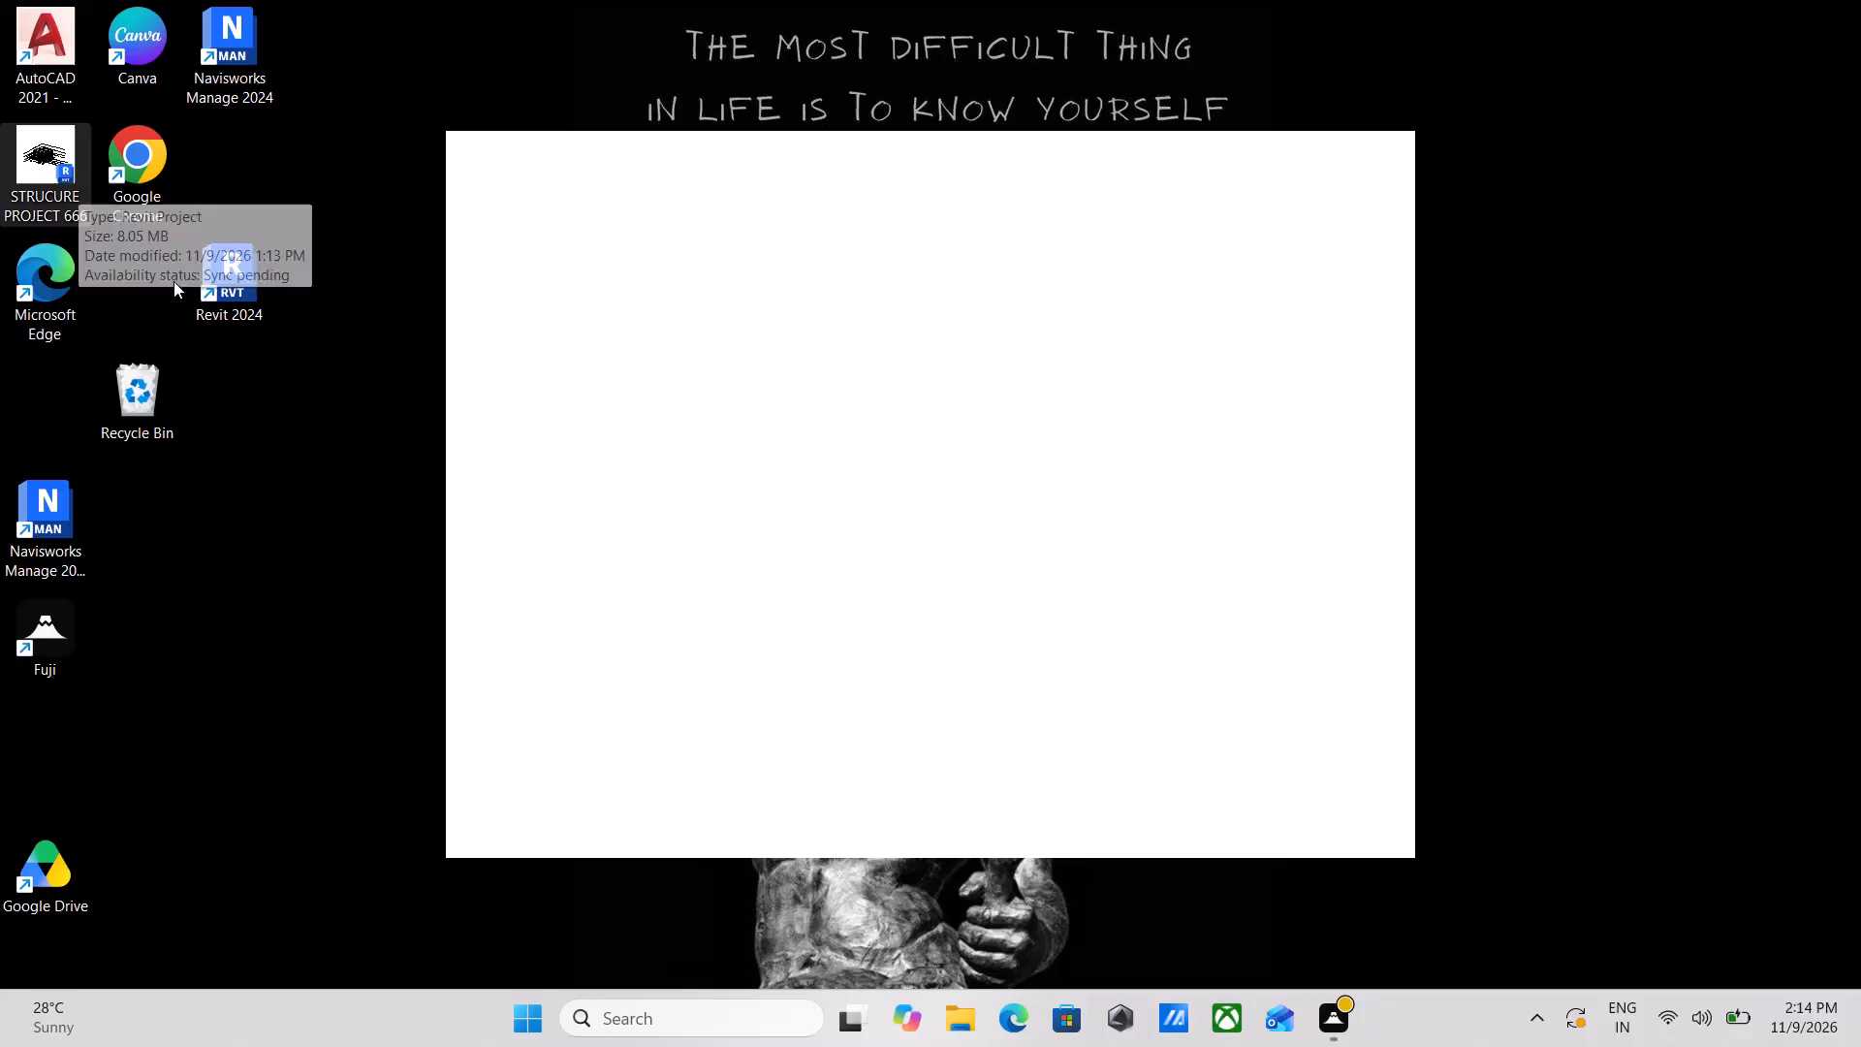
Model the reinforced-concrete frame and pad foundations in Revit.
Launch Revit 2024 from the desktop.
triple_click(237, 280)
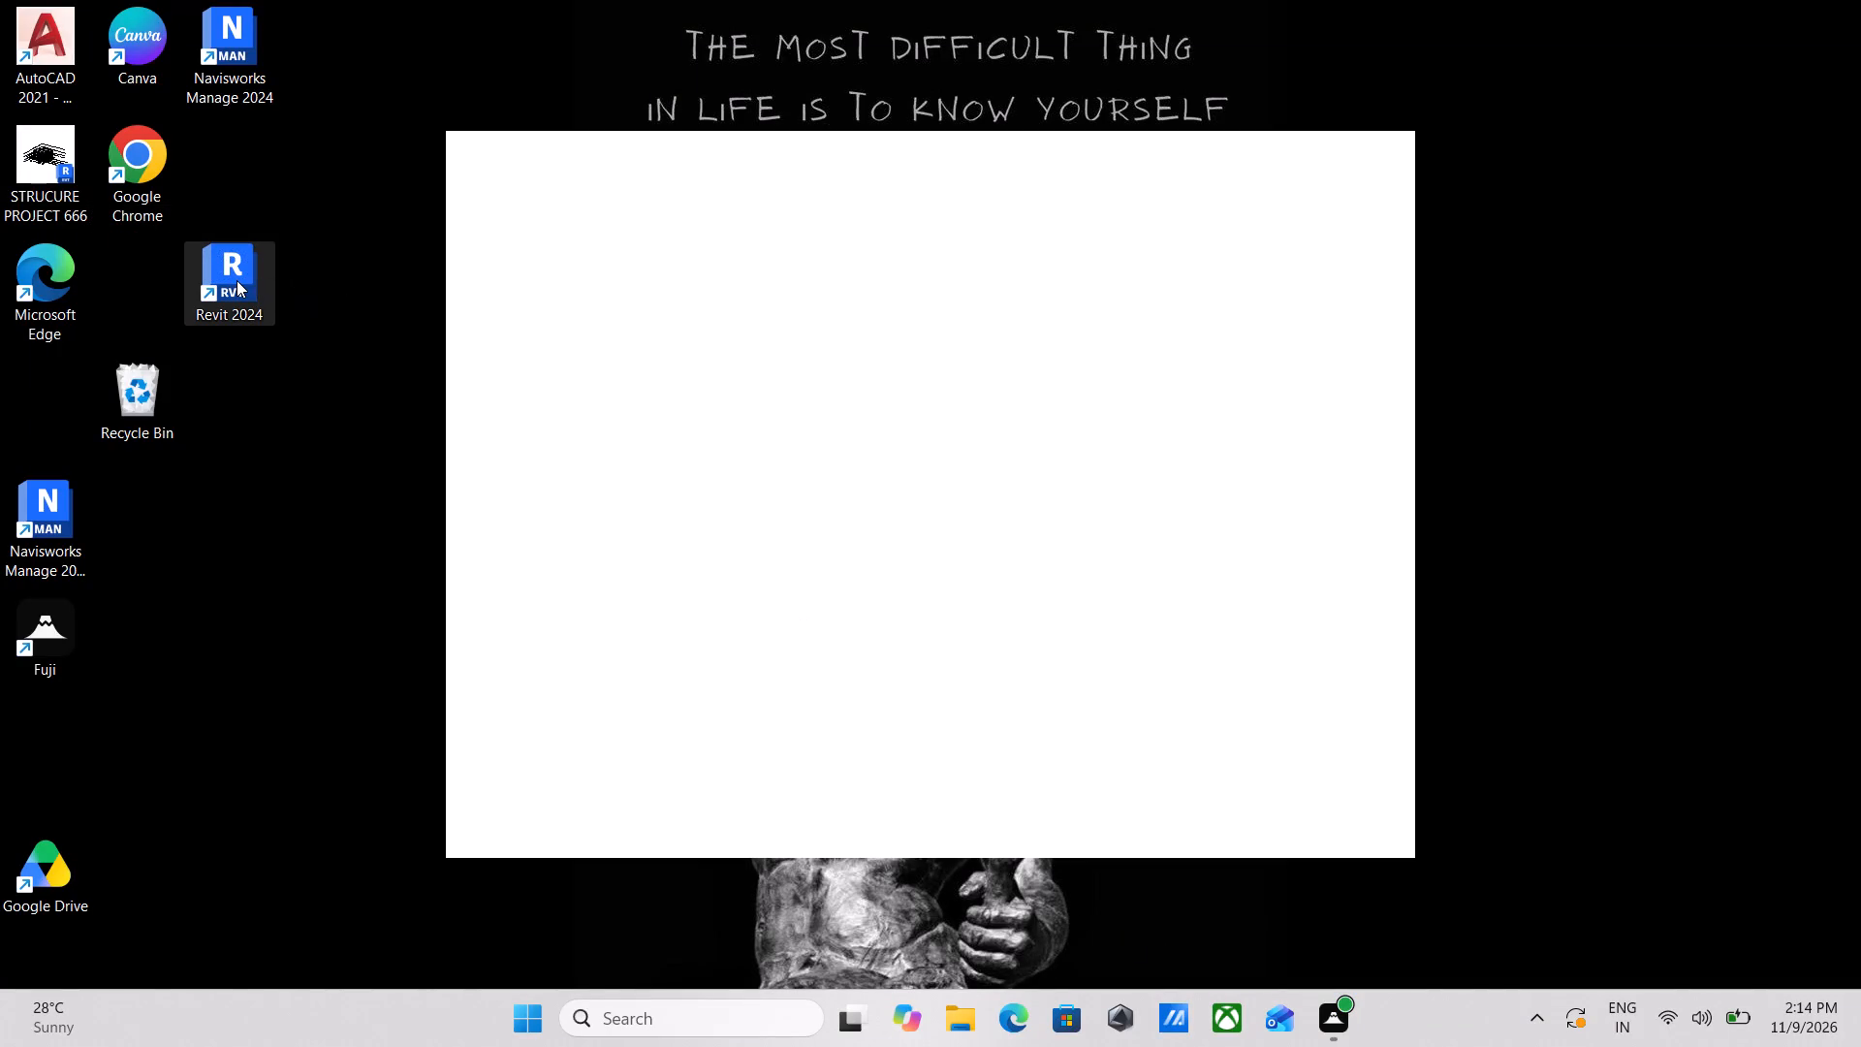
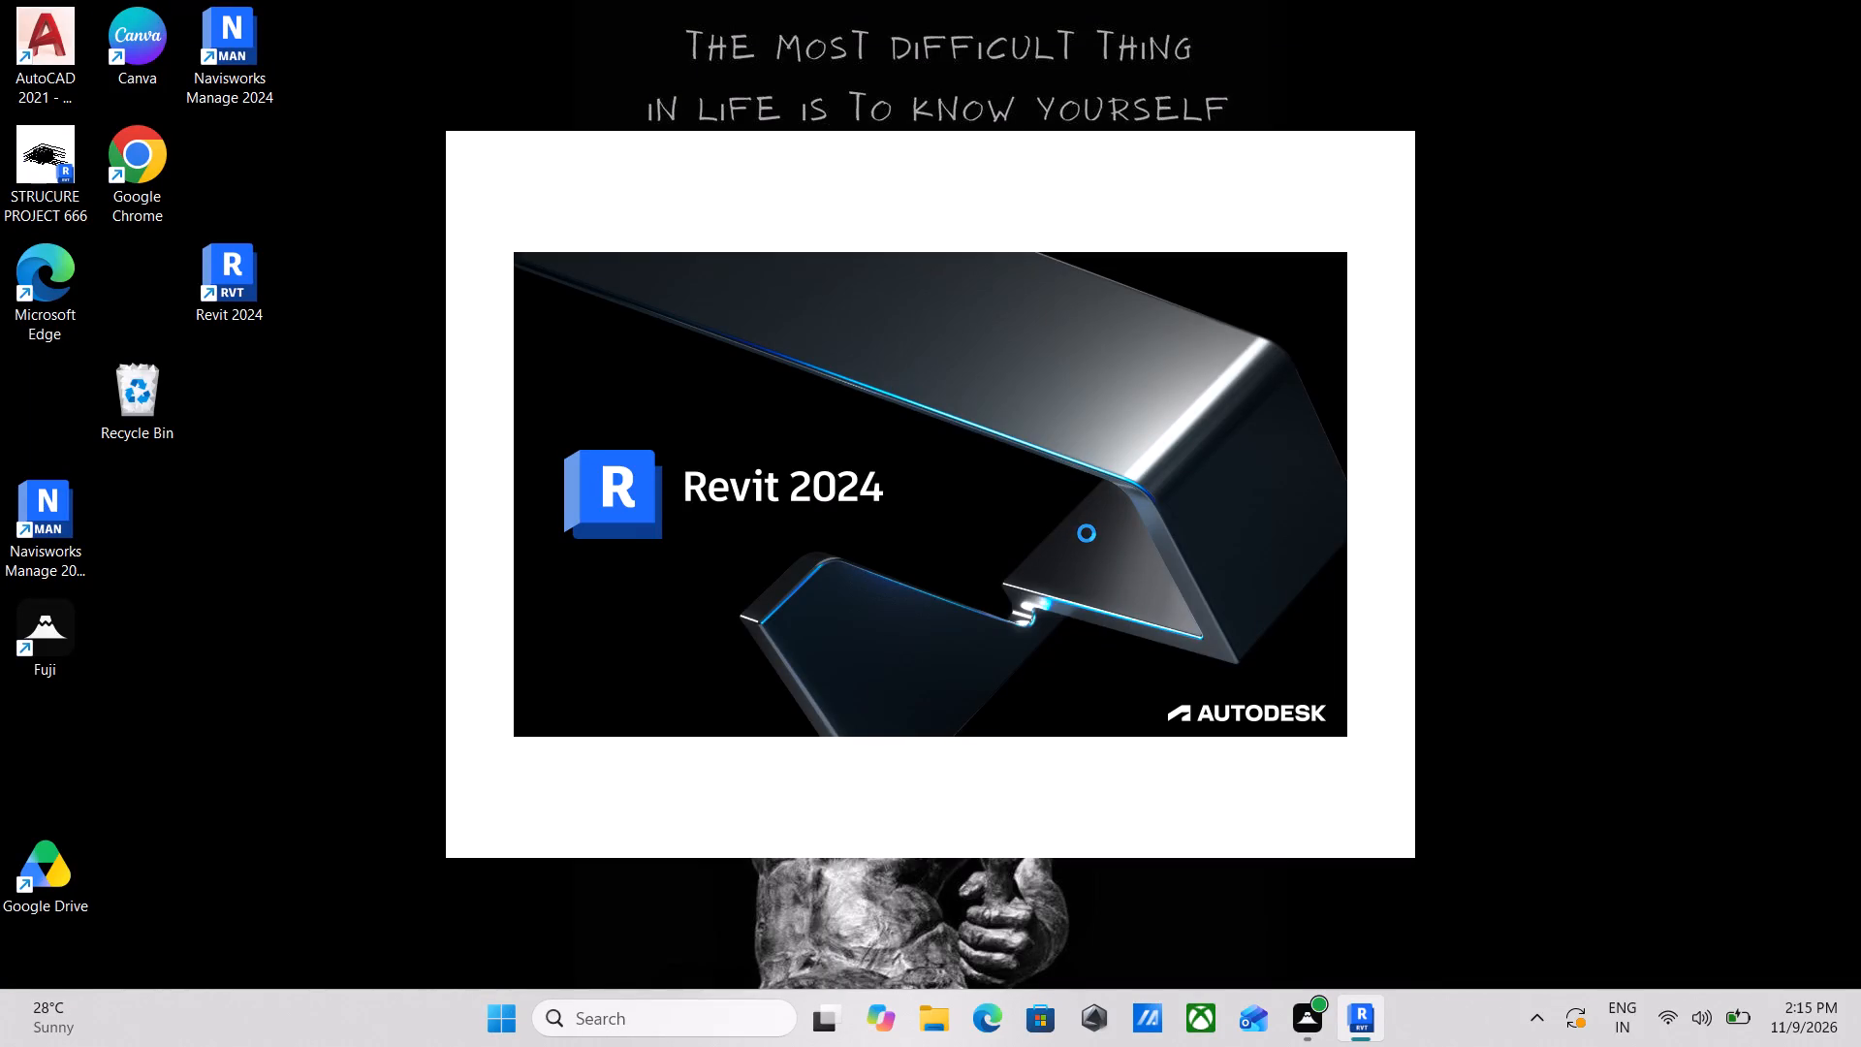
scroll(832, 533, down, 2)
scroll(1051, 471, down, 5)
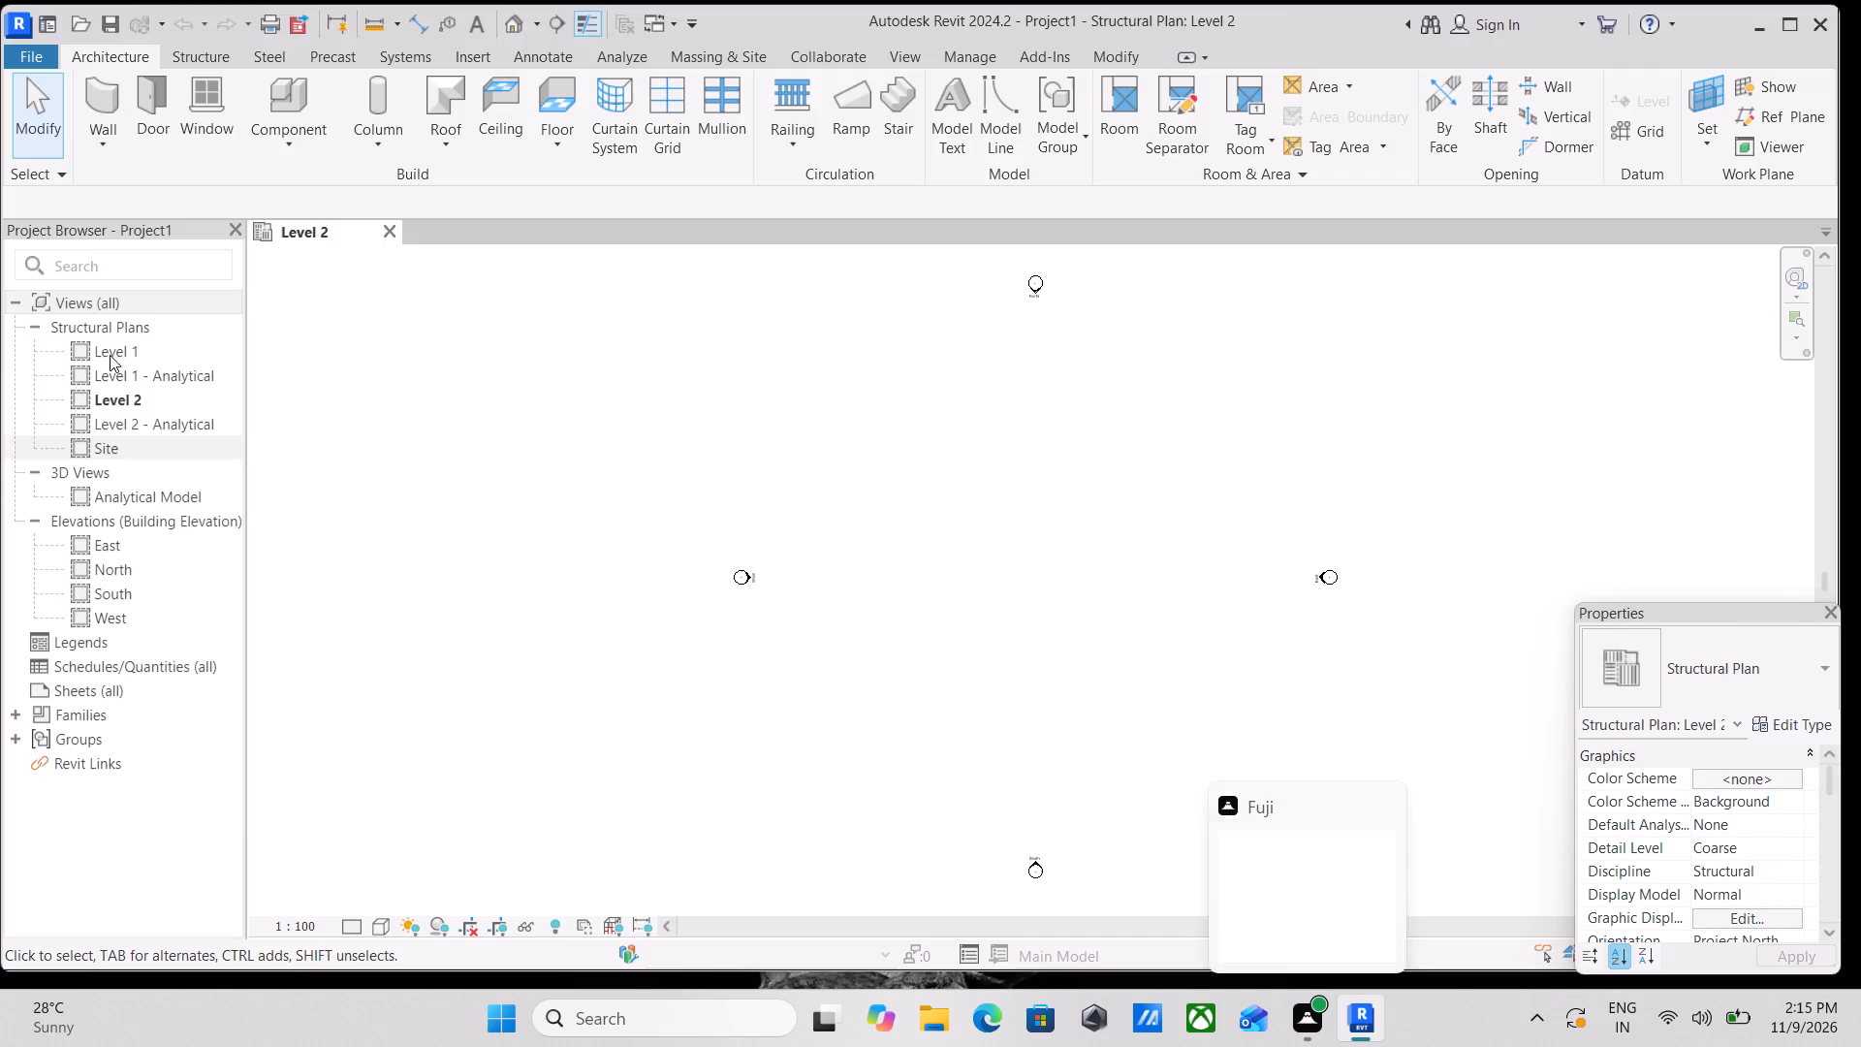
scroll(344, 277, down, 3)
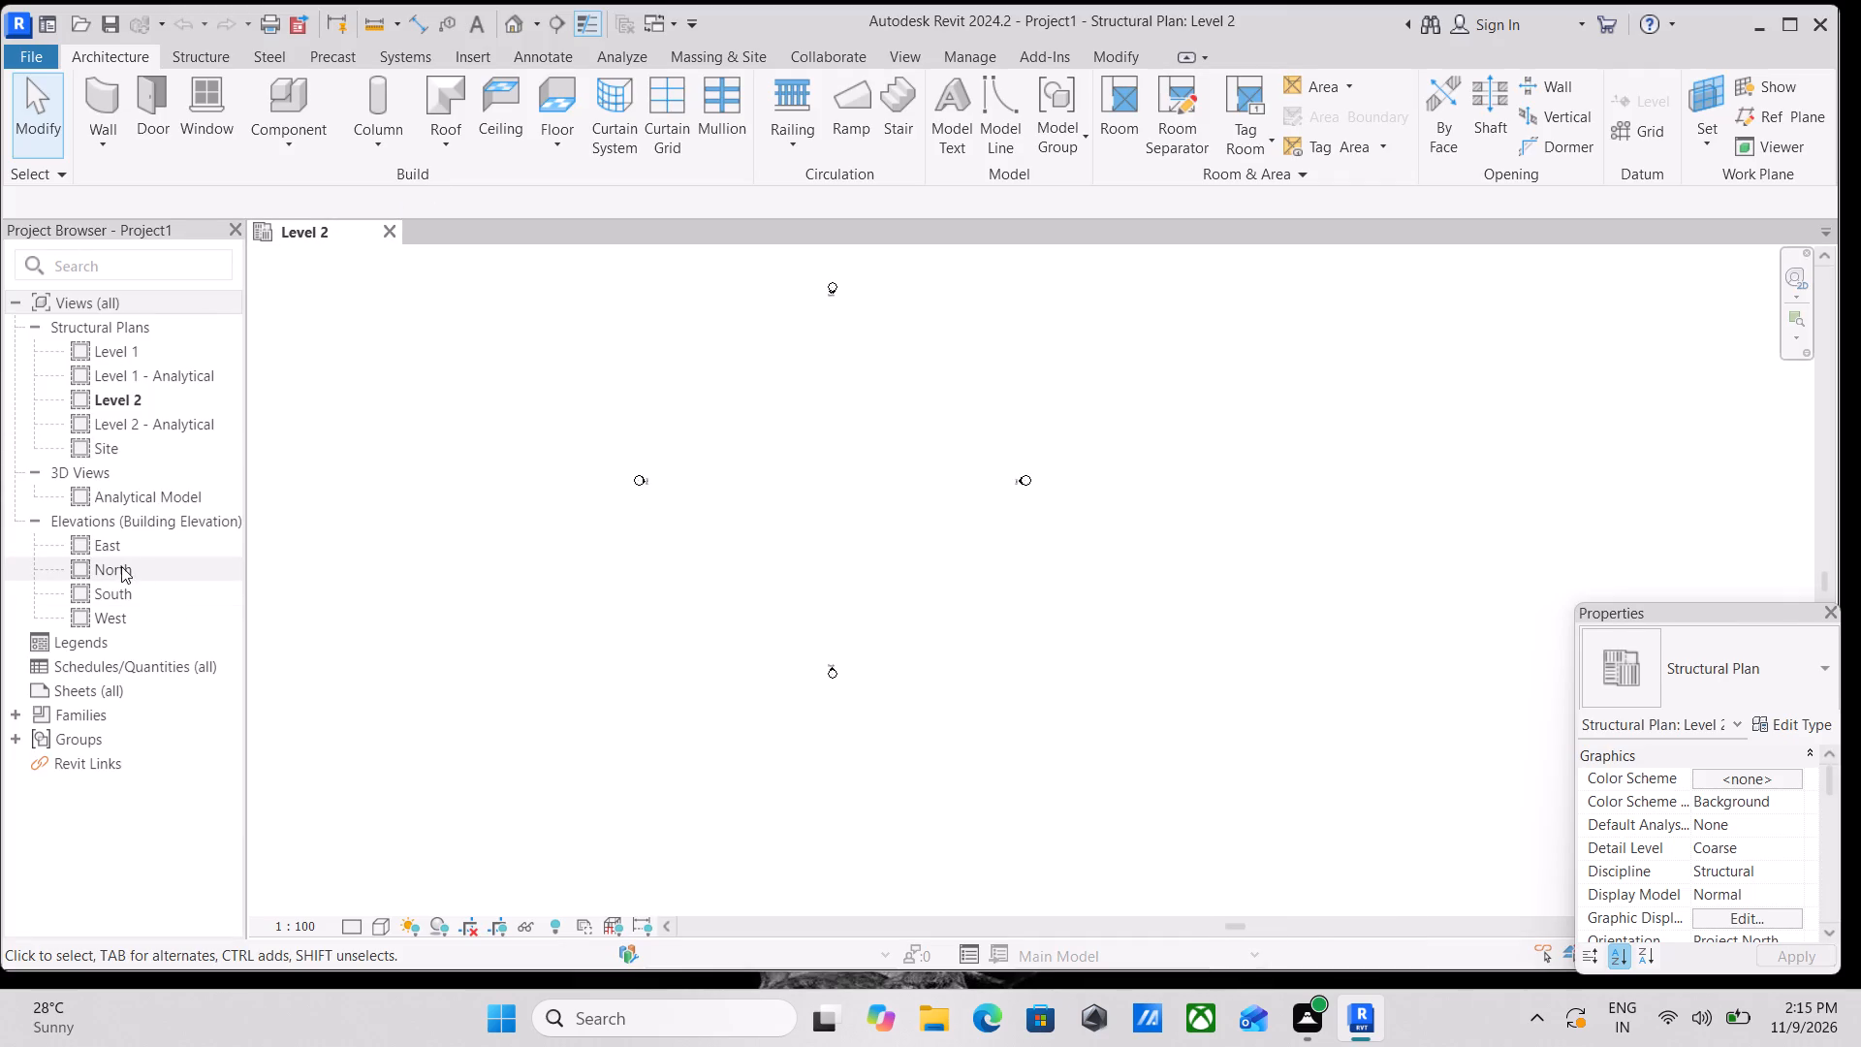
Open the North building elevation view.
double_click(120, 565)
scroll(950, 400, down, 3)
middle_drag(971, 387, 796, 435)
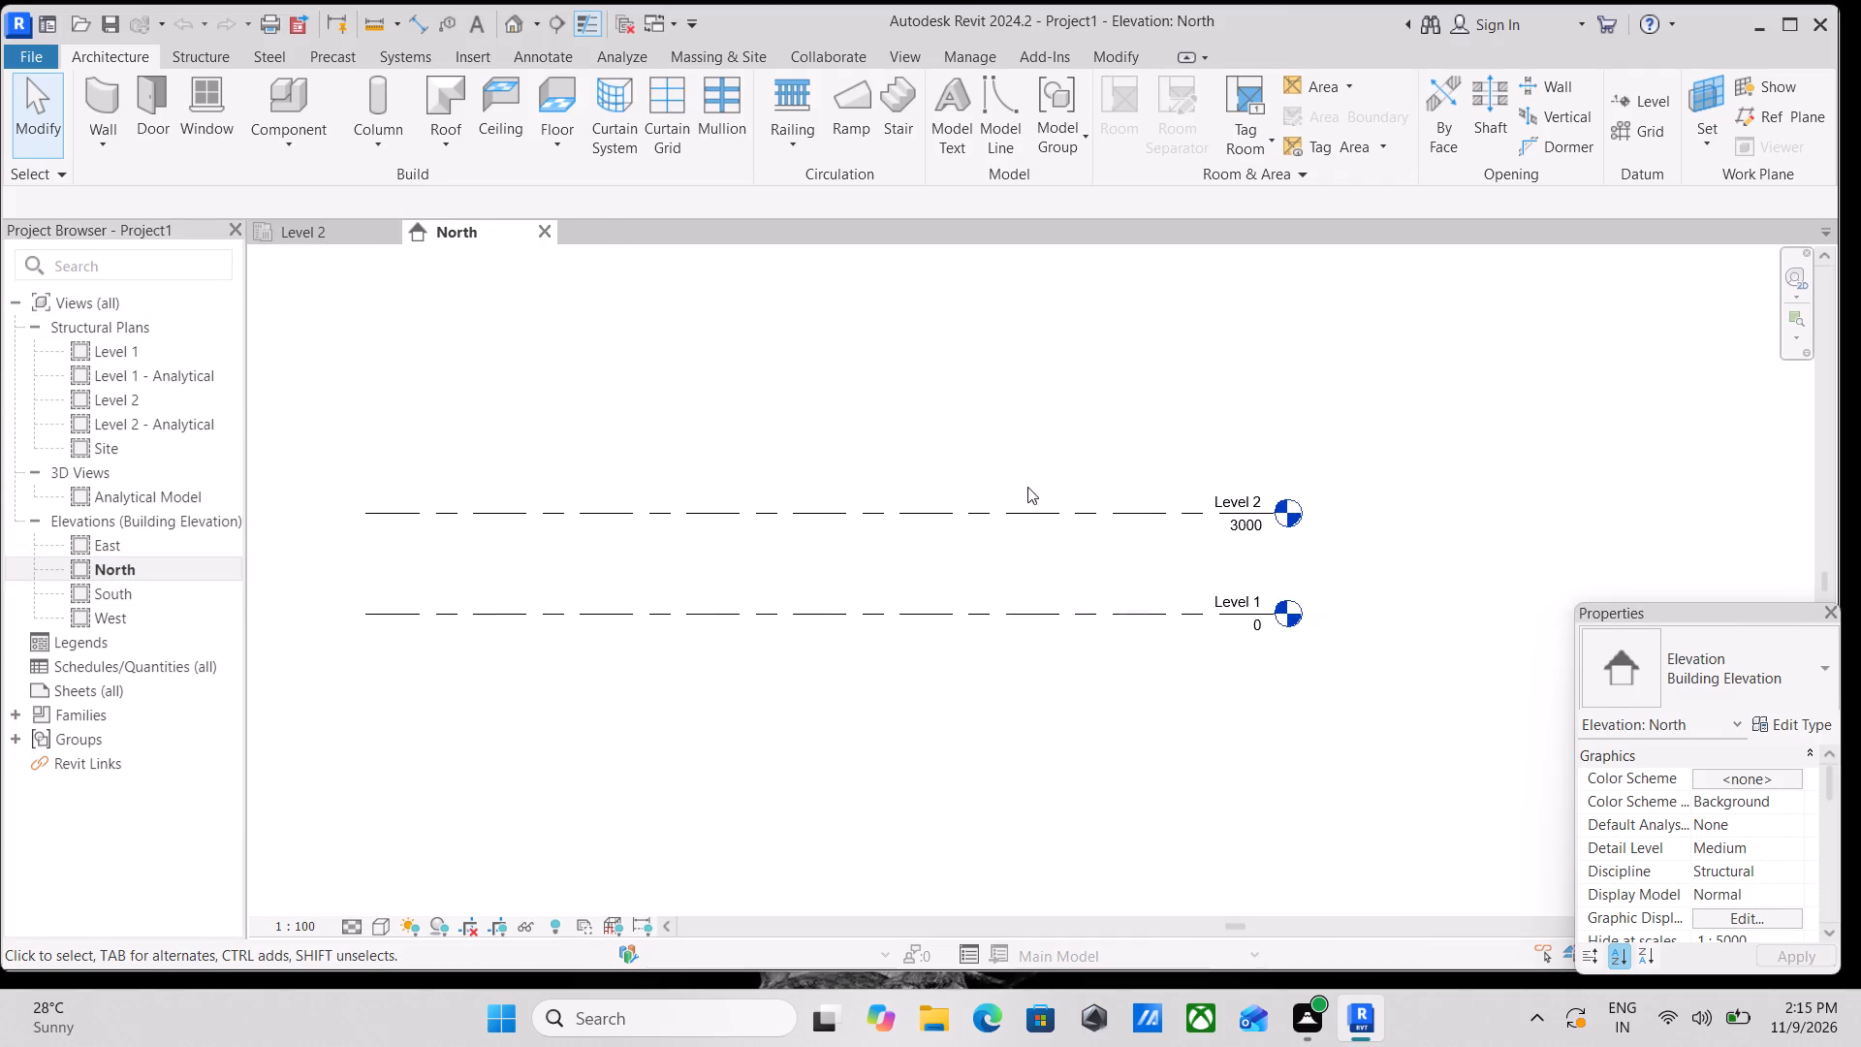
scroll(1038, 493, up, 3)
Add a level below Level 1 by picking its line with a 6' offset.
key(Escape)
text(ll)
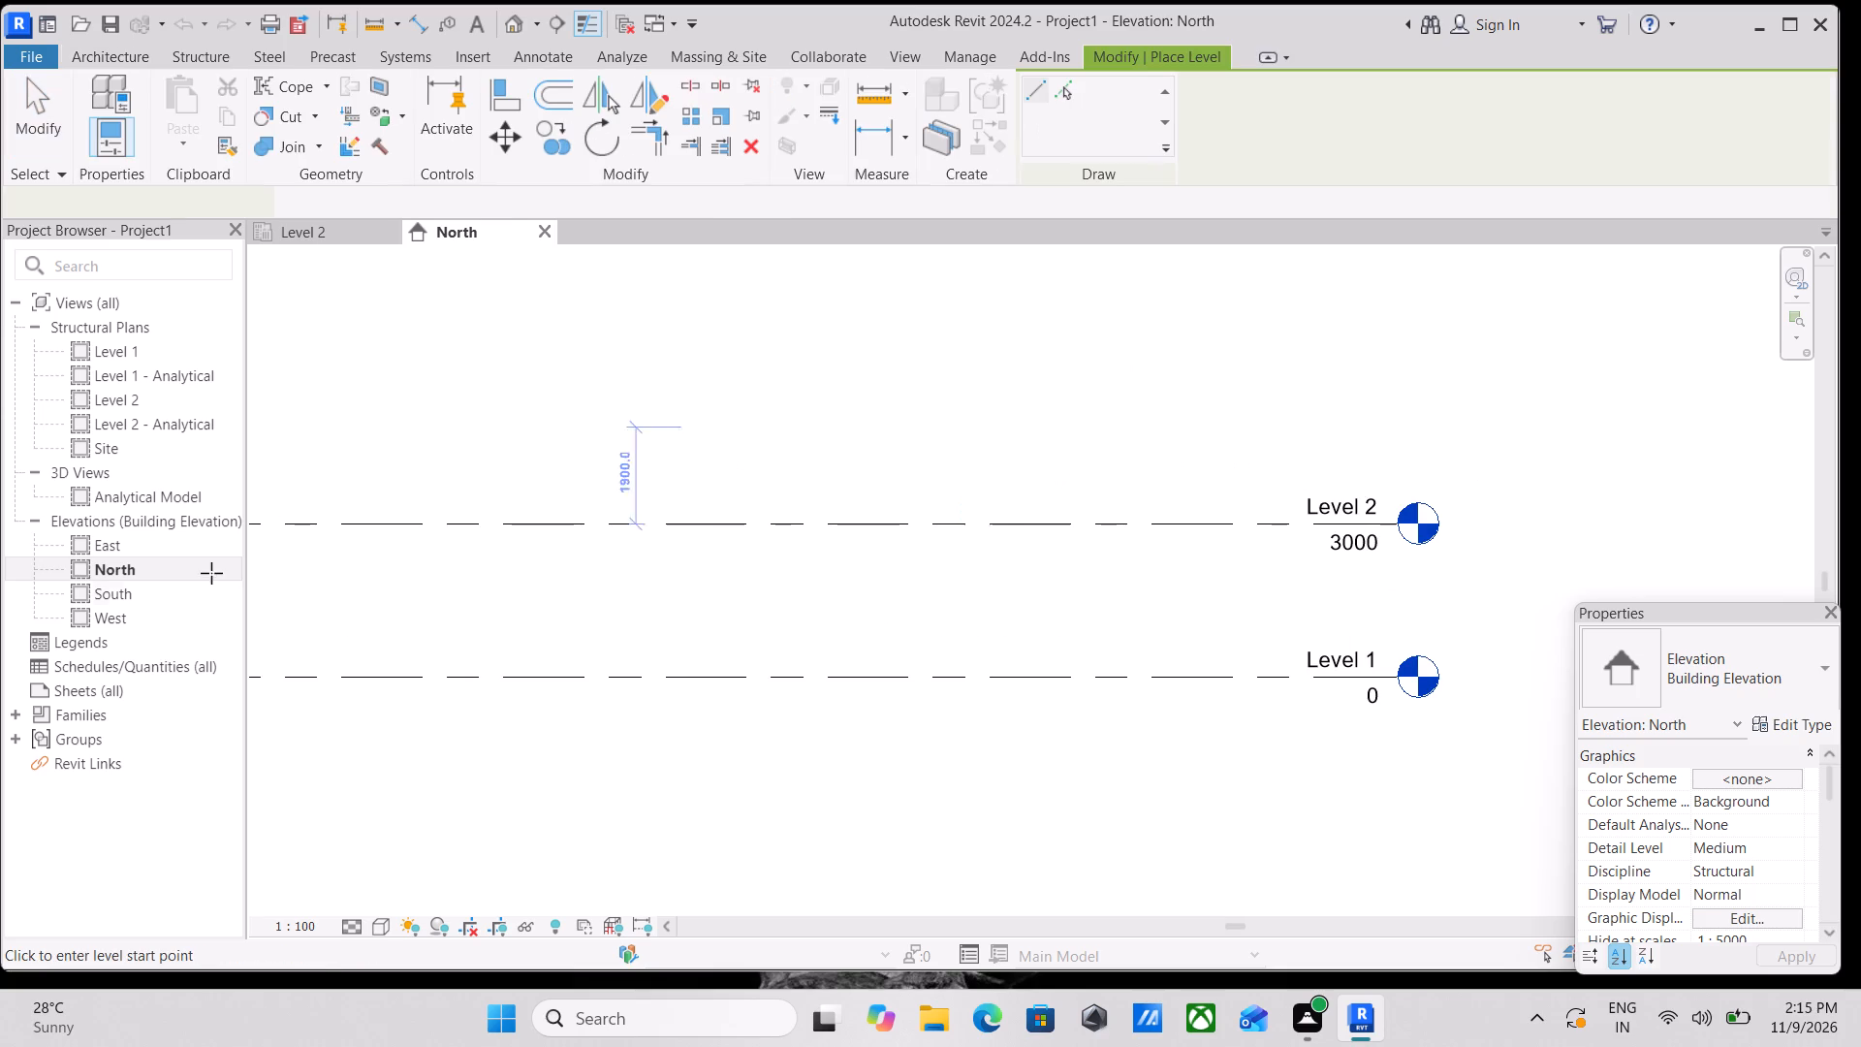
click(1065, 84)
drag(549, 202, 372, 215)
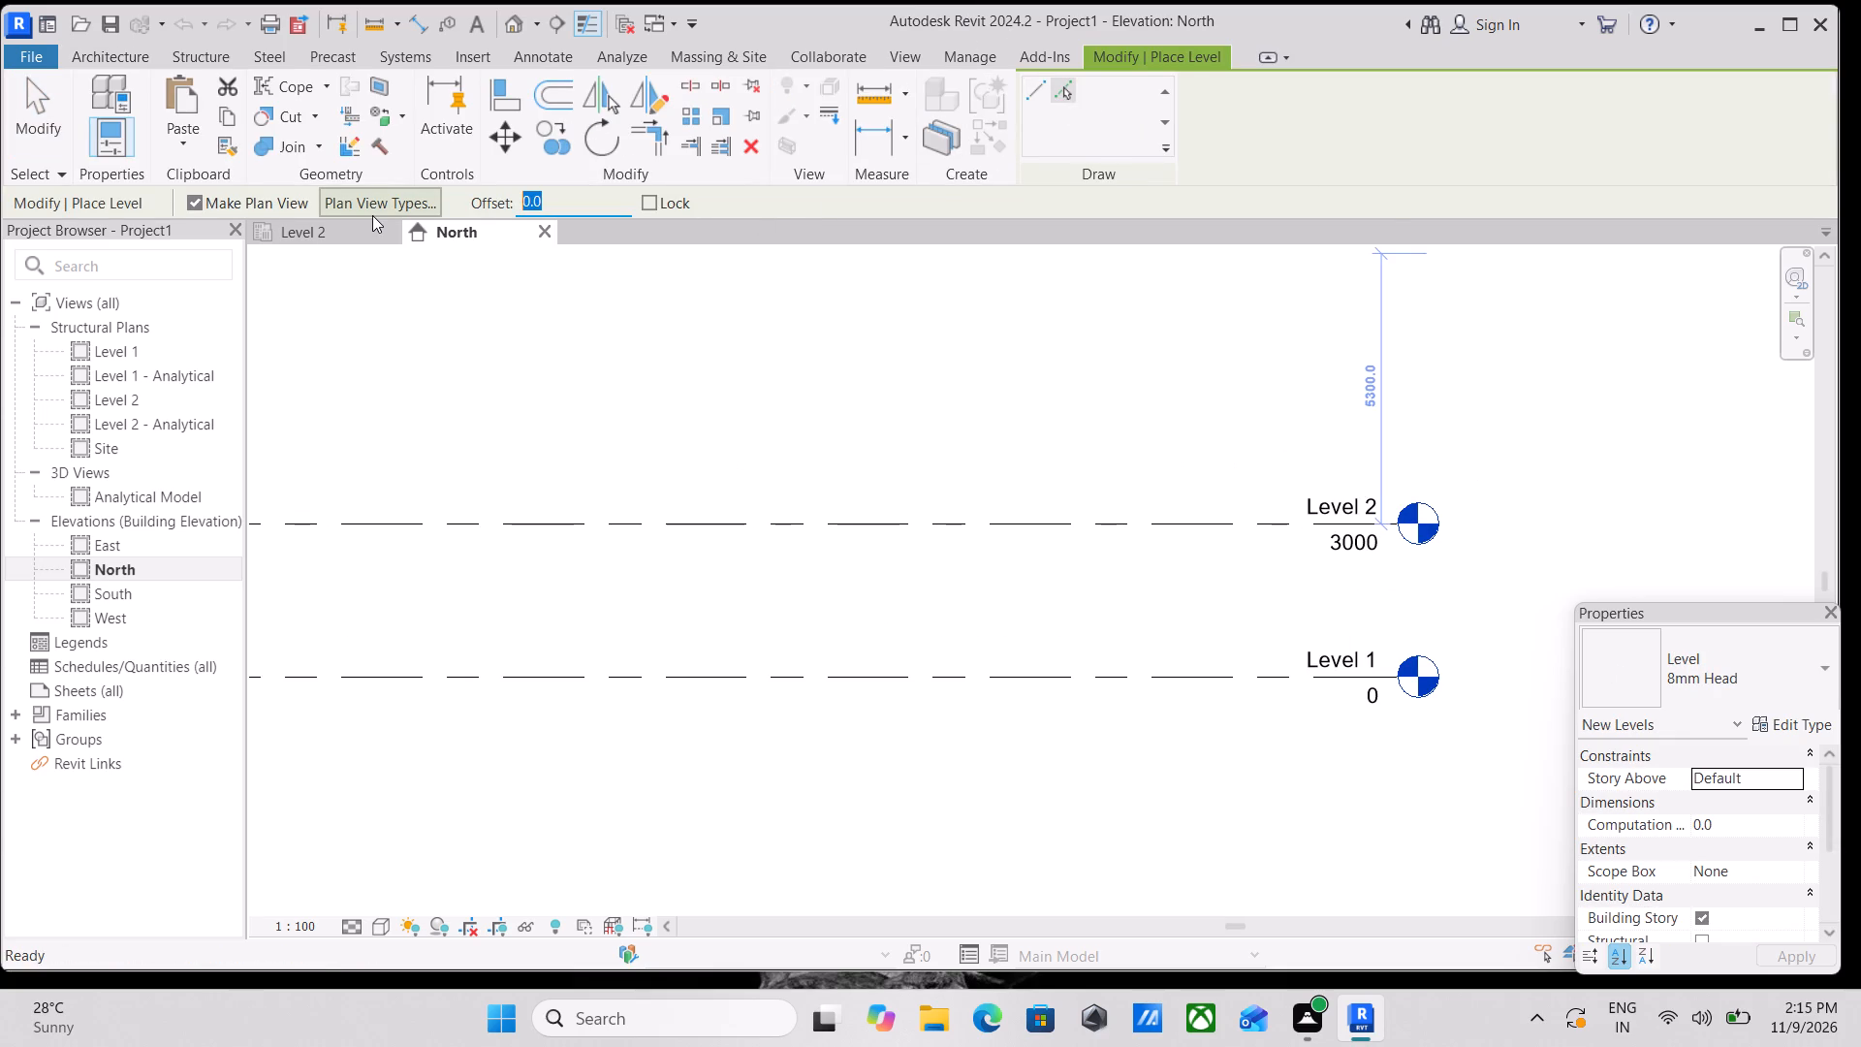
text(6')
key(Return)
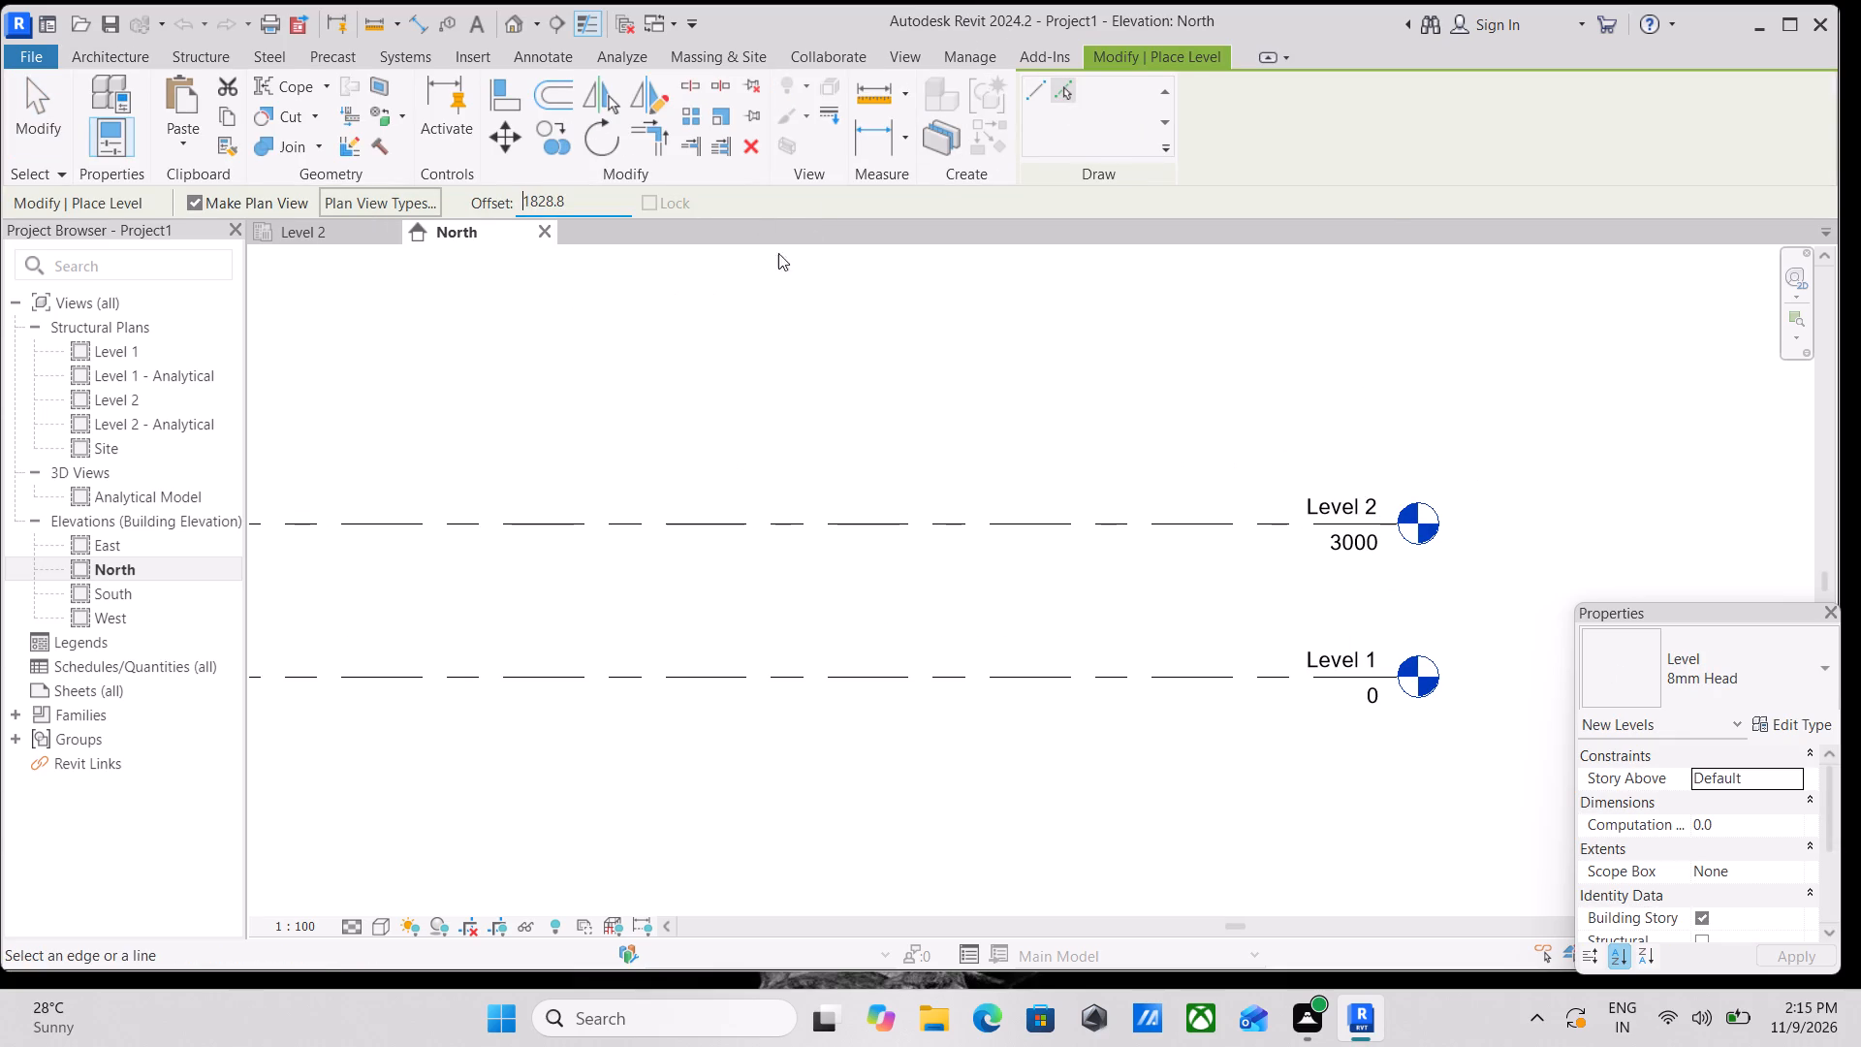
middle_drag(955, 681, 1479, 389)
click(1258, 388)
middle_drag(1333, 402, 658, 561)
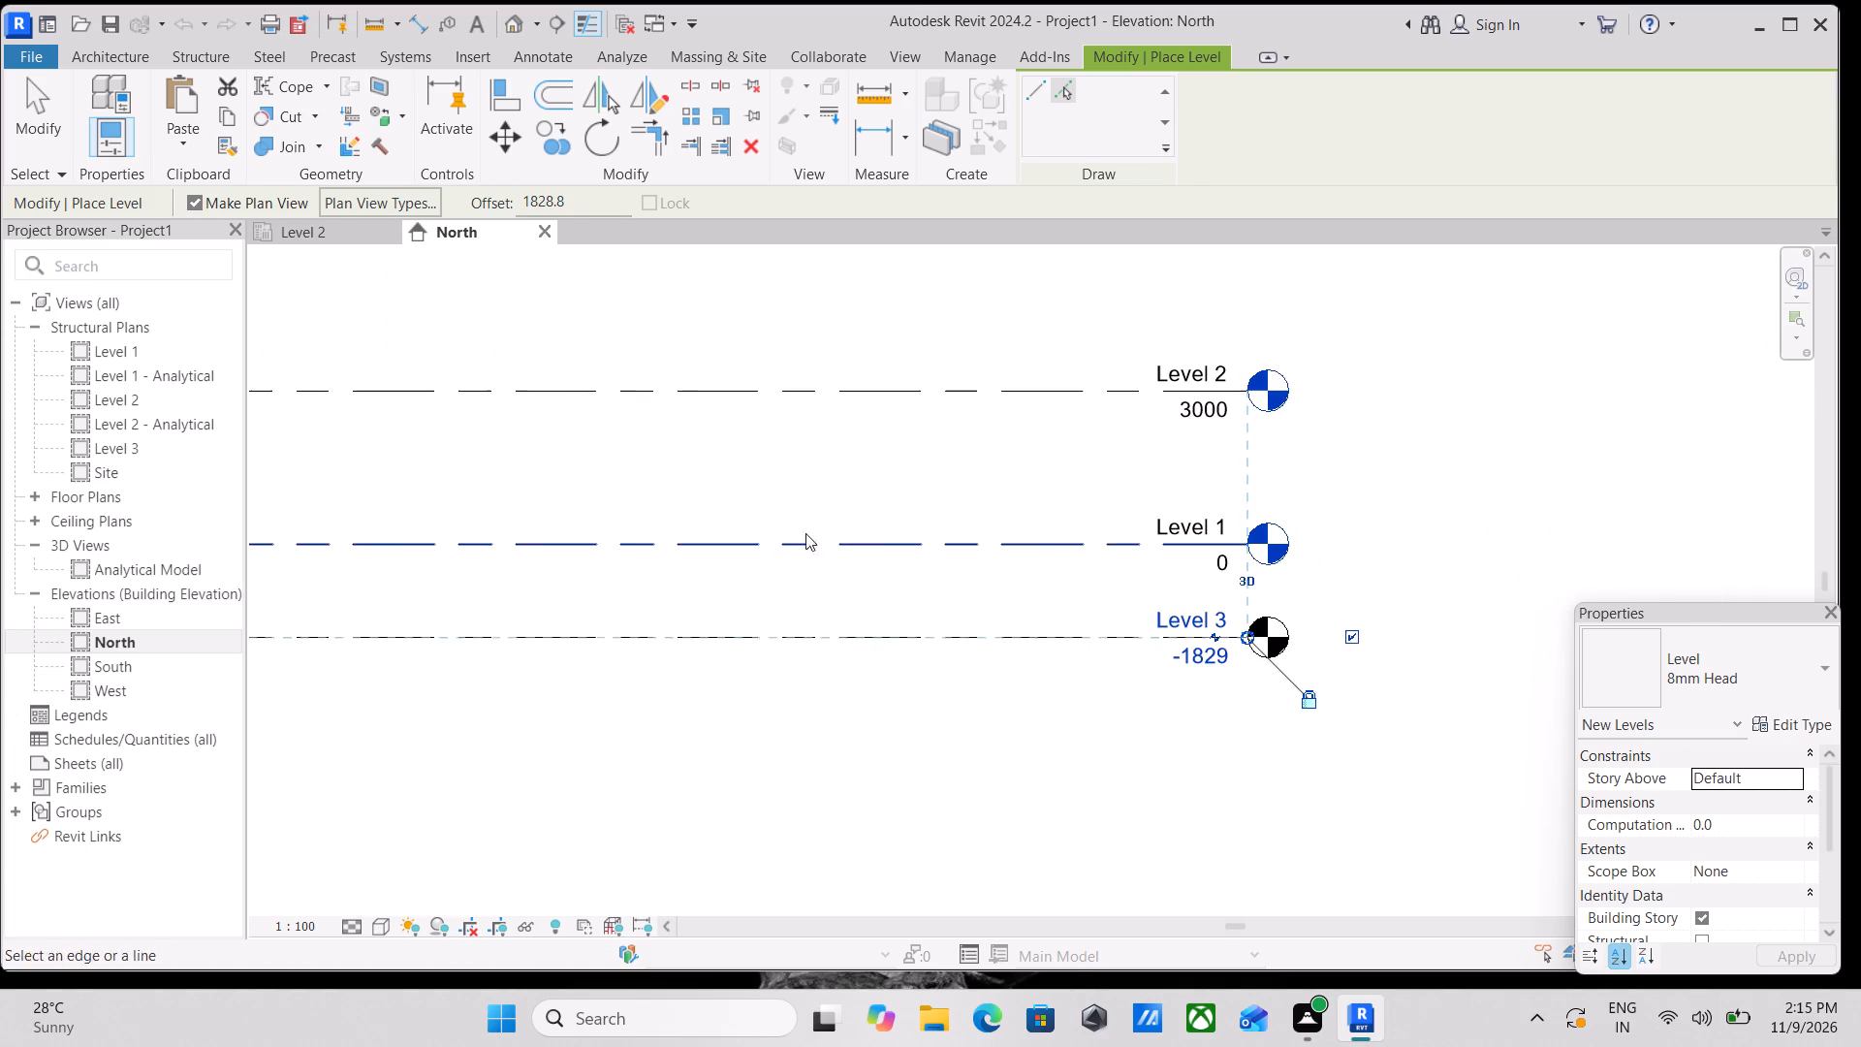
scroll(1128, 535, down, 2)
key(Escape)
scroll(1224, 631, up, 15)
key(Escape)
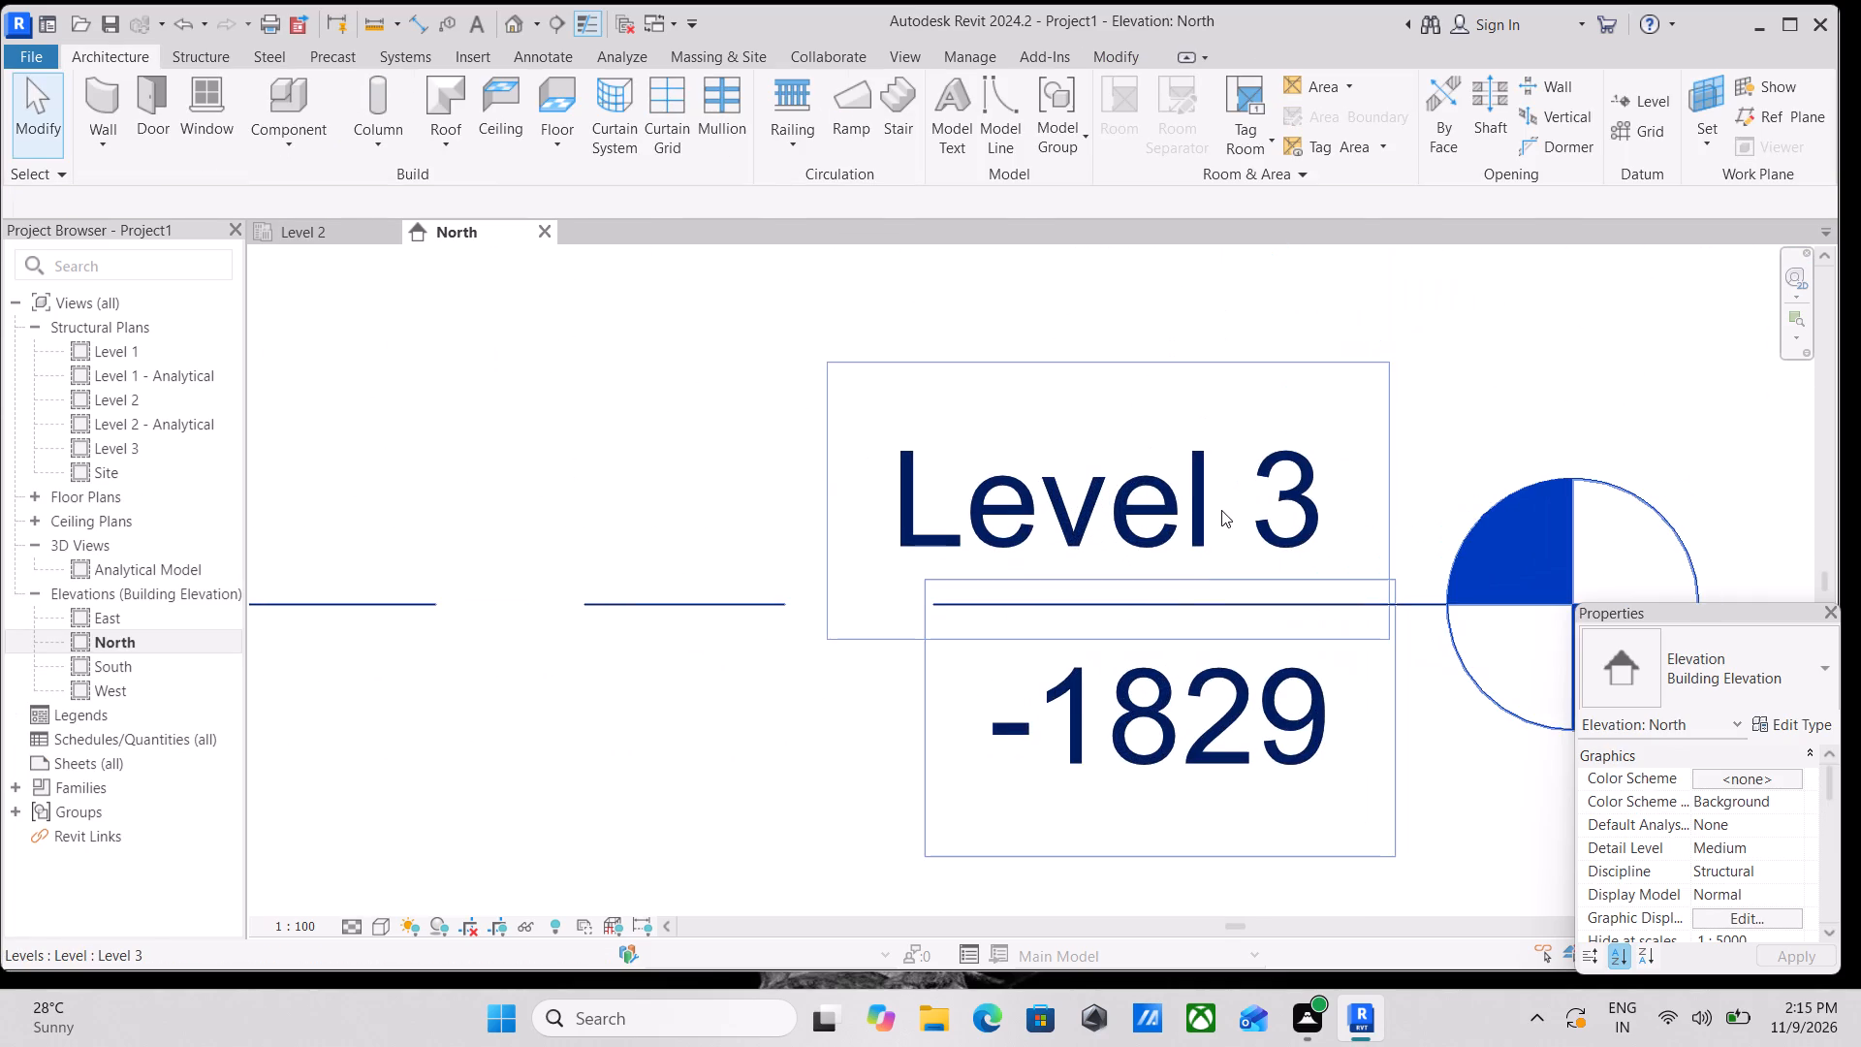
key(Escape)
Rename the new lowest level as TOP OF FOOTING, and rename its corresponding views too.
scroll(1221, 510, down, 10)
double_click(1226, 507)
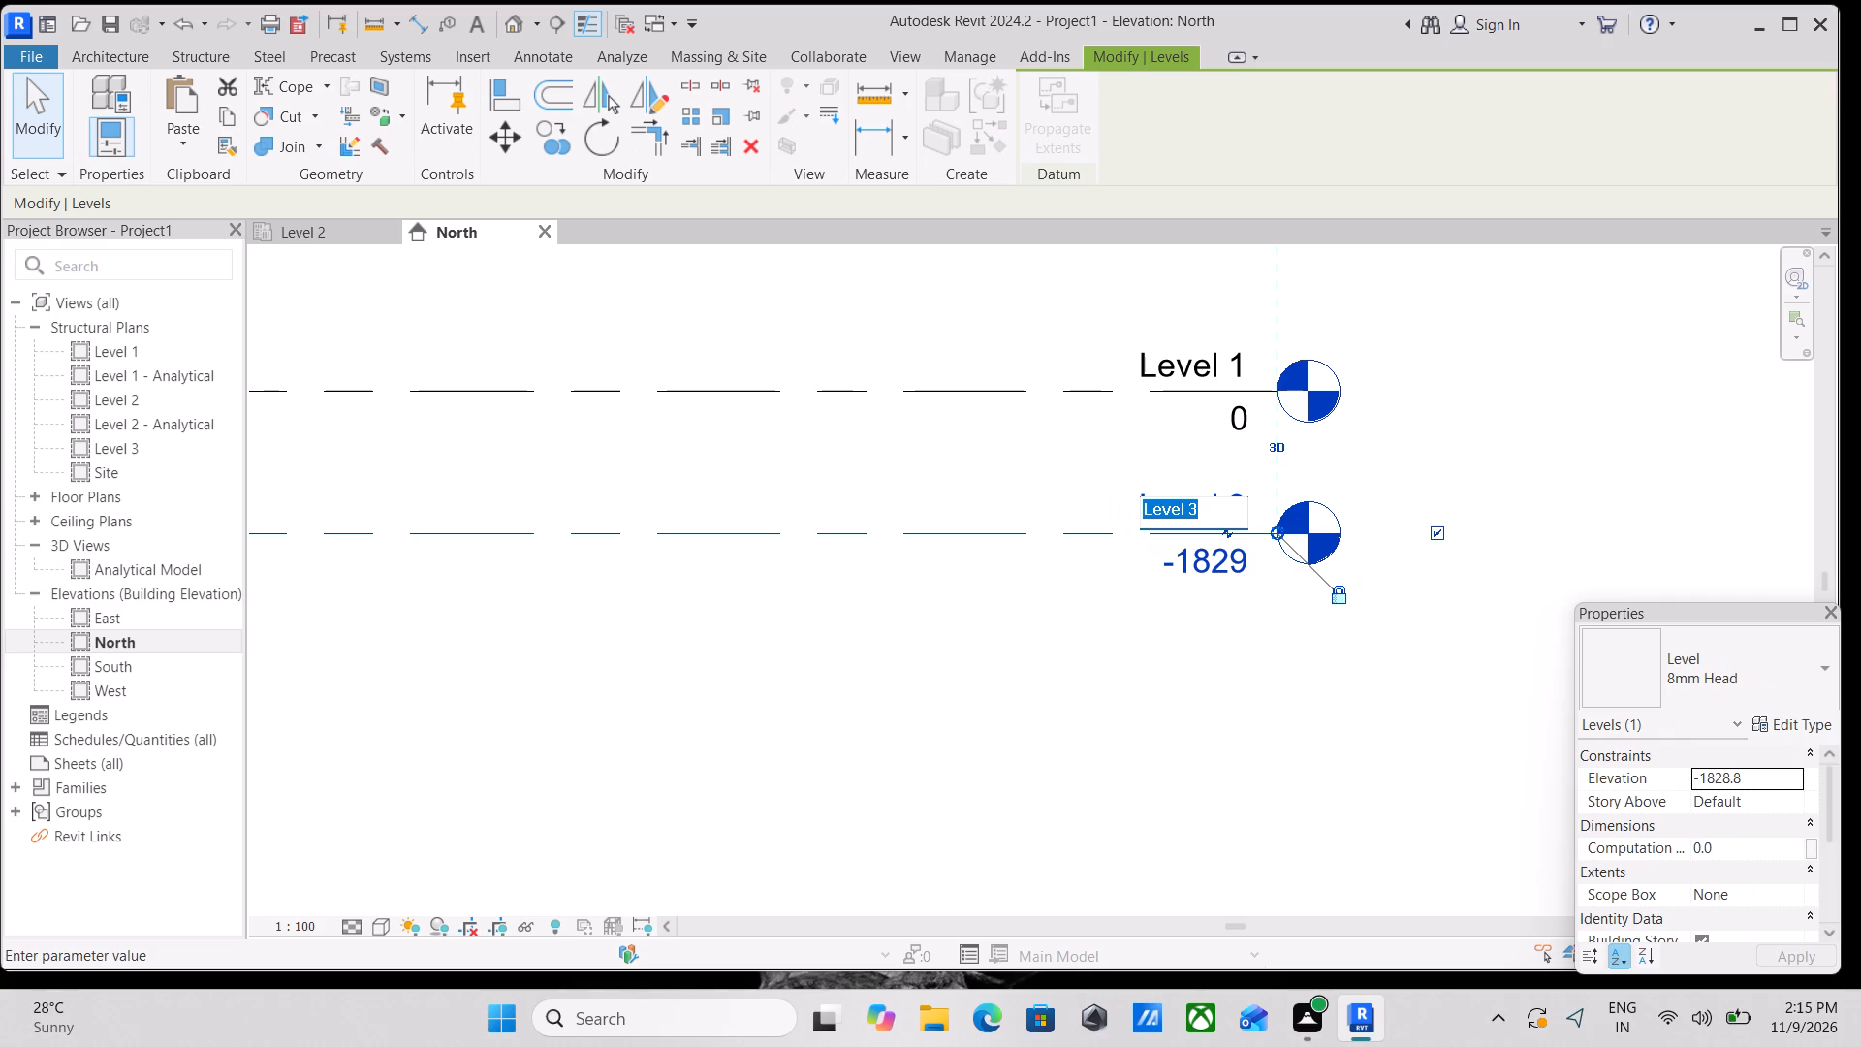
key(l)
key(BackSpace)
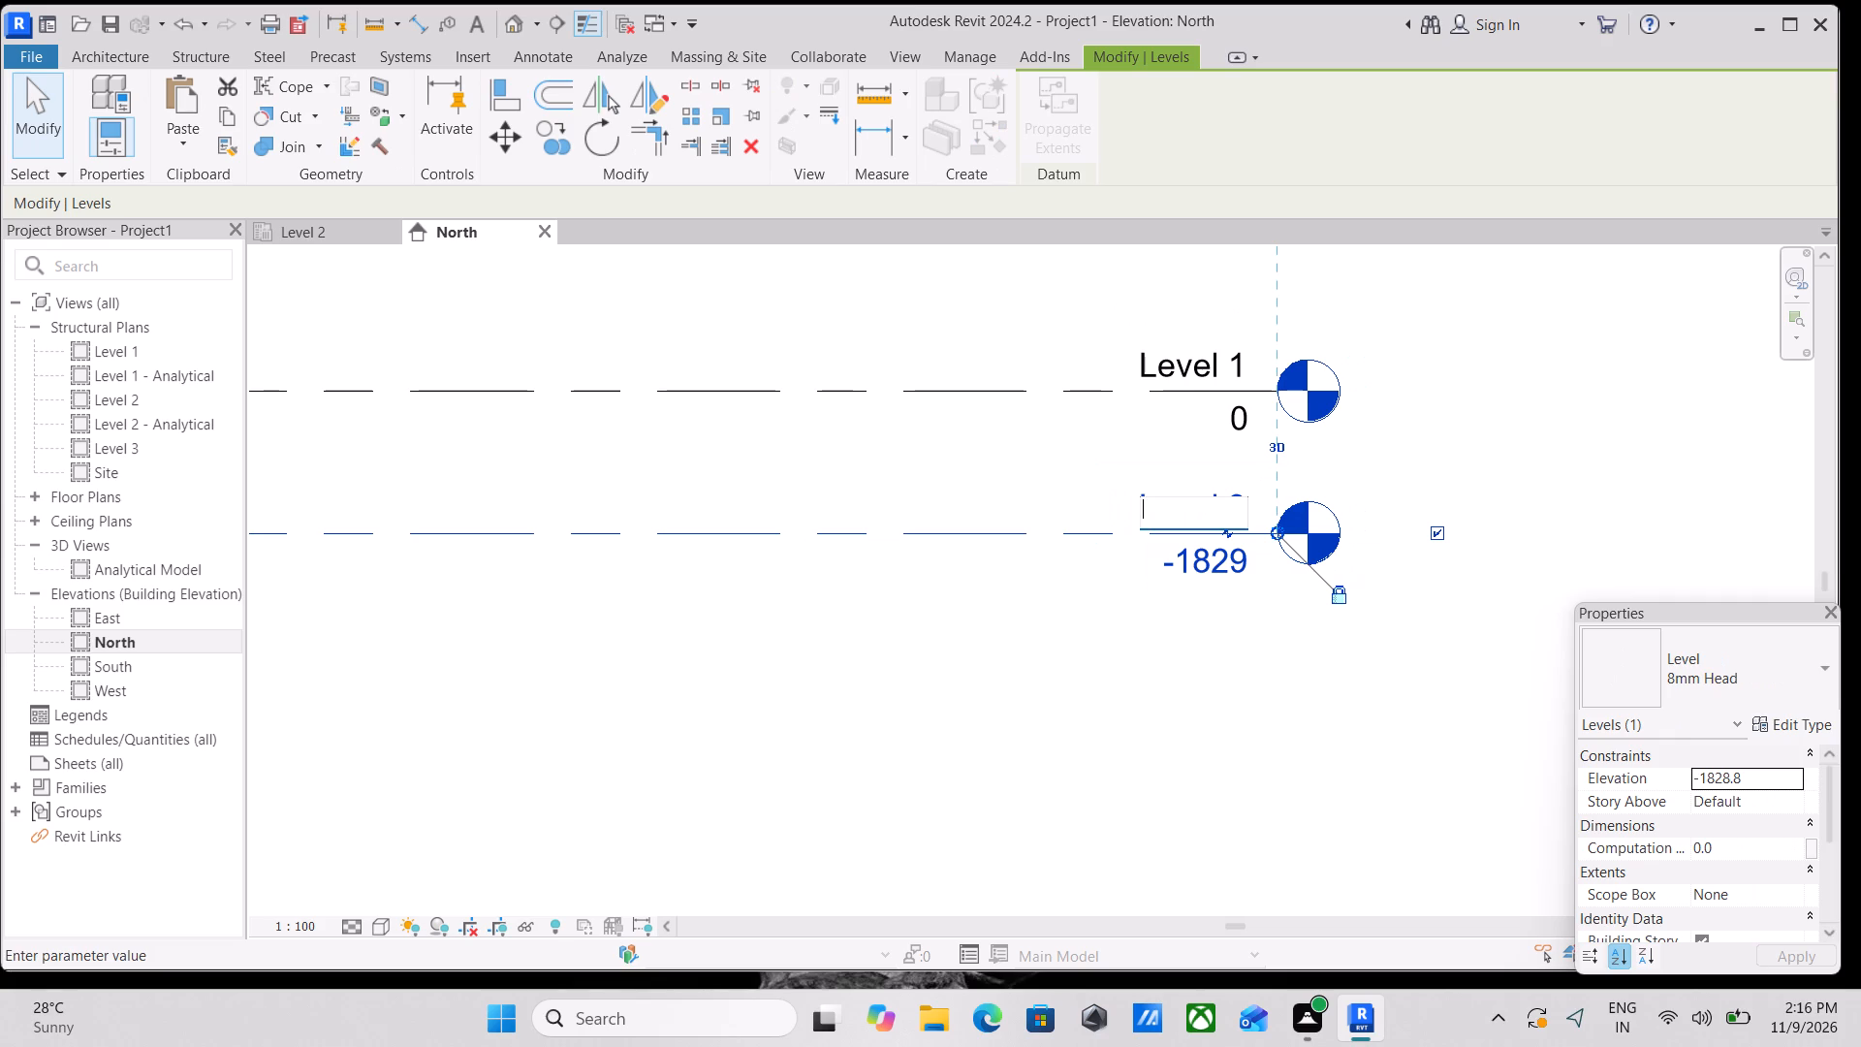
text(TOP)
key(space)
text(OF FOOTING)
key(space)
key(Return)
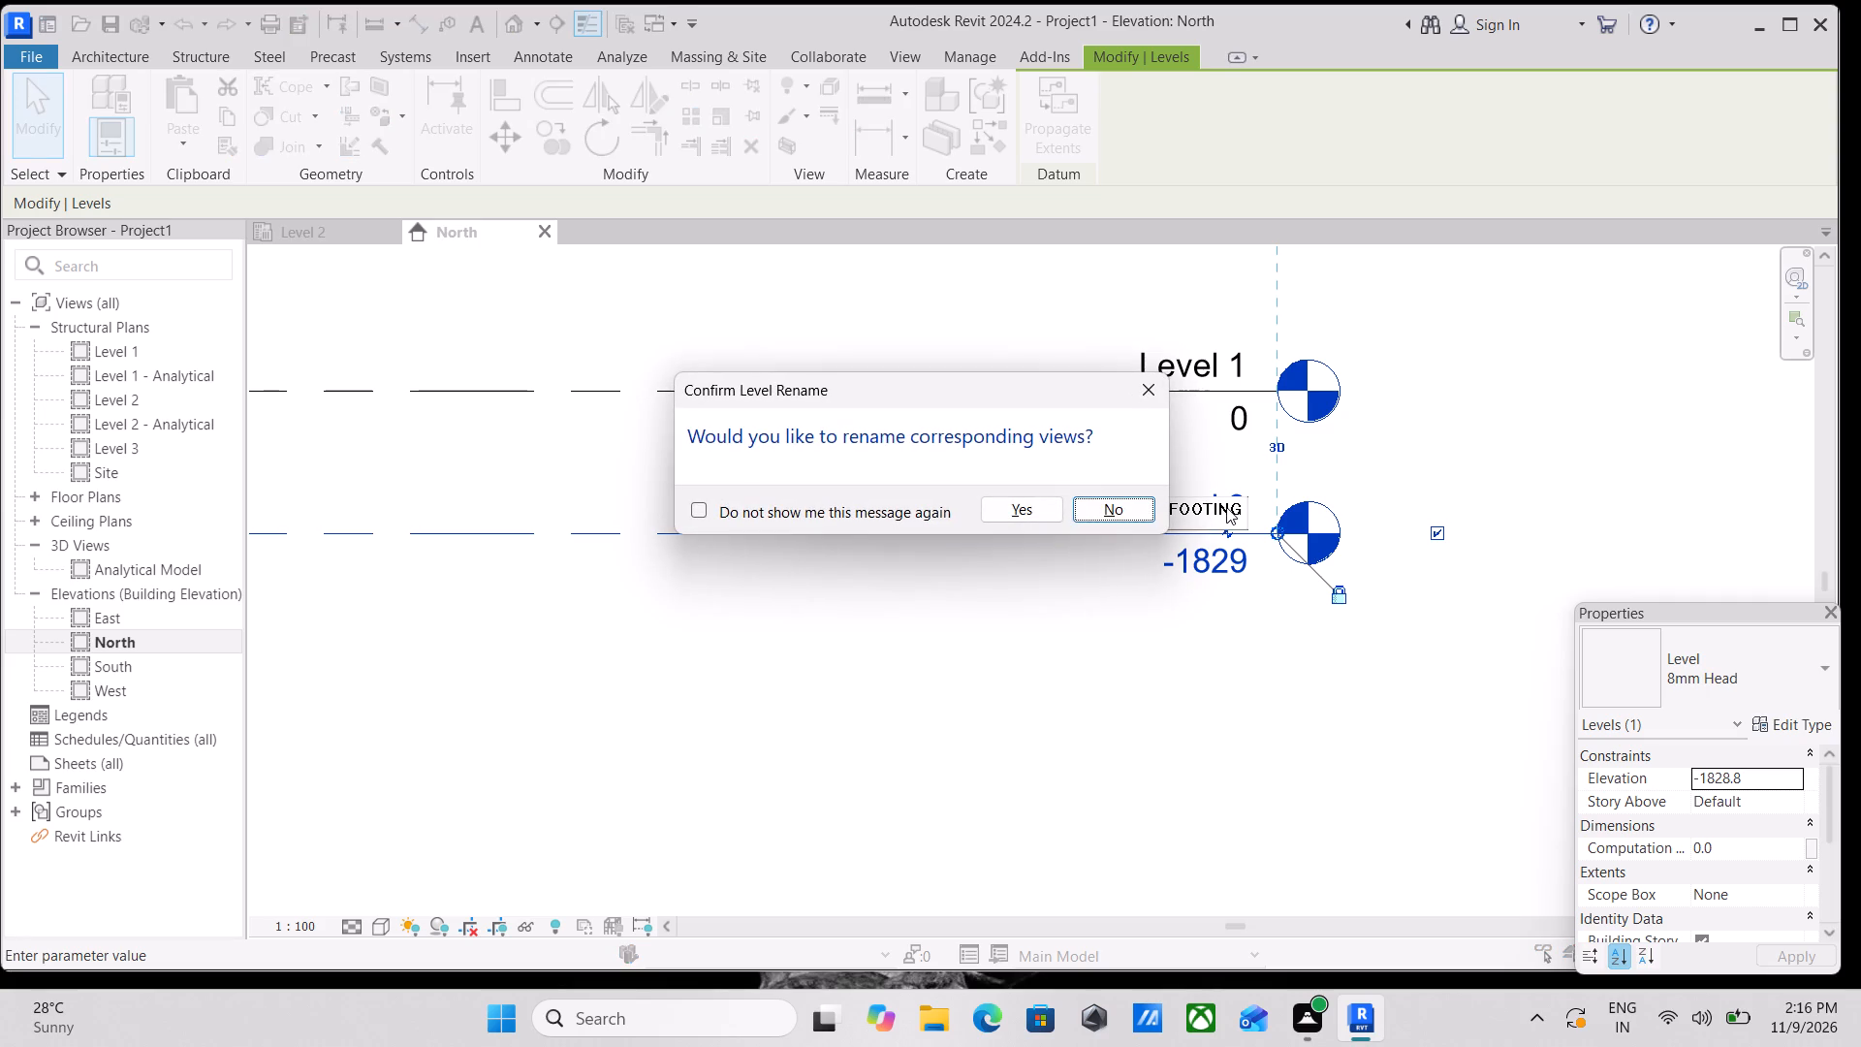
click(1023, 504)
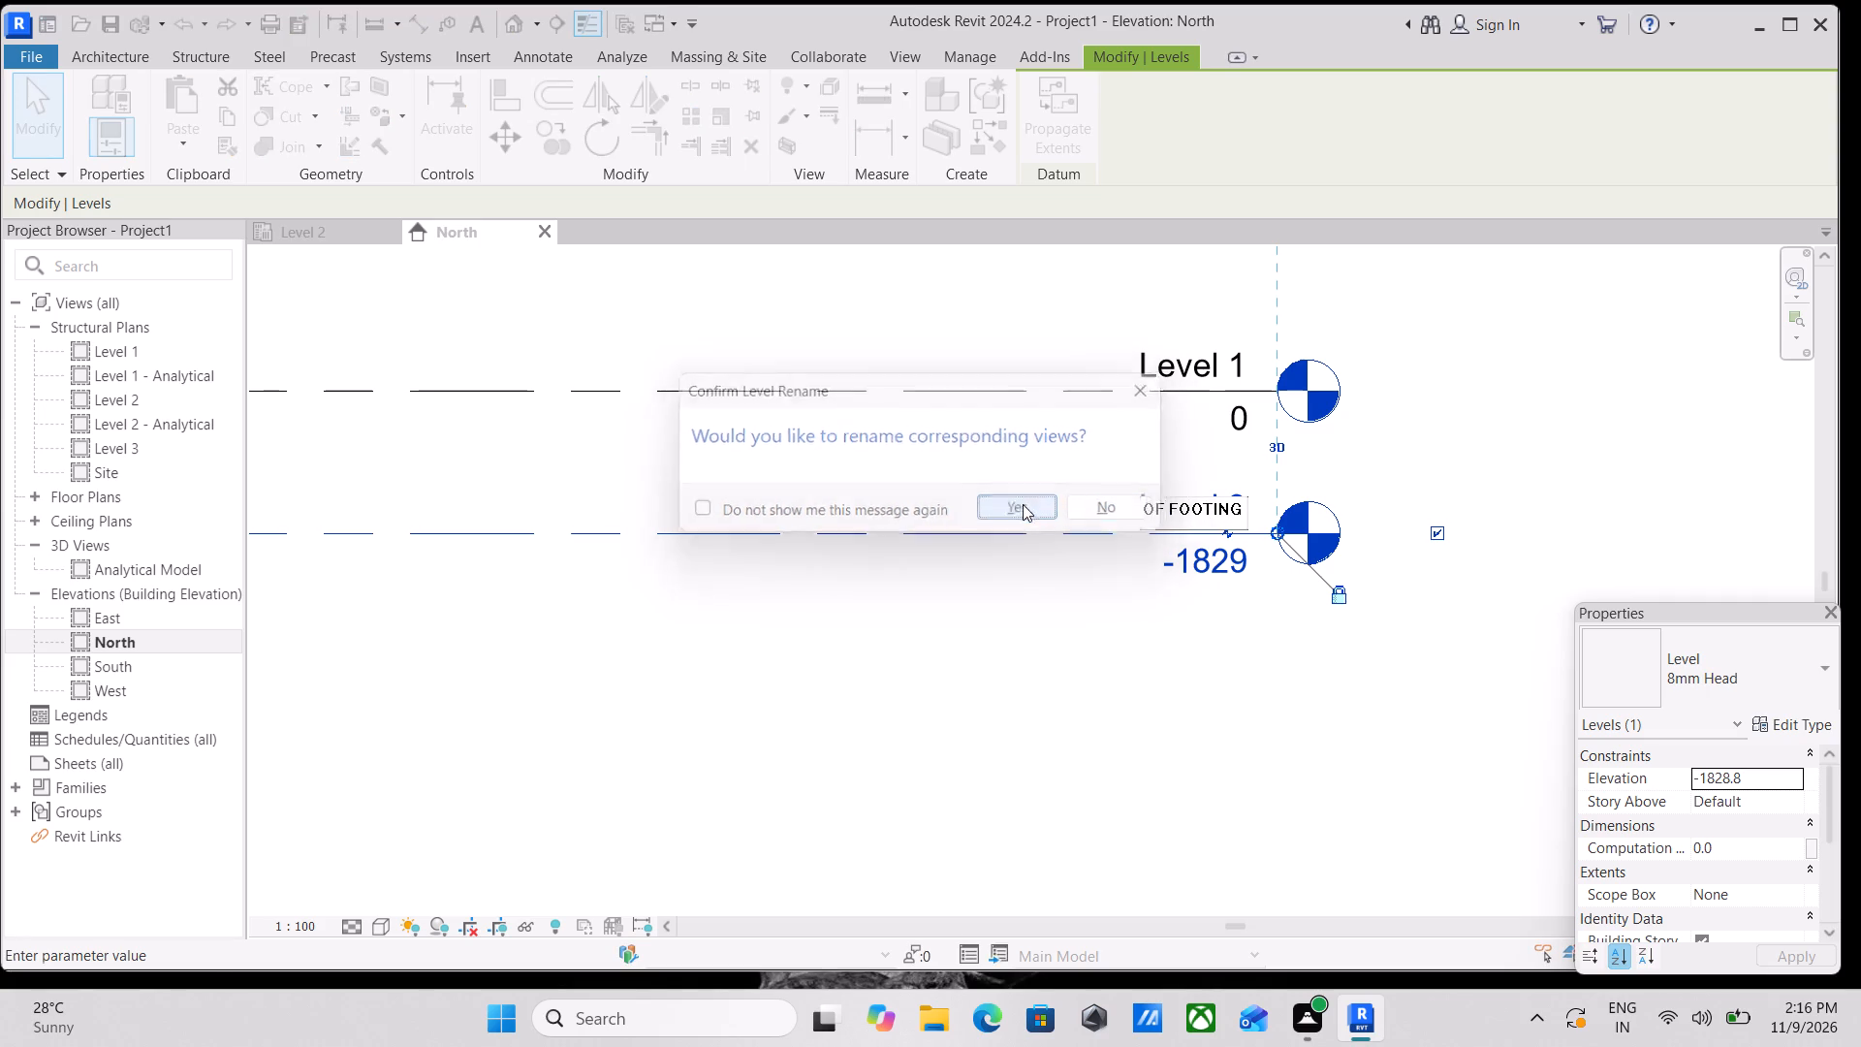
scroll(1184, 429, up, 2)
scroll(1184, 429, down, 1)
middle_drag(1184, 429, 1188, 502)
key(Escape)
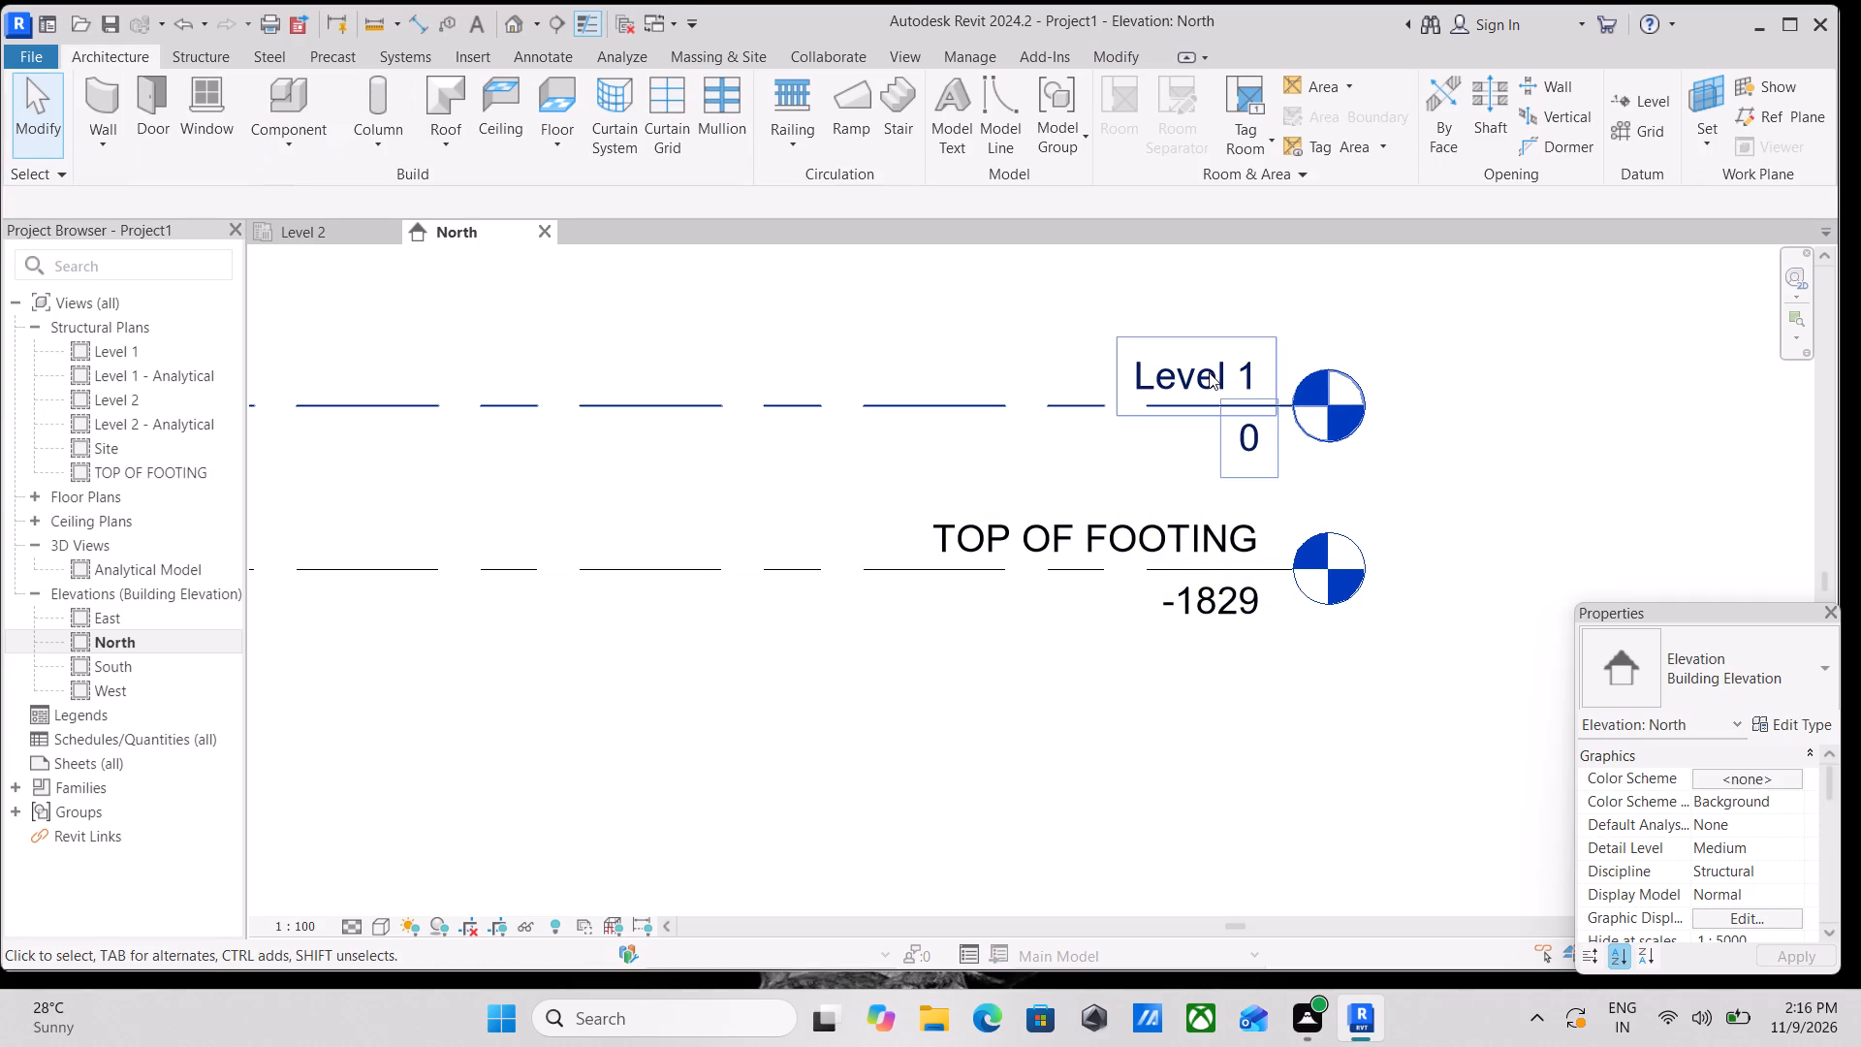
Rename Level 1 as GROUND FLR, and rename its corresponding views too.
double_click(1209, 372)
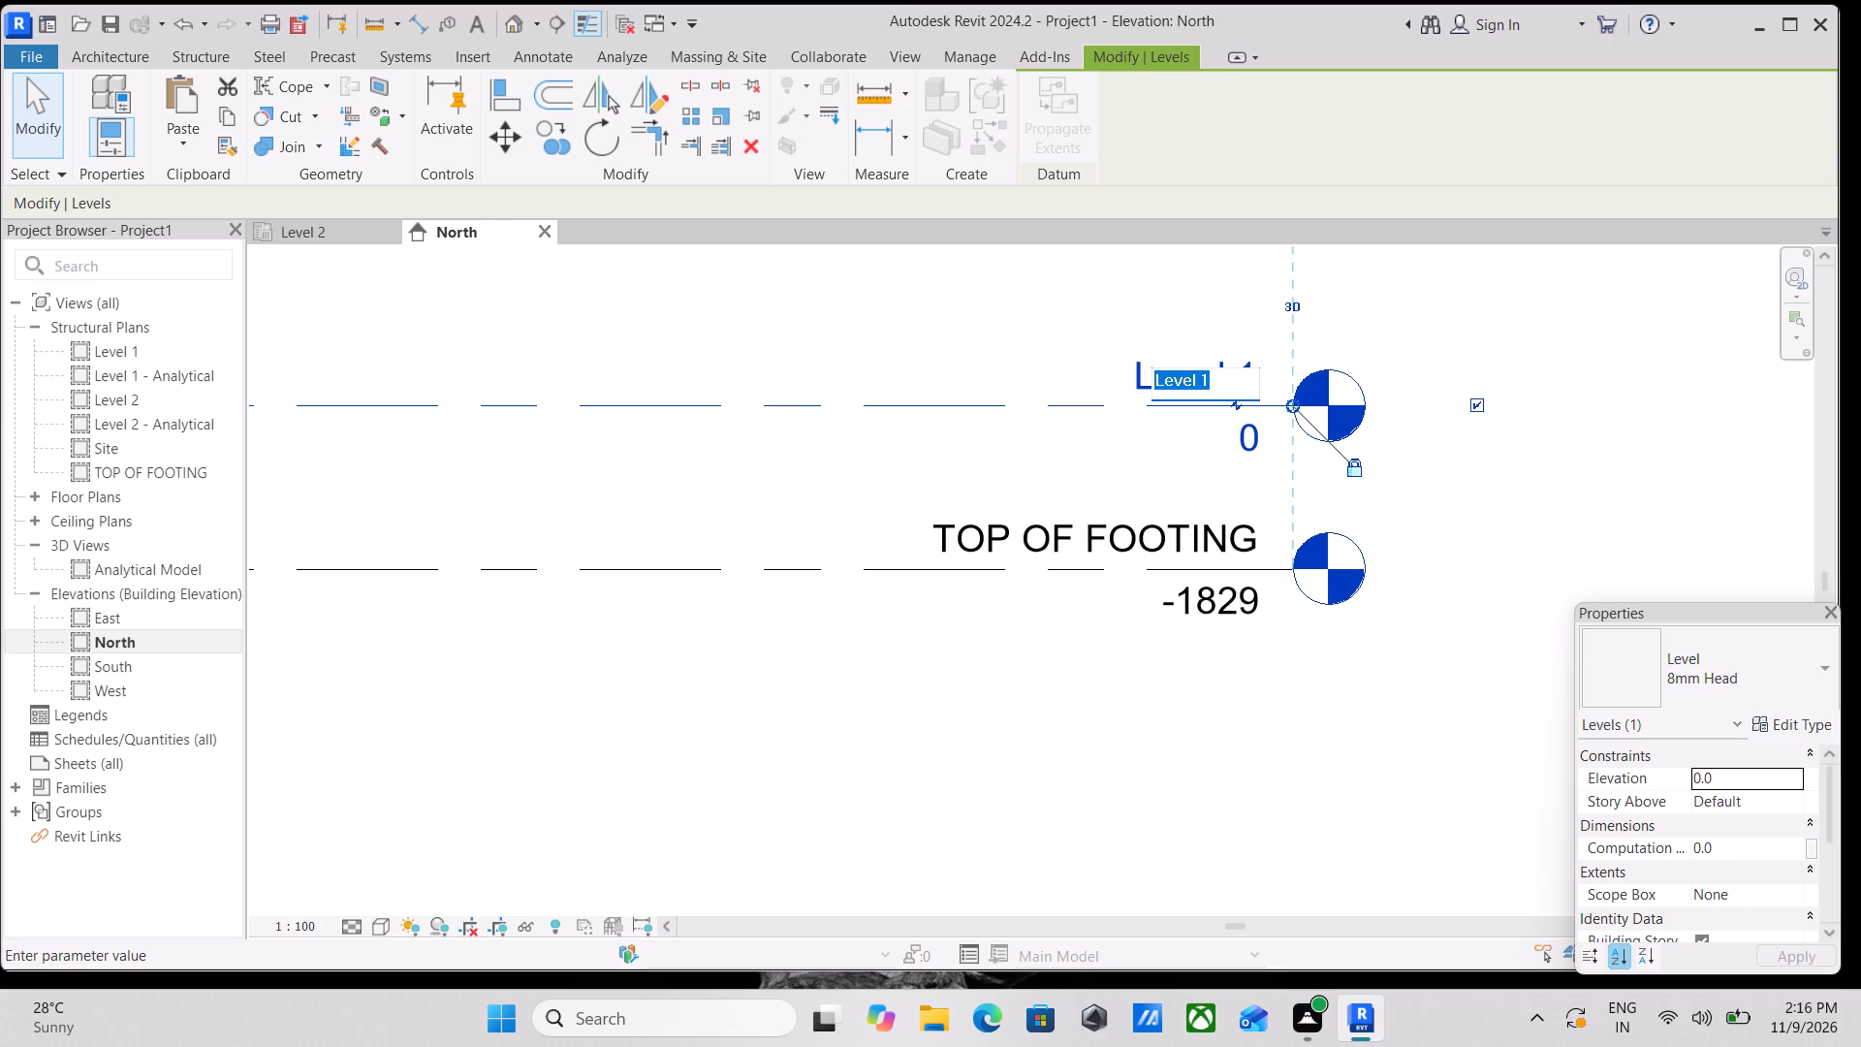
text(GROUND FLR)
key(Return)
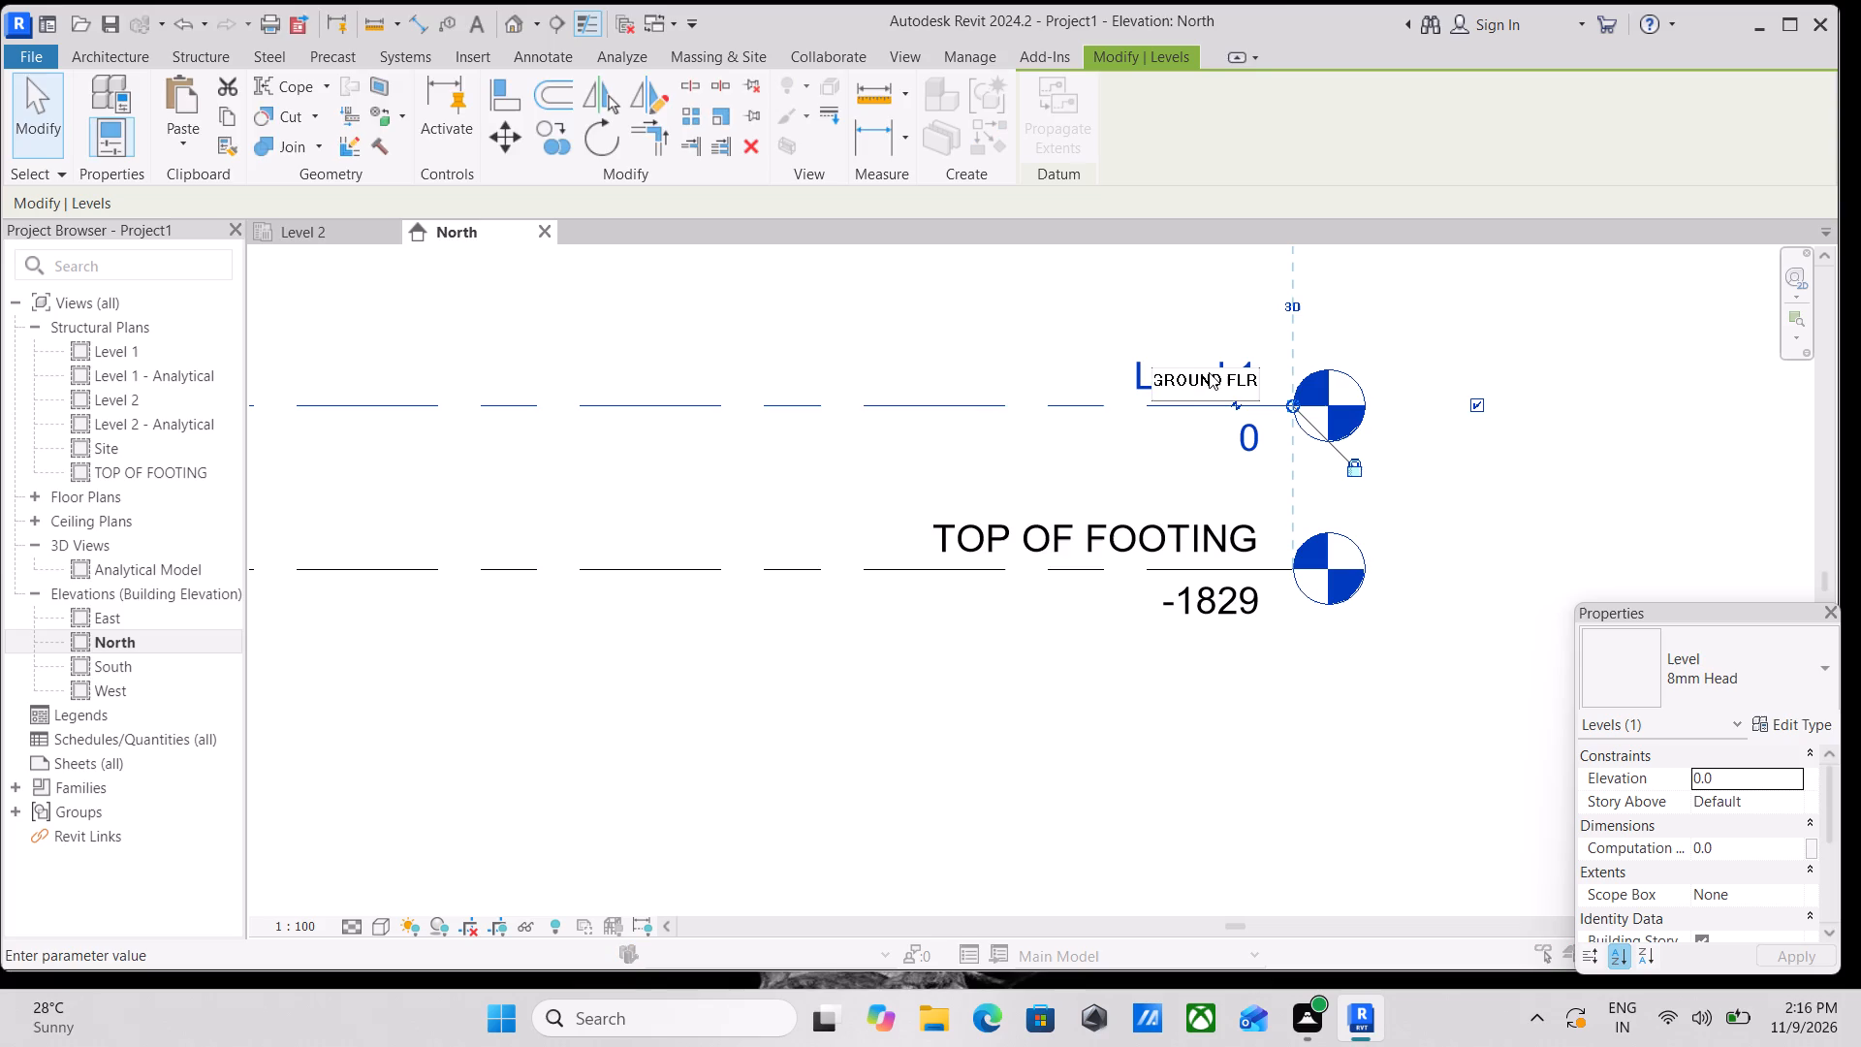
click(1026, 502)
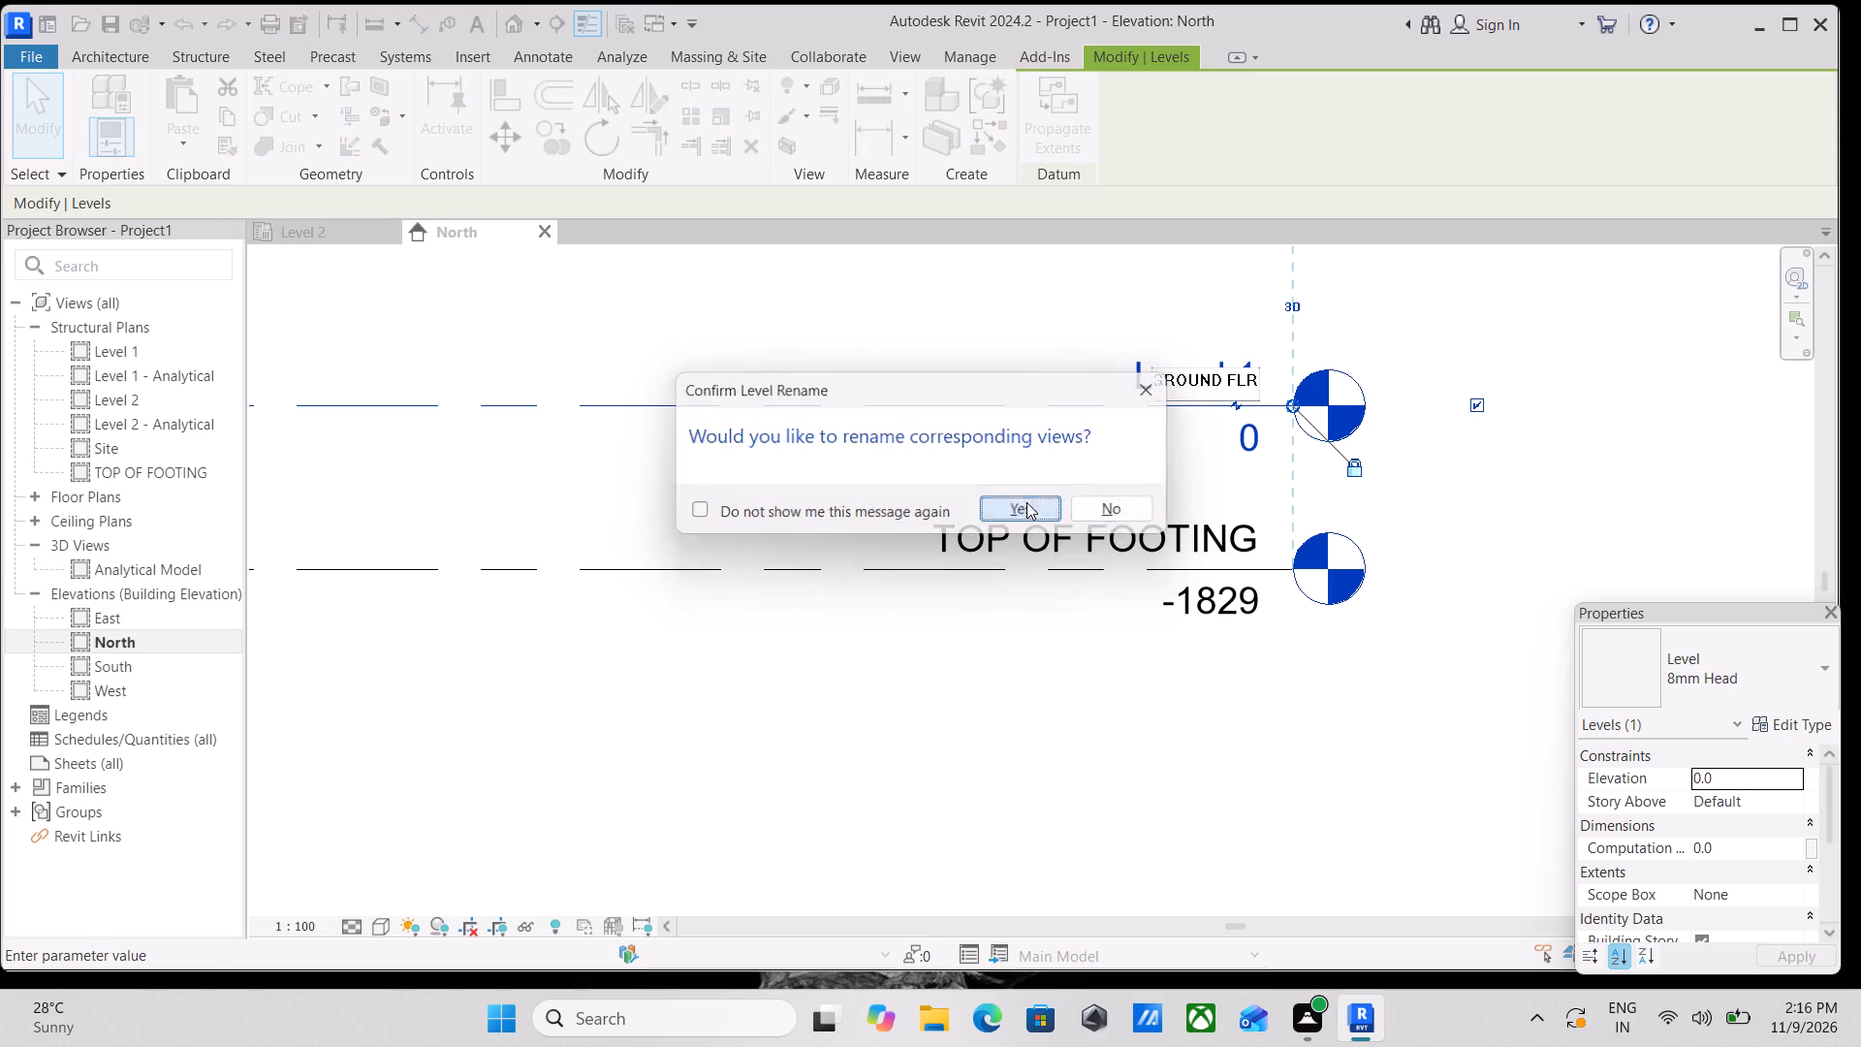
Rename Level 2 as FIRST FLR, and rename its corresponding views too.
scroll(1062, 490, down, 5)
middle_drag(812, 467, 1039, 543)
scroll(1230, 422, down, 1)
middle_drag(1230, 422, 1275, 528)
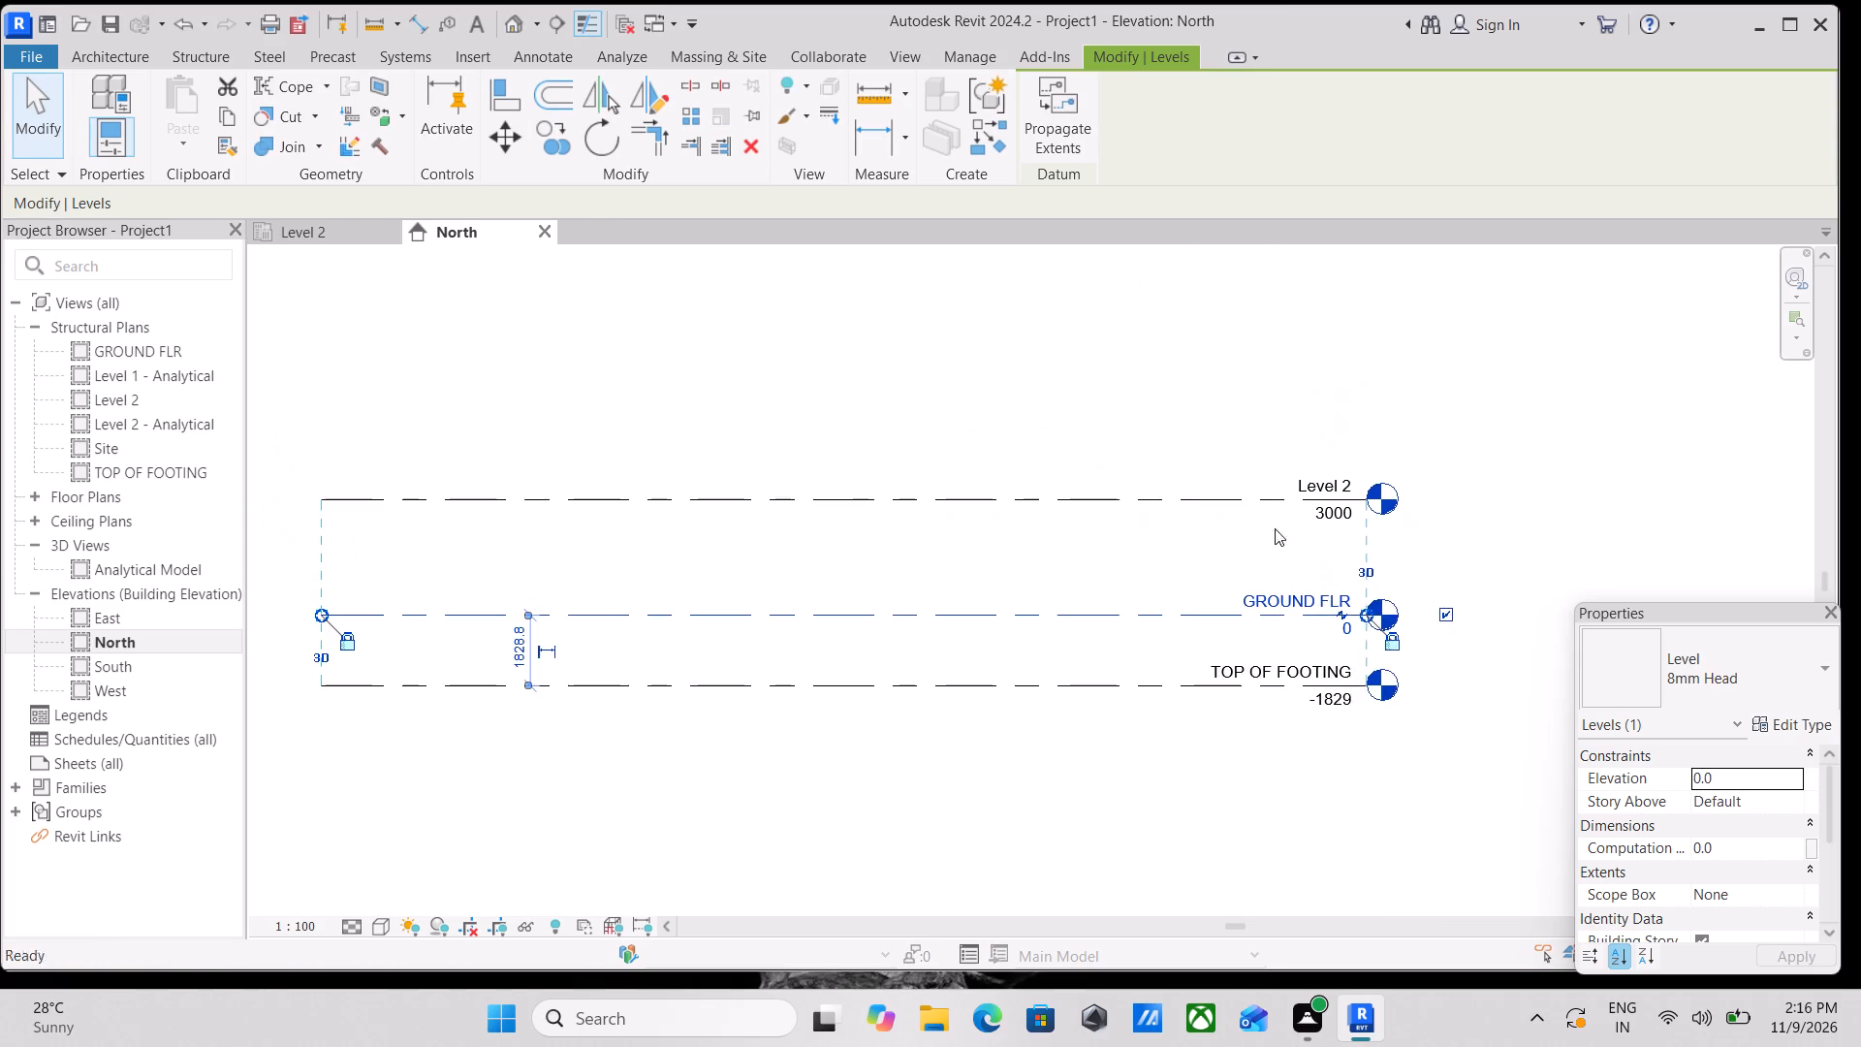
scroll(1368, 457, up, 3)
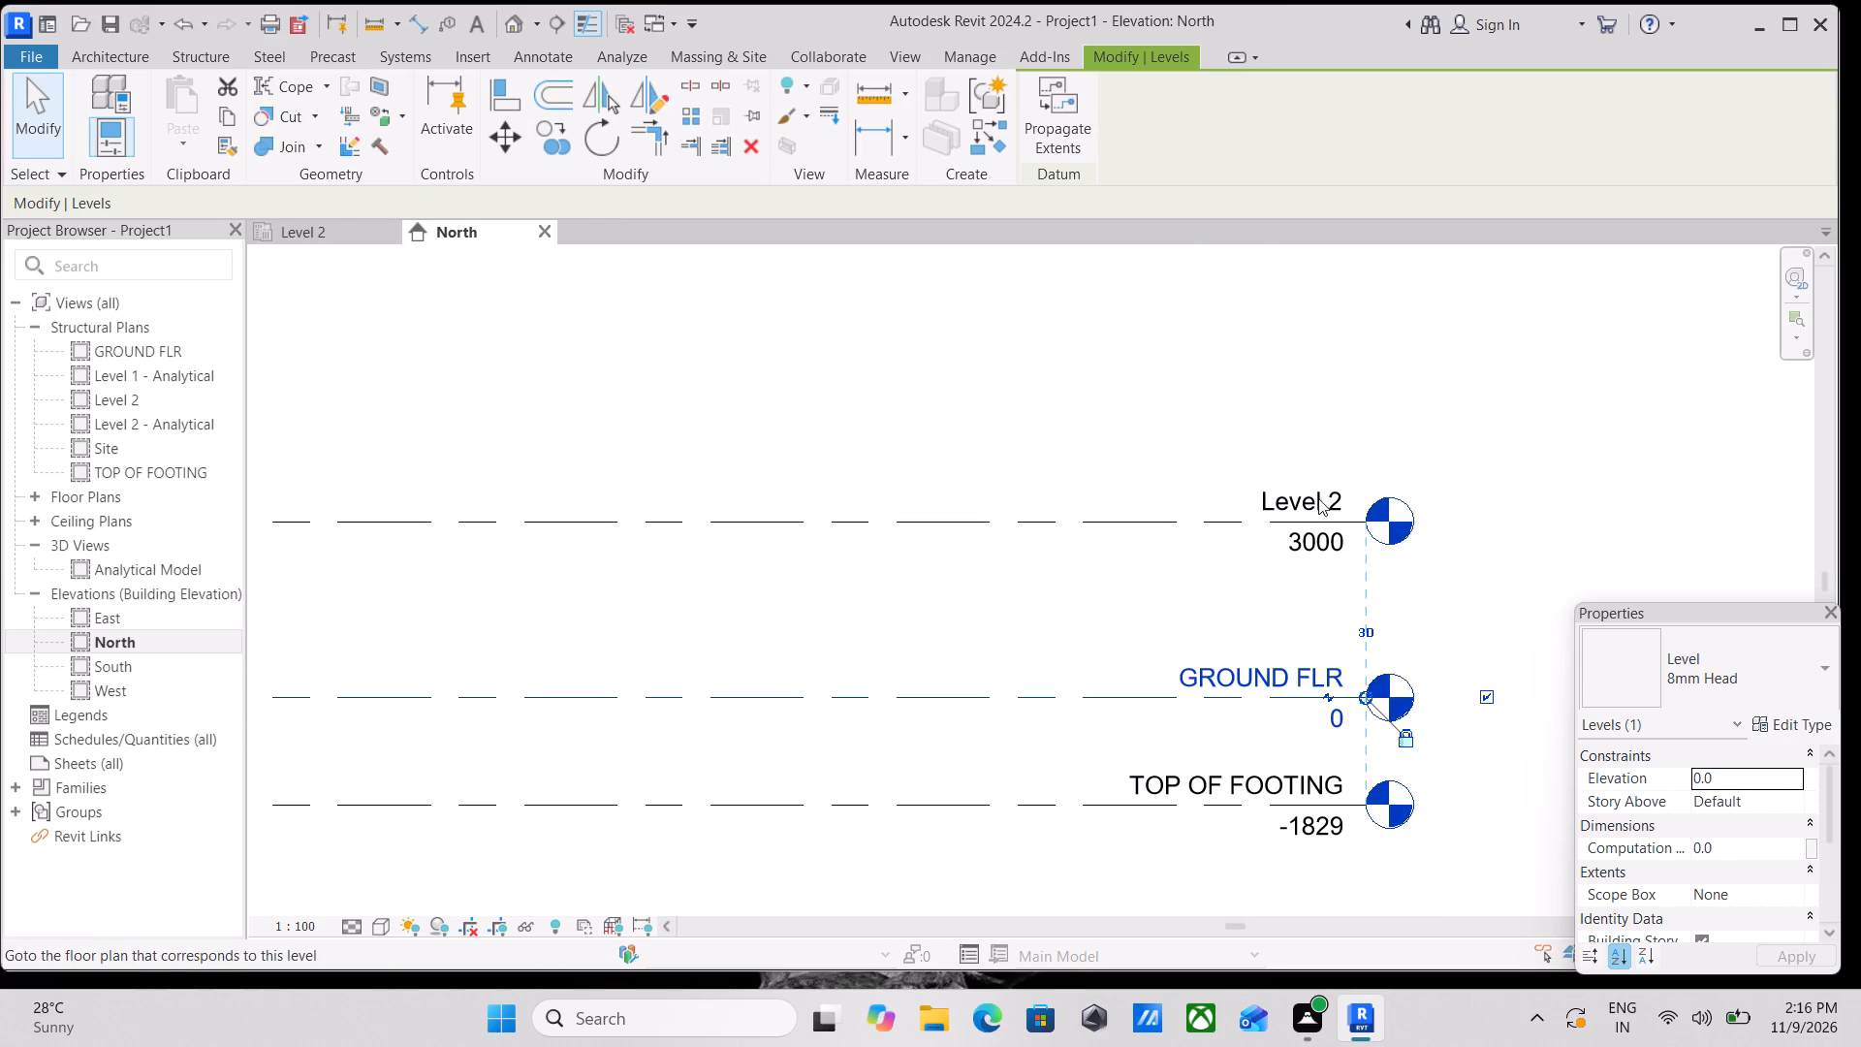
double_click(1314, 498)
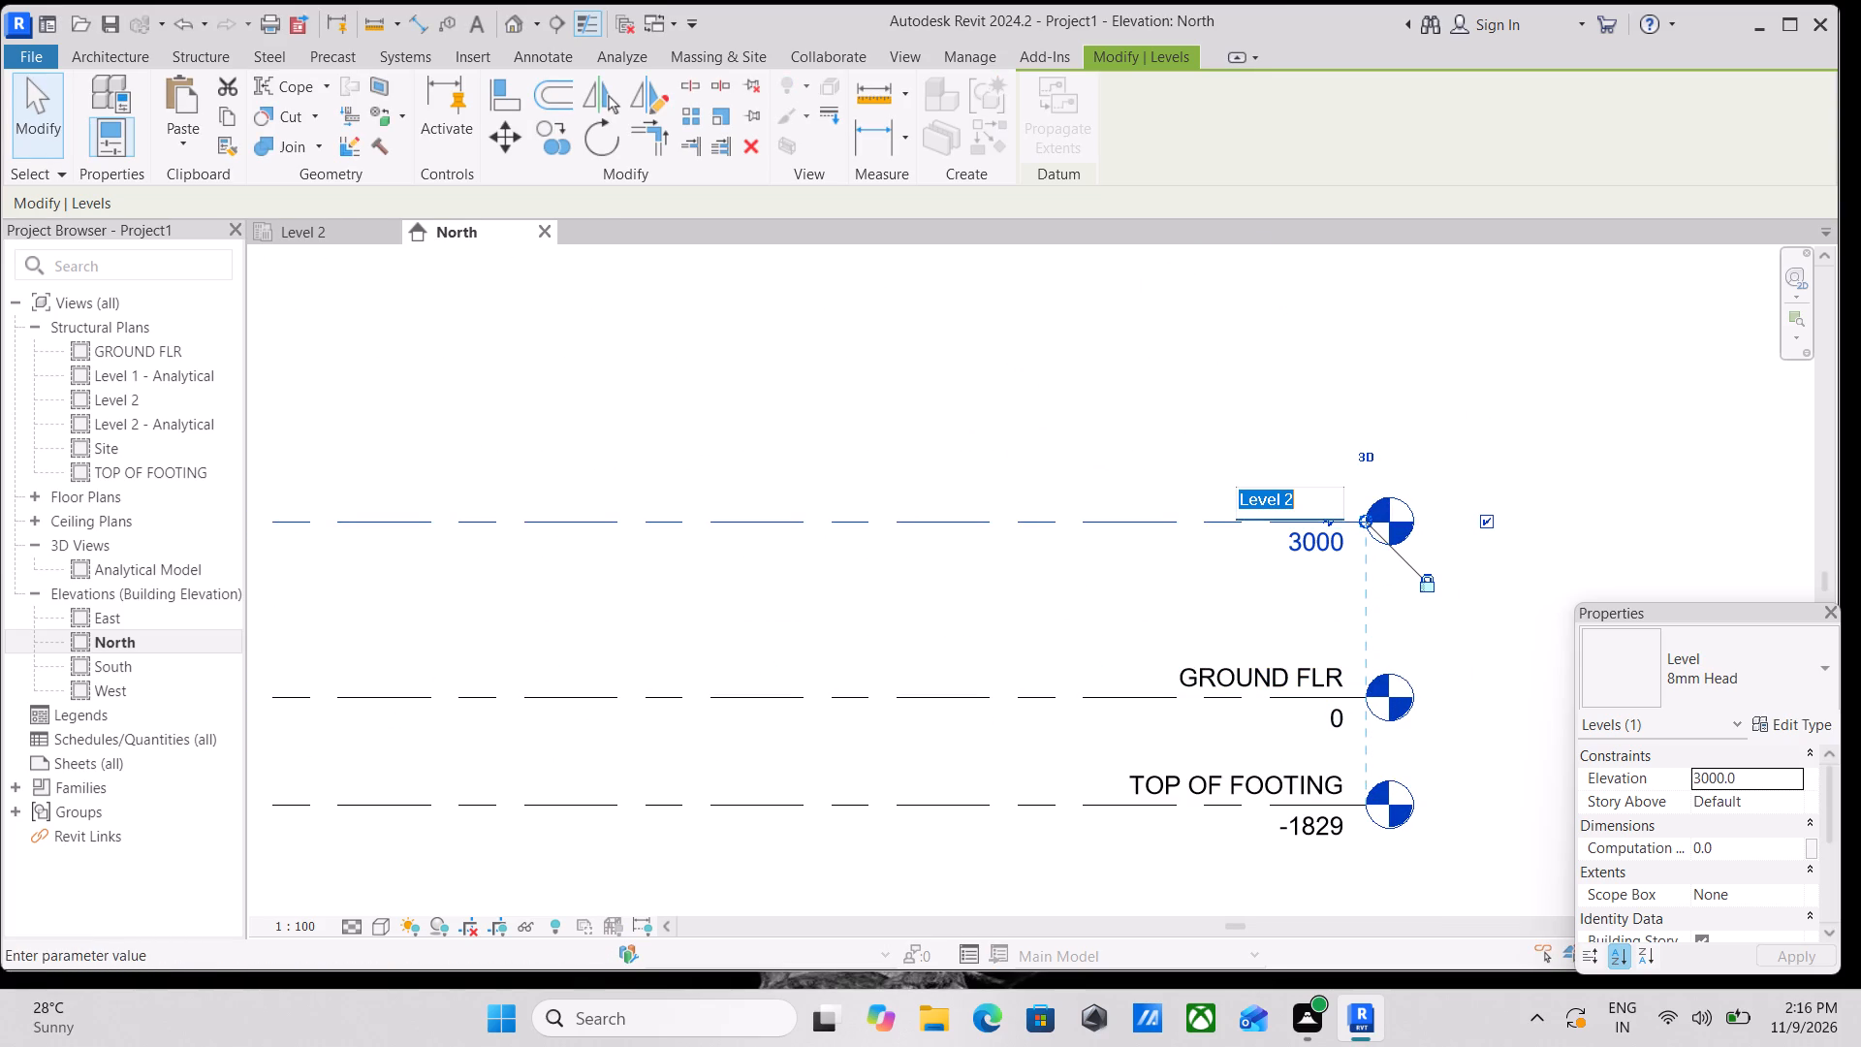
text(FIRST)
key(space)
text(FLR)
key(Return)
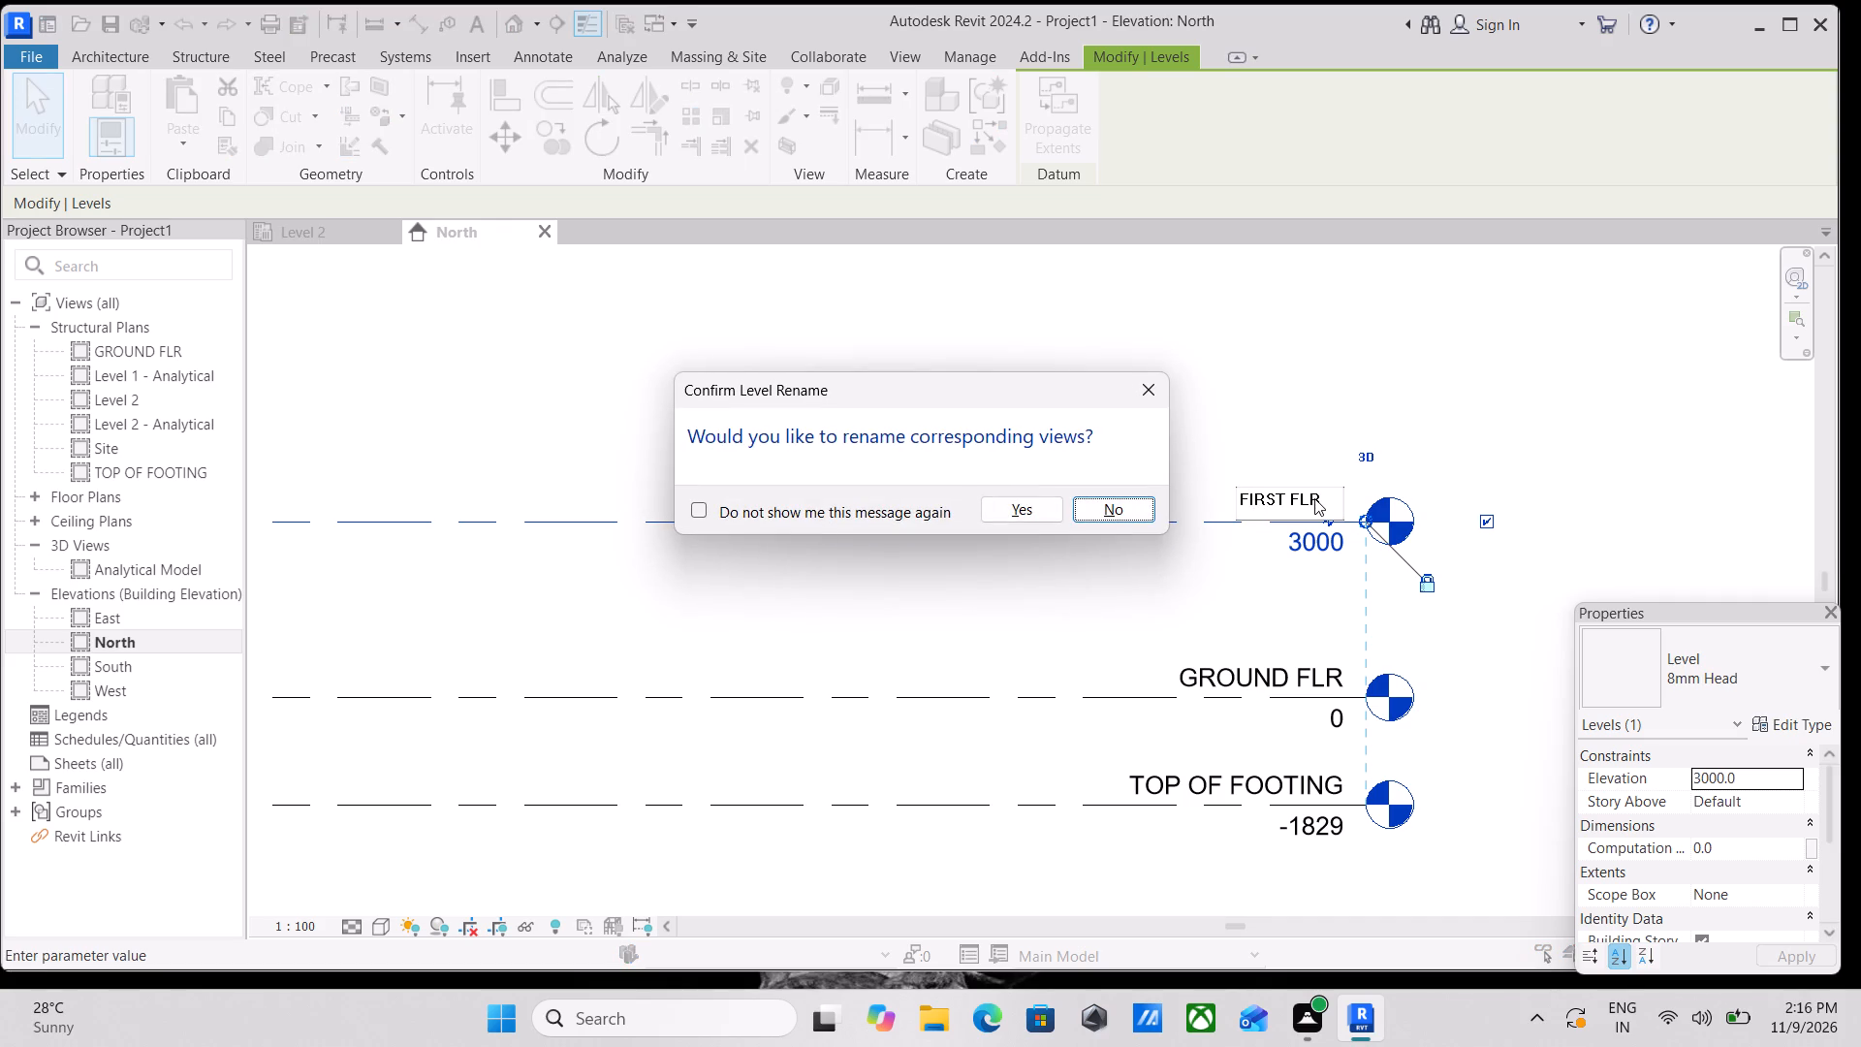
click(1048, 510)
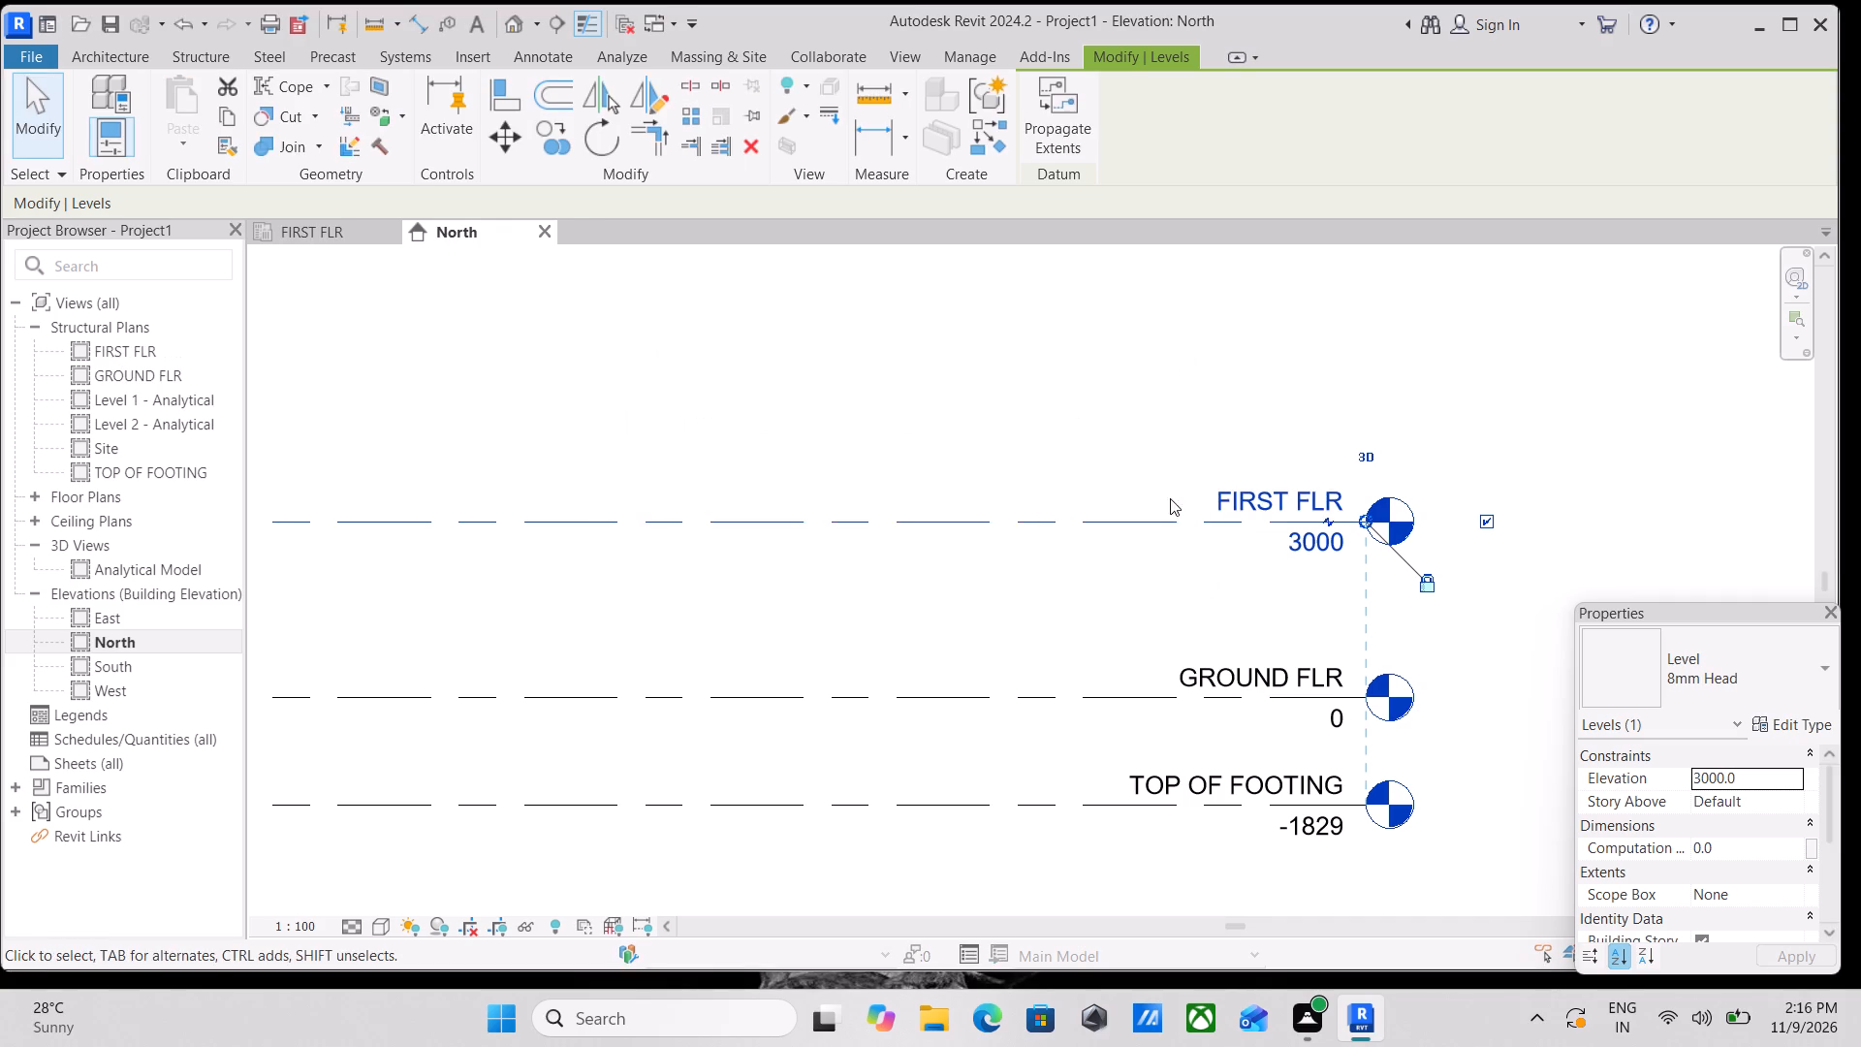
Add a level above FIRST FLR by picking its line with a 10' offset.
scroll(1272, 515, down, 4)
scroll(1091, 590, down, 2)
middle_drag(1104, 585, 1275, 520)
scroll(981, 549, up, 2)
scroll(1048, 529, down, 1)
middle_drag(1050, 527, 813, 591)
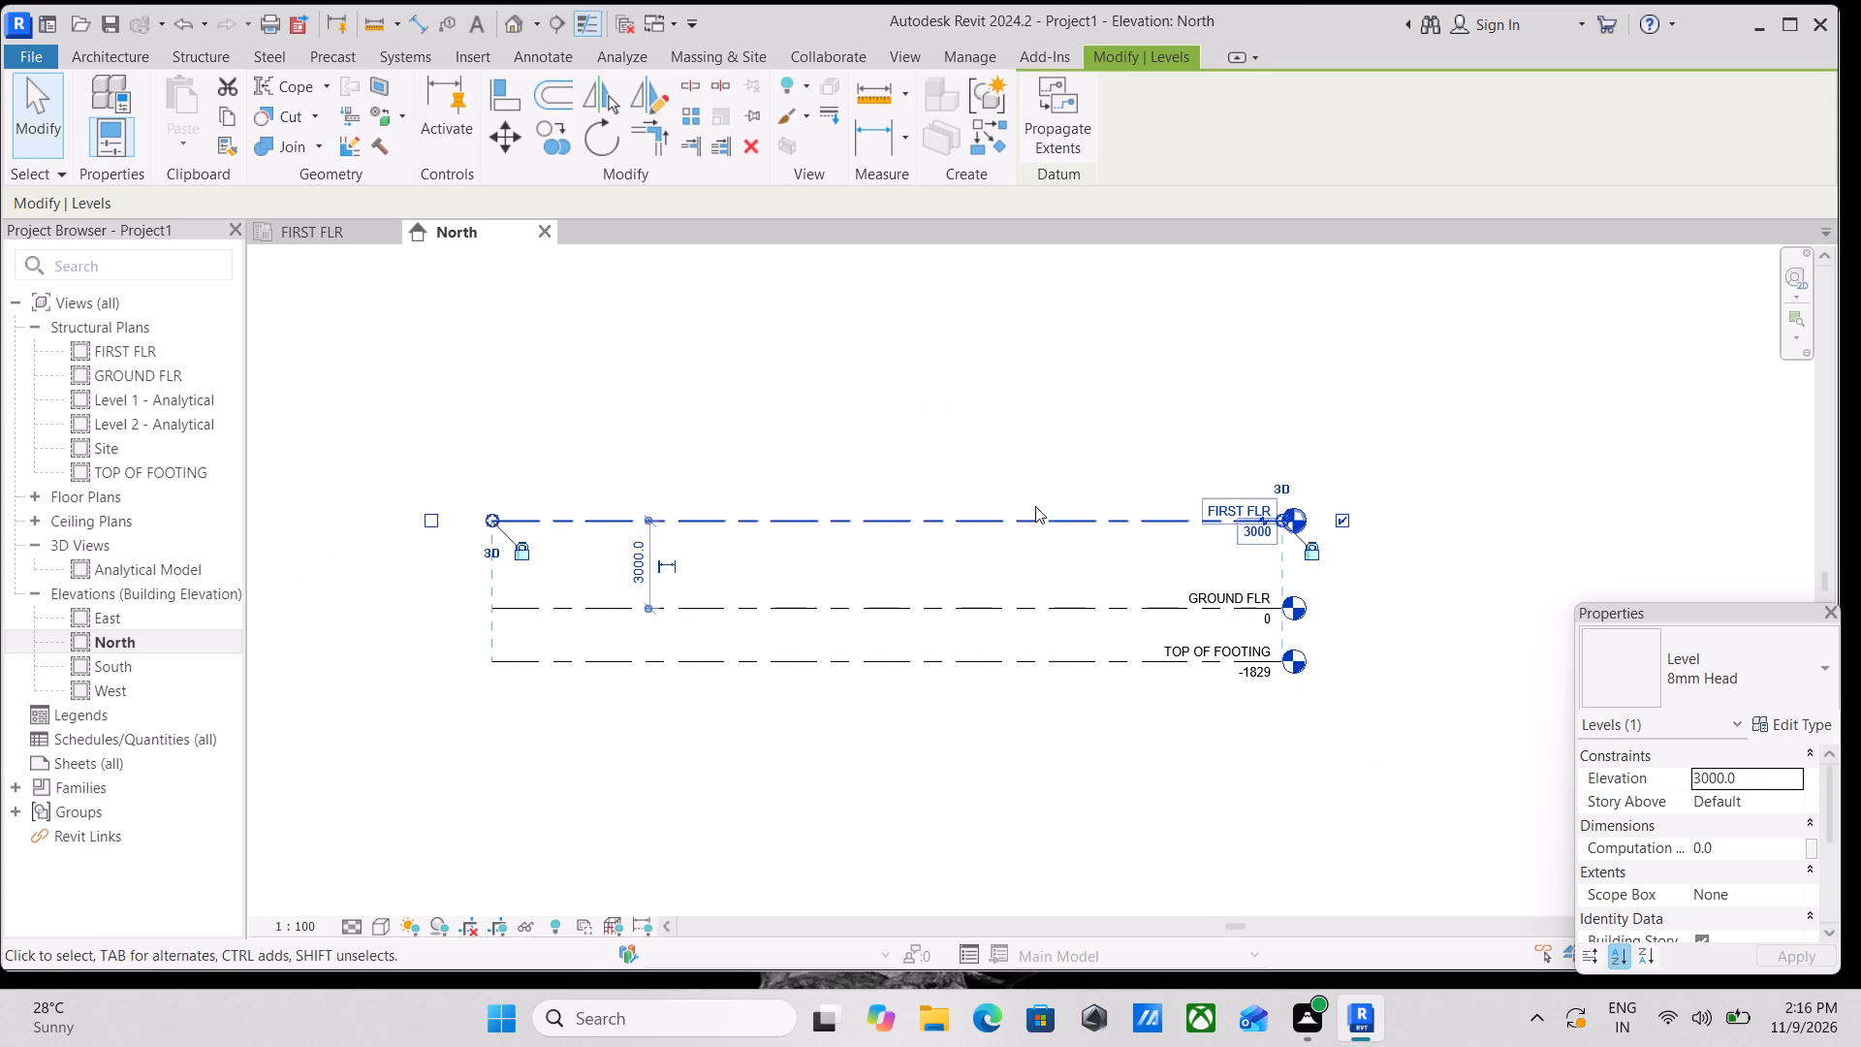
middle_drag(1060, 492, 1024, 528)
middle_drag(1082, 490, 1097, 511)
text(LL)
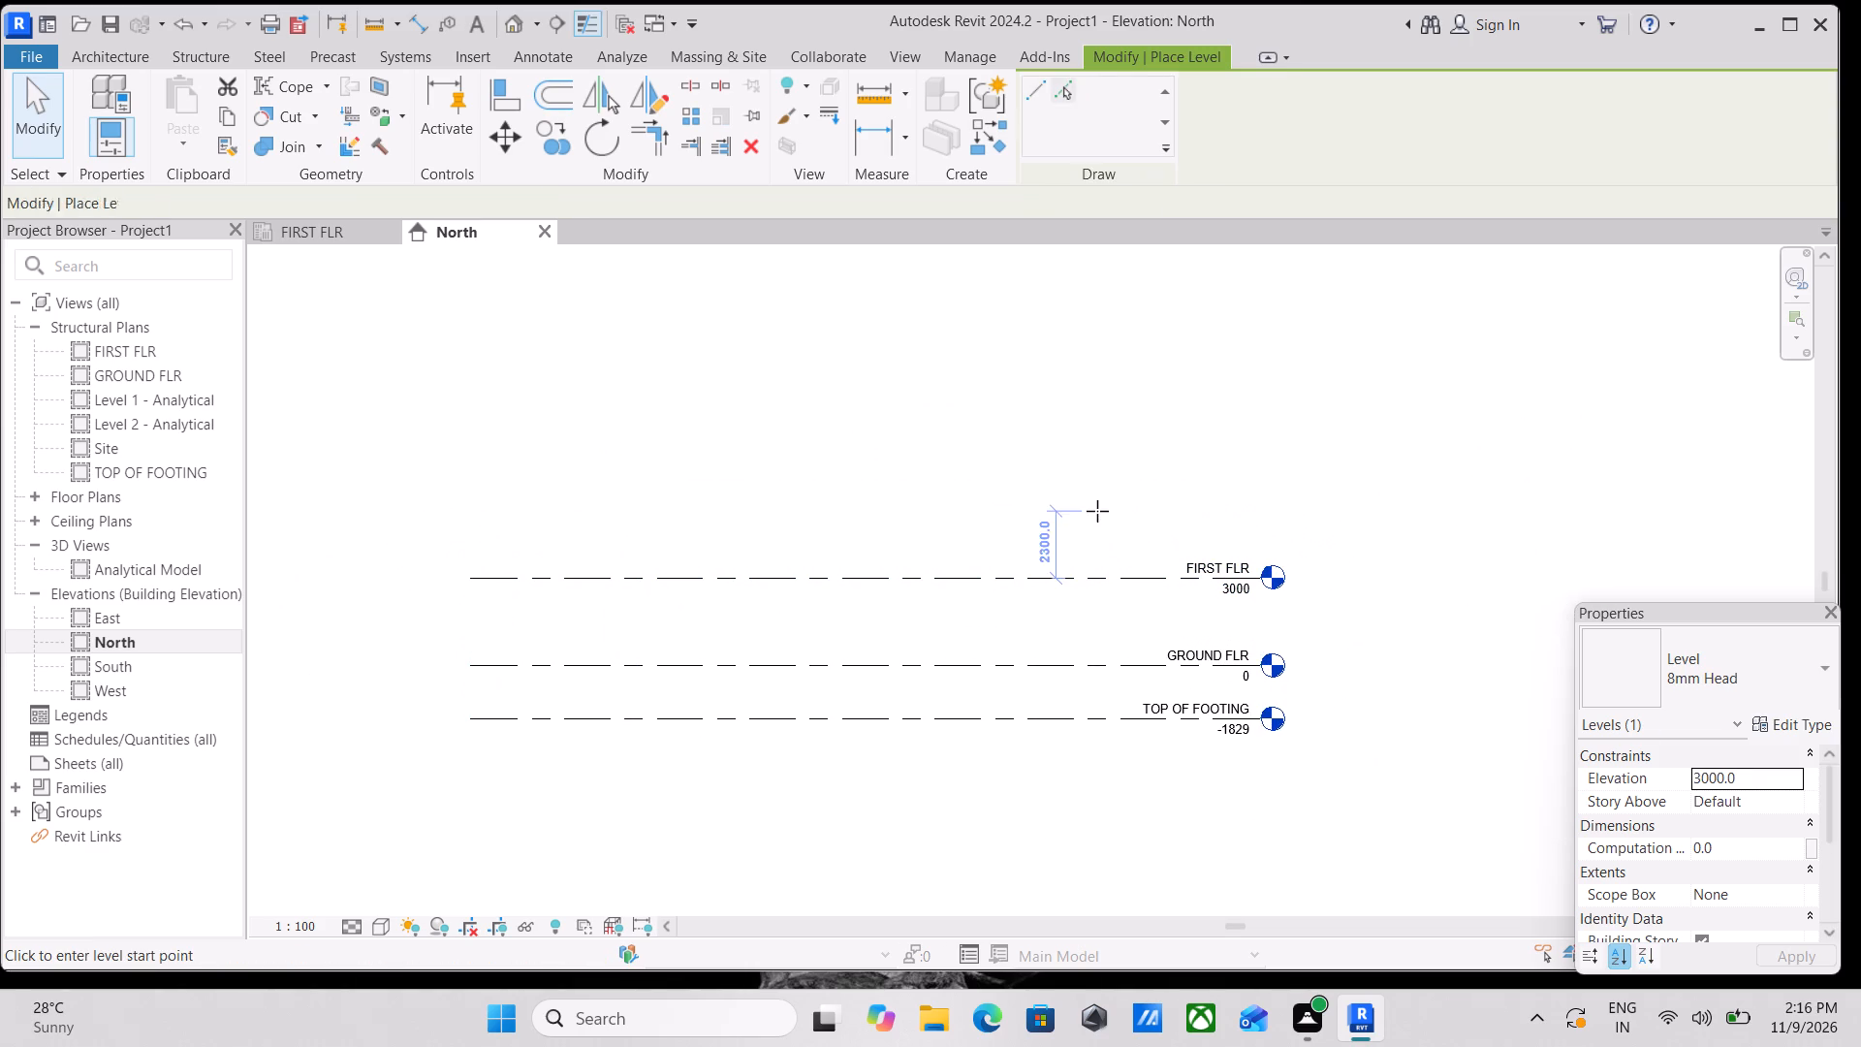
click(1071, 99)
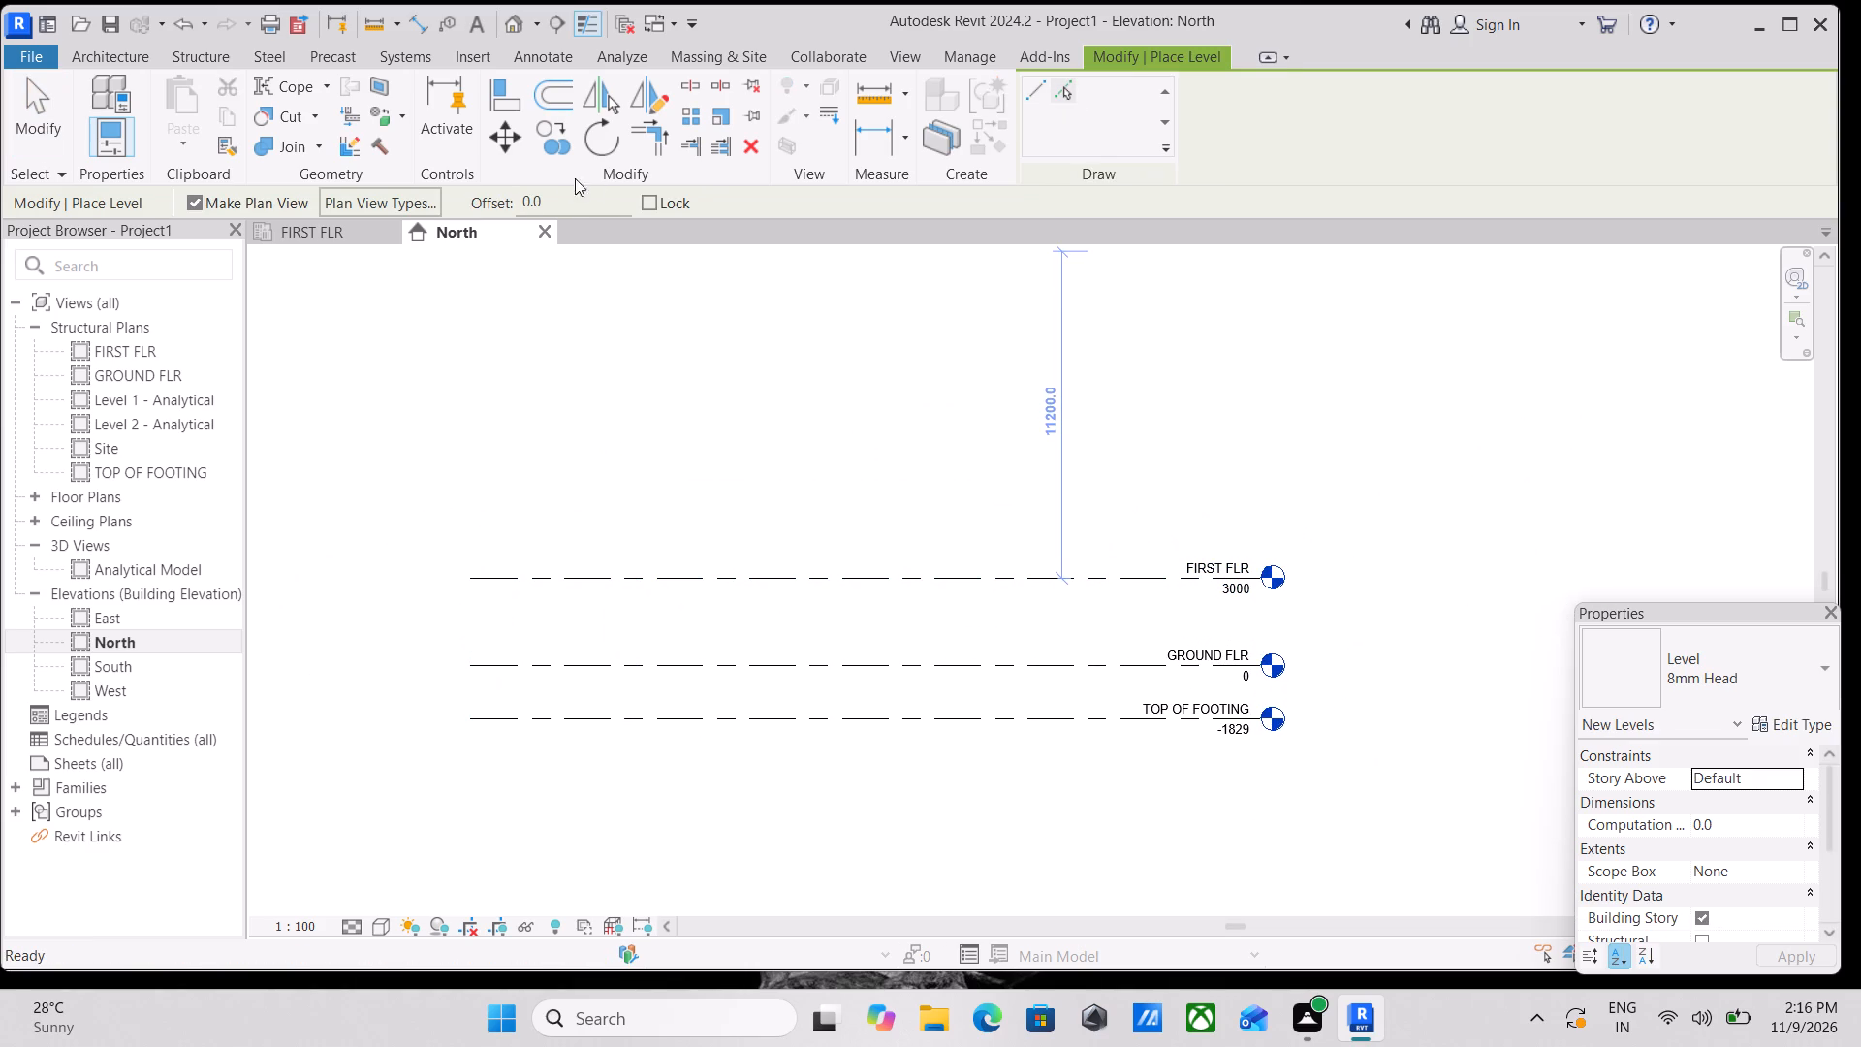
drag(579, 192, 463, 220)
text(10')
key(Return)
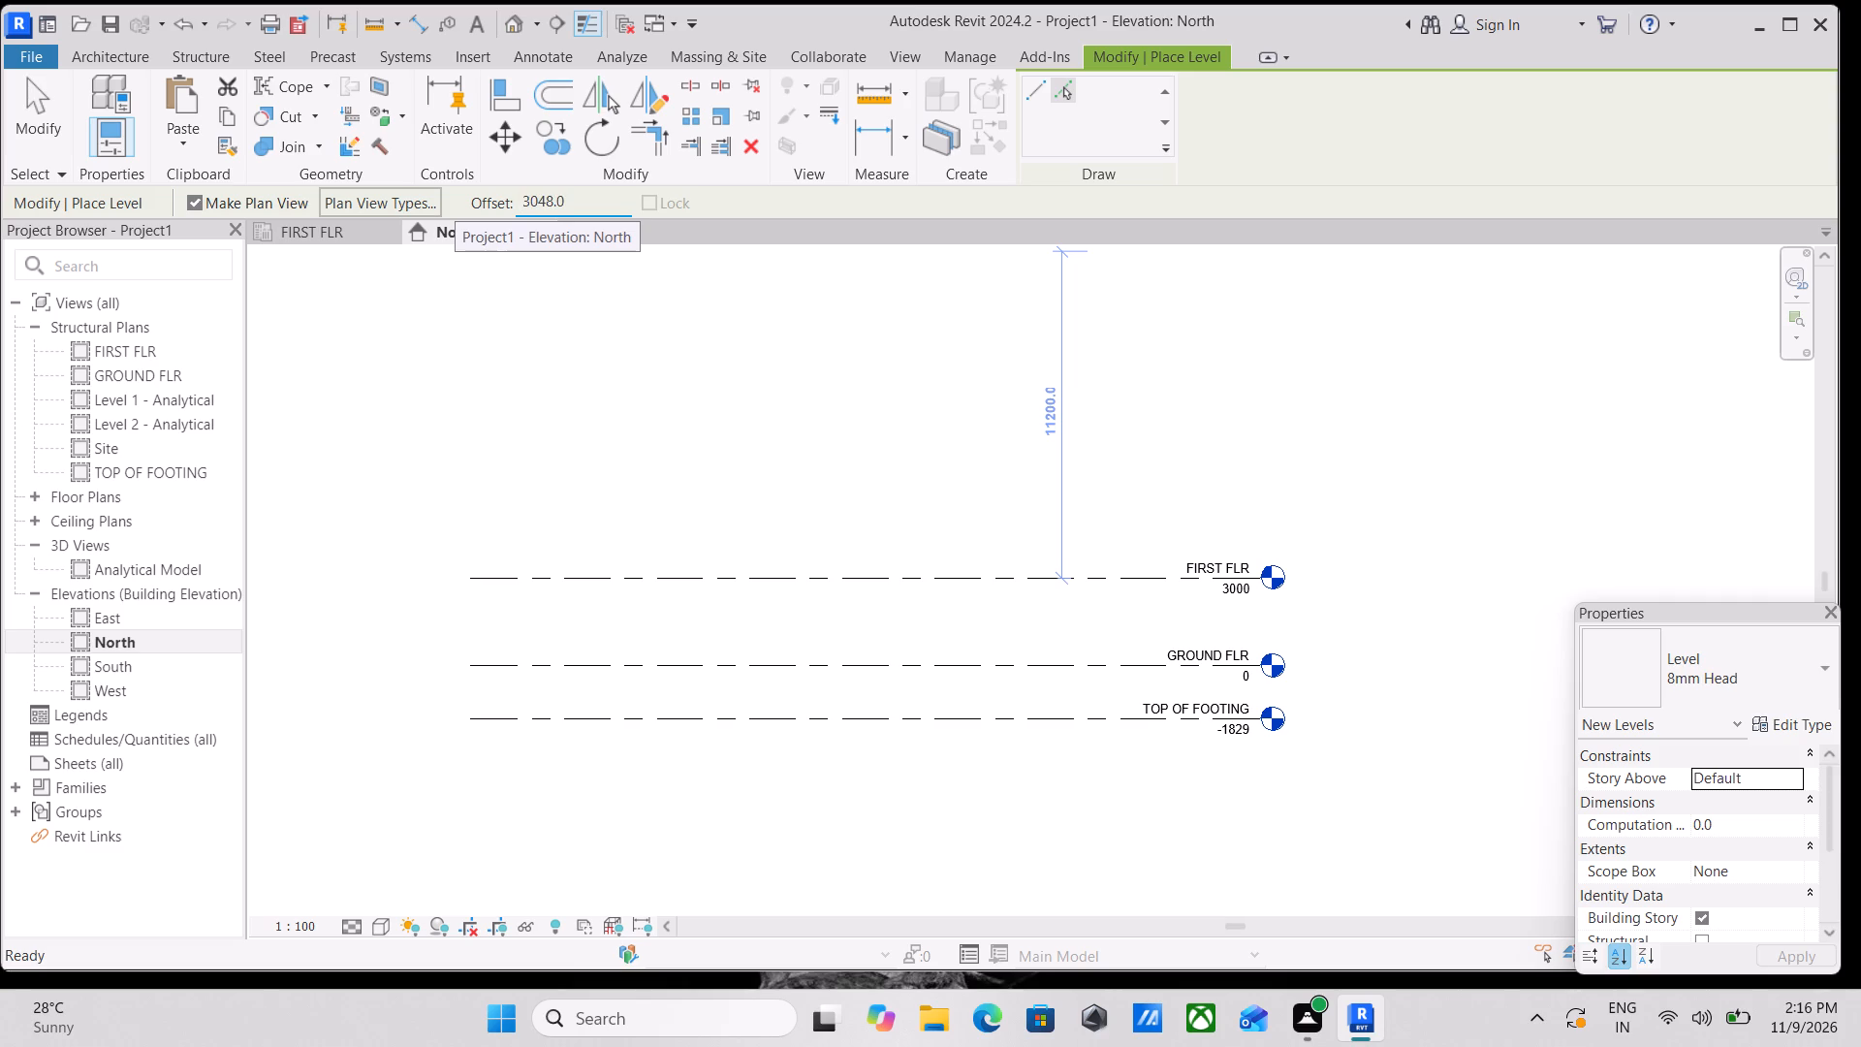
click(994, 574)
scroll(1200, 467, up, 4)
key(Escape)
key(Escape)
scroll(1276, 505, up, 5)
key(Escape)
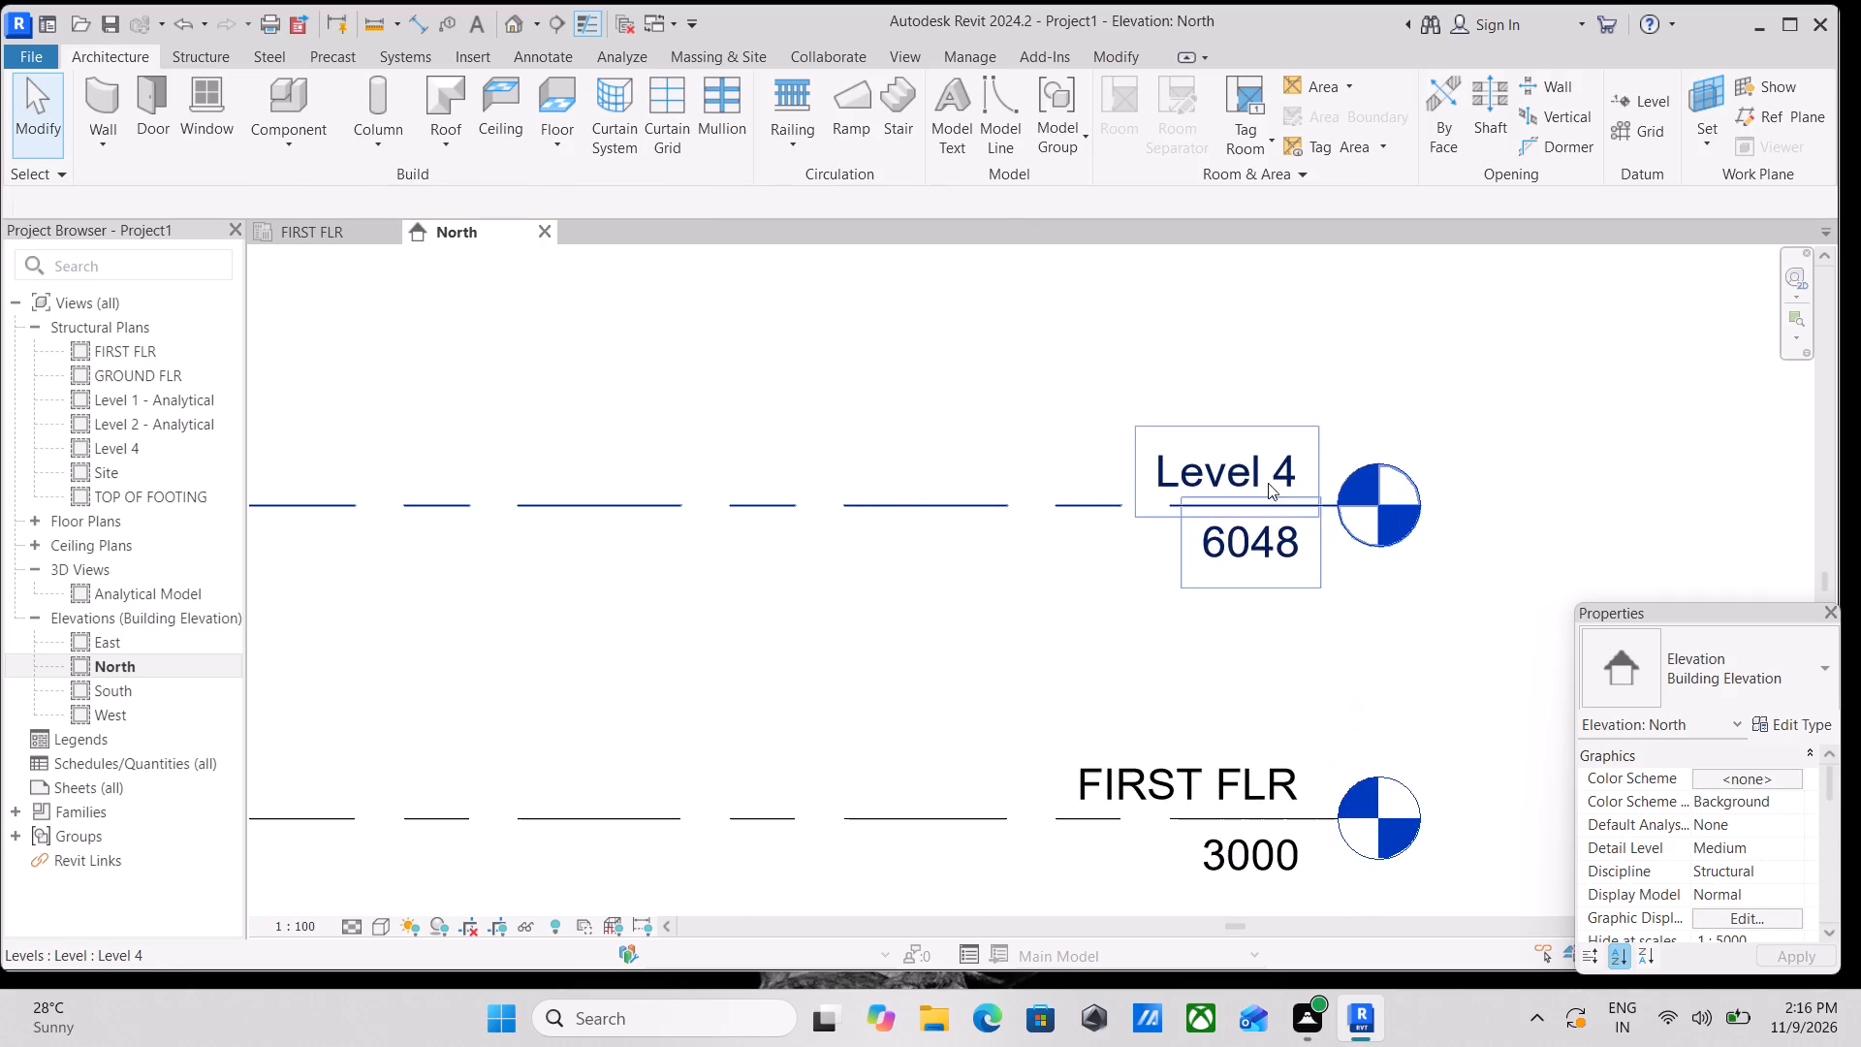
key(Escape)
scroll(1268, 471, down, 4)
key(Escape)
key(Escape)
Rename the new topmost level as SECOND FLR, and rename its corresponding views too.
scroll(1262, 463, down, 3)
double_click(1265, 463)
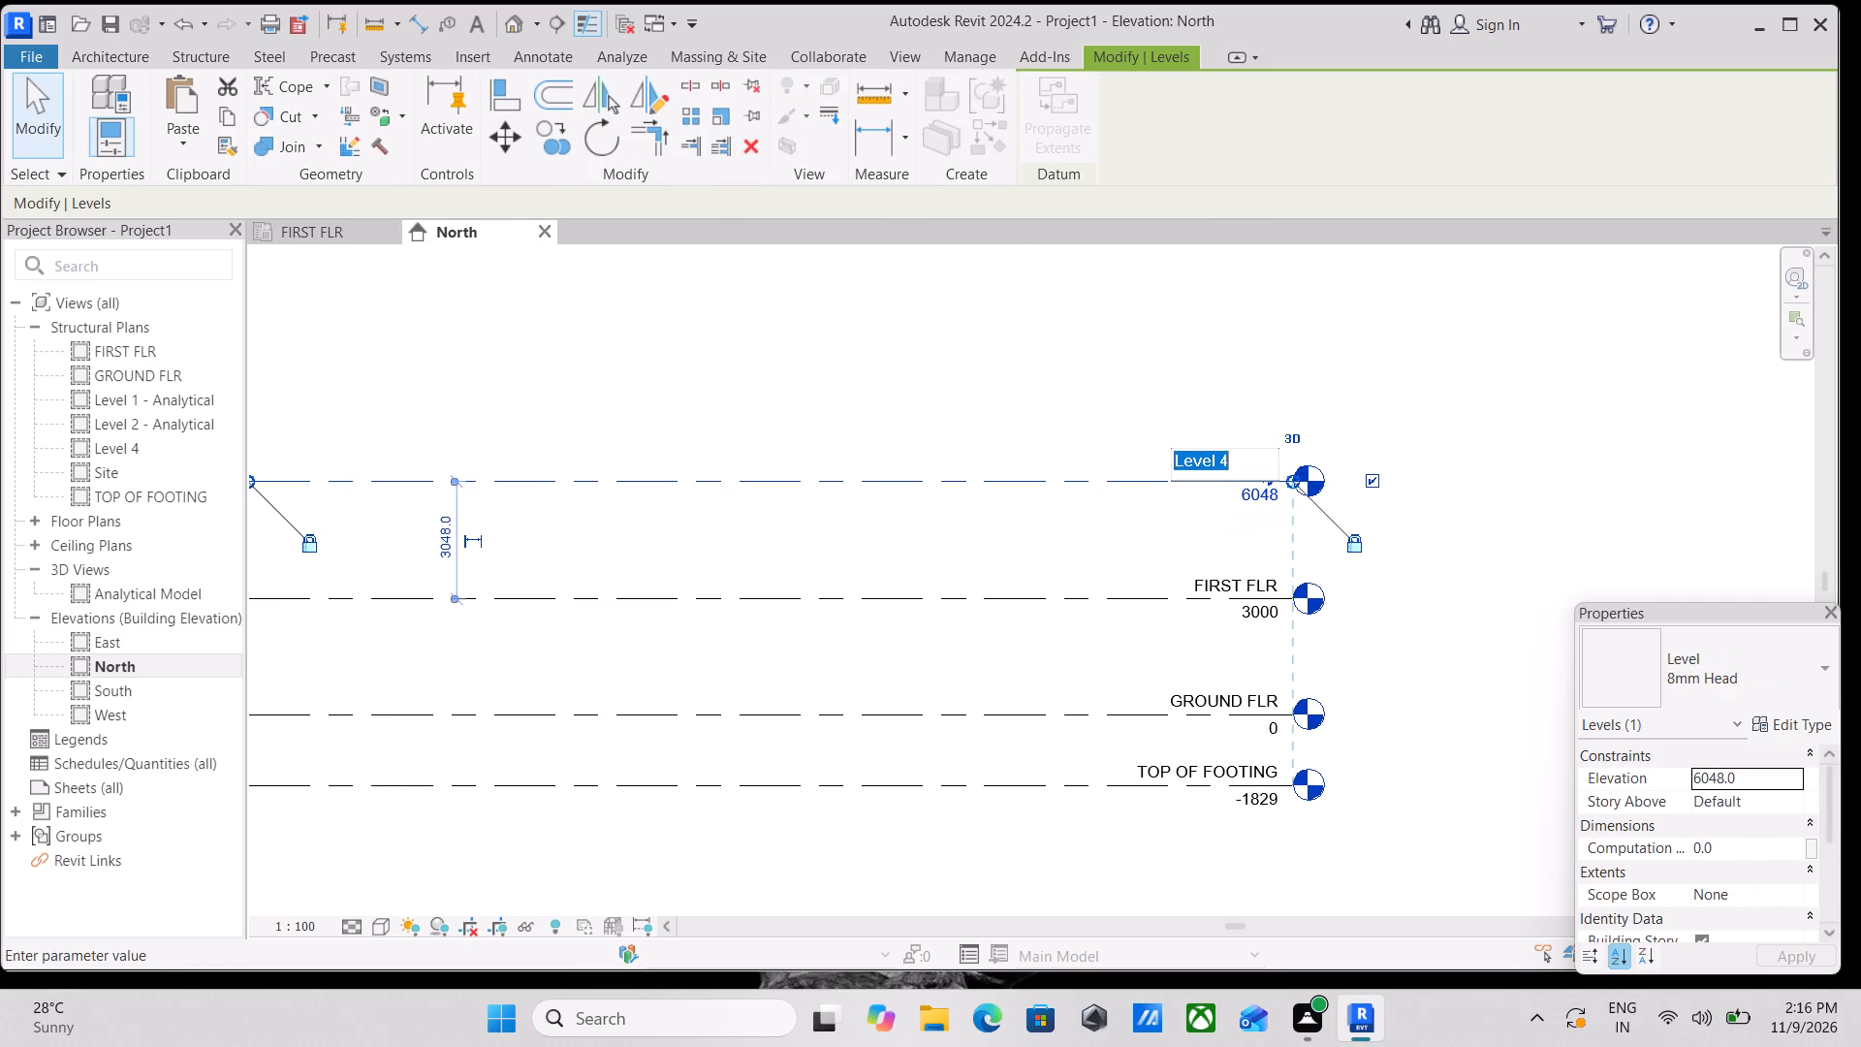
text(SECOND)
key(space)
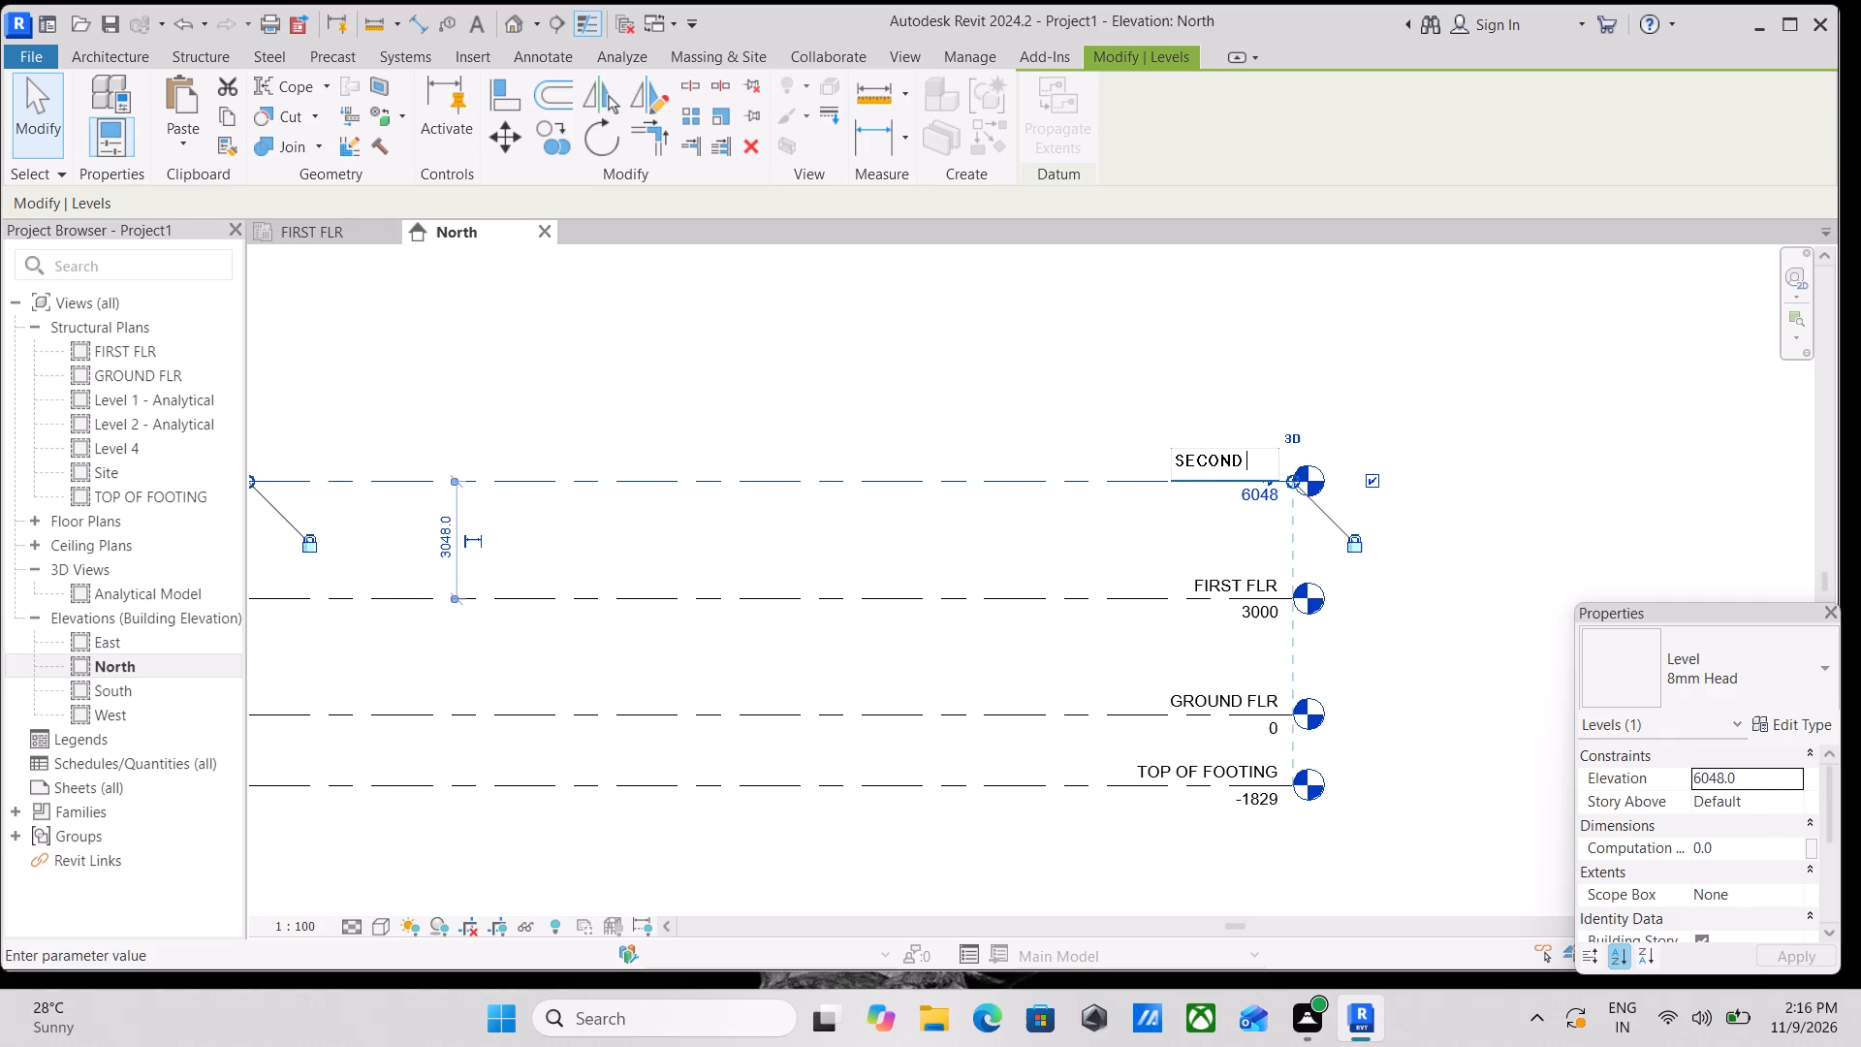
text(FLR)
key(Return)
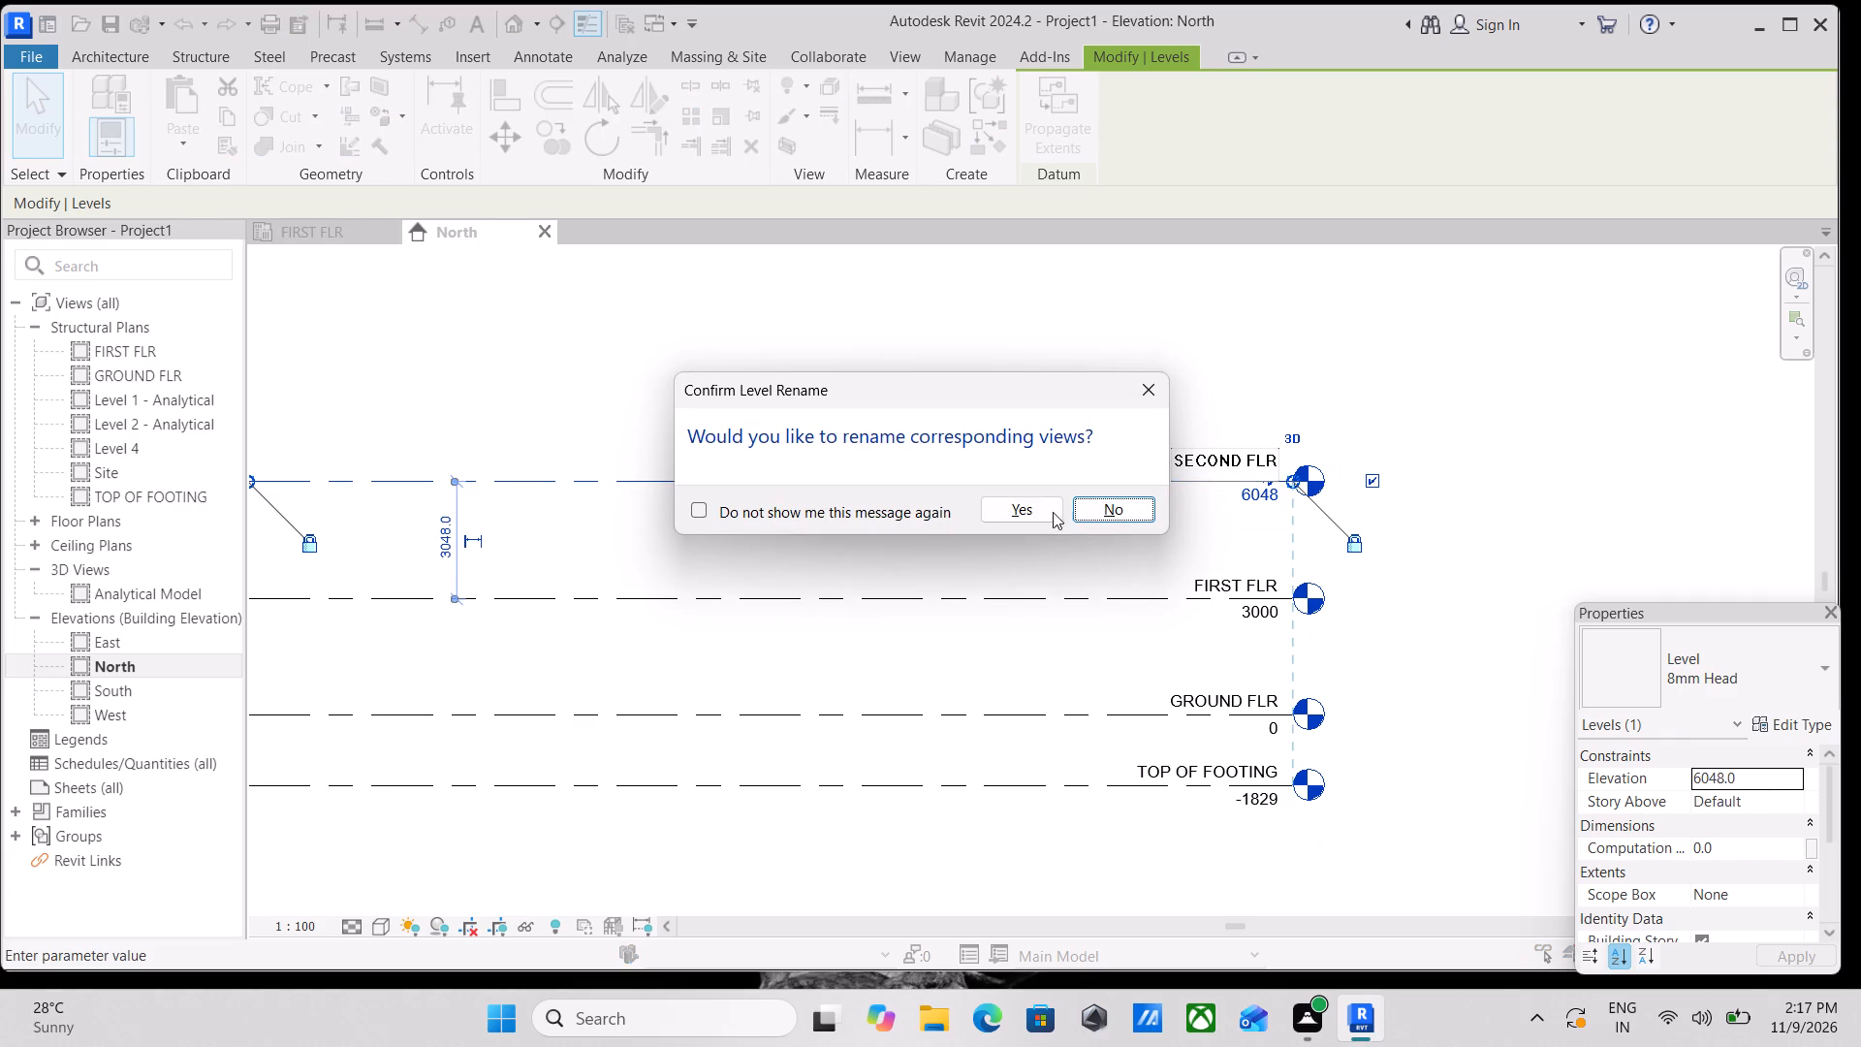
click(1054, 508)
Open the GROUND FLR structural plan view.
scroll(1054, 508, down, 3)
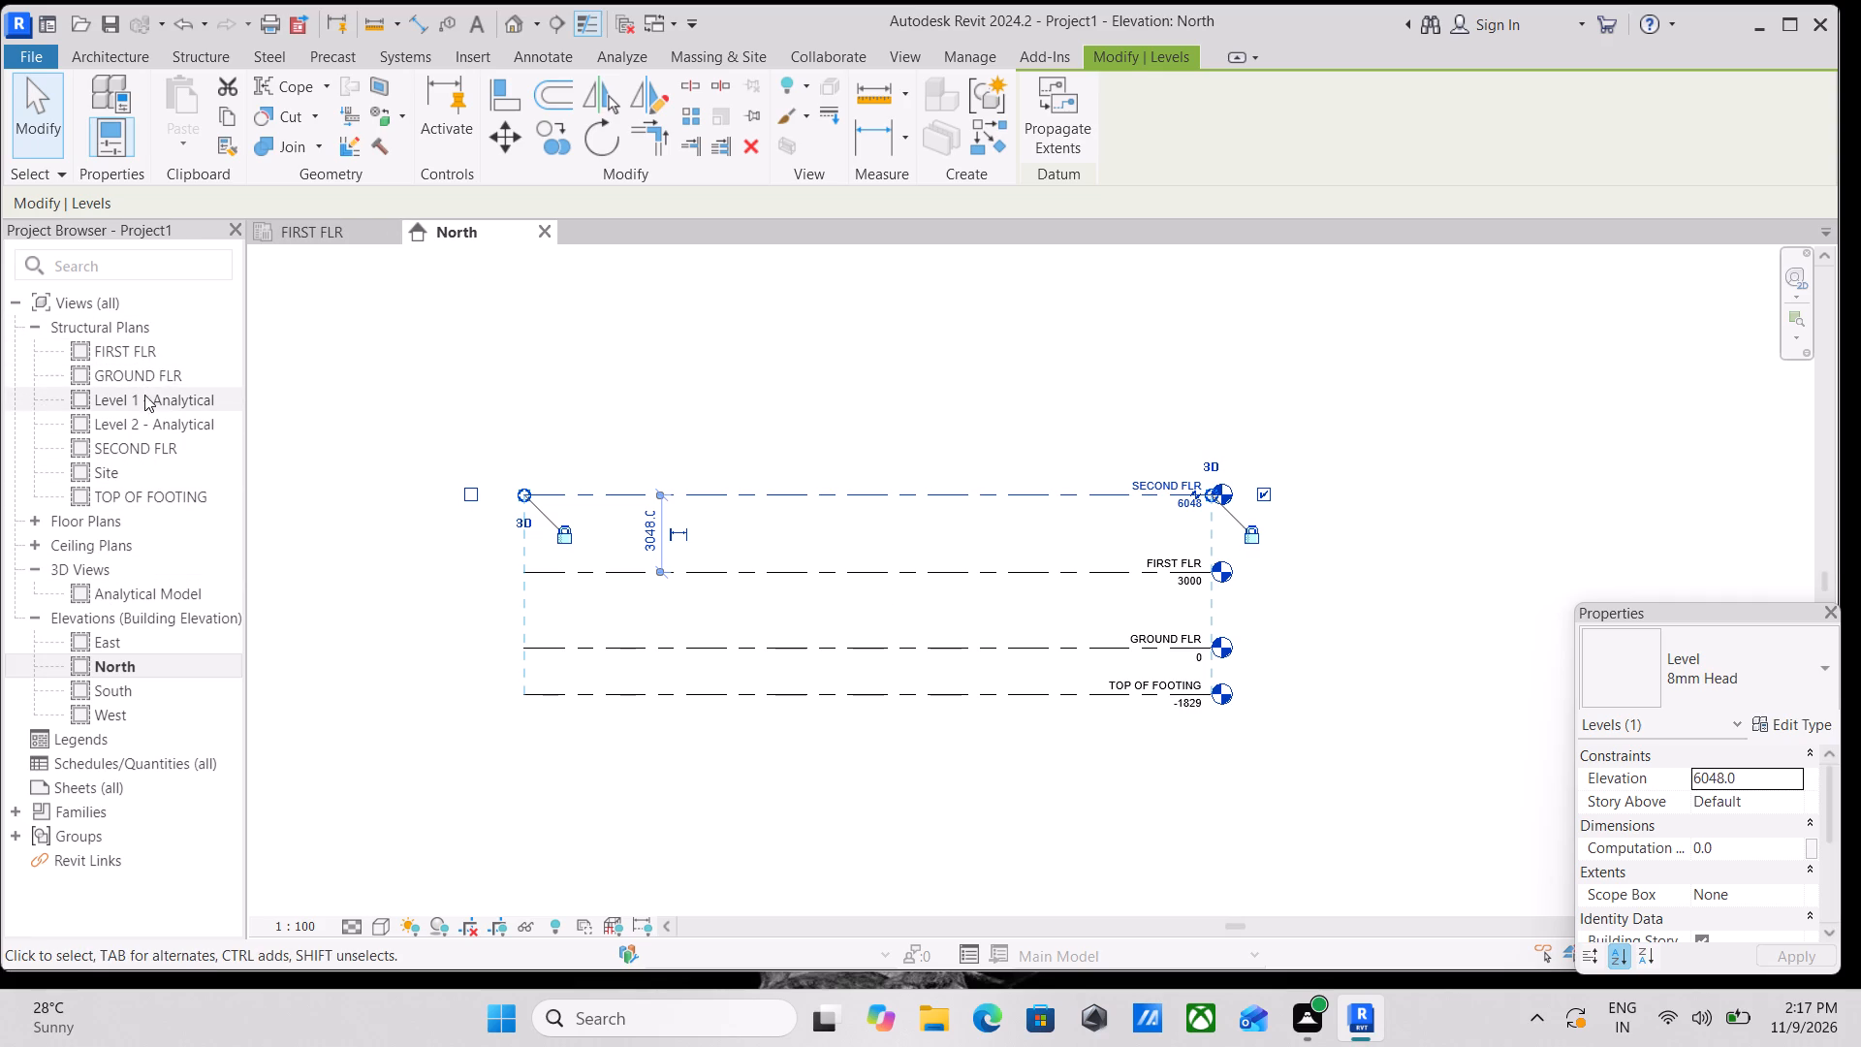
double_click(174, 369)
scroll(1167, 665, down, 2)
middle_drag(1167, 665, 1138, 664)
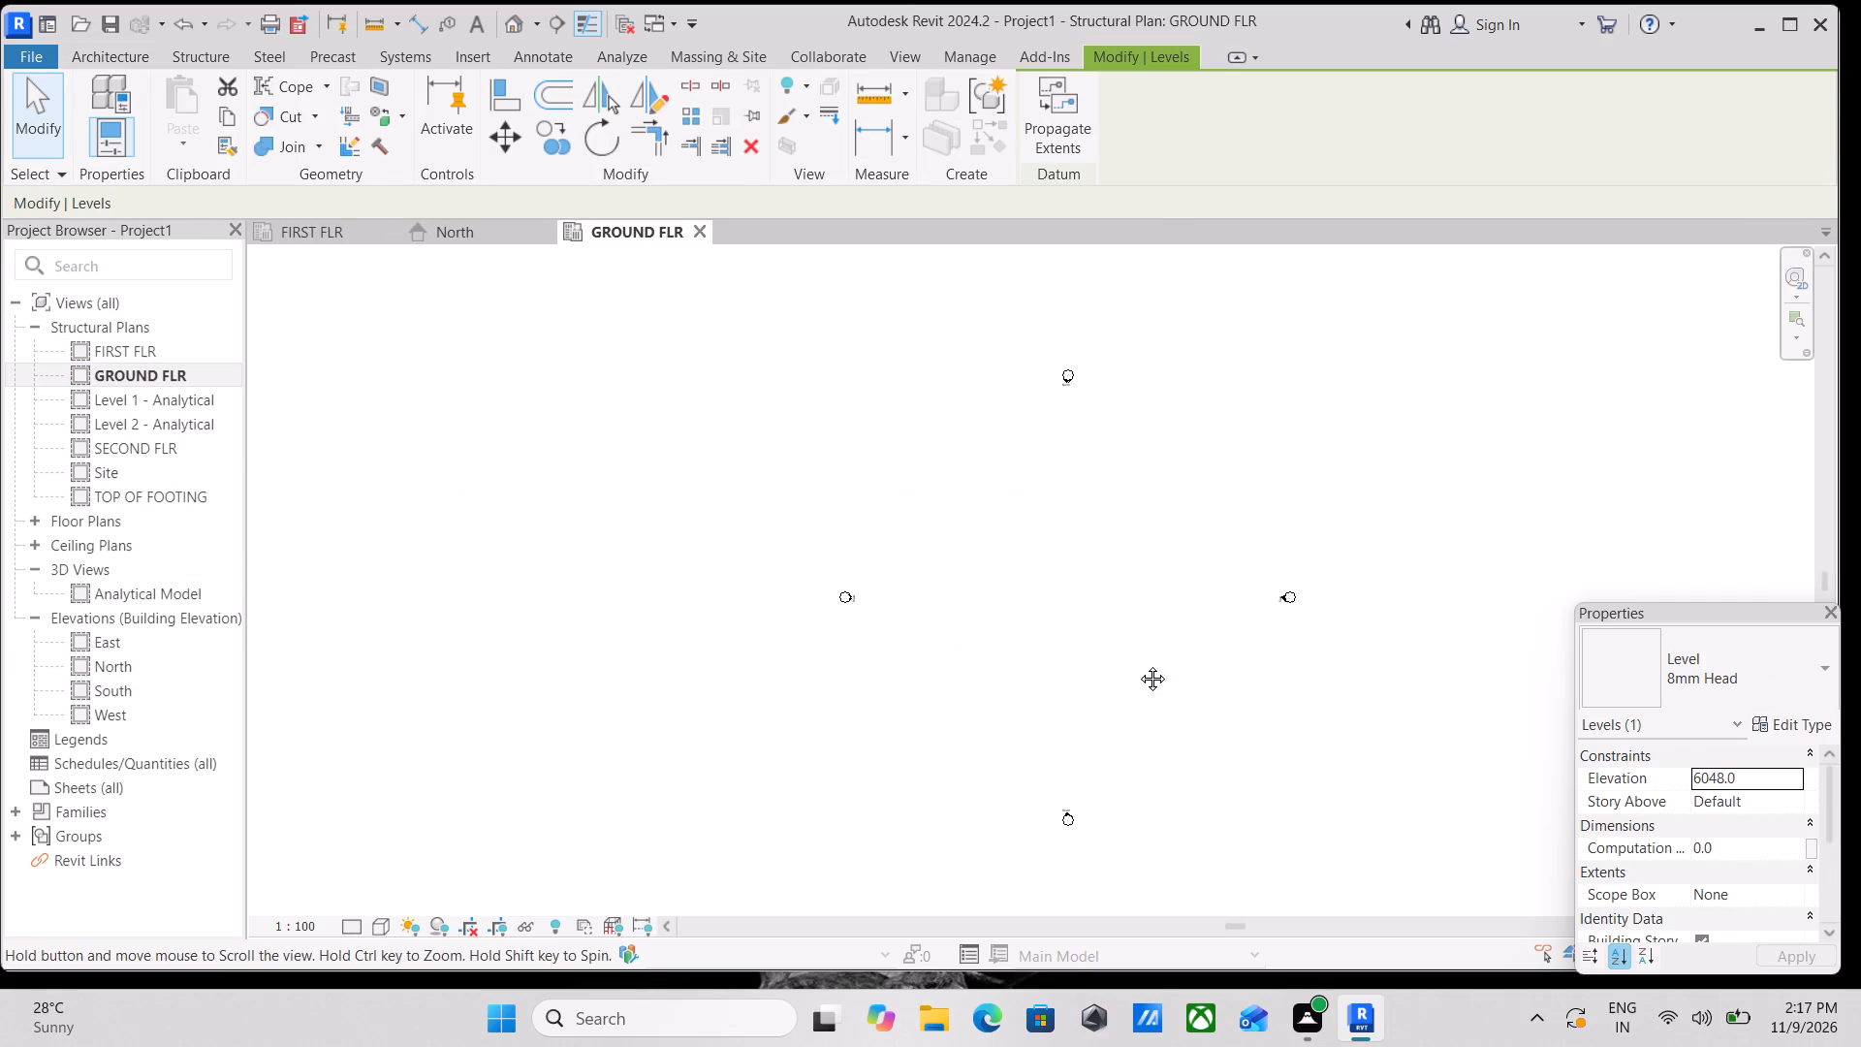
middle_drag(1138, 664, 755, 669)
middle_drag(563, 415, 701, 427)
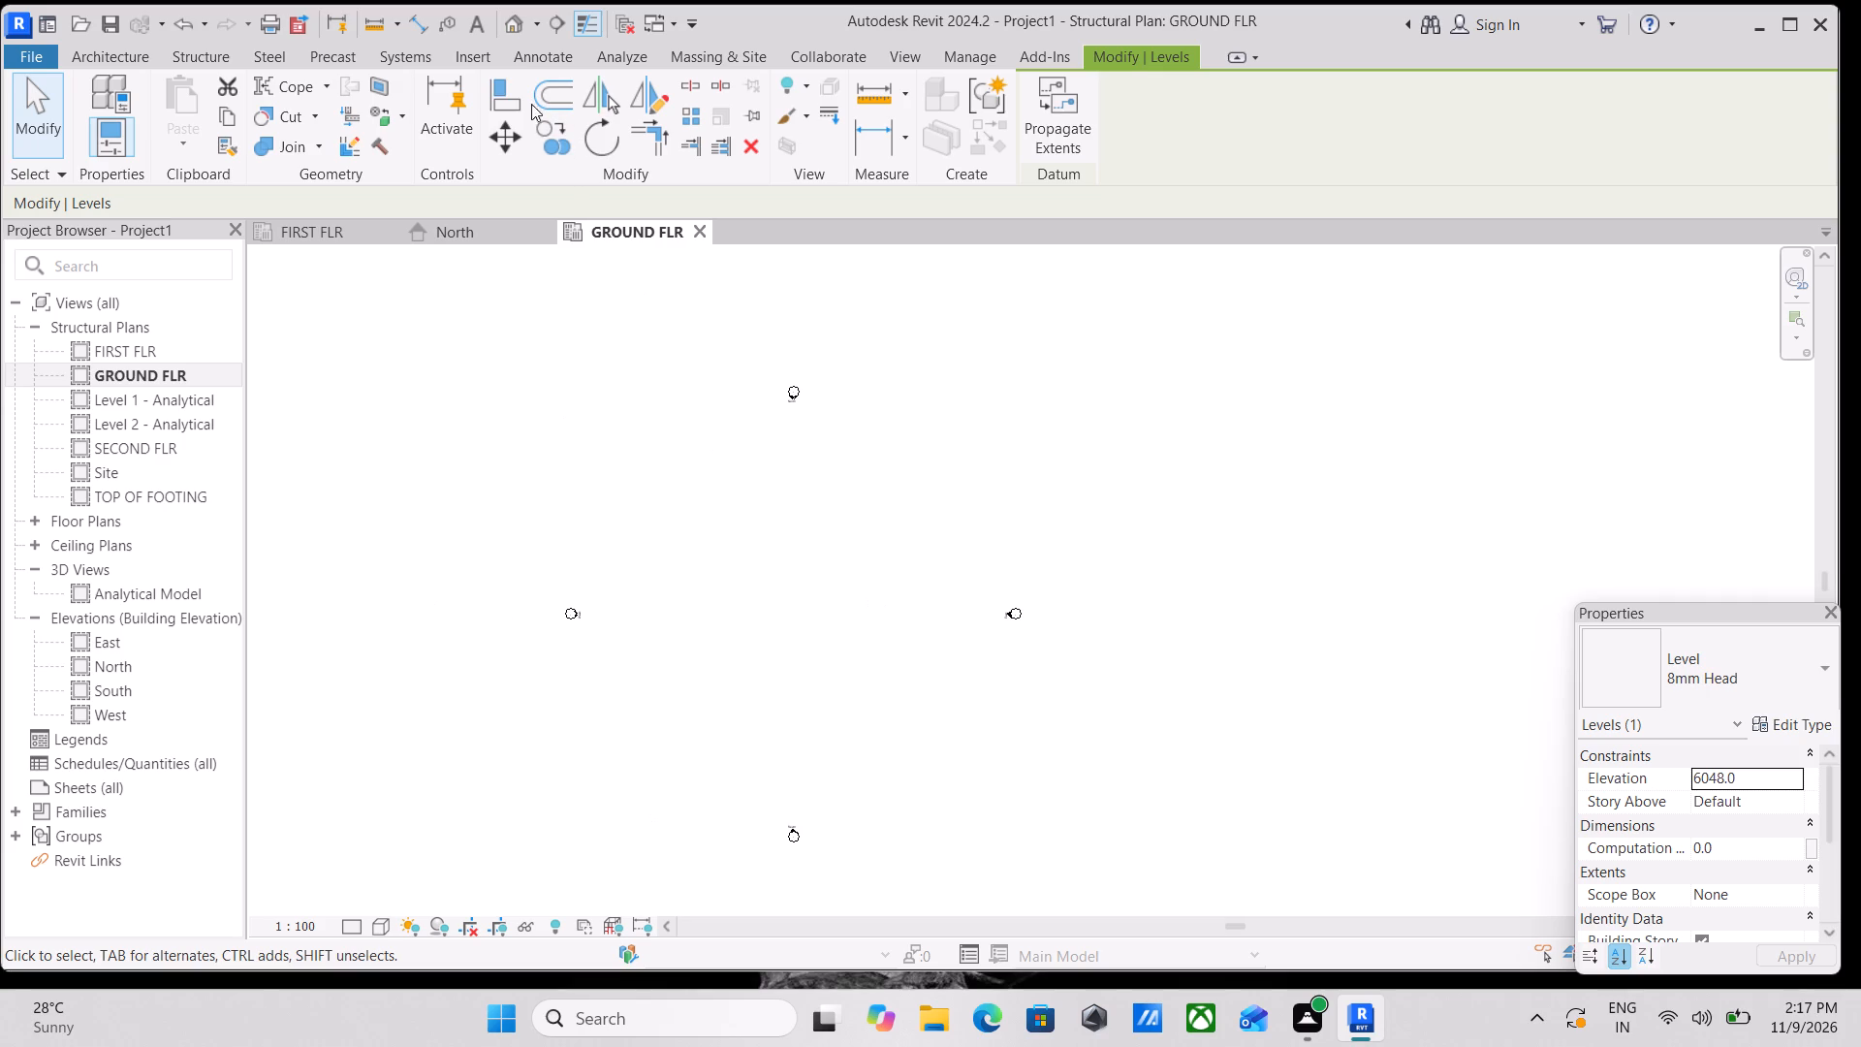
Choose the JPG House for Residential building in Surabaya_ - Cub3box Std from the Downloads folder for image import.
click(488, 55)
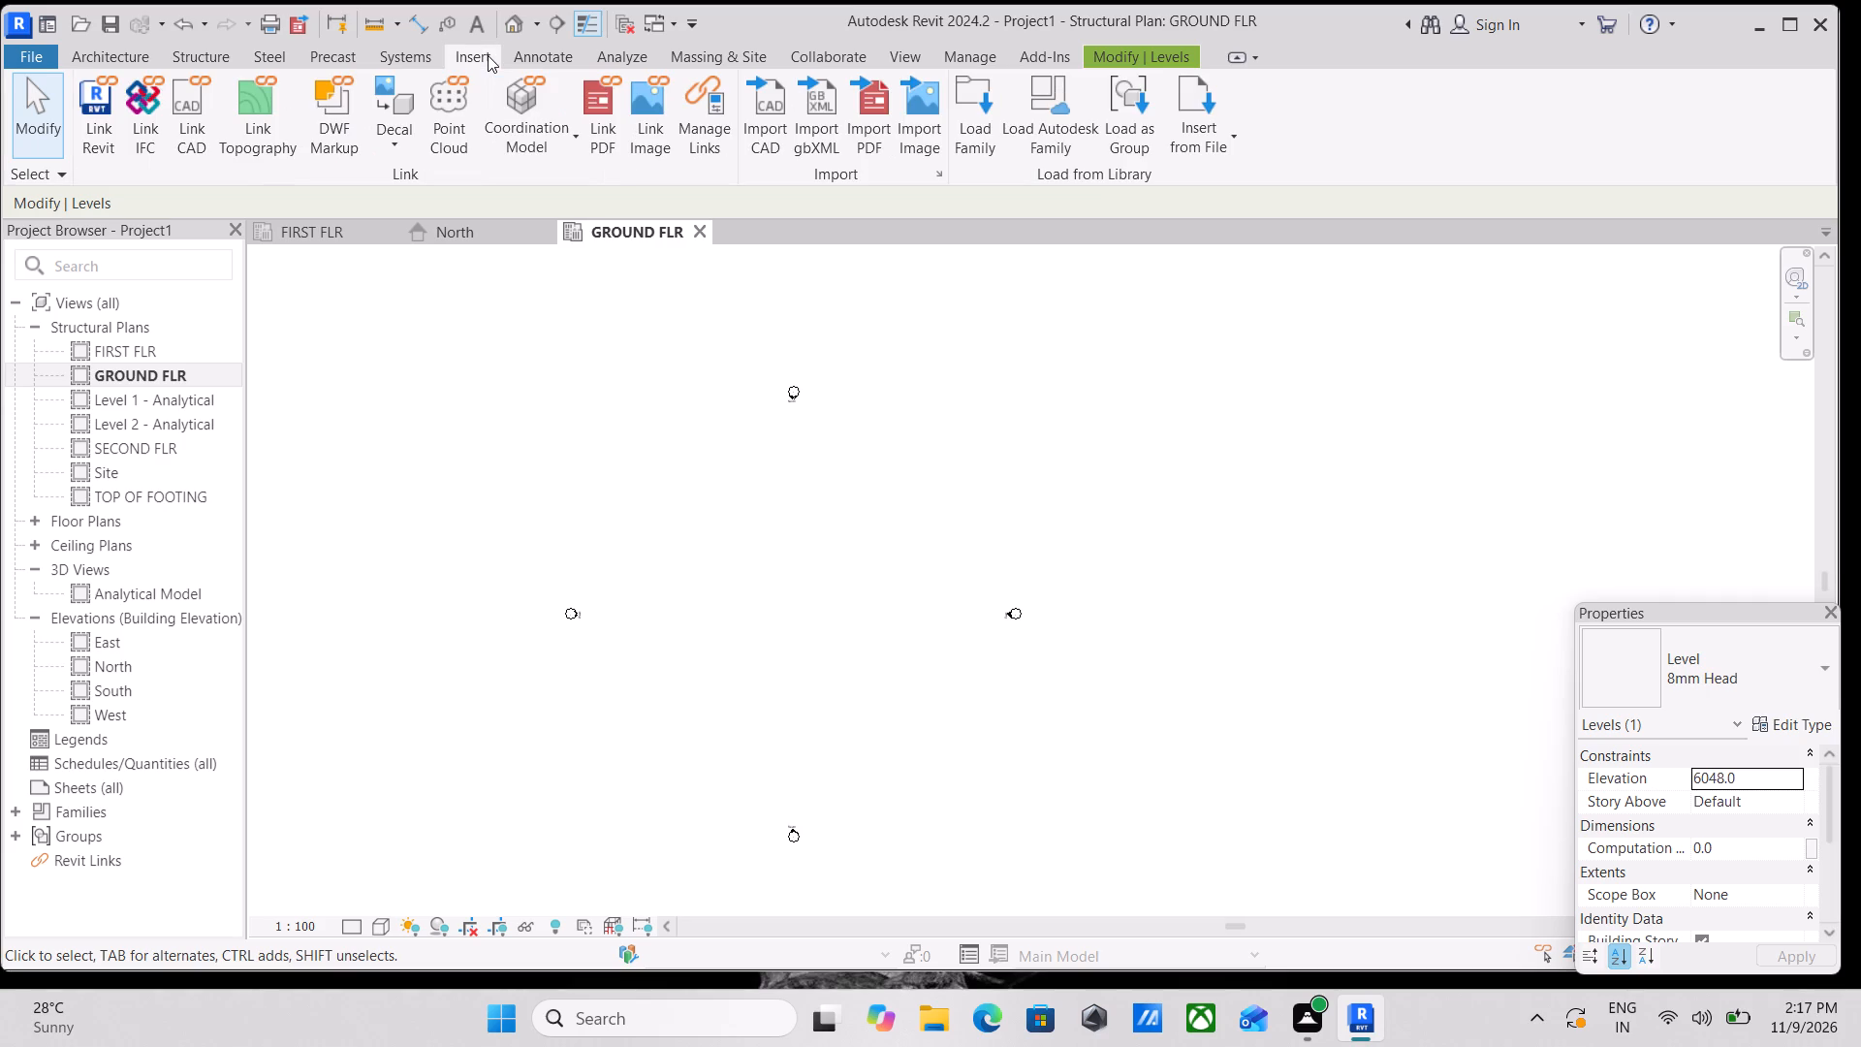
click(920, 120)
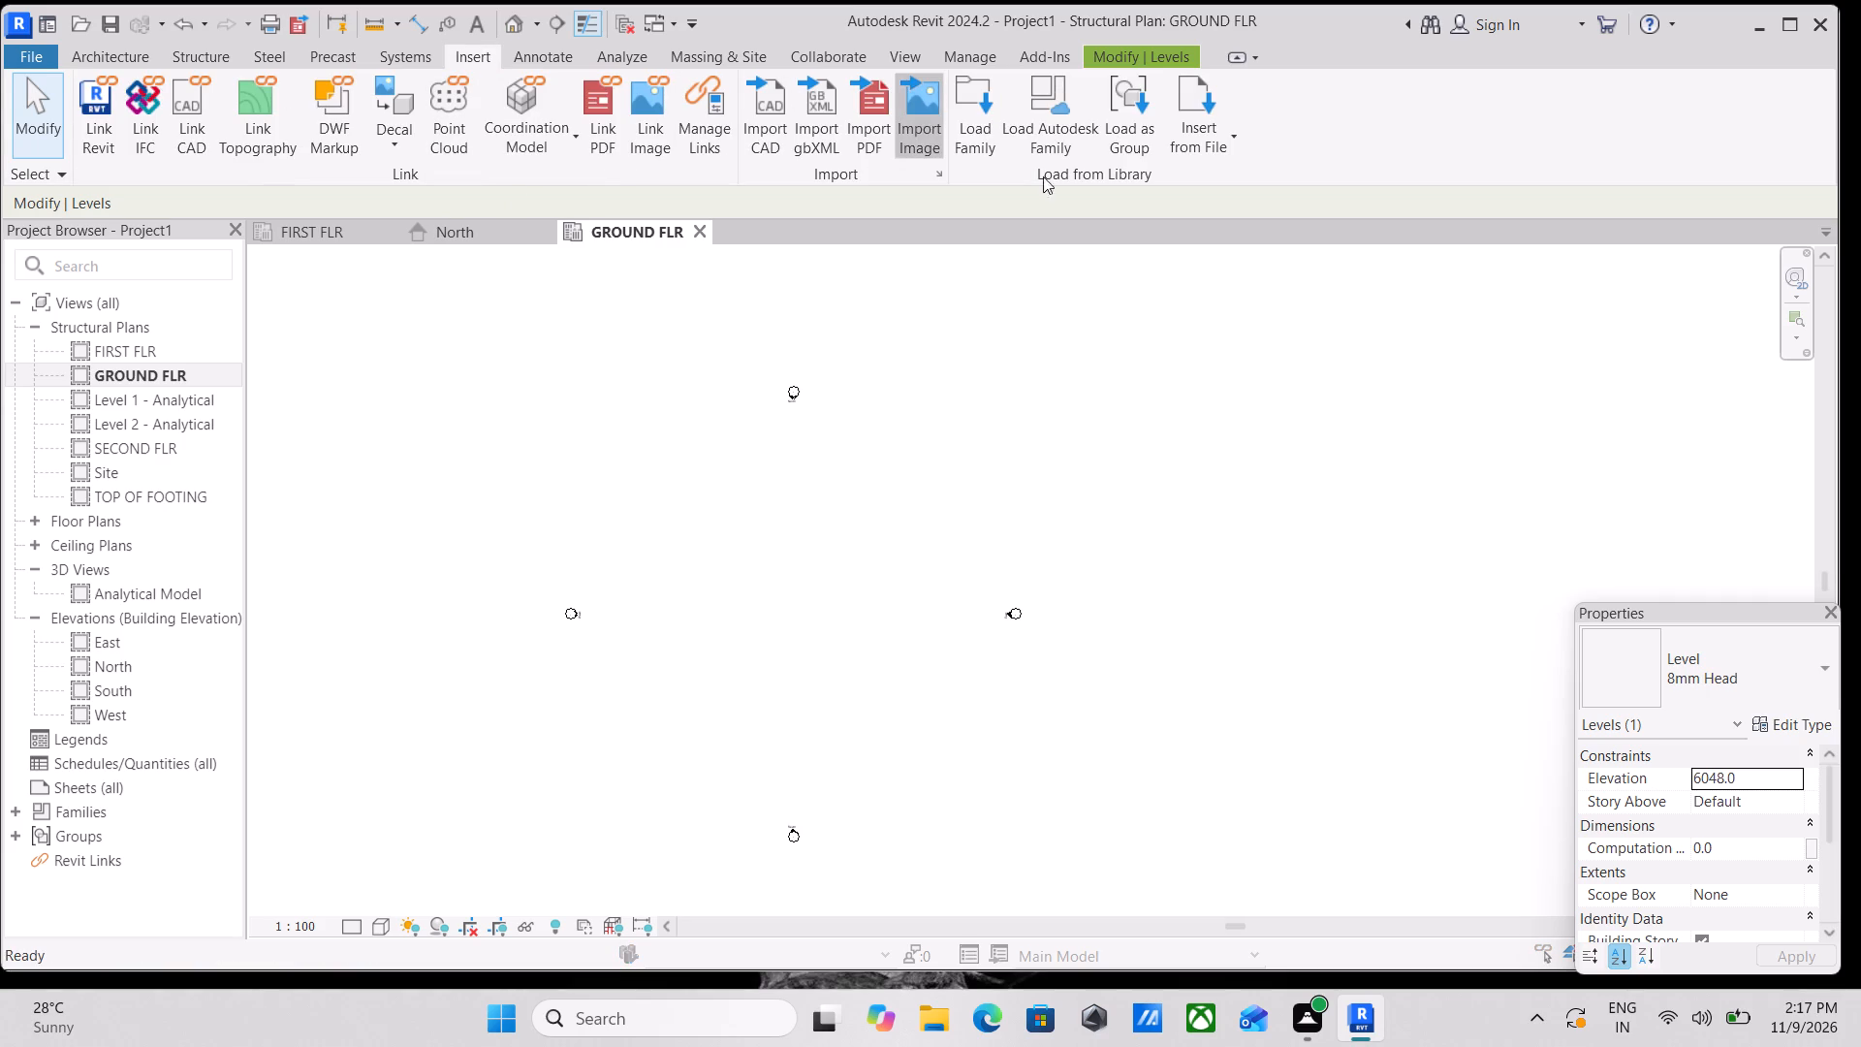
scroll(539, 458, down, 2)
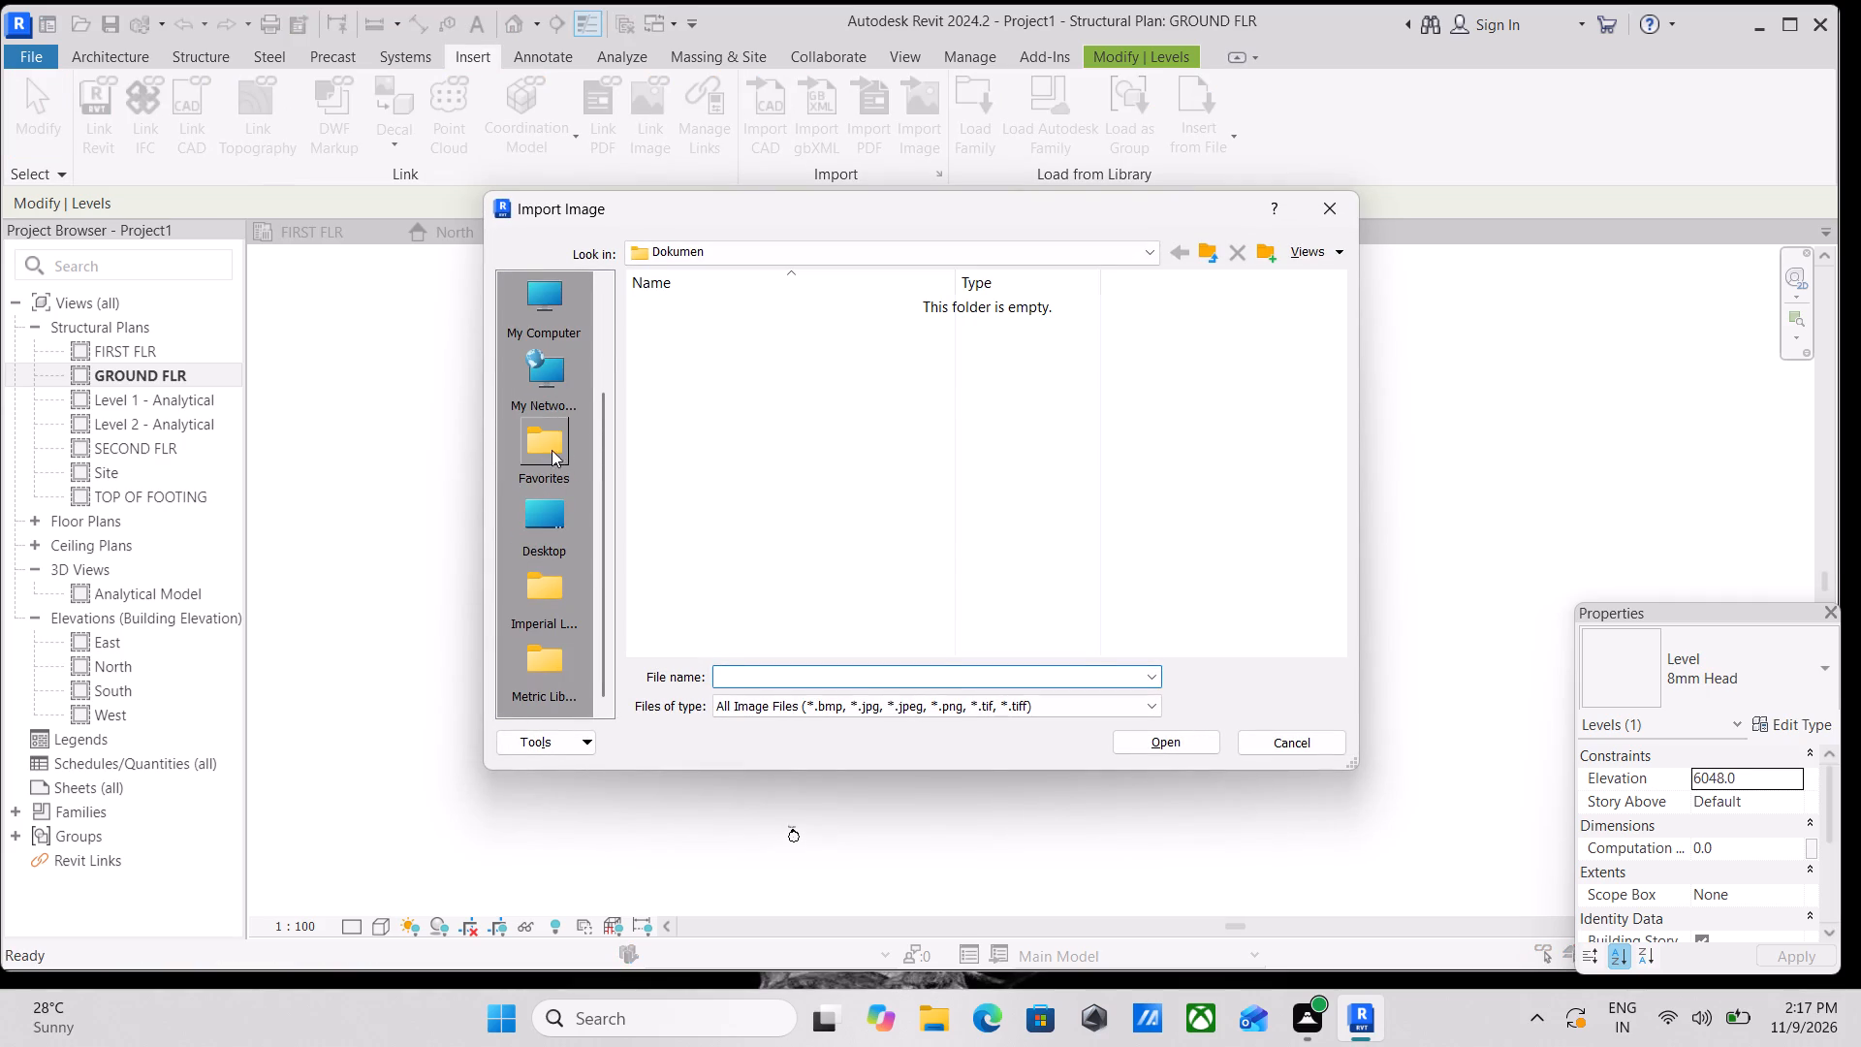
double_click(552, 524)
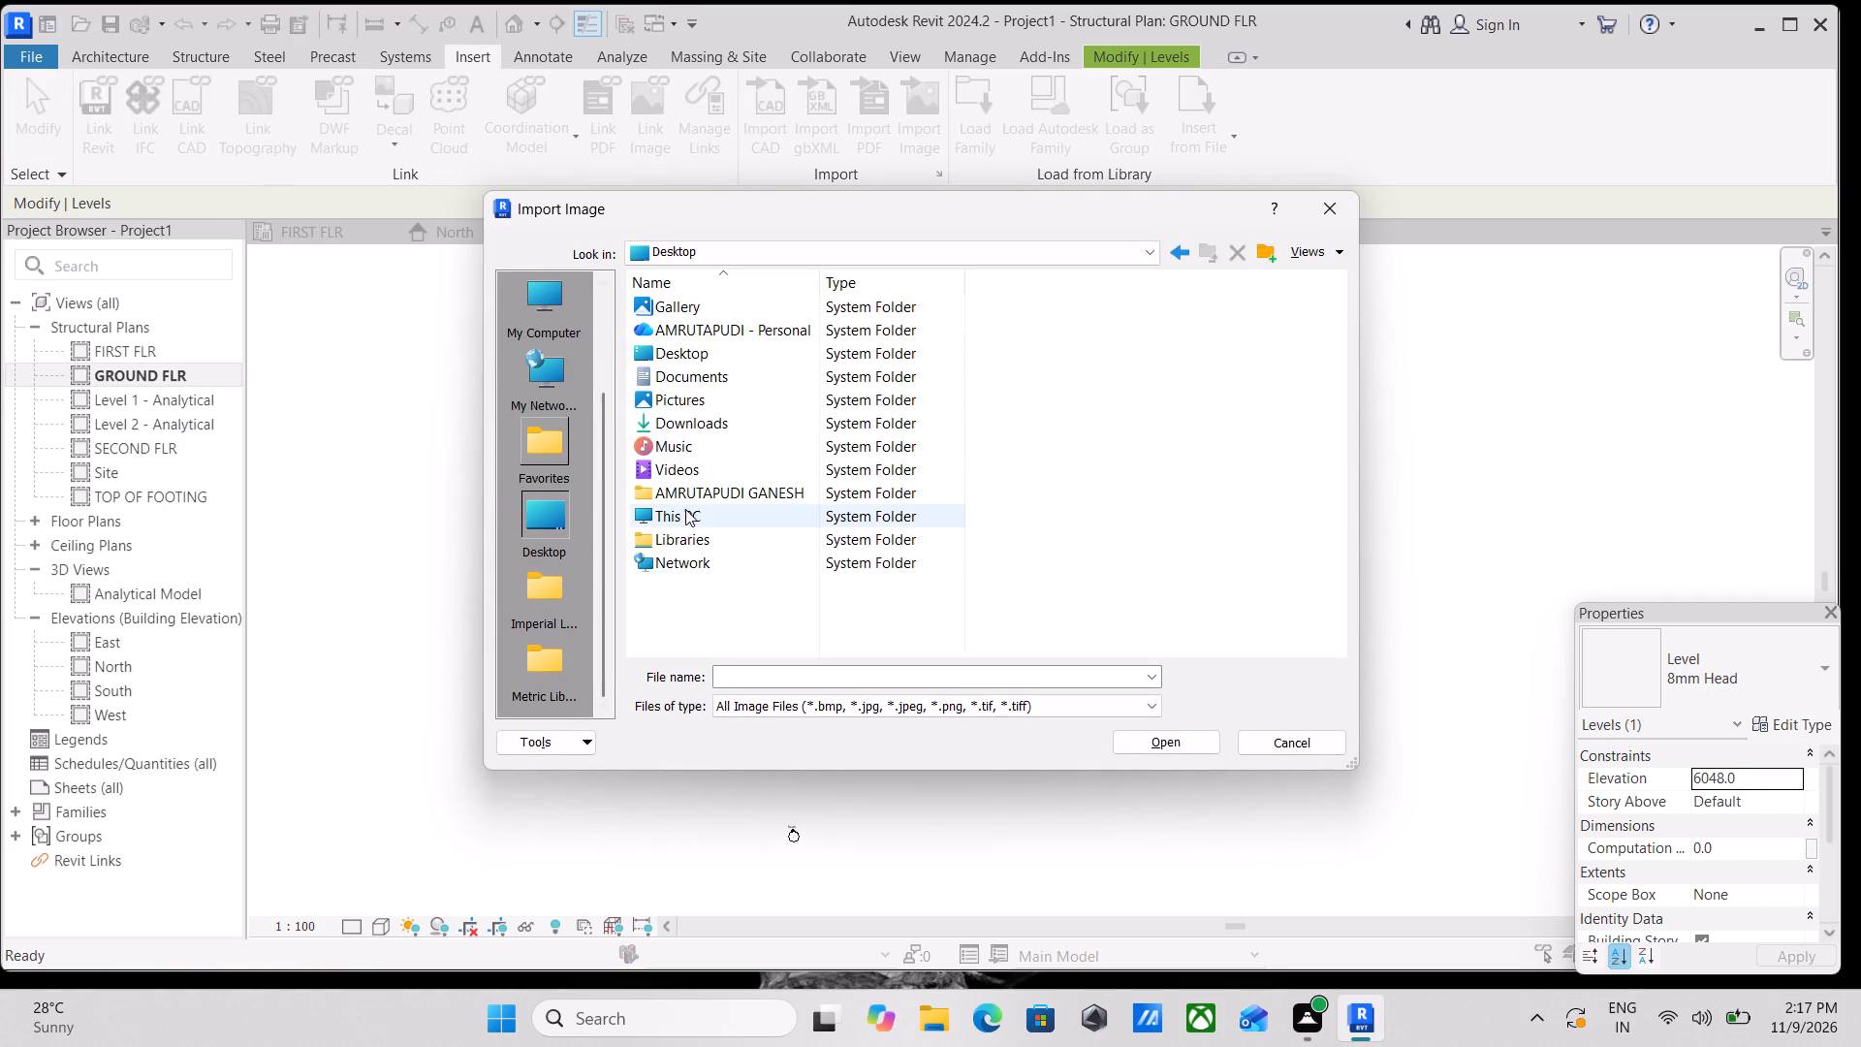
double_click(717, 421)
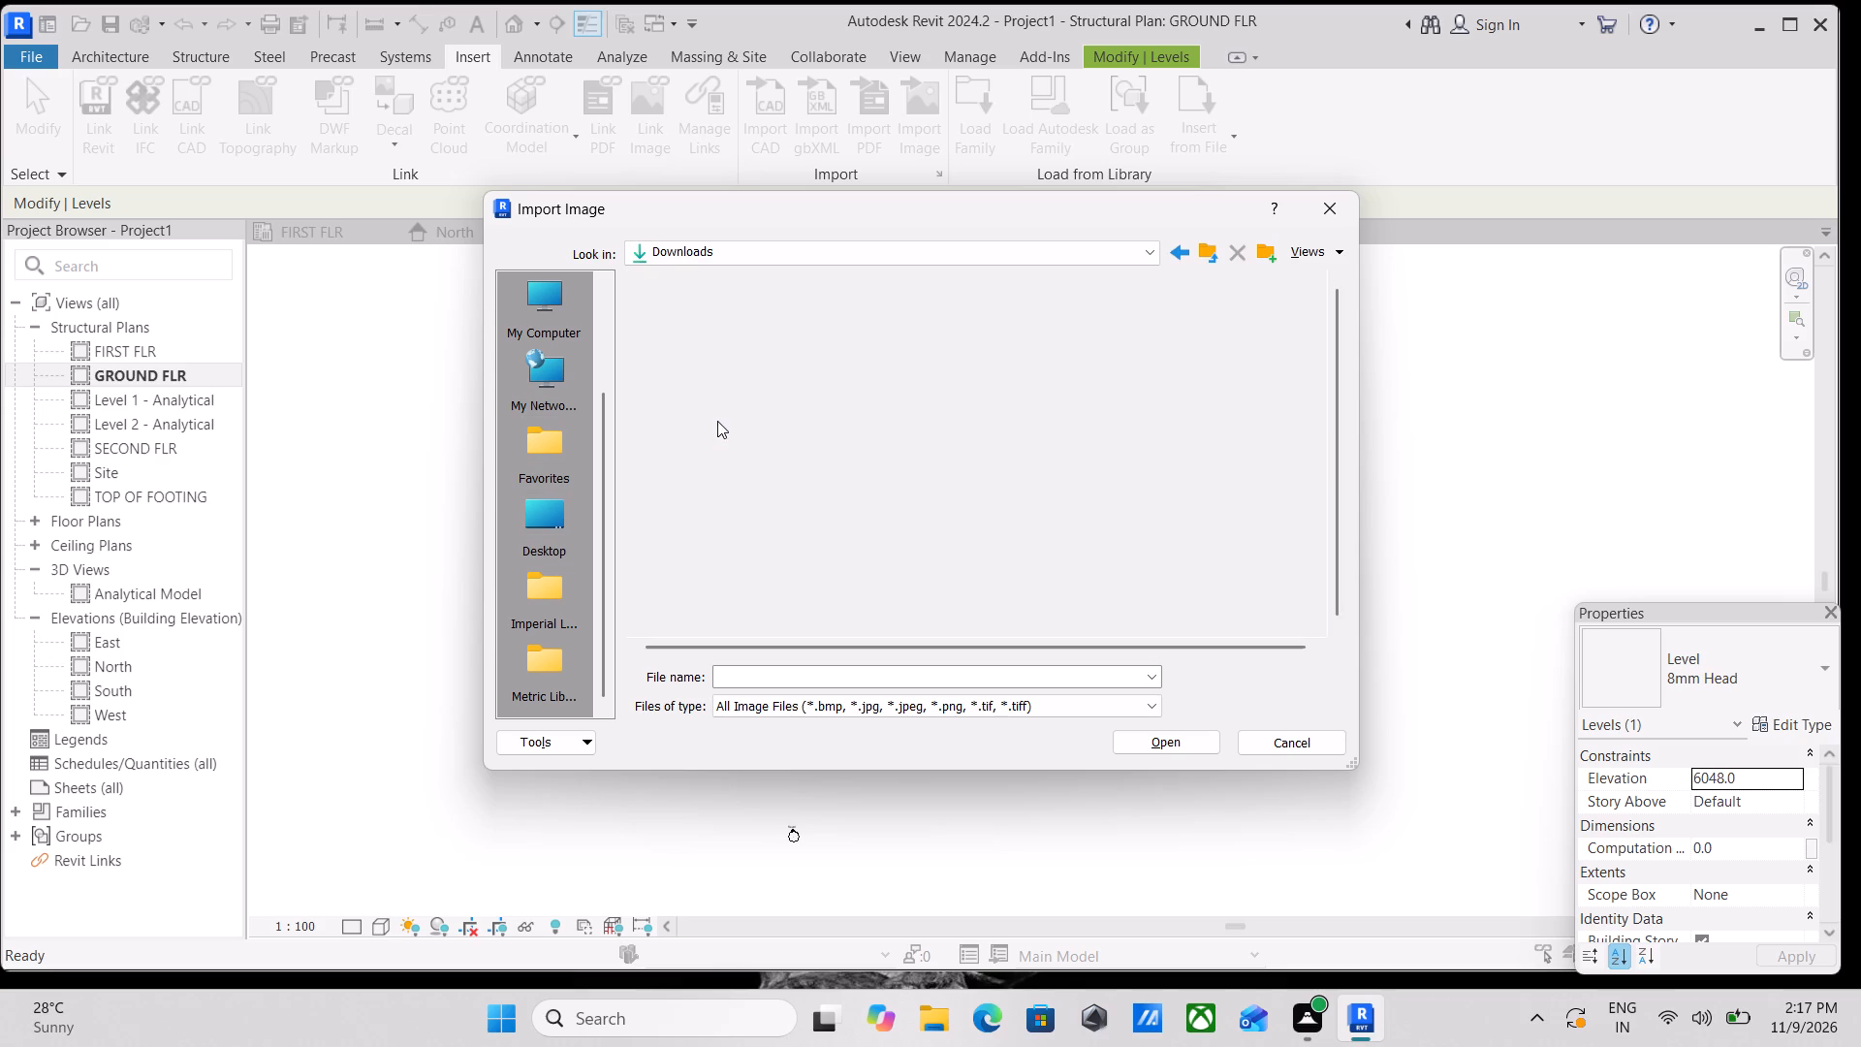
click(747, 352)
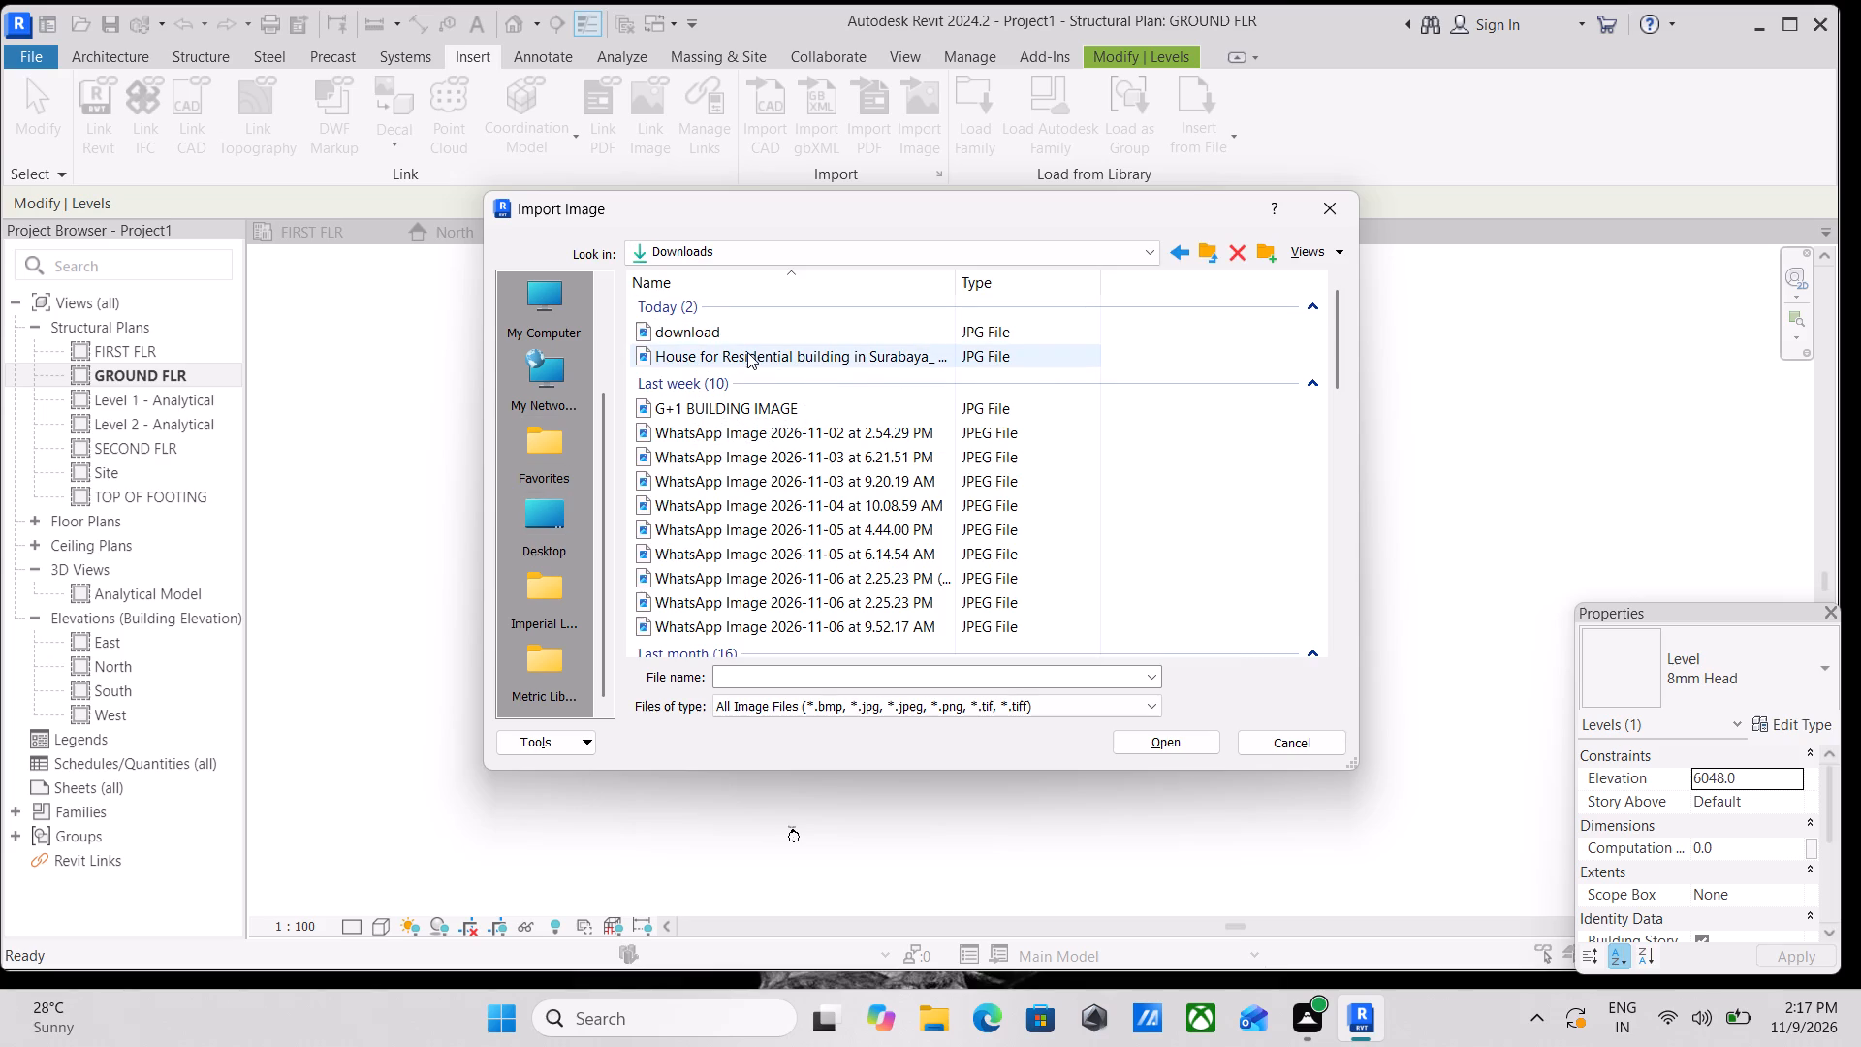
click(731, 325)
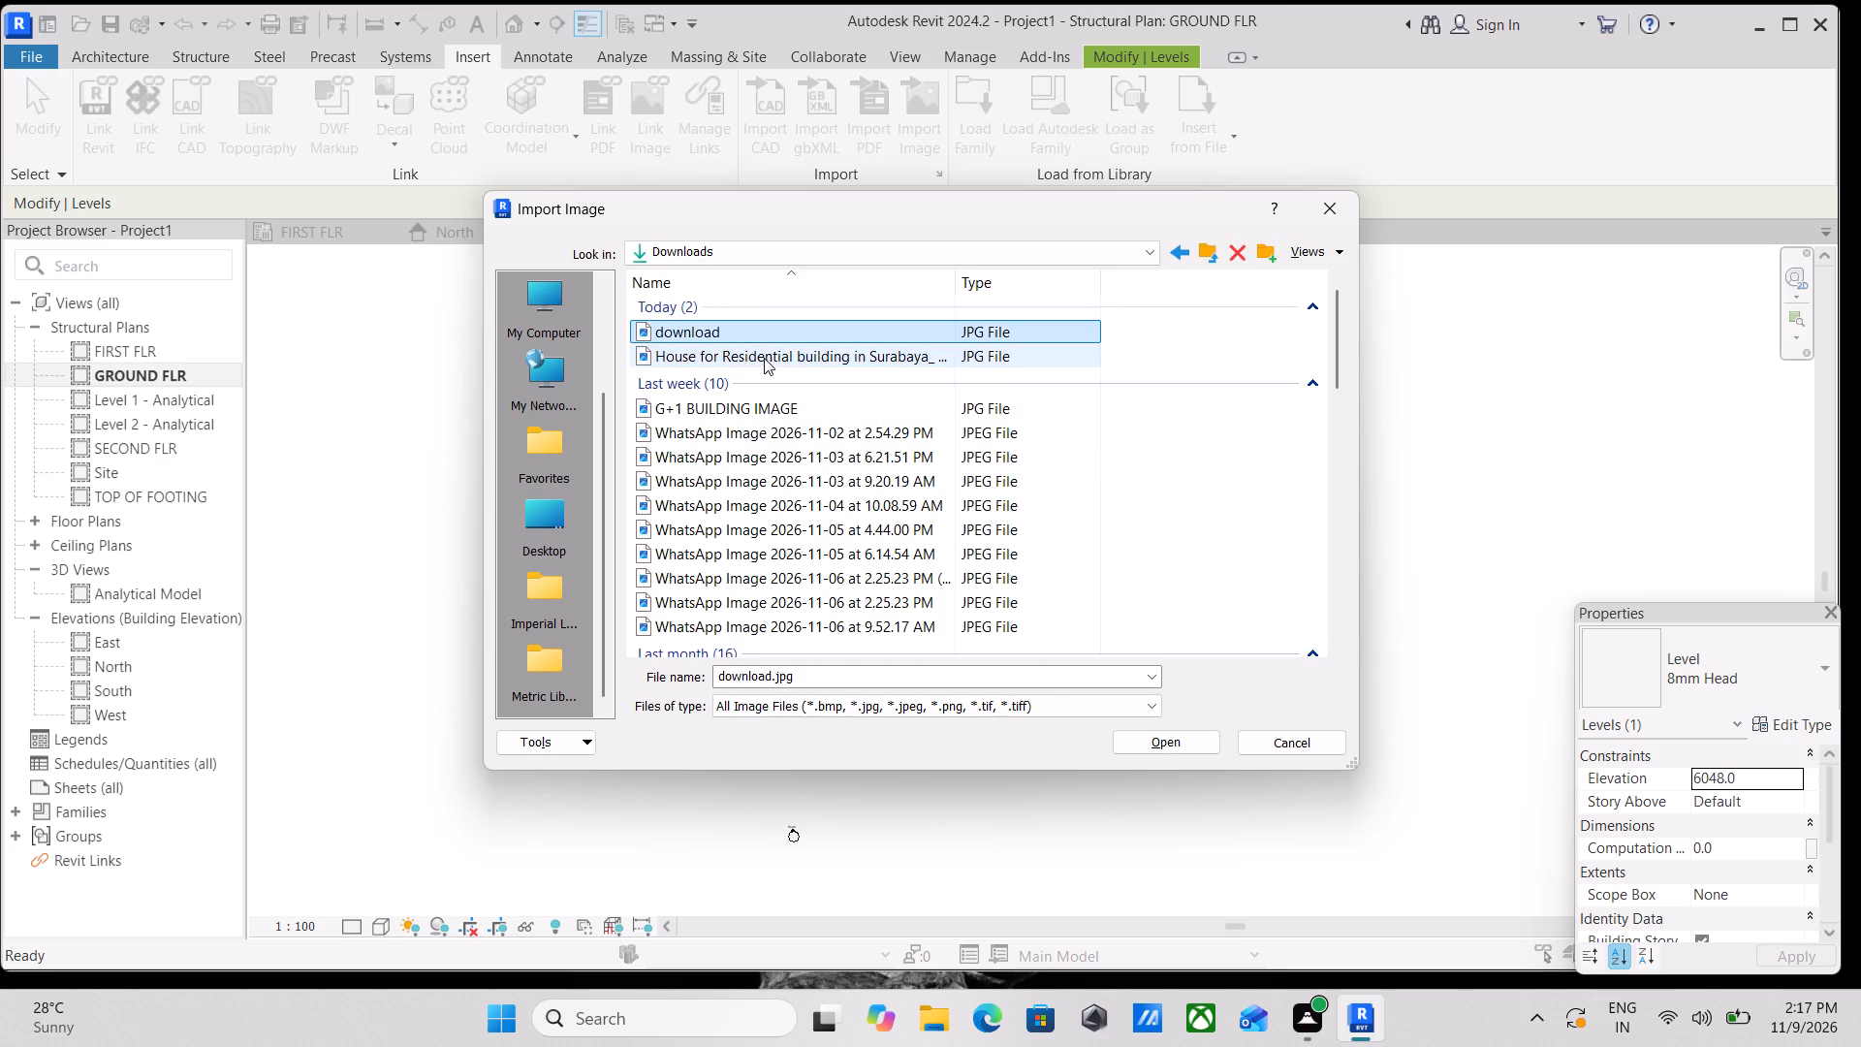
click(769, 366)
click(1156, 735)
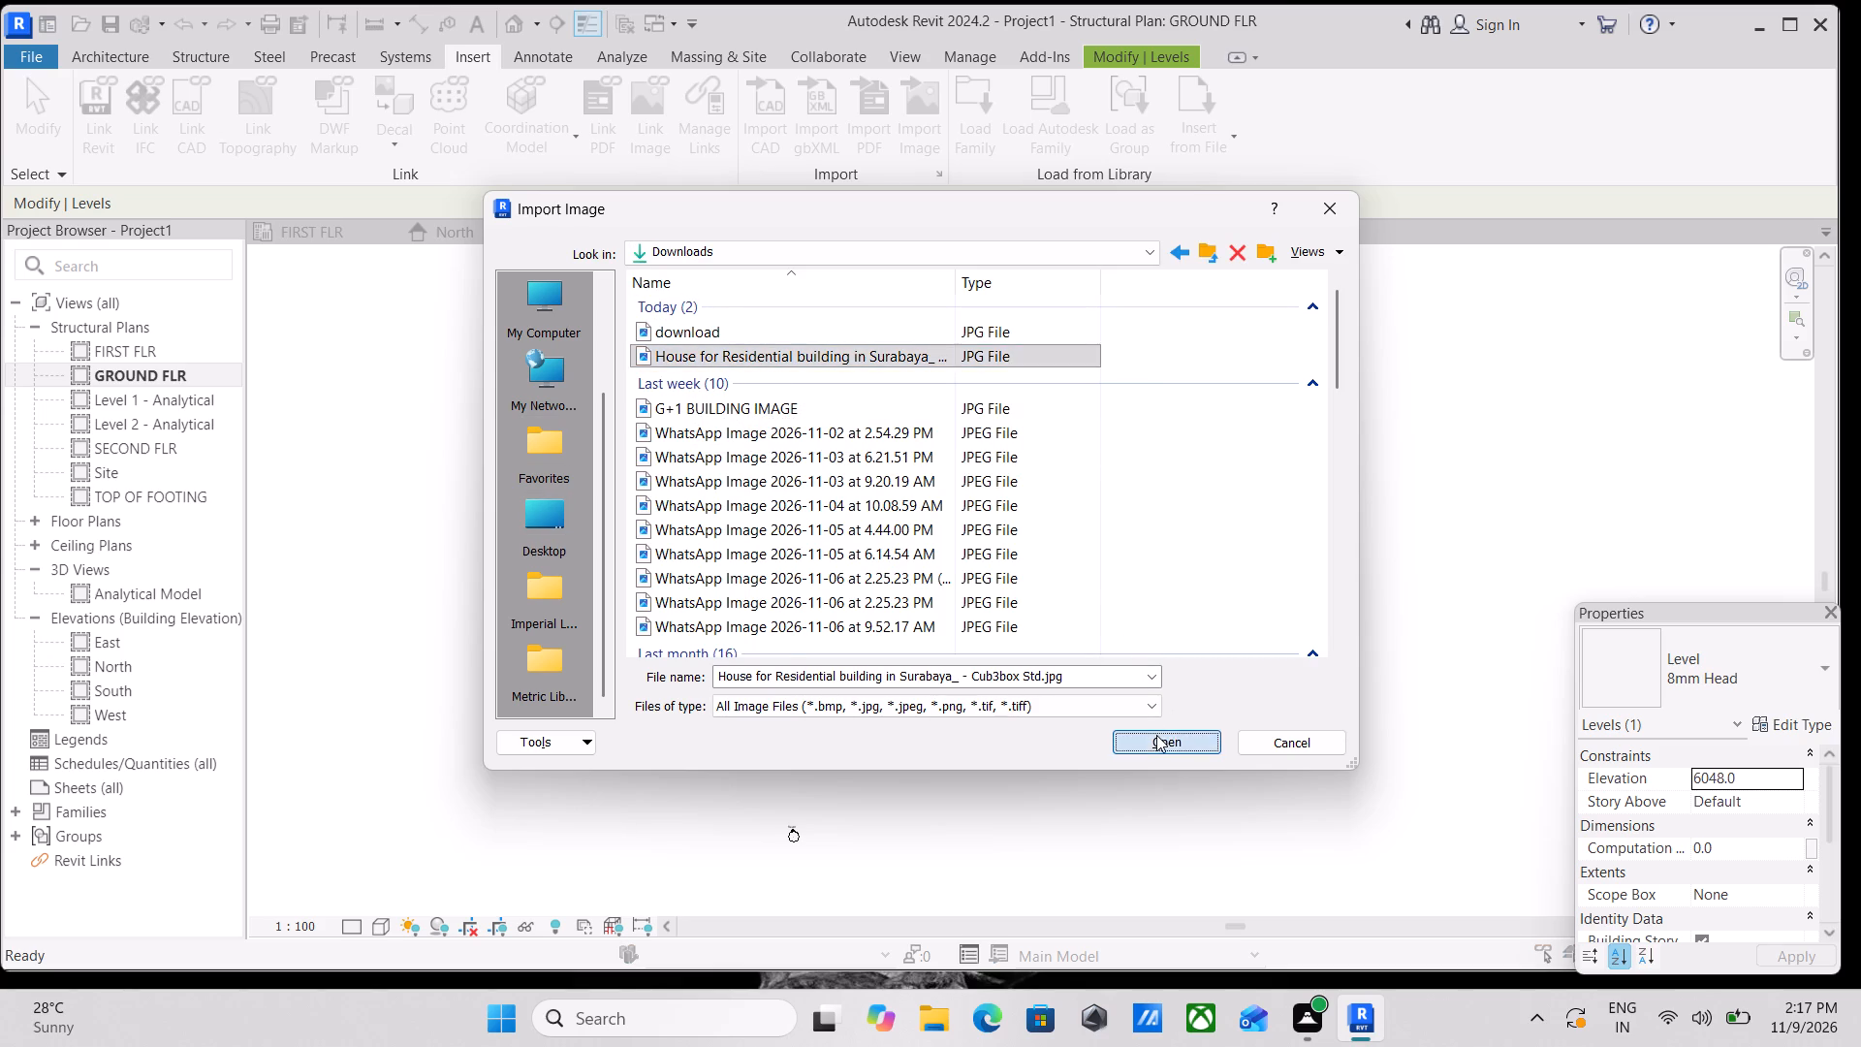
Place the imported floor plan image in the GROUND FLR view between the four elevation markers.
scroll(847, 639, up, 4)
scroll(792, 554, down, 3)
middle_drag(792, 554, 936, 589)
scroll(936, 589, up, 1)
click(904, 599)
scroll(840, 618, up, 9)
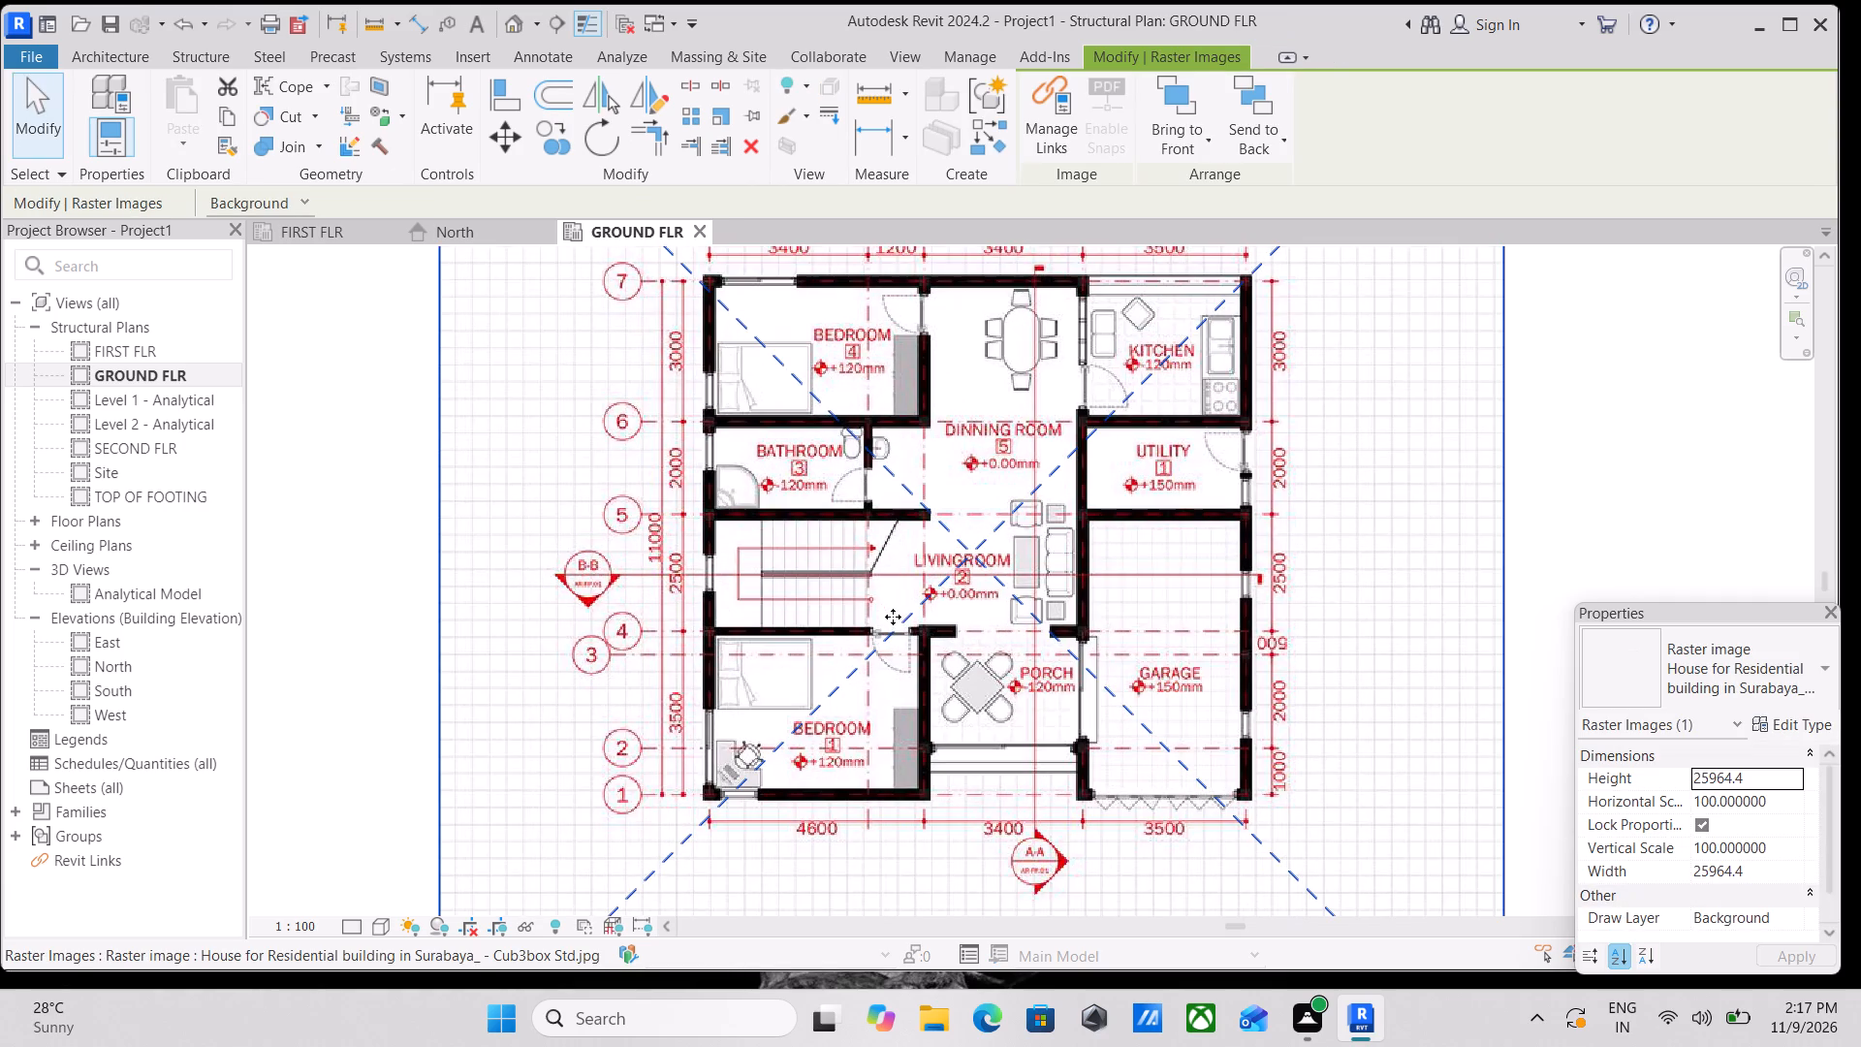
key(grave)
key(Escape)
Examine the floor plan image's extents, axis bubbles A to E and the spacing dimensions above the plan.
scroll(952, 420, down, 2)
middle_drag(952, 420, 940, 587)
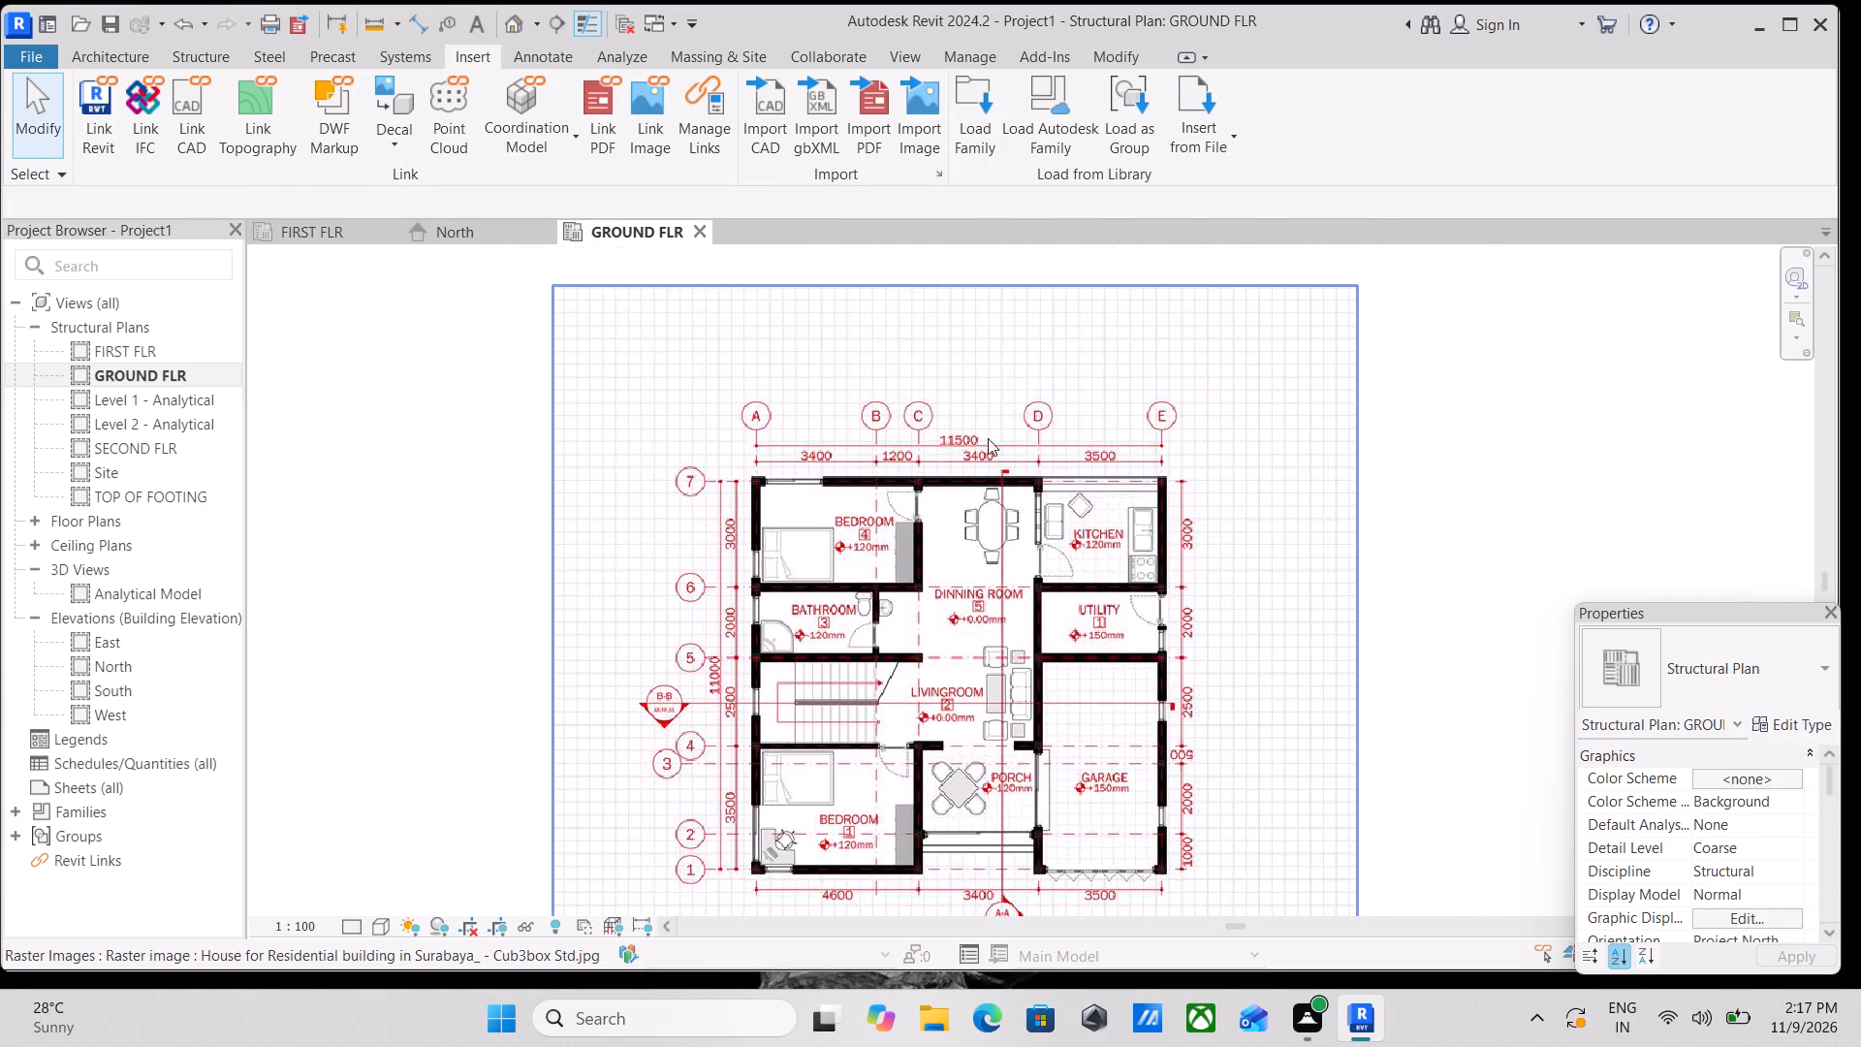
middle_drag(1028, 394, 916, 448)
scroll(1205, 288, down, 1)
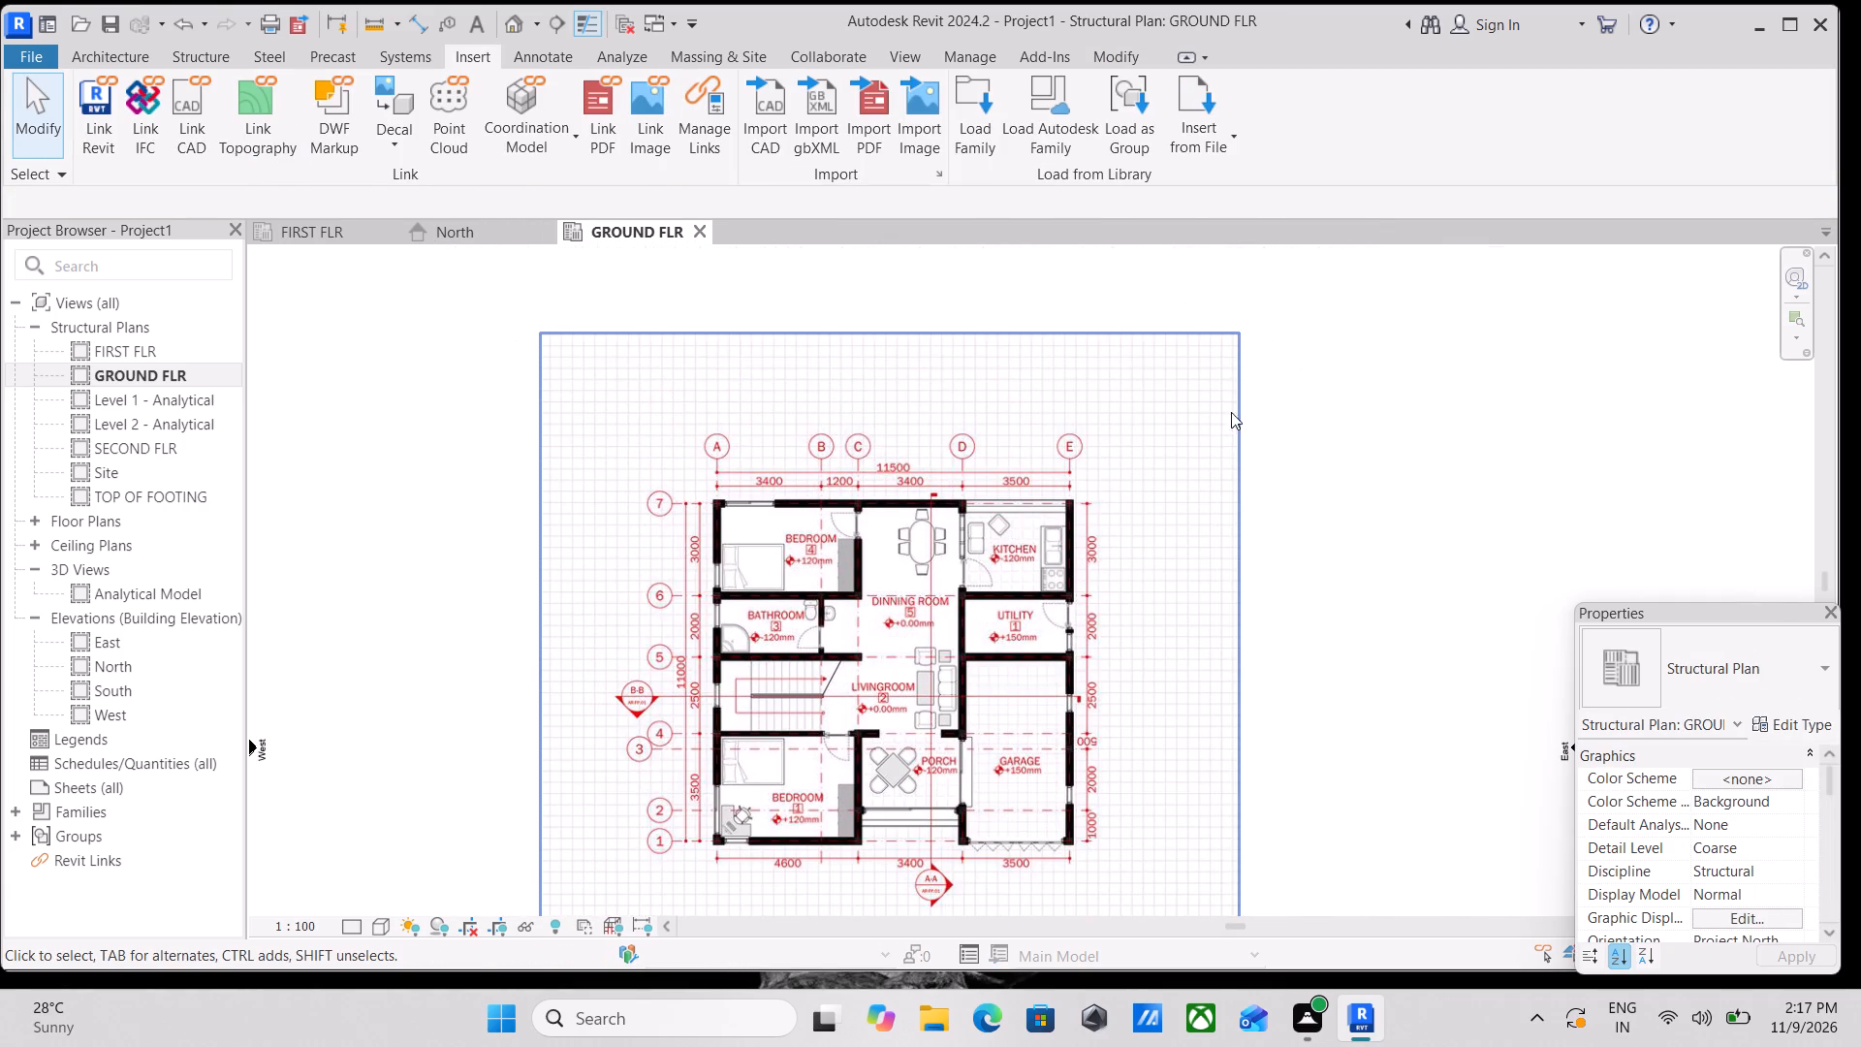
click(1246, 362)
scroll(818, 406, up, 2)
key(Escape)
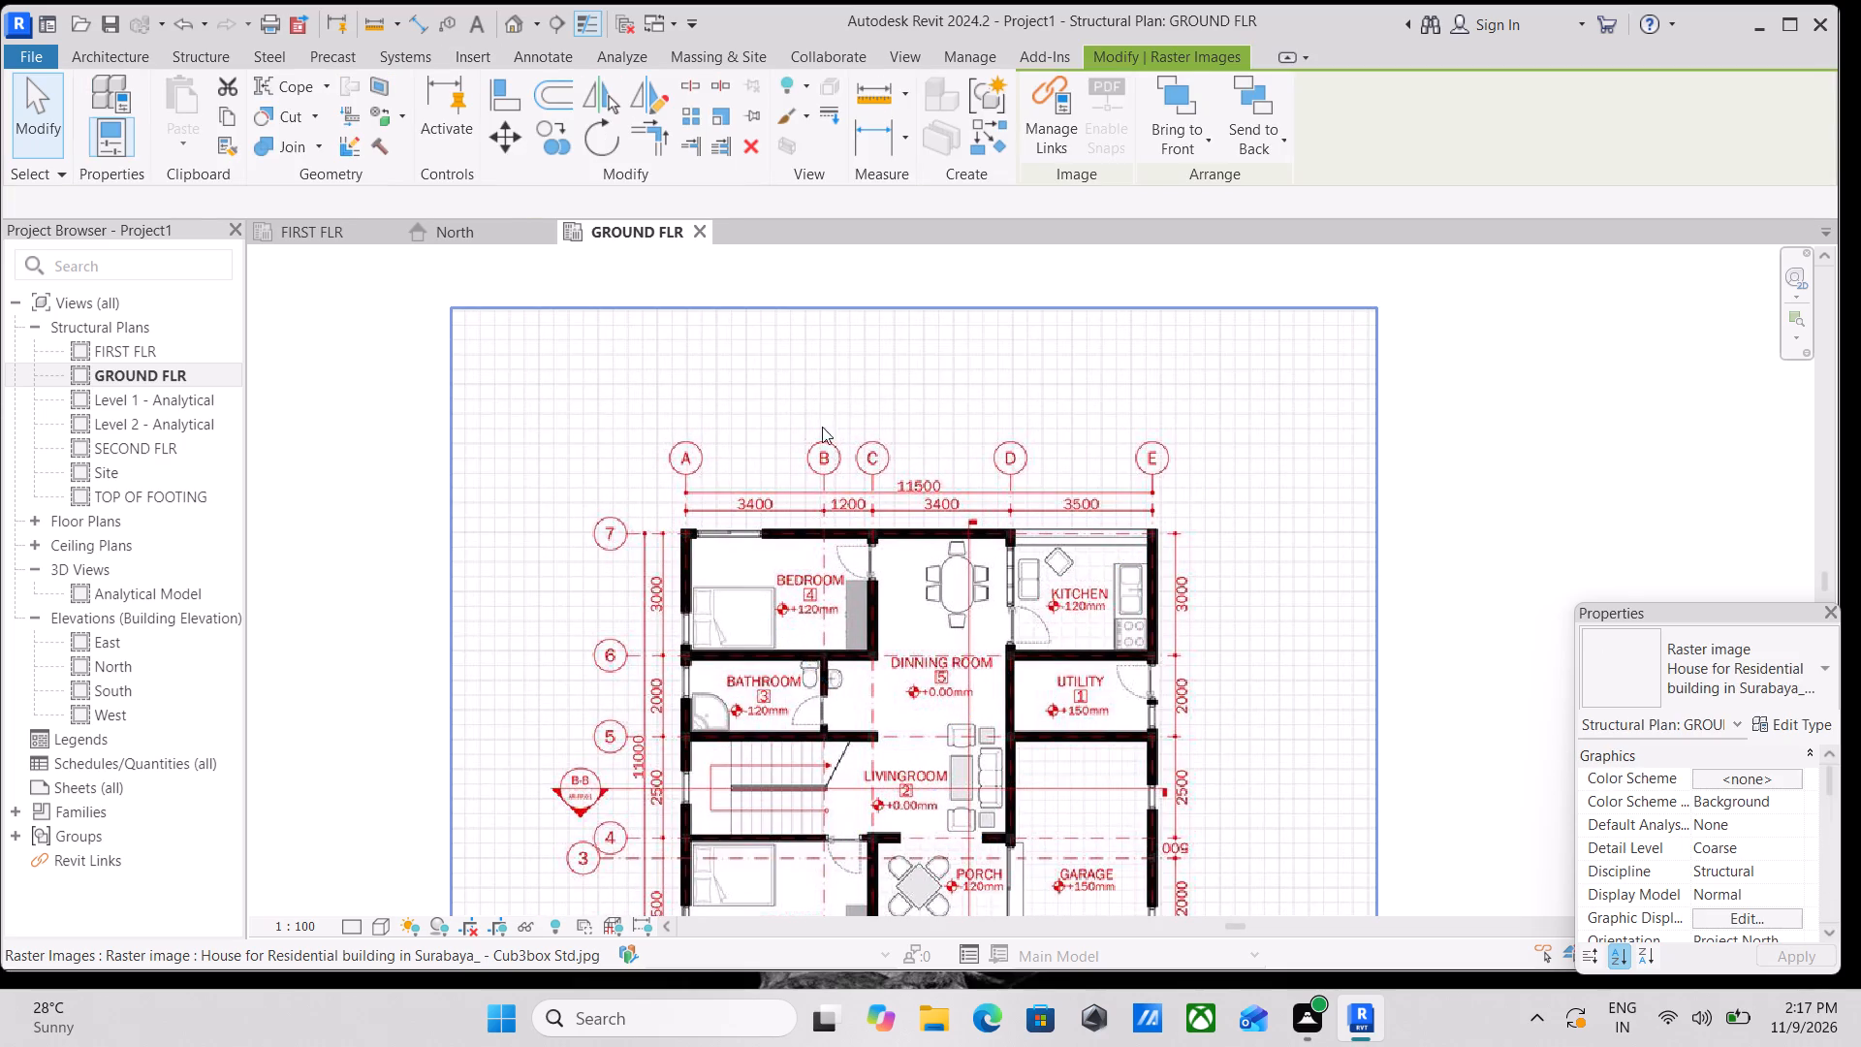
scroll(762, 504, up, 3)
middle_drag(710, 533, 761, 442)
scroll(710, 533, up, 1)
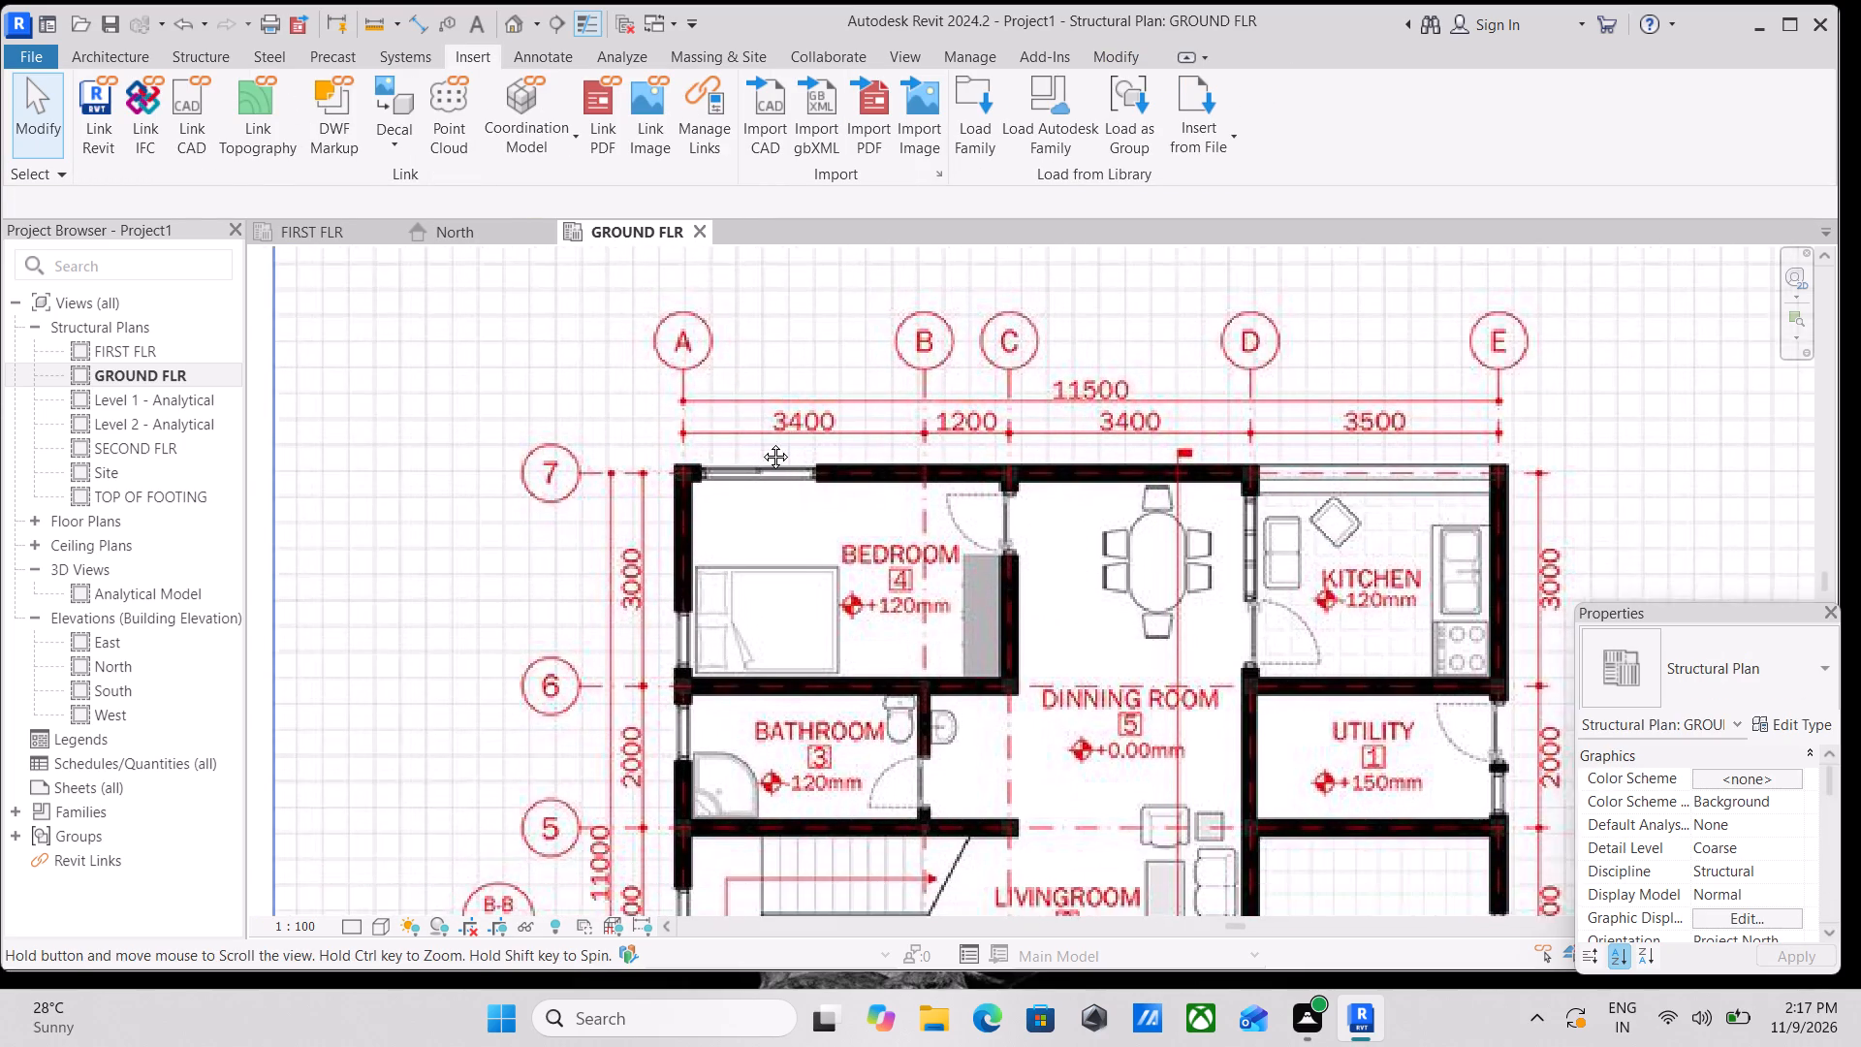
middle_drag(761, 442, 764, 436)
scroll(689, 410, up, 2)
scroll(710, 400, down, 2)
middle_drag(710, 400, 751, 383)
scroll(751, 383, down, 2)
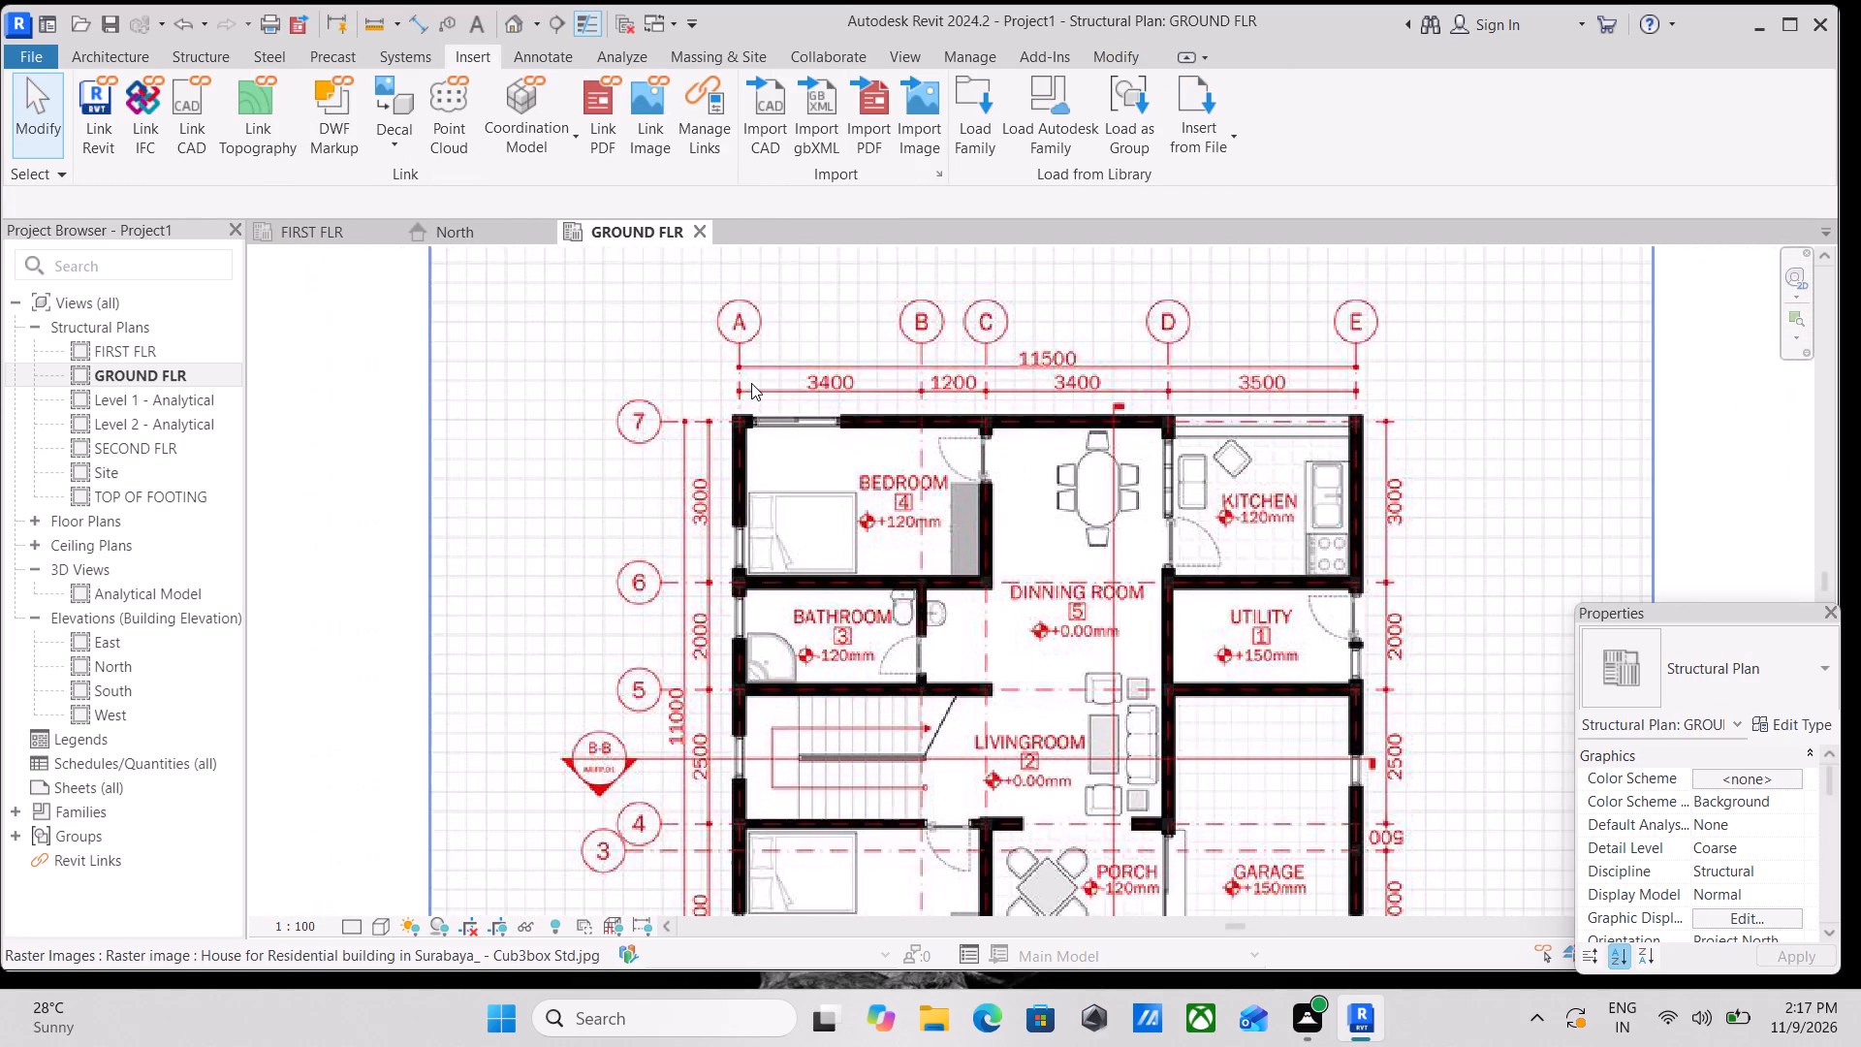
Draw a vertical grid line along axis A of the image, from its bubble to below the dimensions under the plan.
text(GR)
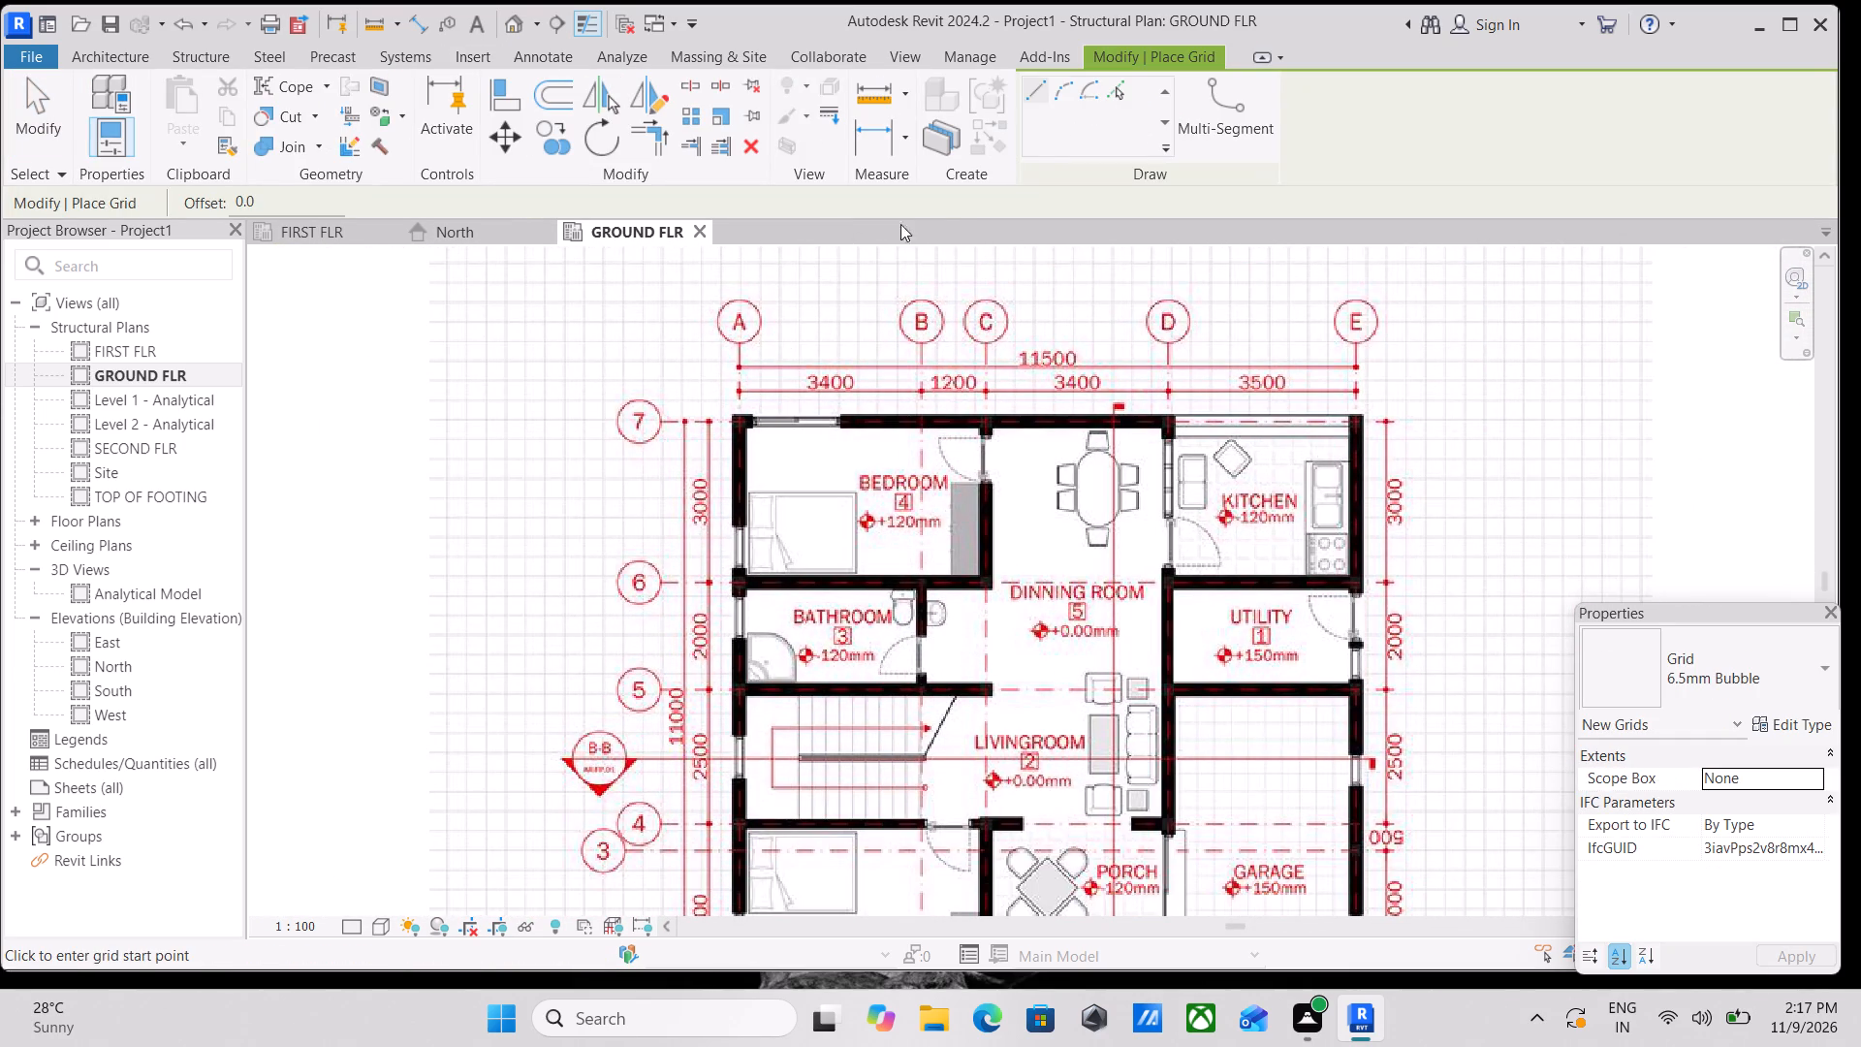
scroll(732, 329, up, 7)
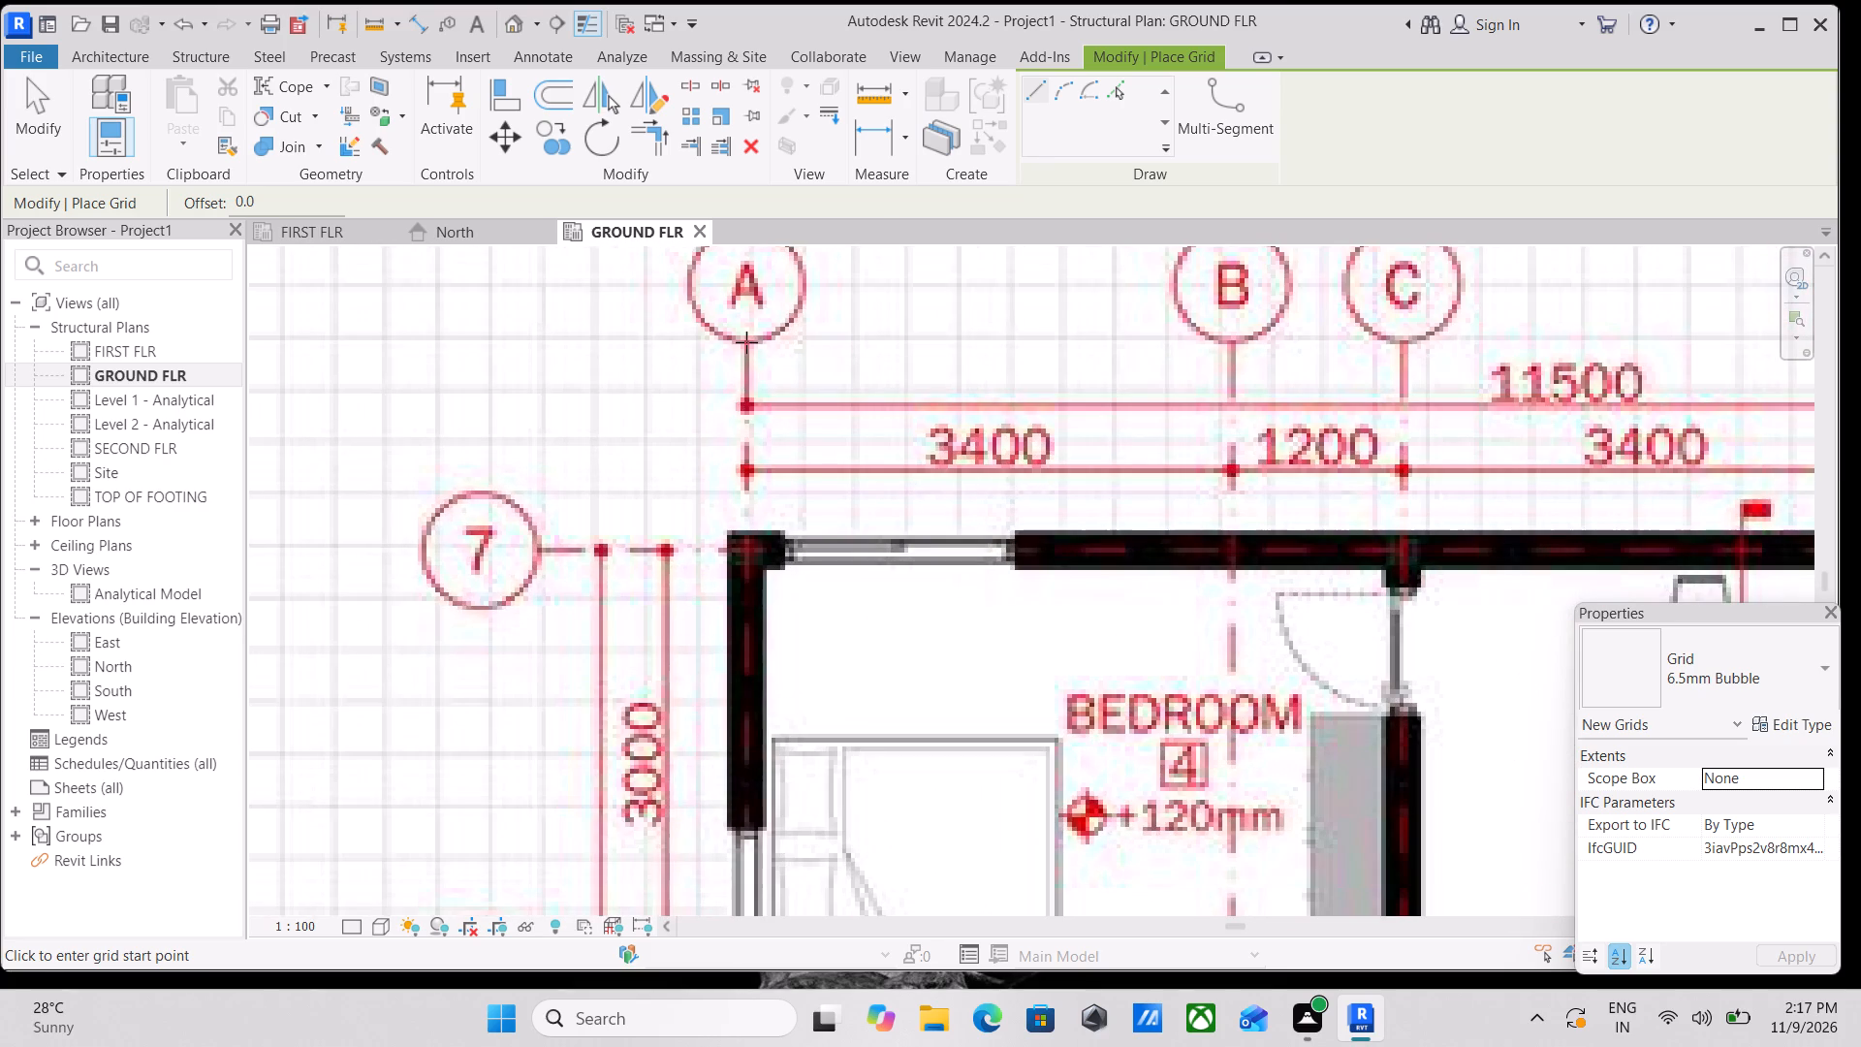
click(746, 342)
scroll(721, 702, down, 1)
middle_drag(721, 702, 747, 336)
scroll(764, 665, down, 4)
middle_drag(764, 665, 764, 446)
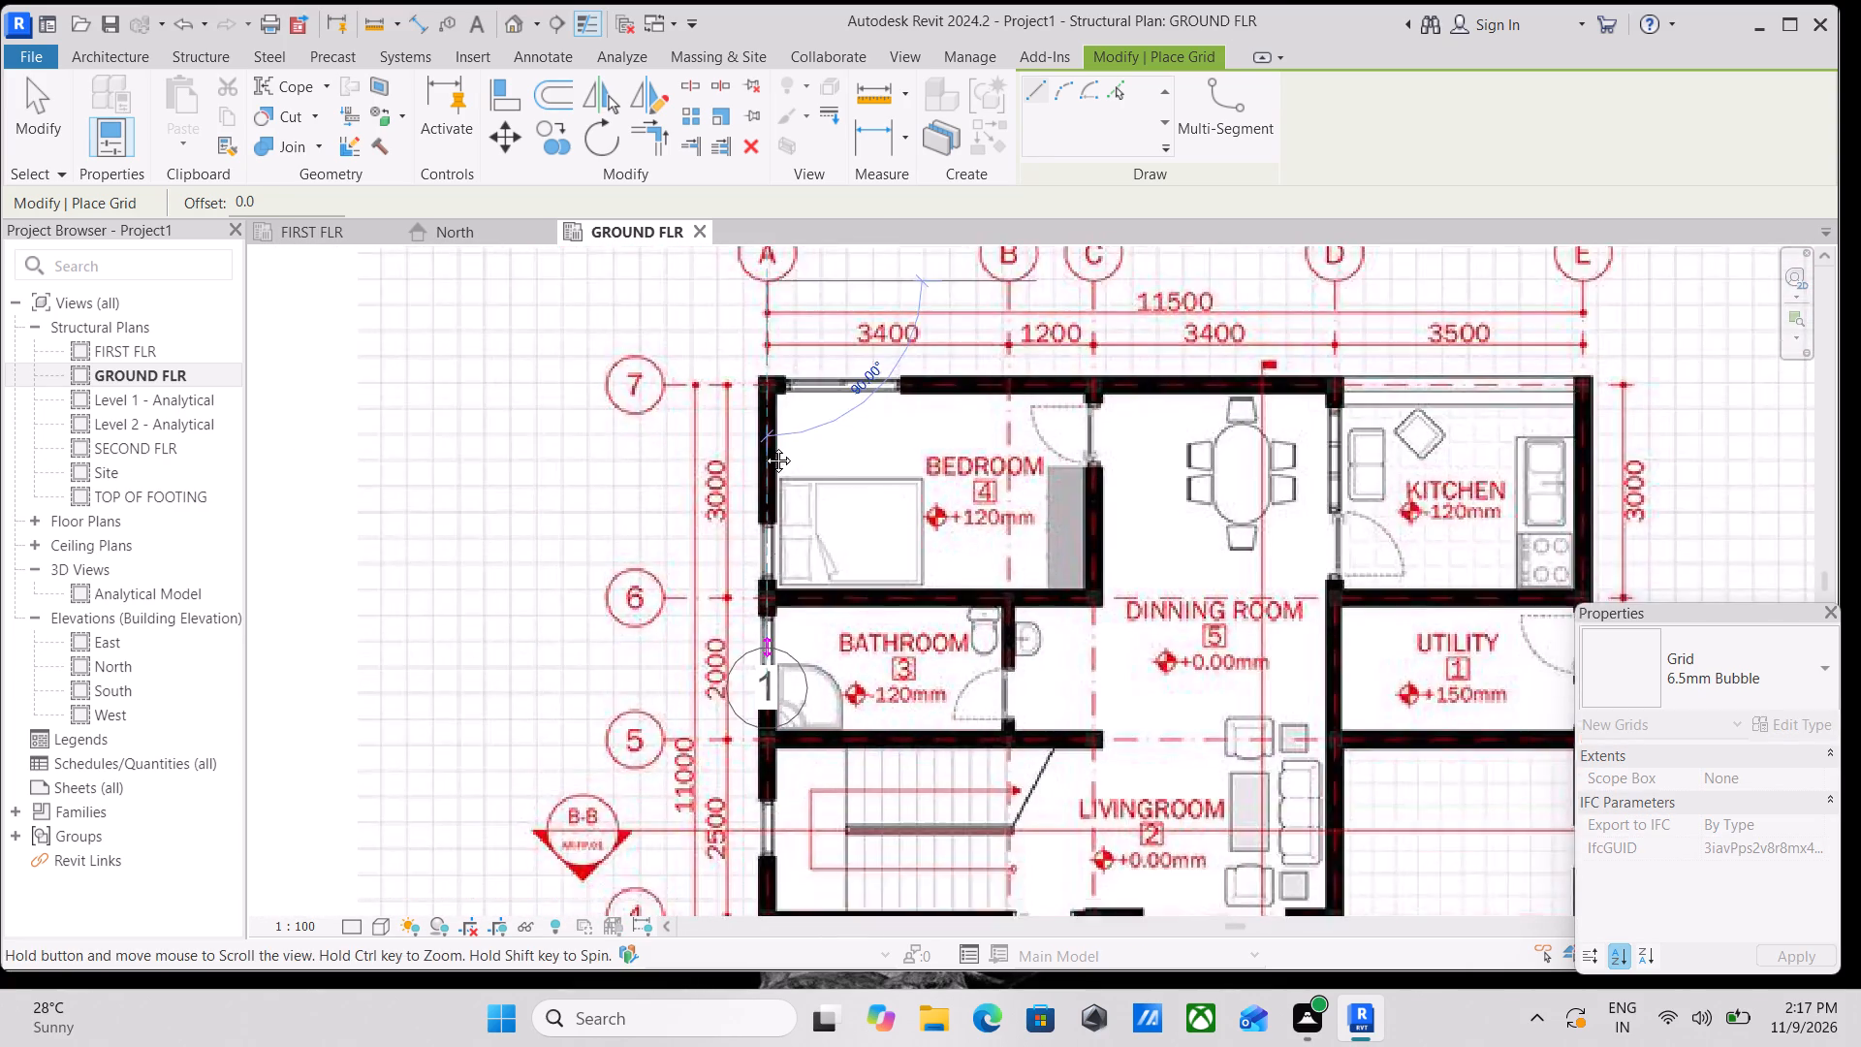
middle_drag(764, 446, 767, 211)
middle_drag(767, 657, 784, 535)
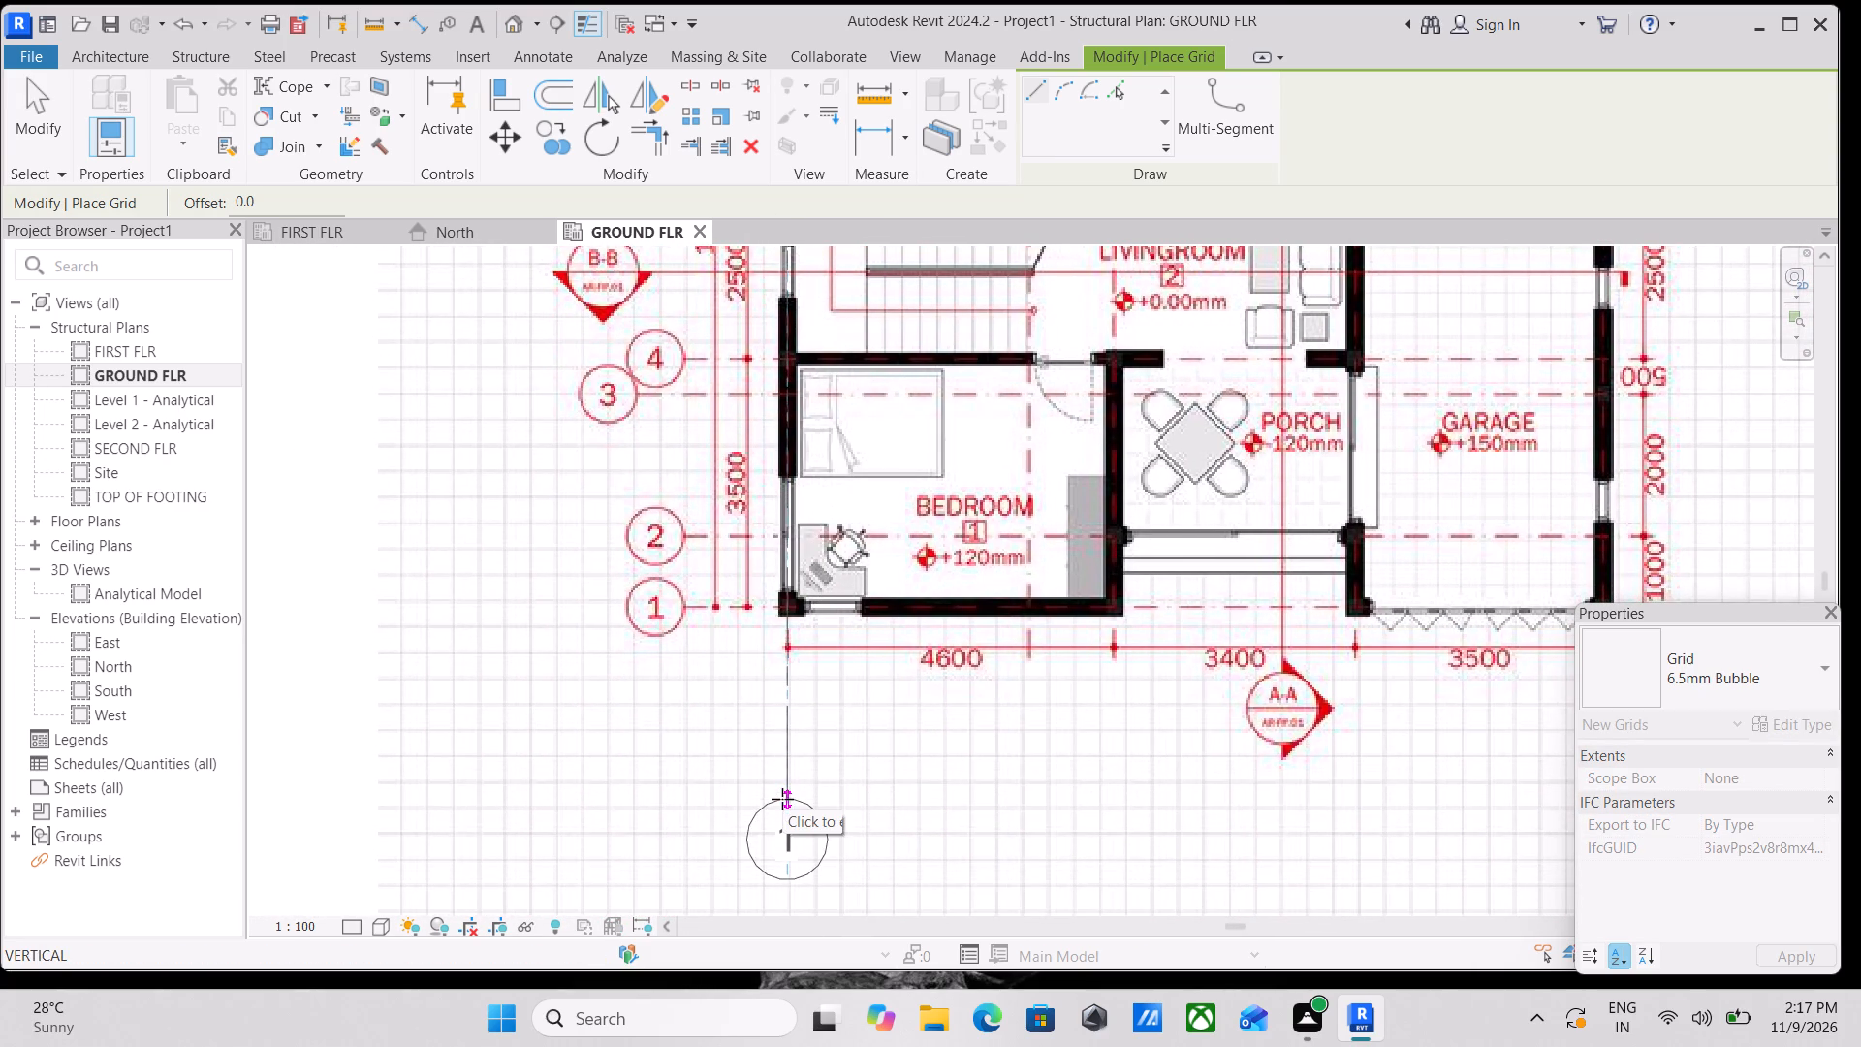
click(783, 809)
scroll(844, 651, down, 2)
middle_drag(844, 651, 822, 837)
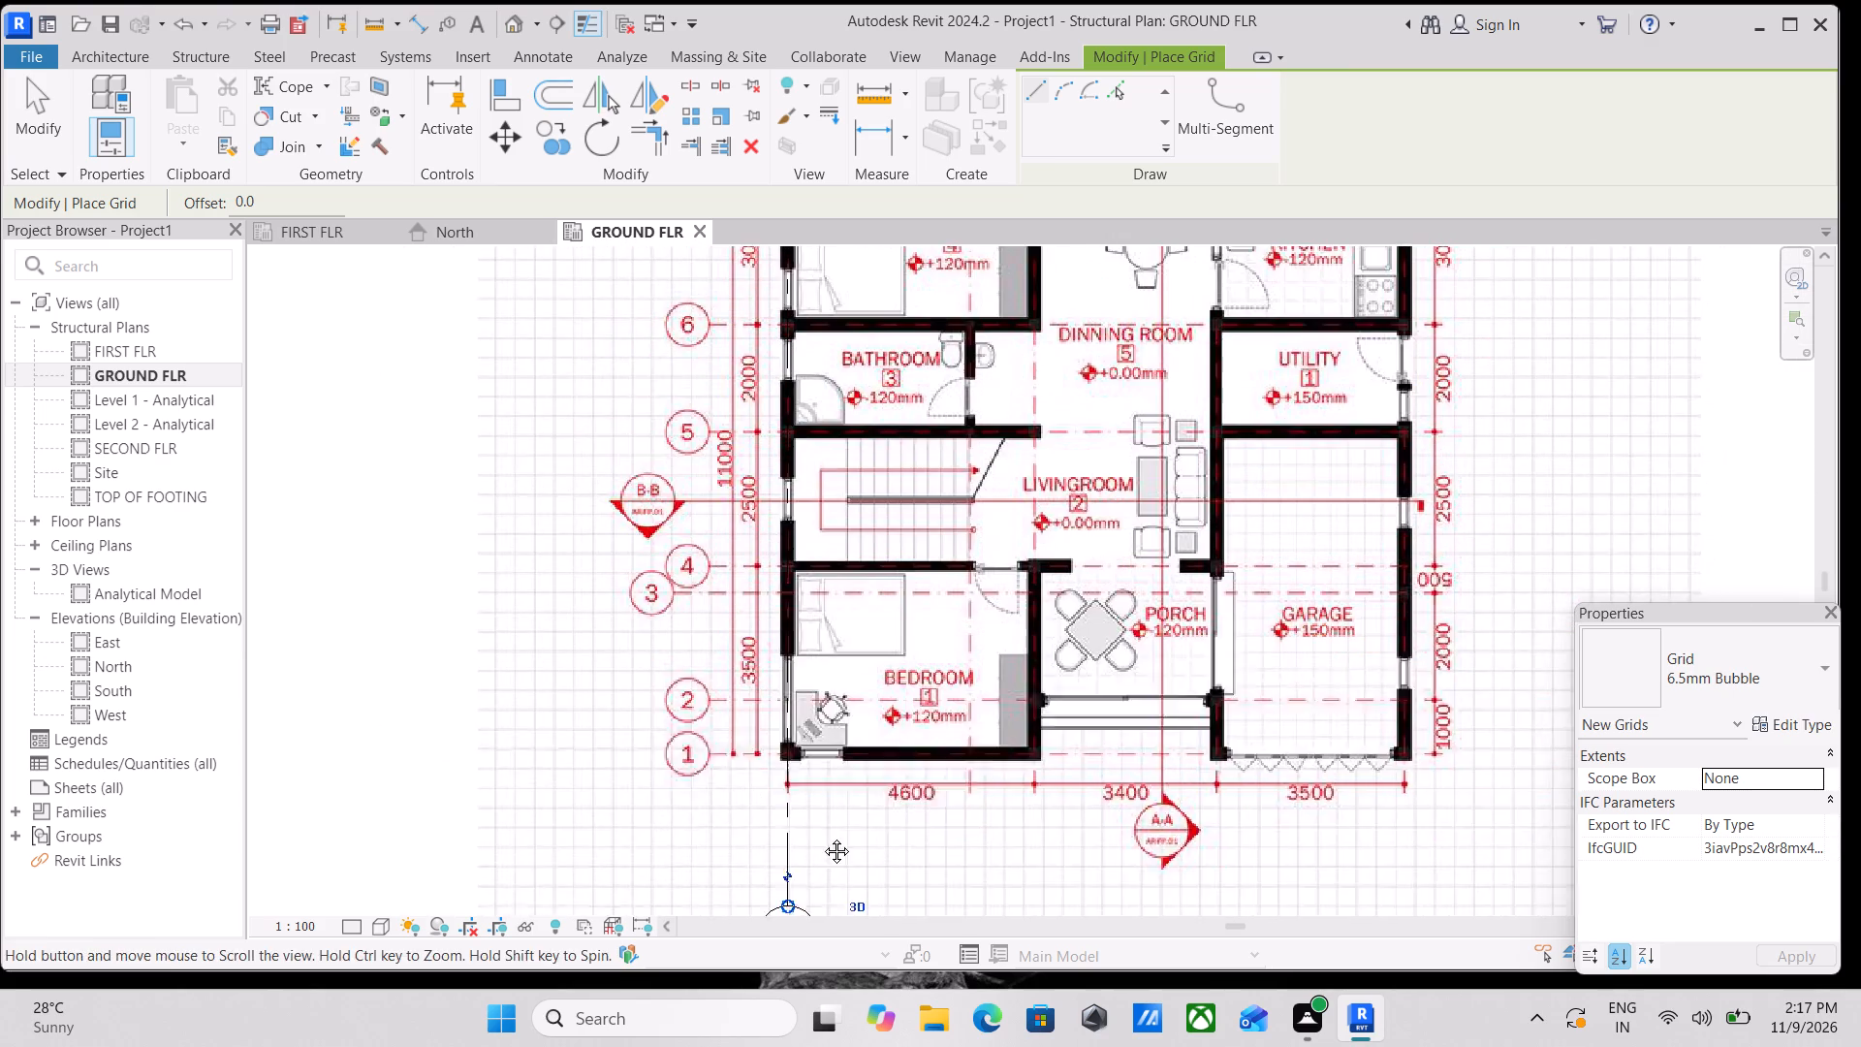
middle_drag(822, 837, 816, 866)
key(Escape)
scroll(767, 446, down, 3)
middle_drag(767, 446, 705, 671)
key(Escape)
Add a second vertical grid toward axis B by picking the axis A grid line with a 3400 mm offset.
scroll(751, 474, up, 3)
scroll(681, 619, up, 3)
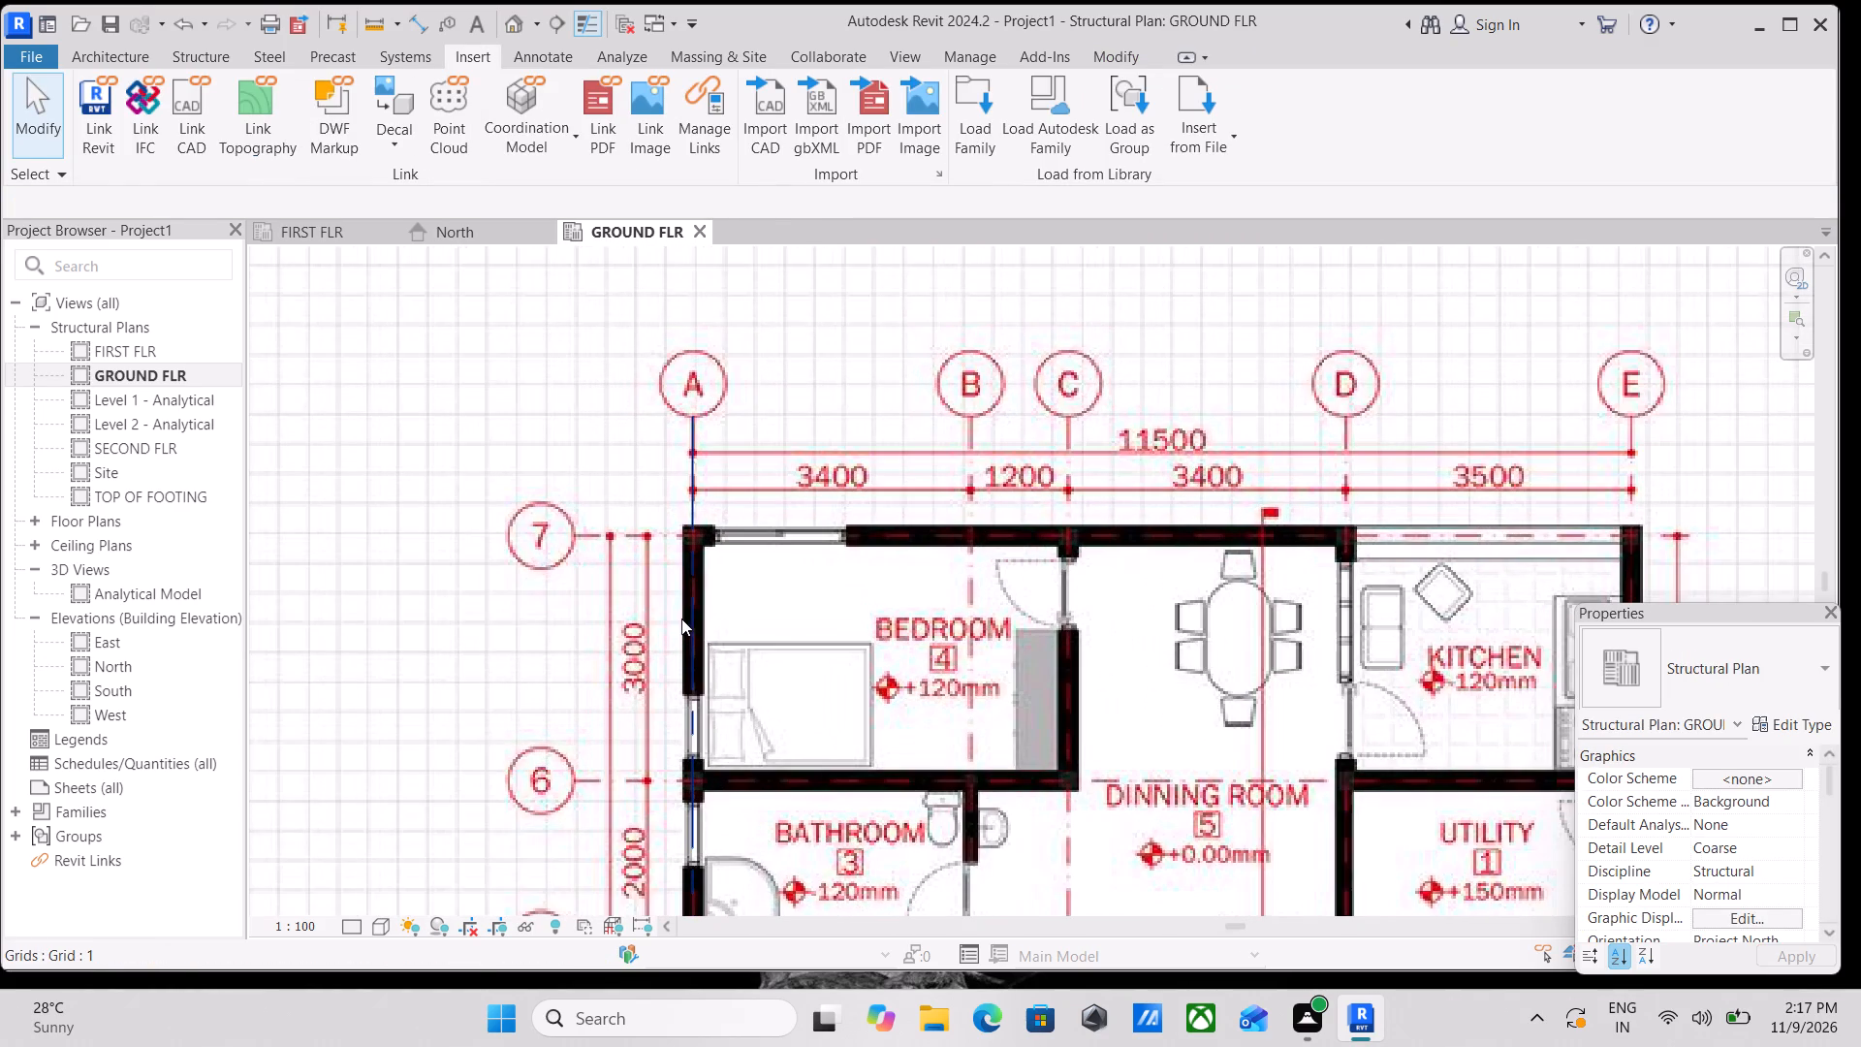
key(Escape)
scroll(720, 460, up, 3)
text(GR)
click(1123, 87)
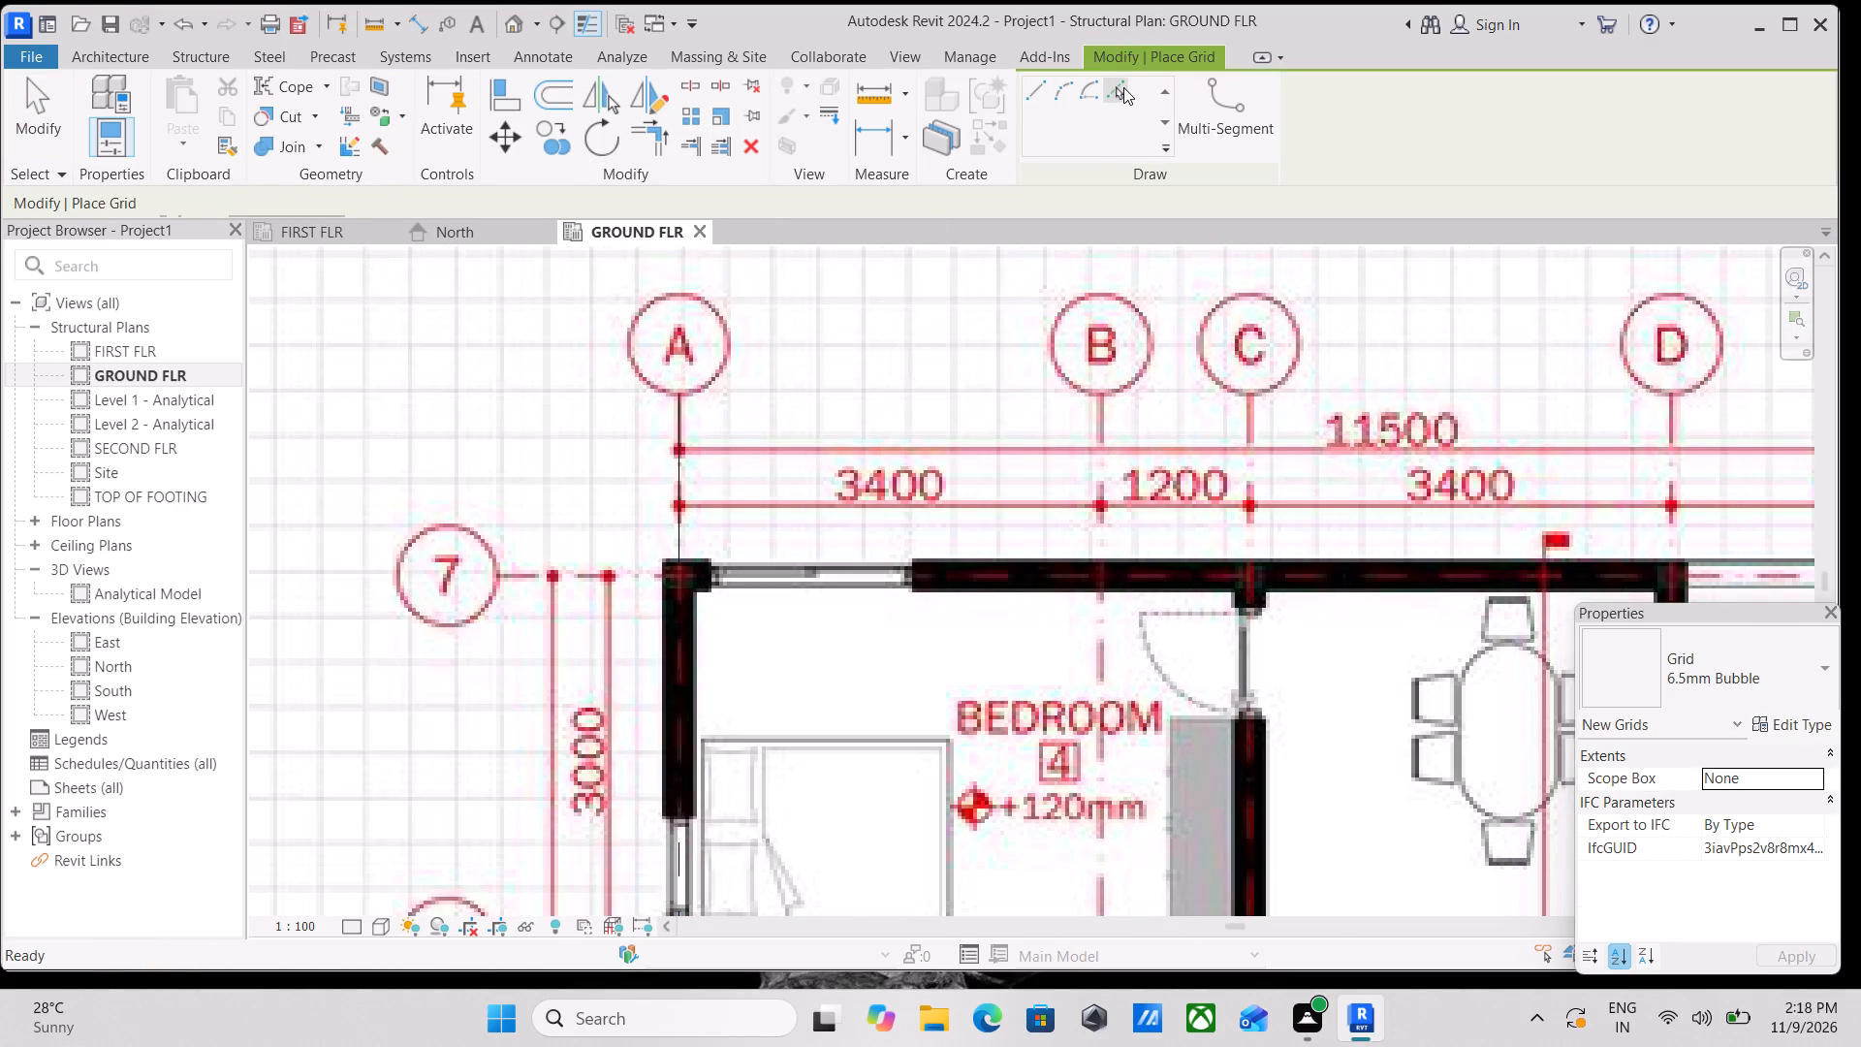
drag(290, 210, 204, 211)
scroll(1019, 402, down, 3)
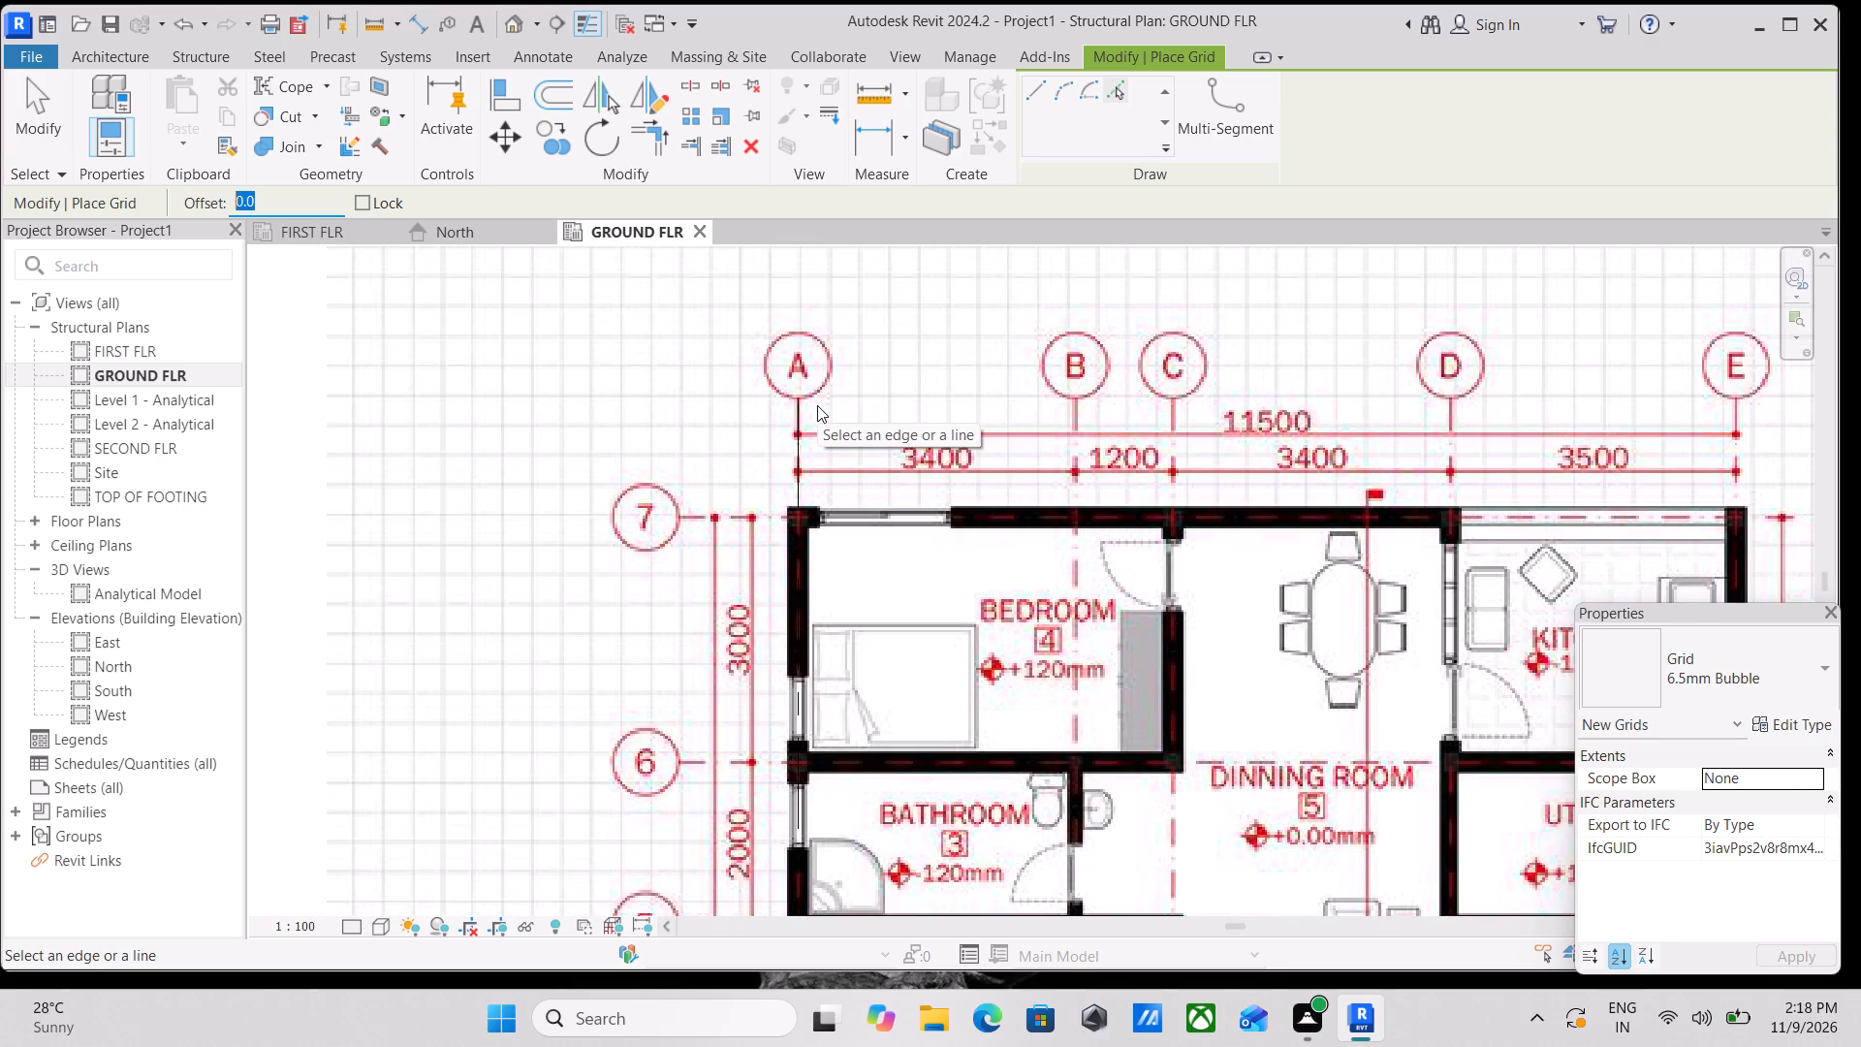
text(34)
text(00)
text(MM)
key(Return)
scroll(794, 450, up, 1)
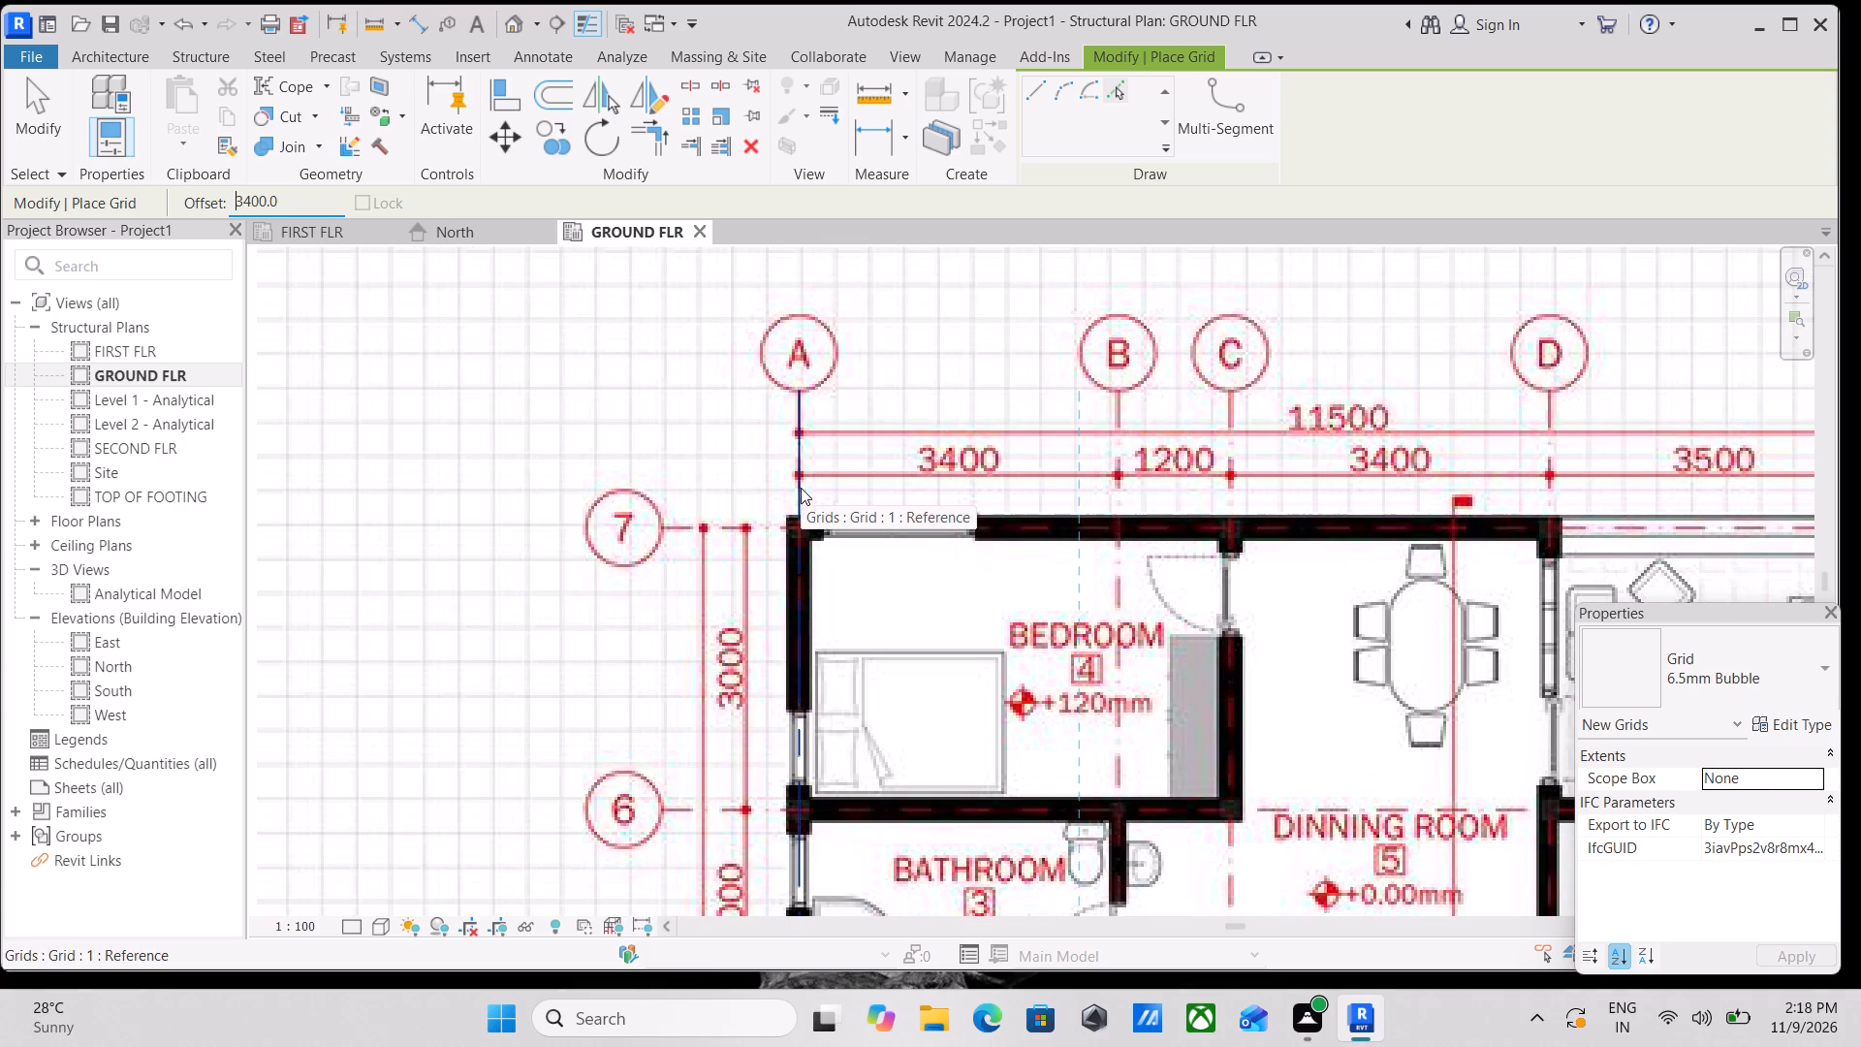
click(801, 499)
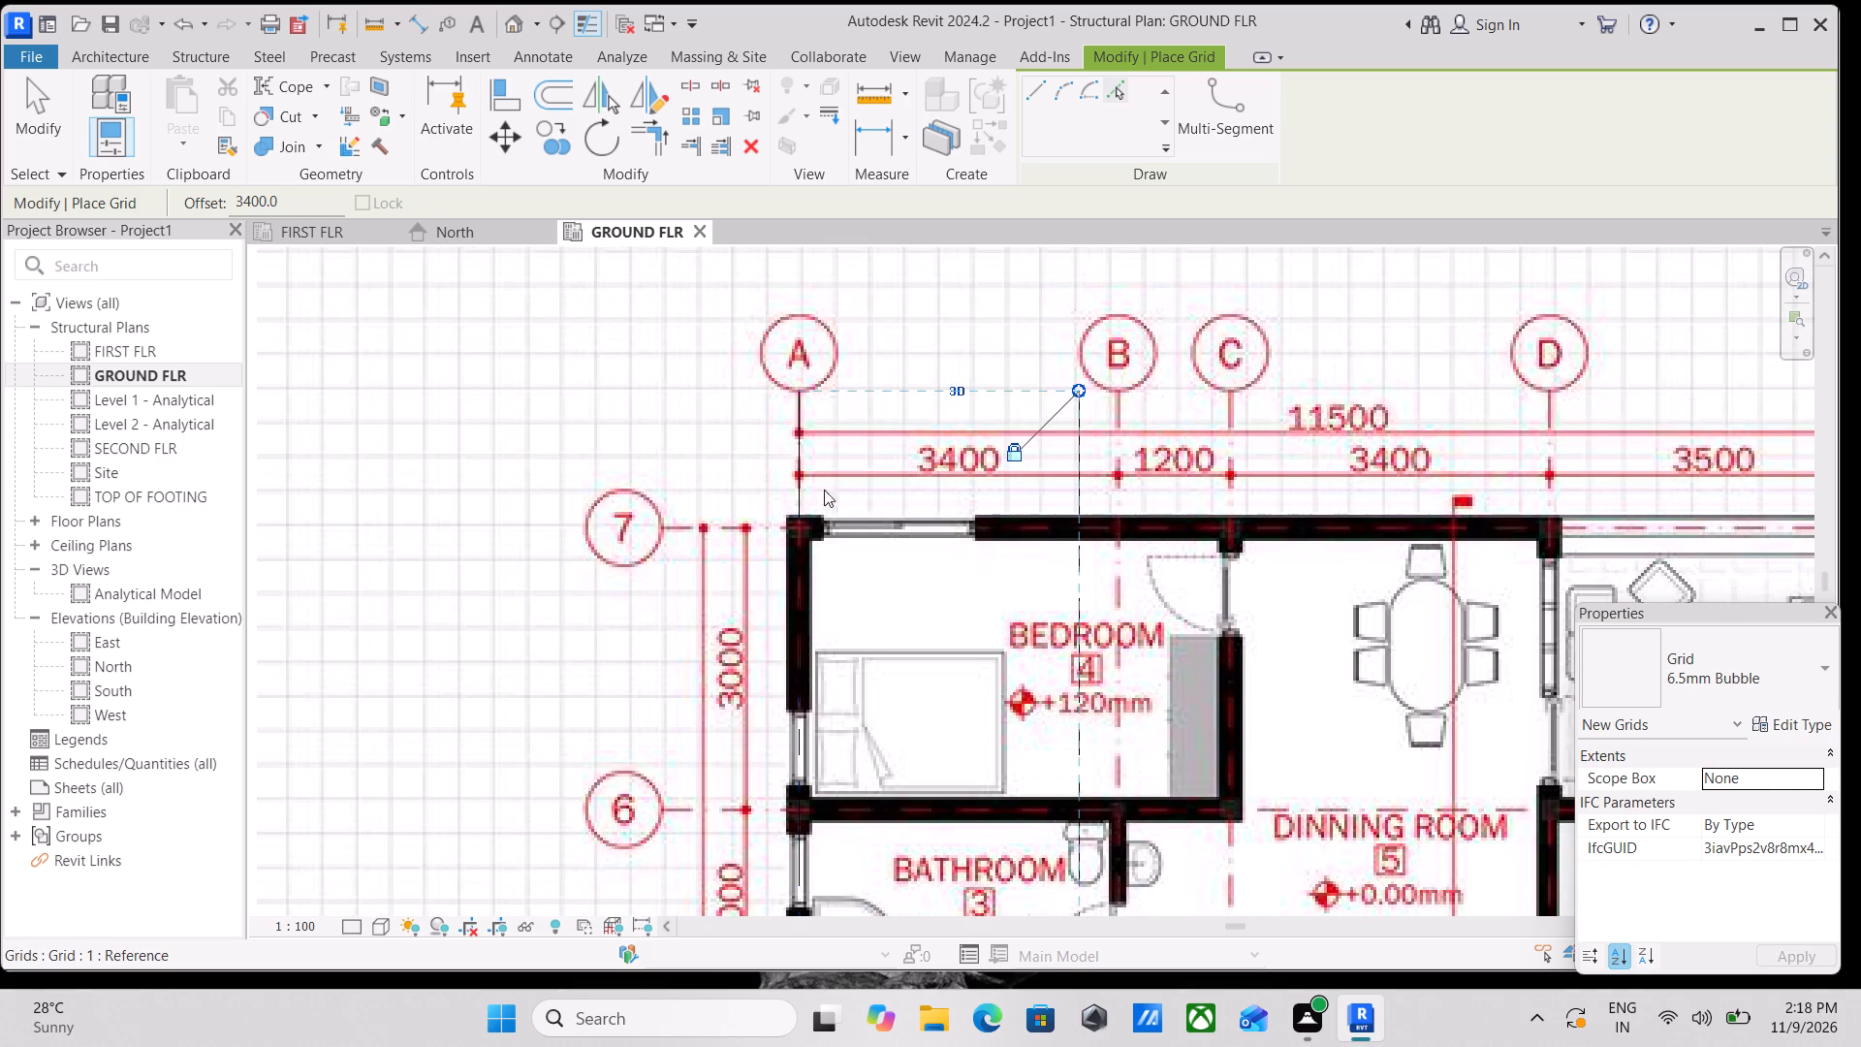
scroll(1098, 358, down, 2)
middle_drag(1098, 358, 979, 420)
key(Escape)
scroll(1105, 376, down, 2)
middle_drag(1105, 376, 936, 421)
key(Escape)
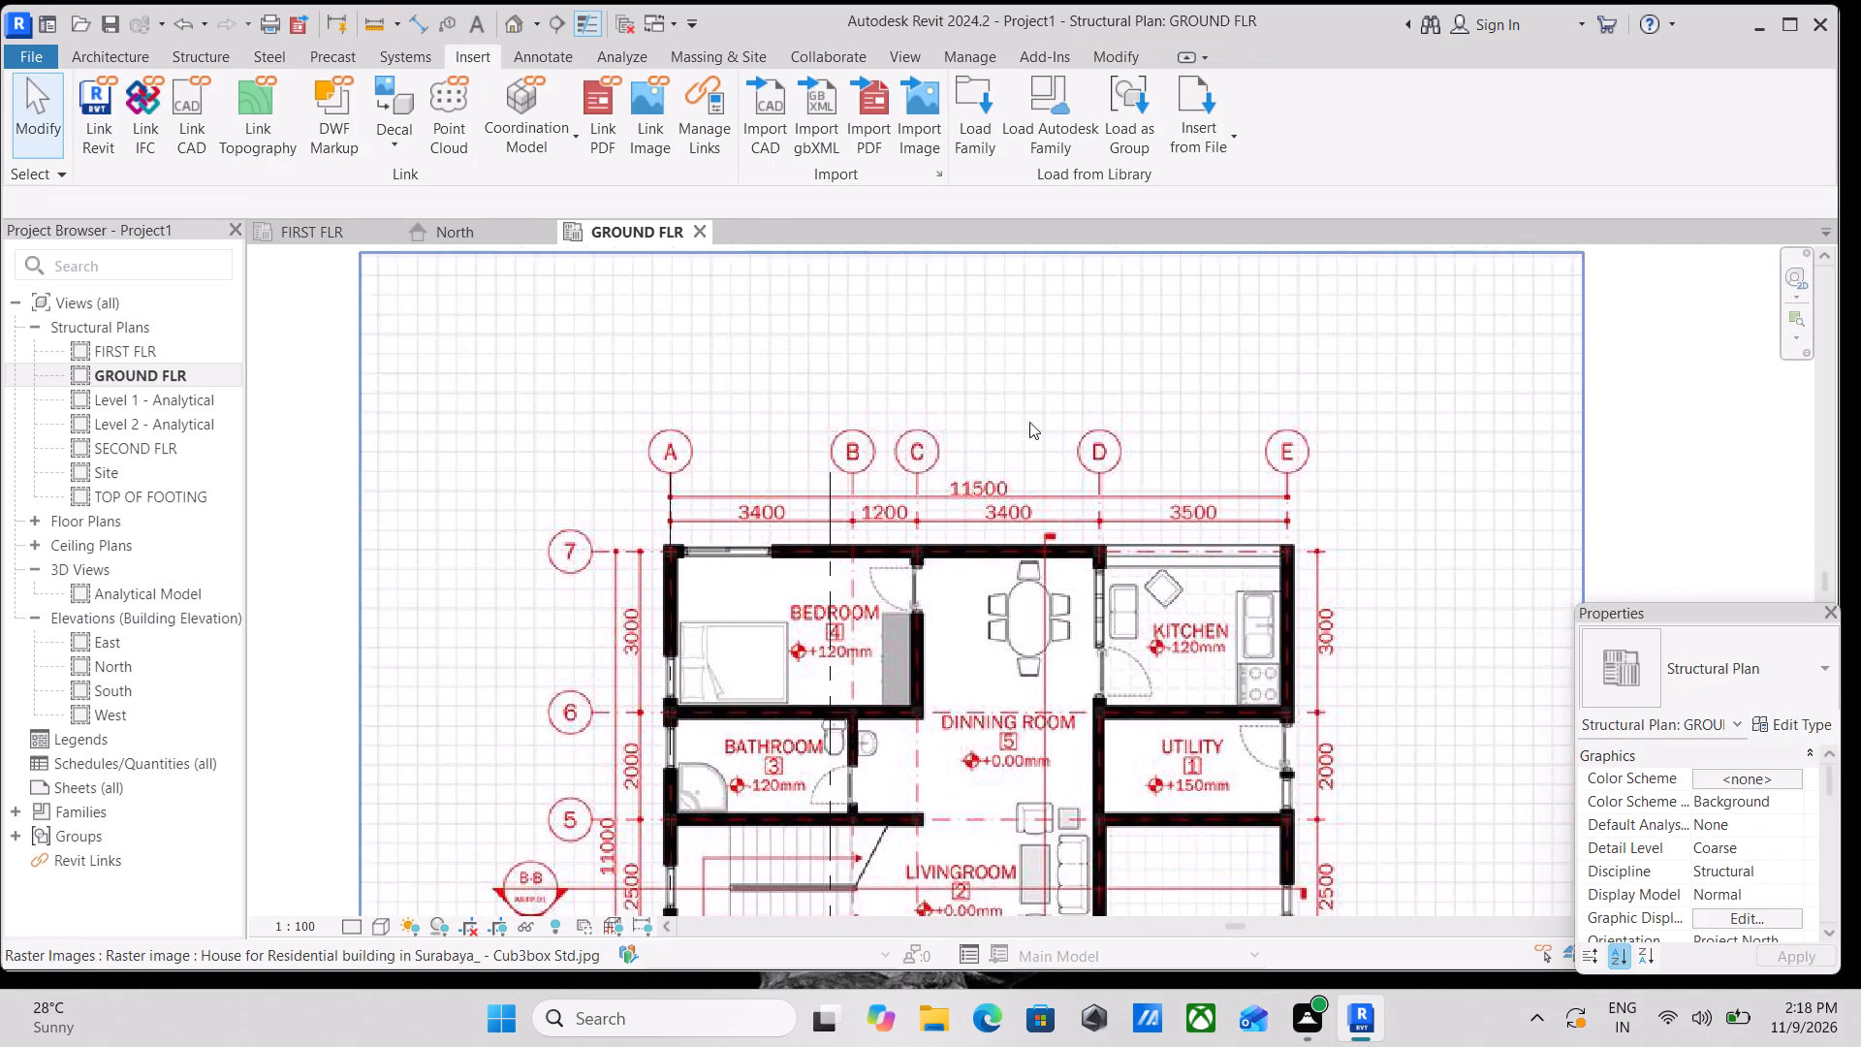
Scale the floor plan image down proportionally from its upper corner to about 24670 mm wide, approaching the 3400 mm grid spacing.
scroll(1091, 414, down, 4)
middle_drag(1091, 414, 951, 455)
key(Escape)
click(1197, 368)
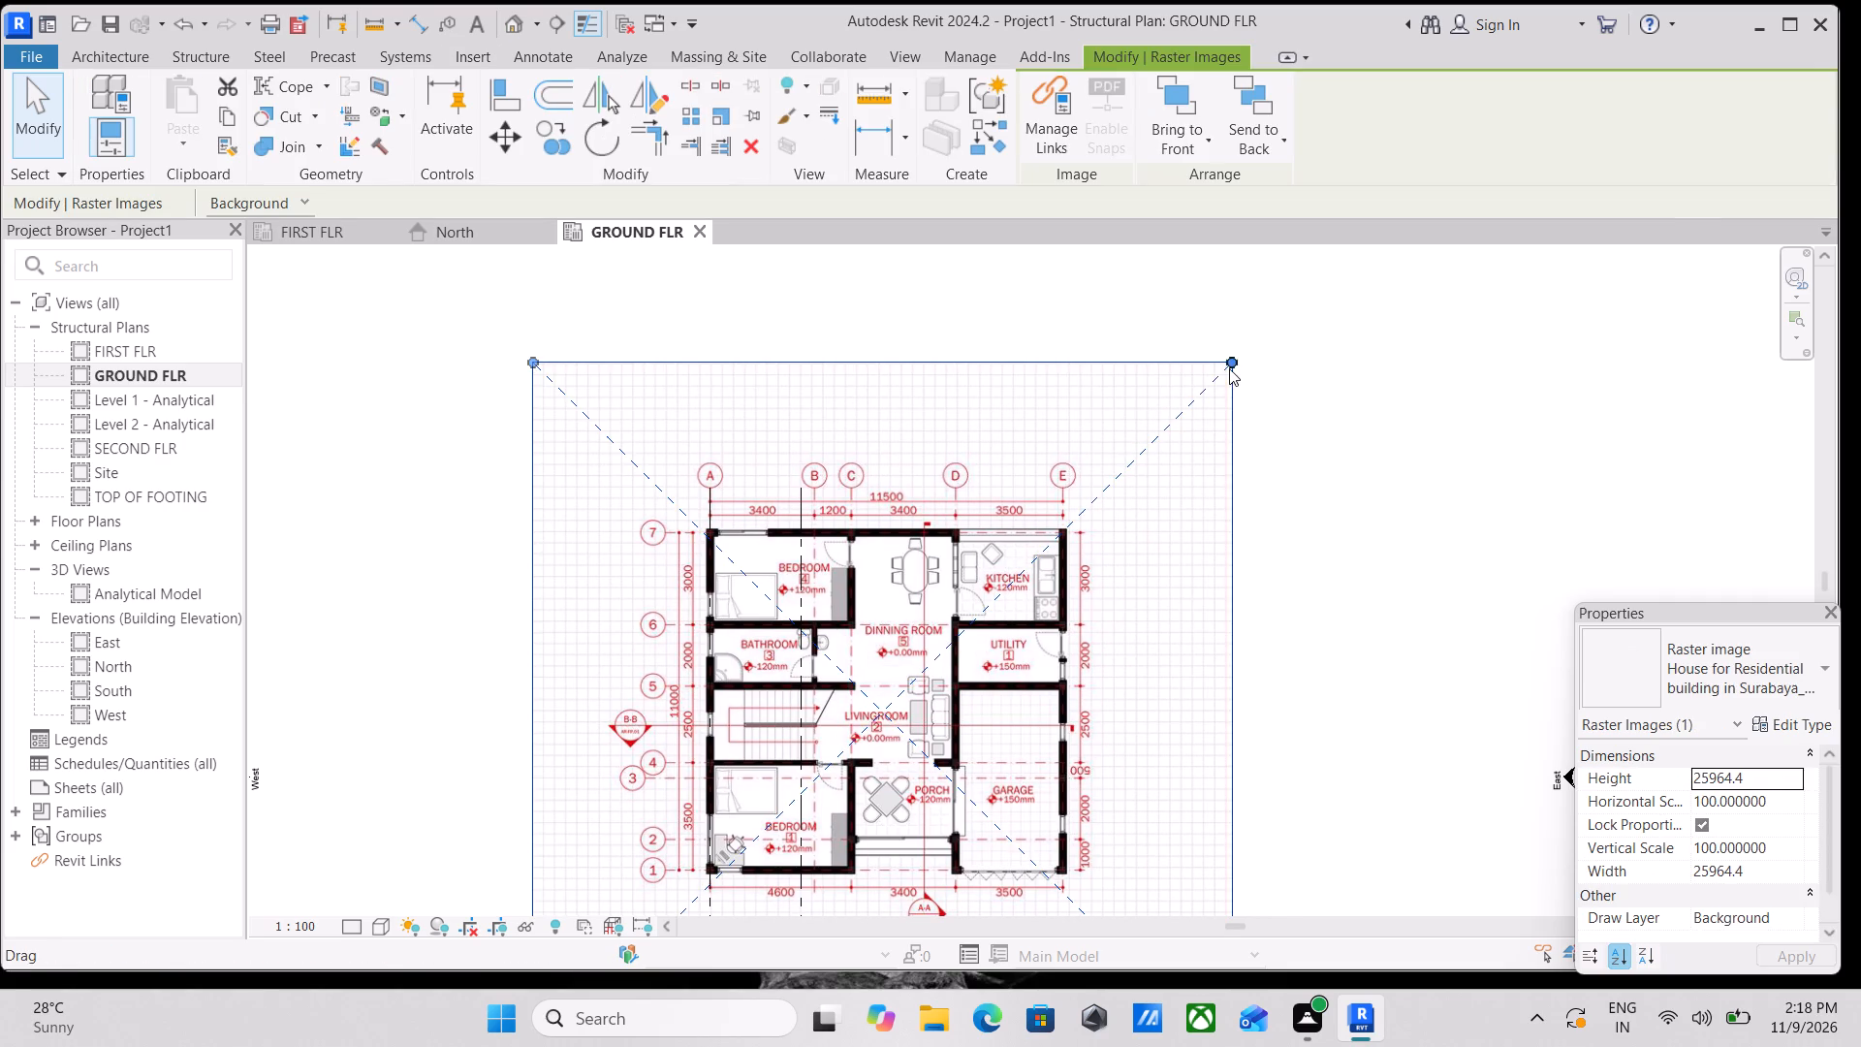
drag(1235, 363, 1219, 371)
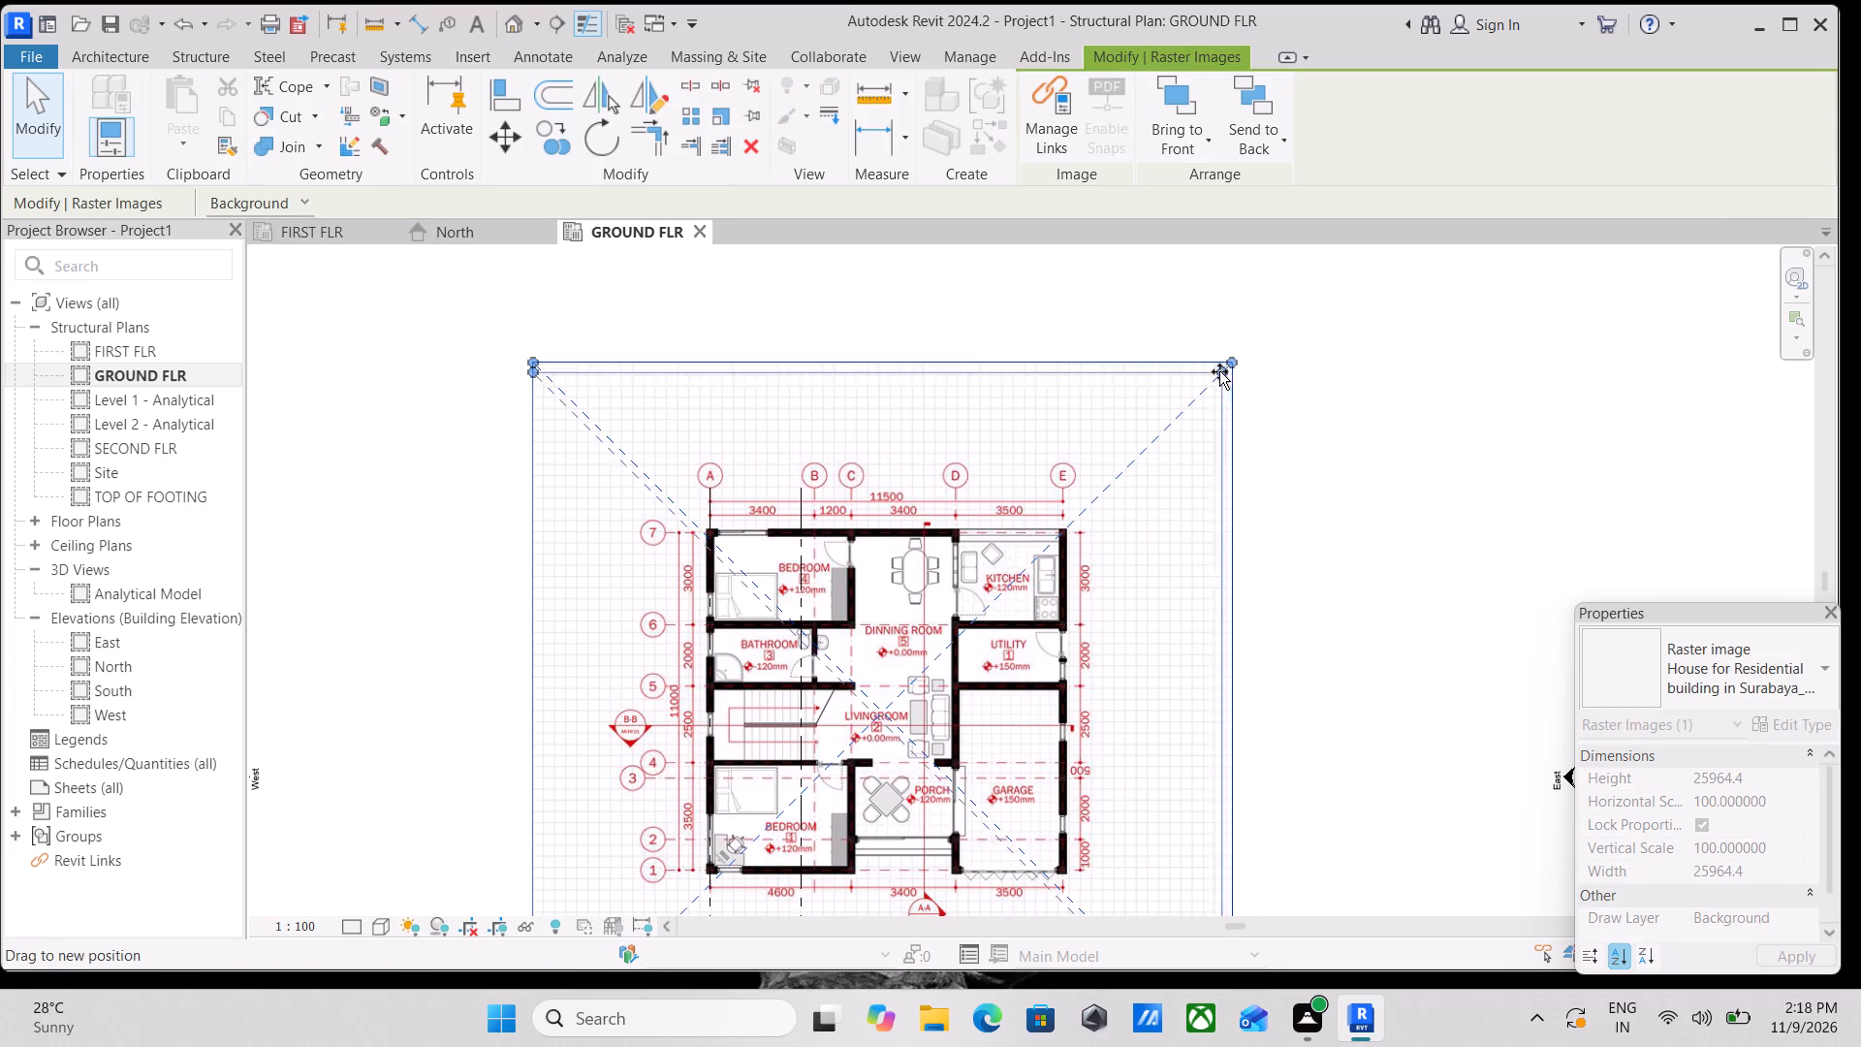
drag(1219, 371, 1208, 378)
scroll(956, 554, up, 5)
middle_drag(871, 572, 963, 539)
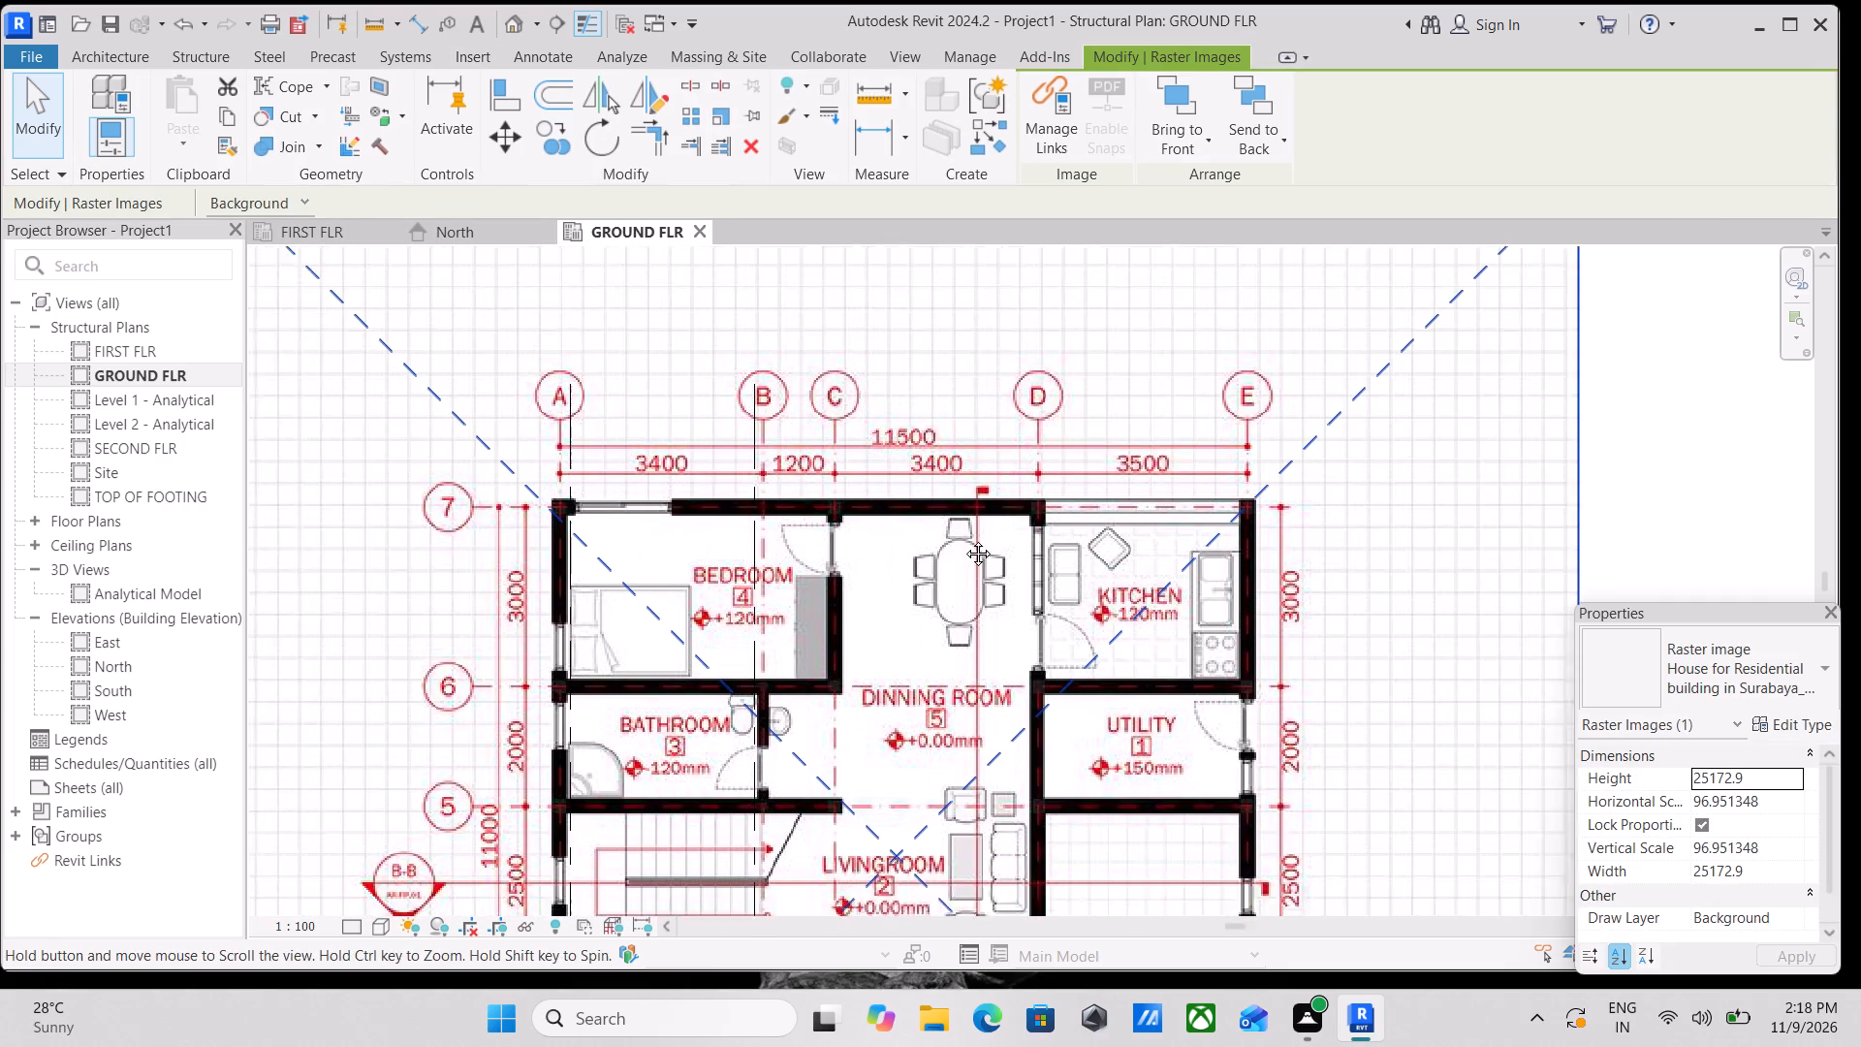
middle_drag(963, 539, 1034, 508)
scroll(1123, 434, down, 1)
middle_drag(1123, 434, 1121, 446)
middle_drag(1129, 442, 1202, 431)
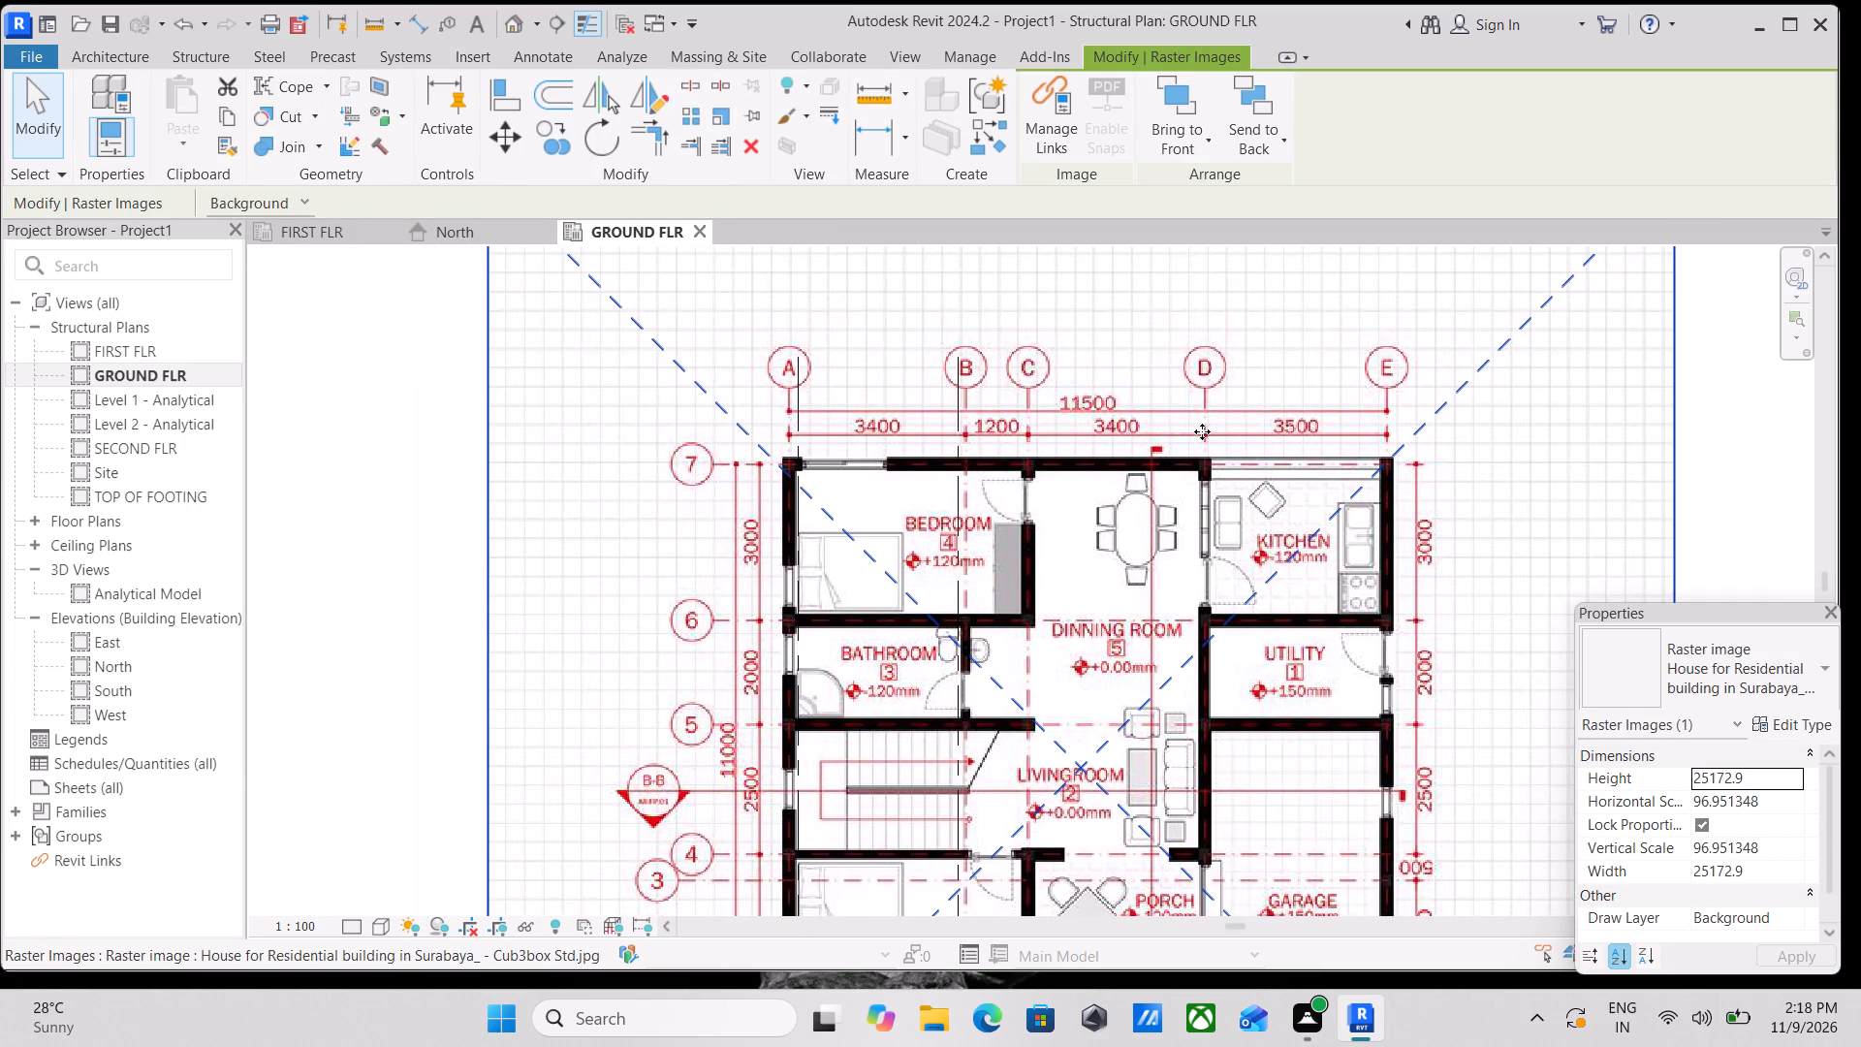
middle_drag(1176, 431, 1134, 480)
scroll(1225, 434, down, 2)
middle_click(1225, 433)
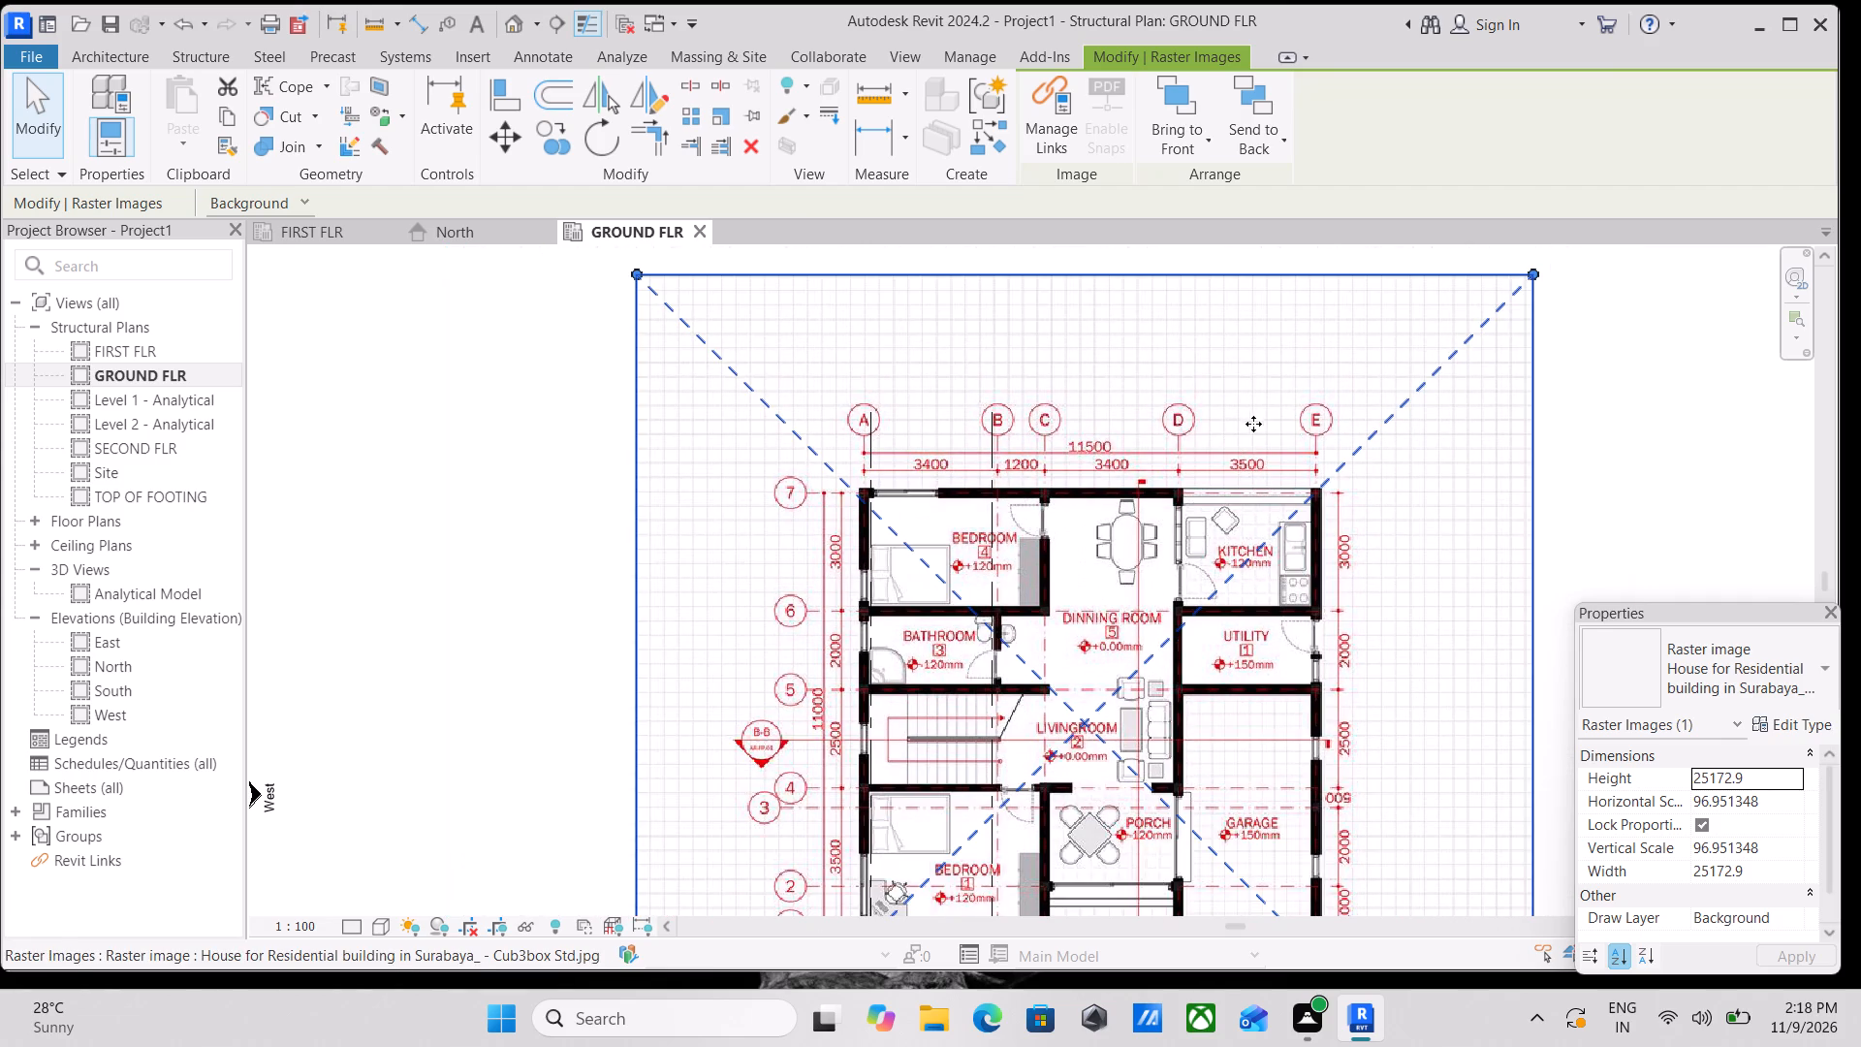
click(1540, 264)
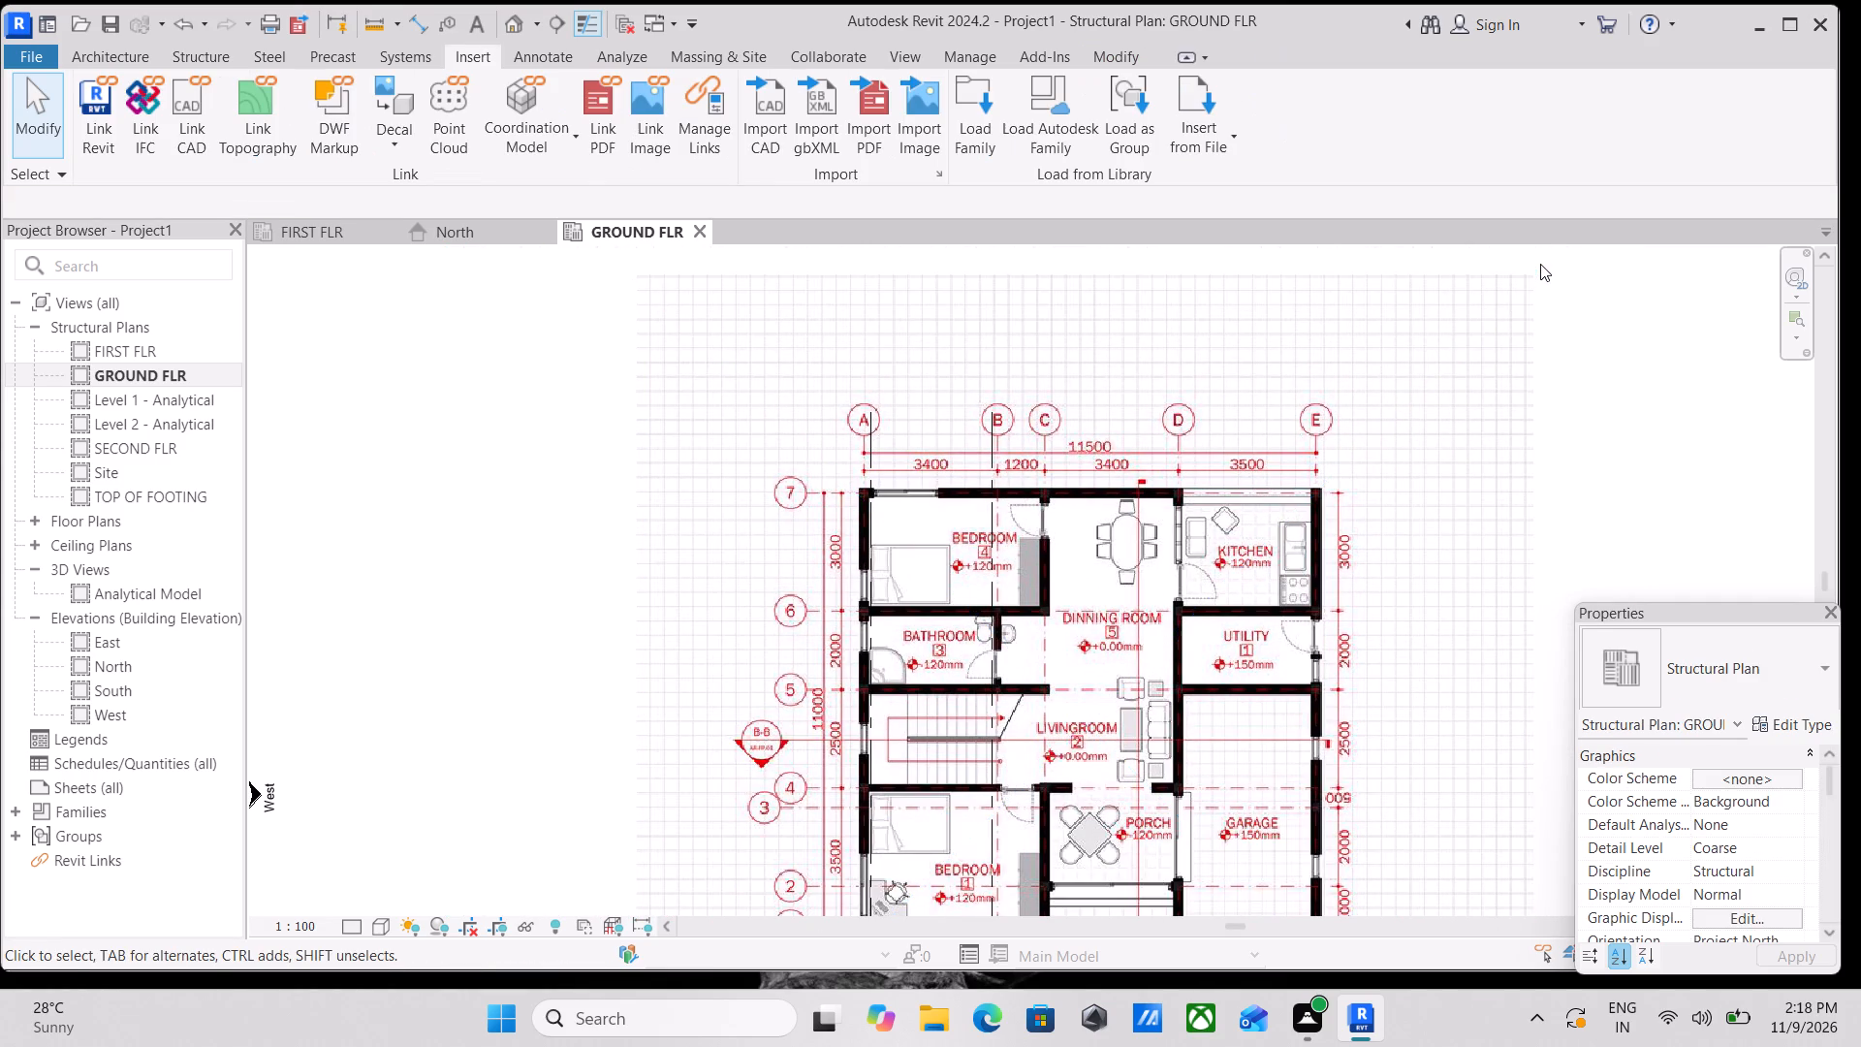
click(1536, 275)
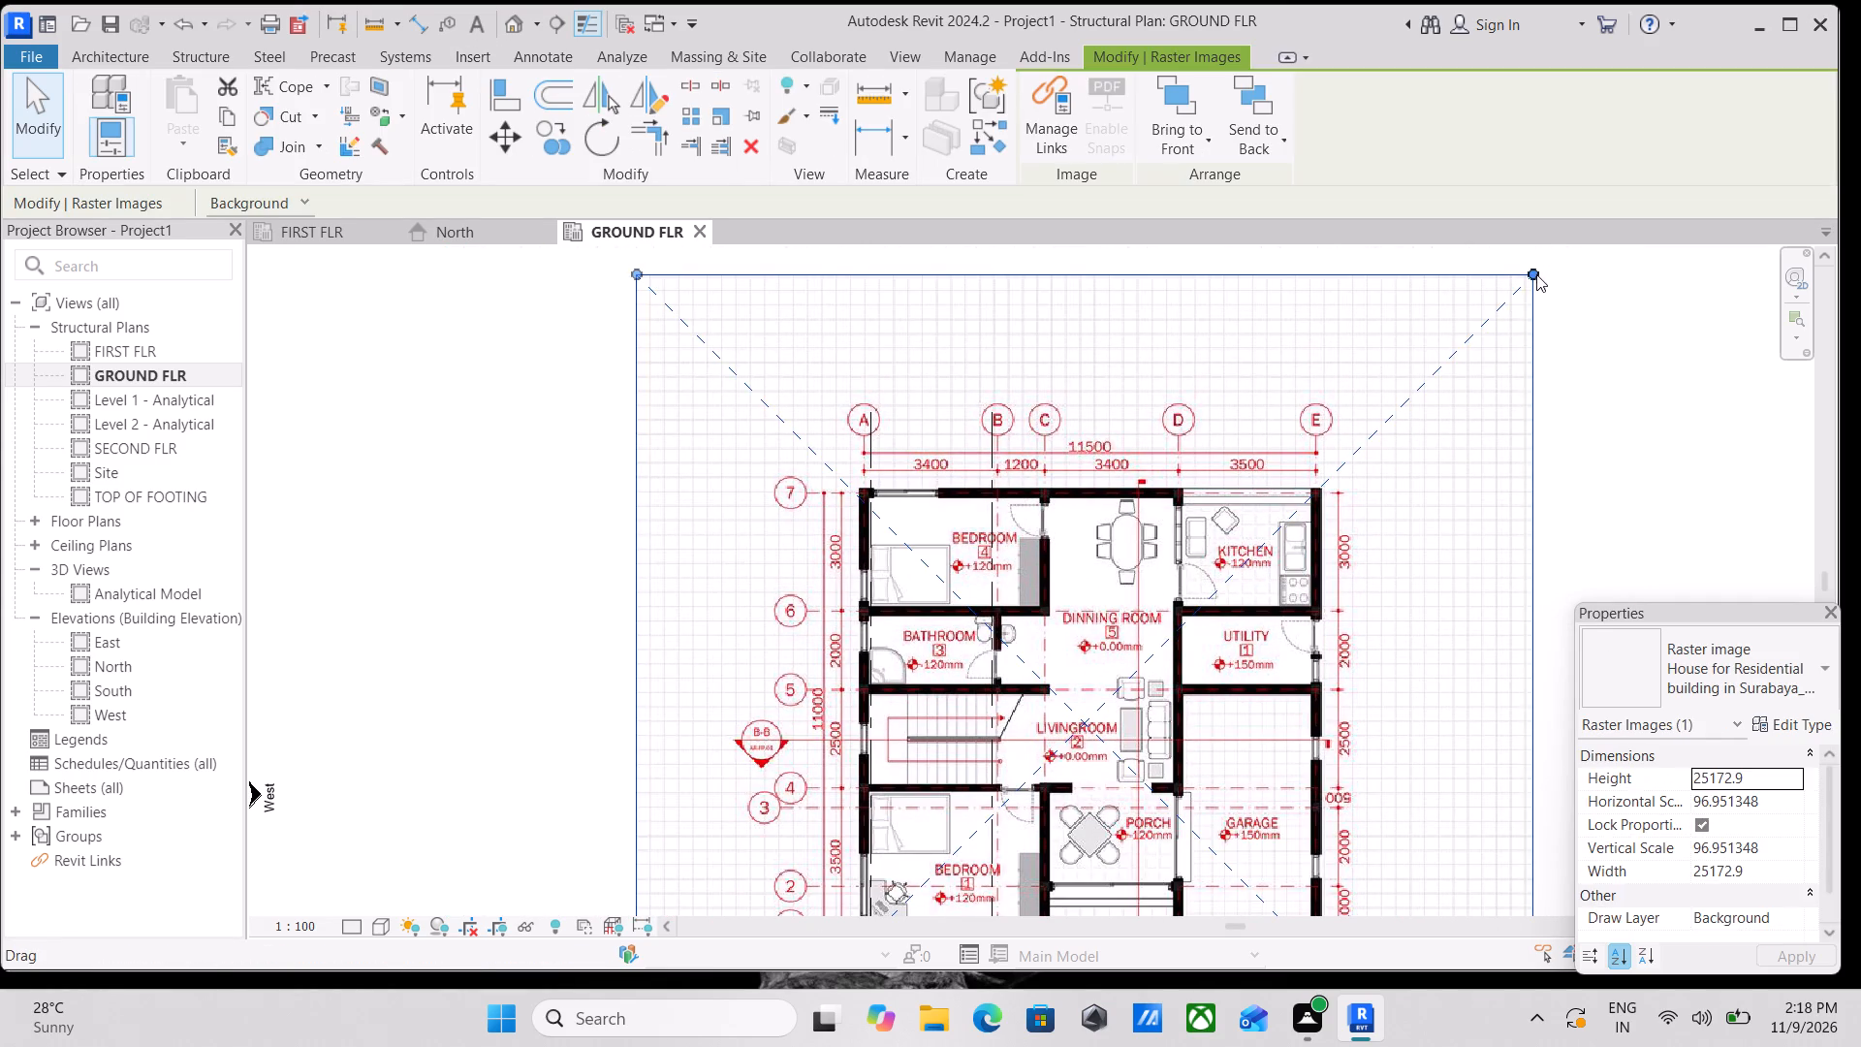
drag(1530, 267, 1512, 285)
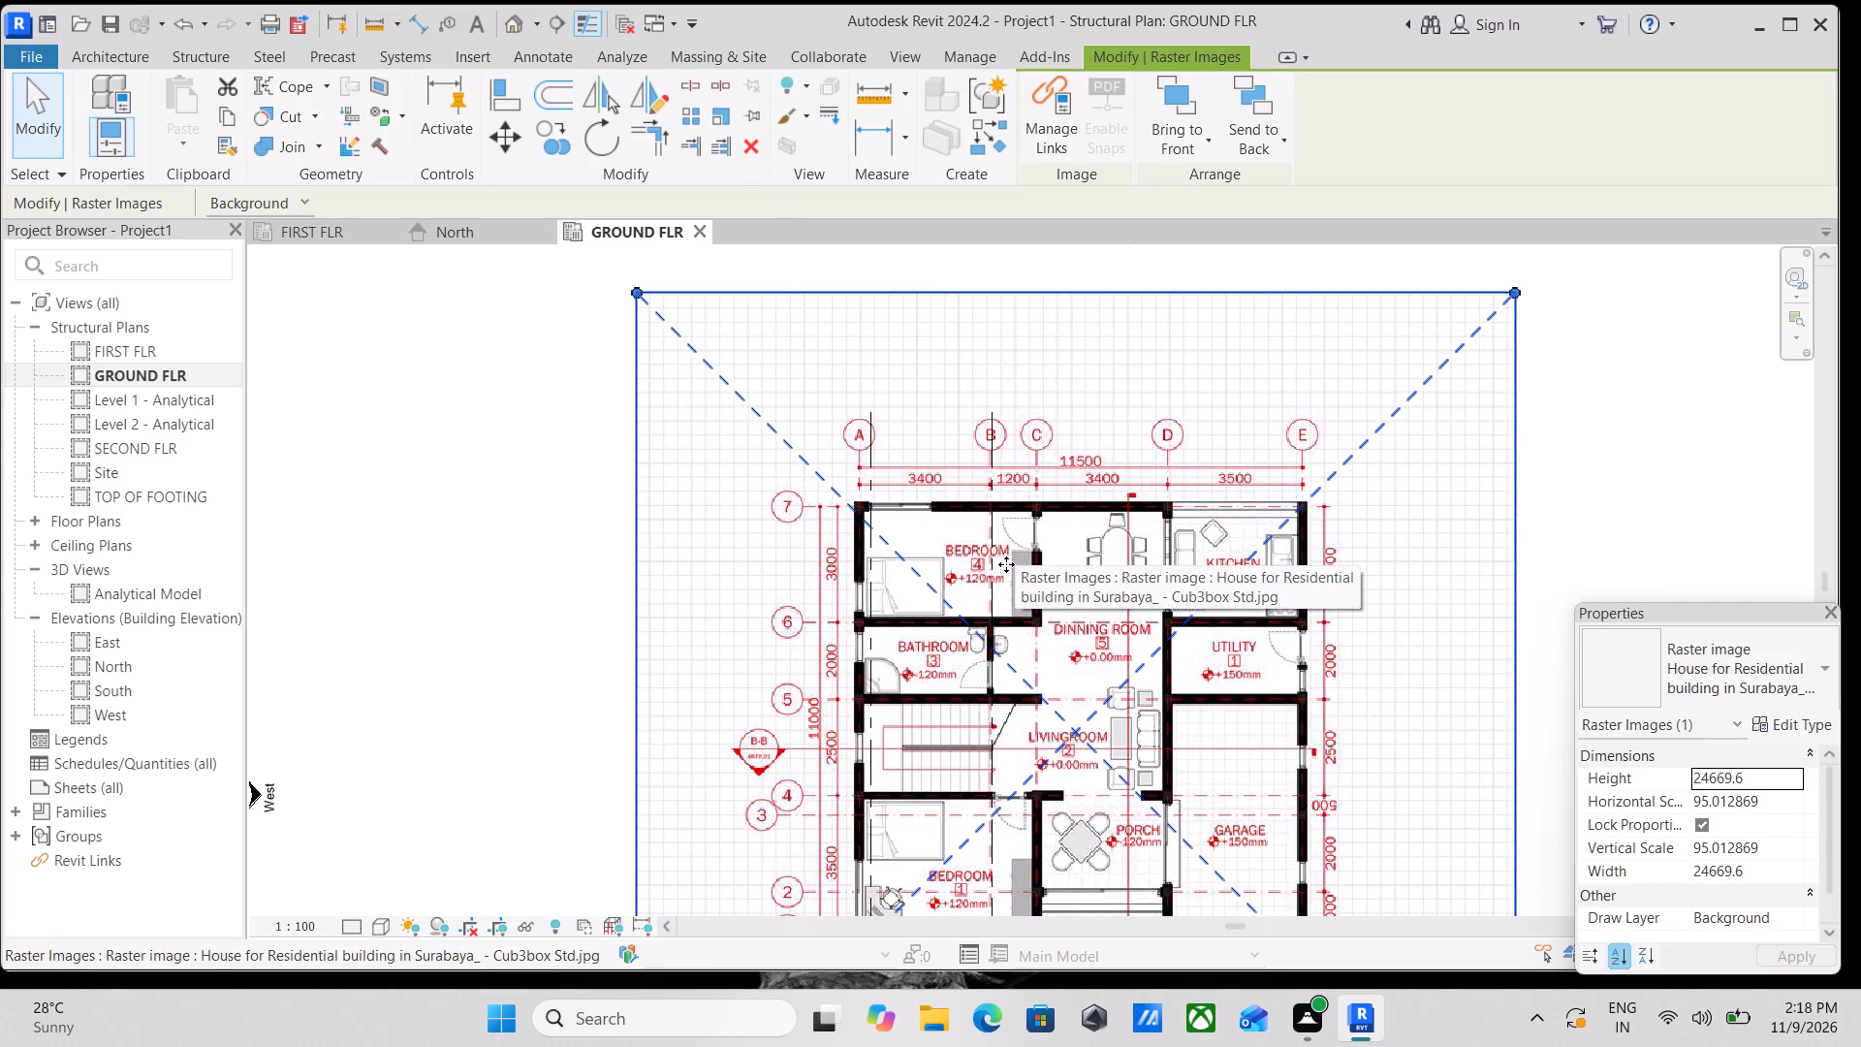
Rescale the floor plan image proportionally from its upper-left corner to about 24550 mm wide, comparing axes A and B with the grids.
scroll(1005, 564, up, 2)
scroll(562, 335, down, 1)
middle_drag(562, 335, 650, 379)
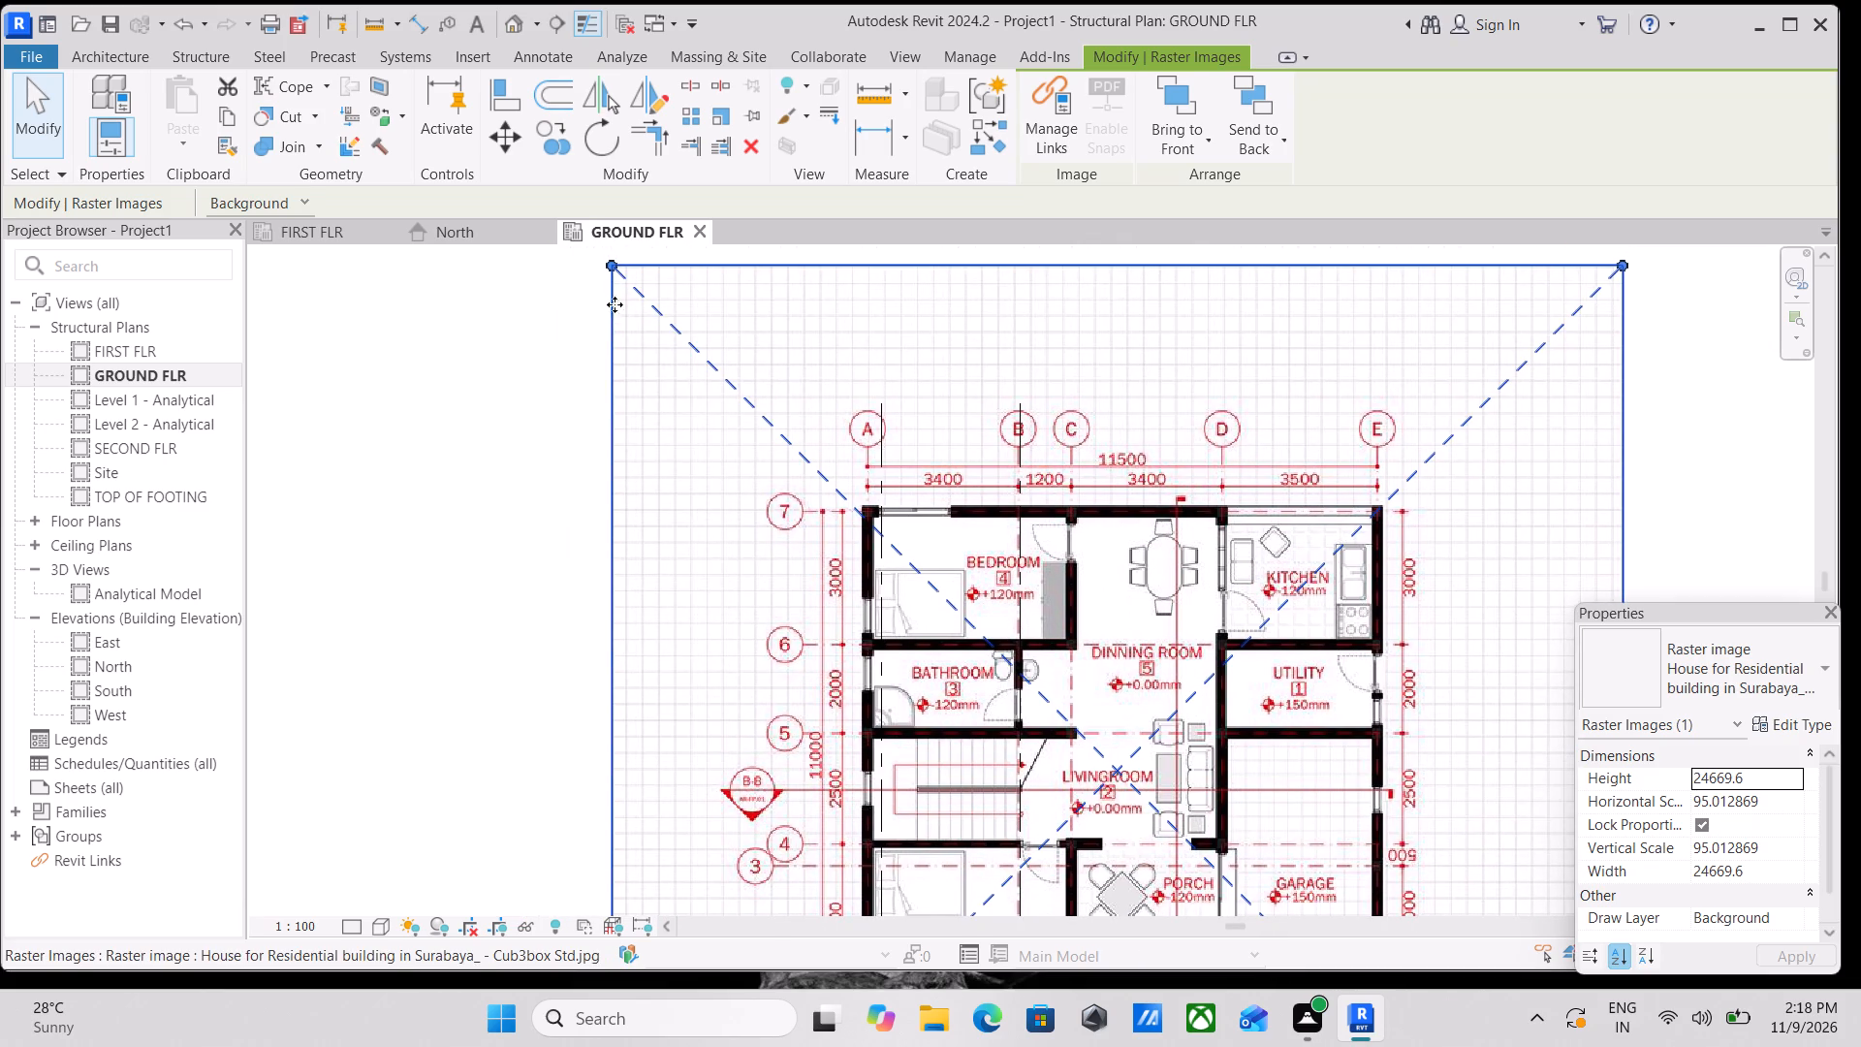
drag(607, 262, 622, 271)
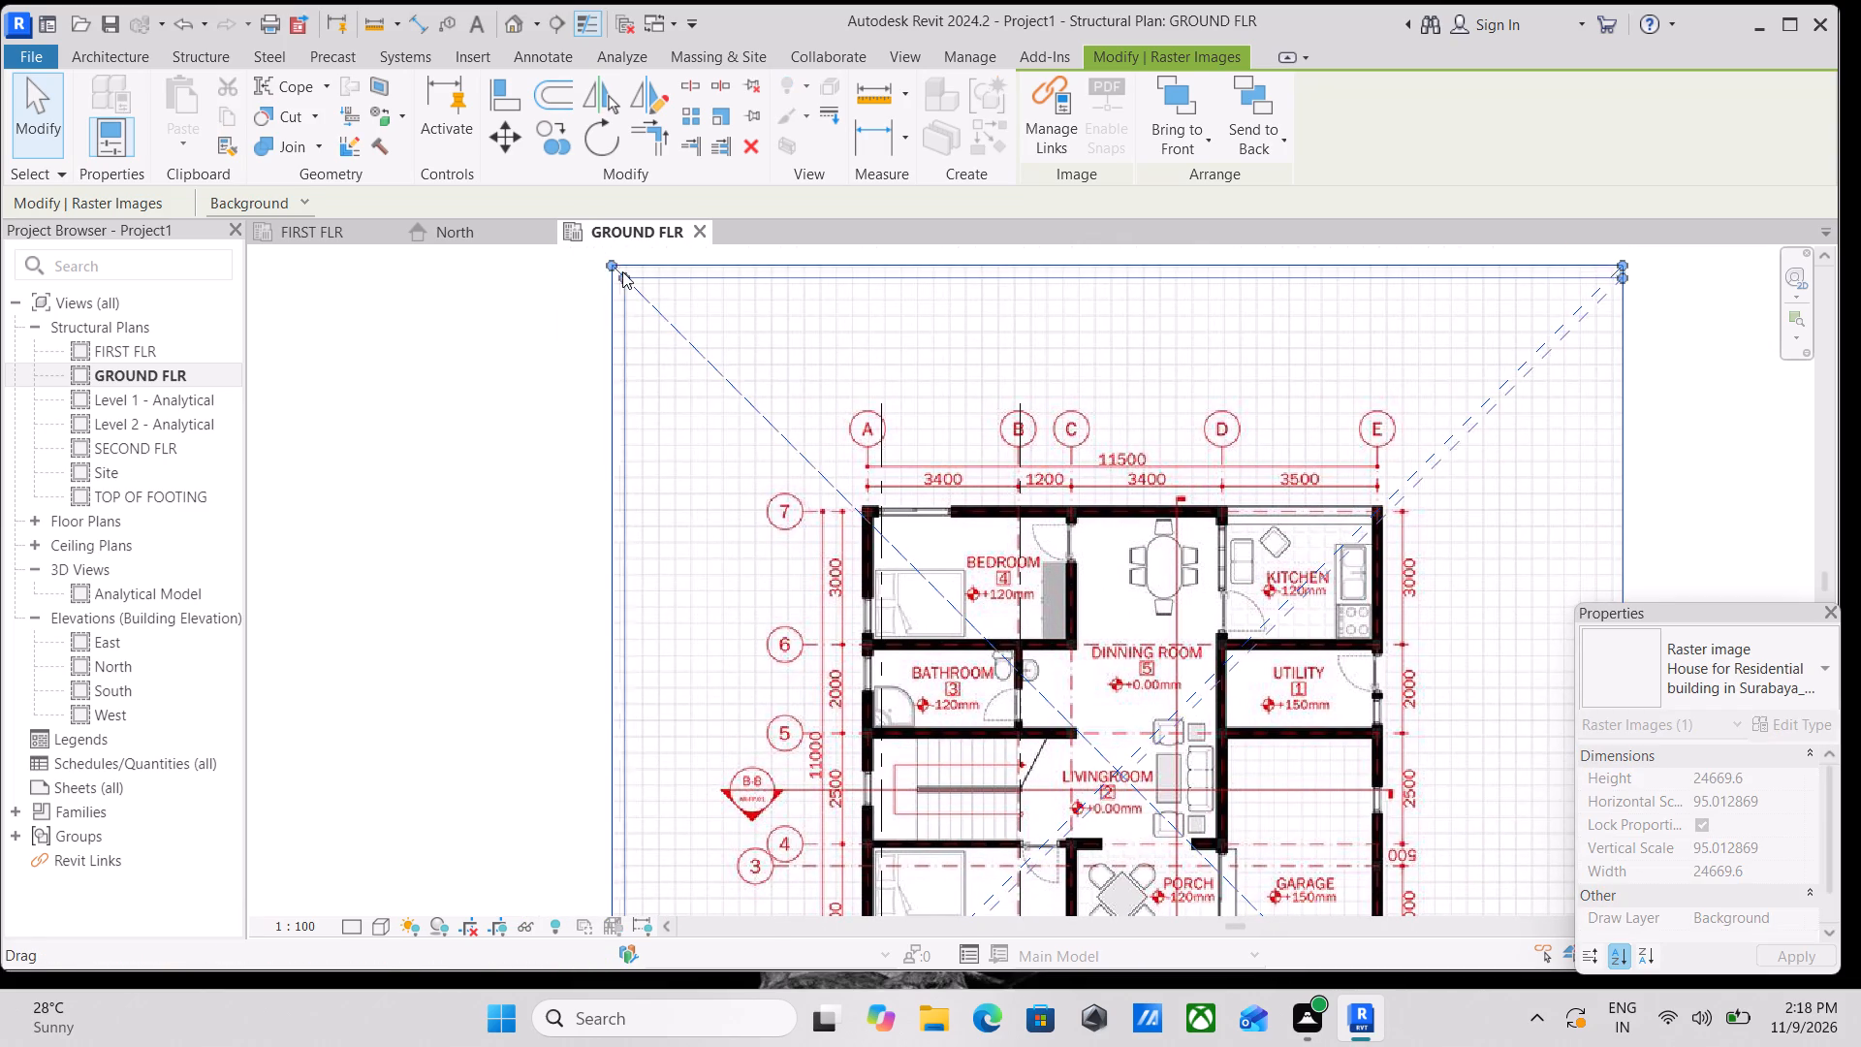
scroll(907, 552, up, 3)
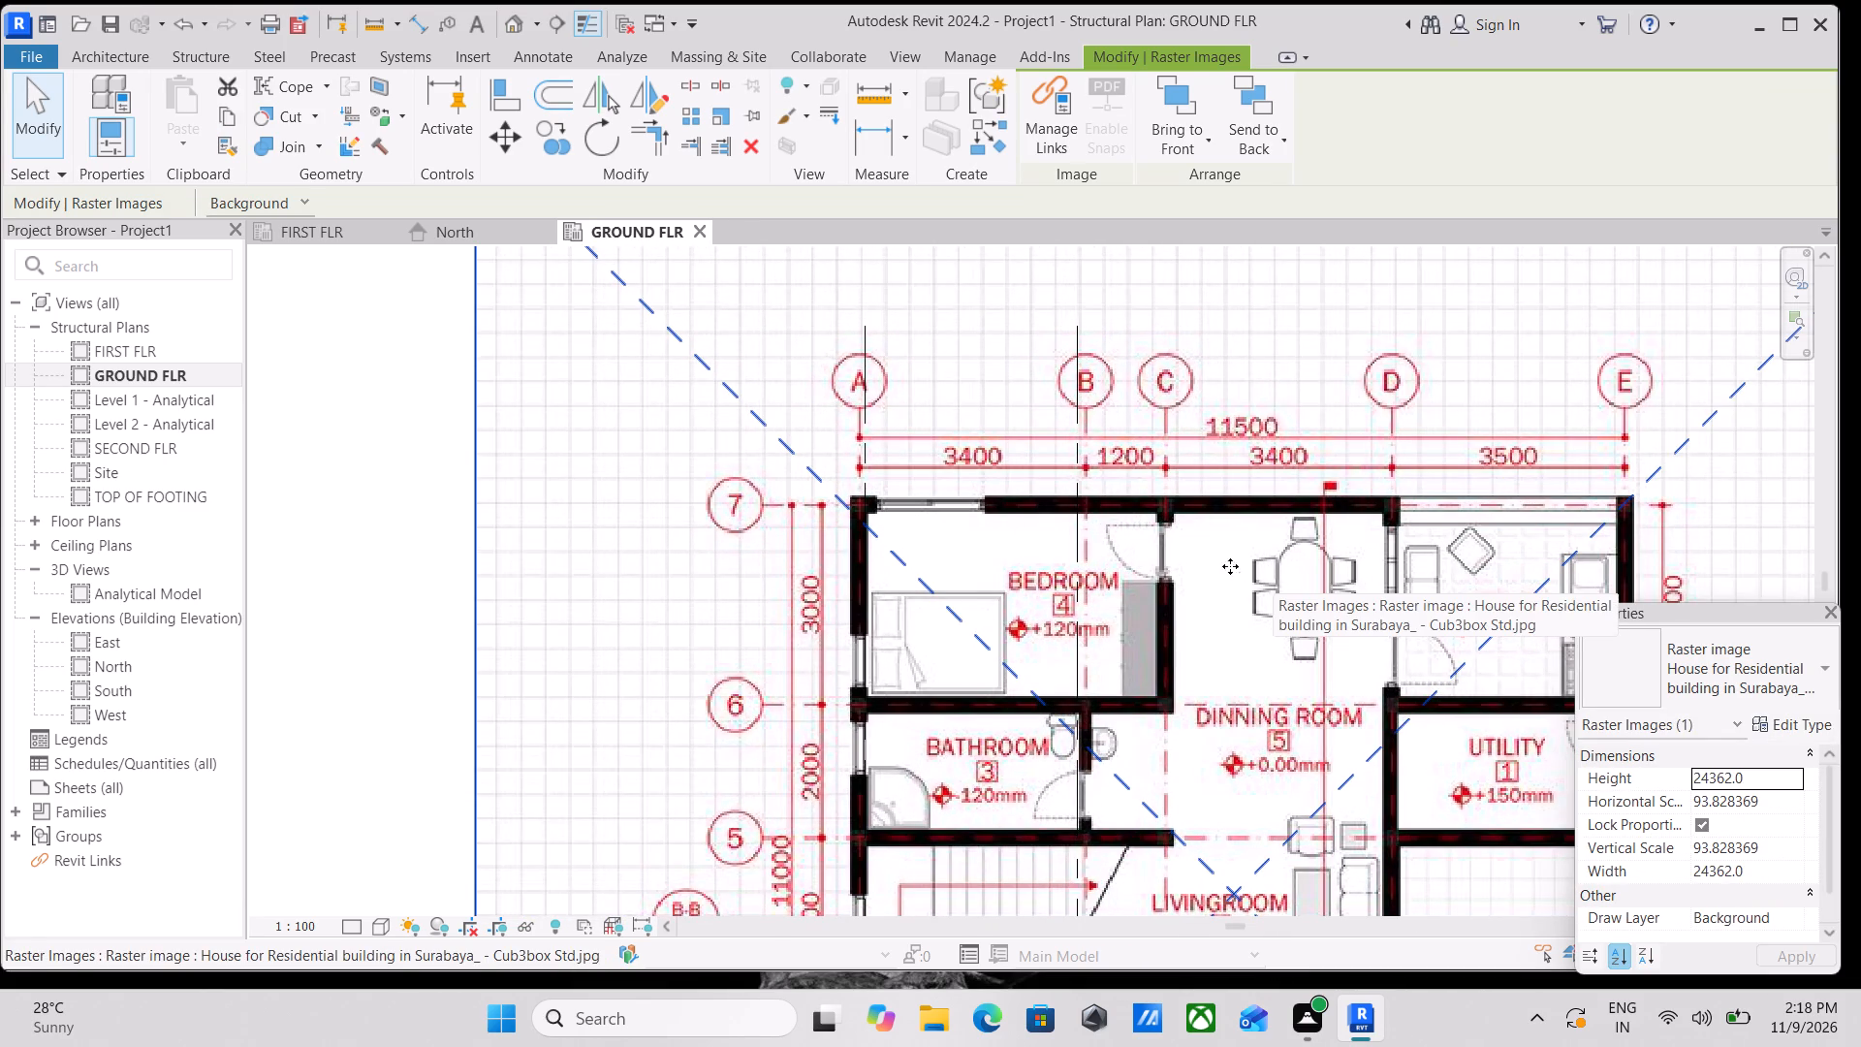
scroll(1136, 517, down, 2)
scroll(661, 356, down, 1)
middle_drag(661, 356, 678, 548)
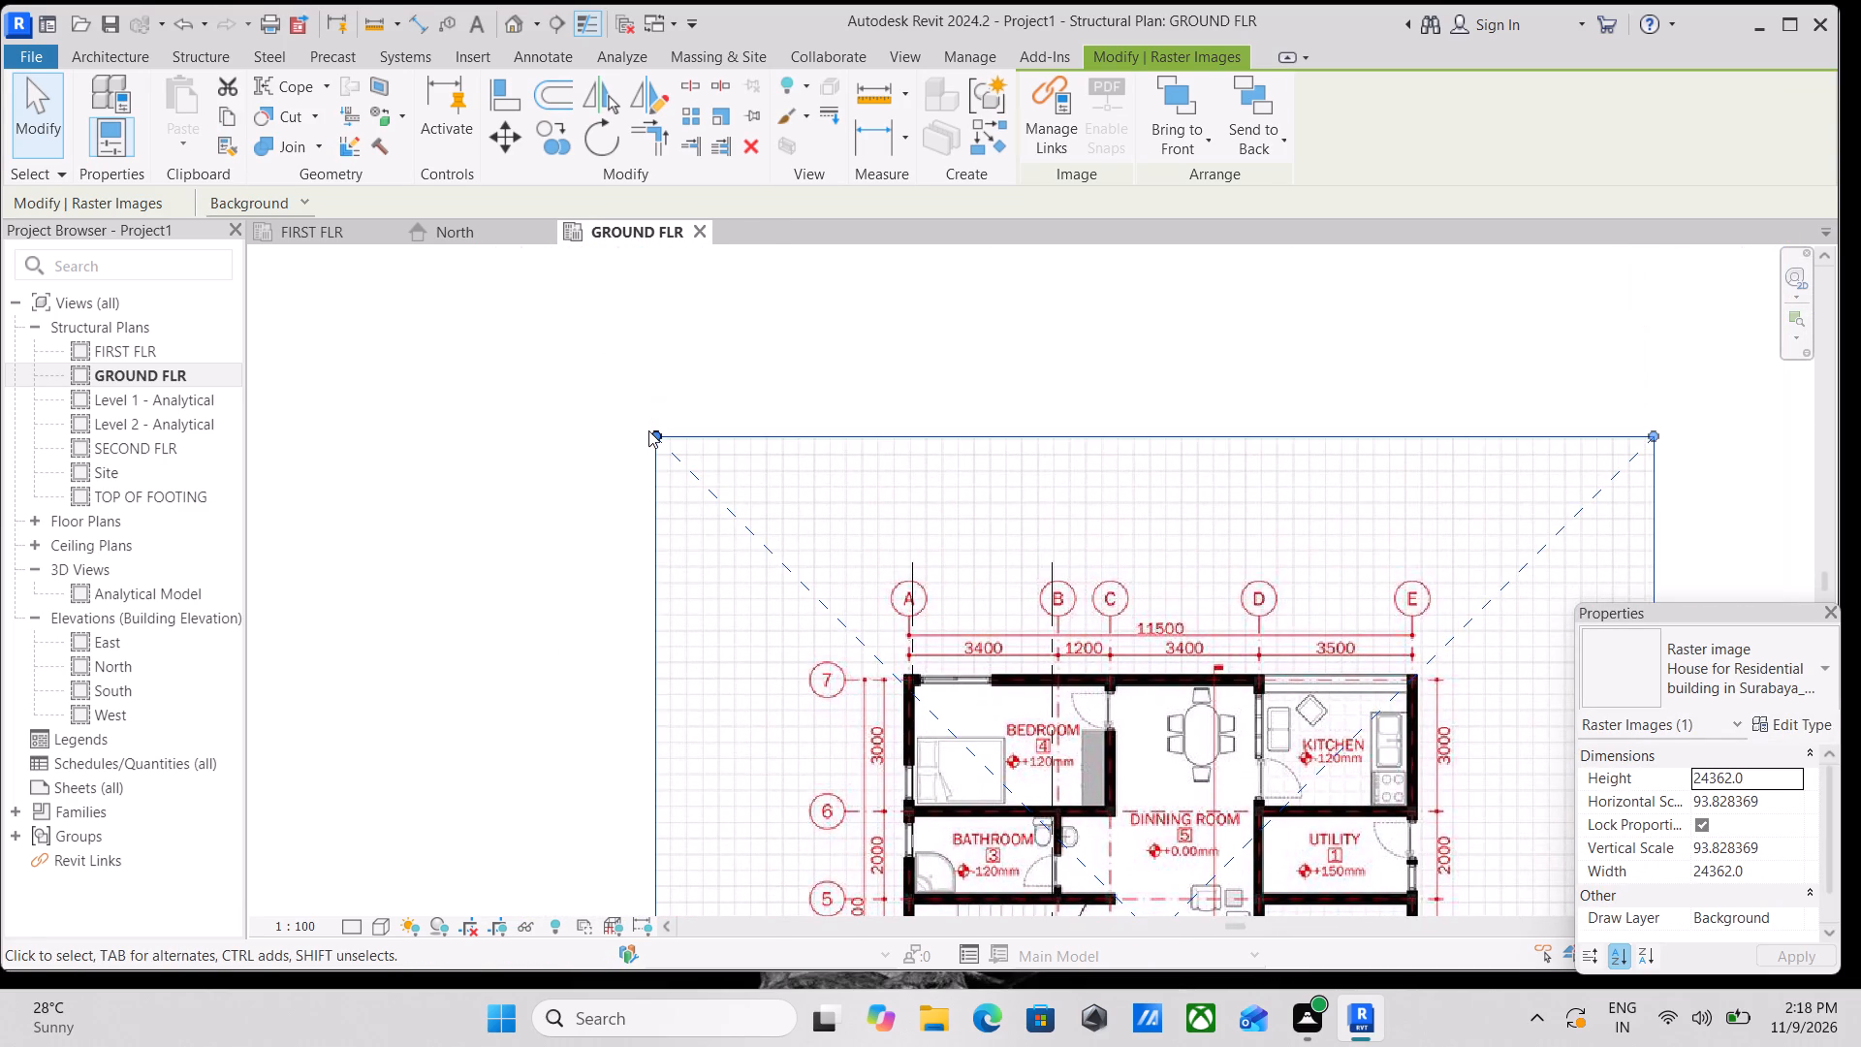
drag(652, 430, 641, 427)
middle_drag(766, 471, 768, 446)
scroll(766, 468, up, 1)
scroll(1083, 530, down, 1)
middle_drag(1083, 530, 951, 489)
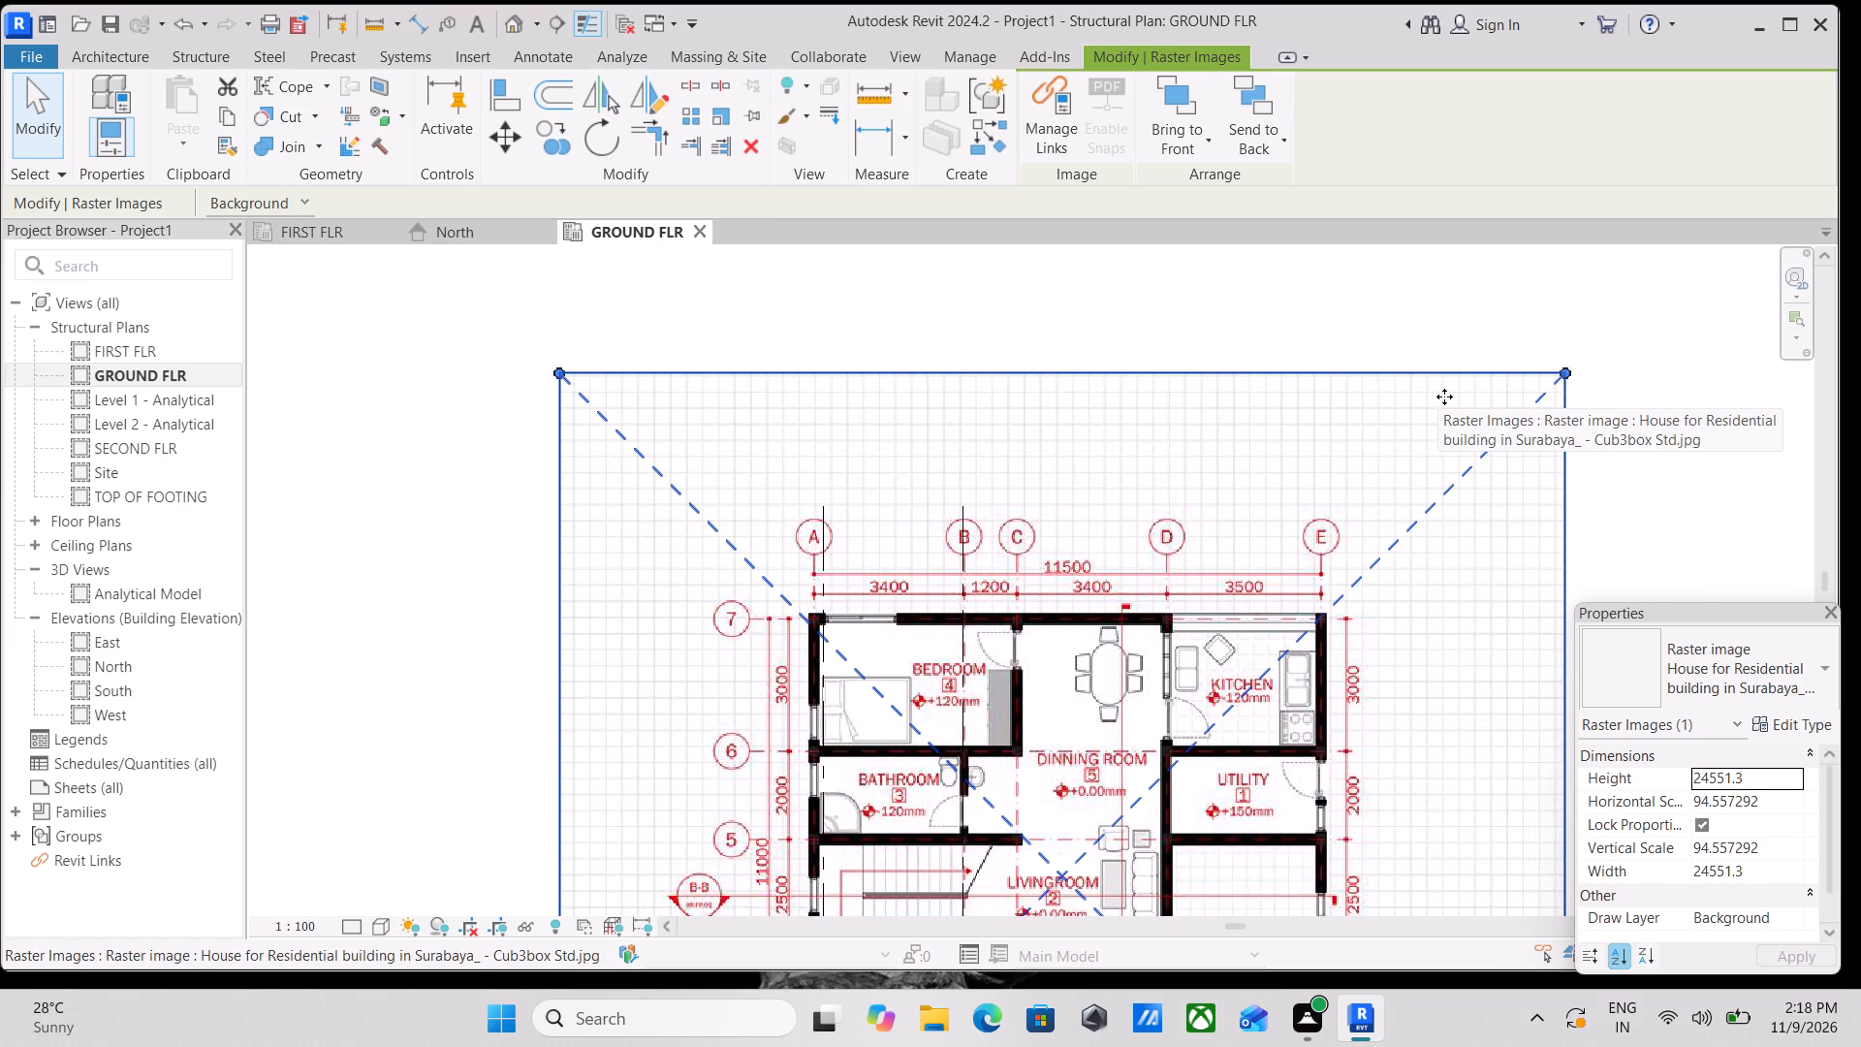
scroll(878, 716, up, 2)
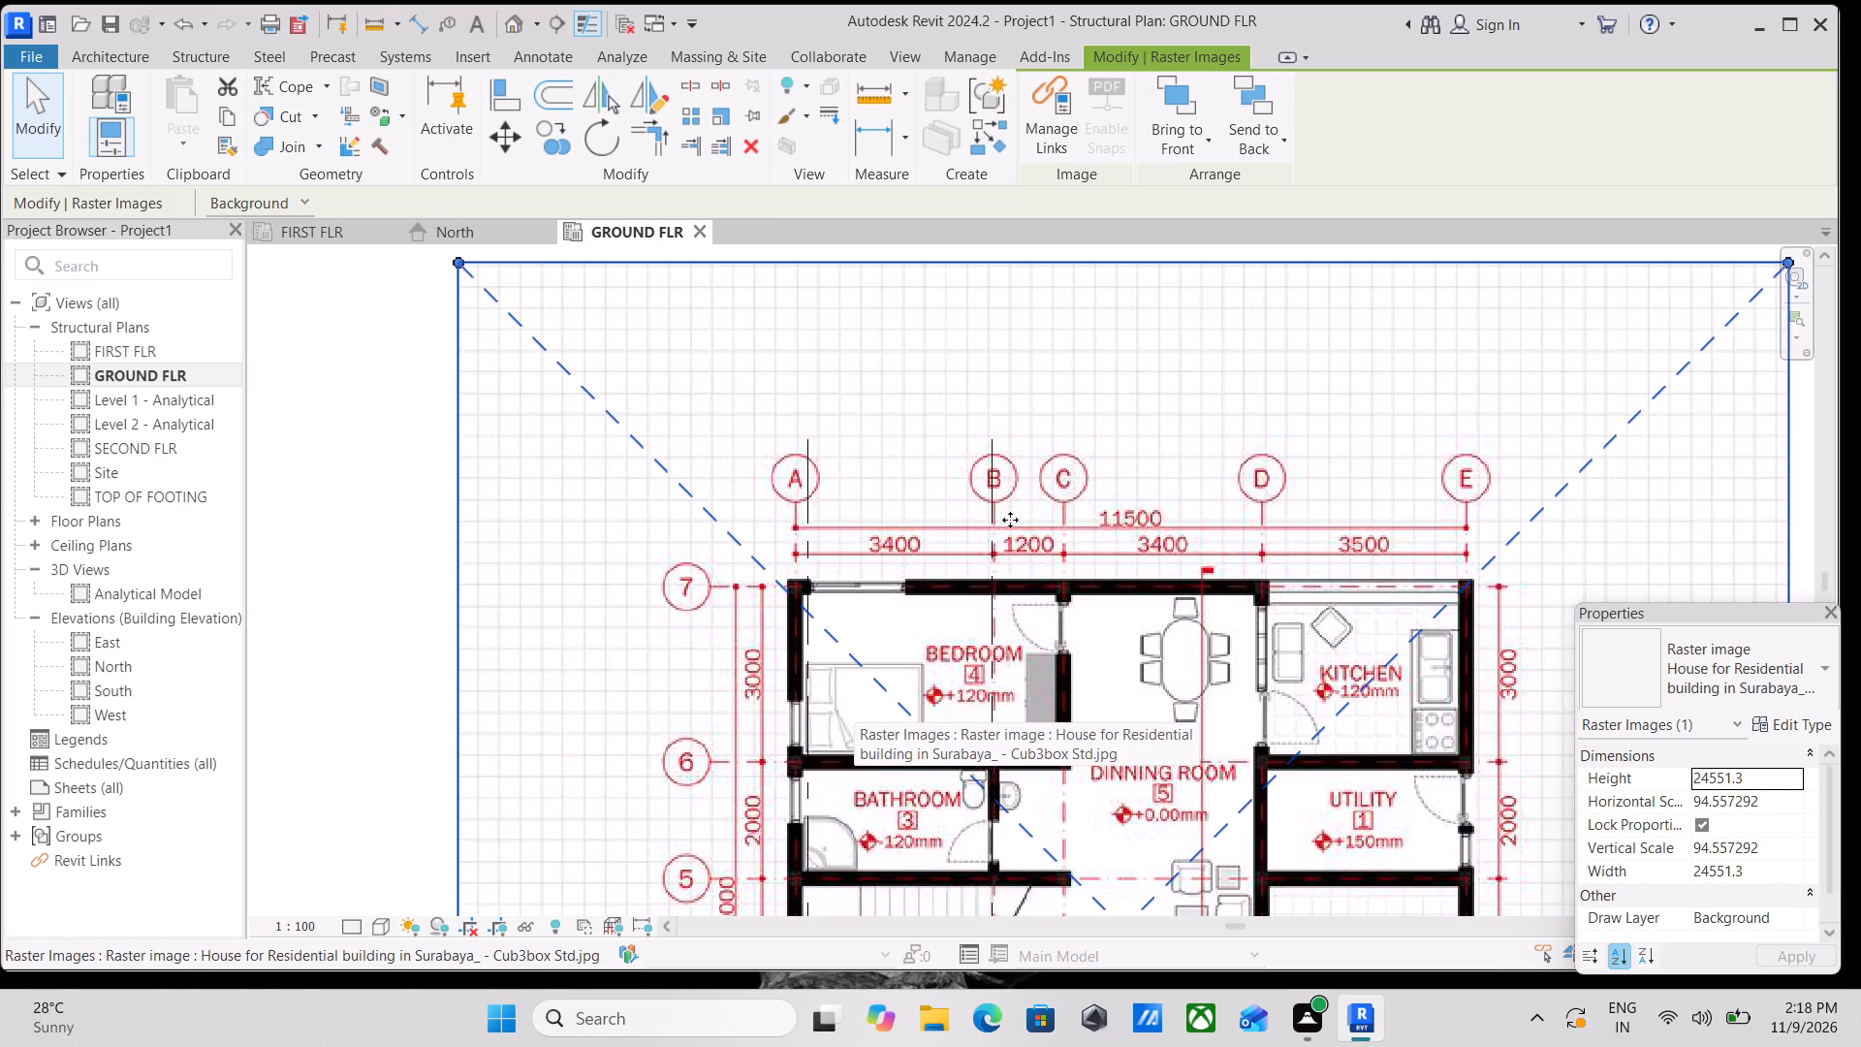
Scale the floor plan image proportionally from its upper-right corner to about 24430 mm wide and check the 3400 mm bay against the grids.
scroll(1132, 443, down, 1)
middle_drag(1132, 443, 1024, 492)
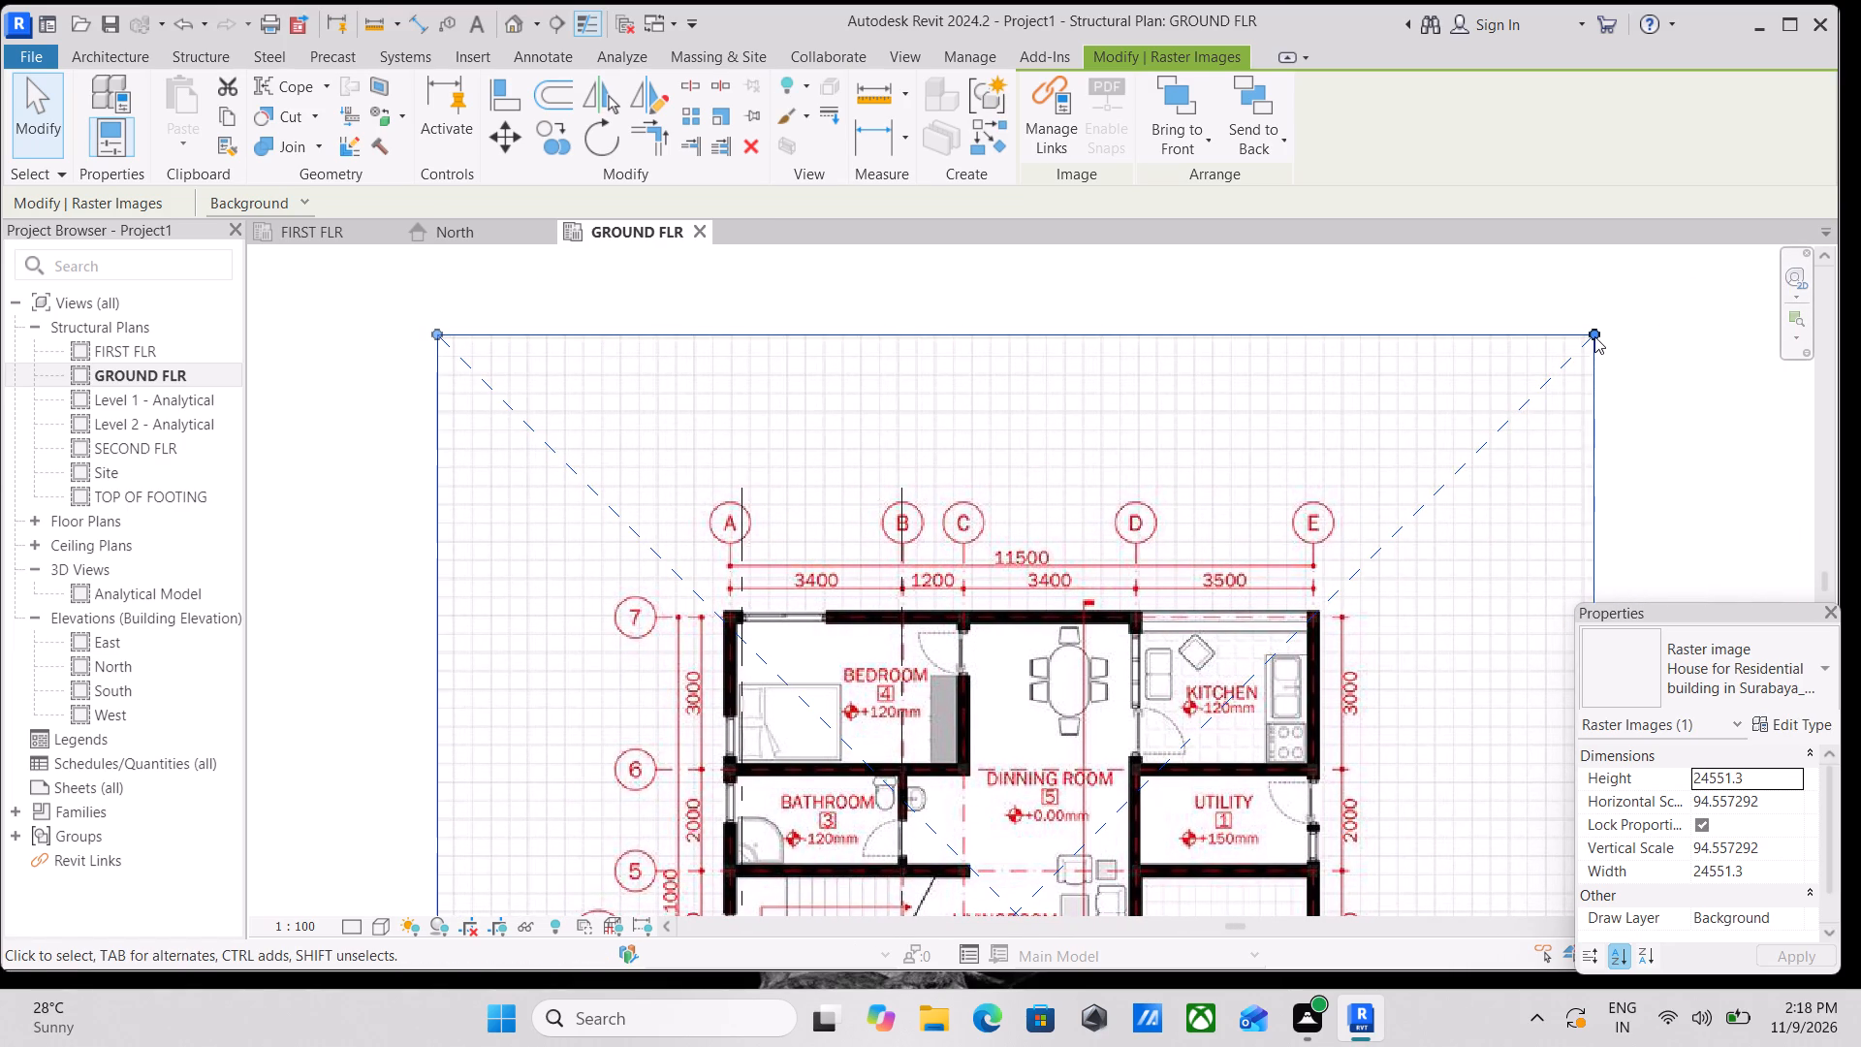
click(1594, 336)
middle_drag(1203, 544, 1310, 481)
scroll(1216, 534, up, 1)
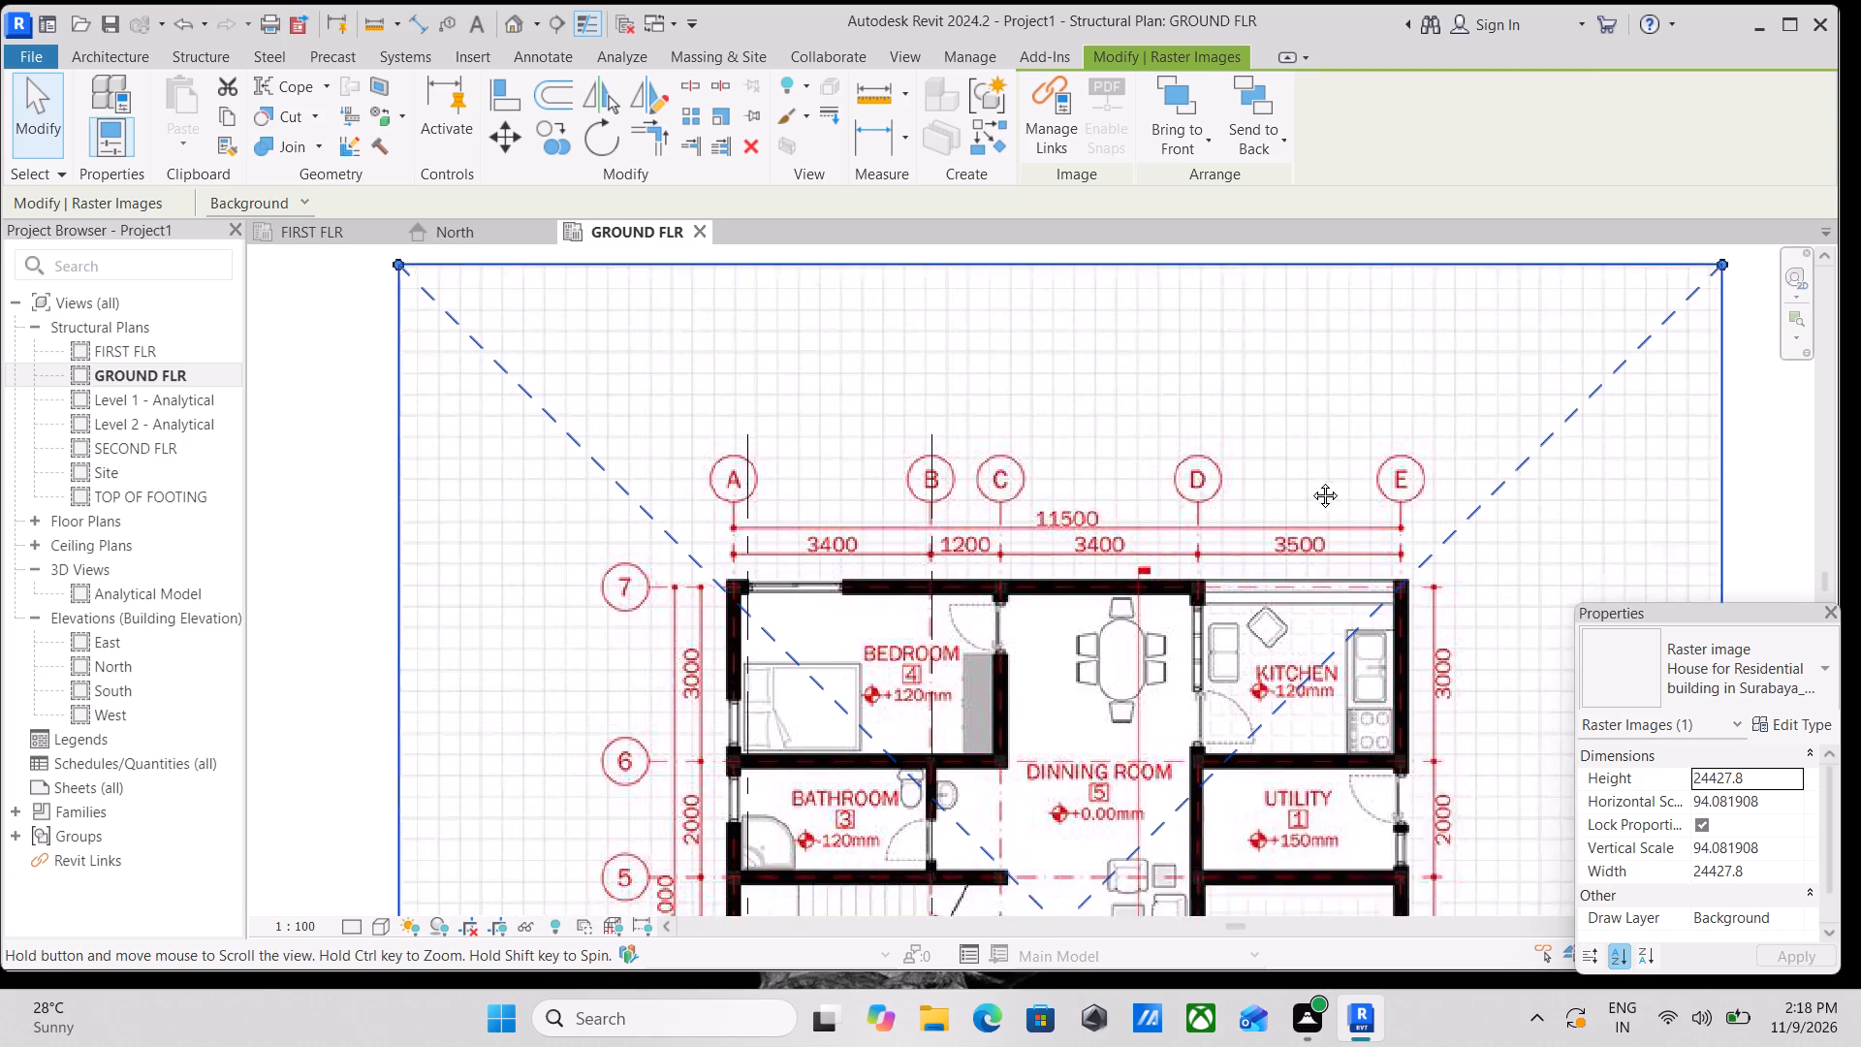
middle_drag(1310, 481, 1375, 437)
scroll(819, 528, up, 2)
scroll(820, 528, down, 2)
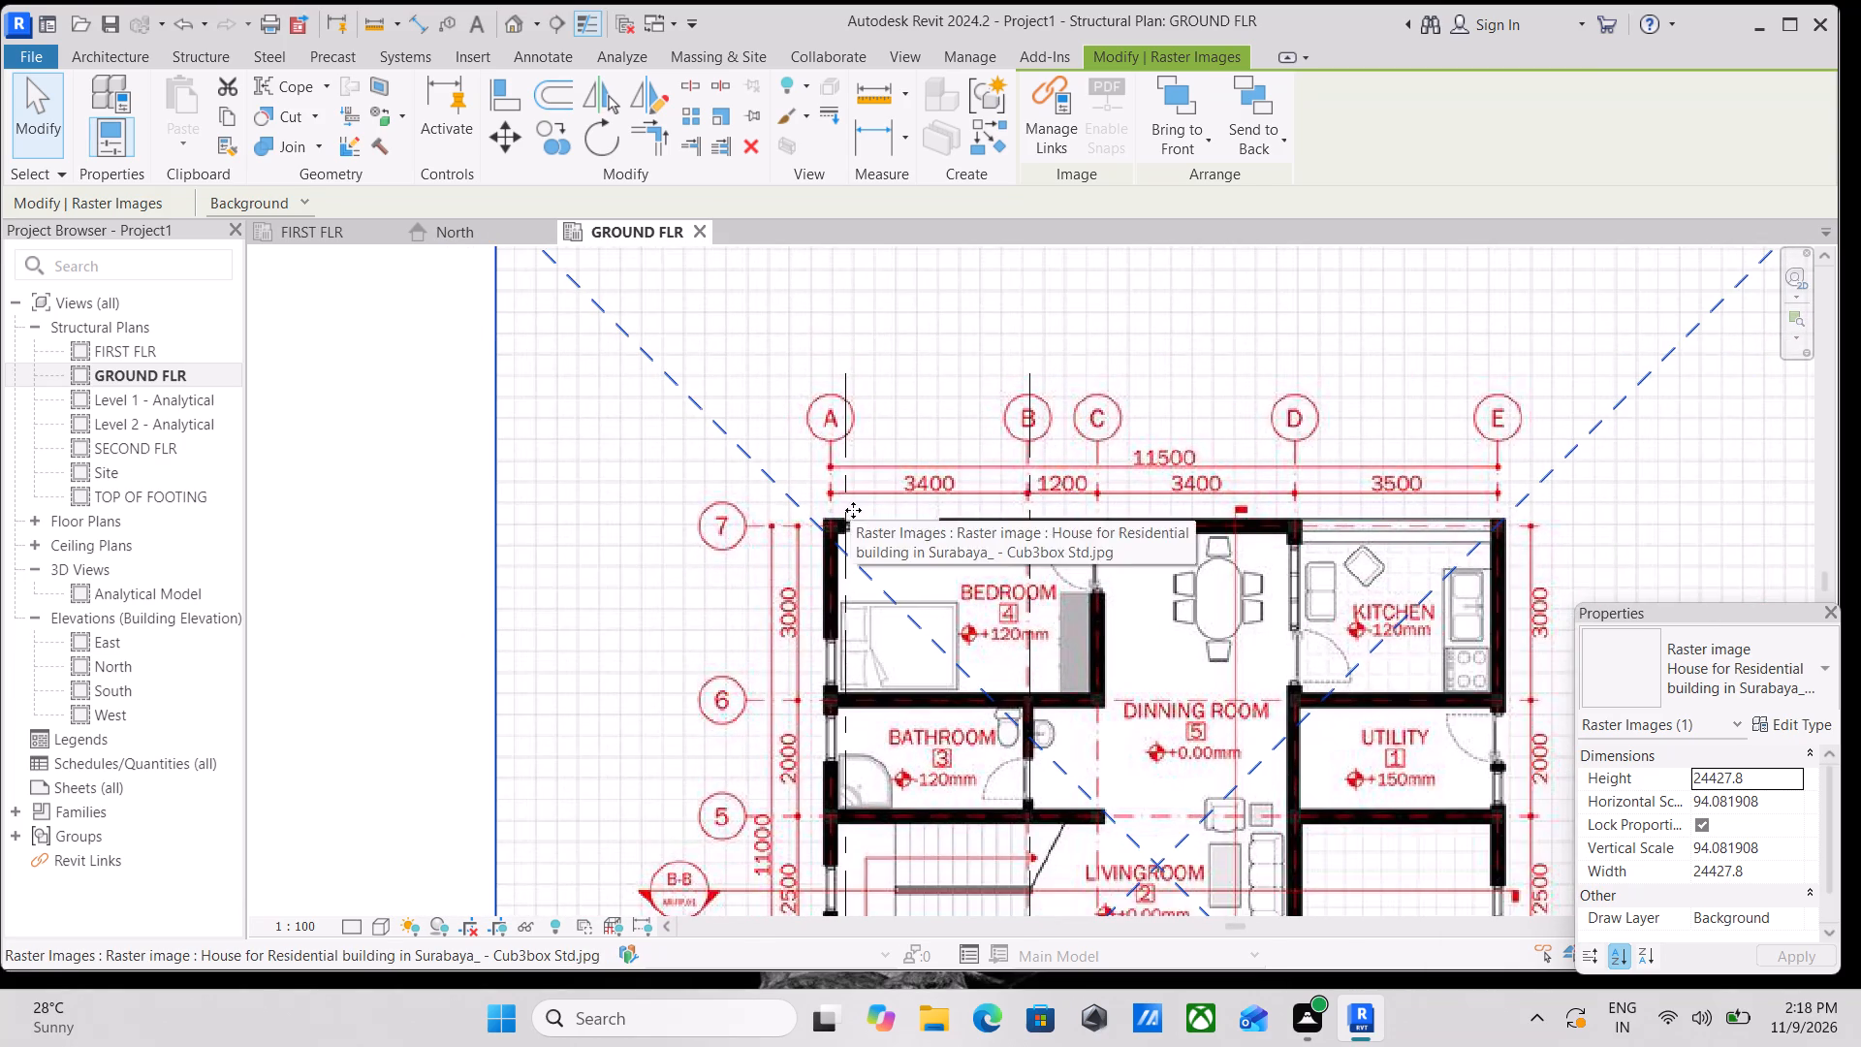
scroll(856, 508, down, 1)
middle_drag(856, 508, 892, 501)
middle_drag(1038, 489, 962, 511)
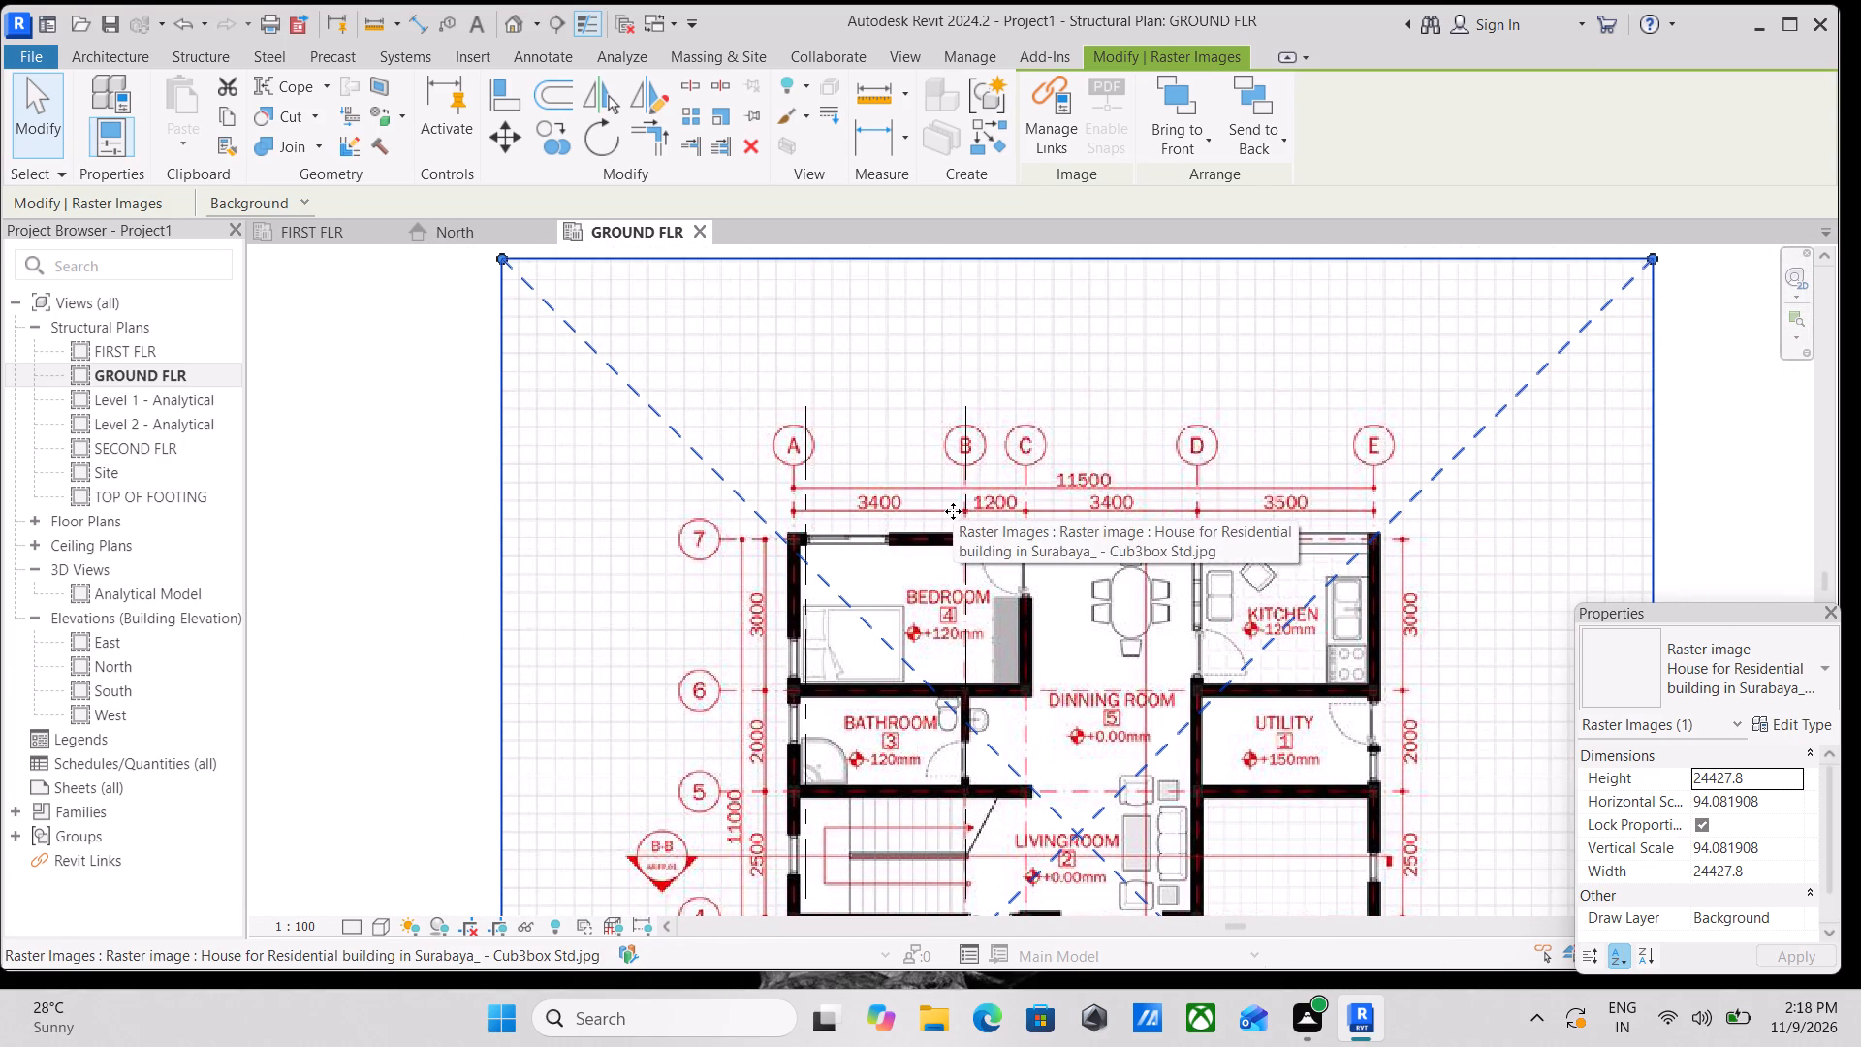
Nudge the floor plan image three increments to the right to bring its axis A onto the first grid line.
key(Right)
key(Right)
key(Right)
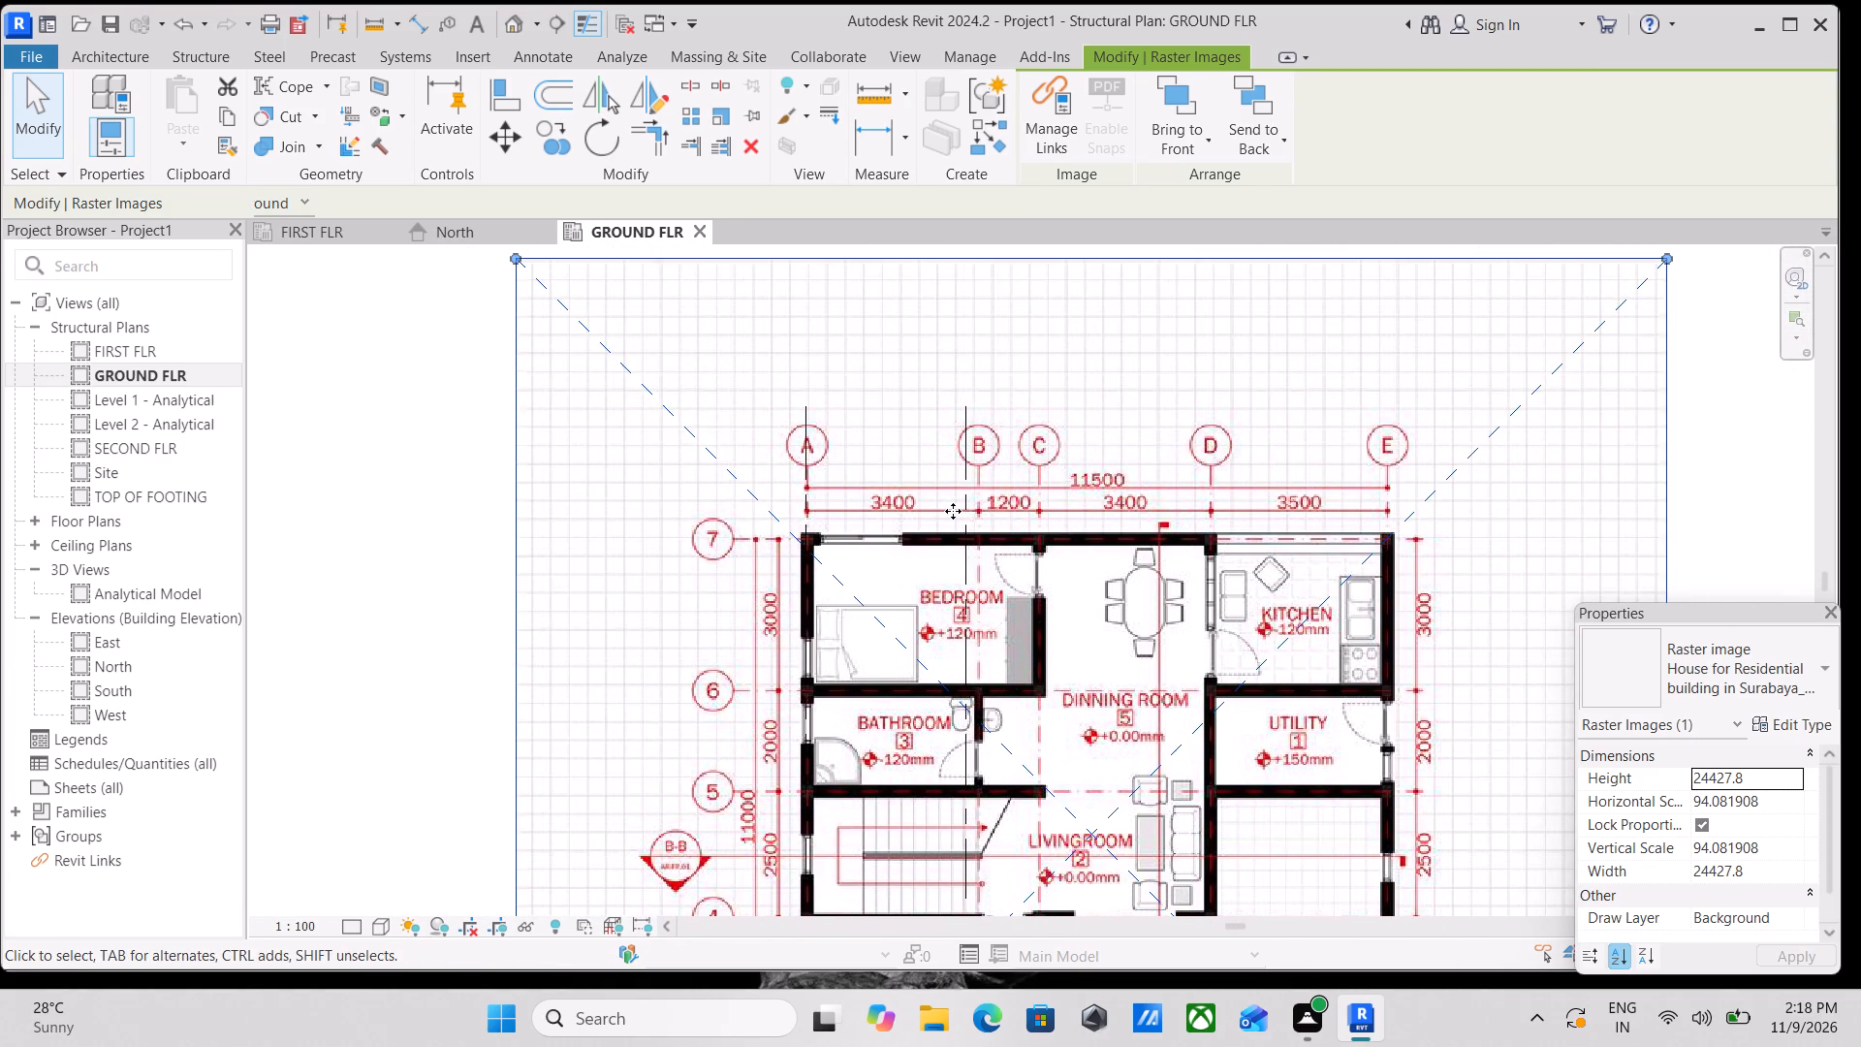
Scale the floor plan image down proportionally from its upper-right corner to about 23740 mm wide, bringing axis B onto the second grid.
scroll(1163, 451, down, 1)
middle_drag(1163, 451, 1018, 503)
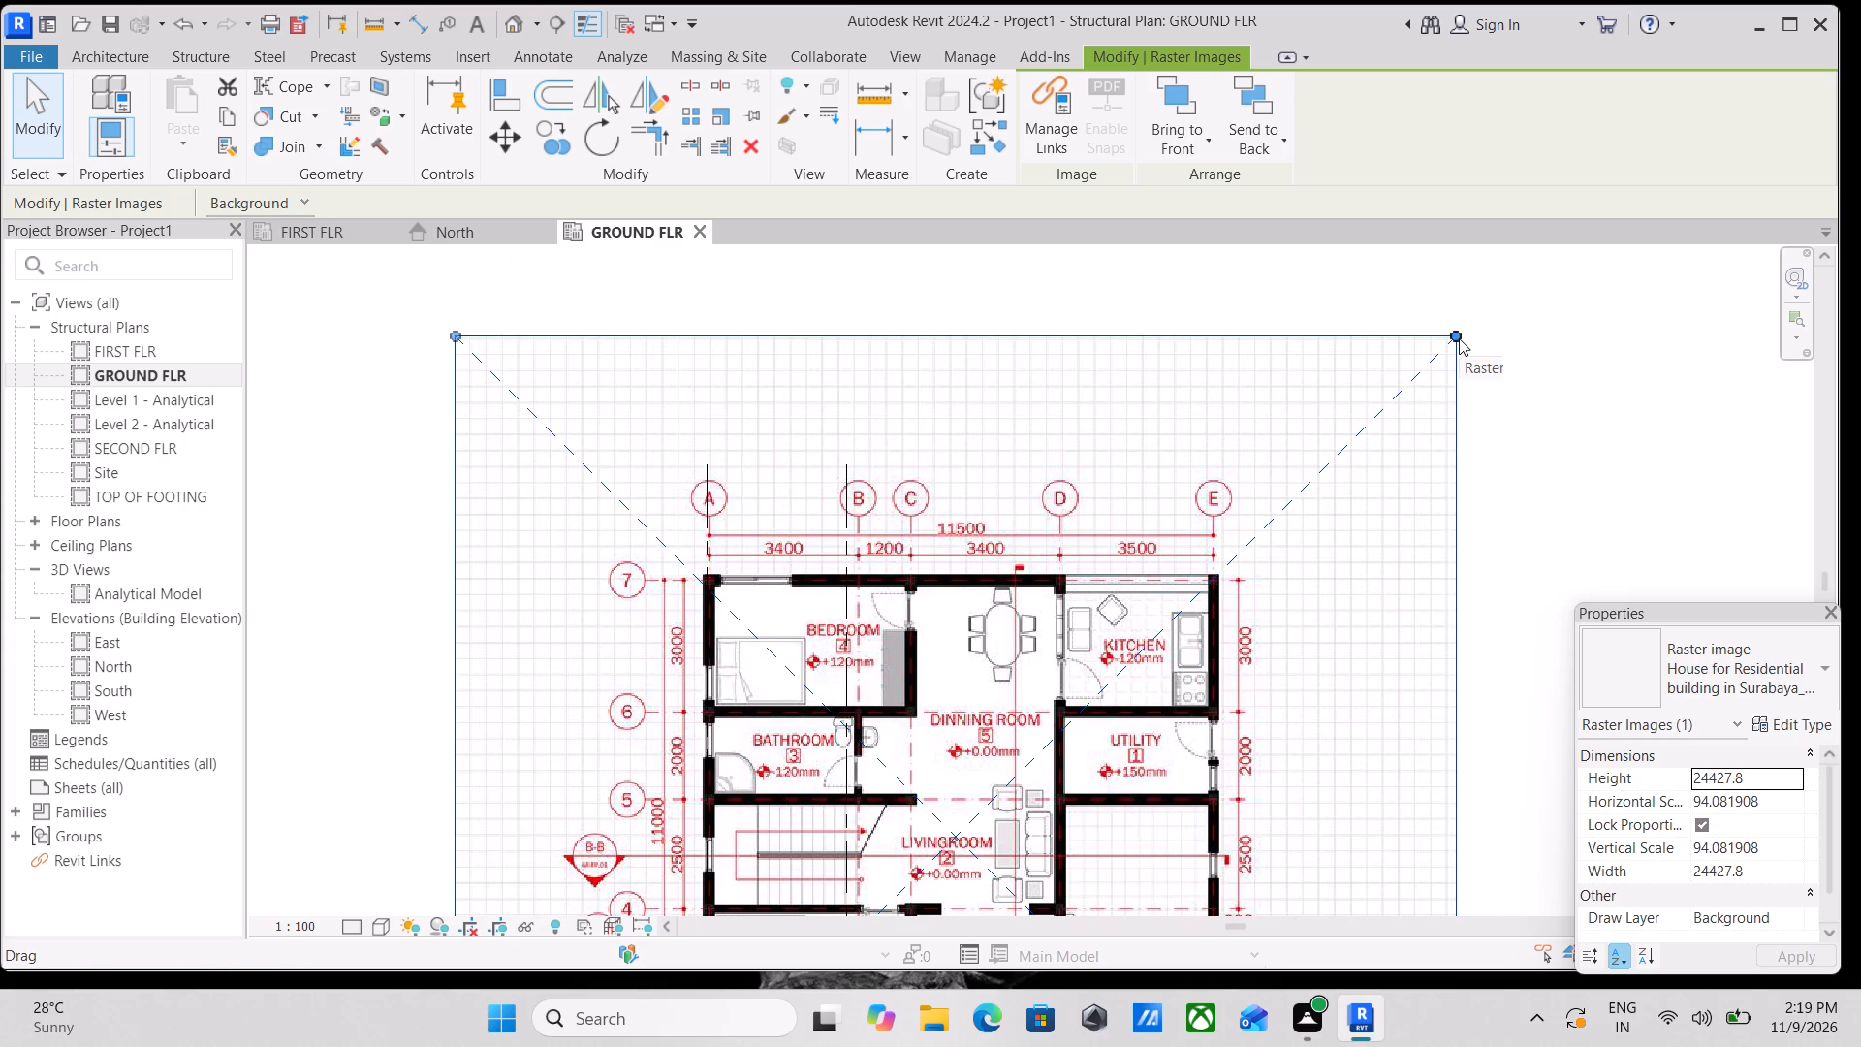
click(1459, 338)
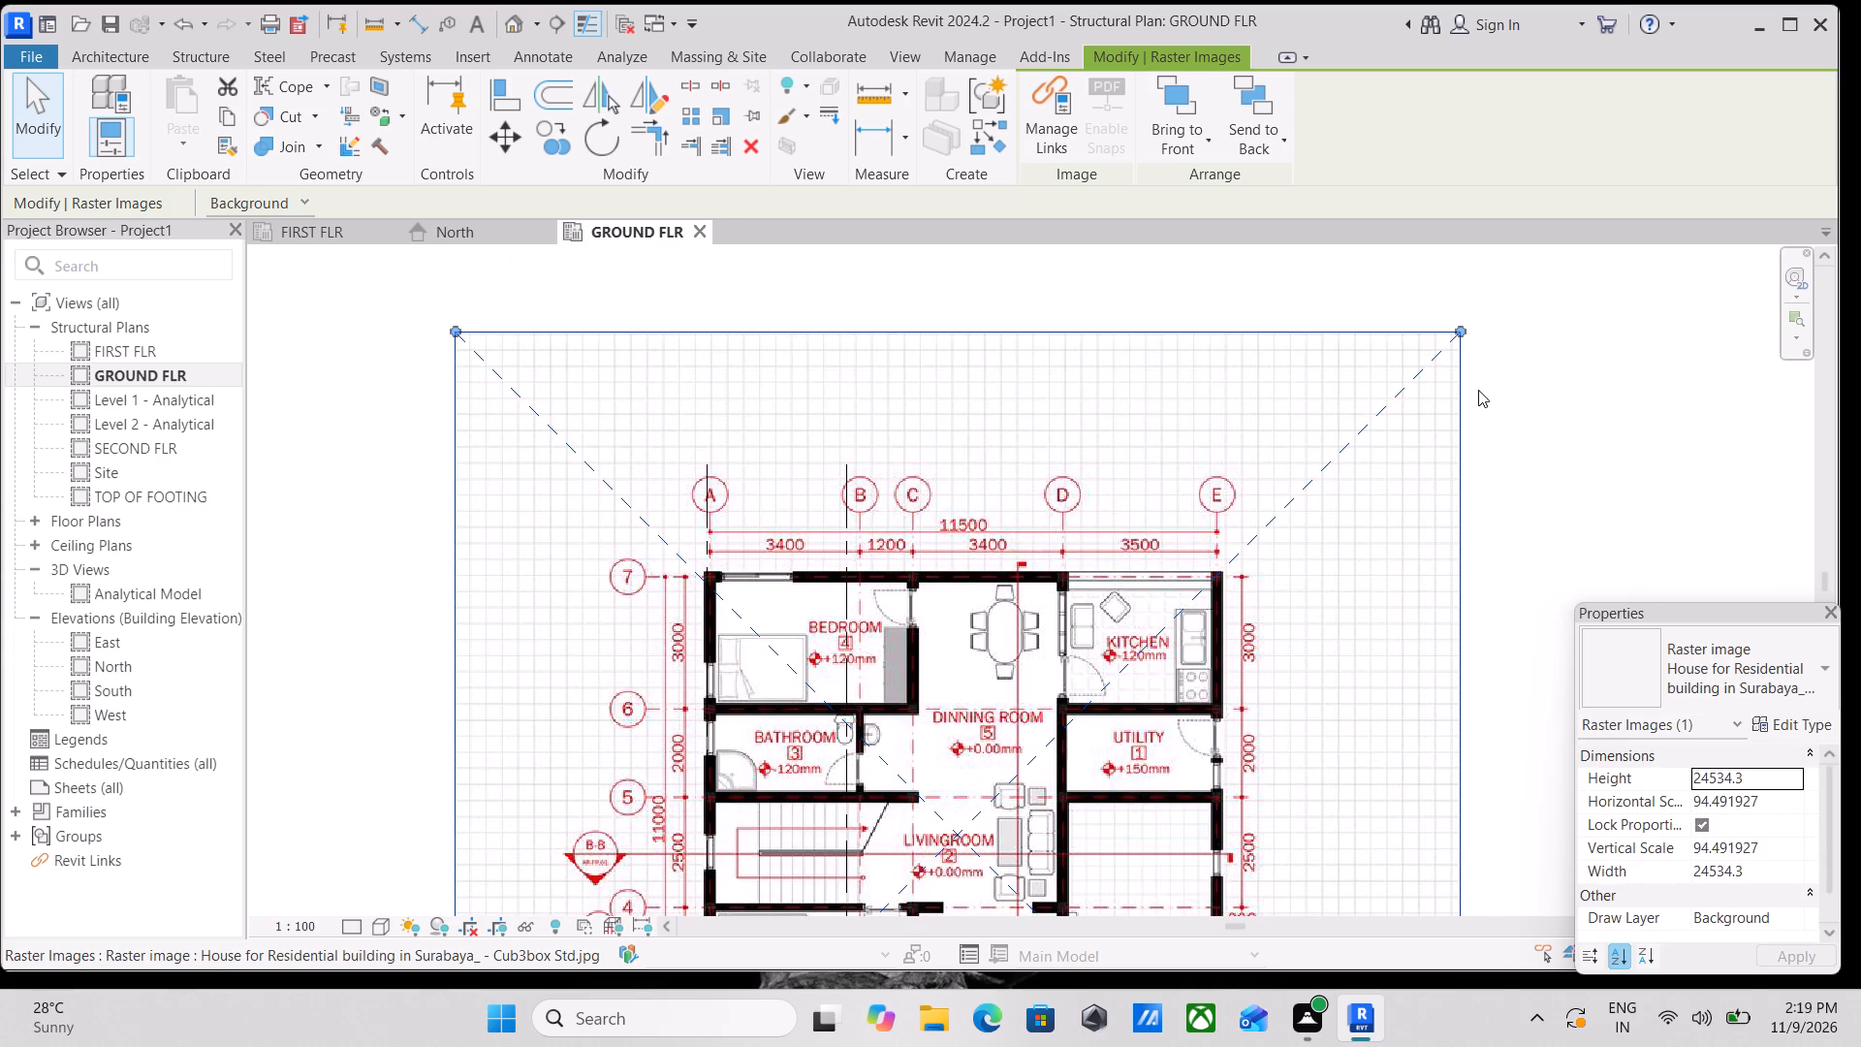
click(1462, 330)
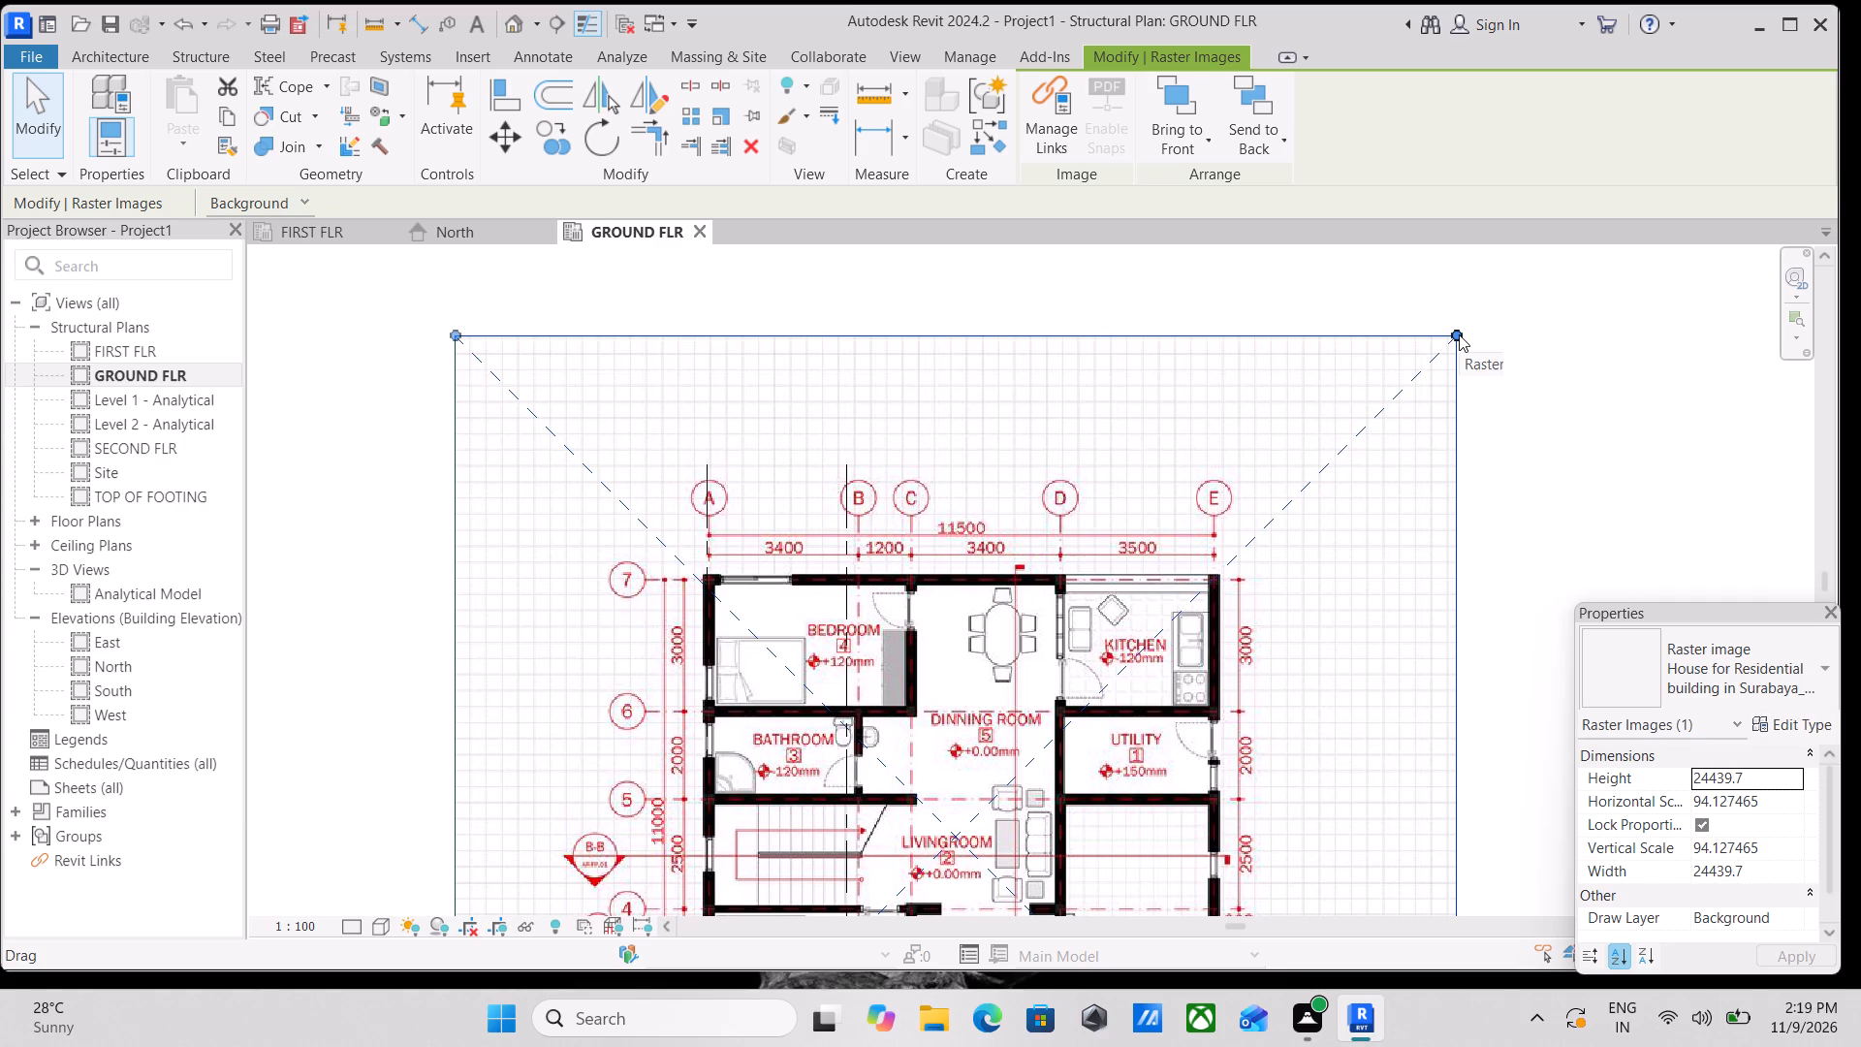
click(1459, 334)
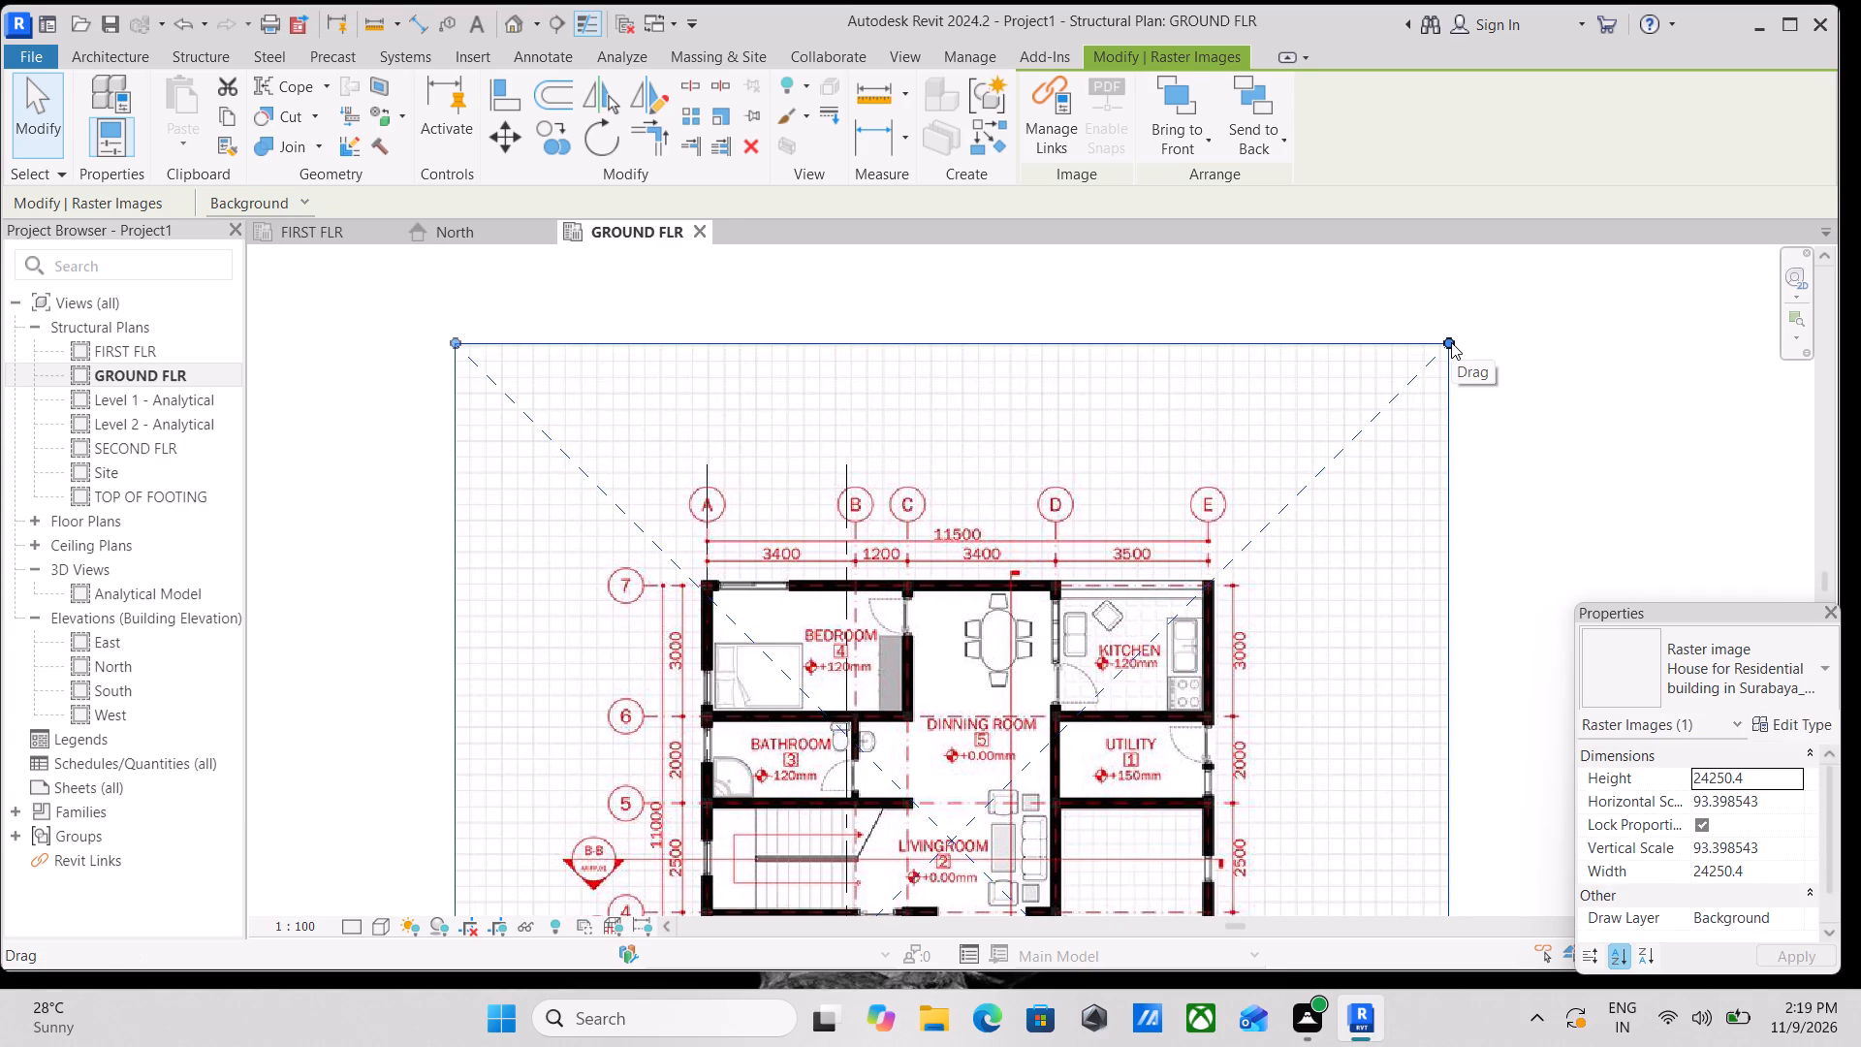
click(1451, 342)
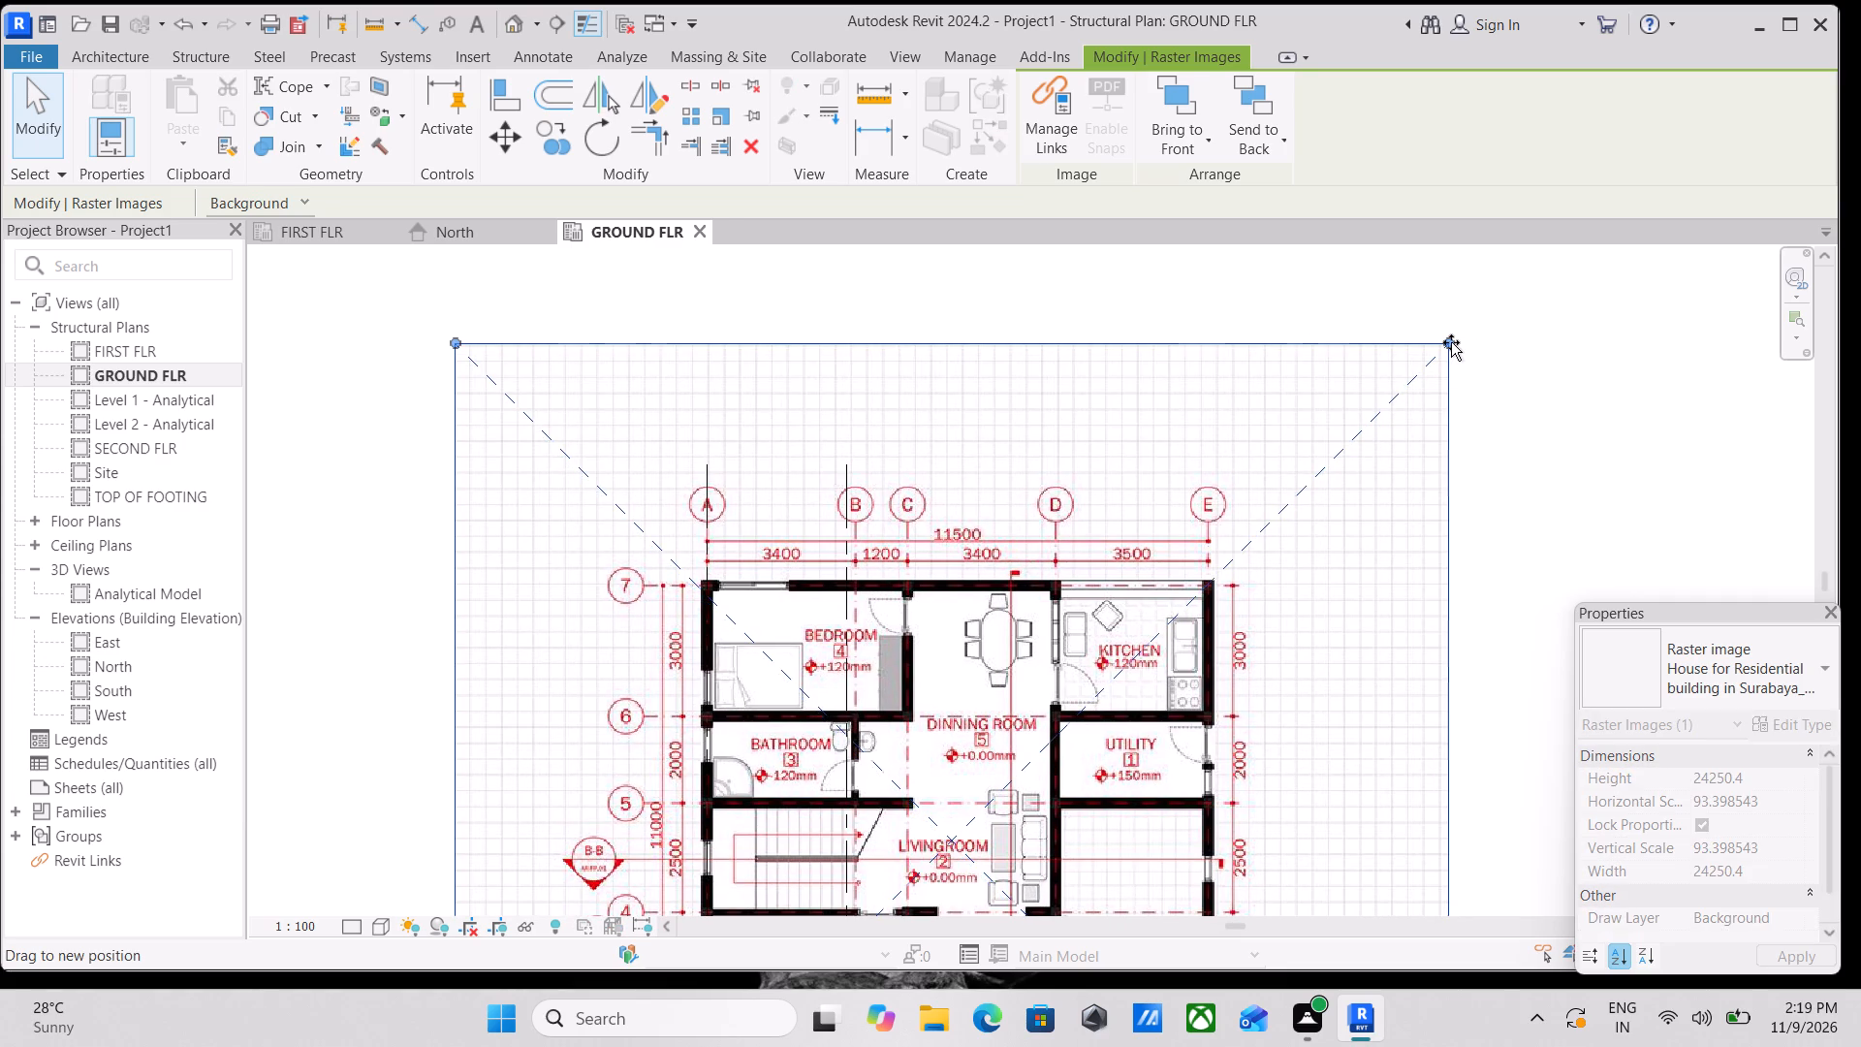
click(1444, 347)
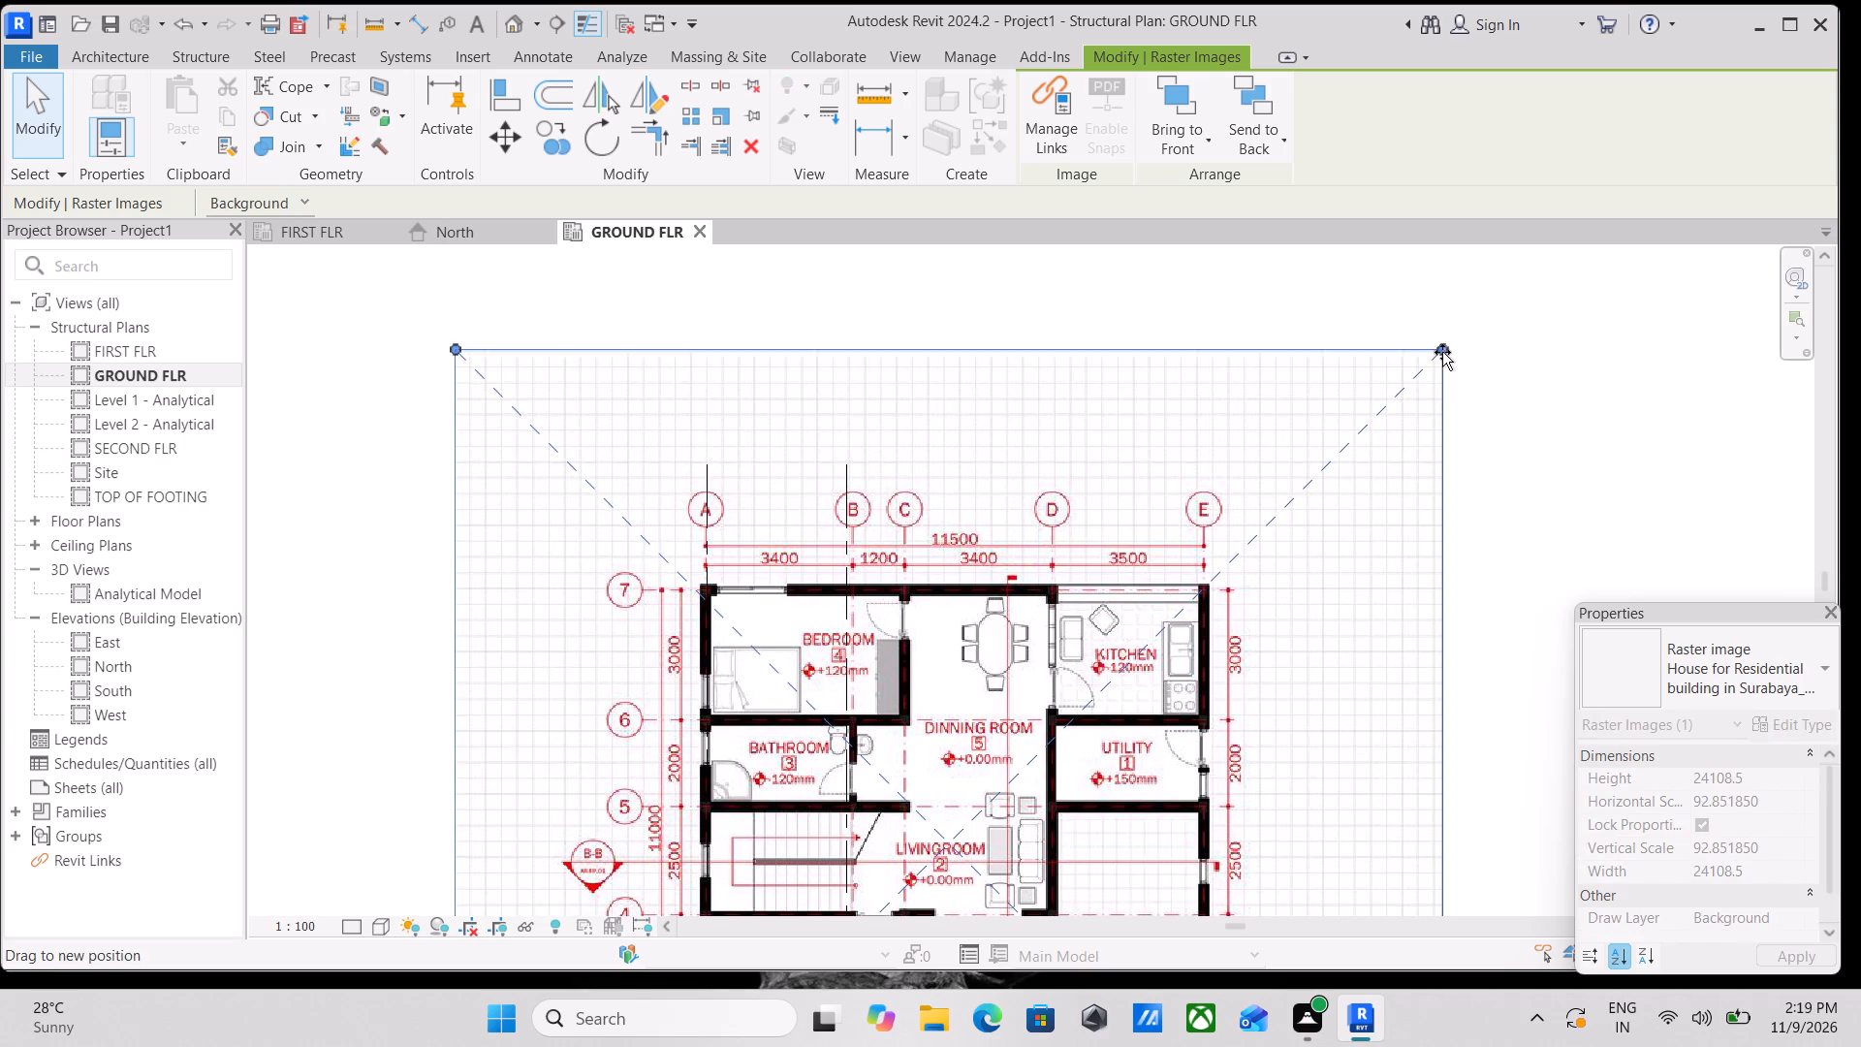
drag(1439, 355, 1433, 365)
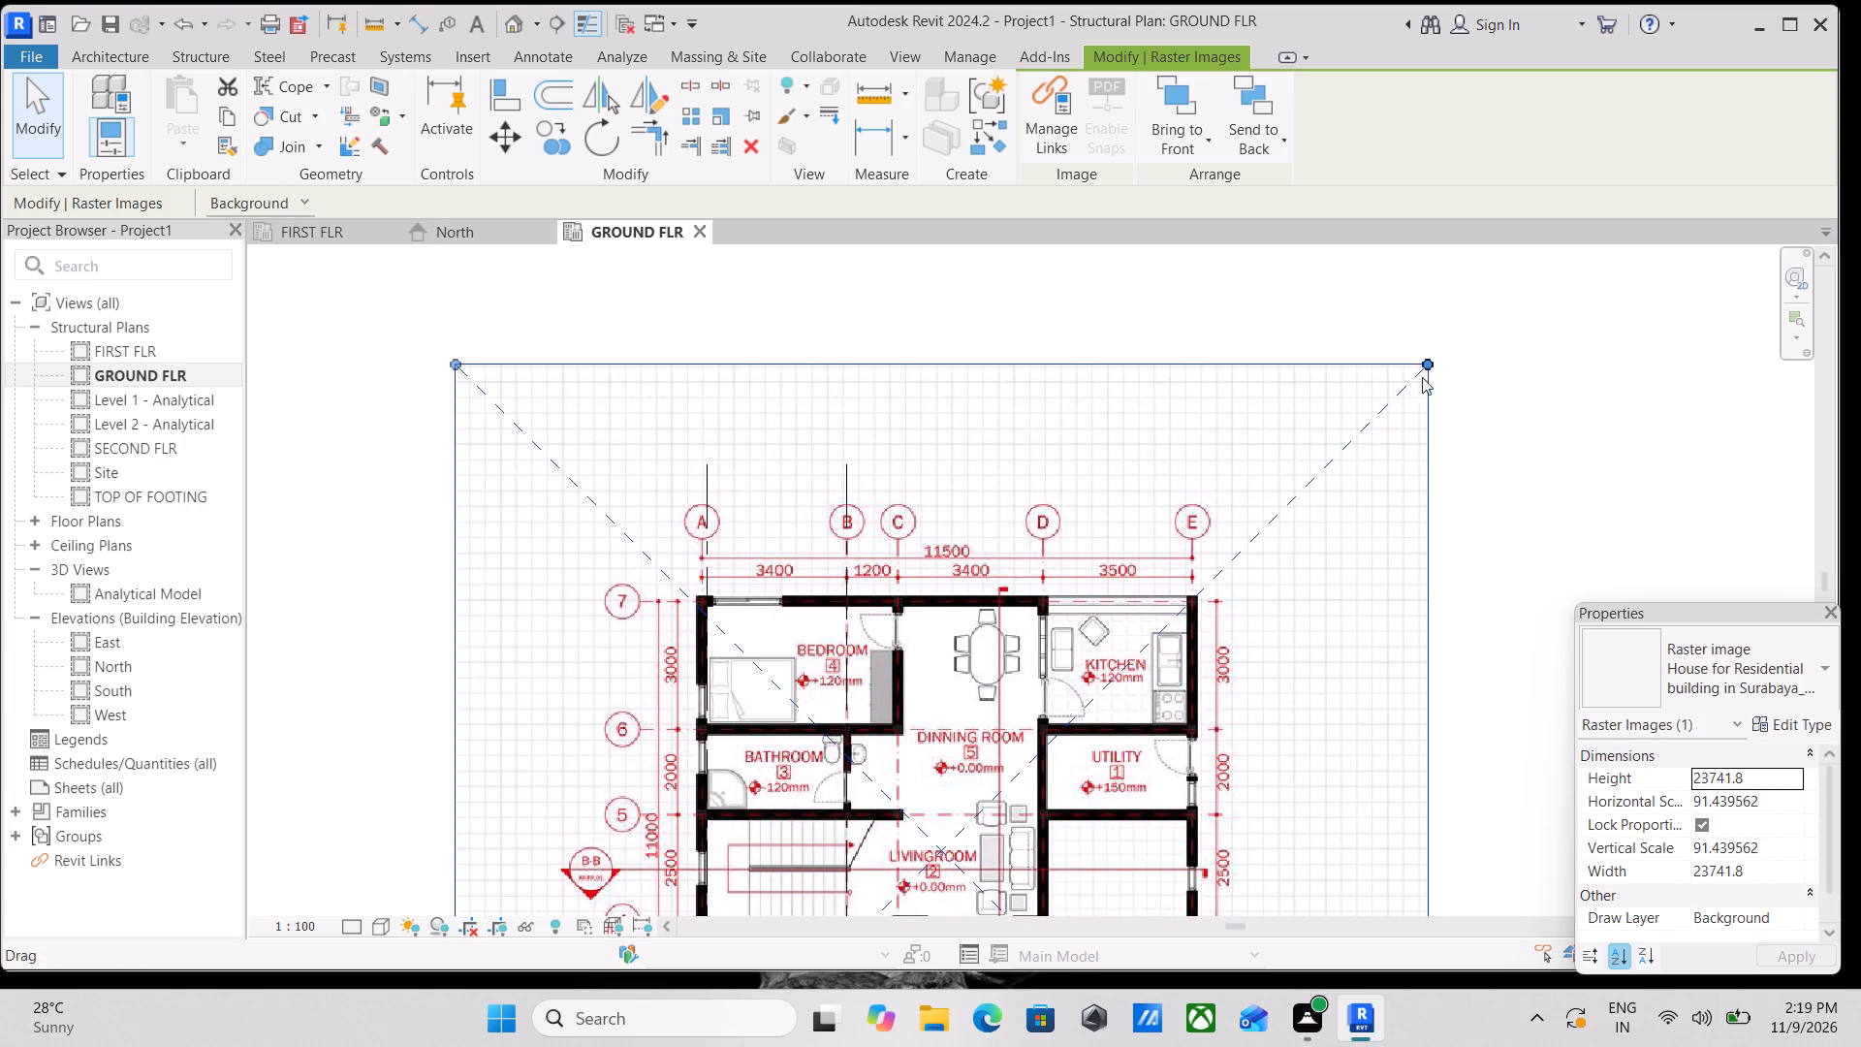
Examine how axes A and B of the floor plan image line up with the two grid lines.
middle_drag(1081, 541, 1204, 441)
scroll(1208, 437, up, 1)
scroll(692, 592, up, 3)
scroll(857, 492, down, 2)
middle_click(857, 491)
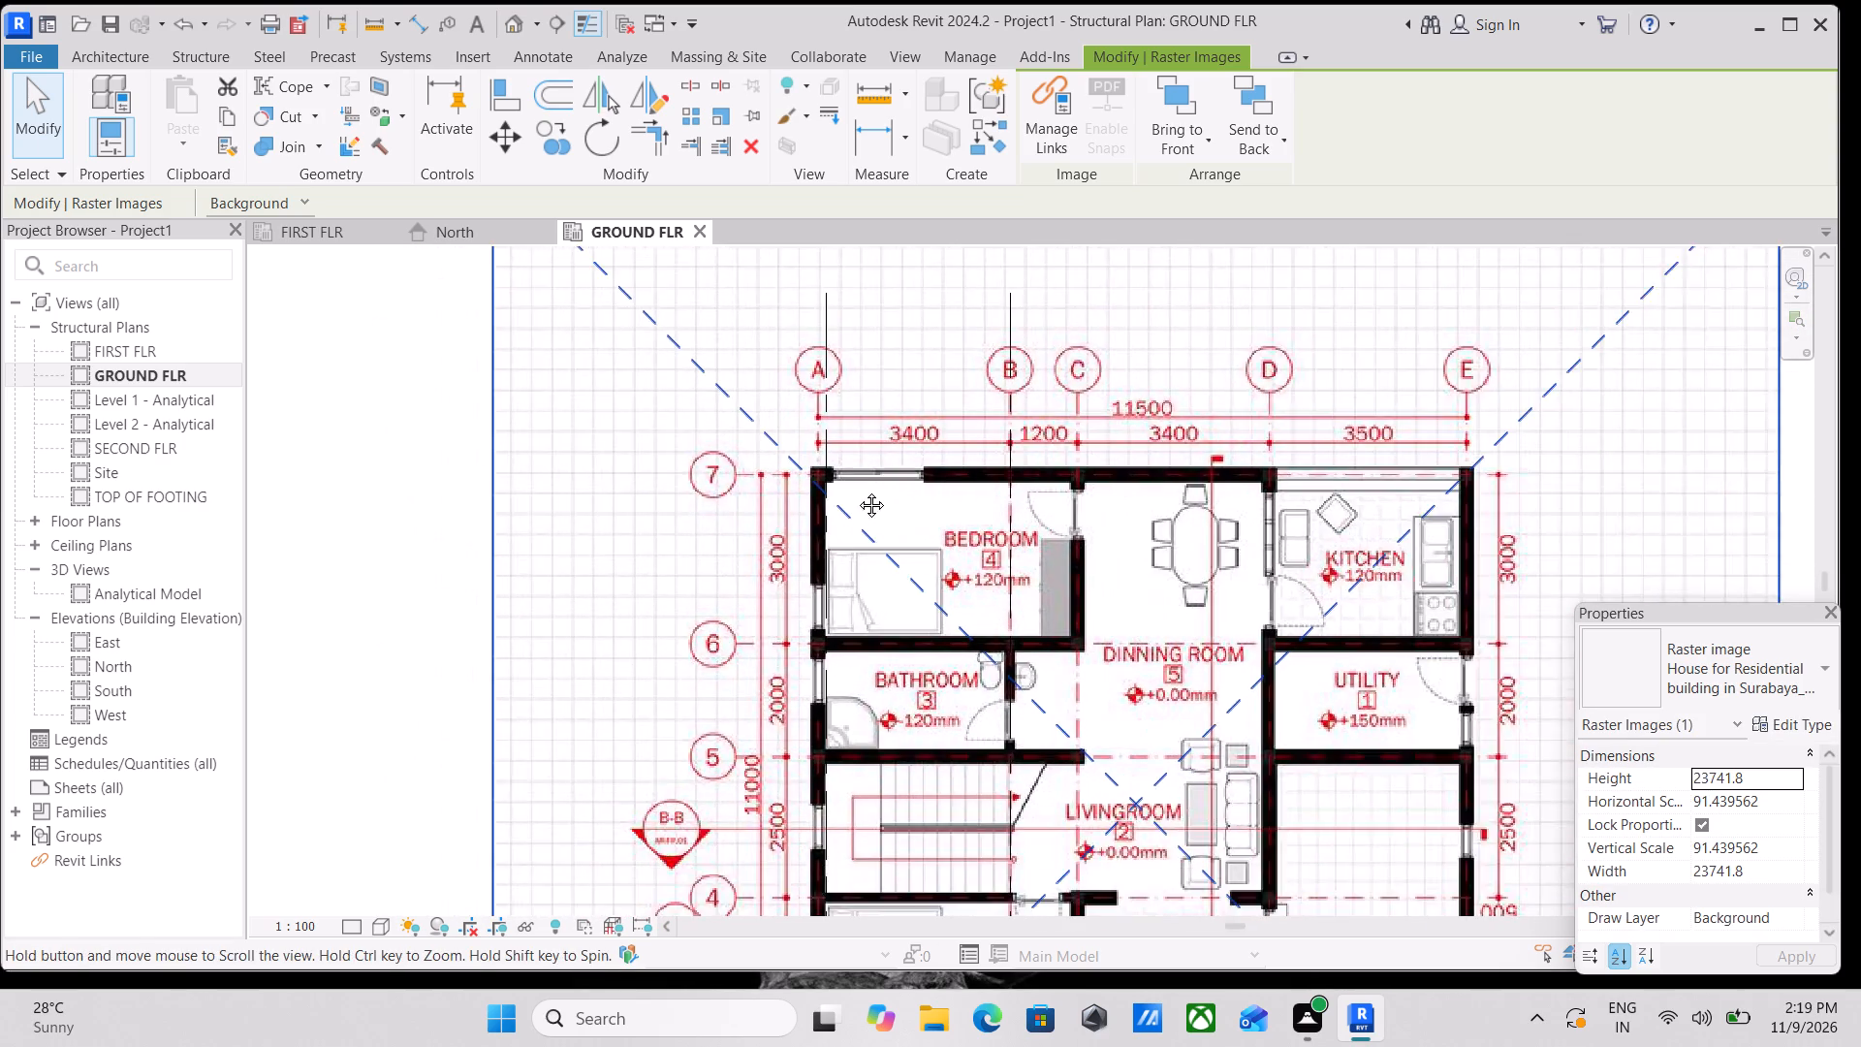
scroll(857, 491, down, 4)
middle_drag(899, 467, 922, 444)
scroll(971, 420, up, 4)
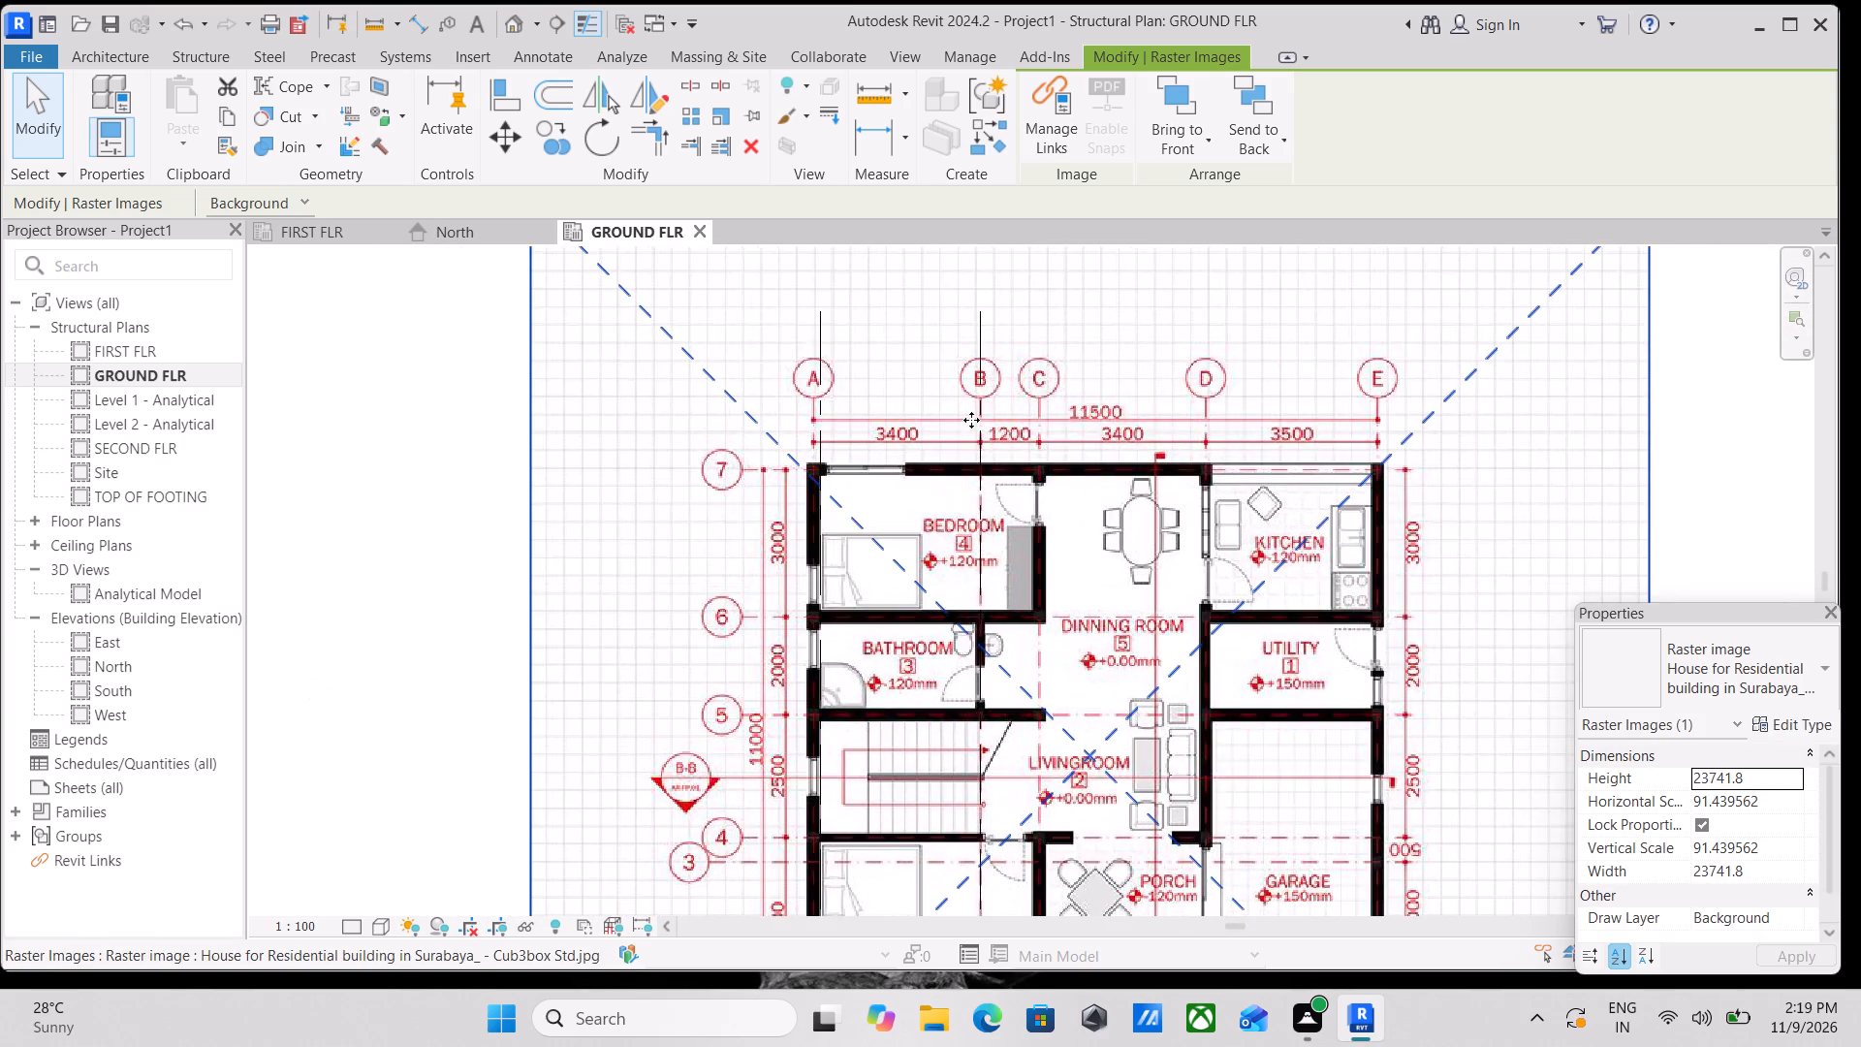
scroll(756, 502, up, 4)
scroll(893, 423, down, 3)
middle_drag(893, 423, 880, 467)
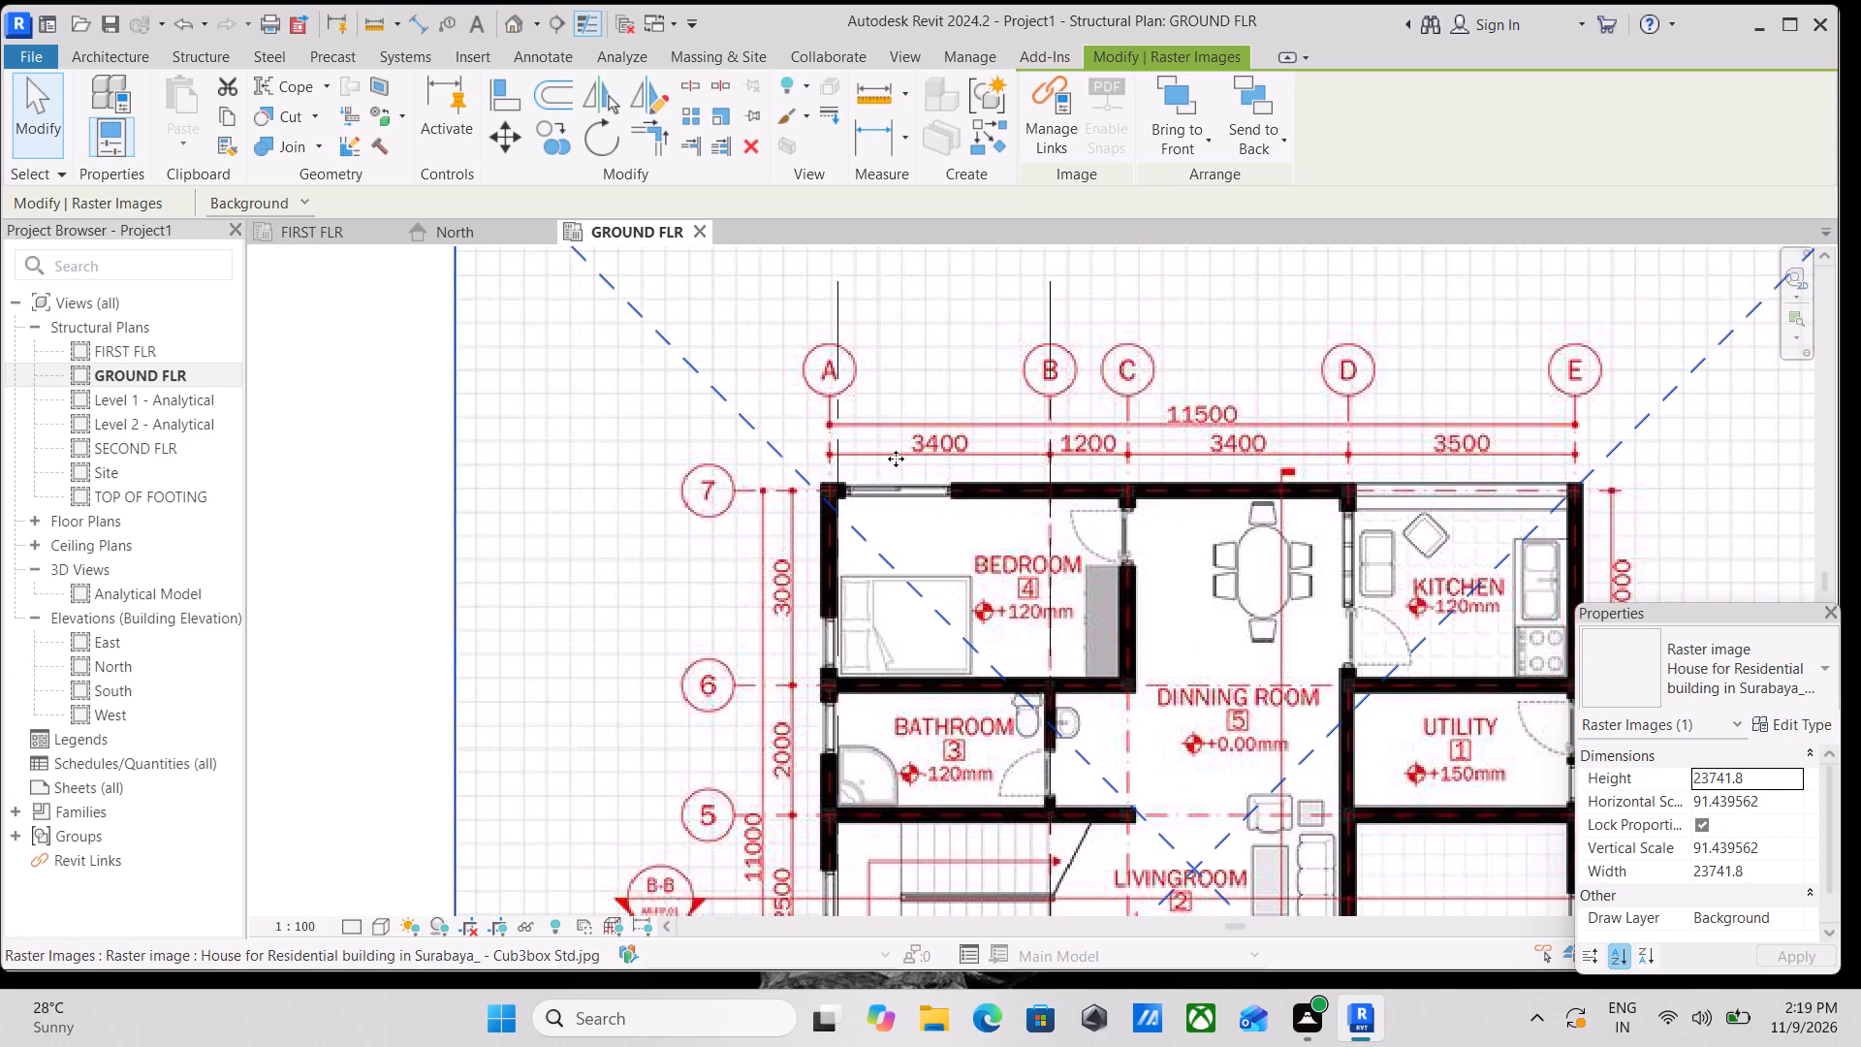
scroll(896, 459, down, 3)
middle_drag(896, 459, 901, 500)
scroll(949, 585, up, 3)
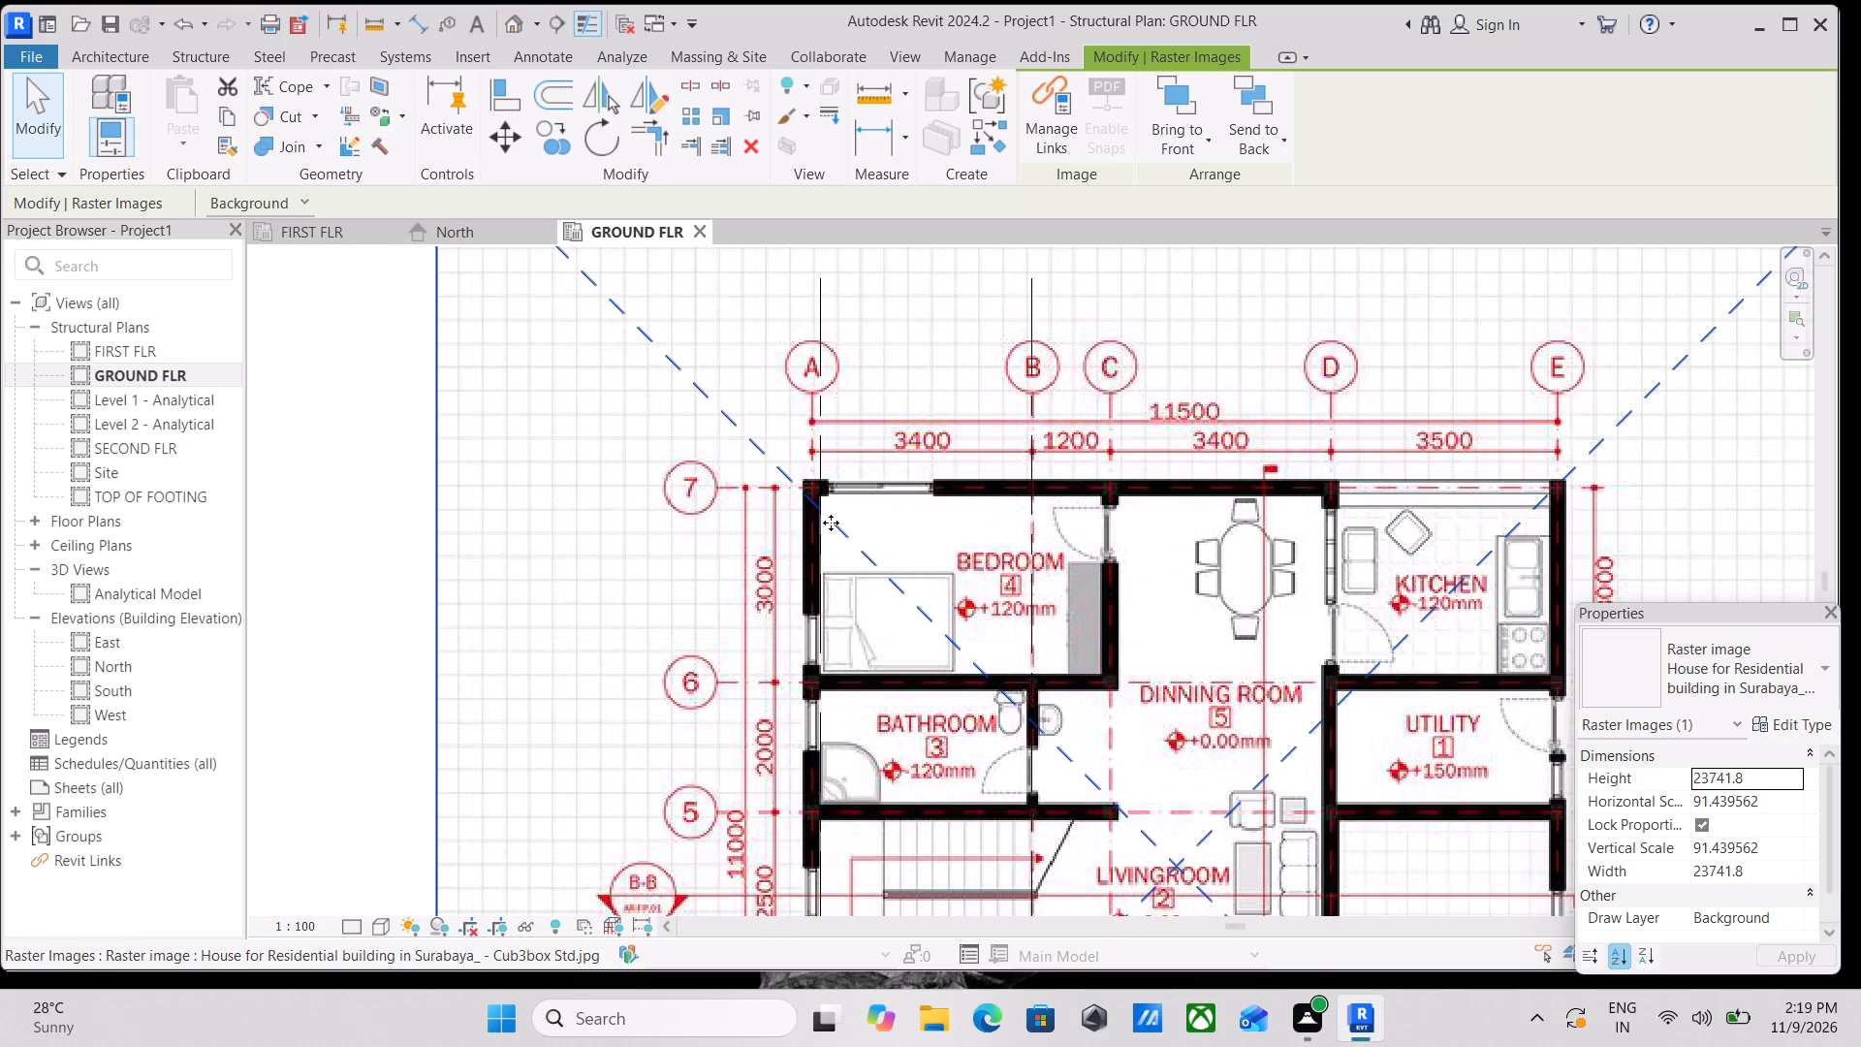
scroll(809, 523, up, 2)
scroll(841, 505, down, 2)
middle_drag(841, 505, 885, 561)
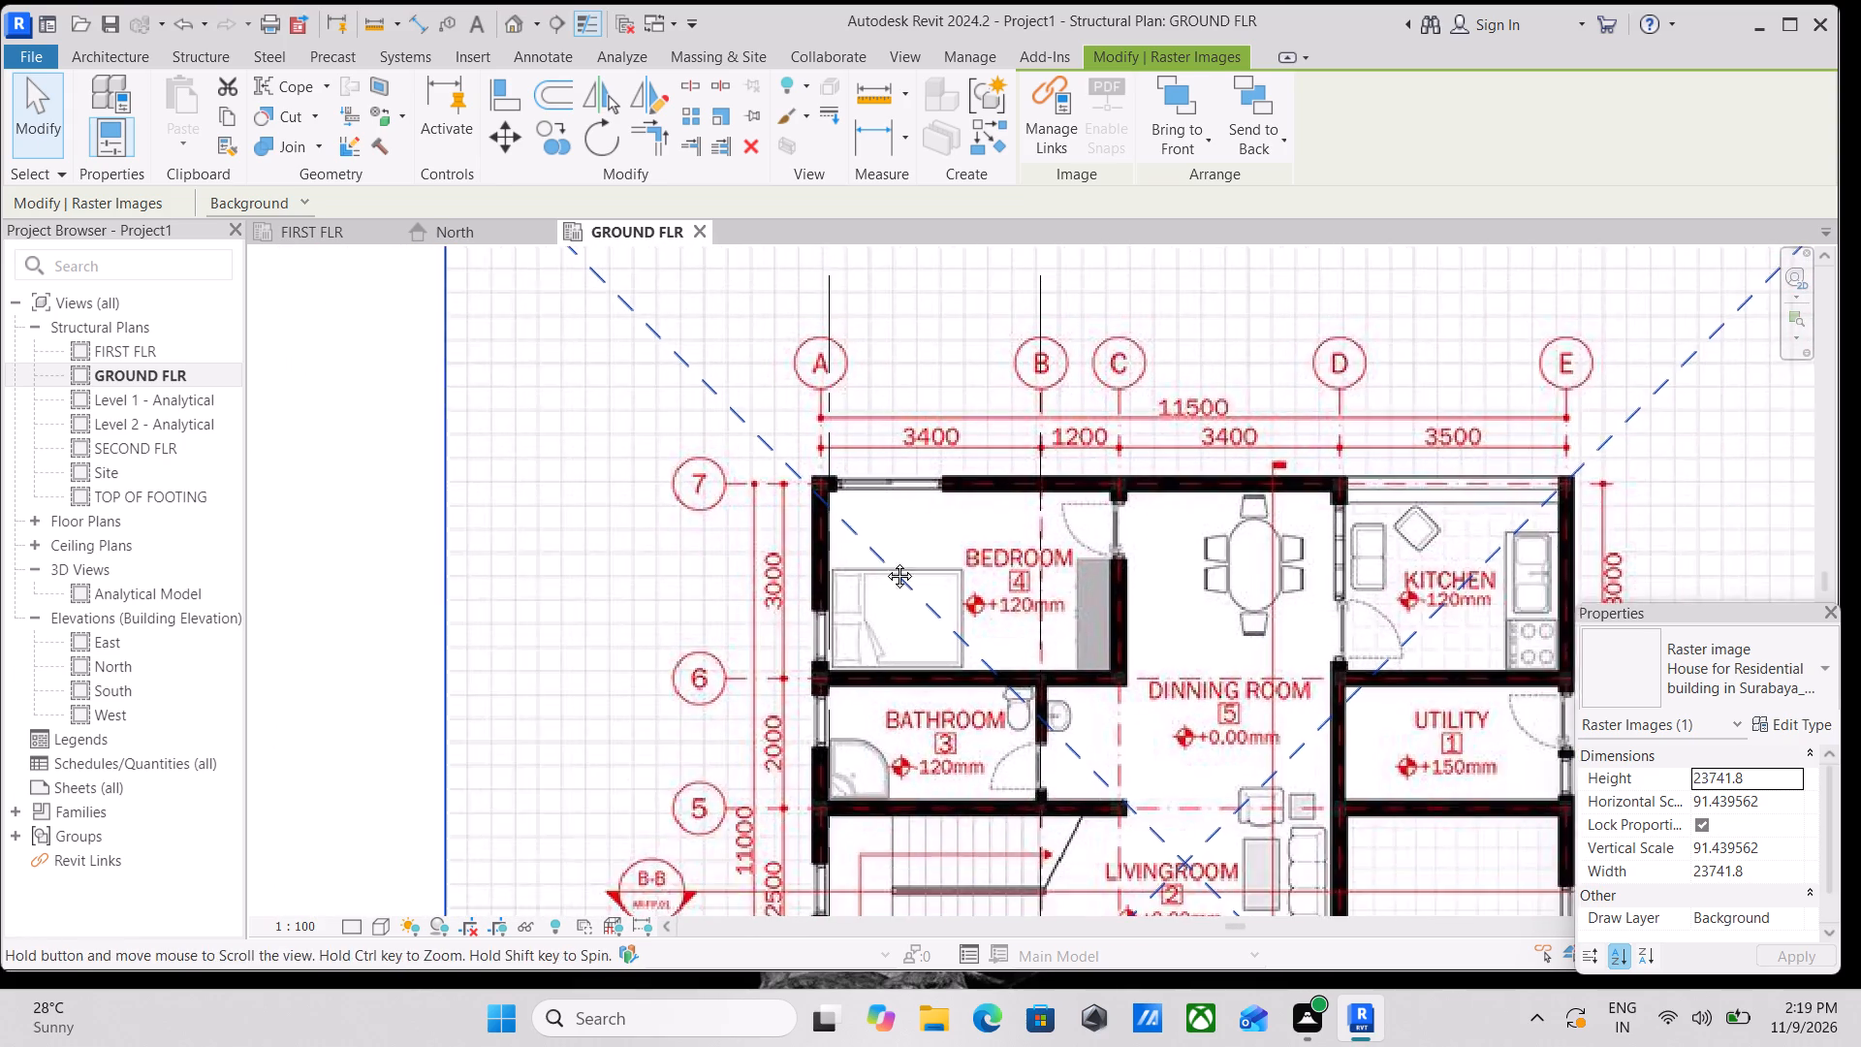
middle_drag(885, 561, 903, 591)
scroll(942, 567, down, 3)
scroll(824, 492, down, 1)
Scale the floor plan image proportionally from its upper-left corner to about 23530 mm wide, bringing axis A onto the first grid line.
middle_click(824, 492)
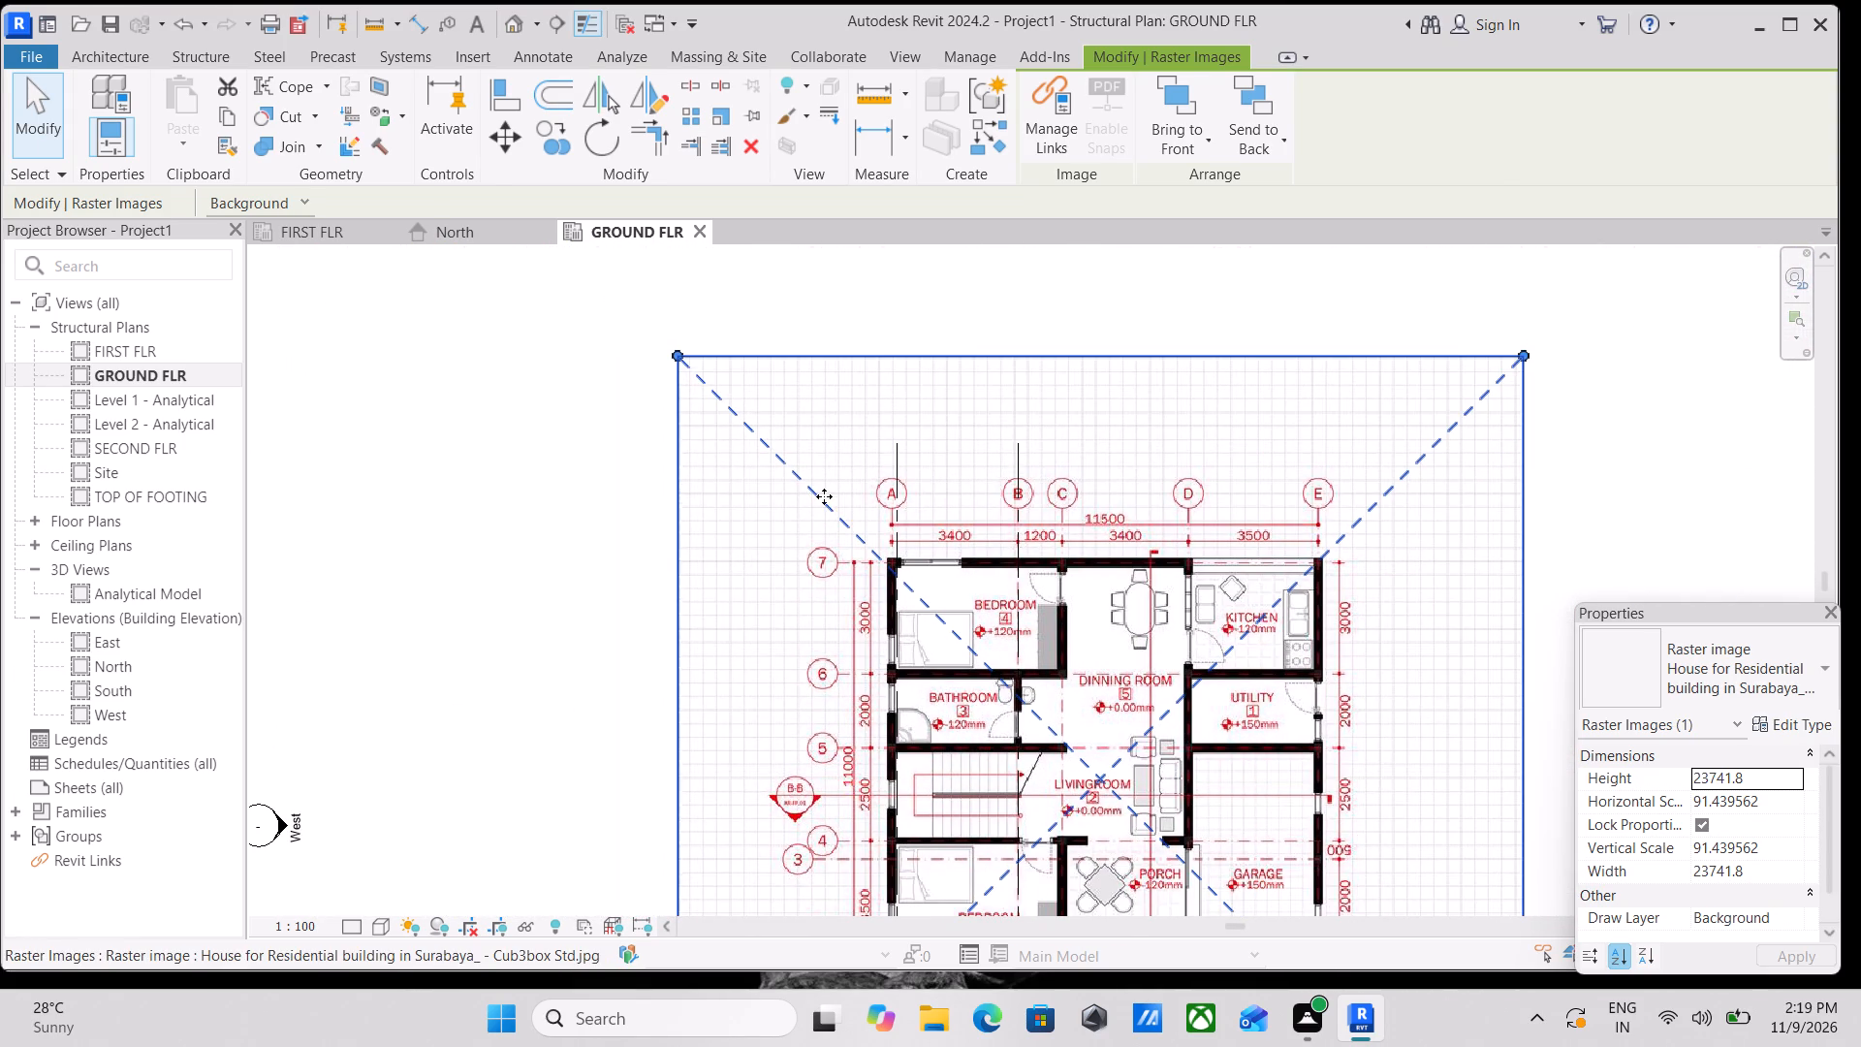
click(674, 353)
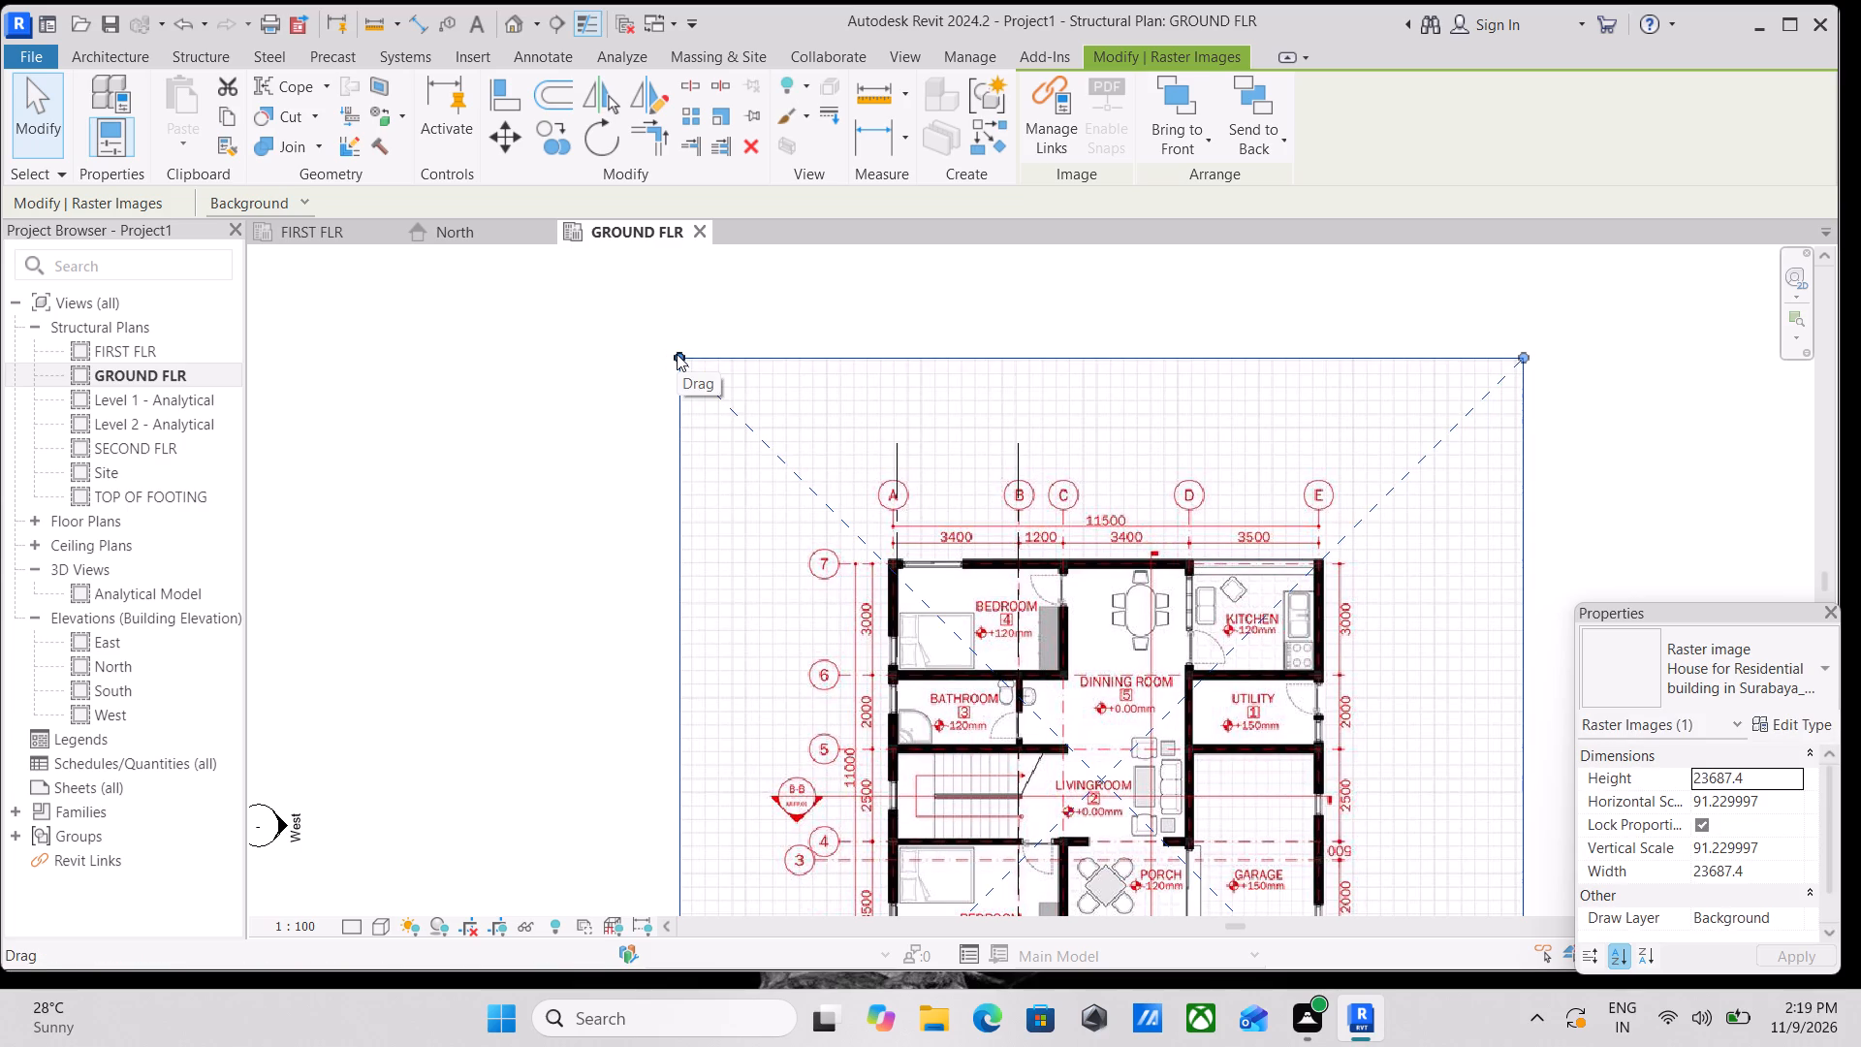
click(677, 354)
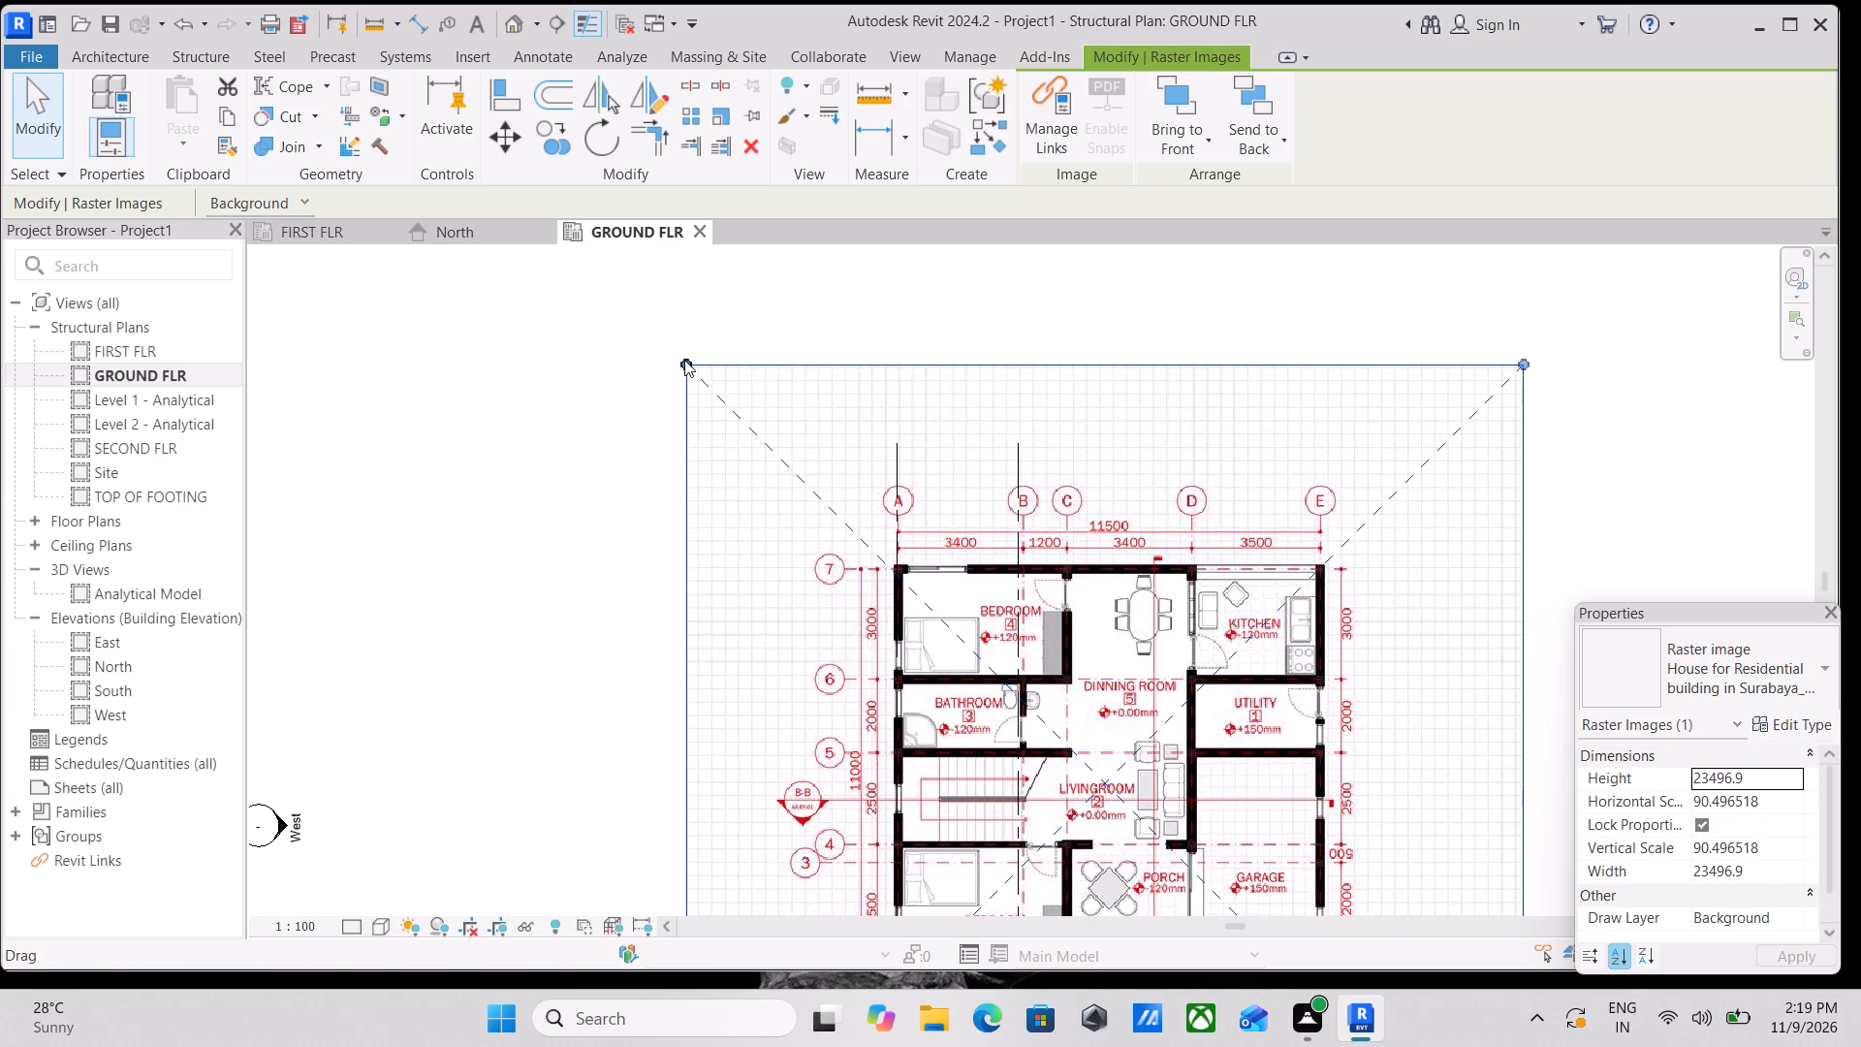
scroll(1055, 591, up, 1)
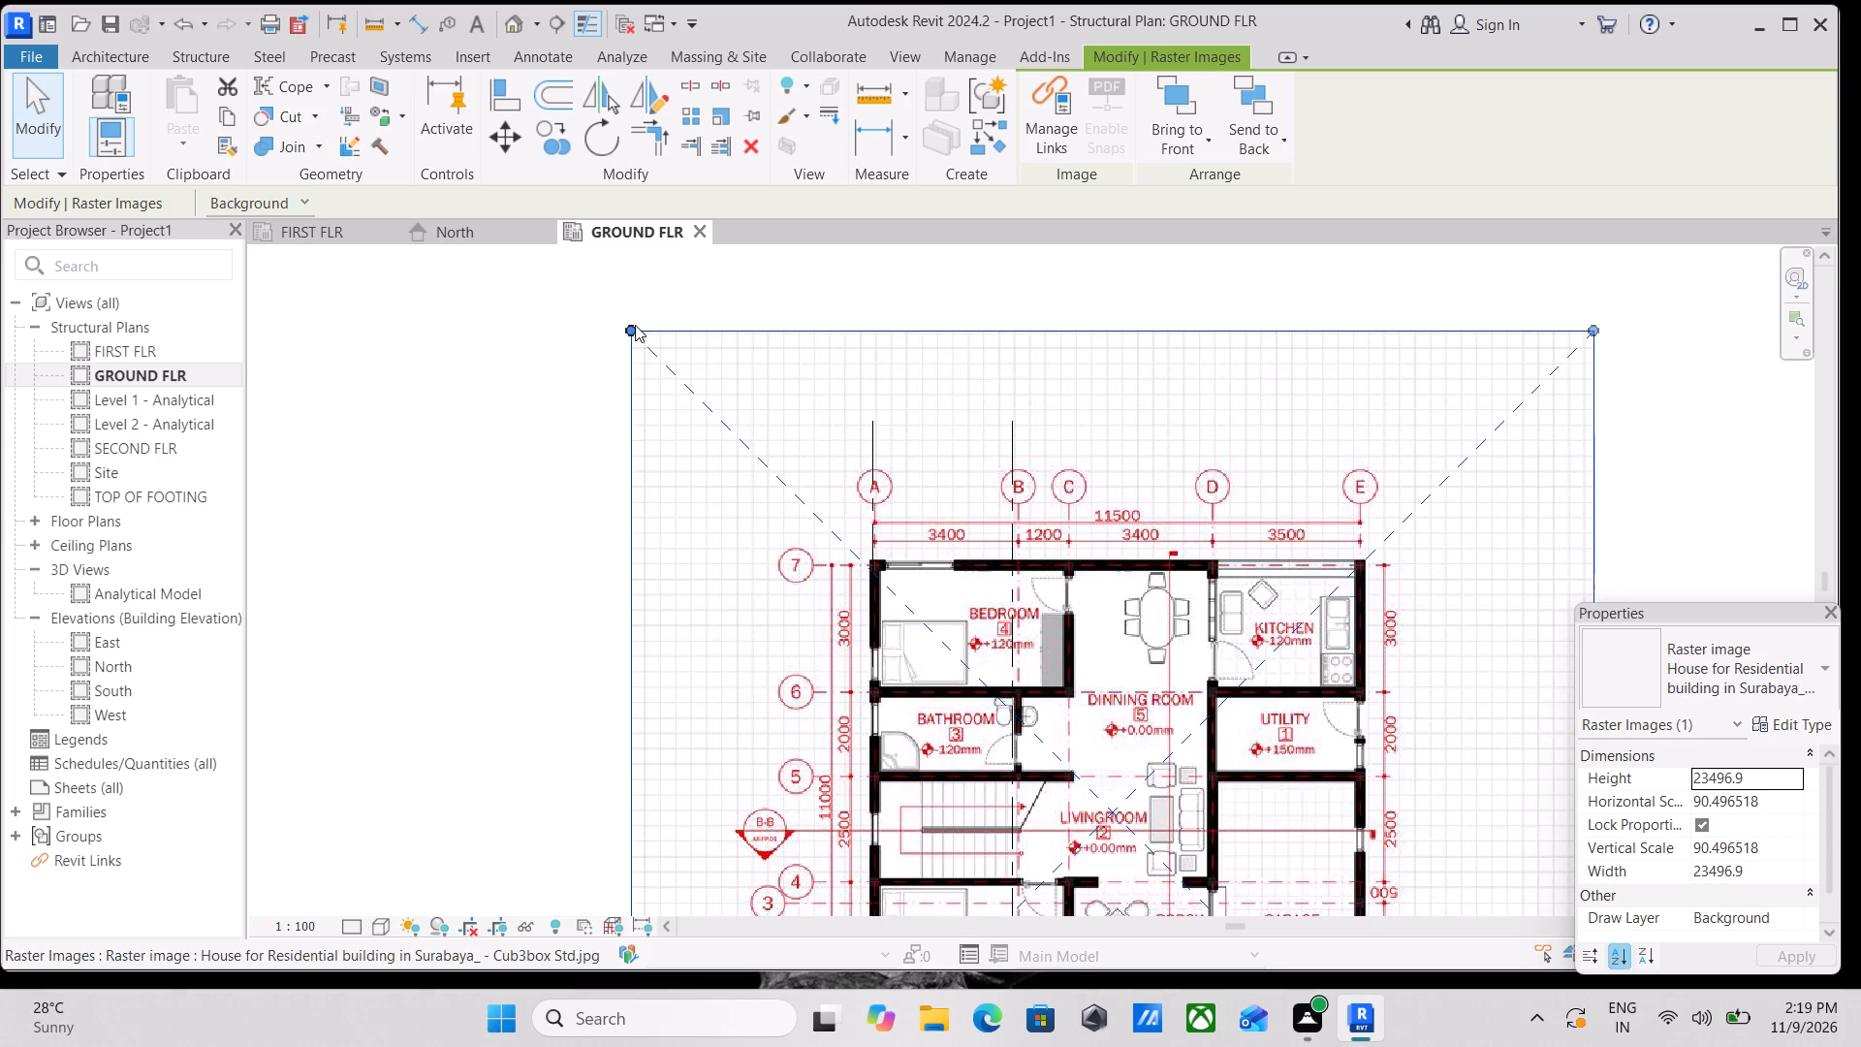
click(632, 325)
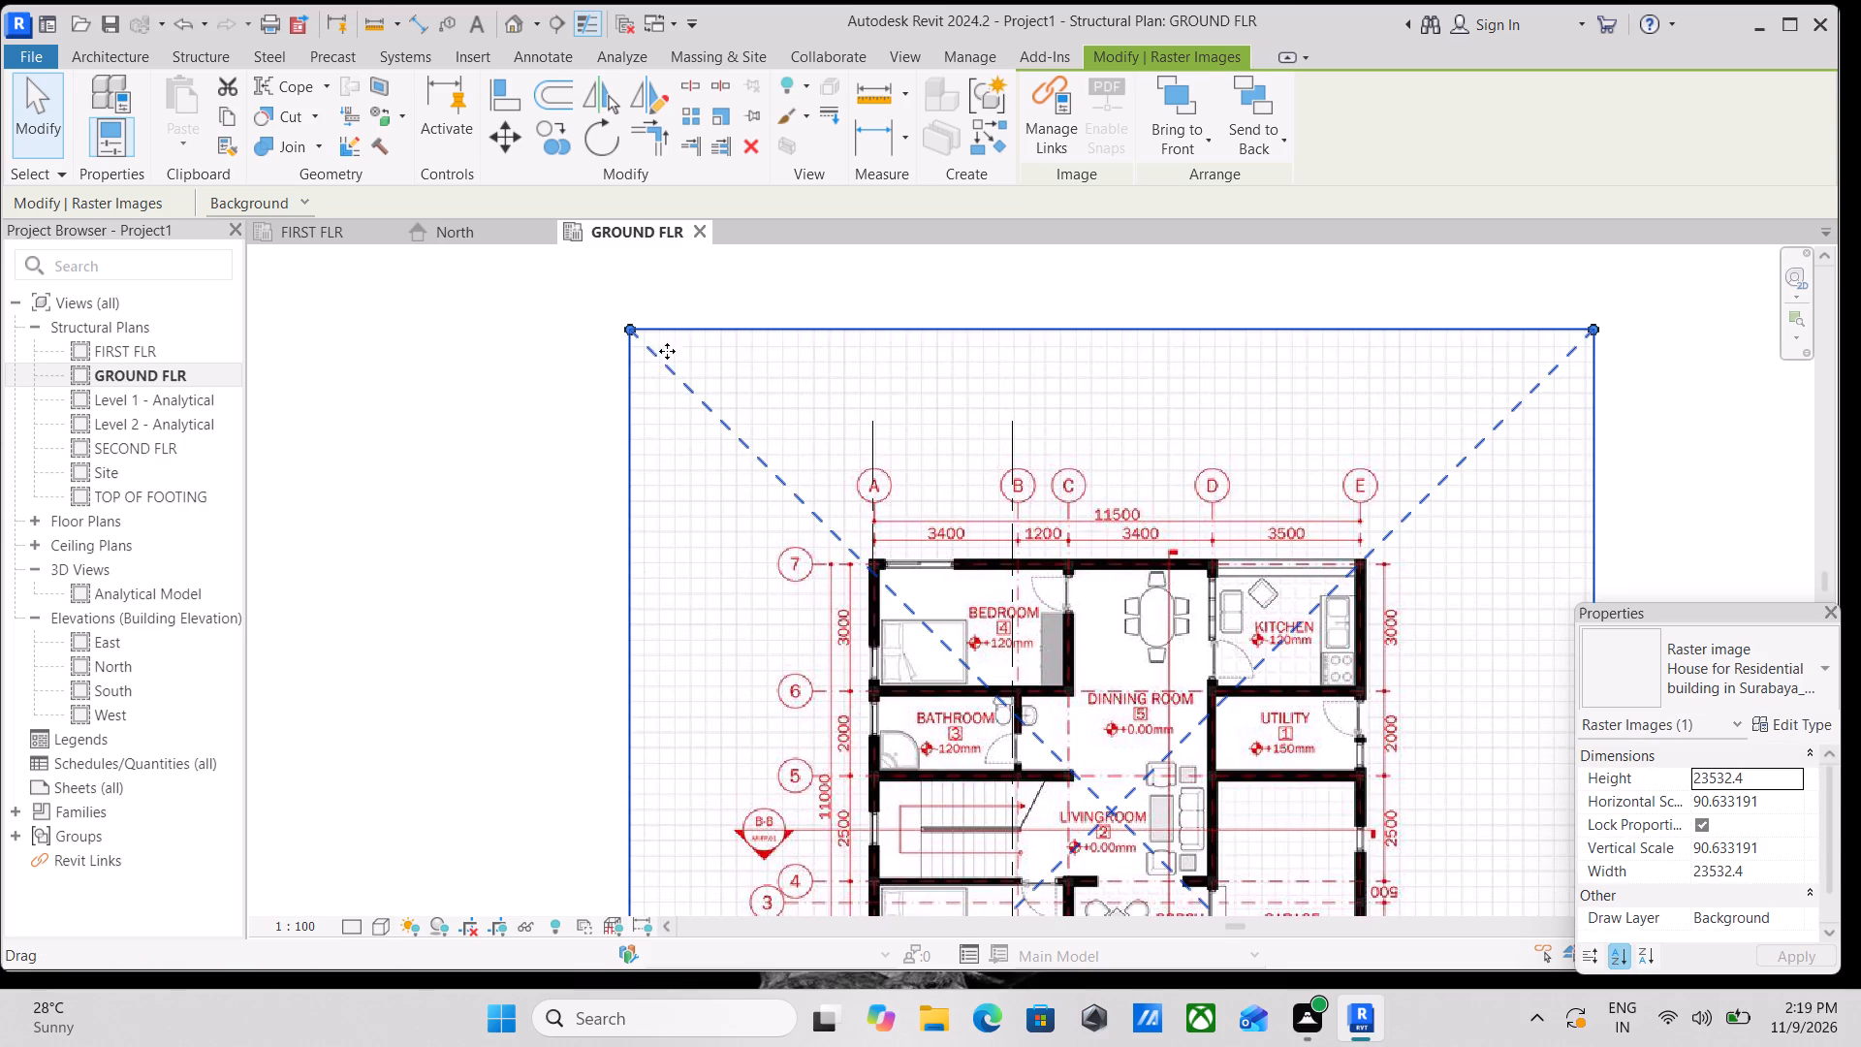
scroll(839, 545, up, 1)
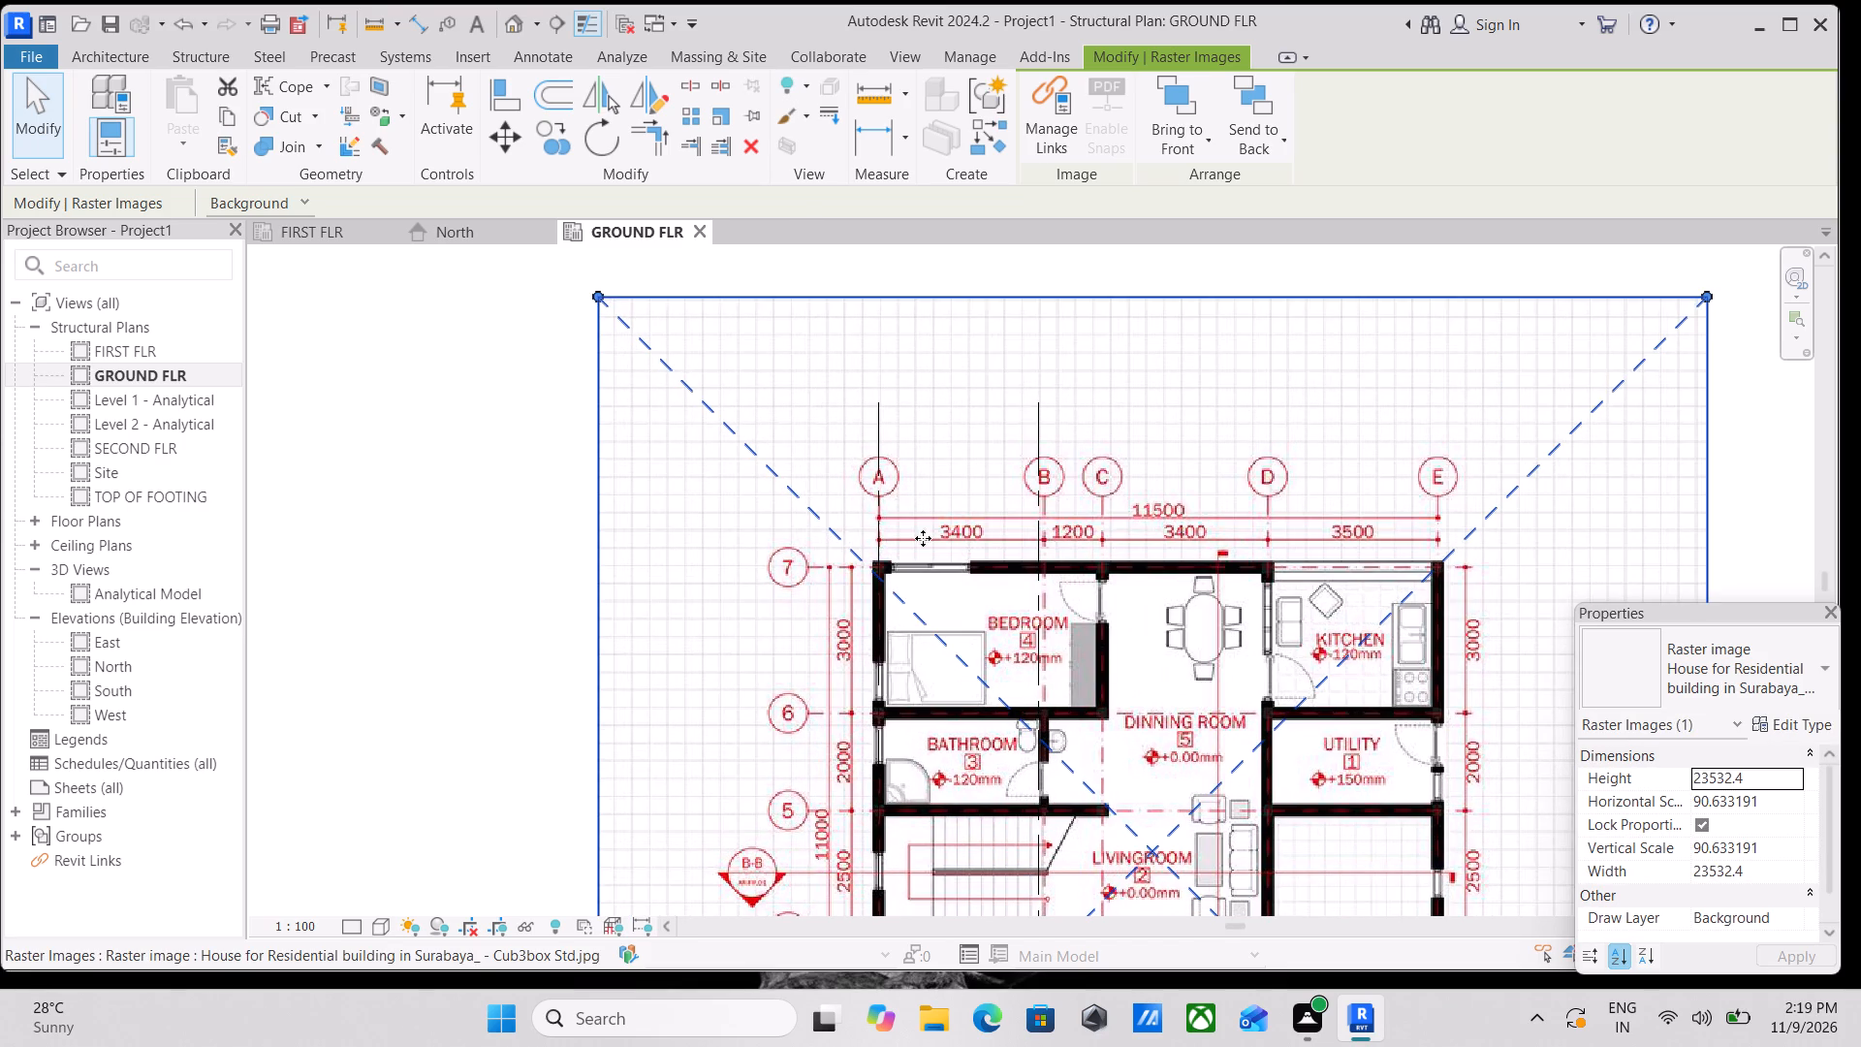
Scale the floor plan image down from its upper-right corner to about 23380 mm wide to align axis B, then deselect it.
scroll(1023, 513, down, 1)
middle_drag(1023, 513, 935, 551)
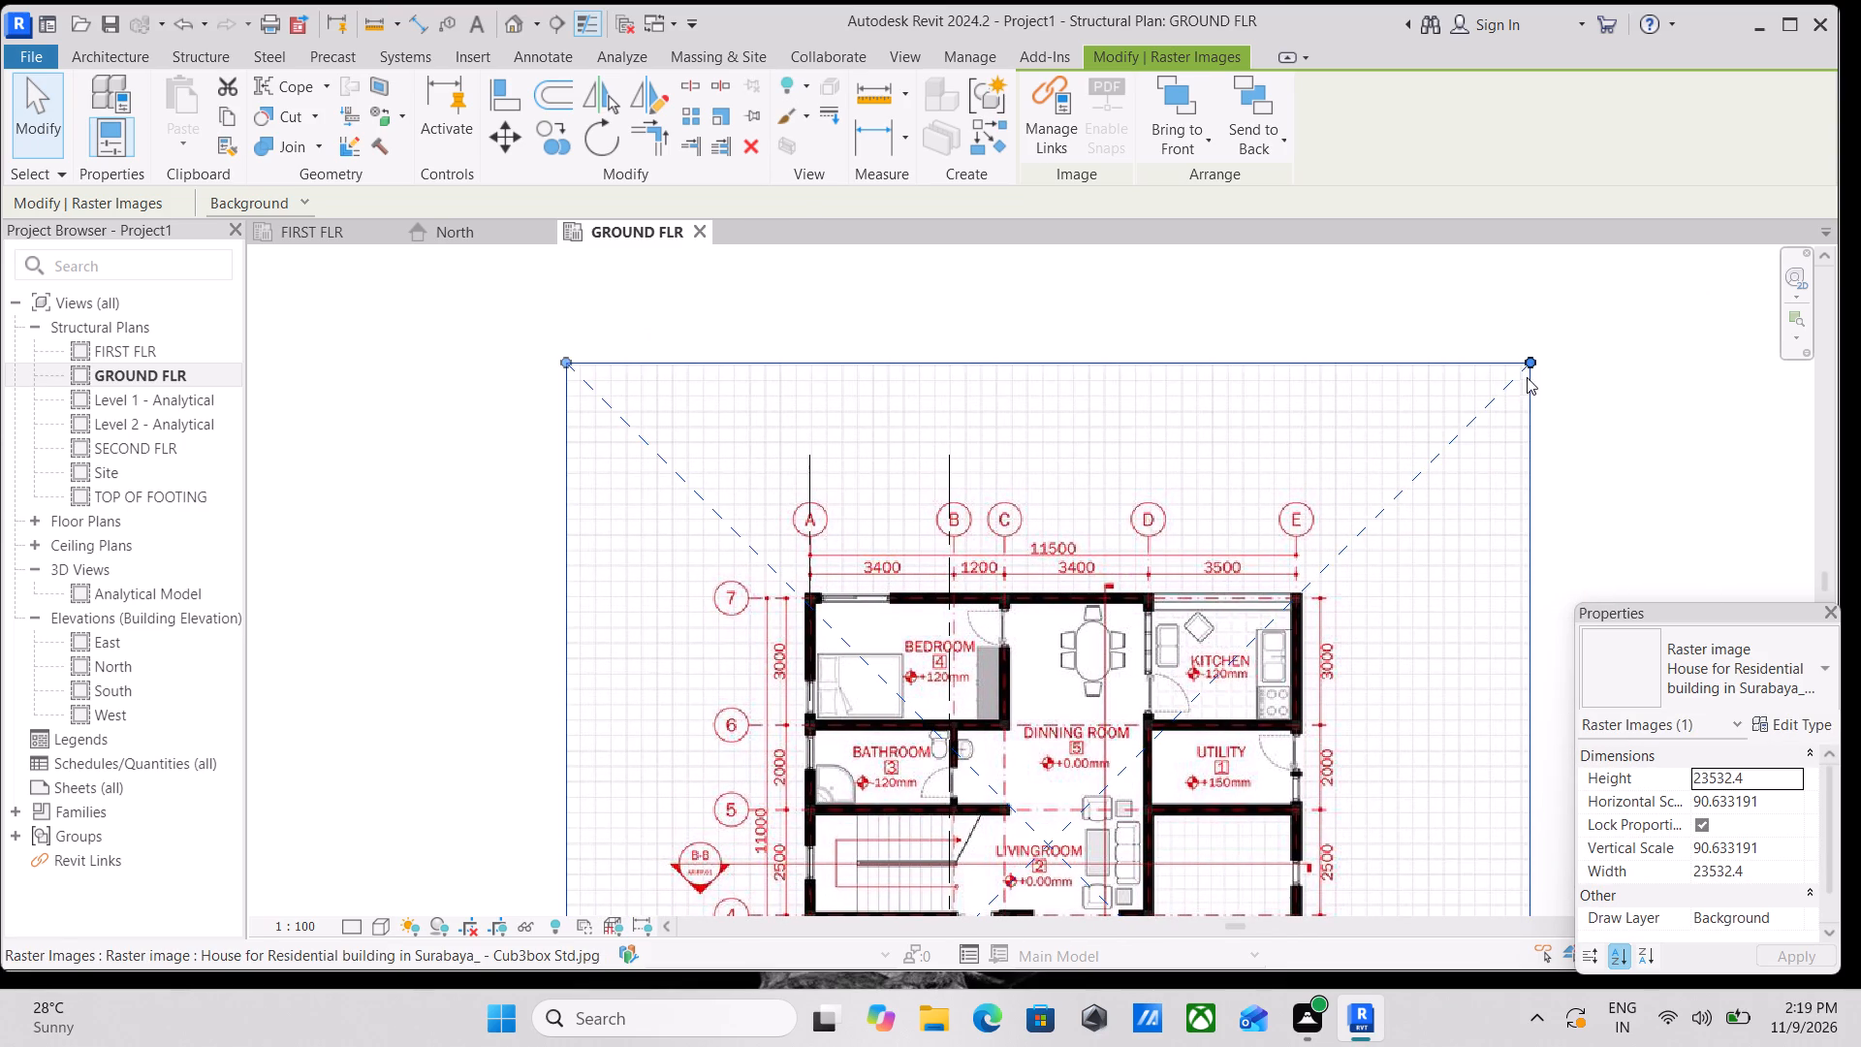
click(1530, 363)
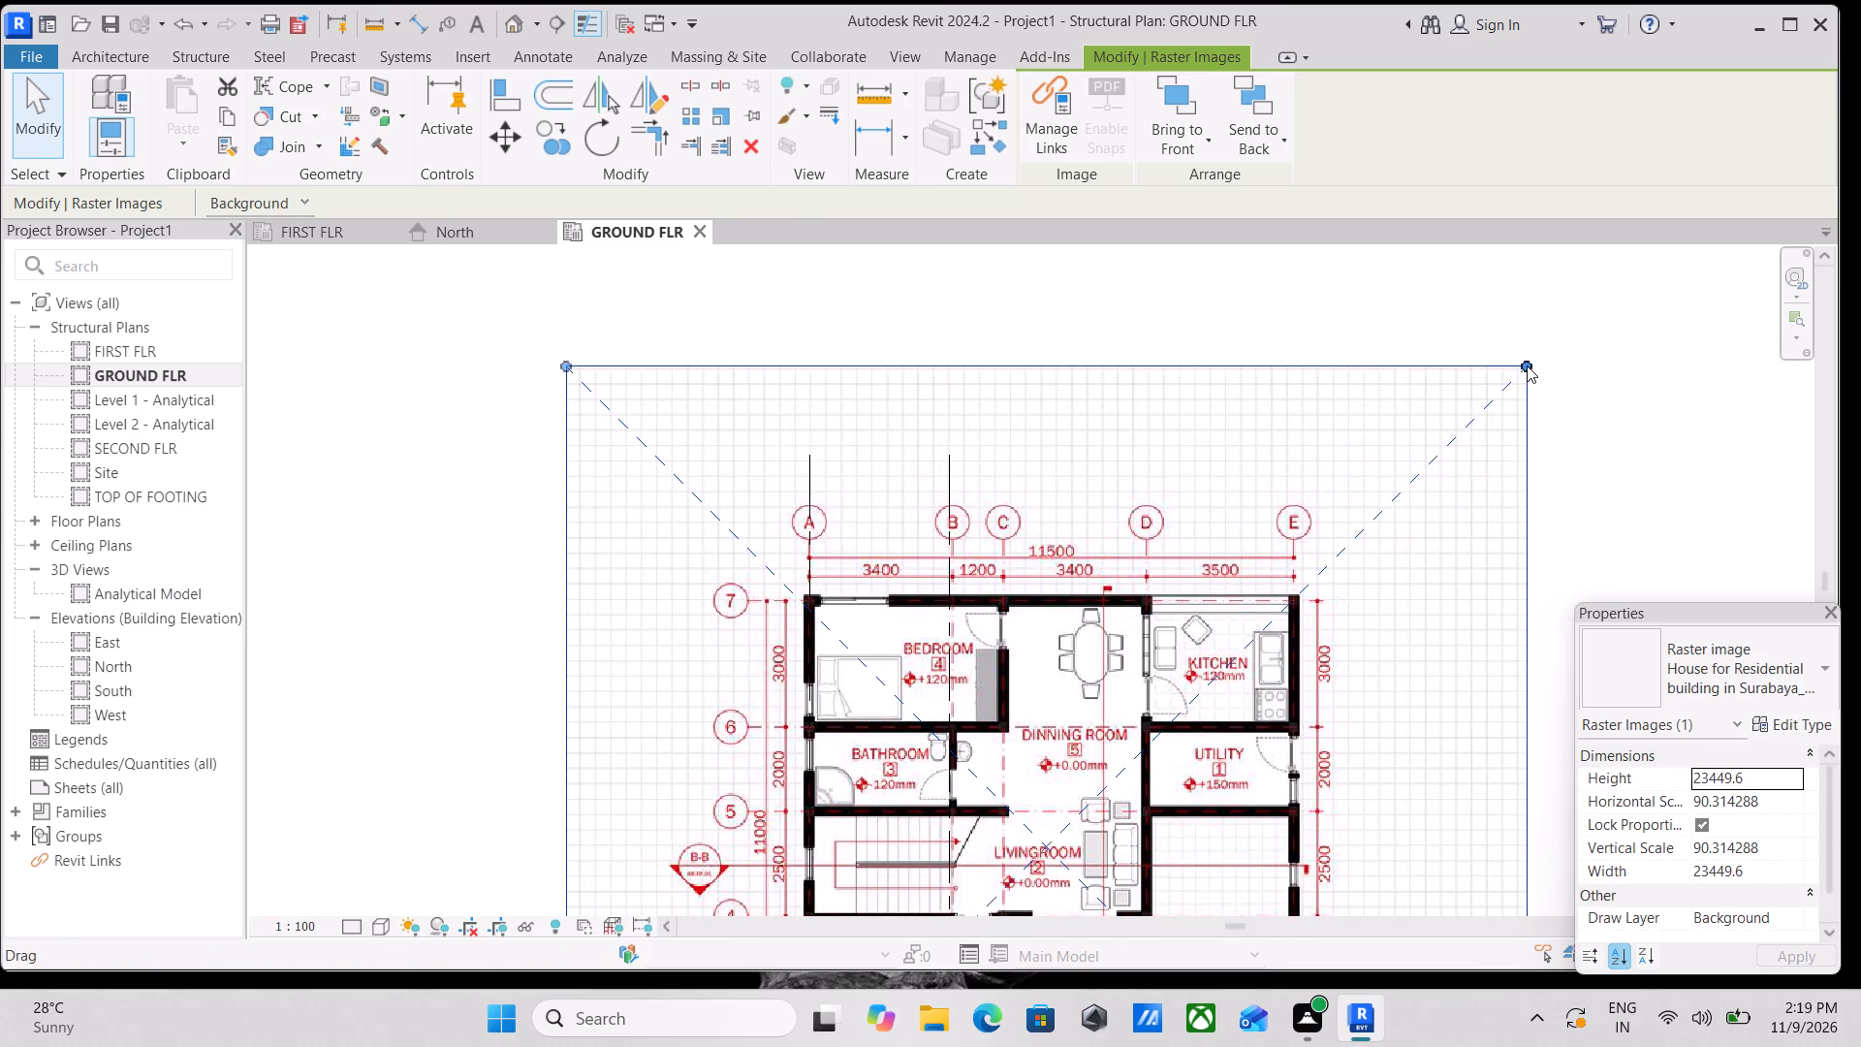
click(1527, 365)
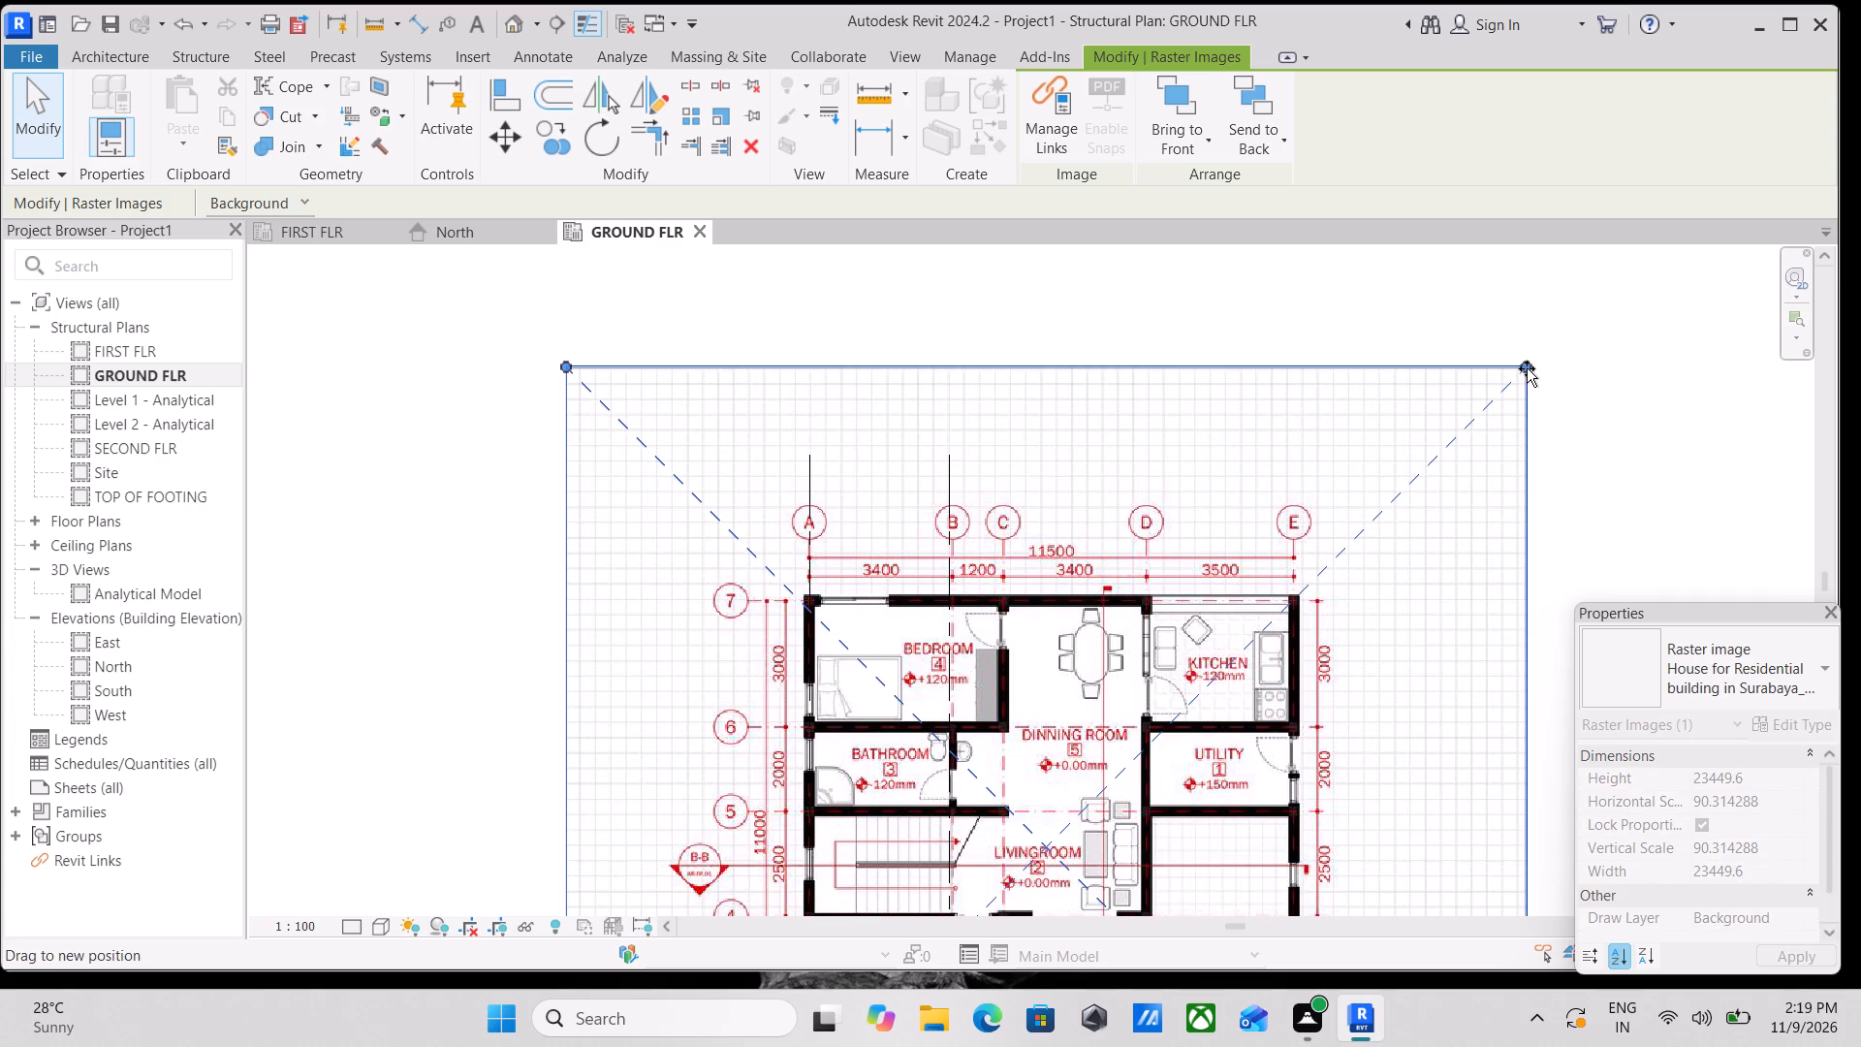
click(1525, 369)
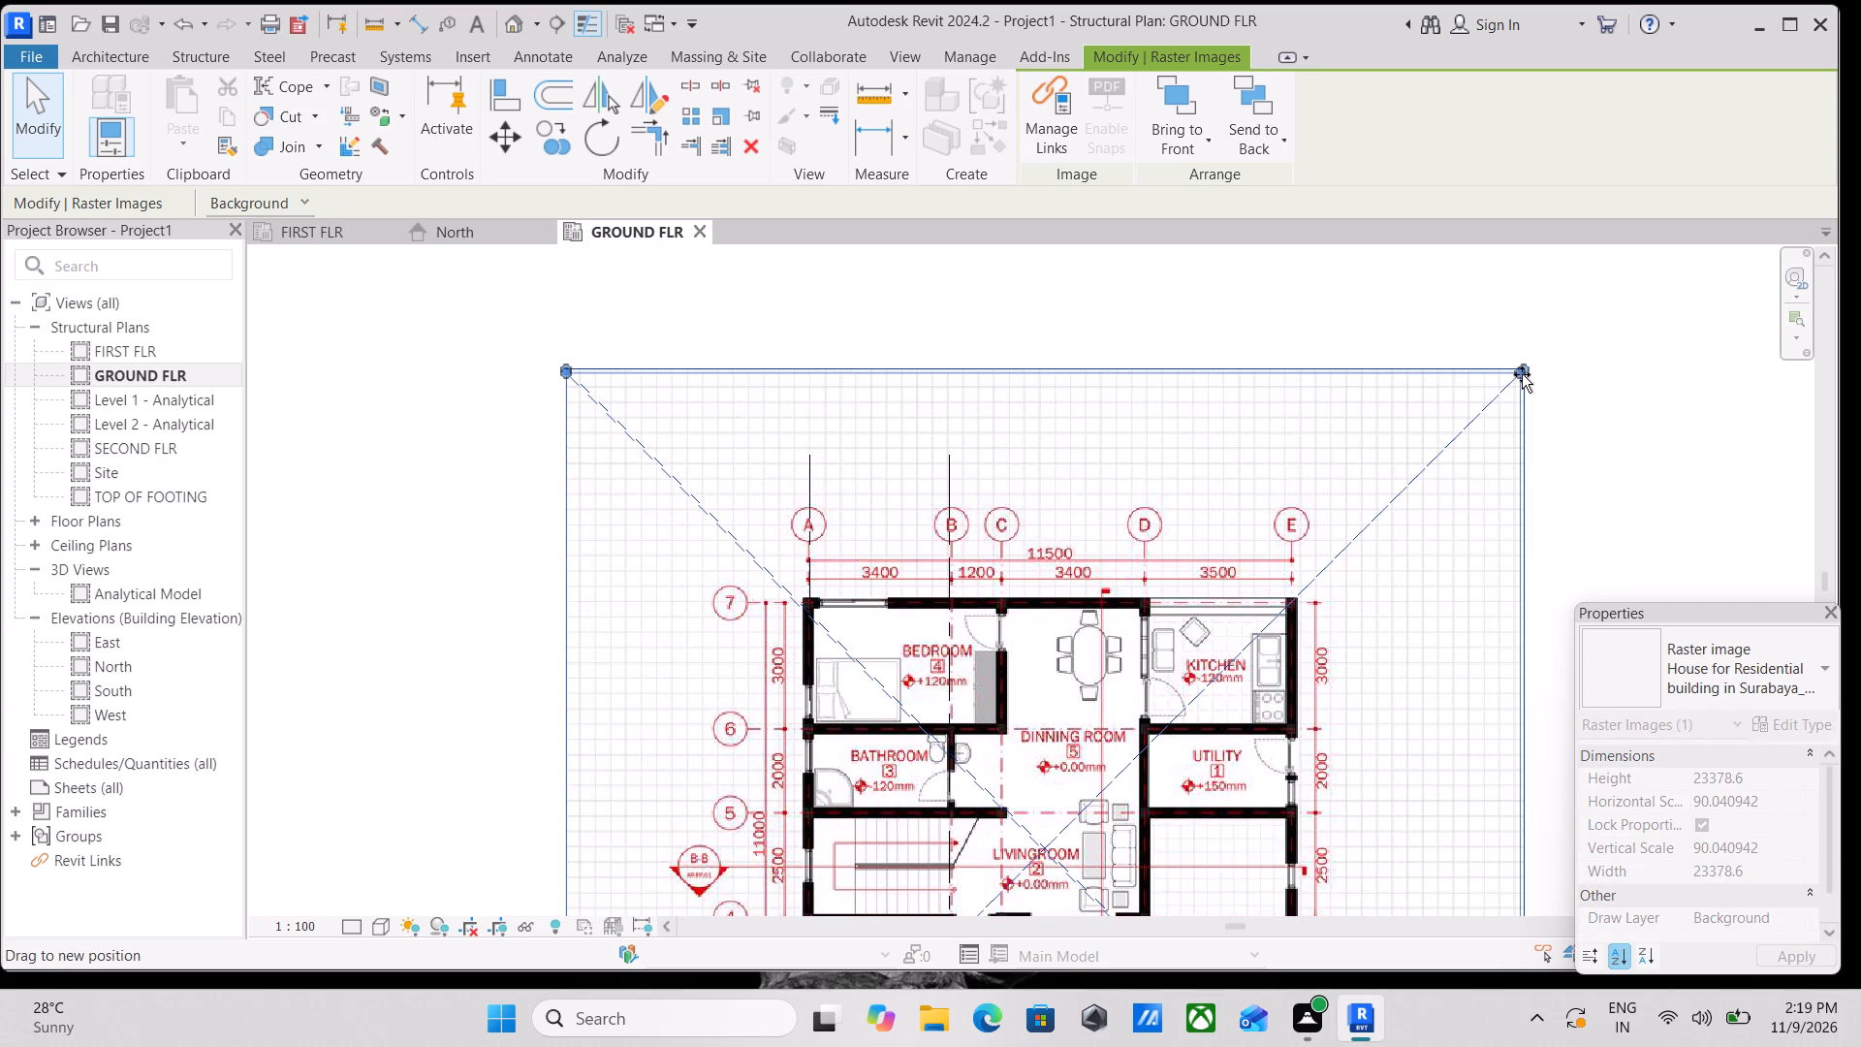
scroll(718, 563, down, 1)
key(Escape)
Examine how axes A and B of the floor plan image line up with the two grid lines along the plan.
scroll(916, 667, down, 2)
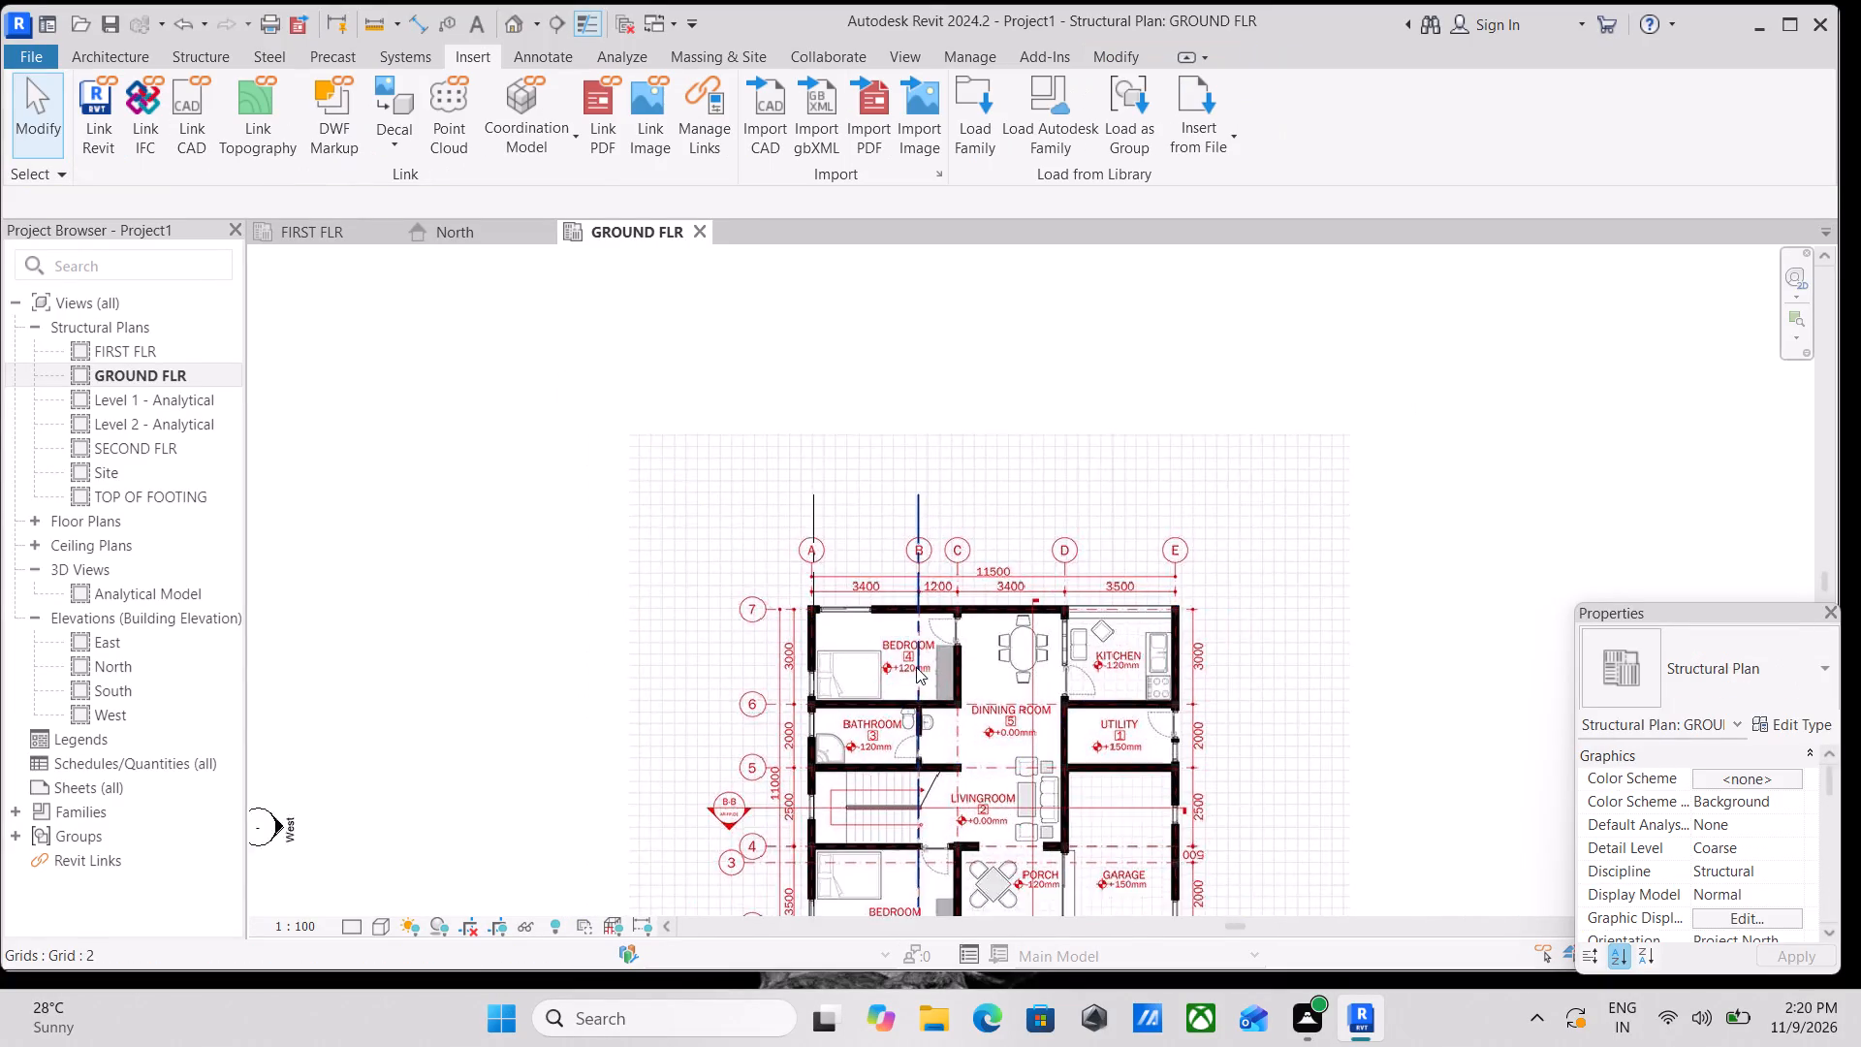
scroll(916, 667, down, 1)
middle_drag(918, 634, 962, 421)
scroll(948, 658, up, 7)
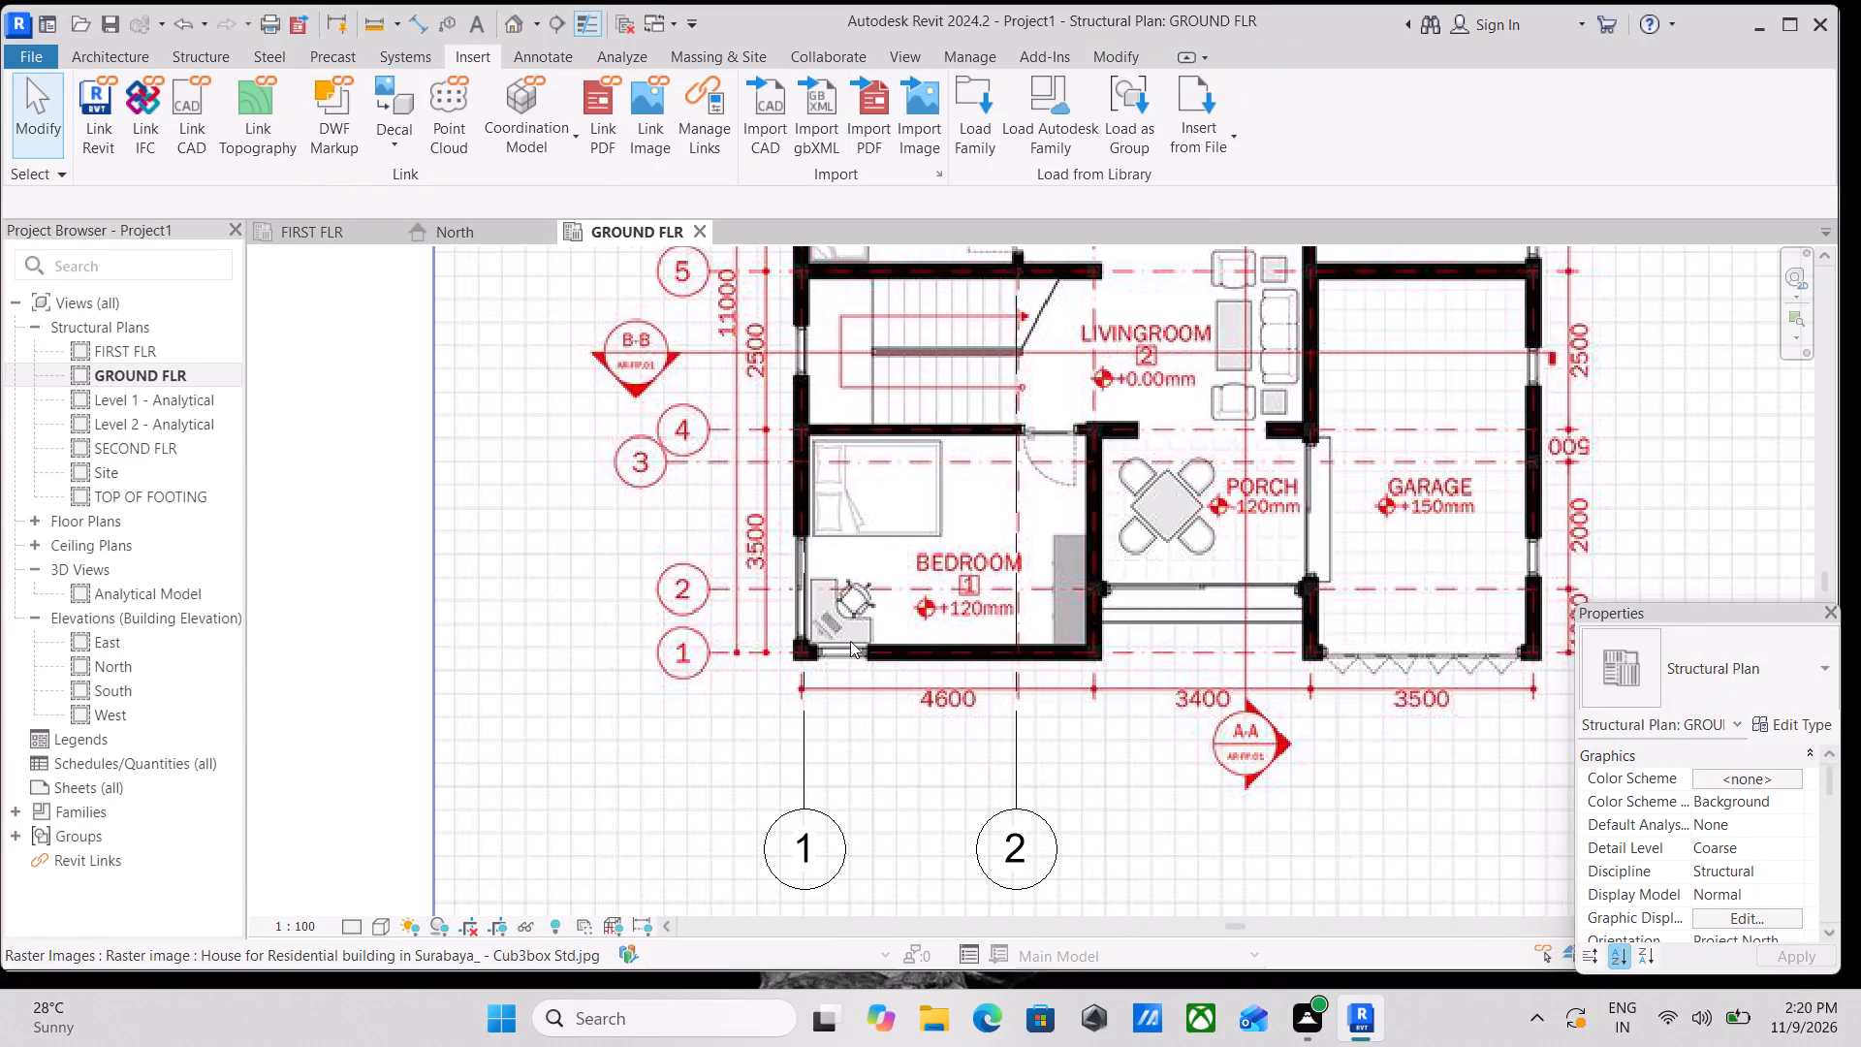
scroll(845, 619, down, 2)
middle_drag(845, 619, 861, 989)
scroll(861, 990, down, 1)
middle_drag(801, 539, 831, 684)
scroll(900, 563, up, 5)
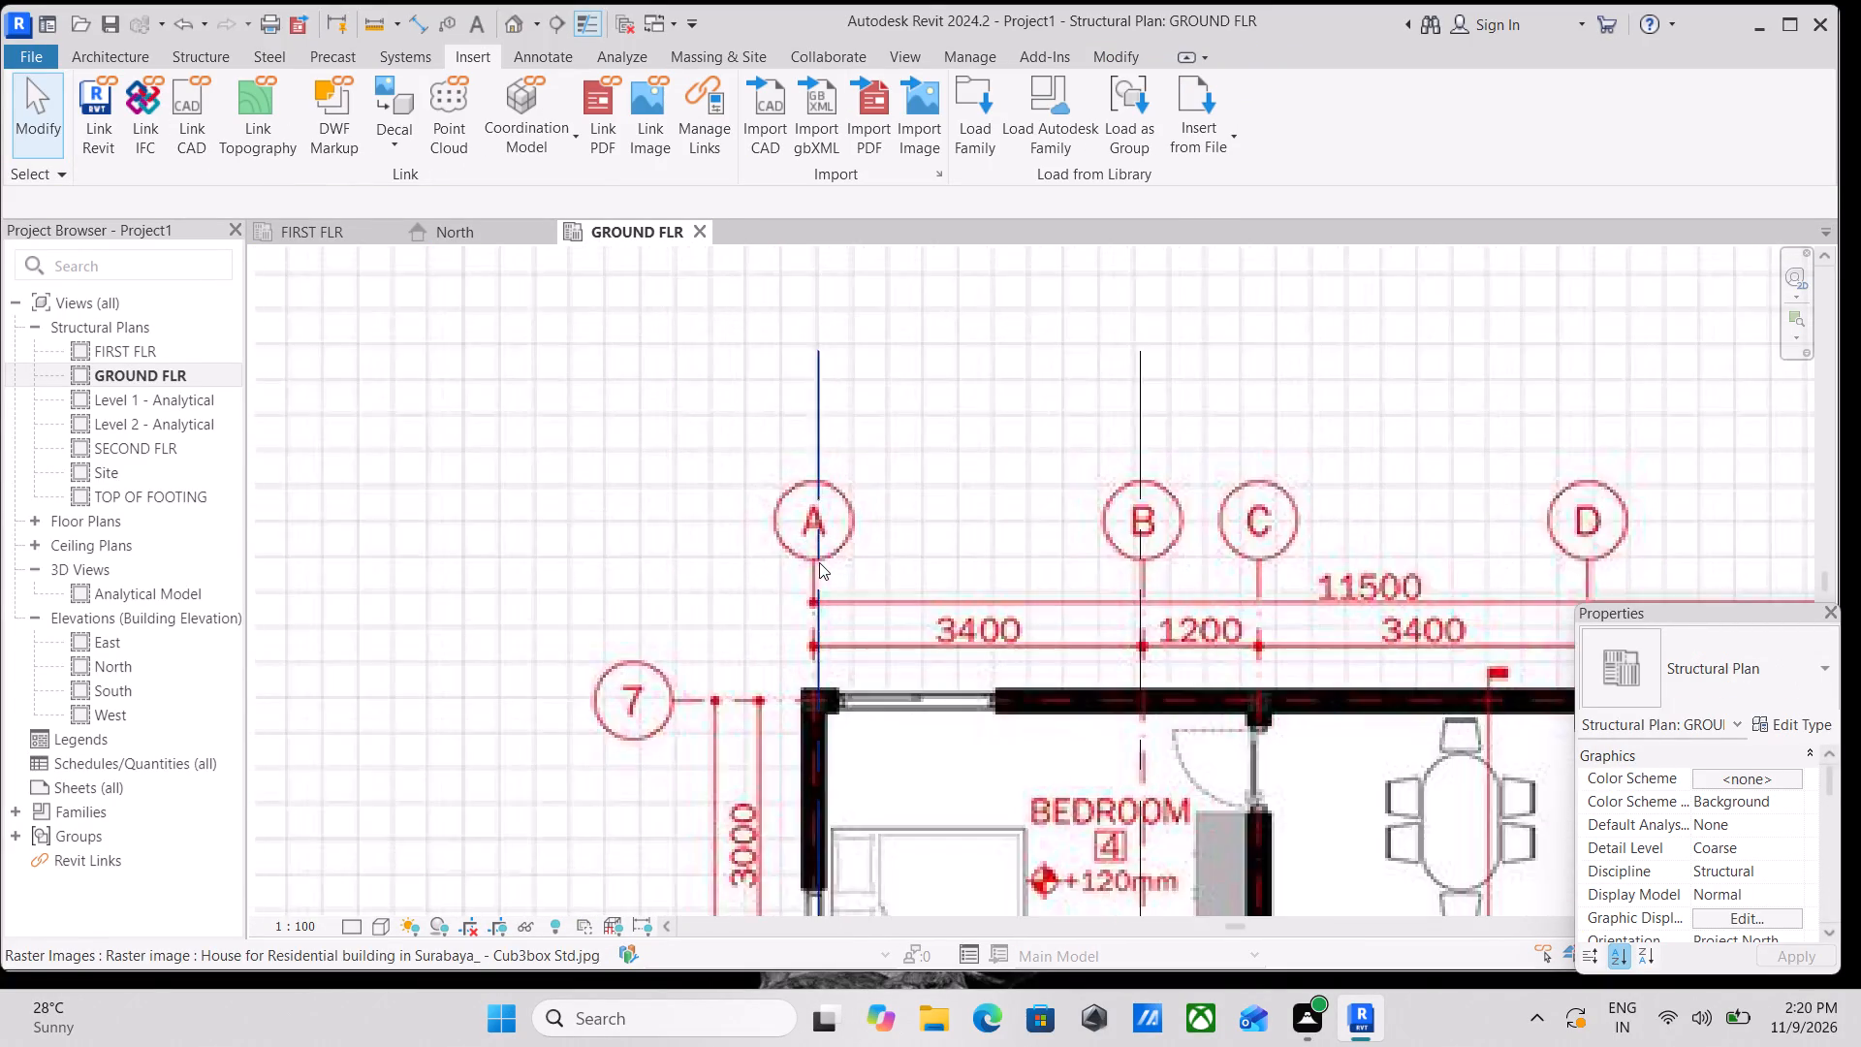
scroll(819, 562, up, 5)
scroll(819, 562, down, 13)
middle_drag(848, 567, 856, 620)
scroll(856, 620, up, 2)
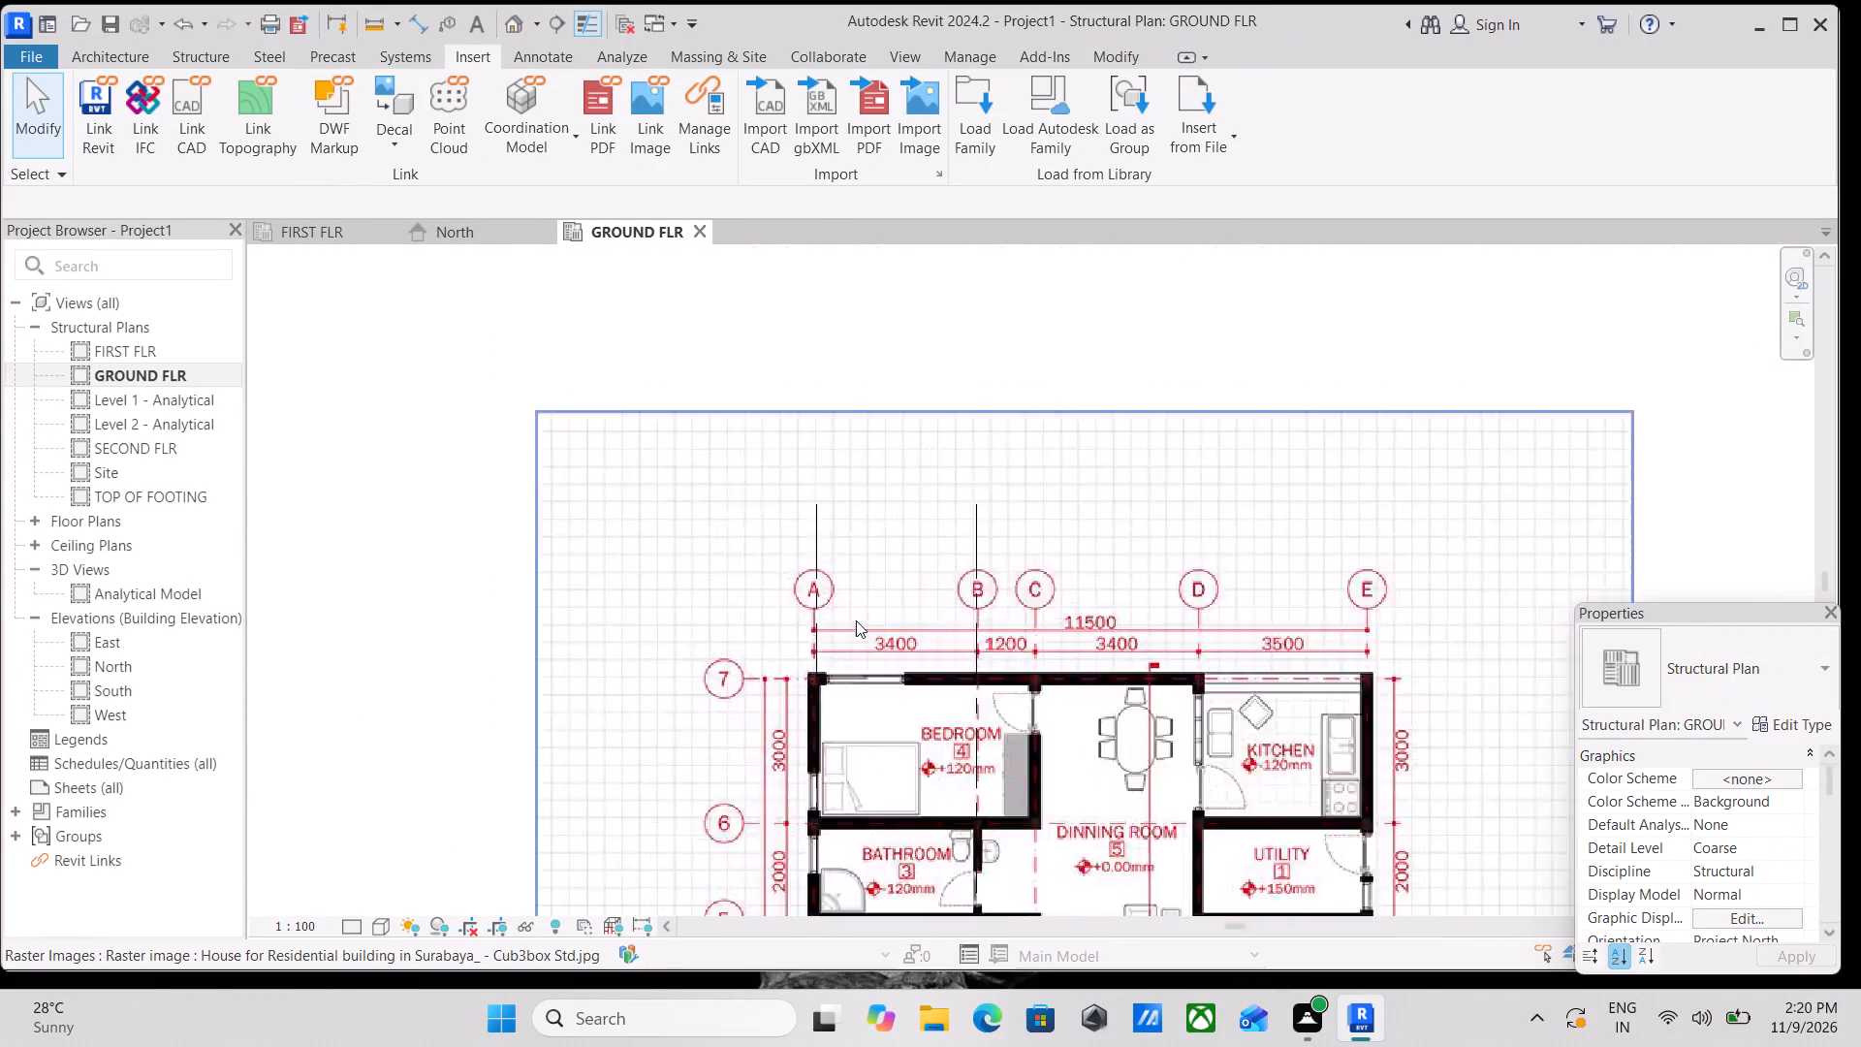
scroll(856, 620, up, 7)
scroll(919, 566, up, 1)
scroll(901, 566, down, 3)
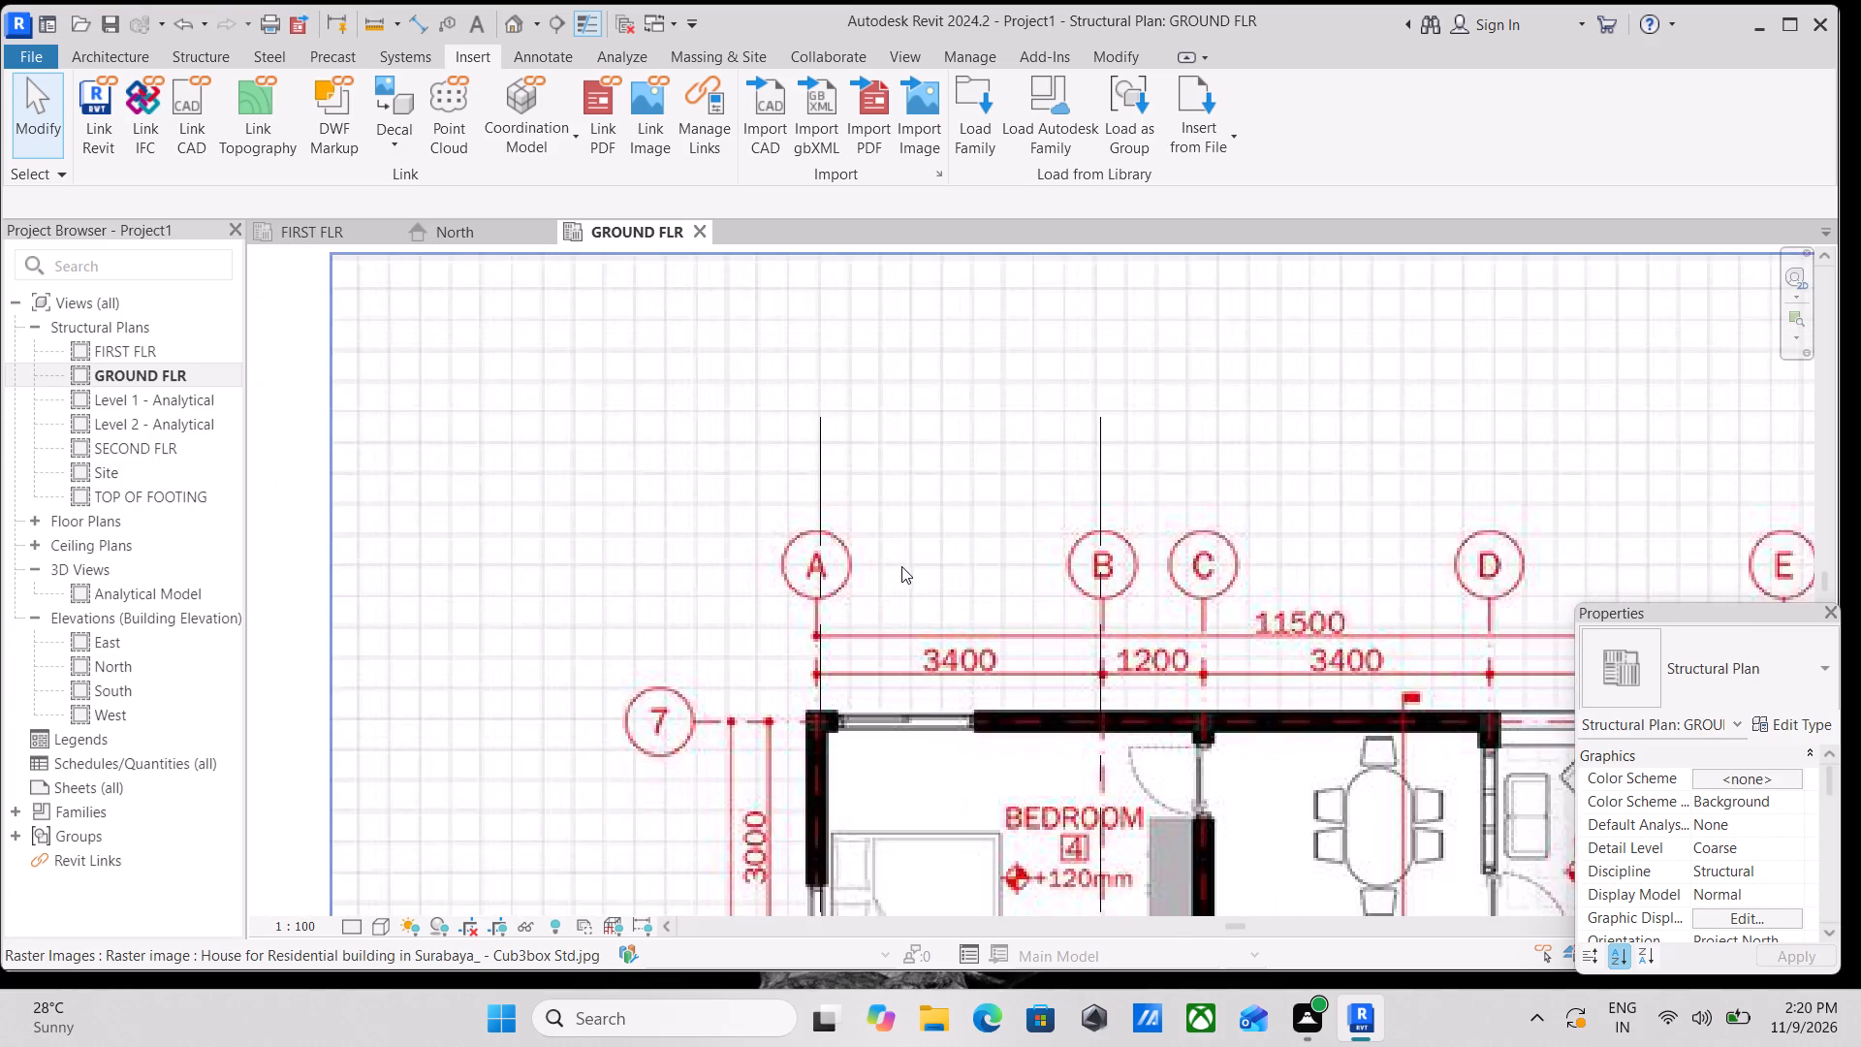
middle_drag(901, 566, 911, 606)
scroll(911, 607, down, 5)
middle_drag(911, 607, 780, 540)
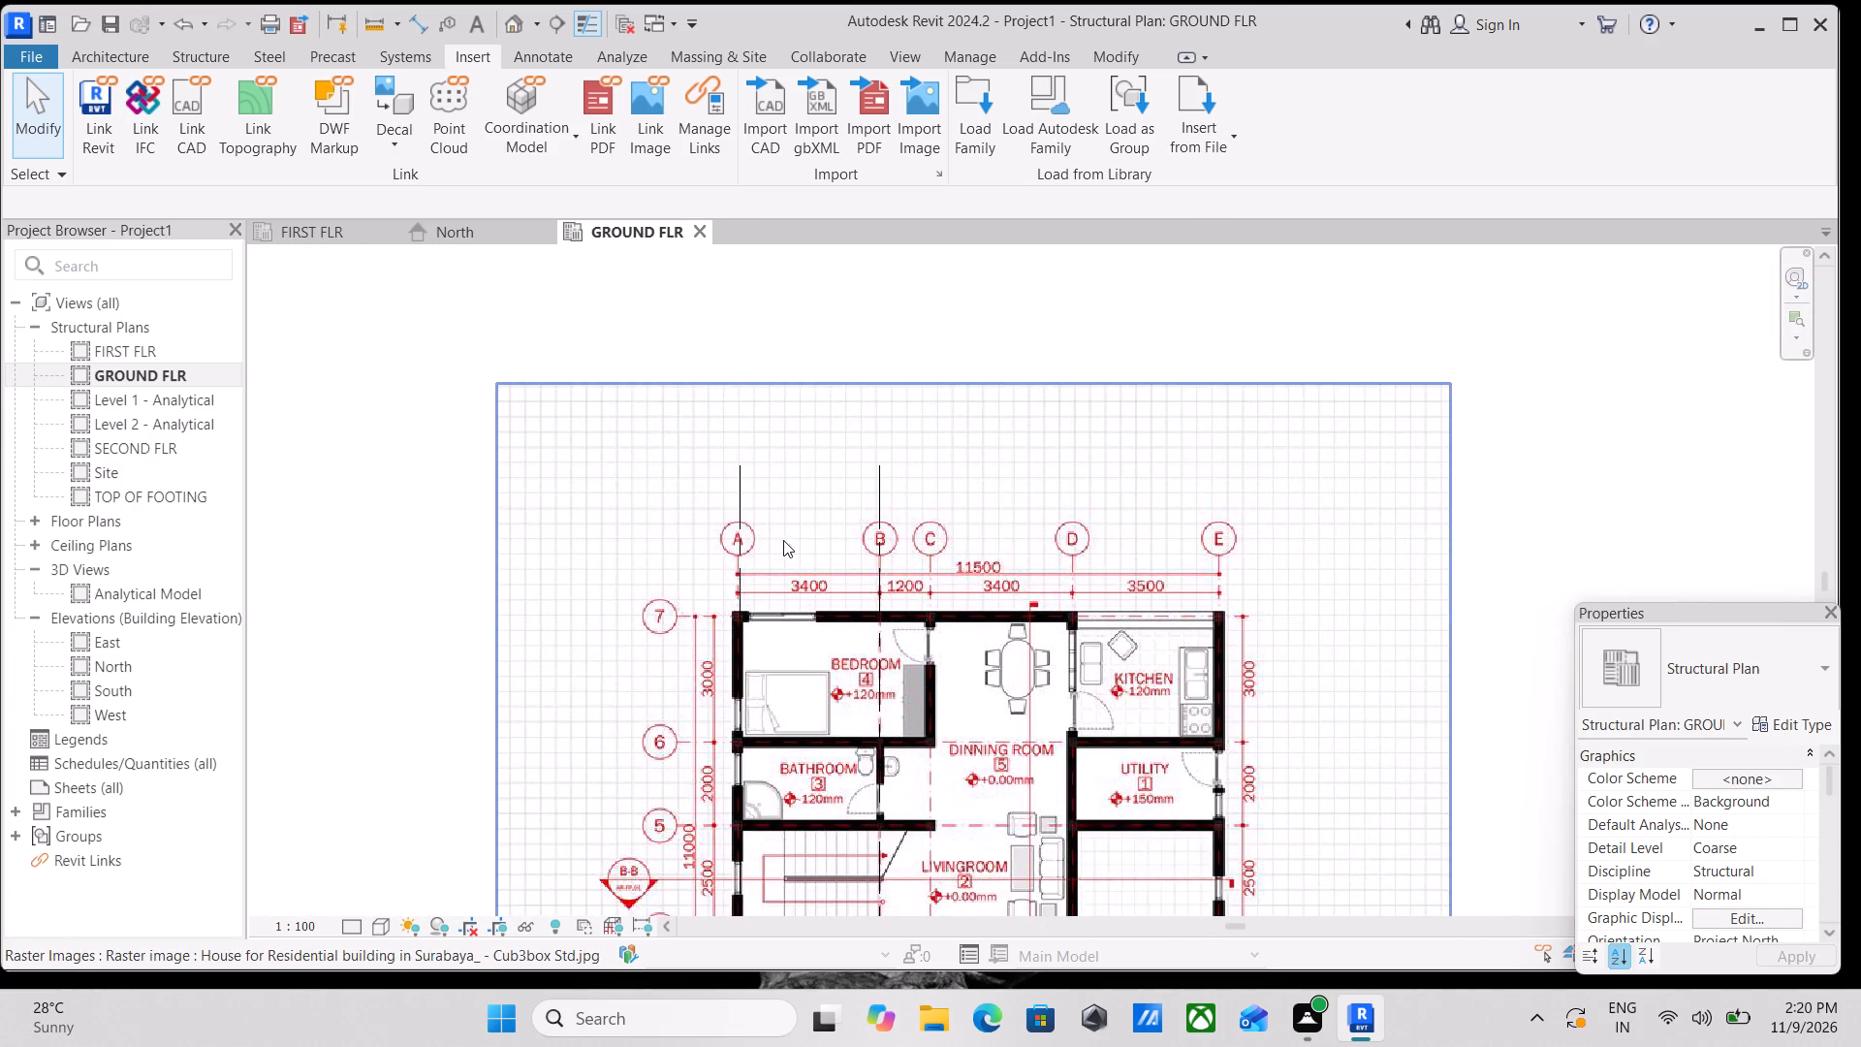
scroll(785, 543, down, 2)
middle_drag(786, 543, 787, 427)
middle_drag(806, 510, 839, 600)
Scale the floor plan image down proportionally from its upper-left corner to about 23190 mm wide, bringing axis A onto the first grid line.
scroll(598, 402, up, 1)
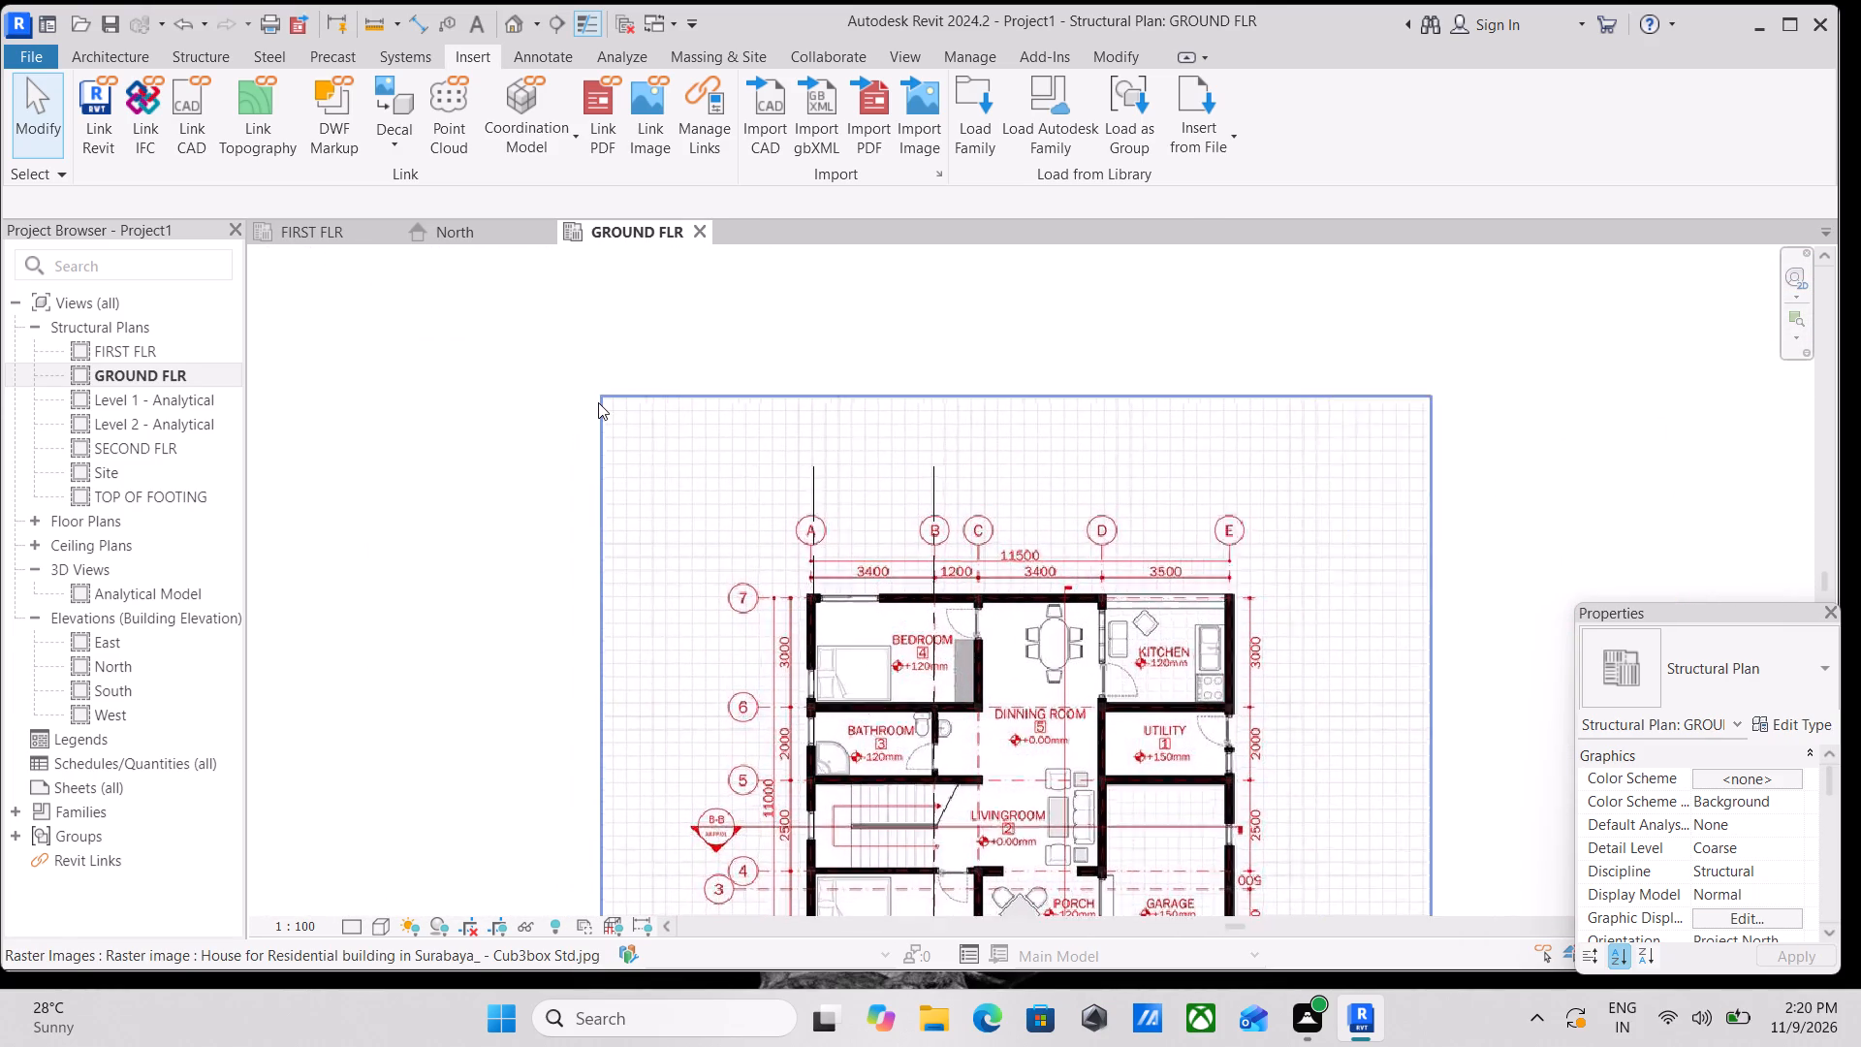
scroll(598, 402, up, 2)
middle_drag(710, 443, 692, 460)
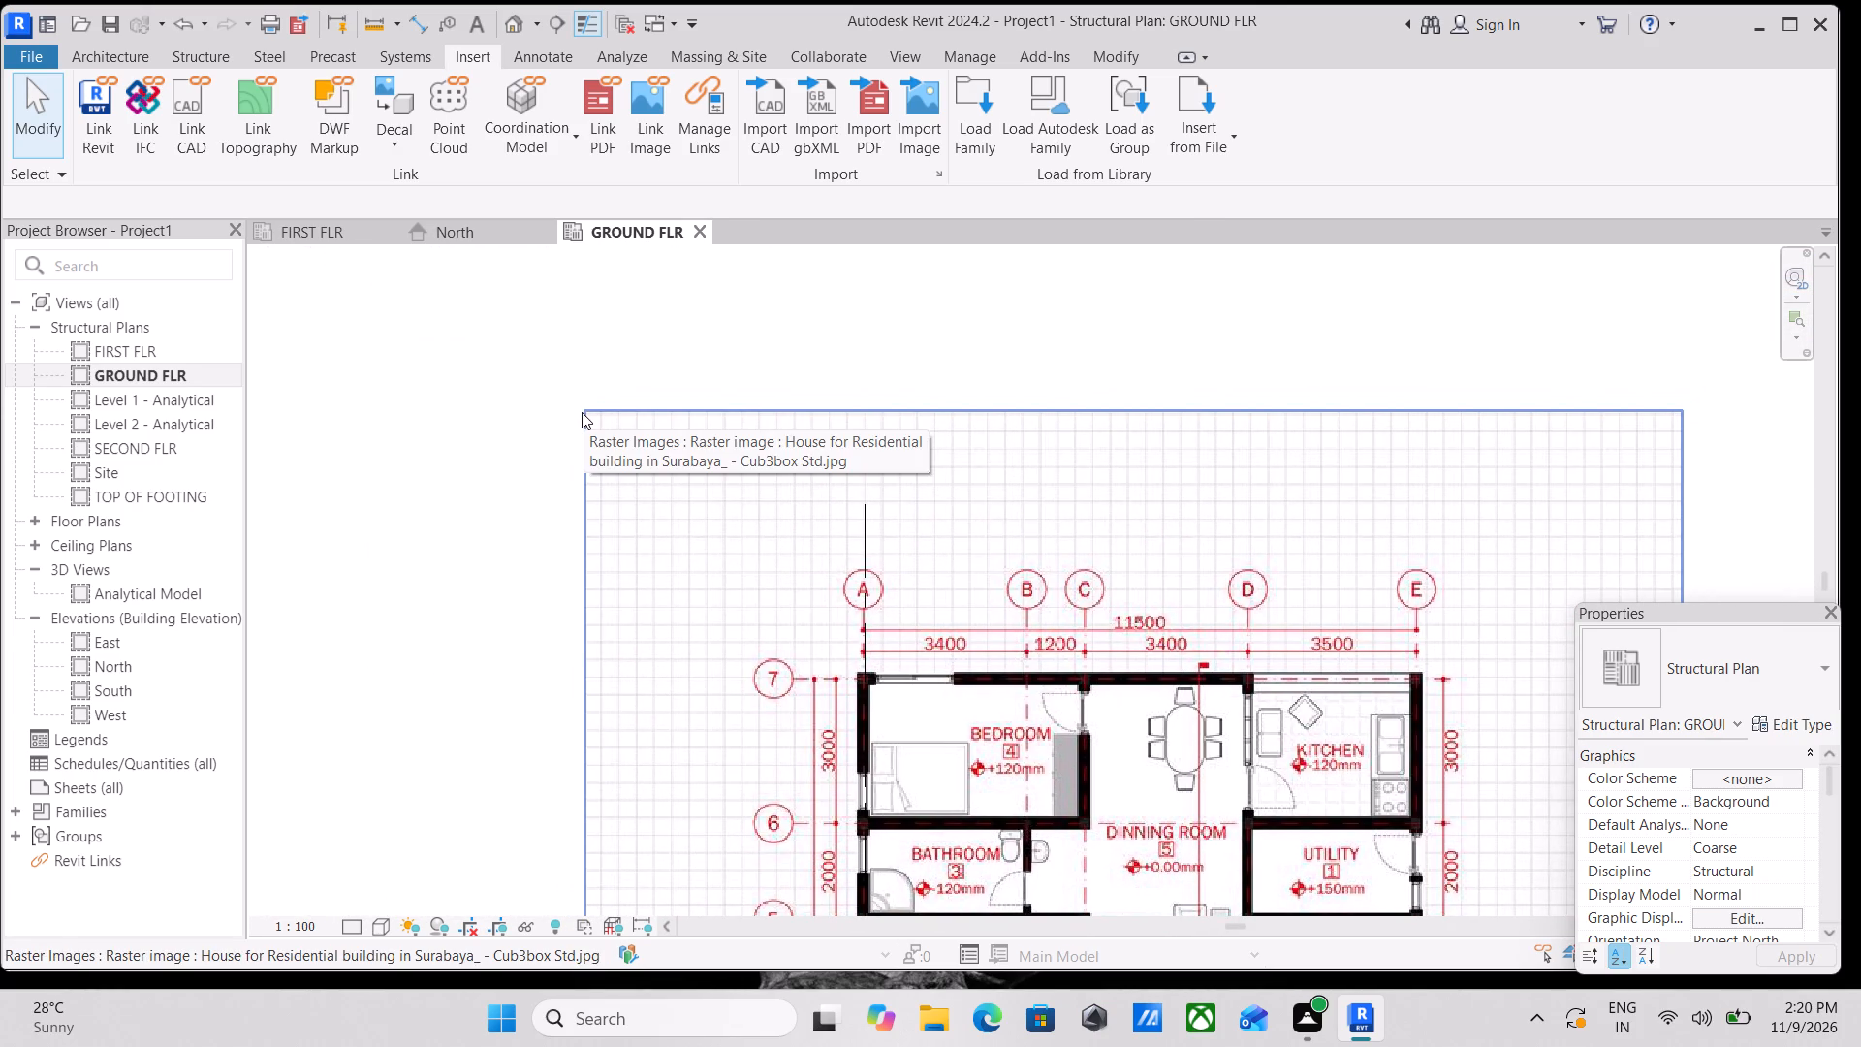
drag(582, 412, 600, 422)
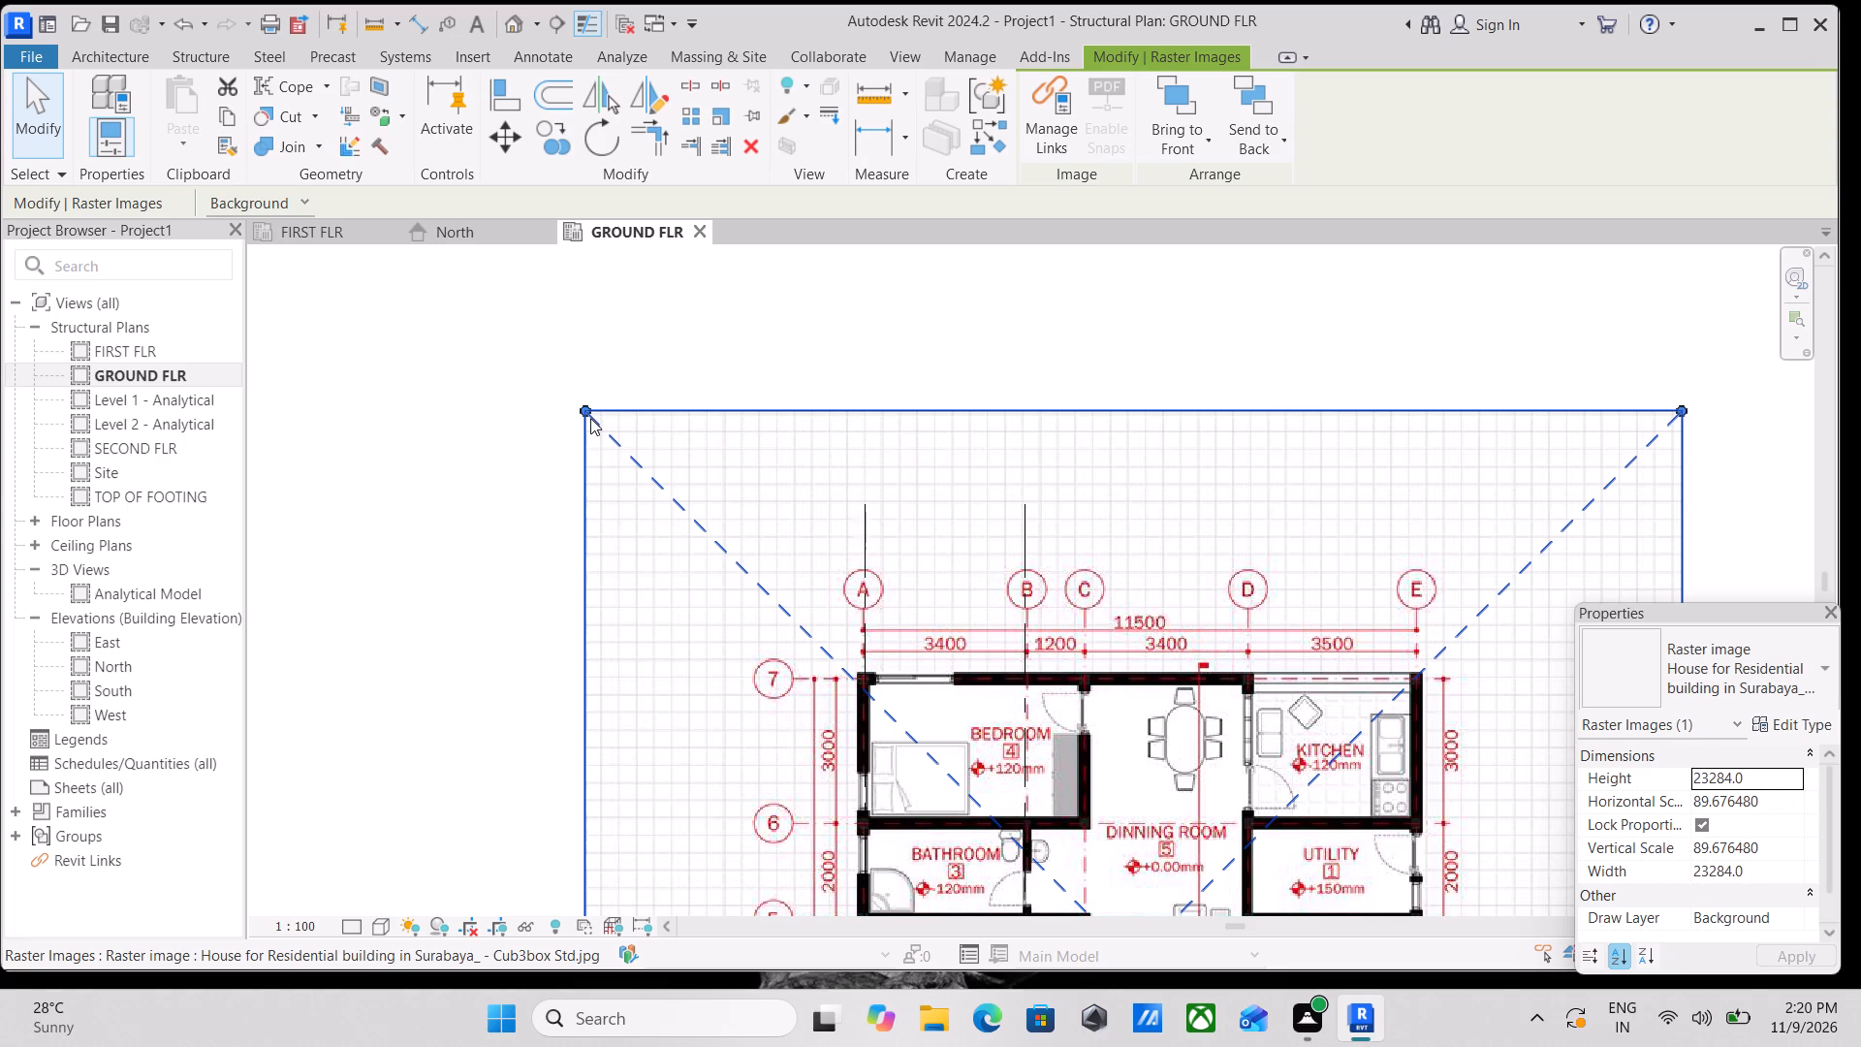
click(586, 410)
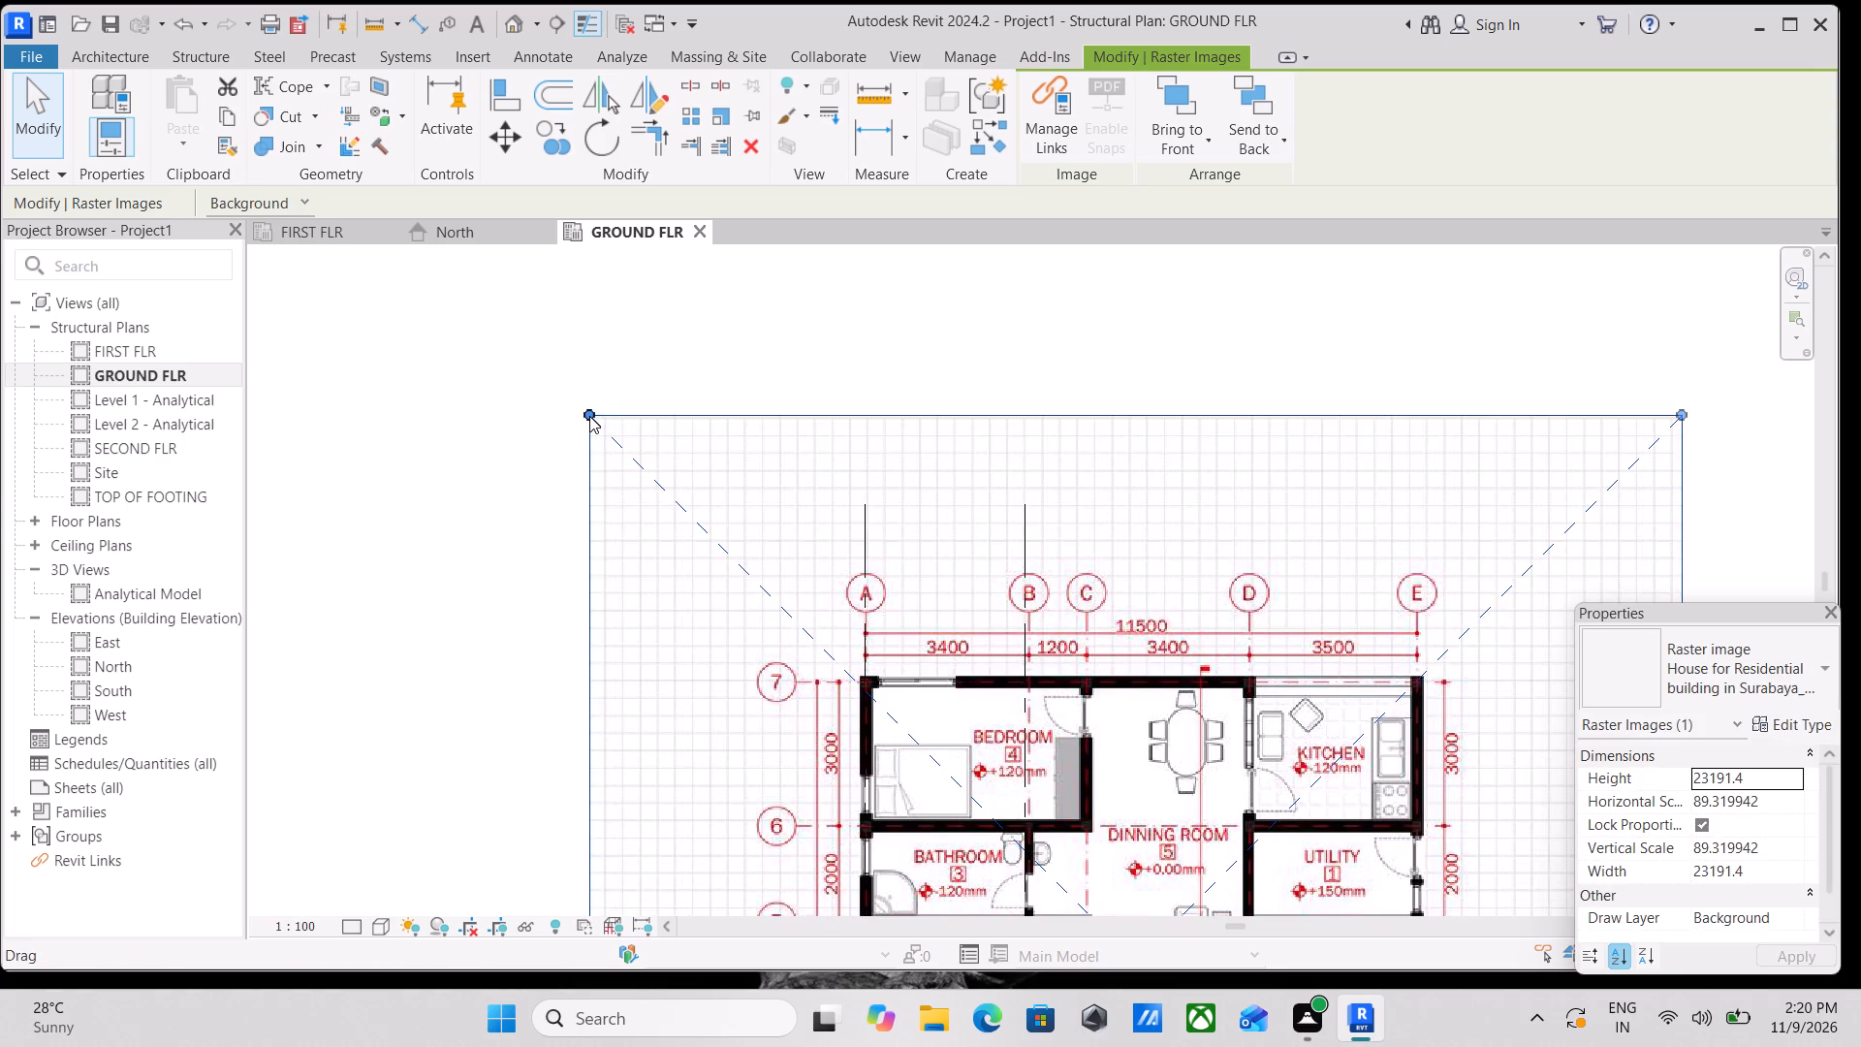
Scale the floor plan image down from its upper-right corner to about 23060 mm wide, bringing axis B closer to the second grid line.
scroll(898, 684, up, 3)
scroll(991, 634, down, 2)
middle_drag(991, 634, 669, 632)
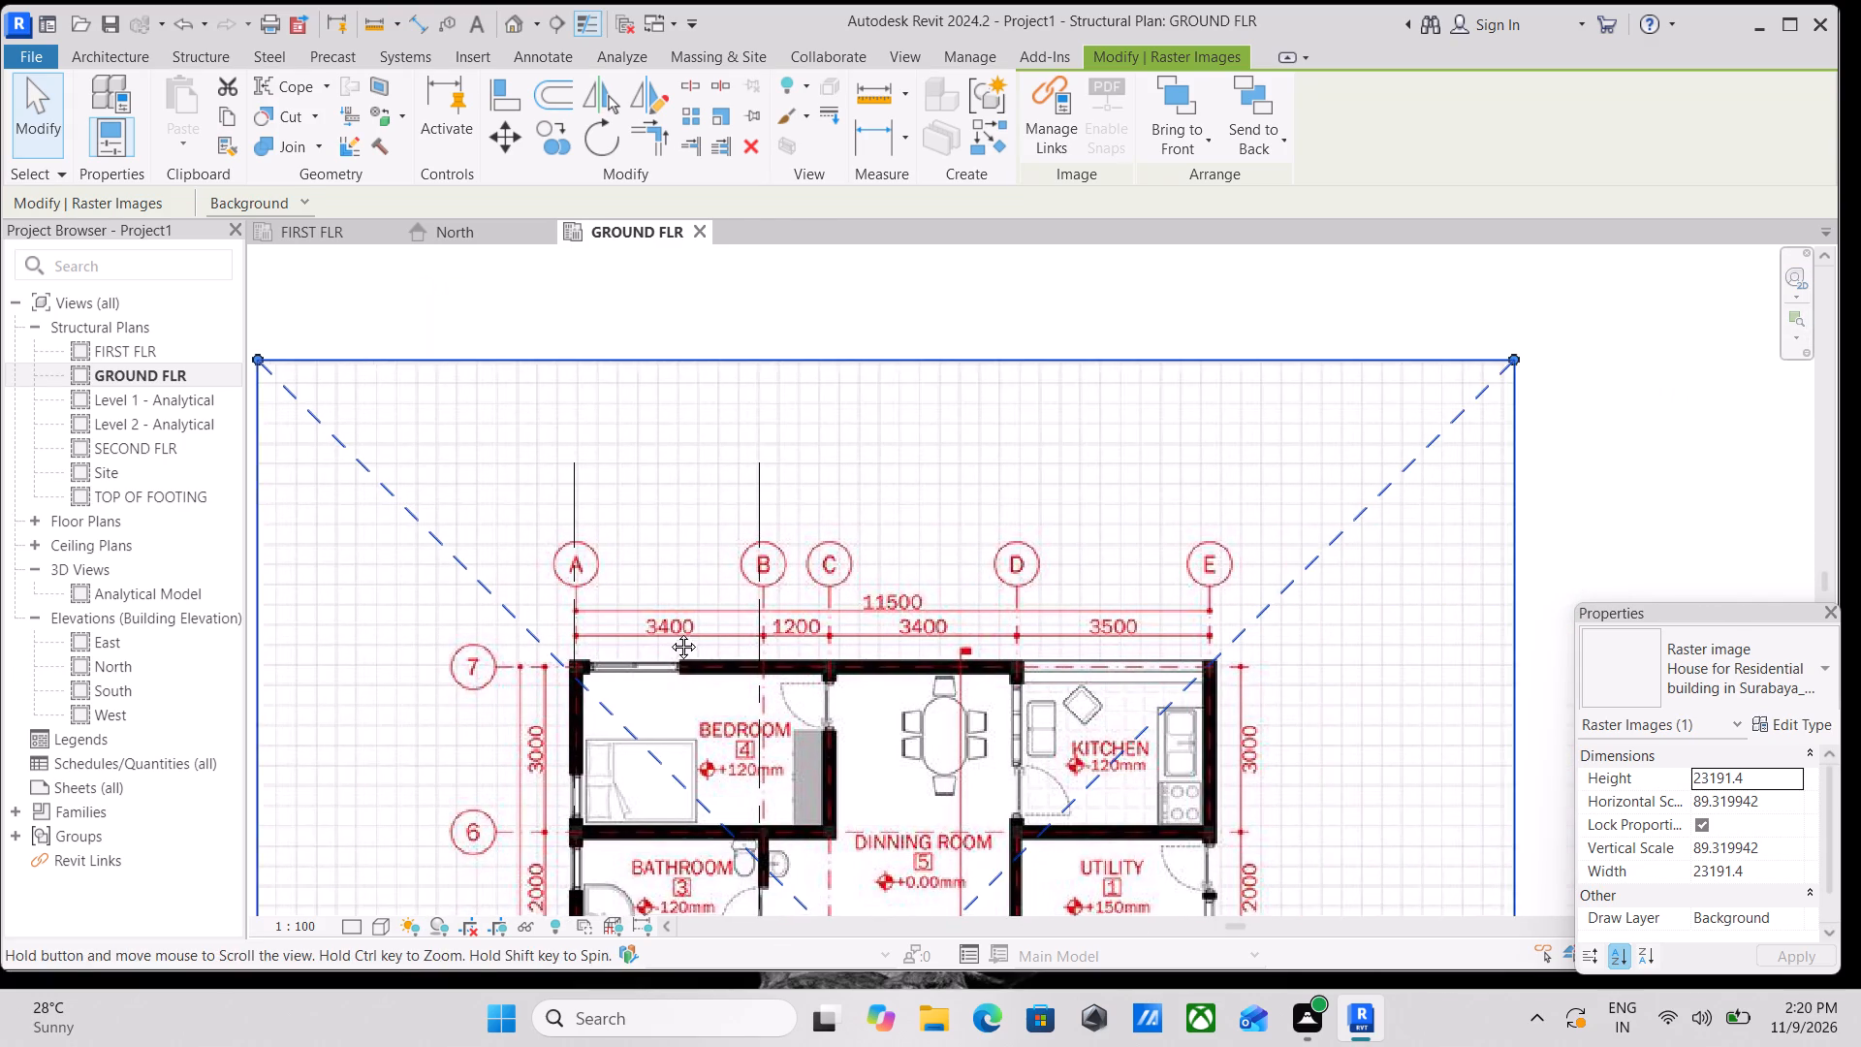
middle_drag(669, 632, 652, 632)
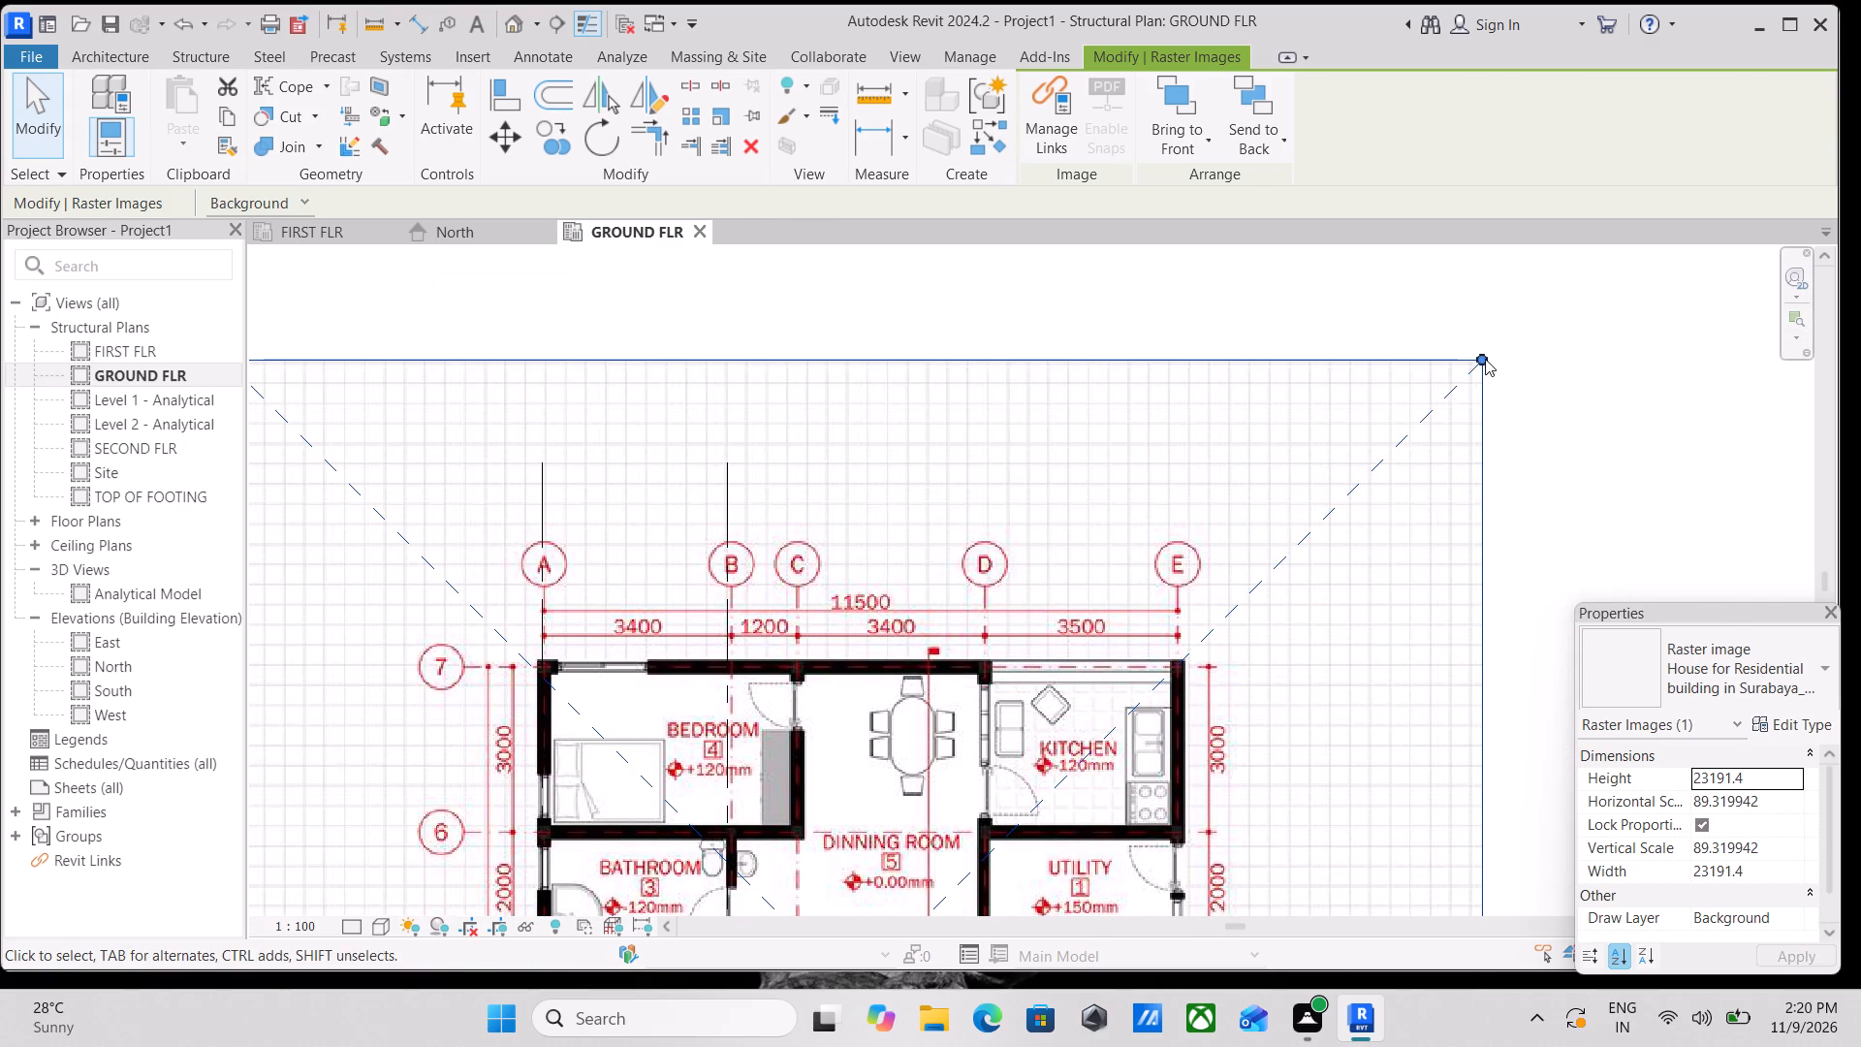
click(1477, 359)
scroll(1206, 451, up, 1)
middle_drag(1206, 451, 1296, 412)
scroll(1503, 282, down, 1)
middle_drag(1557, 331, 1509, 386)
scroll(1553, 371, up, 2)
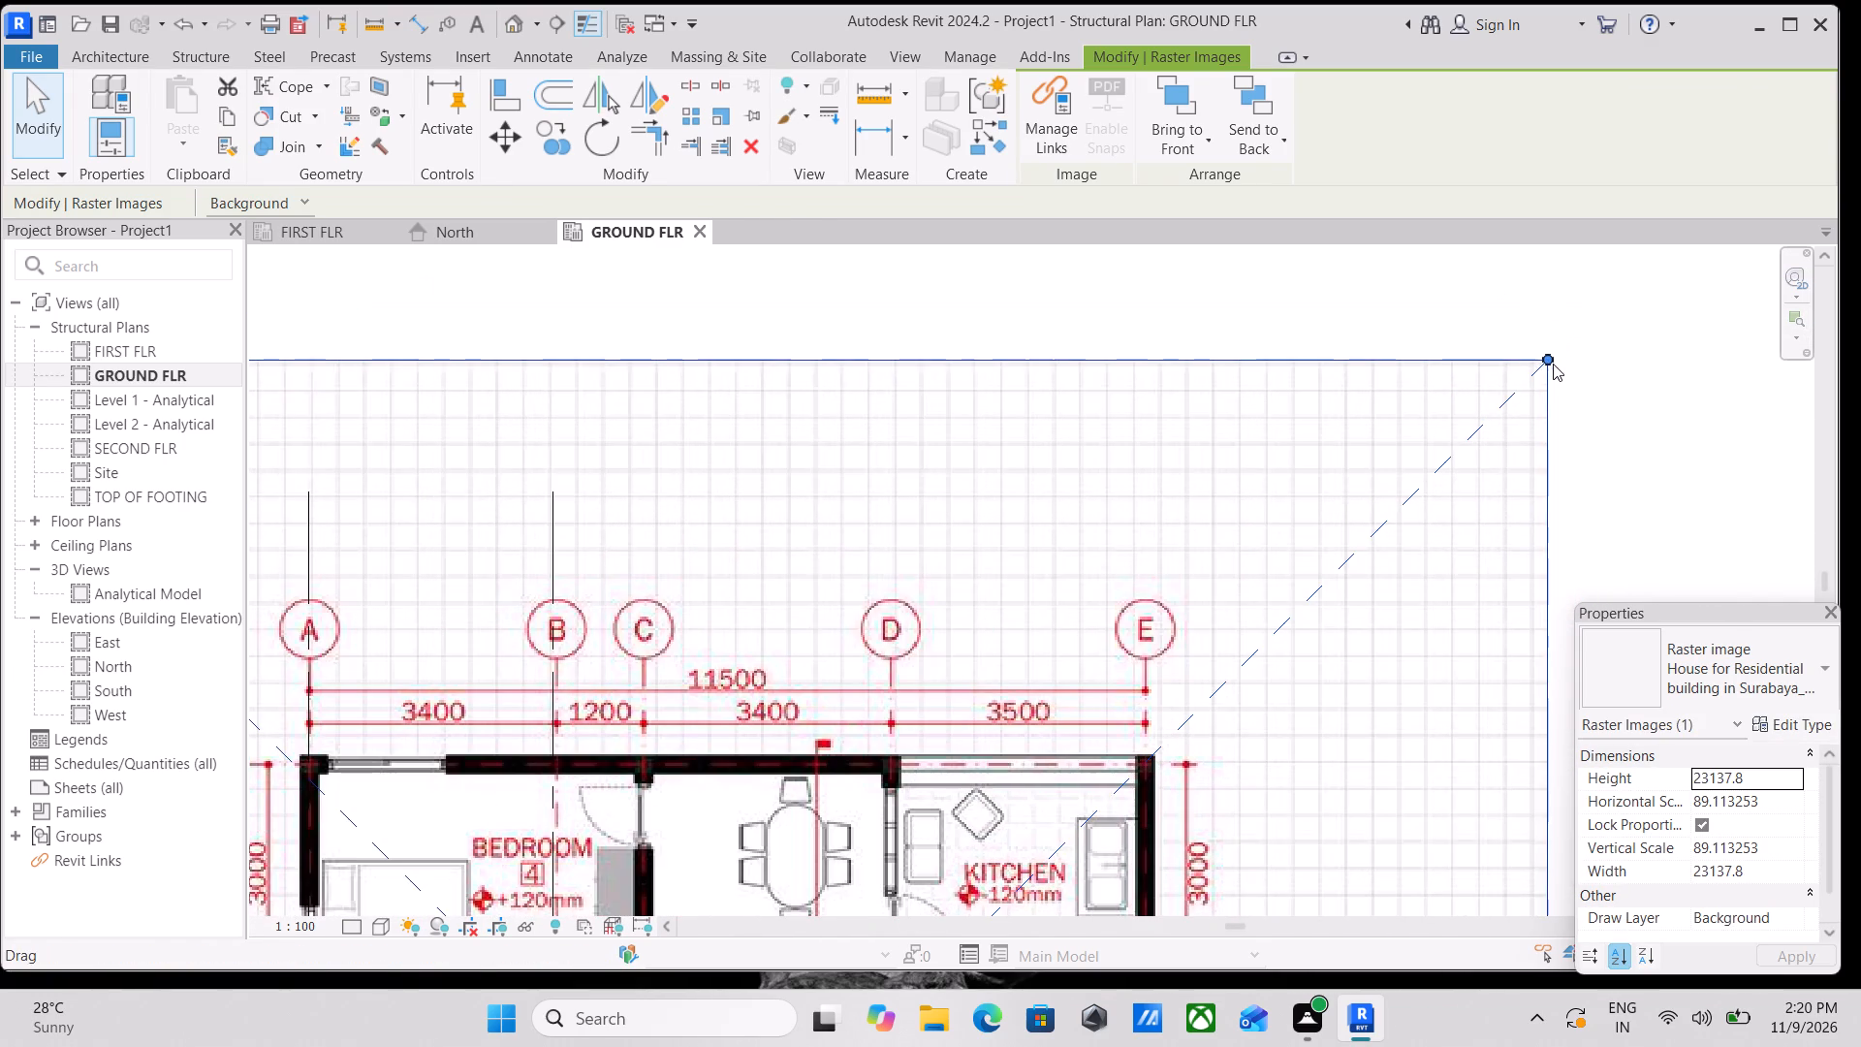
click(1548, 357)
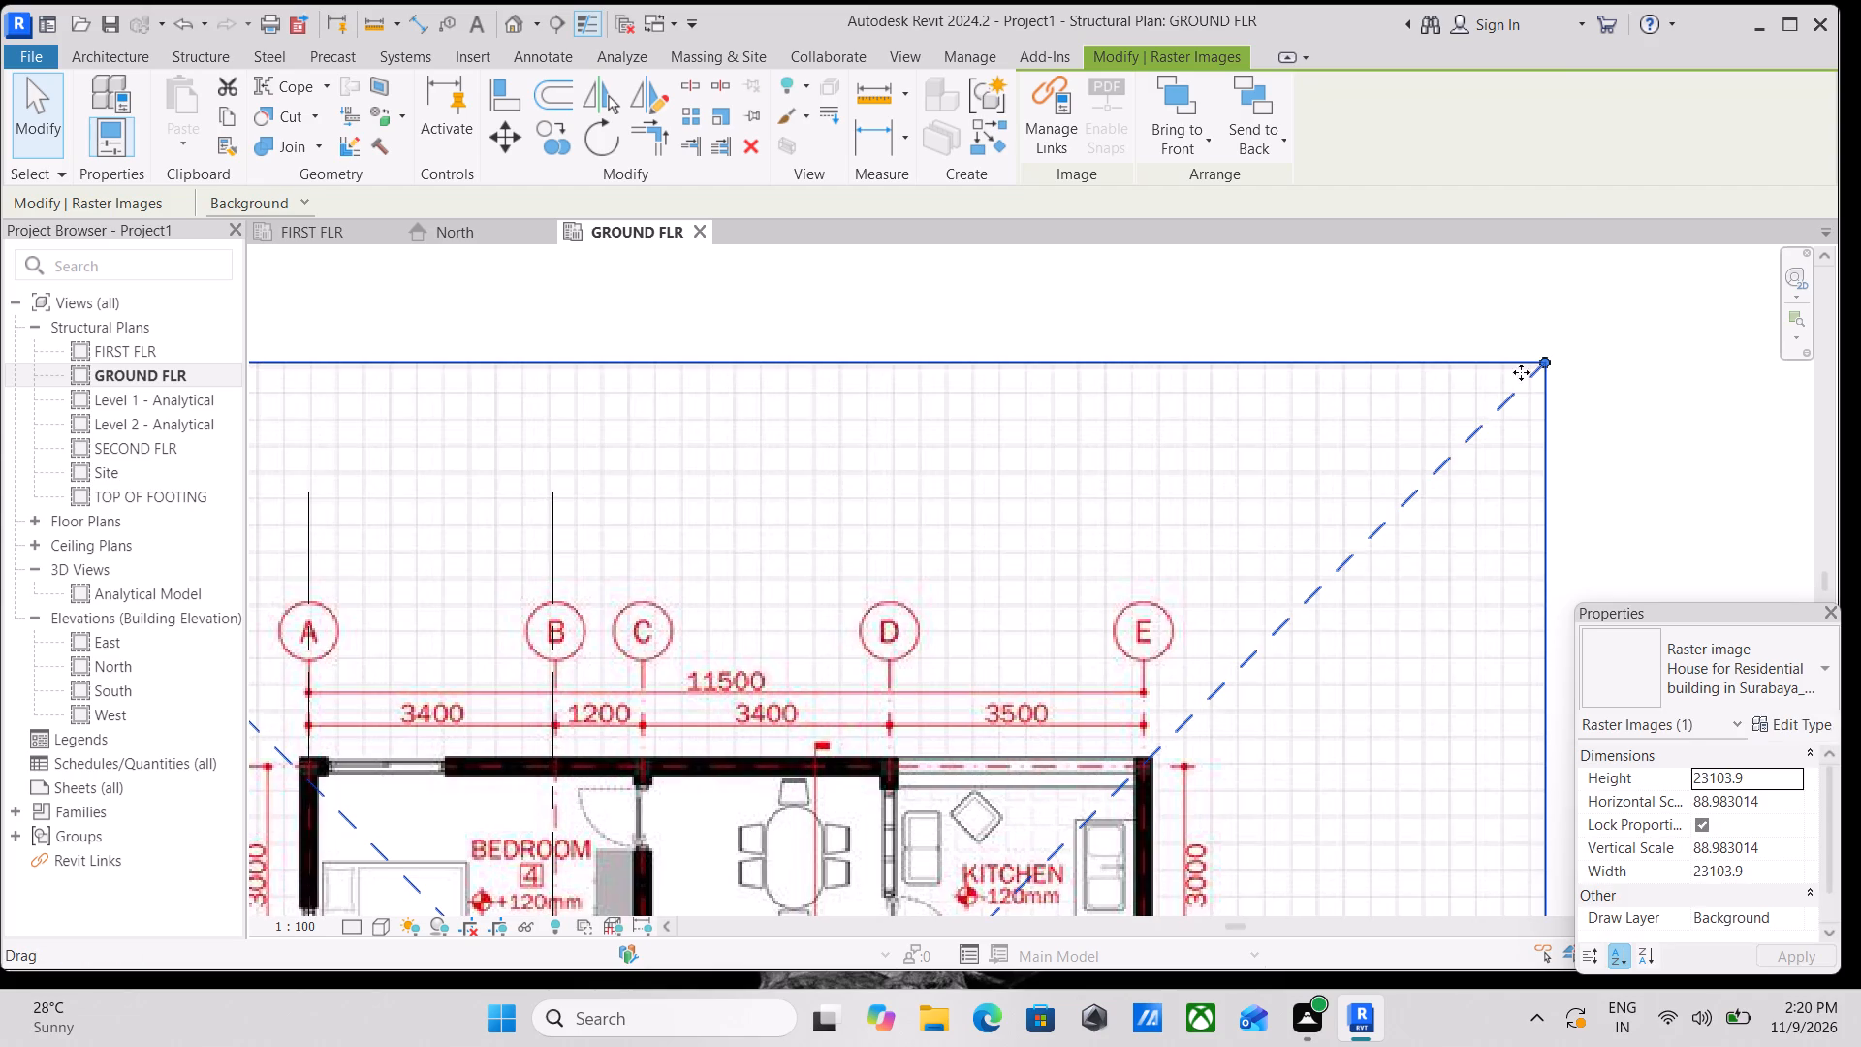
click(1544, 360)
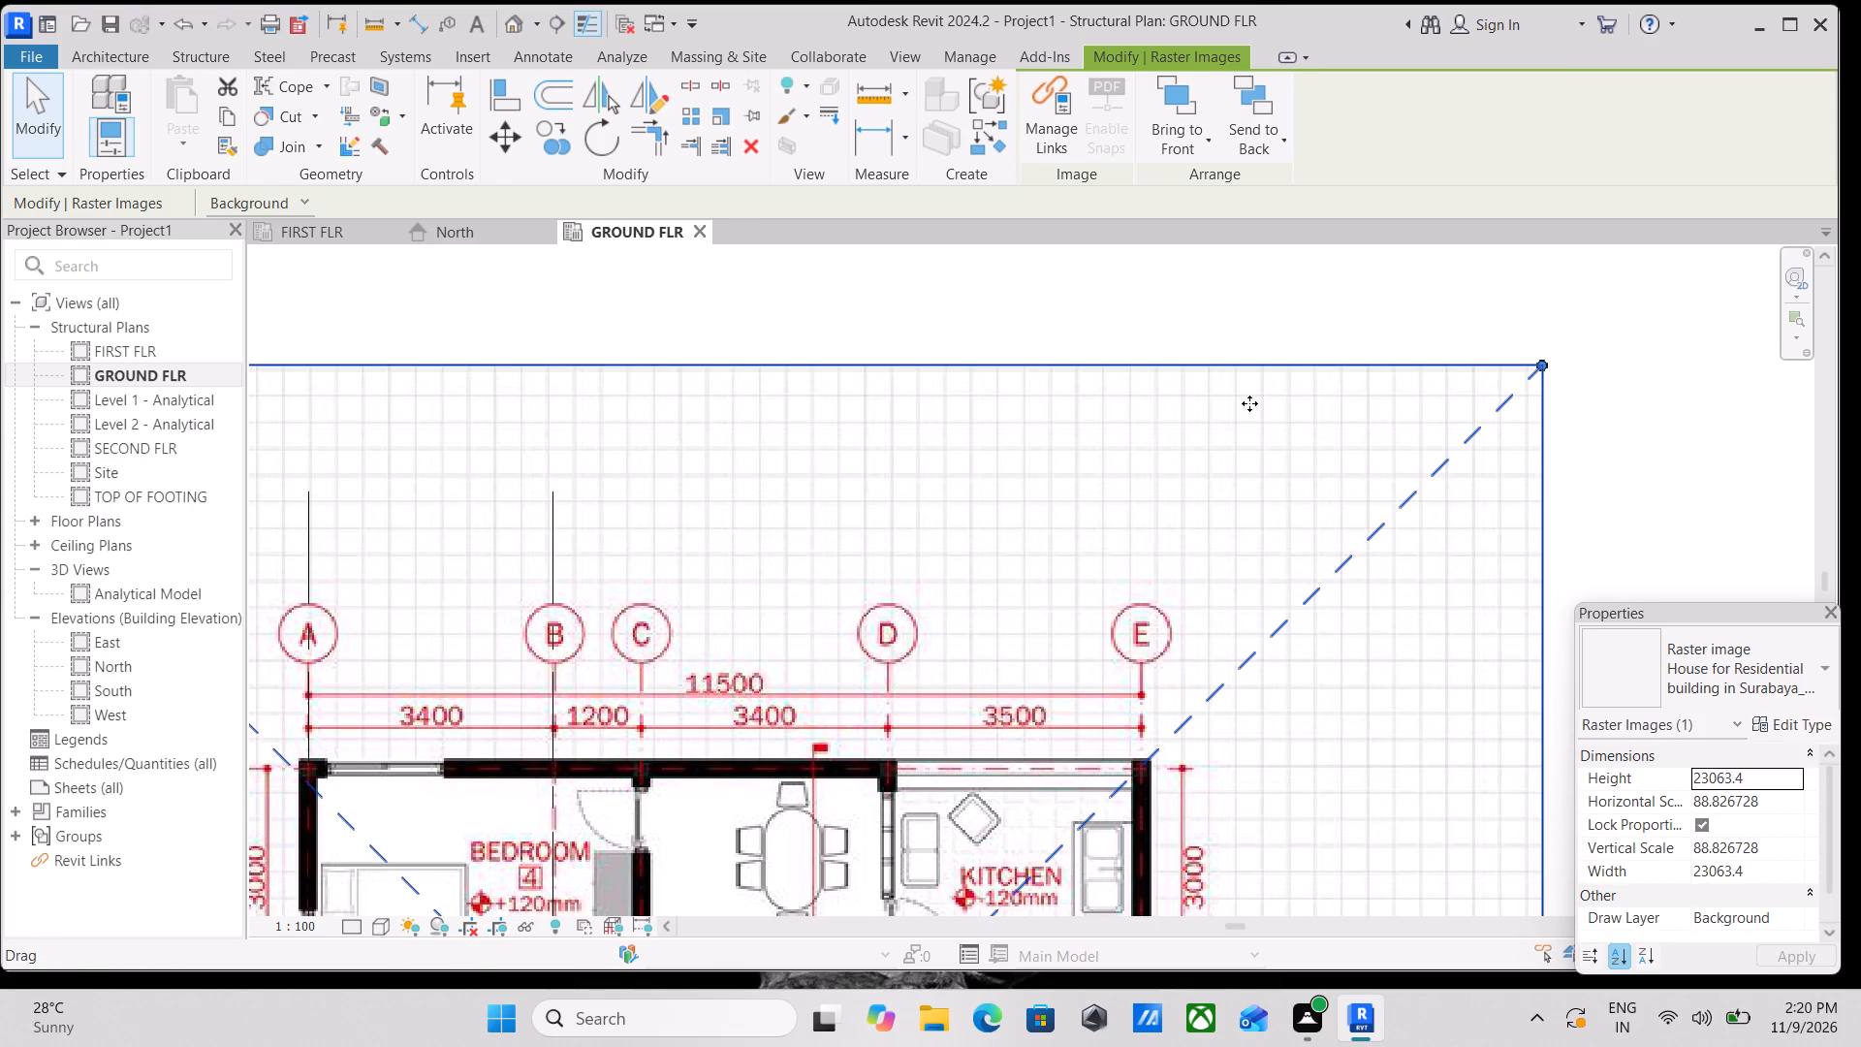
Check axes A and B against the grids, and reduce the image from its upper-right corner to about 23050 mm wide.
middle_drag(1249, 403, 1423, 314)
scroll(1255, 400, up, 1)
scroll(771, 638, up, 4)
scroll(678, 625, down, 3)
middle_drag(678, 625, 890, 606)
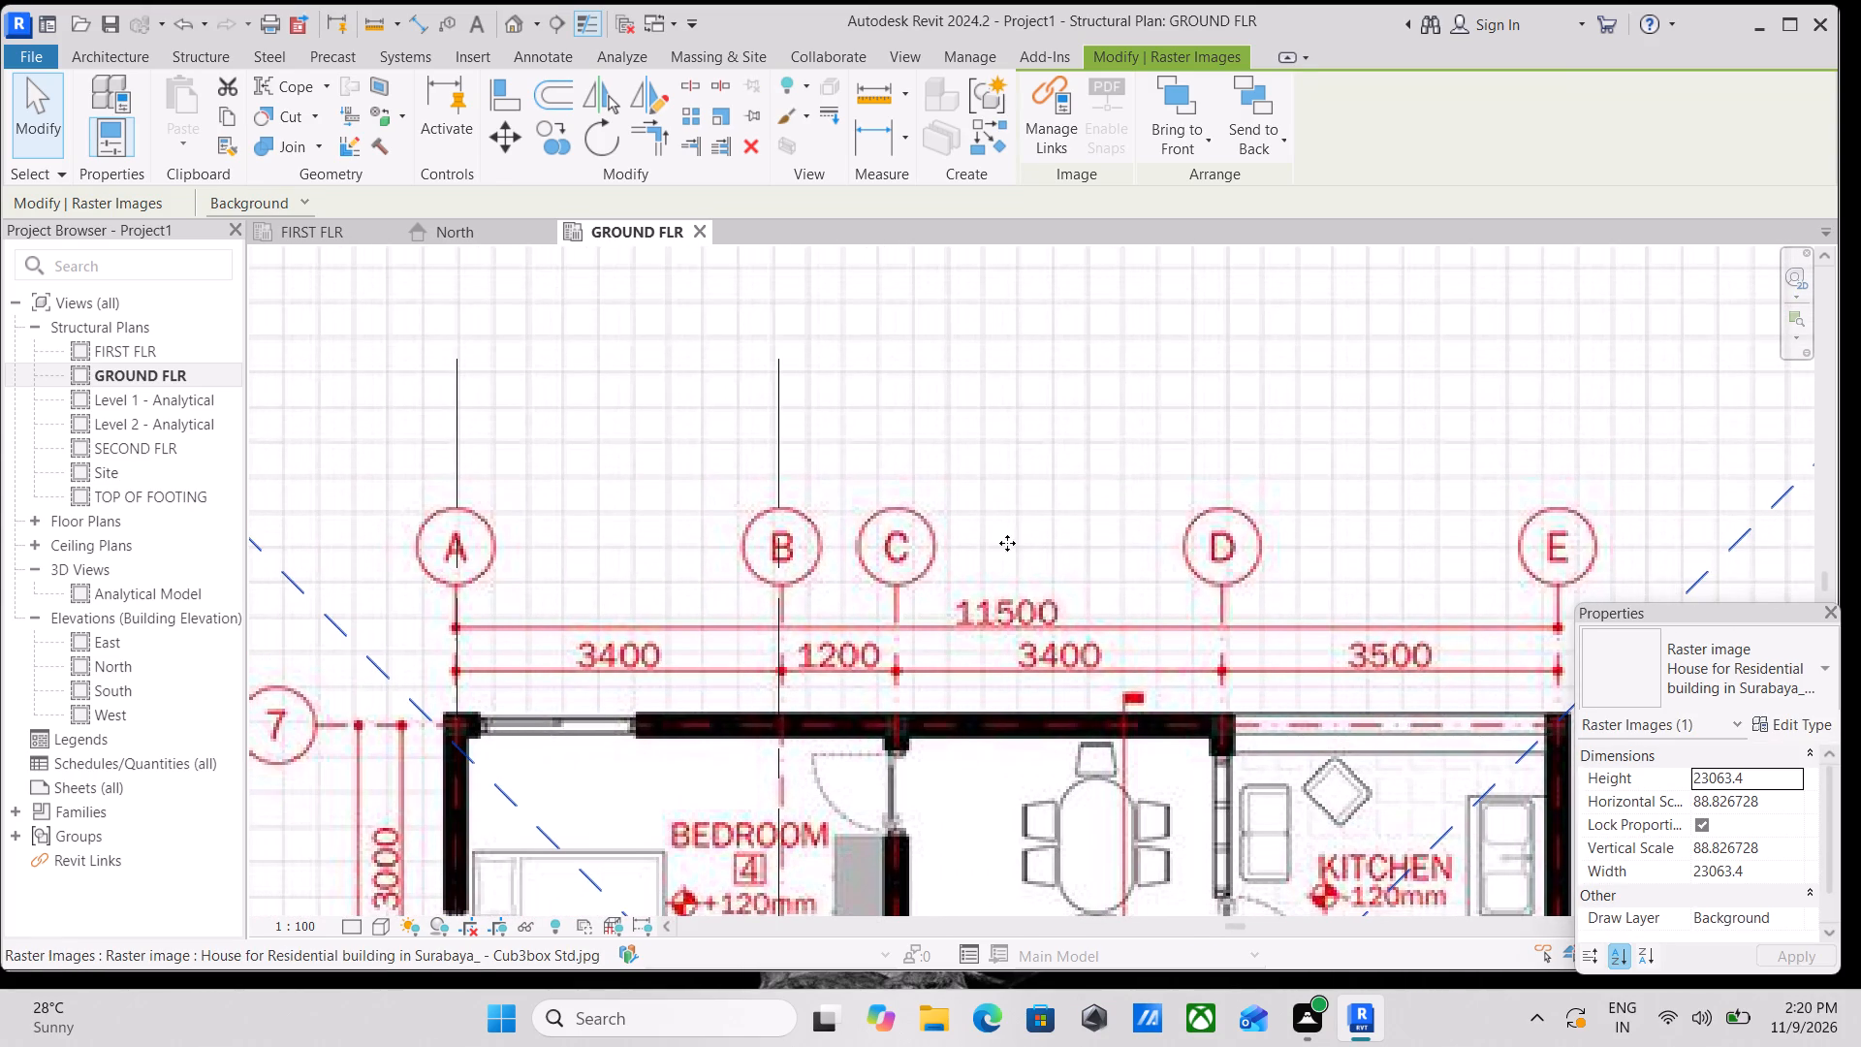
middle_drag(1136, 453, 806, 569)
scroll(1115, 420, down, 2)
middle_drag(1115, 420, 1020, 495)
scroll(1475, 397, up, 2)
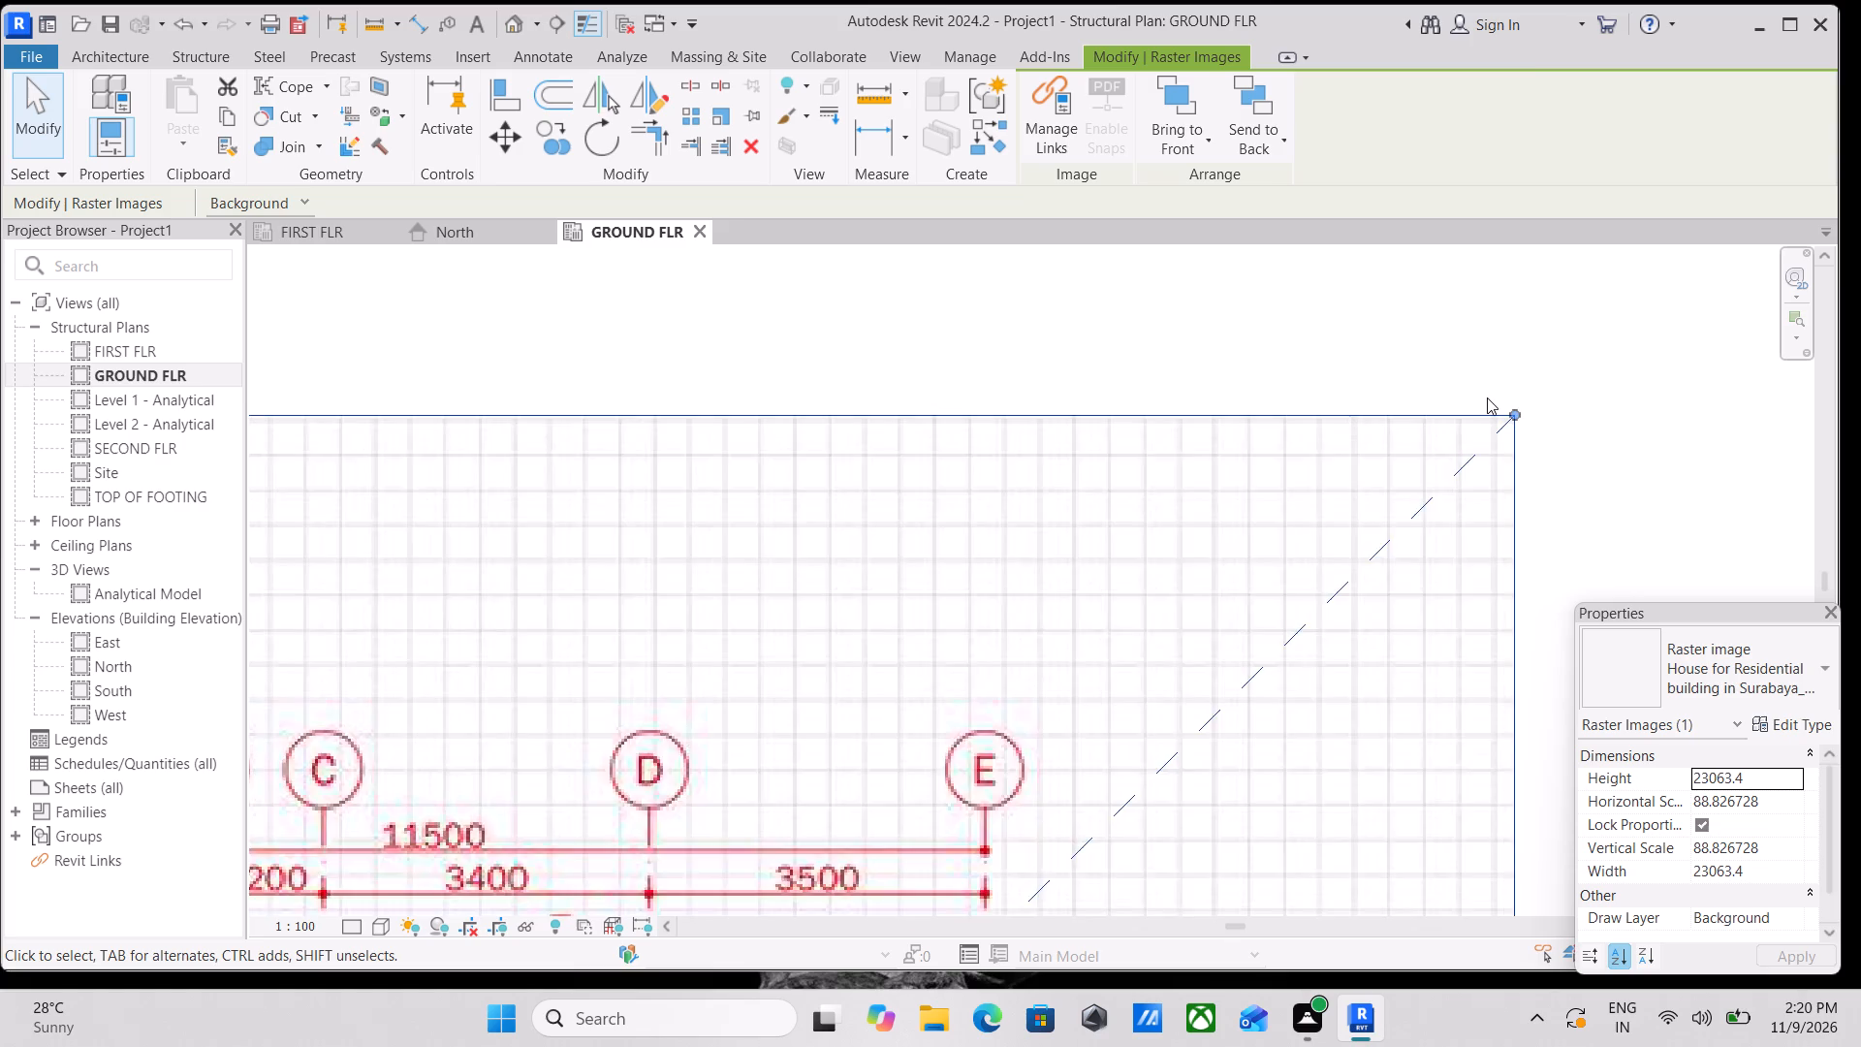
scroll(1487, 397, up, 4)
click(1518, 423)
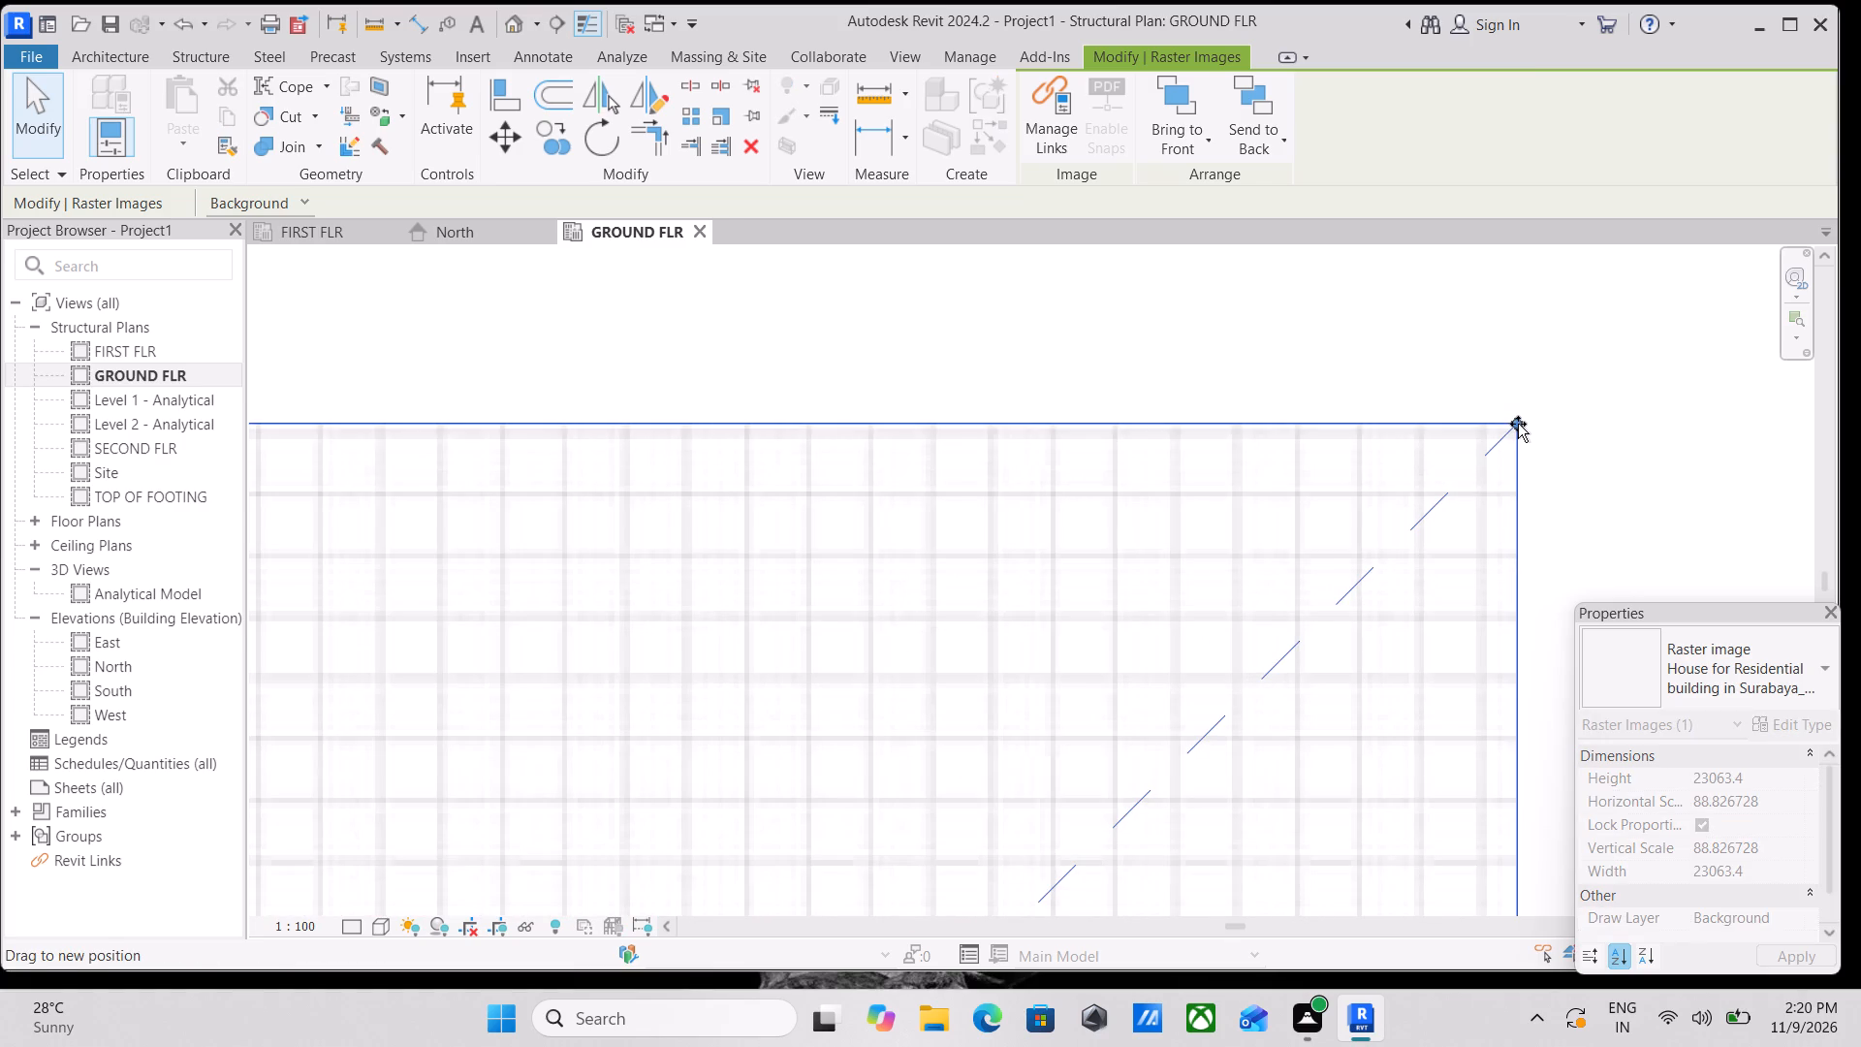
Fine-tune the floor plan image from its upper-right corner to about 23020 mm wide, aligning axis B with the second grid line.
scroll(1199, 460, down, 2)
middle_drag(1199, 460, 1497, 313)
scroll(1151, 431, down, 2)
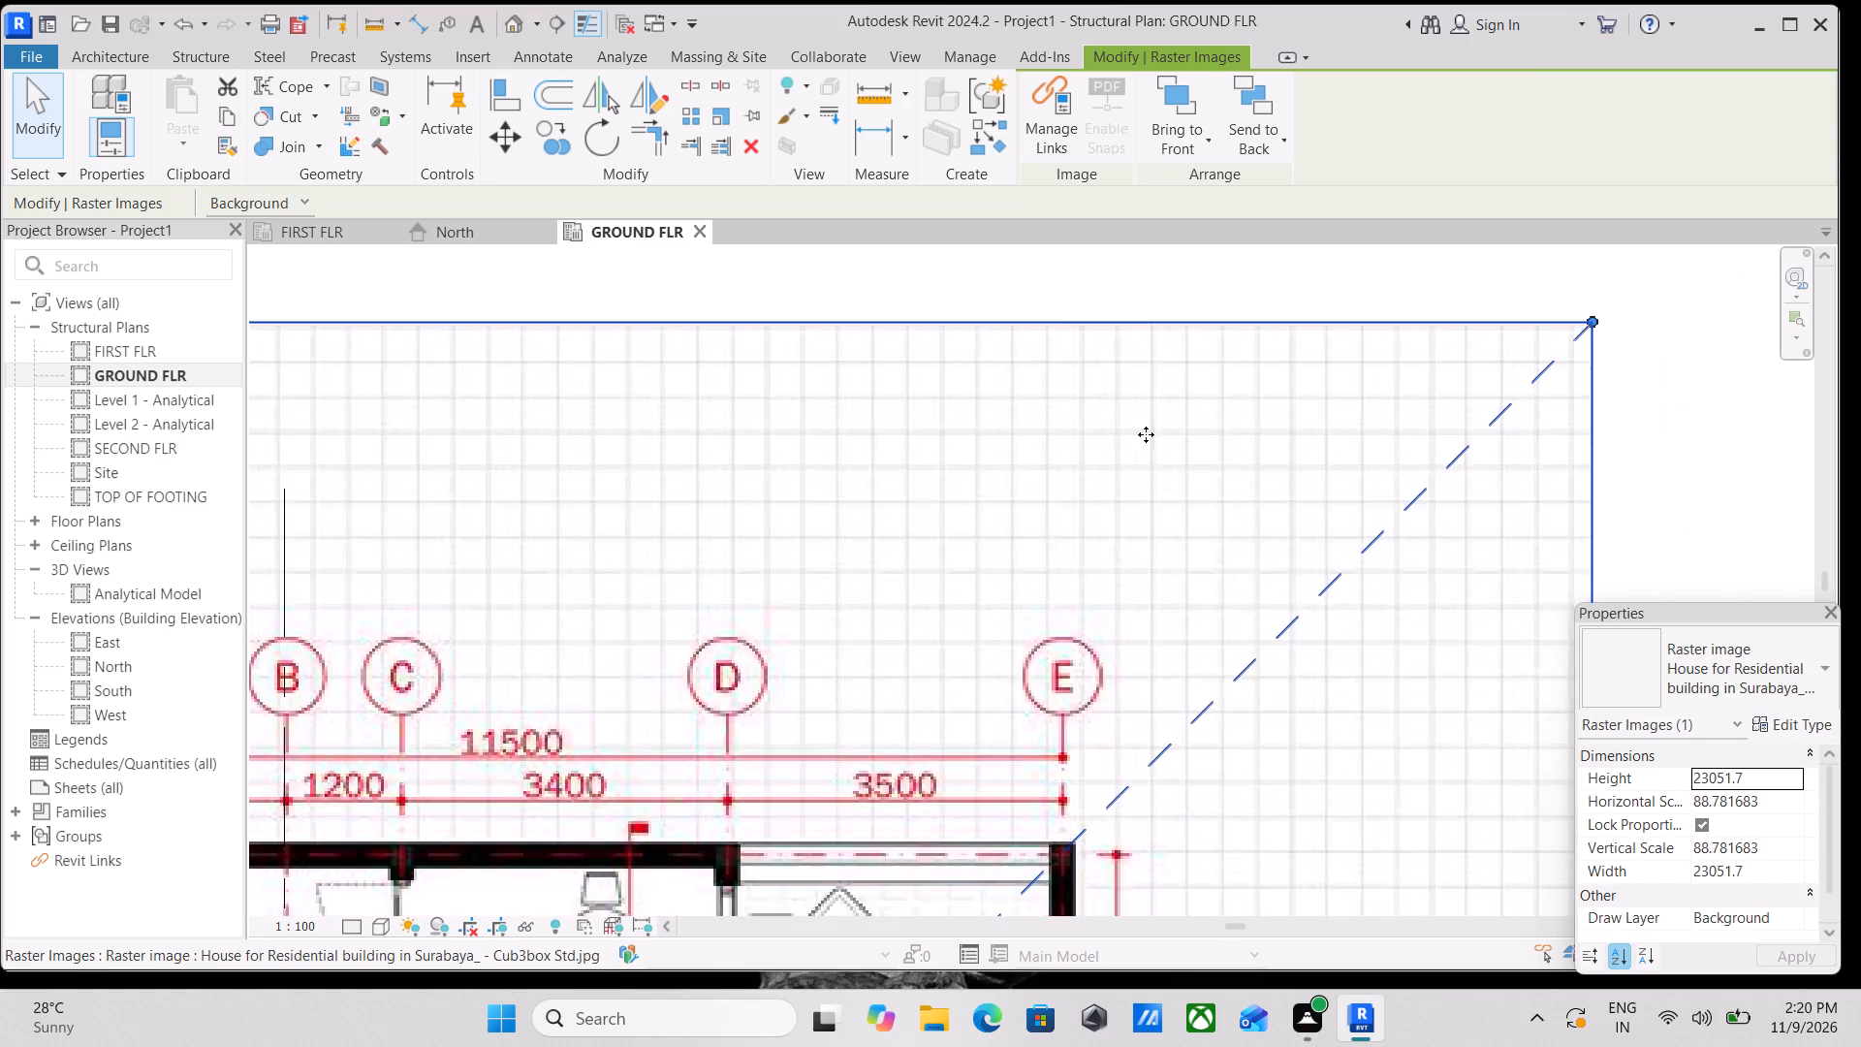
middle_drag(1165, 428, 1352, 335)
scroll(1352, 335, down, 1)
middle_drag(1005, 445, 986, 482)
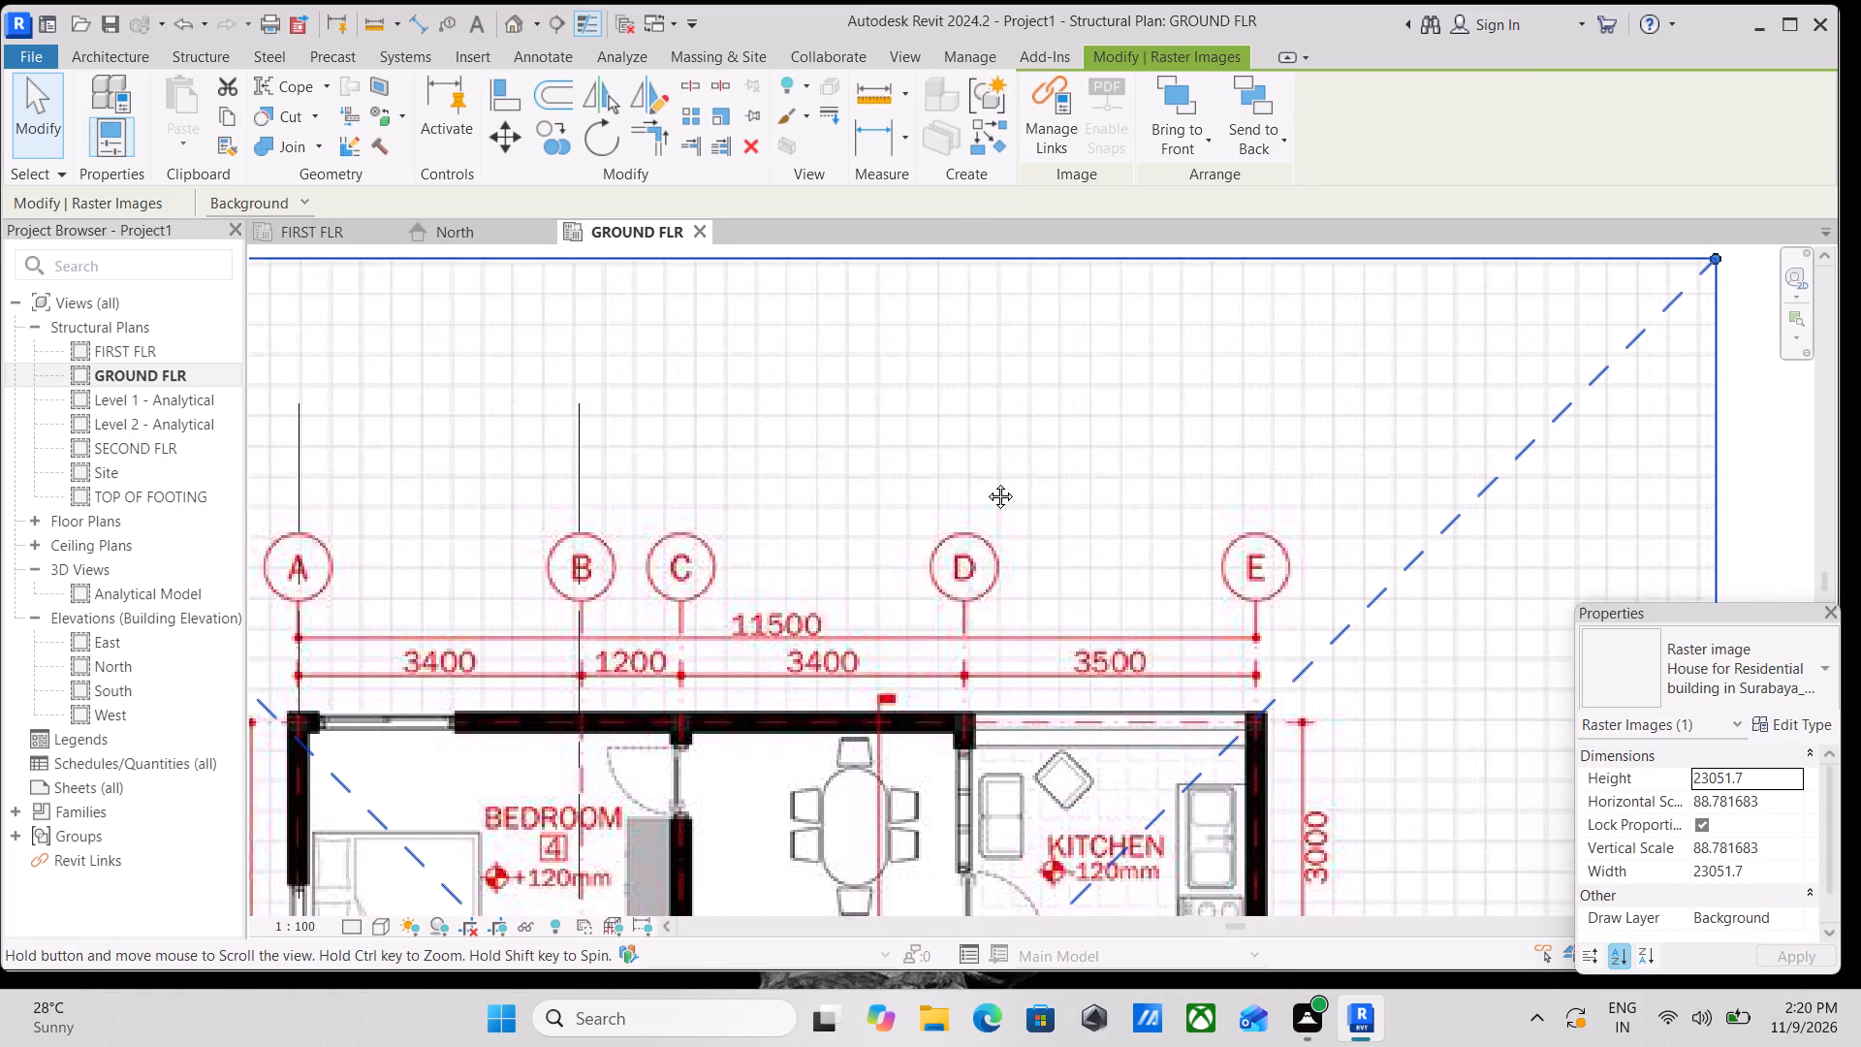
middle_drag(986, 482, 984, 485)
middle_drag(1229, 366, 1057, 453)
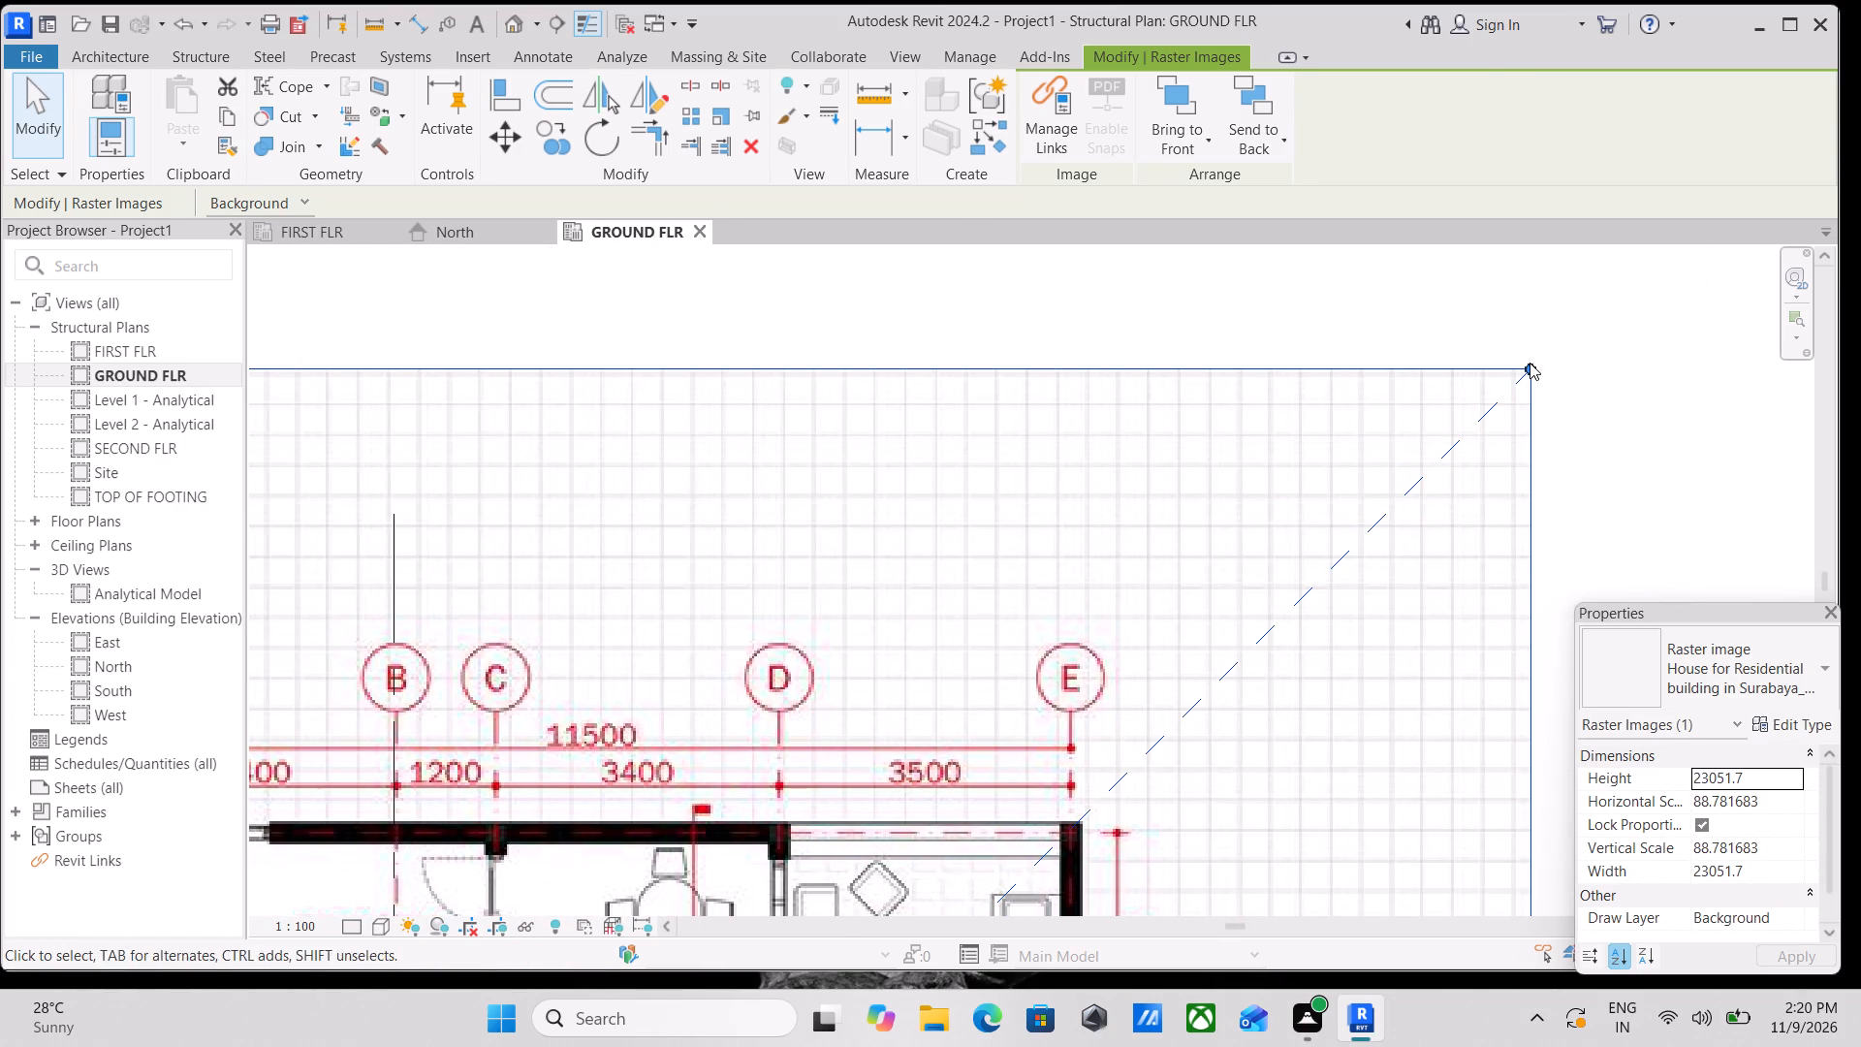
click(1530, 363)
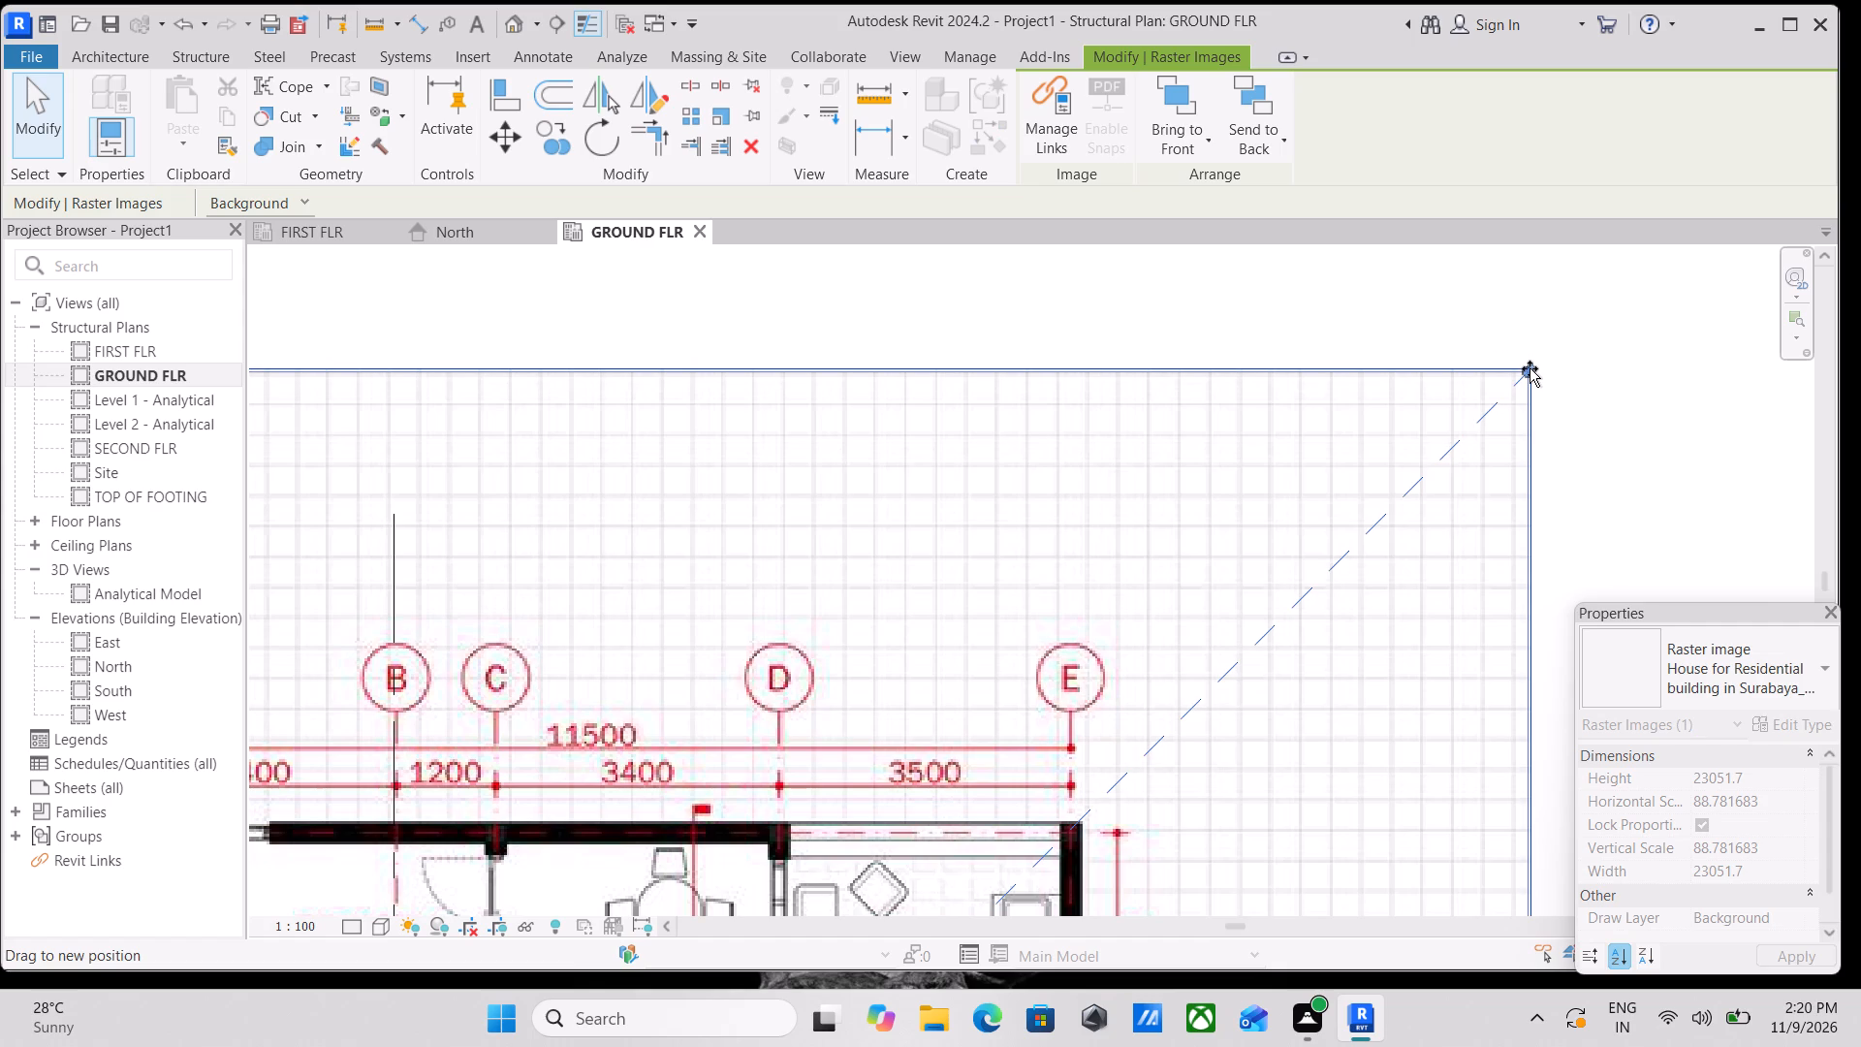
Draw a vertical grid along the plan's axis C, about 1228 mm from grid 2, ending level with the existing grids below the plan.
scroll(1121, 425, down, 2)
middle_drag(1129, 424, 1311, 362)
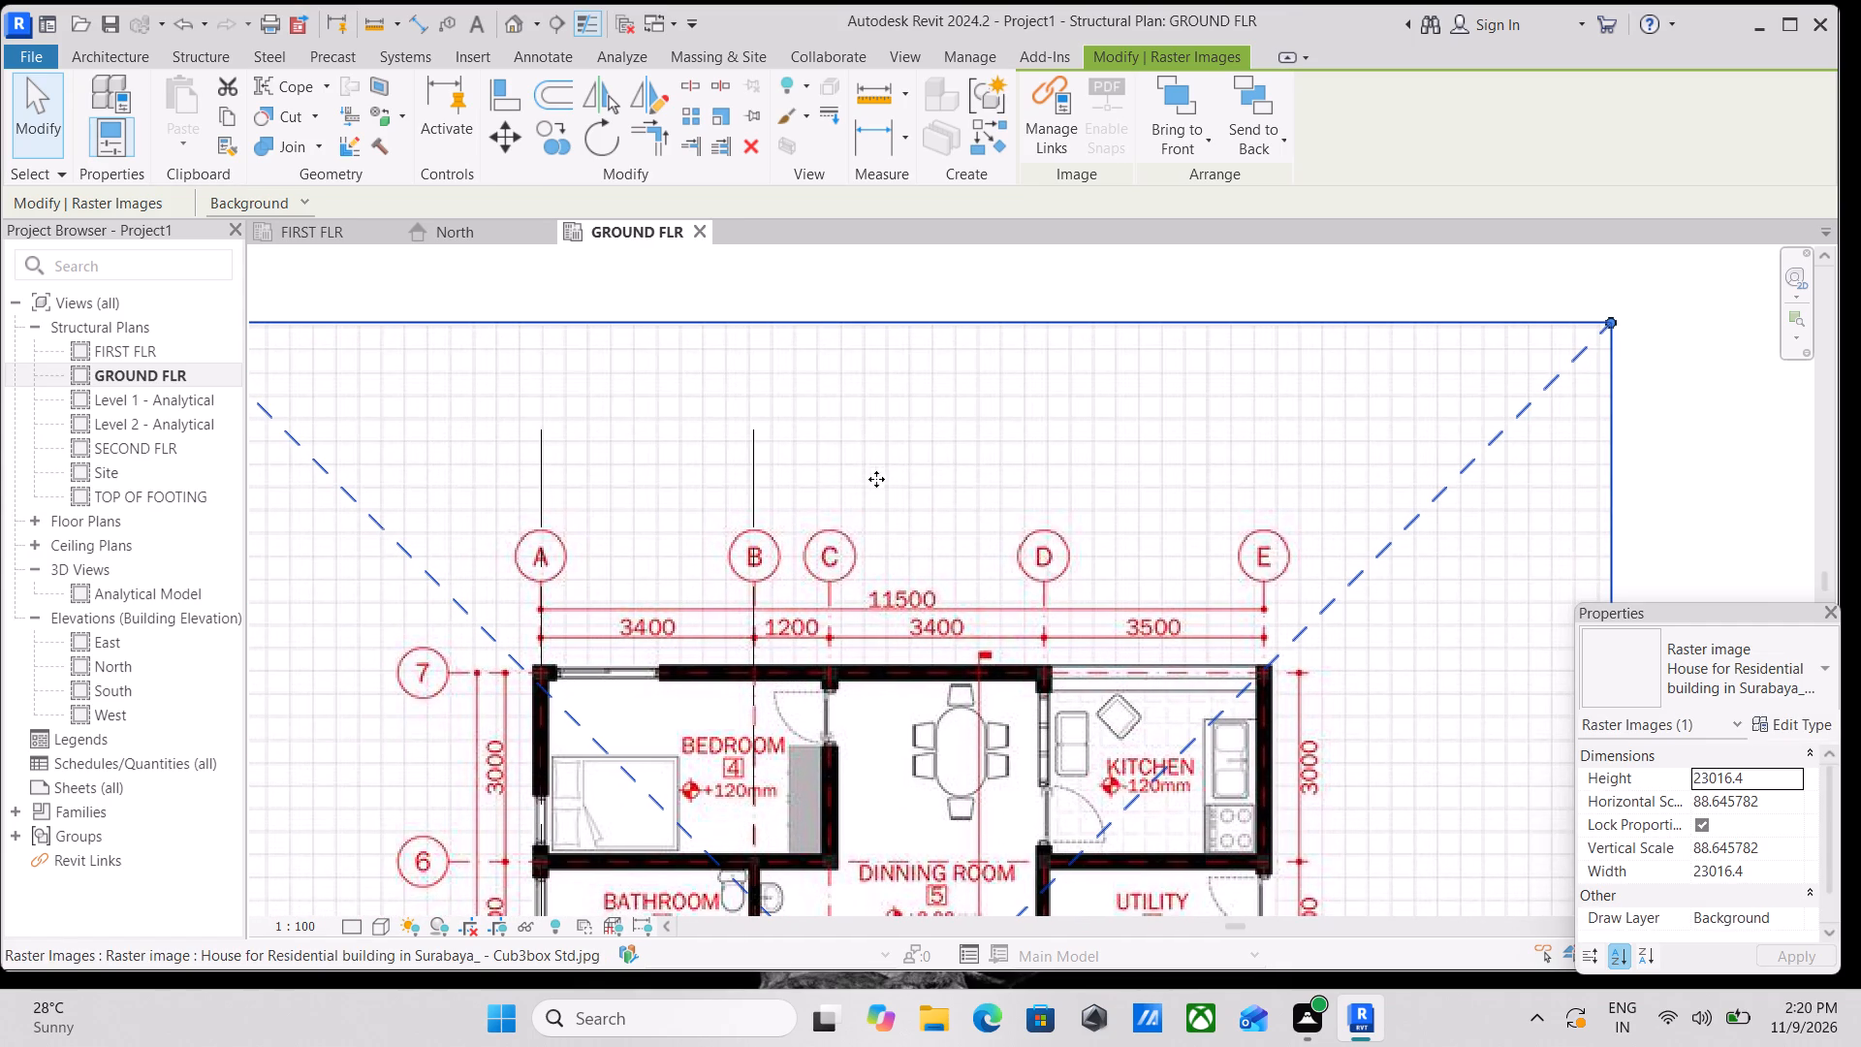
scroll(810, 641, up, 4)
scroll(664, 607, down, 5)
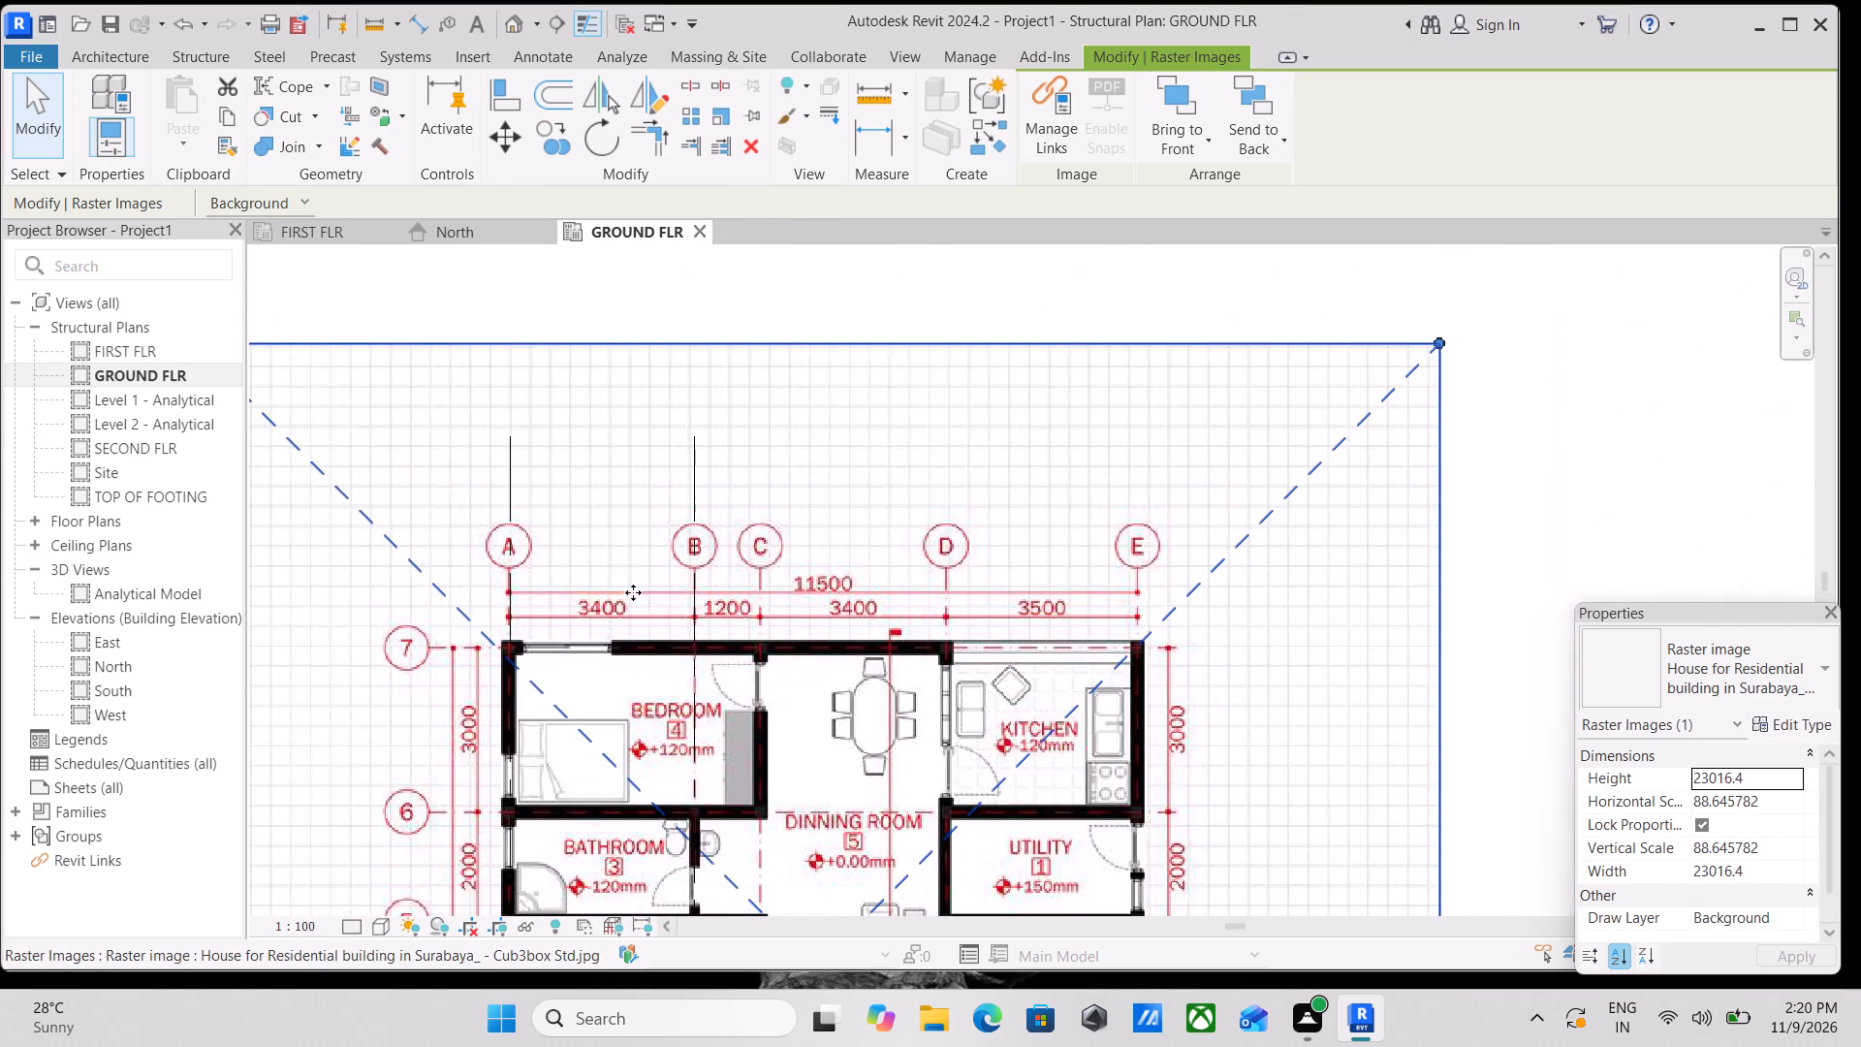
middle_drag(637, 561, 815, 492)
text(GR)
scroll(1025, 496, up, 12)
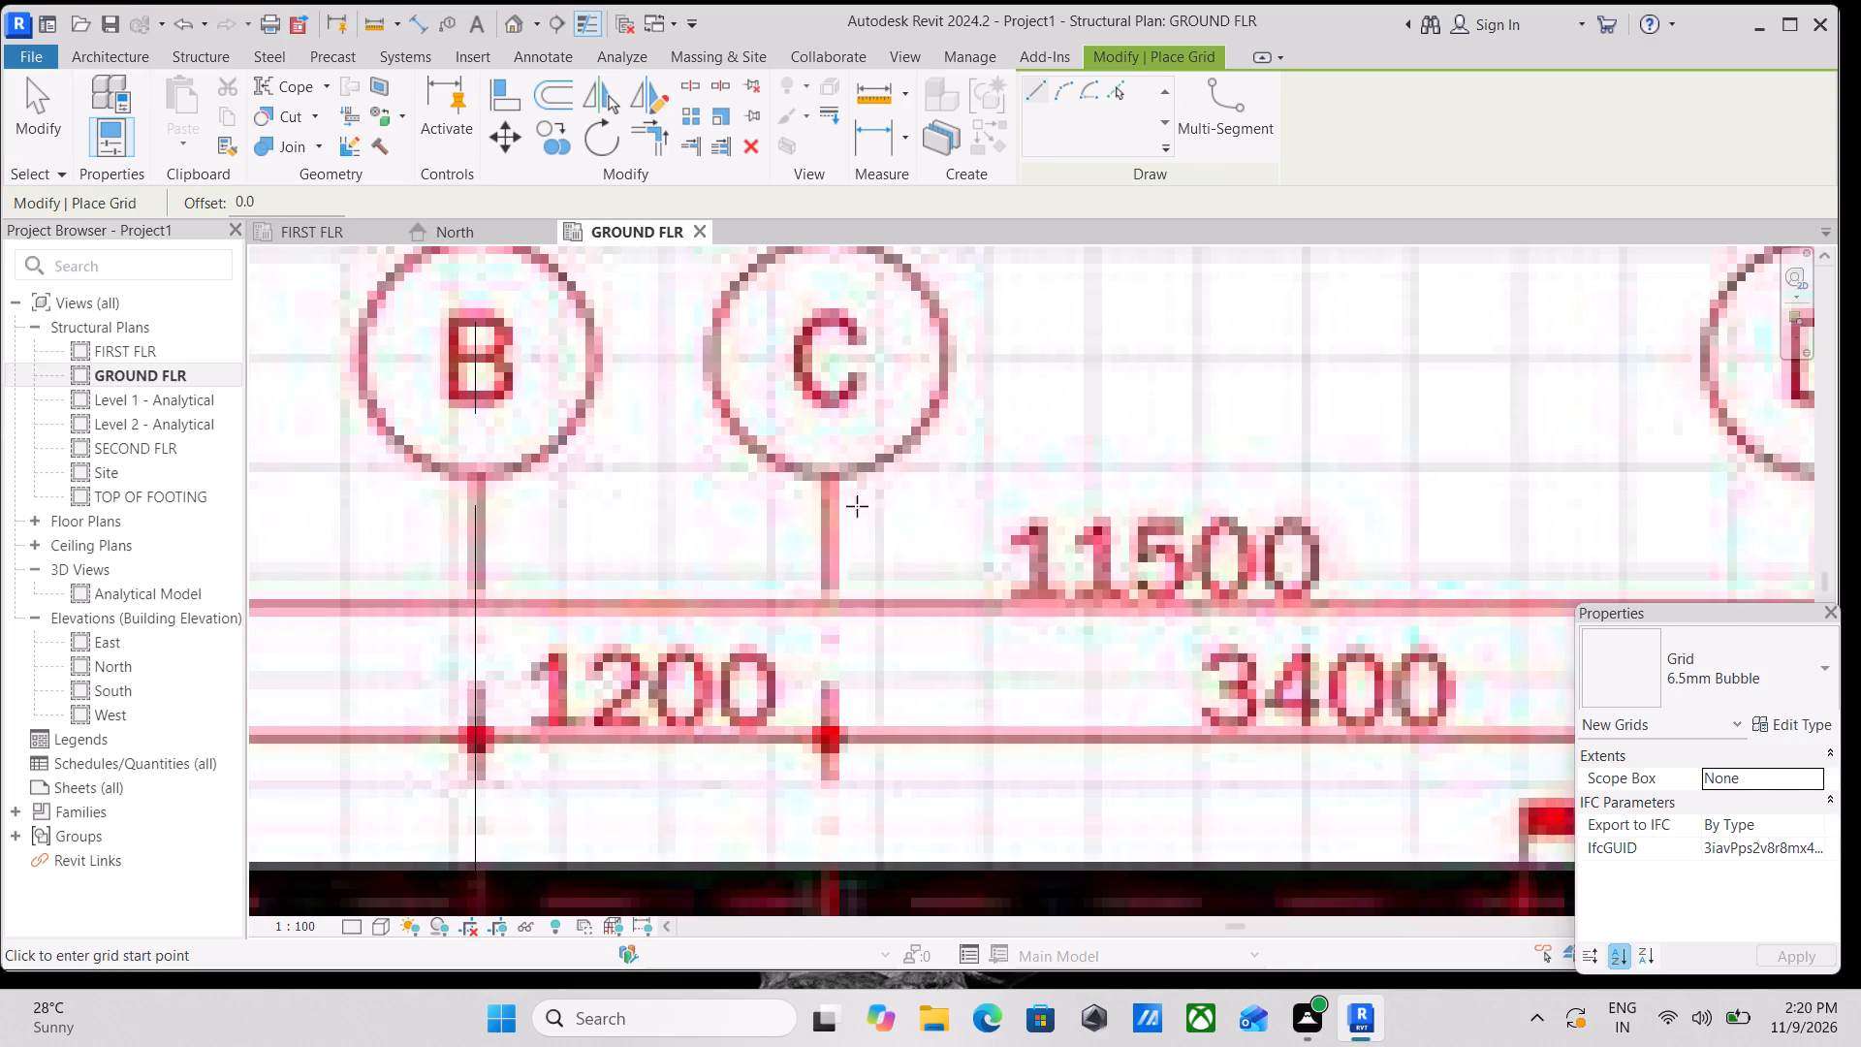
click(832, 479)
scroll(838, 709, down, 1)
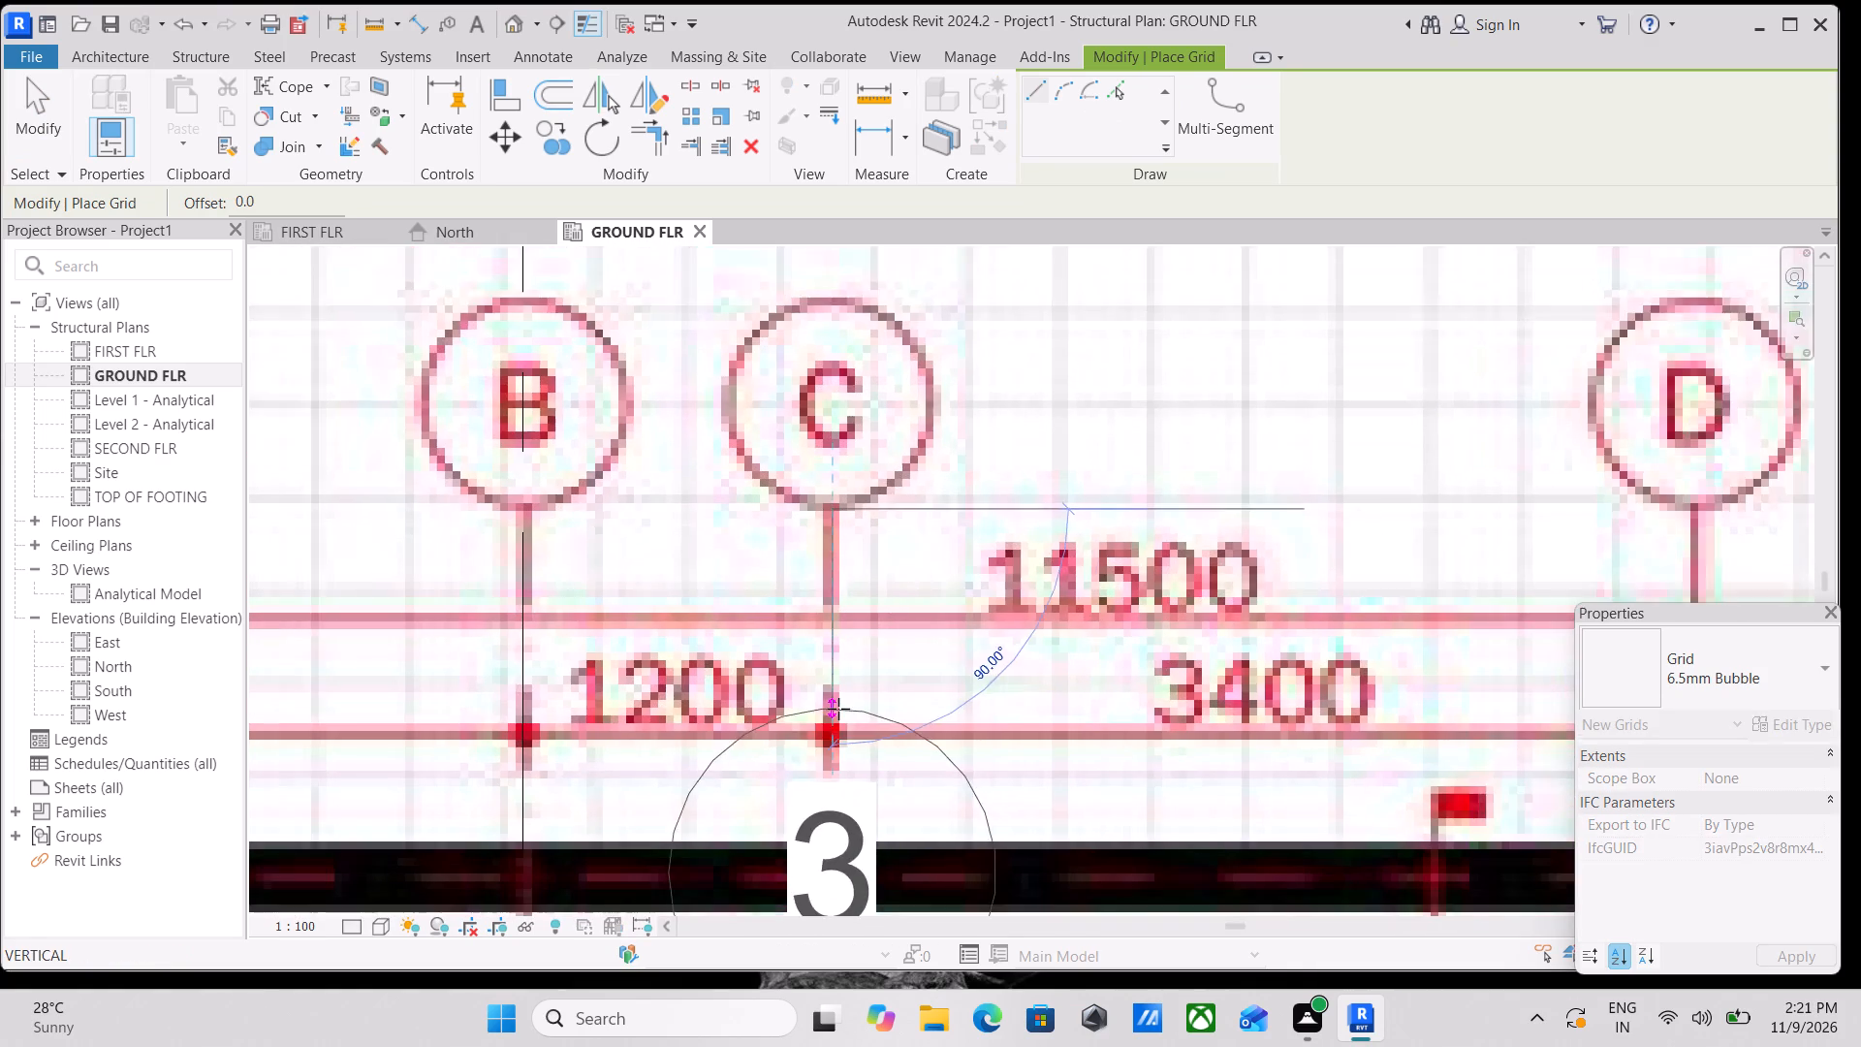
middle_drag(838, 662, 844, 290)
scroll(835, 541, down, 4)
middle_drag(835, 542, 887, 213)
scroll(897, 666, down, 3)
middle_drag(897, 667, 897, 545)
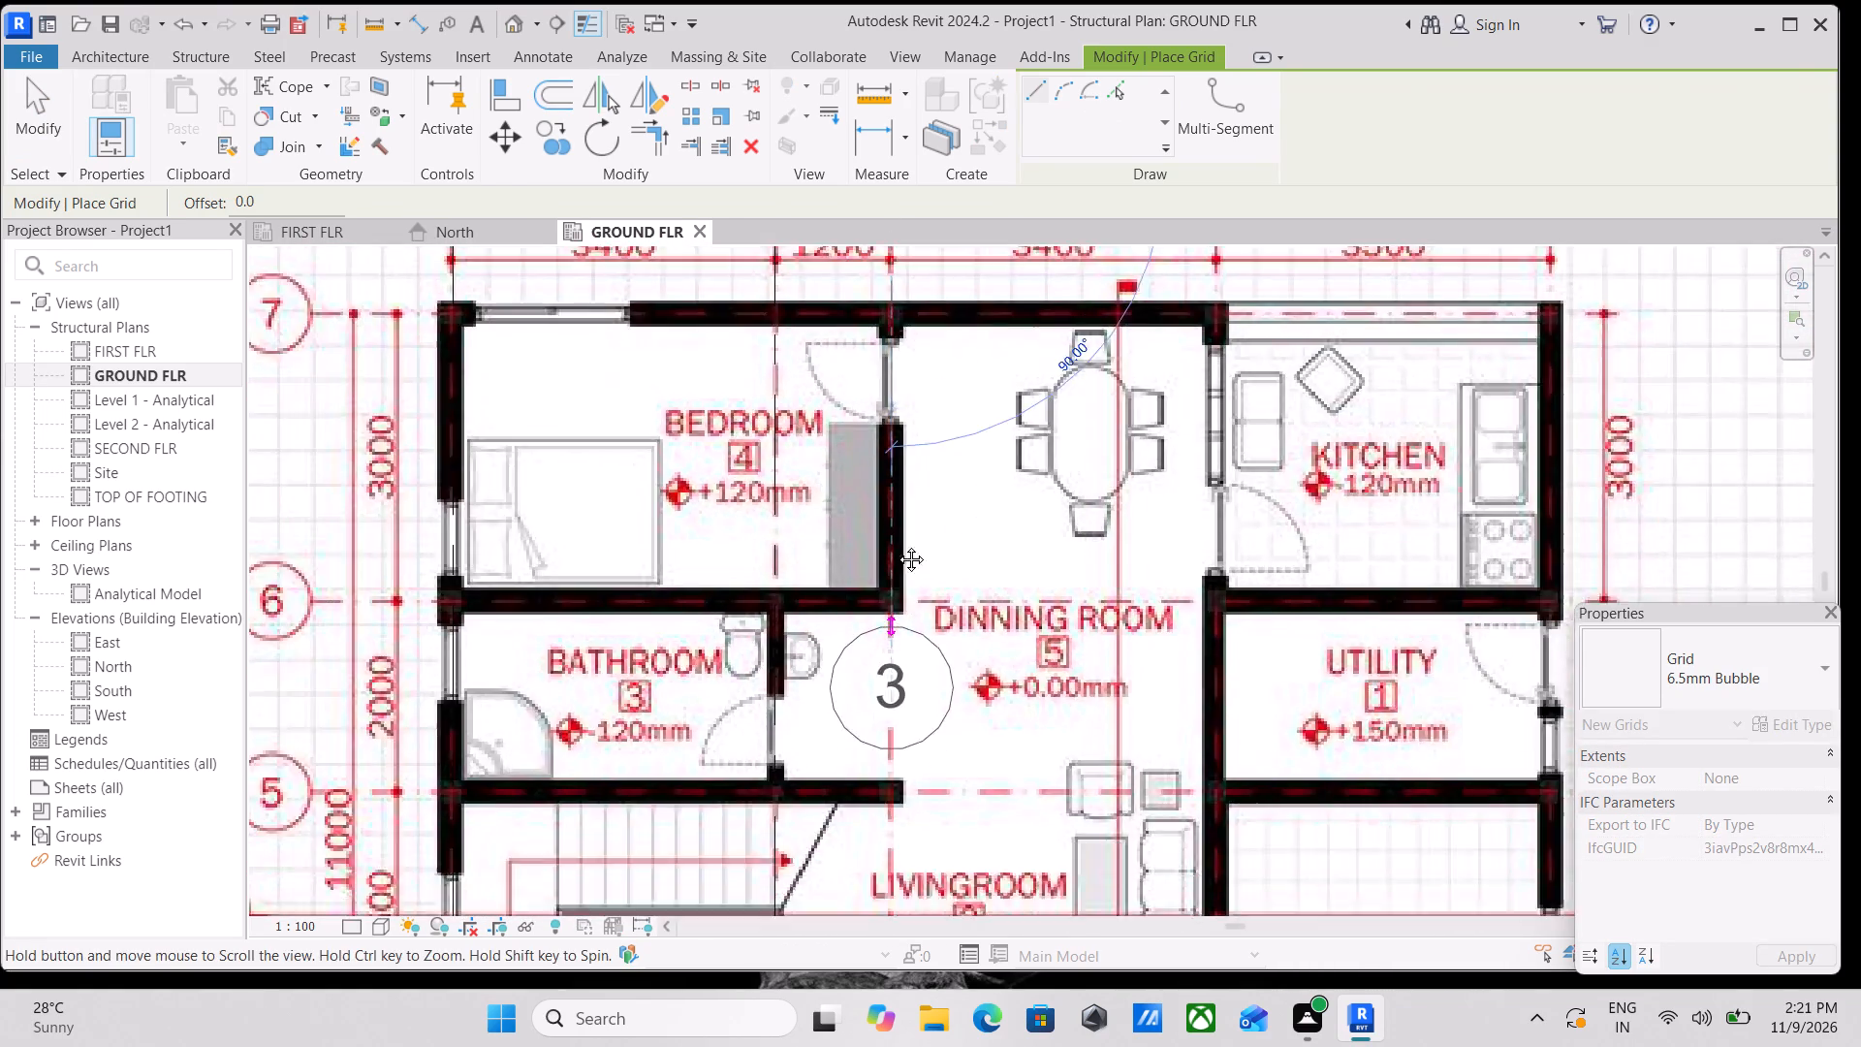
middle_drag(897, 545, 900, 233)
scroll(893, 551, down, 4)
middle_drag(893, 551, 880, 282)
scroll(895, 566, up, 1)
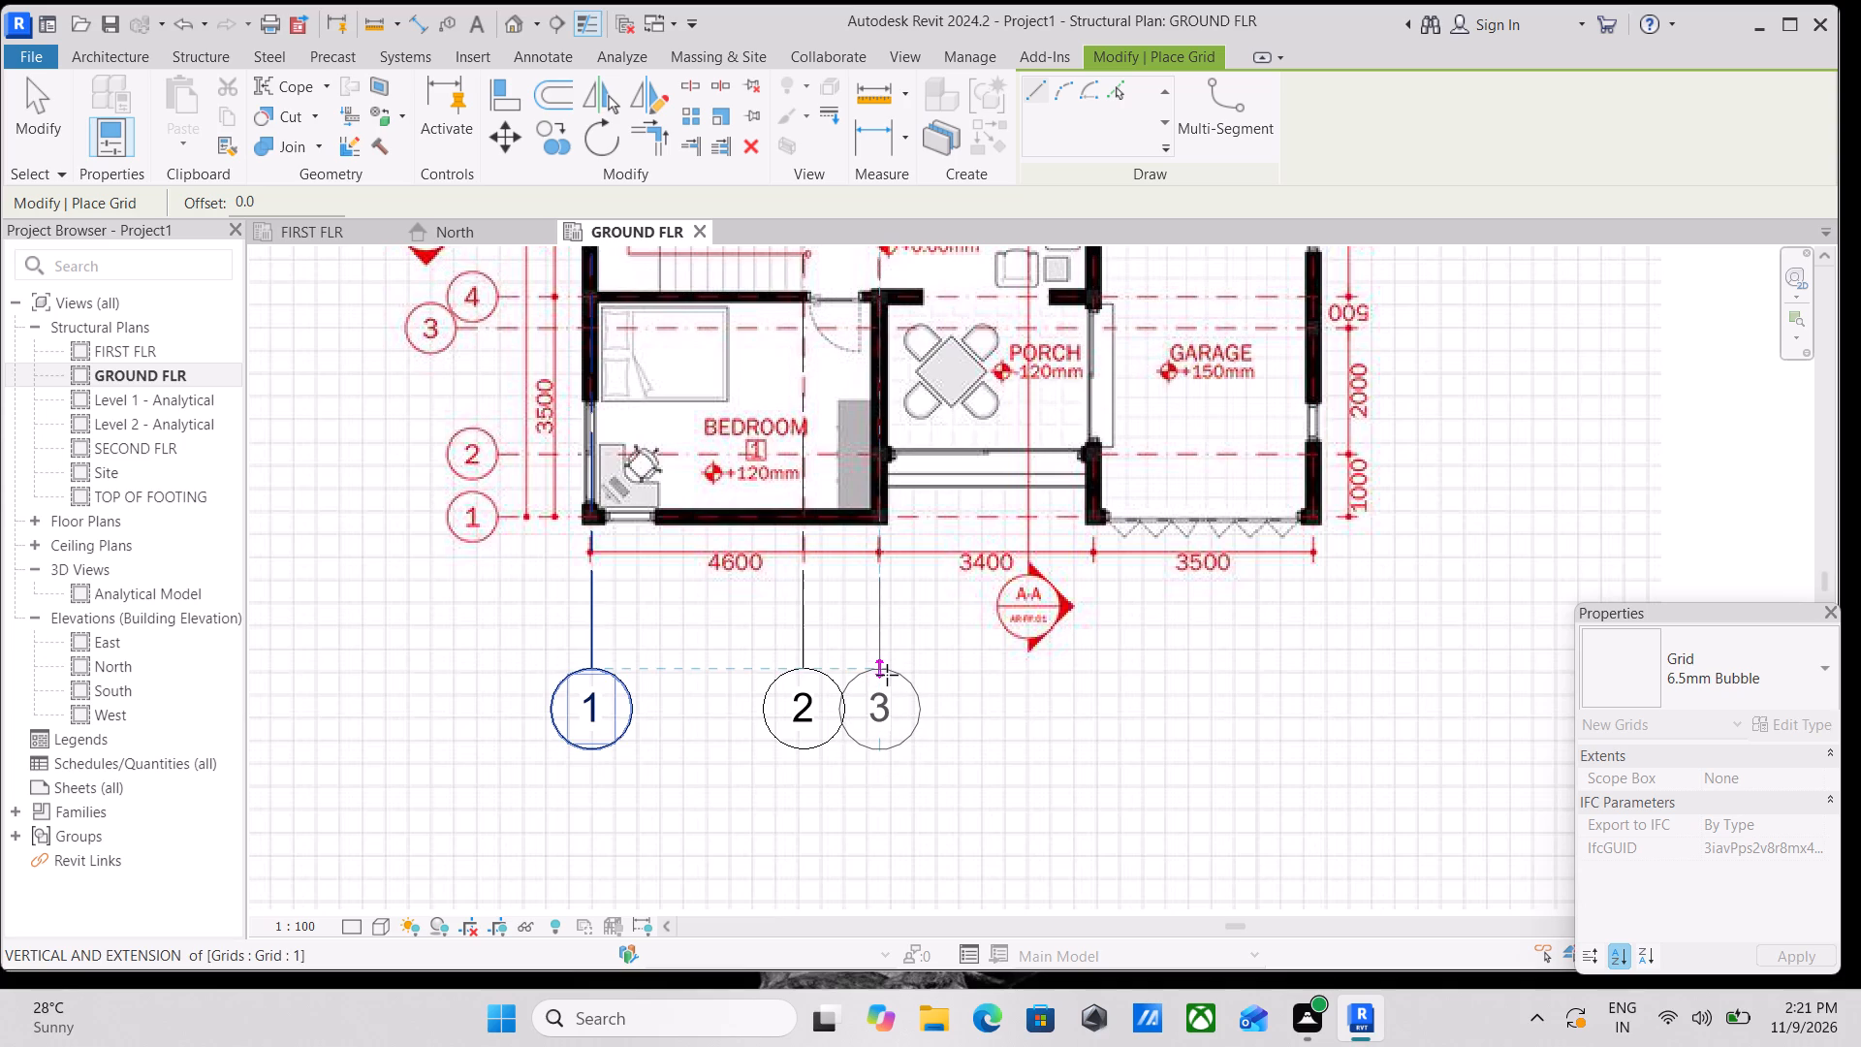
click(887, 675)
Draw a vertical grid along the plan's axis D, about 3426 mm from the axis C grid, with both ends level with the neighbouring grid.
scroll(986, 489, down, 1)
middle_drag(986, 489, 967, 619)
scroll(946, 426, down, 3)
middle_drag(946, 426, 893, 609)
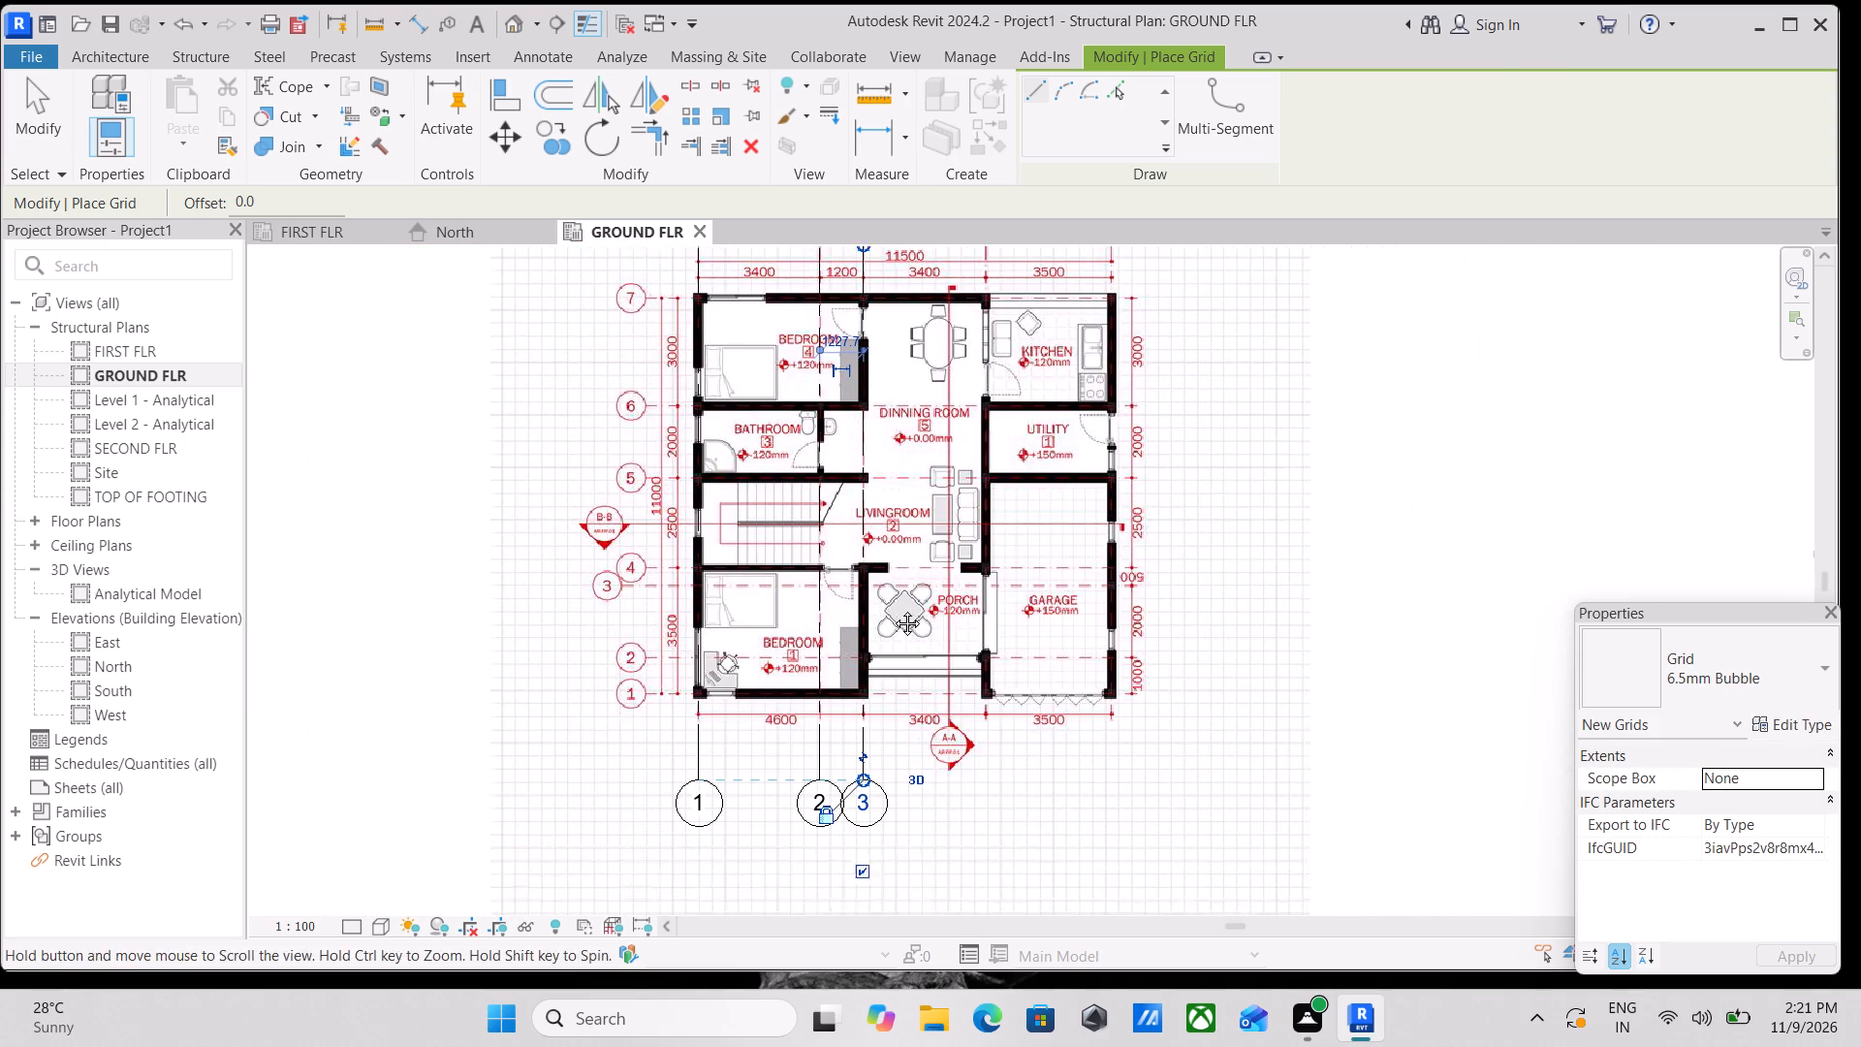
middle_drag(893, 609, 890, 620)
scroll(982, 271, up, 4)
scroll(973, 352, up, 4)
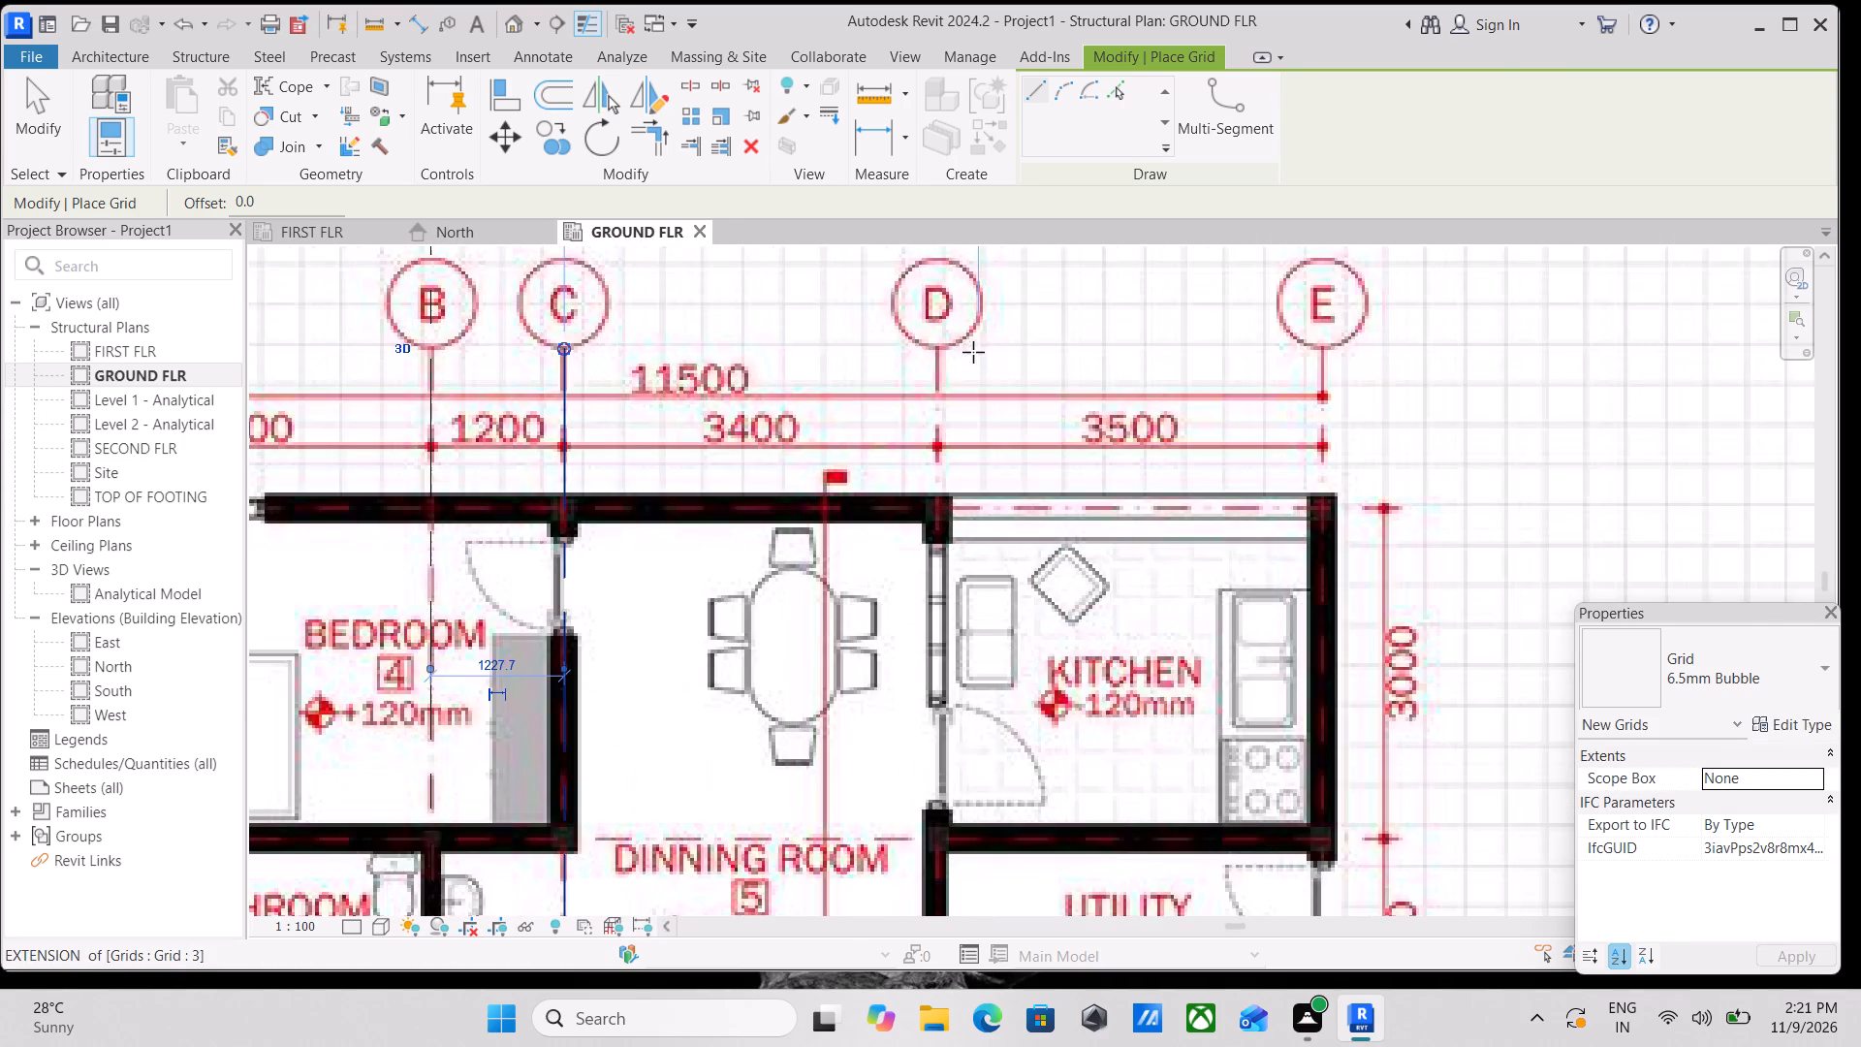
scroll(939, 364, up, 7)
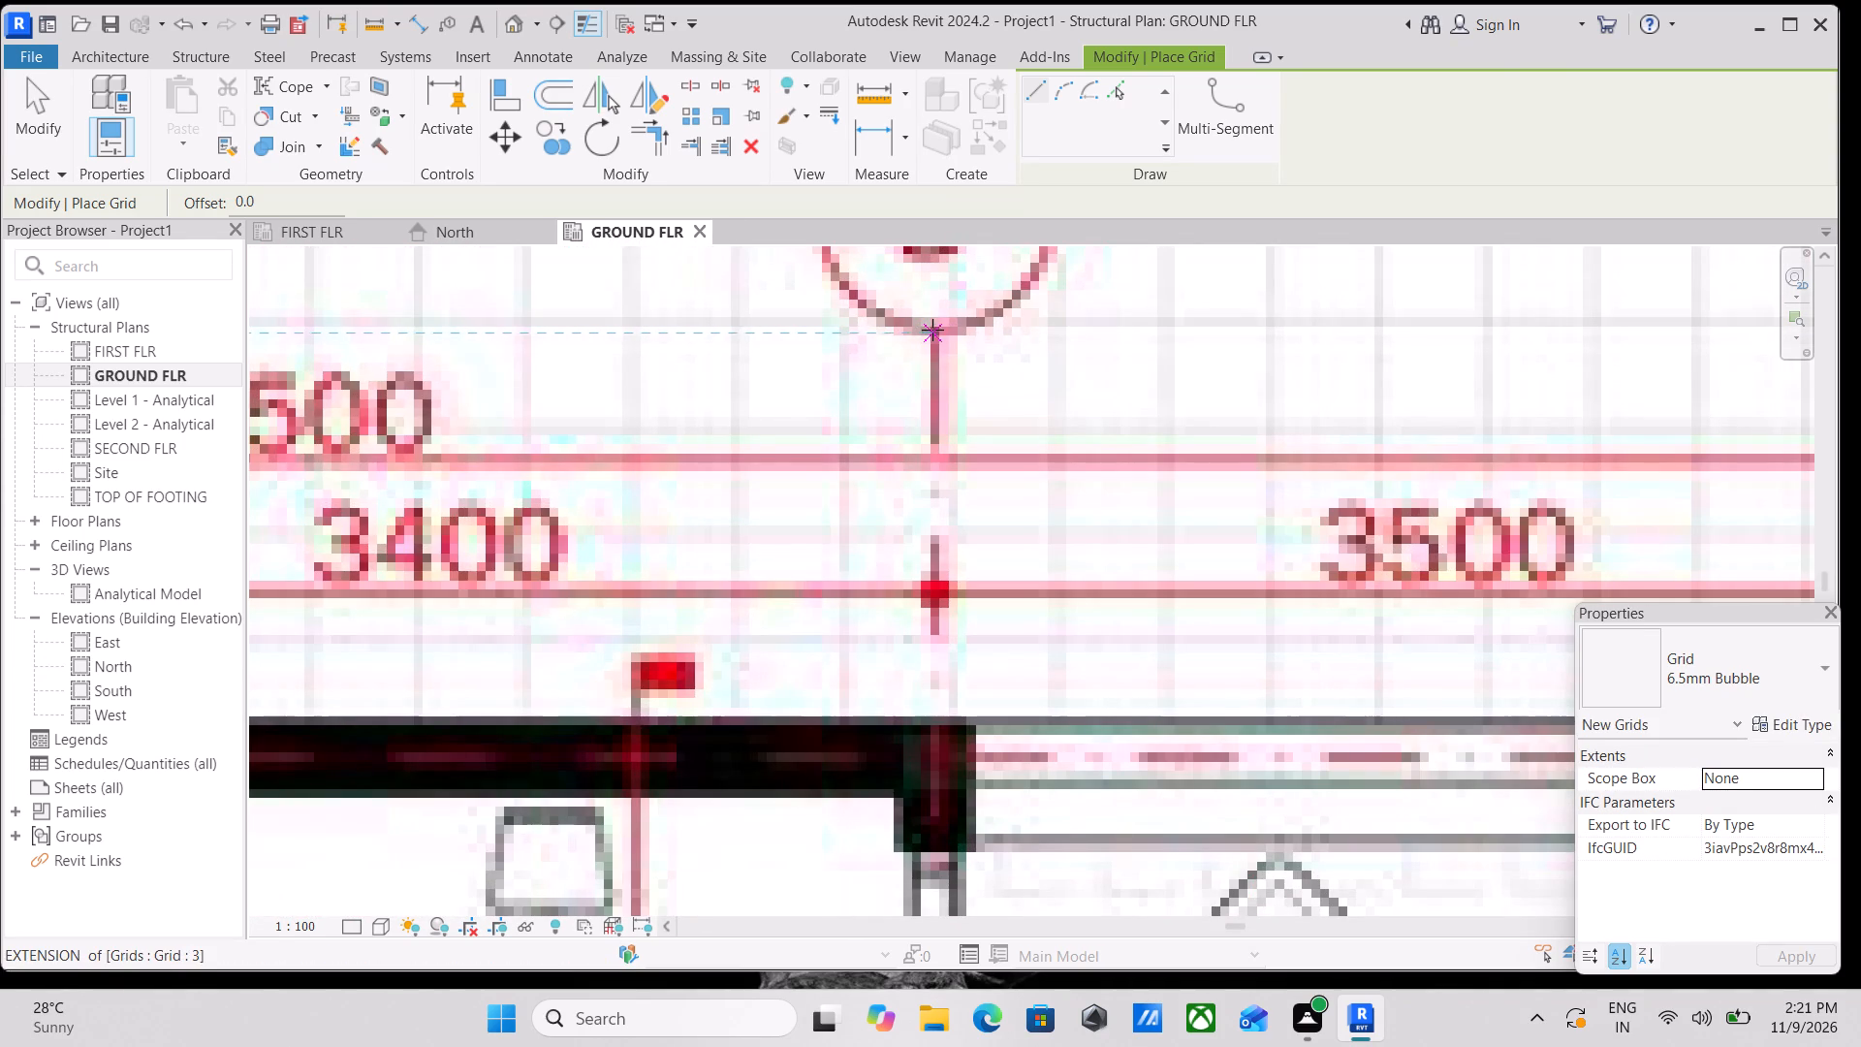
click(936, 328)
scroll(927, 543, down, 2)
middle_drag(927, 543, 922, 273)
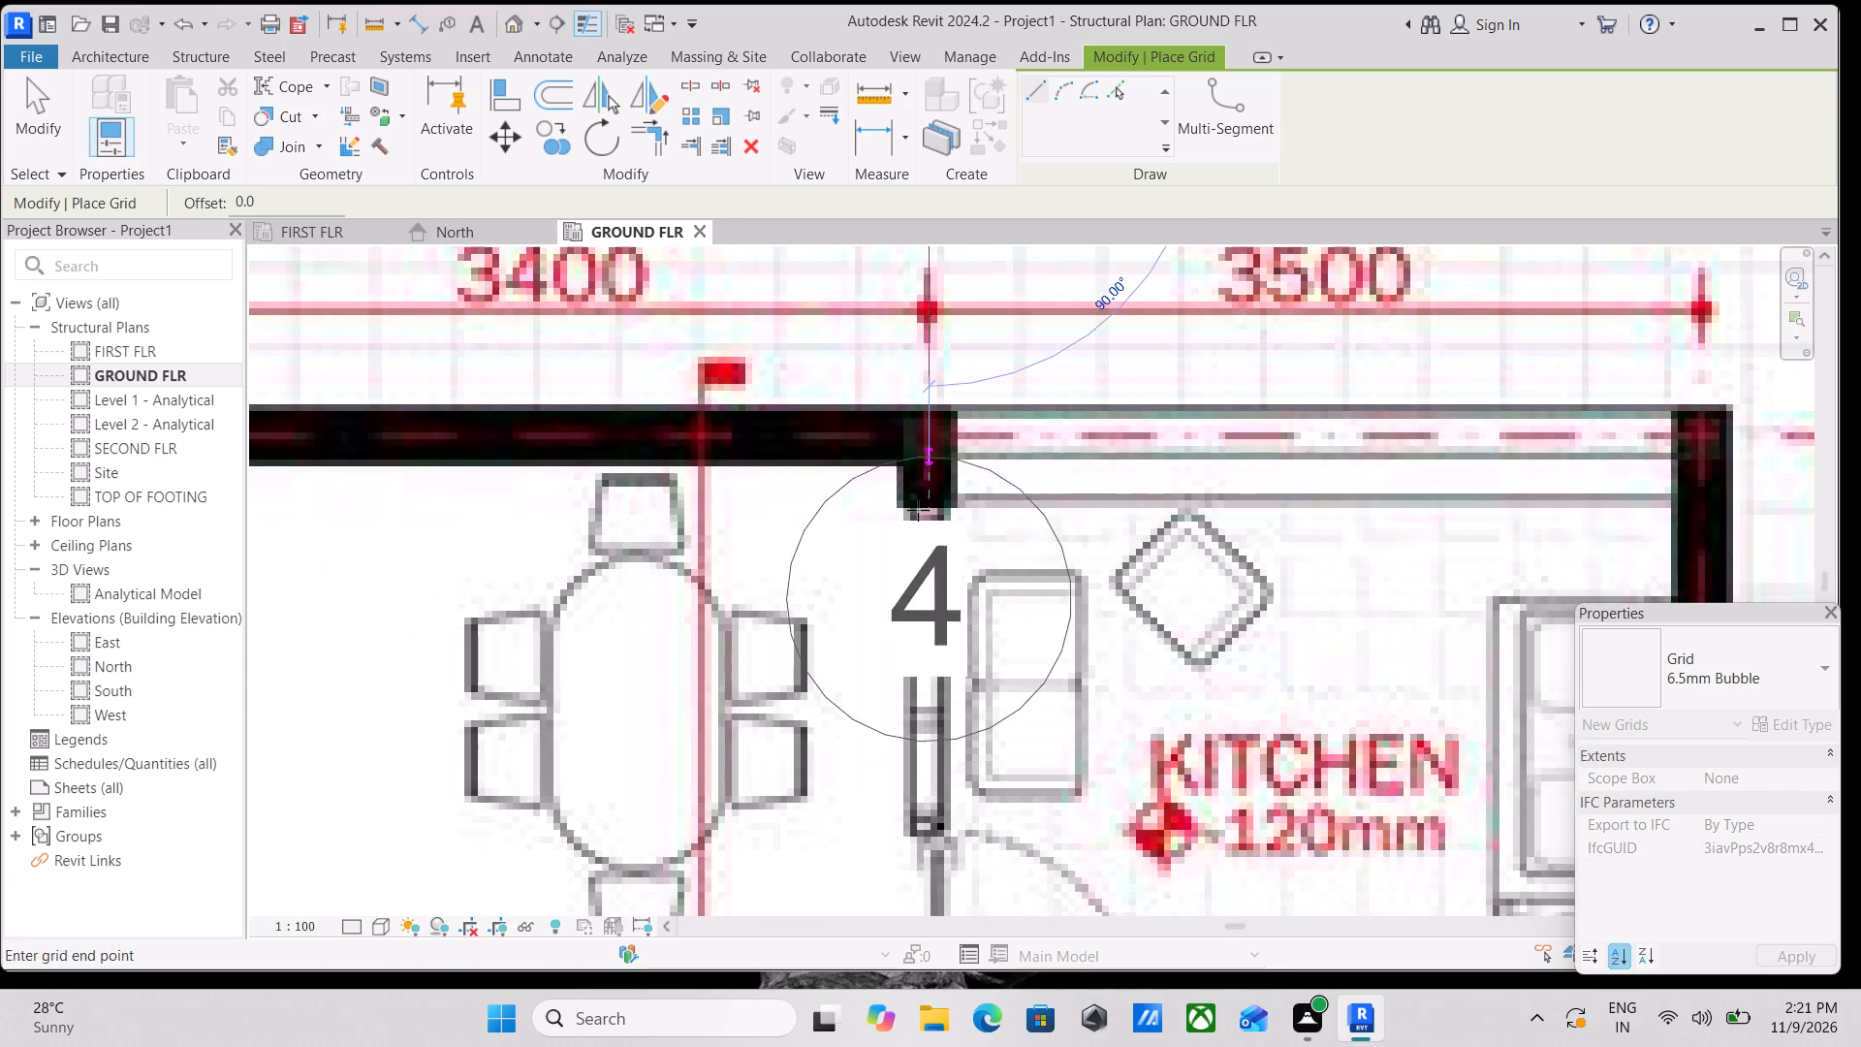
scroll(918, 516, down, 5)
middle_drag(918, 518, 932, 262)
scroll(939, 505, down, 3)
middle_drag(939, 506, 946, 277)
scroll(961, 576, down, 3)
middle_drag(961, 576, 965, 307)
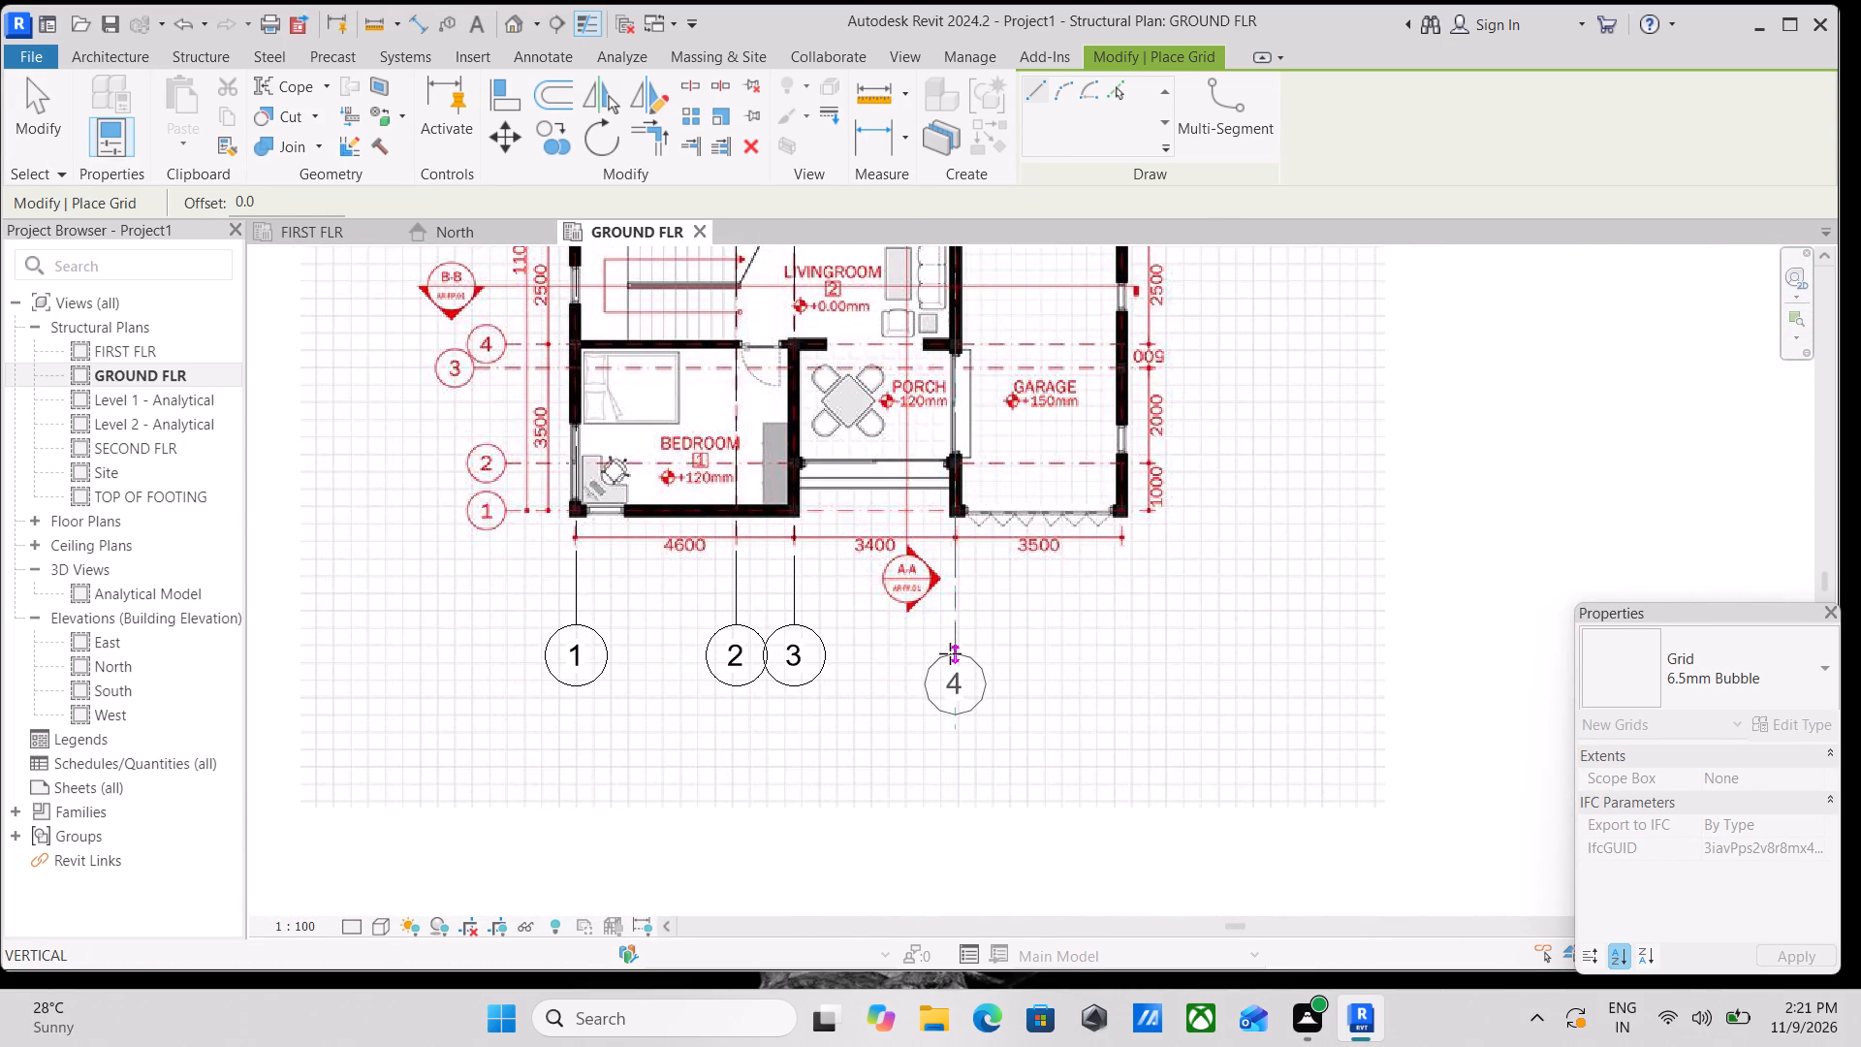
click(954, 628)
Draw a vertical grid along the plan's axis E, with both ends level with the existing vertical grids.
scroll(991, 508, down, 2)
middle_drag(991, 508, 977, 691)
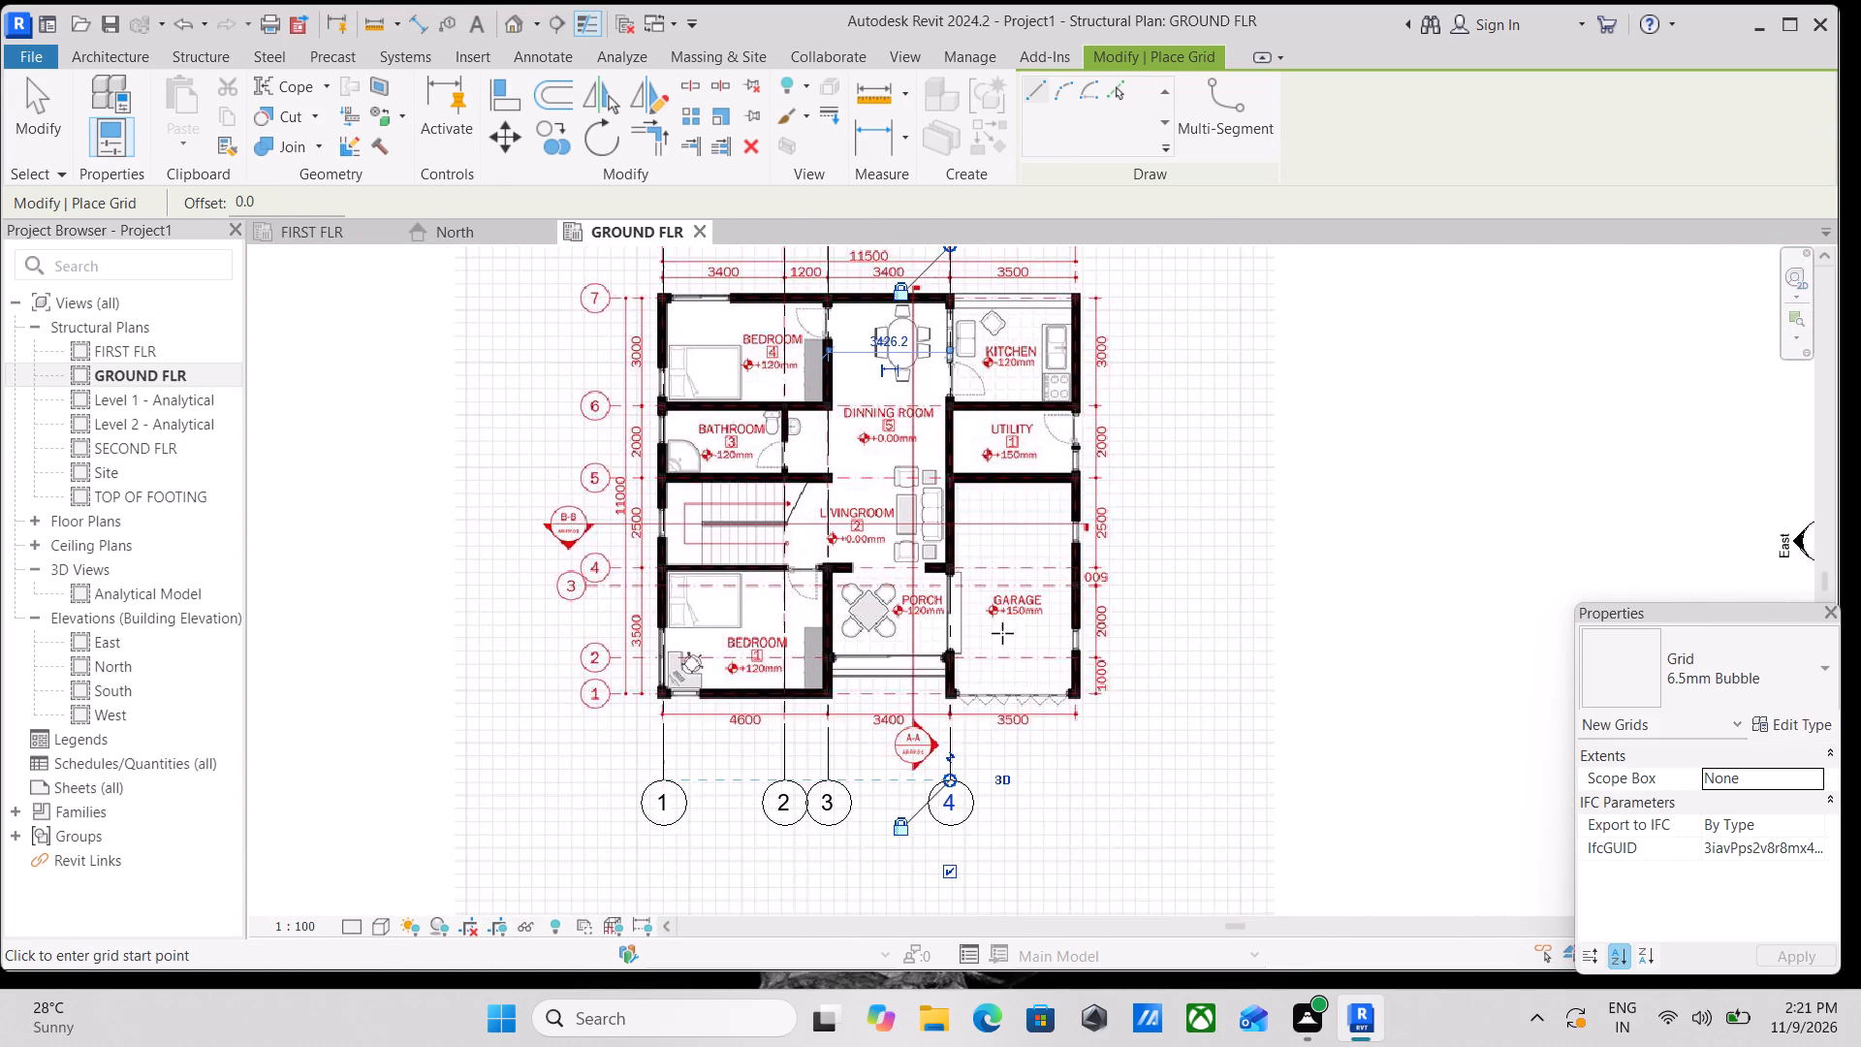
middle_drag(1037, 422, 1016, 605)
scroll(1084, 468, up, 7)
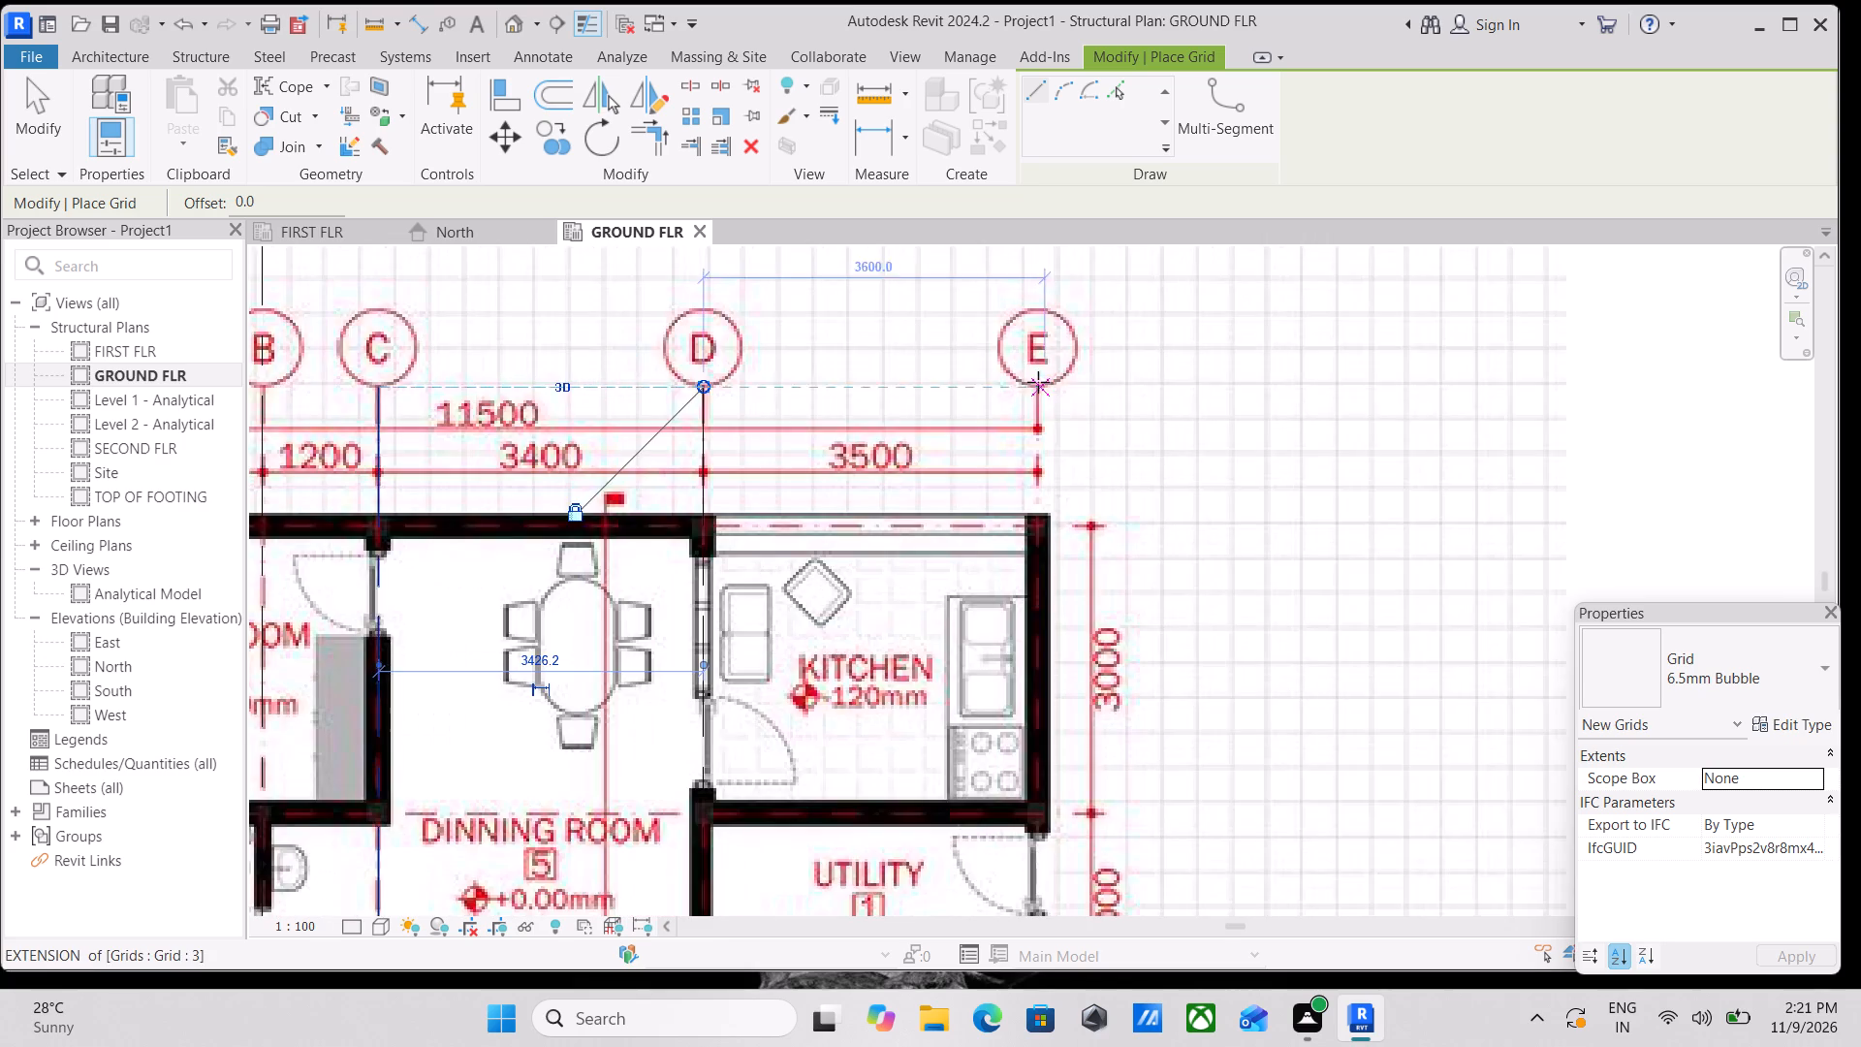
scroll(1038, 382, up, 7)
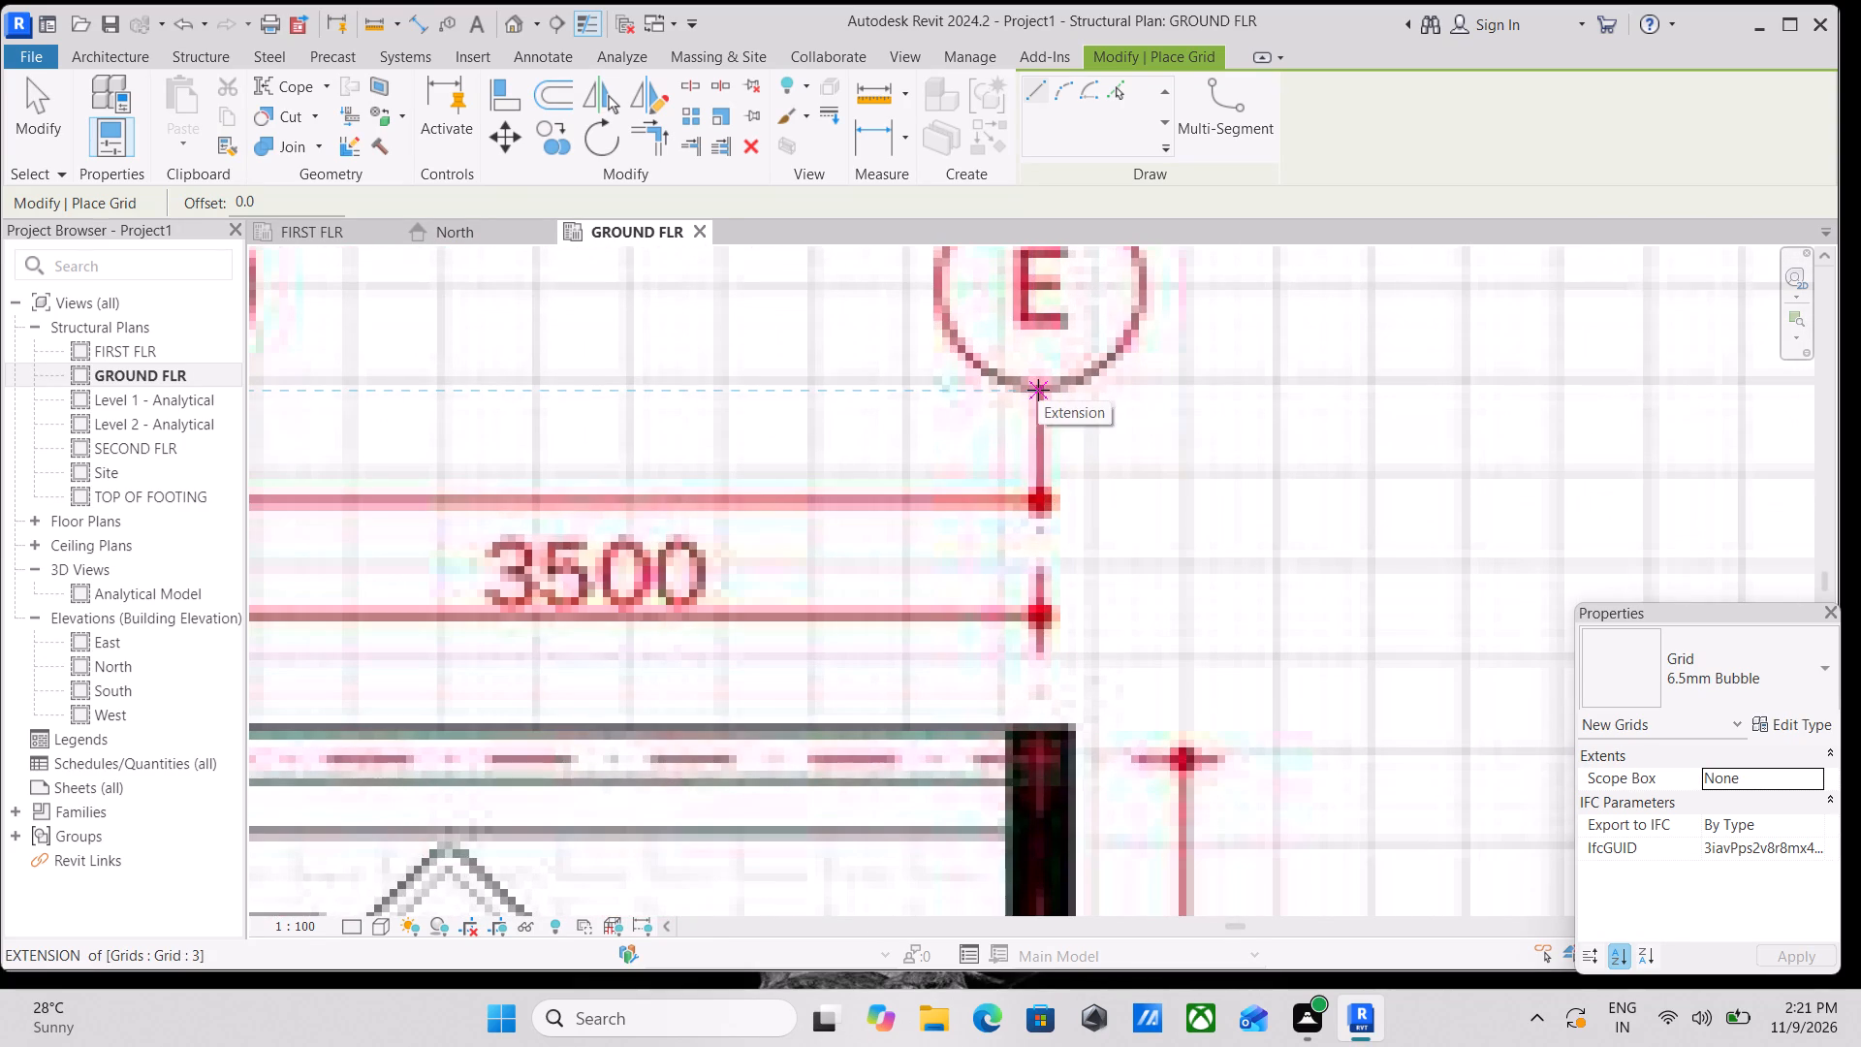
click(1041, 387)
scroll(1030, 634, down, 3)
middle_drag(1030, 634, 1032, 318)
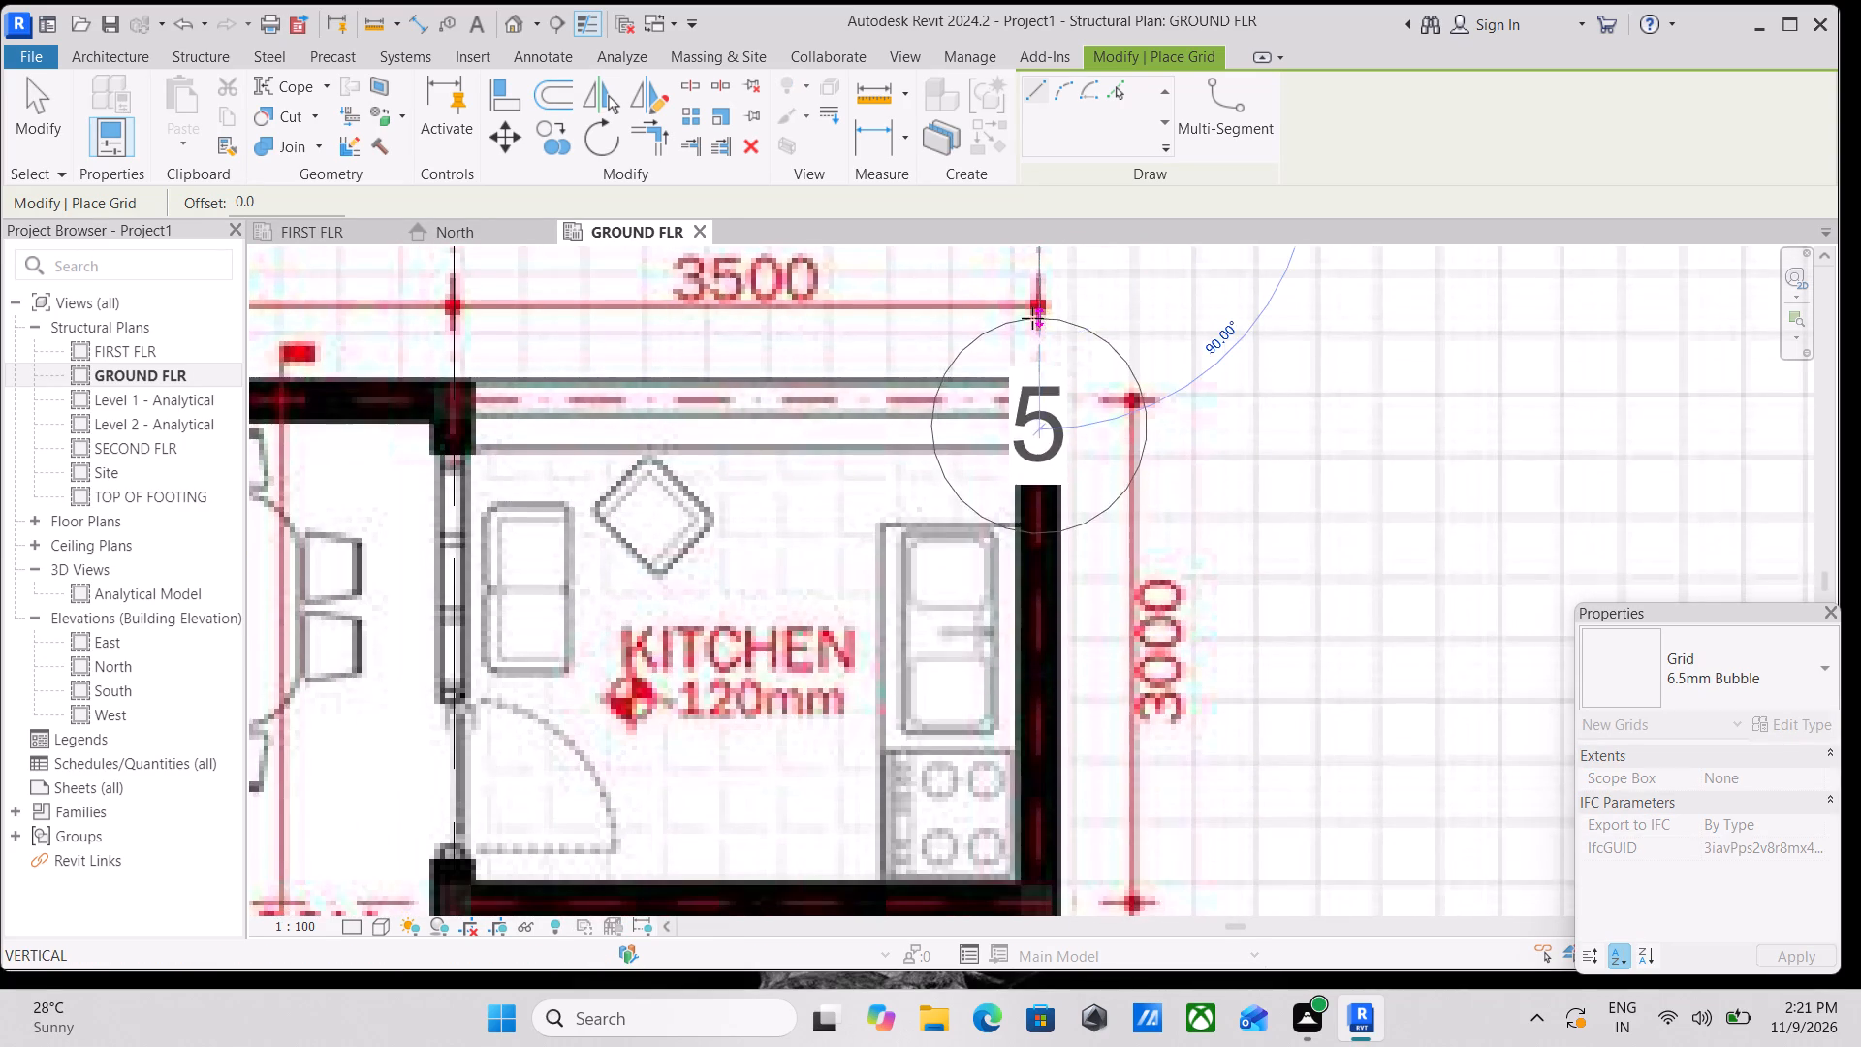
scroll(1037, 547, down, 4)
middle_drag(1037, 547, 1037, 233)
scroll(1034, 550, down, 4)
middle_drag(1034, 551, 1025, 320)
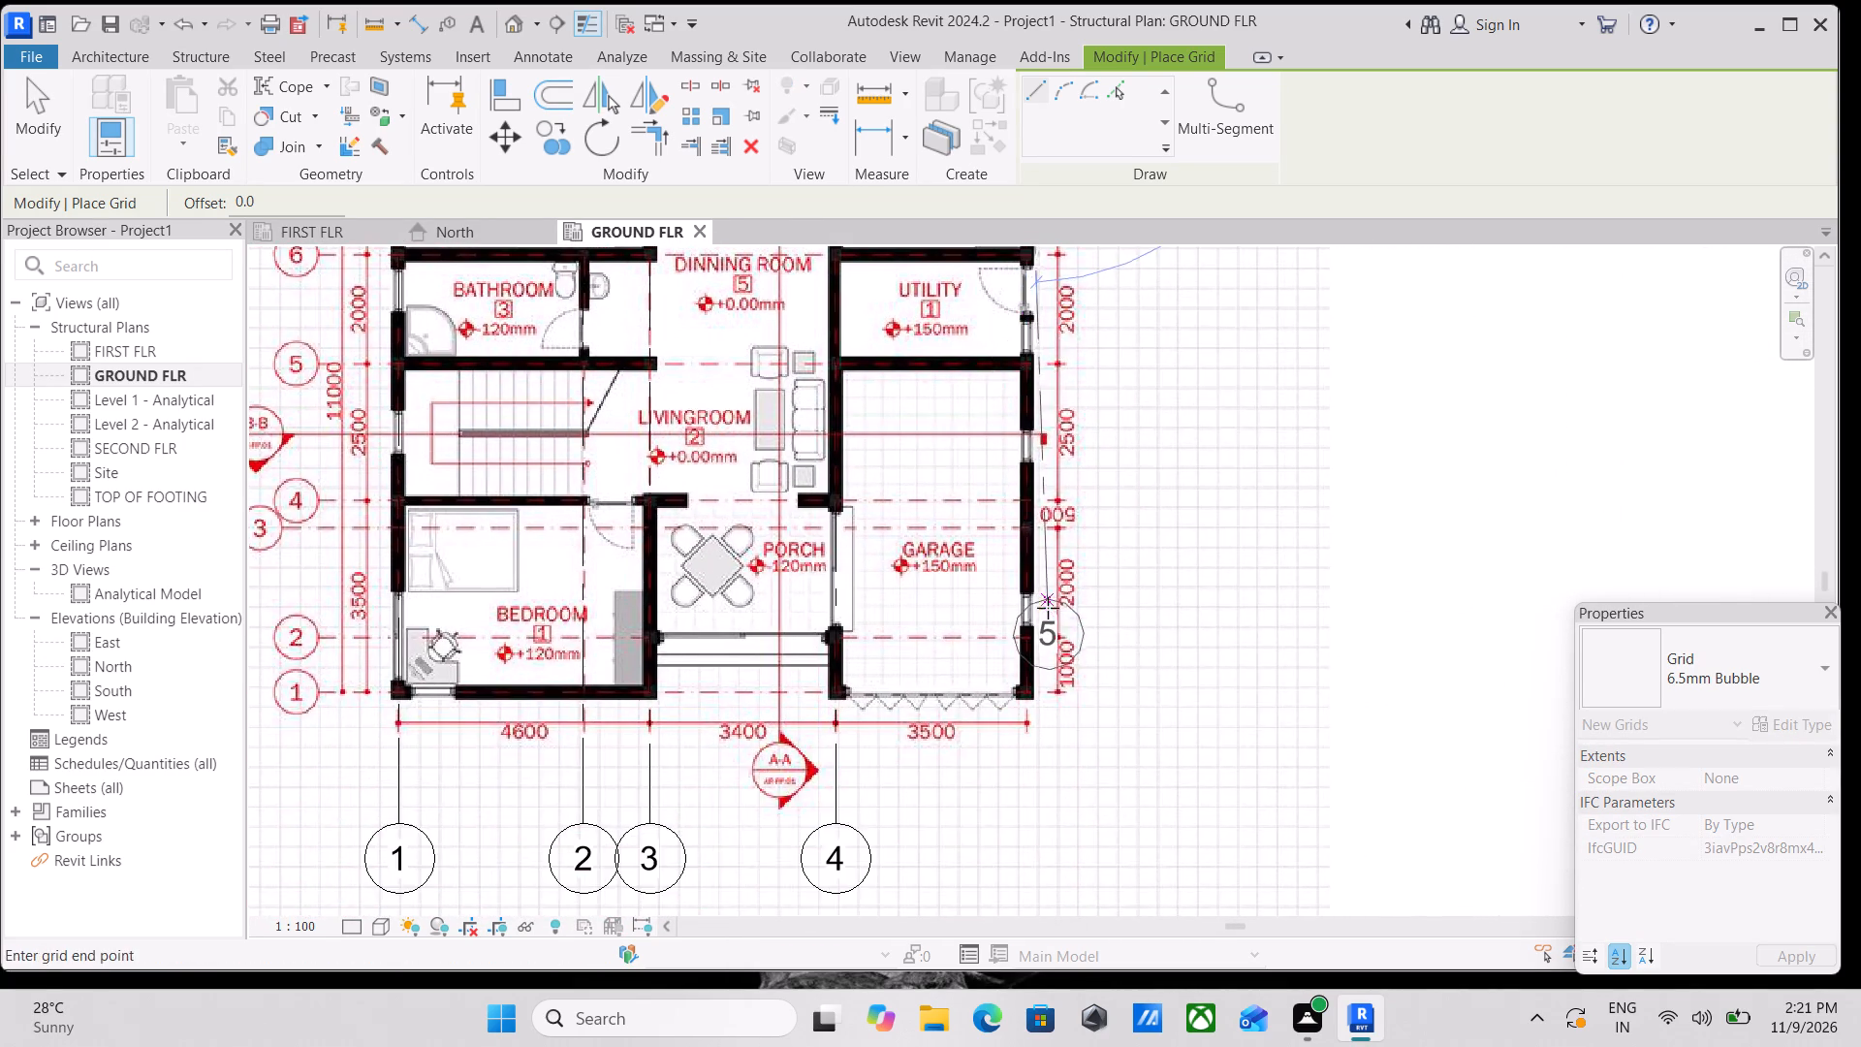
scroll(1048, 608, down, 1)
middle_drag(1048, 608, 1039, 518)
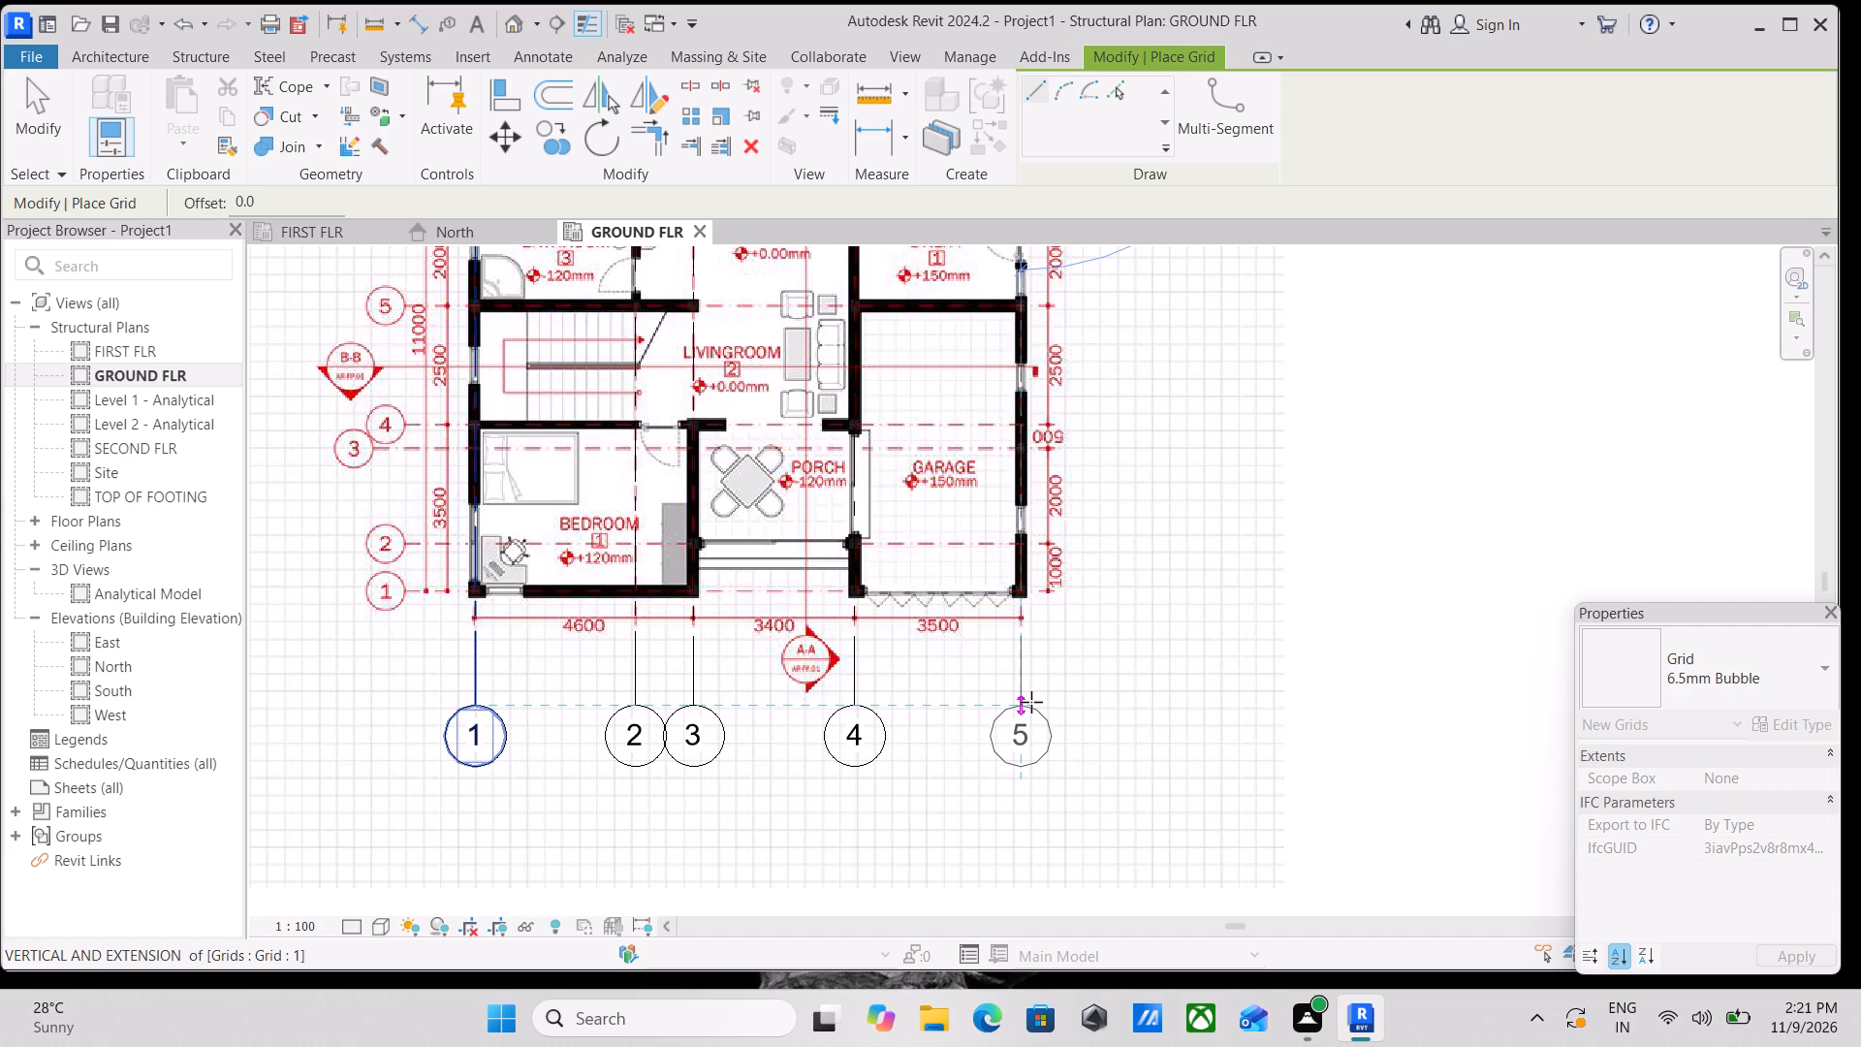
click(1031, 702)
key(Escape)
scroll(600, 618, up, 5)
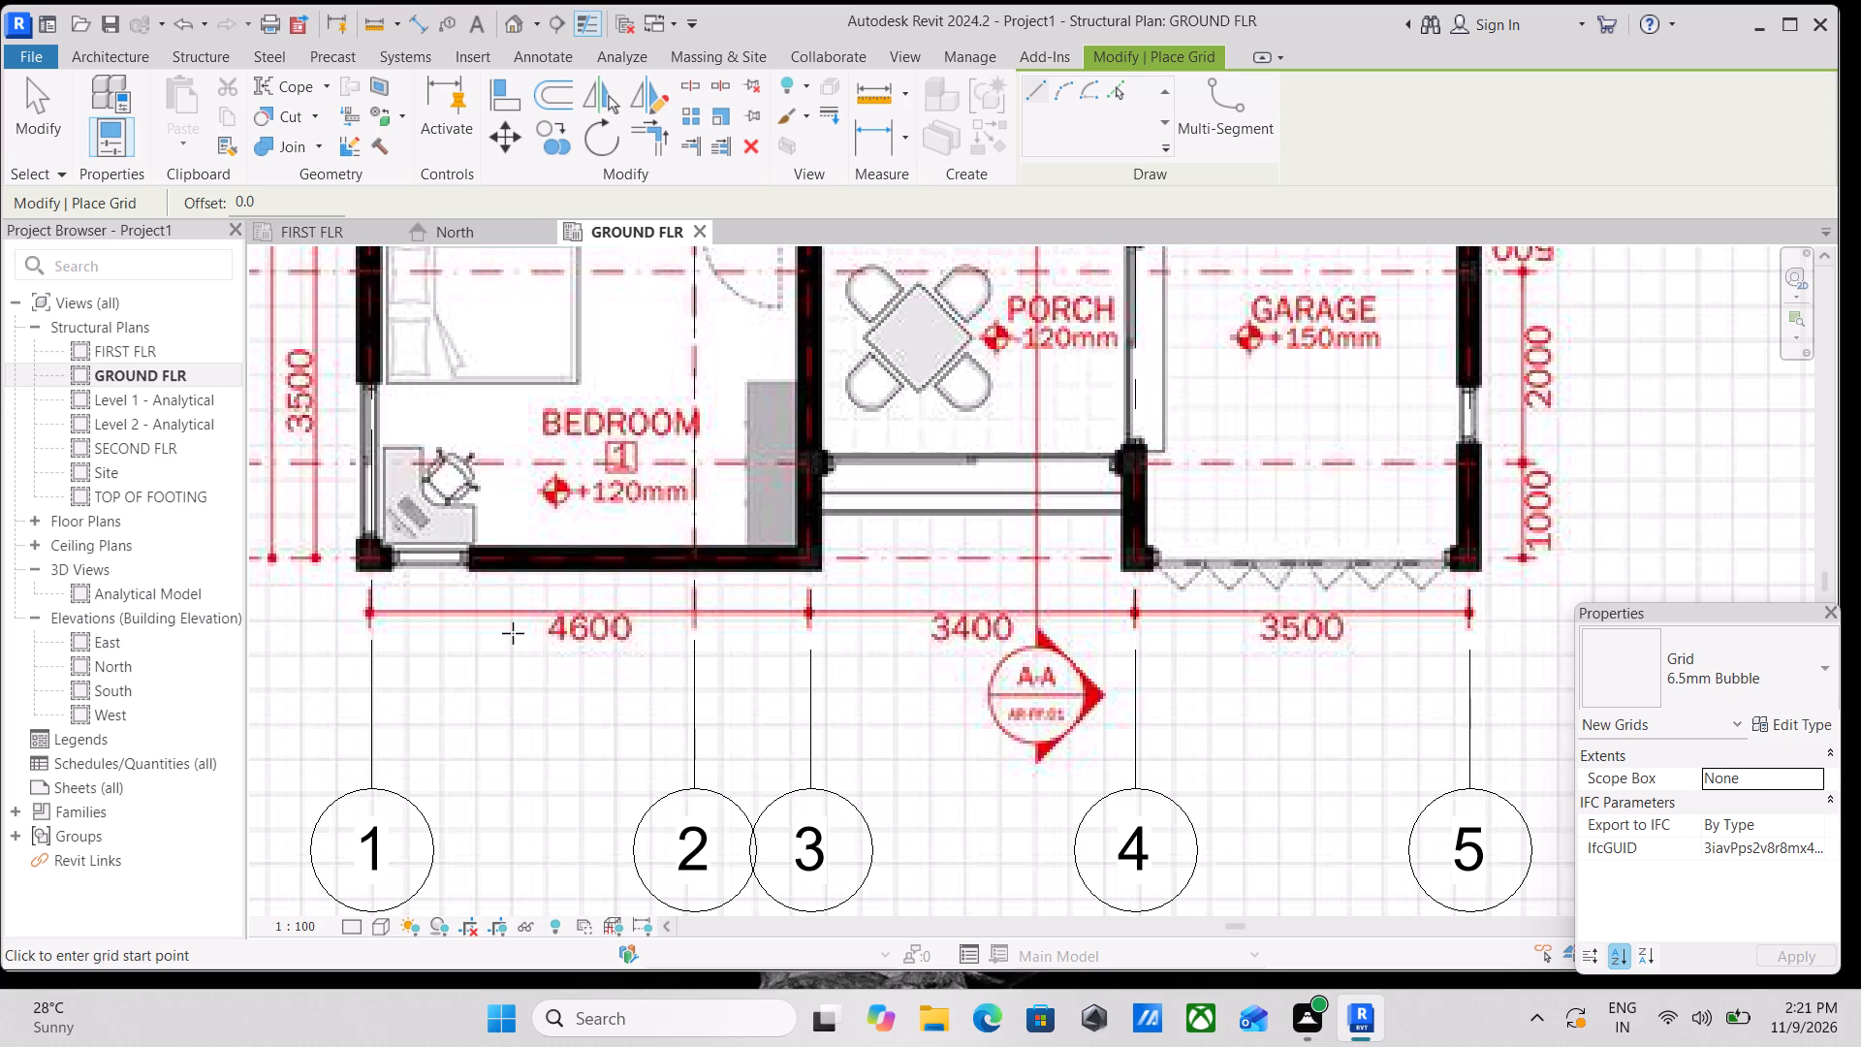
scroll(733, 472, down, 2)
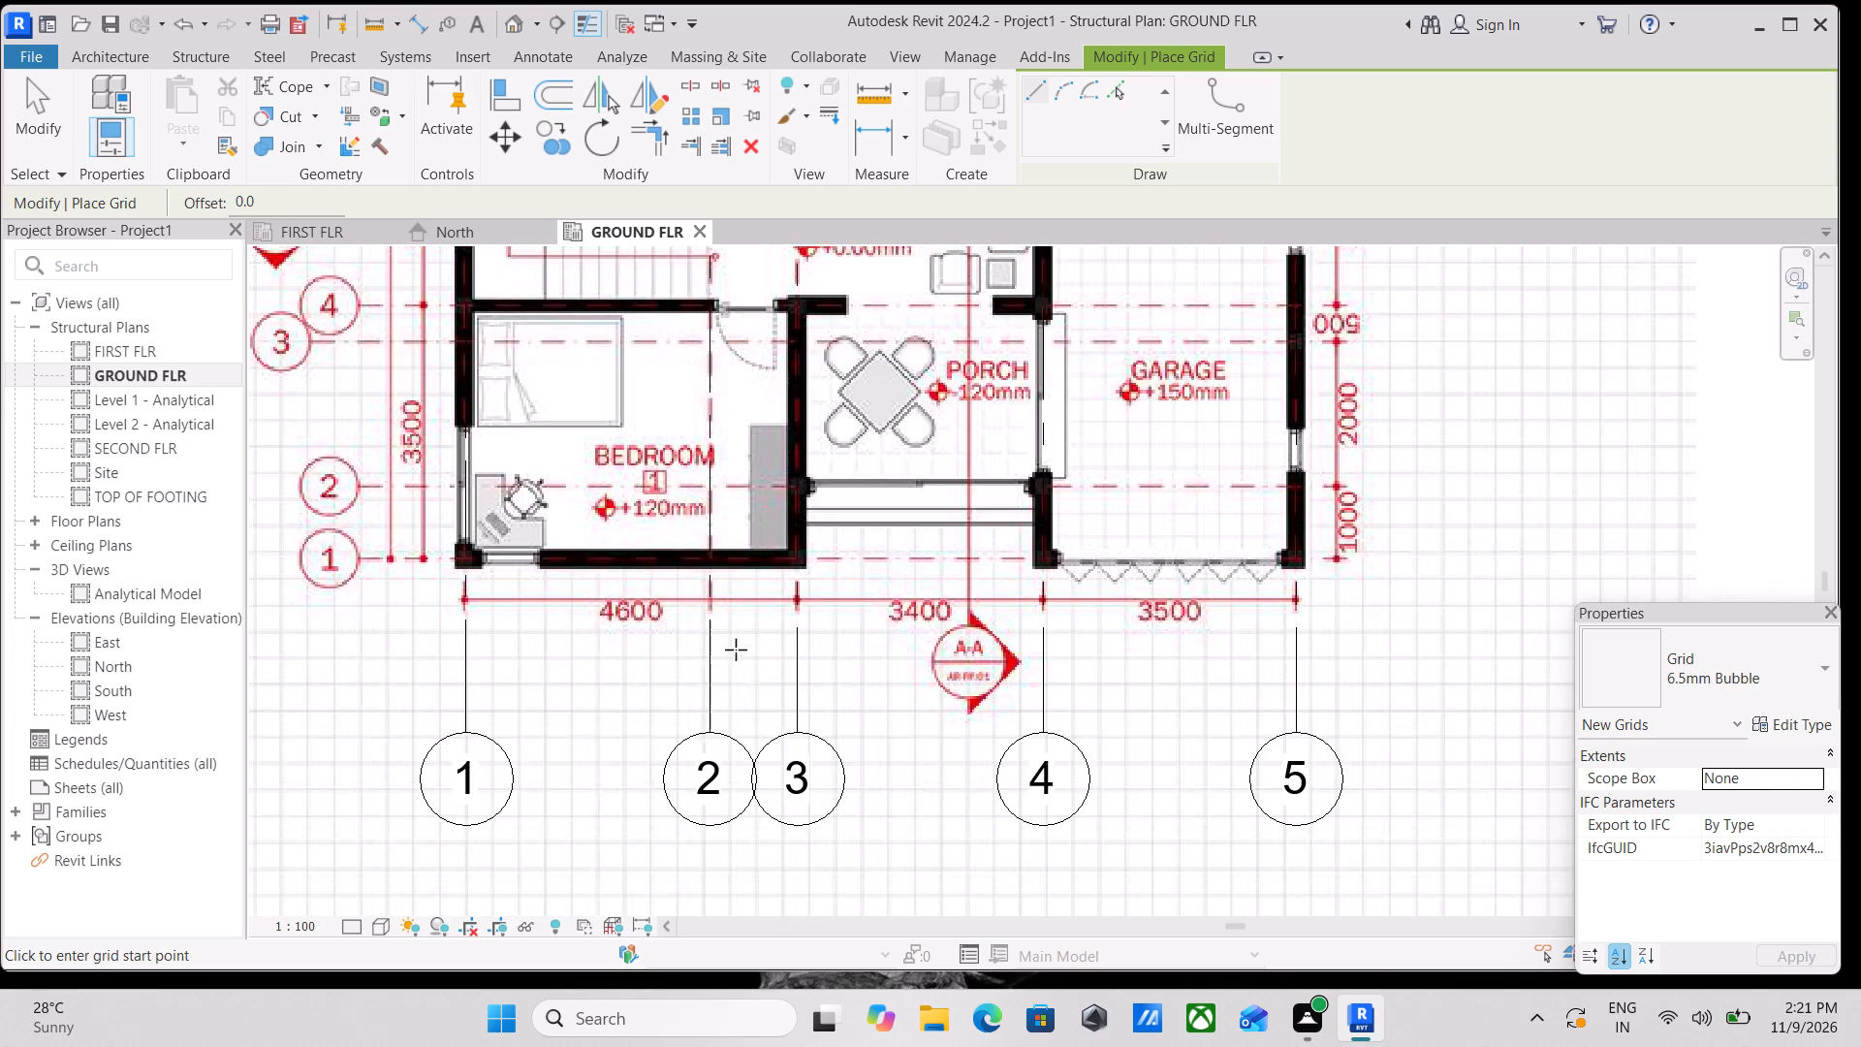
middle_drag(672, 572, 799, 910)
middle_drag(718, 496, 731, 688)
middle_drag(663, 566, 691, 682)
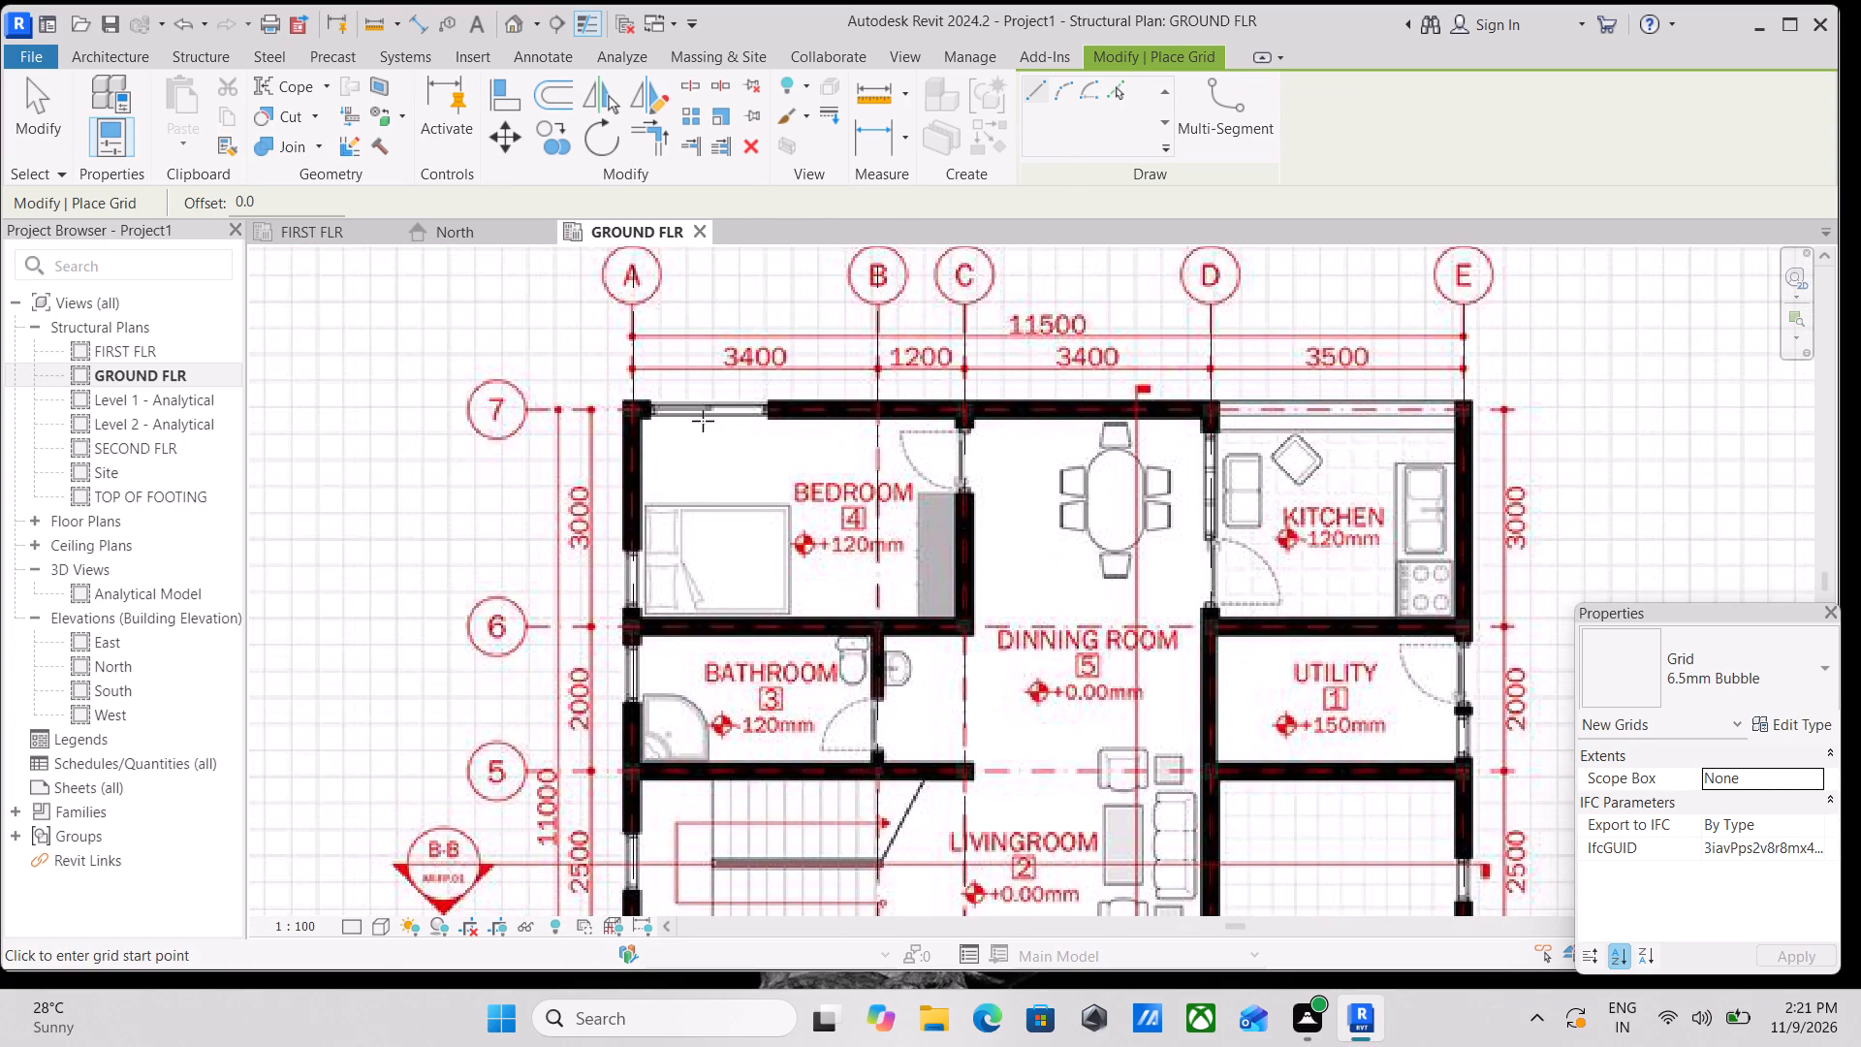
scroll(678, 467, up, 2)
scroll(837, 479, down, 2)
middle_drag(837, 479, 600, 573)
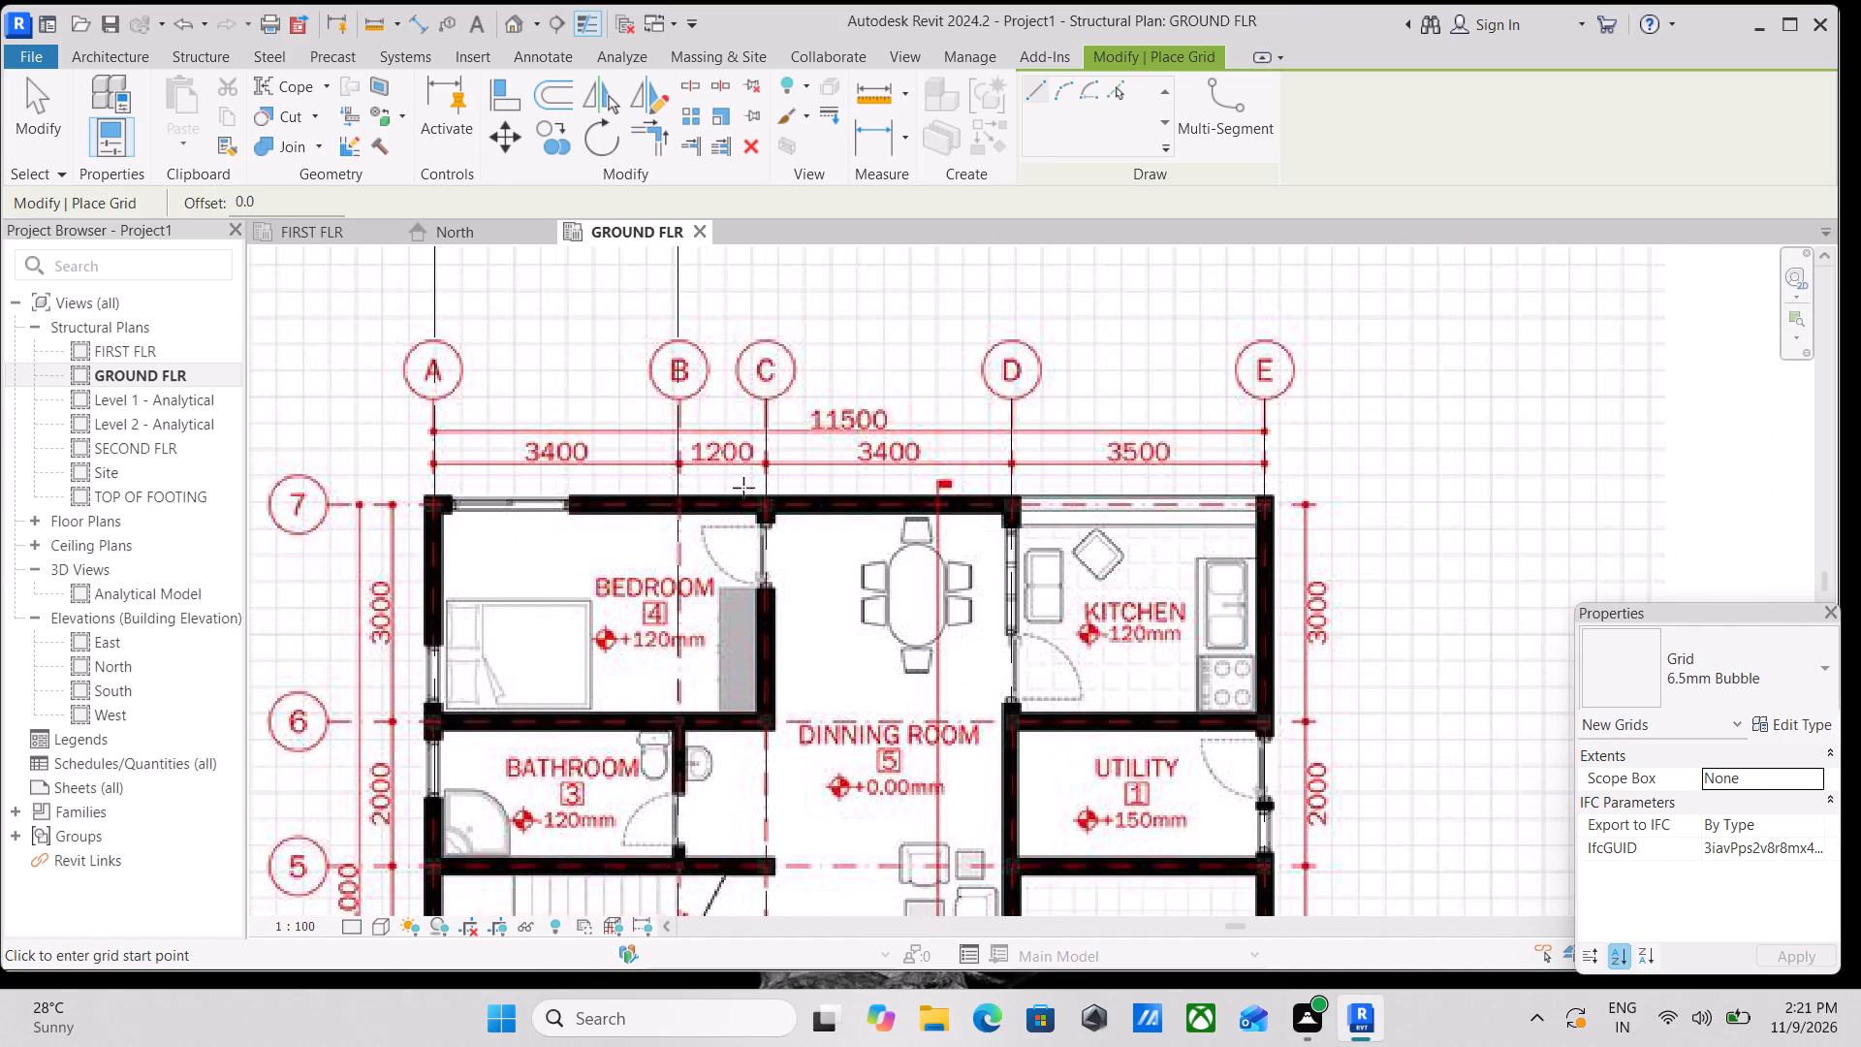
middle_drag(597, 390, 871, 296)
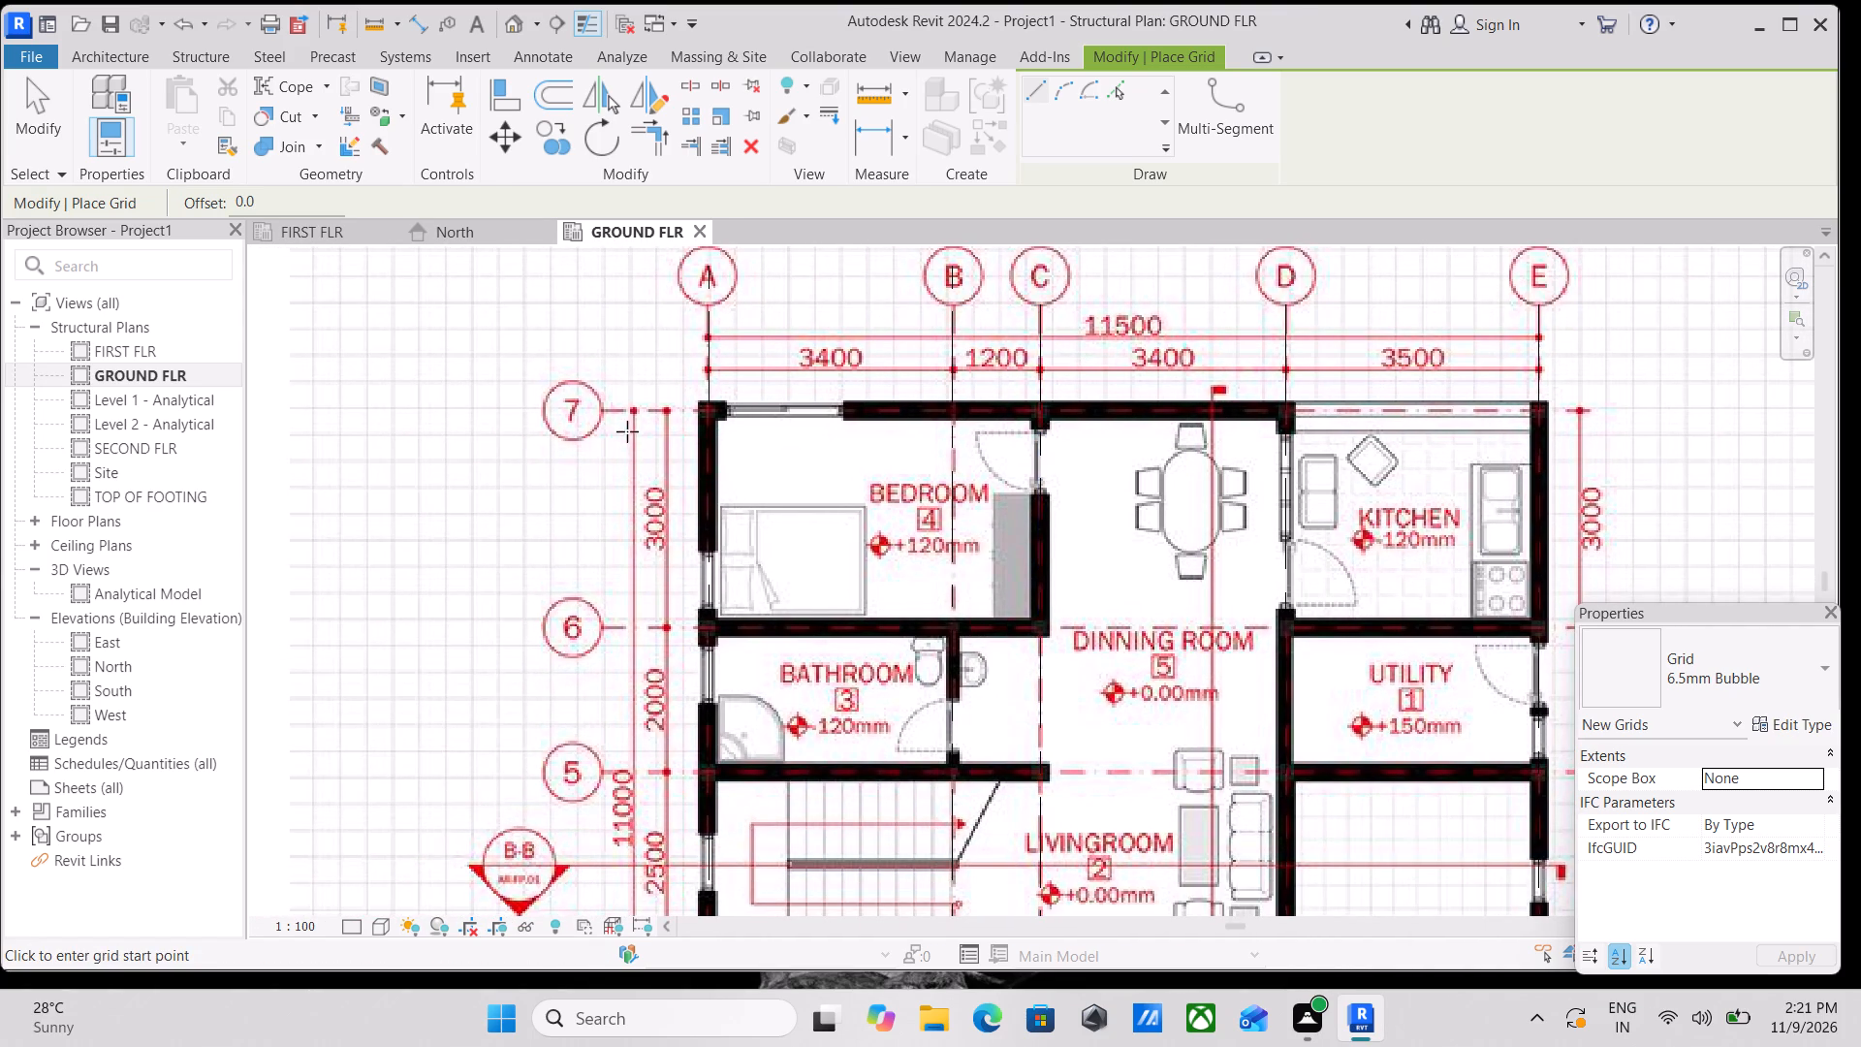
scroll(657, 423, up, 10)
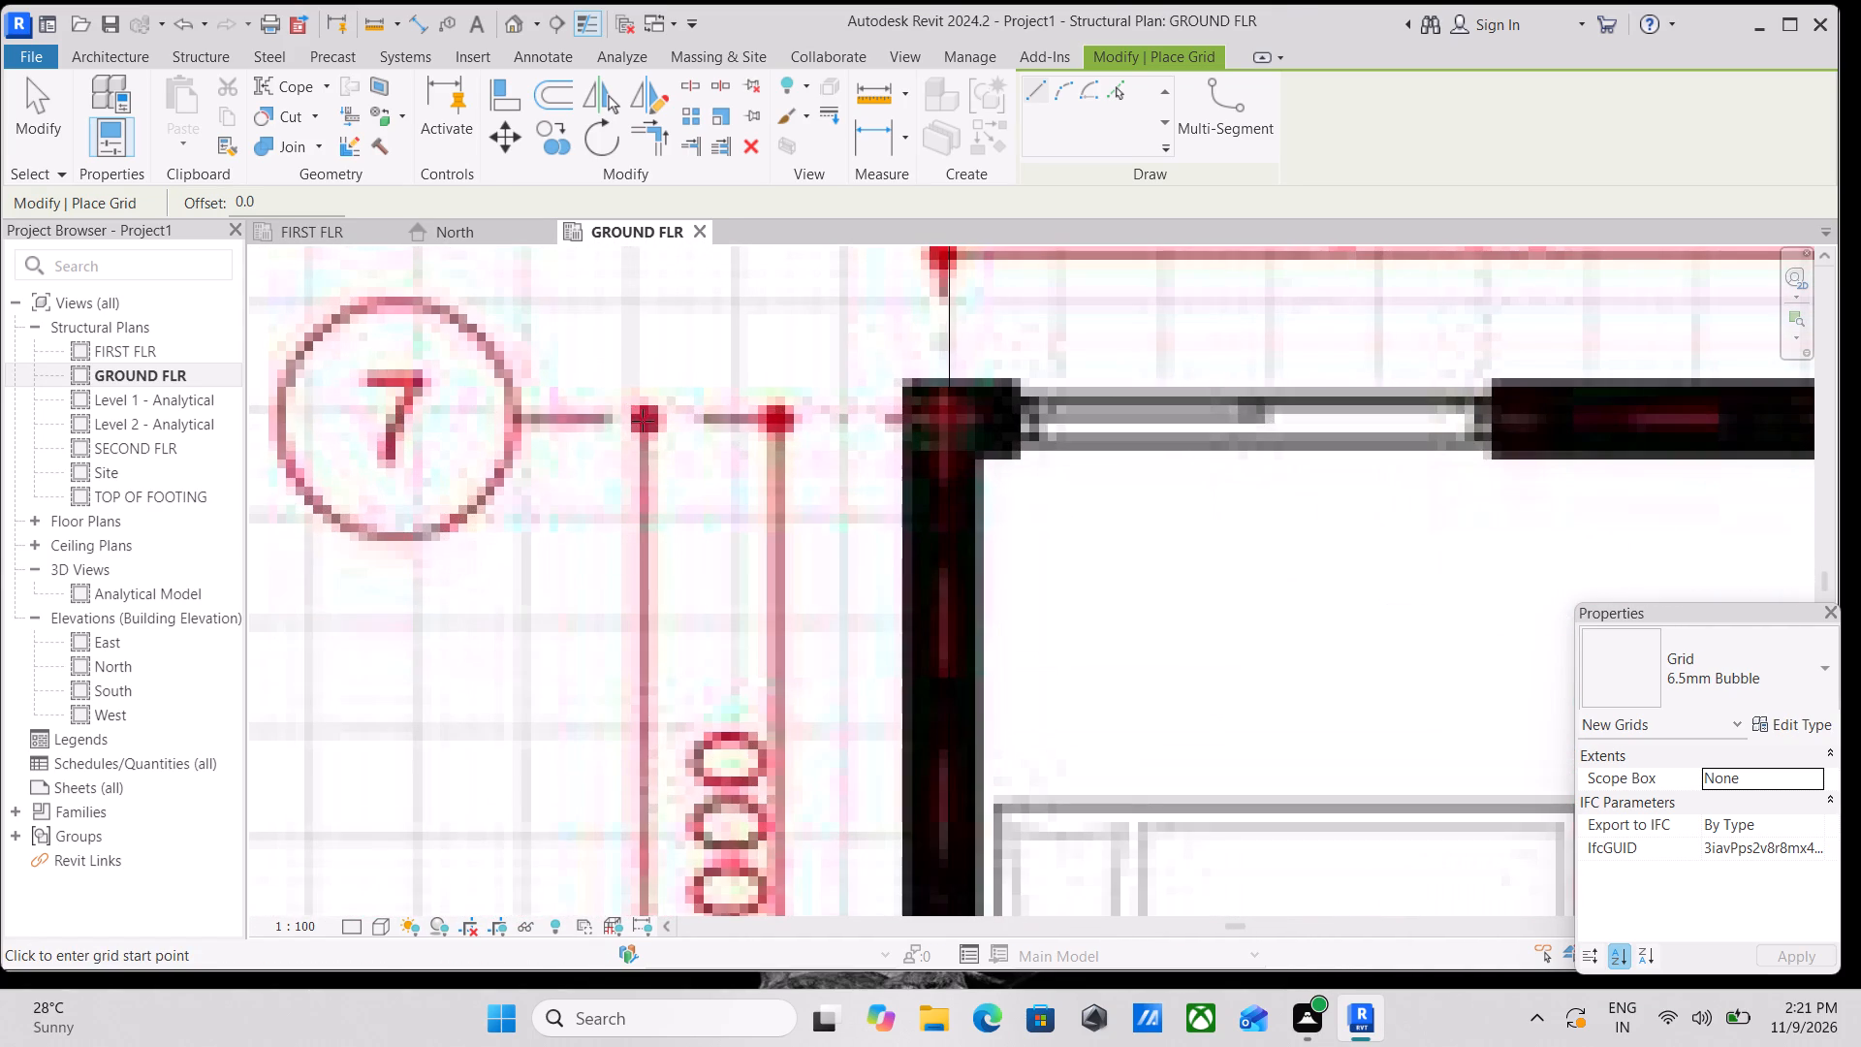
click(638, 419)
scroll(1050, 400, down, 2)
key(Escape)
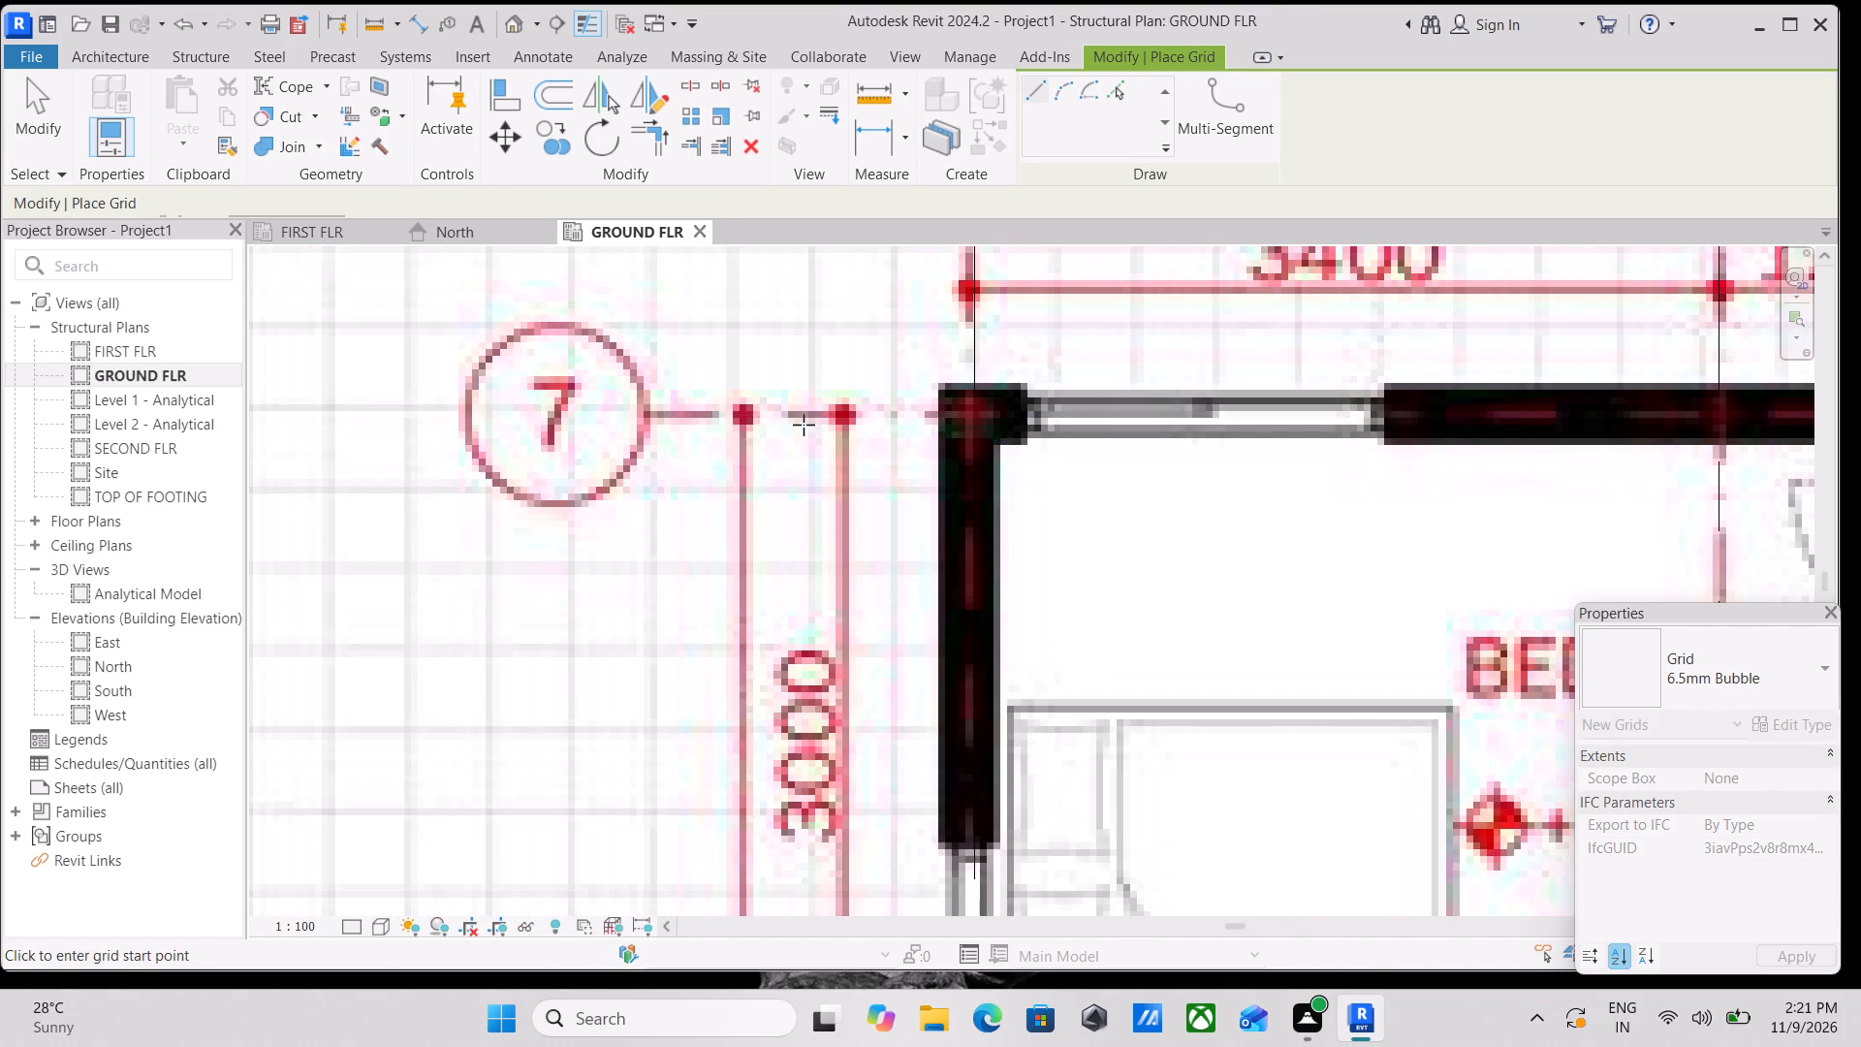
Draw a horizontal grid along the plan's axis 7, starting beyond the kitchen's outer wall and ending at the axis 7 bubble.
scroll(804, 425, down, 6)
middle_drag(1052, 441, 426, 478)
scroll(1547, 502, up, 3)
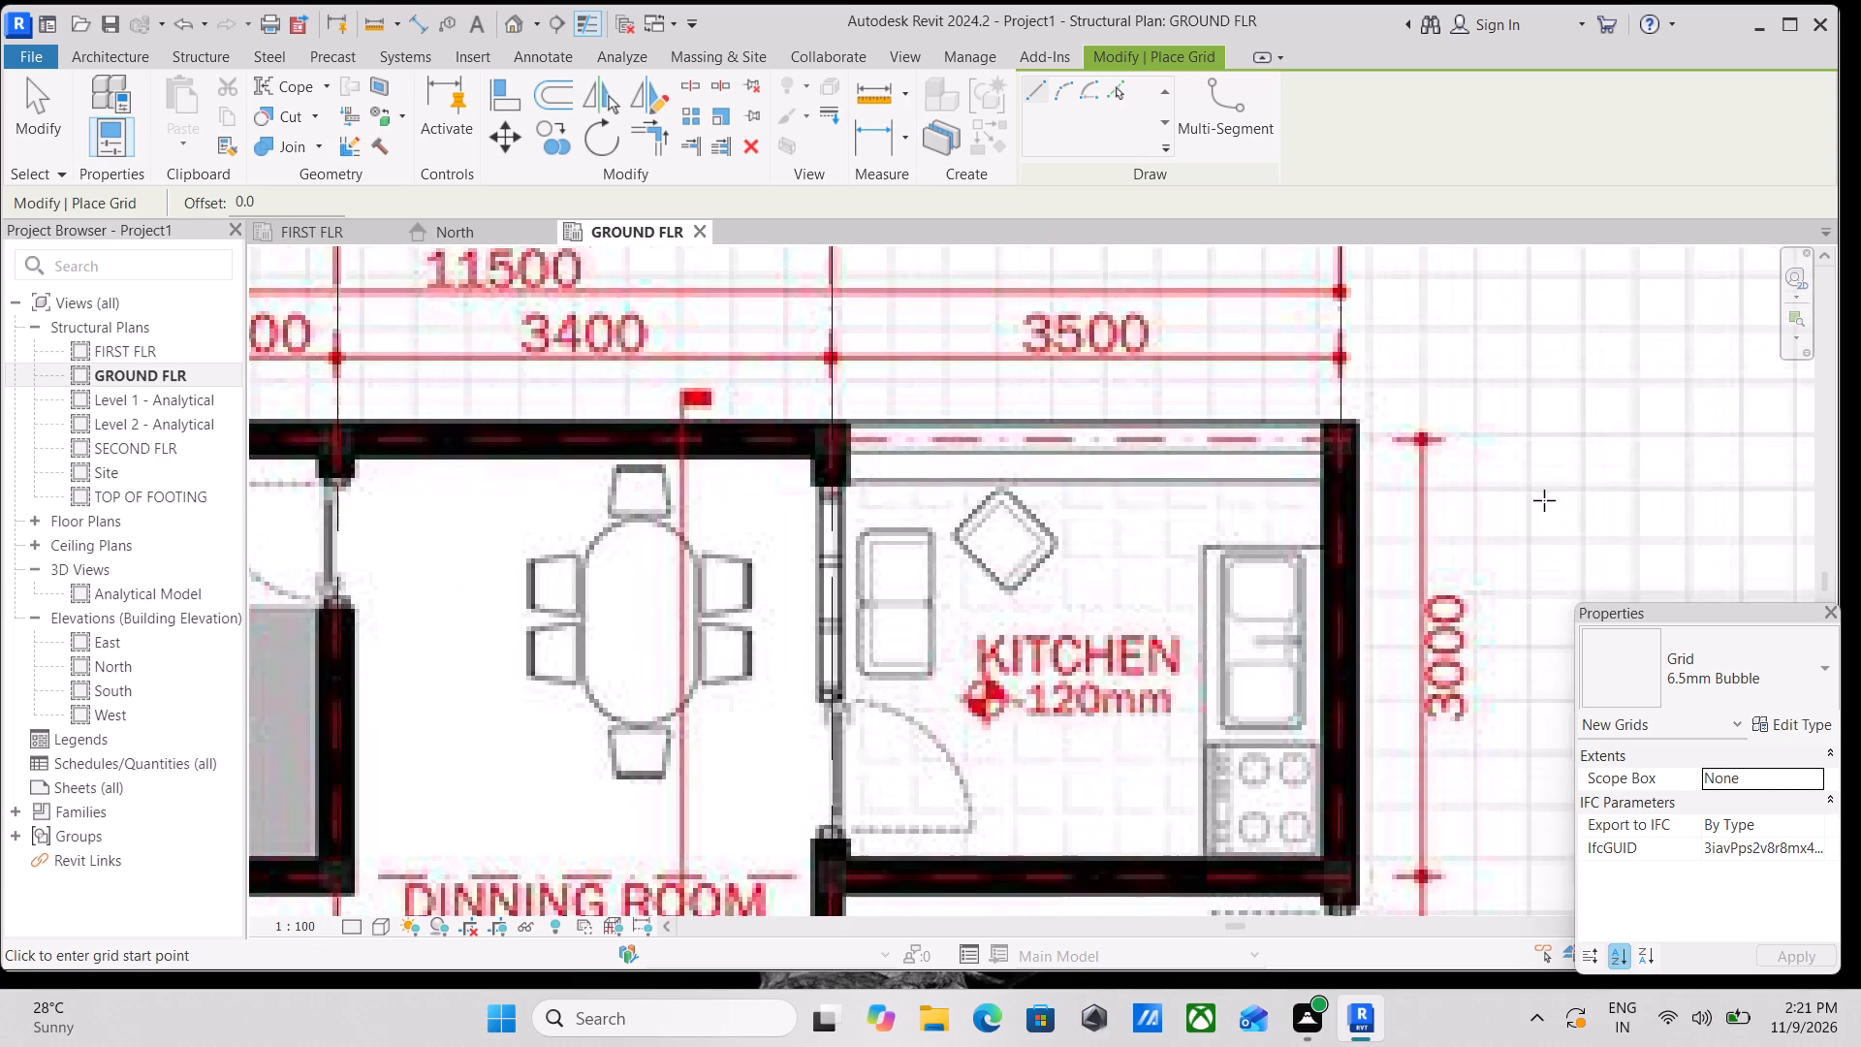
scroll(1437, 445, up, 4)
click(1444, 433)
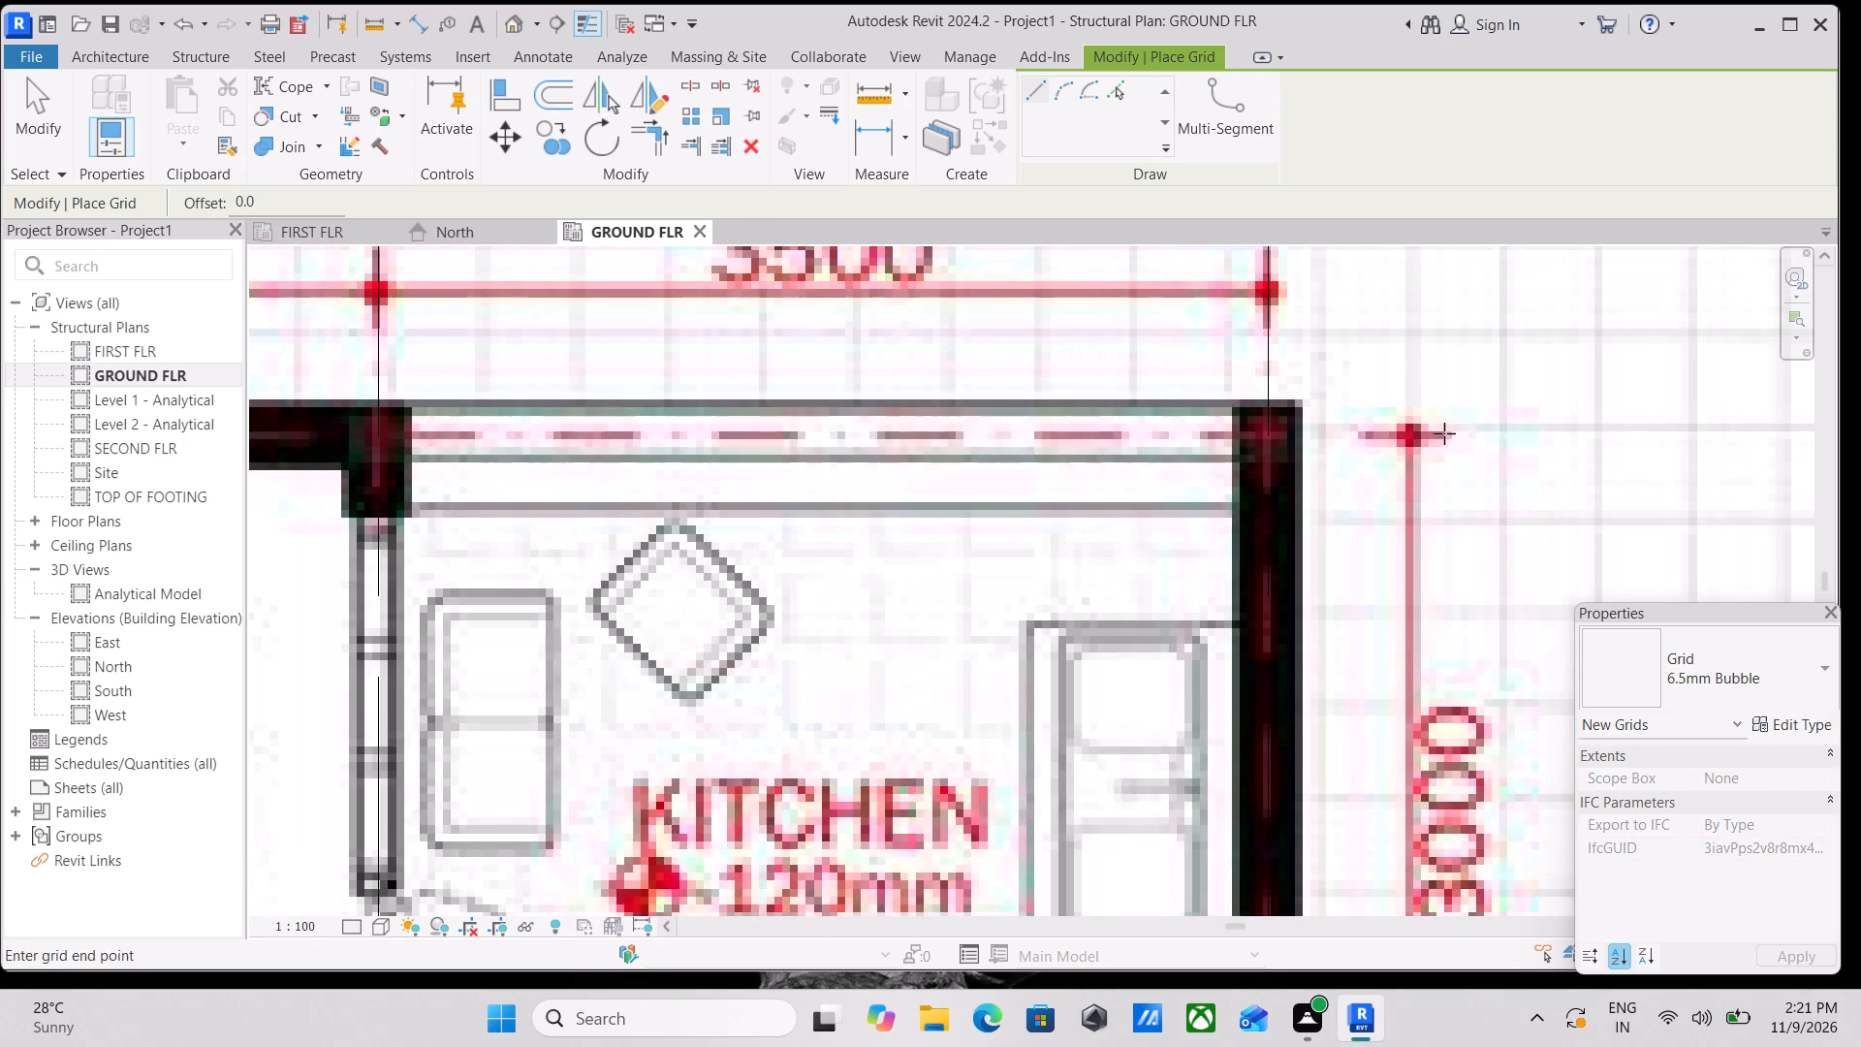
scroll(930, 428, down, 1)
middle_drag(930, 428, 1485, 351)
scroll(931, 378, down, 3)
middle_drag(931, 378, 1547, 350)
scroll(1021, 365, down, 3)
middle_drag(1021, 365, 1461, 415)
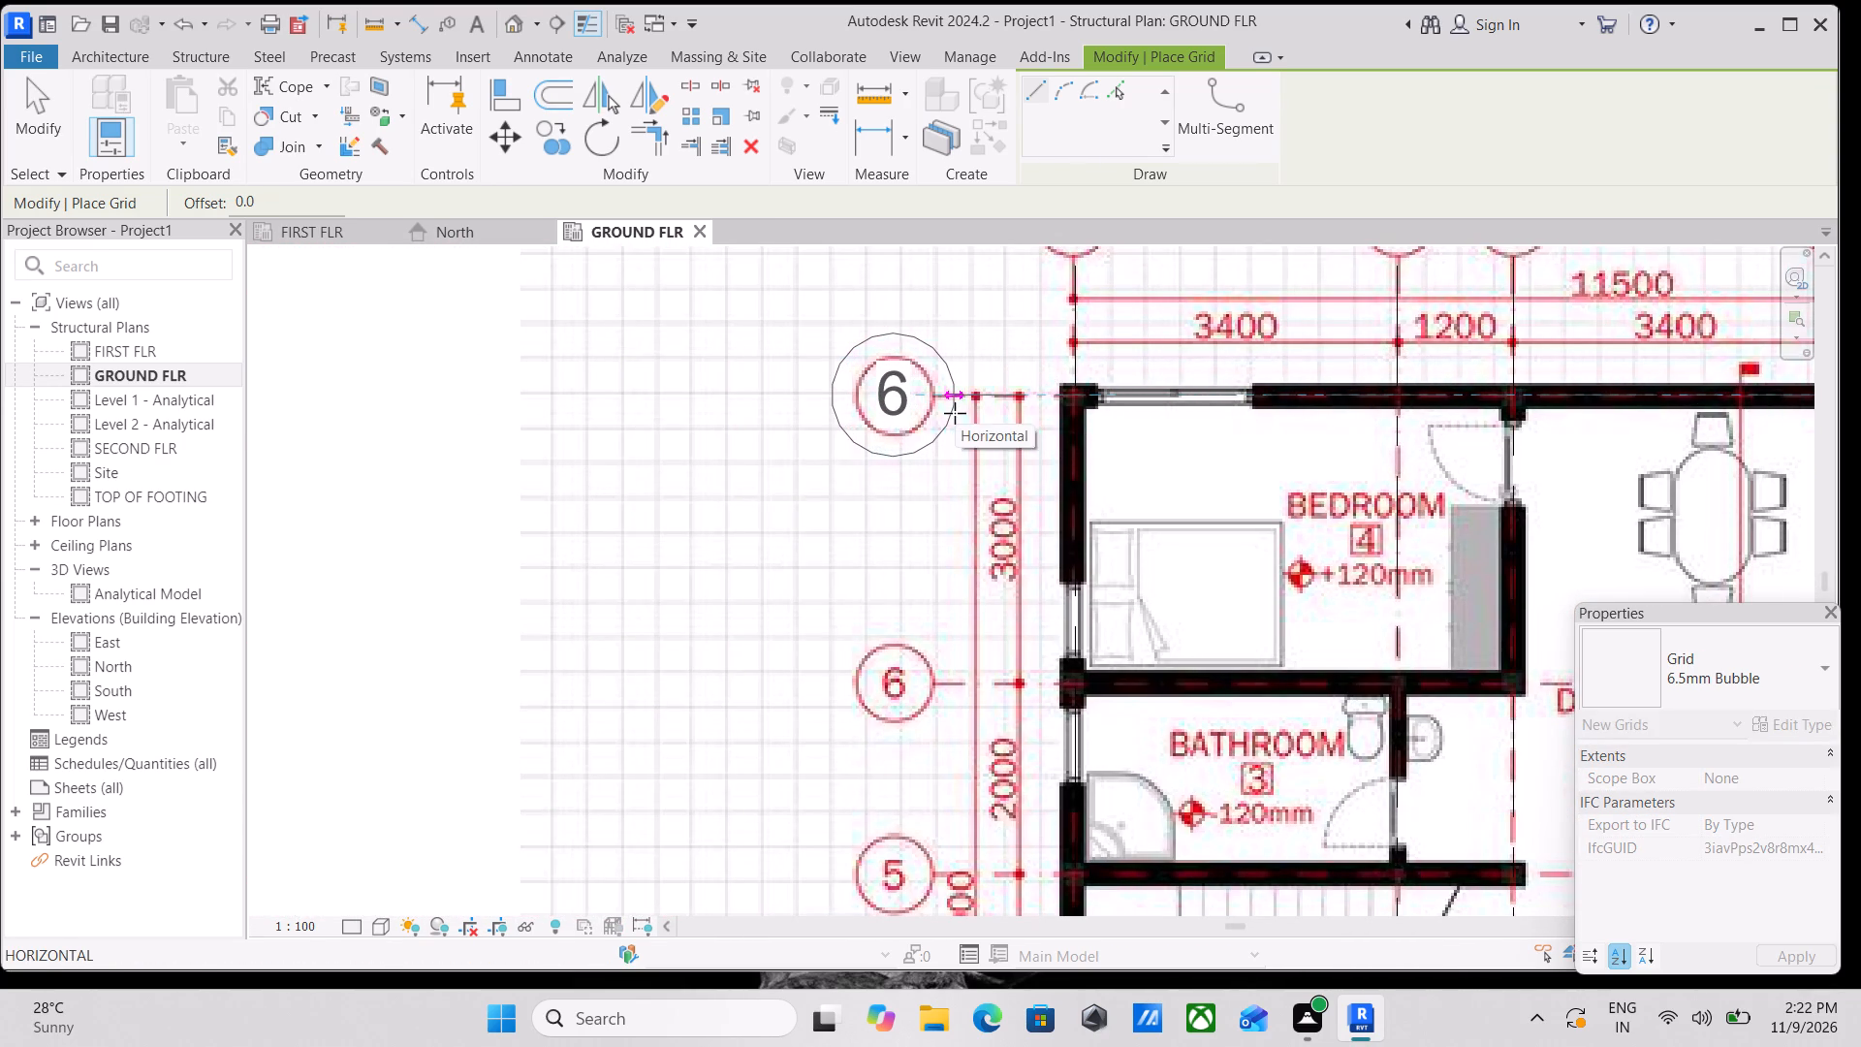
click(956, 413)
key(Escape)
scroll(909, 393, up, 4)
key(Escape)
key(Escape)
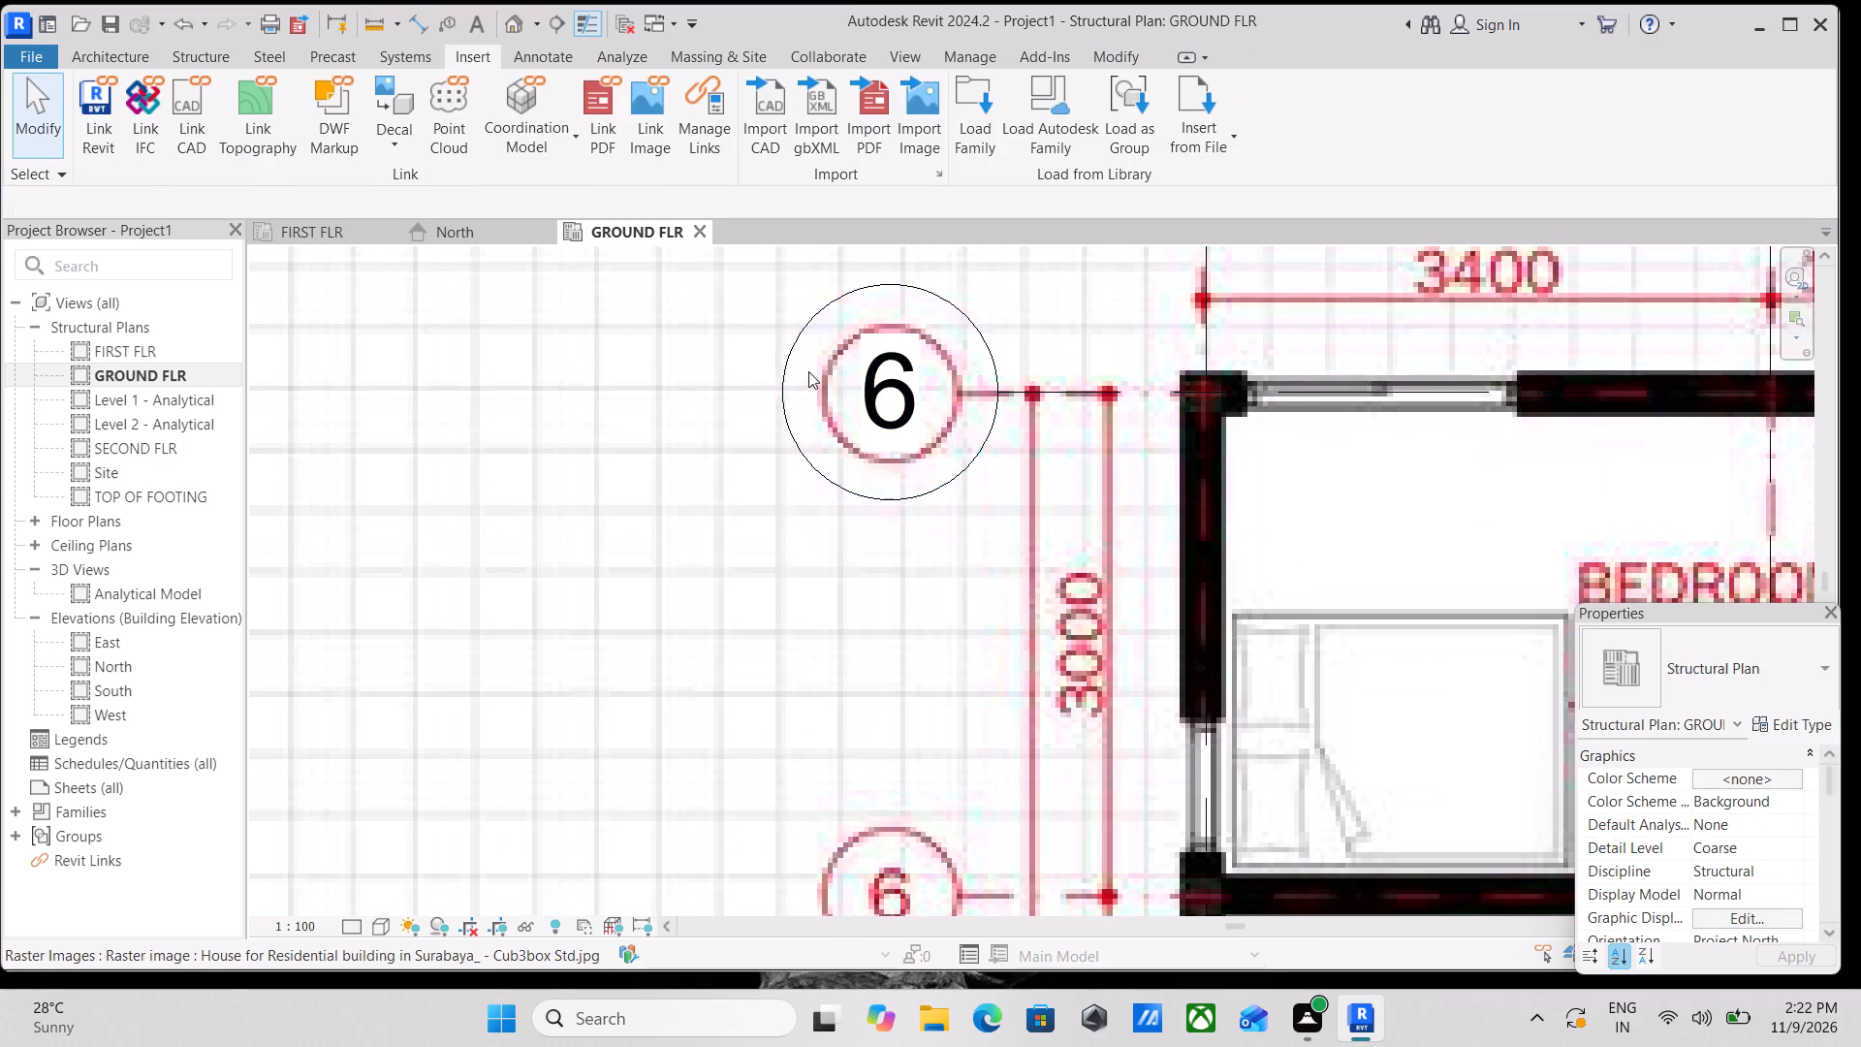
key(Escape)
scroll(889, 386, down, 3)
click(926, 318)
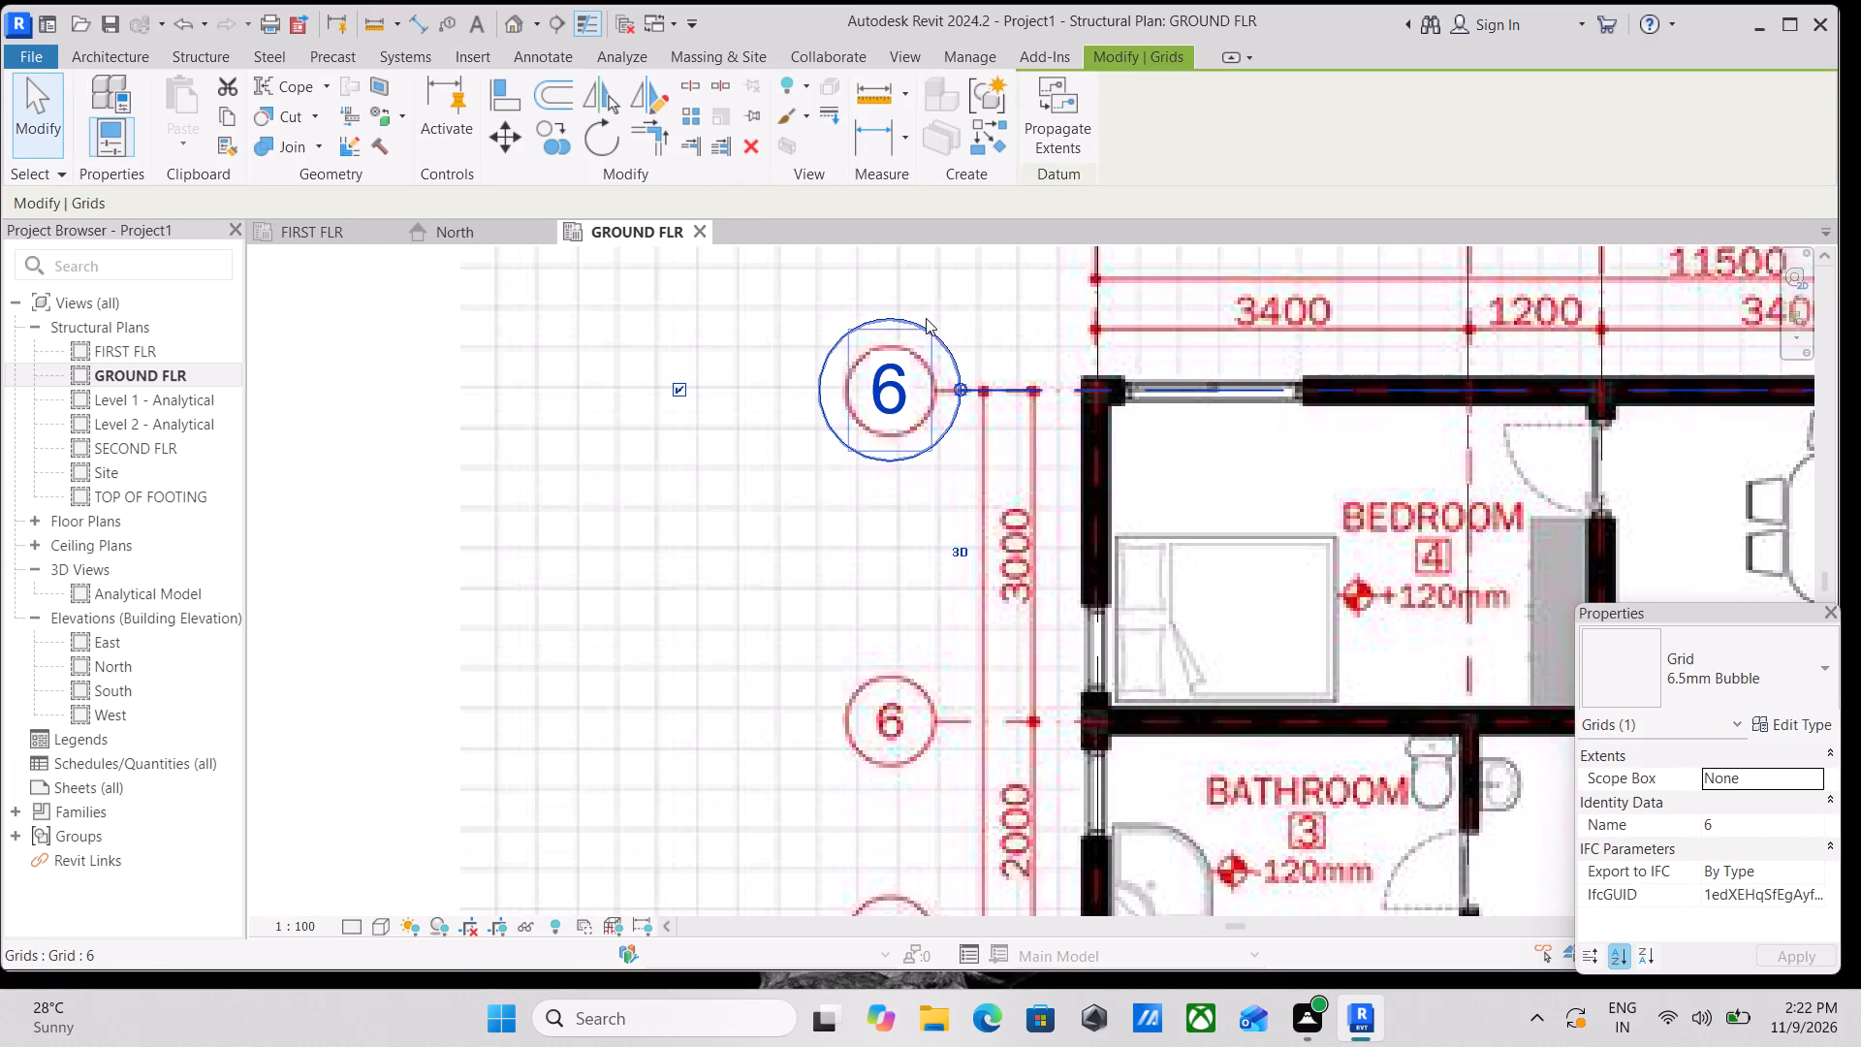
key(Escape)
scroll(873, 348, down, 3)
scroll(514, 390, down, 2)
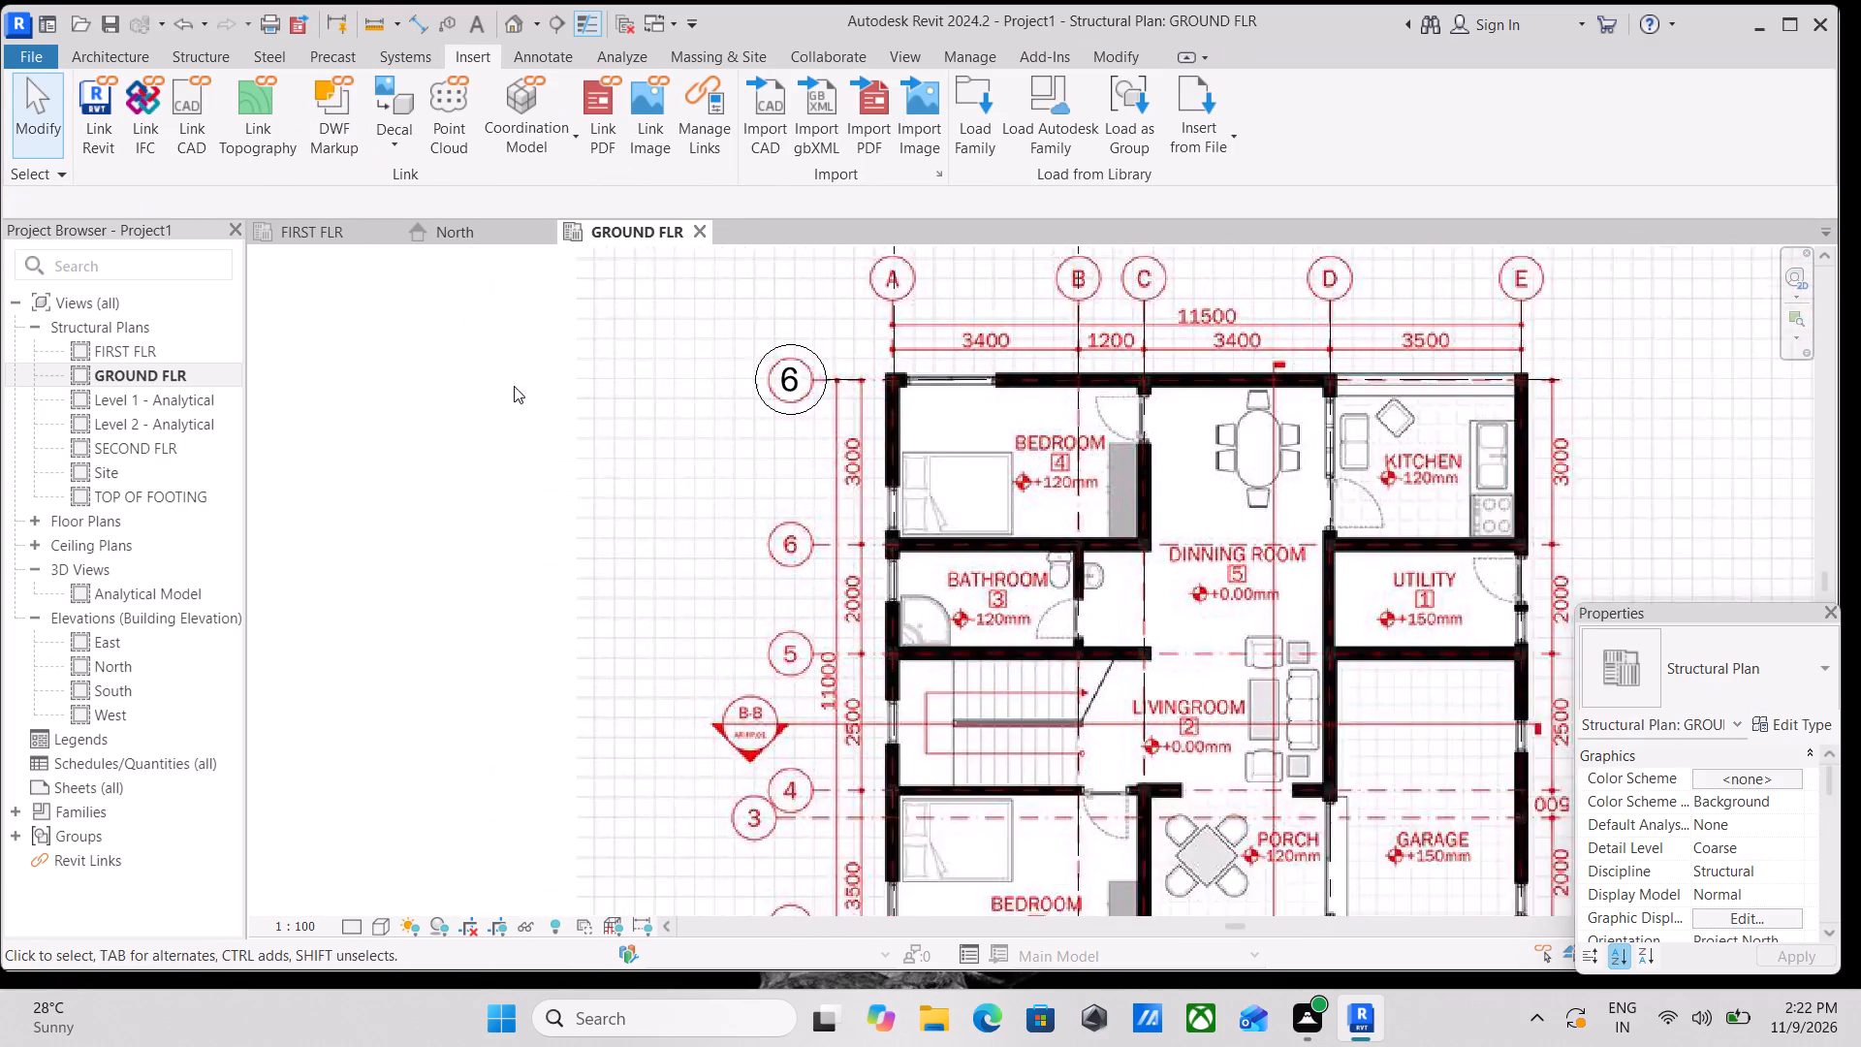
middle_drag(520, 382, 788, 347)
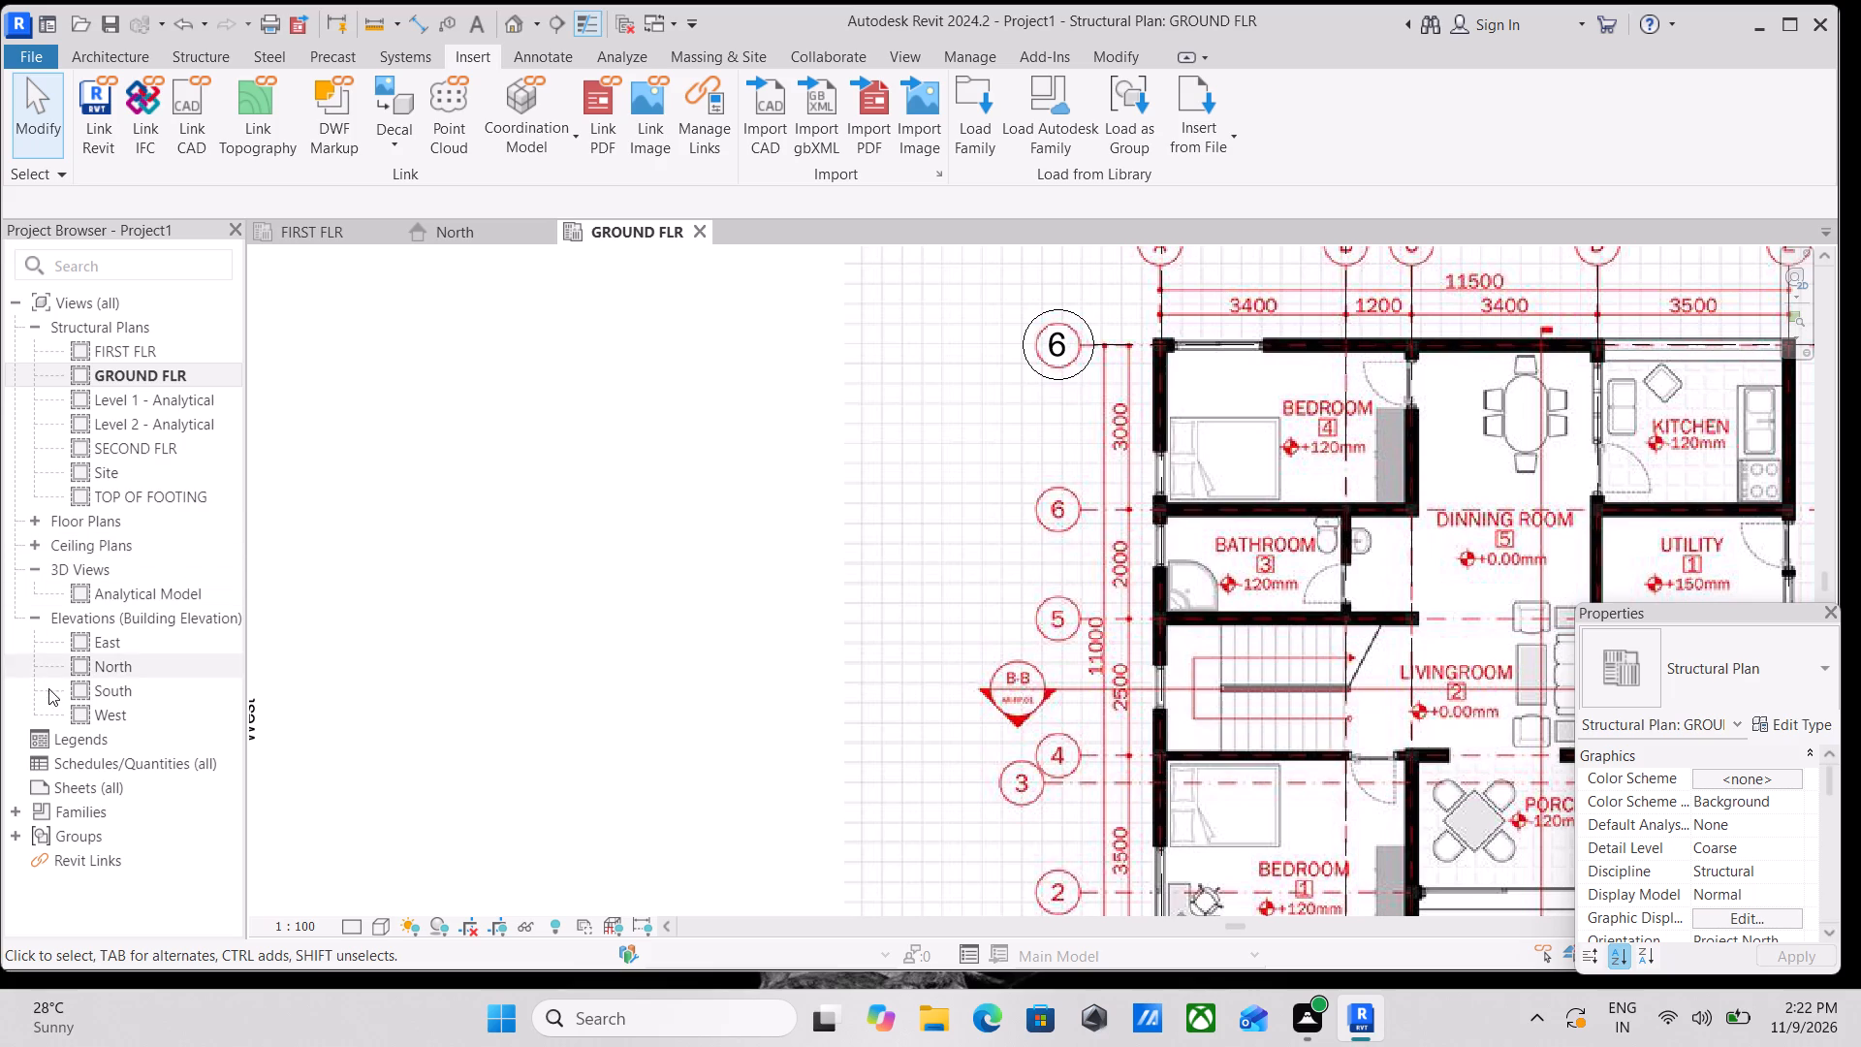
Find the M_Grid Head - Circle family among the project's annotation symbol families and expand its types.
scroll(54, 694, down, 1)
click(8, 810)
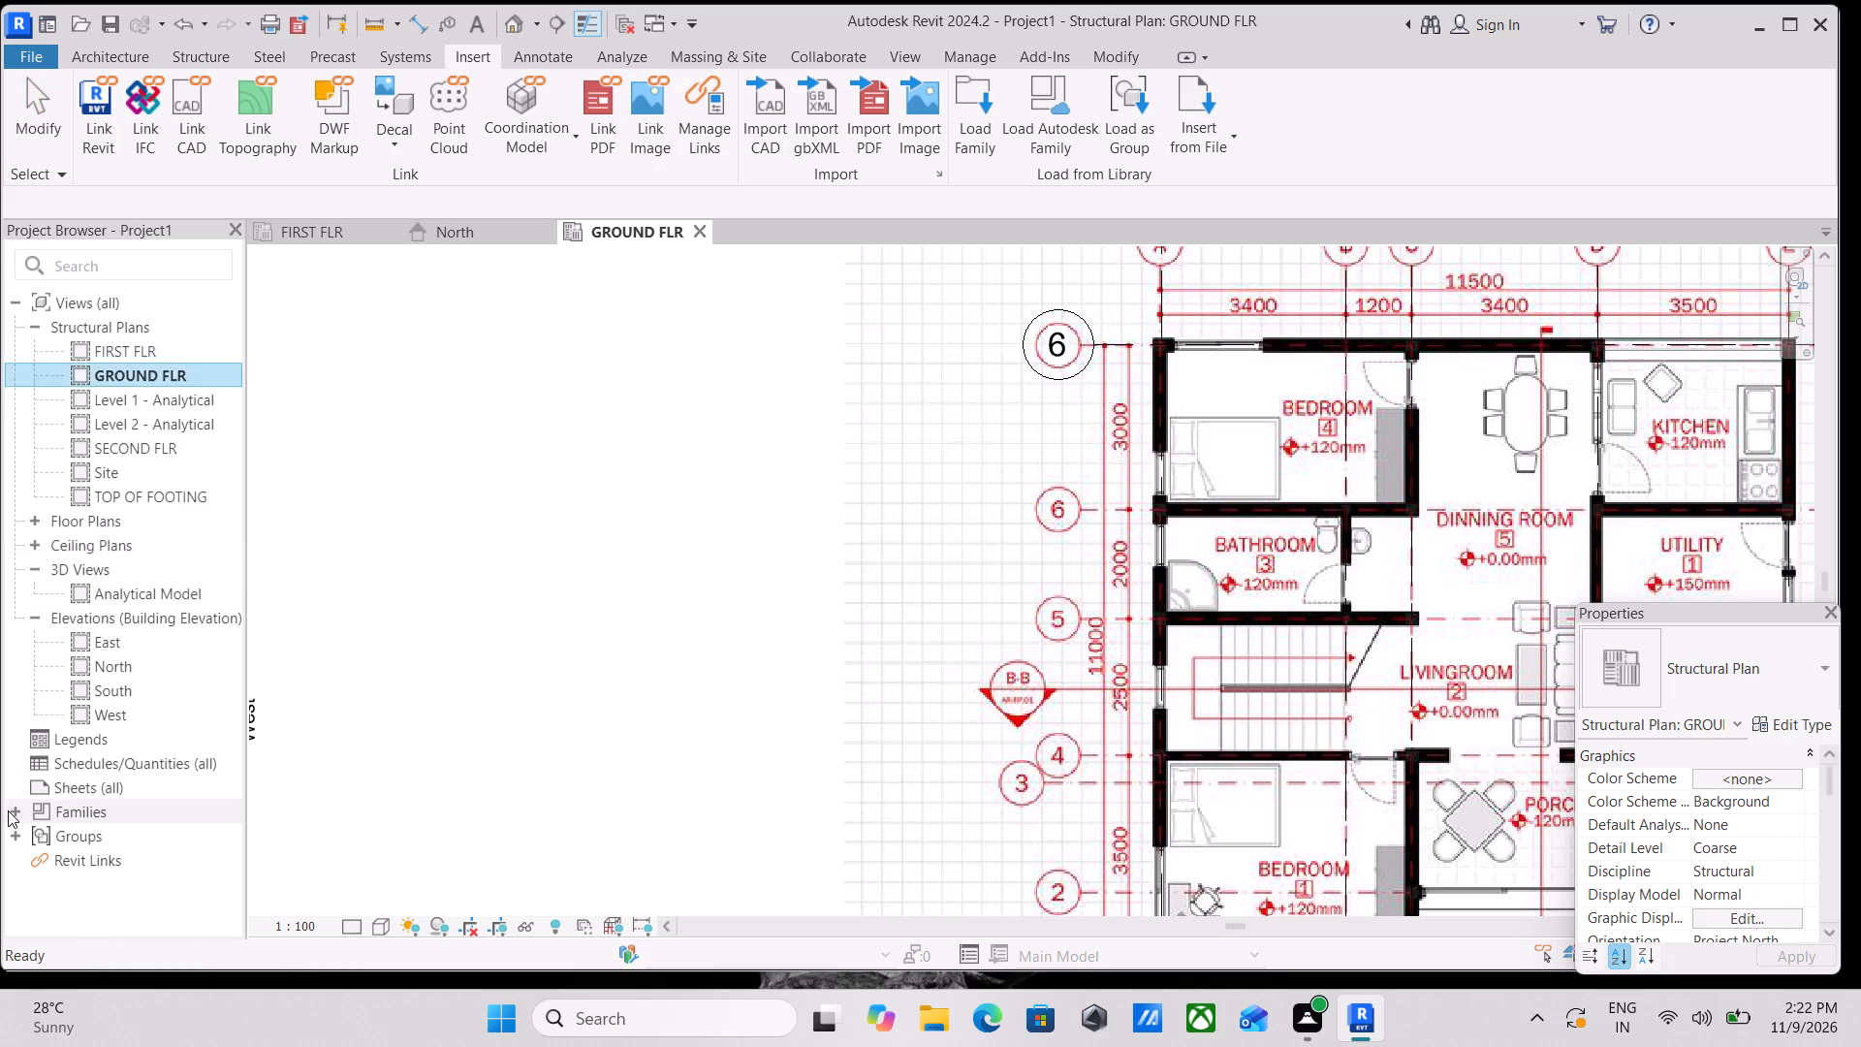
scroll(214, 870, down, 3)
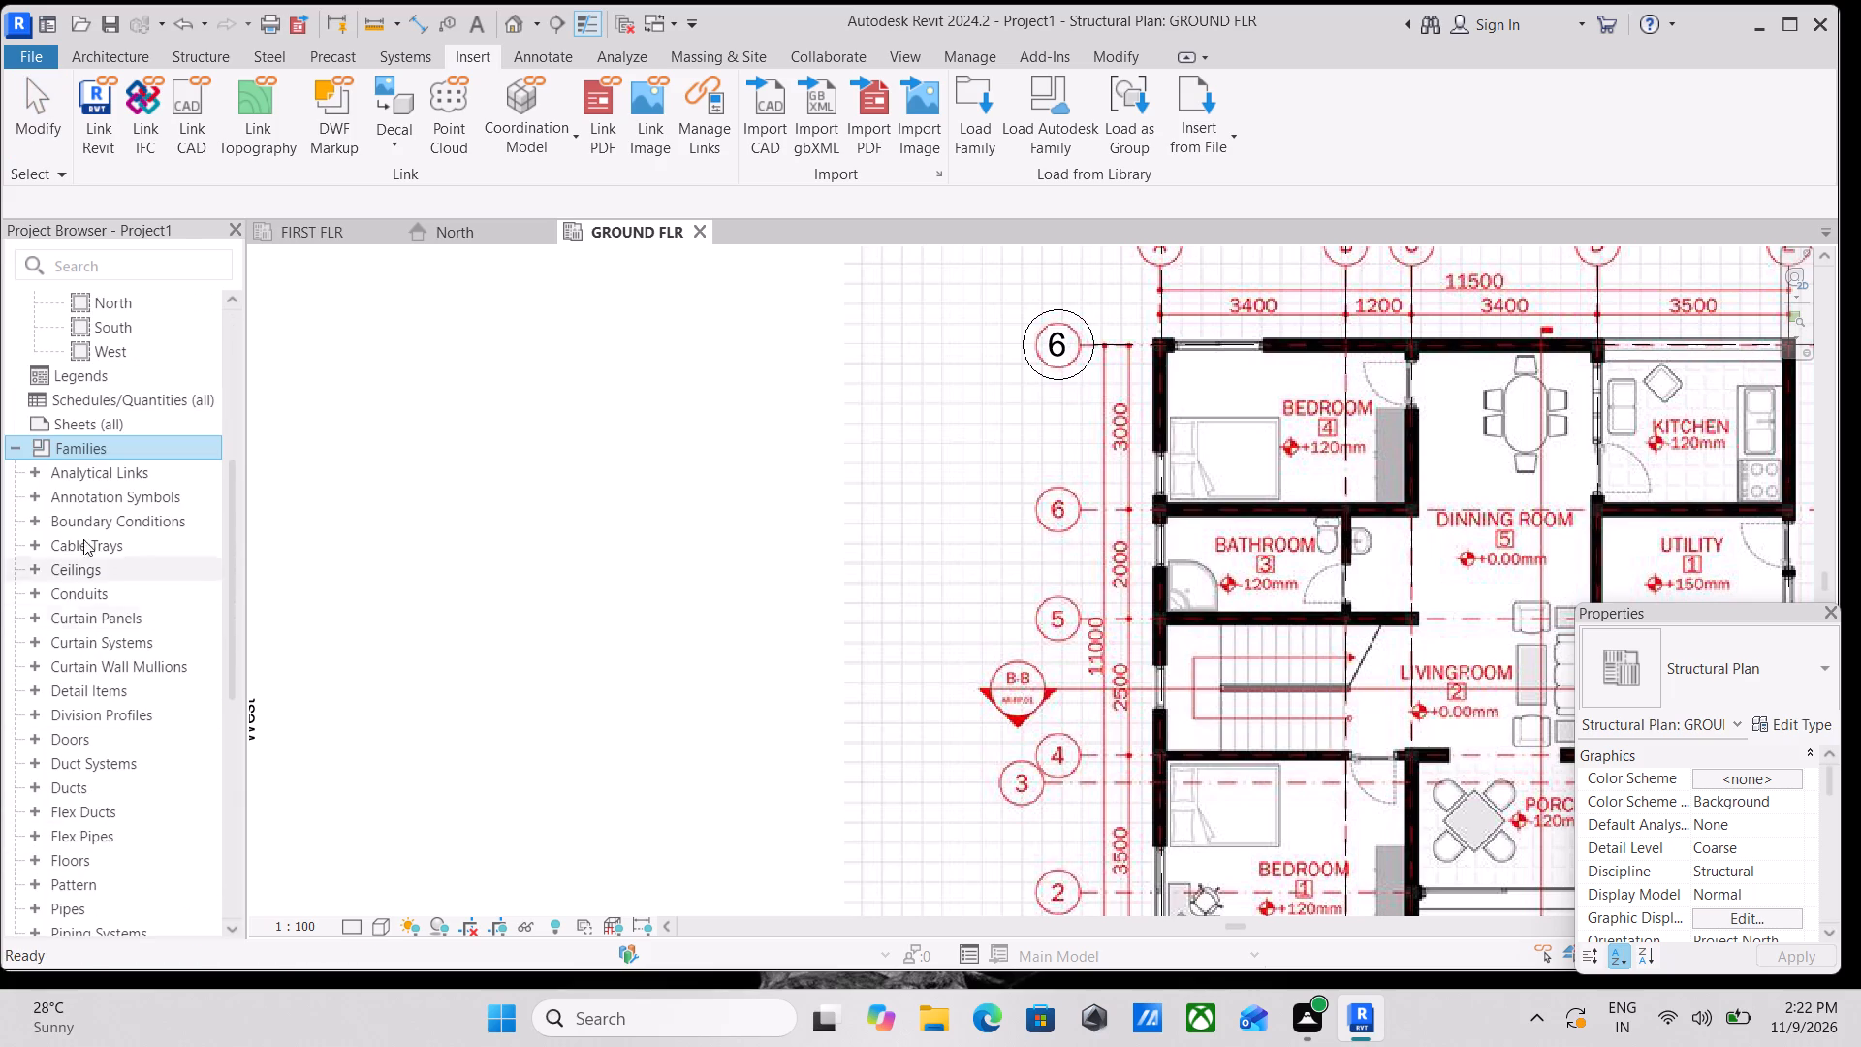
scroll(55, 544, down, 1)
scroll(55, 544, up, 1)
click(30, 493)
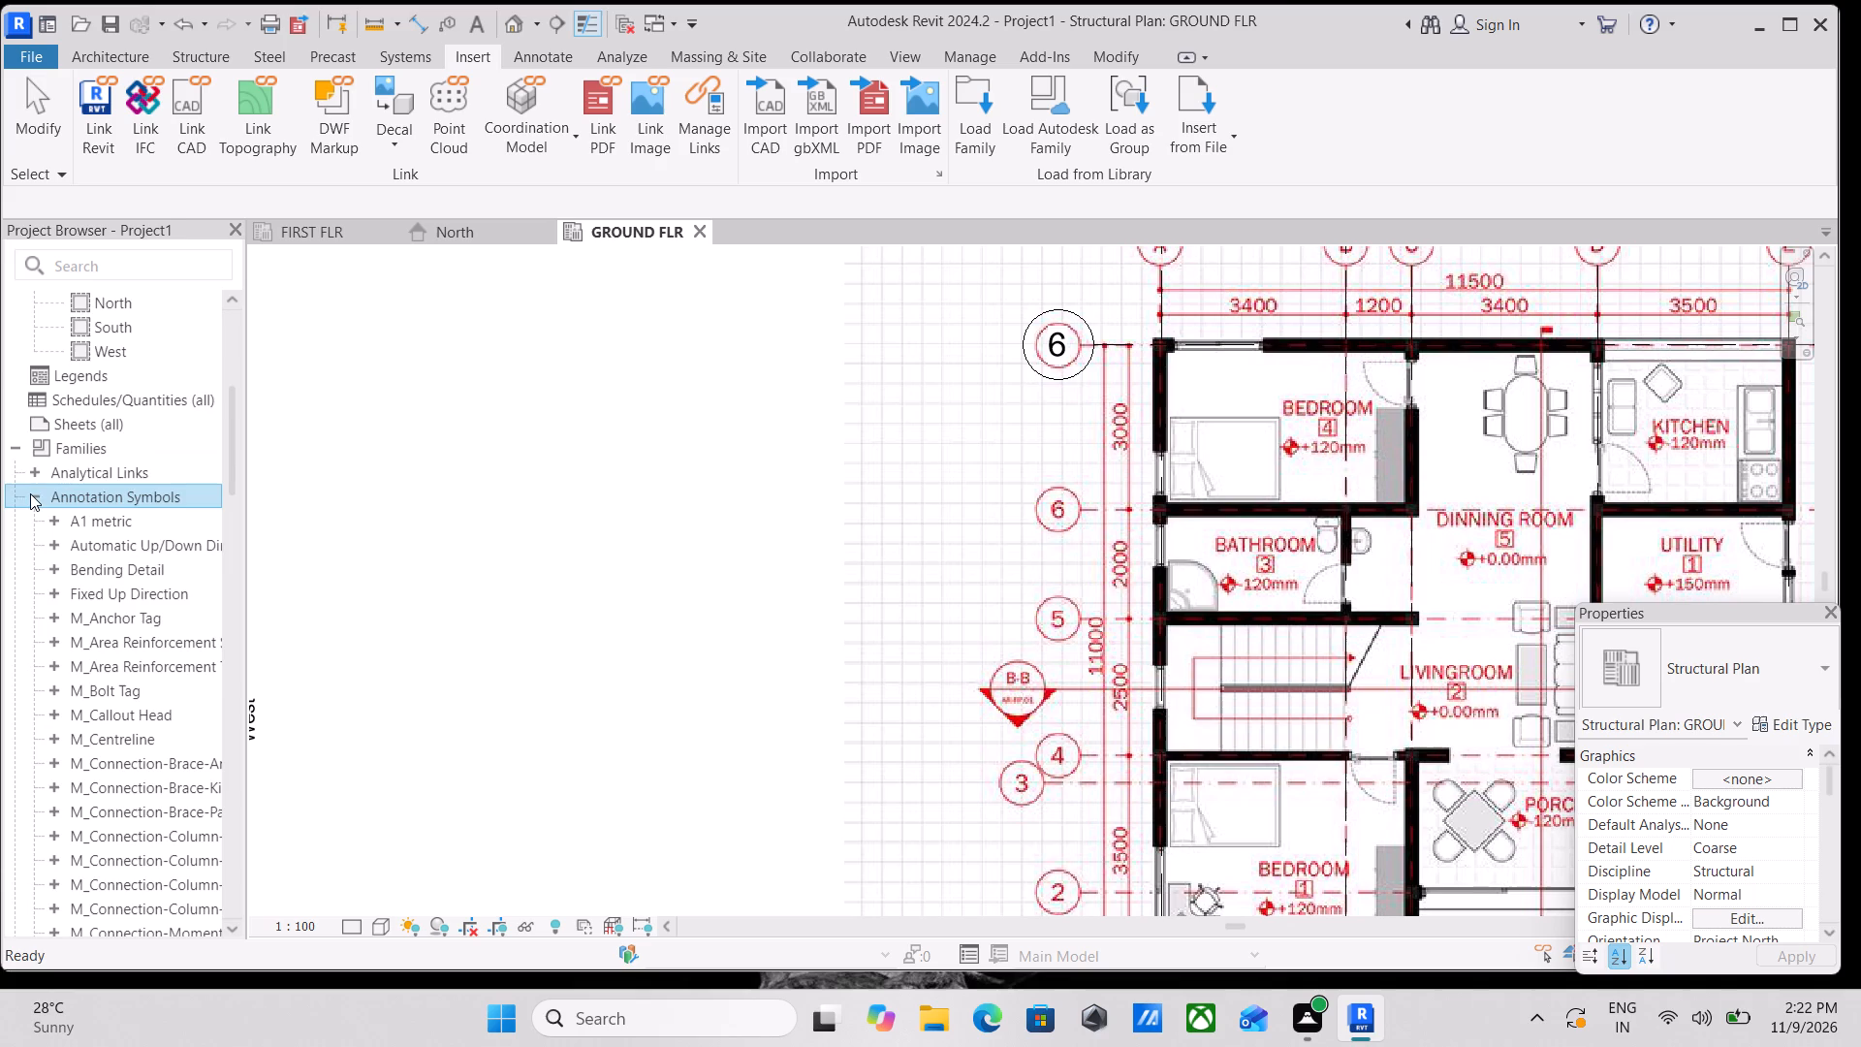
scroll(94, 616, down, 3)
scroll(139, 684, down, 2)
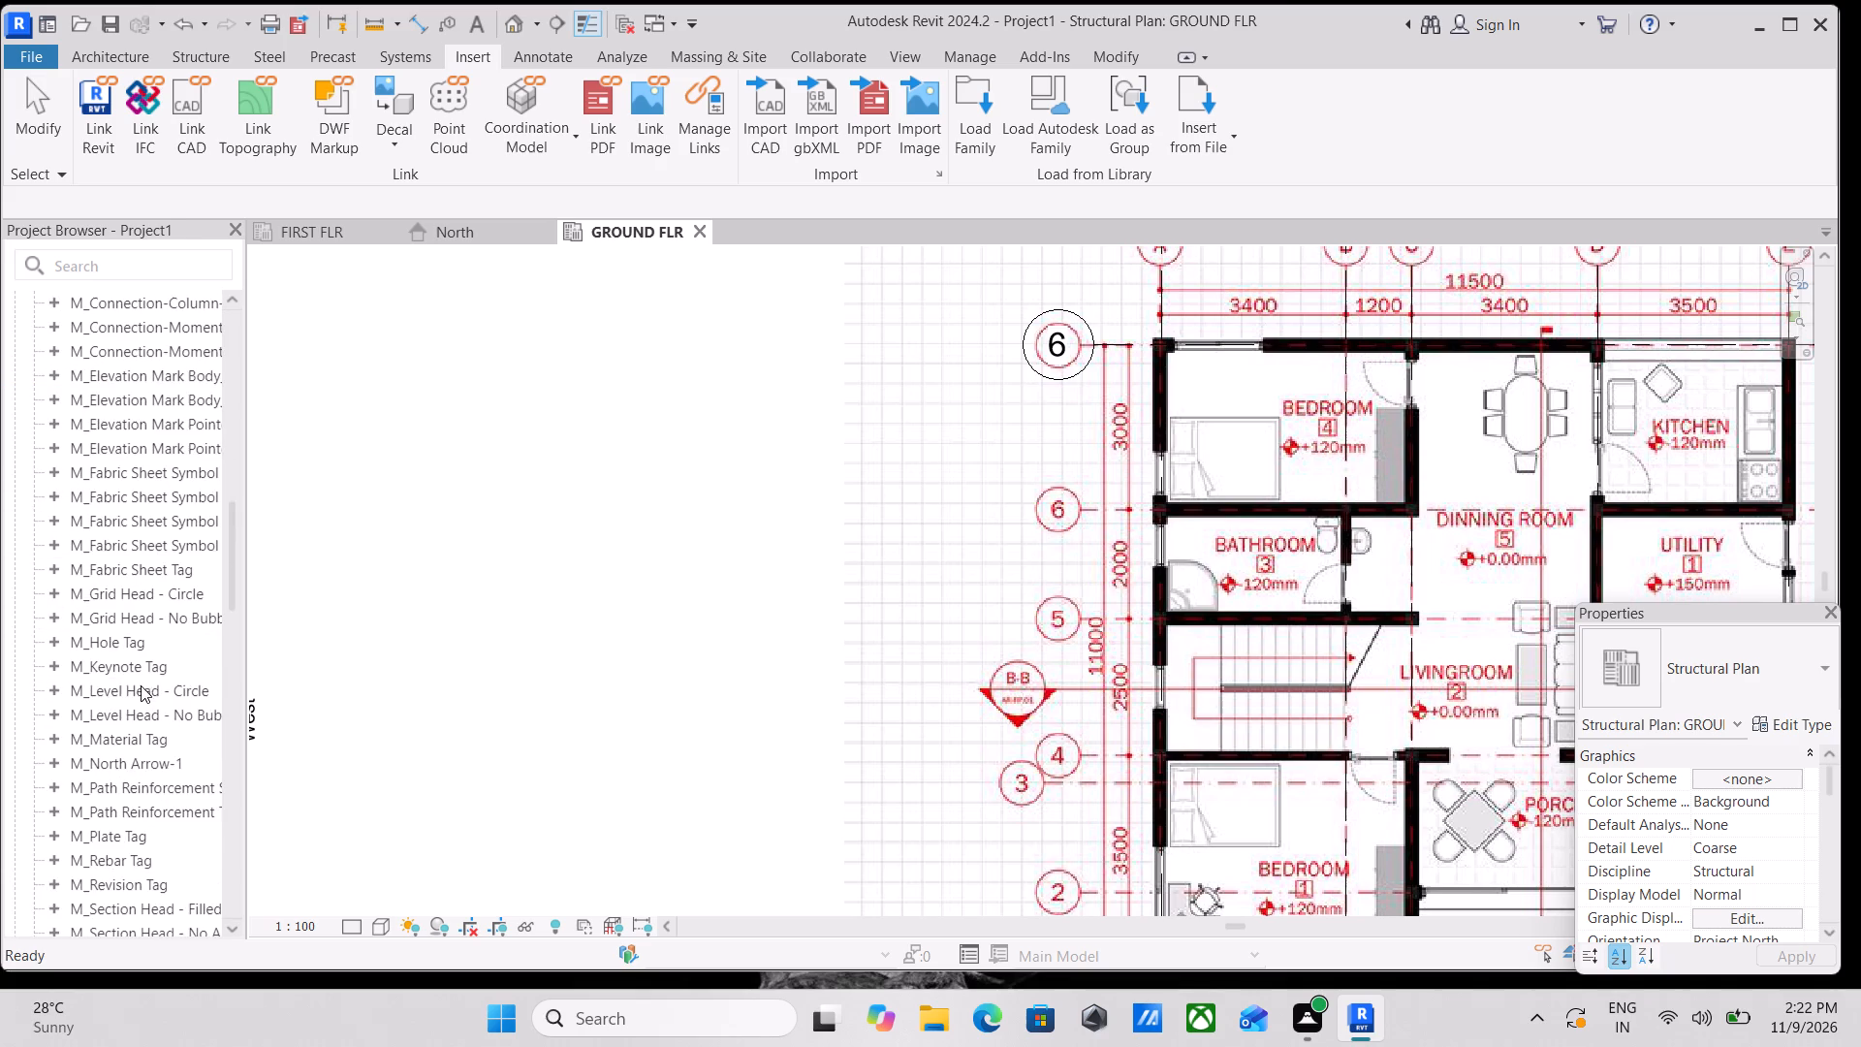
scroll(123, 746, down, 1)
scroll(124, 737, up, 2)
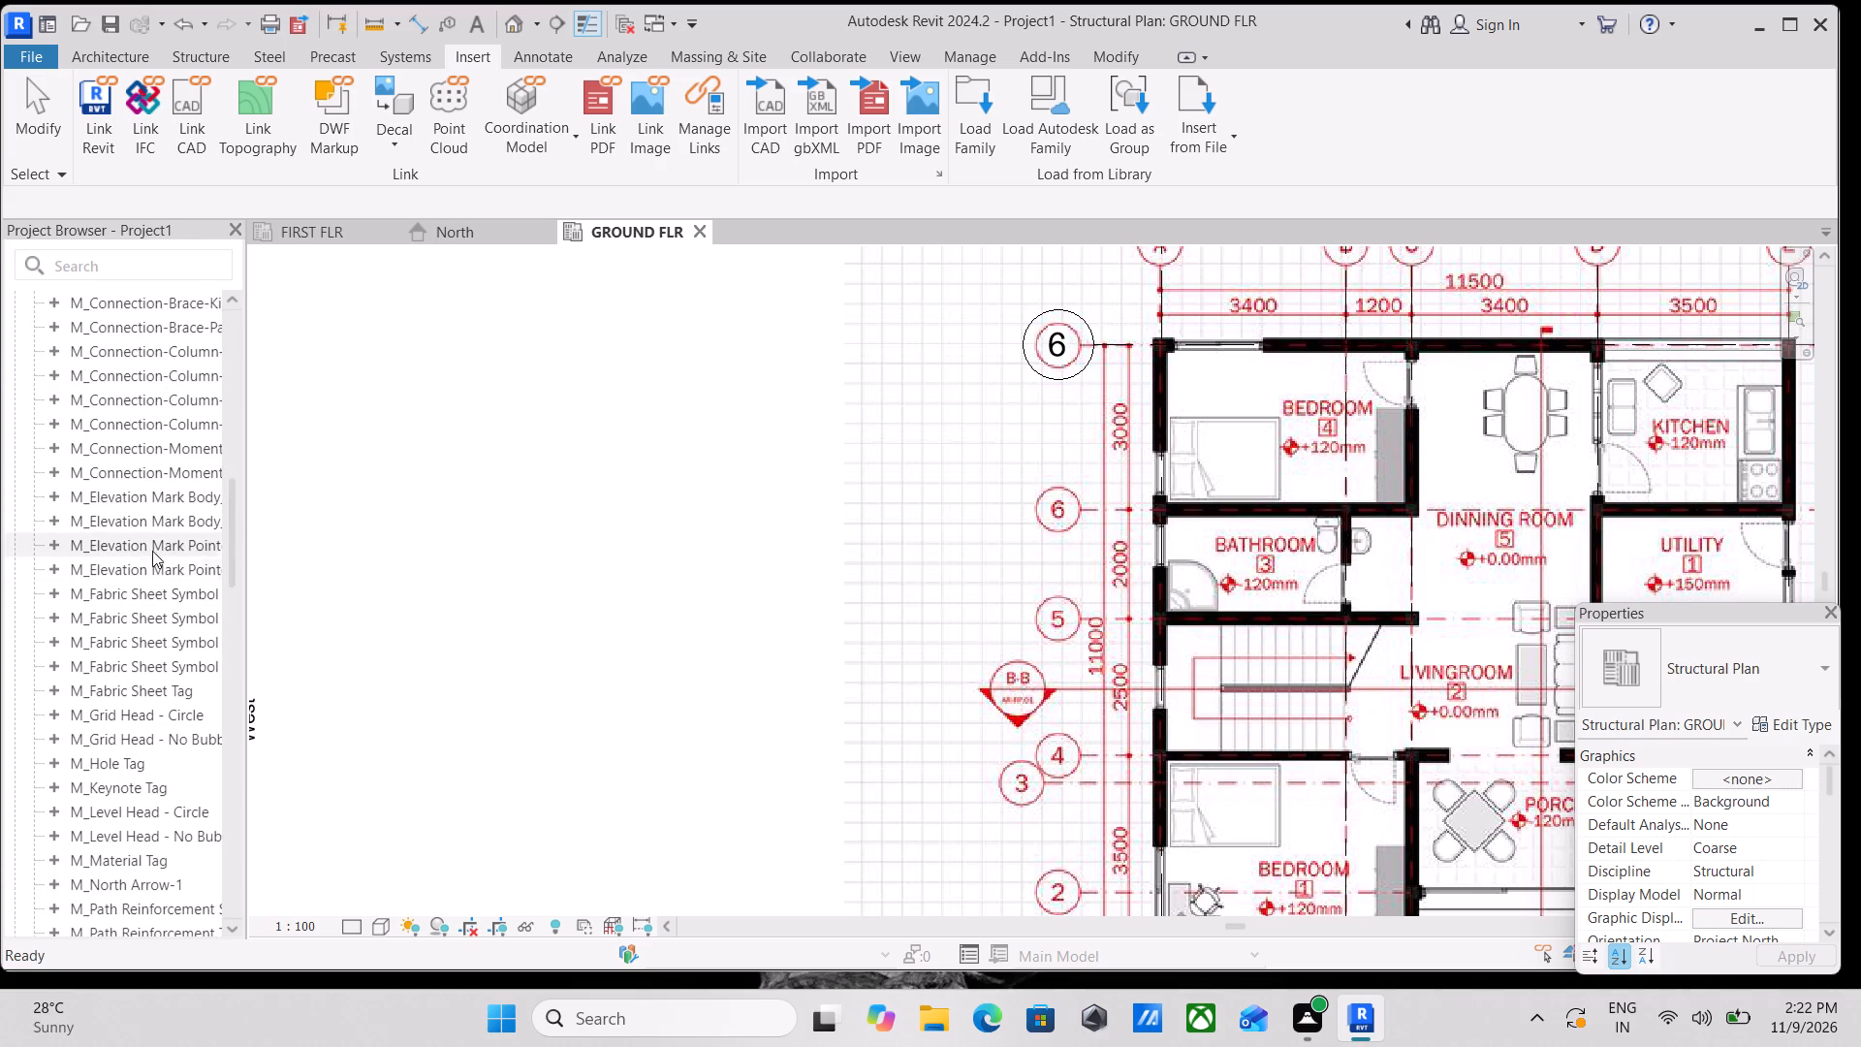
scroll(142, 544, up, 4)
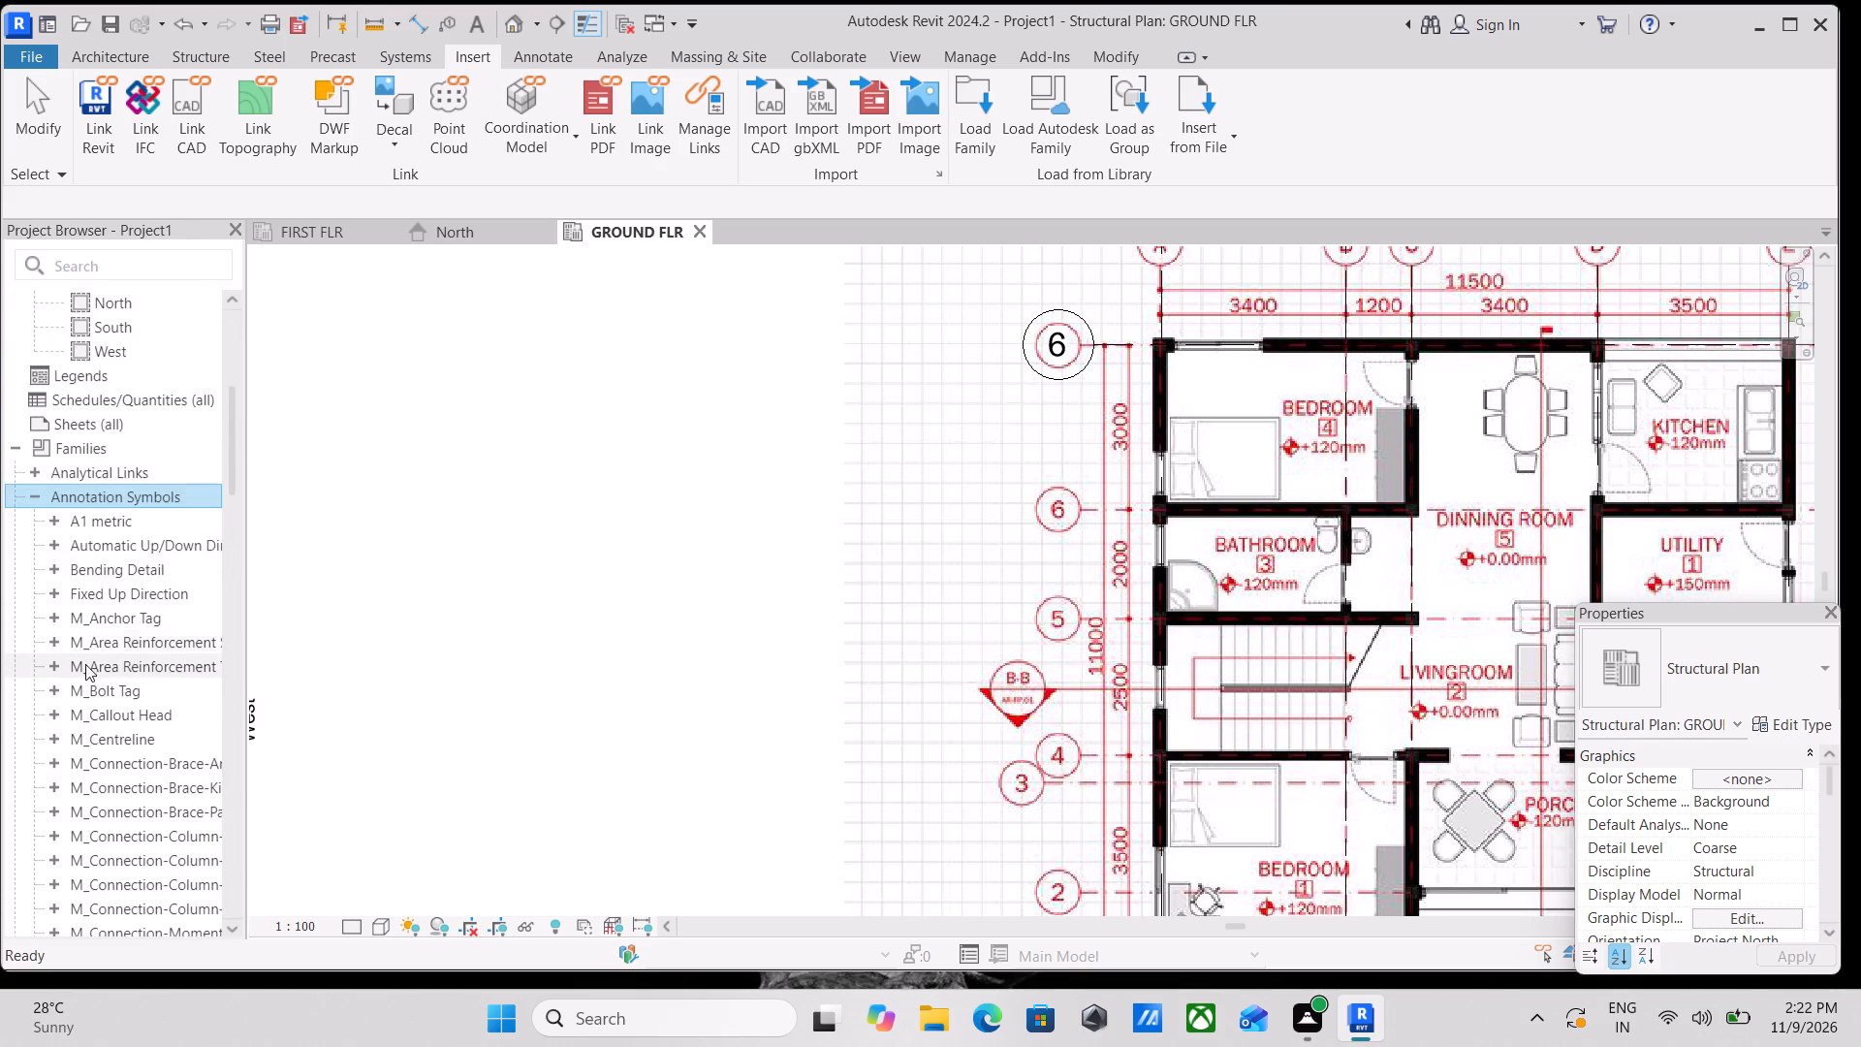
scroll(95, 667, down, 6)
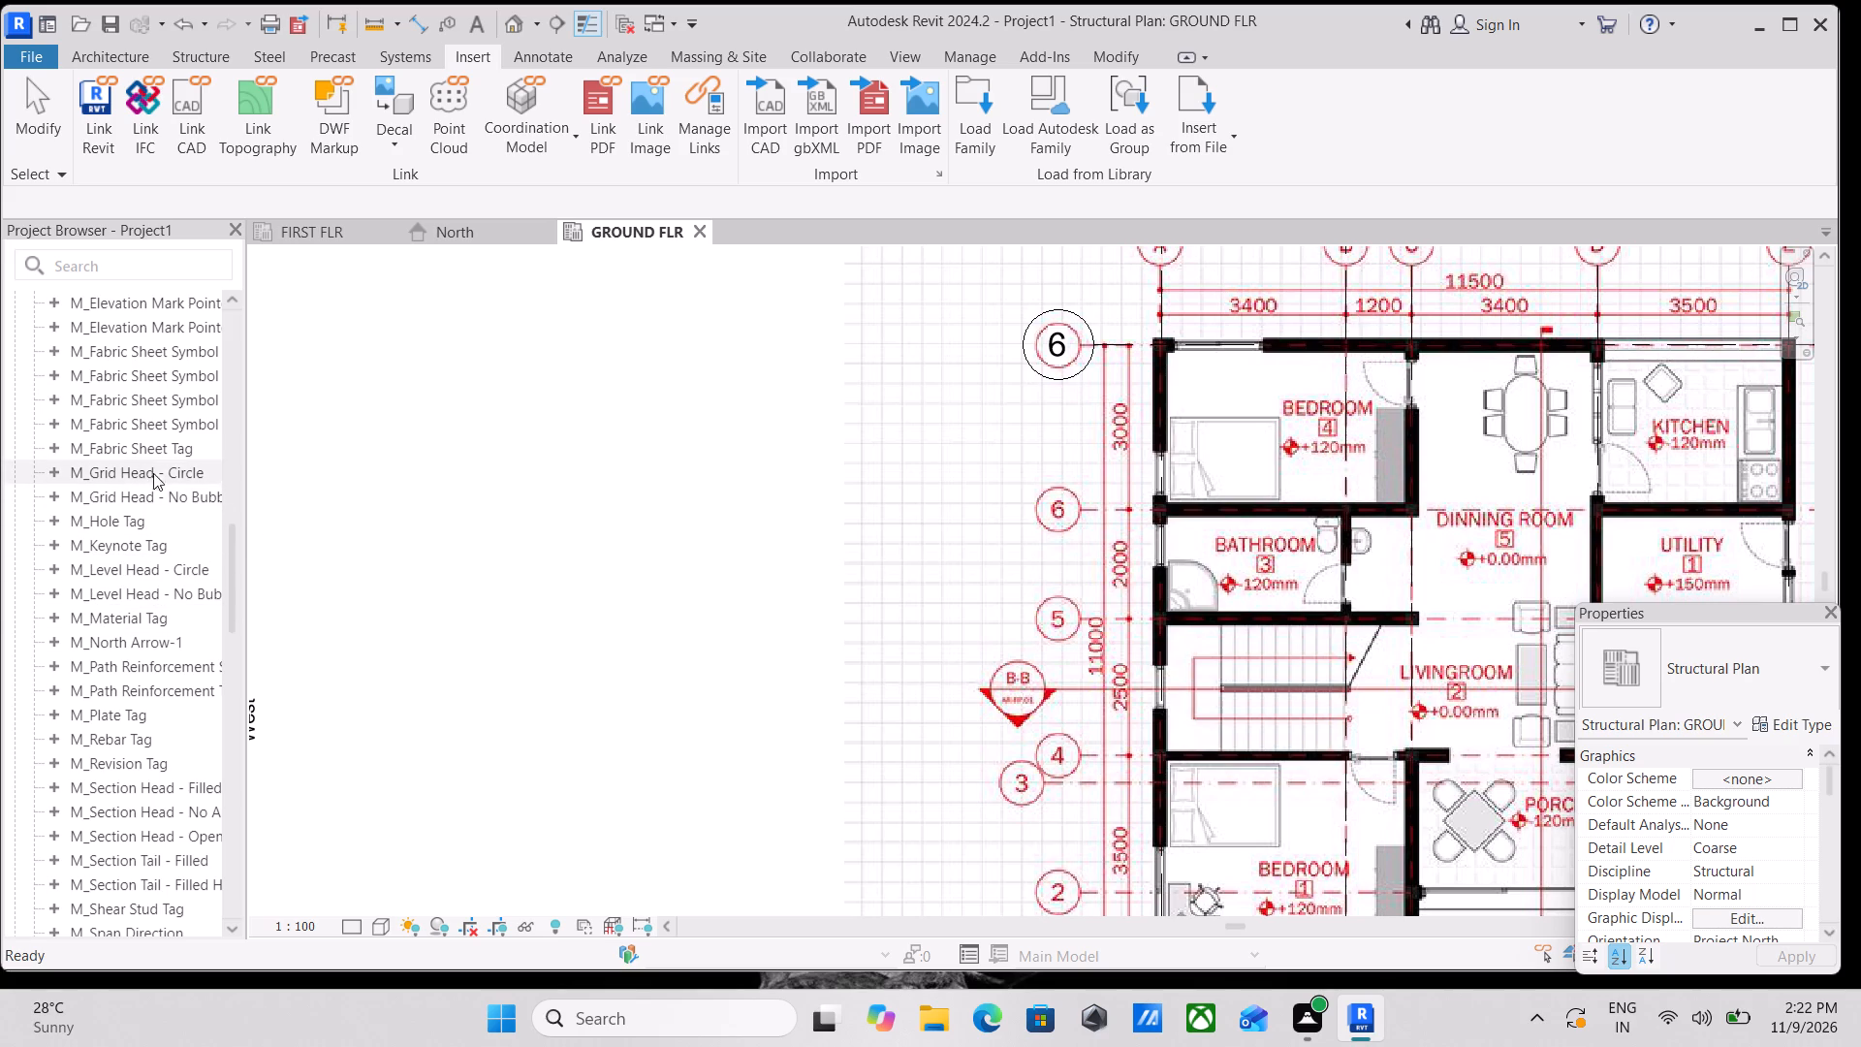
click(56, 471)
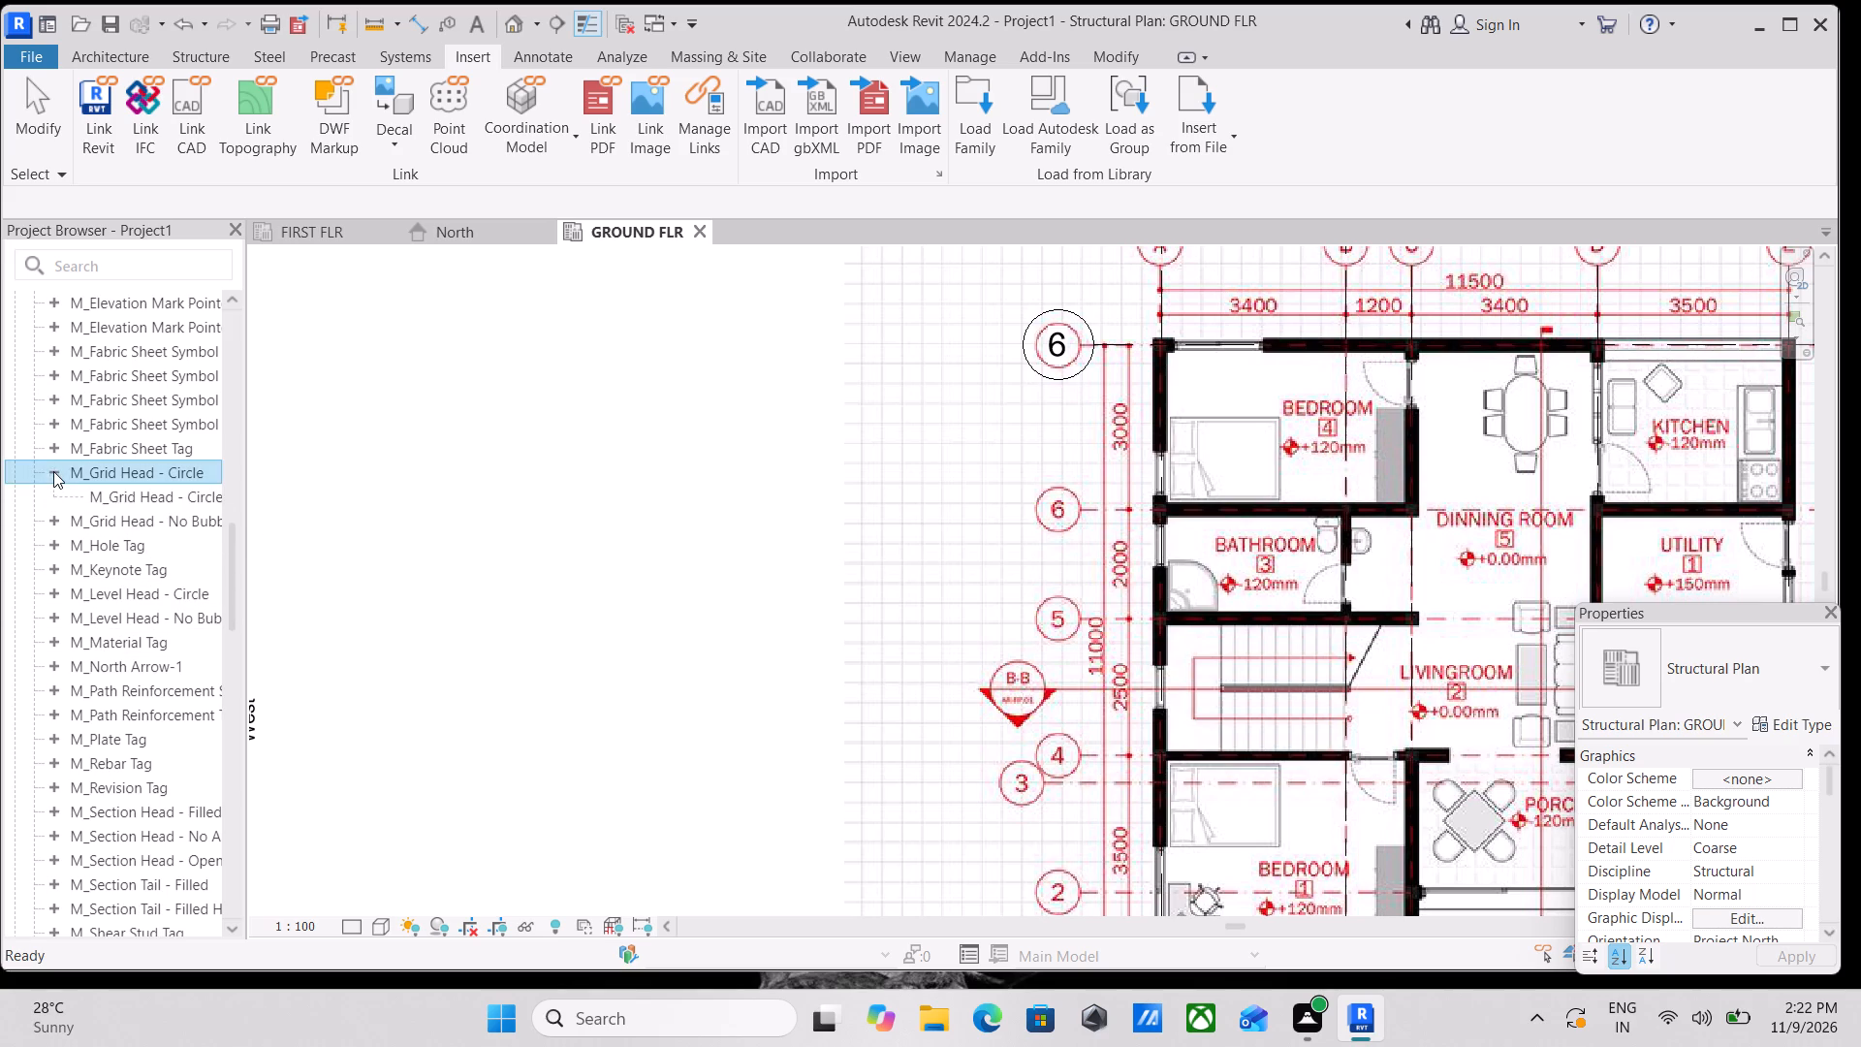
Duplicate the M_Grid Head - Circle type within its family.
click(175, 498)
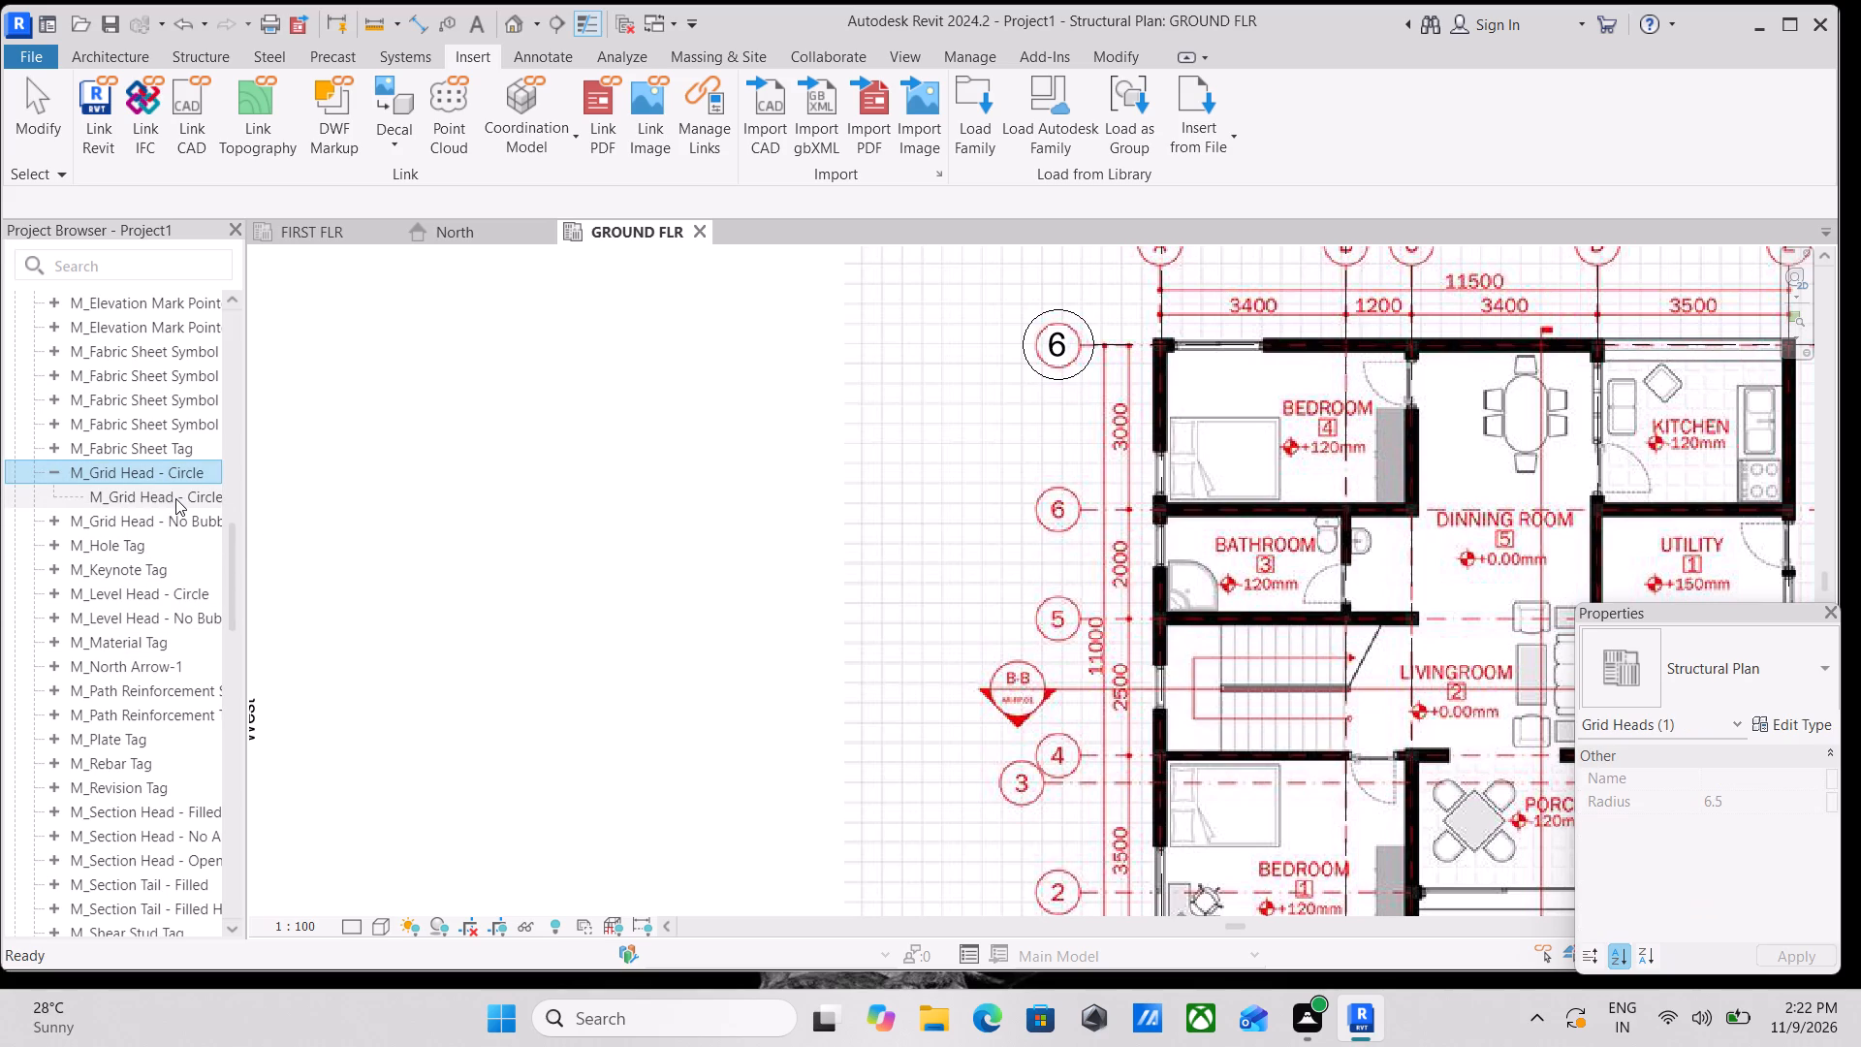
click(175, 498)
right_click(175, 498)
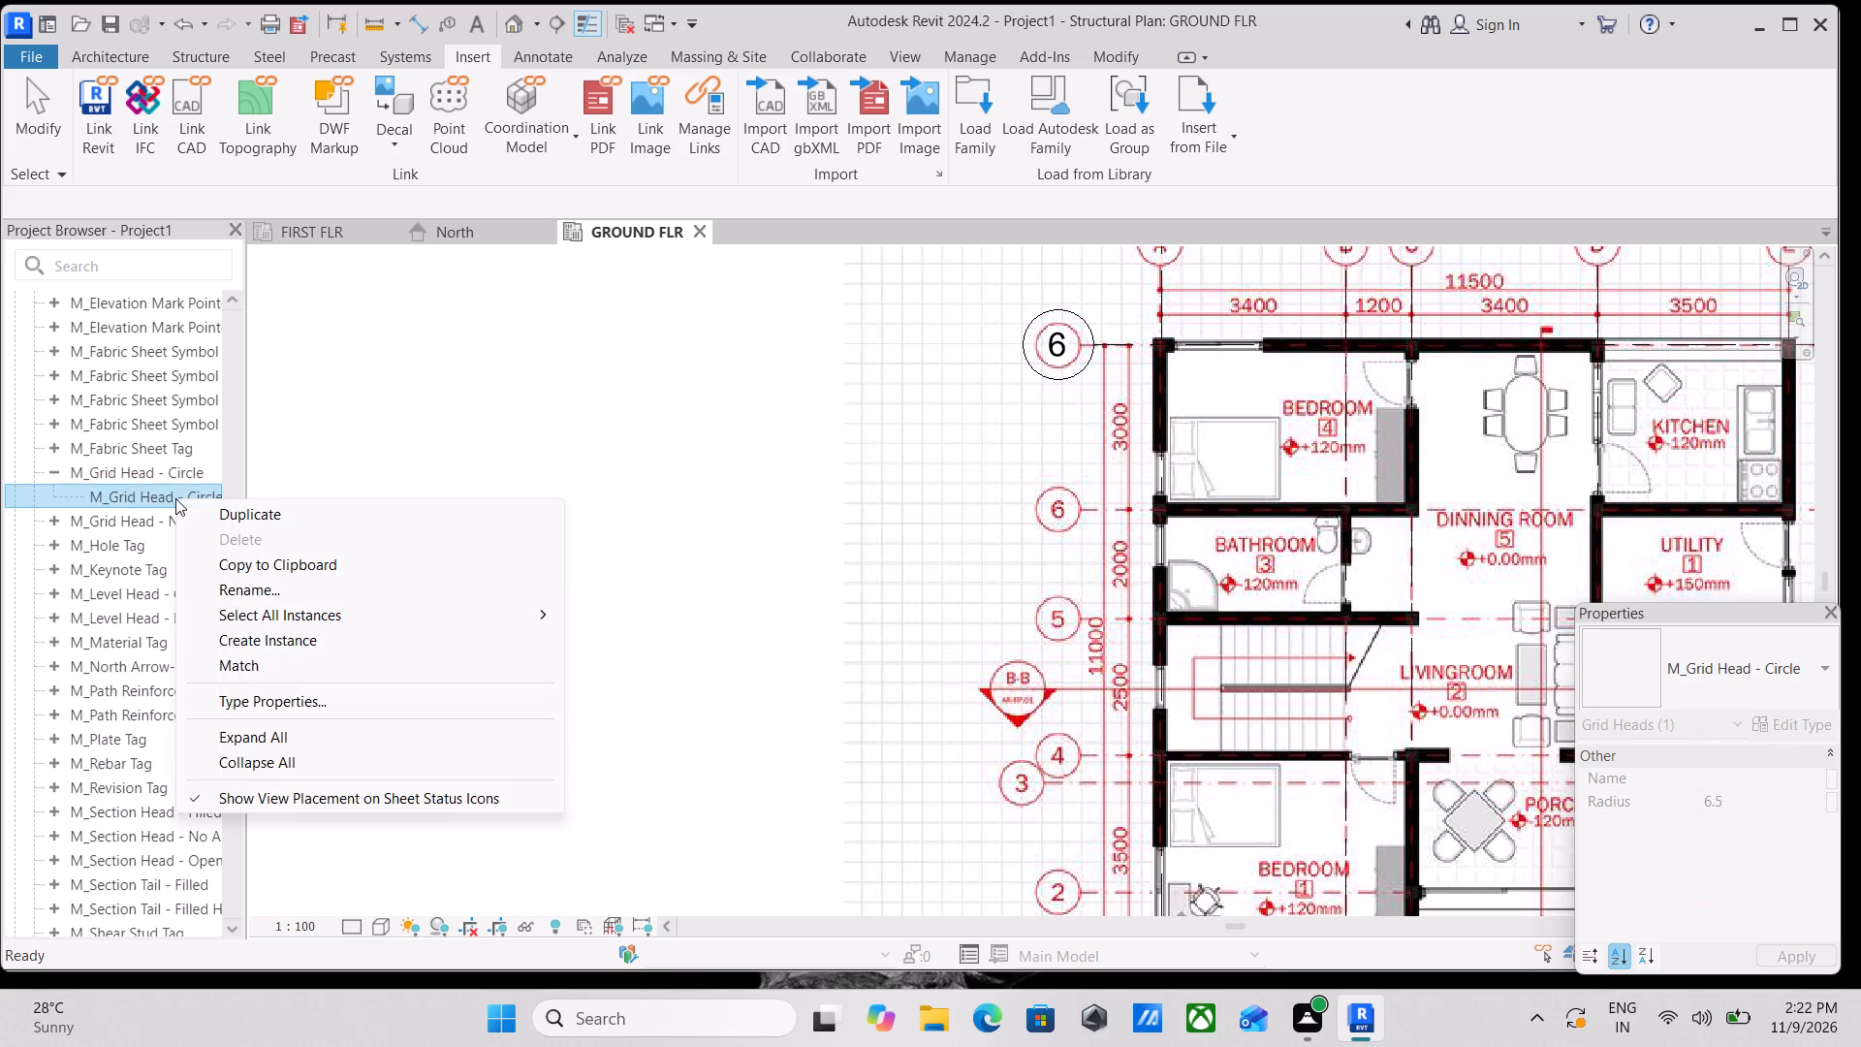
click(241, 513)
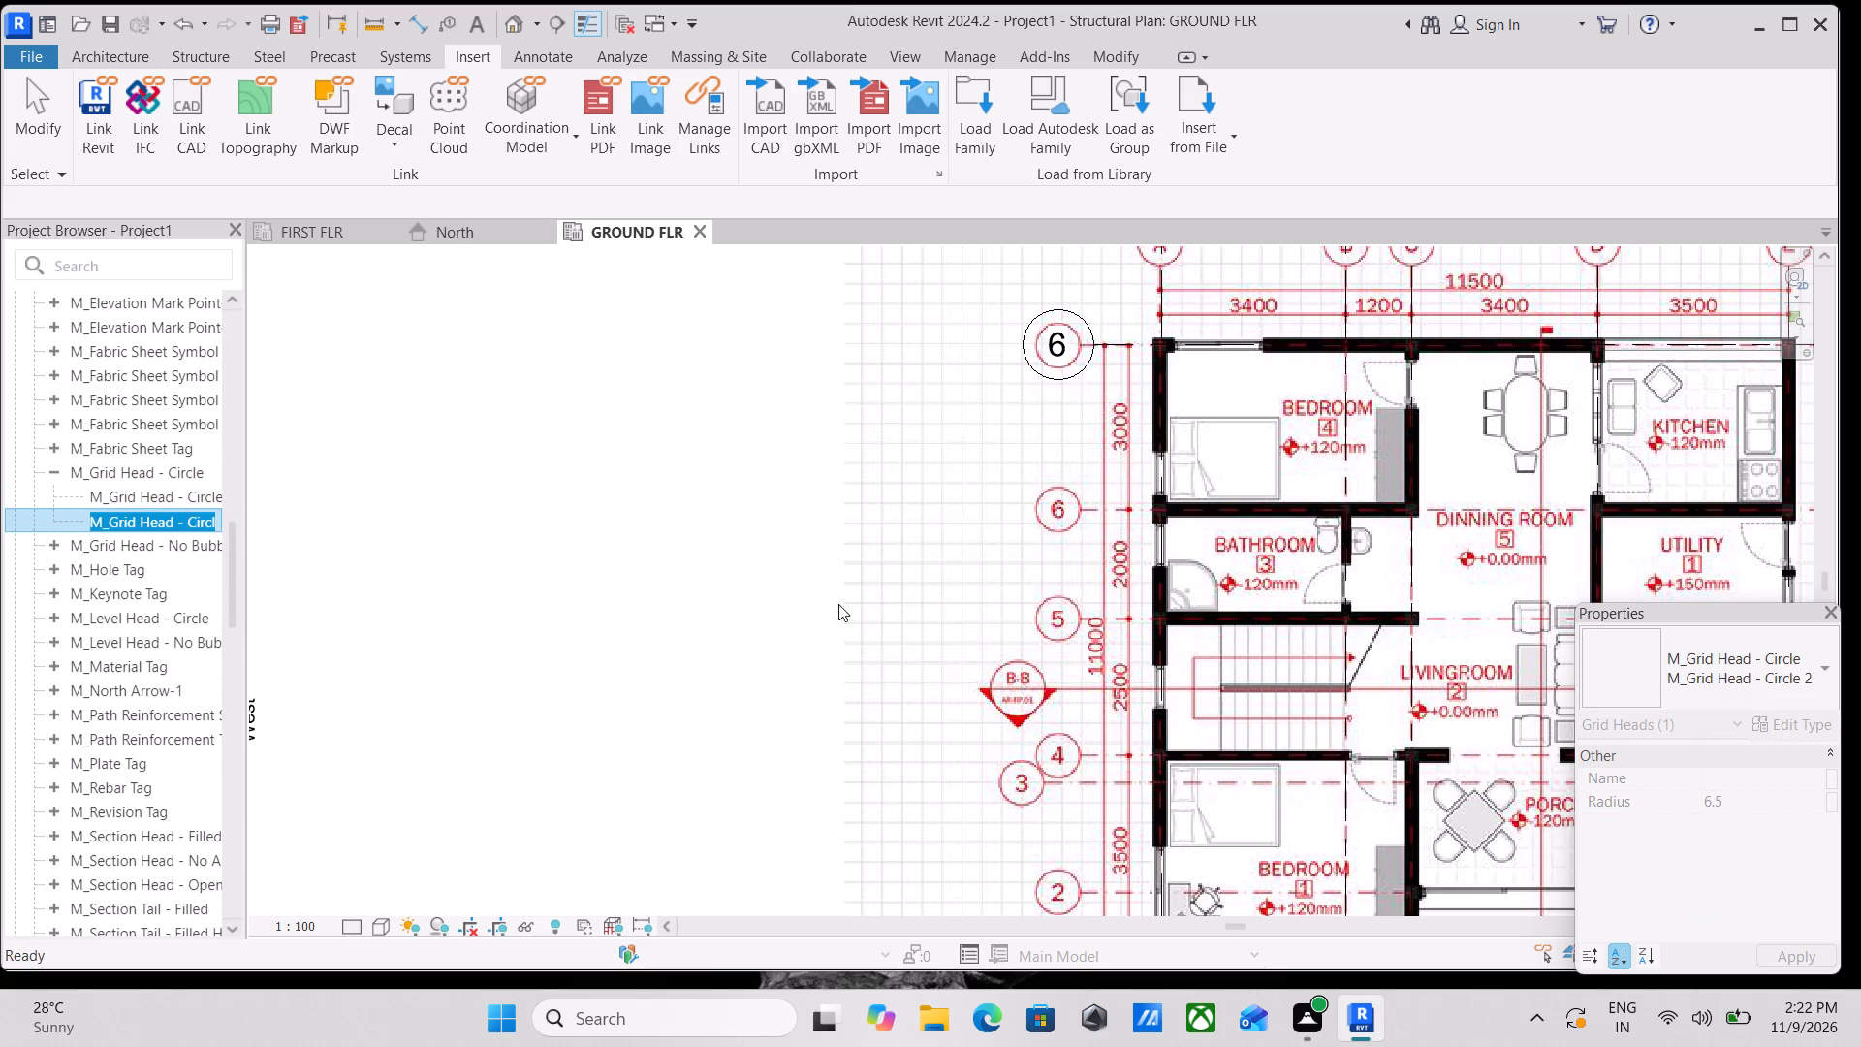
click(1806, 704)
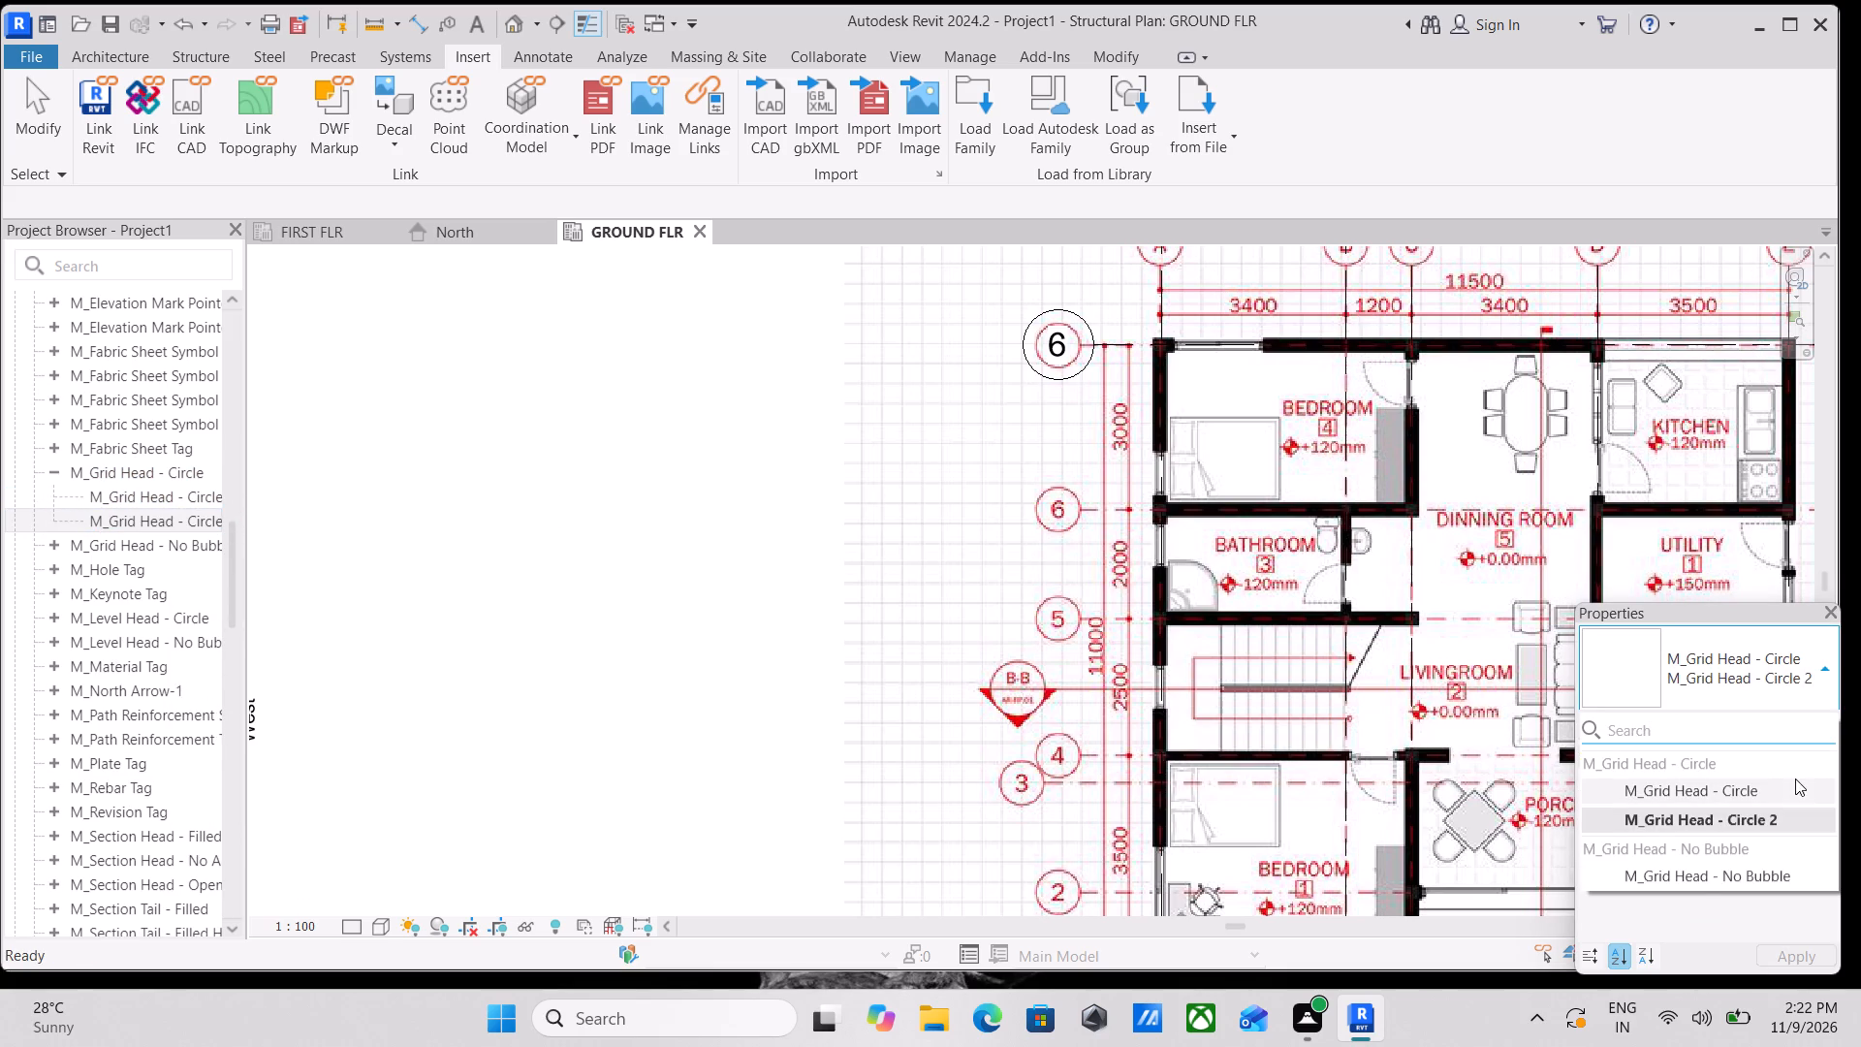
key(Escape)
Duplicate the M_Grid Head - Circle 2 type under the name "M_ HEAD CIRCLE 4MM CIRCLE".
double_click(131, 519)
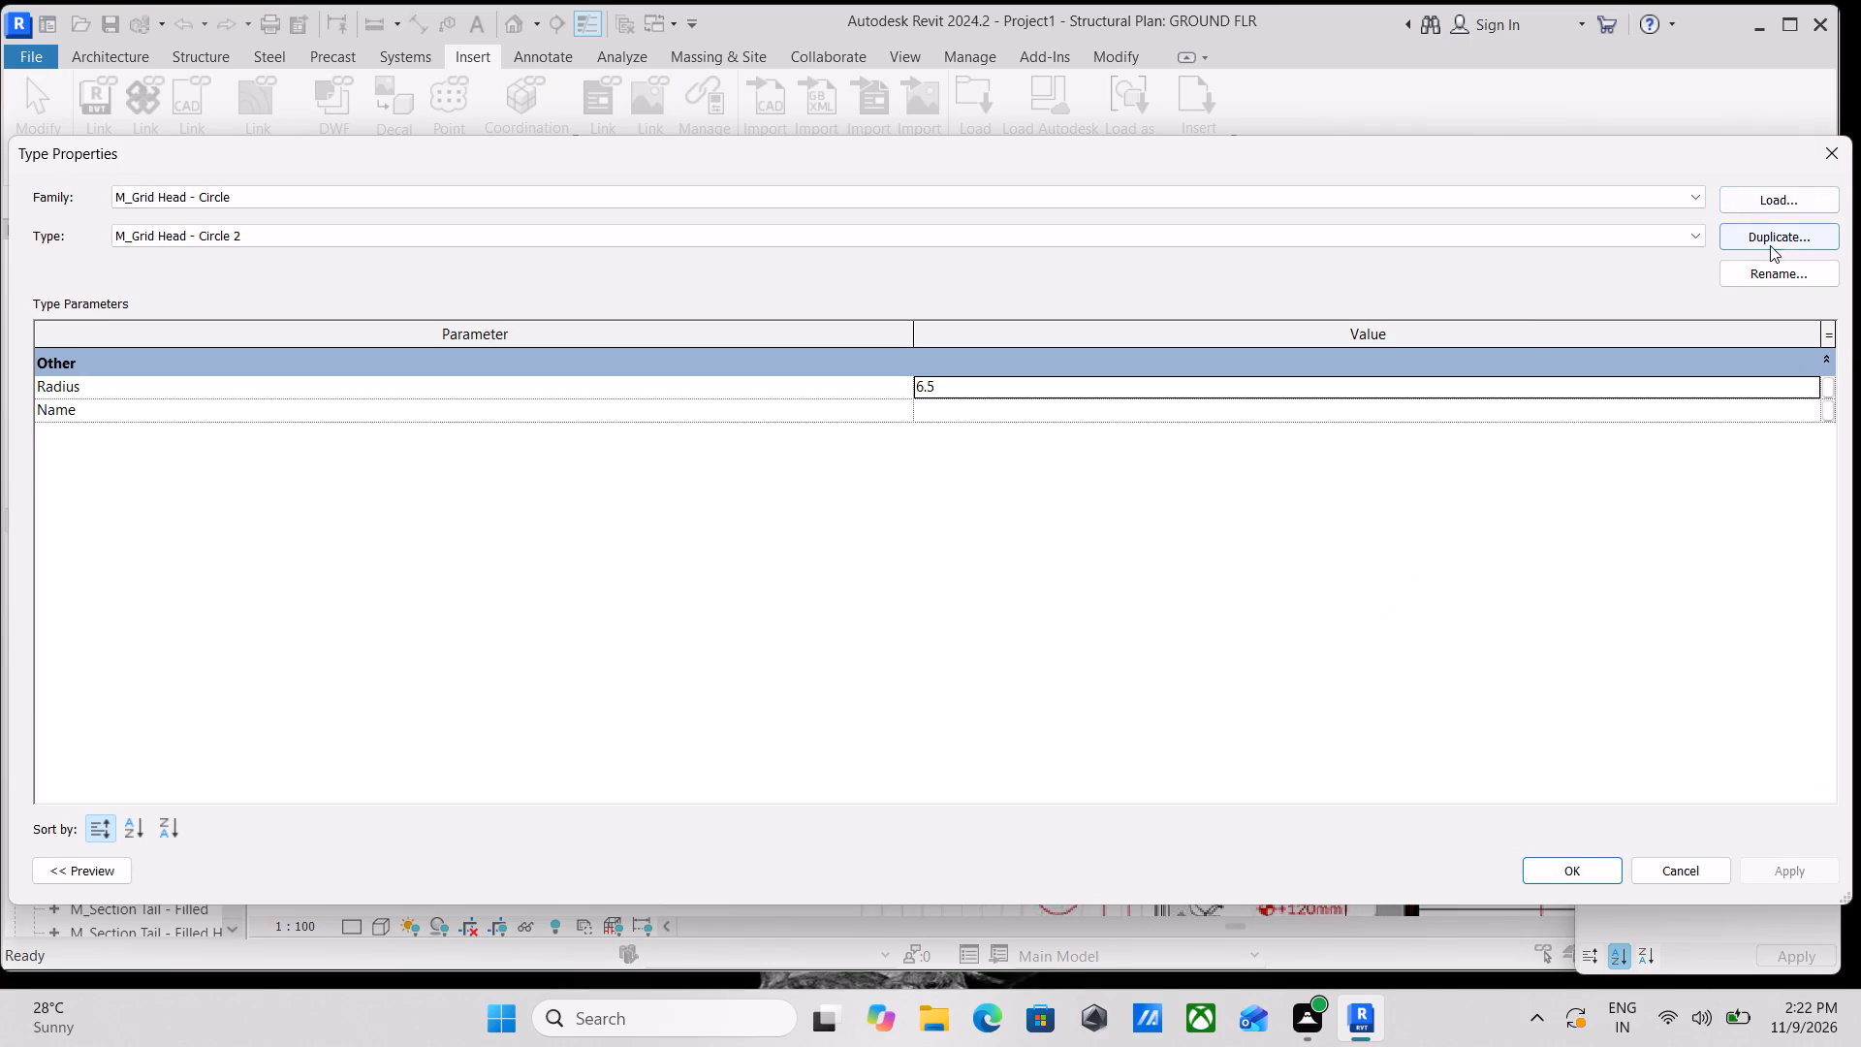
click(1770, 245)
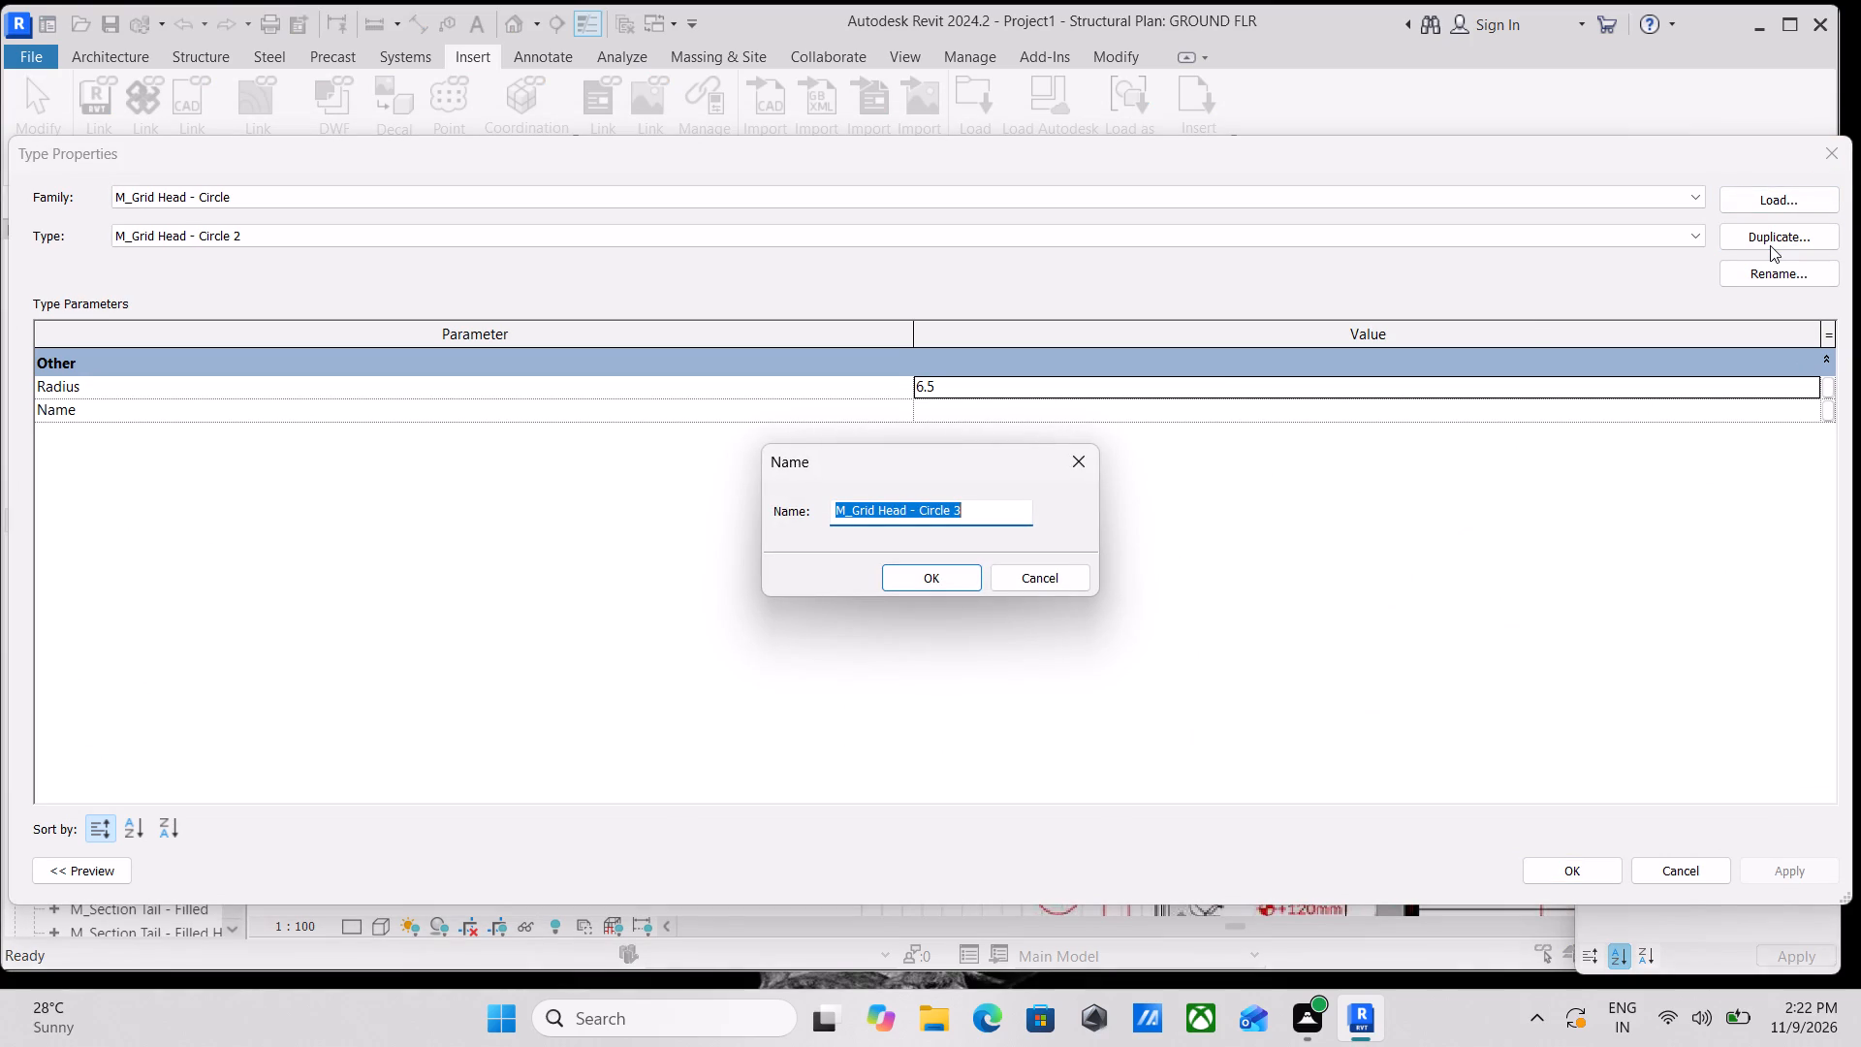
key(m)
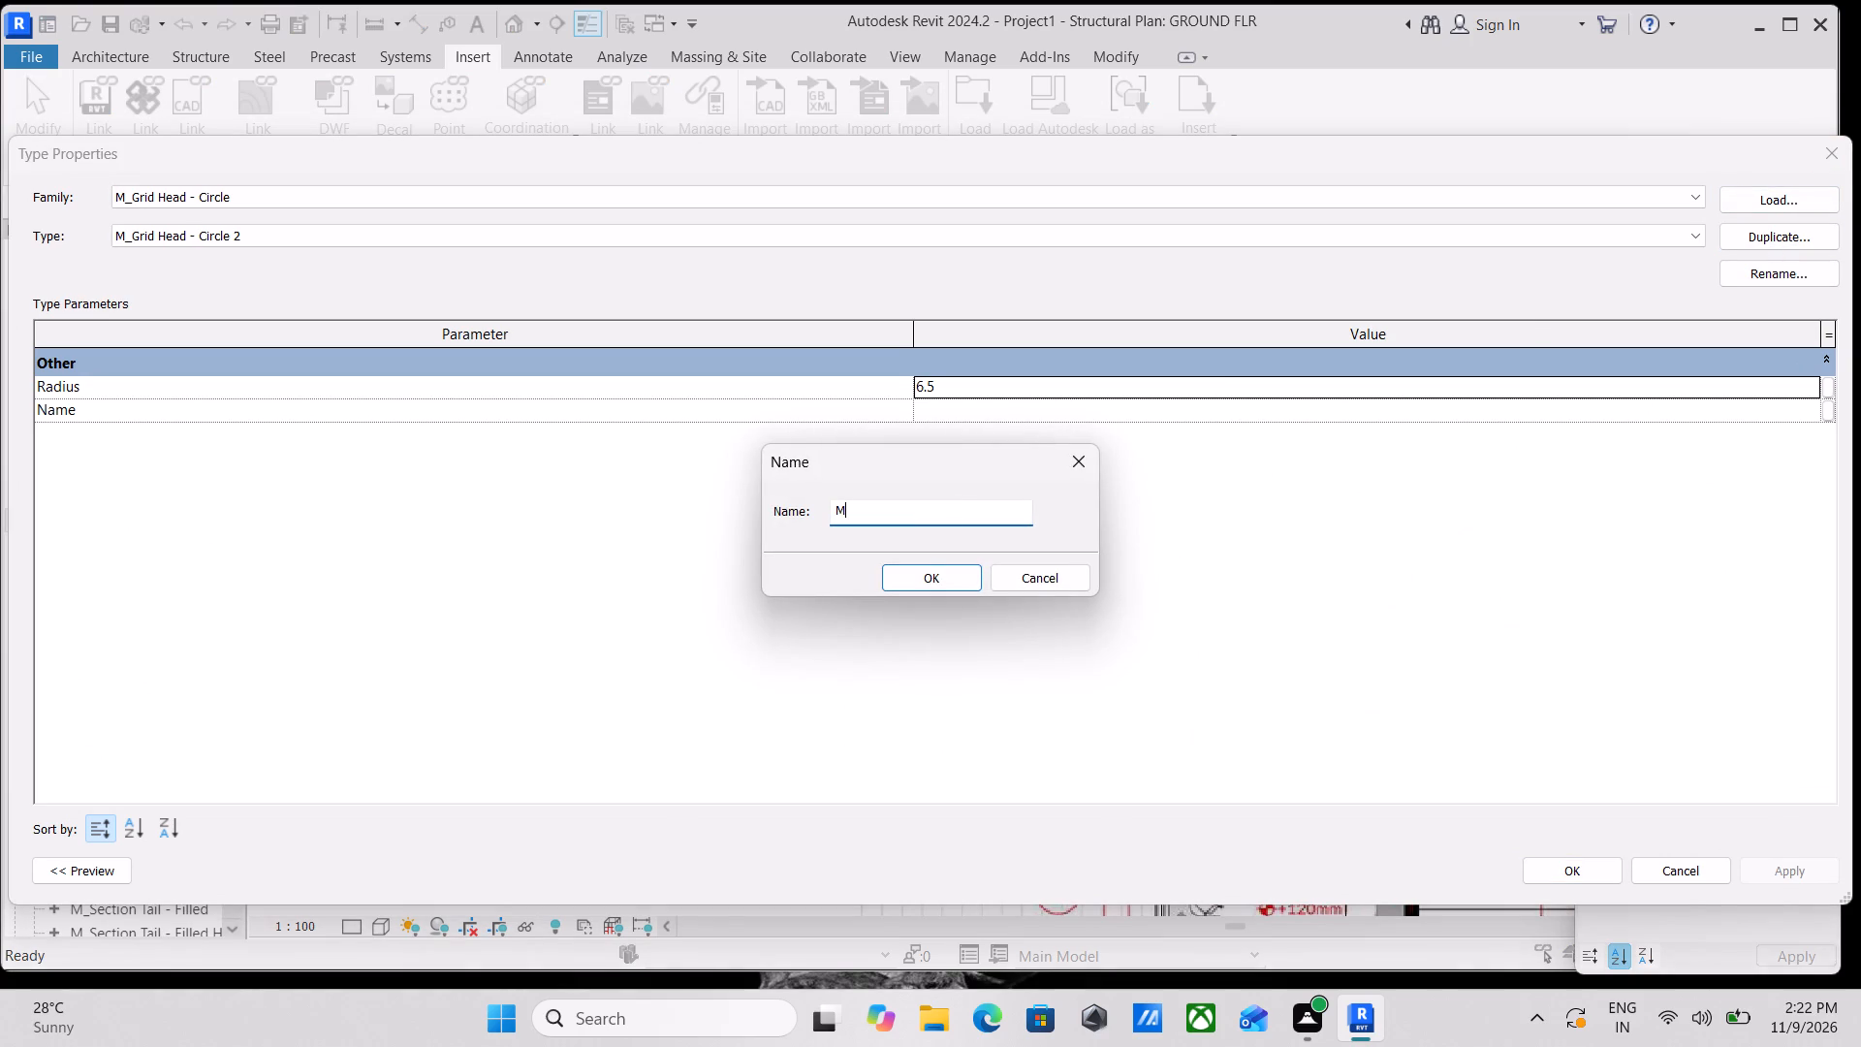
key(minus)
key(BackSpace)
key(minus)
key(BackSpace)
key(shift+underscore)
key(space)
text(head)
key(space)
key(BackSpace)
key(BackSpace)
key(BackSpace)
key(BackSpace)
key(BackSpace)
text(HEAD)
key(space)
text(CIRCLE)
key(space)
text(4MM CIR)
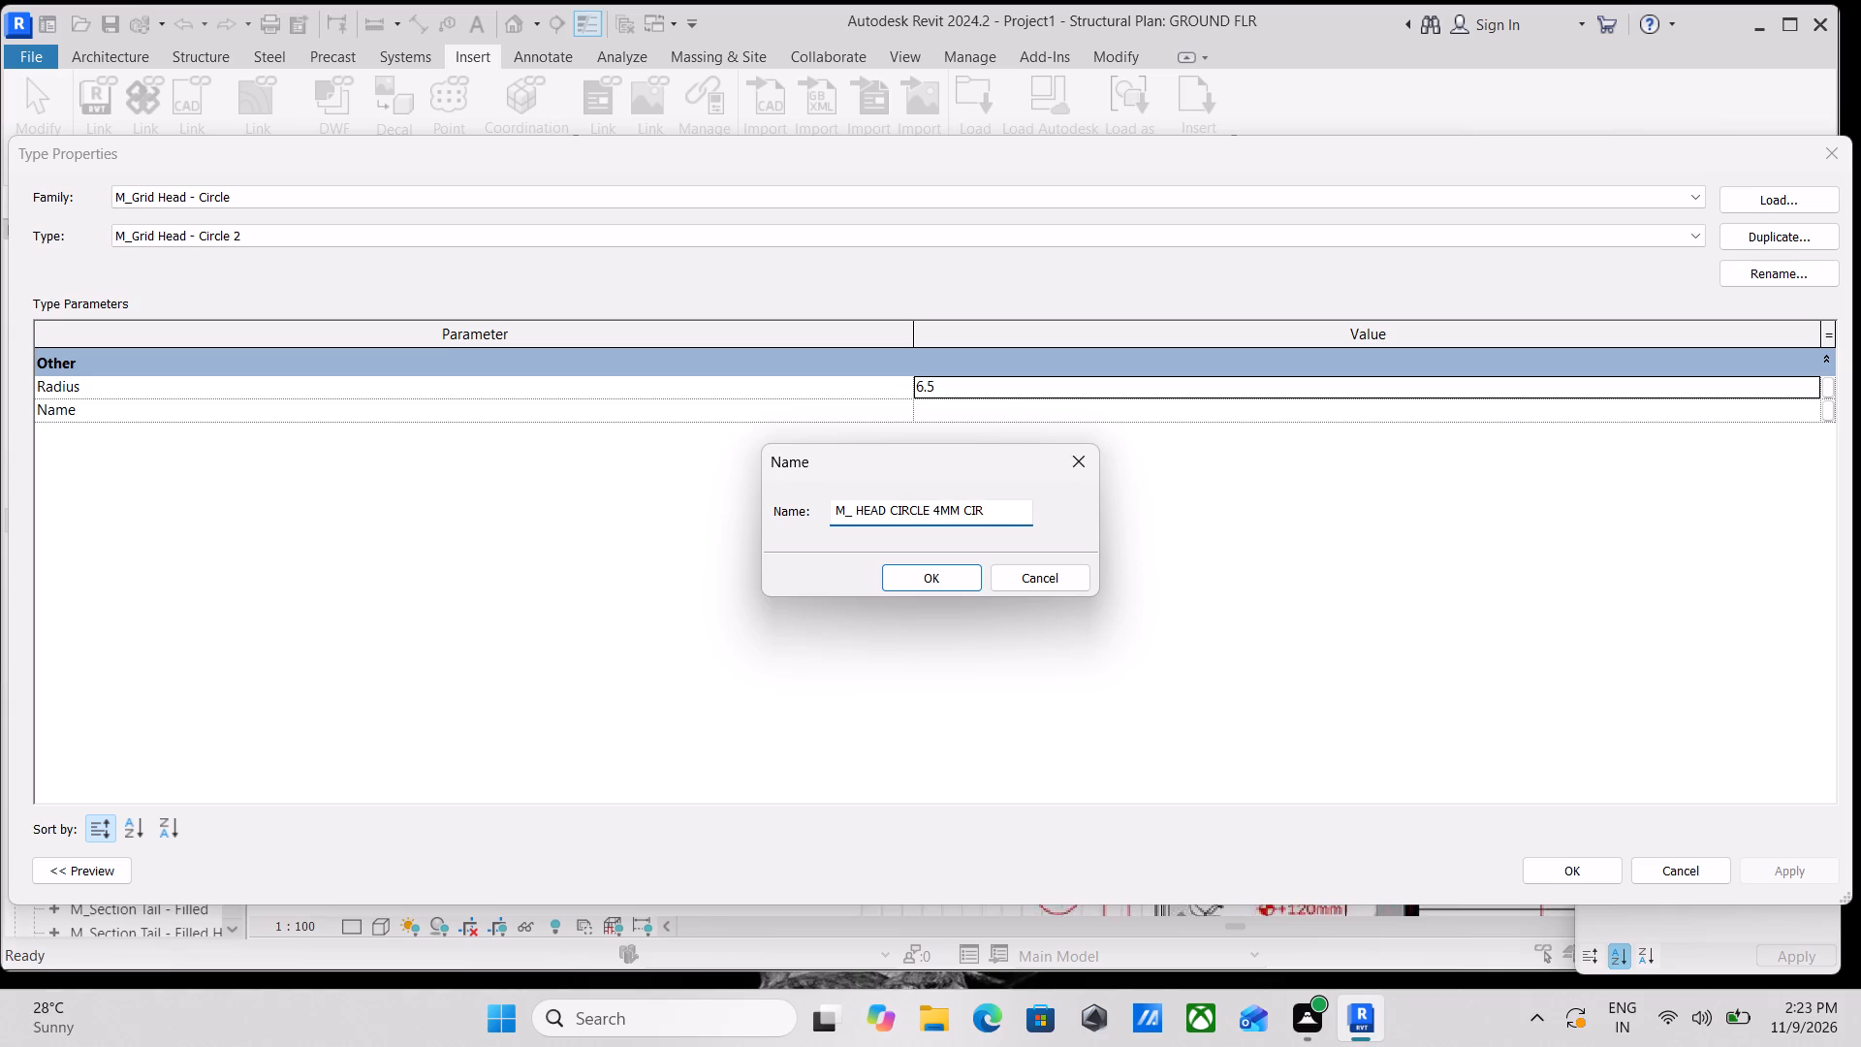
text(CLE)
click(912, 570)
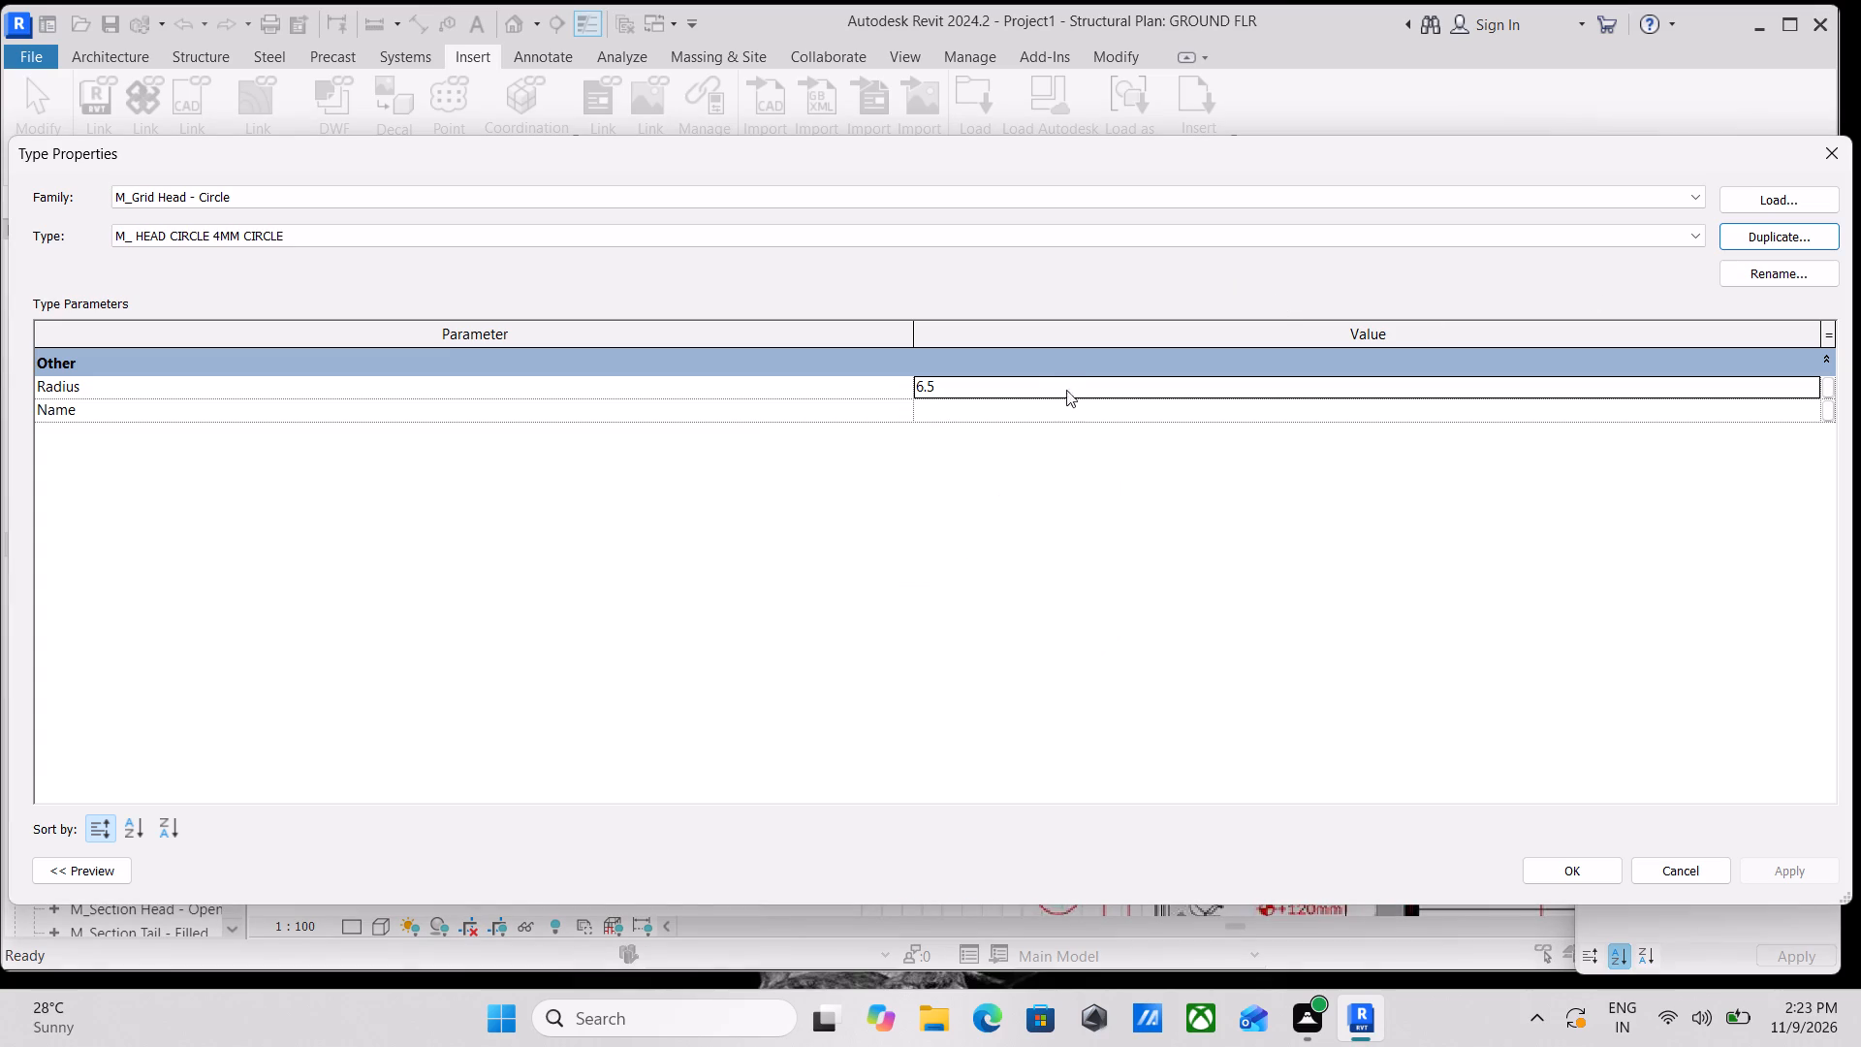
Set the new grid head type's radius to 4 and apply it.
click(1067, 380)
key(4)
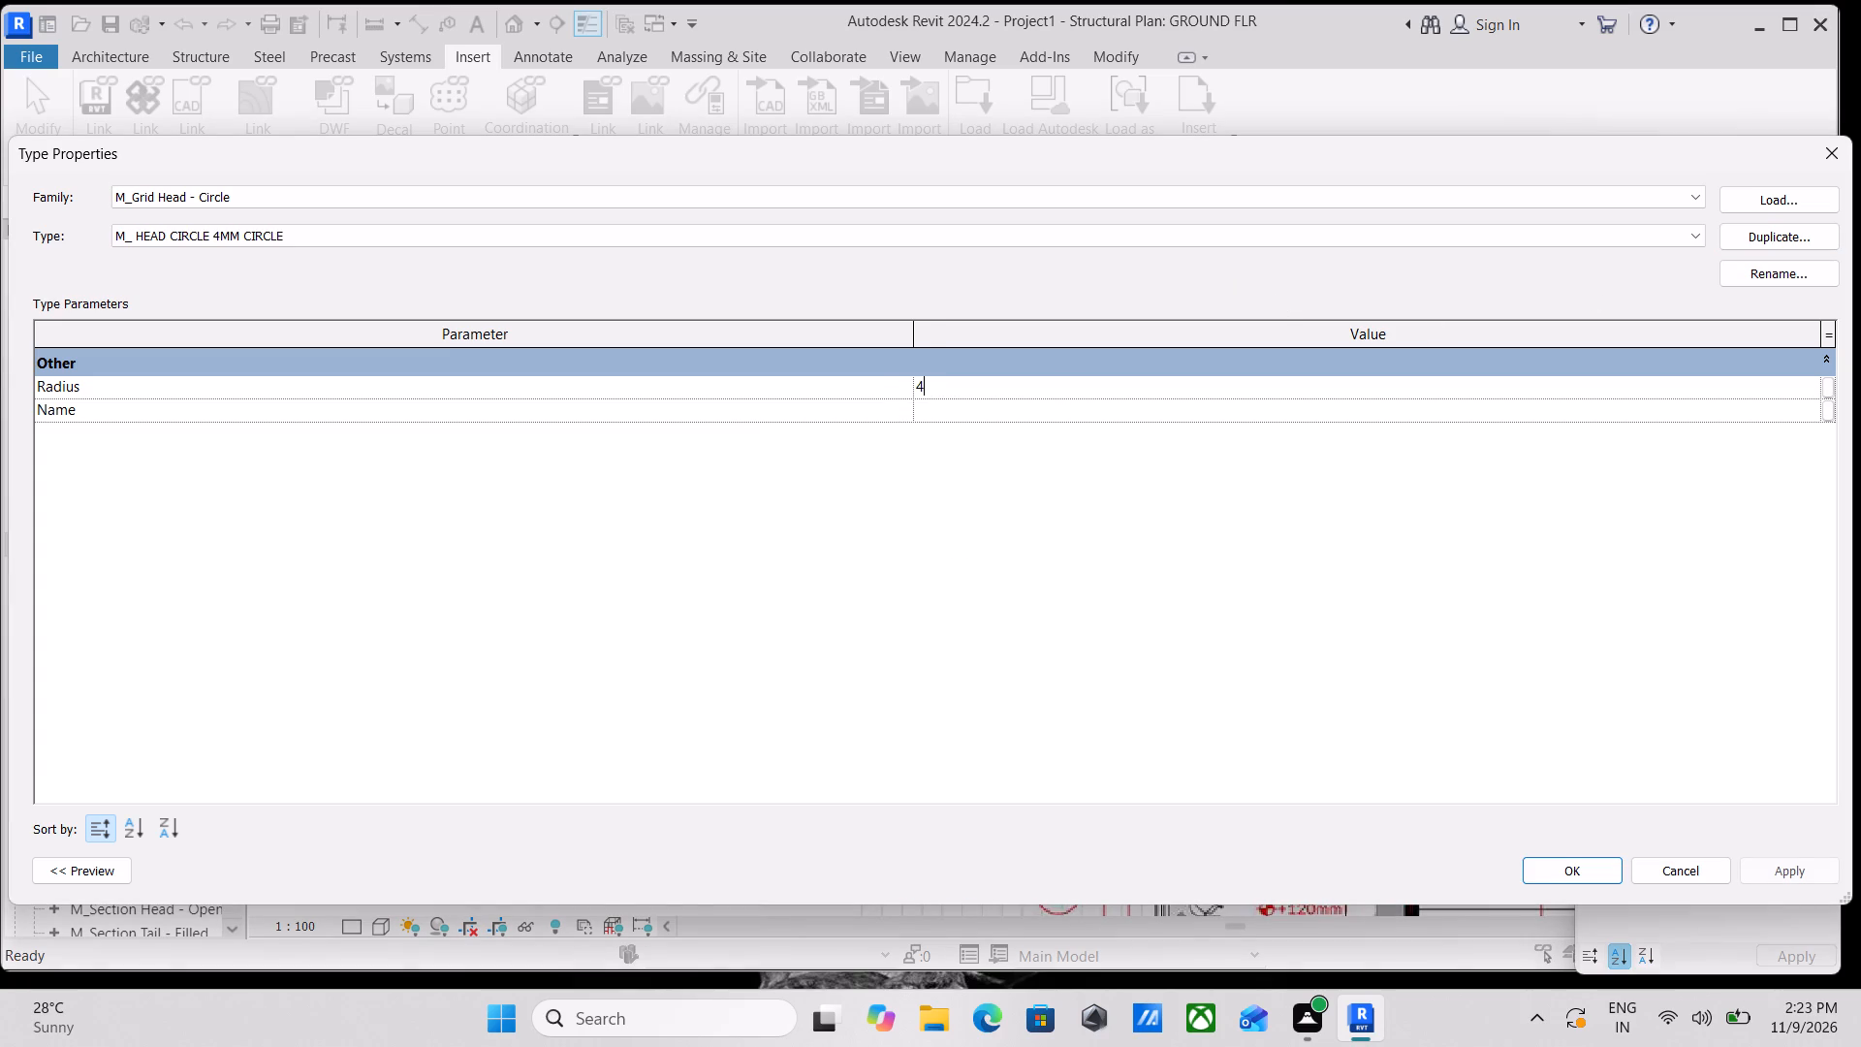
key(m)
key(BackSpace)
click(1783, 870)
click(1584, 873)
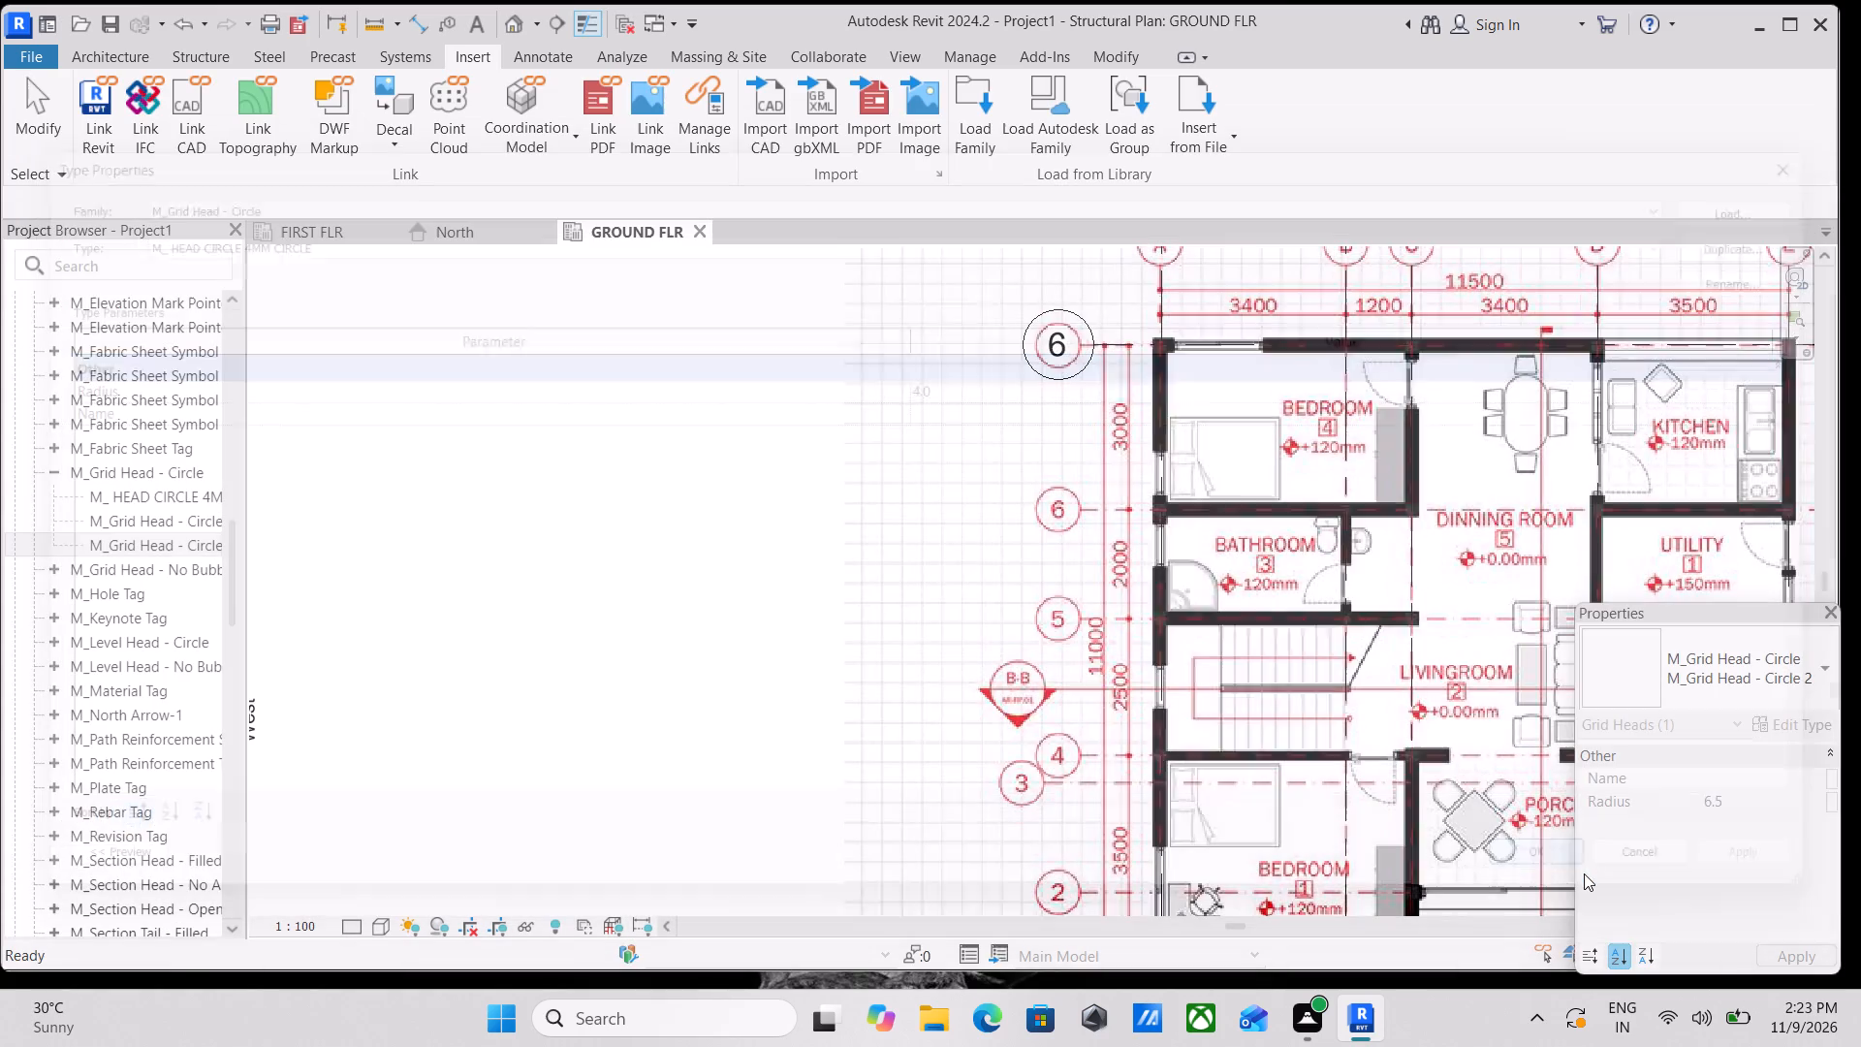
Change the symbol of vertical grid 1's 6.5mm Bubble type to M_Grid Head - Circle : M_ HEAD CIRCLE 4MM CIRCLE.
scroll(1268, 453, down, 2)
middle_drag(1268, 453, 960, 548)
scroll(1054, 448, down, 2)
middle_drag(1054, 448, 940, 602)
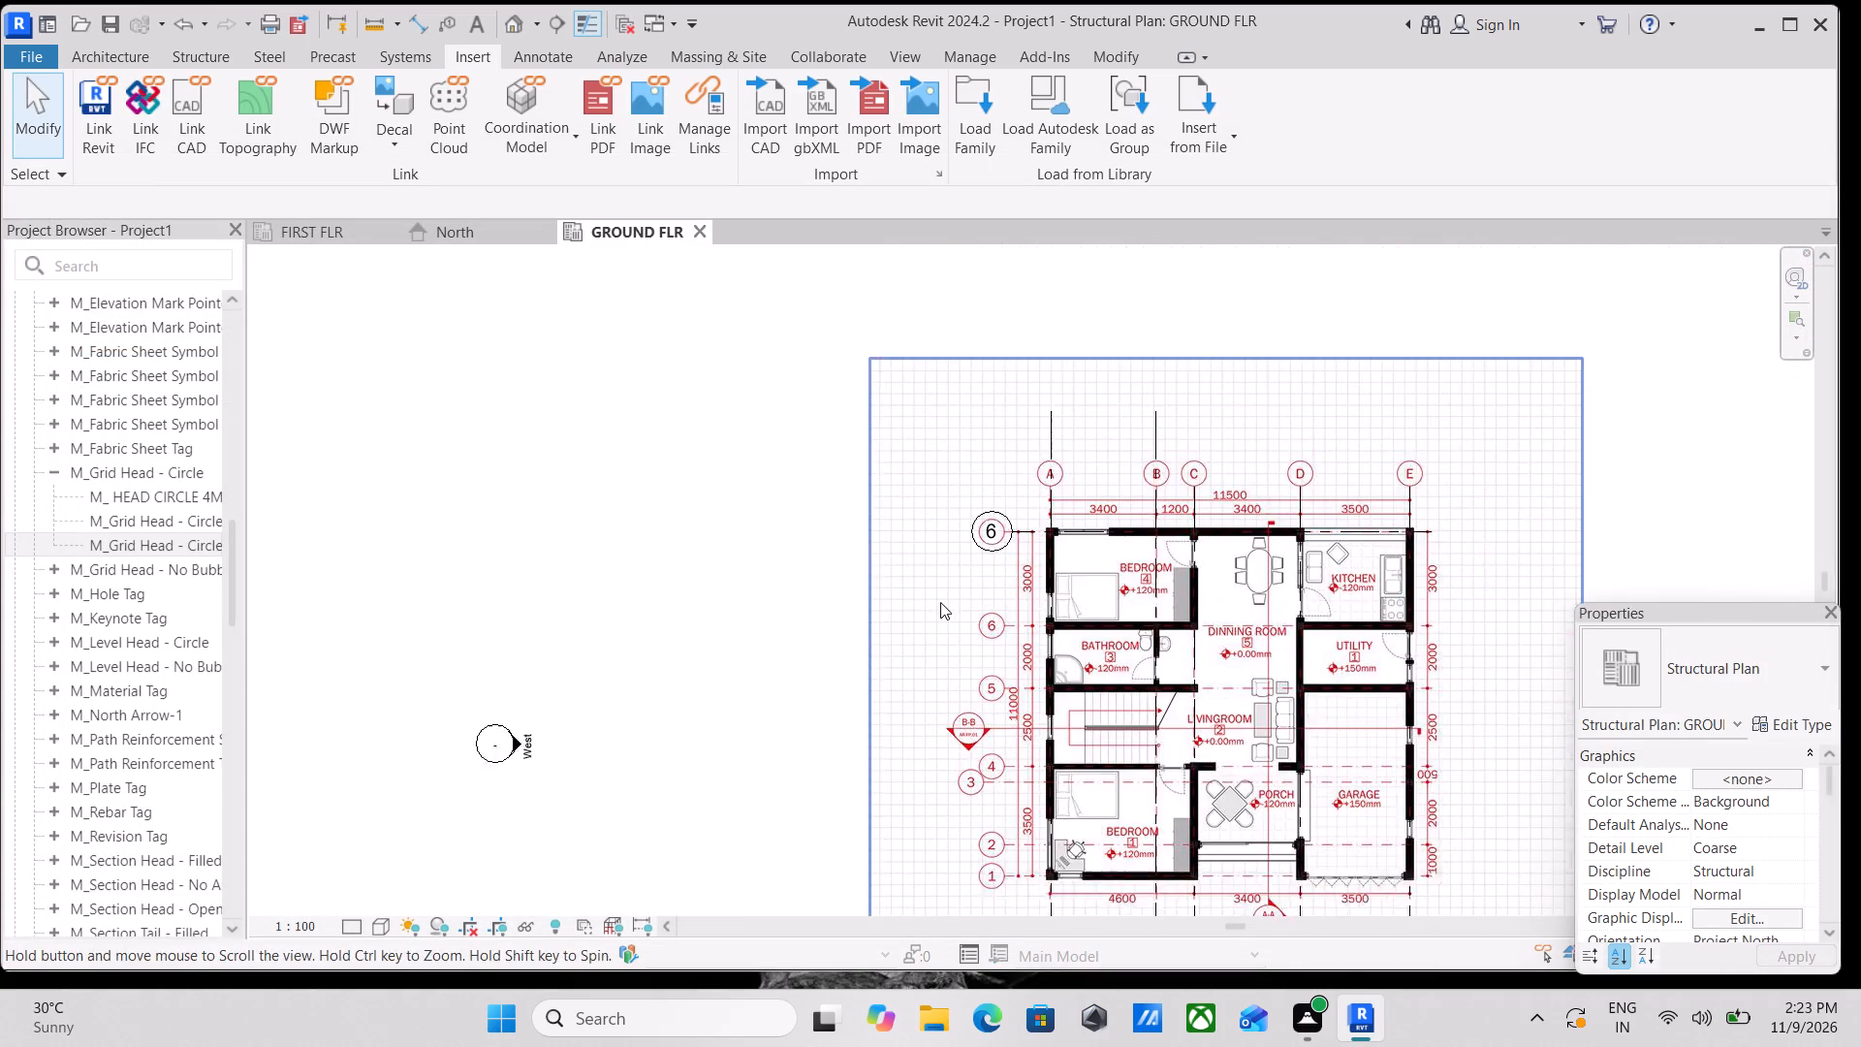
middle_drag(940, 602, 941, 601)
middle_drag(1010, 573, 1074, 236)
scroll(1181, 695, up, 3)
key(Escape)
scroll(1034, 602, up, 5)
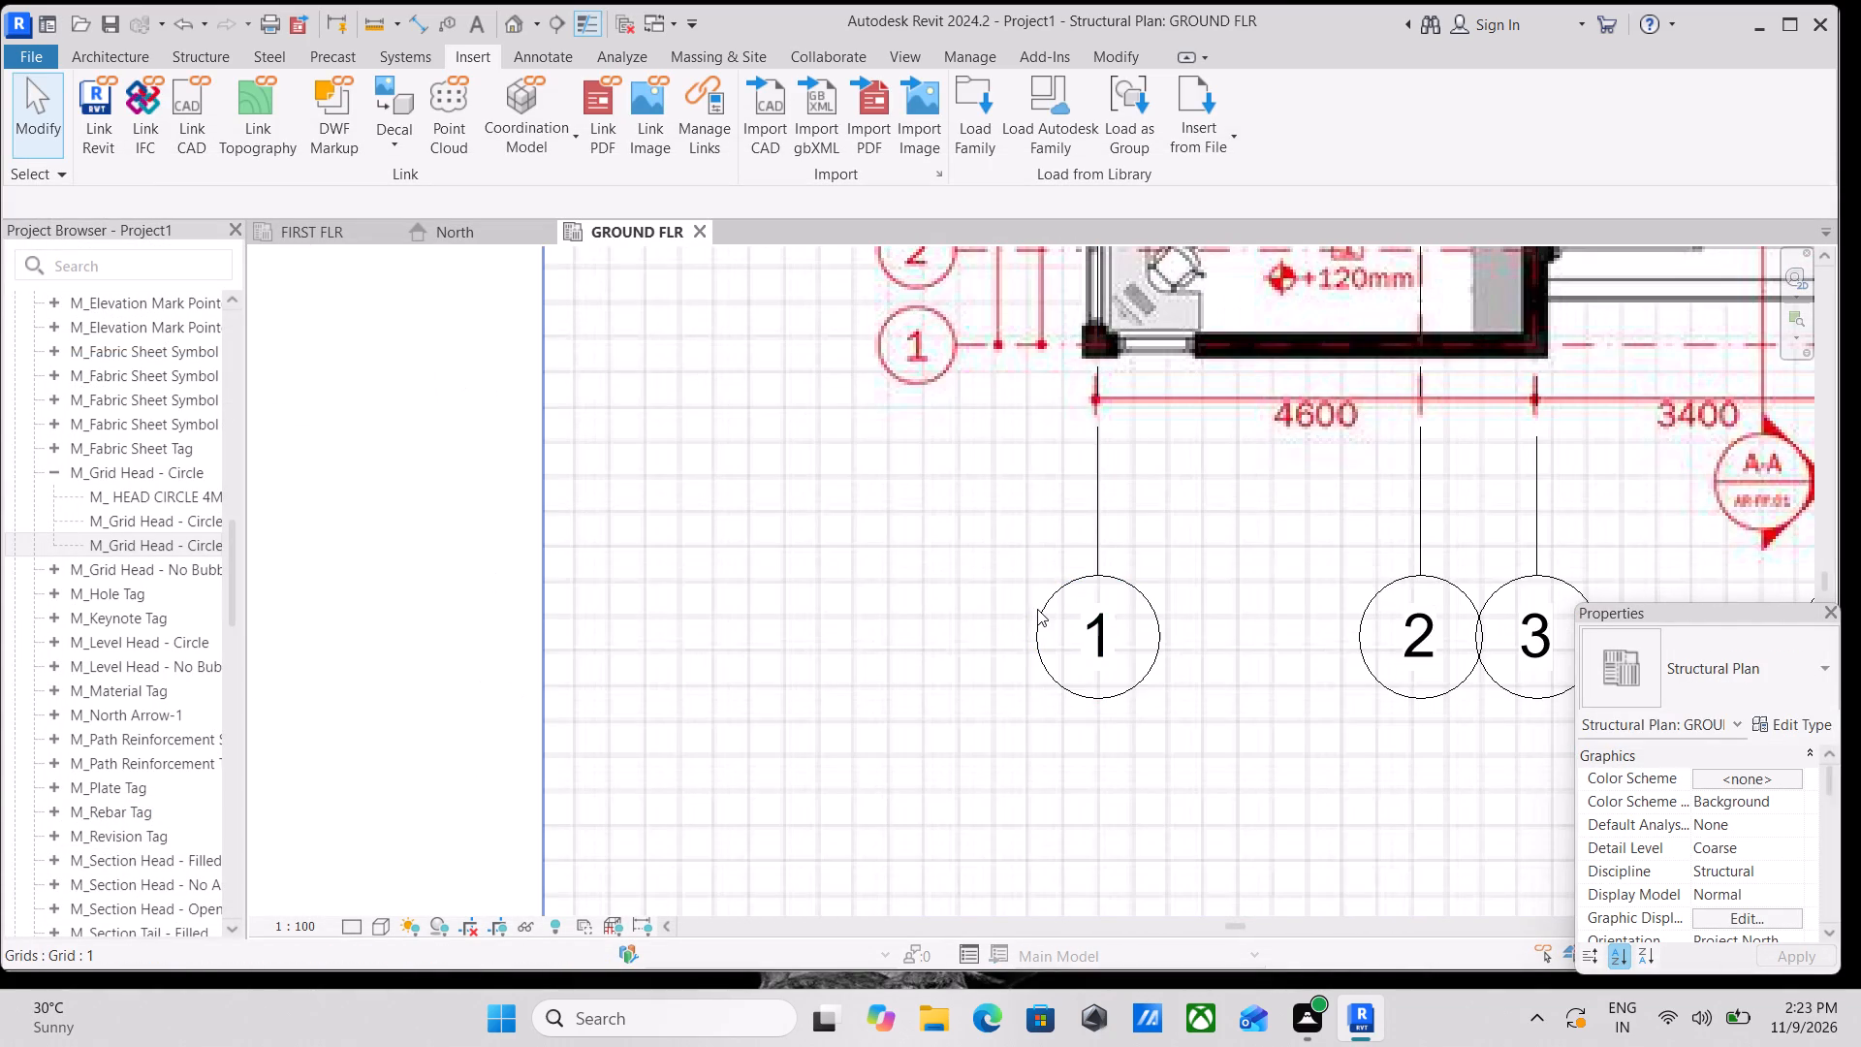
click(1043, 619)
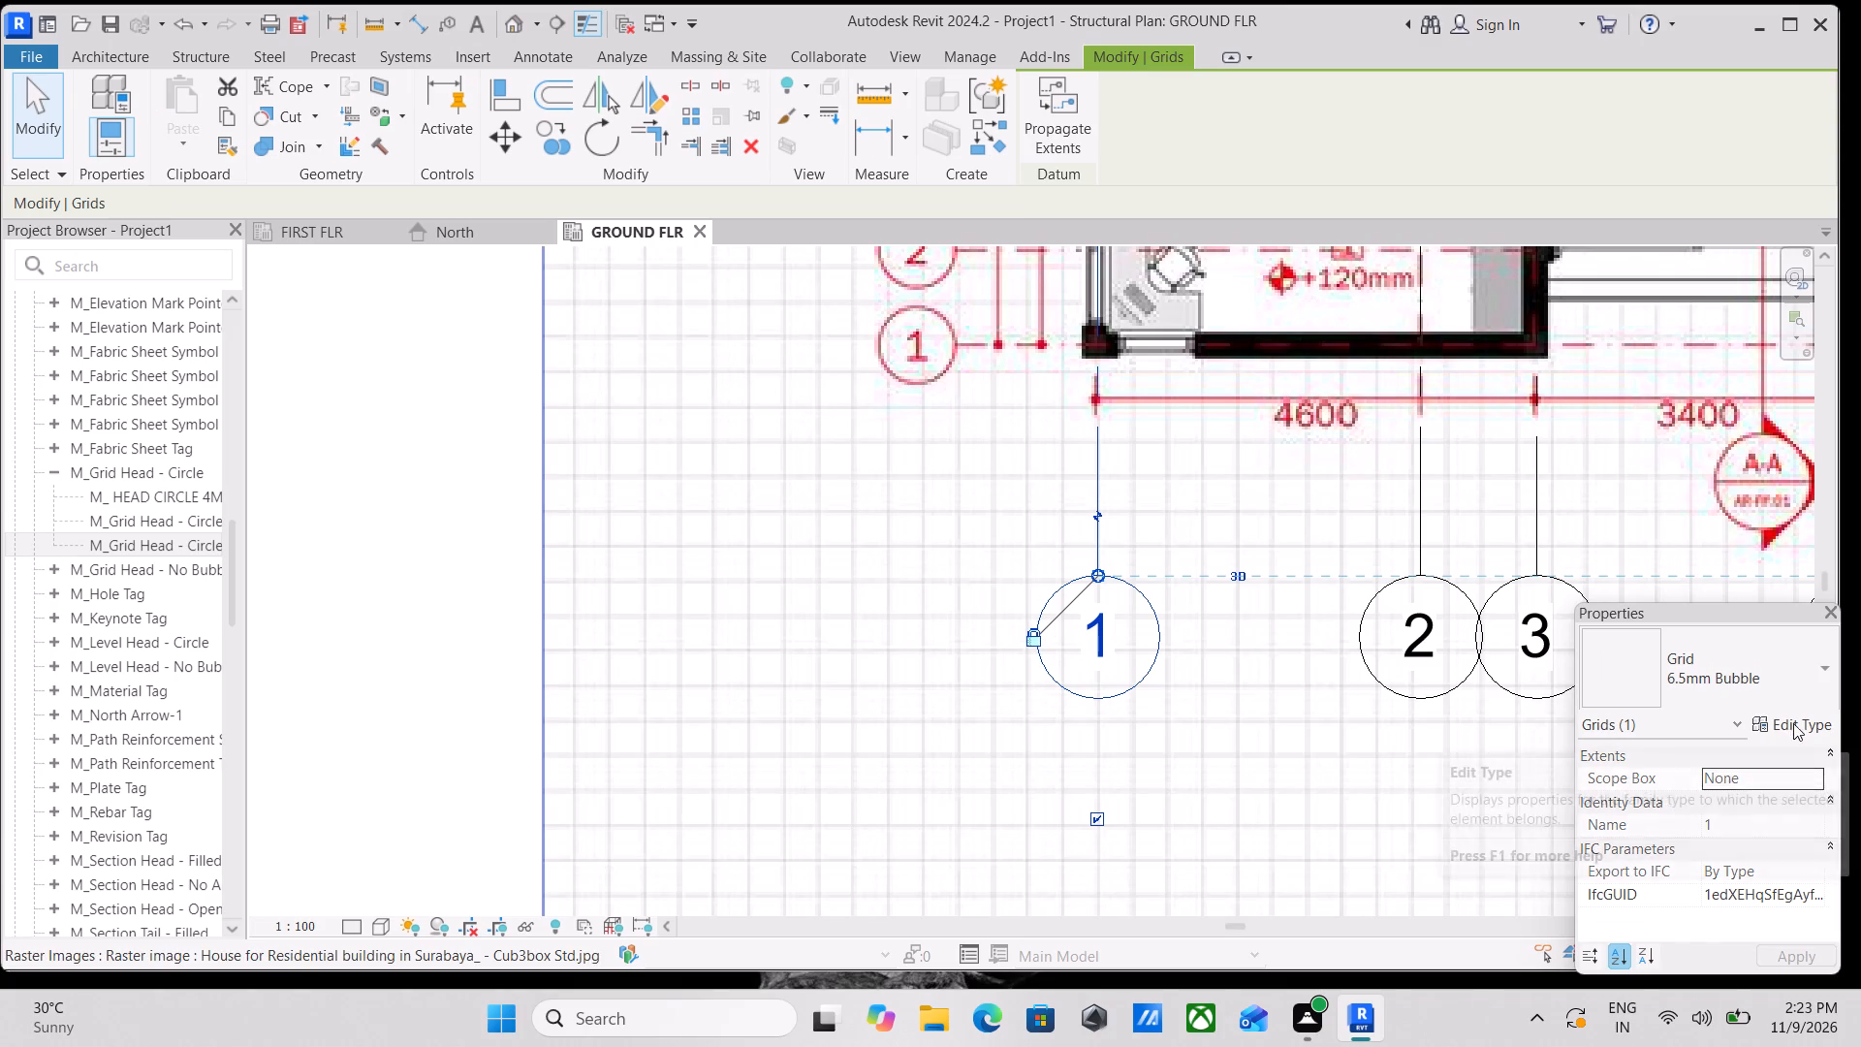
click(1800, 723)
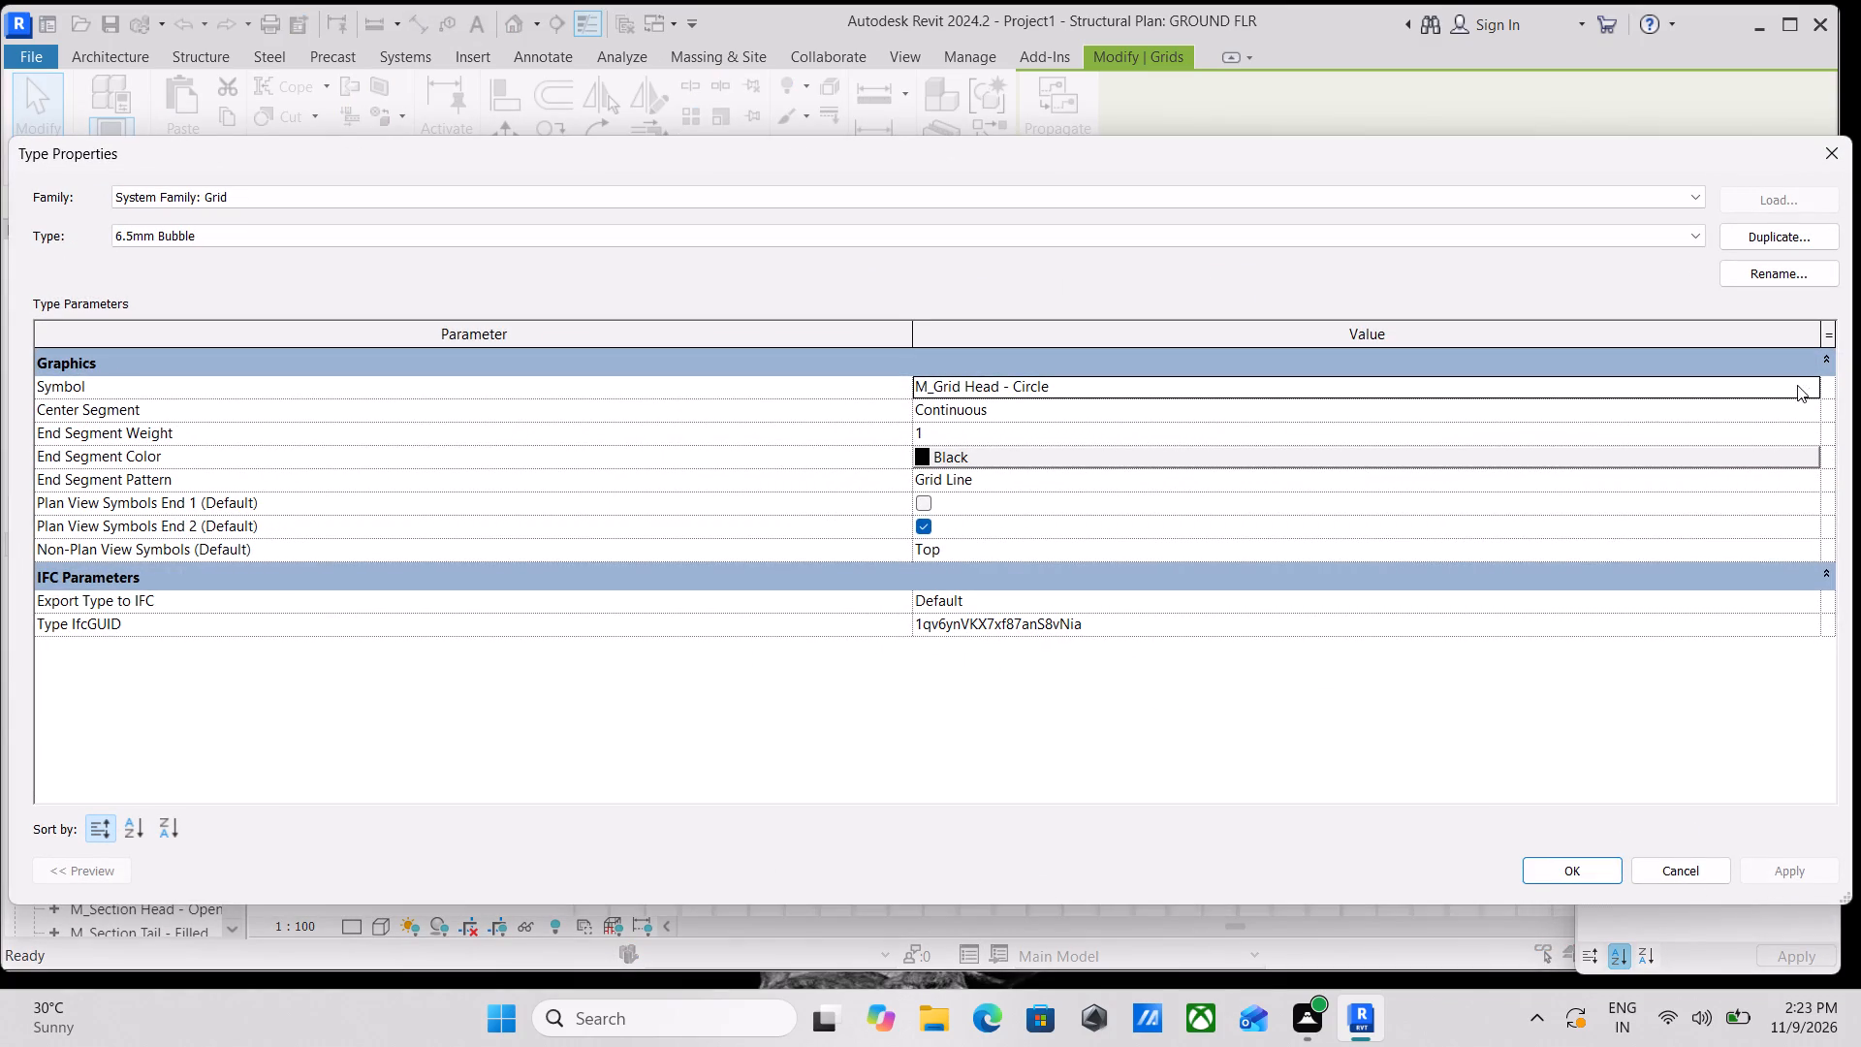
click(1797, 385)
click(1810, 385)
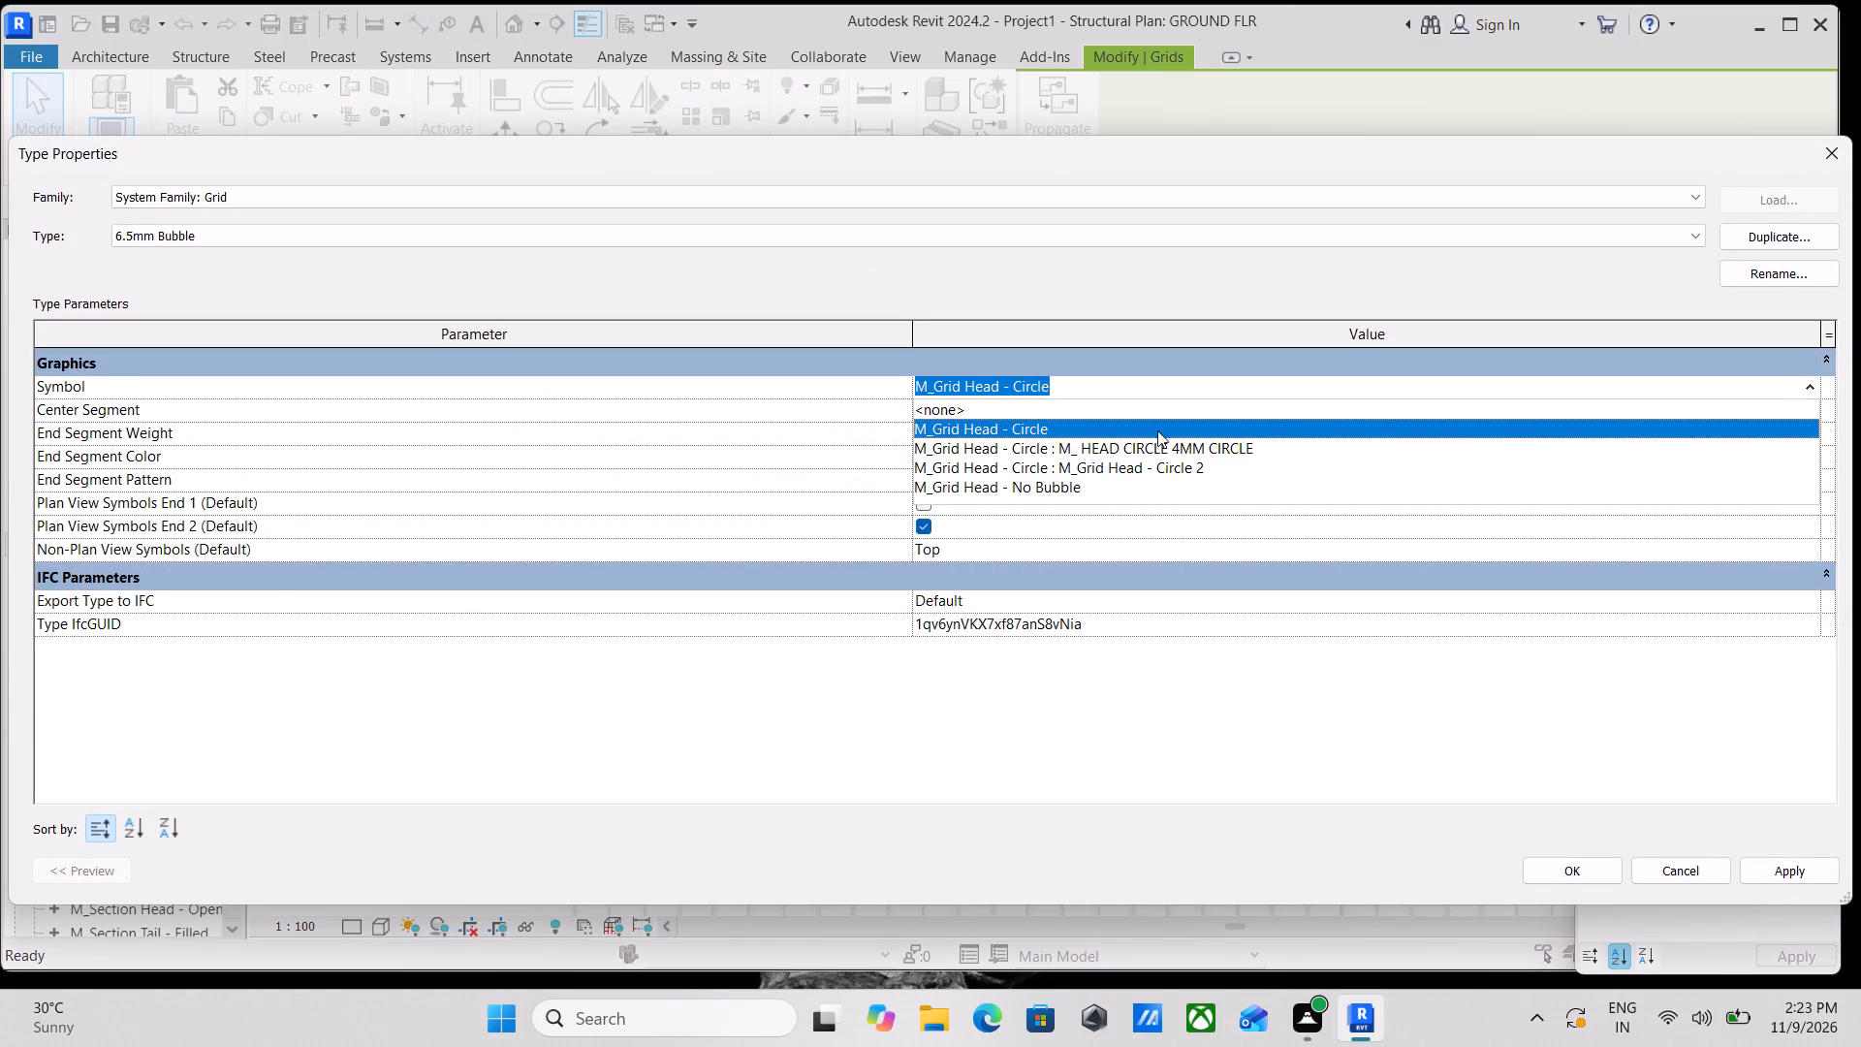
click(1213, 448)
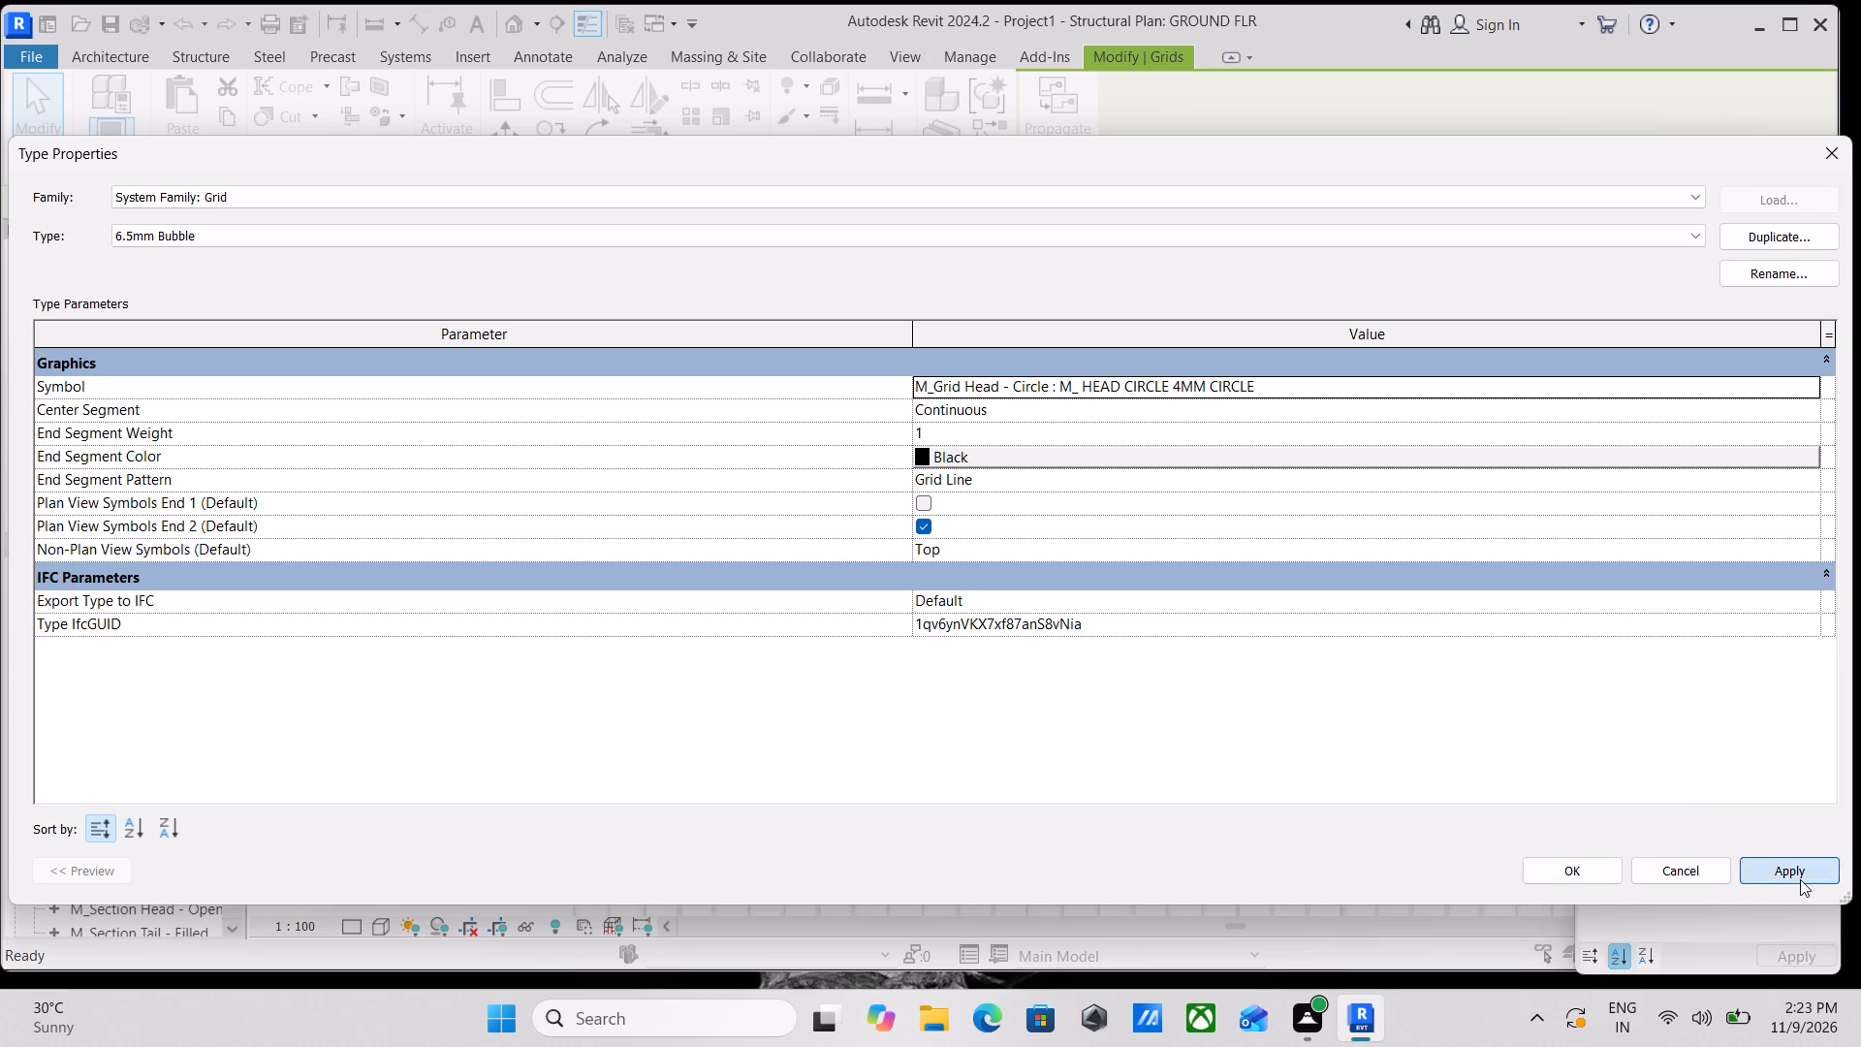
click(1800, 879)
click(1597, 863)
scroll(1144, 624, down, 1)
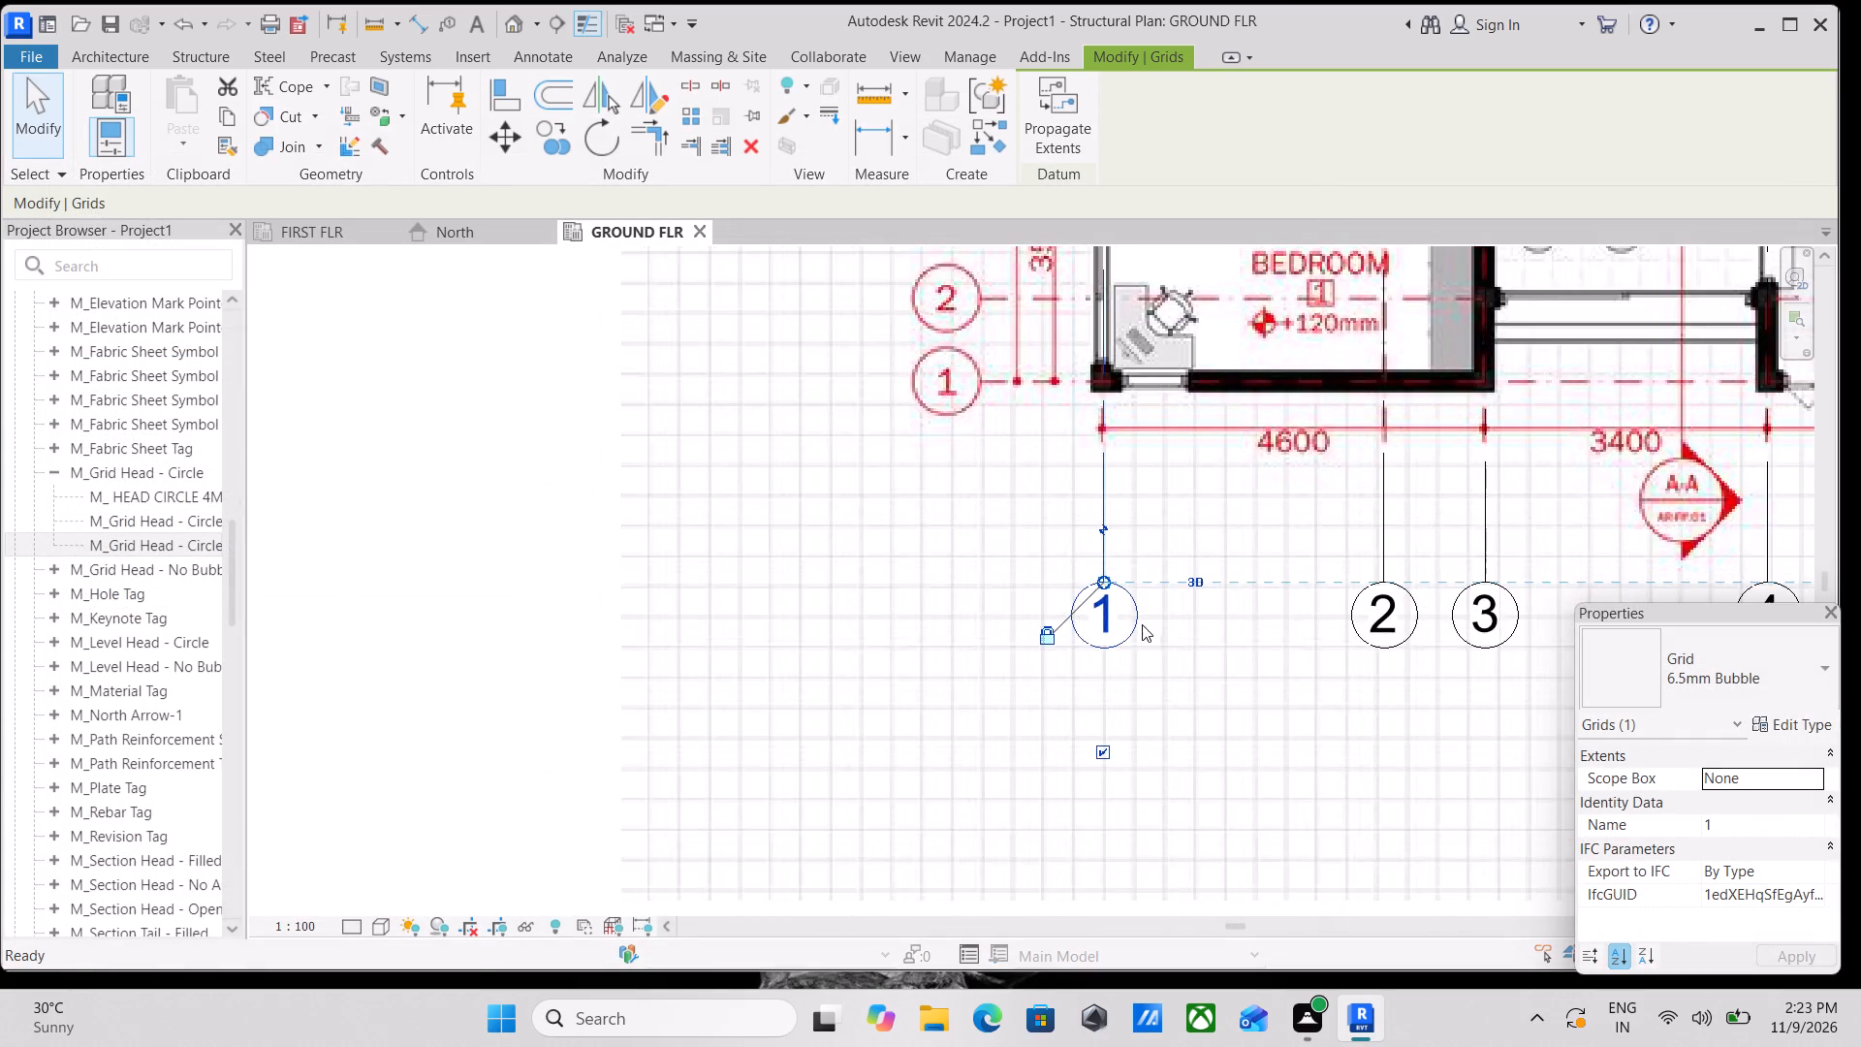
scroll(1142, 624, down, 1)
middle_drag(1132, 624, 861, 643)
key(Escape)
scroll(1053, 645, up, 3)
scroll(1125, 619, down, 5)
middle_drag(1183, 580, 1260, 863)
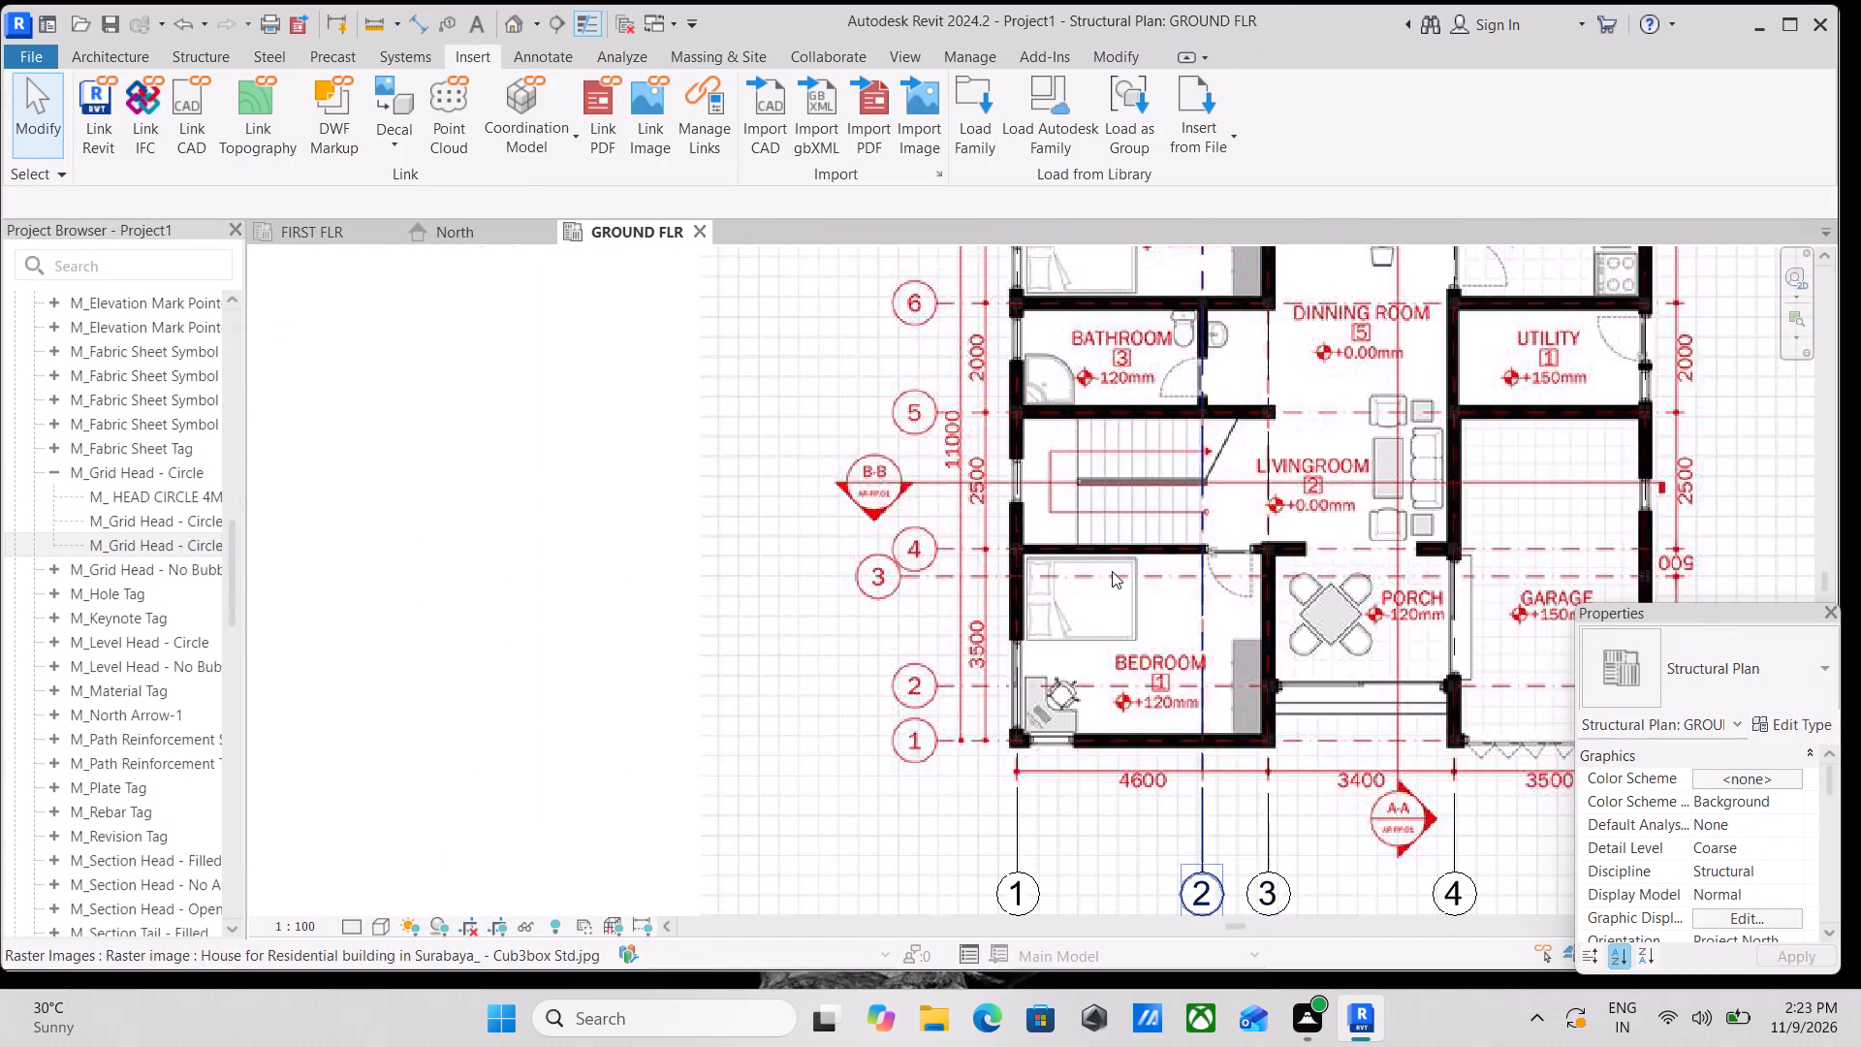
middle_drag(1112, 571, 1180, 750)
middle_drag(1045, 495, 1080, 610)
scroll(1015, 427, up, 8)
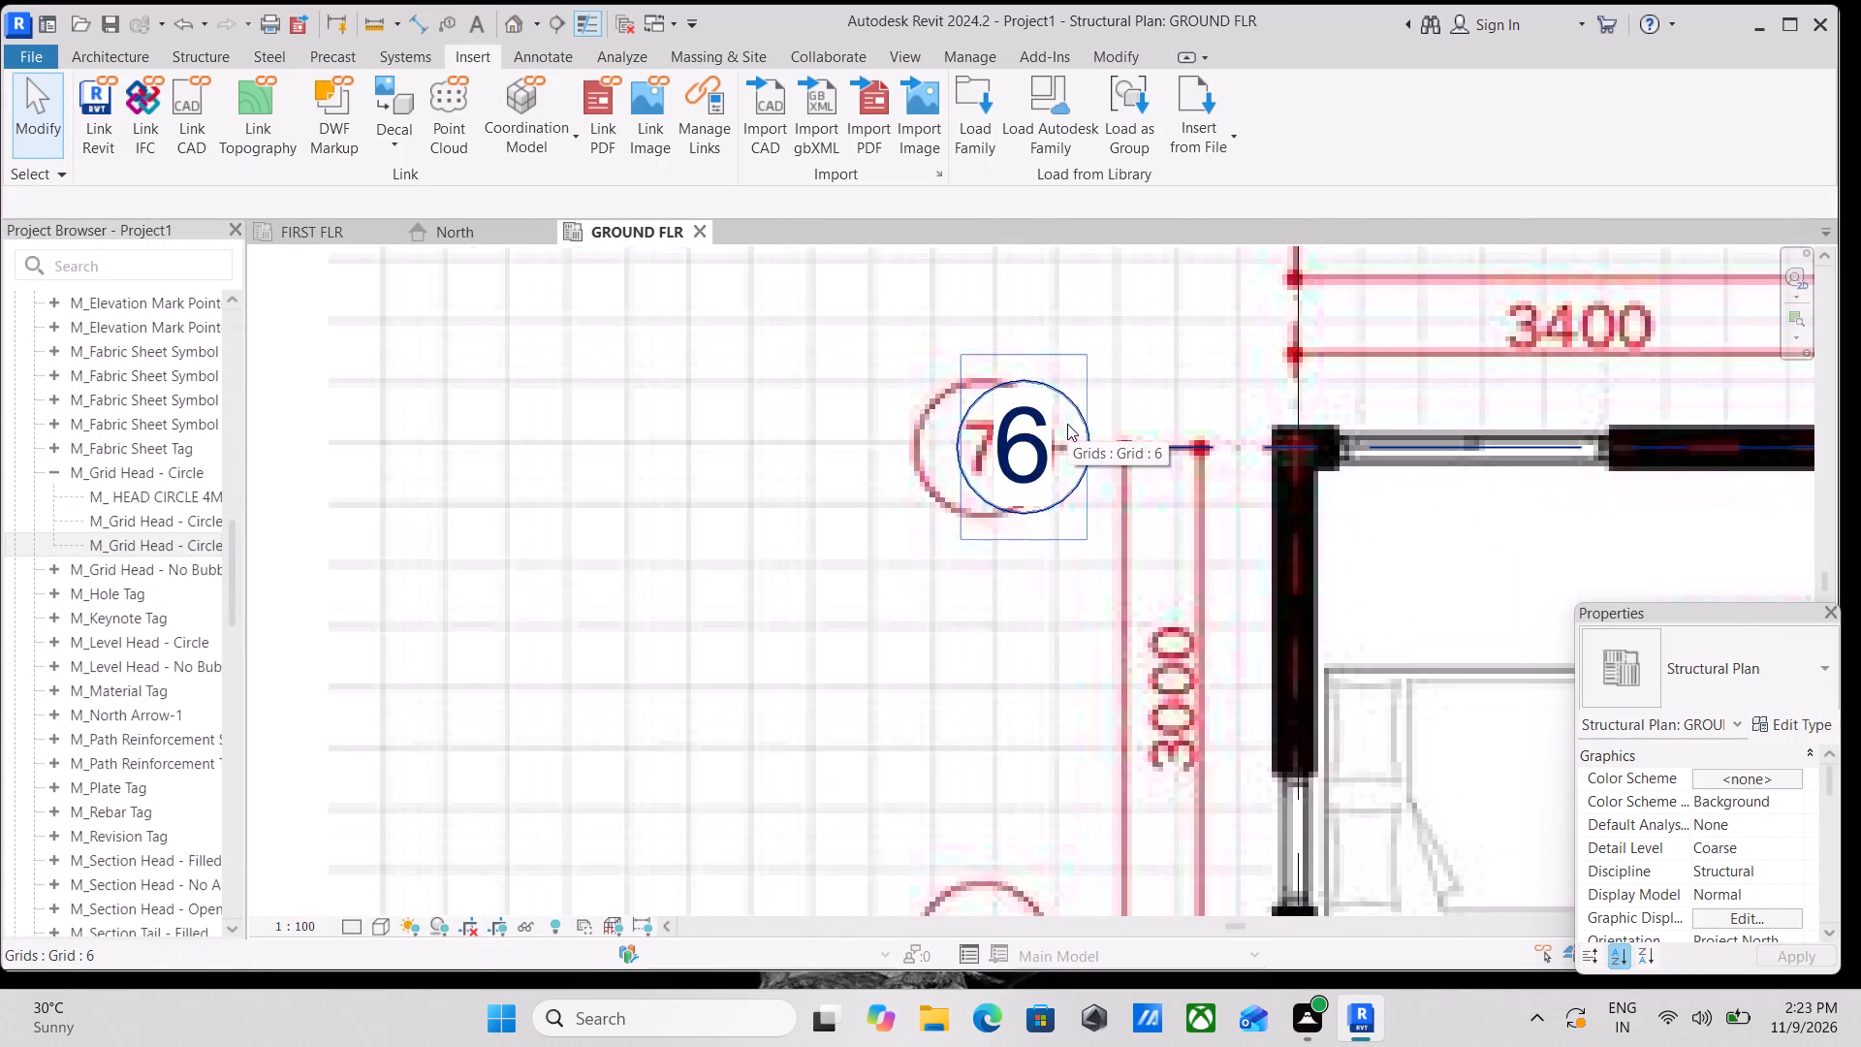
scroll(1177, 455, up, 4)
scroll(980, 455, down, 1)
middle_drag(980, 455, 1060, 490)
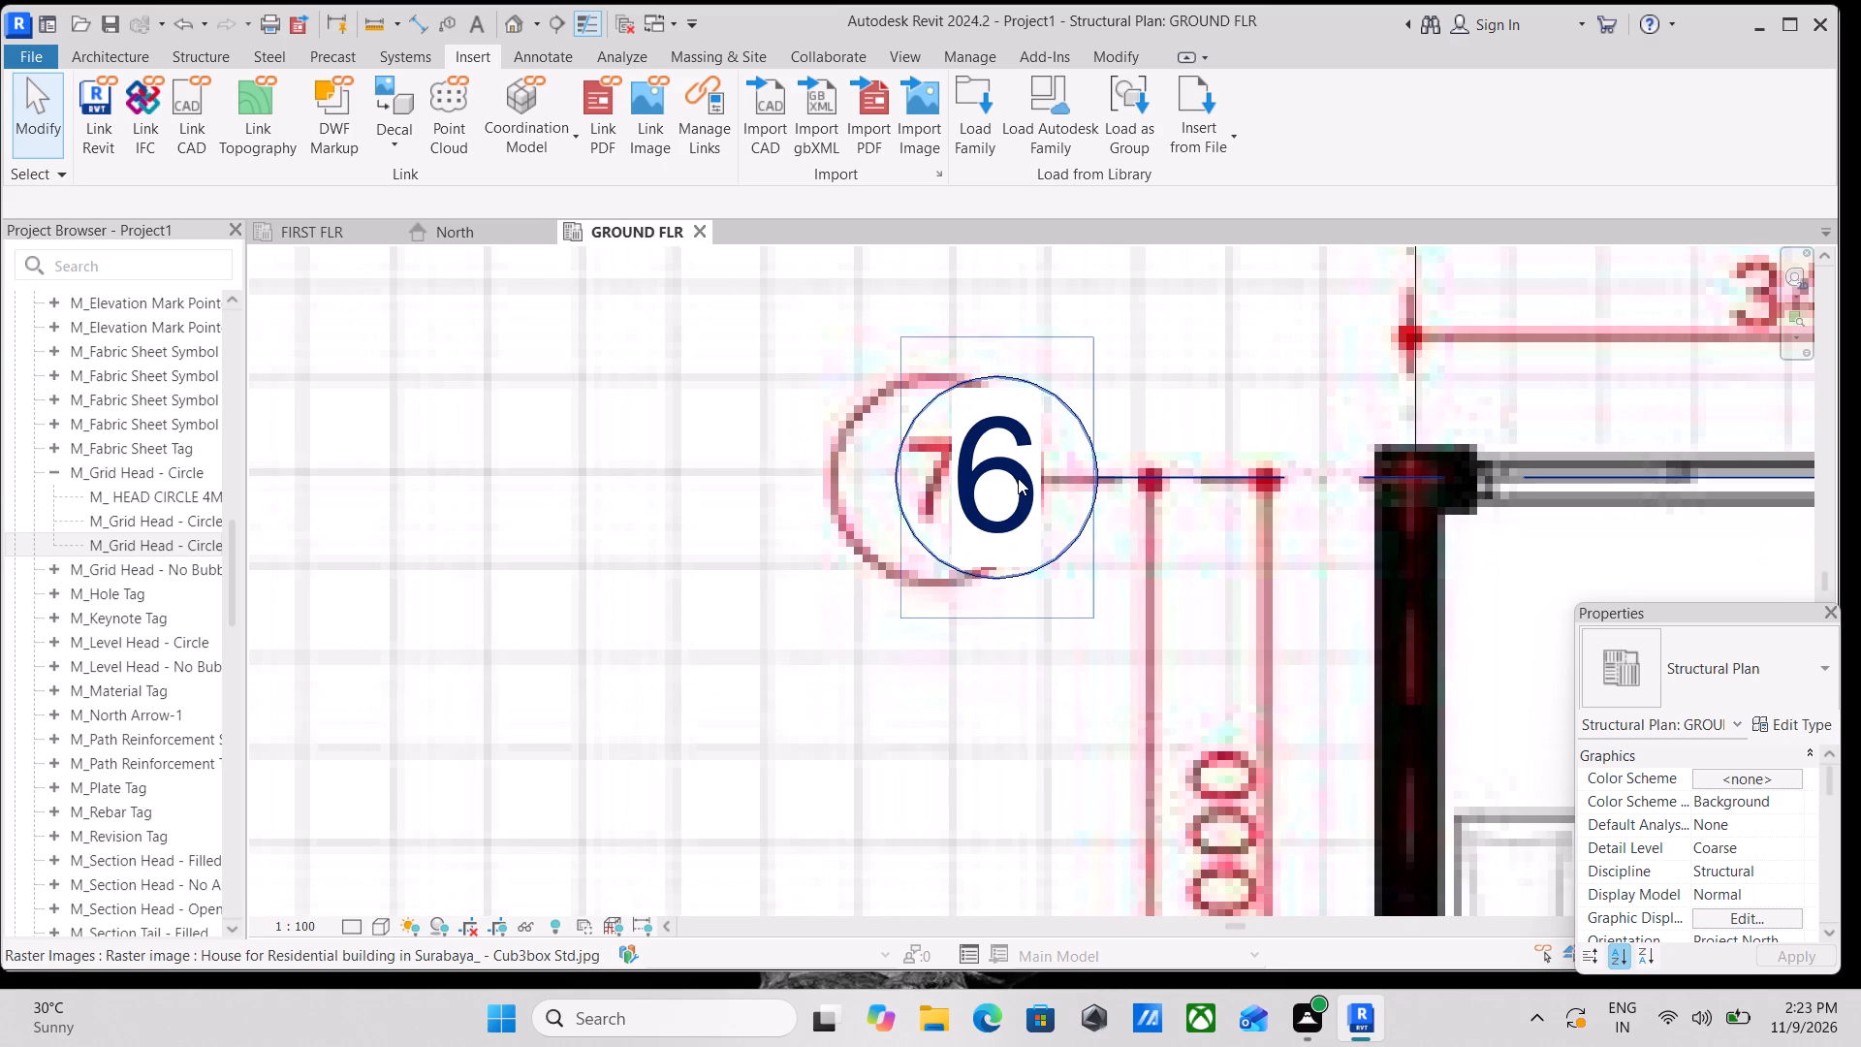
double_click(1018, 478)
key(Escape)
Rename vertical grid 1, along the plan's axis A, as A.
scroll(1018, 478, down, 4)
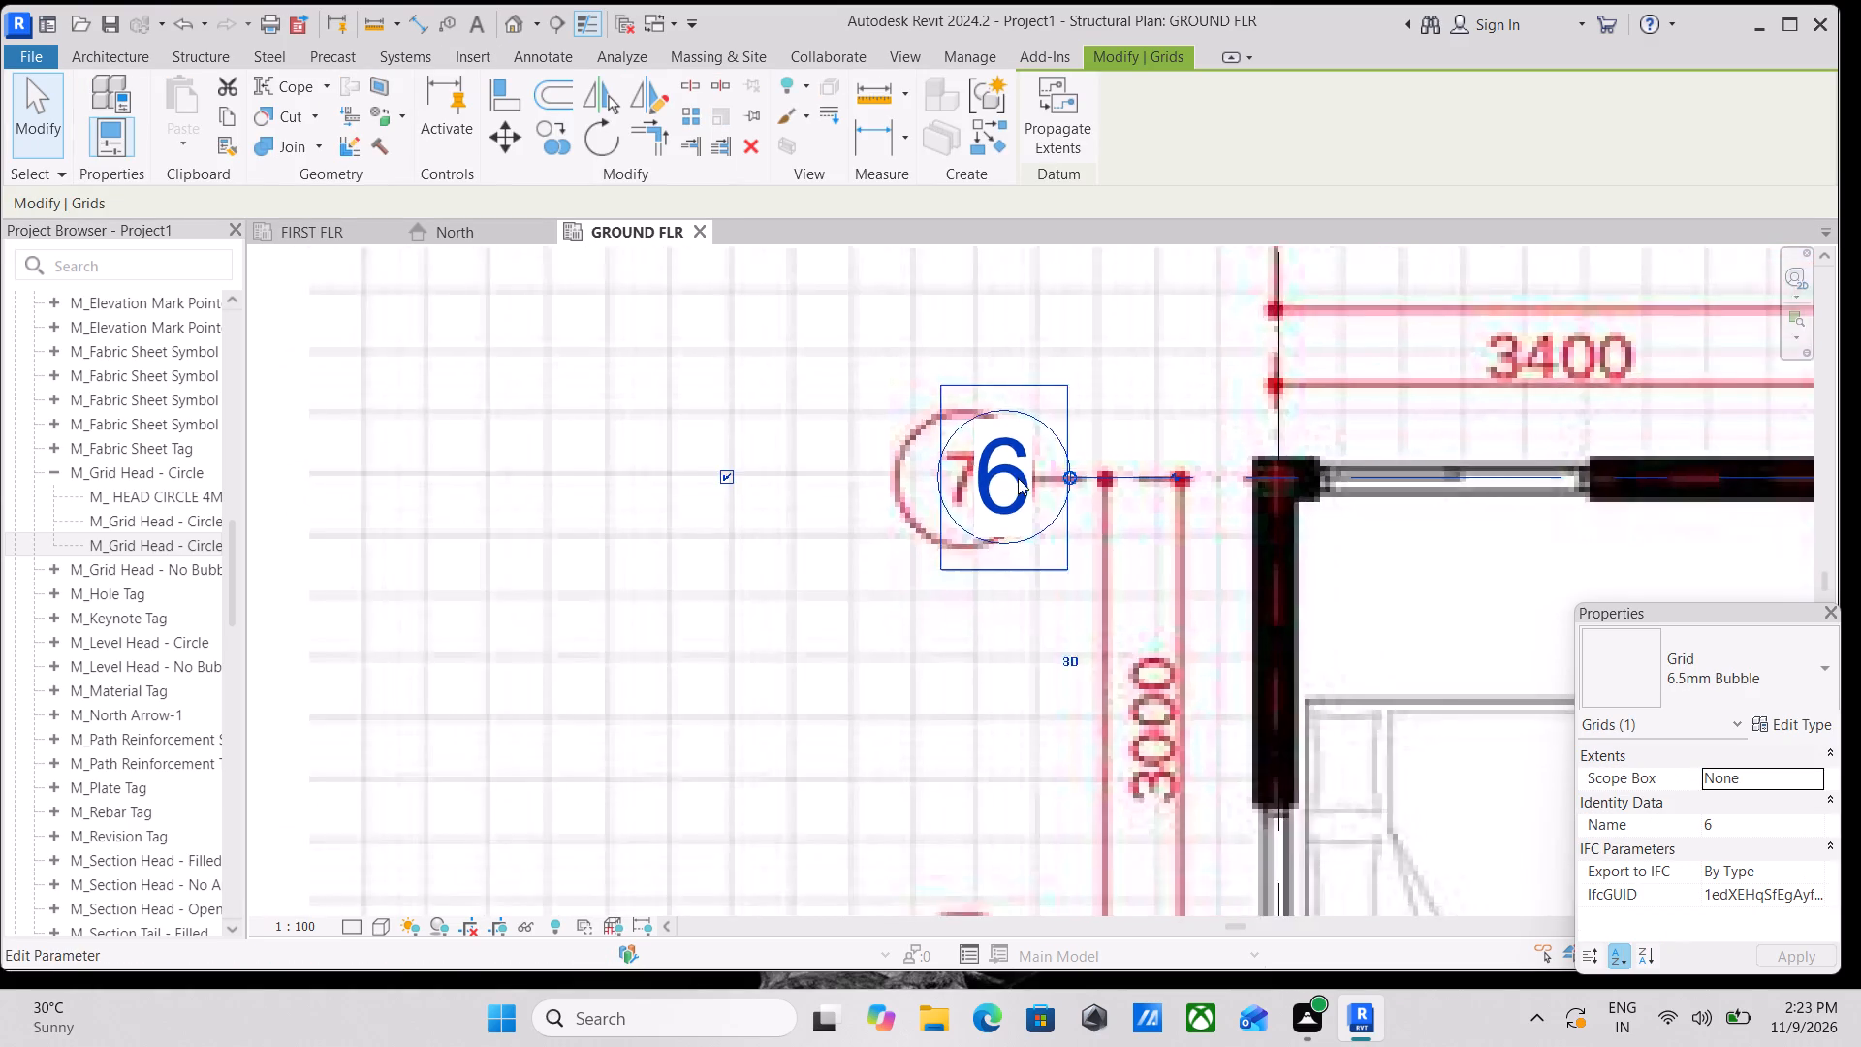
scroll(1129, 498, down, 8)
middle_drag(1191, 509, 1164, 225)
middle_drag(1289, 666, 1237, 426)
scroll(1265, 570, down, 1)
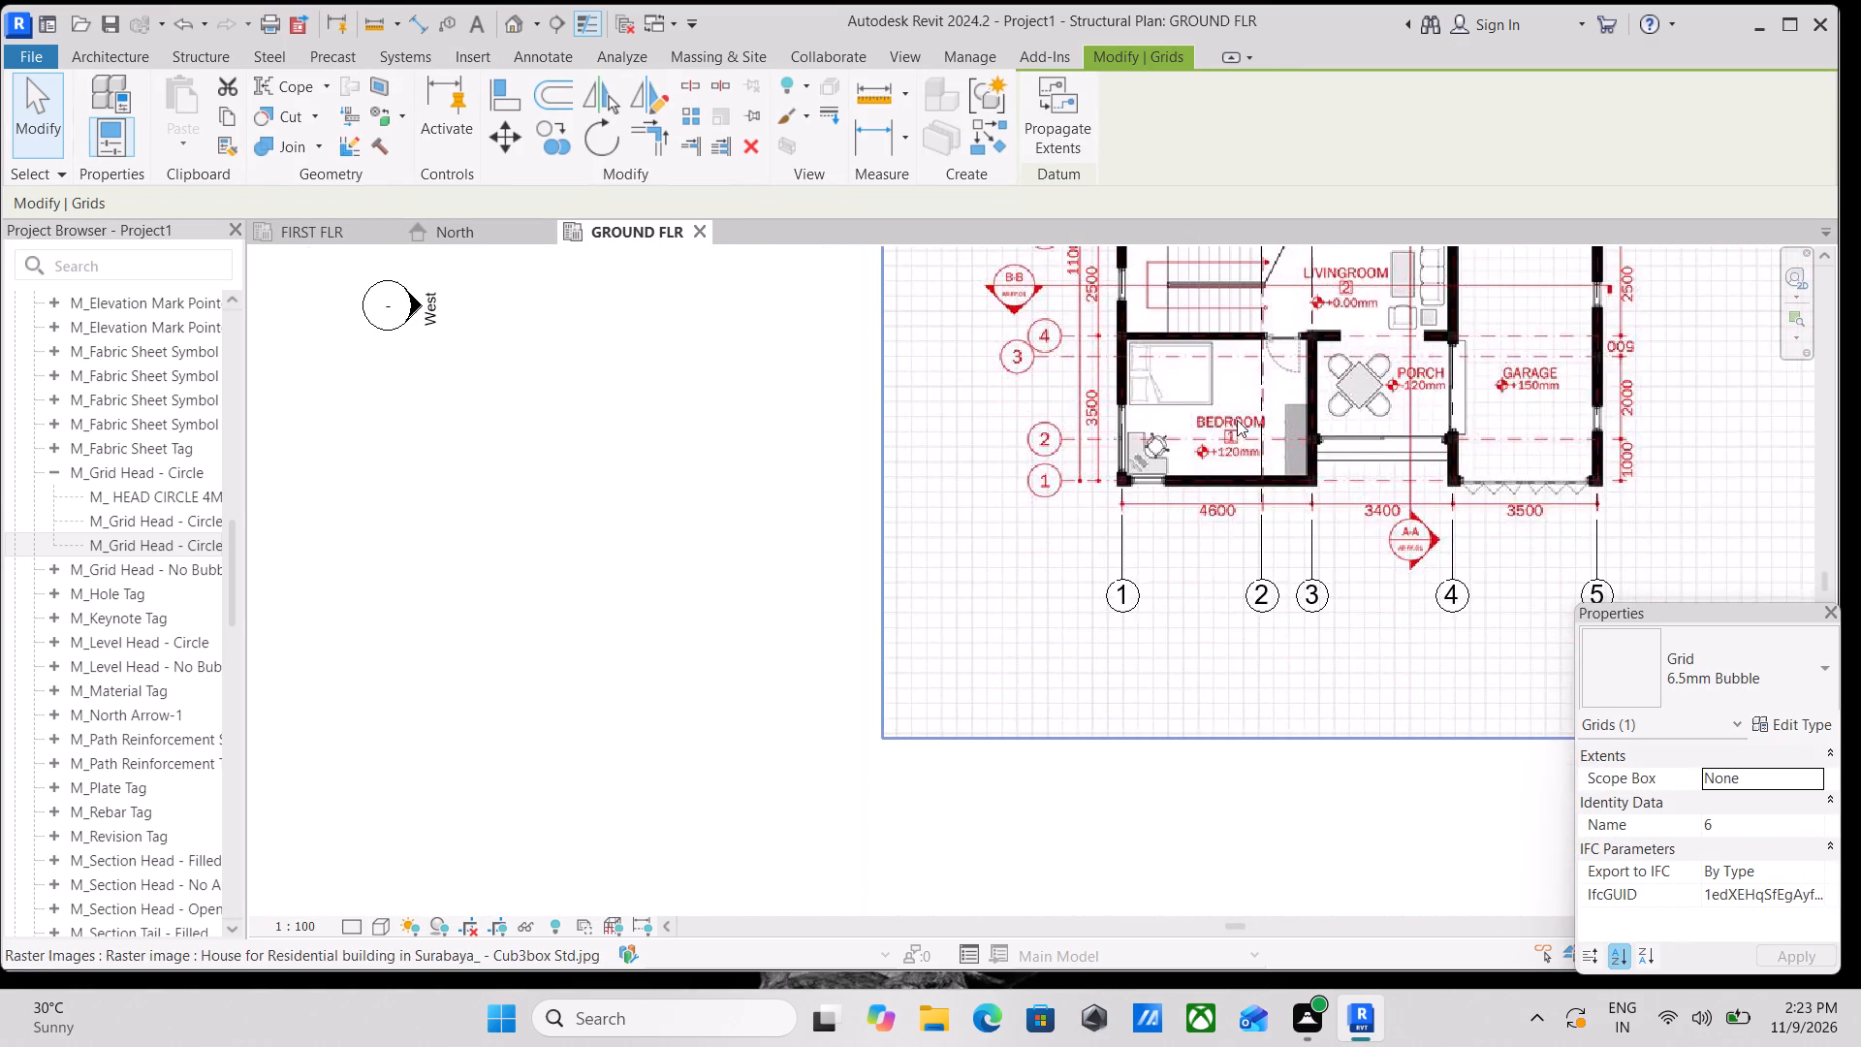
scroll(1088, 595, up, 12)
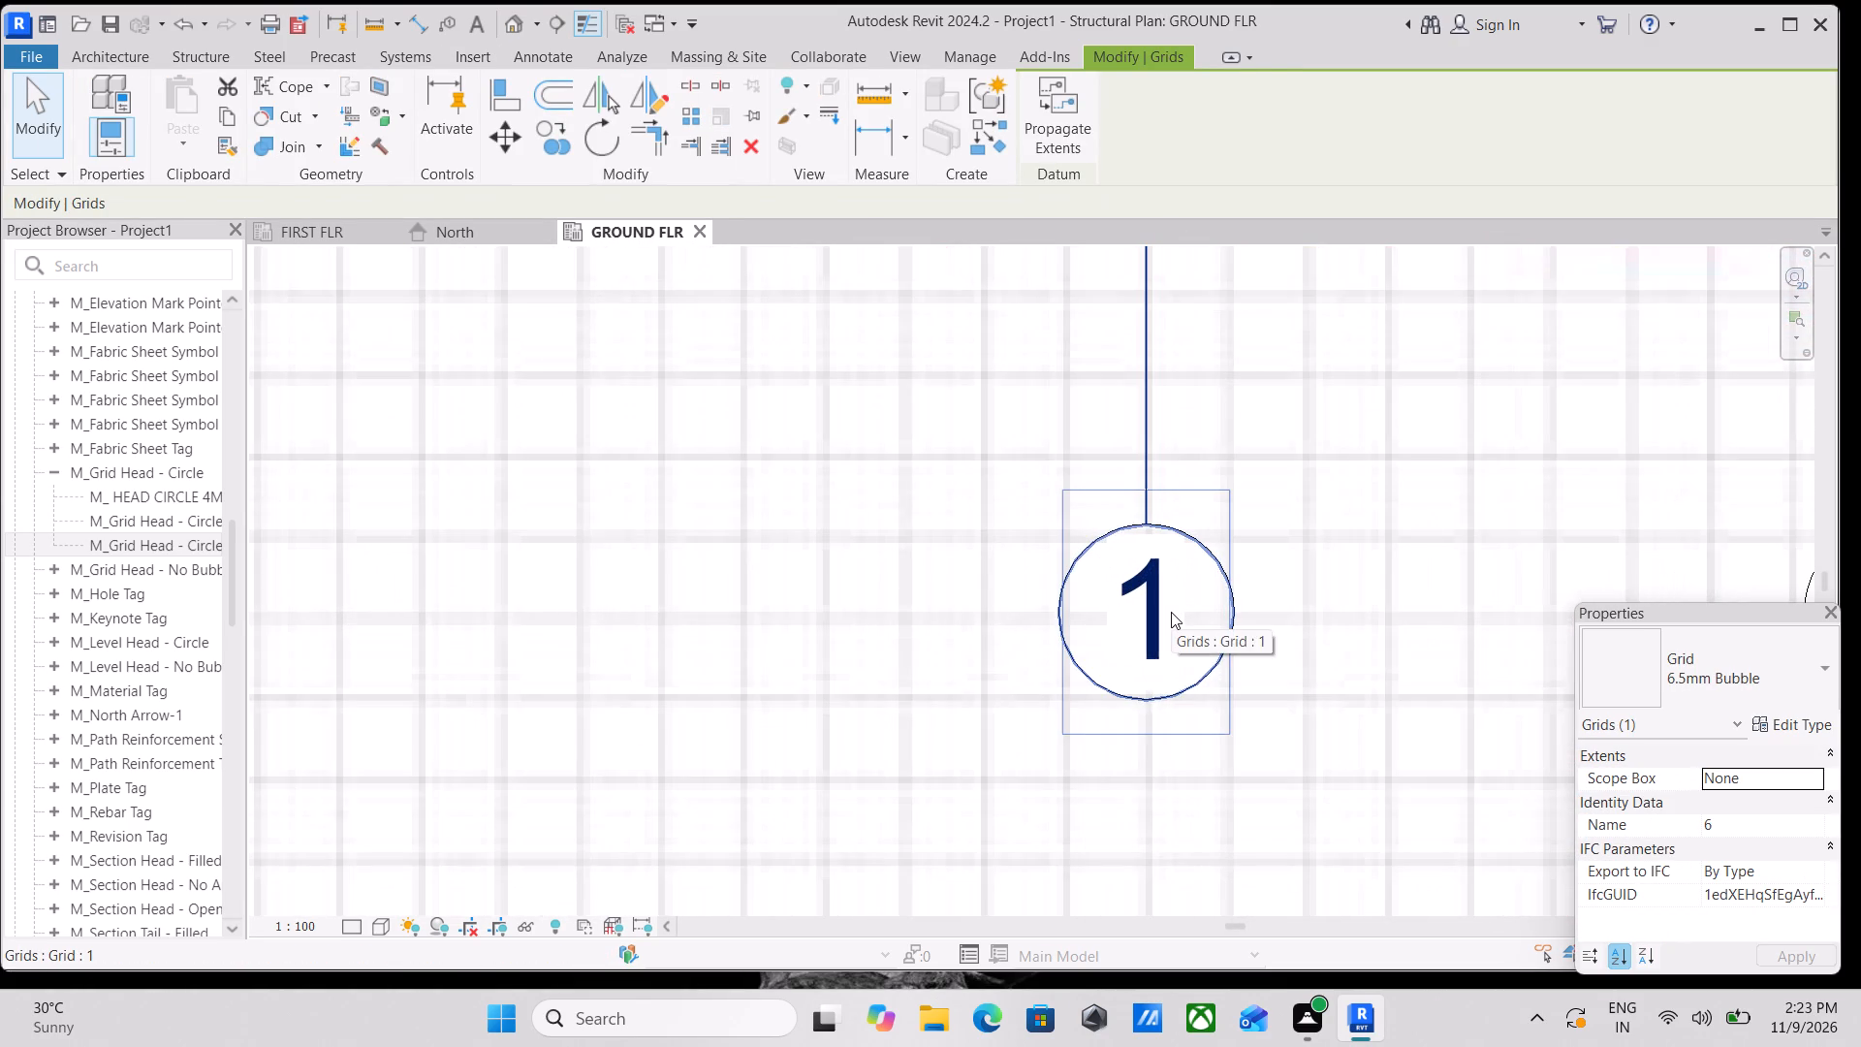
scroll(1171, 612, up, 4)
double_click(1163, 604)
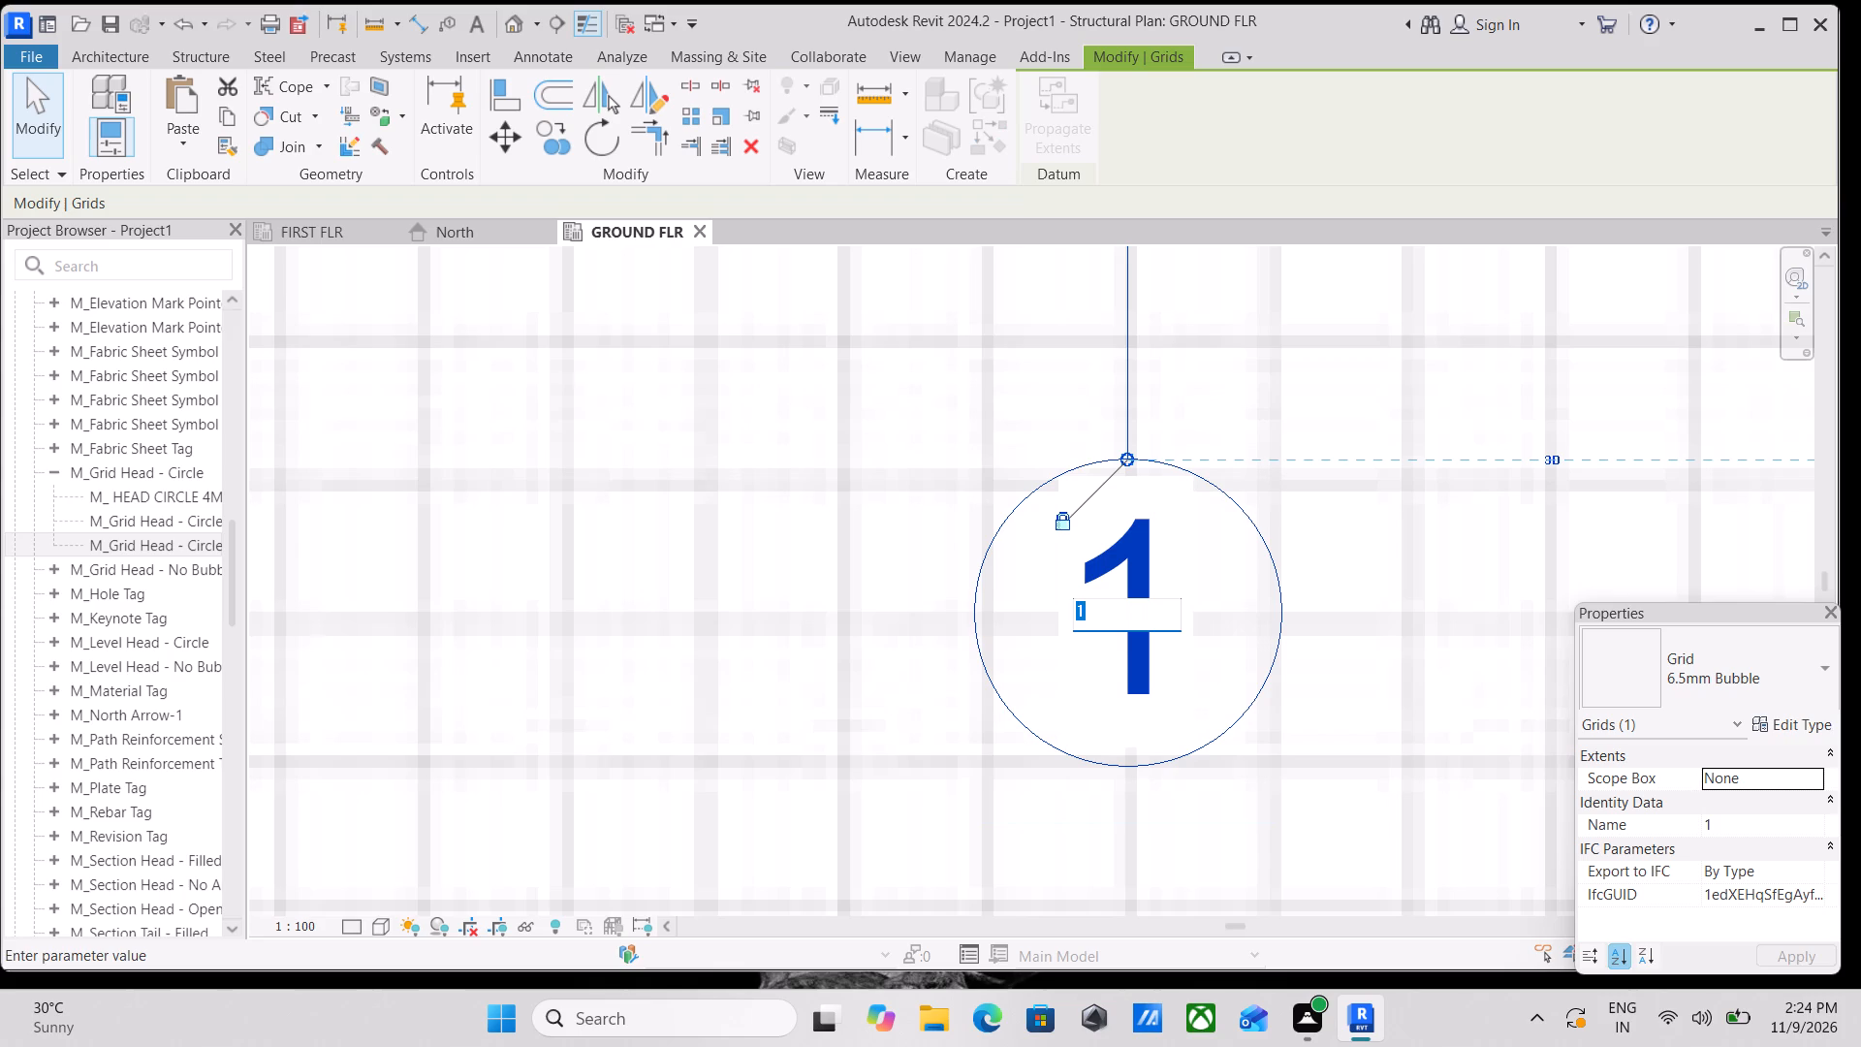
key(a)
key(Return)
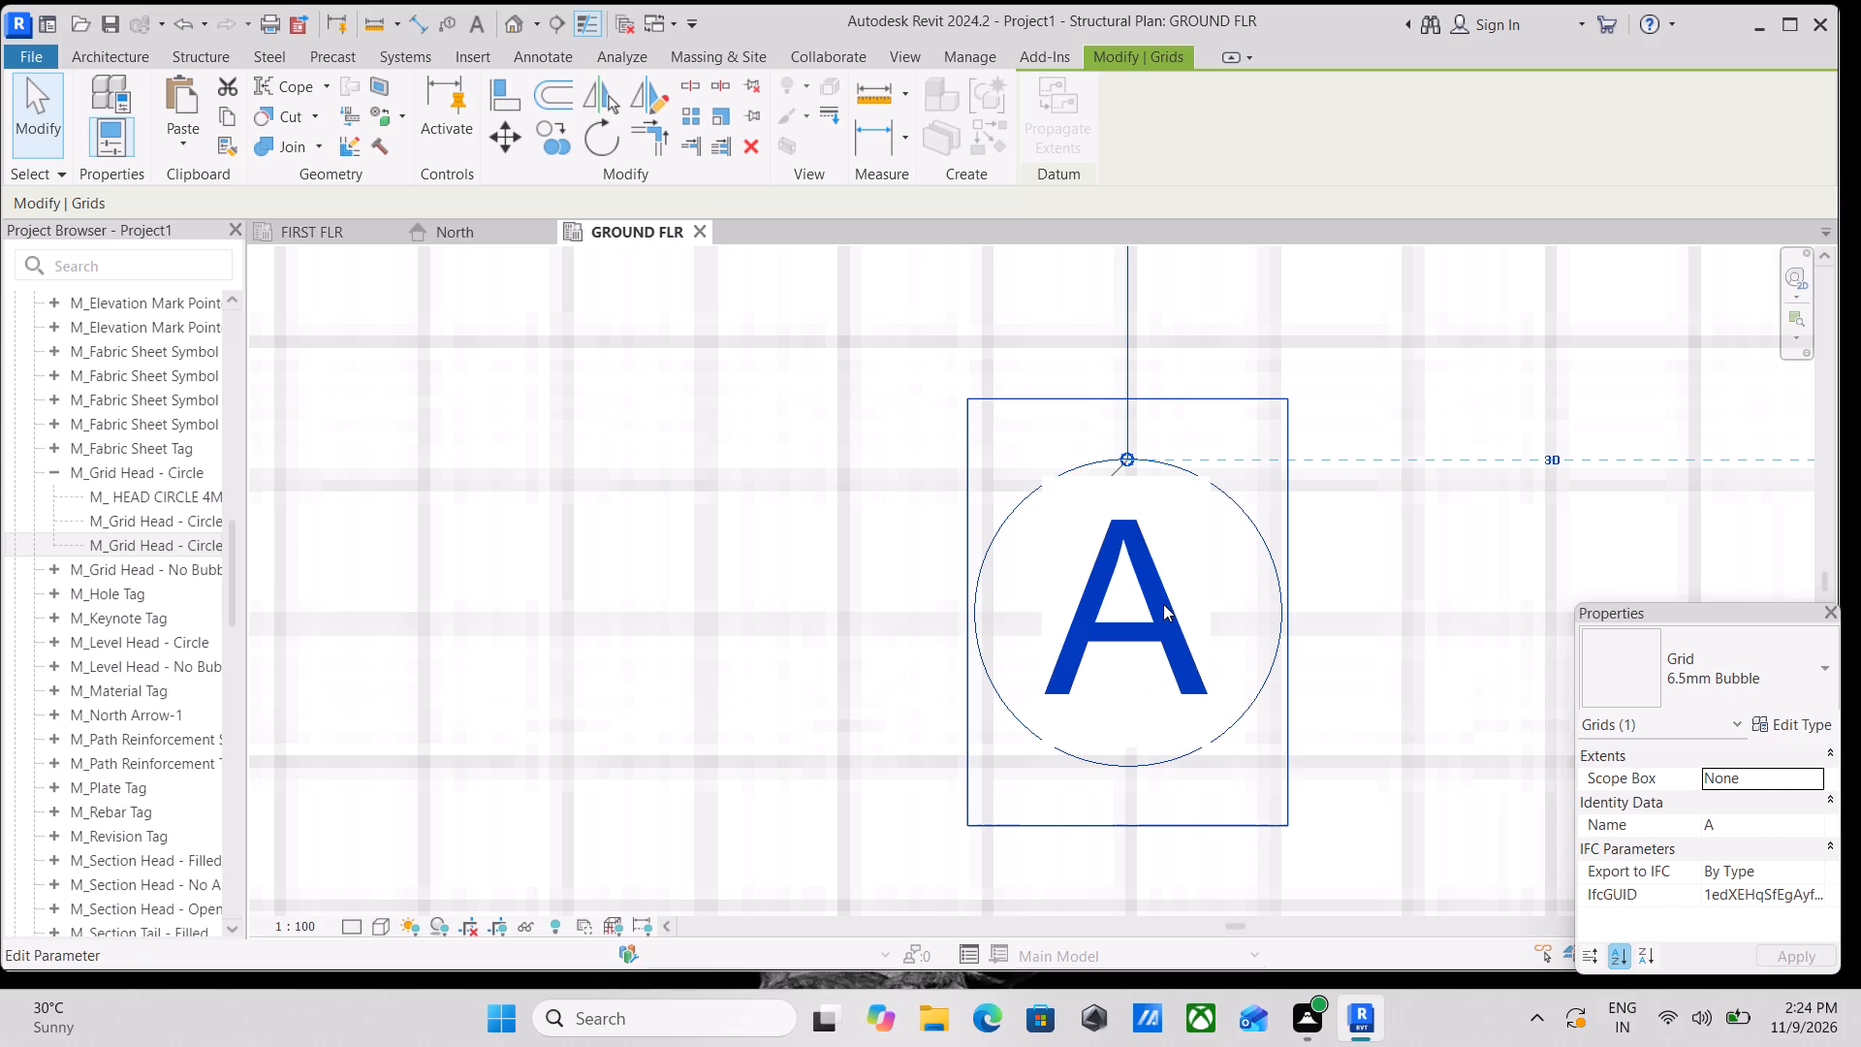
key(Escape)
Rename vertical grid 2 as B.
scroll(1163, 604, down, 8)
middle_drag(1383, 470, 889, 524)
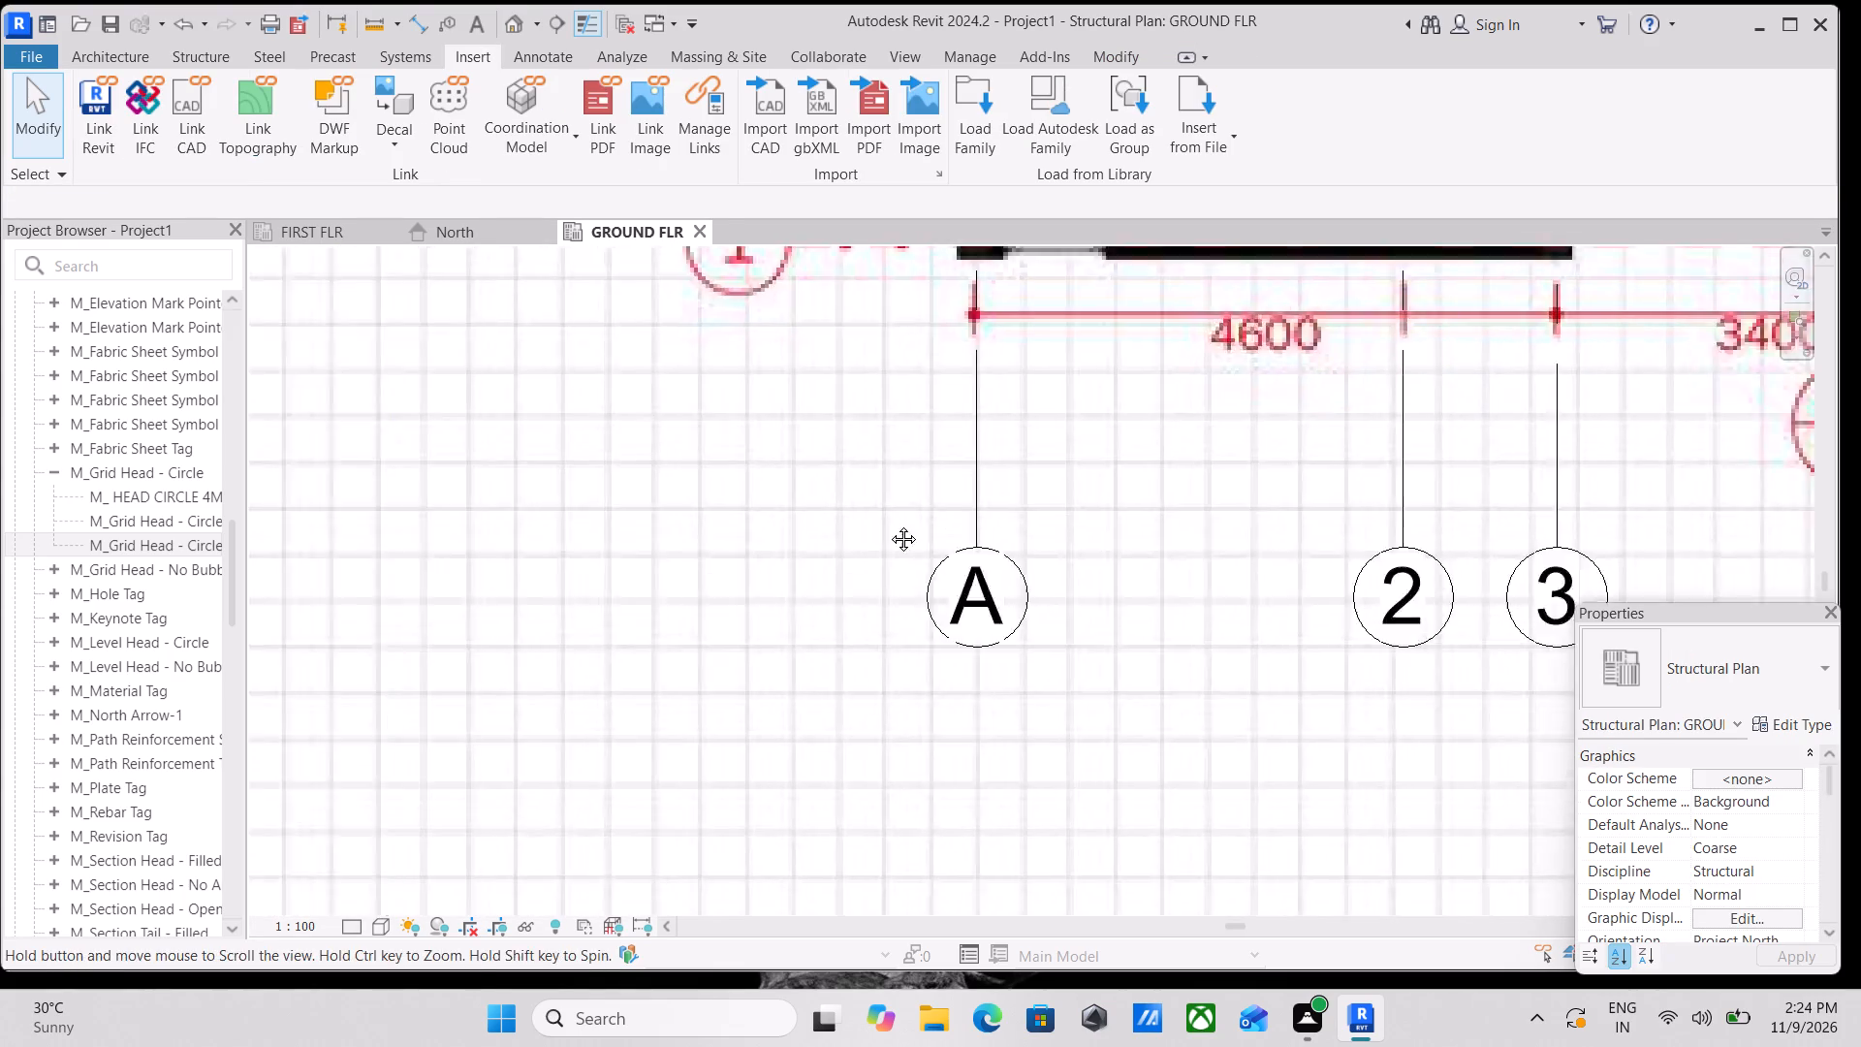
middle_drag(889, 524, 792, 536)
scroll(1058, 676, up, 3)
double_click(1040, 612)
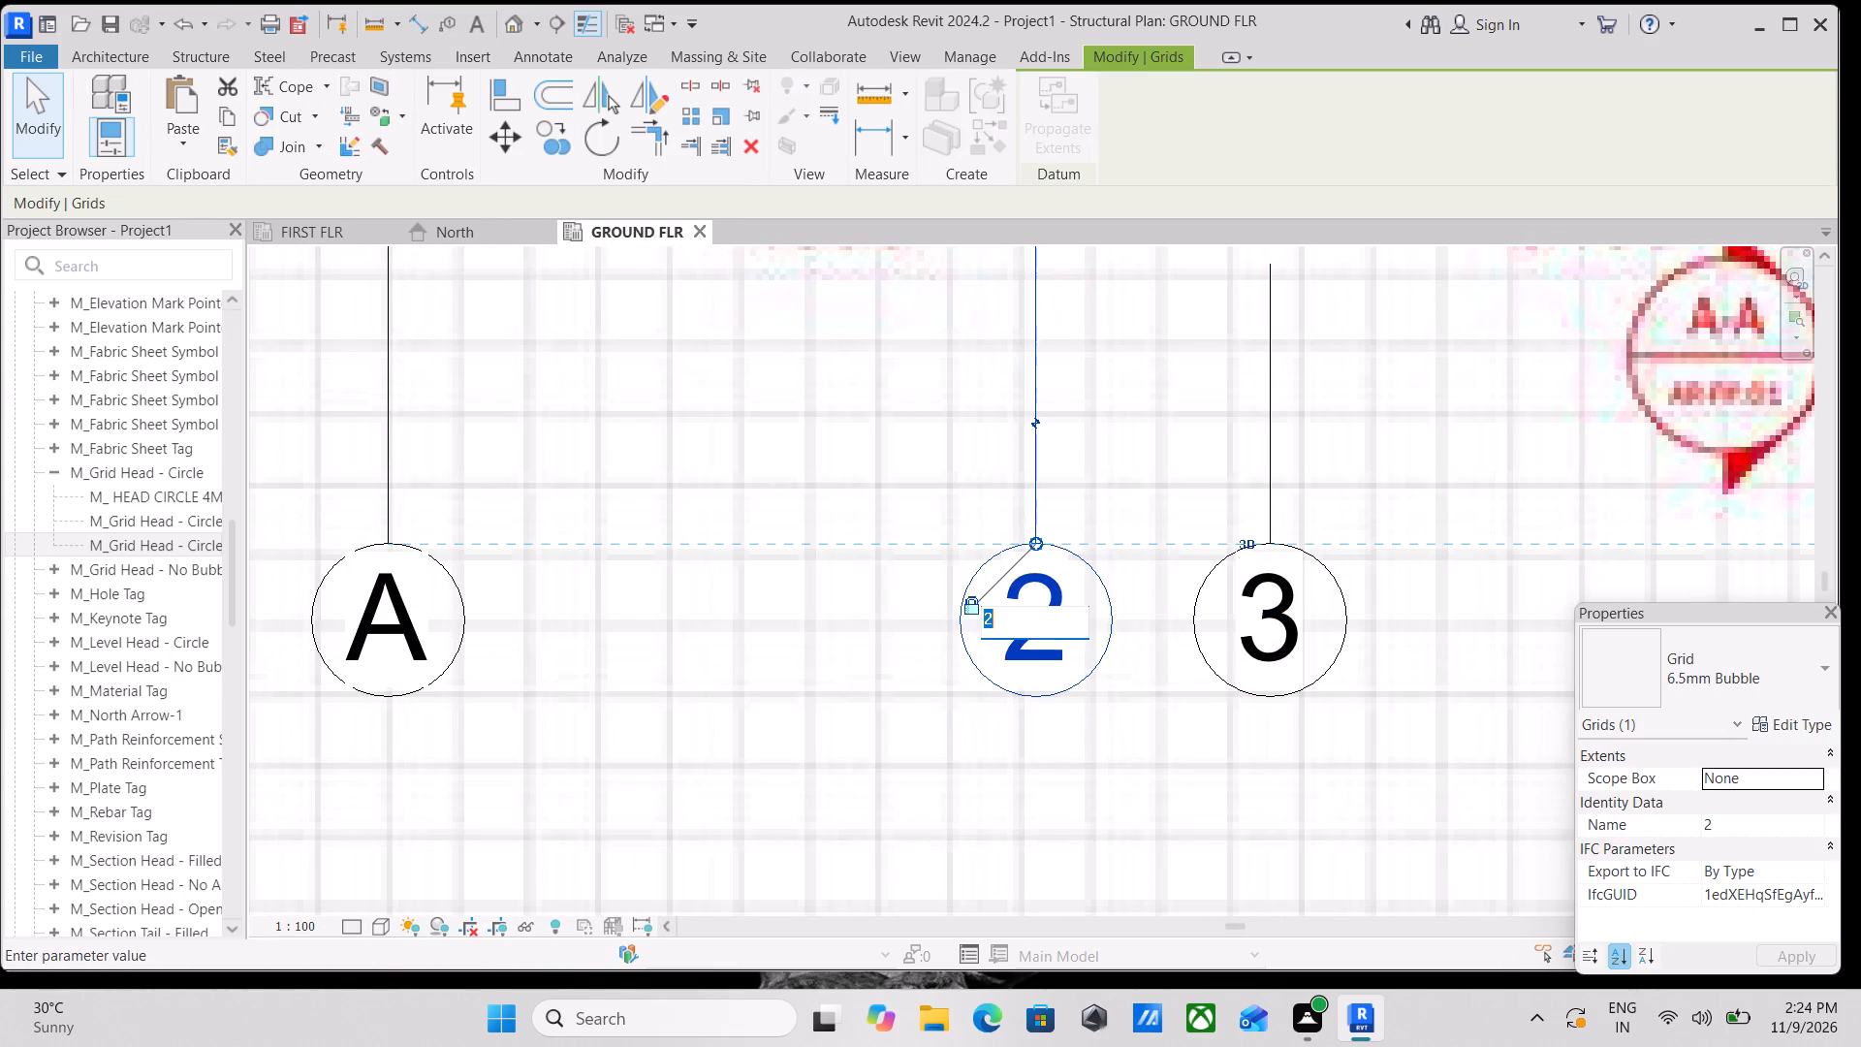
key(b)
key(Return)
Rename vertical grid 3, just beside grid B, as C.
scroll(1164, 575, down, 2)
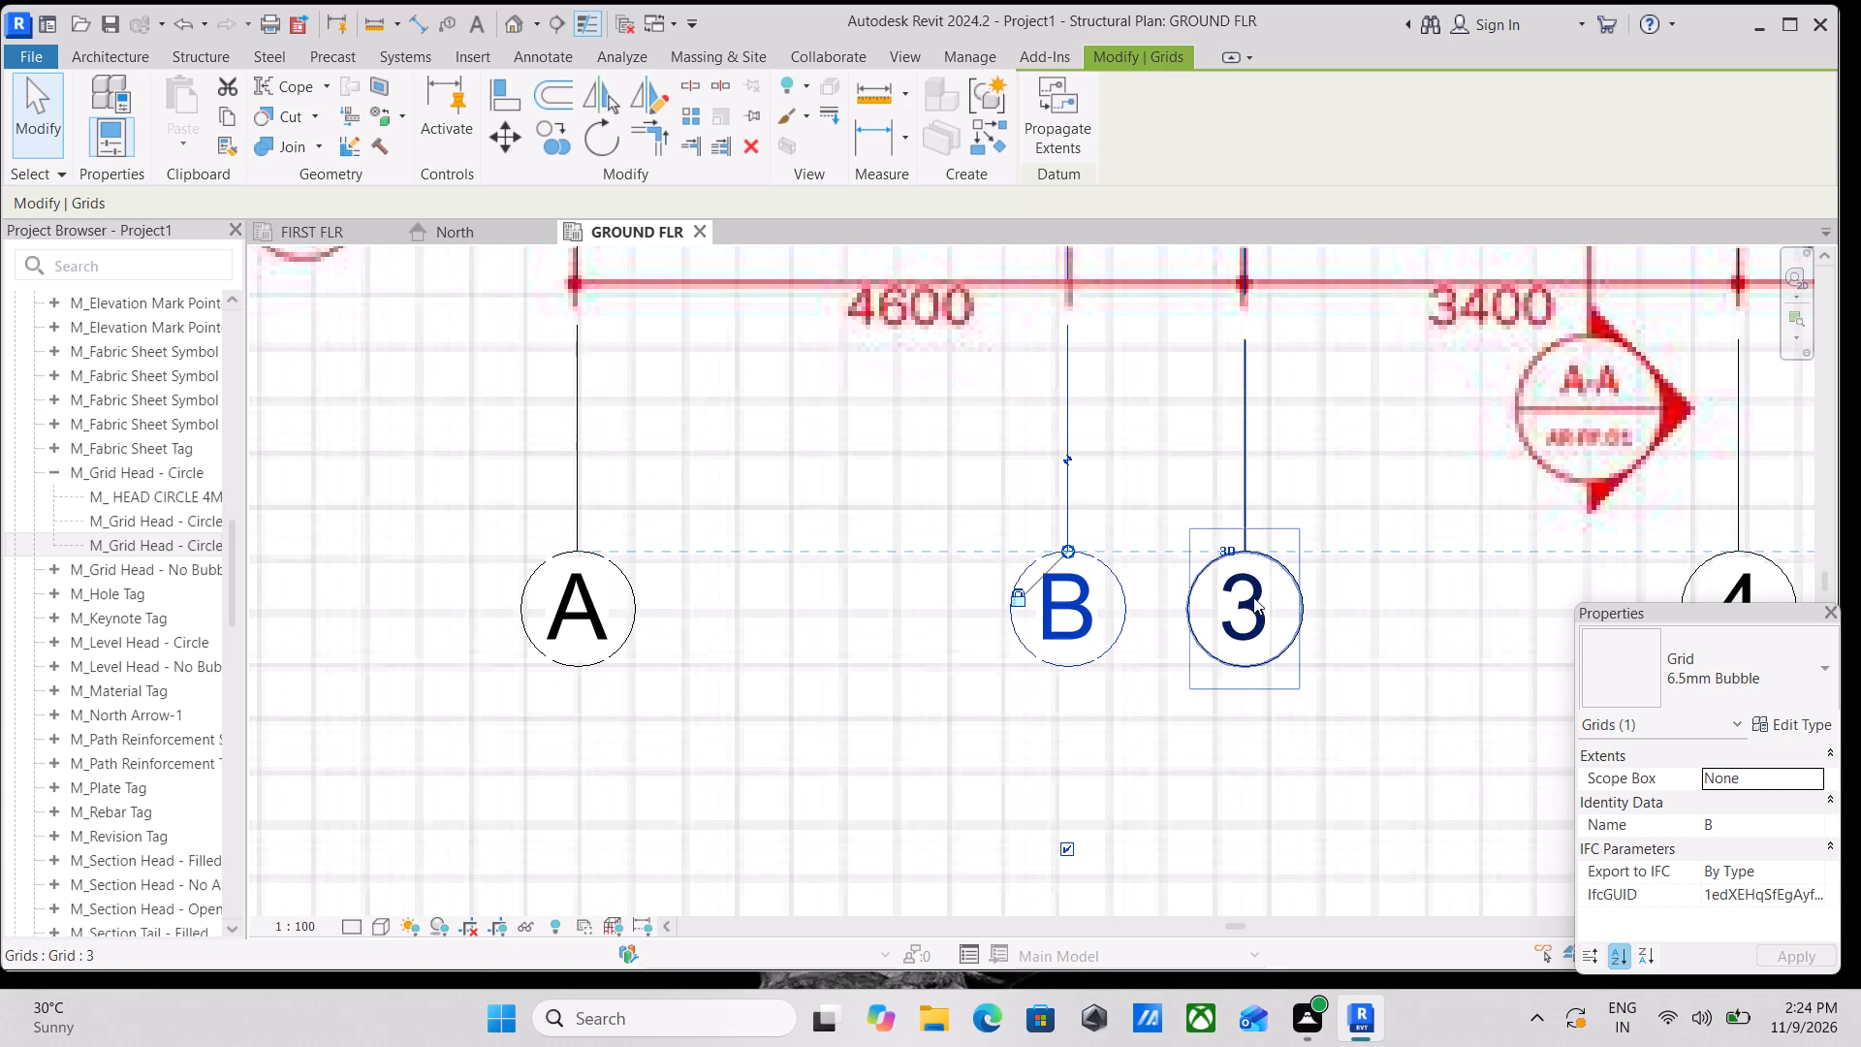
double_click(1252, 597)
key(c)
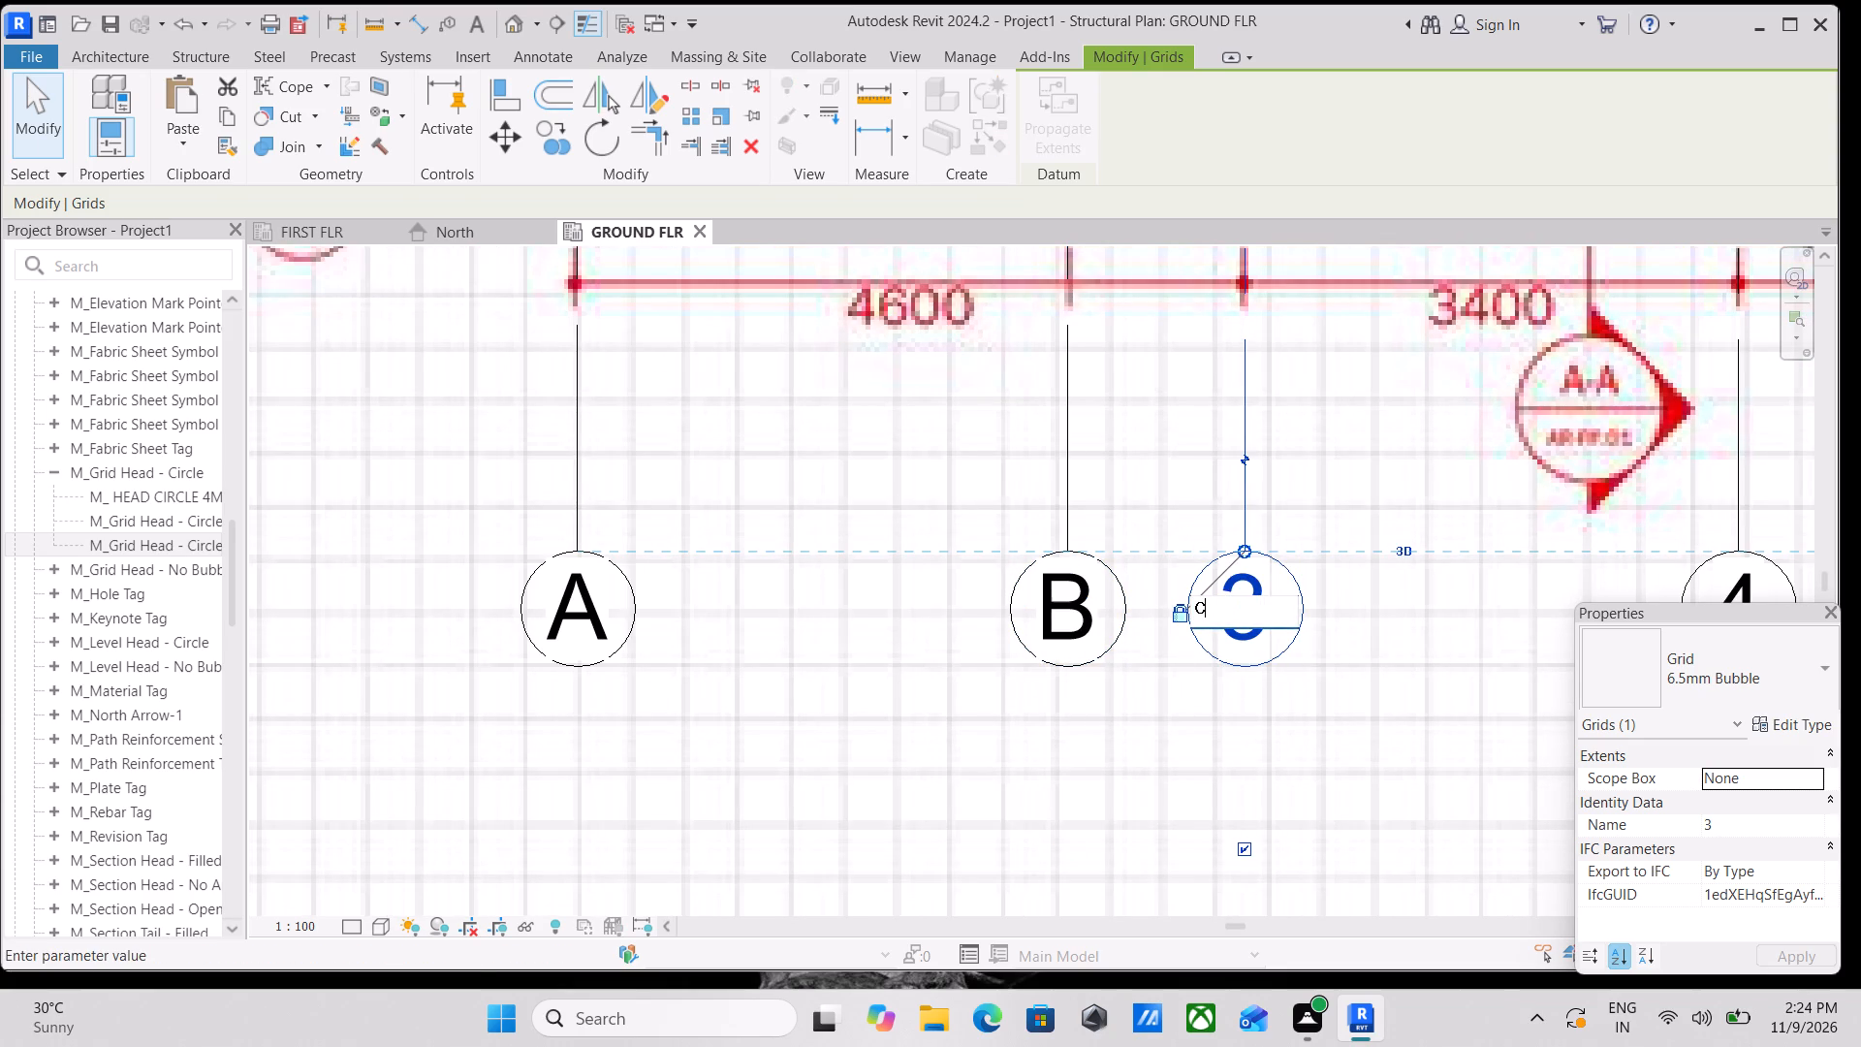
key(Return)
key(Escape)
Rename vertical grid 4, between the 3400 and 3500 bays, as D.
scroll(1243, 523, down, 4)
middle_drag(1253, 523, 711, 615)
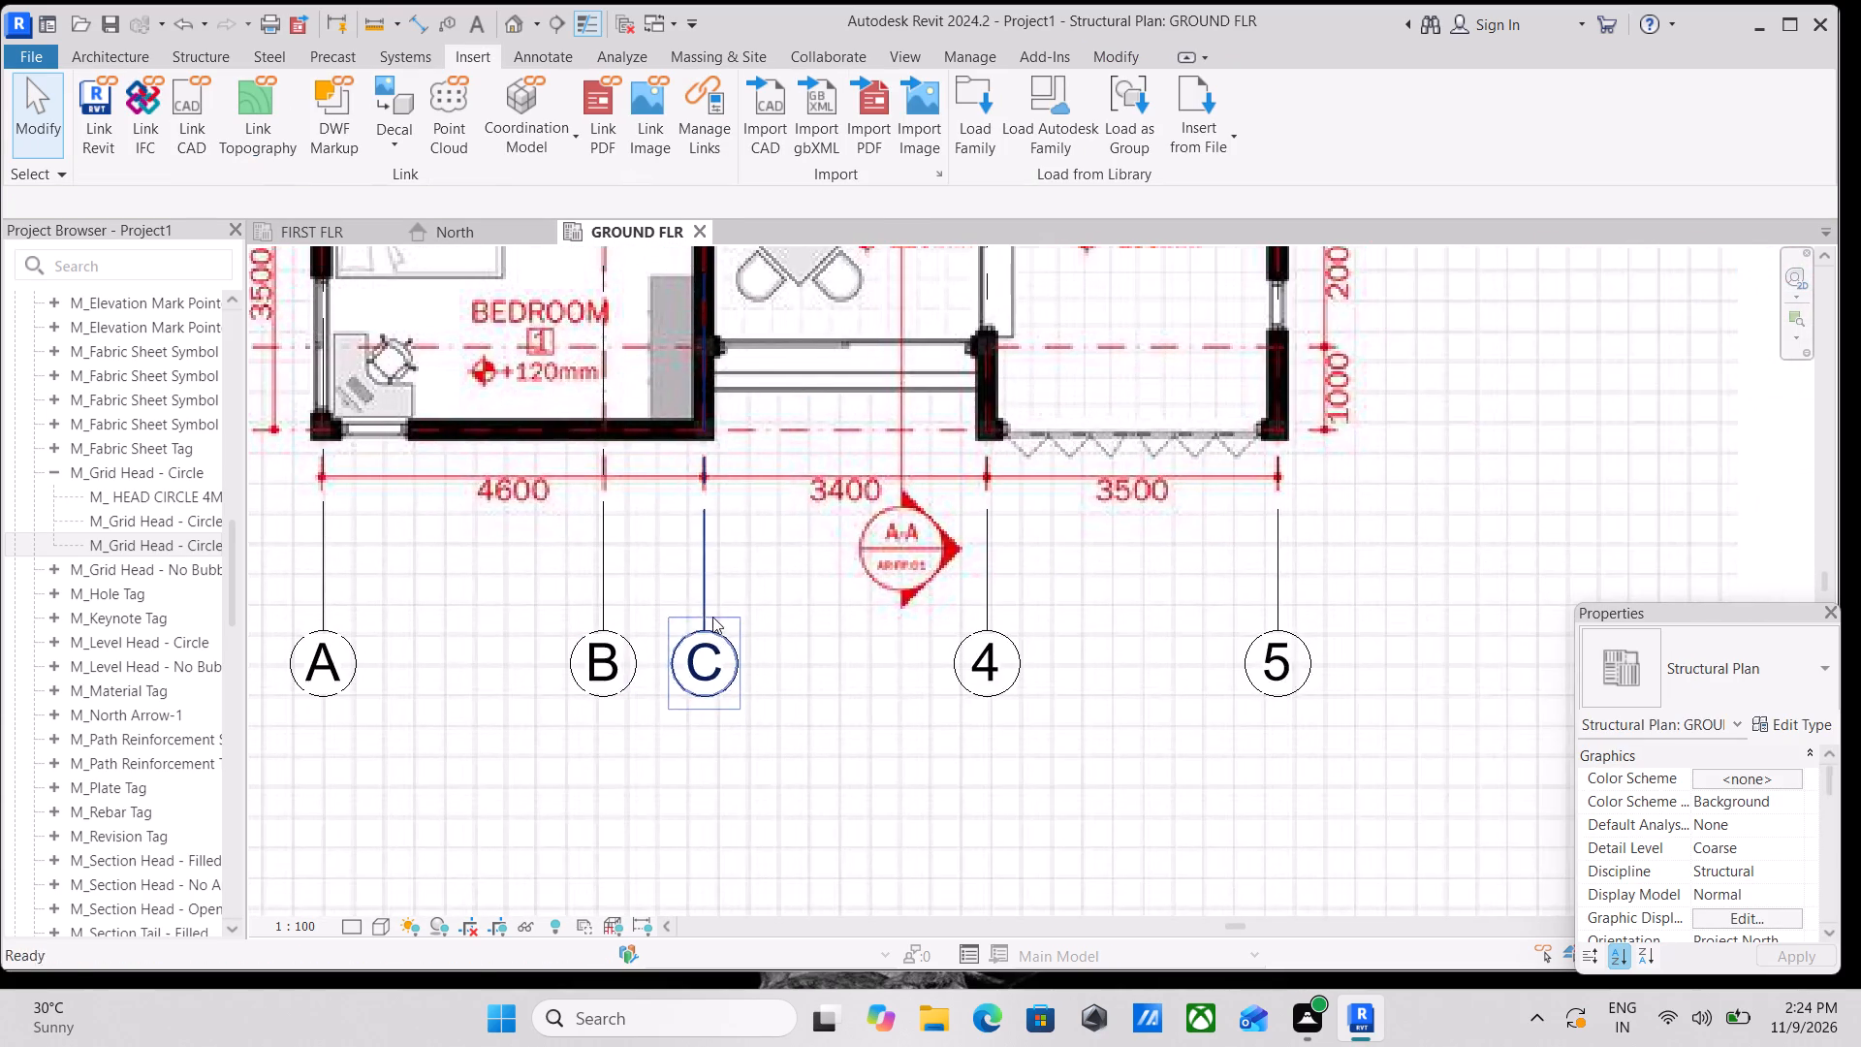
scroll(988, 650, up, 3)
double_click(994, 651)
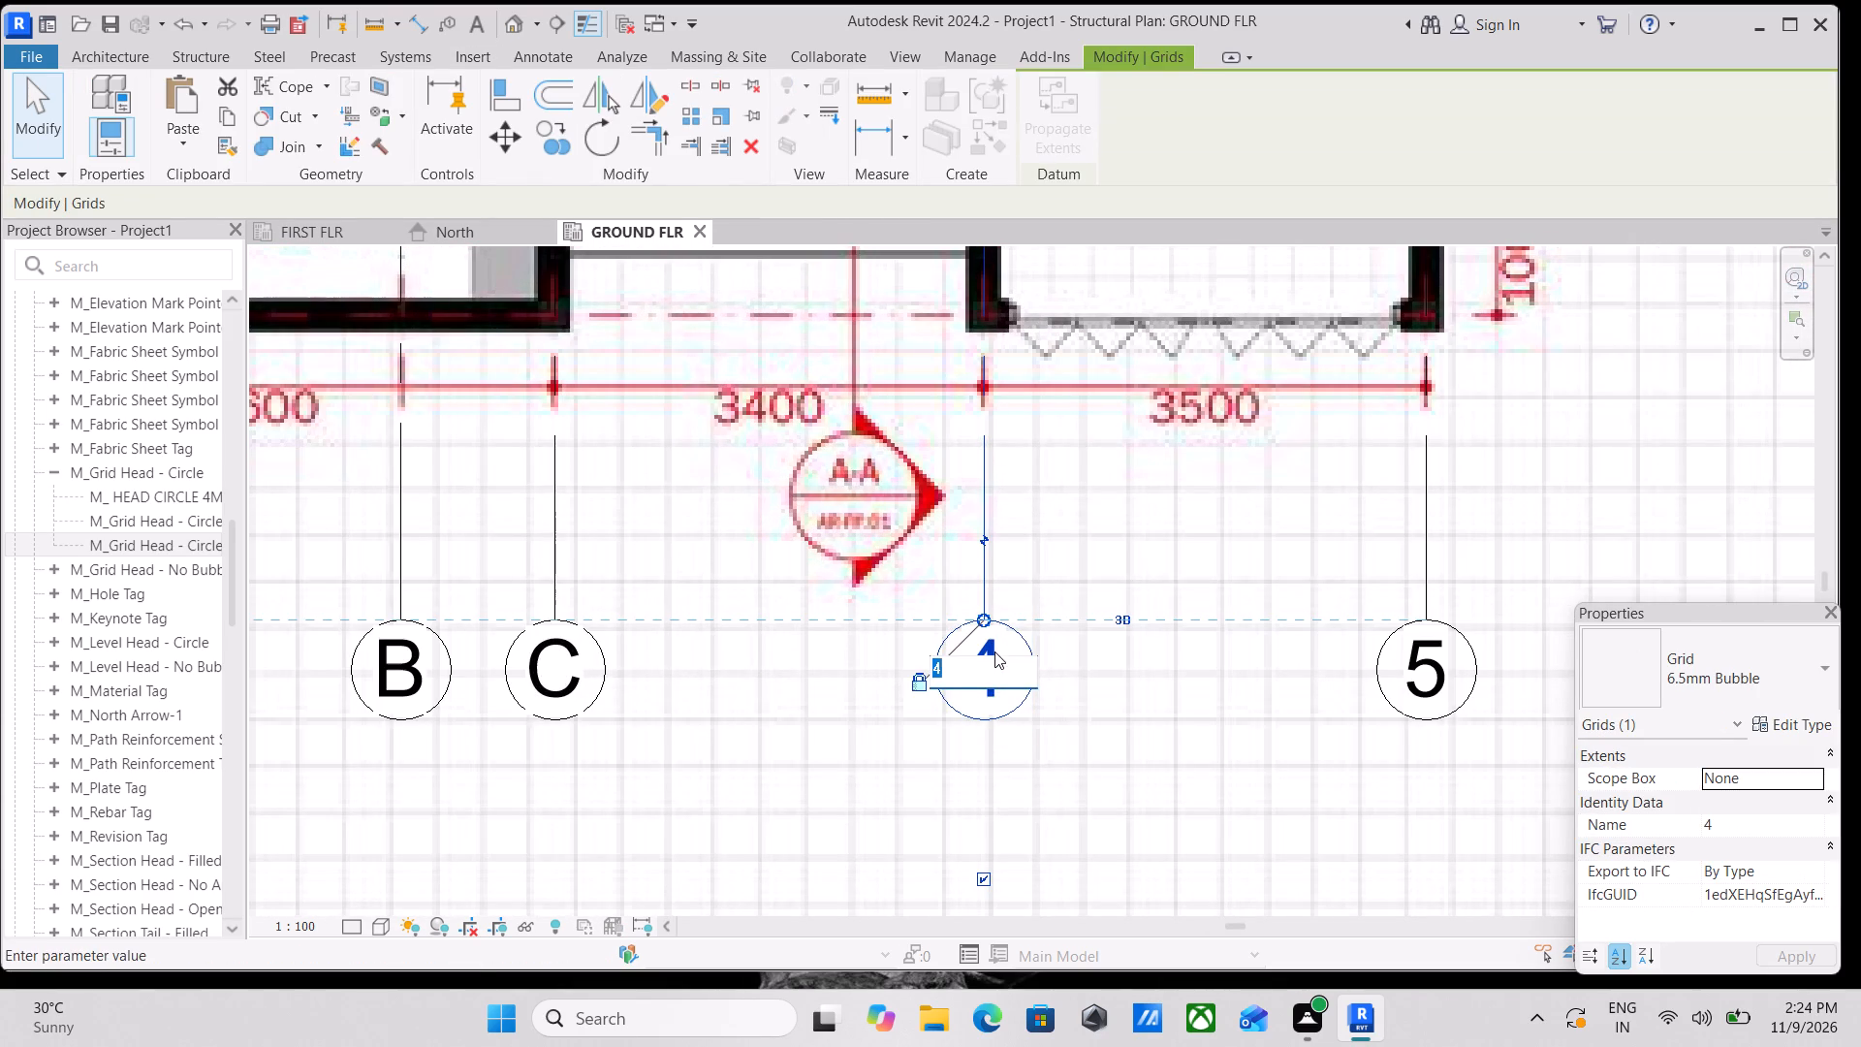
key(d)
key(Return)
key(Escape)
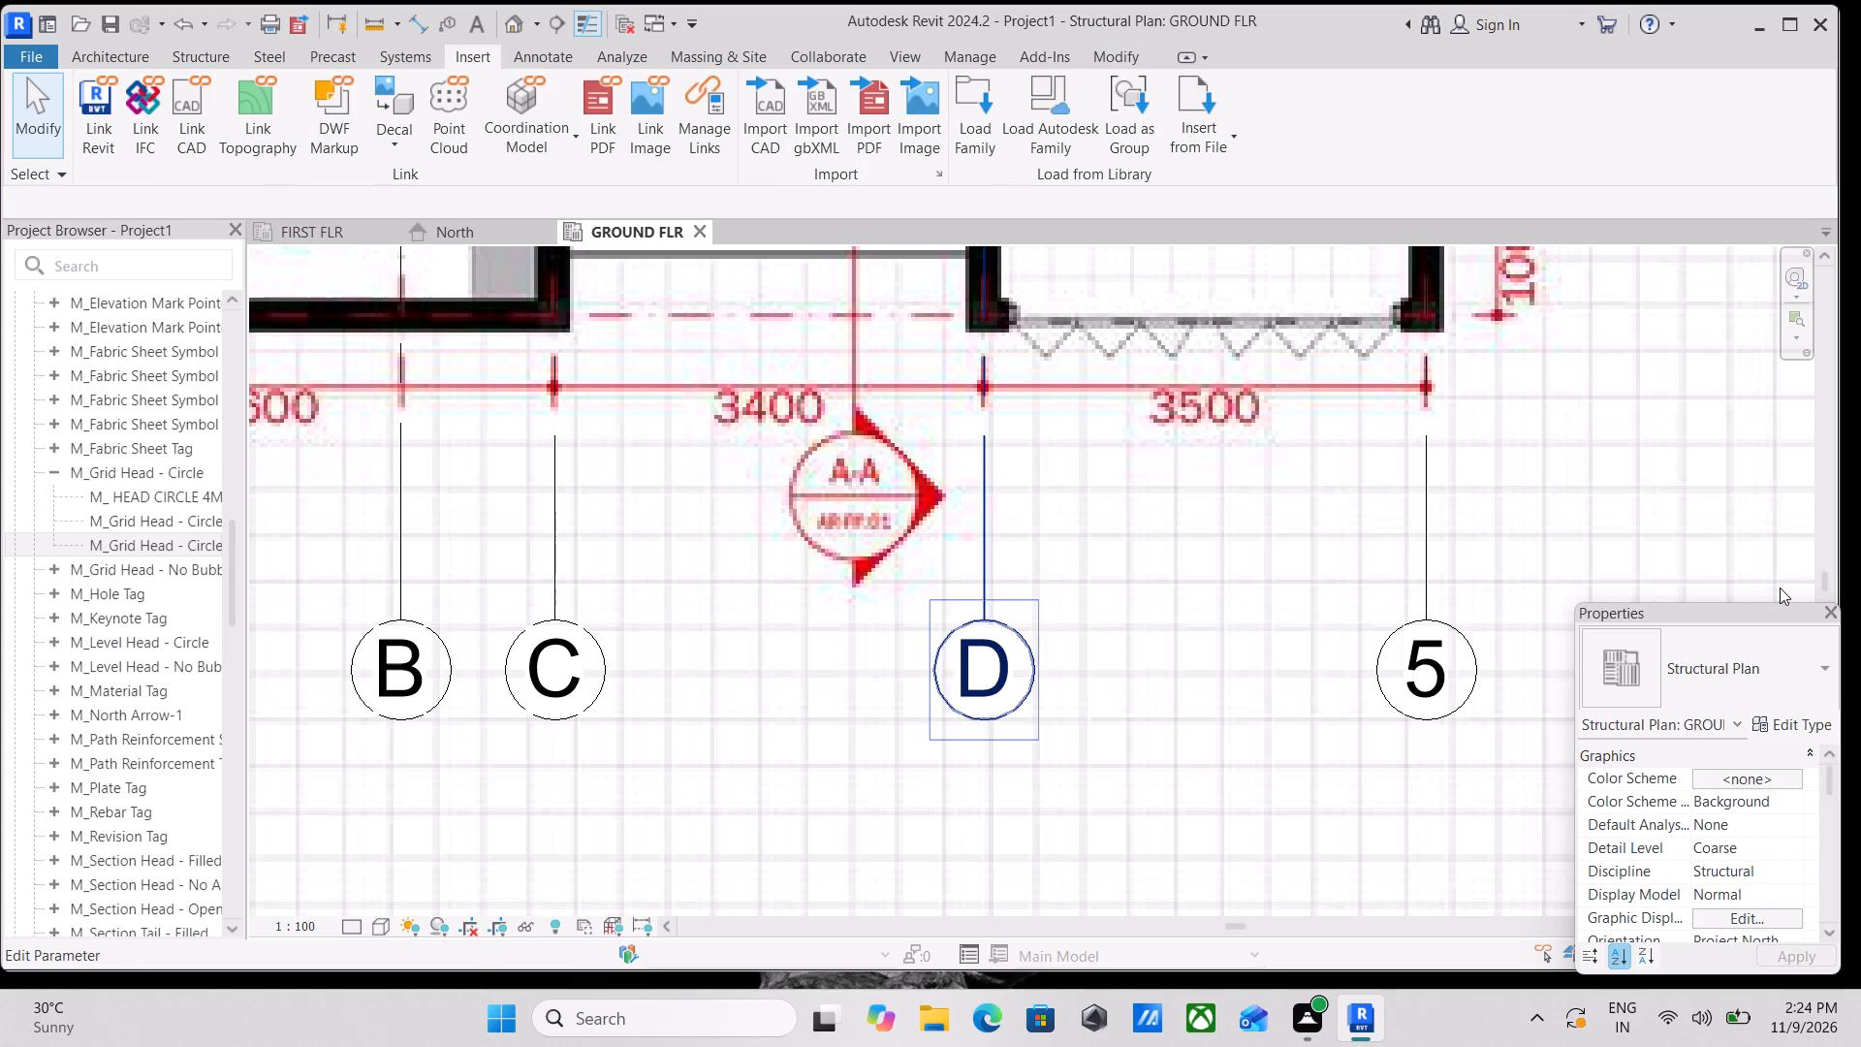
Rename vertical grid 5, at the outer end of the 3500 bay, as E.
double_click(1437, 682)
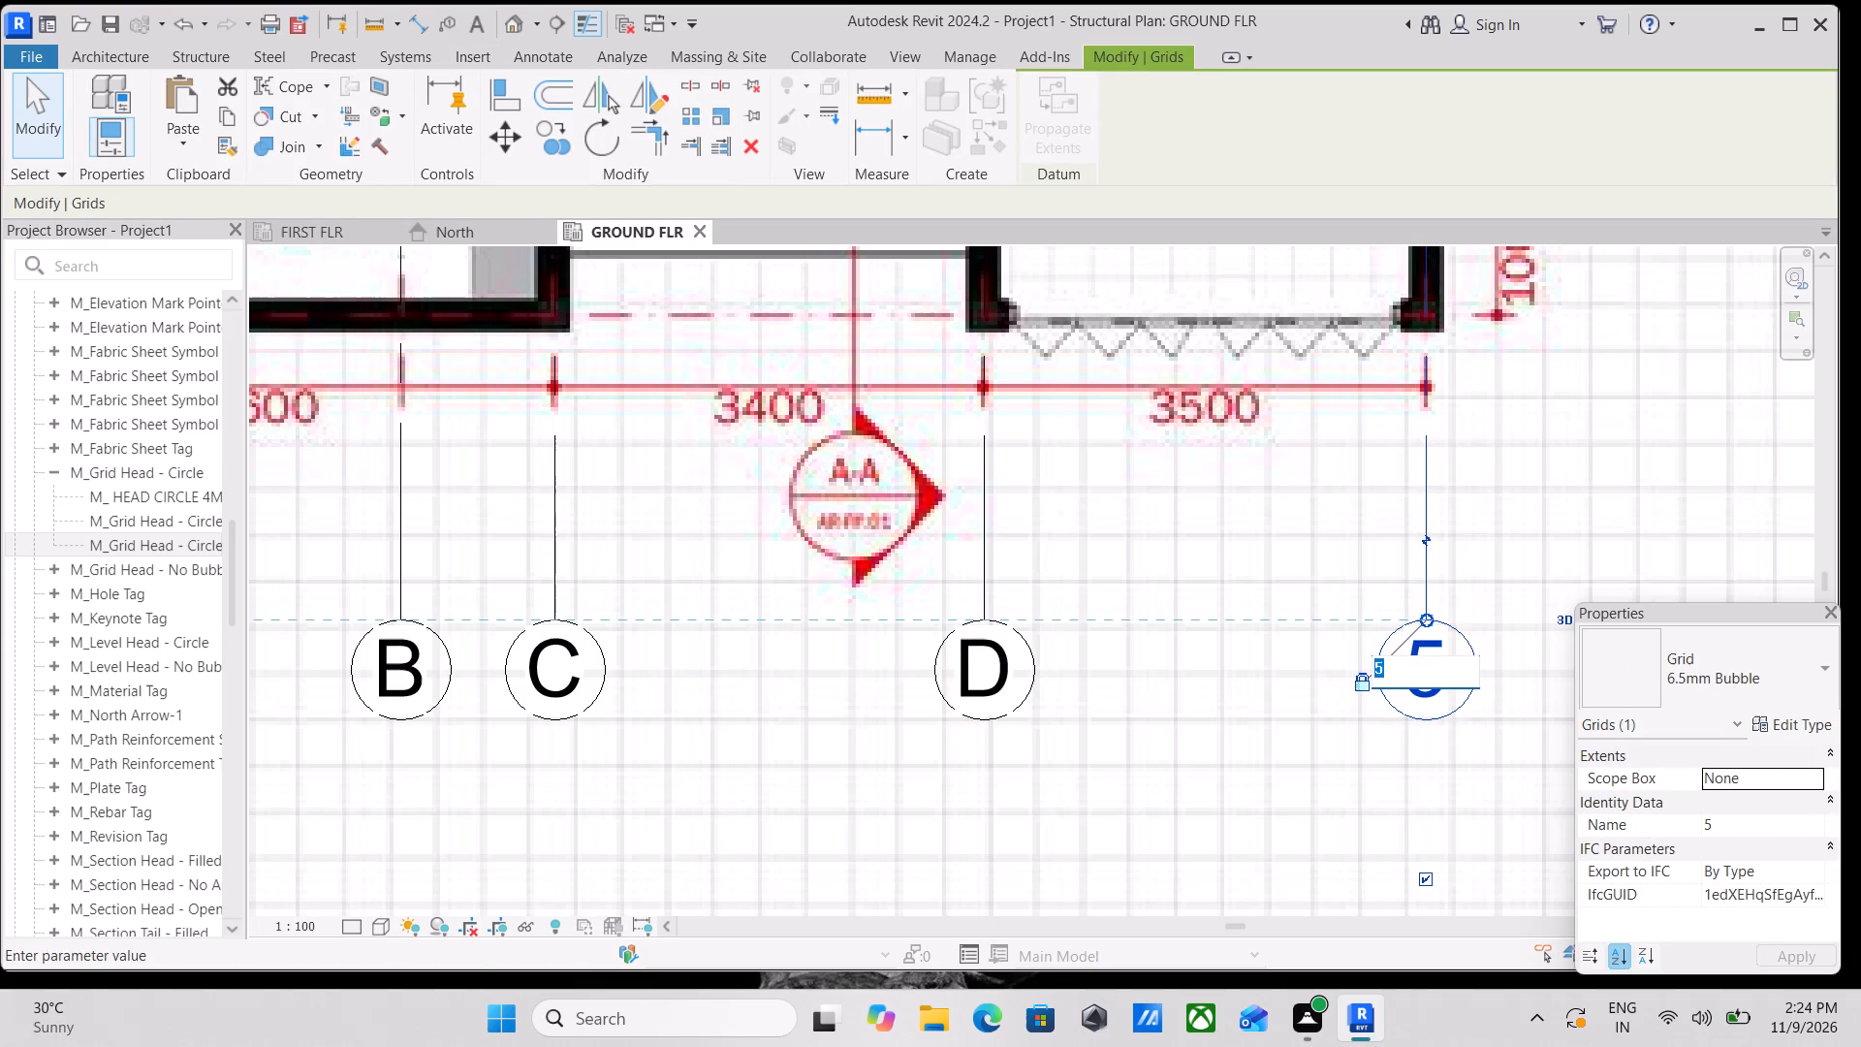
key(e)
key(Return)
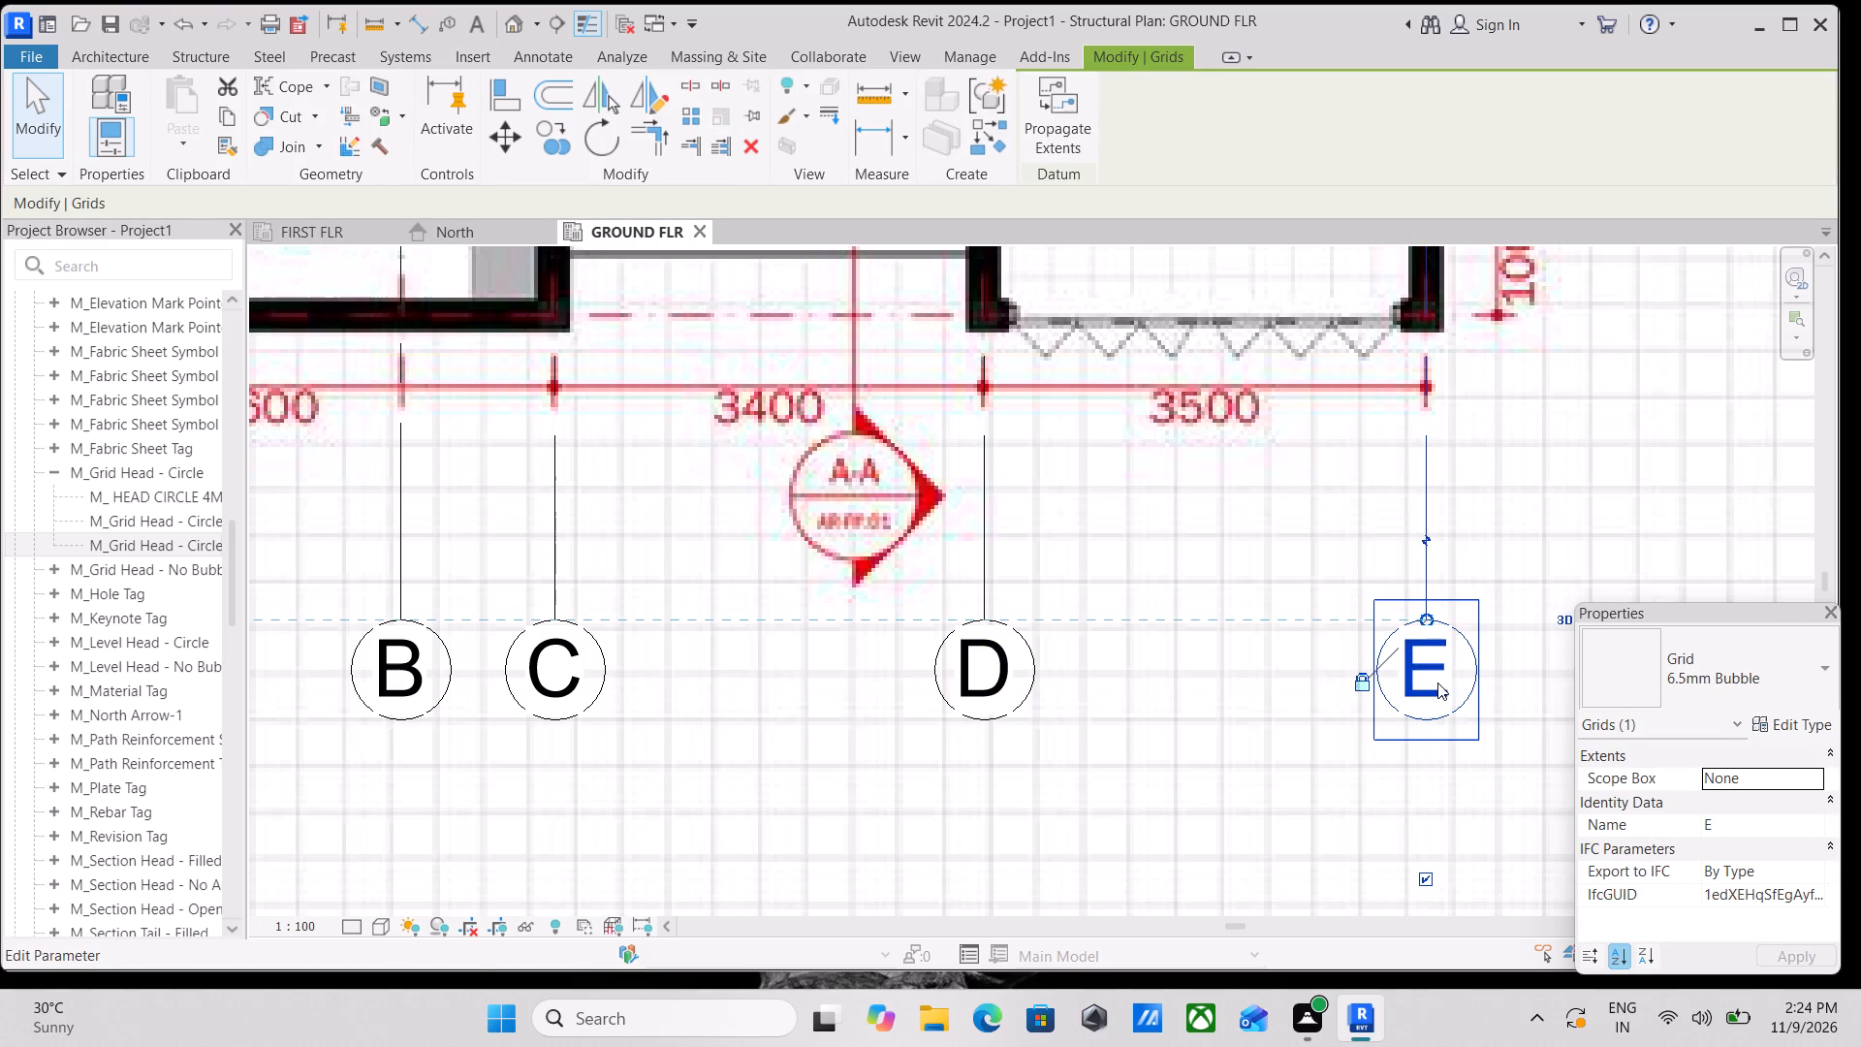
key(Escape)
Rename the top horizontal grid 6, lying along the plan's axis 7, as 1.
scroll(1096, 376, down, 8)
middle_drag(1096, 404, 1331, 661)
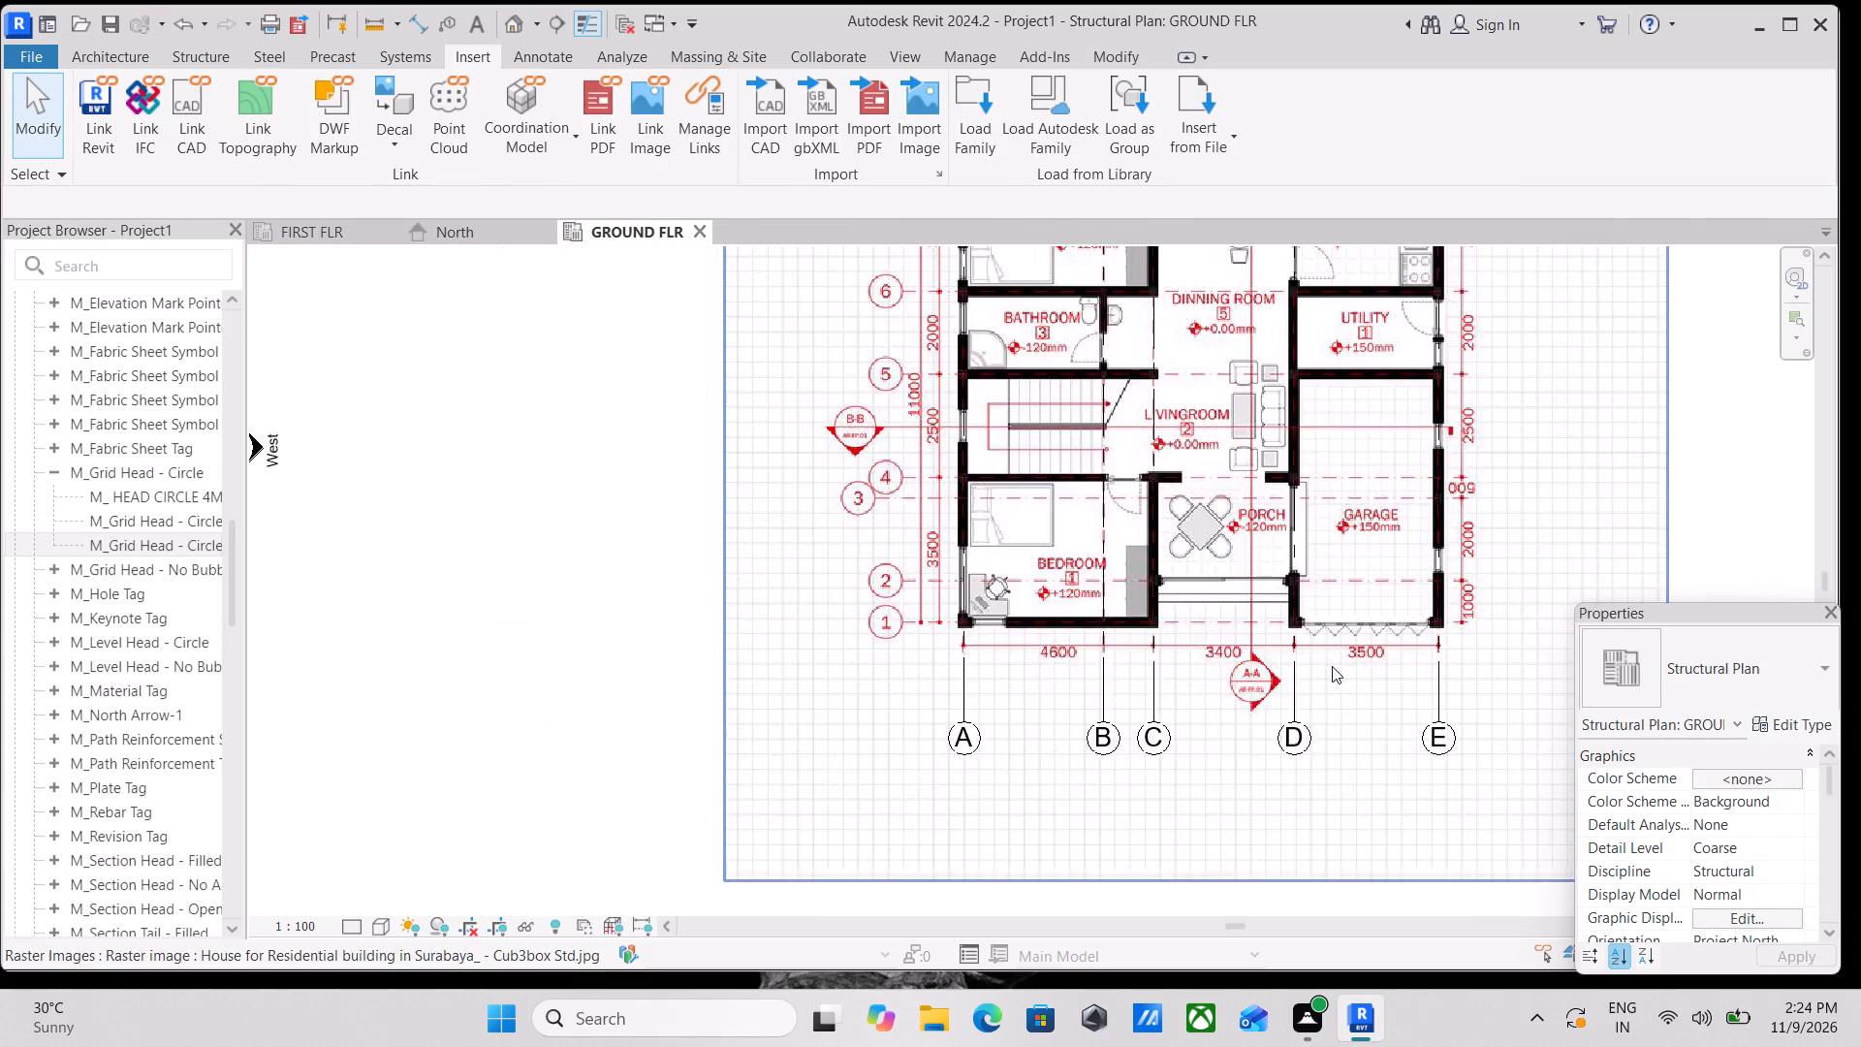
middle_drag(1120, 502, 1212, 661)
middle_drag(1066, 428, 1128, 615)
scroll(1093, 483, up, 8)
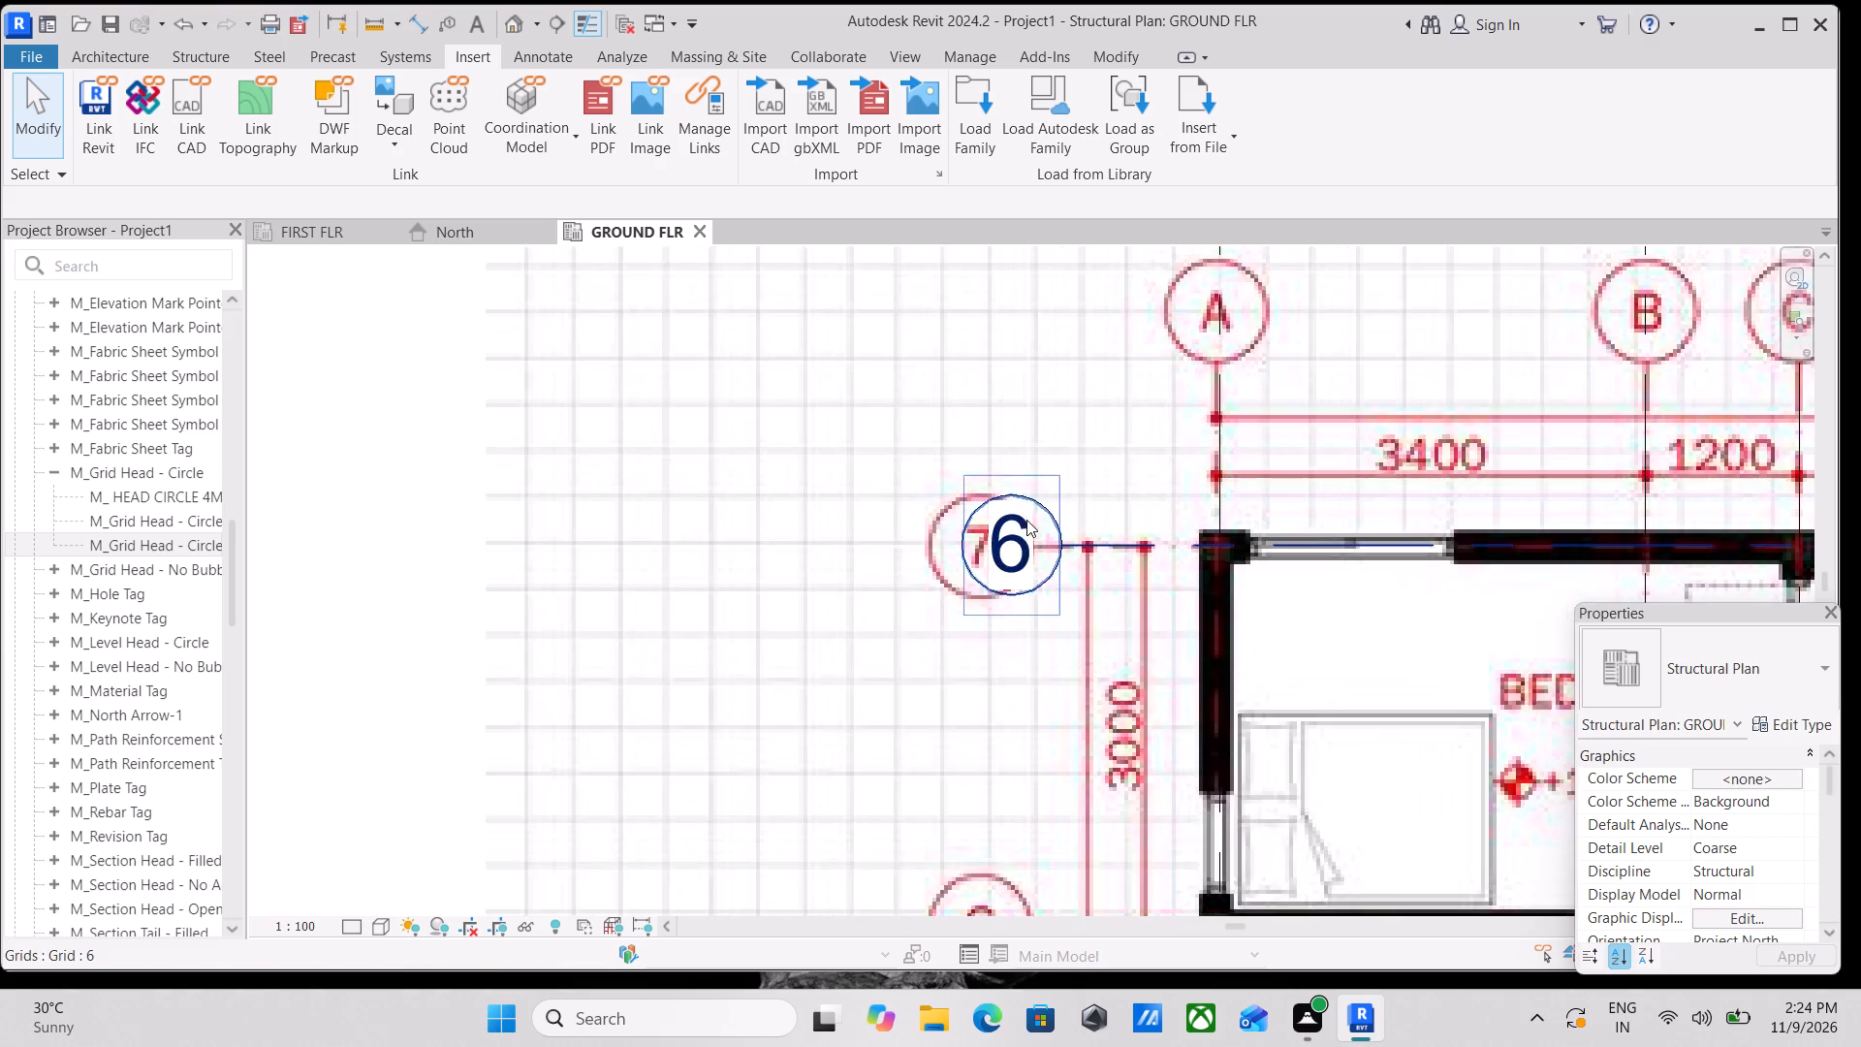
scroll(1018, 546, up, 3)
scroll(1018, 546, down, 3)
double_click(1018, 546)
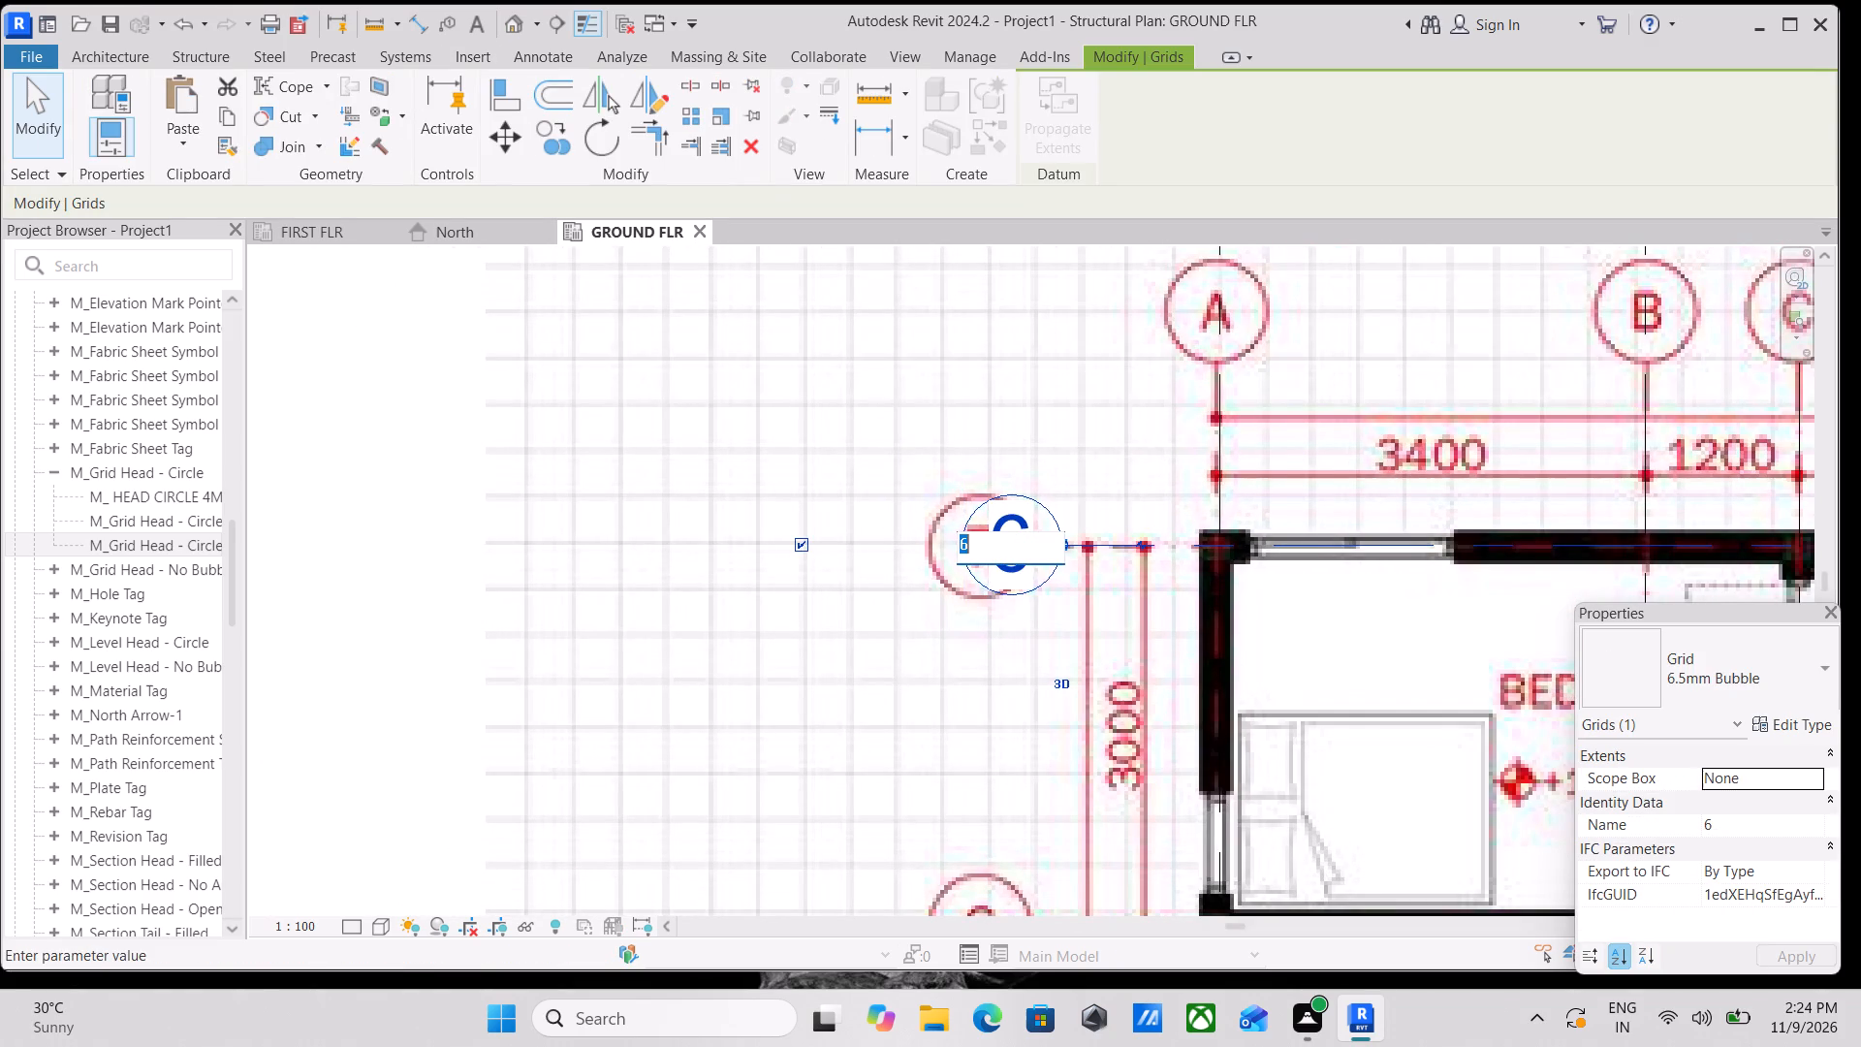
key(1)
key(Return)
key(Escape)
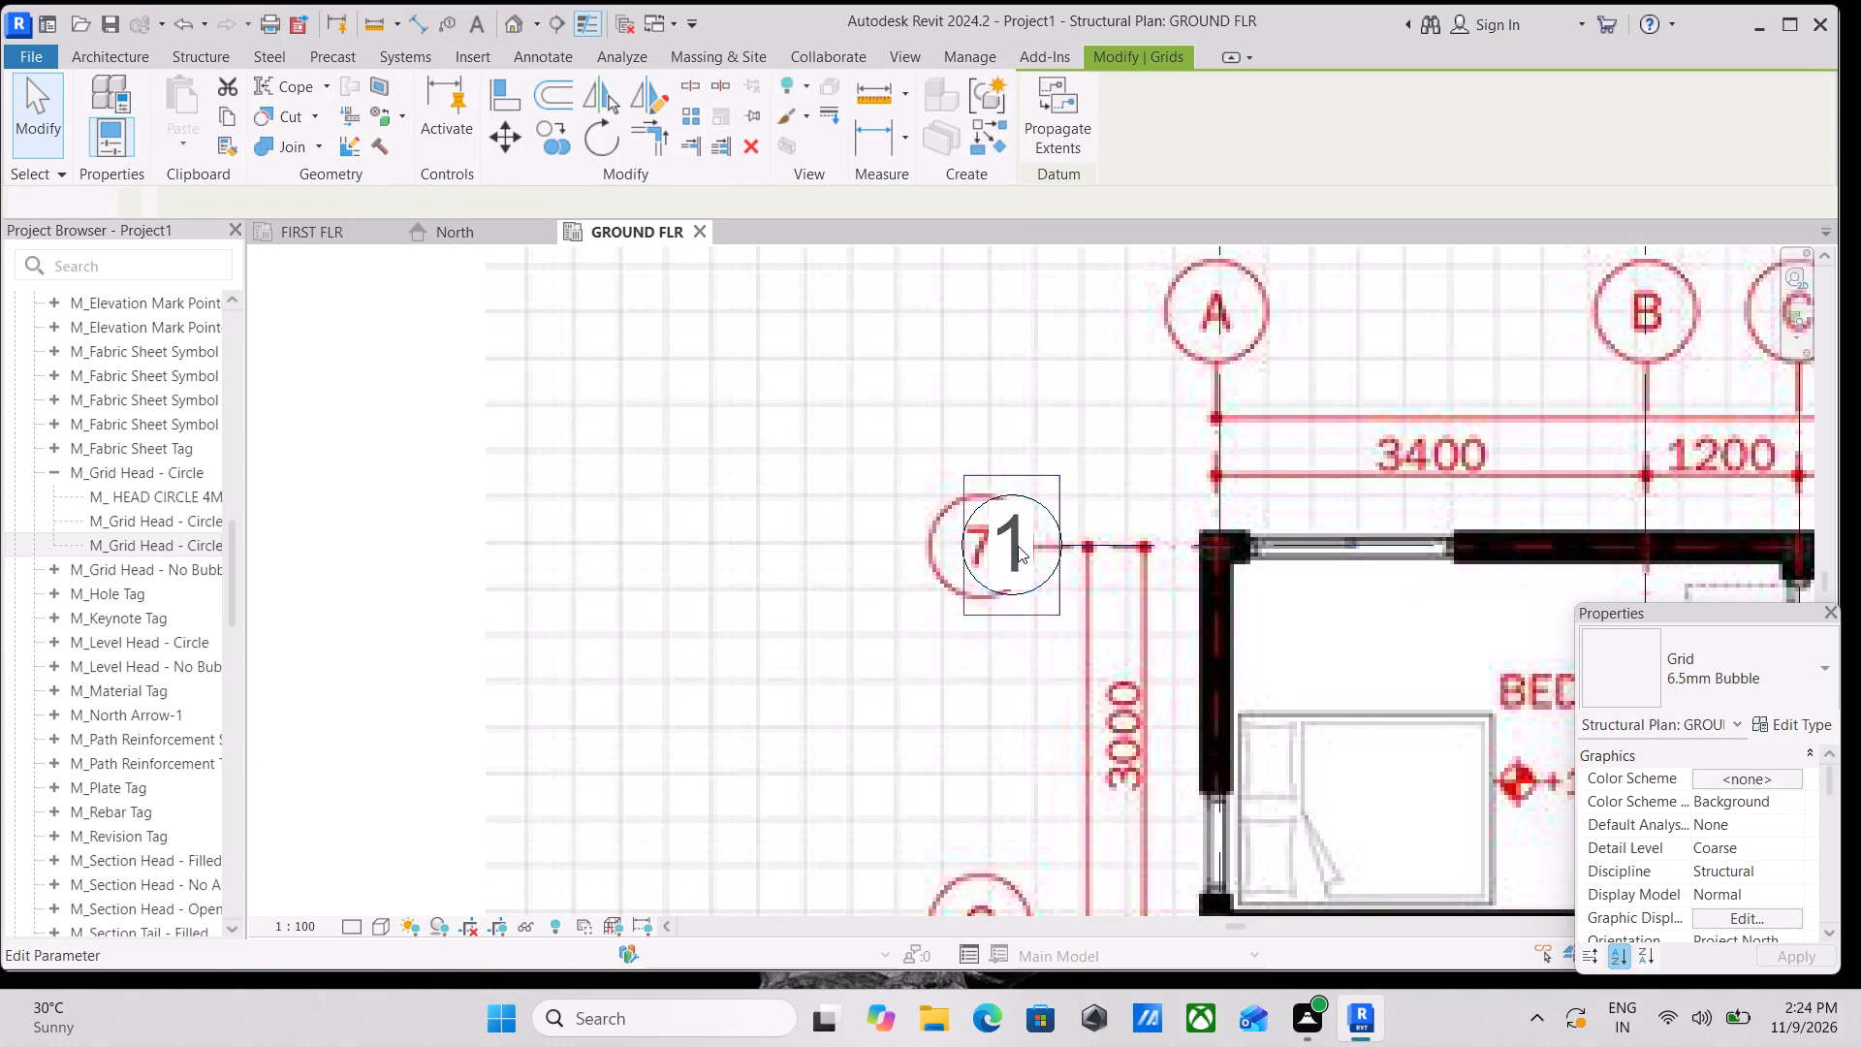
Draw a horizontal grid along the plan's axis 6, from the outer end of the kitchen–utility wall to the axis 6 bubble.
scroll(1018, 546, down, 4)
middle_drag(1026, 543, 807, 438)
text(GR)
scroll(807, 793, up, 3)
scroll(910, 596, down, 1)
middle_drag(910, 596, 691, 599)
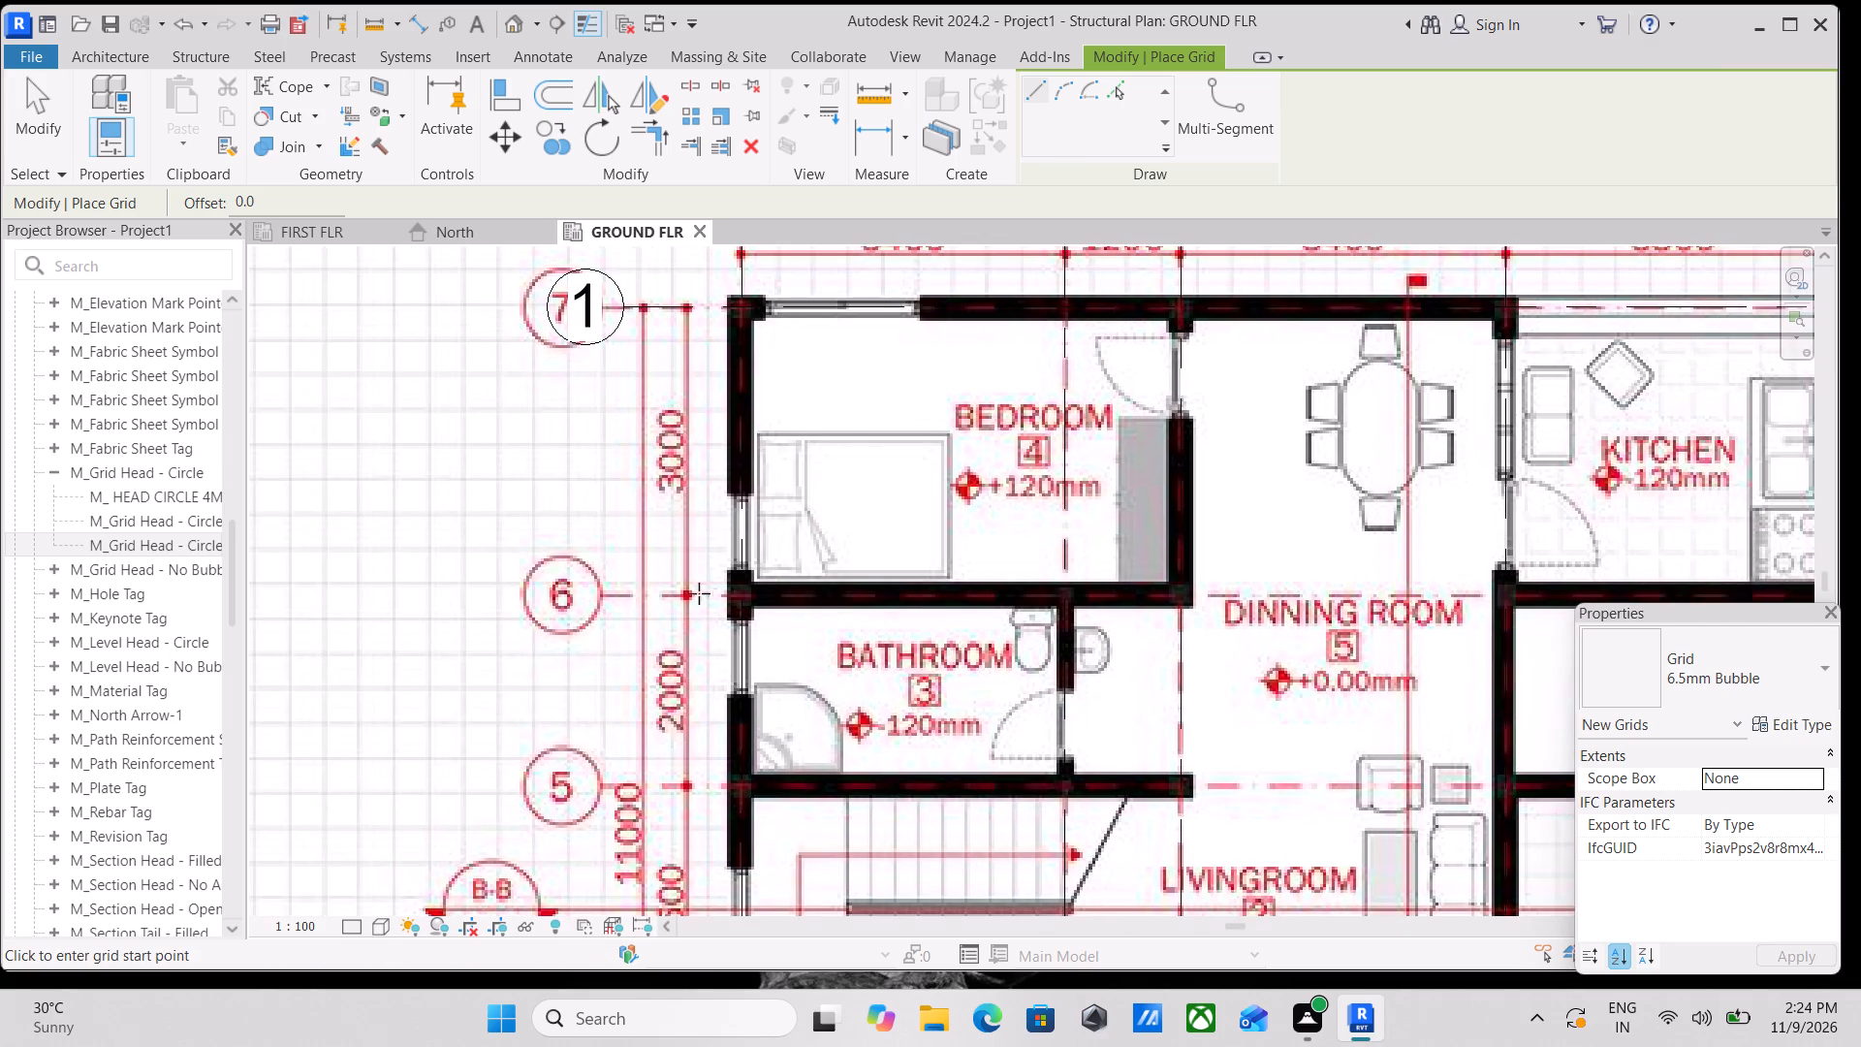
scroll(826, 545, down, 1)
middle_drag(745, 553, 907, 523)
scroll(788, 543, up, 2)
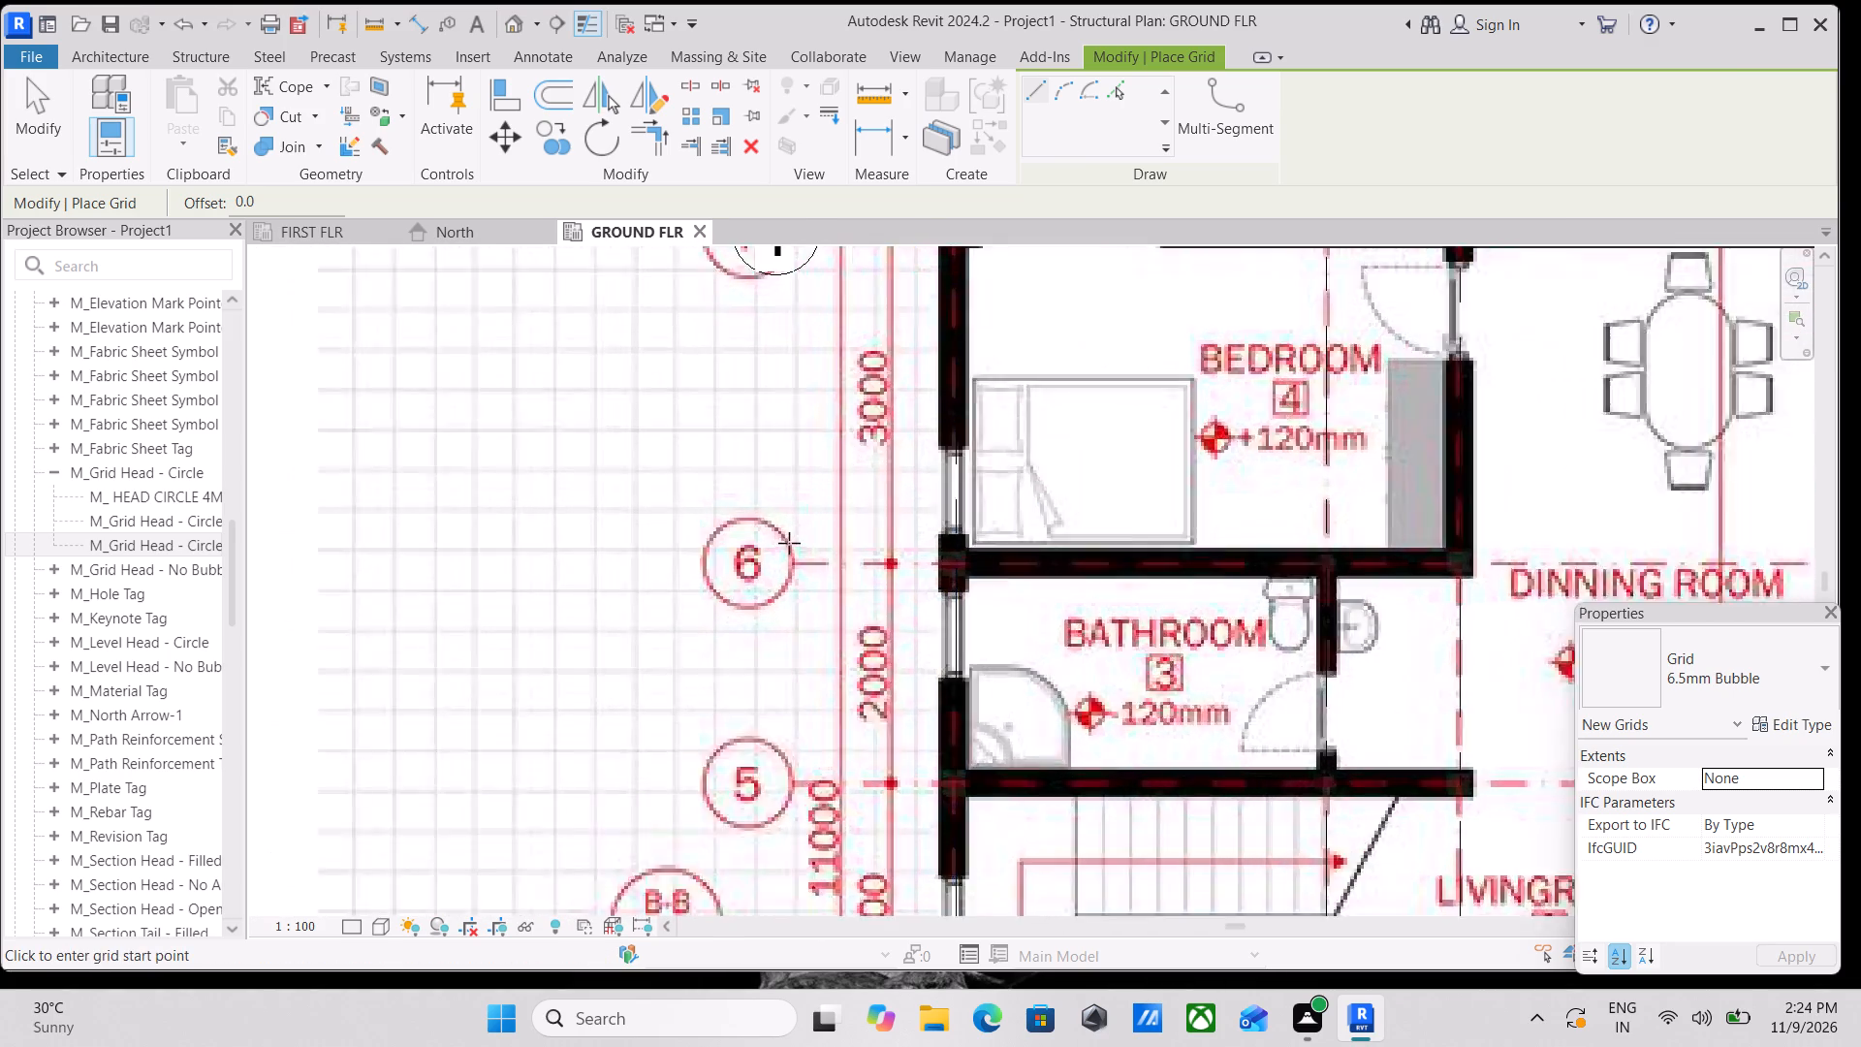
scroll(789, 543, up, 10)
drag(760, 613, 825, 613)
key(Escape)
scroll(1052, 594, down, 10)
middle_drag(1206, 584, 656, 590)
scroll(644, 589, up, 1)
scroll(1030, 574, down, 8)
middle_drag(1195, 573, 1042, 604)
scroll(1301, 574, up, 4)
scroll(1201, 656, up, 4)
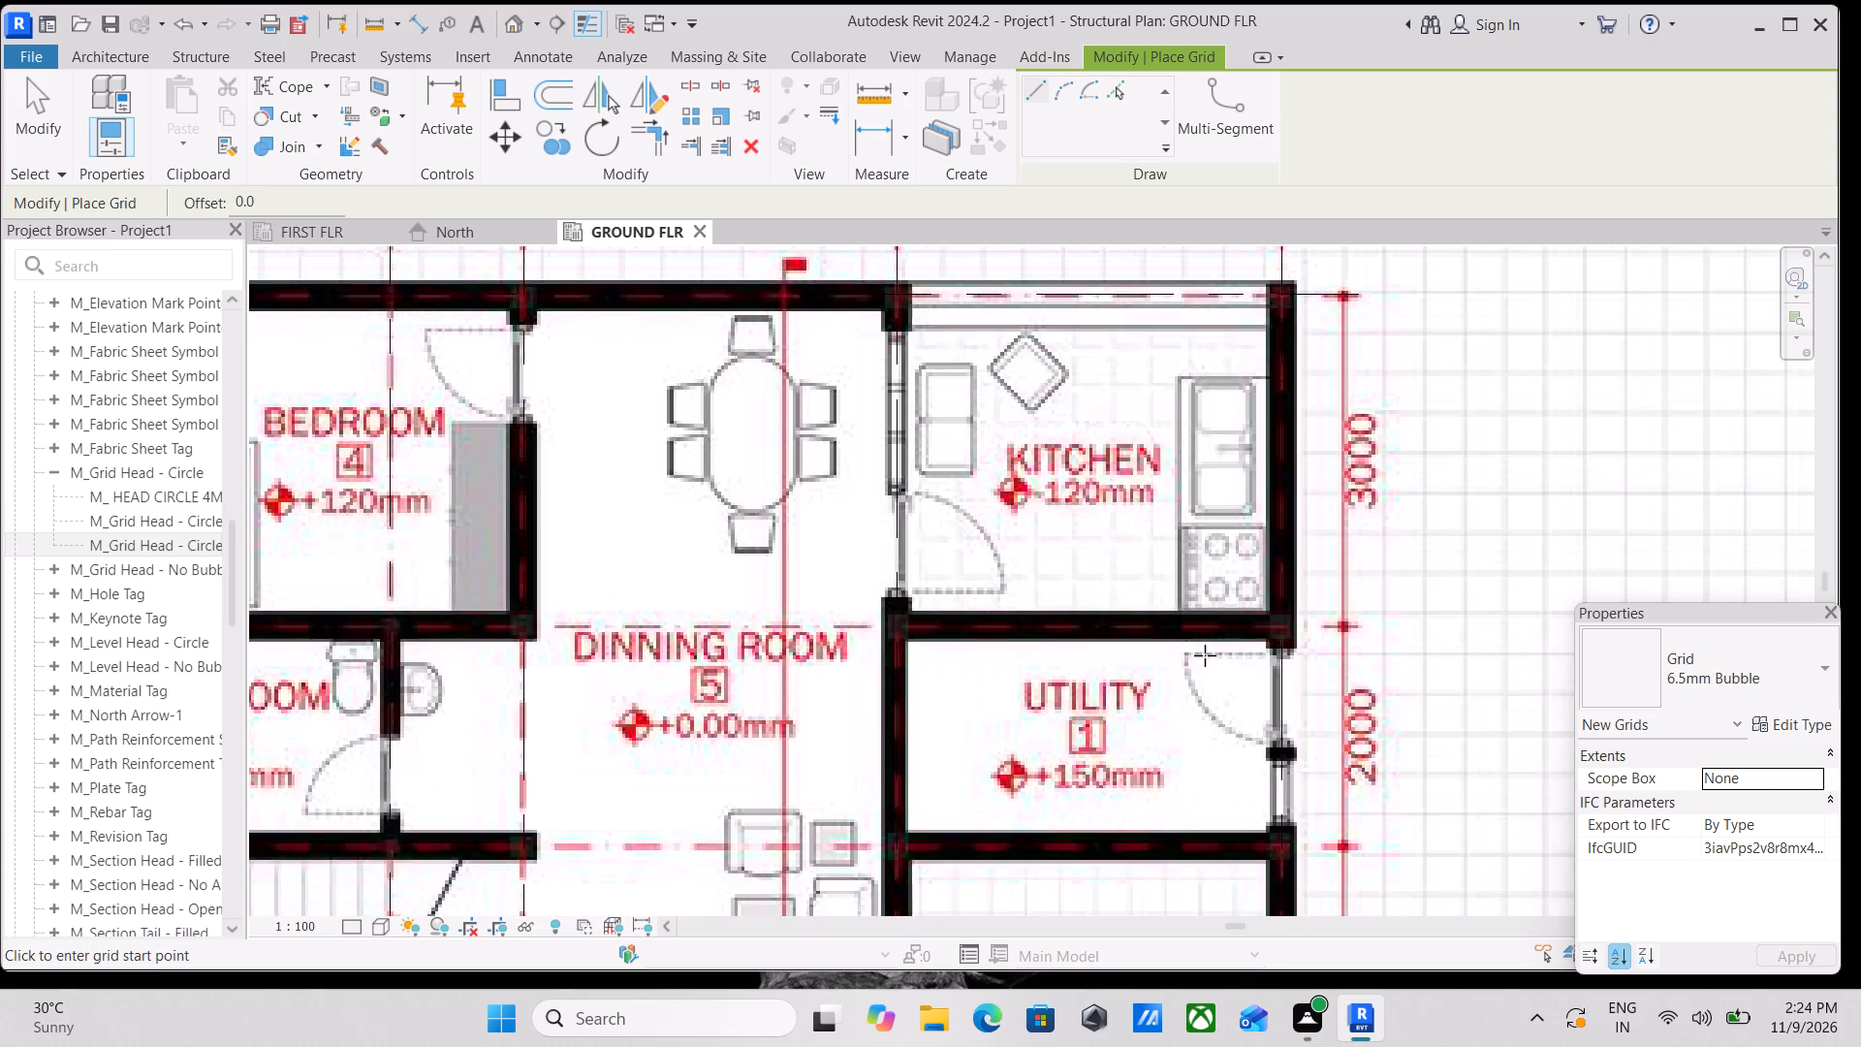
scroll(1250, 630, up, 6)
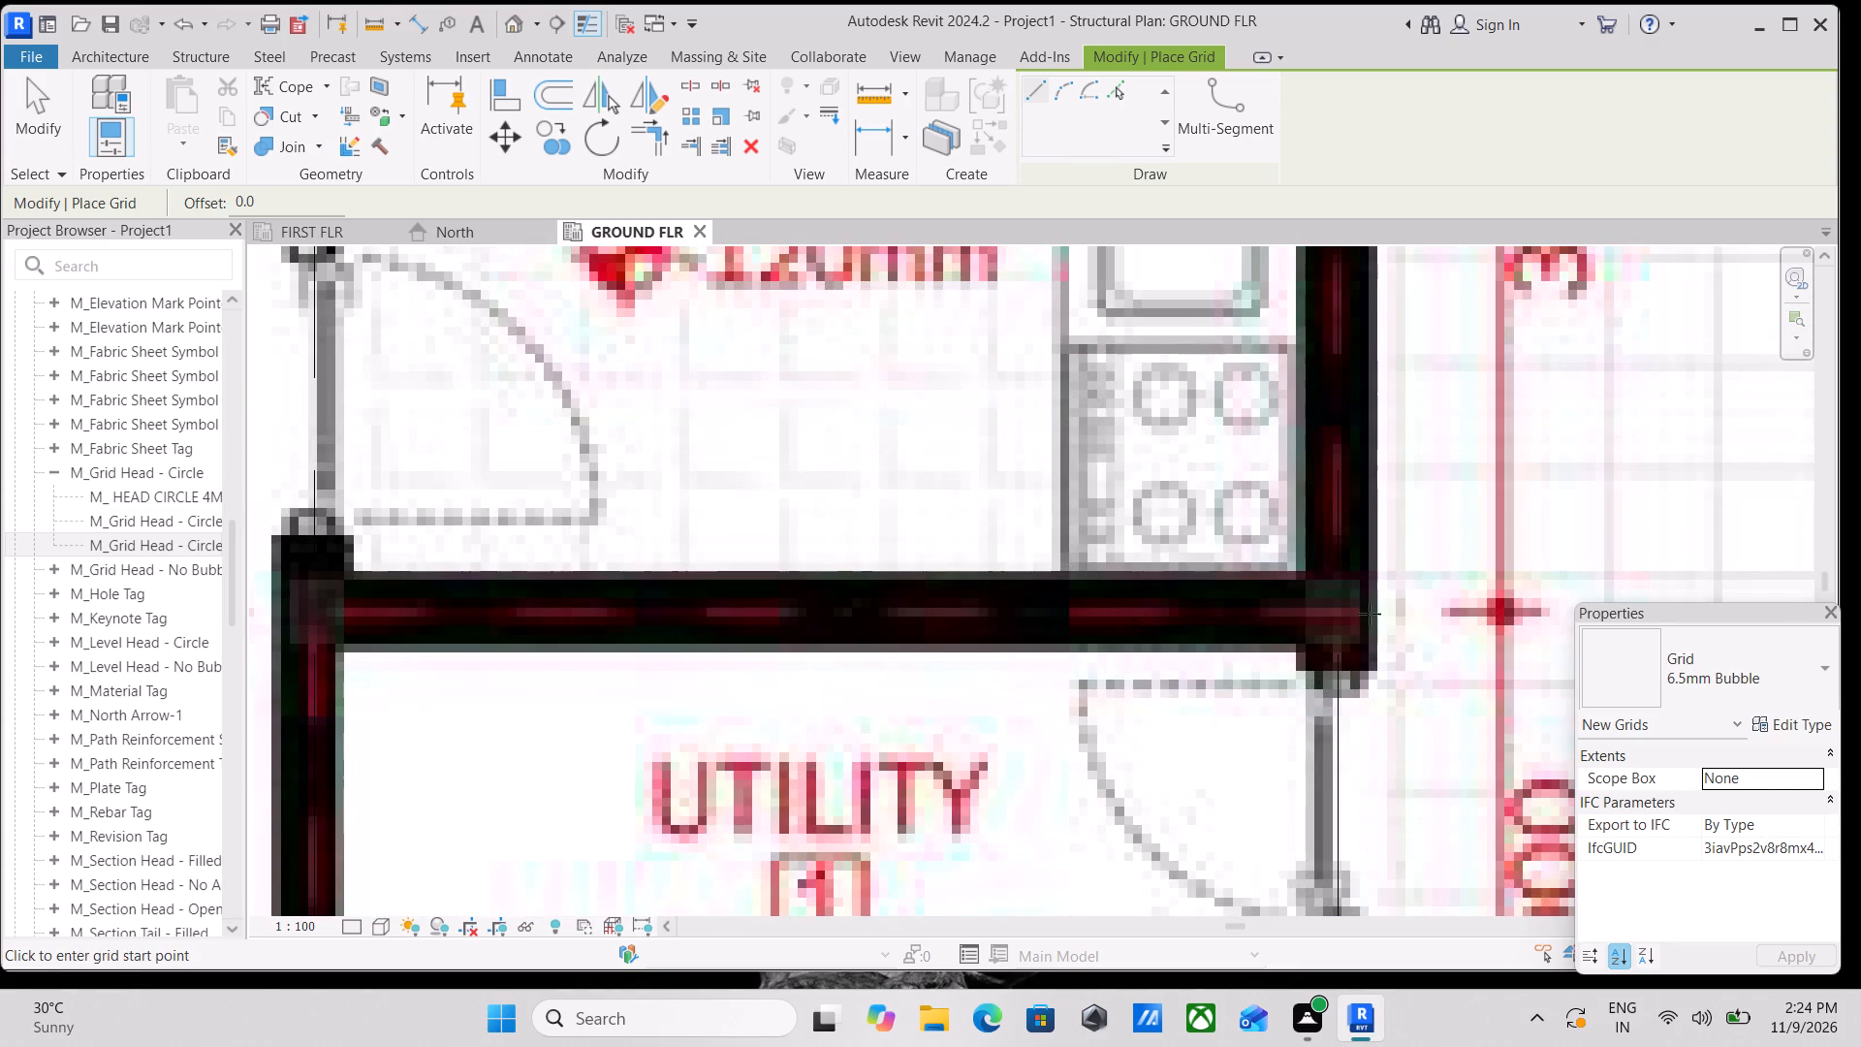
click(1370, 614)
scroll(1107, 612, down, 3)
middle_drag(1107, 612, 1680, 551)
scroll(1043, 570, down, 1)
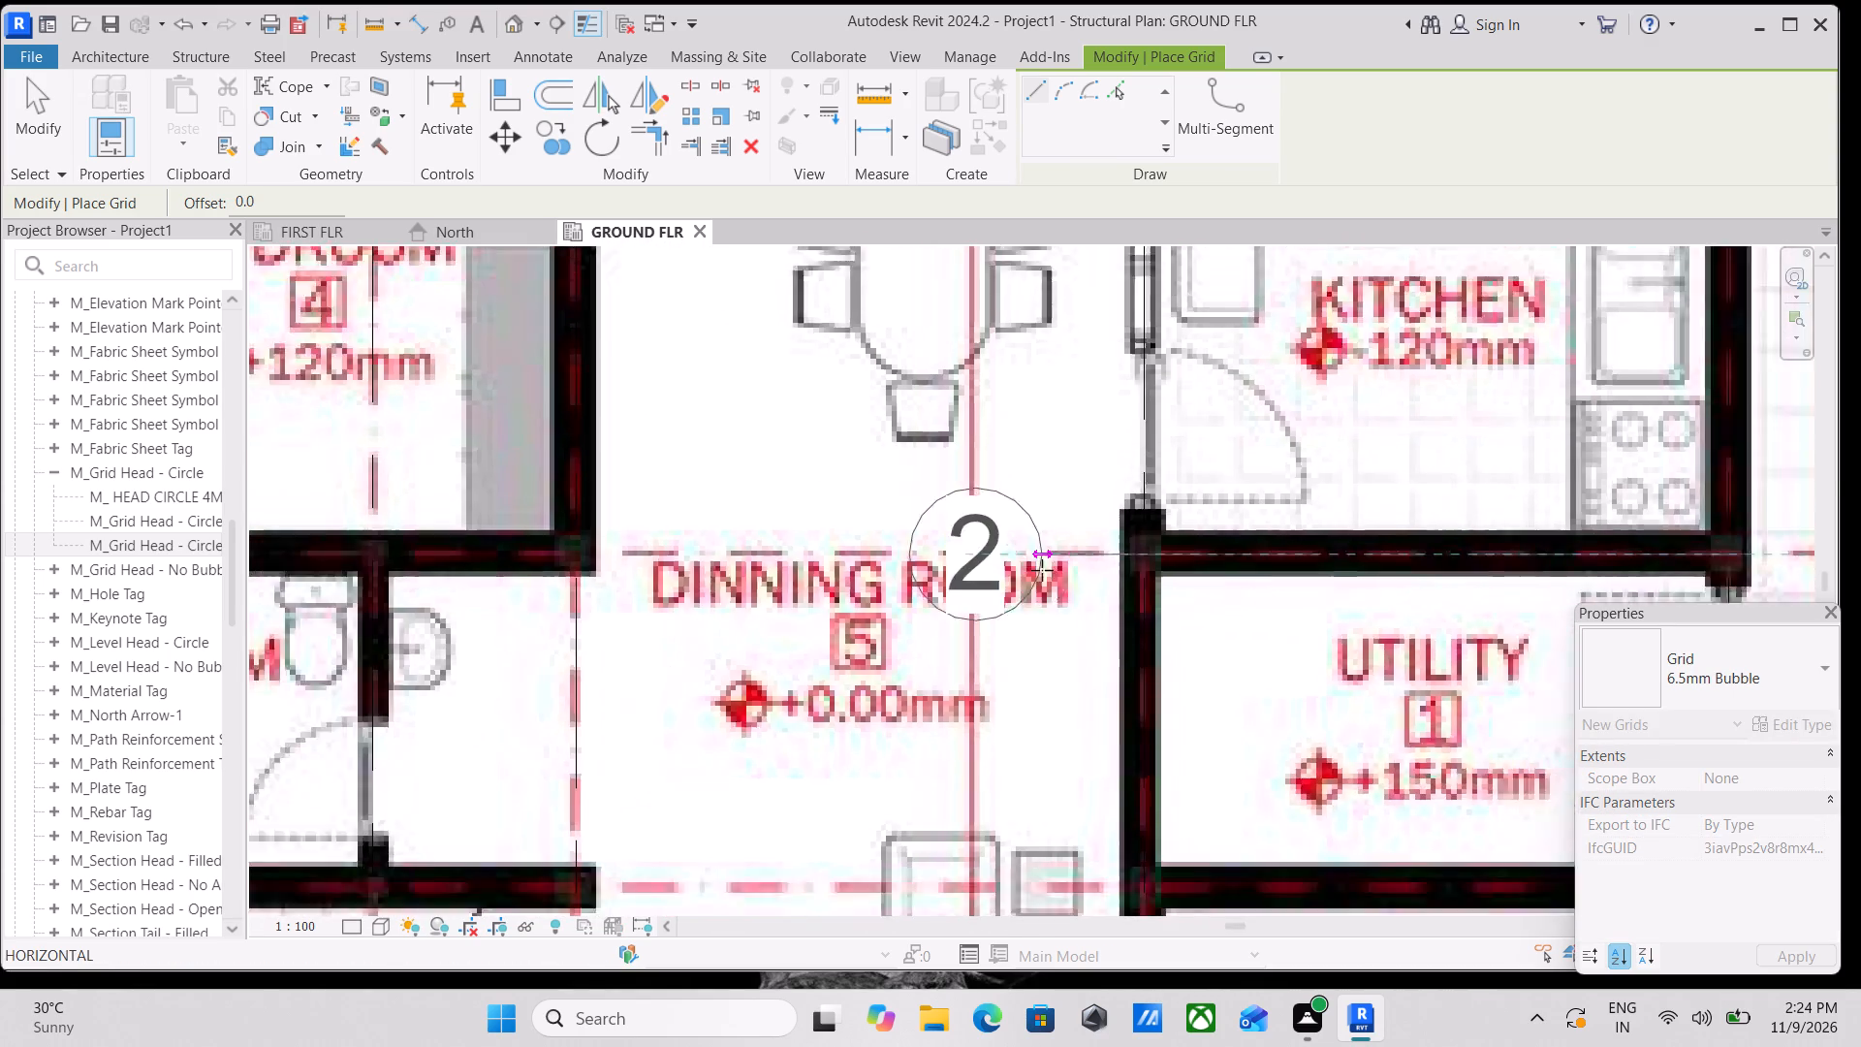
scroll(1042, 570, down, 2)
middle_drag(1042, 570, 1553, 586)
scroll(1011, 590, down, 3)
middle_drag(1008, 591, 1291, 576)
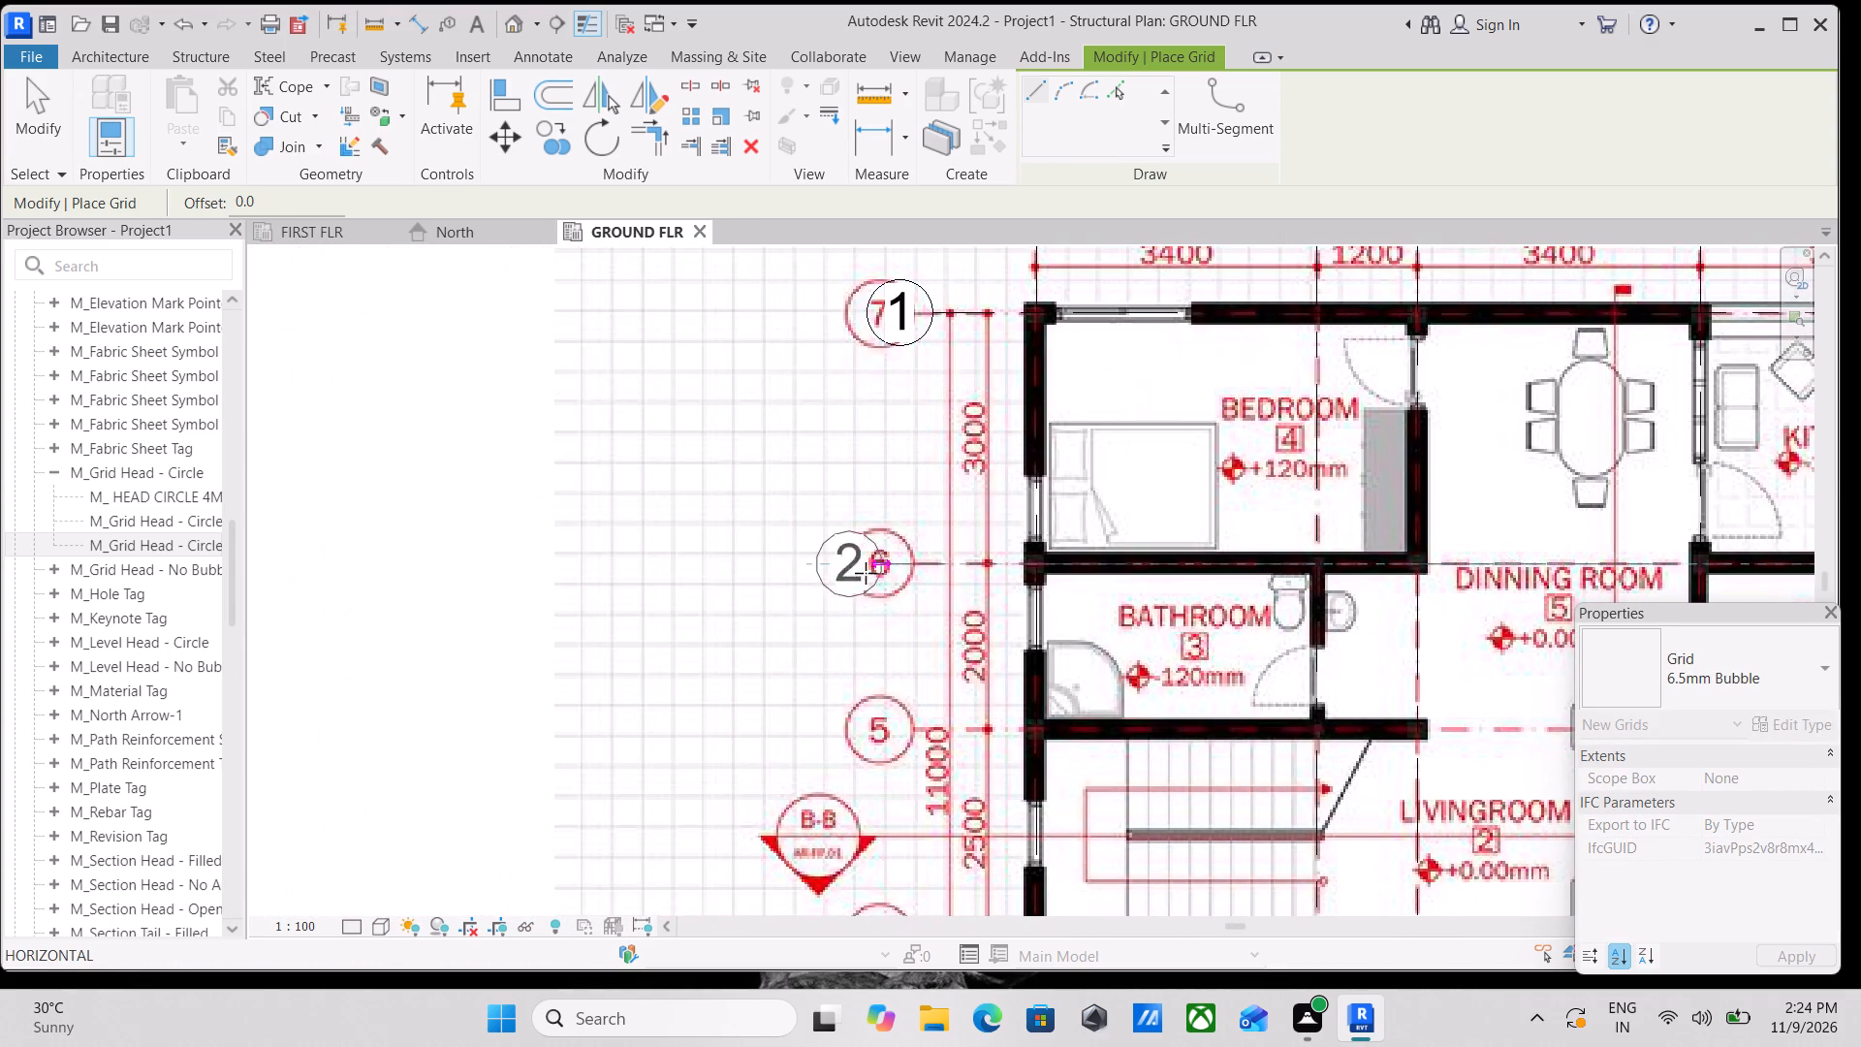
click(914, 563)
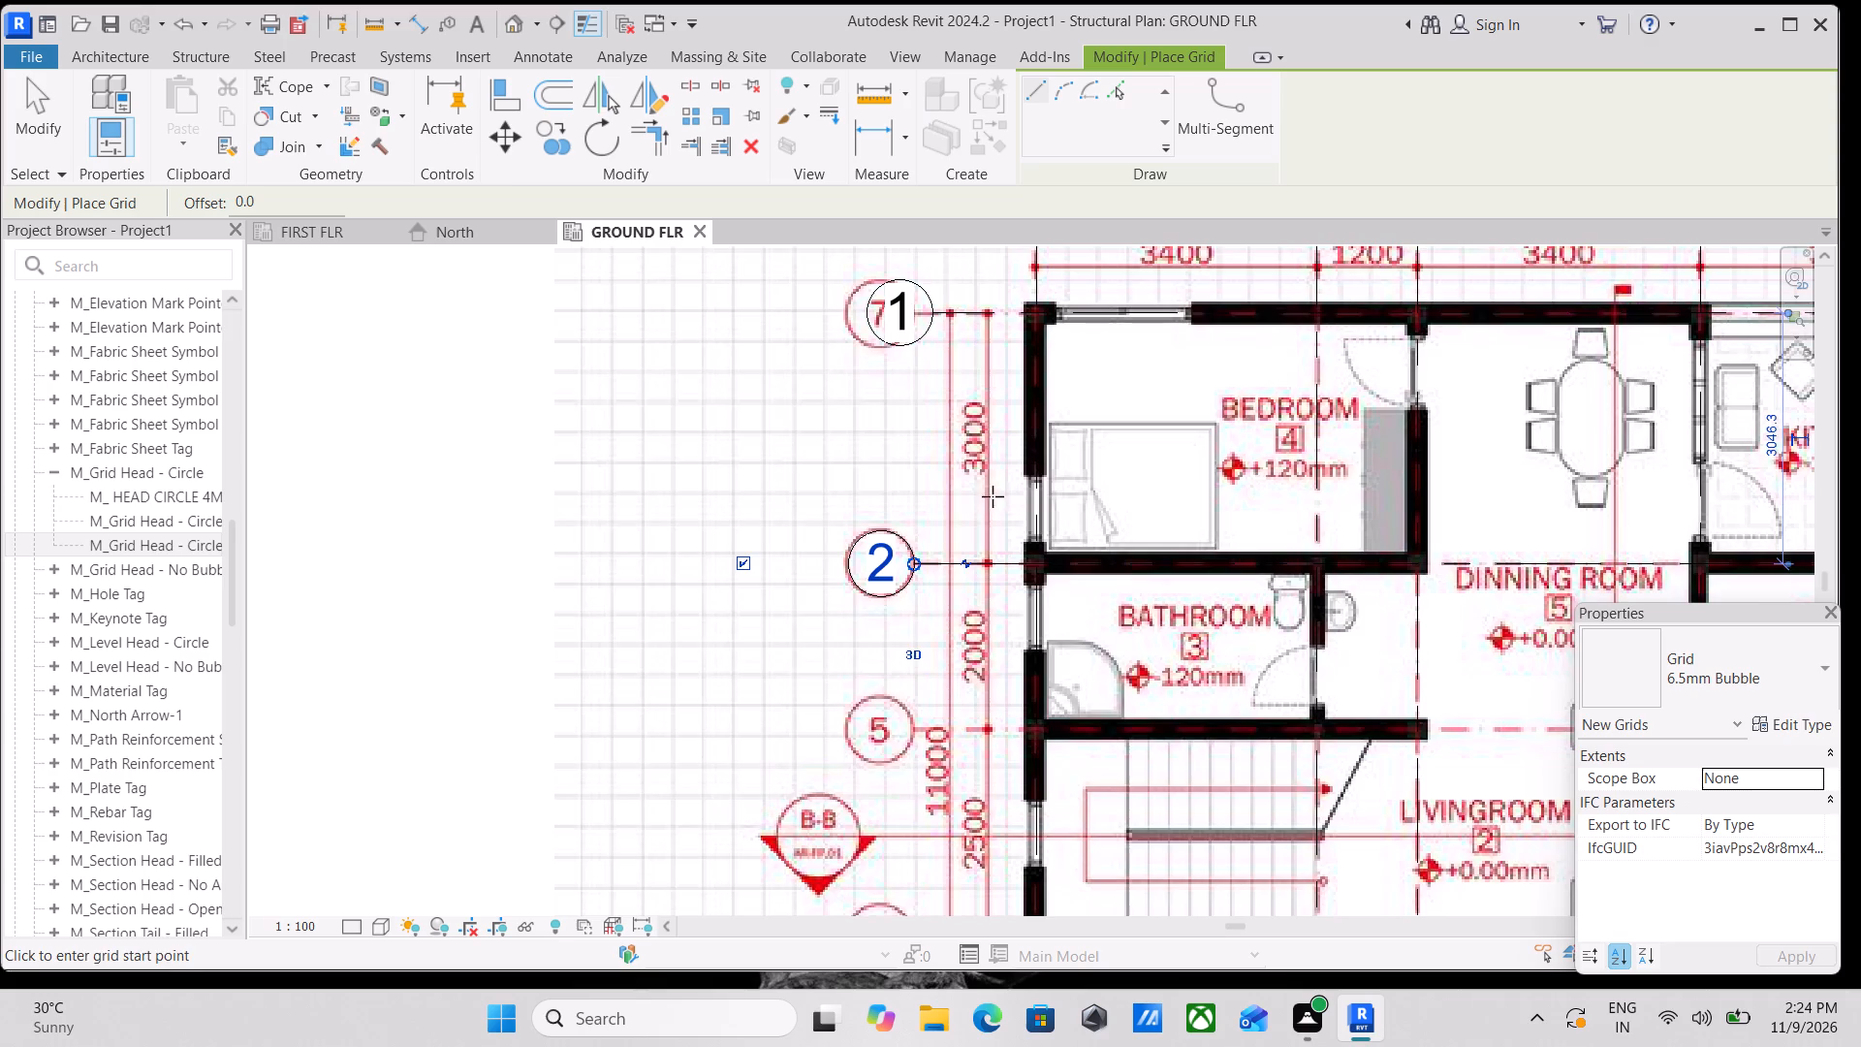
Draw a horizontal grid along the plan's axis 5, from the outer end of the utility–garage wall to the axis 5 bubble.
scroll(948, 521, up, 3)
scroll(927, 494, down, 3)
middle_drag(928, 494, 845, 418)
scroll(895, 449, down, 2)
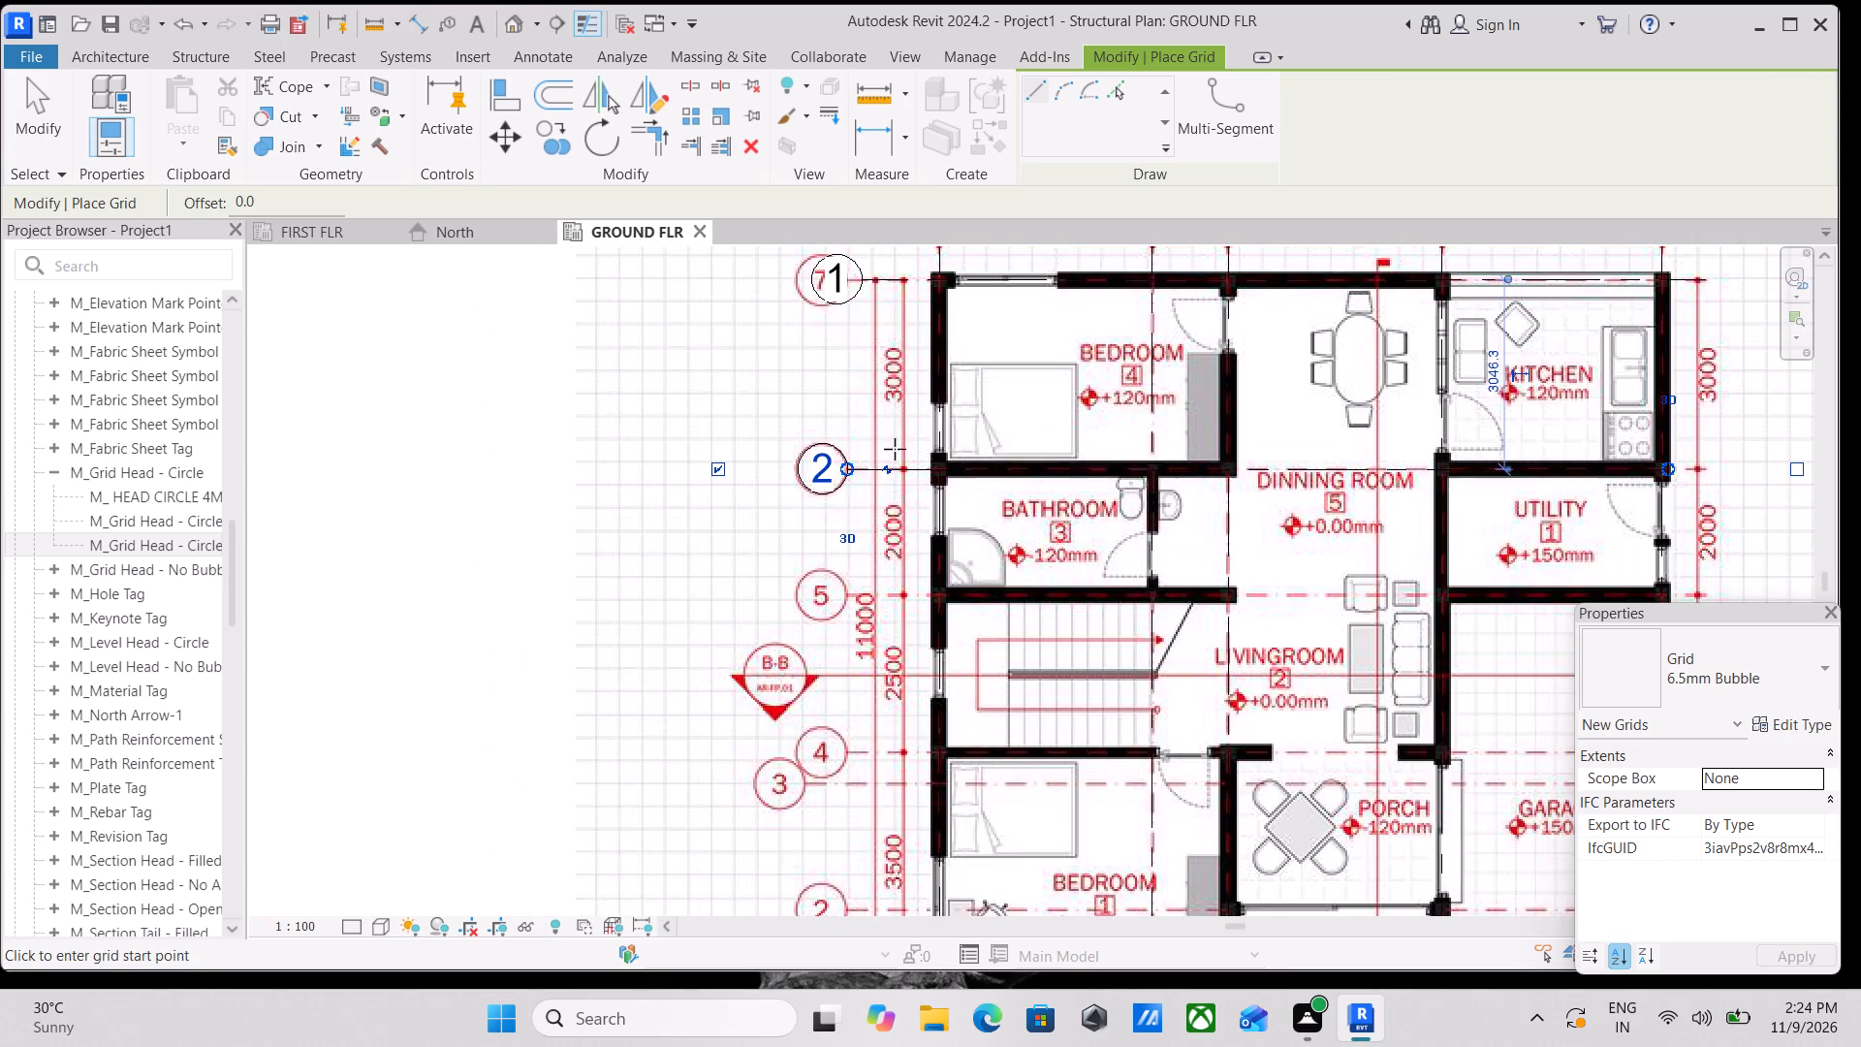
middle_drag(1236, 571, 1057, 542)
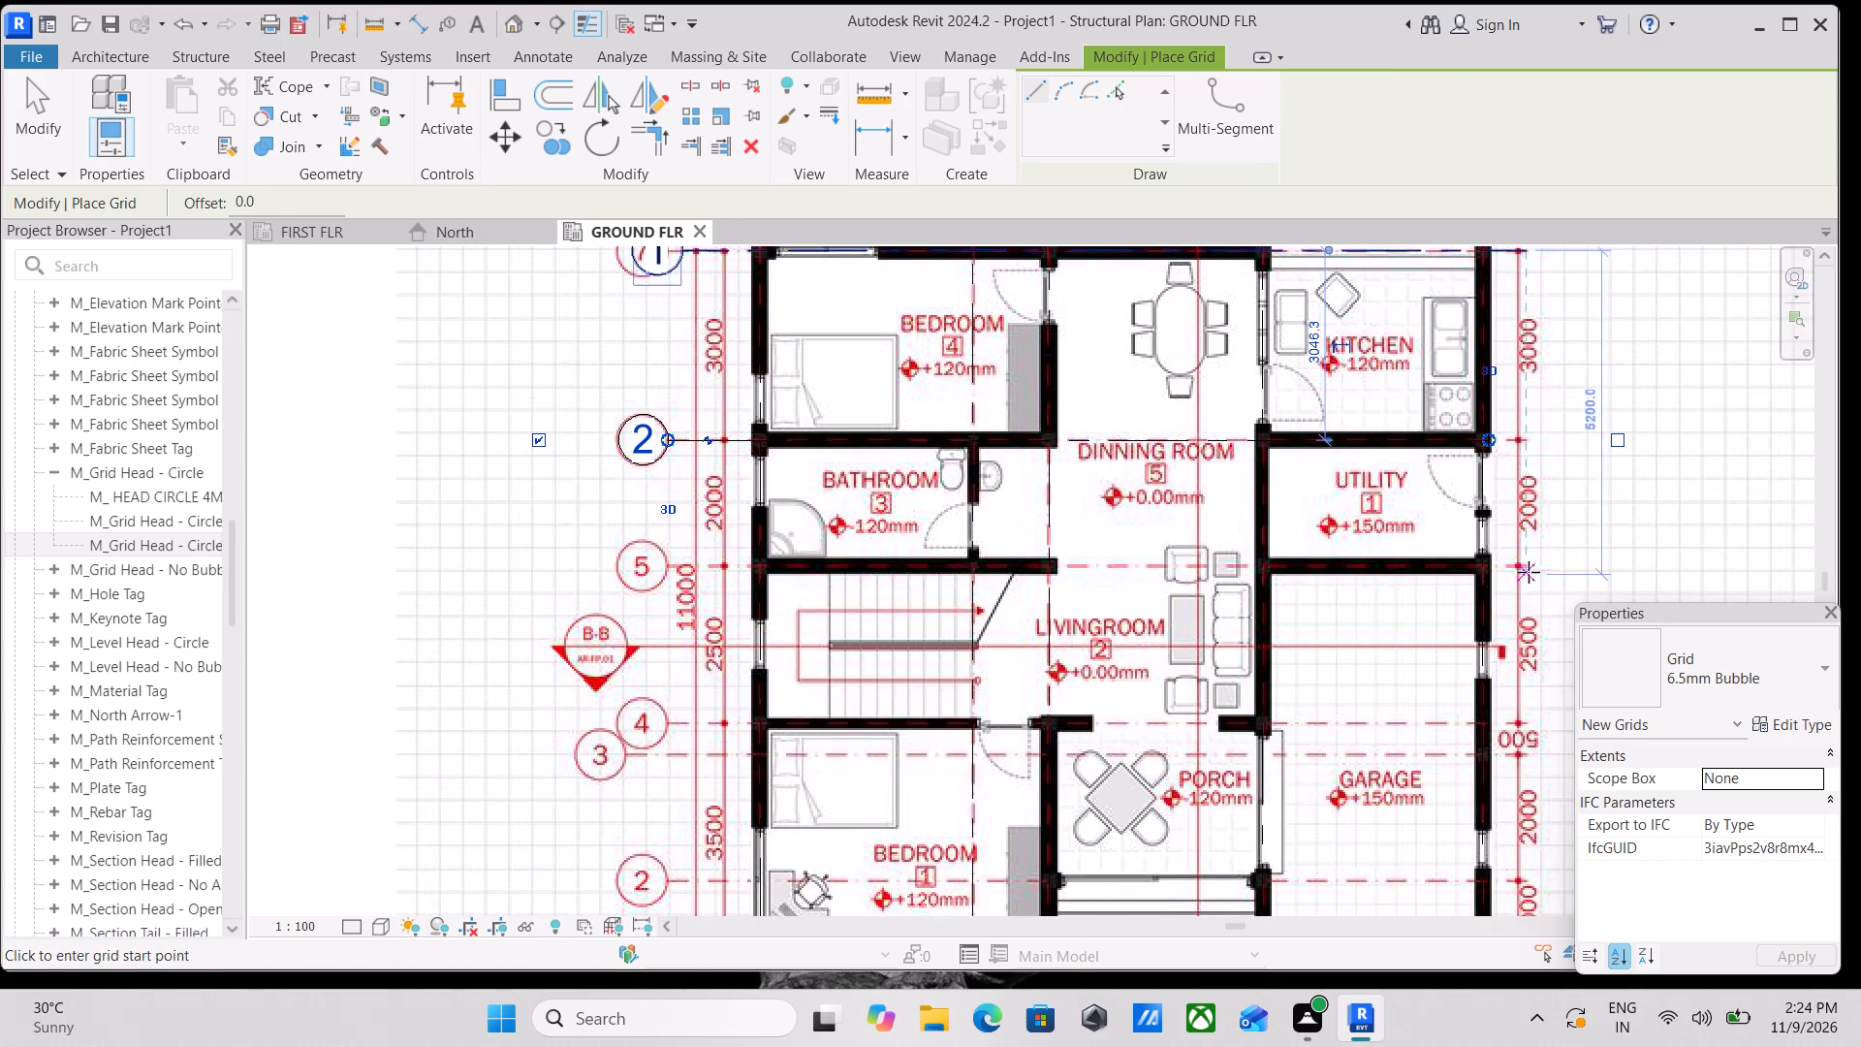
scroll(1520, 570, up, 3)
scroll(1157, 560, down, 1)
middle_drag(1157, 560, 1391, 582)
scroll(661, 576, up, 1)
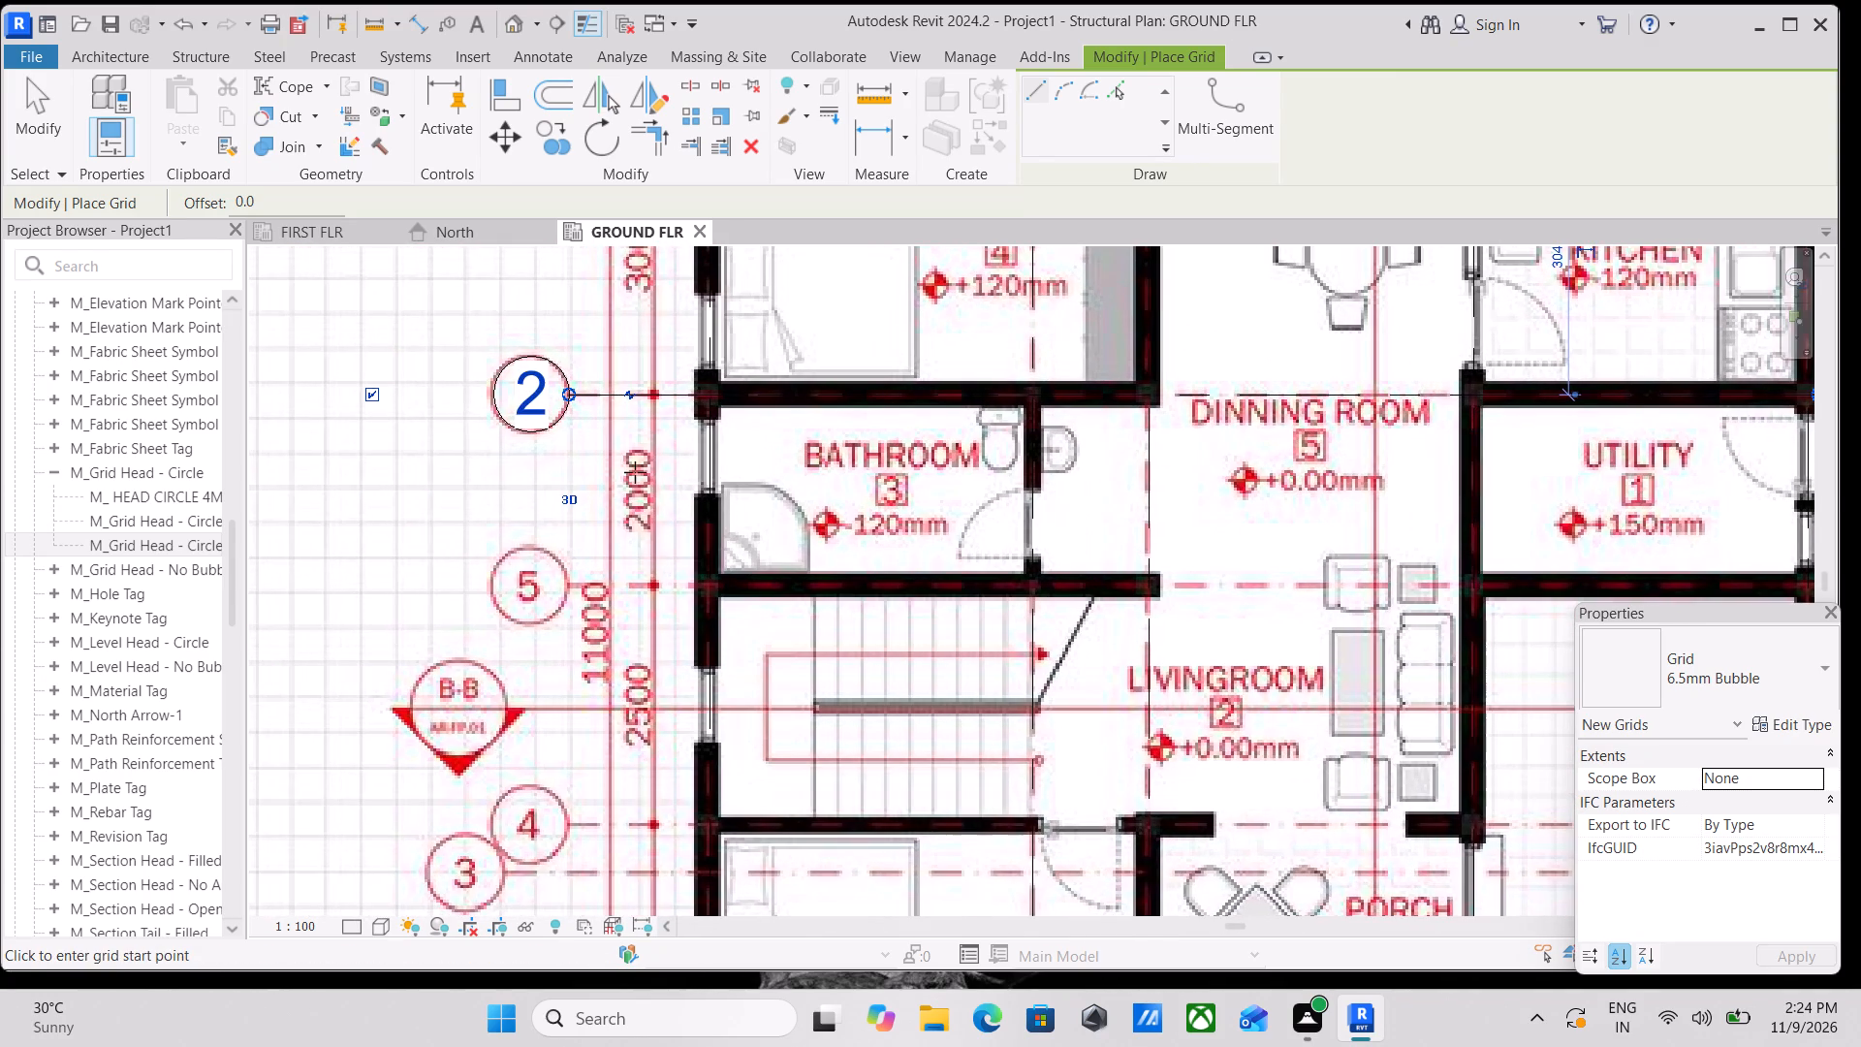
middle_drag(635, 472, 686, 589)
scroll(604, 455, up, 1)
scroll(604, 455, down, 3)
middle_drag(700, 547, 510, 510)
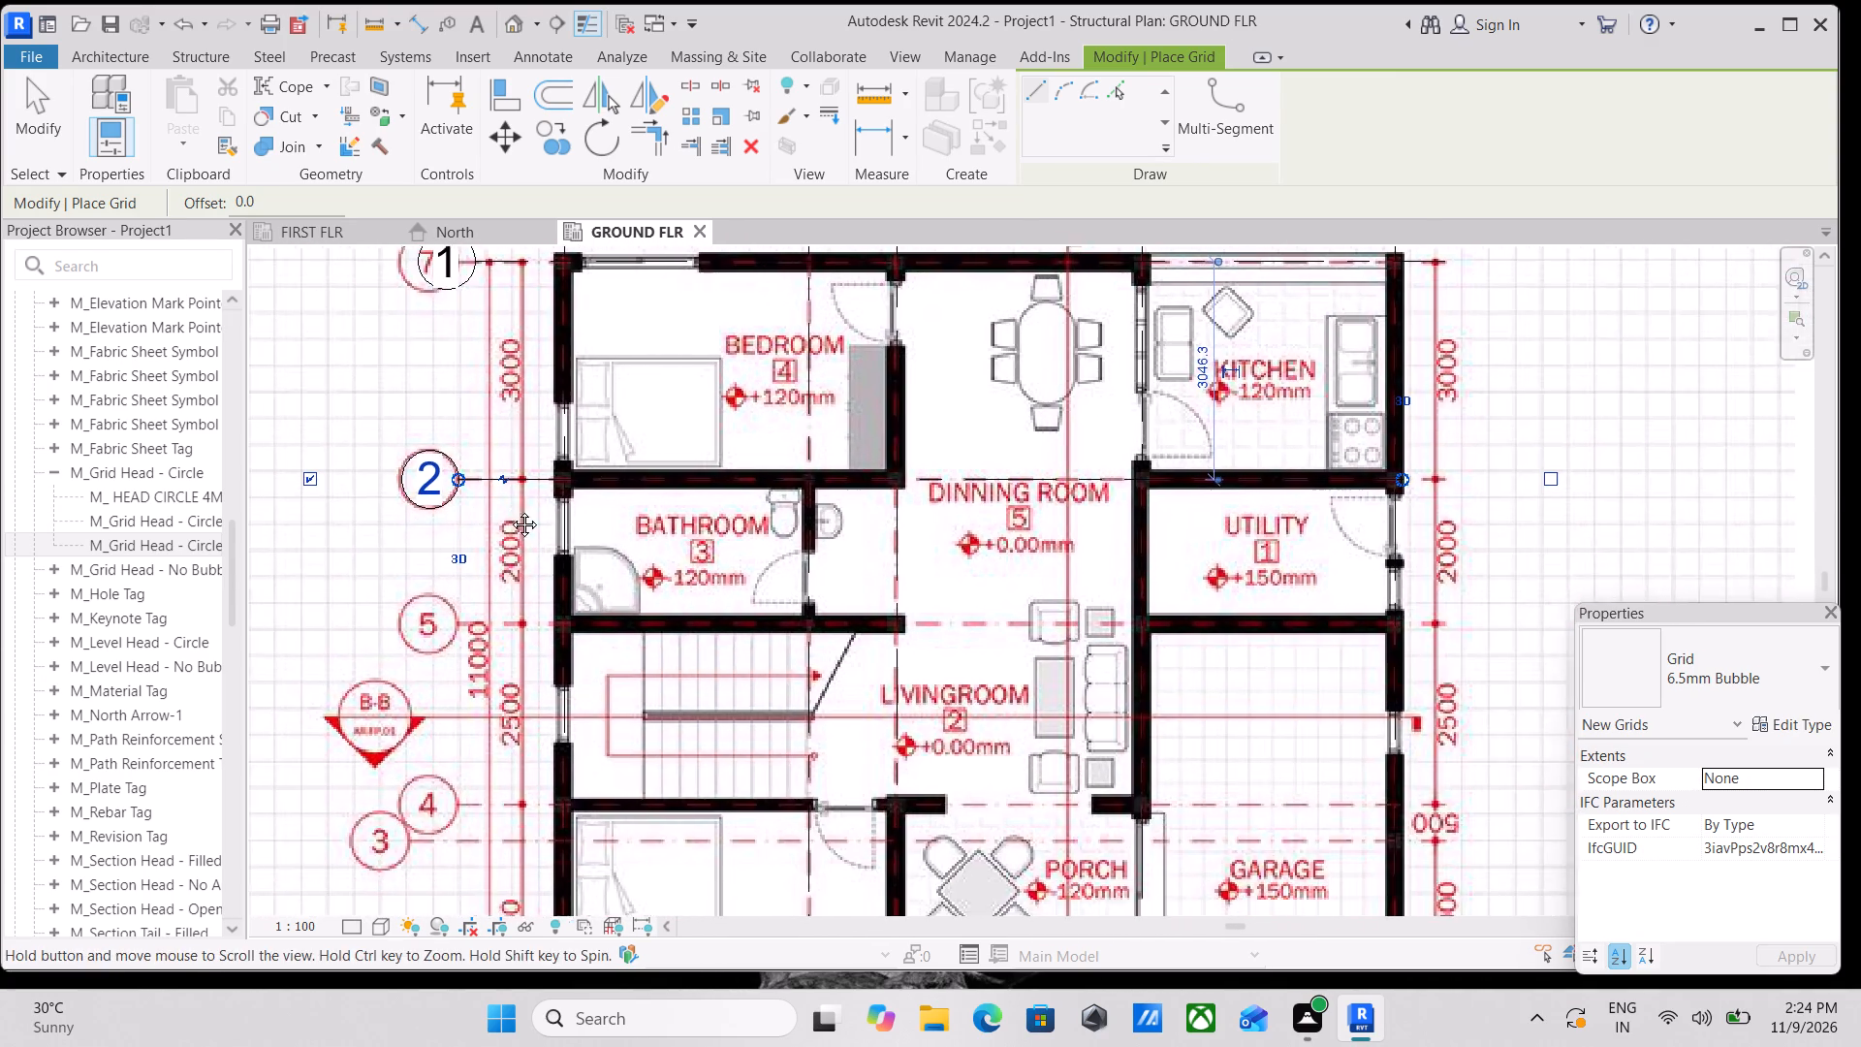
middle_drag(510, 510, 508, 510)
scroll(1372, 670, up, 4)
scroll(1394, 571, up, 4)
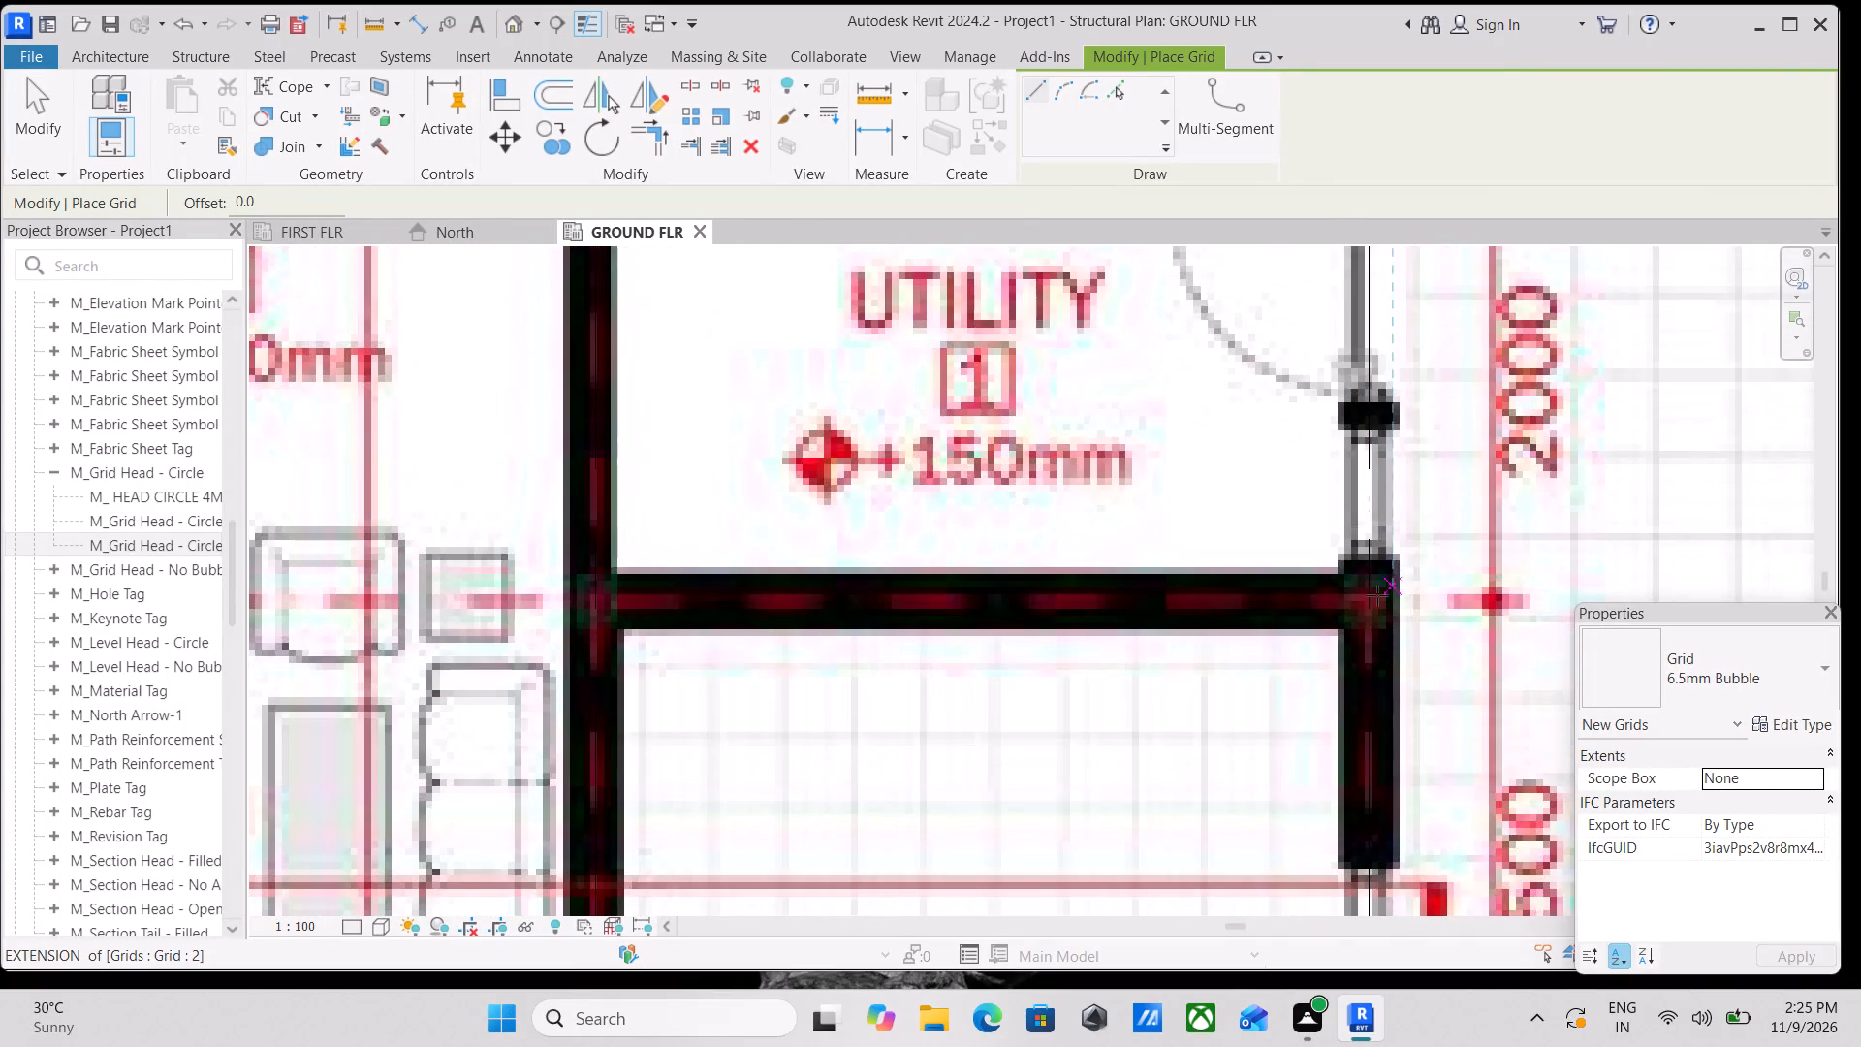
scroll(1373, 599, up, 2)
click(1383, 606)
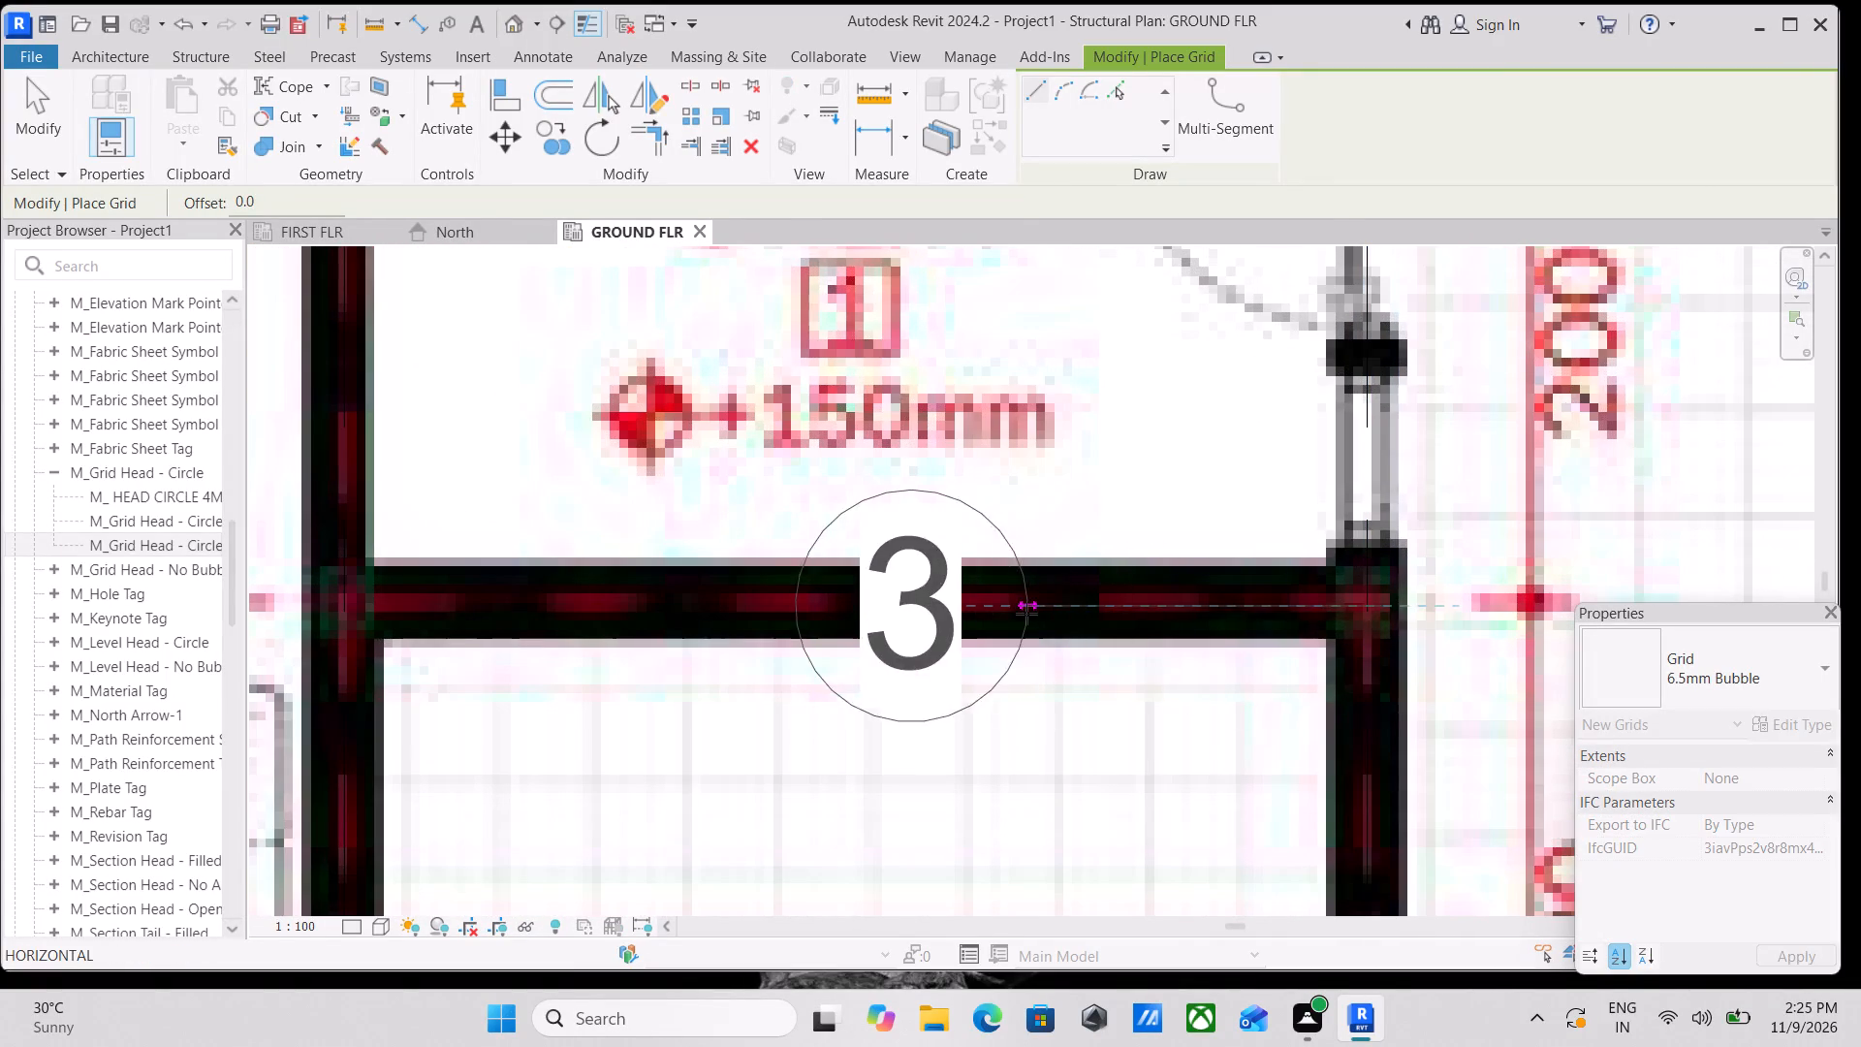
scroll(1025, 614, down, 2)
middle_drag(1025, 614, 1379, 604)
scroll(919, 611, down, 3)
middle_drag(919, 611, 1588, 579)
scroll(895, 618, down, 1)
middle_drag(895, 618, 1244, 627)
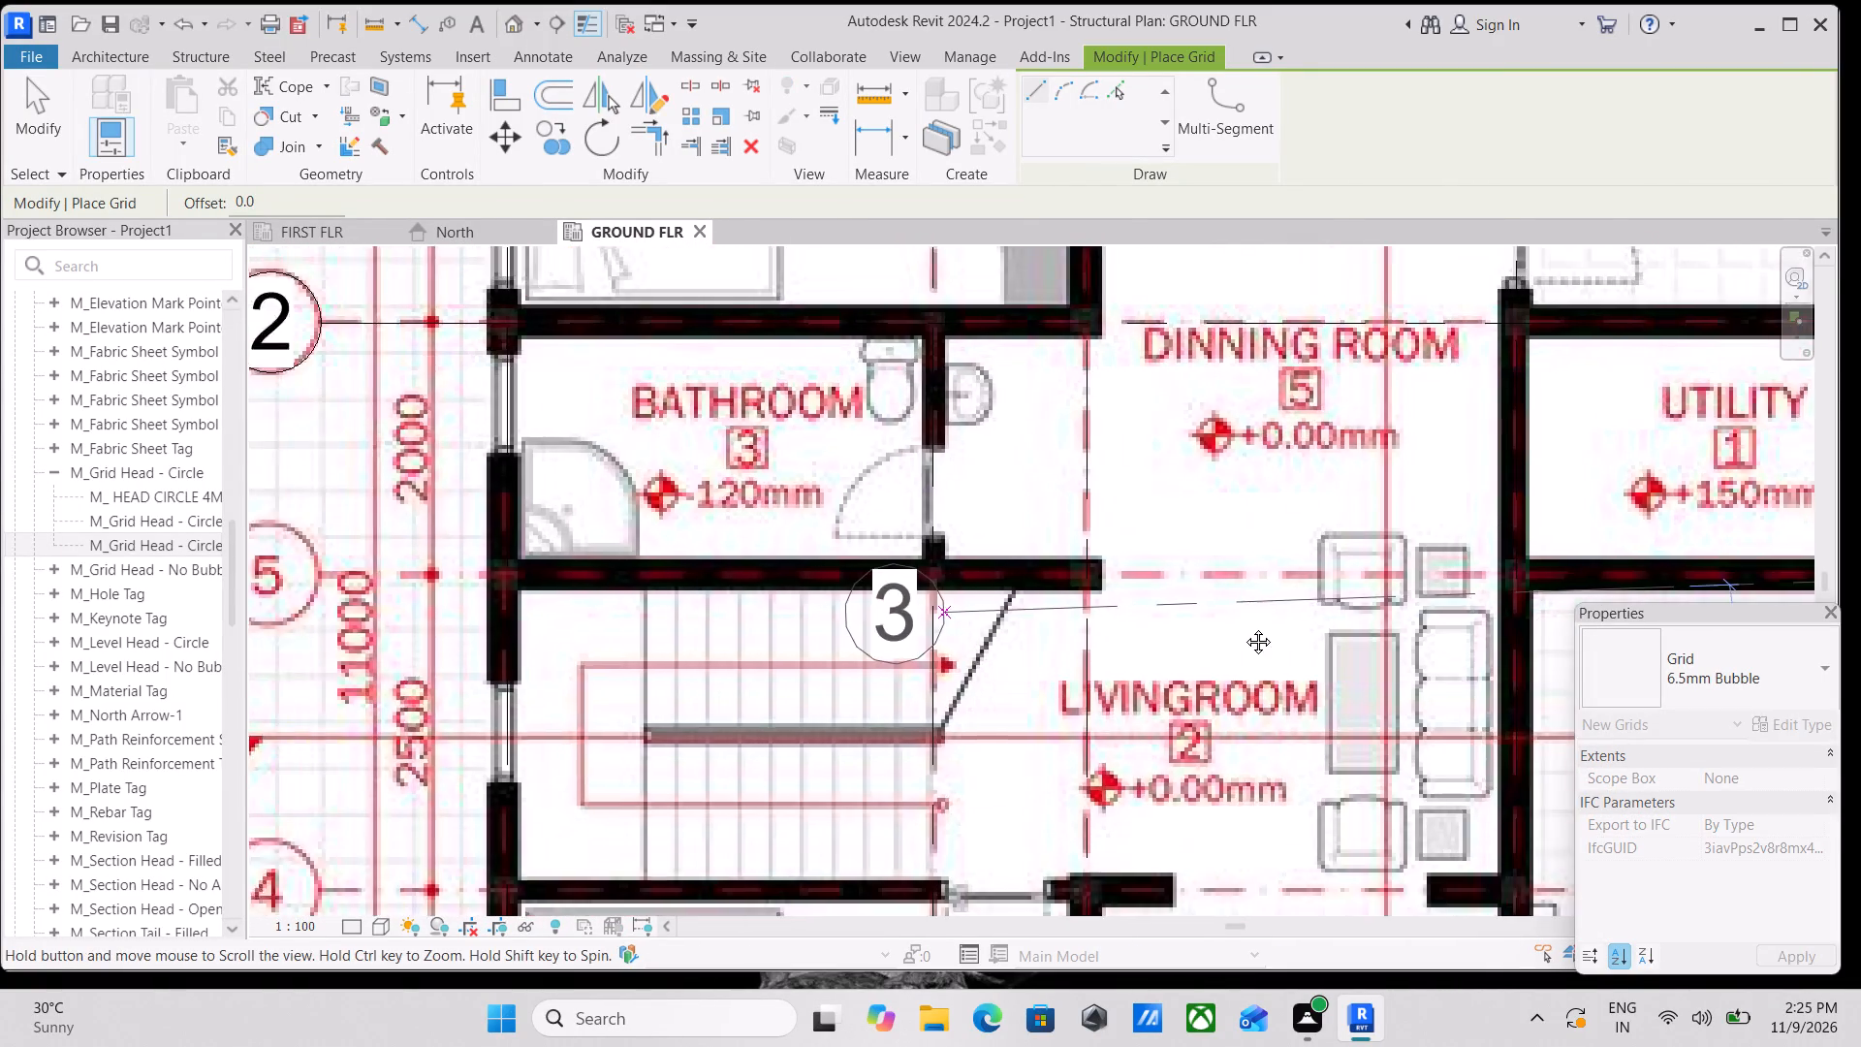
middle_drag(1244, 627, 1600, 648)
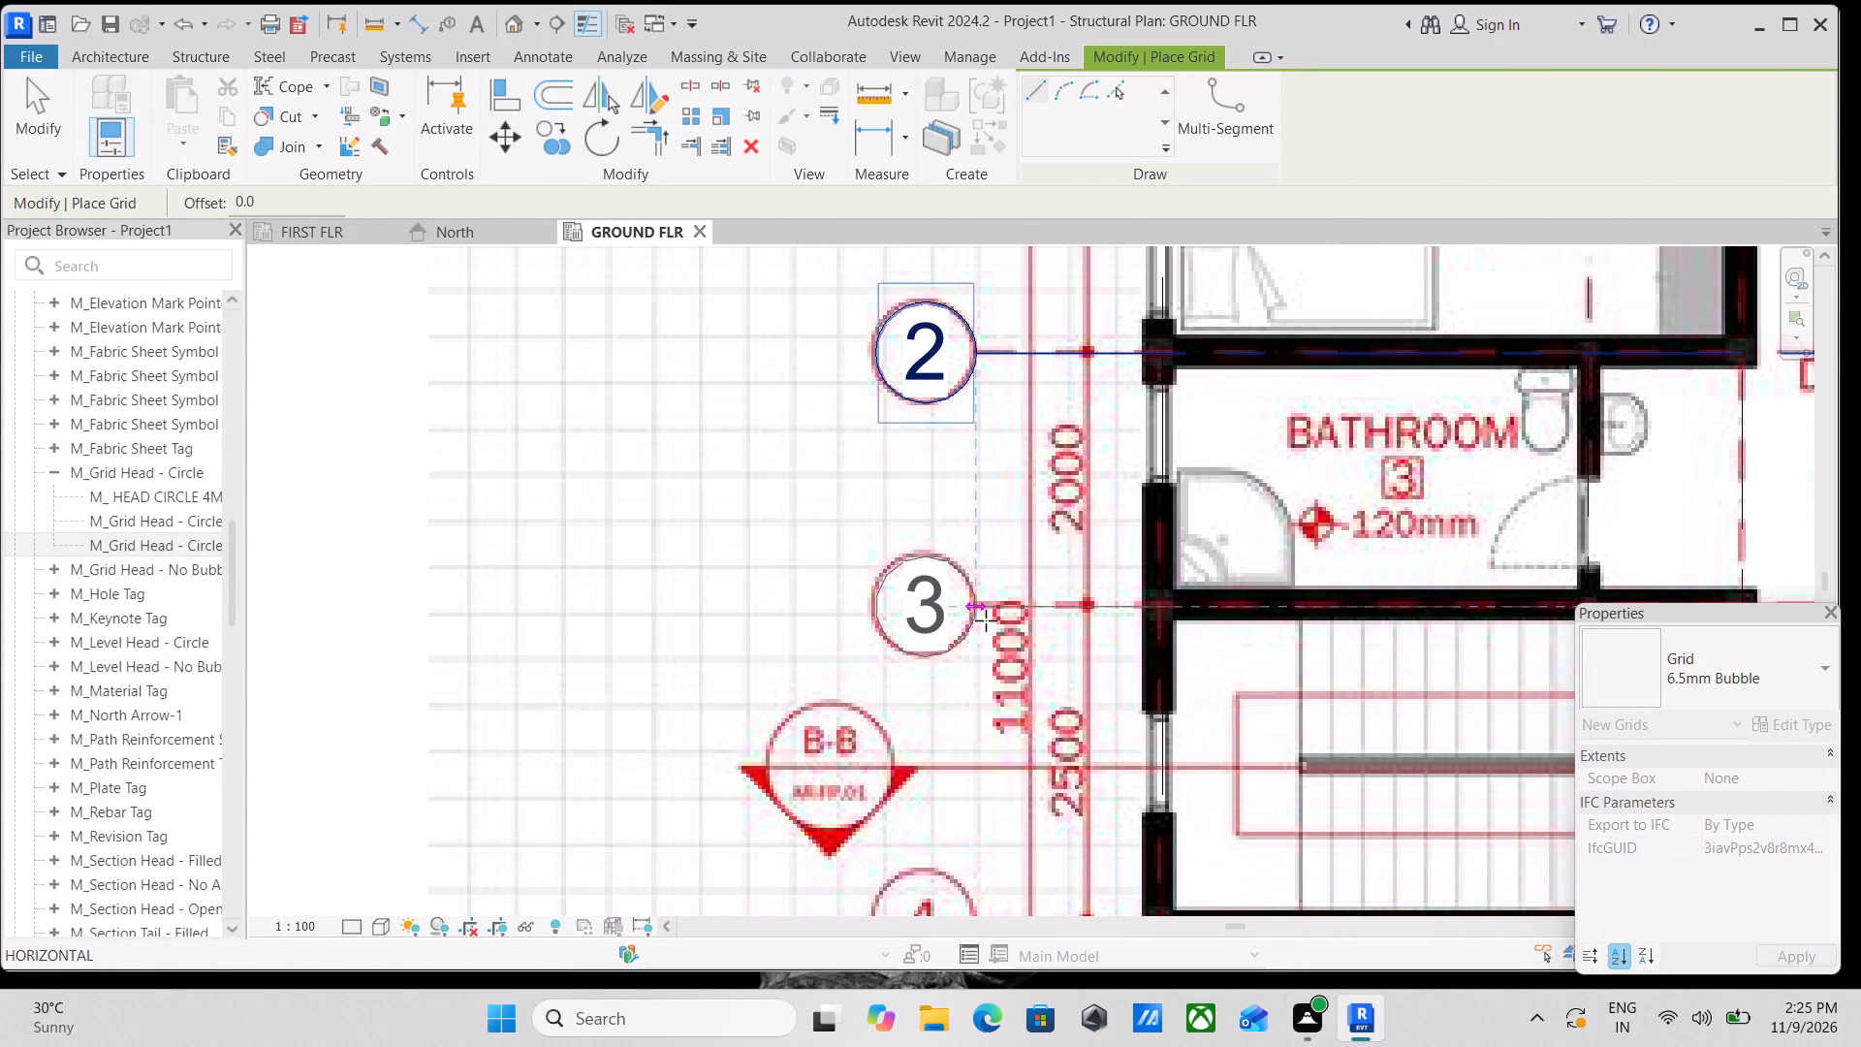
click(986, 620)
scroll(1064, 539, down, 4)
key(Escape)
Draw a horizontal grid along the plan's axis 4, from the tick between the 2500 and 500 dimensions beside the garage to the axis 4 bubble.
scroll(1113, 553, down, 2)
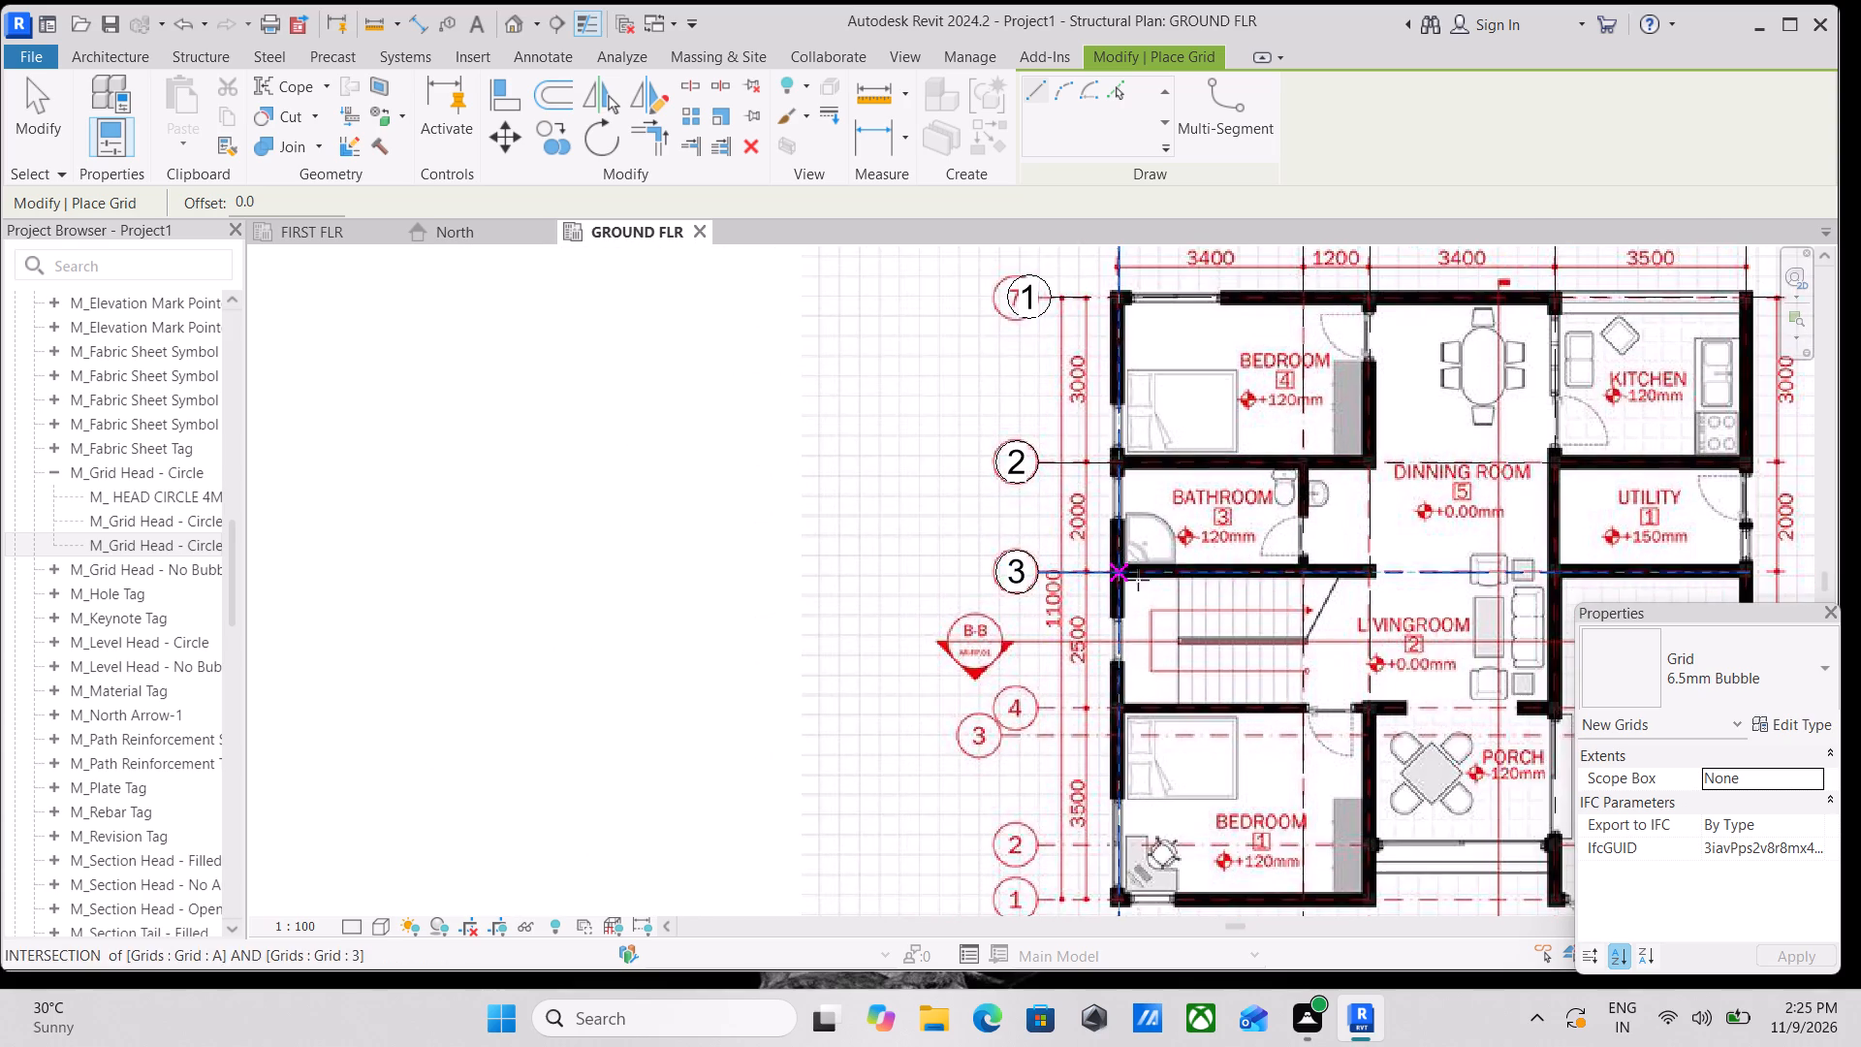
middle_drag(1194, 614, 994, 614)
scroll(1547, 697, up, 2)
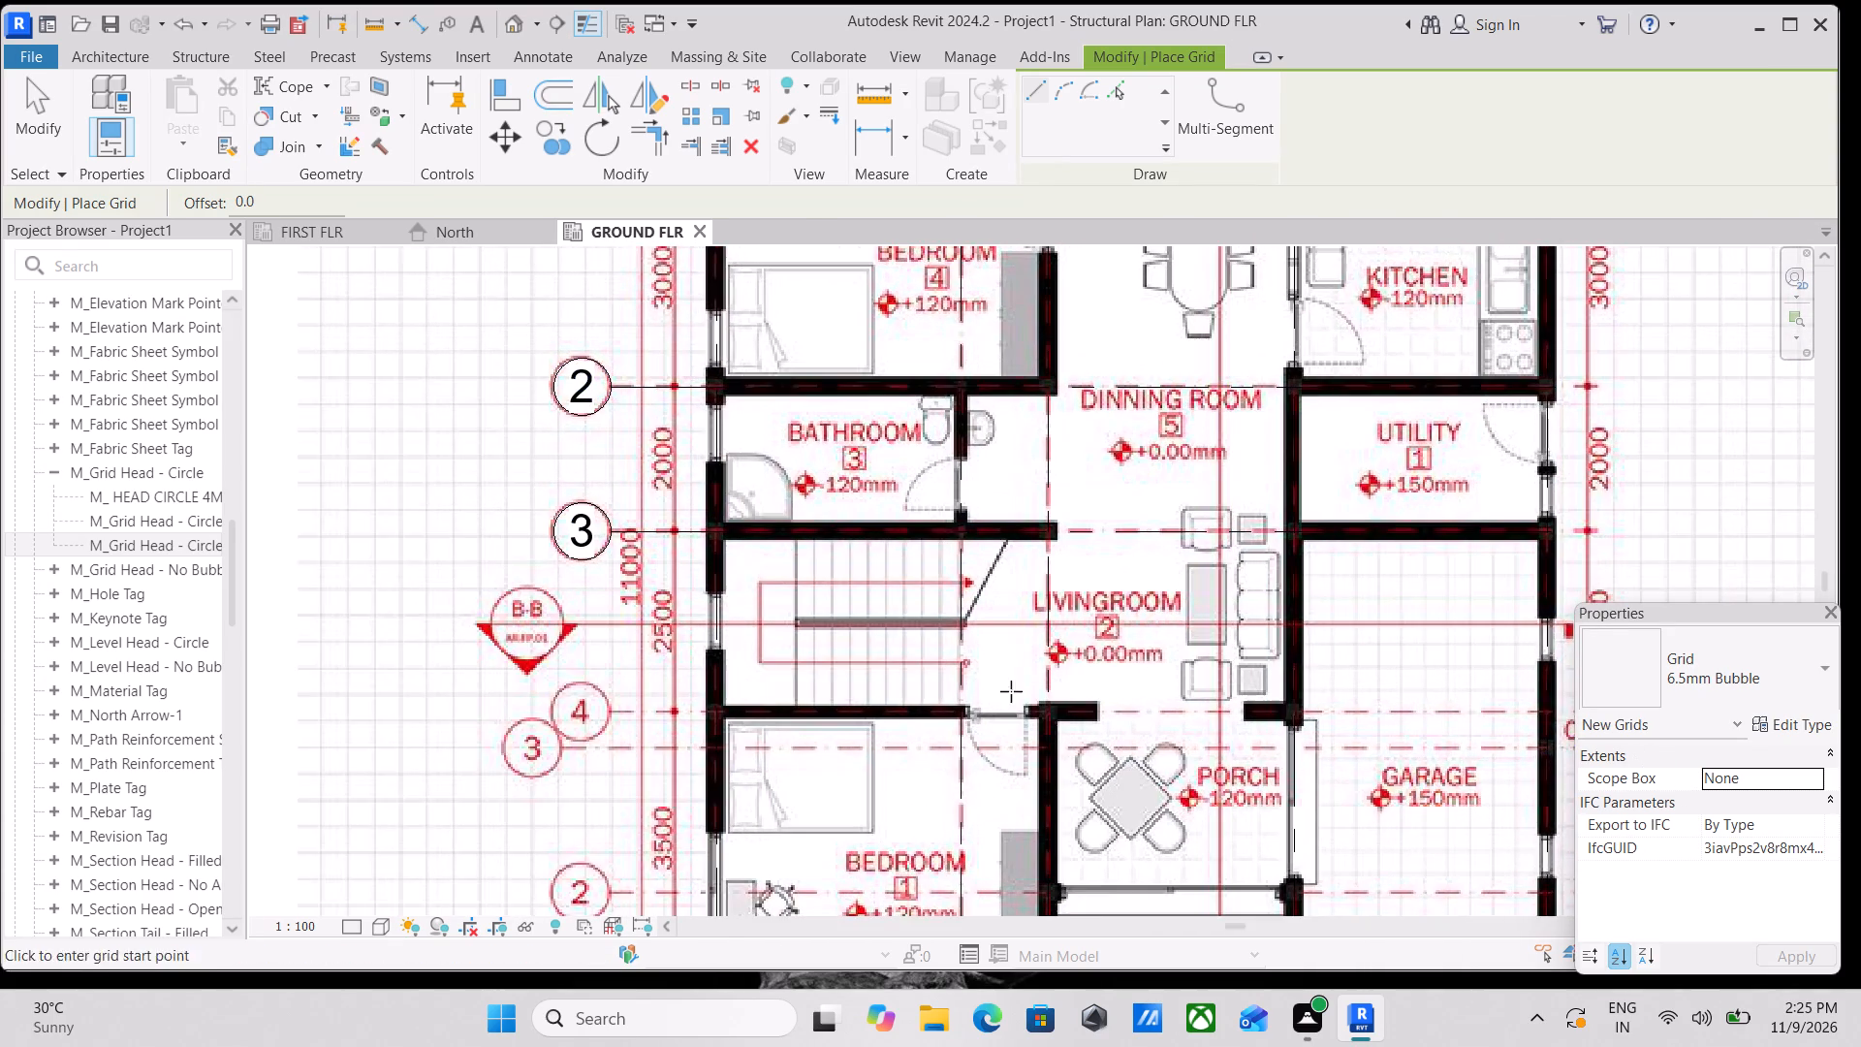
middle_drag(788, 676, 913, 588)
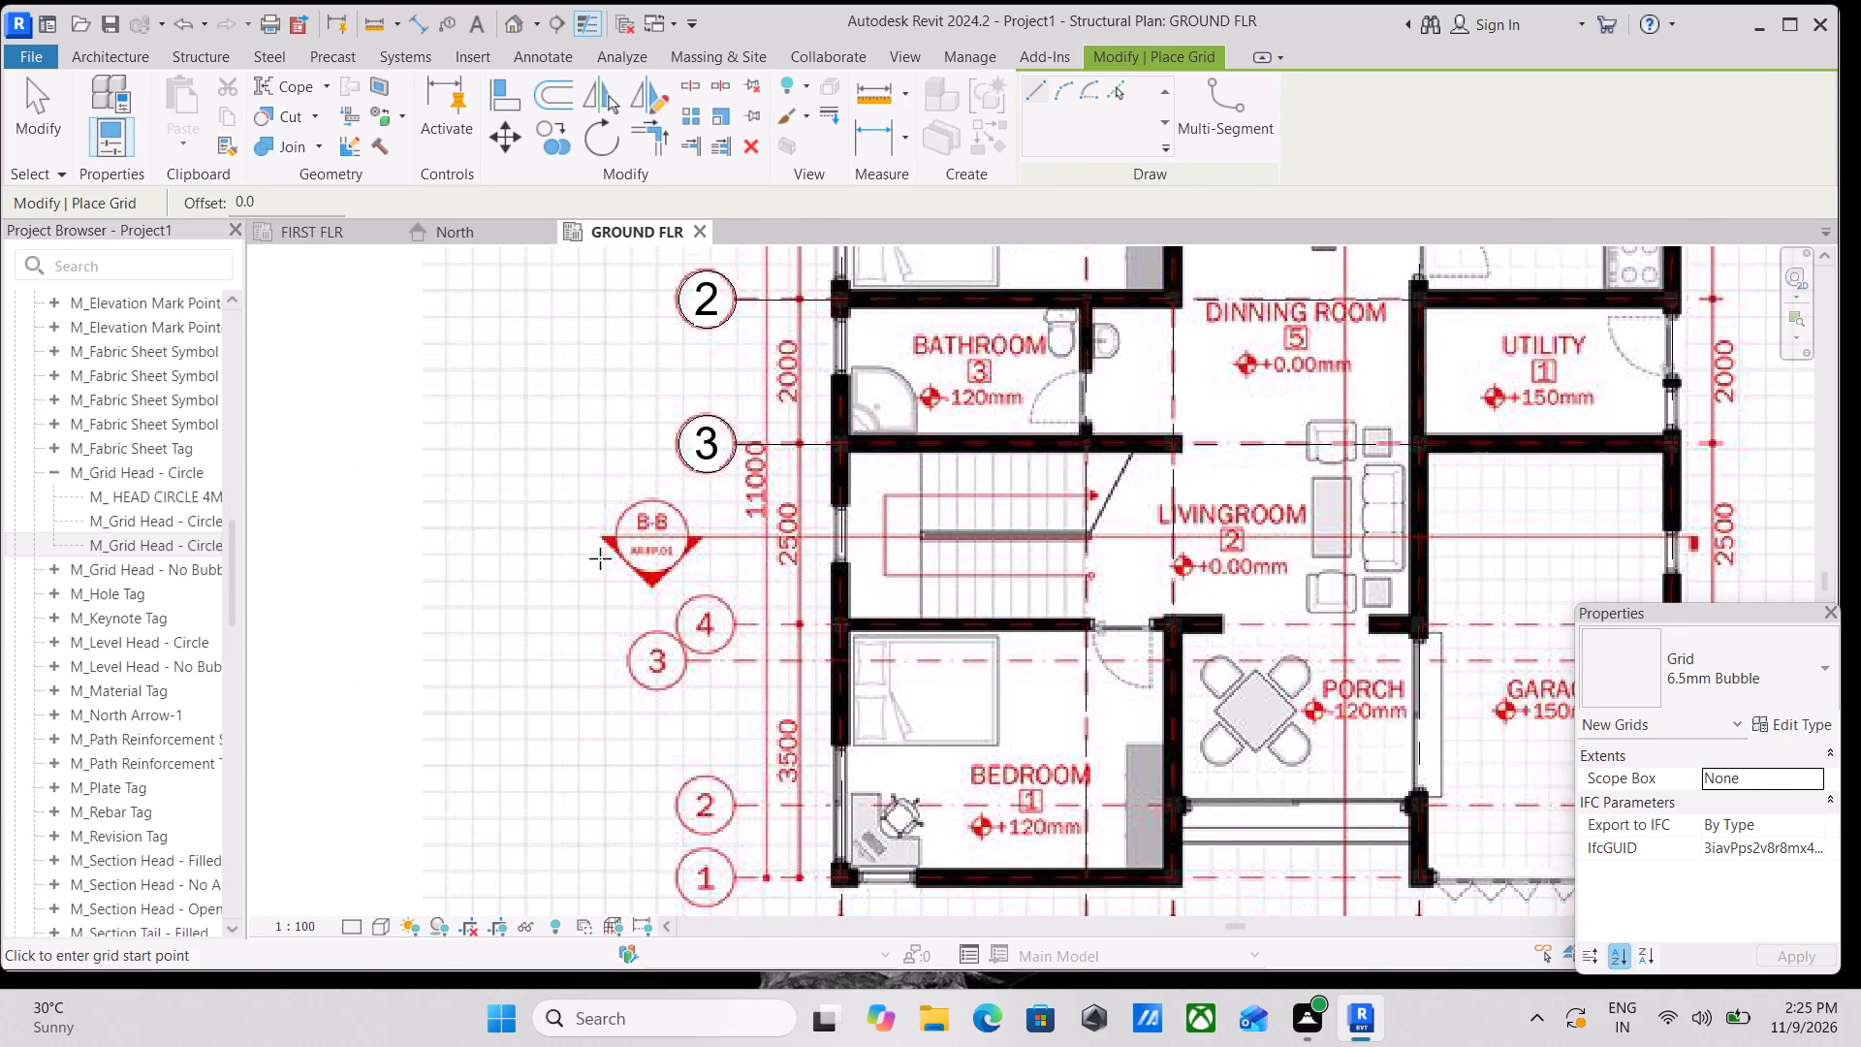
scroll(705, 566, up, 1)
scroll(973, 614, down, 3)
middle_drag(973, 614, 647, 591)
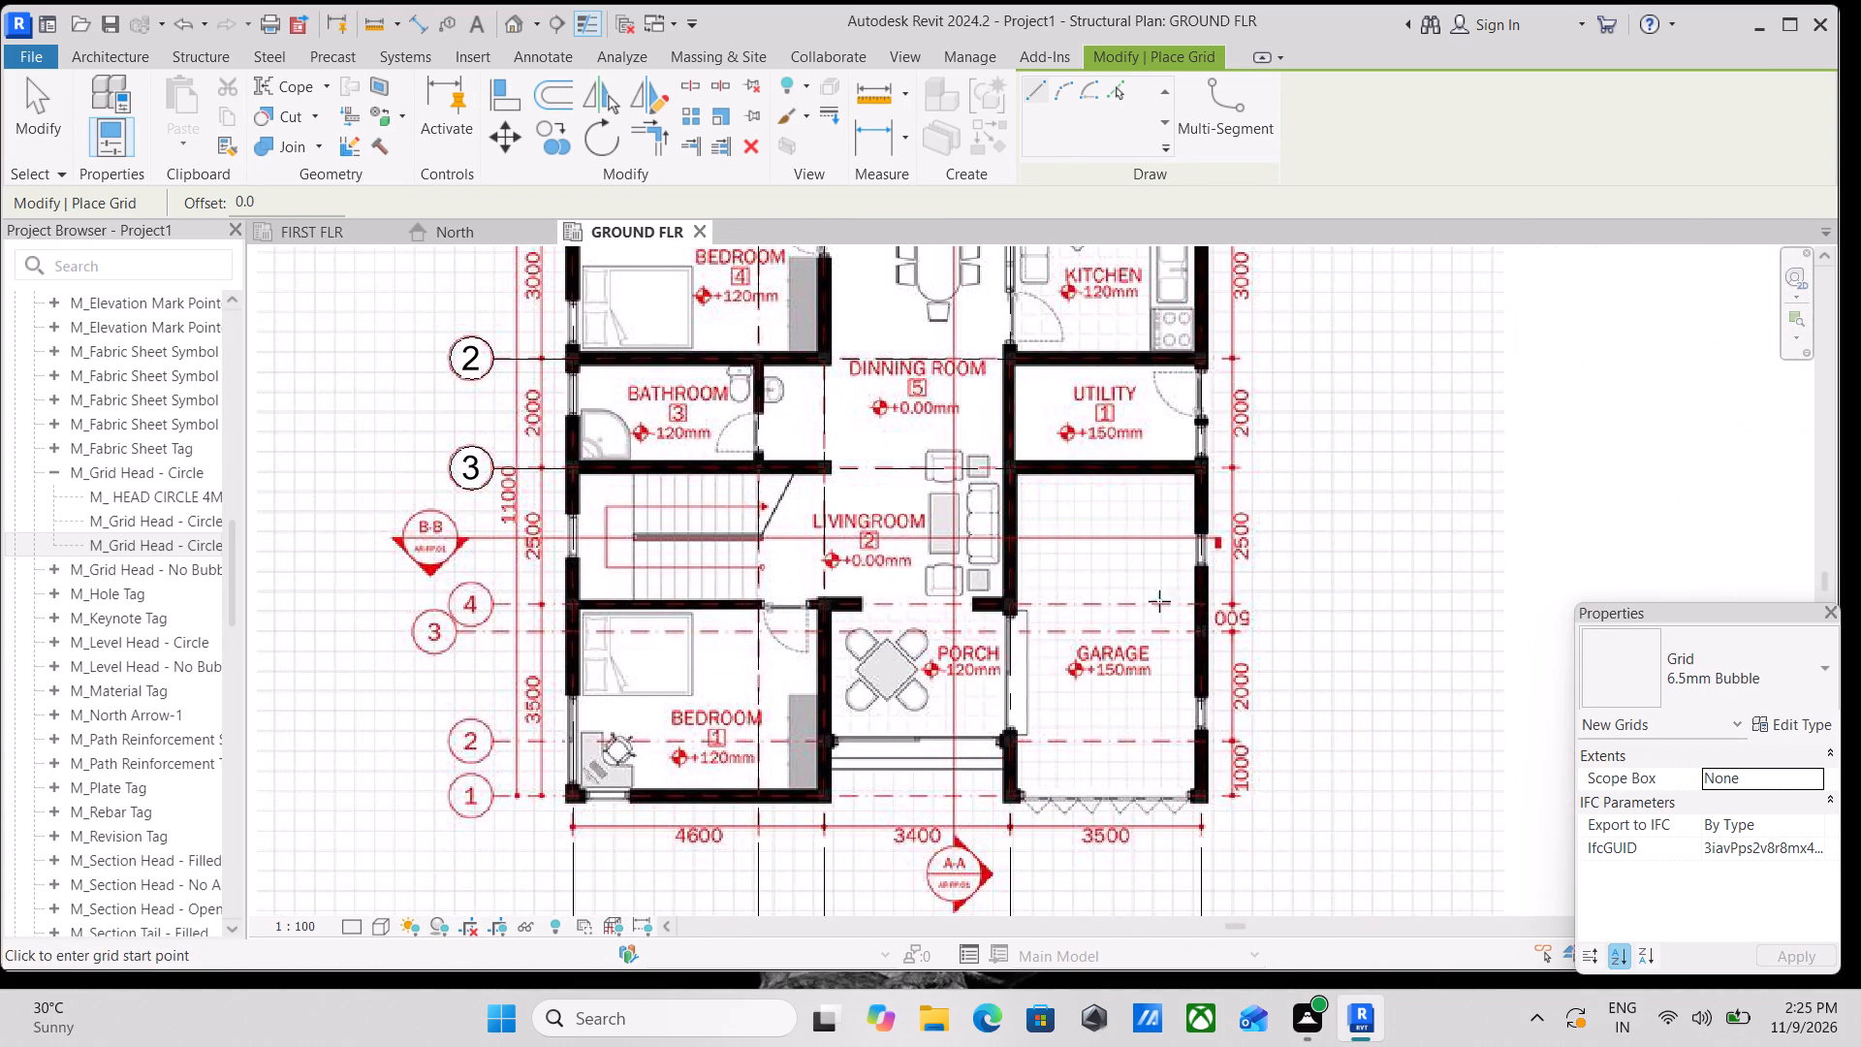
scroll(1250, 619, up, 8)
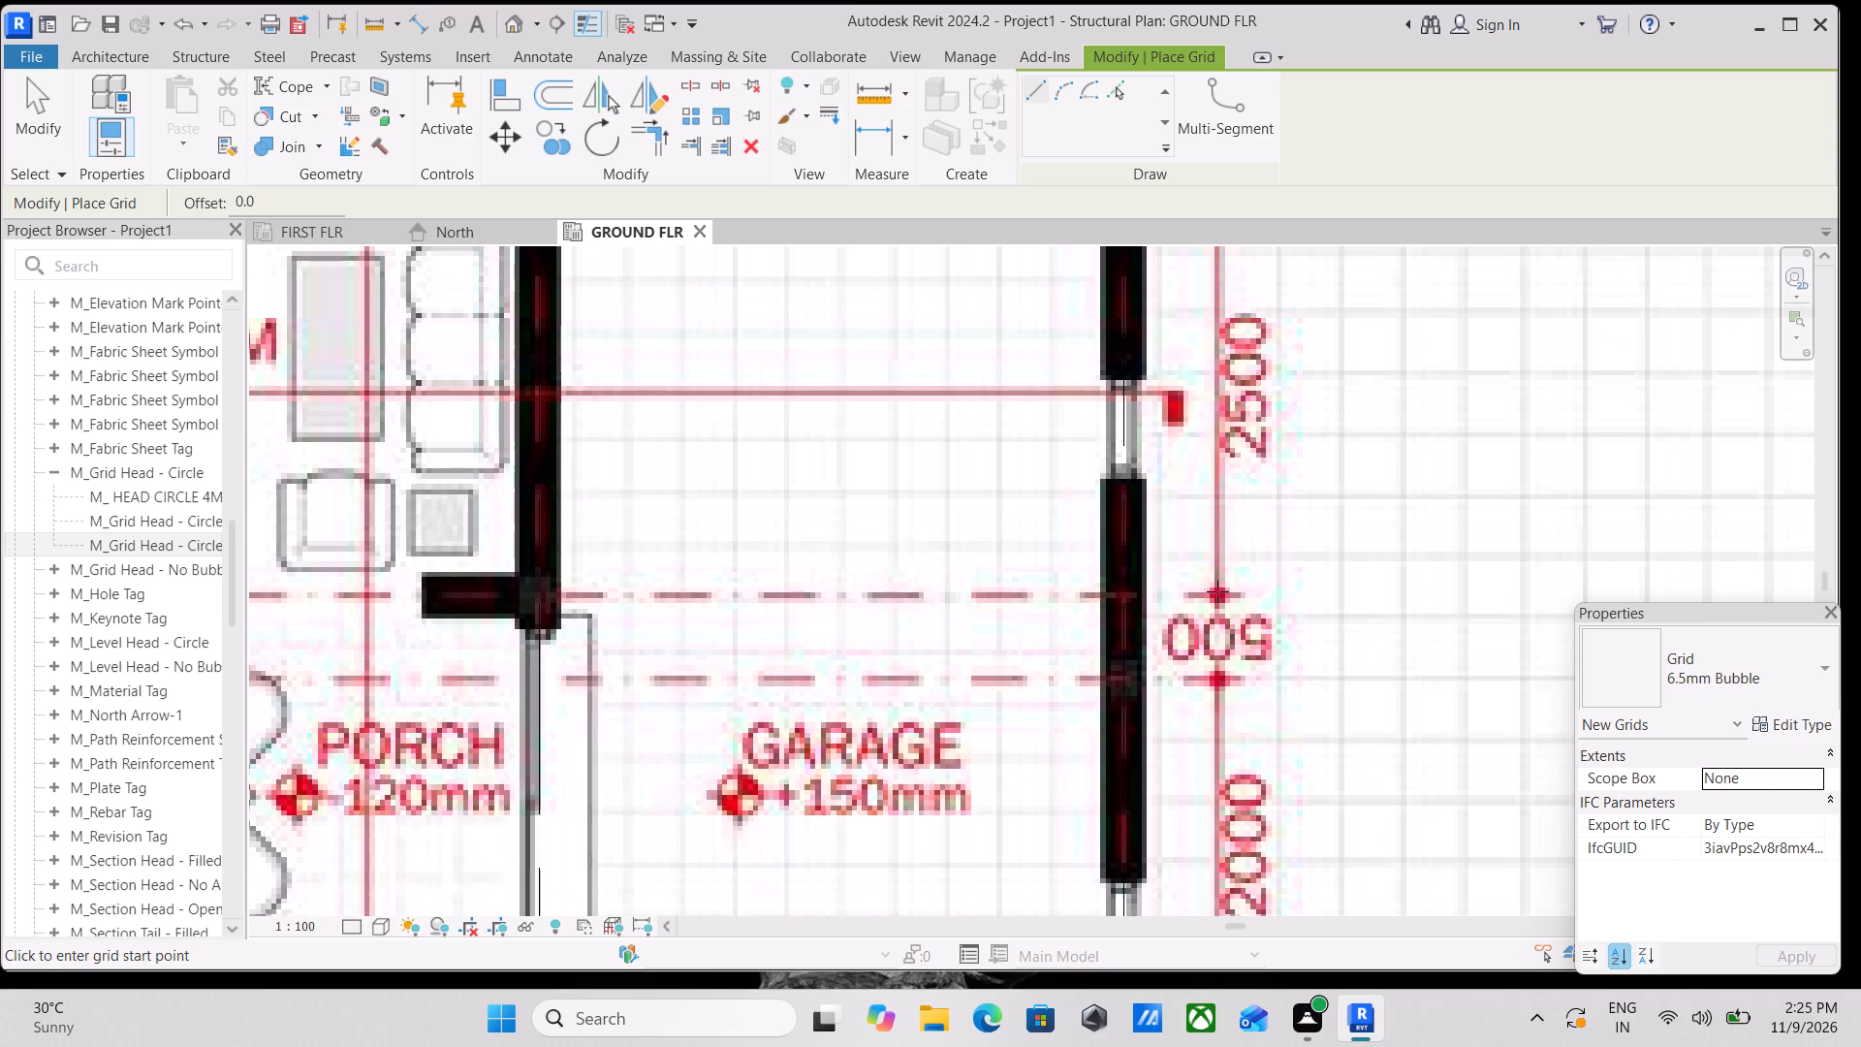
click(1217, 592)
scroll(930, 575, down, 2)
middle_drag(930, 575, 1218, 547)
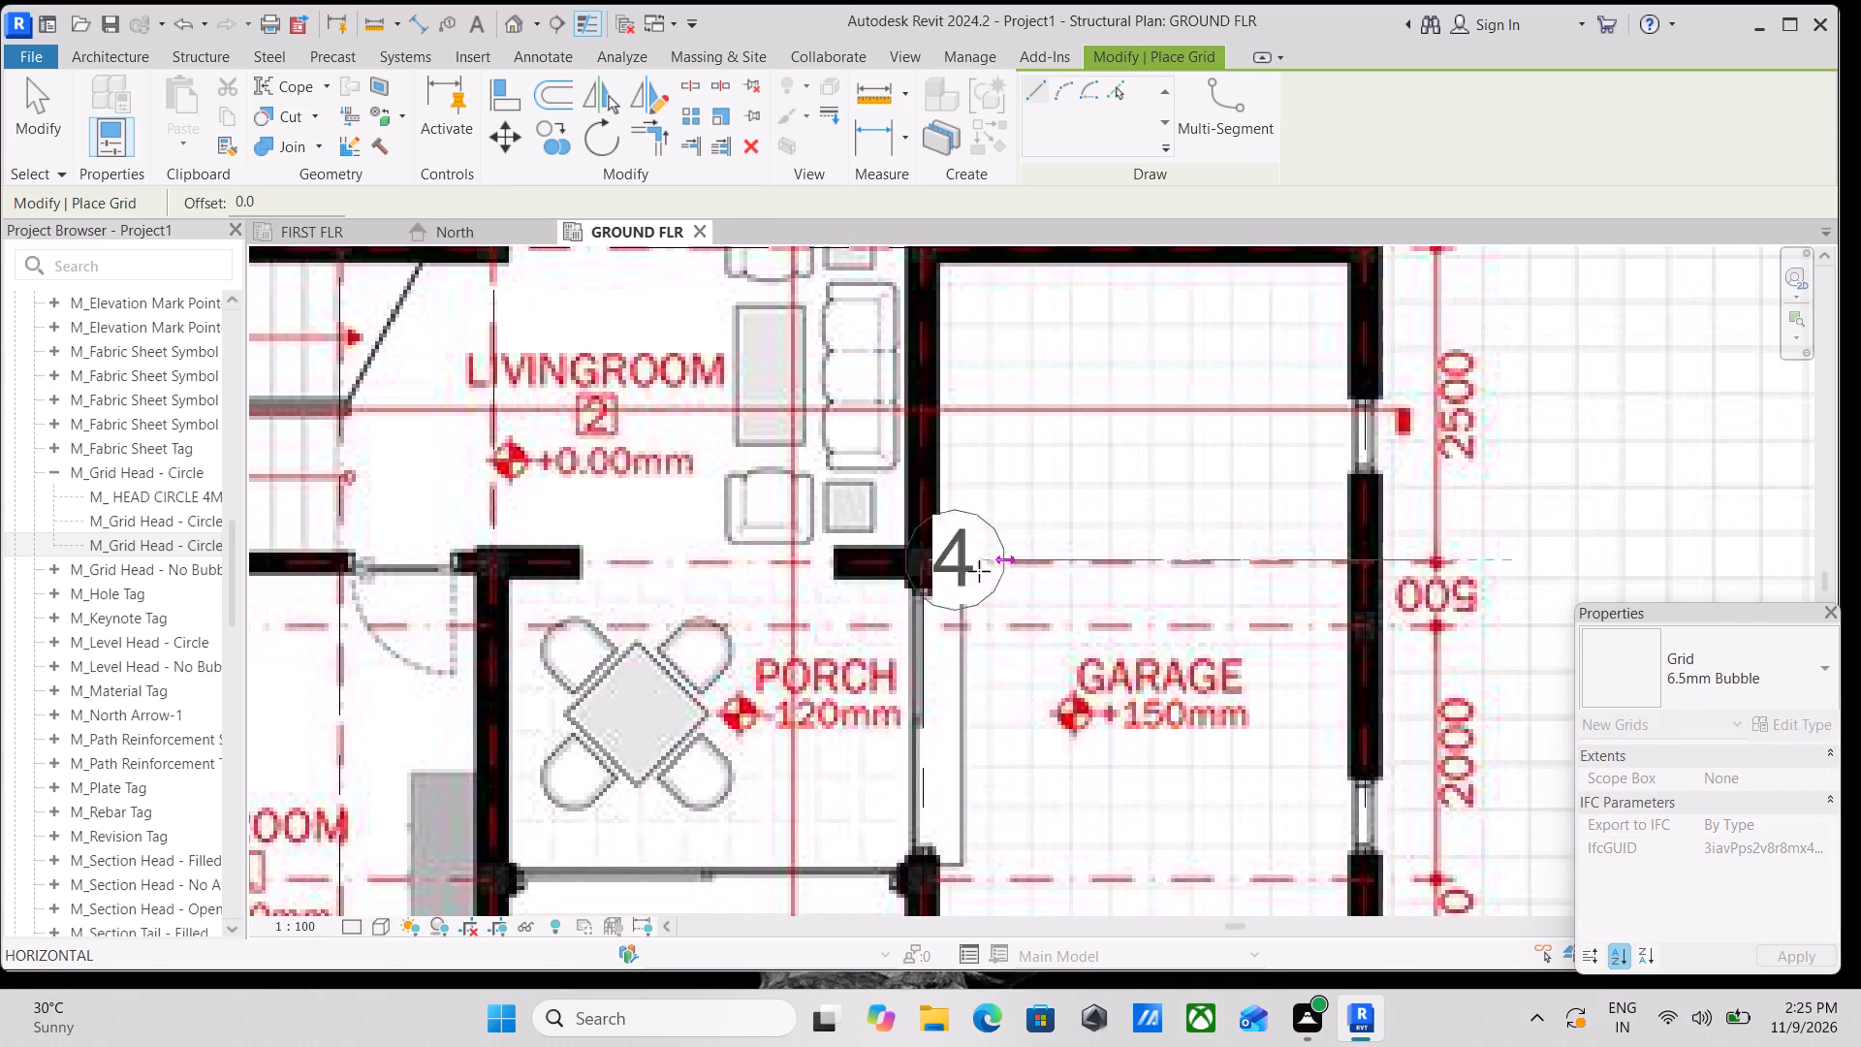
scroll(952, 573, down, 3)
middle_drag(952, 573, 1201, 572)
scroll(784, 579, down, 2)
middle_drag(784, 579, 1078, 579)
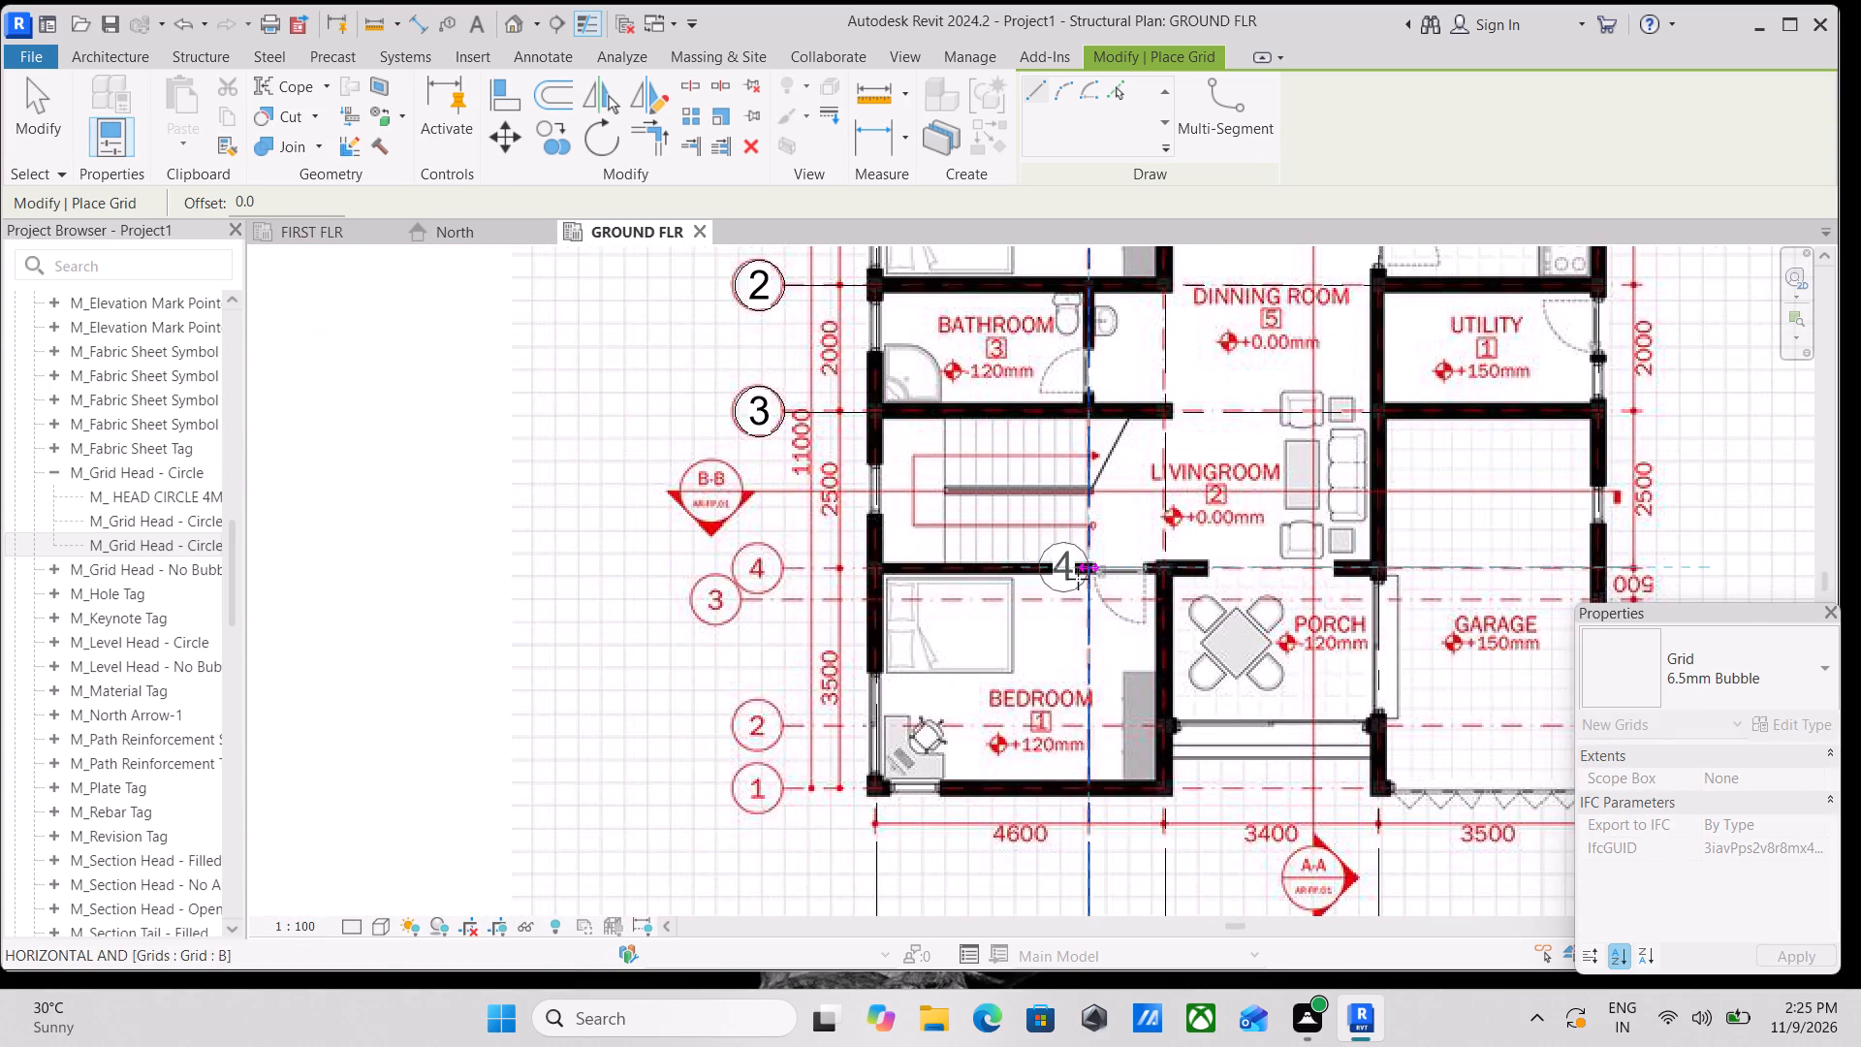
scroll(770, 566, up, 4)
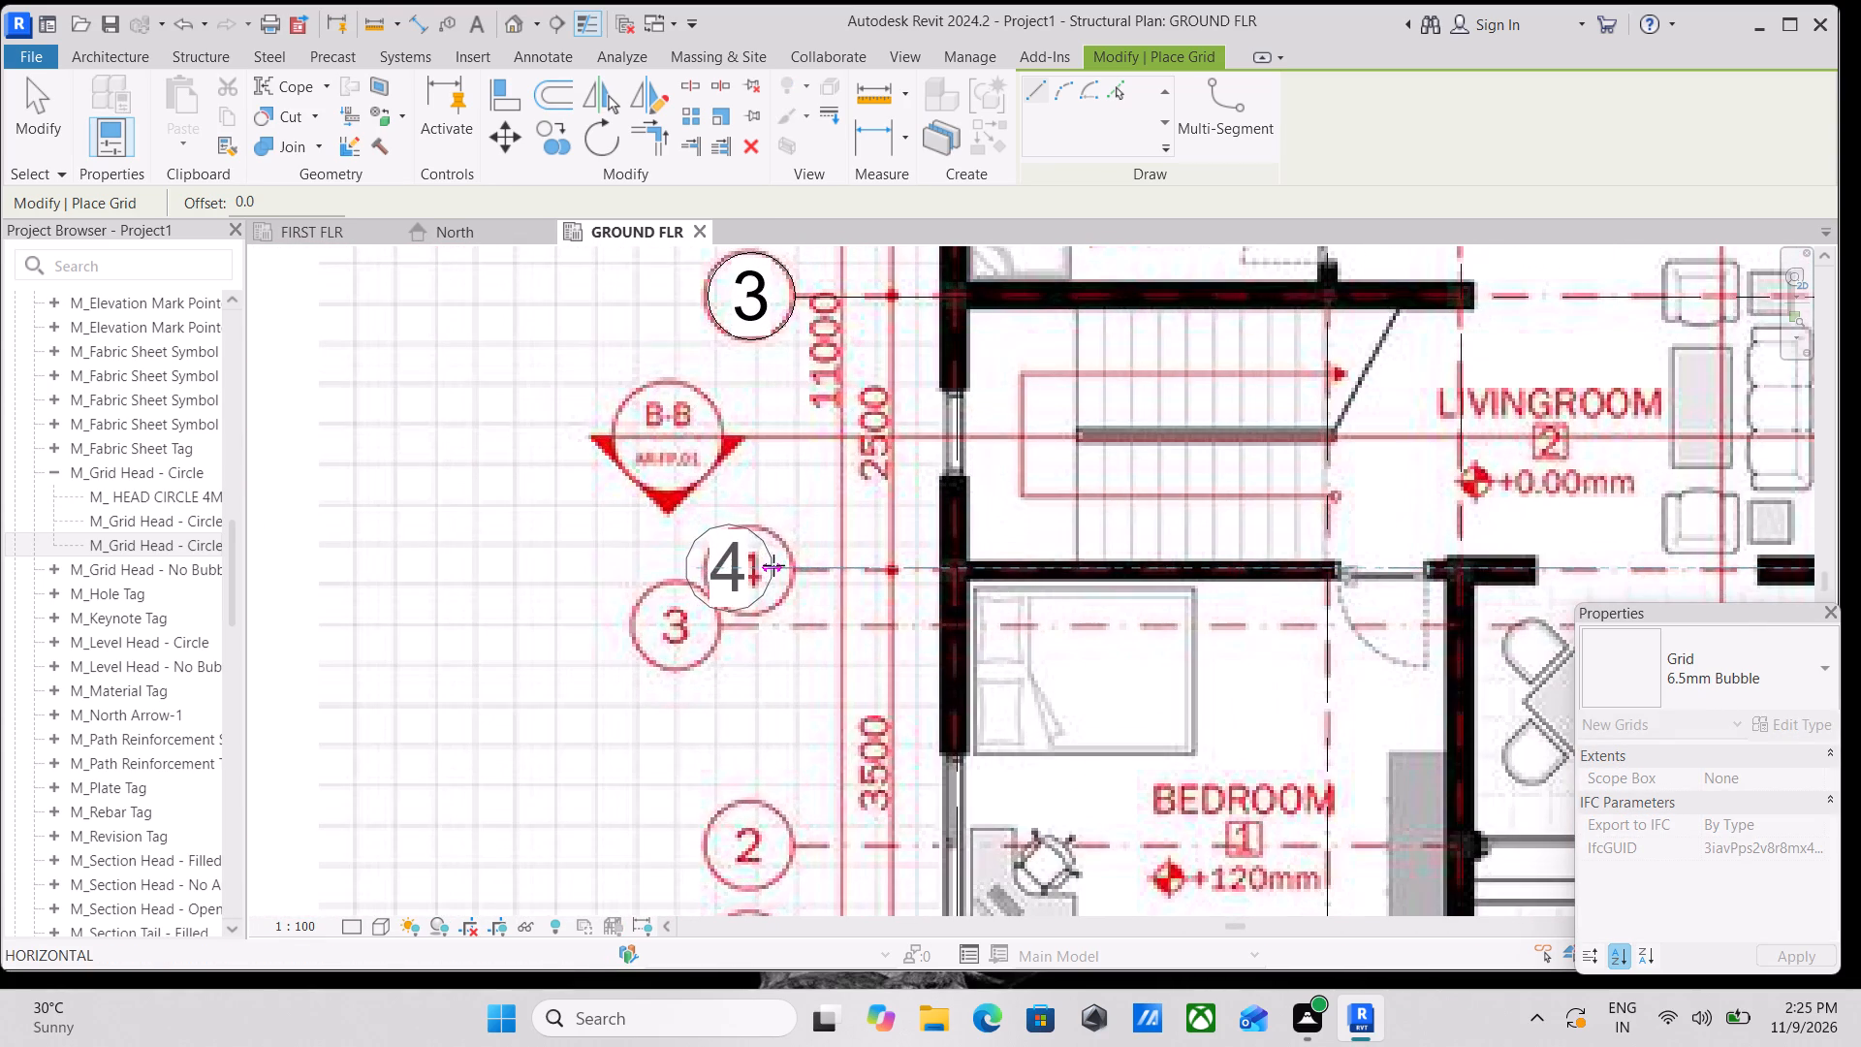
click(798, 574)
Draw a horizontal grid along the plan's axis 3, from the tick between the 500 and 2000 dimensions to the offset axis 3 bubble.
scroll(1098, 531, down, 3)
middle_drag(1098, 531, 895, 521)
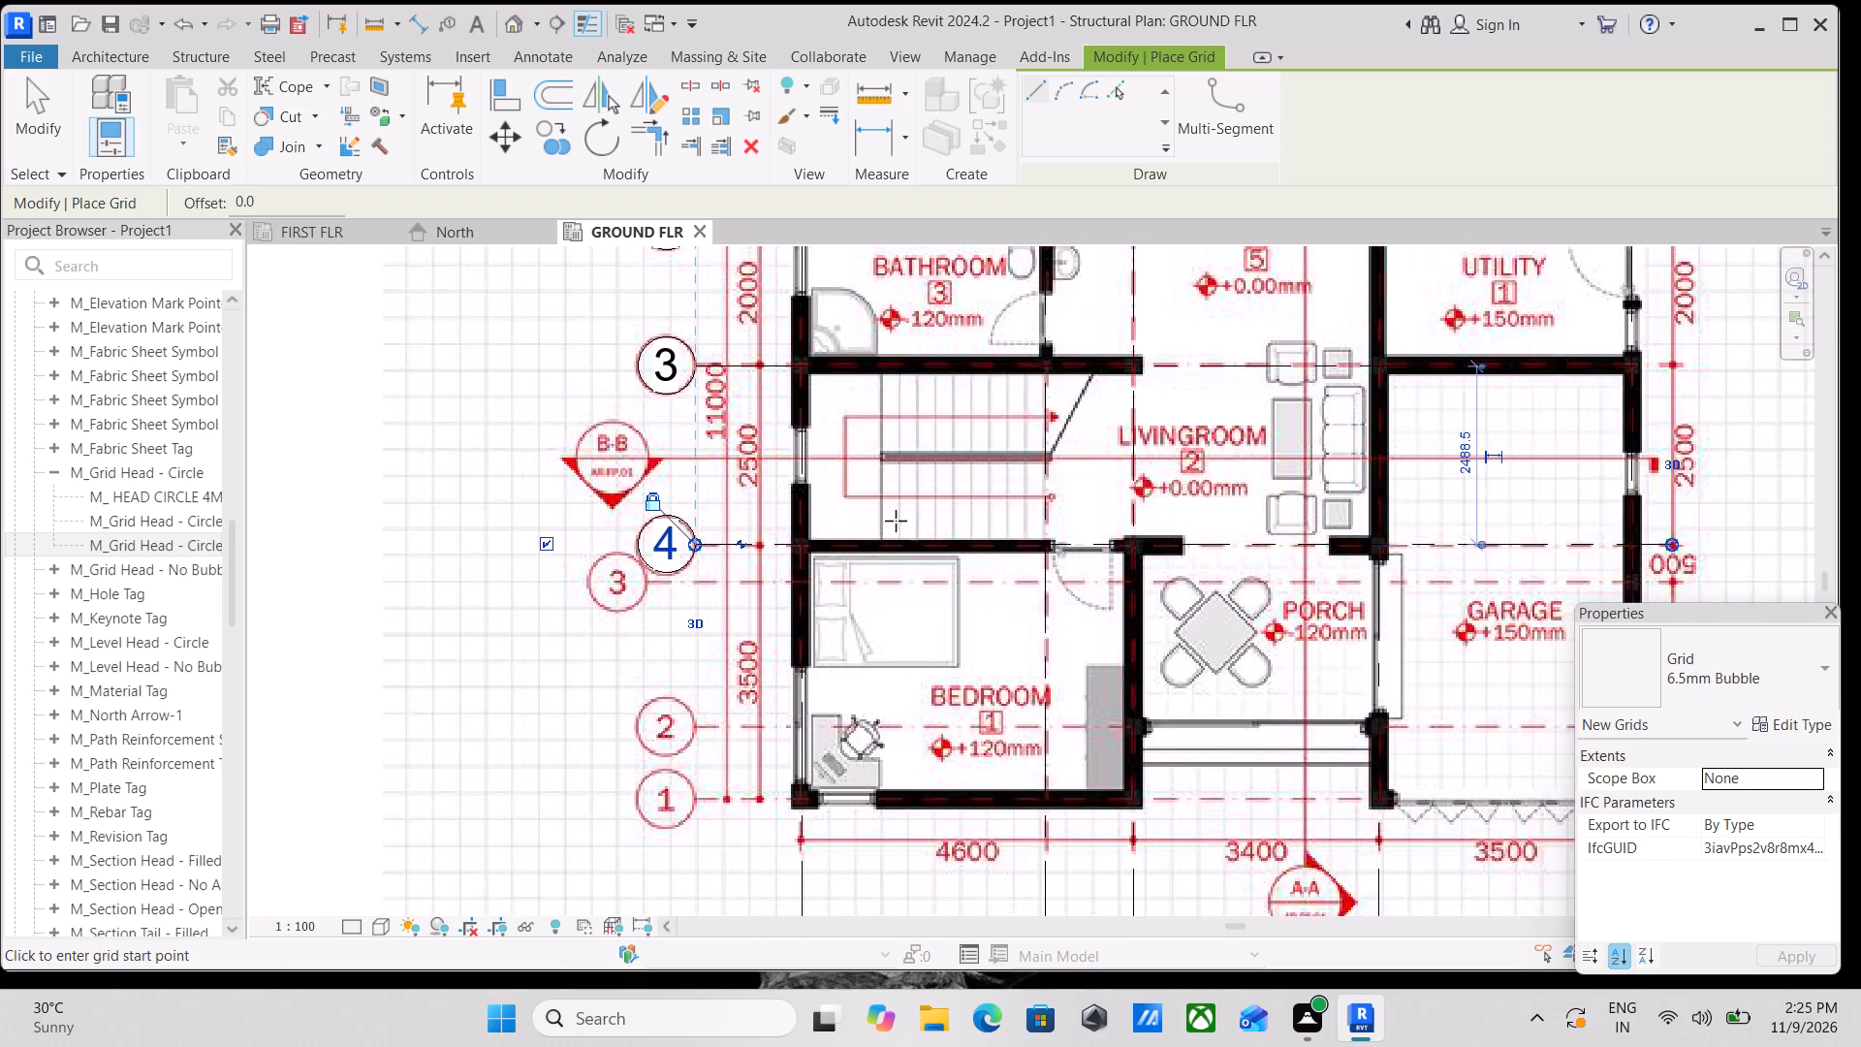
scroll(1105, 595, down, 2)
middle_drag(1105, 595, 1076, 566)
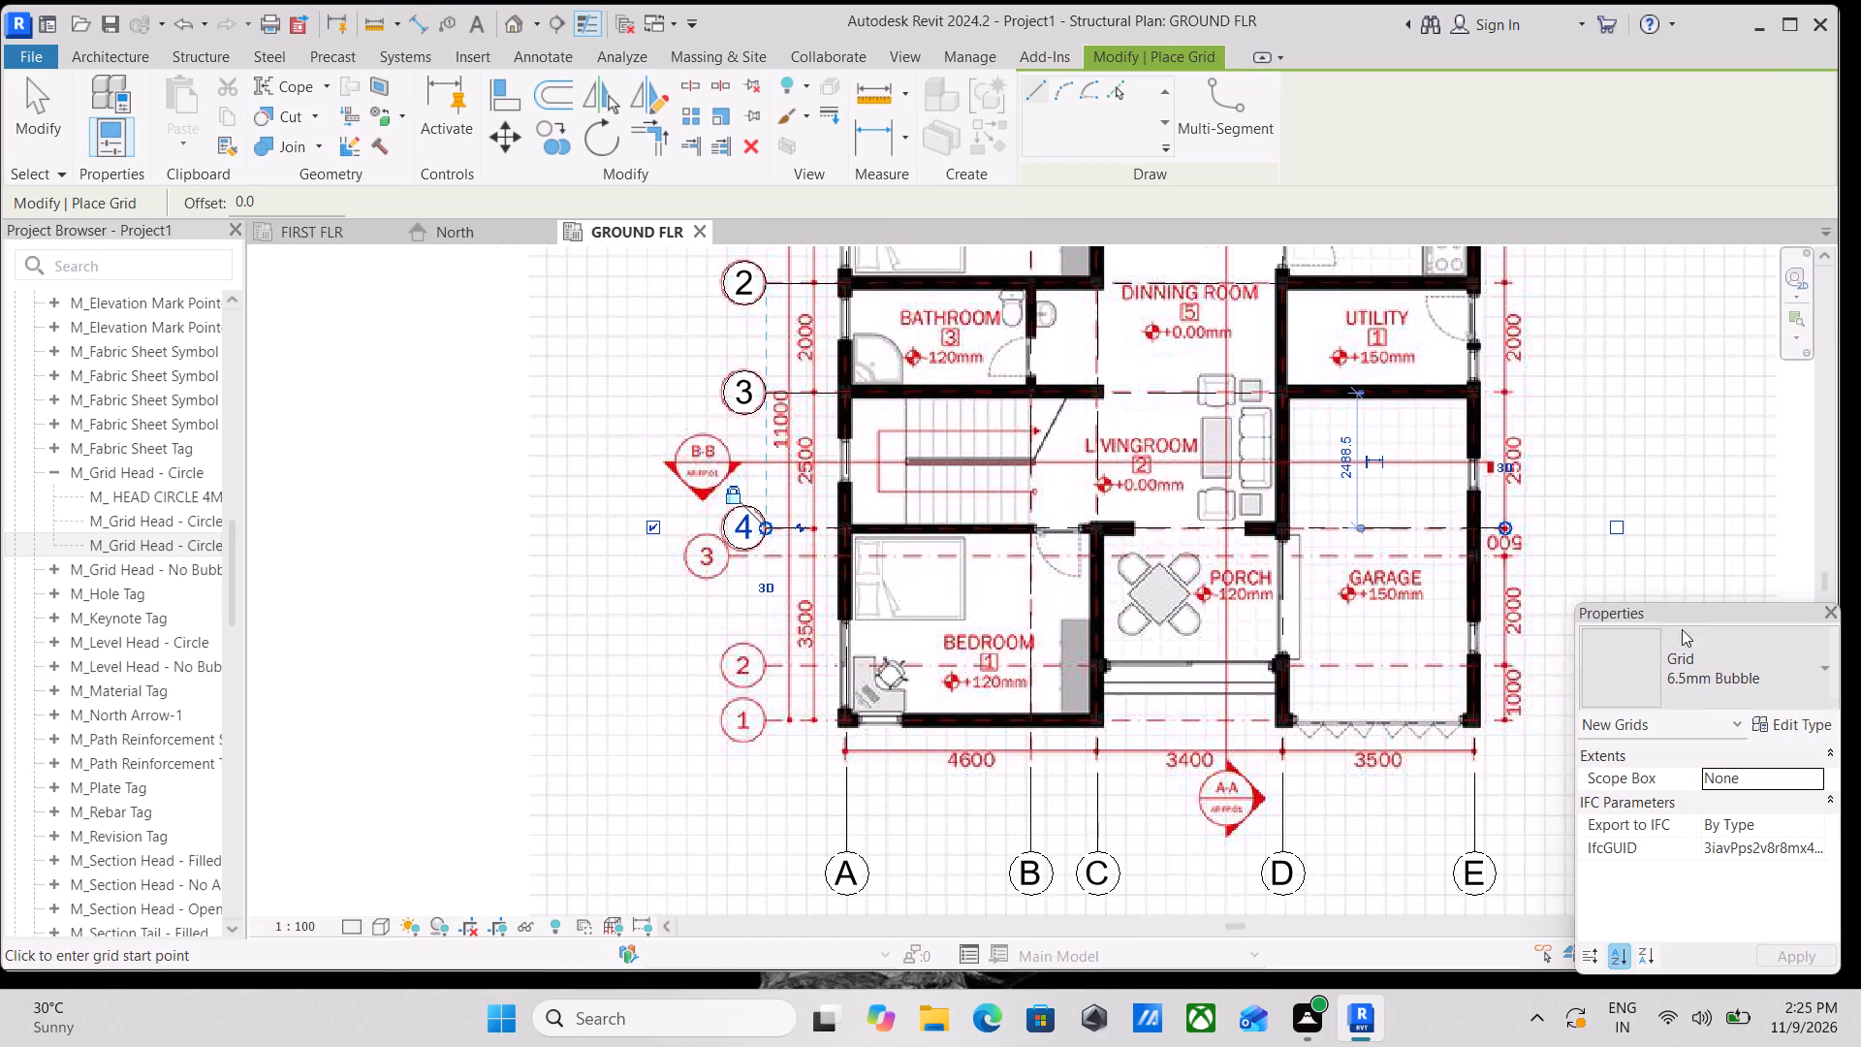
scroll(1555, 546, up, 11)
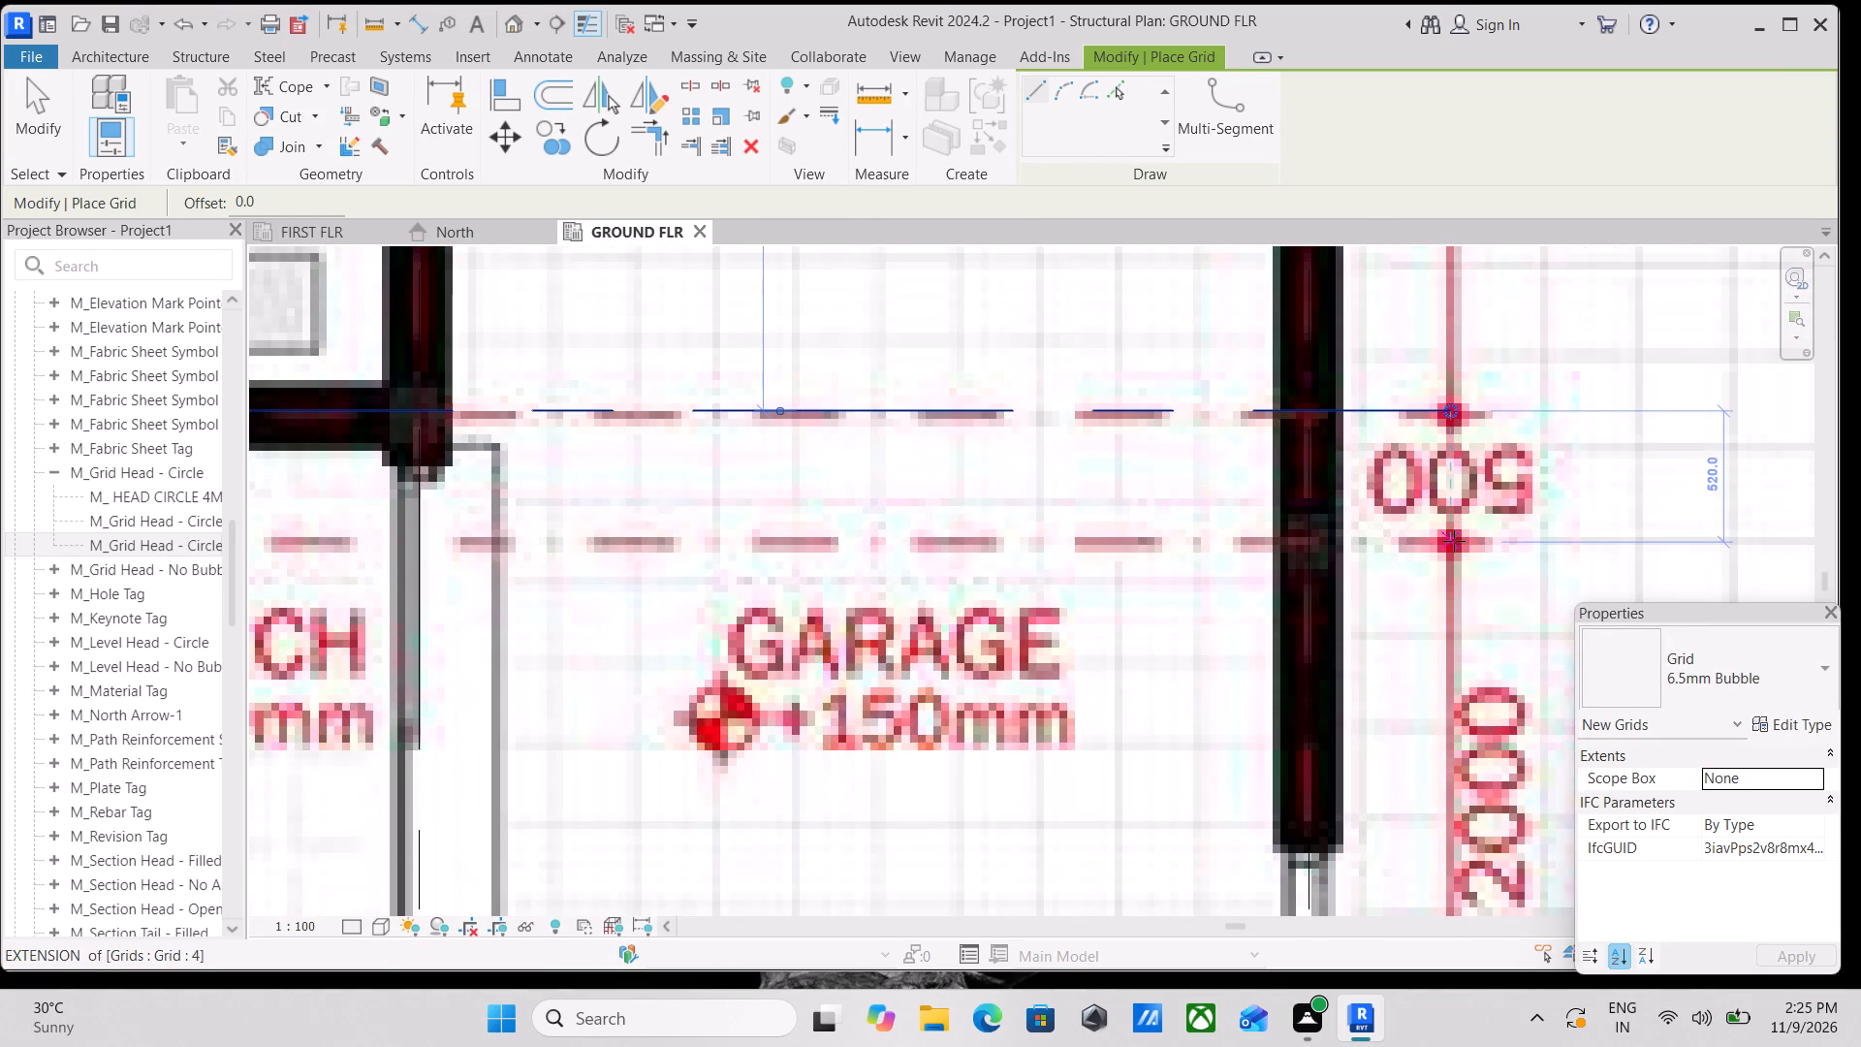
click(1454, 541)
scroll(905, 524, down, 3)
middle_drag(905, 524, 1217, 518)
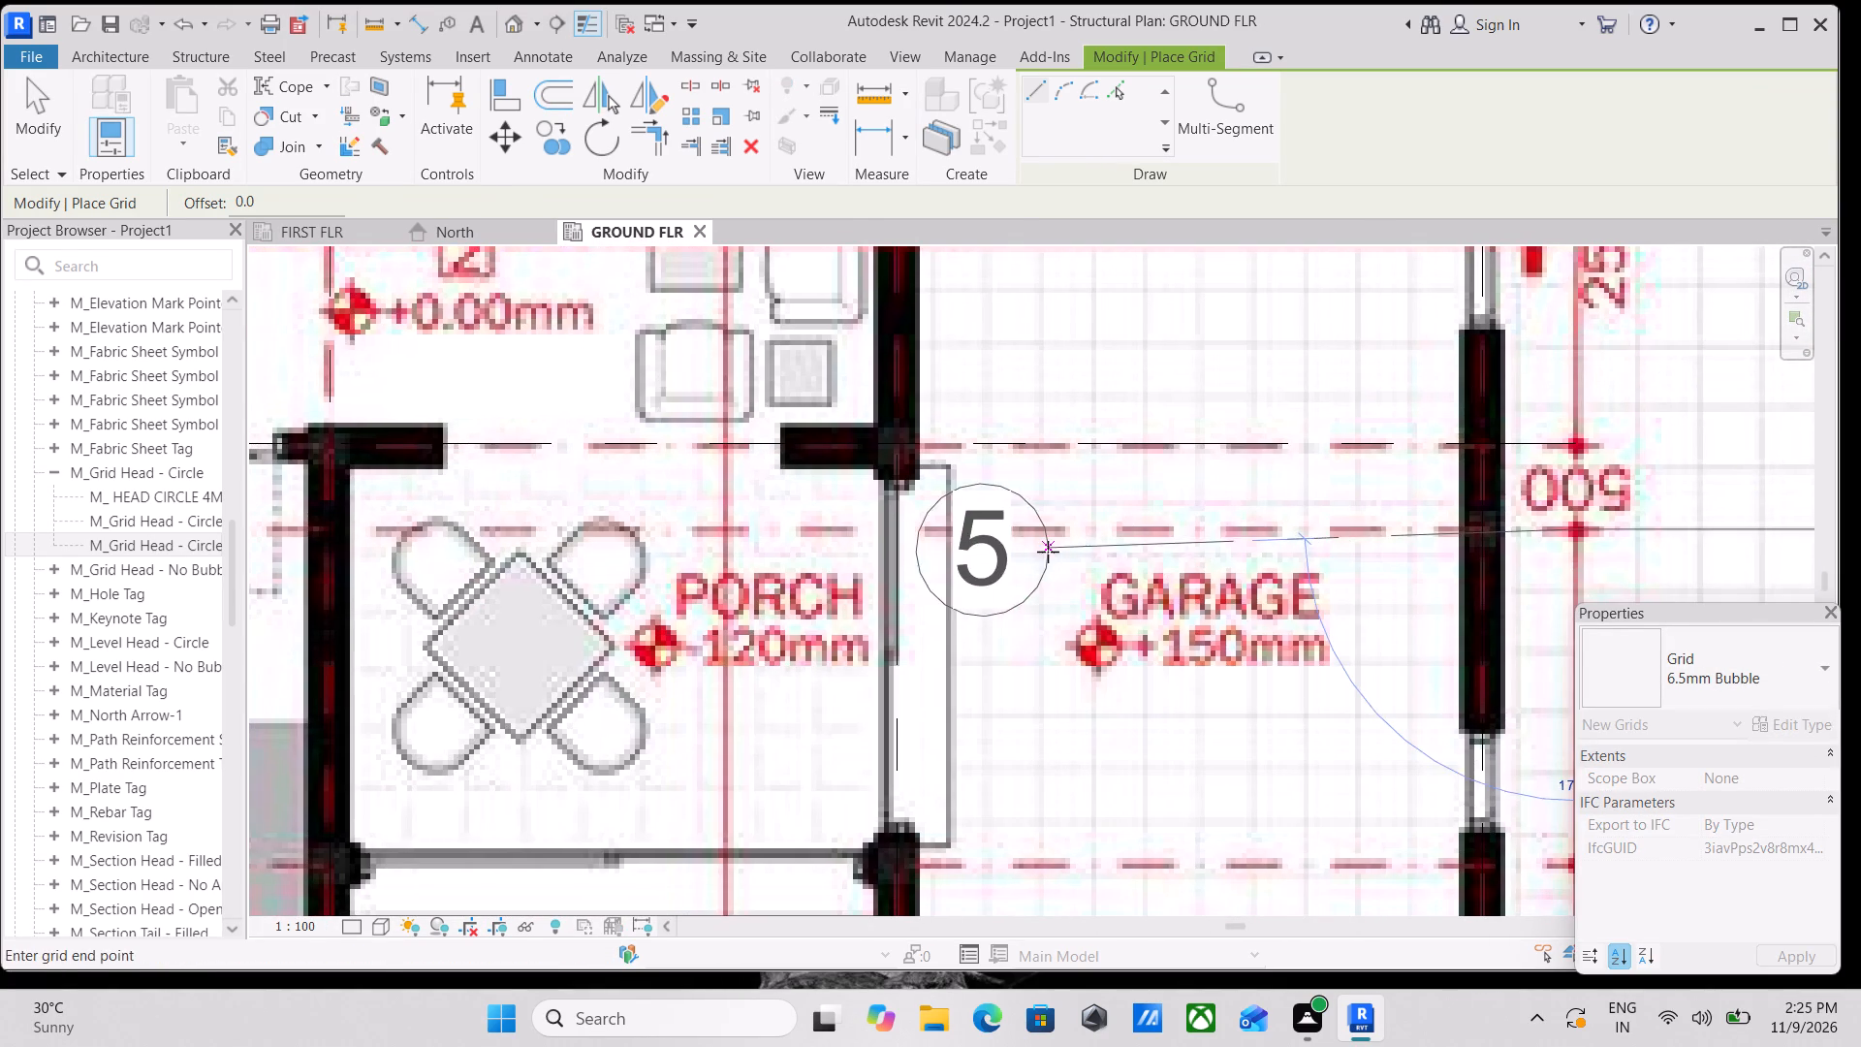
scroll(998, 542, down, 3)
middle_drag(998, 542, 1387, 552)
scroll(923, 555, down, 2)
middle_drag(923, 555, 1345, 582)
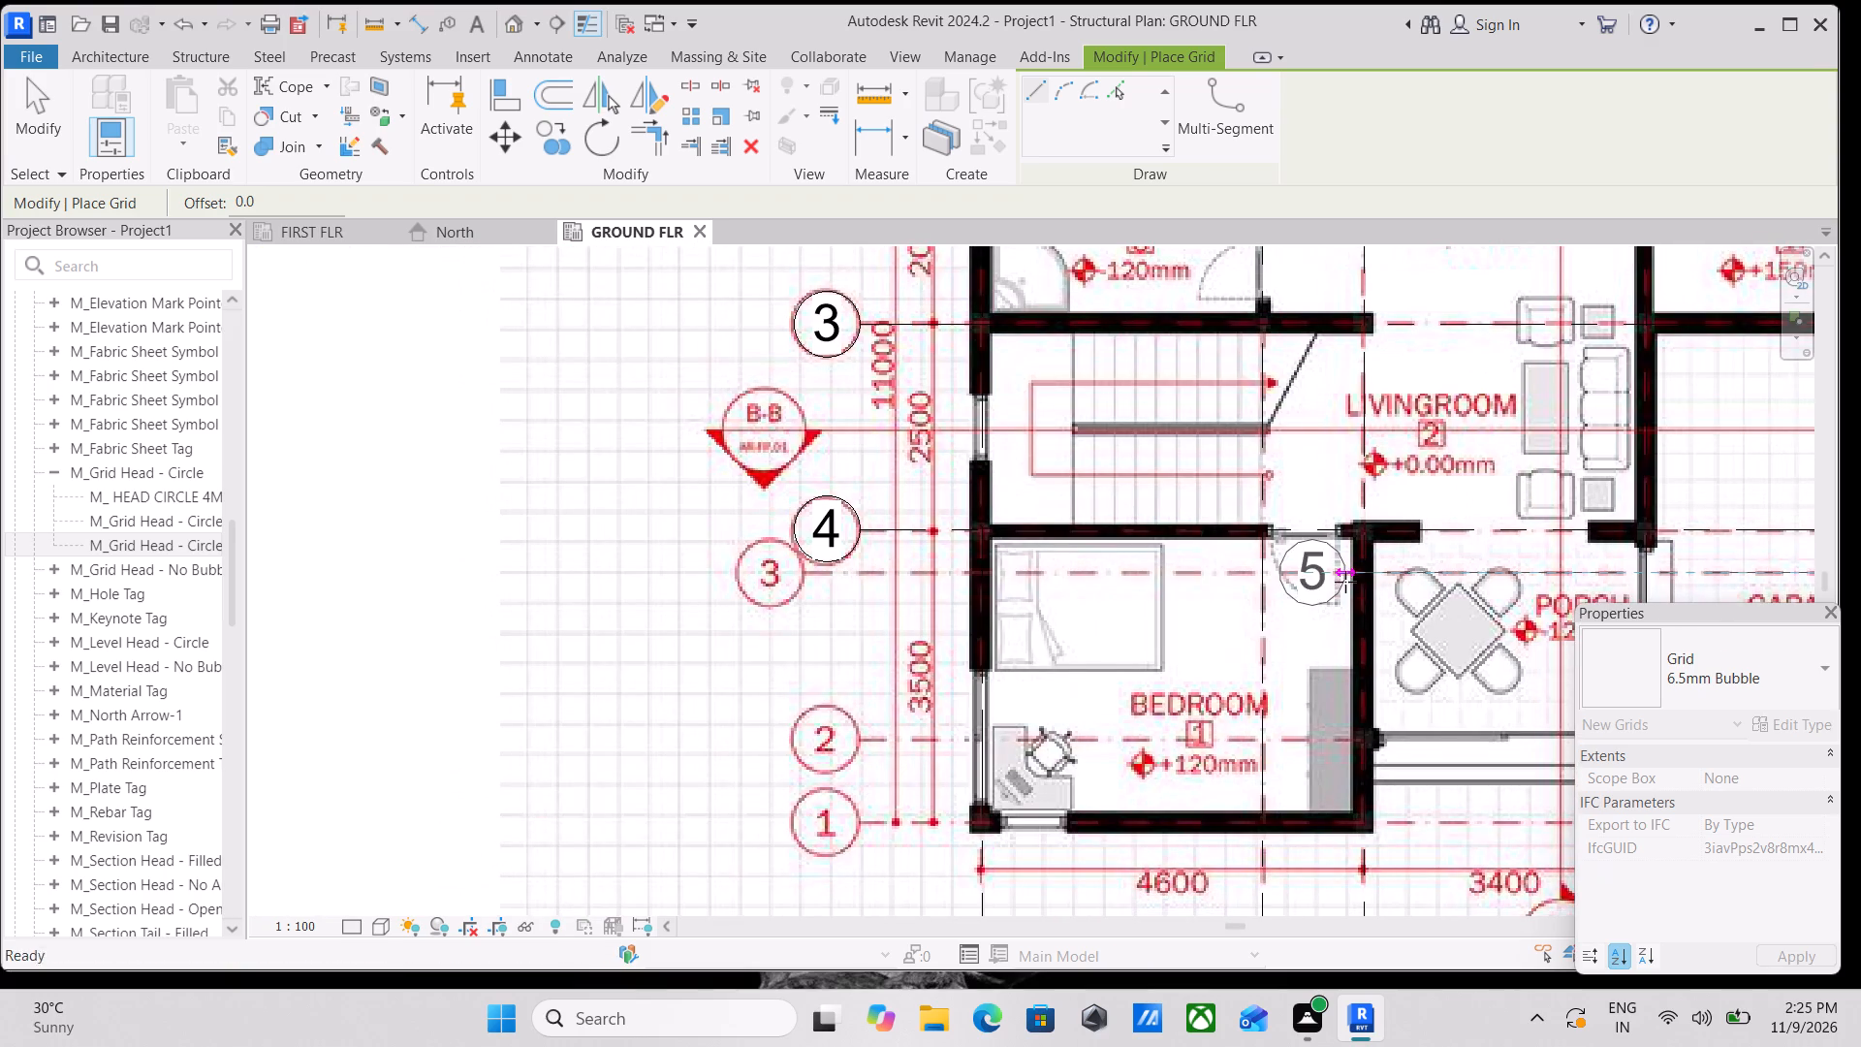
scroll(802, 582, up, 2)
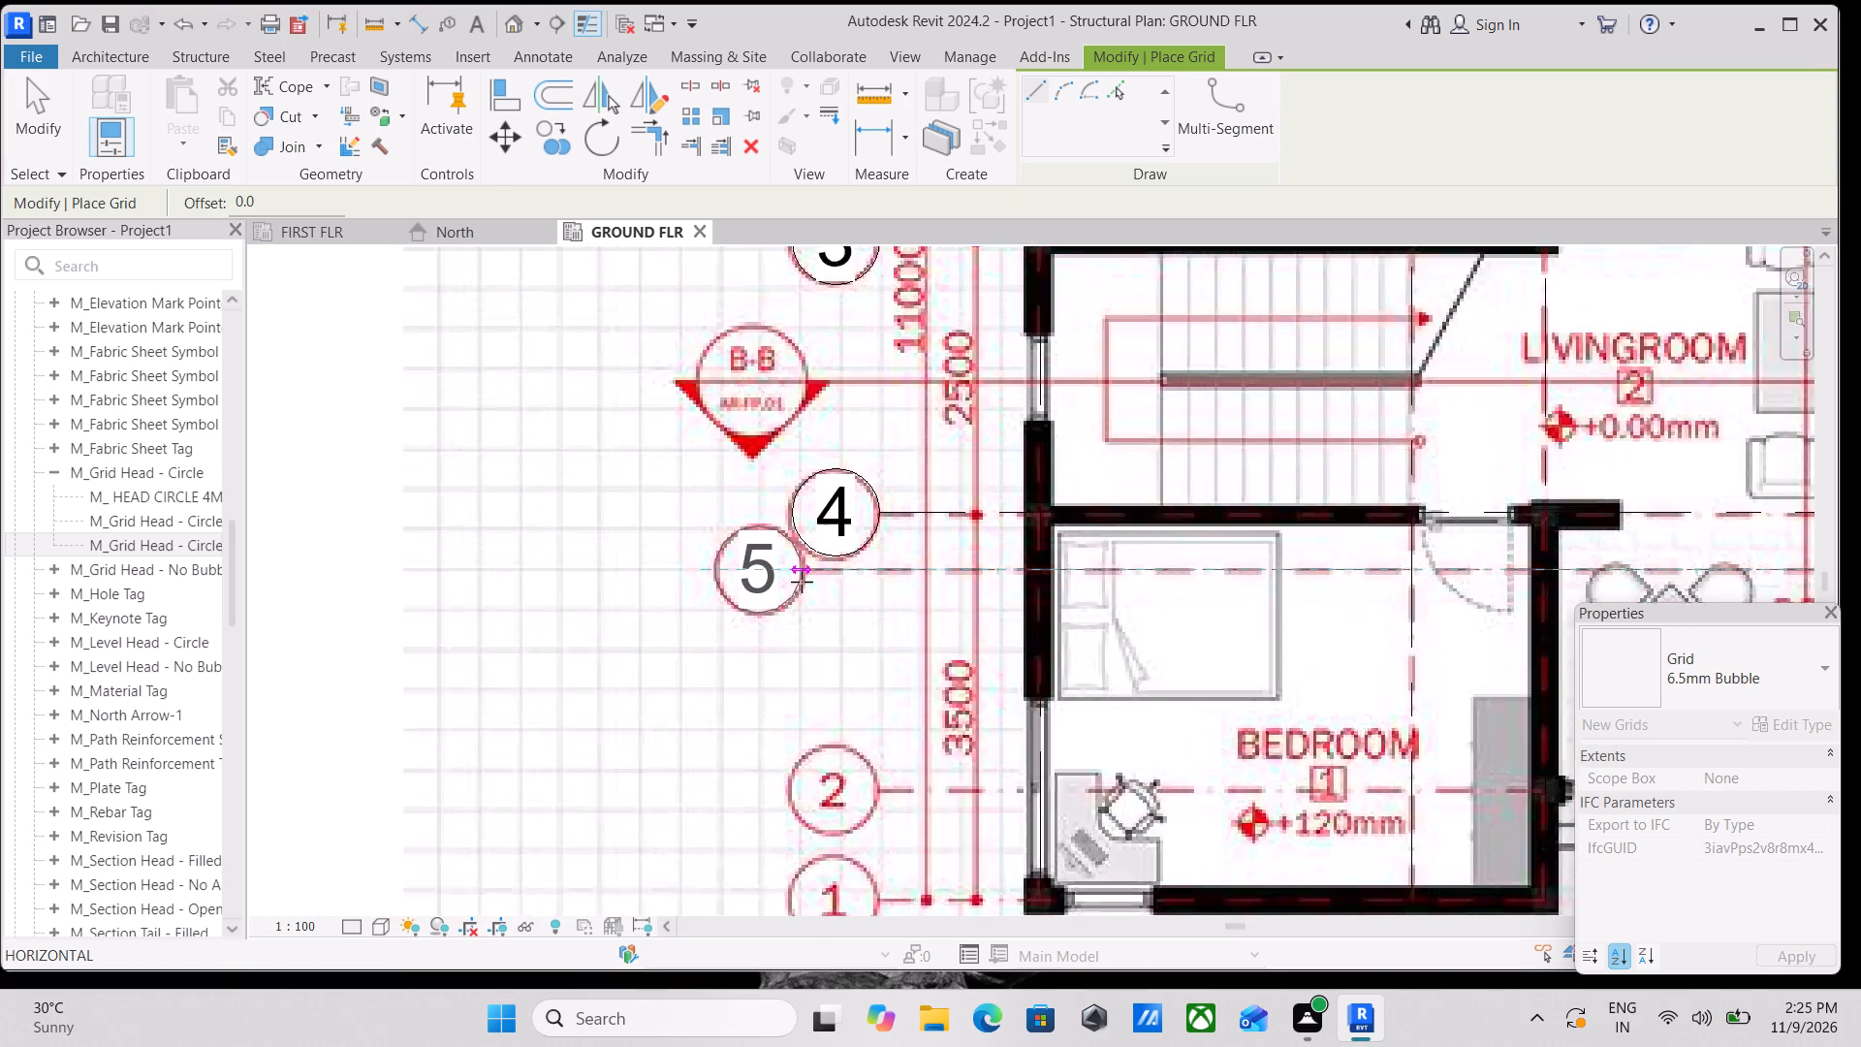
scroll(802, 582, up, 2)
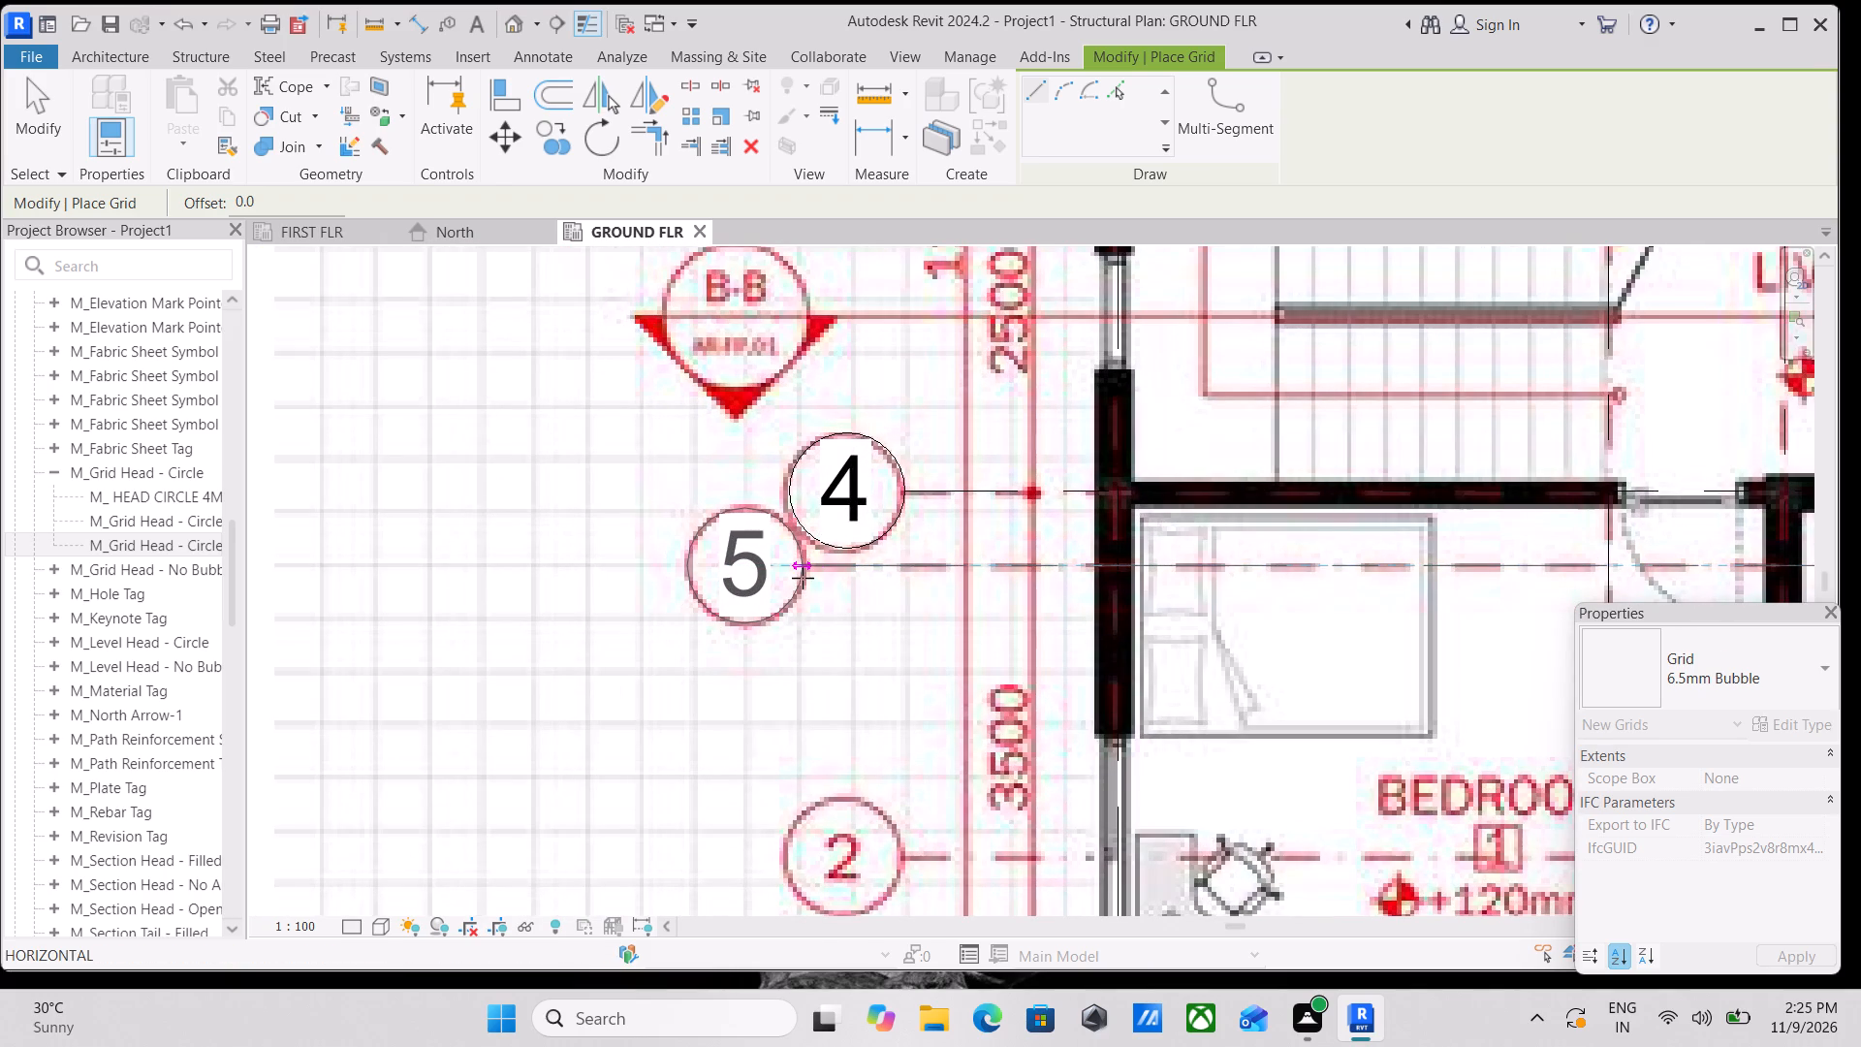
click(803, 578)
Draw a horizontal grid along the plan's axis 2, from the tick between the 2000 and 1000 dimensions to the axis 2 bubble.
scroll(905, 525, down, 7)
middle_drag(1034, 585, 801, 554)
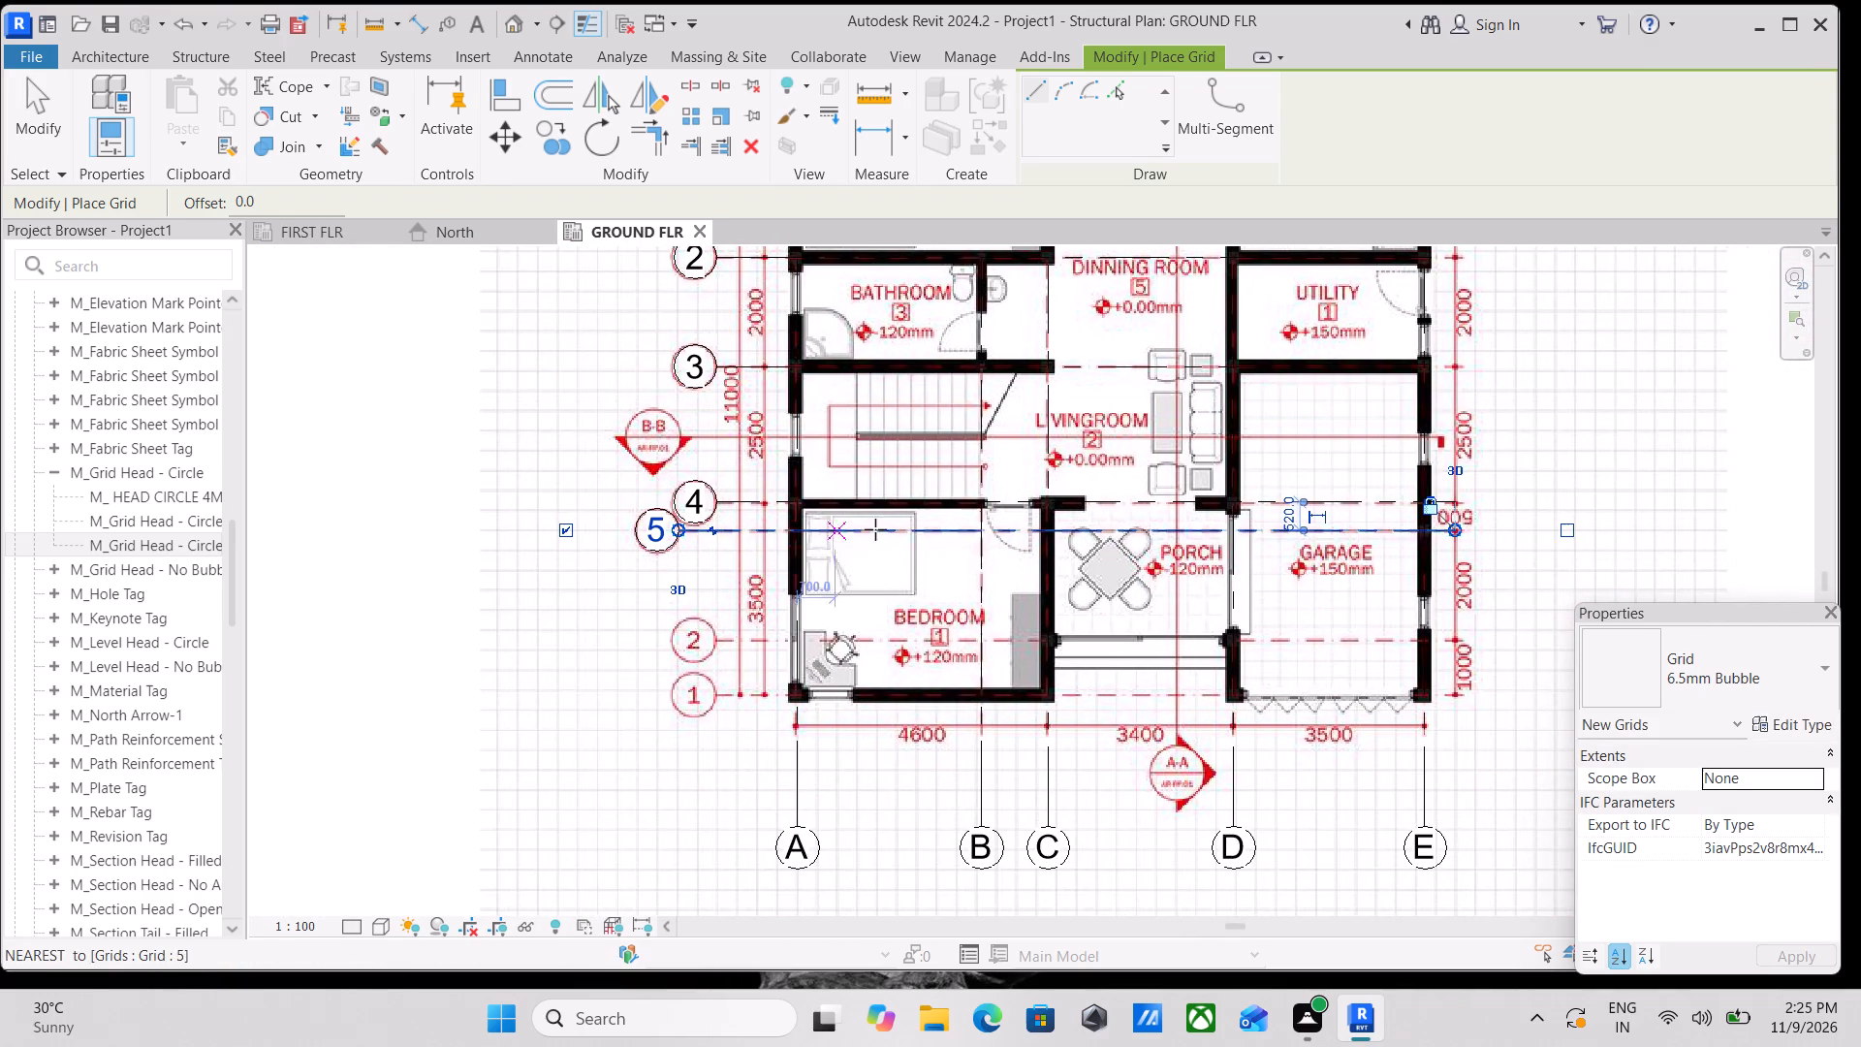
scroll(1337, 607, down, 2)
middle_drag(1255, 607, 1290, 740)
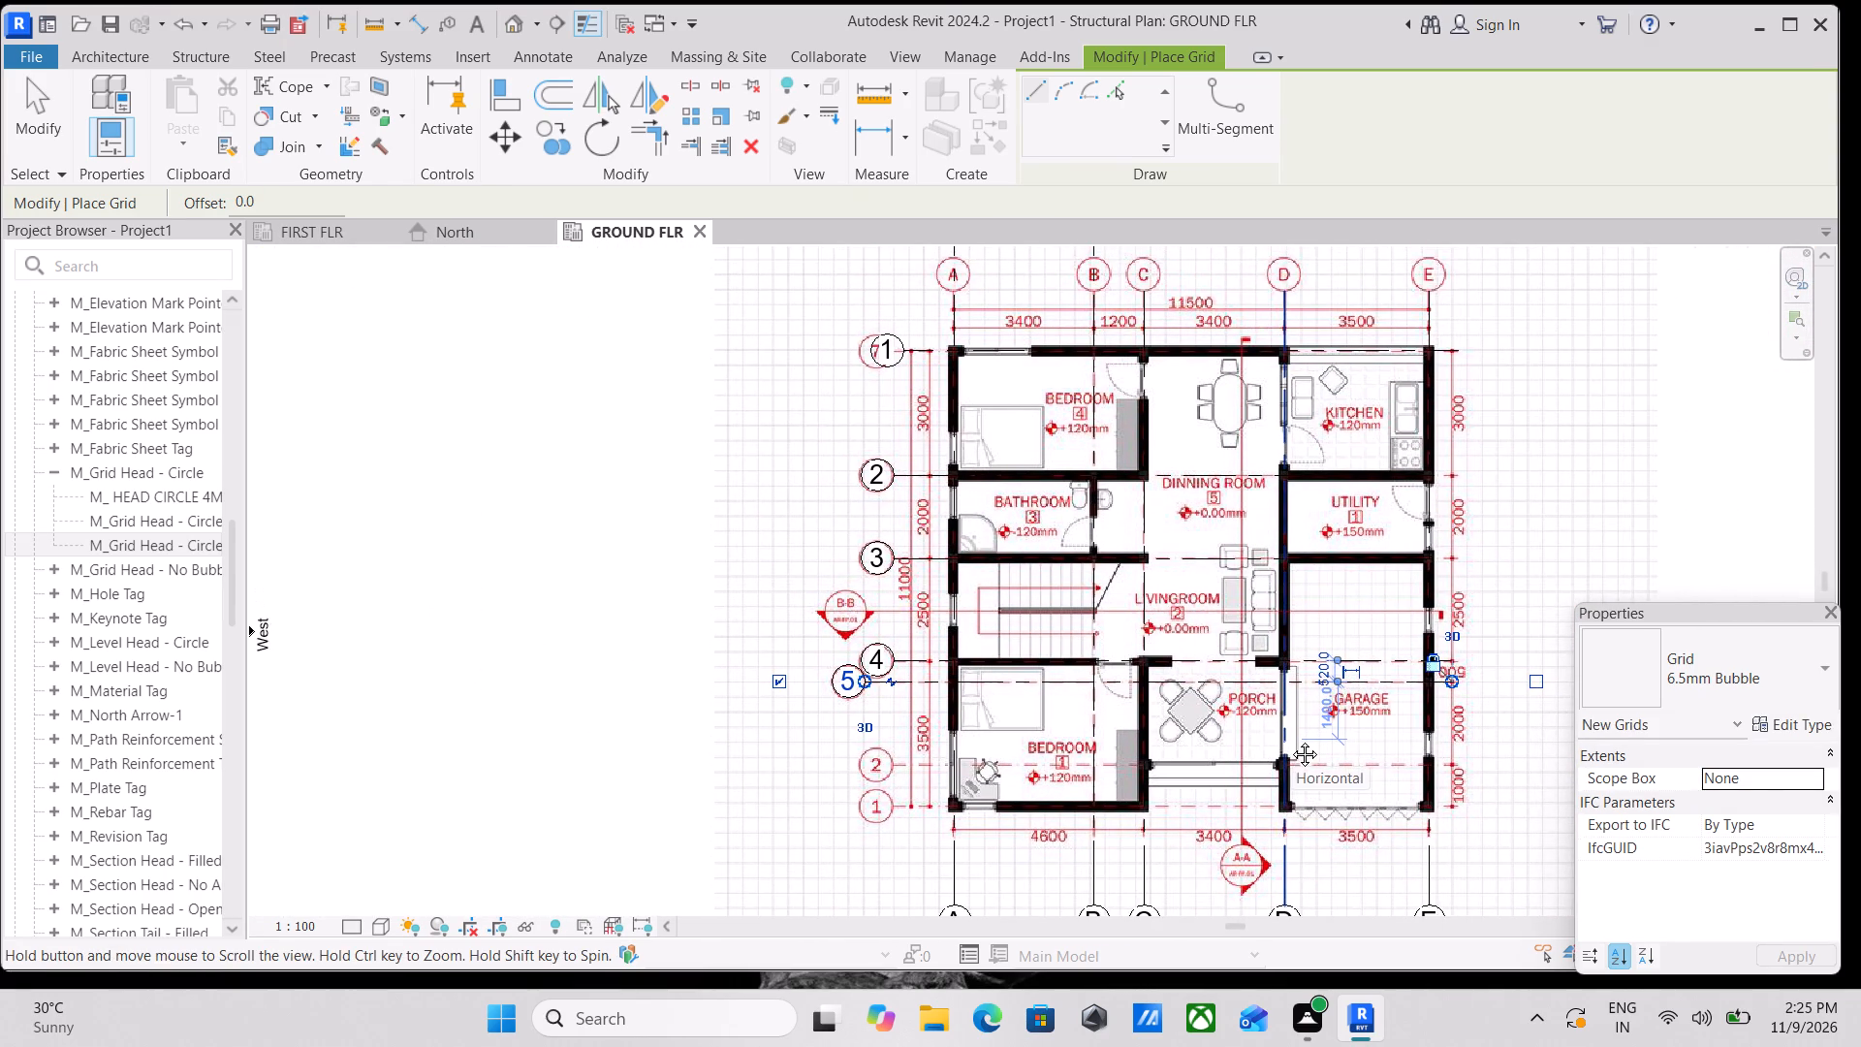
middle_drag(1290, 740, 1318, 569)
scroll(1457, 573, up, 3)
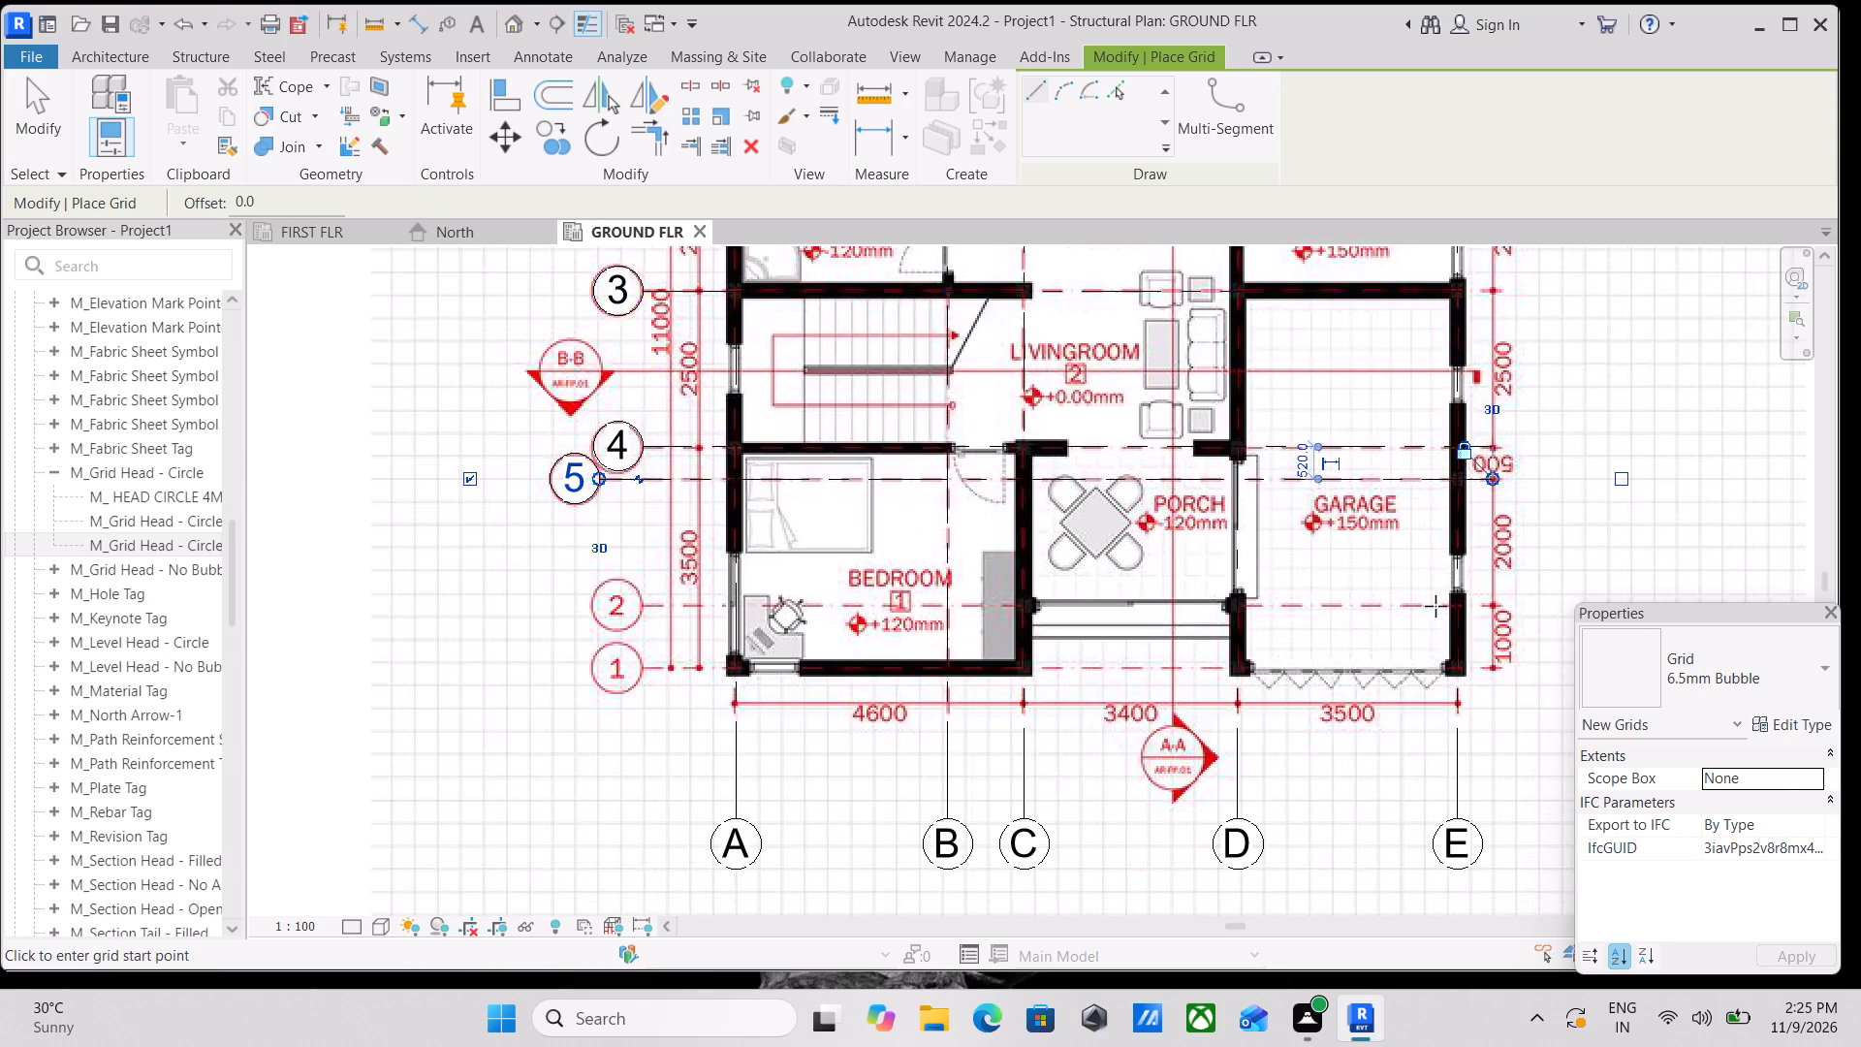
scroll(1435, 620, up, 4)
scroll(1521, 587, up, 5)
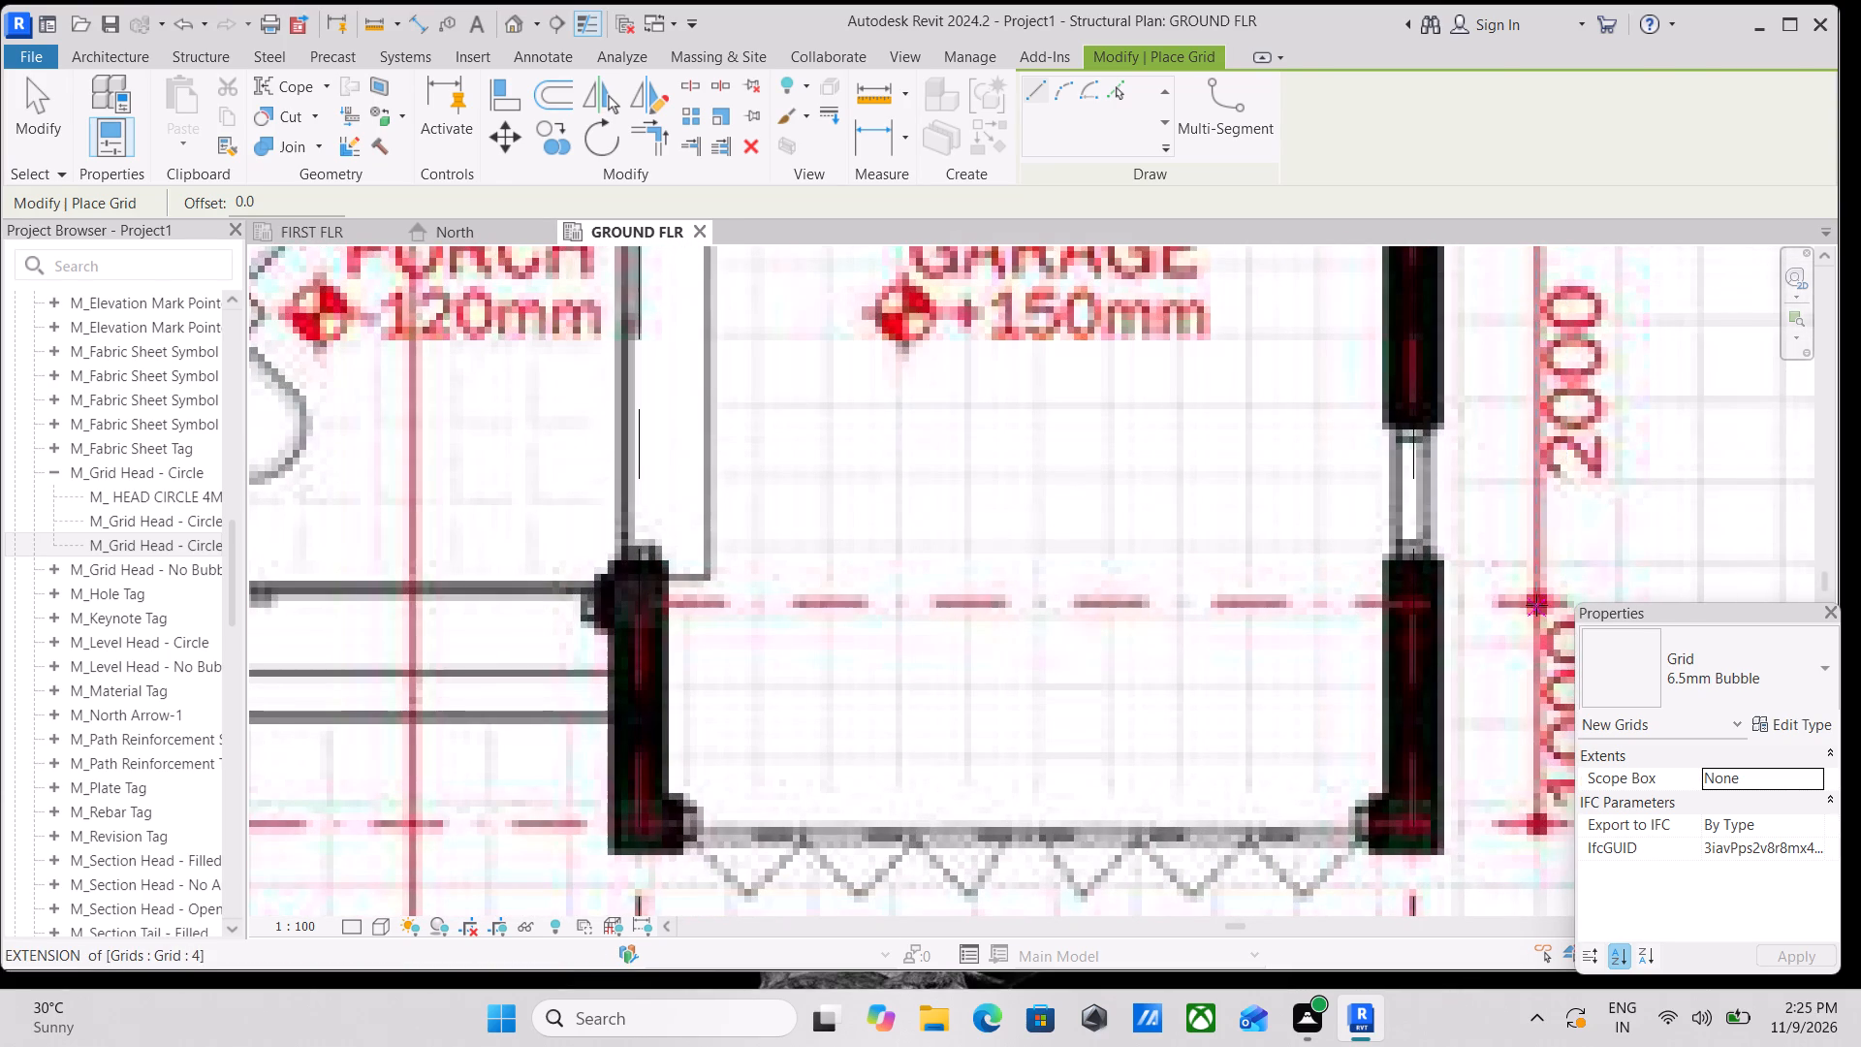
click(1538, 604)
scroll(1152, 602, down, 3)
middle_drag(1152, 602, 1492, 598)
scroll(930, 608, down, 2)
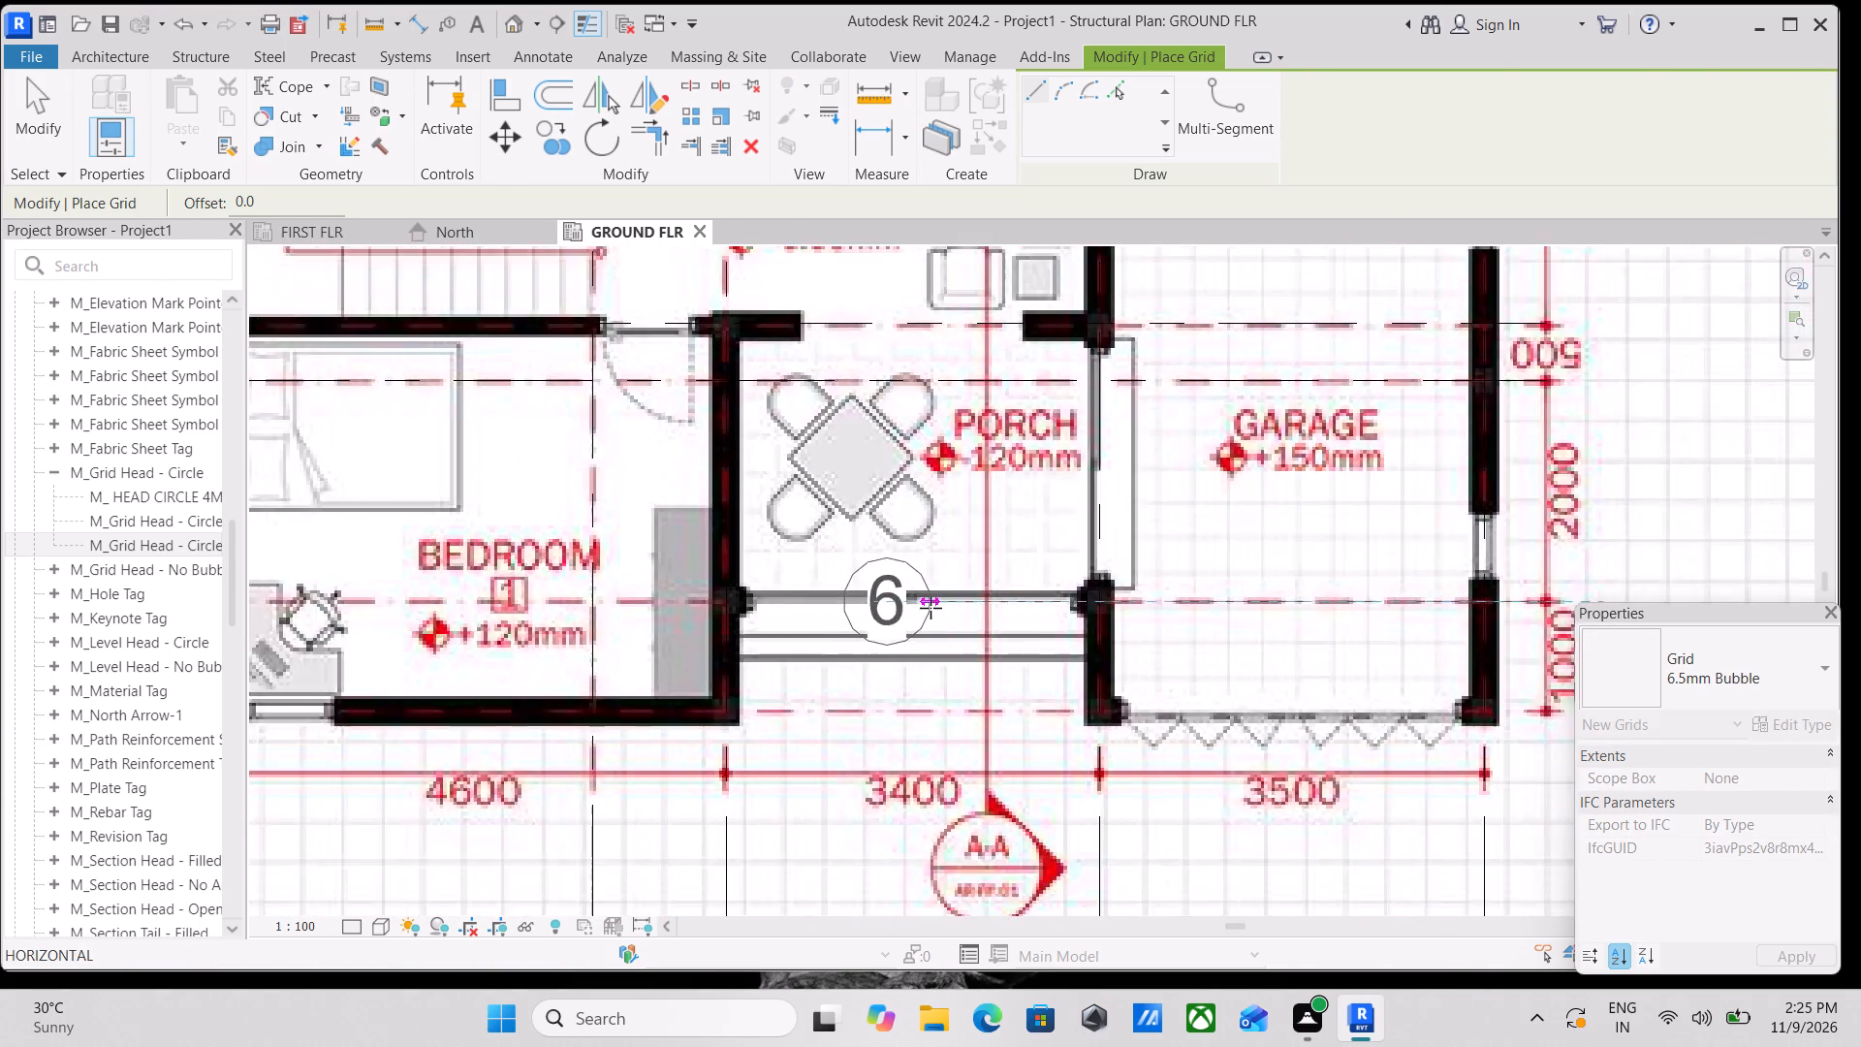
middle_drag(930, 608, 1329, 618)
scroll(859, 630, down, 1)
middle_drag(859, 630, 1266, 603)
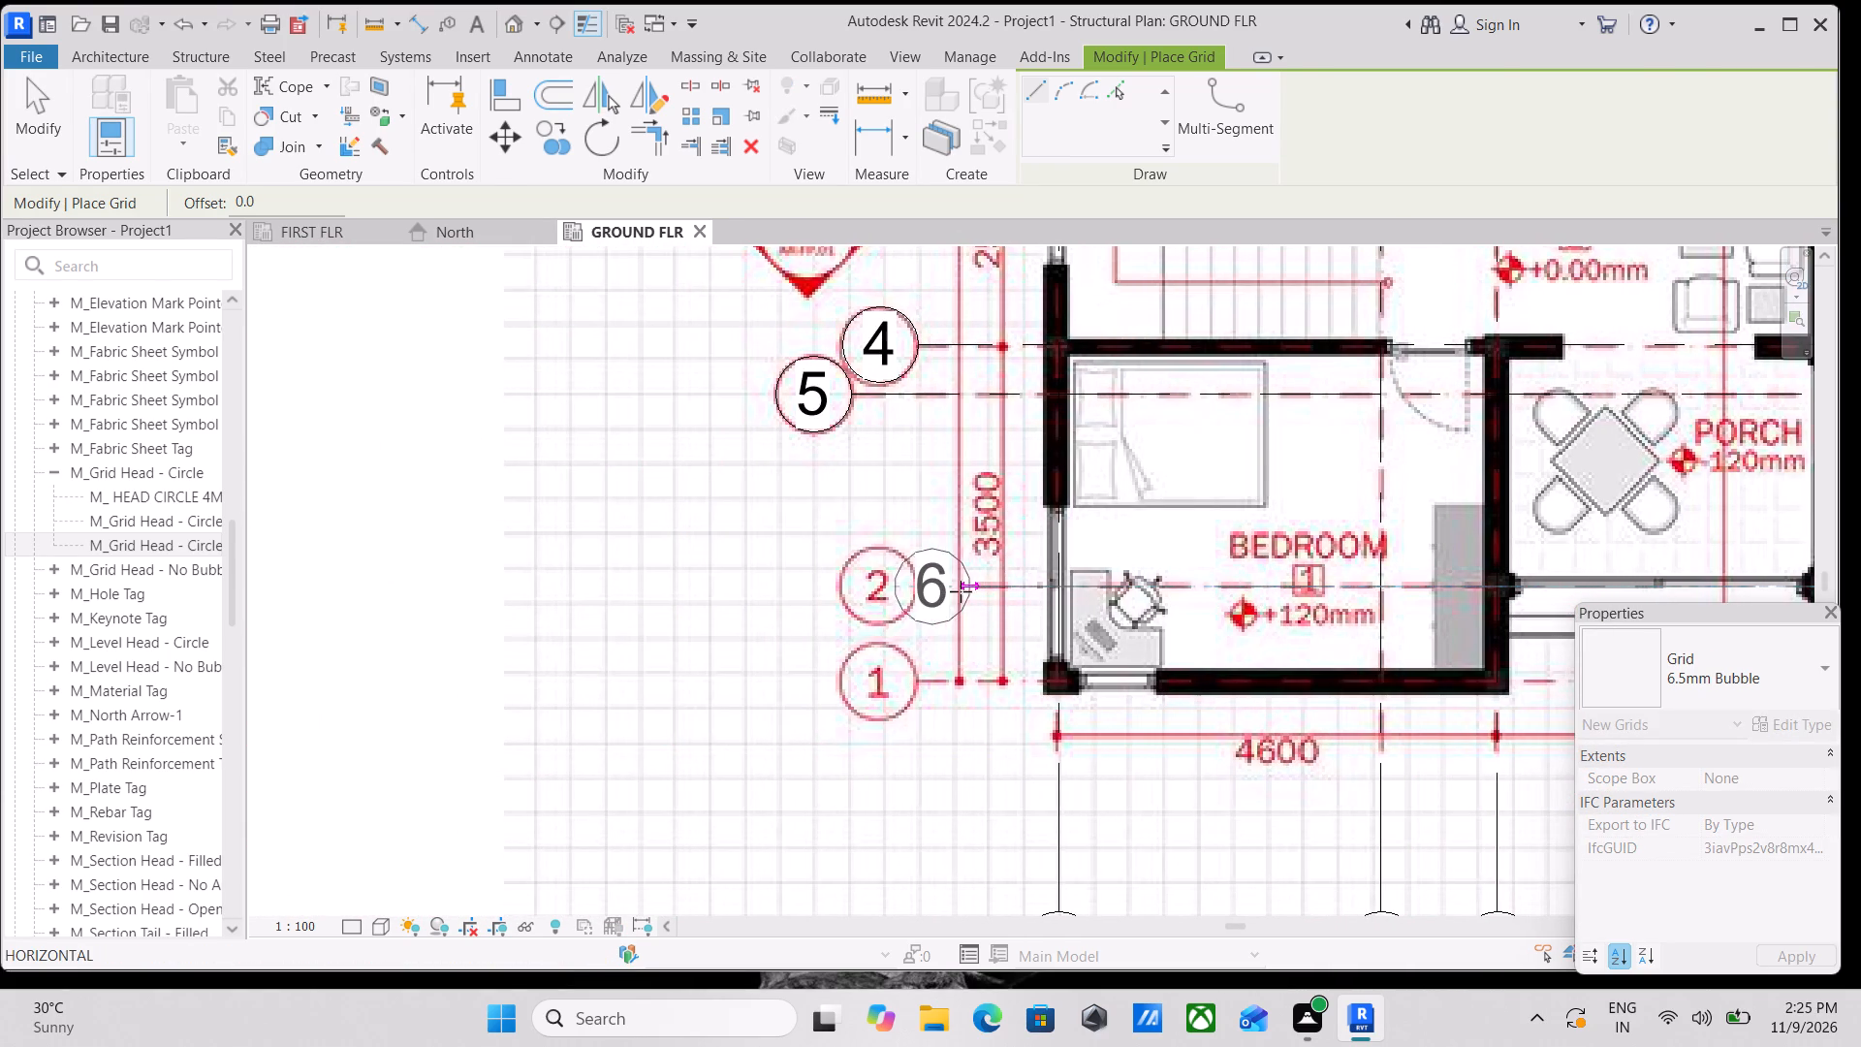
click(907, 593)
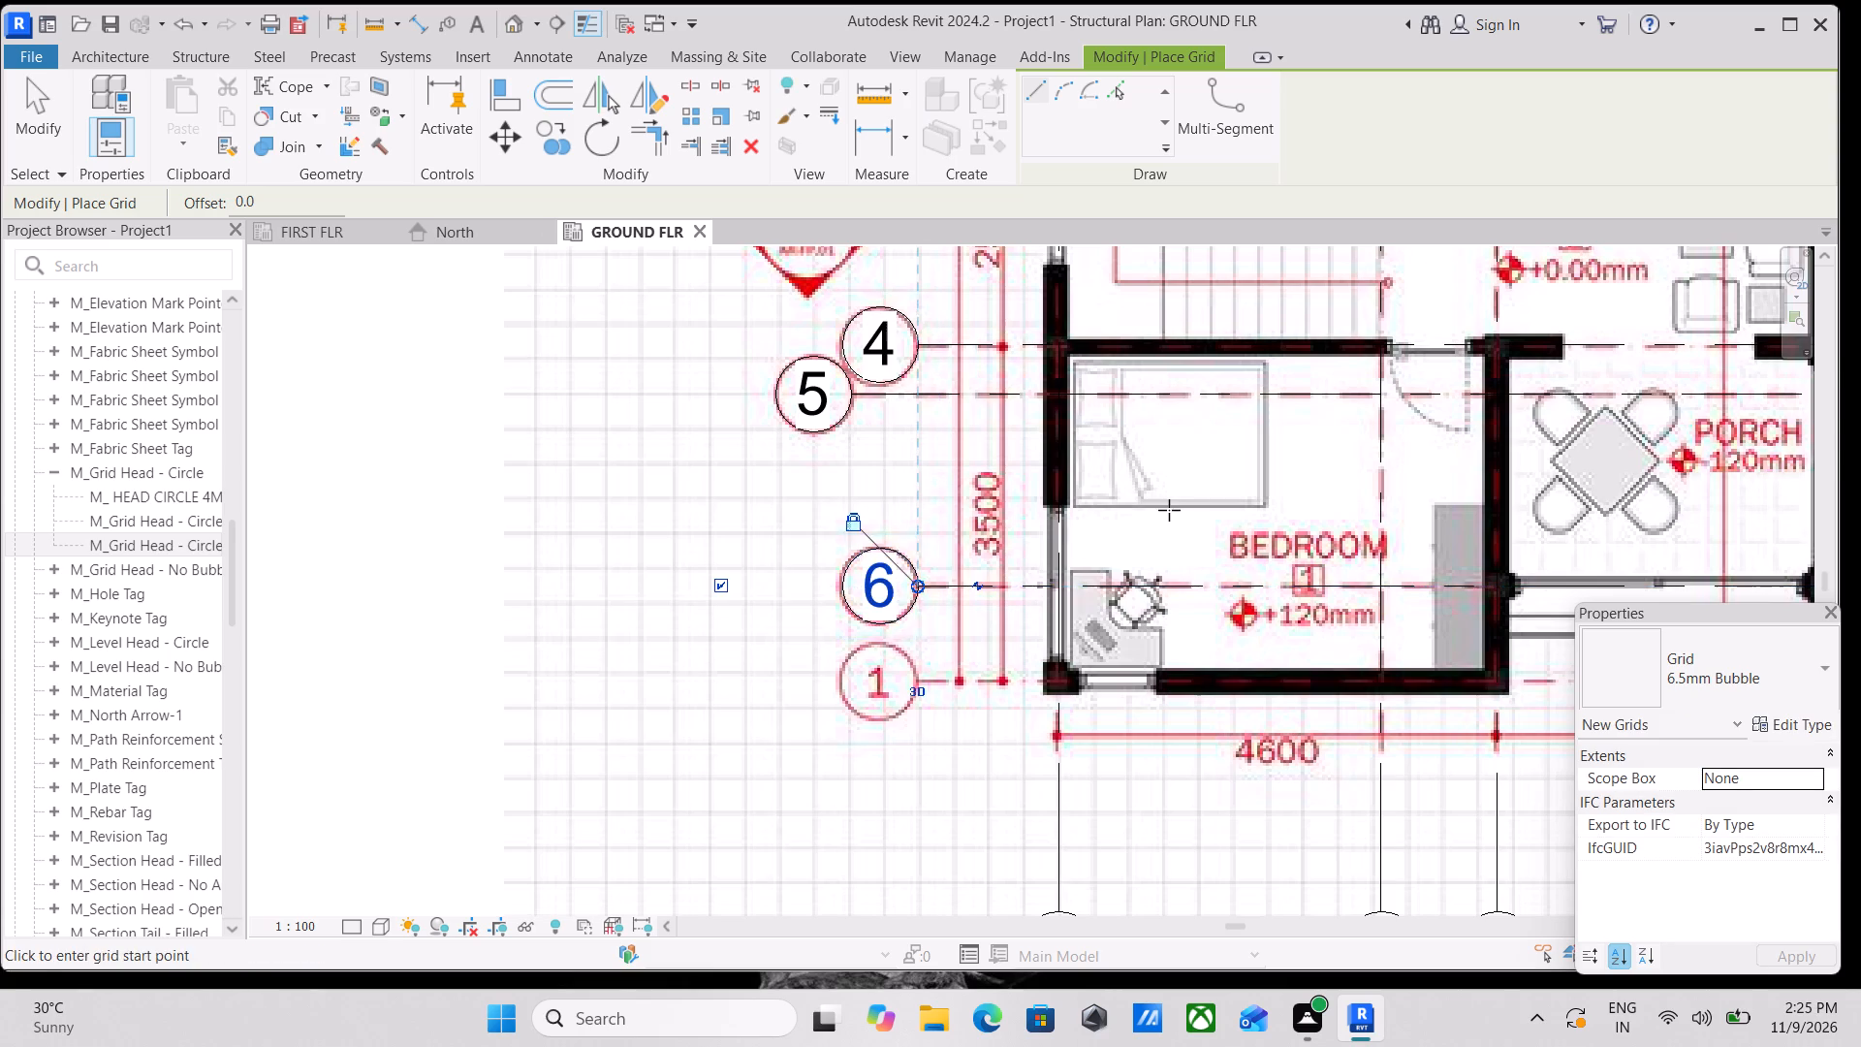
Draw a horizontal grid along the plan's axis 1, from the lower end of the 1000 dimension to the axis 1 bubble, and finish placing grids.
scroll(1169, 510, down, 3)
middle_drag(1169, 510, 897, 503)
scroll(1555, 610, up, 3)
scroll(1214, 648, up, 3)
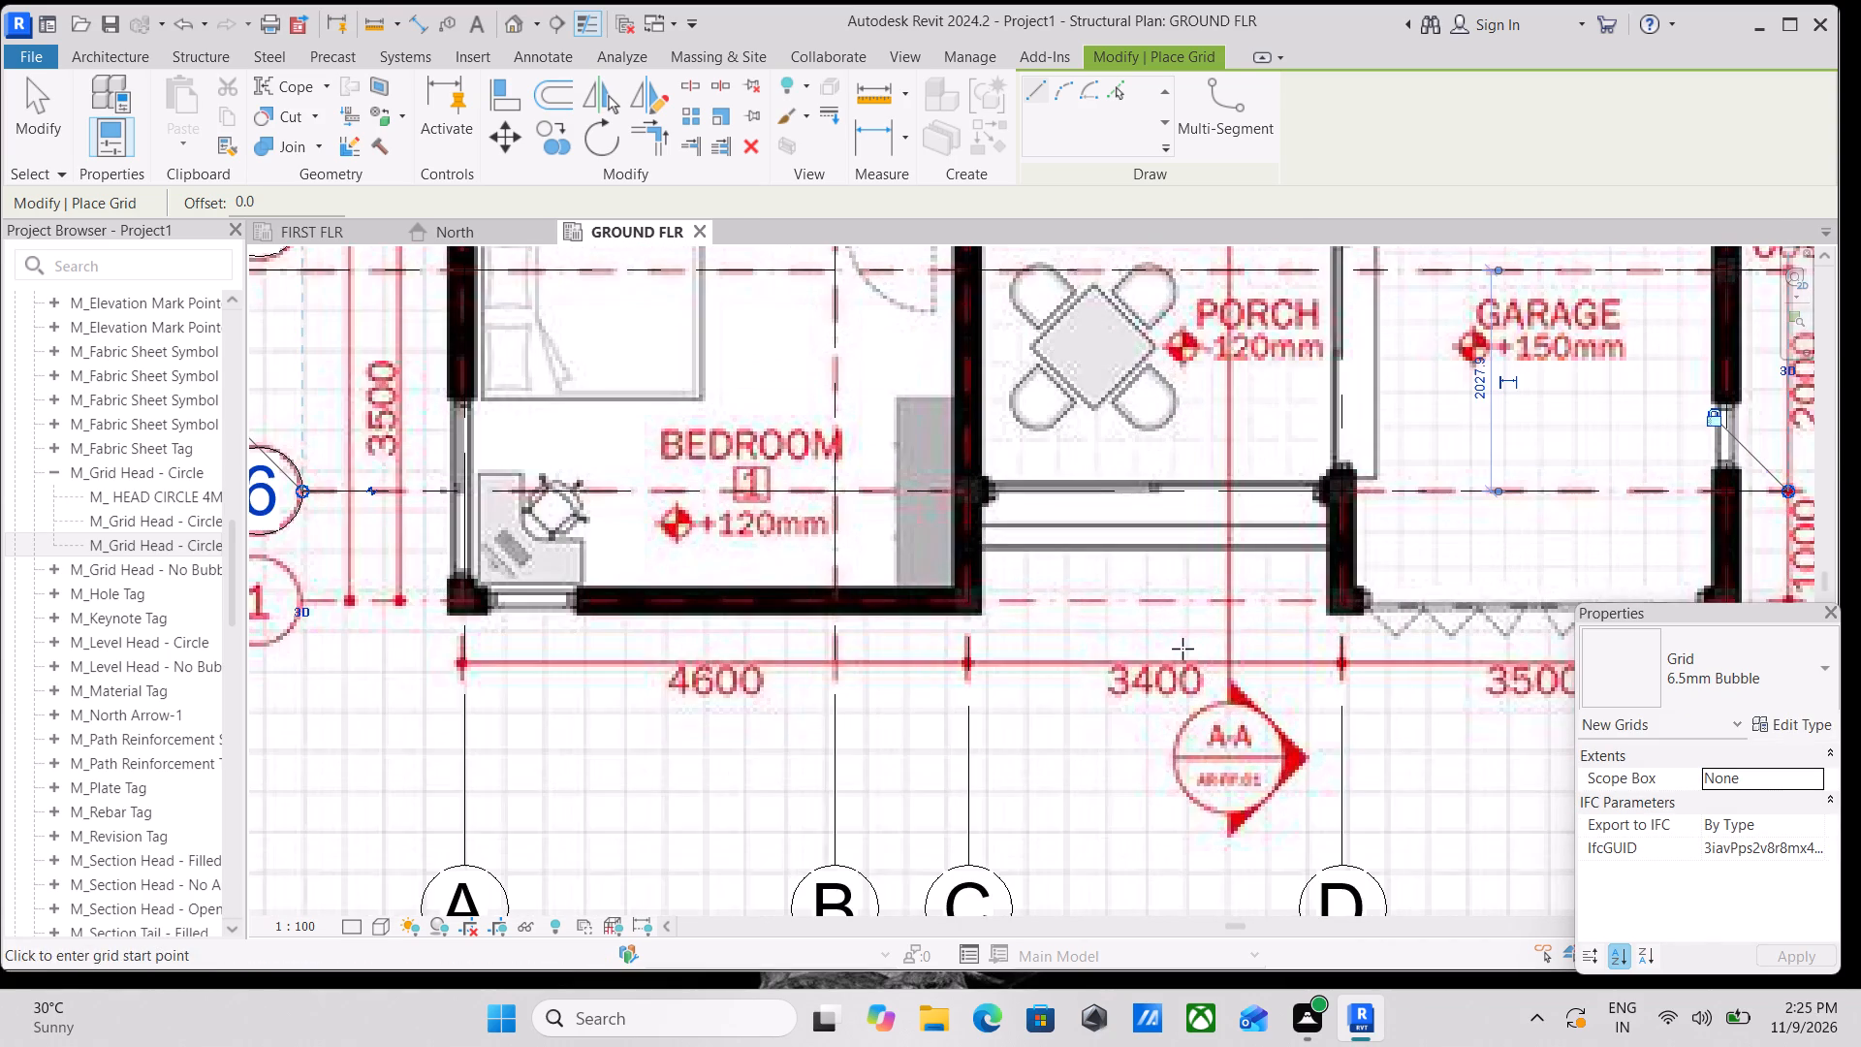
middle_drag(1353, 602, 821, 625)
scroll(1178, 609, up, 4)
scroll(1271, 651, up, 3)
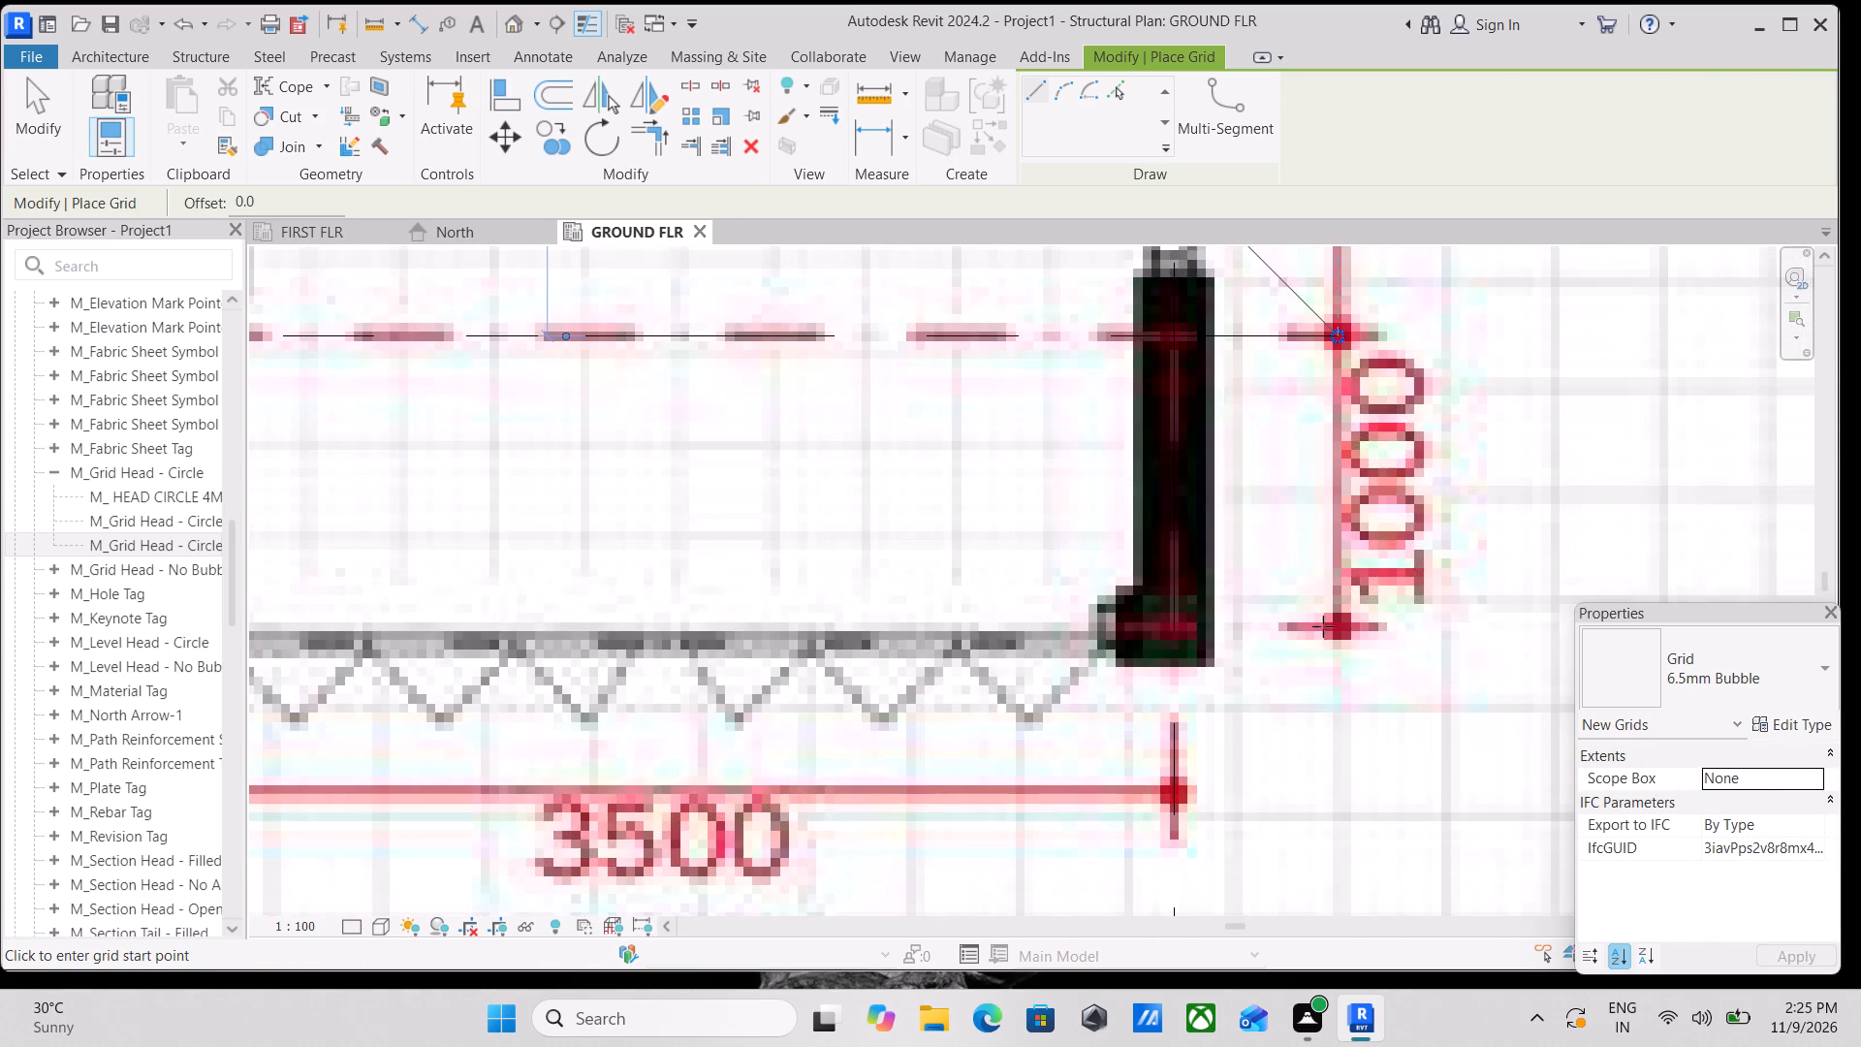
click(1340, 624)
scroll(985, 625, down, 2)
middle_drag(985, 625, 1547, 617)
scroll(1087, 625, down, 1)
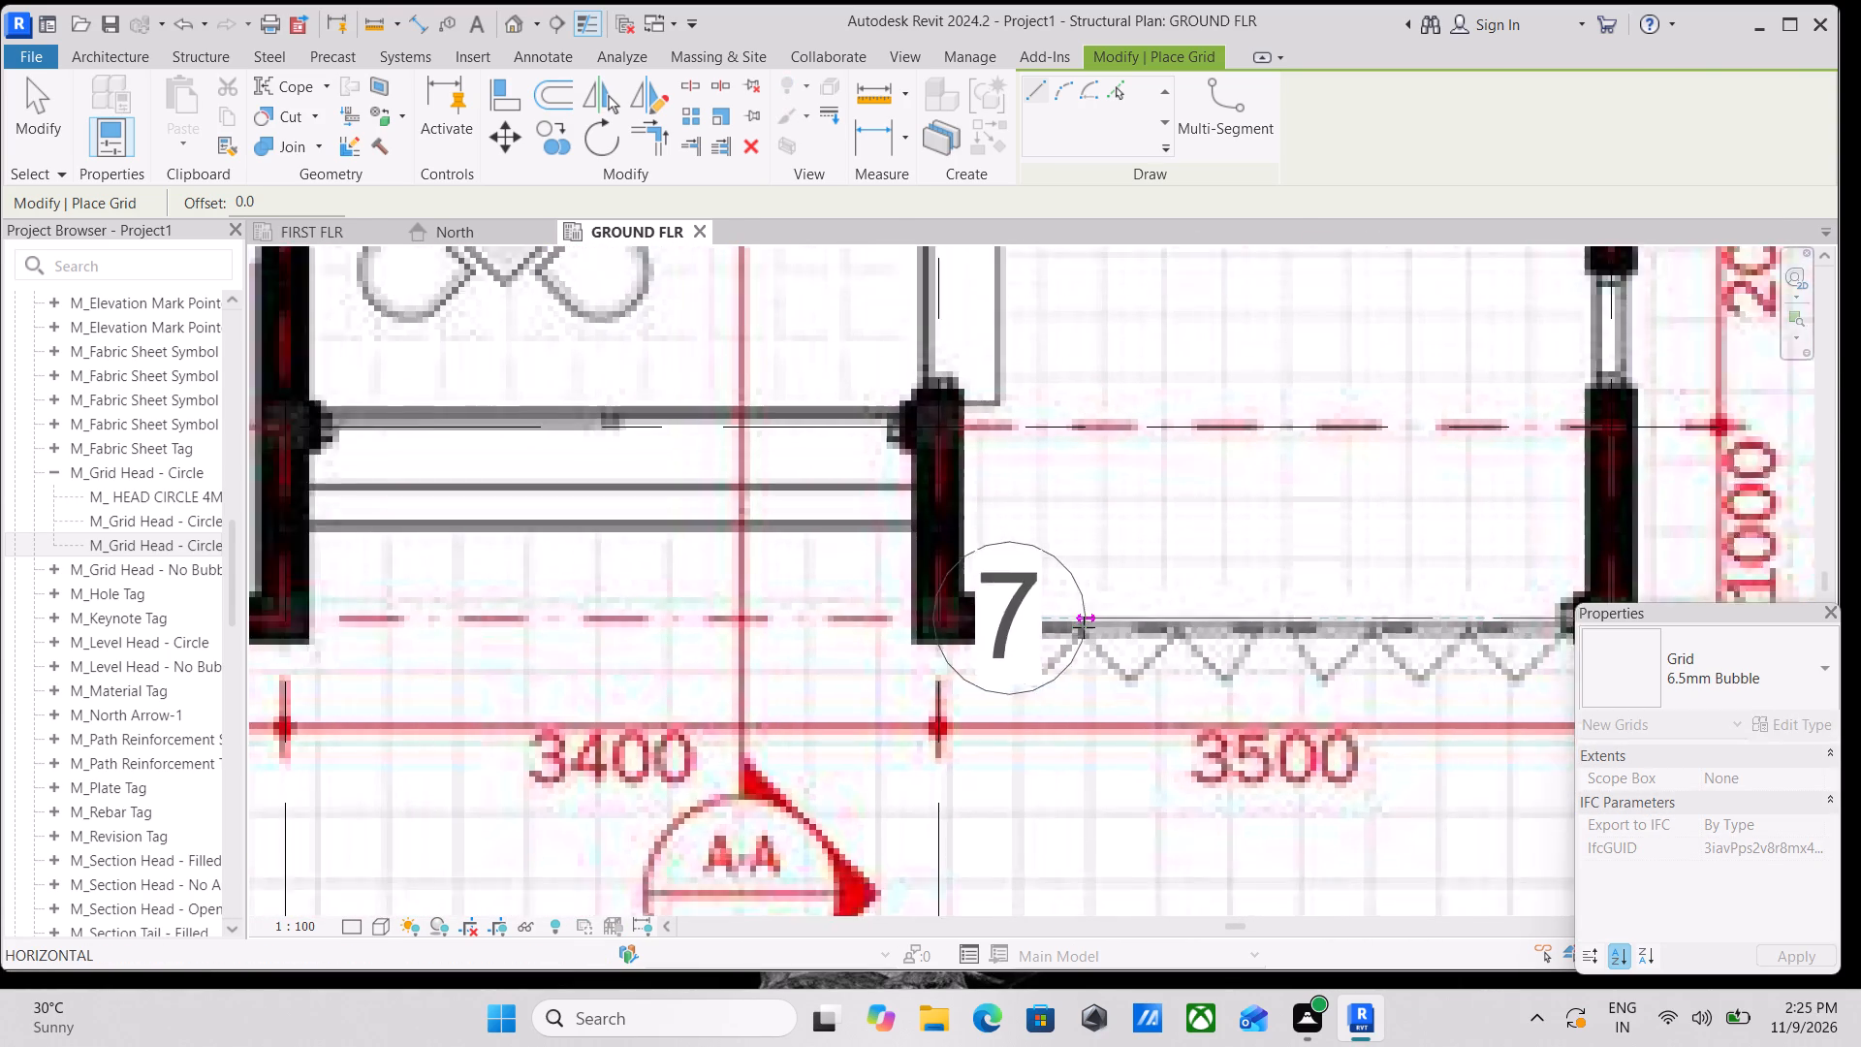
scroll(1084, 627, down, 5)
middle_drag(1062, 630, 1502, 614)
scroll(1016, 610, down, 1)
middle_drag(1016, 610, 1630, 624)
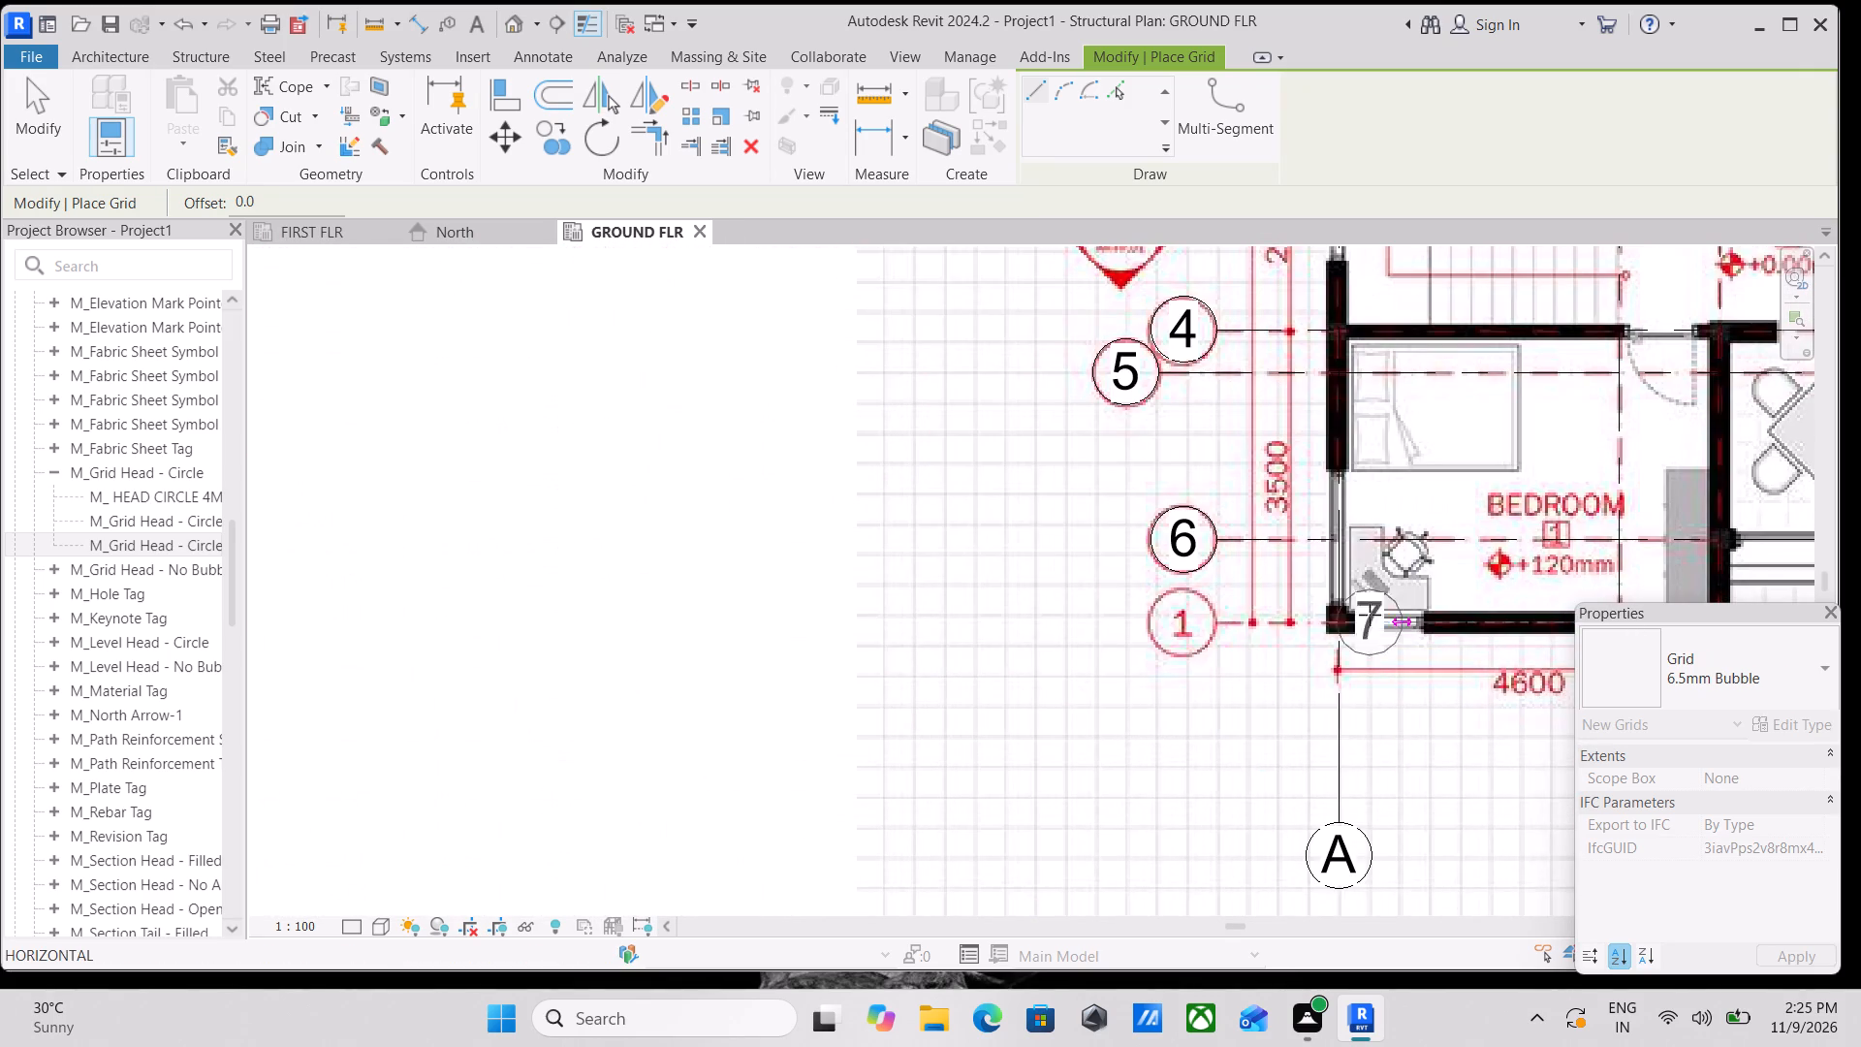
click(1214, 611)
scroll(1244, 539, down, 2)
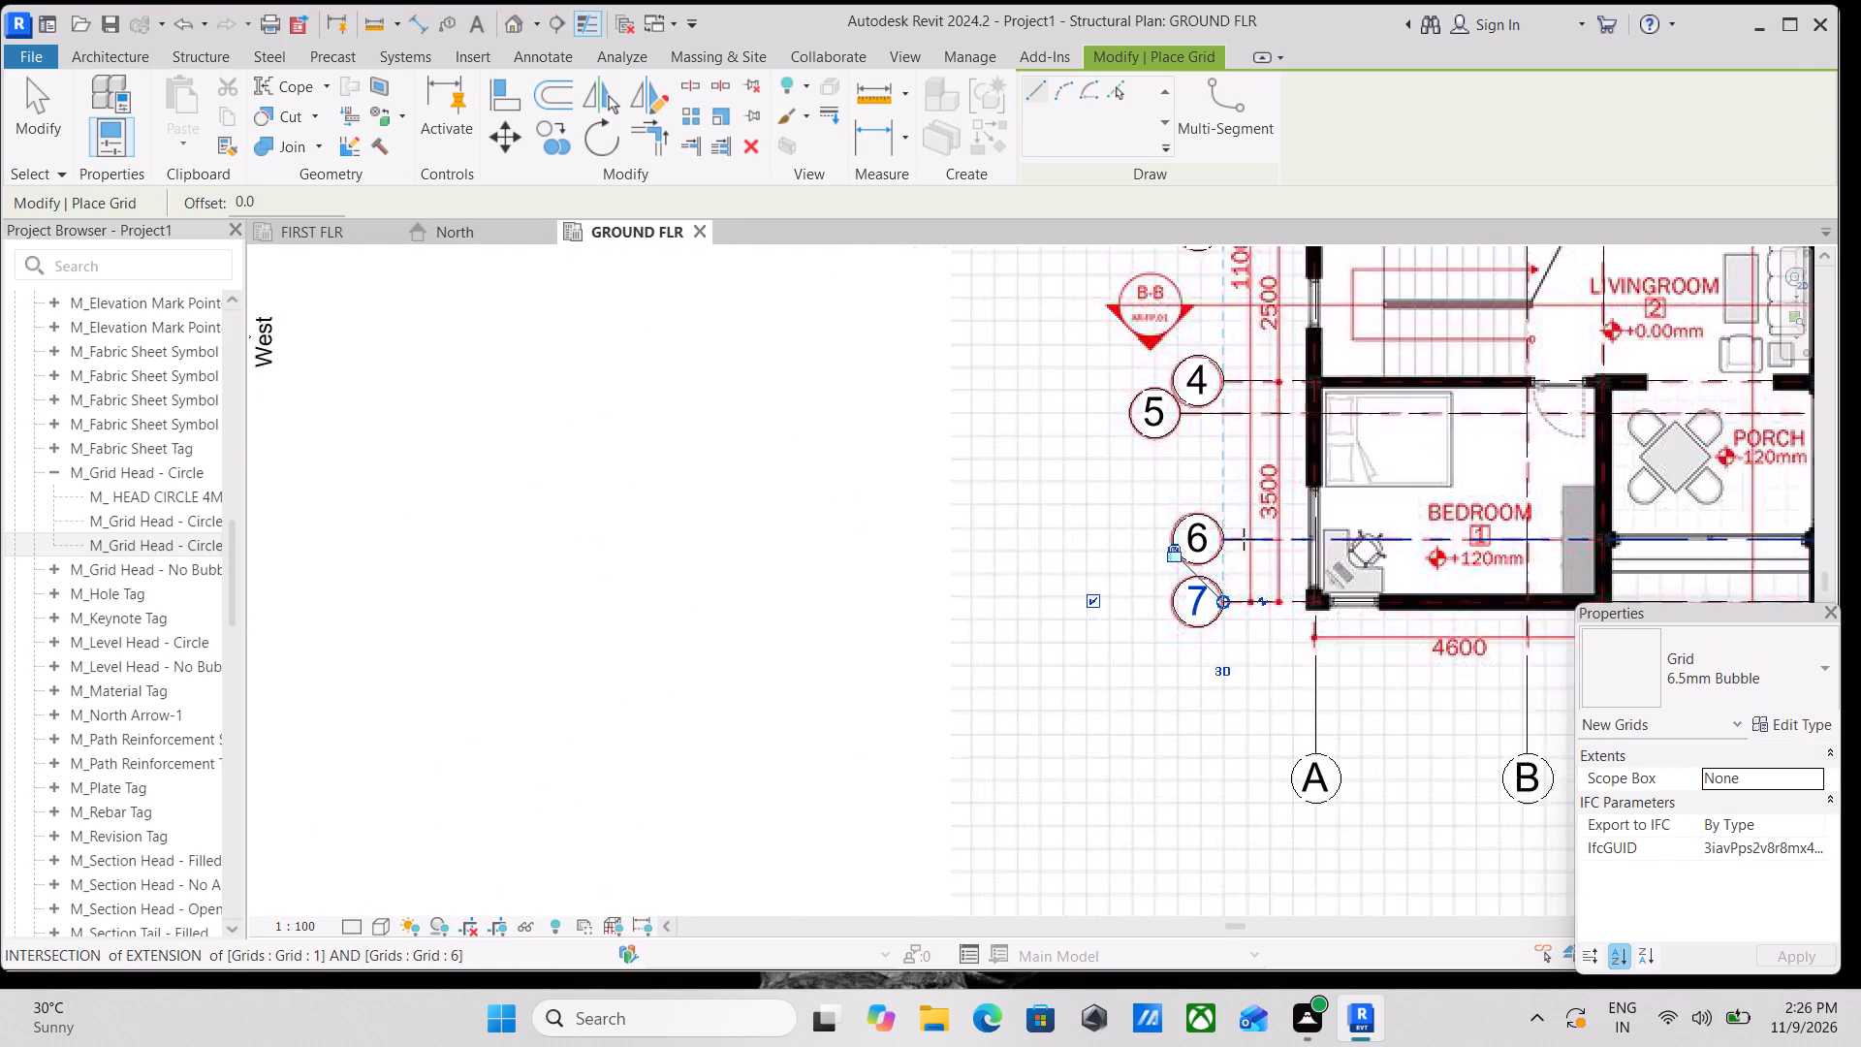
scroll(1244, 539, down, 1)
middle_drag(1199, 364, 1166, 573)
scroll(1205, 446, up, 2)
middle_drag(1205, 446, 1191, 671)
scroll(1189, 595, down, 2)
middle_drag(1189, 595, 1181, 711)
key(Escape)
scroll(1164, 525, up, 4)
key(Escape)
key(Escape)
scroll(1164, 525, up, 4)
key(Escape)
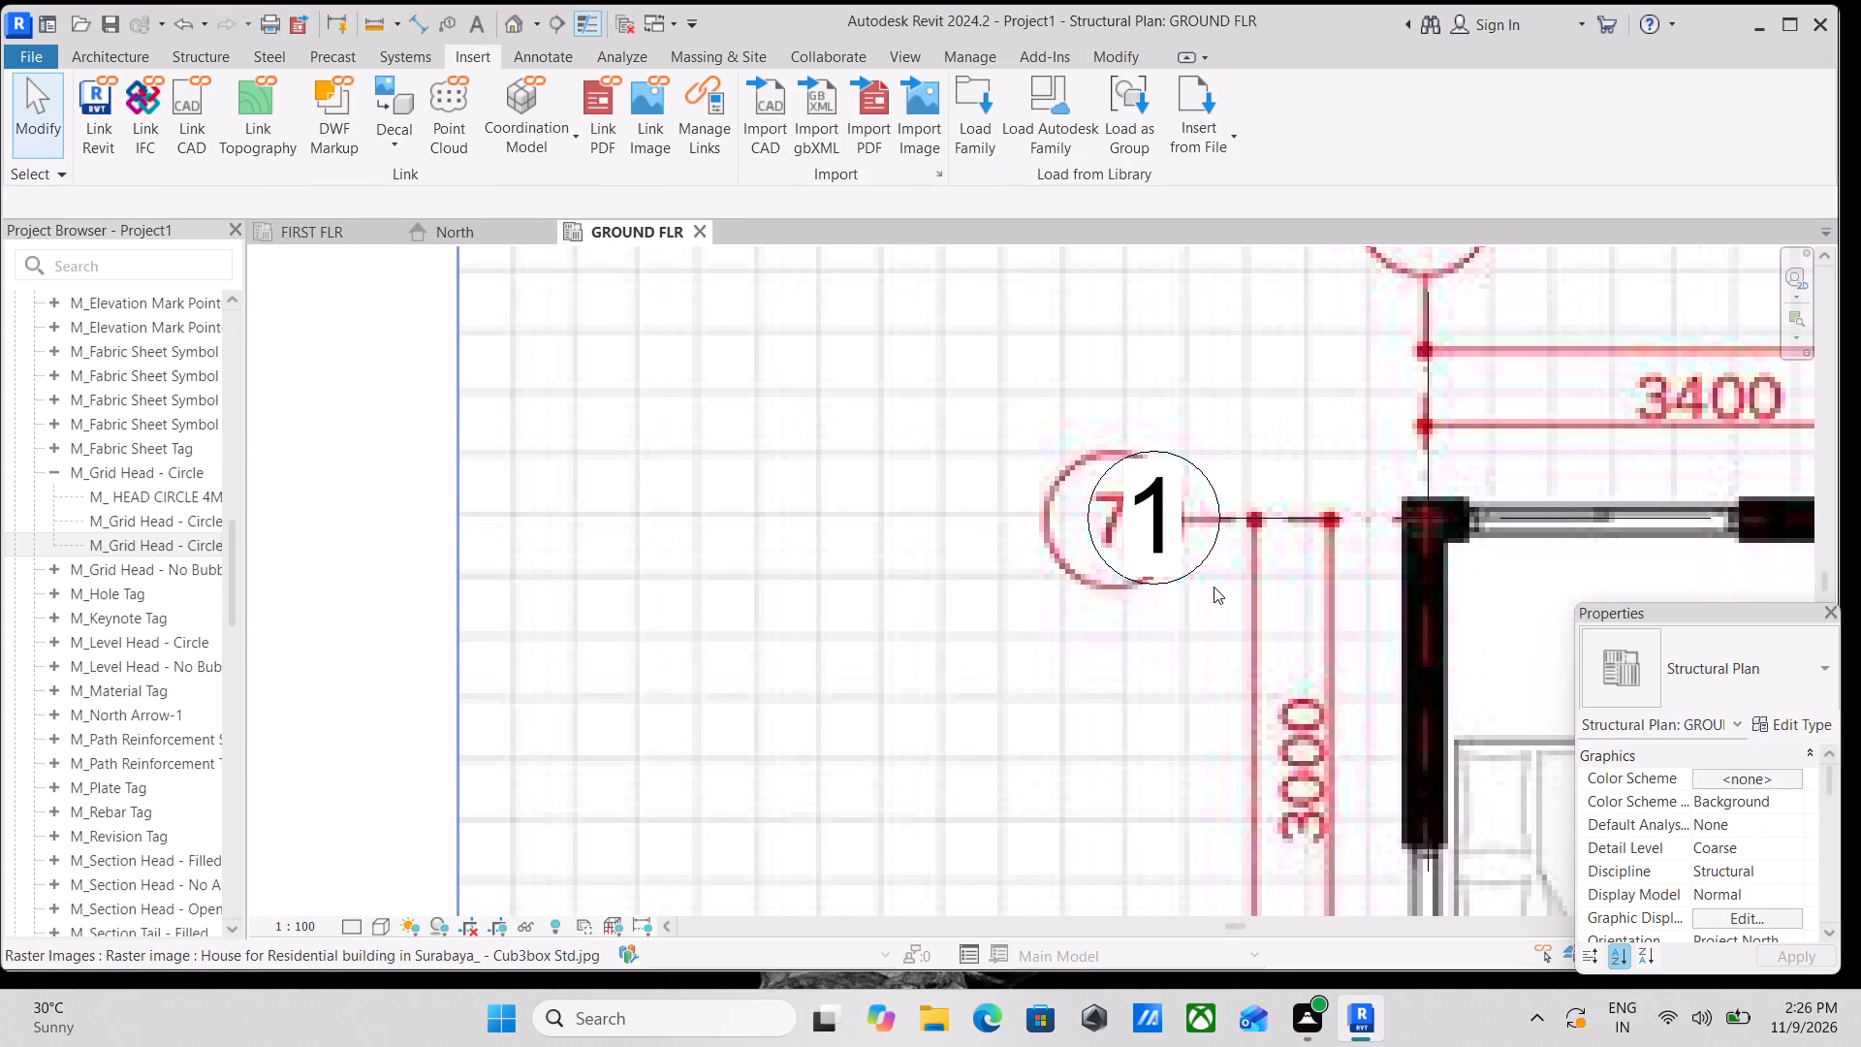
Extend the head end of grid 1 outward so its bubble sits over the plan's axis 7 bubble.
click(1184, 580)
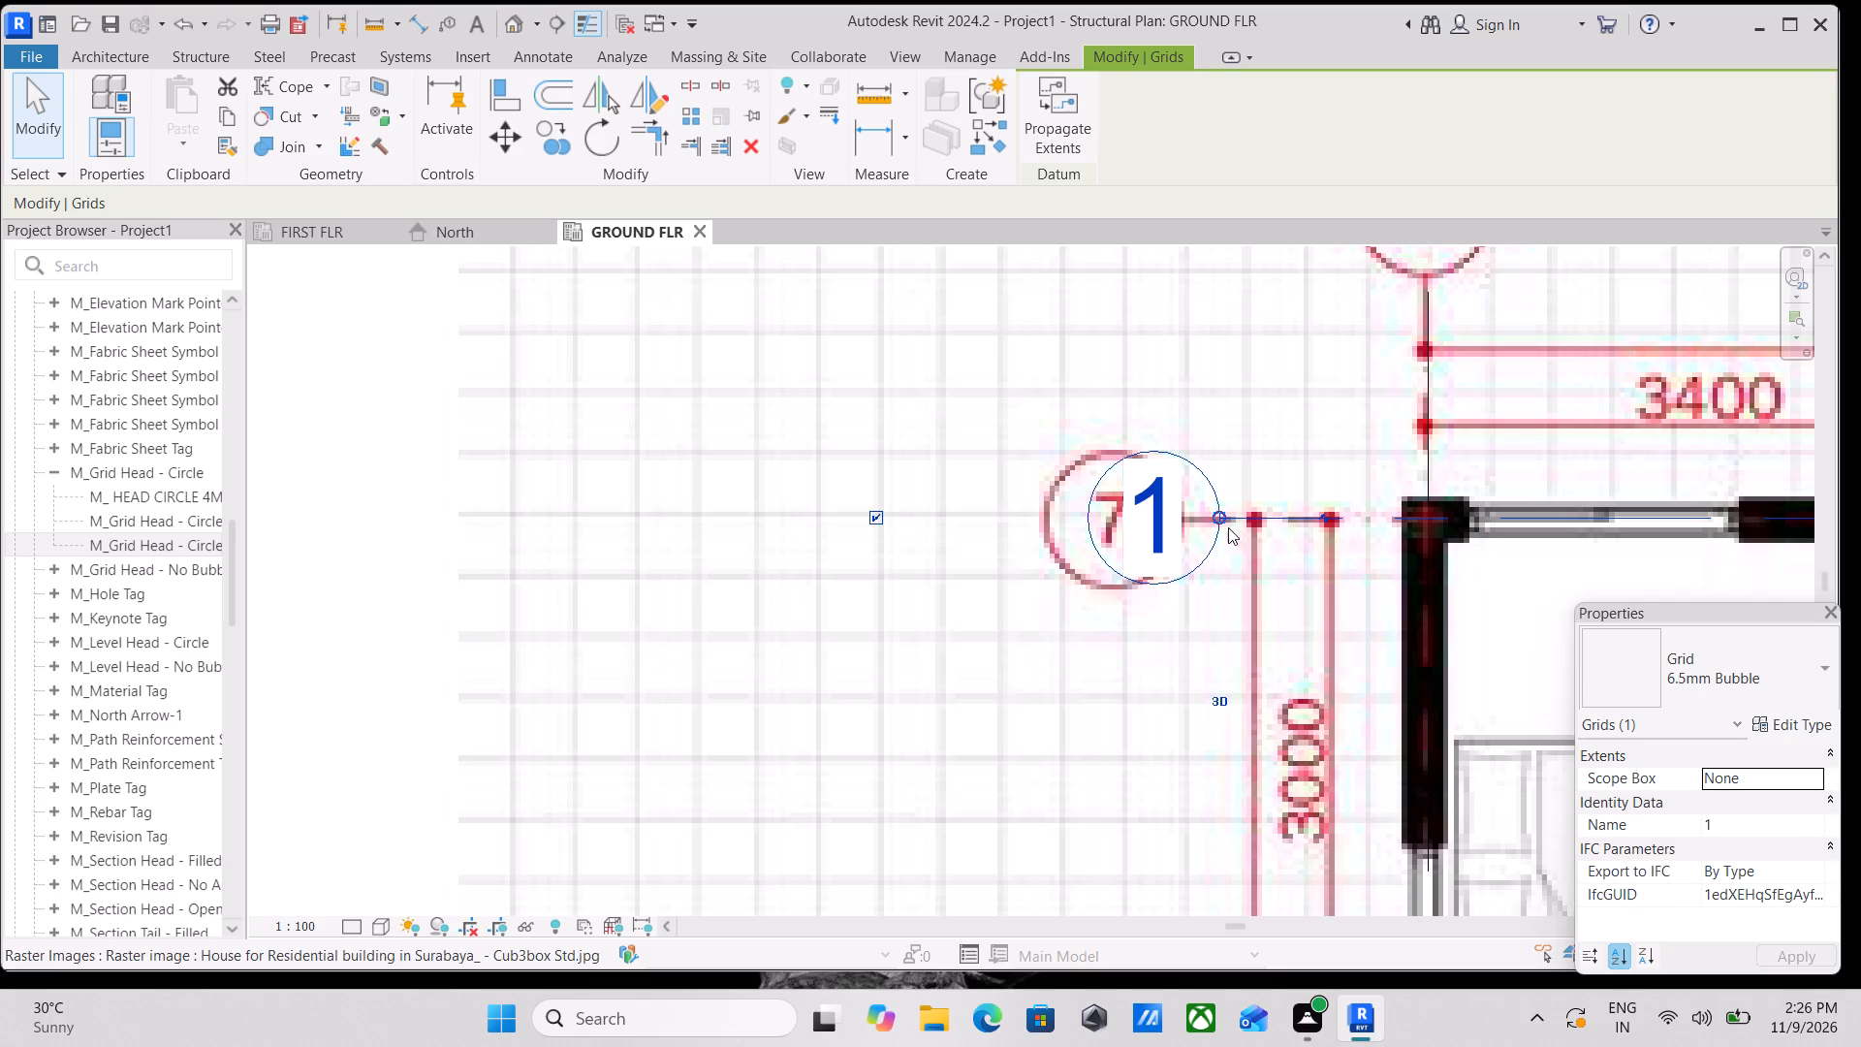
drag(1220, 514, 1186, 515)
key(Escape)
Review the lettered and numbered grids and their heads against the floor plan's axes around the whole ground floor.
scroll(1229, 520, down, 6)
middle_drag(1244, 473, 962, 475)
scroll(985, 462, down, 1)
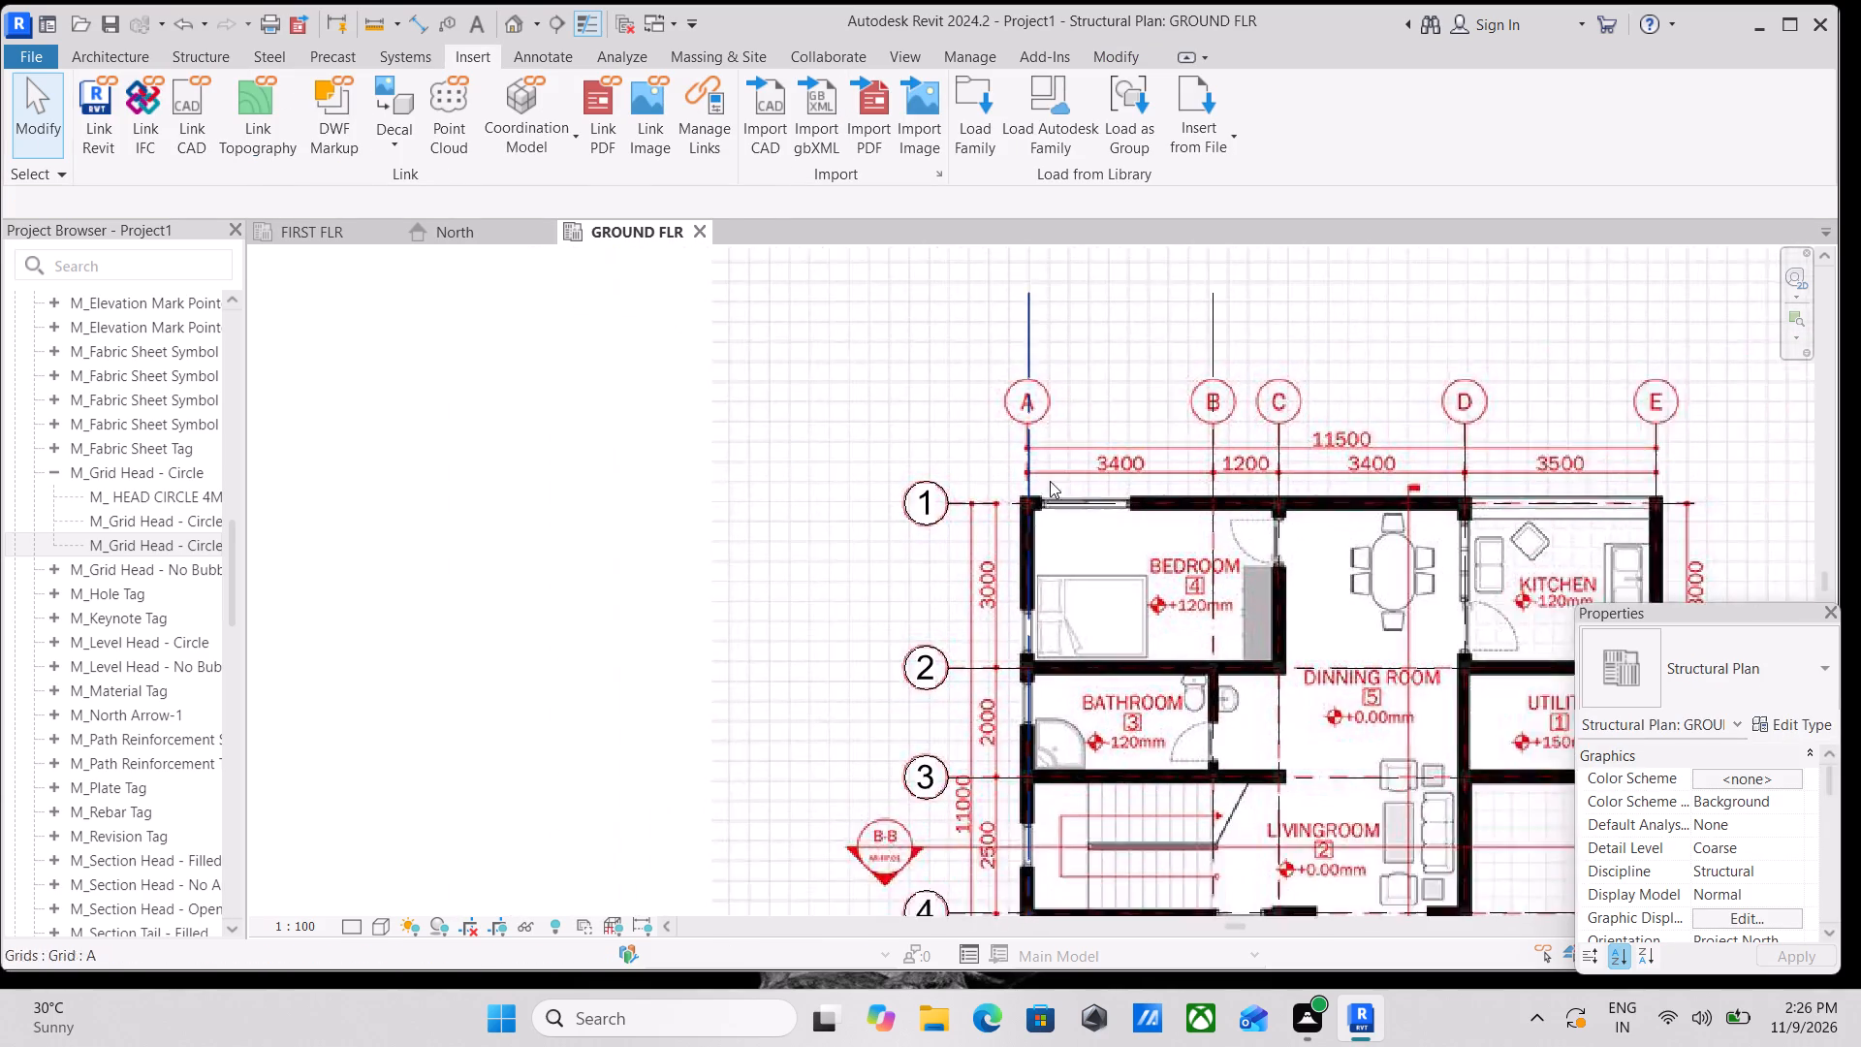
scroll(1050, 481, down, 2)
middle_drag(1299, 530, 1140, 520)
scroll(1120, 517, down, 3)
middle_drag(1124, 628, 1176, 387)
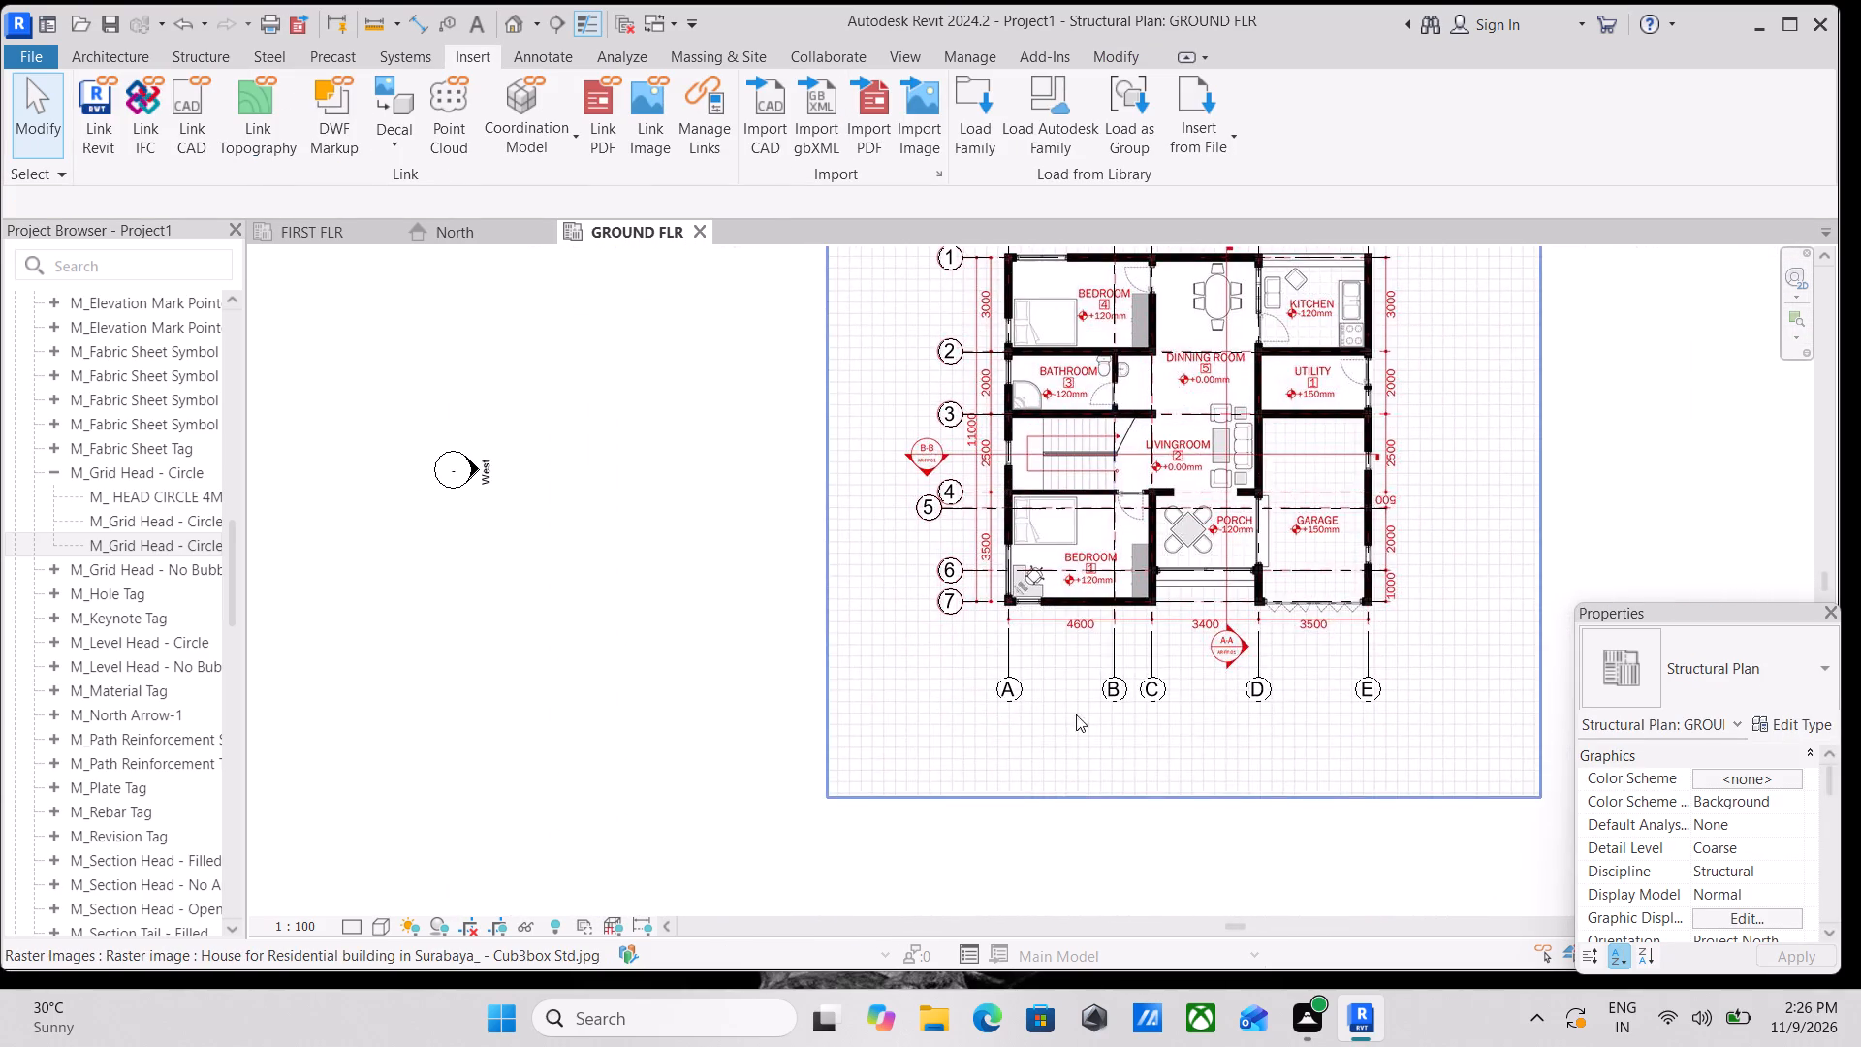
scroll(1030, 723, up, 12)
scroll(1023, 671, down, 4)
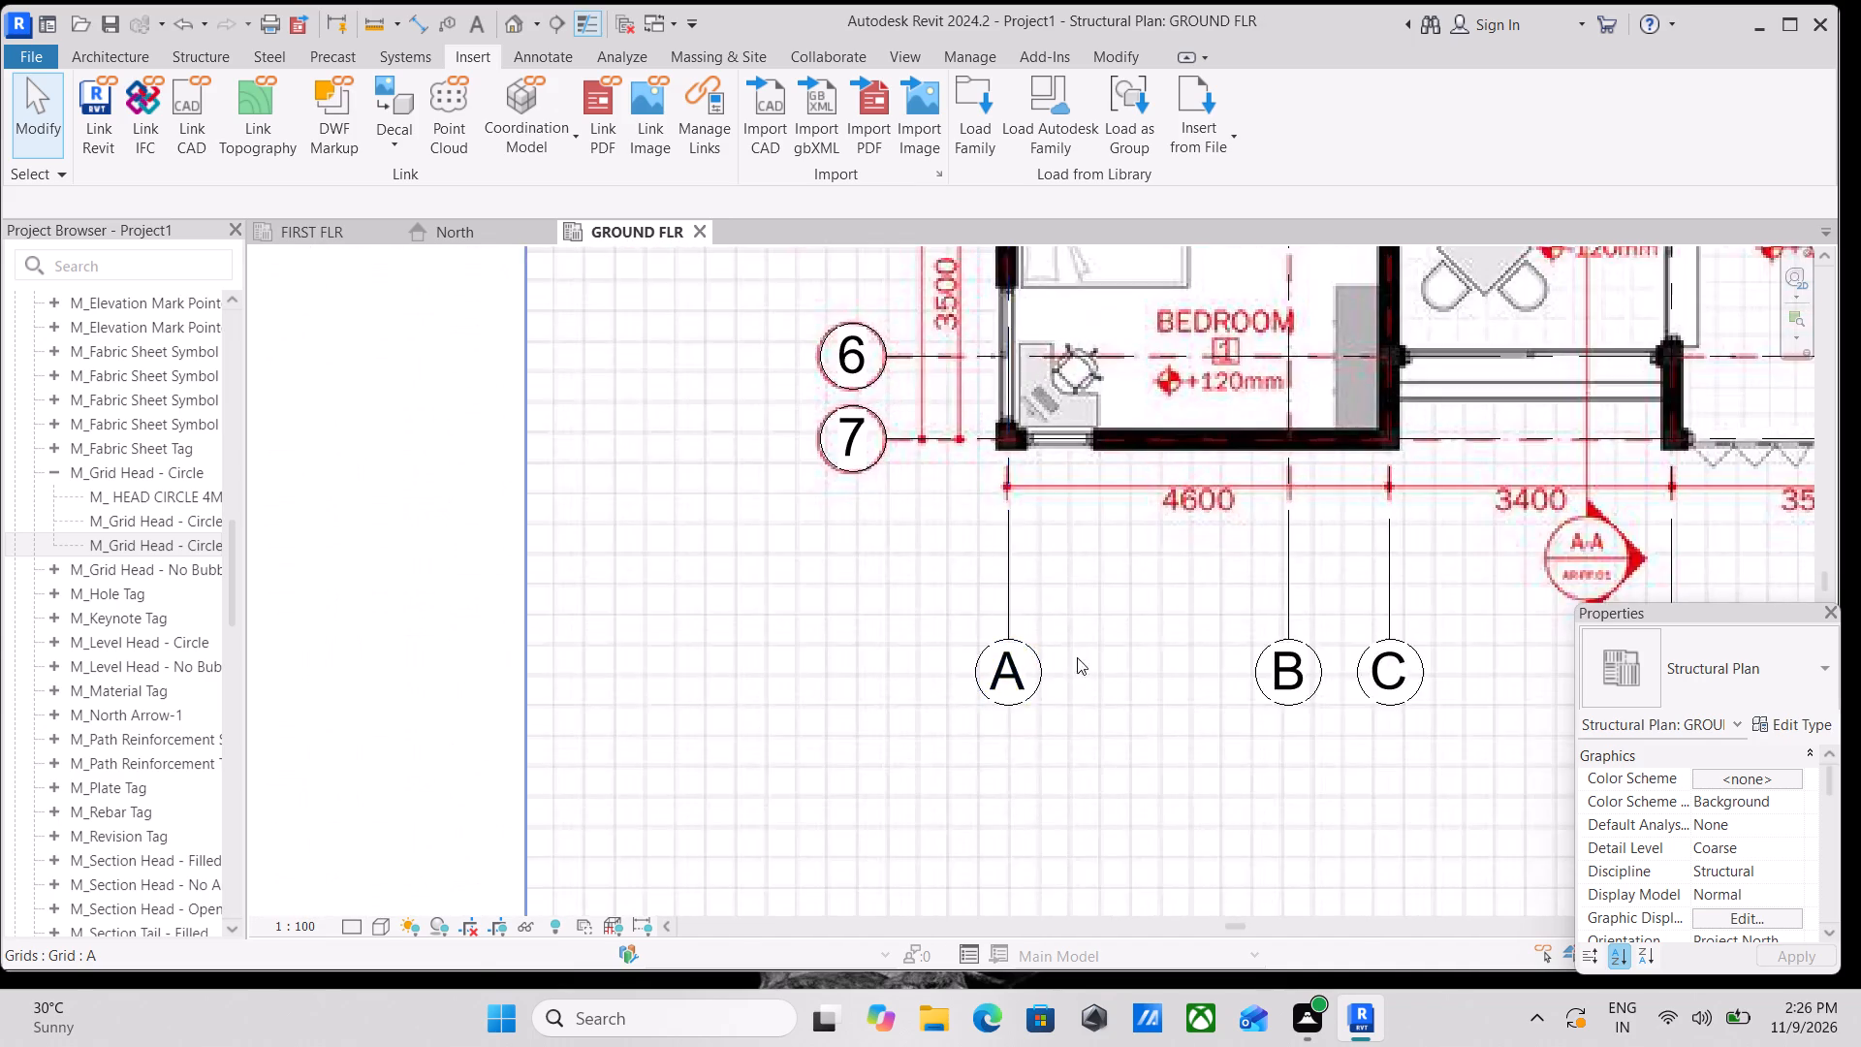
scroll(1077, 657, down, 5)
scroll(1211, 650, down, 2)
scroll(1495, 668, up, 1)
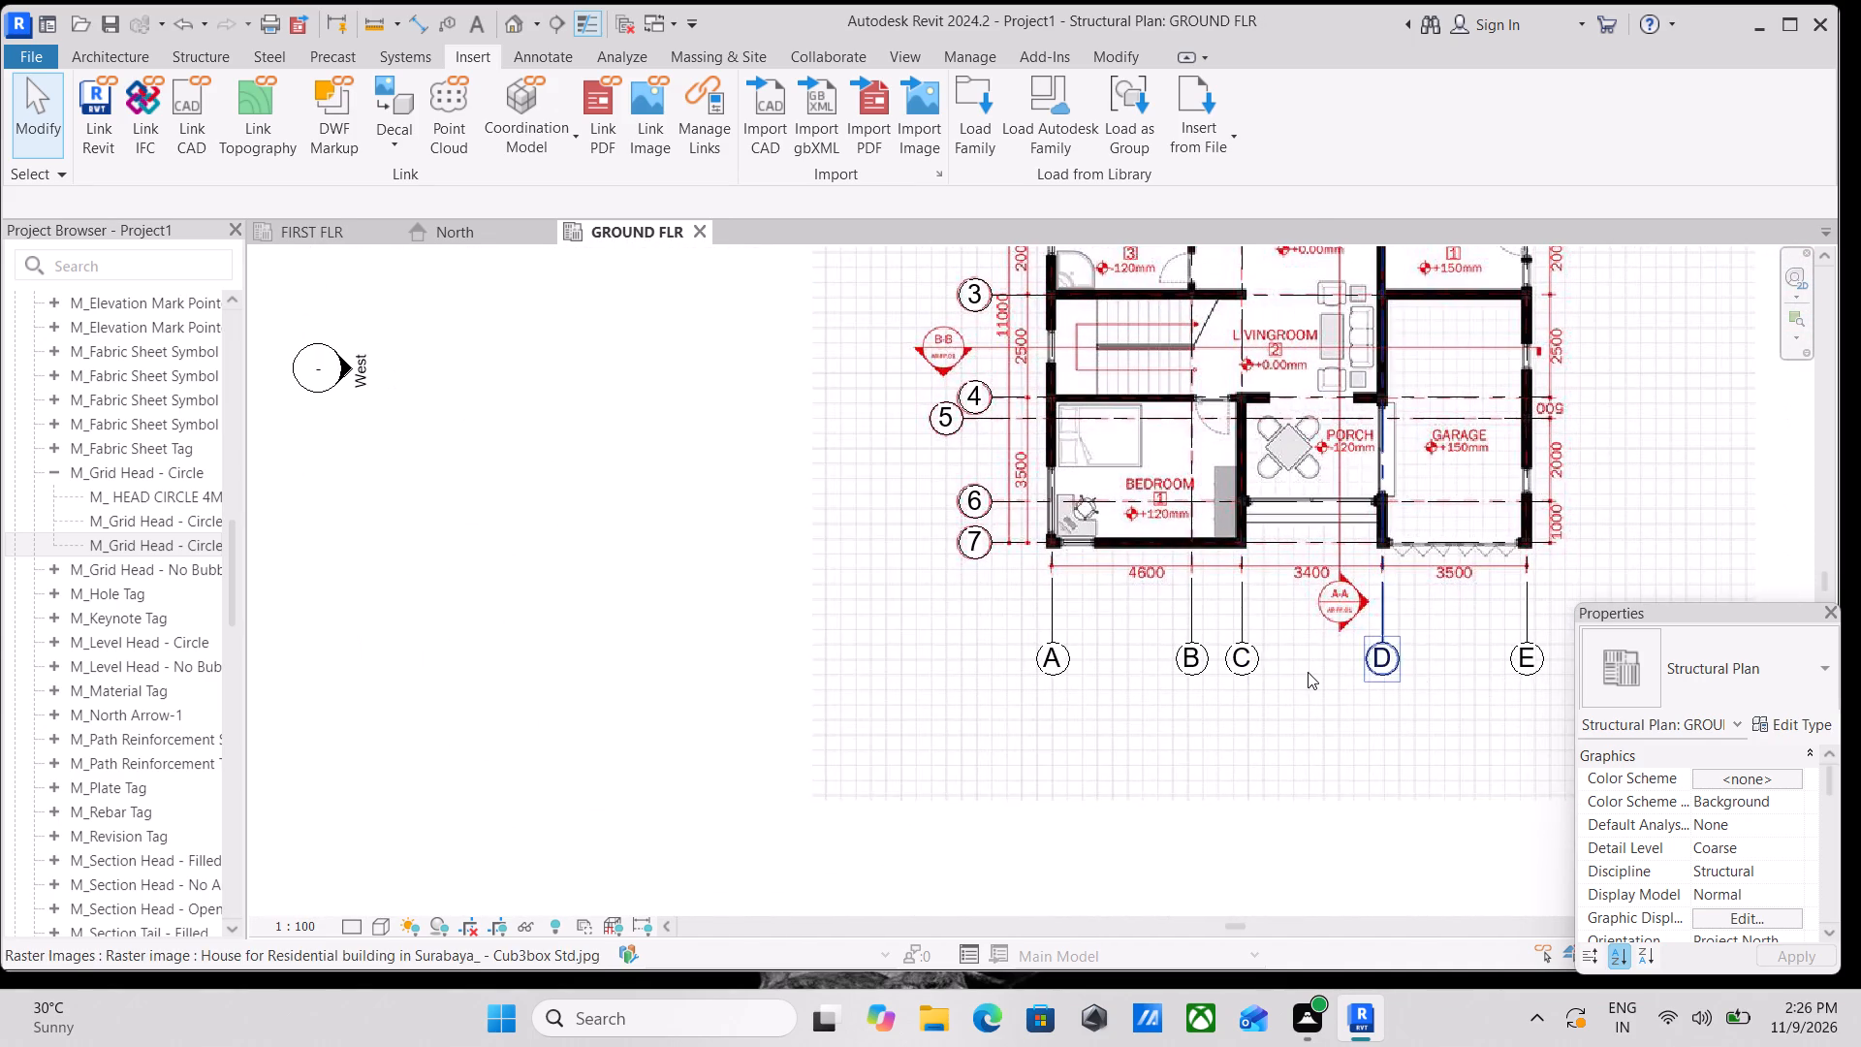
middle_drag(1305, 678, 1153, 930)
scroll(1162, 724, up, 1)
scroll(1121, 671, down, 1)
middle_drag(1121, 671, 1123, 821)
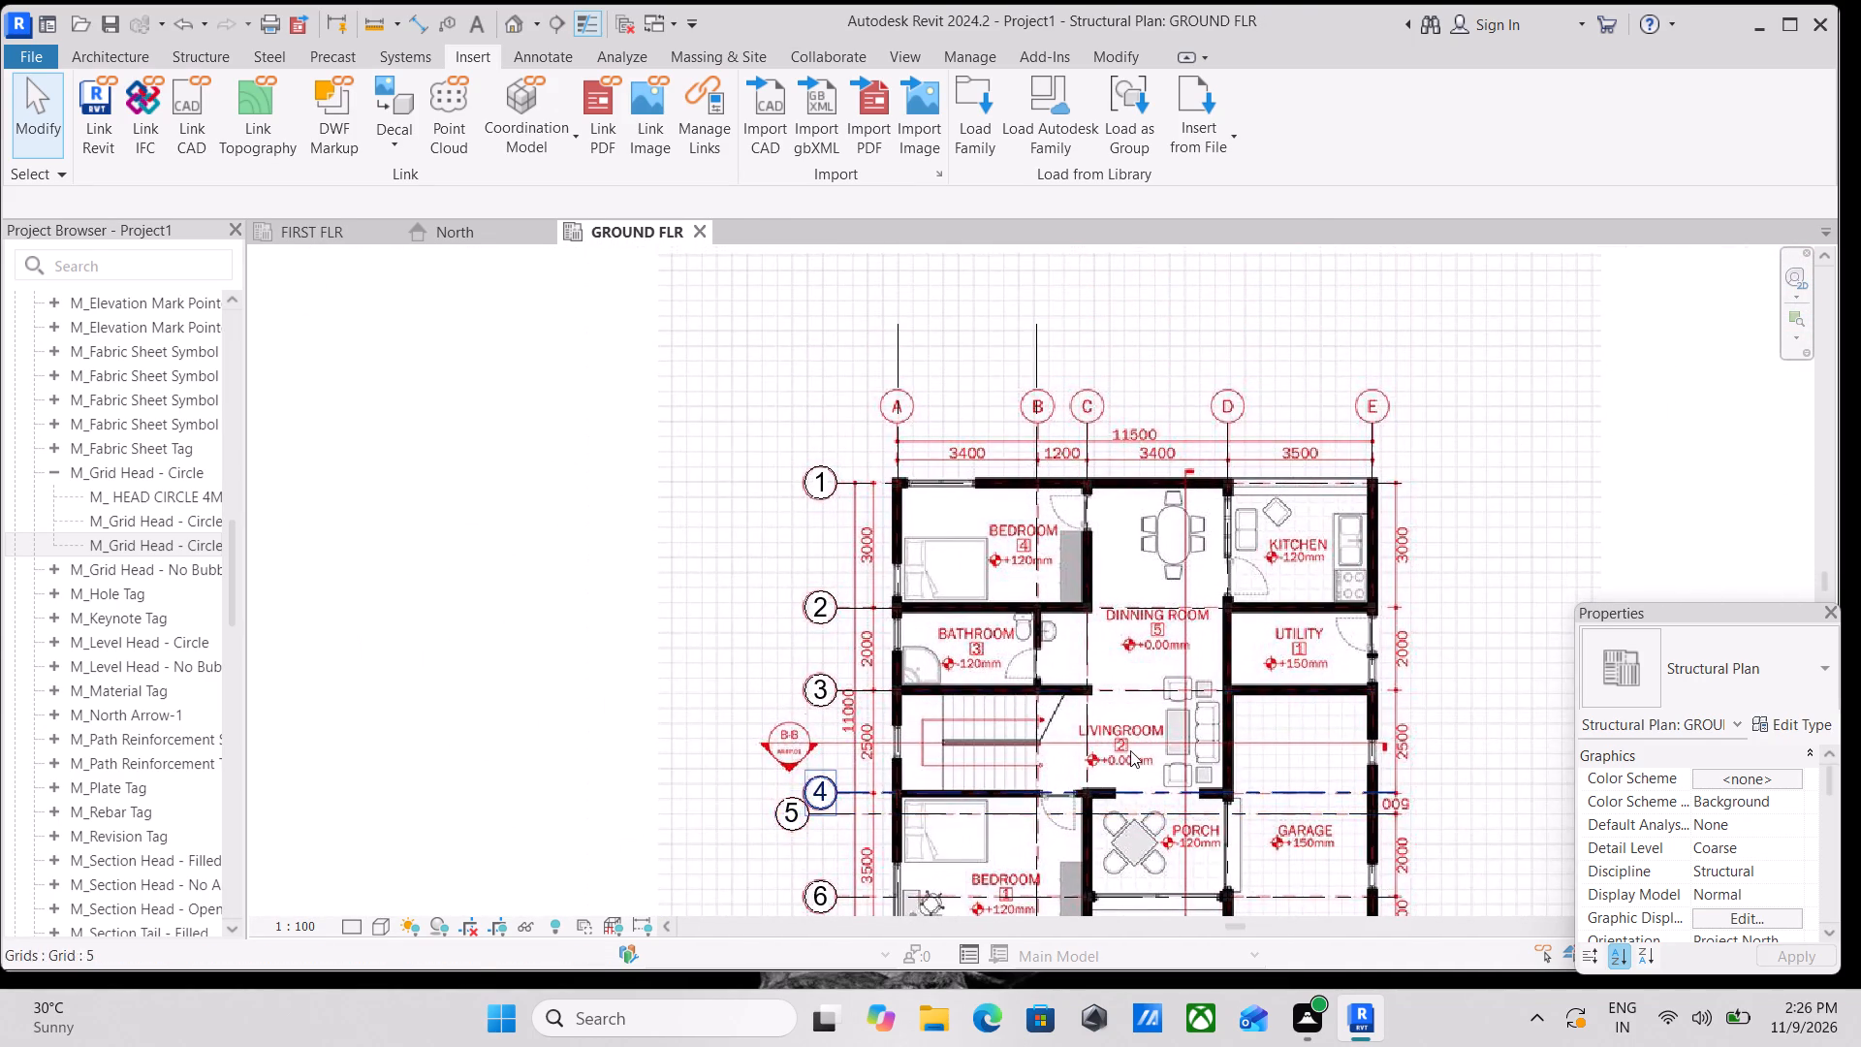
scroll(1125, 555, up, 3)
scroll(1178, 524, down, 2)
middle_drag(1185, 523, 1309, 544)
scroll(1019, 483, up, 1)
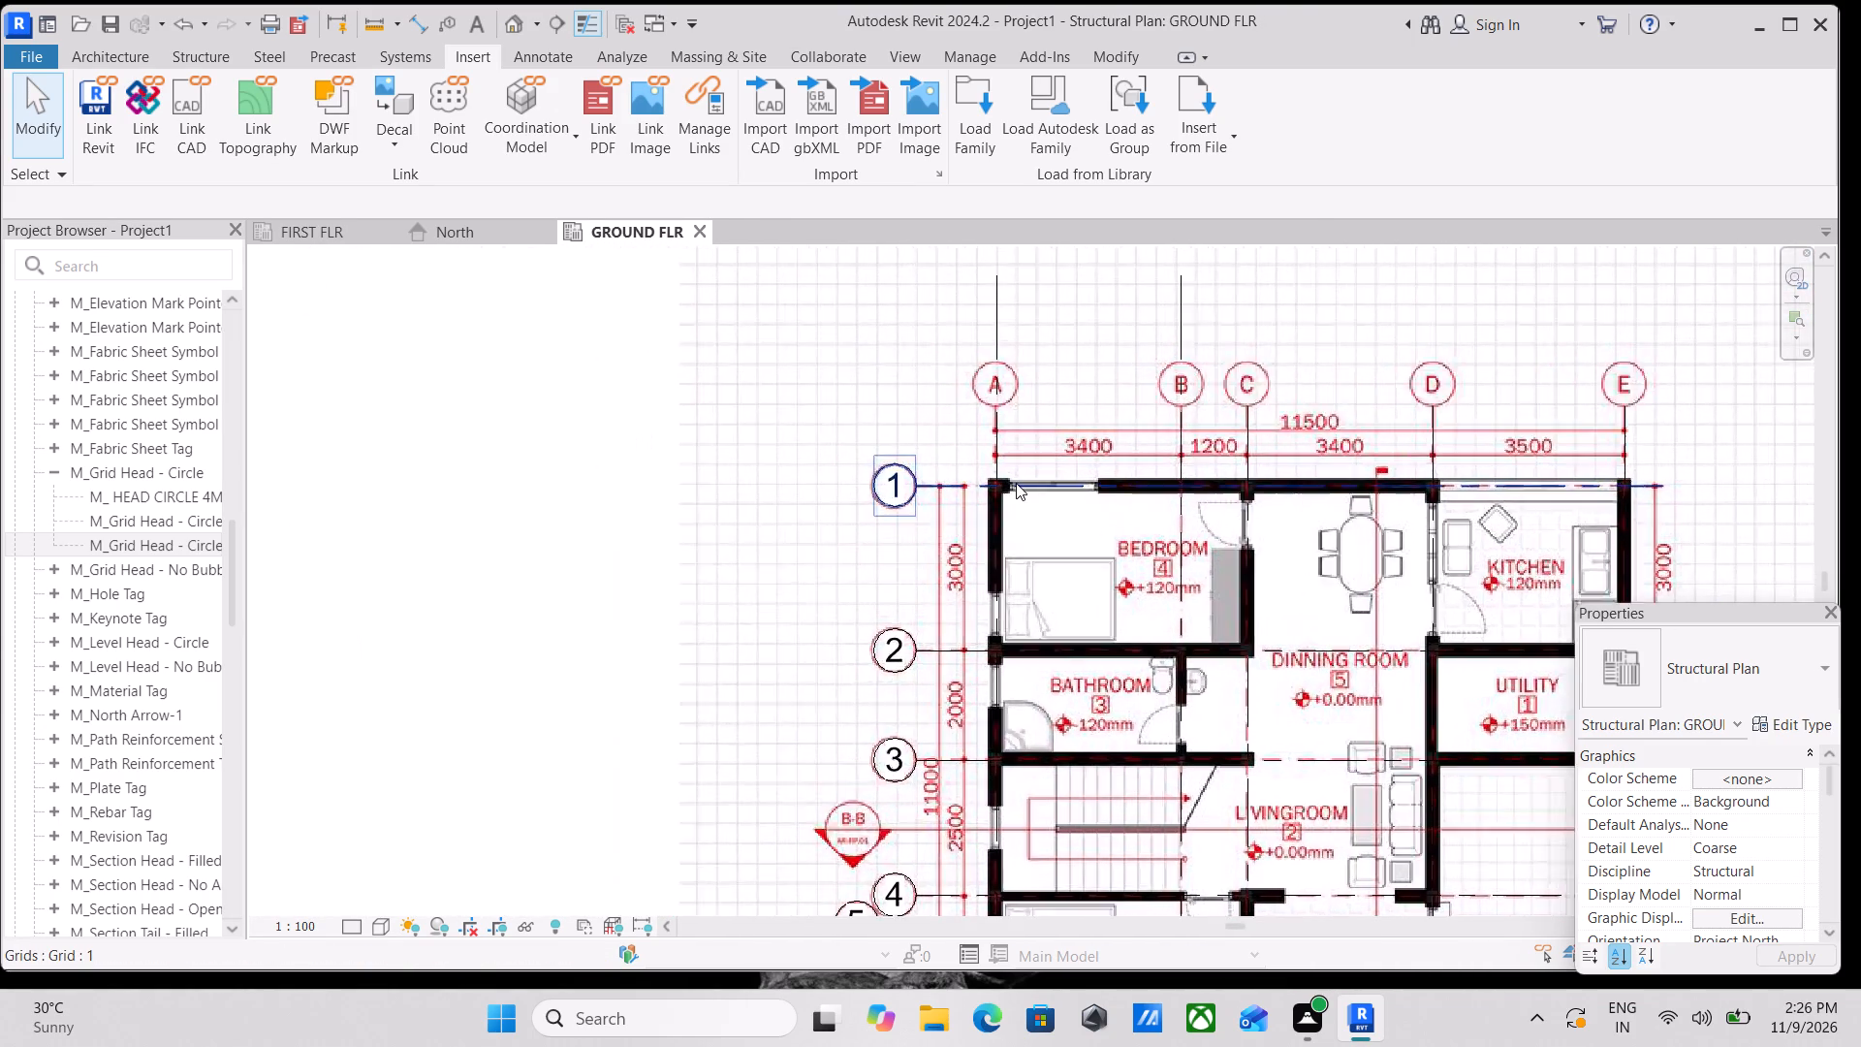
Examine the numbered and lettered grids and their bubbles against the ground floor plan's axes, from grid 1 down to grid 7.
scroll(1016, 483, up, 2)
scroll(924, 483, down, 3)
middle_drag(1258, 525, 930, 494)
scroll(998, 476, down, 3)
middle_drag(994, 511, 1107, 361)
scroll(1140, 777, up, 3)
middle_drag(981, 661, 1043, 797)
scroll(1055, 724, up, 4)
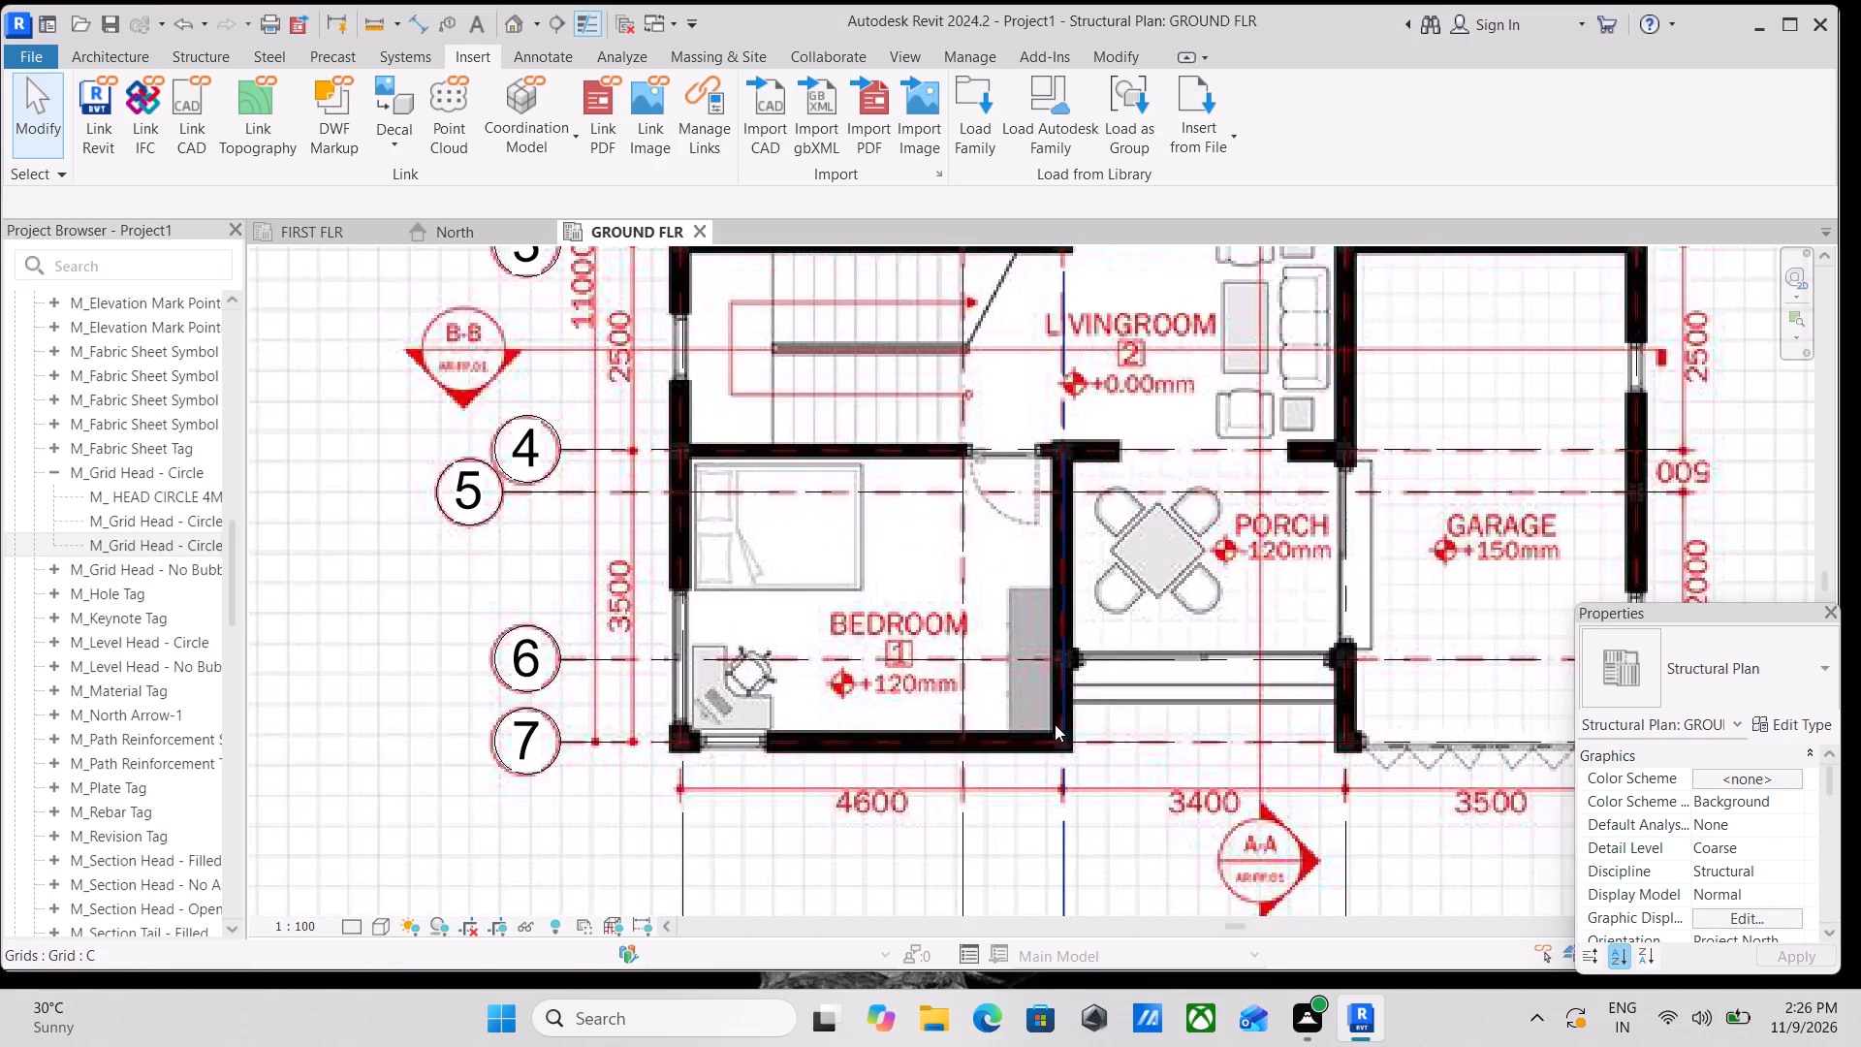
scroll(1092, 687, up, 4)
scroll(1092, 687, down, 10)
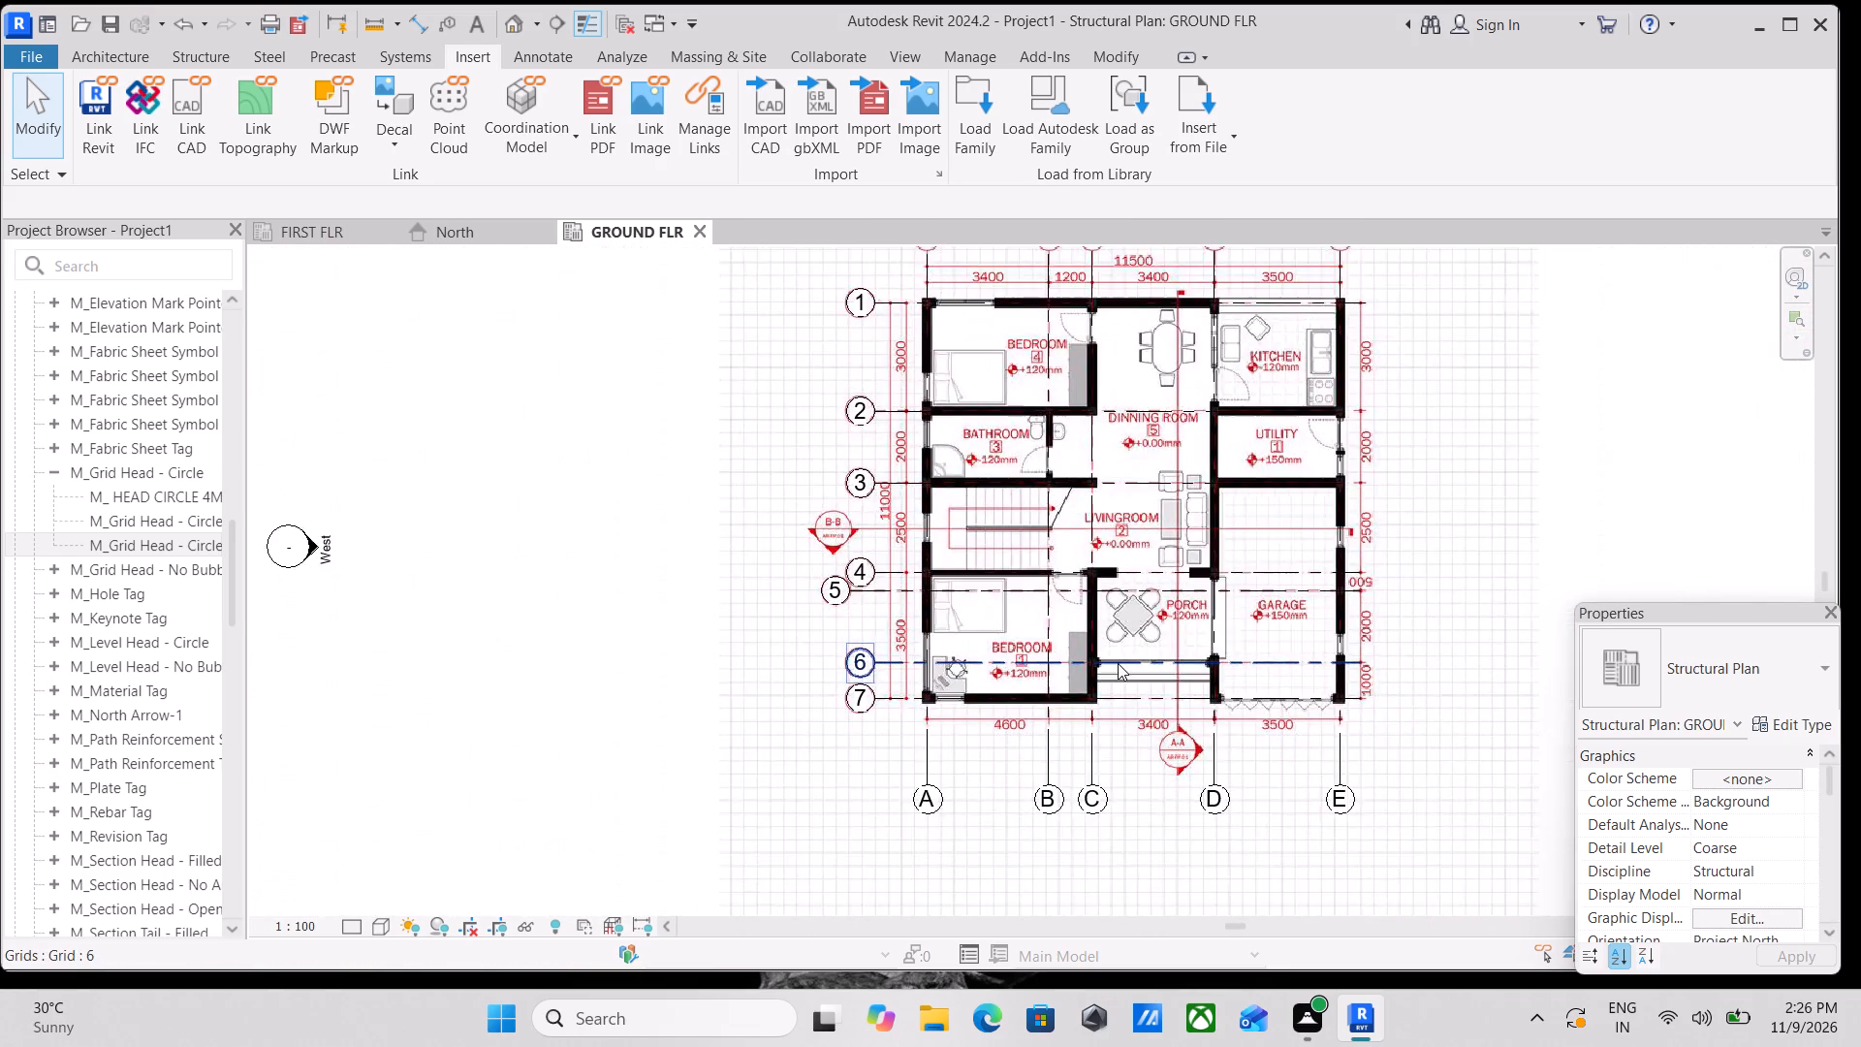
middle_drag(1118, 663, 1162, 827)
scroll(1118, 663, down, 2)
scroll(1558, 551, up, 4)
scroll(794, 593, up, 3)
middle_drag(612, 634, 948, 686)
scroll(924, 593, up, 4)
scroll(937, 585, down, 5)
scroll(970, 701, down, 3)
middle_drag(970, 701, 982, 528)
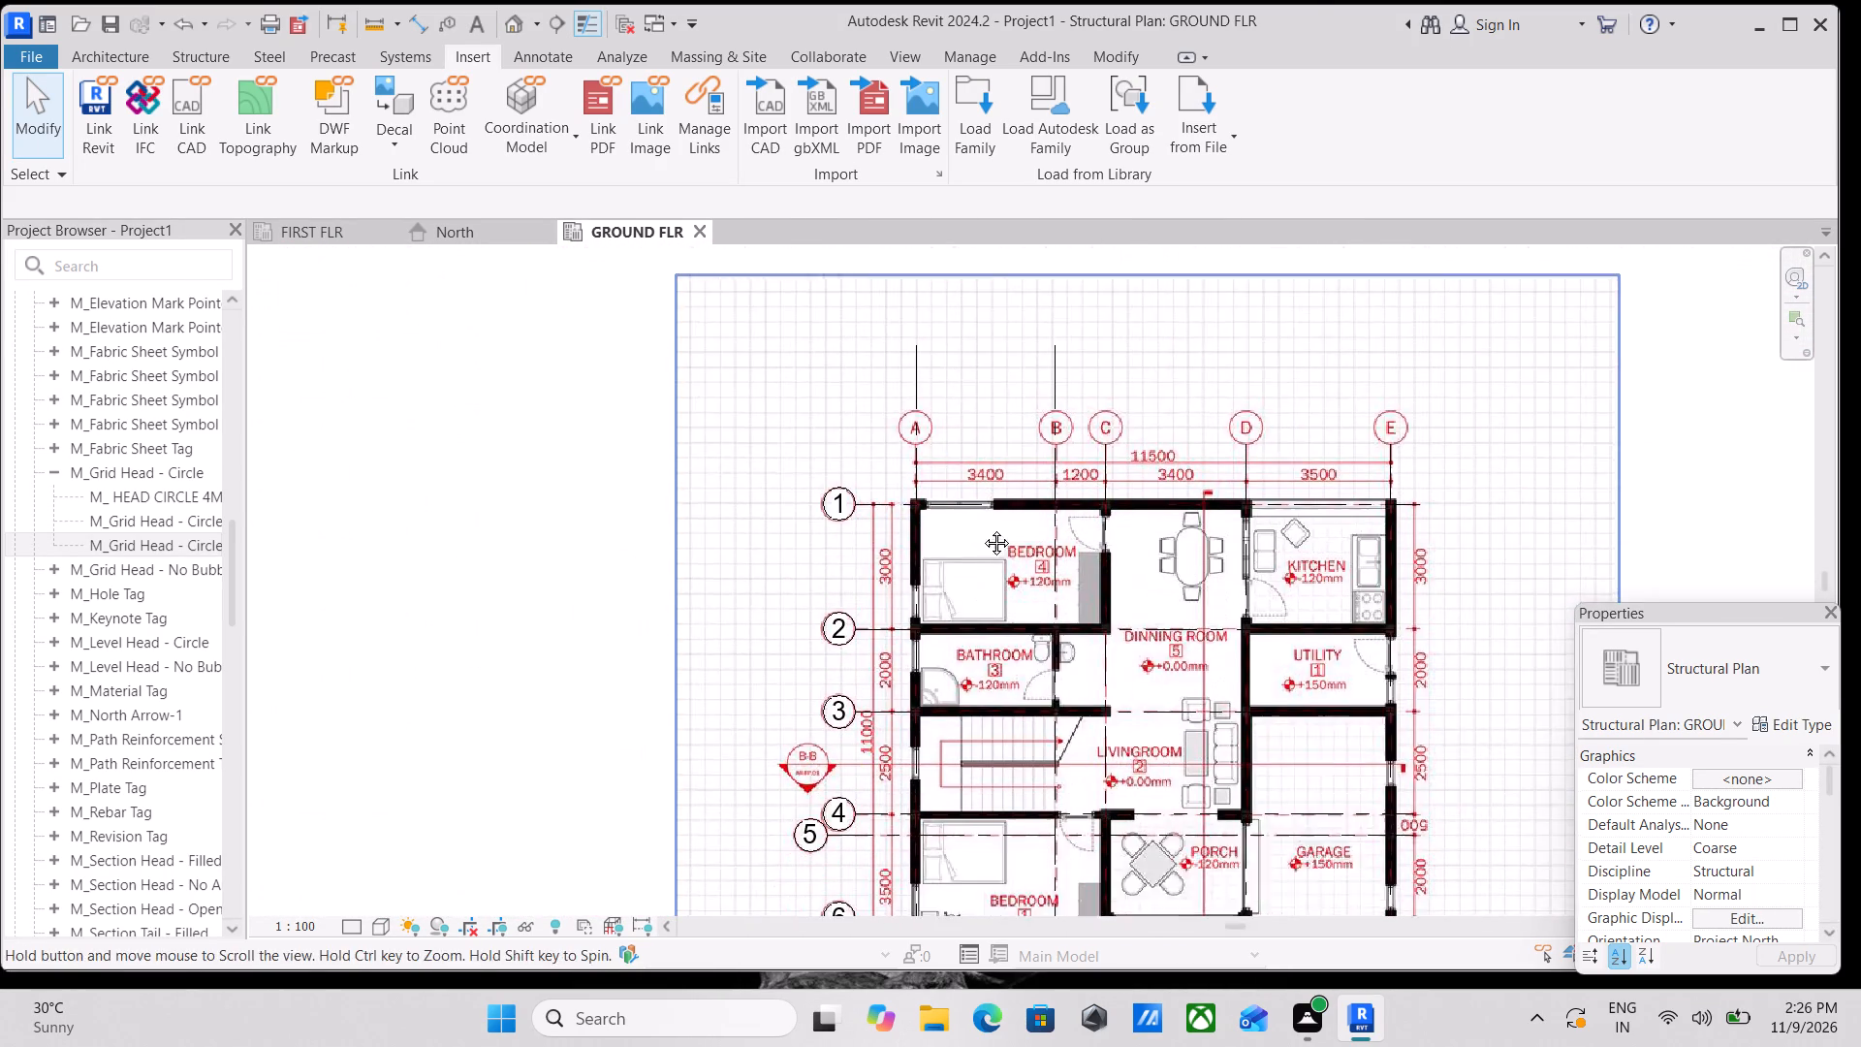
middle_drag(982, 528, 984, 523)
scroll(986, 728, down, 2)
middle_drag(986, 724, 1012, 561)
scroll(987, 765, up, 6)
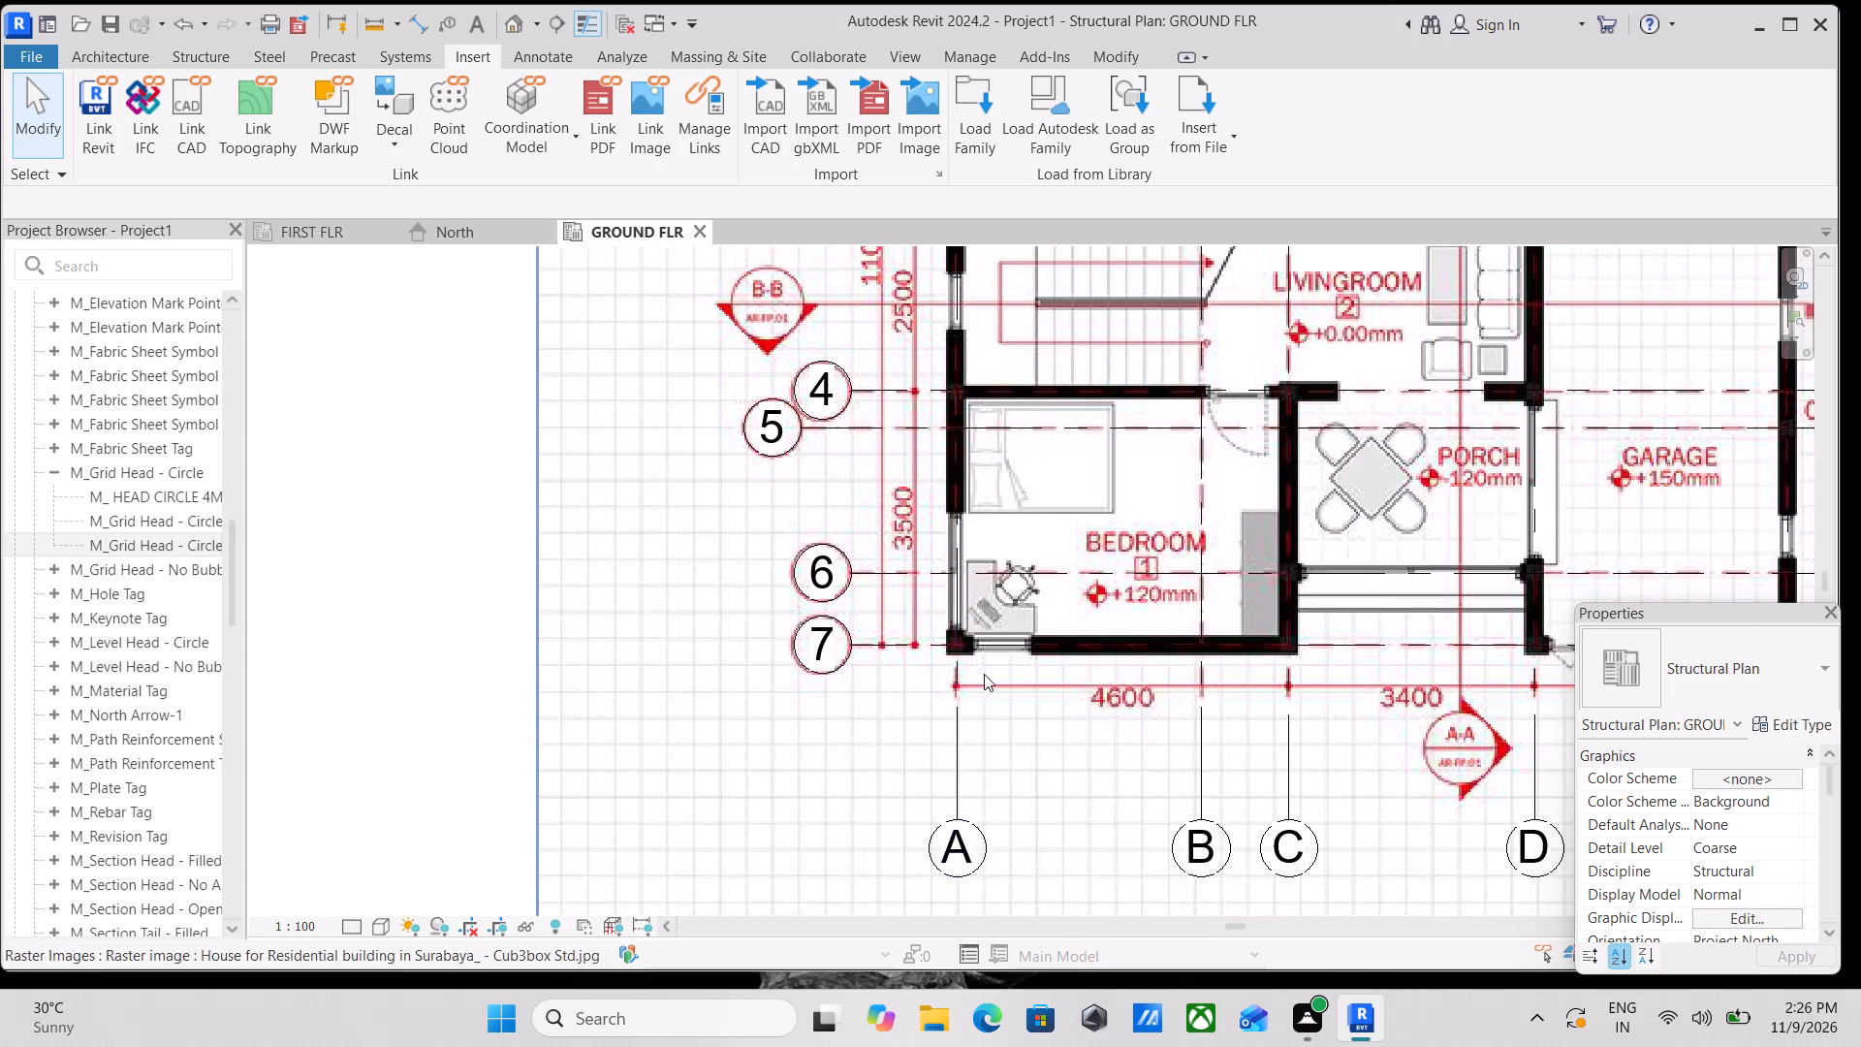
middle_drag(984, 674, 1001, 906)
middle_drag(990, 599, 979, 822)
middle_drag(1007, 640, 987, 809)
middle_drag(981, 696, 964, 777)
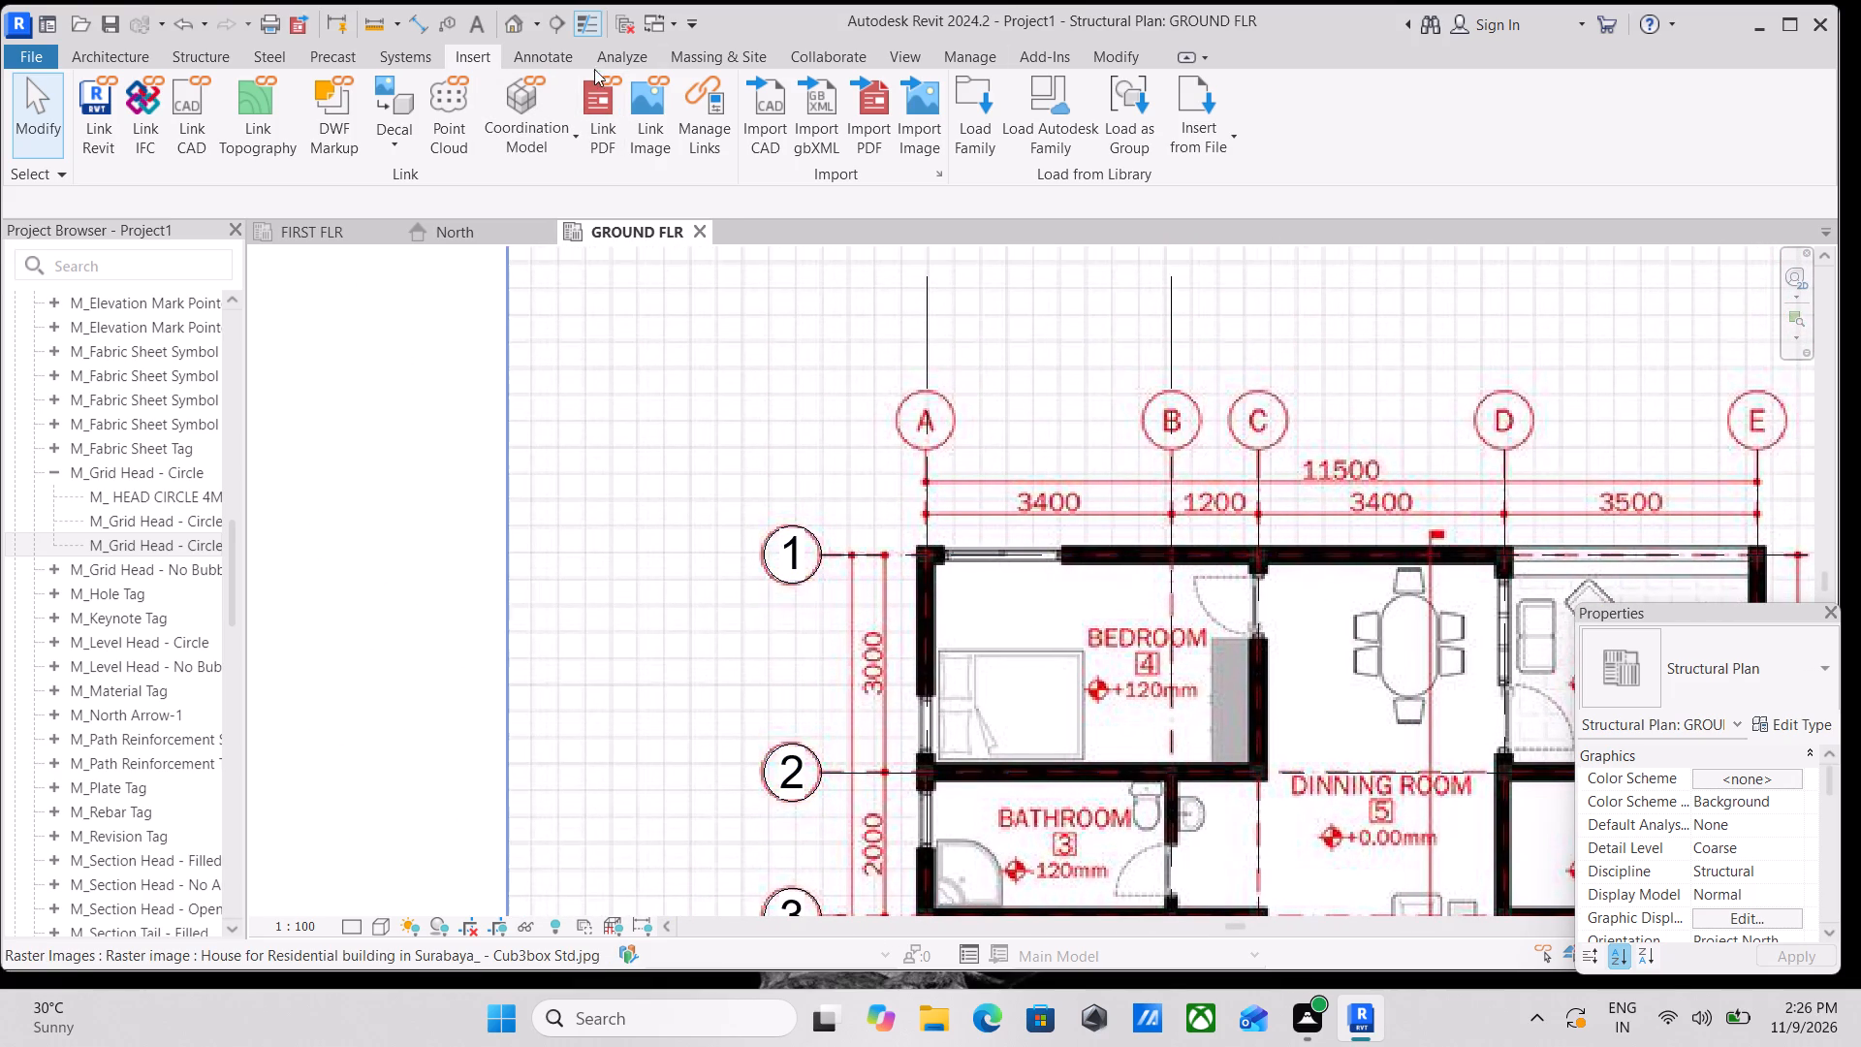
Place an isolated M_Footing-Rectangular 1800 x 1200 x 450mm foundation at the intersection of grids A and 1.
click(202, 48)
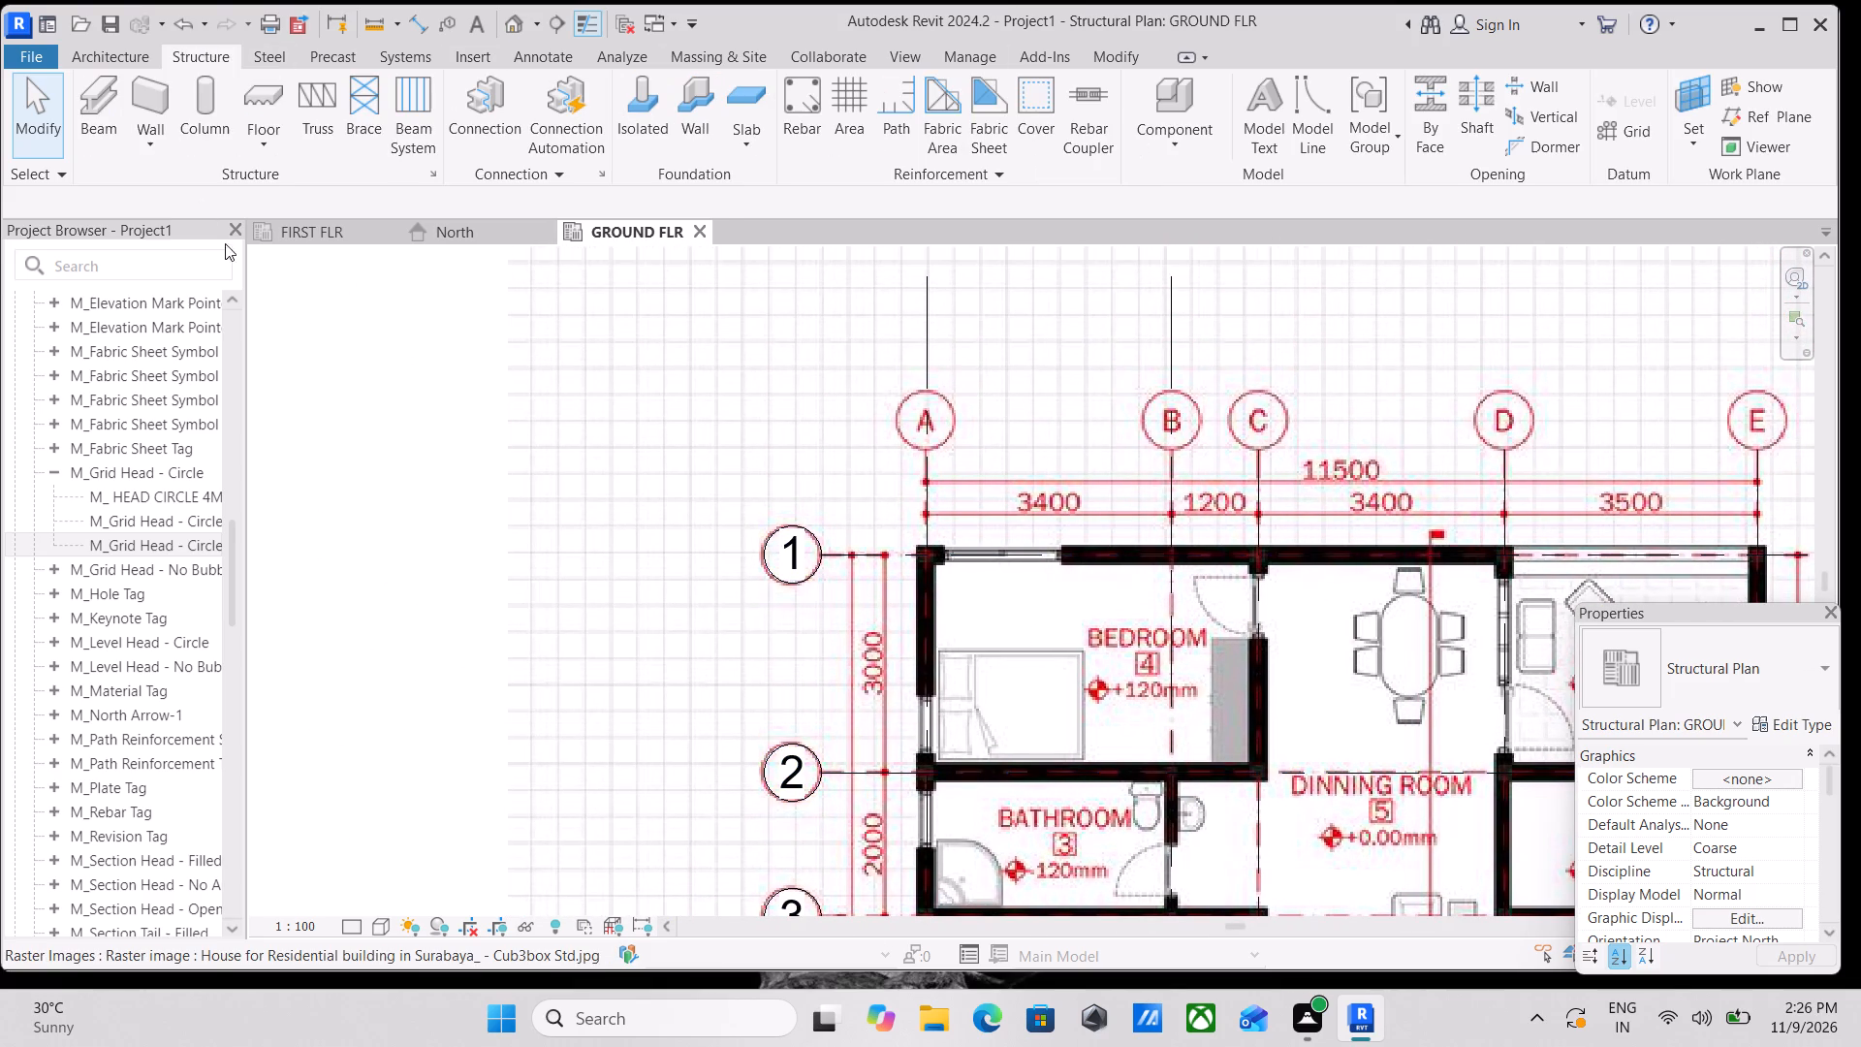
click(633, 113)
scroll(994, 578, up, 3)
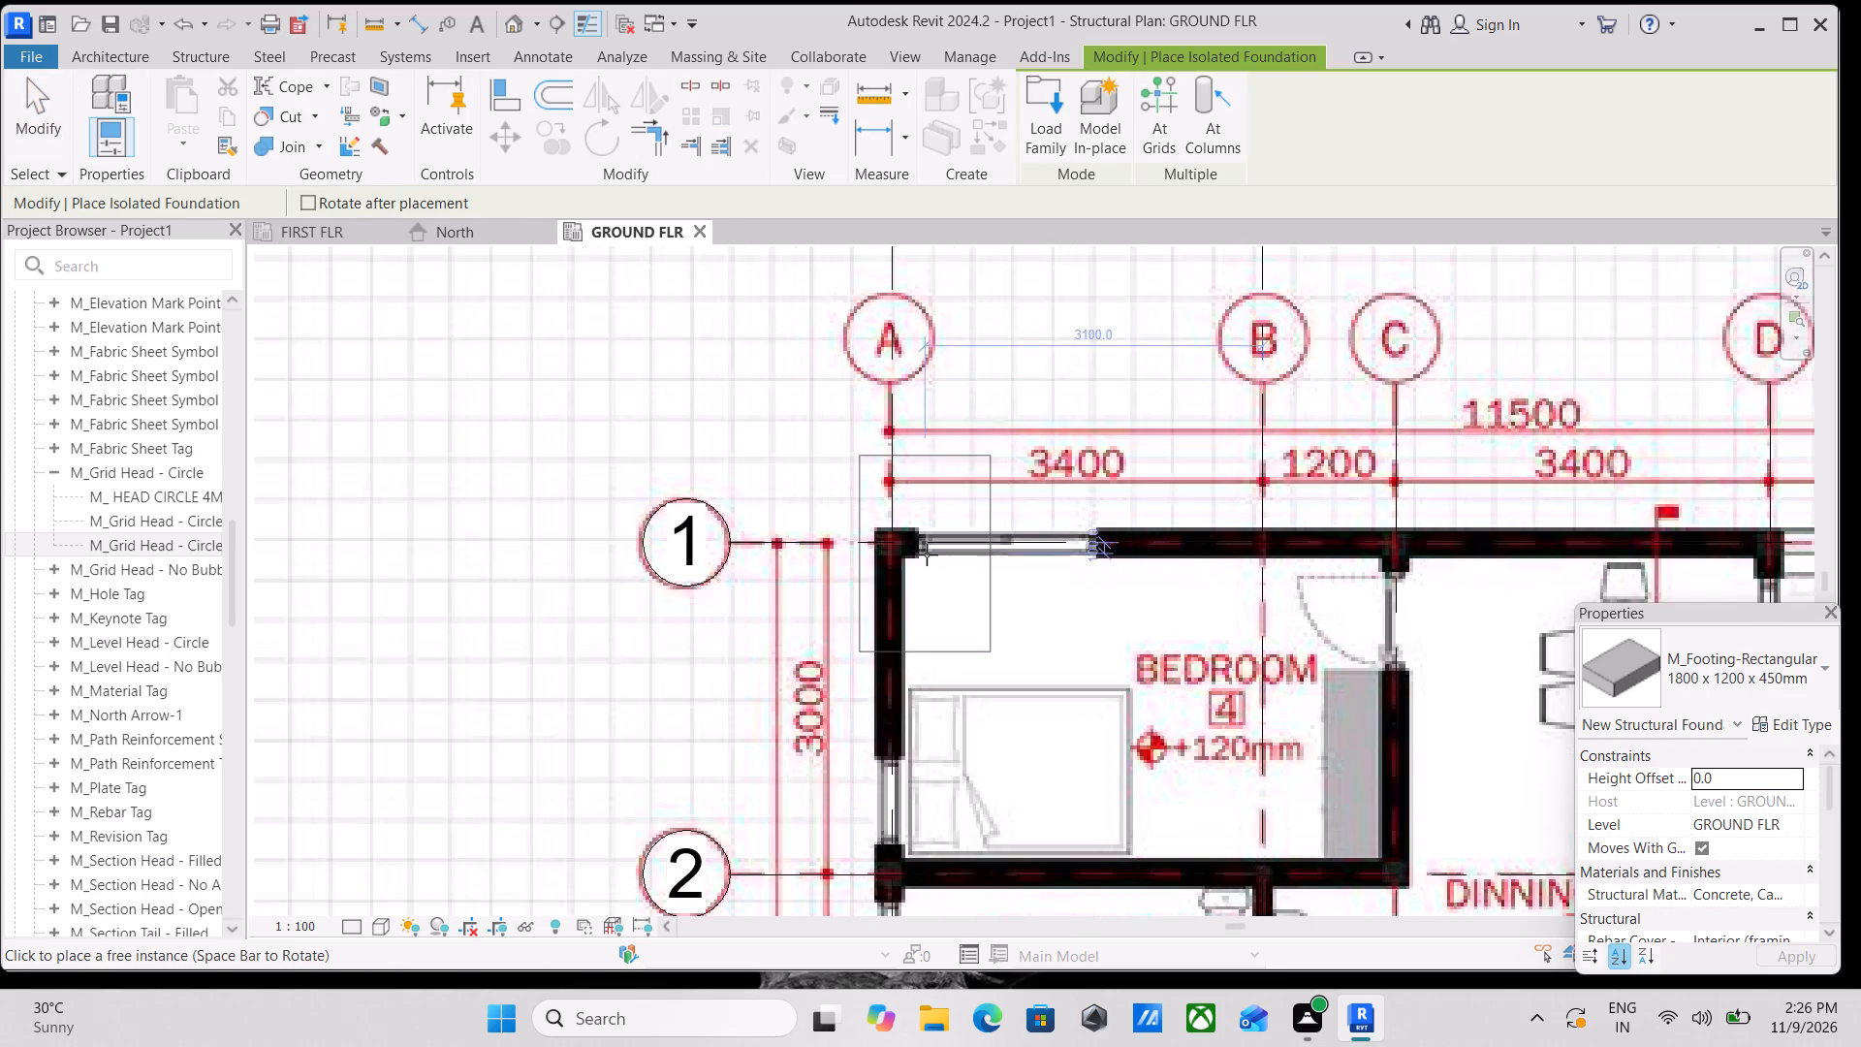
scroll(925, 555, up, 3)
click(876, 535)
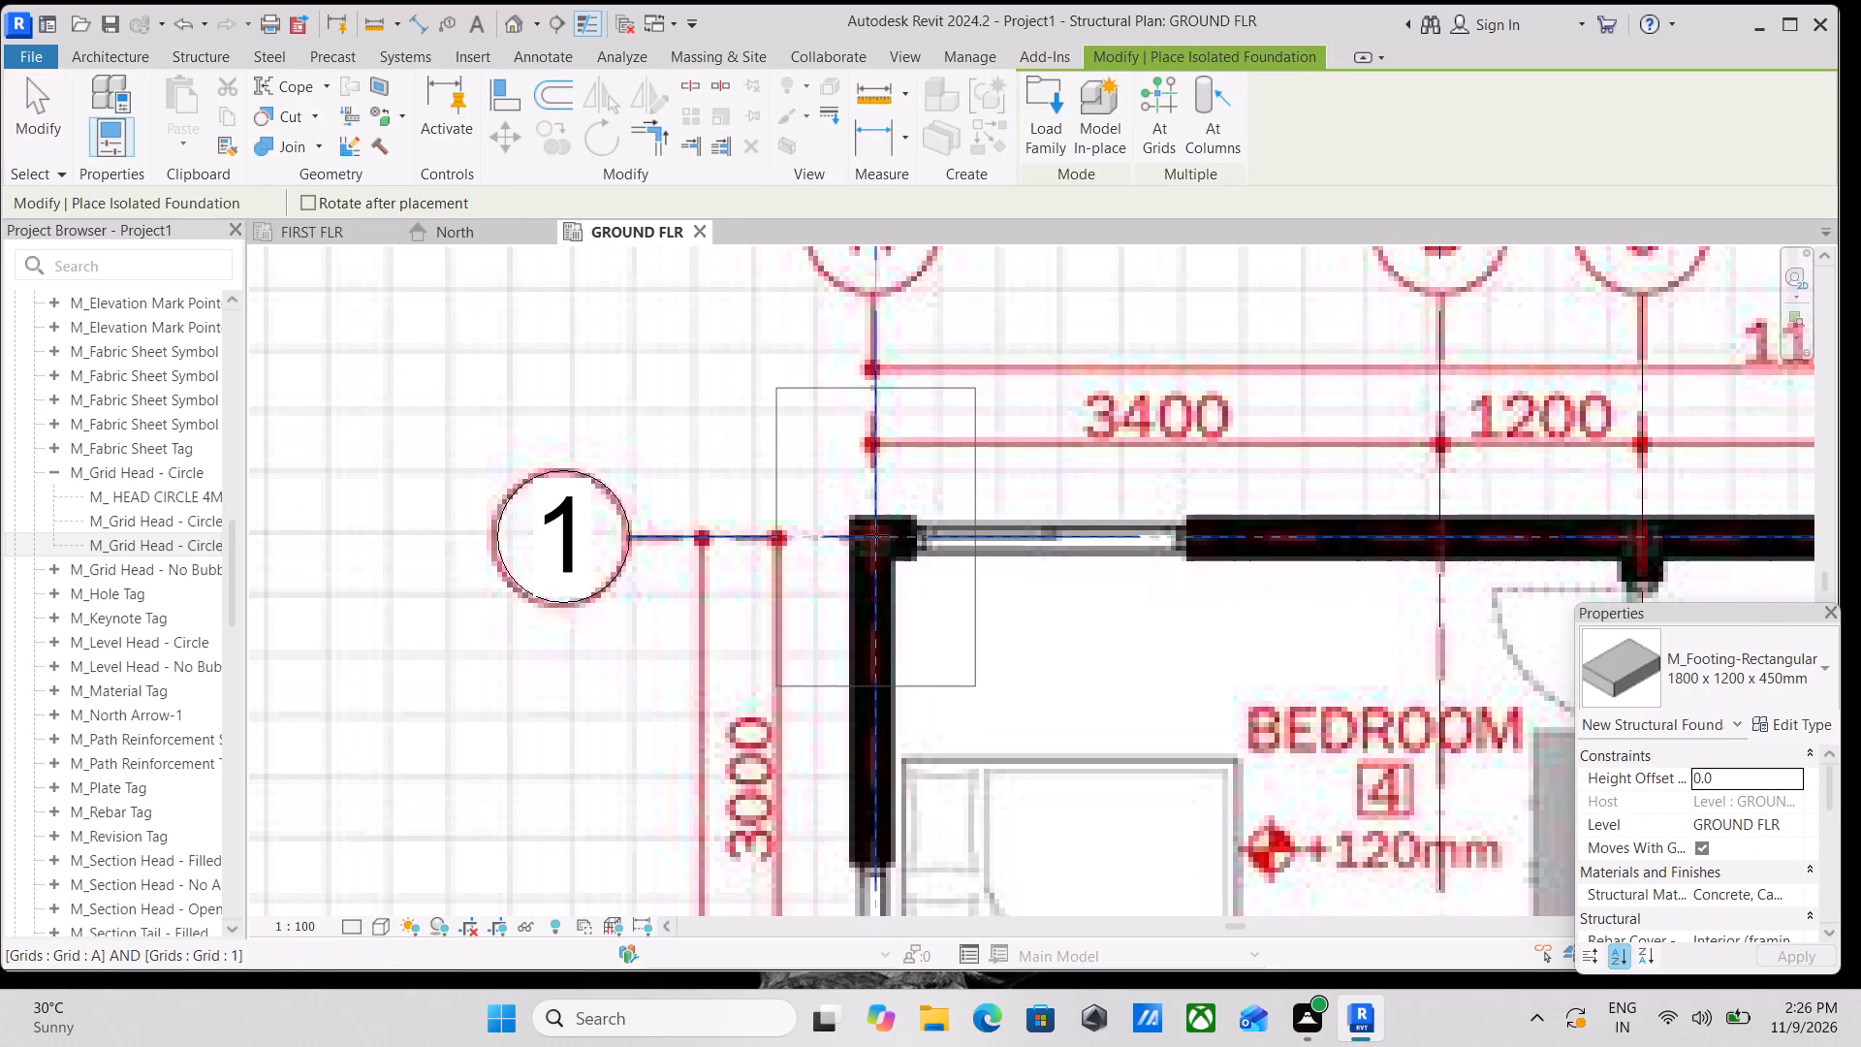
Place another 1800 x 1200 x 450mm isolated footing at the intersection of grids E and 1.
scroll(1057, 533, down, 3)
middle_drag(1057, 533, 687, 511)
scroll(942, 478, down, 2)
middle_drag(942, 478, 646, 486)
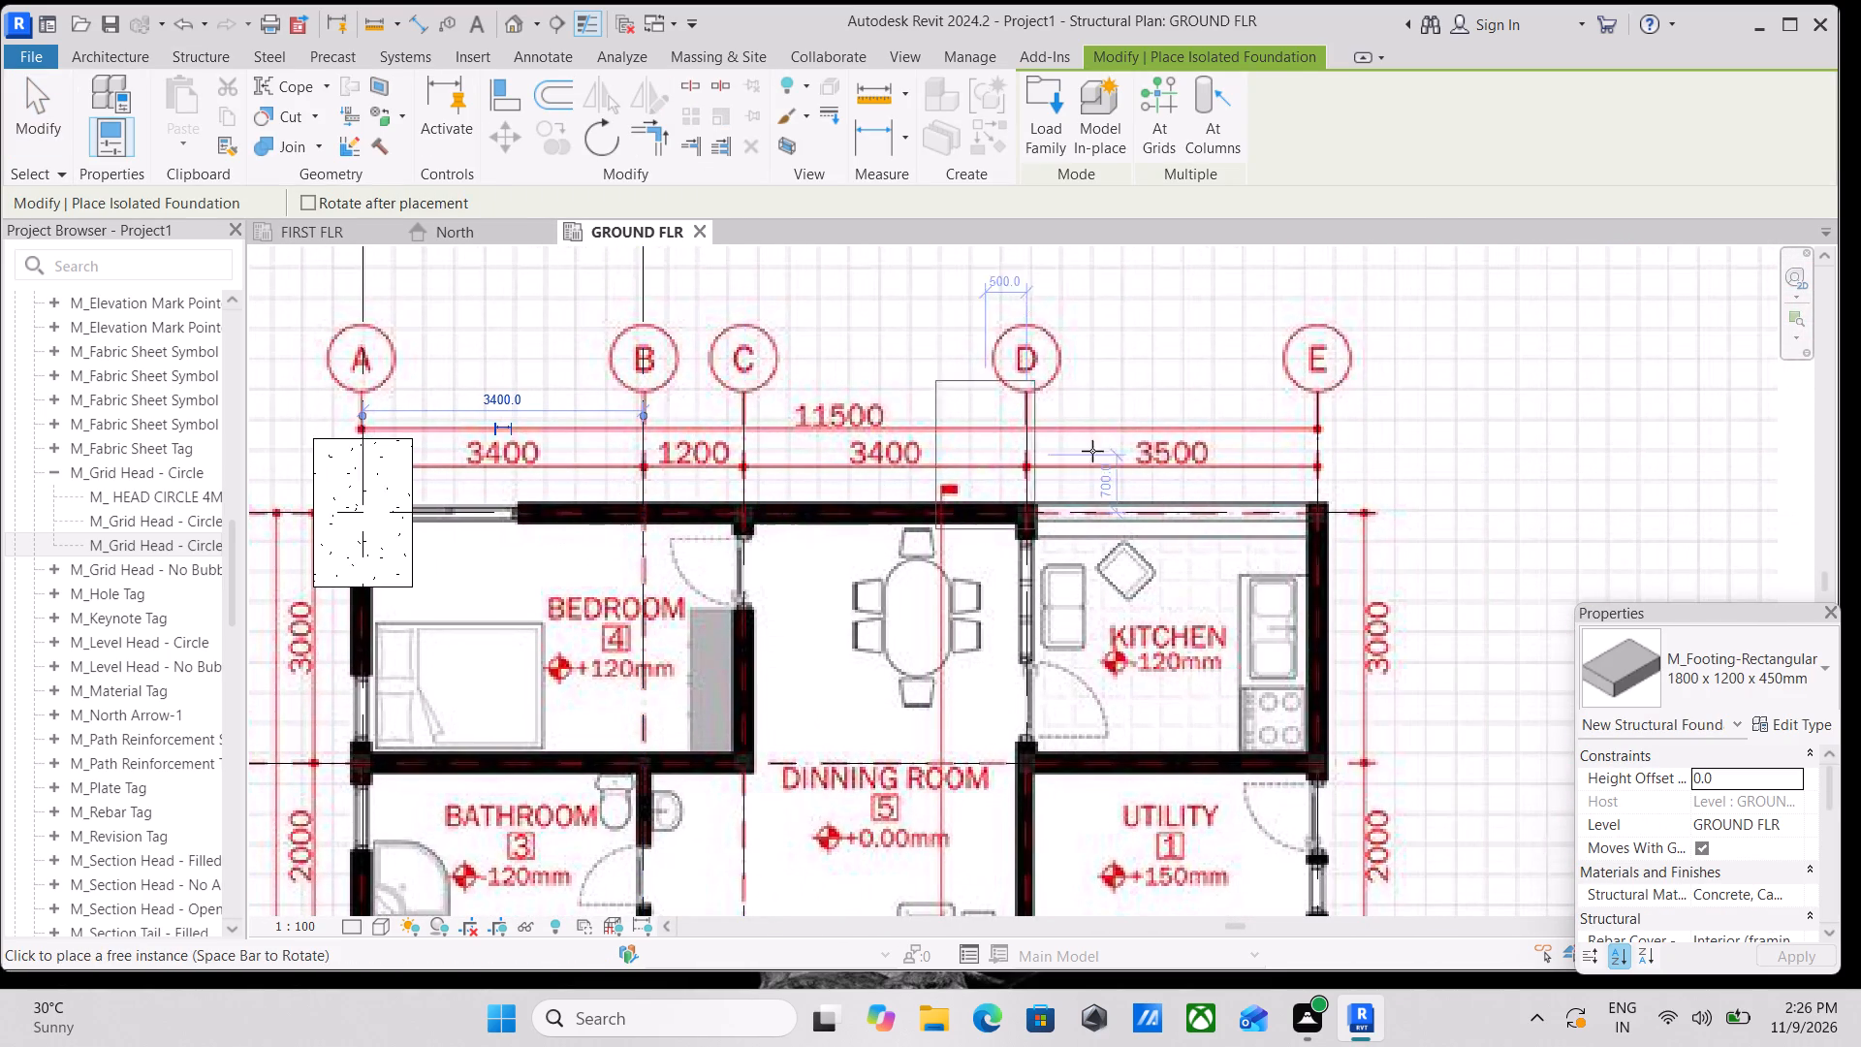
scroll(1321, 516, up, 4)
click(1317, 511)
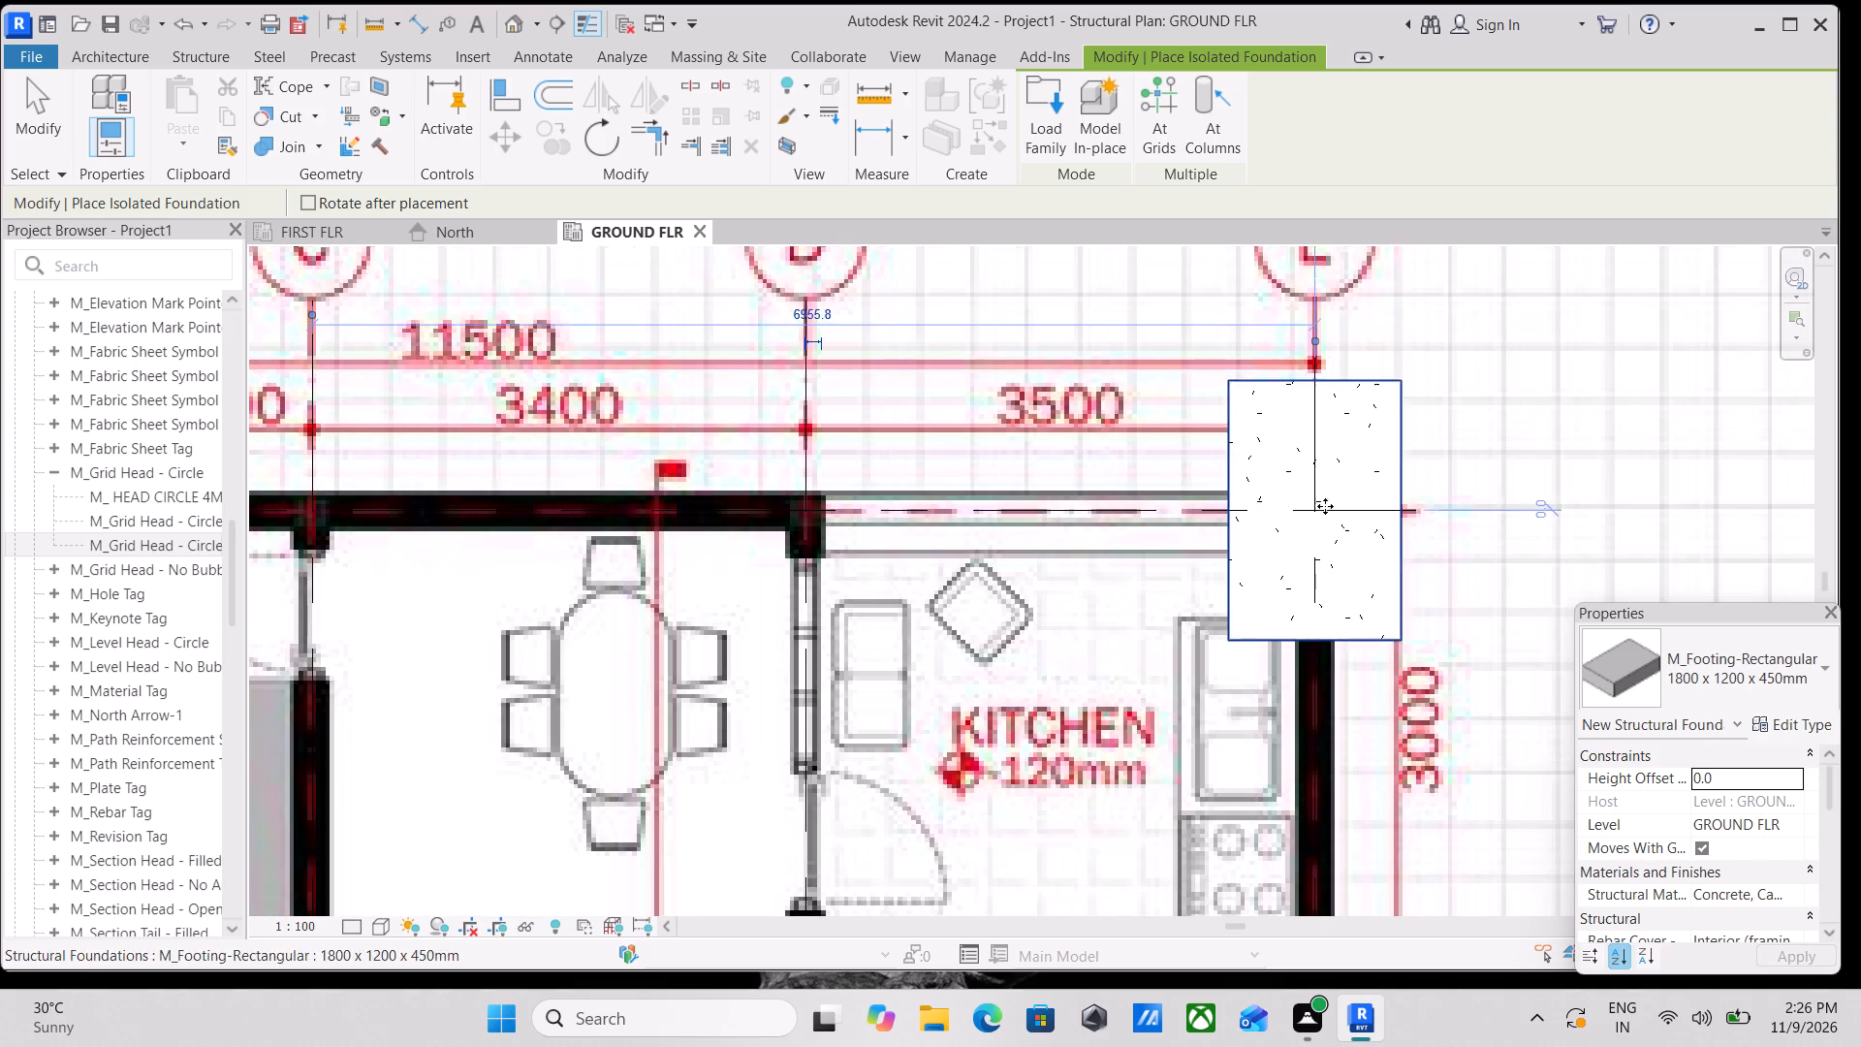
Place a third 1800 x 1200 x 450mm isolated footing at the intersection of grids D and 1, and finish placing foundations.
scroll(1342, 494, down, 3)
middle_drag(1025, 521, 1174, 497)
scroll(1110, 494, up, 4)
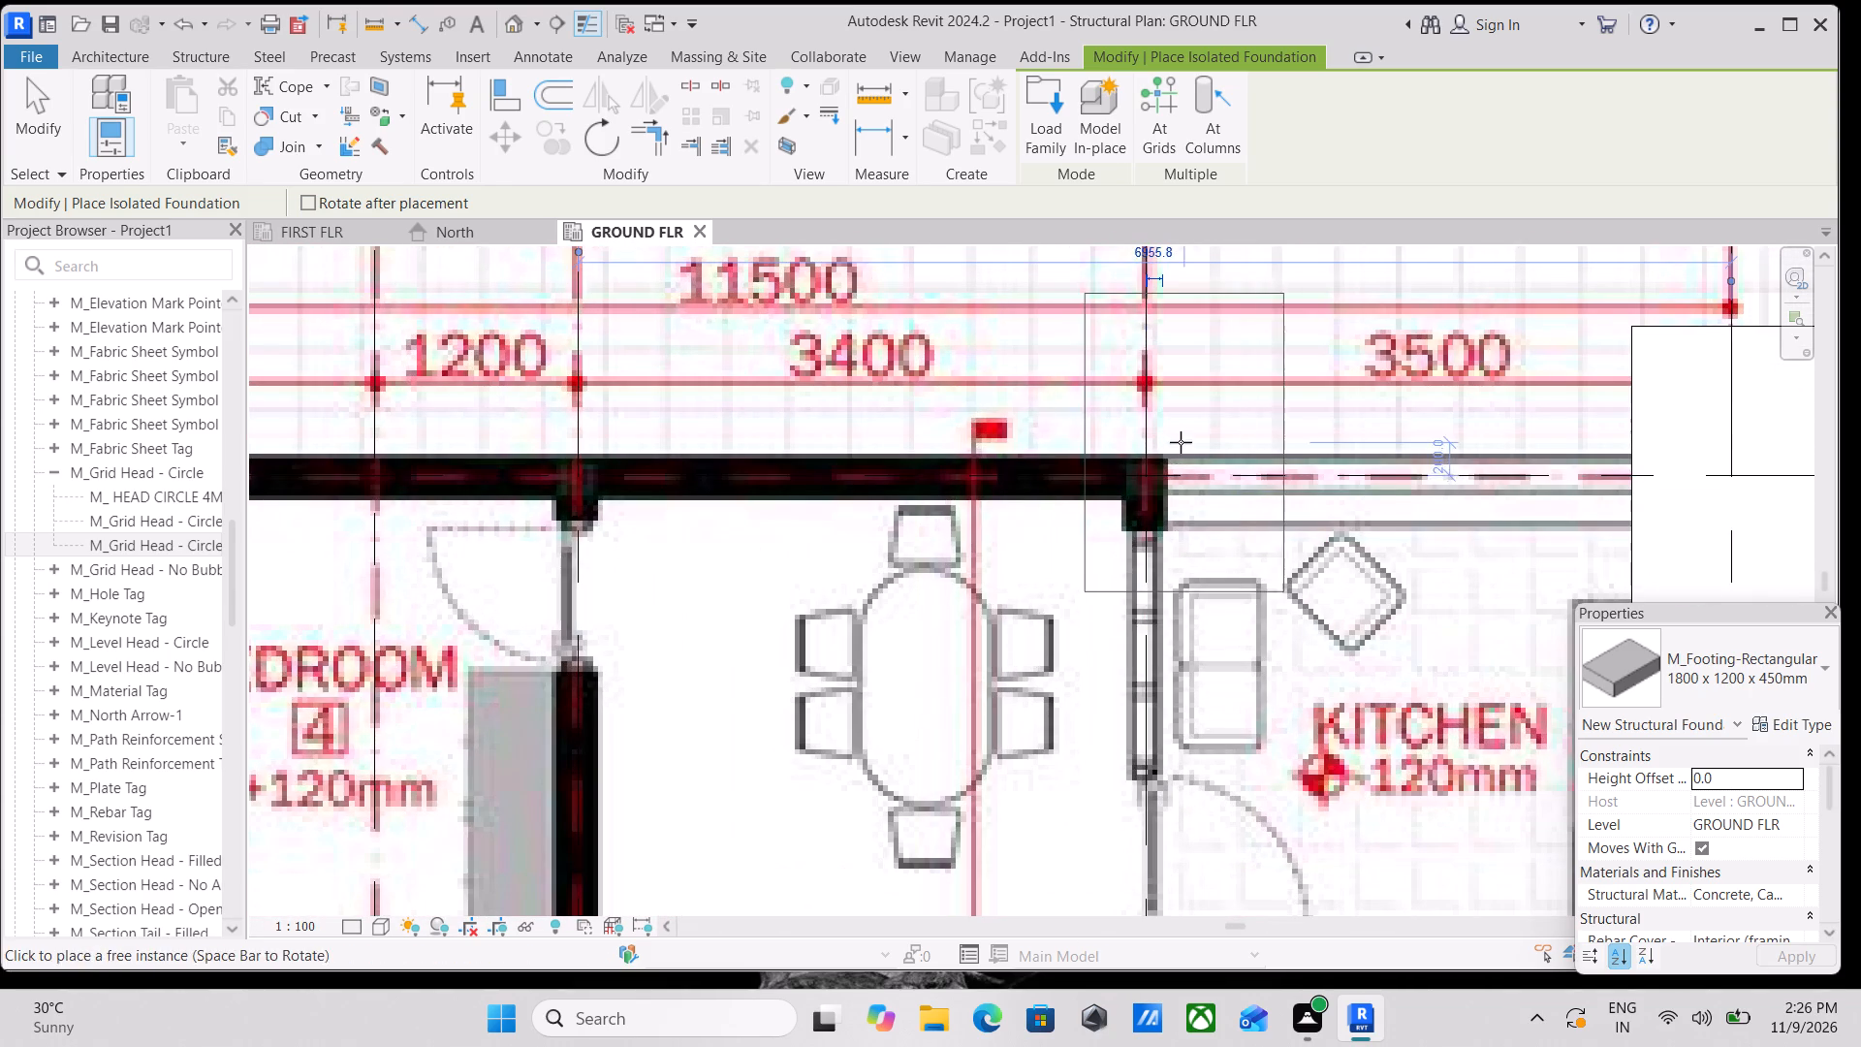
scroll(1144, 482, down, 5)
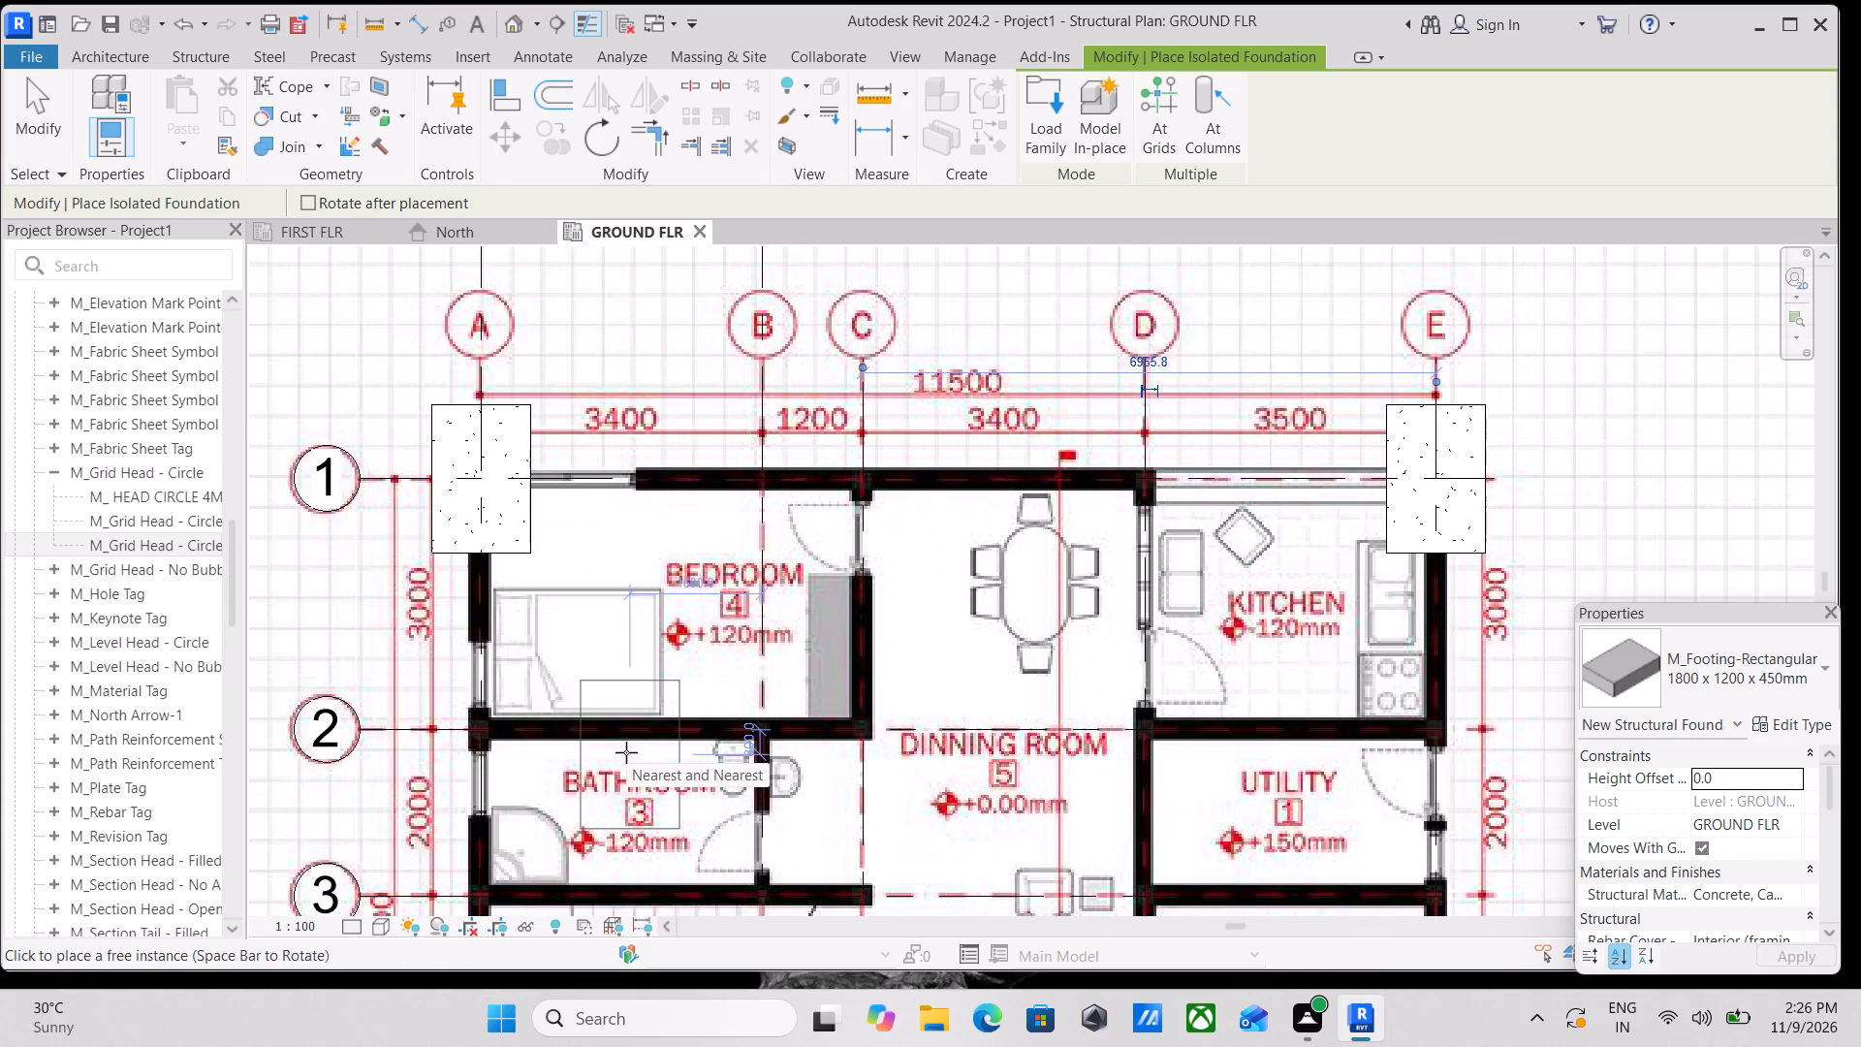
scroll(1133, 496, up, 3)
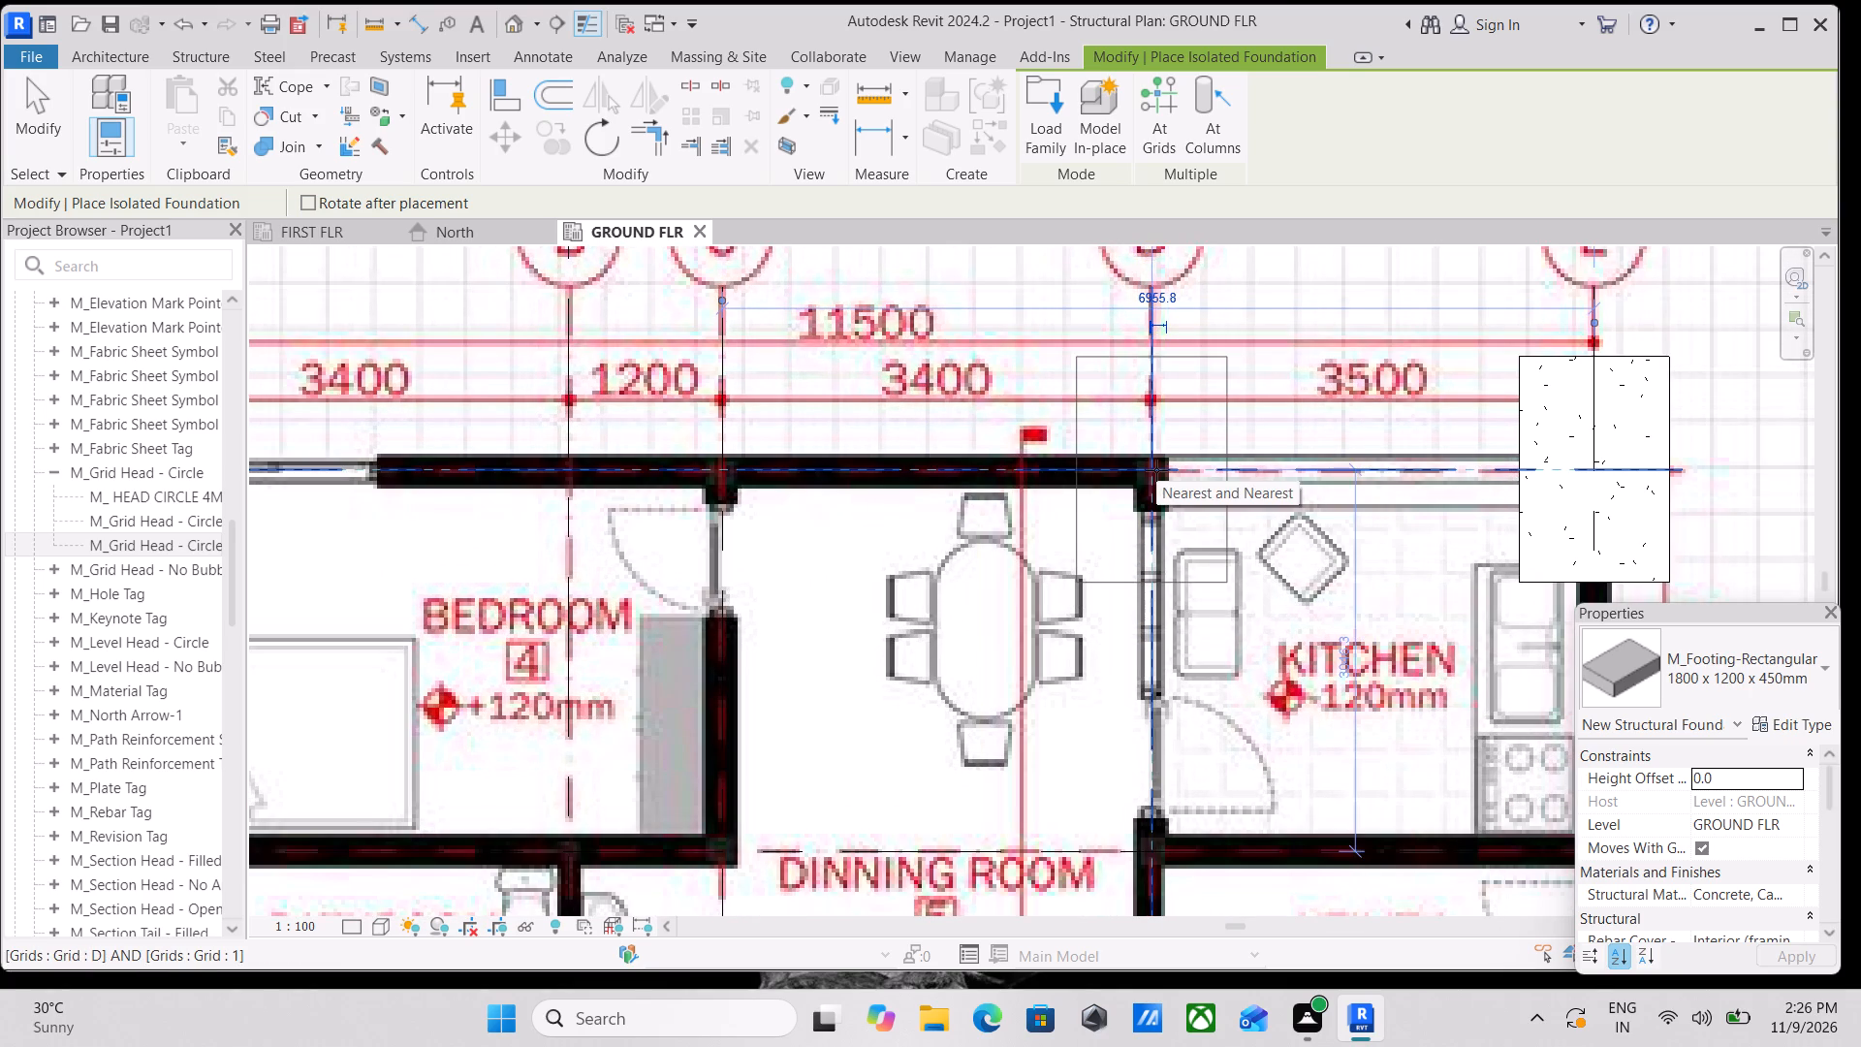
click(1156, 470)
scroll(1199, 493, down, 2)
middle_drag(914, 562, 1171, 715)
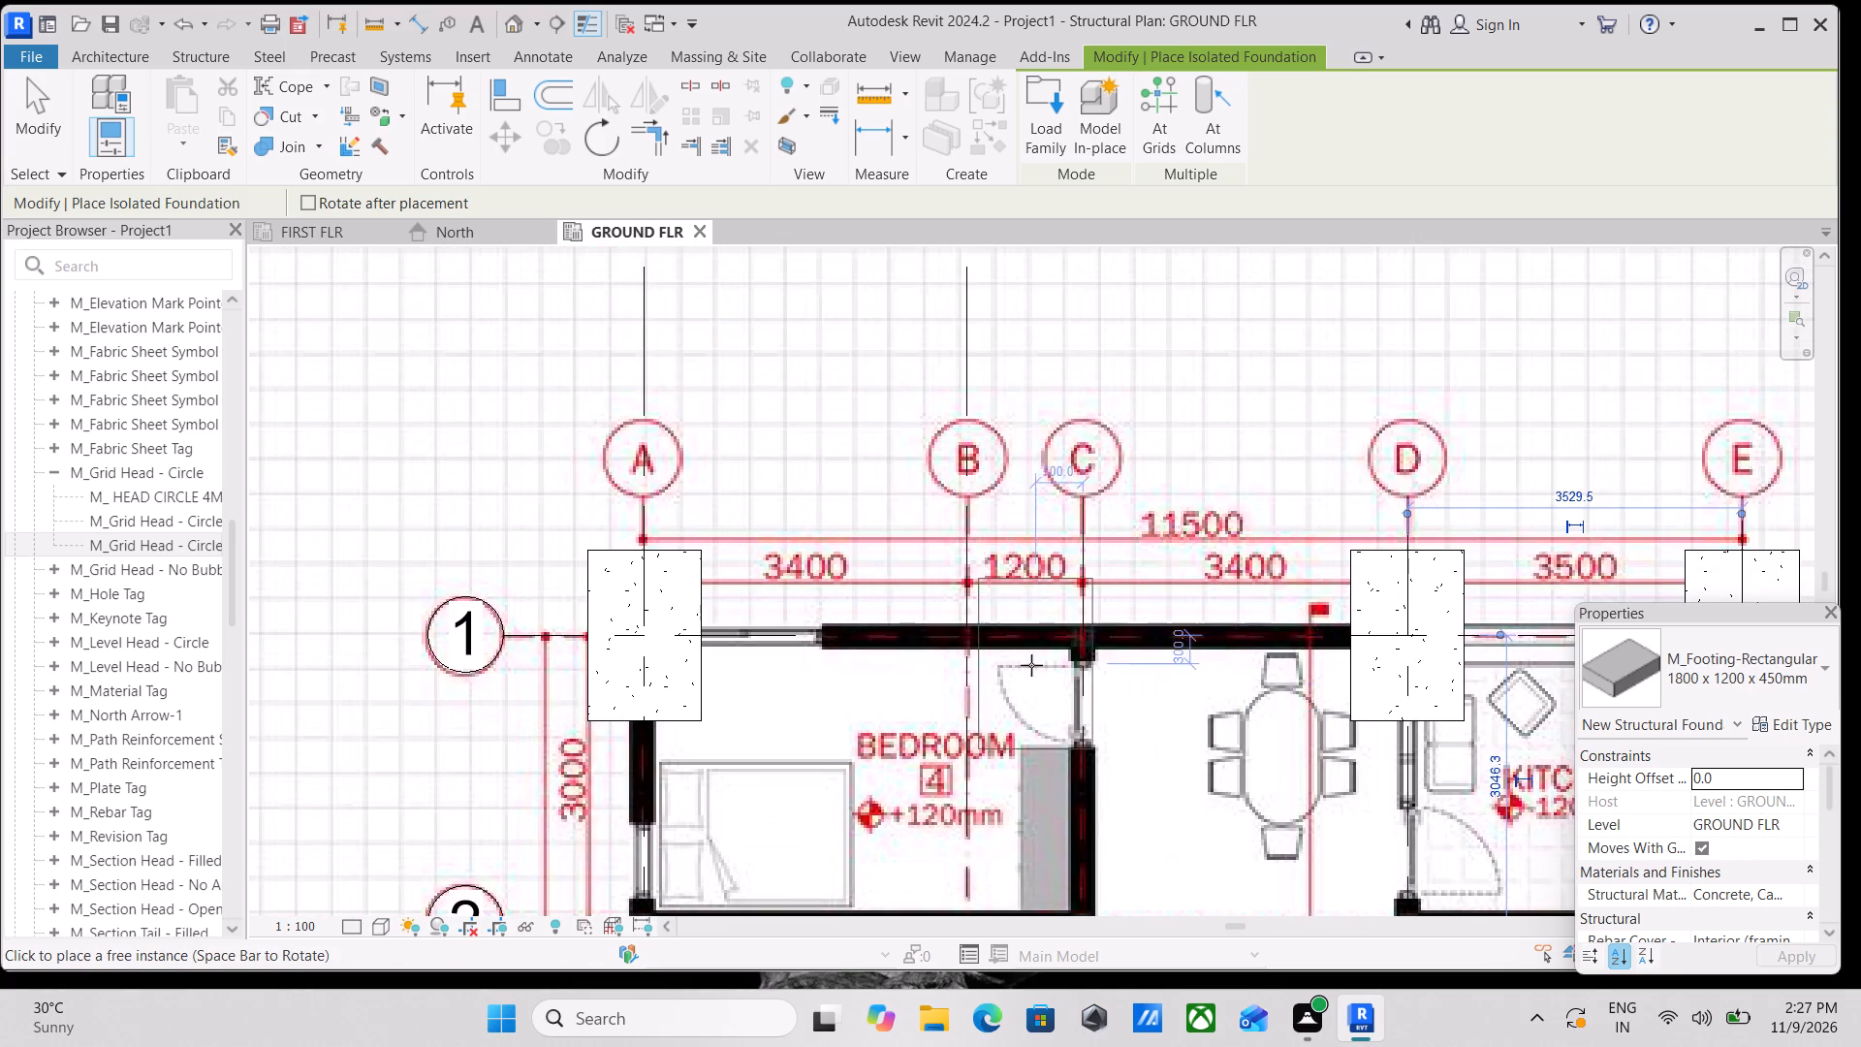
scroll(1040, 605, down, 3)
middle_drag(1040, 605, 733, 579)
key(Escape)
key(Escape)
scroll(1197, 460, up, 4)
key(Escape)
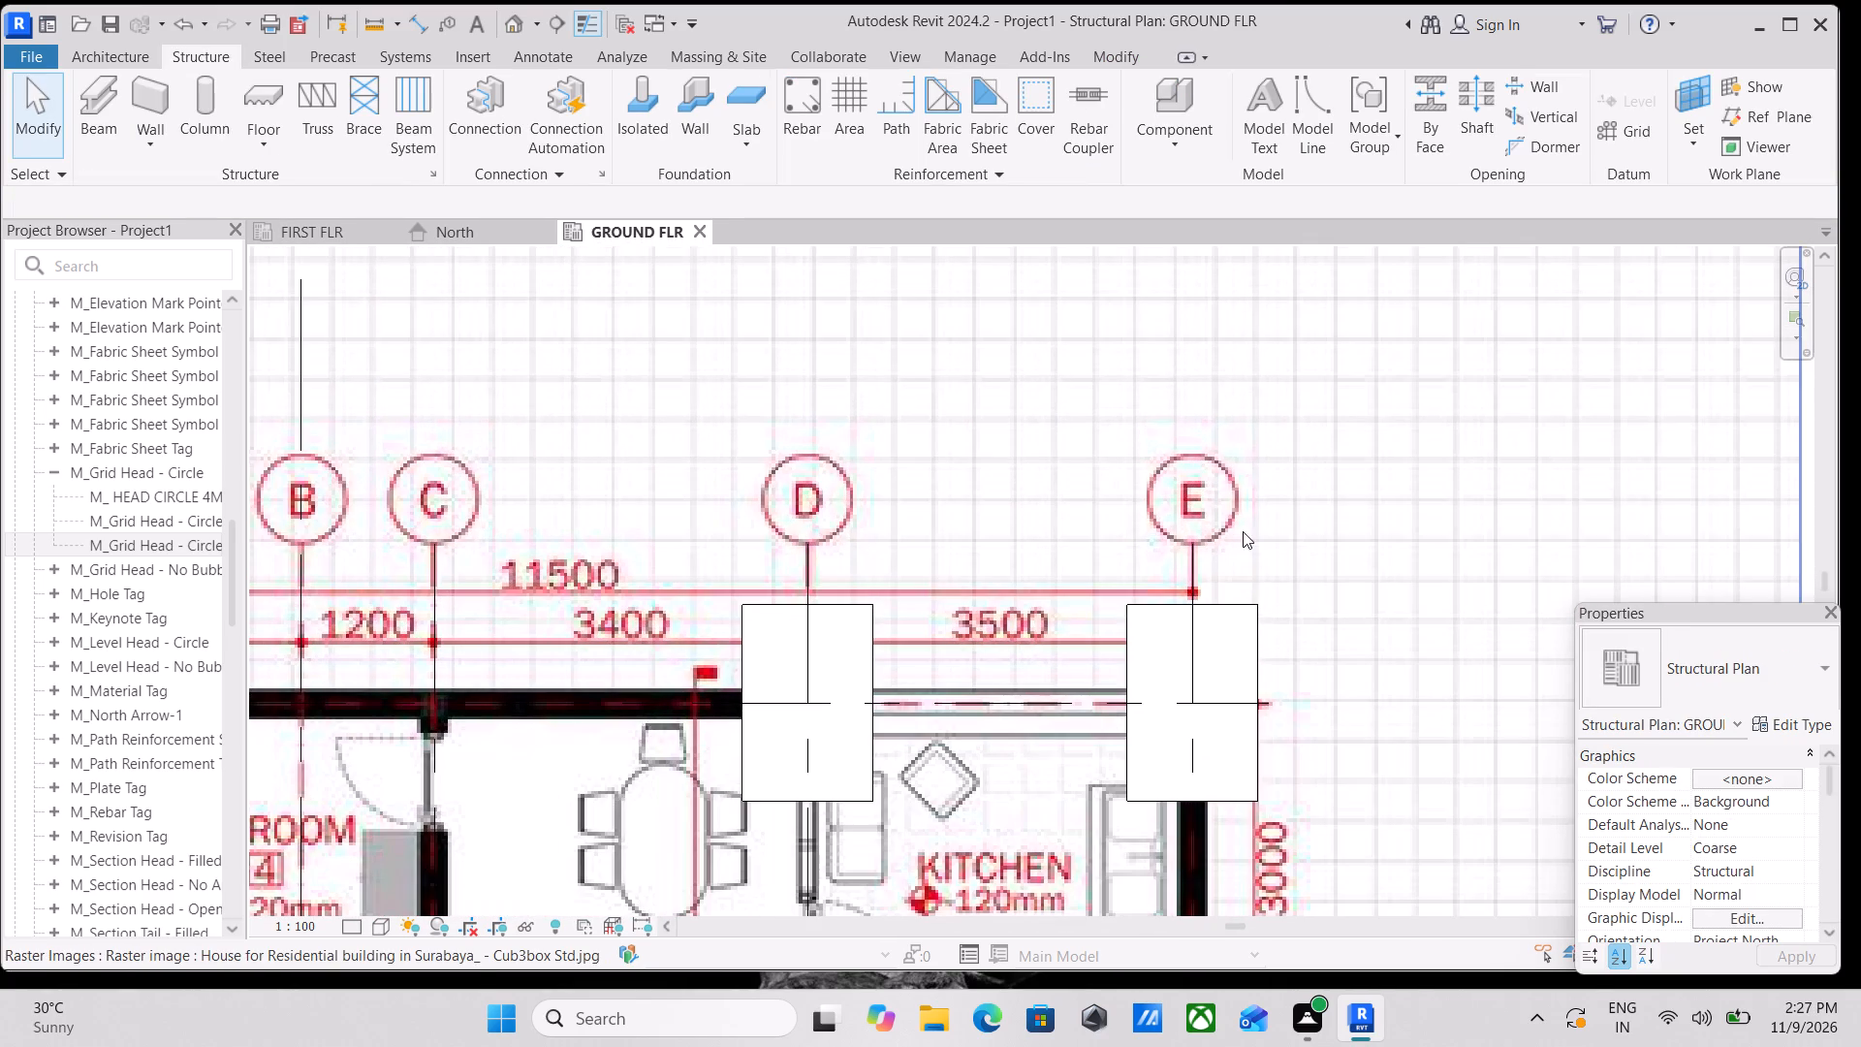
Duplicate the type of the footing at grid E-1 under the name 1000 MM X 1000 MM X 450 MM.
click(1219, 614)
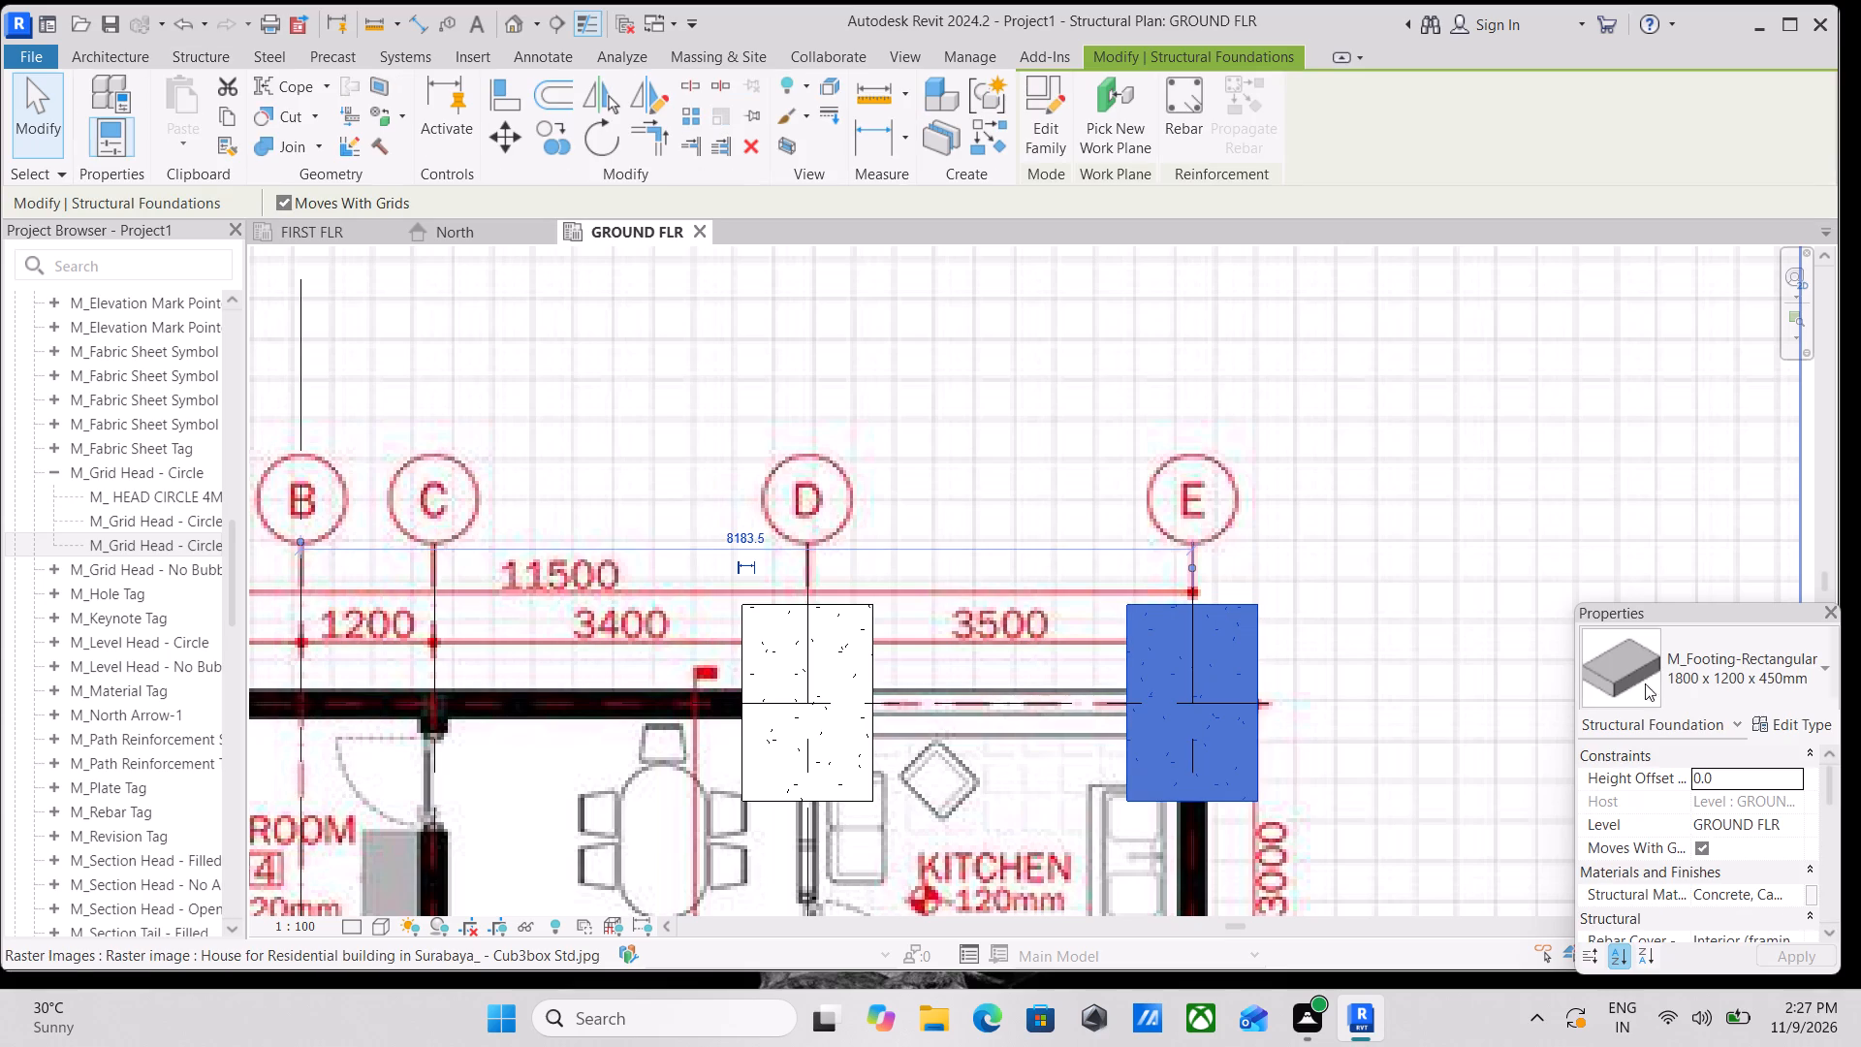
click(1799, 728)
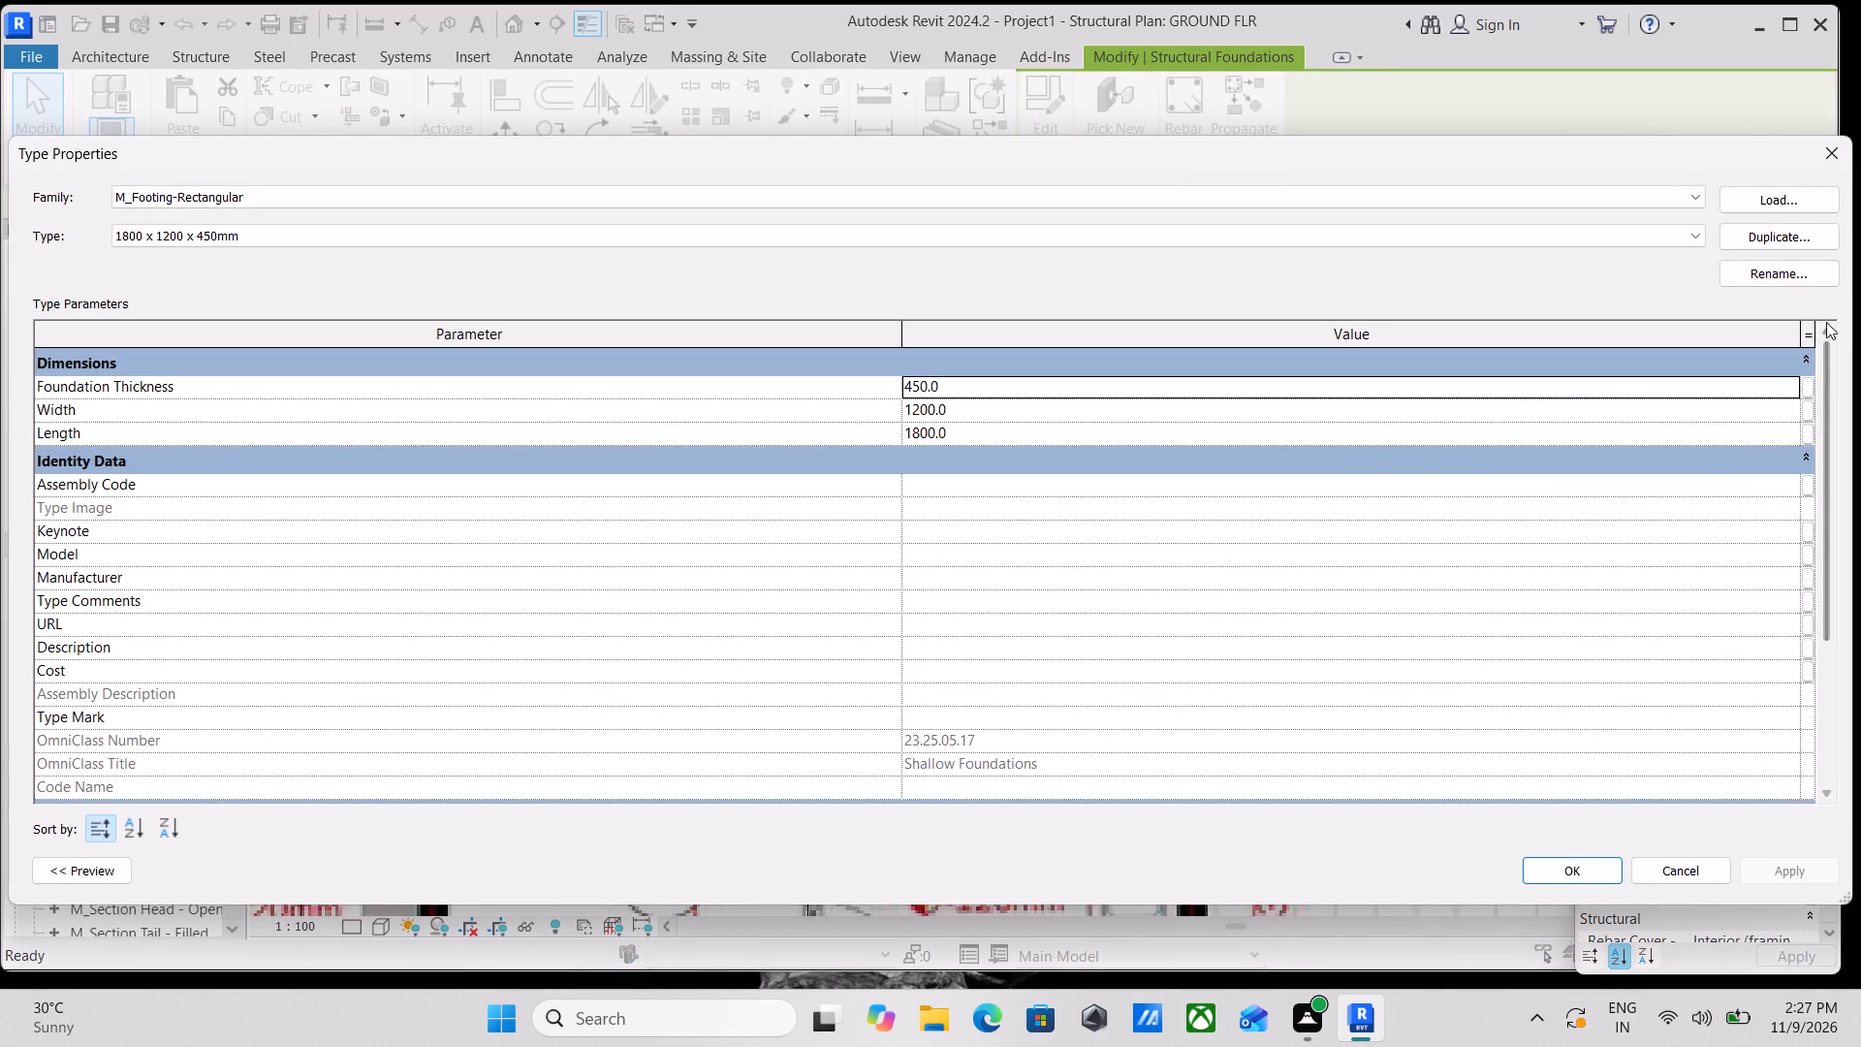
click(1776, 229)
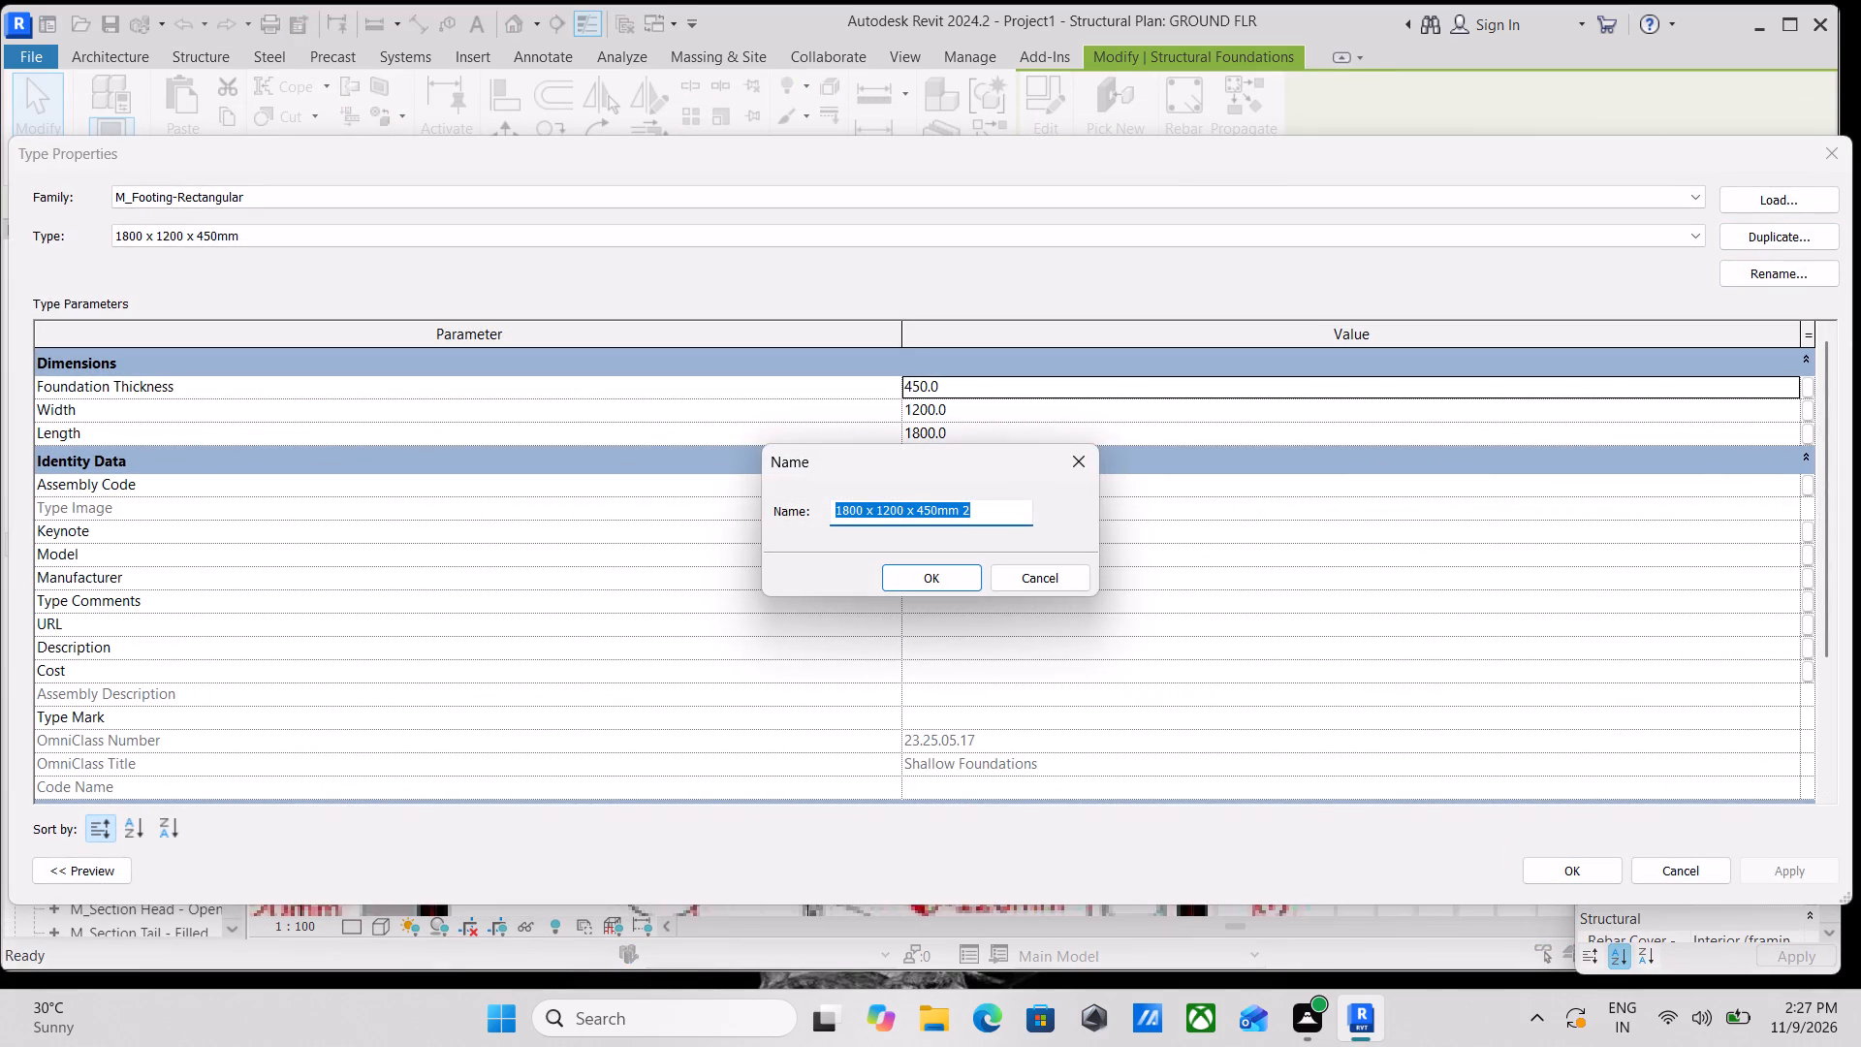
key(BackSpace)
text(1000)
key(space)
text(MM X)
key(space)
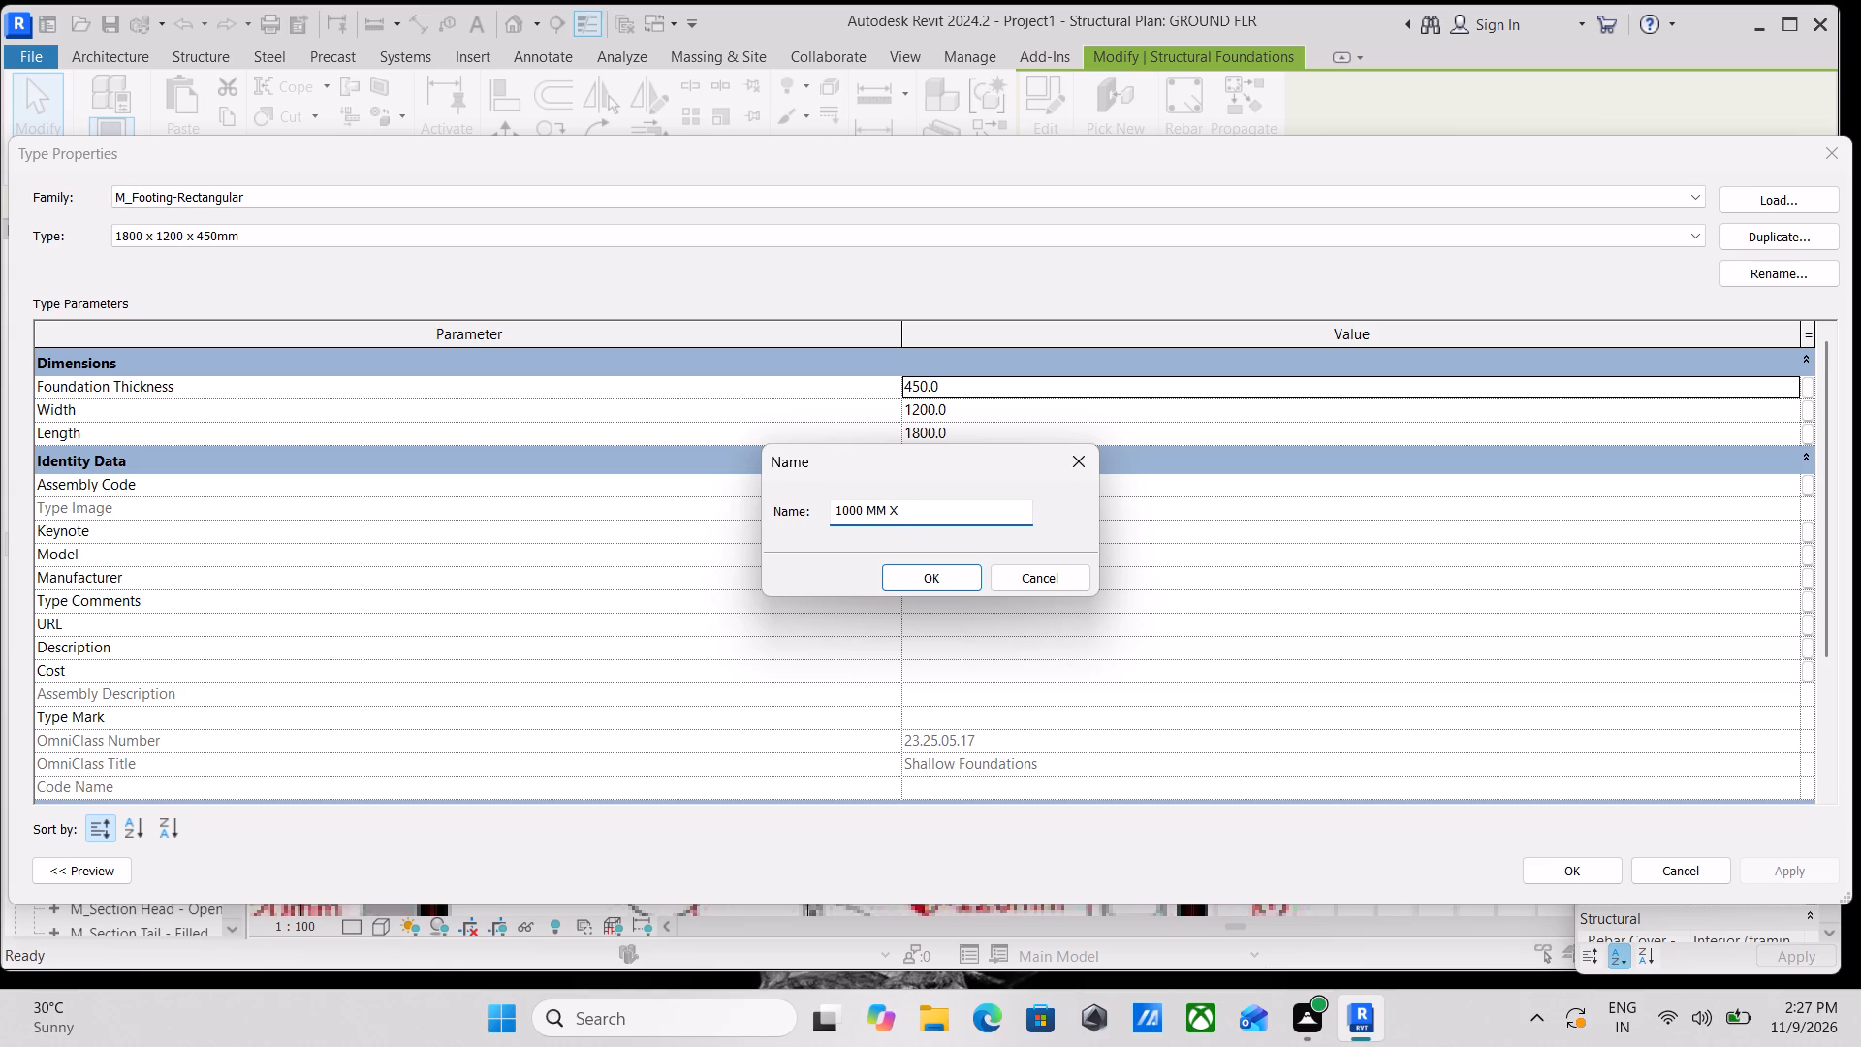
text(1000)
key(space)
text(MM)
key(space)
text(X 450 MM)
click(934, 580)
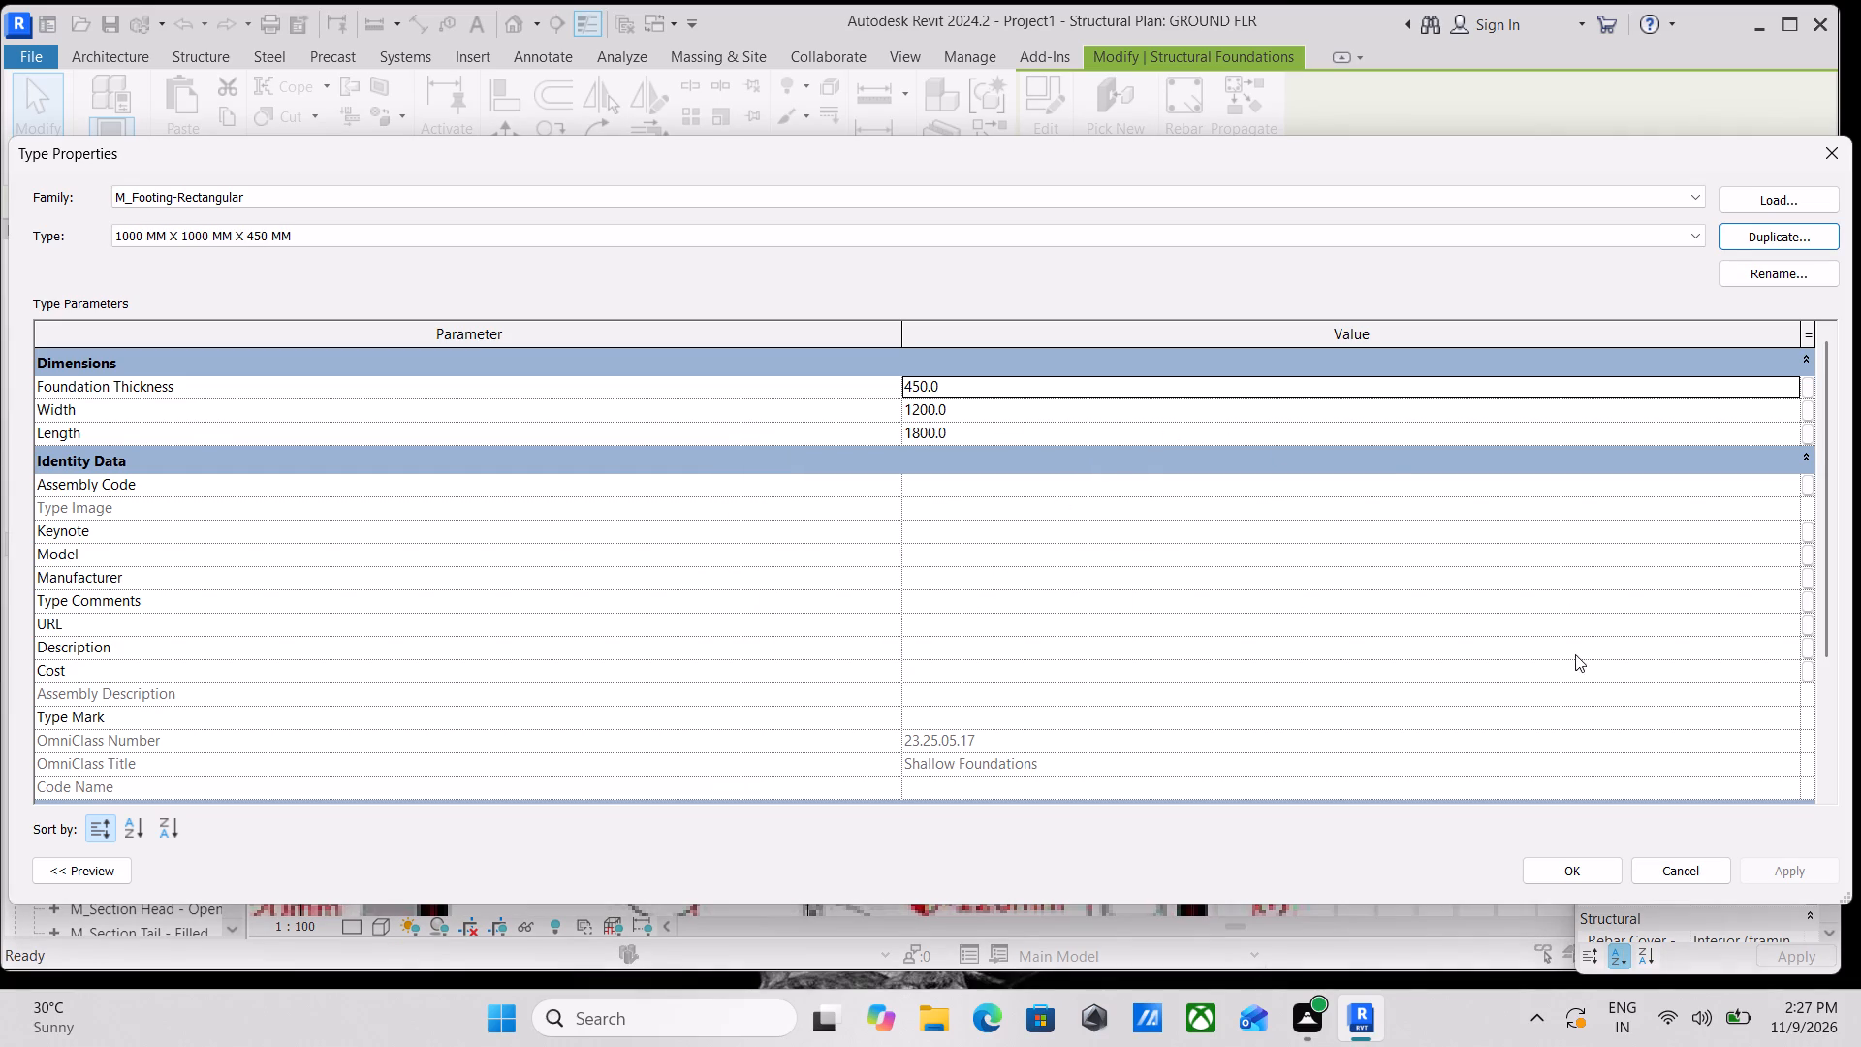
Set the new footing type's width and length both to 1000 and apply the type changes.
click(990, 406)
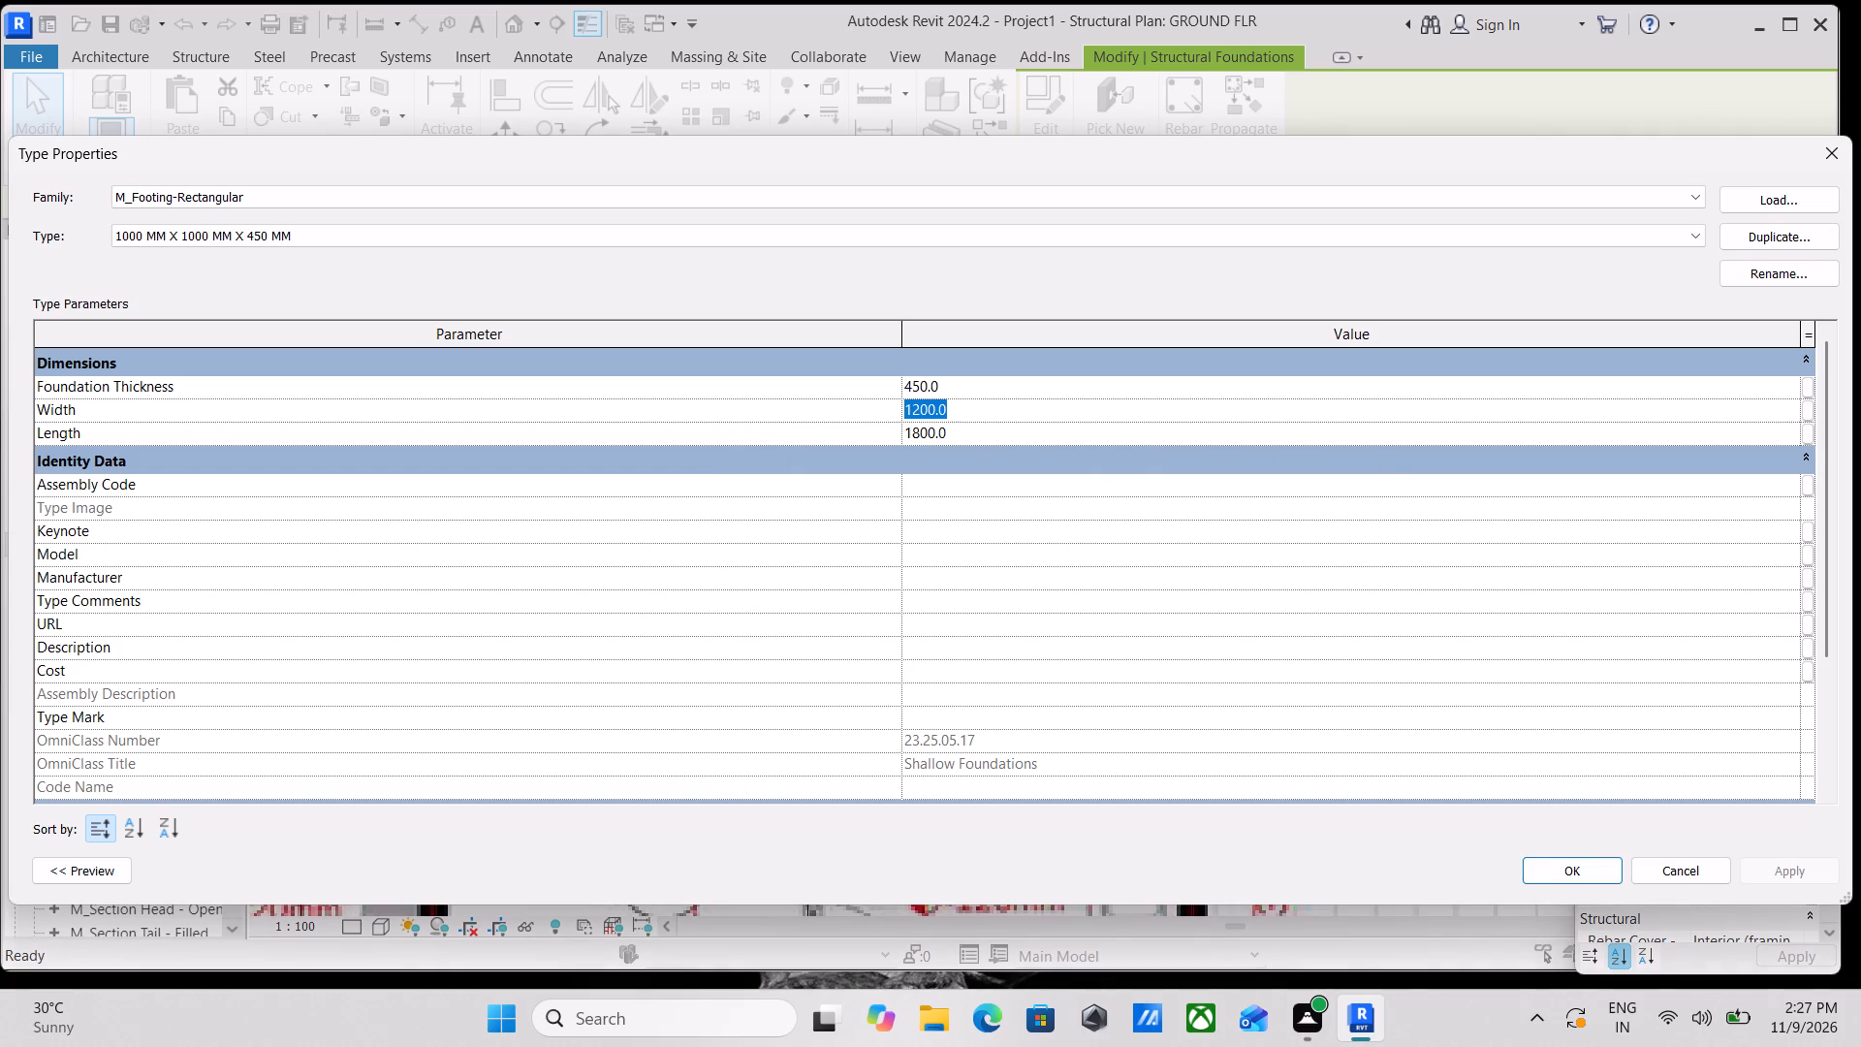
text(100)
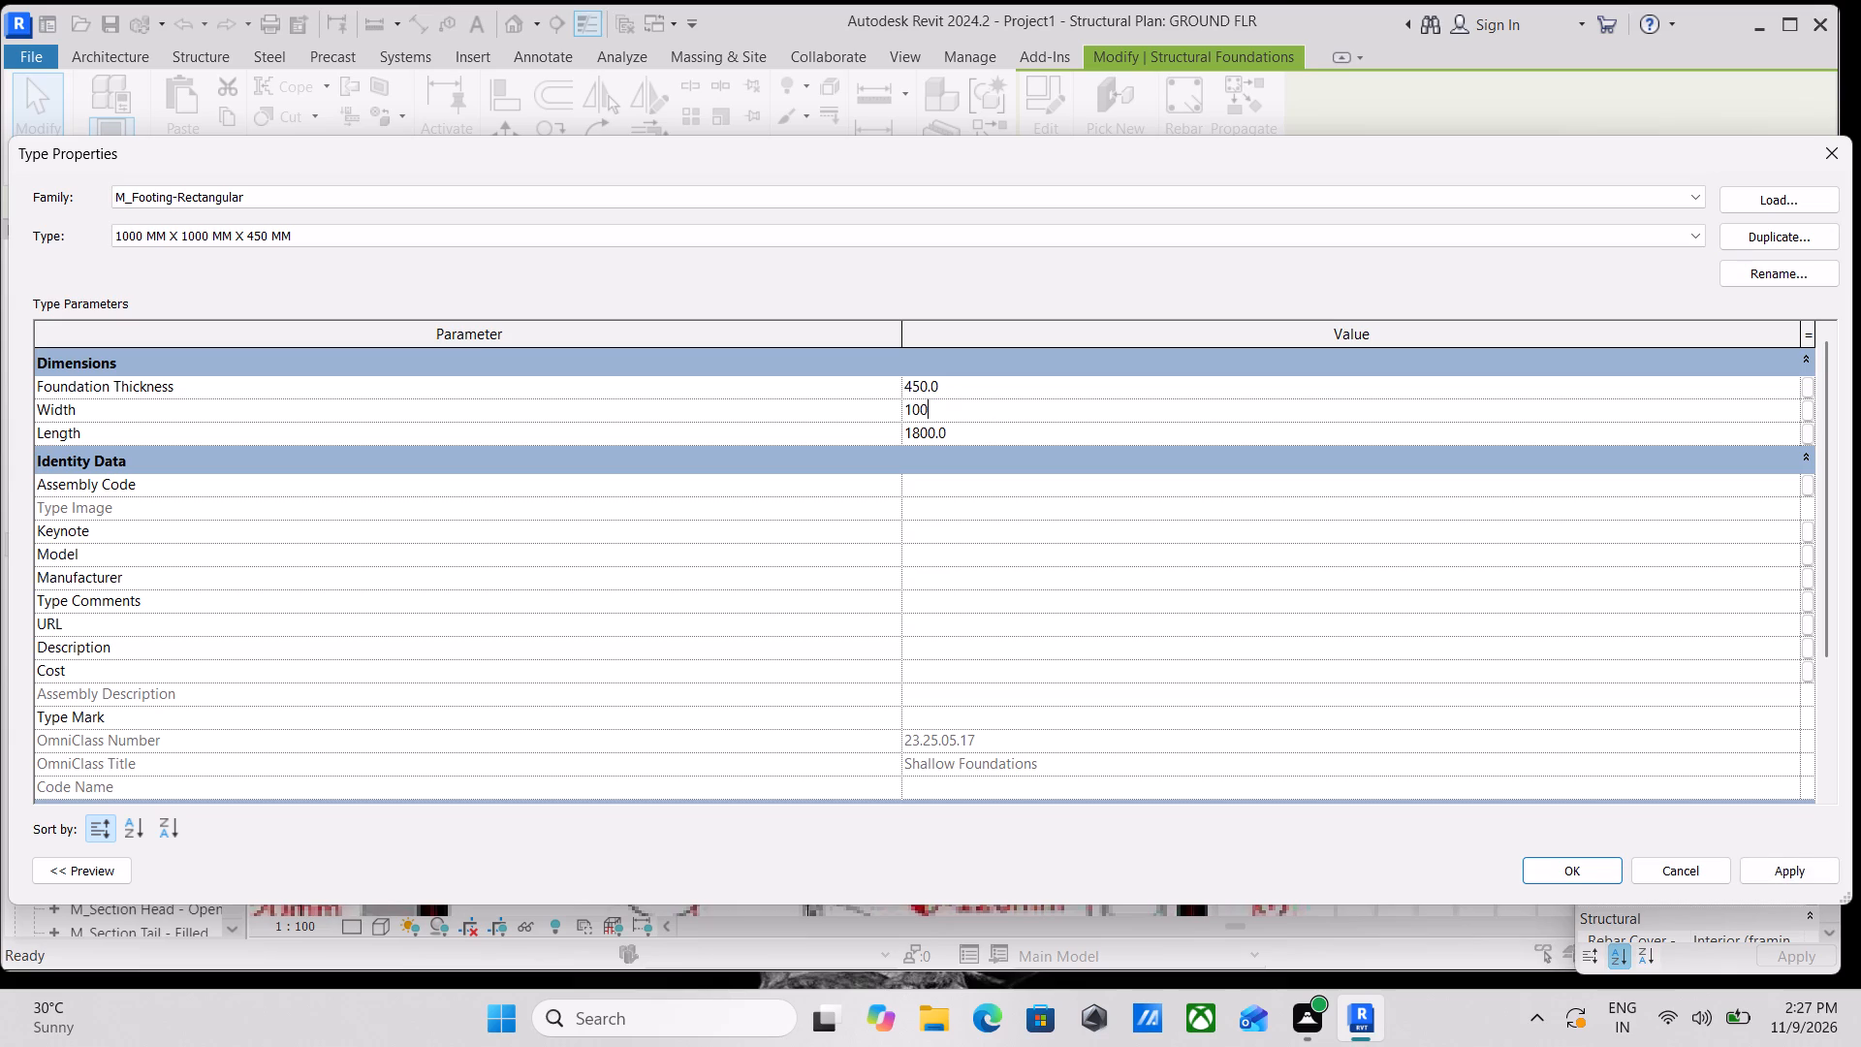
key(0)
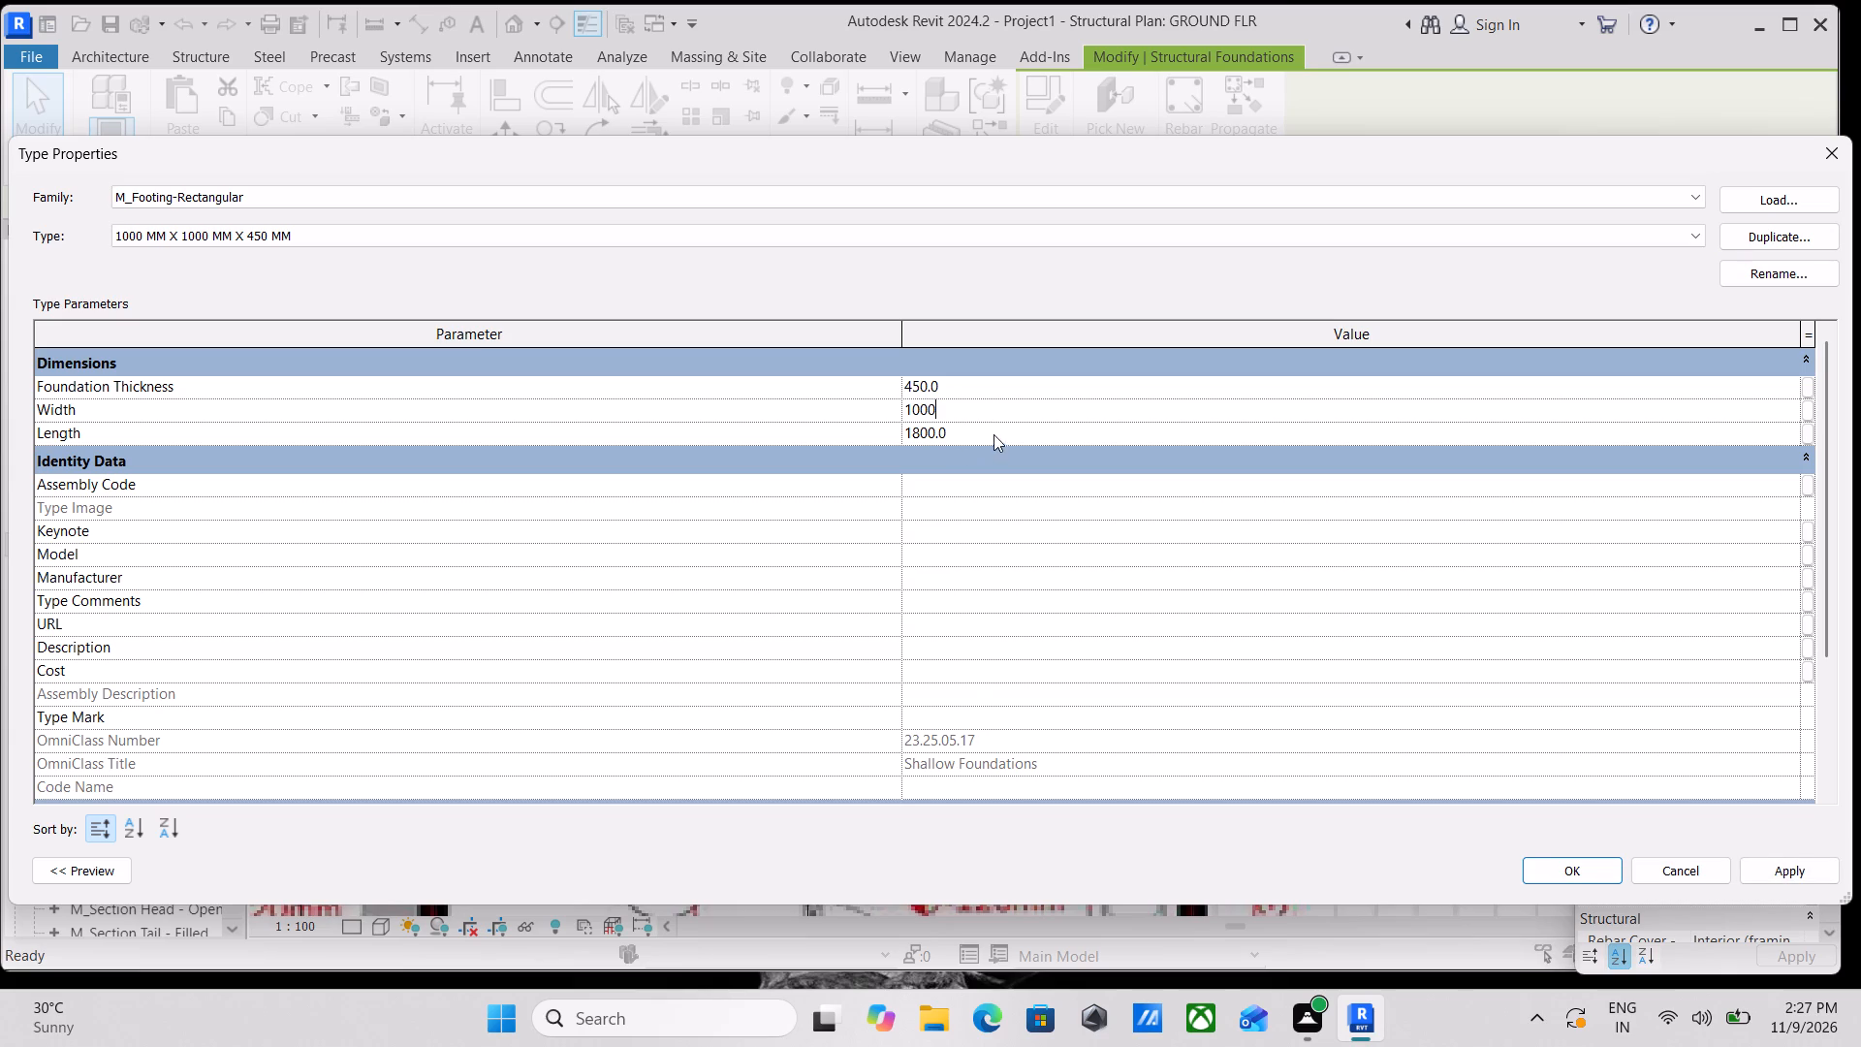
click(994, 433)
text(1000)
key(Return)
scroll(1138, 437, down, 2)
scroll(1390, 683, up, 2)
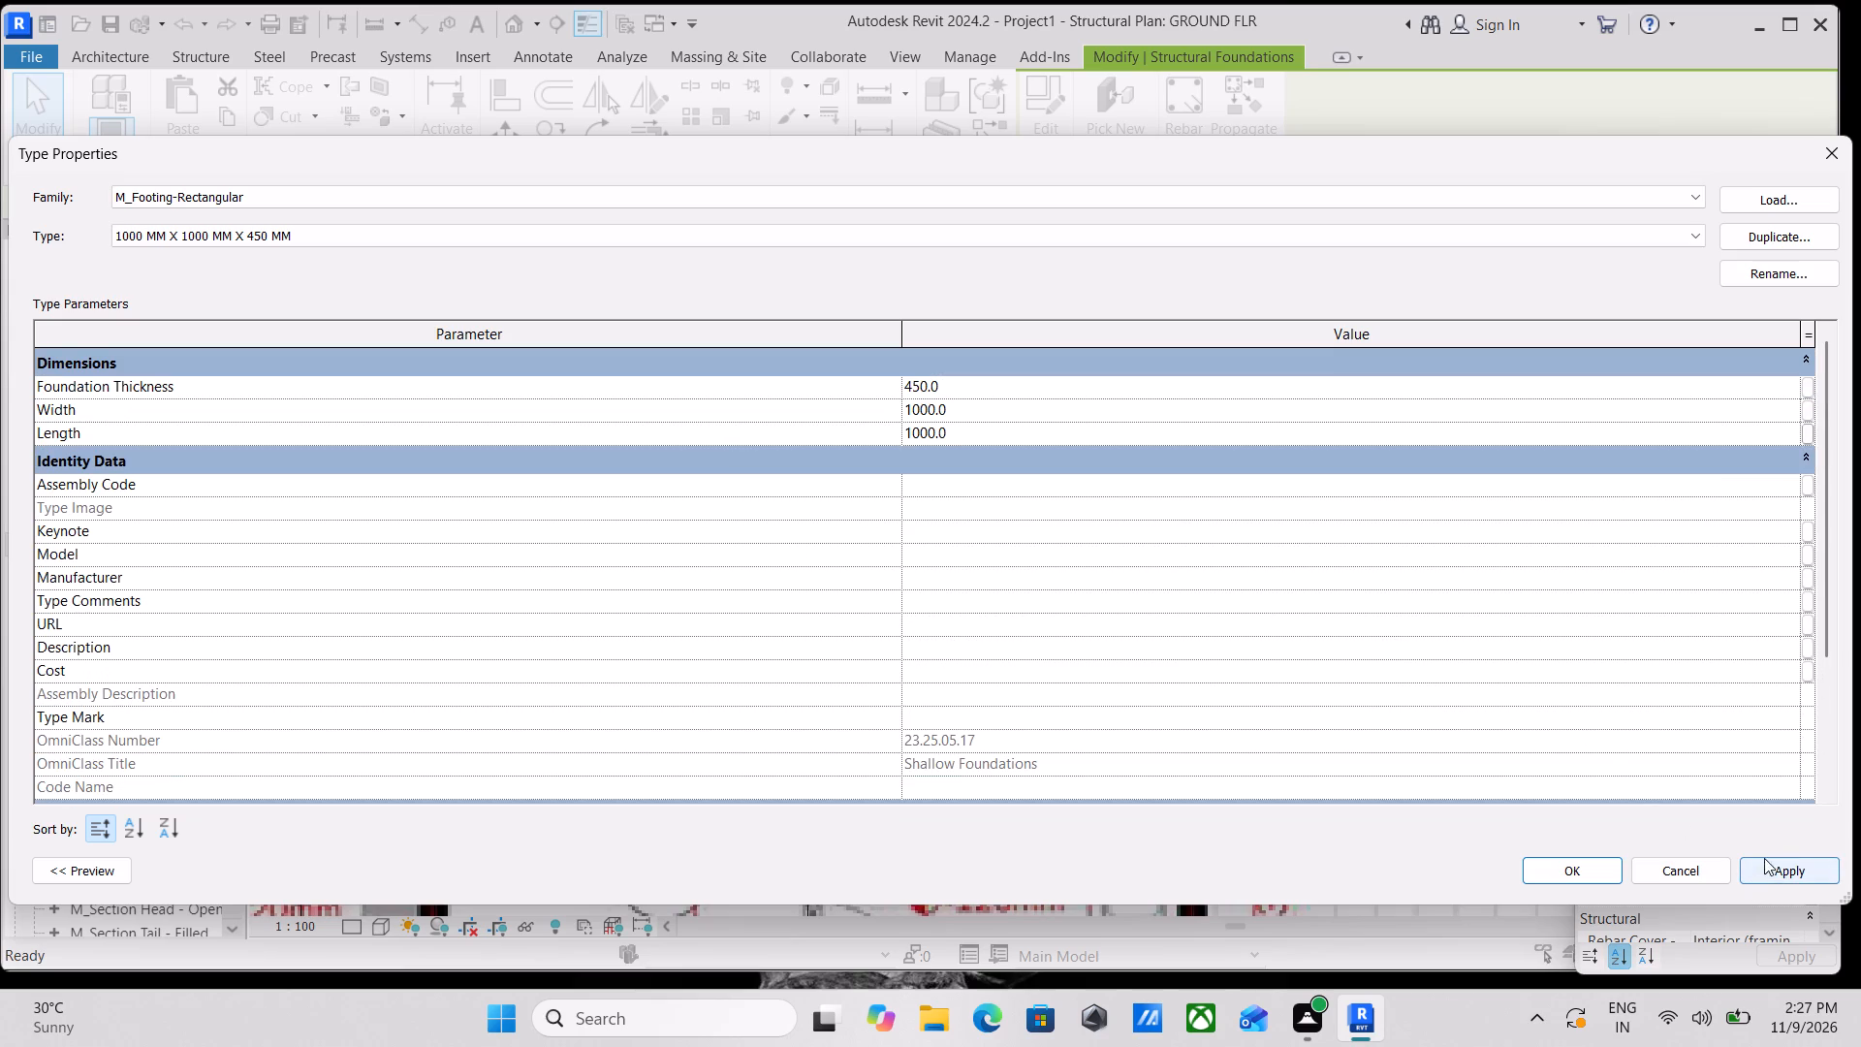
click(1783, 872)
click(1579, 873)
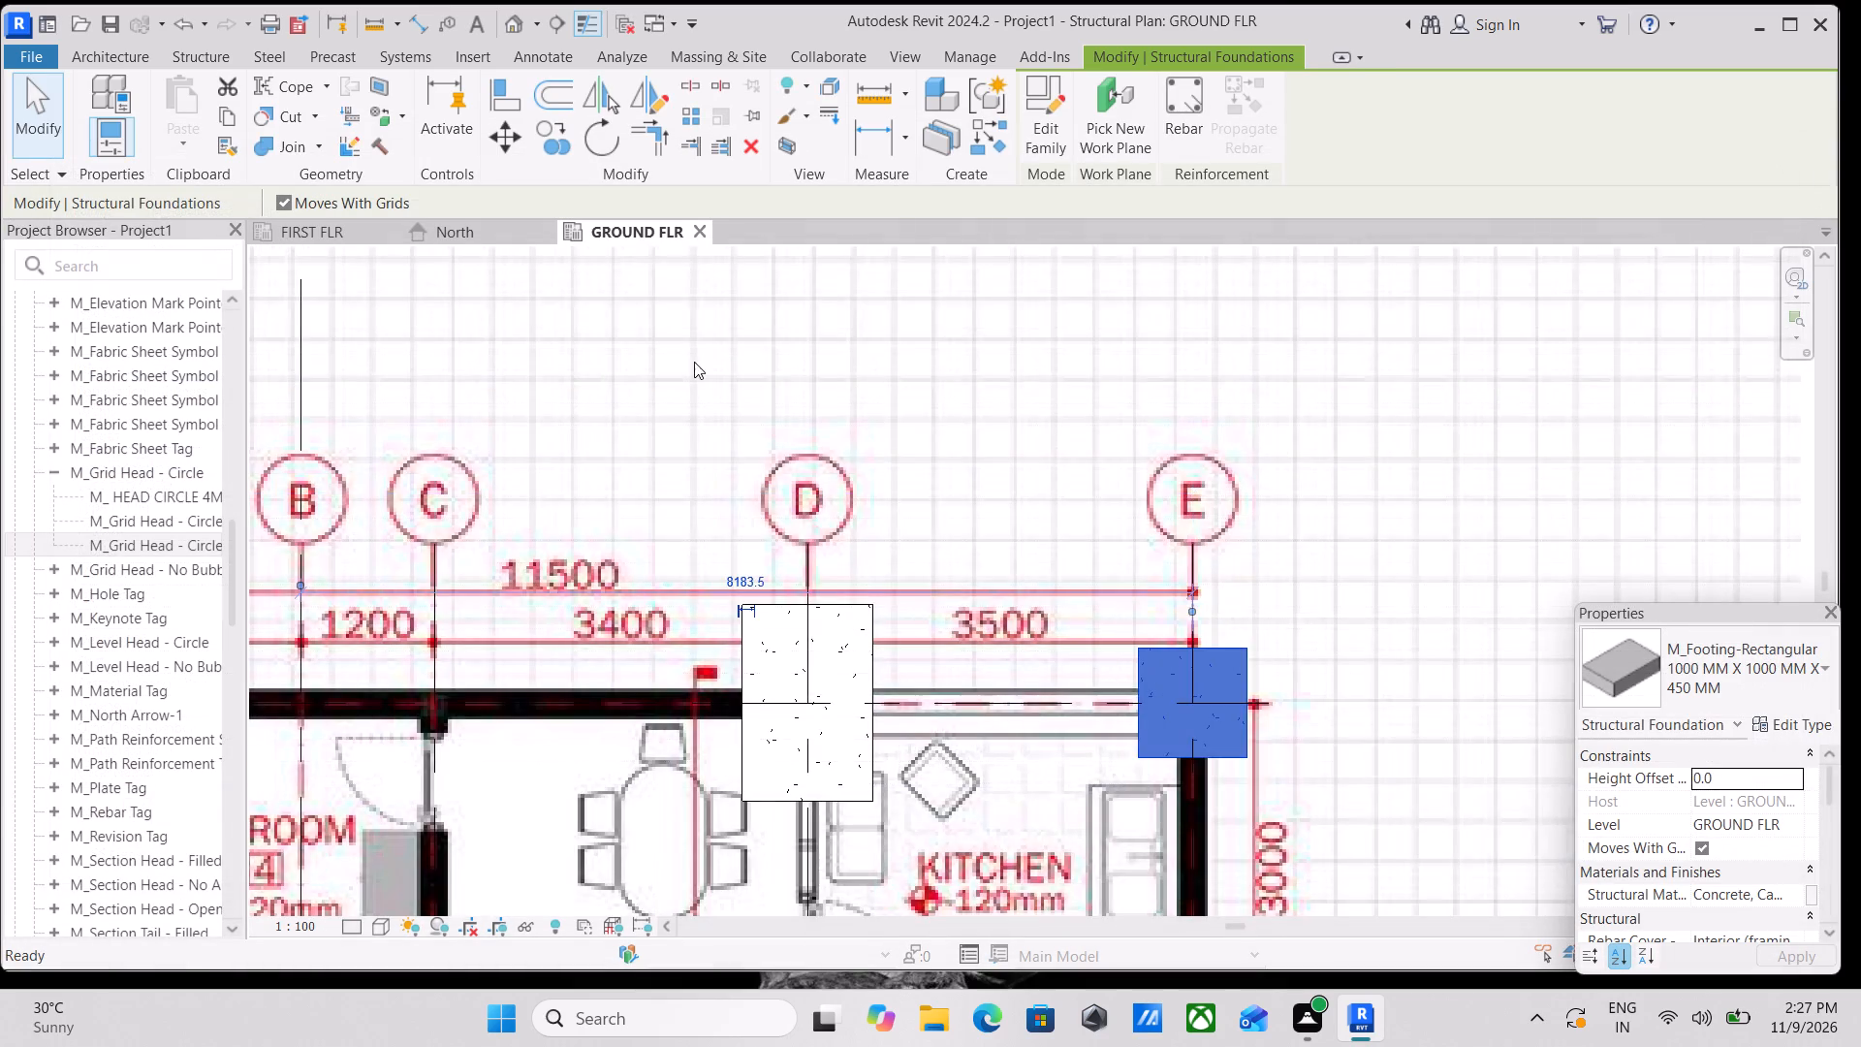
Change the footing at grid D-1 to the 1000 MM X 1000 MM X 450 MM type.
scroll(693, 363, down, 3)
middle_drag(651, 463, 932, 418)
scroll(1134, 544, up, 2)
key(Escape)
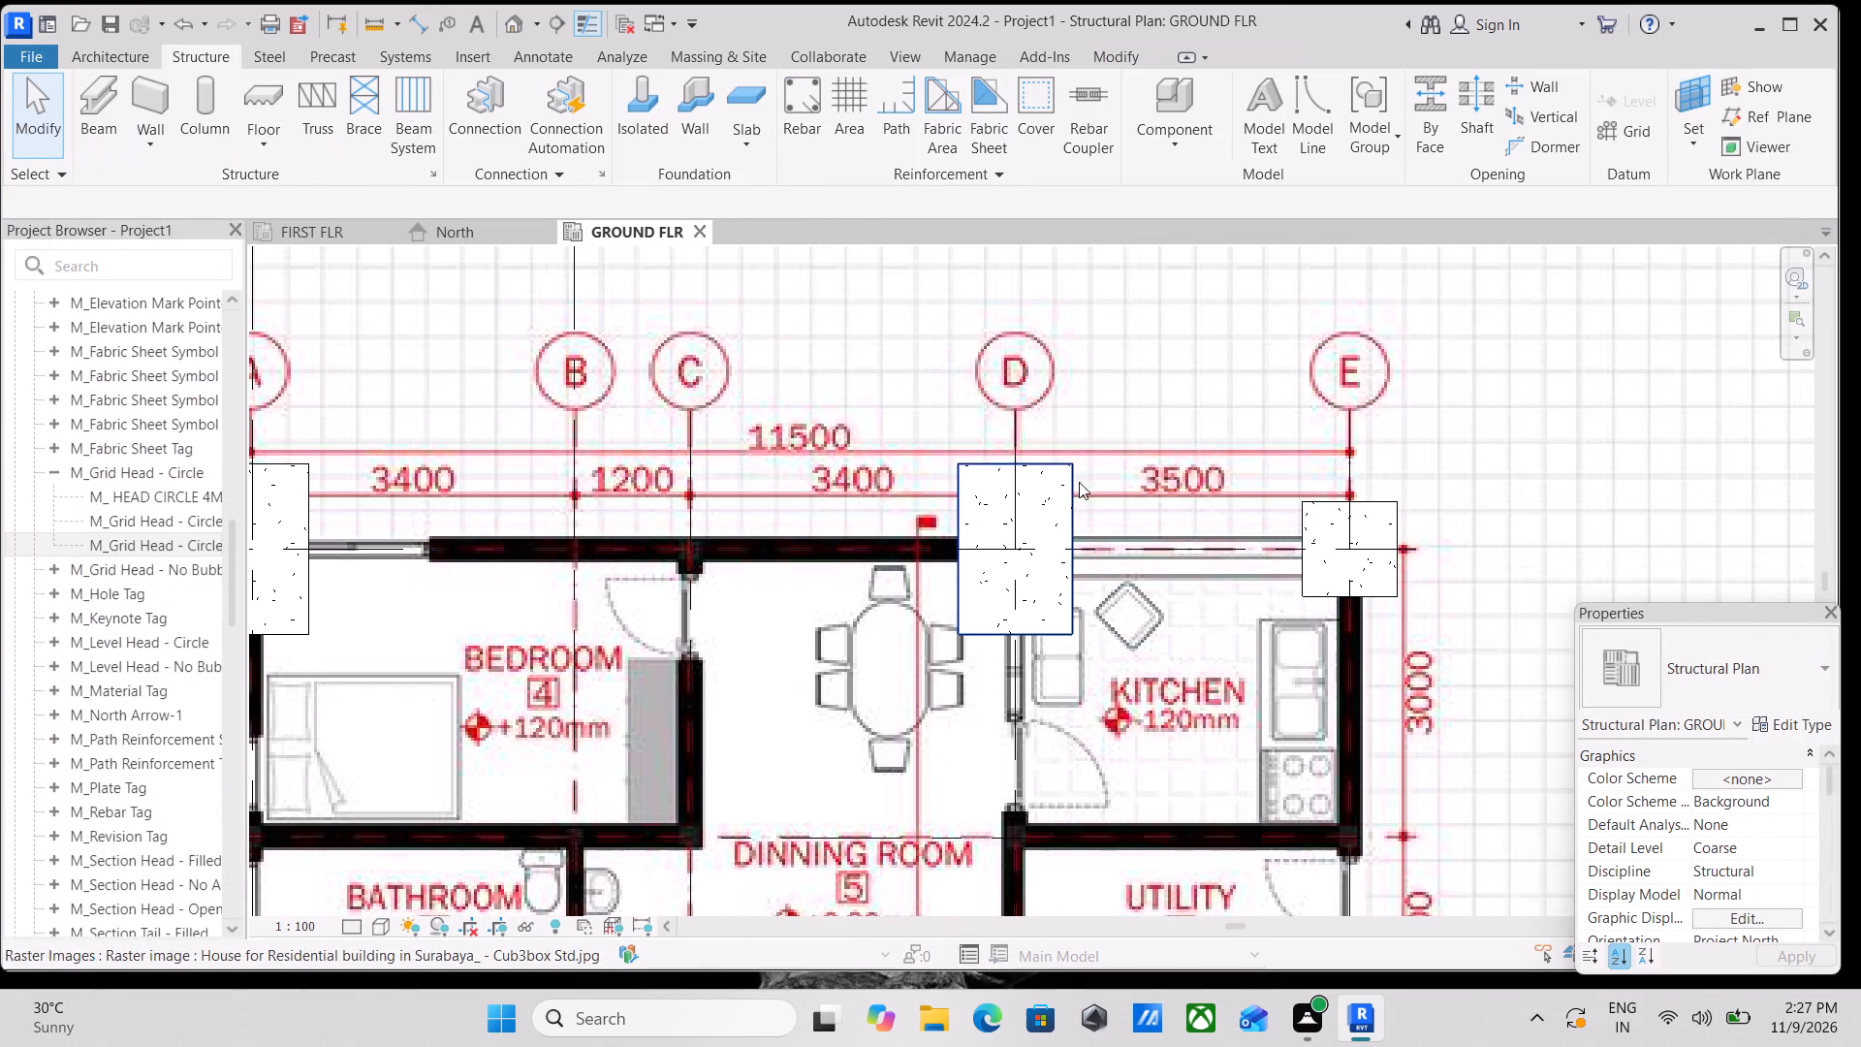
click(1068, 475)
click(1816, 687)
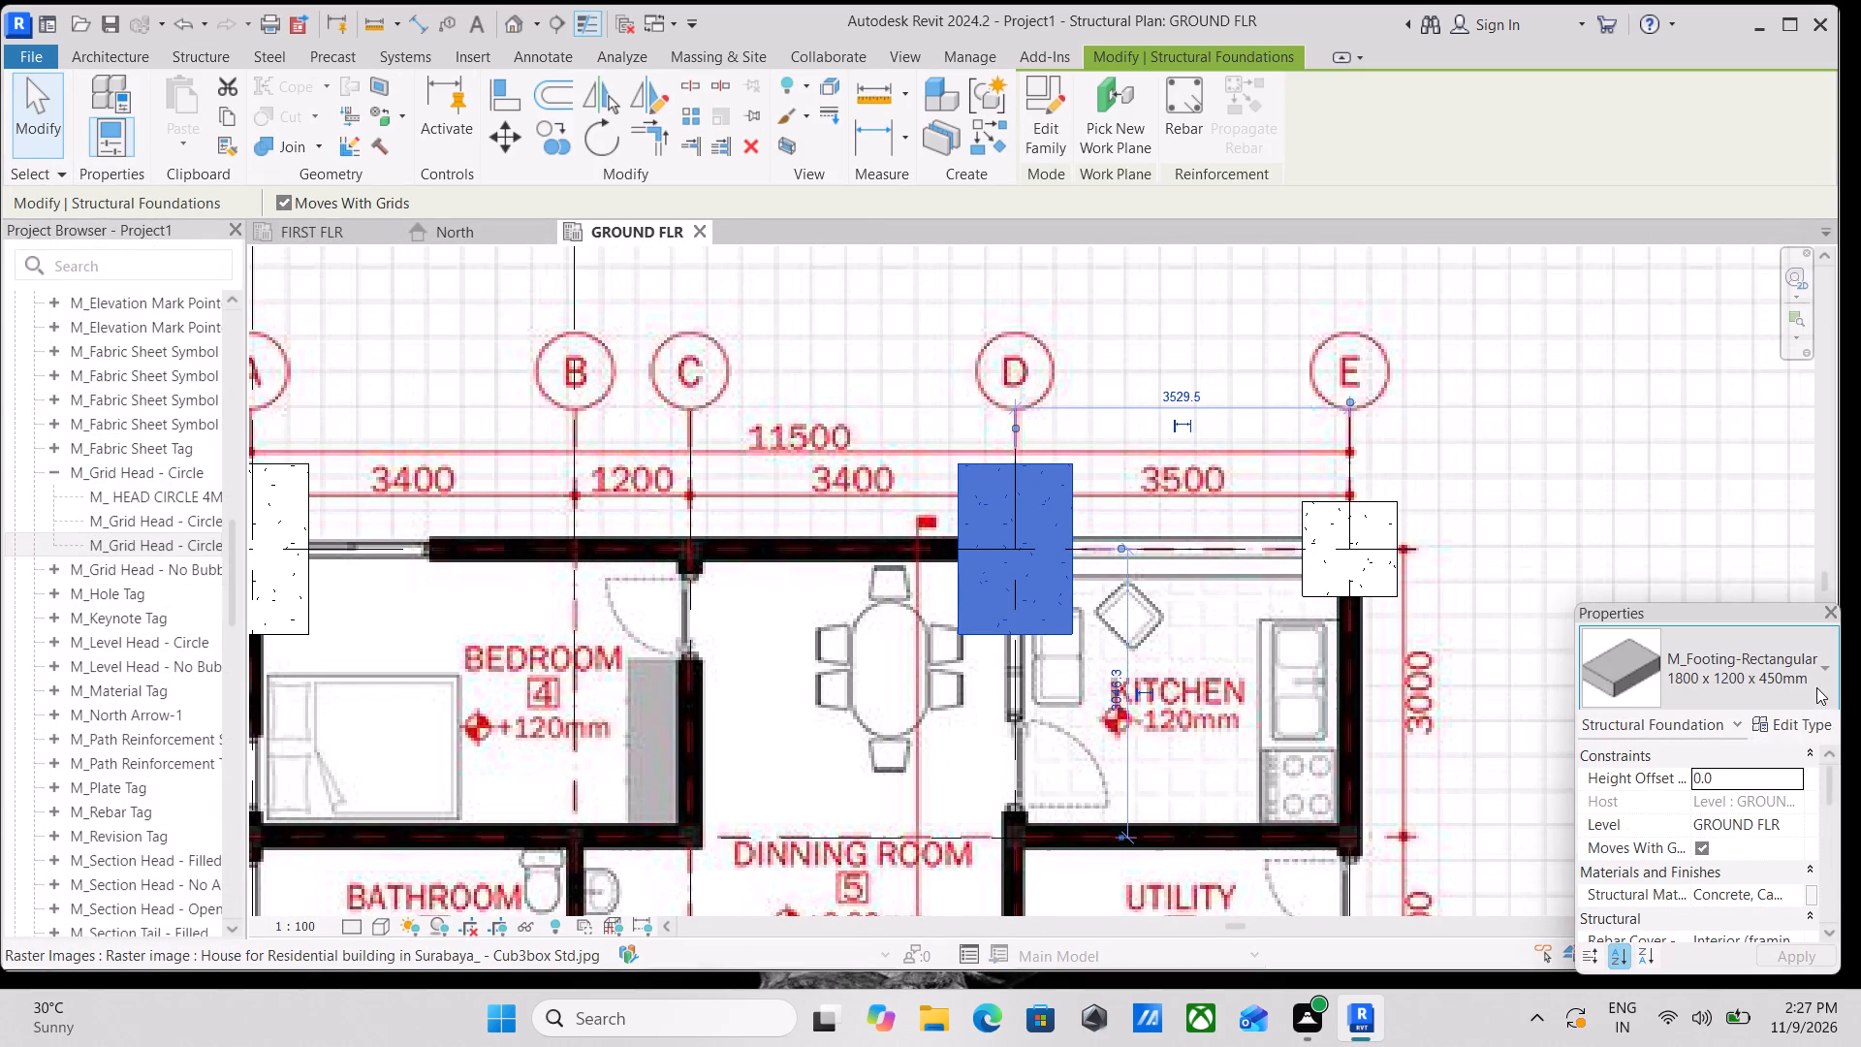
click(1593, 803)
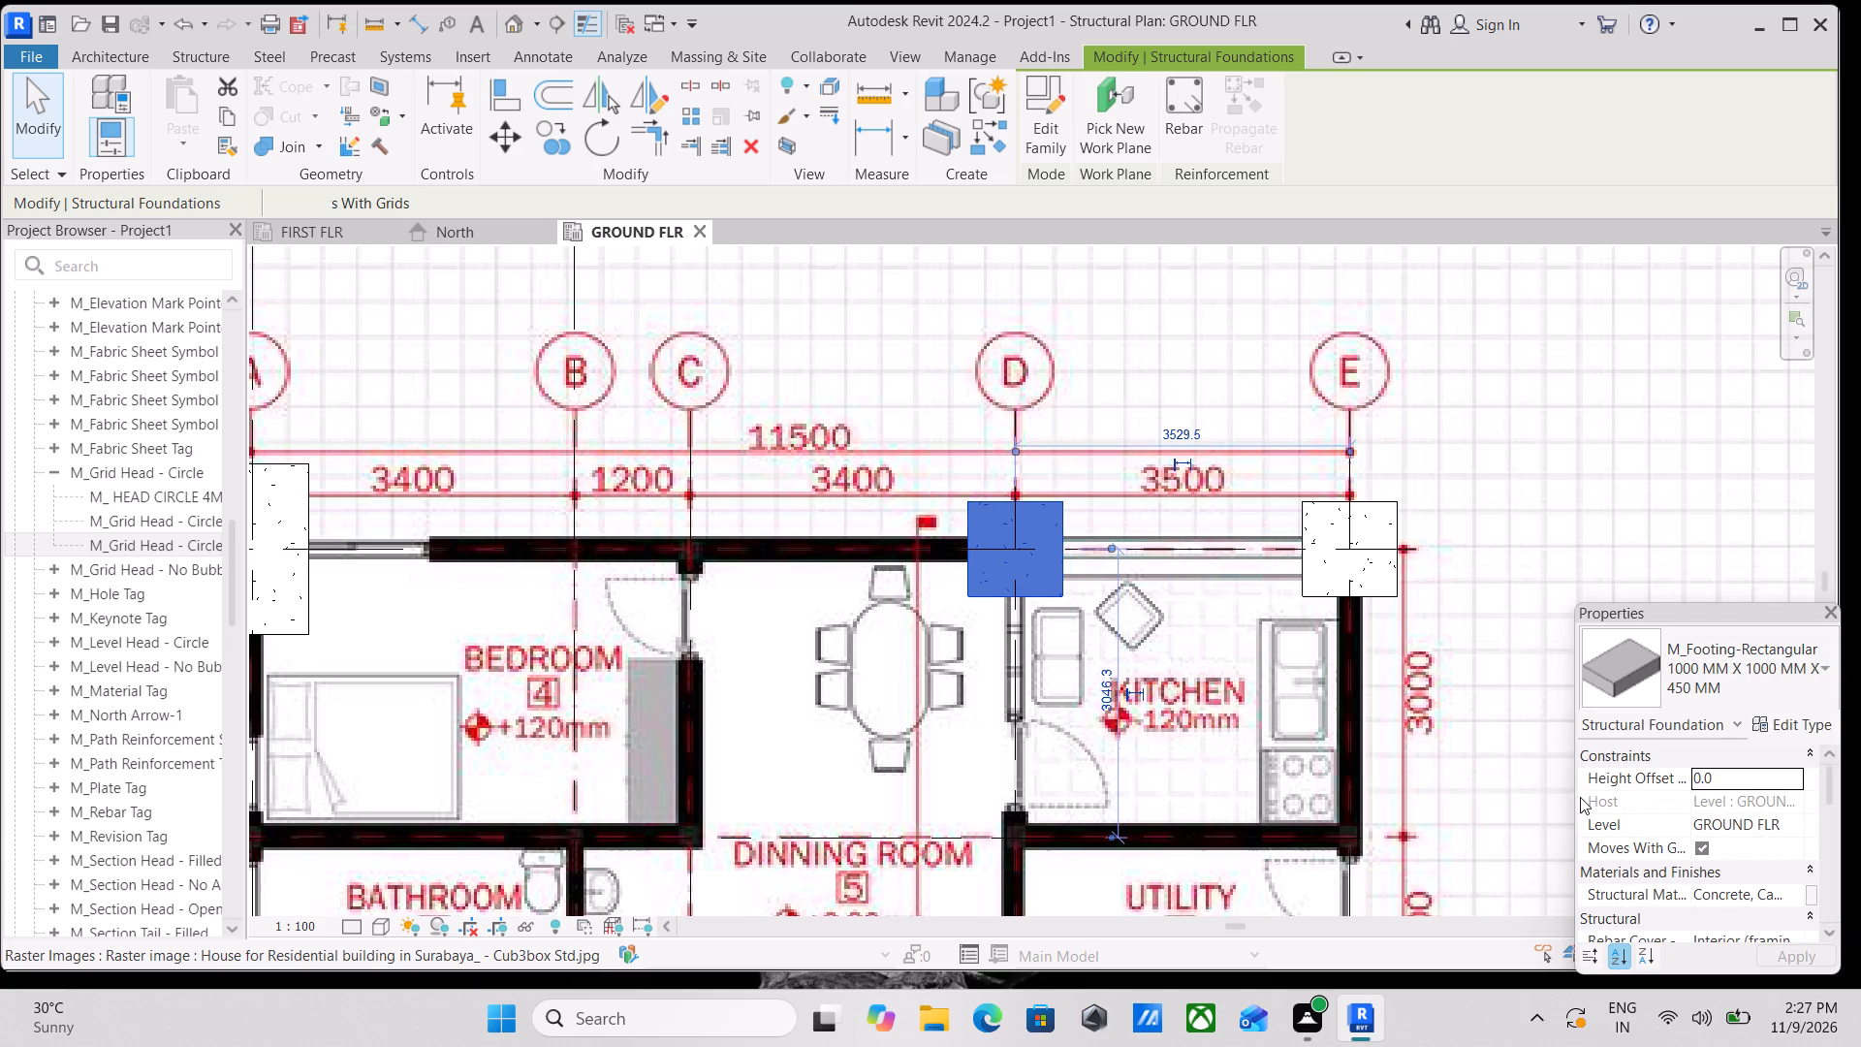
middle_drag(1132, 601, 1420, 587)
key(Escape)
Change the footing at grid A-1 to the 1000 MM X 1000 MM X 450 MM type.
middle_drag(641, 421, 874, 469)
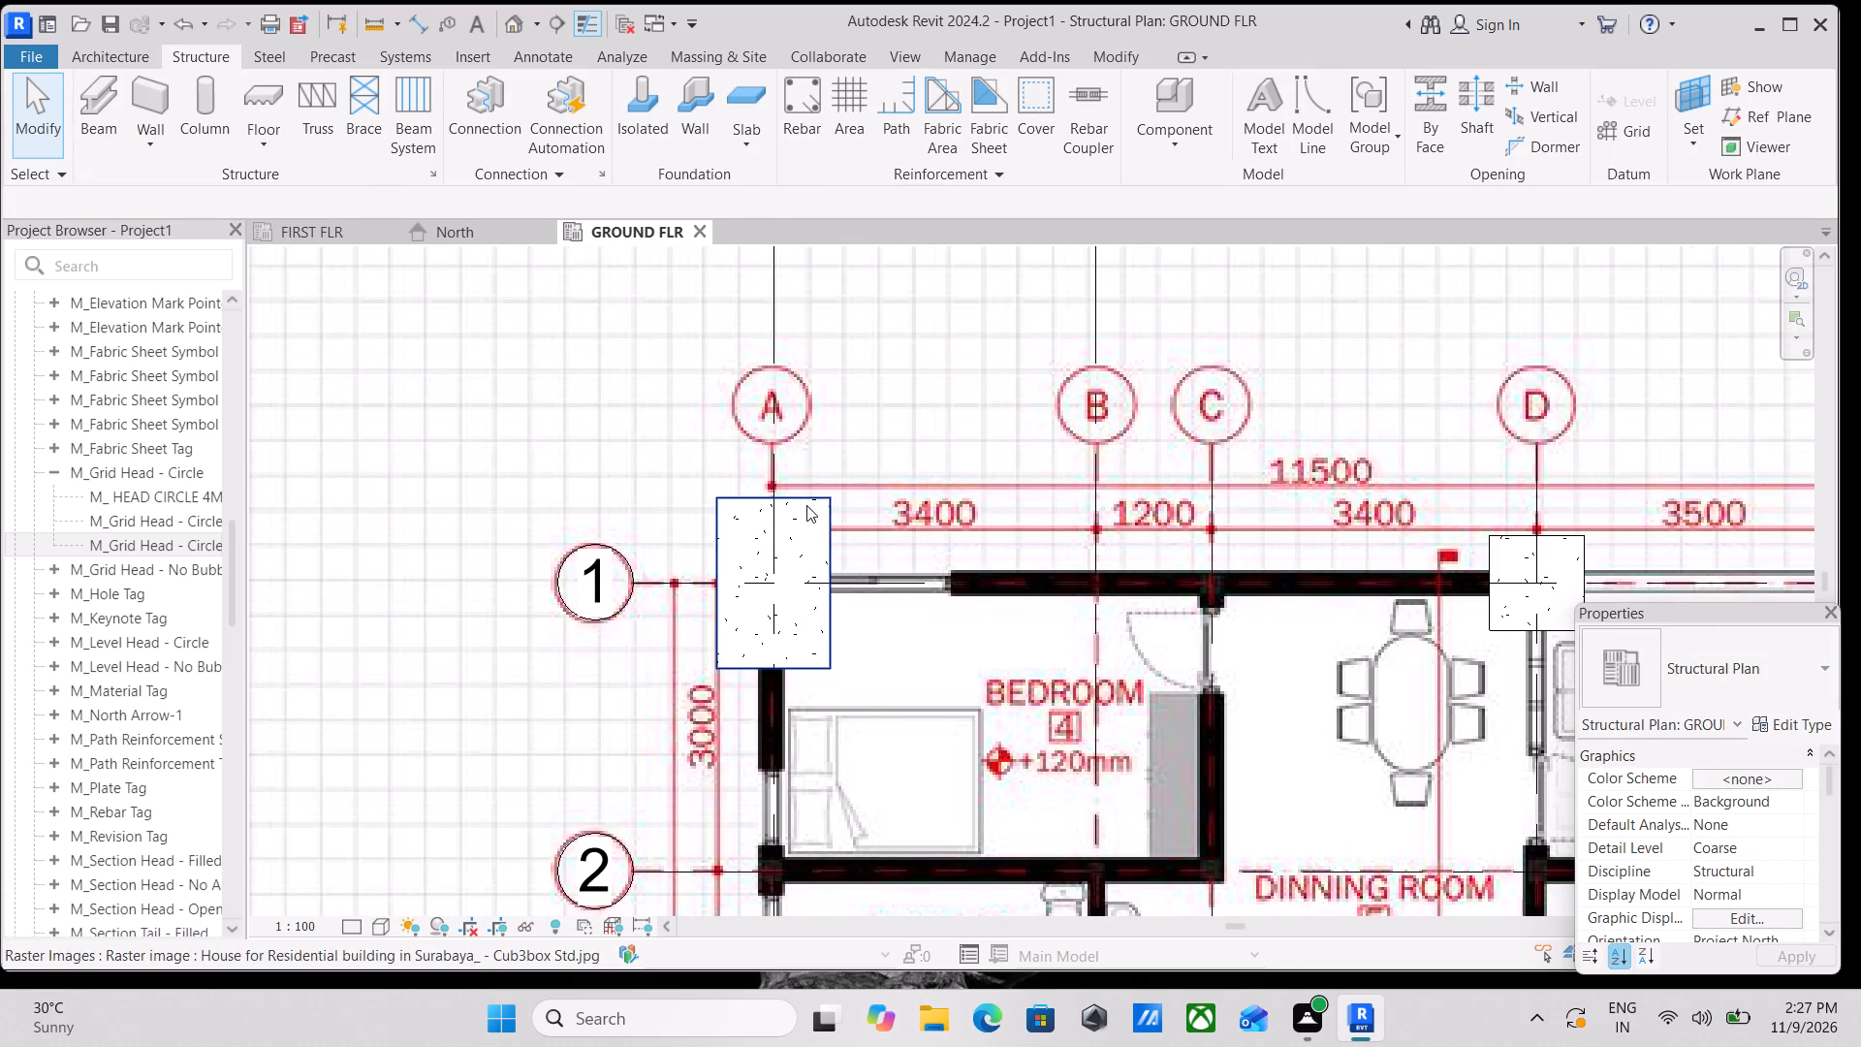
click(806, 505)
click(1803, 687)
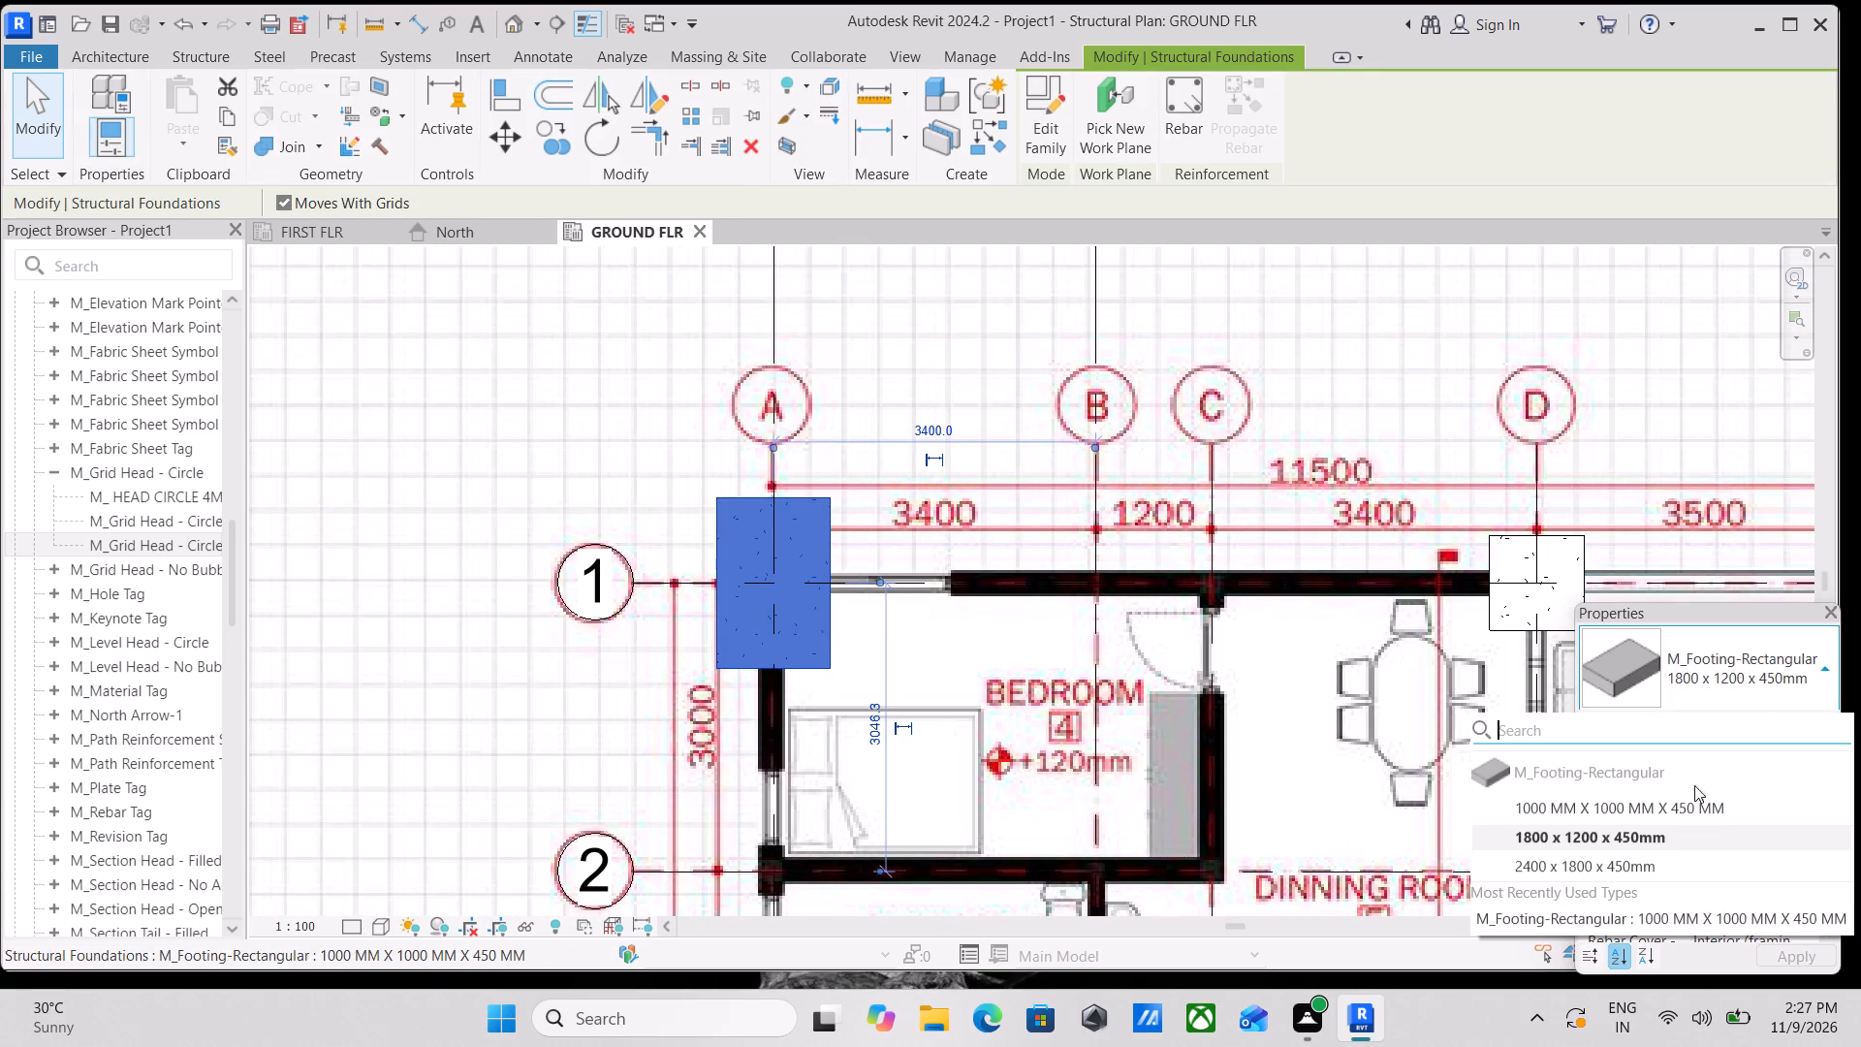
click(1561, 797)
scroll(966, 517, down, 1)
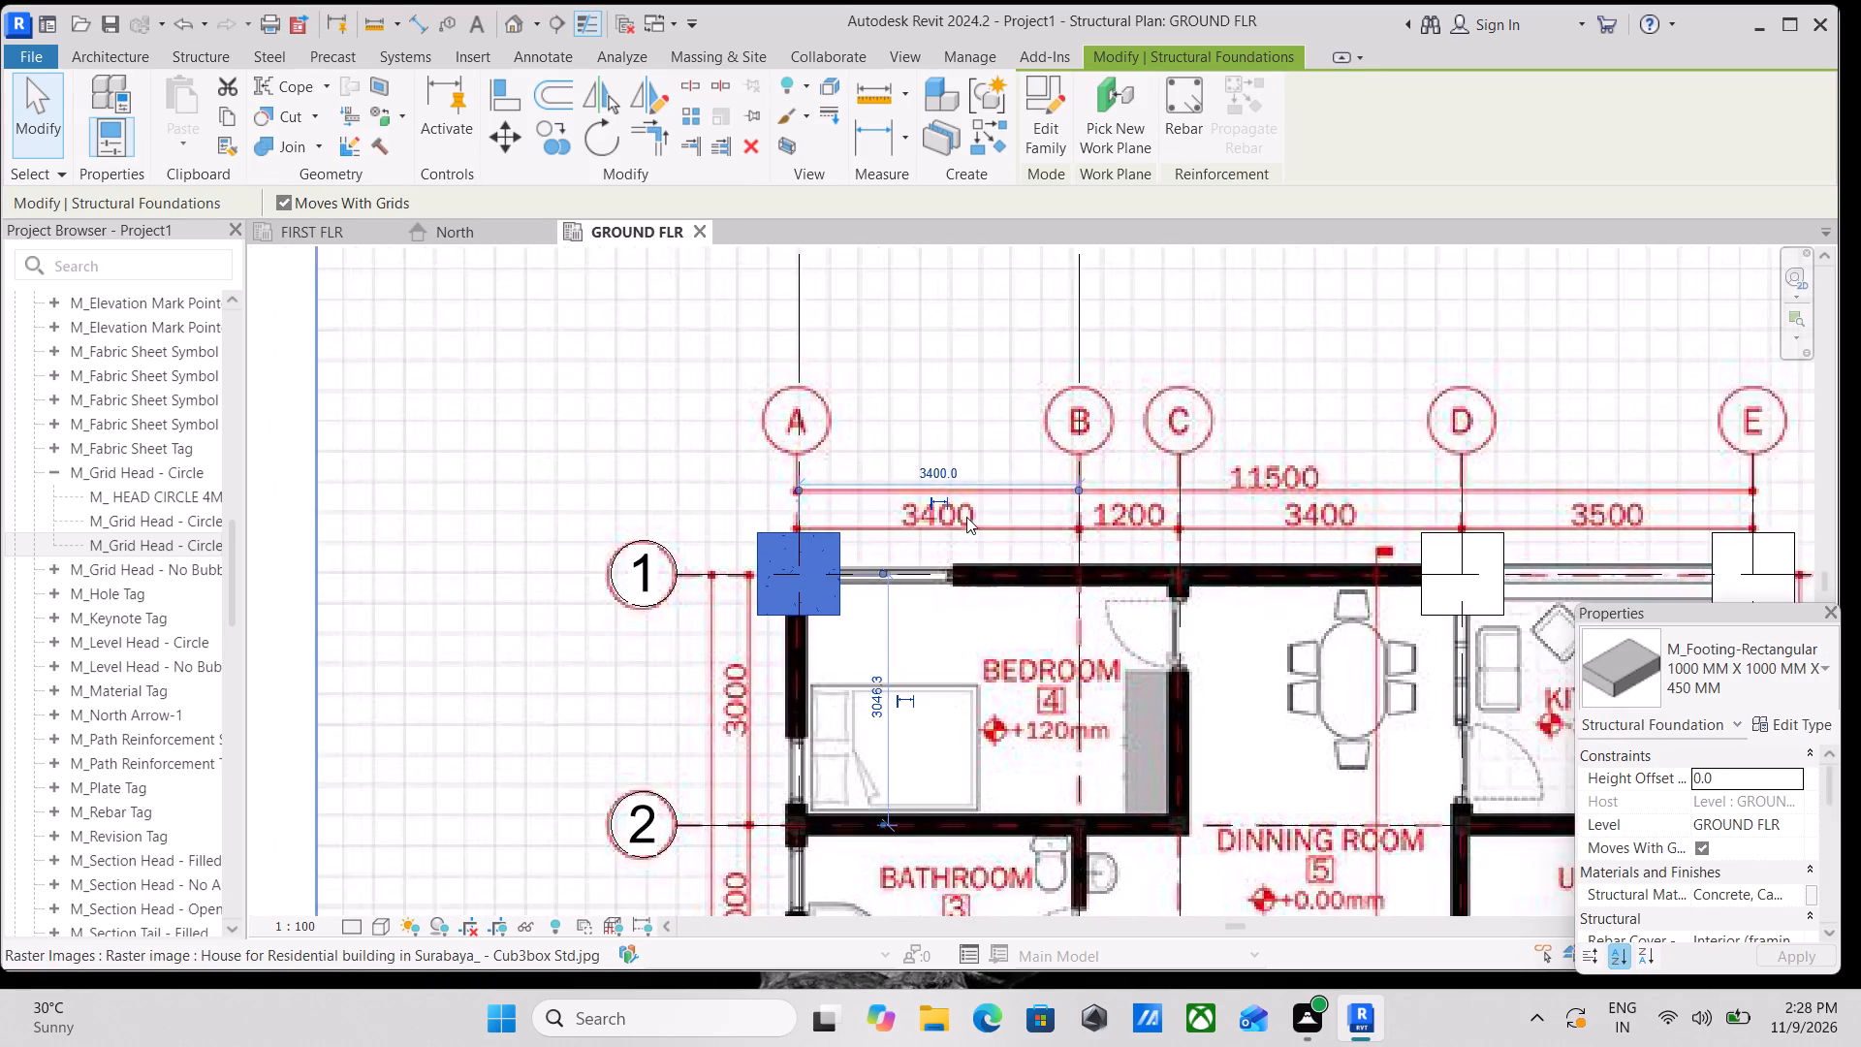
Create a similar isolated footing from the 1000 MM X 1000 MM X 450 MM one at A-1 and place it at grid A-2.
scroll(966, 517, down, 1)
middle_drag(966, 517, 849, 376)
key(Escape)
scroll(838, 403, down, 1)
middle_drag(733, 430, 817, 413)
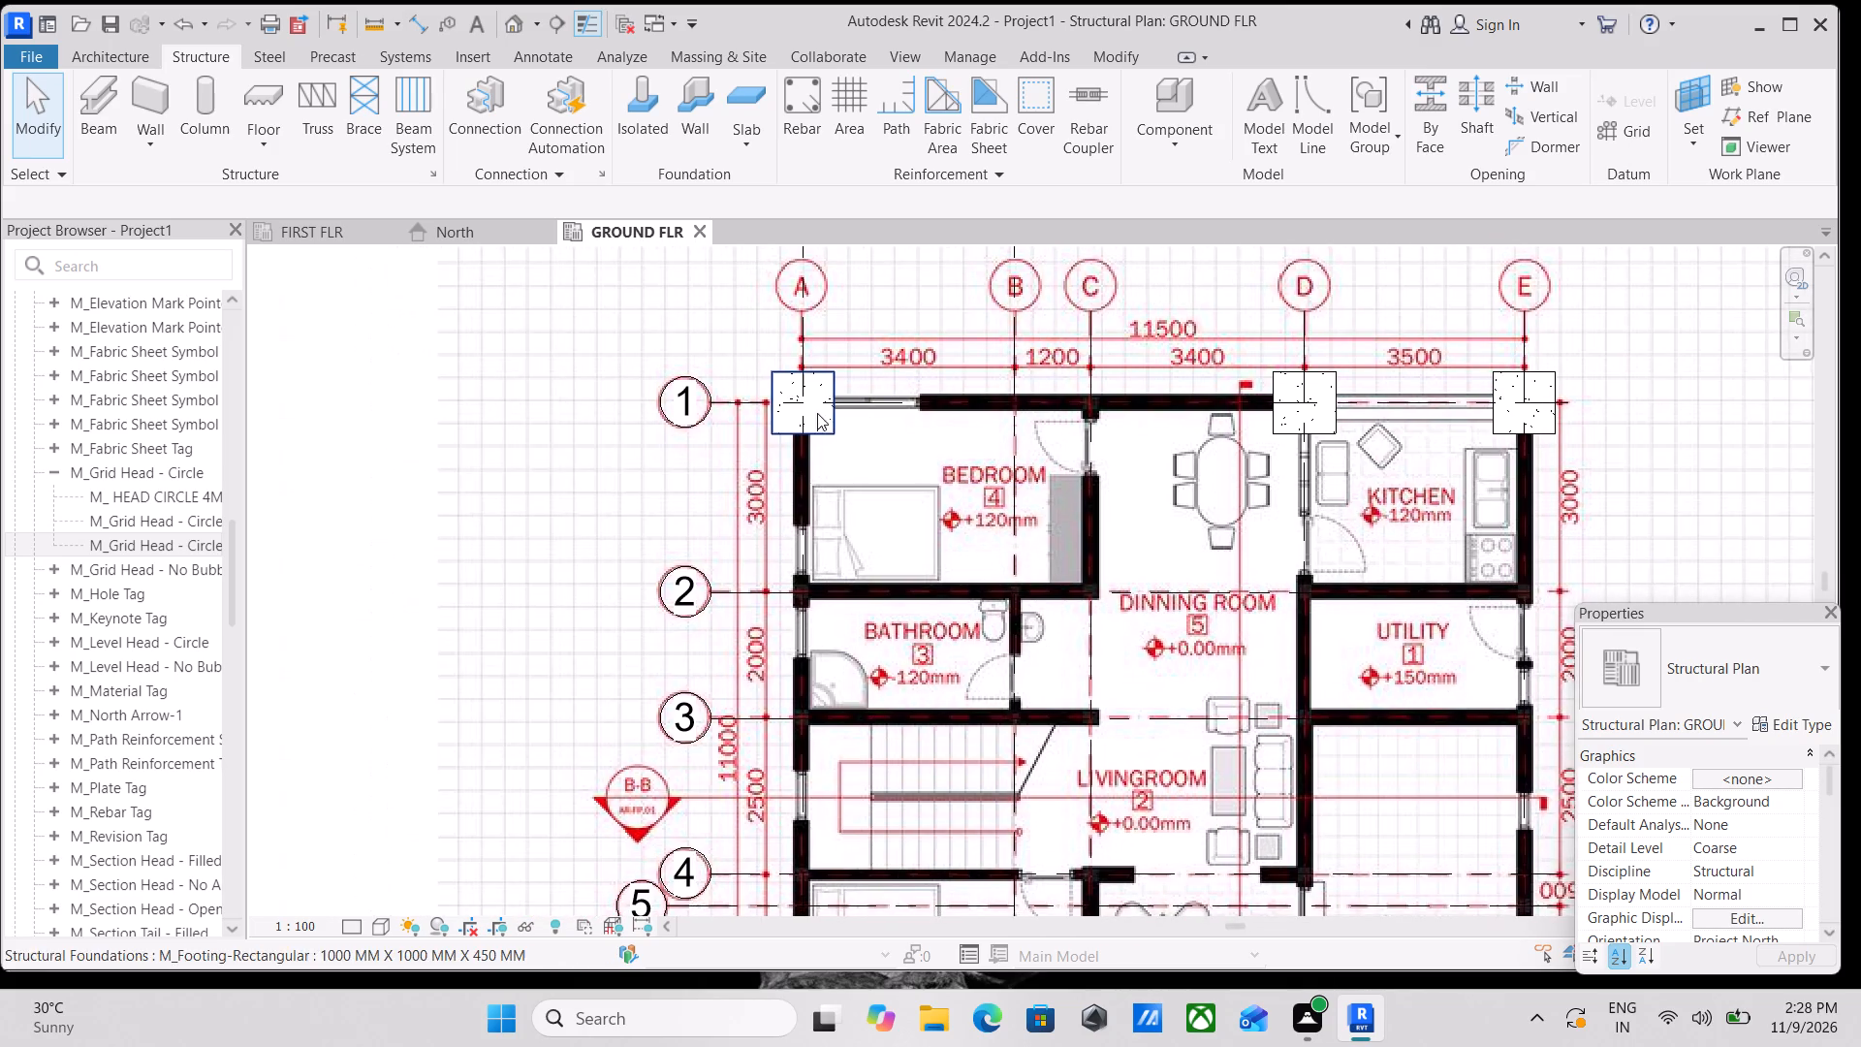
scroll(804, 459, up, 2)
scroll(933, 427, down, 1)
middle_drag(933, 427, 881, 474)
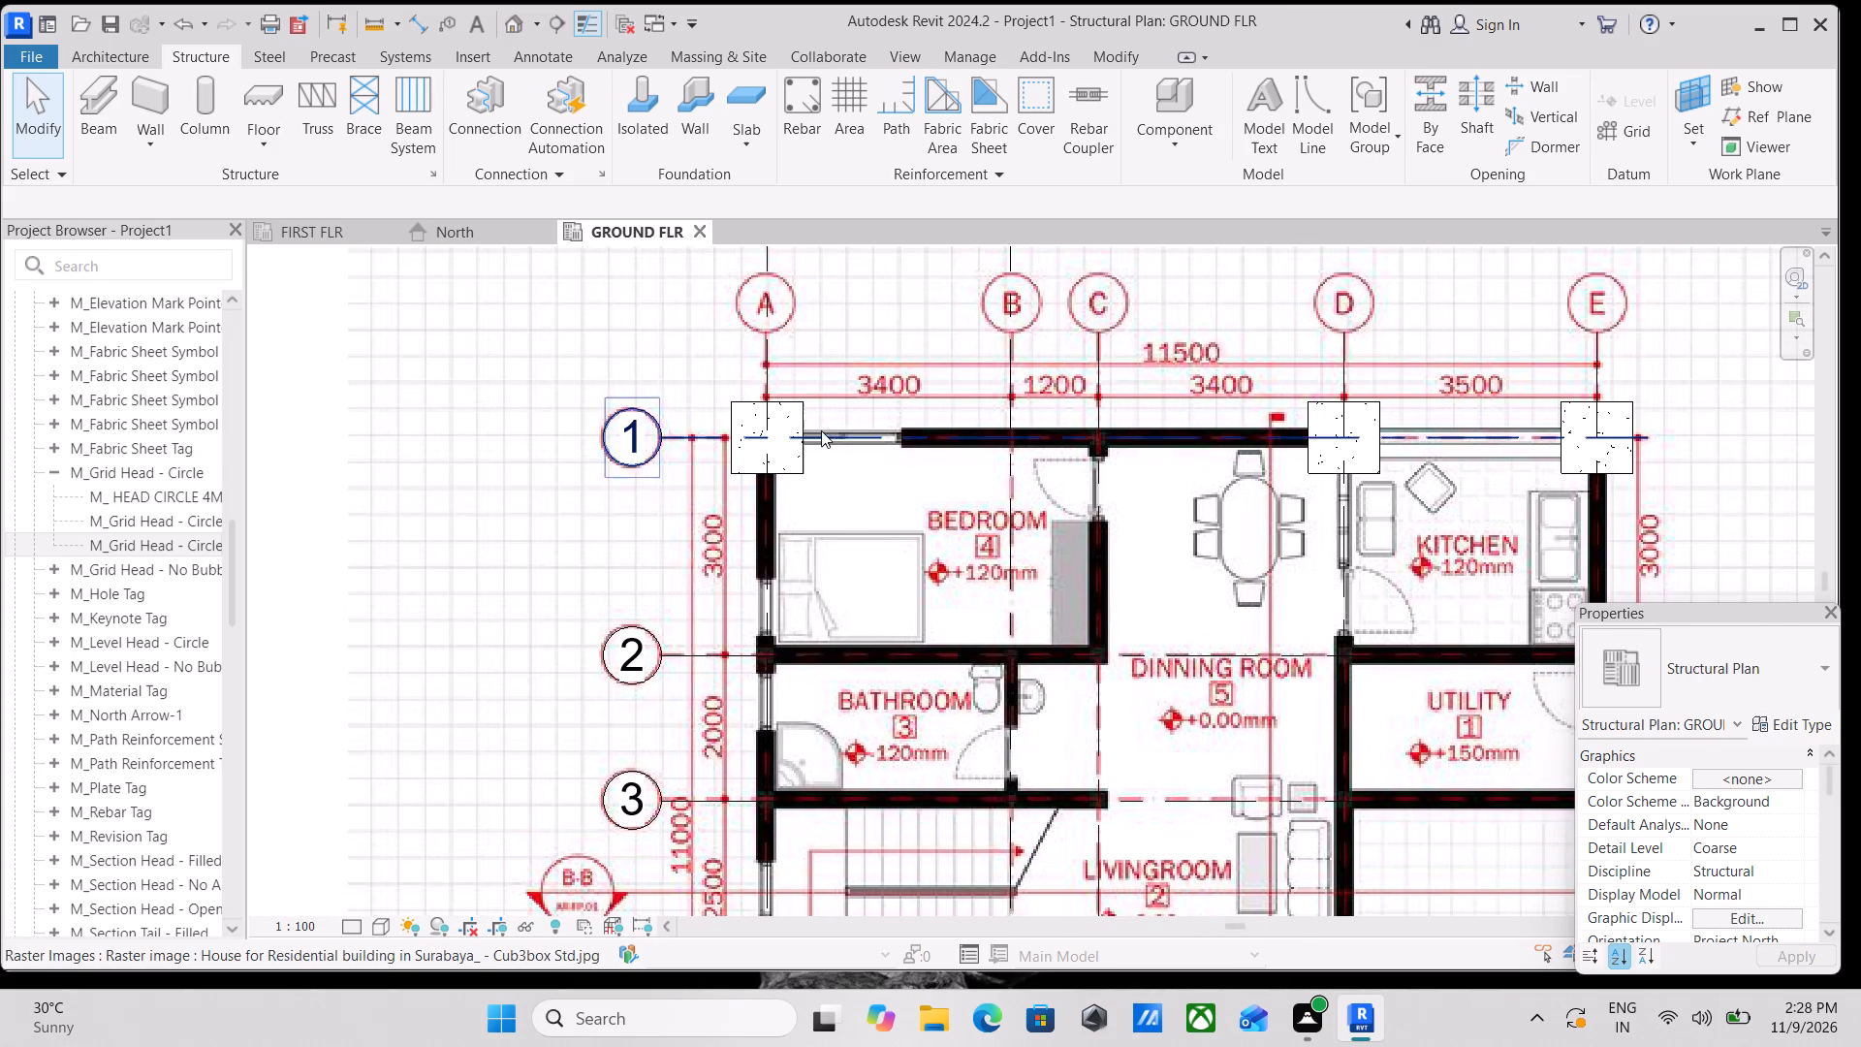
scroll(821, 430, up, 1)
scroll(753, 381, up, 4)
click(845, 406)
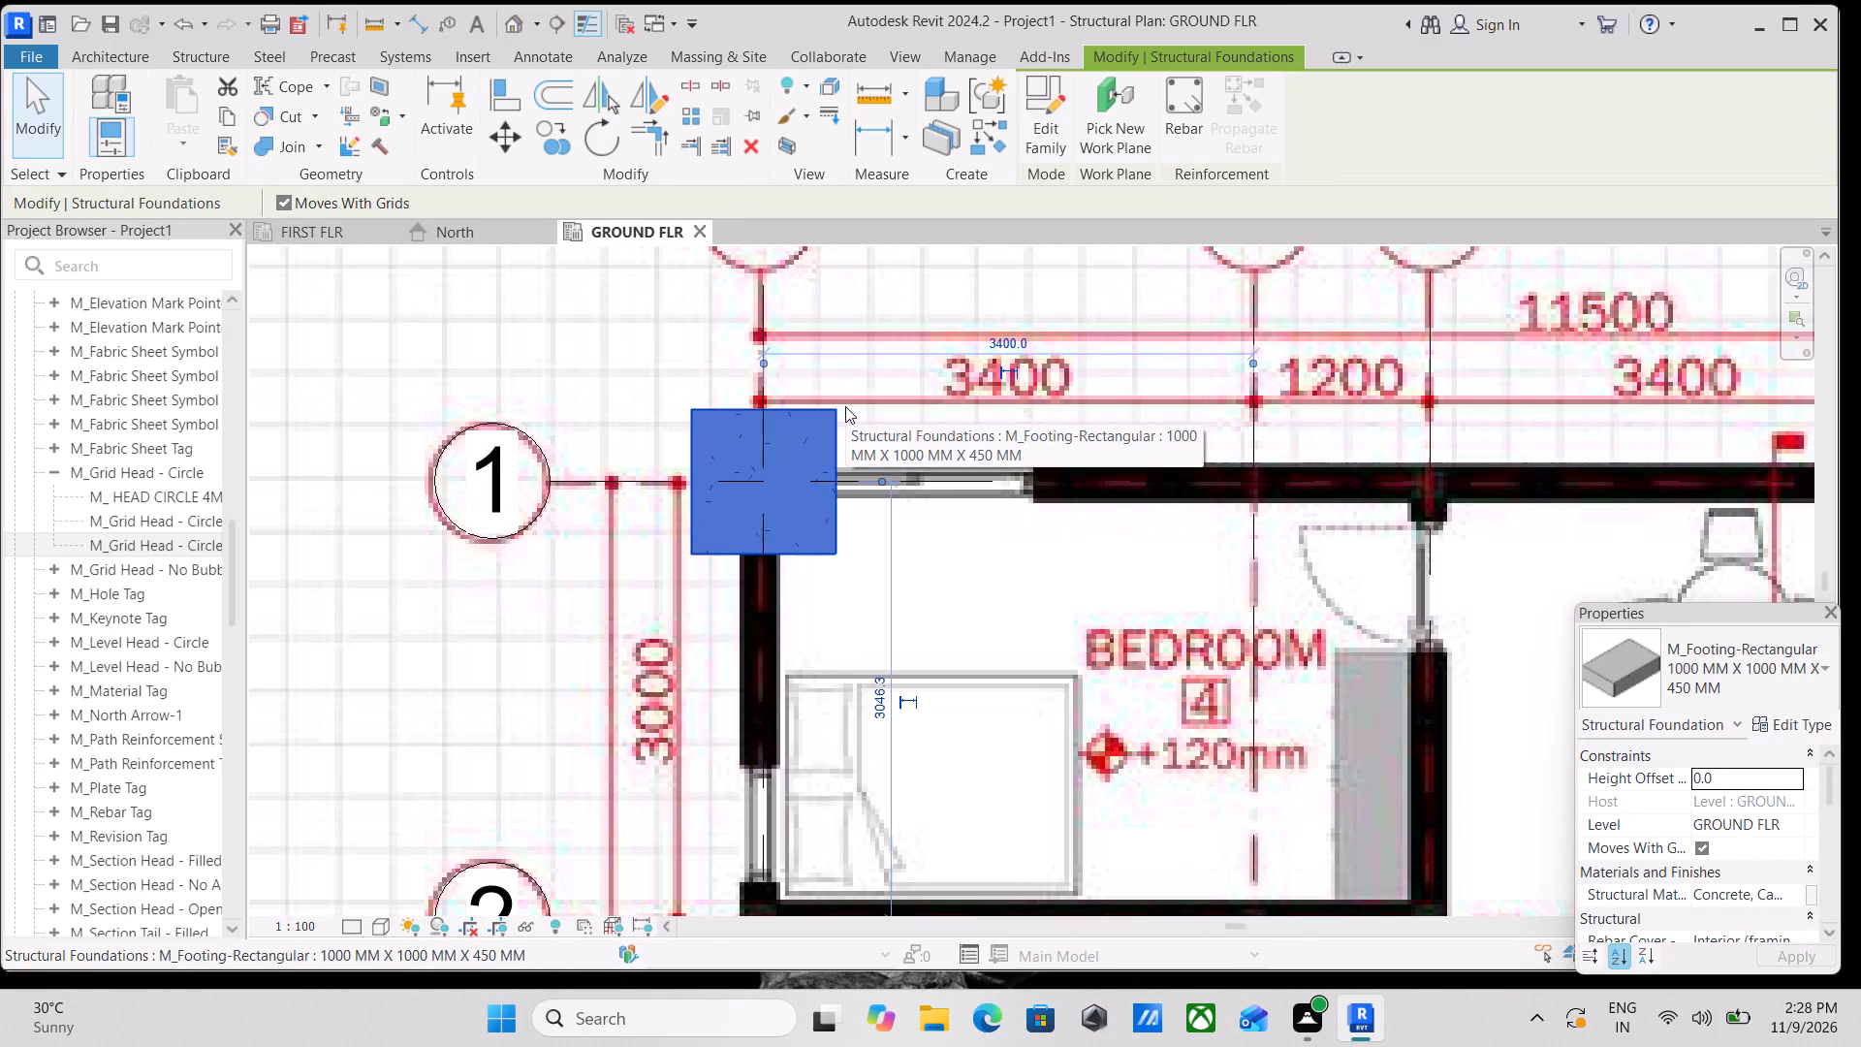
text(CS)
scroll(847, 406, down, 2)
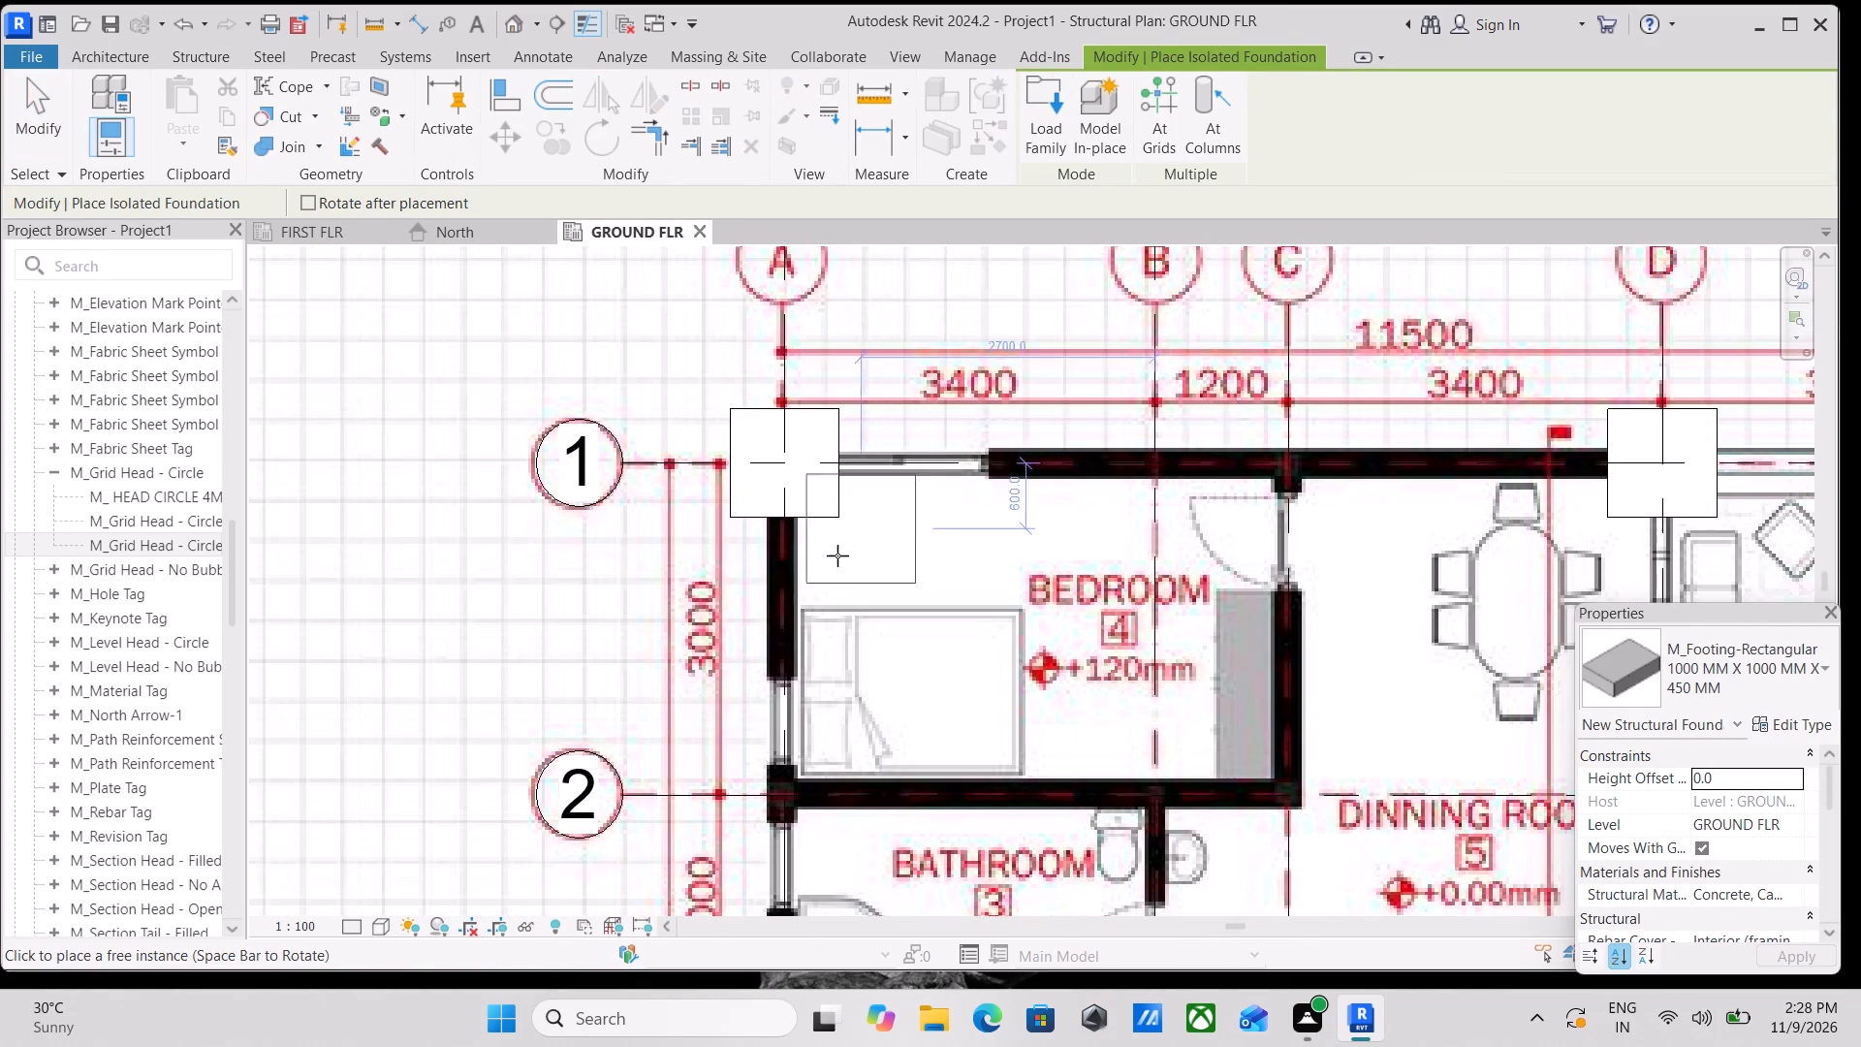
scroll(822, 606, down, 1)
middle_drag(823, 602, 855, 473)
scroll(847, 649, up, 4)
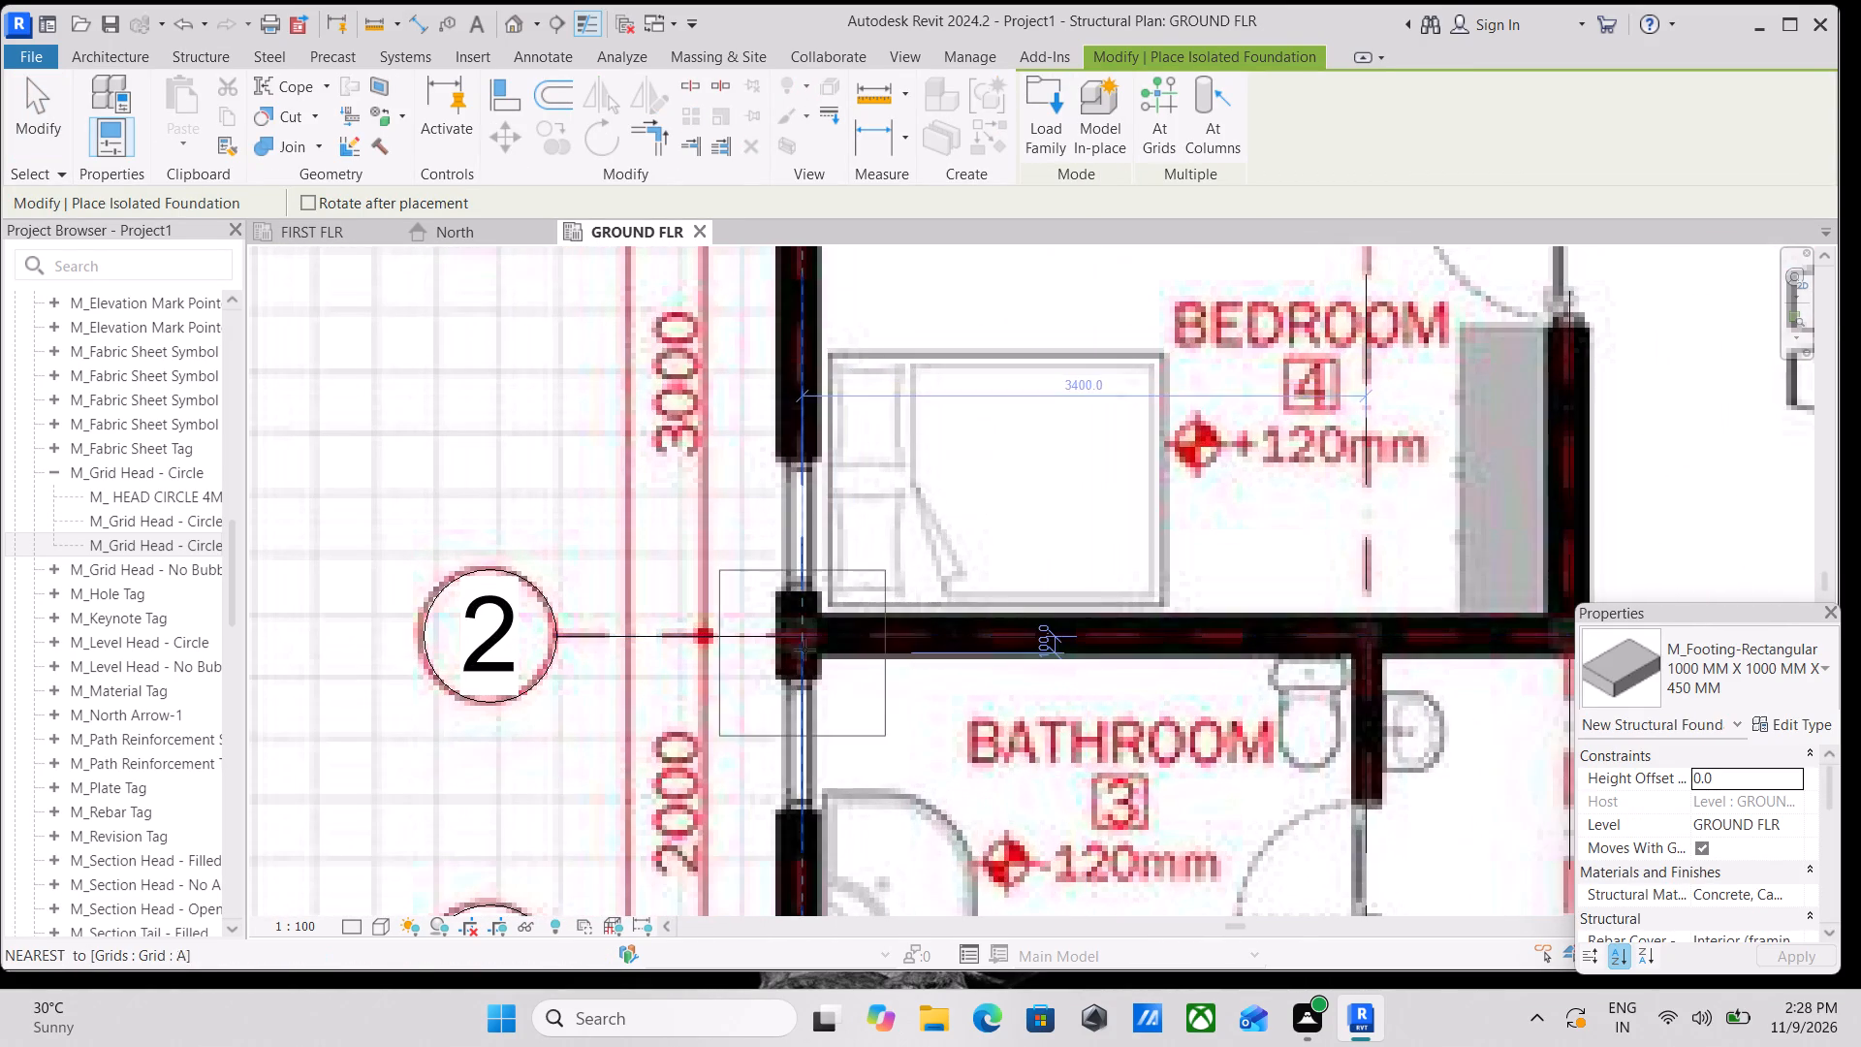
click(799, 640)
Place 1000 MM X 1000 MM X 450 MM isolated footings at grid intersections D-2 and E-2.
scroll(1019, 458, down, 3)
middle_drag(1019, 458, 605, 513)
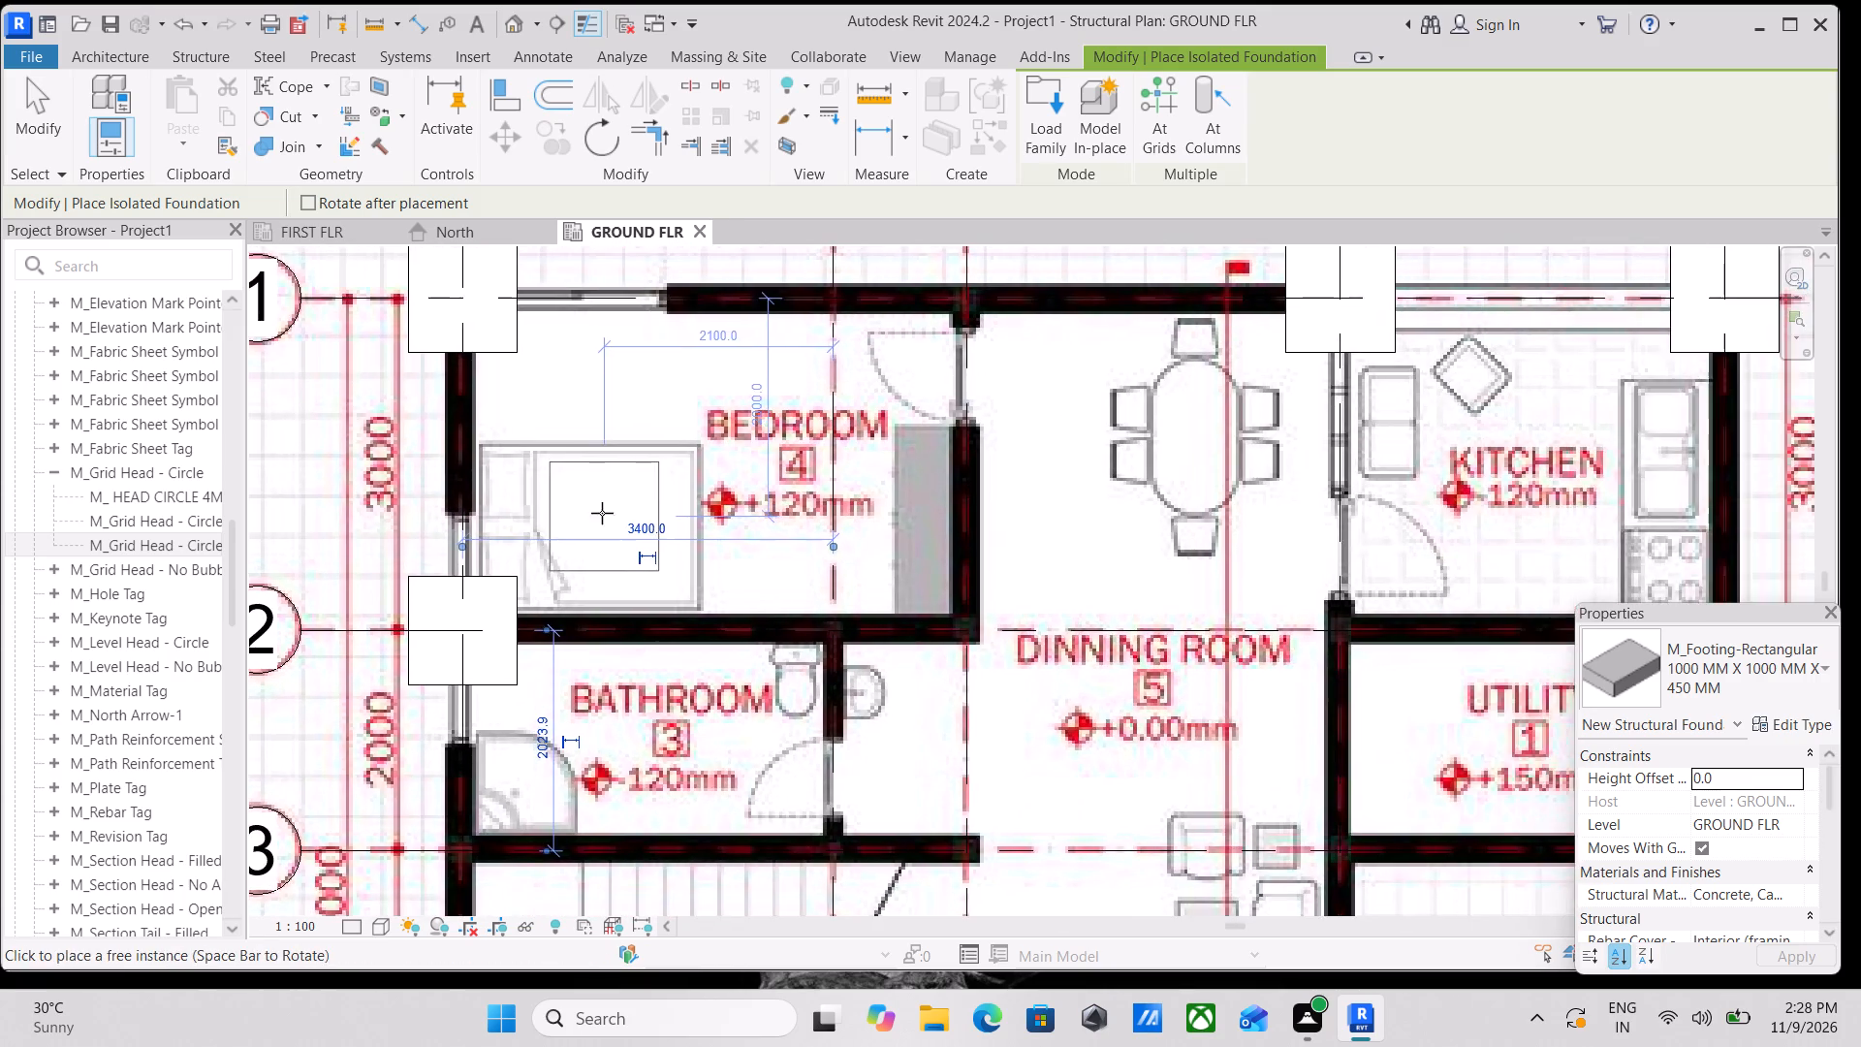
scroll(1023, 461, down, 1)
middle_drag(1023, 461, 786, 456)
scroll(1136, 587, down, 1)
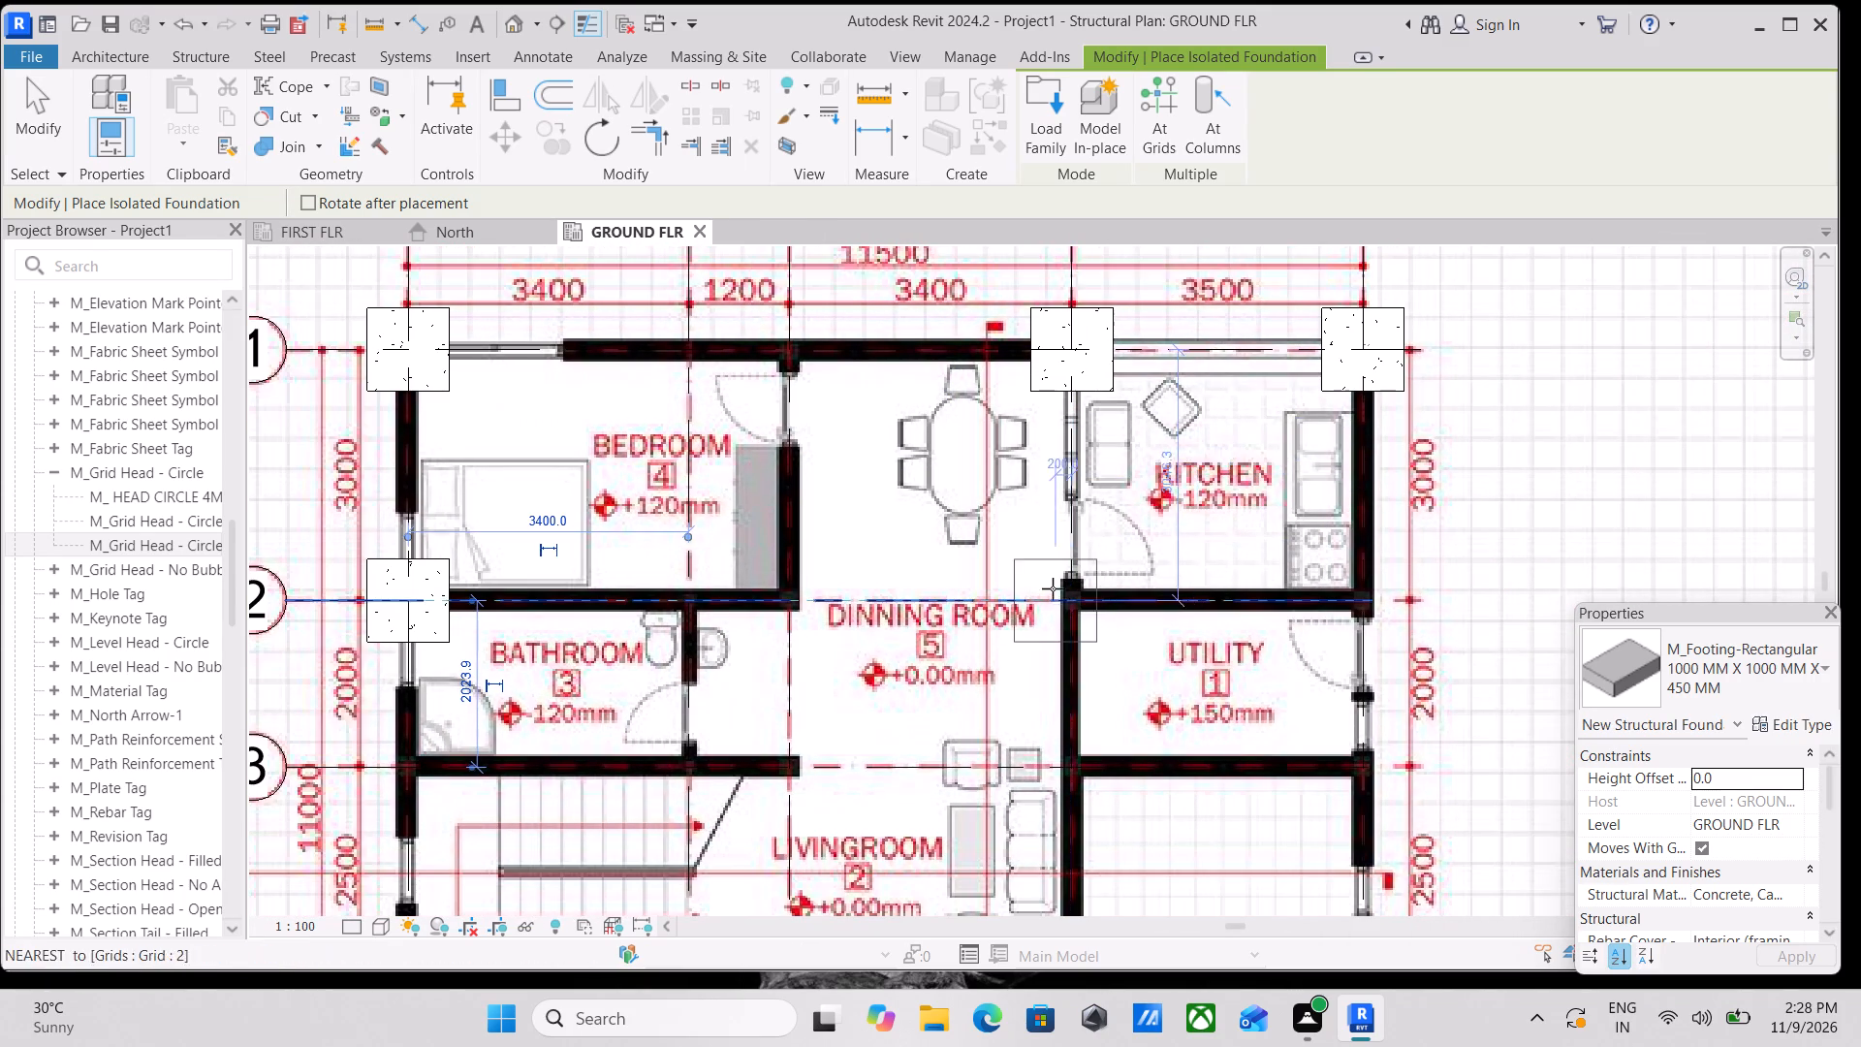
click(1075, 600)
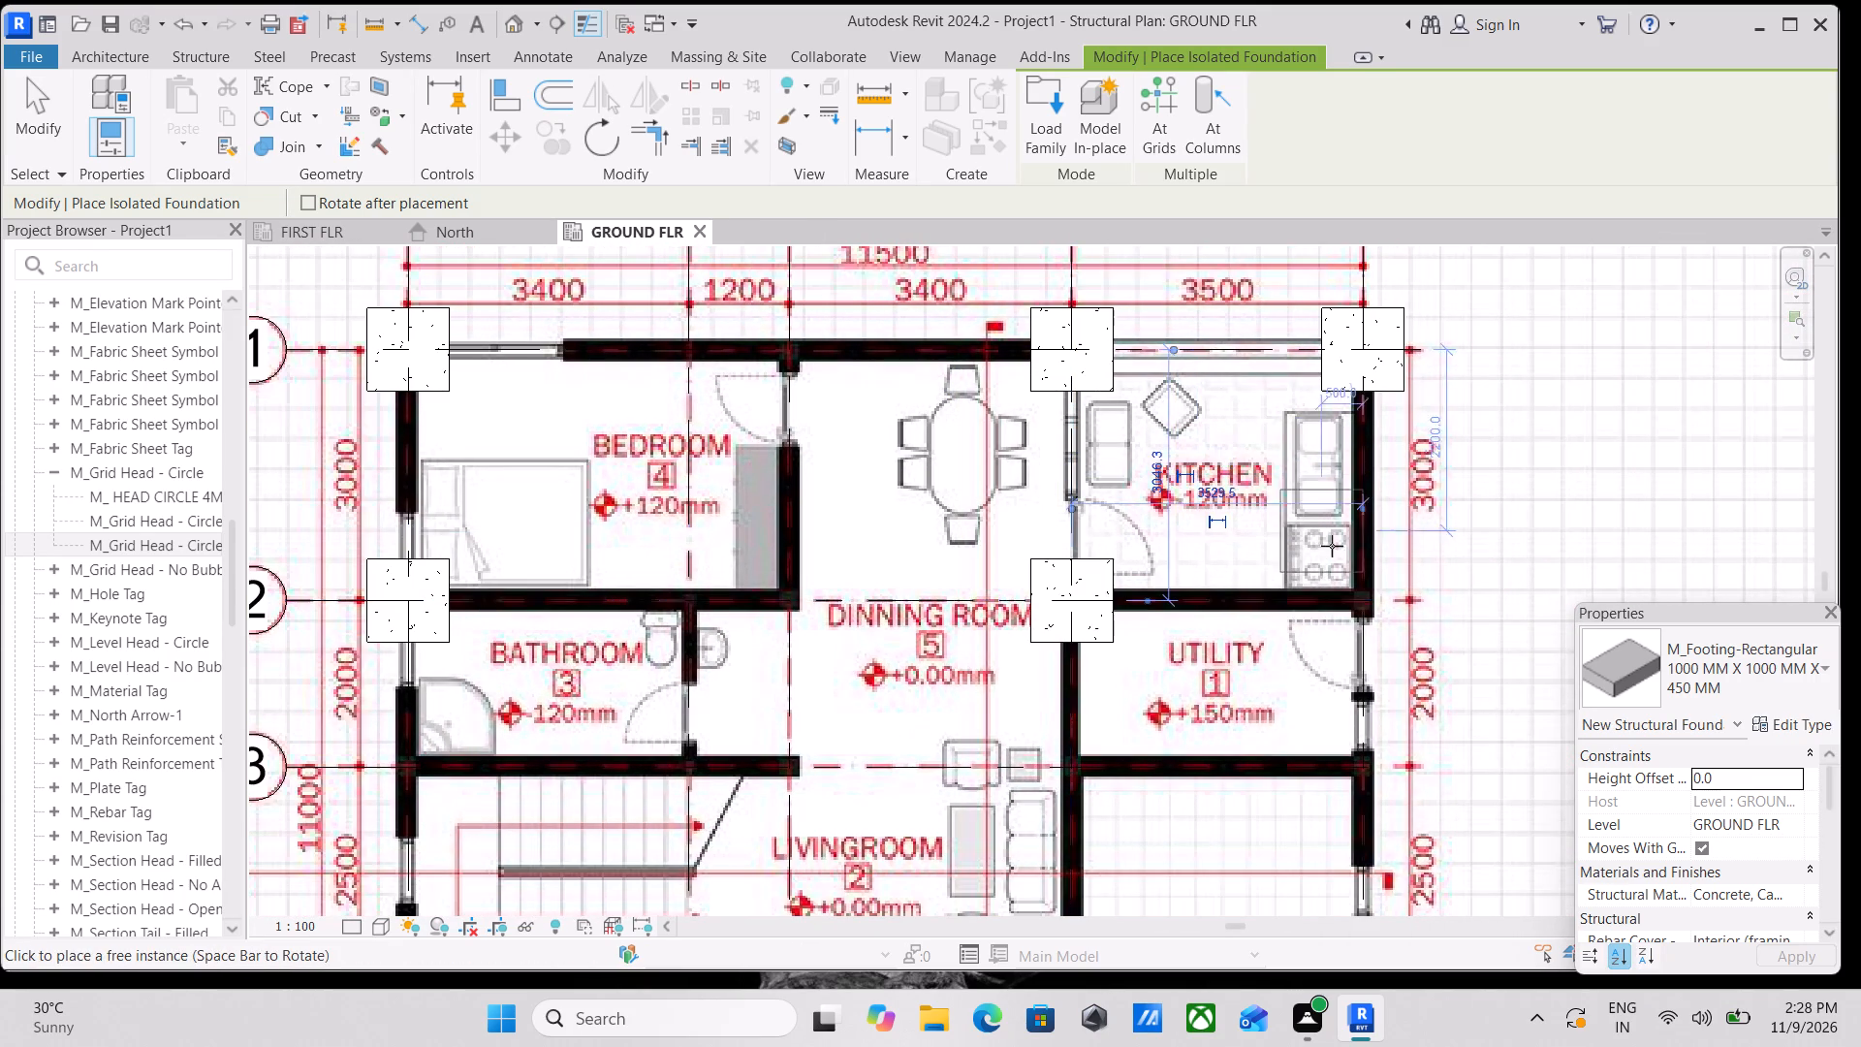
scroll(1350, 565, up, 4)
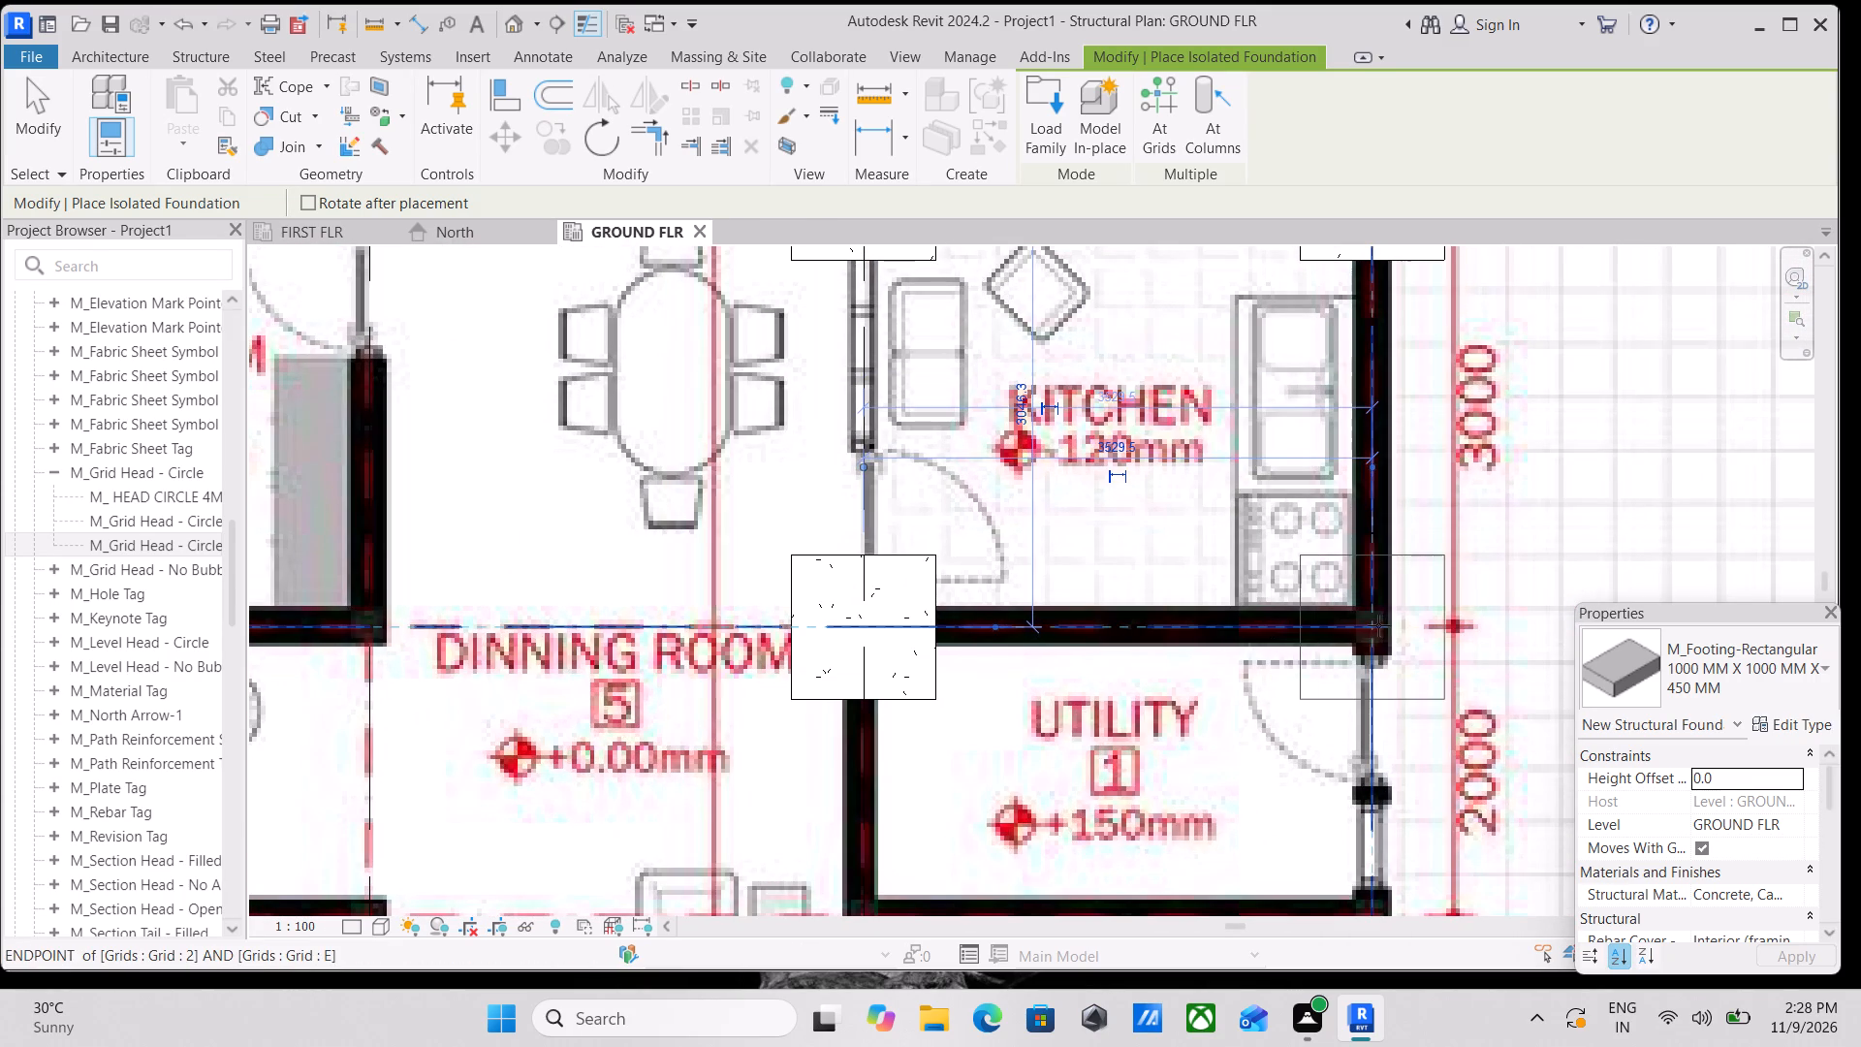
click(1378, 625)
Place a 1000 MM X 1000 MM X 450 MM isolated footing at grid intersection A-3.
scroll(1381, 512, down, 5)
scroll(1173, 491, down, 1)
middle_drag(1173, 491, 1183, 660)
scroll(888, 514, down, 1)
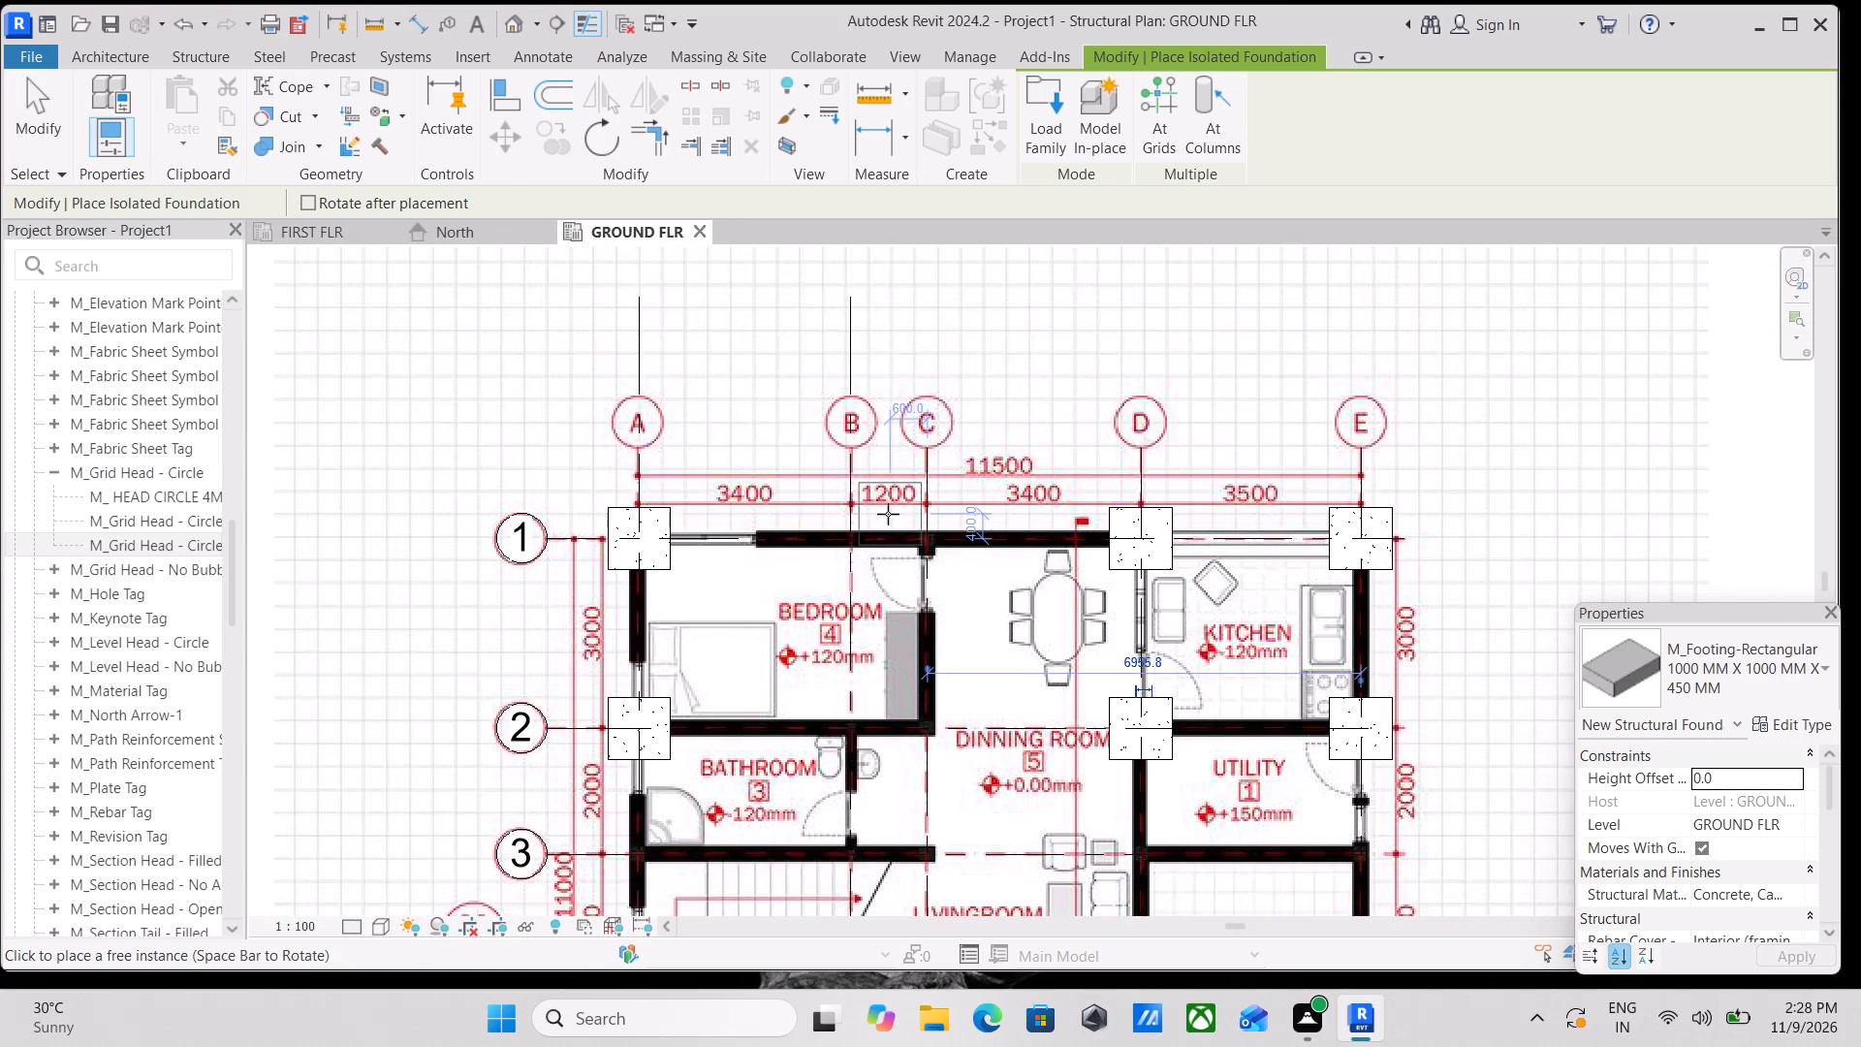
middle_drag(888, 514, 975, 402)
middle_drag(1025, 594, 1085, 449)
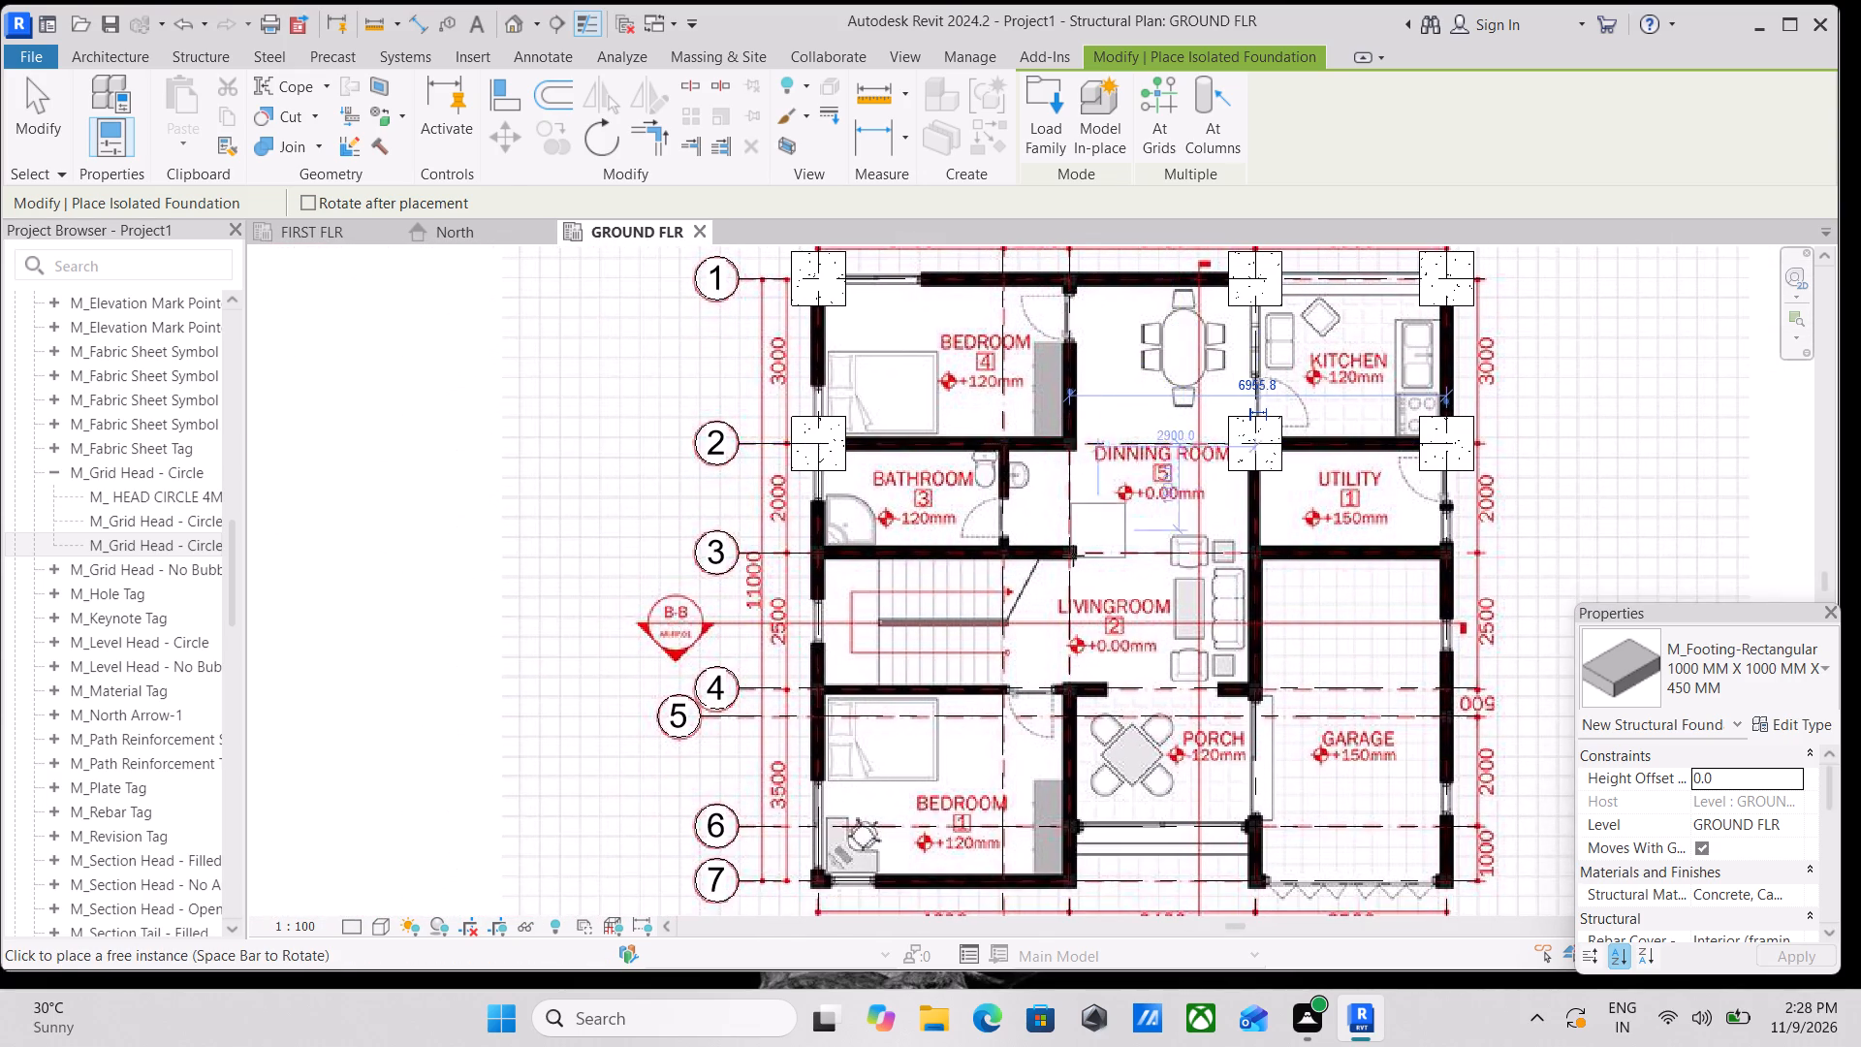
scroll(857, 591, up, 4)
scroll(787, 543, up, 4)
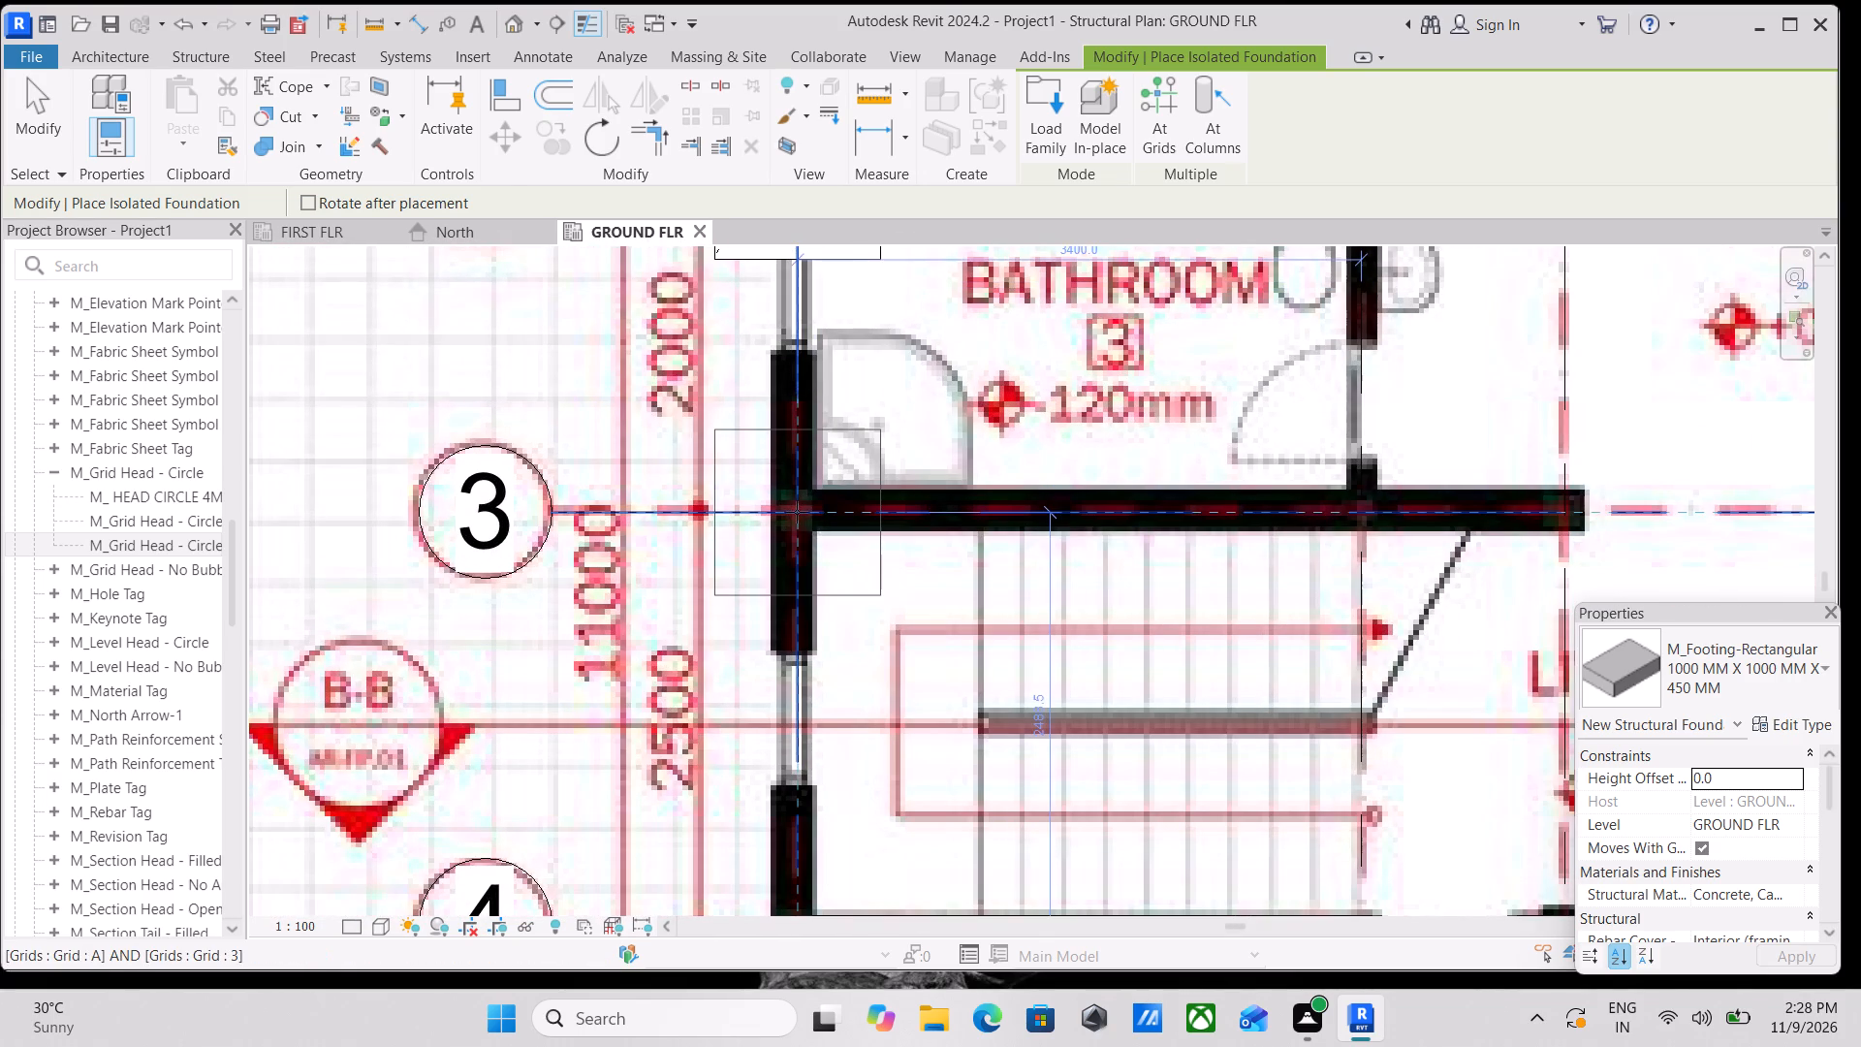
click(797, 512)
Place a 1000 MM X 1000 MM X 450 MM isolated footing at corner grid intersection A-7.
scroll(982, 420, down, 5)
middle_drag(982, 420, 618, 474)
scroll(831, 440, down, 2)
middle_drag(831, 440, 573, 475)
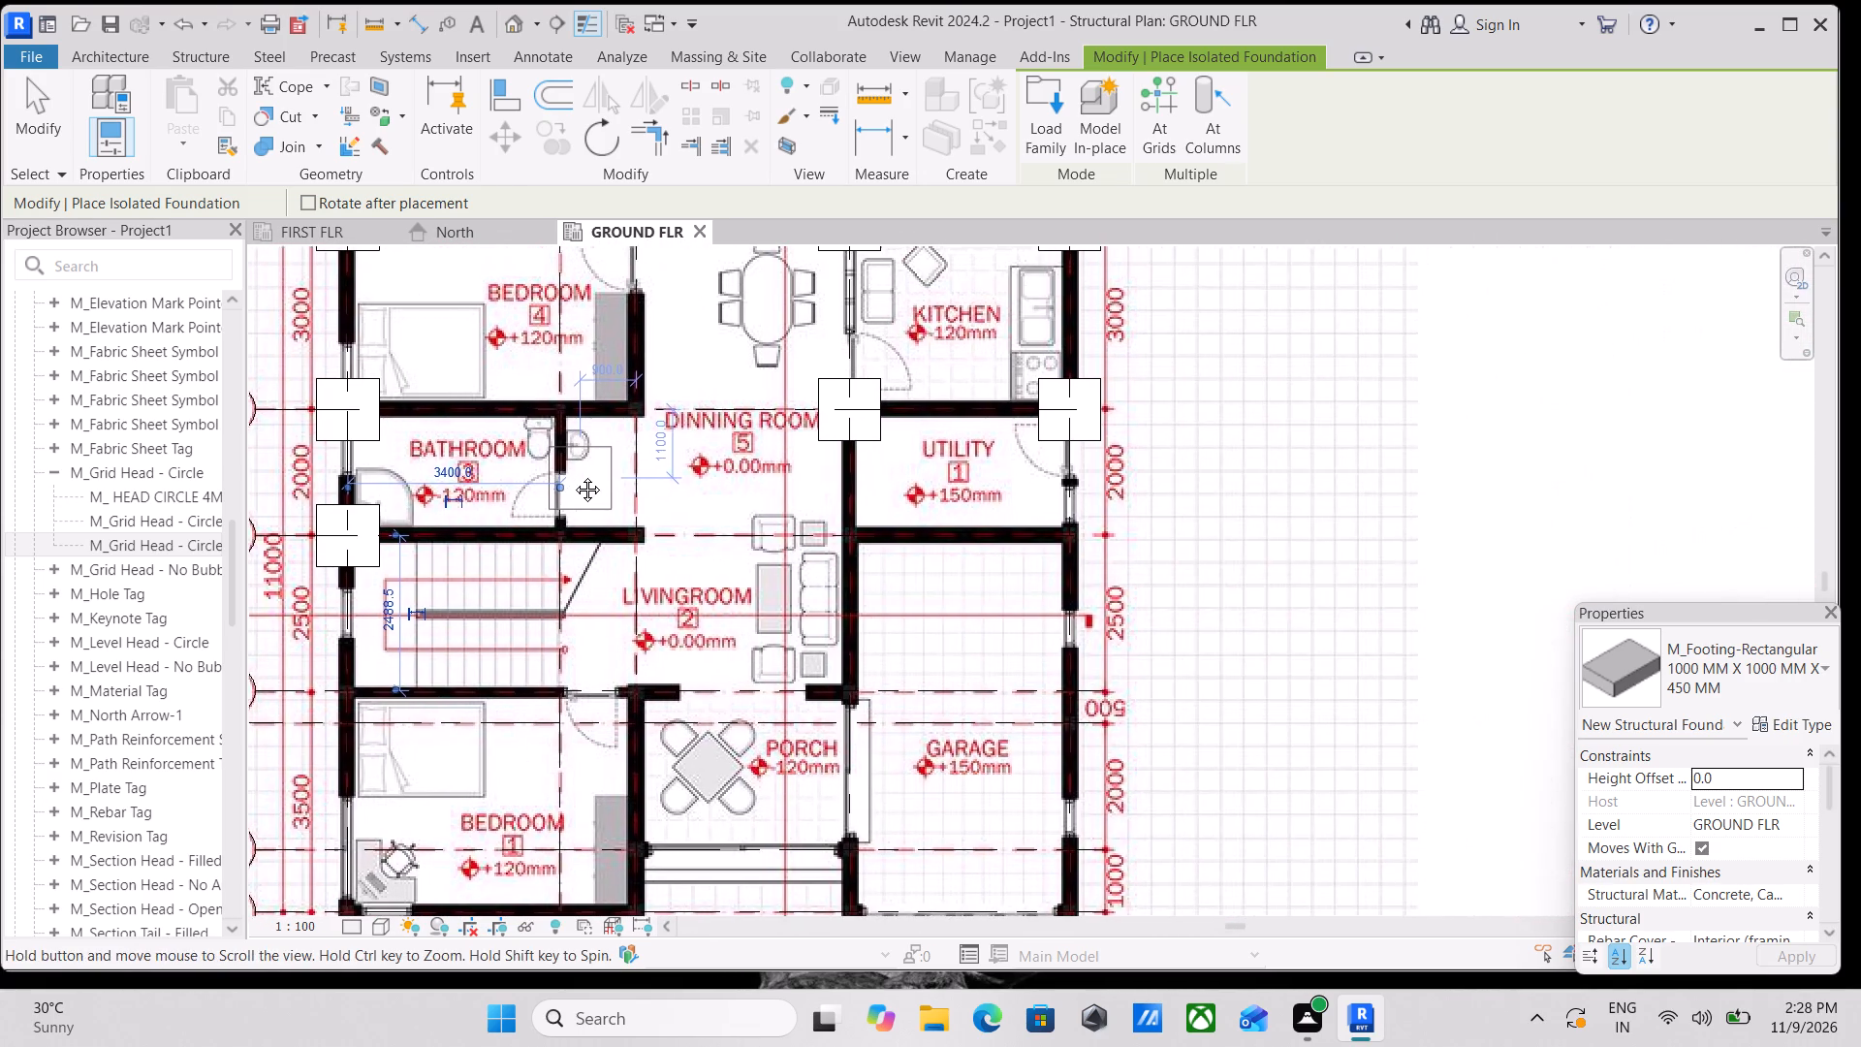
middle_drag(573, 475, 571, 475)
scroll(888, 587, up, 3)
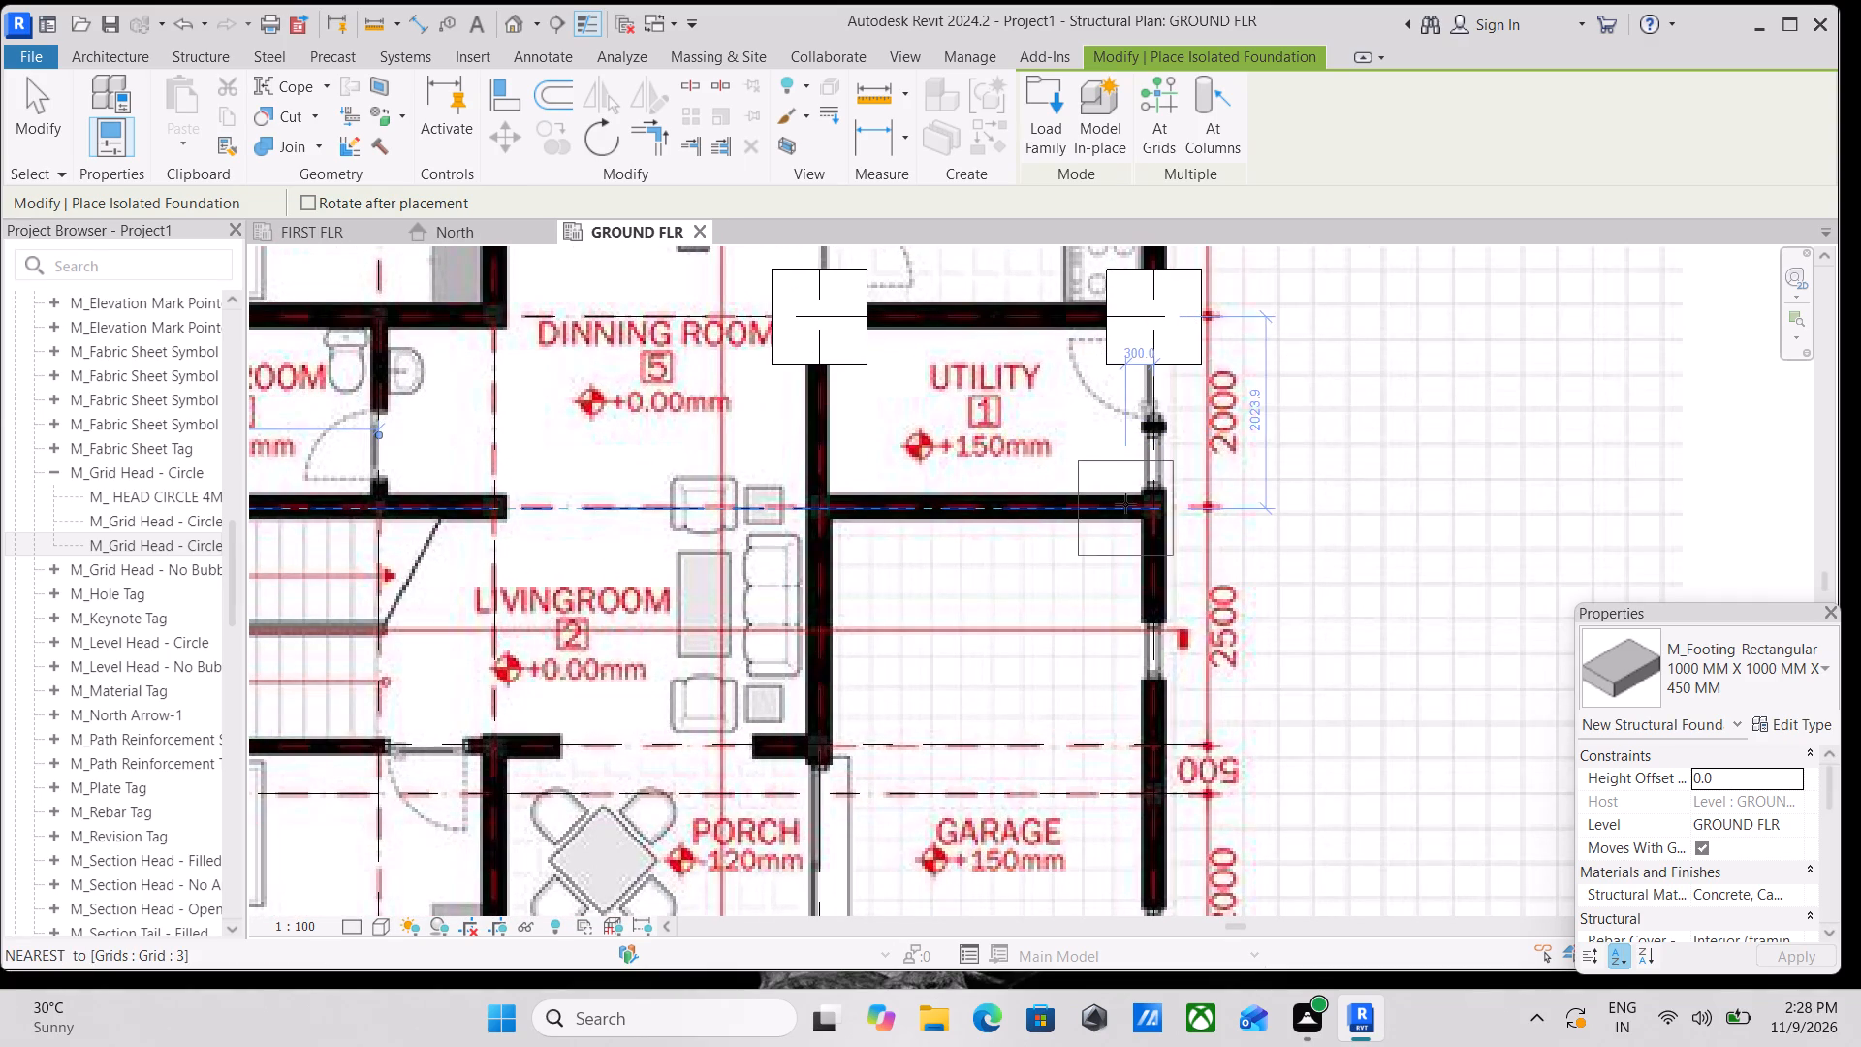
scroll(836, 532, down, 4)
middle_drag(836, 532, 910, 645)
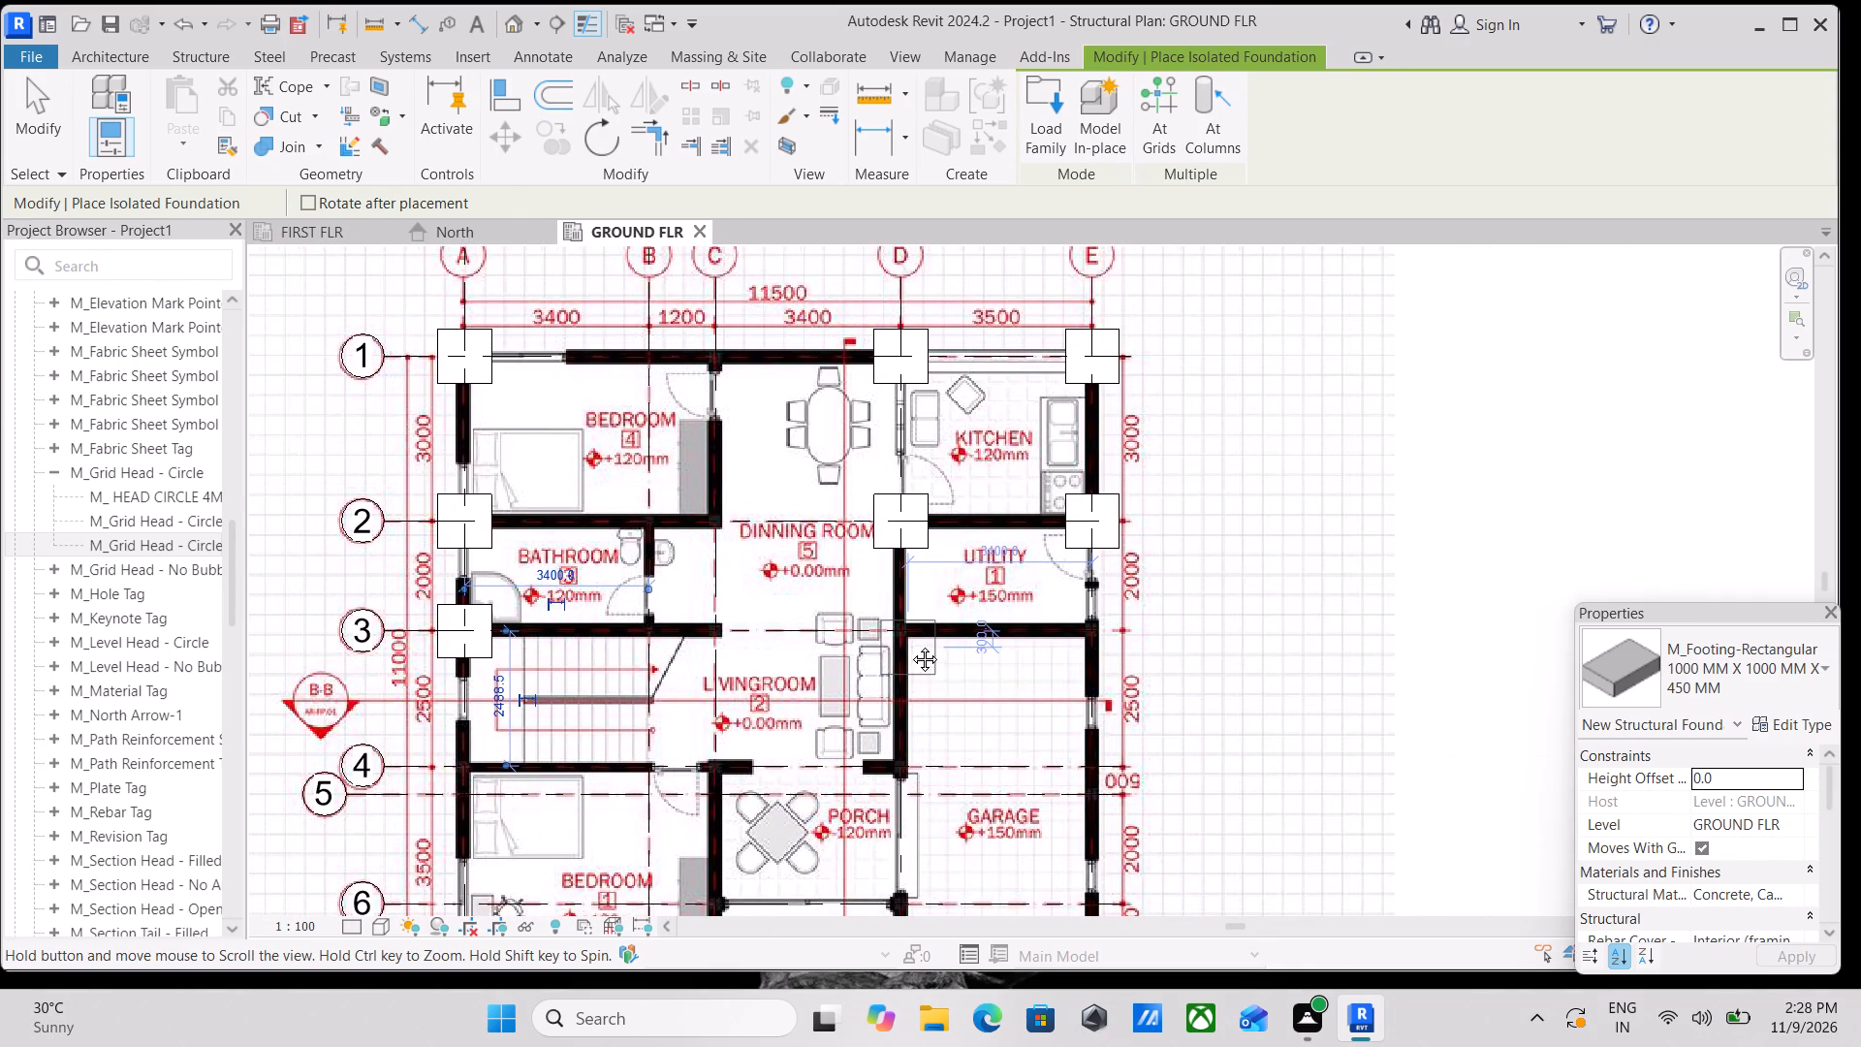
middle_drag(910, 645, 962, 375)
middle_drag(616, 603, 844, 503)
scroll(724, 581, up, 5)
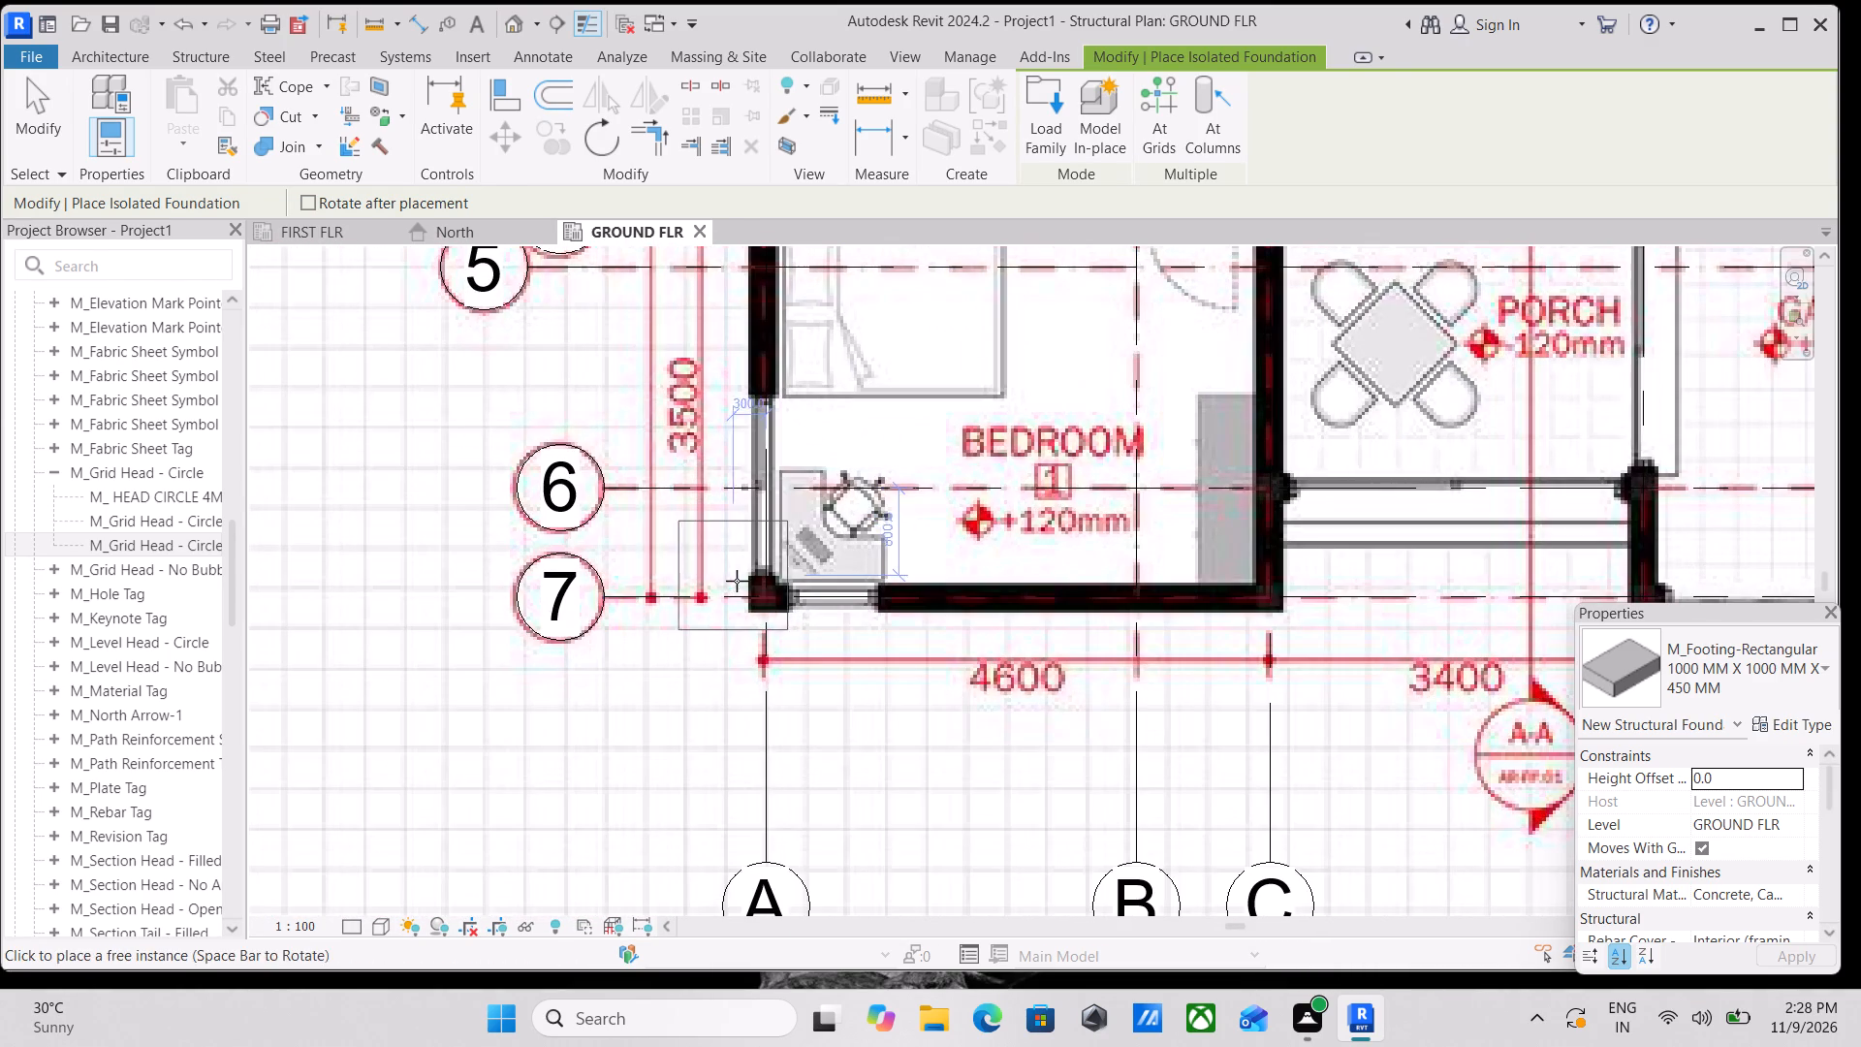
click(770, 596)
Place a 1000 MM X 1000 MM X 450 MM isolated footing at the garage corner, grid intersection E-7.
scroll(855, 539, down, 4)
middle_drag(855, 539, 552, 556)
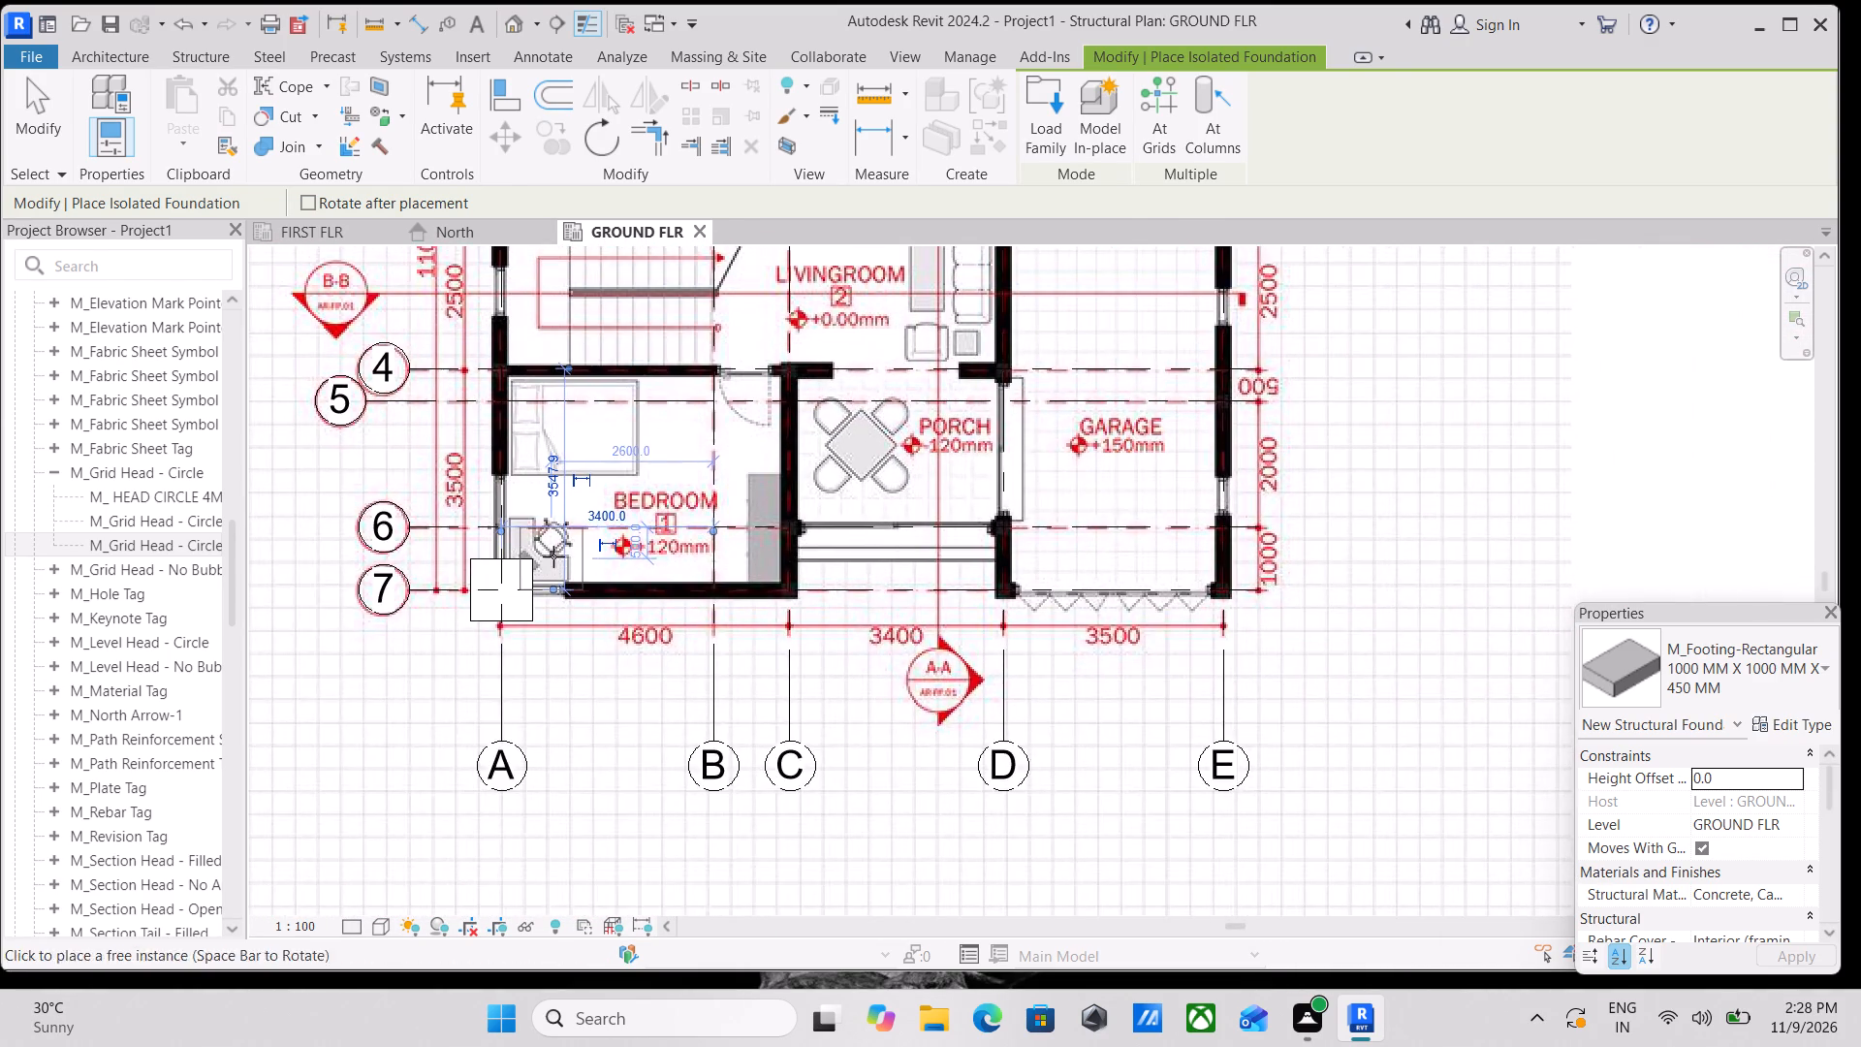
middle_drag(1040, 531, 829, 545)
scroll(1033, 609, up, 3)
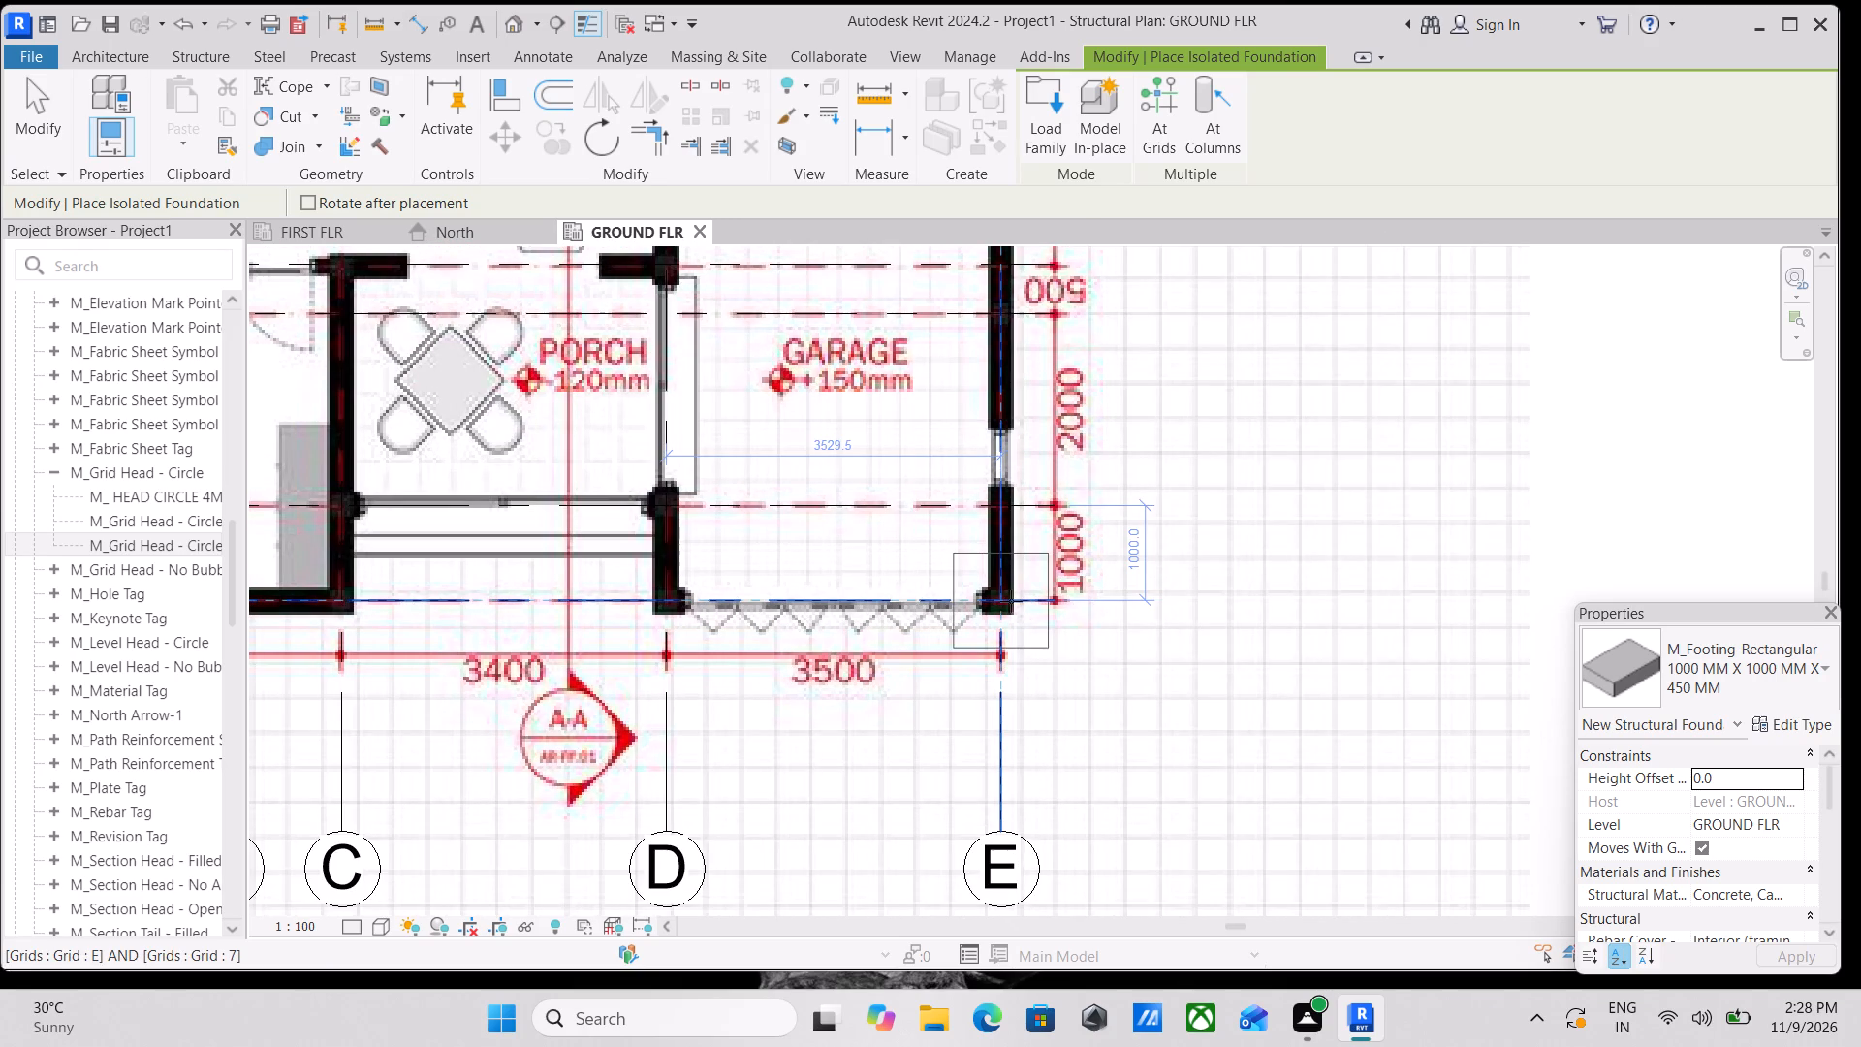
click(1009, 601)
Place a 1000 MM X 1000 MM X 450 MM isolated footing at grid intersection C-2, between the bedroom and dining room.
scroll(822, 556, down, 3)
middle_drag(822, 556, 1120, 587)
middle_drag(765, 513, 964, 572)
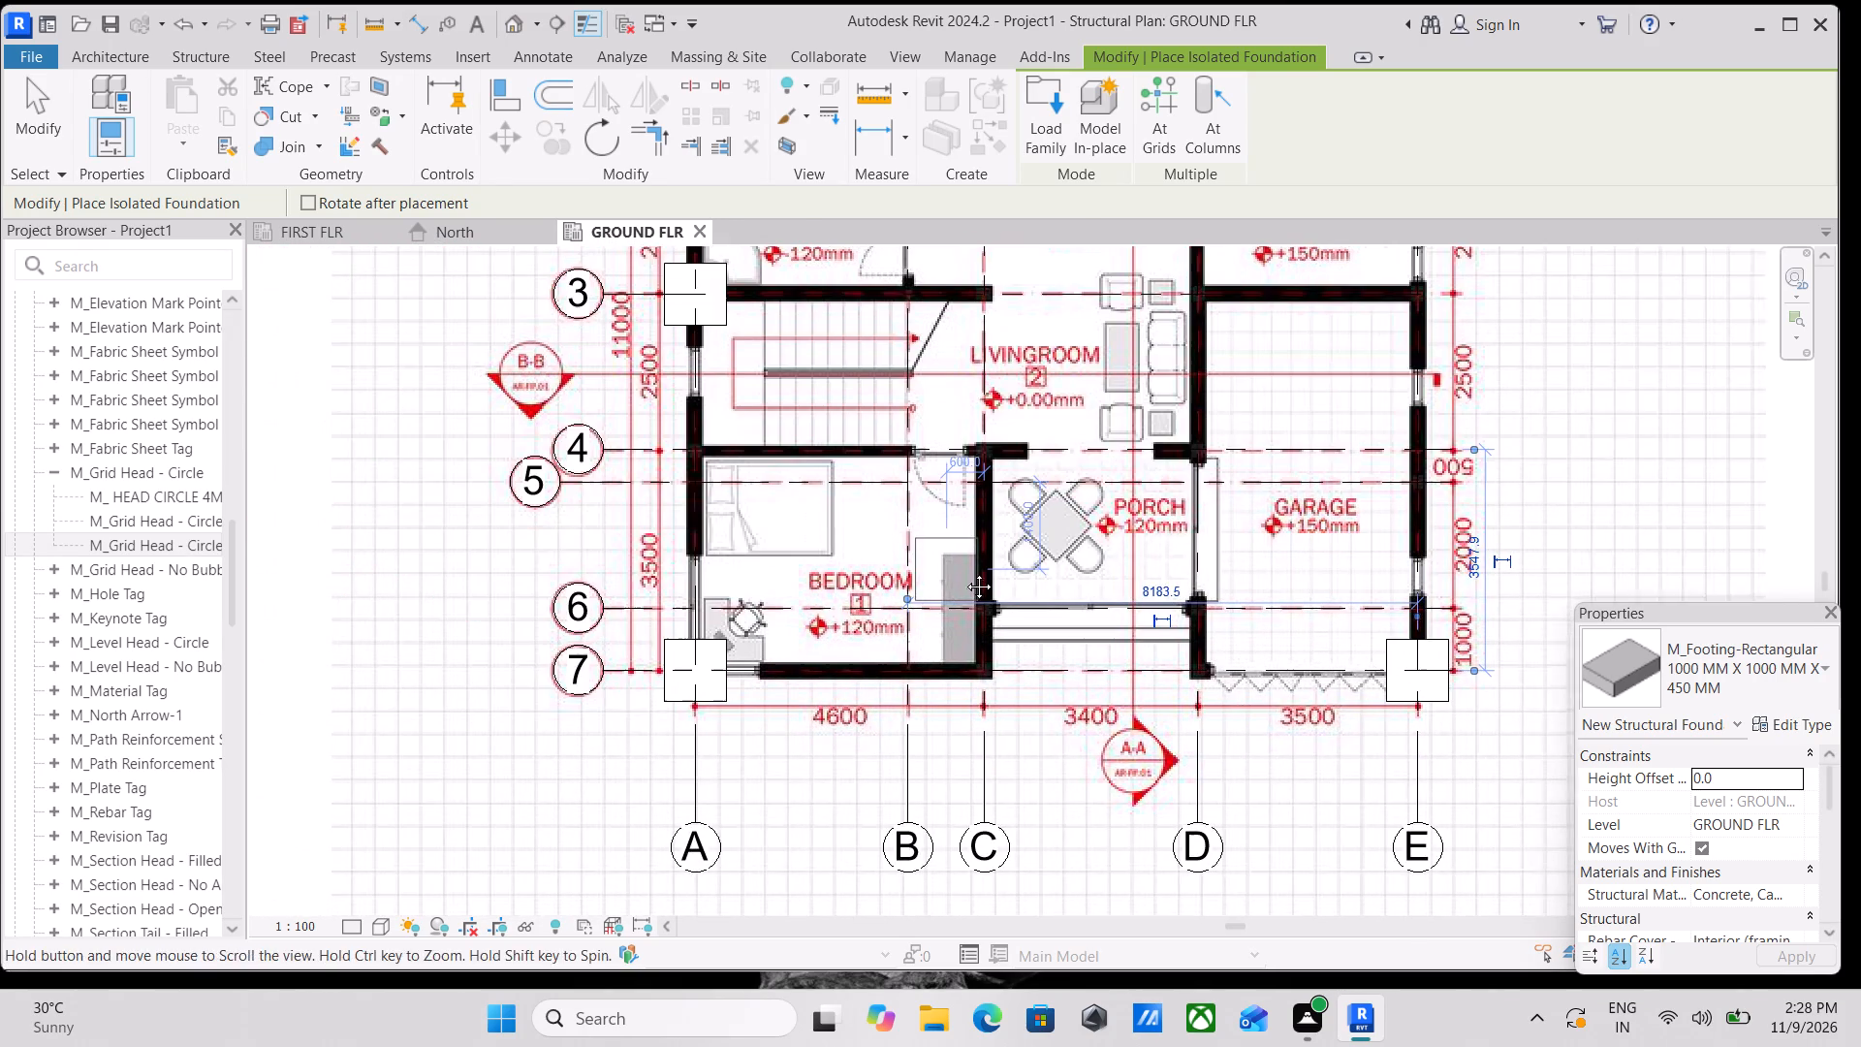
middle_drag(964, 572, 965, 572)
middle_drag(1046, 482, 1124, 602)
middle_drag(901, 655, 922, 733)
middle_drag(1025, 500, 978, 775)
scroll(1136, 640, up, 3)
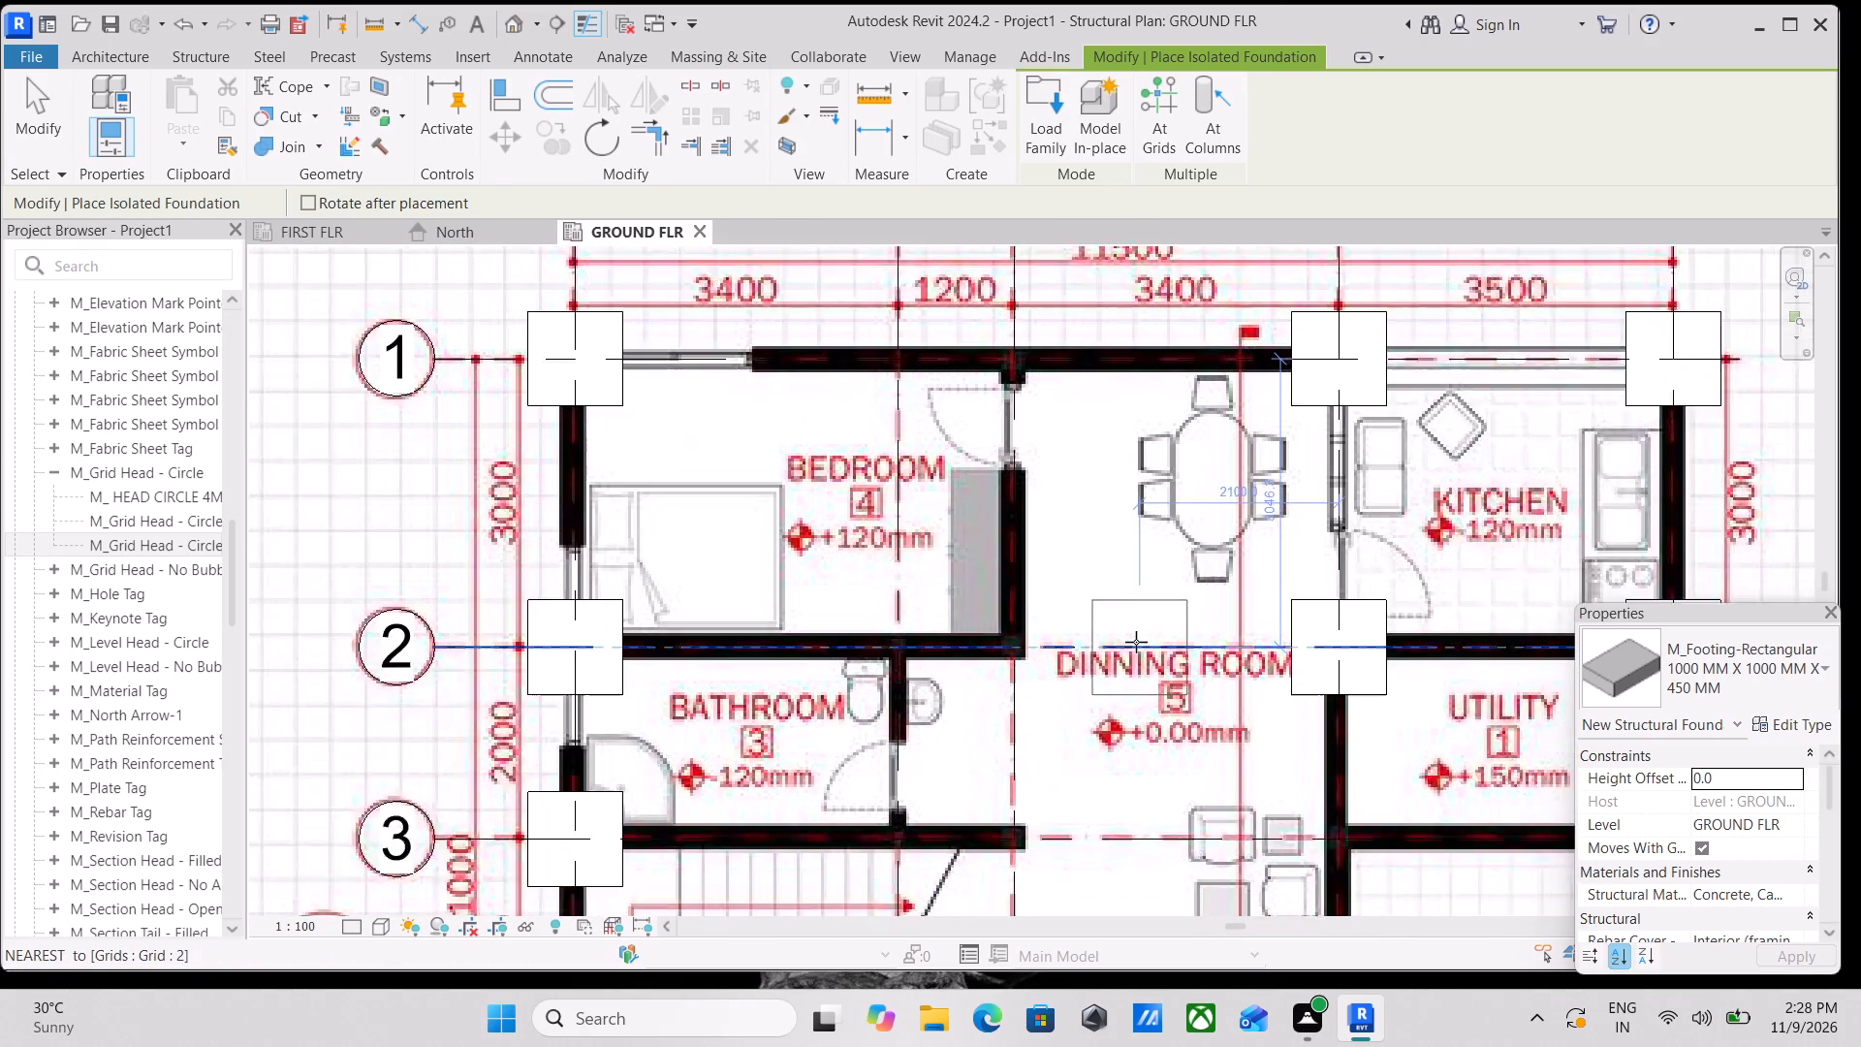
scroll(1136, 642, up, 1)
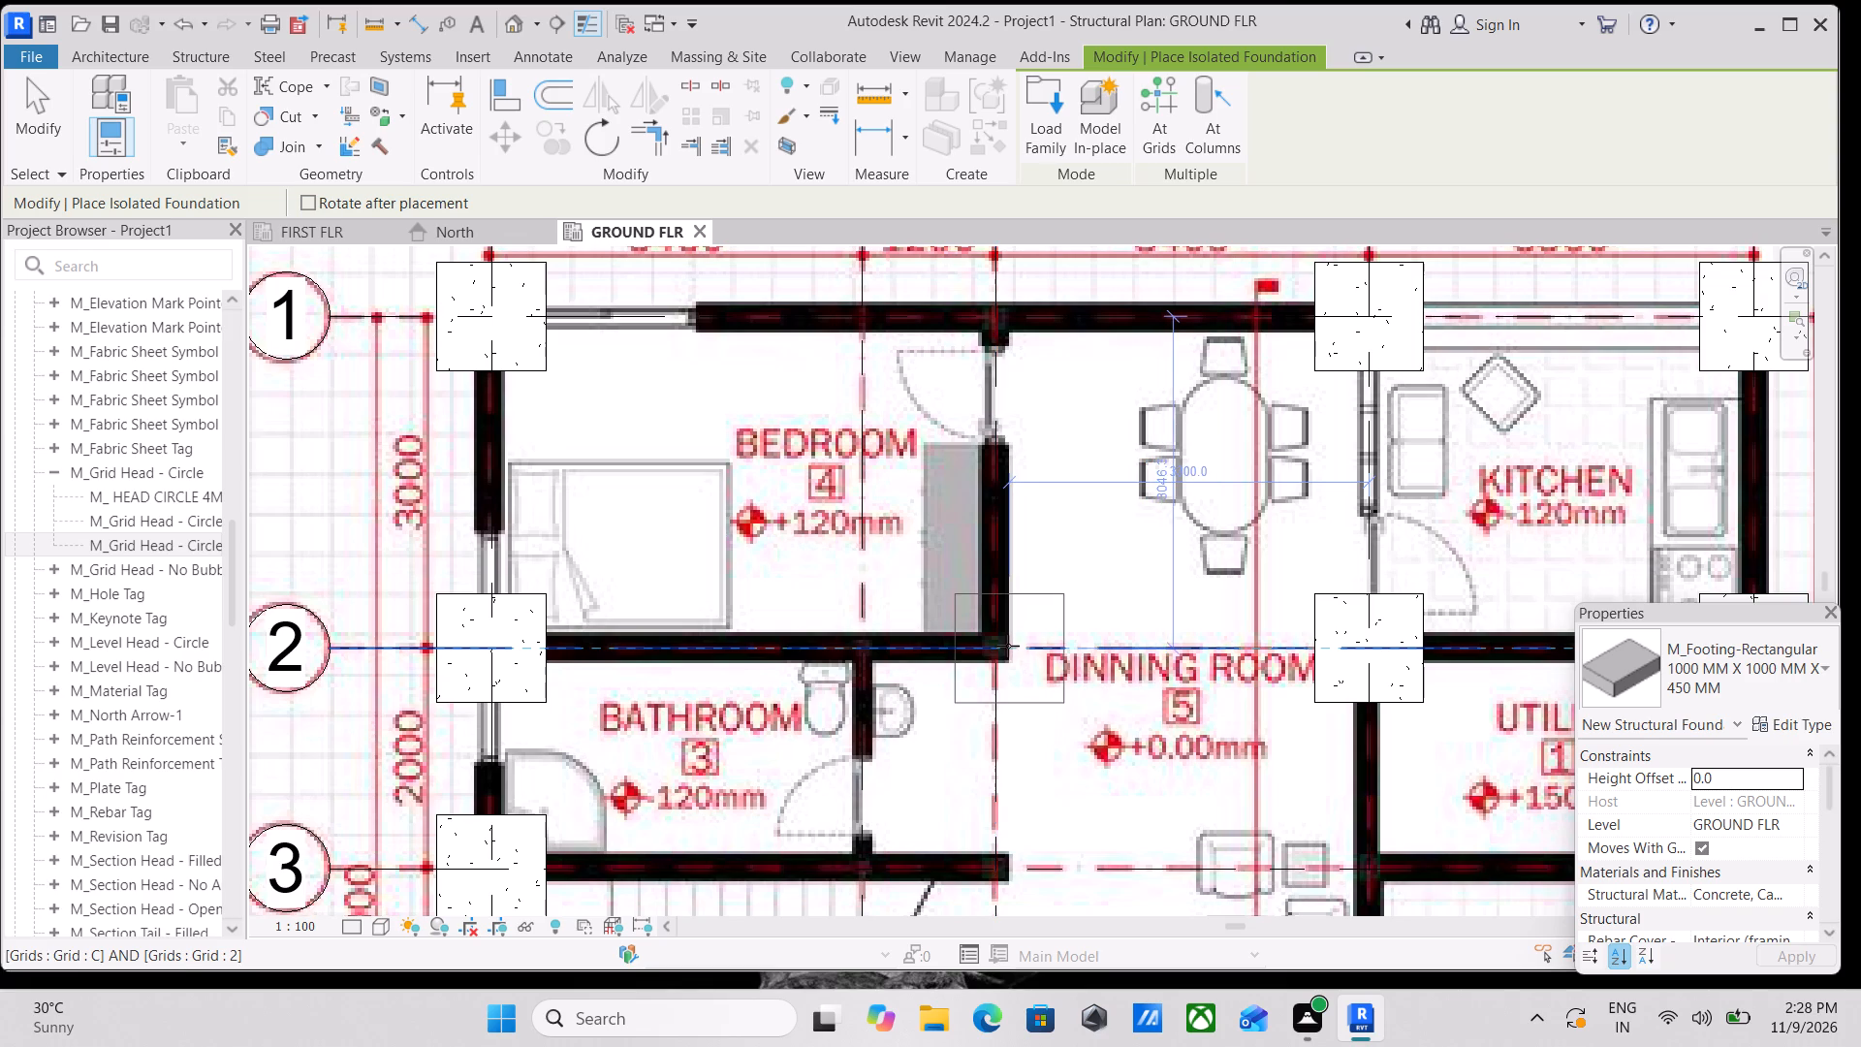
click(1005, 646)
Place a 1000 MM X 1000 MM X 450 MM isolated footing at grid intersection A-4.
scroll(1070, 566, down, 4)
middle_drag(1070, 566, 1007, 478)
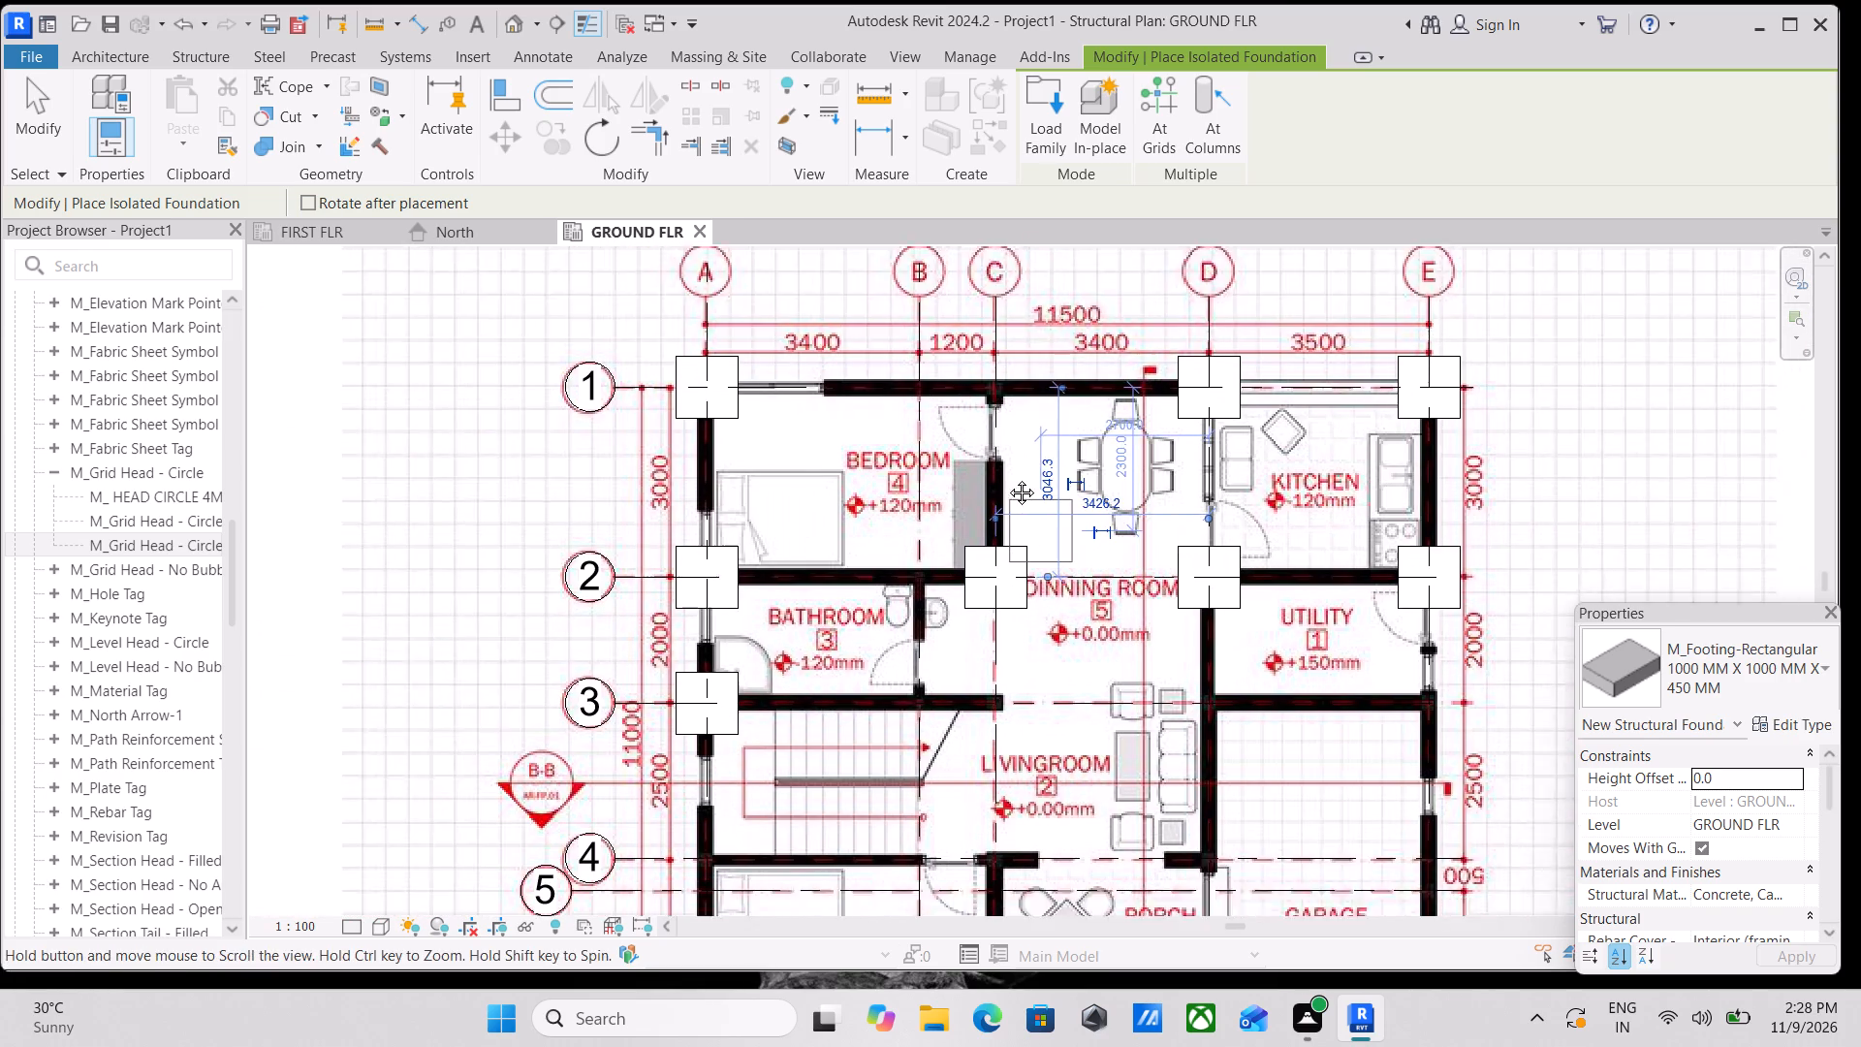
middle_drag(1007, 478, 955, 418)
middle_drag(884, 584, 1074, 440)
scroll(1079, 436, down, 1)
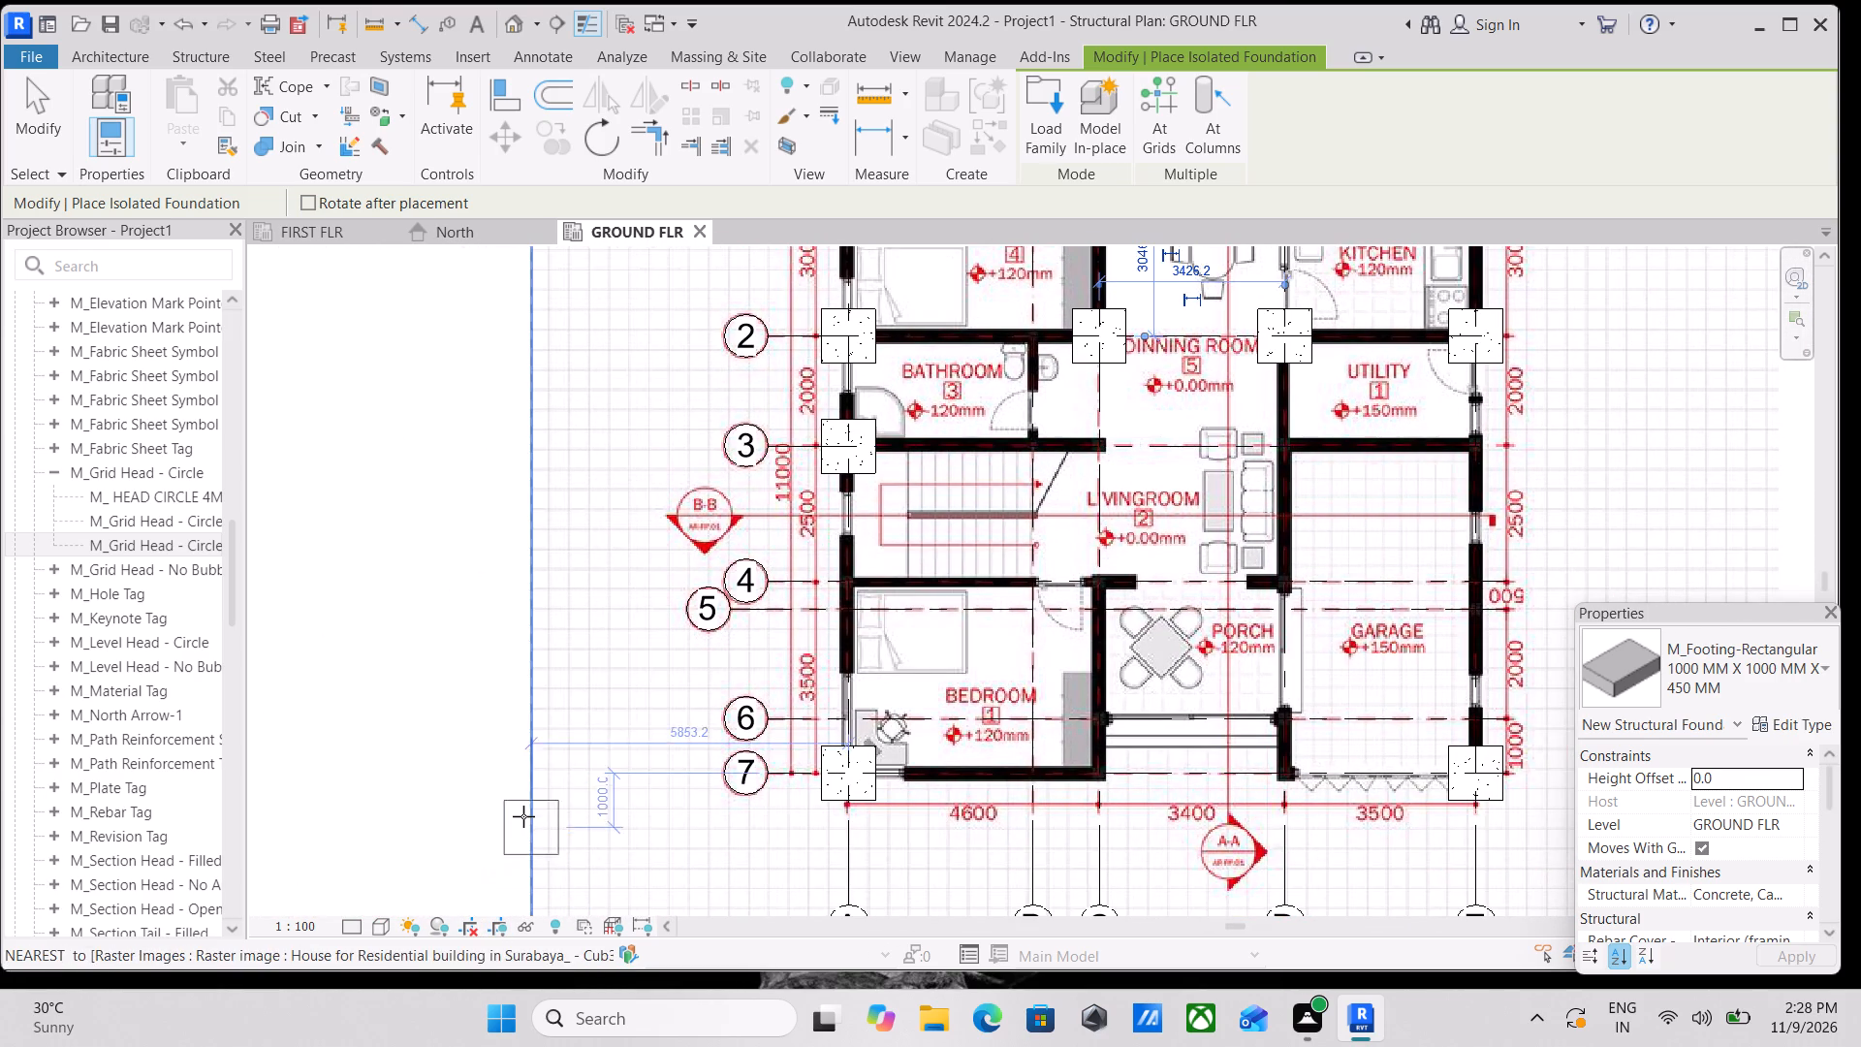
middle_drag(878, 581, 826, 886)
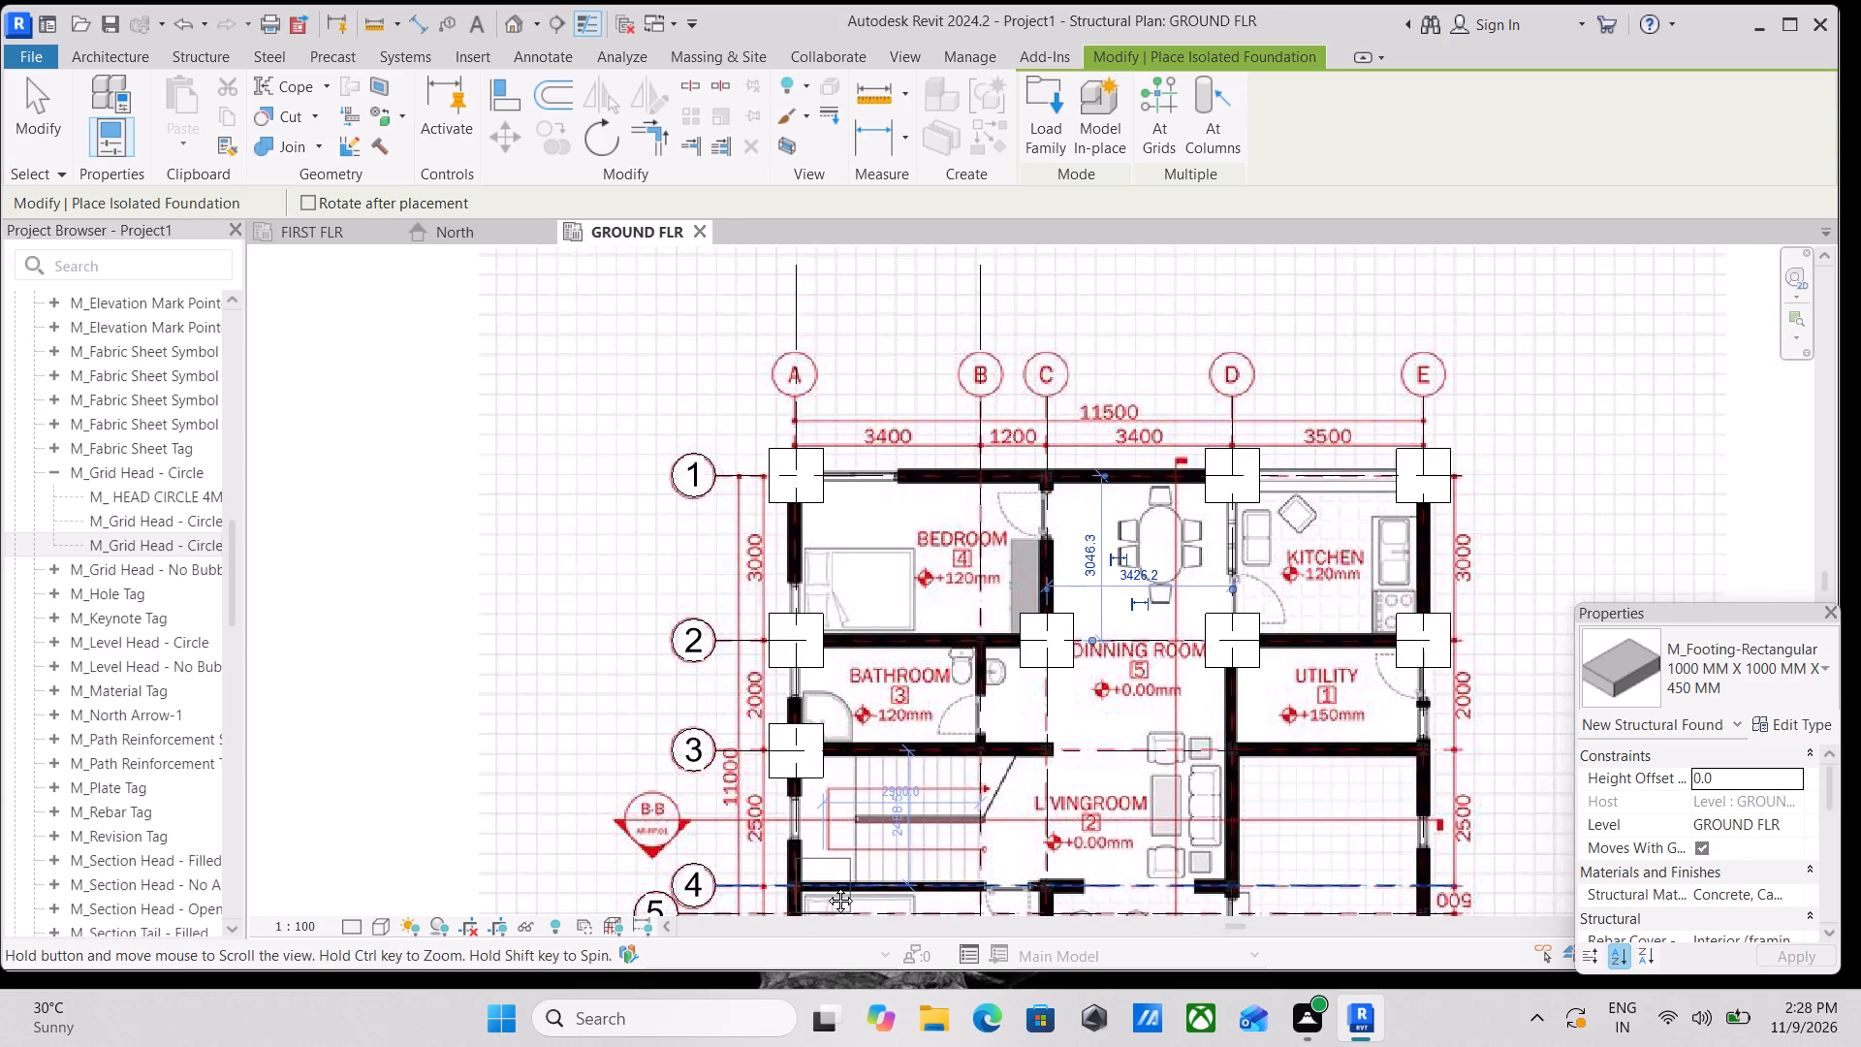
middle_drag(826, 886, 959, 593)
scroll(1046, 568, up, 3)
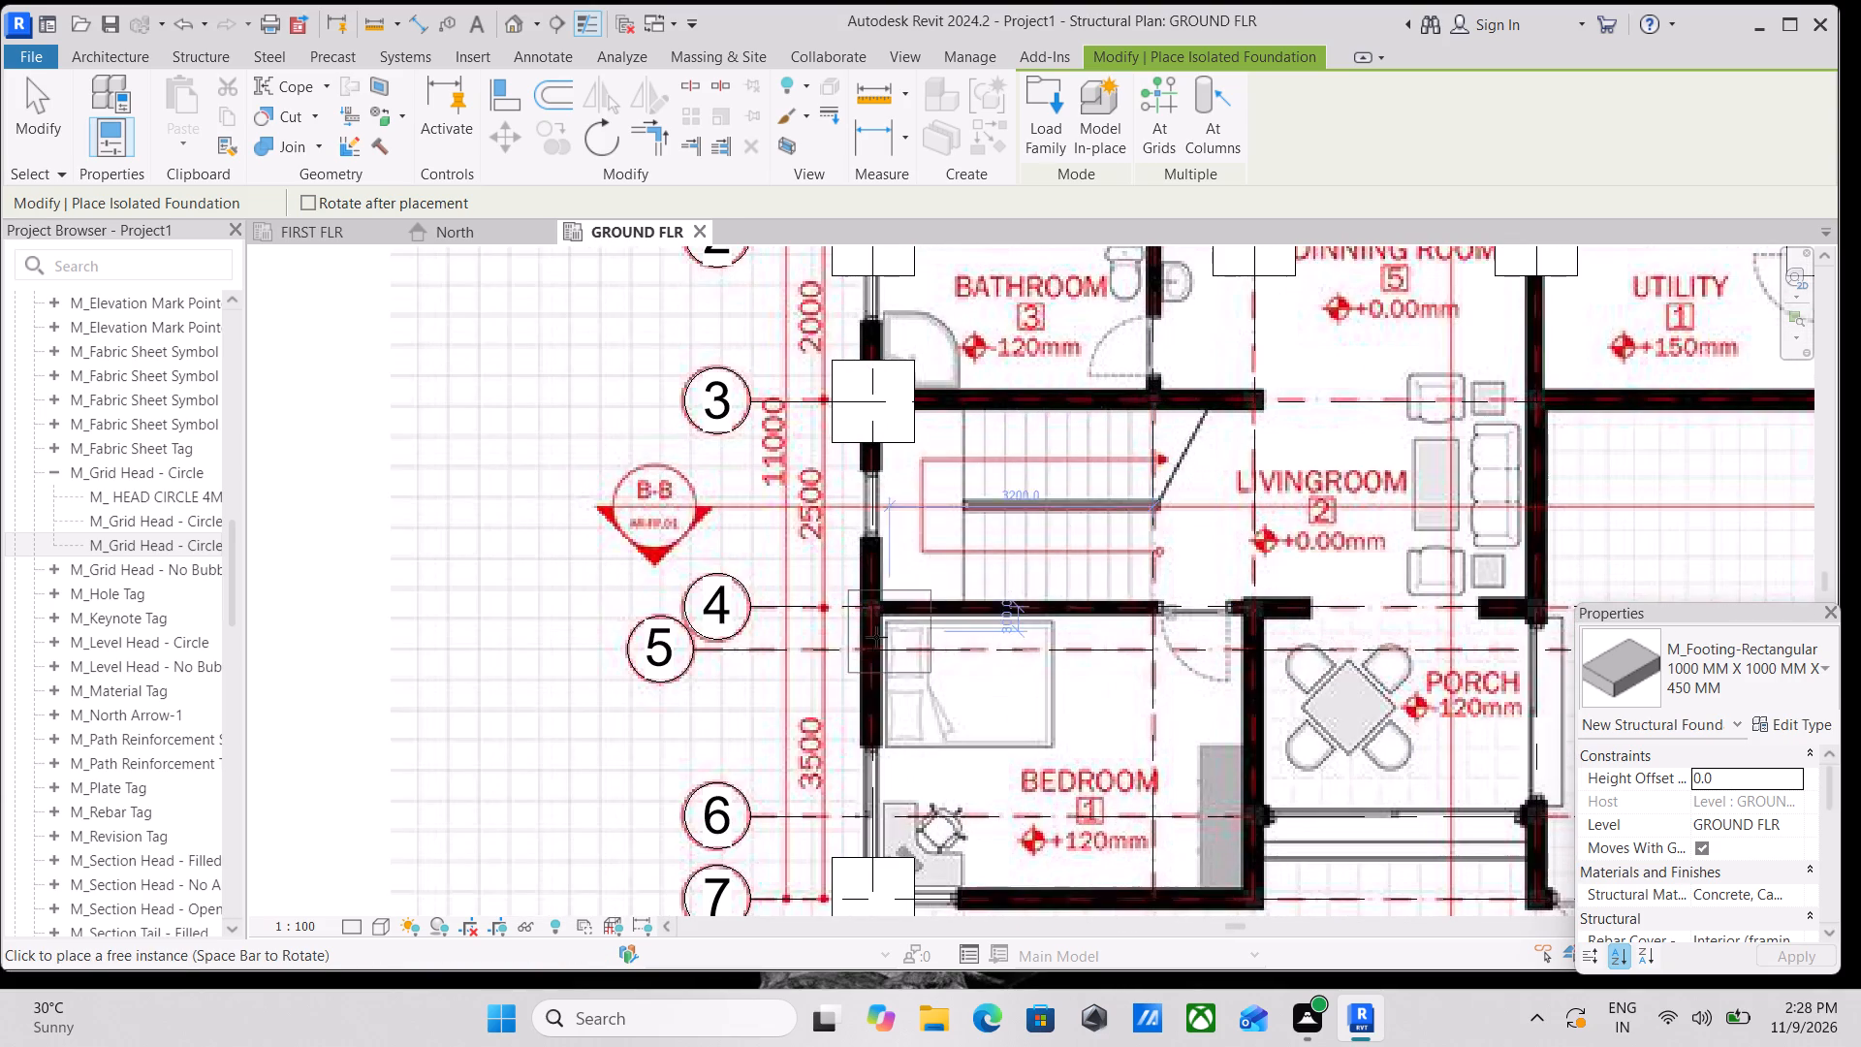
scroll(864, 639, up, 4)
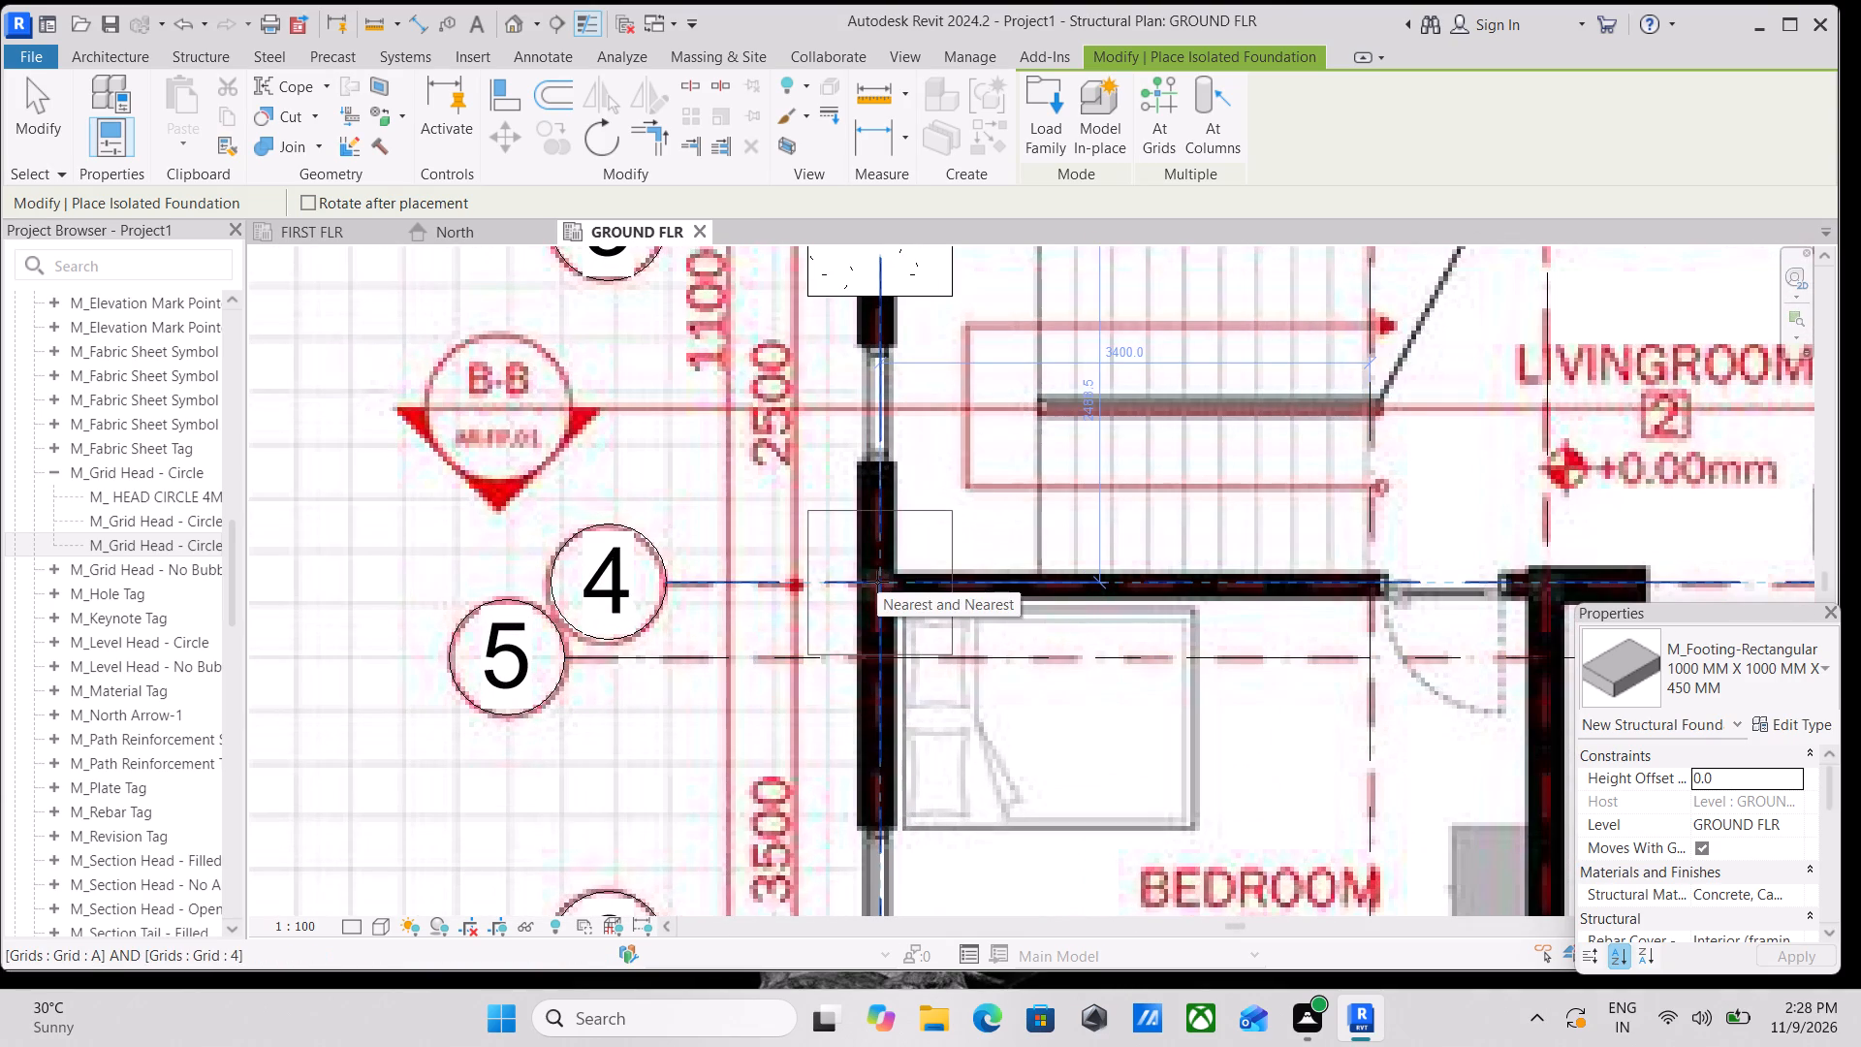
click(879, 582)
Place a 1000 MM X 1000 MM X 450 MM isolated footing at grid intersection C-5, beside the porch.
scroll(904, 571, down, 5)
scroll(1050, 594, down, 1)
middle_drag(1050, 594, 807, 640)
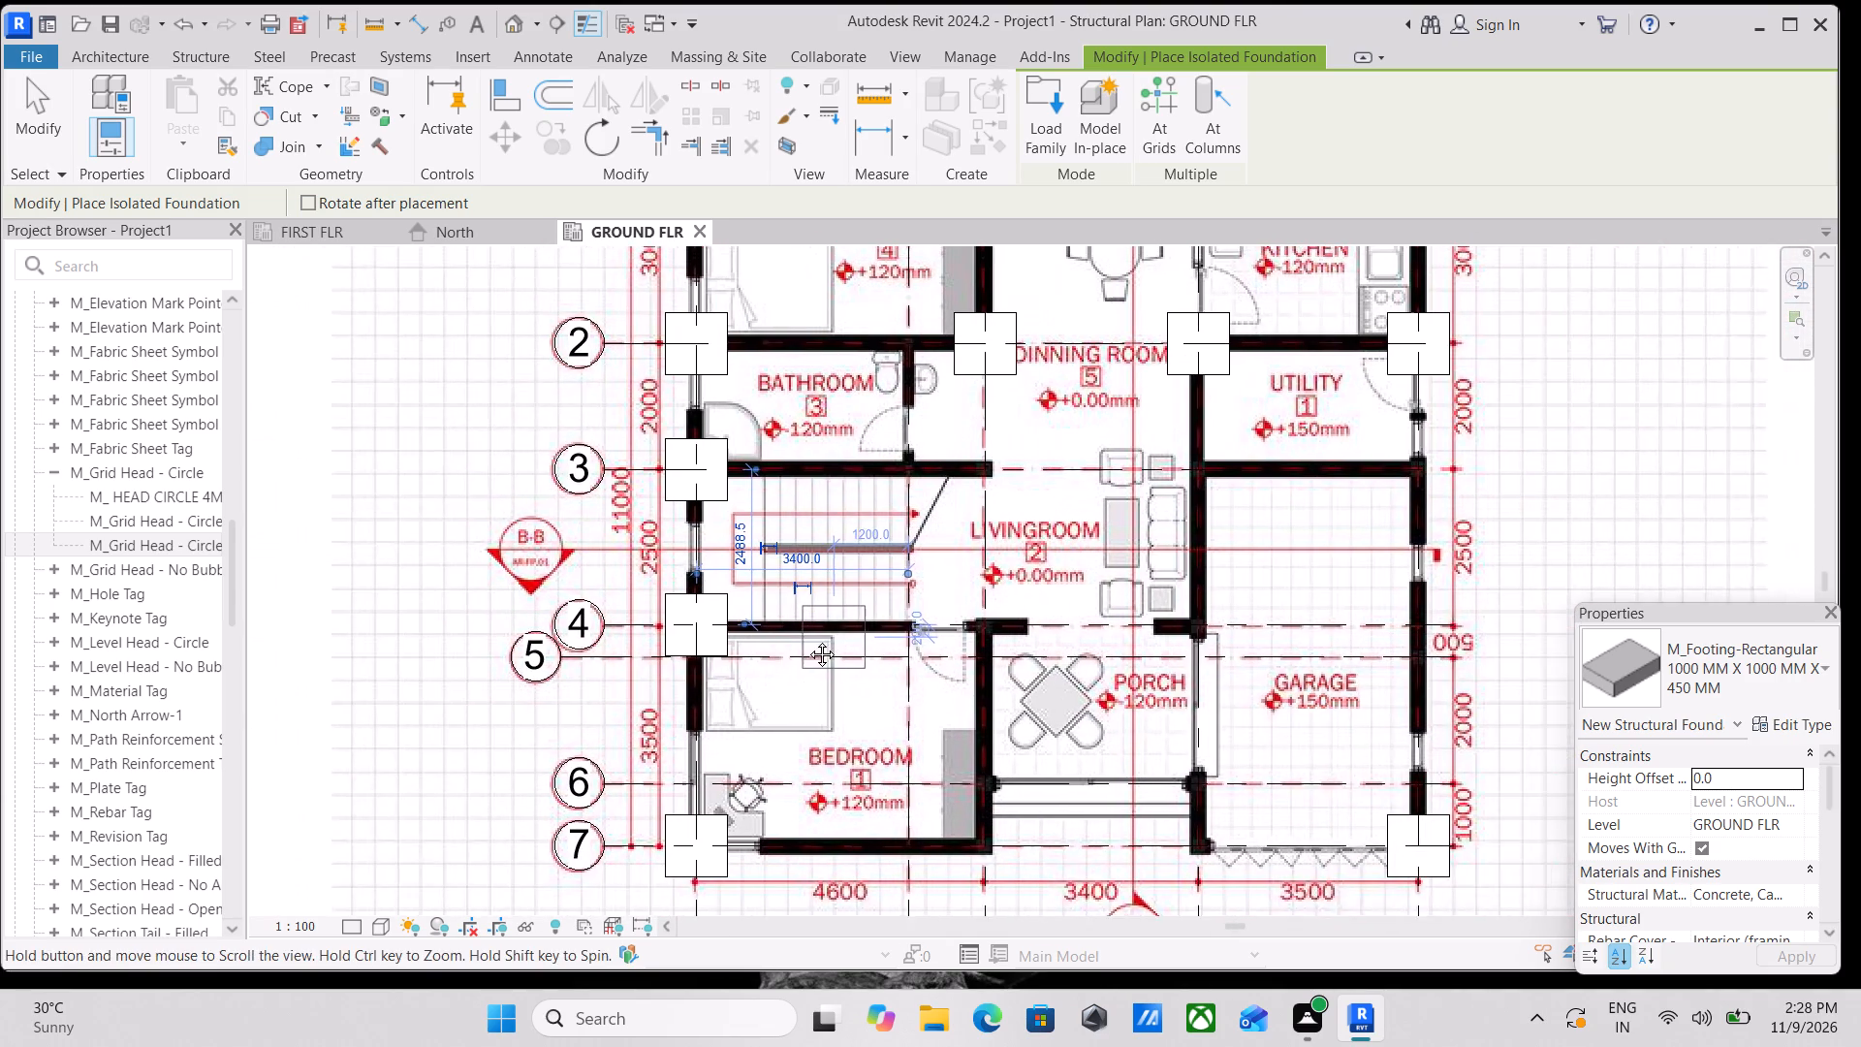
middle_drag(807, 640, 806, 640)
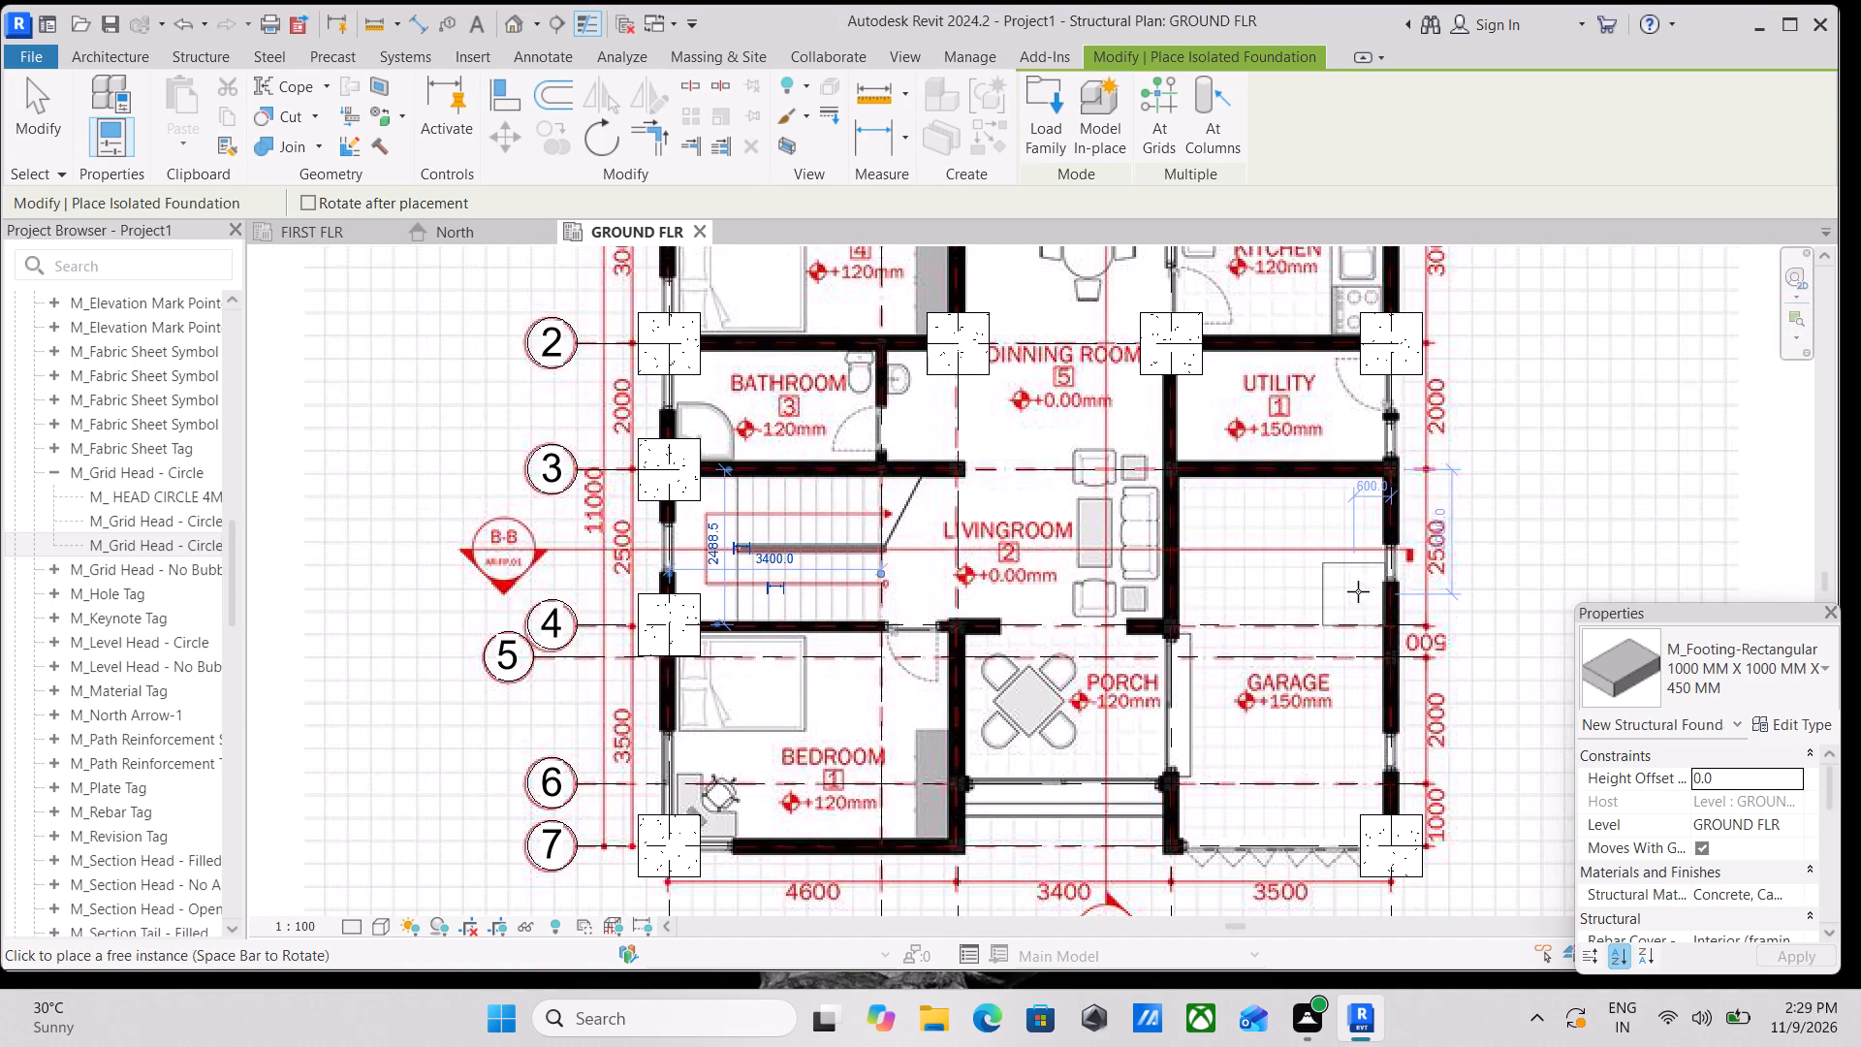
scroll(1354, 565, down, 1)
middle_drag(1354, 565, 1340, 683)
scroll(1340, 683, down, 1)
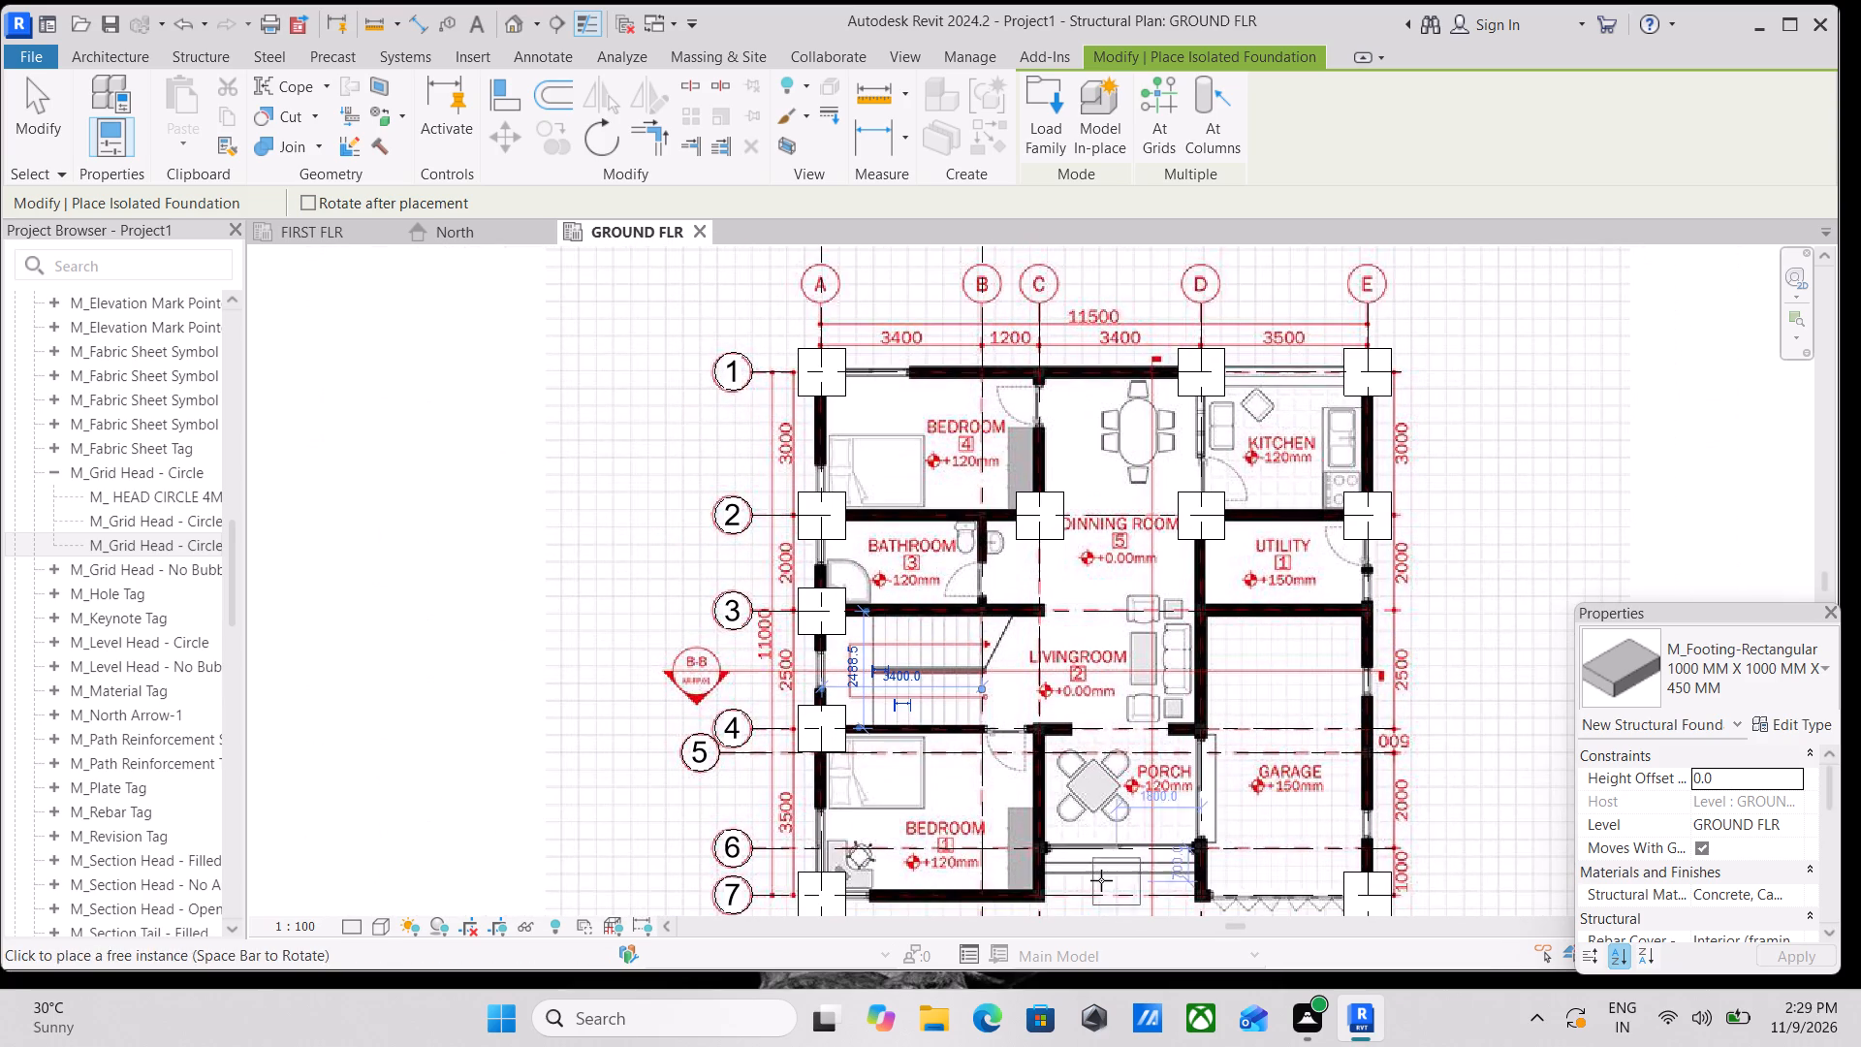
scroll(1394, 644, up, 3)
scroll(1593, 725, up, 3)
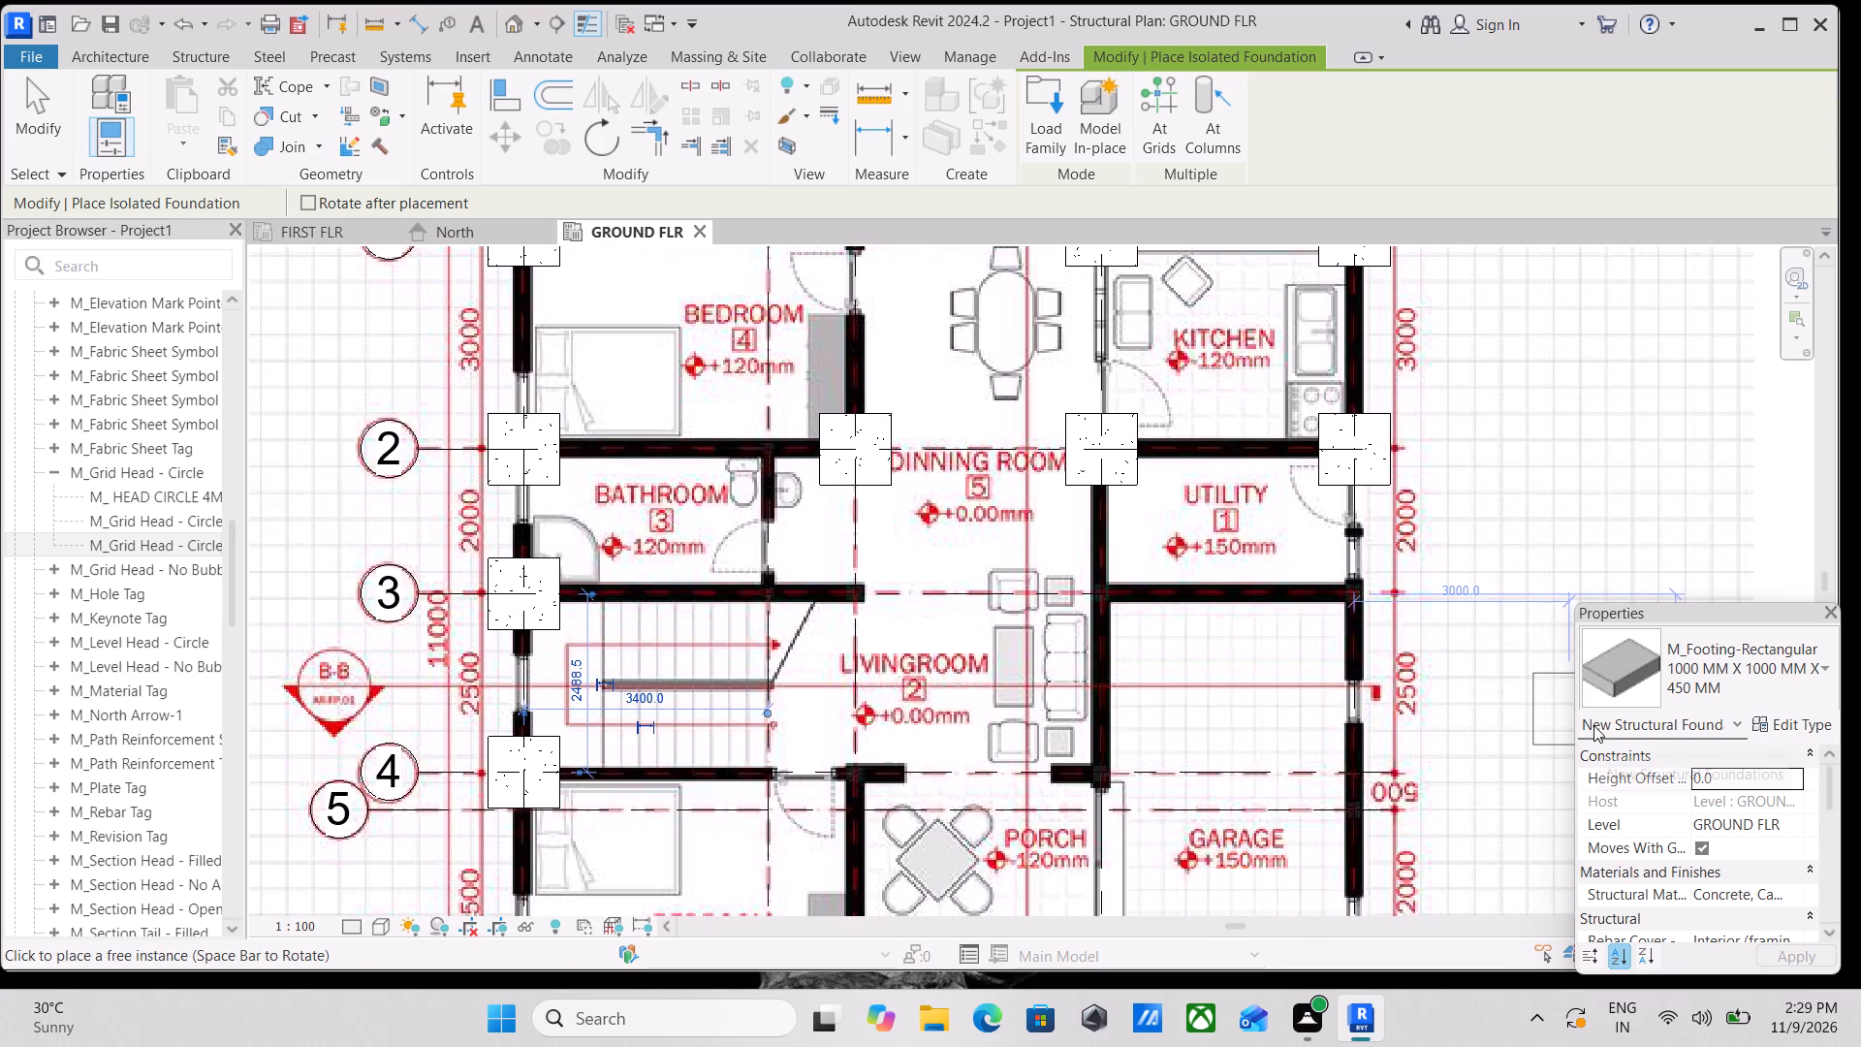
scroll(1593, 725, up, 1)
scroll(995, 719, up, 2)
scroll(1183, 684, down, 3)
middle_drag(1183, 684, 694, 624)
scroll(825, 784, up, 4)
scroll(959, 713, down, 3)
middle_drag(959, 713, 1413, 655)
middle_drag(944, 650, 1150, 643)
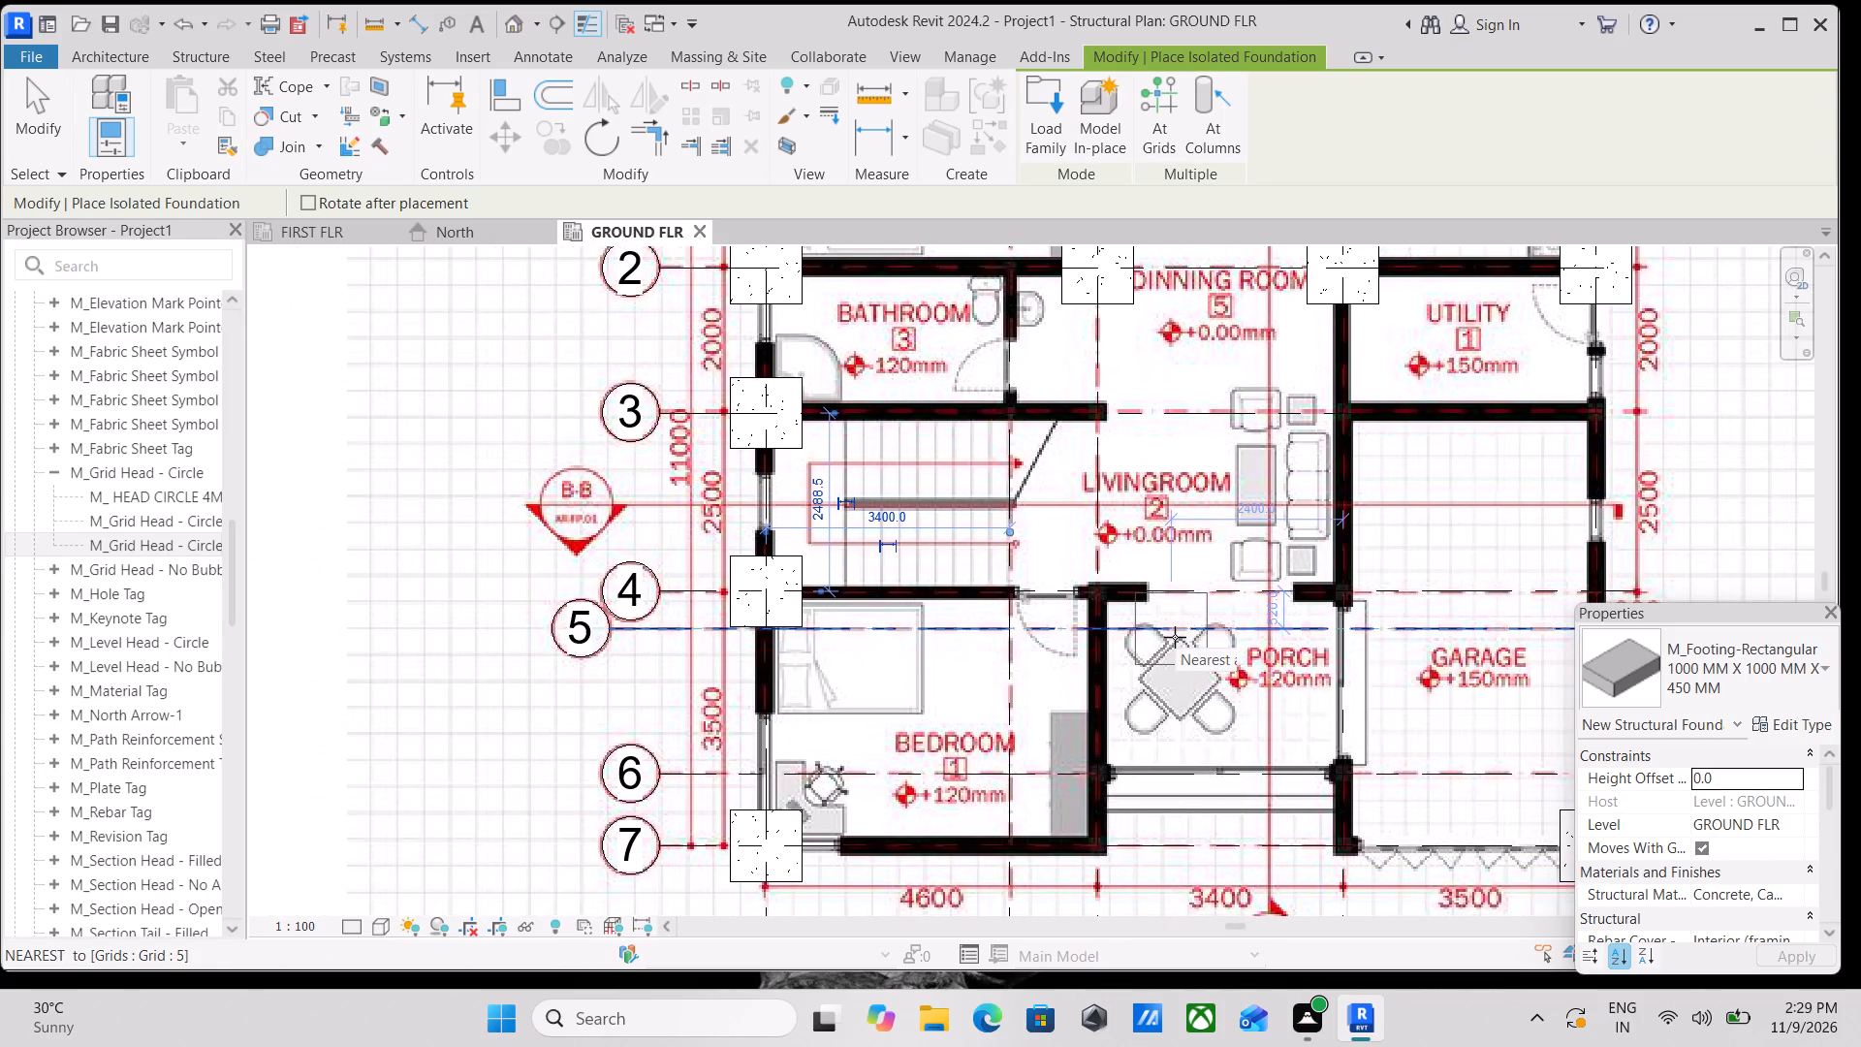
scroll(1122, 611, up, 3)
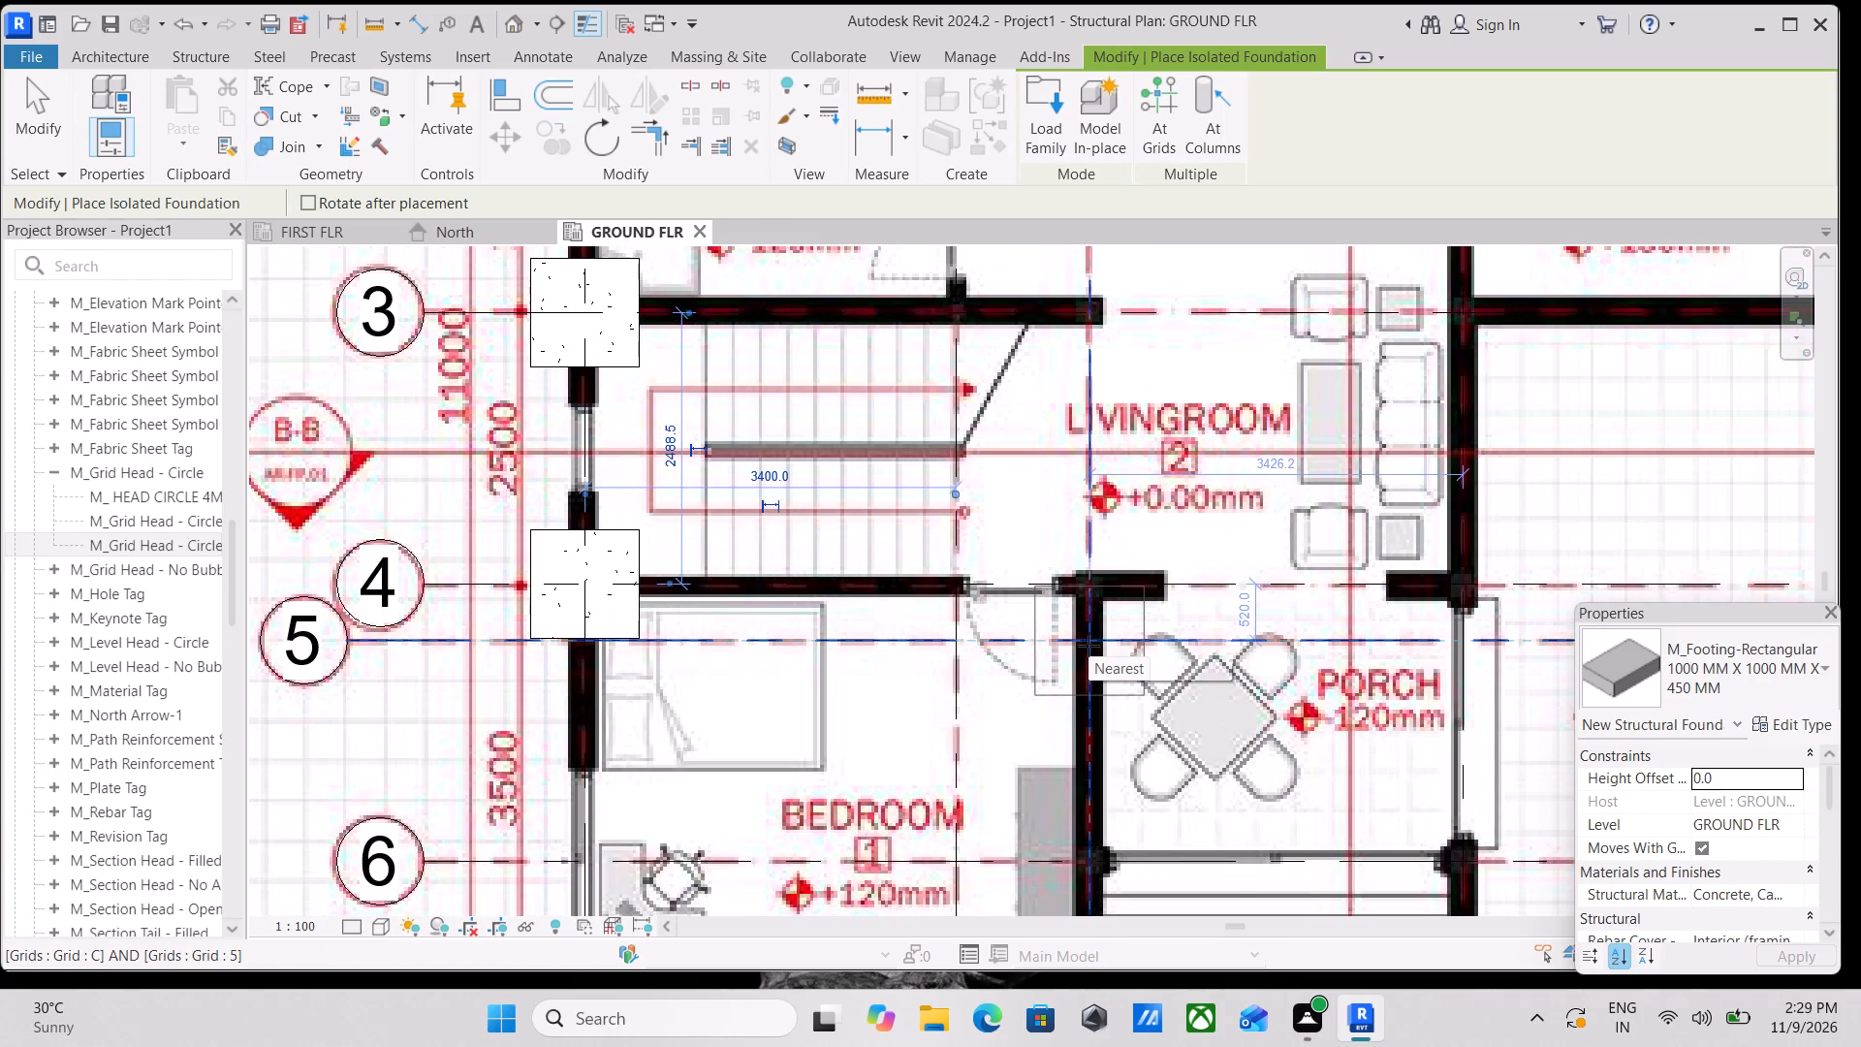
click(1088, 646)
Place a 1000 MM X 1000 MM X 450 MM isolated footing at grid intersection D-4.
scroll(1113, 638, down, 2)
middle_drag(1113, 638, 865, 669)
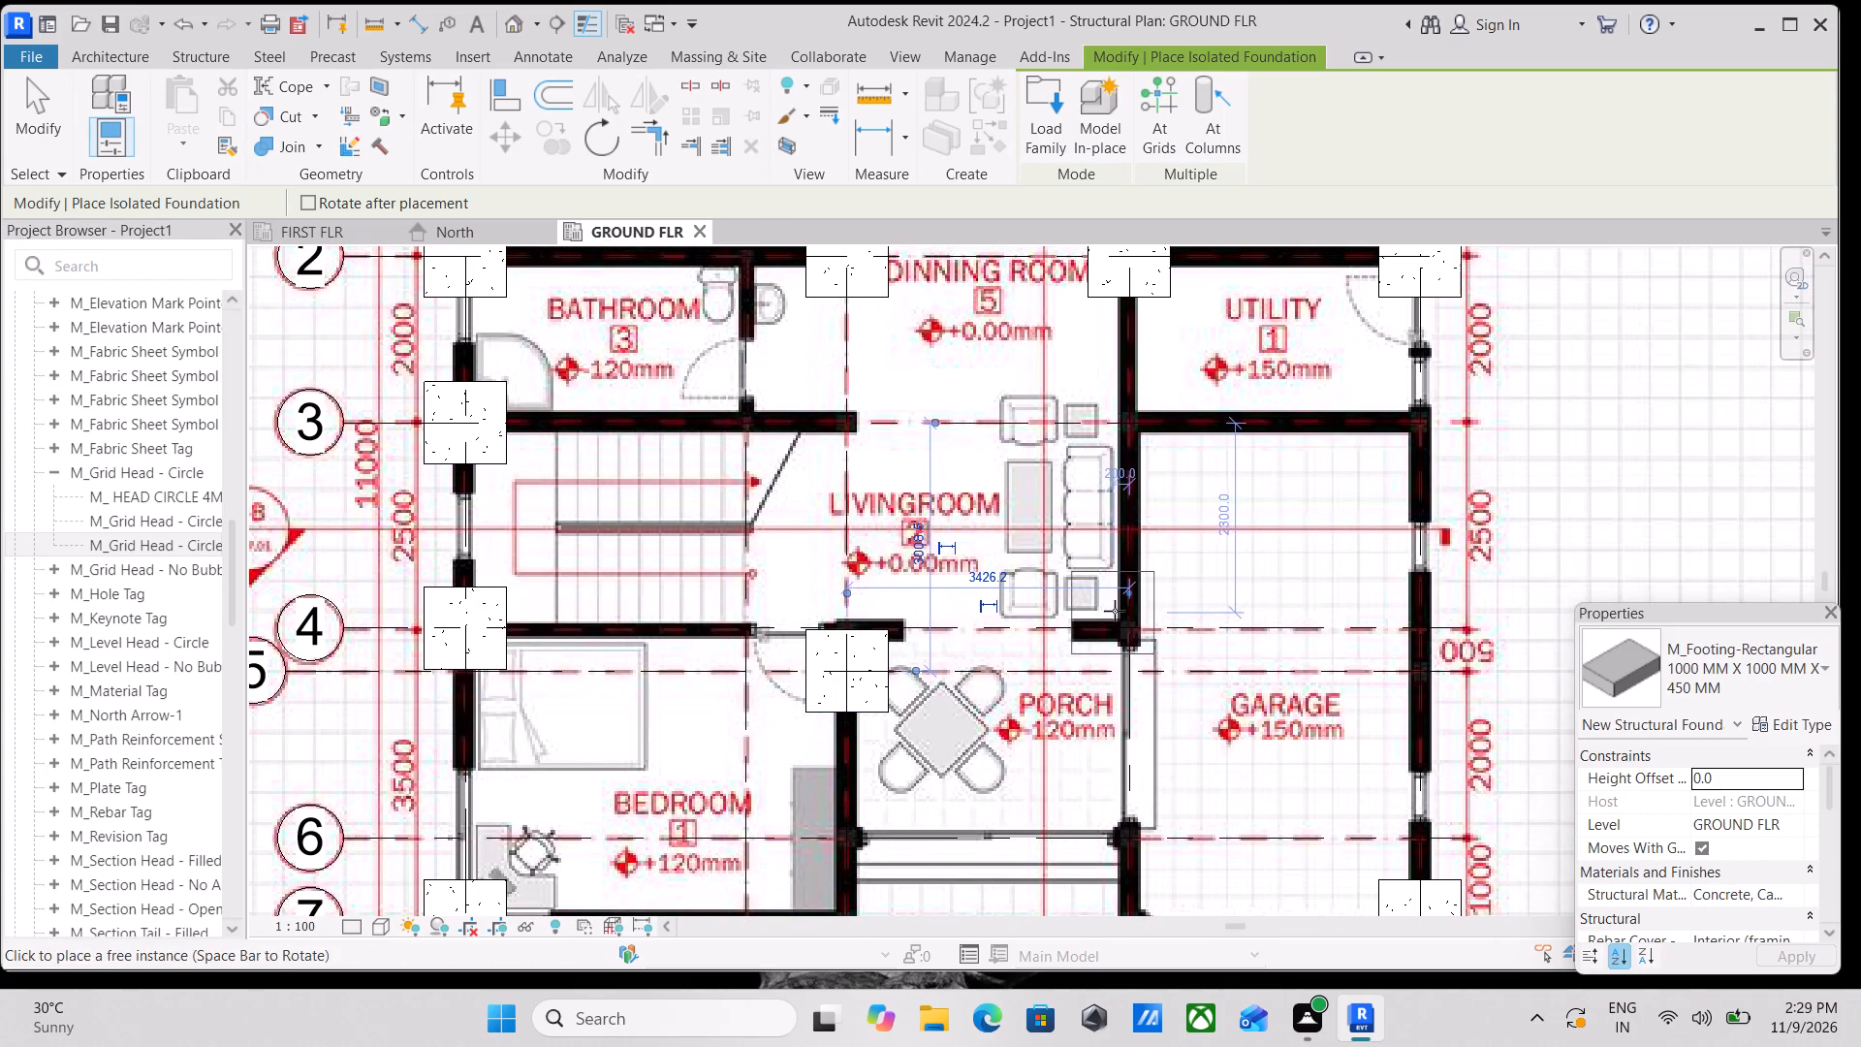
click(1124, 624)
scroll(1137, 619, down, 3)
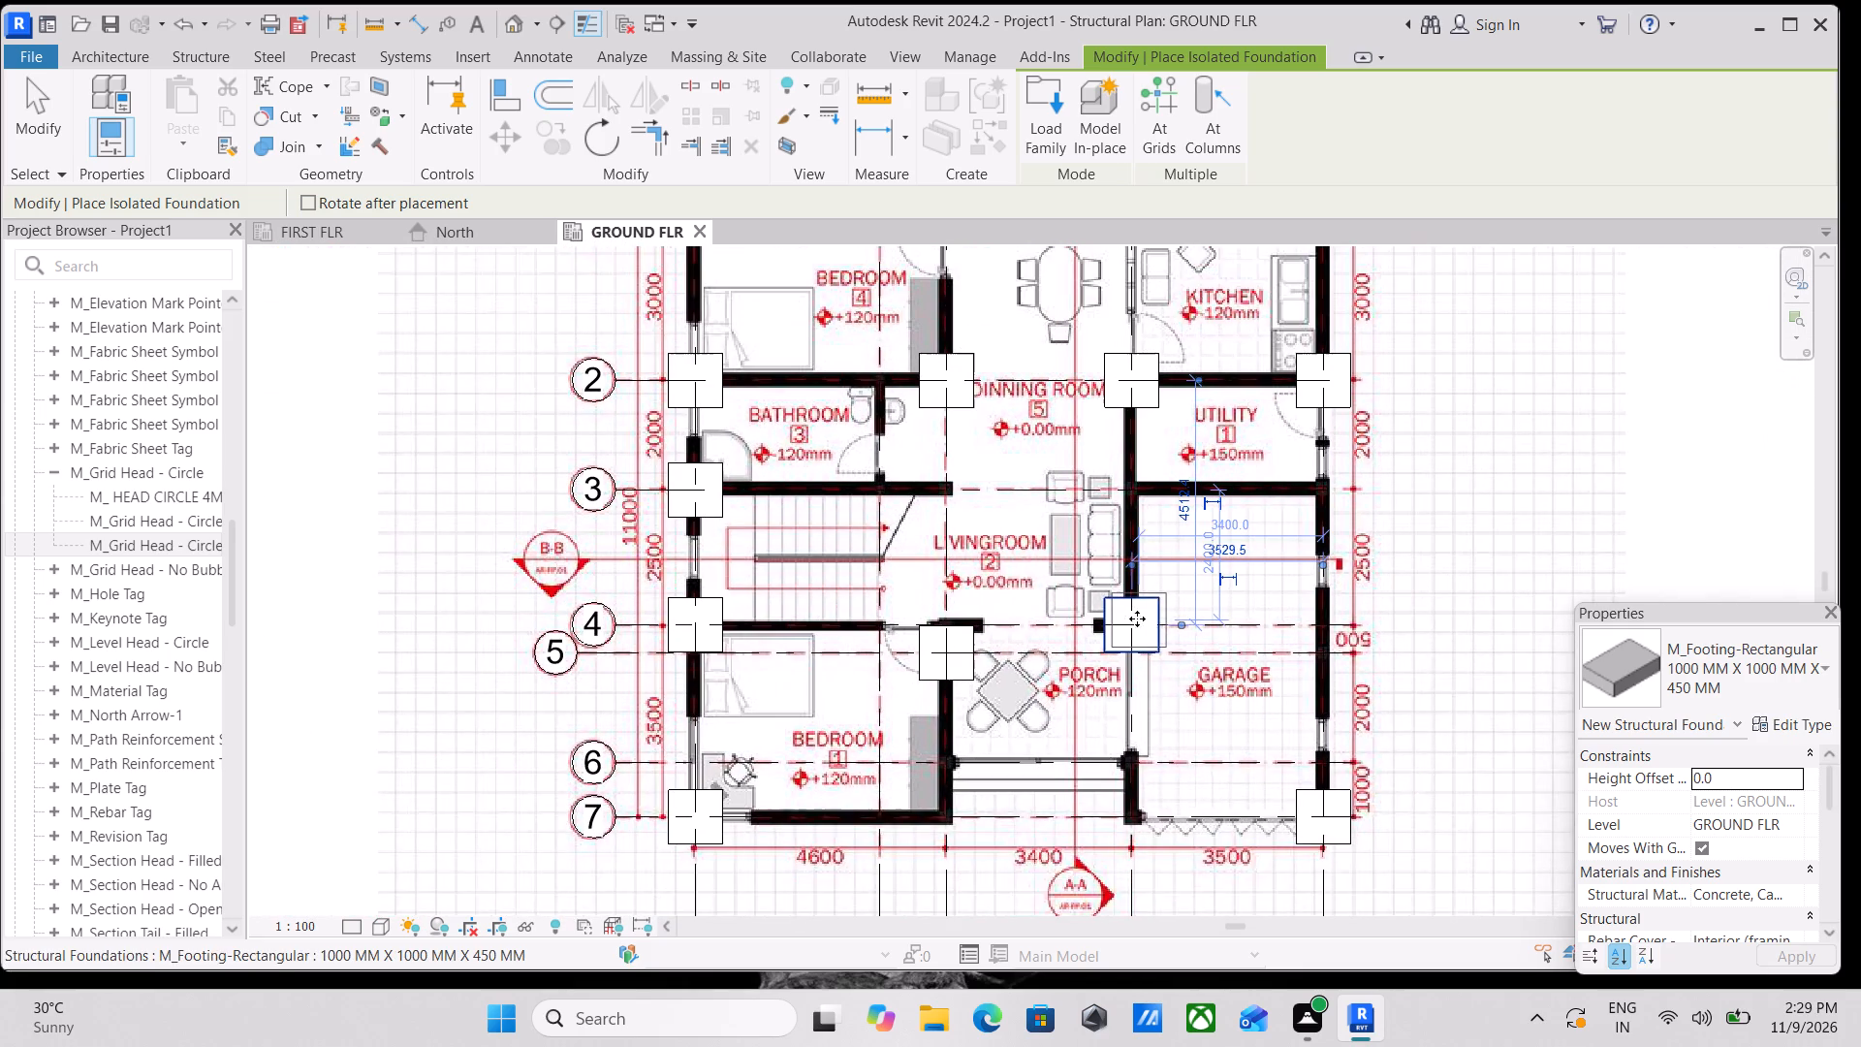
middle_drag(1137, 619, 1127, 714)
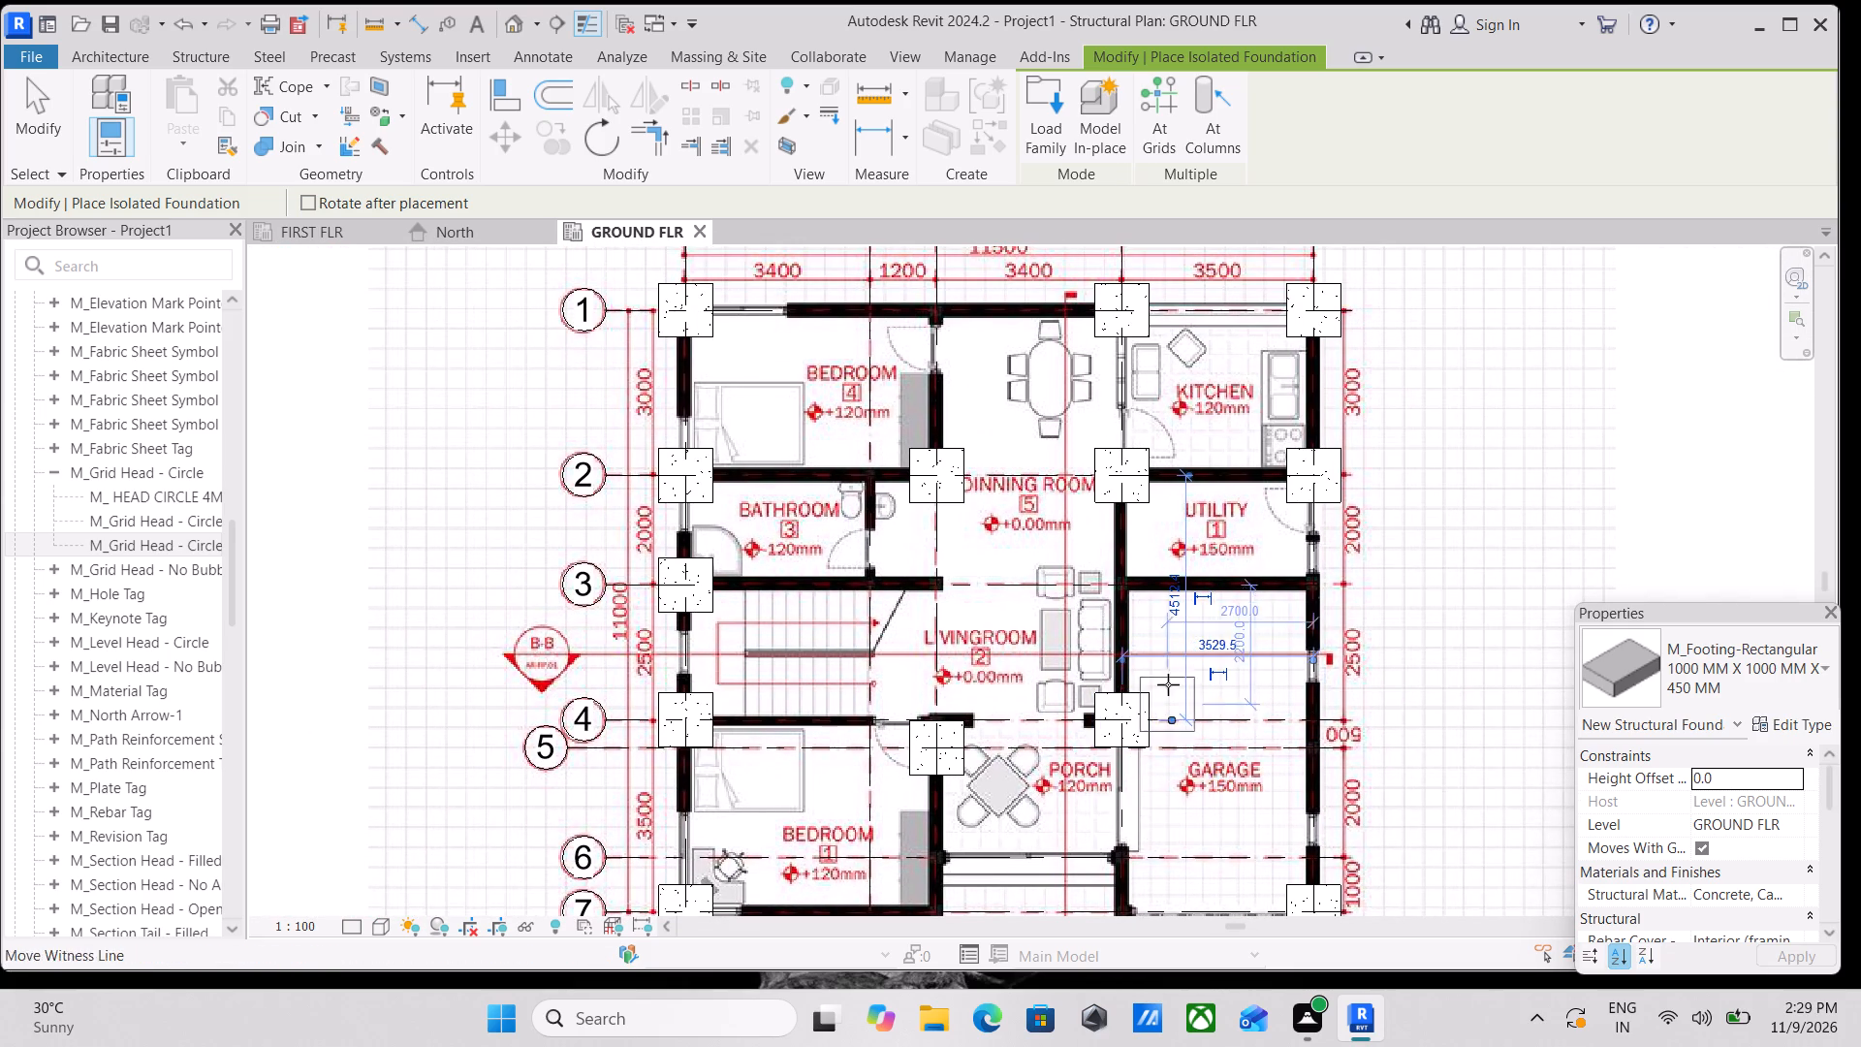
Place a 1000 MM X 1000 MM X 450 MM isolated footing at grid intersection C-7, at the bedroom's outer corner.
scroll(1123, 627, down, 1)
middle_drag(1170, 802, 1187, 741)
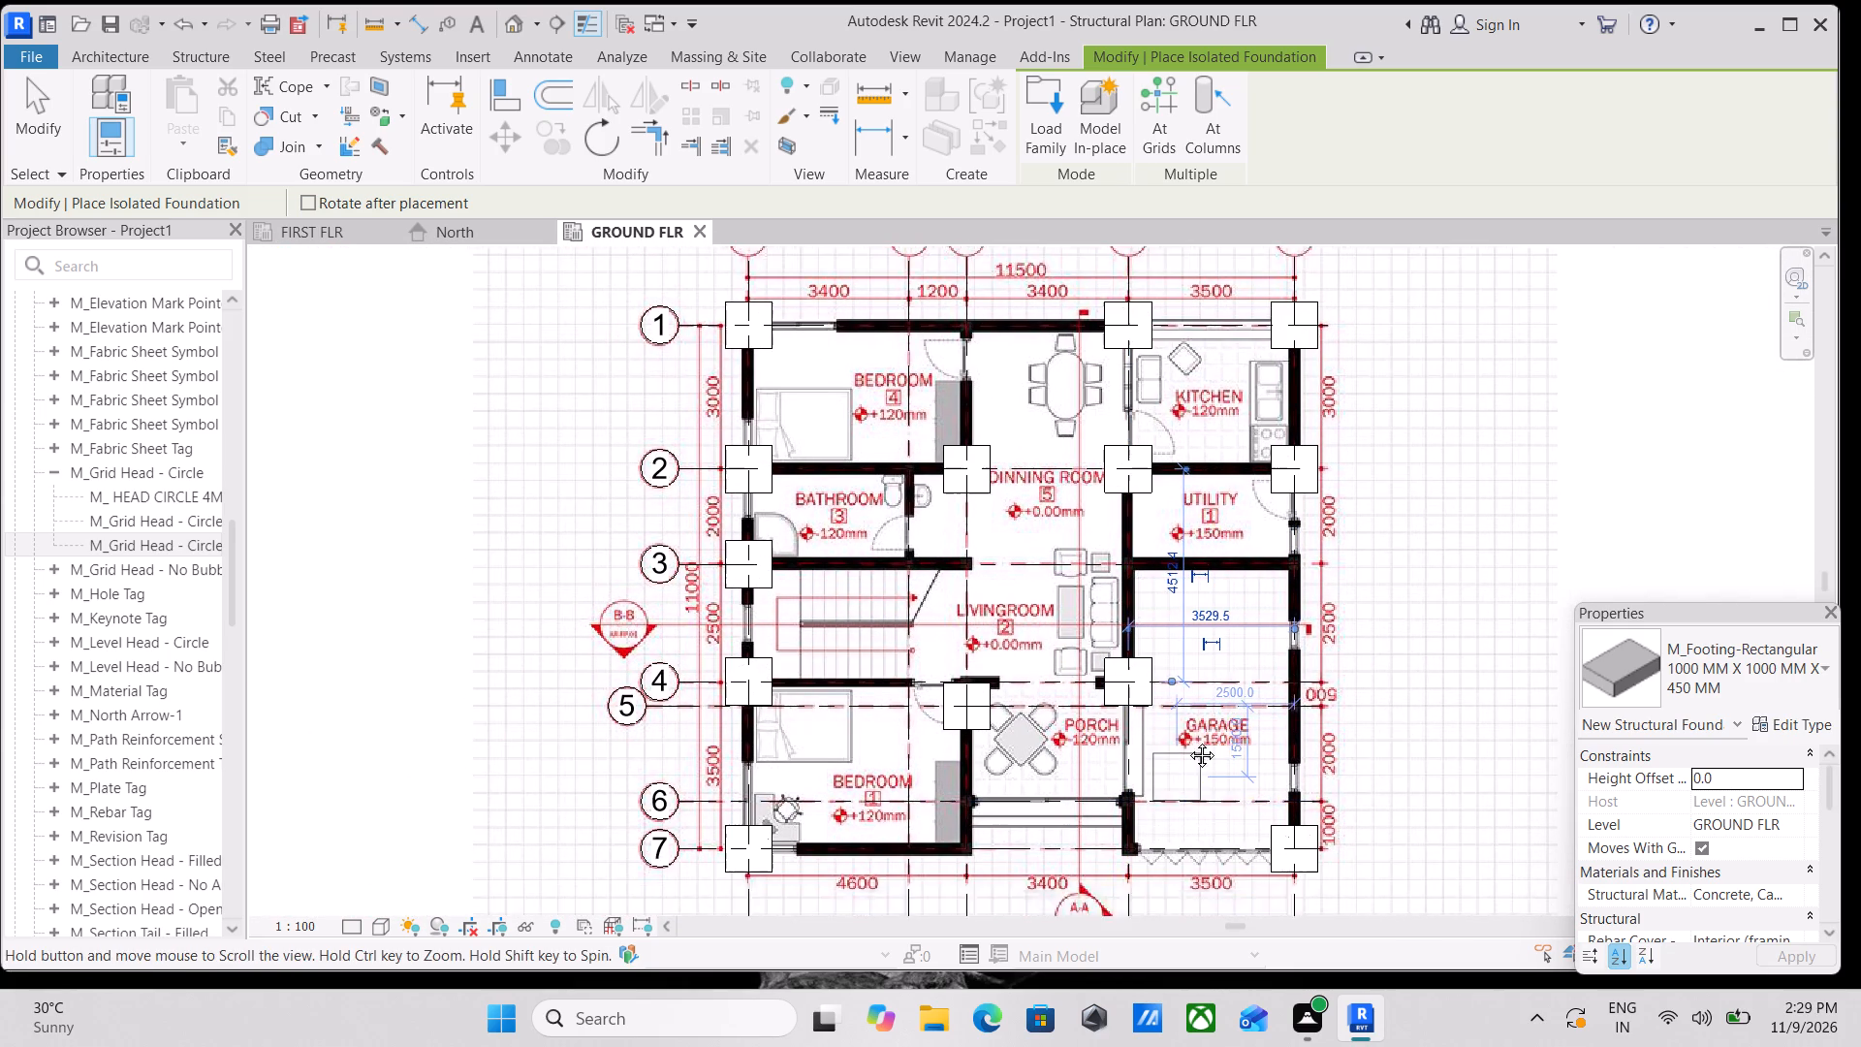
middle_drag(1187, 741, 1216, 597)
scroll(1109, 731, up, 3)
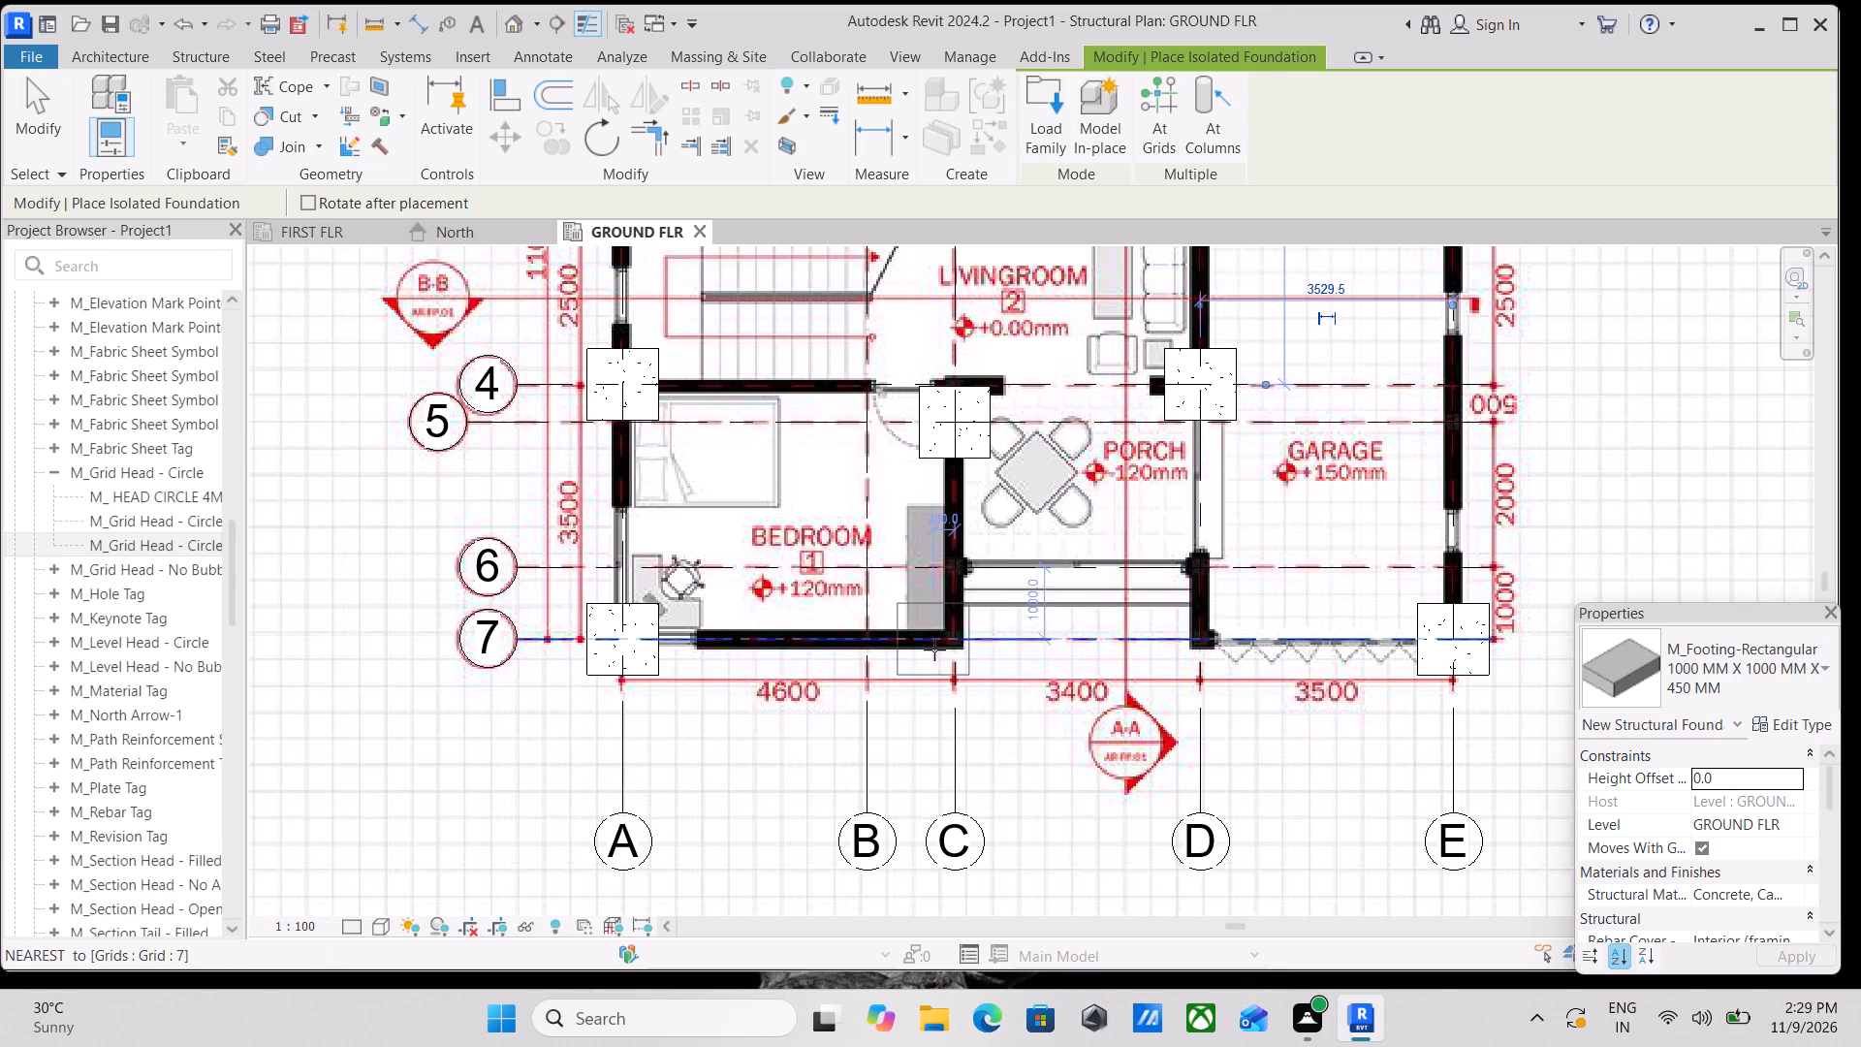
scroll(789, 687, down, 1)
middle_drag(789, 687, 874, 883)
scroll(953, 648, down, 2)
middle_drag(953, 648, 953, 730)
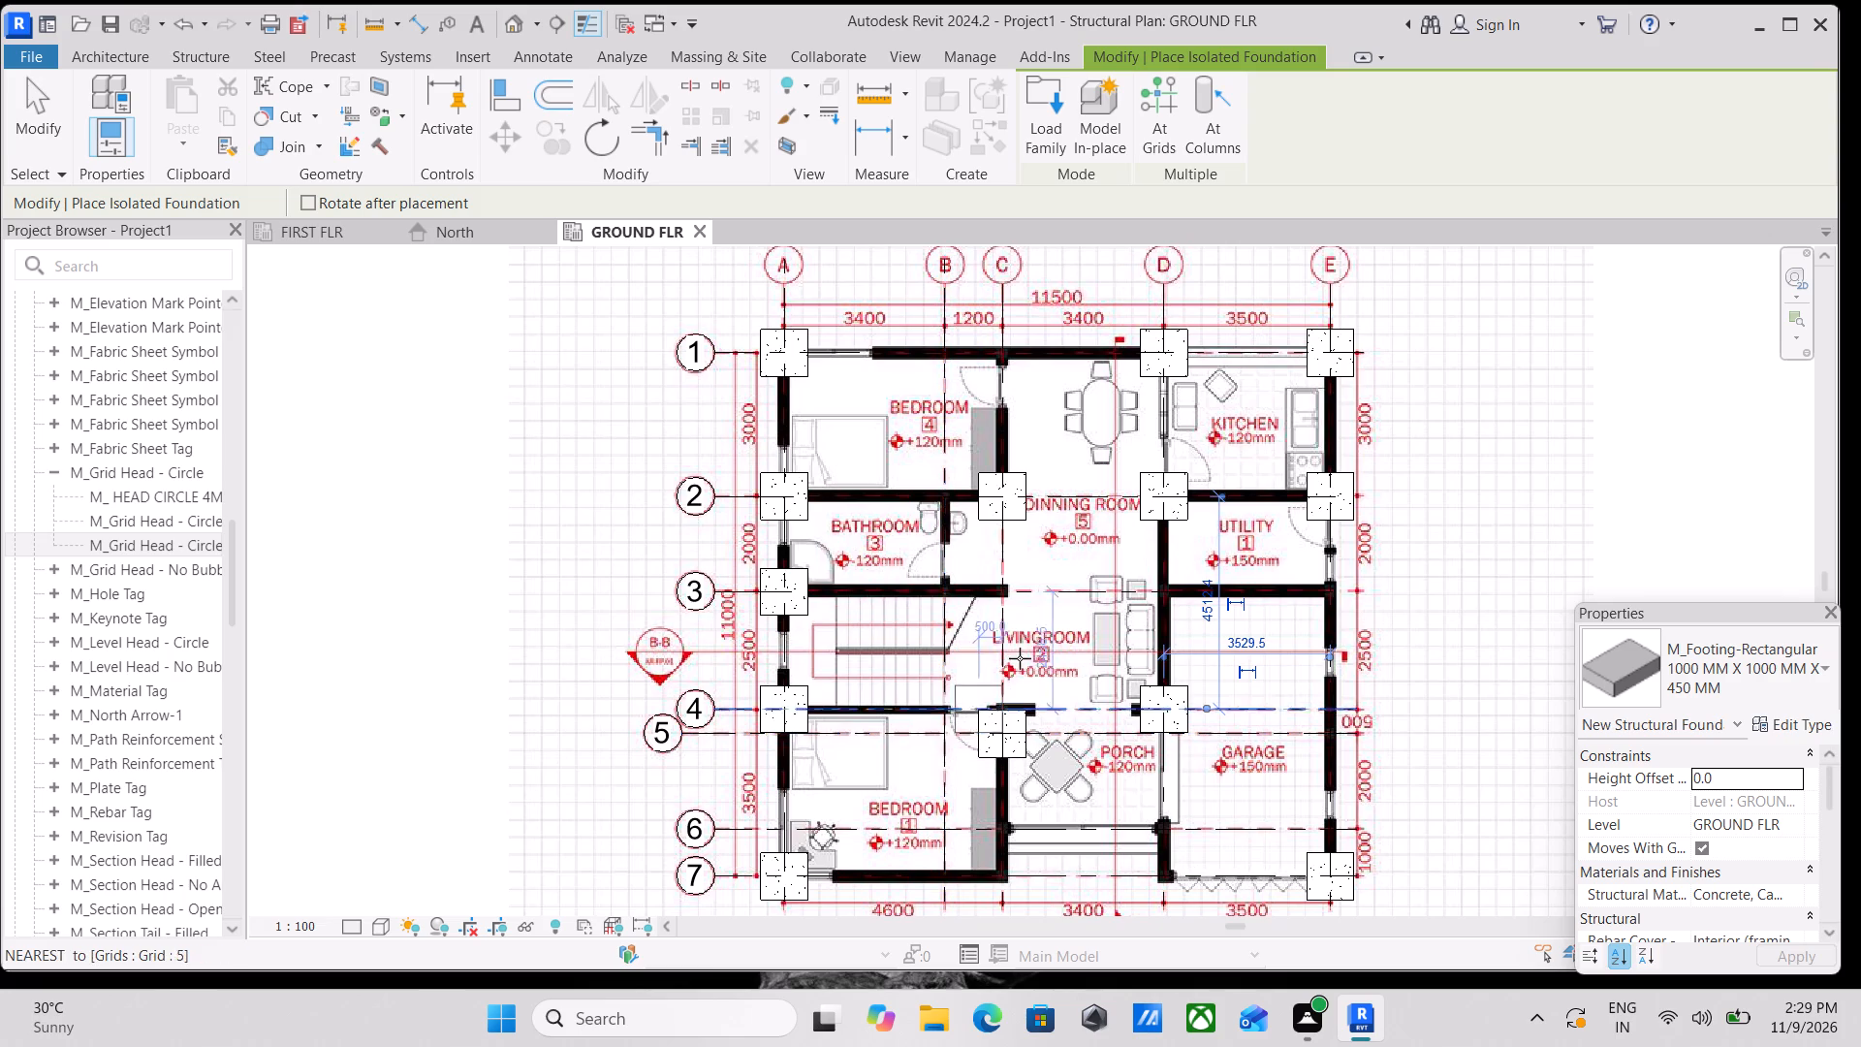
scroll(1120, 561, down, 3)
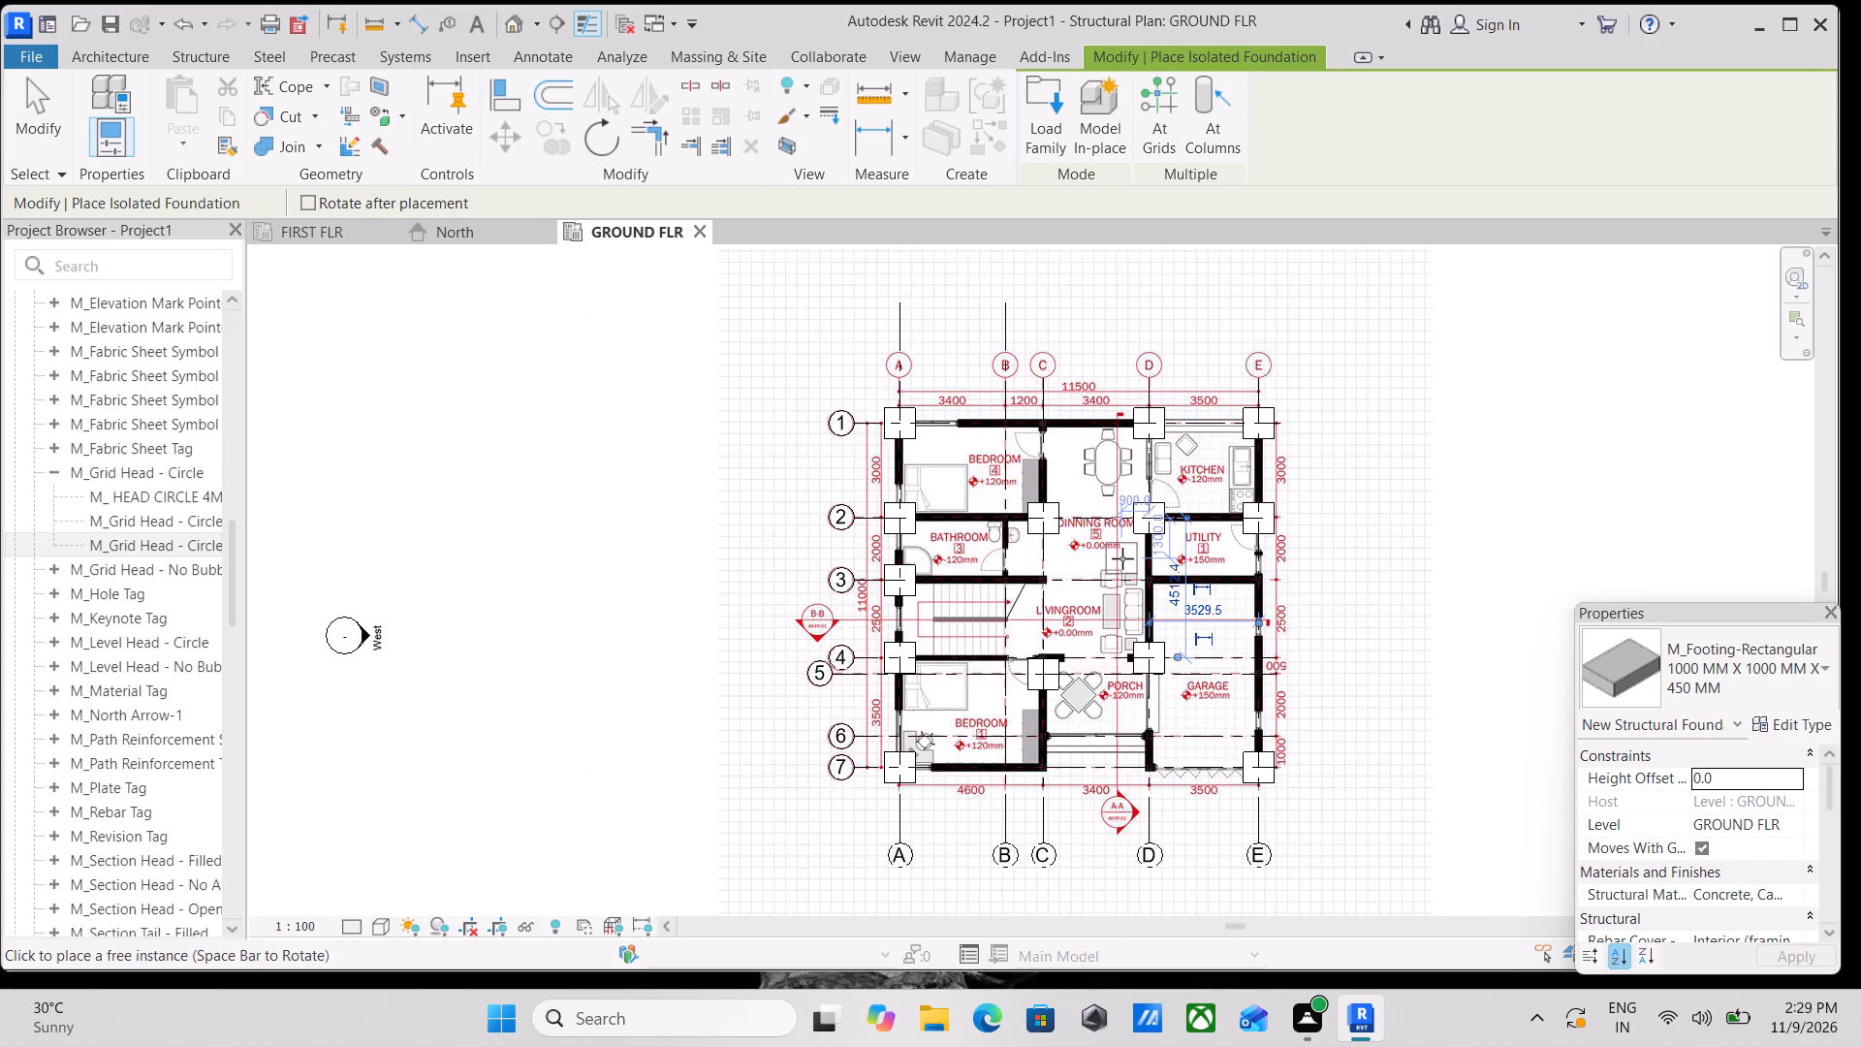
middle_drag(1122, 558, 1098, 462)
scroll(1005, 653, up, 4)
scroll(1099, 602, up, 1)
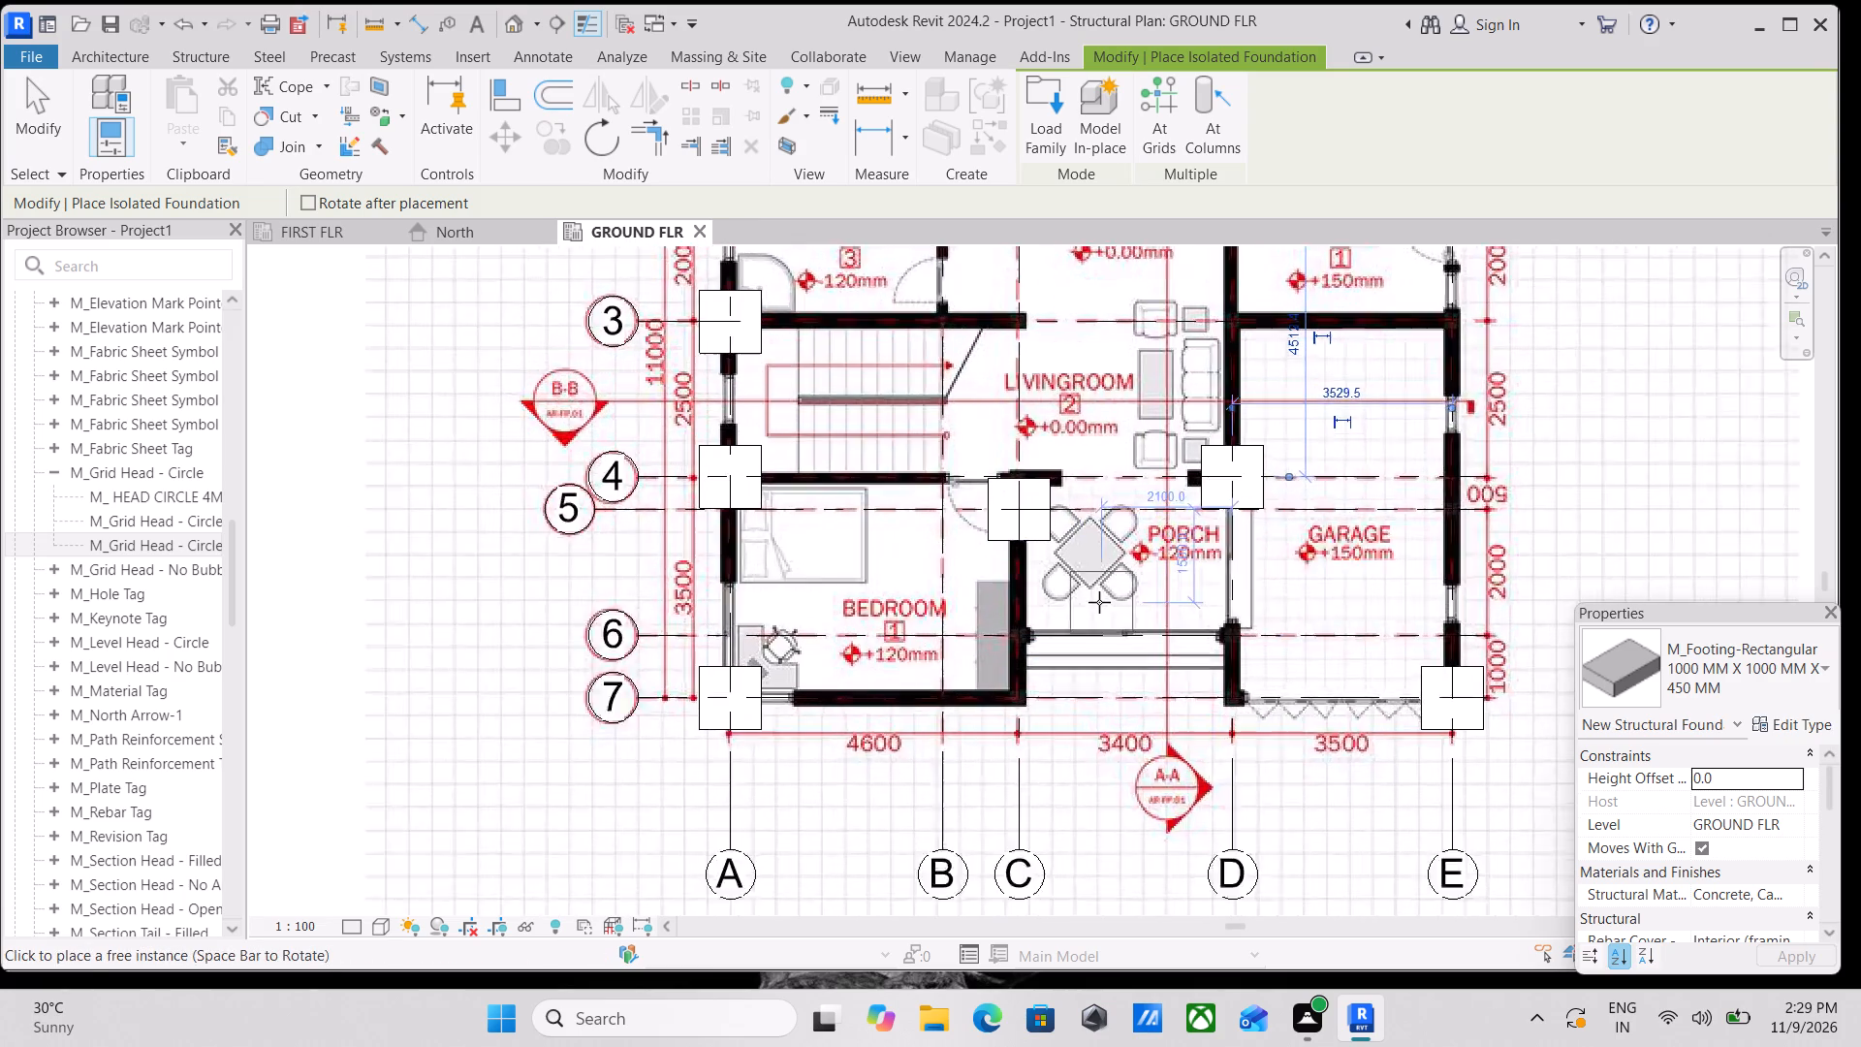
scroll(1099, 602, up, 3)
scroll(1051, 616, down, 2)
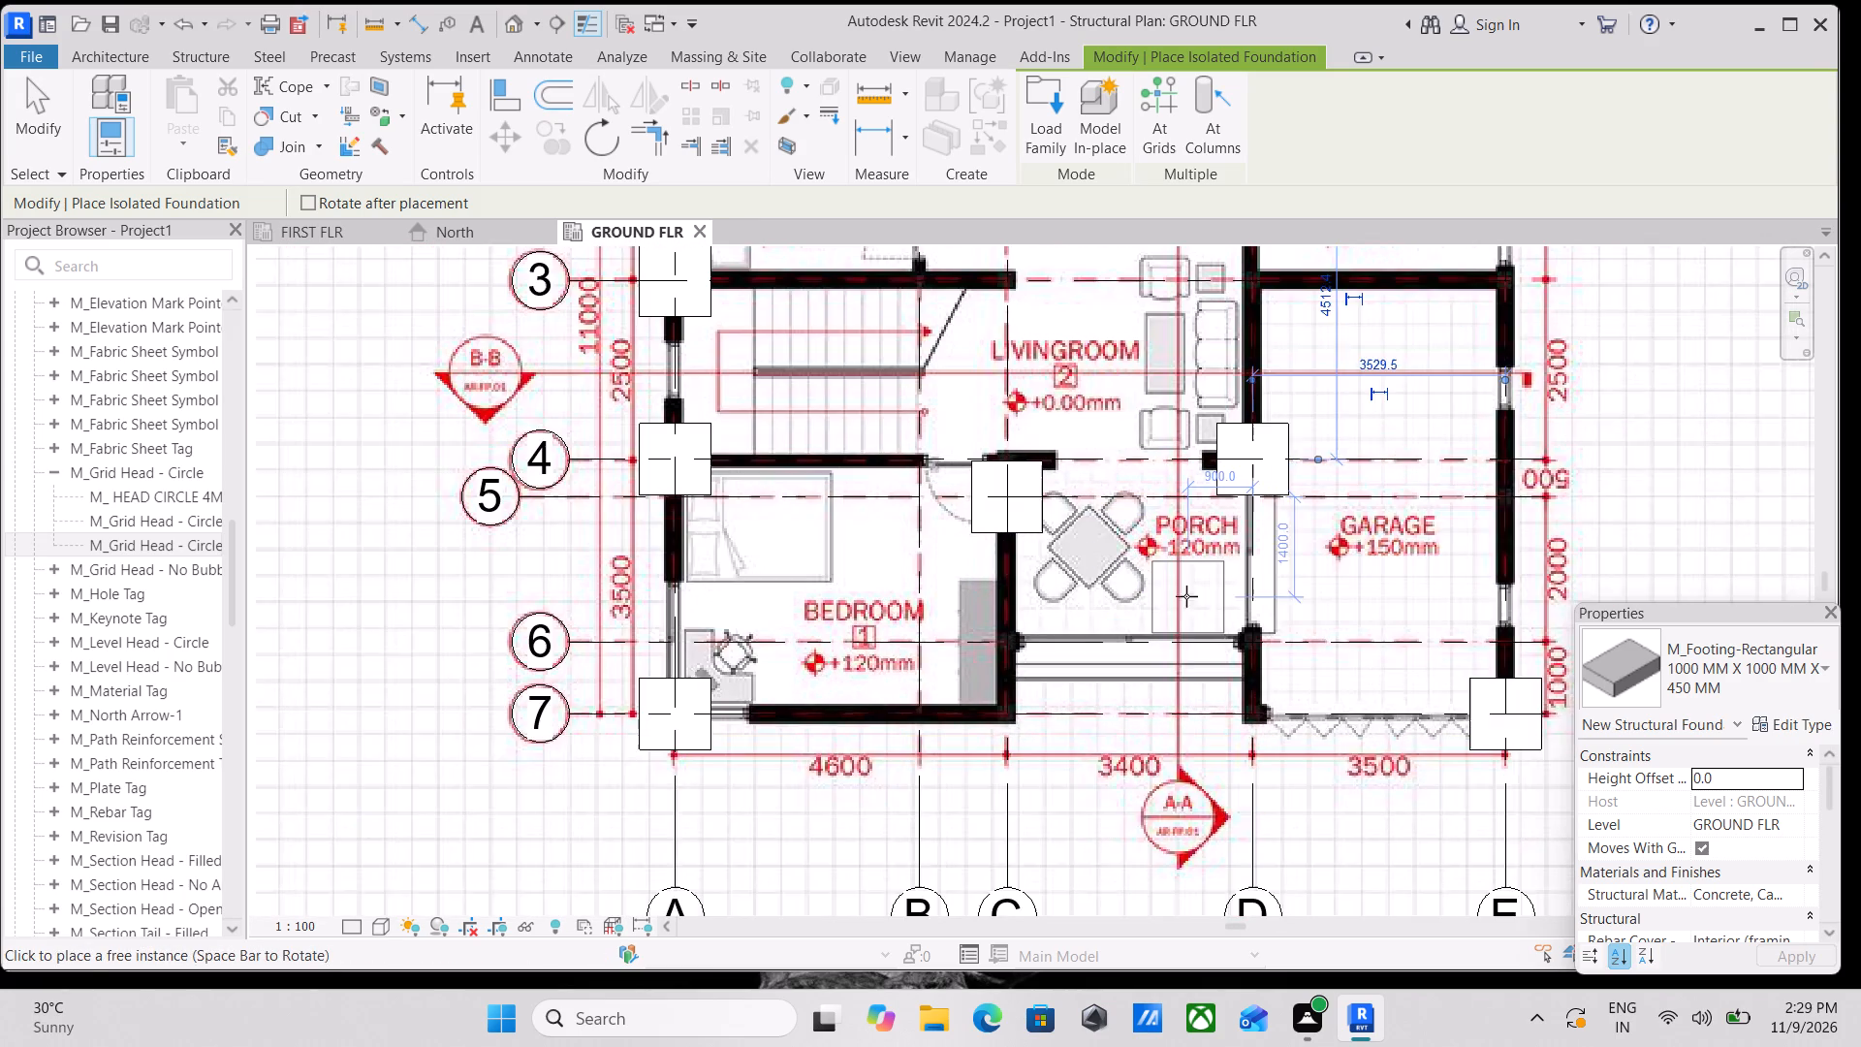
middle_drag(1186, 596, 1046, 645)
scroll(836, 710, up, 4)
scroll(883, 679, down, 2)
middle_drag(883, 679, 882, 793)
scroll(882, 767, up, 1)
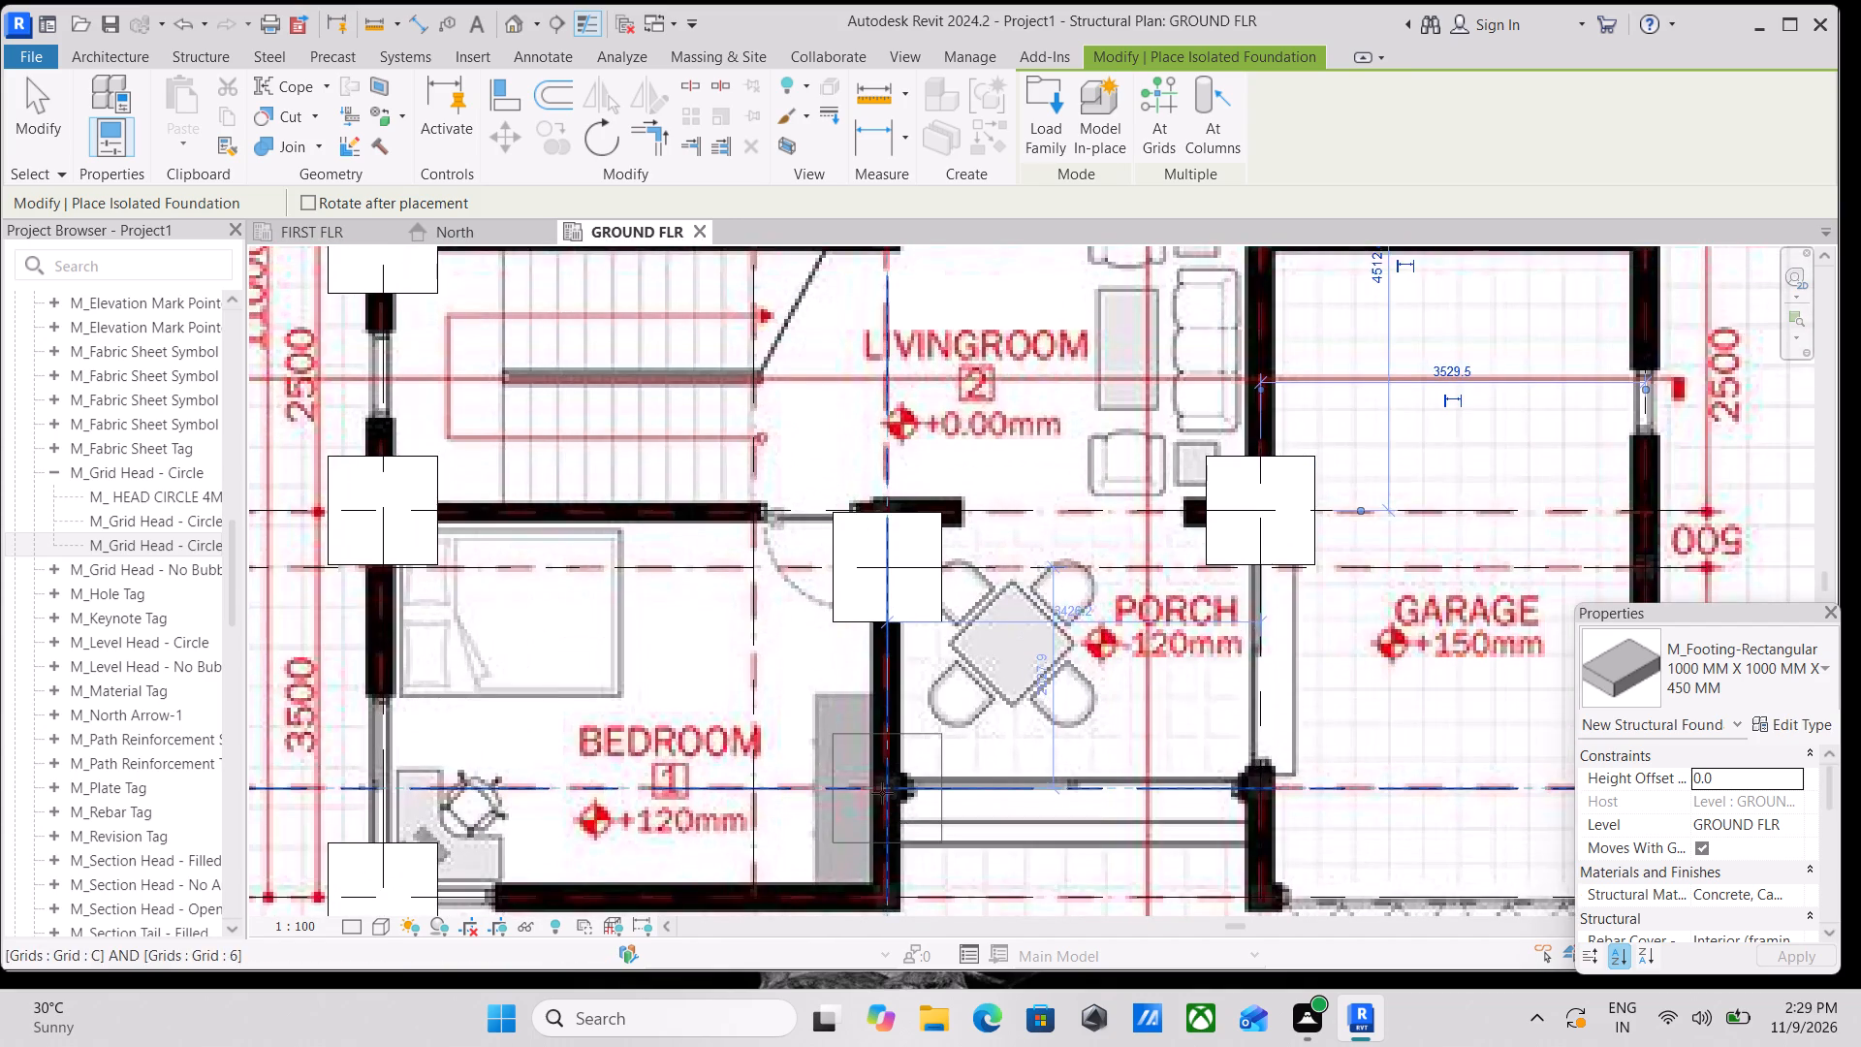
scroll(893, 777, down, 3)
middle_drag(893, 777, 919, 727)
scroll(998, 707, down, 2)
middle_drag(1023, 689, 1077, 625)
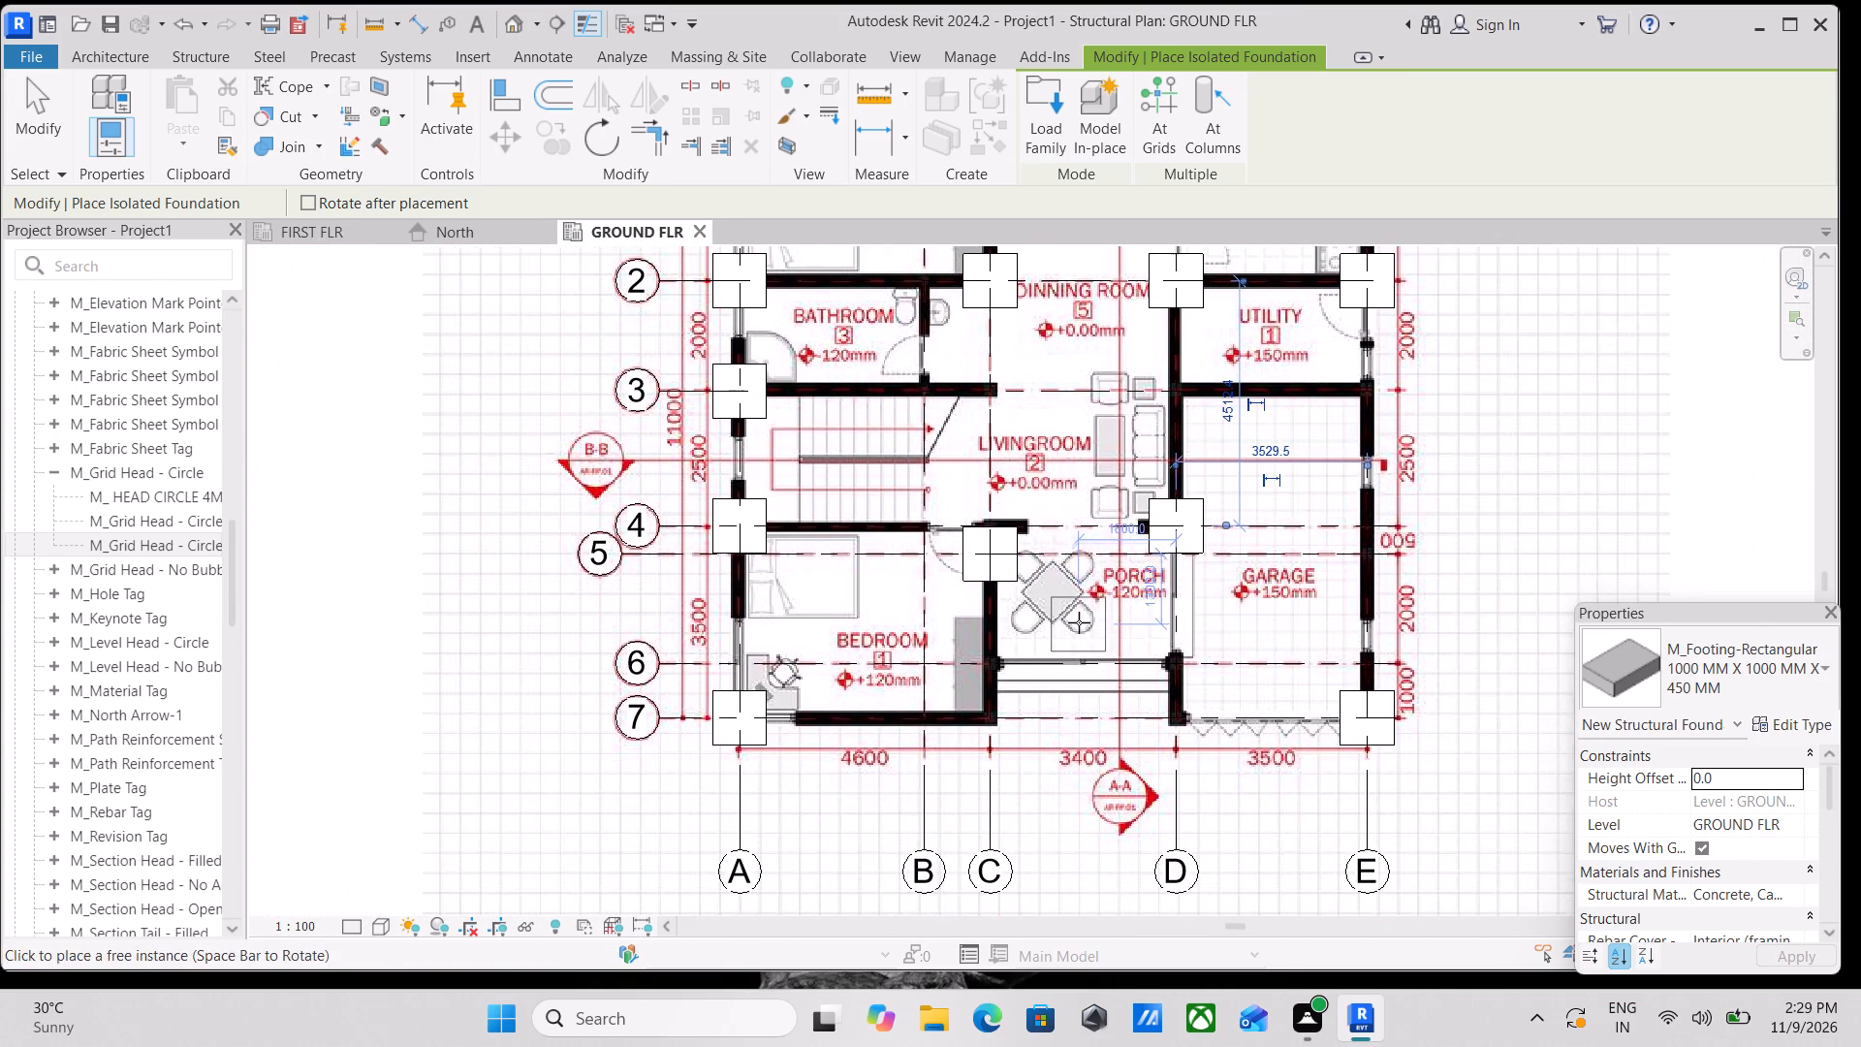
scroll(979, 721, up, 2)
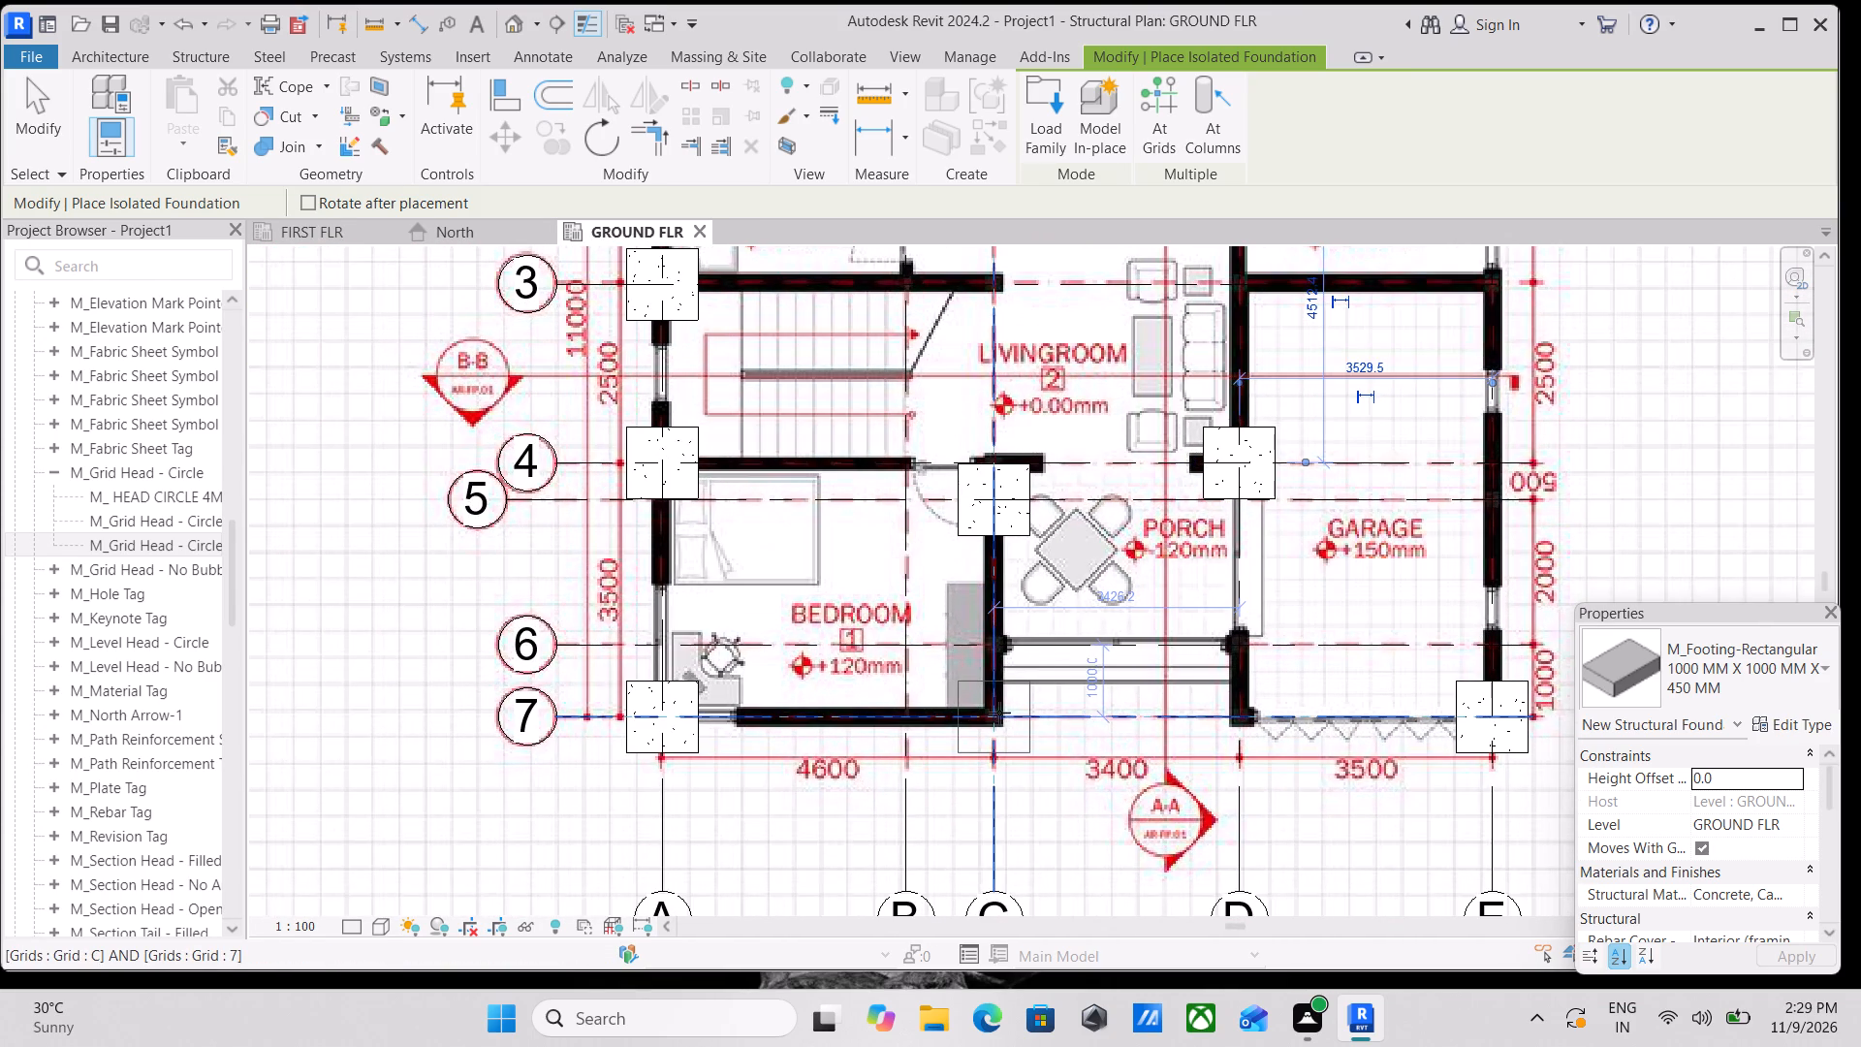
click(998, 713)
Place a 1000 MM X 1000 MM X 450 MM isolated footing at grid intersection D-7, between the porch steps and garage.
scroll(1240, 707, up, 2)
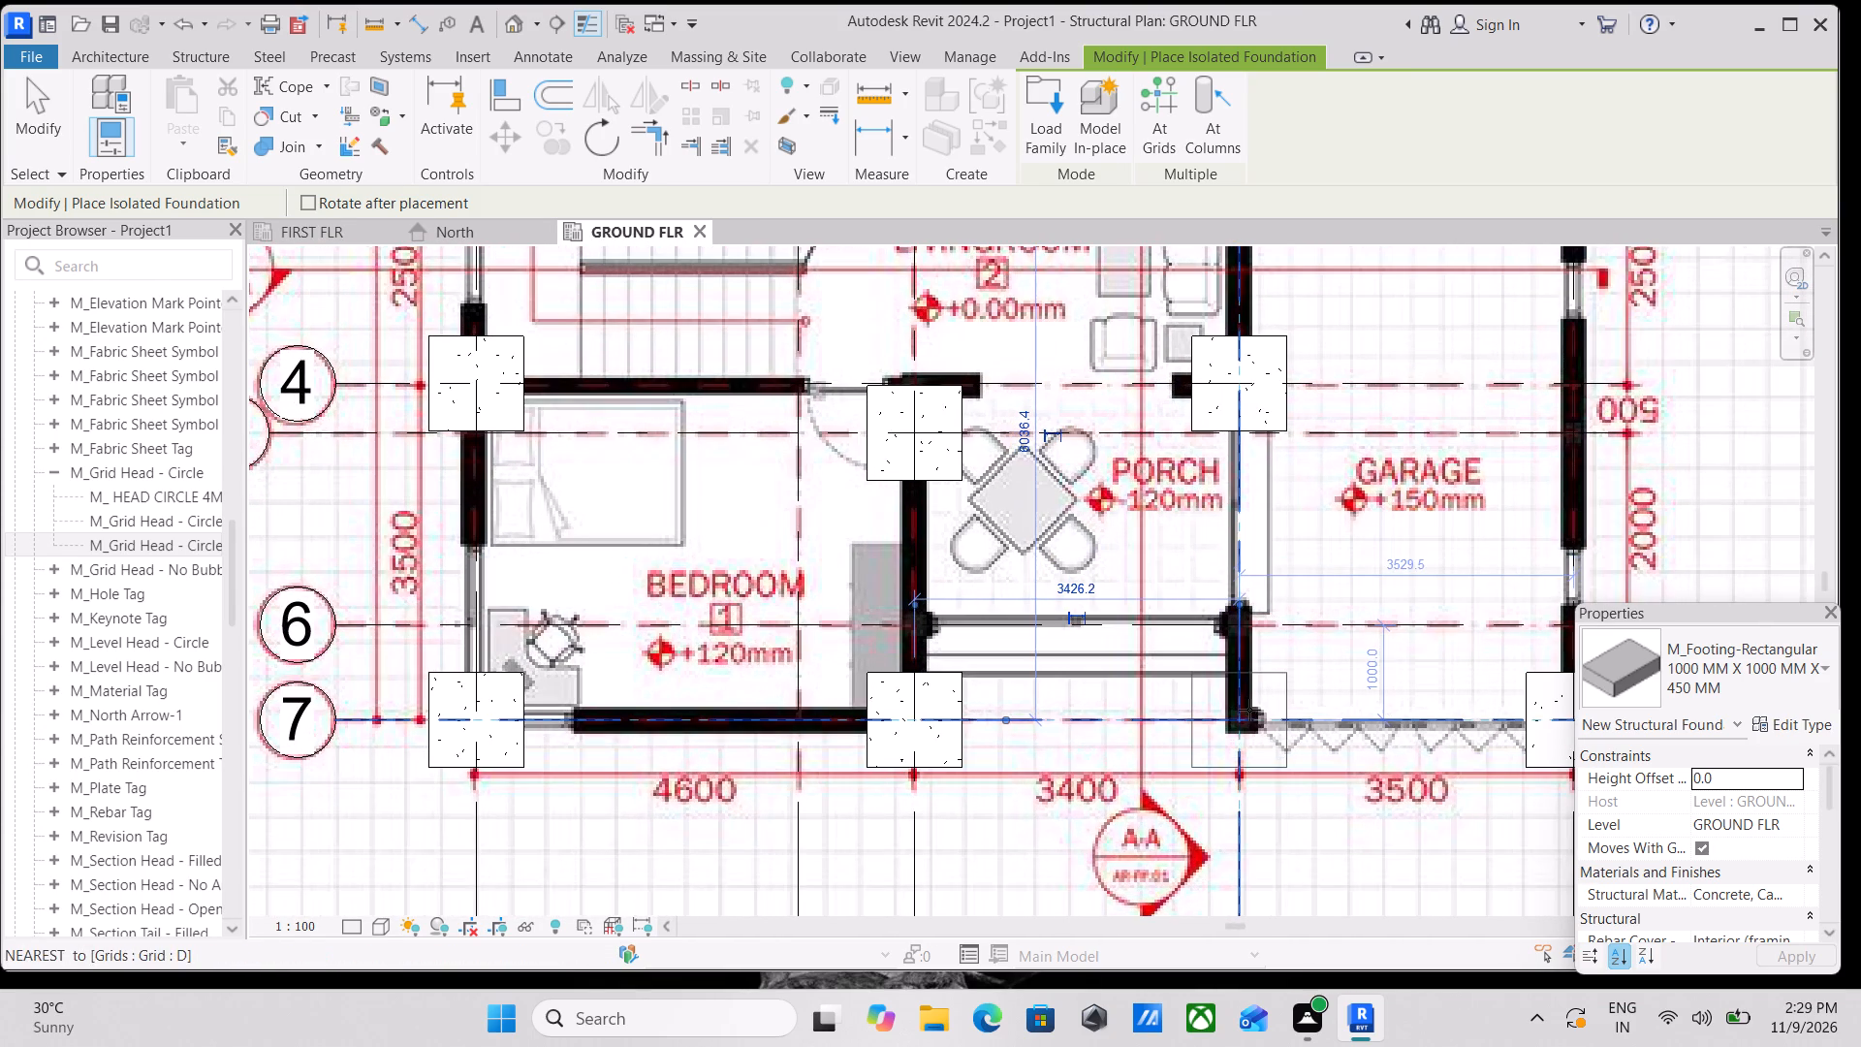
click(1246, 721)
Place a 1000 MM X 1000 MM X 450 MM isolated footing at grid intersection E-4 on the garage's outer wall, and end footing placement.
scroll(1248, 706, down, 7)
middle_drag(1274, 639, 1250, 865)
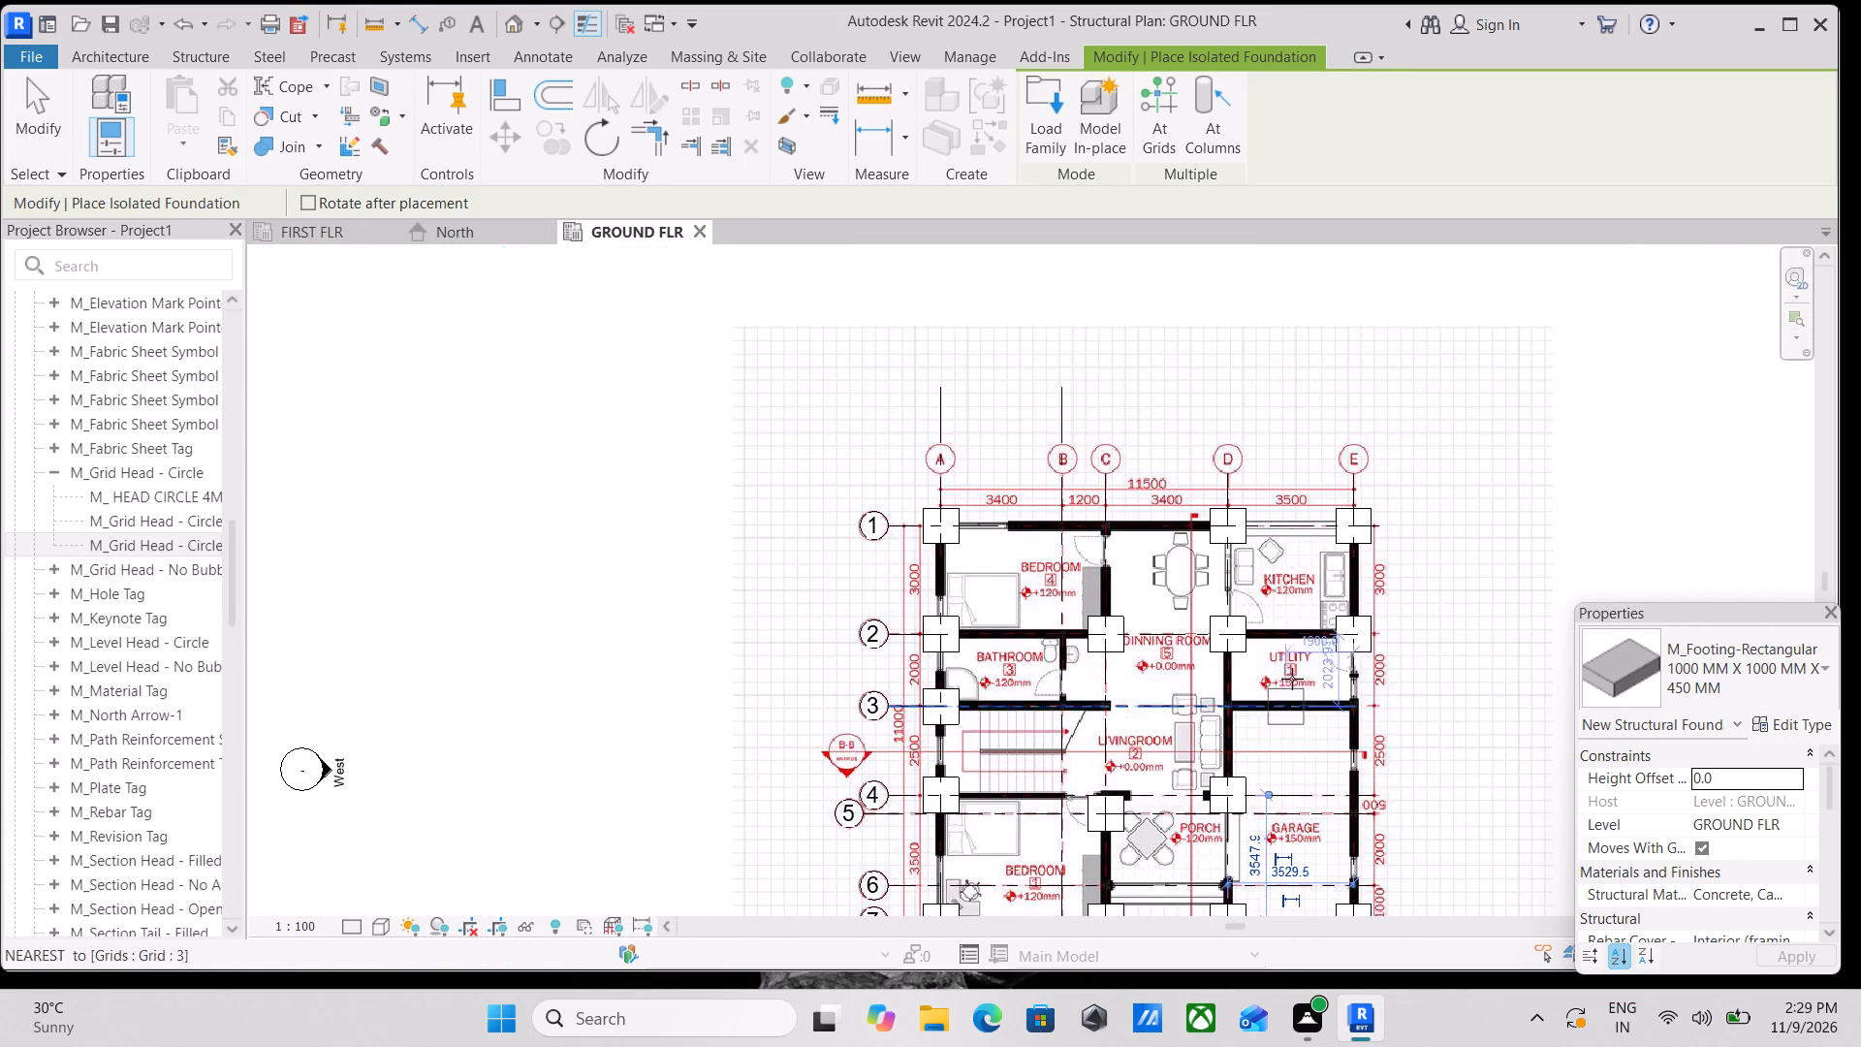
middle_drag(1327, 746, 1318, 675)
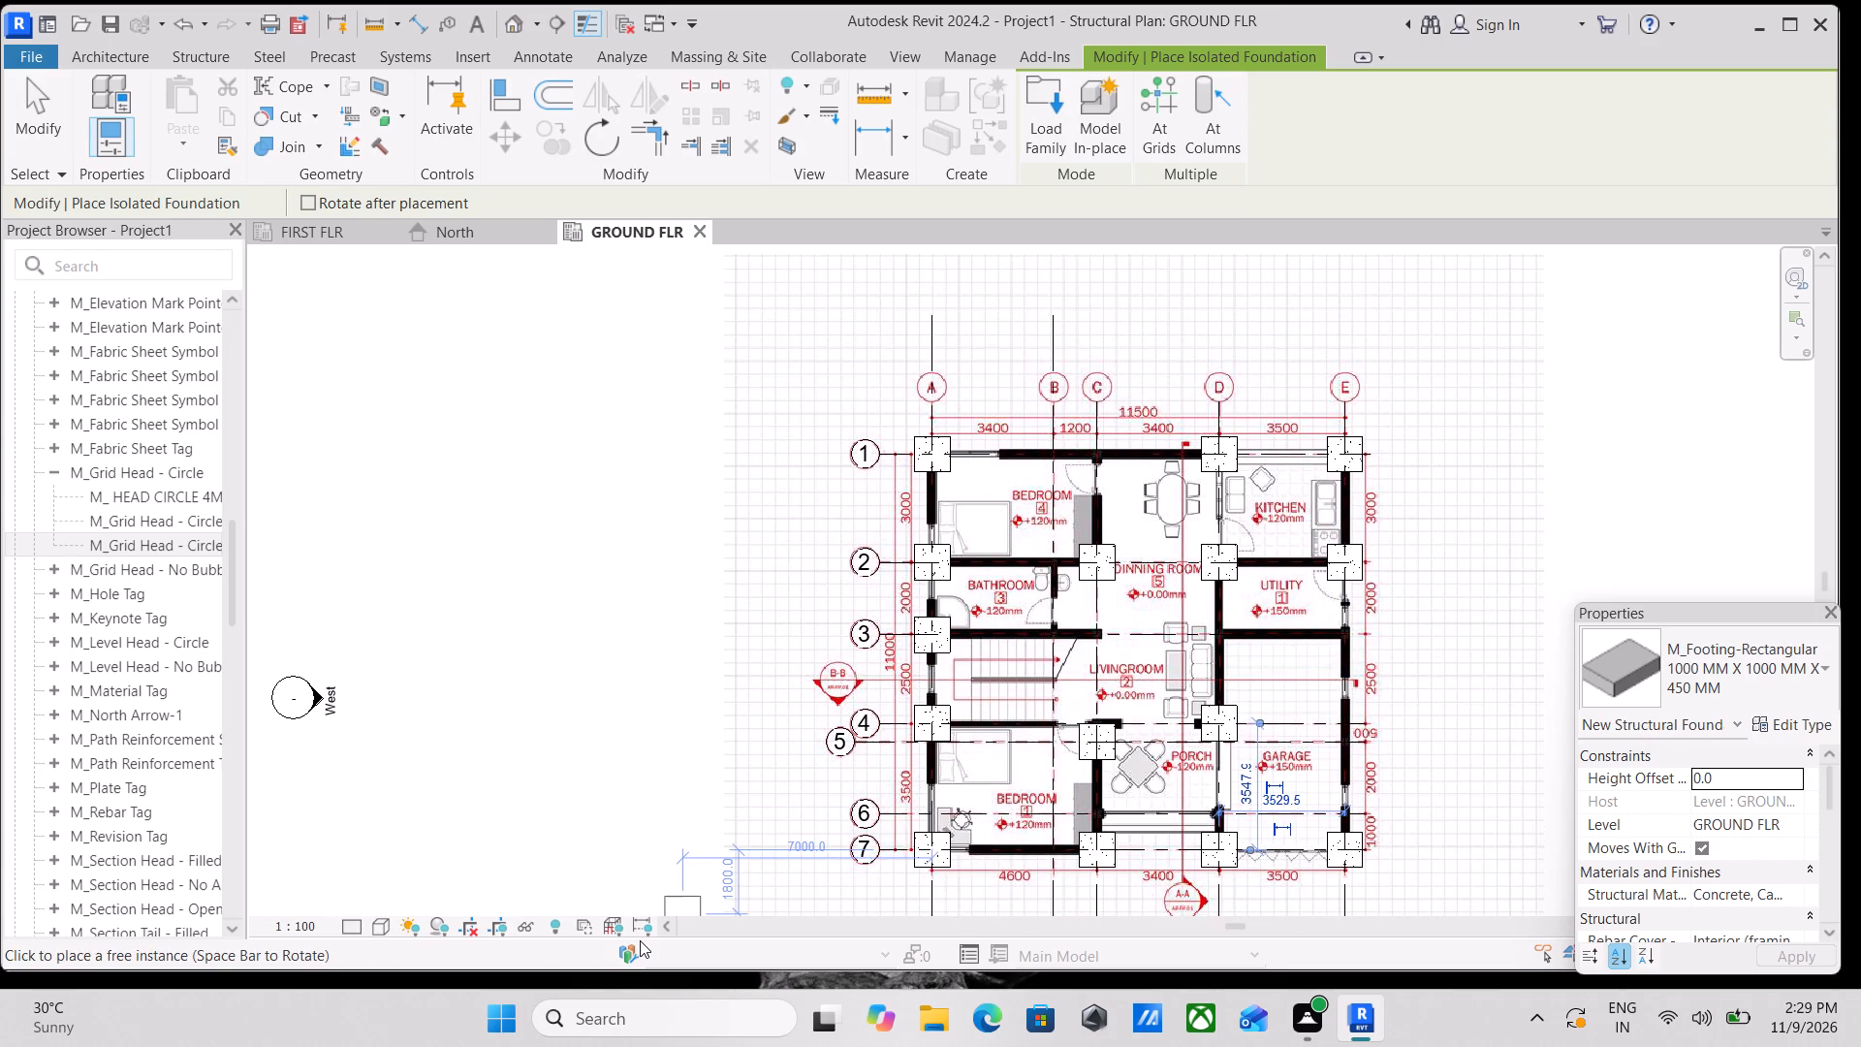
scroll(1313, 669, up, 2)
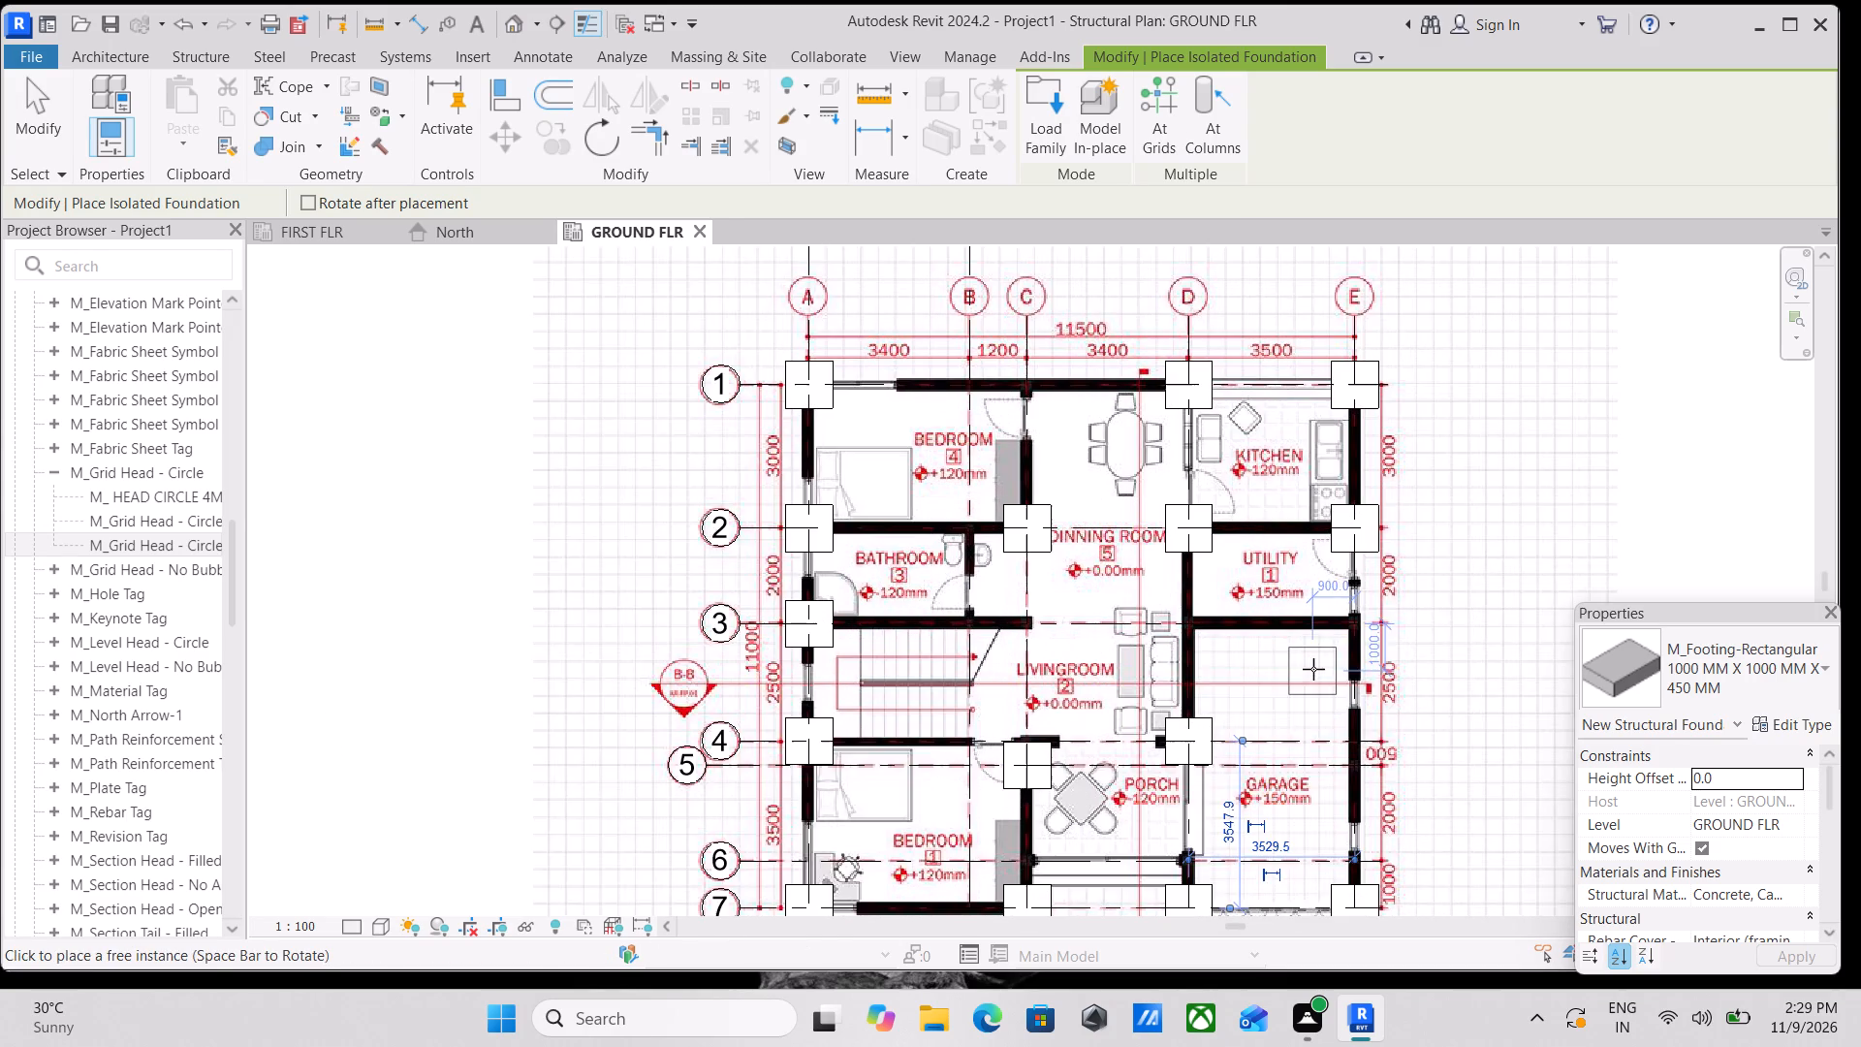
middle_drag(1261, 757, 1257, 897)
scroll(804, 799, up, 3)
scroll(1372, 715, down, 1)
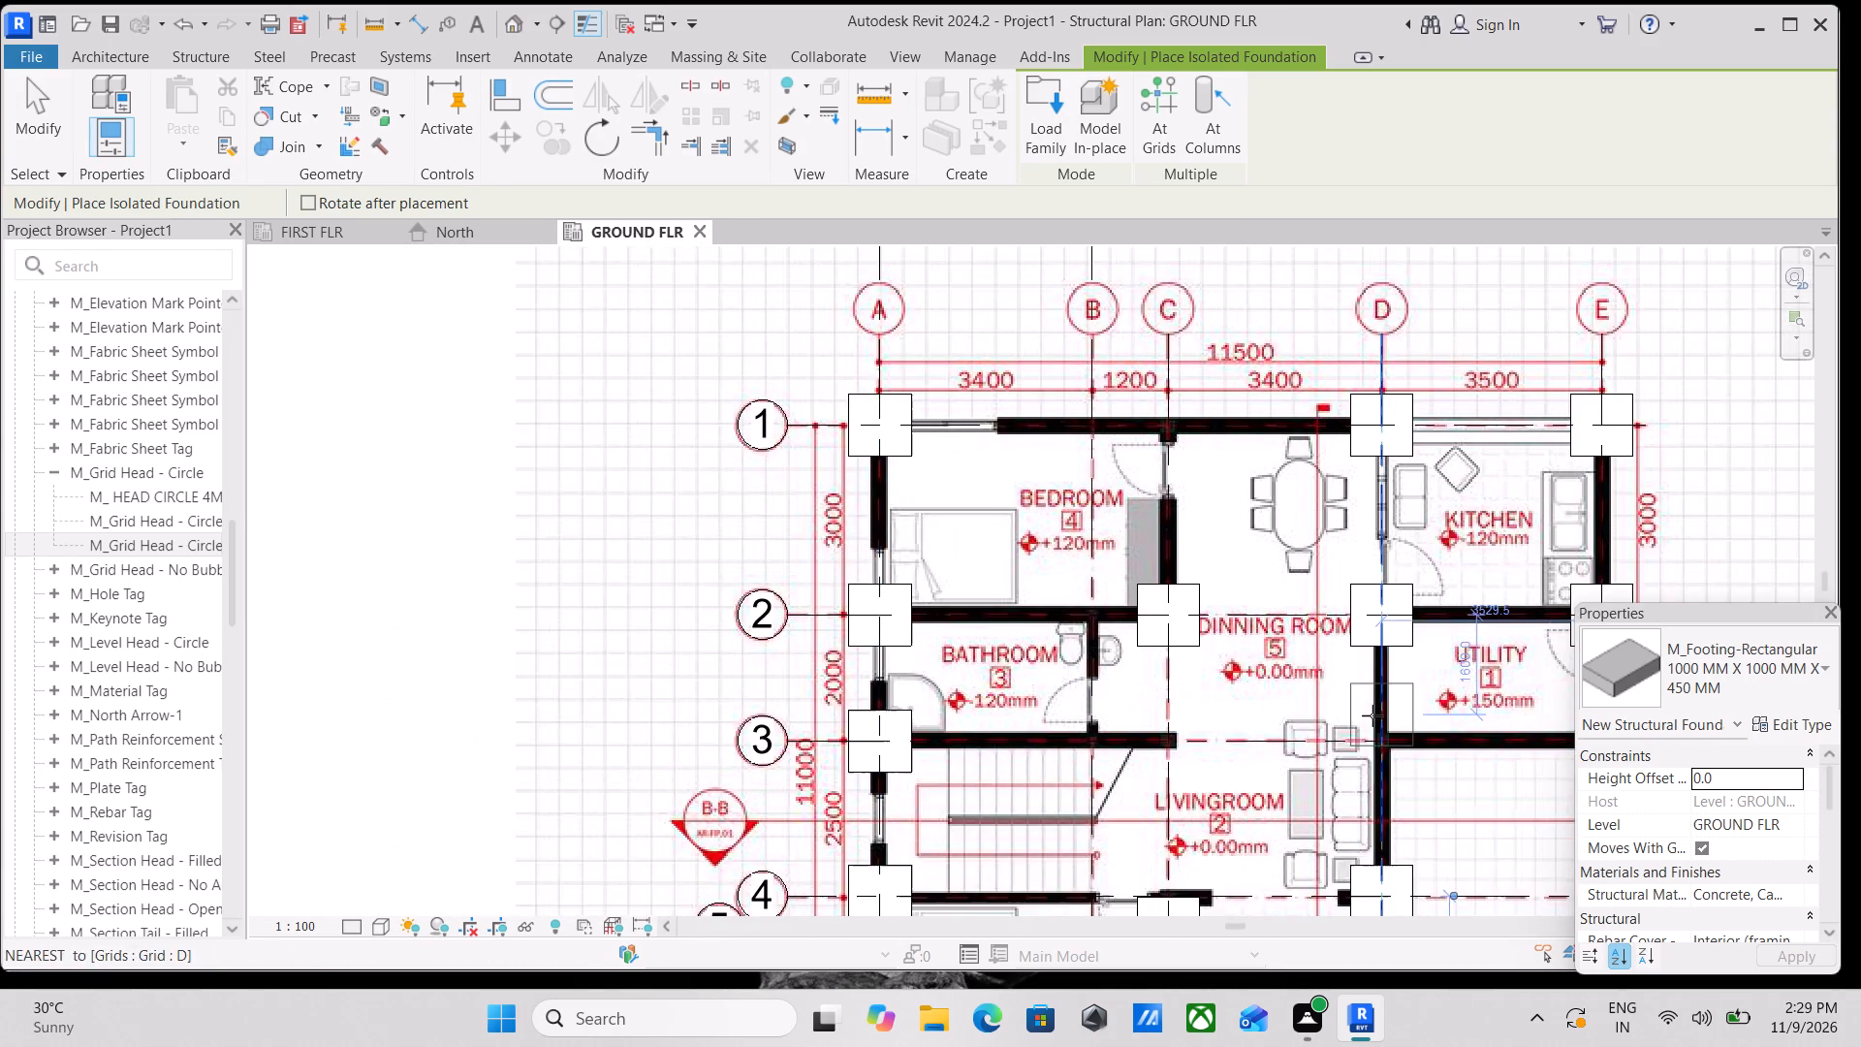
middle_drag(1372, 715, 854, 679)
middle_drag(1137, 775, 1100, 660)
scroll(1066, 865, up, 2)
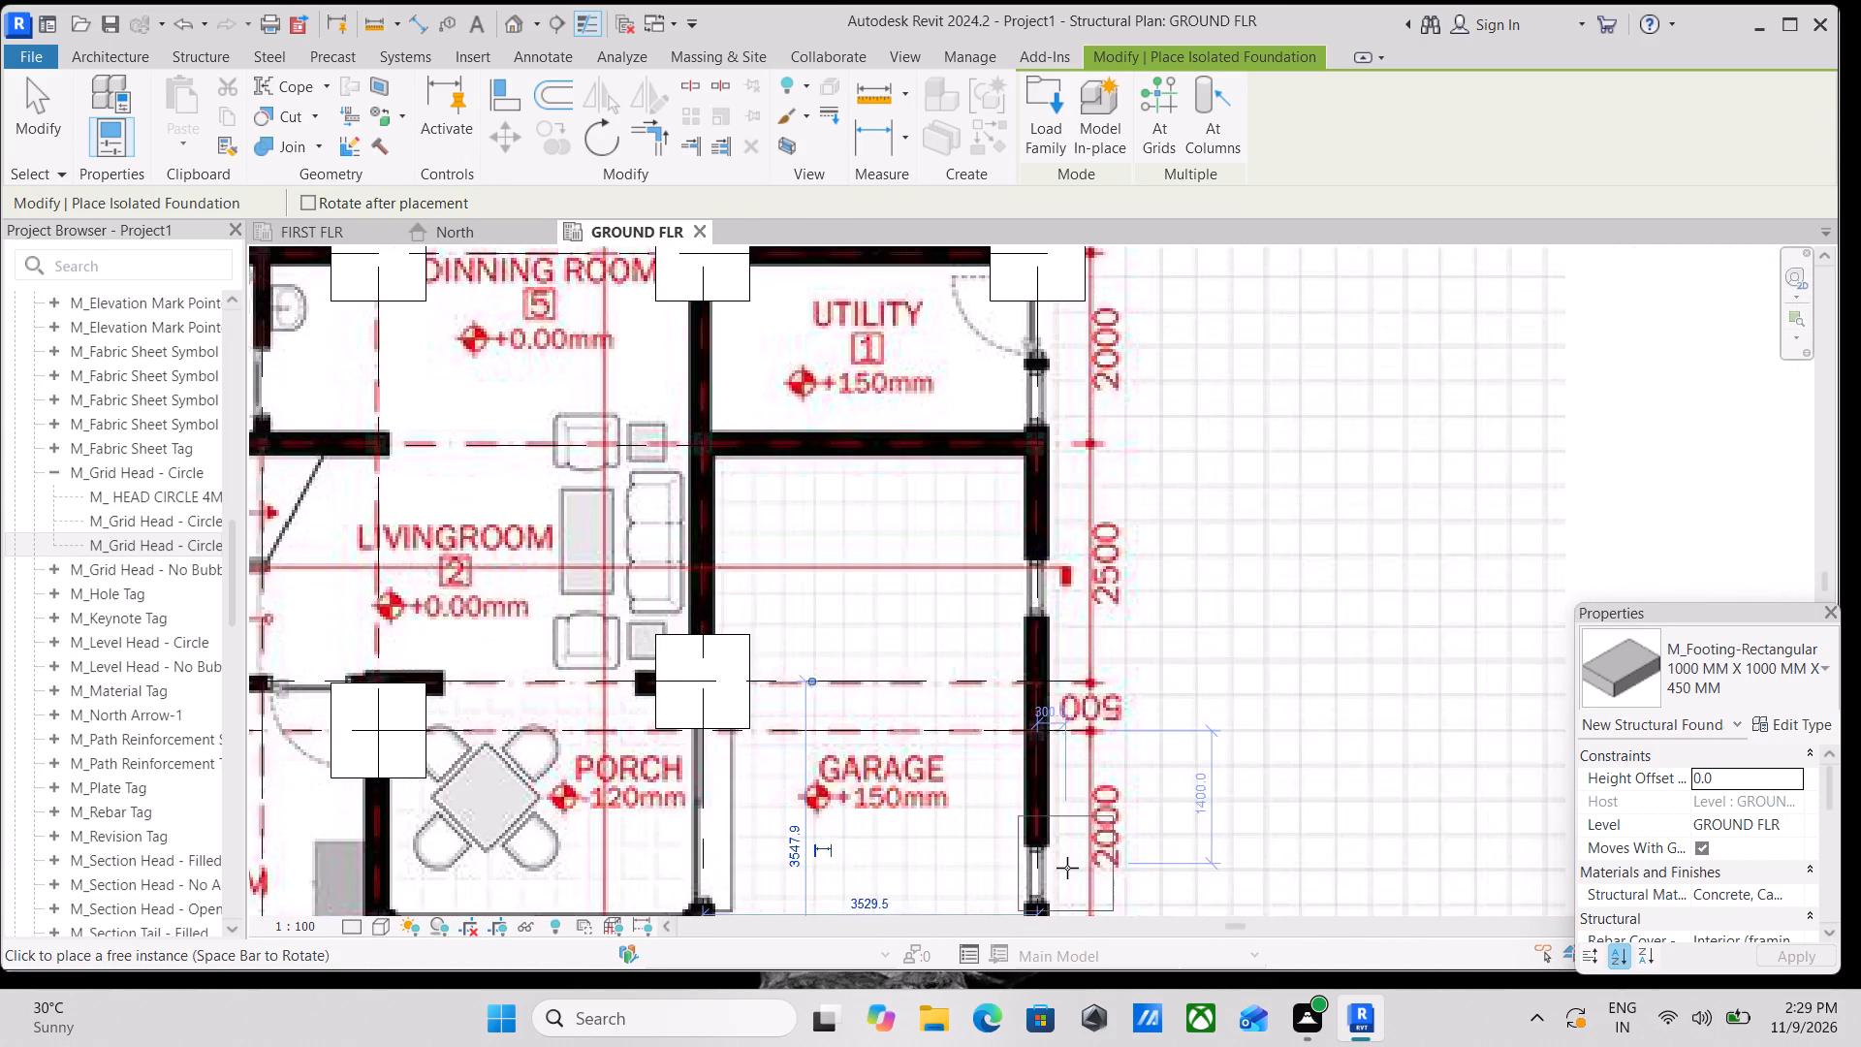
scroll(1067, 868, up, 2)
scroll(1070, 691, down, 3)
middle_drag(1070, 691, 1339, 708)
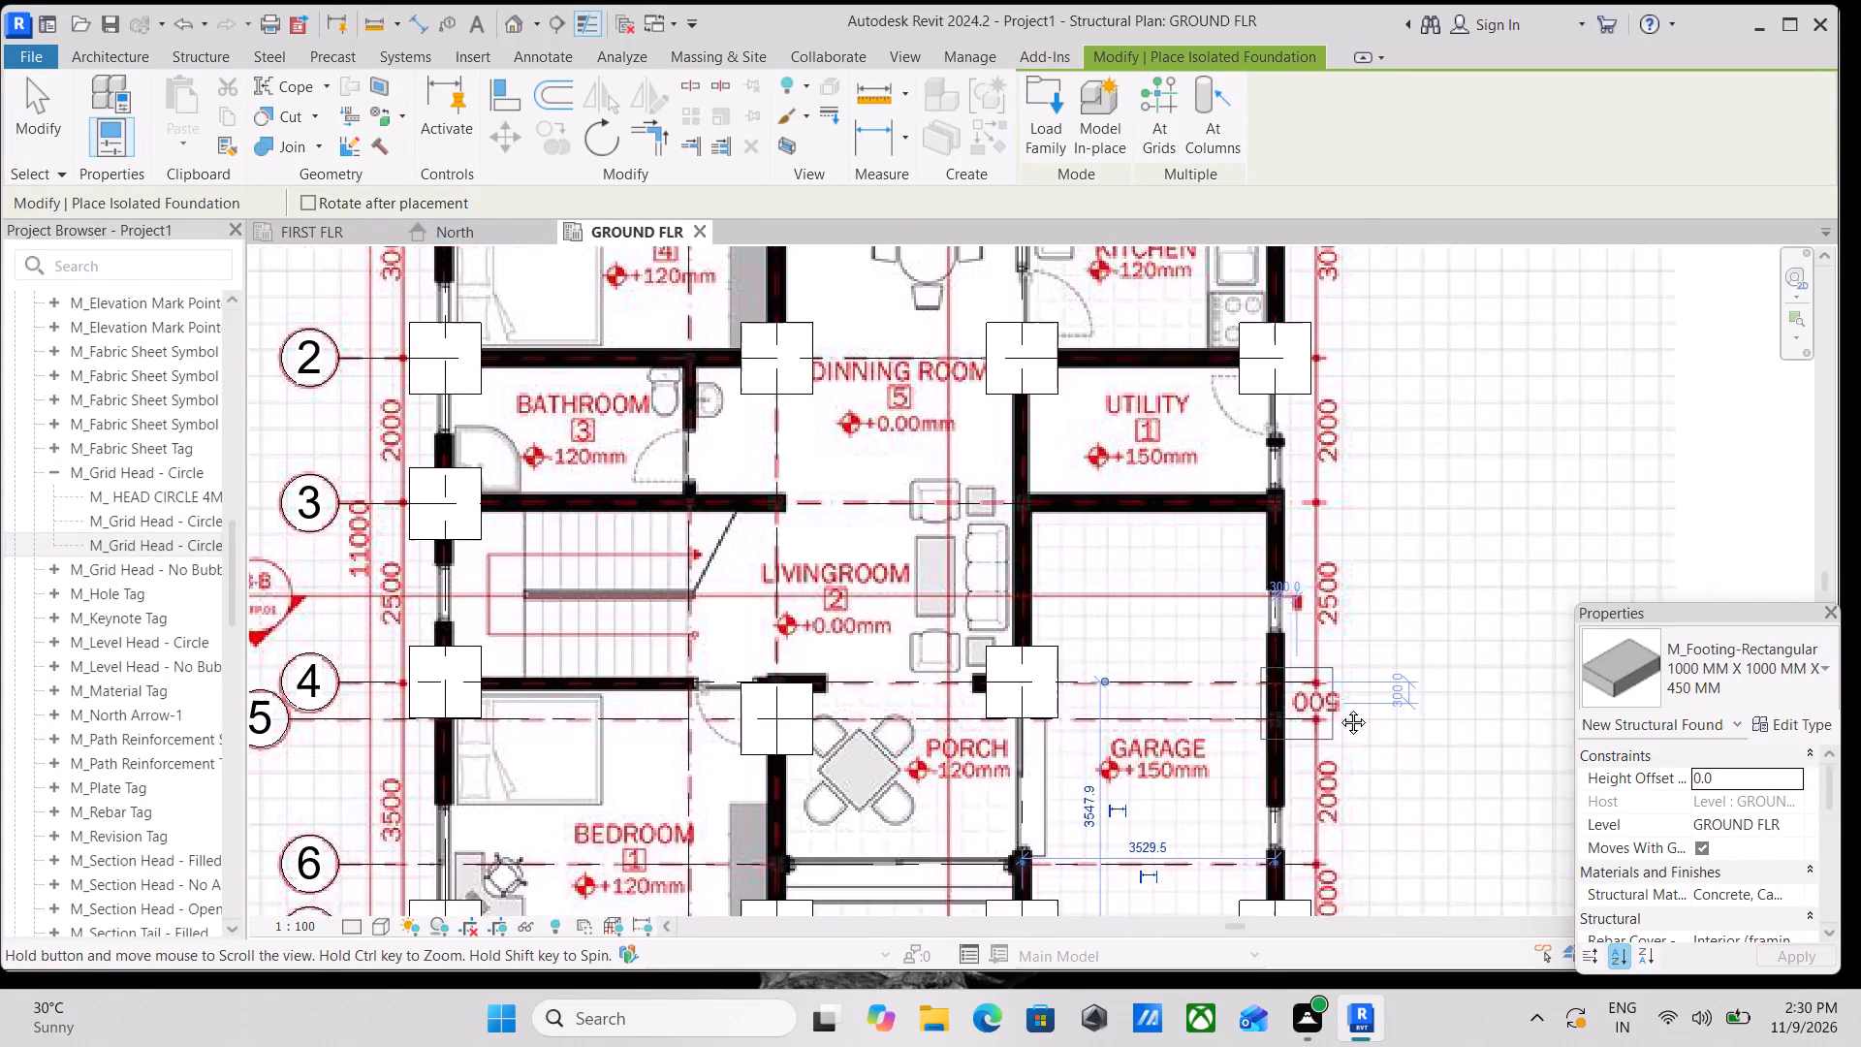
middle_drag(1339, 708, 1378, 708)
scroll(1339, 660, up, 3)
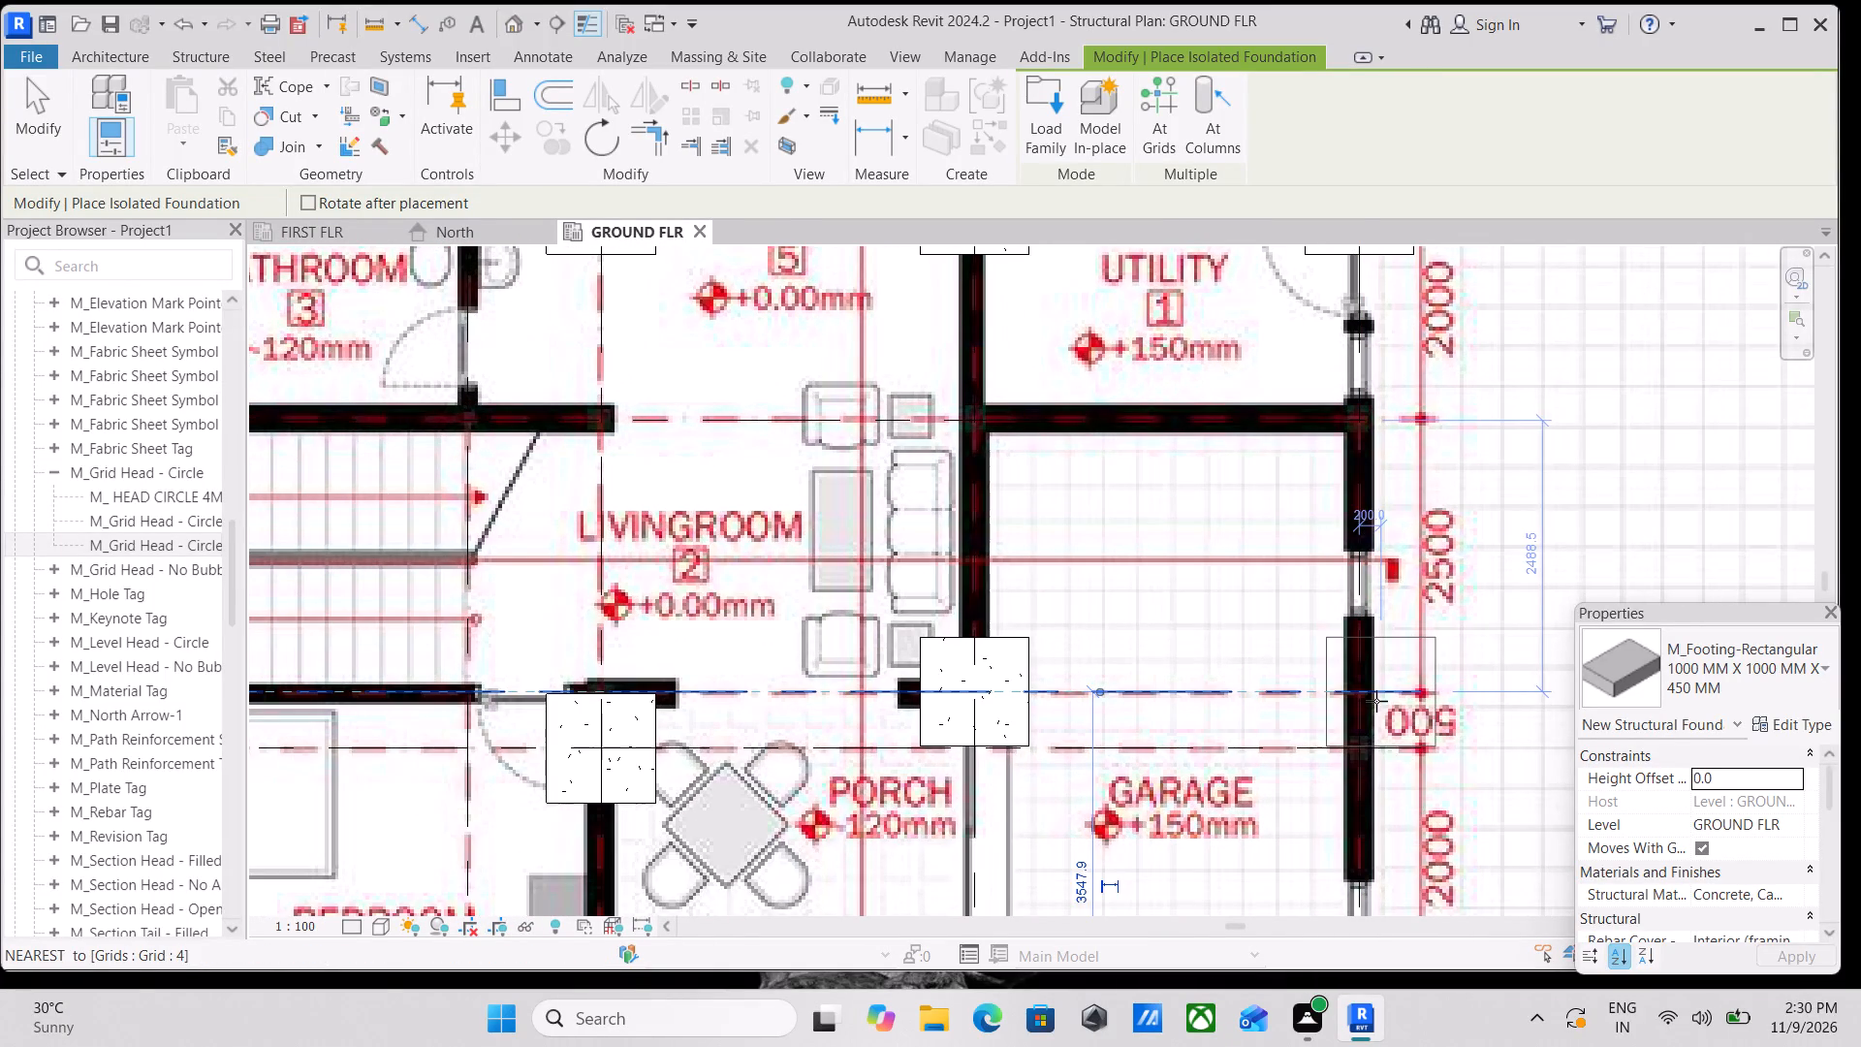
middle_drag(1376, 701, 1253, 772)
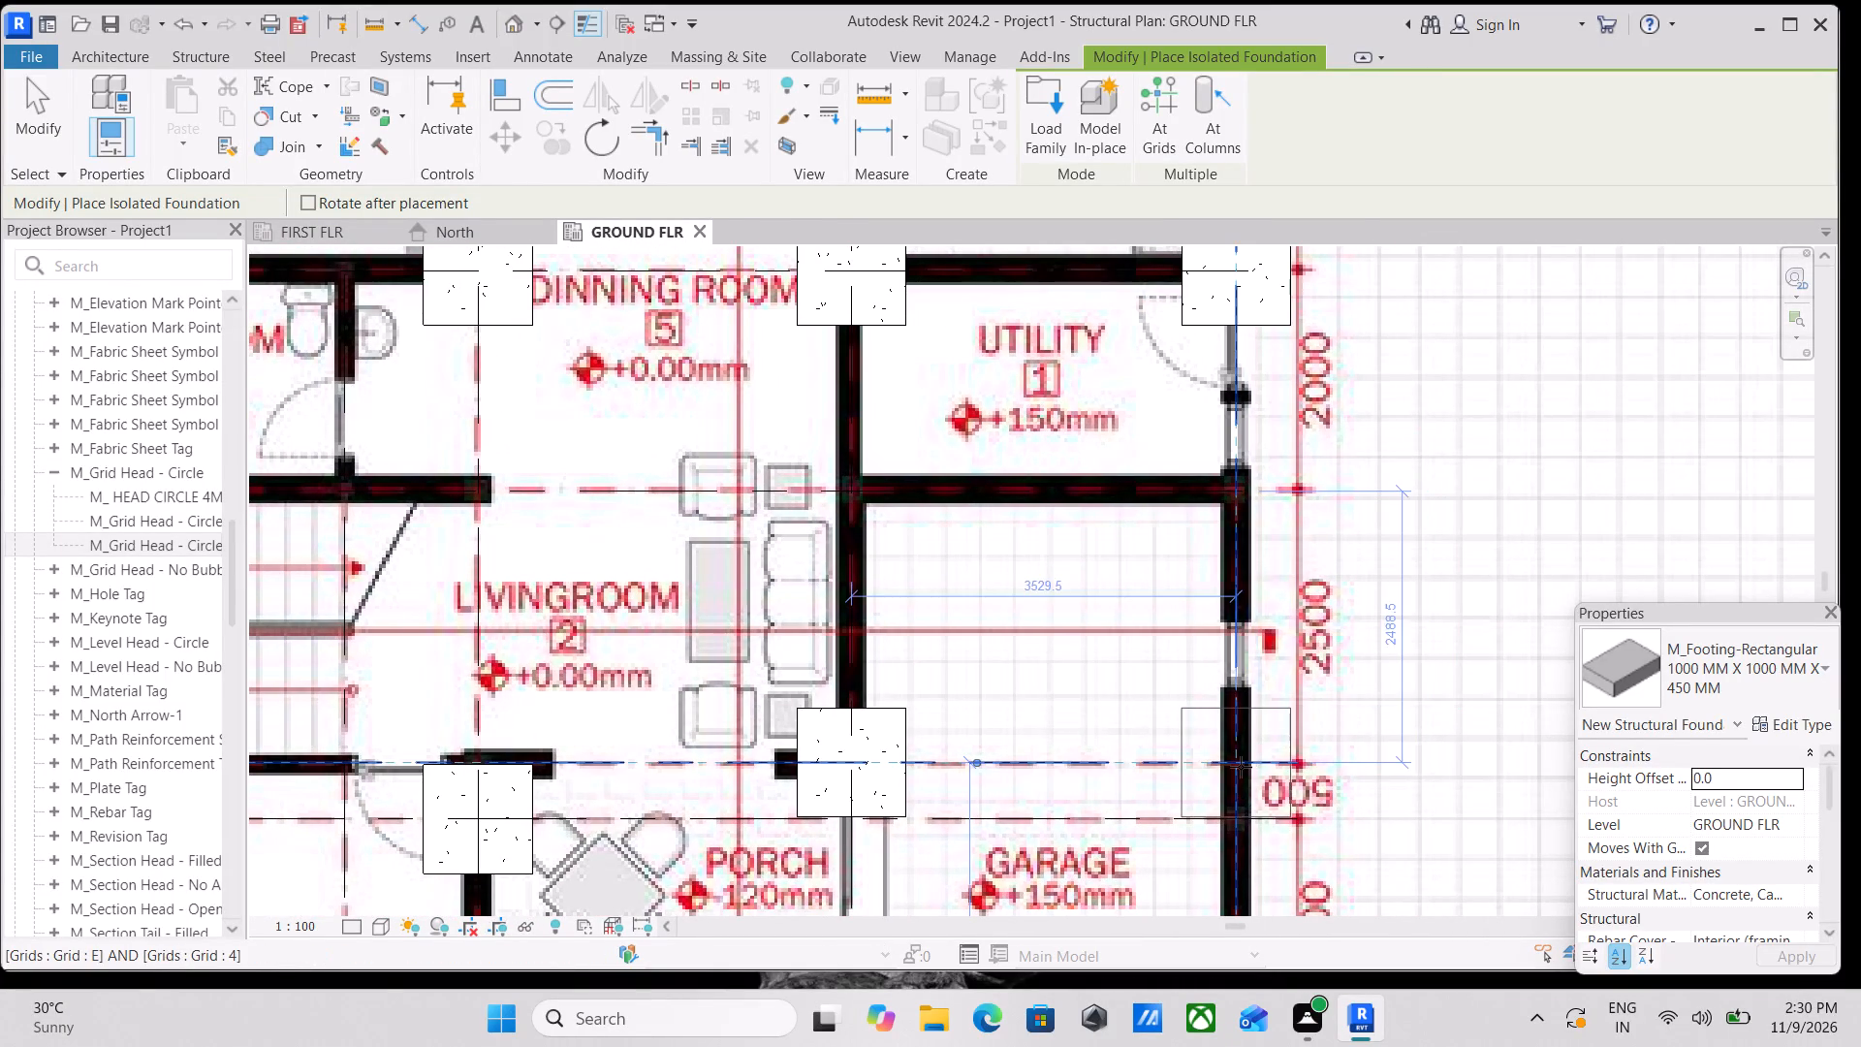
click(1241, 767)
scroll(1147, 723, down, 3)
middle_drag(1147, 723, 1207, 772)
scroll(1100, 638, down, 2)
middle_drag(1100, 638, 1122, 731)
key(Escape)
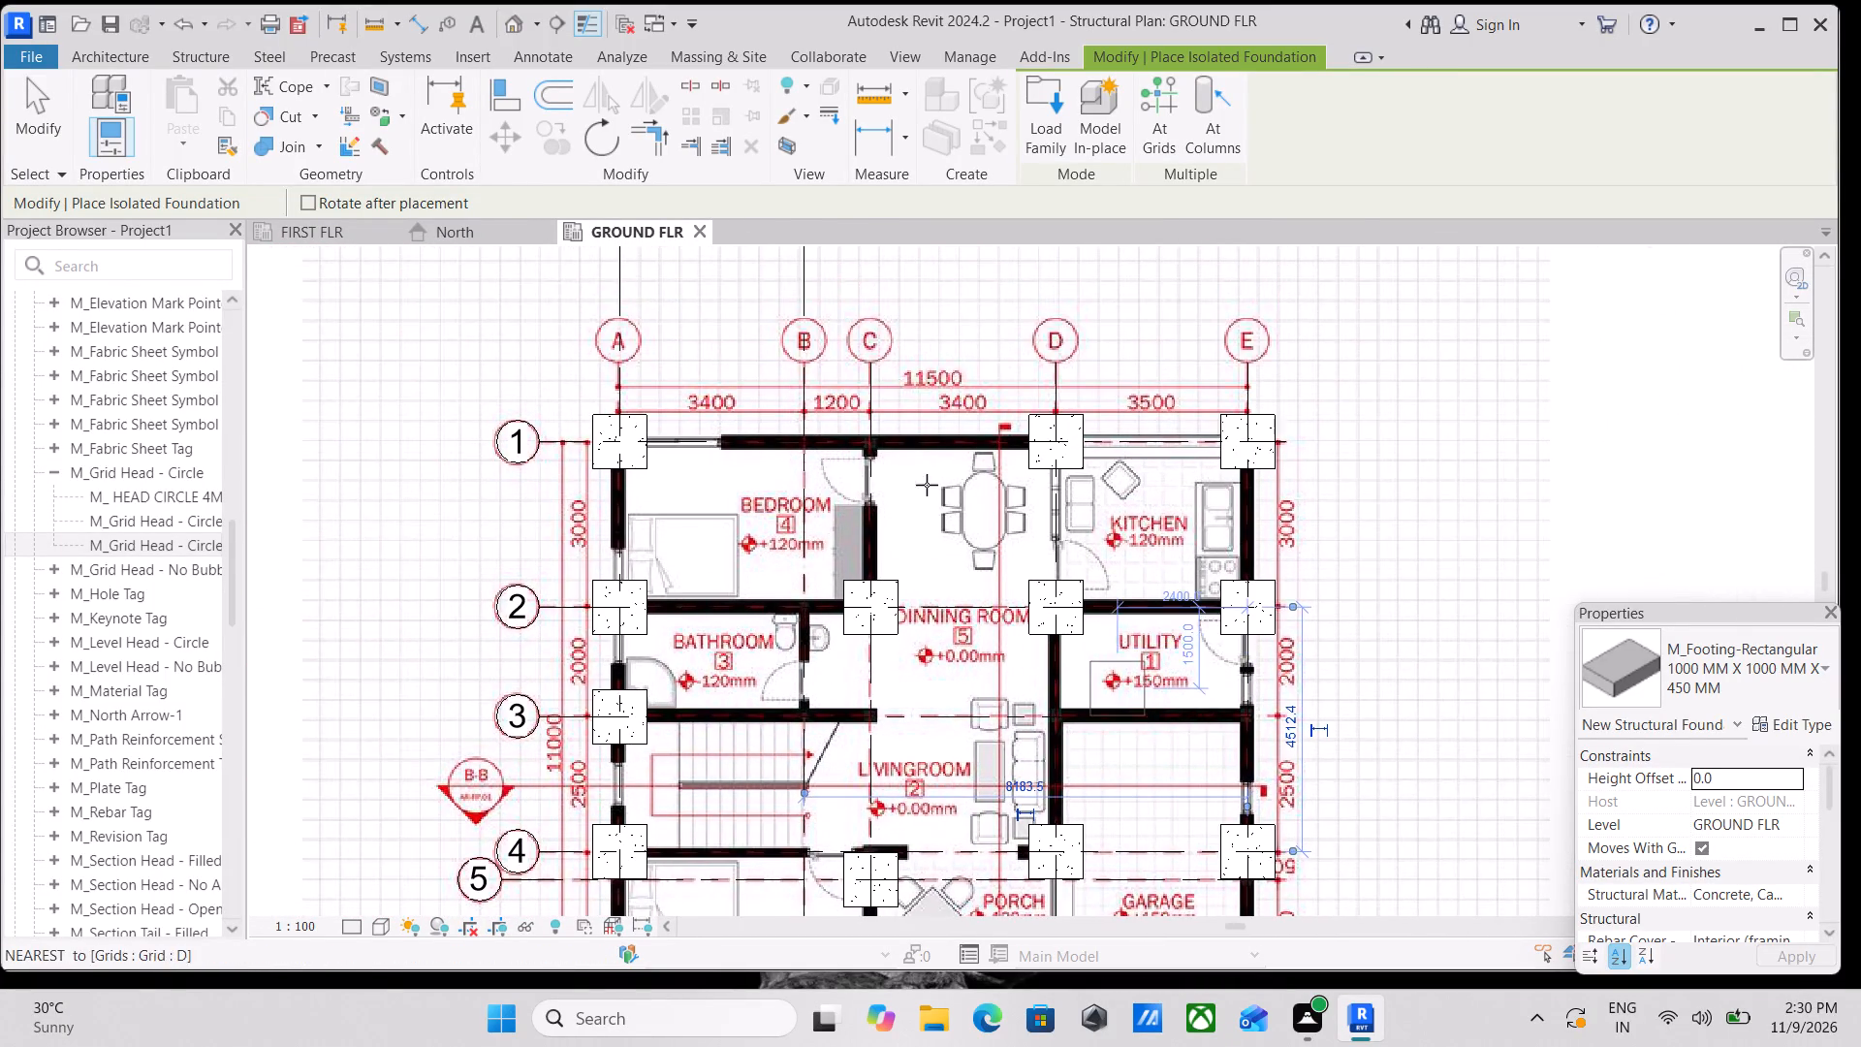
scroll(908, 480, down, 2)
middle_drag(903, 481, 909, 547)
key(Escape)
scroll(827, 528, up, 3)
key(Escape)
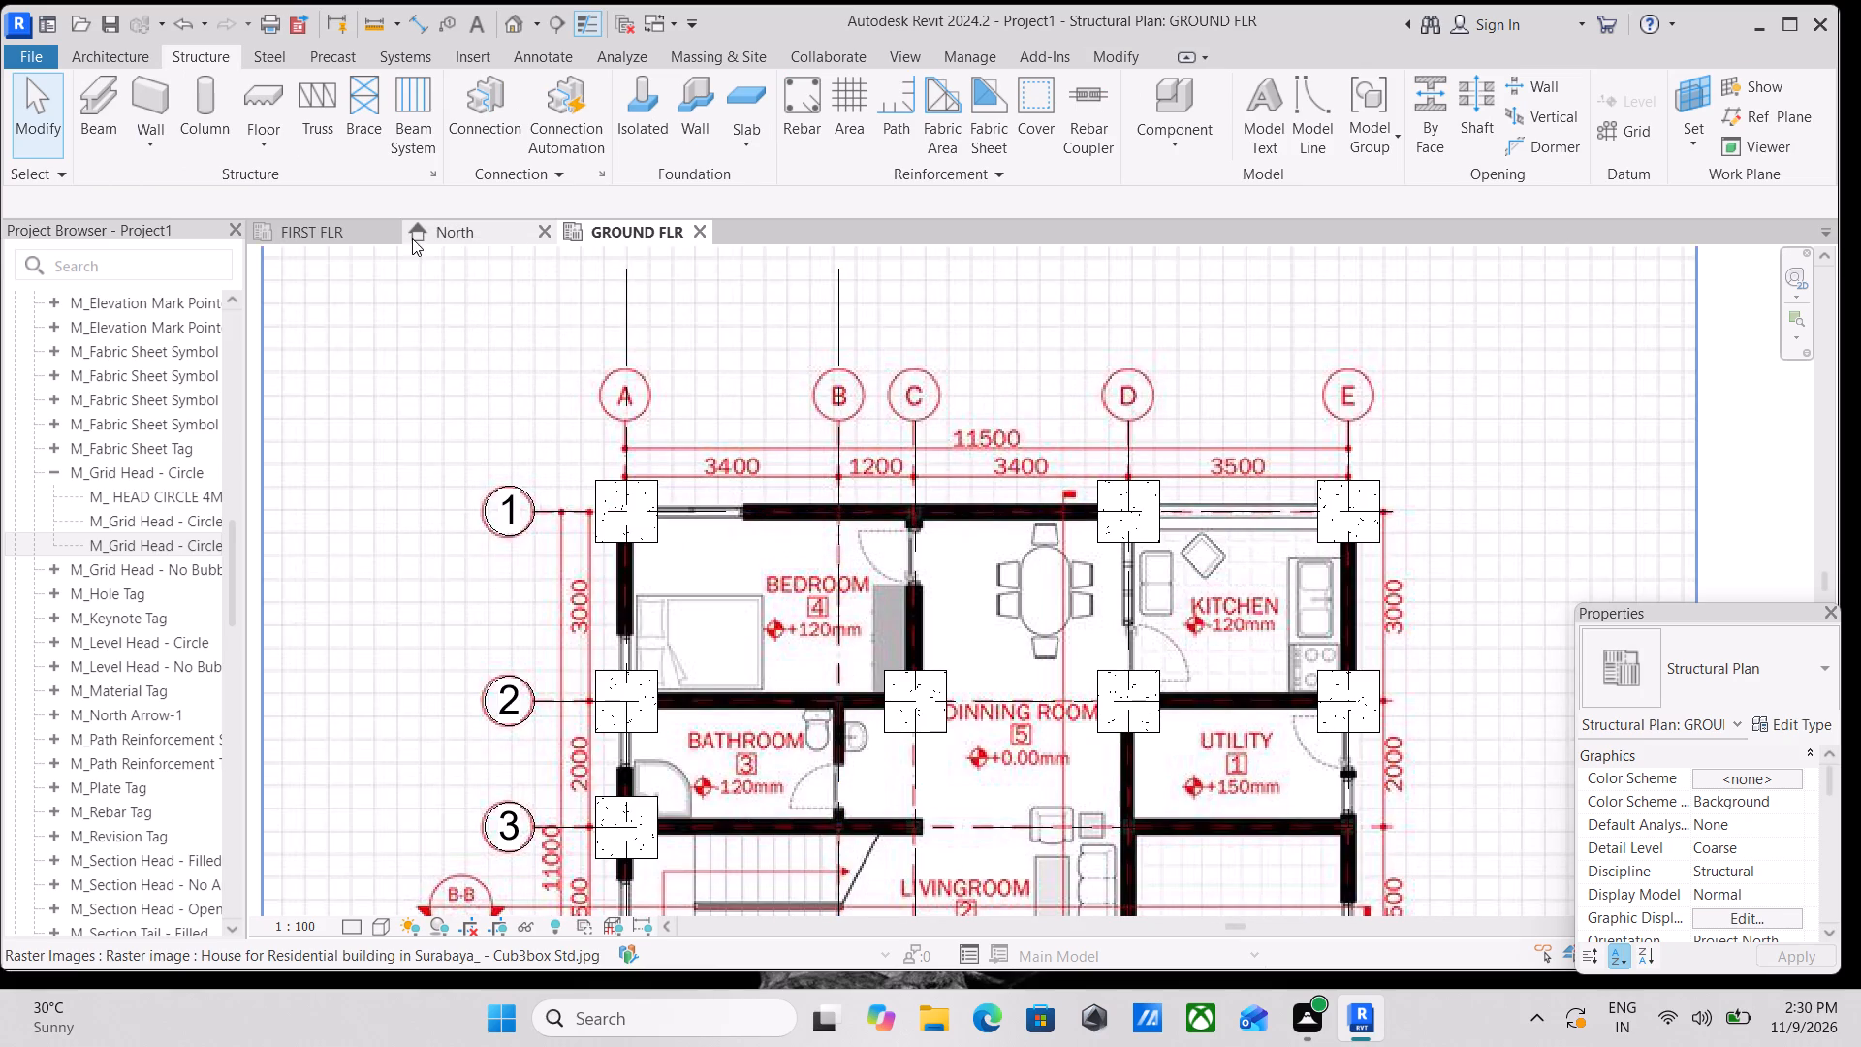
In the North elevation, select all the isolated footings and set their level to TOP OF FOOTING.
click(424, 225)
scroll(905, 678, up, 3)
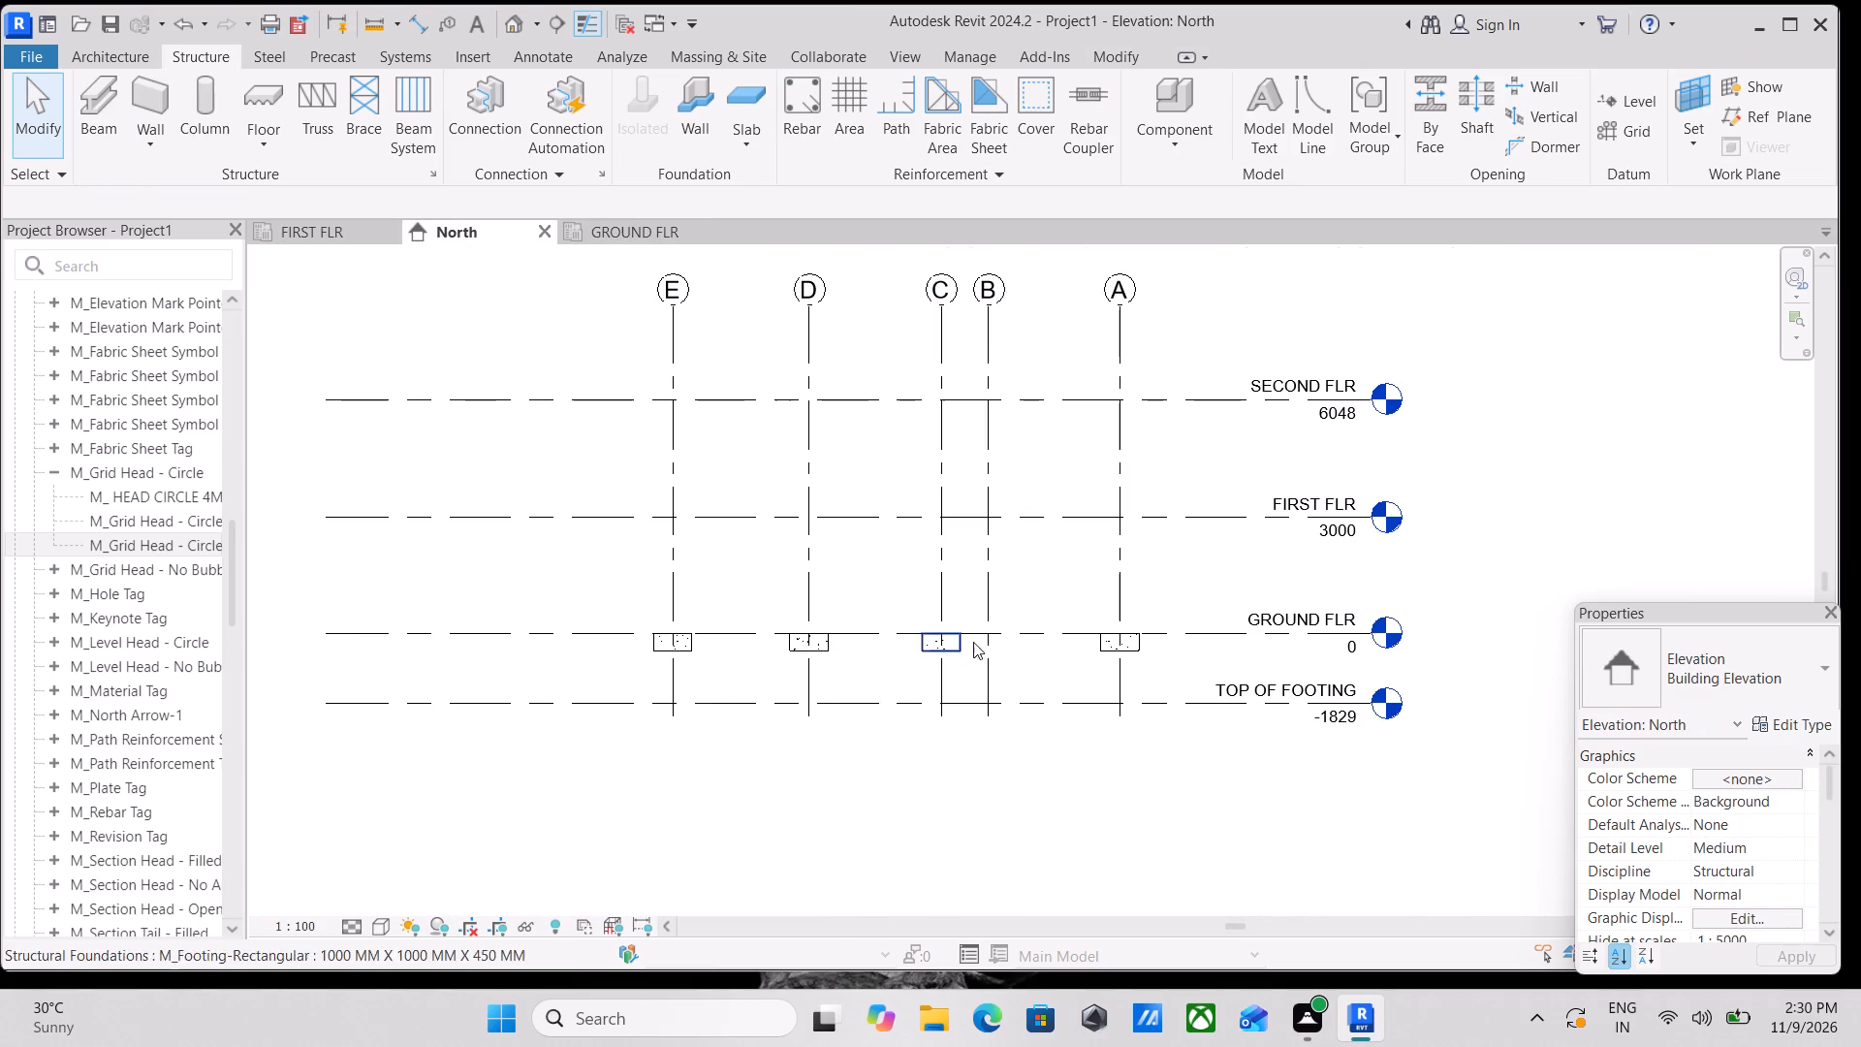
click(1105, 652)
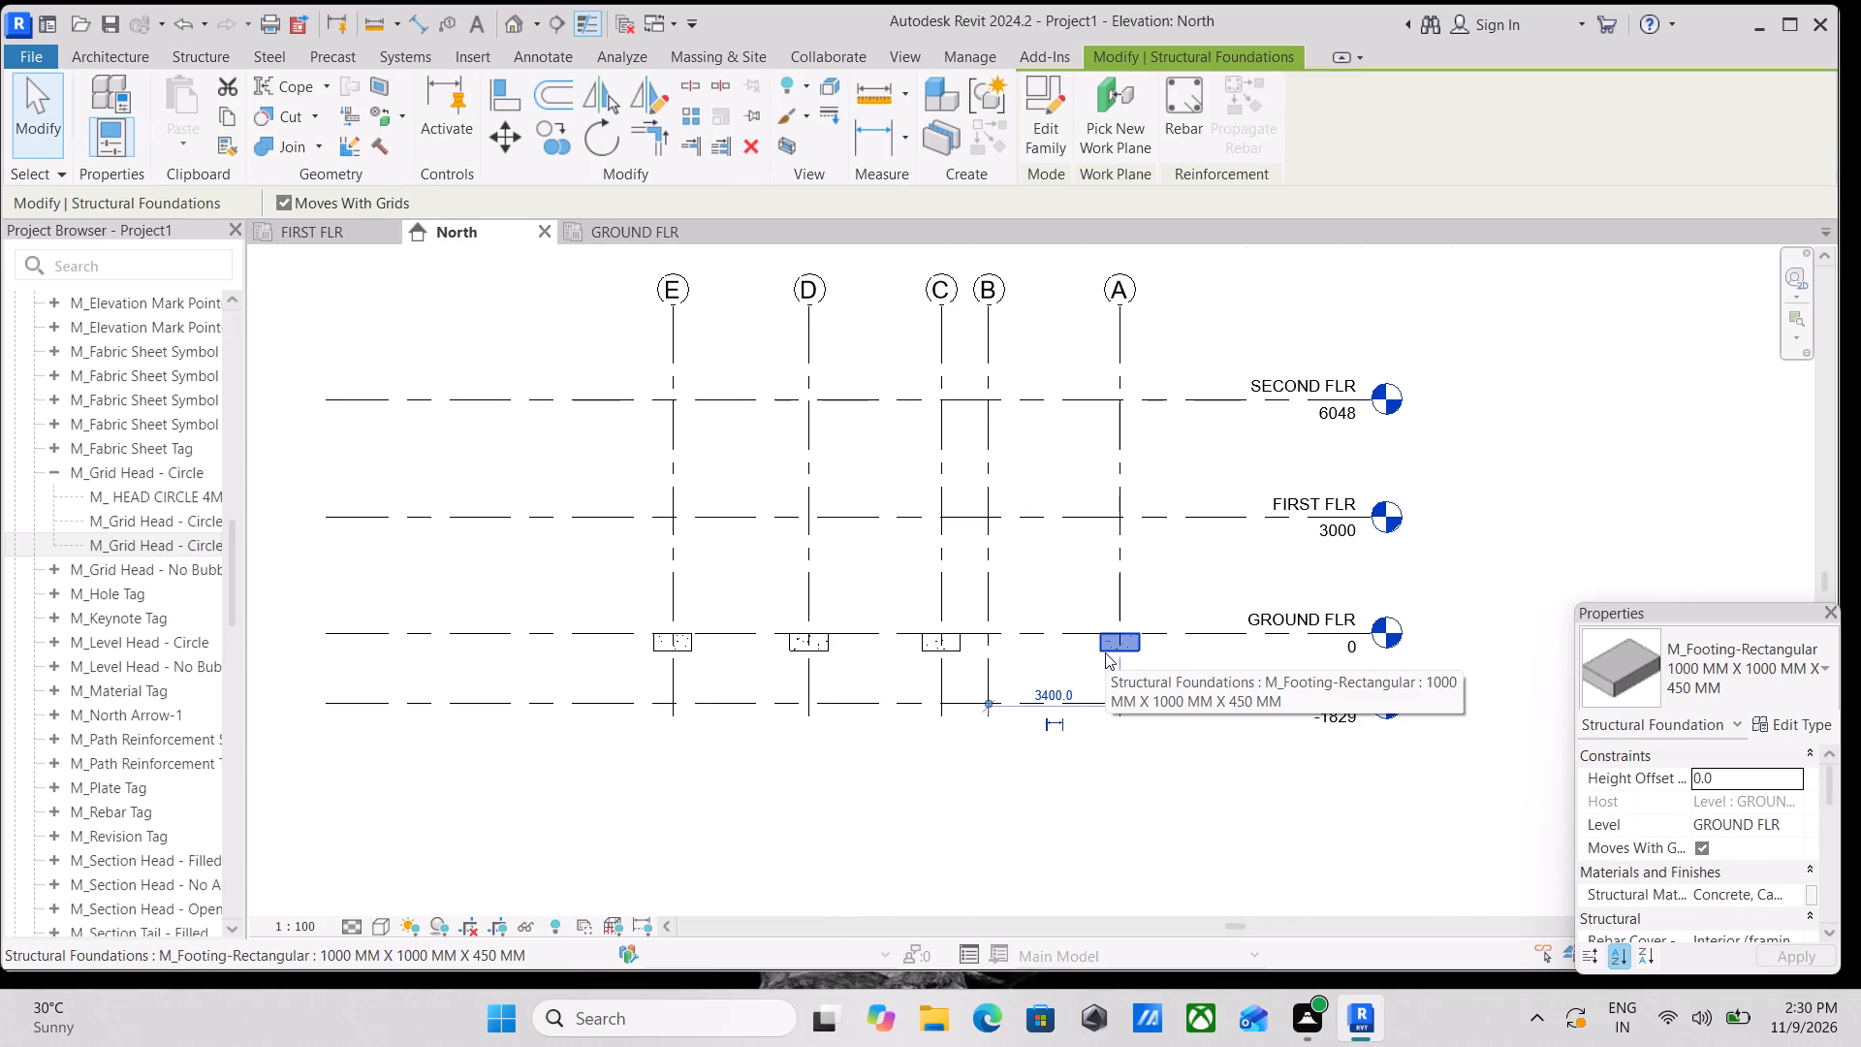
key(Escape)
drag(608, 600, 702, 662)
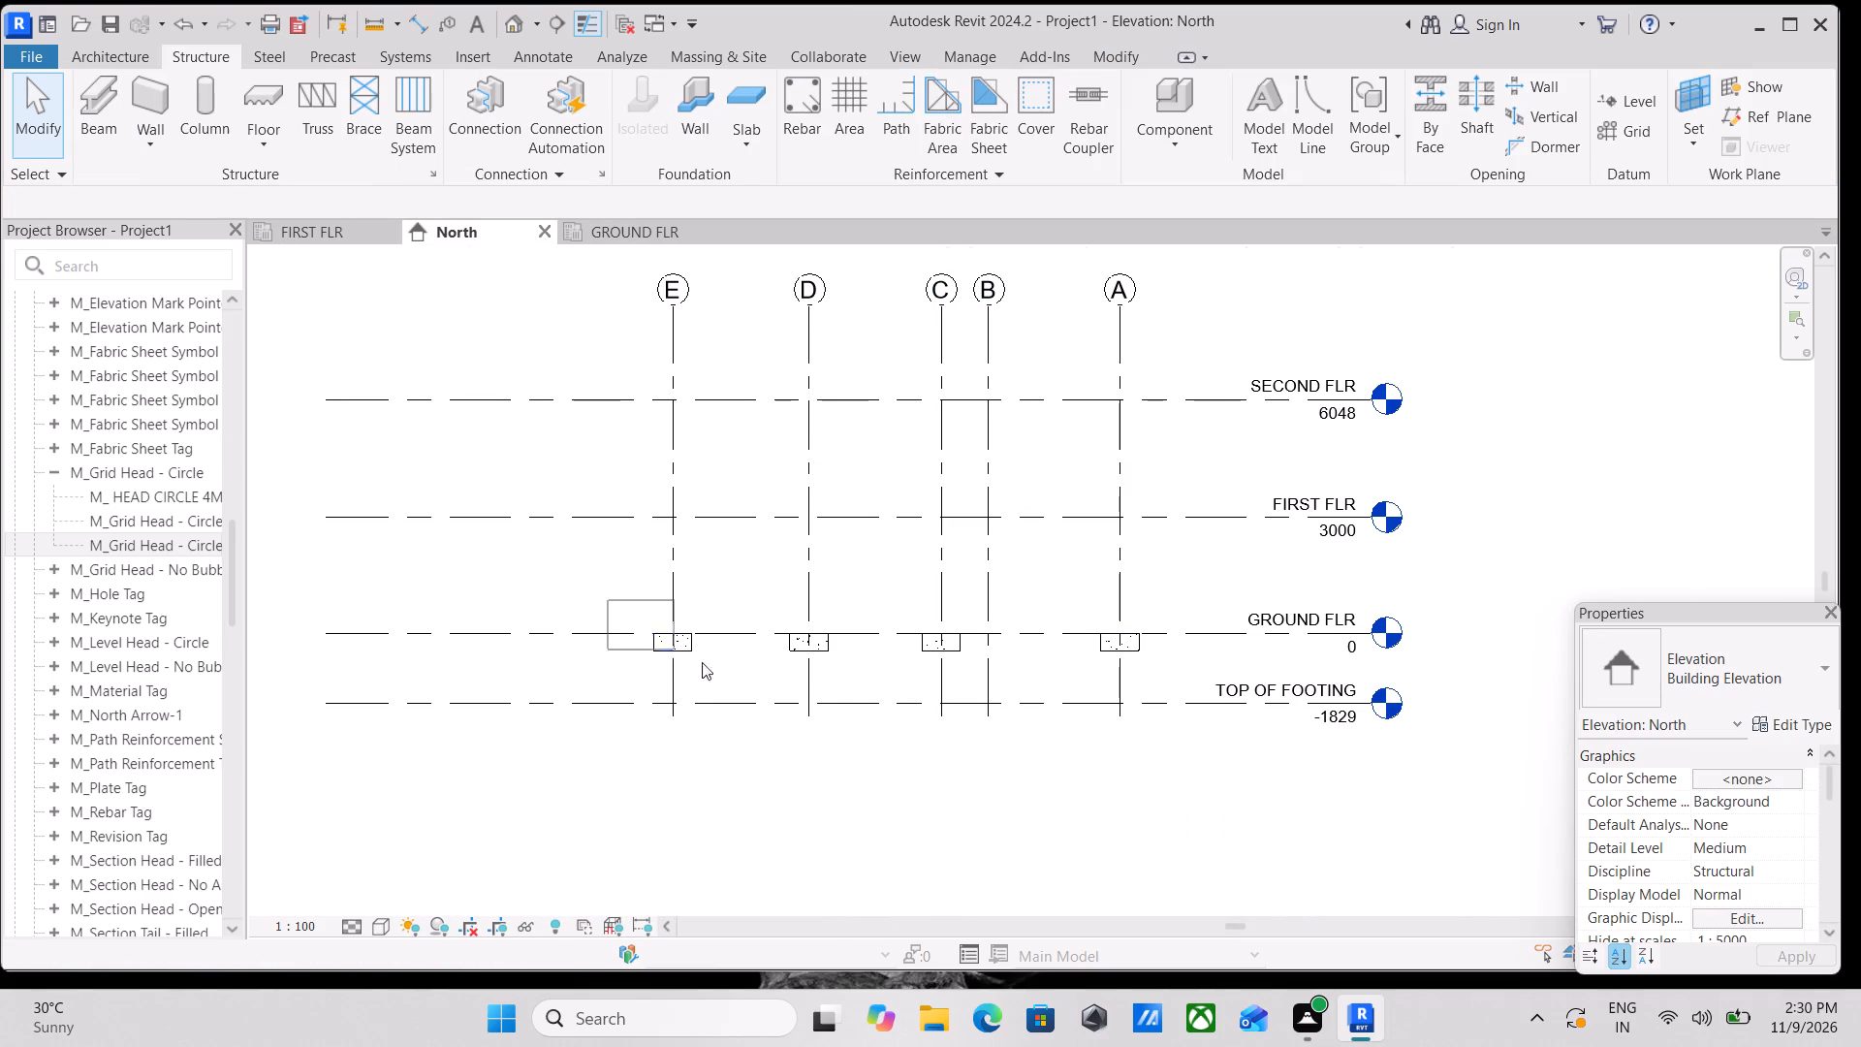
drag(702, 662, 1191, 678)
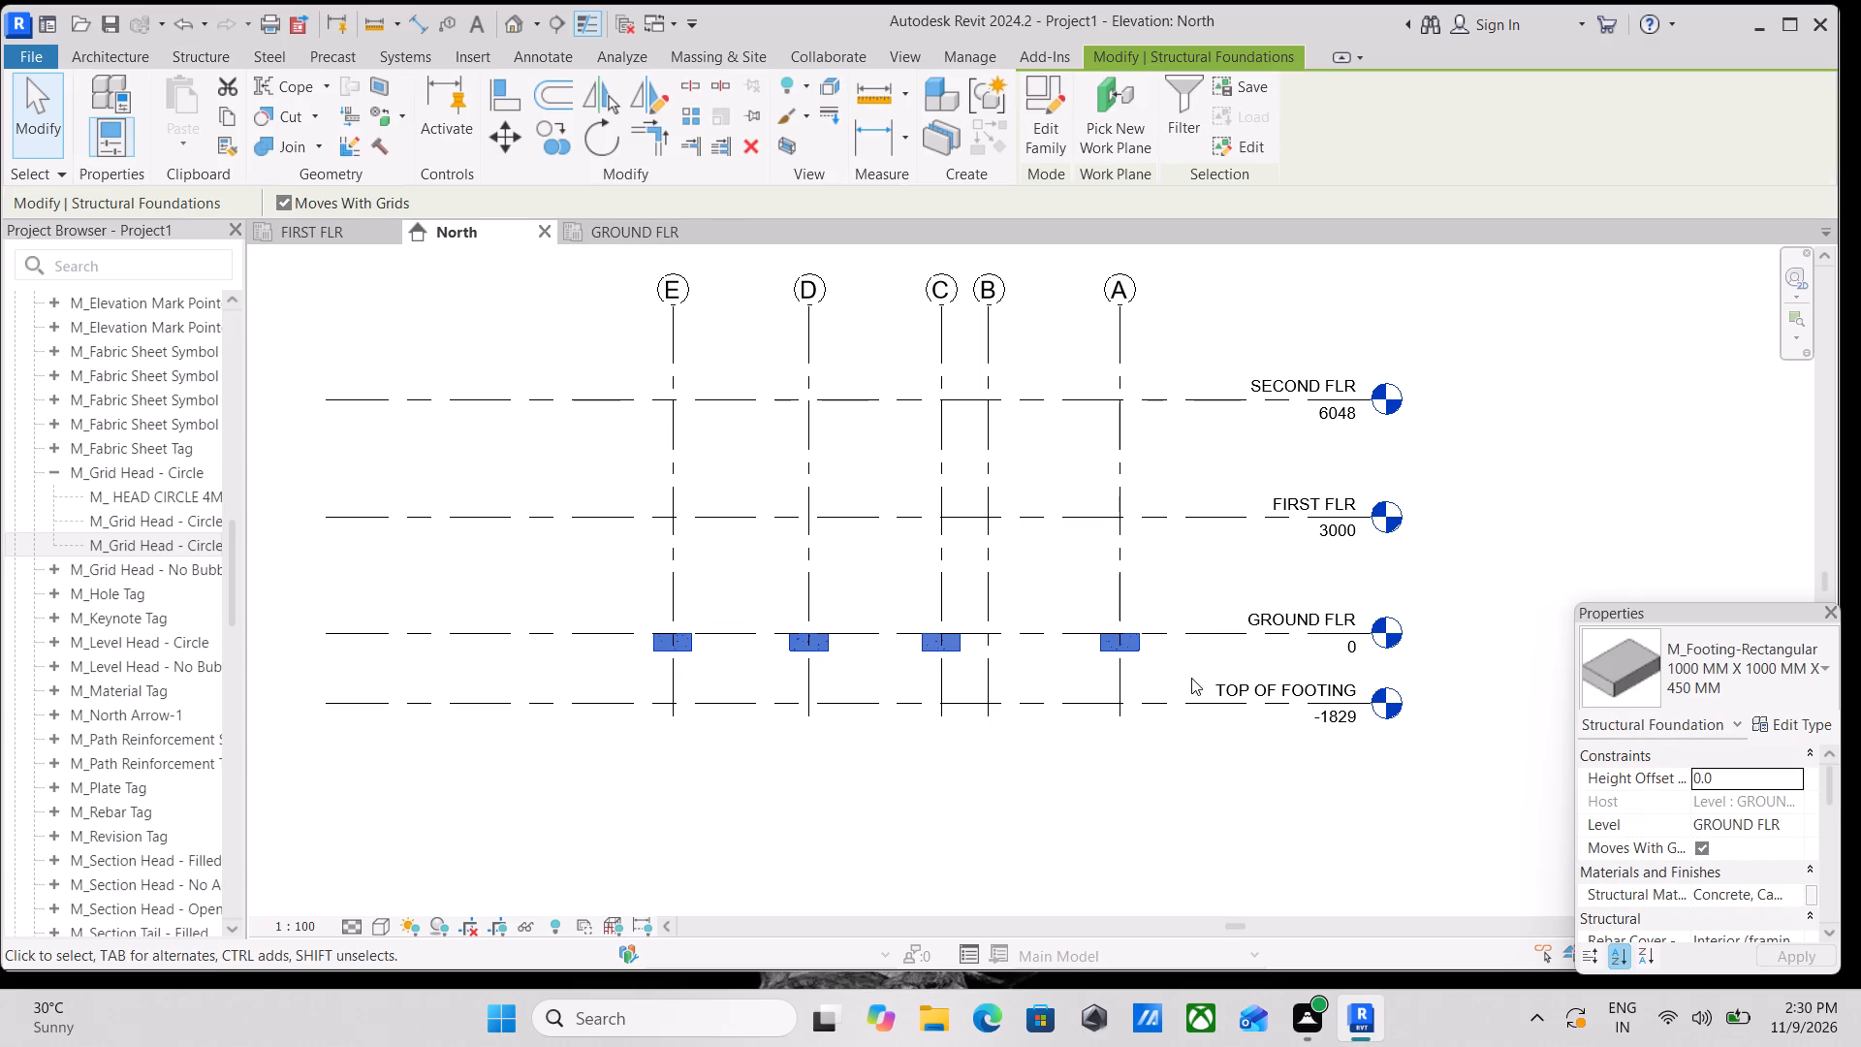
click(1790, 823)
click(1780, 842)
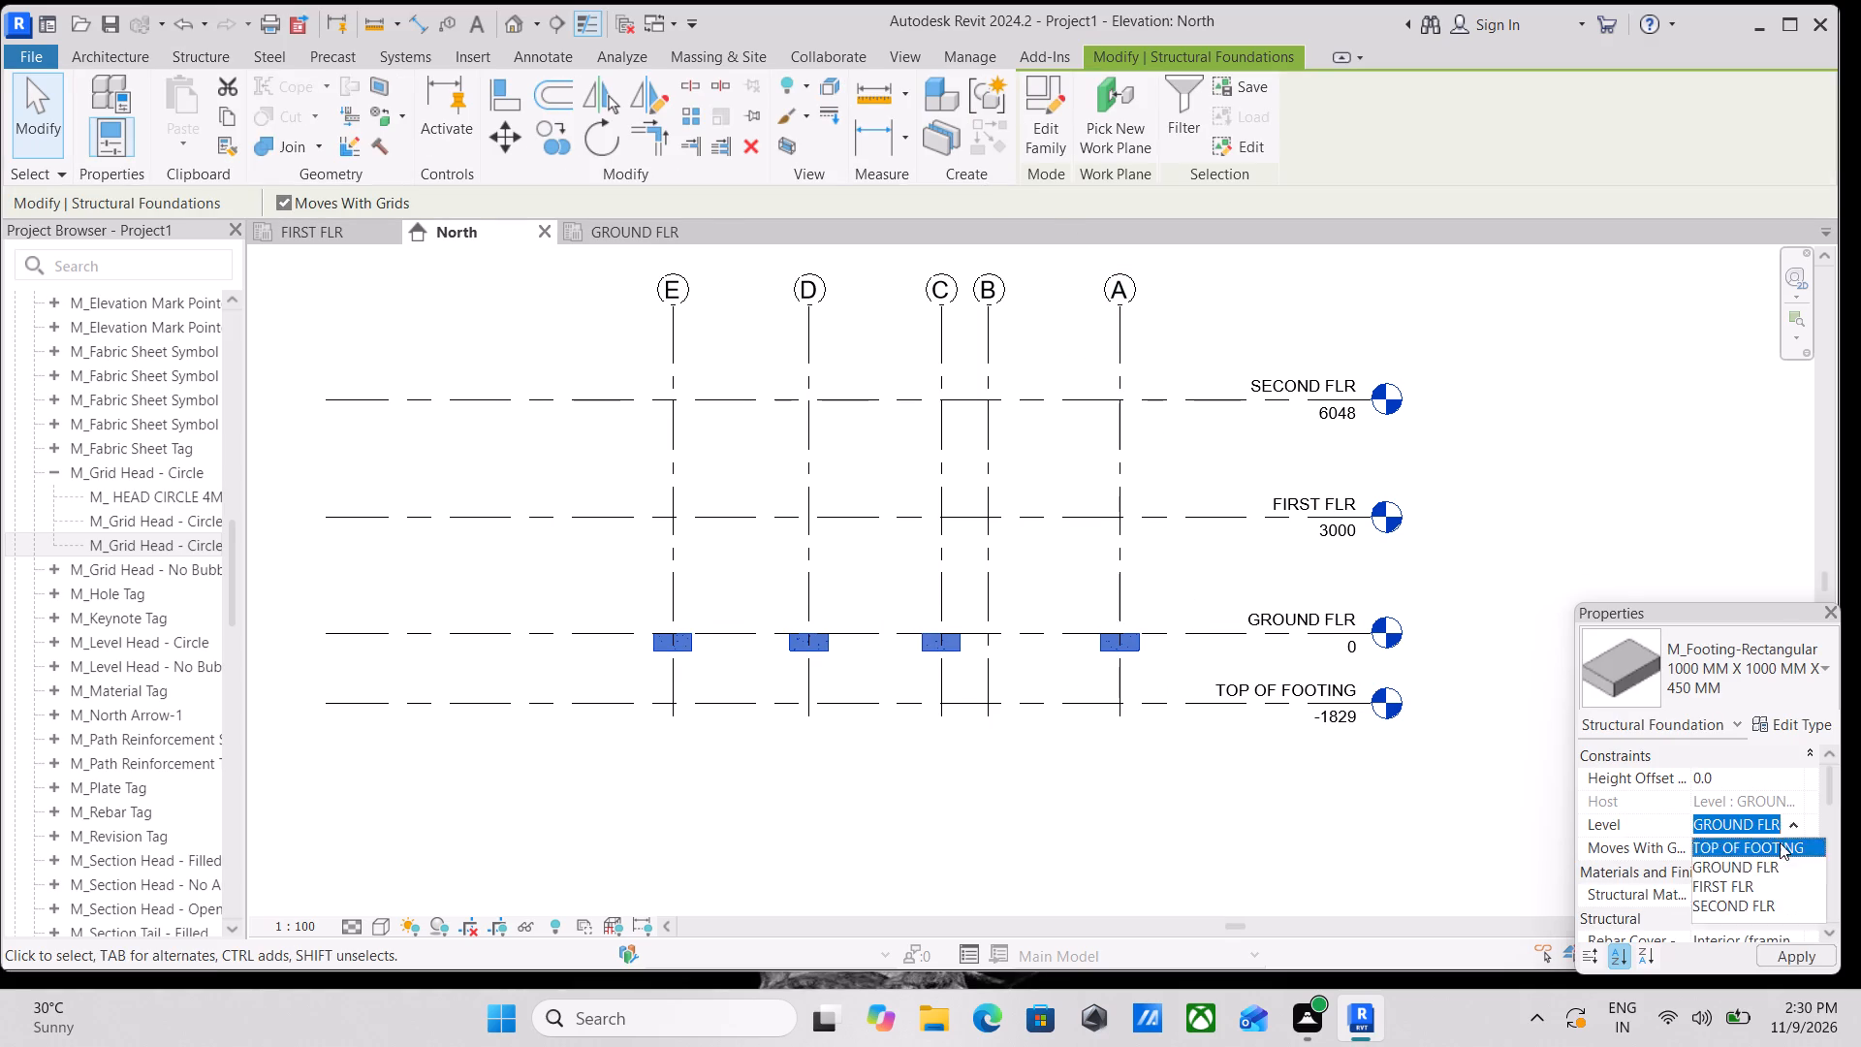
middle_drag(706, 750, 965, 707)
scroll(969, 705, down, 2)
middle_drag(969, 705, 1002, 714)
scroll(1339, 589, down, 1)
key(Escape)
Check the footings' position in the North elevation and review the GROUND FLR structural plan.
middle_drag(1339, 589, 1269, 582)
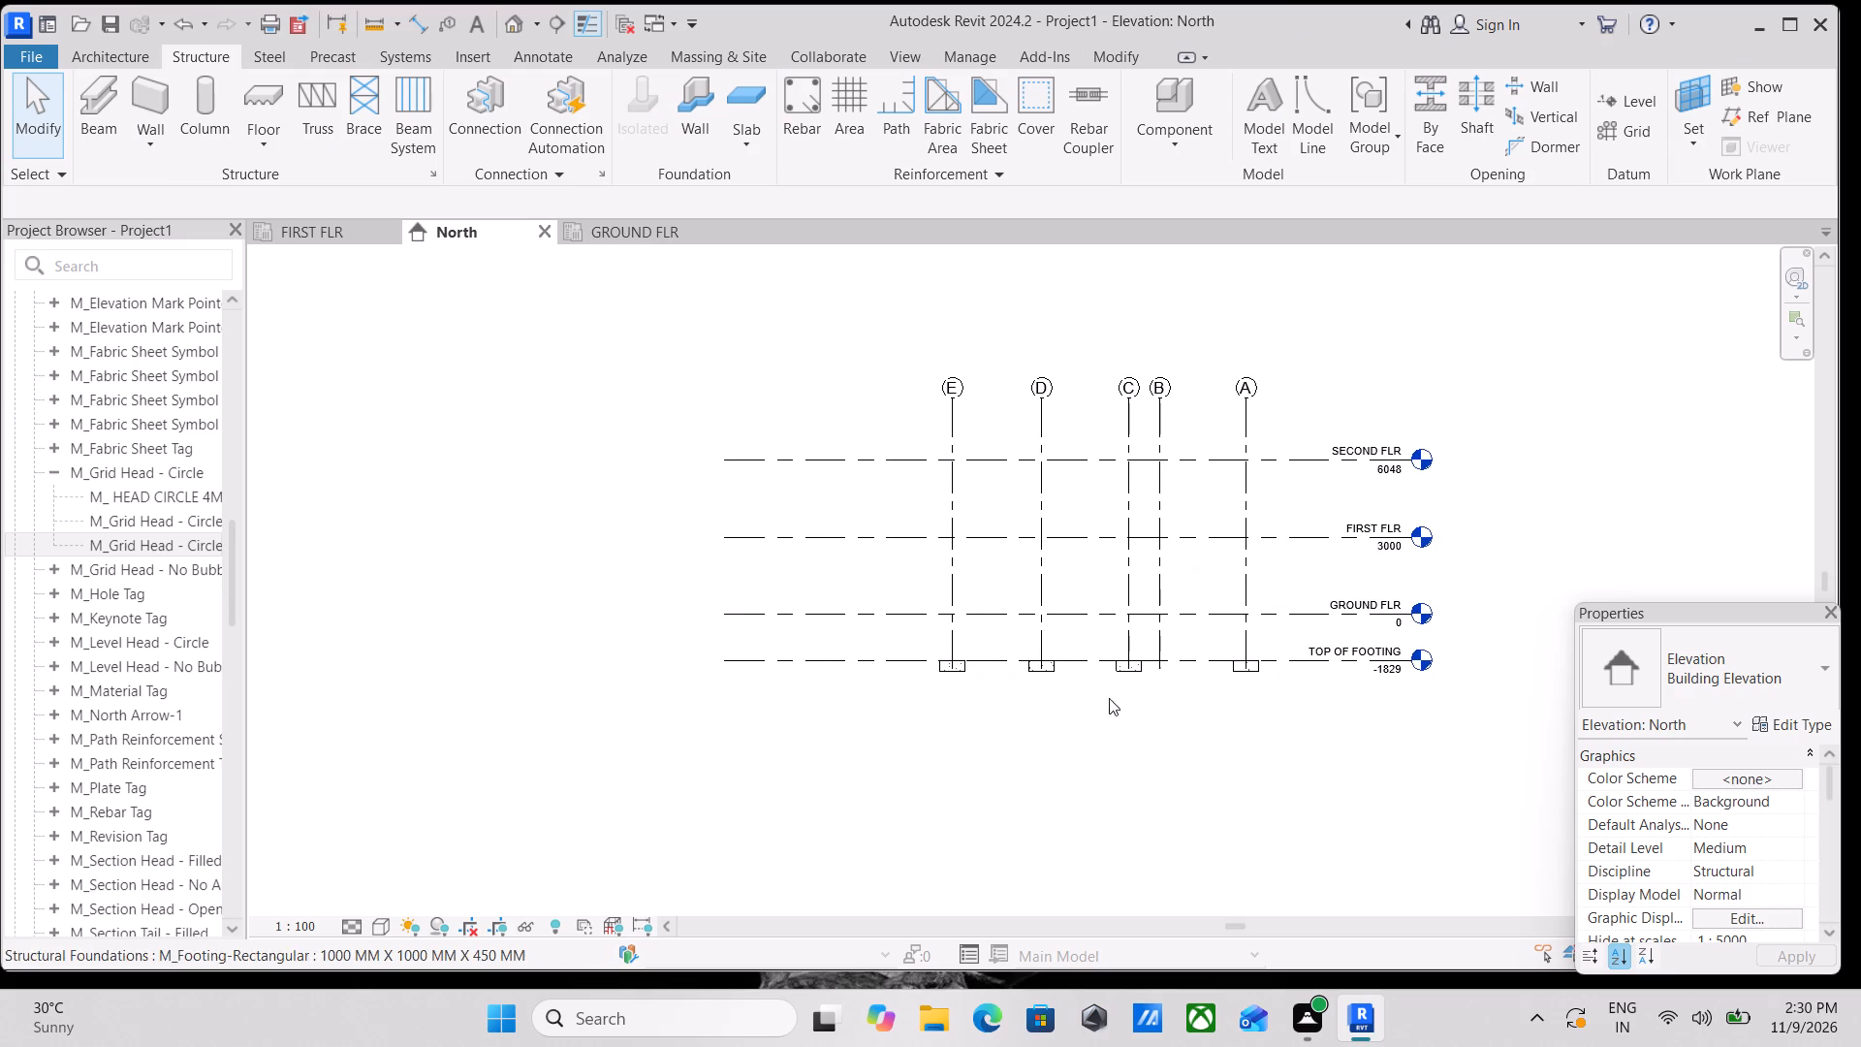
scroll(936, 685, up, 10)
middle_drag(1006, 671, 994, 680)
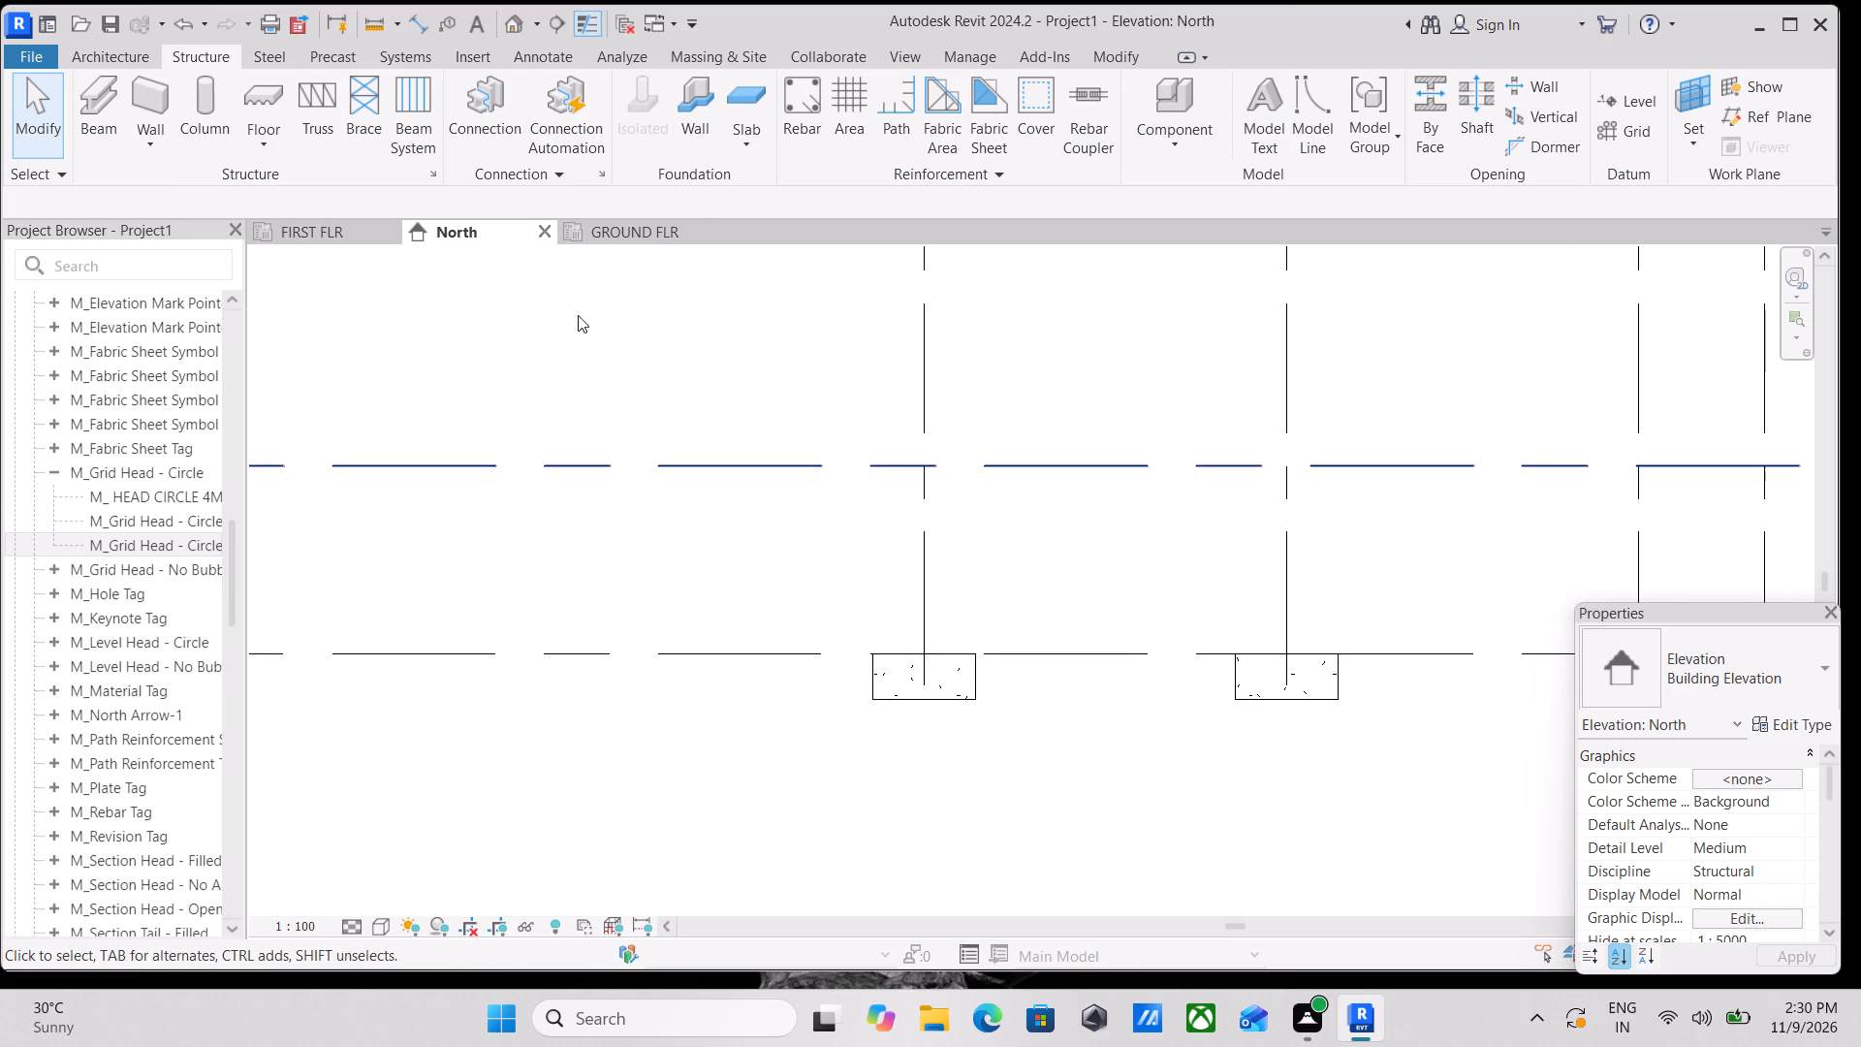
click(637, 225)
scroll(742, 539, down, 1)
middle_drag(741, 539, 776, 467)
scroll(777, 466, down, 1)
middle_drag(777, 466, 792, 512)
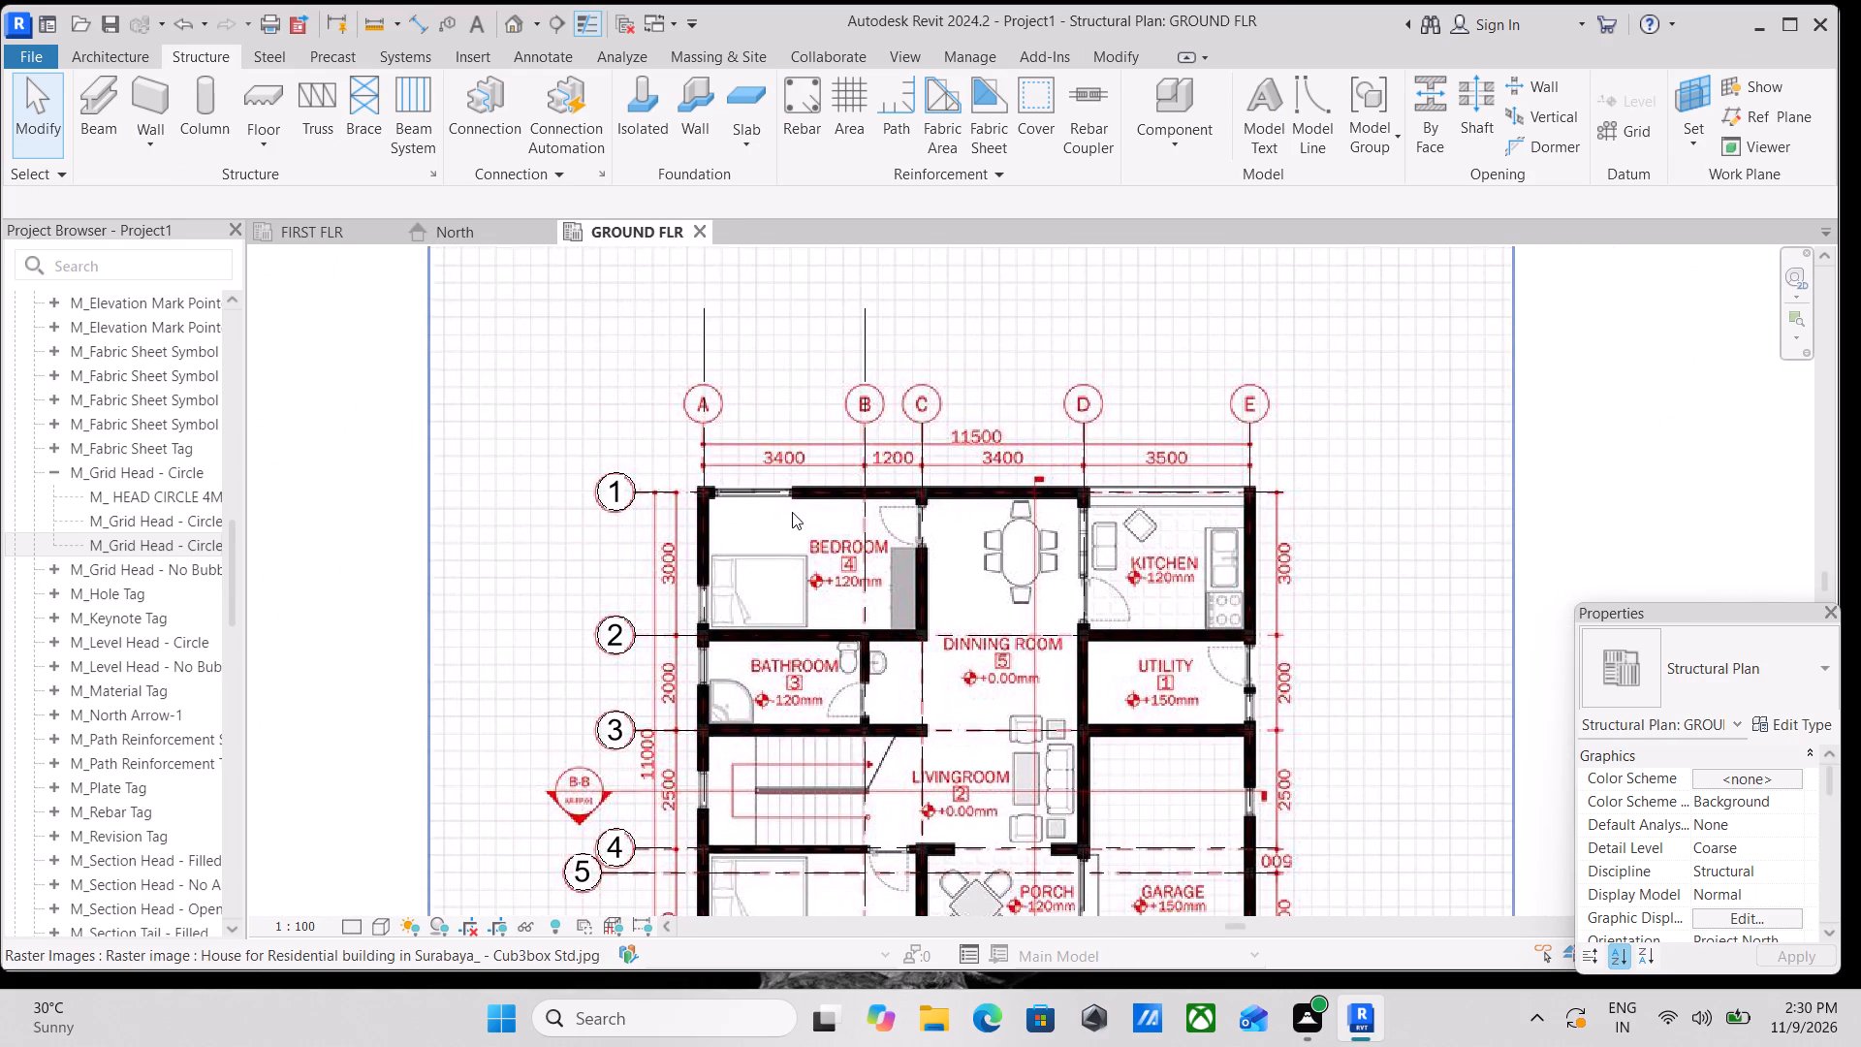
In the FIRST FLR structural plan, extend the upper ends of grids C, D and E to align with grids A and B.
click(317, 240)
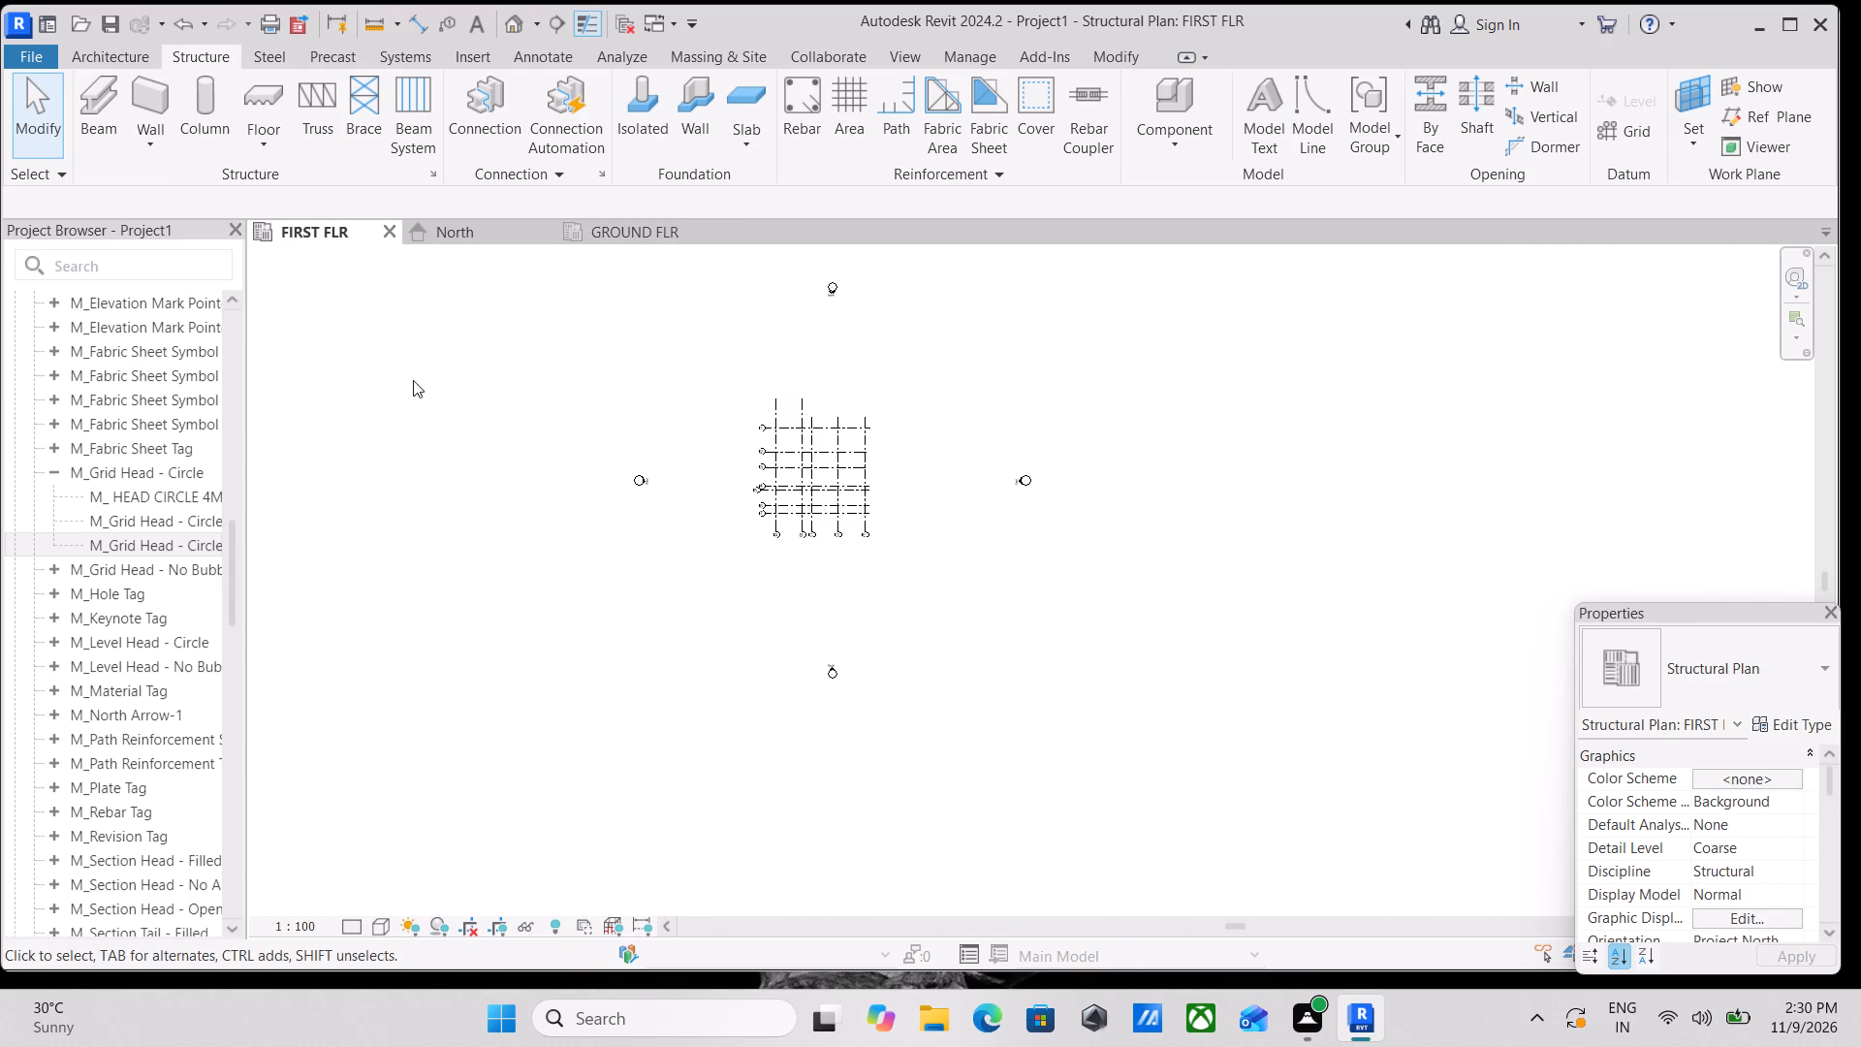
scroll(142, 443, up, 15)
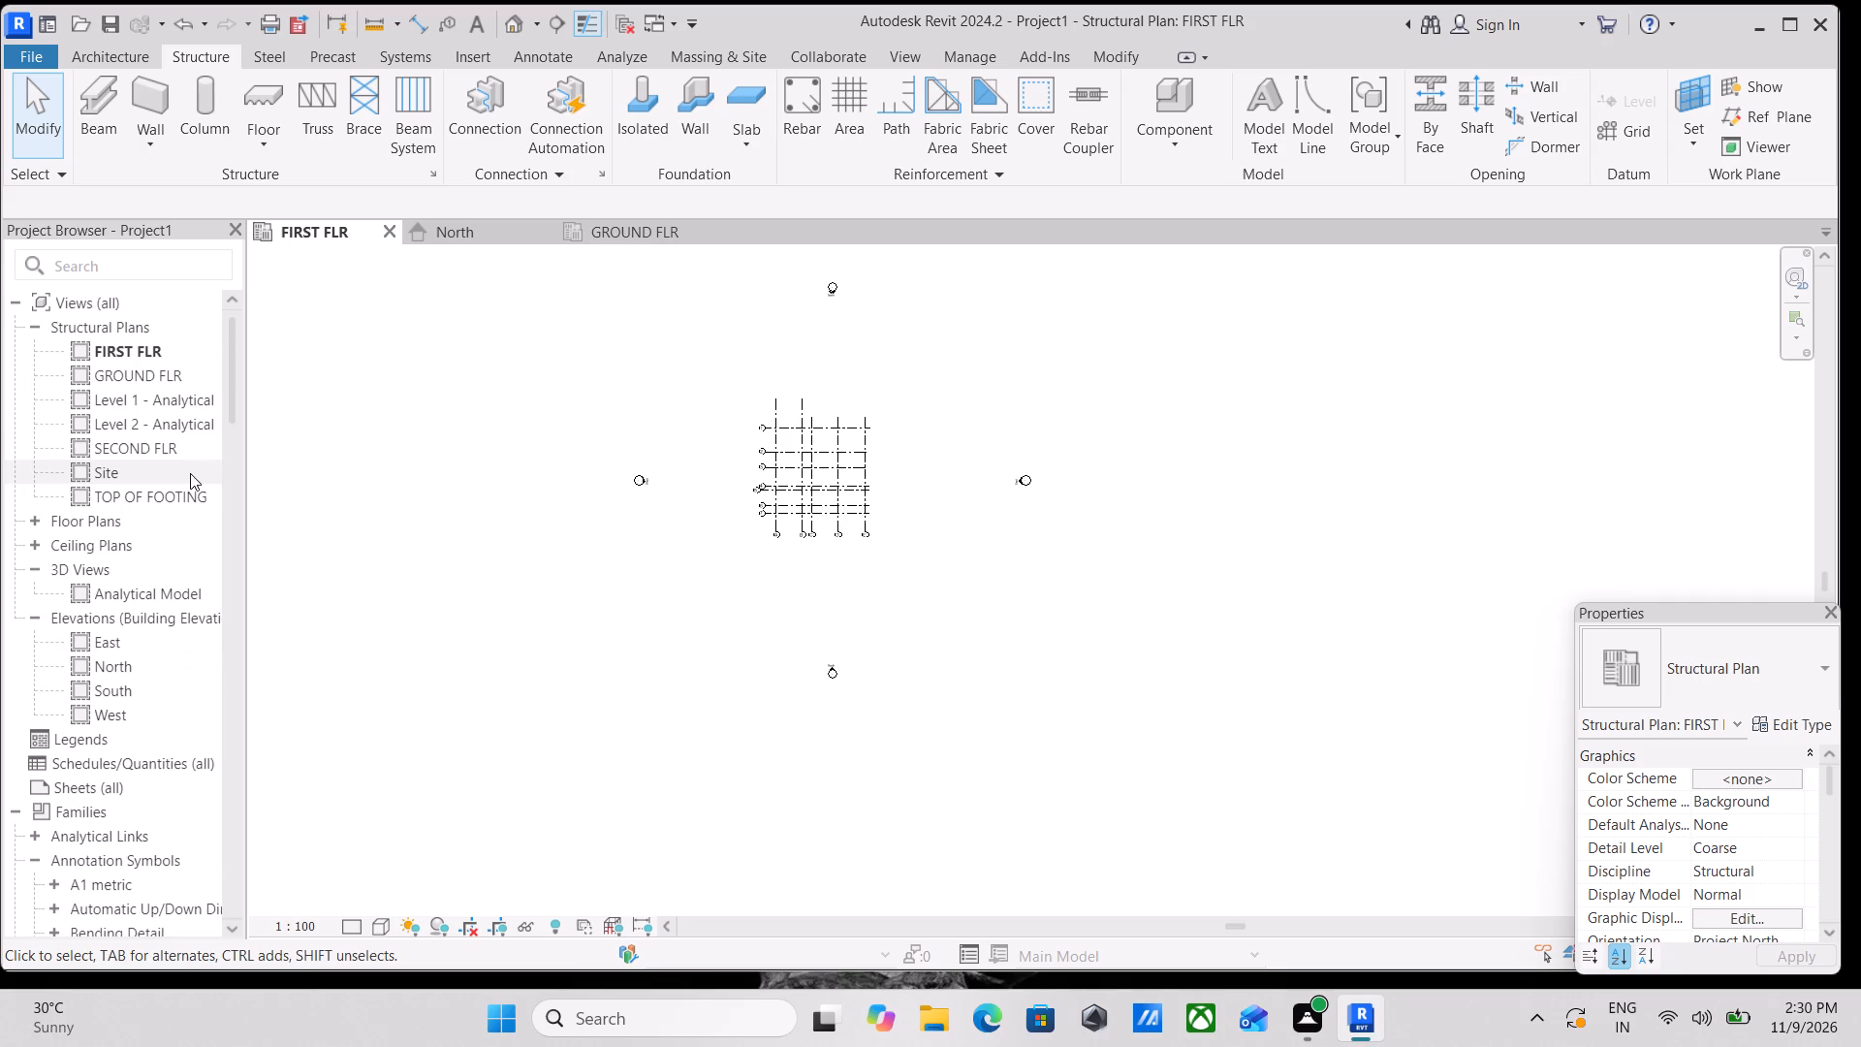
scroll(172, 379, up, 2)
scroll(916, 438, up, 4)
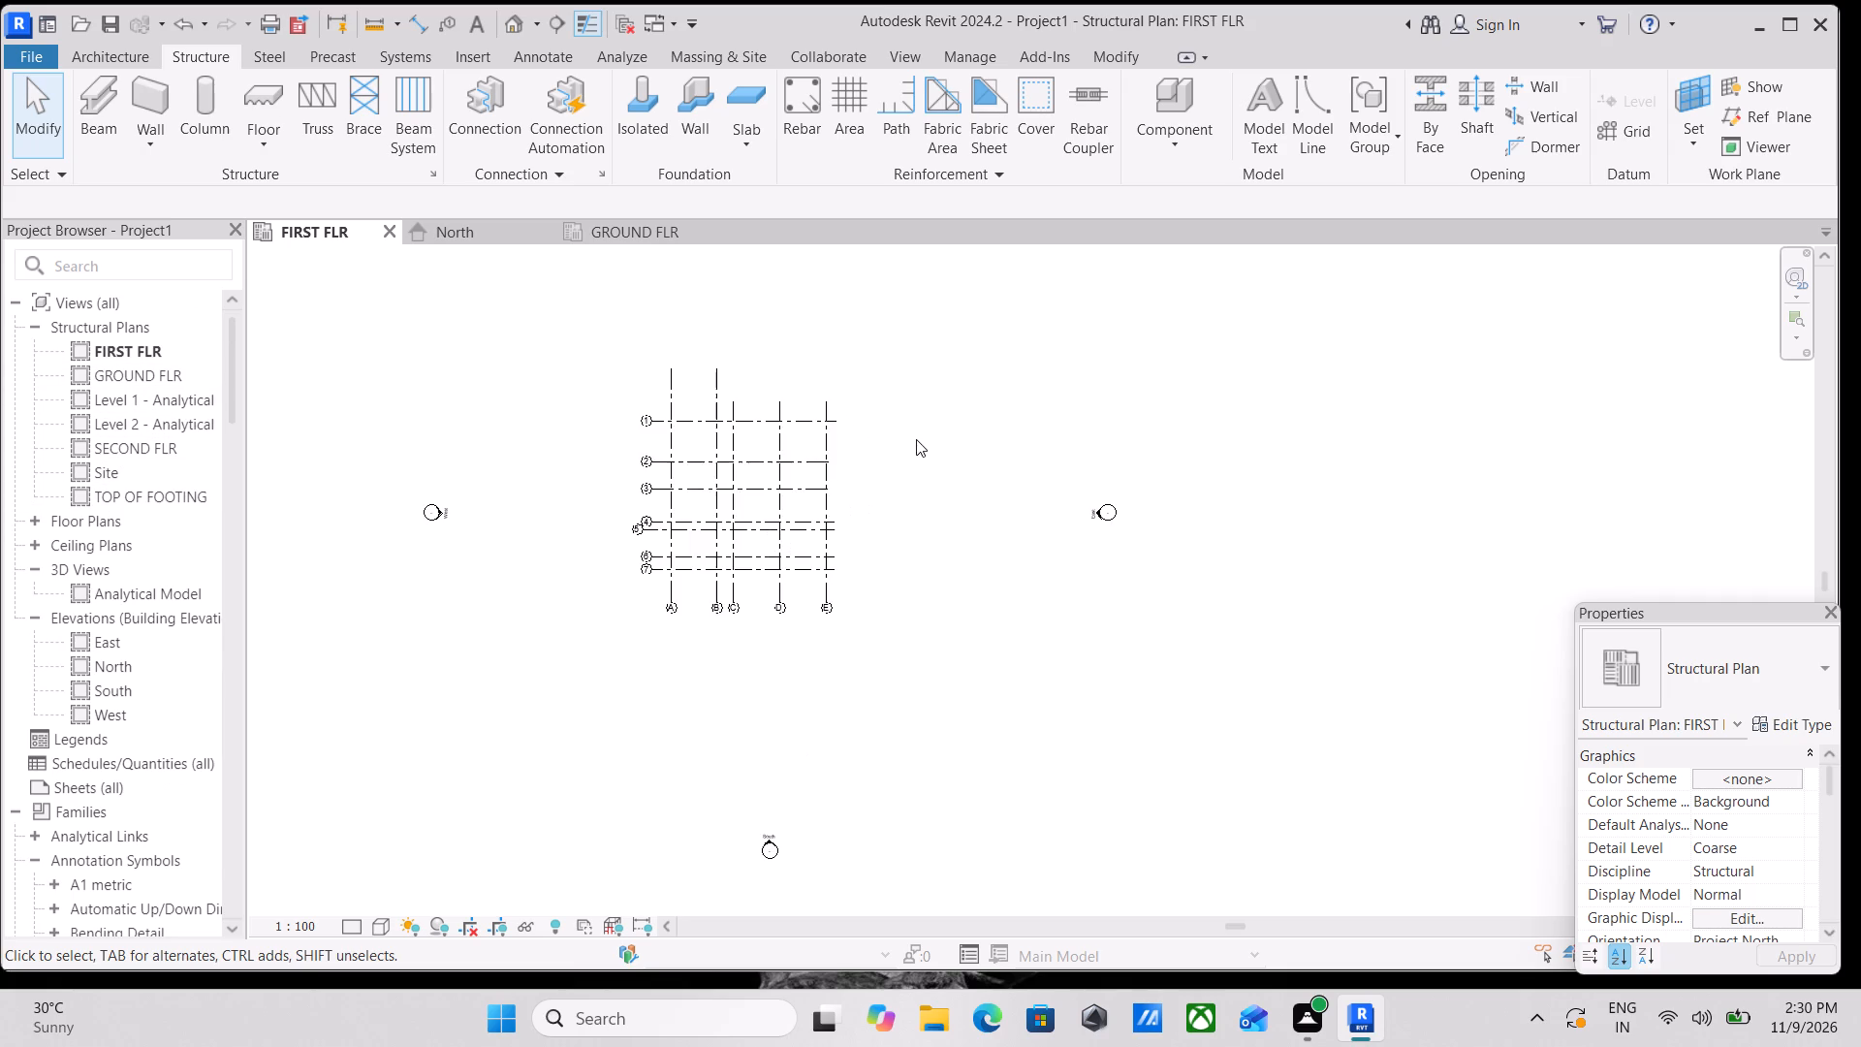
middle_drag(669, 478, 782, 575)
scroll(789, 570, up, 3)
scroll(871, 482, up, 4)
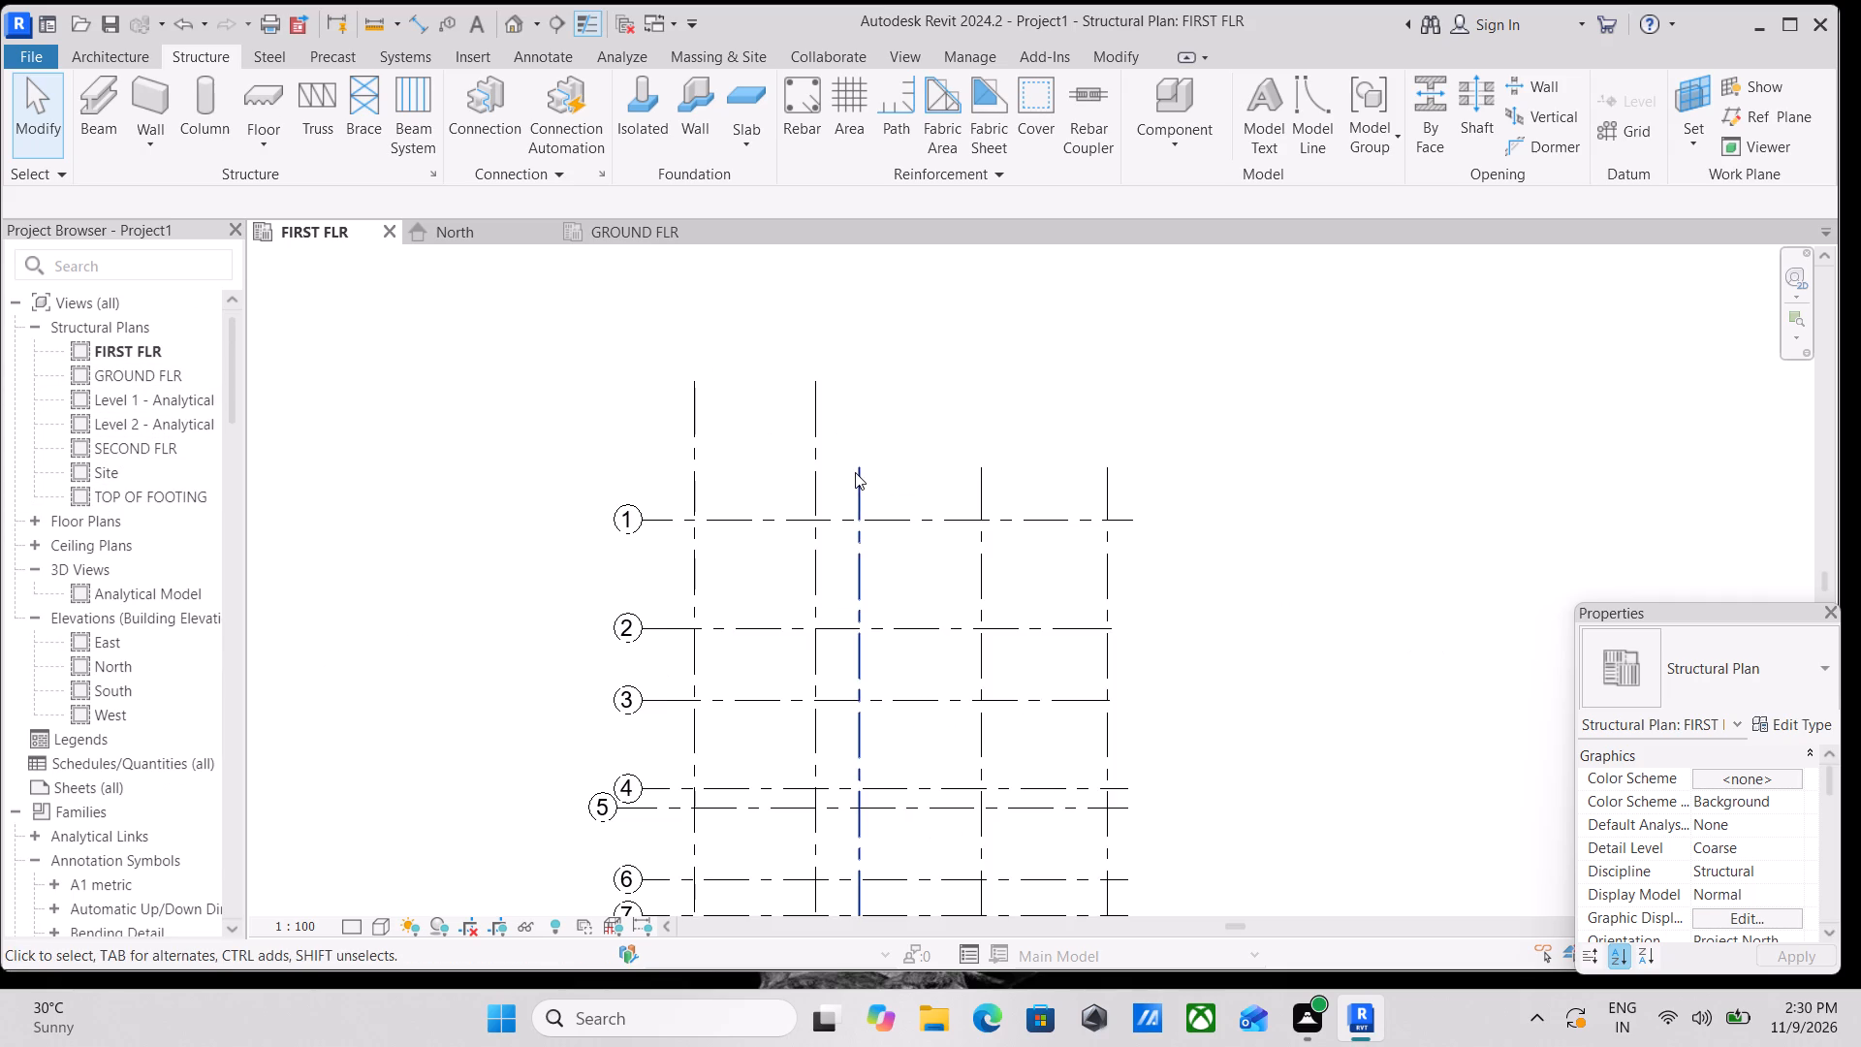
scroll(855, 472, up, 3)
key(Escape)
click(868, 483)
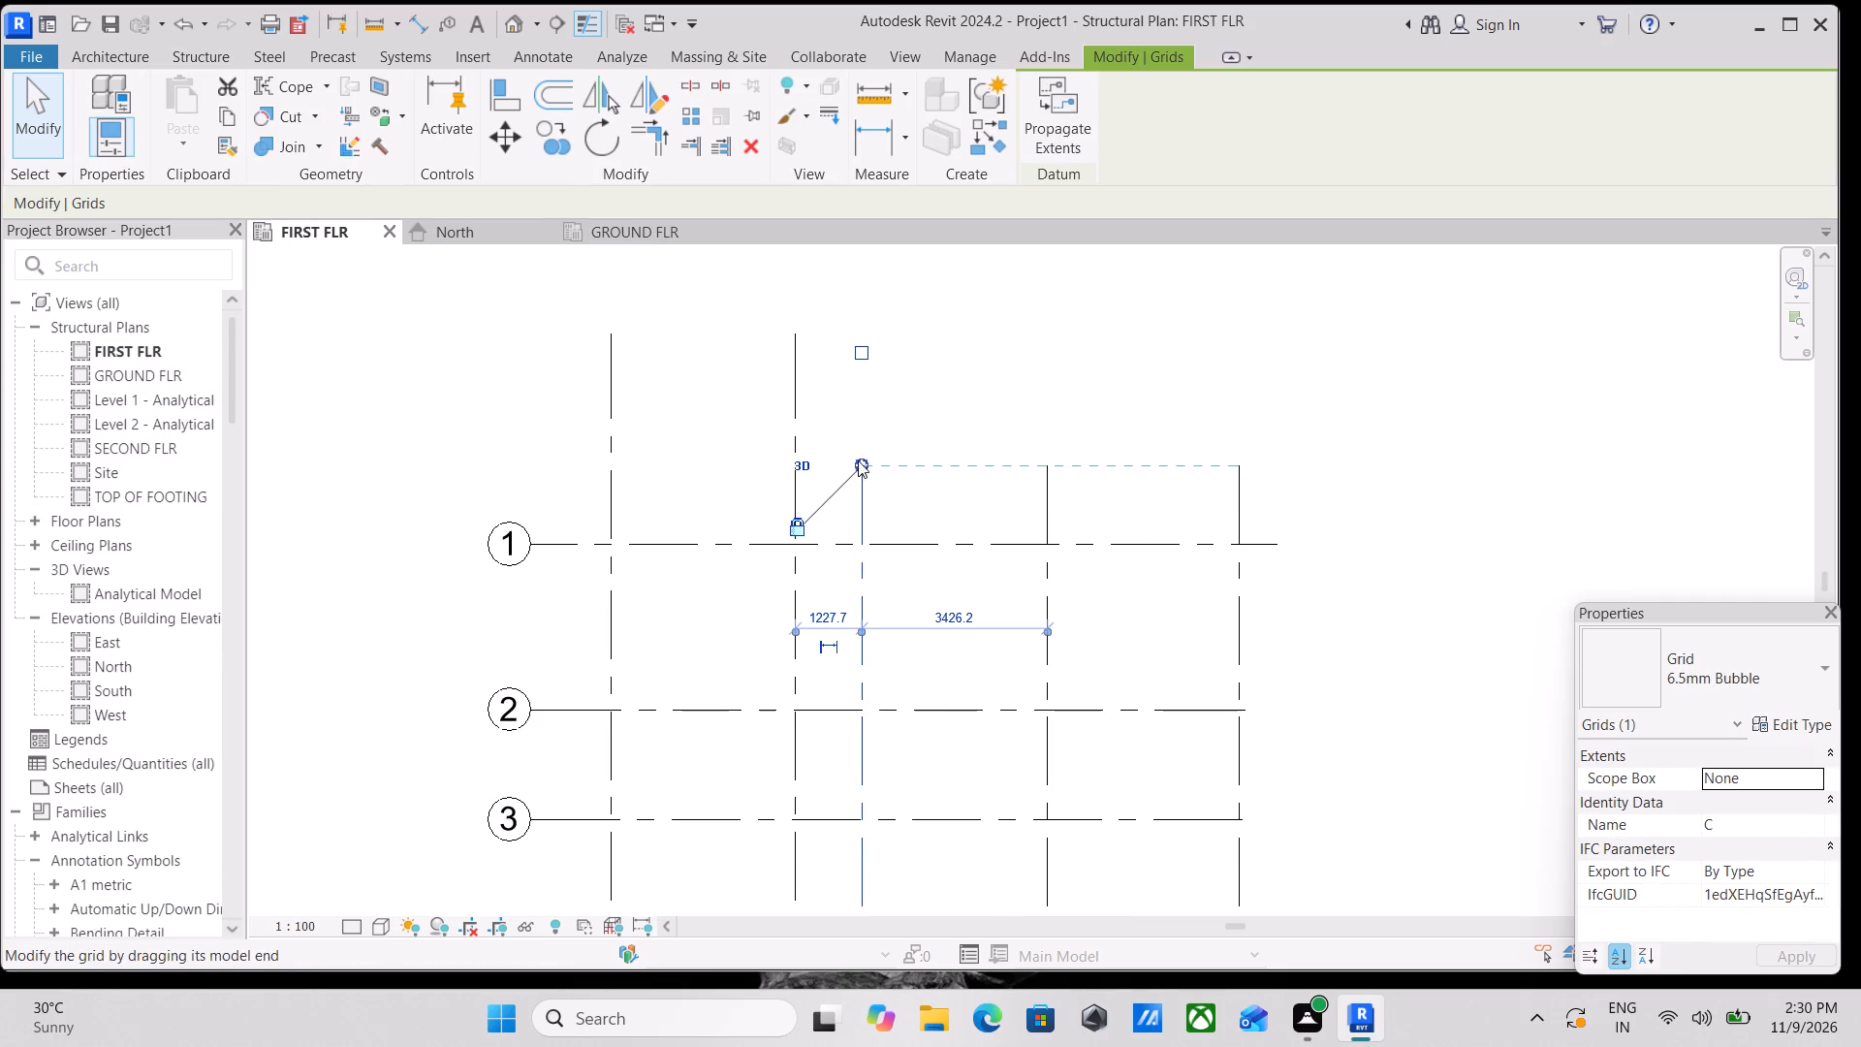
drag(858, 460, 871, 332)
key(Escape)
scroll(921, 366, down, 2)
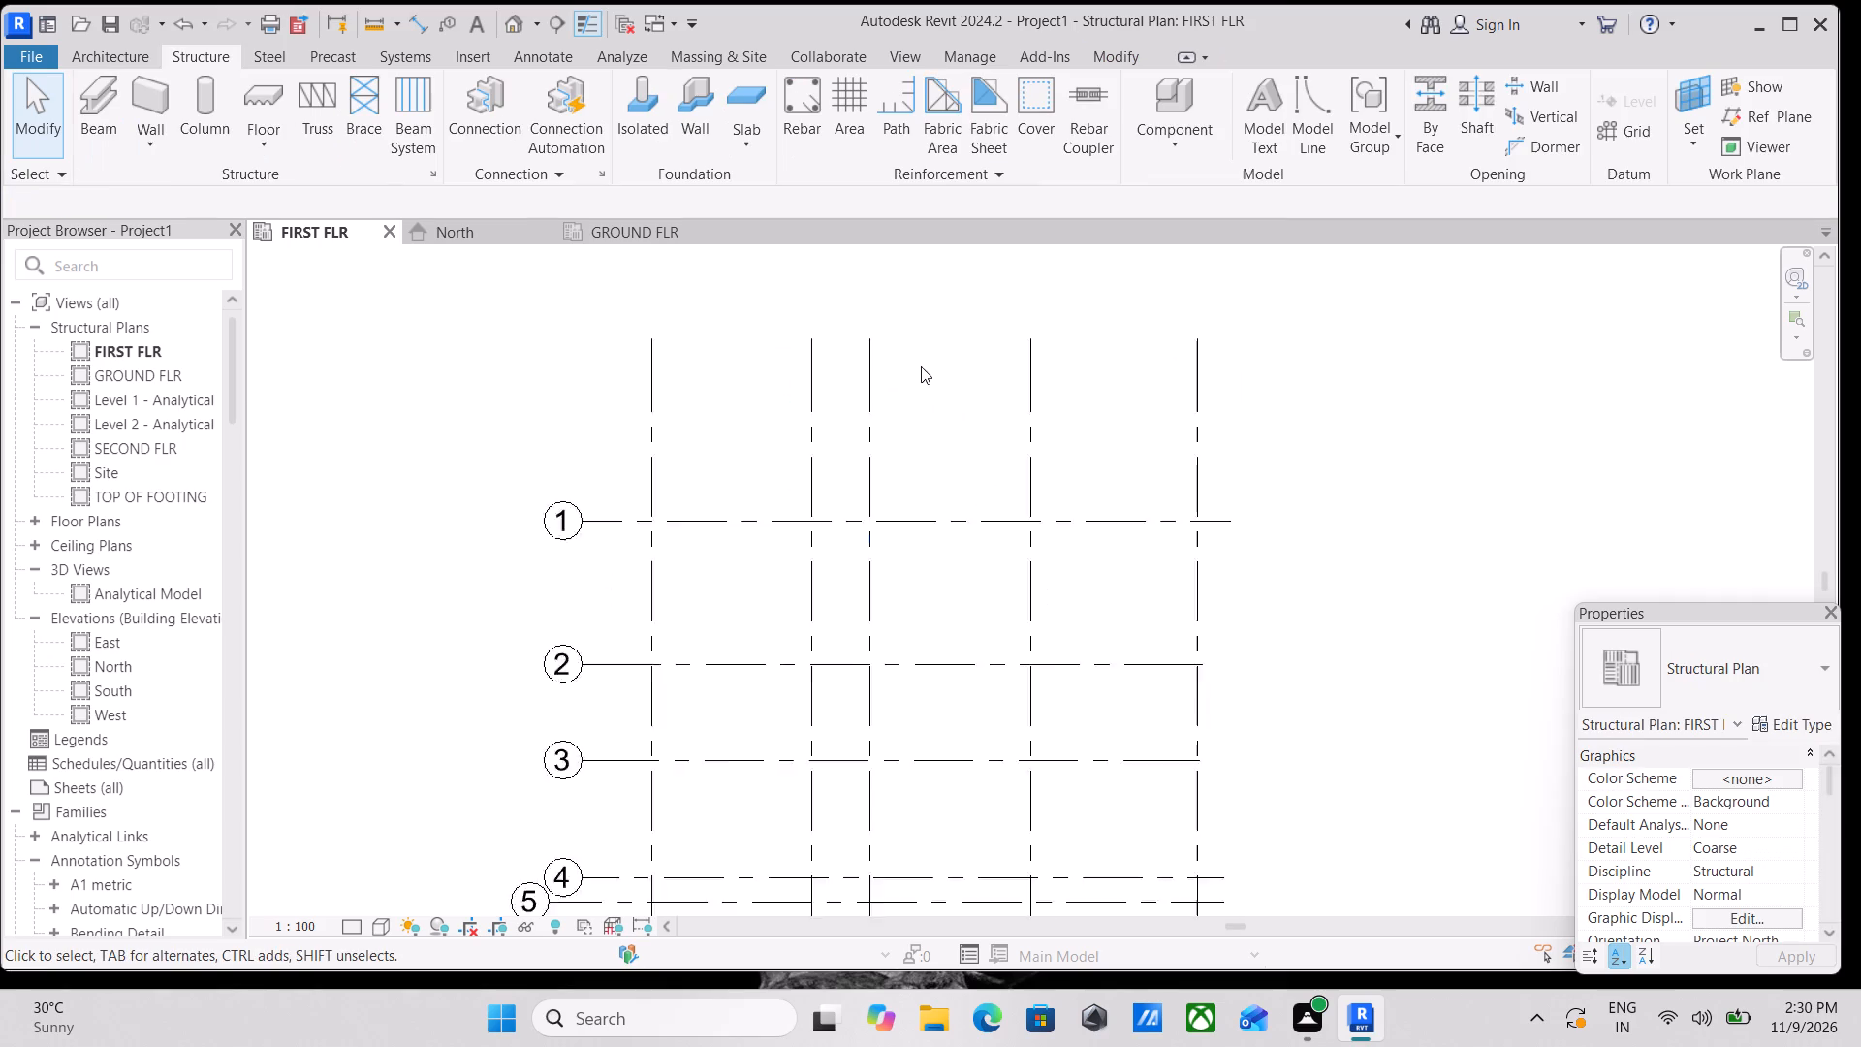
Examine the grid extents in the FIRST FLR structural plan and the floor plan image in the GROUND FLR plan.
scroll(921, 366, down, 3)
middle_drag(913, 417, 1098, 393)
middle_drag(884, 532, 1020, 513)
scroll(1305, 561, up, 2)
middle_drag(1305, 561, 1280, 615)
click(638, 230)
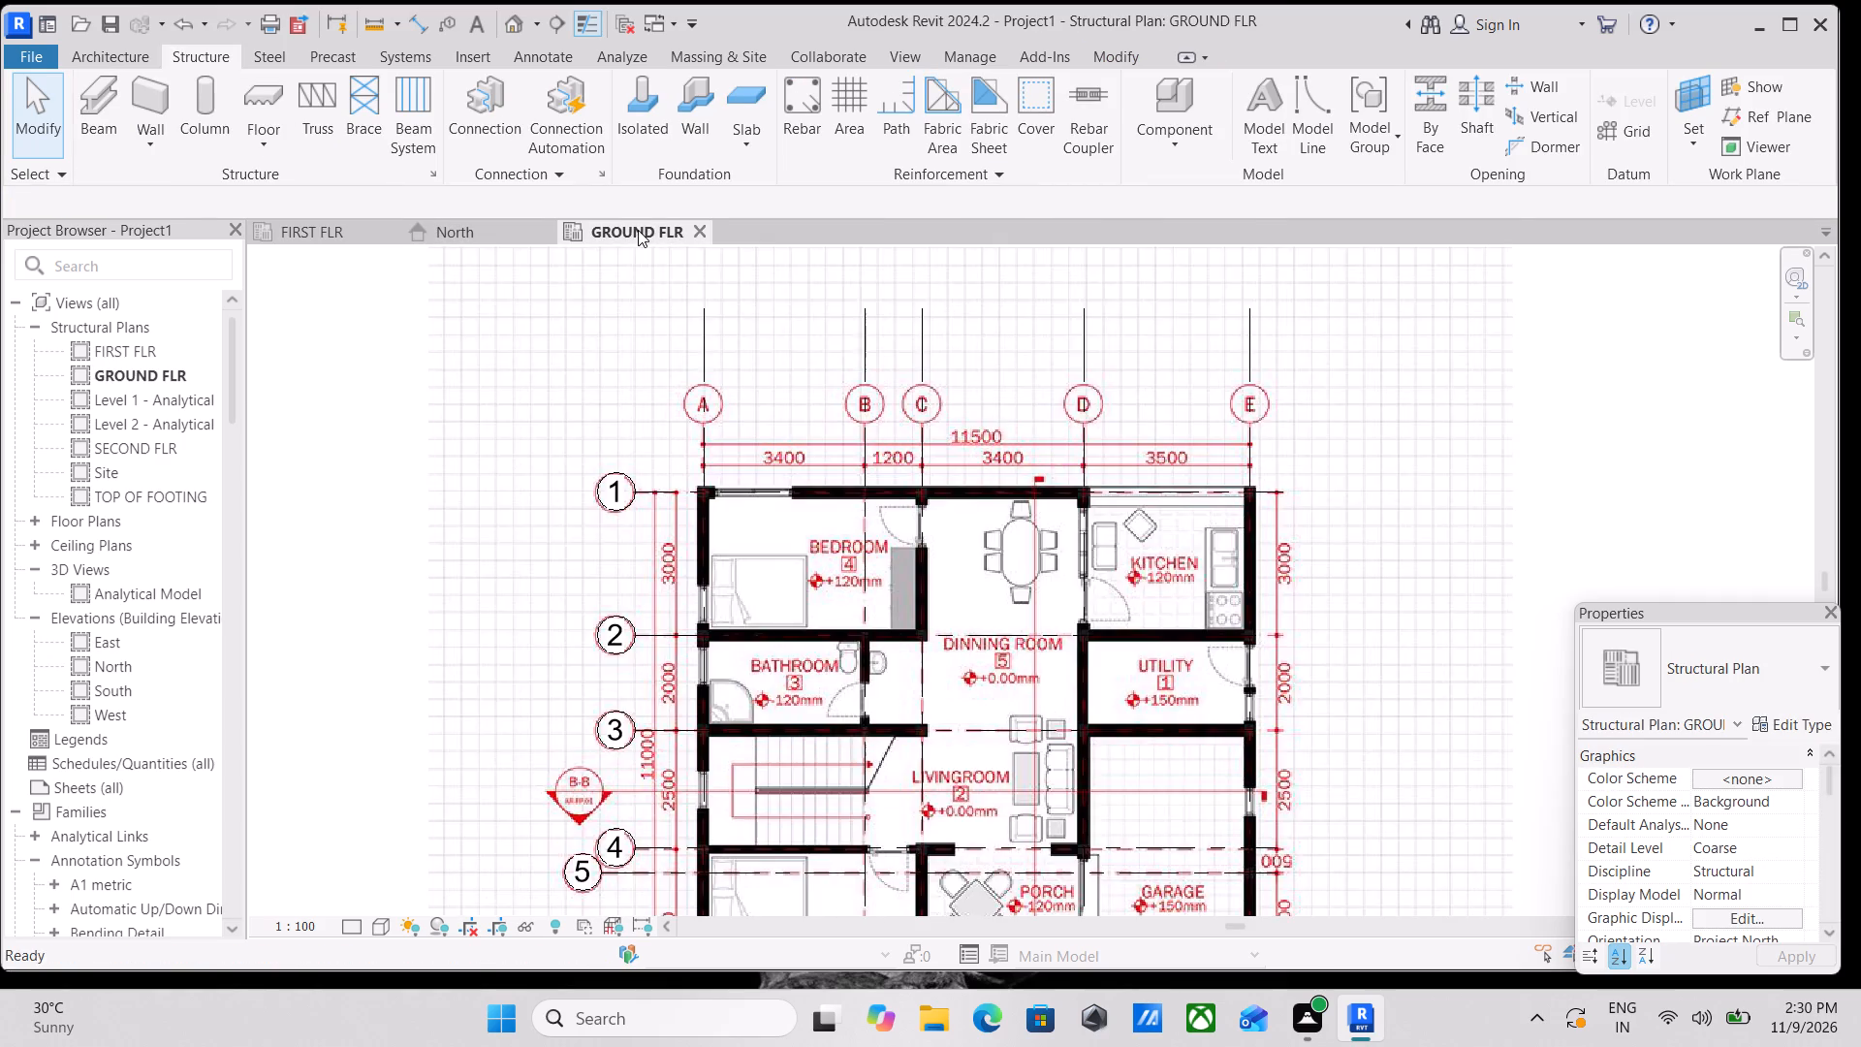
scroll(759, 448, down, 3)
middle_drag(759, 449, 794, 352)
middle_drag(383, 291, 550, 286)
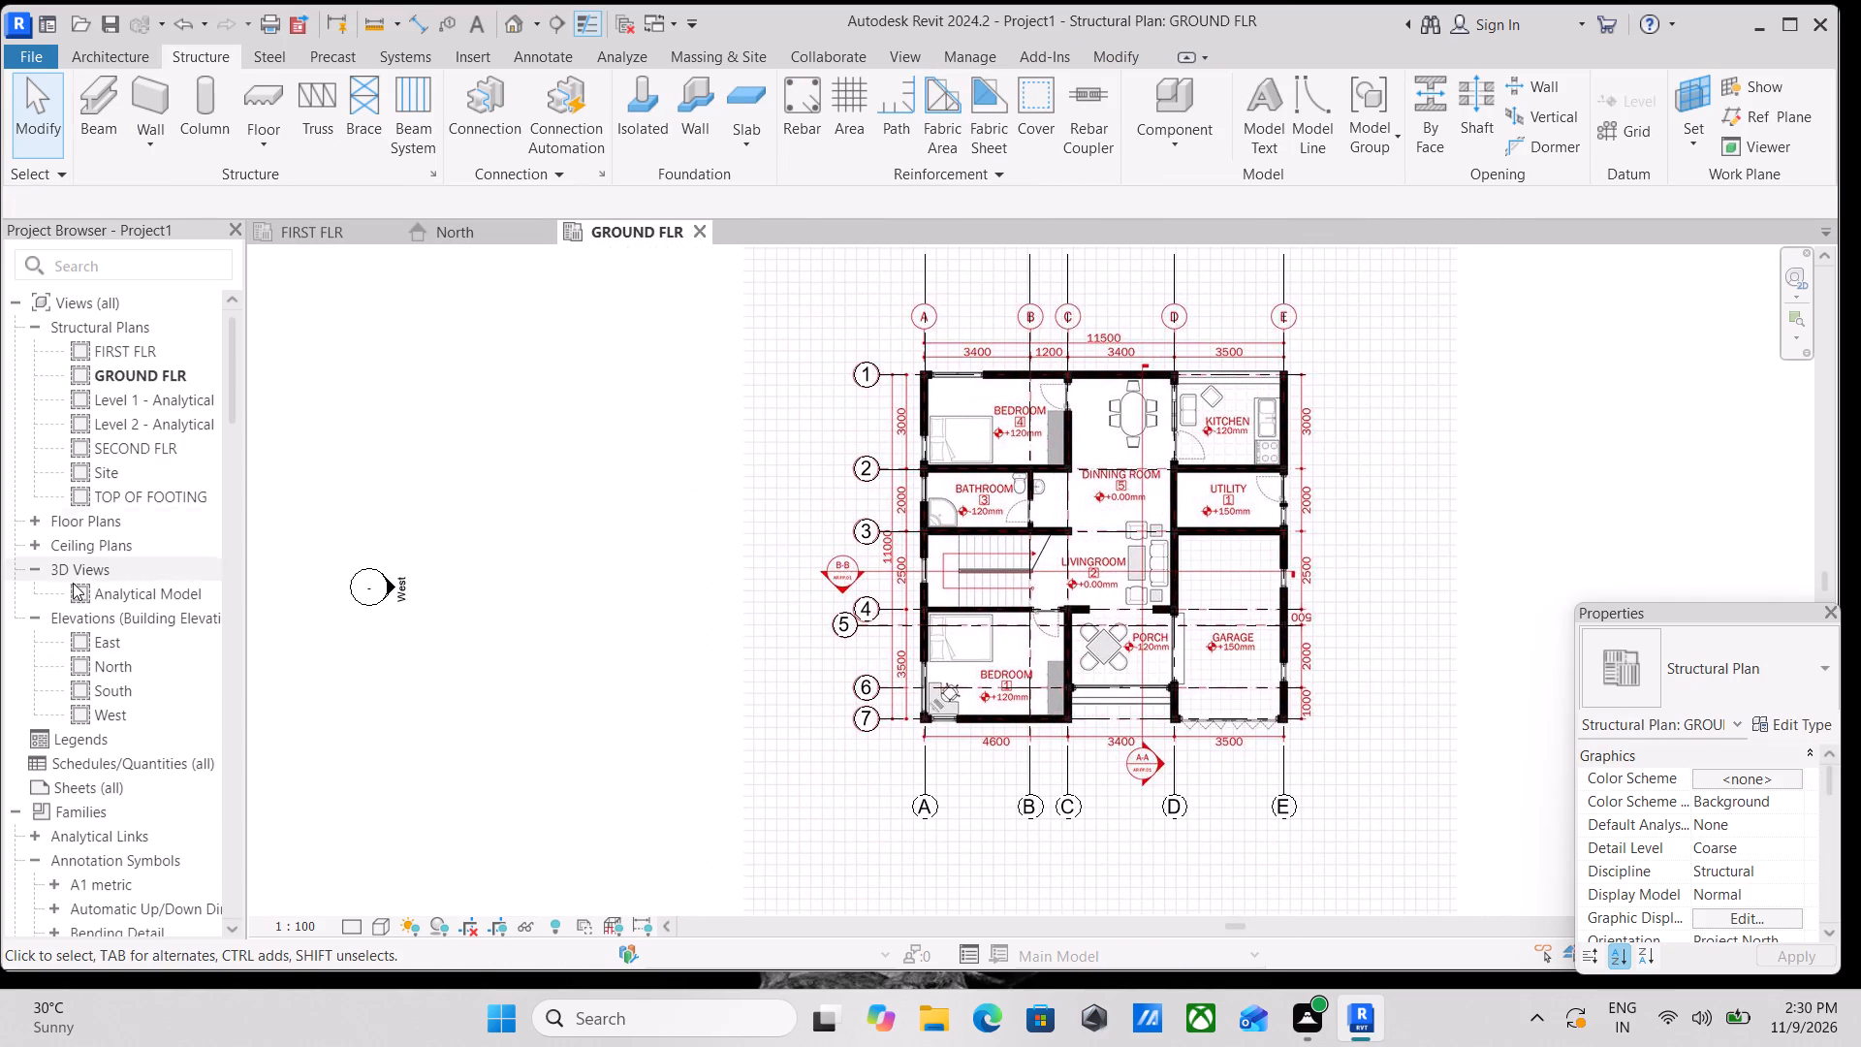
Open the TOP OF FOOTING structural plan and examine the isolated footing layout across grids A–E and 1–7.
double_click(141, 500)
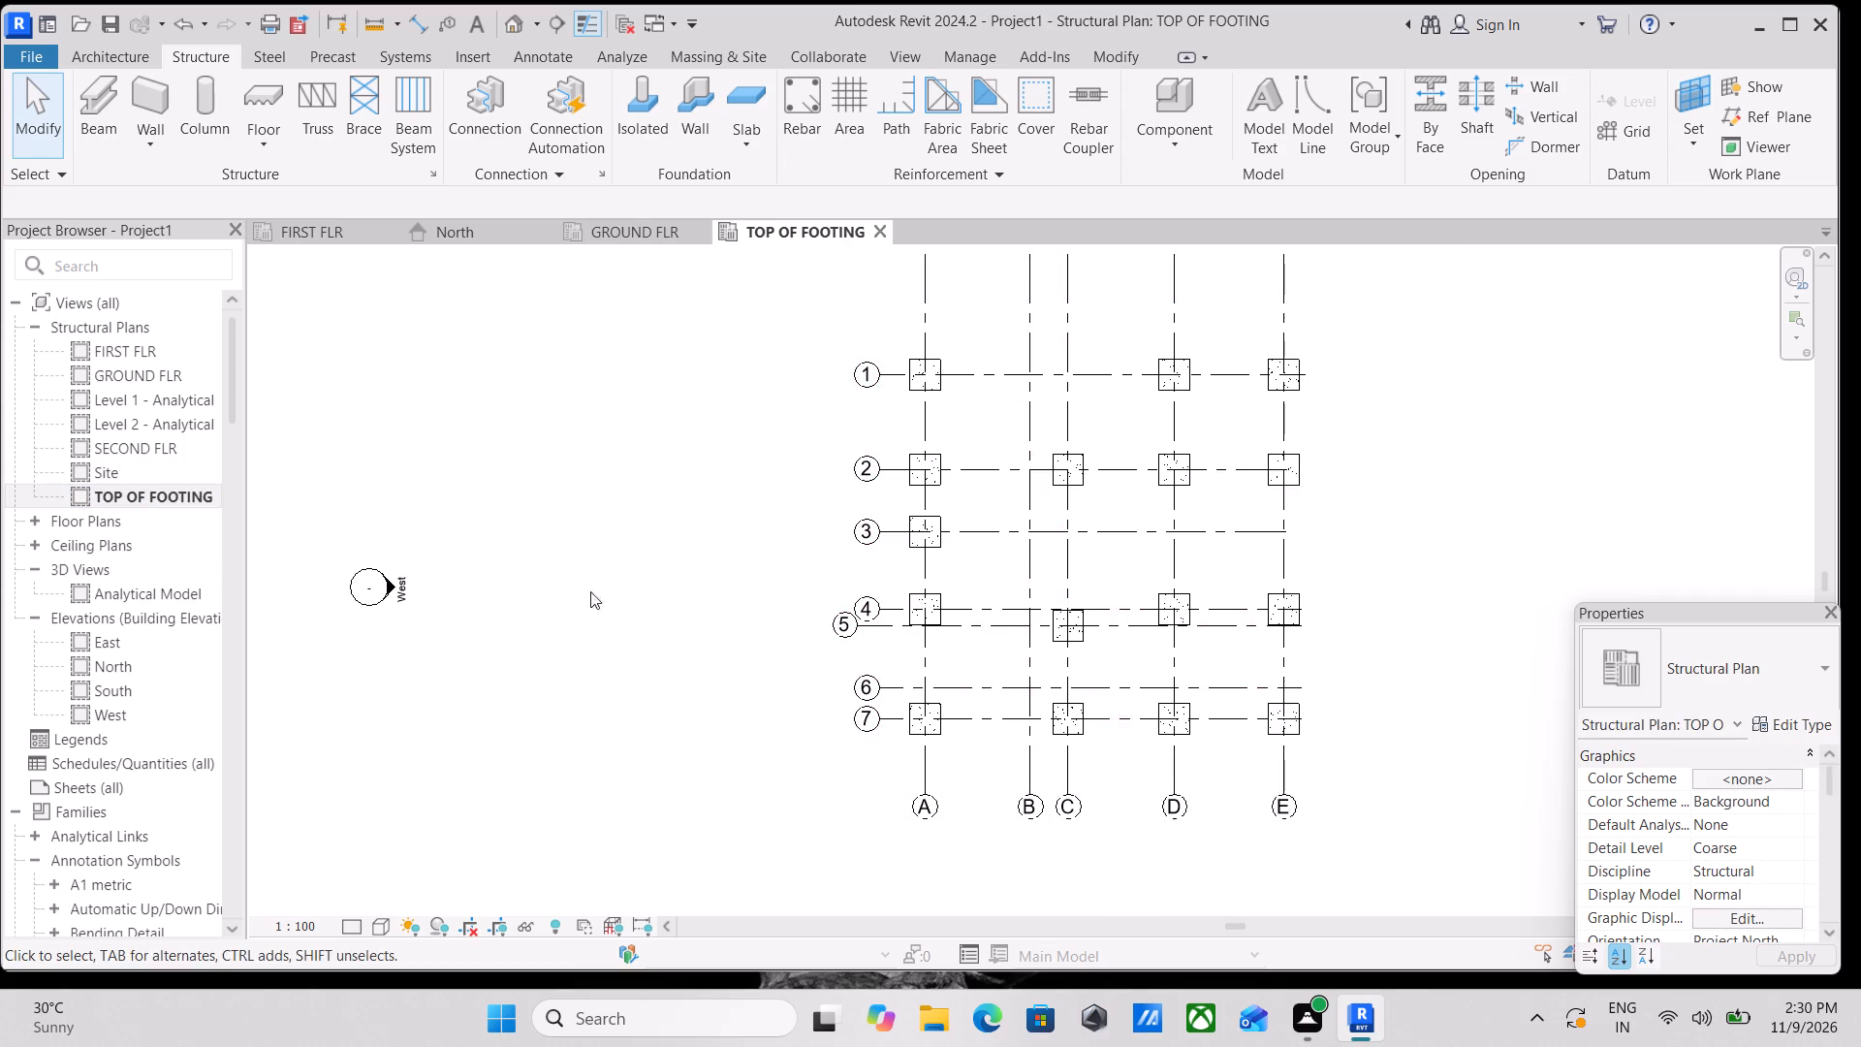
scroll(842, 568, down, 1)
middle_drag(842, 568, 668, 627)
scroll(841, 505, up, 4)
middle_drag(1010, 478, 882, 429)
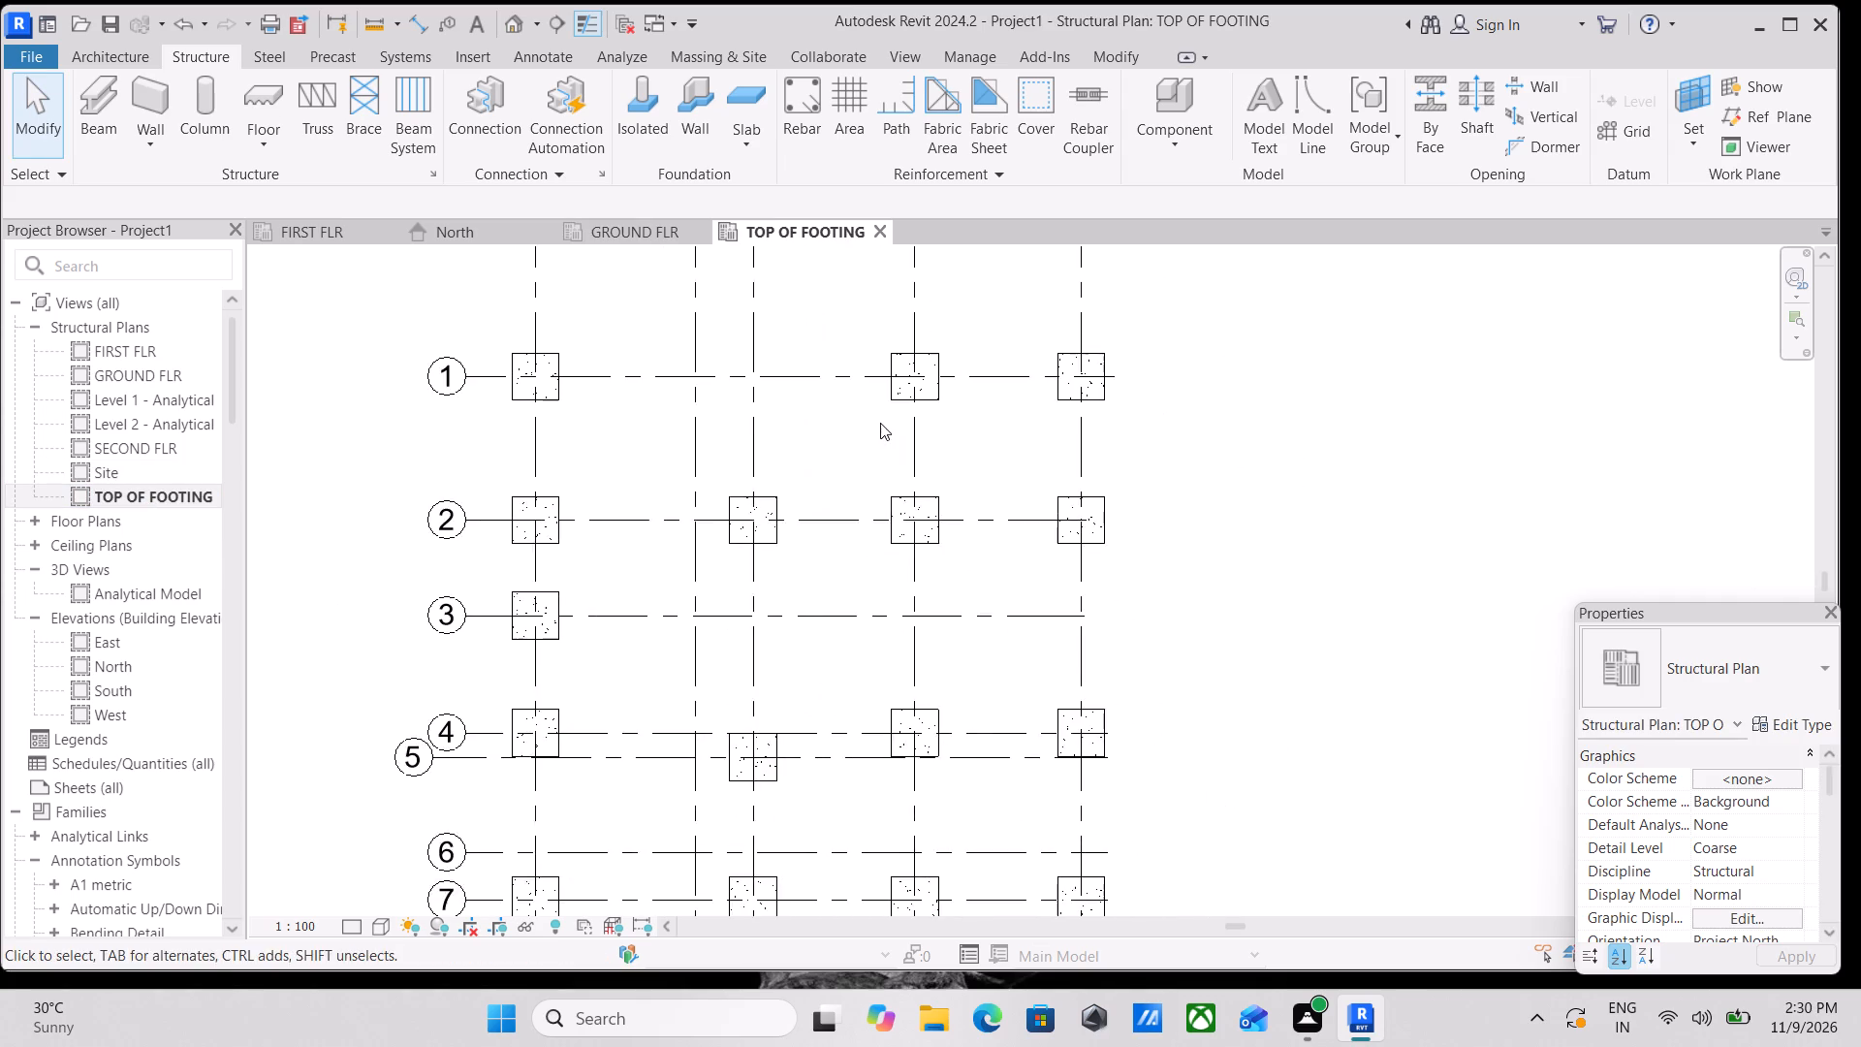
scroll(809, 621, down, 2)
middle_drag(808, 618, 804, 420)
scroll(794, 615, up, 2)
middle_drag(867, 560, 870, 578)
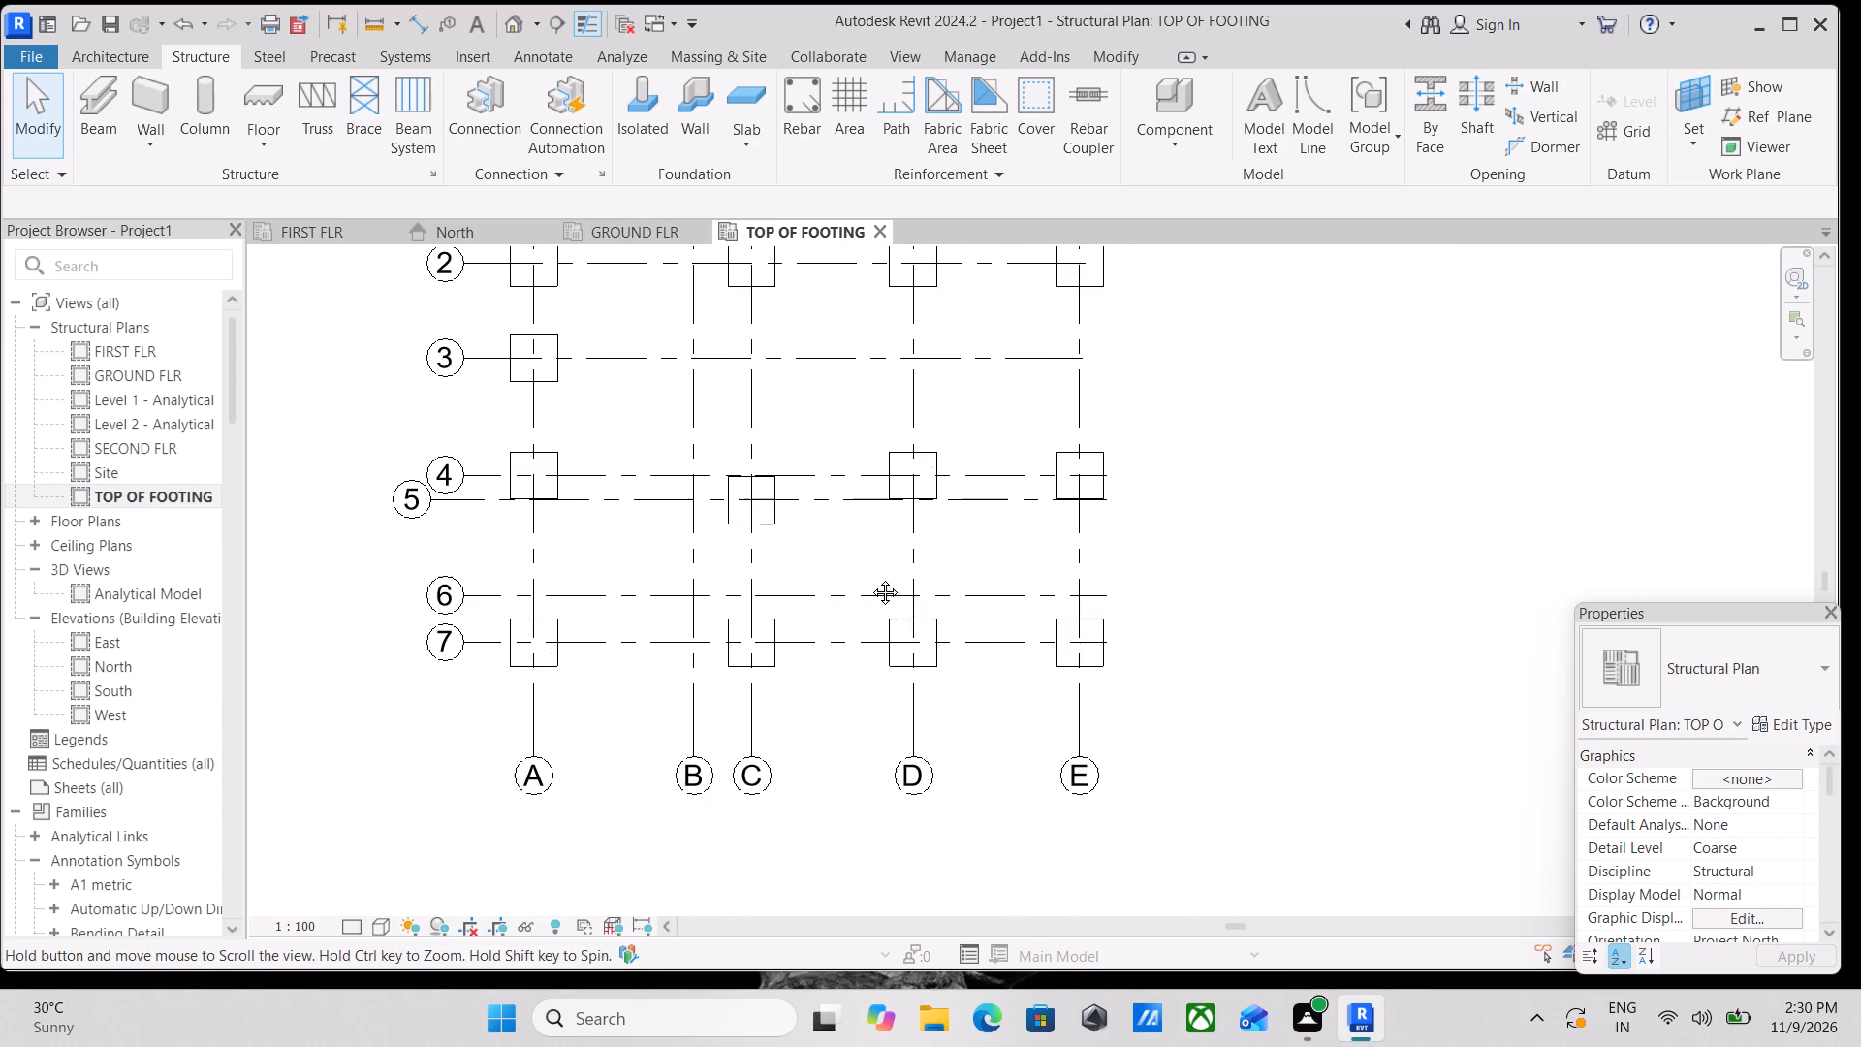
middle_drag(870, 578, 874, 606)
scroll(920, 572, down, 1)
middle_drag(920, 572, 946, 632)
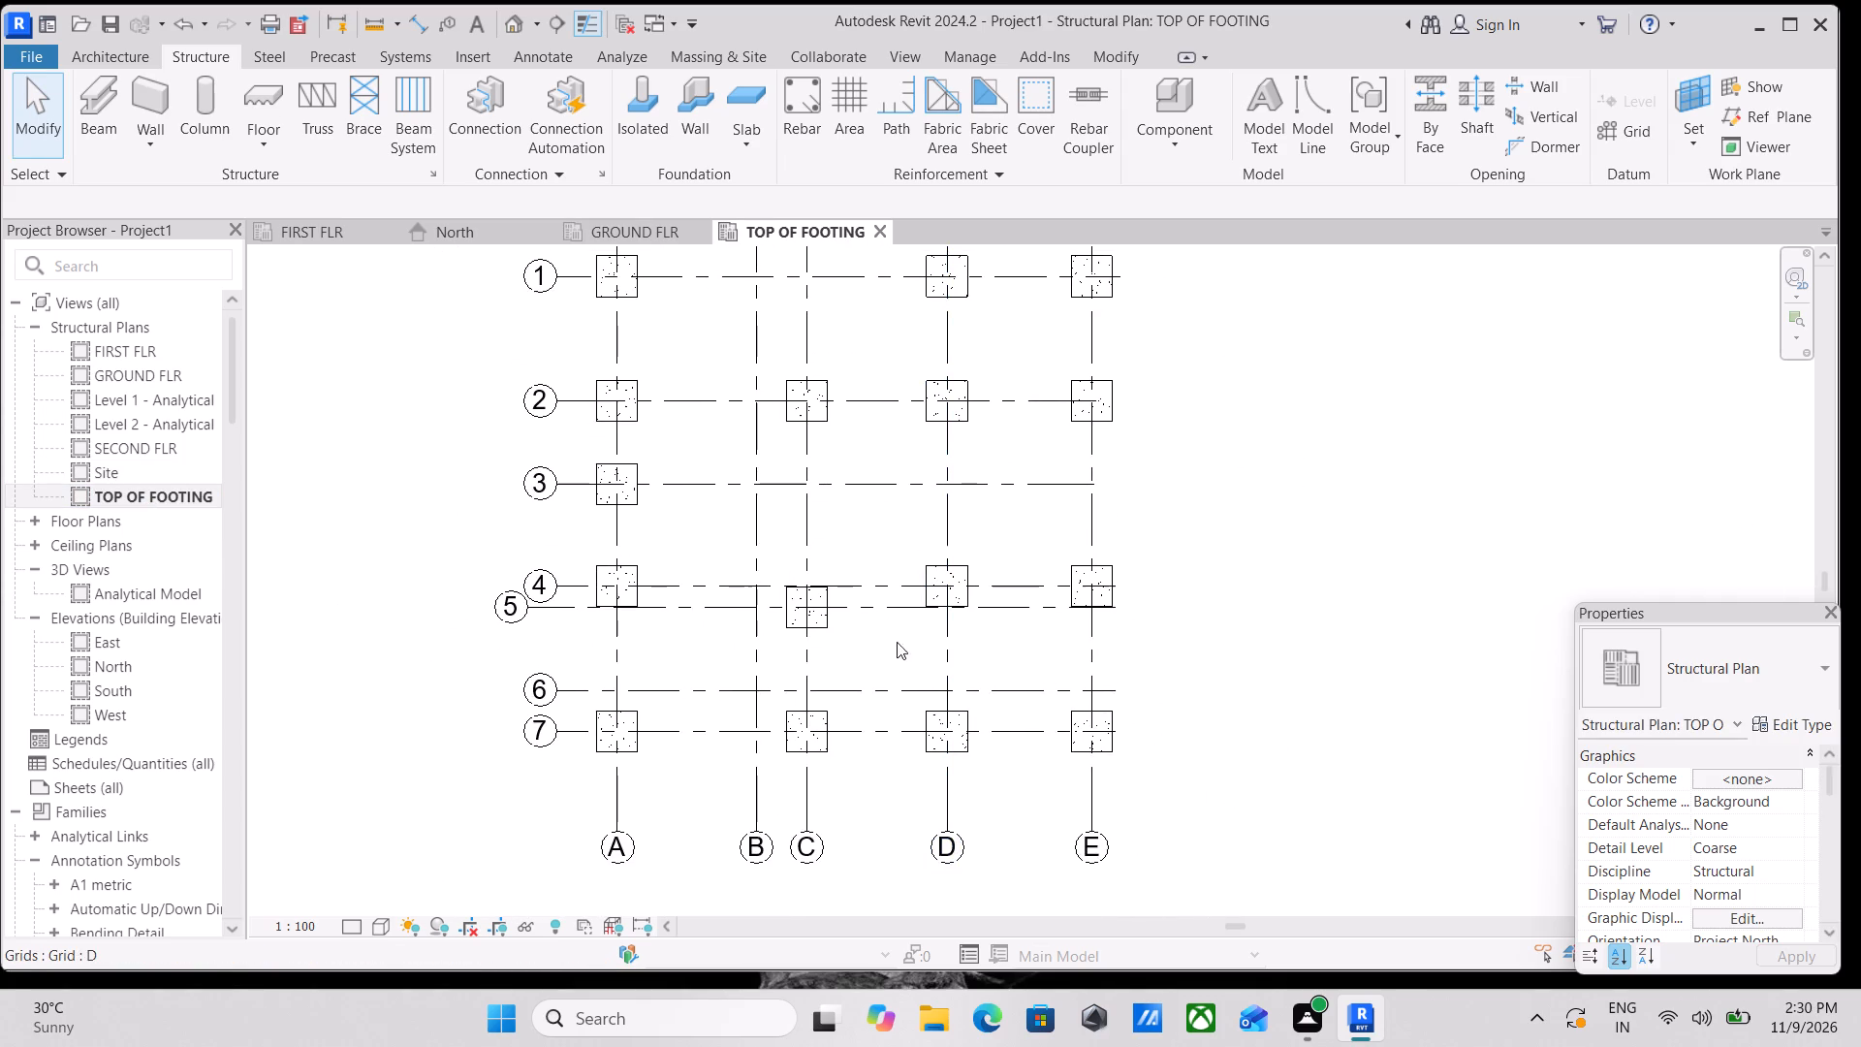
middle_drag(821, 640, 907, 734)
middle_drag(836, 498, 877, 748)
middle_drag(890, 645, 870, 748)
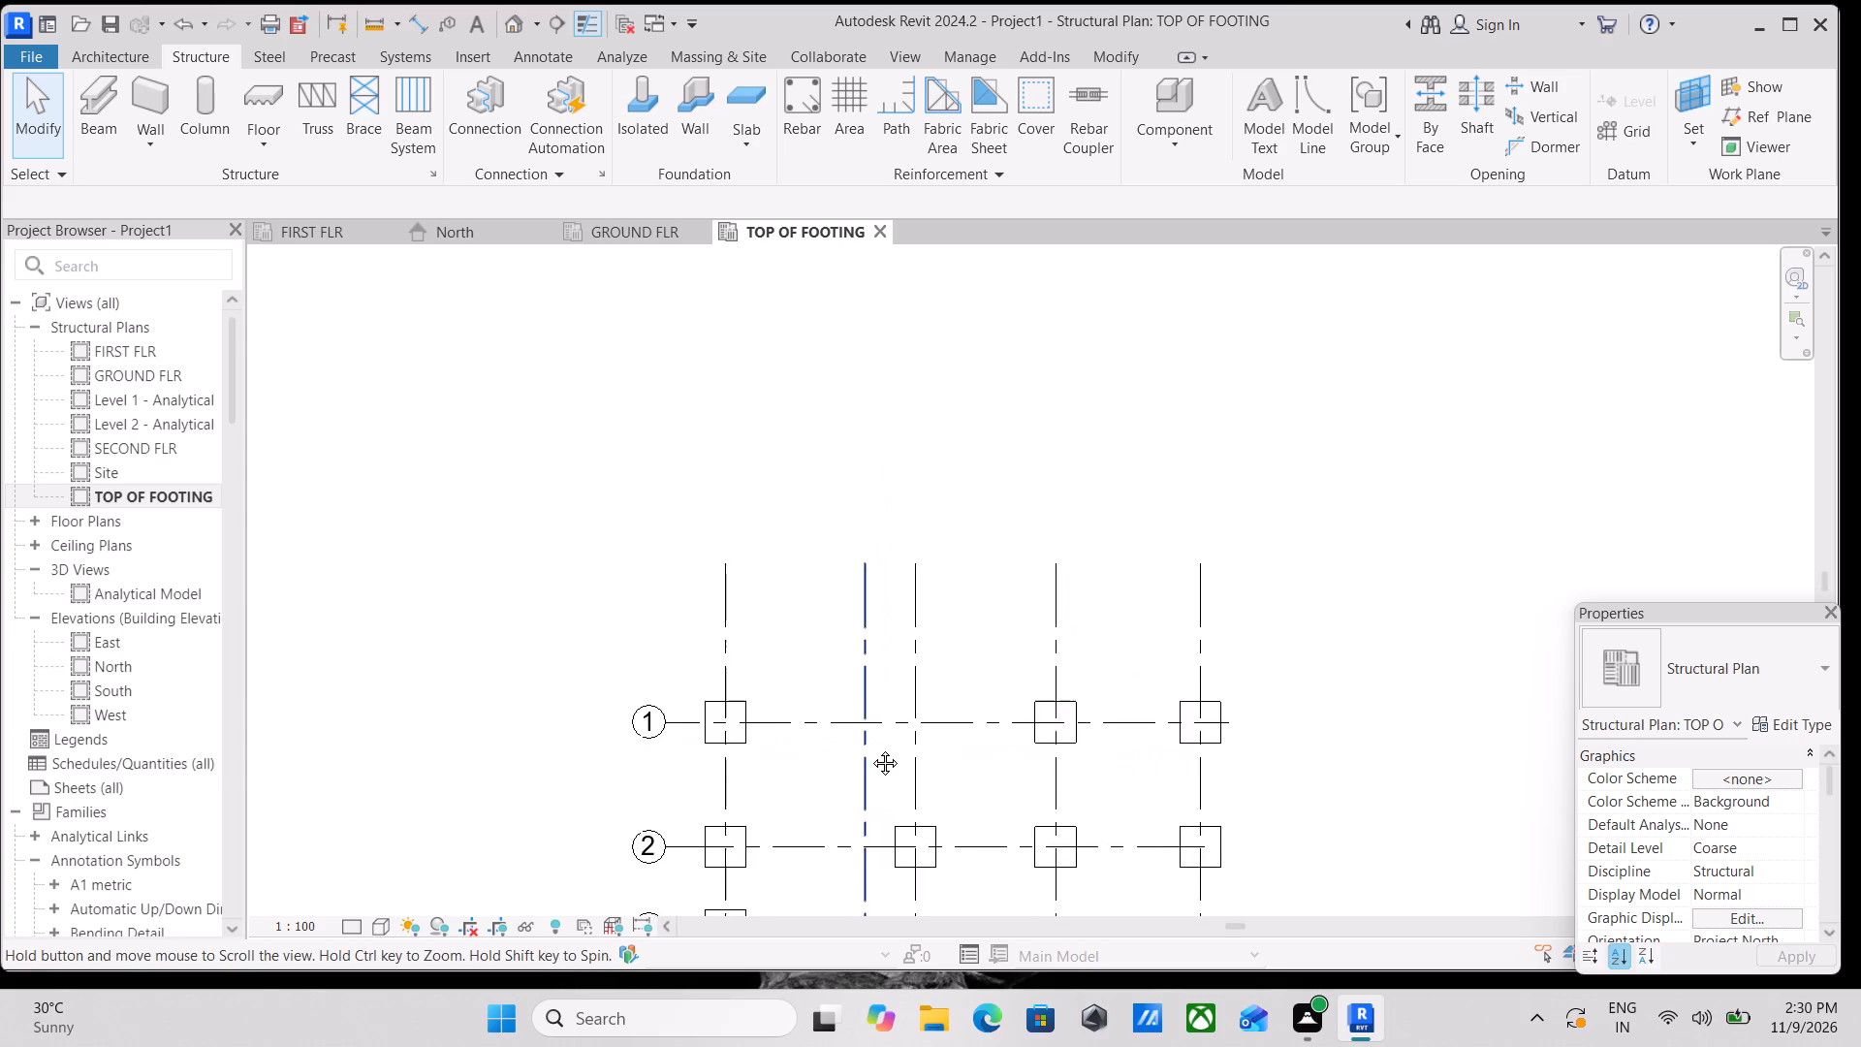
middle_drag(870, 748, 864, 654)
scroll(737, 681, up, 2)
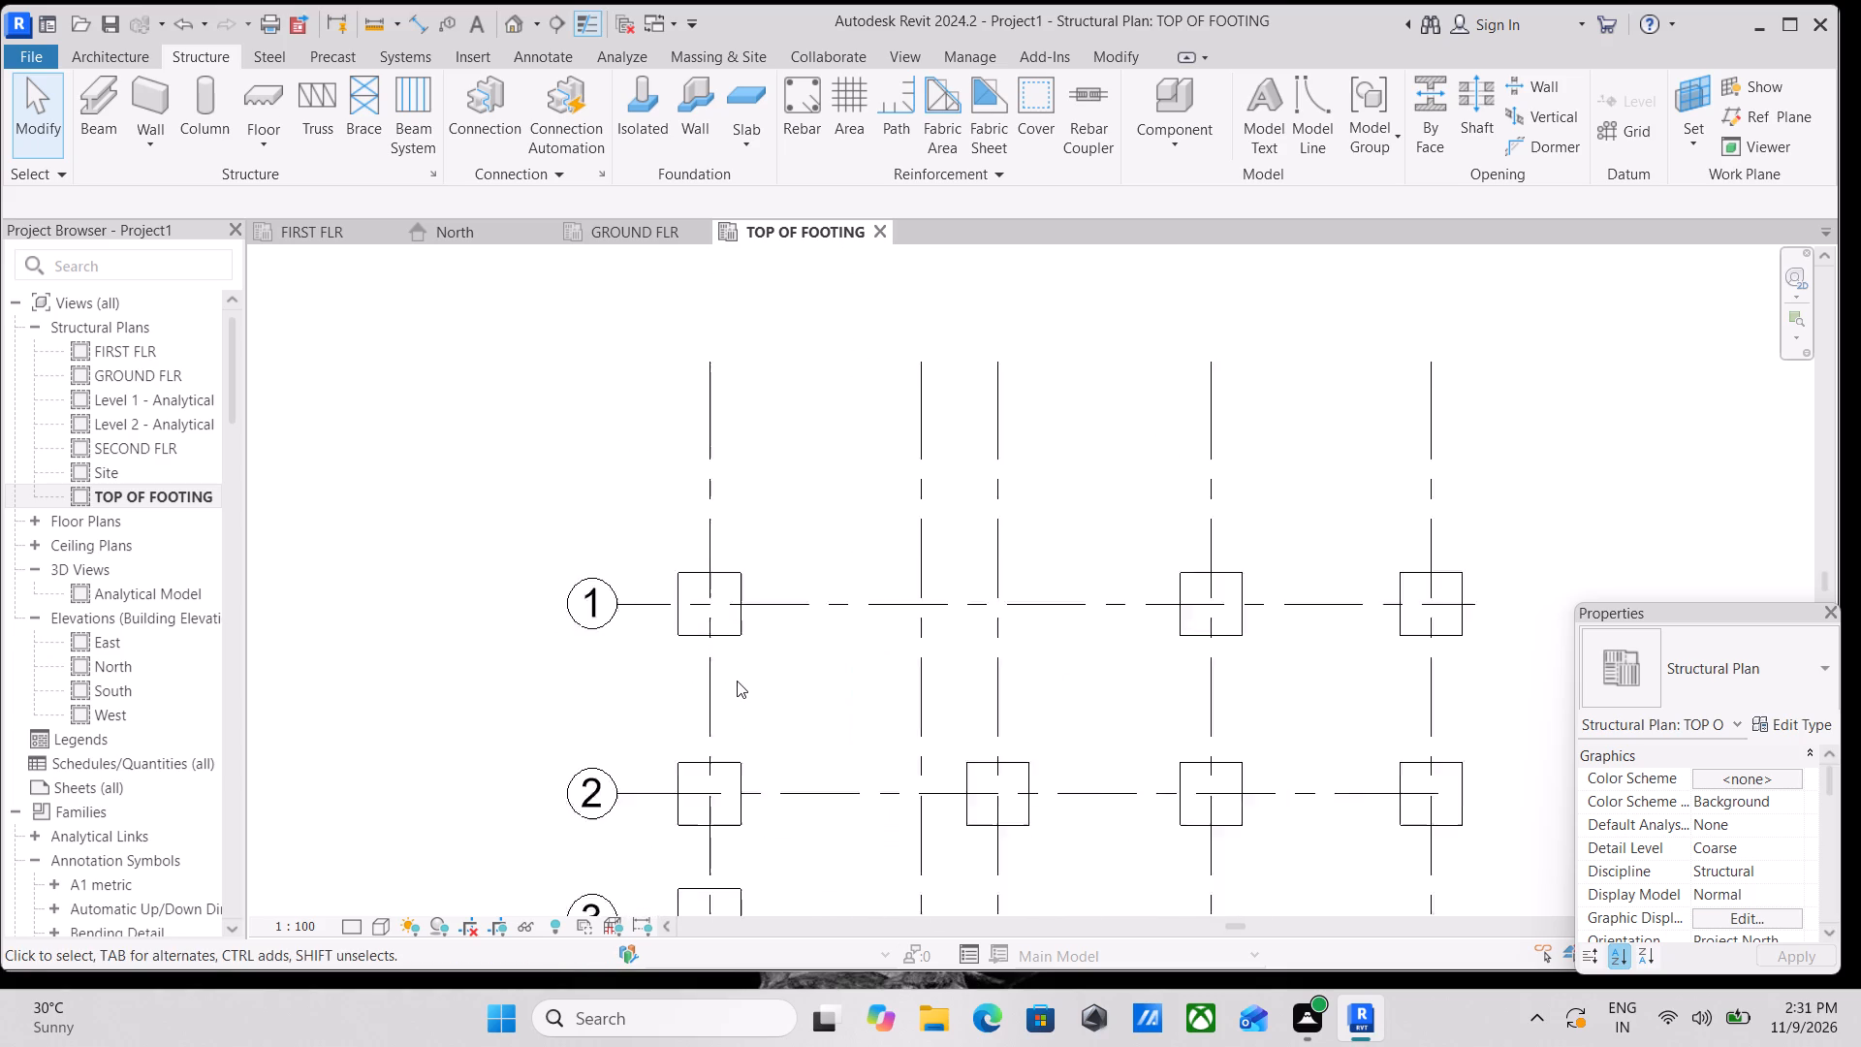
scroll(737, 681, up, 2)
middle_drag(737, 681, 741, 702)
scroll(849, 427, down, 2)
middle_drag(849, 427, 849, 513)
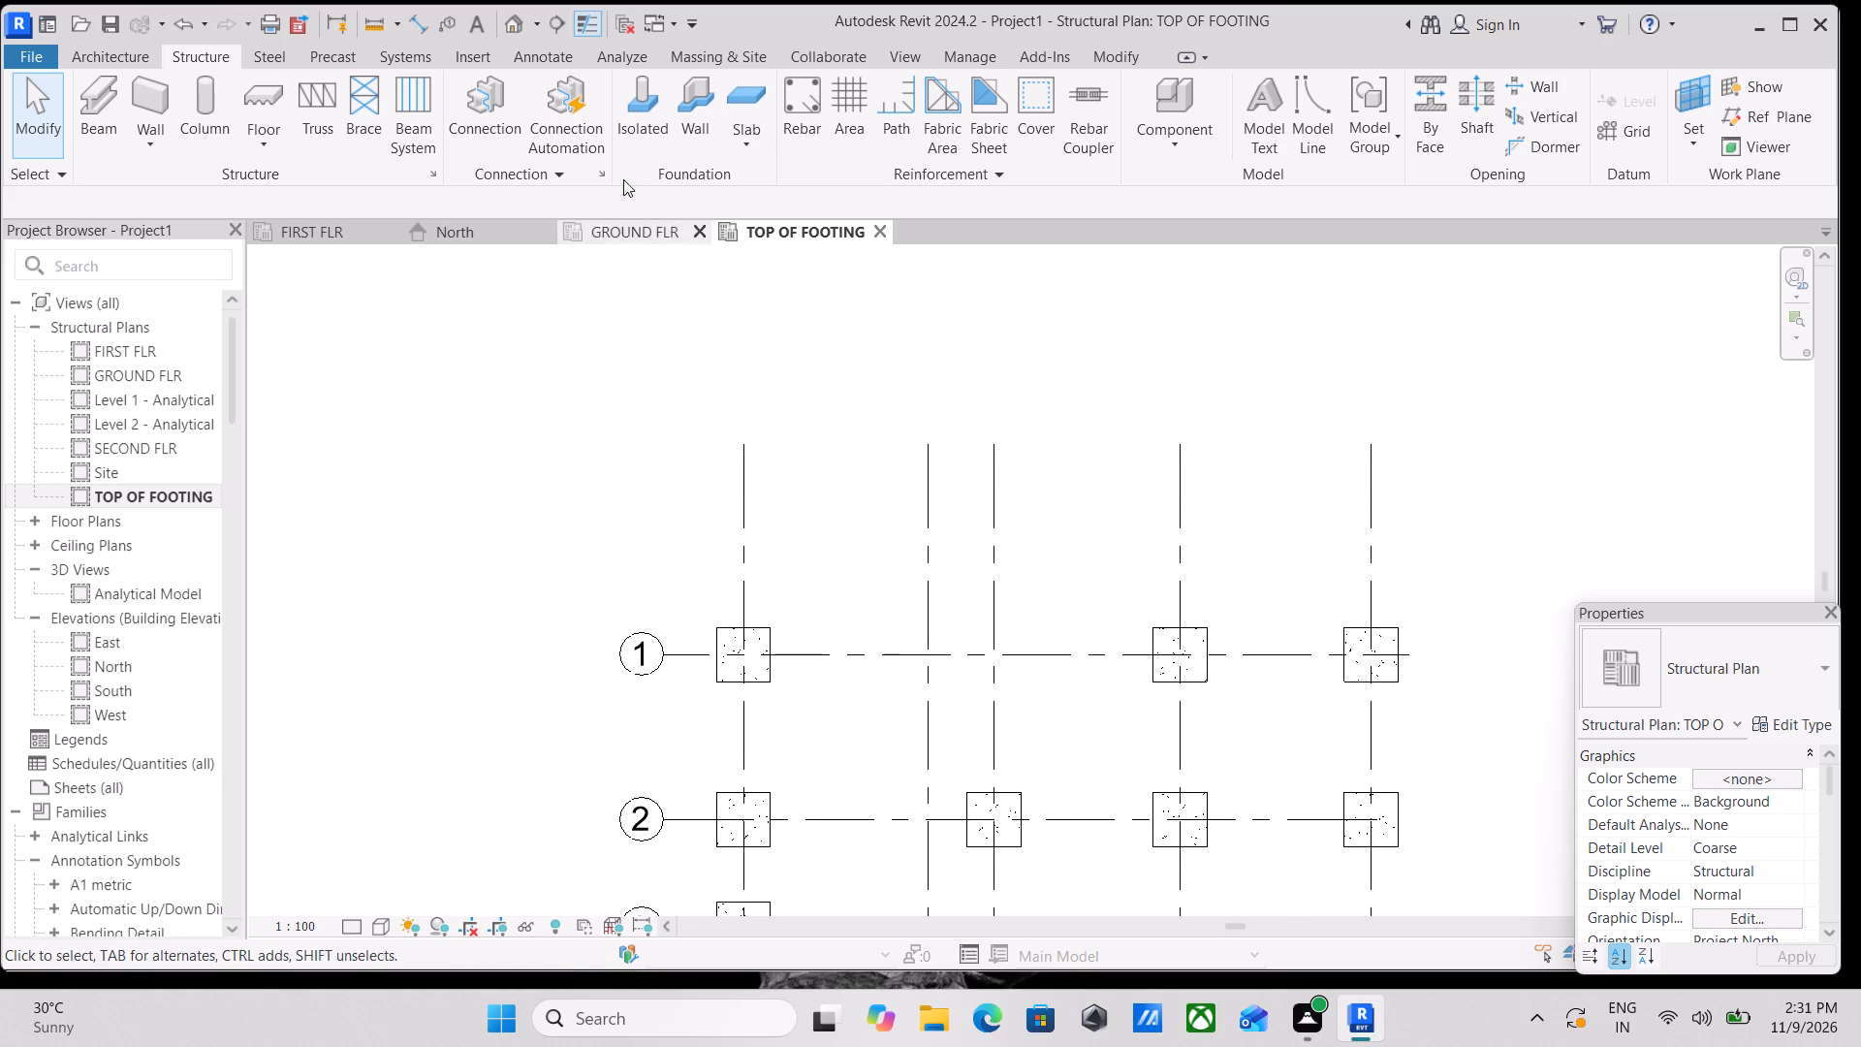
Inspect the wall corners and intersections of the house image against the grids in the GROUND FLR structural plan.
click(591, 230)
scroll(987, 440, up, 3)
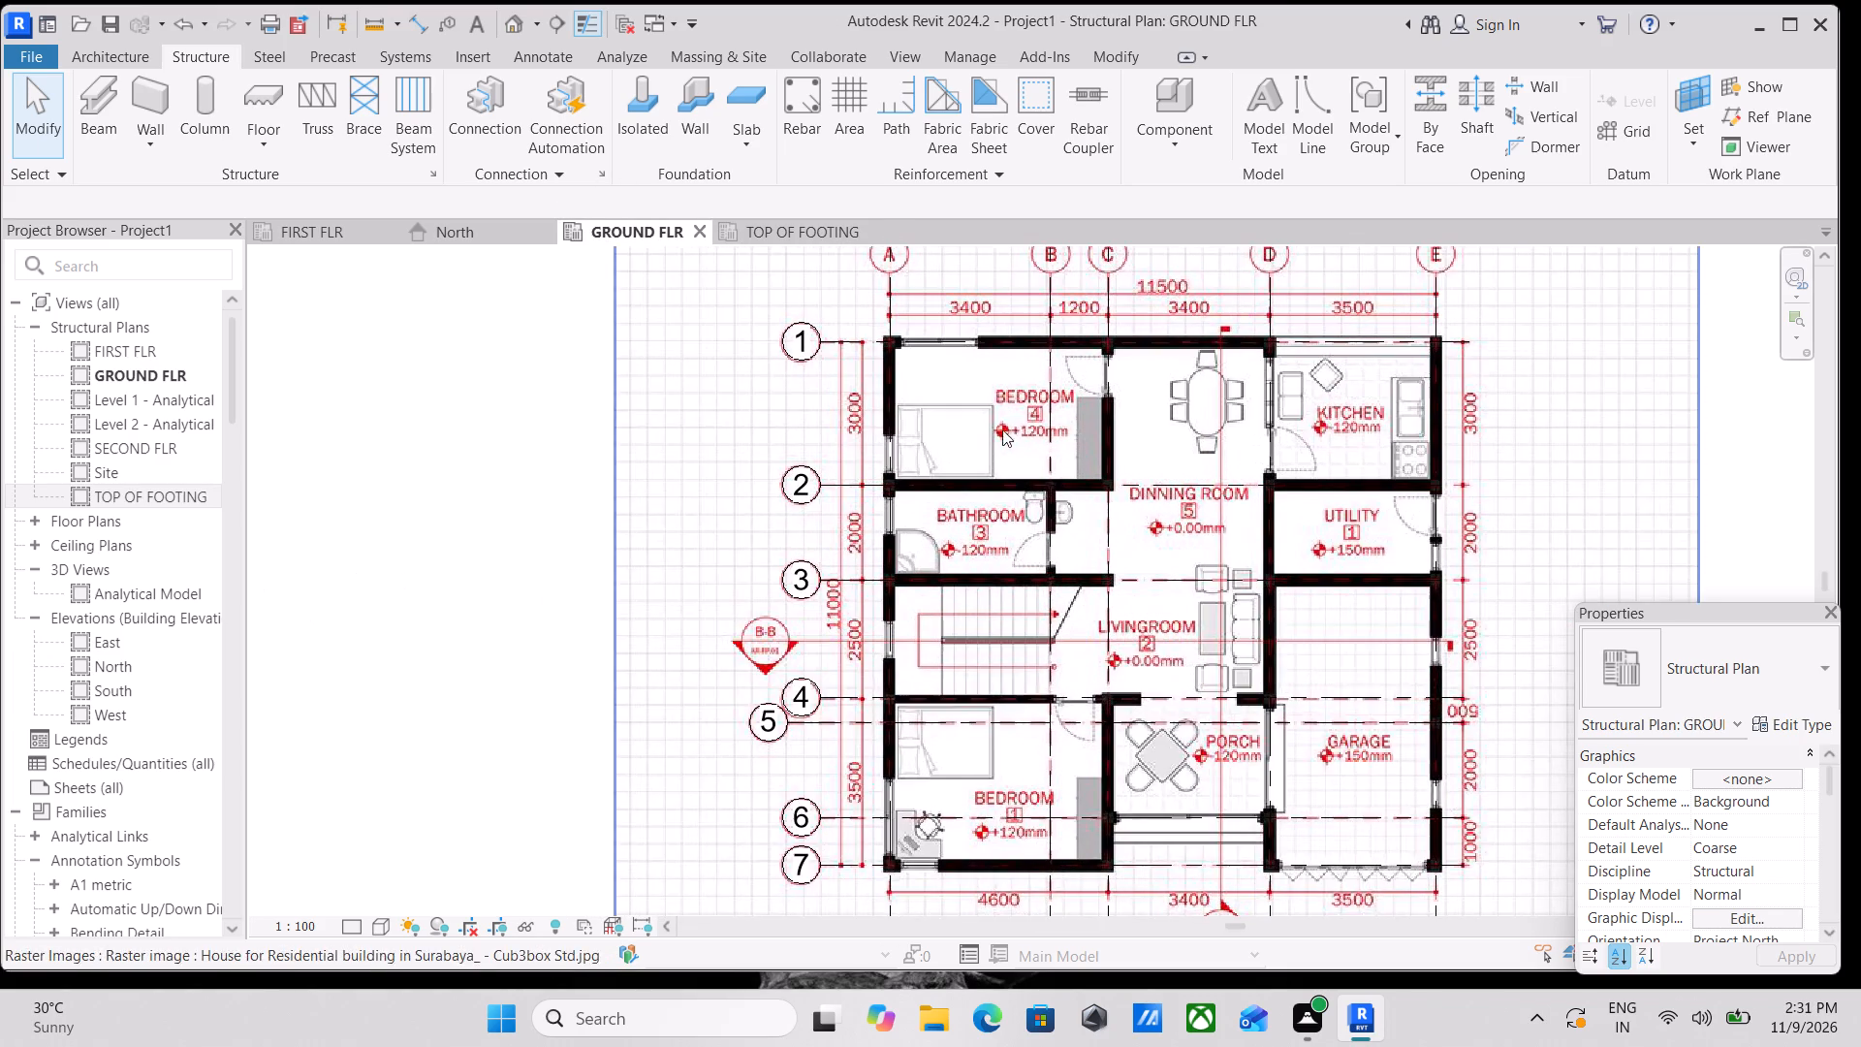
middle_drag(1021, 366, 924, 517)
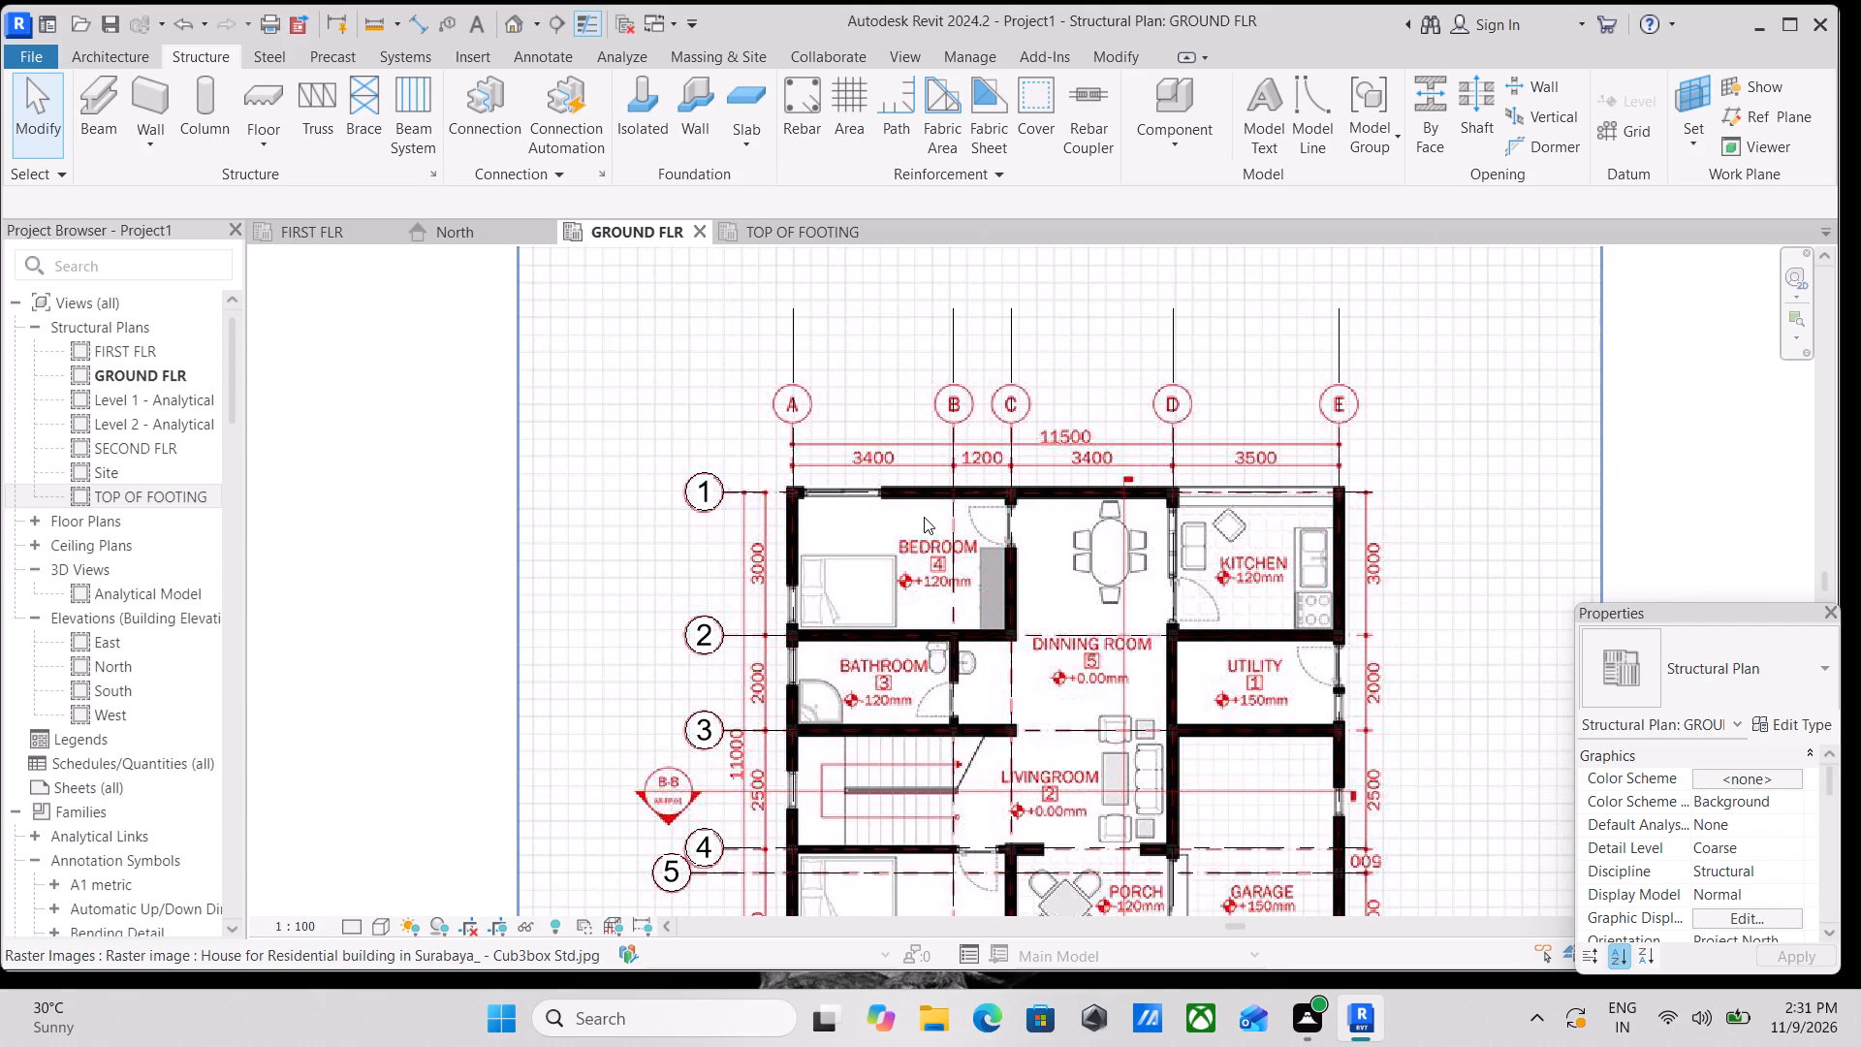
scroll(1196, 535, up, 2)
middle_drag(1174, 528, 704, 451)
scroll(851, 535, down, 1)
middle_drag(851, 535, 926, 466)
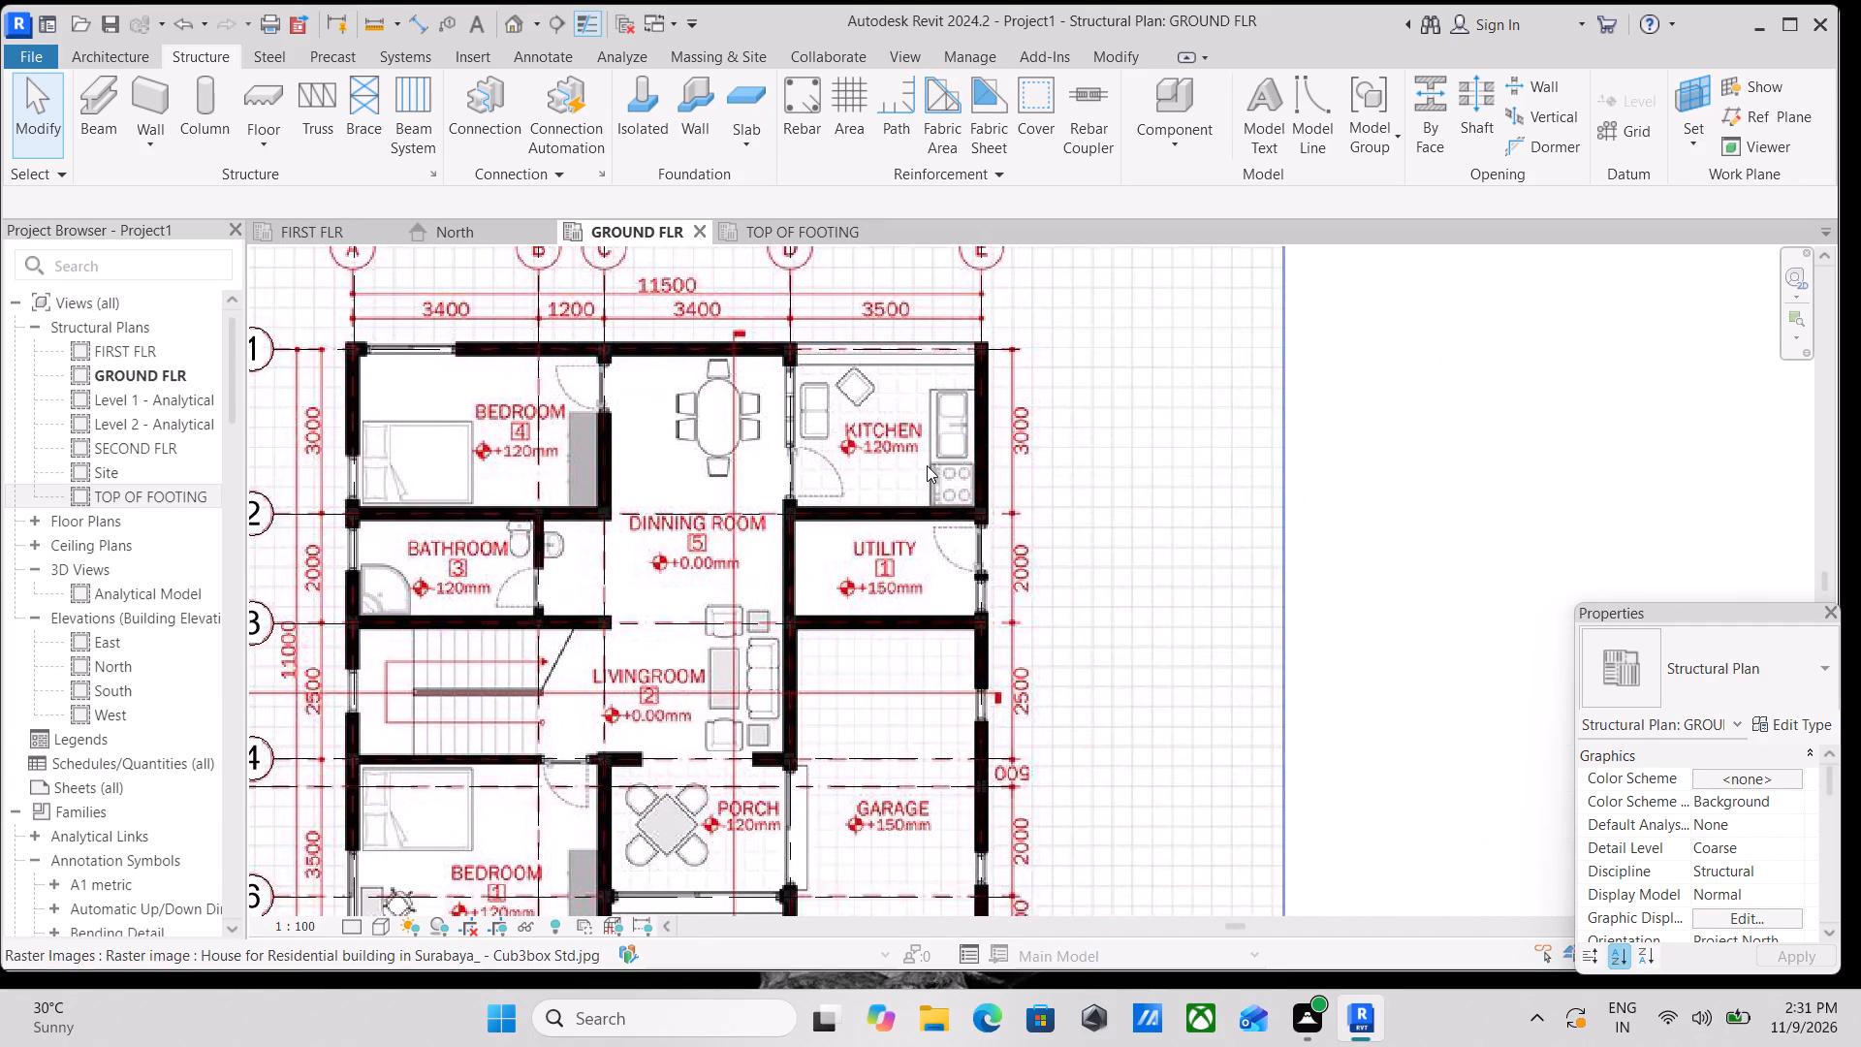
scroll(922, 588, down, 1)
middle_drag(922, 588, 955, 516)
scroll(957, 514, down, 2)
middle_drag(955, 545, 980, 451)
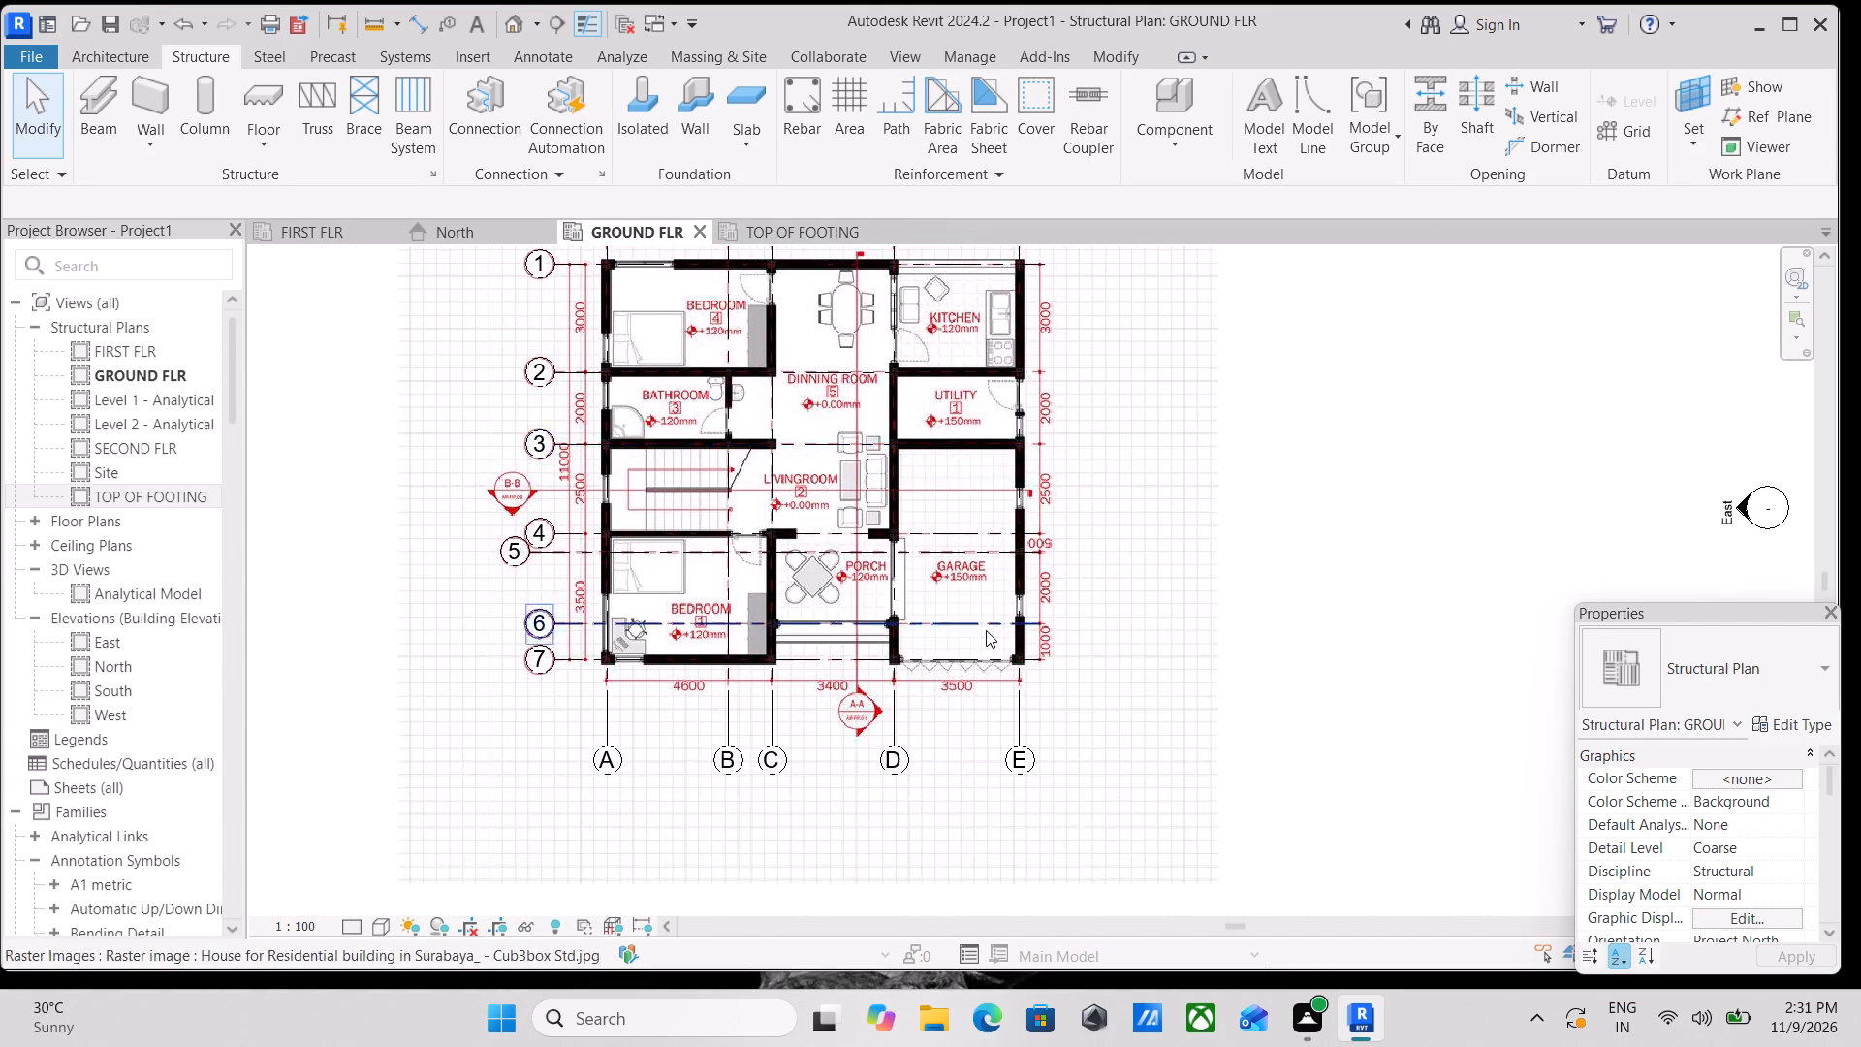
scroll(986, 630, up, 3)
scroll(798, 646, up, 3)
middle_drag(680, 709, 818, 689)
scroll(667, 652, up, 1)
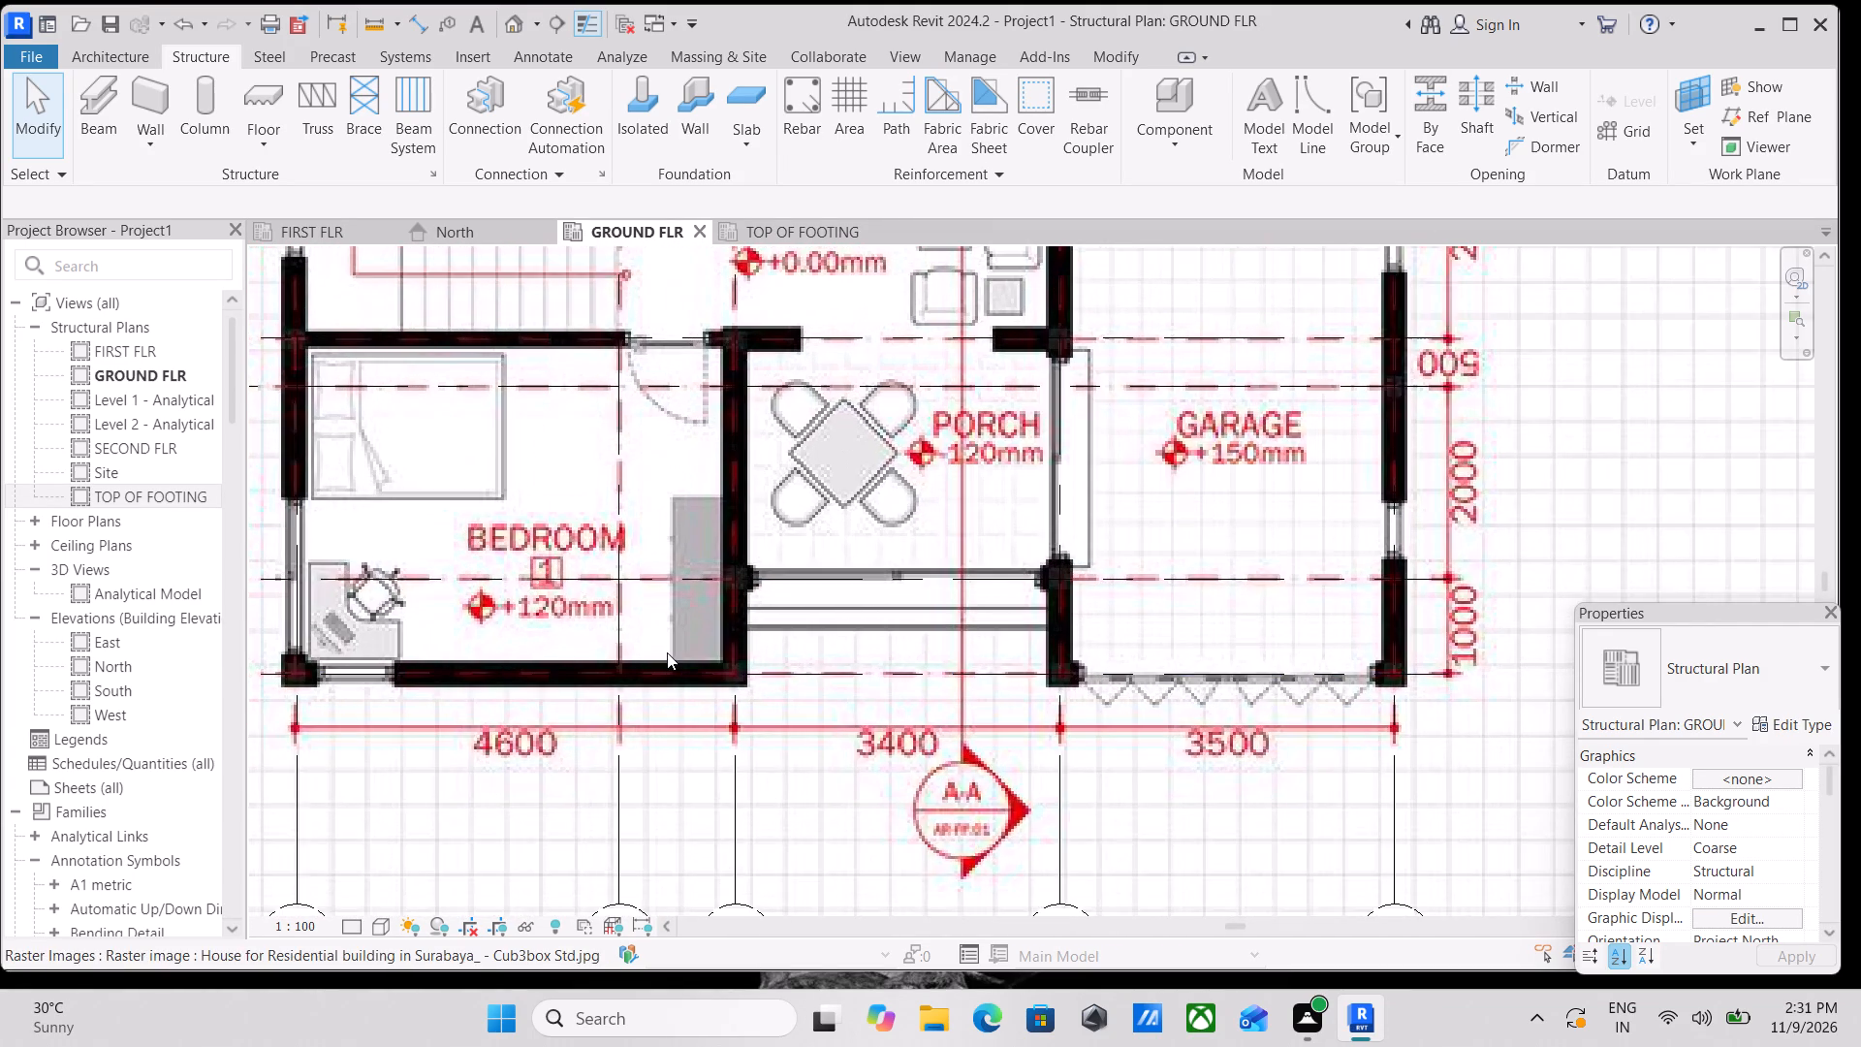
scroll(667, 652, down, 3)
middle_drag(667, 652, 848, 767)
middle_drag(662, 591, 734, 700)
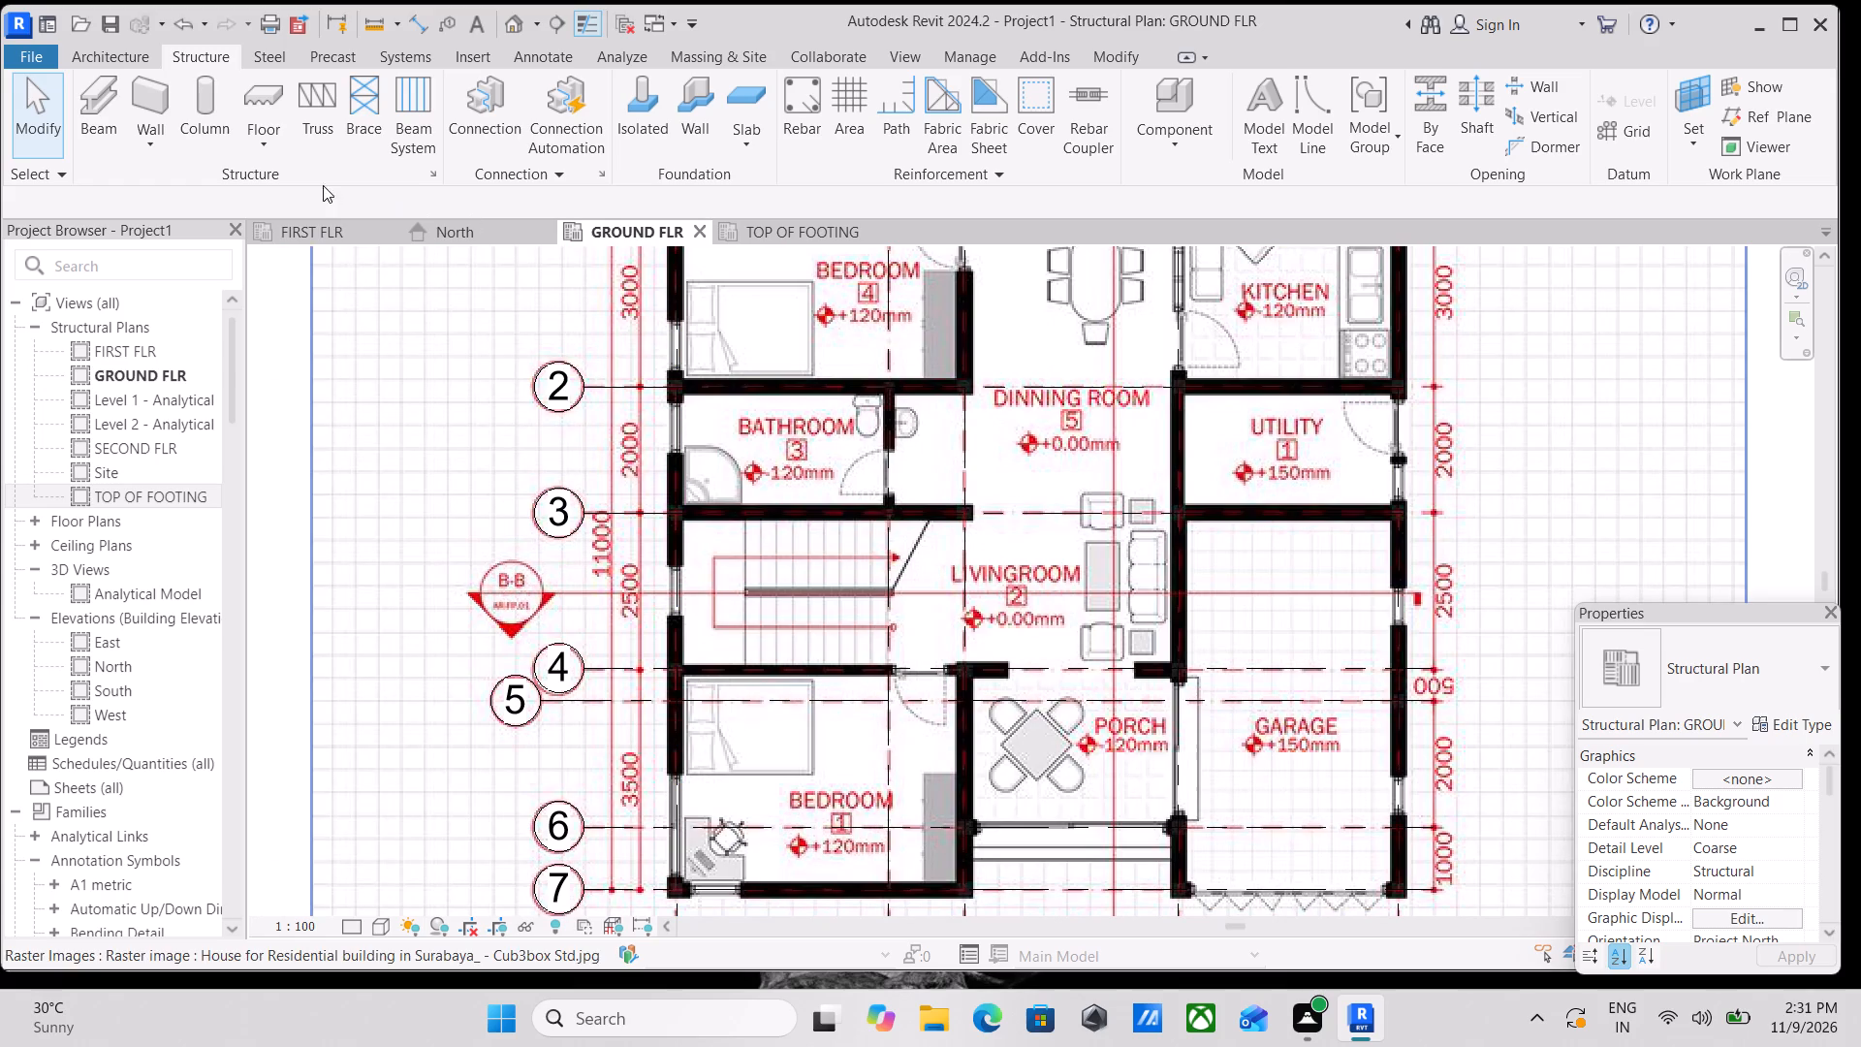
Check the grids in the FIRST FLR plan, and re-examine the footings in the TOP OF FOOTING plan, especially around A-1.
click(282, 231)
scroll(728, 495, down, 2)
middle_drag(730, 495, 610, 495)
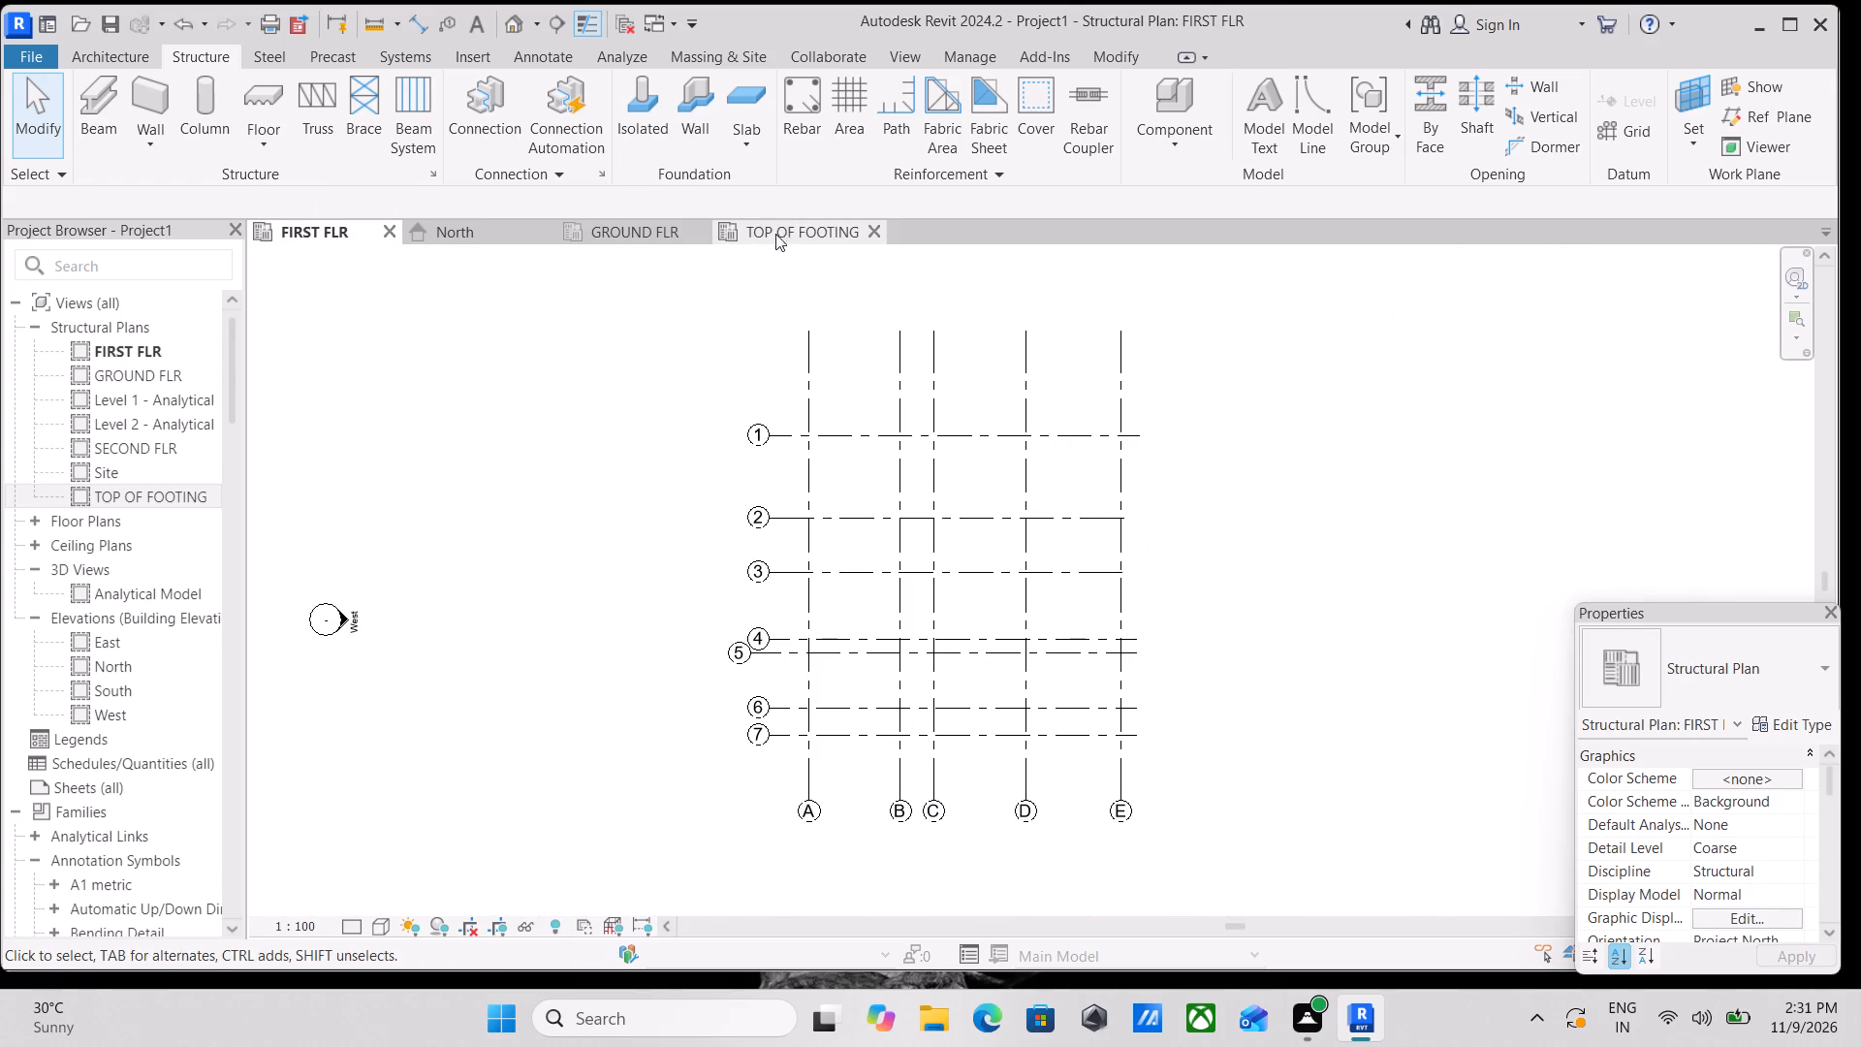
click(783, 228)
scroll(799, 419, down, 2)
middle_drag(799, 420, 668, 313)
scroll(756, 447, down, 1)
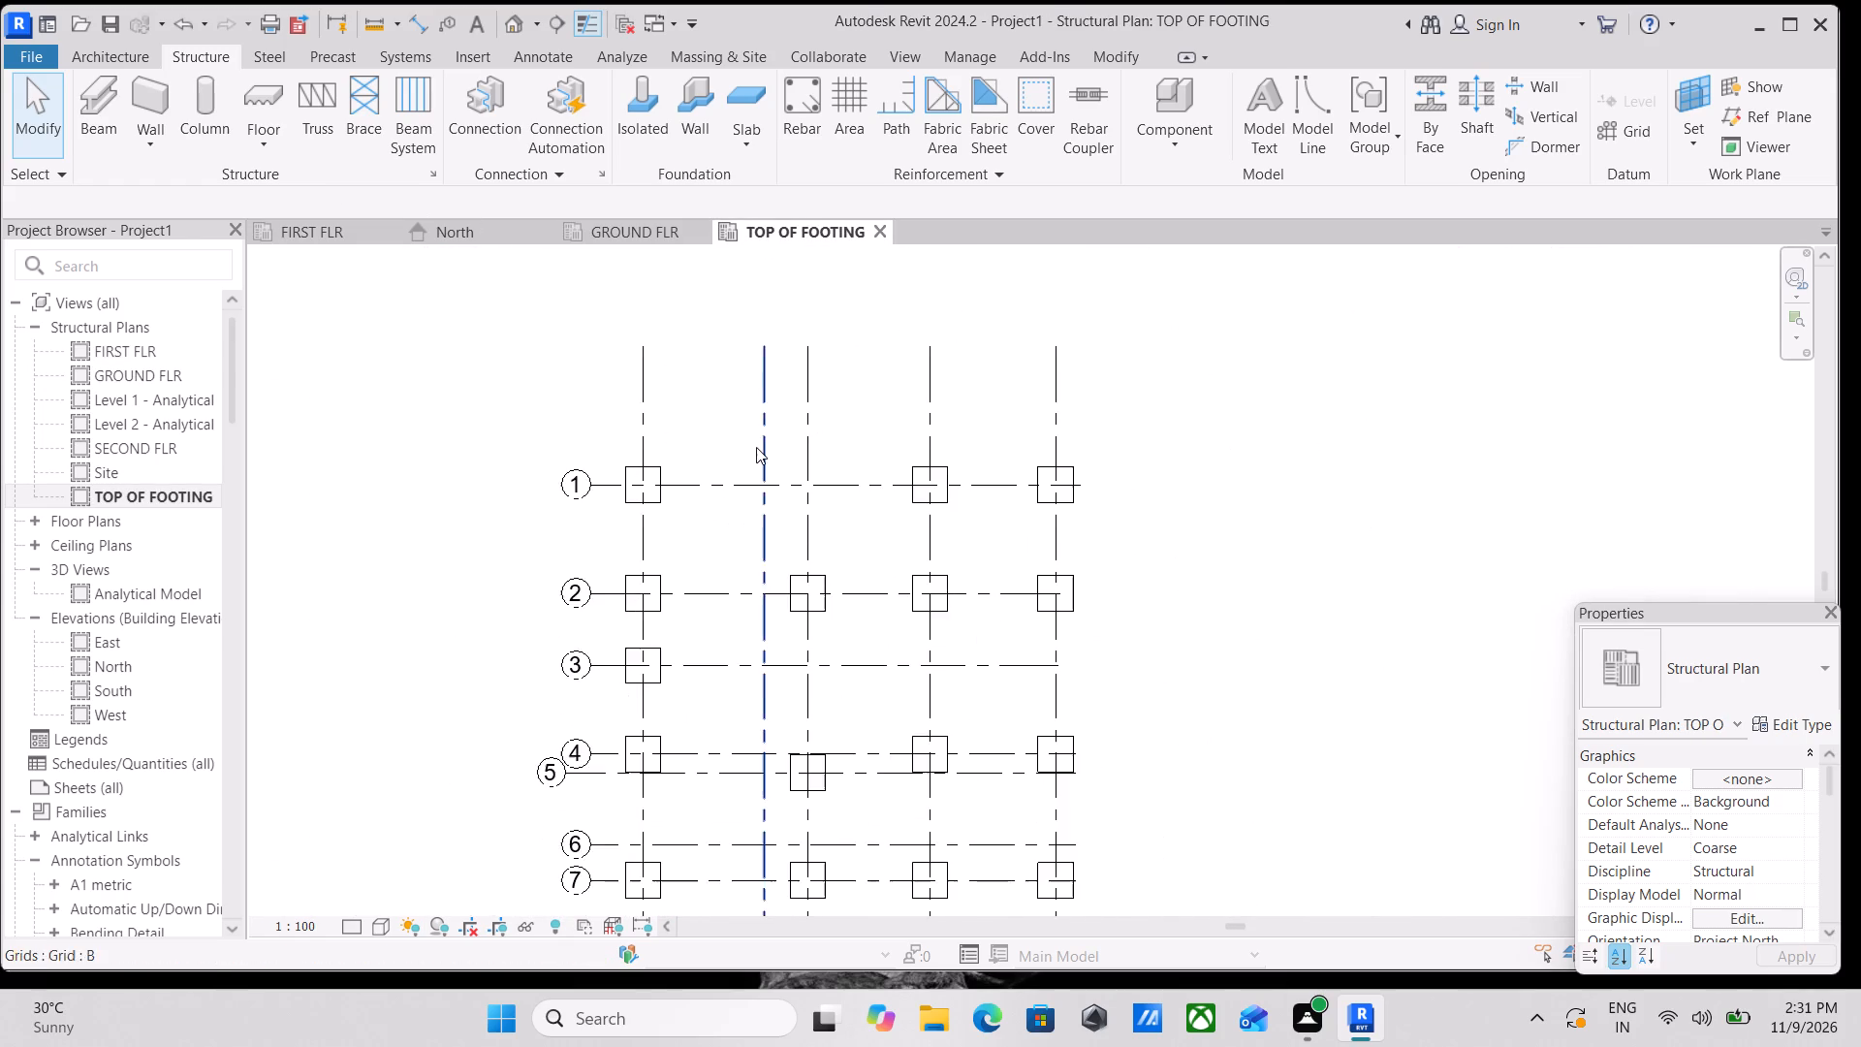
middle_drag(756, 447, 789, 318)
scroll(793, 703, up, 3)
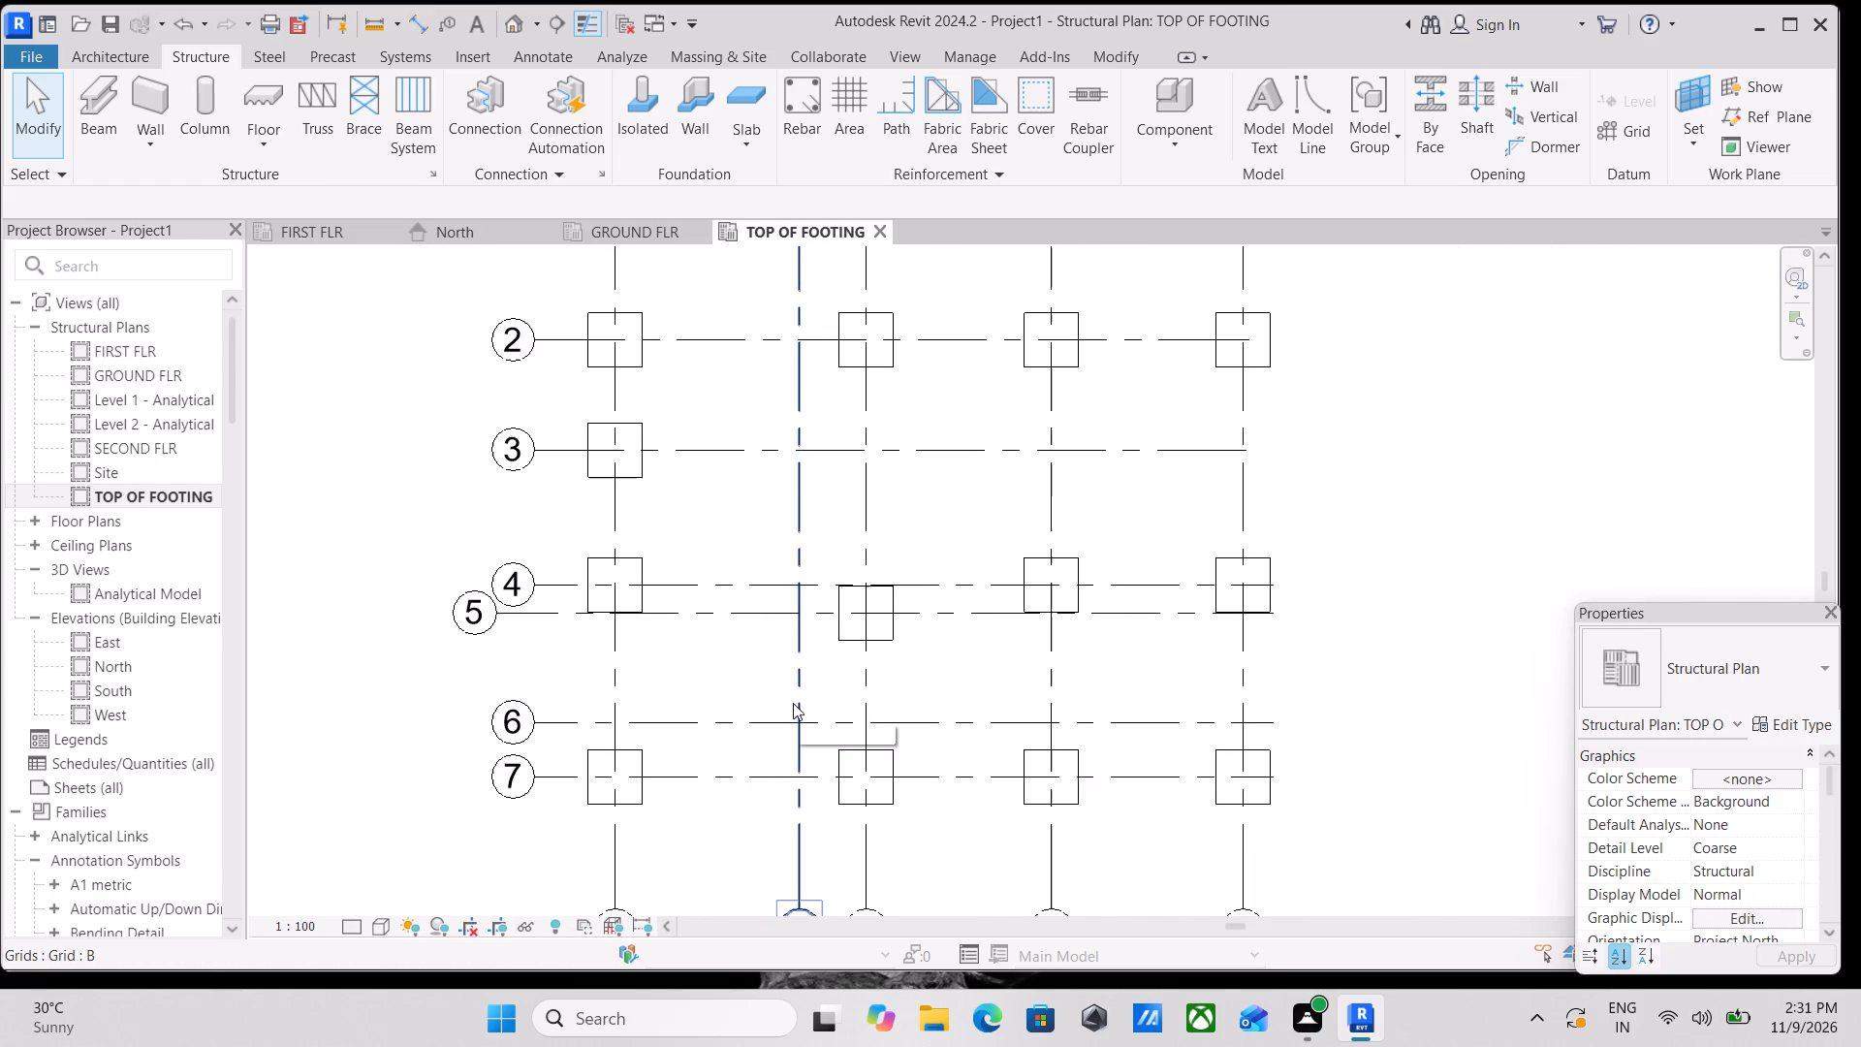
middle_drag(794, 703, 835, 633)
scroll(943, 506, down, 1)
middle_drag(943, 506, 946, 644)
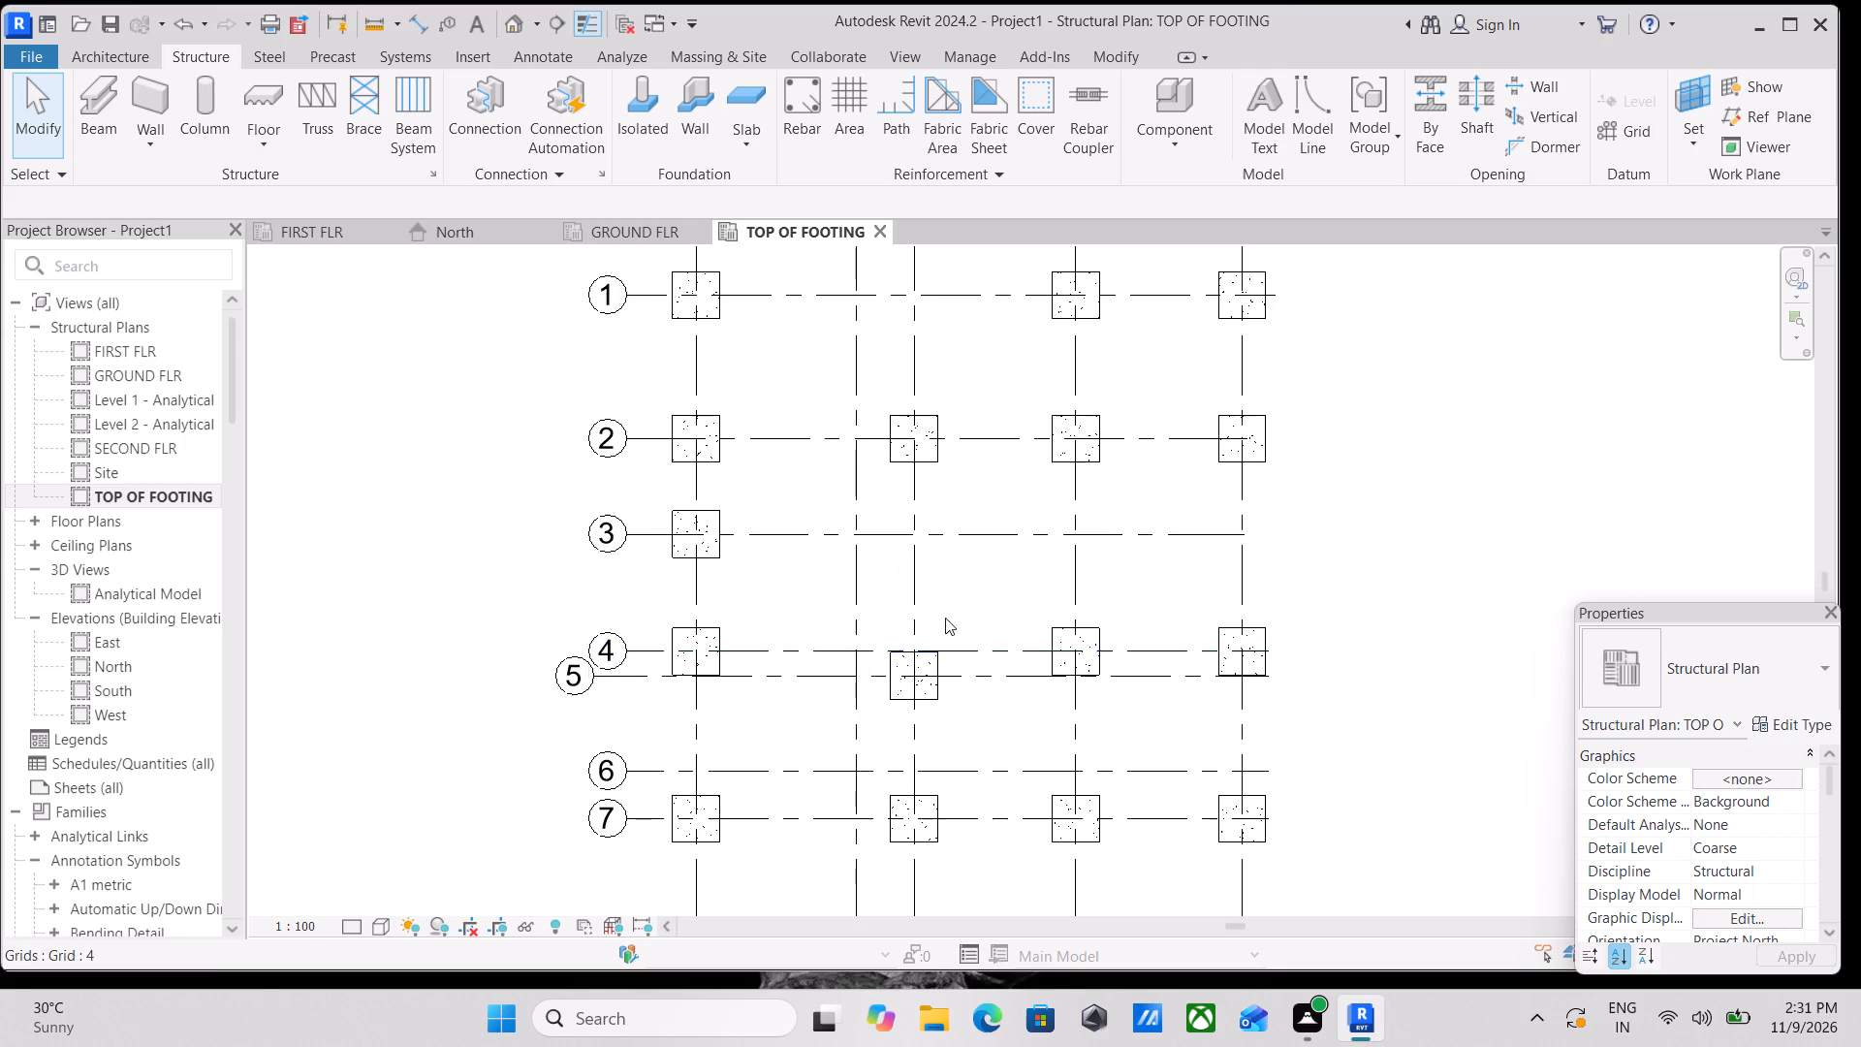
middle_drag(930, 523, 910, 695)
middle_drag(806, 571, 813, 669)
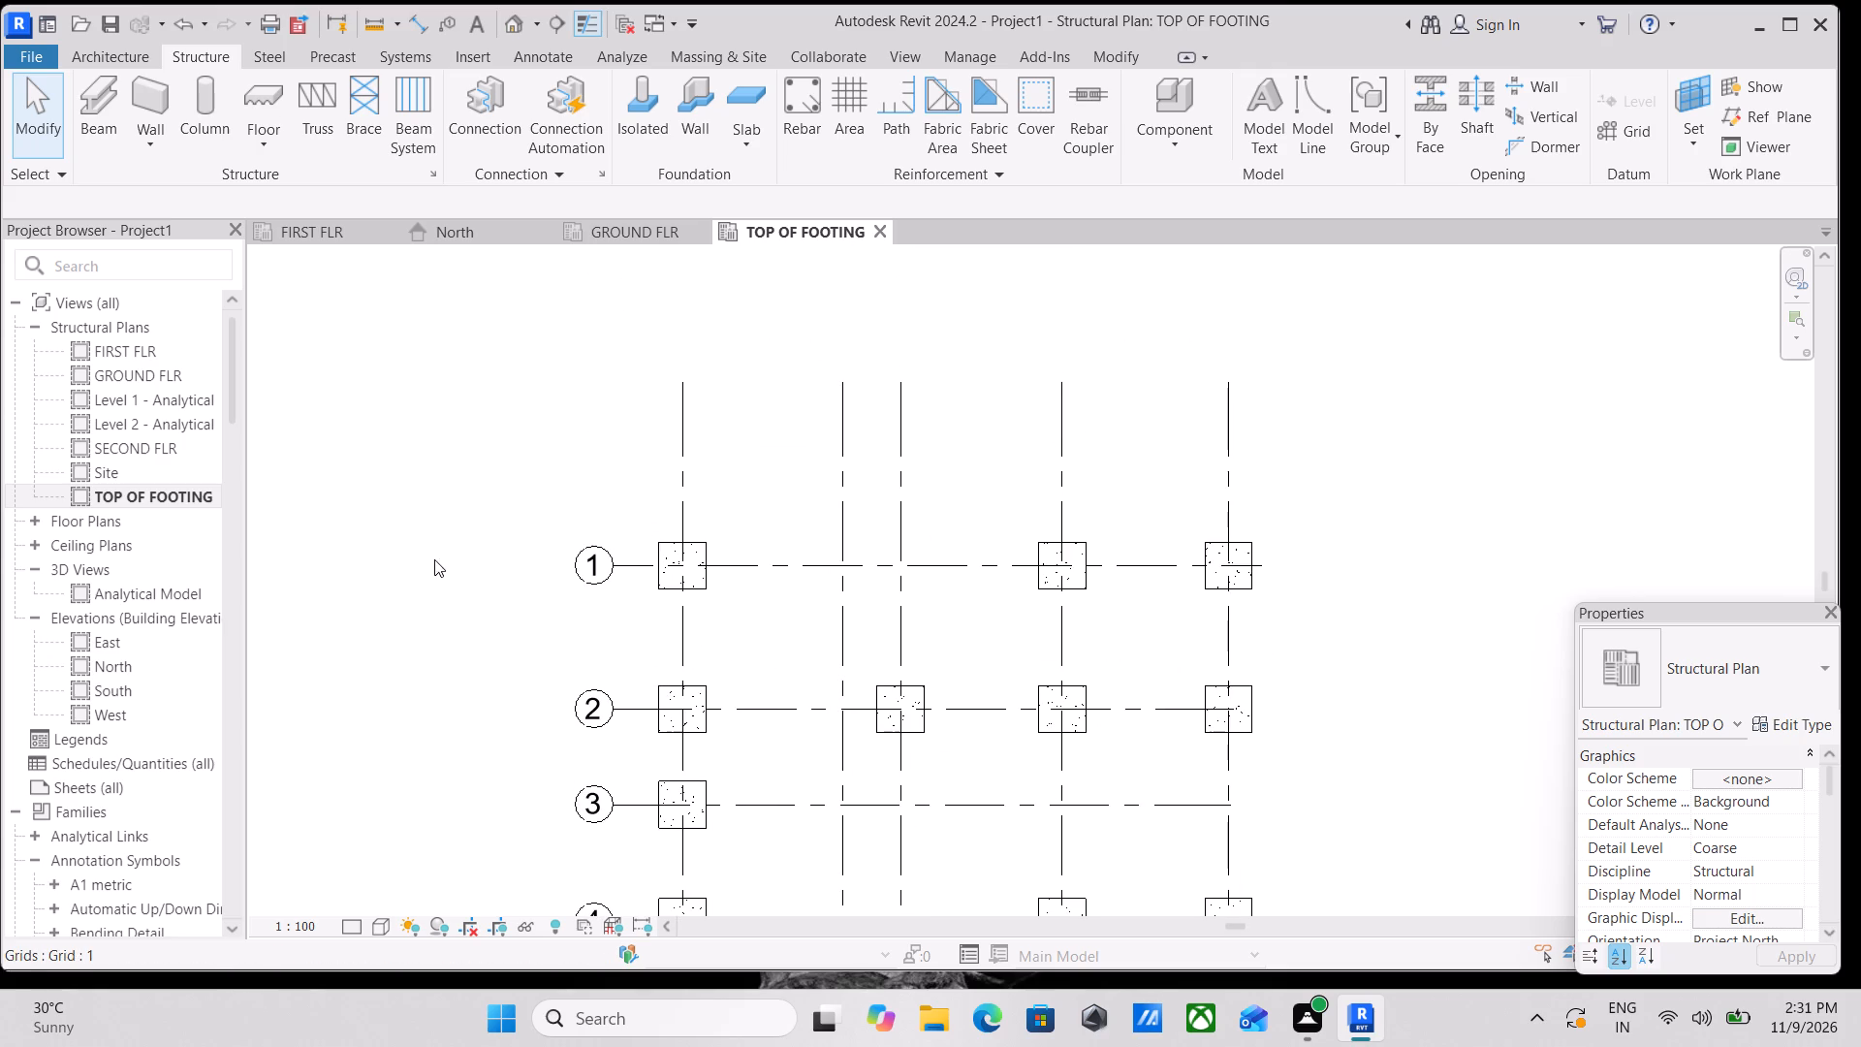
scroll(788, 607, up, 3)
scroll(612, 548, up, 3)
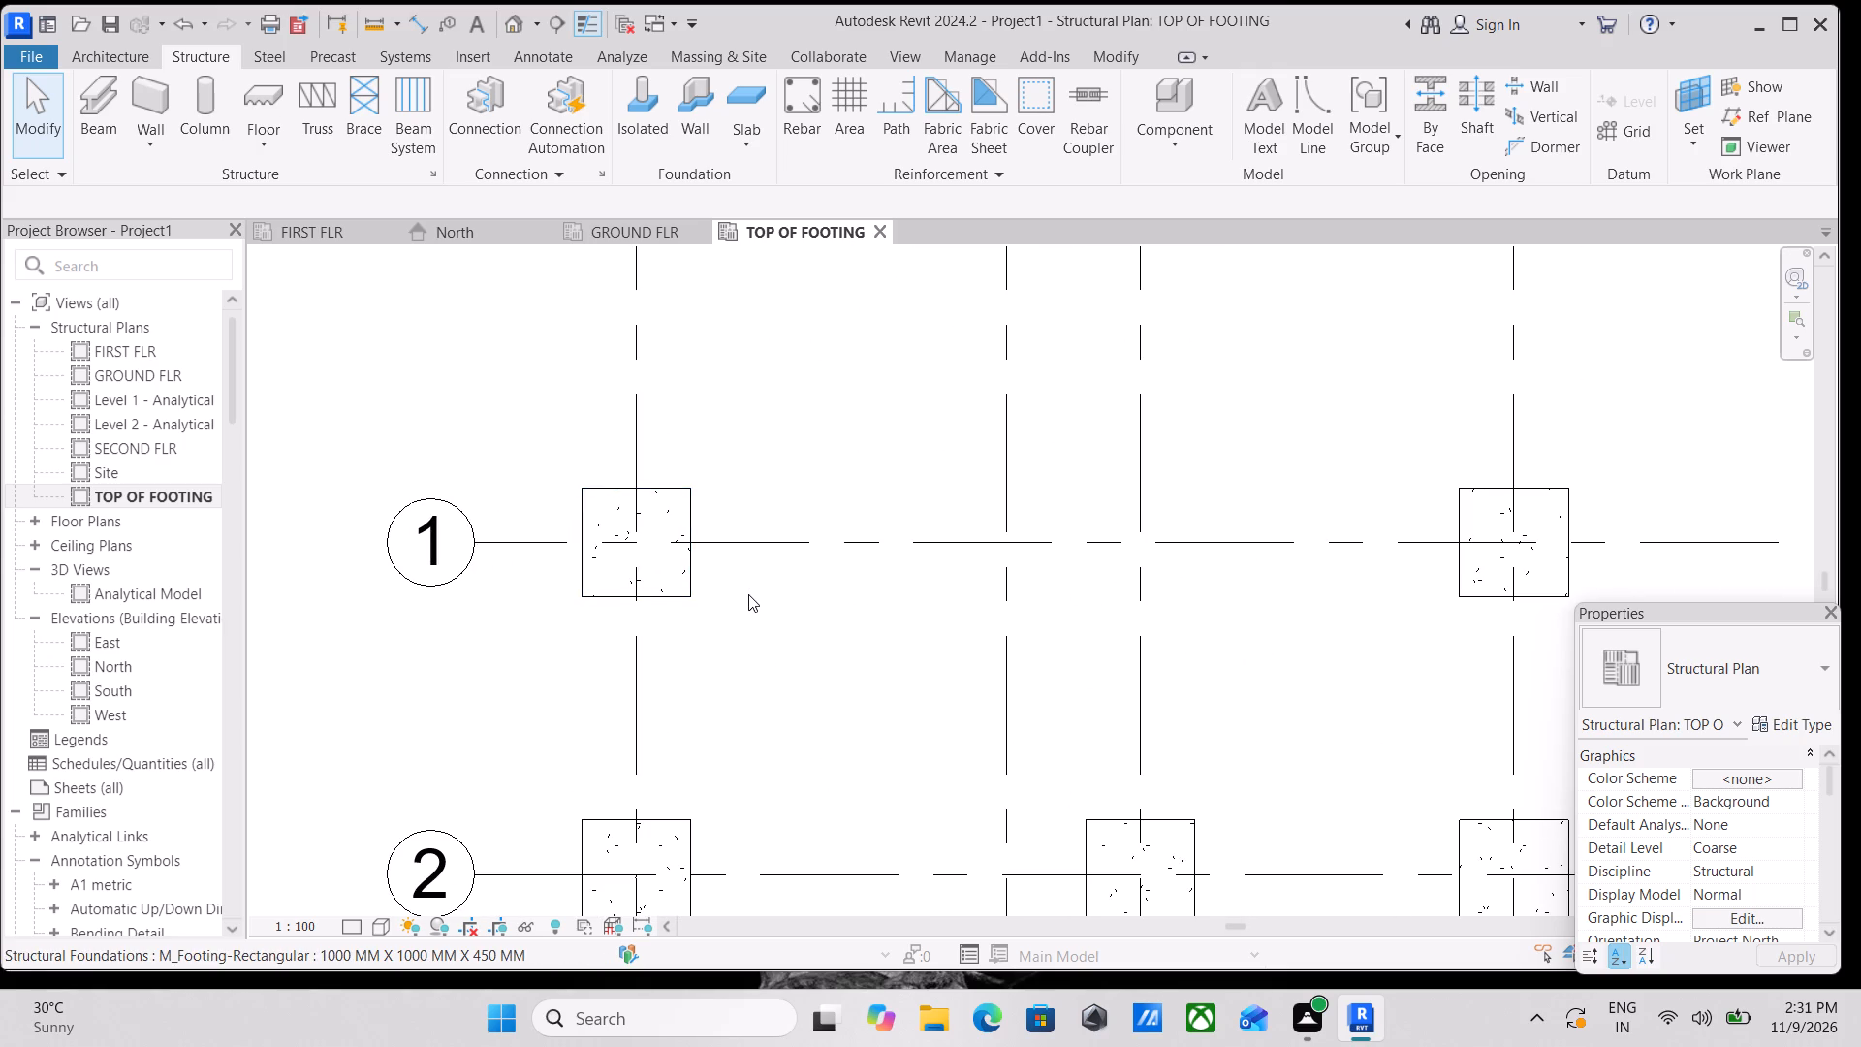
scroll(781, 568, down, 2)
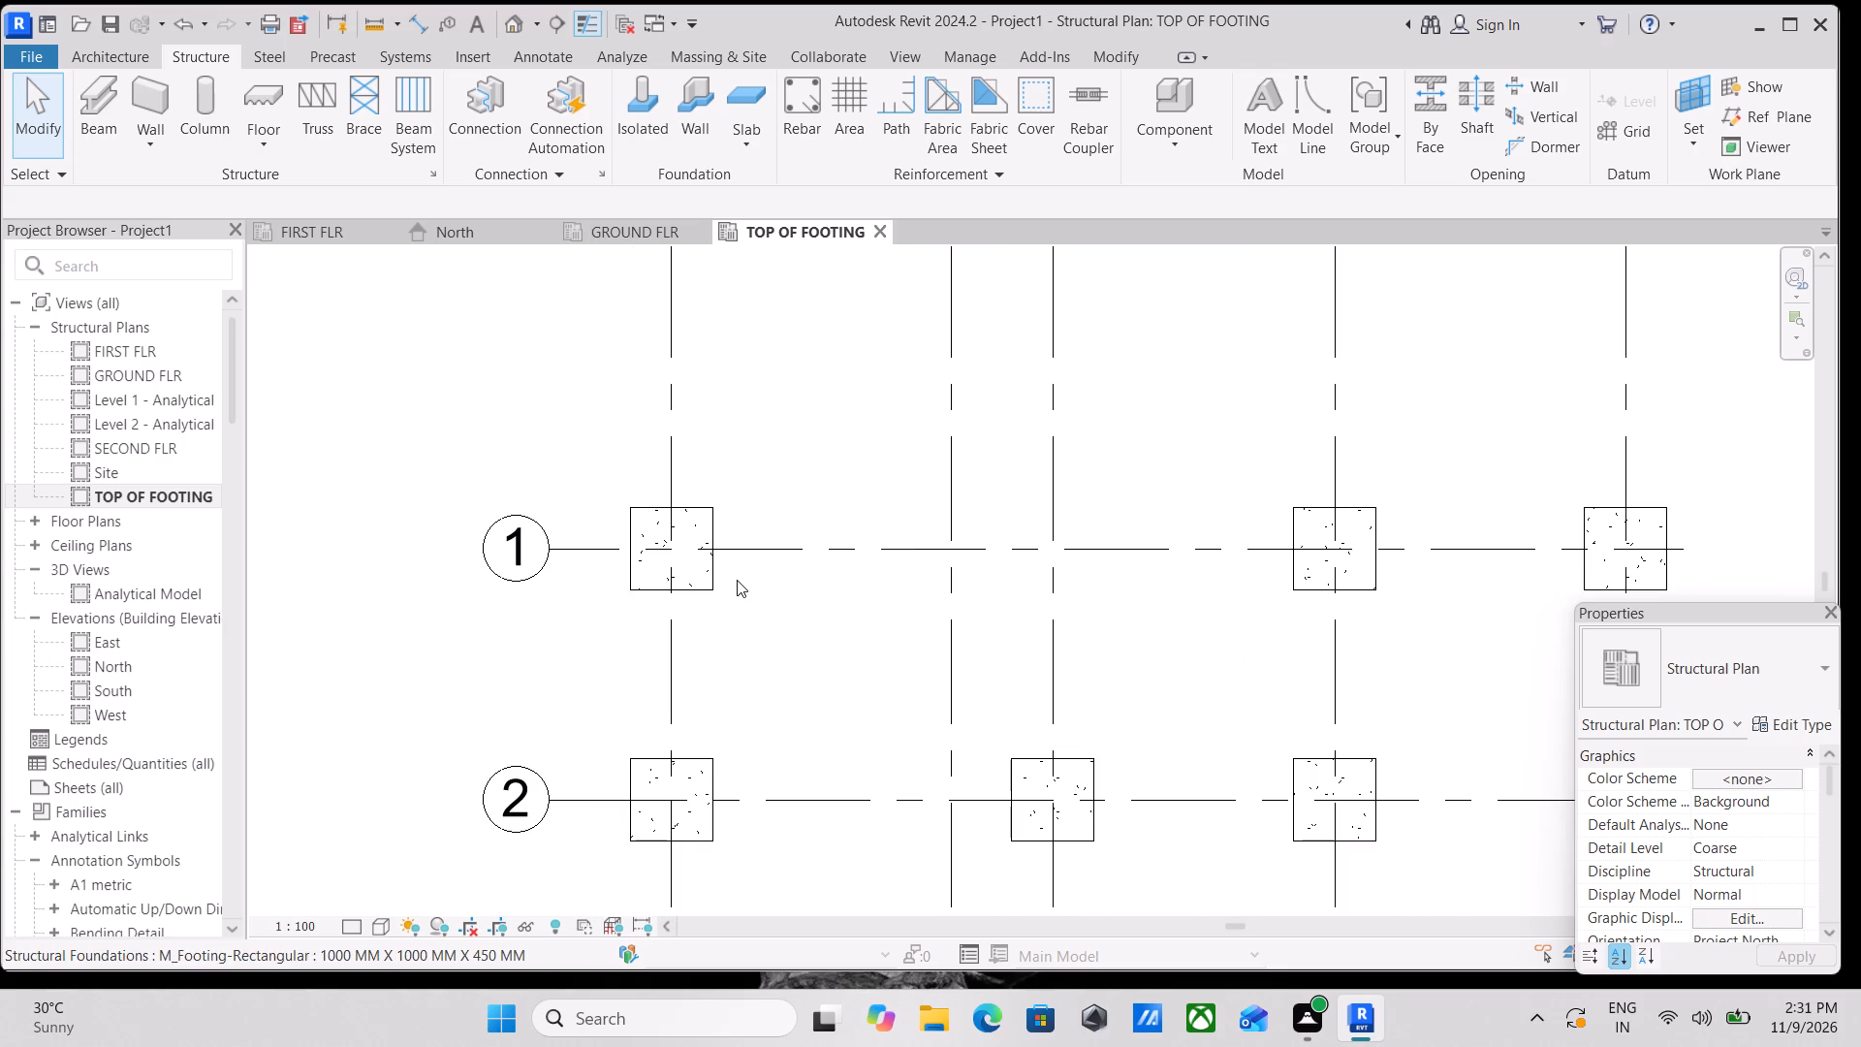
scroll(737, 580, down, 3)
middle_drag(745, 577, 761, 541)
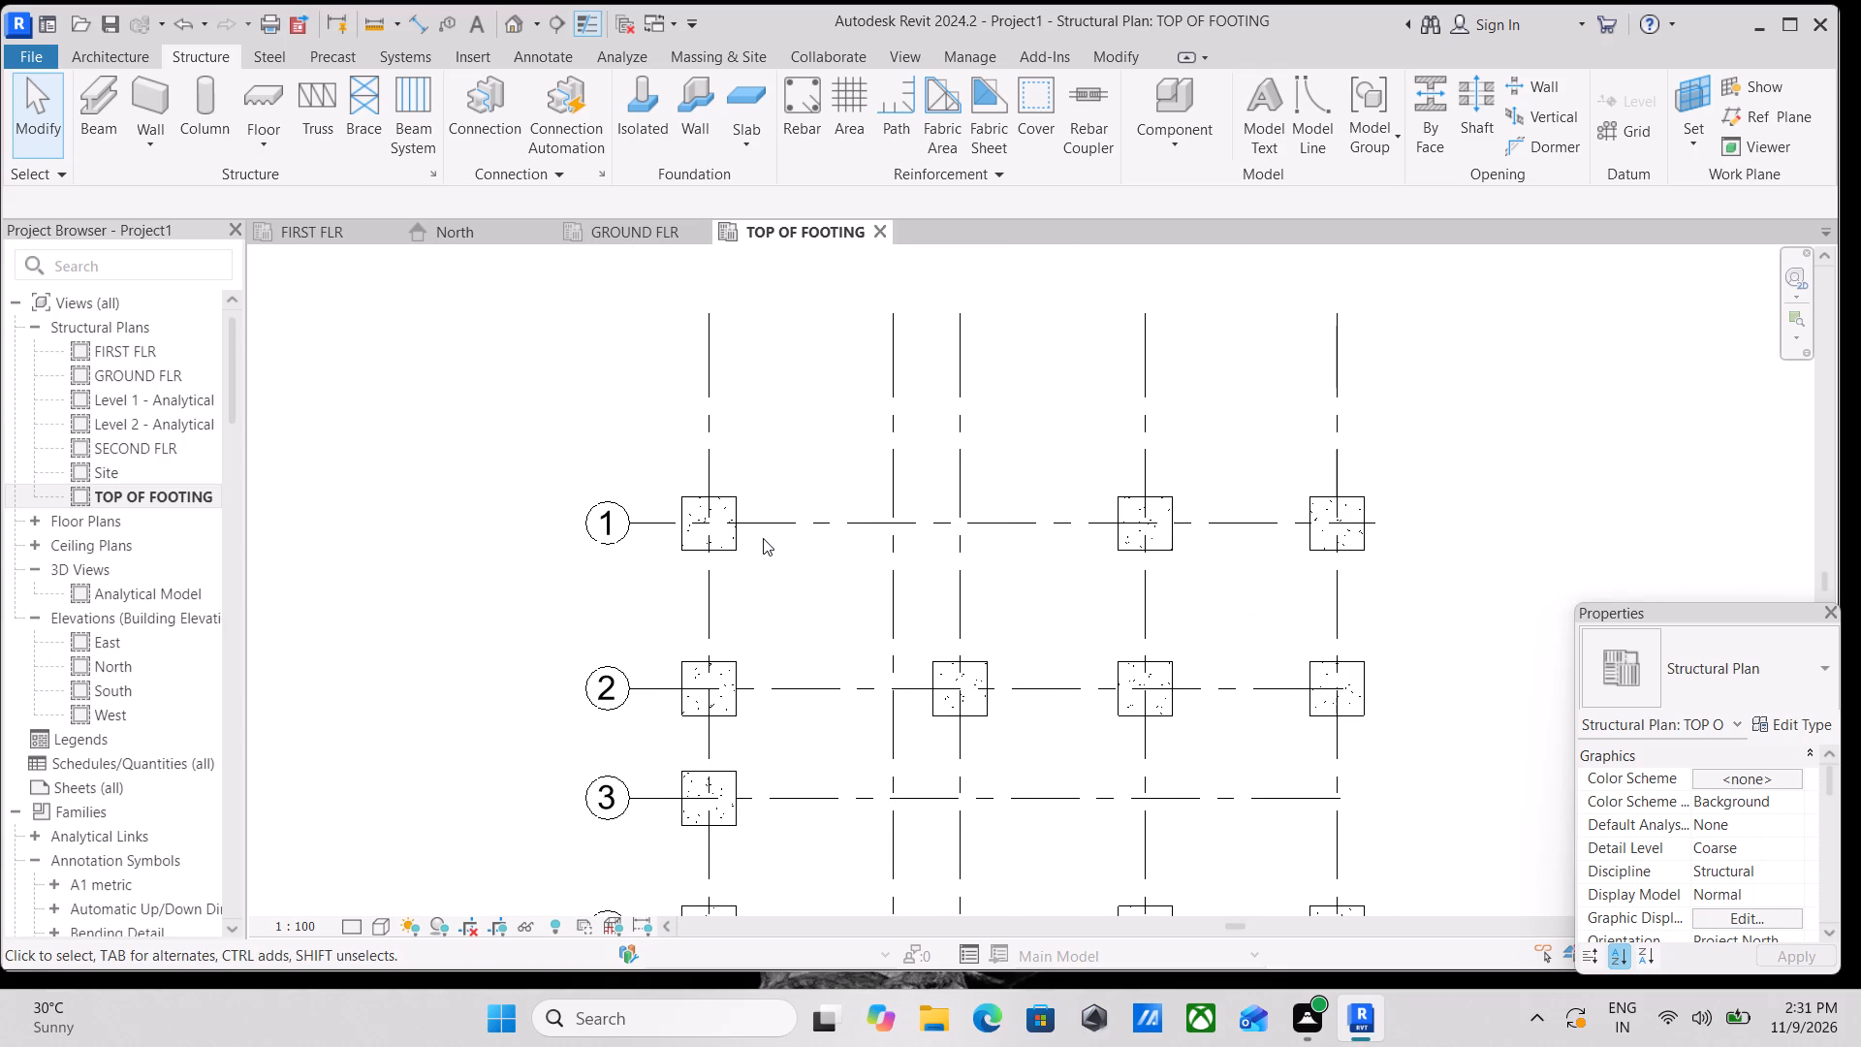
scroll(763, 538, down, 1)
scroll(743, 532, up, 2)
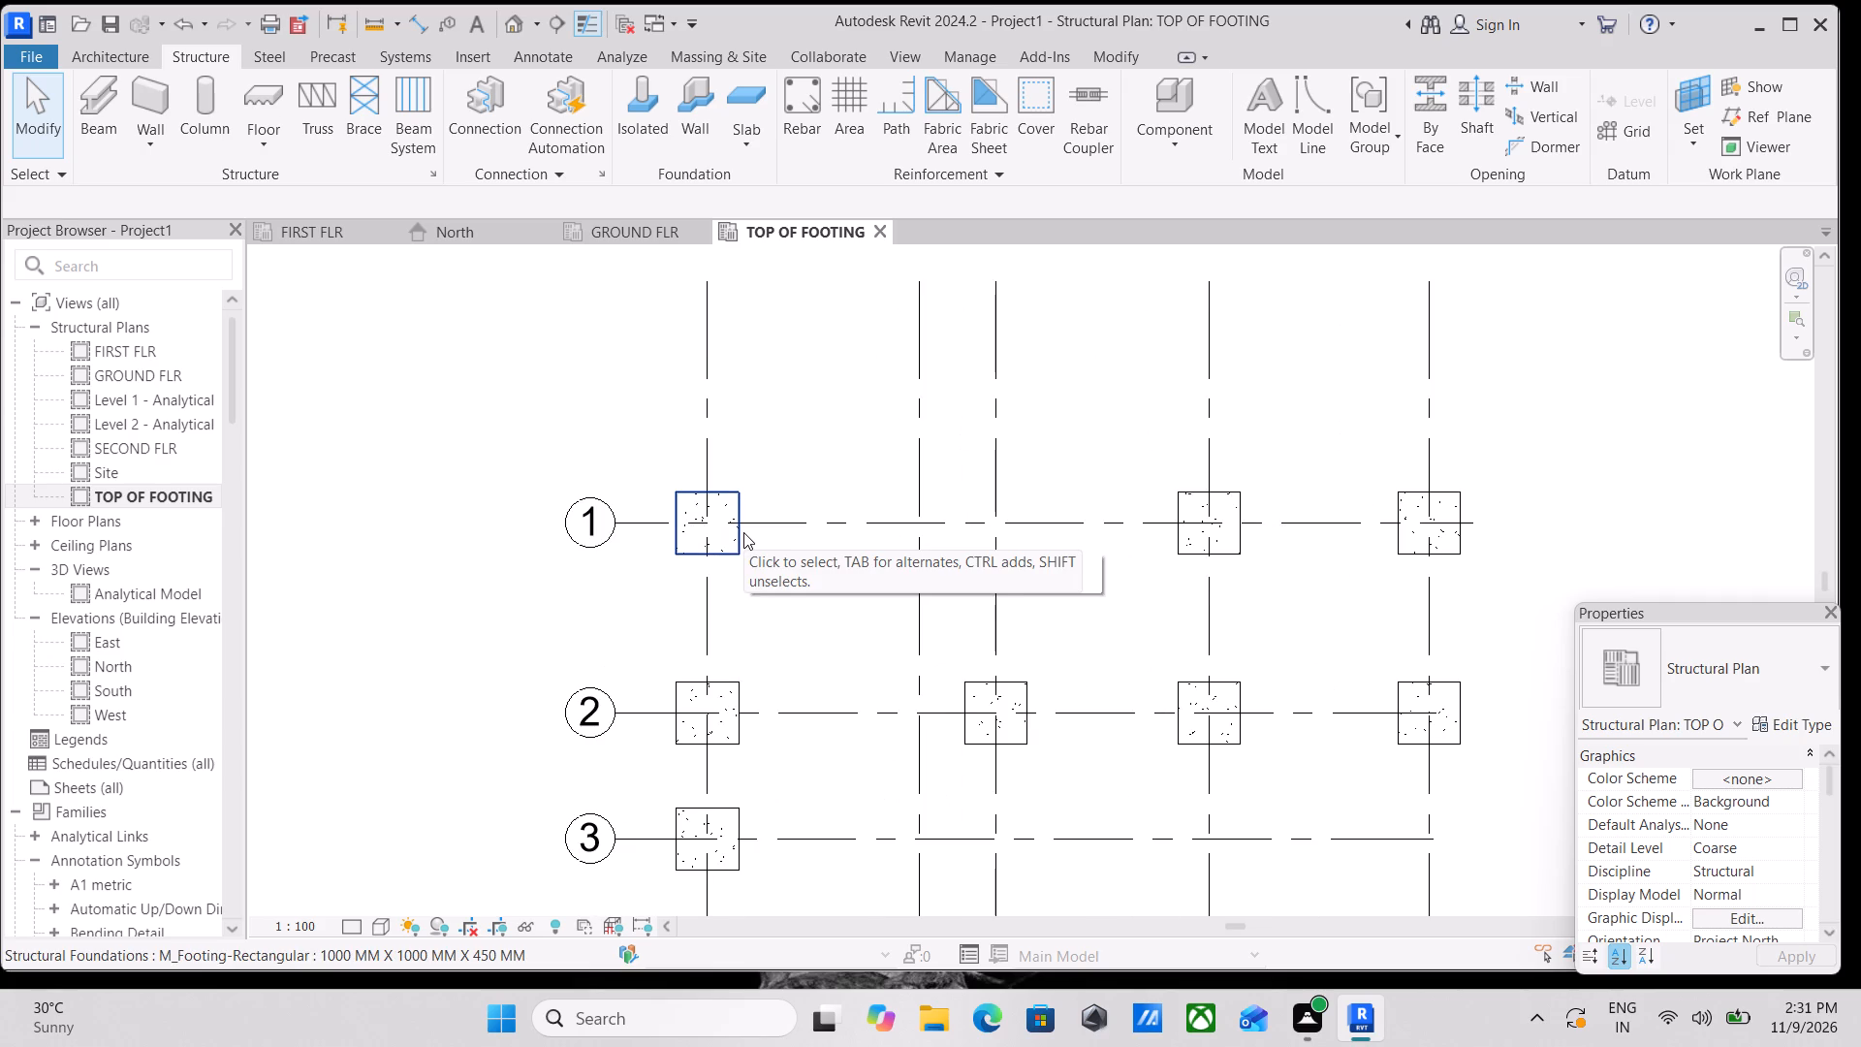
scroll(743, 532, down, 4)
scroll(743, 532, up, 3)
middle_drag(743, 532, 742, 620)
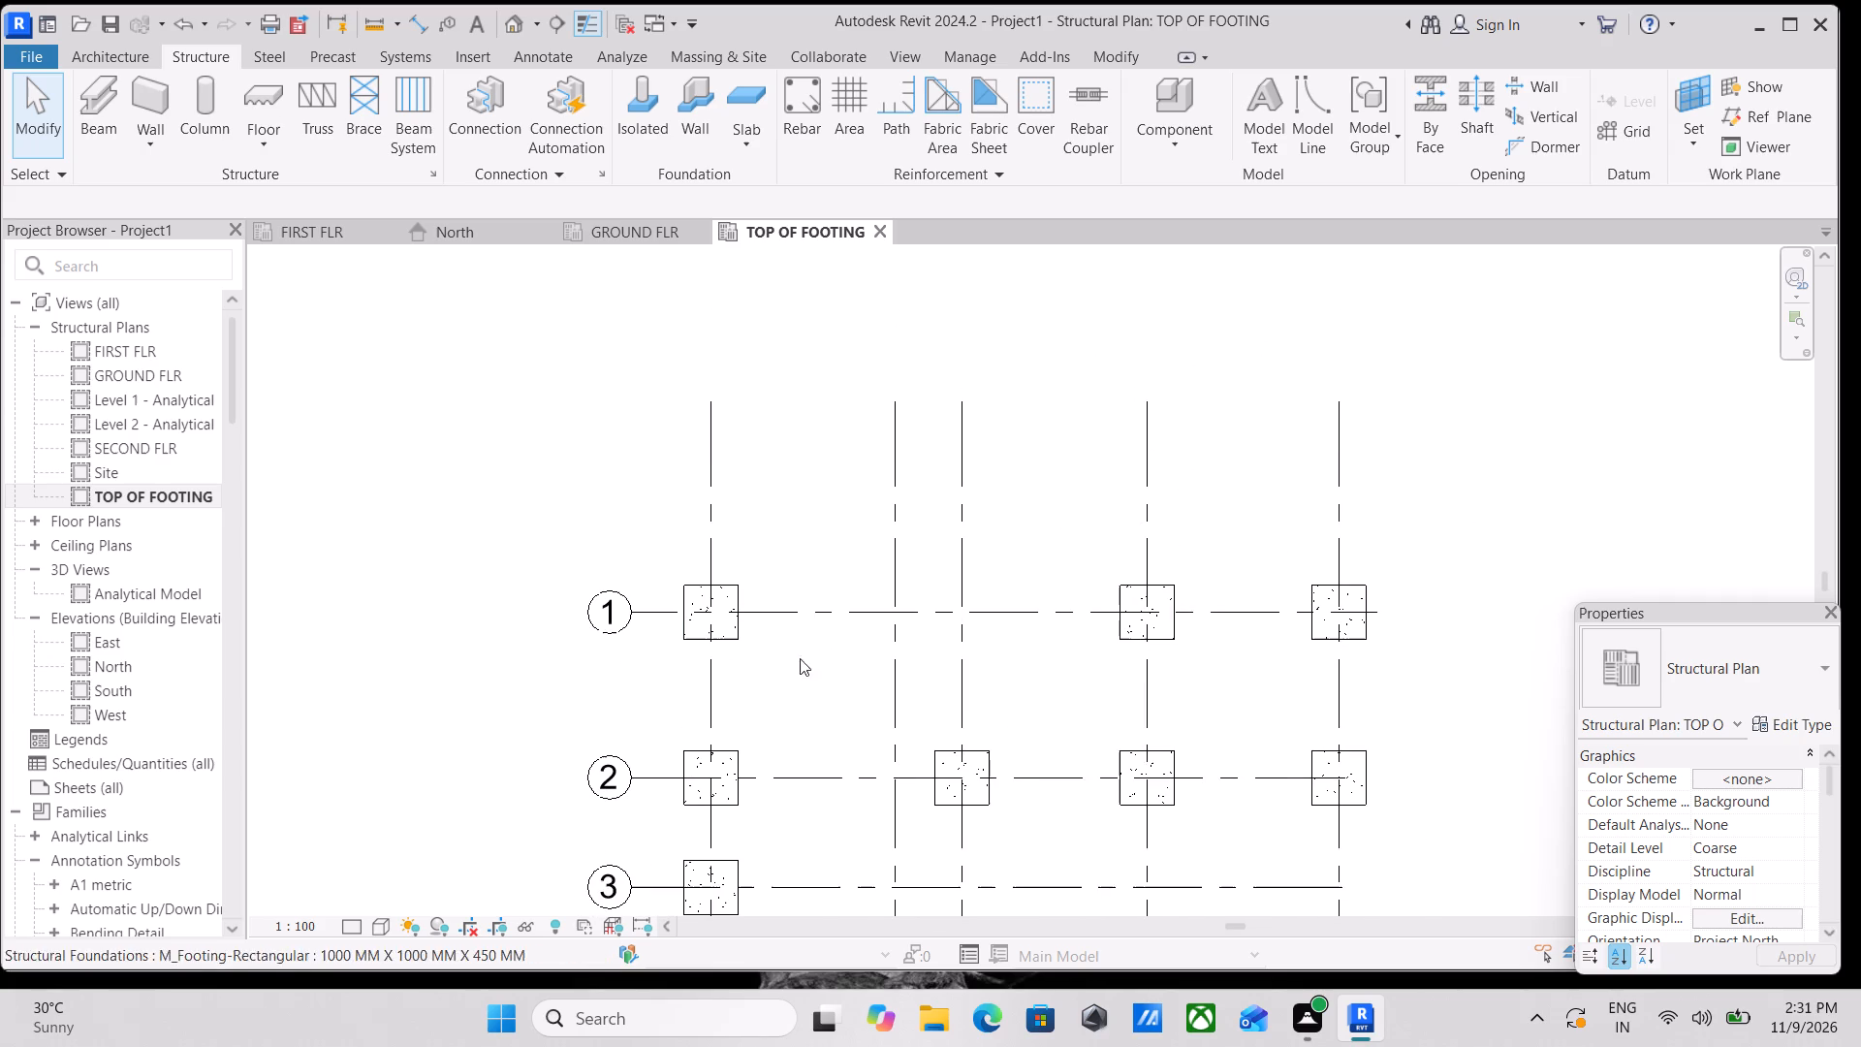
scroll(632, 591, up, 3)
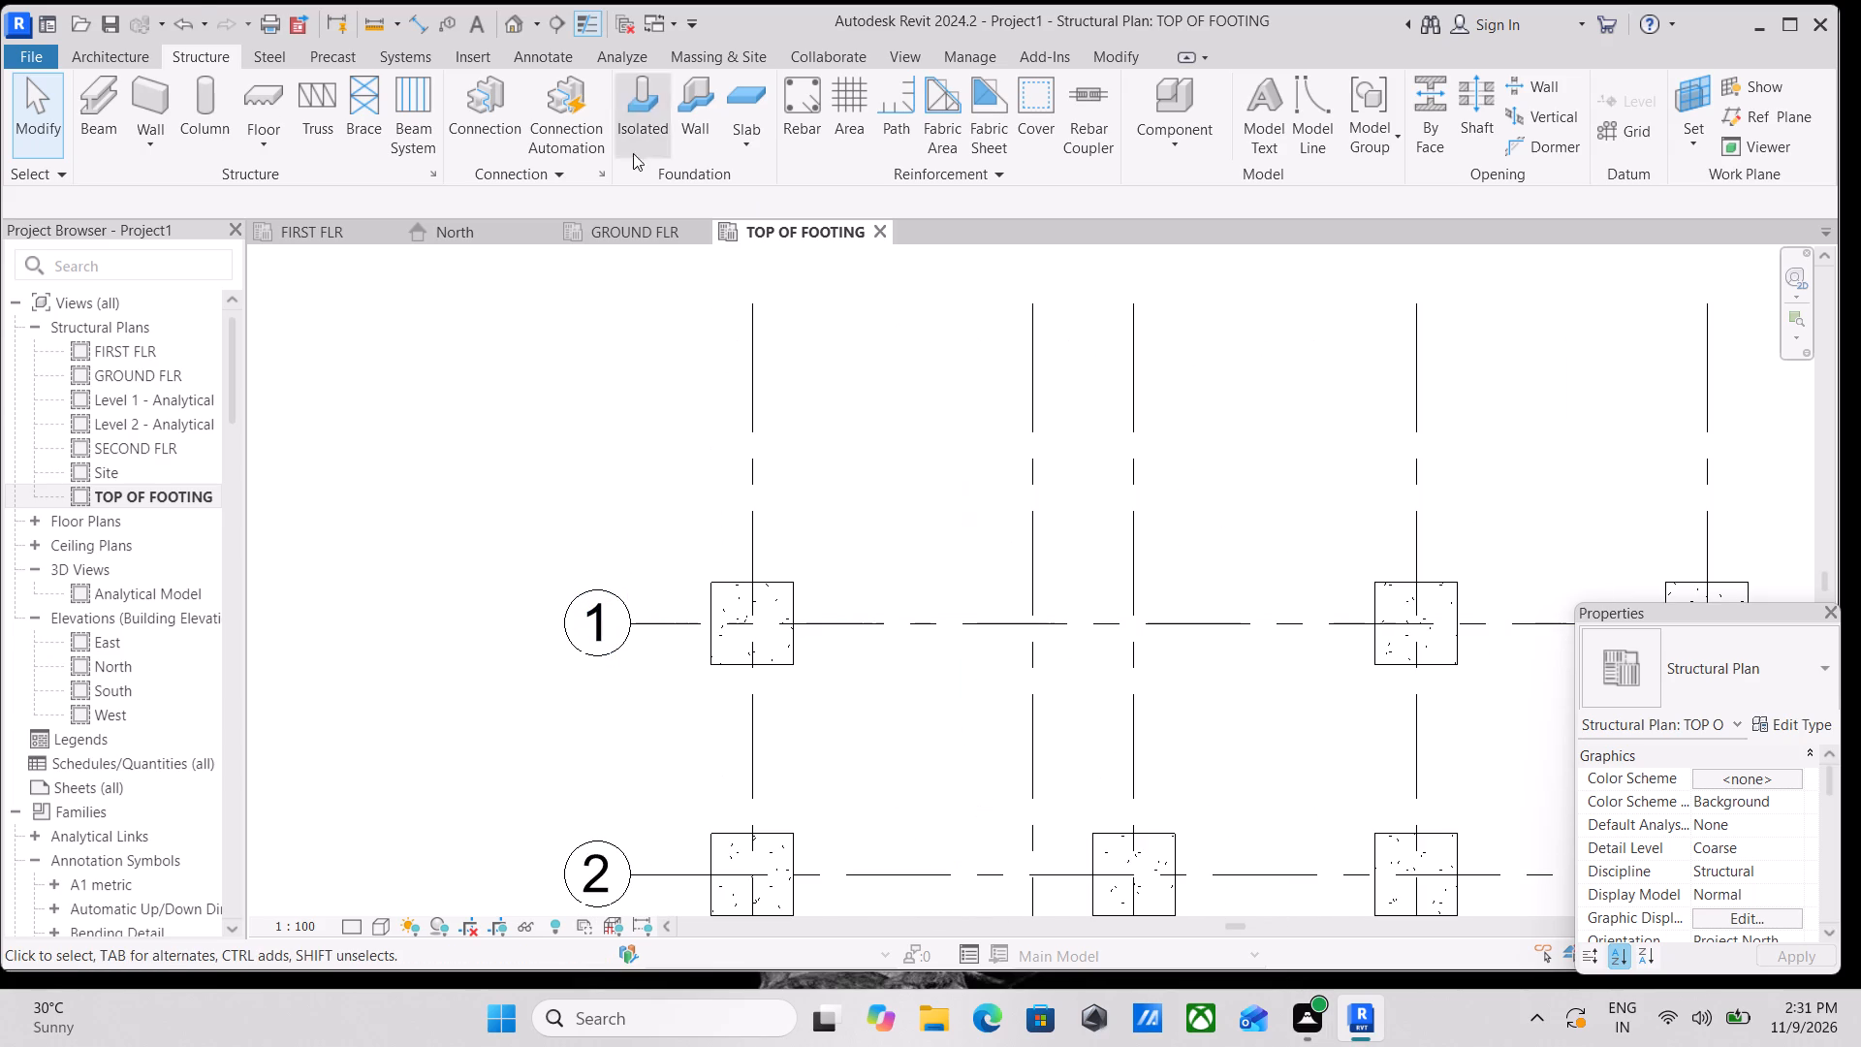
Set the structural column type to M_Concrete-Rectangular-Column 300 x 450mm, switch to the GROUND FLR plan, and end column placement.
click(197, 122)
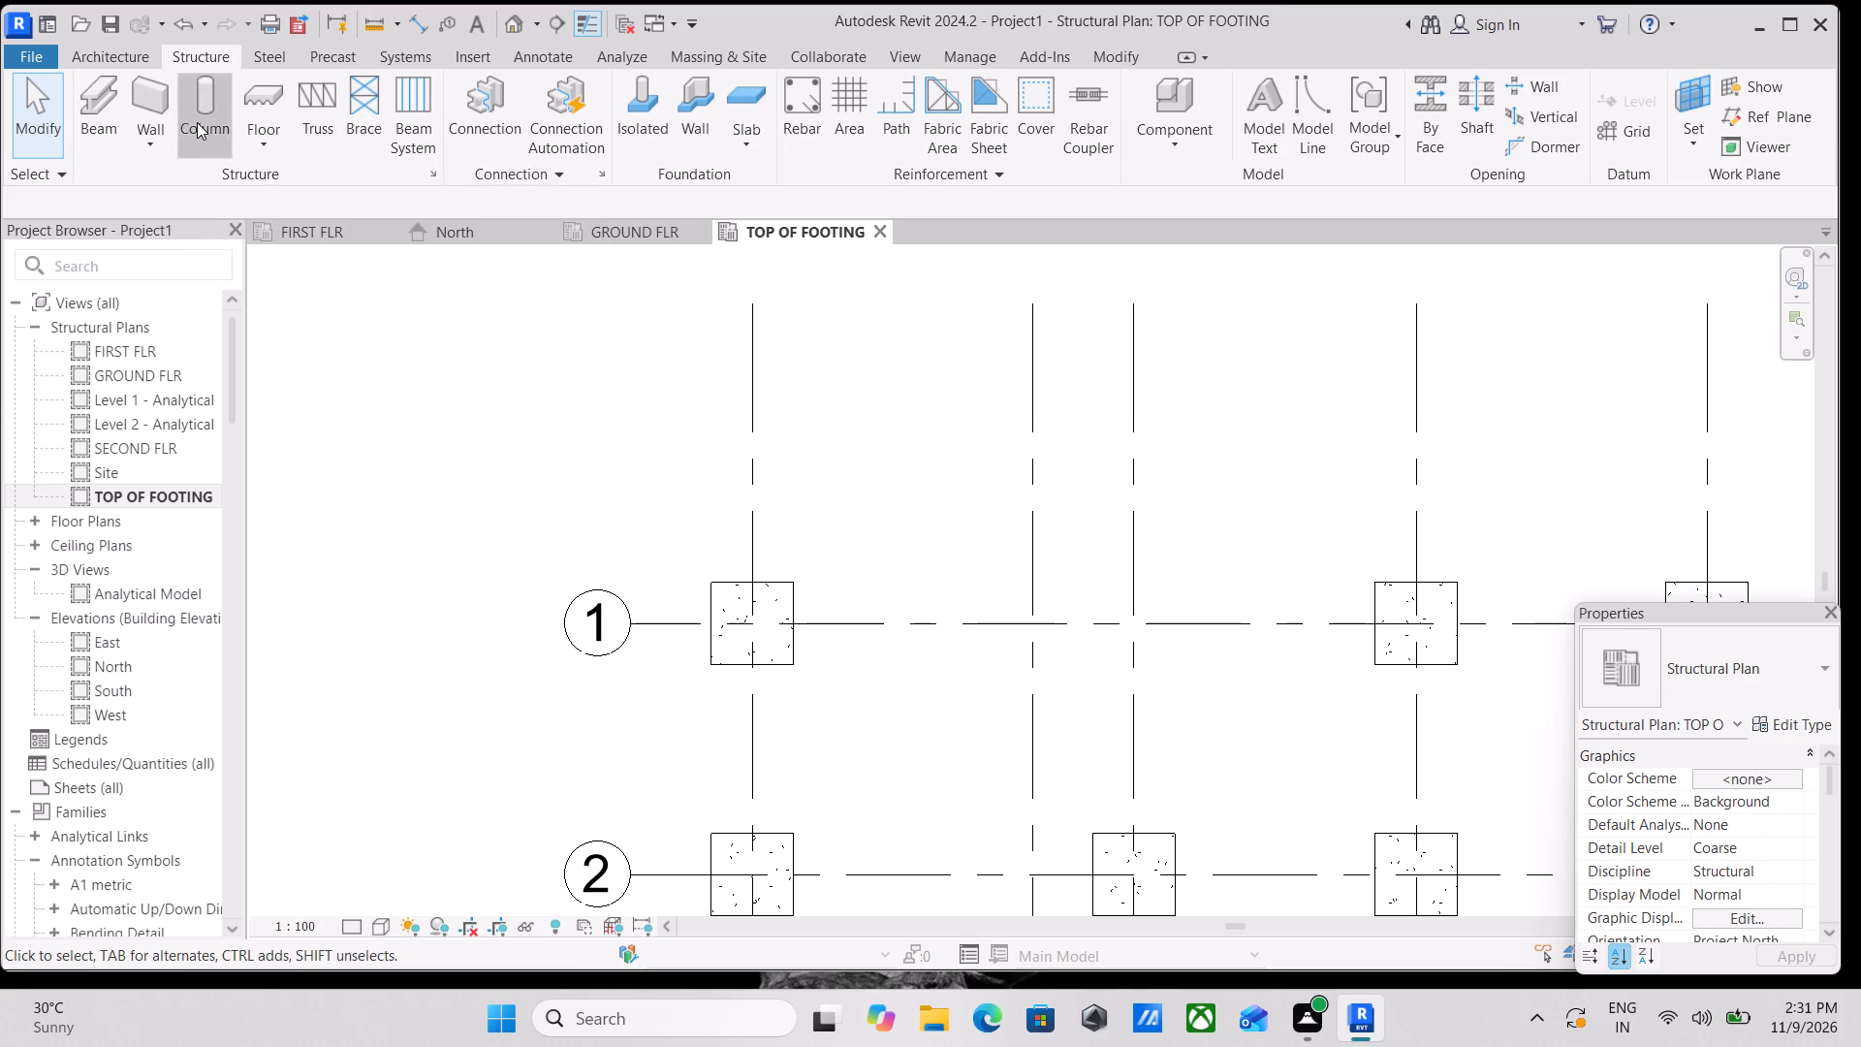
click(1751, 668)
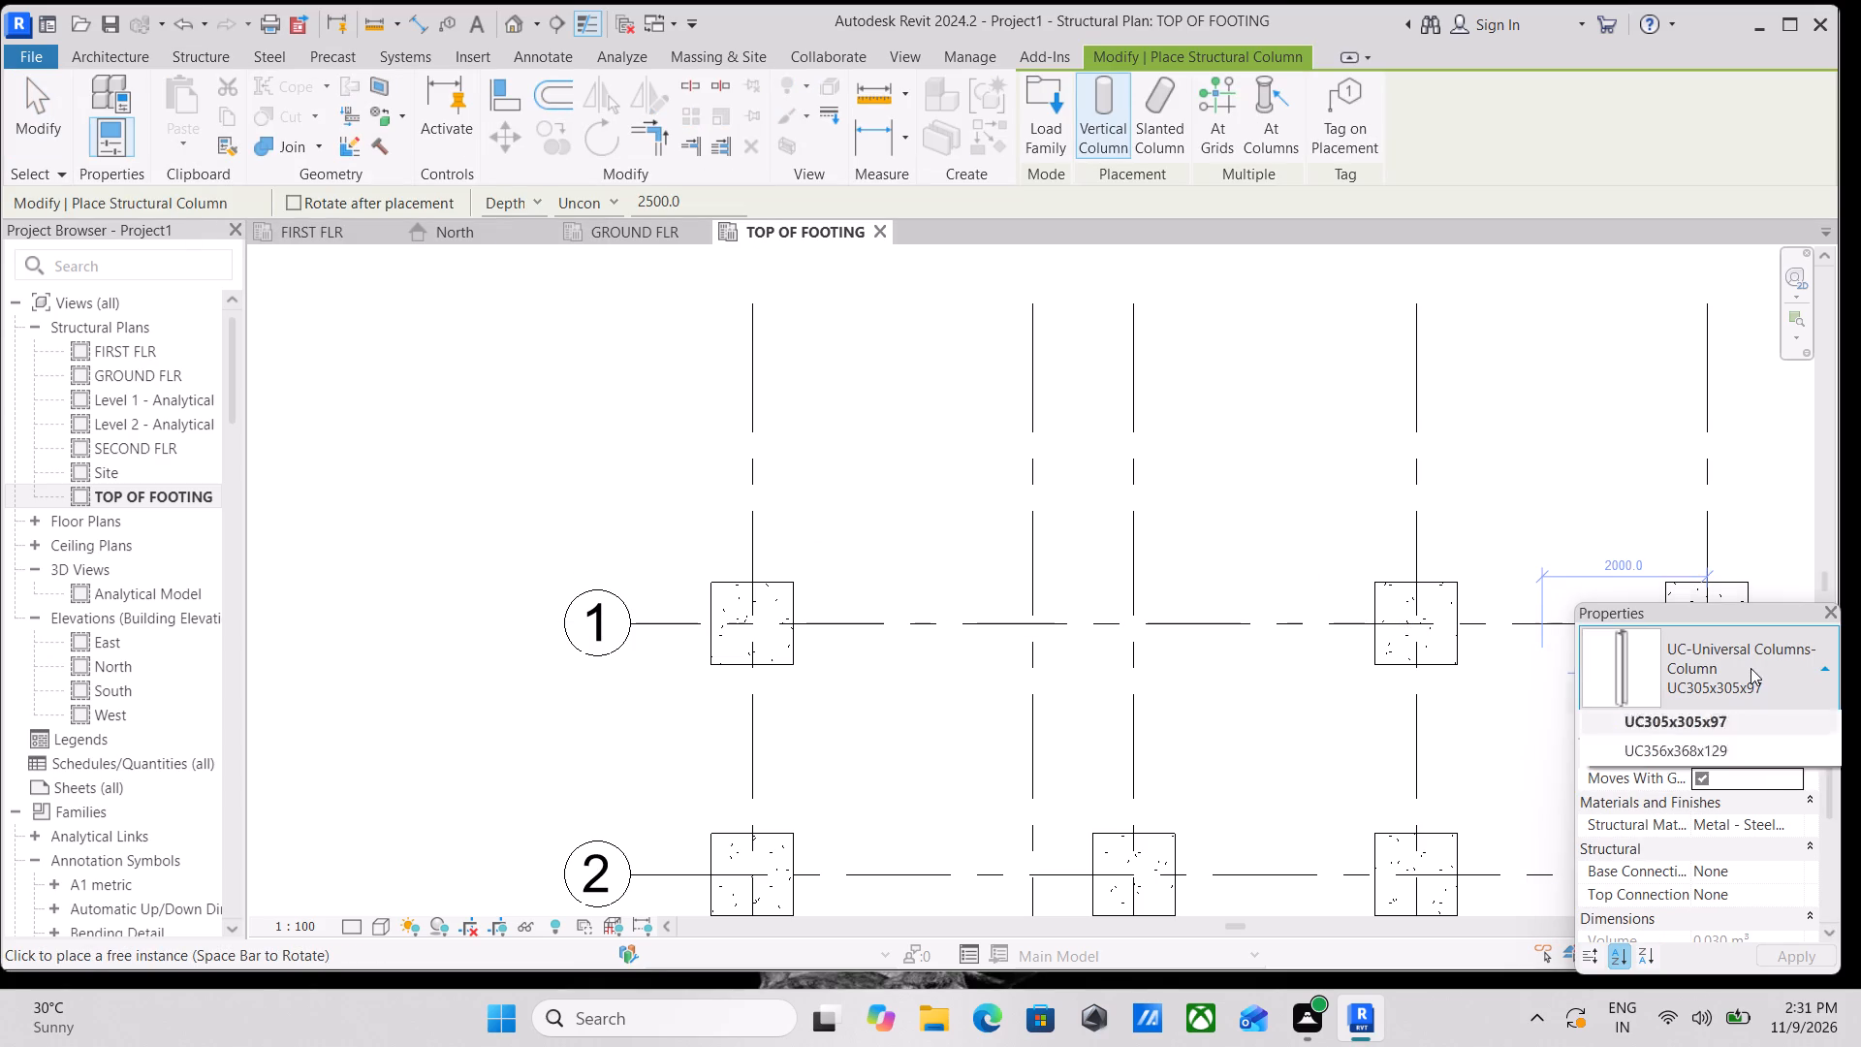
click(1695, 805)
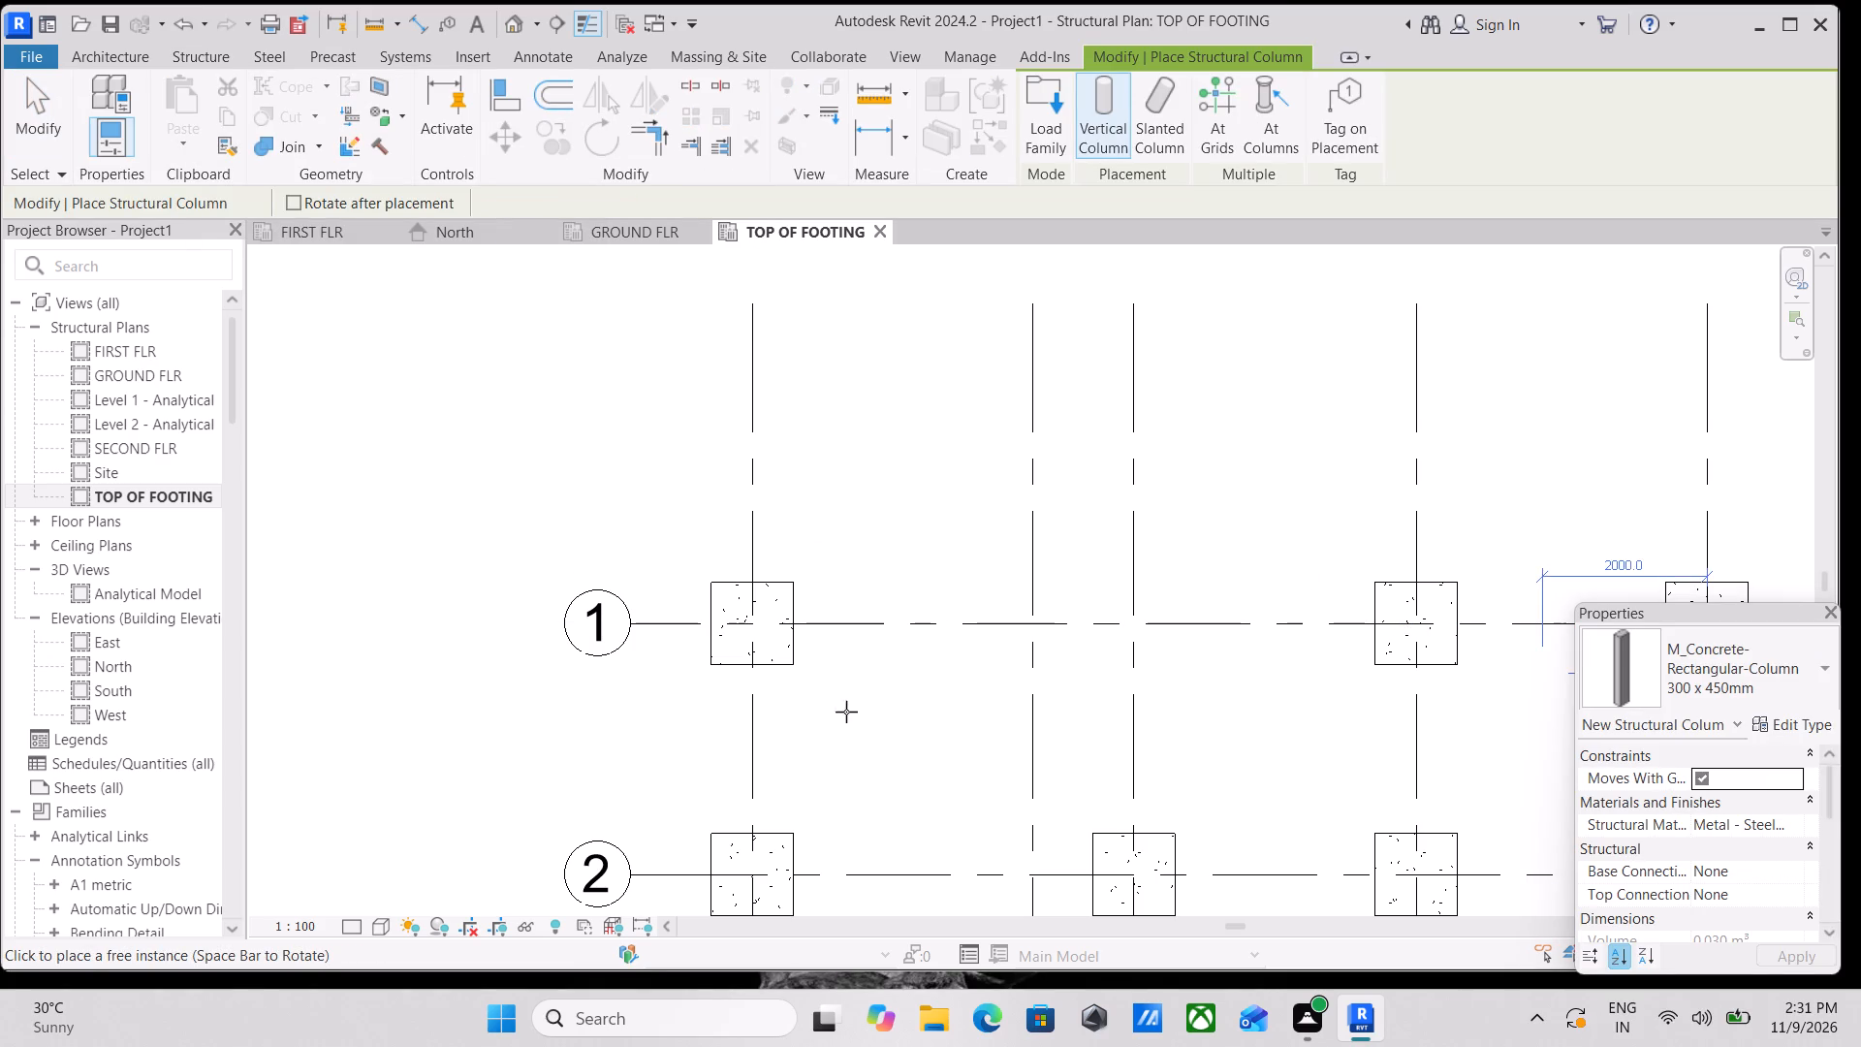
scroll(733, 616, up, 4)
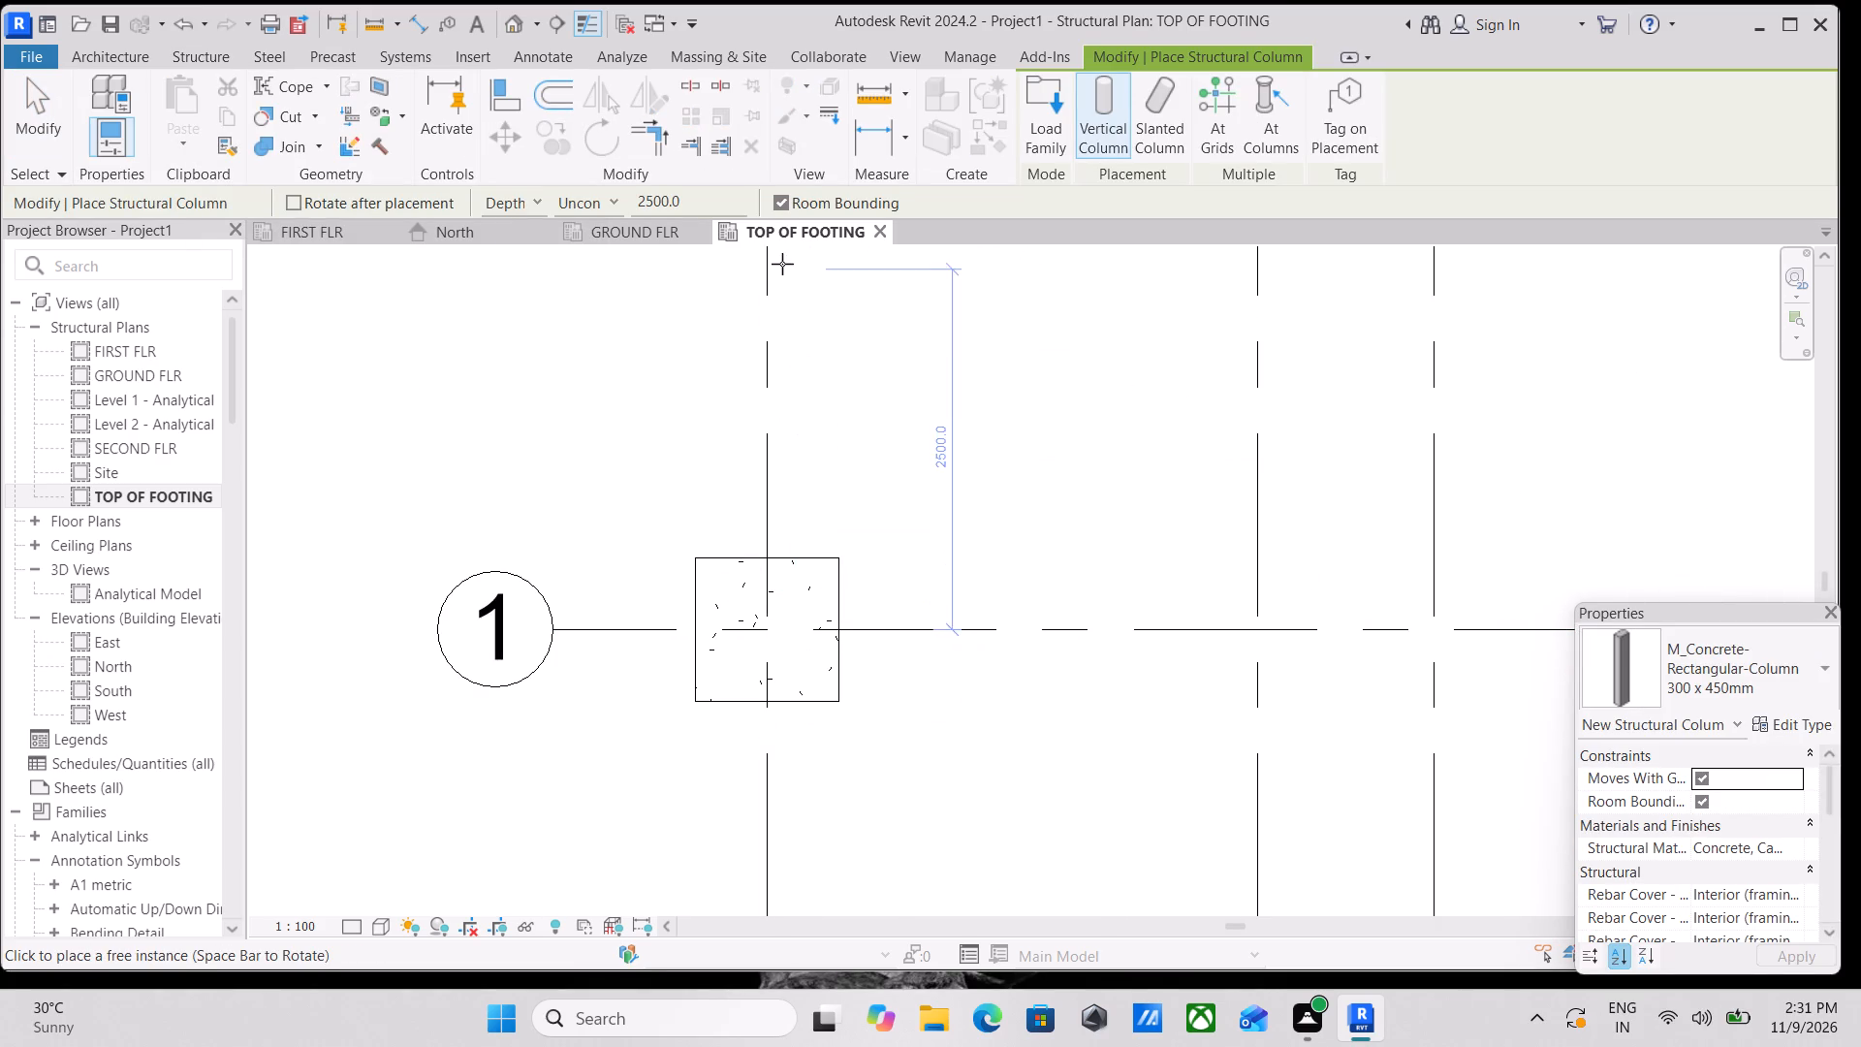
click(671, 224)
scroll(728, 507, down, 2)
middle_drag(728, 507, 761, 926)
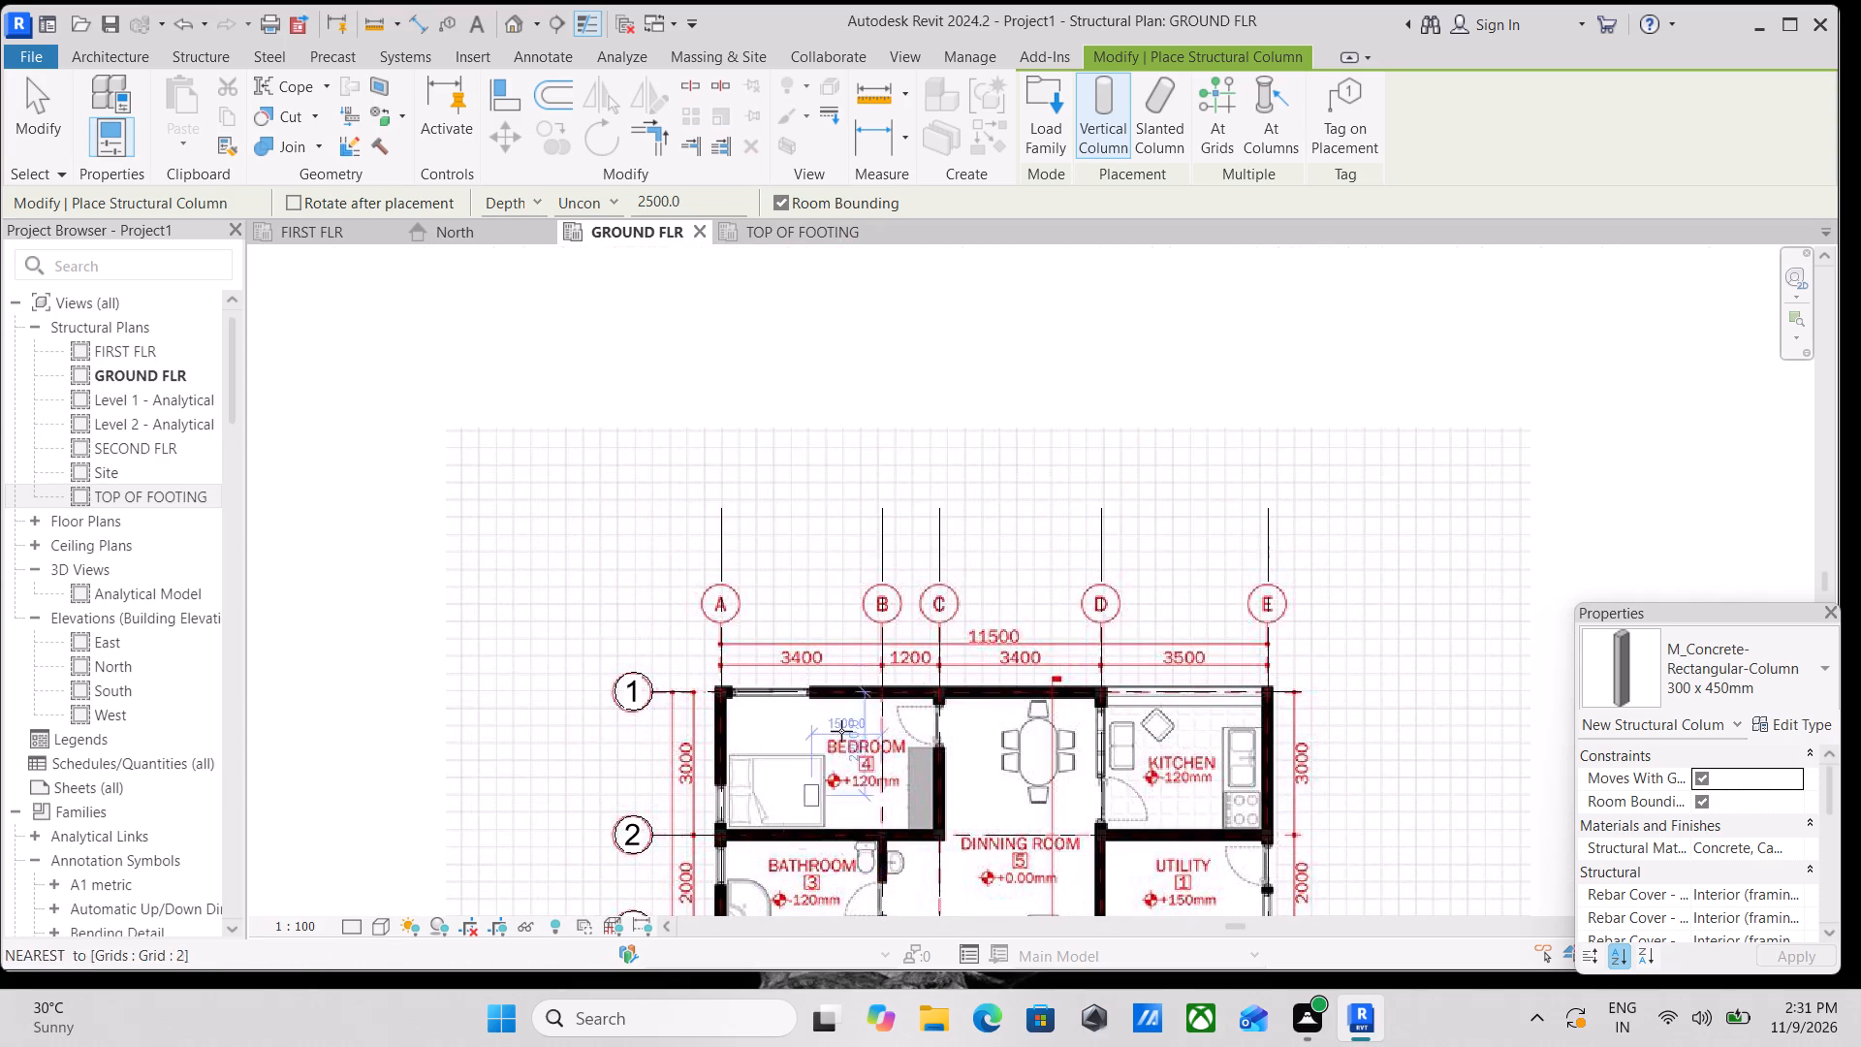
key(Escape)
key(Escape)
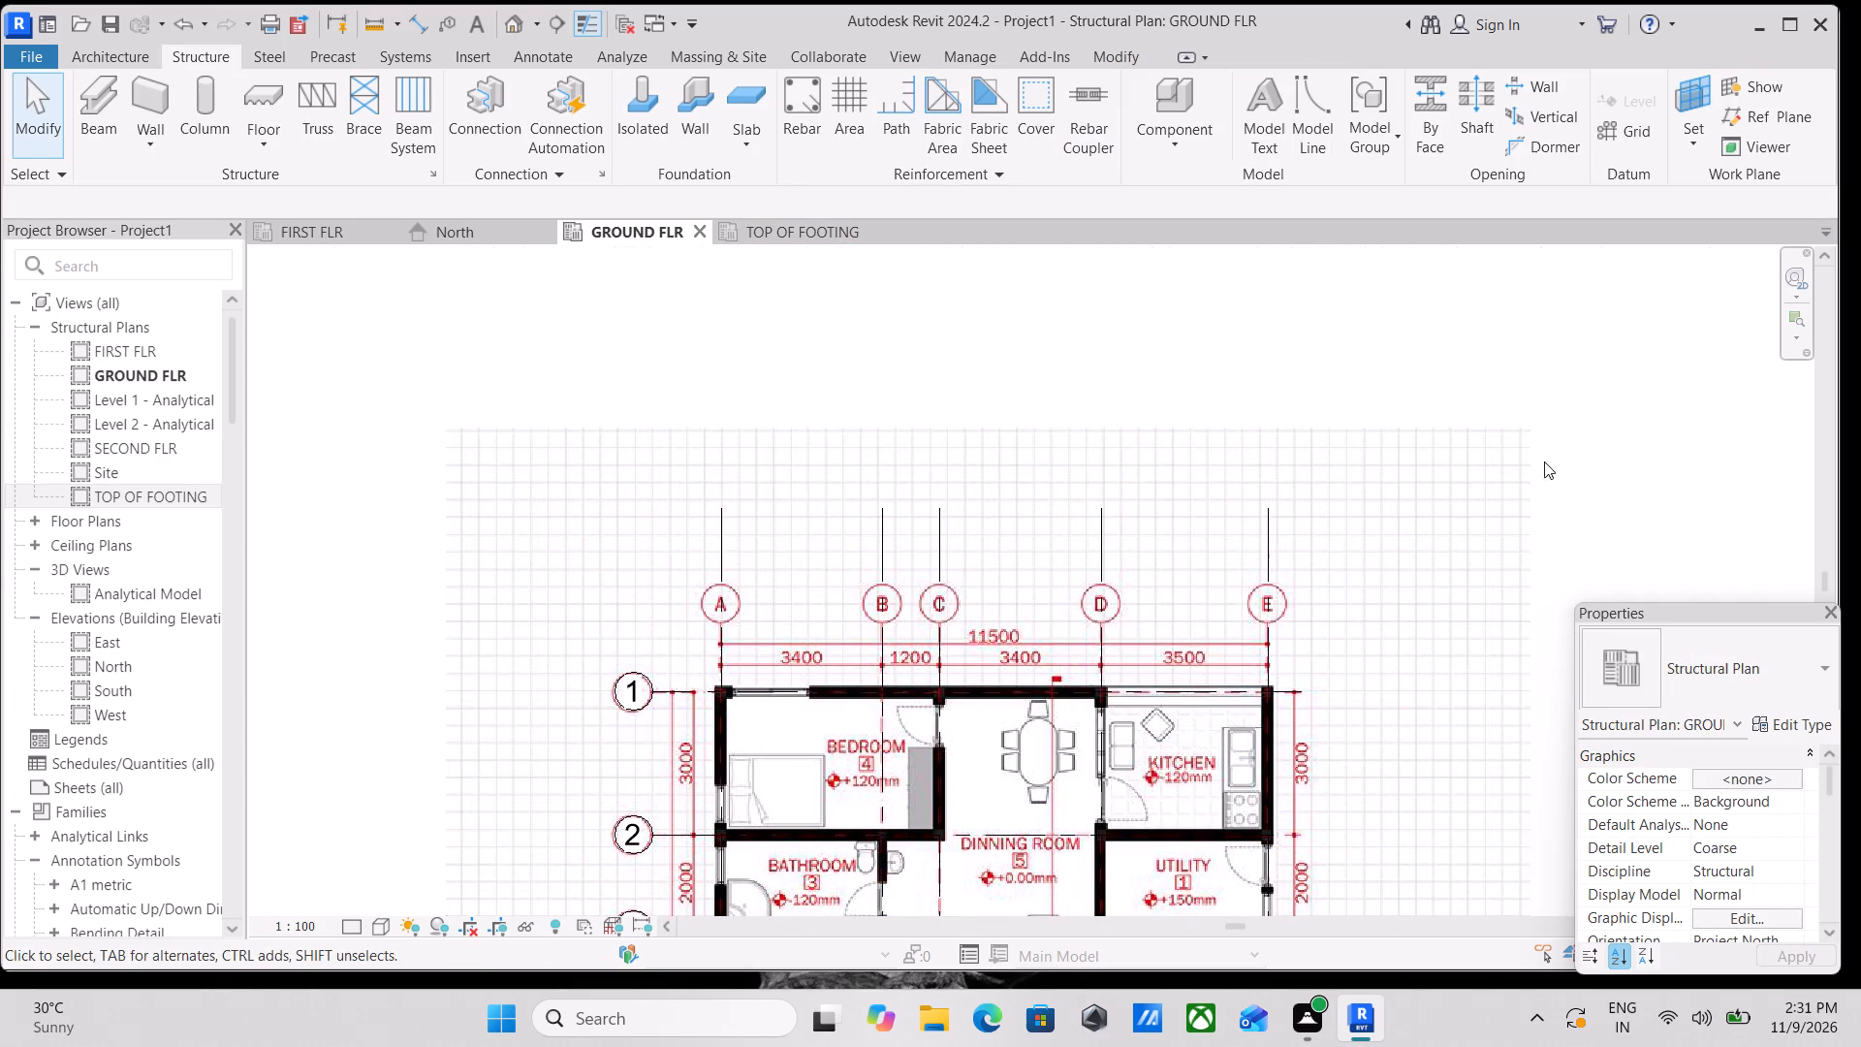
Temporarily hide the raster floor plan image in the GROUND FLR structural plan.
click(1523, 448)
text(HH)
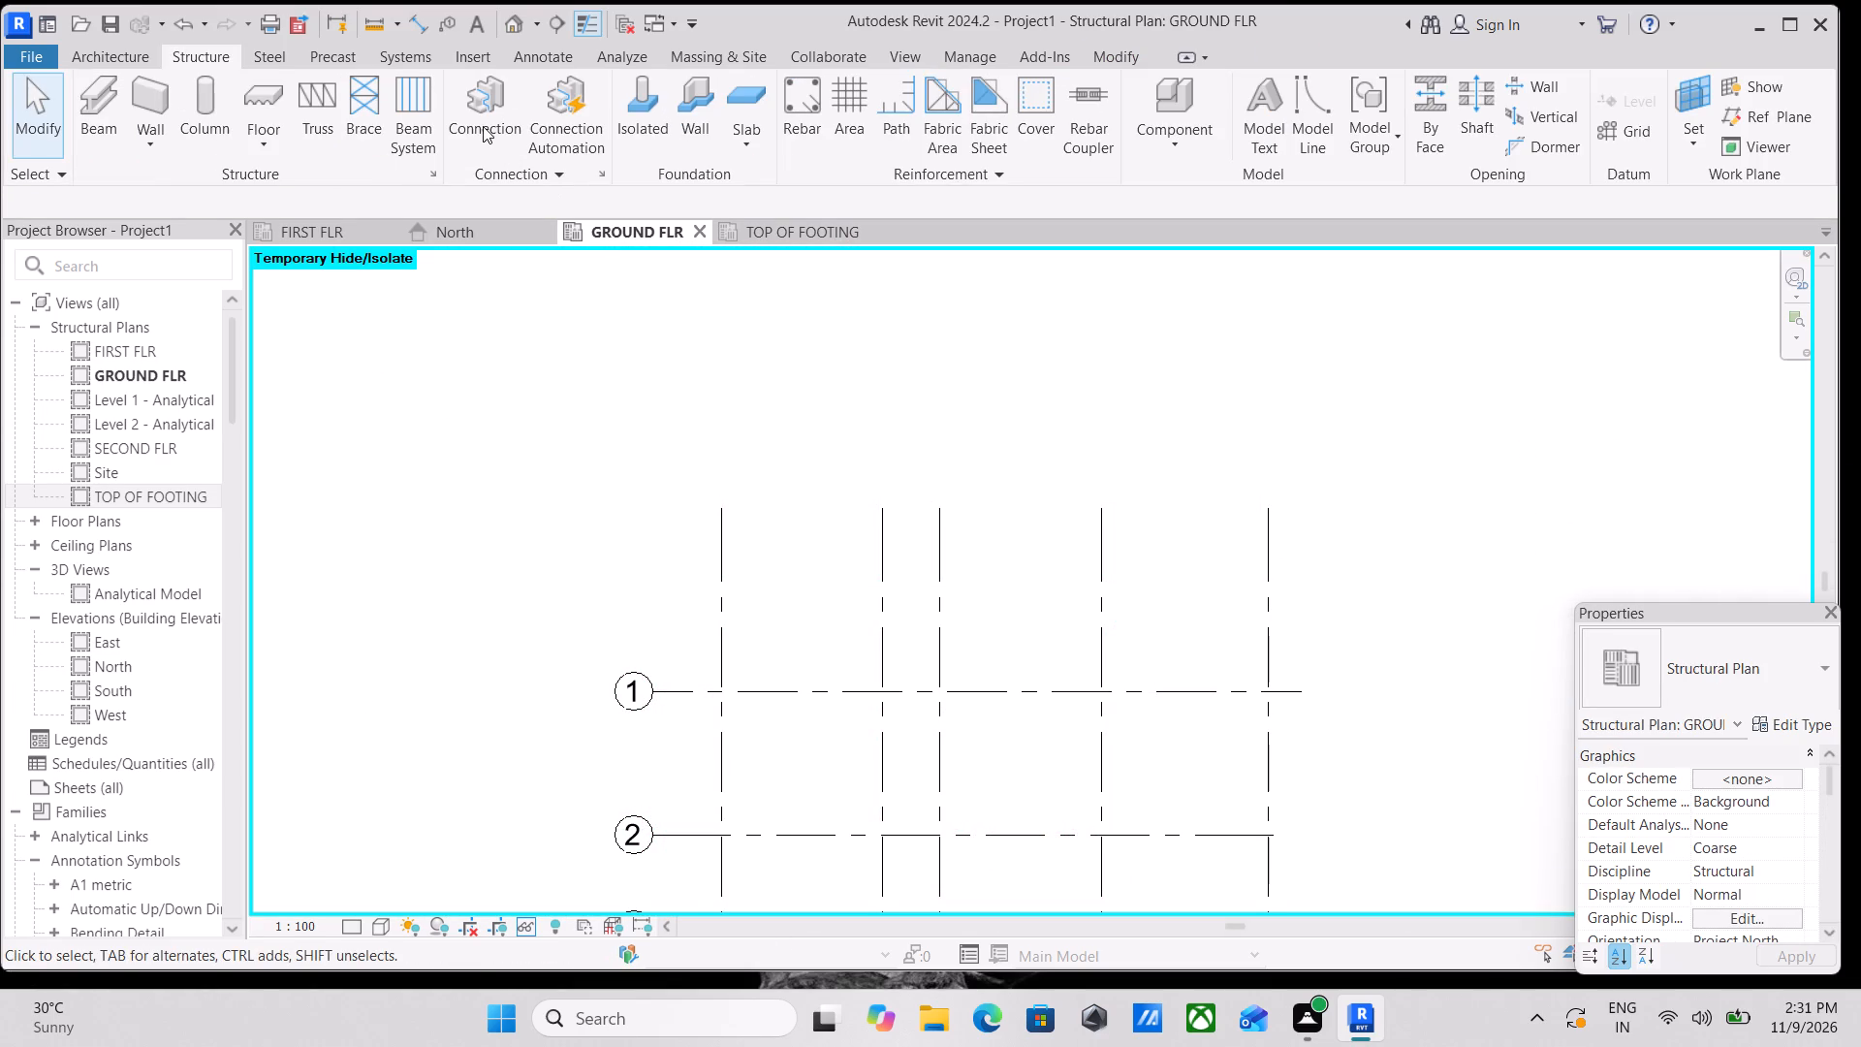
Place a 300 x 450mm concrete rectangular column at grid intersection A-1, with Depth set to Unconnected 2500.
click(221, 121)
scroll(688, 696, up, 3)
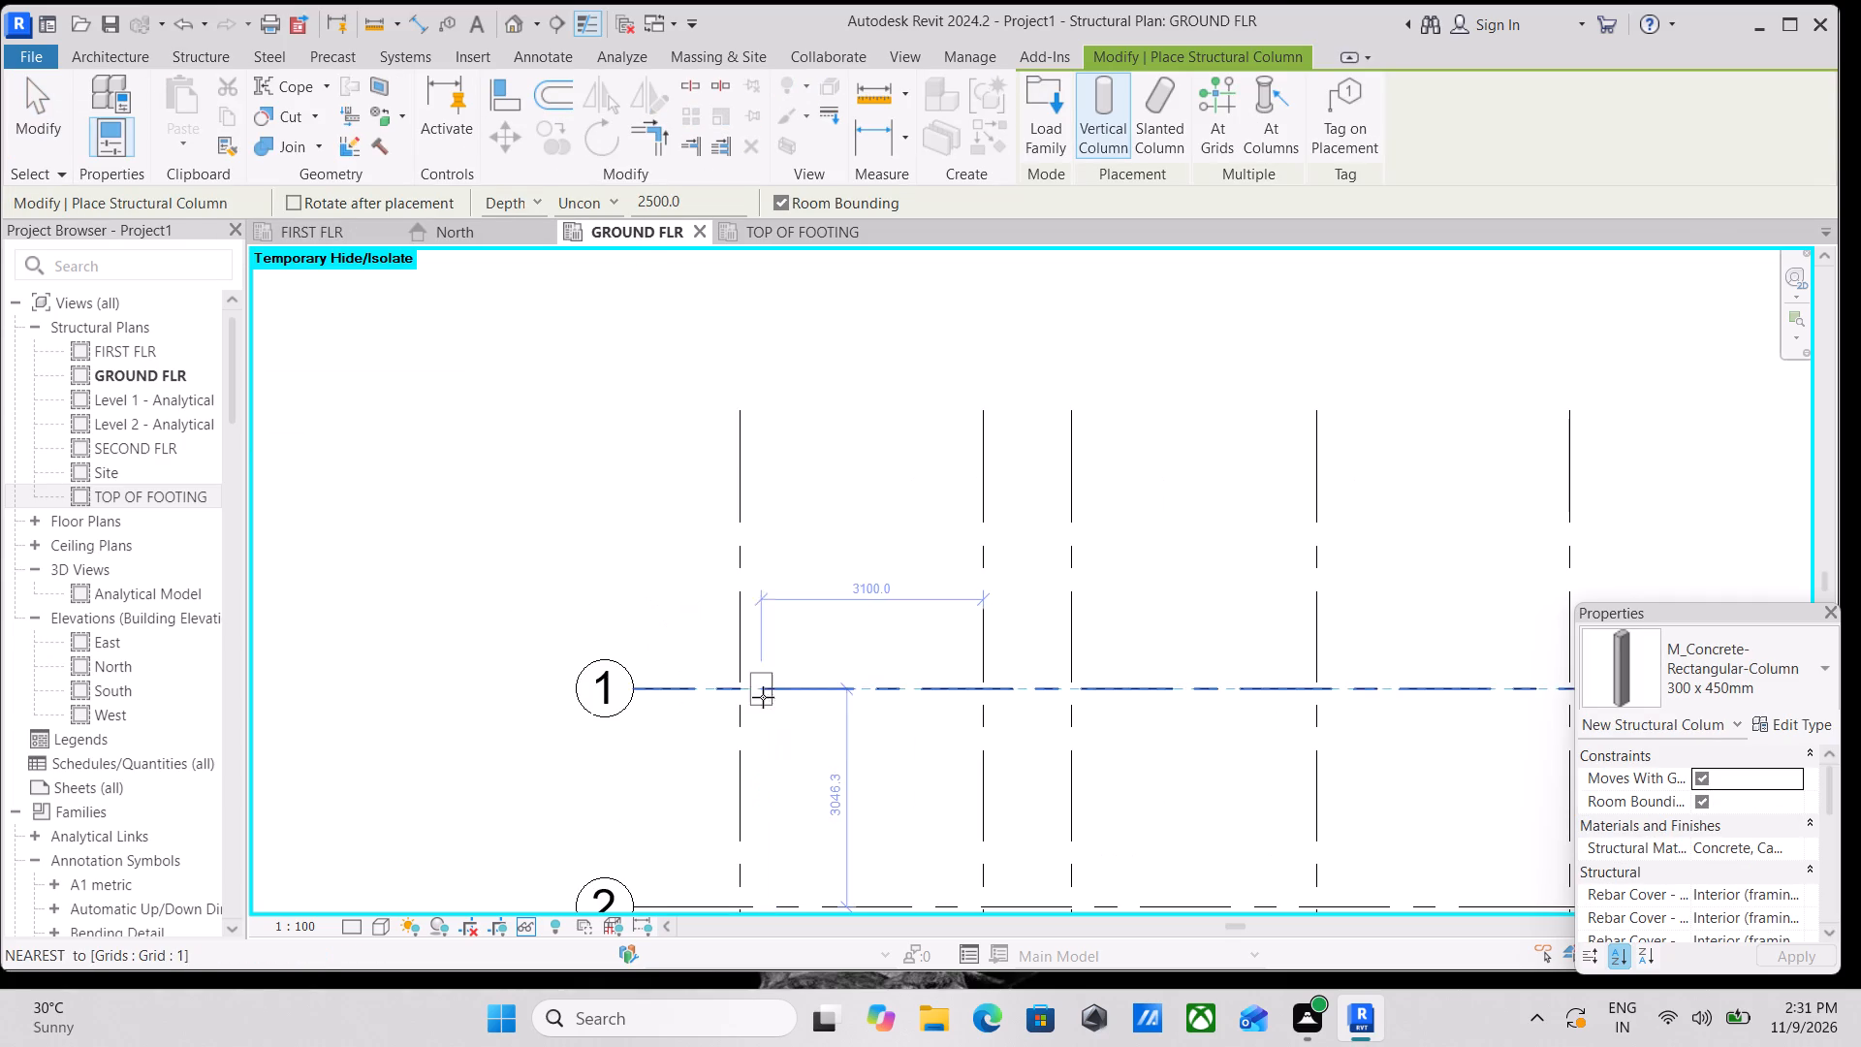
scroll(767, 696, up, 5)
click(718, 682)
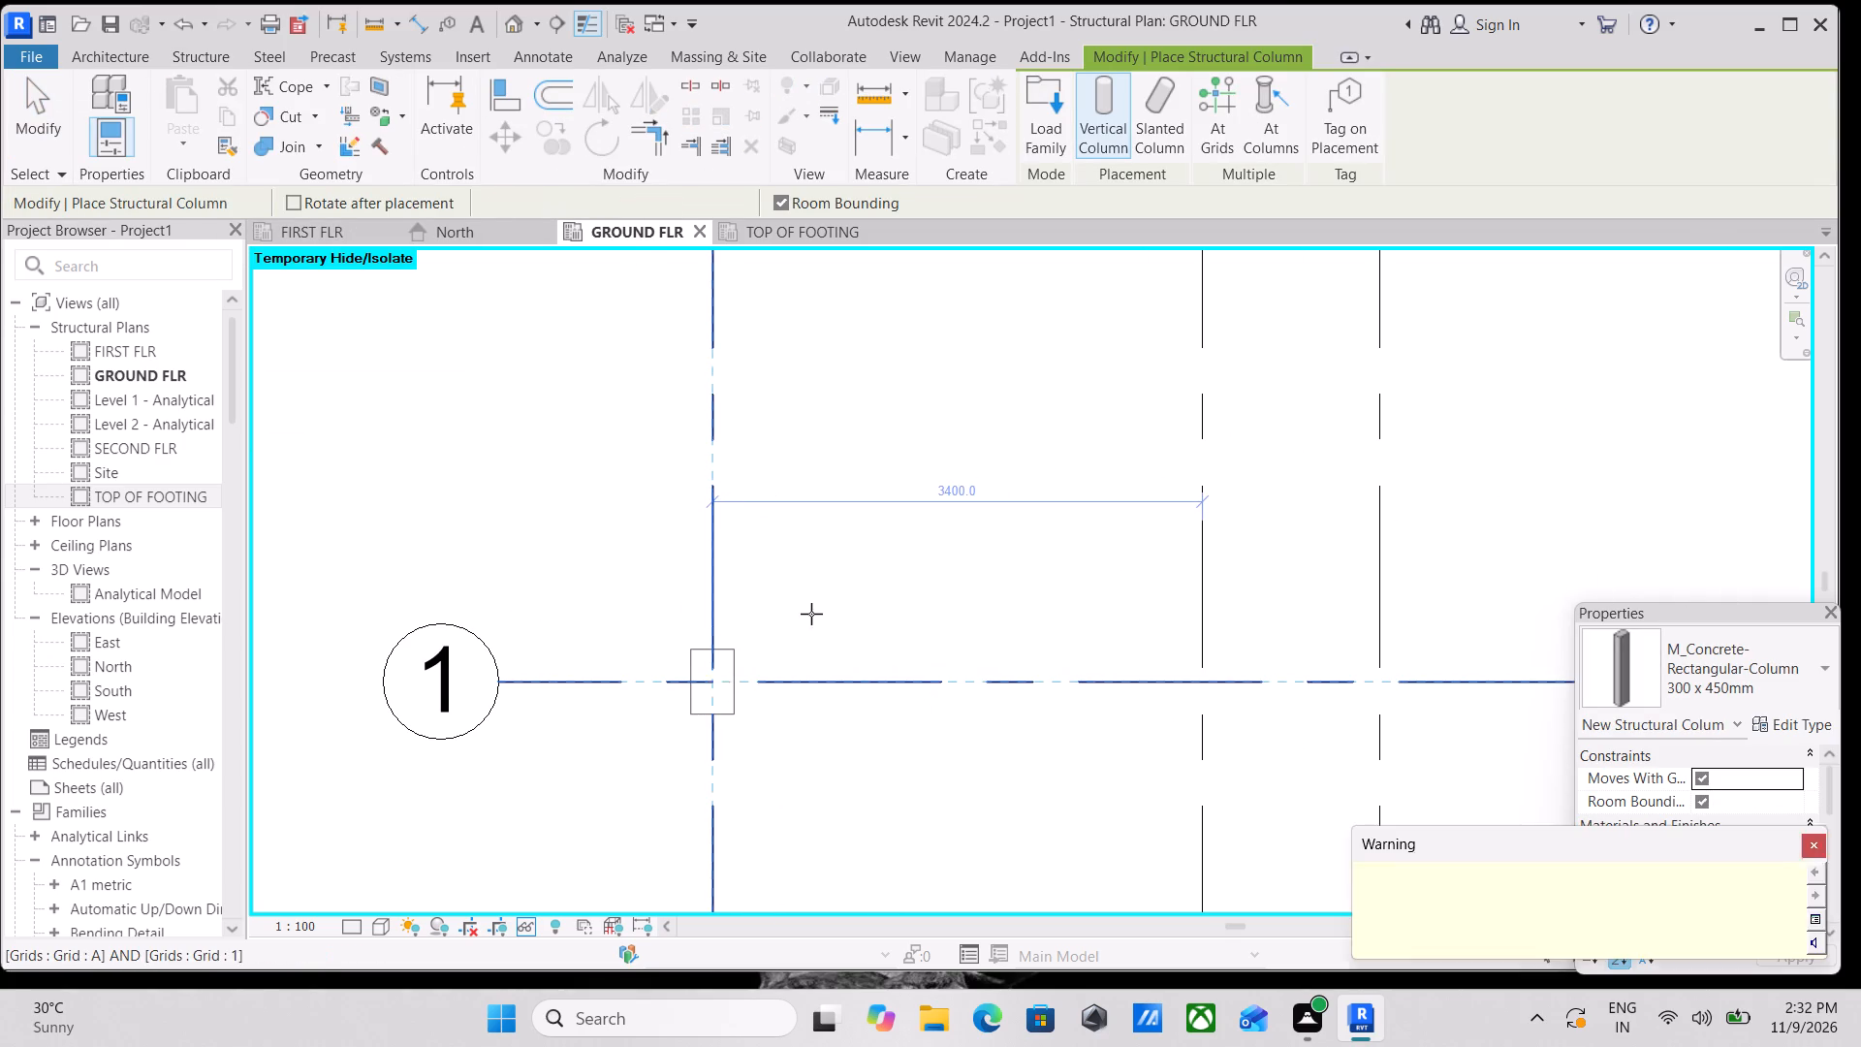
End column placement and undo the 300 x 450mm column just placed at grid intersection A-1.
scroll(854, 591, down, 2)
middle_drag(854, 591, 659, 591)
key(Escape)
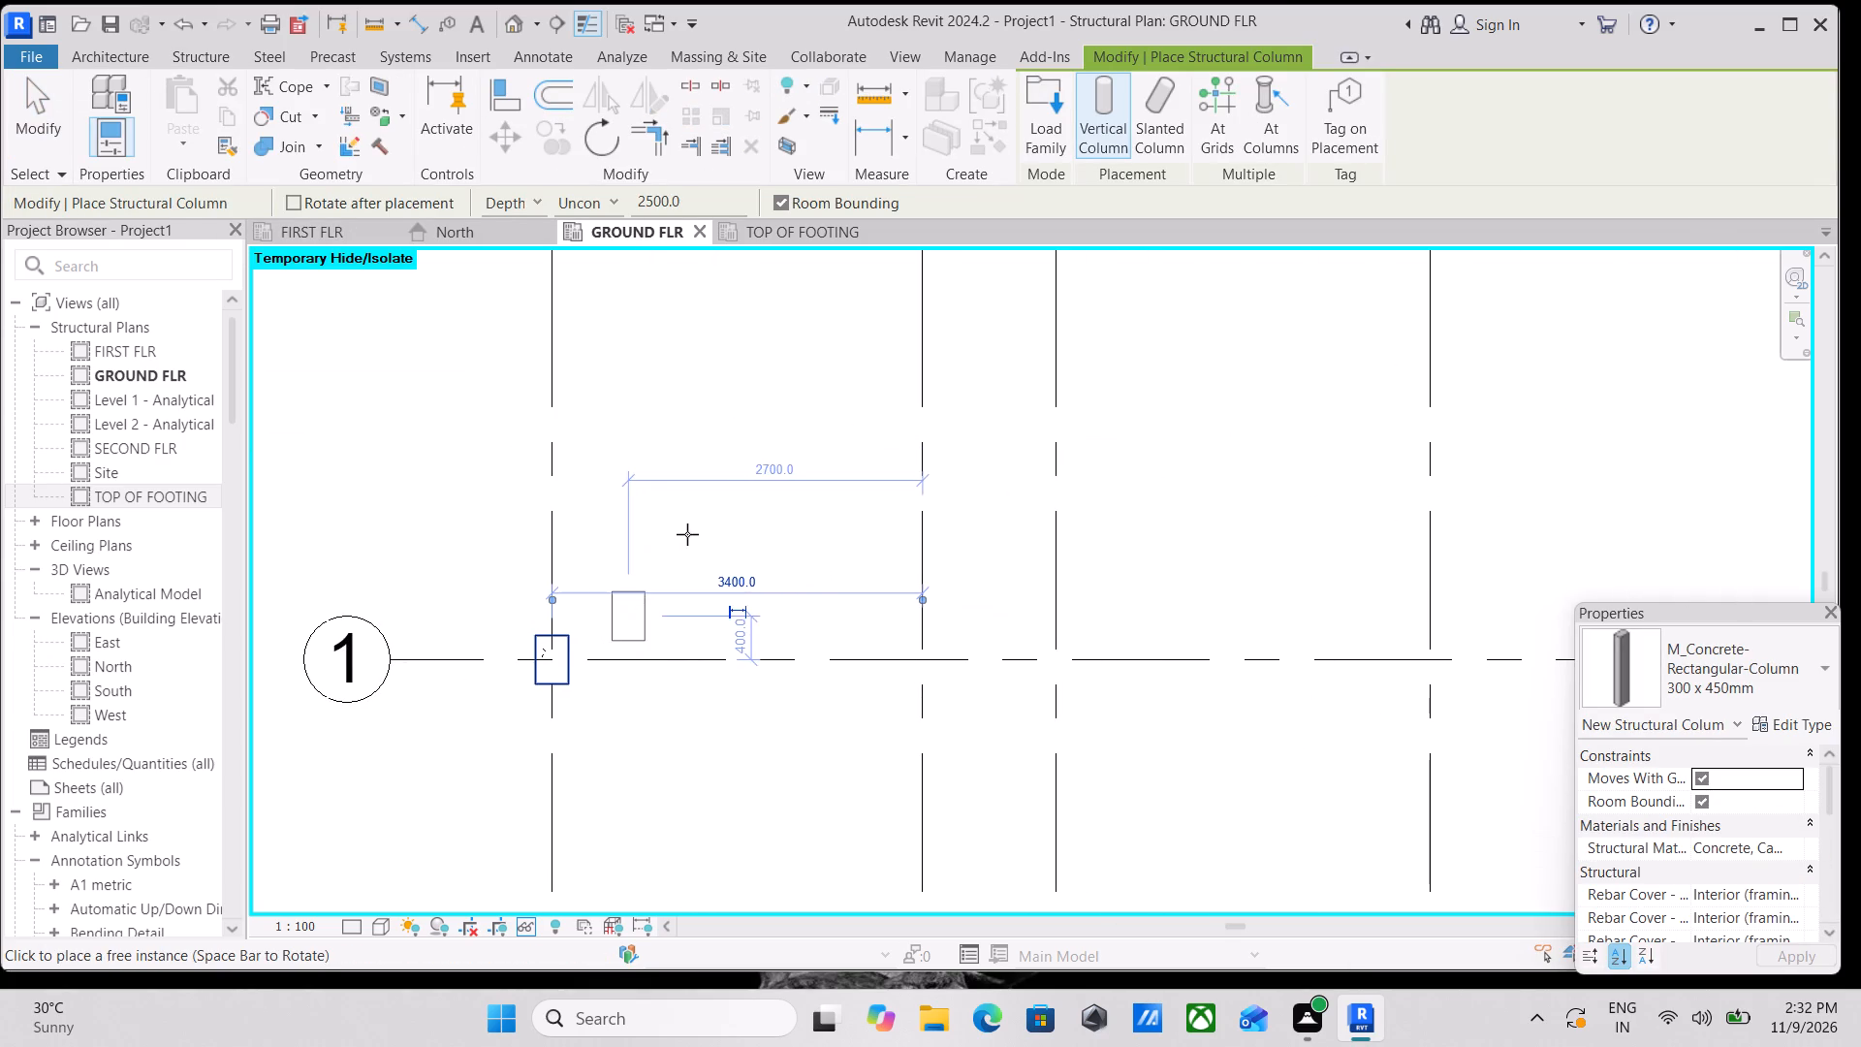
key(Escape)
key(Escape)
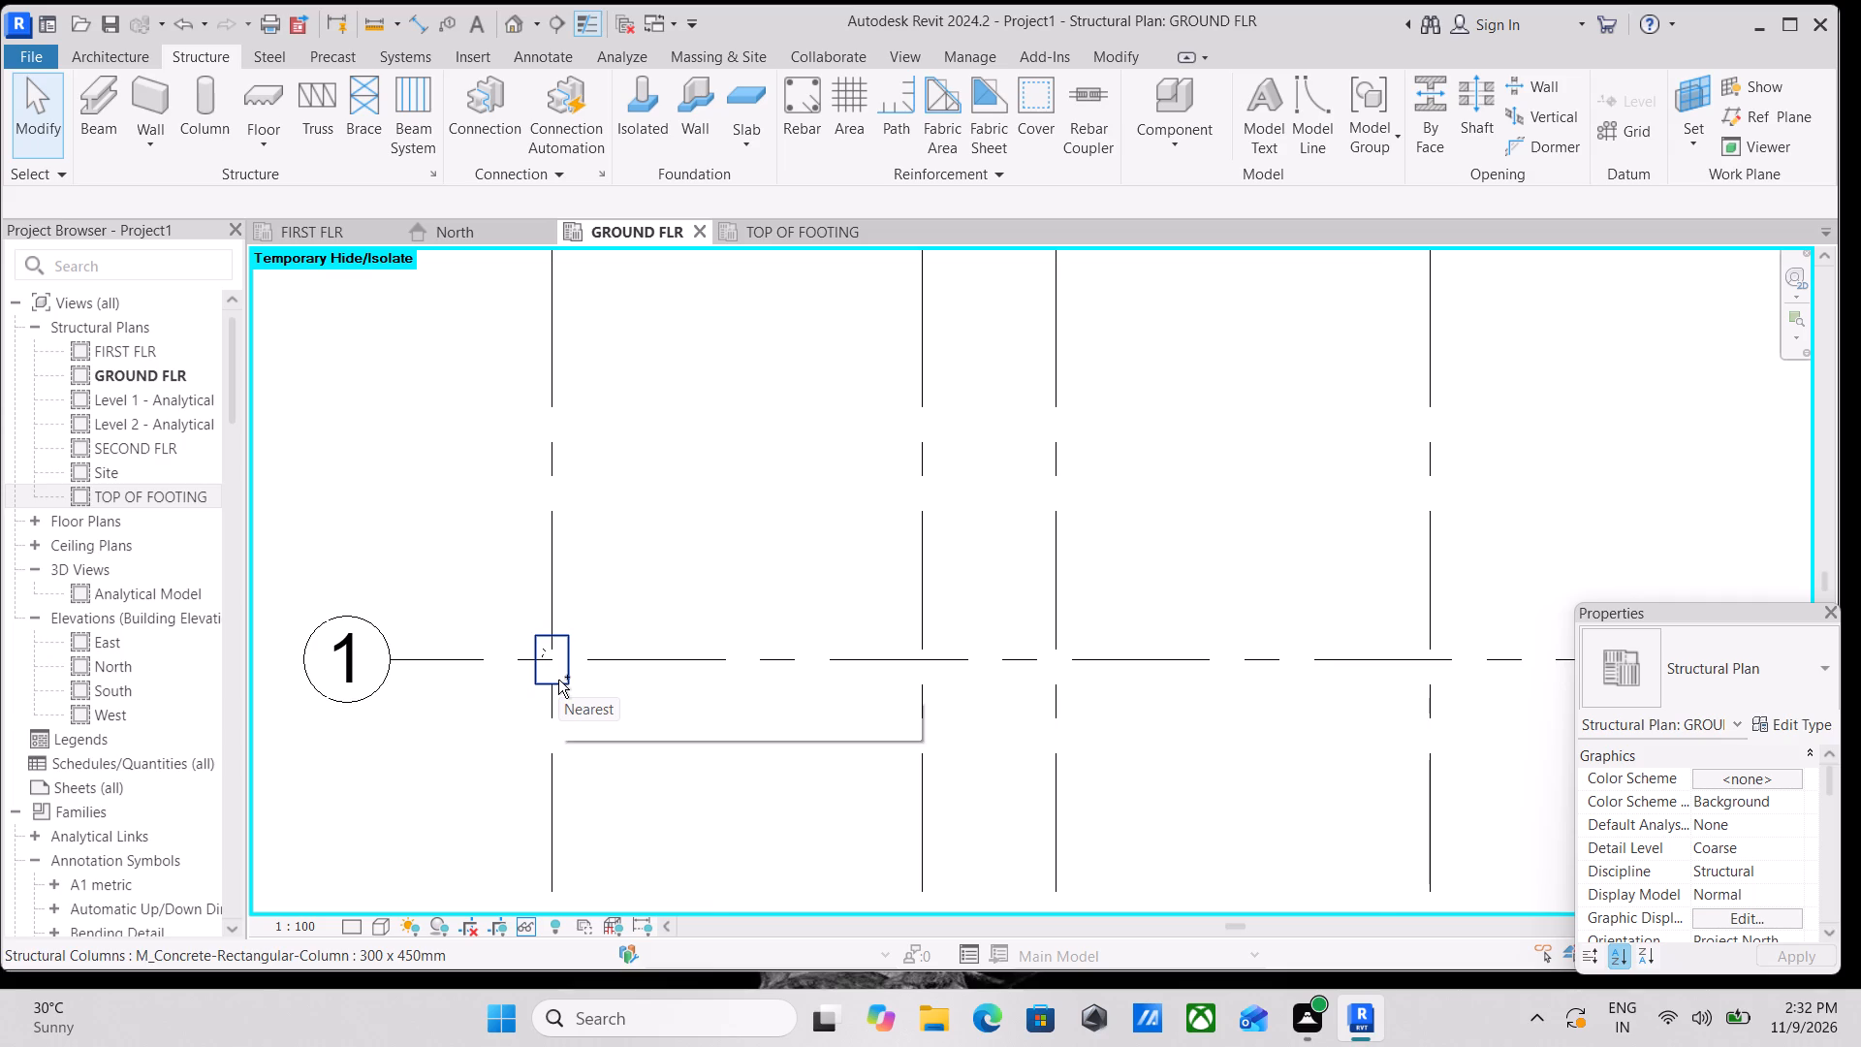
key(ctrl+z)
Place a 300 x 450mm structural column at A-1 with its Depth set to TOP OF FOOTING.
scroll(612, 628, down, 2)
middle_drag(612, 628, 598, 680)
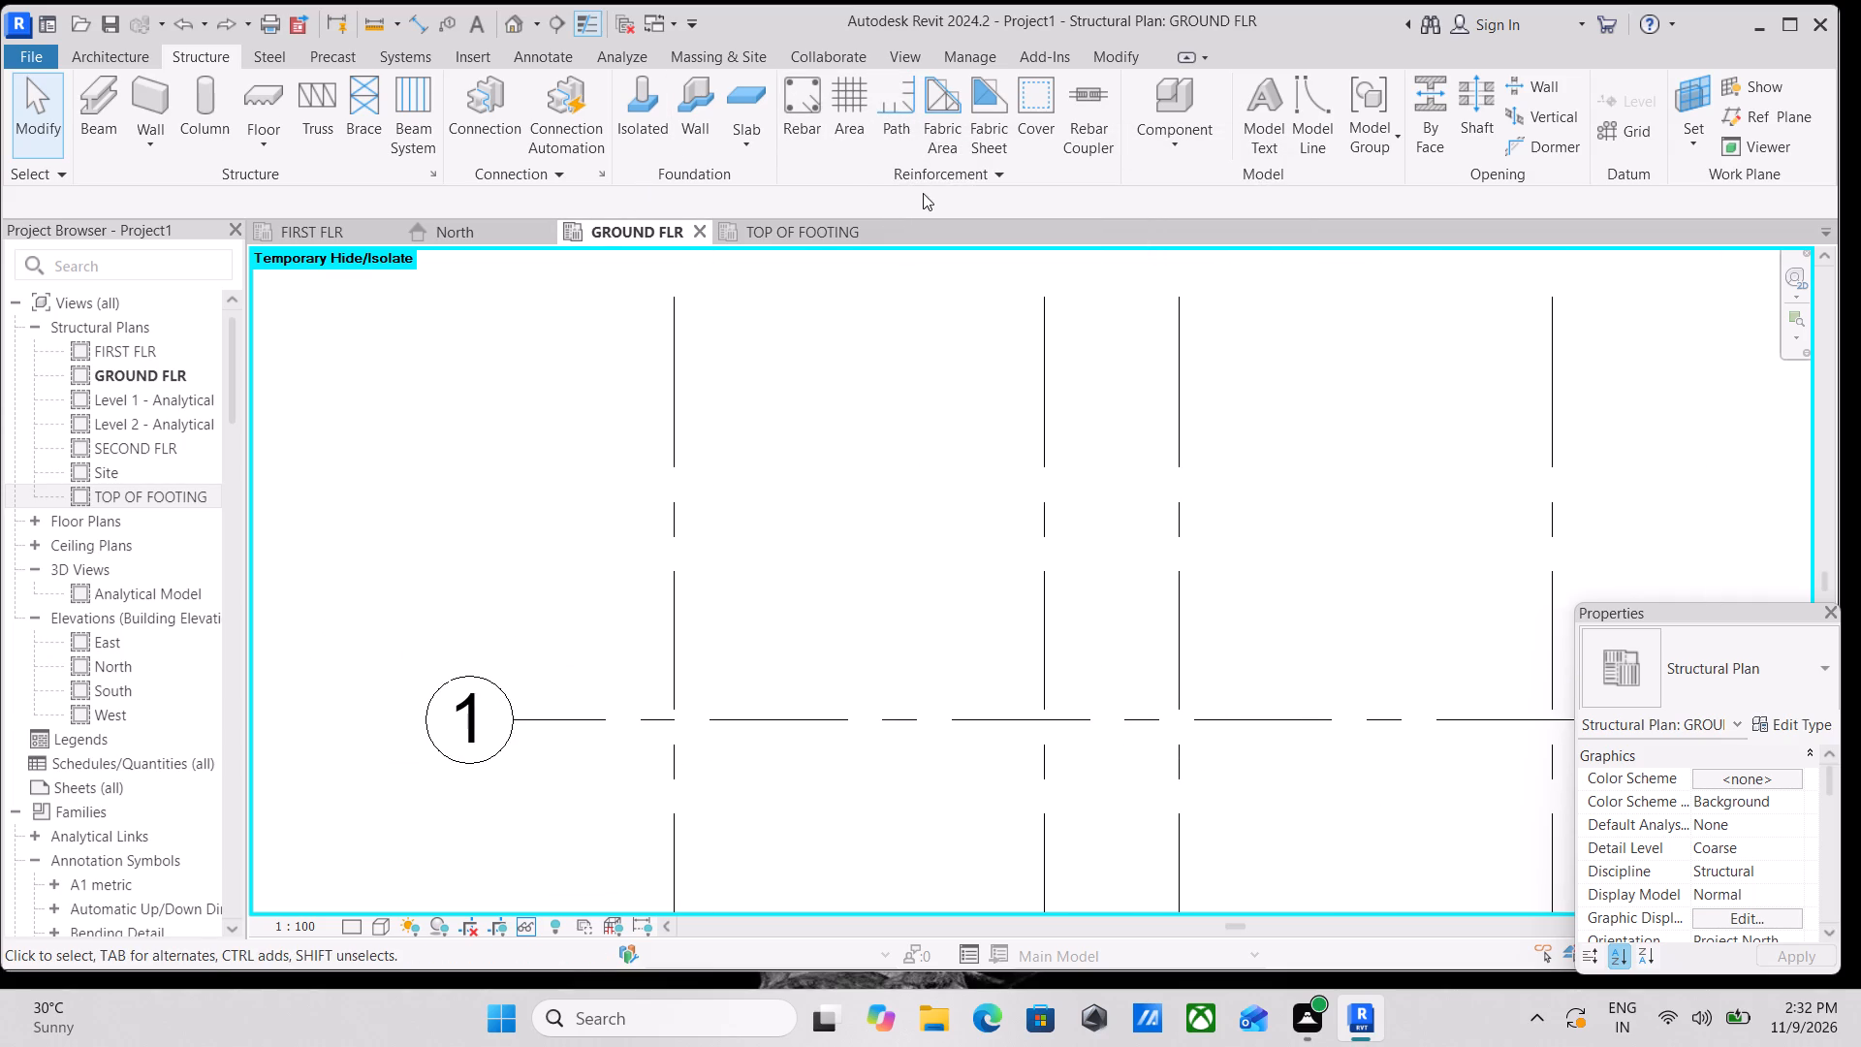
click(221, 119)
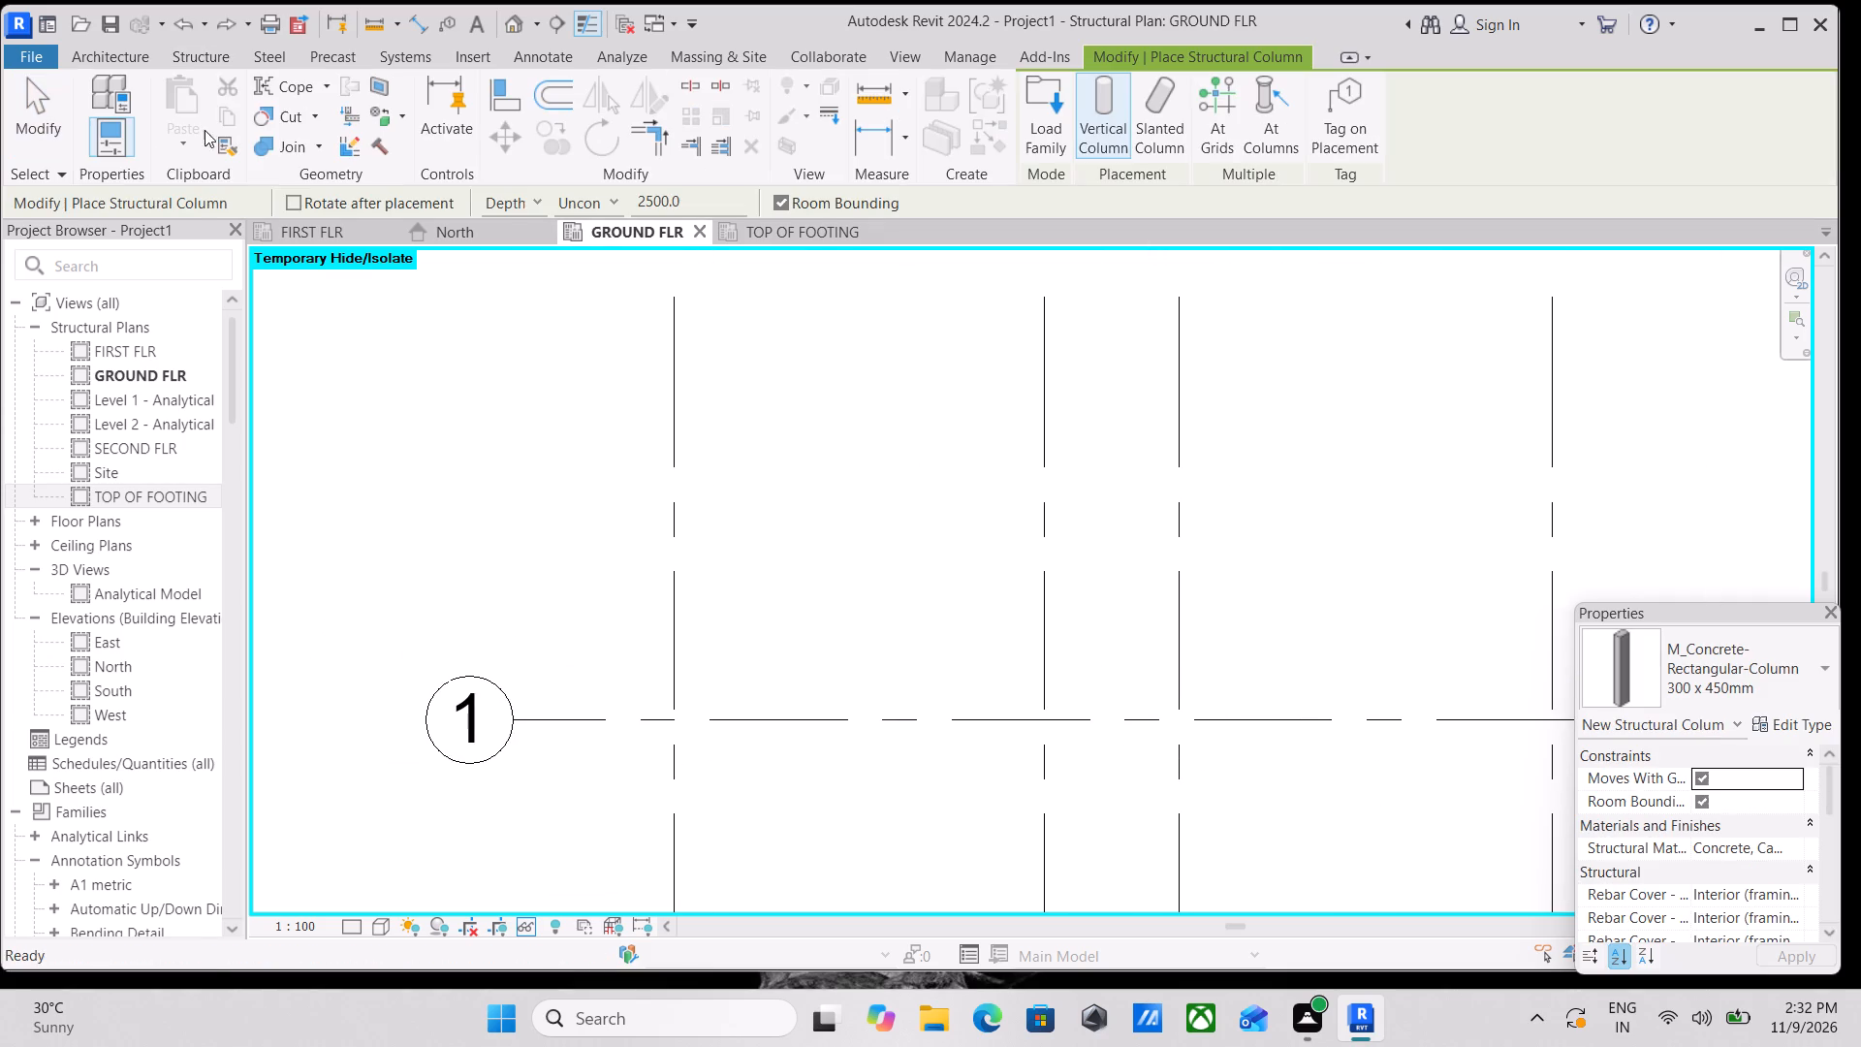
click(610, 199)
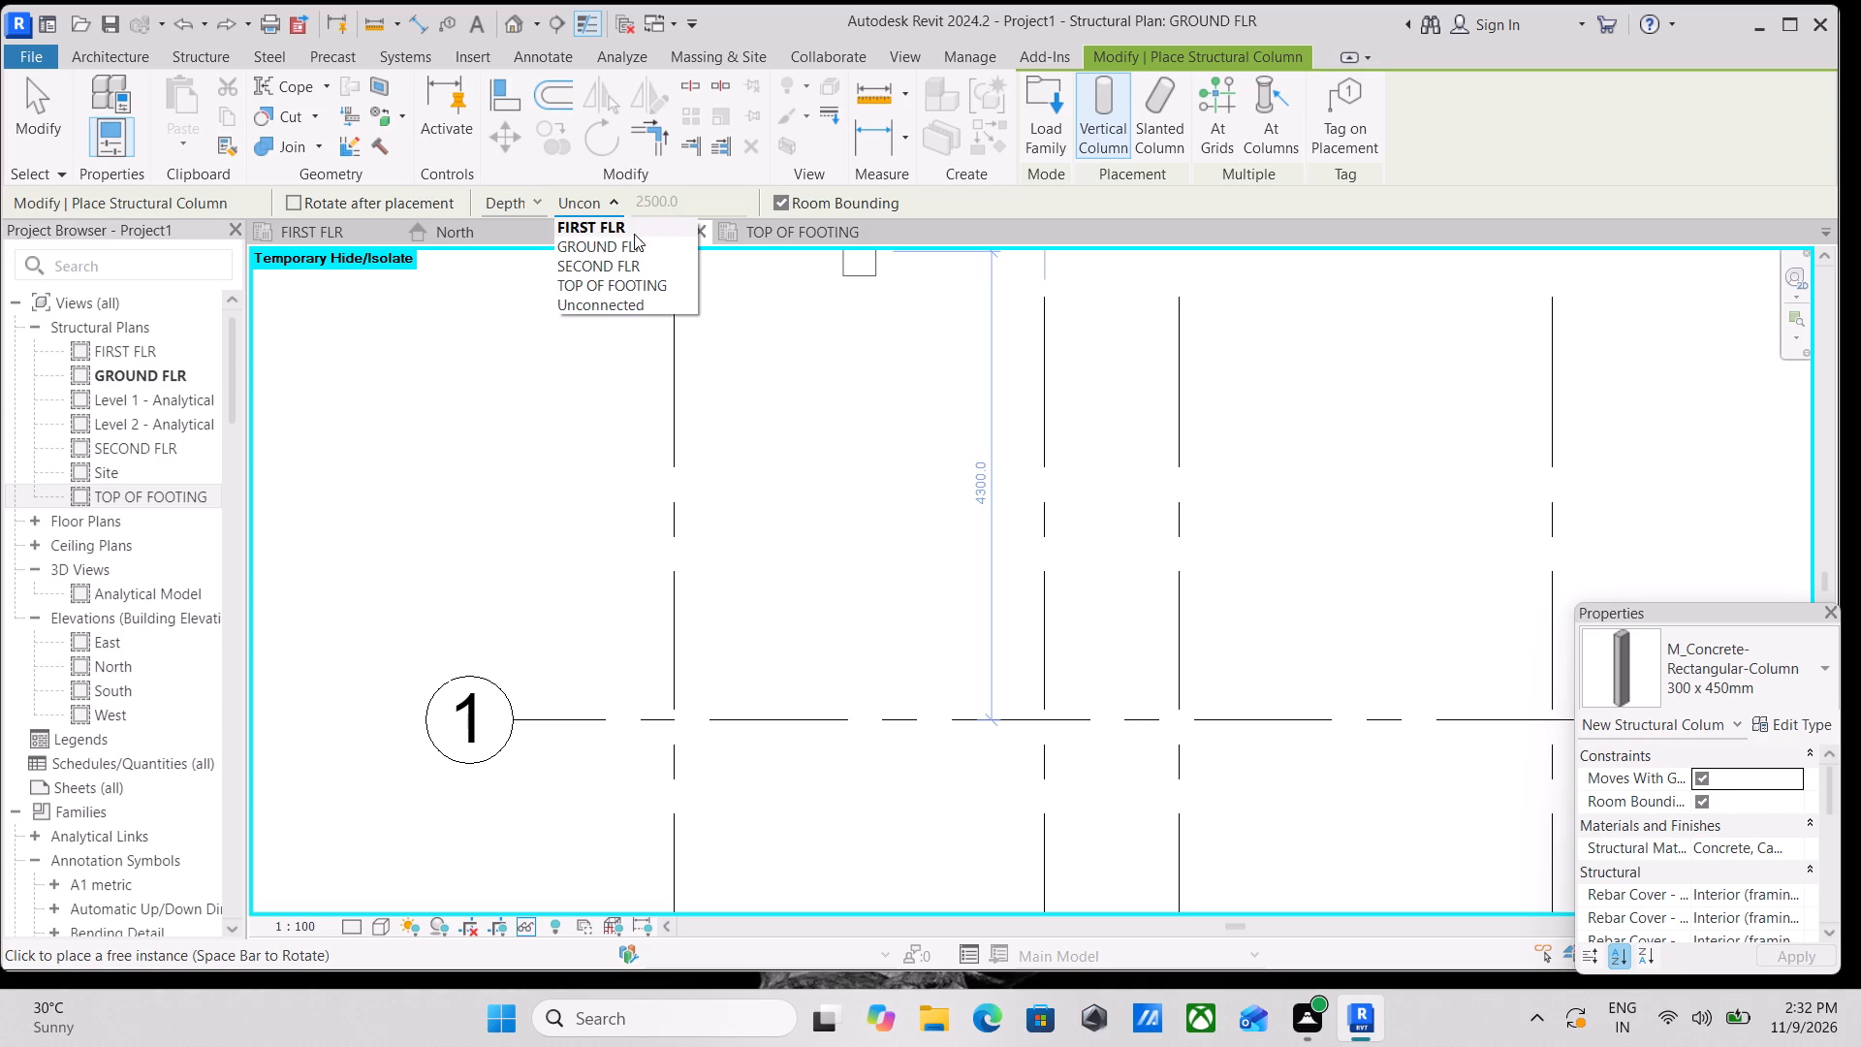
click(637, 281)
scroll(696, 723, up, 3)
middle_drag(709, 721, 745, 685)
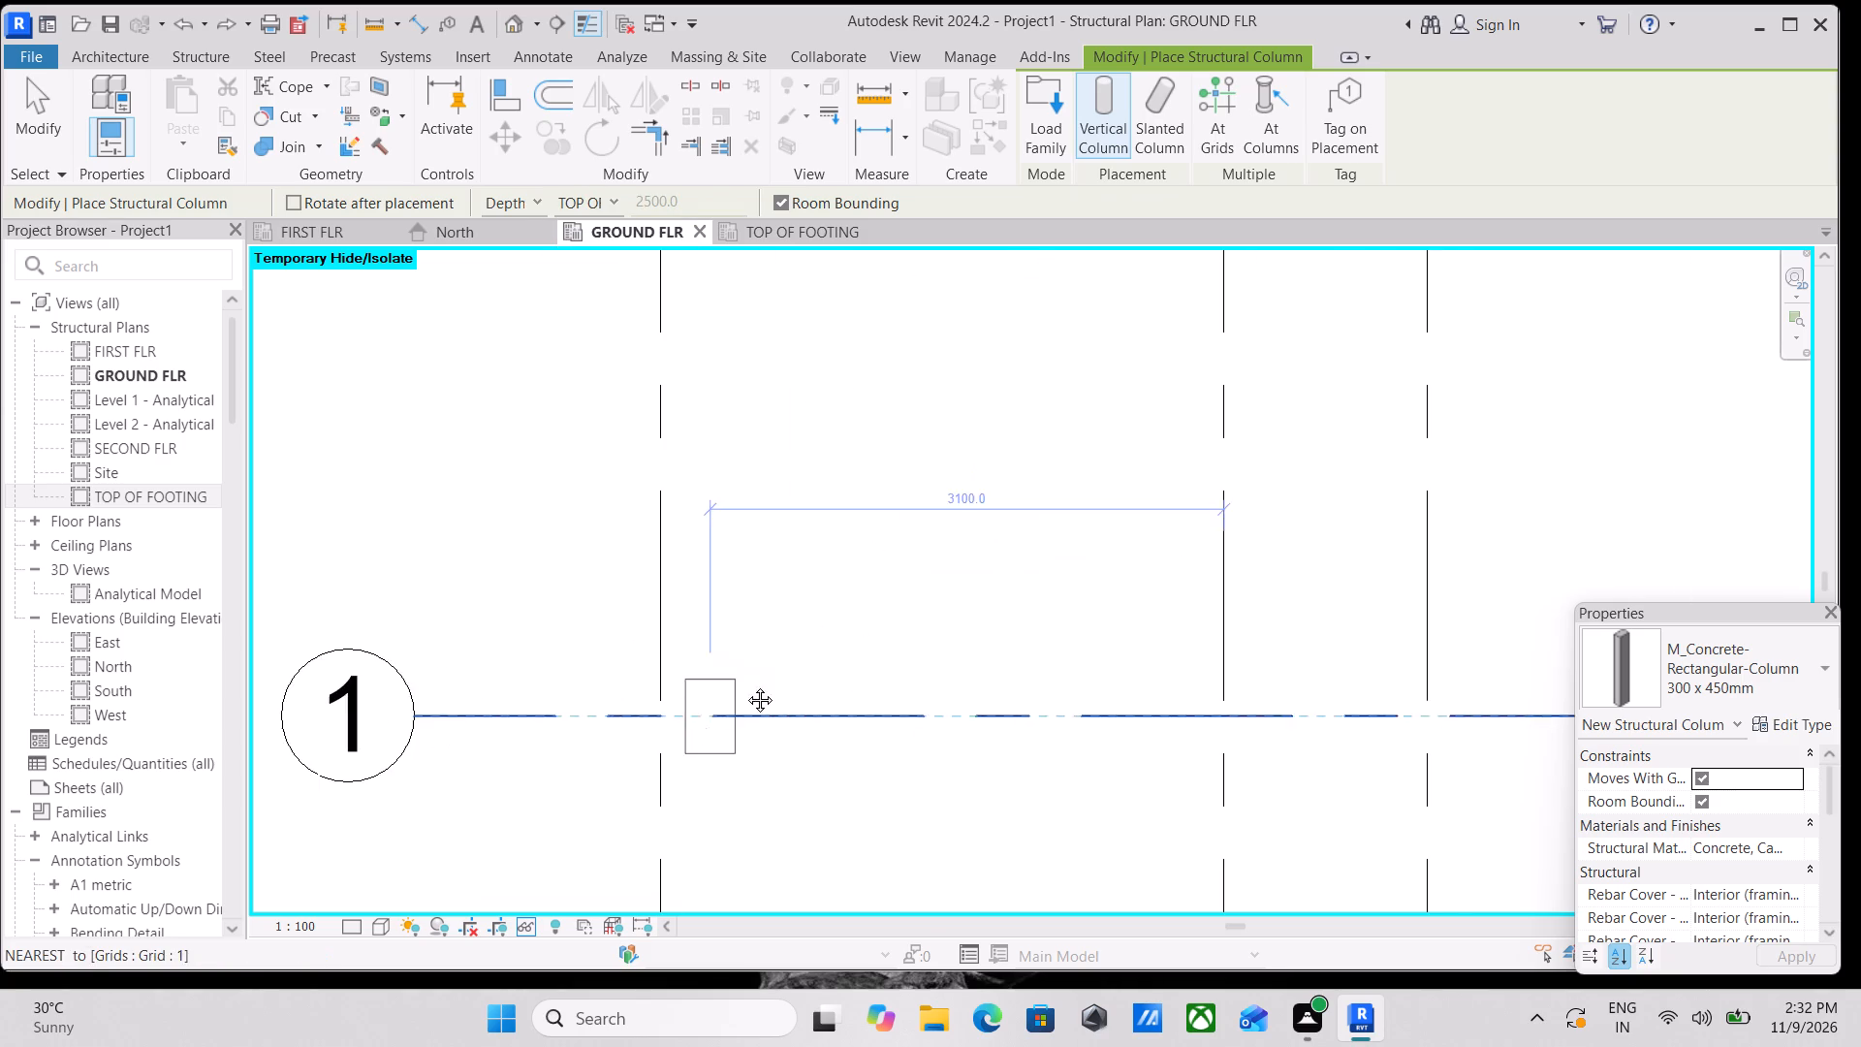
middle_drag(745, 685, 794, 634)
scroll(784, 651, up, 1)
click(738, 632)
Place 300 x 450mm columns along grid A at its intersections with grids 7, 5, 3 and 2.
scroll(892, 565, down, 3)
middle_drag(892, 565, 508, 565)
scroll(835, 577, down, 6)
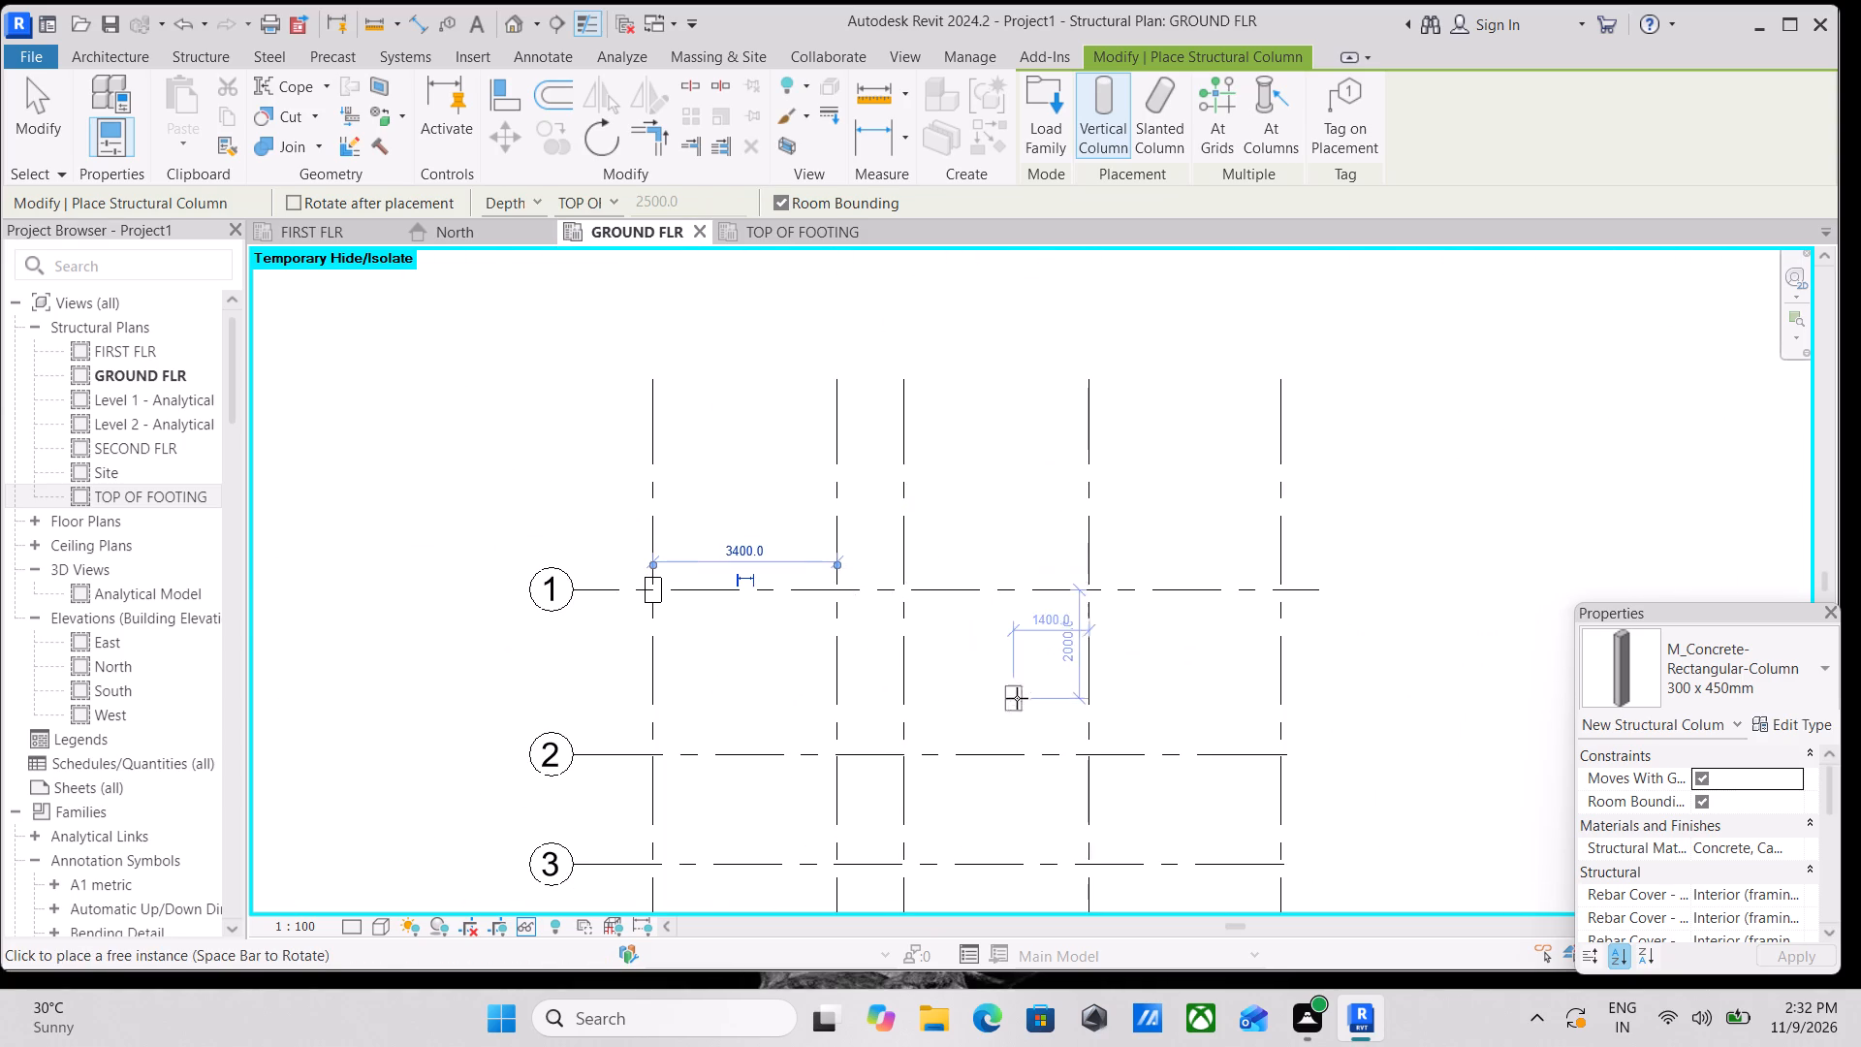
scroll(1017, 698, down, 3)
middle_drag(1017, 698, 1044, 566)
scroll(1026, 569, down, 2)
middle_drag(1026, 569, 1042, 463)
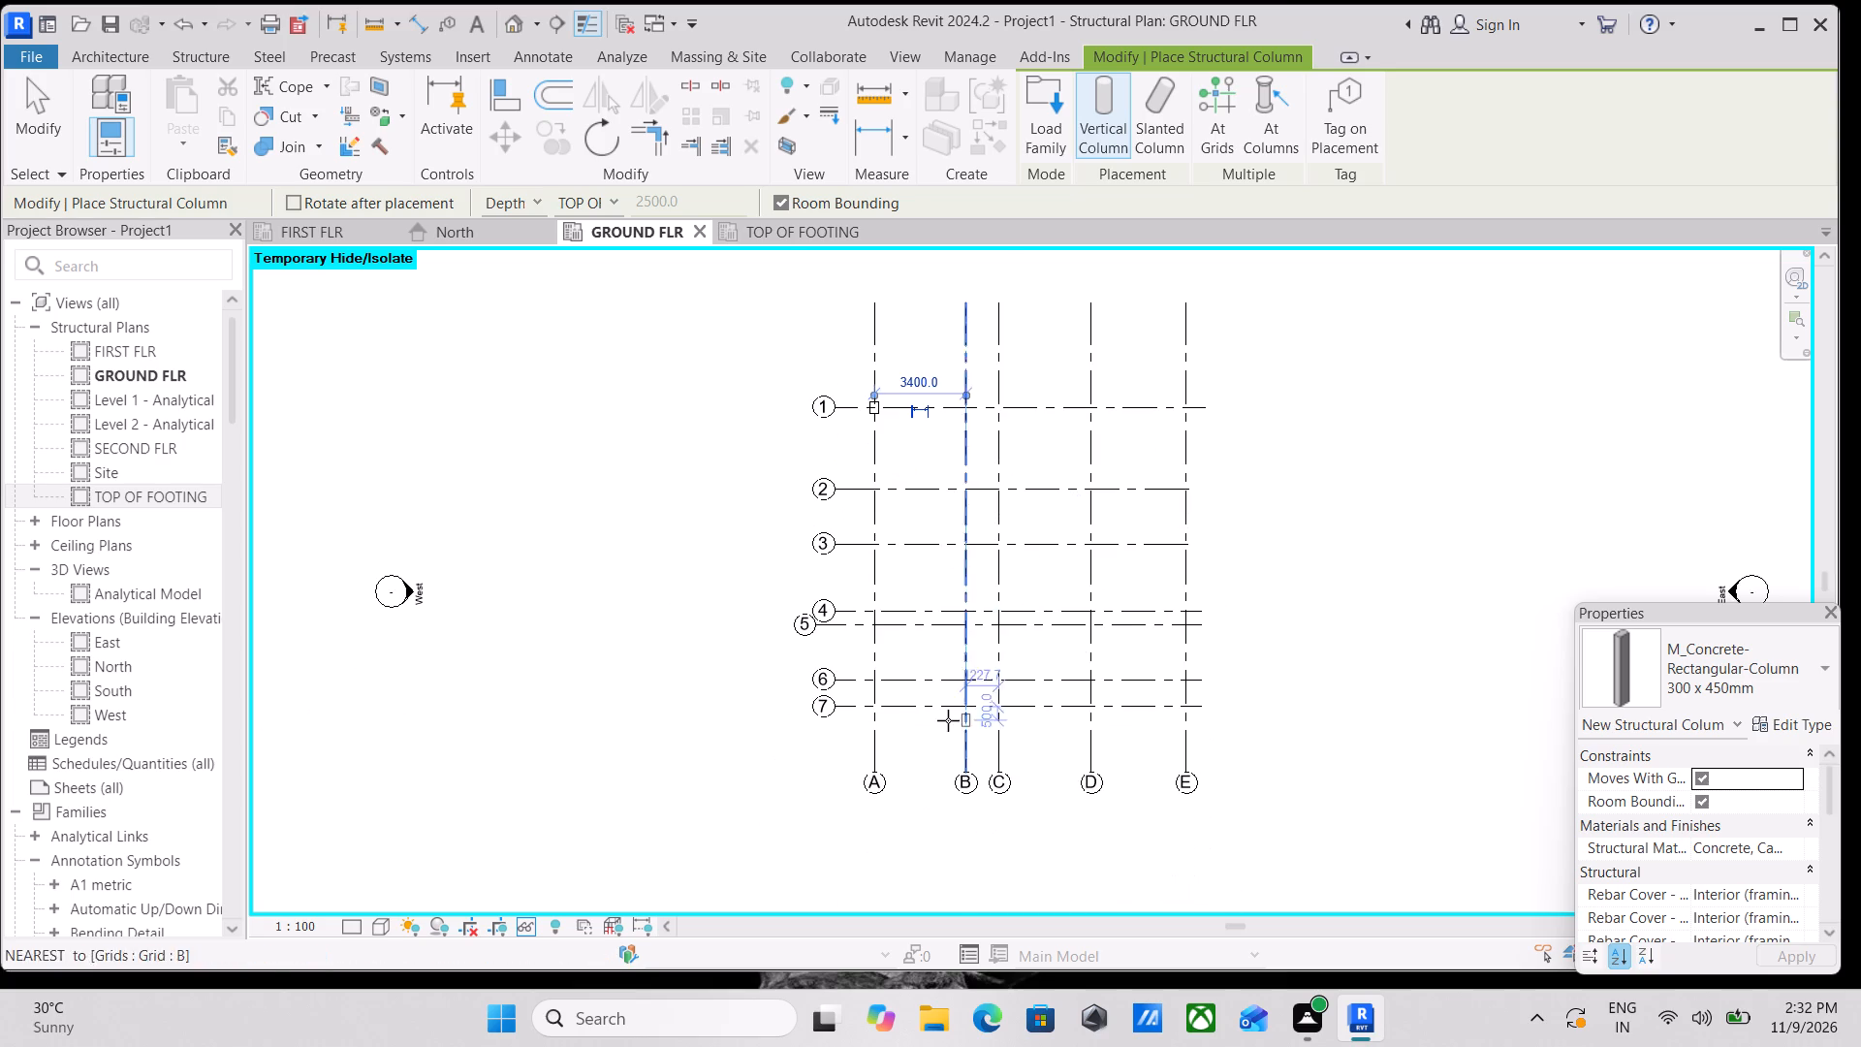
scroll(947, 720, up, 3)
scroll(944, 575, down, 1)
middle_drag(941, 583, 902, 805)
scroll(933, 556, up, 4)
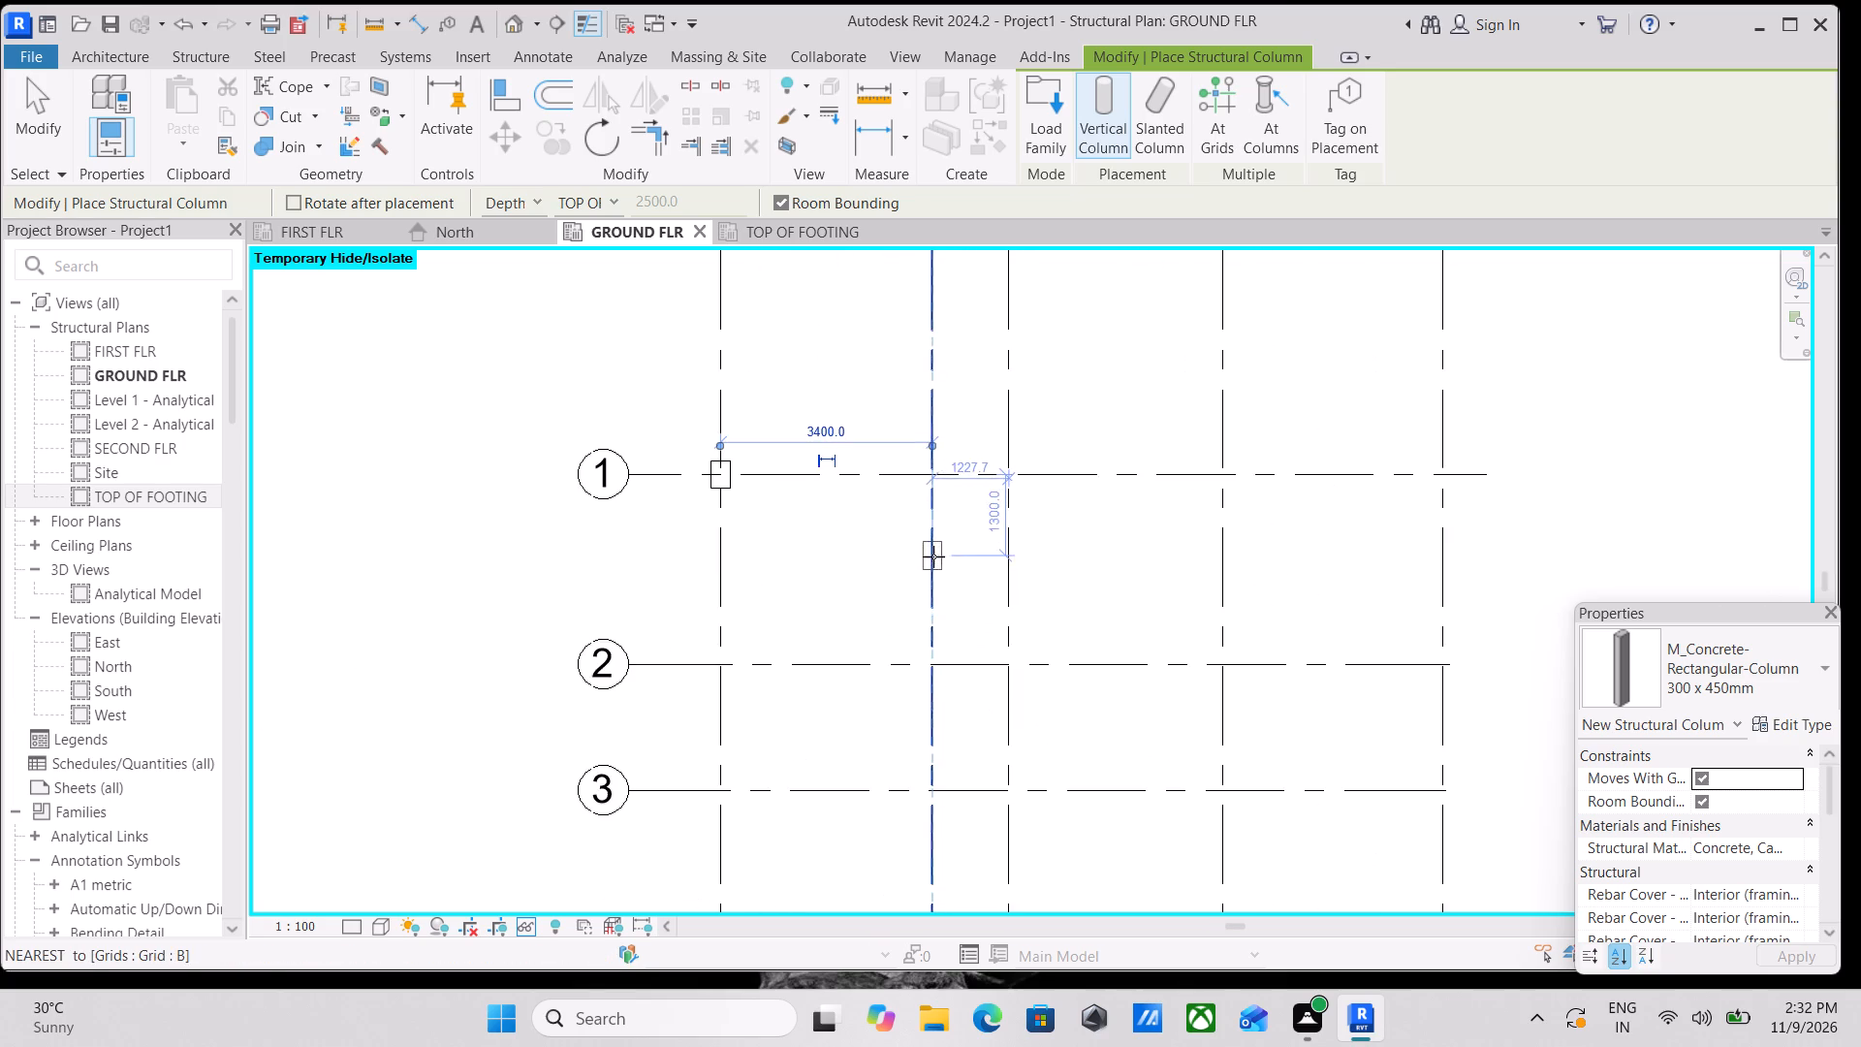
middle_drag(949, 536, 932, 663)
scroll(960, 638, down, 3)
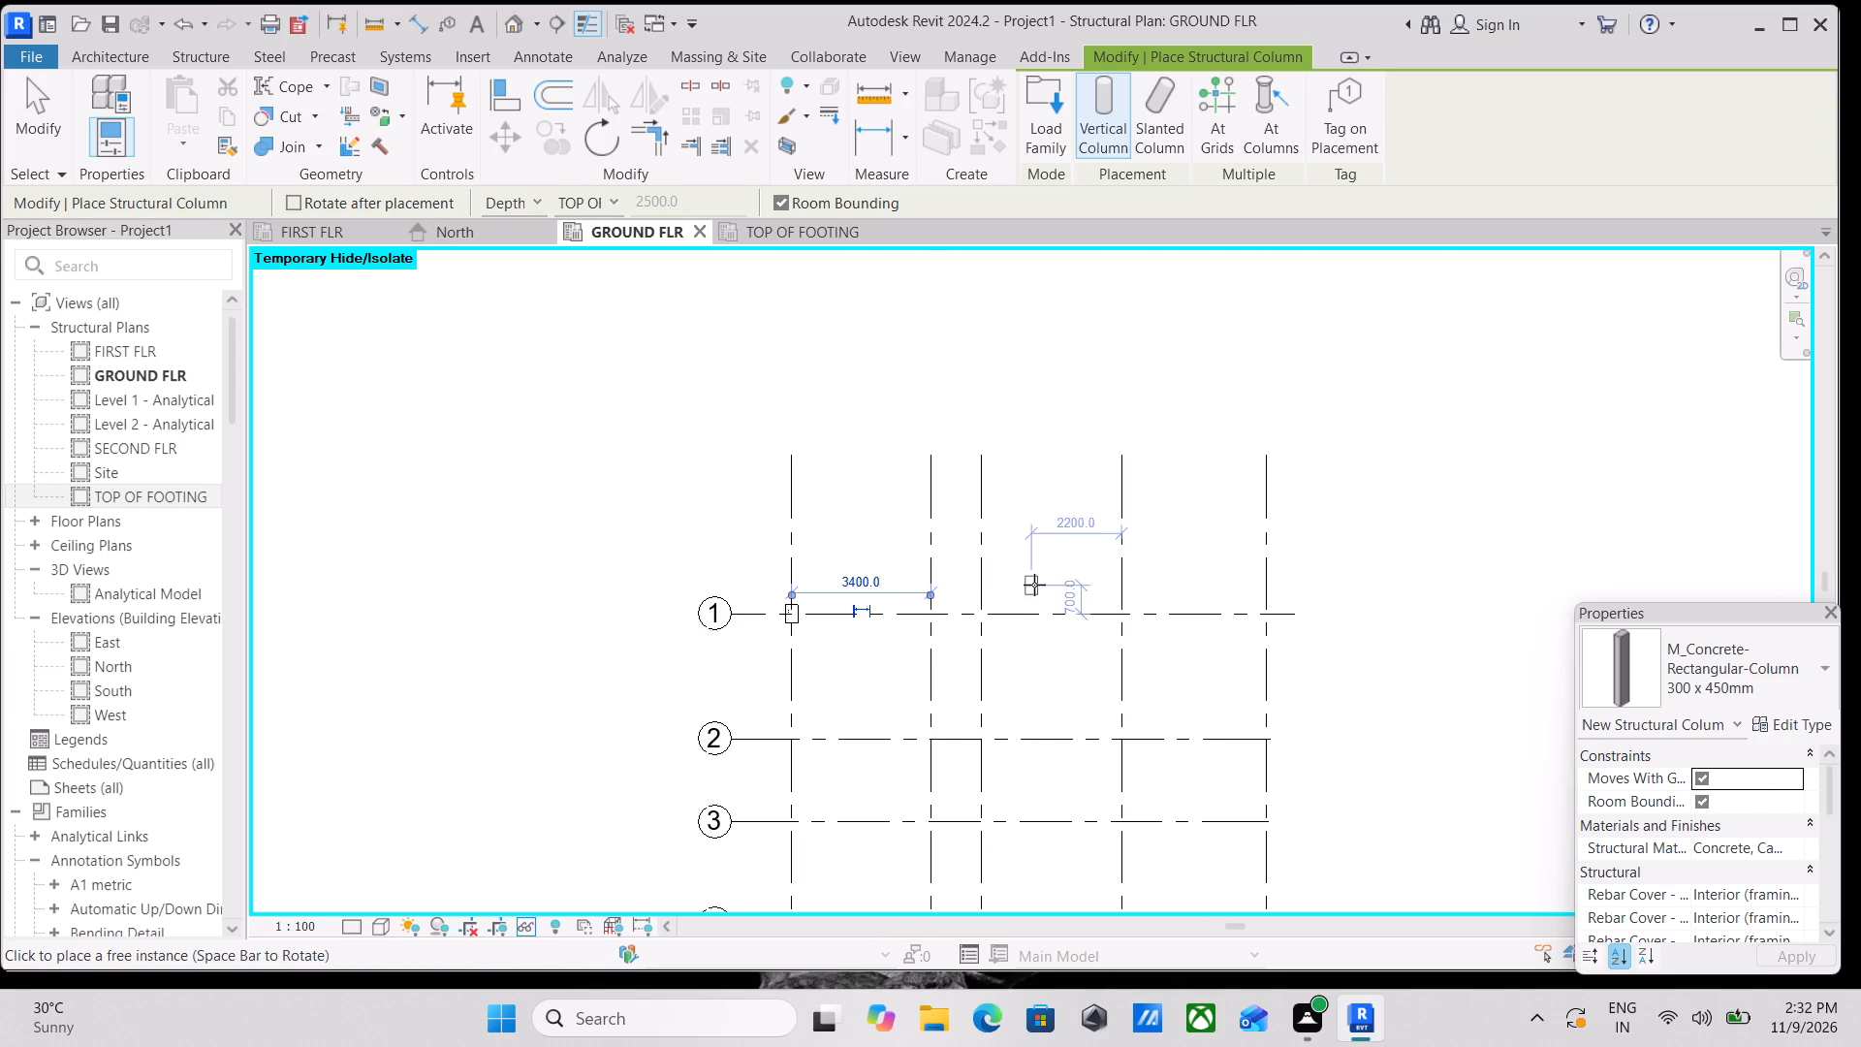
scroll(991, 601, down, 2)
middle_drag(991, 601, 868, 464)
middle_drag(946, 720, 986, 595)
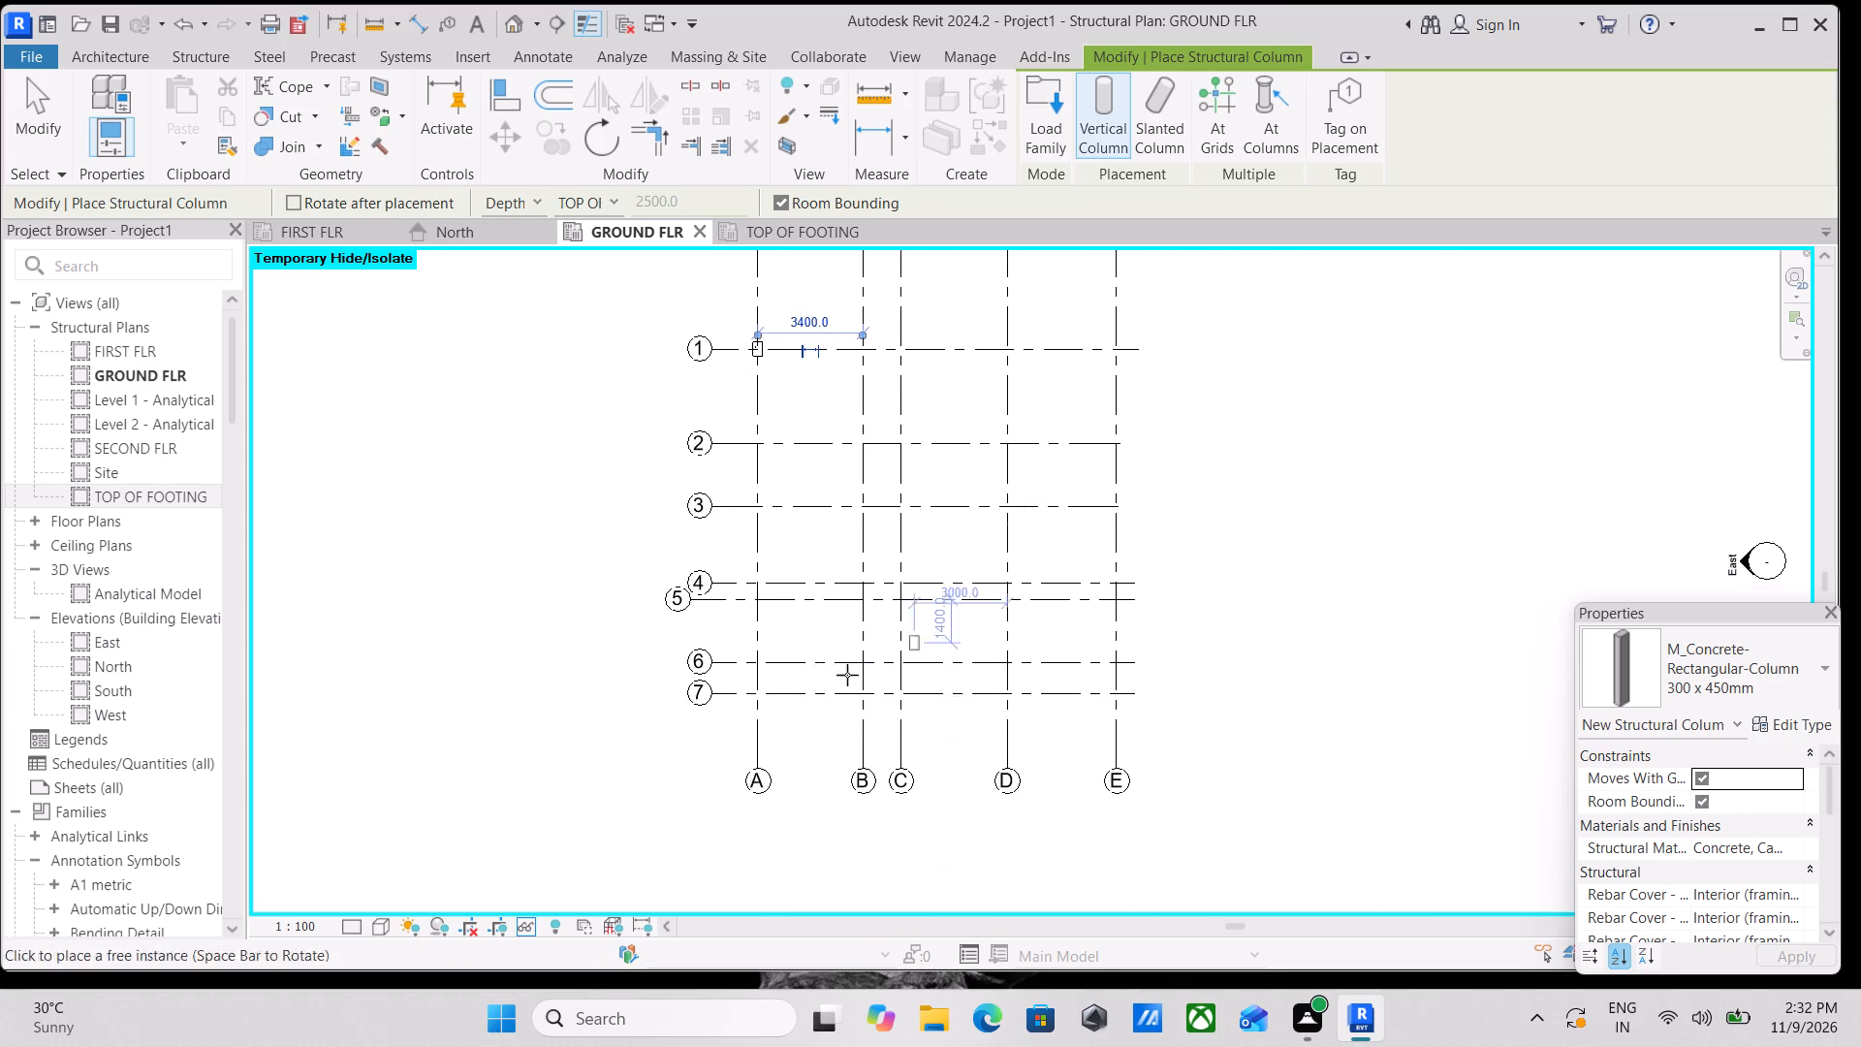
scroll(738, 695, up, 6)
click(770, 672)
scroll(807, 623, down, 1)
middle_drag(807, 623, 843, 868)
click(810, 733)
middle_drag(810, 634, 832, 732)
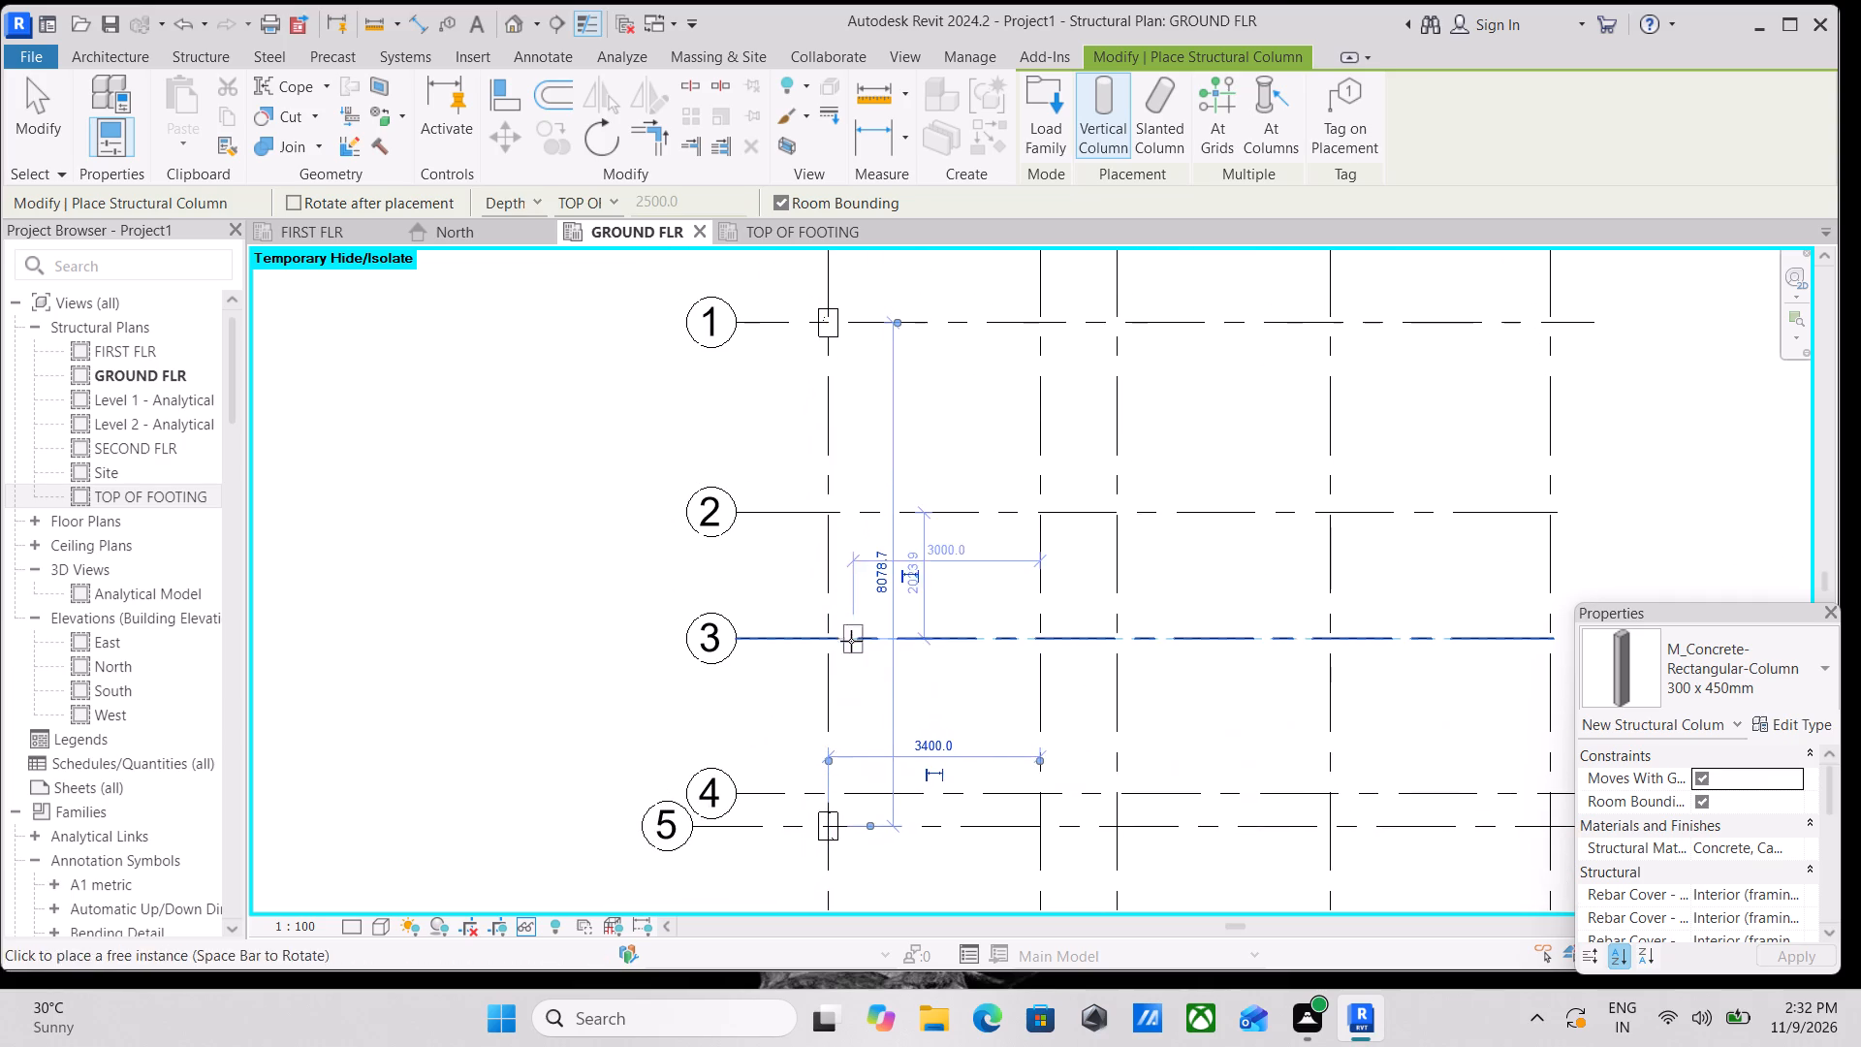
click(829, 629)
click(823, 513)
Place 300 x 450mm columns along grid B at its intersections with grids 2, 1 and 3.
middle_drag(823, 513, 812, 551)
scroll(812, 551, down, 1)
middle_drag(812, 551, 763, 677)
click(948, 677)
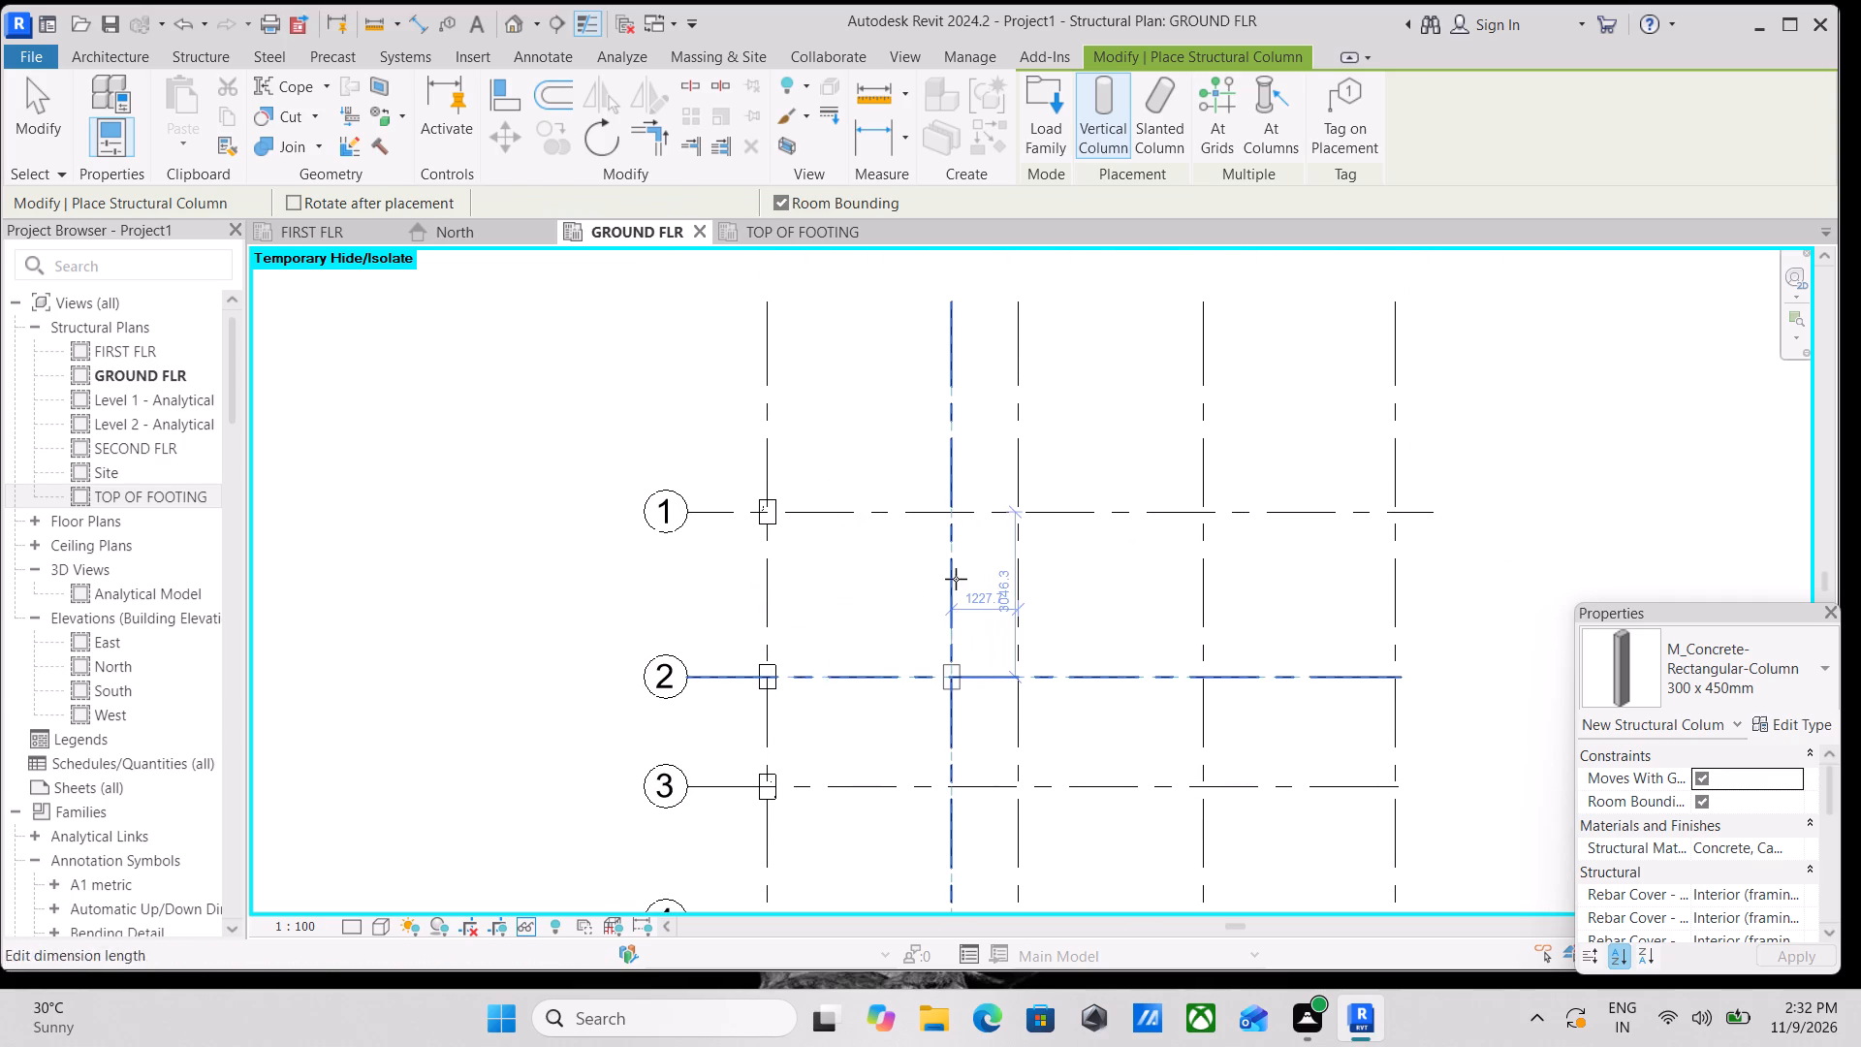
click(948, 512)
scroll(940, 692, down, 2)
middle_drag(940, 692, 841, 588)
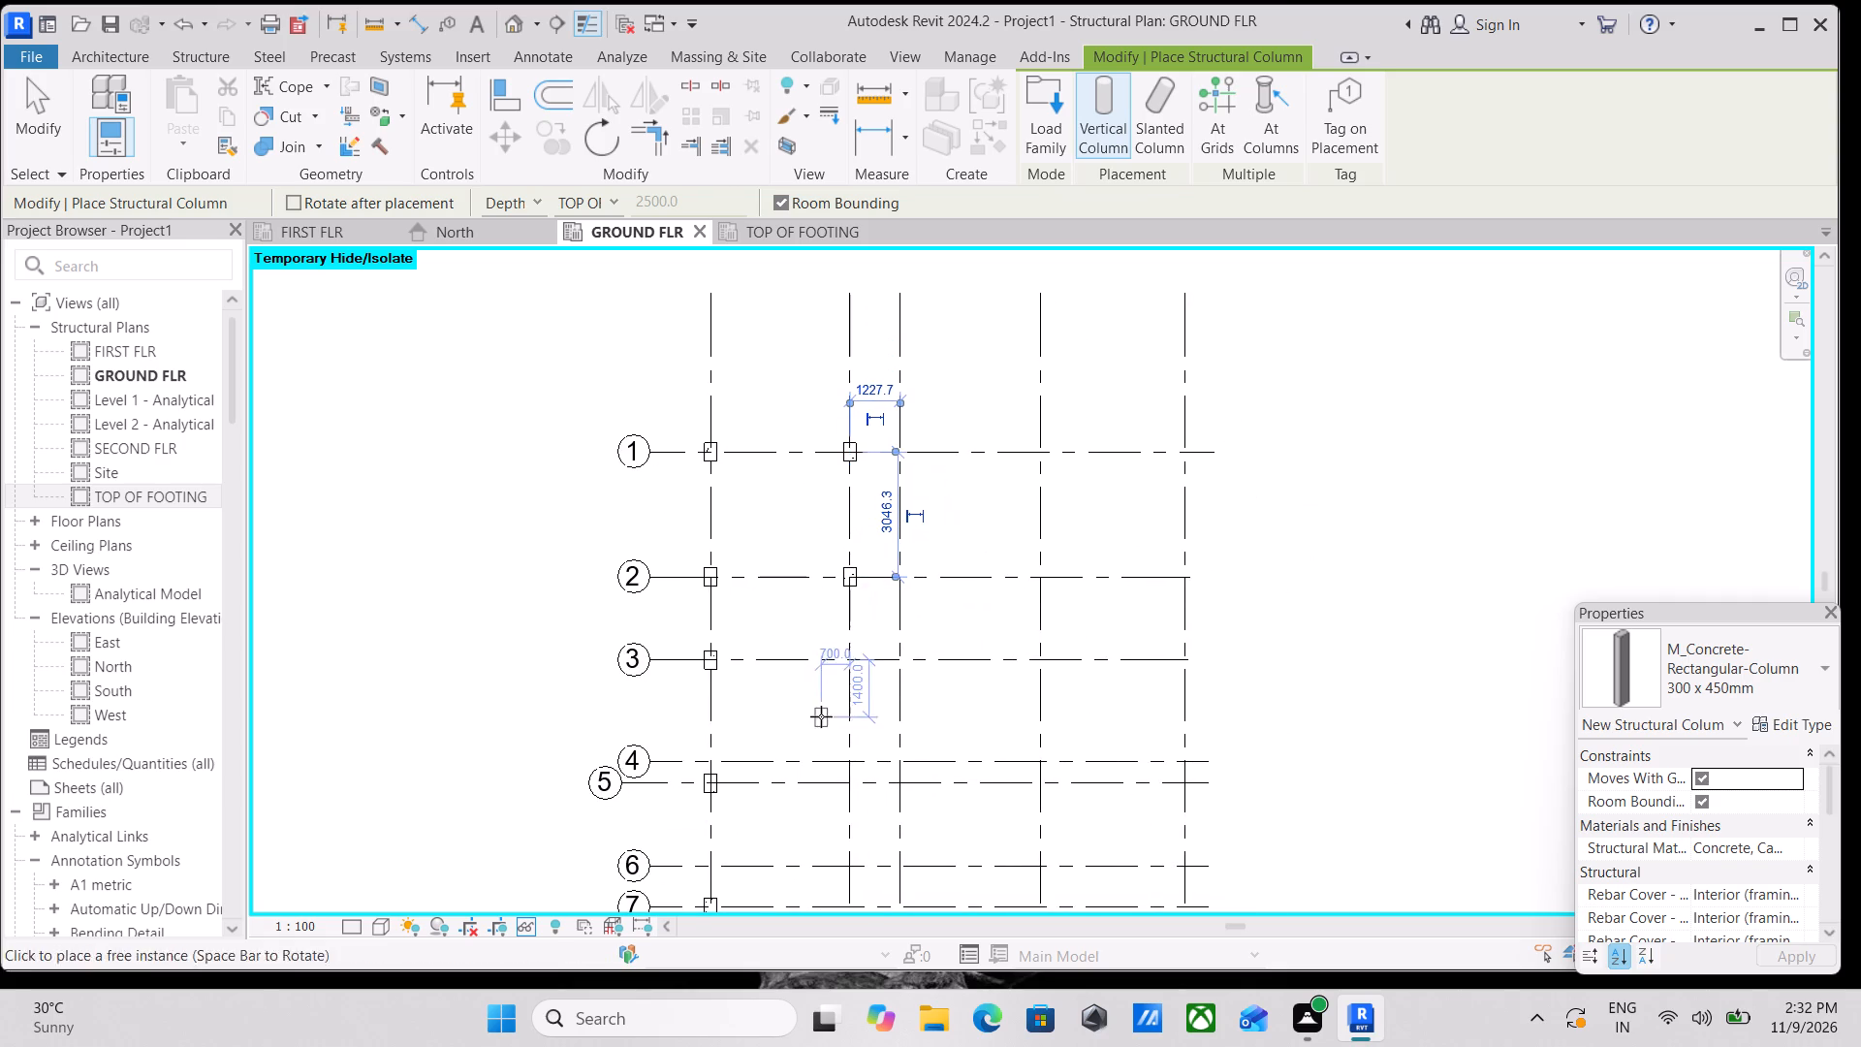
click(859, 660)
middle_drag(895, 750, 889, 650)
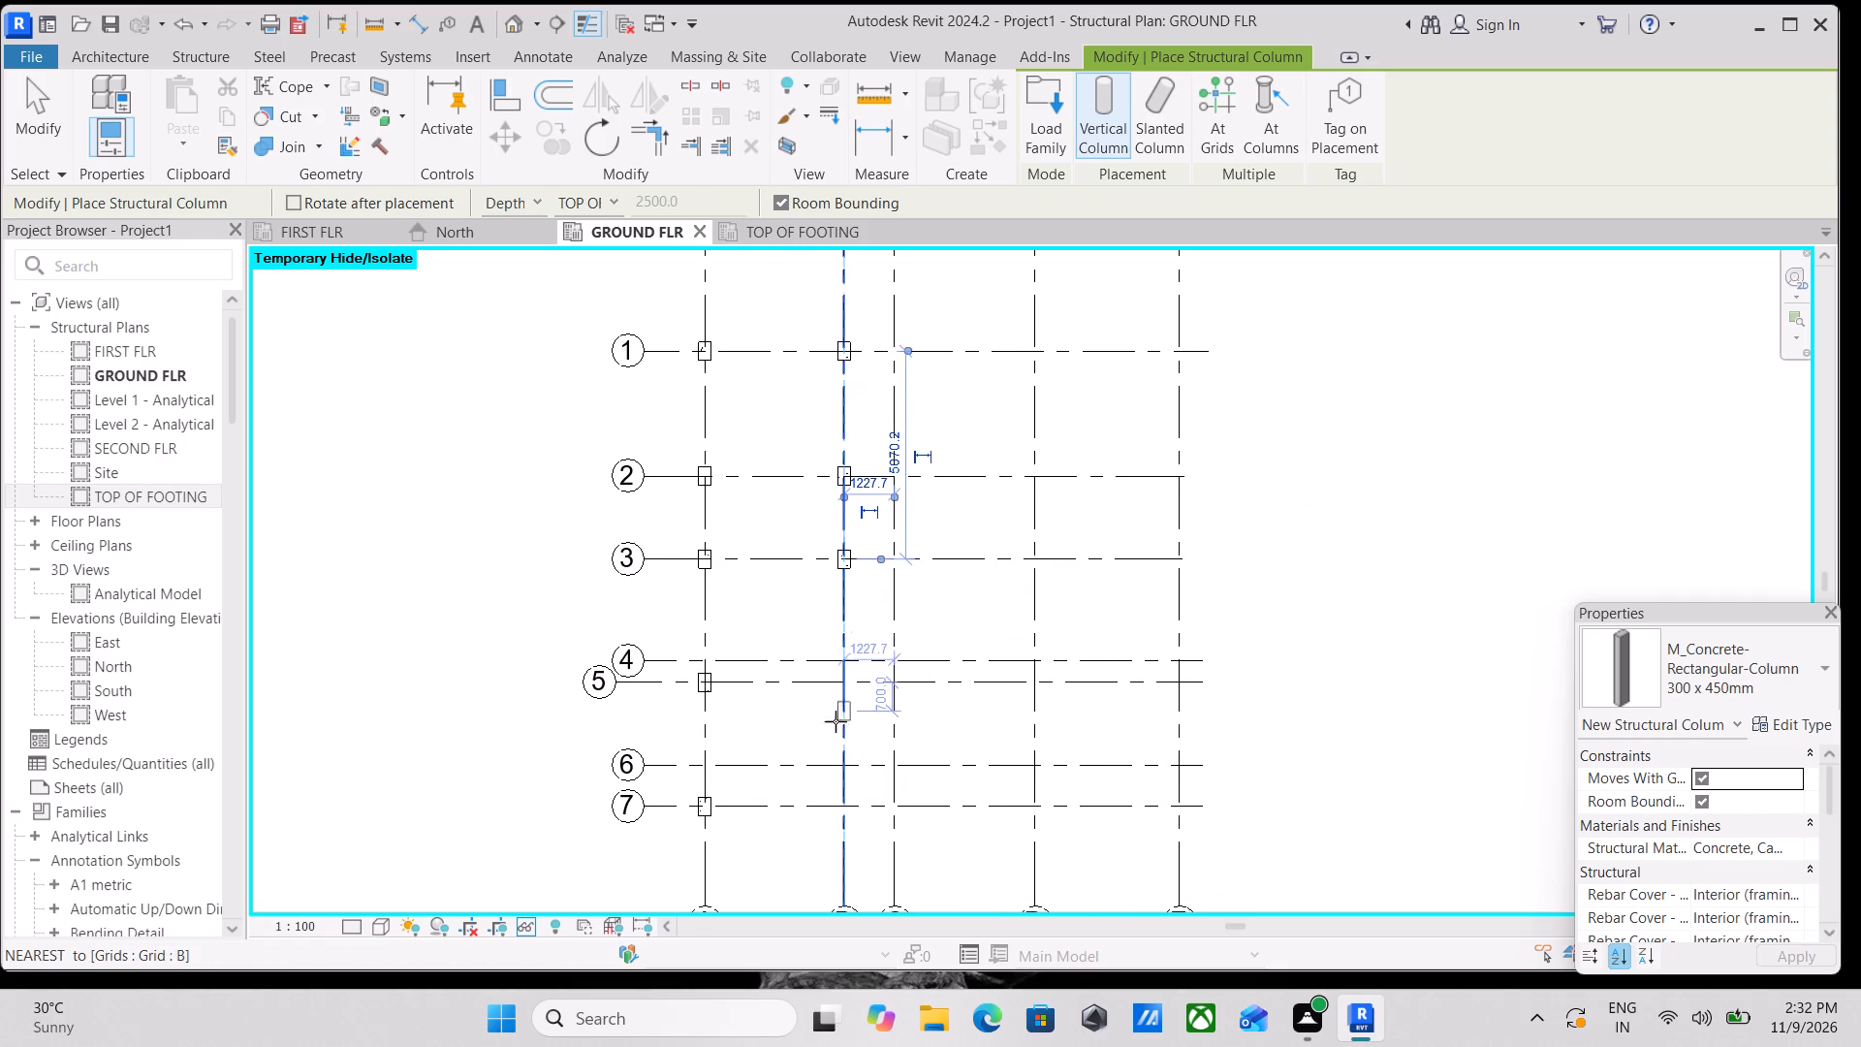
middle_drag(896, 763, 912, 695)
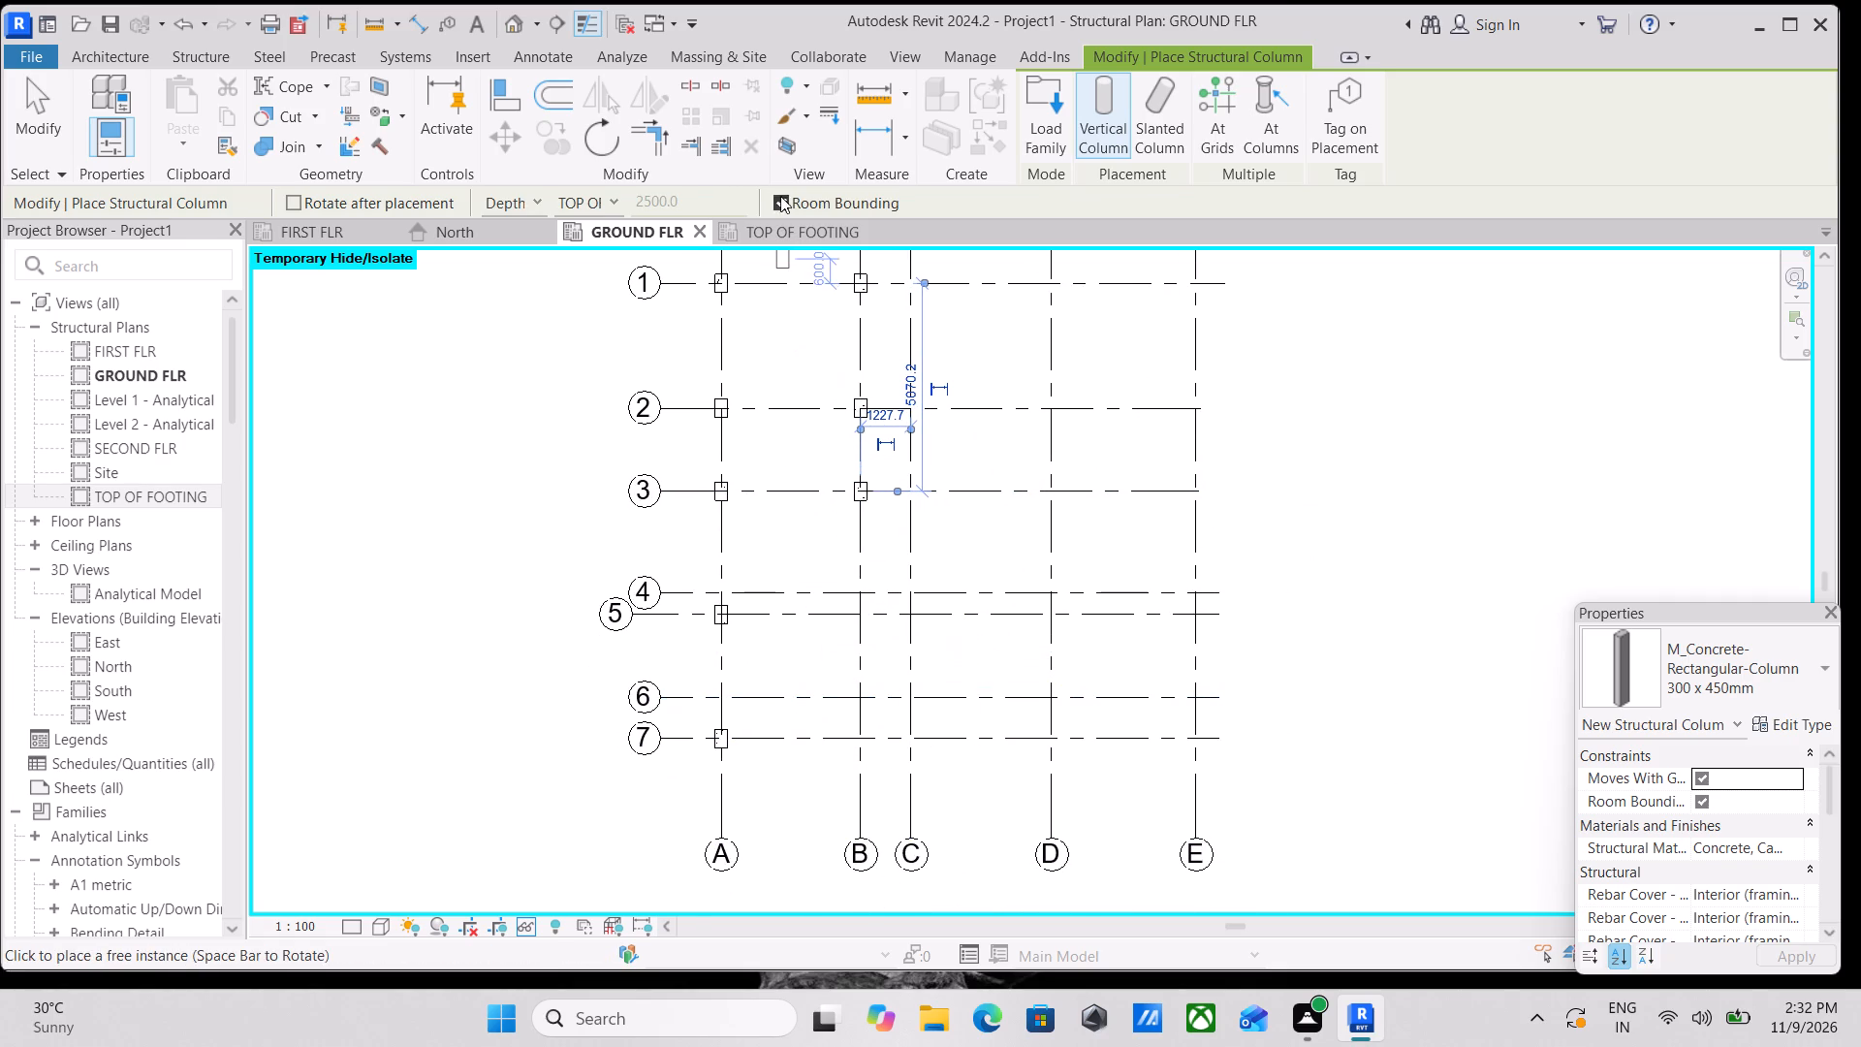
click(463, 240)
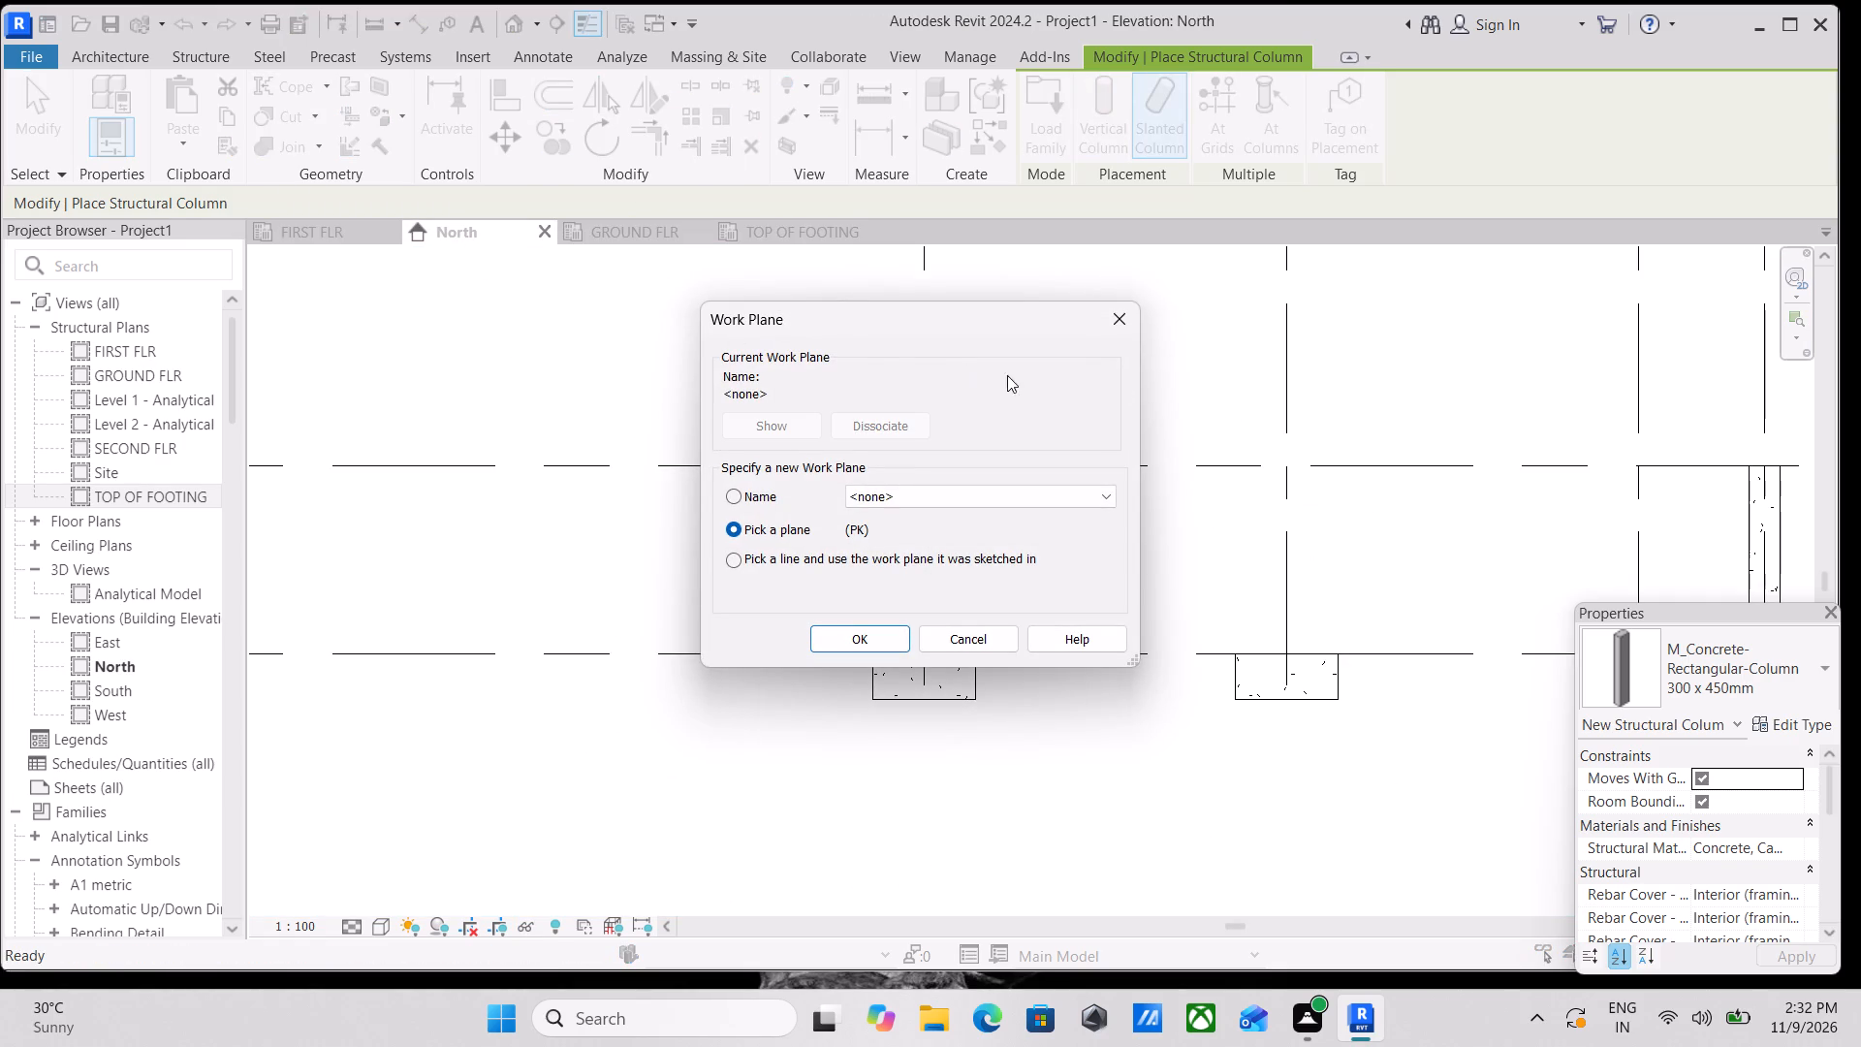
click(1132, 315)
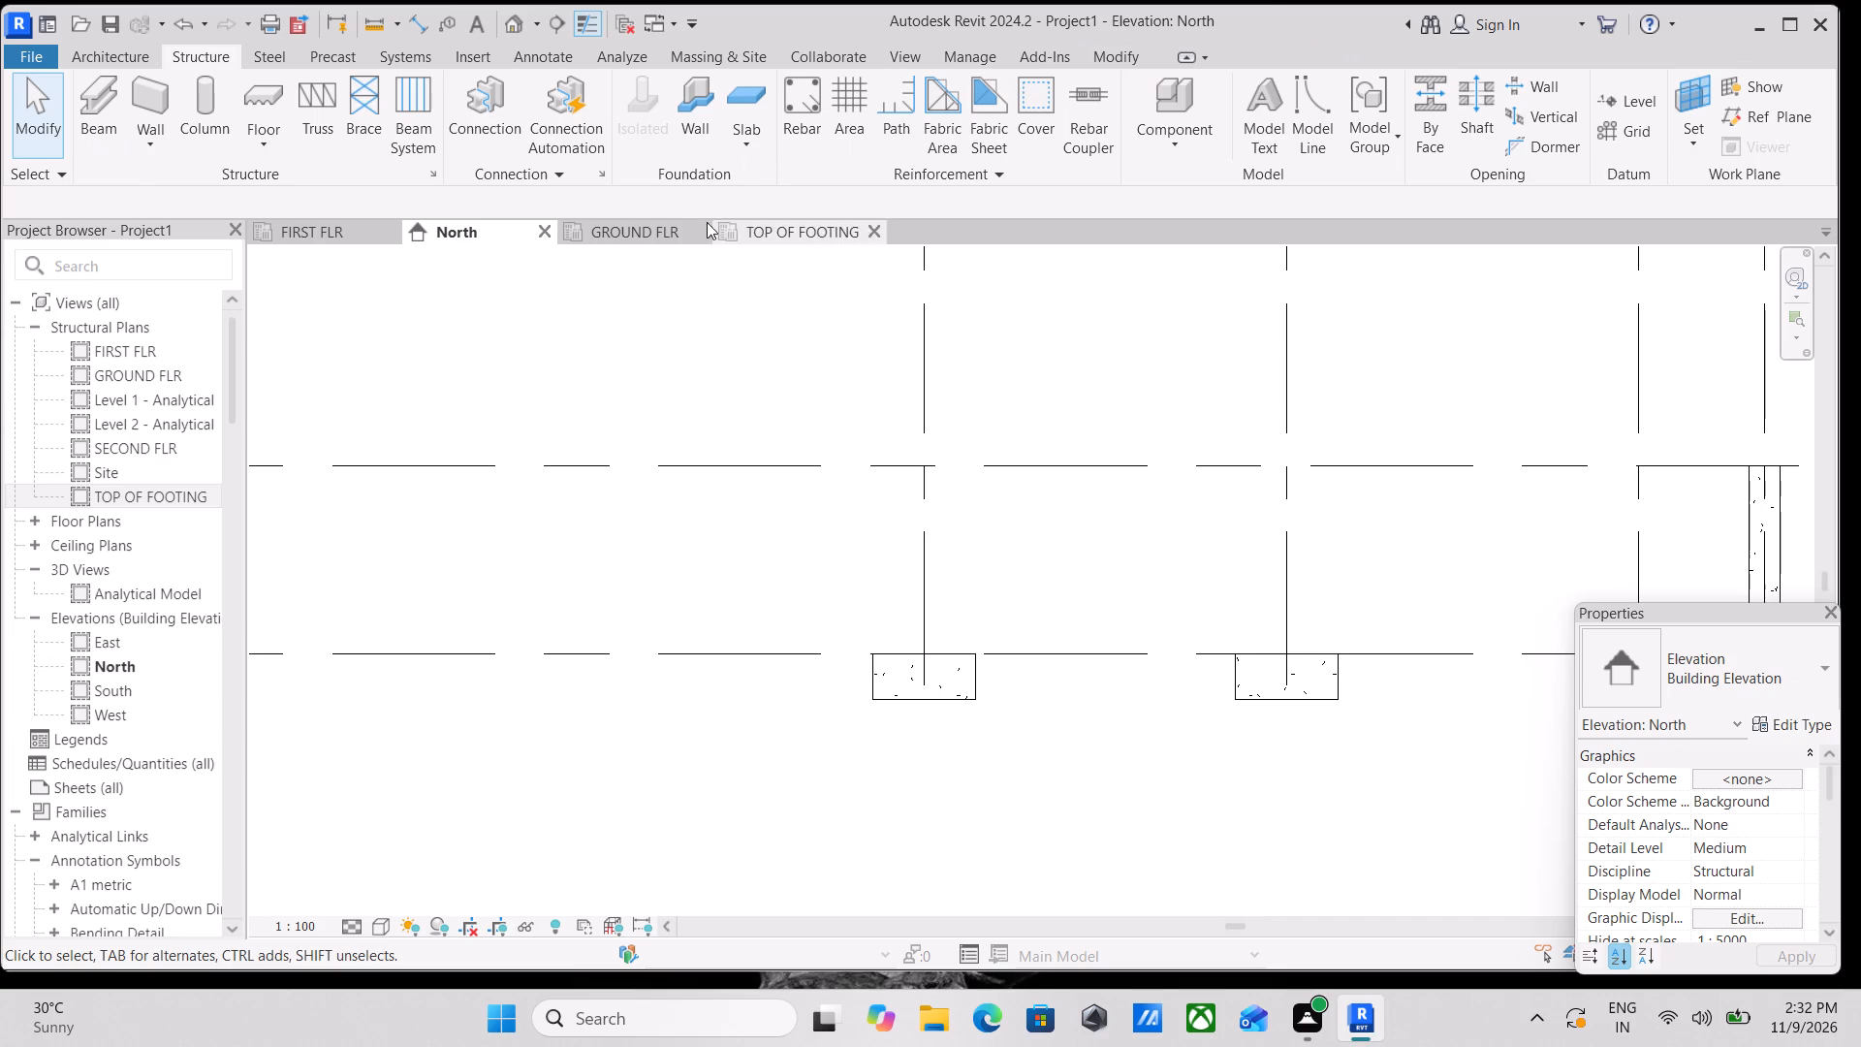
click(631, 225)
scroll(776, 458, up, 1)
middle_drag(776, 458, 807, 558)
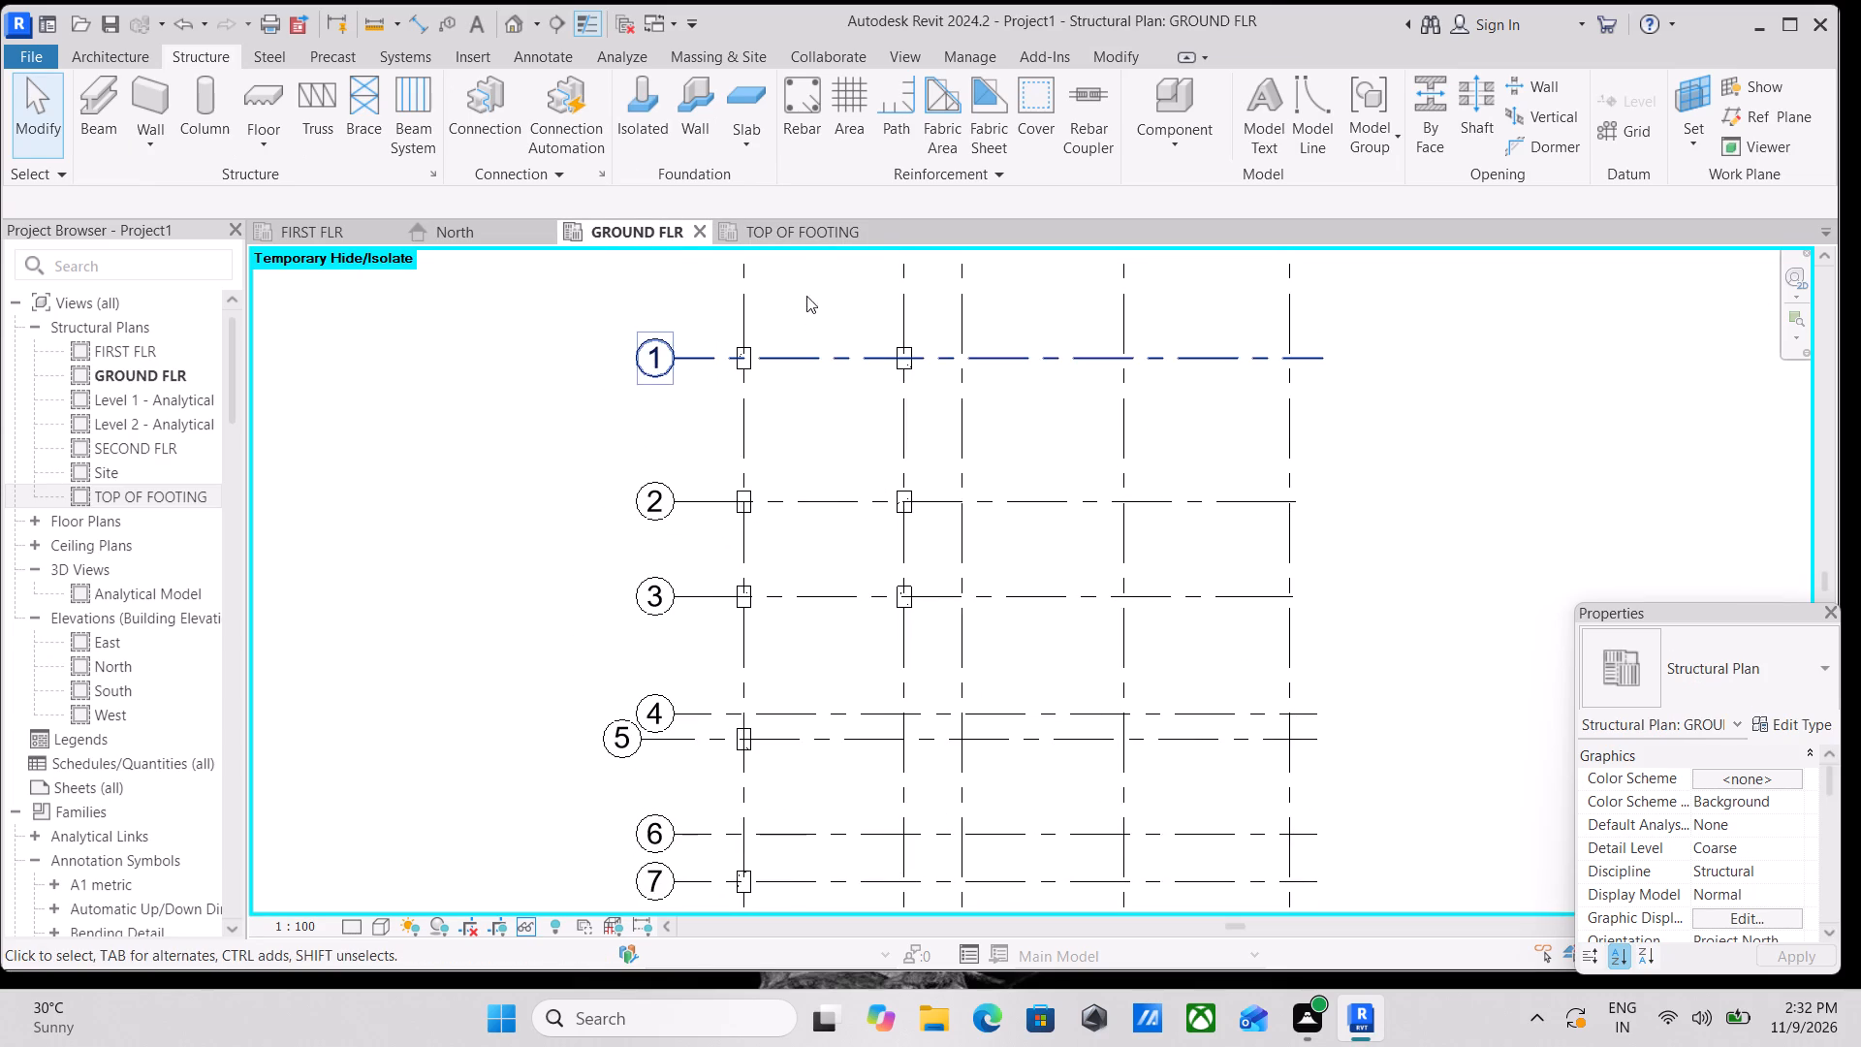
Examine the placed columns against the isolated footings in the TOP OF FOOTING plan, especially along grids A and B.
click(805, 236)
scroll(825, 570, down, 9)
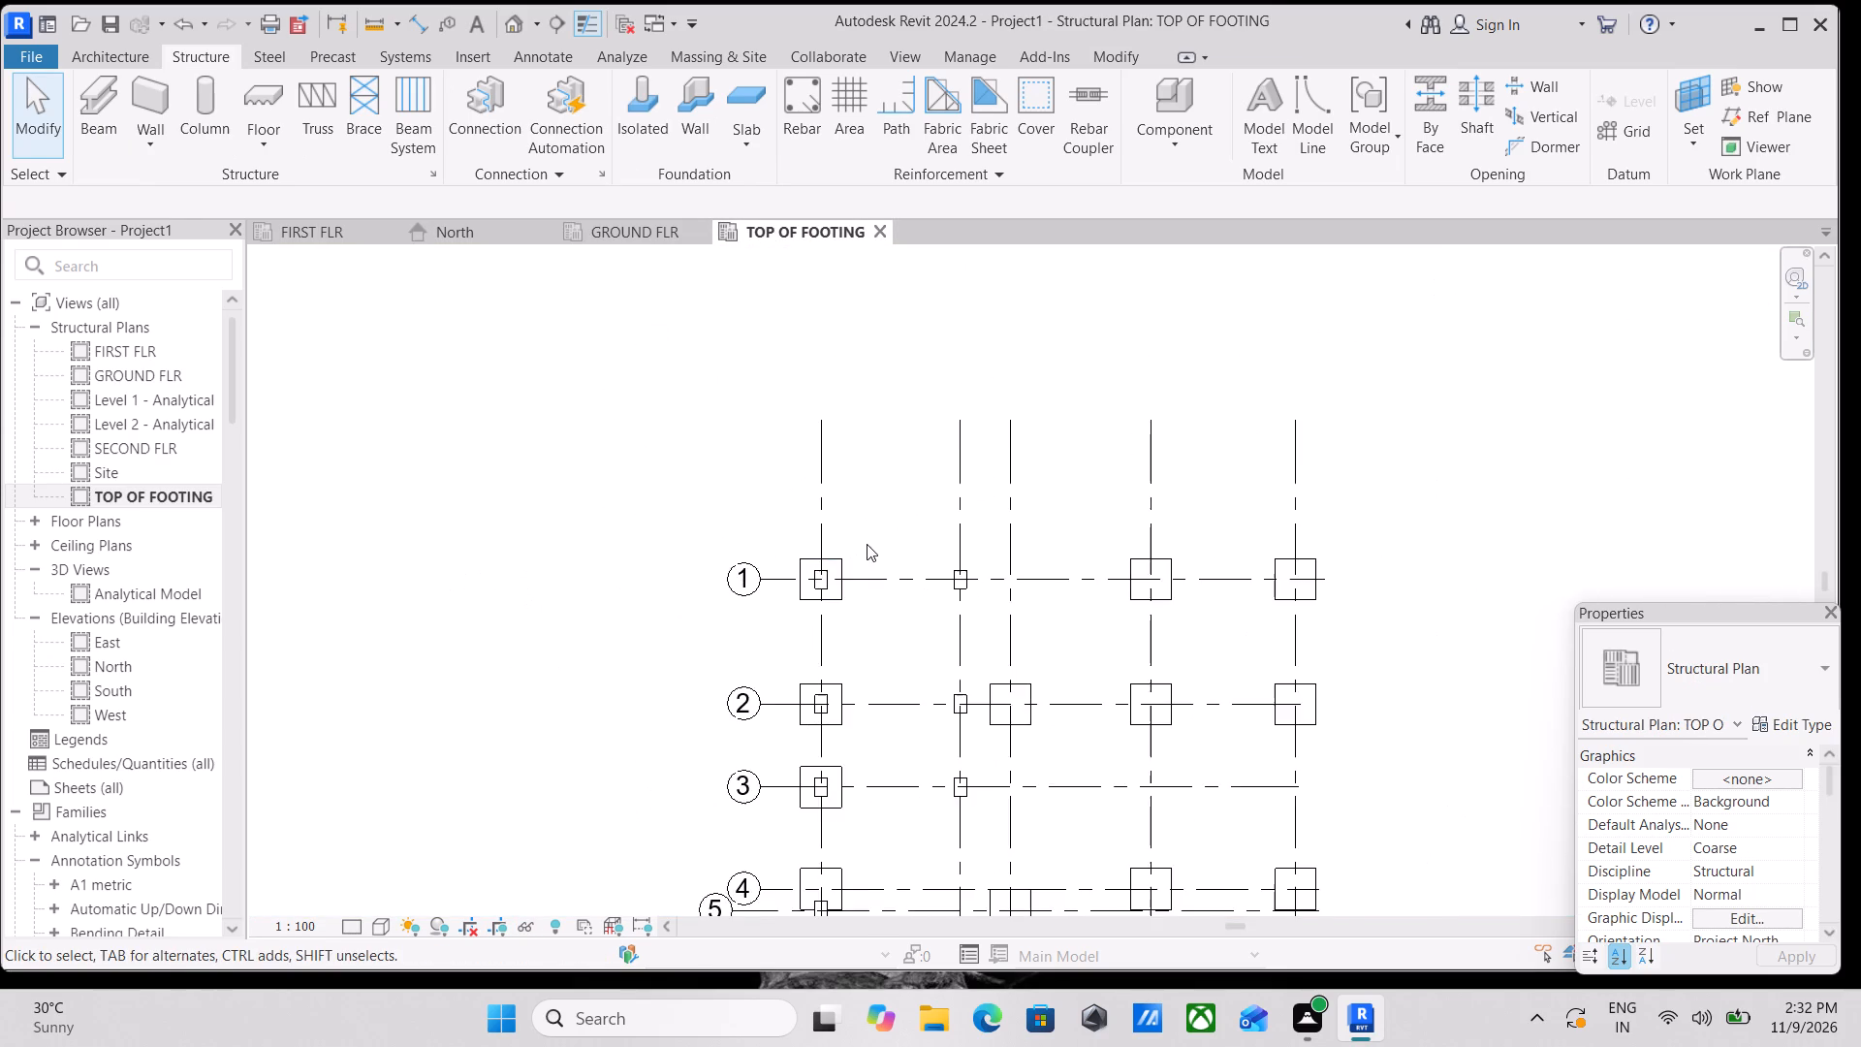
middle_drag(867, 544, 885, 465)
scroll(898, 533, up, 3)
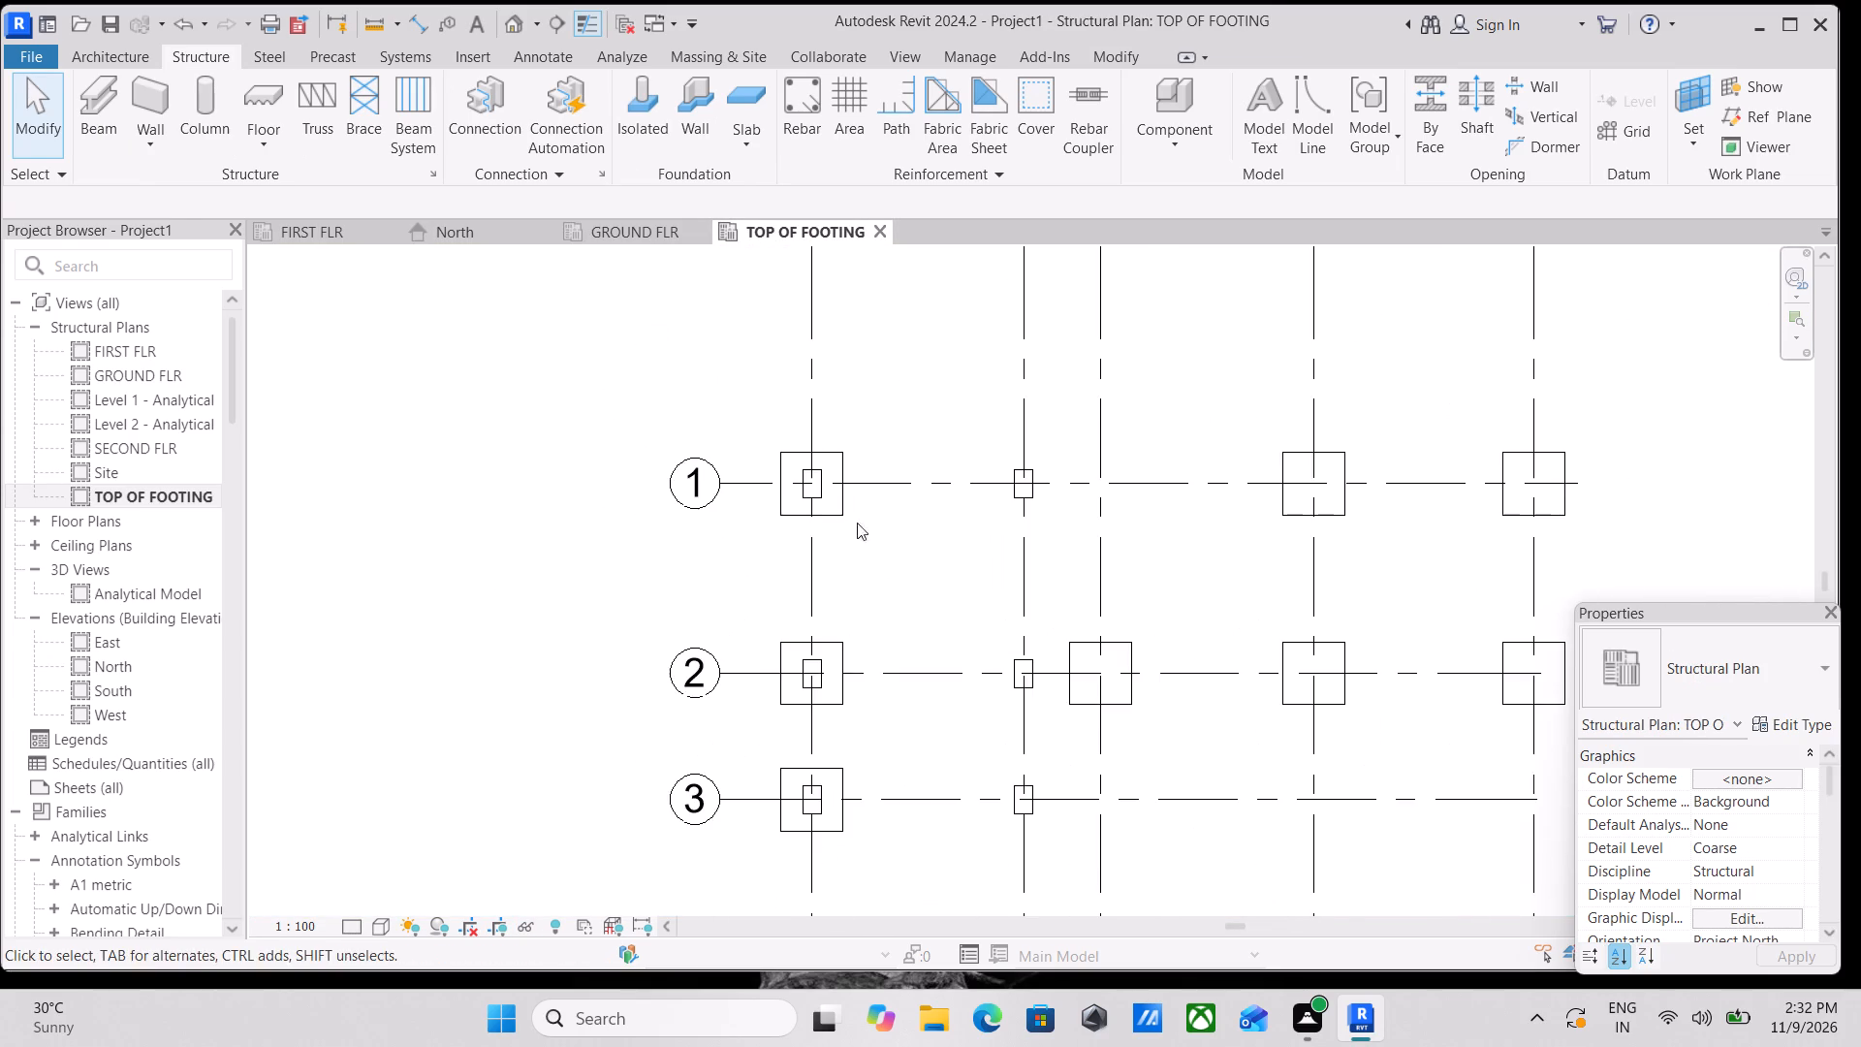
scroll(818, 478, up, 3)
middle_drag(980, 545, 641, 563)
scroll(923, 587, down, 2)
middle_drag(923, 587, 640, 556)
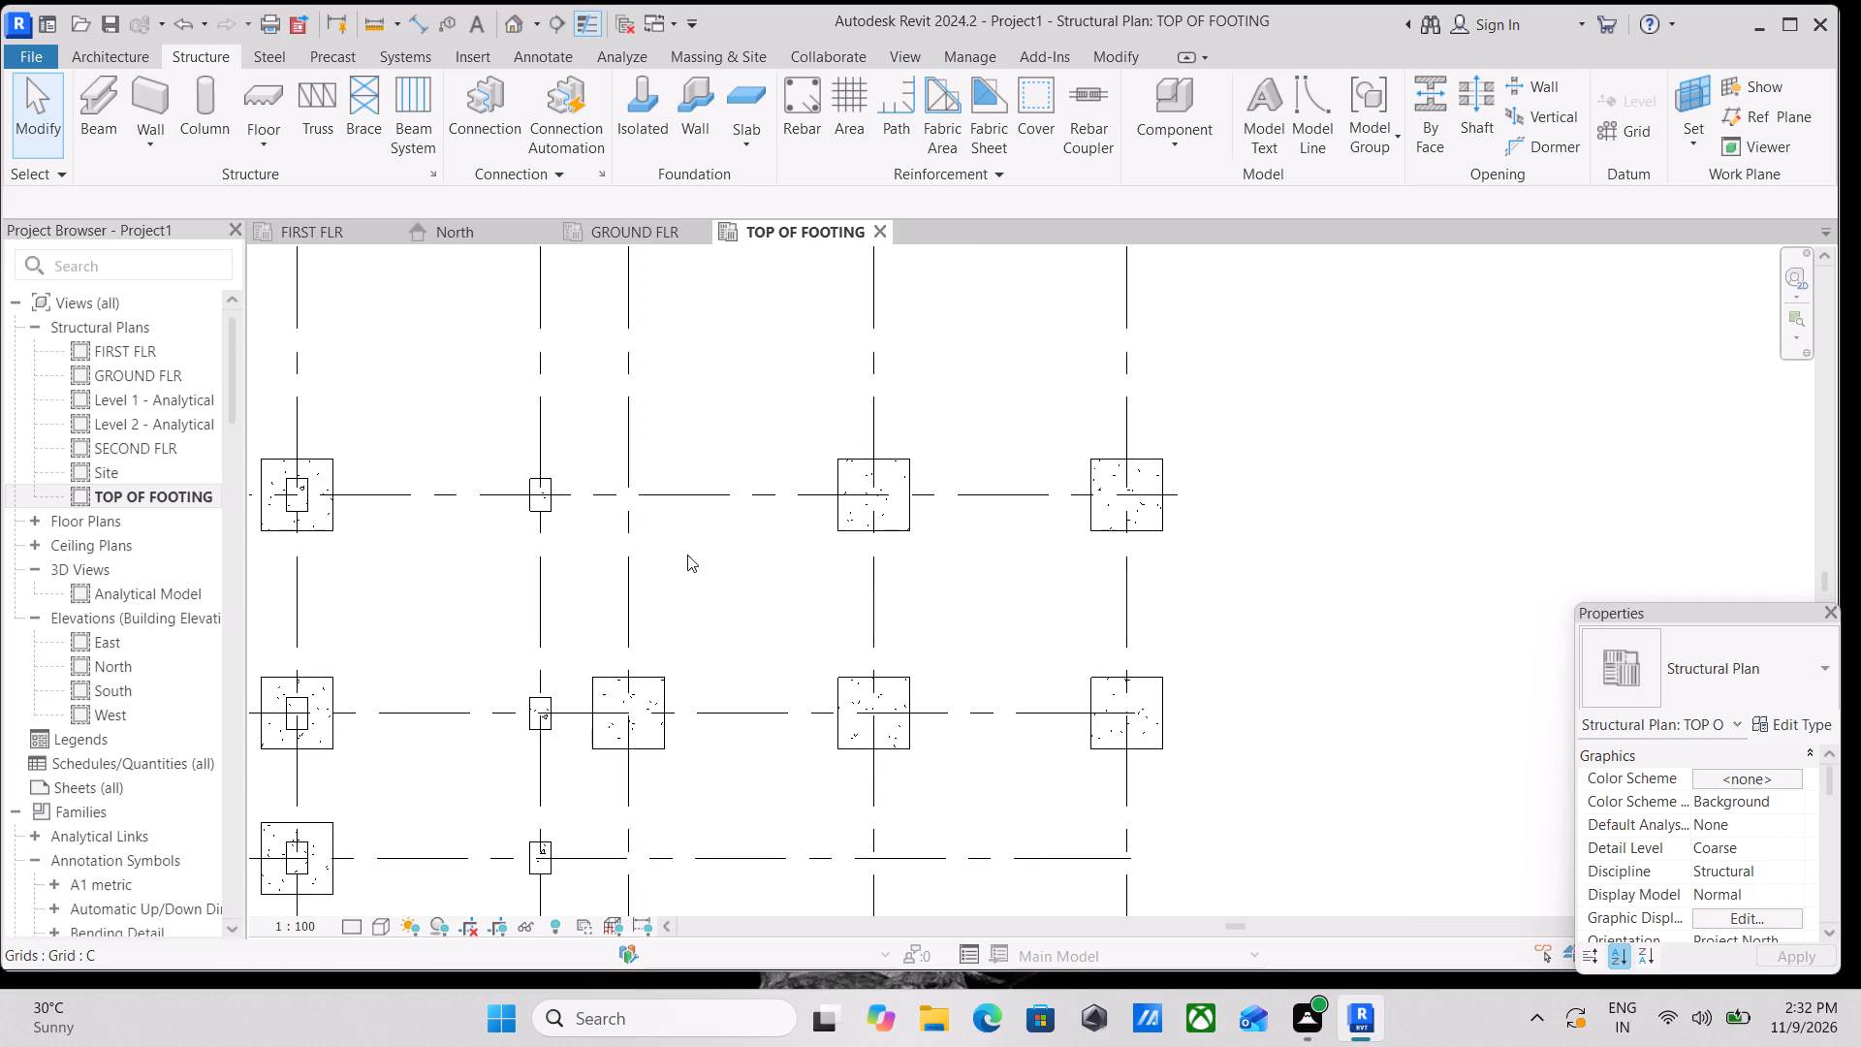
scroll(847, 564, down, 2)
middle_drag(847, 564, 1043, 538)
middle_drag(678, 531, 832, 587)
scroll(776, 753, up, 3)
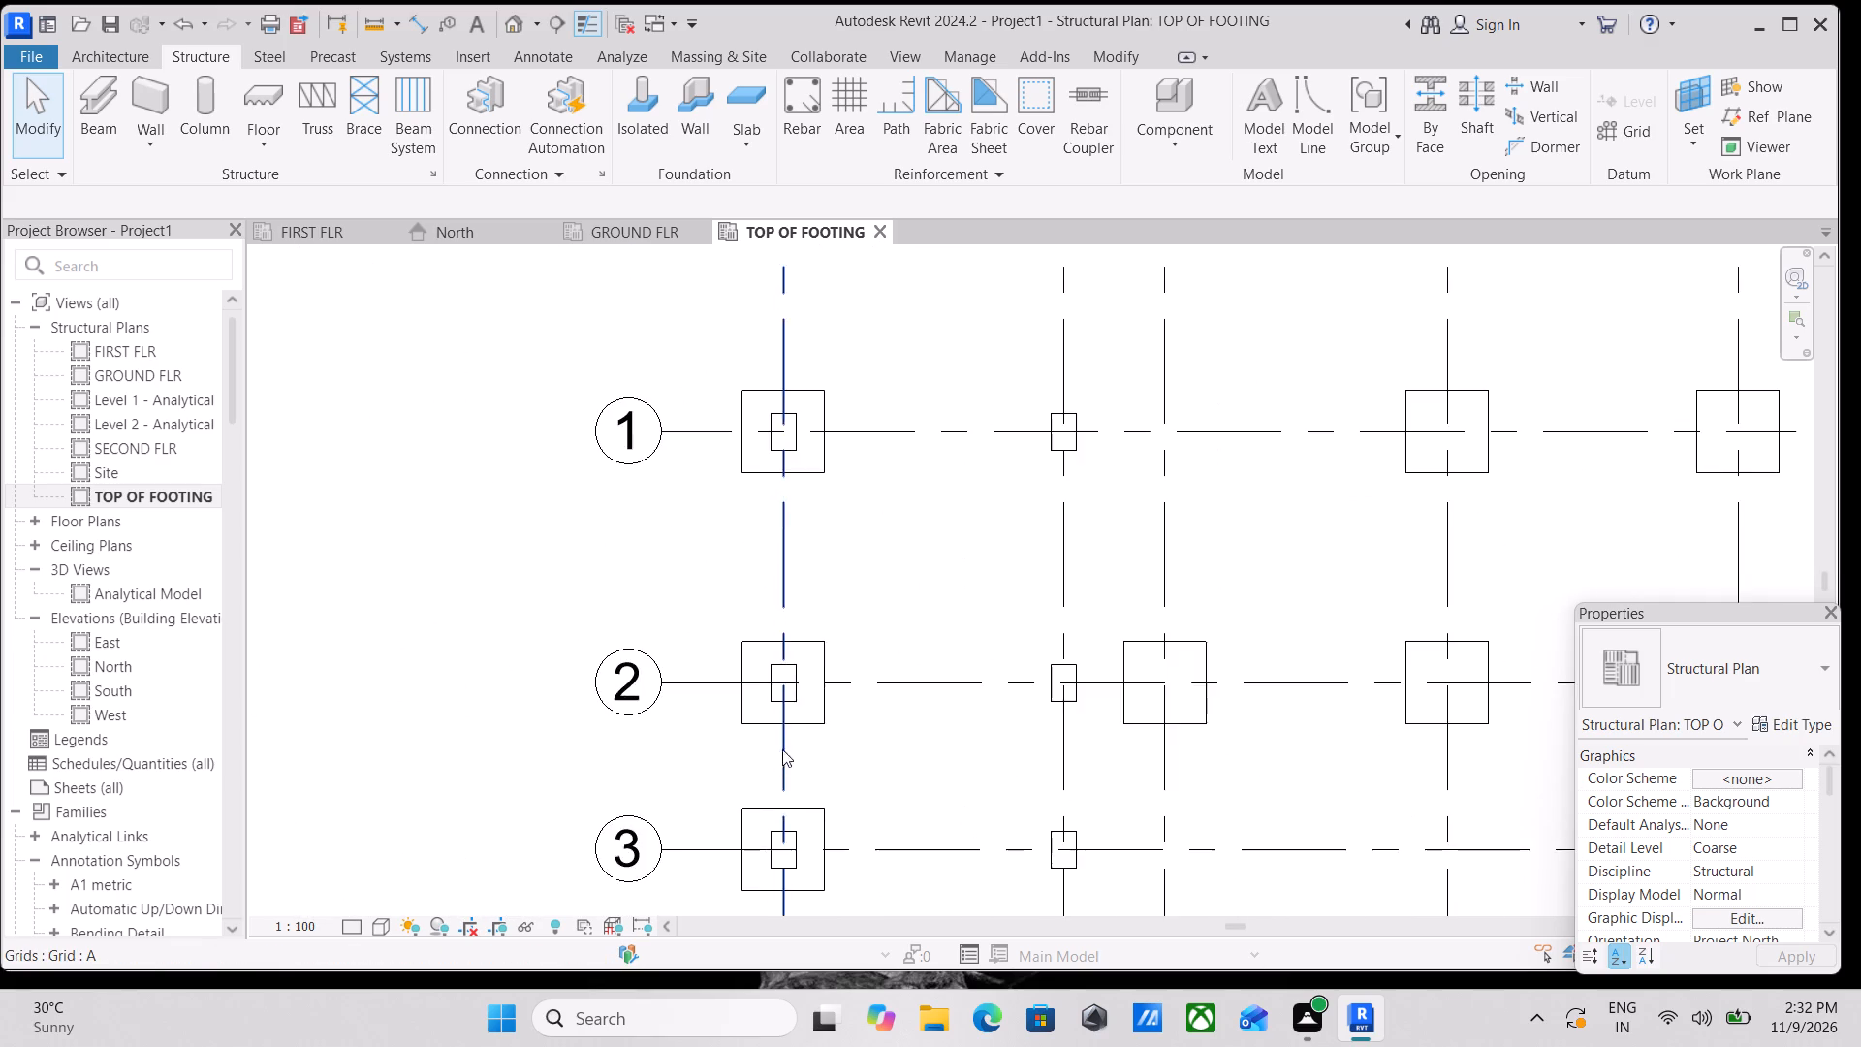
scroll(809, 708, up, 6)
scroll(766, 685, down, 1)
middle_drag(766, 685, 781, 556)
scroll(803, 688, down, 3)
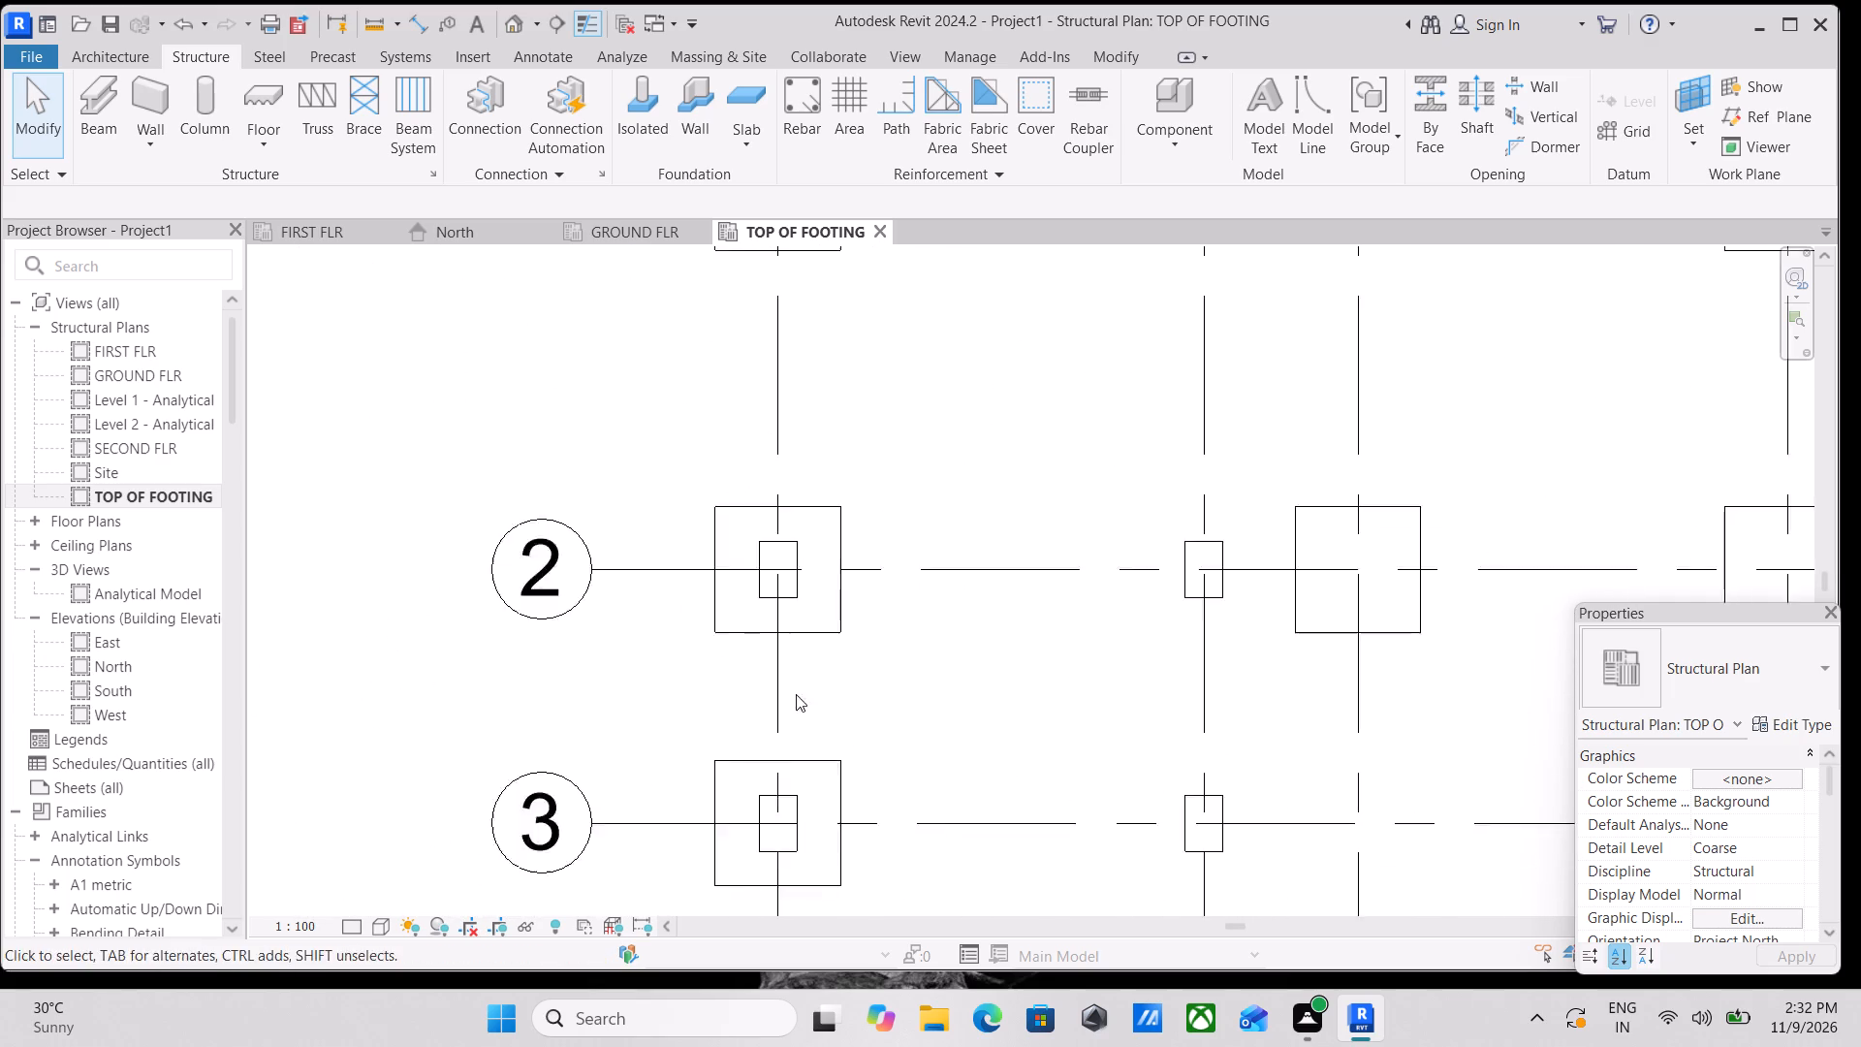
middle_drag(795, 676, 751, 491)
scroll(800, 682, down, 3)
middle_drag(800, 686, 804, 536)
scroll(762, 758, up, 3)
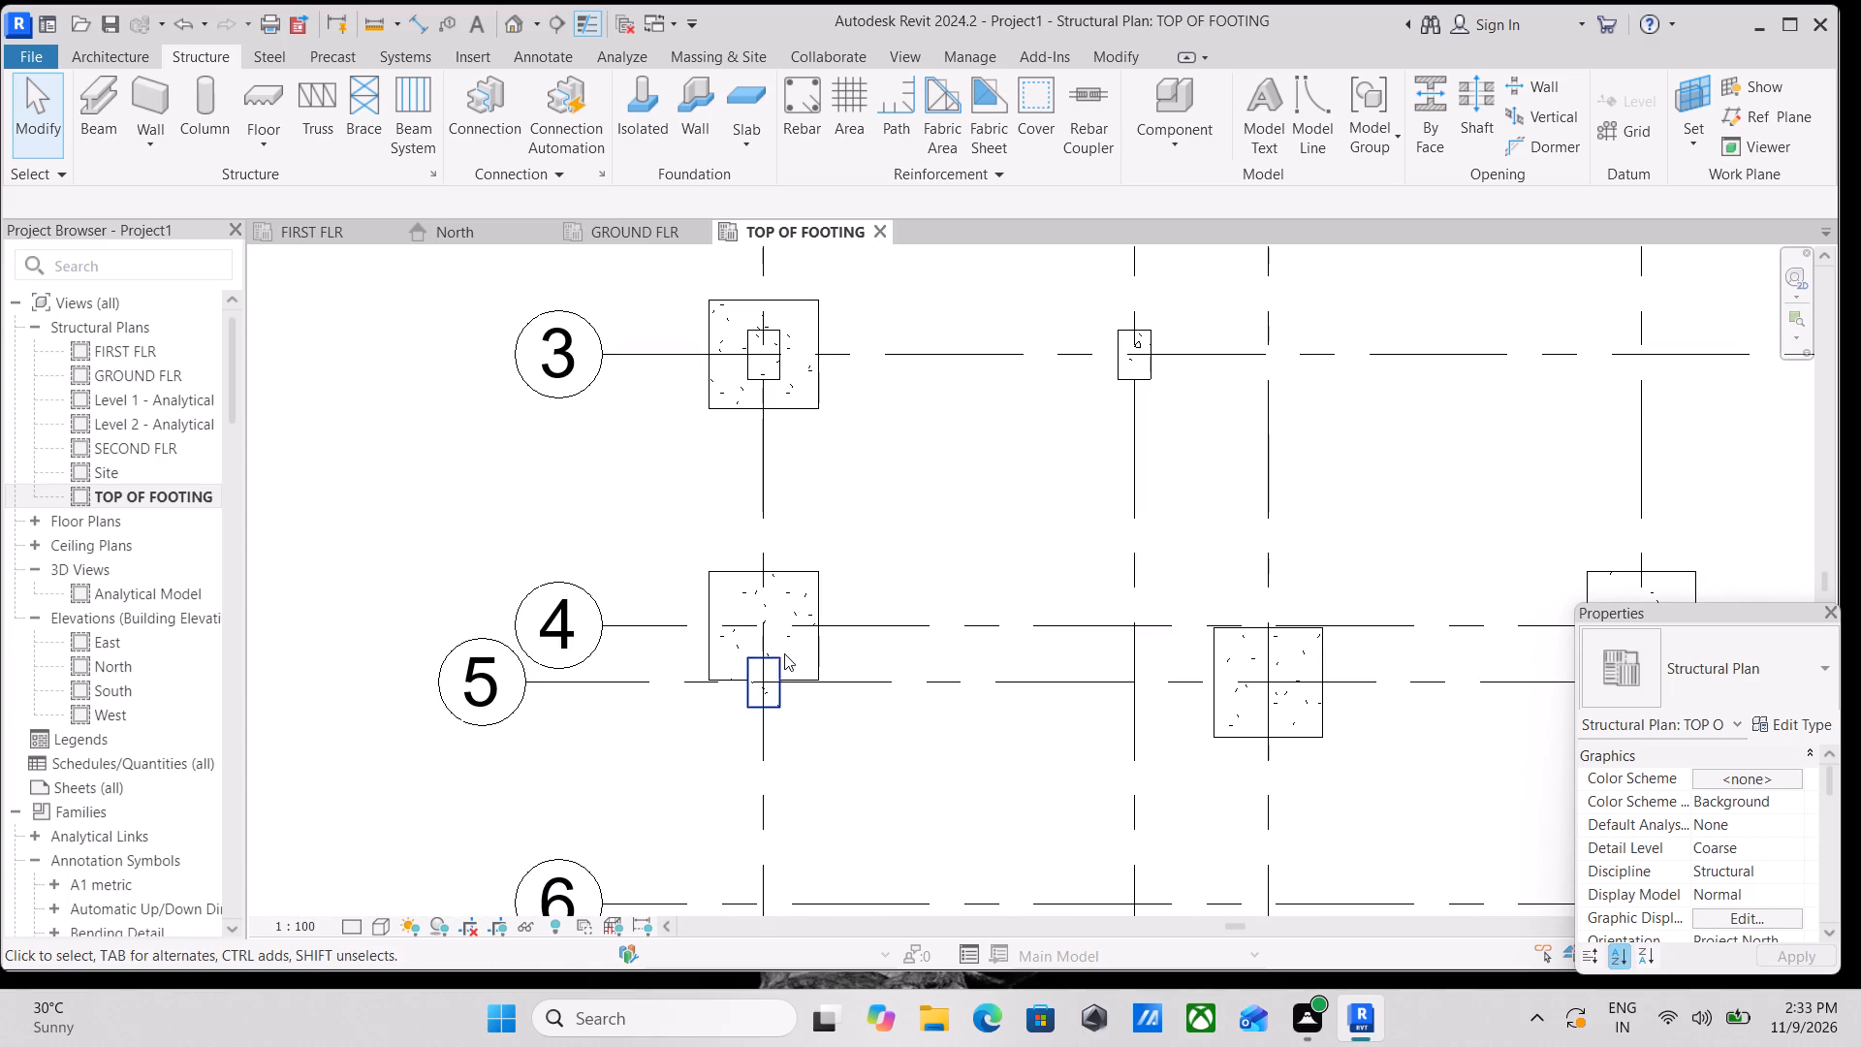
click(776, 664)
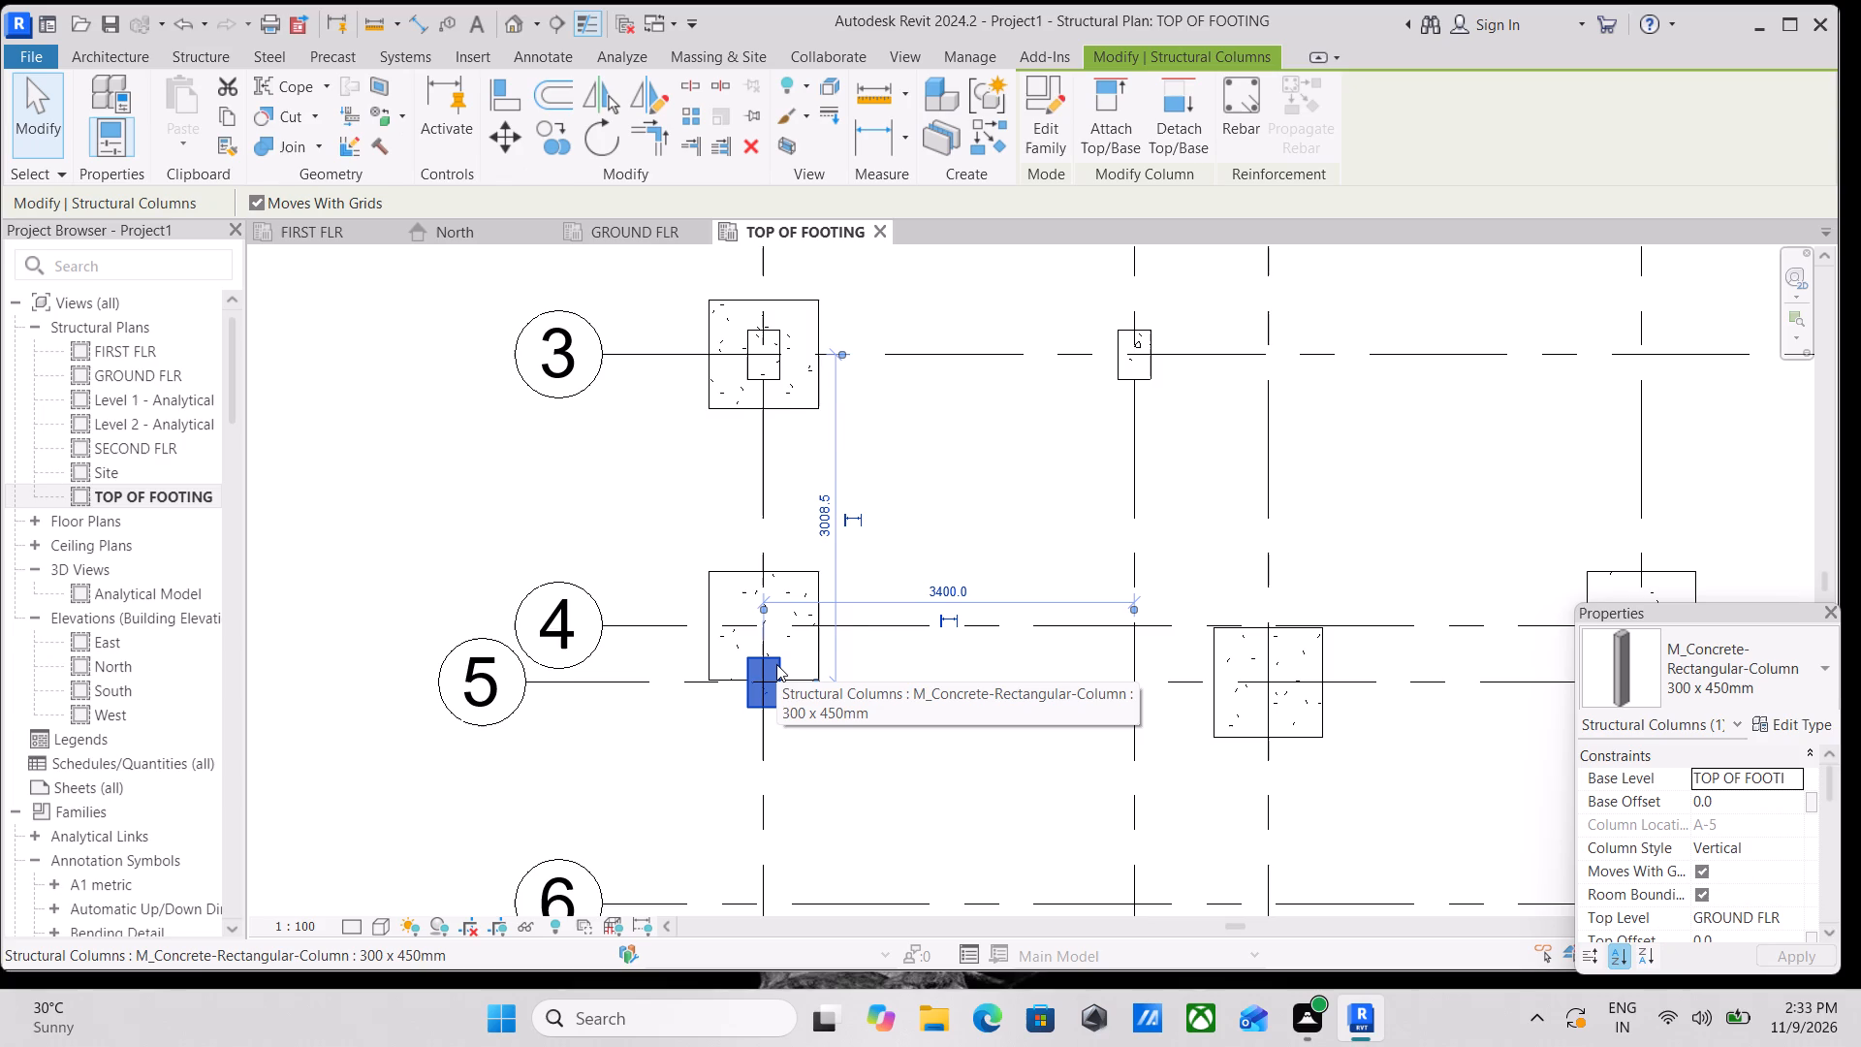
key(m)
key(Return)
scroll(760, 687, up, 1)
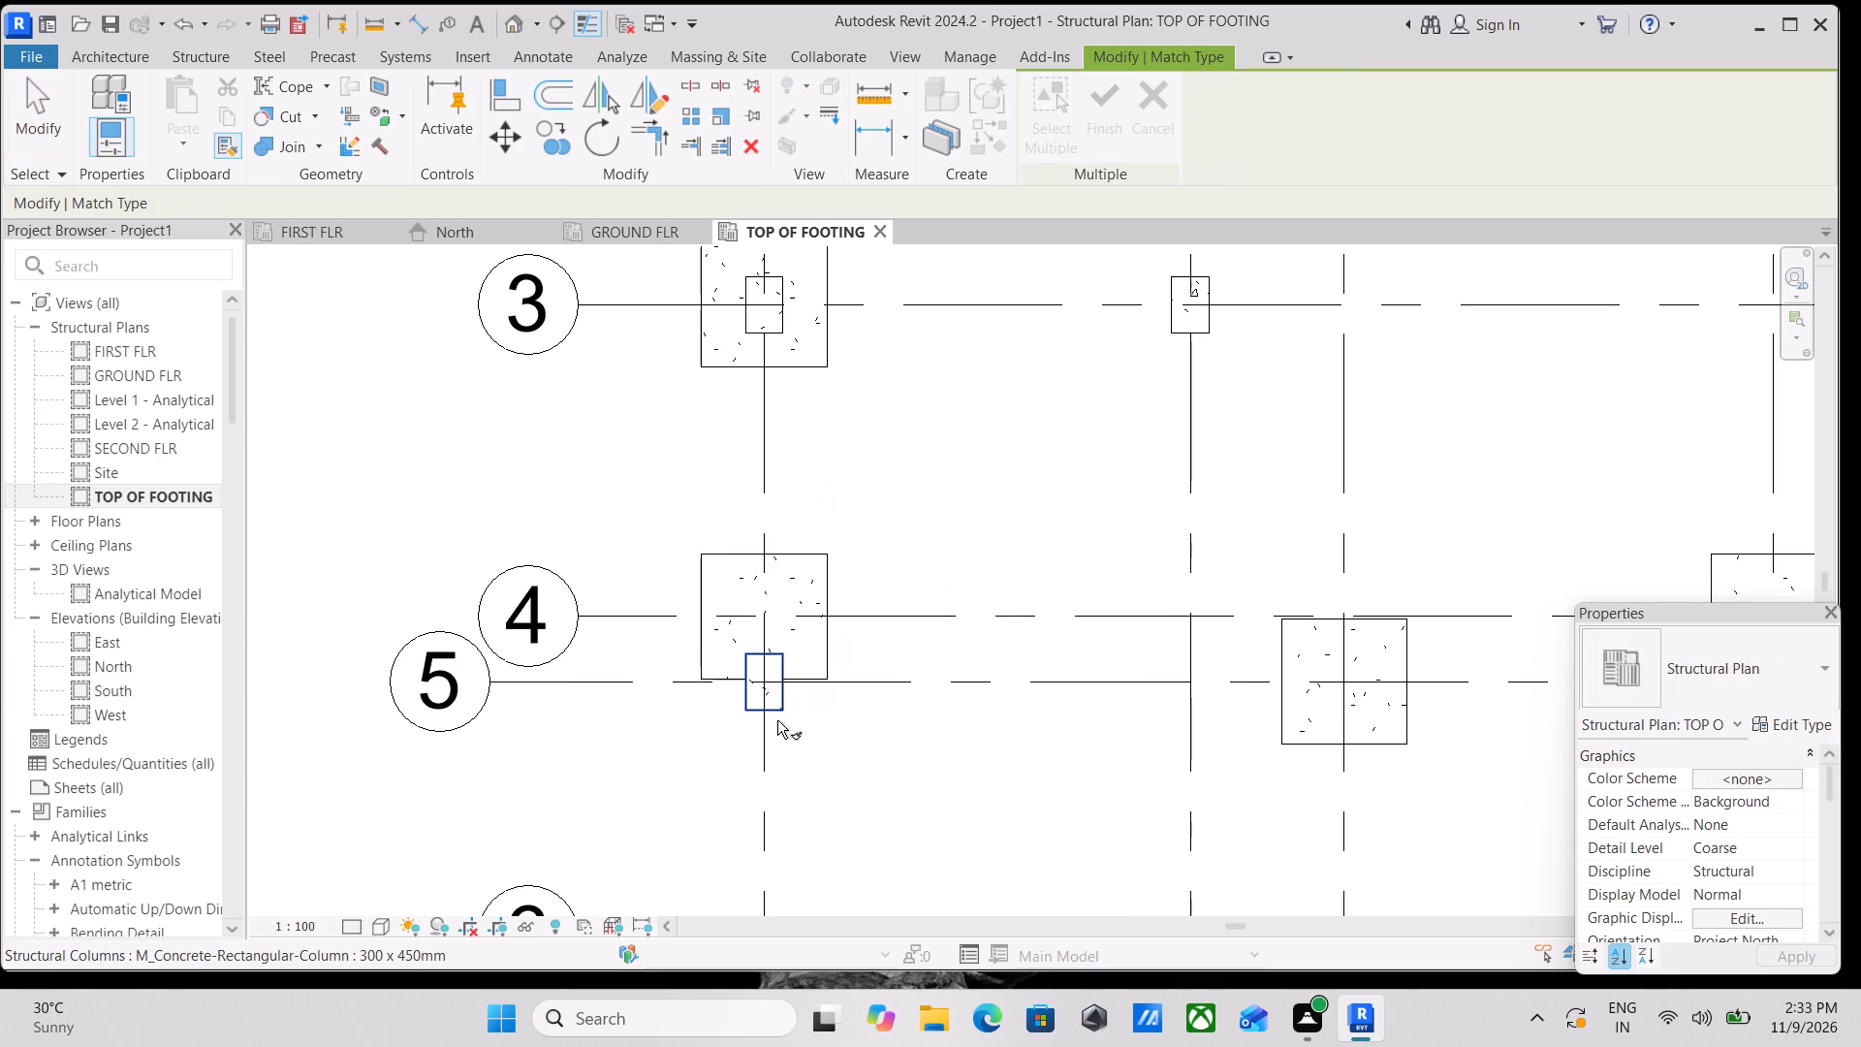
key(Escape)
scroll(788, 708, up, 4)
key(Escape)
Nudge the column at A-5 along grid A to grid 4, centring it on the footing at A-4.
click(784, 714)
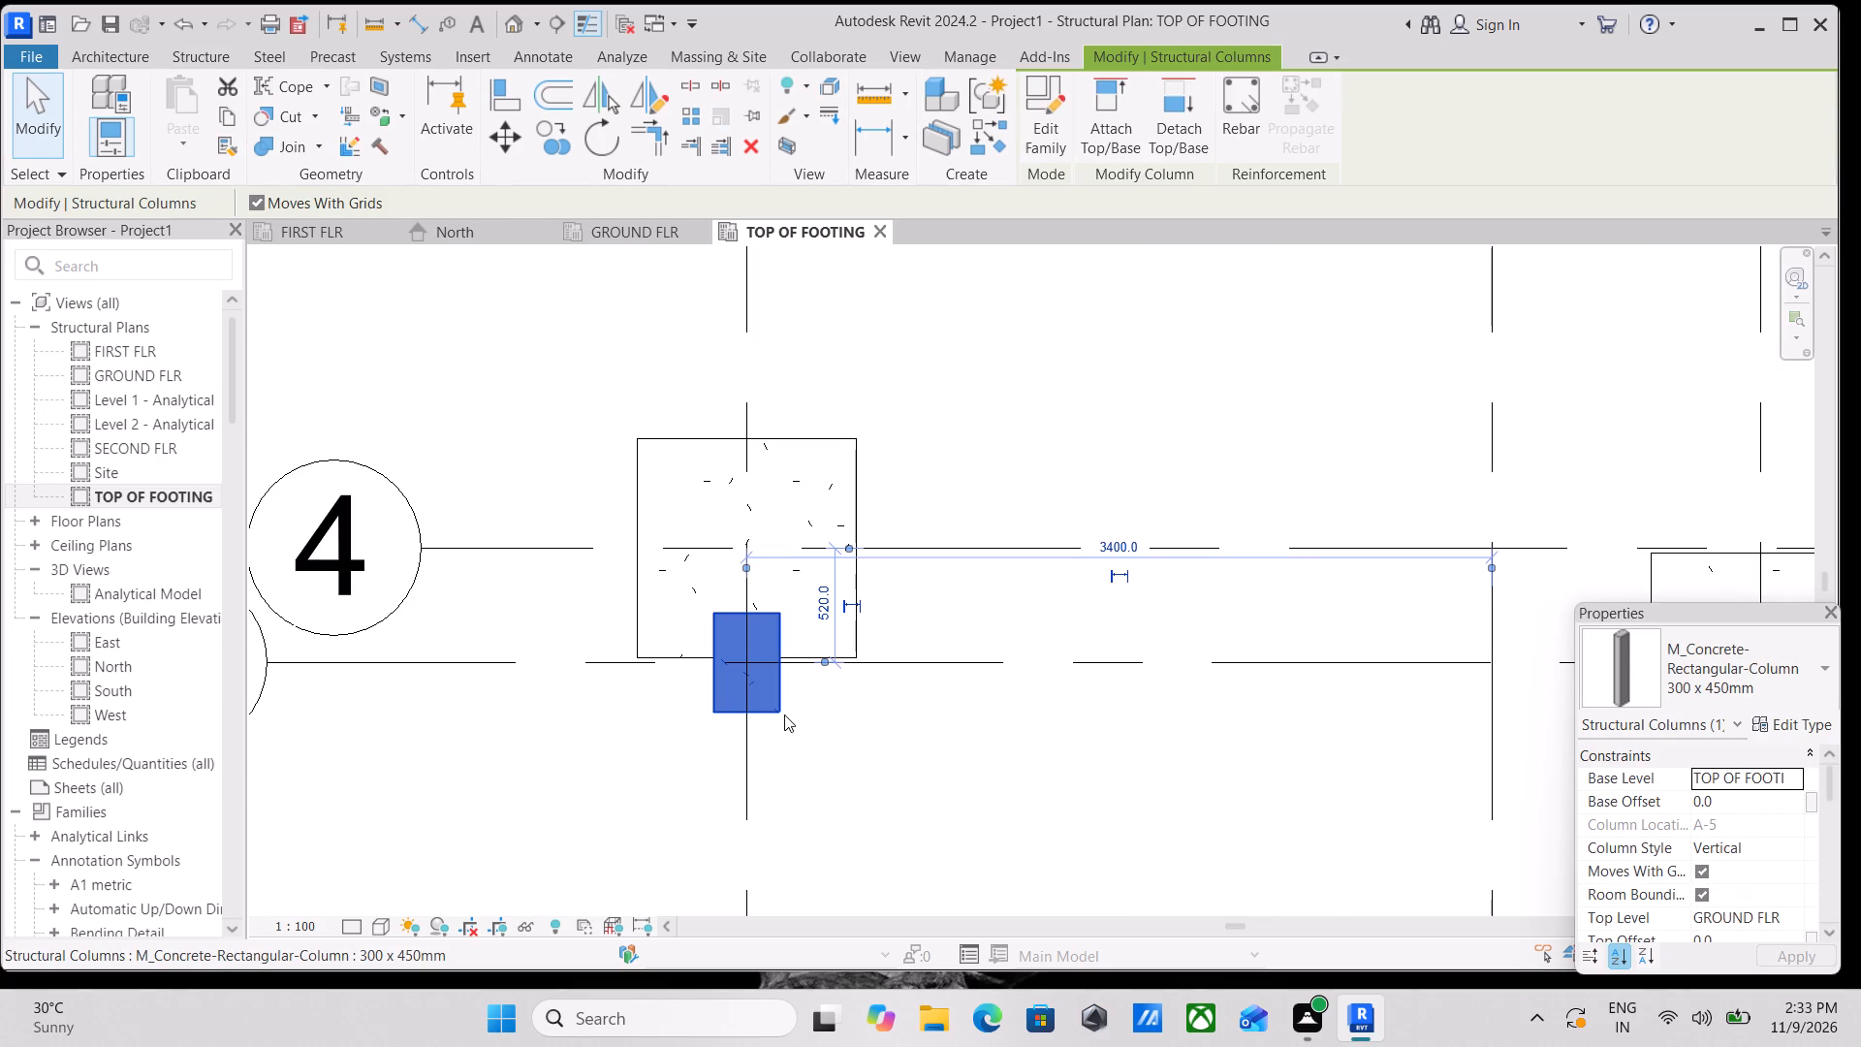
key(Up)
click(784, 714)
key(Up)
key(Up)
key(Up)
key(Up)
key(Up)
key(Up)
key(Up)
key(Up)
key(Up)
key(Up)
key(Up)
key(Up)
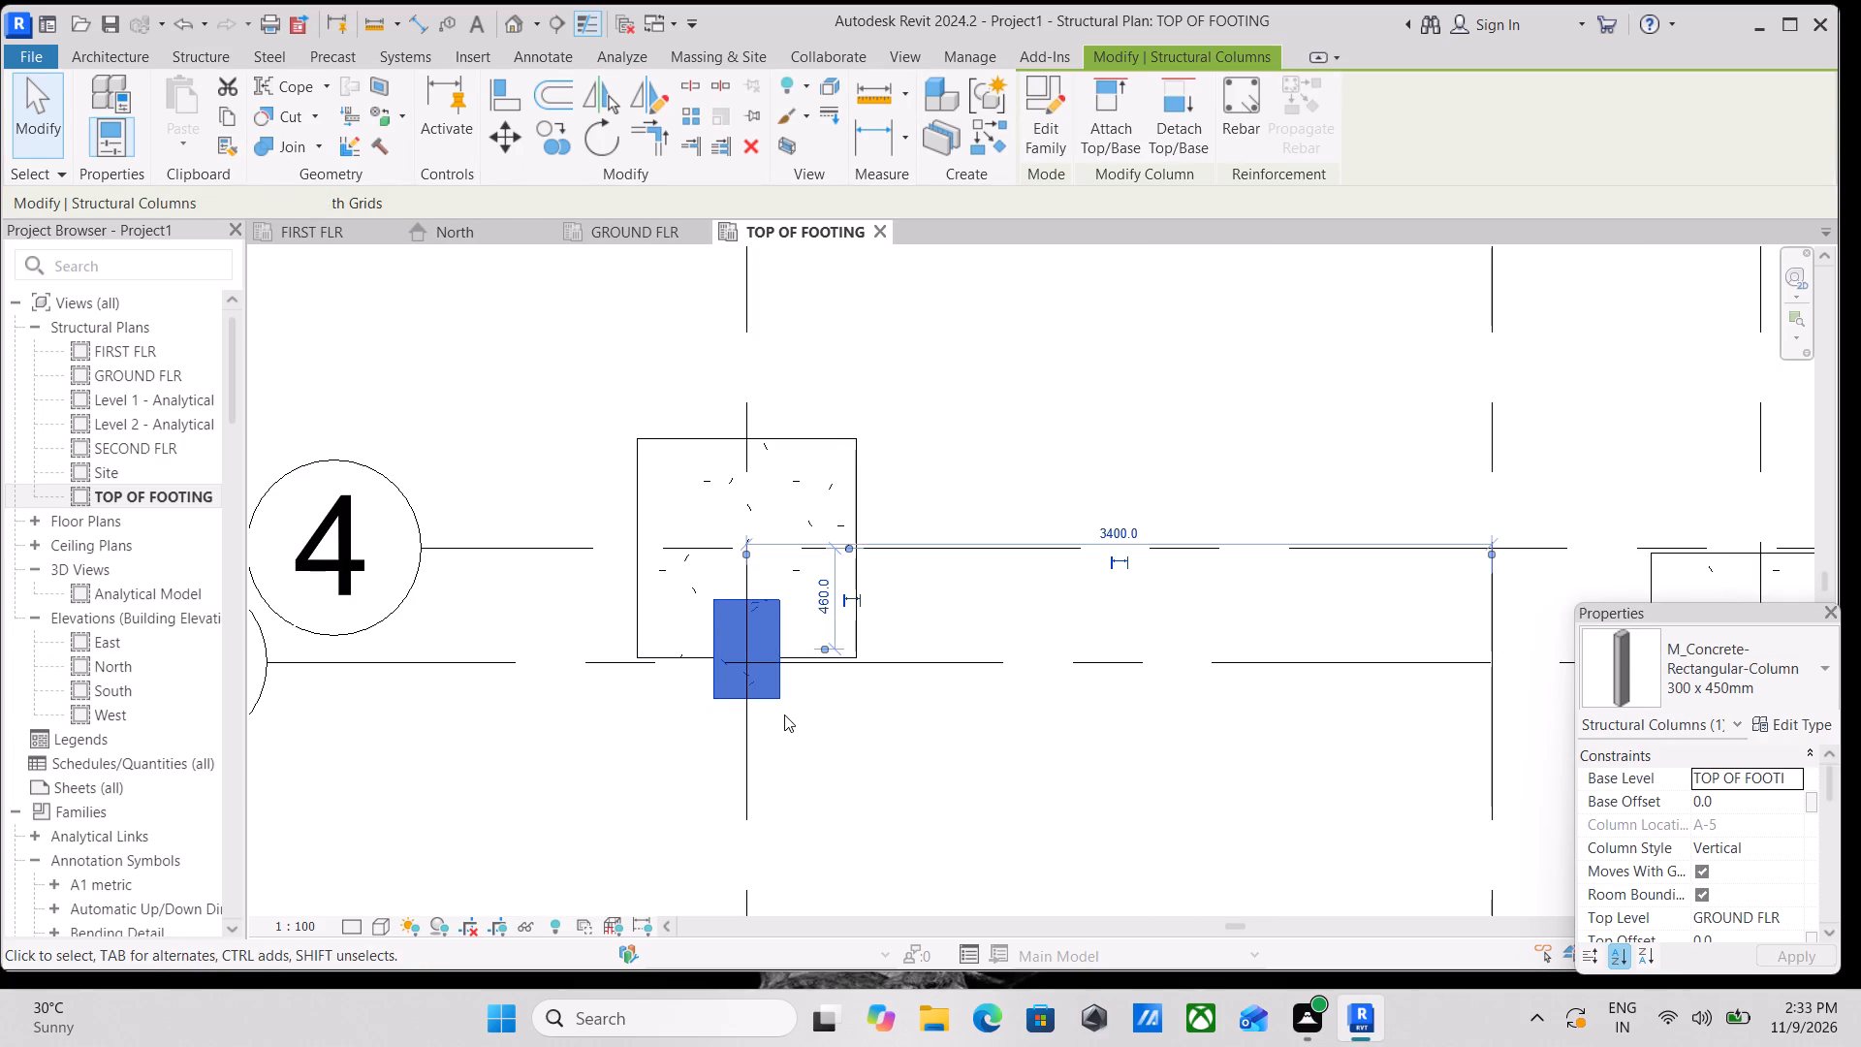
key(Up)
key(Up)
key(Up)
click(784, 714)
key(Up)
key(Up)
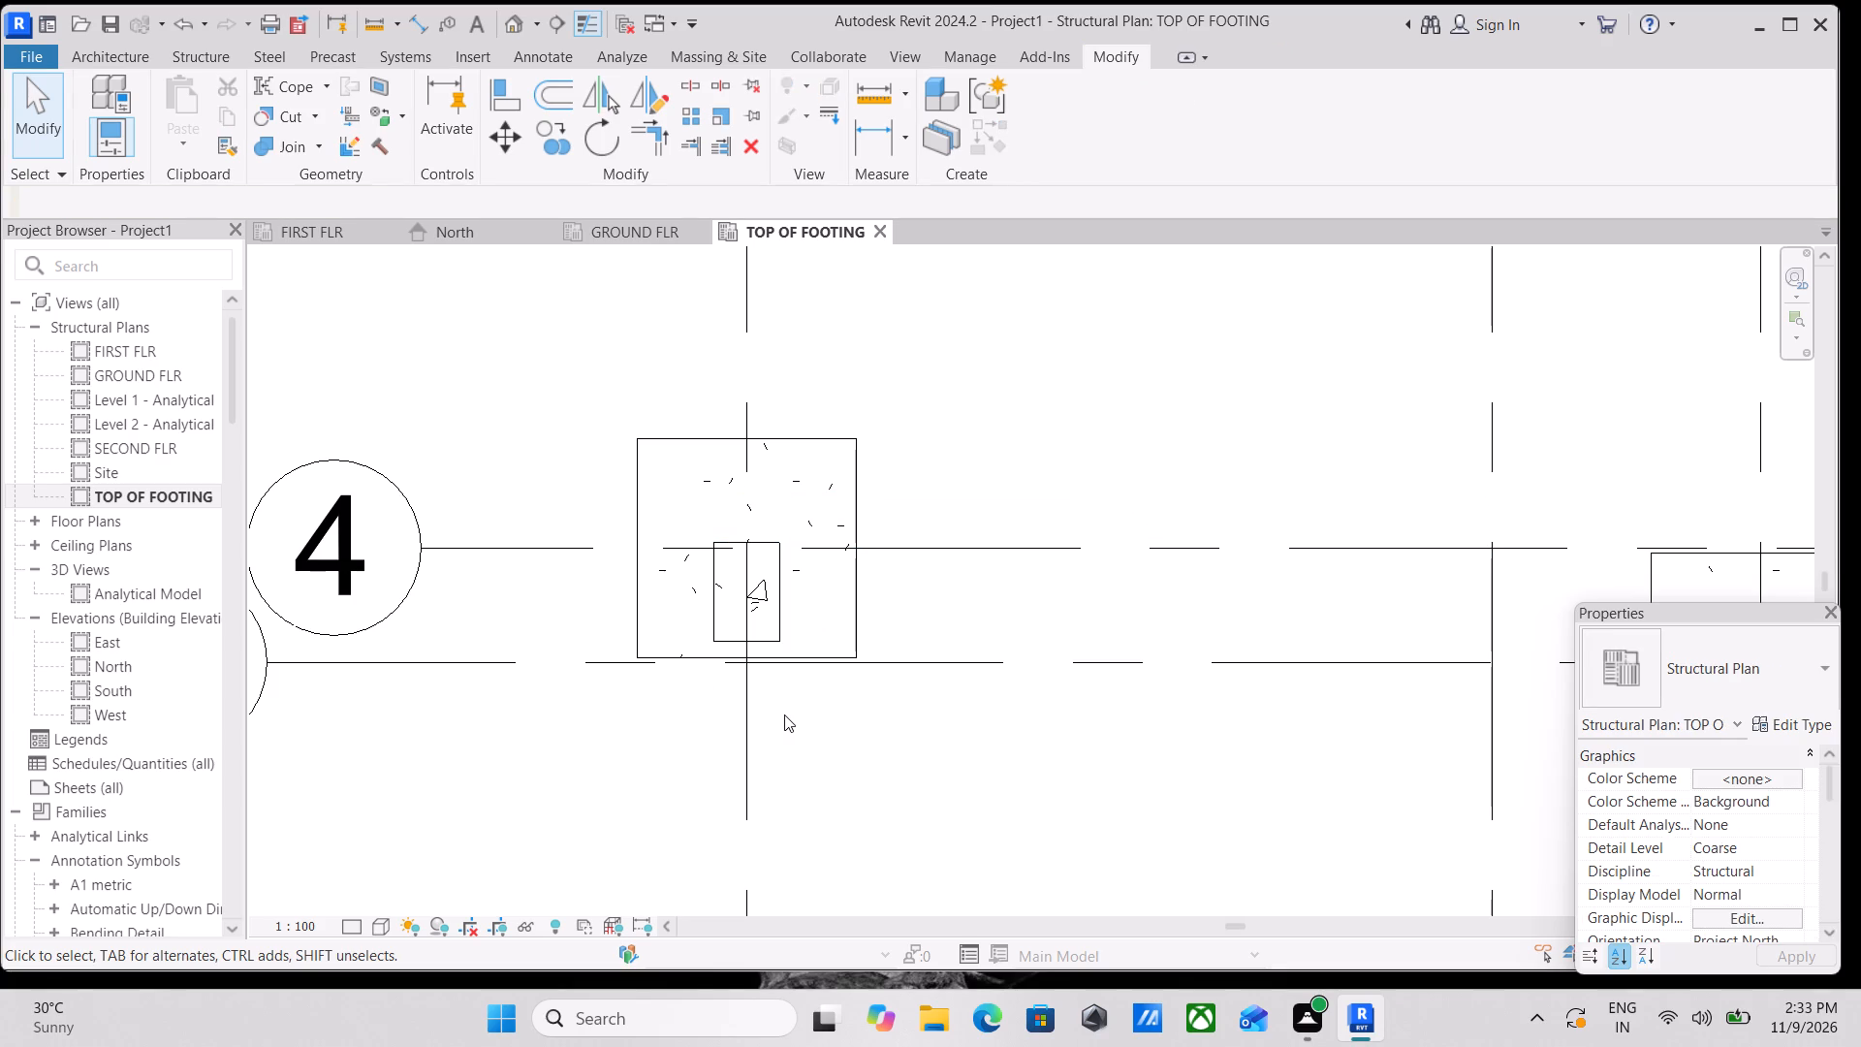
drag(809, 661, 778, 655)
key(Escape)
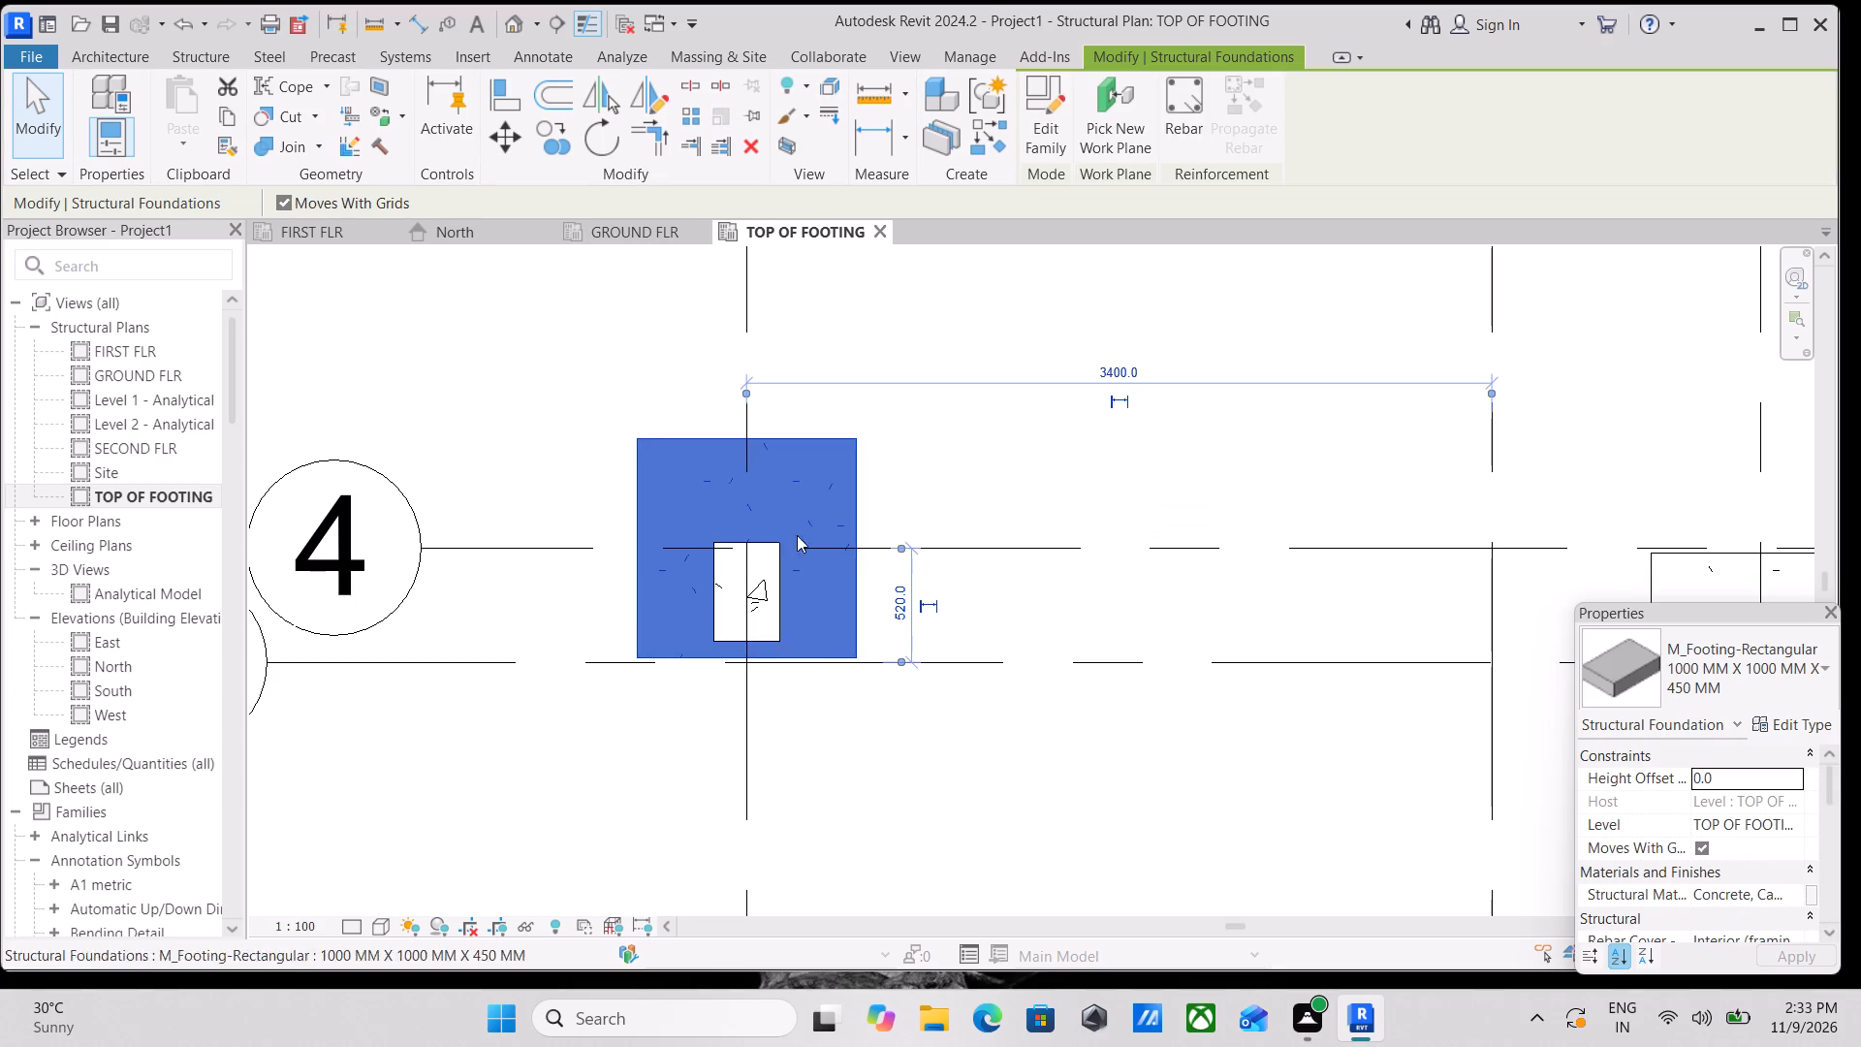
click(773, 540)
key(Up)
key(Up)
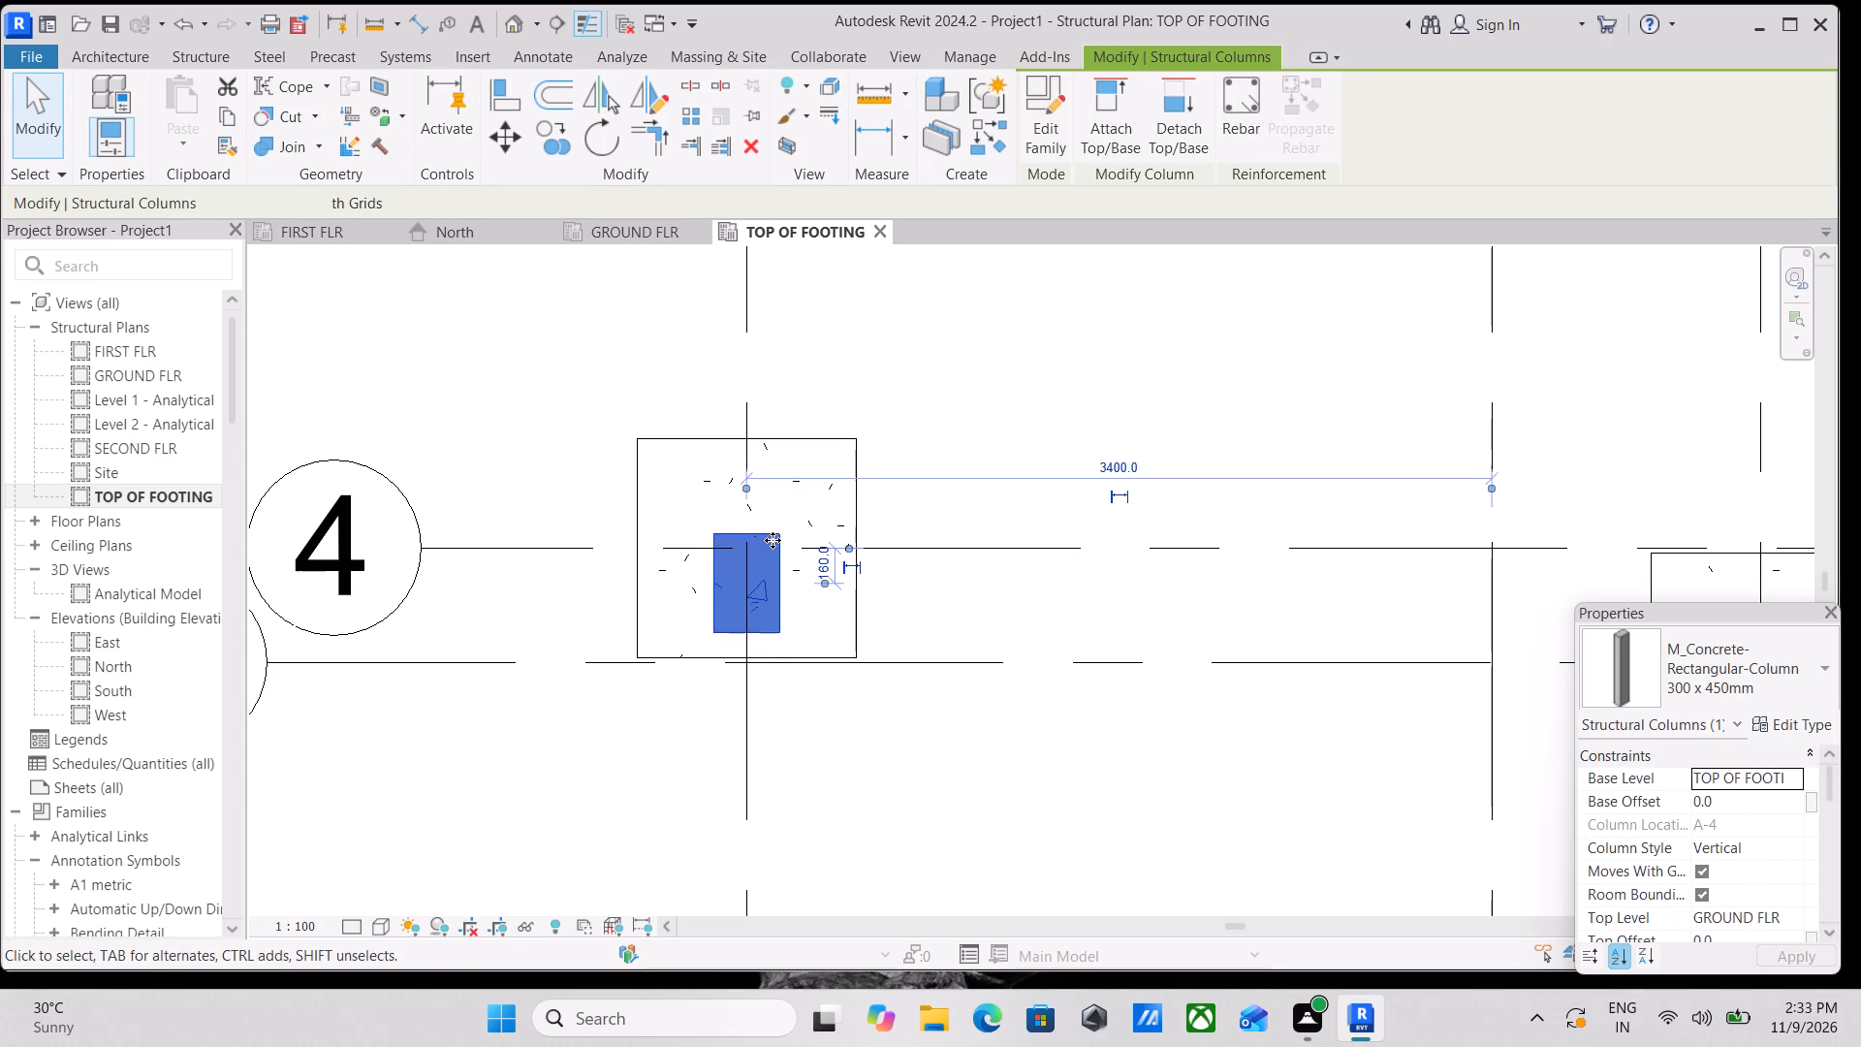
key(Up)
key(Up)
key(Up)
key(Up)
key(Up)
key(Up)
key(Up)
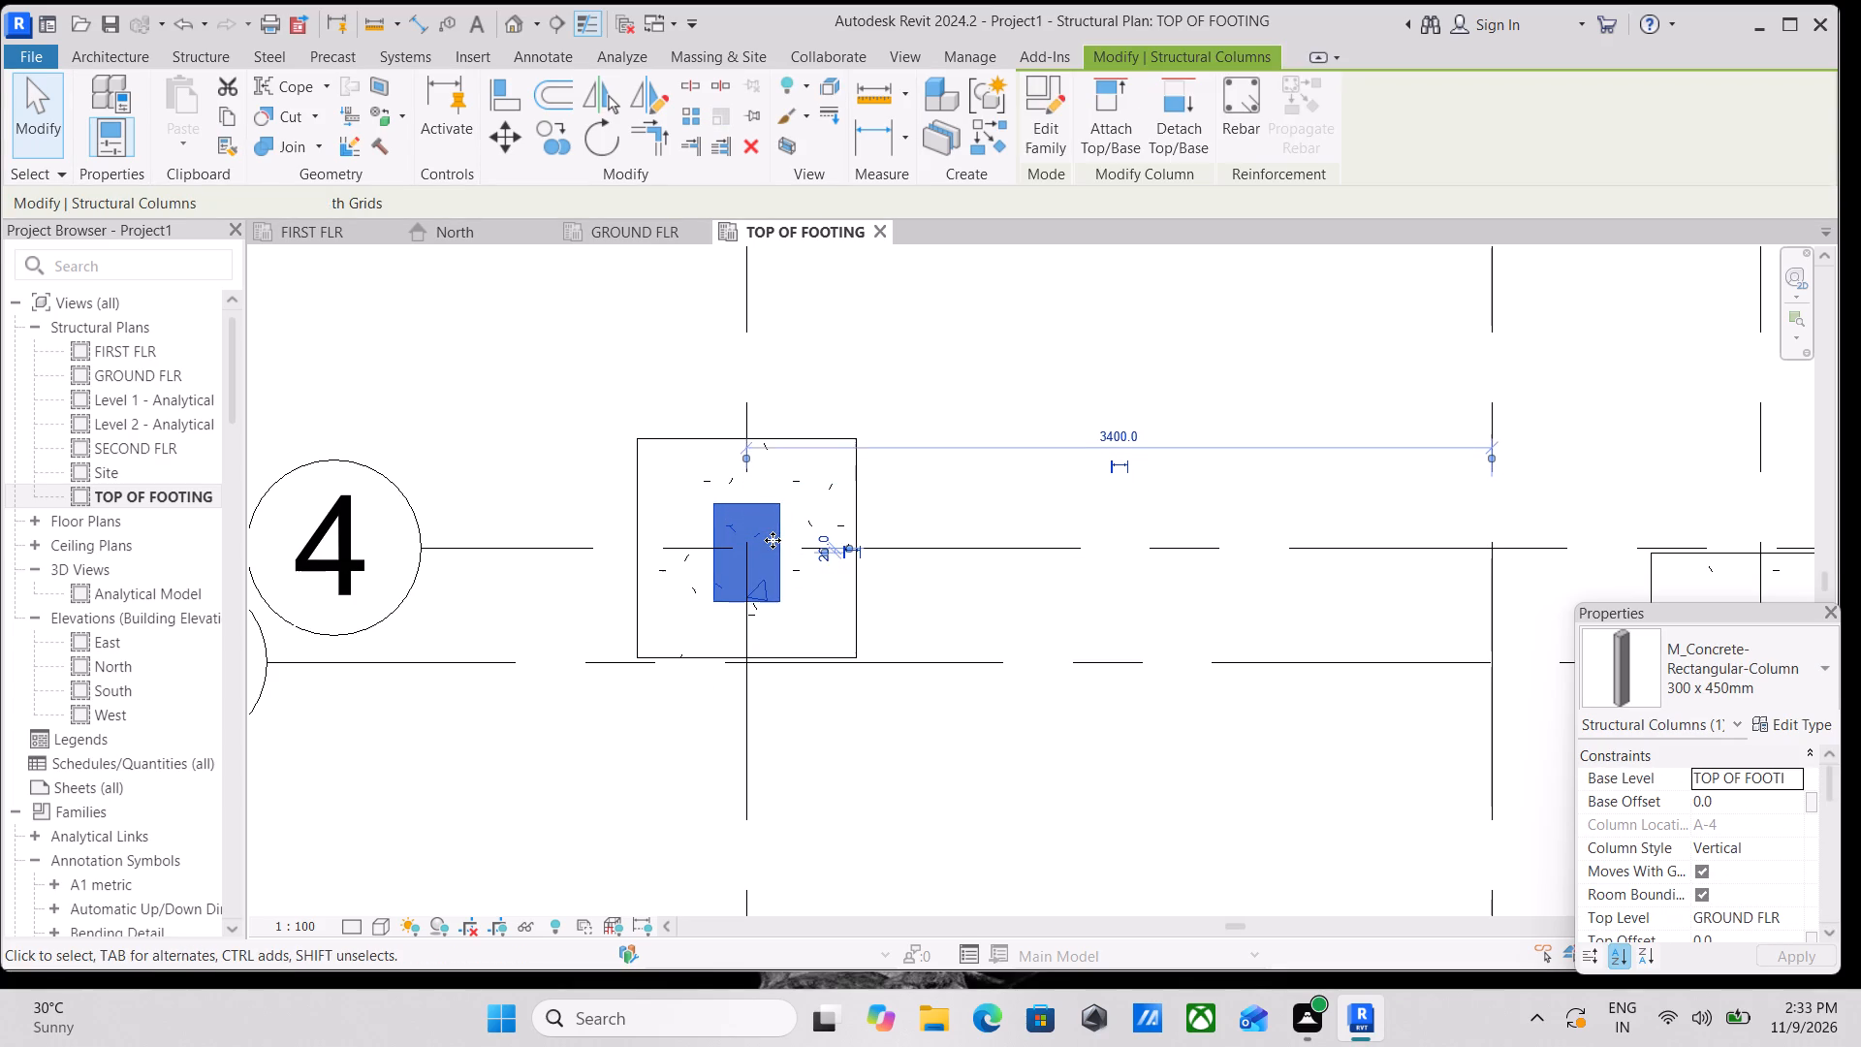
key(Up)
key(Up)
scroll(773, 540, down, 3)
scroll(875, 535, down, 8)
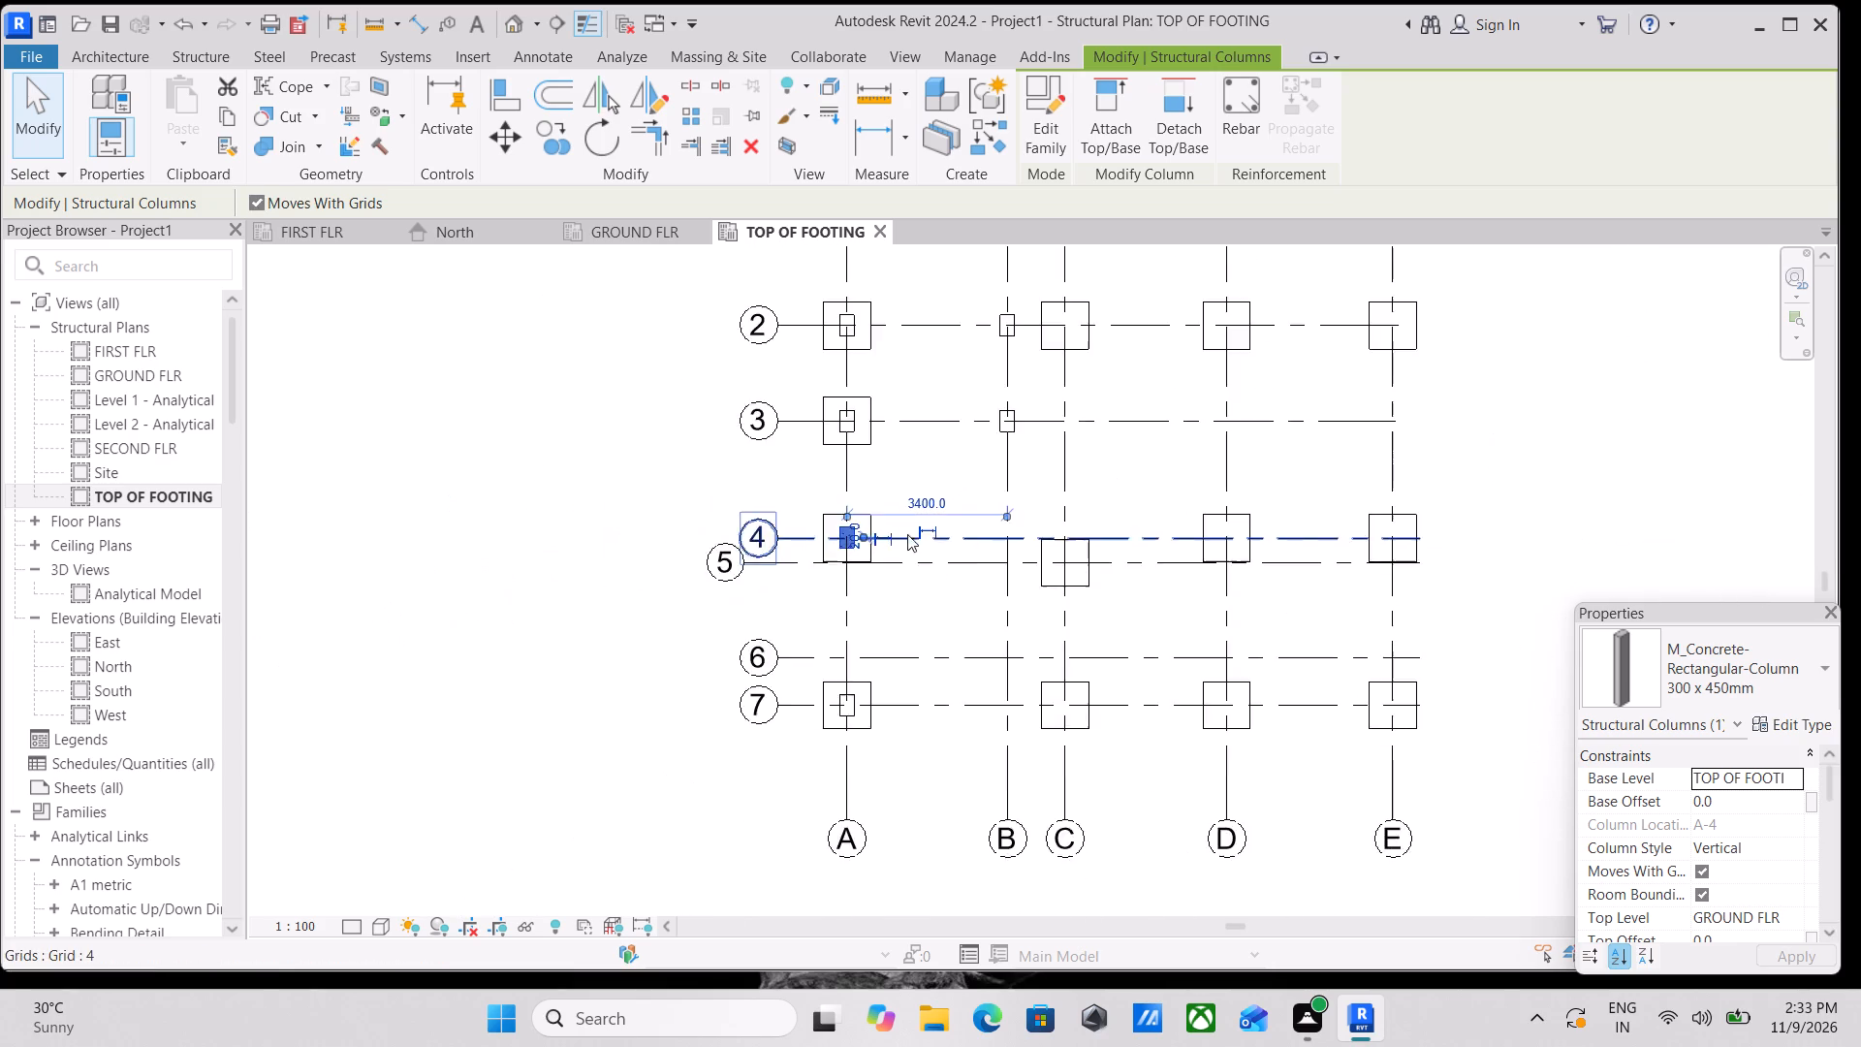
middle_drag(907, 534, 701, 619)
key(Escape)
scroll(883, 517, down, 1)
middle_drag(878, 531, 892, 729)
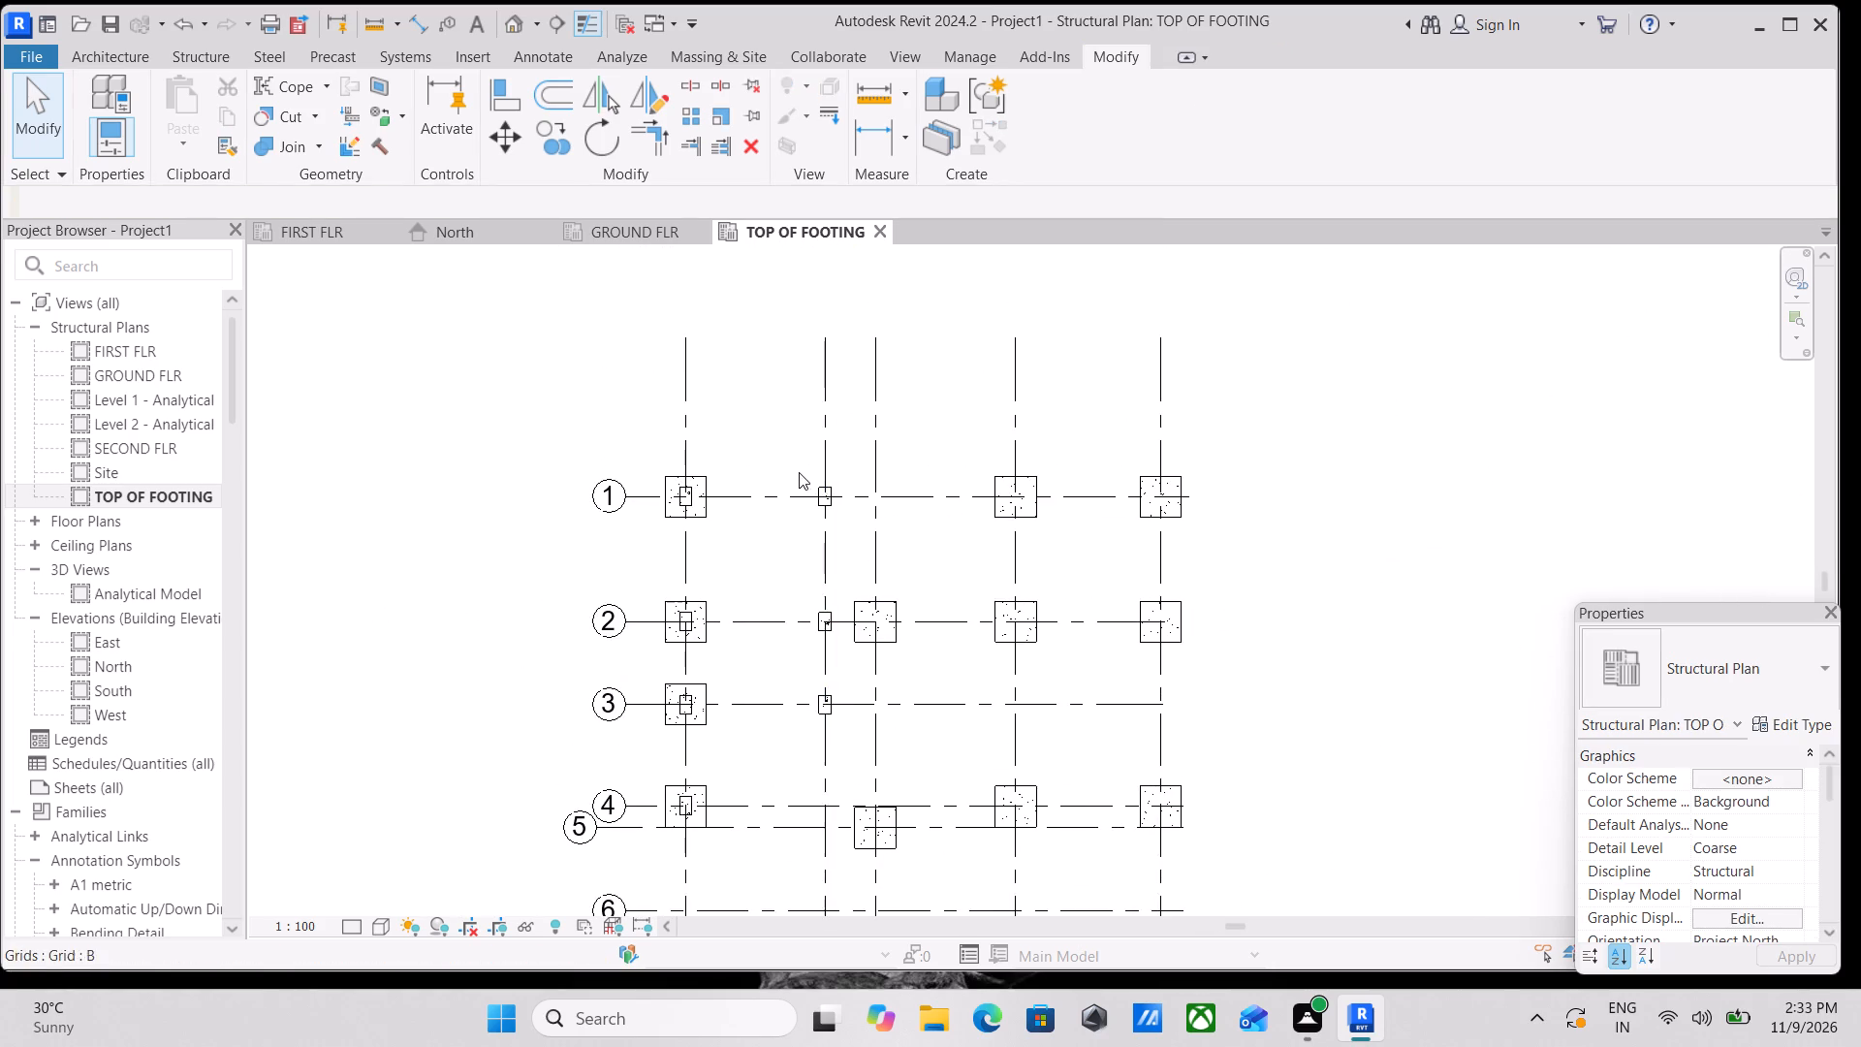
Examine the columns along grid B against the neighbouring footings in the TOP OF FOOTING plan.
scroll(813, 496, up, 6)
click(848, 505)
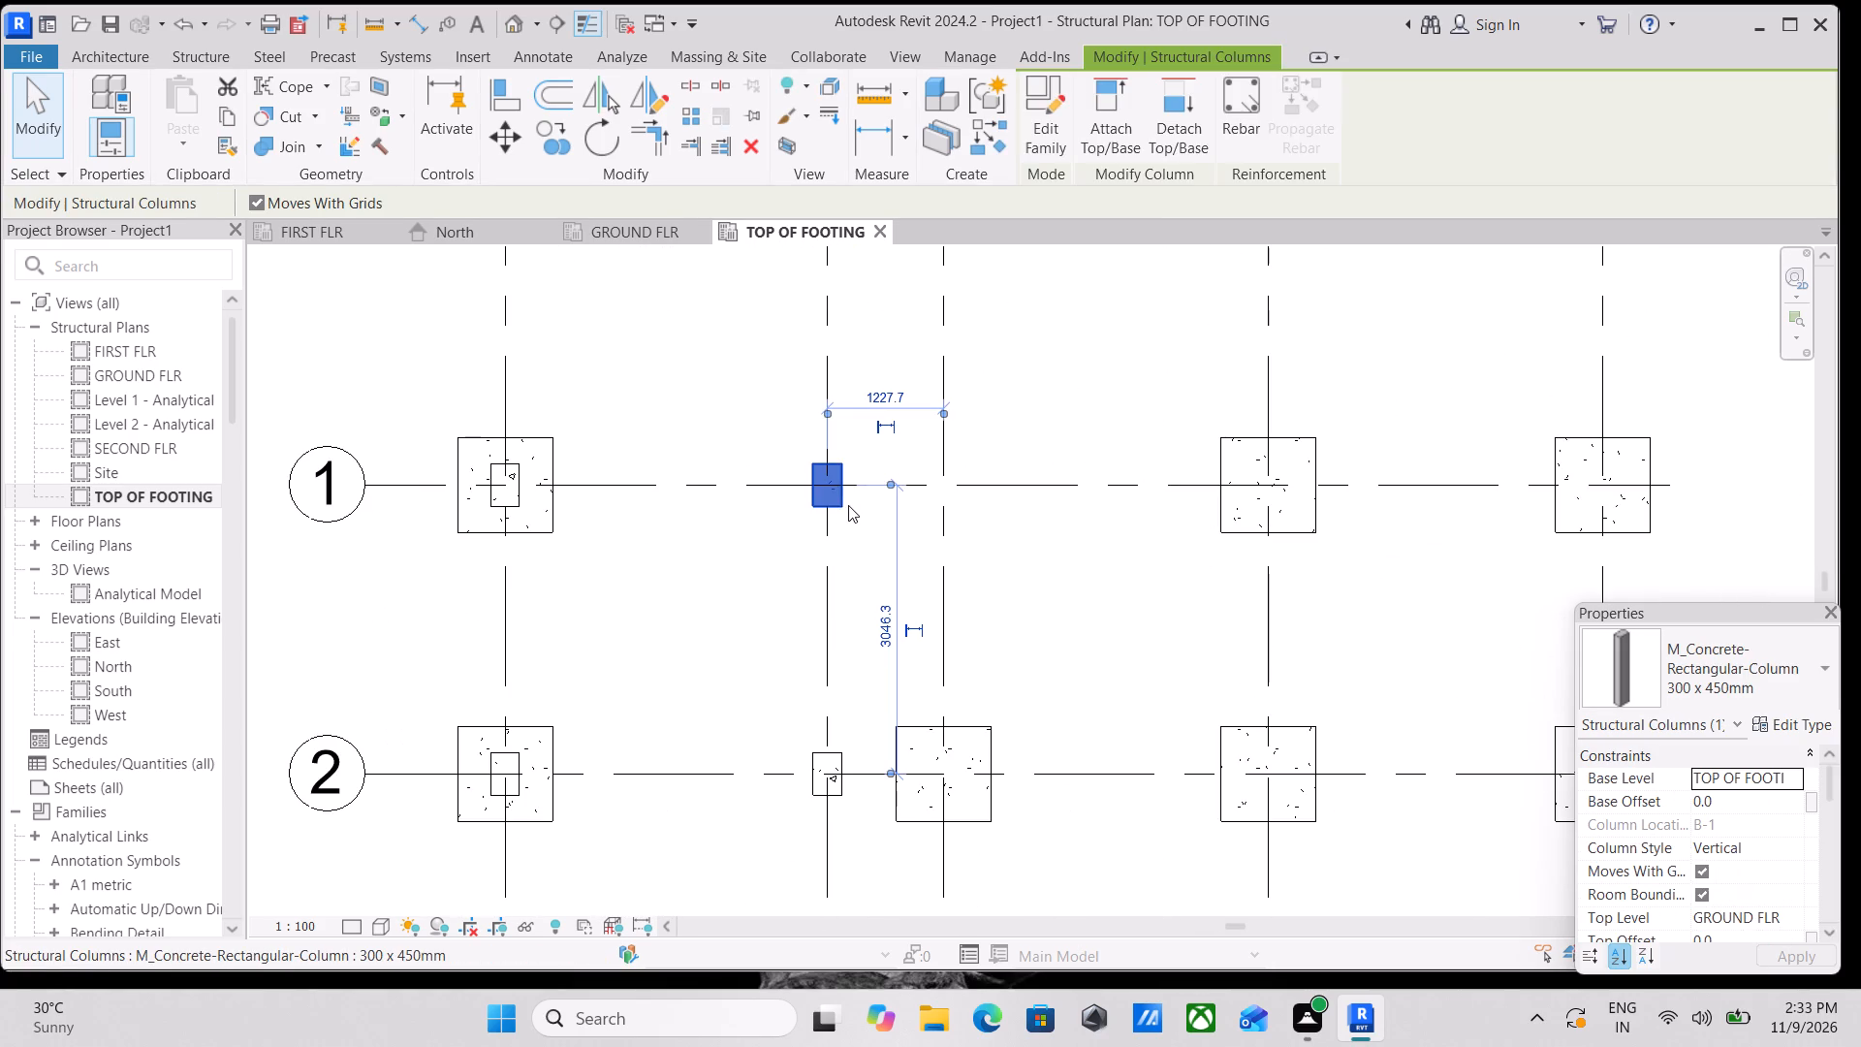
scroll(848, 505, down, 3)
key(Escape)
scroll(848, 505, down, 5)
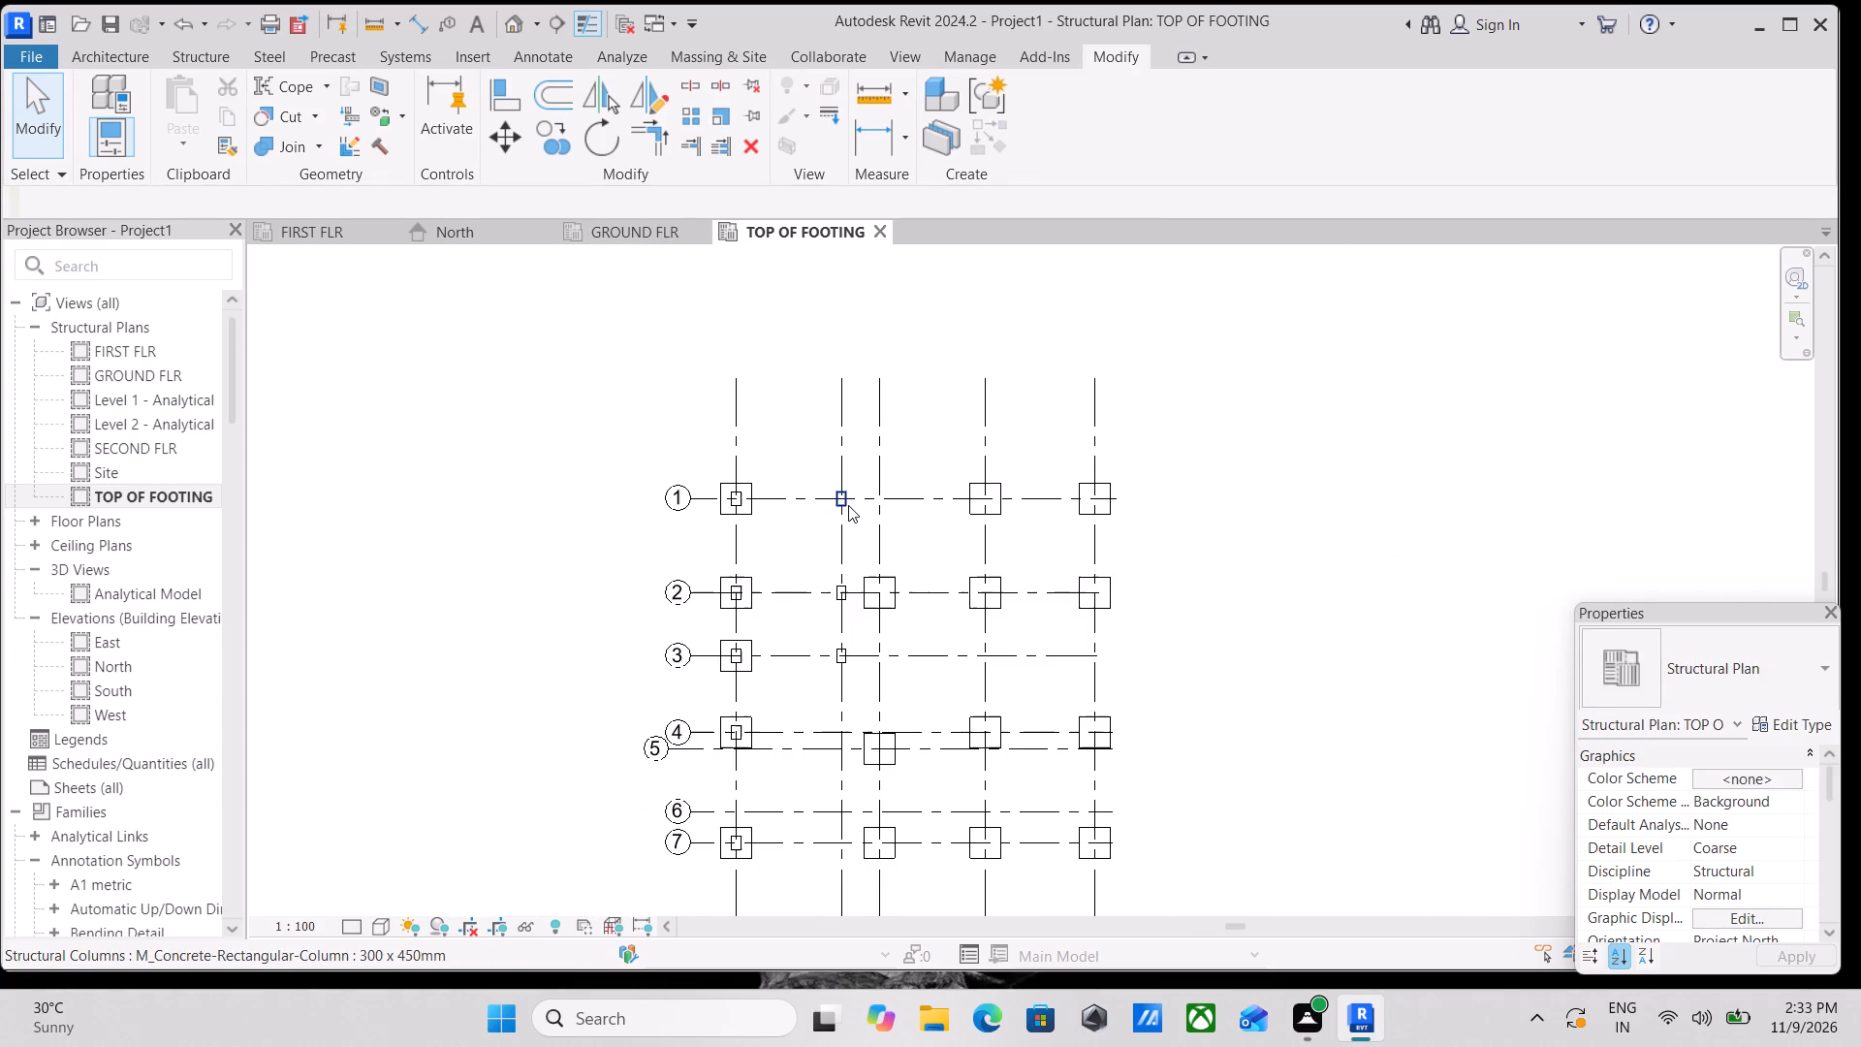
scroll(1064, 518, up, 2)
middle_drag(971, 533, 984, 616)
scroll(984, 616, up, 1)
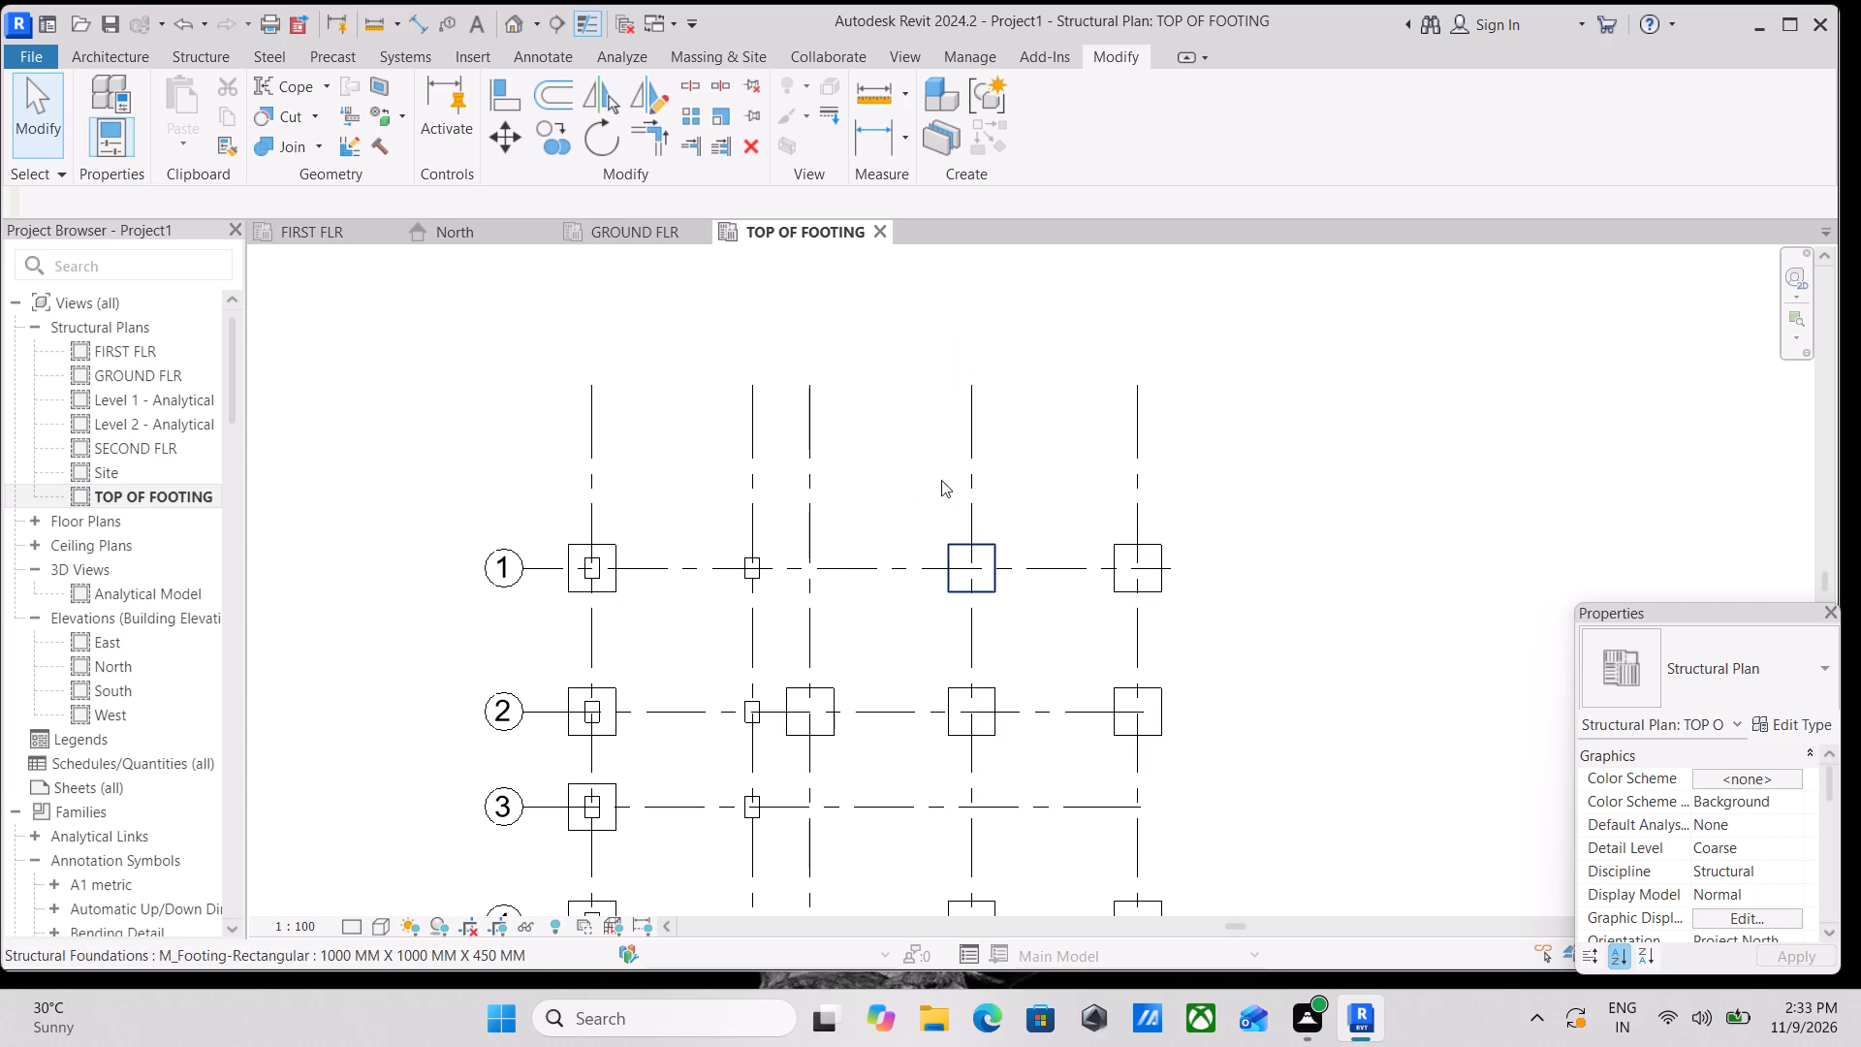
Set the GROUND FLR structural plan's underlay base level to TOP OF FOOTING.
click(640, 233)
middle_drag(915, 515, 681, 533)
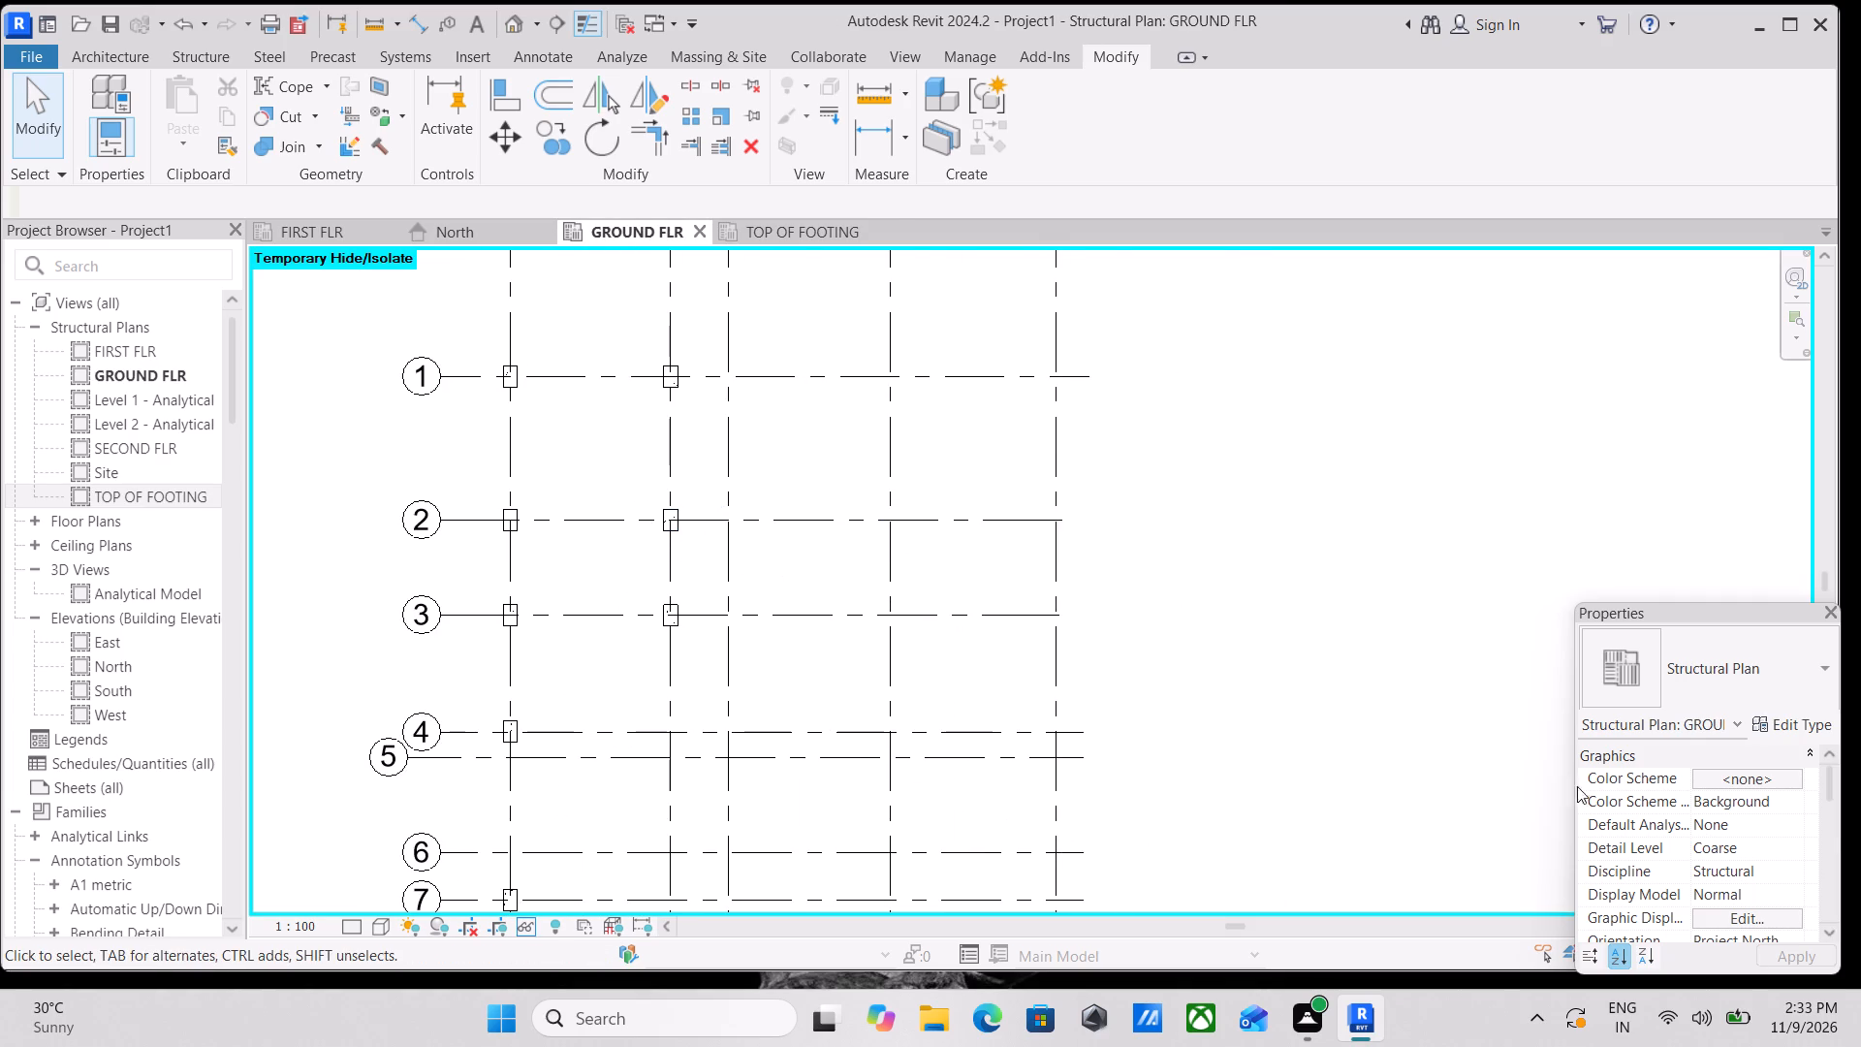
scroll(1747, 857, down, 2)
scroll(1819, 891, down, 3)
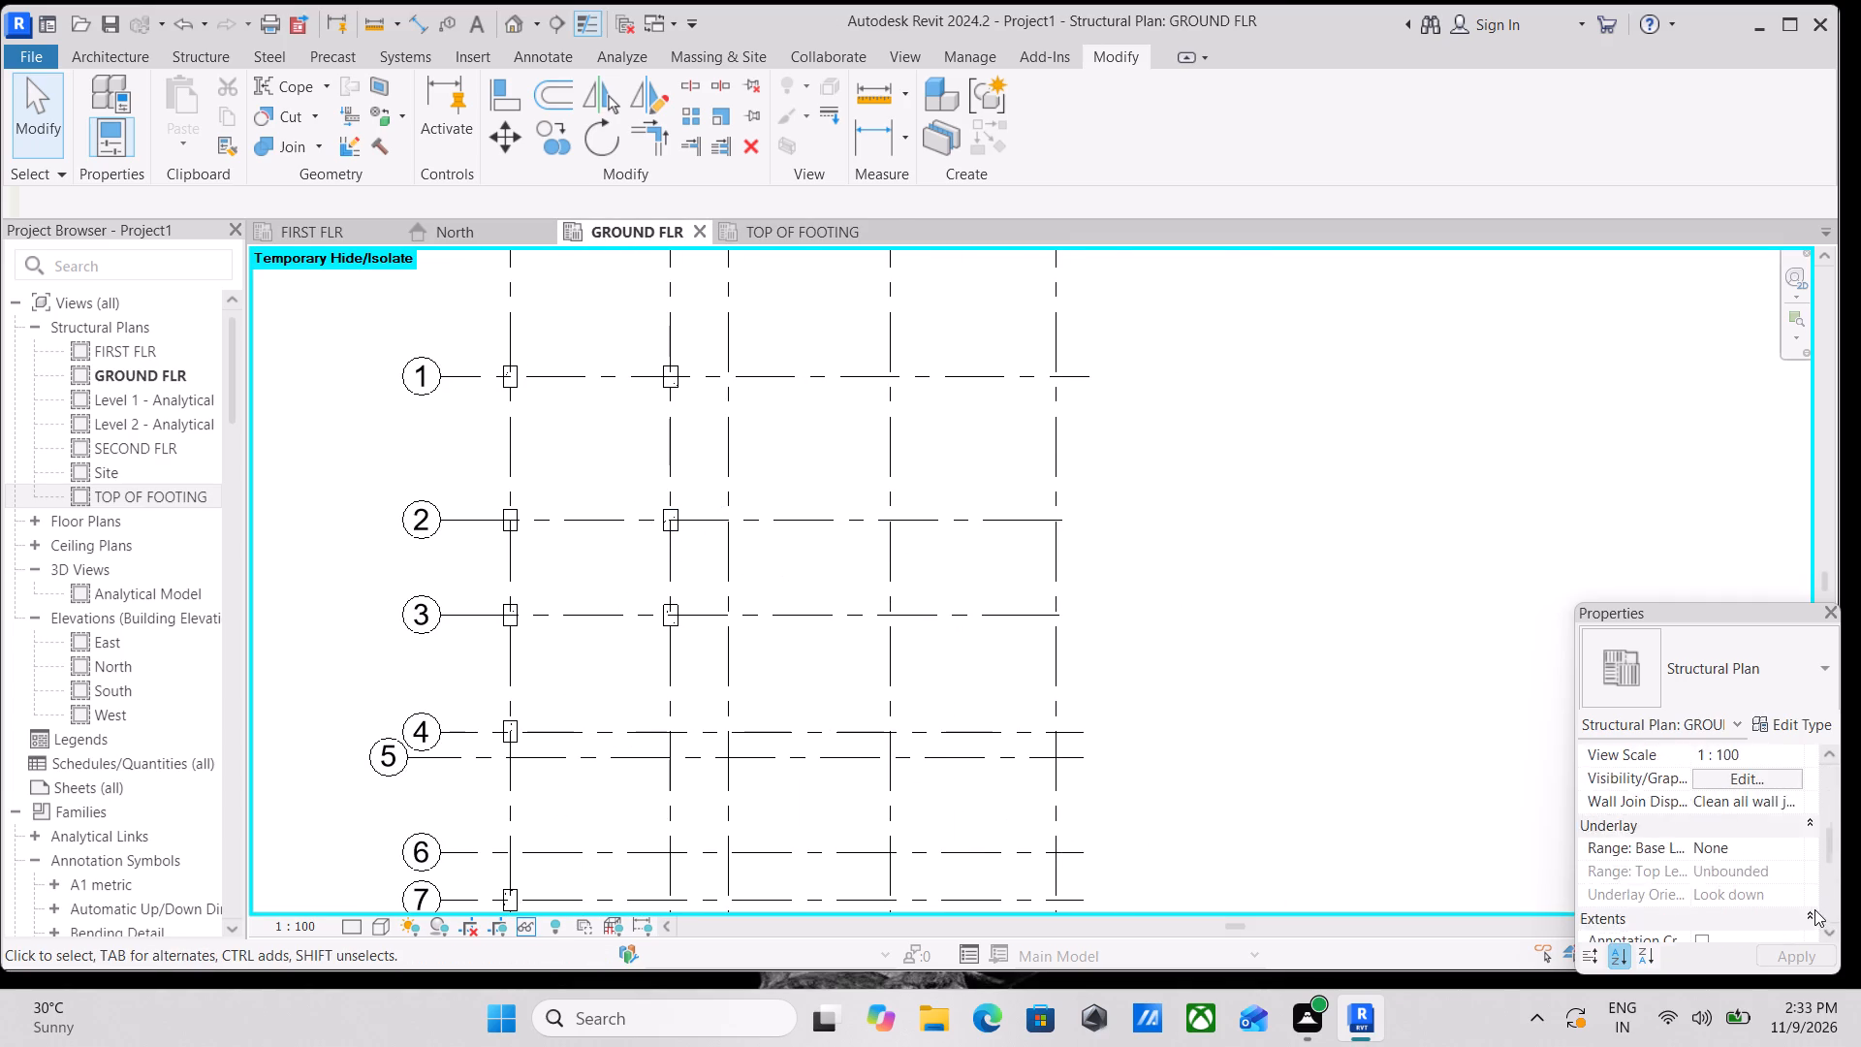
scroll(1814, 909, down, 1)
click(1778, 785)
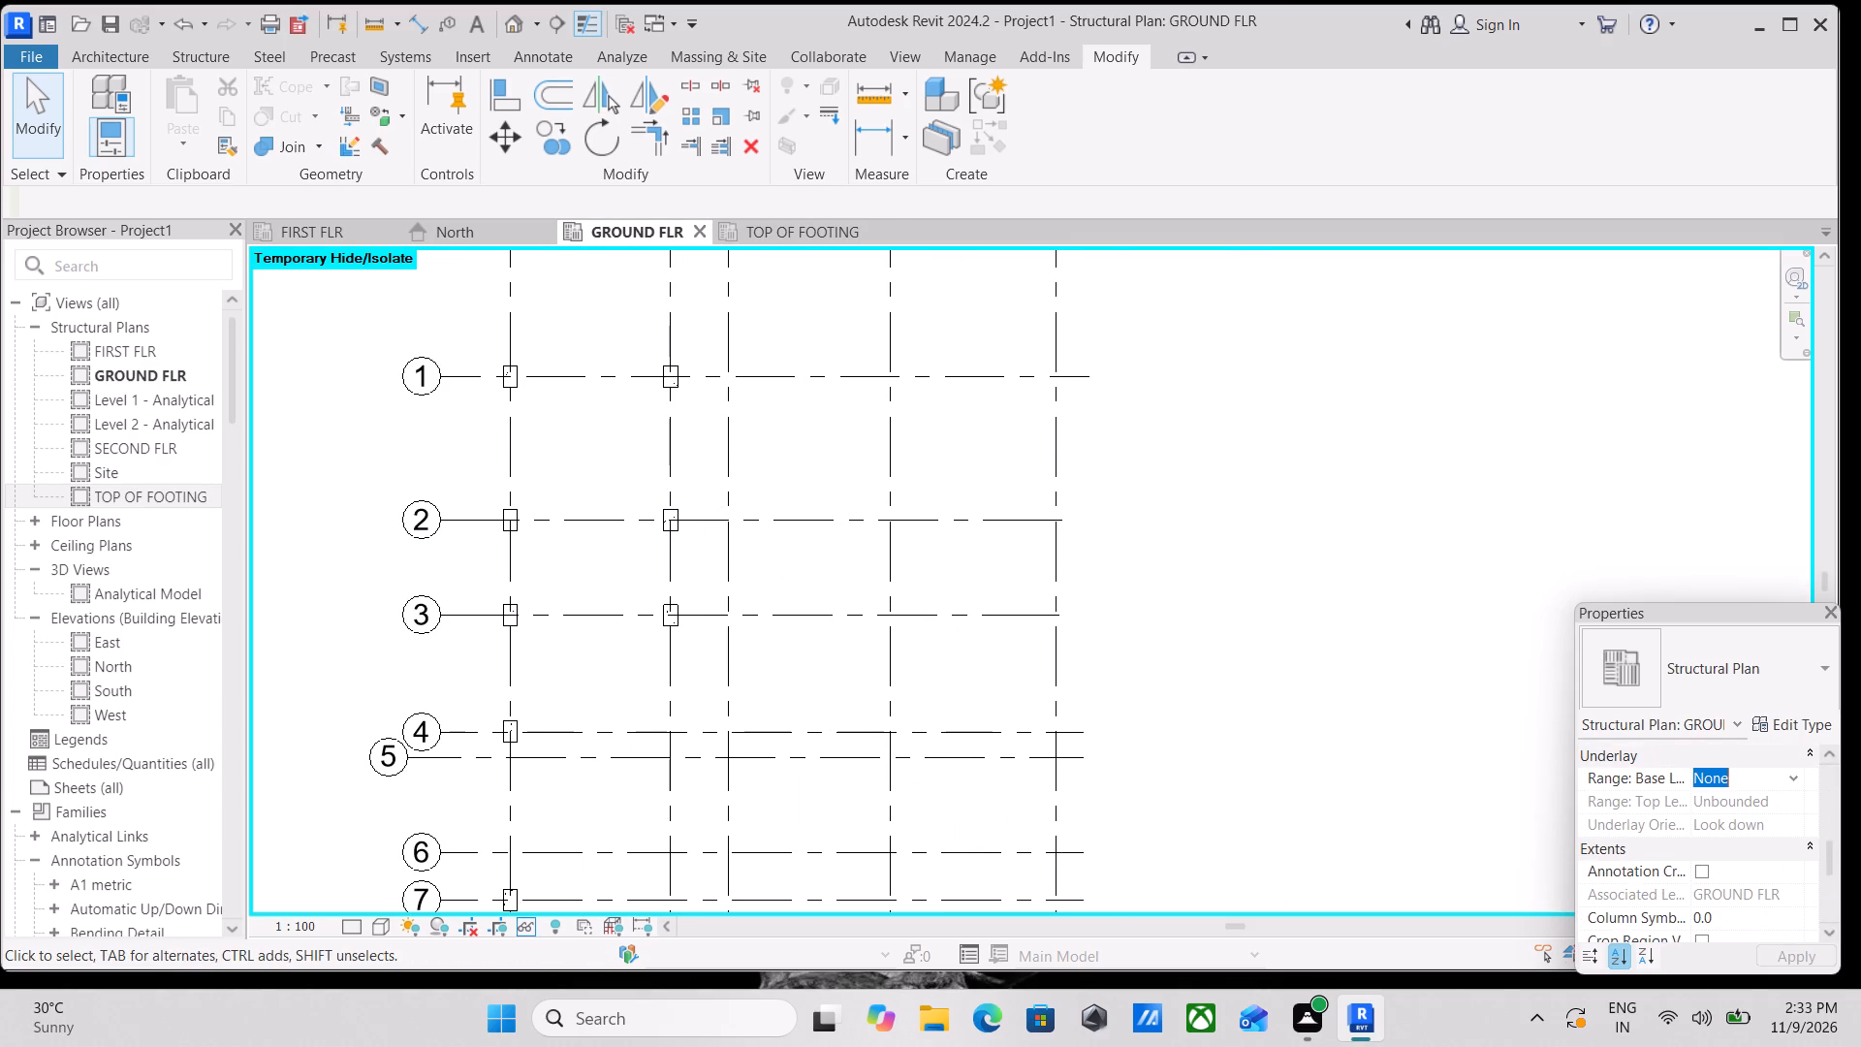
click(1789, 784)
click(1789, 812)
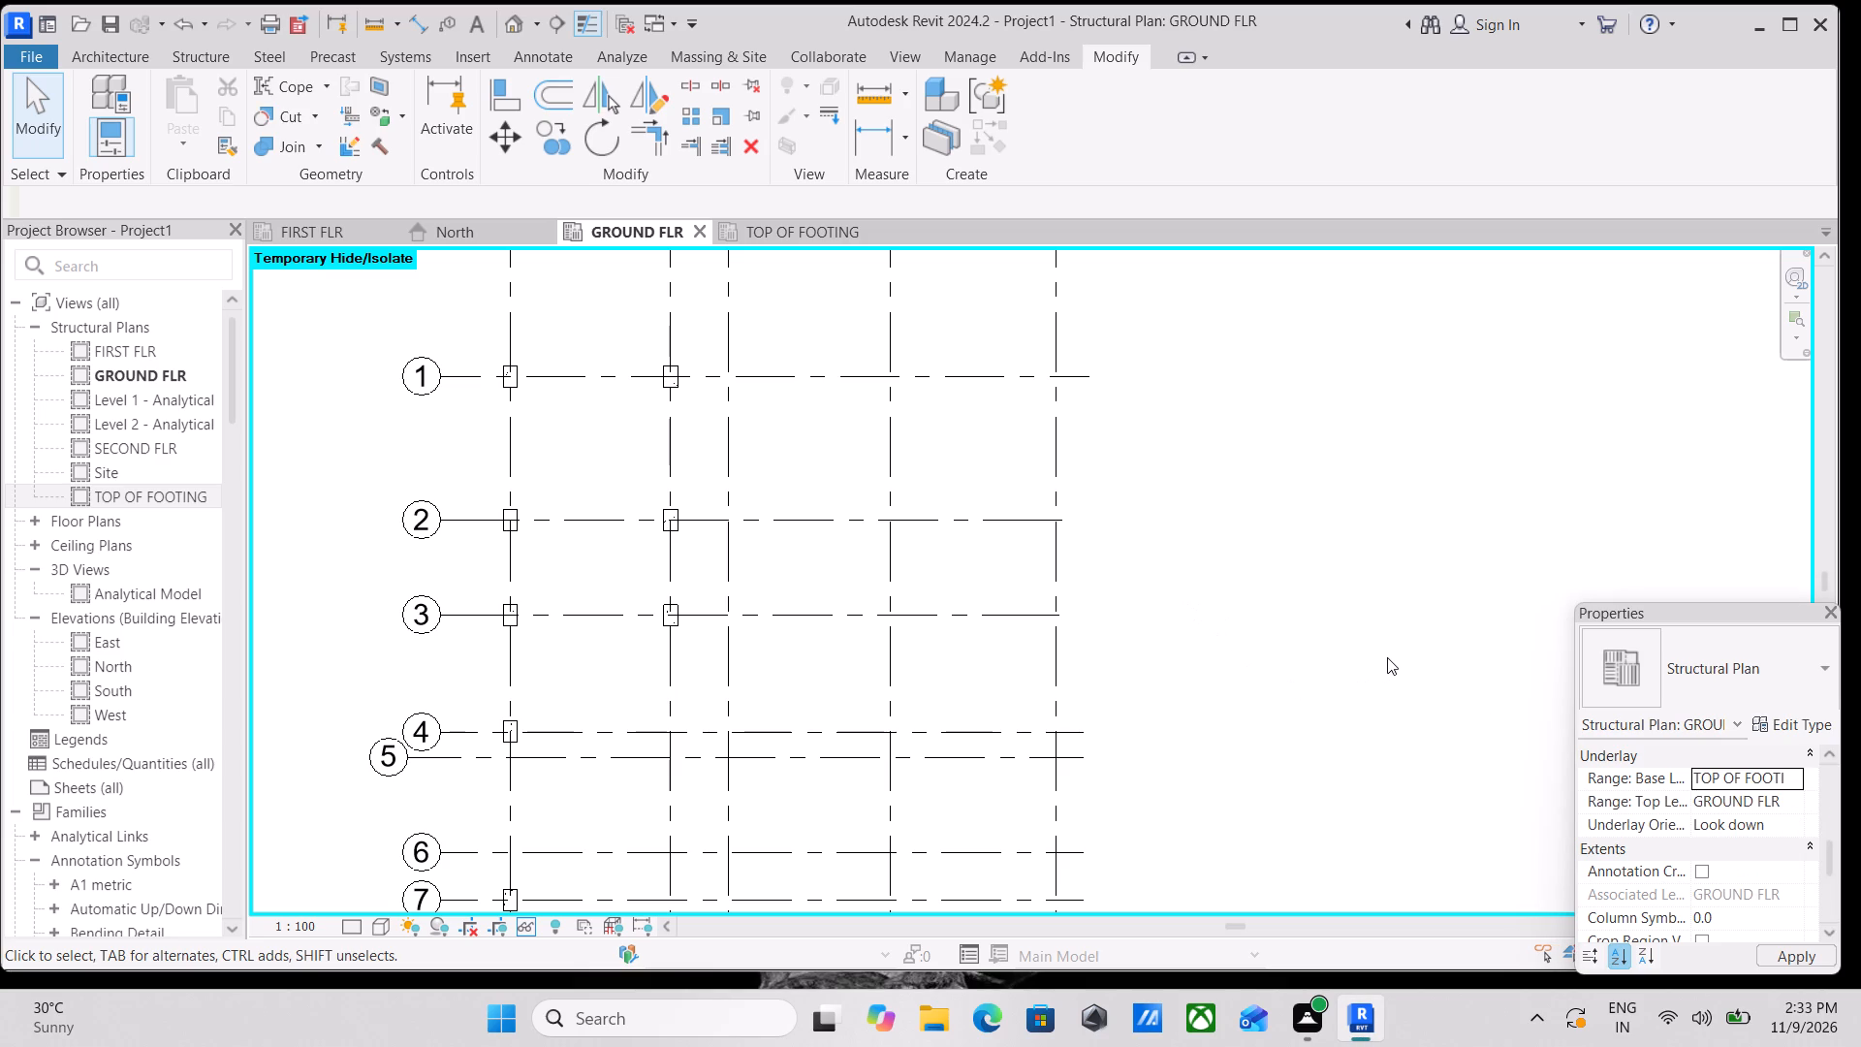
Check the GROUND FLR plan and its underlay setting for the footings beneath the columns across grids A–E and 1–7.
scroll(1386, 657, down, 5)
middle_drag(1344, 647, 999, 649)
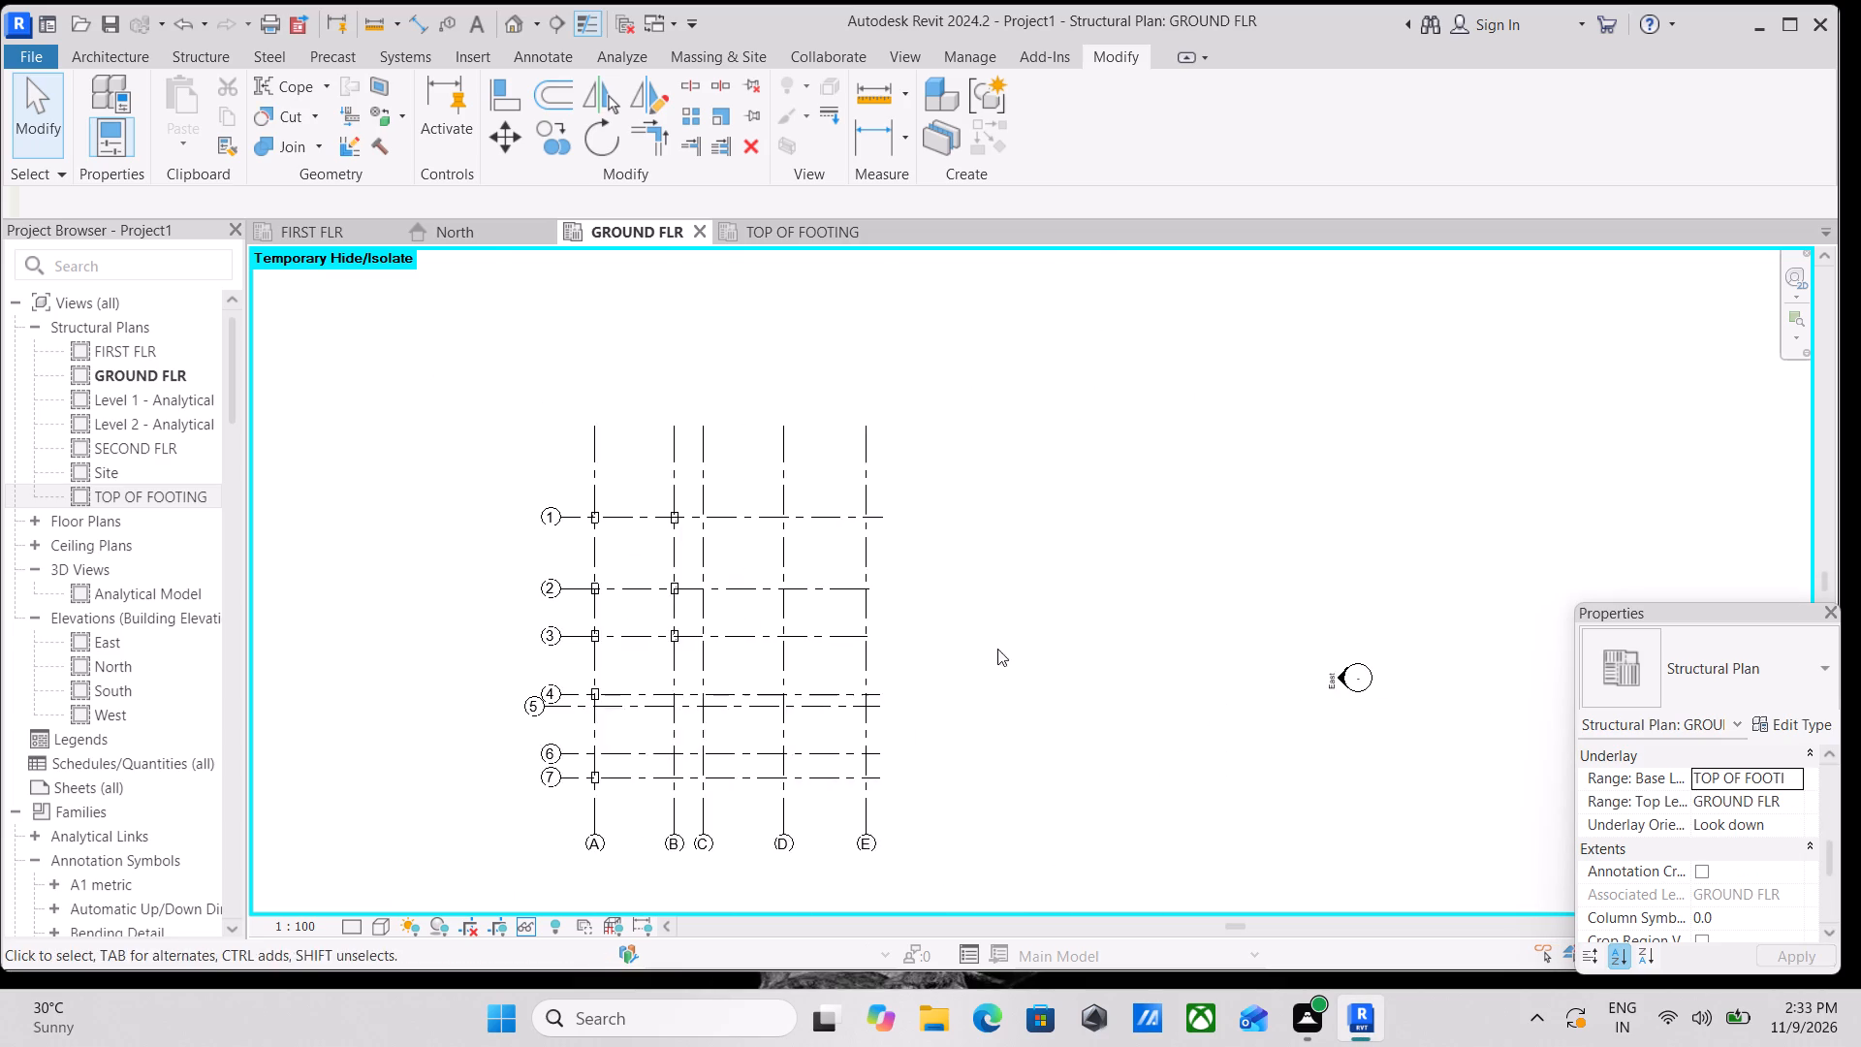
scroll(750, 553, up, 3)
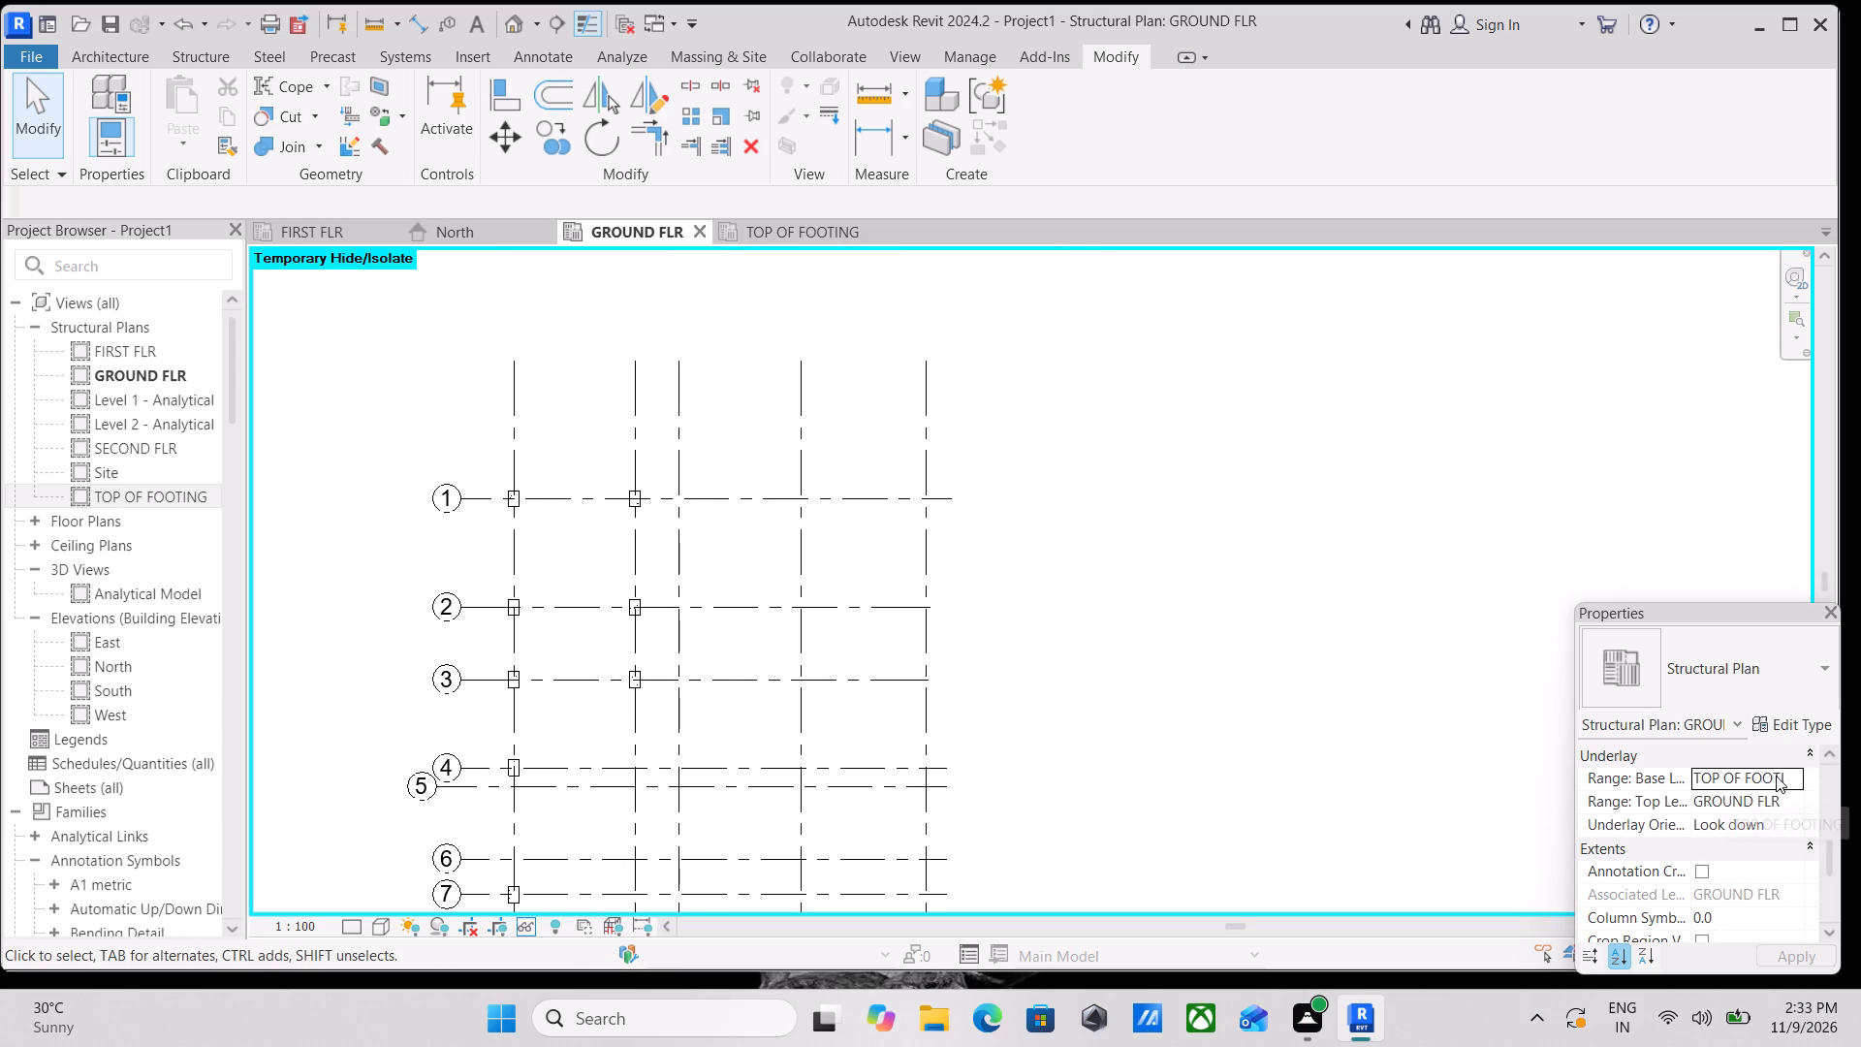
click(1776, 776)
click(1797, 777)
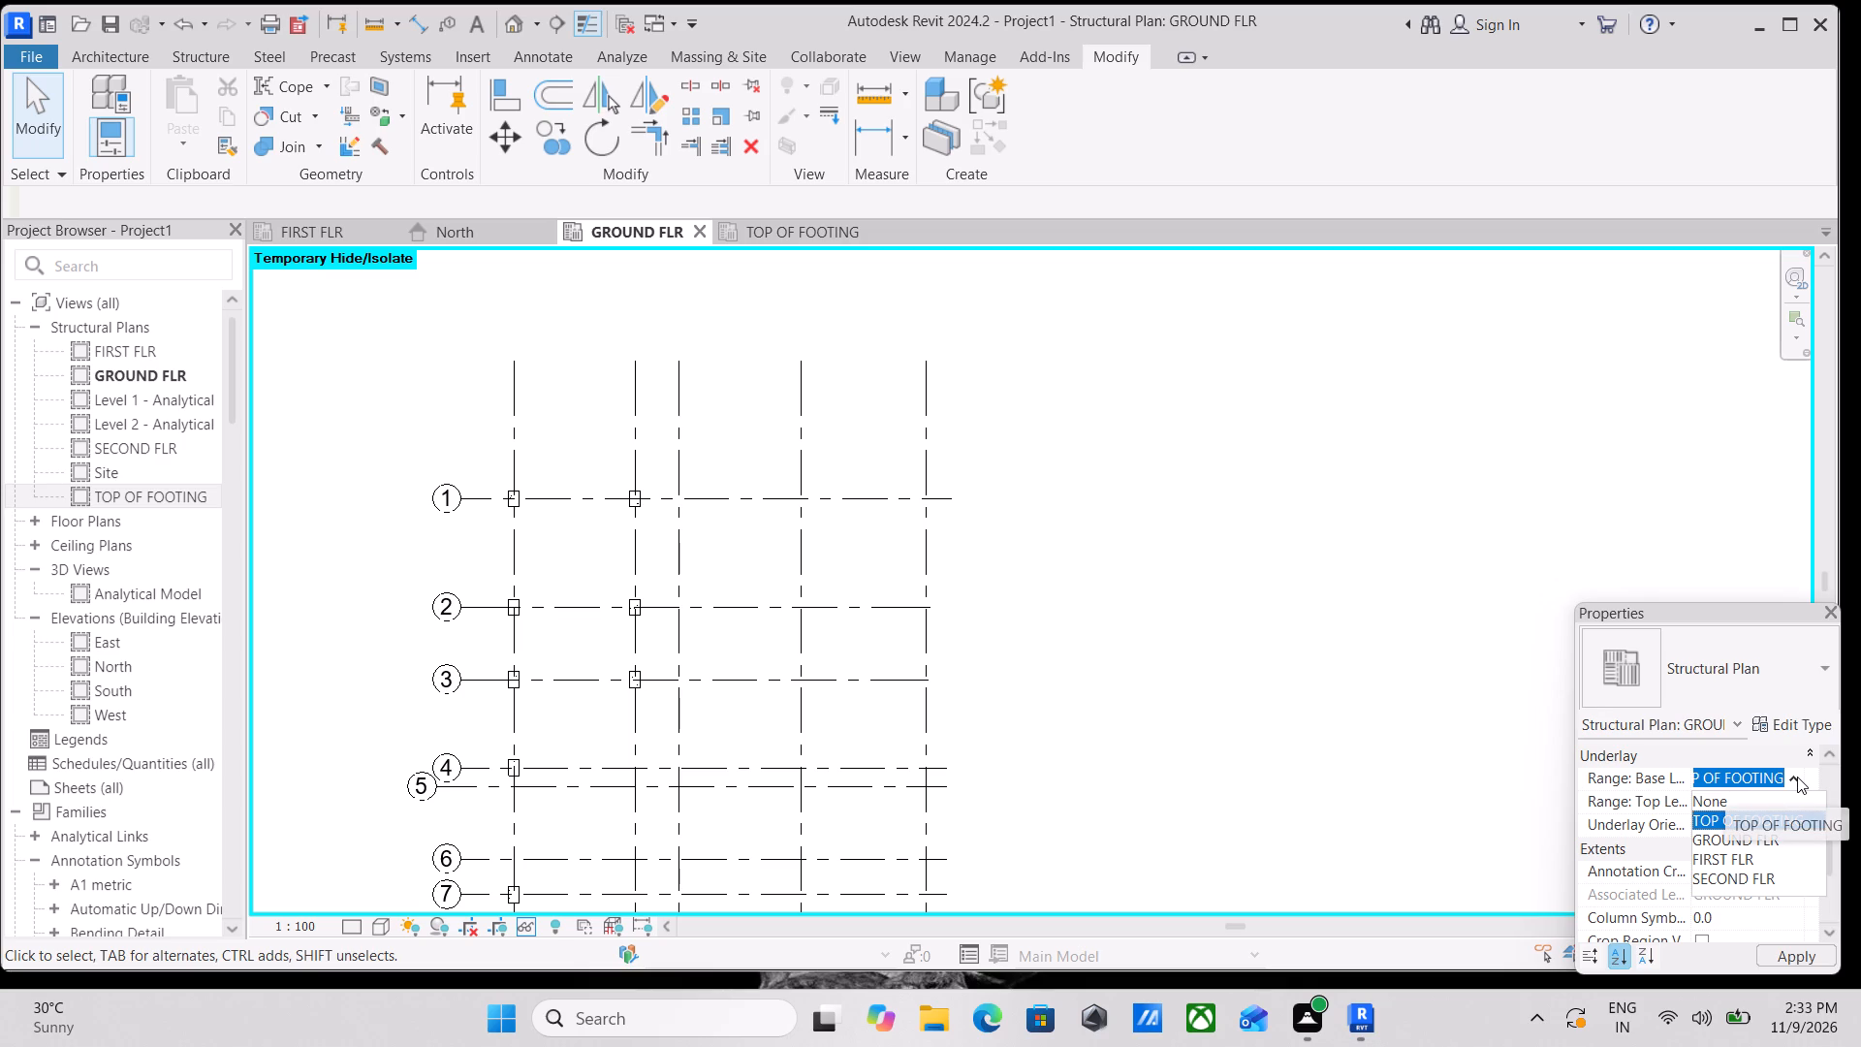
click(1797, 777)
scroll(636, 485, down, 2)
middle_drag(610, 507, 678, 513)
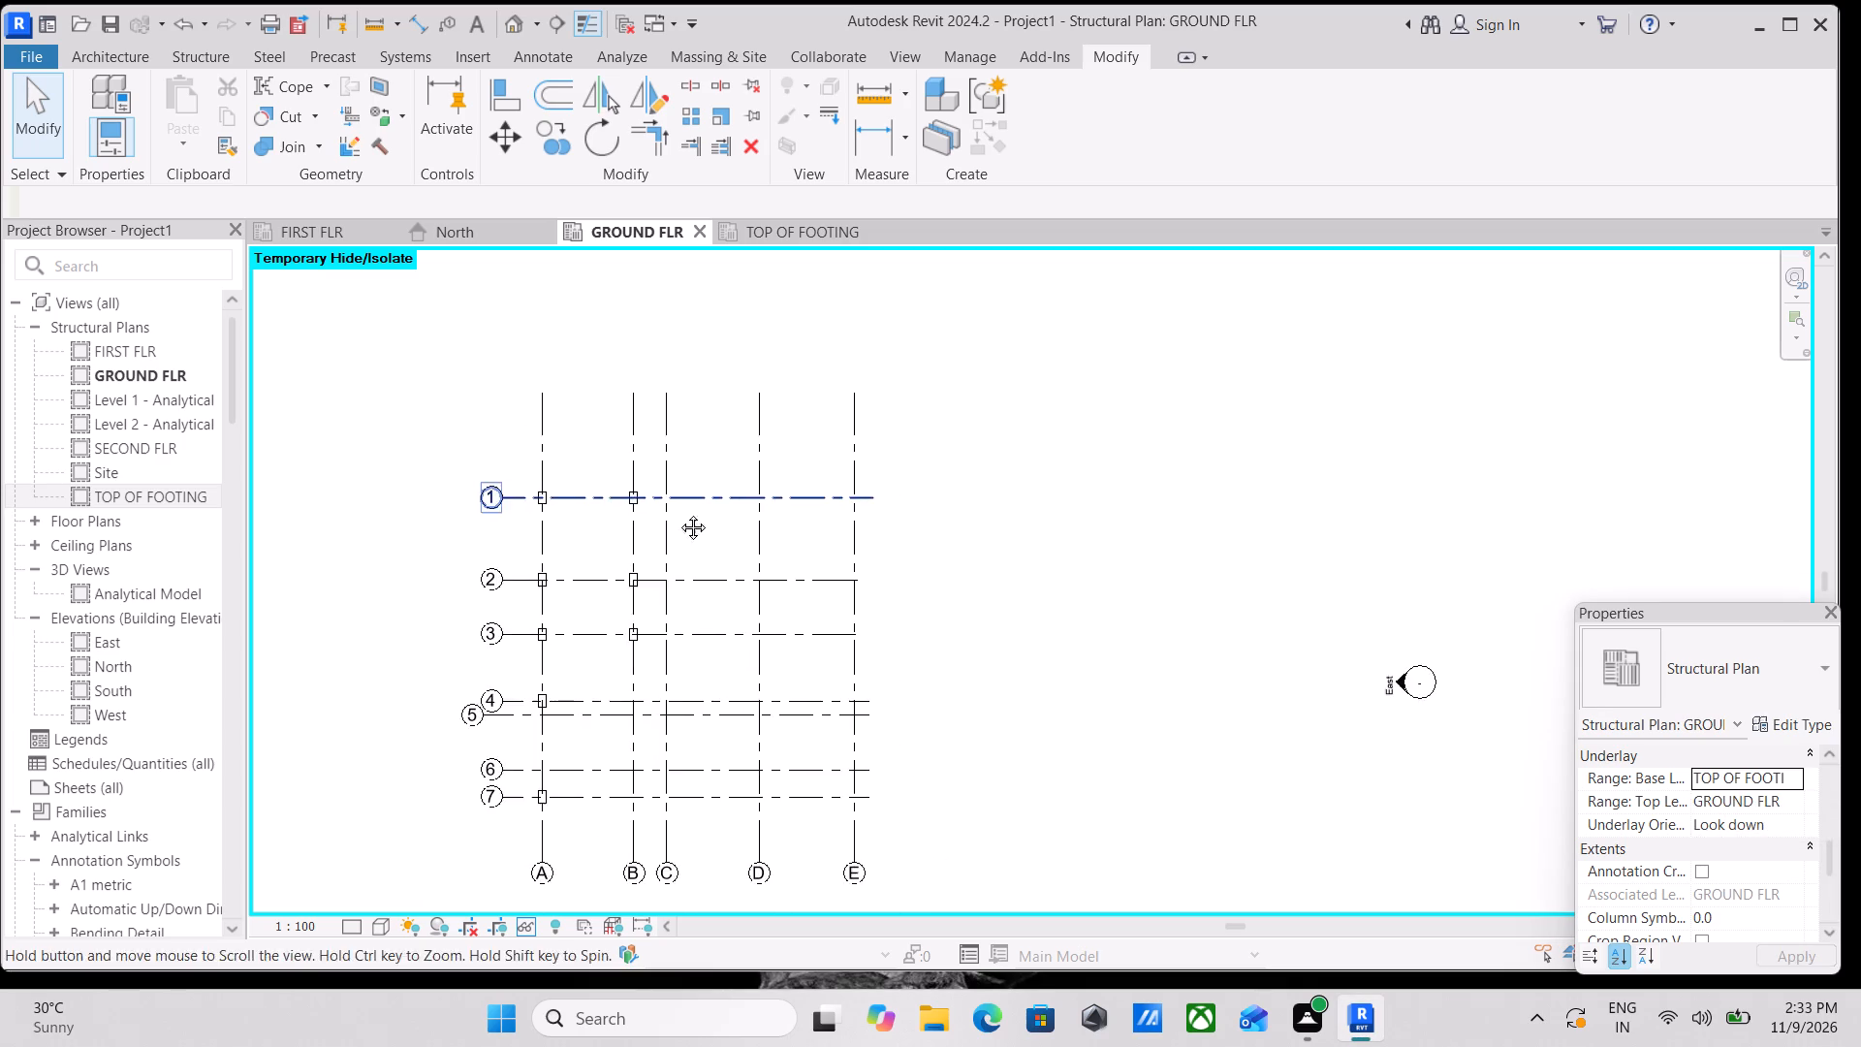
middle_drag(678, 513, 743, 513)
key(Escape)
middle_drag(1000, 609, 1108, 461)
scroll(794, 671, up, 4)
middle_drag(703, 638, 740, 755)
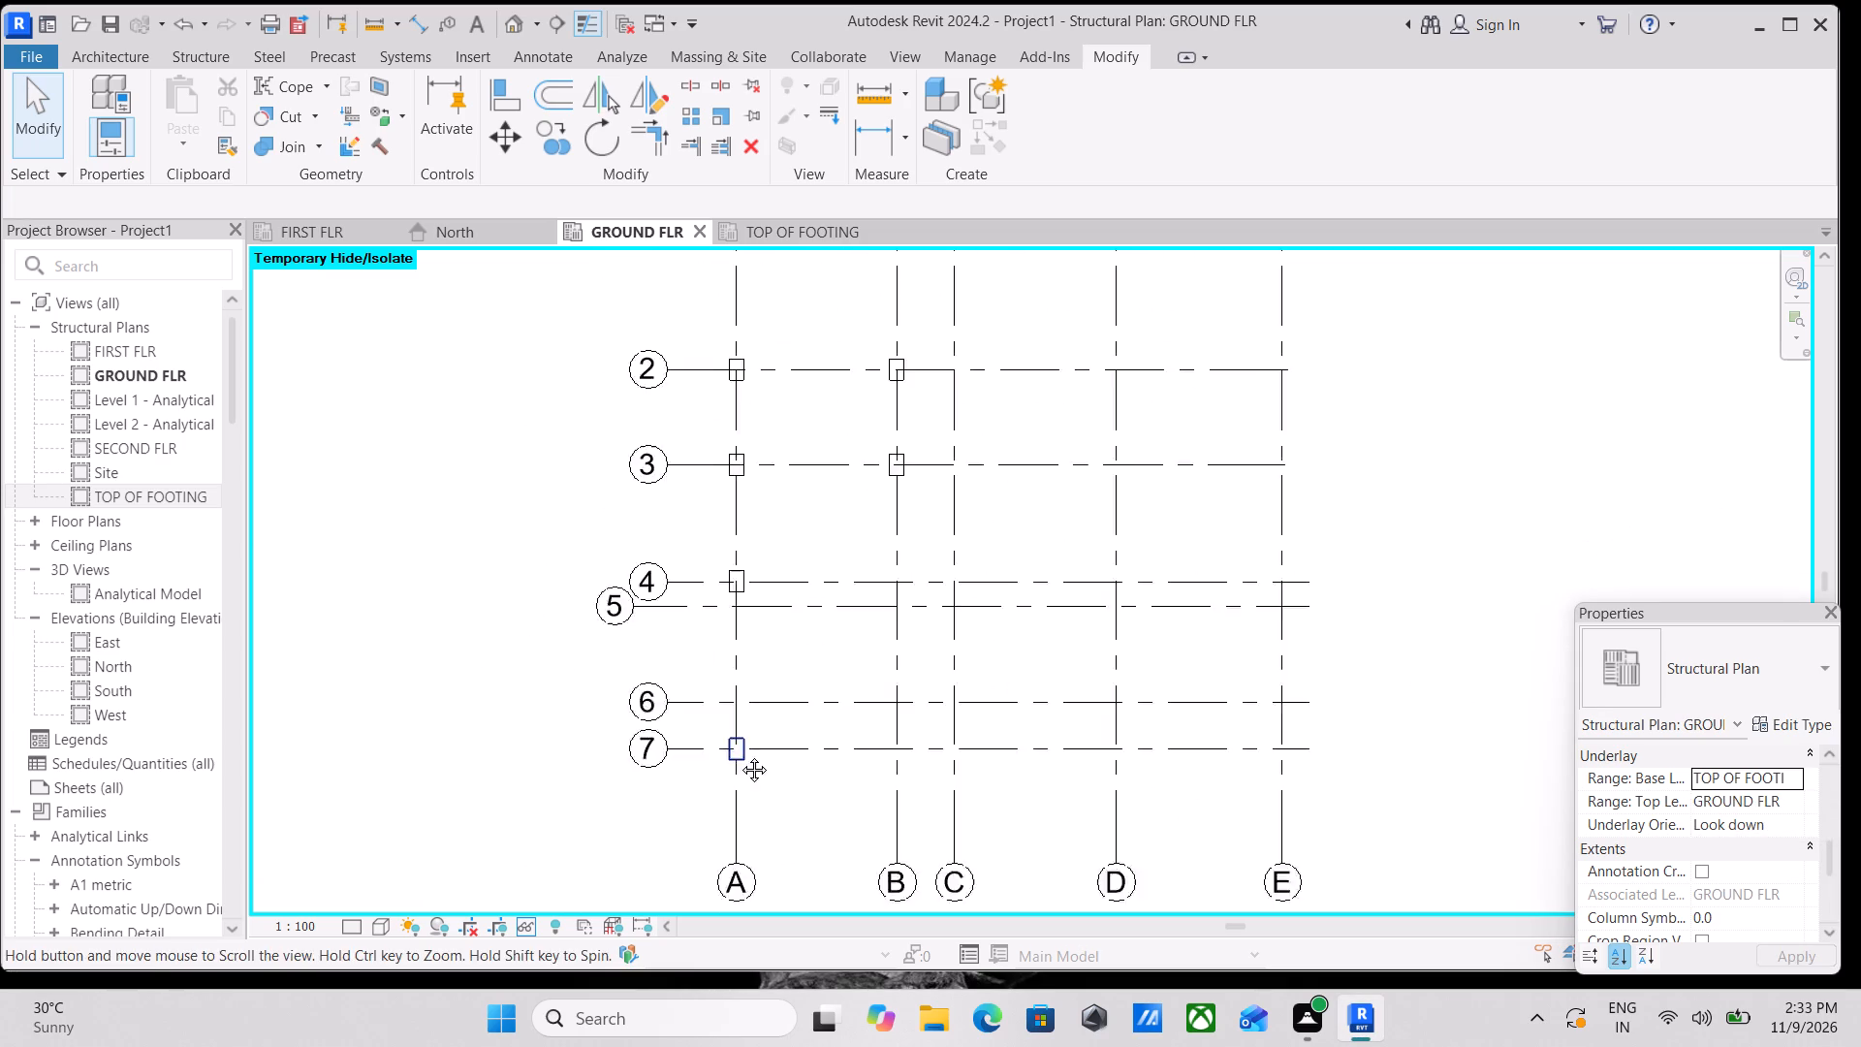
middle_drag(740, 755, 742, 758)
scroll(742, 758, up, 1)
middle_drag(804, 606, 803, 849)
middle_drag(875, 534, 825, 735)
scroll(931, 539, up, 3)
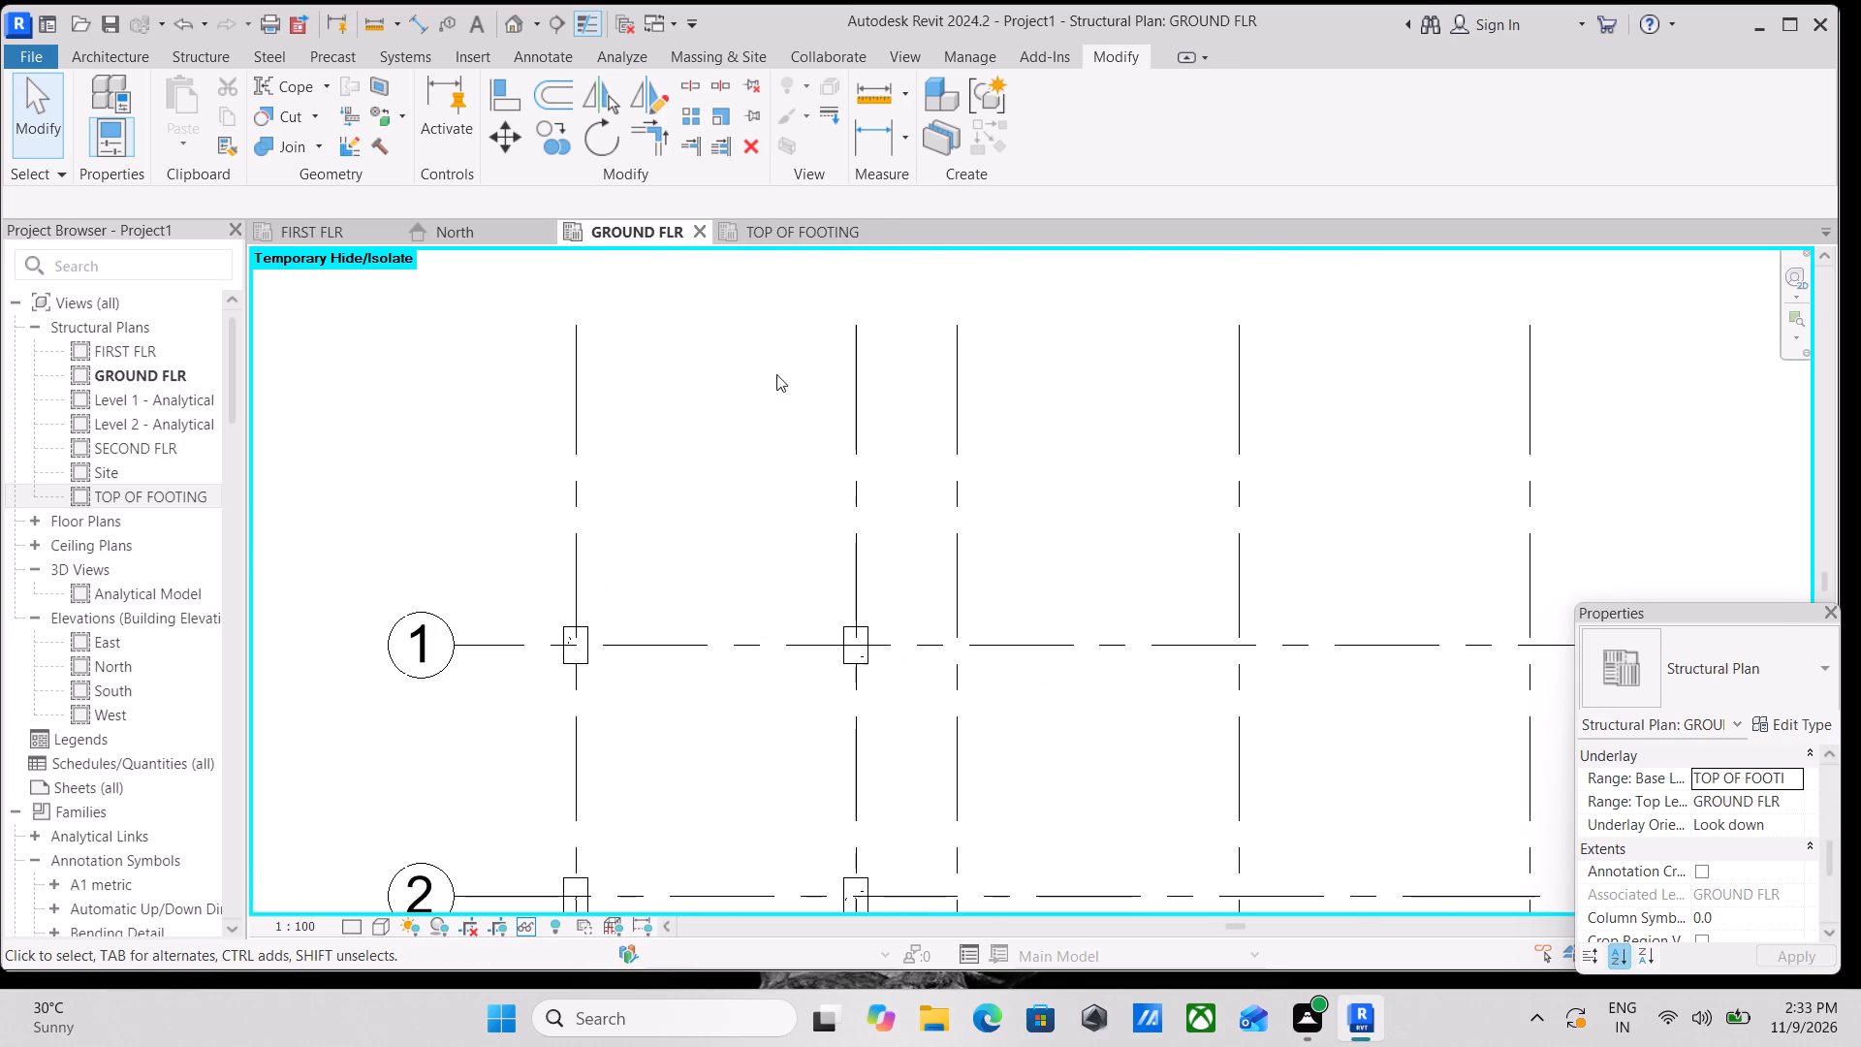
Examine the grid B columns at grids 1, 2 and 3 against the footings in the TOP OF FOOTING plan.
click(785, 234)
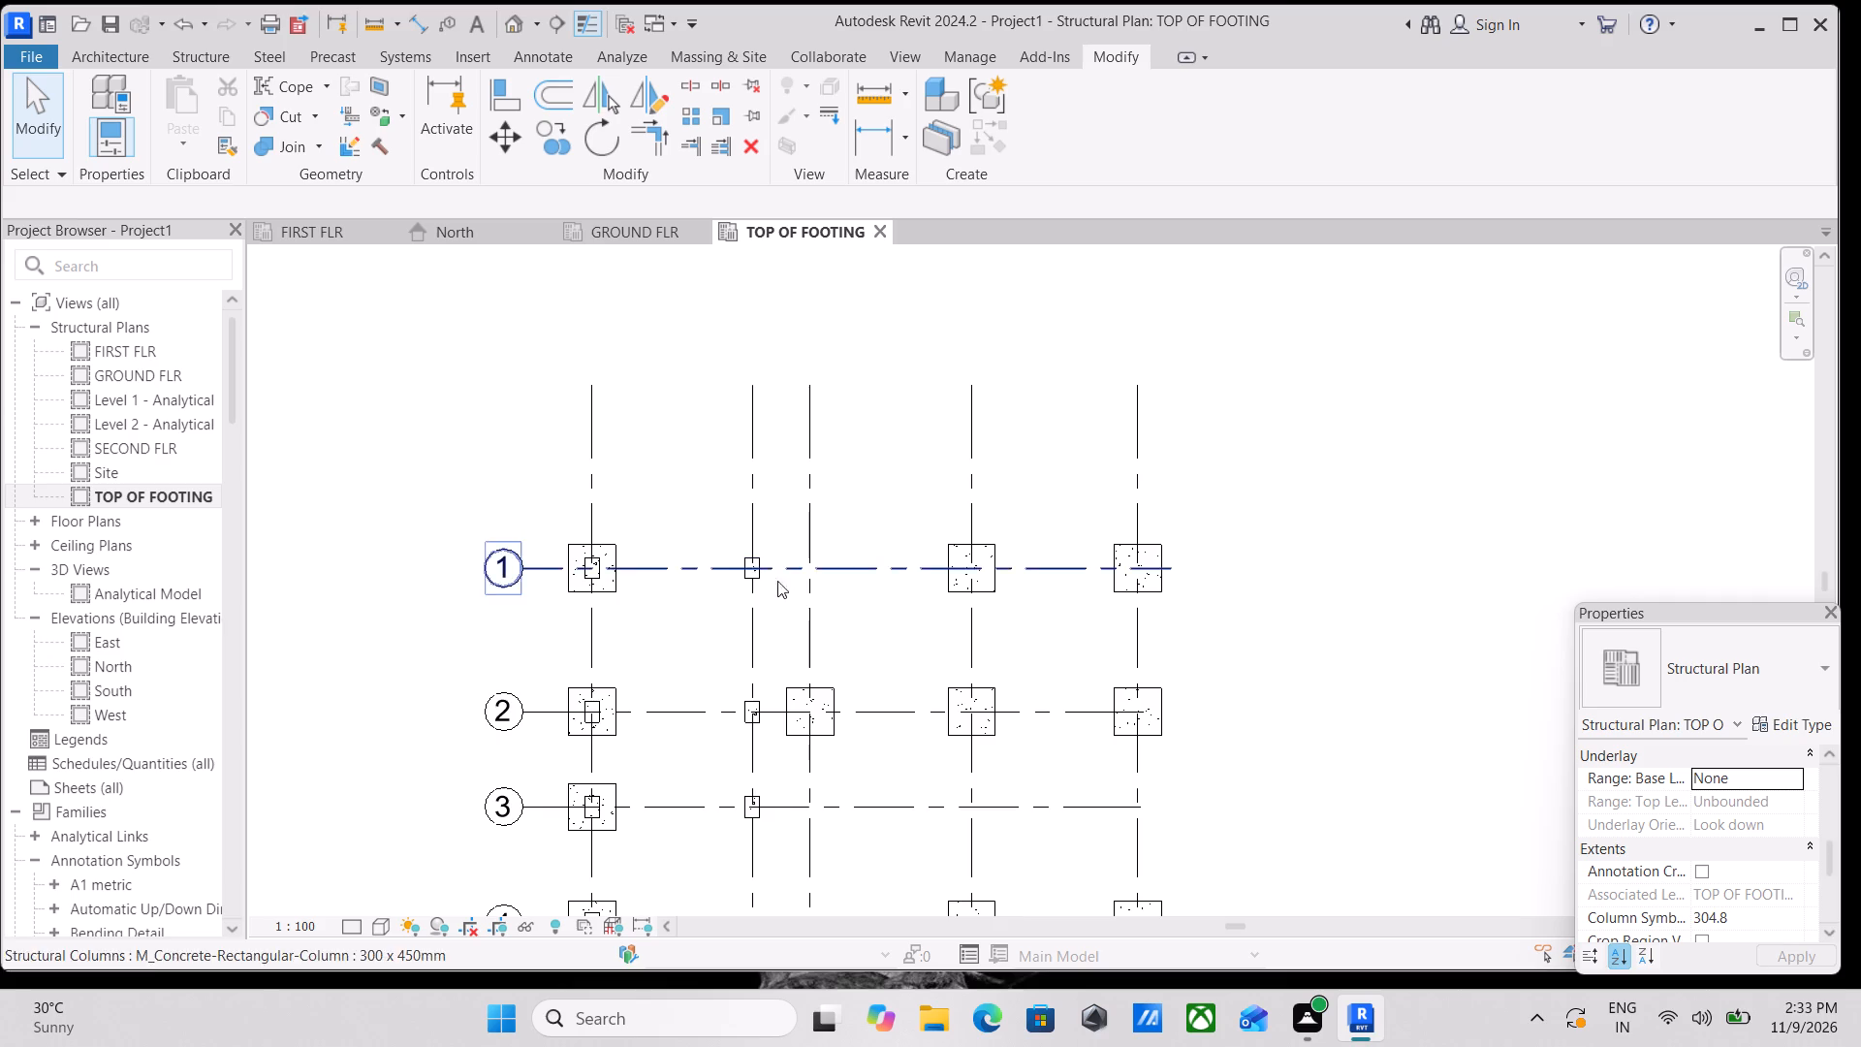
scroll(799, 596, up, 1)
middle_drag(800, 596, 894, 503)
scroll(862, 645, up, 3)
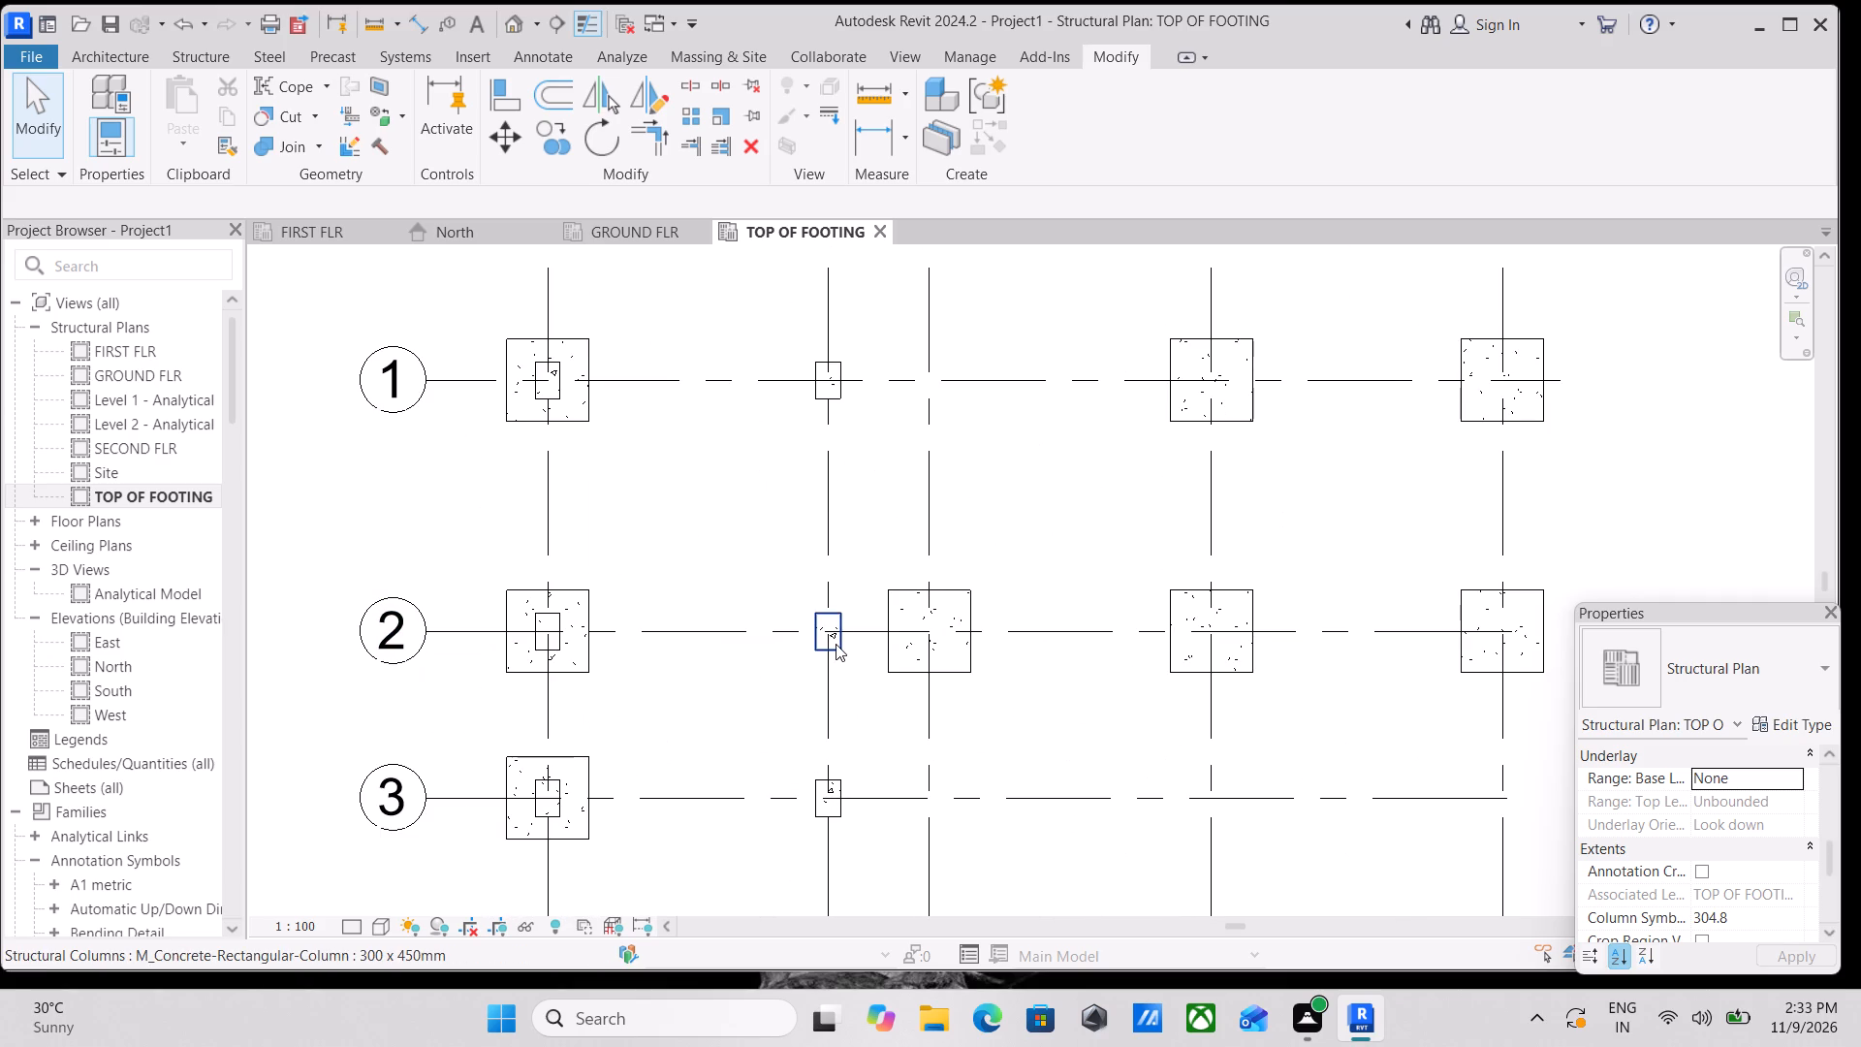
click(836, 644)
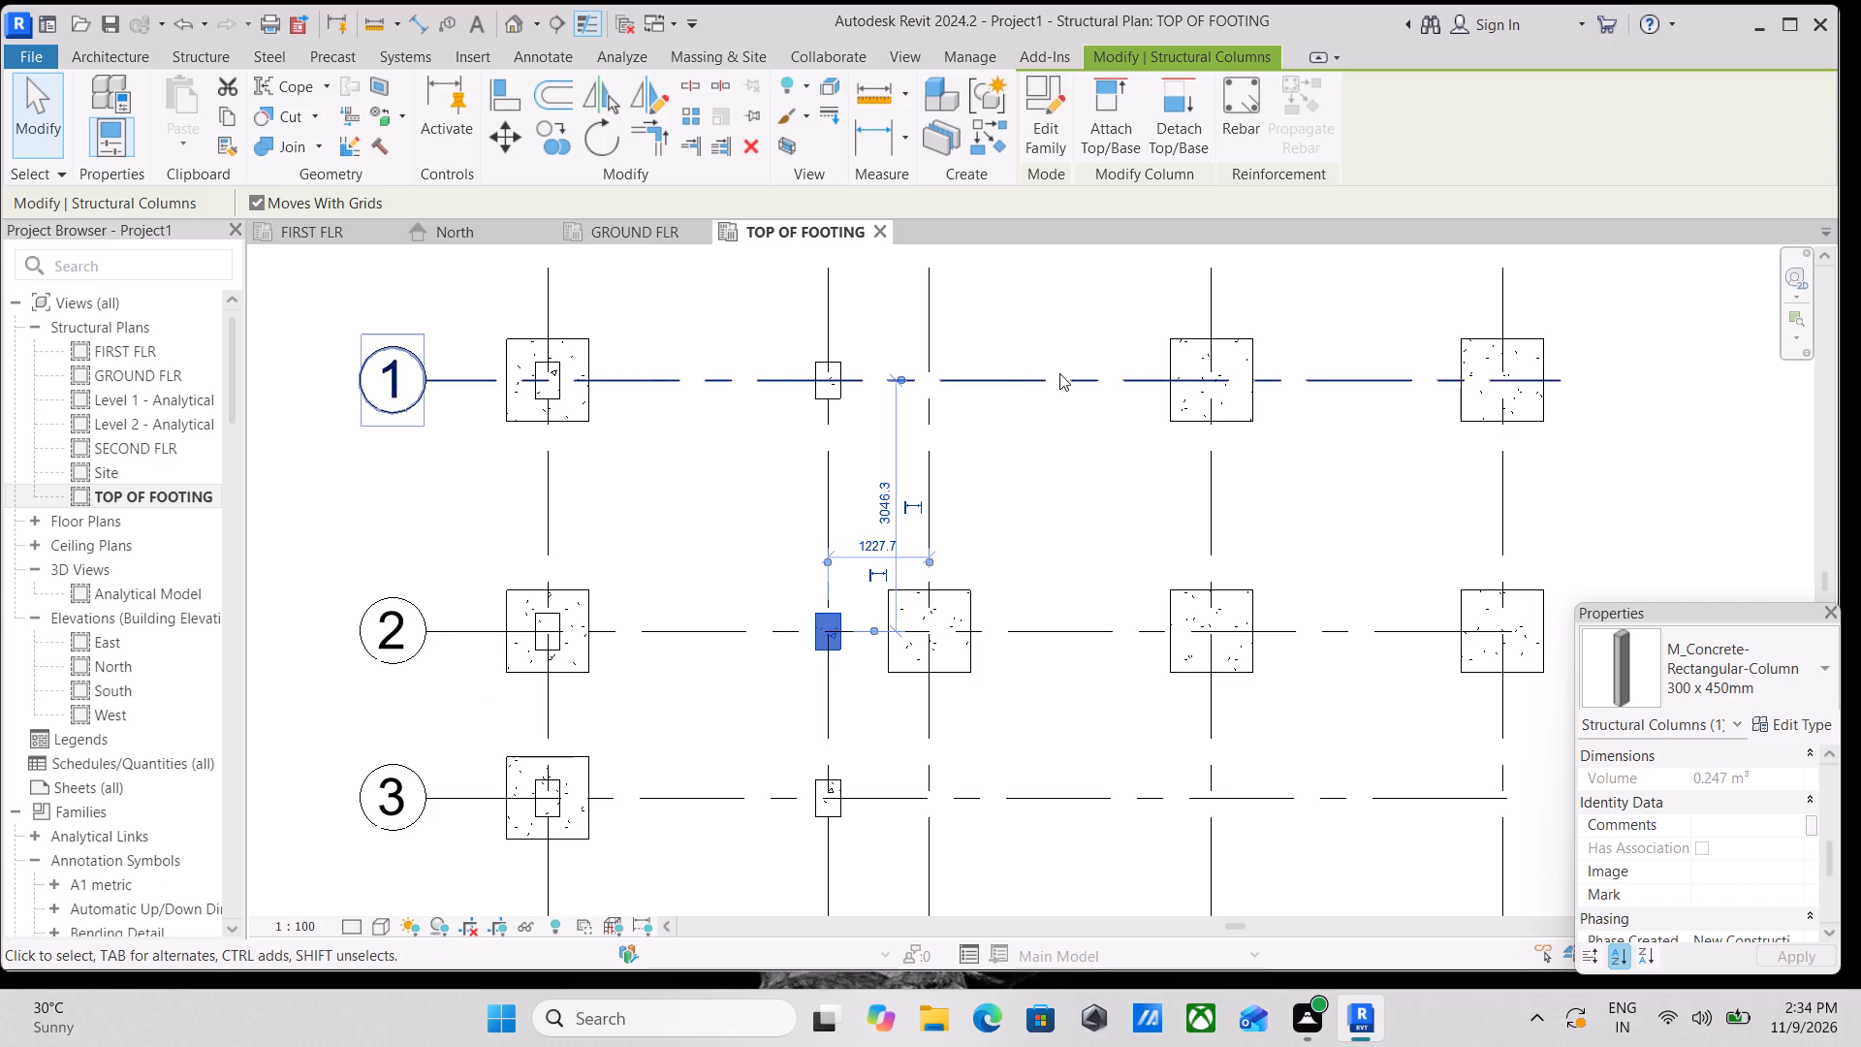
scroll(1059, 373, down, 3)
key(Escape)
scroll(1150, 518, down, 1)
middle_drag(1143, 523, 922, 605)
scroll(733, 557, up, 2)
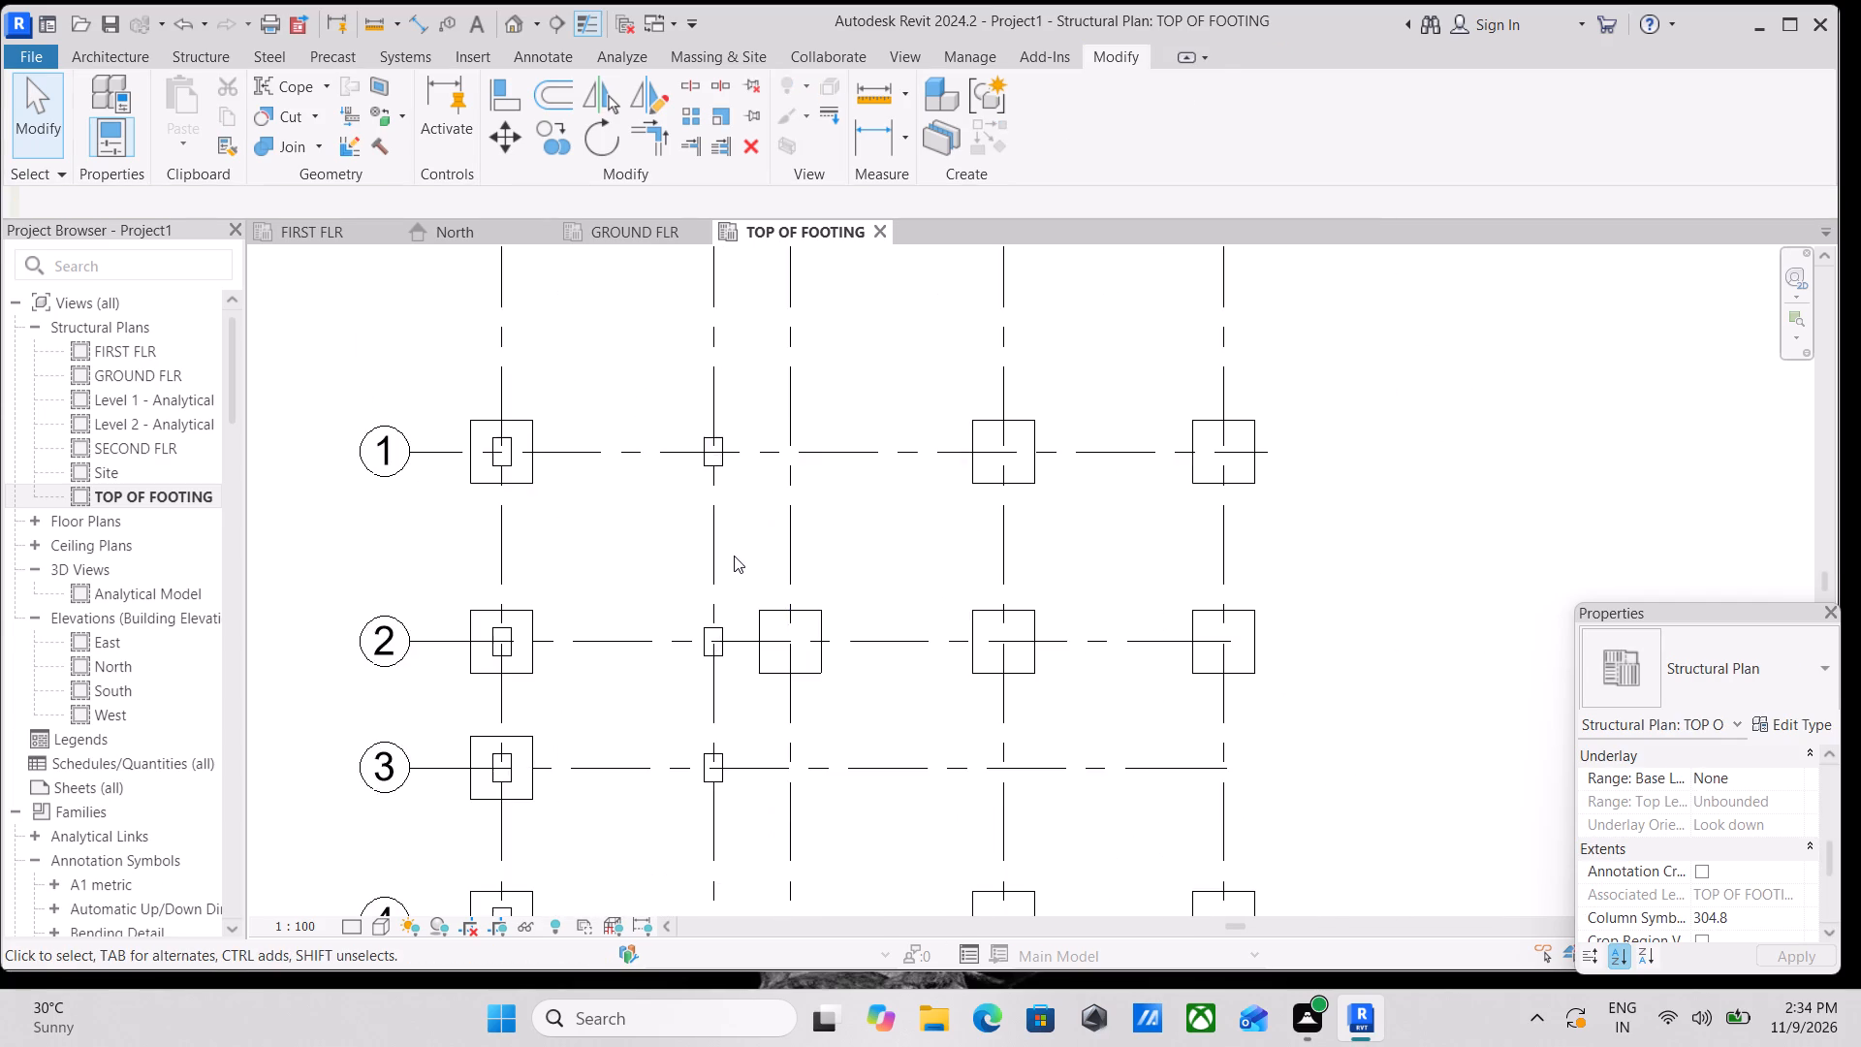
scroll(729, 560, down, 1)
middle_drag(729, 560, 803, 527)
scroll(803, 527, up, 1)
scroll(833, 486, down, 1)
middle_drag(833, 486, 829, 535)
scroll(791, 482, up, 2)
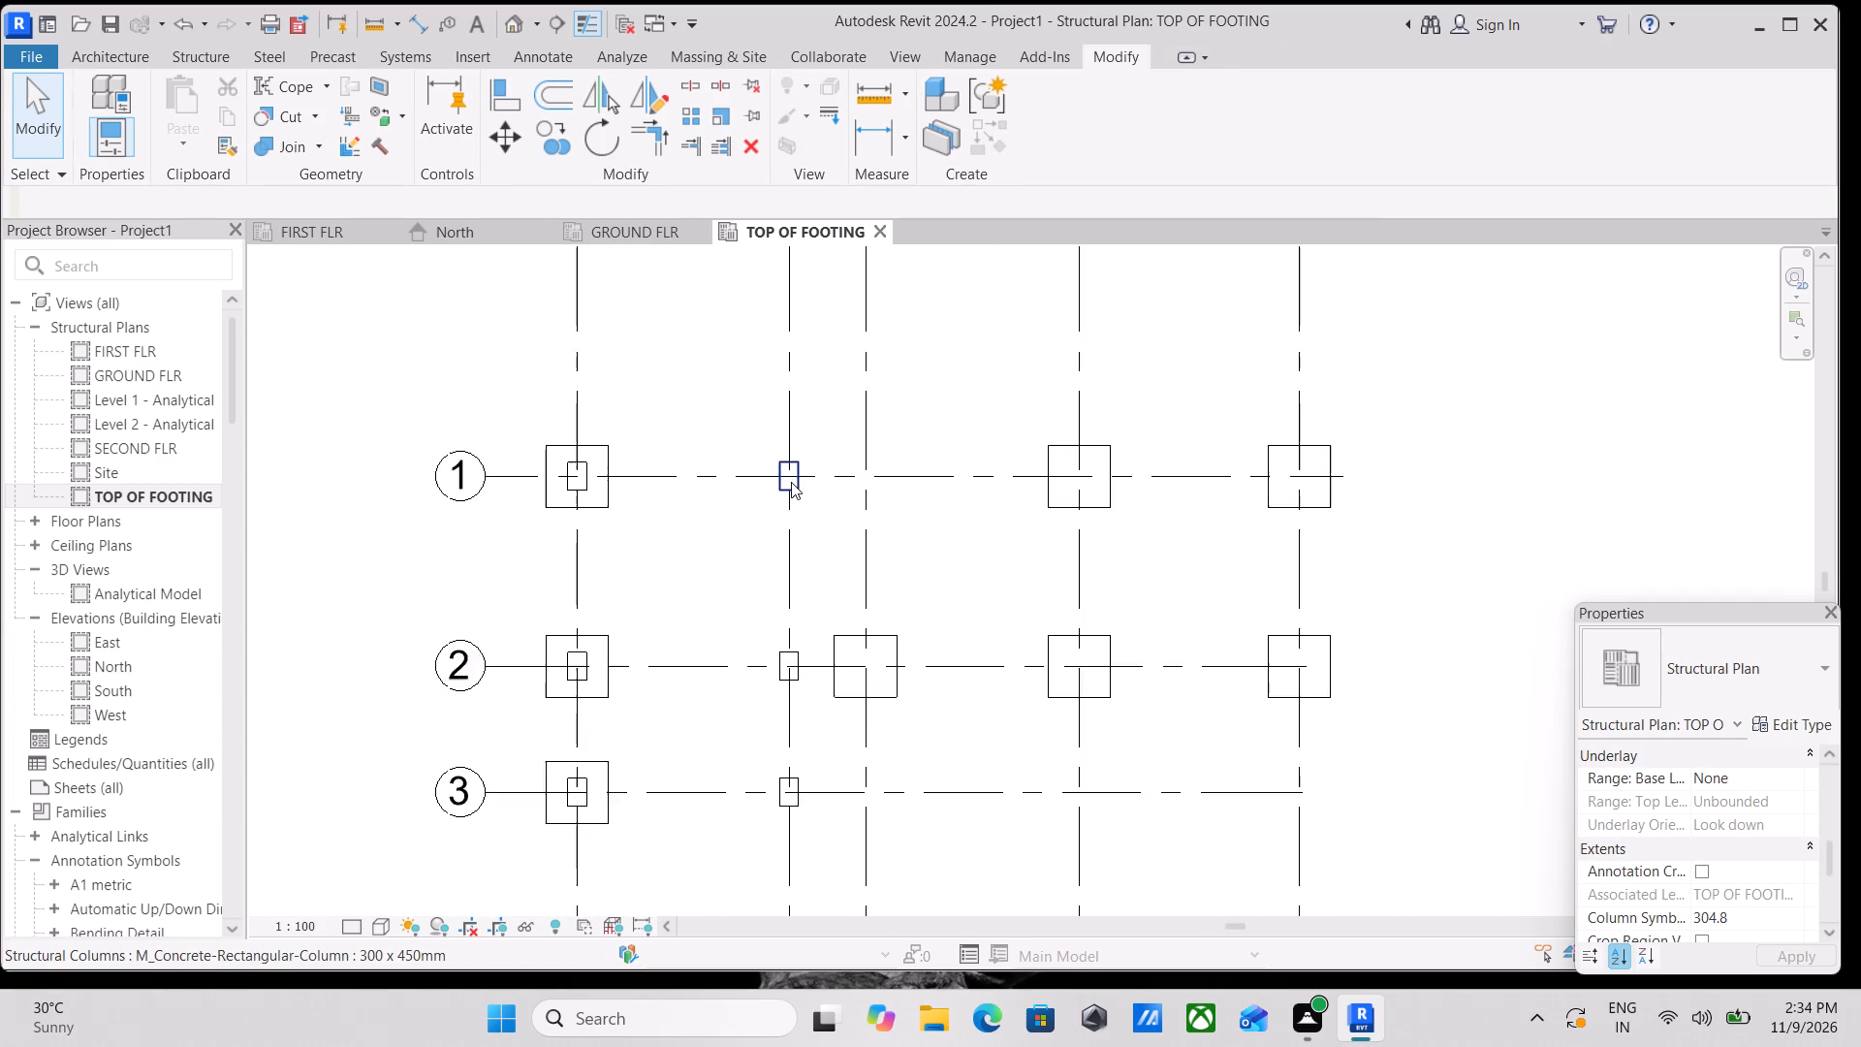
Nudge the column at B-1 along grid 1 to grid D, centring it on the footing at D-1.
scroll(791, 482, up, 1)
click(791, 482)
key(Right)
click(791, 482)
key(Right)
key(Right)
key(Right)
key(Right)
key(Right)
key(Right)
key(Right)
key(Right)
key(Right)
key(Right)
key(Right)
key(Right)
key(Right)
key(Right)
key(Right)
key(Right)
key(Right)
key(Right)
key(Right)
key(Right)
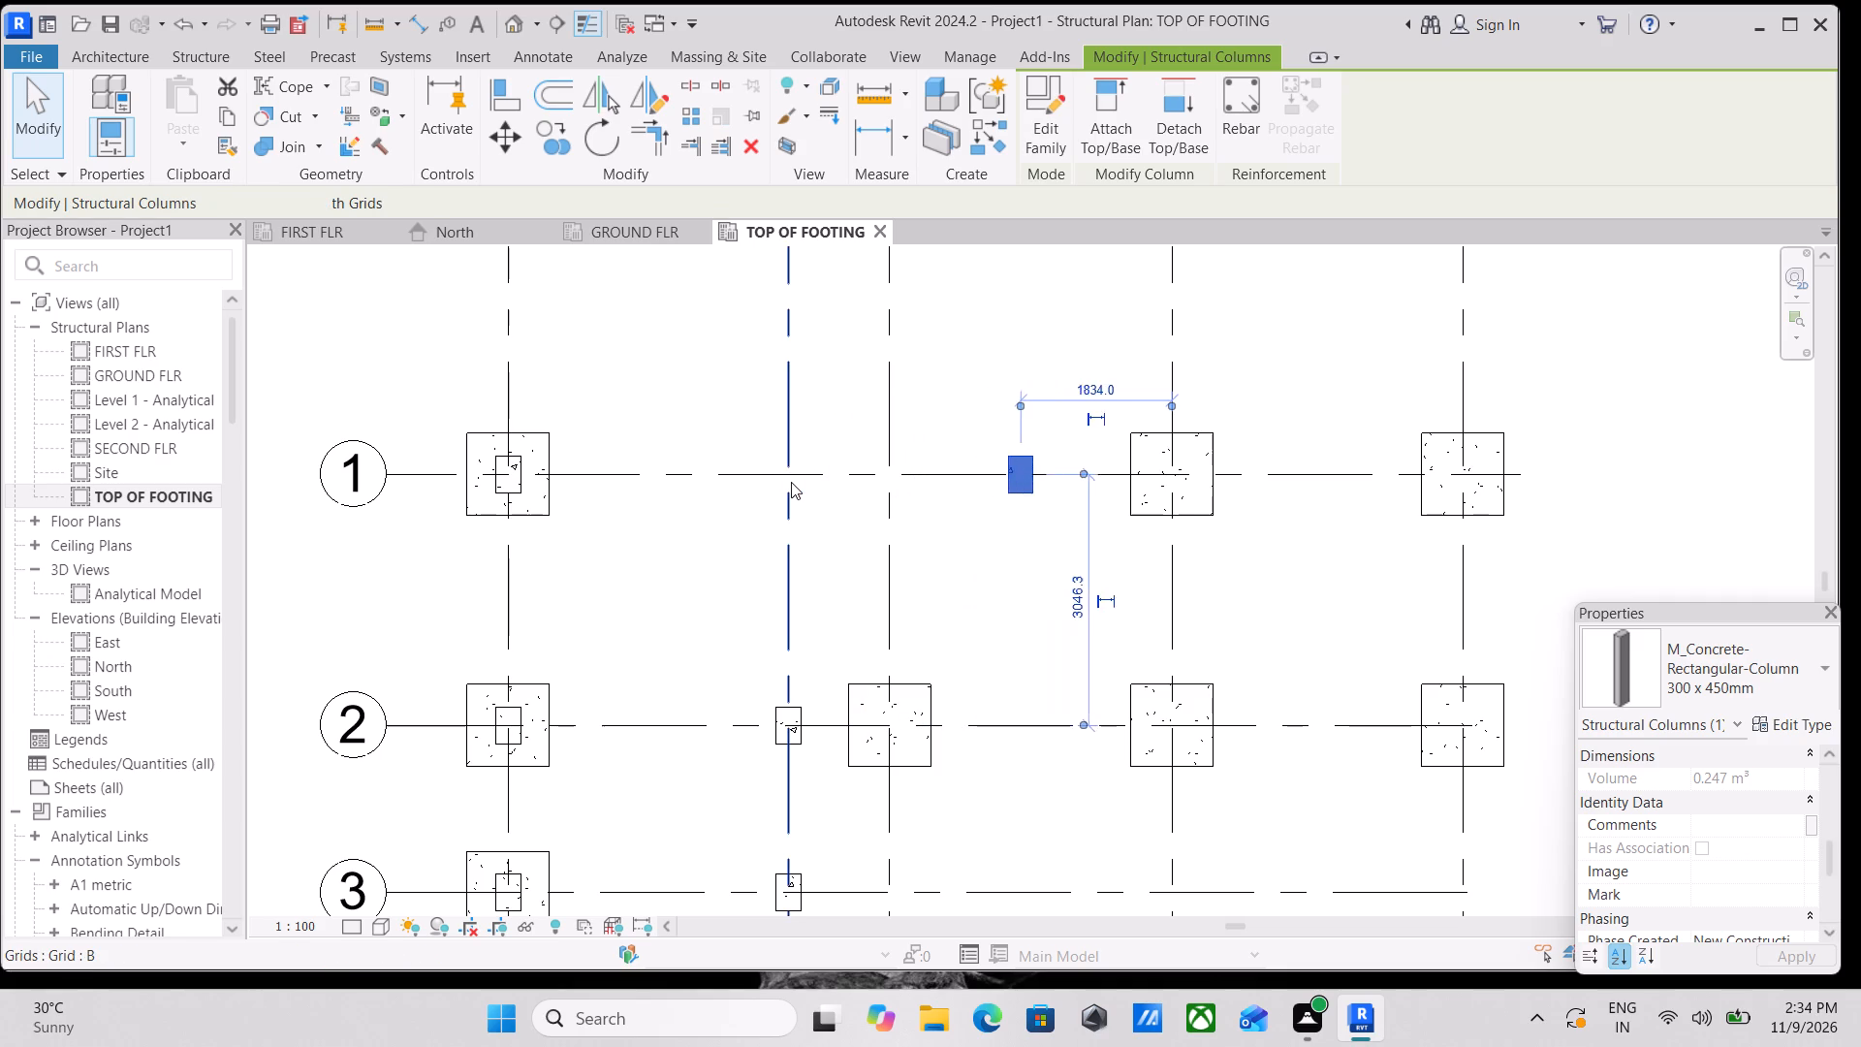
key(Right)
key(Right)
key(Right)
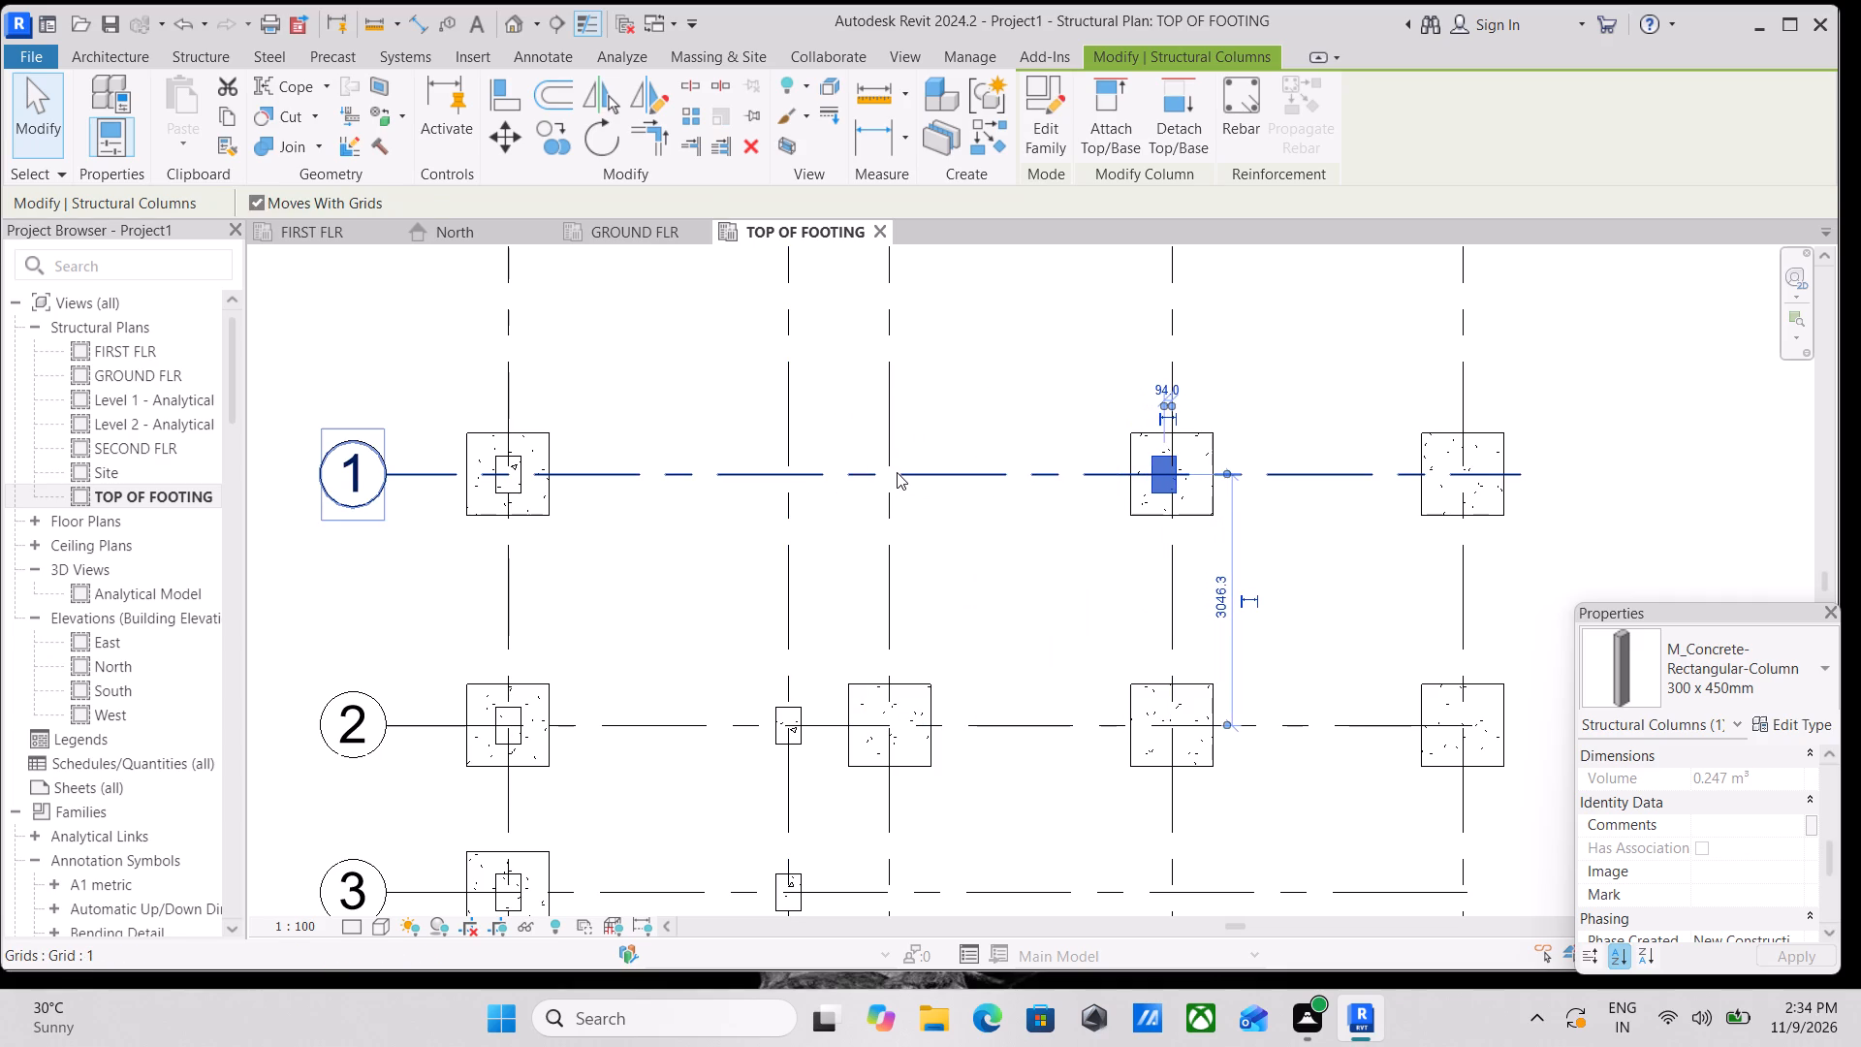
key(Right)
key(Right)
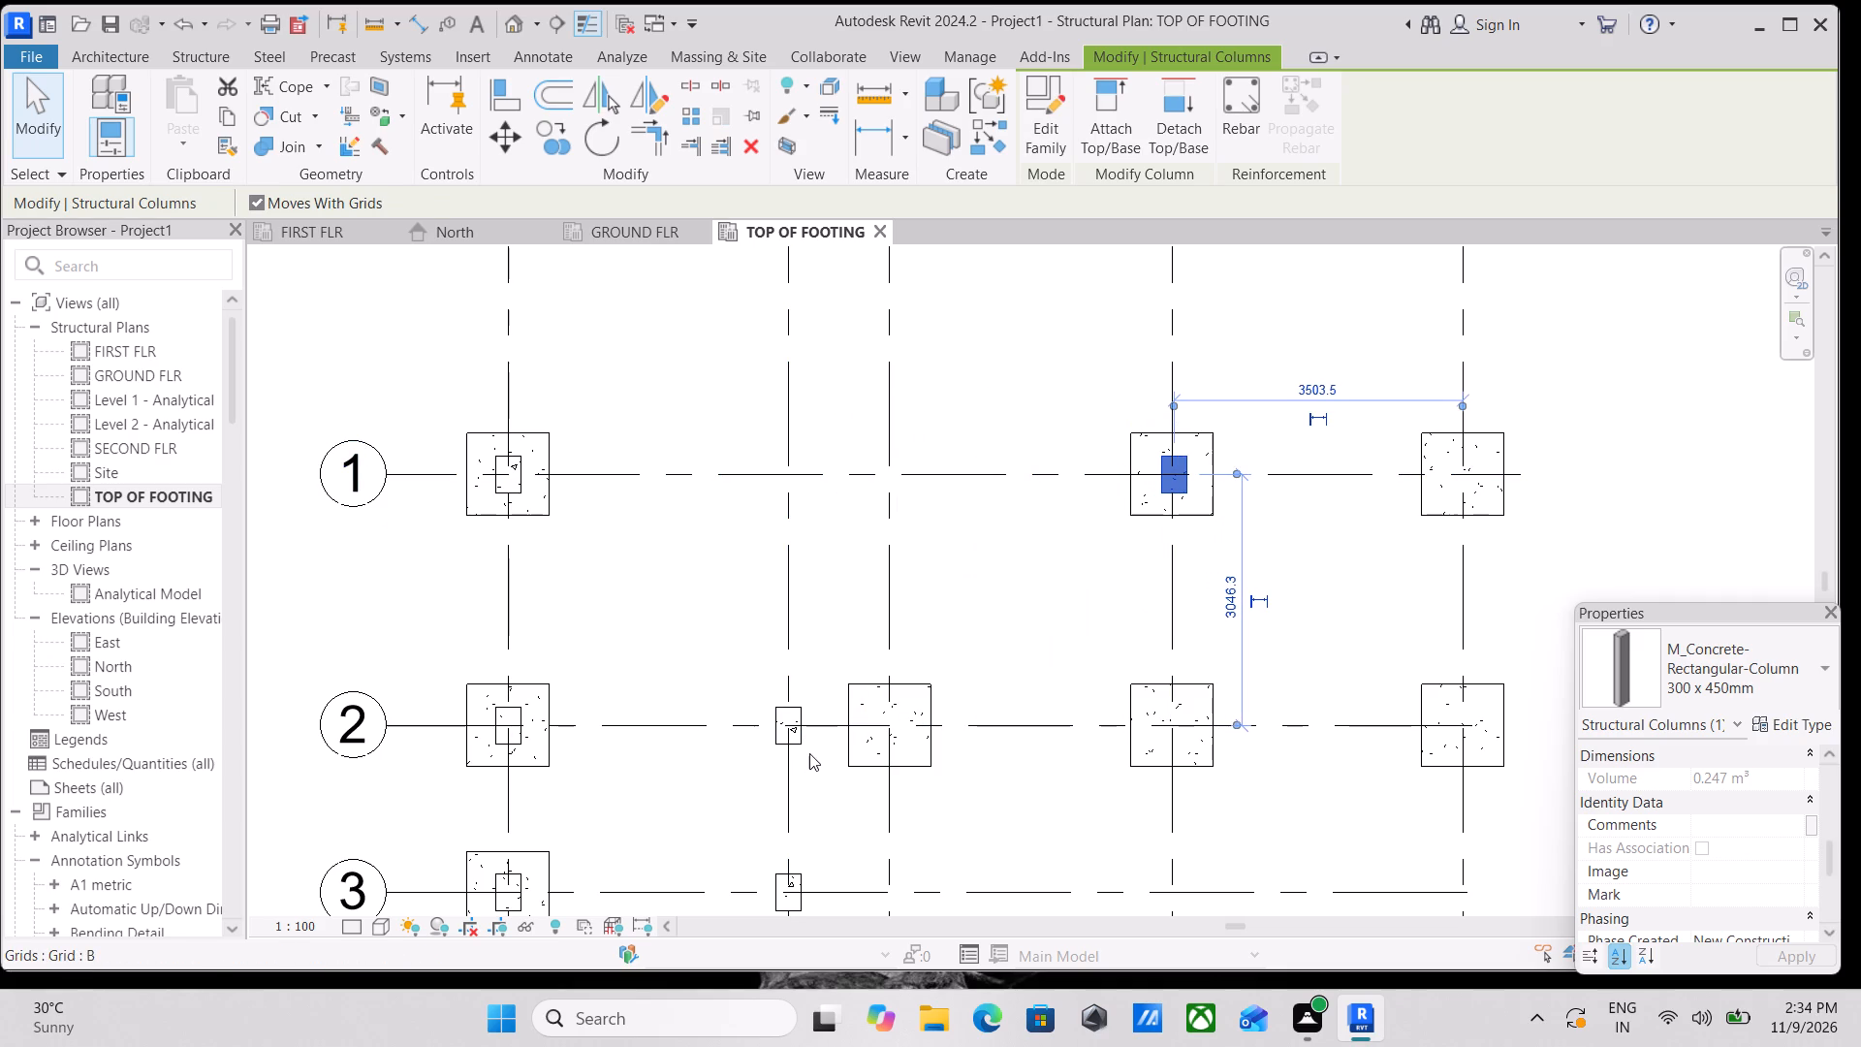
Nudge the column at B-2 along grid 2 to grid C, centring it on the footing at C-2.
click(804, 740)
key(Right)
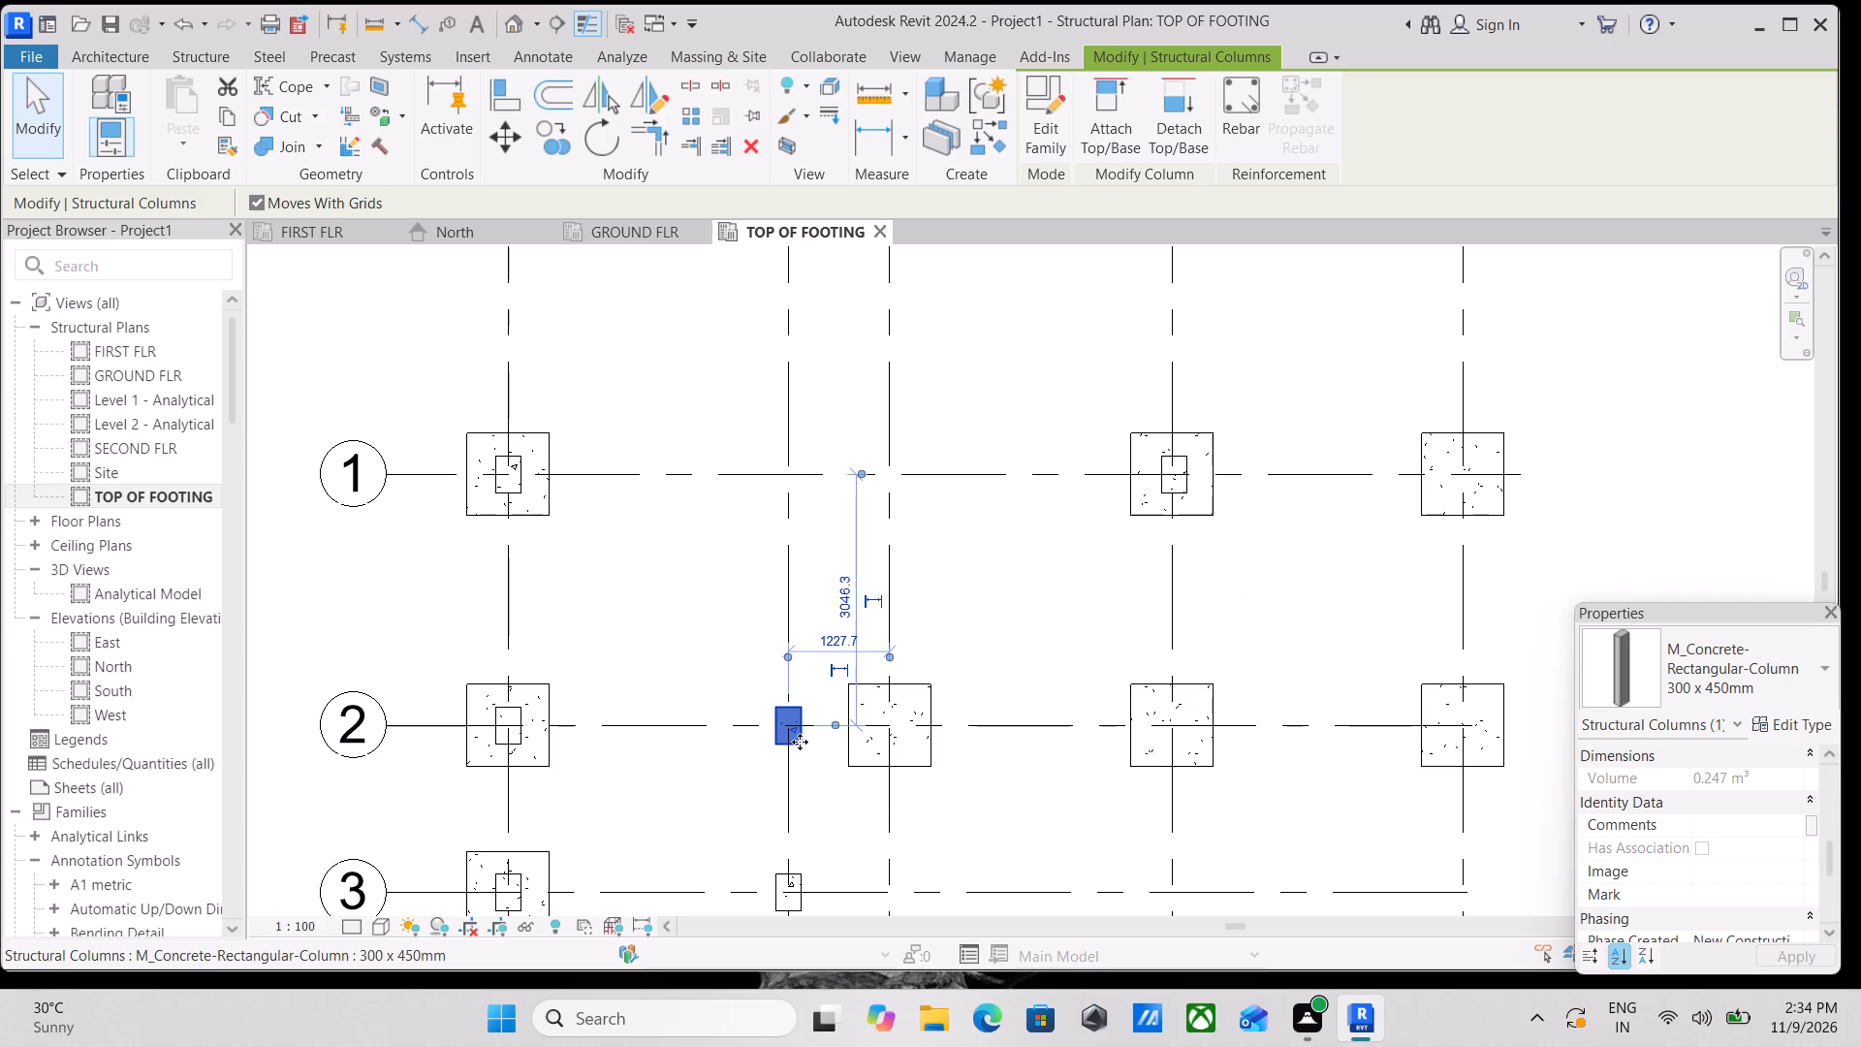
key(Right)
key(Right)
key(Right)
key(Right)
key(Right)
key(Right)
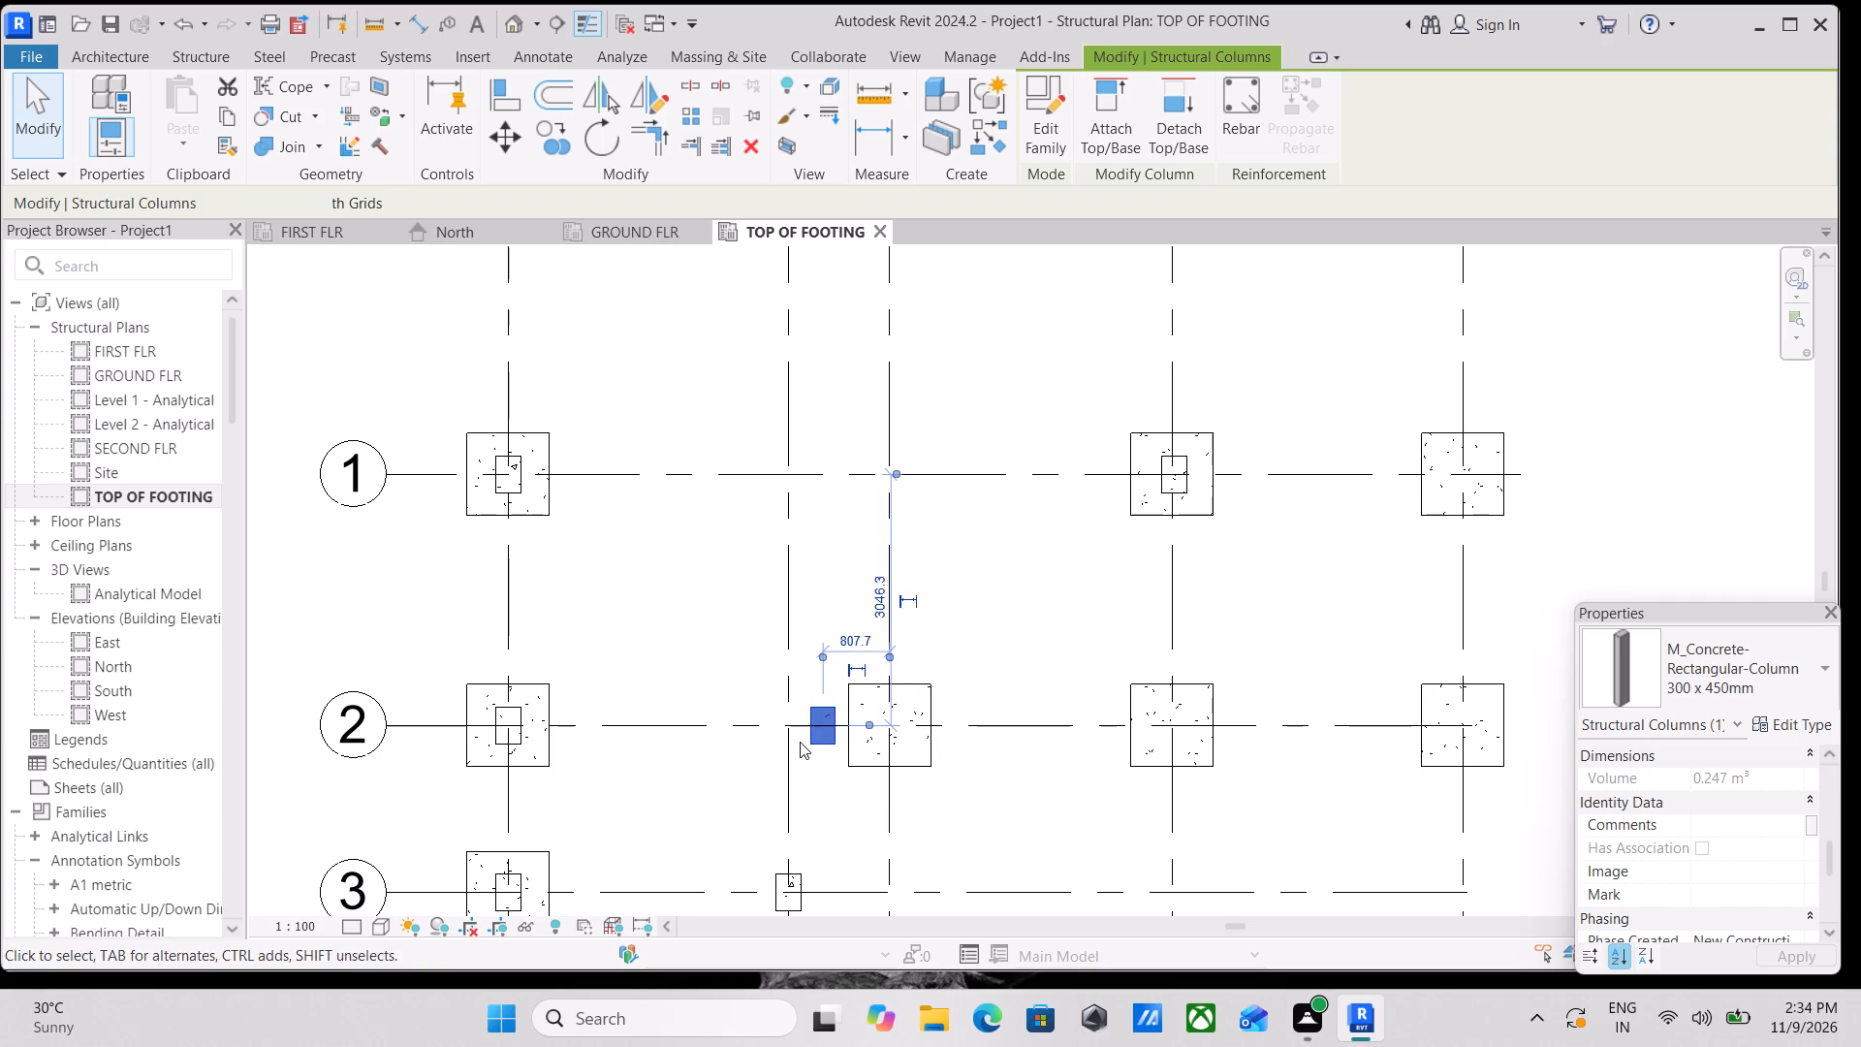
key(Right)
key(Right)
key(Right)
key(Right)
key(Right)
key(Right)
key(Right)
key(Right)
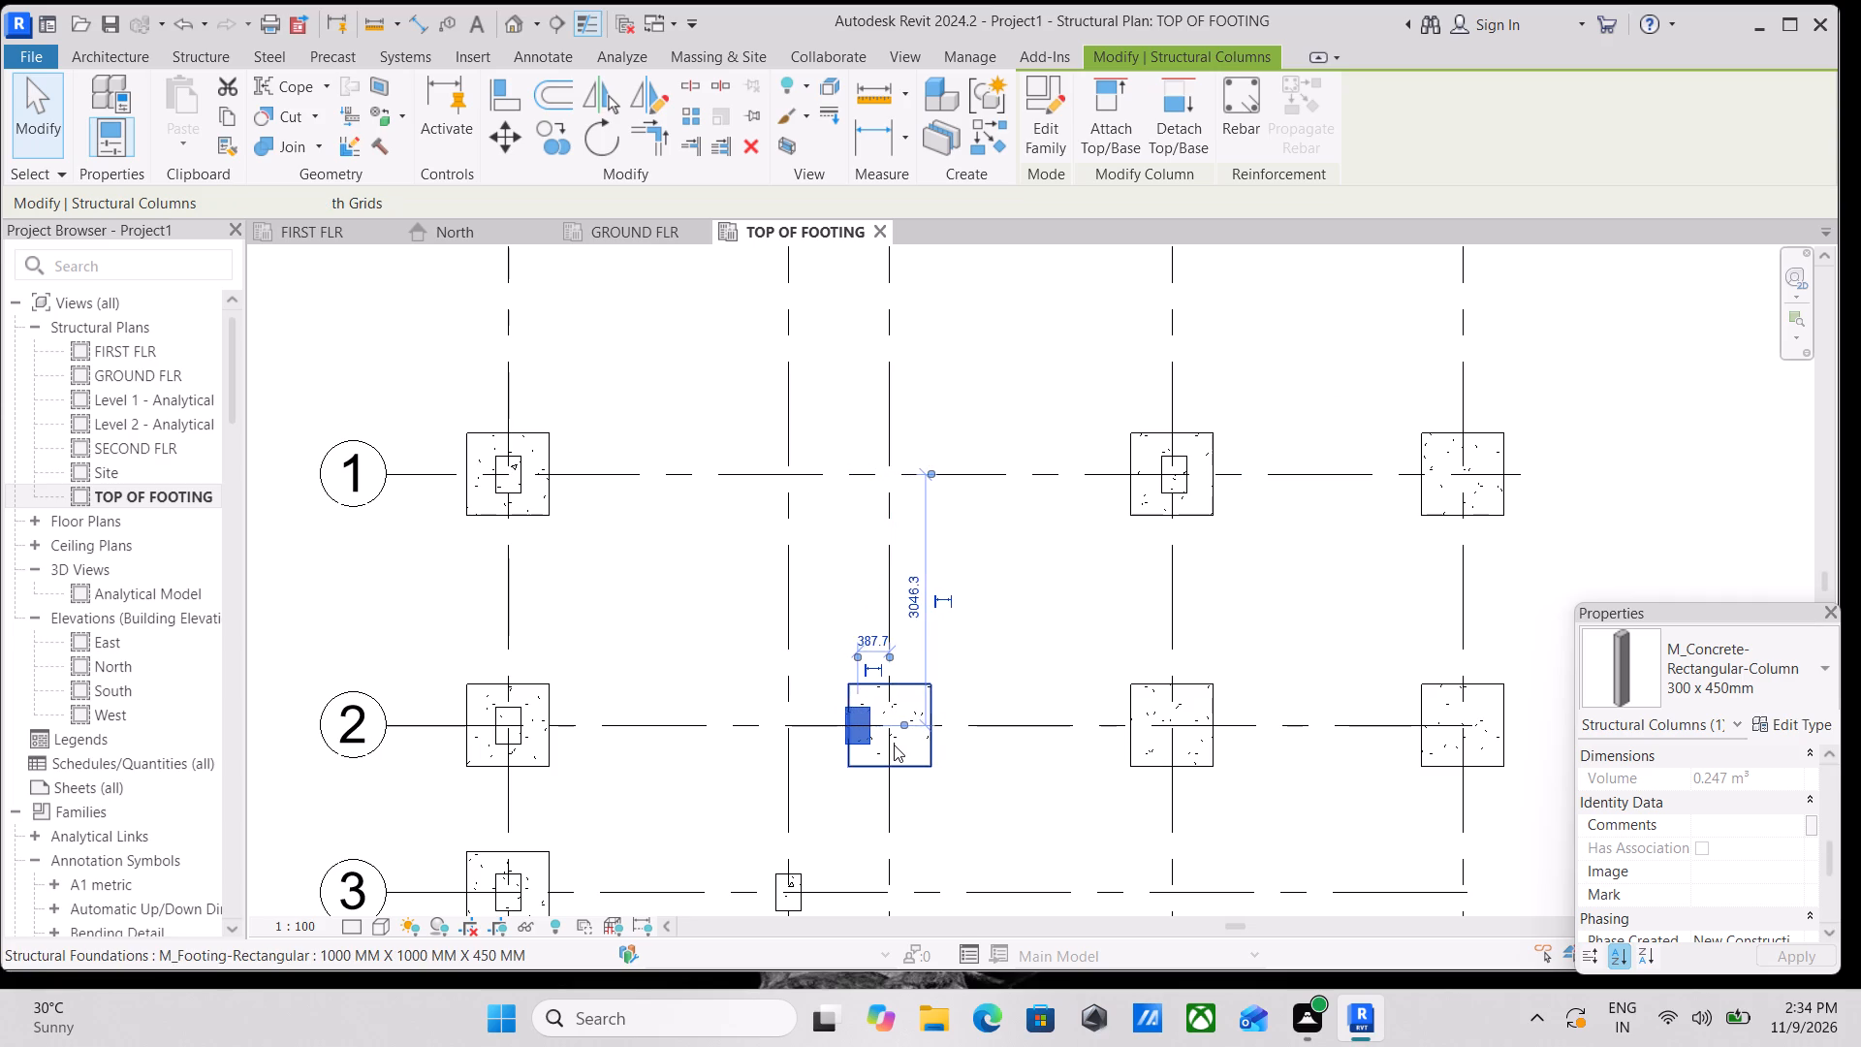
key(Right)
key(Right)
key(Right)
key(Right)
key(Right)
key(Right)
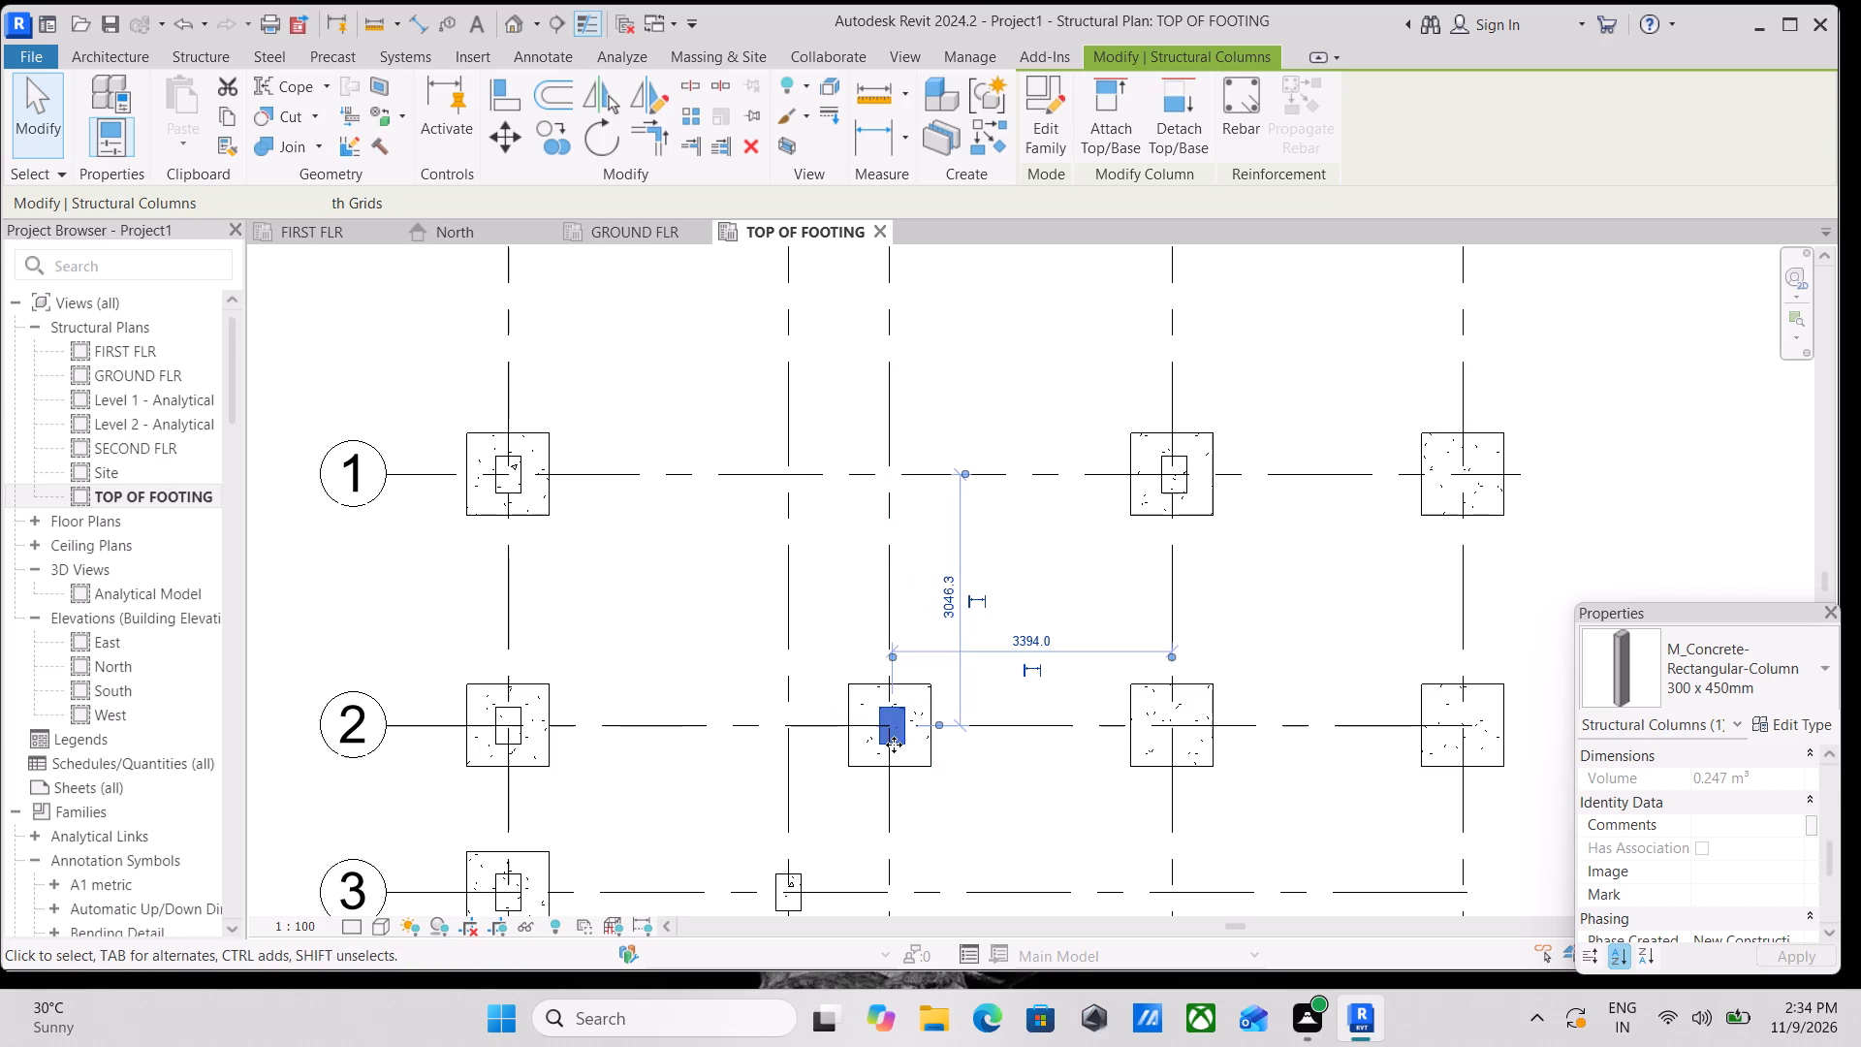
key(Left)
click(894, 745)
scroll(894, 745, down, 1)
middle_drag(894, 745, 894, 573)
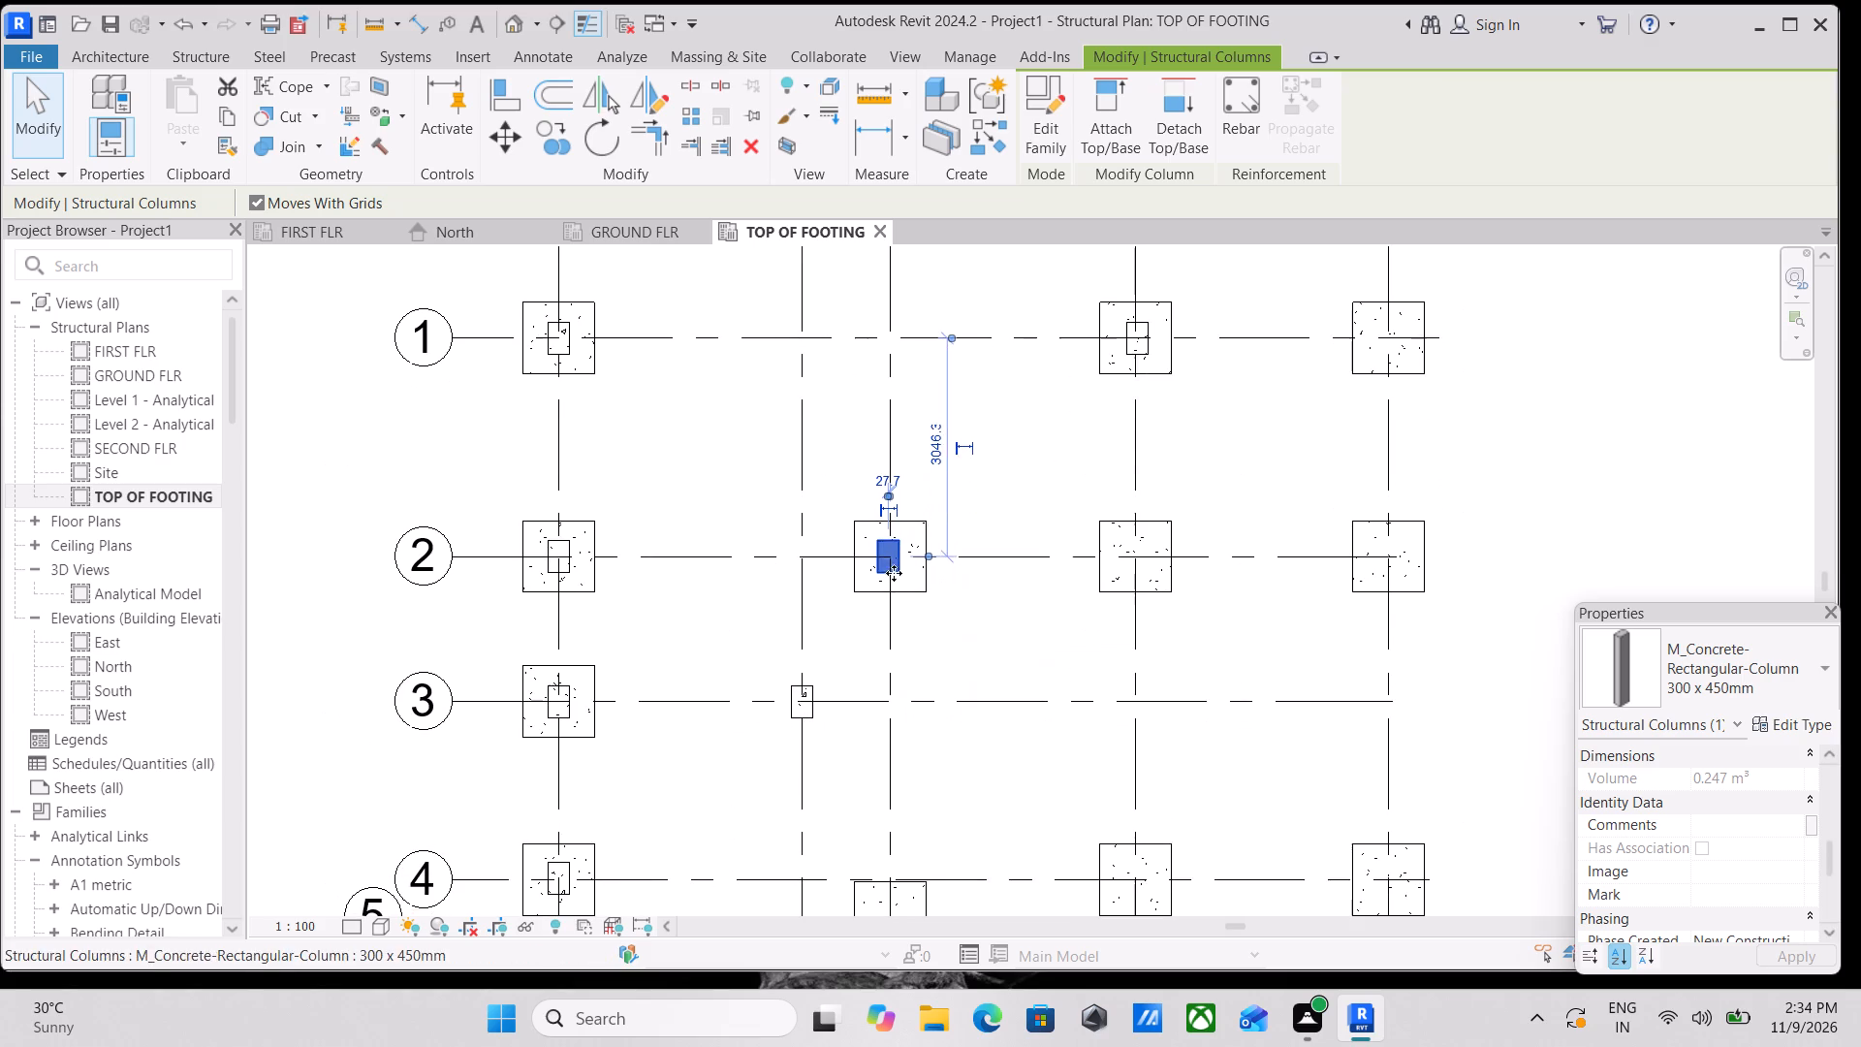
key(Escape)
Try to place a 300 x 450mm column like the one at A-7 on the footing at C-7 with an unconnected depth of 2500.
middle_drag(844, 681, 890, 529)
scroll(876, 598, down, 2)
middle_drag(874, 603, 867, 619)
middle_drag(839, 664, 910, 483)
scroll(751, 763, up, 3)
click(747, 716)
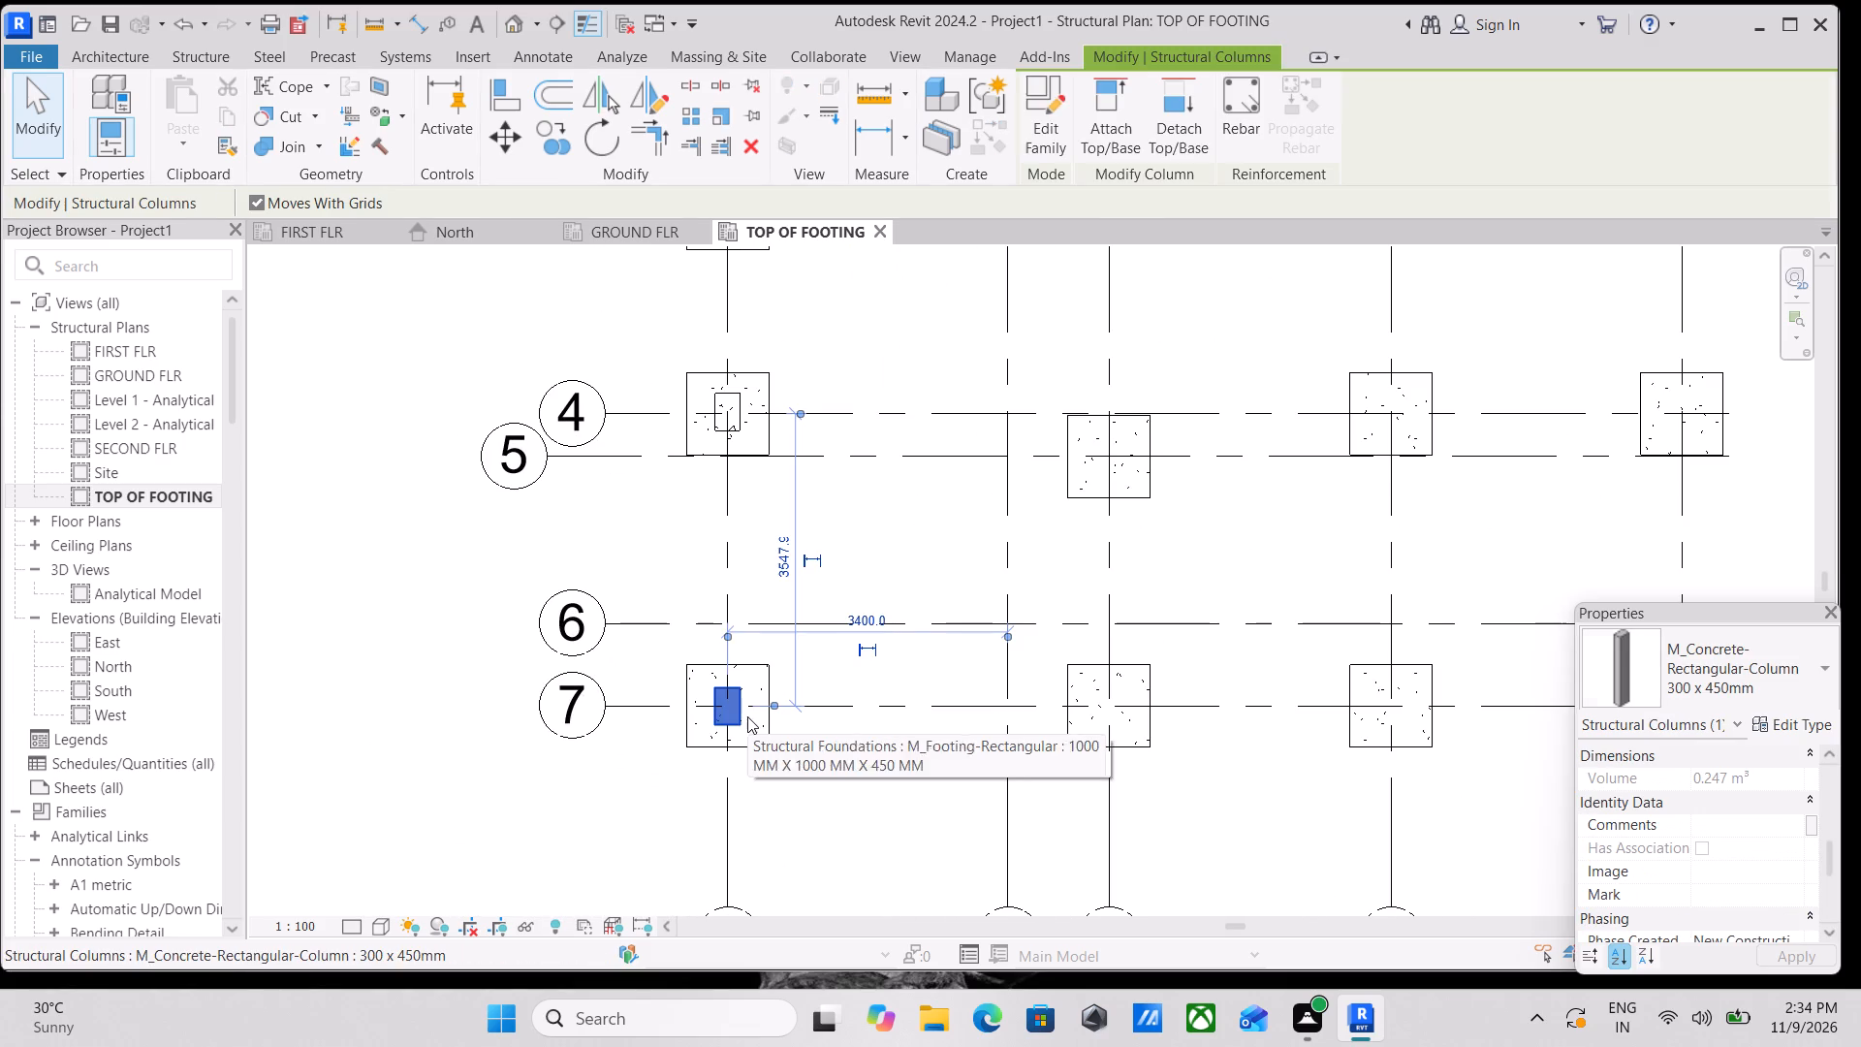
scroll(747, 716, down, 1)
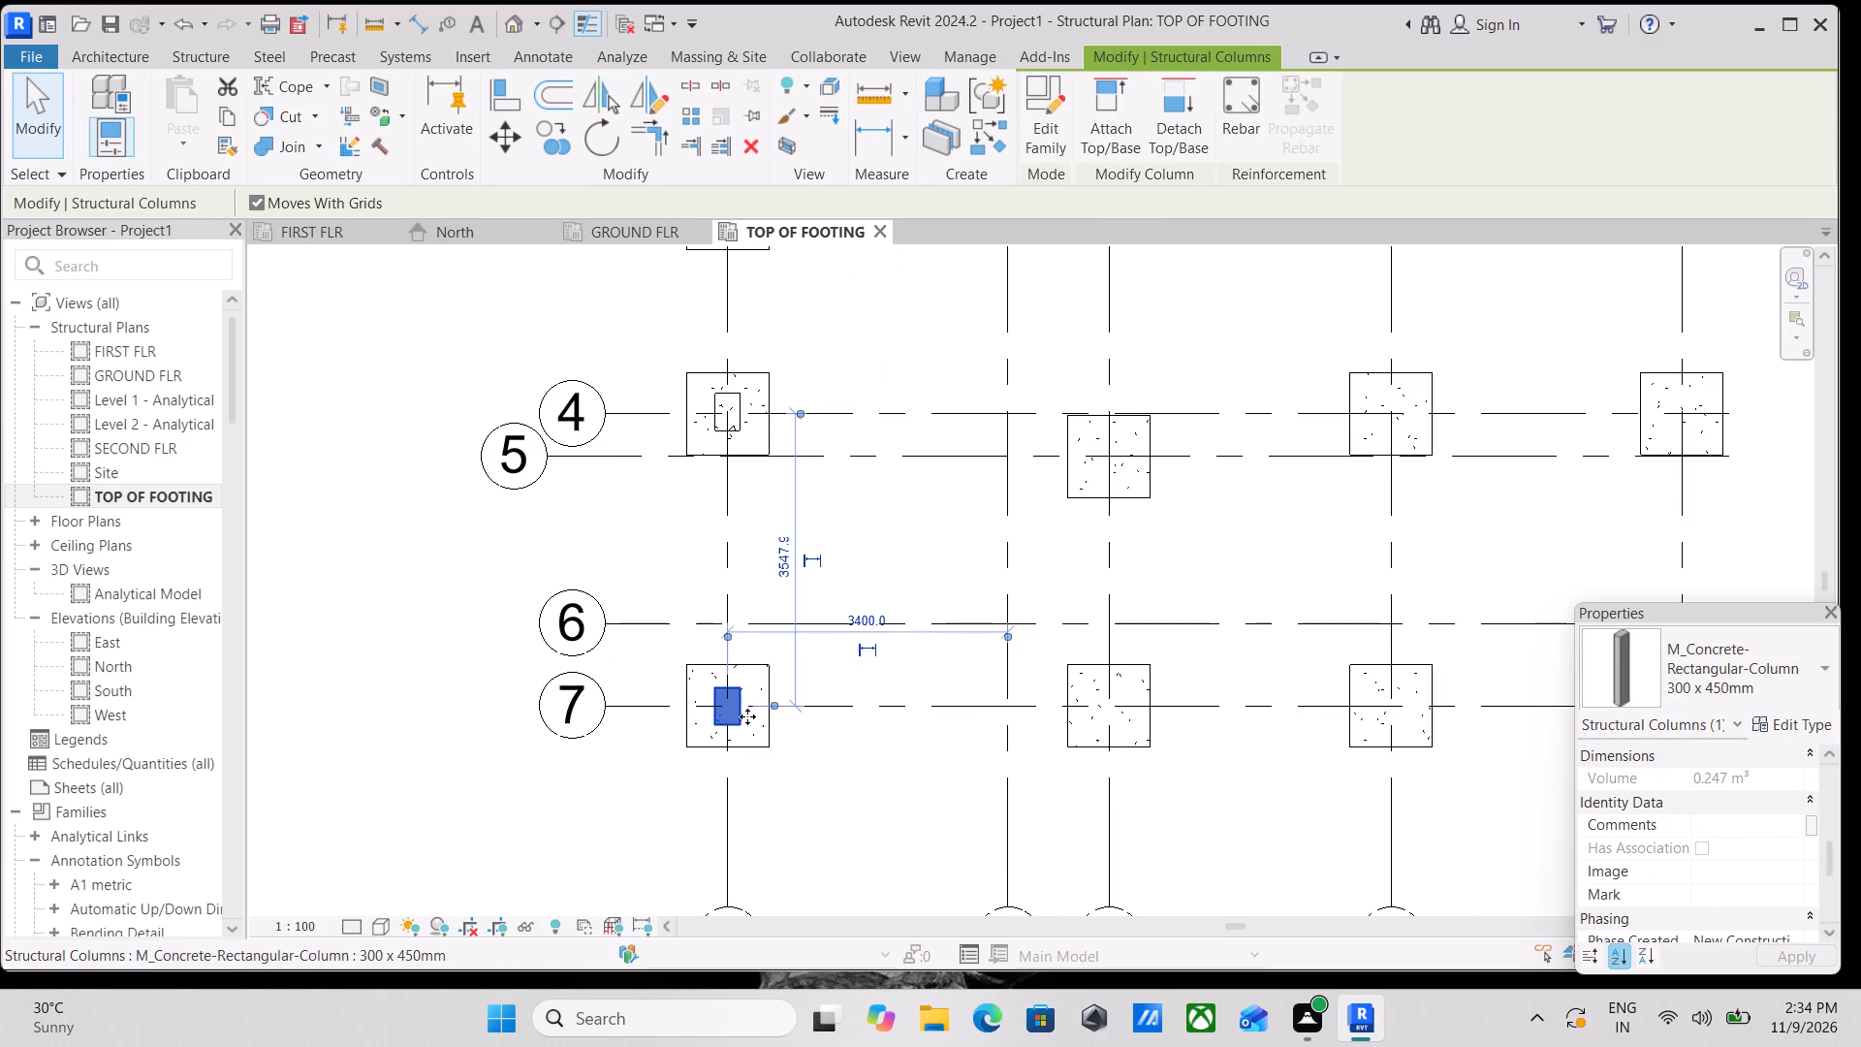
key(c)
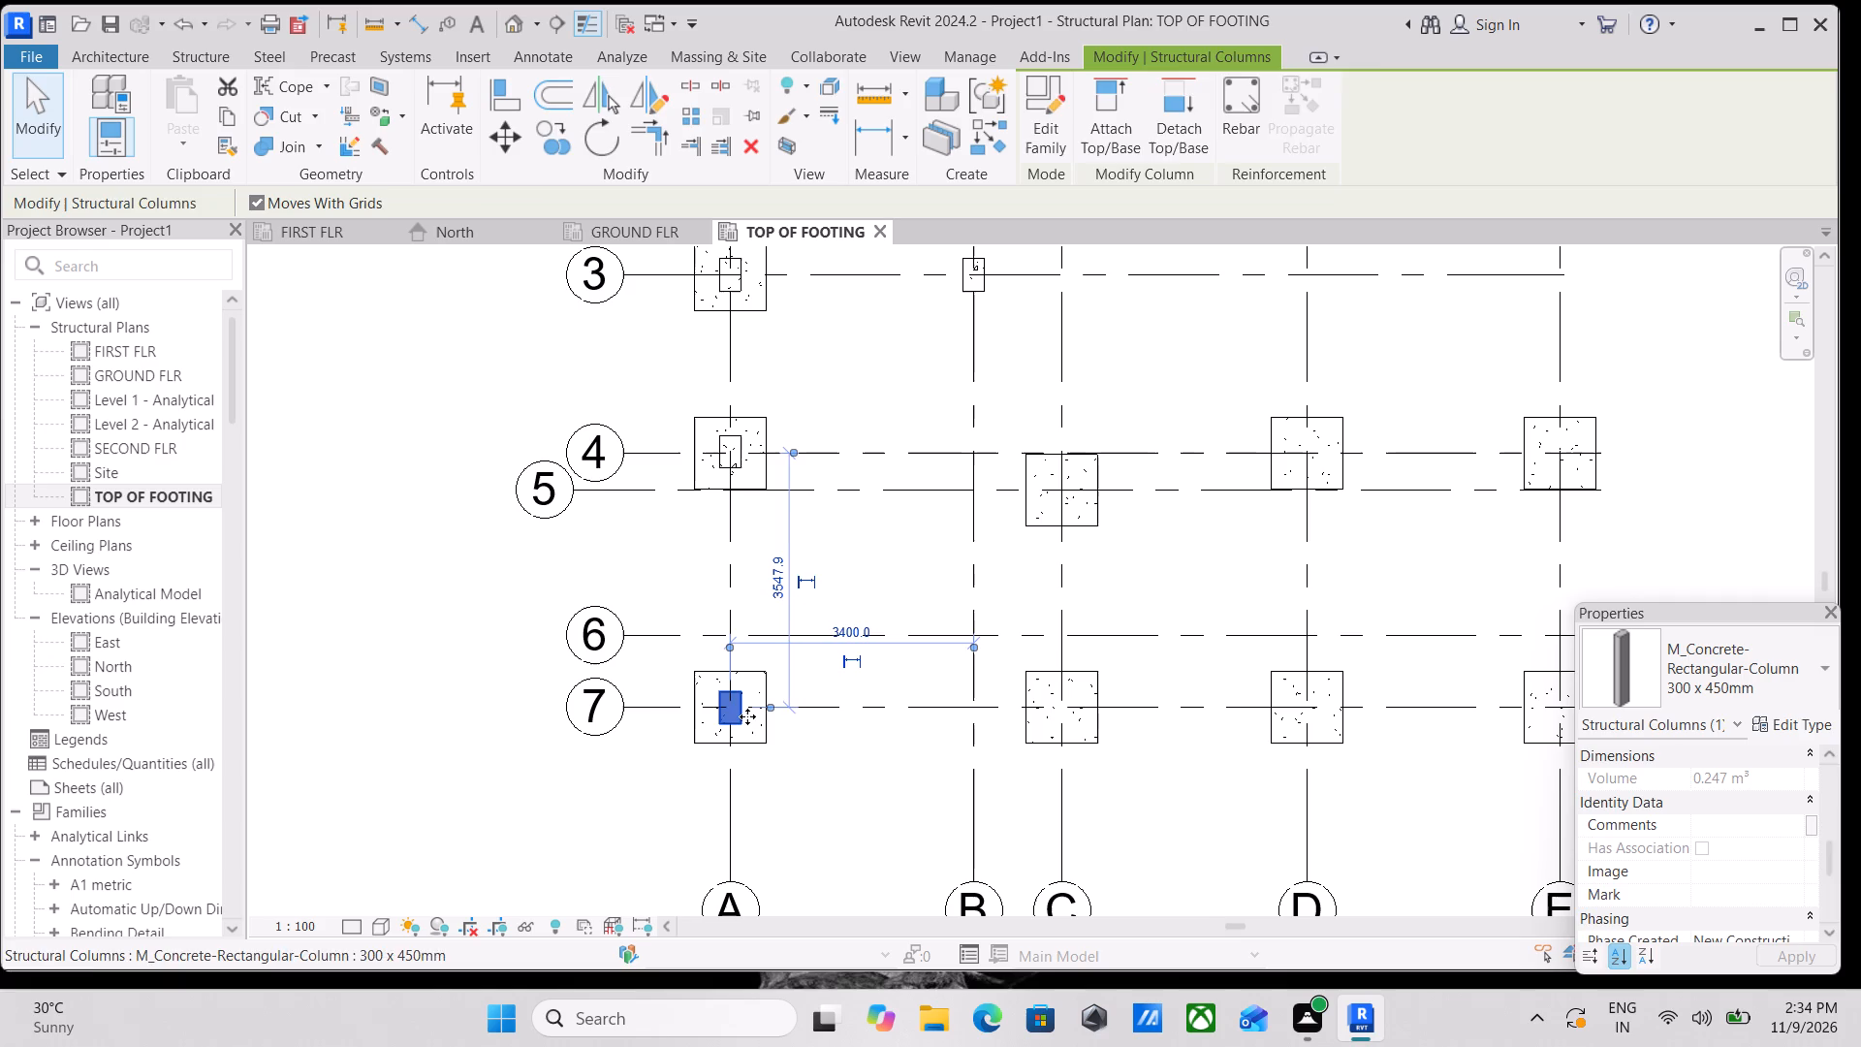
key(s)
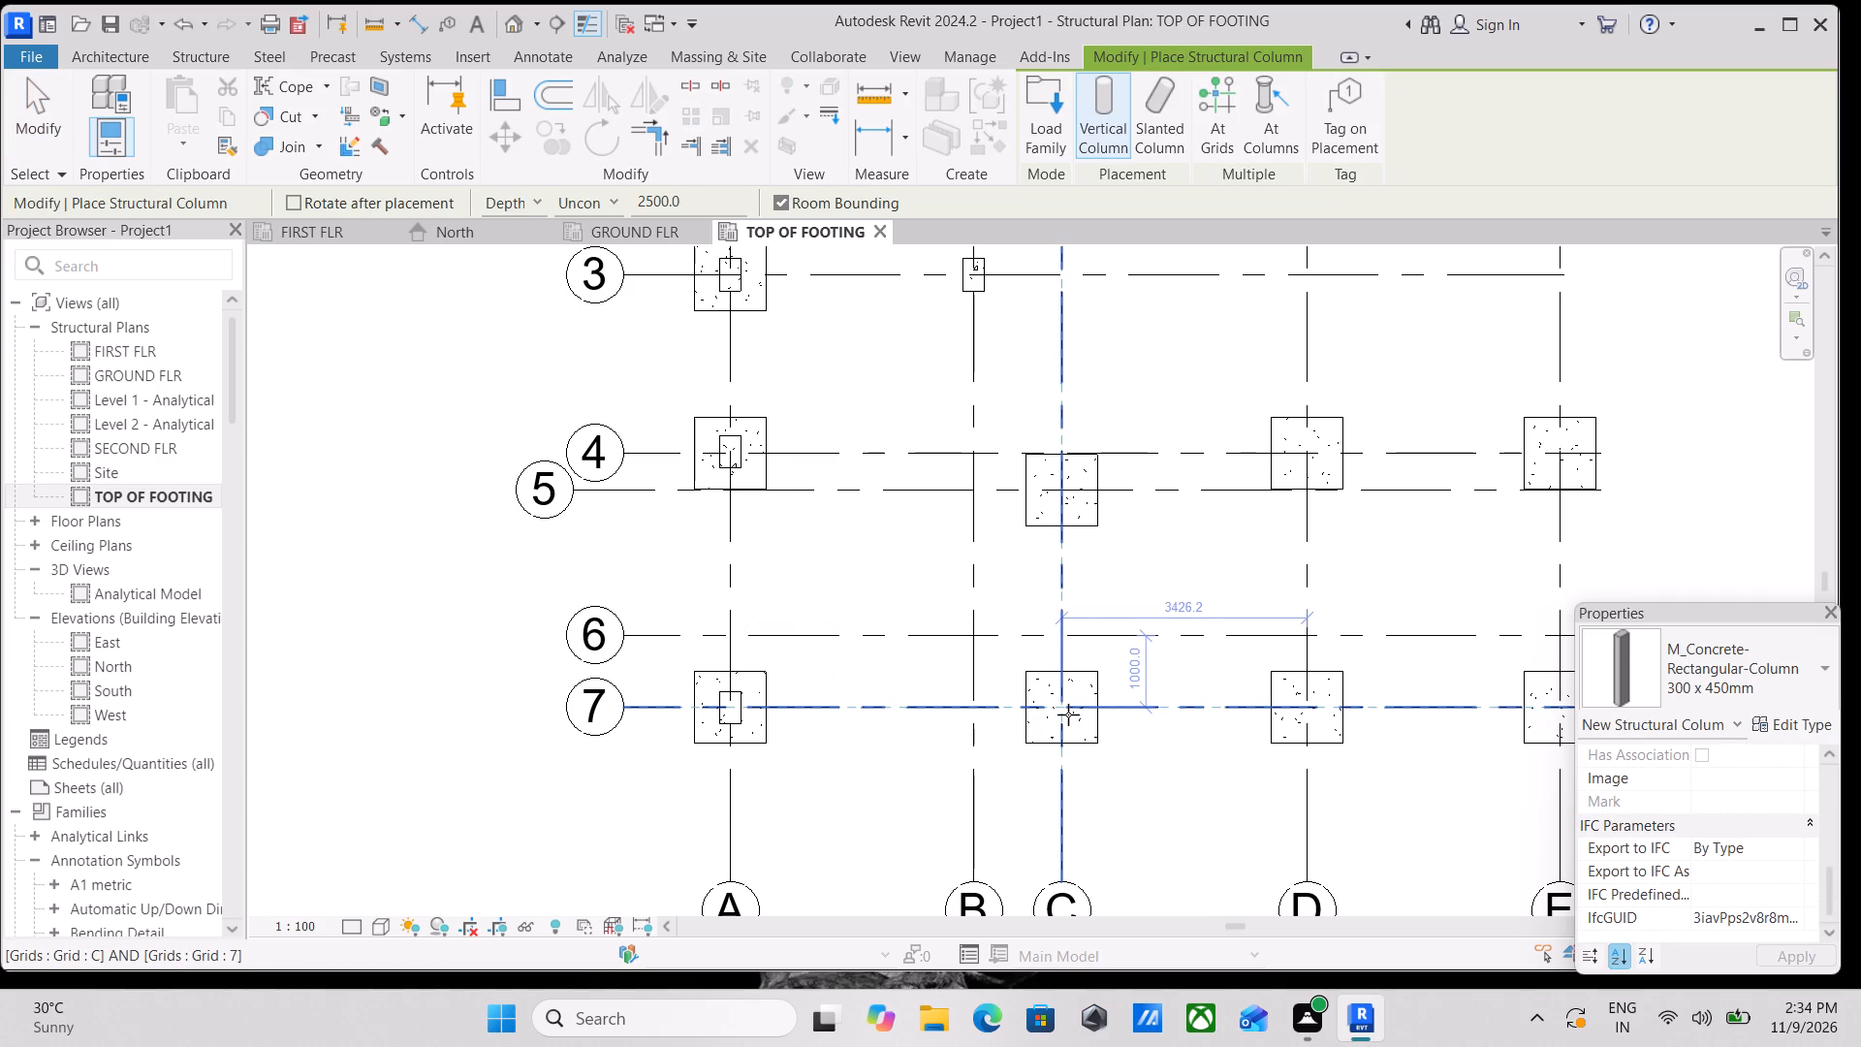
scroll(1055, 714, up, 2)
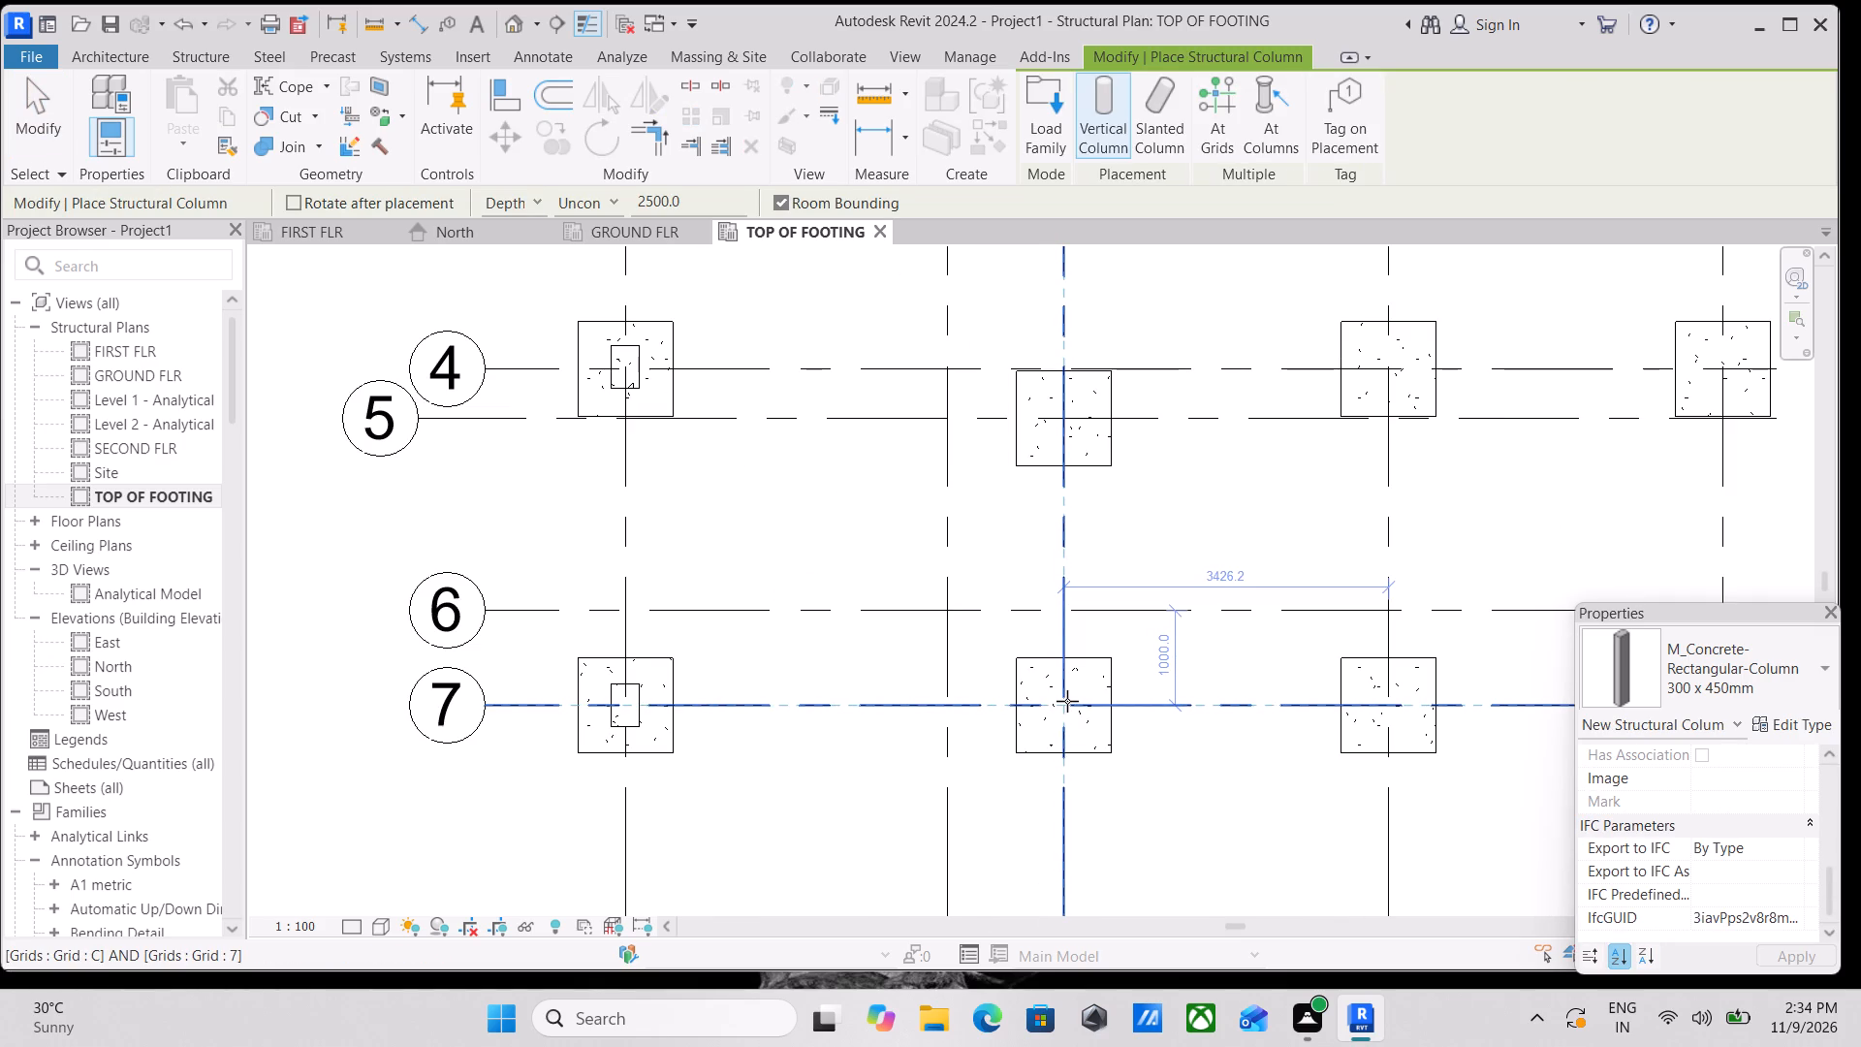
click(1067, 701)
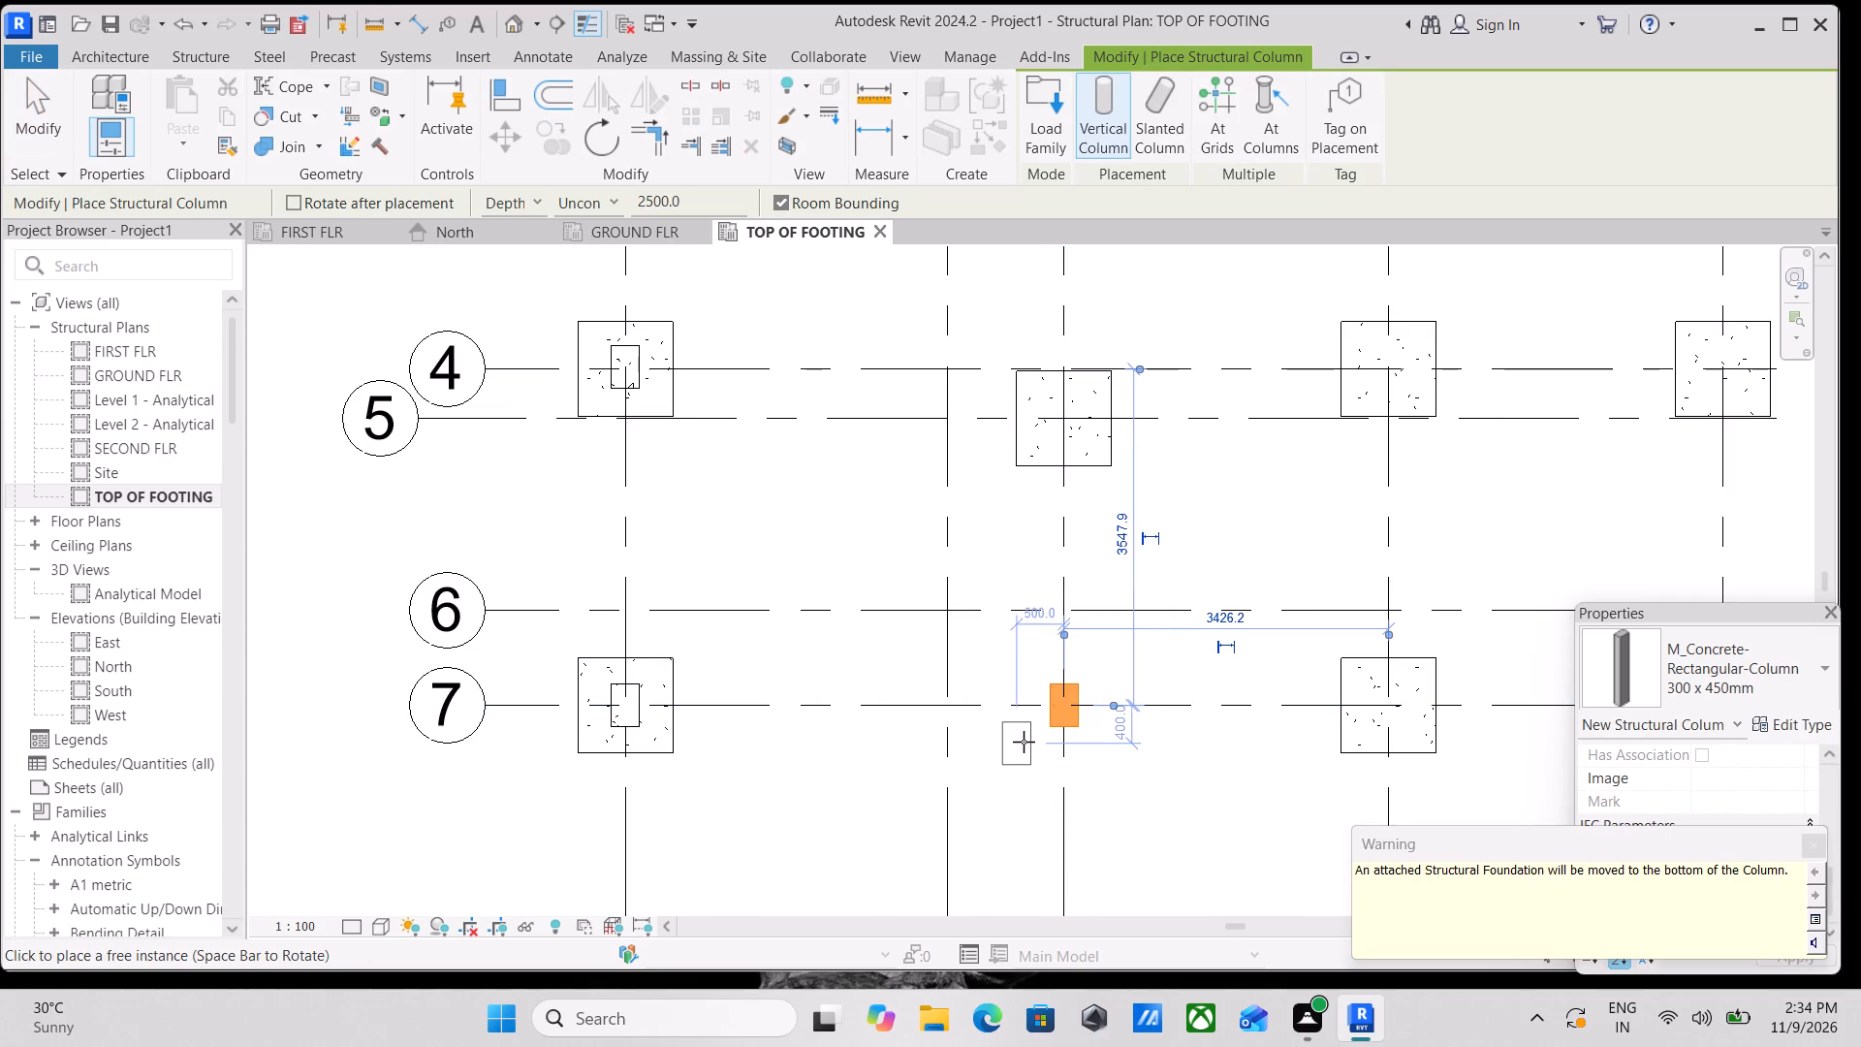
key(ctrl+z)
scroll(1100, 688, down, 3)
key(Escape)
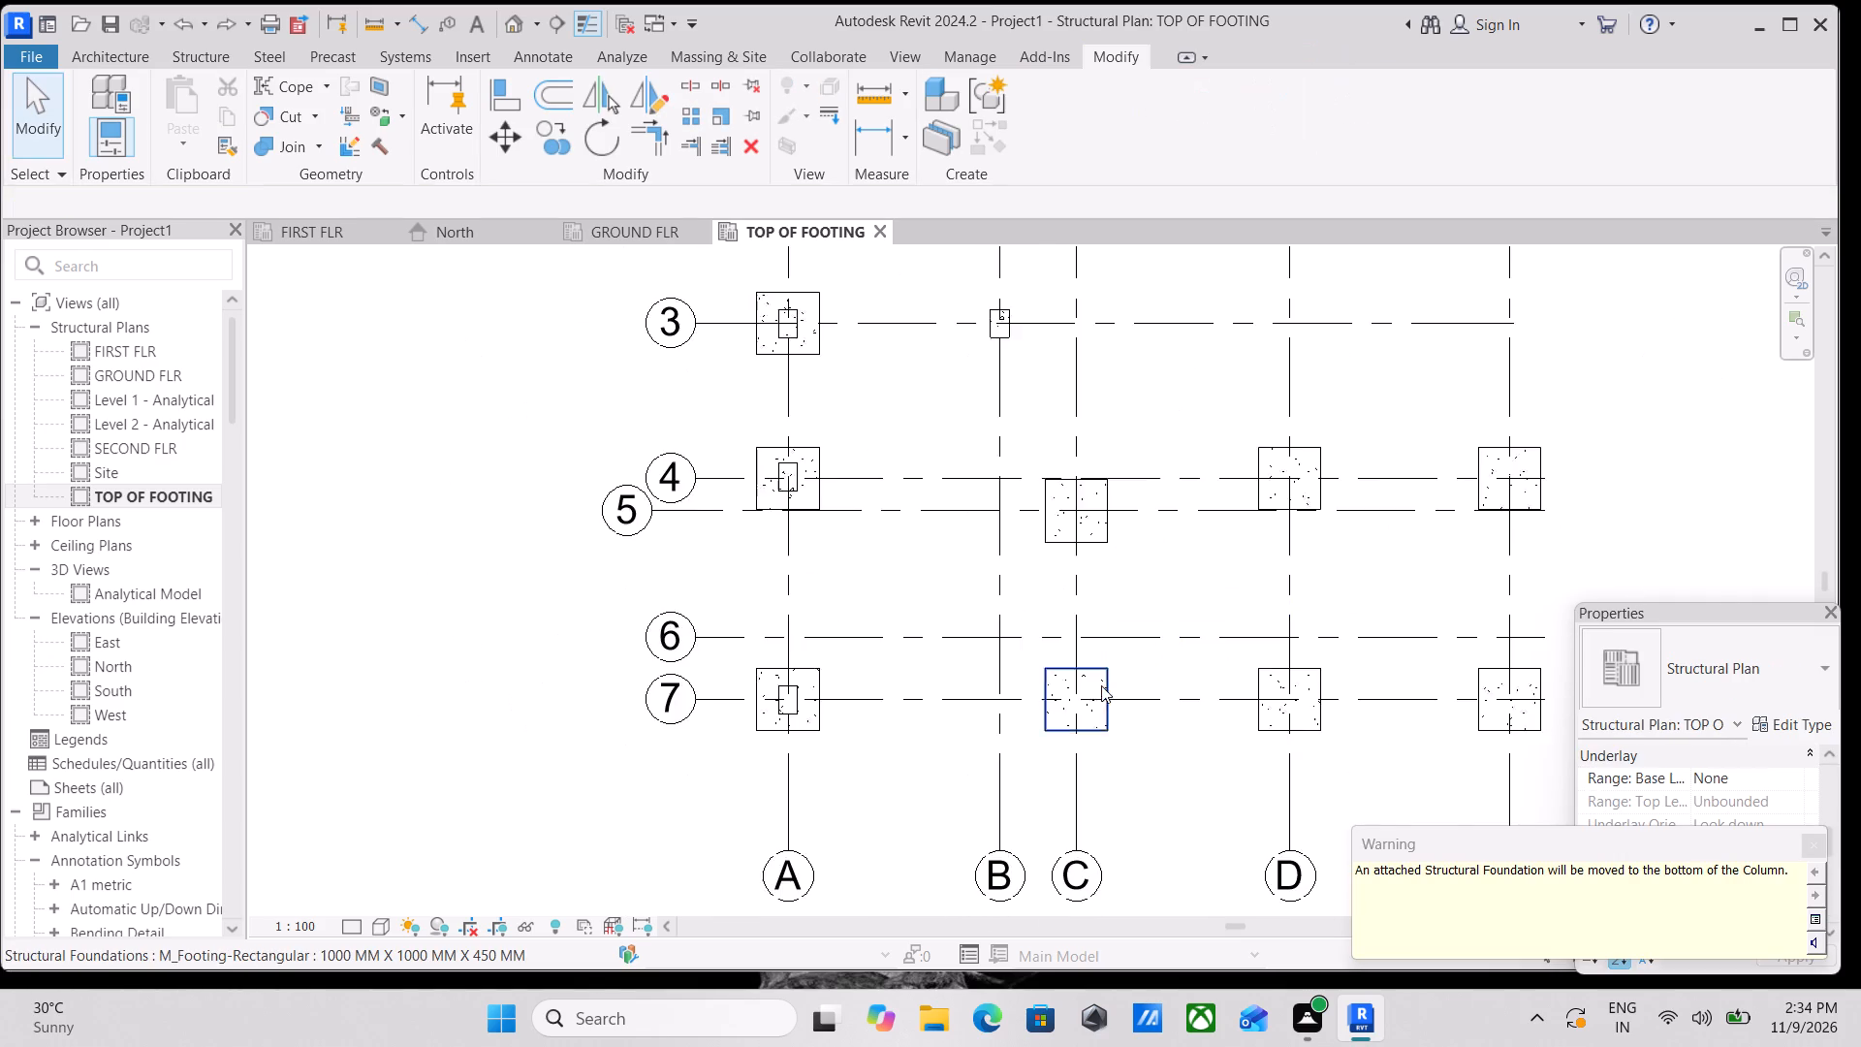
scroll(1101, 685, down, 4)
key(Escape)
Delete the 300 x 450mm column at B-3 in the TOP OF FOOTING plan.
scroll(1139, 649, down, 2)
middle_drag(1139, 649, 965, 760)
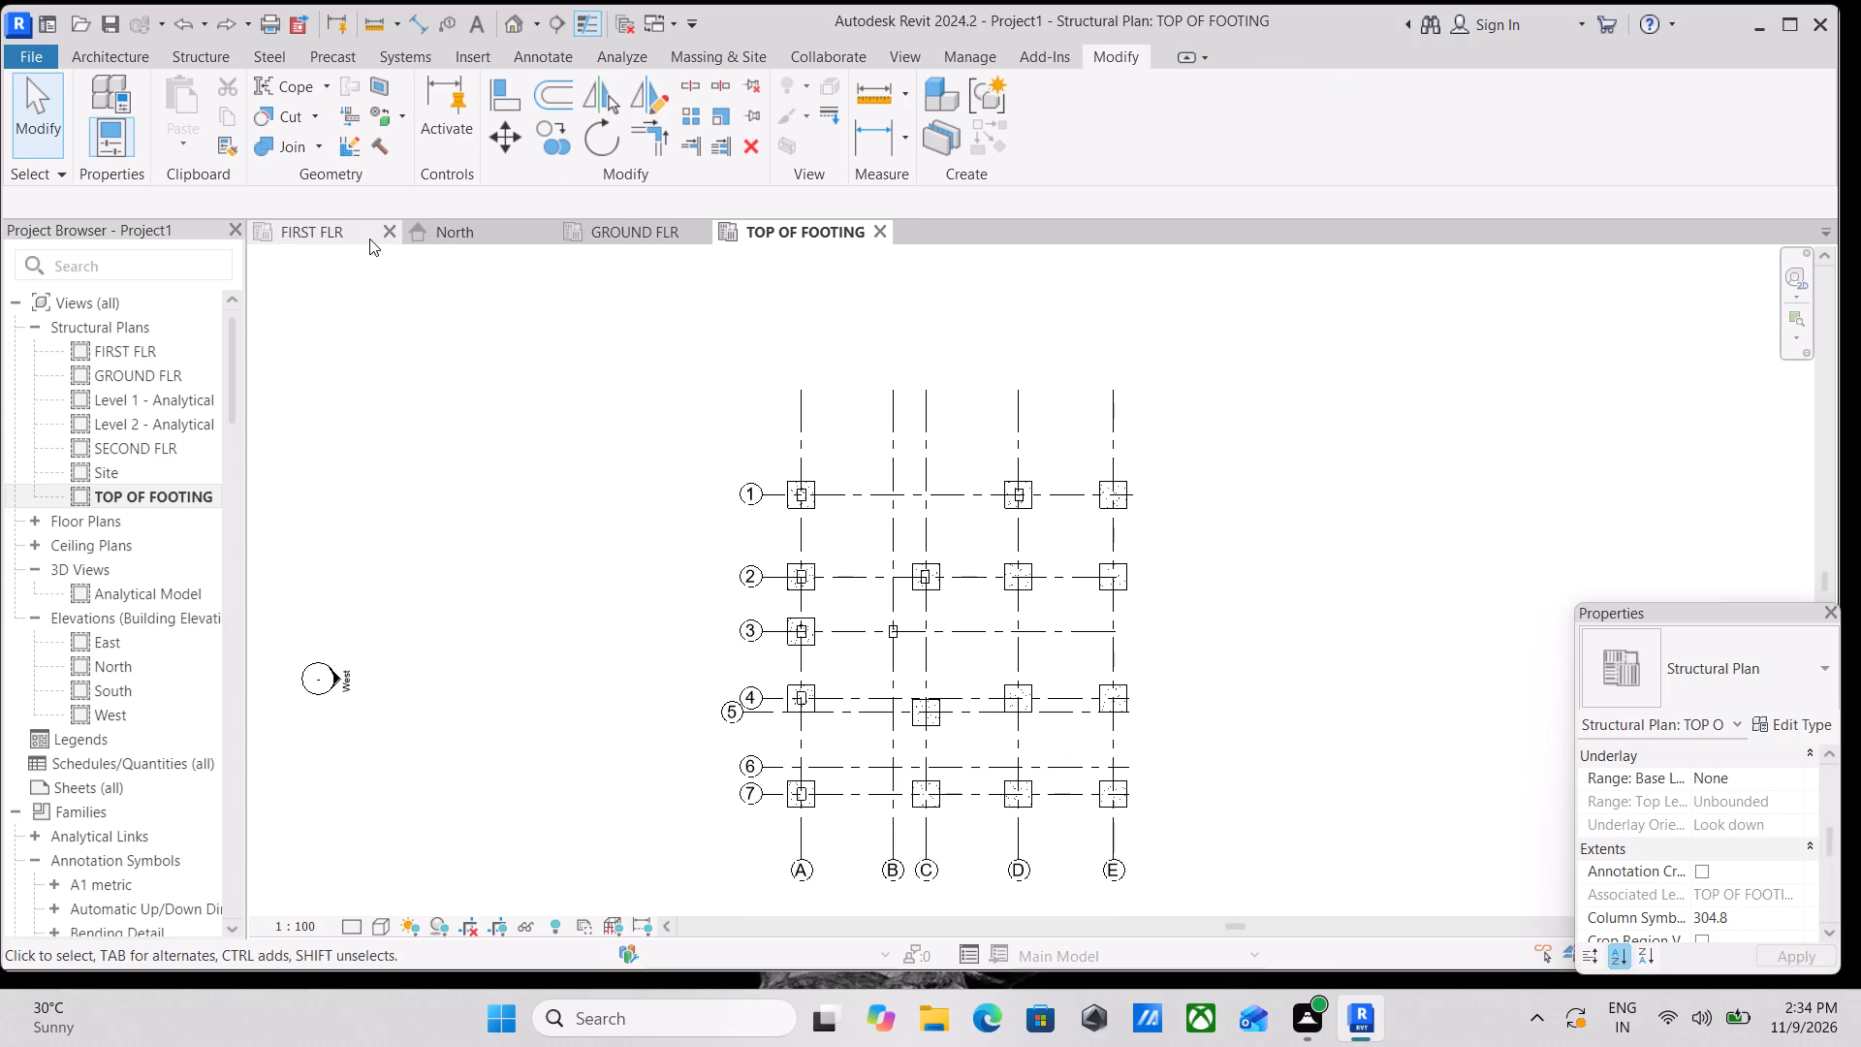
click(363, 238)
click(652, 225)
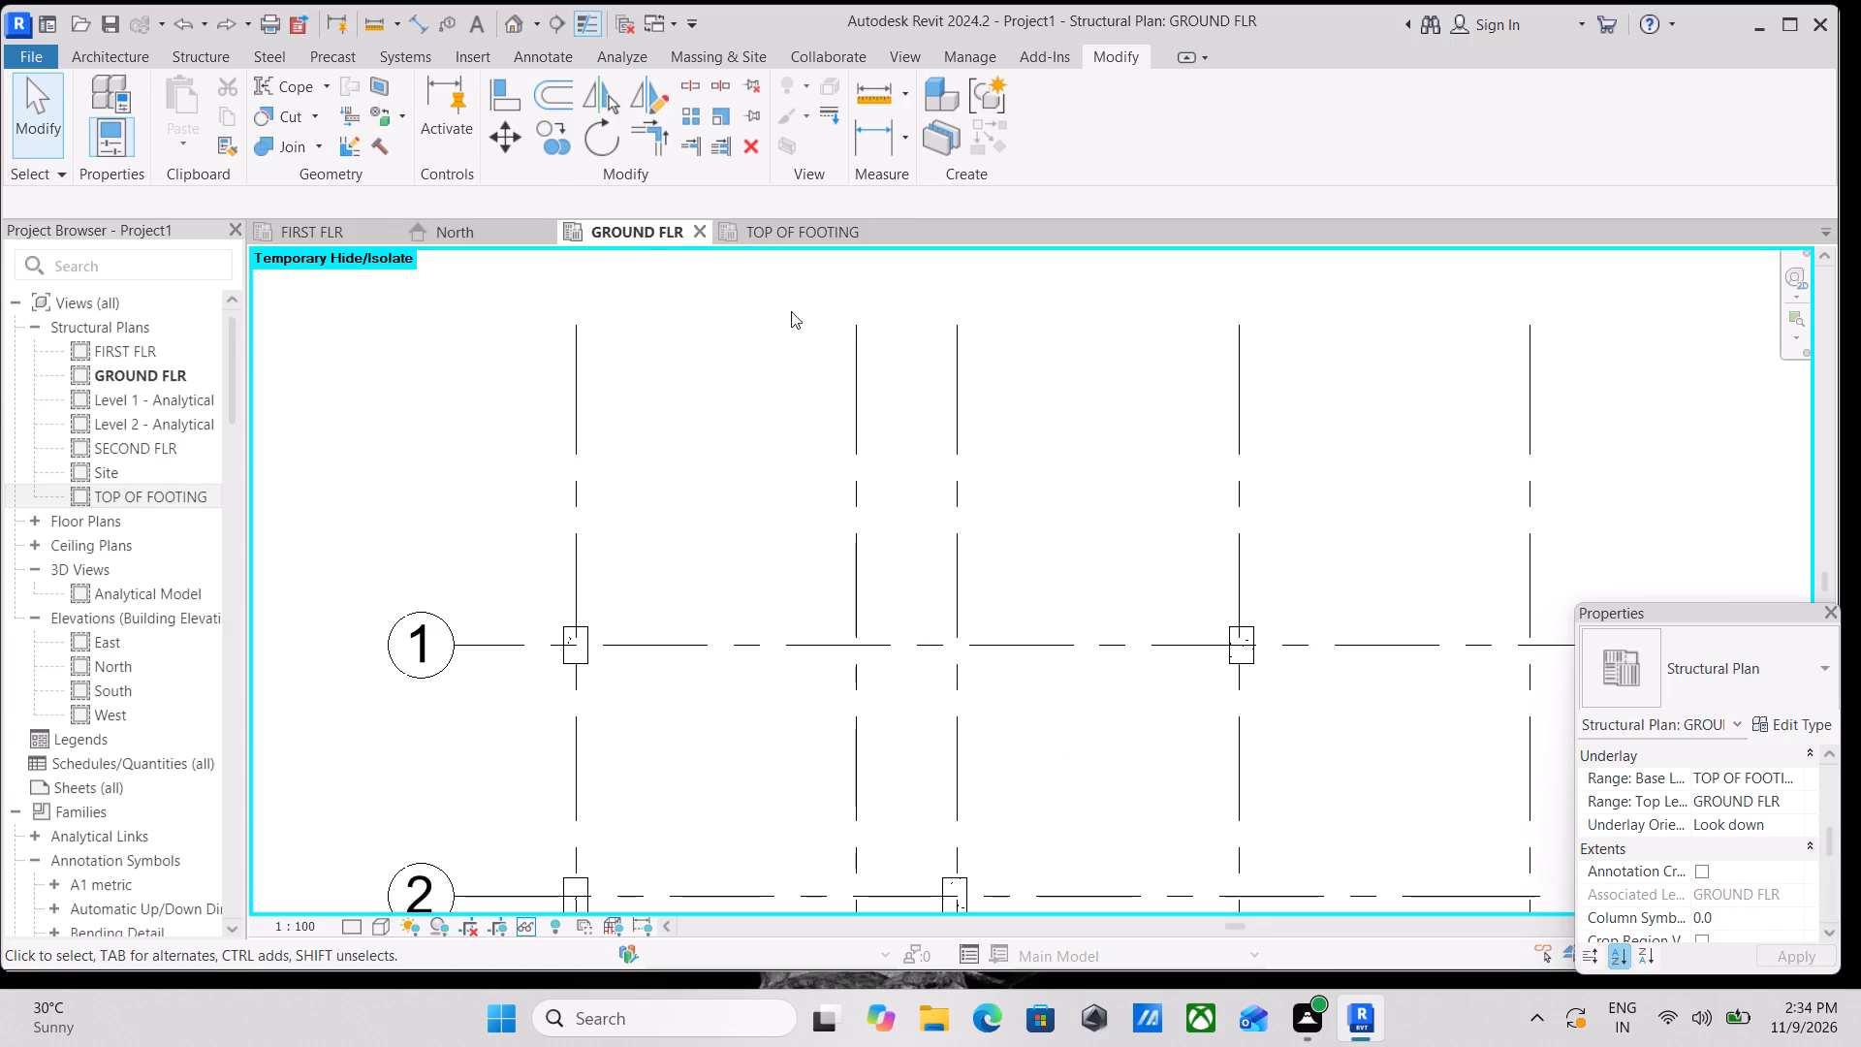
scroll(804, 336, down, 7)
click(804, 224)
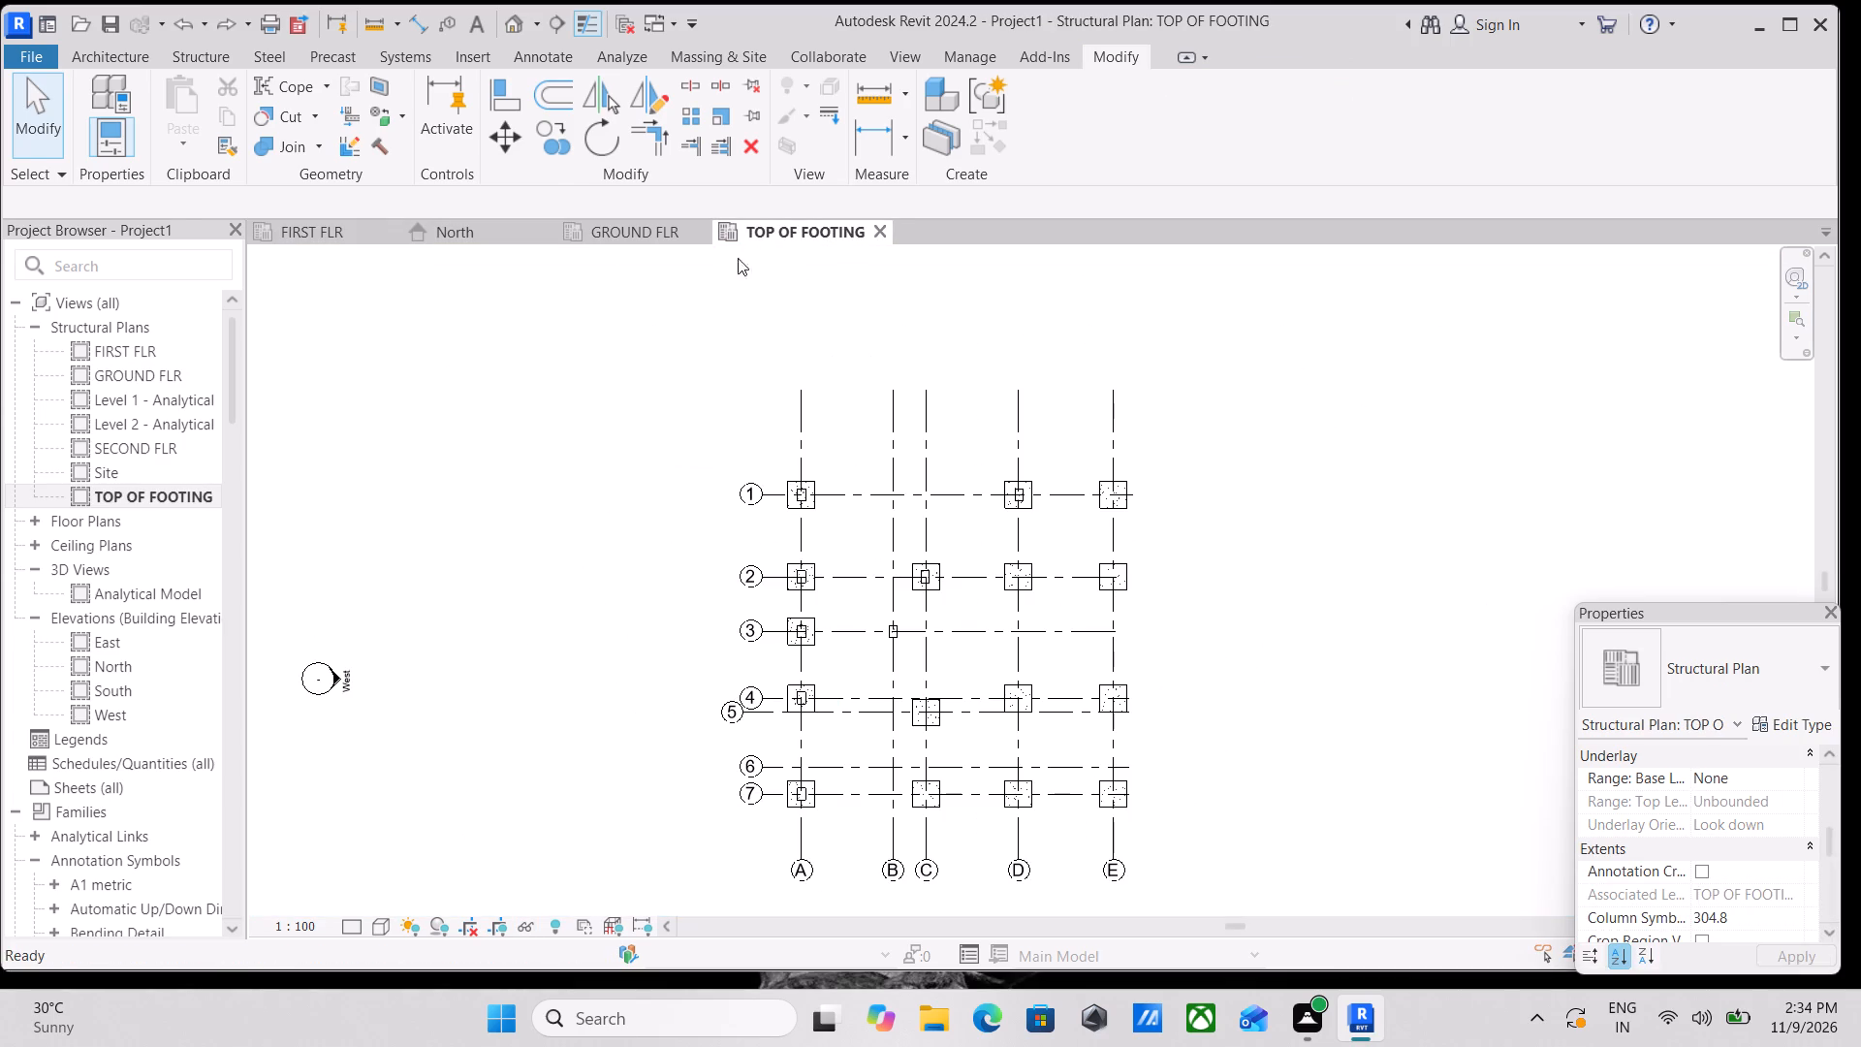
scroll(852, 800, up, 5)
middle_drag(855, 735, 679, 855)
middle_drag(868, 472, 768, 678)
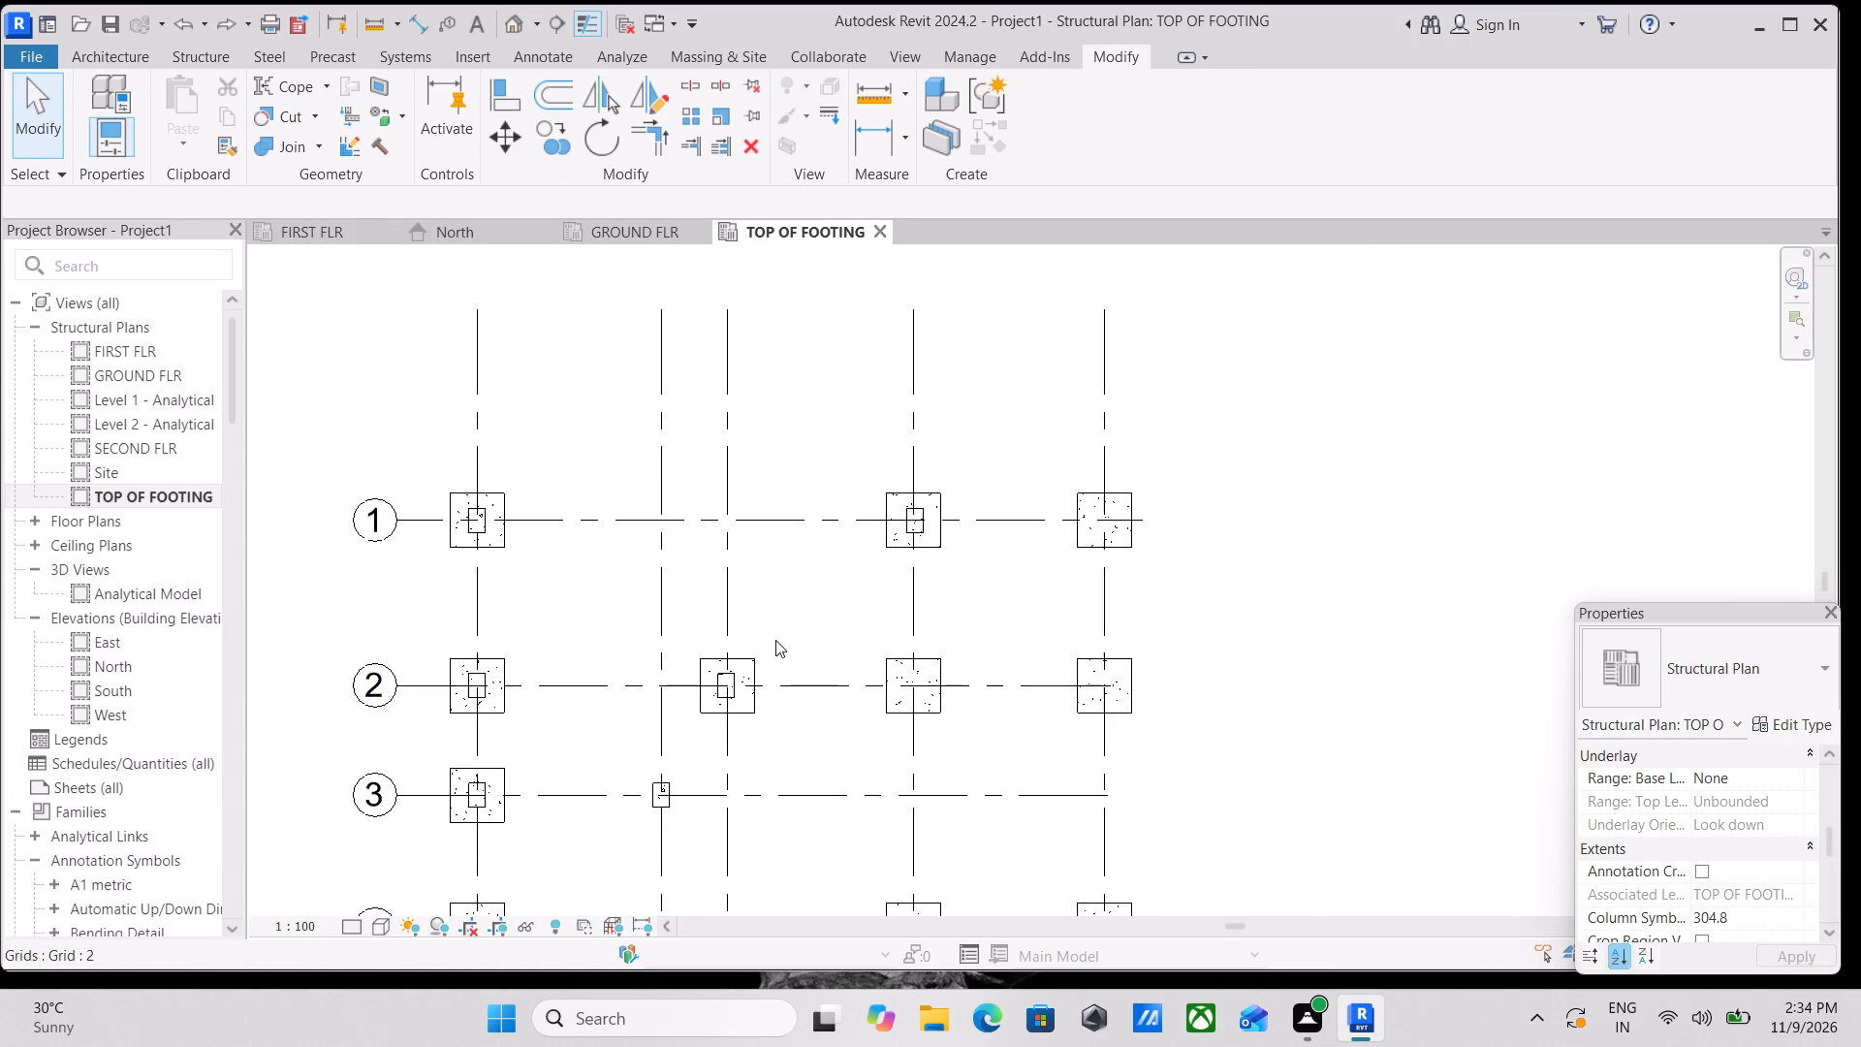
scroll(720, 733, up, 4)
click(649, 804)
right_click(649, 804)
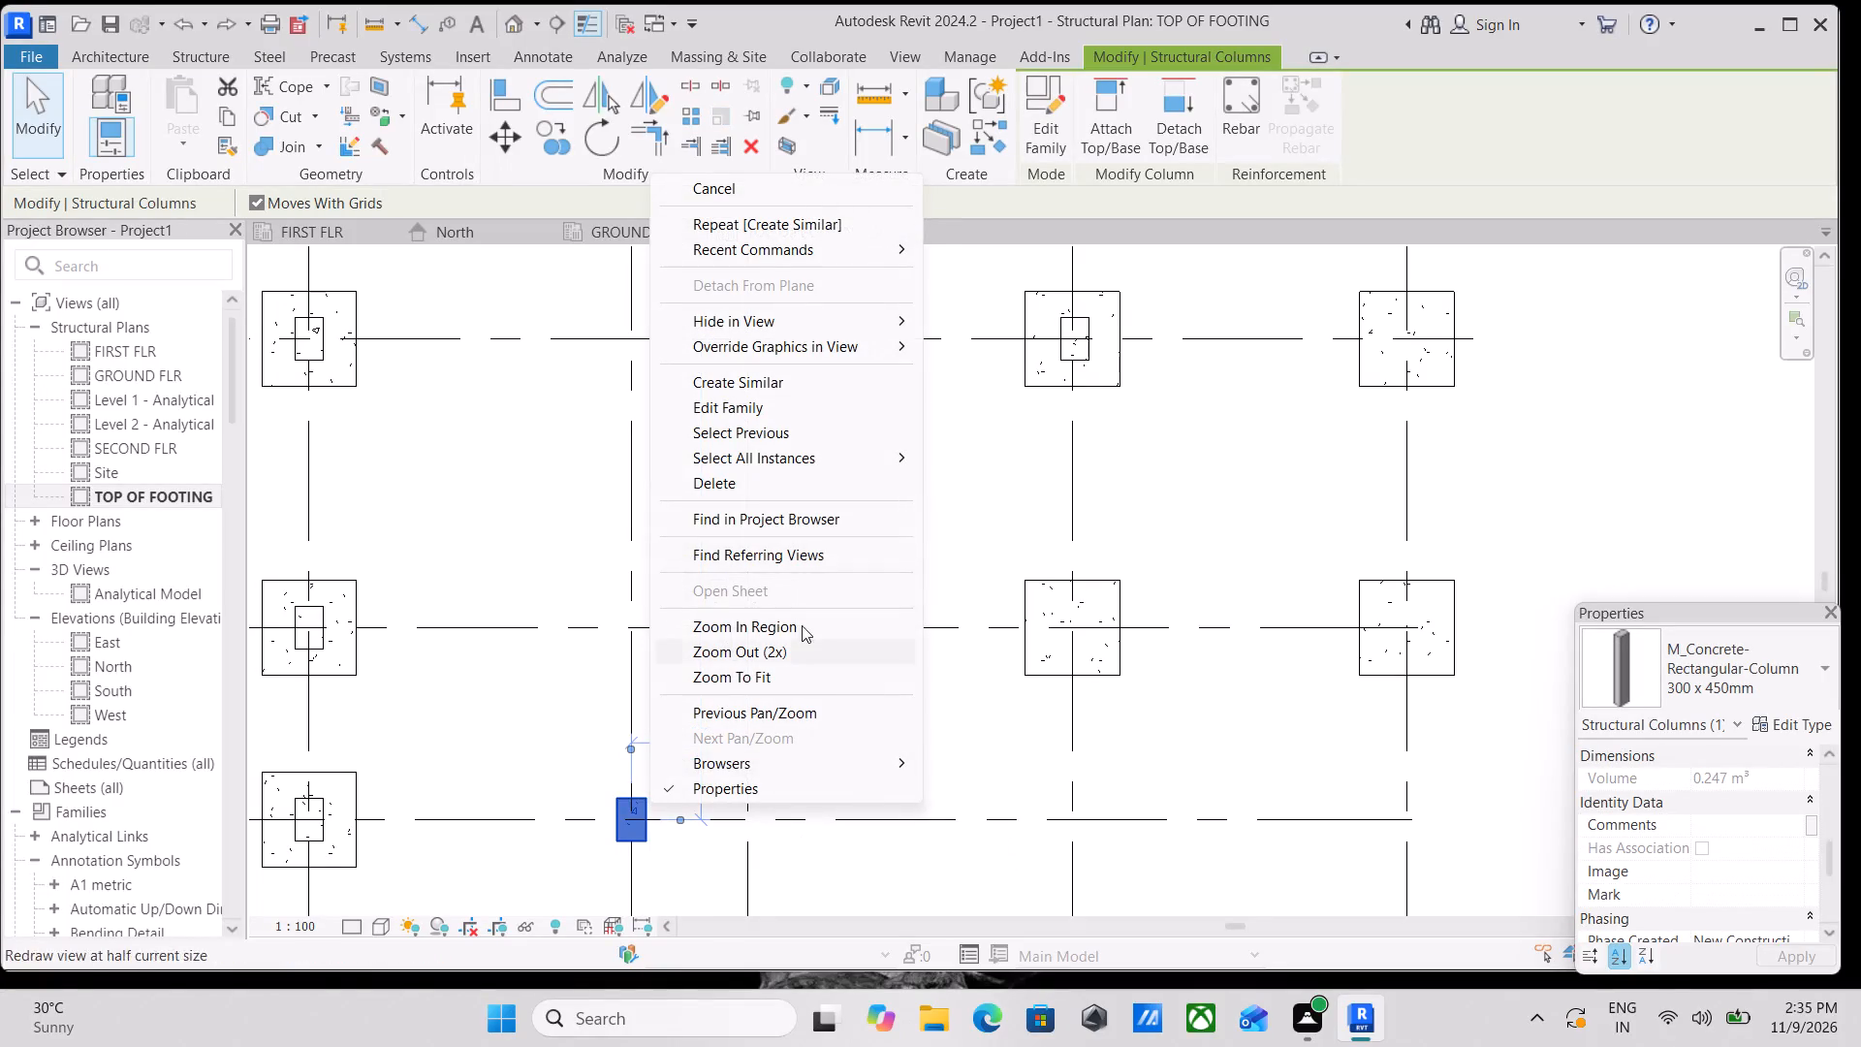
click(815, 479)
Examine the remaining columns and footings in the TOP OF FOOTING plan, including the column at D-1.
scroll(645, 467, down, 3)
middle_drag(645, 467, 722, 581)
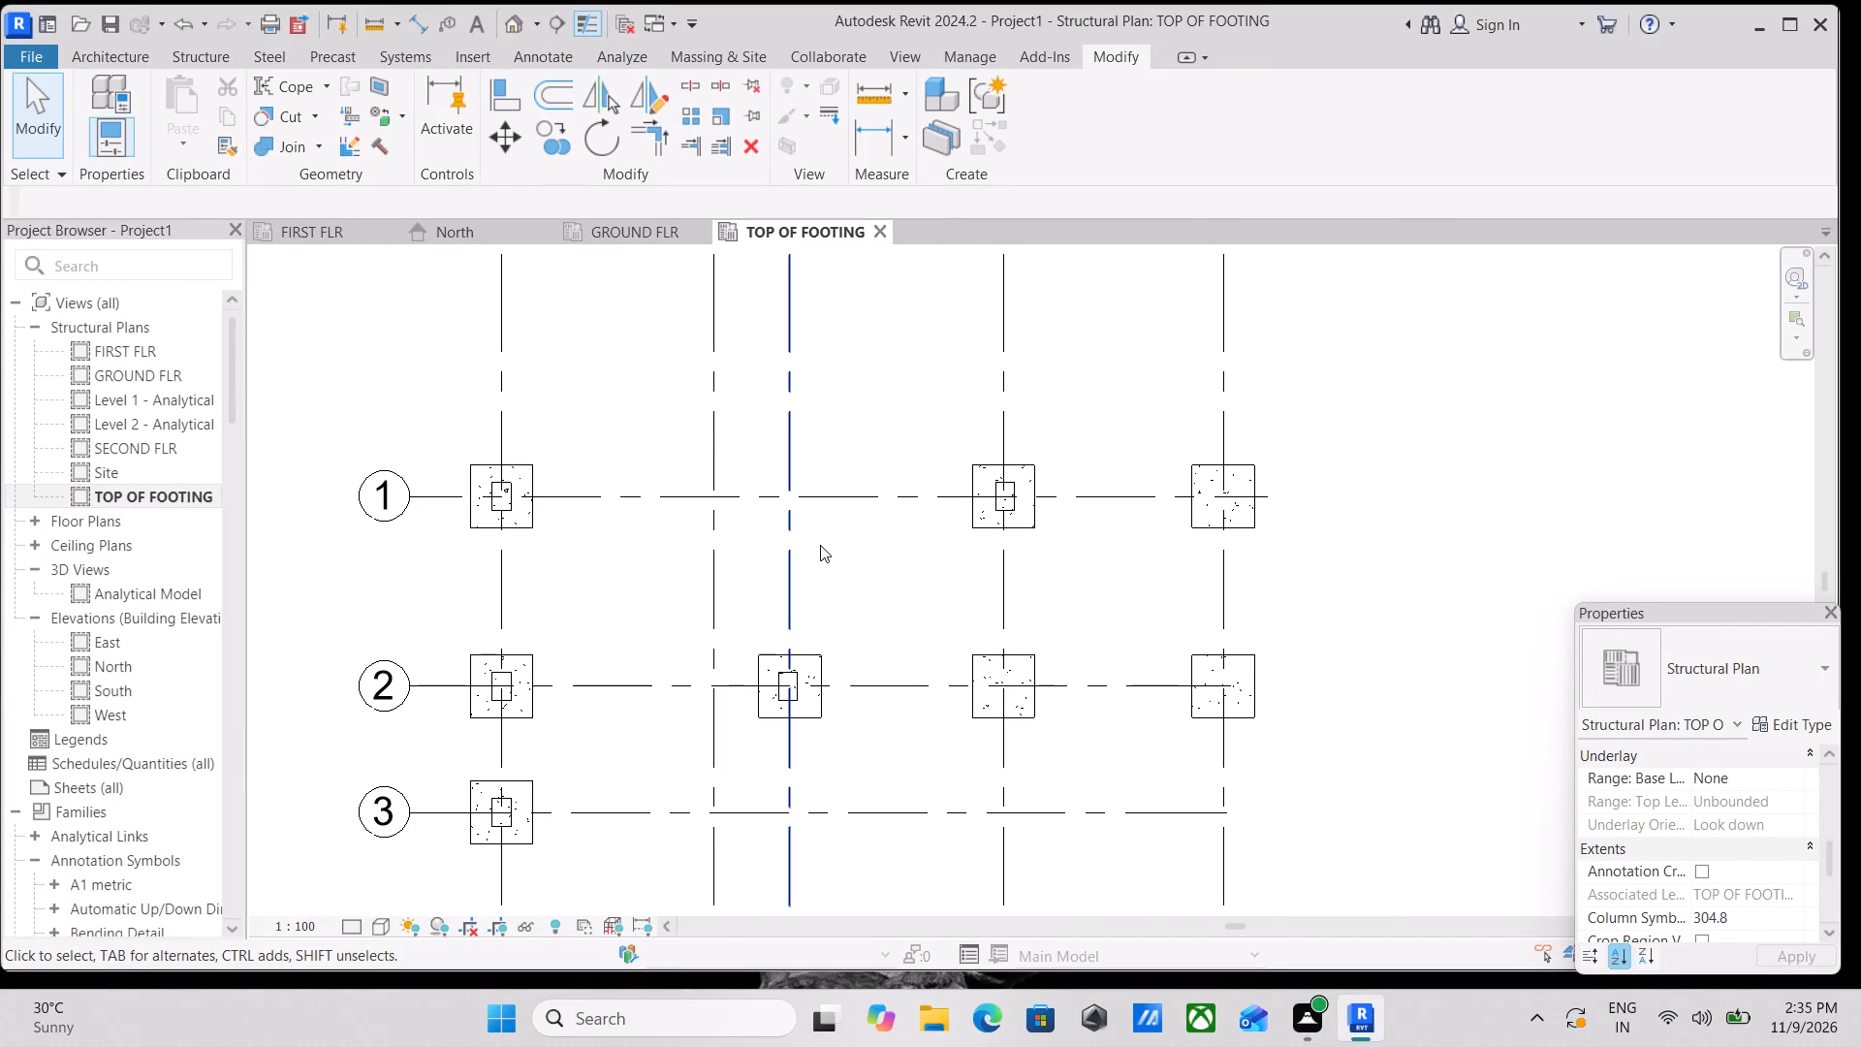
scroll(916, 475, down, 2)
middle_drag(916, 475, 799, 530)
scroll(797, 530, up, 1)
scroll(770, 482, down, 2)
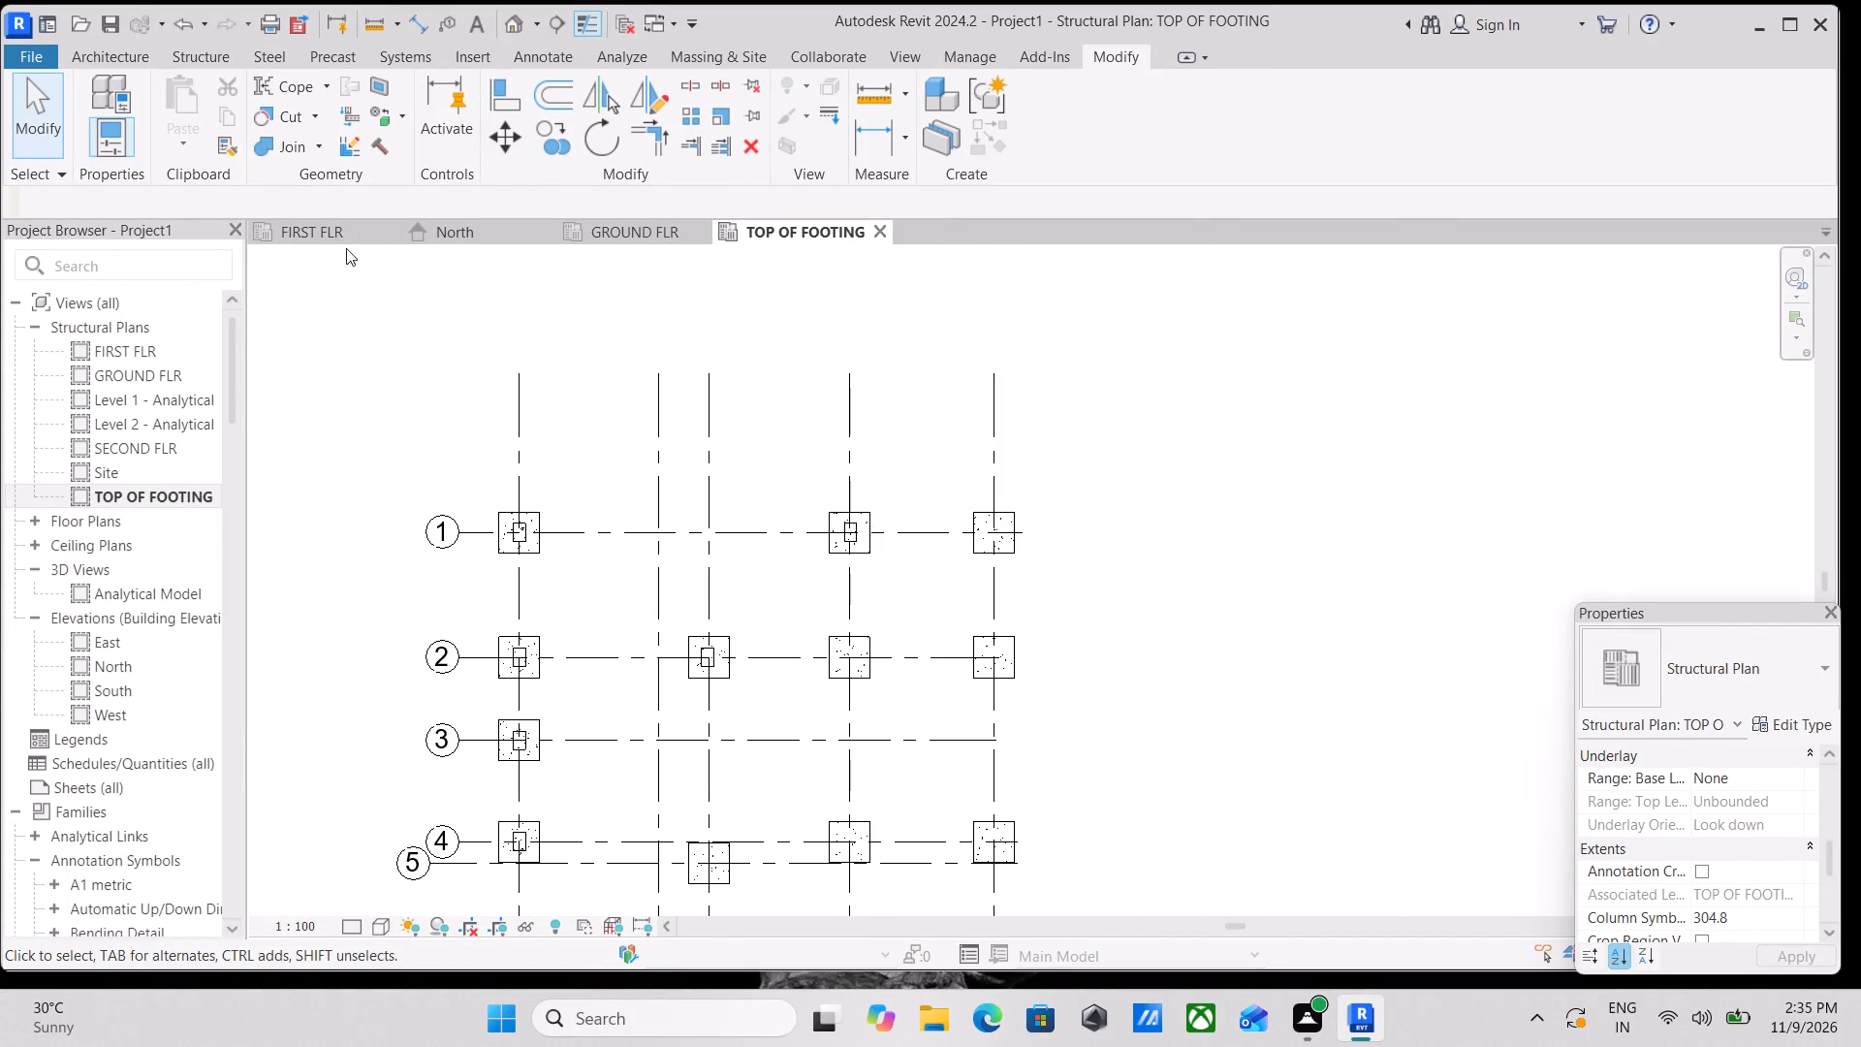
scroll(868, 584, up, 3)
middle_drag(895, 564, 983, 675)
scroll(972, 634, up, 7)
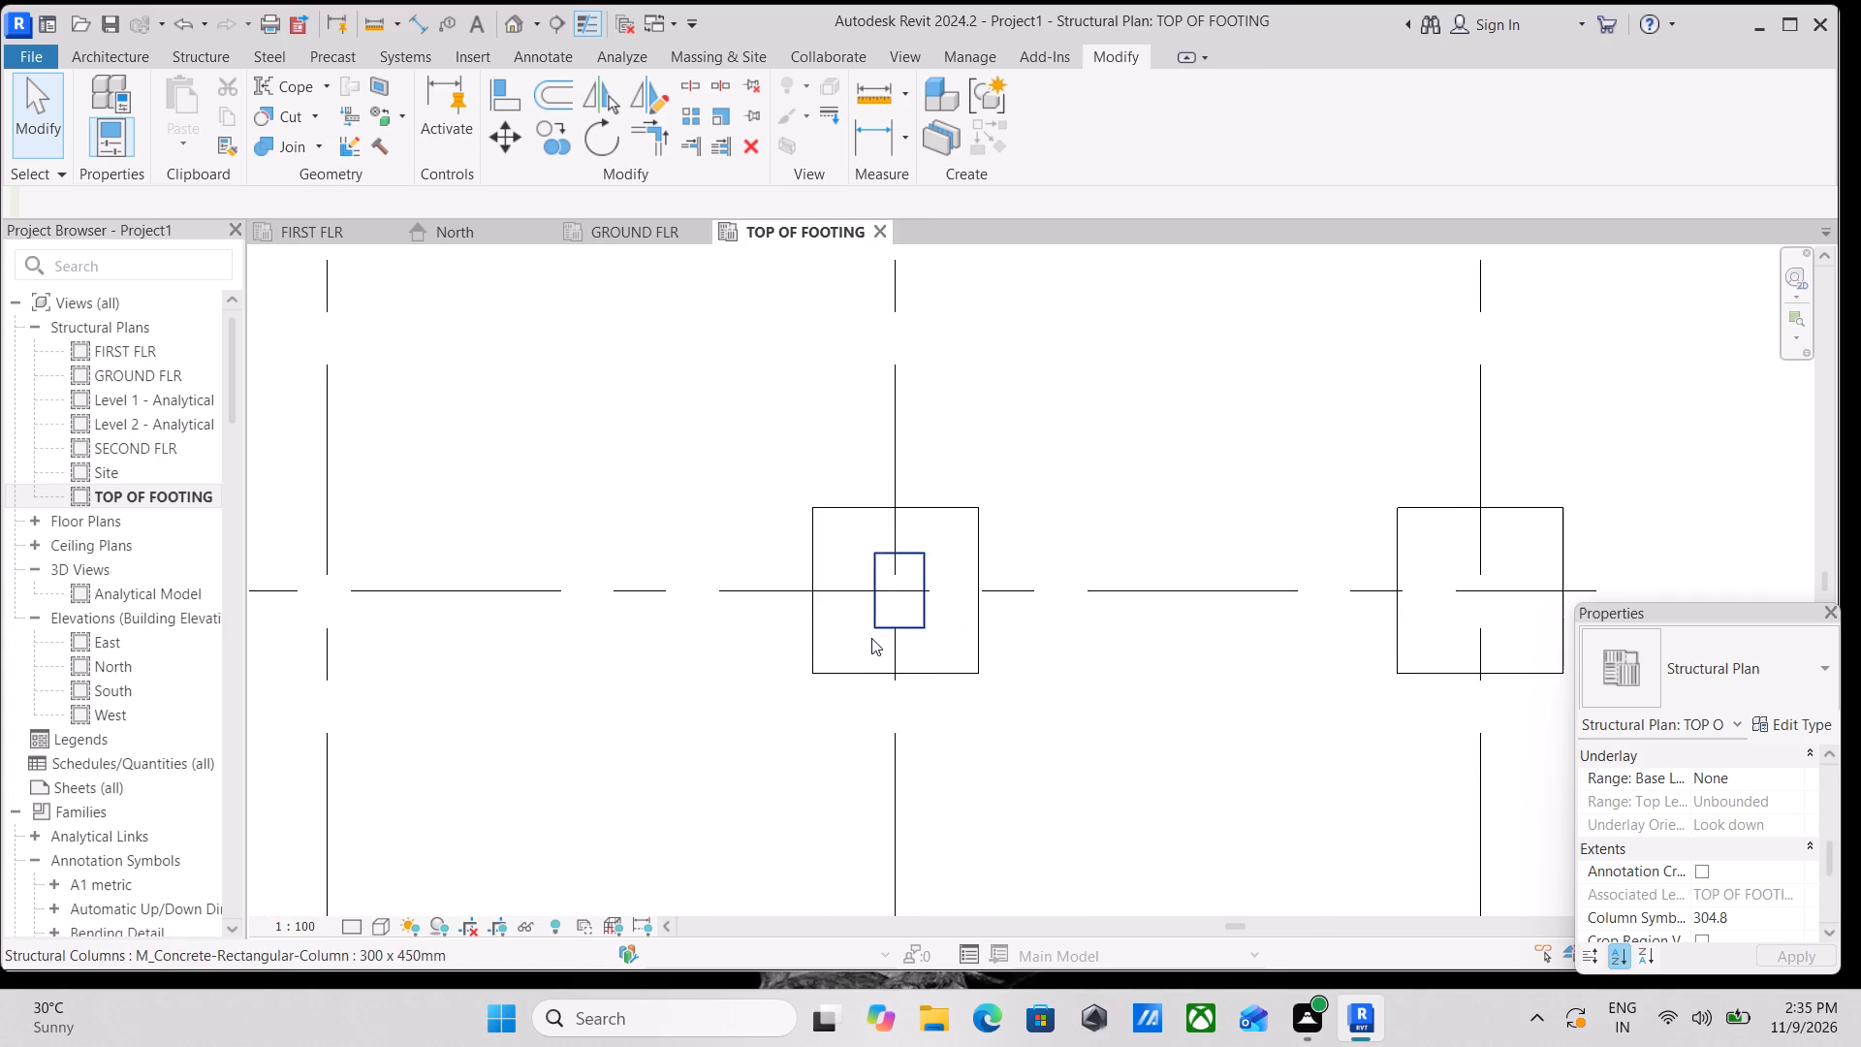
middle_drag(871, 638, 1012, 667)
In the GROUND FLR plan, place a 300 x 450mm column like the one at D-1 at E-1, with depth to TOP OF FOOTING.
click(603, 230)
scroll(779, 549, down, 2)
middle_drag(783, 548, 874, 497)
scroll(994, 396, up, 5)
scroll(1057, 473, up, 1)
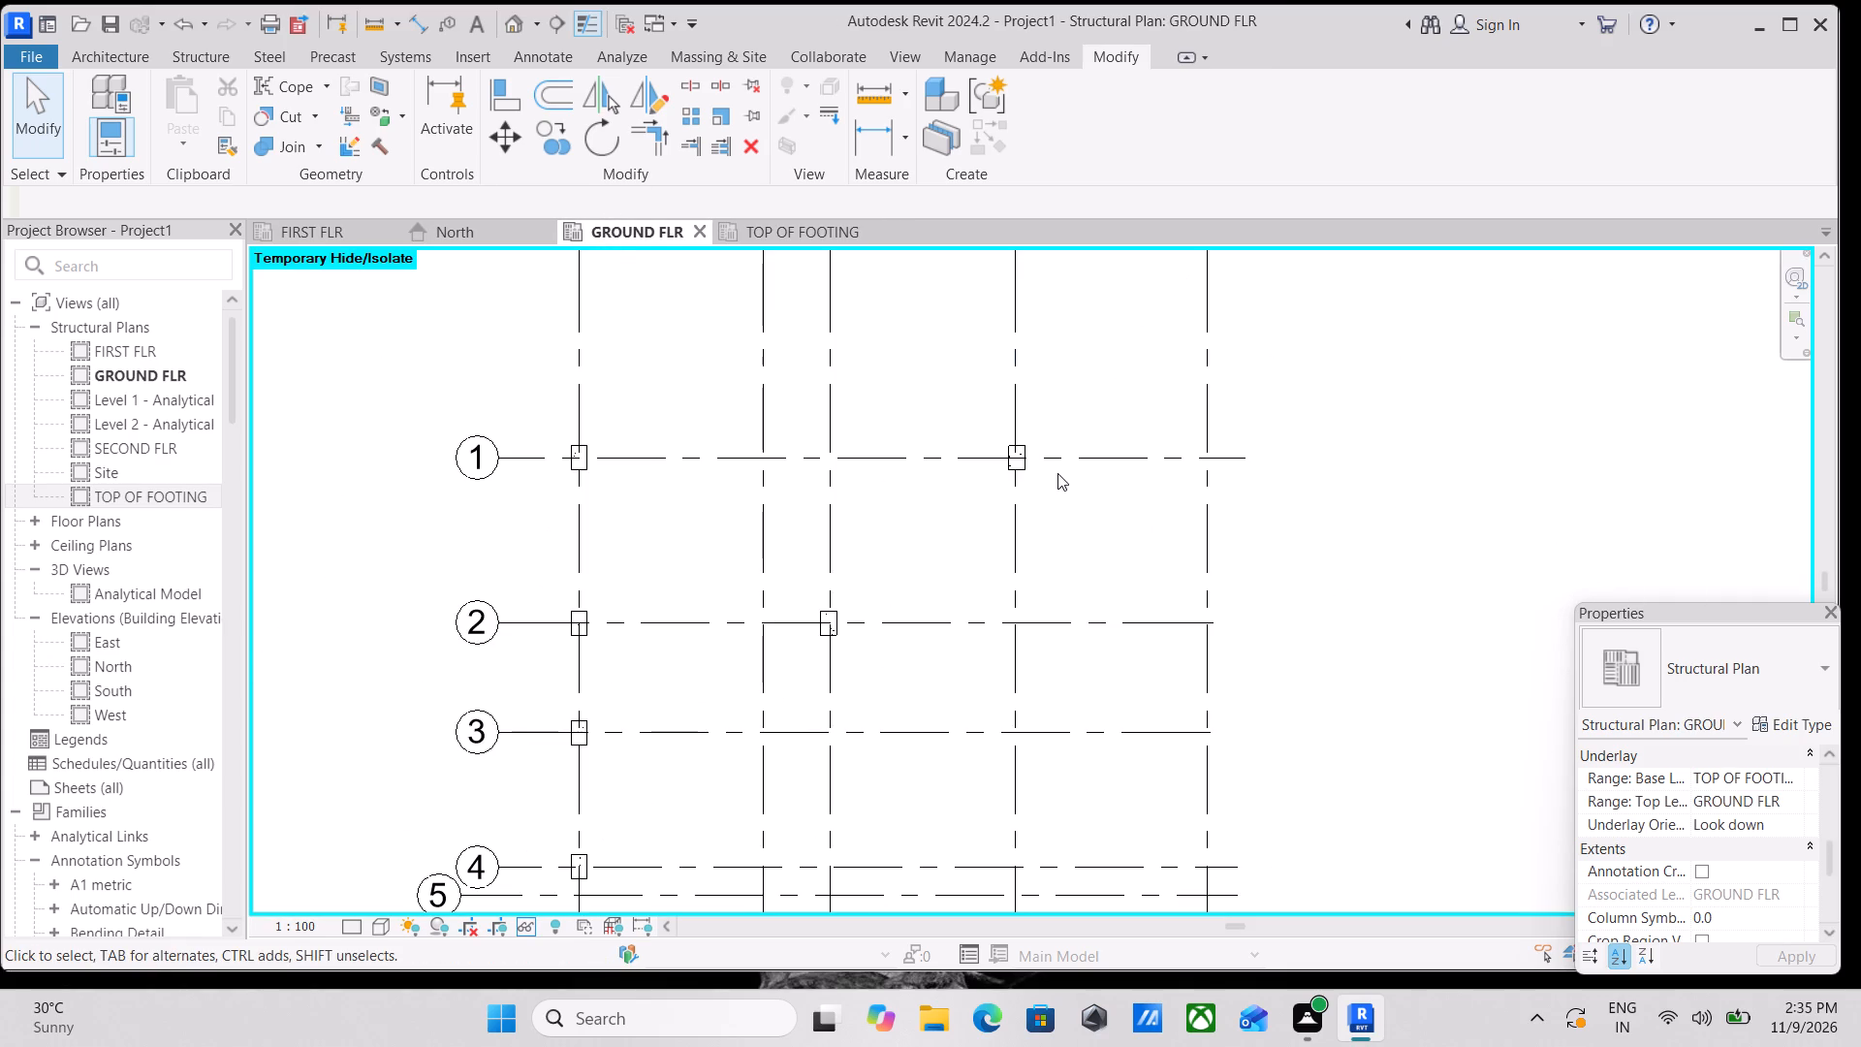
scroll(1043, 465, up, 7)
click(992, 467)
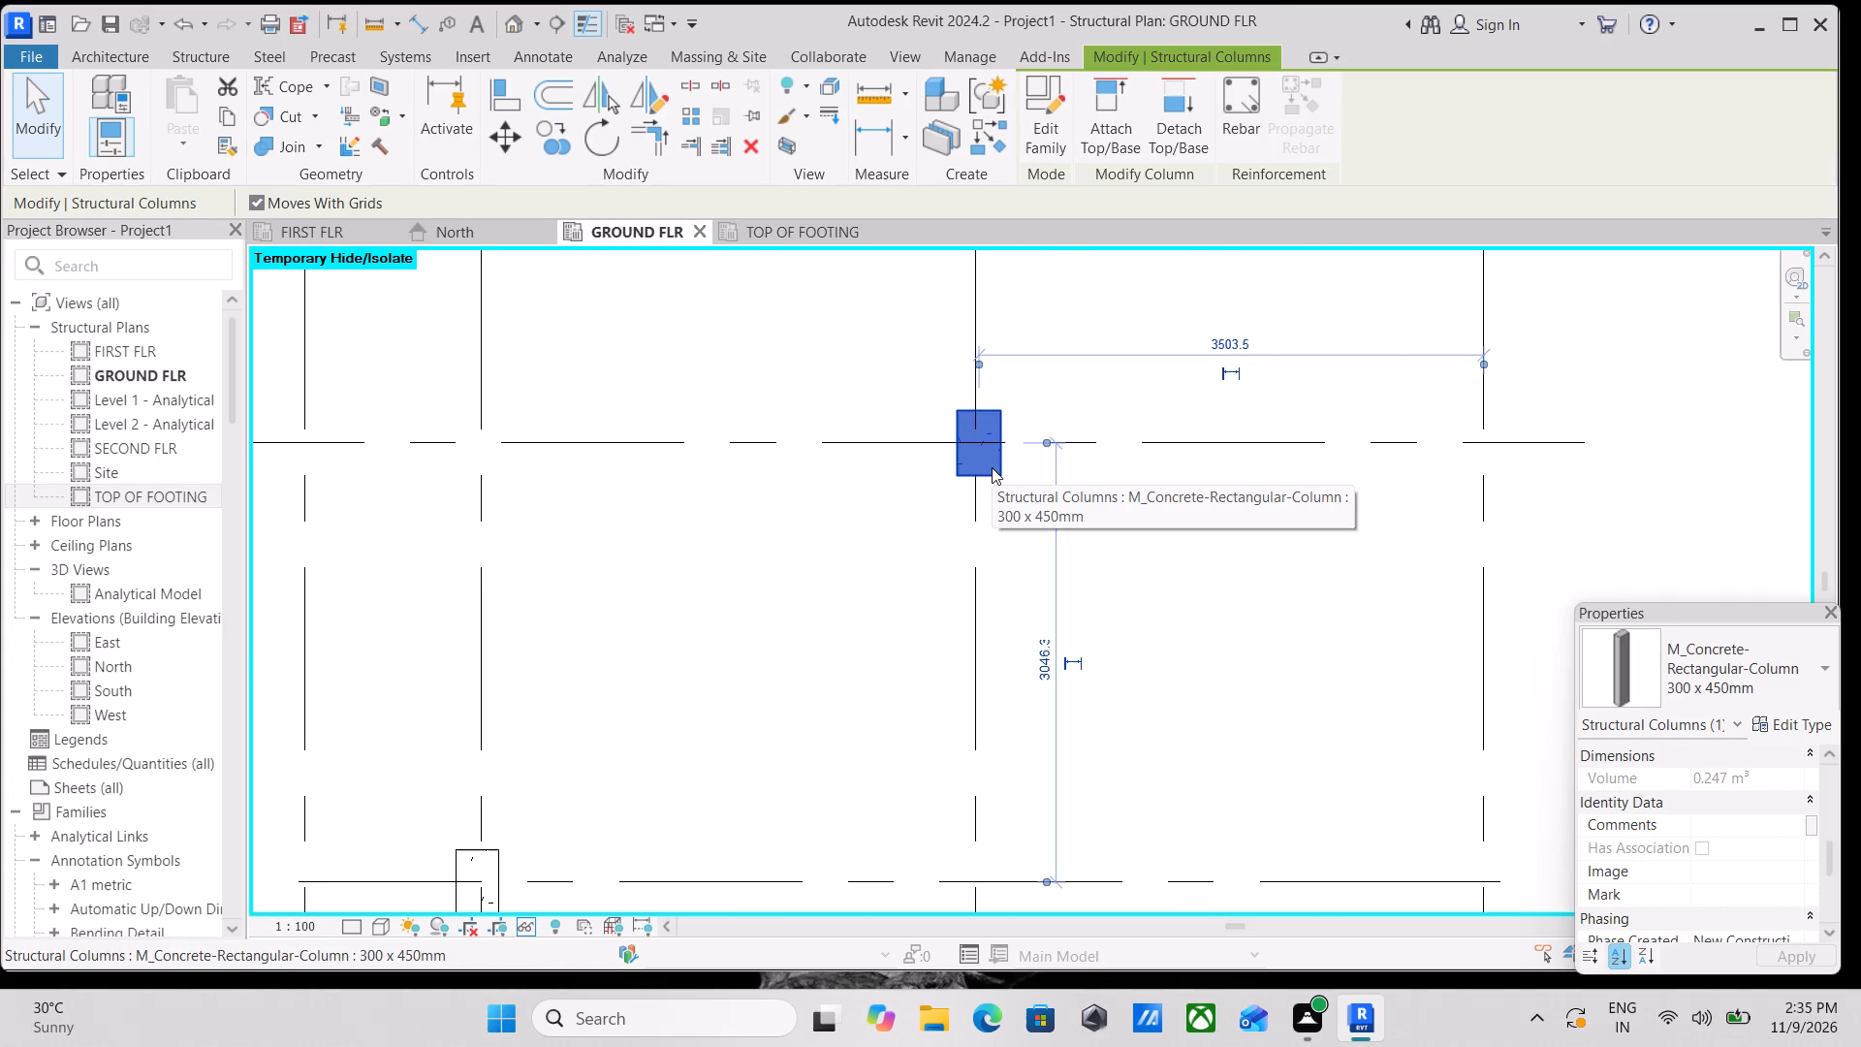
text(CS)
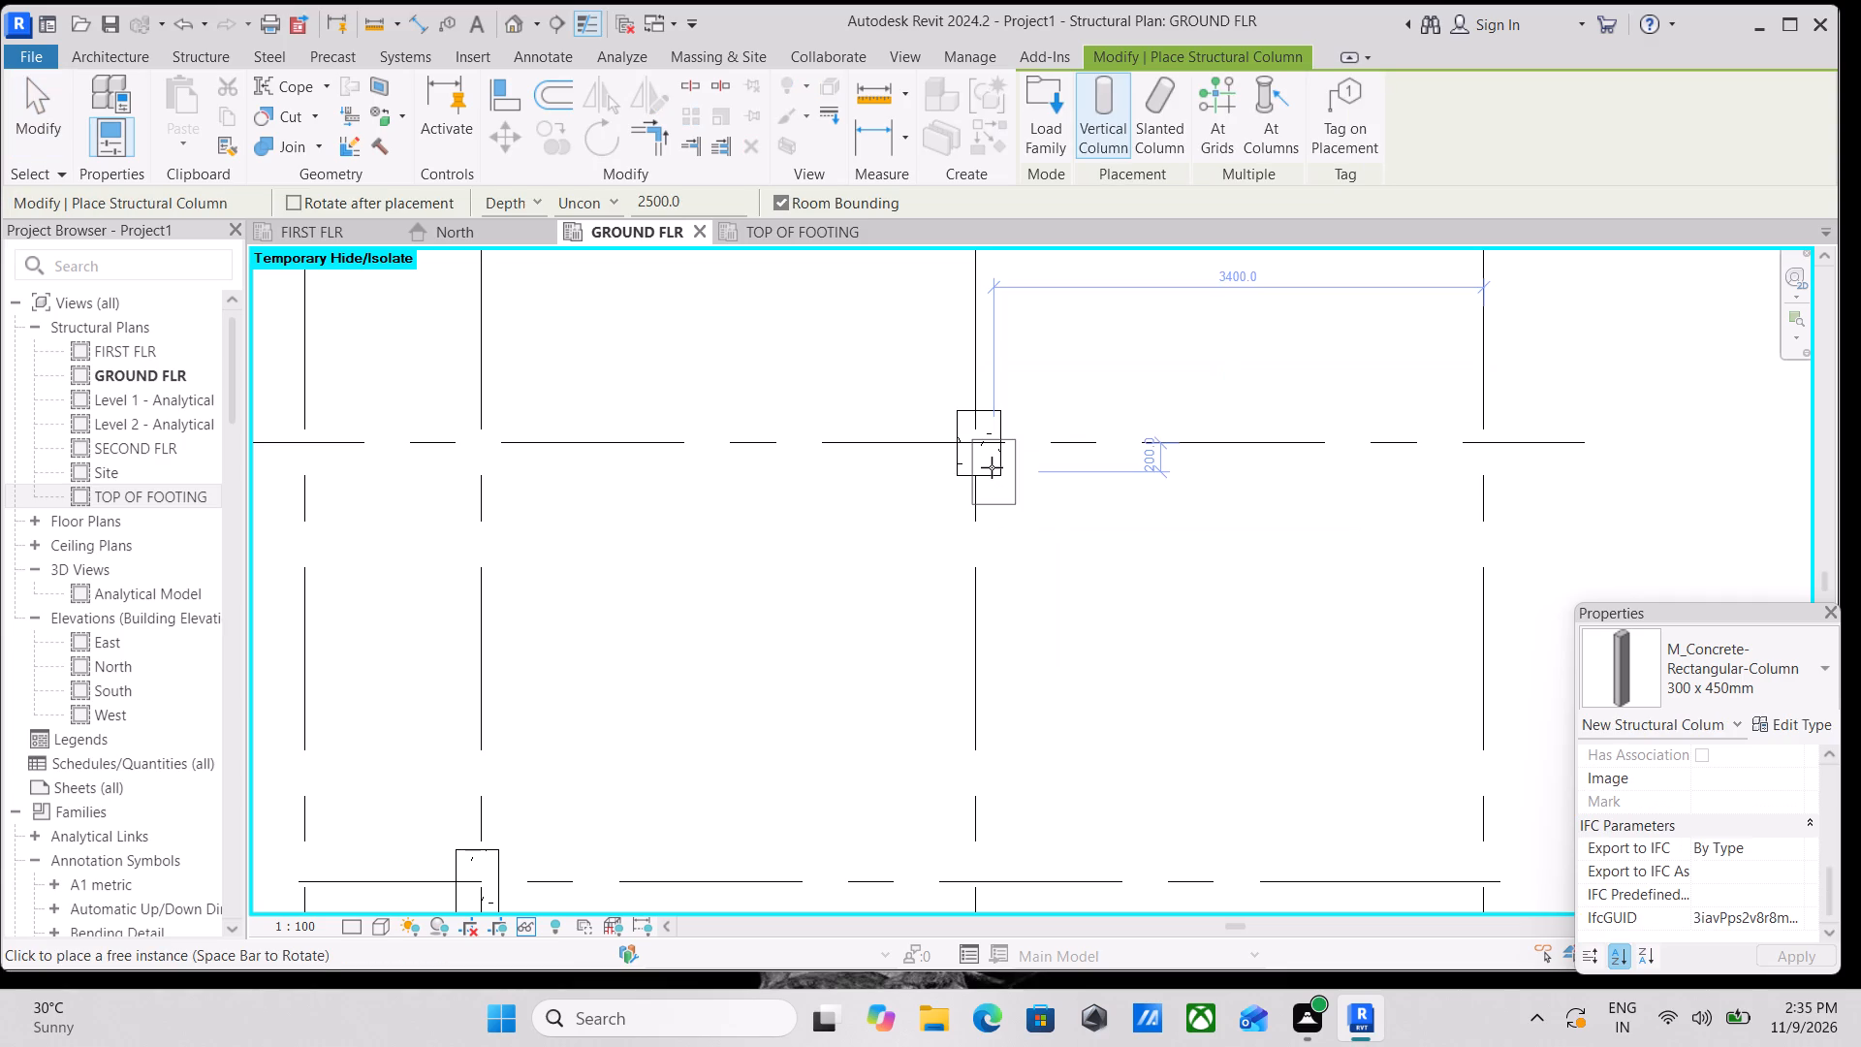
click(609, 198)
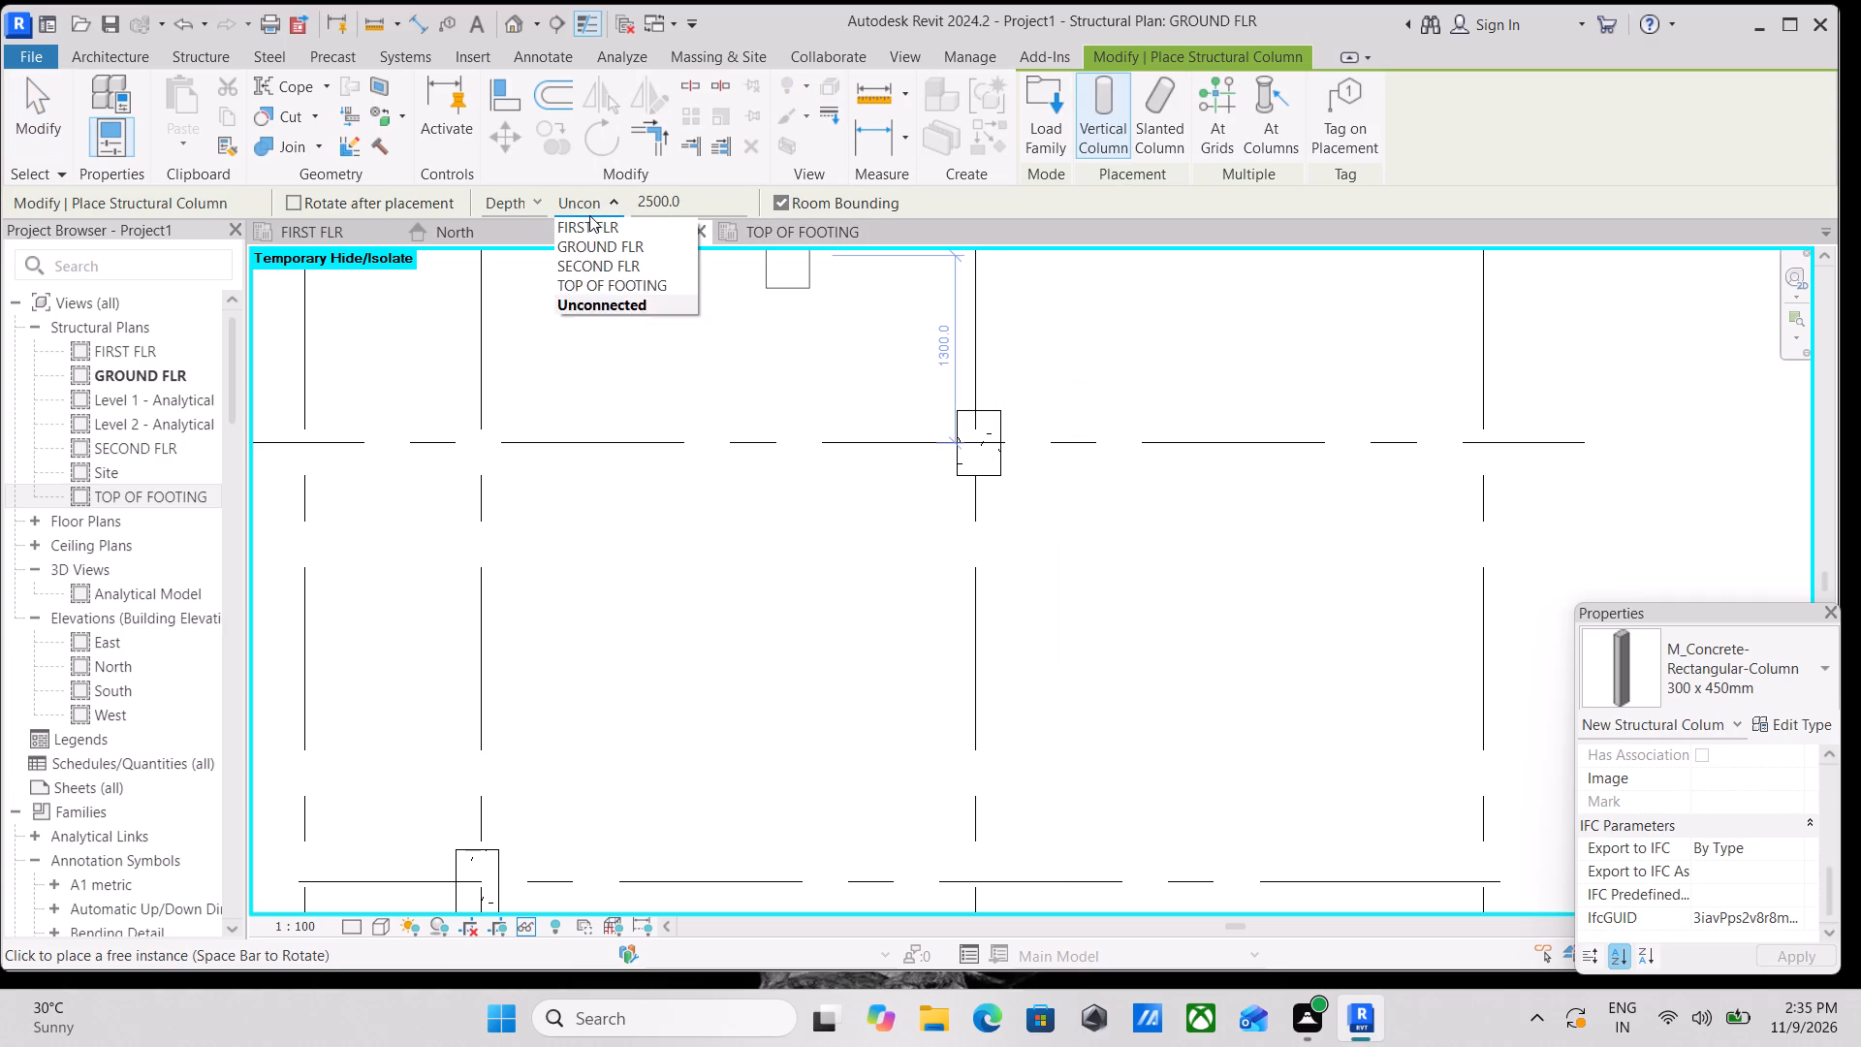
click(601, 277)
scroll(1190, 439, down, 2)
middle_drag(1190, 439, 803, 529)
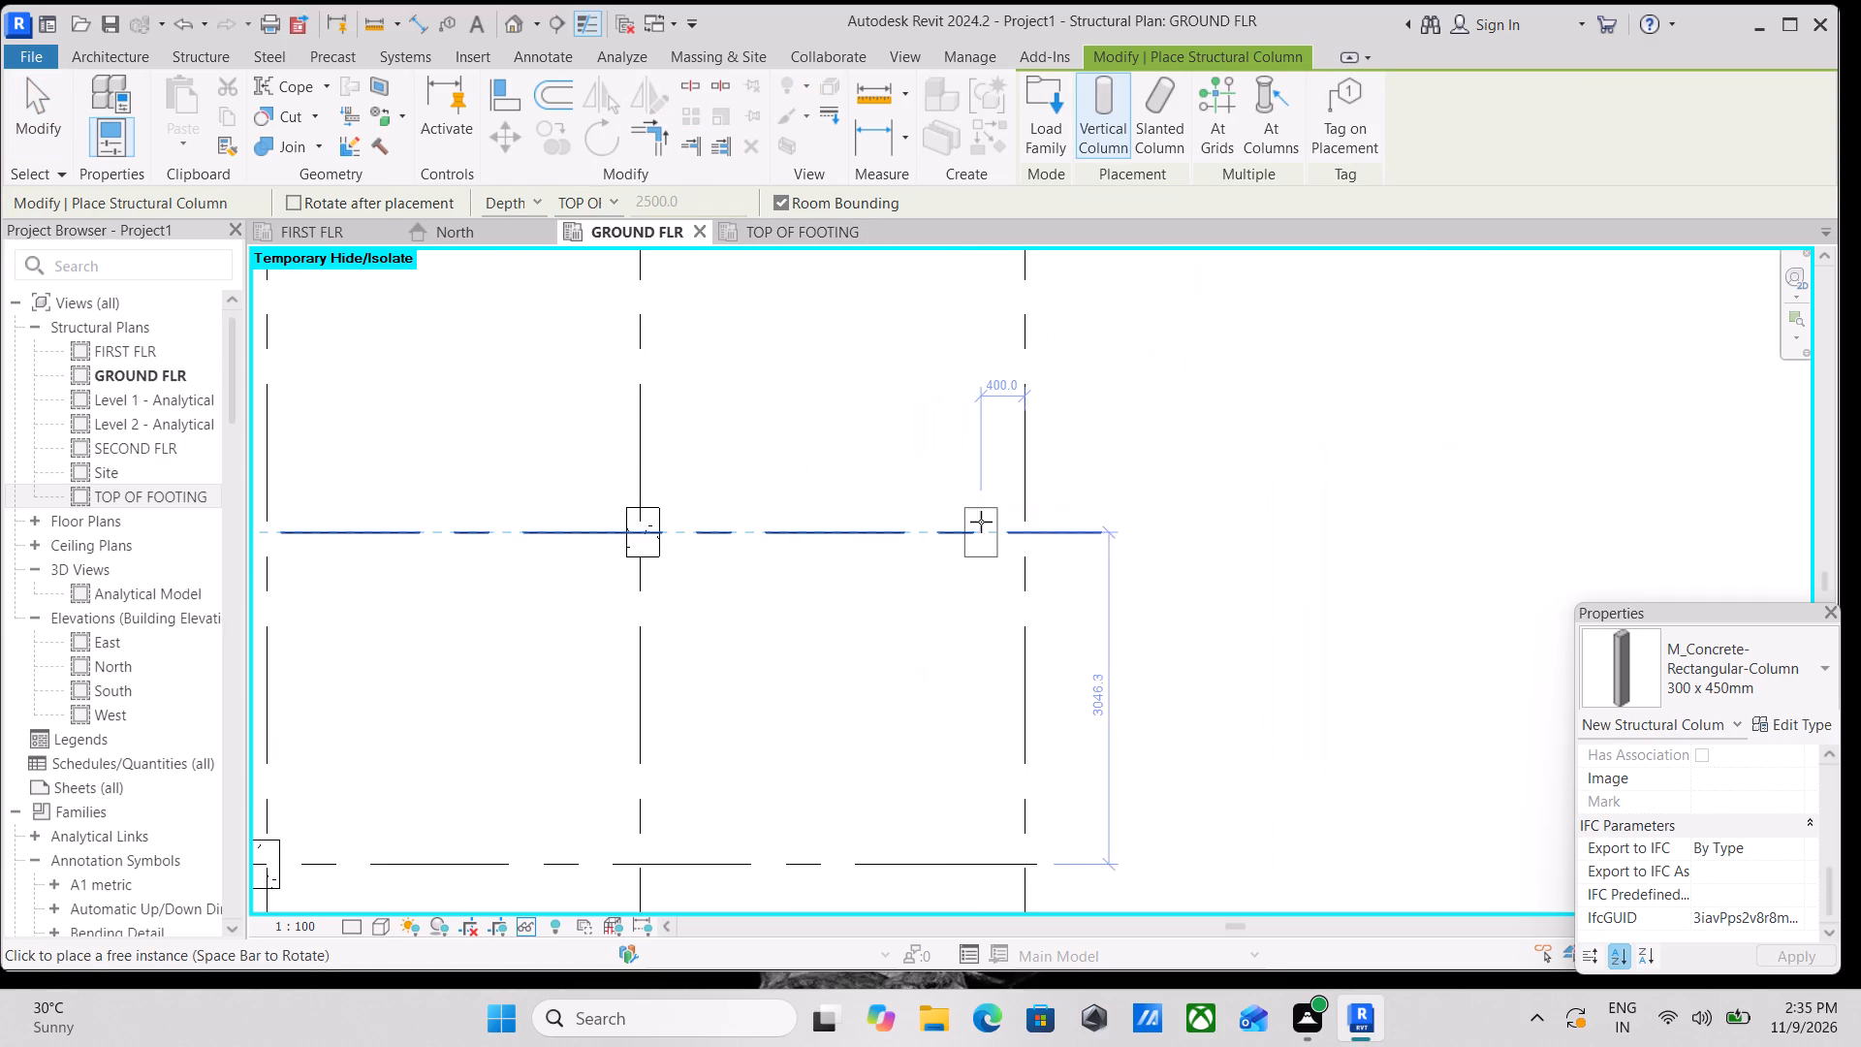
click(1017, 528)
Place a 300 x 450mm column at E-7 with depth to TOP OF FOOTING.
scroll(1036, 653, down, 2)
middle_drag(1031, 638, 1031, 304)
scroll(1075, 598, down, 4)
middle_drag(1075, 600, 1044, 375)
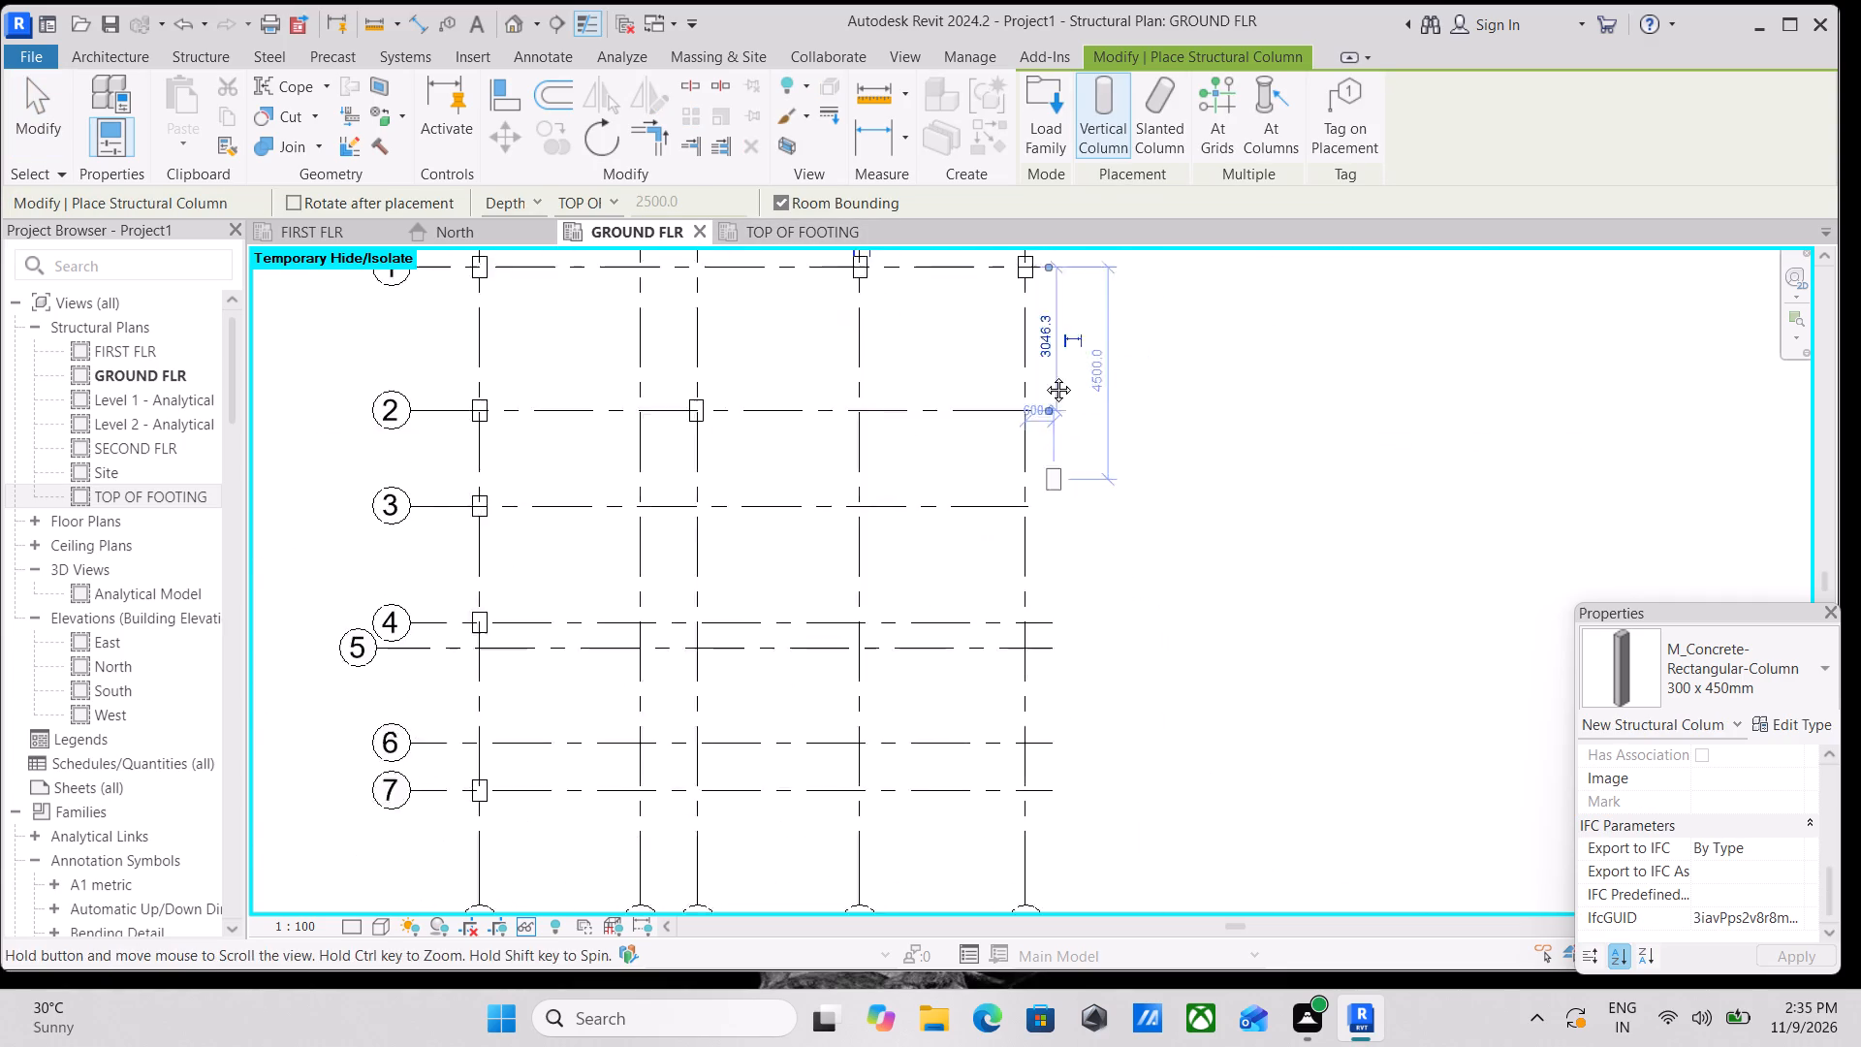
middle_drag(1044, 375, 1044, 344)
scroll(1053, 640, down, 2)
middle_drag(1051, 637, 1040, 559)
scroll(996, 540, up, 6)
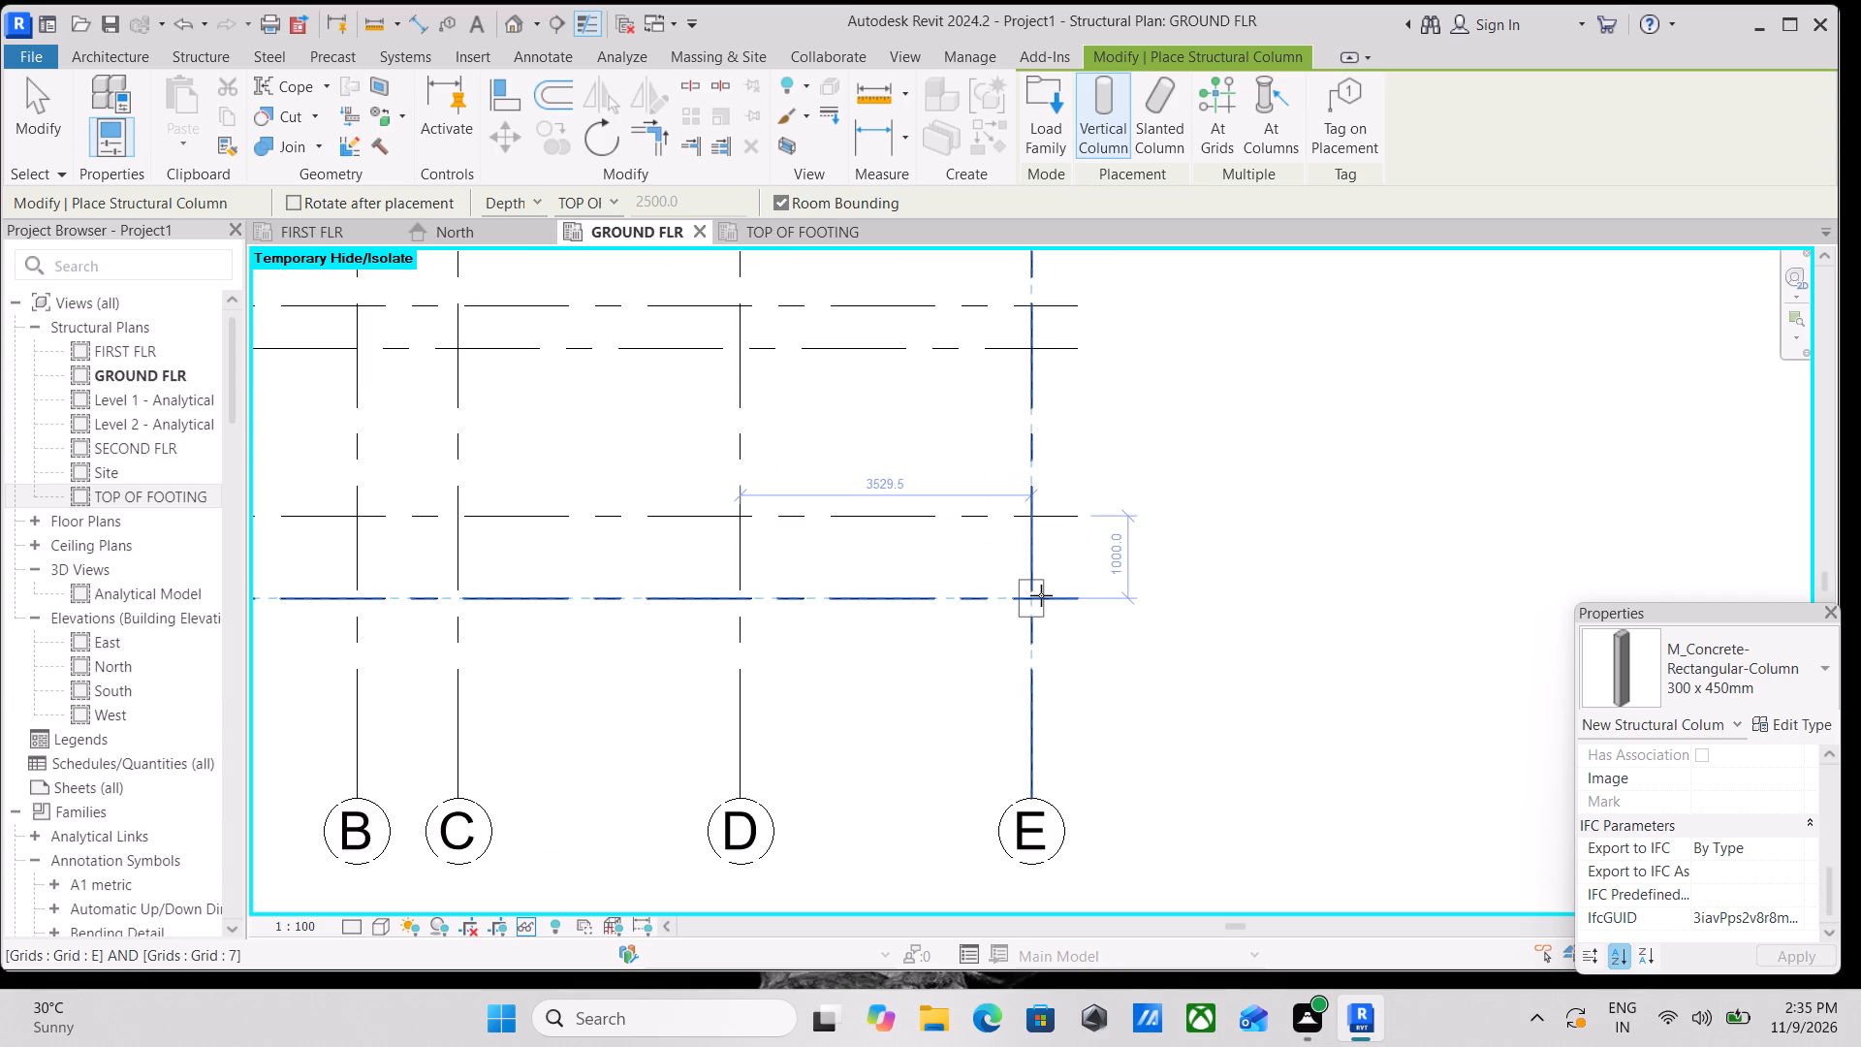
click(1041, 595)
Place a 300 x 450mm column at E-2 with depth to TOP OF FOOTING.
scroll(1053, 520, down, 2)
middle_drag(1054, 523, 1070, 678)
scroll(1058, 552, up, 3)
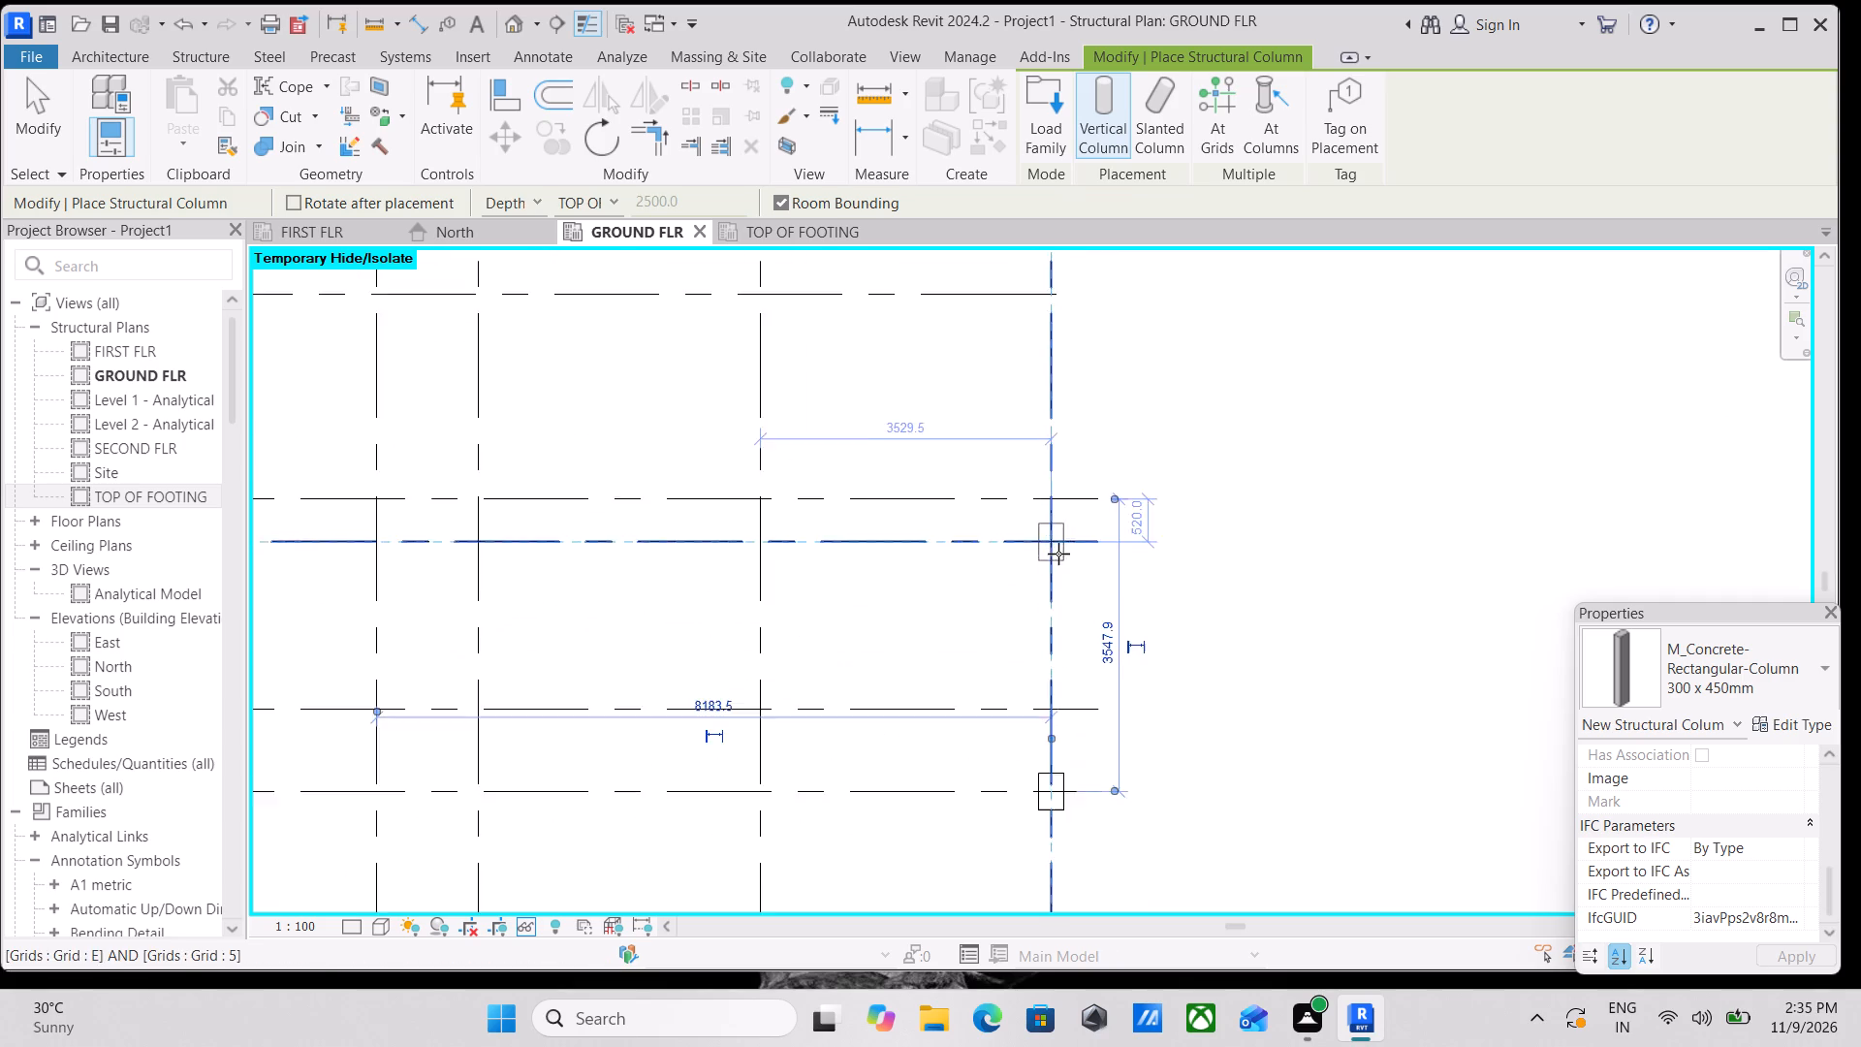
middle_drag(1050, 532, 1055, 638)
scroll(1033, 530, down, 2)
middle_drag(1033, 530, 1091, 610)
middle_drag(828, 556, 1011, 623)
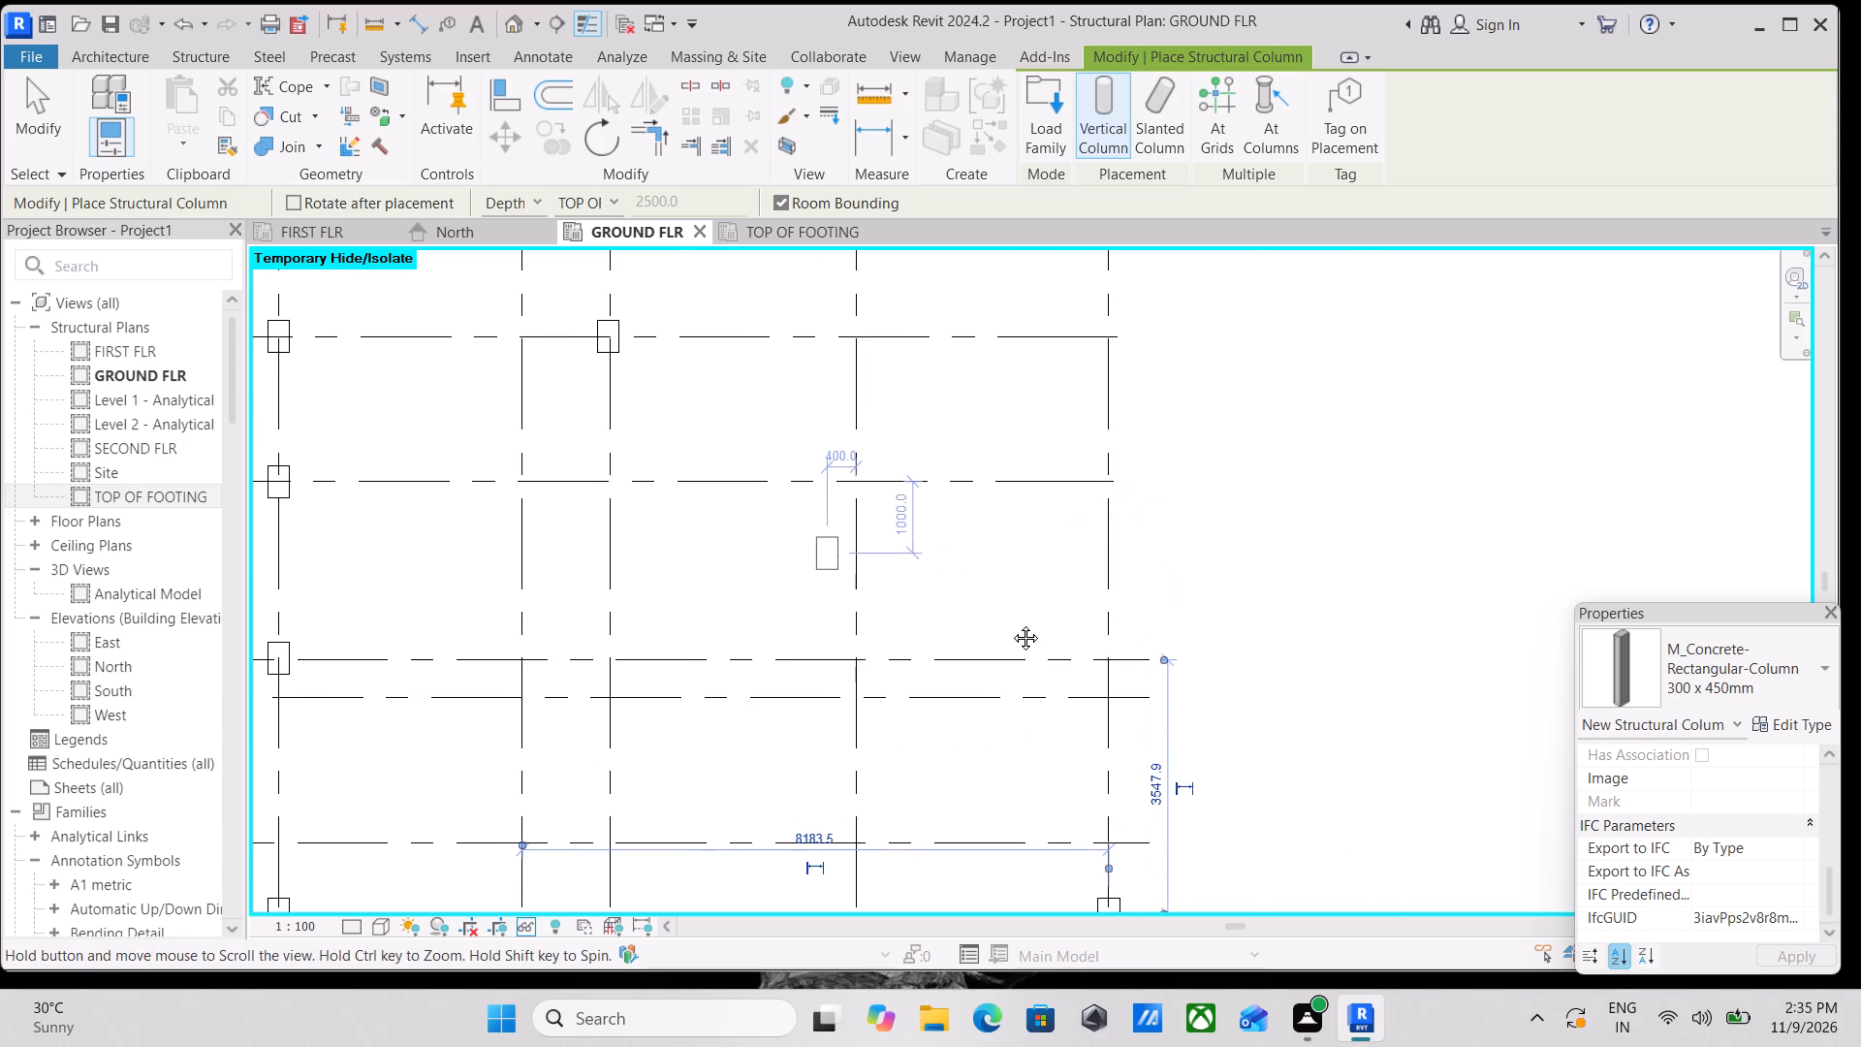
middle_drag(1011, 623, 1087, 687)
middle_drag(1227, 519, 929, 682)
click(1071, 633)
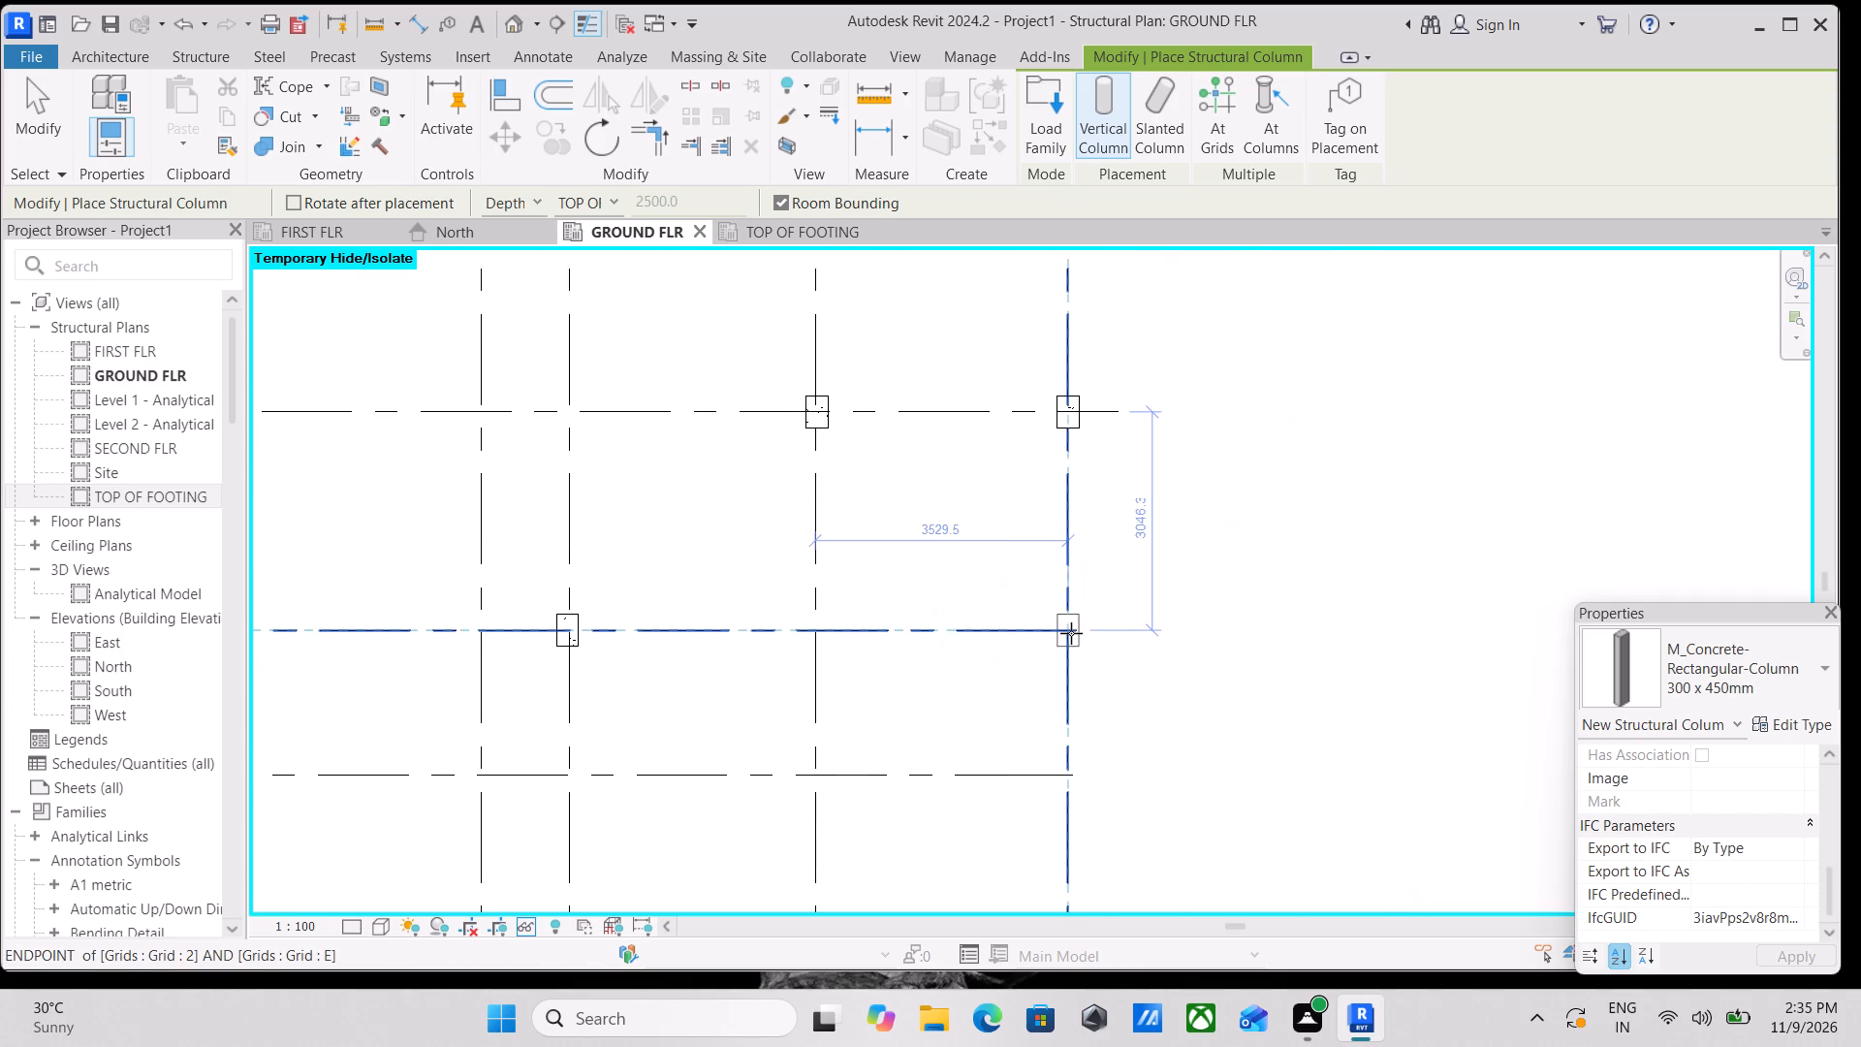
Place 300 x 450mm columns at E-3 and E-4 with depth to TOP OF FOOTING.
scroll(1051, 664, down, 1)
middle_drag(1046, 649, 1023, 494)
scroll(1027, 623, up, 2)
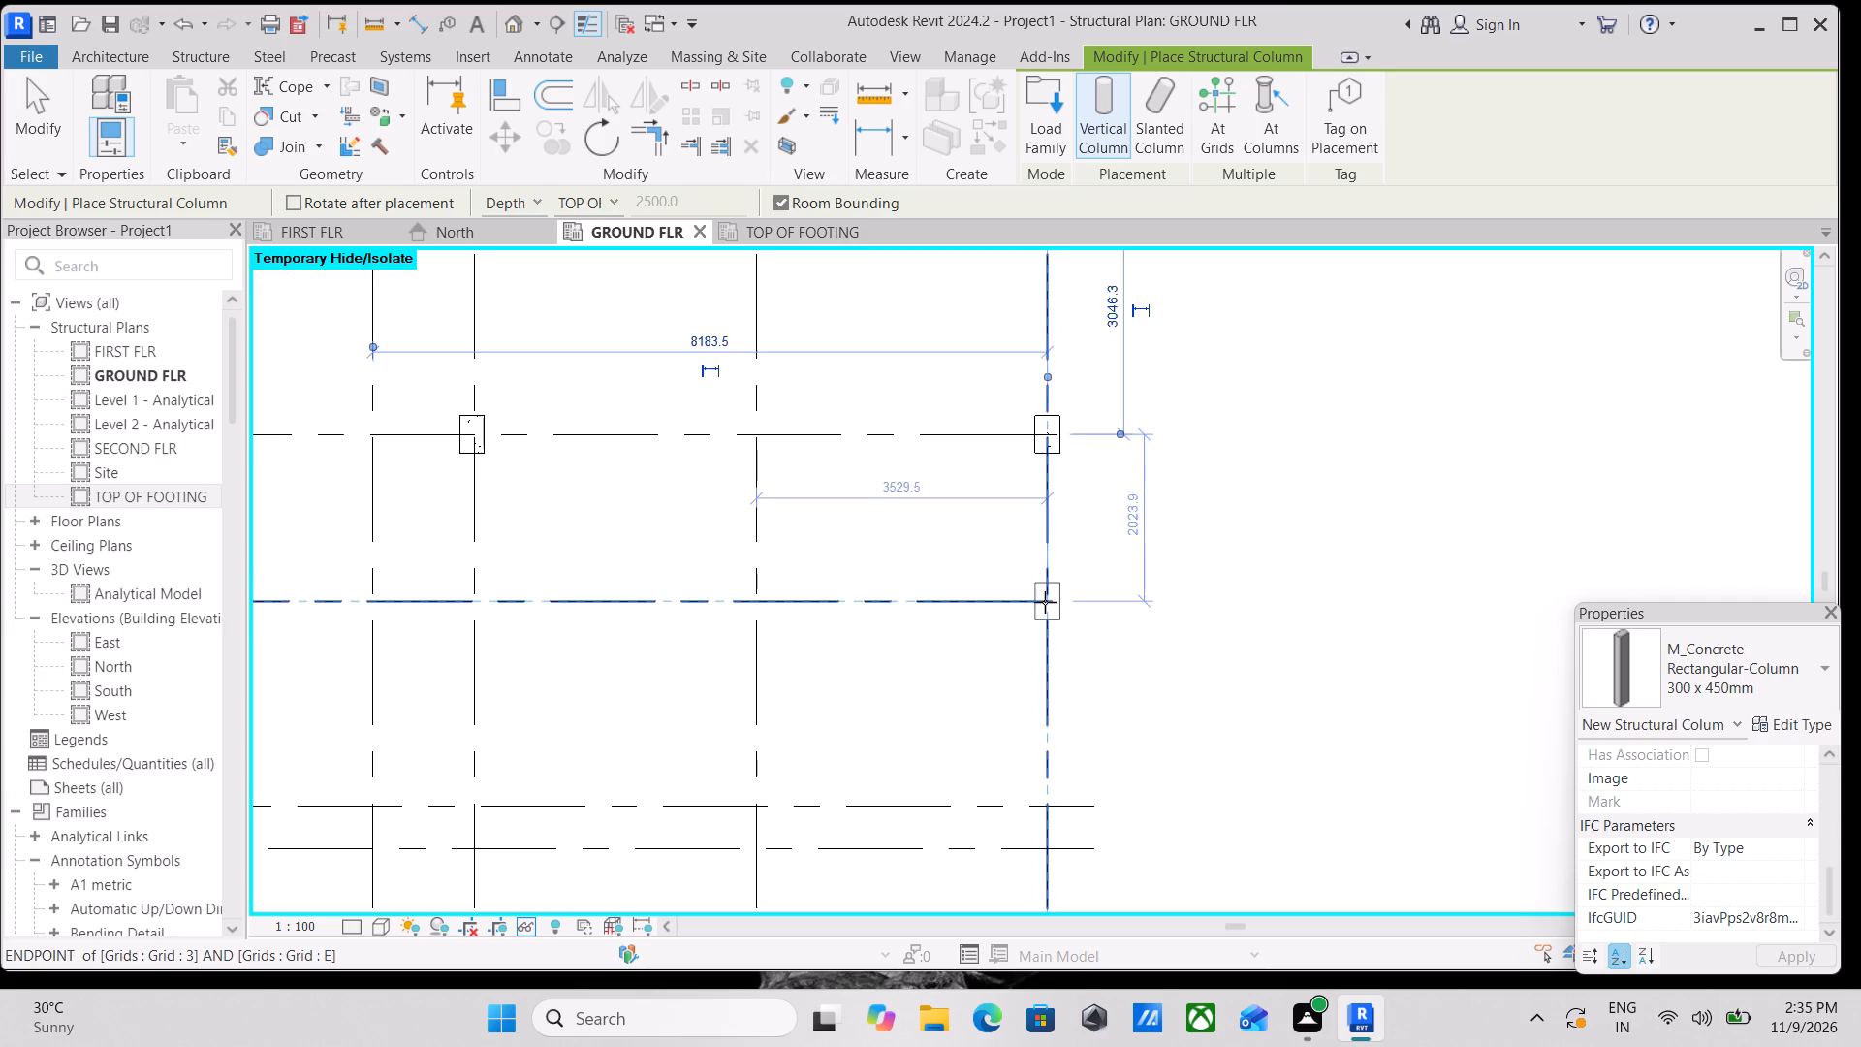
click(1045, 602)
middle_drag(952, 729, 959, 543)
click(1059, 624)
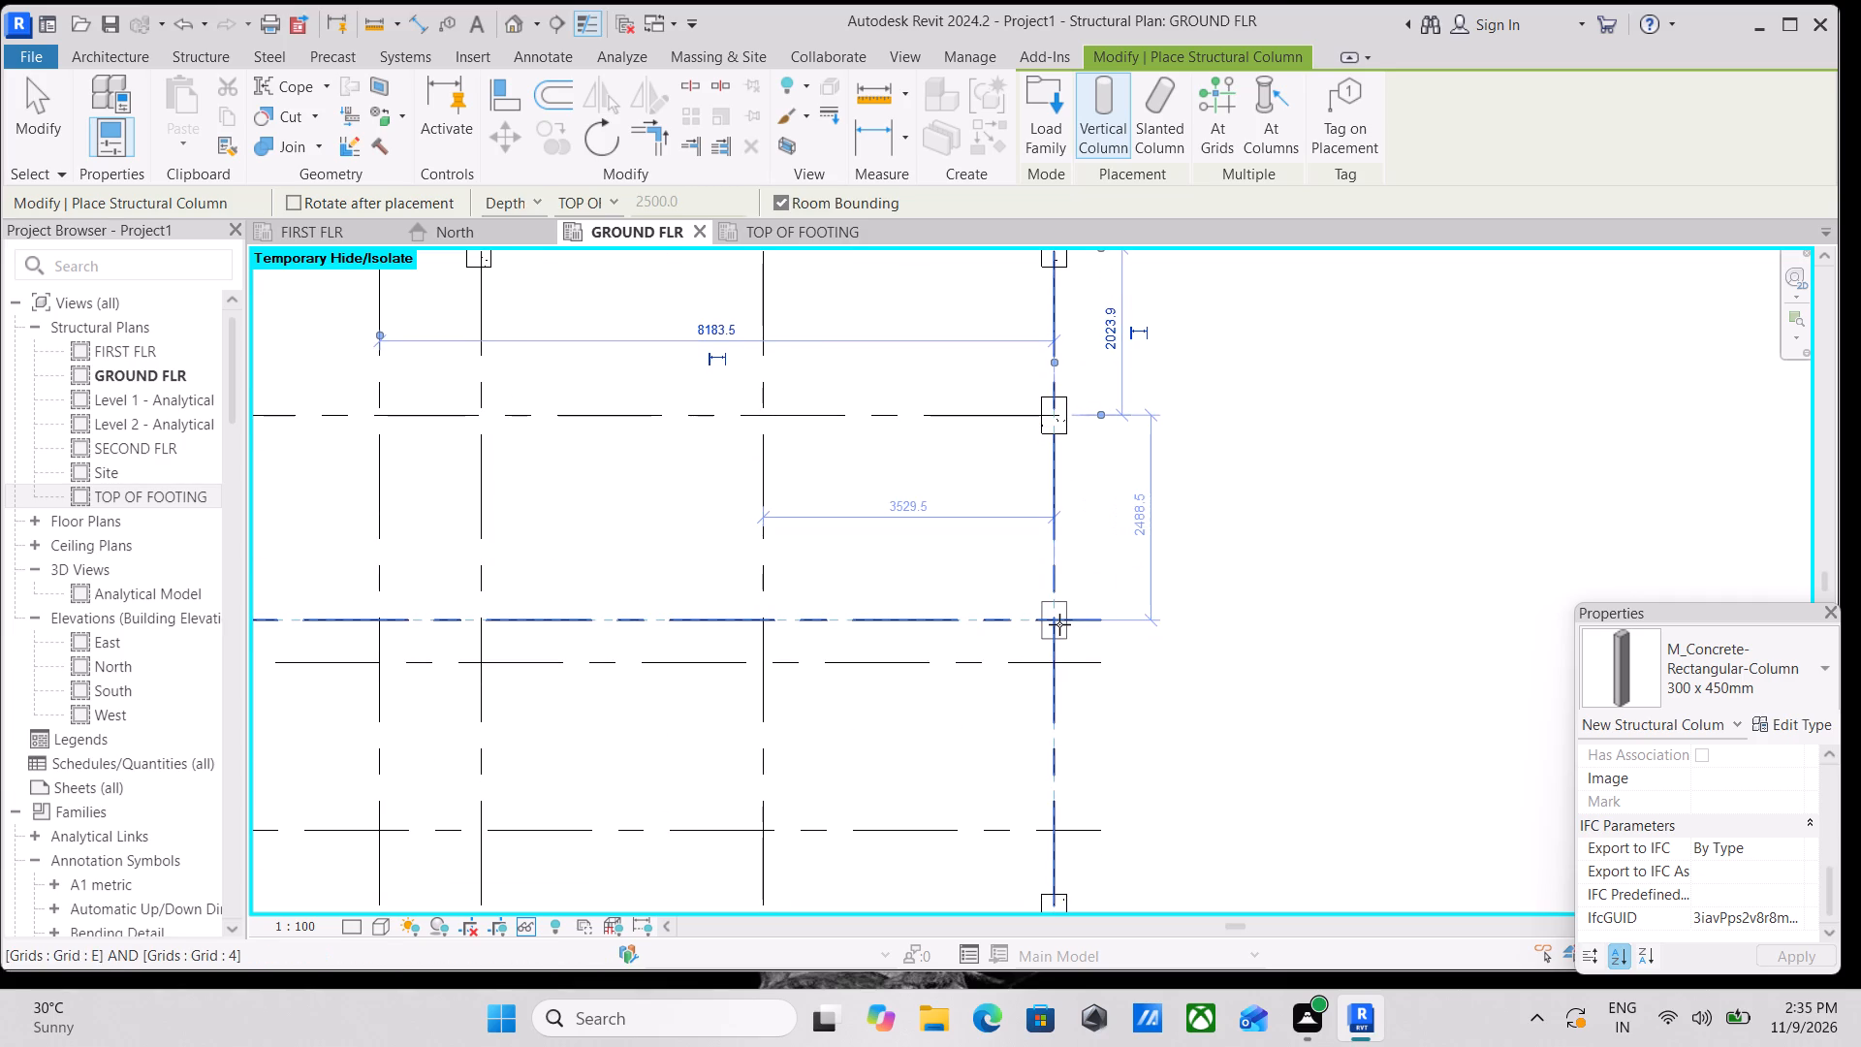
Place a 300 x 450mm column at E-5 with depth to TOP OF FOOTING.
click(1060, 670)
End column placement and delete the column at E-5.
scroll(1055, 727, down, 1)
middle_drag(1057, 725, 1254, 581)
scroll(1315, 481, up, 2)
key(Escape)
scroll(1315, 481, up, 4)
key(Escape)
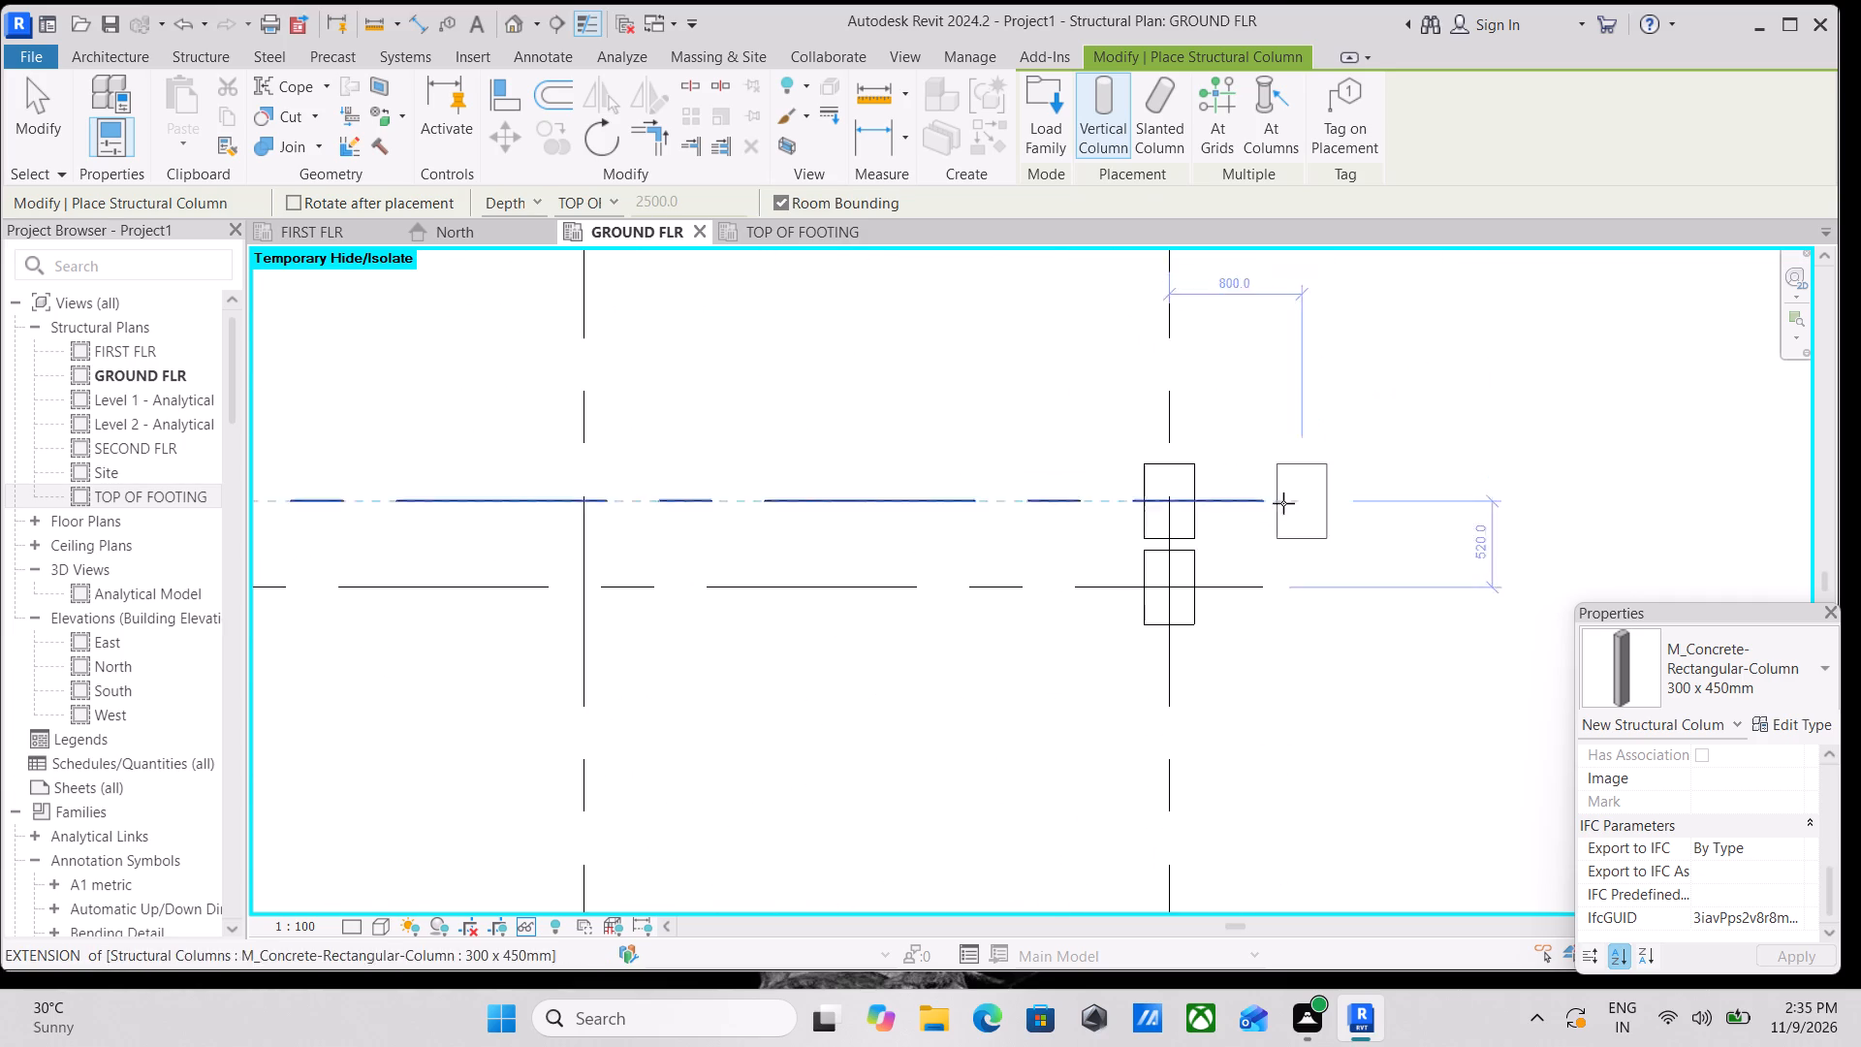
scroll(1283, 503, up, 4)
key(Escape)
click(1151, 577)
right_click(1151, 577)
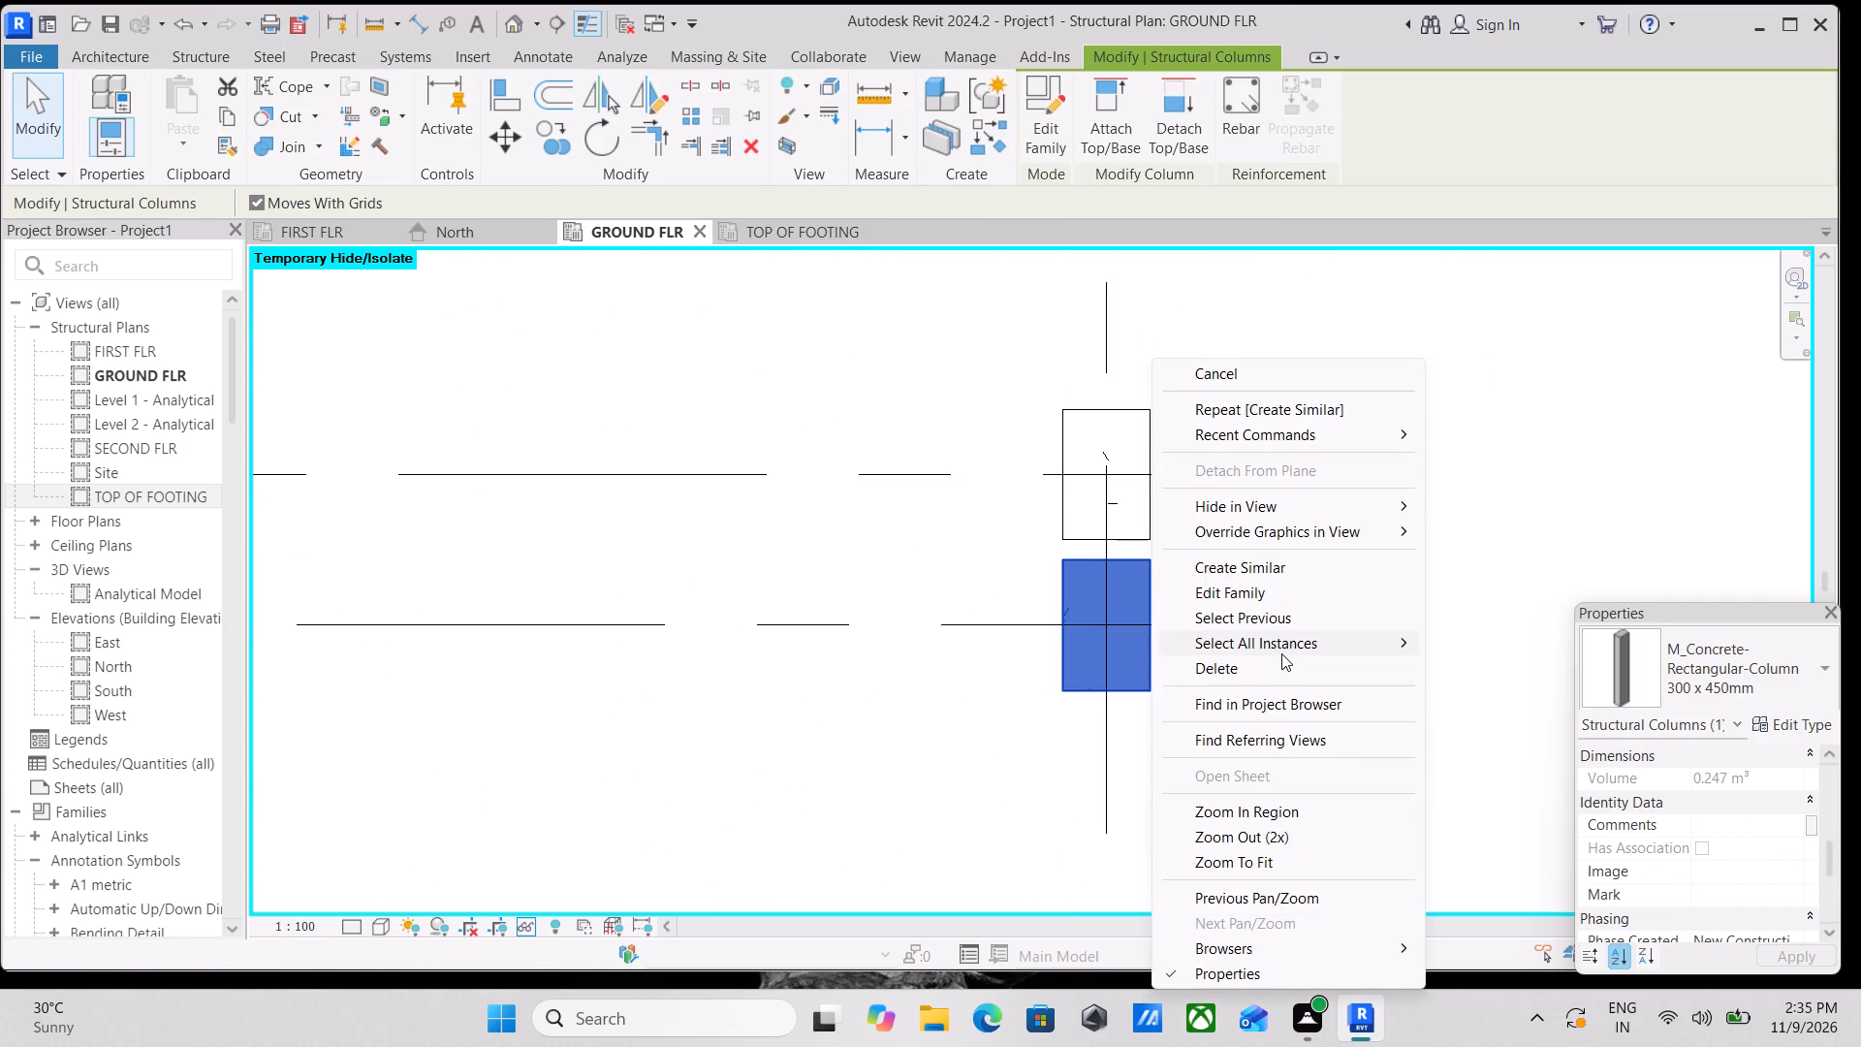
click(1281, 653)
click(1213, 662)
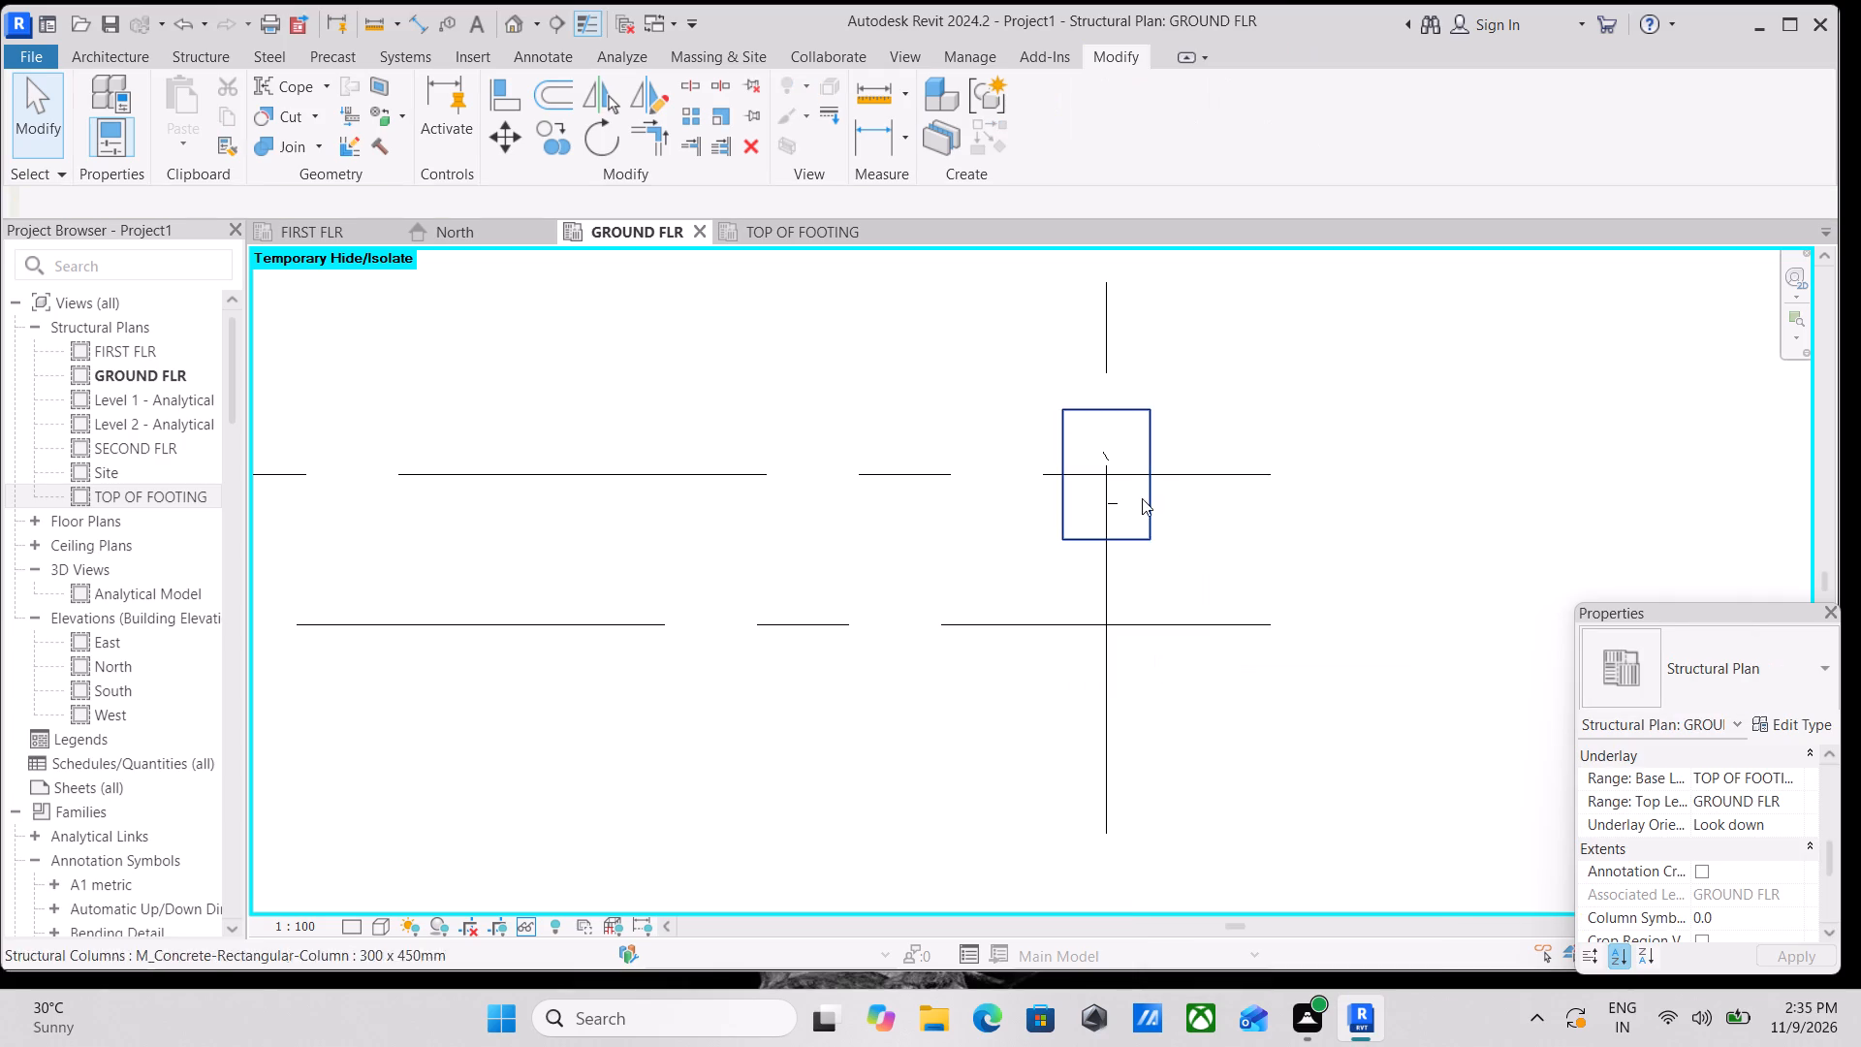
Examine the column layout across grids 1–7 in the GROUND FLR plan.
scroll(1145, 539, down, 14)
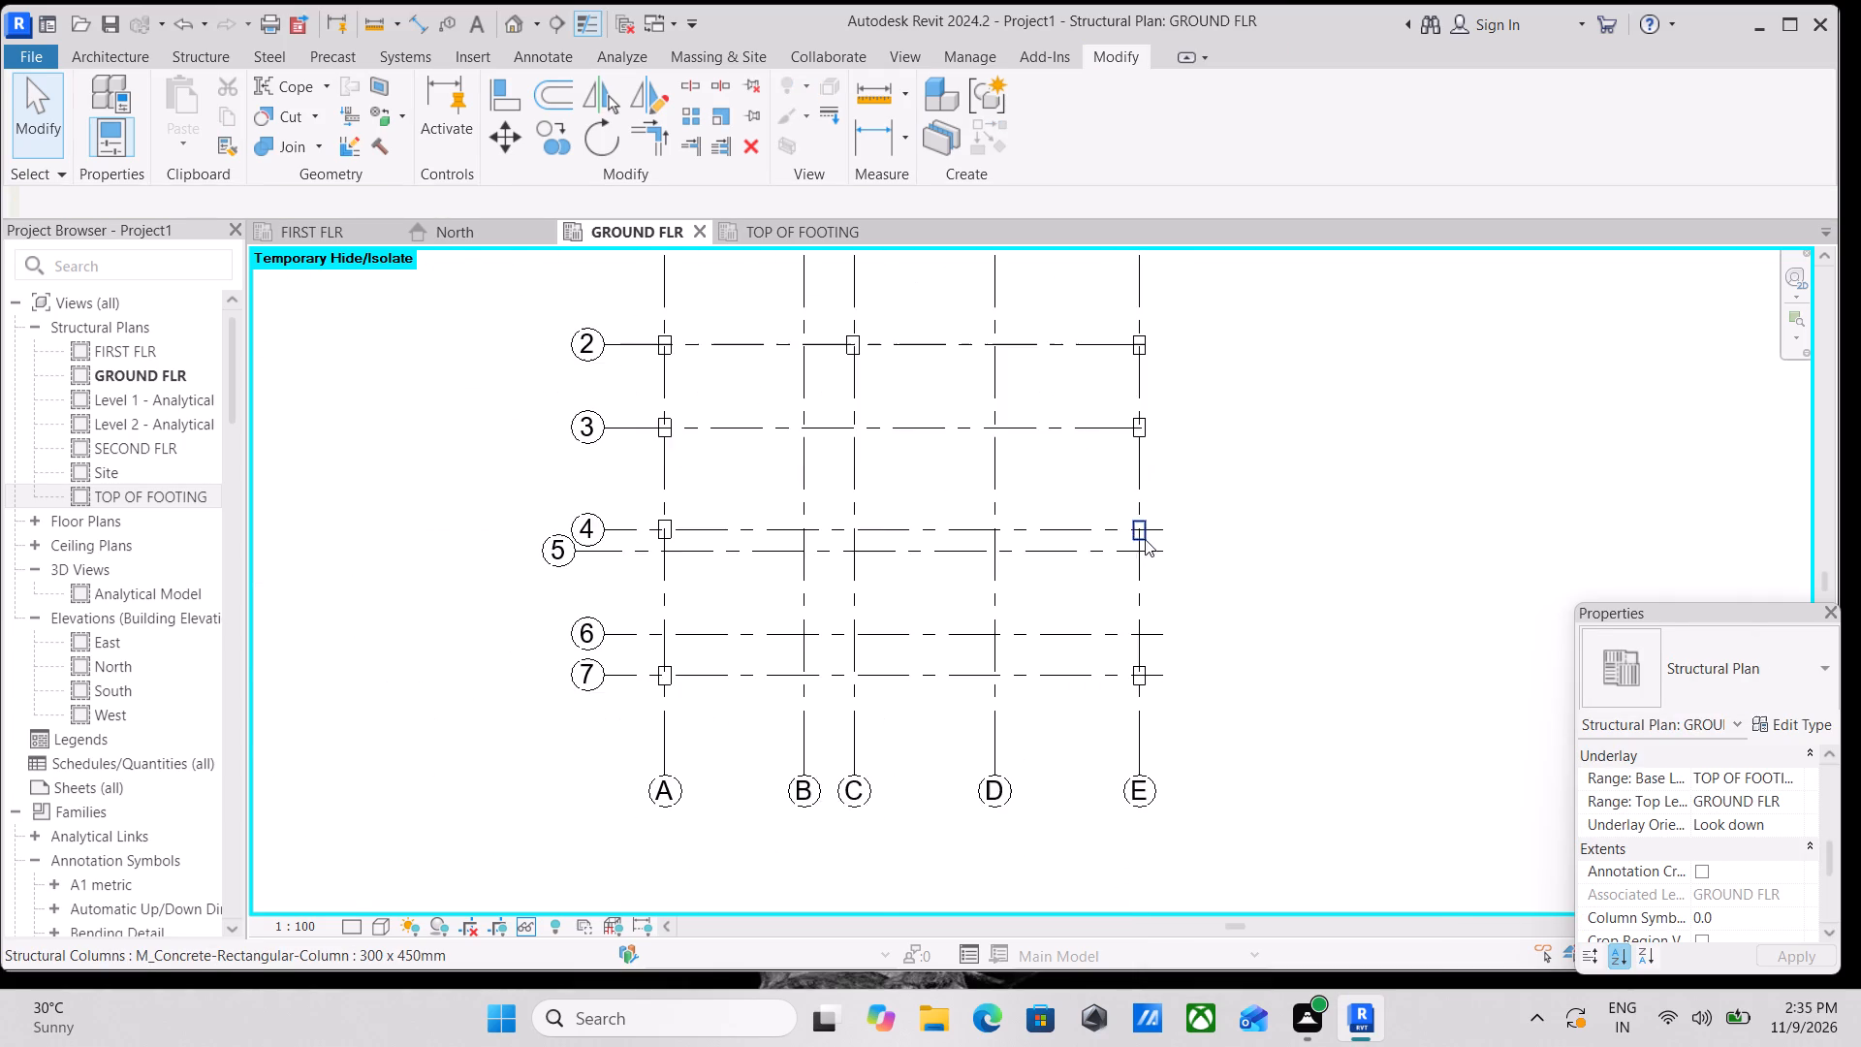
middle_drag(802, 501, 1051, 551)
scroll(887, 583, up, 3)
scroll(938, 576, down, 2)
middle_drag(939, 576, 989, 724)
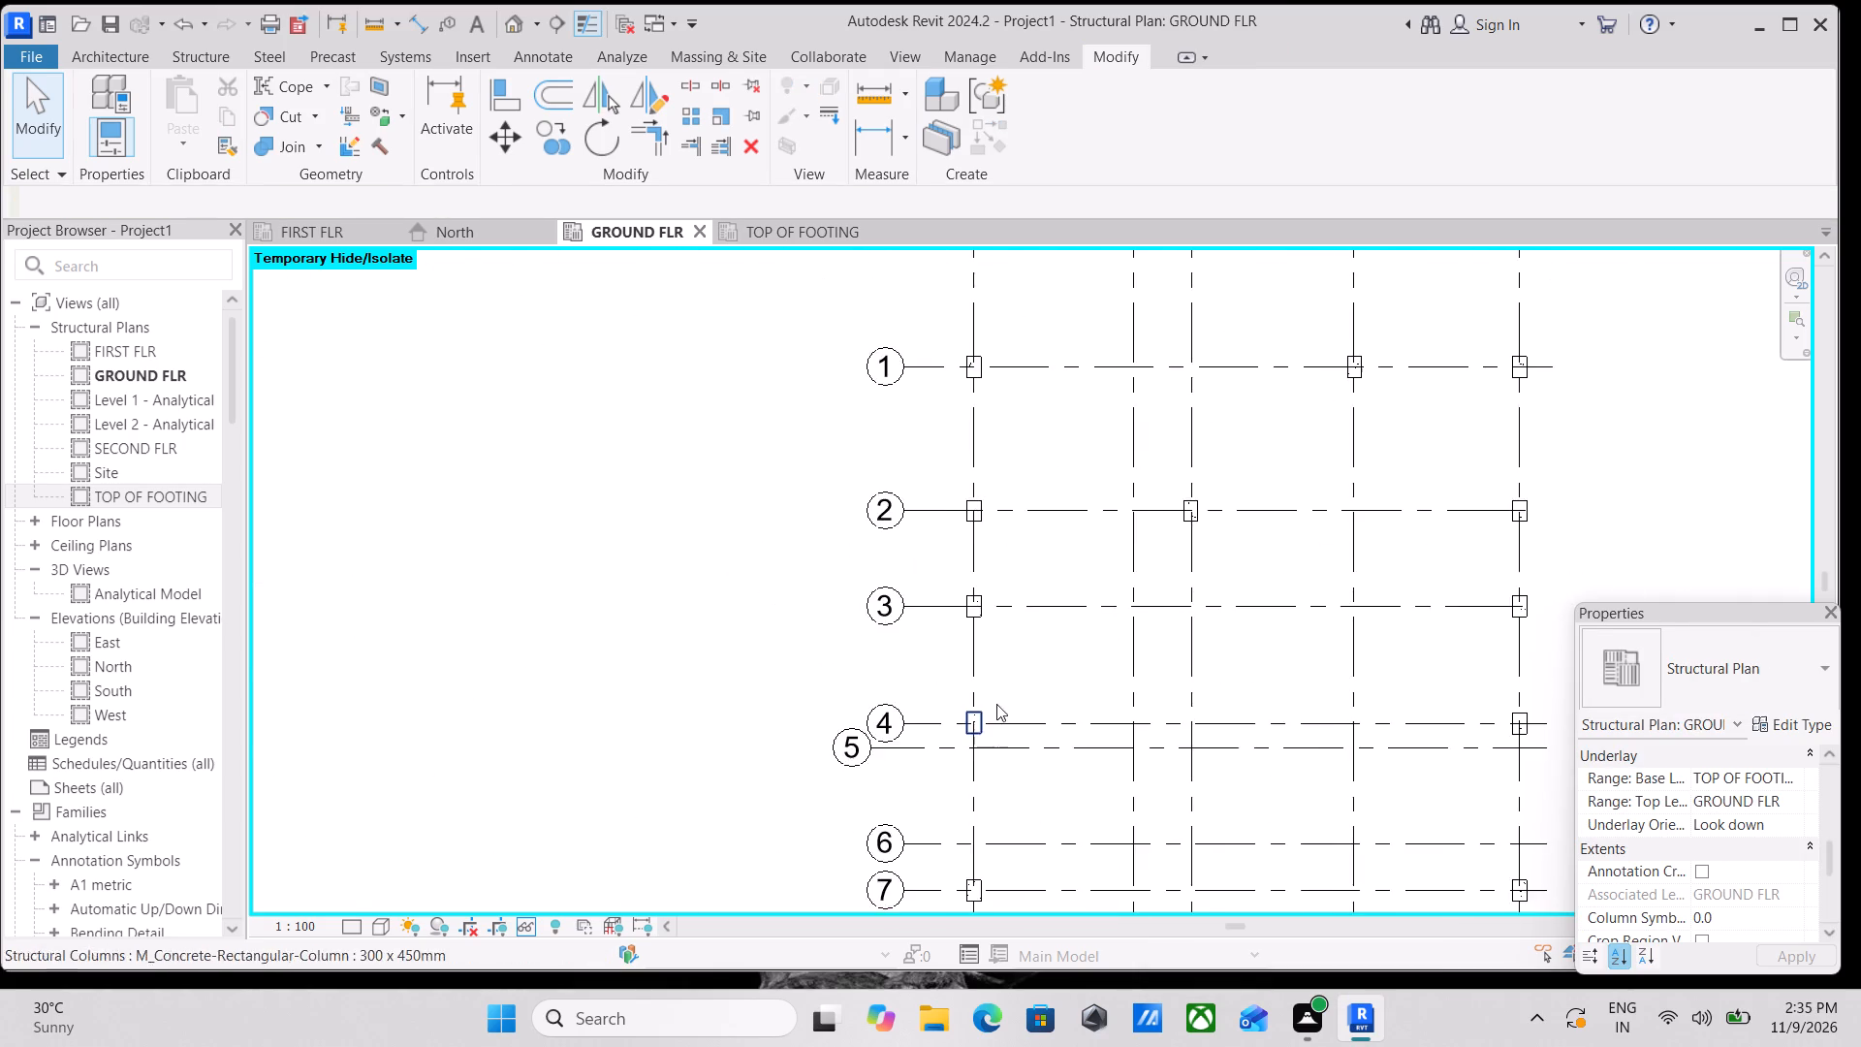
scroll(1025, 559, down, 2)
middle_drag(1025, 575, 1017, 642)
scroll(973, 597, up, 5)
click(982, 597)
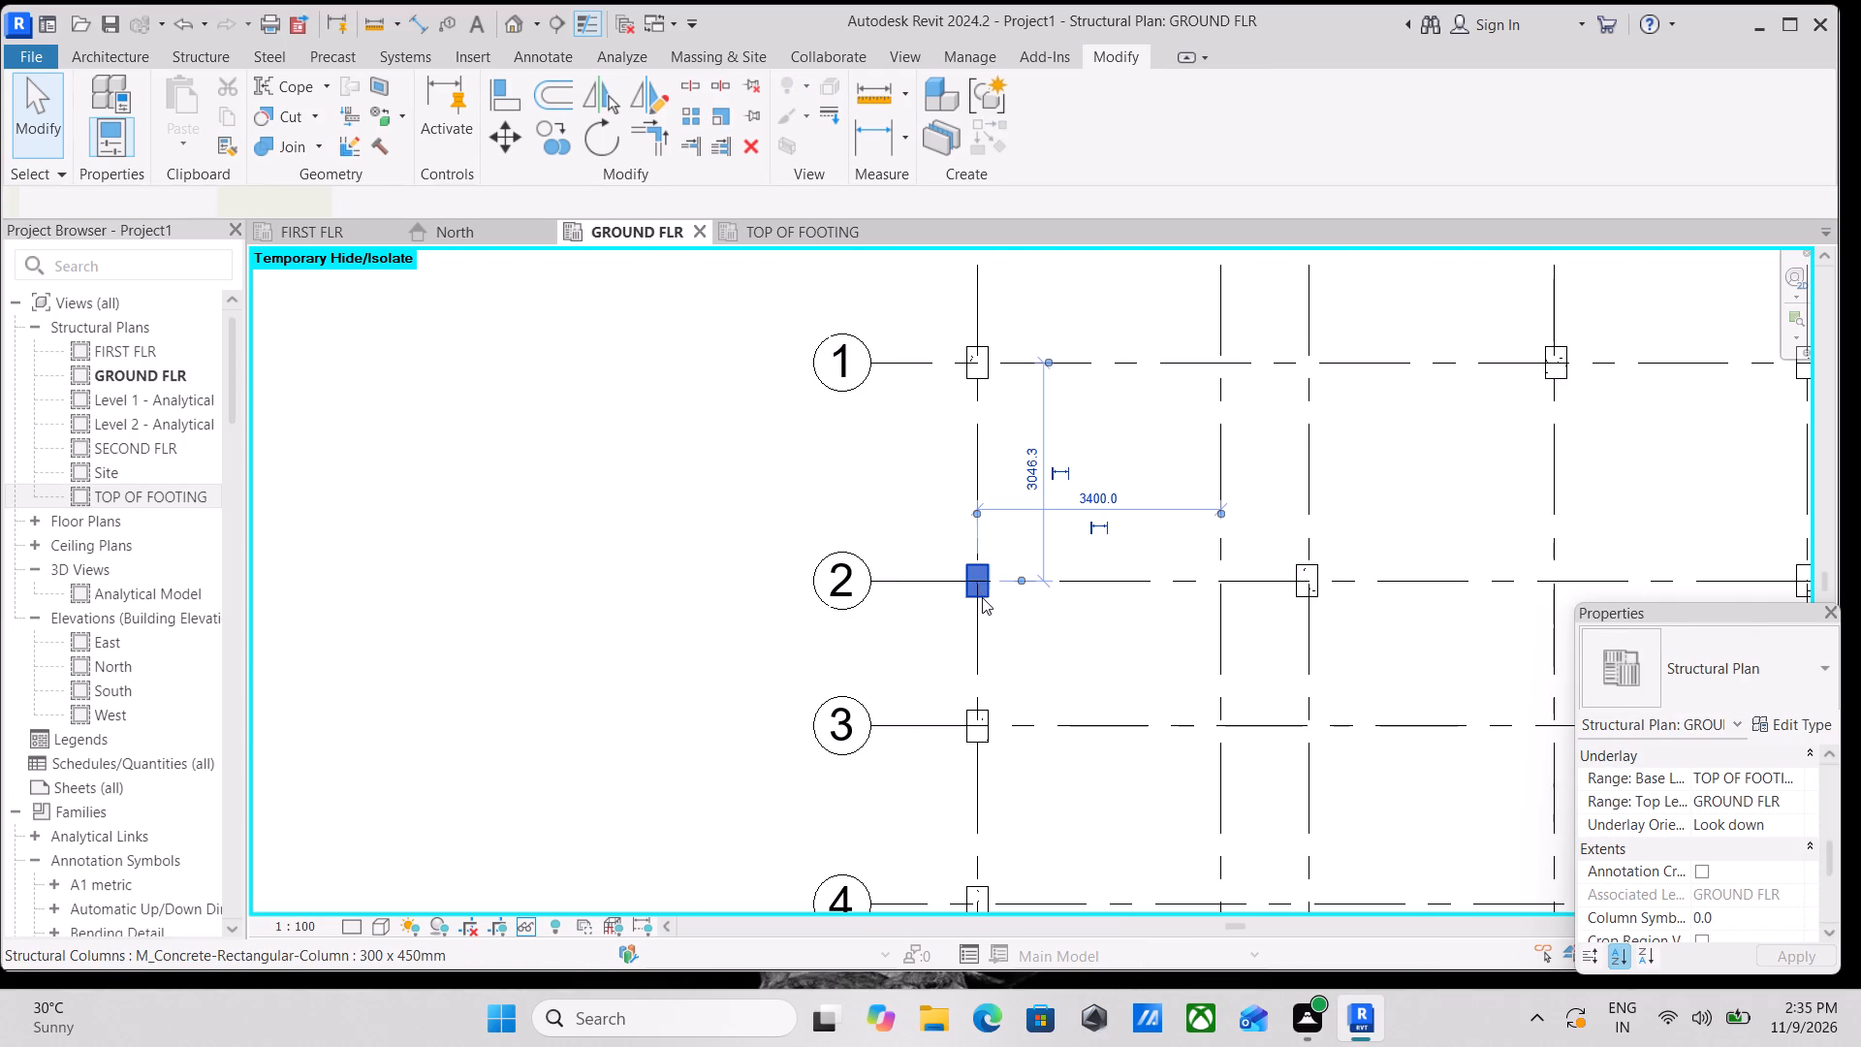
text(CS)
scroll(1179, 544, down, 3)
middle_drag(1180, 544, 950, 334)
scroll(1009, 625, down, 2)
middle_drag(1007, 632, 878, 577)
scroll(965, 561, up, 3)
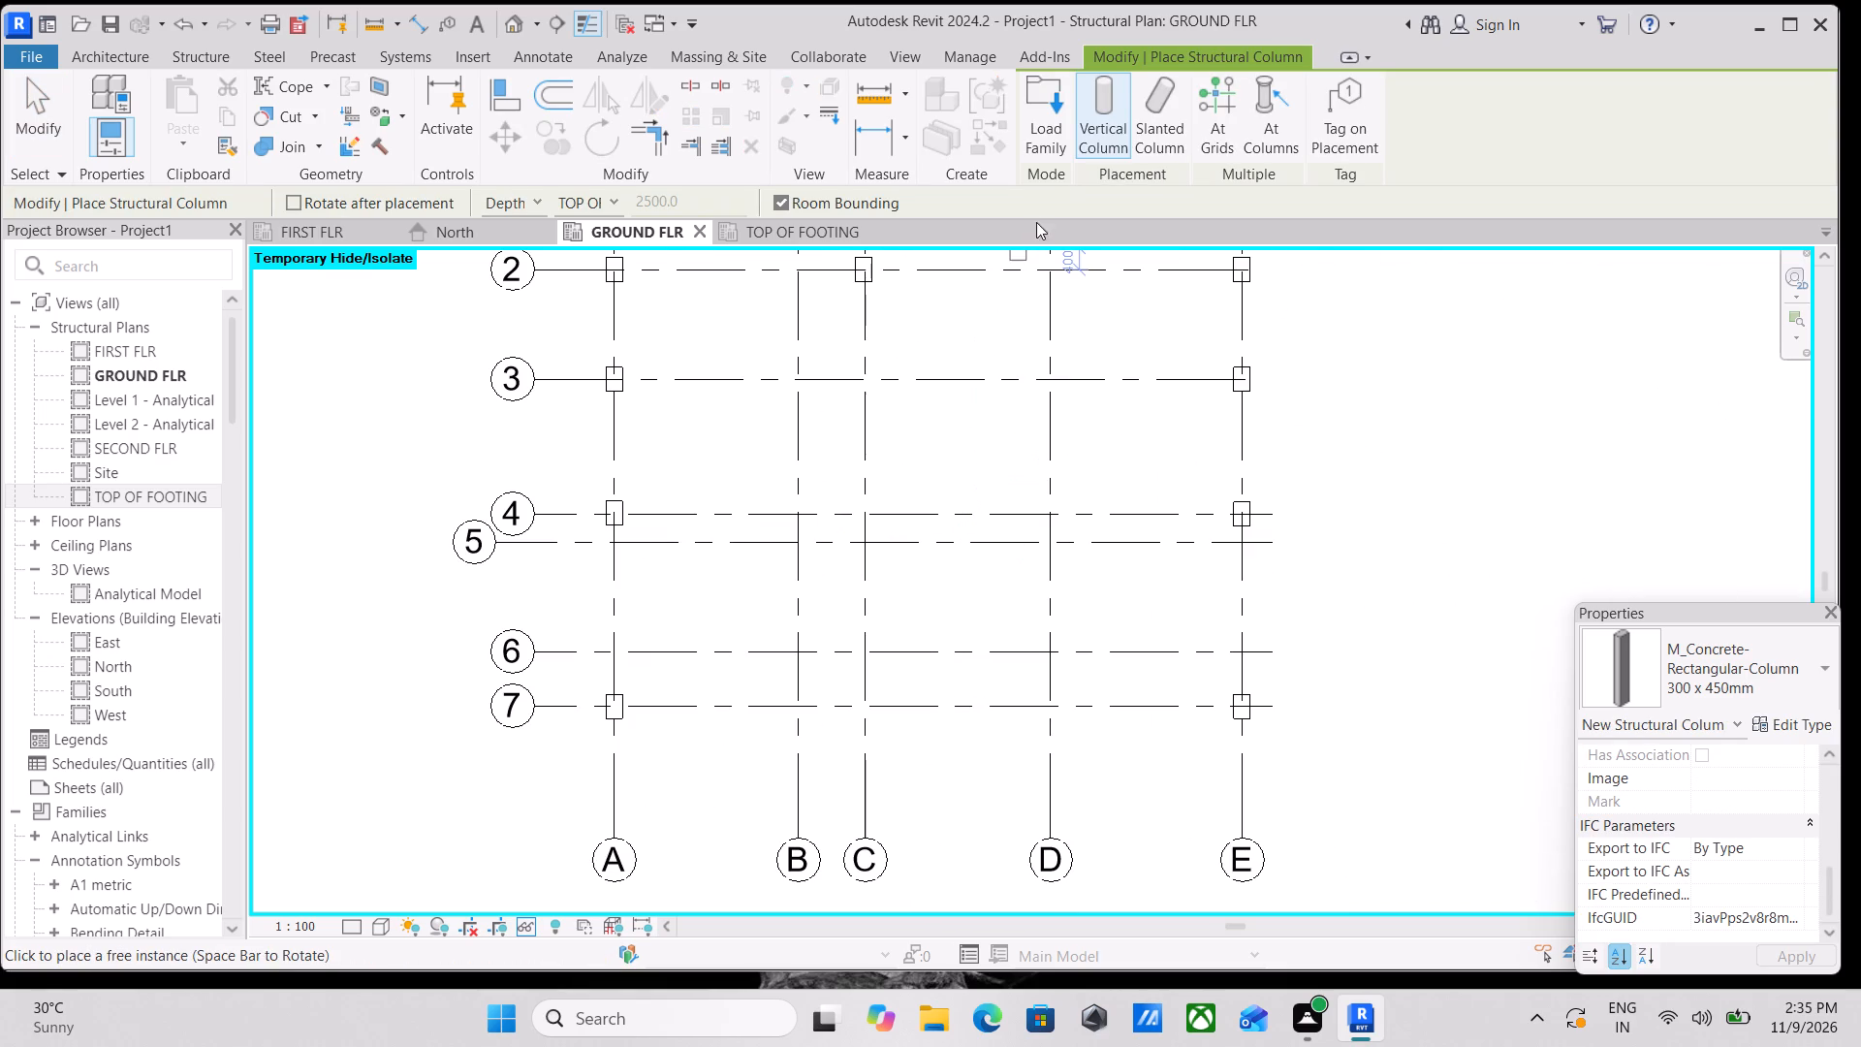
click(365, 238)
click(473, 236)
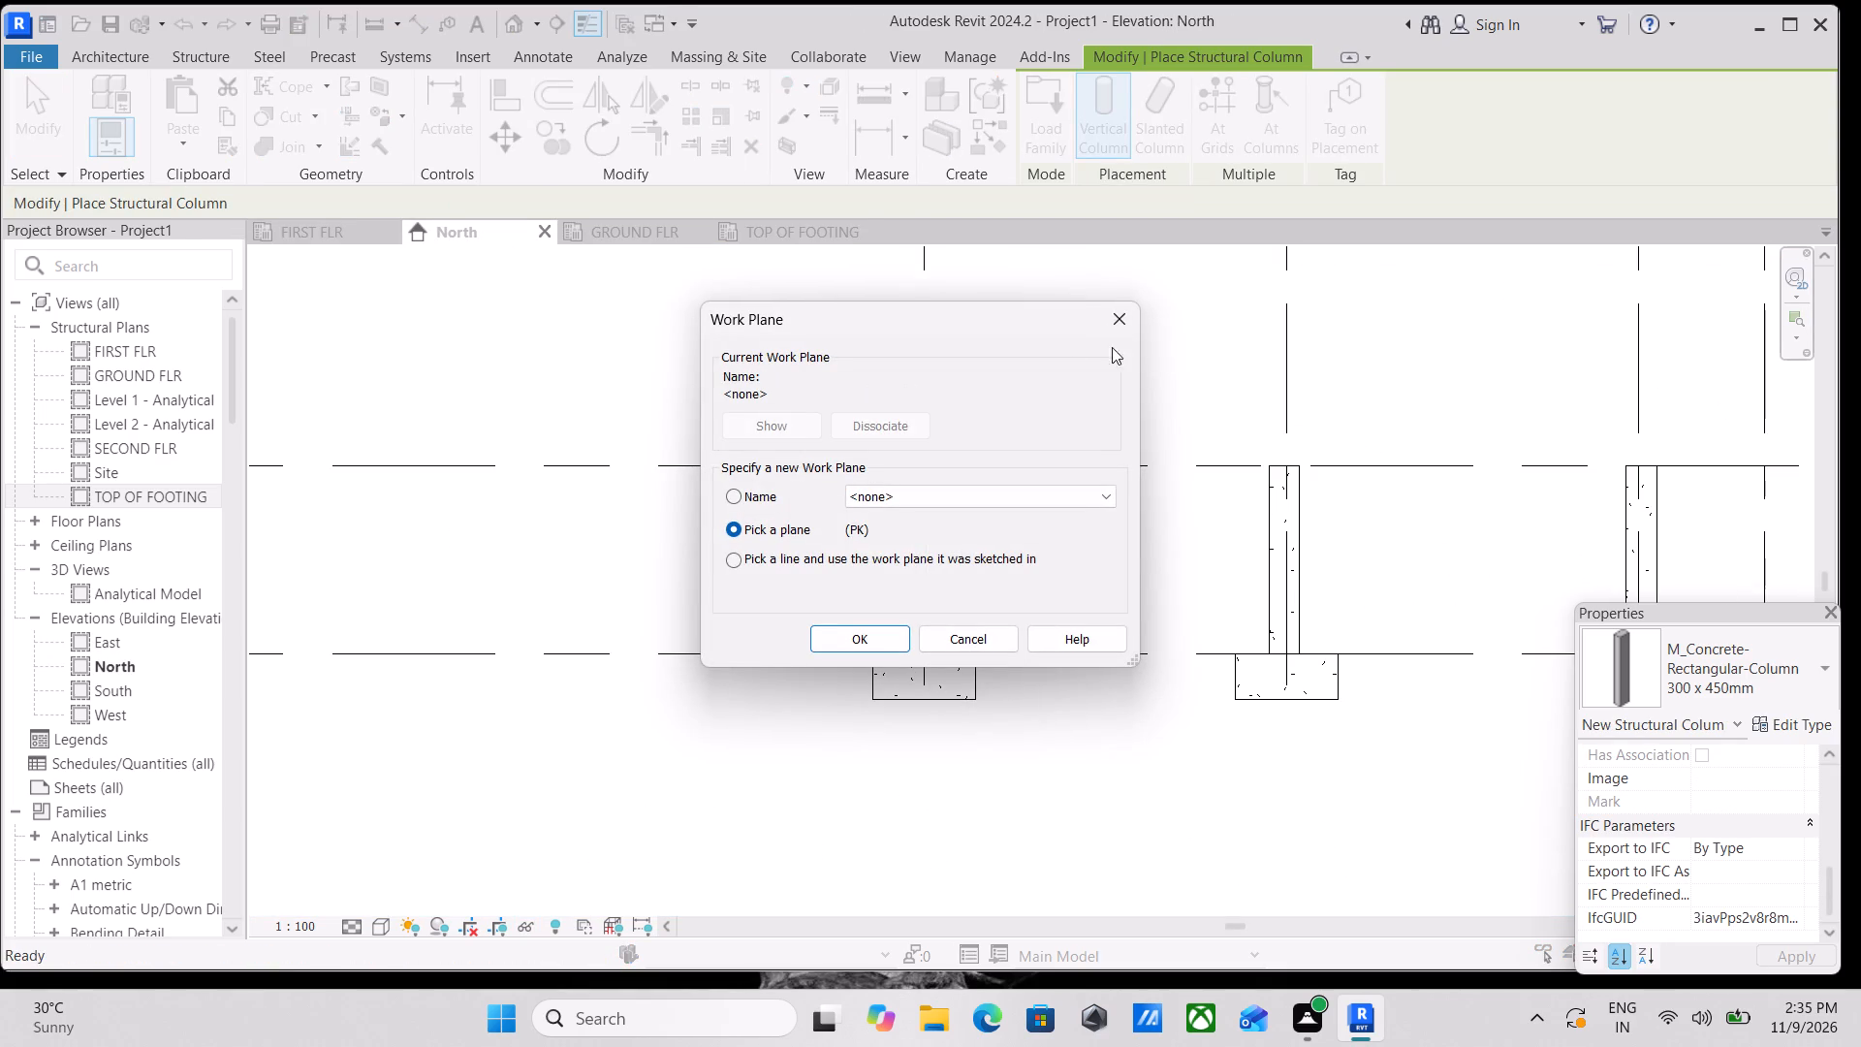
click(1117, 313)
Compare the column positions in the GROUND FLR plan with the footings in the TOP OF FOOTING plan.
click(768, 226)
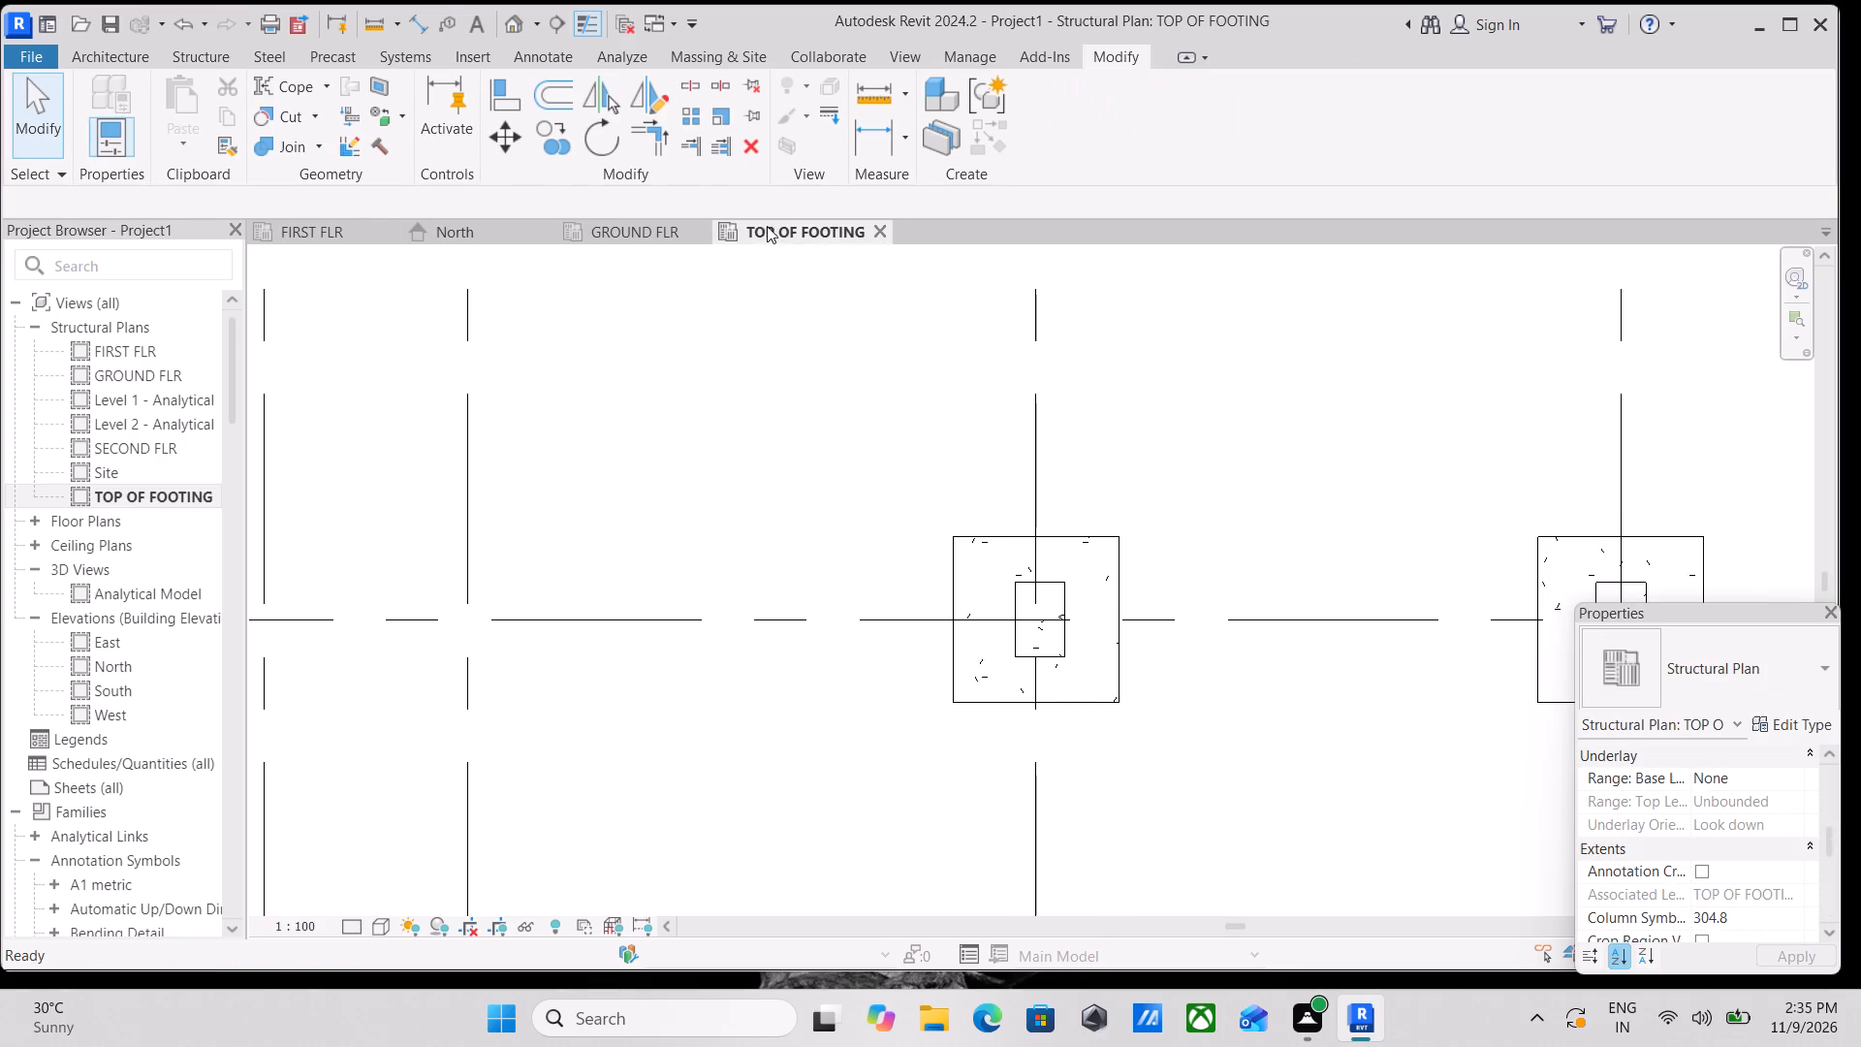
click(620, 231)
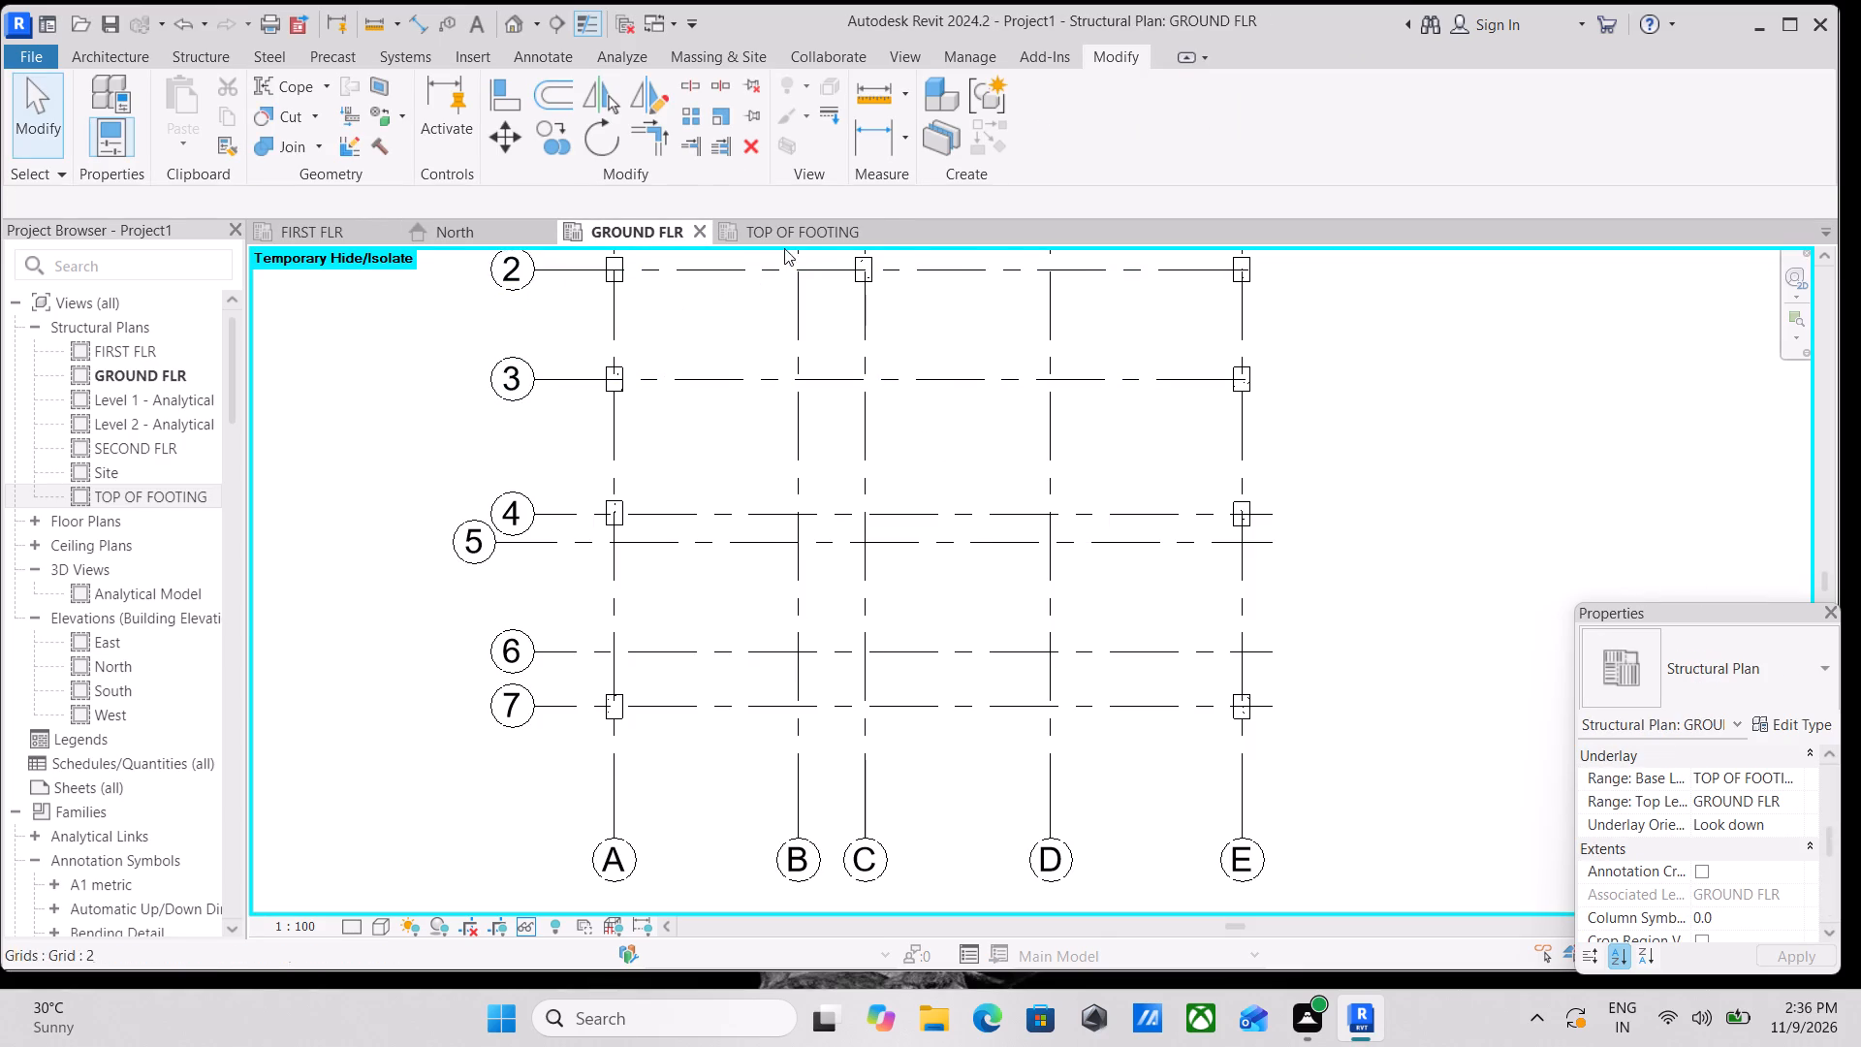
click(766, 221)
scroll(868, 541, down, 8)
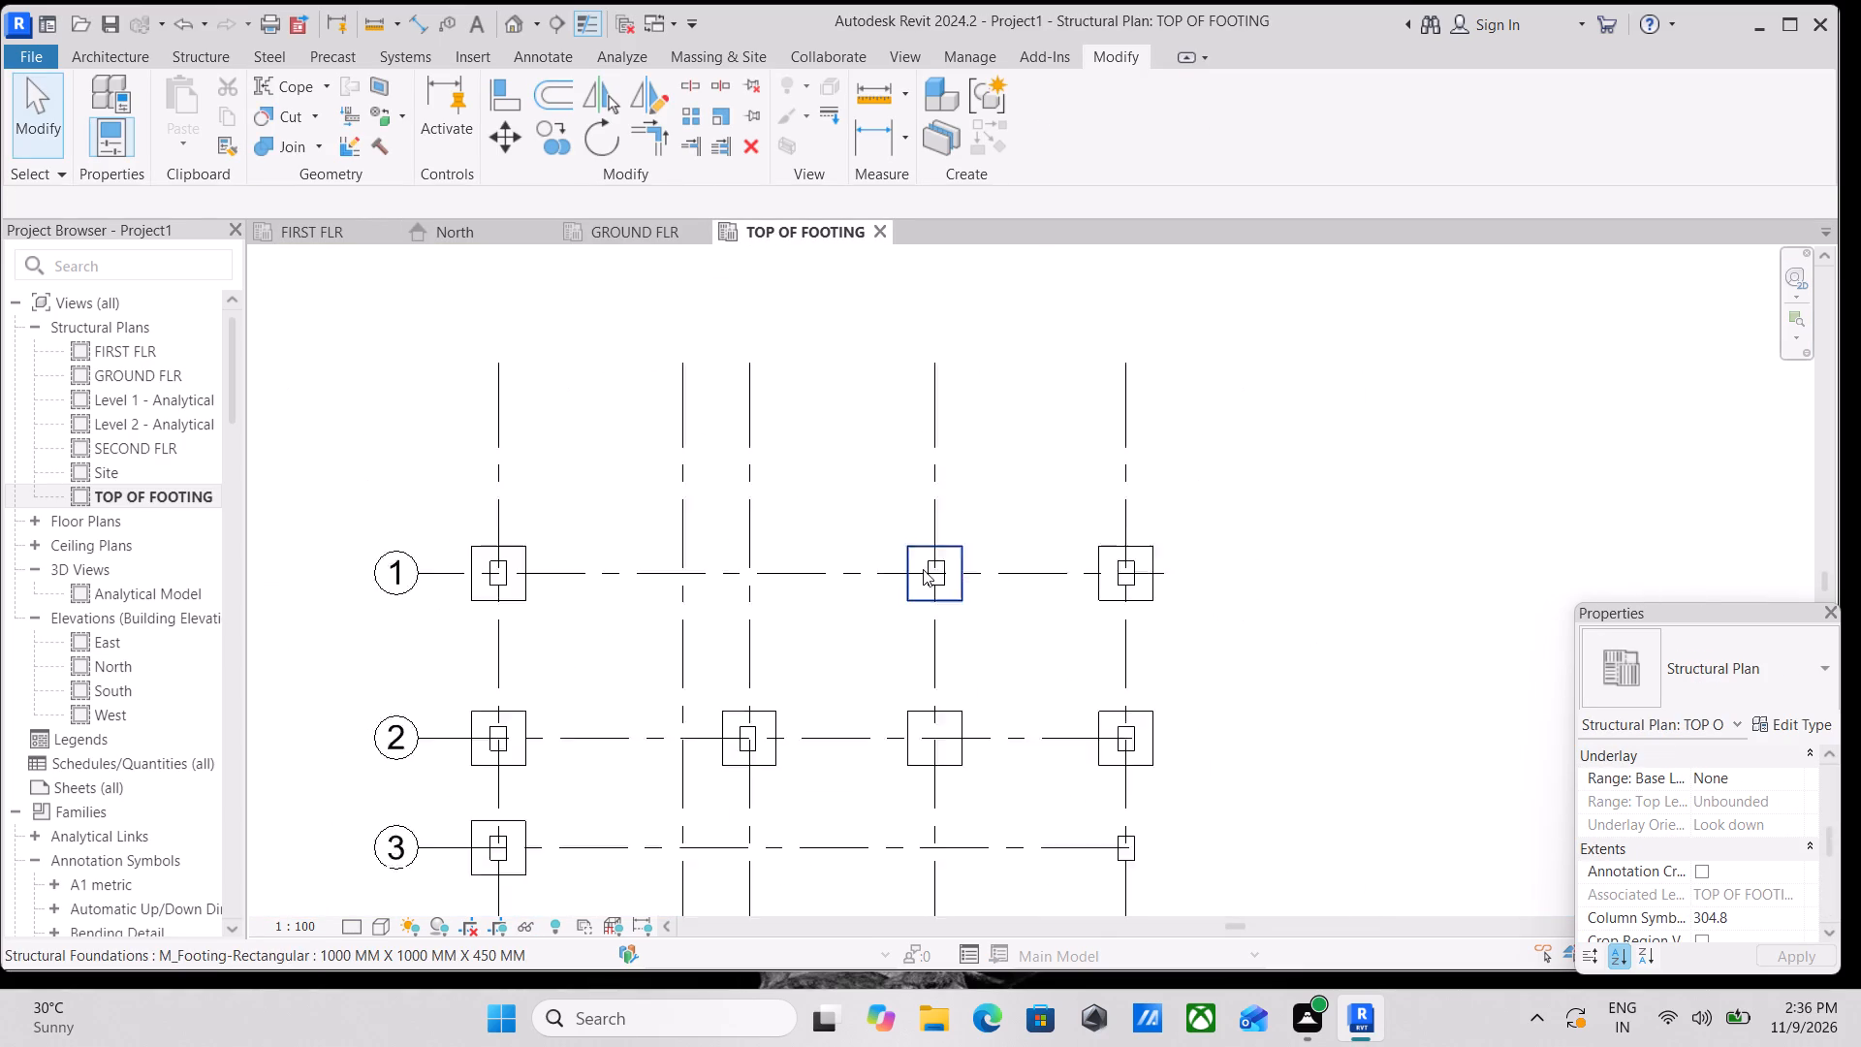
scroll(923, 569, down, 1)
middle_drag(973, 625, 1069, 447)
scroll(1021, 556, down, 1)
middle_drag(1146, 621, 1147, 498)
middle_drag(1183, 679, 1197, 614)
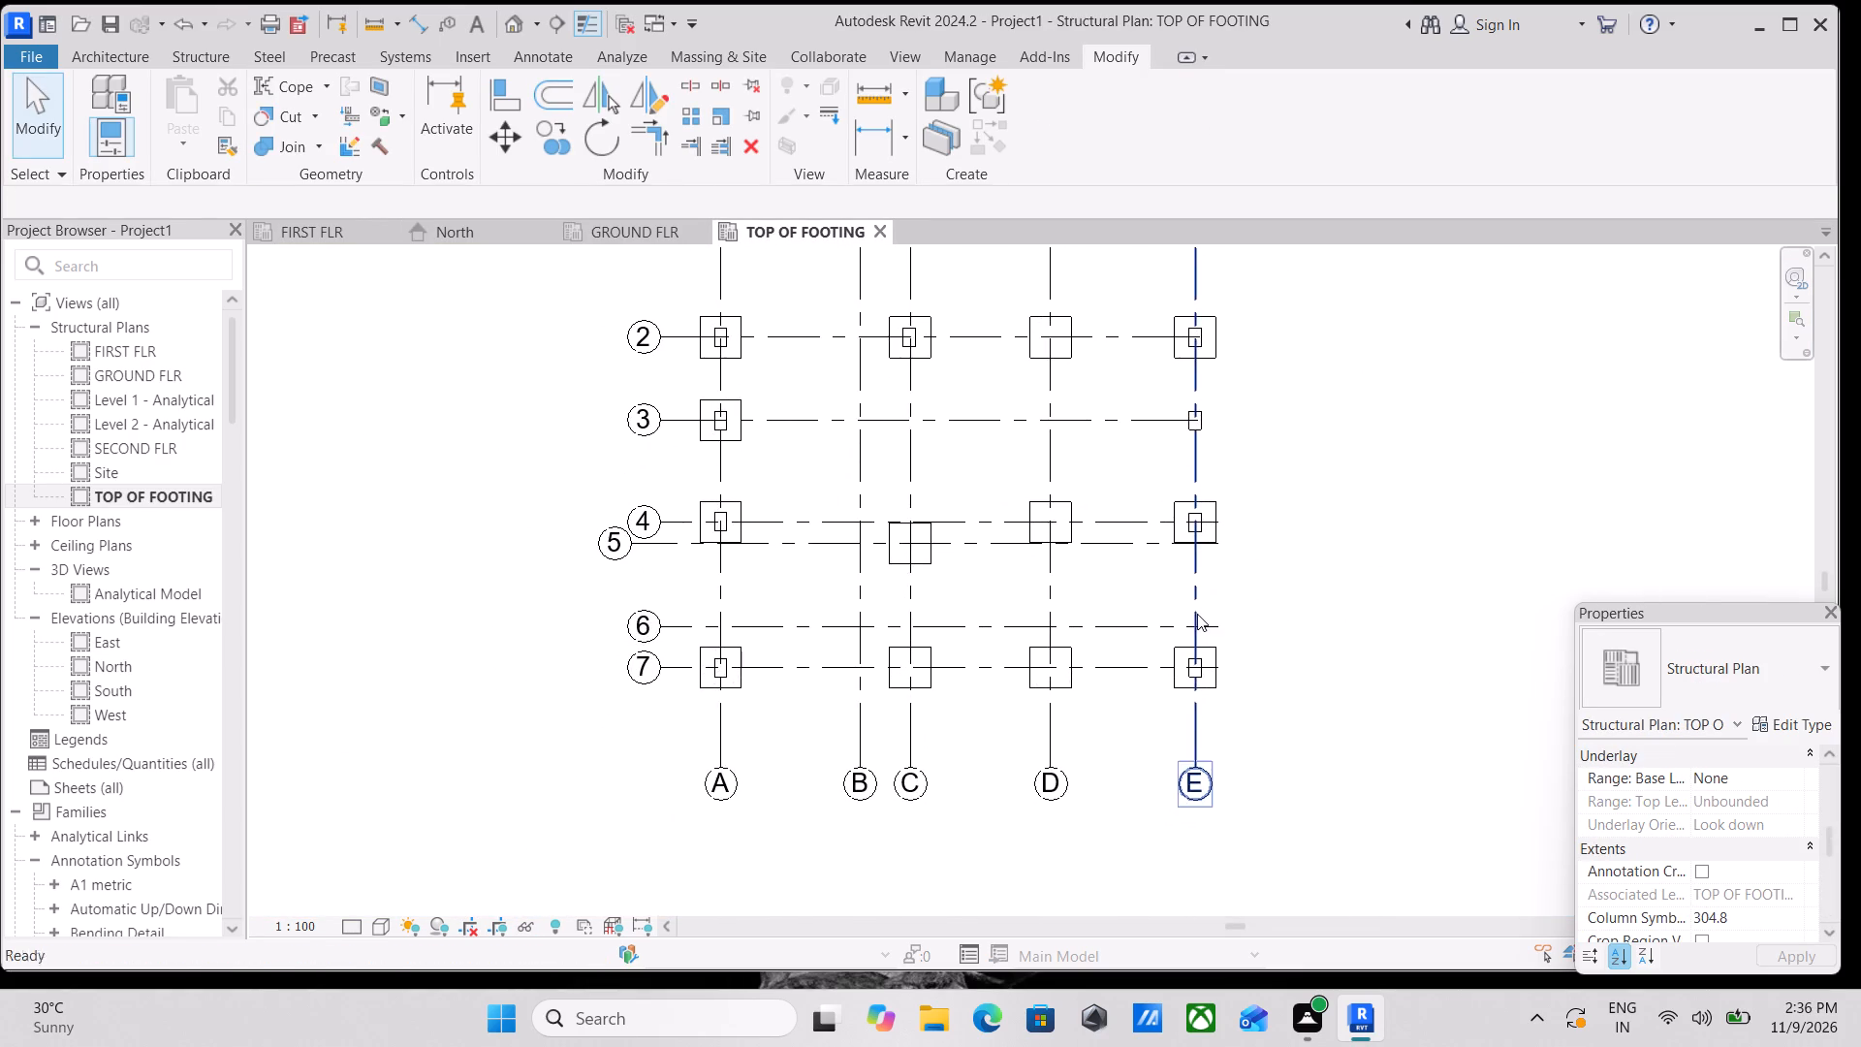
scroll(1057, 701, up, 2)
middle_drag(895, 688, 1014, 819)
scroll(1059, 750, down, 2)
middle_drag(1059, 750, 1077, 791)
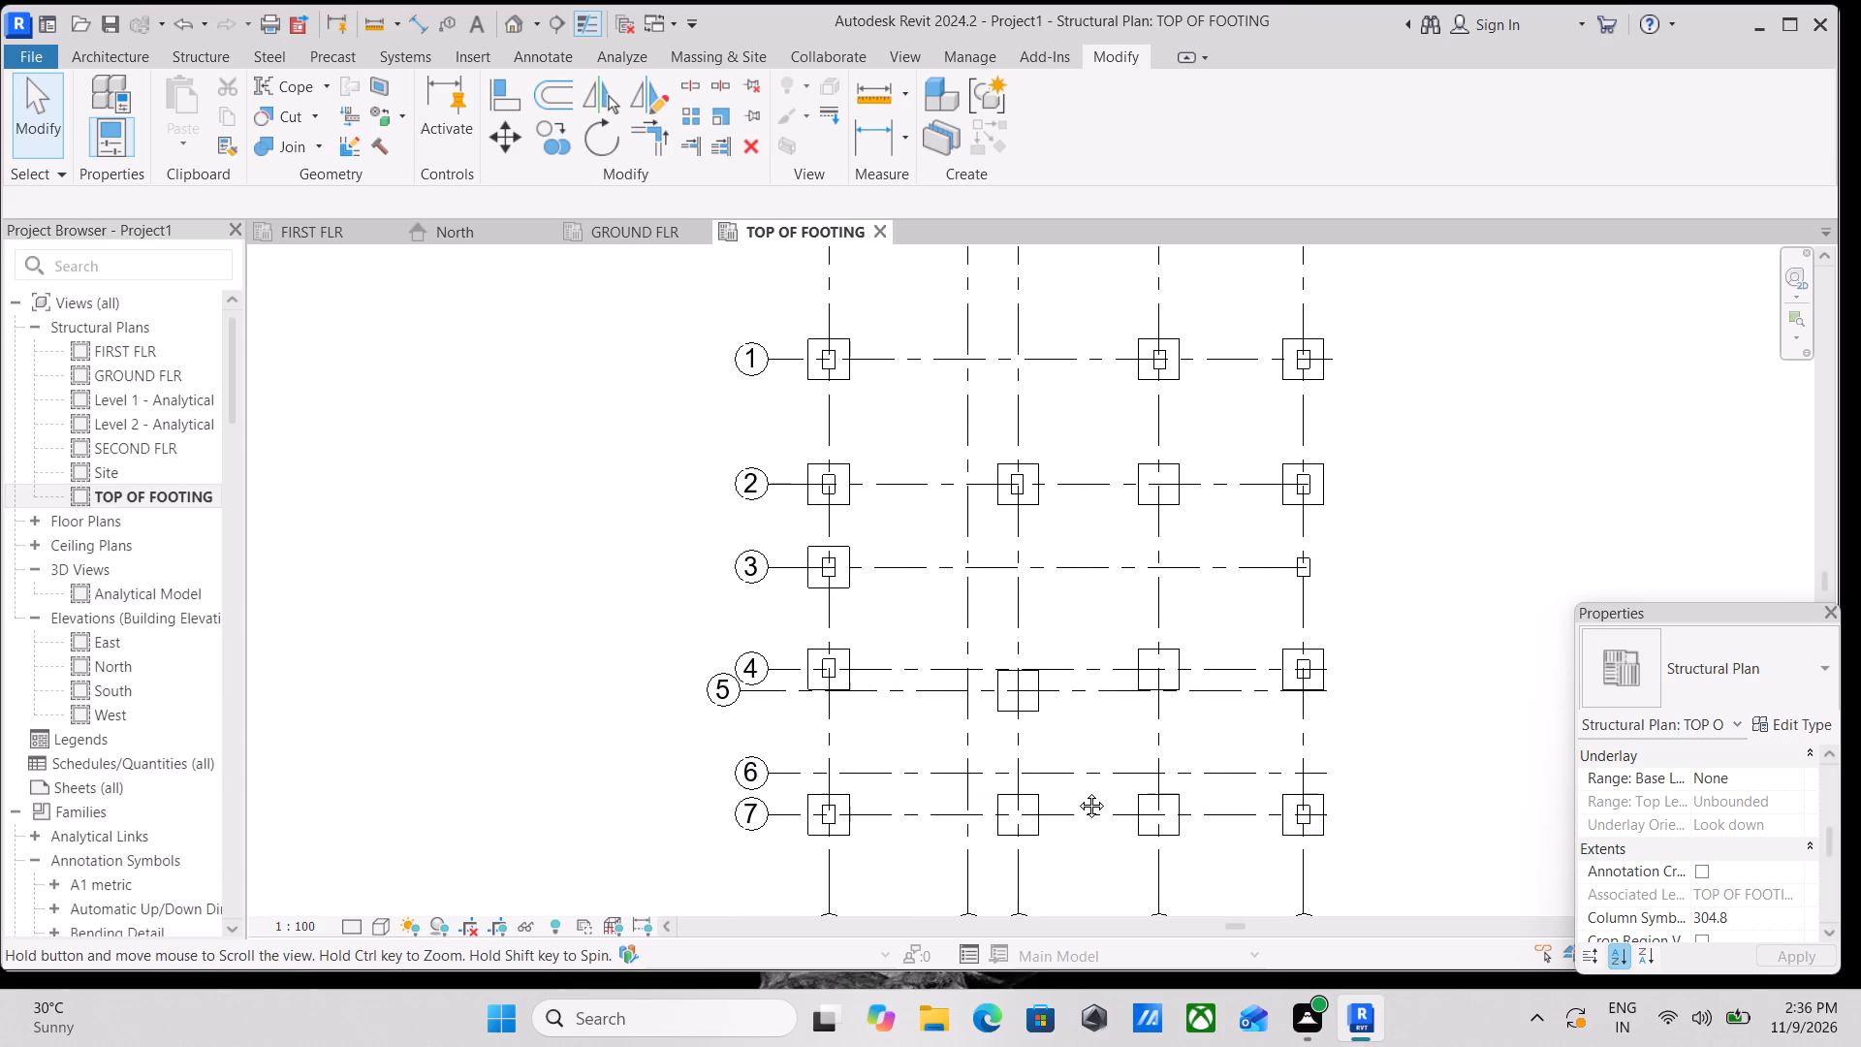
middle_drag(1077, 791, 1080, 803)
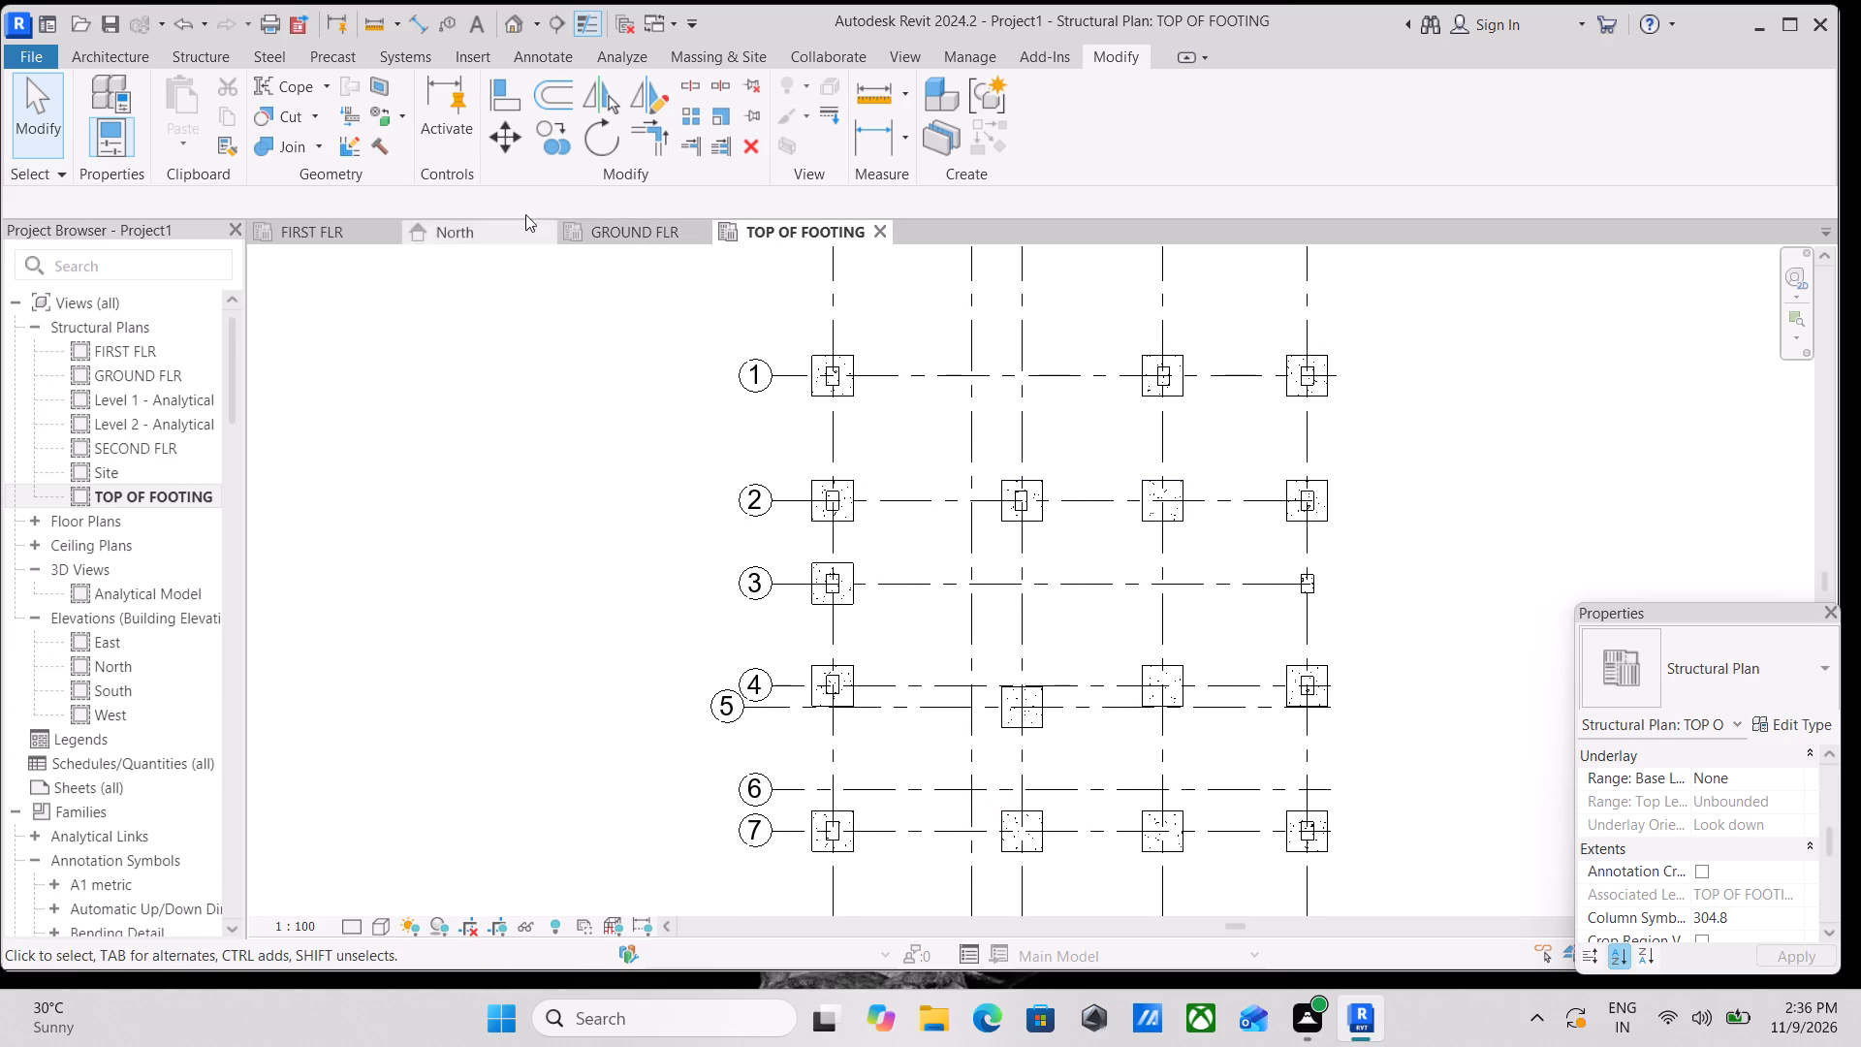
click(602, 227)
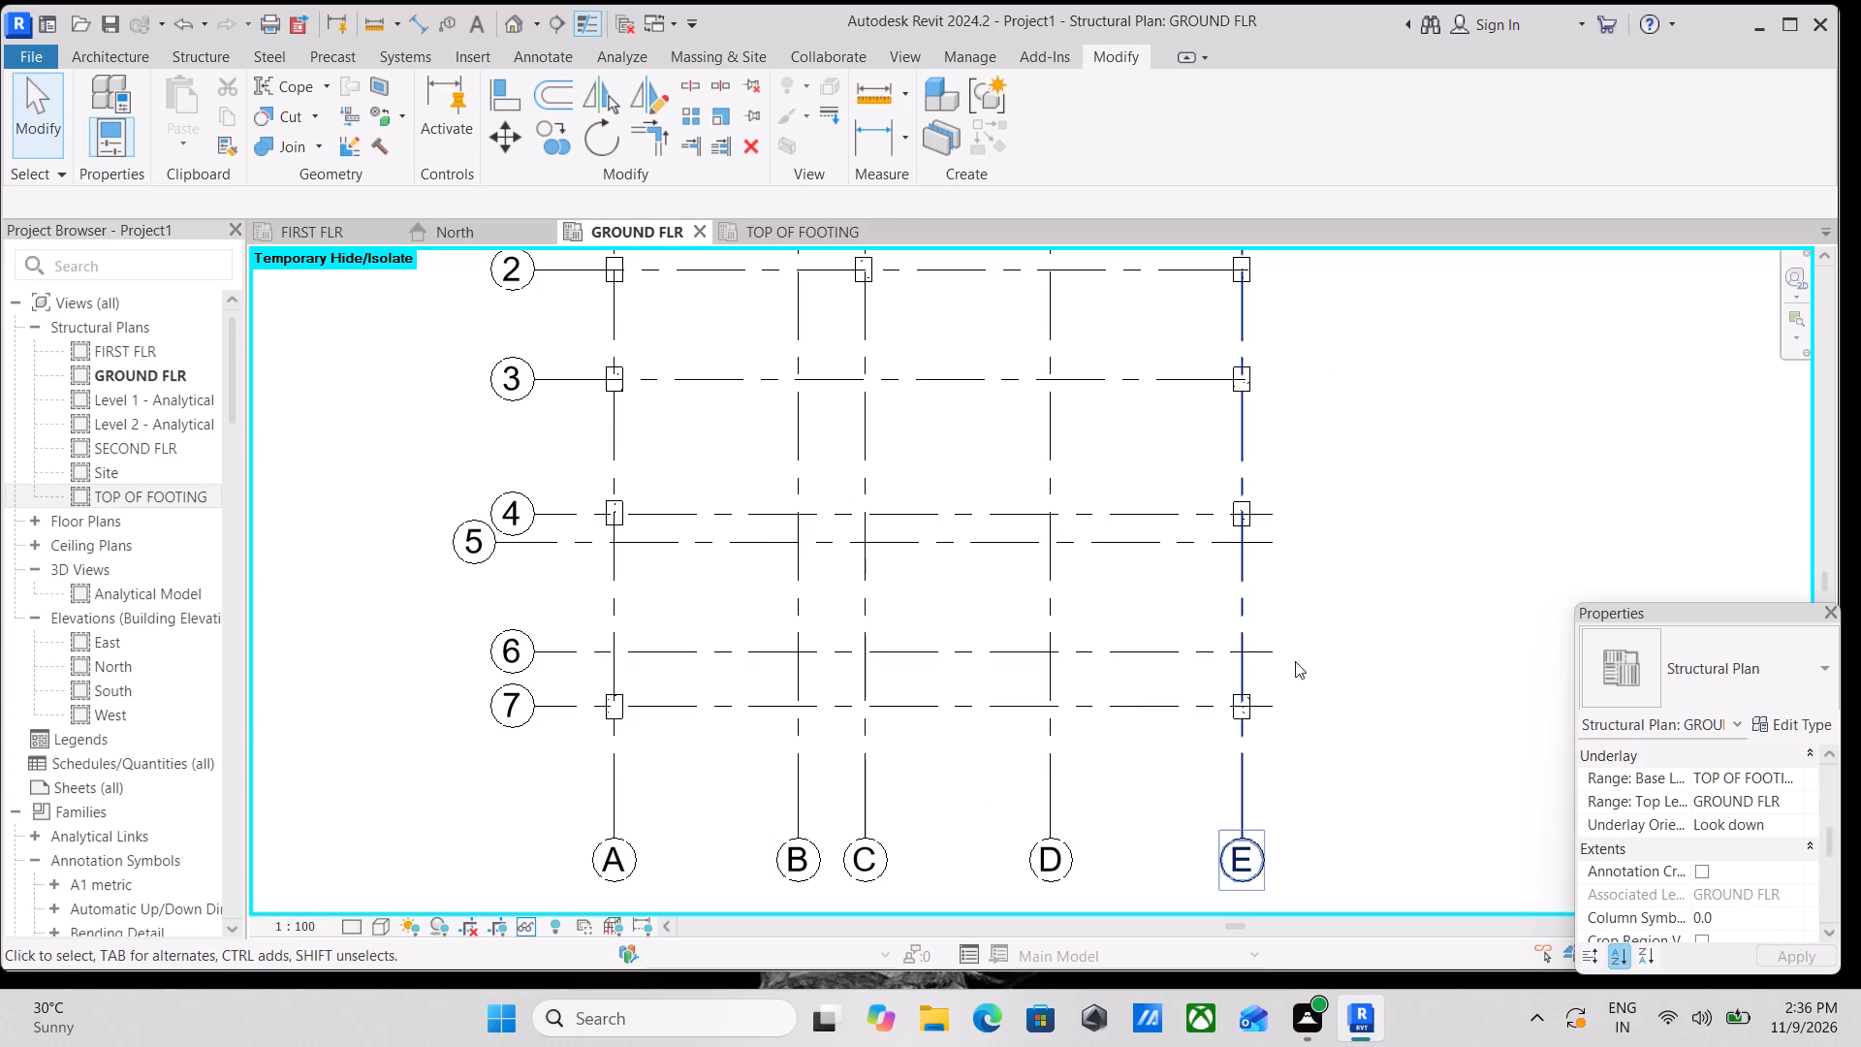
Place 300 x 450mm concrete columns at grid intersections D-7 and C-7, with depth to TOP OF FOOTING.
scroll(1259, 712, up, 2)
click(1228, 719)
text(CS)
scroll(961, 732, up, 3)
click(998, 690)
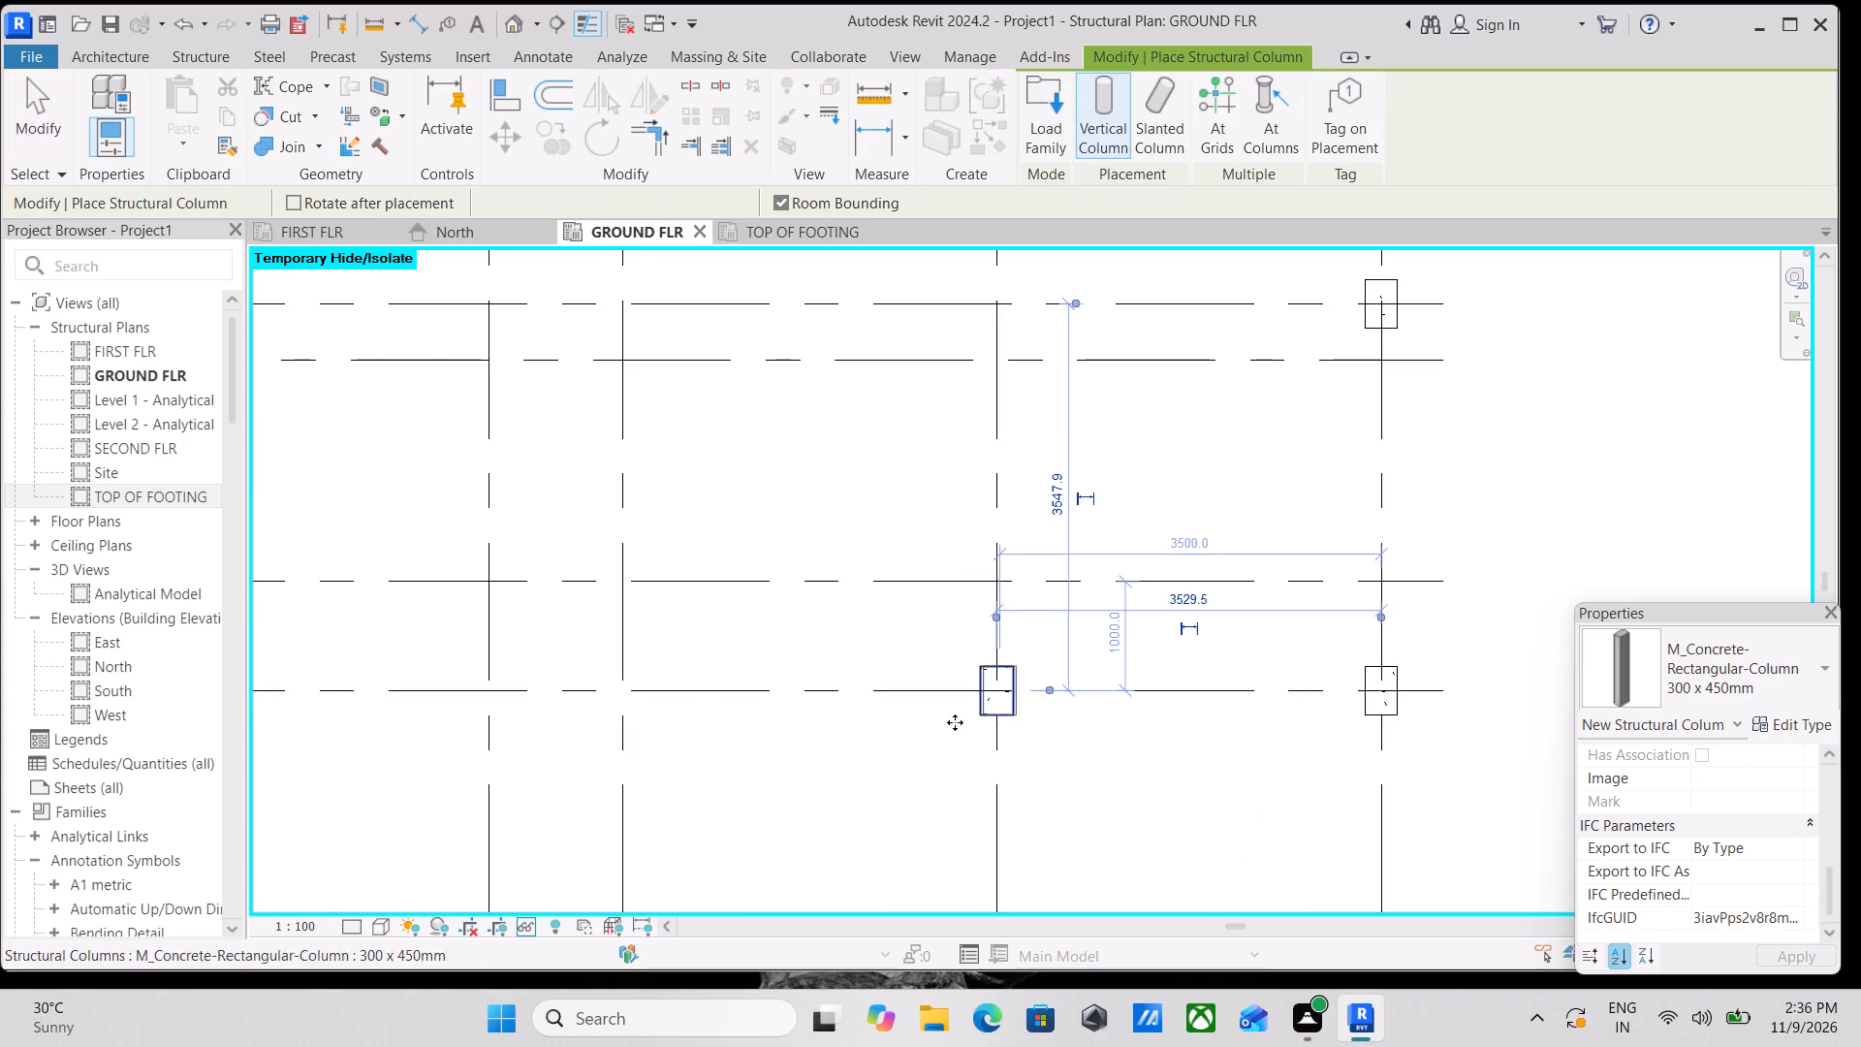
scroll(733, 735, down, 2)
middle_drag(733, 735, 1284, 697)
scroll(1173, 696, down, 1)
click(1196, 672)
scroll(1208, 611, down, 1)
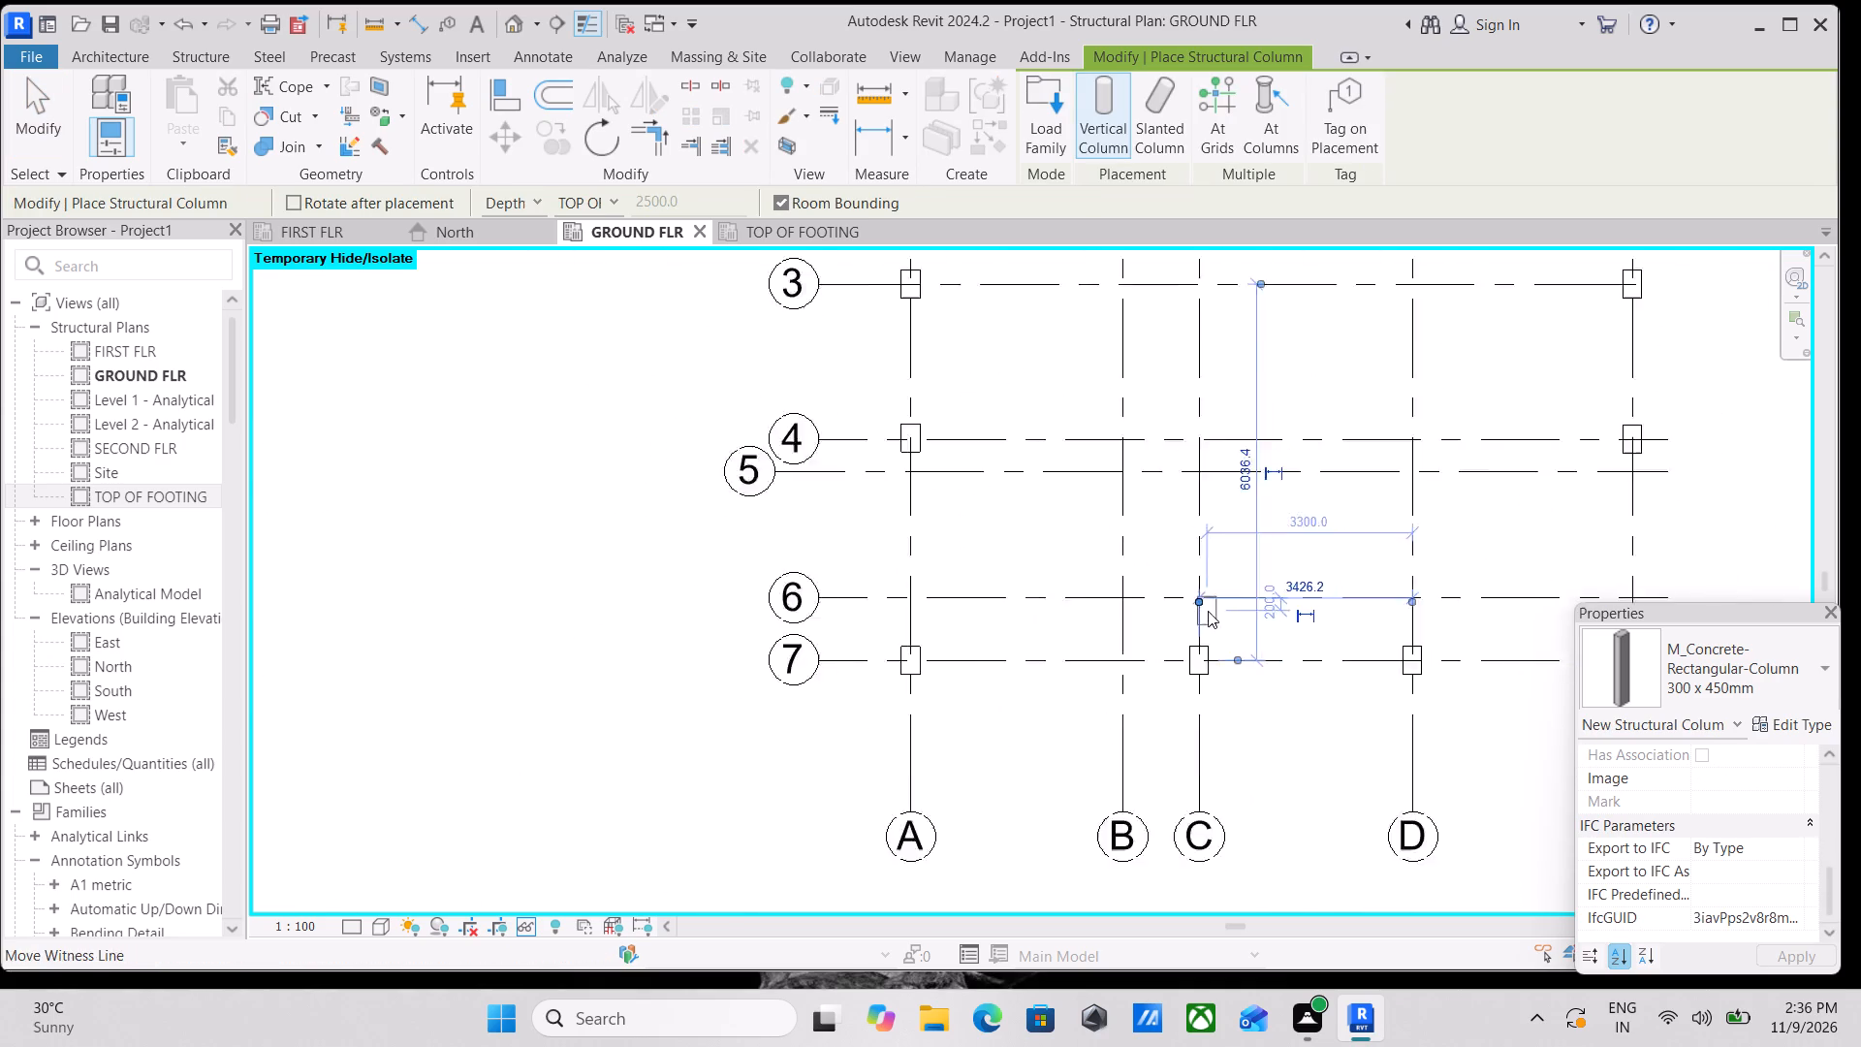
Place 300 x 450mm columns at D-2 and D-3 with depth to TOP OF FOOTING, and end column placement.
scroll(1208, 611, down, 2)
middle_drag(1208, 611, 1056, 930)
scroll(1056, 931, up, 1)
middle_drag(1131, 595, 1083, 729)
middle_drag(1142, 588, 1106, 673)
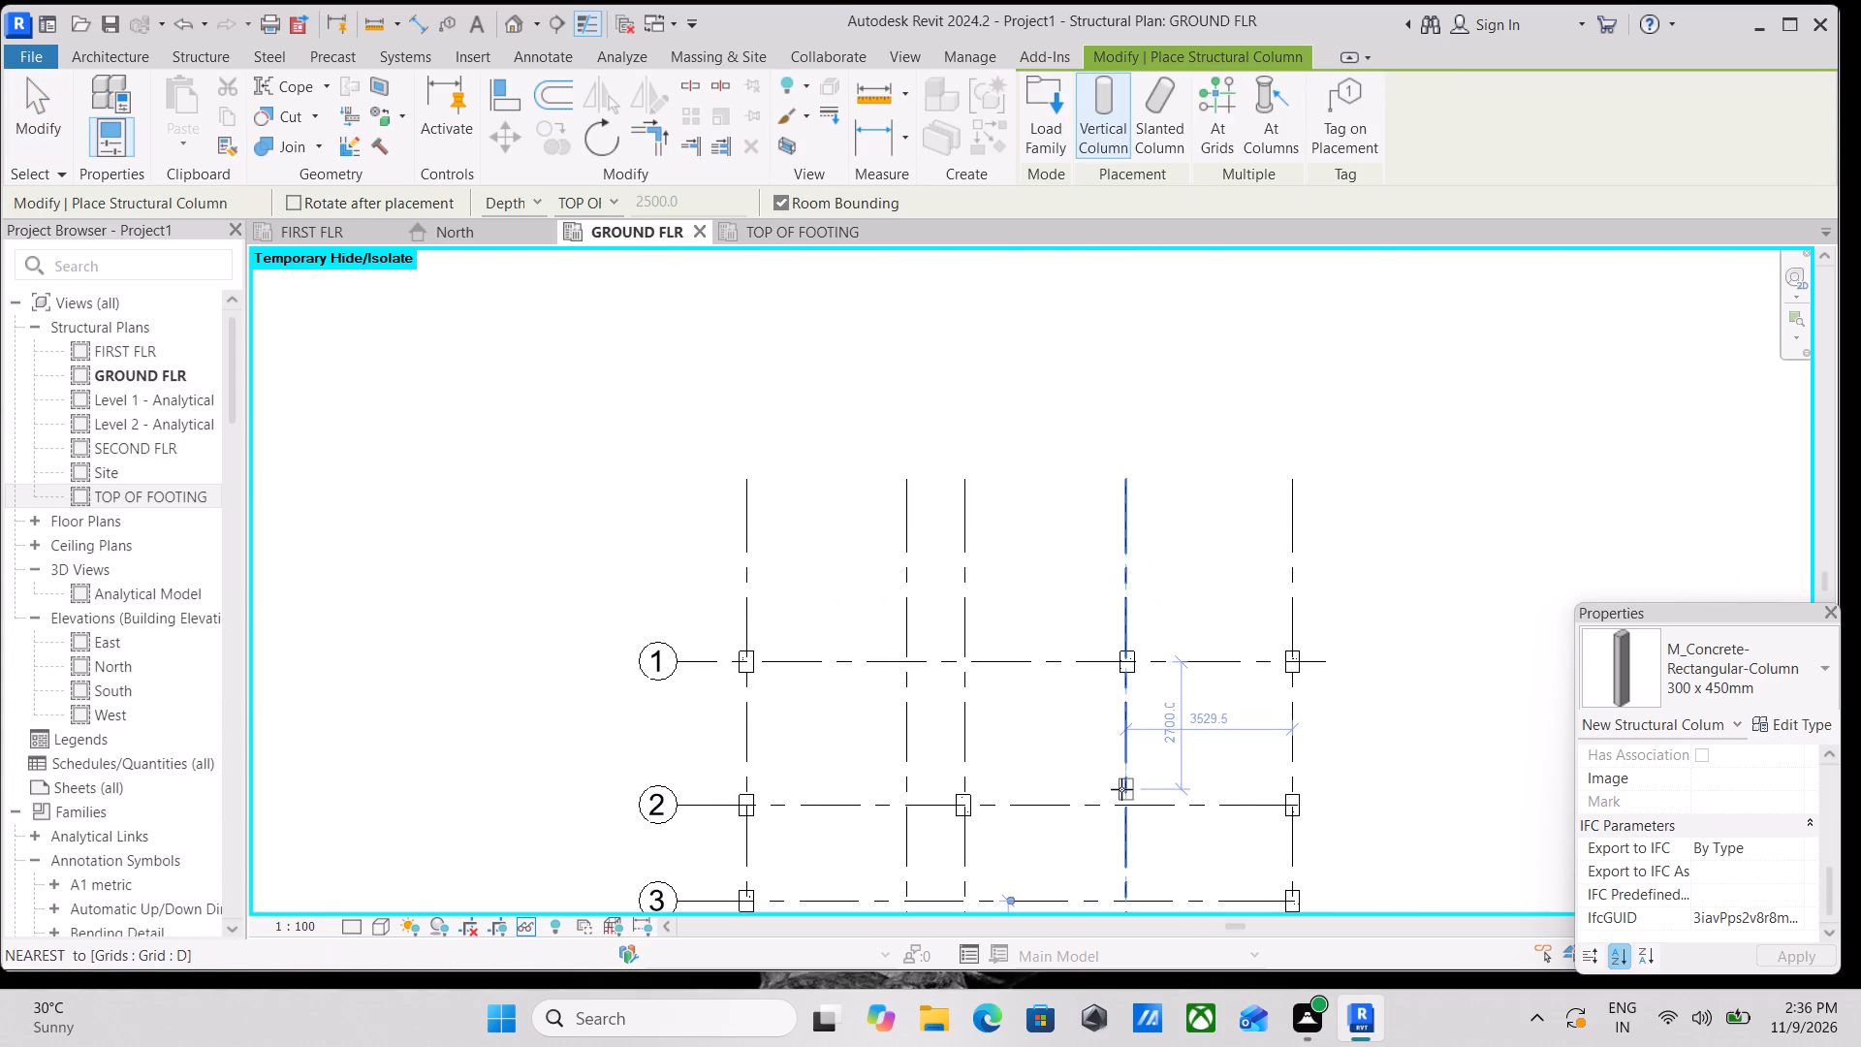
middle_drag(1121, 789, 1123, 673)
scroll(1126, 671, up, 5)
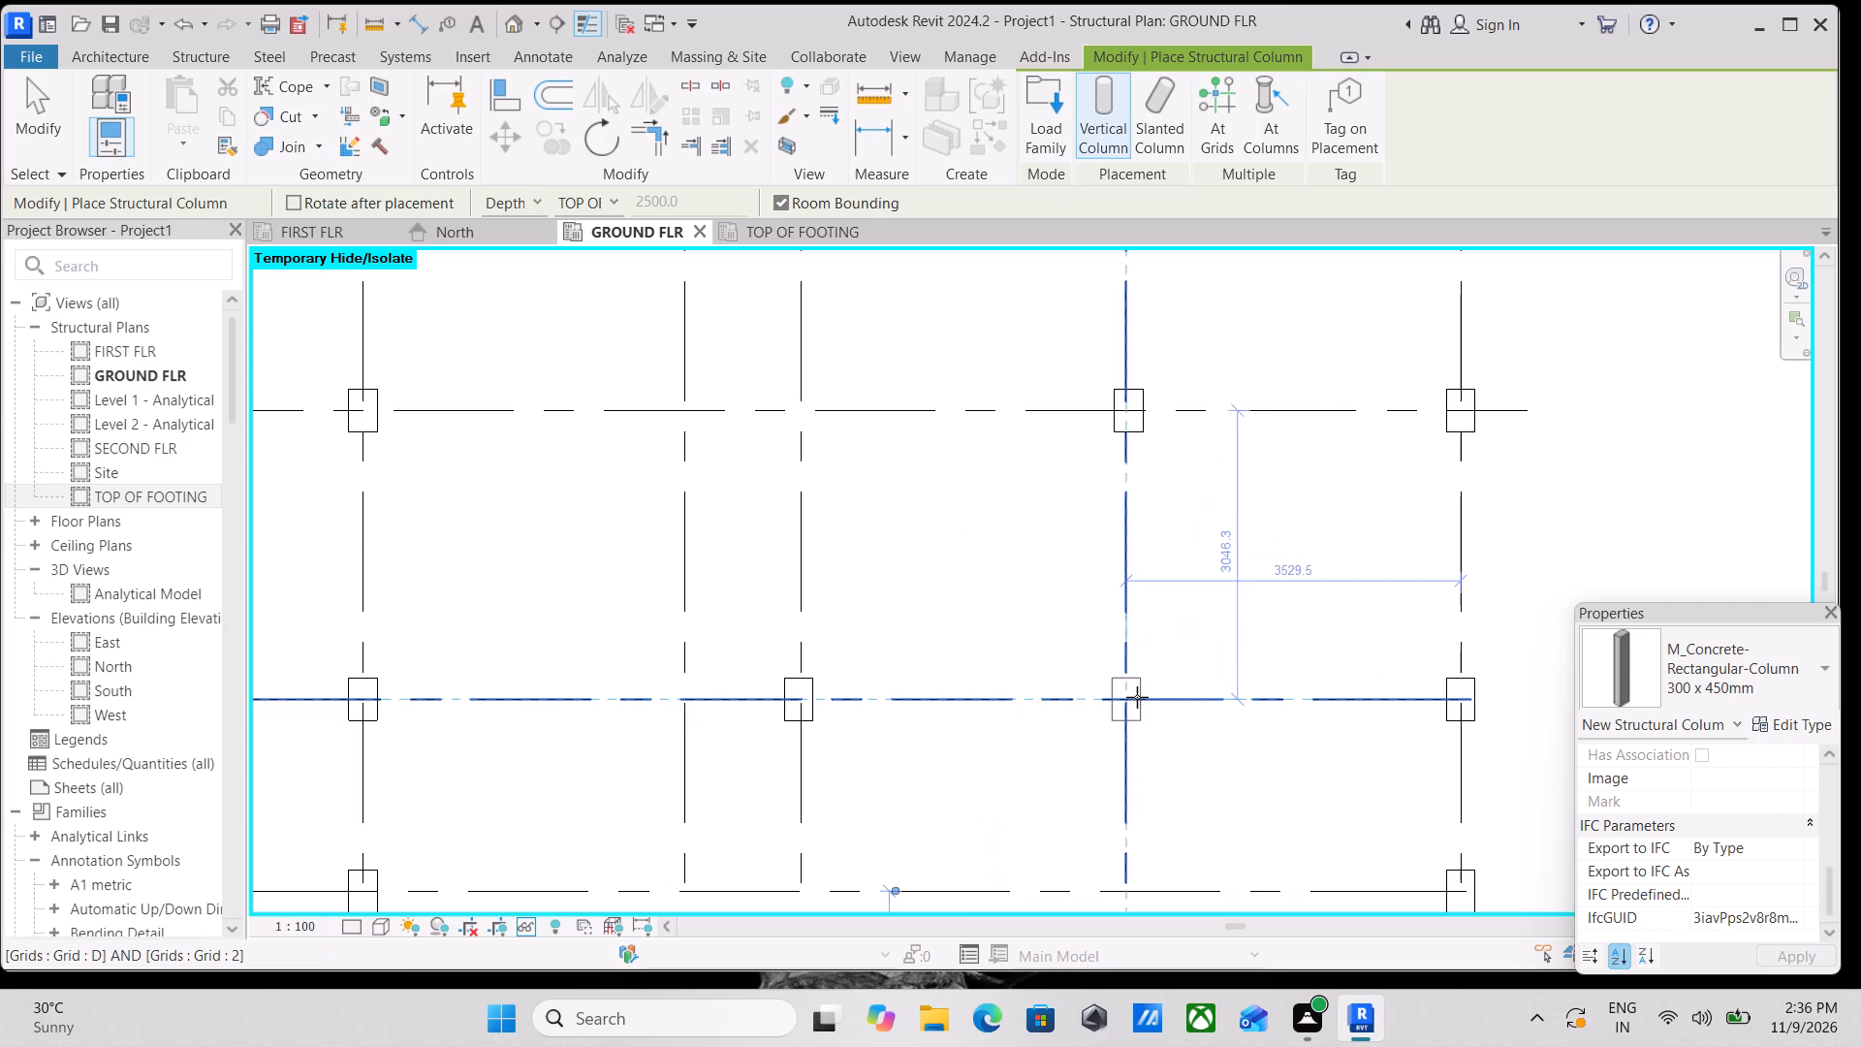
scroll(1128, 701, down, 2)
middle_drag(1130, 682, 1188, 566)
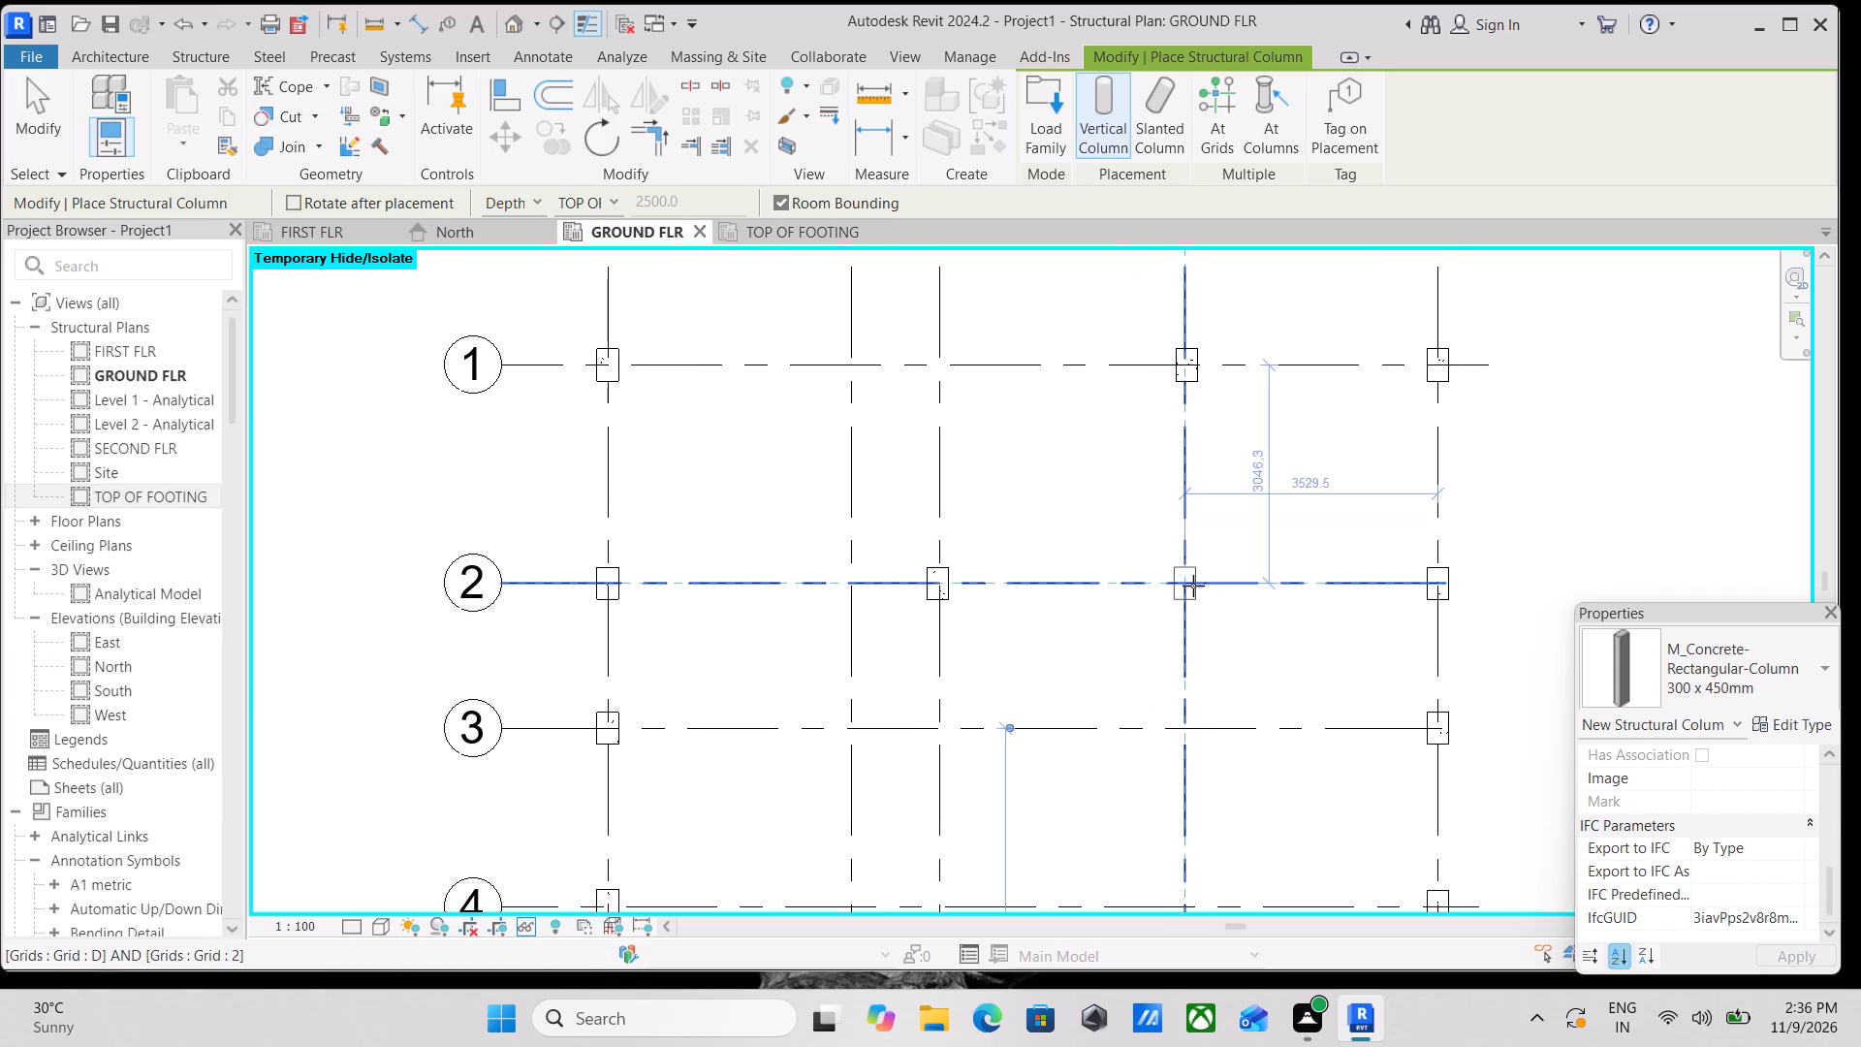
click(1193, 586)
middle_drag(1286, 726, 1277, 657)
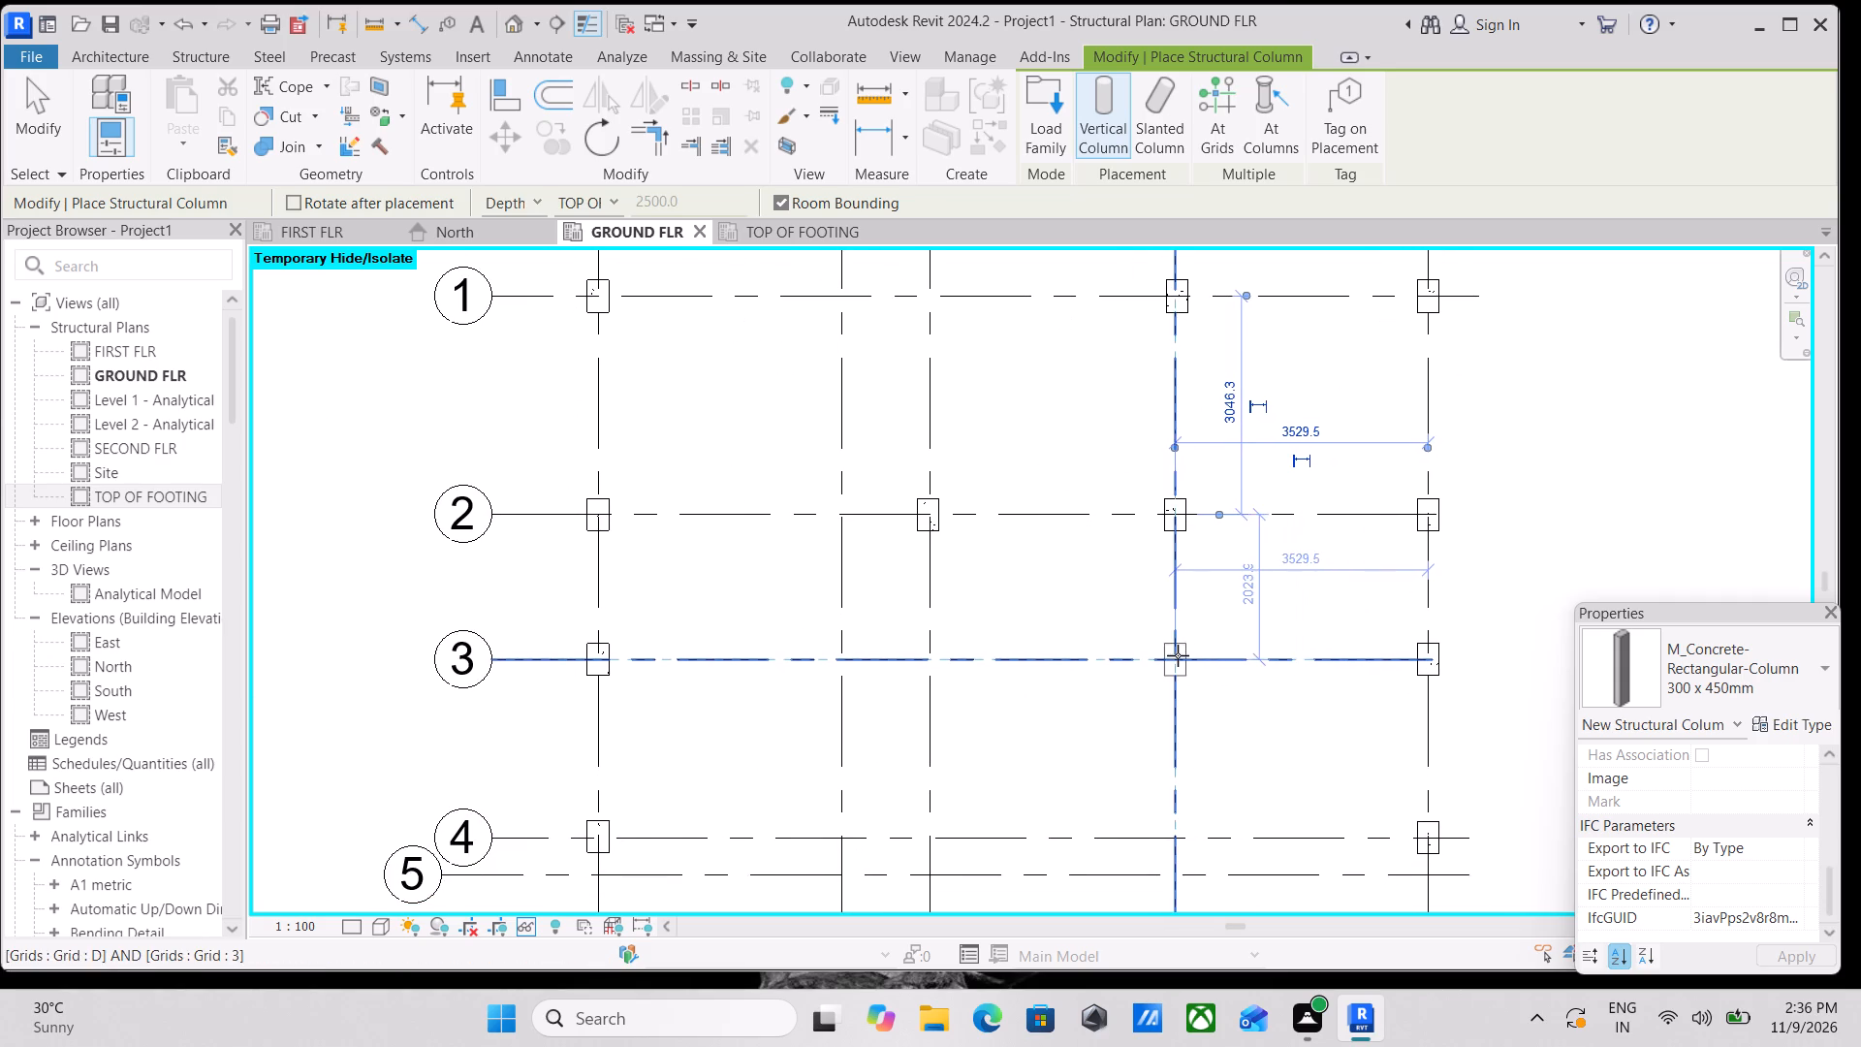
click(1178, 655)
scroll(1234, 599, down, 5)
scroll(1313, 630, down, 3)
key(Escape)
middle_drag(1139, 698, 1110, 583)
key(Escape)
scroll(1154, 615, up, 3)
key(Escape)
Place a 300 x 450mm column at D-4 with depth to TOP OF FOOTING, and end column placement.
scroll(1183, 599, up, 3)
middle_drag(1183, 599, 1012, 738)
scroll(1014, 735, down, 1)
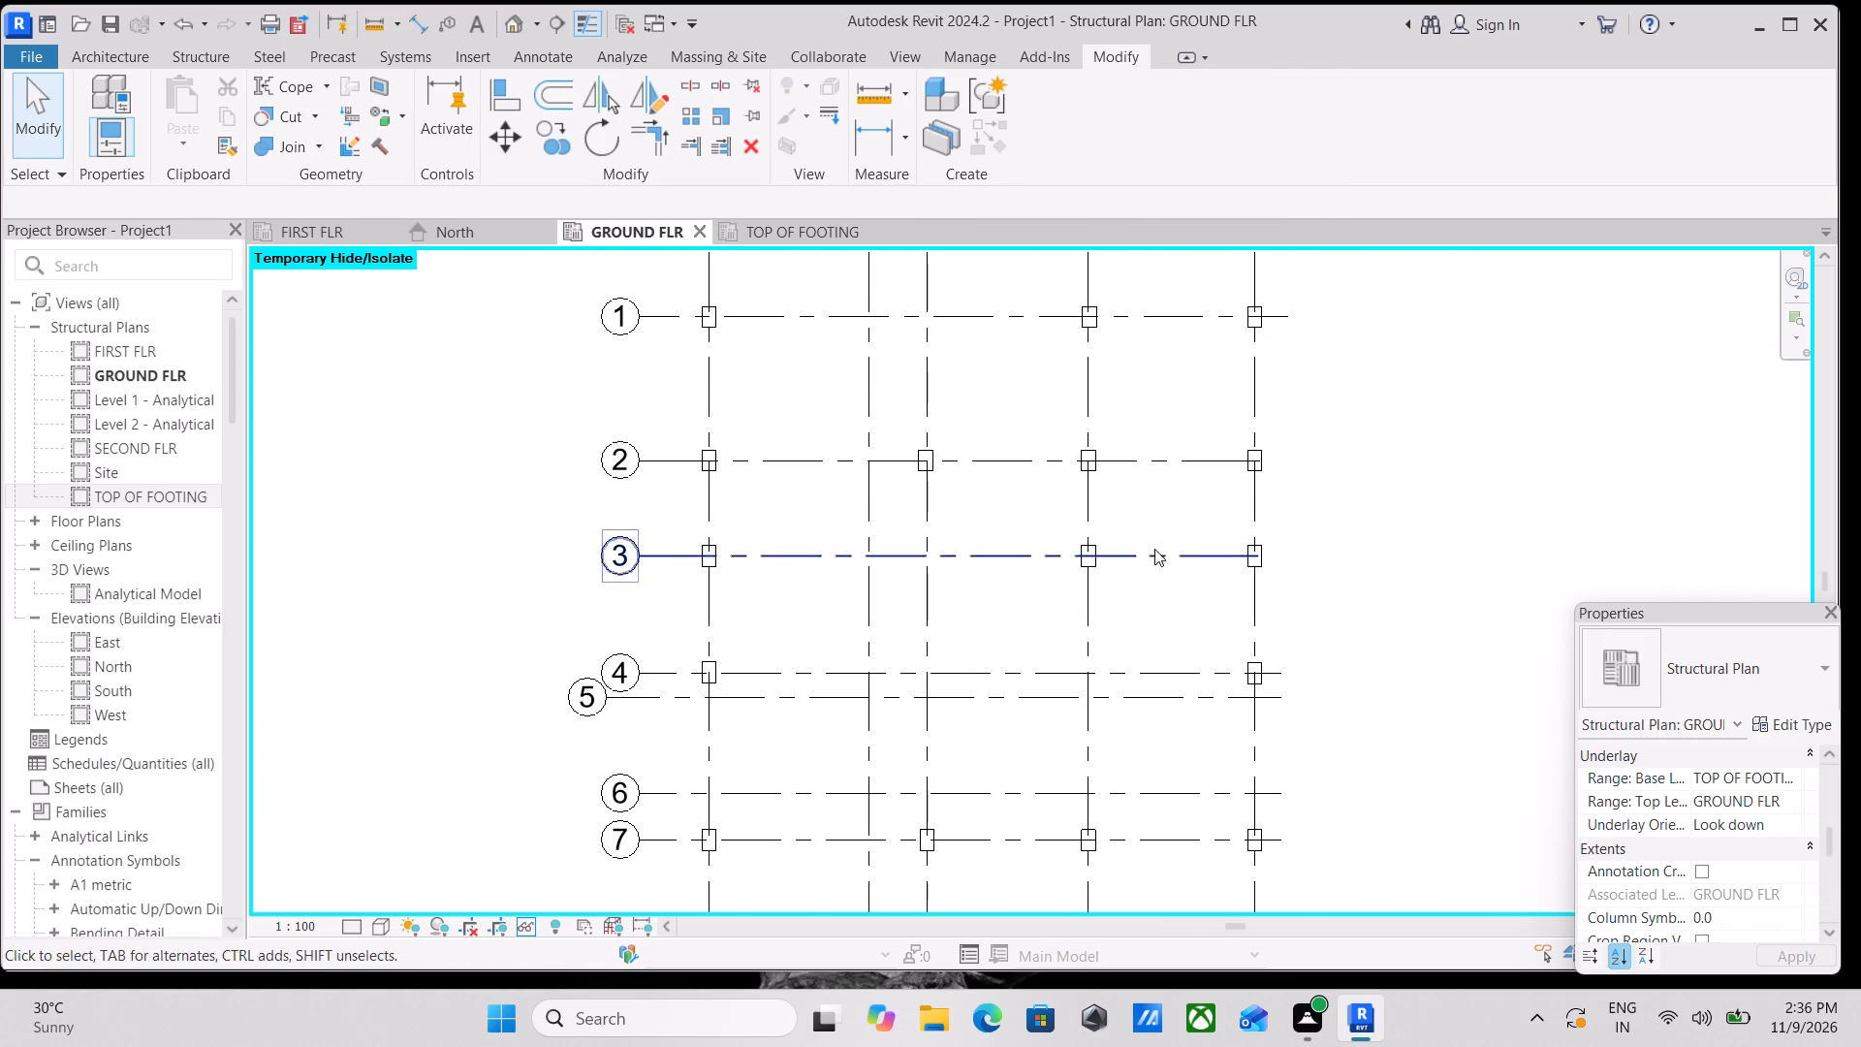
scroll(1092, 567, up, 7)
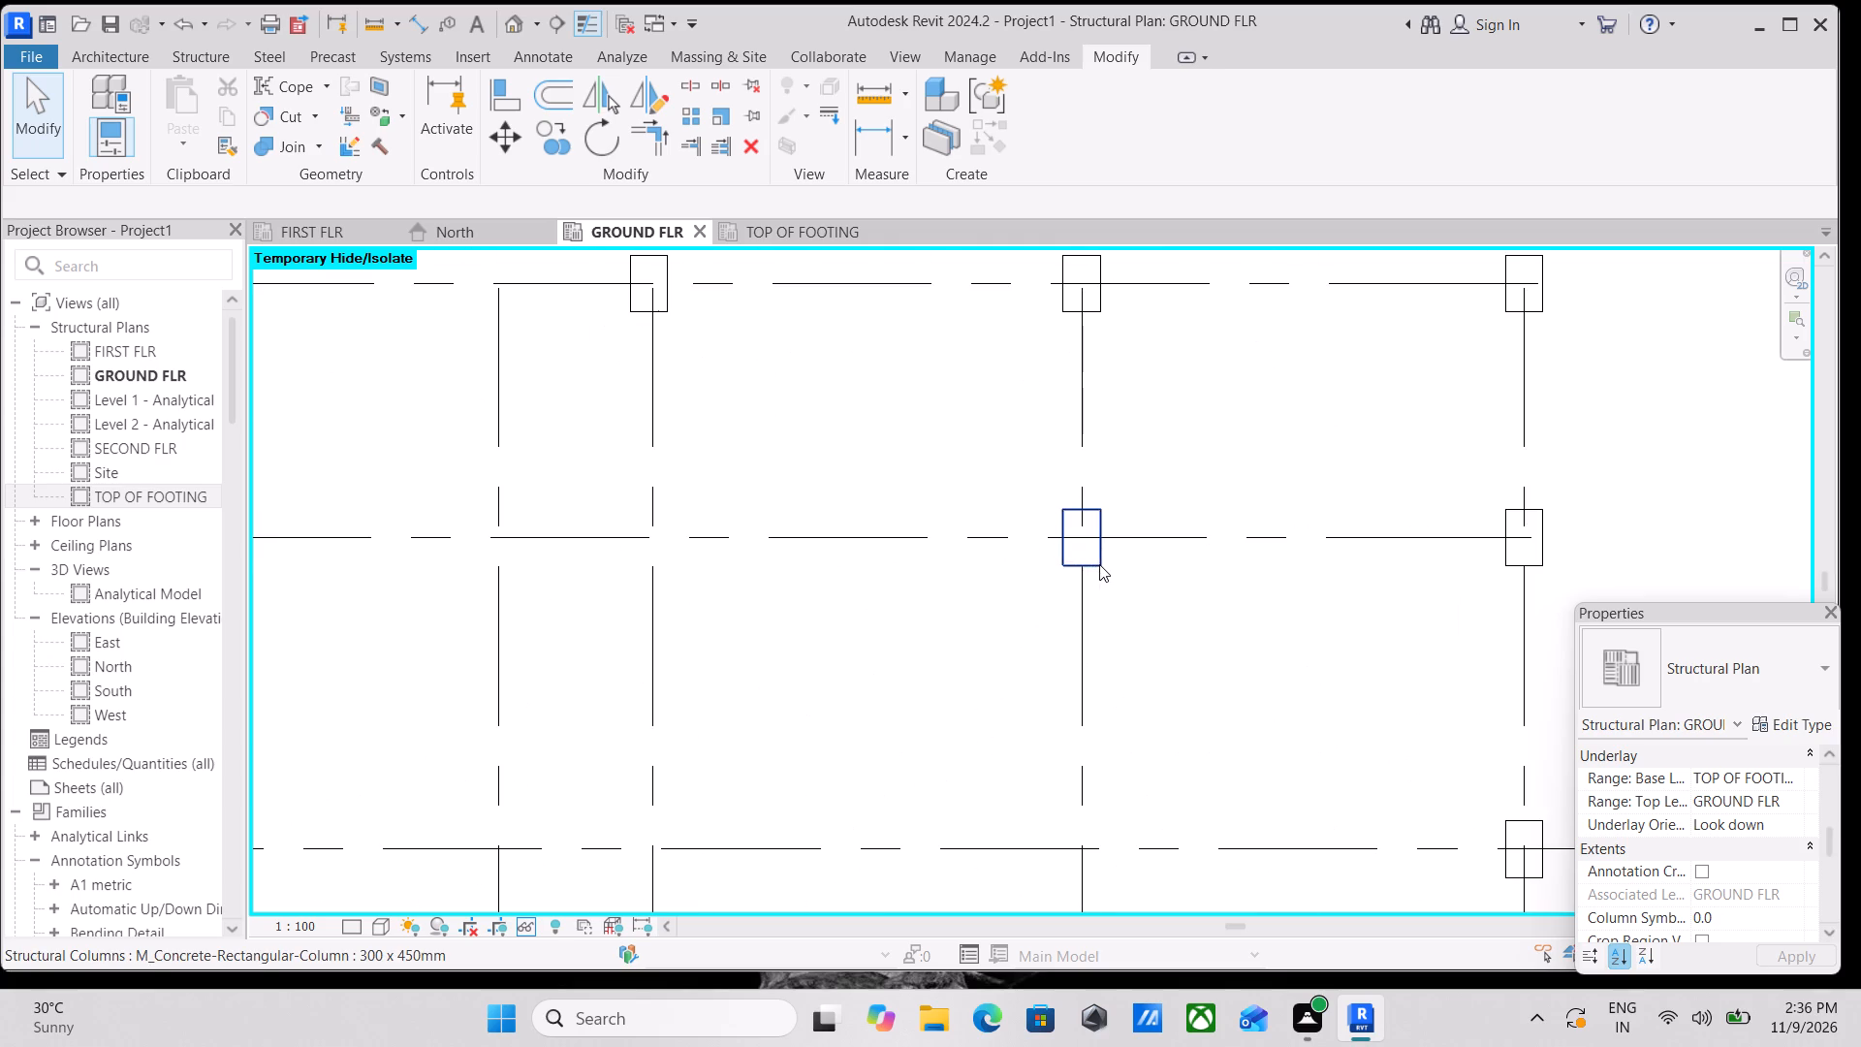
click(1099, 564)
text(CS)
scroll(1111, 699, down, 3)
middle_drag(1111, 692, 1101, 556)
click(1078, 657)
key(Escape)
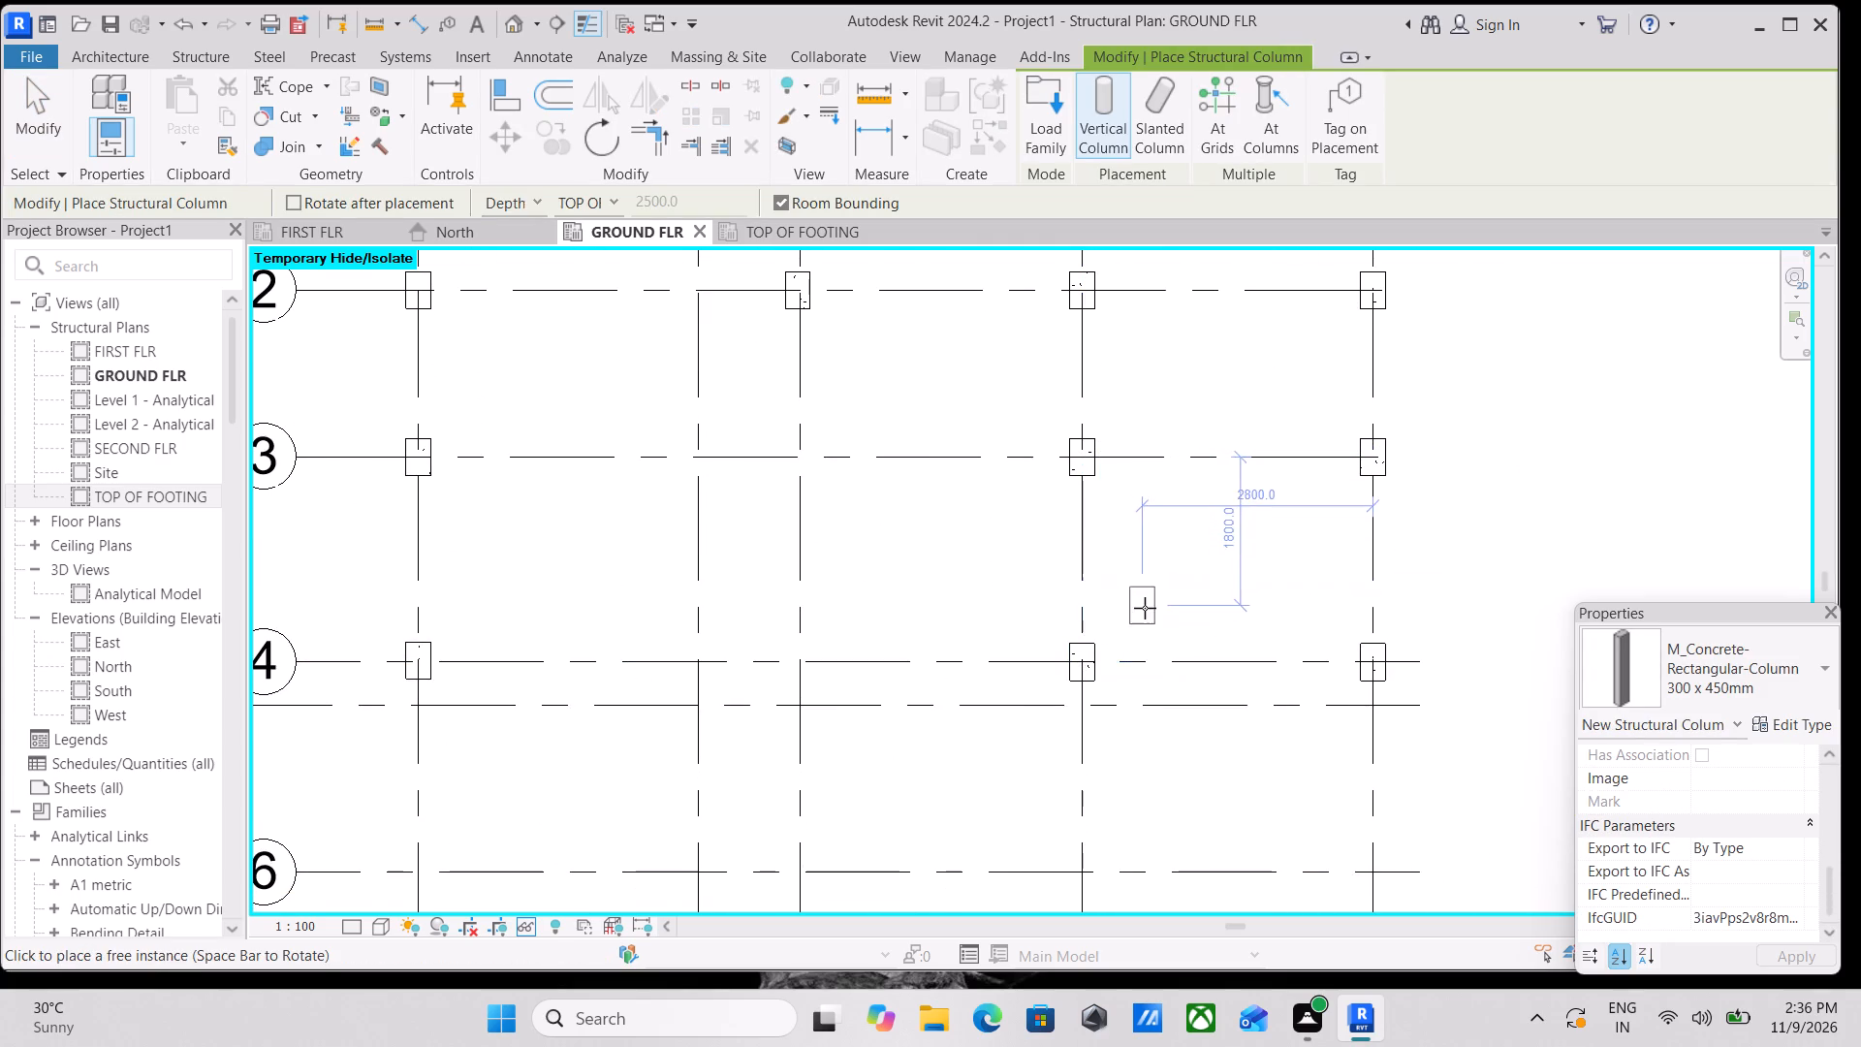
scroll(1146, 608, down, 3)
key(Escape)
scroll(1180, 620, down, 3)
middle_drag(1180, 620, 1047, 695)
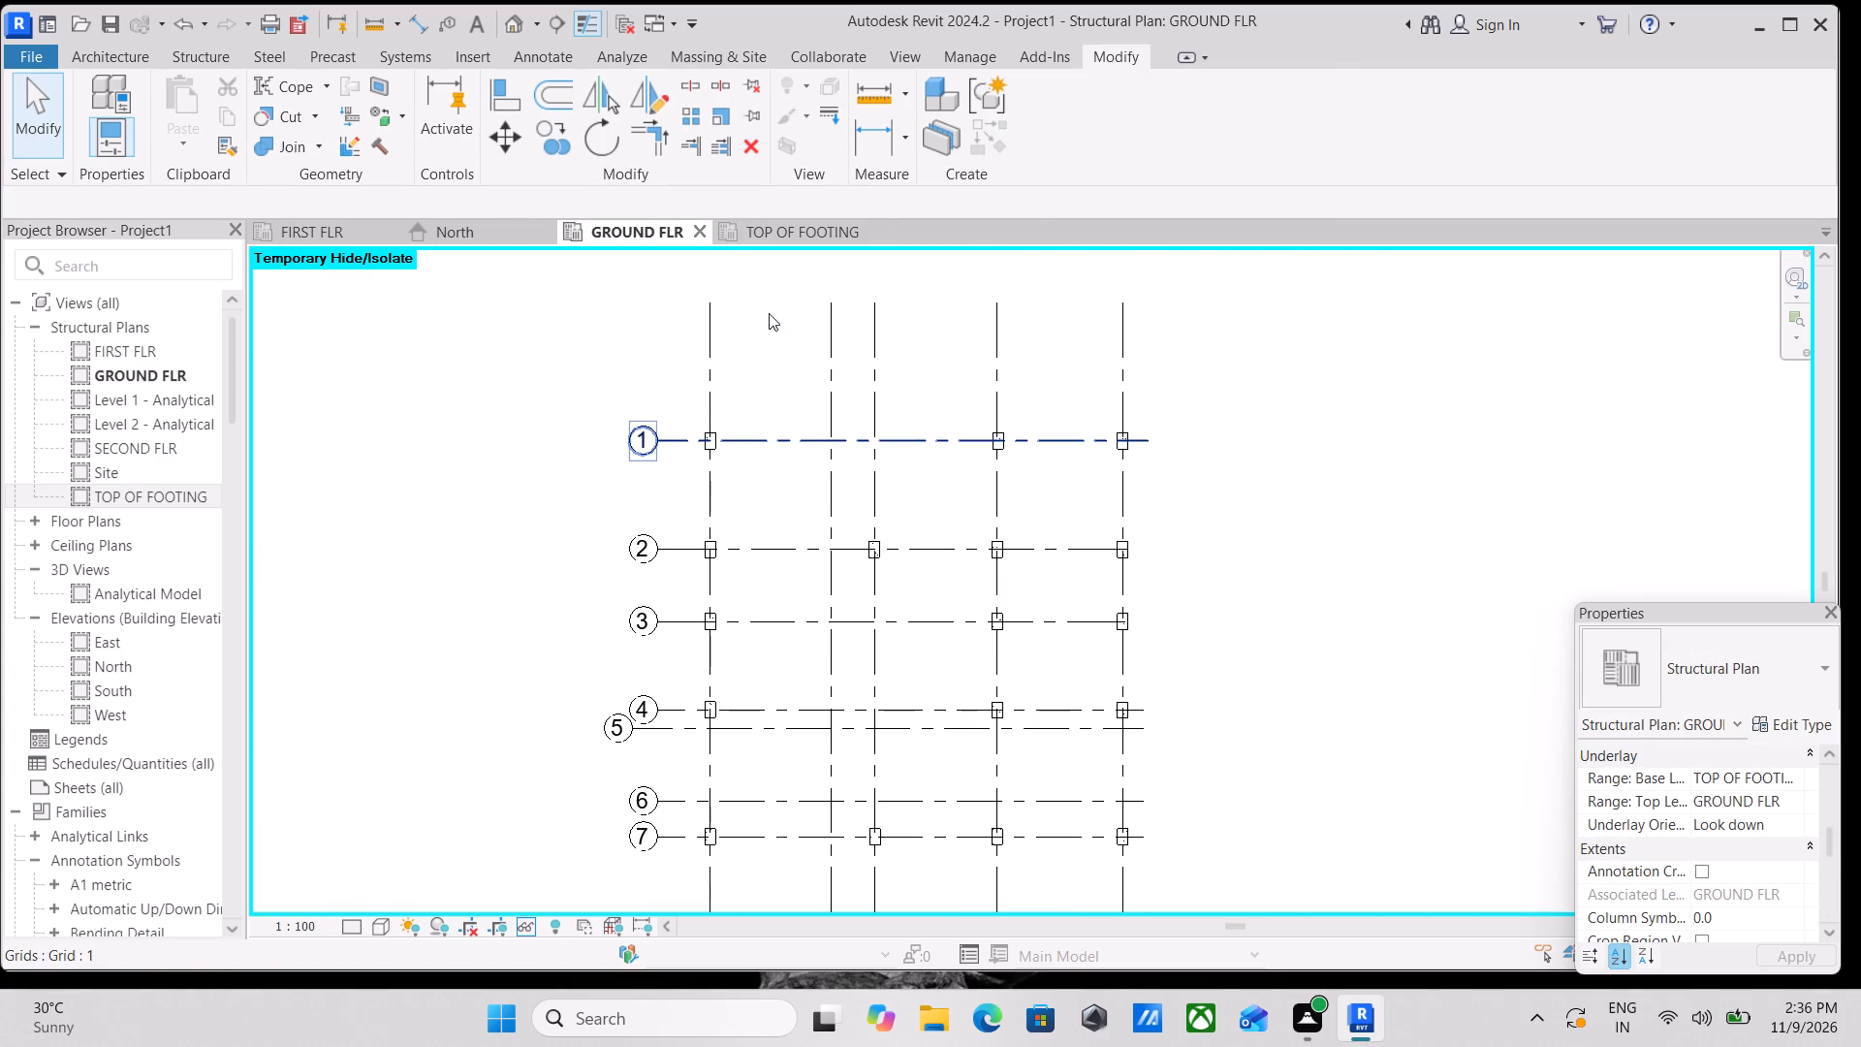
Examine the TOP OF FOOTING plan to compare the footings with the placed columns across grids 1–7.
click(801, 229)
scroll(1075, 683, down, 2)
middle_drag(1077, 683, 1075, 613)
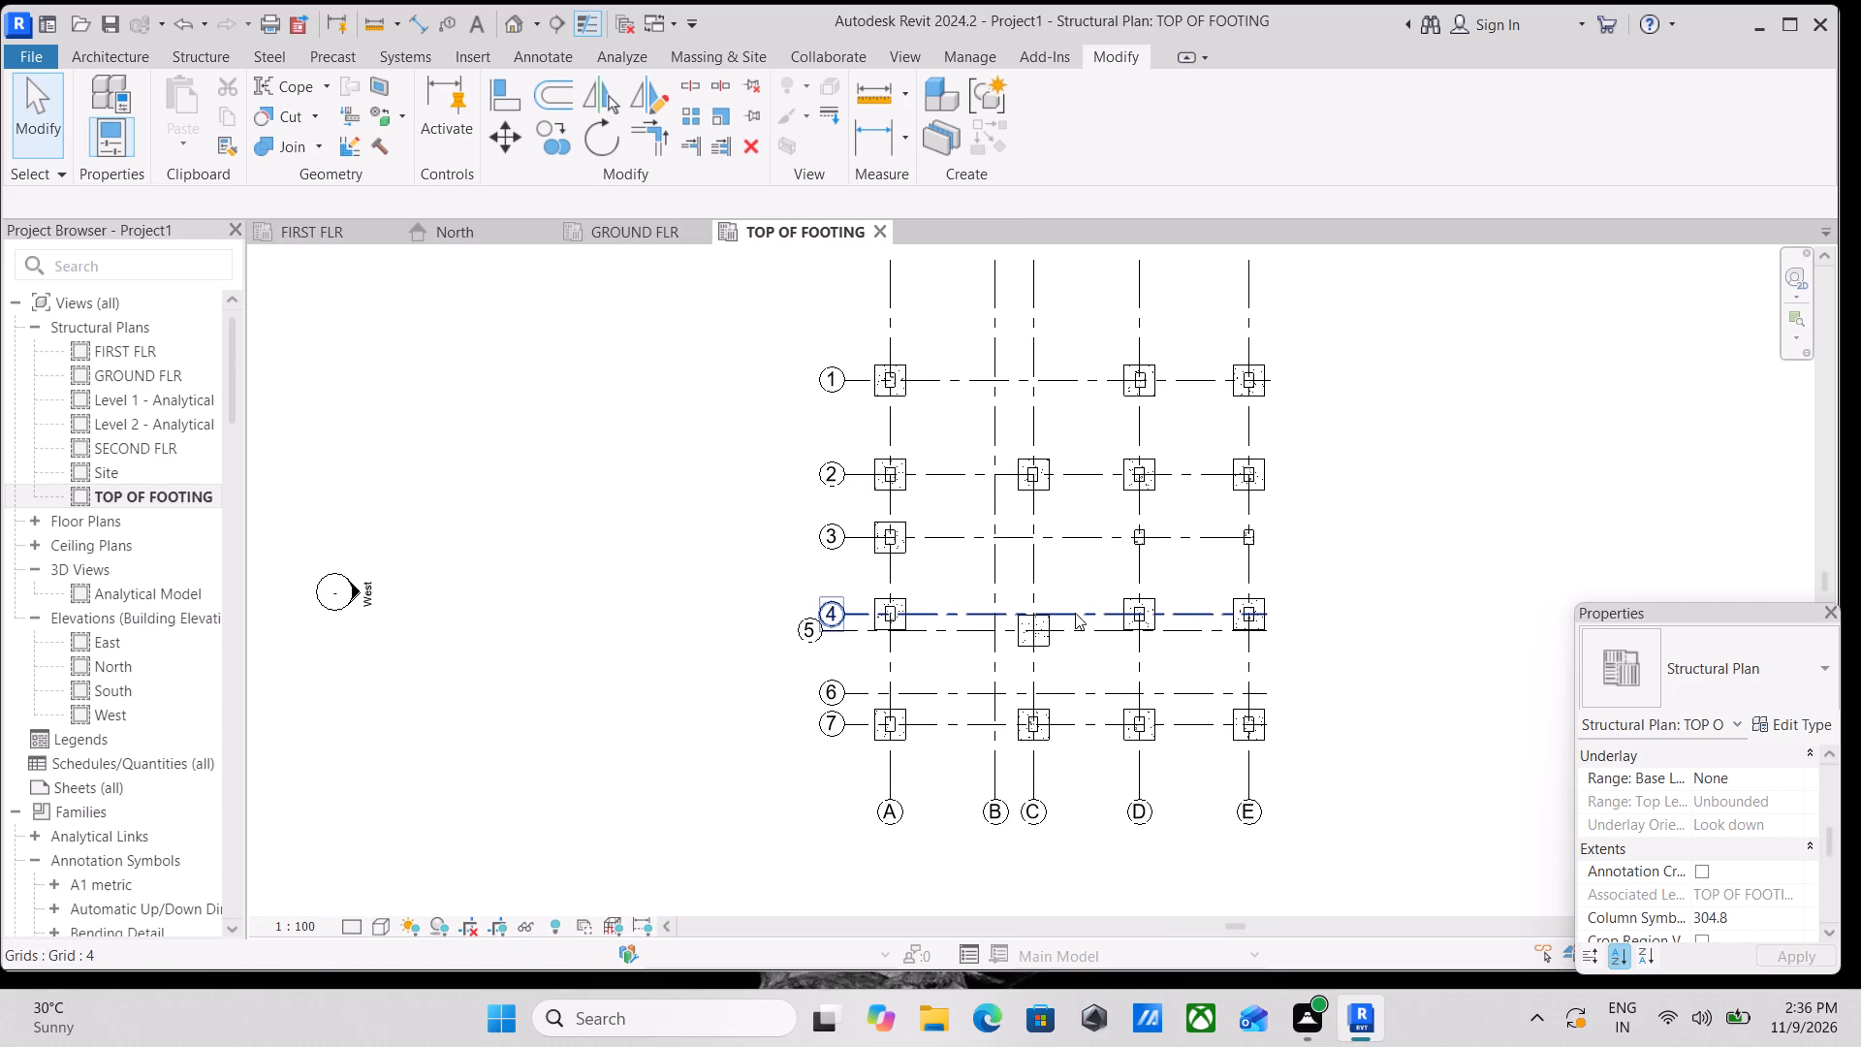
scroll(1166, 739, up, 3)
middle_drag(1077, 667, 1120, 721)
middle_drag(1049, 645, 1143, 721)
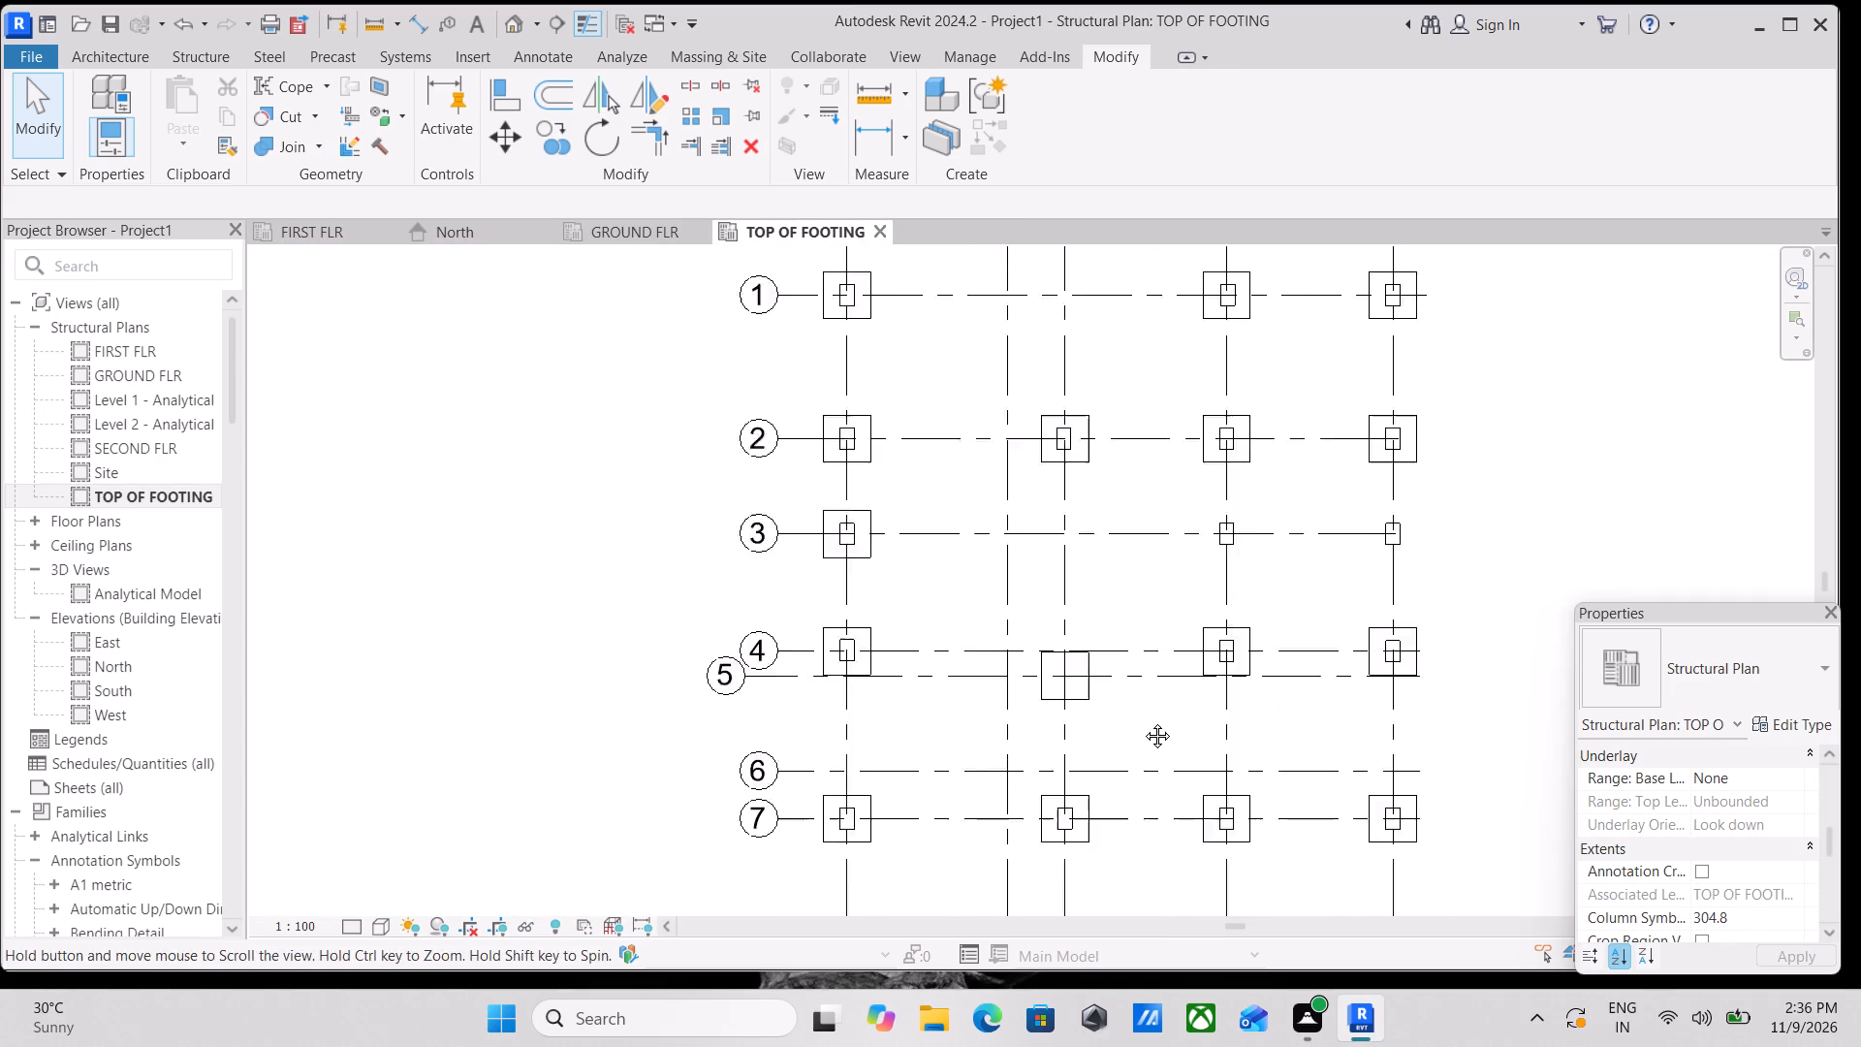
middle_drag(1143, 721, 1156, 732)
In the GROUND FLR plan, place a 300 x 450mm column at C-5 with depth to TOP OF FOOTING.
click(647, 237)
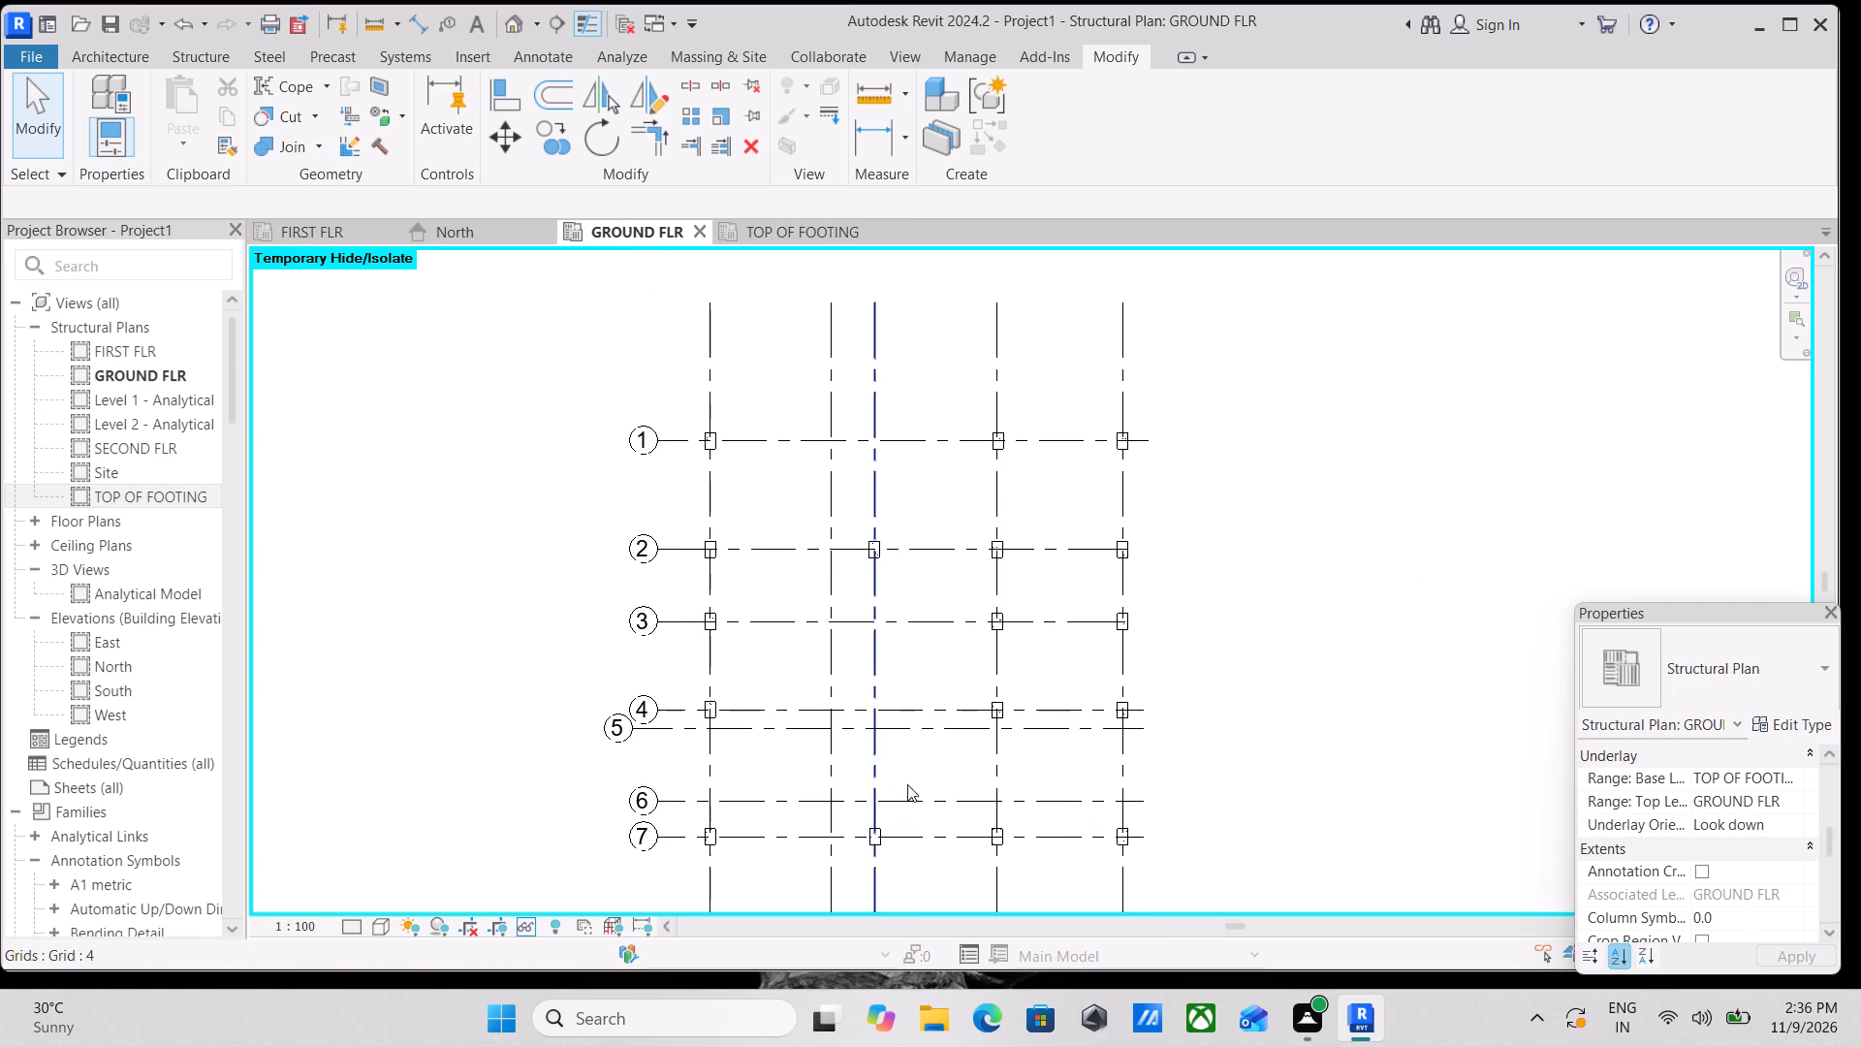
middle_drag(920, 800, 955, 741)
click(1030, 642)
scroll(1030, 642, up, 1)
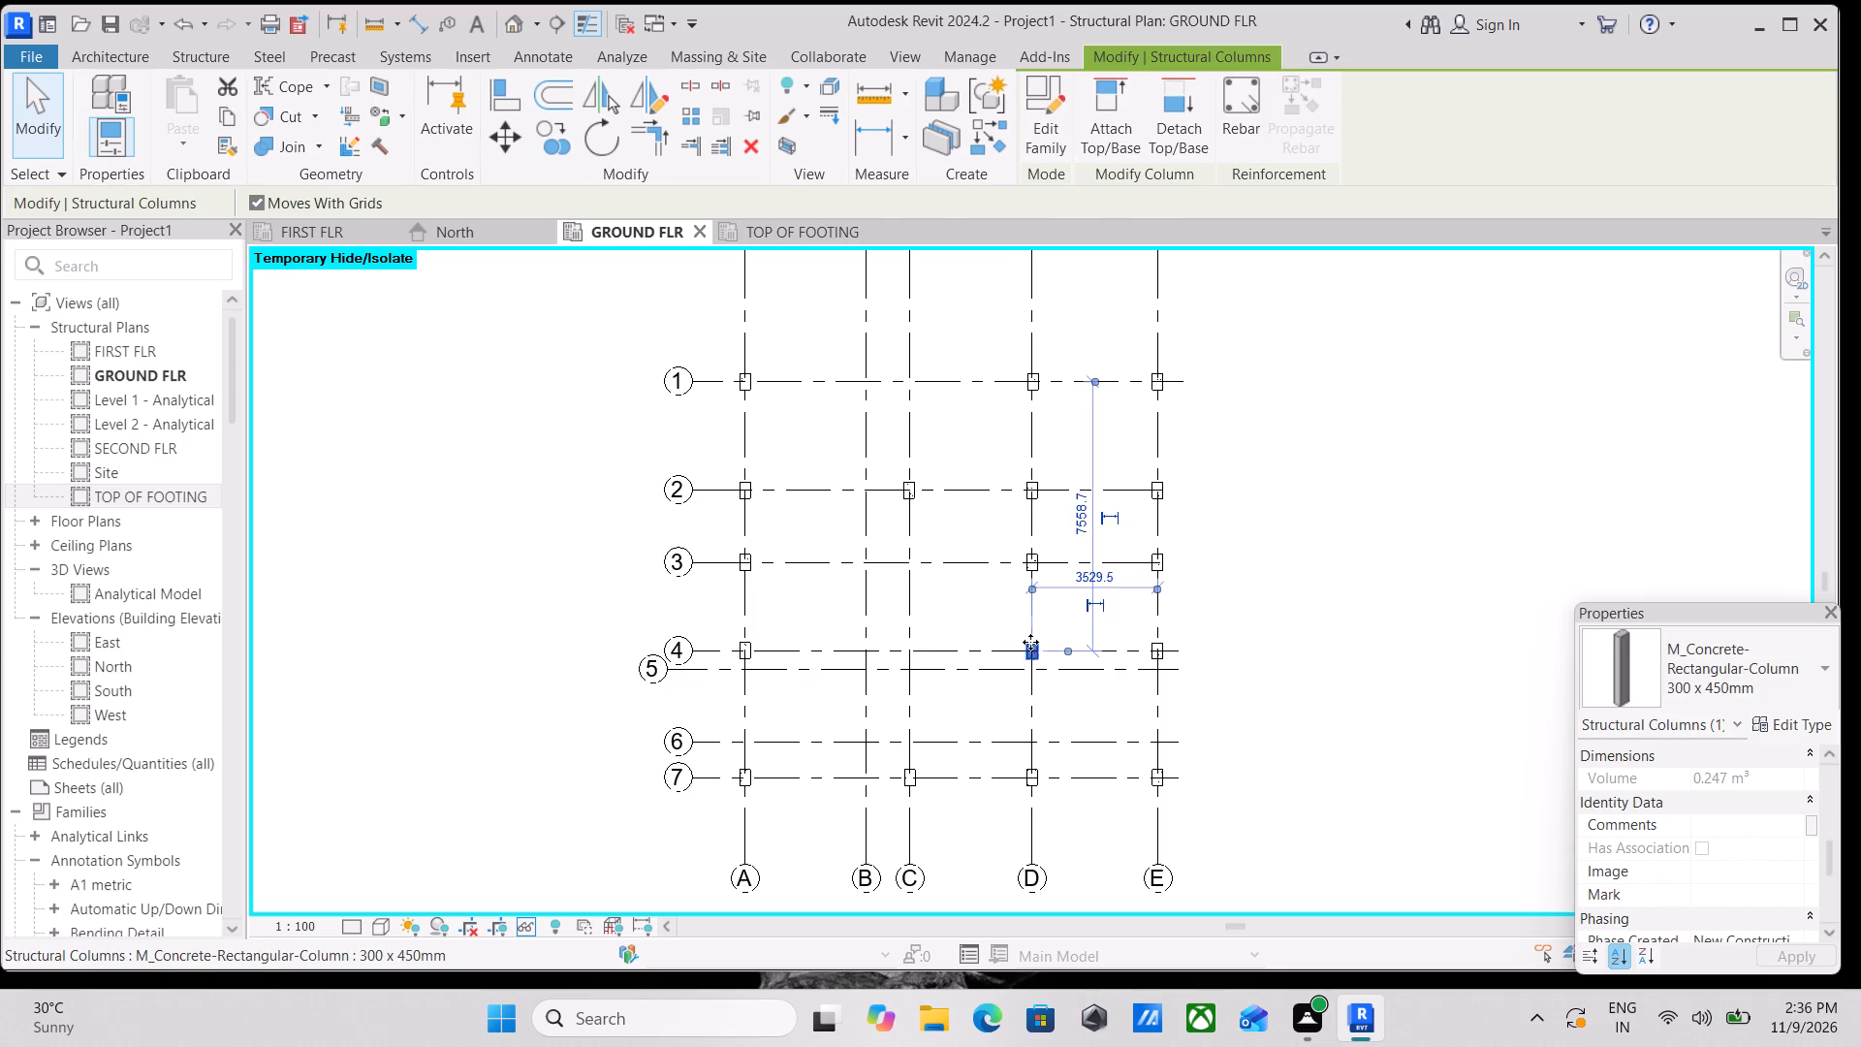
scroll(1030, 642, up, 1)
key(c)
key(s)
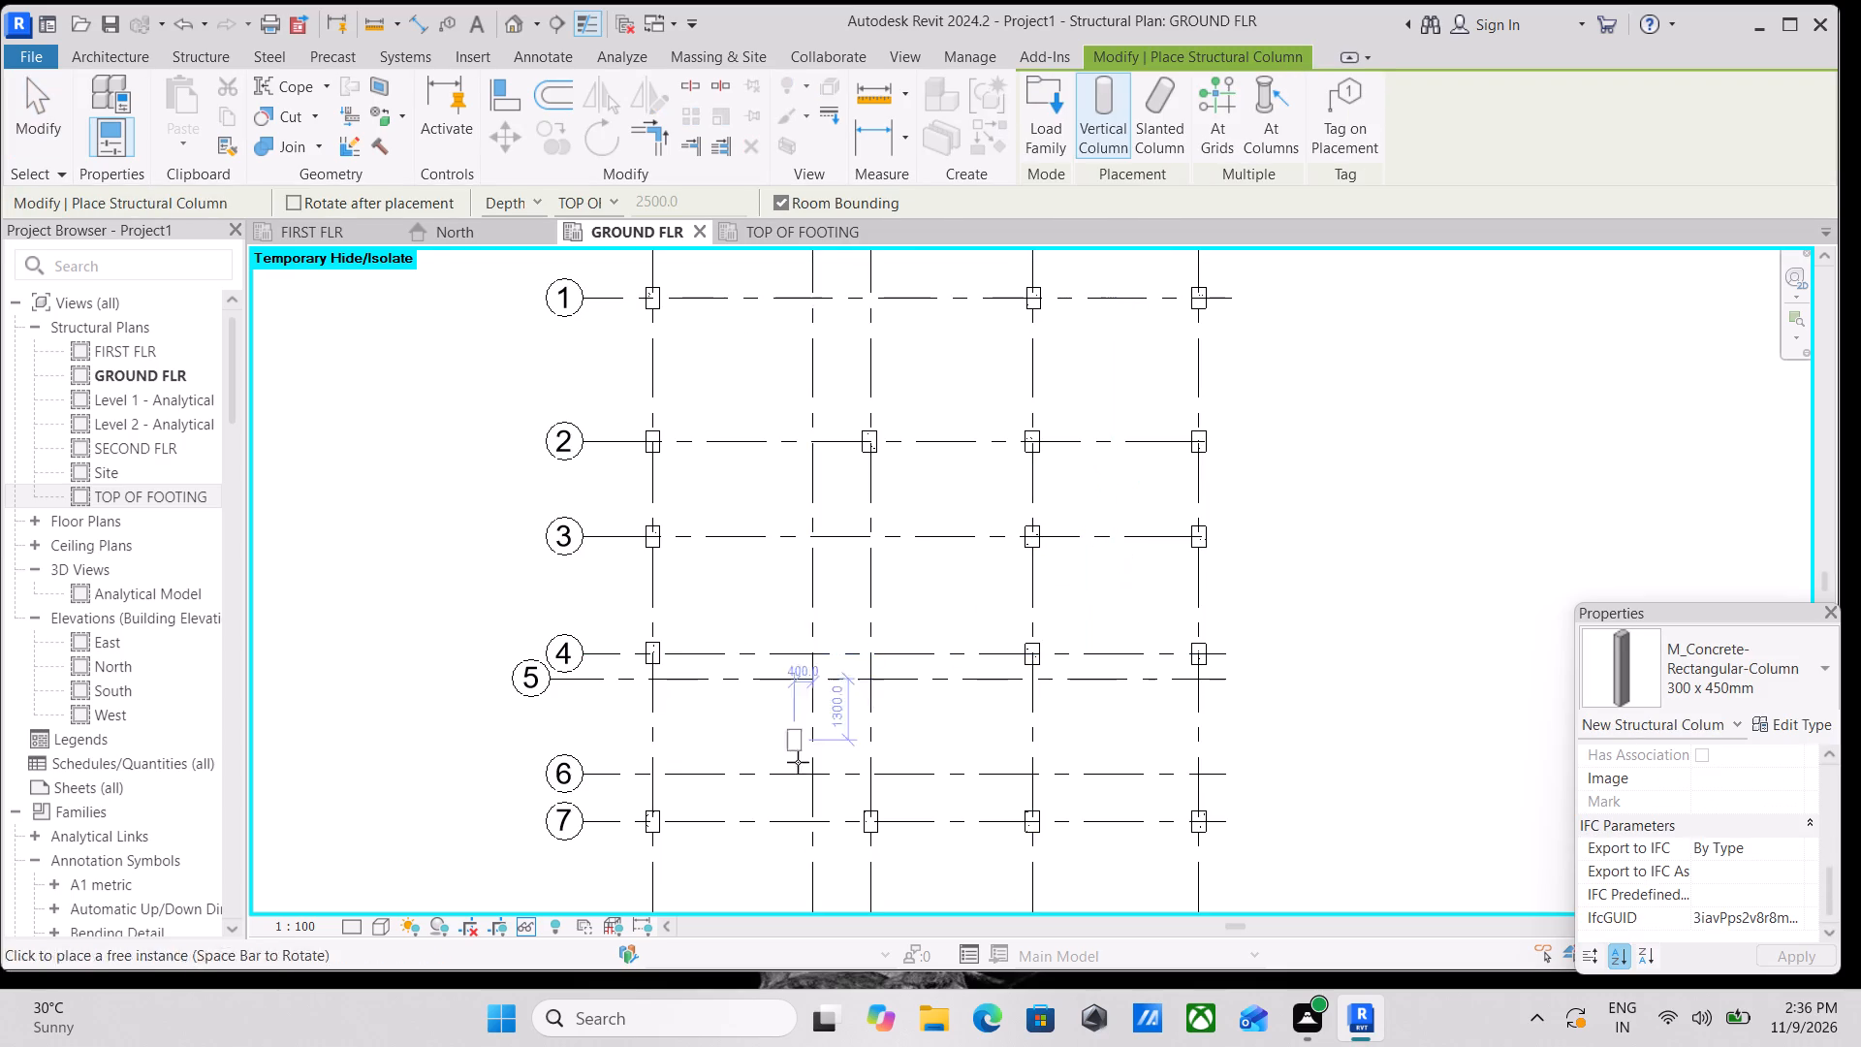
scroll(836, 755, up, 3)
scroll(899, 659, up, 2)
click(887, 639)
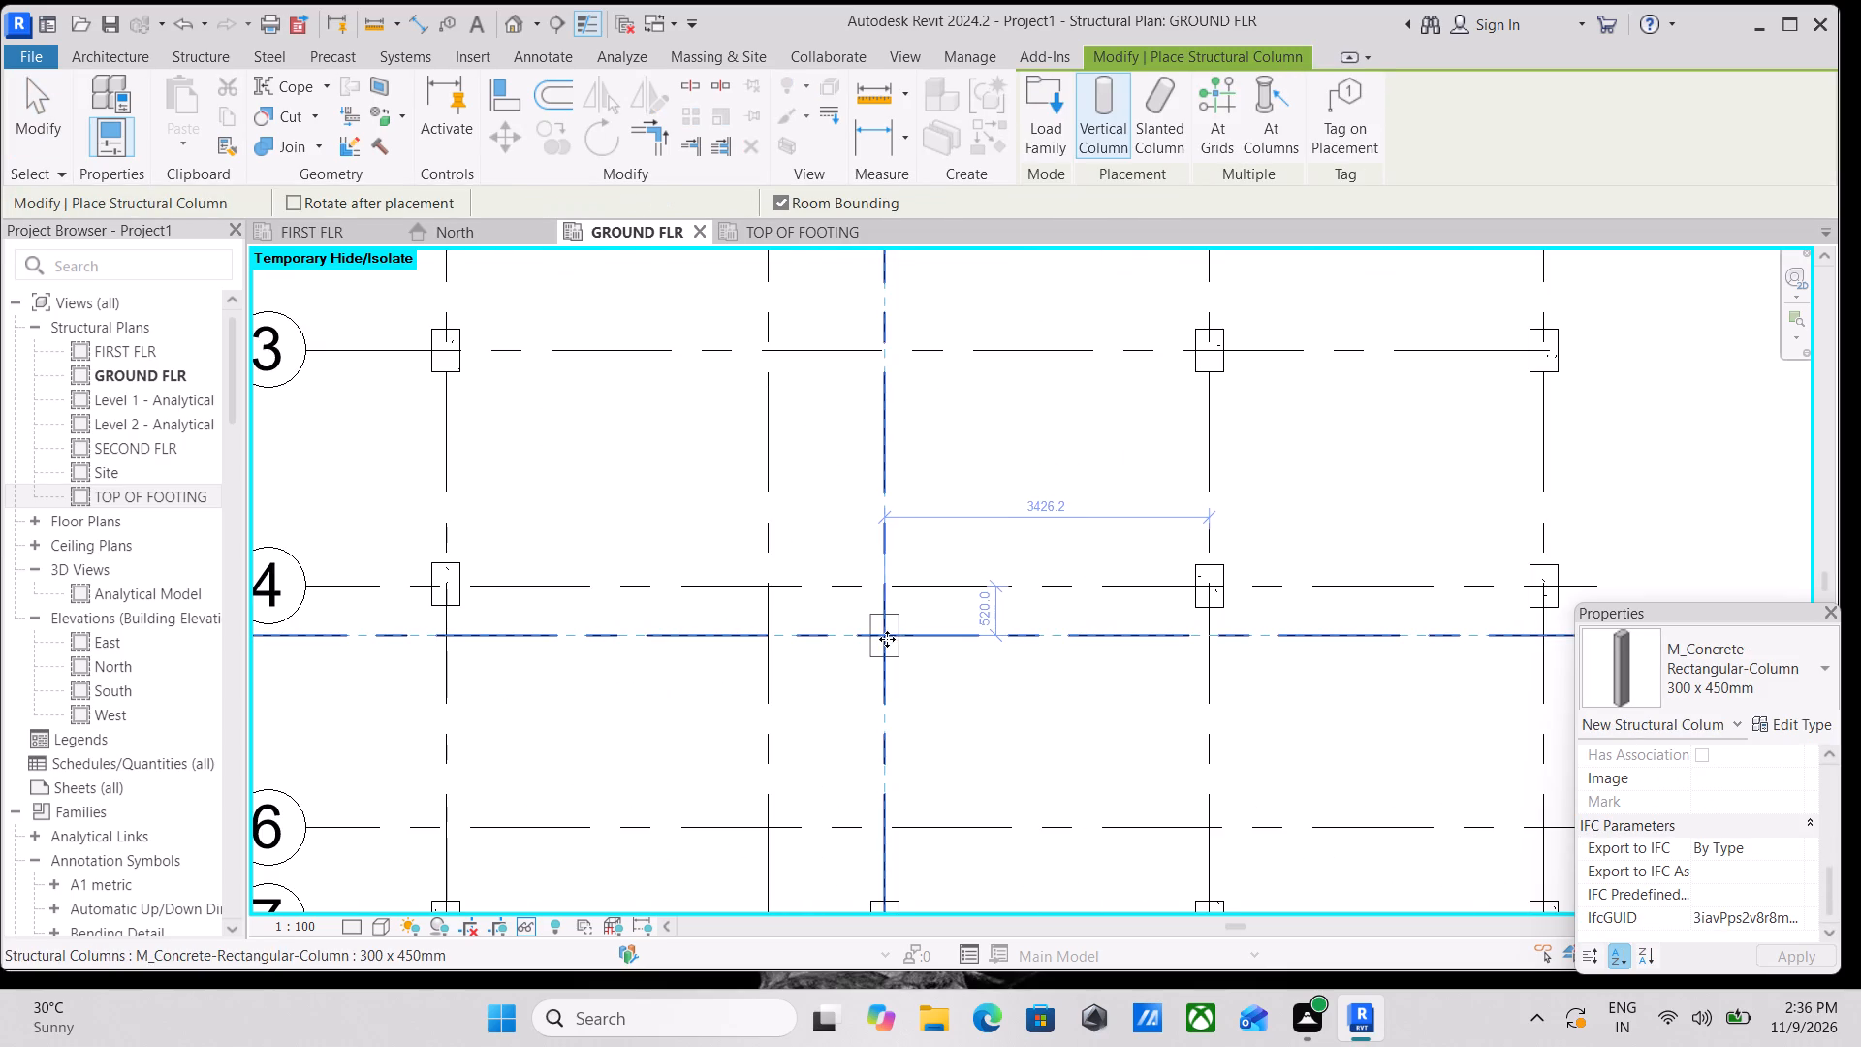
scroll(887, 639, down, 4)
key(Escape)
scroll(1028, 628, down, 2)
key(Escape)
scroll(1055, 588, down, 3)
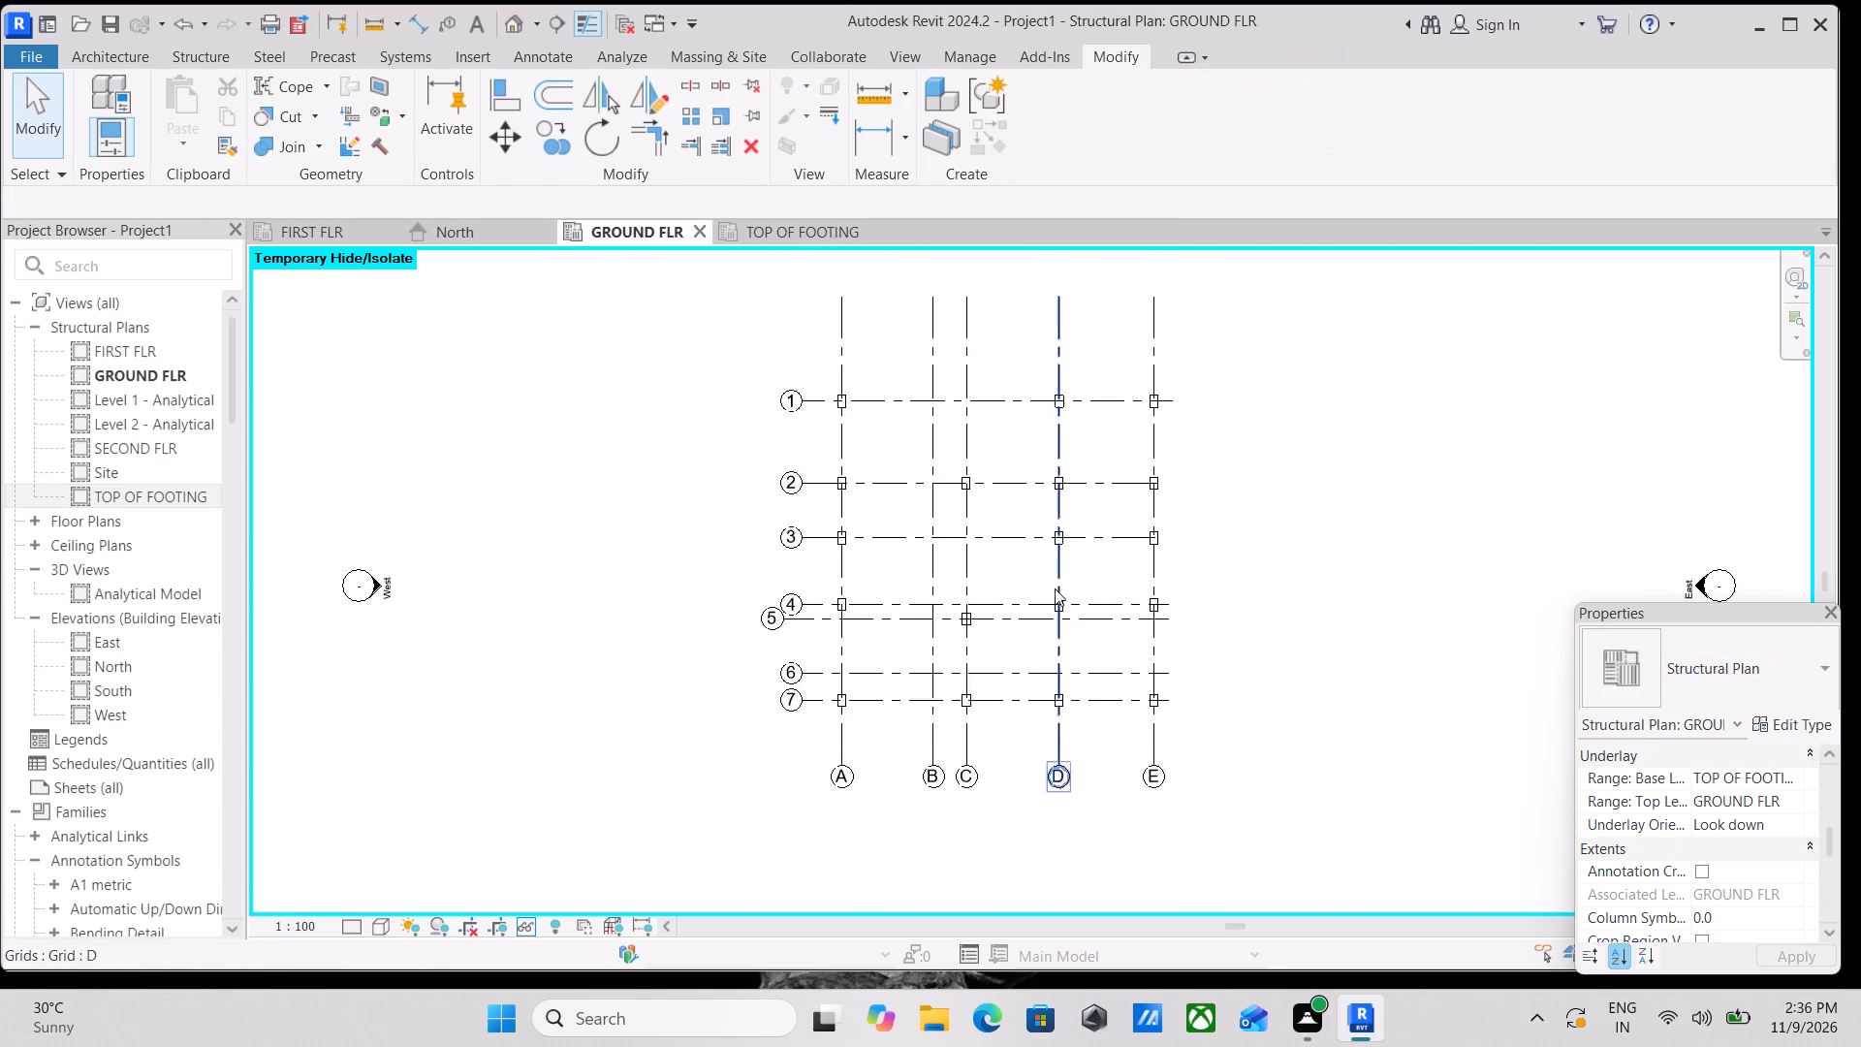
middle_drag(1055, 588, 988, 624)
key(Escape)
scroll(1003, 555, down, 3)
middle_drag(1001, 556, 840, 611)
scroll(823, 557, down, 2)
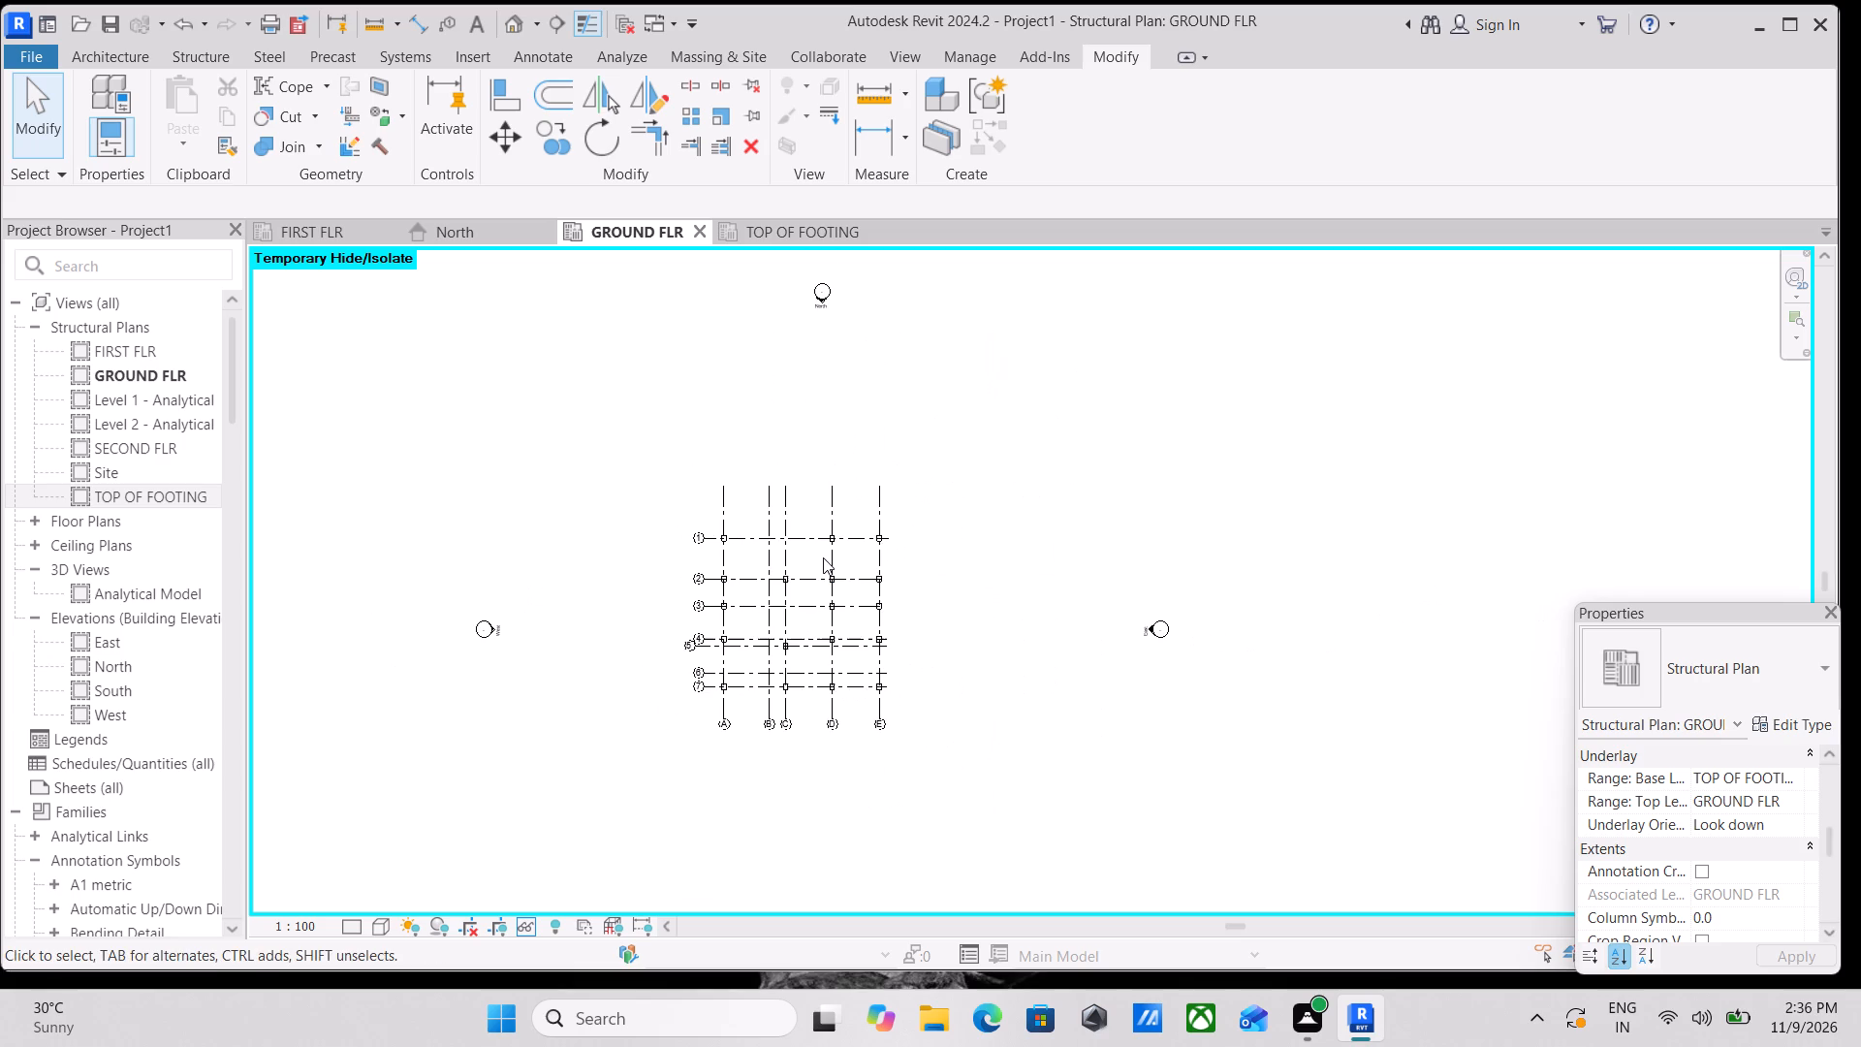
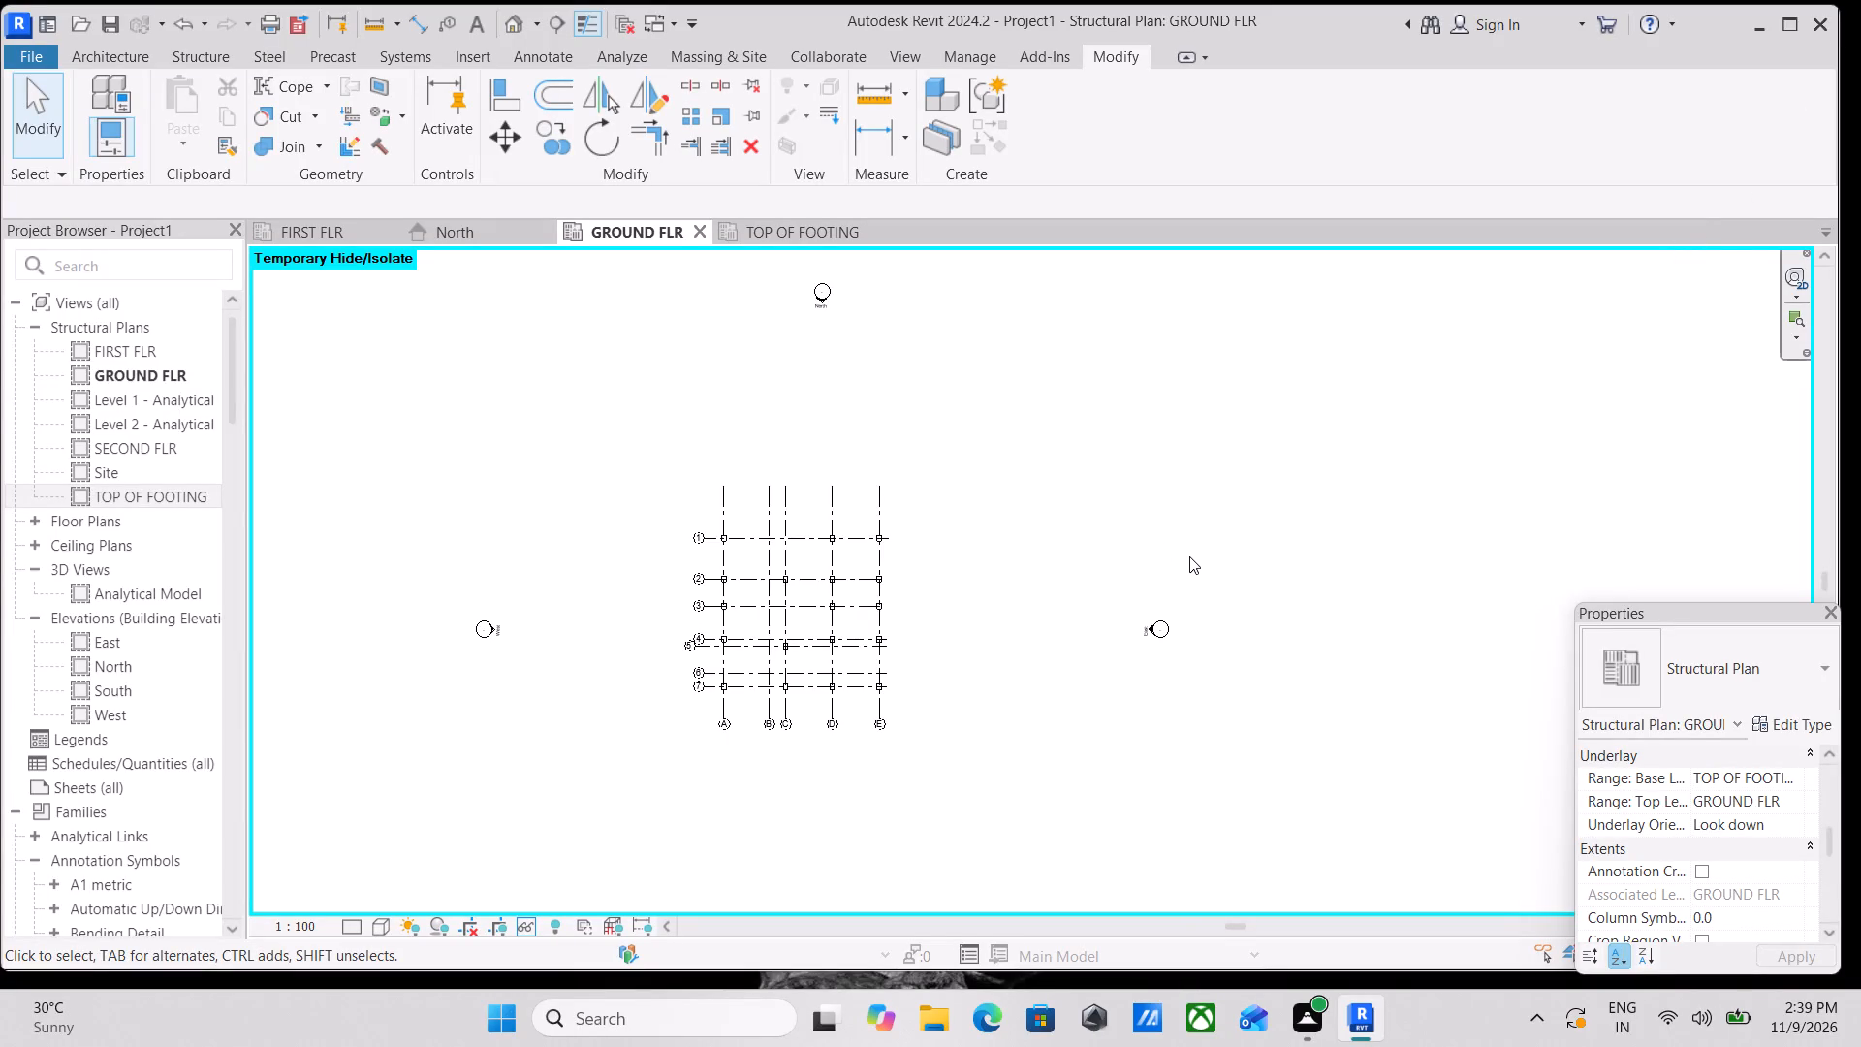
Examine the GROUND FLR plan to check the placed columns across grids A–E and 1–7.
scroll(860, 579, up, 3)
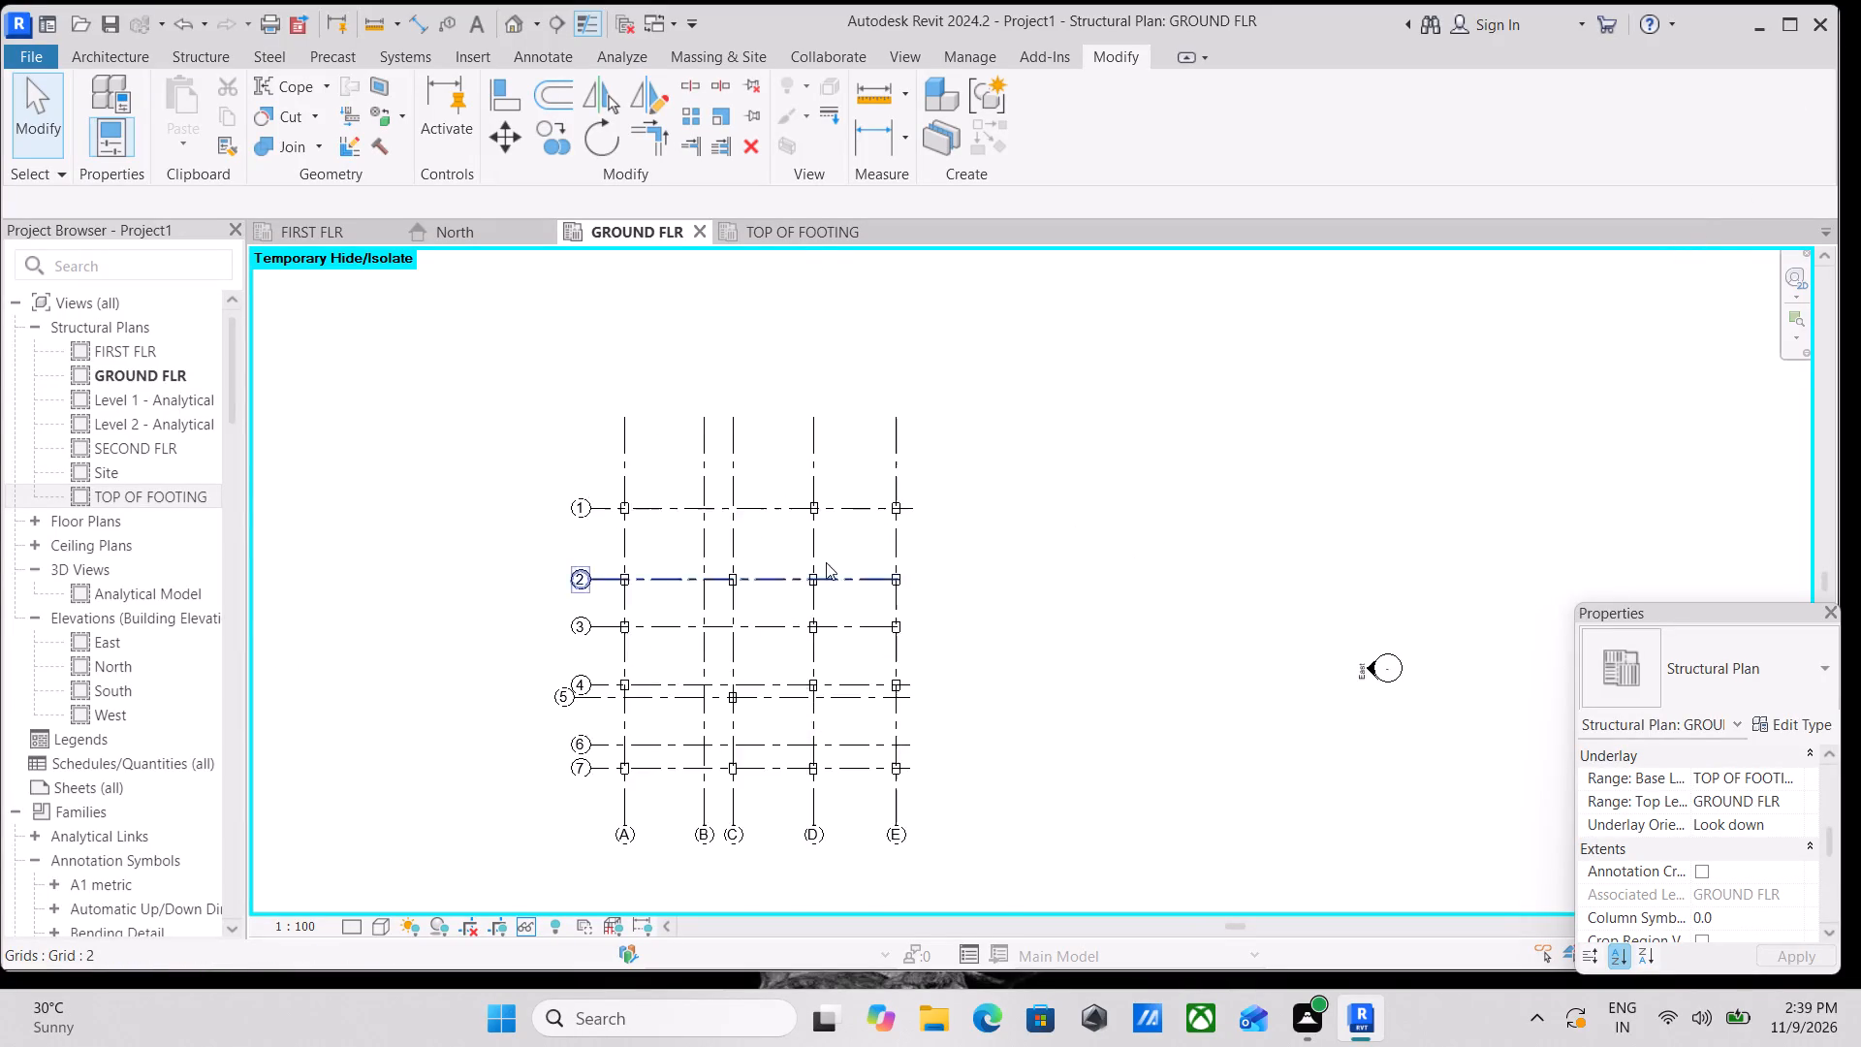
scroll(826, 562, up, 4)
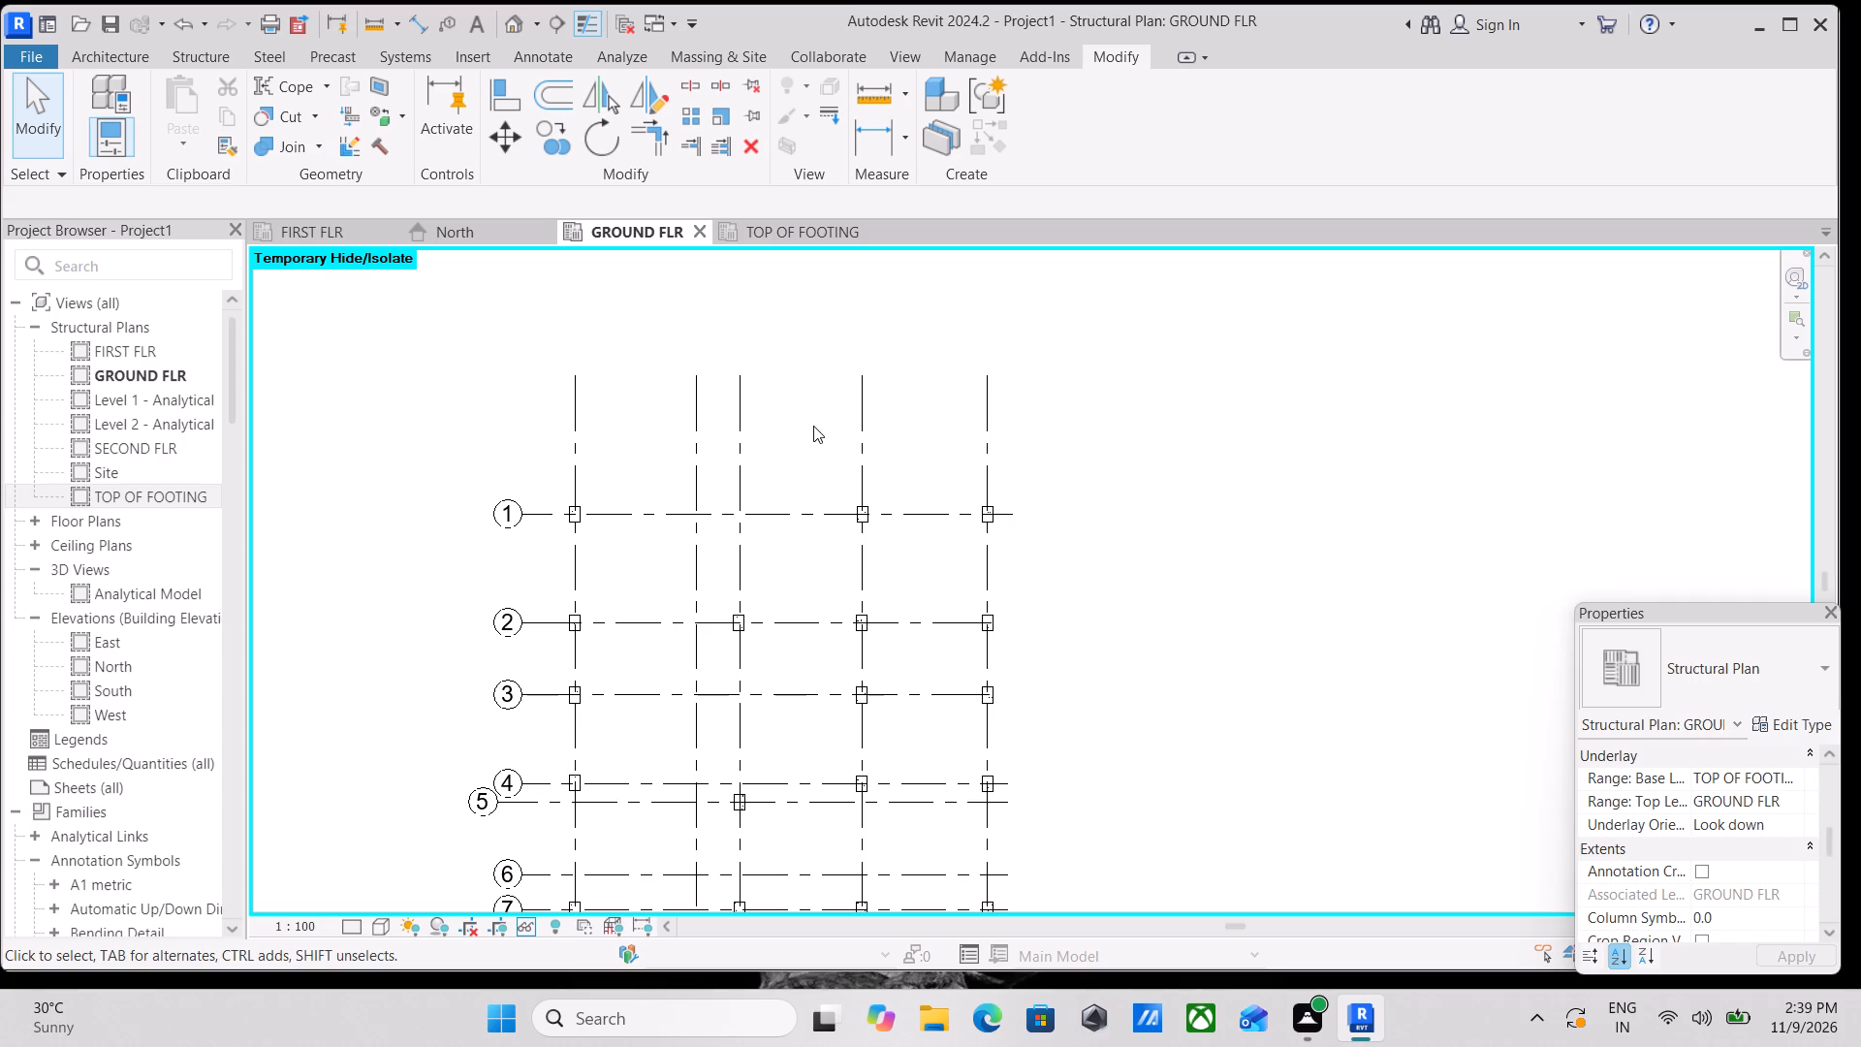
scroll(737, 400, down, 1)
scroll(664, 519, up, 4)
middle_drag(638, 471, 848, 458)
scroll(711, 470, up, 1)
scroll(833, 426, down, 3)
middle_drag(833, 426, 848, 442)
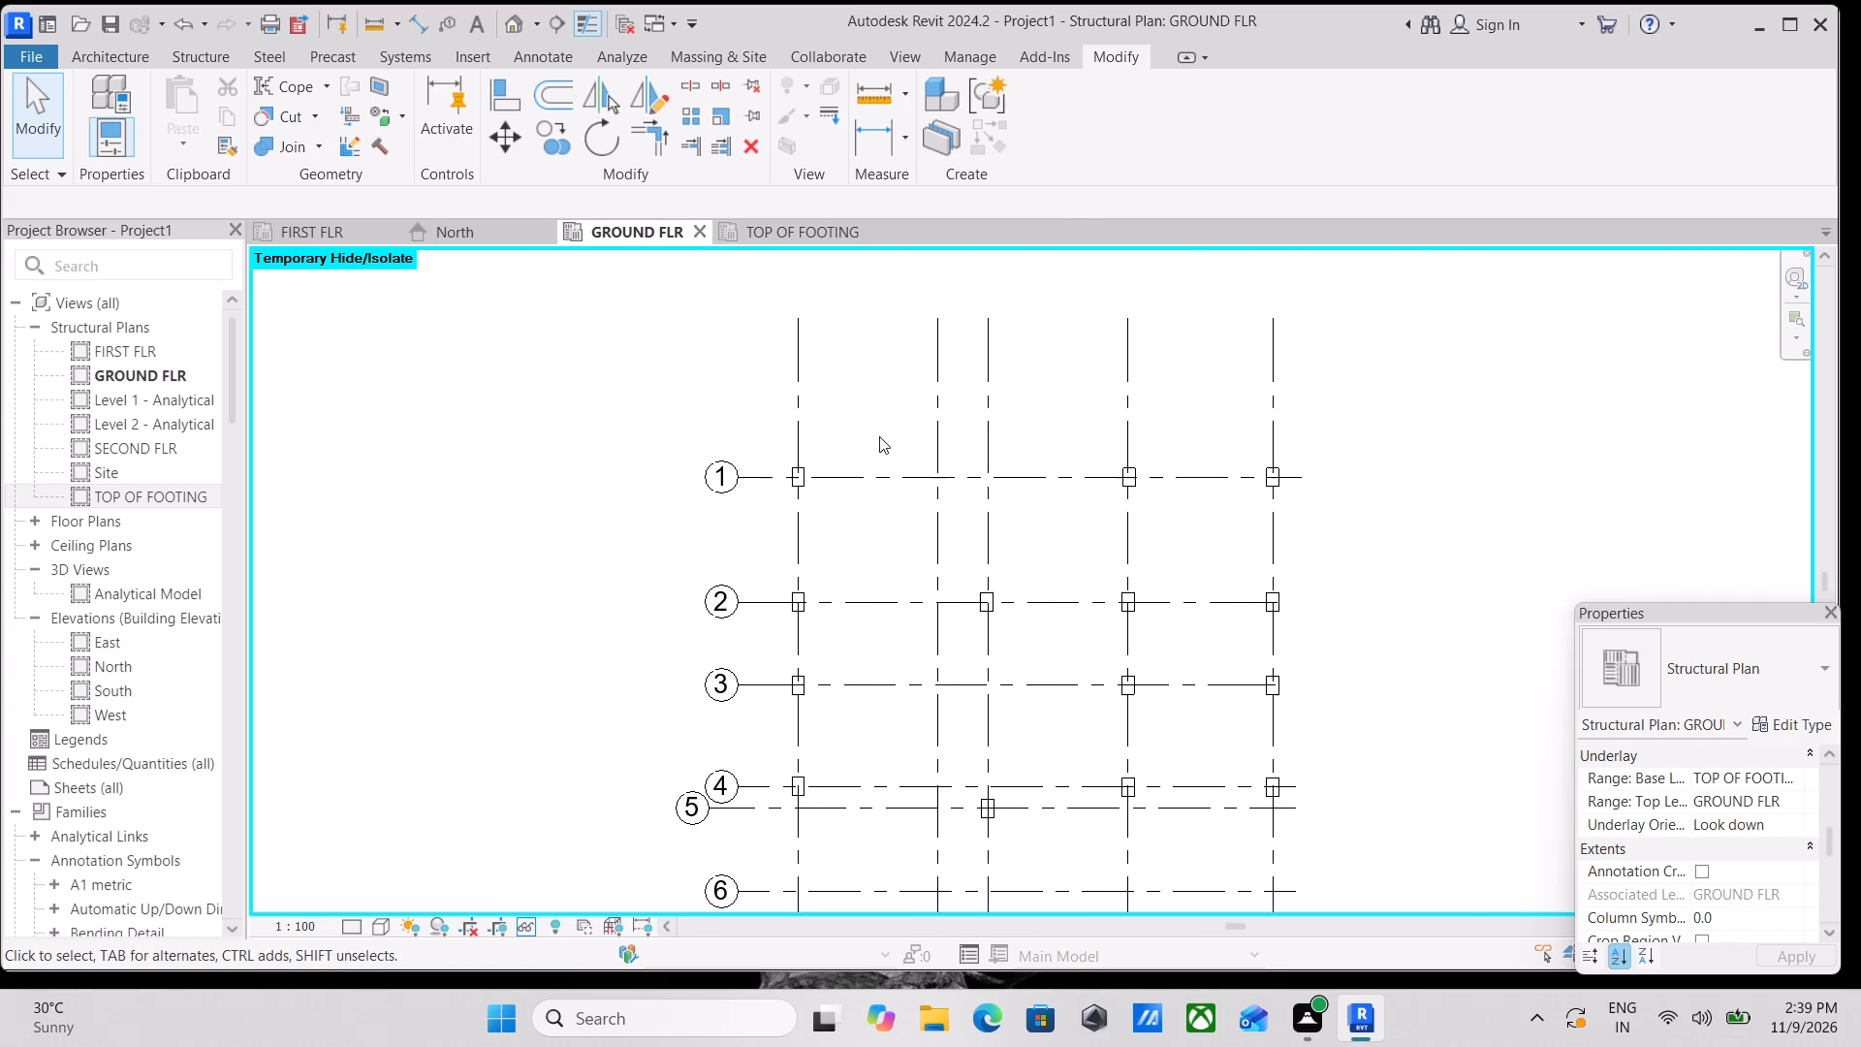
scroll(871, 541, up, 3)
scroll(880, 527, down, 2)
middle_drag(896, 456, 923, 334)
scroll(1058, 462, down, 3)
middle_drag(1062, 460, 1086, 311)
scroll(1147, 545, up, 2)
middle_drag(1125, 517, 1120, 674)
middle_drag(1050, 464, 1046, 599)
middle_drag(1053, 409, 999, 532)
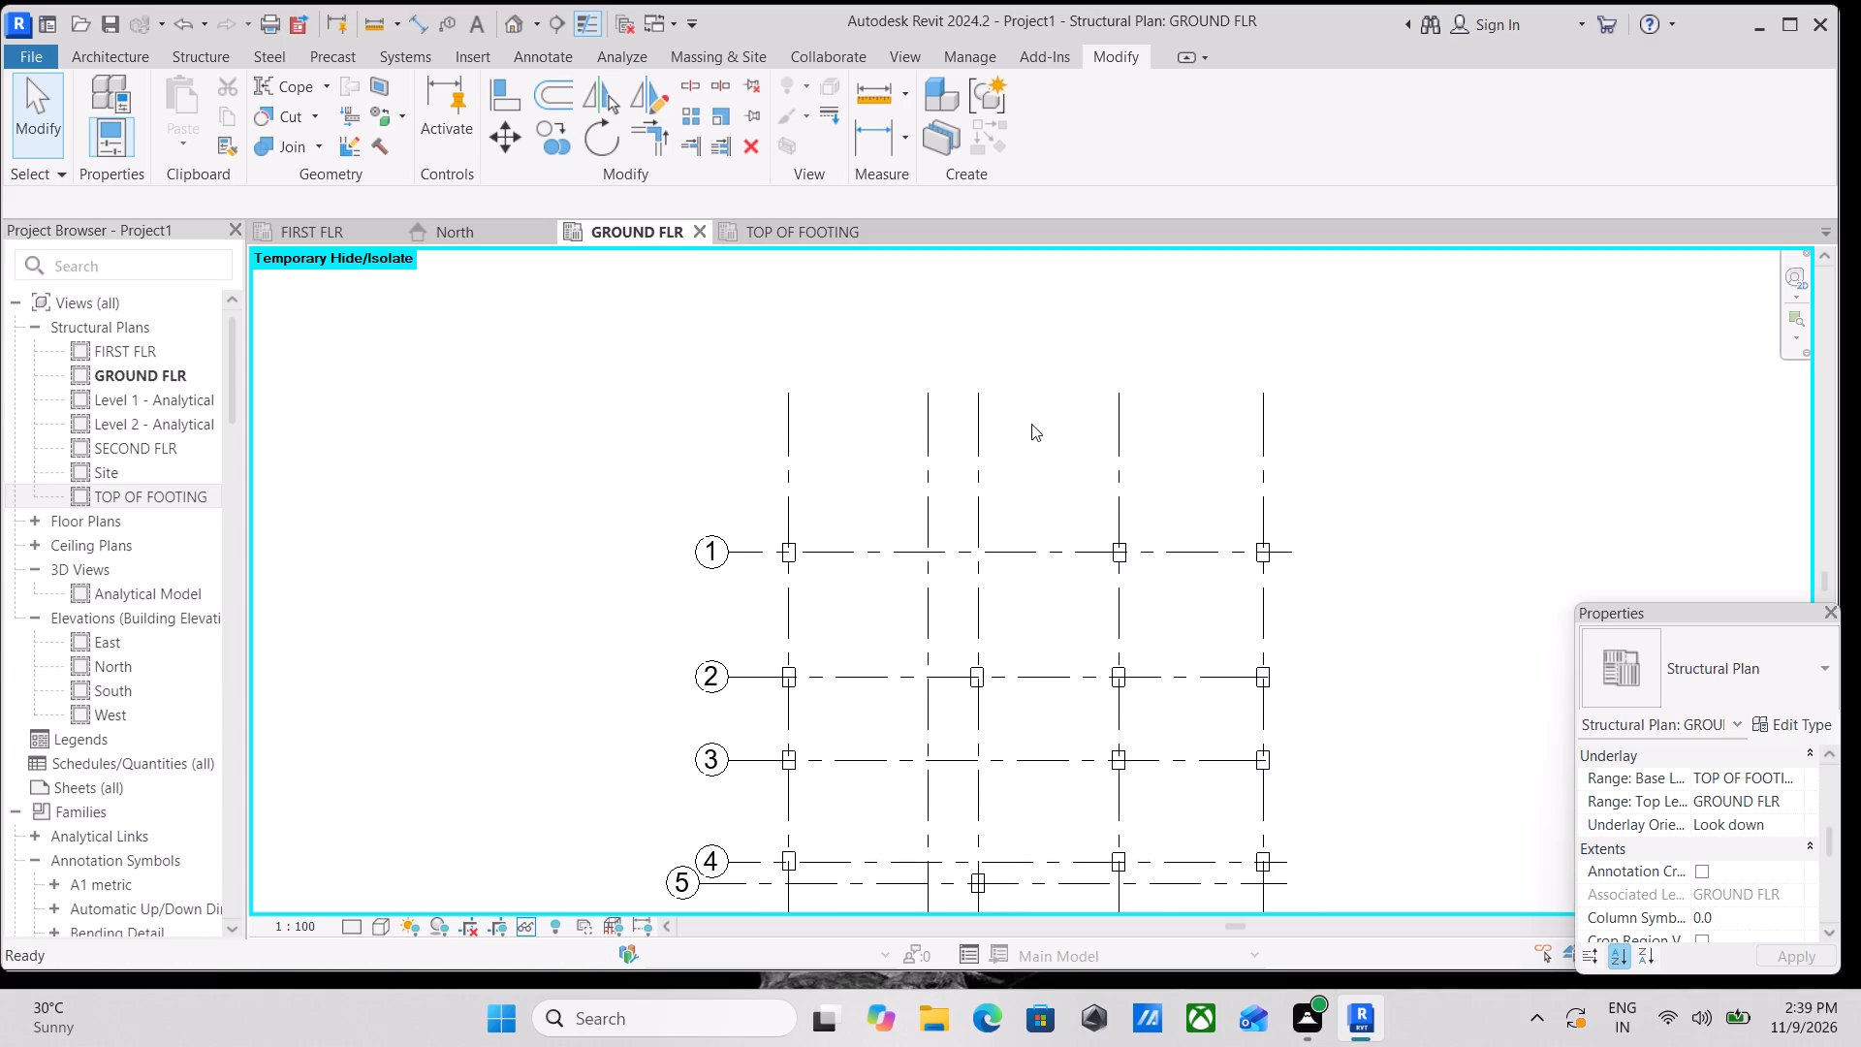
middle_drag(939, 463, 972, 380)
scroll(1085, 473, down, 2)
middle_drag(1084, 473, 962, 483)
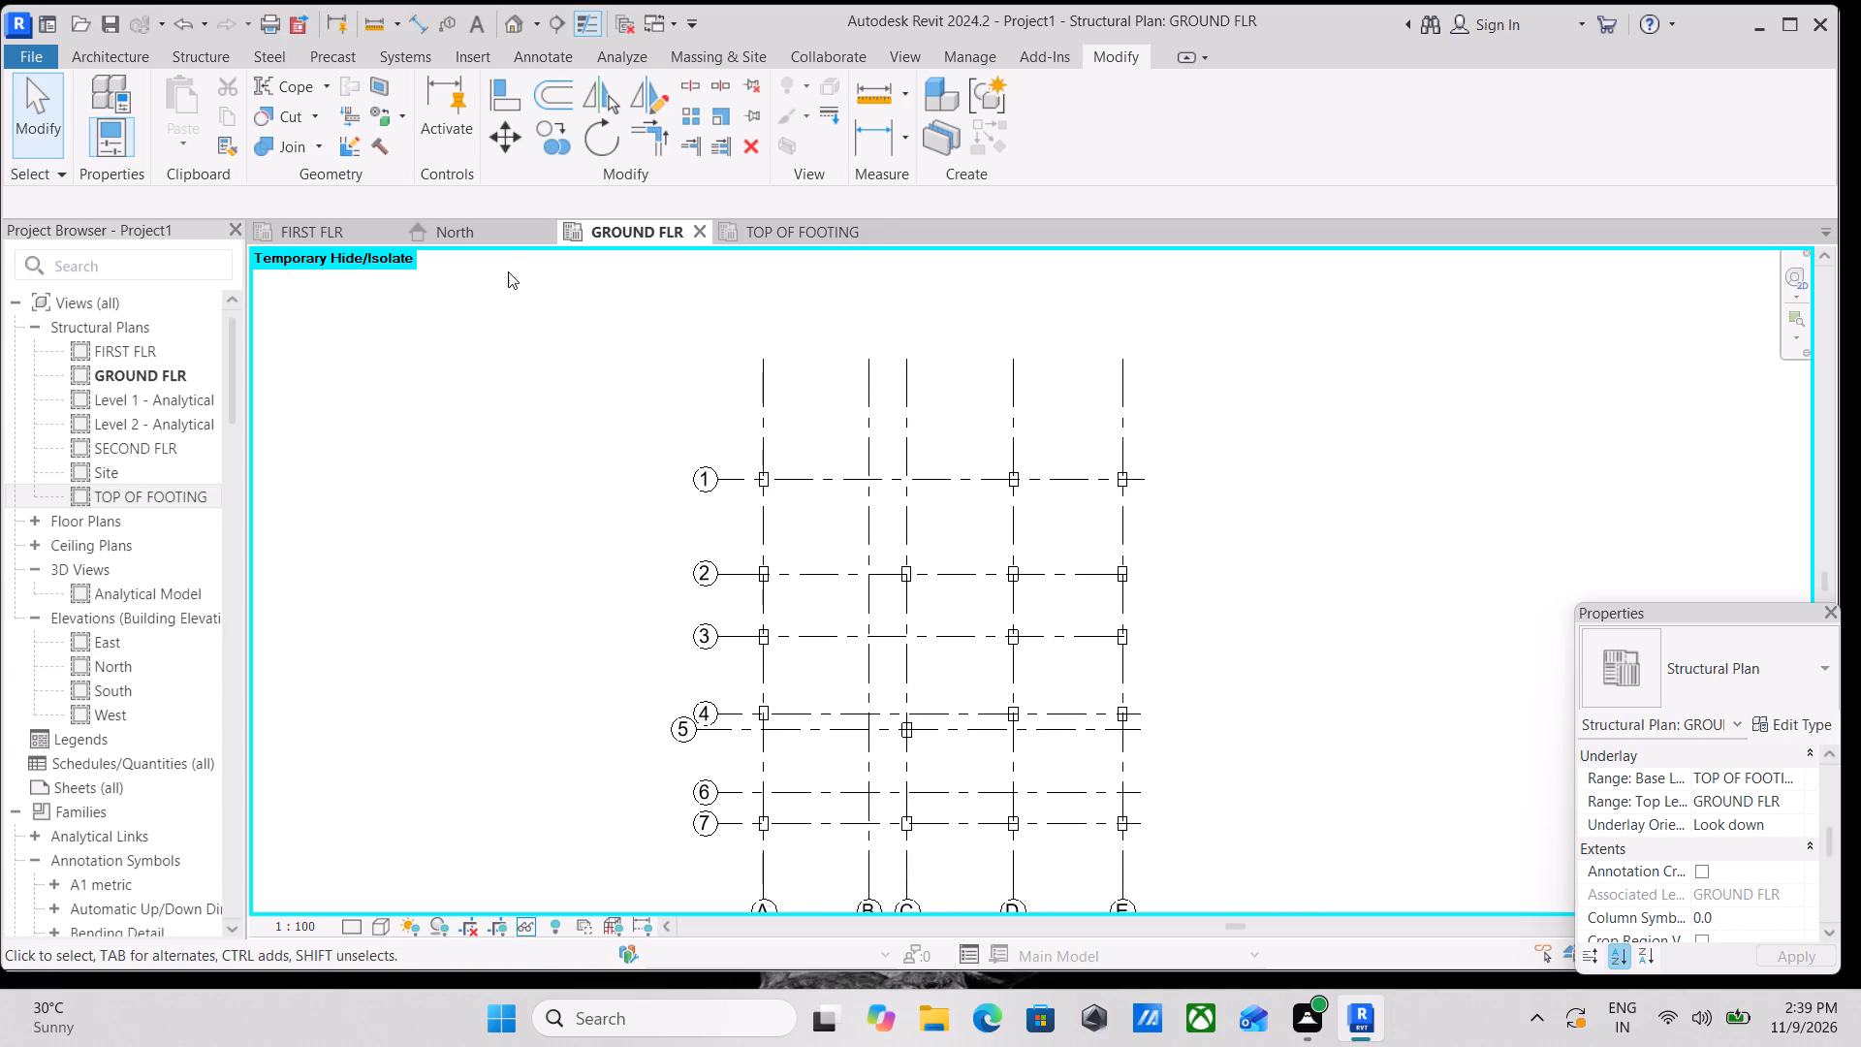
Examine the TOP OF FOOTING plan to compare column positions with the isolated footings, especially along grid 3.
click(796, 222)
scroll(997, 530, down, 2)
middle_drag(997, 530, 934, 505)
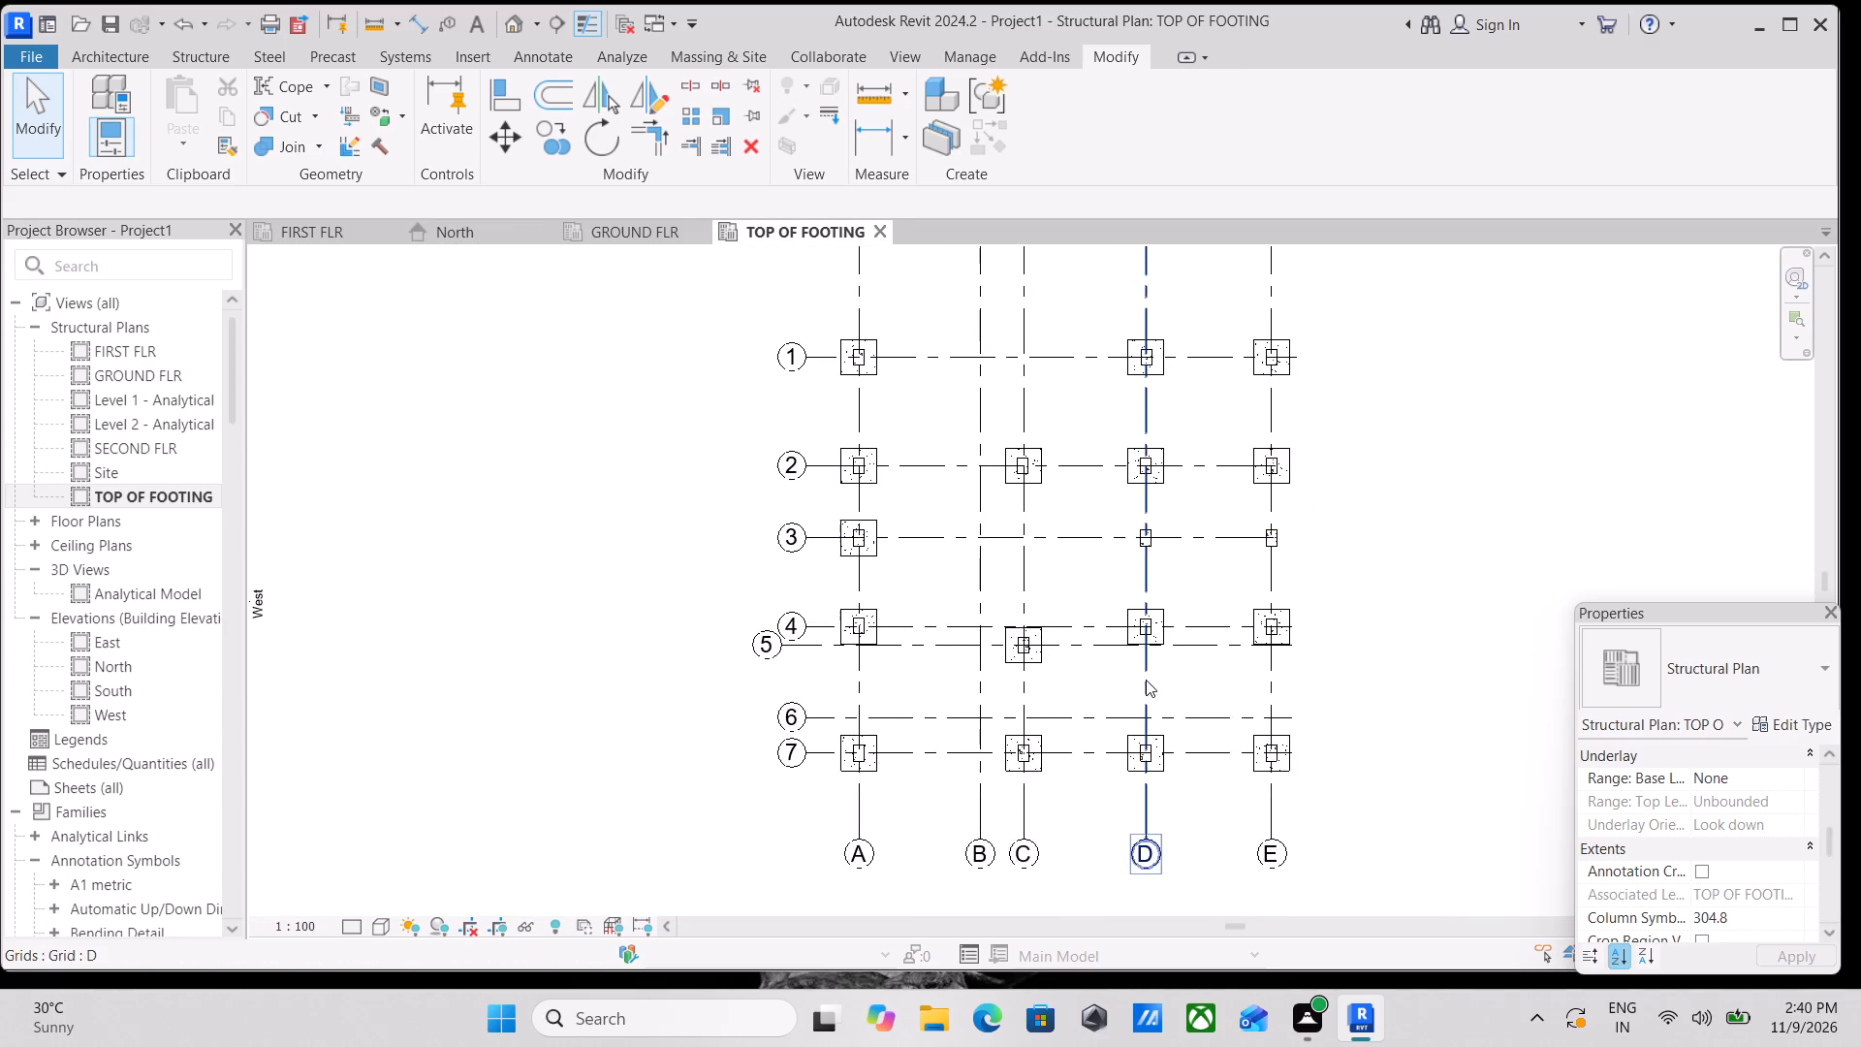
middle_drag(1142, 674, 1000, 673)
scroll(1022, 635, up, 2)
middle_drag(1111, 535, 1098, 608)
scroll(1166, 580, up, 4)
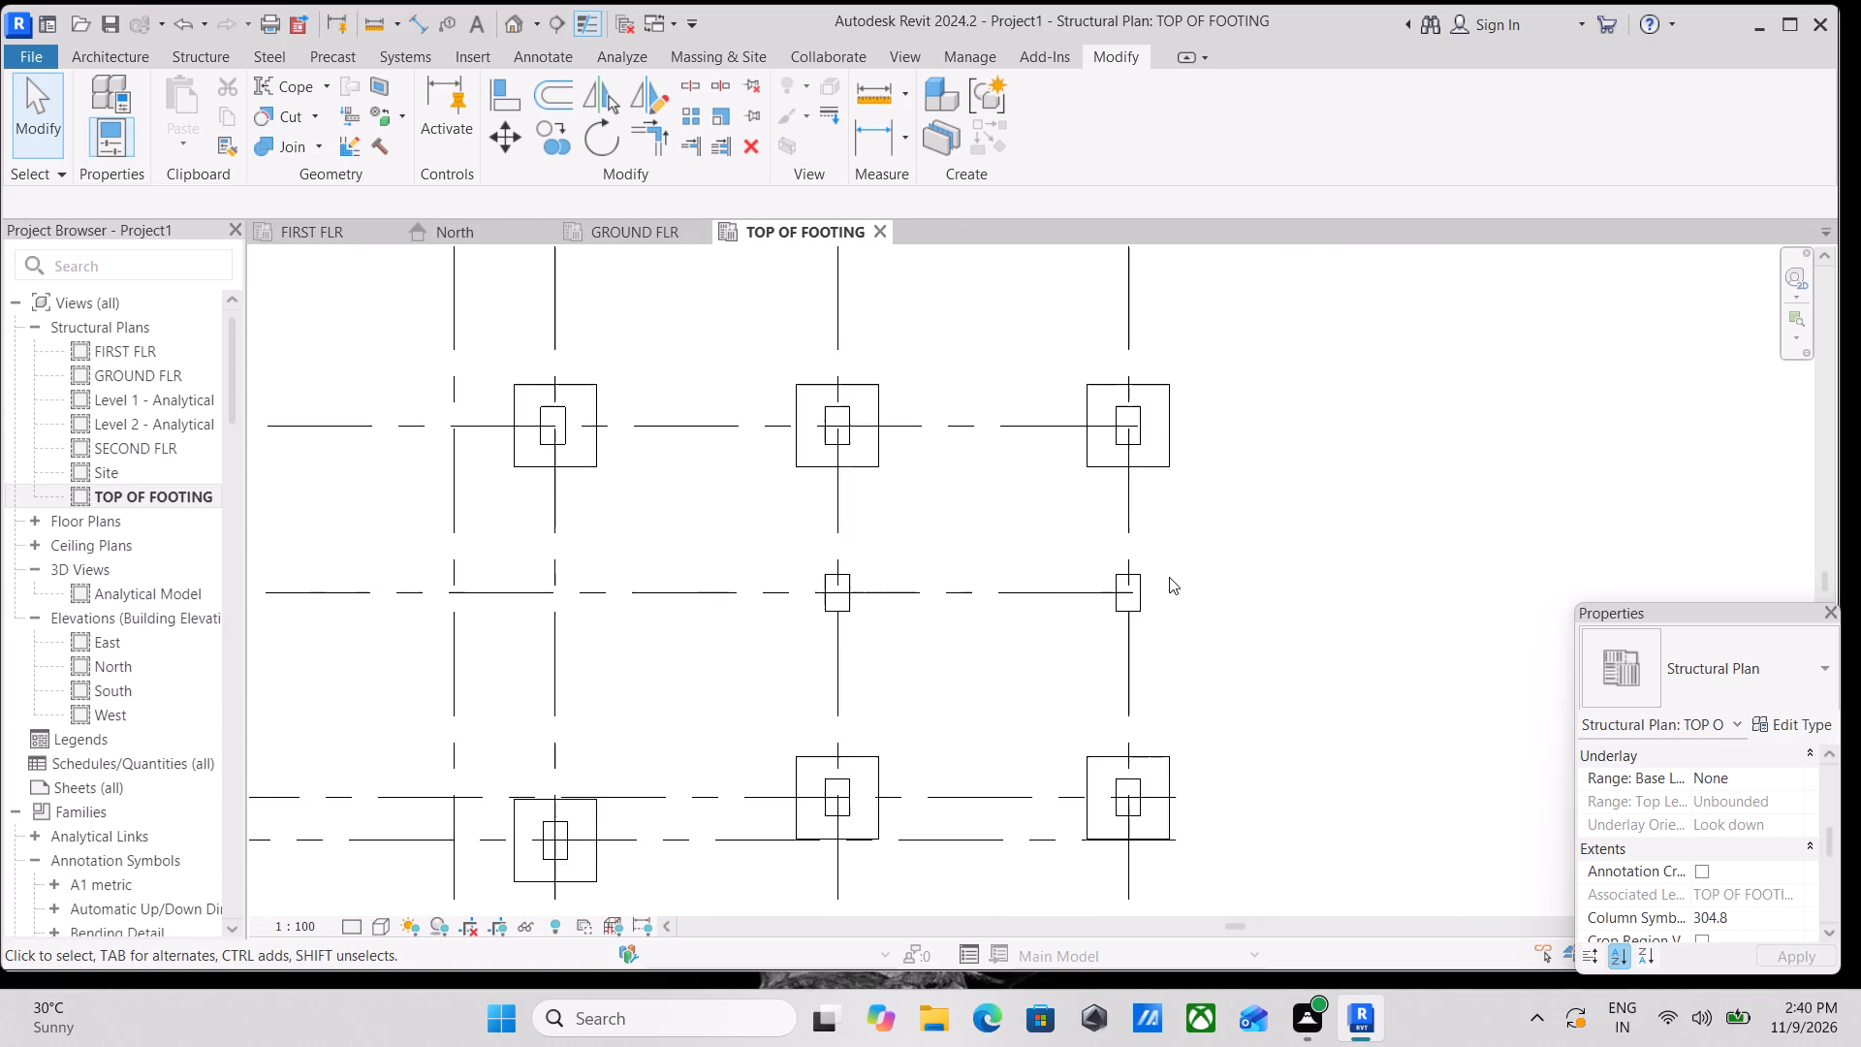
scroll(1174, 602, up, 3)
scroll(1135, 598, down, 3)
middle_drag(1137, 597, 1310, 661)
scroll(1030, 600, down, 3)
middle_drag(1030, 600, 1111, 612)
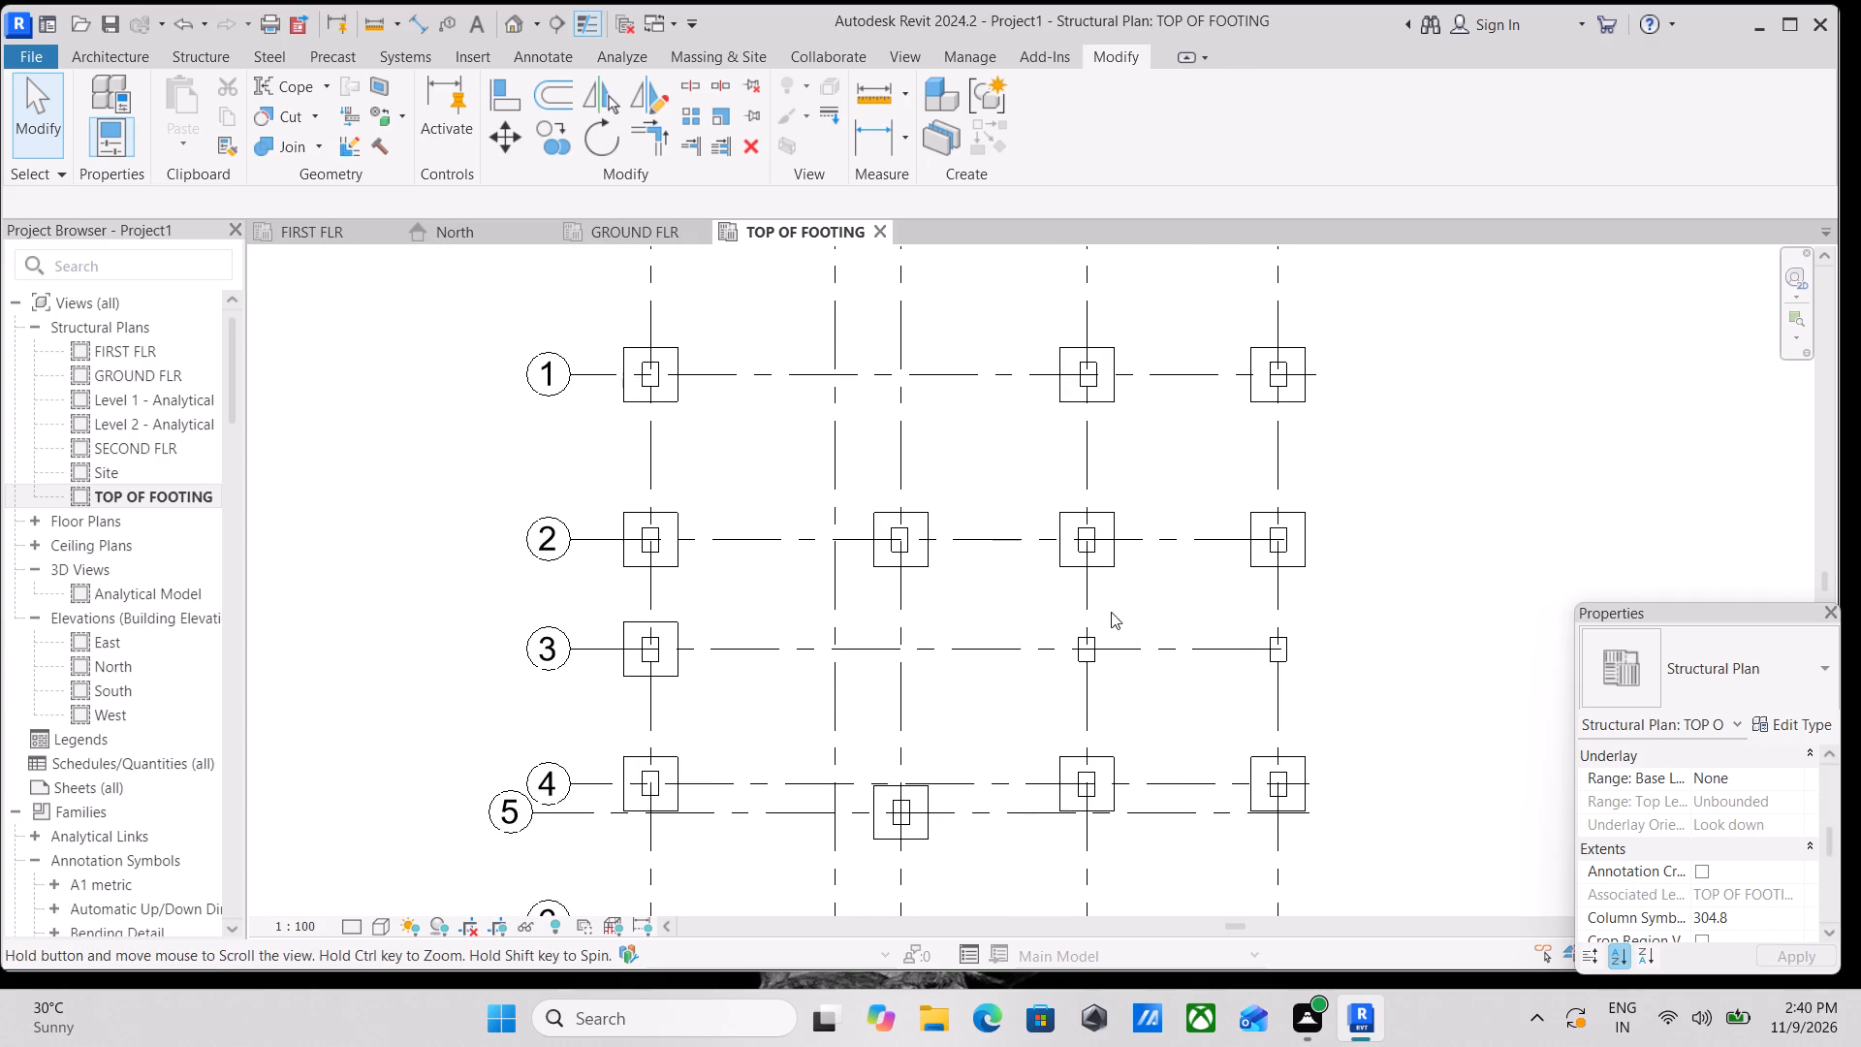
middle_drag(1111, 612, 1108, 614)
middle_drag(726, 615, 794, 588)
scroll(1061, 657, up, 2)
scroll(1113, 612, down, 1)
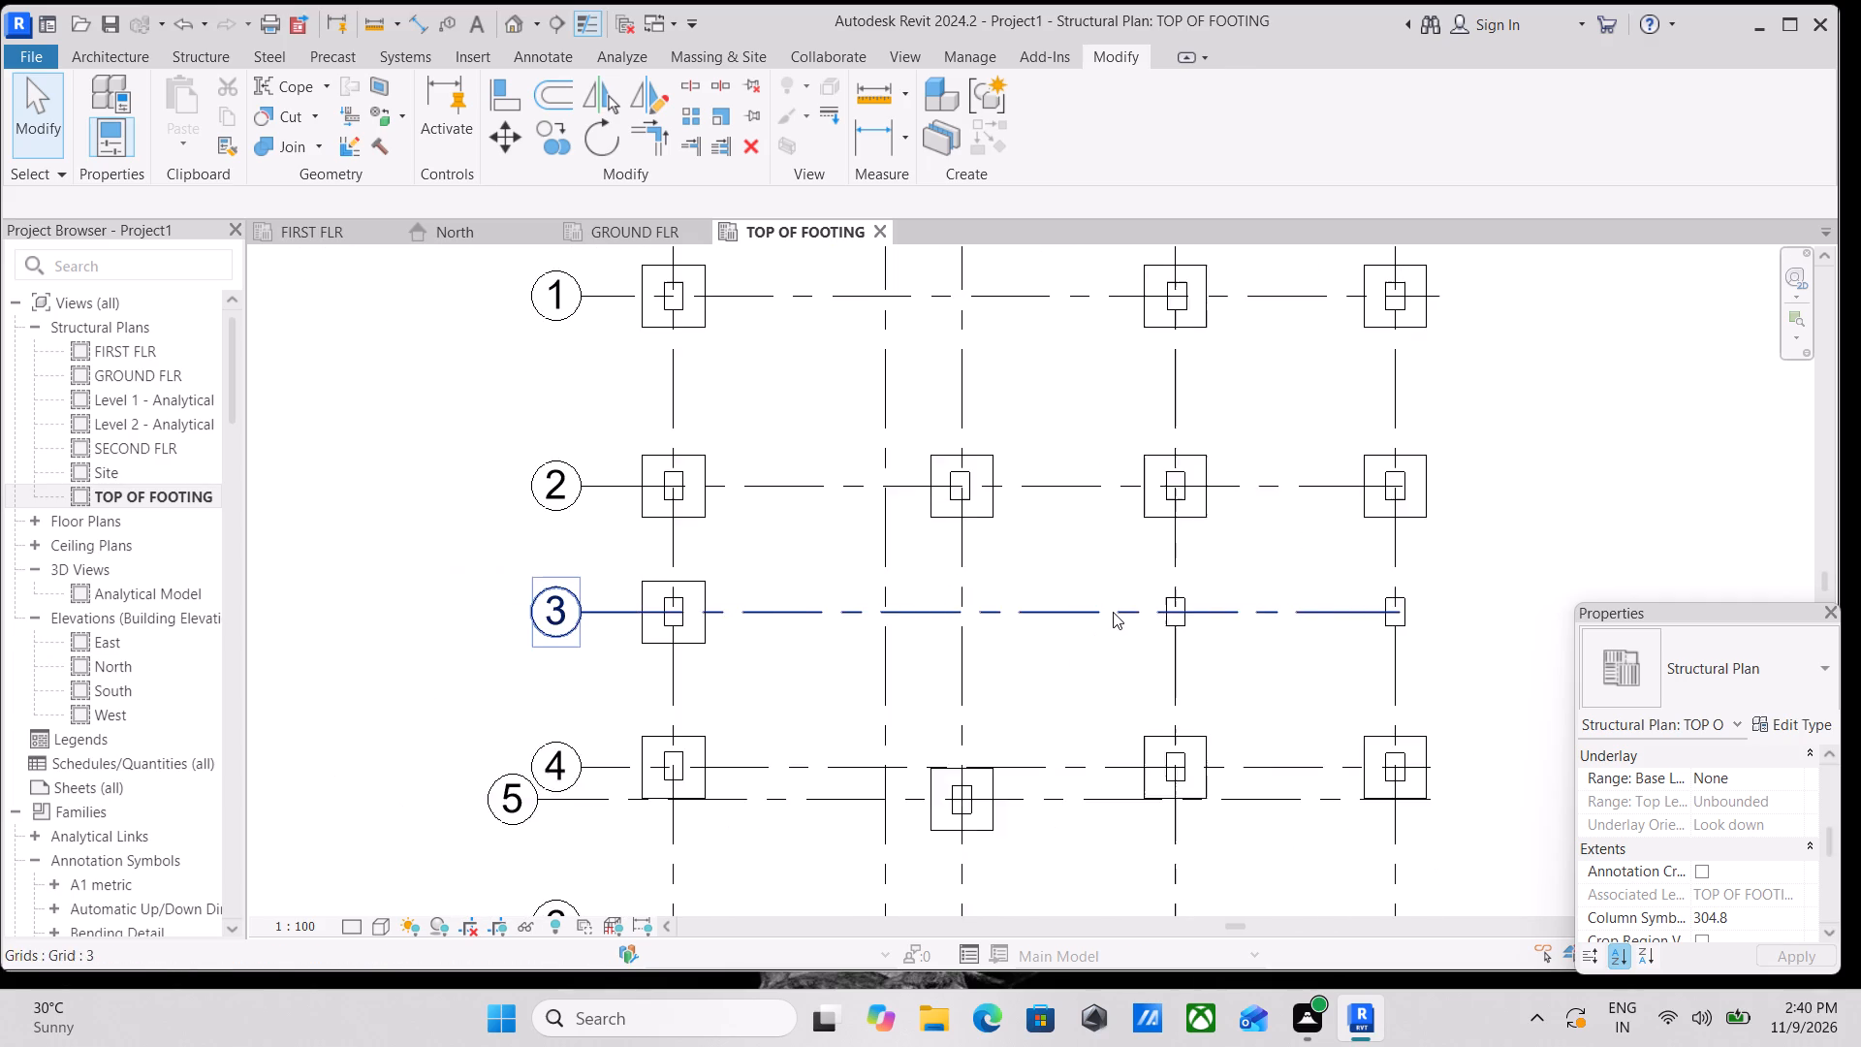
Delete the 300 x 450mm columns at D-3 and E-3 in the TOP OF FOOTING plan.
middle_drag(1113, 612, 942, 629)
scroll(1025, 635, up, 2)
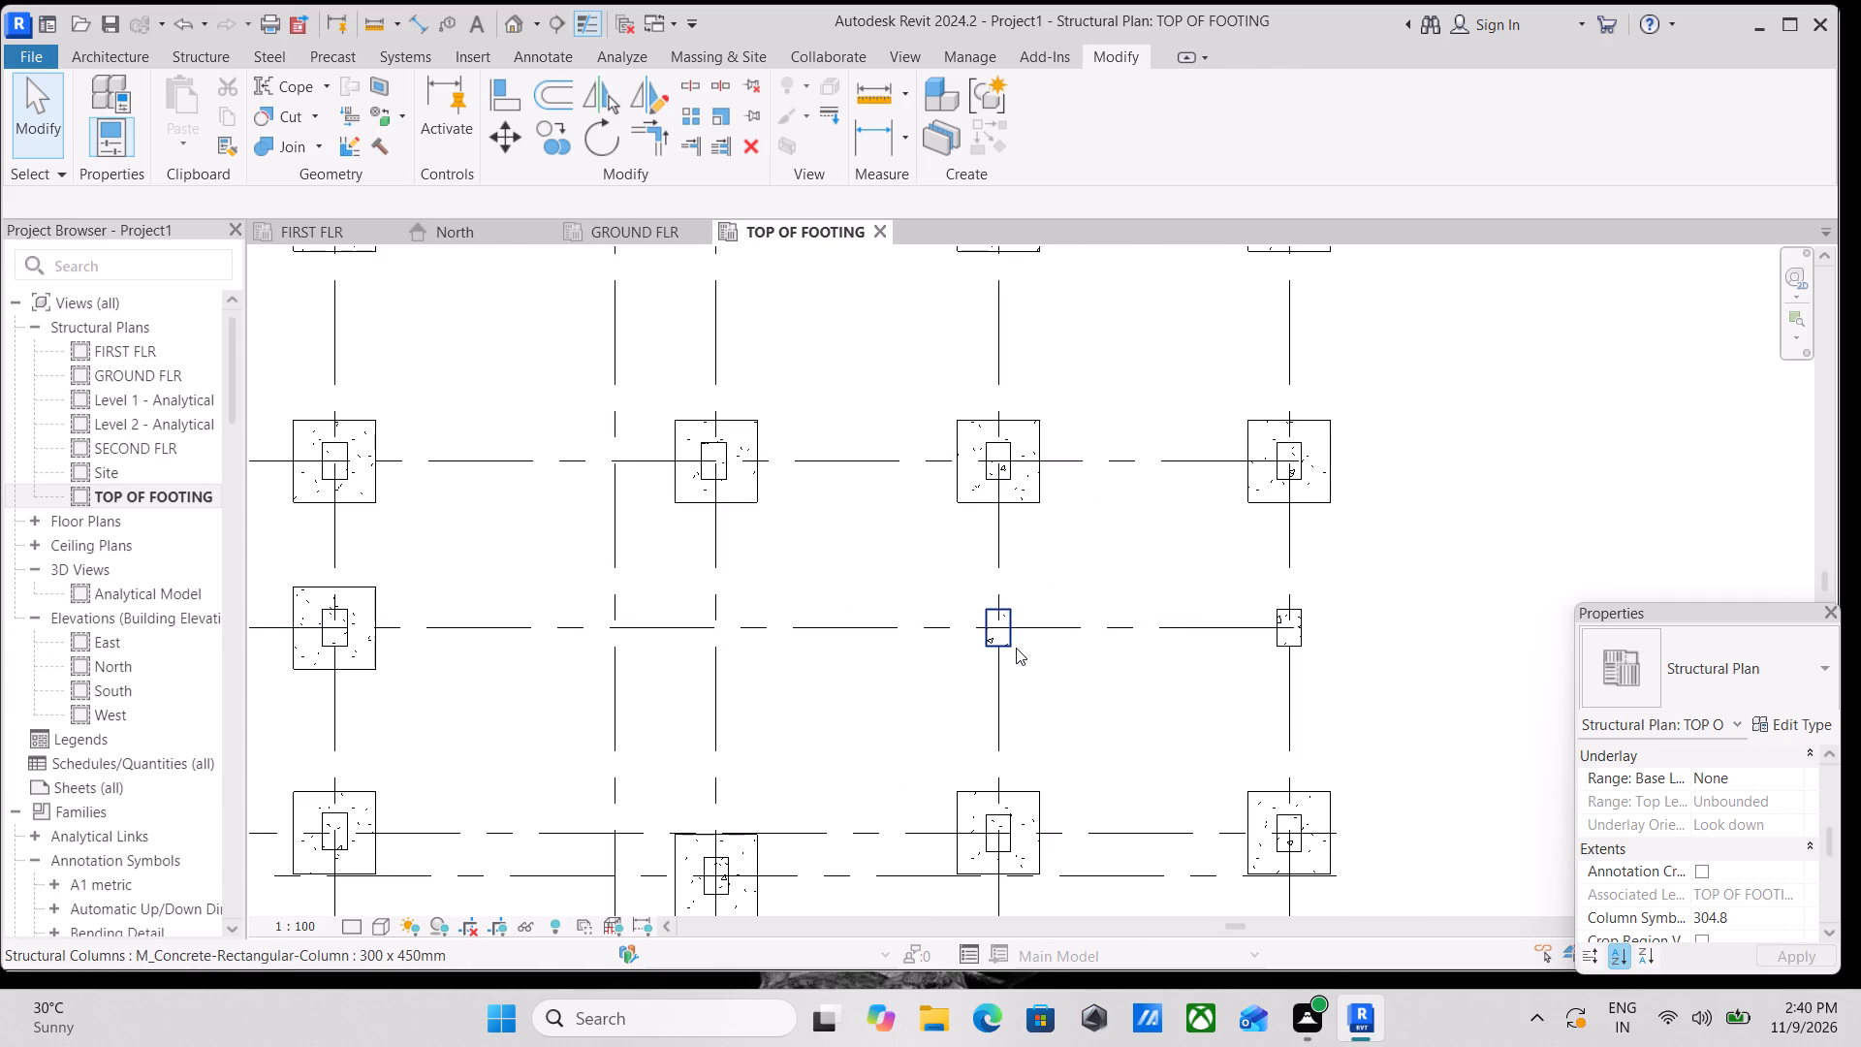
click(1004, 642)
right_click(1004, 642)
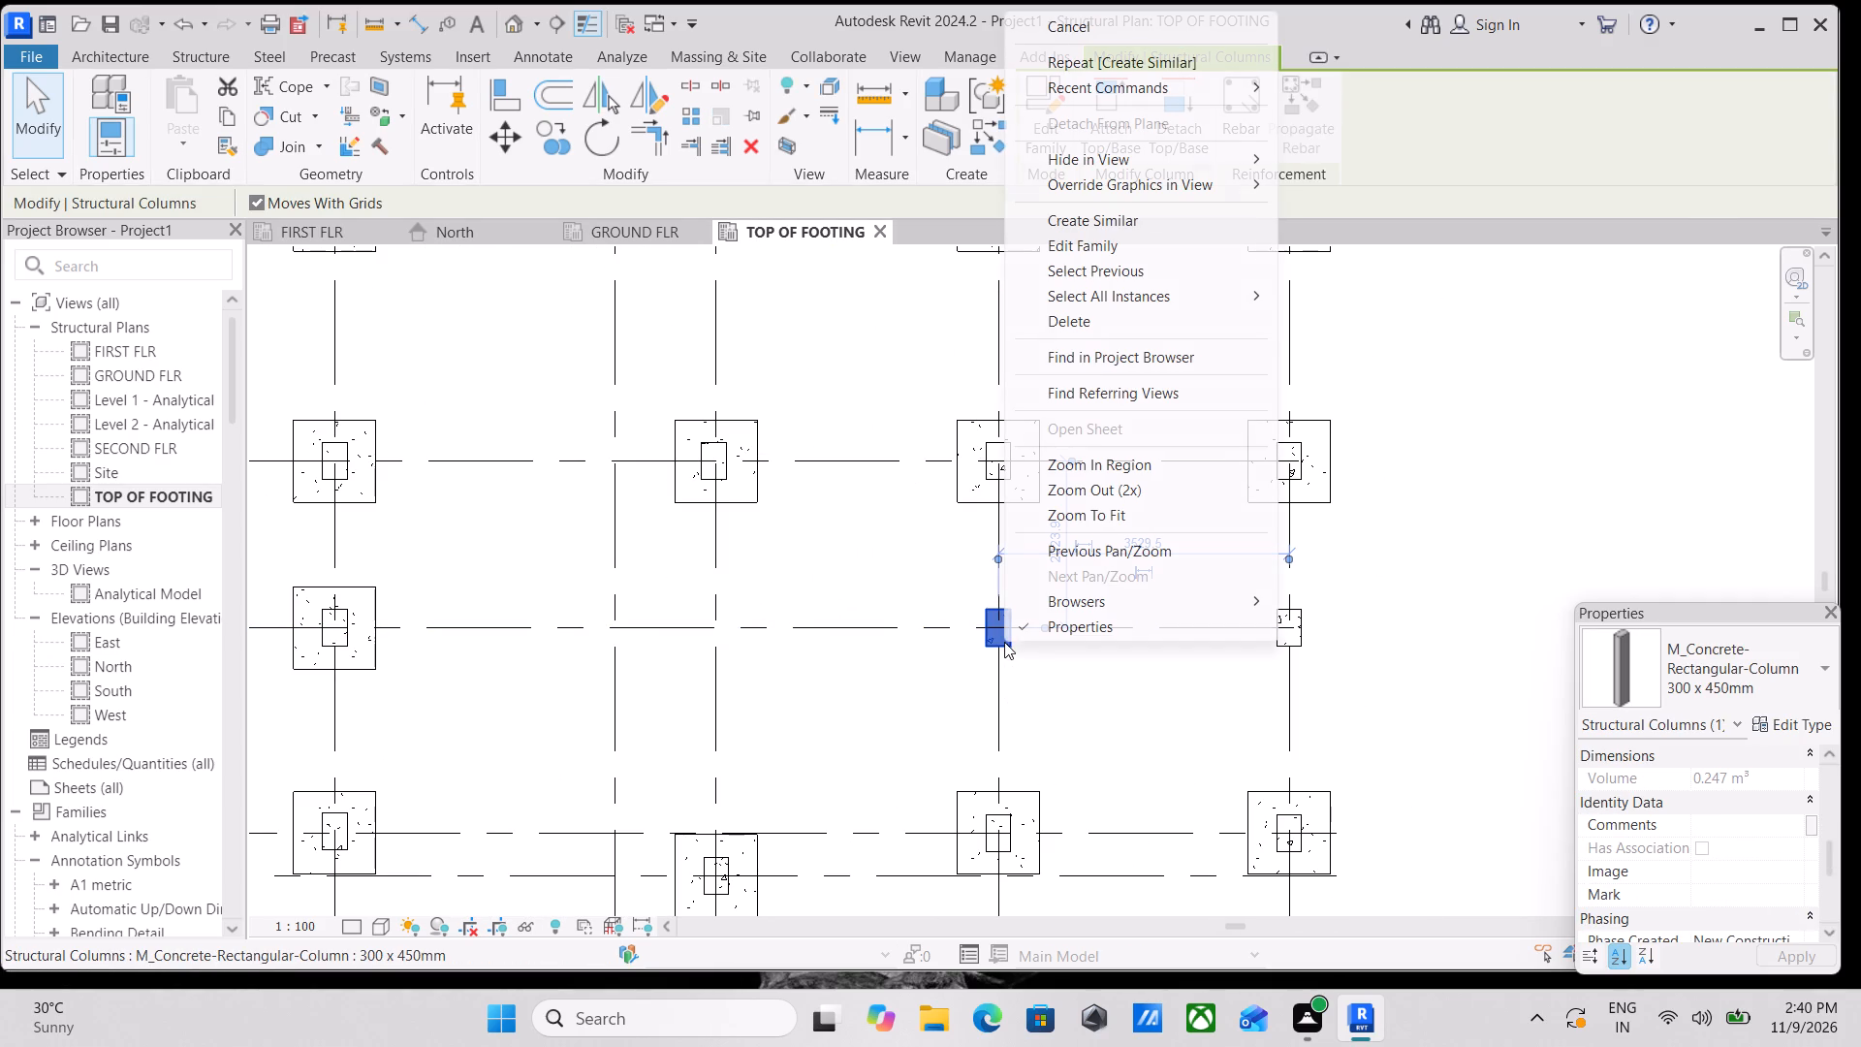
click(1088, 329)
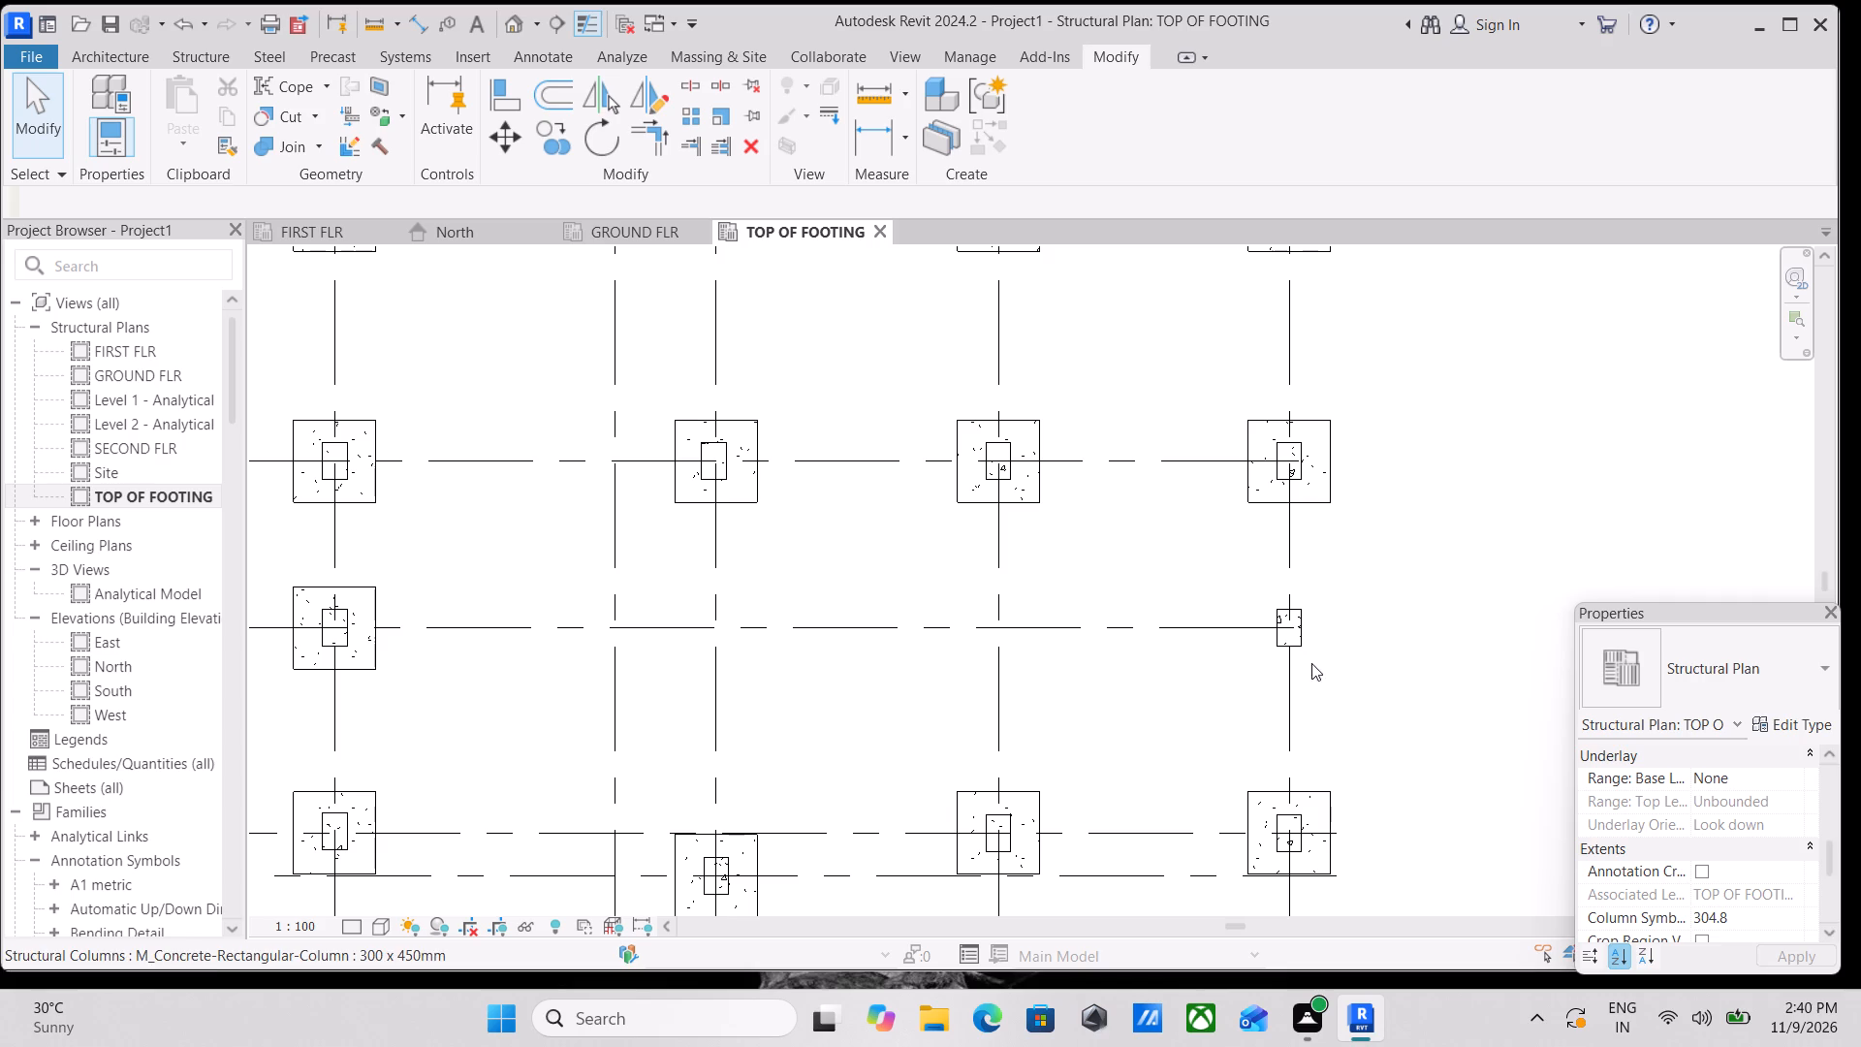
click(1303, 654)
right_click(1122, 520)
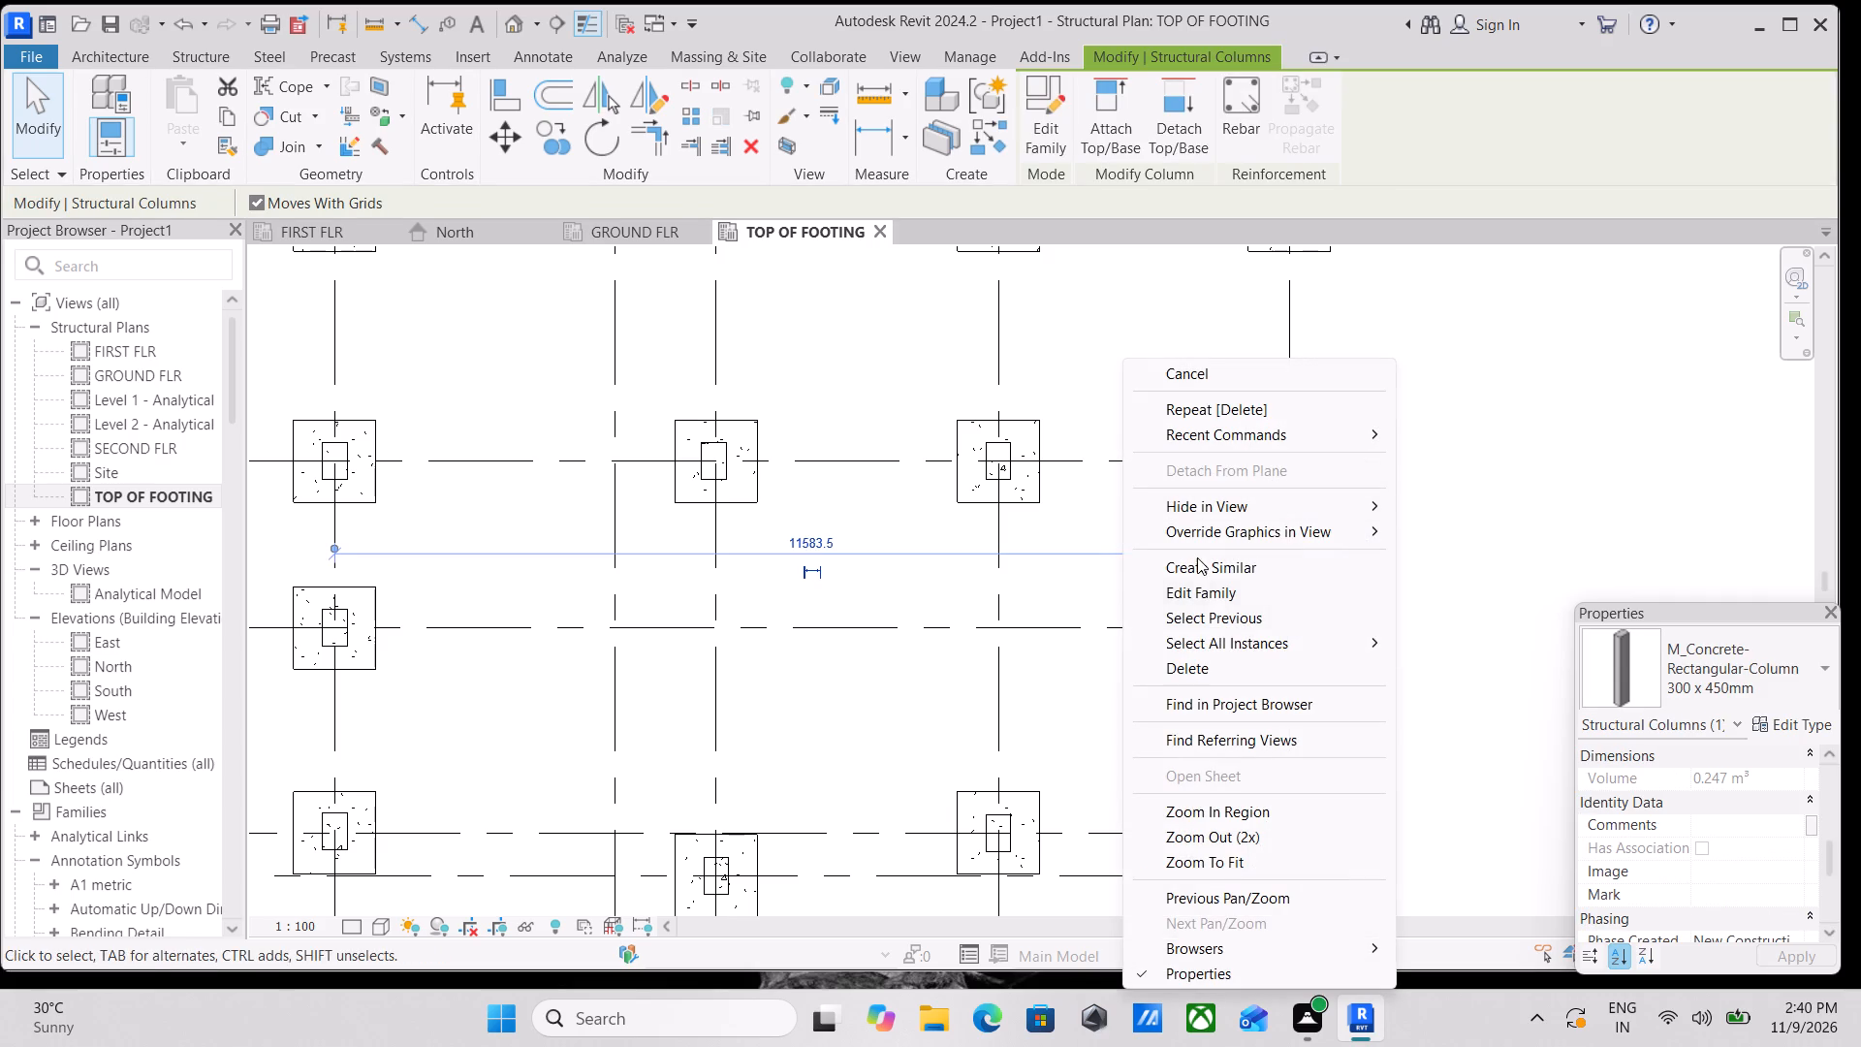
click(1208, 668)
Check the remaining columns and footings in the TOP OF FOOTING plan and compare them with the floor plans.
scroll(901, 610, down, 2)
middle_drag(901, 610, 1066, 656)
scroll(1071, 658, down, 1)
middle_drag(785, 334, 865, 473)
middle_drag(992, 356, 864, 361)
scroll(840, 487, up, 2)
scroll(840, 487, down, 2)
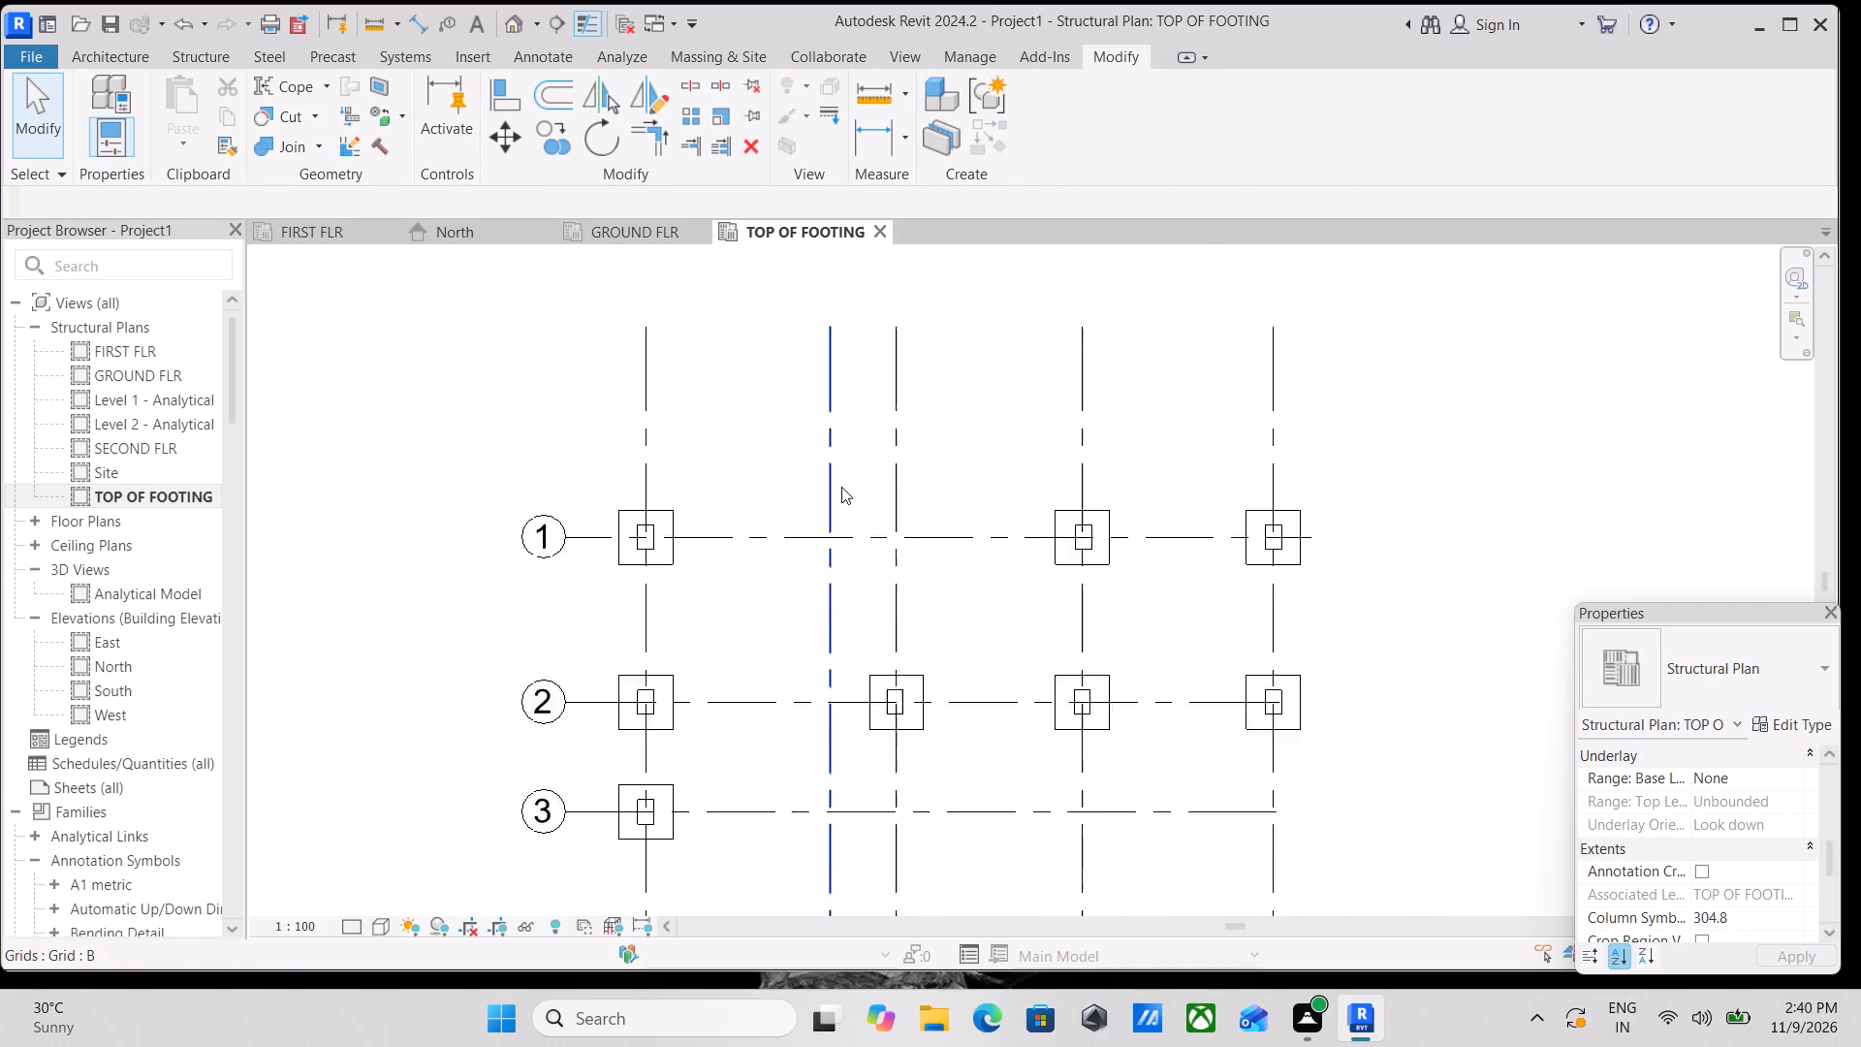
scroll(841, 487, down, 1)
middle_drag(841, 487, 899, 362)
scroll(1010, 552, down, 2)
middle_drag(1010, 552, 1022, 418)
scroll(875, 625, up, 3)
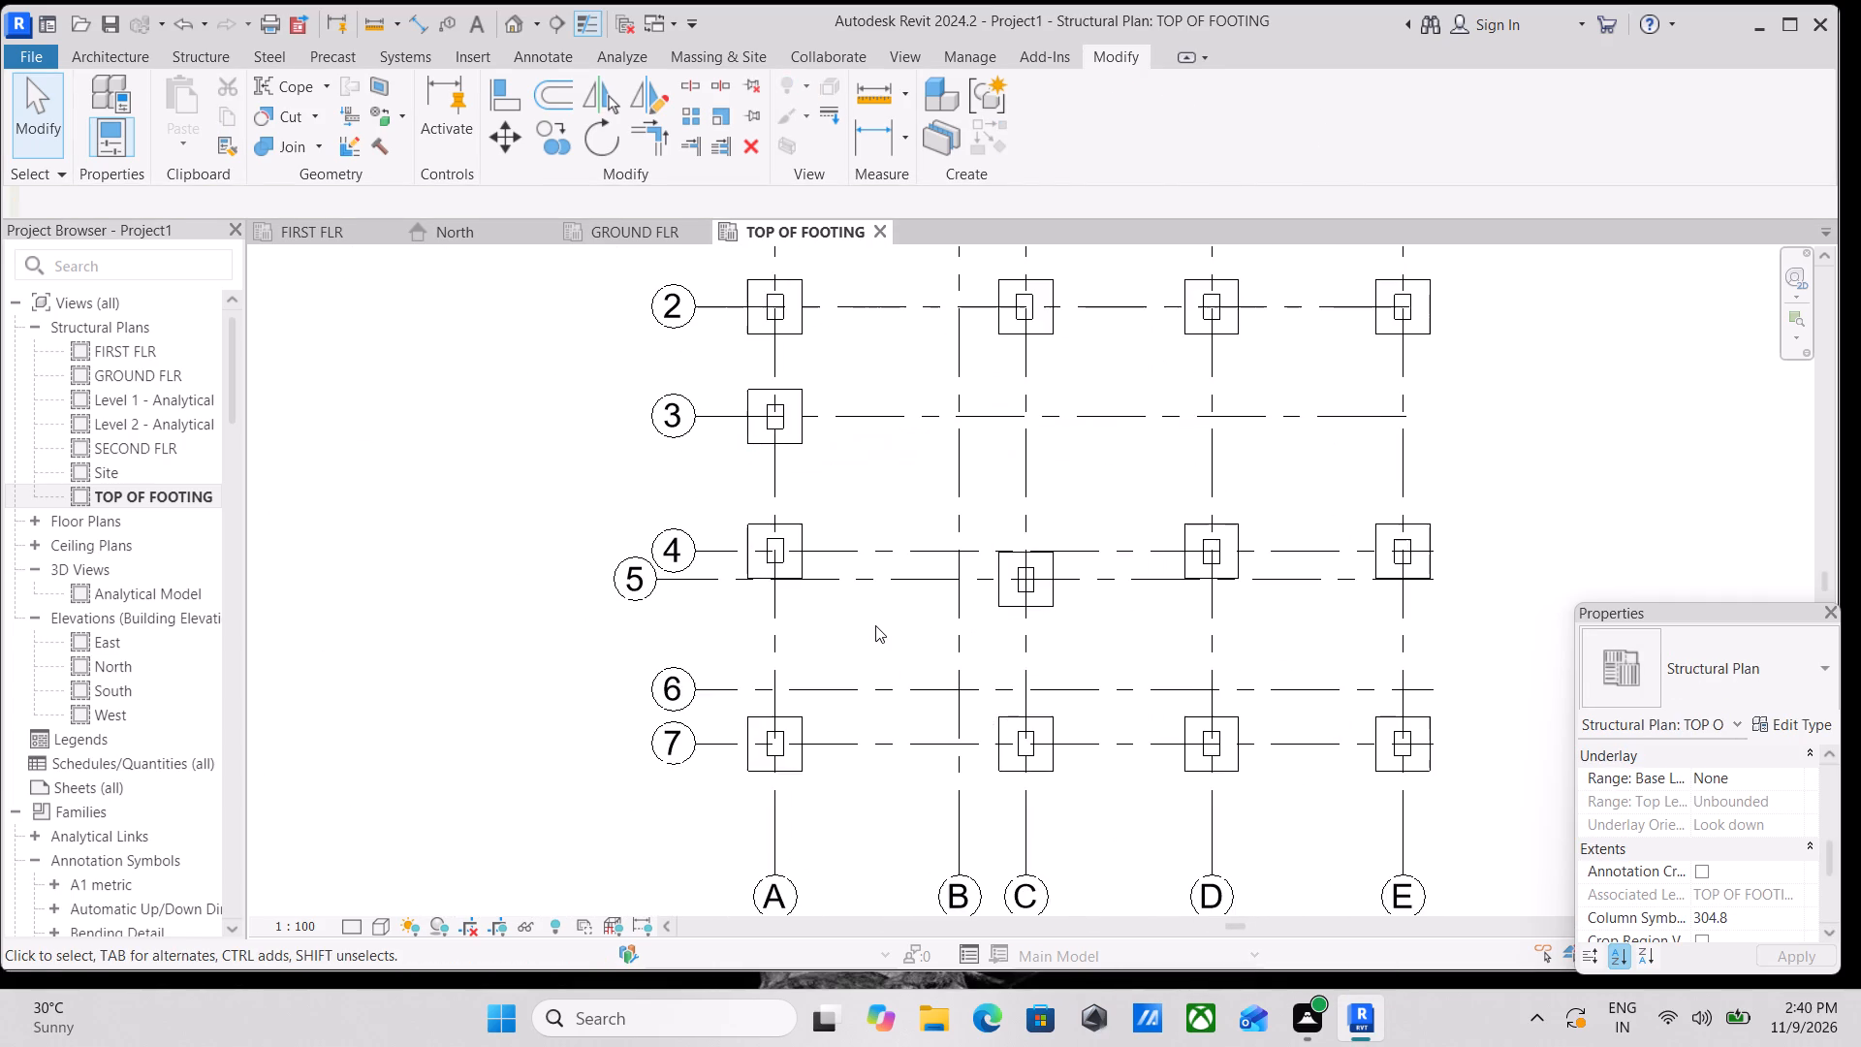
middle_drag(875, 625, 883, 674)
scroll(965, 550, down, 1)
middle_drag(966, 574, 967, 630)
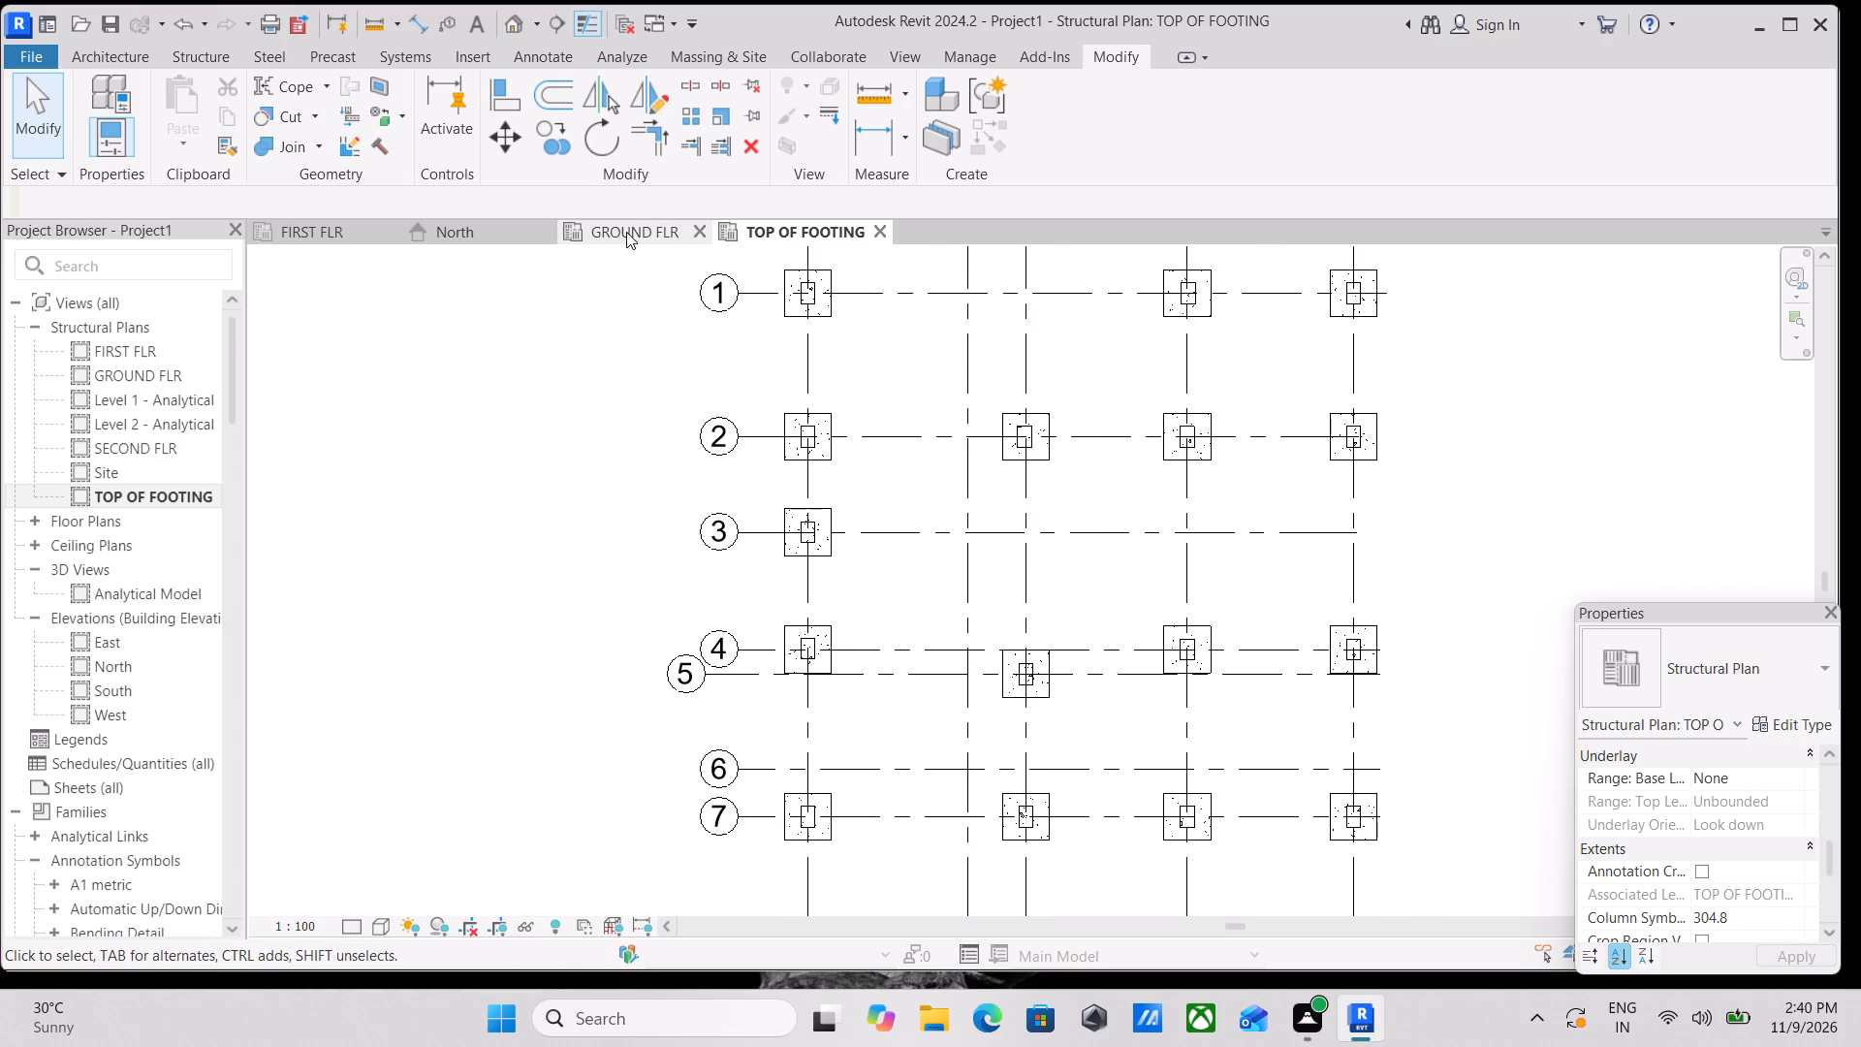
click(626, 232)
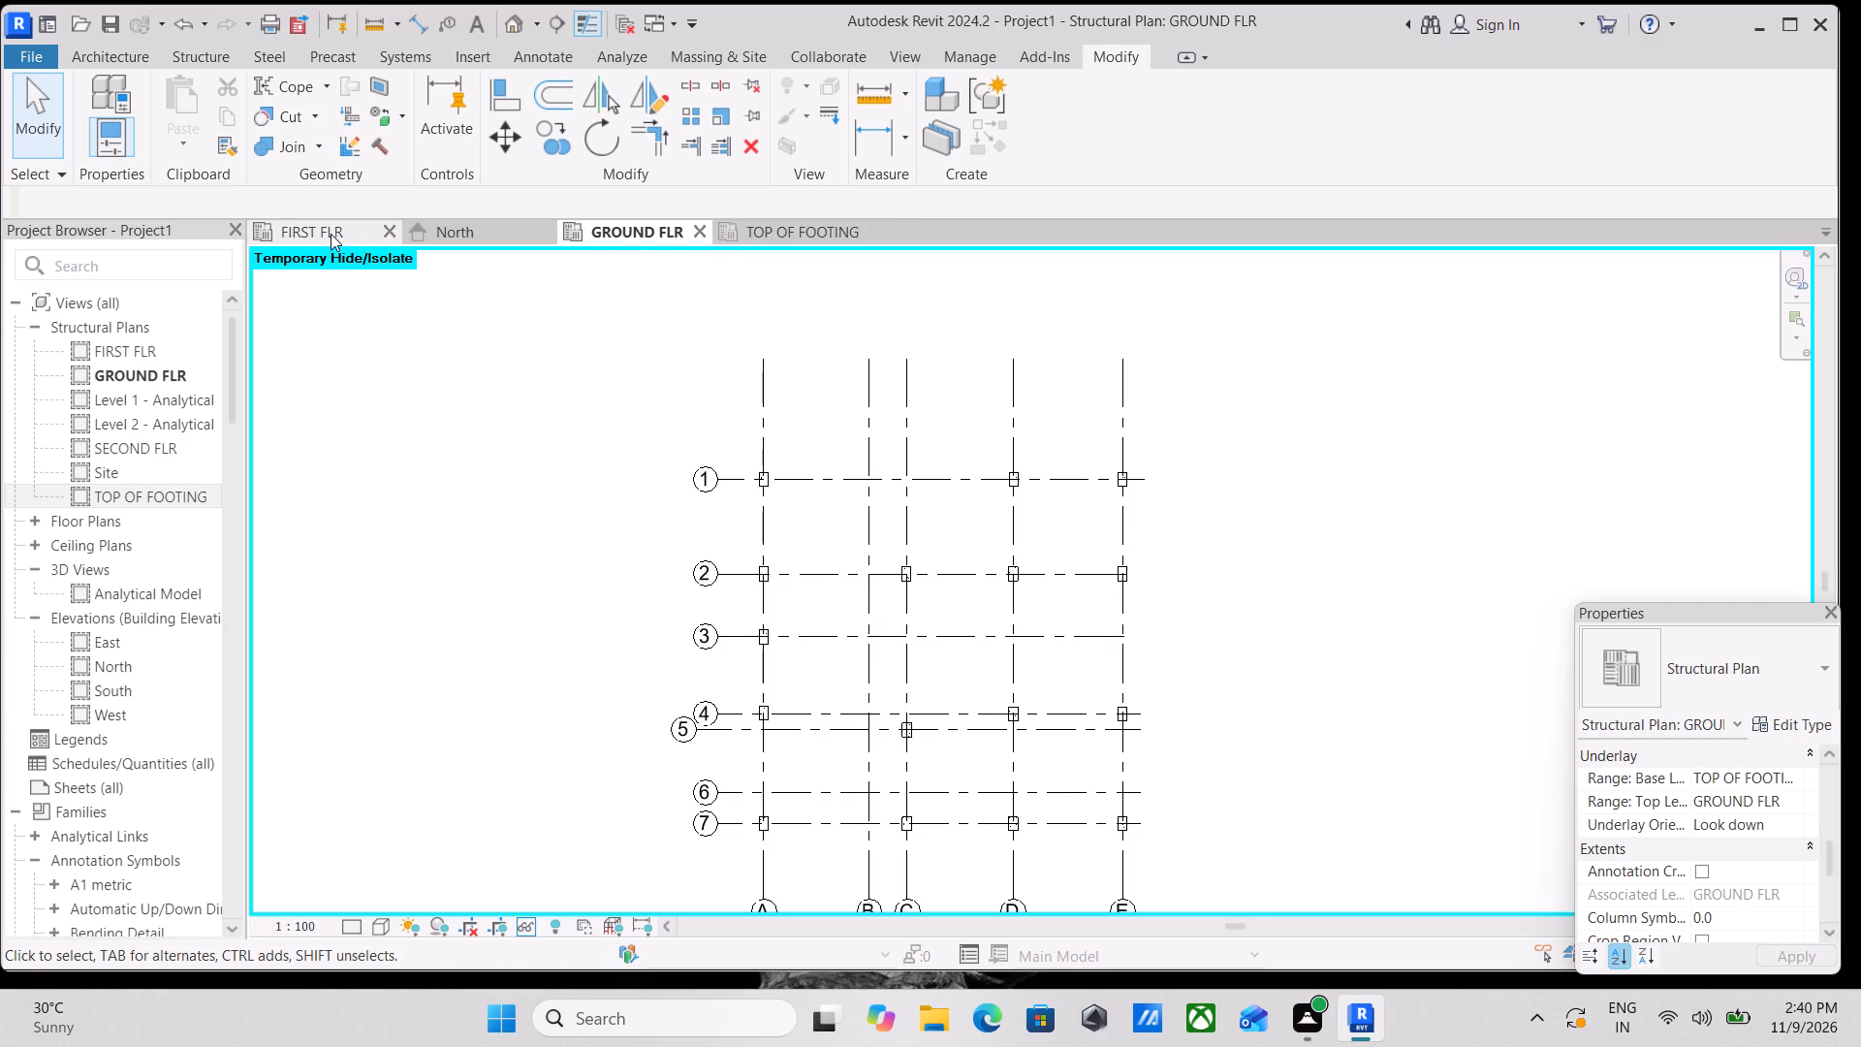
click(331, 234)
click(810, 230)
middle_drag(1066, 568, 813, 501)
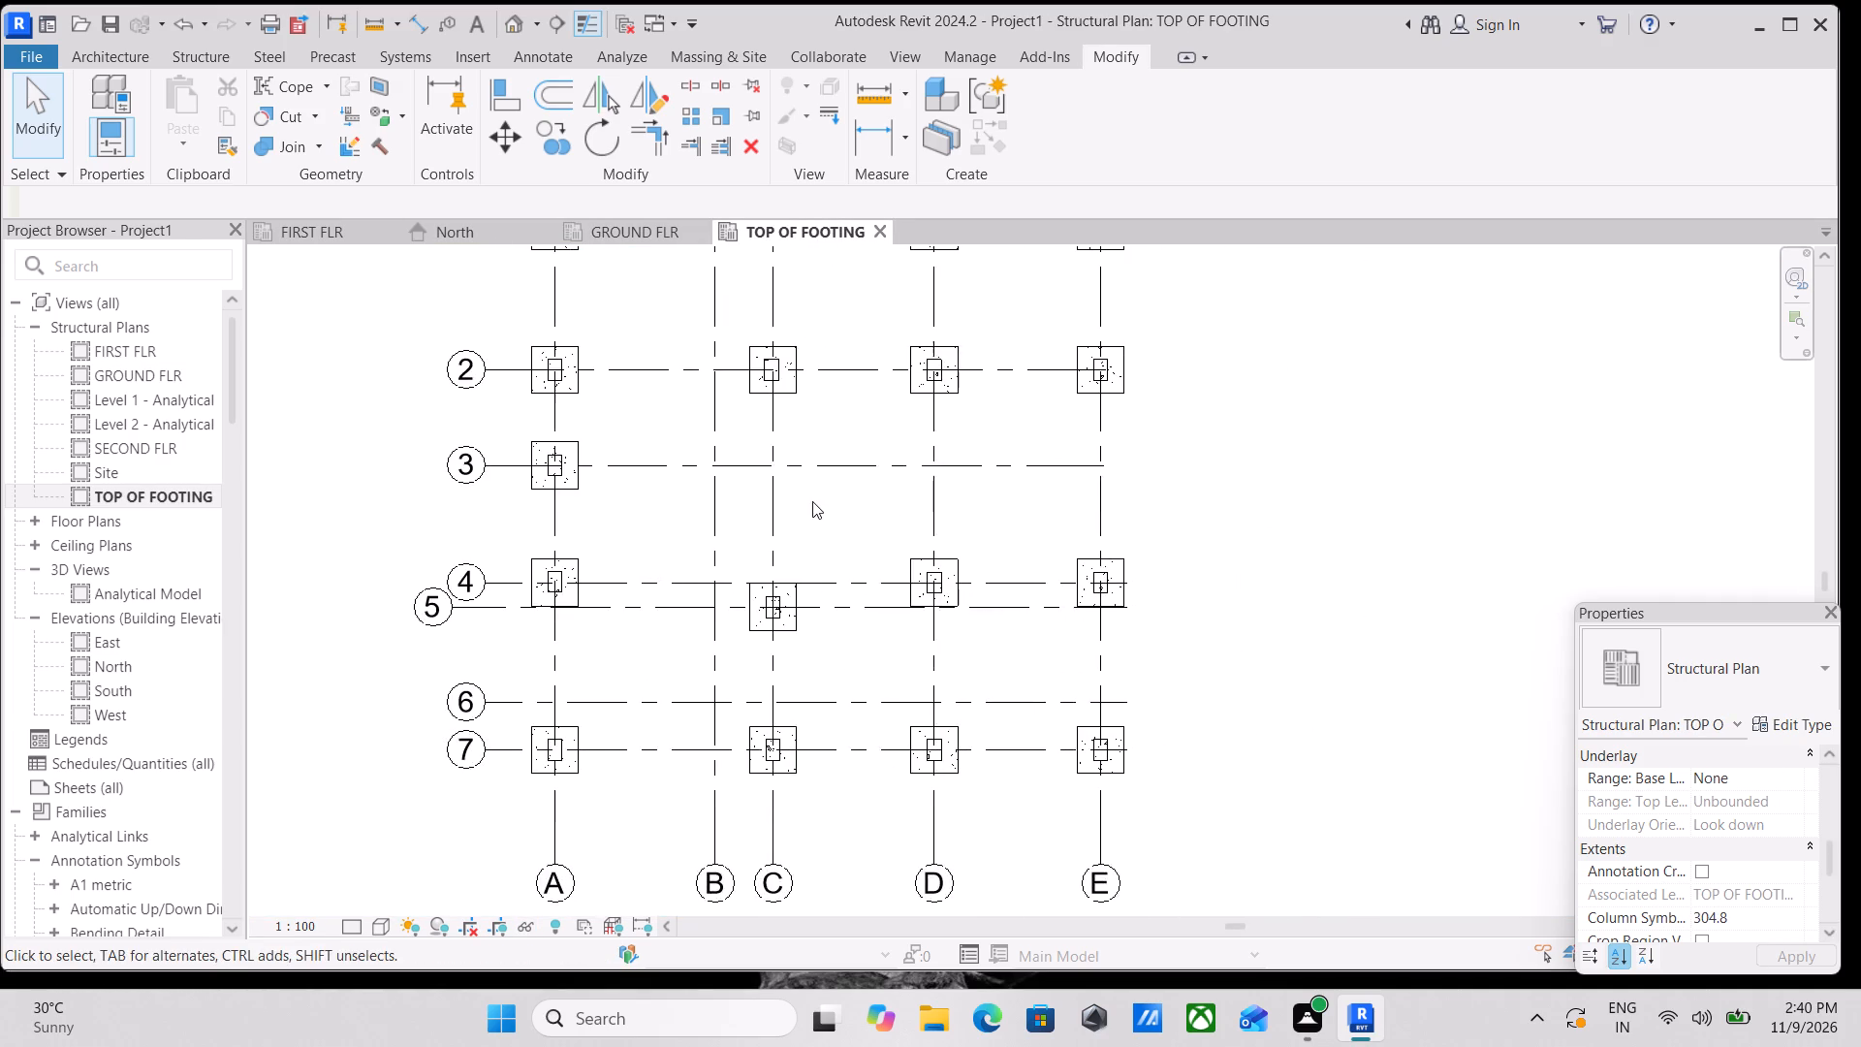
middle_drag(872, 498, 831, 641)
scroll(872, 498, down, 1)
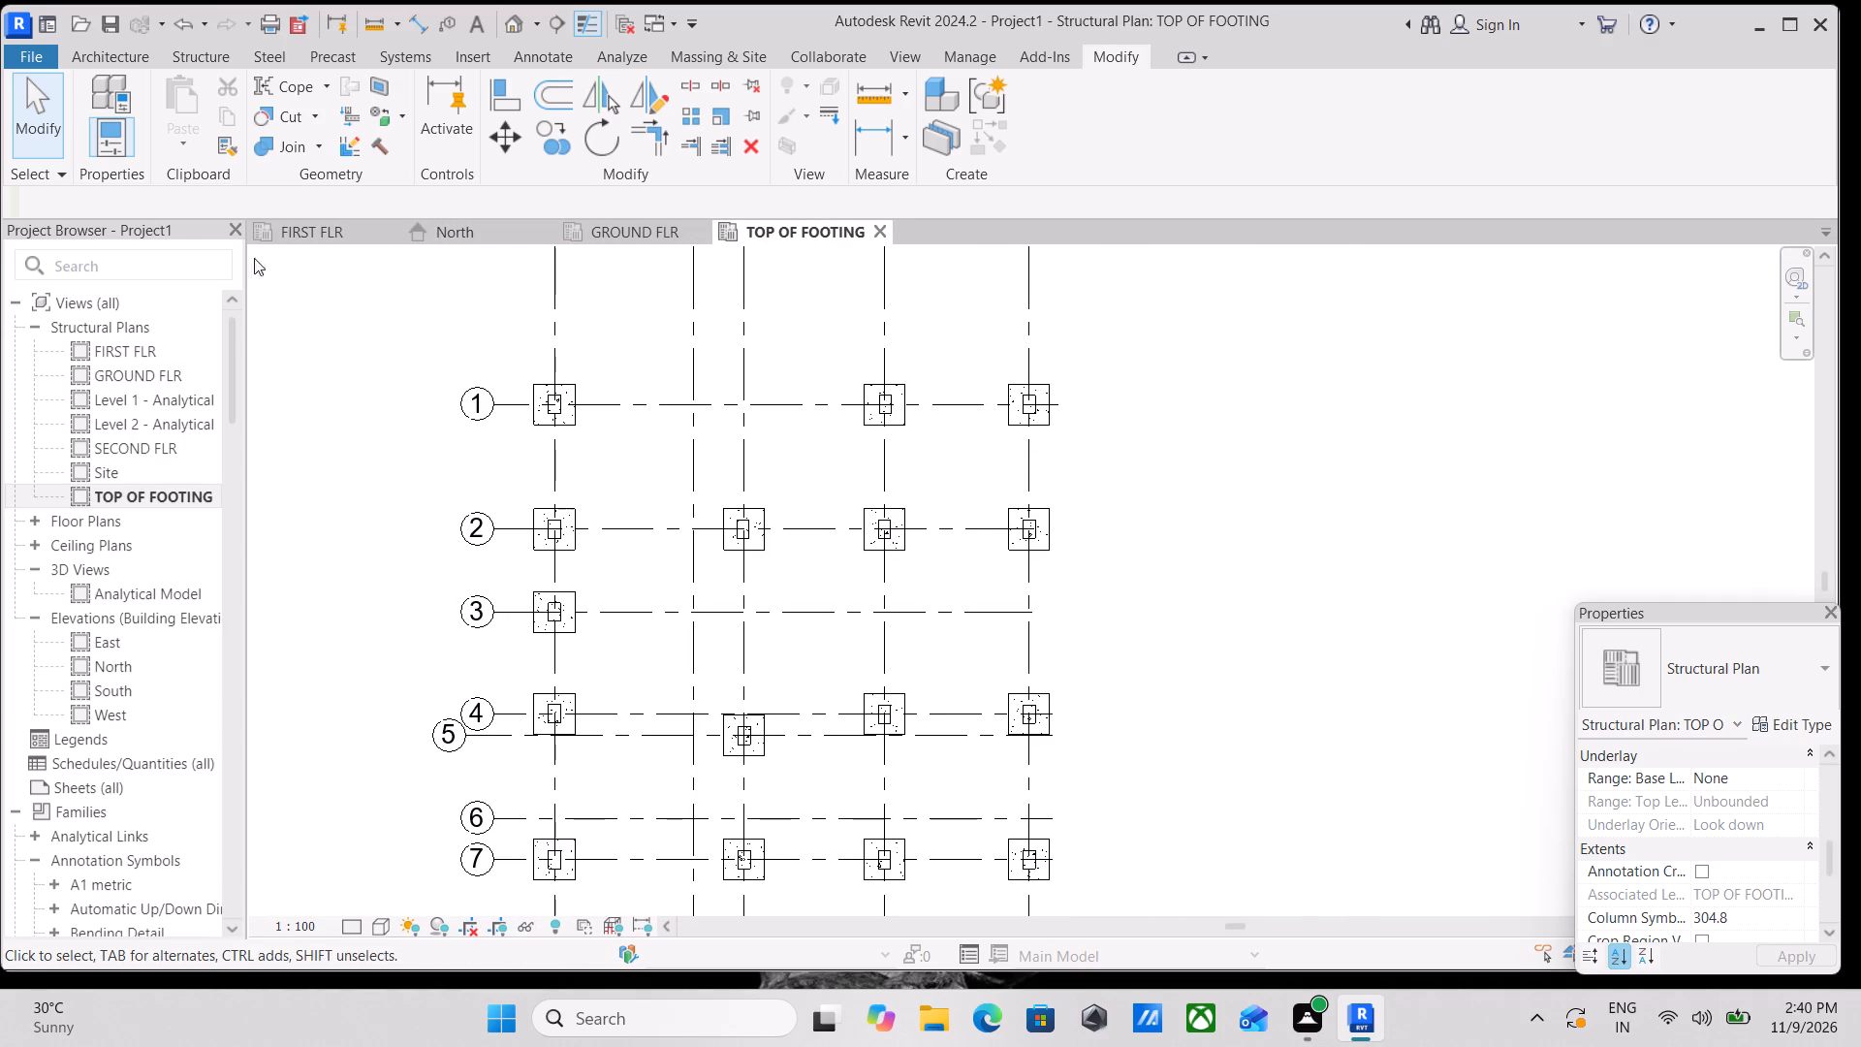
Open the default 3D view and set its visual style to Shaded.
click(521, 23)
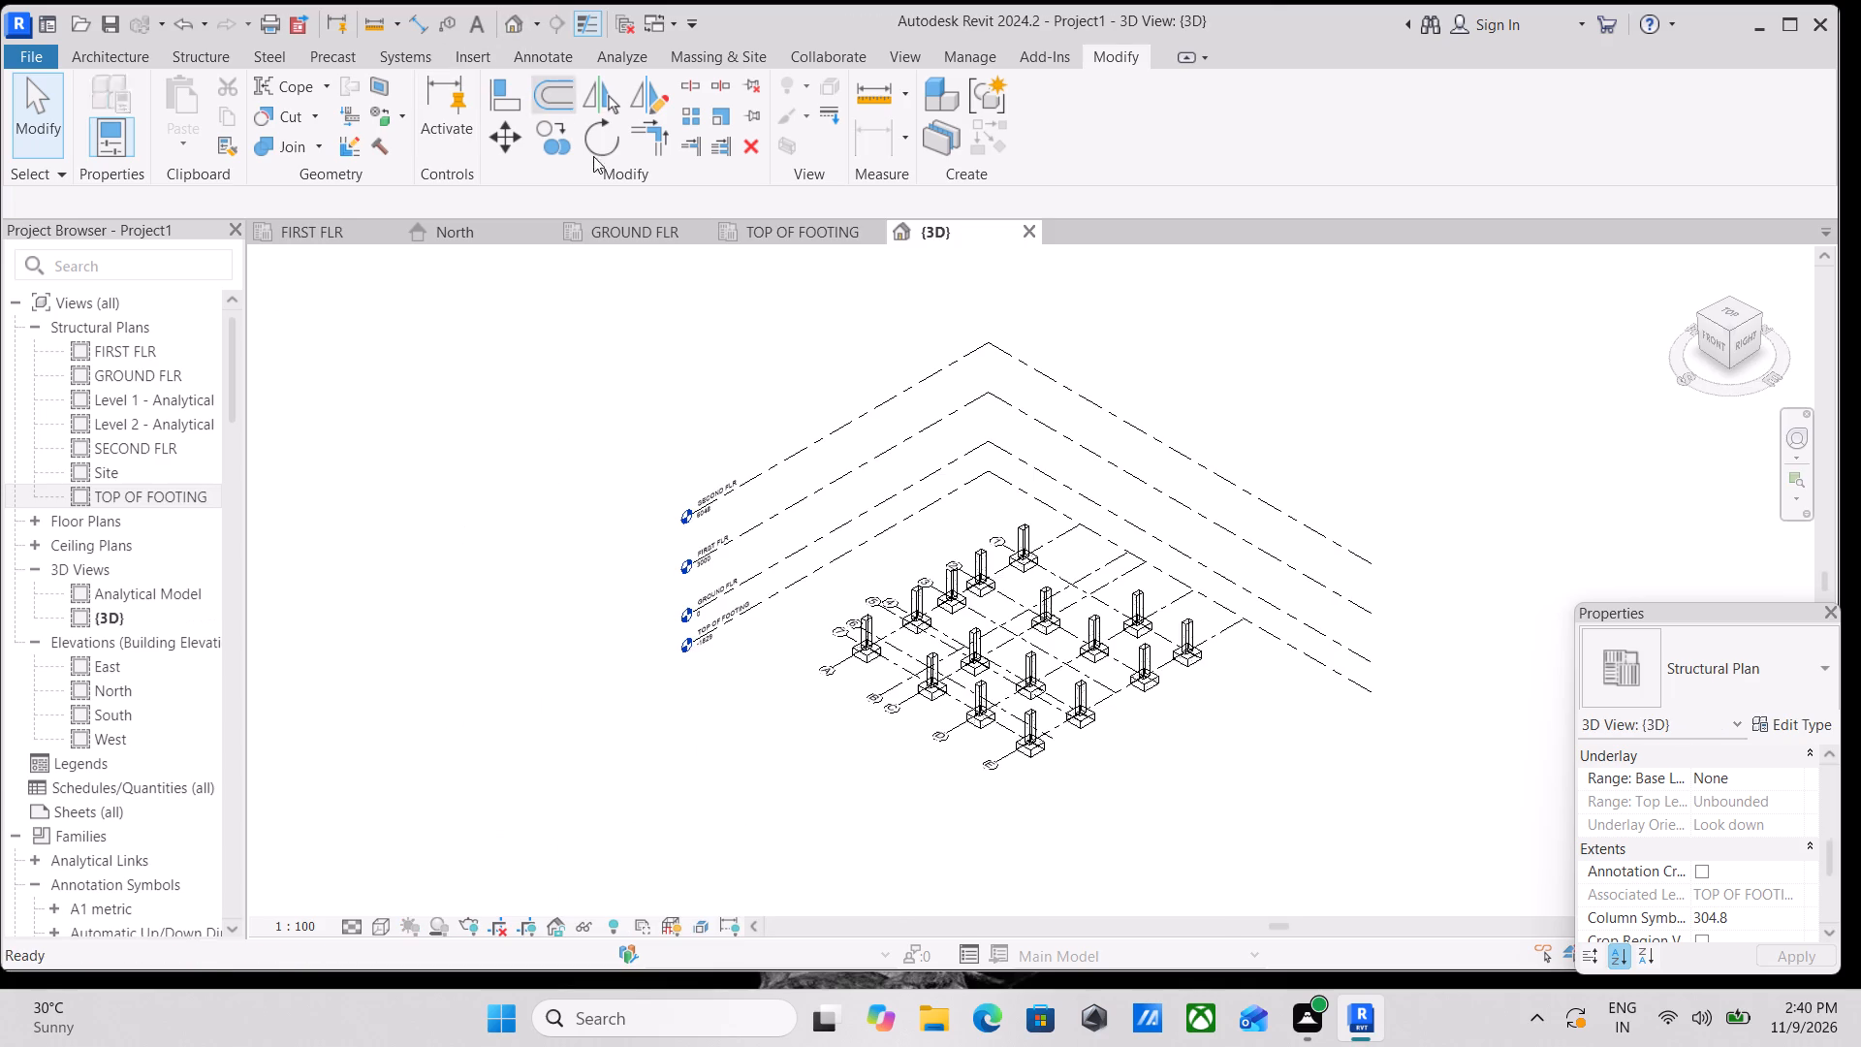
scroll(1179, 714, up, 7)
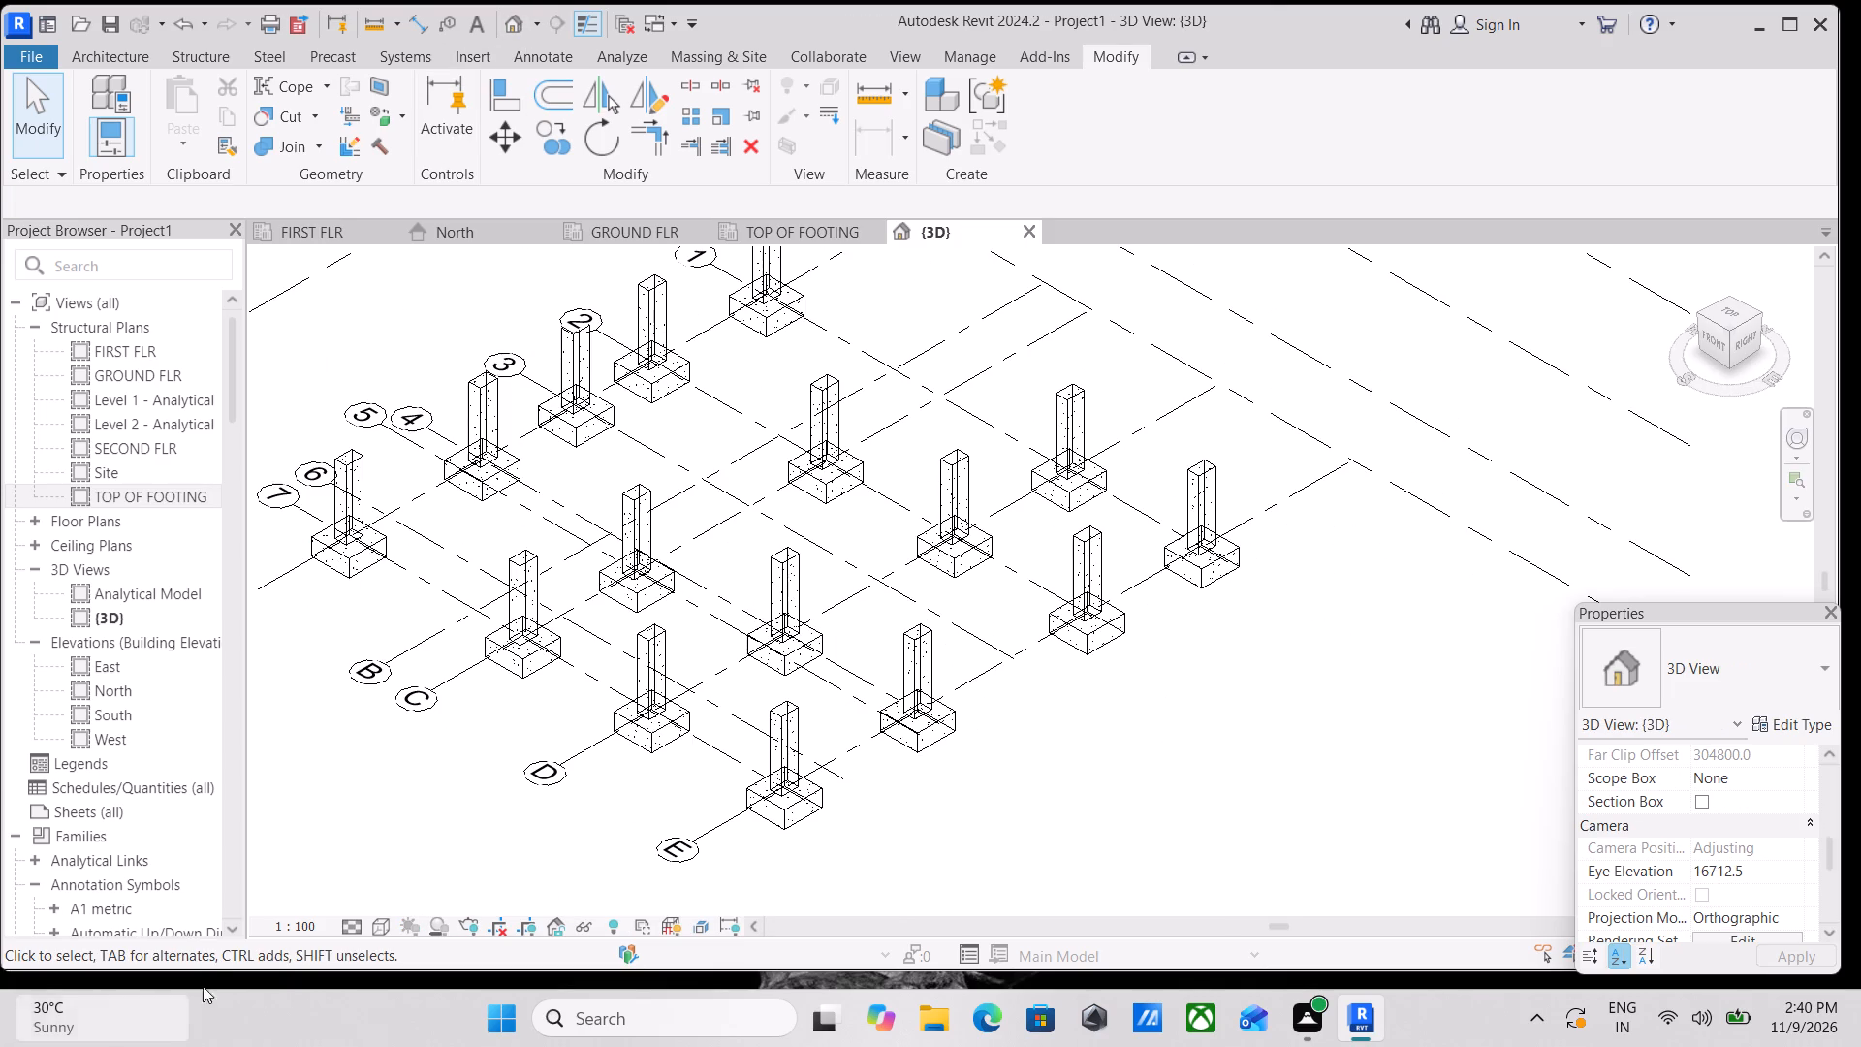
click(380, 927)
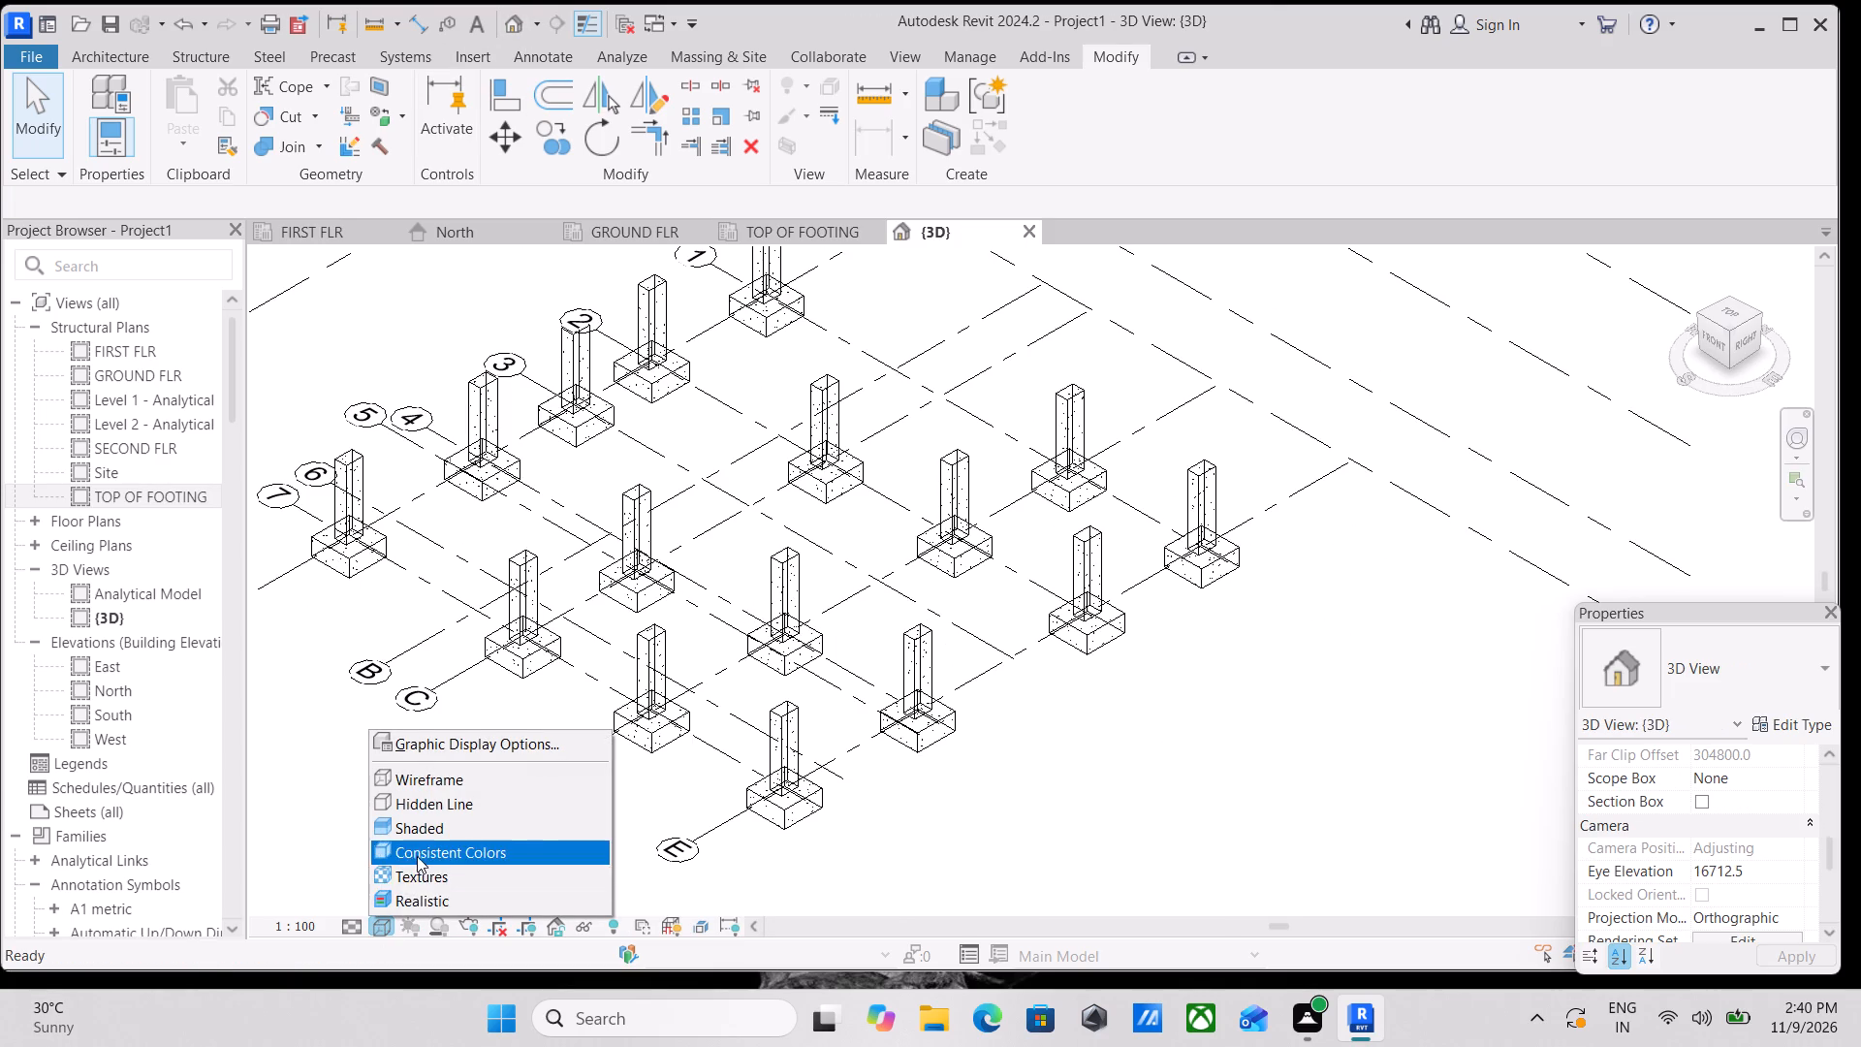
click(437, 824)
Inspect the shaded columns and footings in 3D from several angles.
scroll(700, 734, up, 5)
scroll(1015, 607, up, 4)
scroll(1017, 606, down, 3)
shift+middle_drag(1152, 647, 1031, 822)
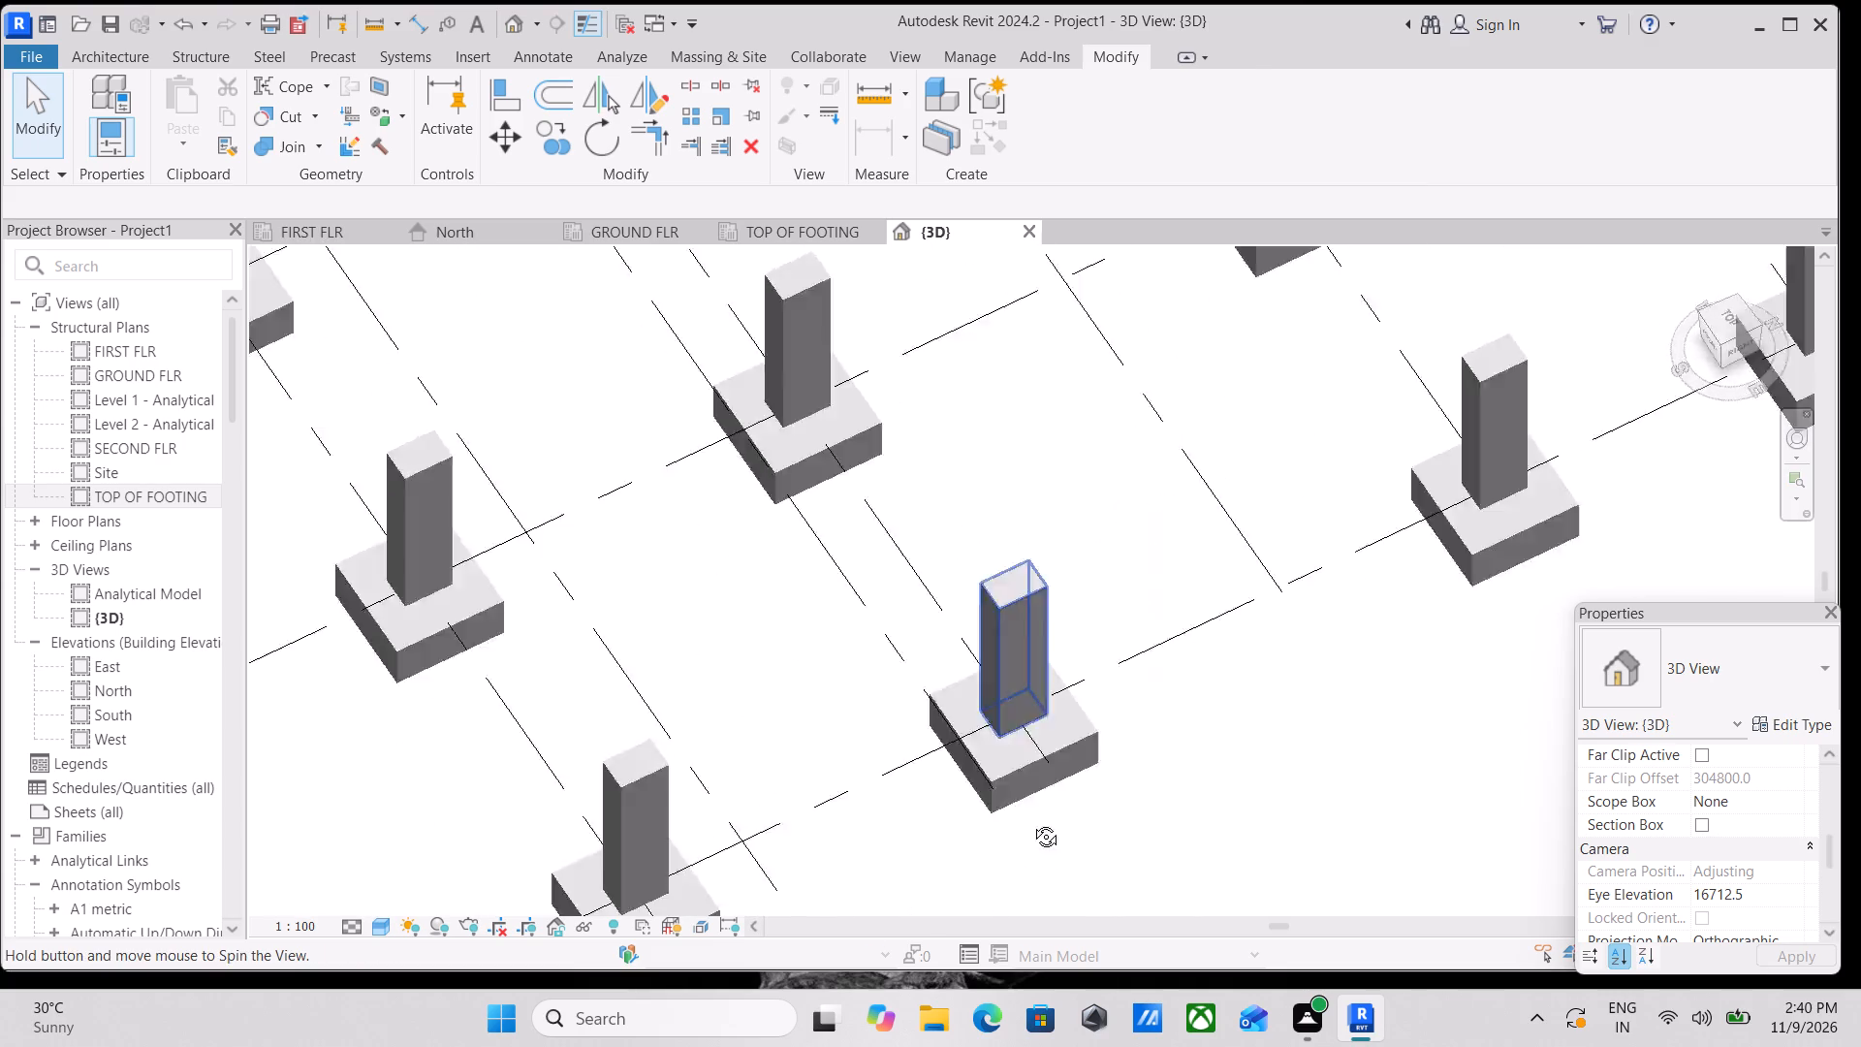
shift+middle_drag(1031, 822, 861, 719)
scroll(962, 584, down, 4)
middle_drag(962, 584, 1176, 424)
shift+middle_drag(1125, 687, 1072, 535)
shift+middle_drag(1071, 499, 1078, 474)
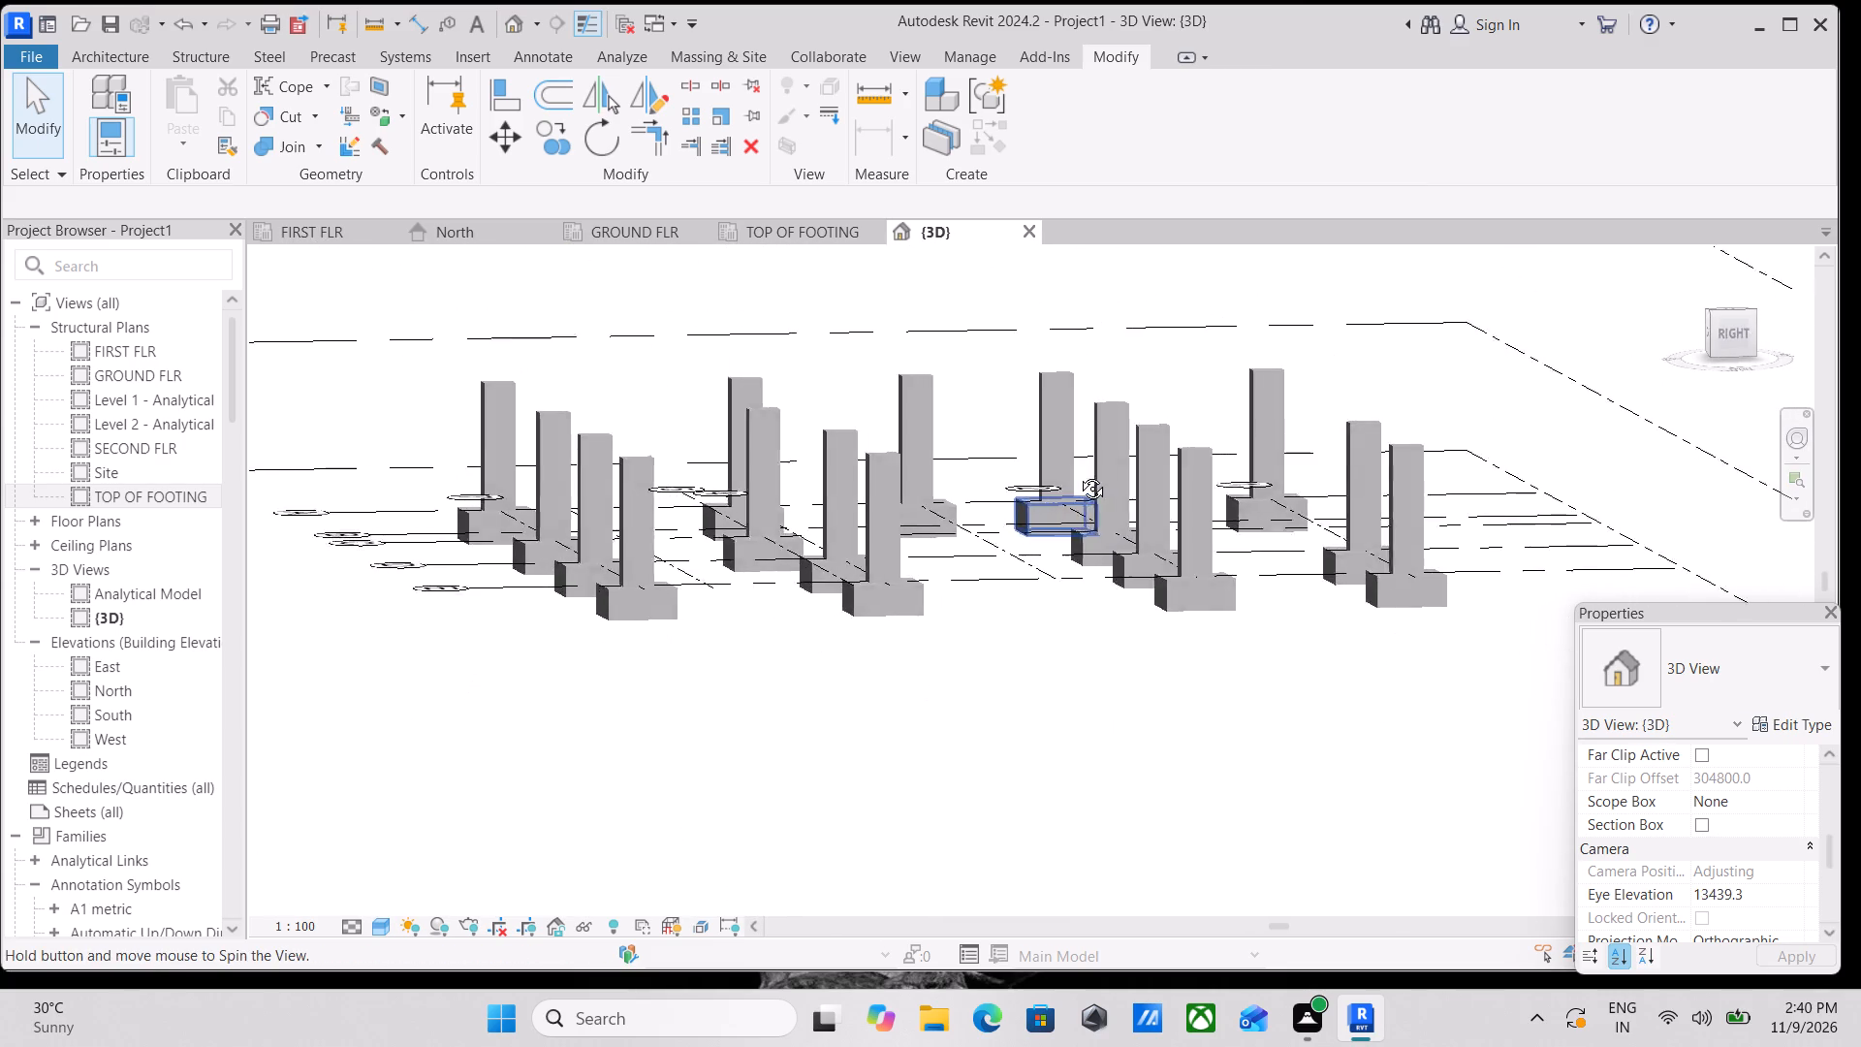
shift+middle_drag(1078, 474, 1180, 435)
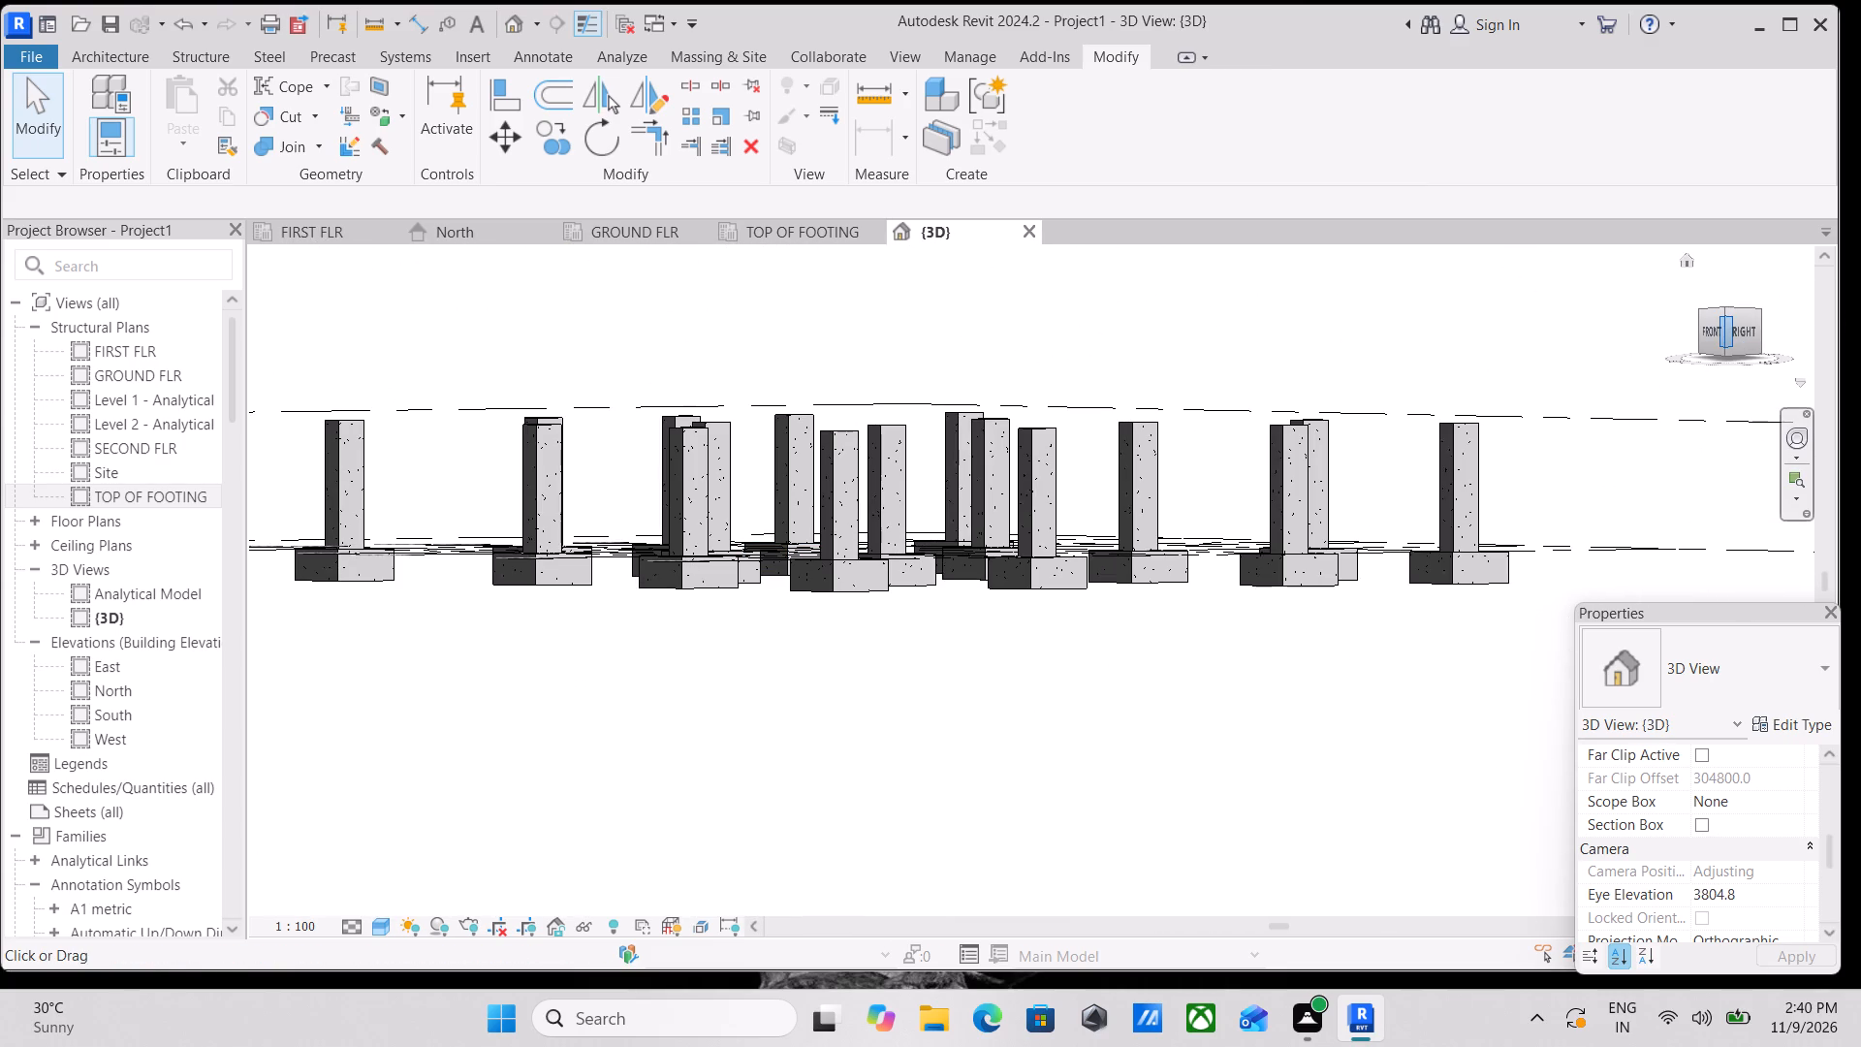
View the 3D model from its right side and examine the columns and footings against the levels.
click(1753, 321)
scroll(1184, 610, up, 1)
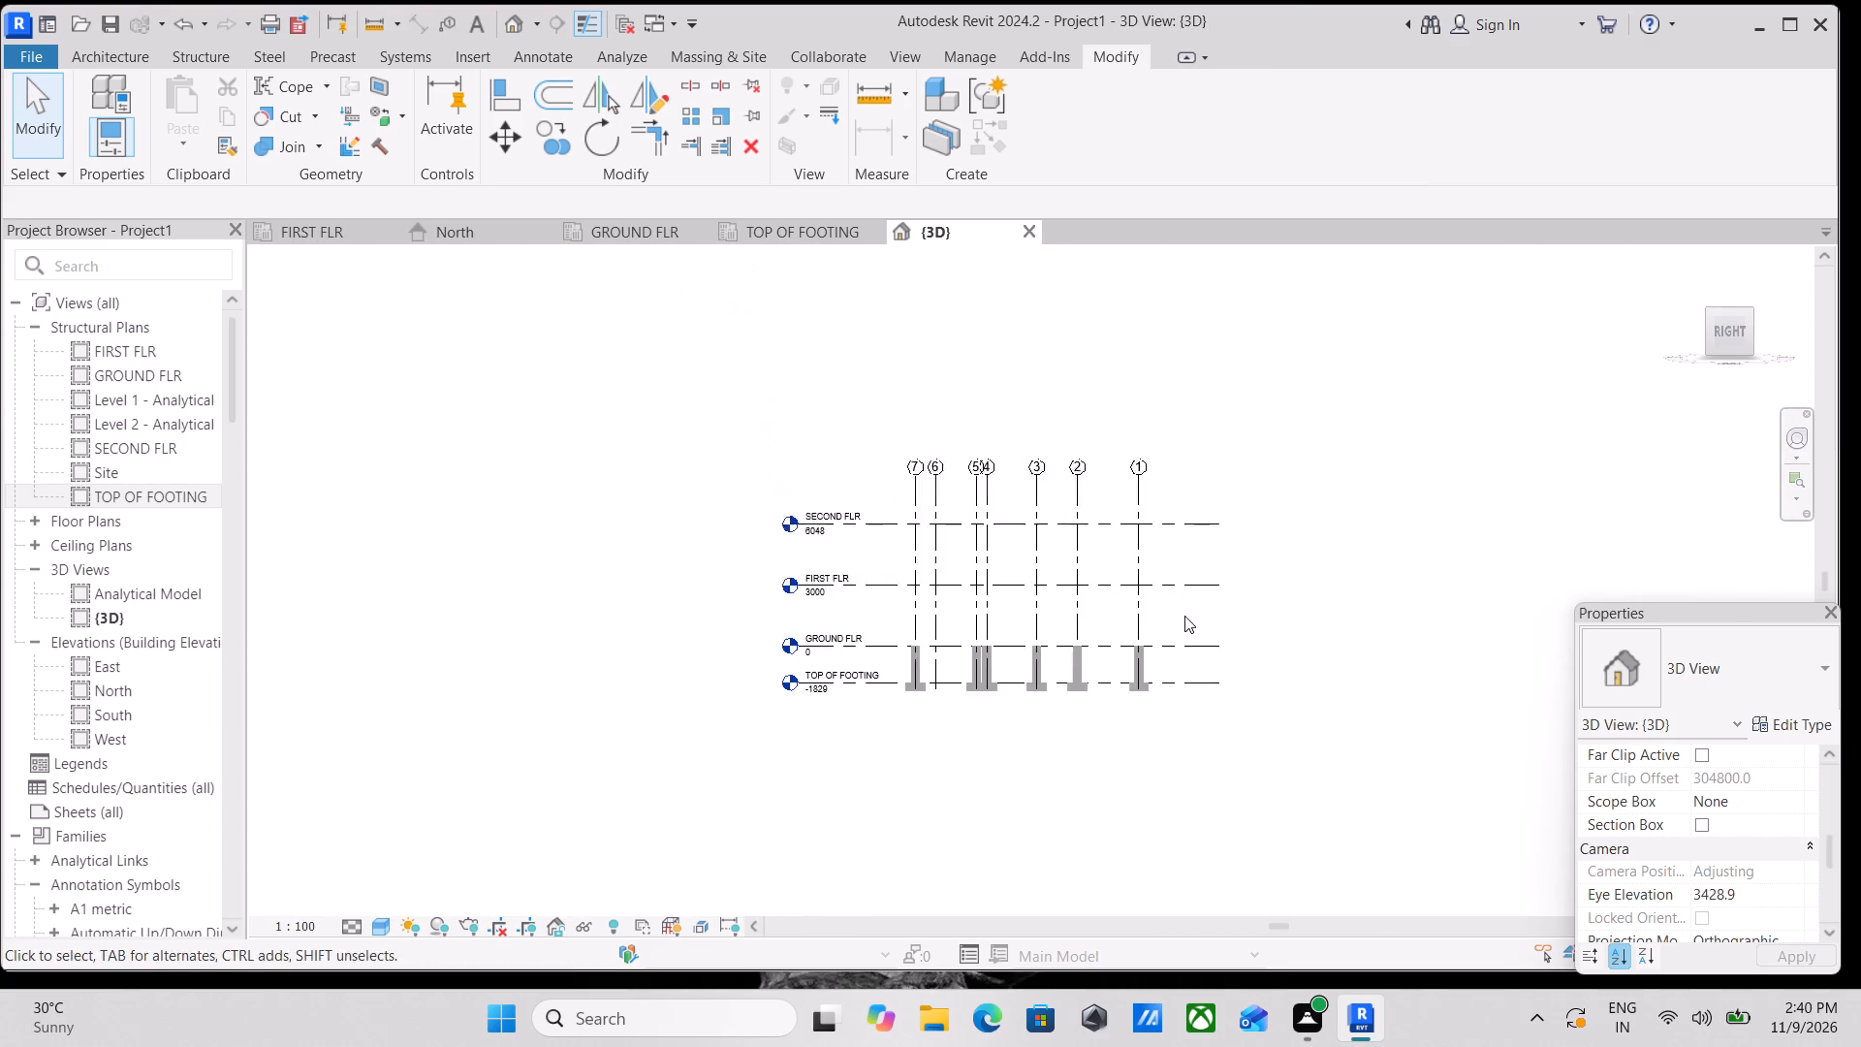
scroll(1184, 616, up, 1)
scroll(944, 760, up, 4)
scroll(801, 619, up, 2)
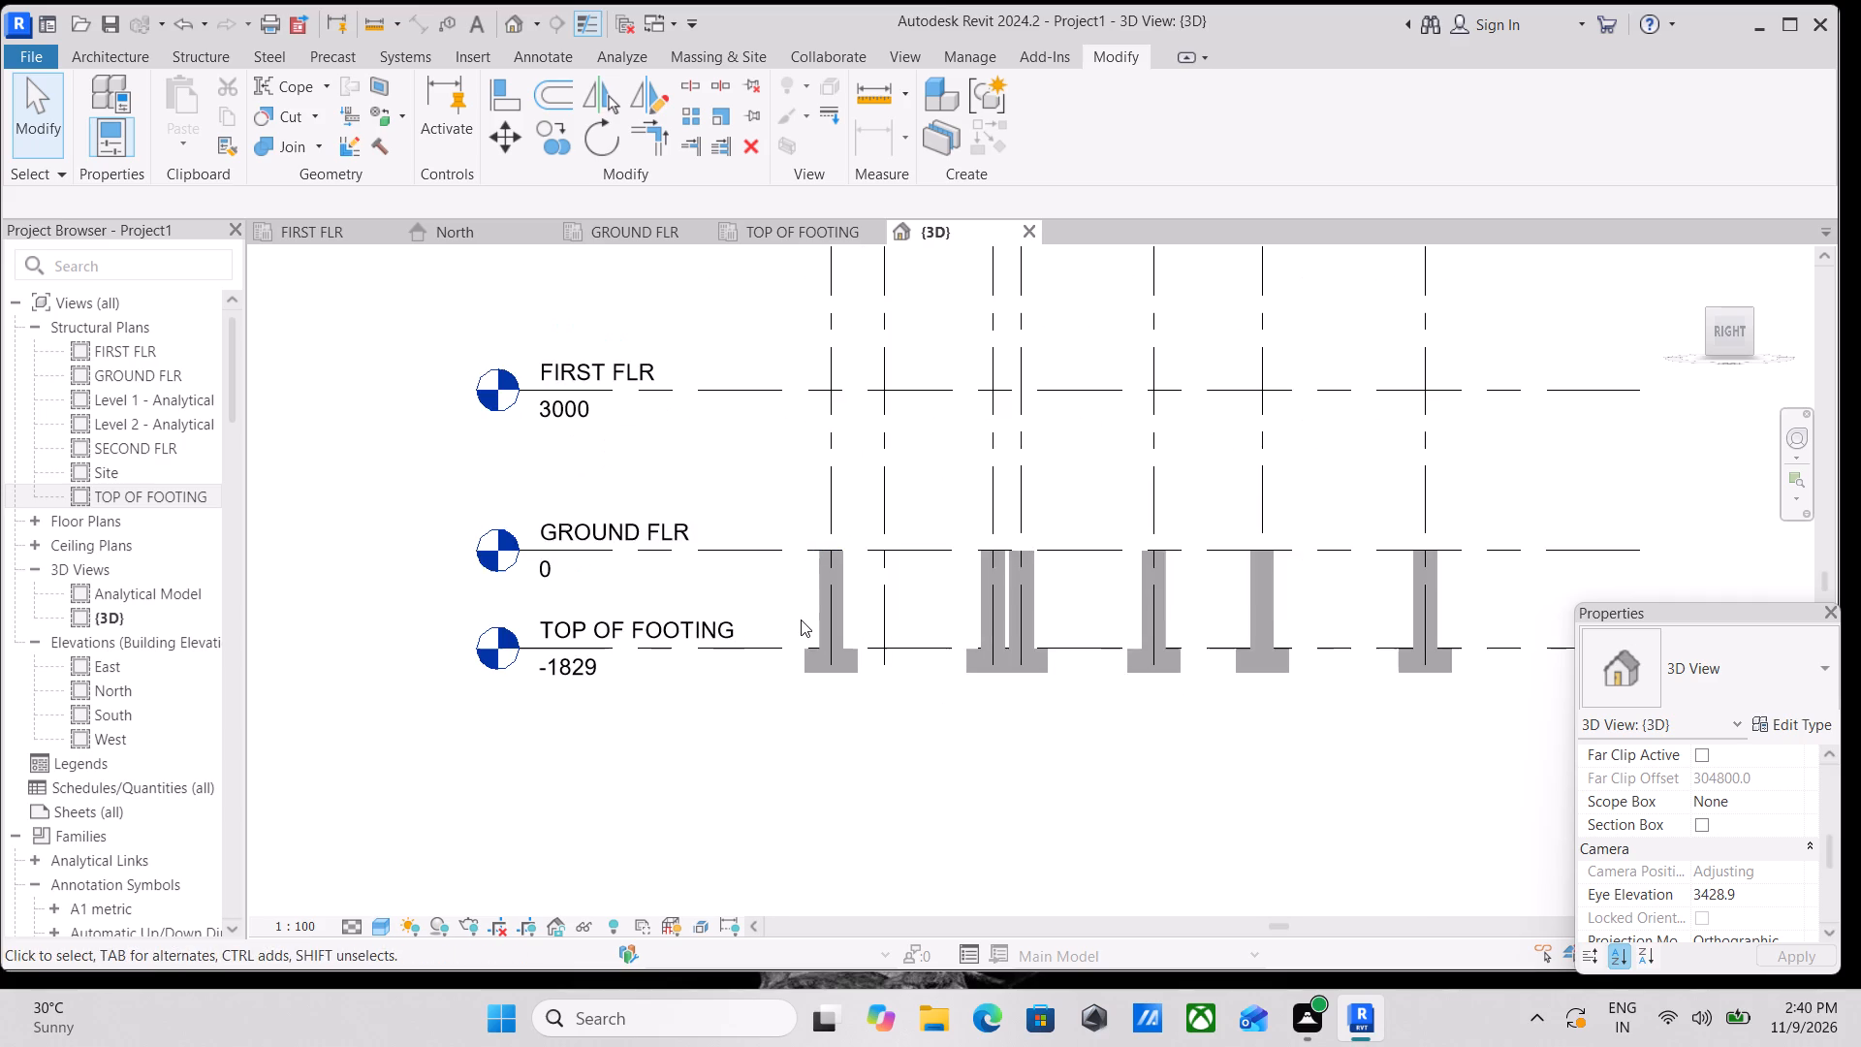
scroll(867, 597, down, 1)
middle_drag(867, 597, 839, 653)
scroll(738, 657, up, 2)
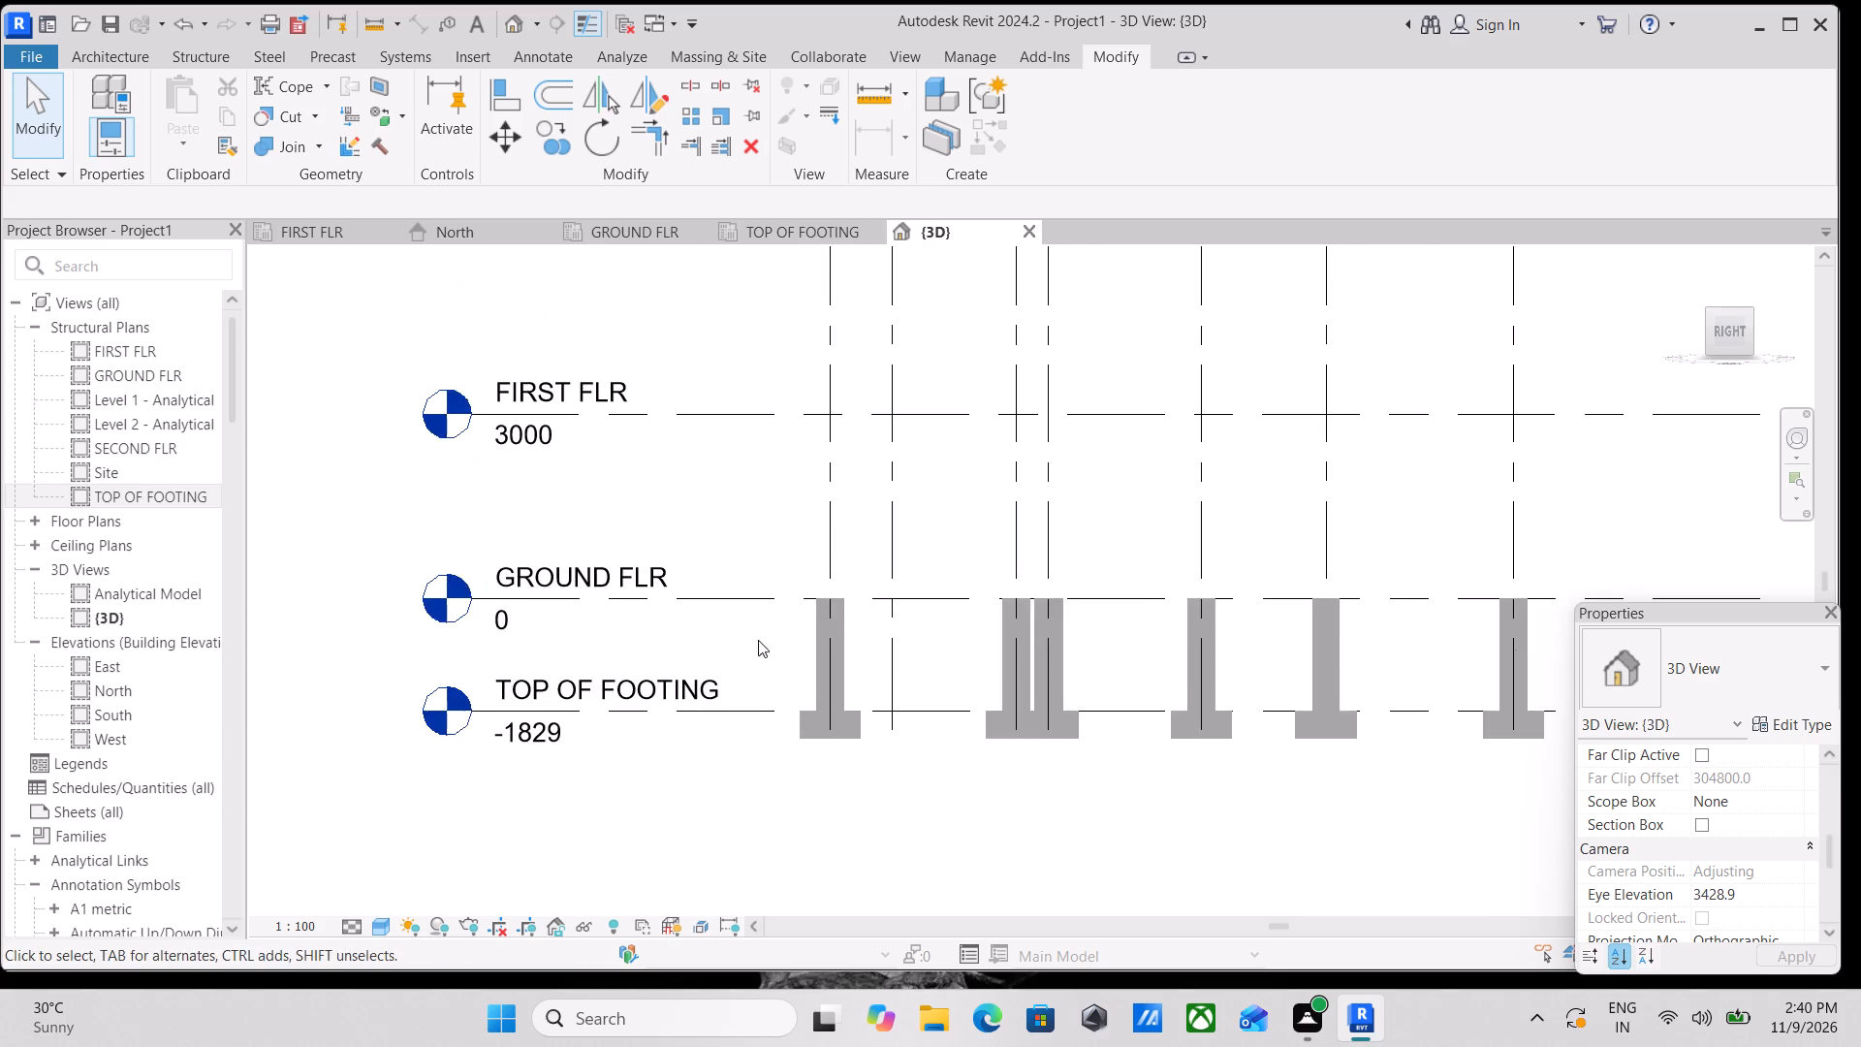
middle_drag(758, 640, 798, 699)
In the North elevation, place an aligned dimension between the GROUND FLR and TOP OF FOOTING levels.
text(DI)
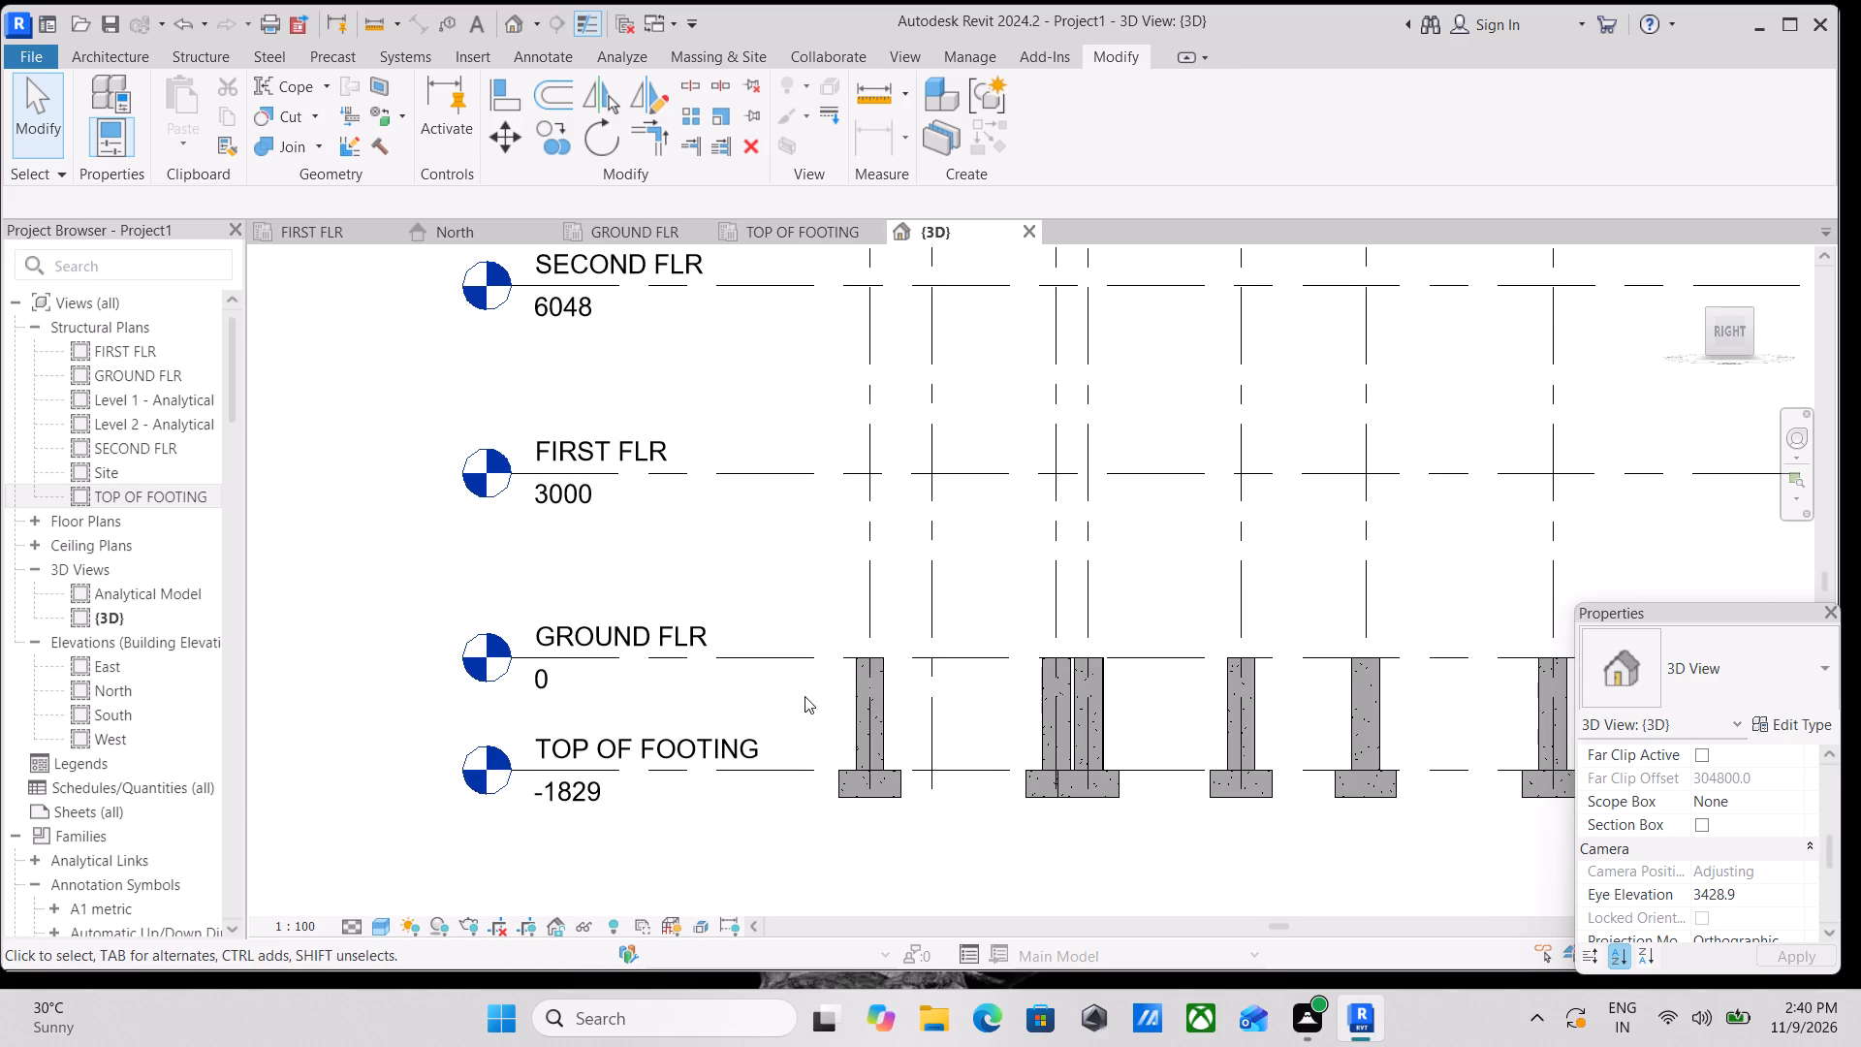
scroll(805, 695, up, 3)
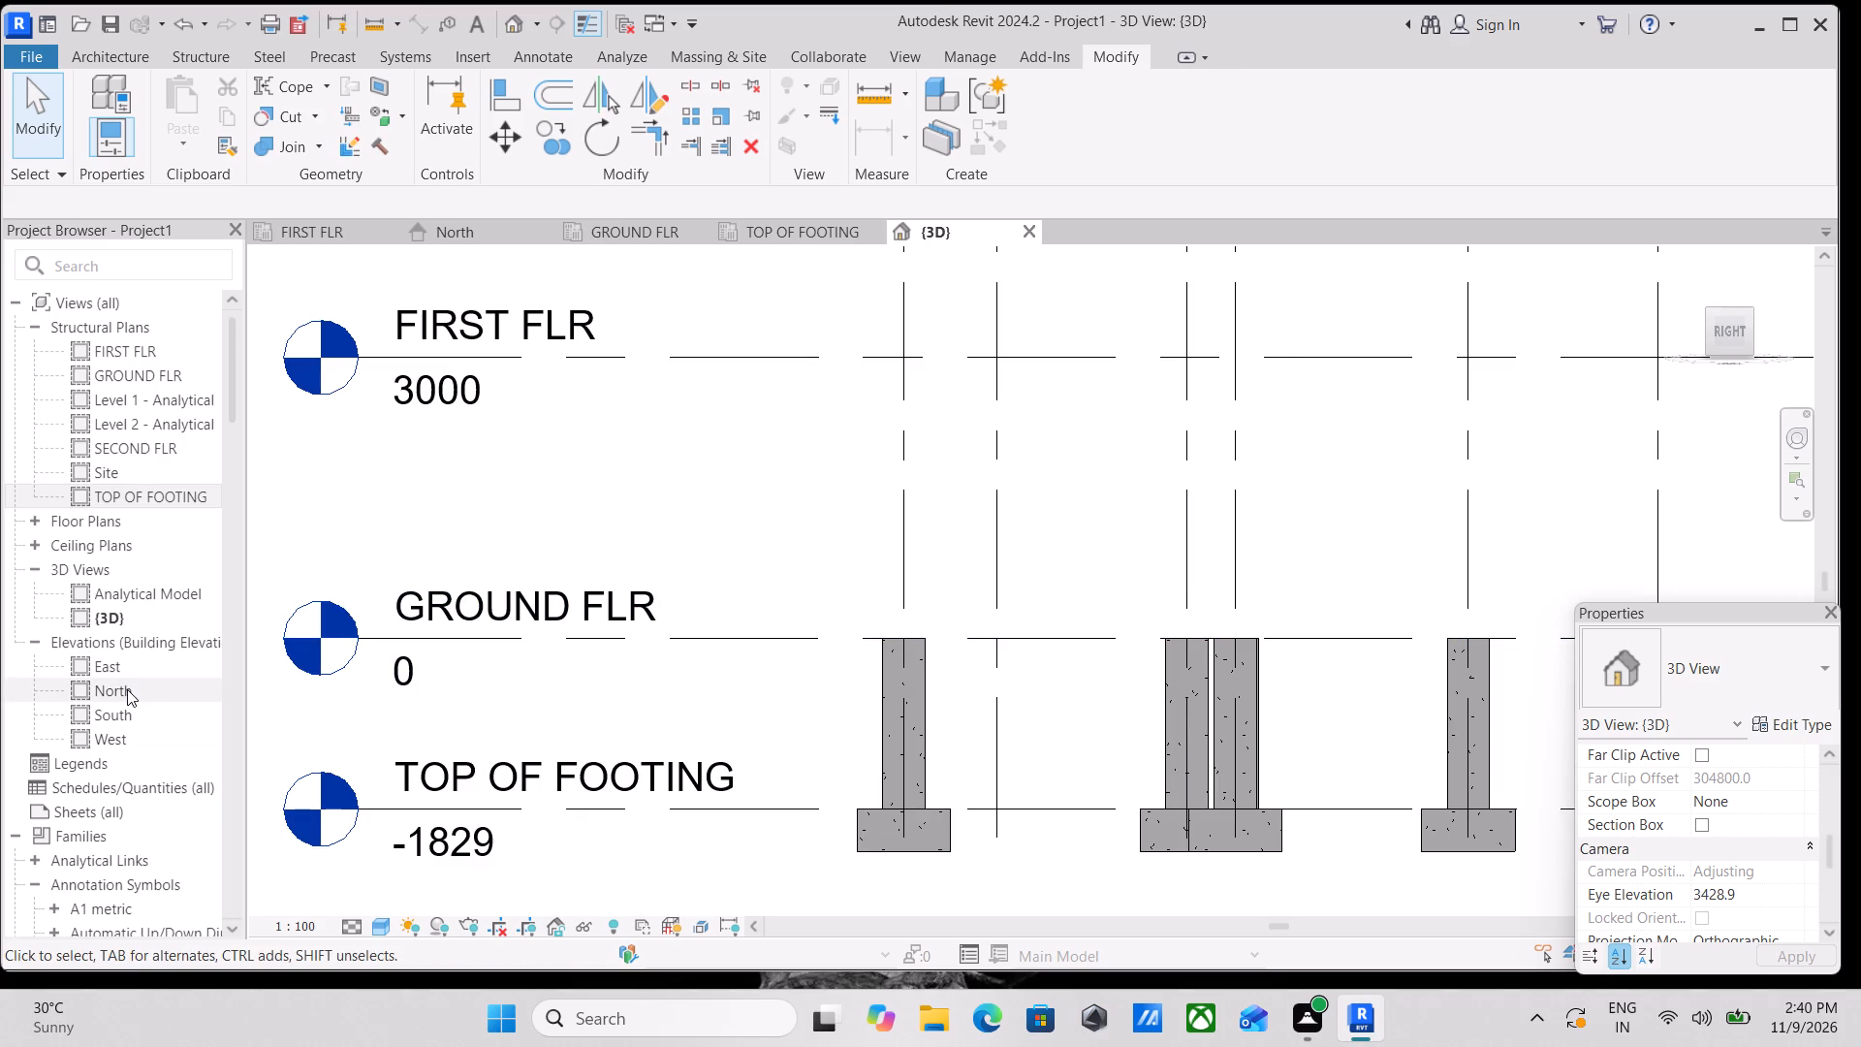
double_click(127, 689)
scroll(803, 549, down, 2)
middle_drag(803, 549, 1075, 600)
middle_drag(998, 627, 1074, 655)
text(DI)
click(1063, 563)
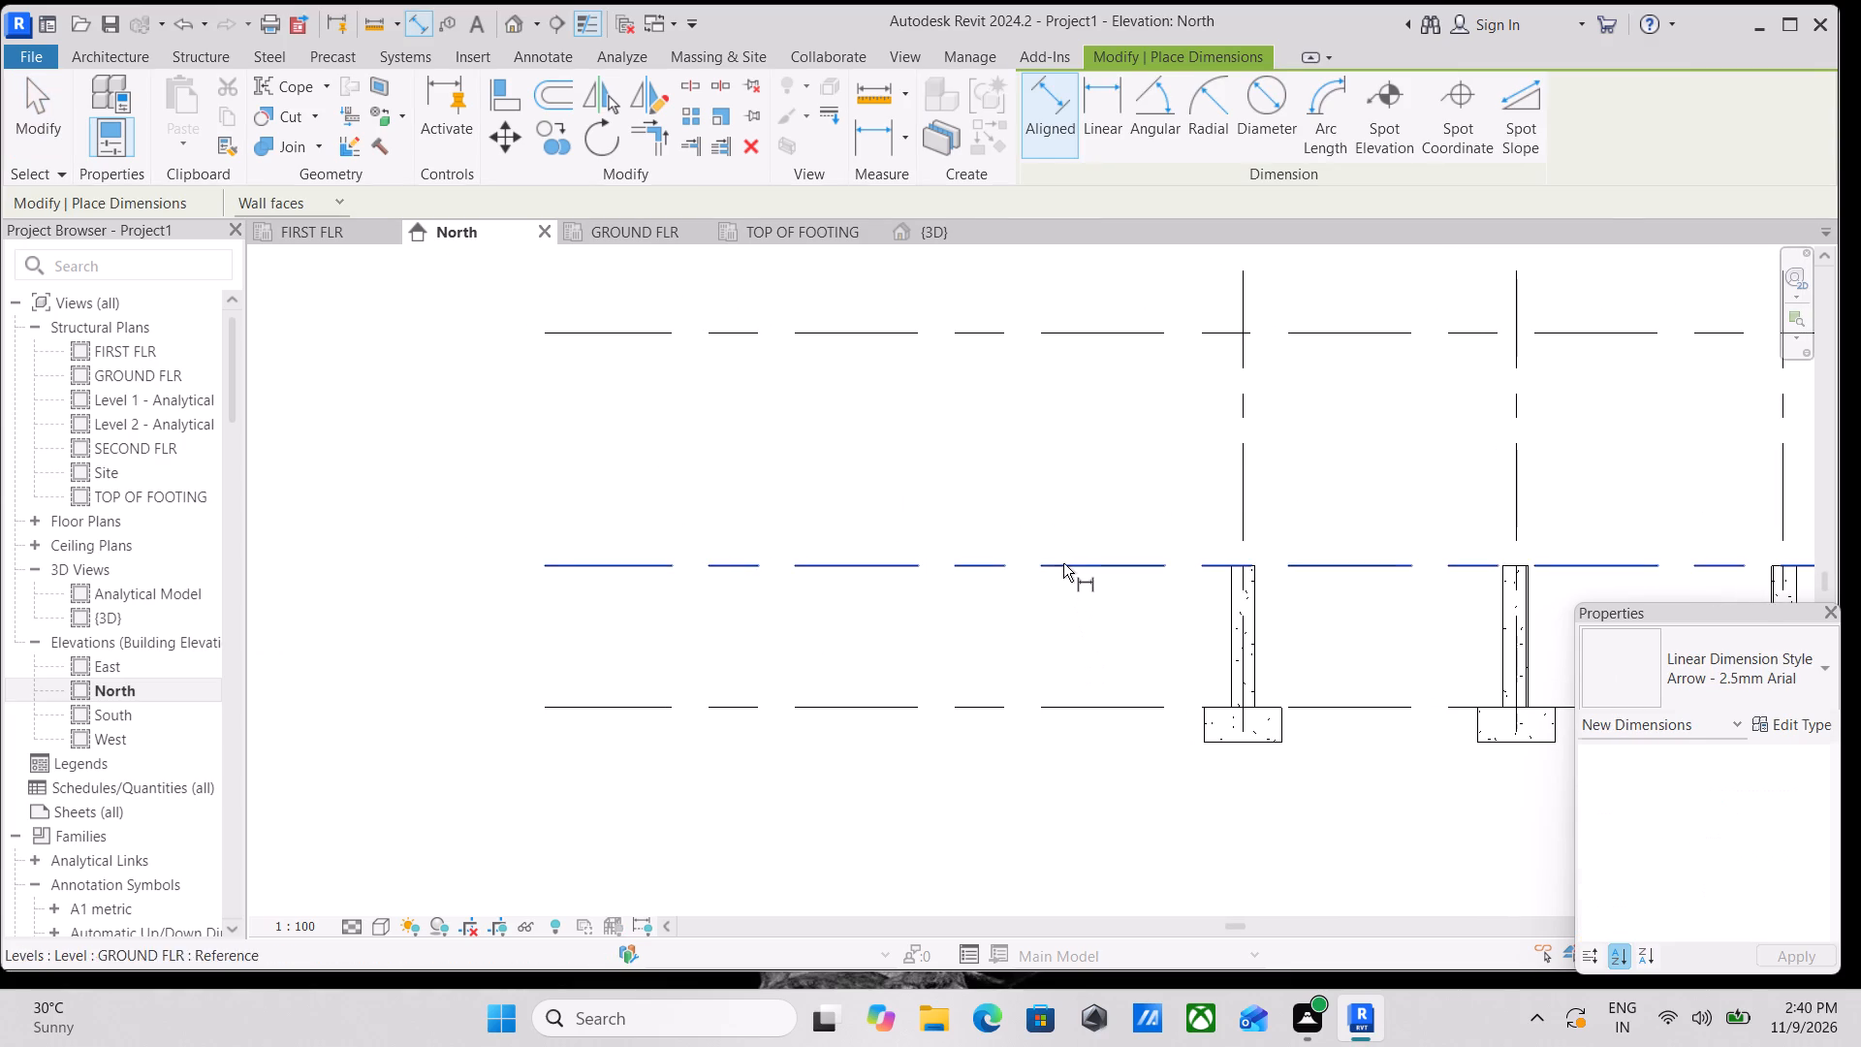
click(1070, 714)
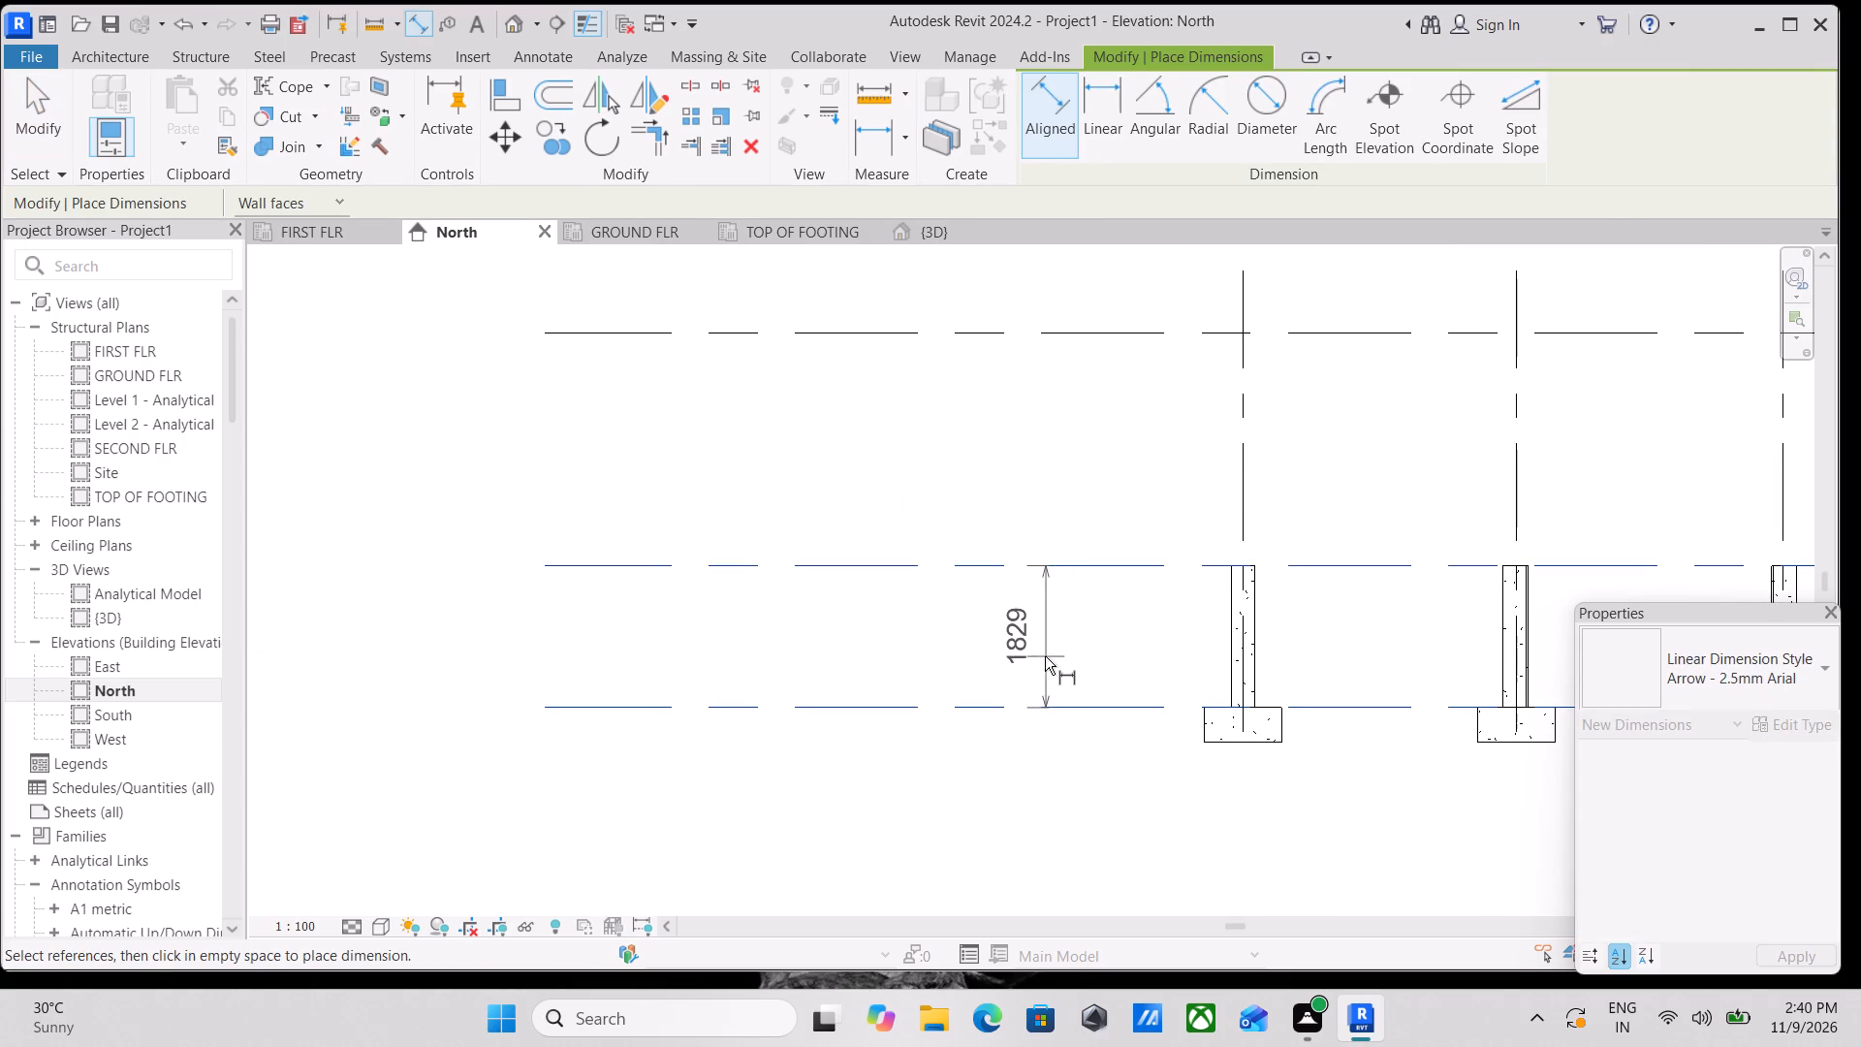
click(1045, 656)
scroll(983, 564, up, 3)
key(Escape)
scroll(1045, 664, up, 3)
key(Escape)
scroll(1089, 648, down, 3)
middle_click(1089, 648)
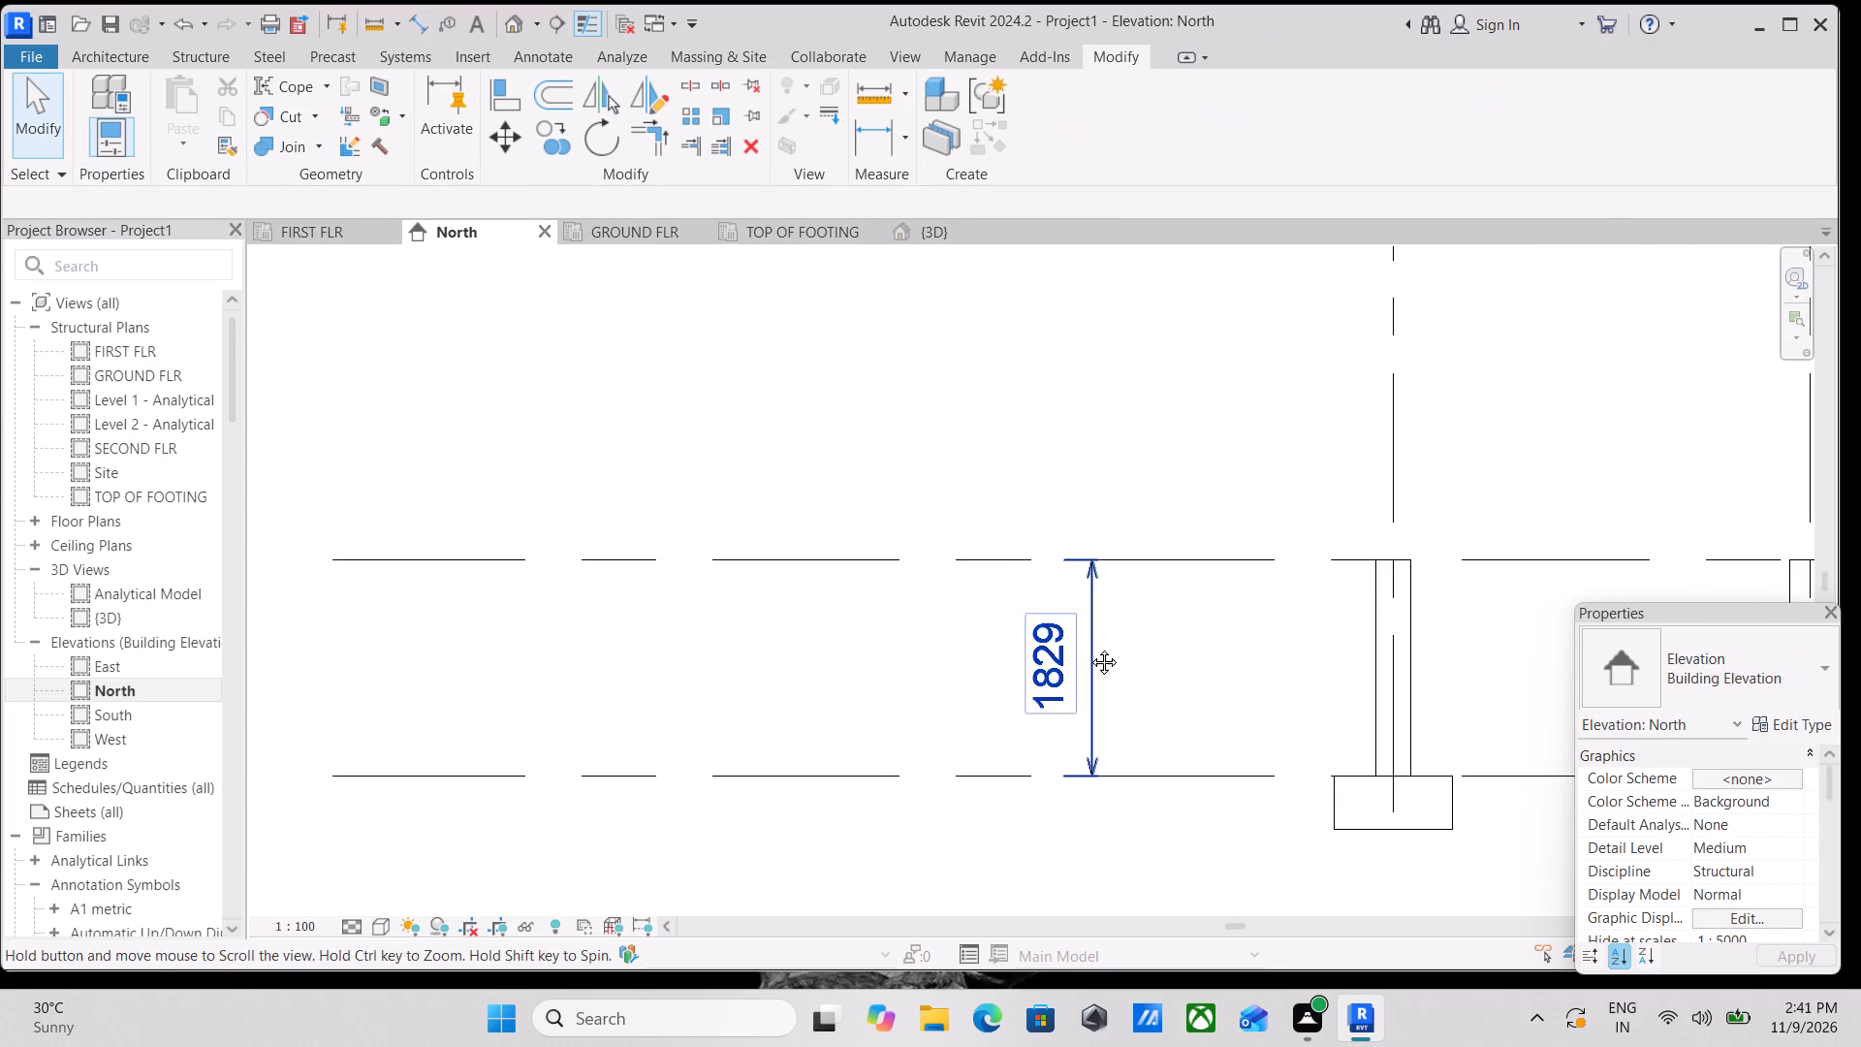
scroll(1106, 640, up, 1)
key(Escape)
Select the GROUND FLR level and set its distance above the TOP OF FOOTING level to 6'.
click(893, 546)
click(1077, 654)
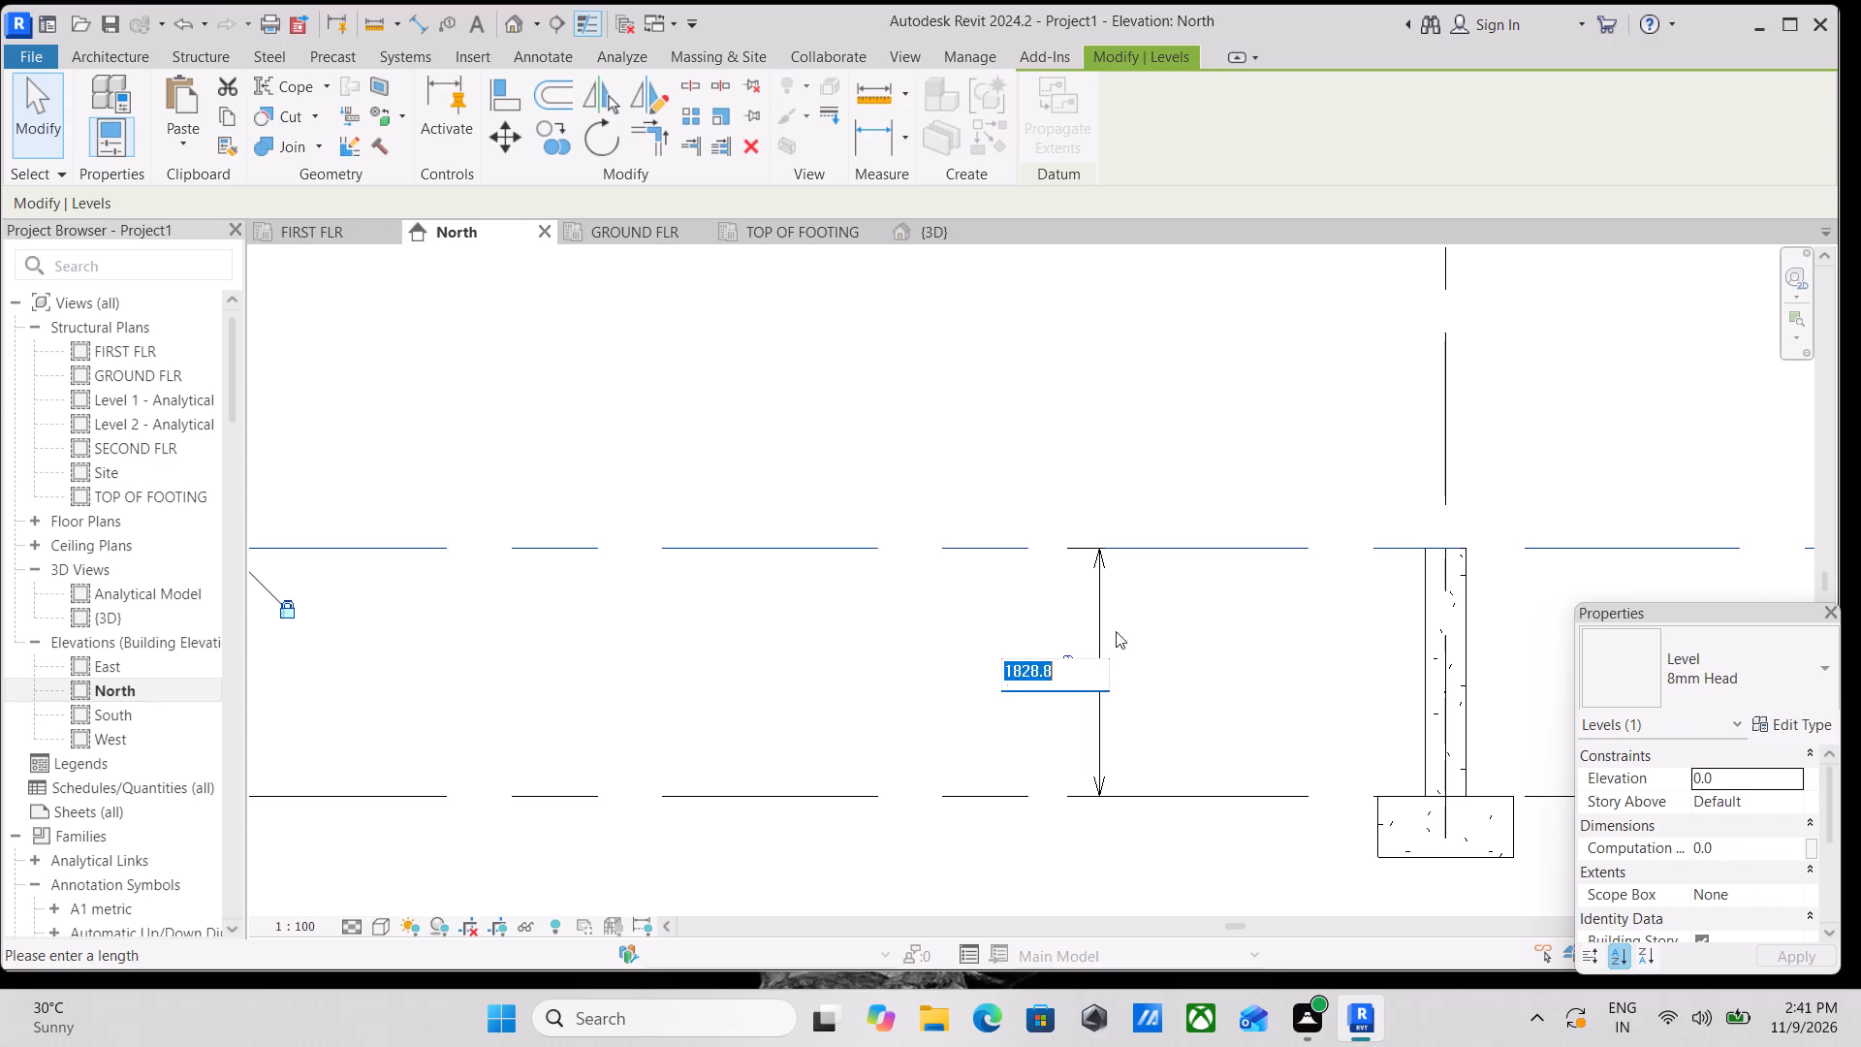
scroll(1120, 628, down, 4)
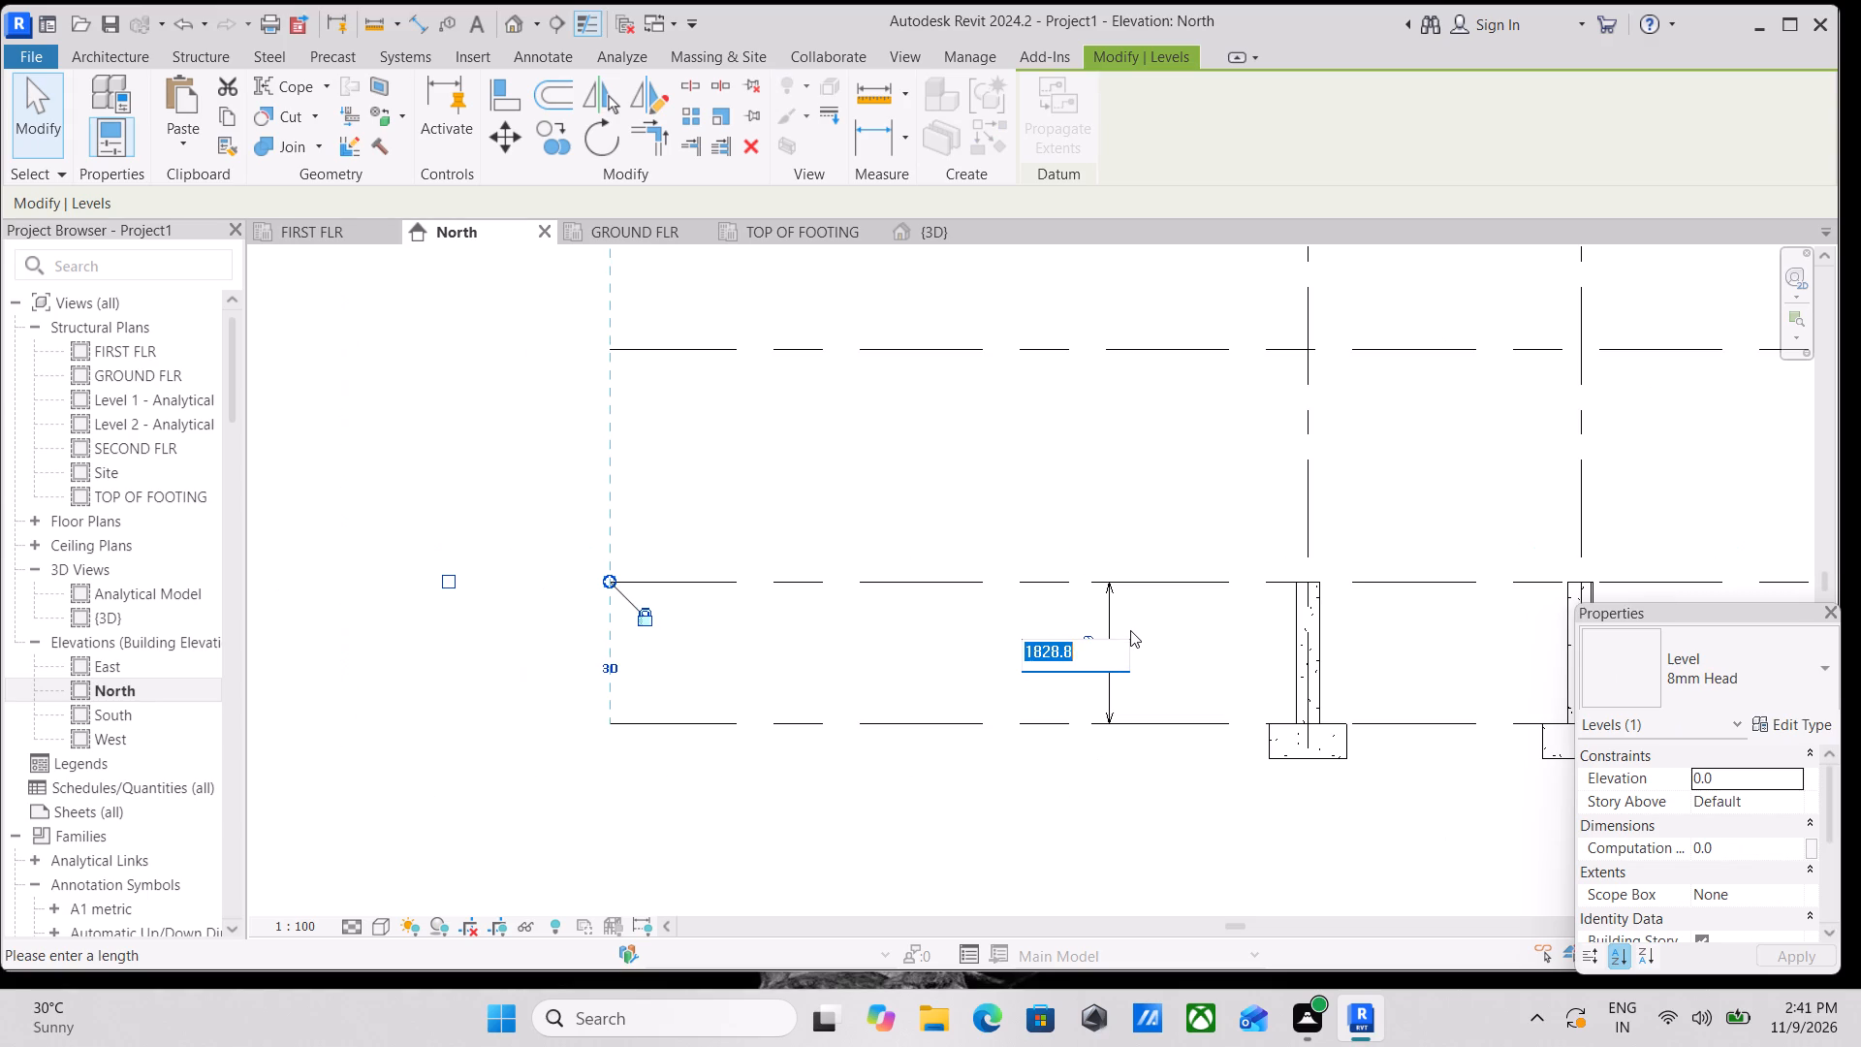
key(6)
key(apostrophe)
key(Return)
key(Escape)
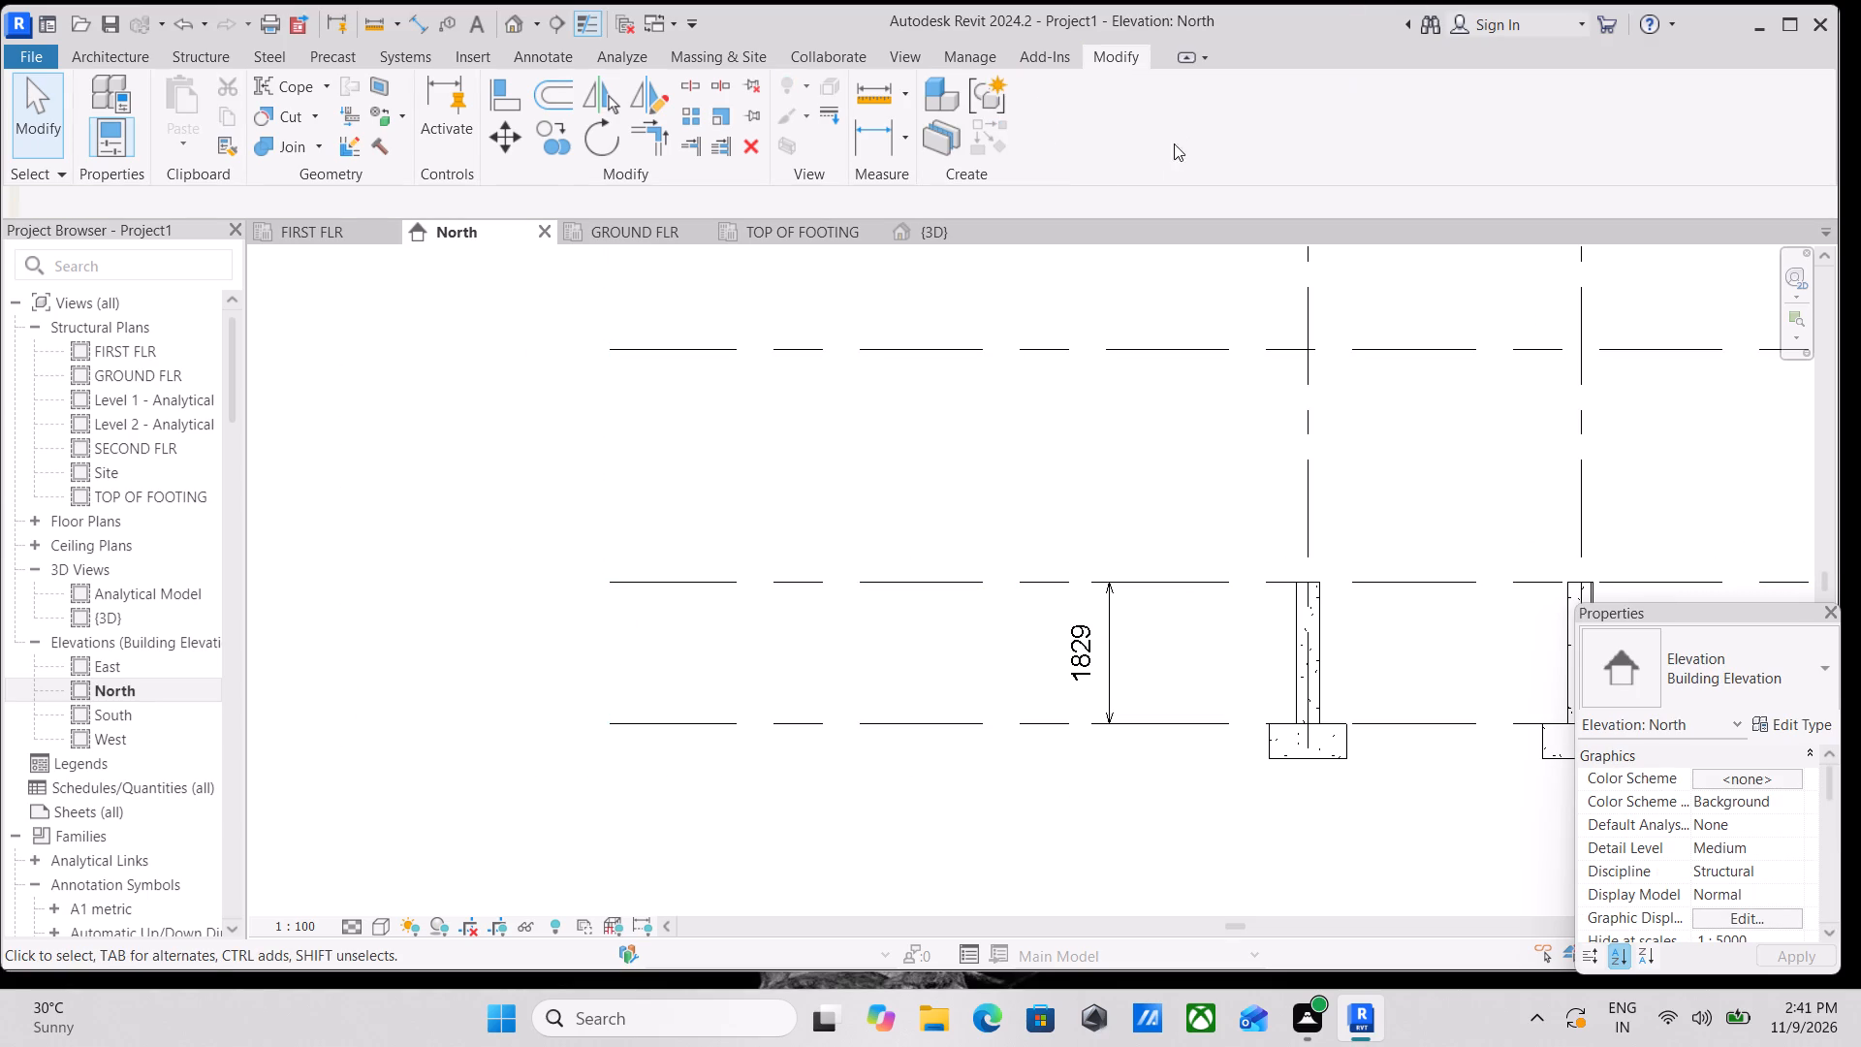
Open the TOP OF FOOTING plan and examine the footing and column layout against the grids.
click(804, 238)
scroll(910, 538, down, 2)
middle_drag(925, 531, 1056, 489)
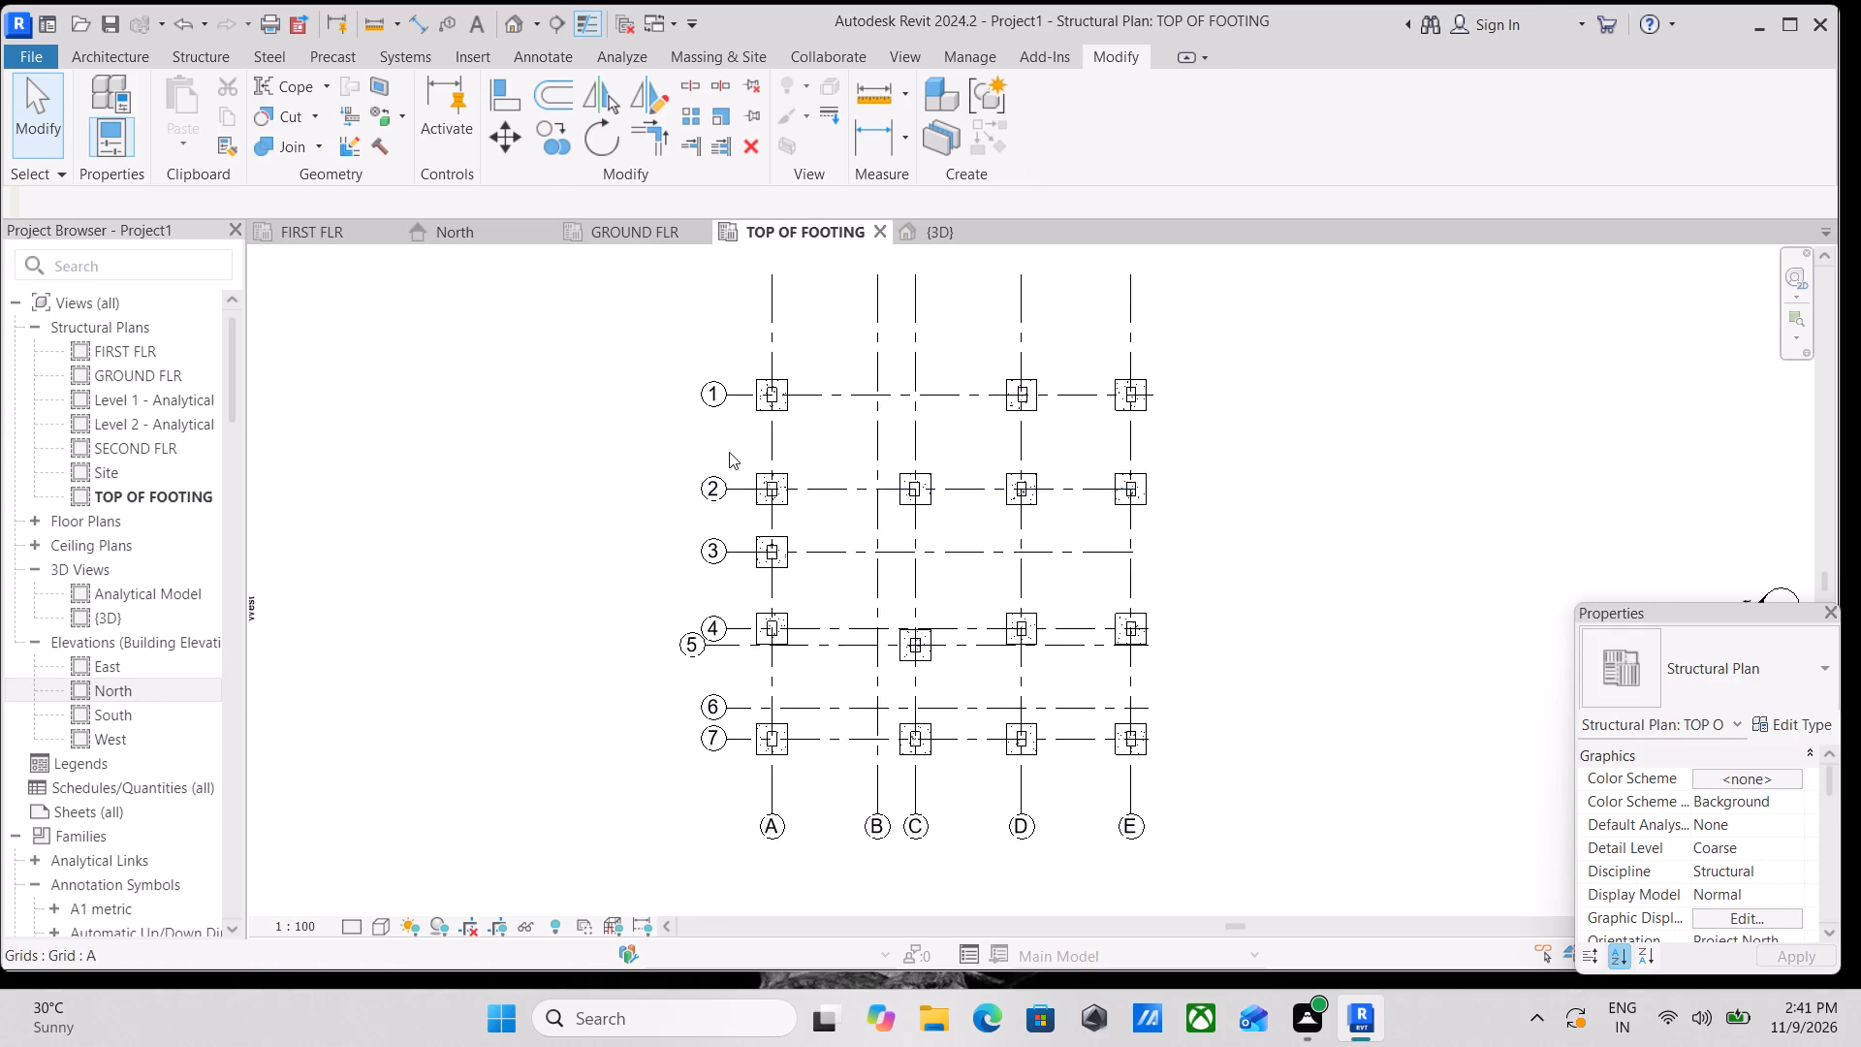
scroll(729, 452, up, 3)
scroll(901, 431, up, 3)
middle_drag(901, 431, 905, 485)
scroll(906, 451, down, 1)
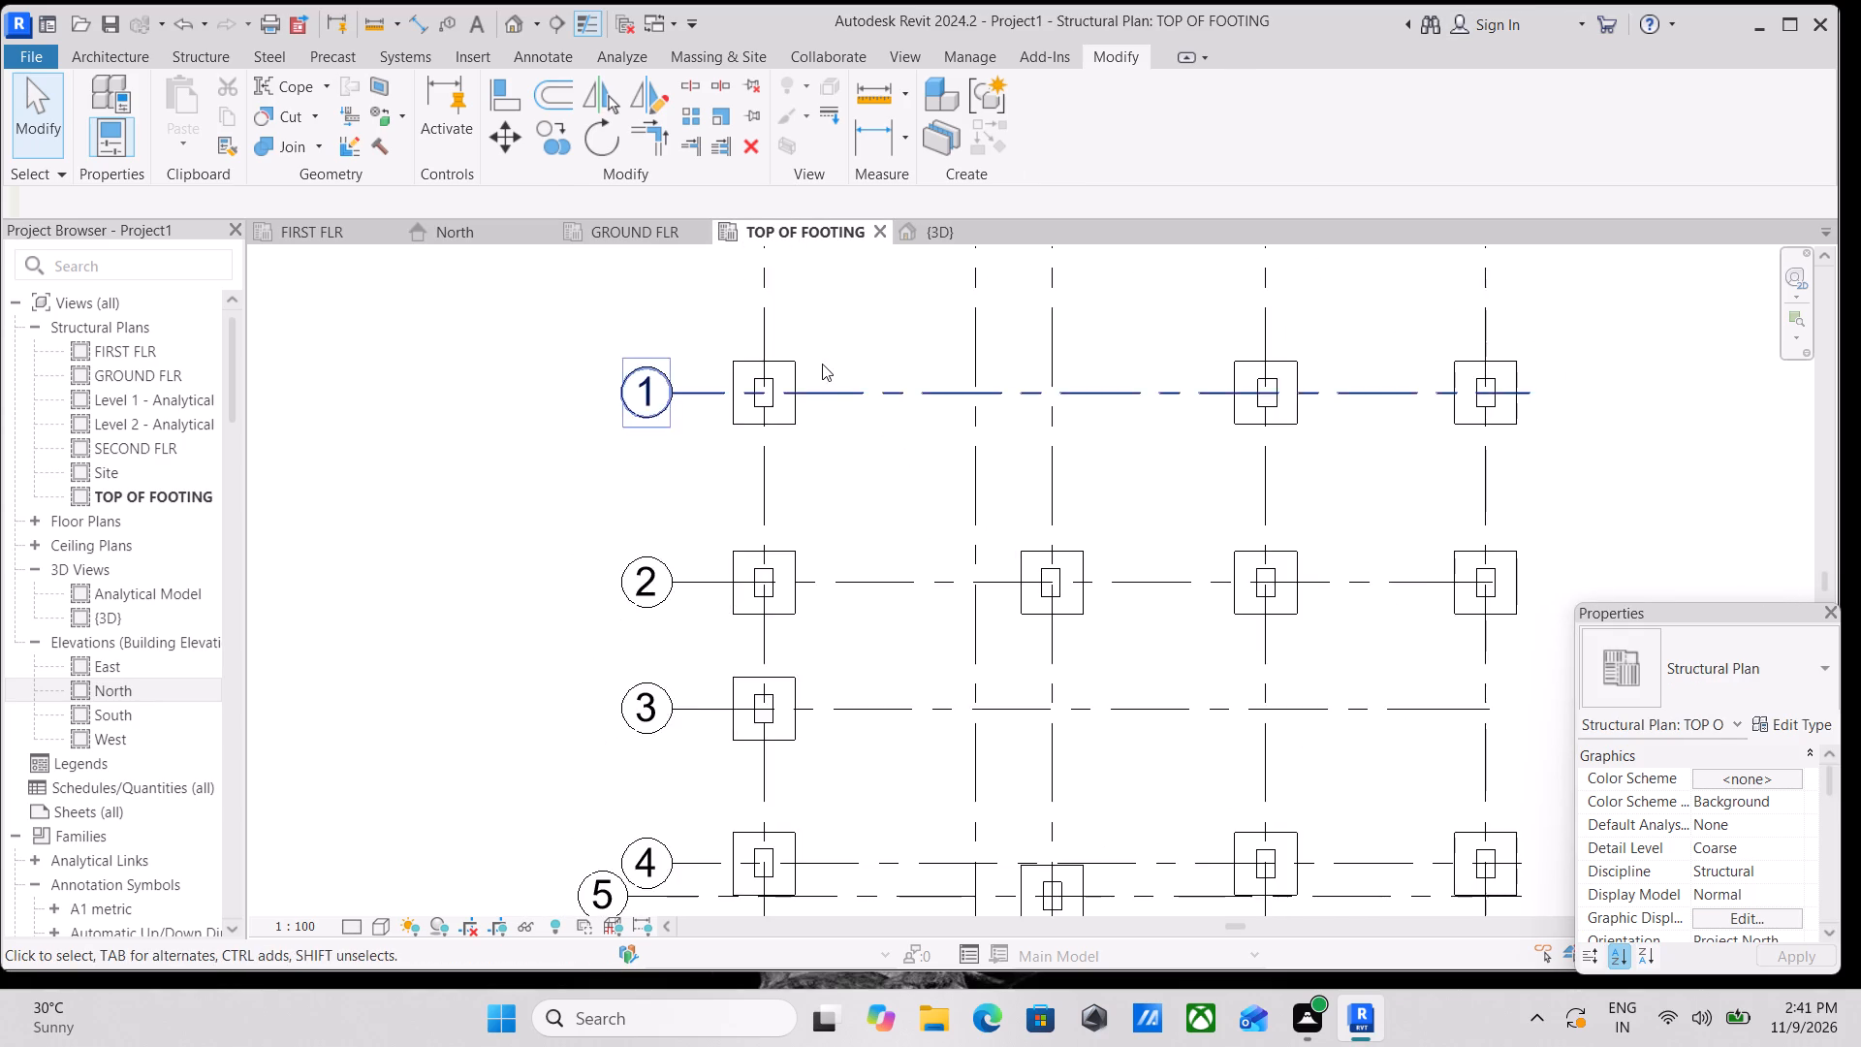
middle_drag(823, 377, 863, 469)
scroll(804, 466, up, 2)
Examine the columns and footings in the 3D view, orbiting the model and viewing it from the top.
click(898, 225)
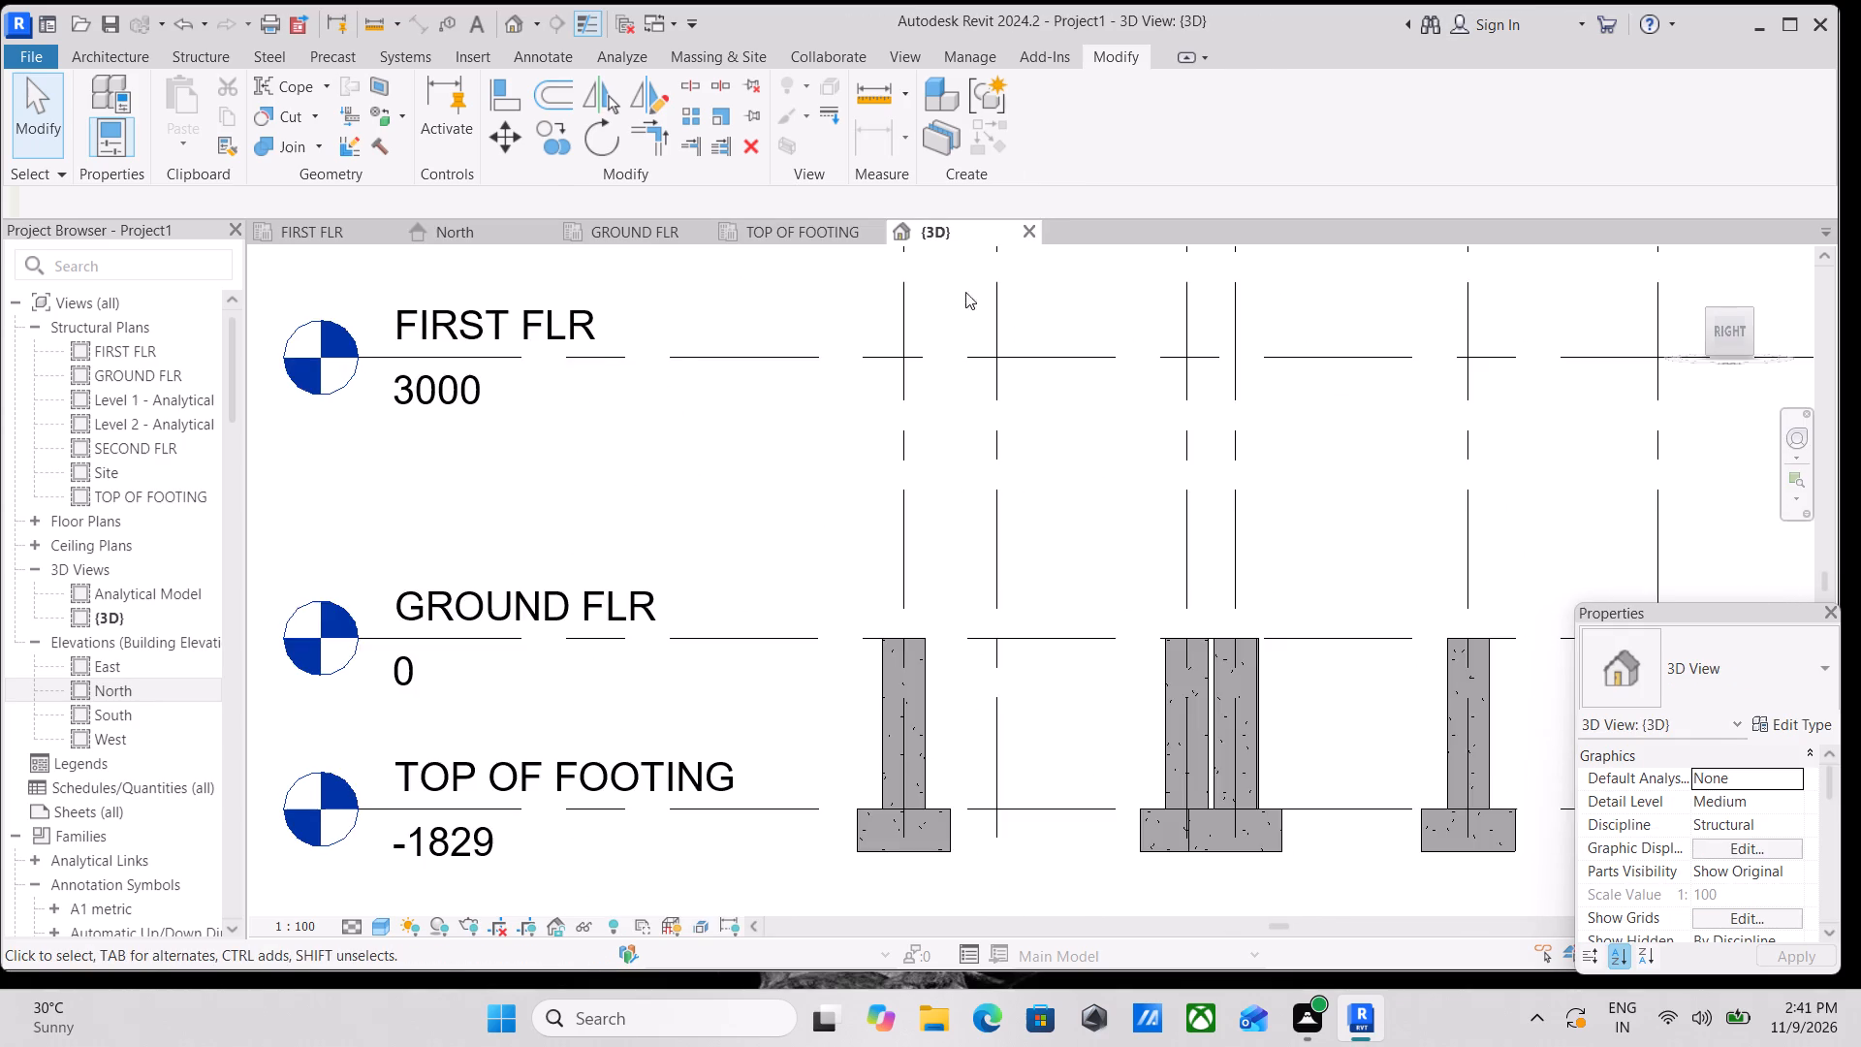
scroll(956, 410, down, 2)
middle_drag(952, 408, 751, 295)
scroll(988, 428, down, 1)
shift+middle_drag(923, 393, 990, 579)
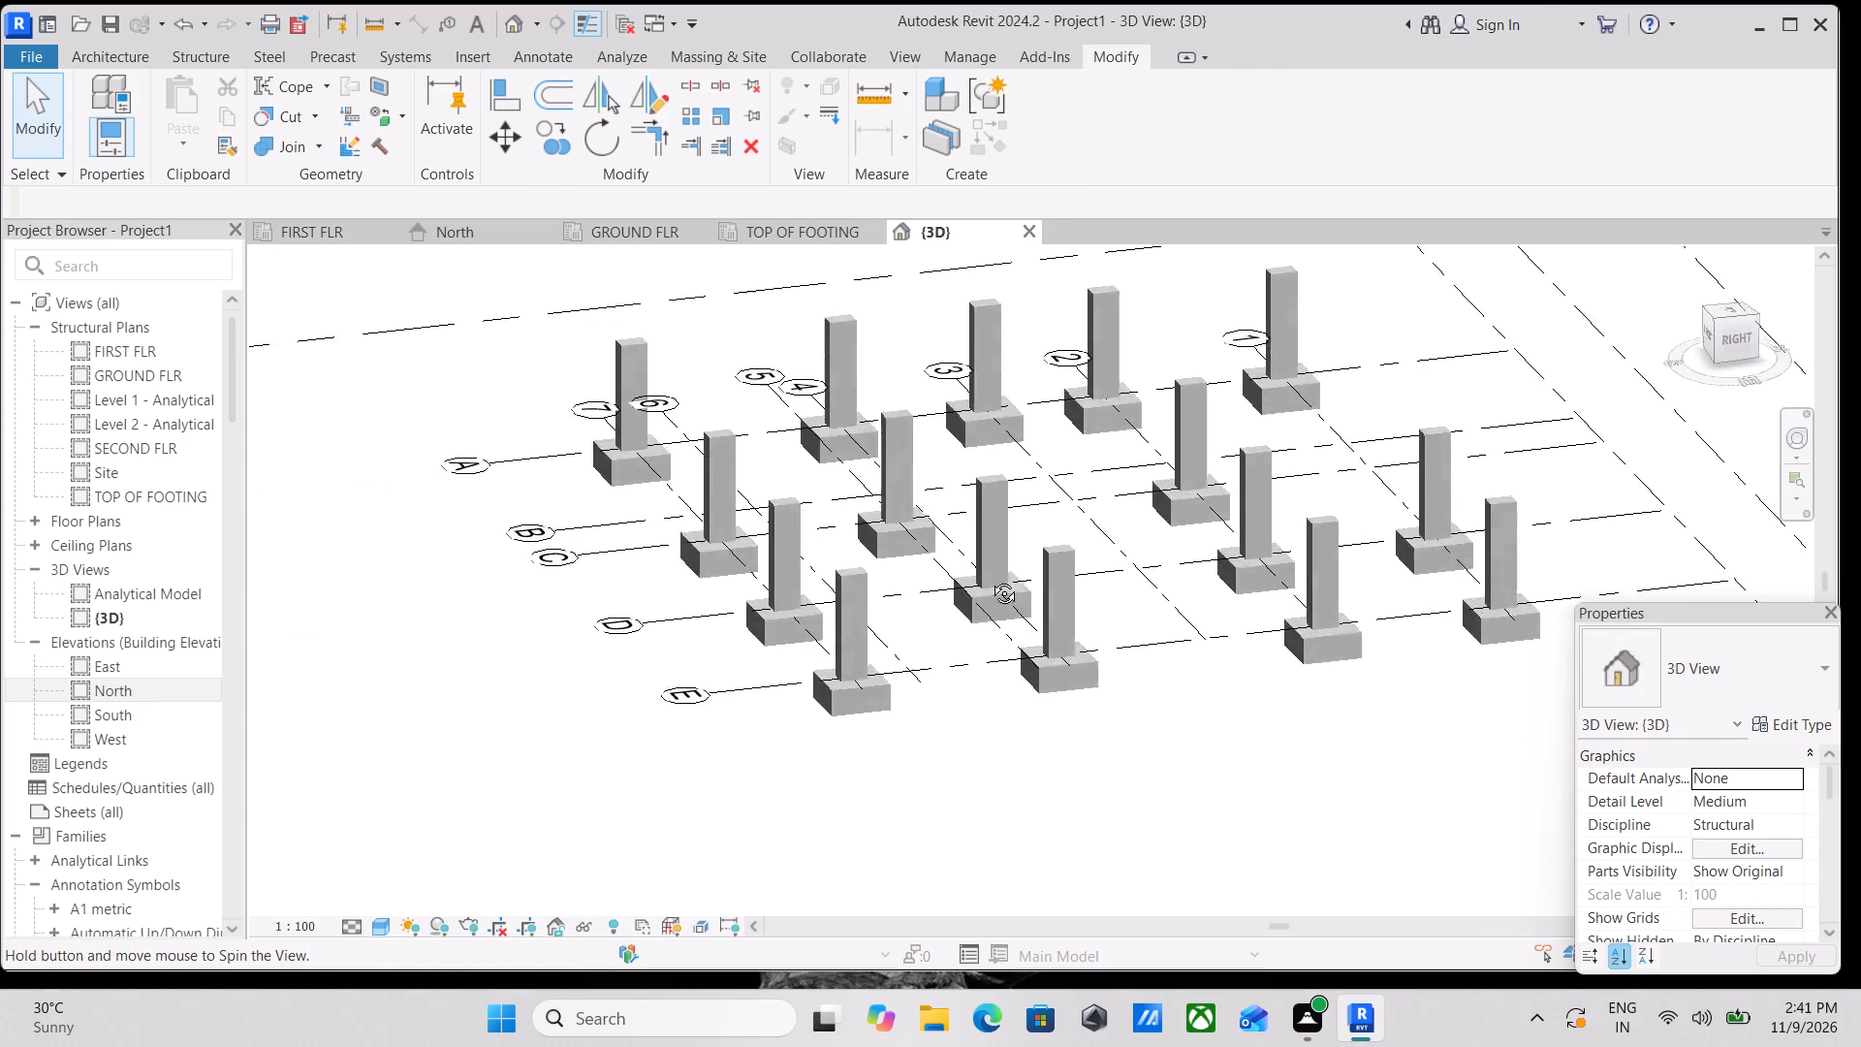
shift+middle_drag(990, 579, 884, 655)
middle_drag(930, 536, 1010, 658)
shift+middle_drag(1030, 483, 993, 555)
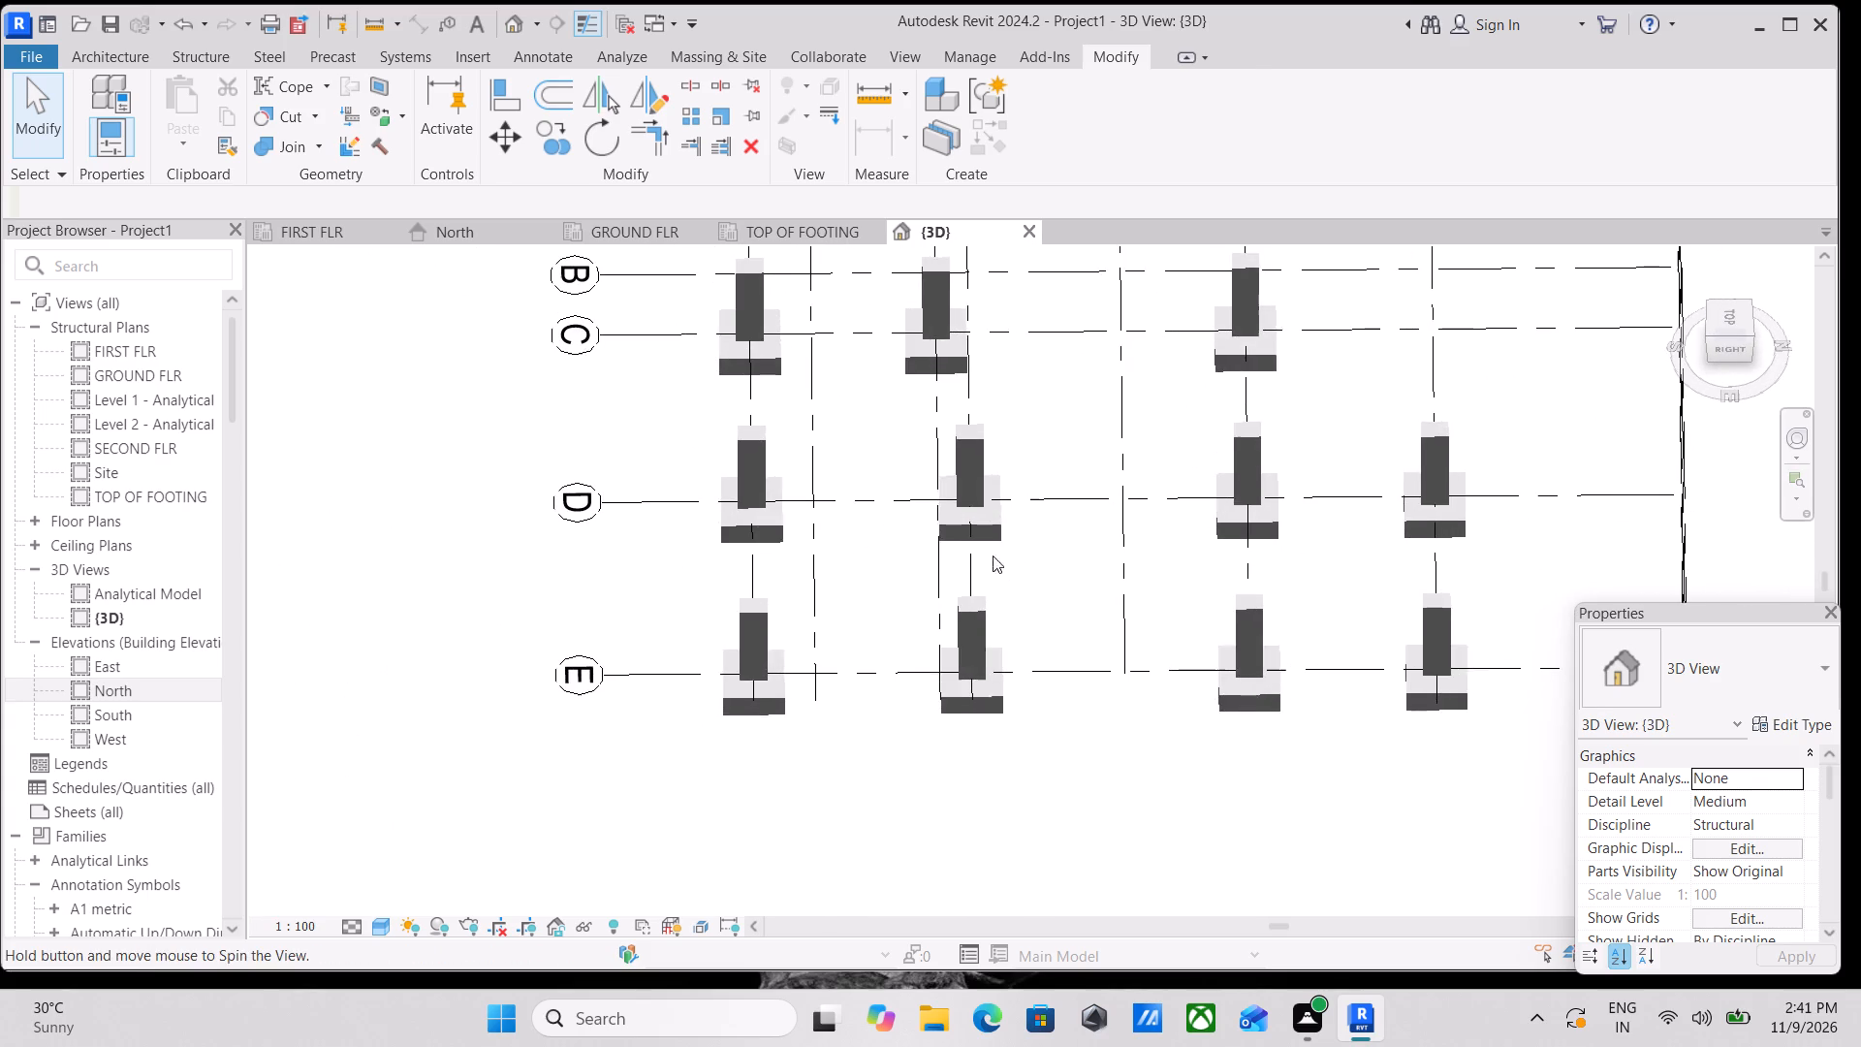
shift+middle_drag(993, 555, 992, 555)
click(1723, 318)
scroll(1230, 439, up, 2)
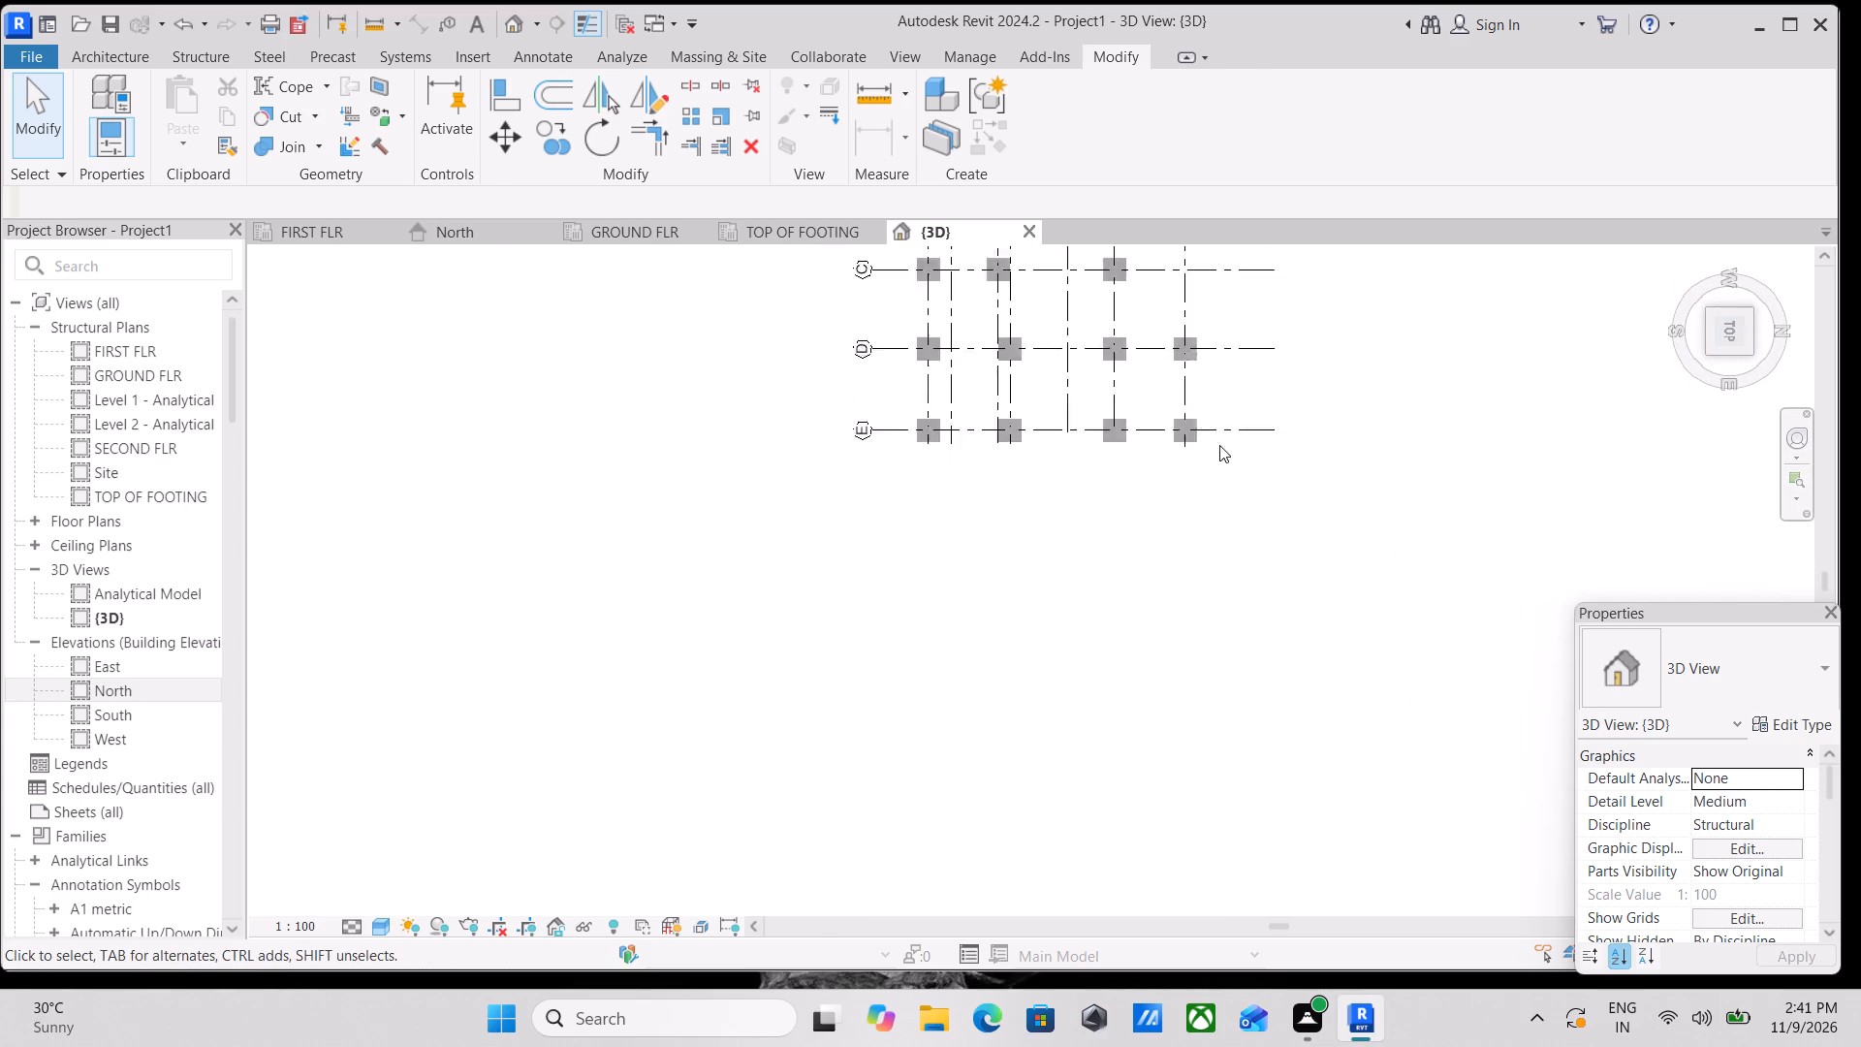
scroll(1219, 445, up, 2)
scroll(990, 496, up, 4)
middle_drag(949, 422, 1001, 598)
middle_drag(930, 445, 925, 554)
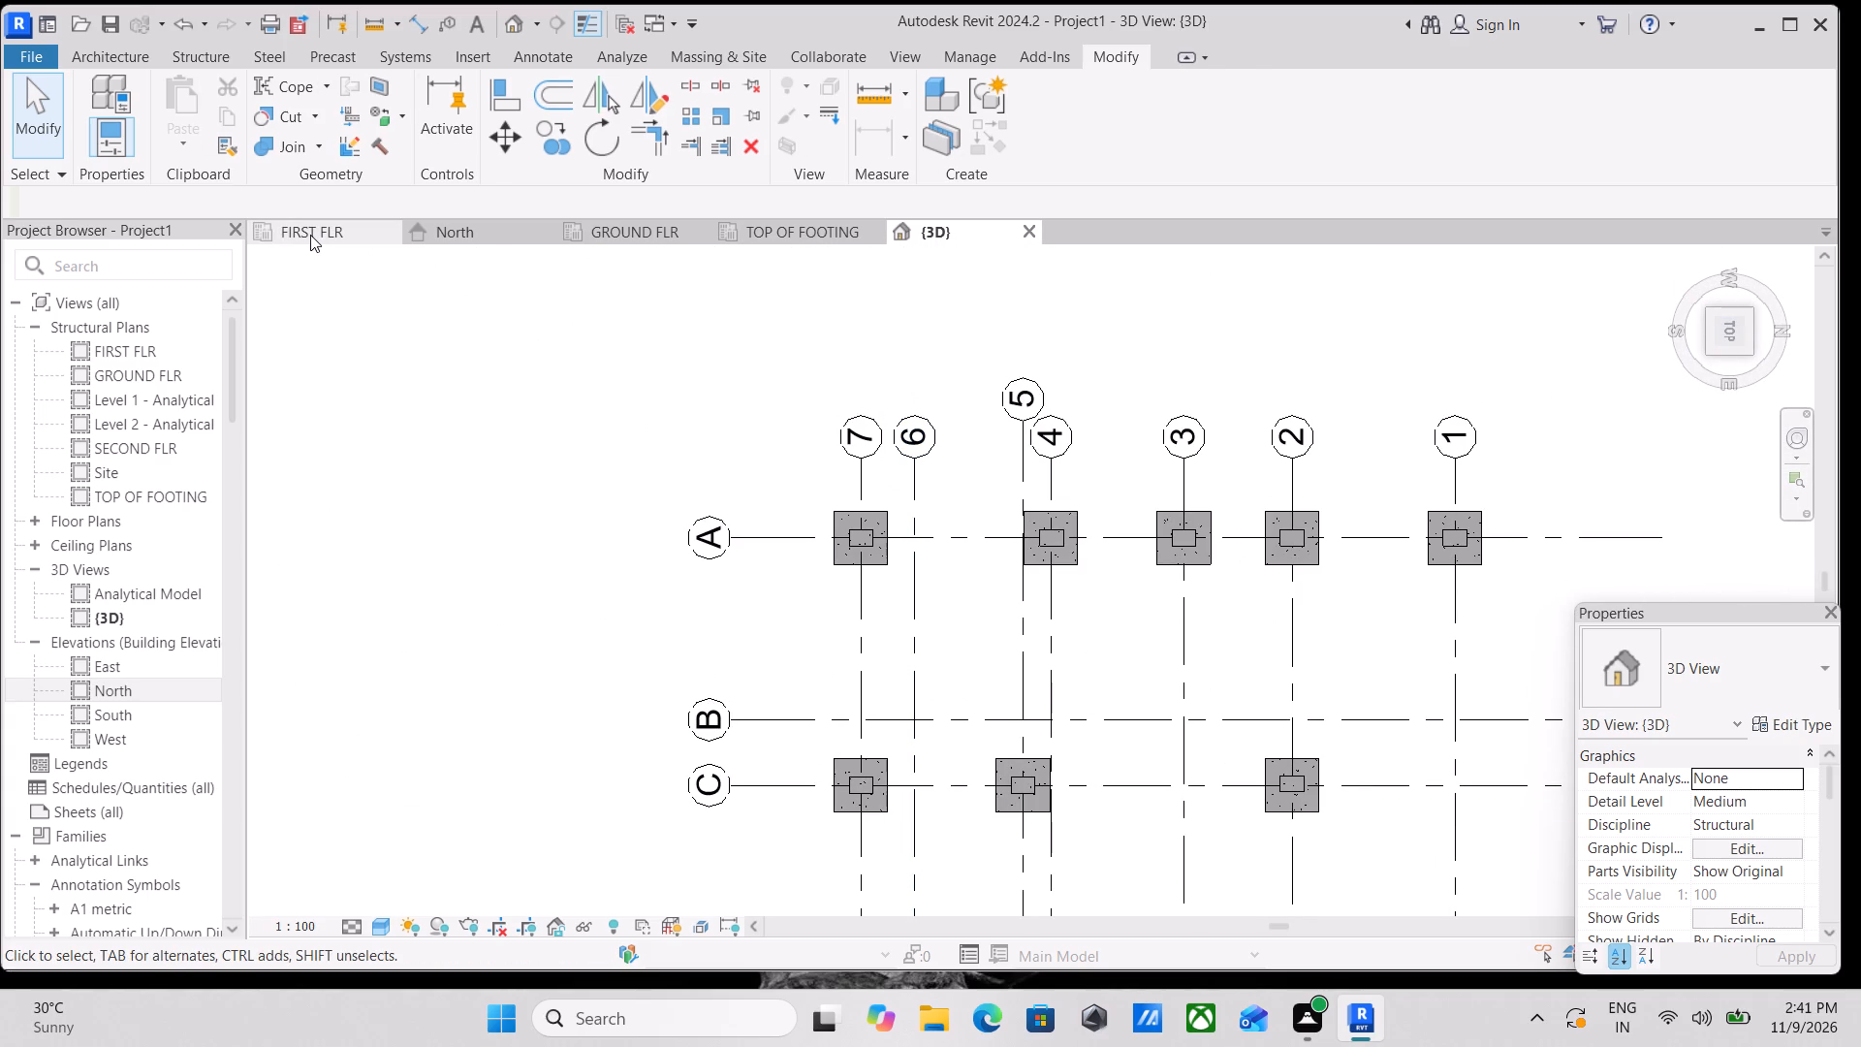
On the GROUND FLR plan, place a 300 x 600mm M_Concrete-Rectangular Beam along grid A between the columns at grids 1 and 2.
text(BM)
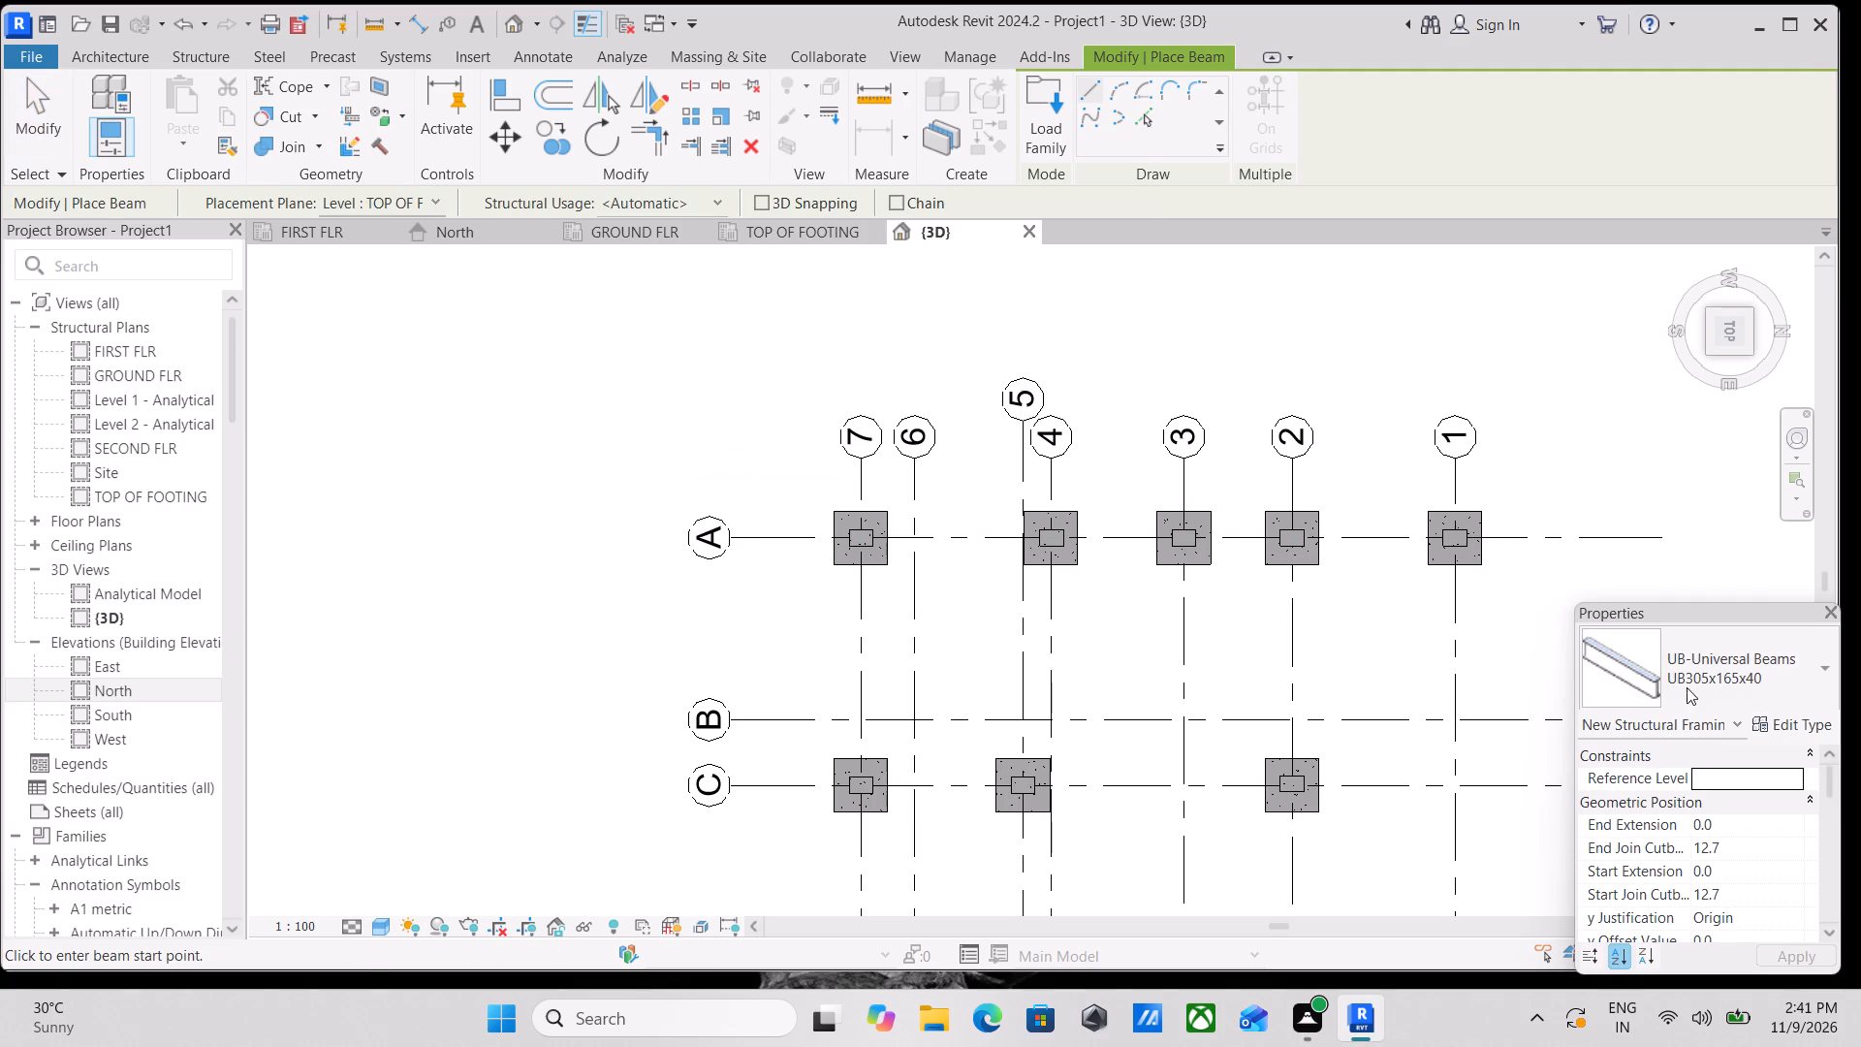
click(1765, 683)
click(1713, 296)
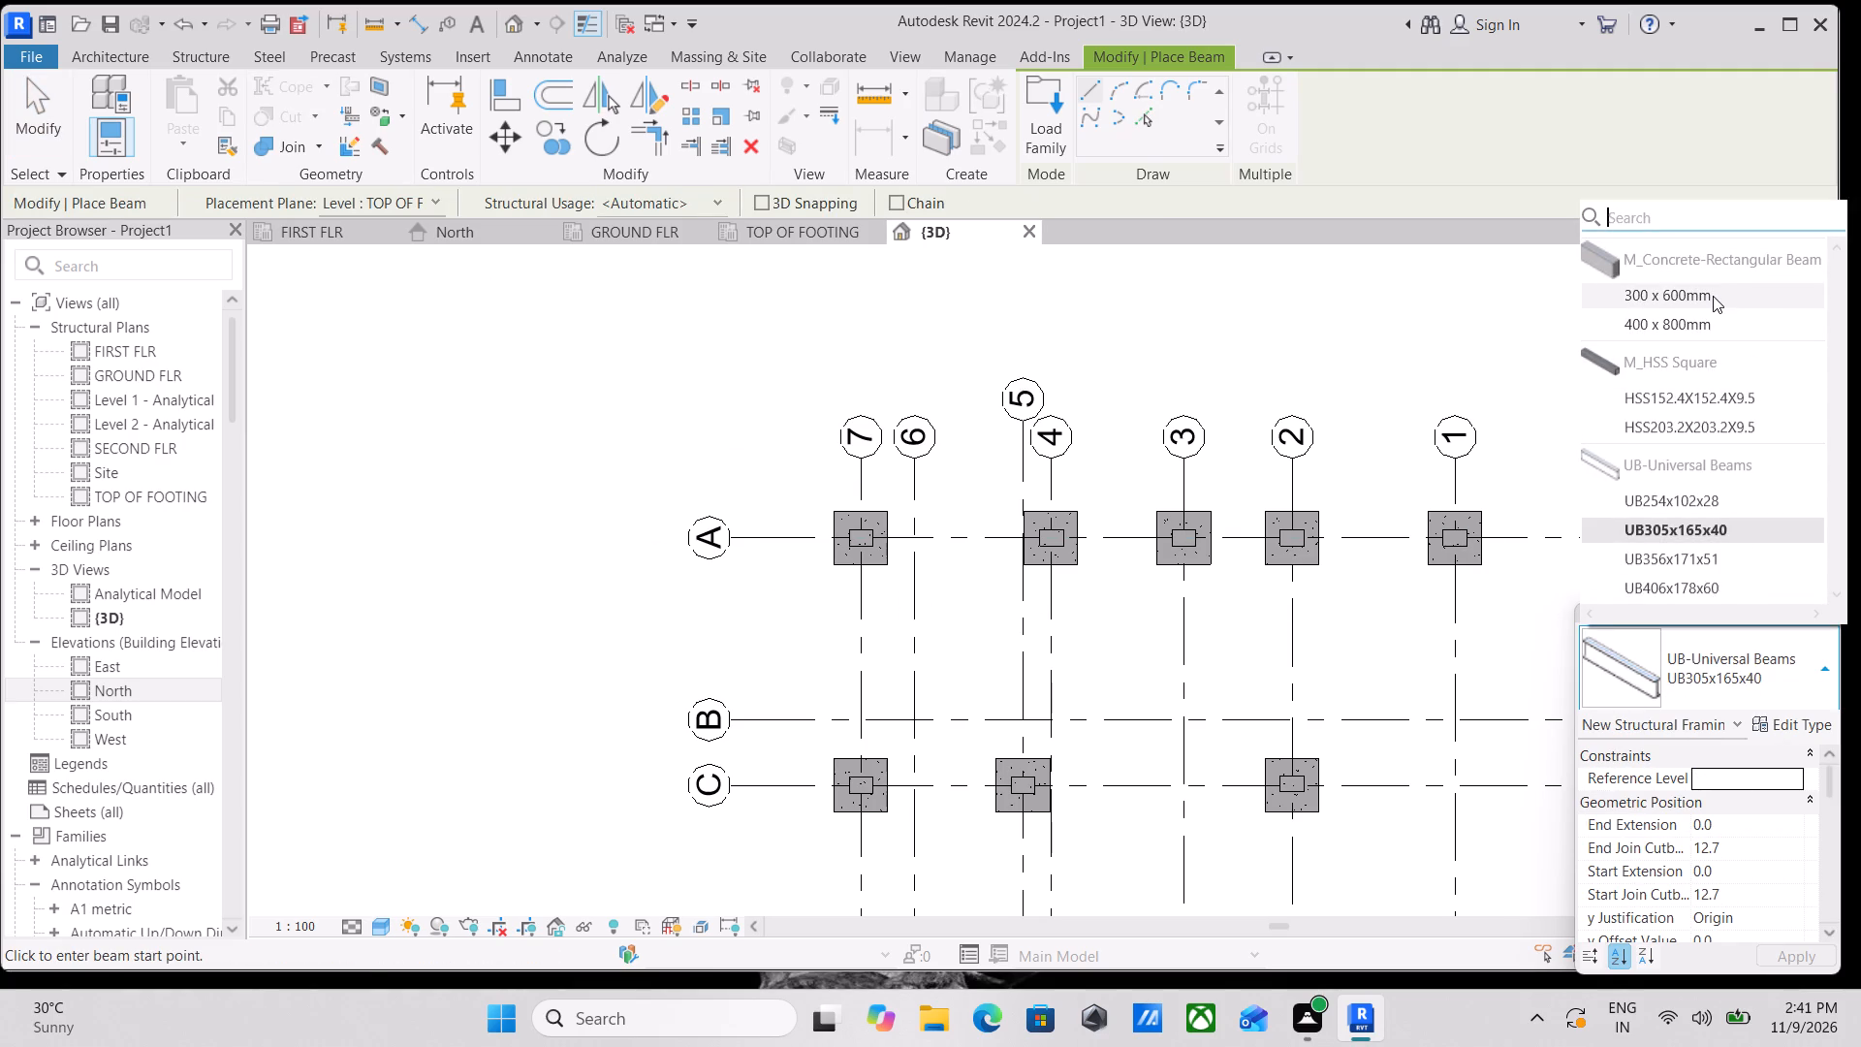
scroll(893, 577, up, 4)
scroll(833, 513, up, 7)
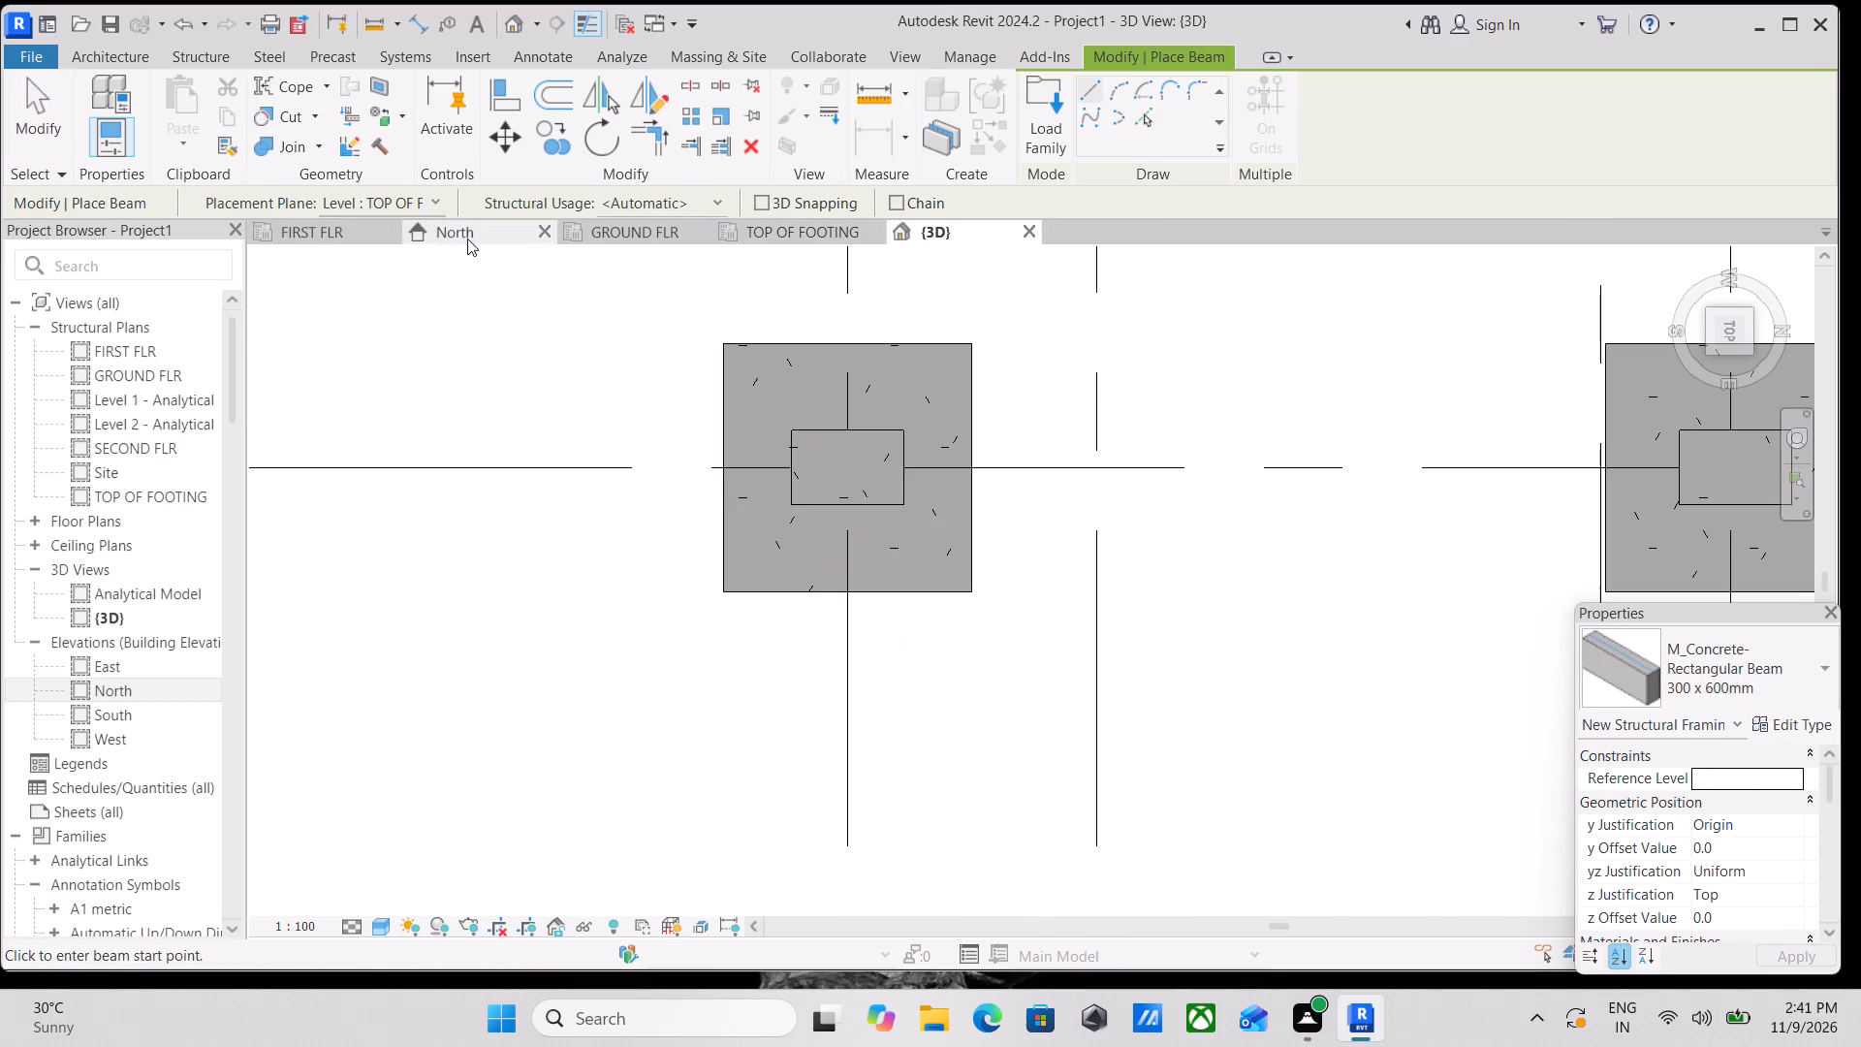
click(656, 228)
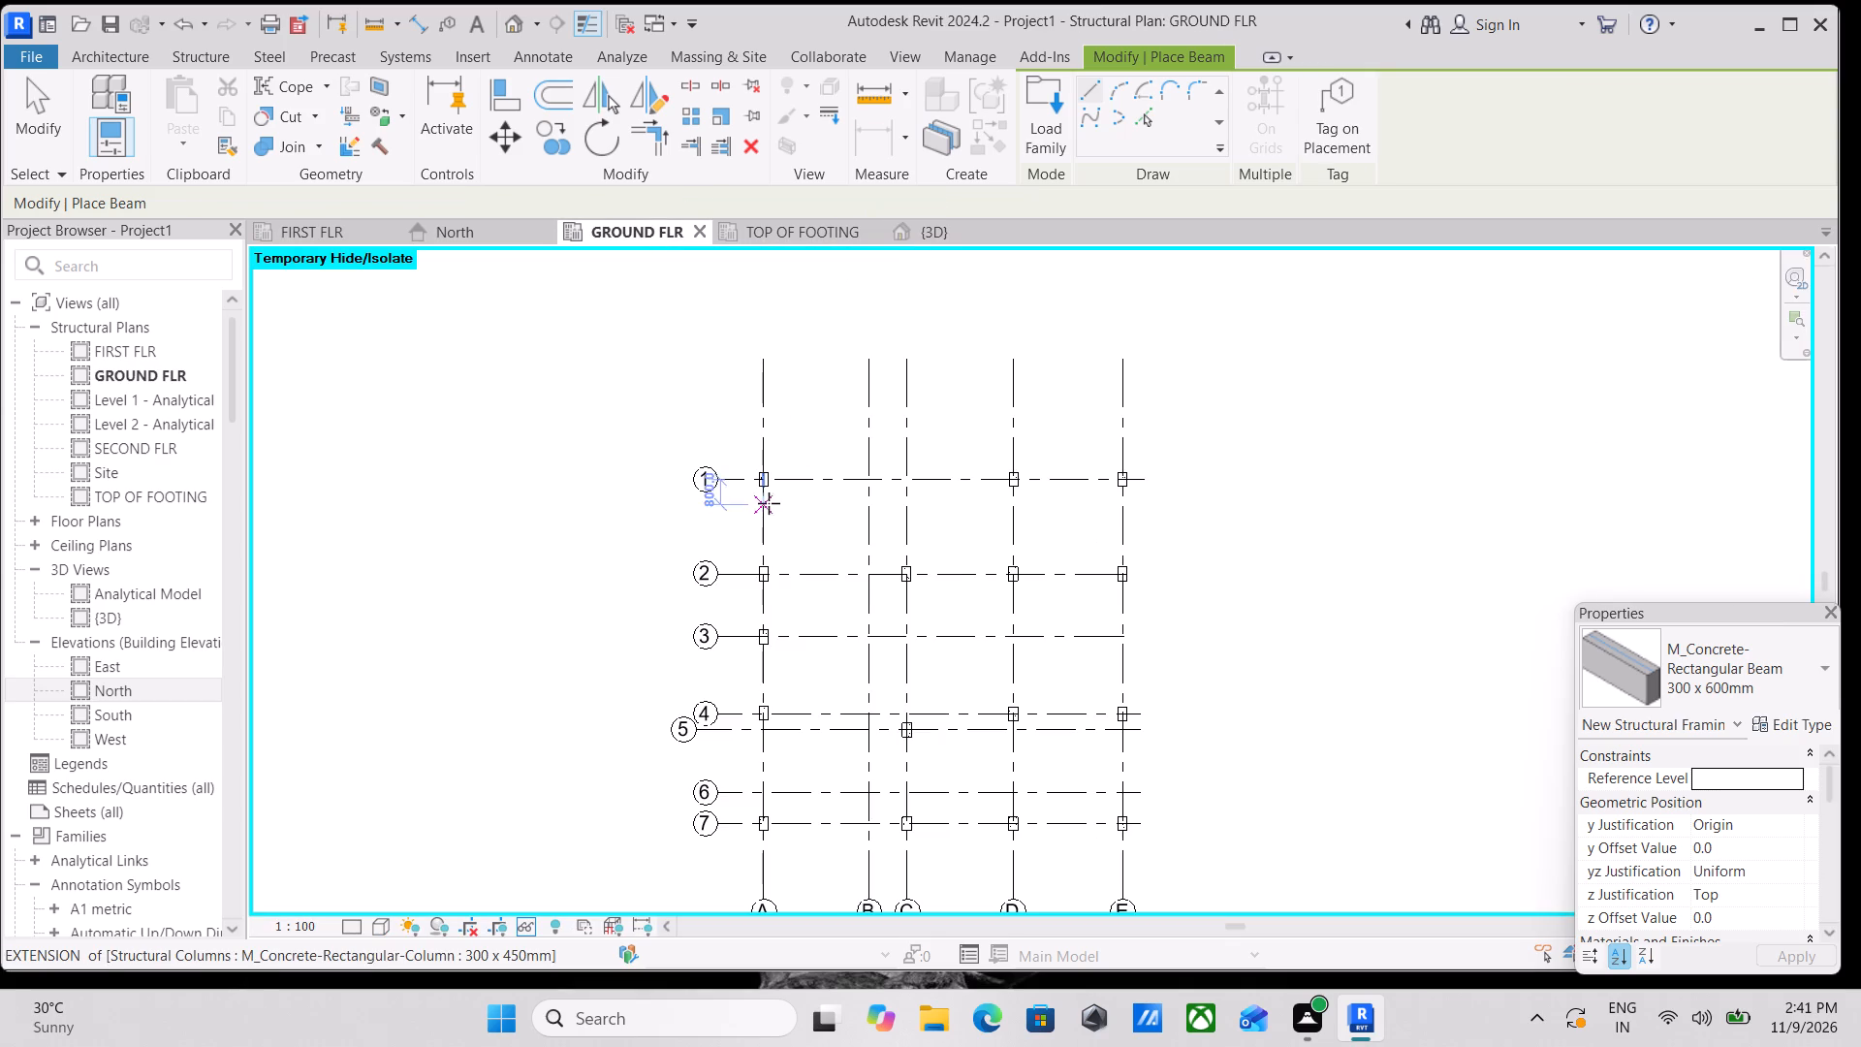
scroll(769, 502, up, 18)
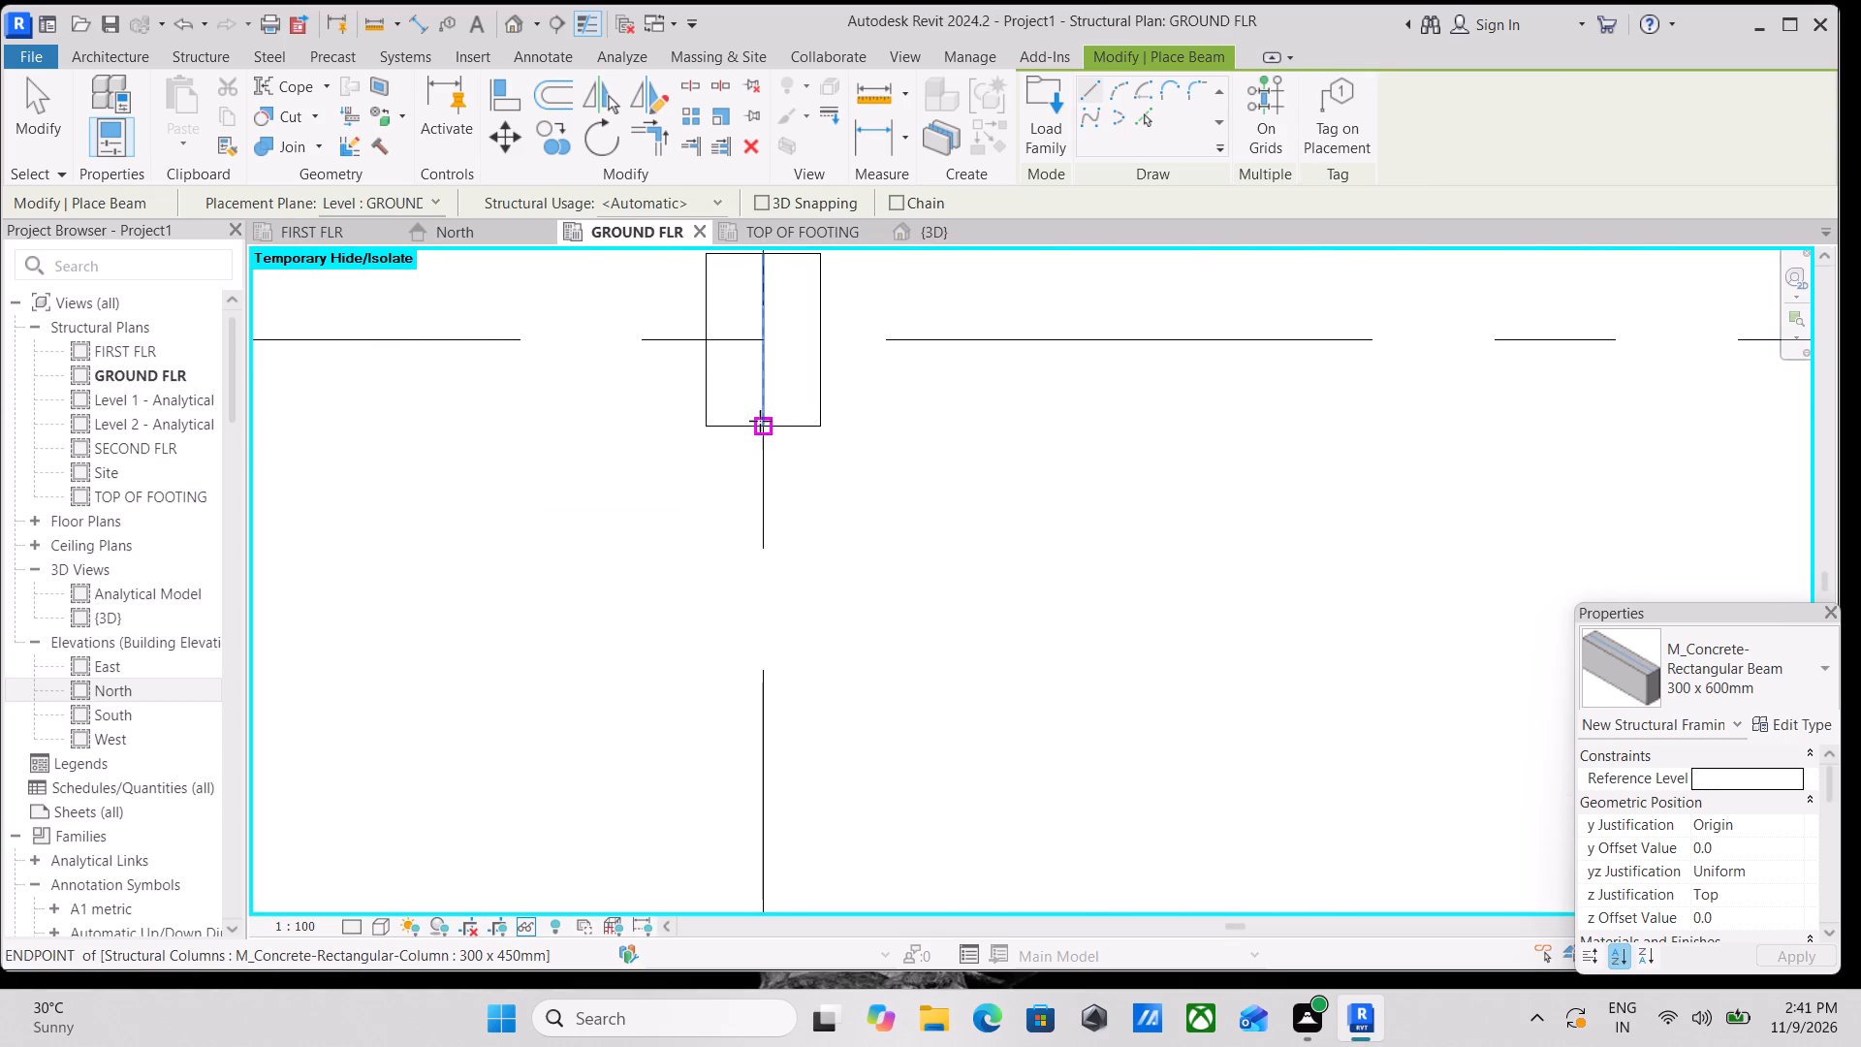
click(760, 421)
scroll(763, 728, down, 1)
middle_drag(762, 675, 741, 442)
scroll(743, 698, down, 3)
middle_drag(742, 672, 719, 468)
scroll(721, 729, down, 4)
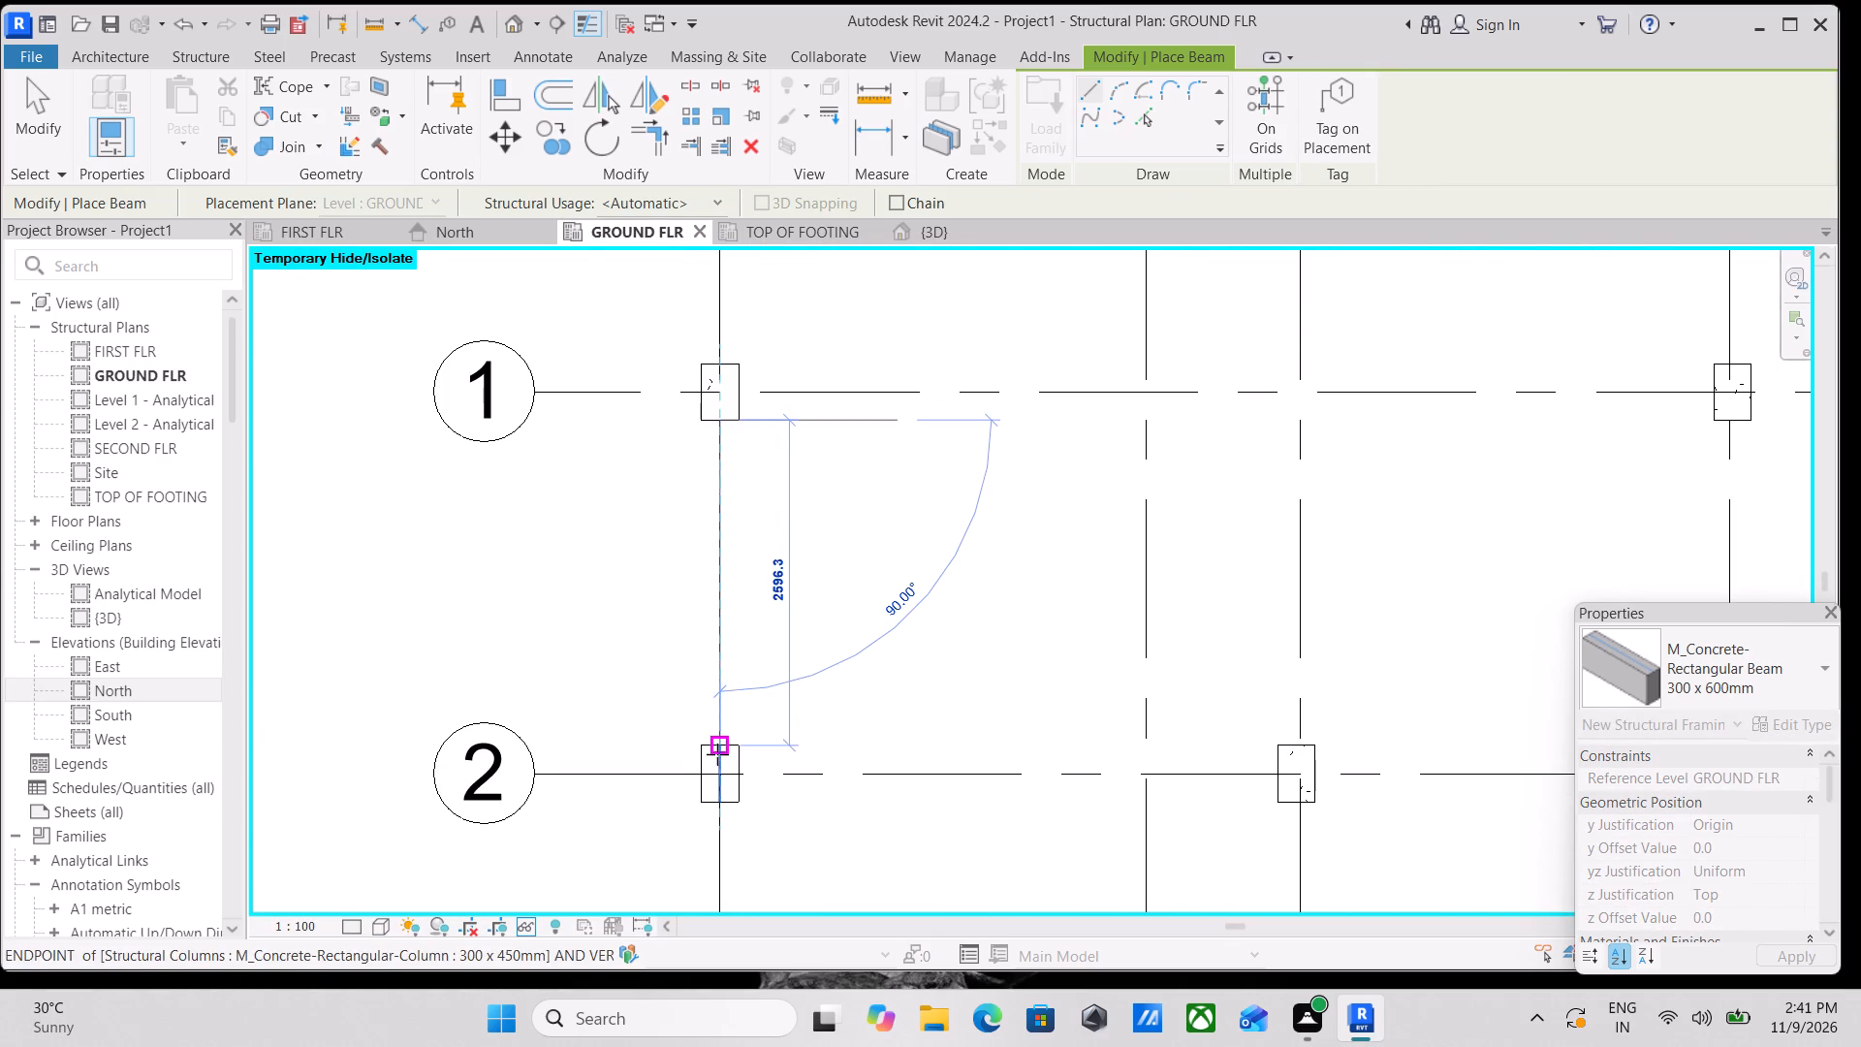
click(717, 754)
key(Escape)
Place a 300 x 600mm concrete beam along grid A between the columns at grids 2 and 3.
scroll(770, 579, down, 2)
middle_drag(773, 749, 809, 672)
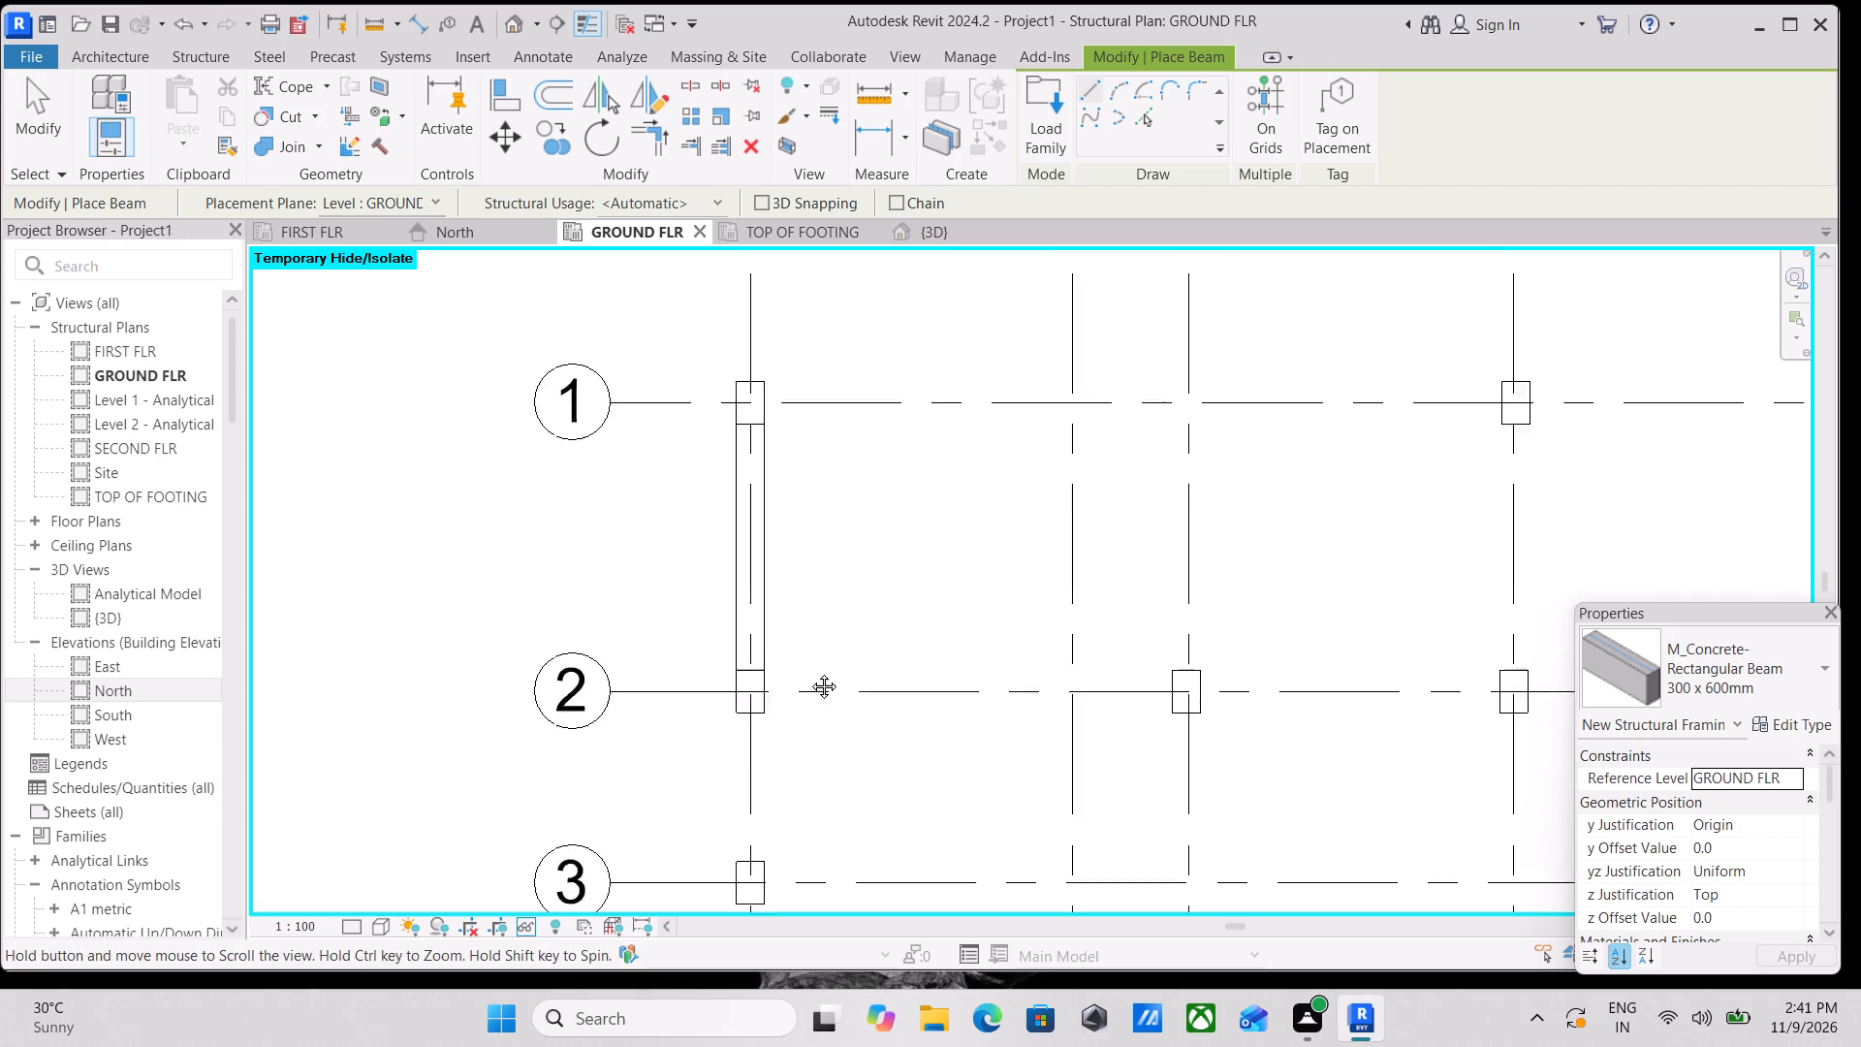
middle_drag(809, 672, 822, 639)
scroll(784, 655, up, 8)
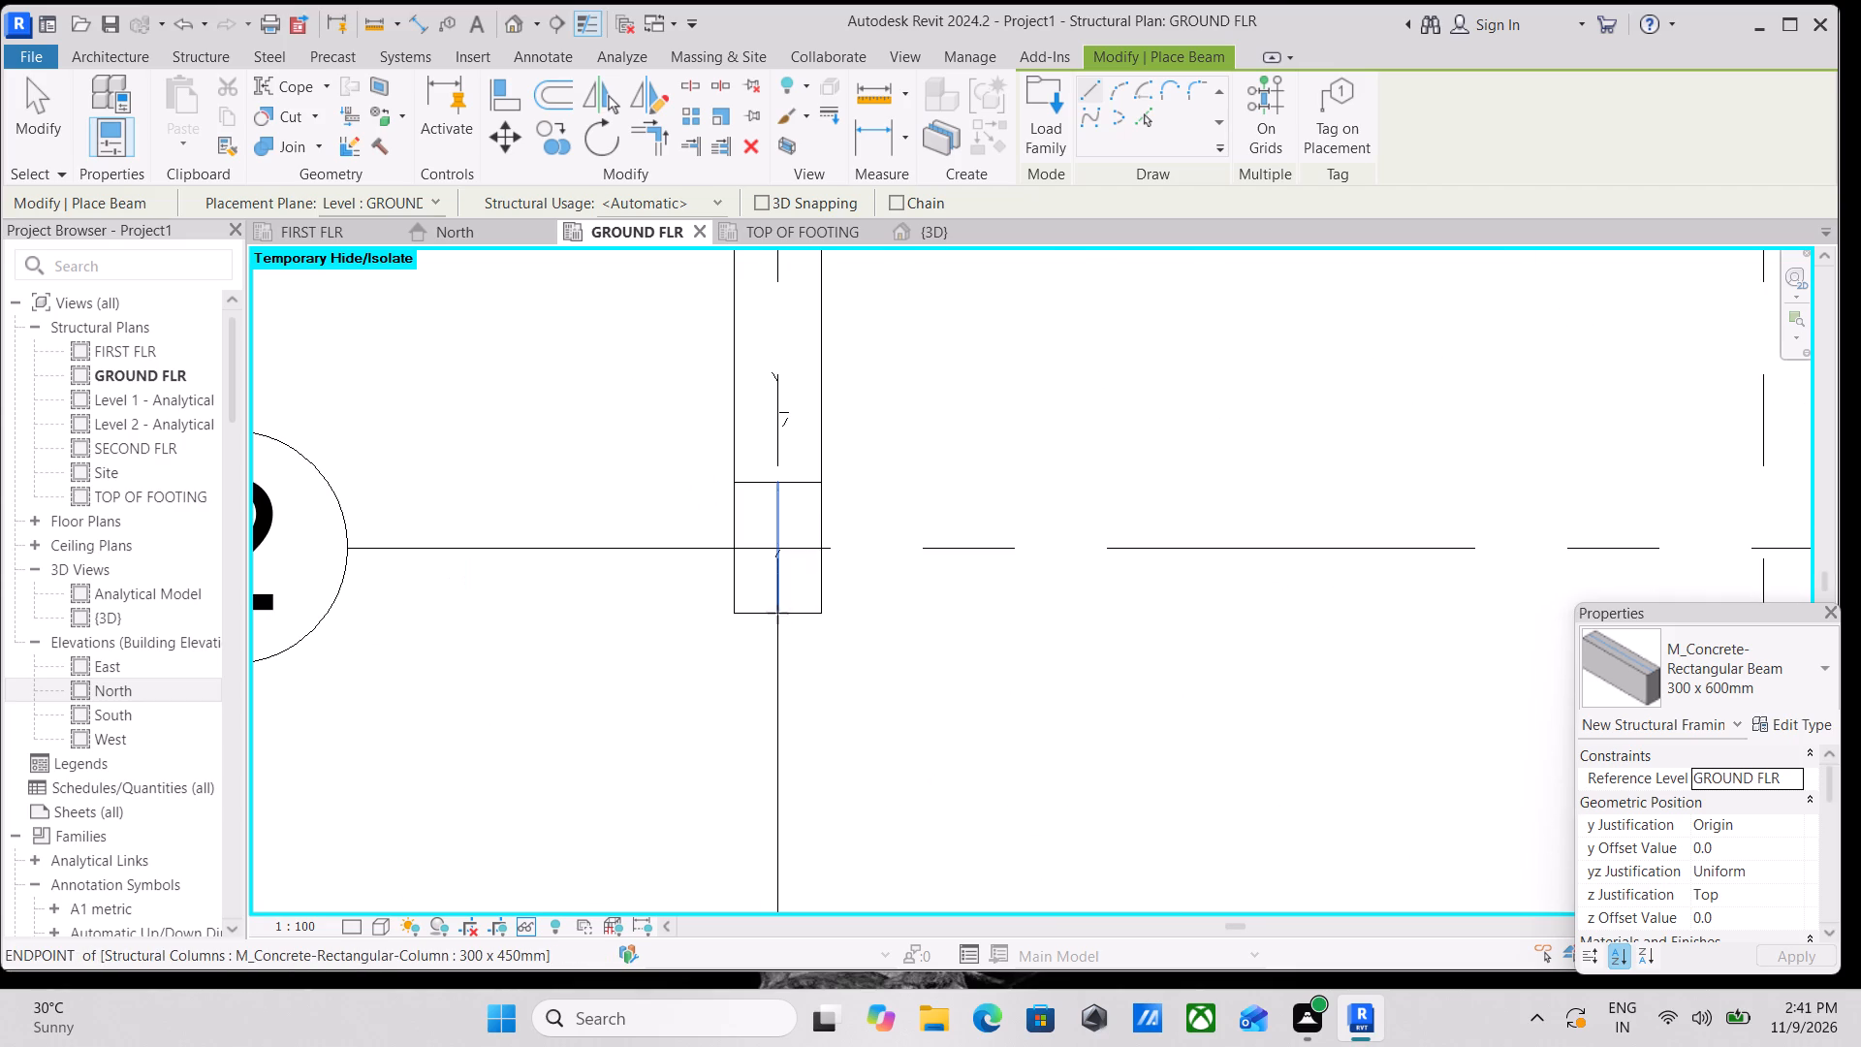
click(777, 613)
scroll(760, 808, down, 1)
middle_drag(760, 808, 773, 538)
click(788, 772)
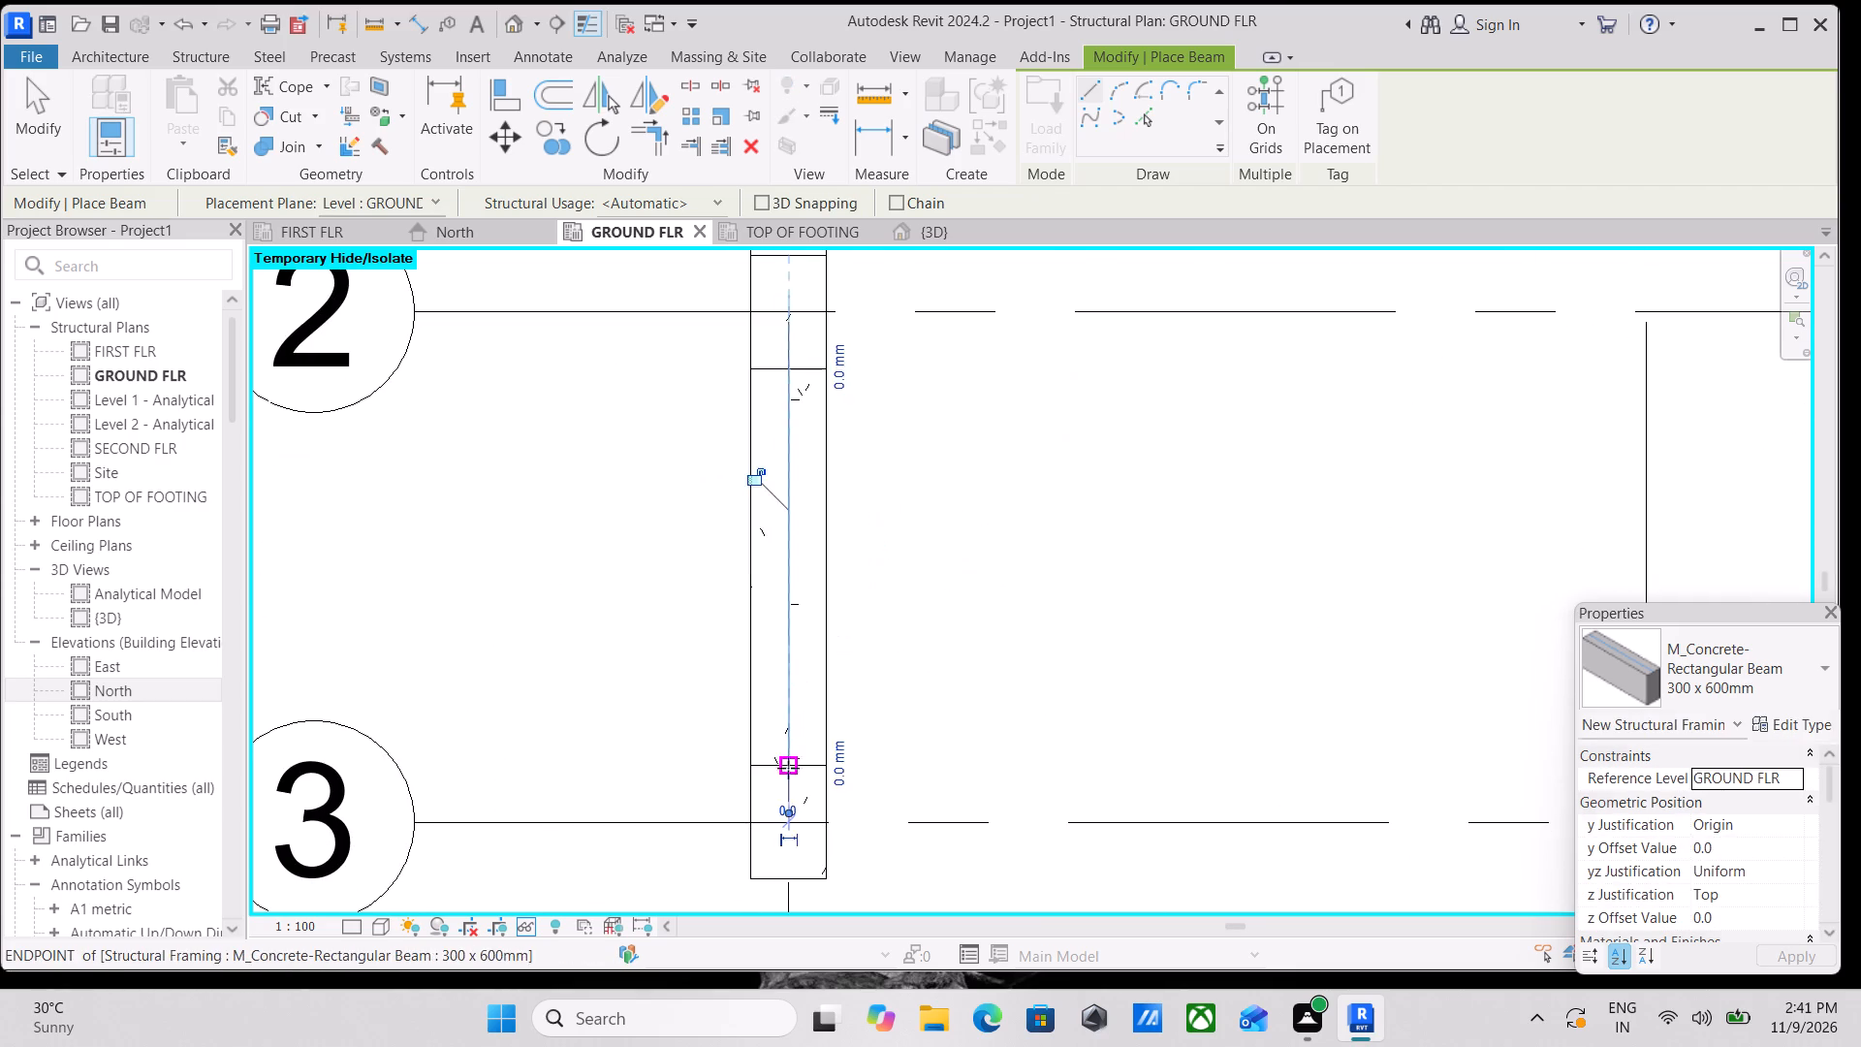
key(Escape)
Place a 300 x 600mm concrete beam along grid A between the columns at grids 3 and 4.
scroll(860, 641, down, 6)
middle_drag(888, 827, 910, 664)
scroll(913, 657, down, 1)
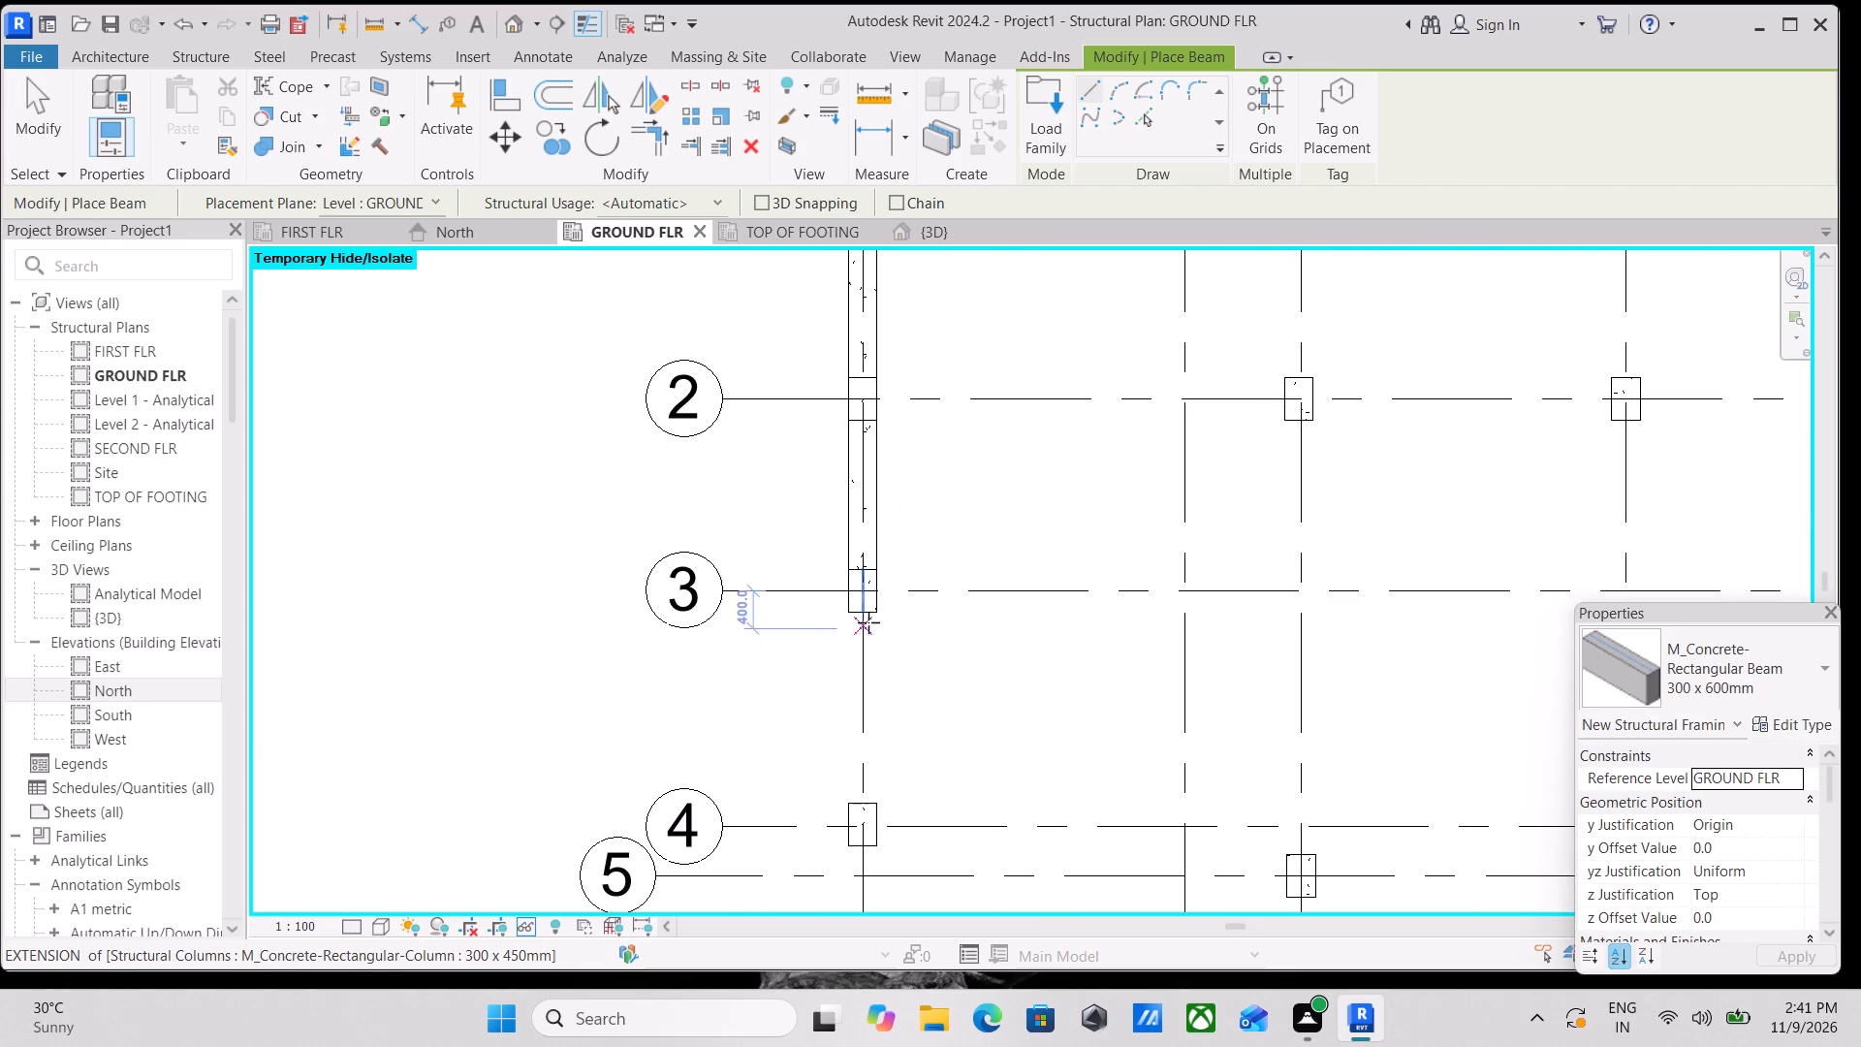
scroll(868, 616, up, 6)
click(849, 604)
middle_drag(848, 839, 853, 760)
scroll(855, 730, down, 1)
middle_drag(853, 760, 859, 575)
scroll(854, 645, down, 2)
middle_drag(854, 645, 845, 609)
click(855, 700)
key(Escape)
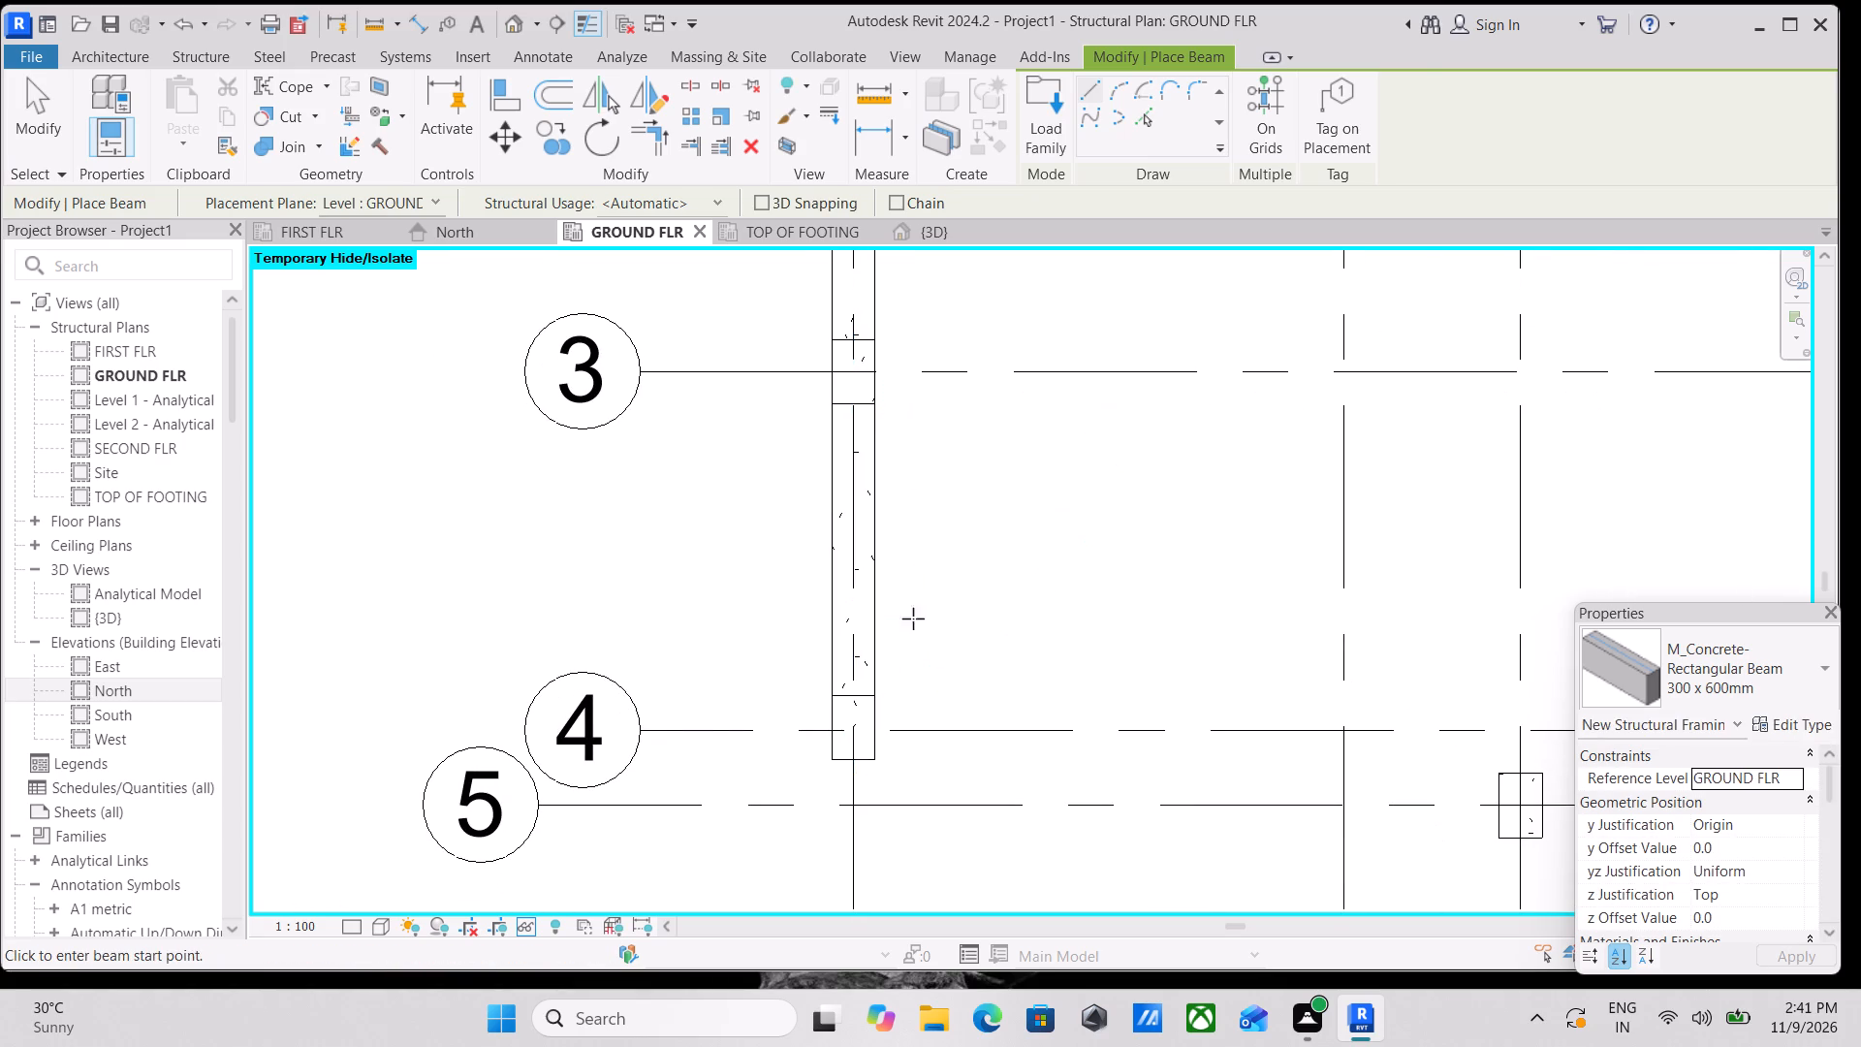
Place a 300 x 600mm concrete beam along grid A between the columns at grids 4 and 7.
scroll(934, 595, down, 5)
middle_drag(943, 763, 969, 608)
scroll(926, 555, up, 9)
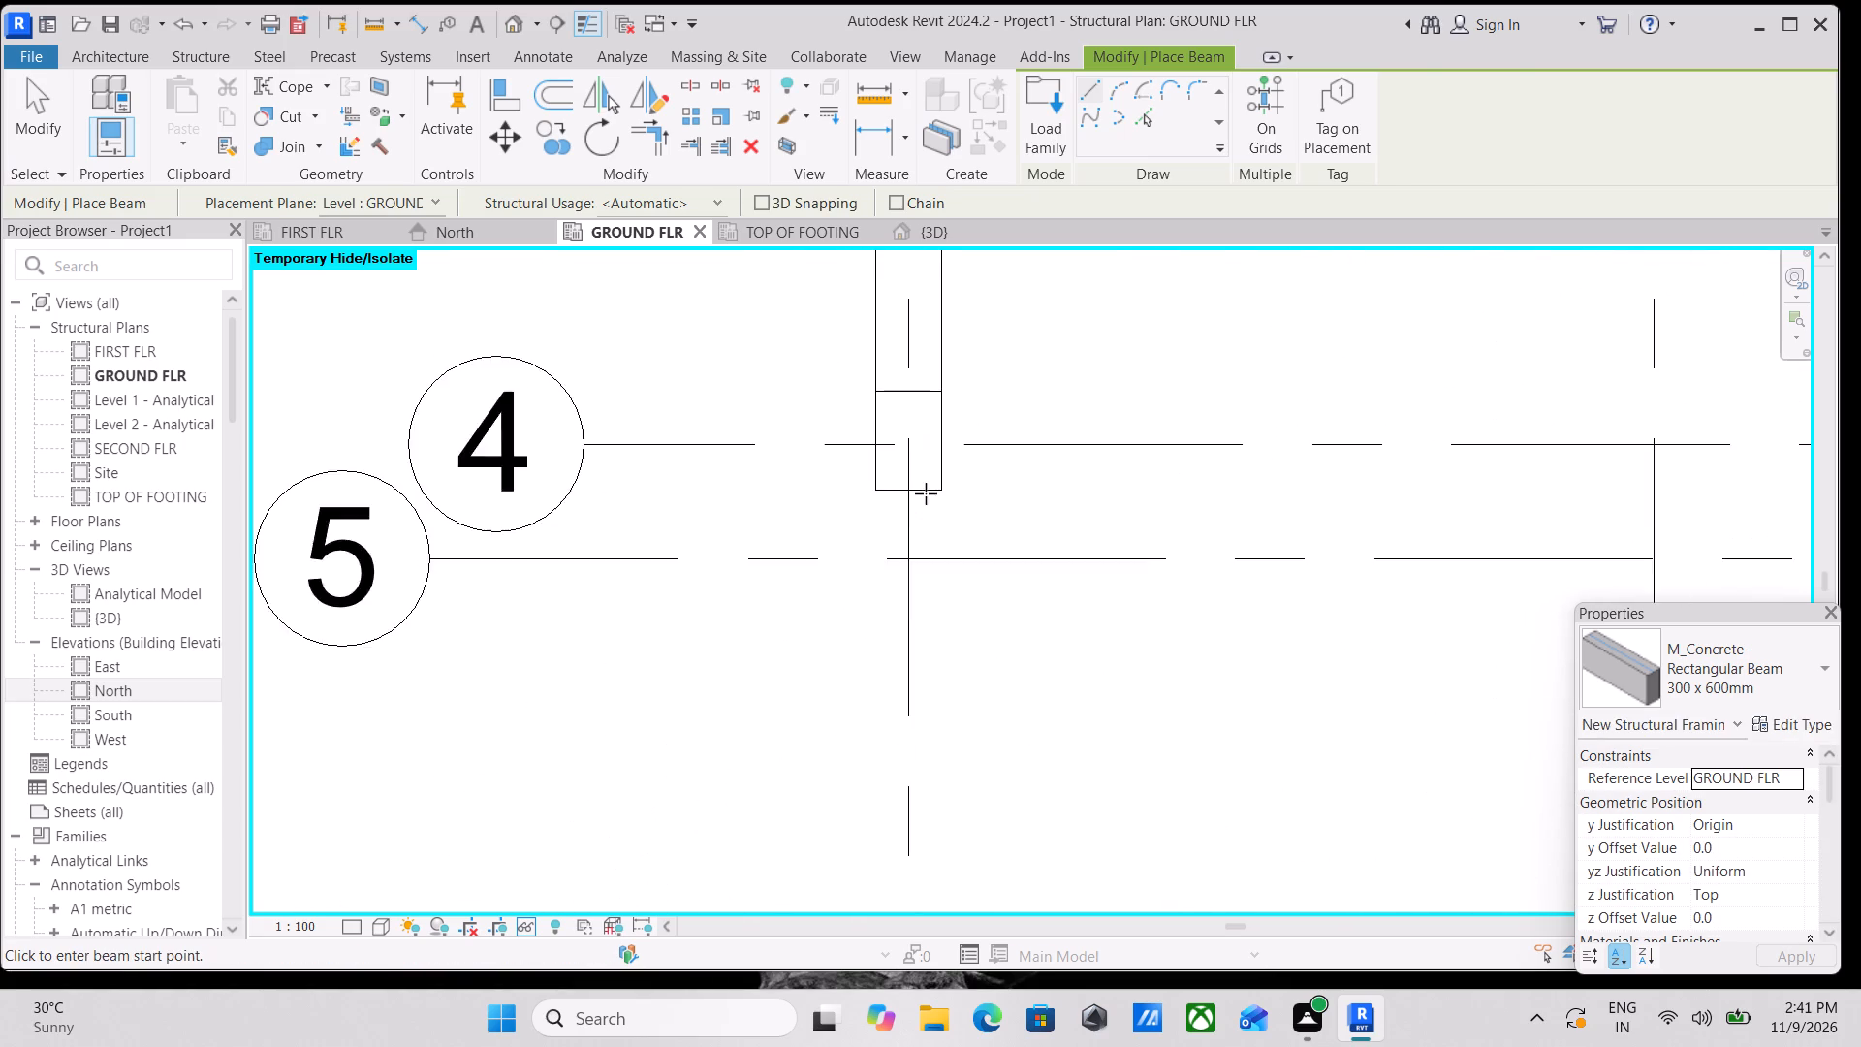
scroll(926, 493, up, 3)
click(891, 487)
middle_drag(884, 691, 885, 632)
scroll(888, 627, down, 3)
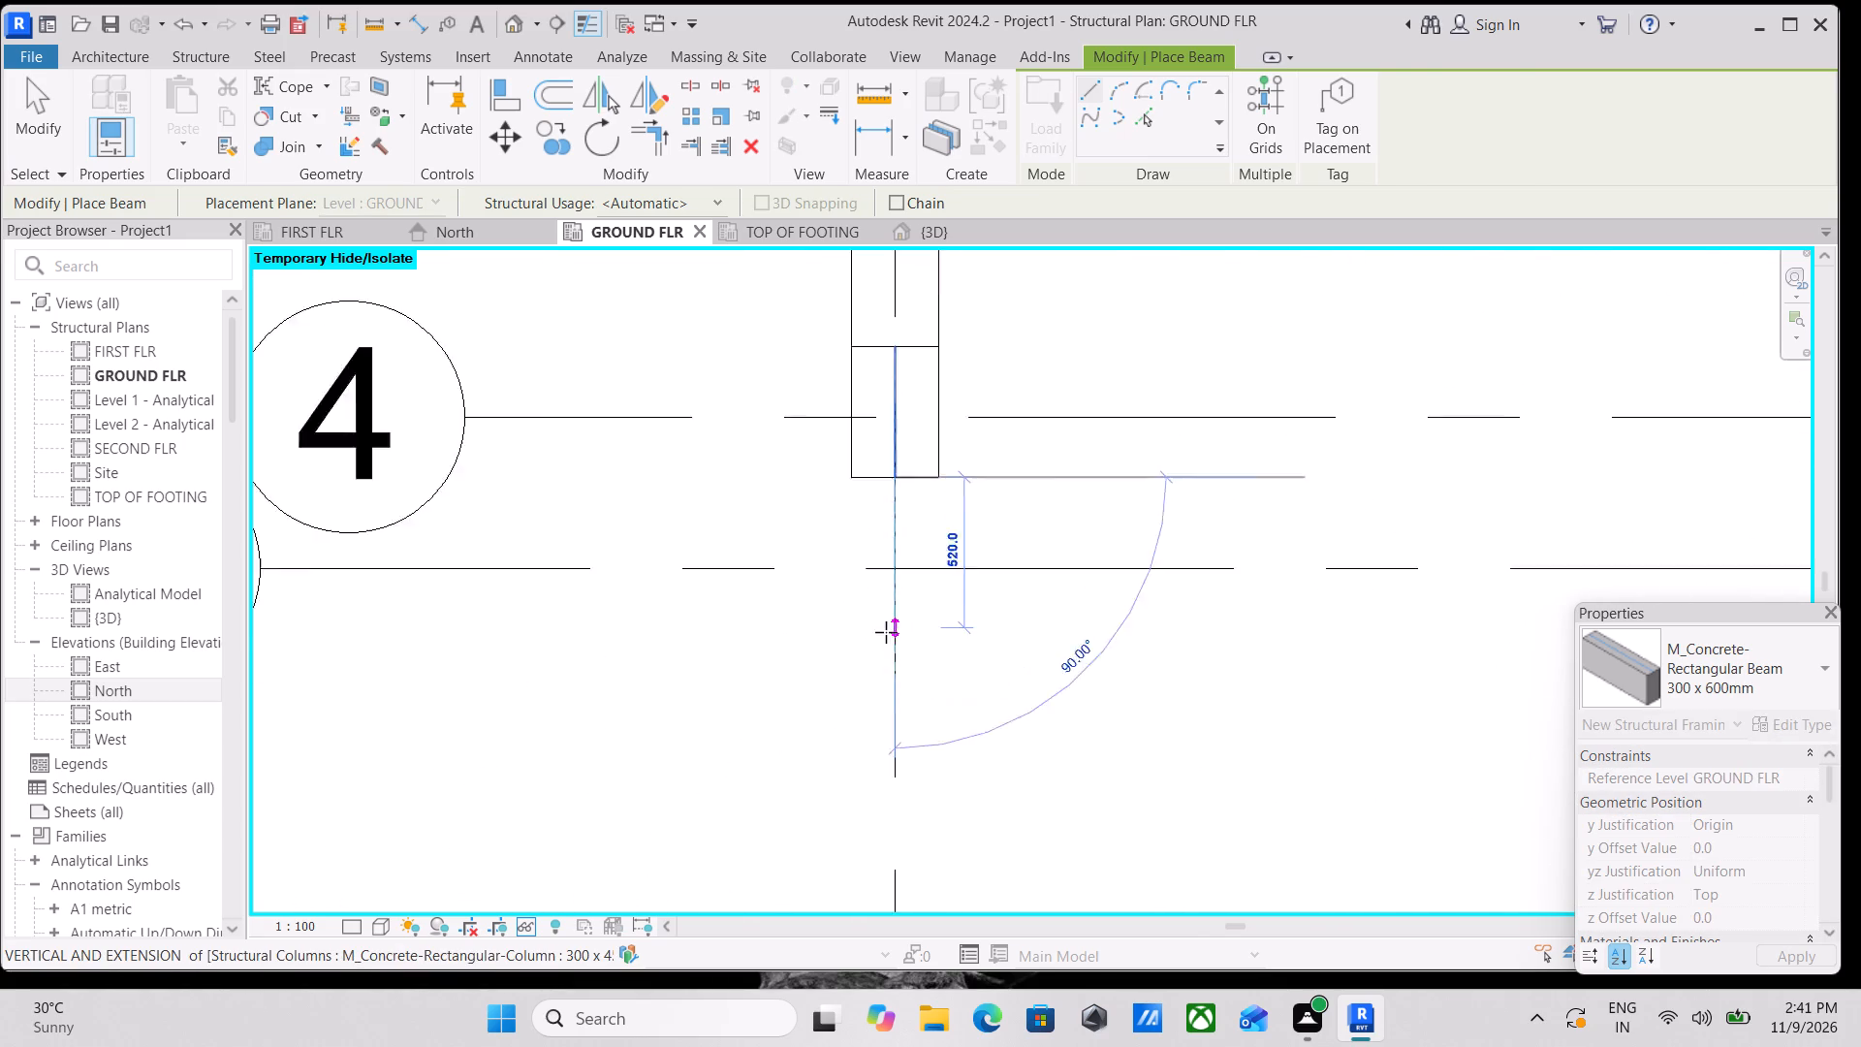
scroll(886, 632, down, 5)
middle_drag(886, 671, 896, 561)
scroll(895, 782, down, 2)
middle_drag(895, 782, 926, 645)
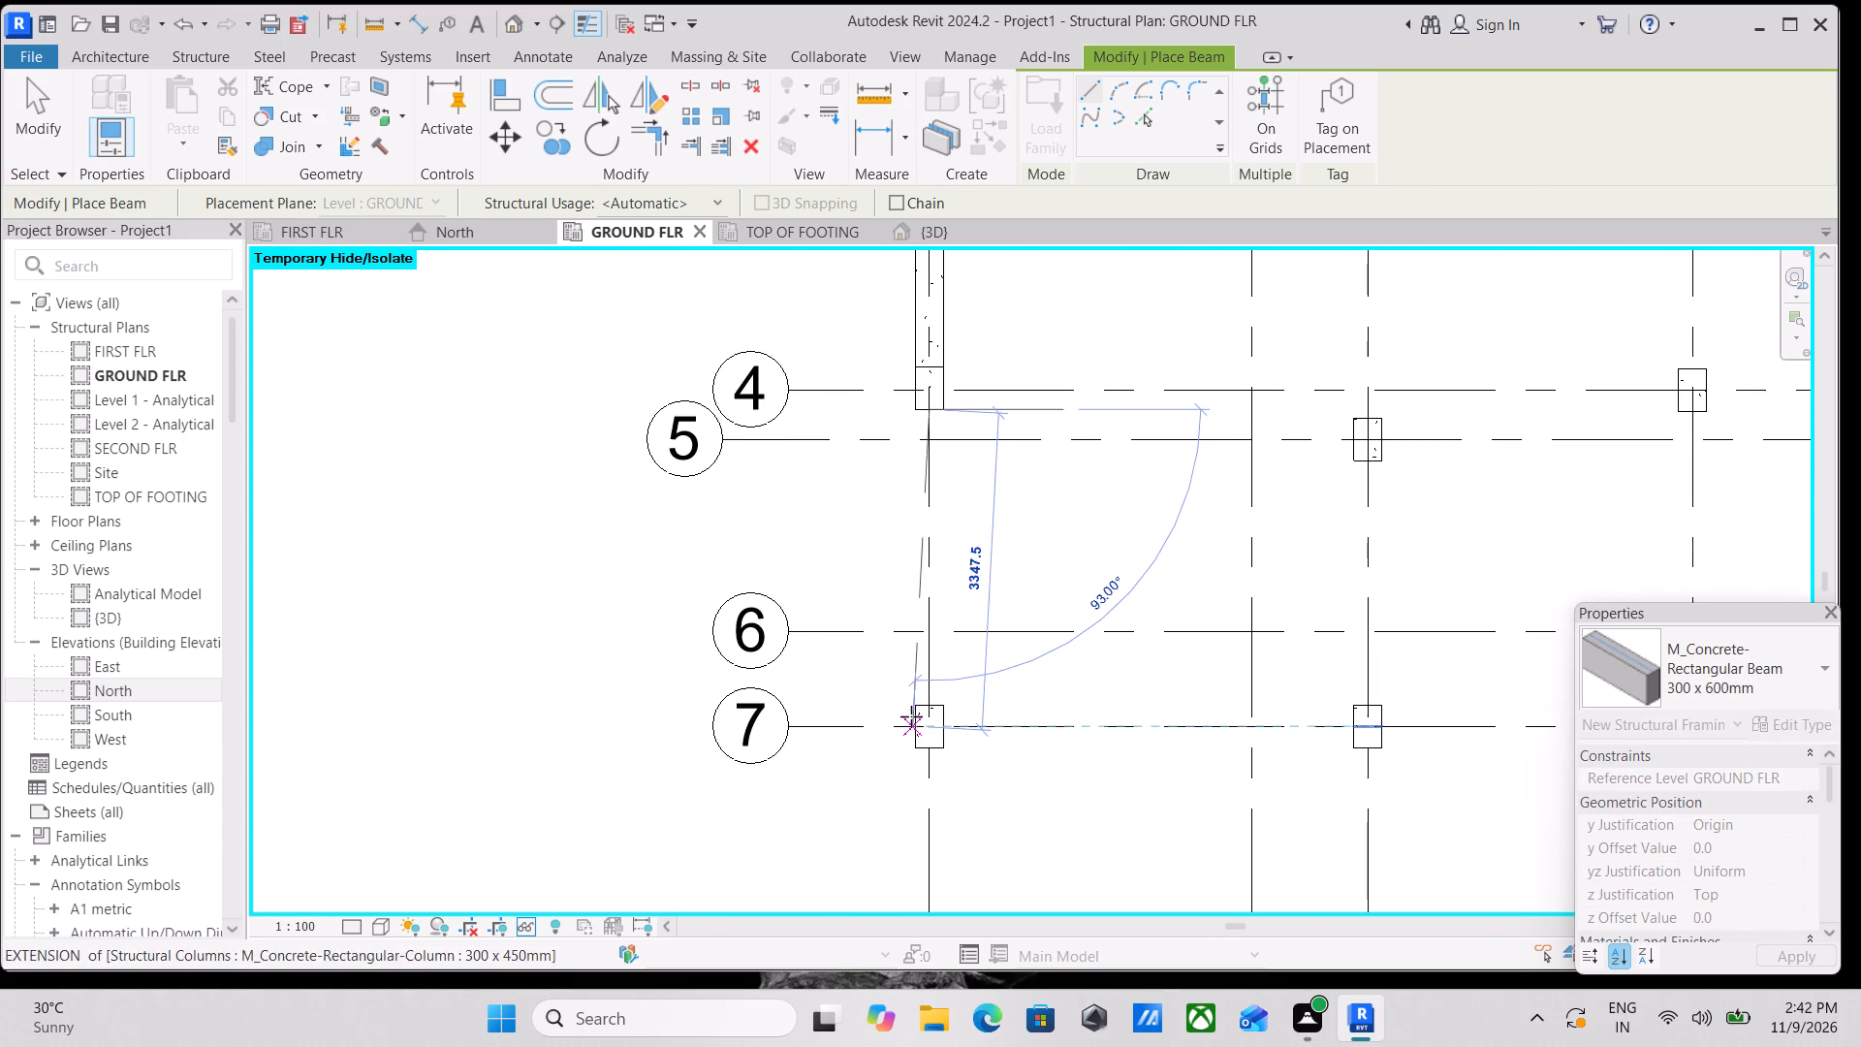
click(928, 710)
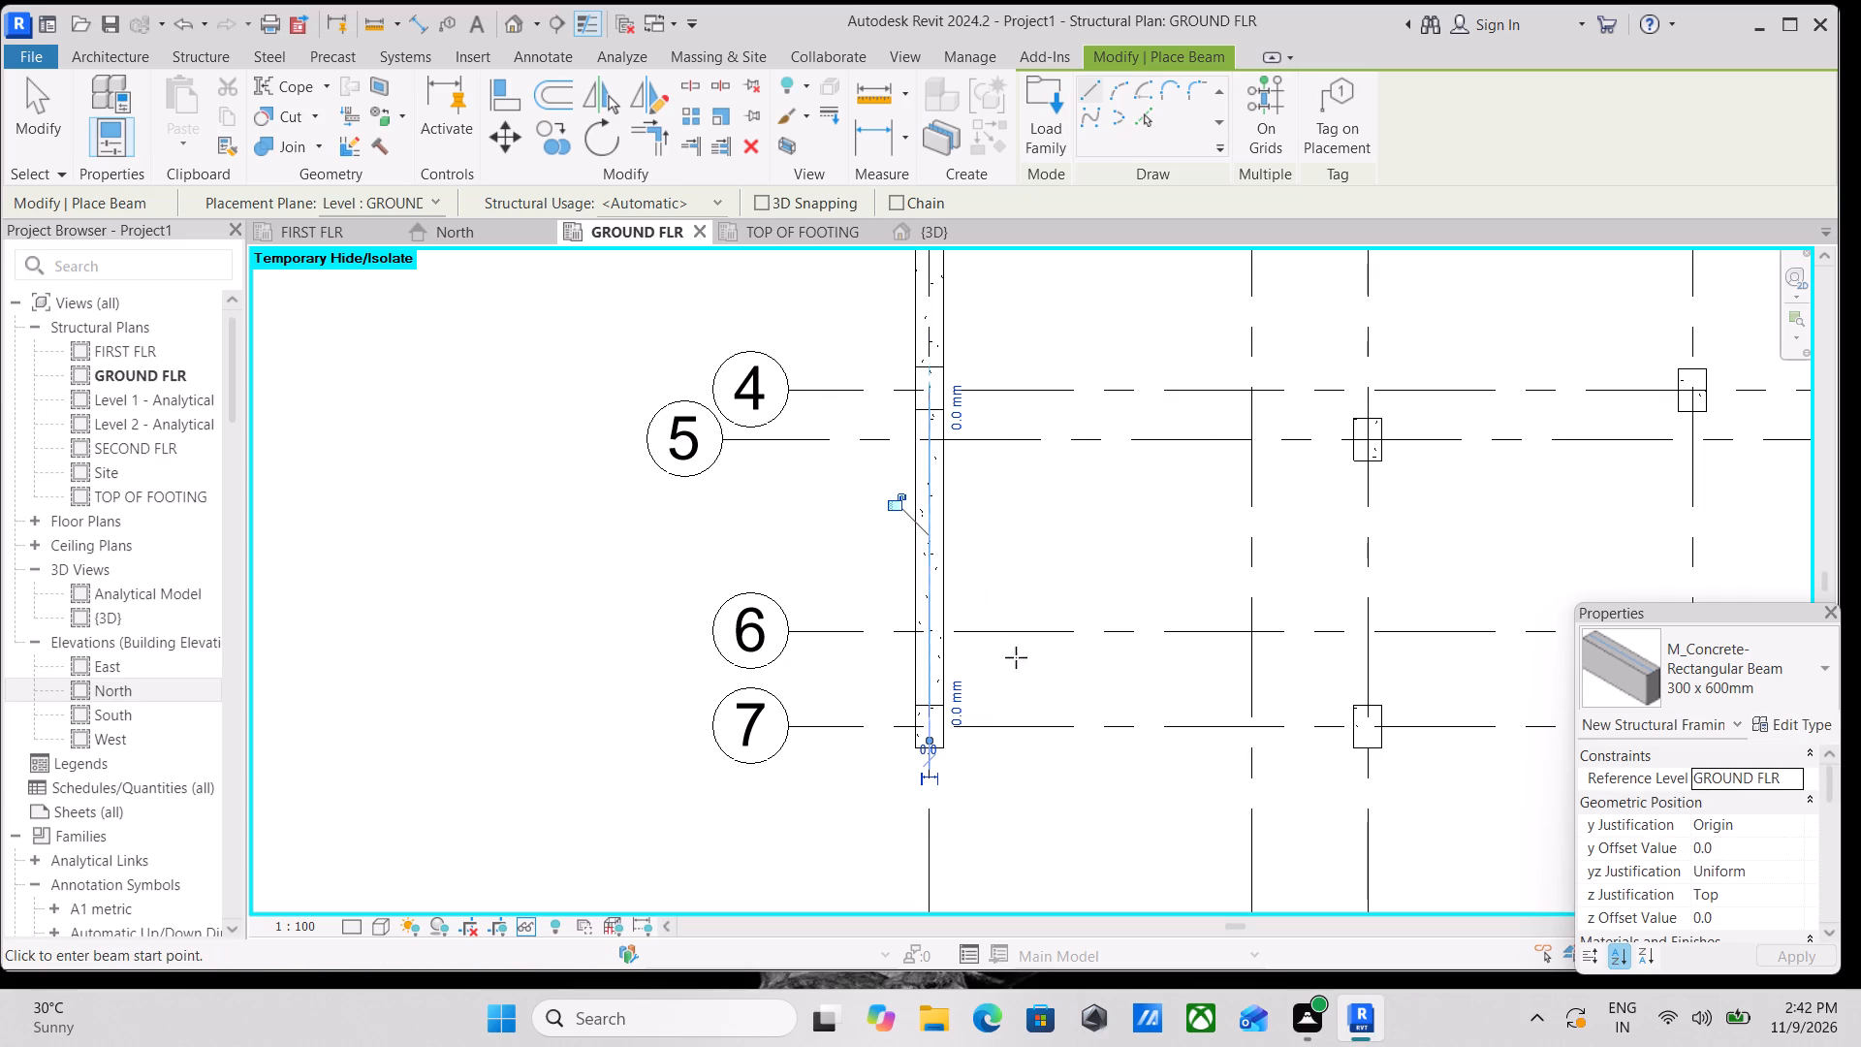
key(Escape)
Place a 300 x 600mm concrete beam along grid 7 between the columns at grids A and C.
scroll(1085, 716, down, 2)
middle_drag(1085, 716, 874, 773)
scroll(931, 743, down, 3)
middle_drag(931, 743, 765, 743)
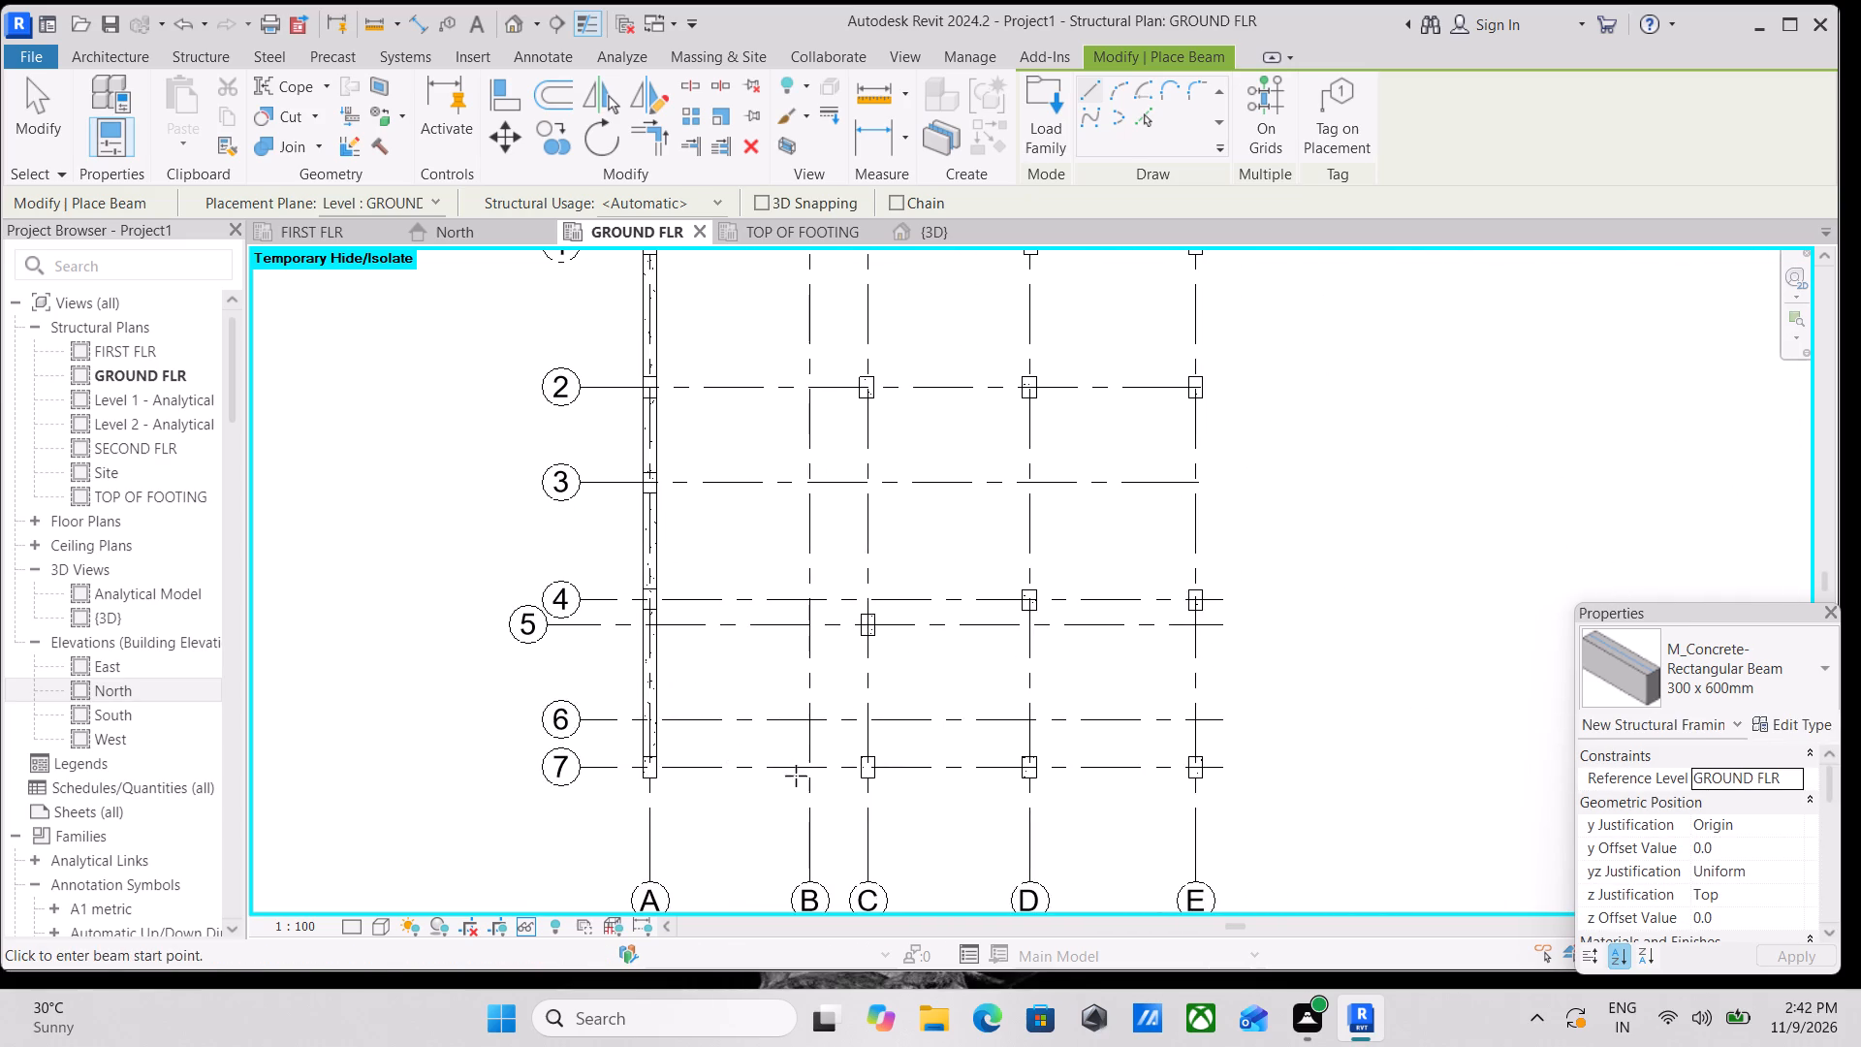
scroll(702, 759, up, 4)
scroll(595, 783, up, 8)
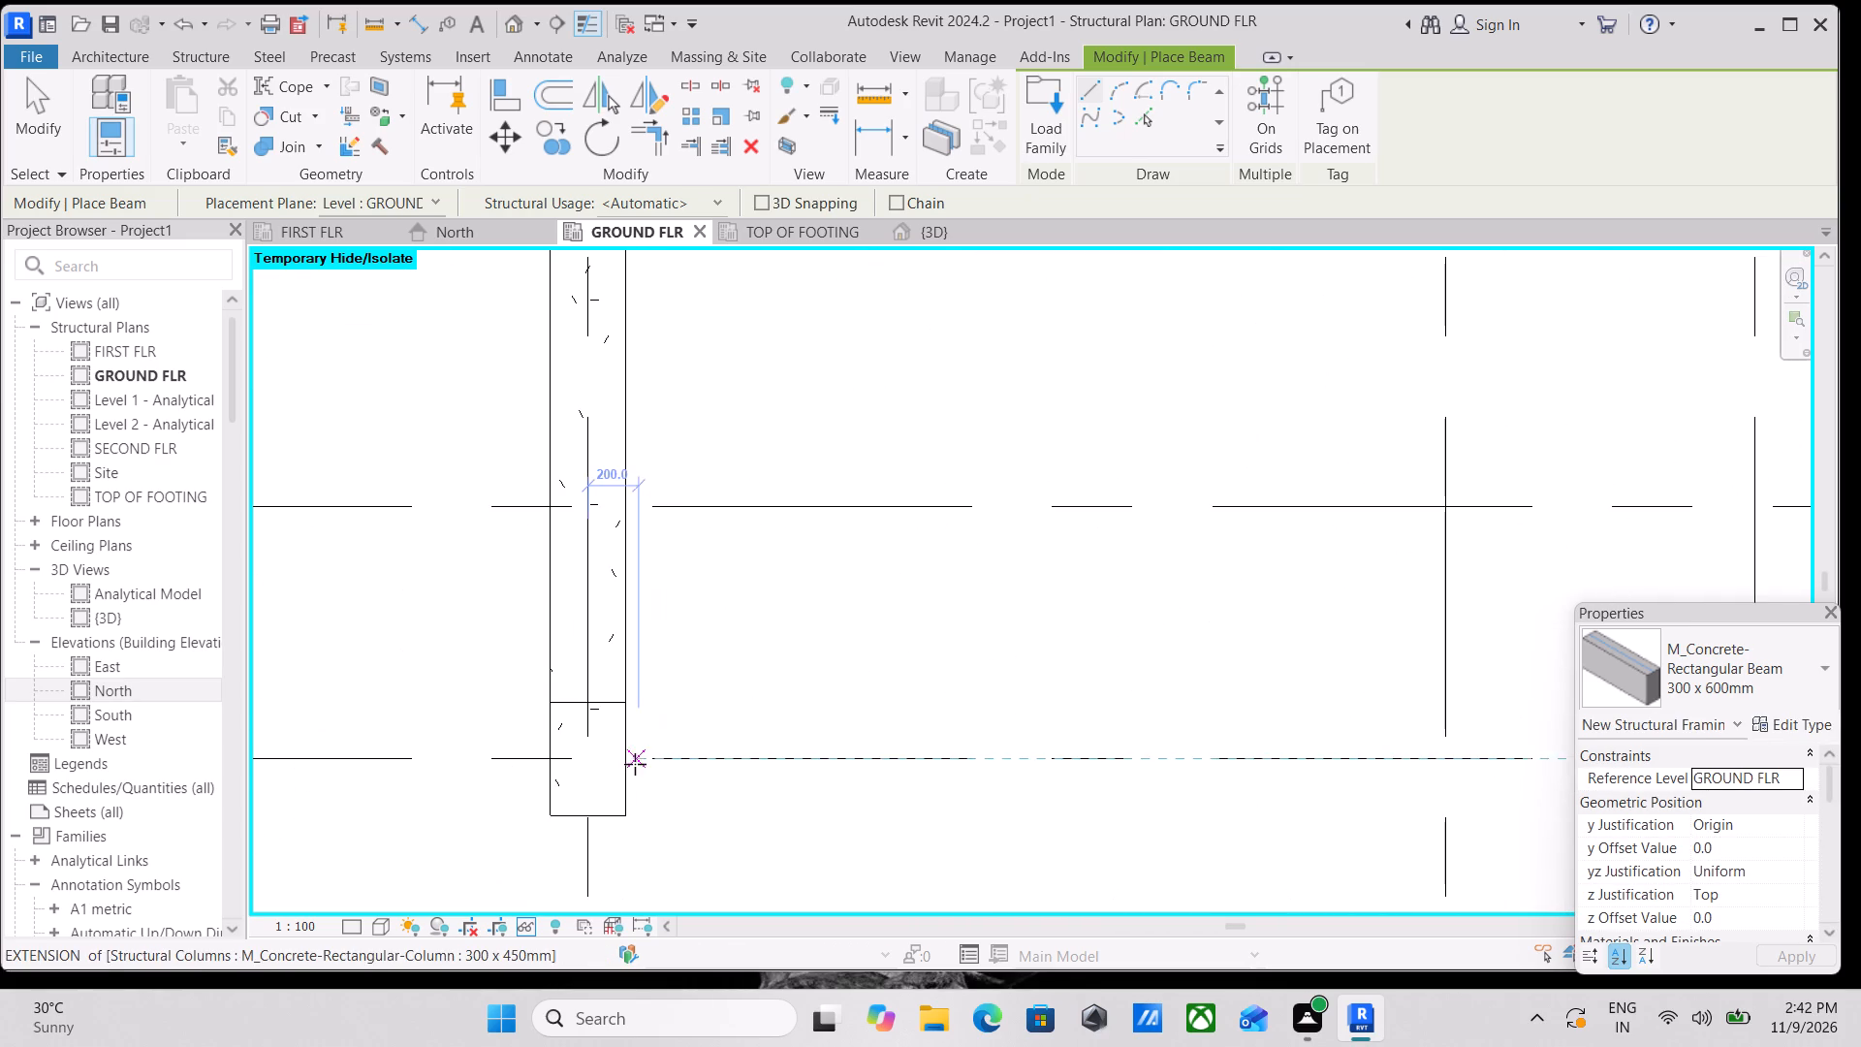
click(620, 756)
scroll(1013, 771, down, 2)
middle_drag(1011, 771, 651, 783)
middle_drag(969, 792, 829, 803)
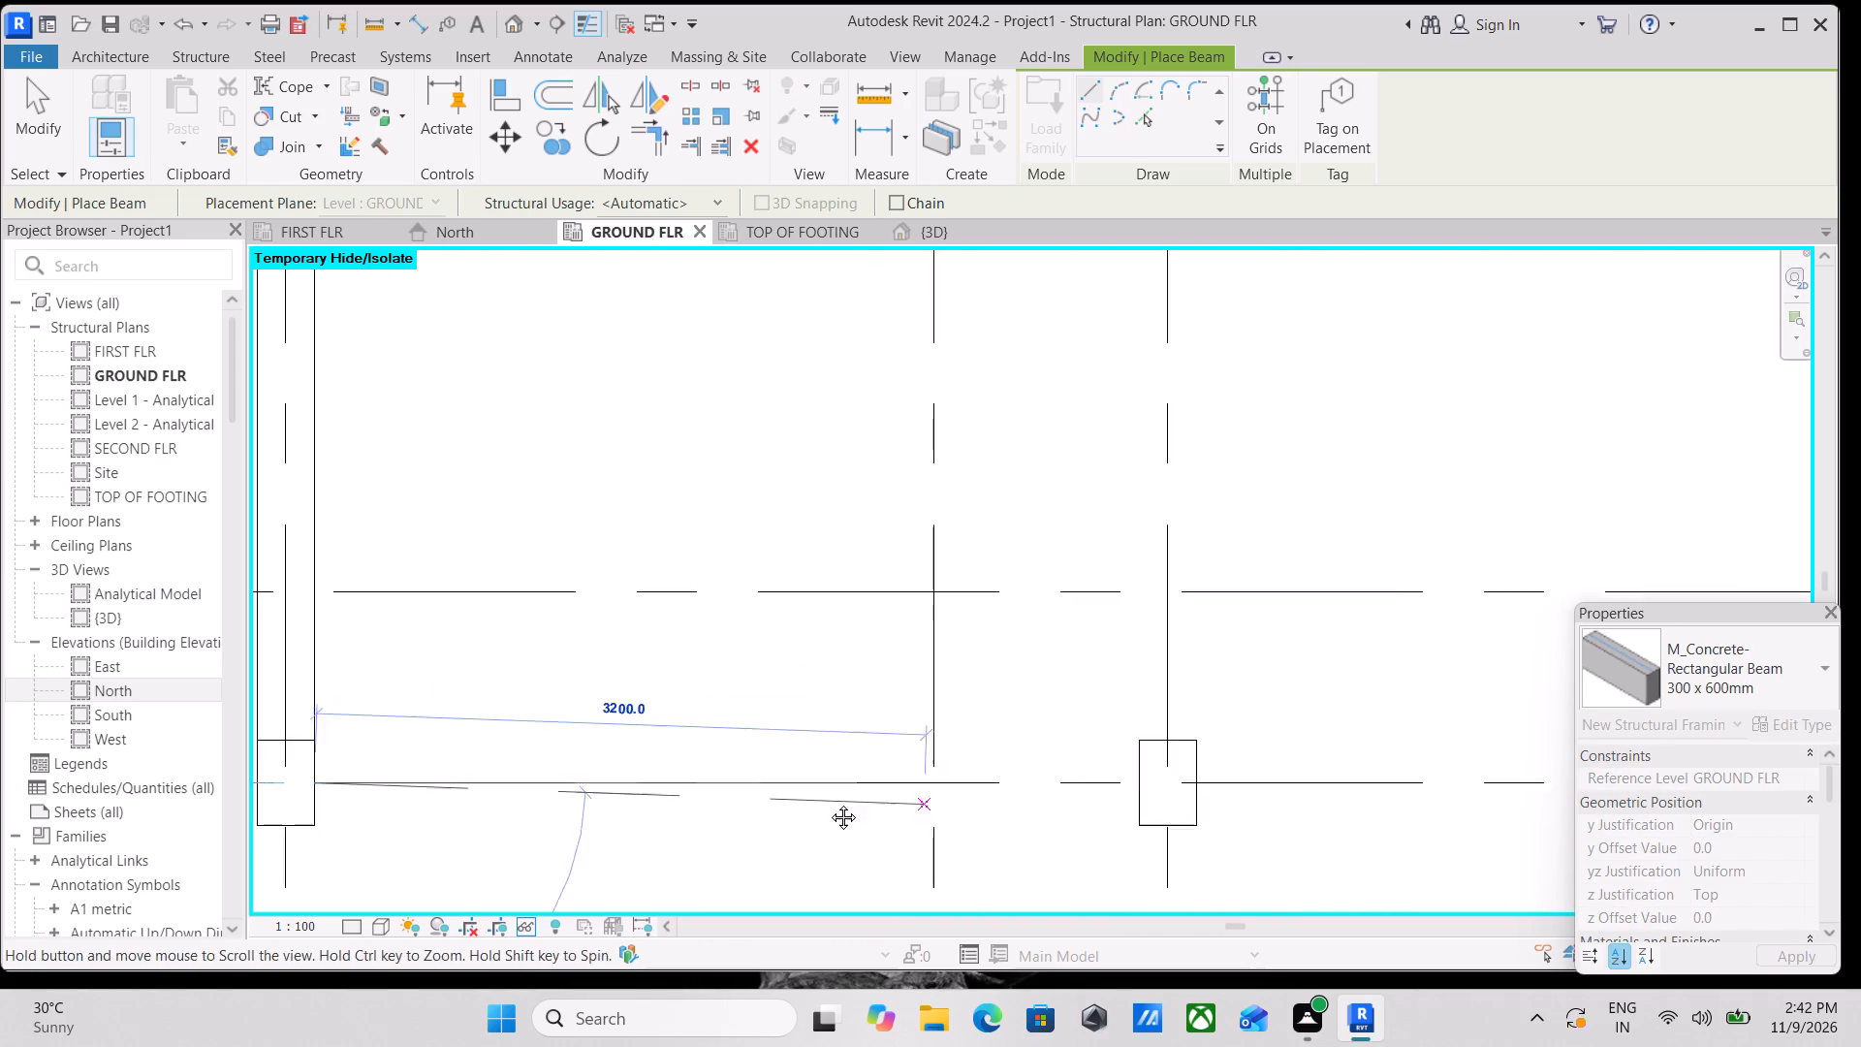
middle_drag(829, 803, 792, 803)
click(1011, 779)
key(Escape)
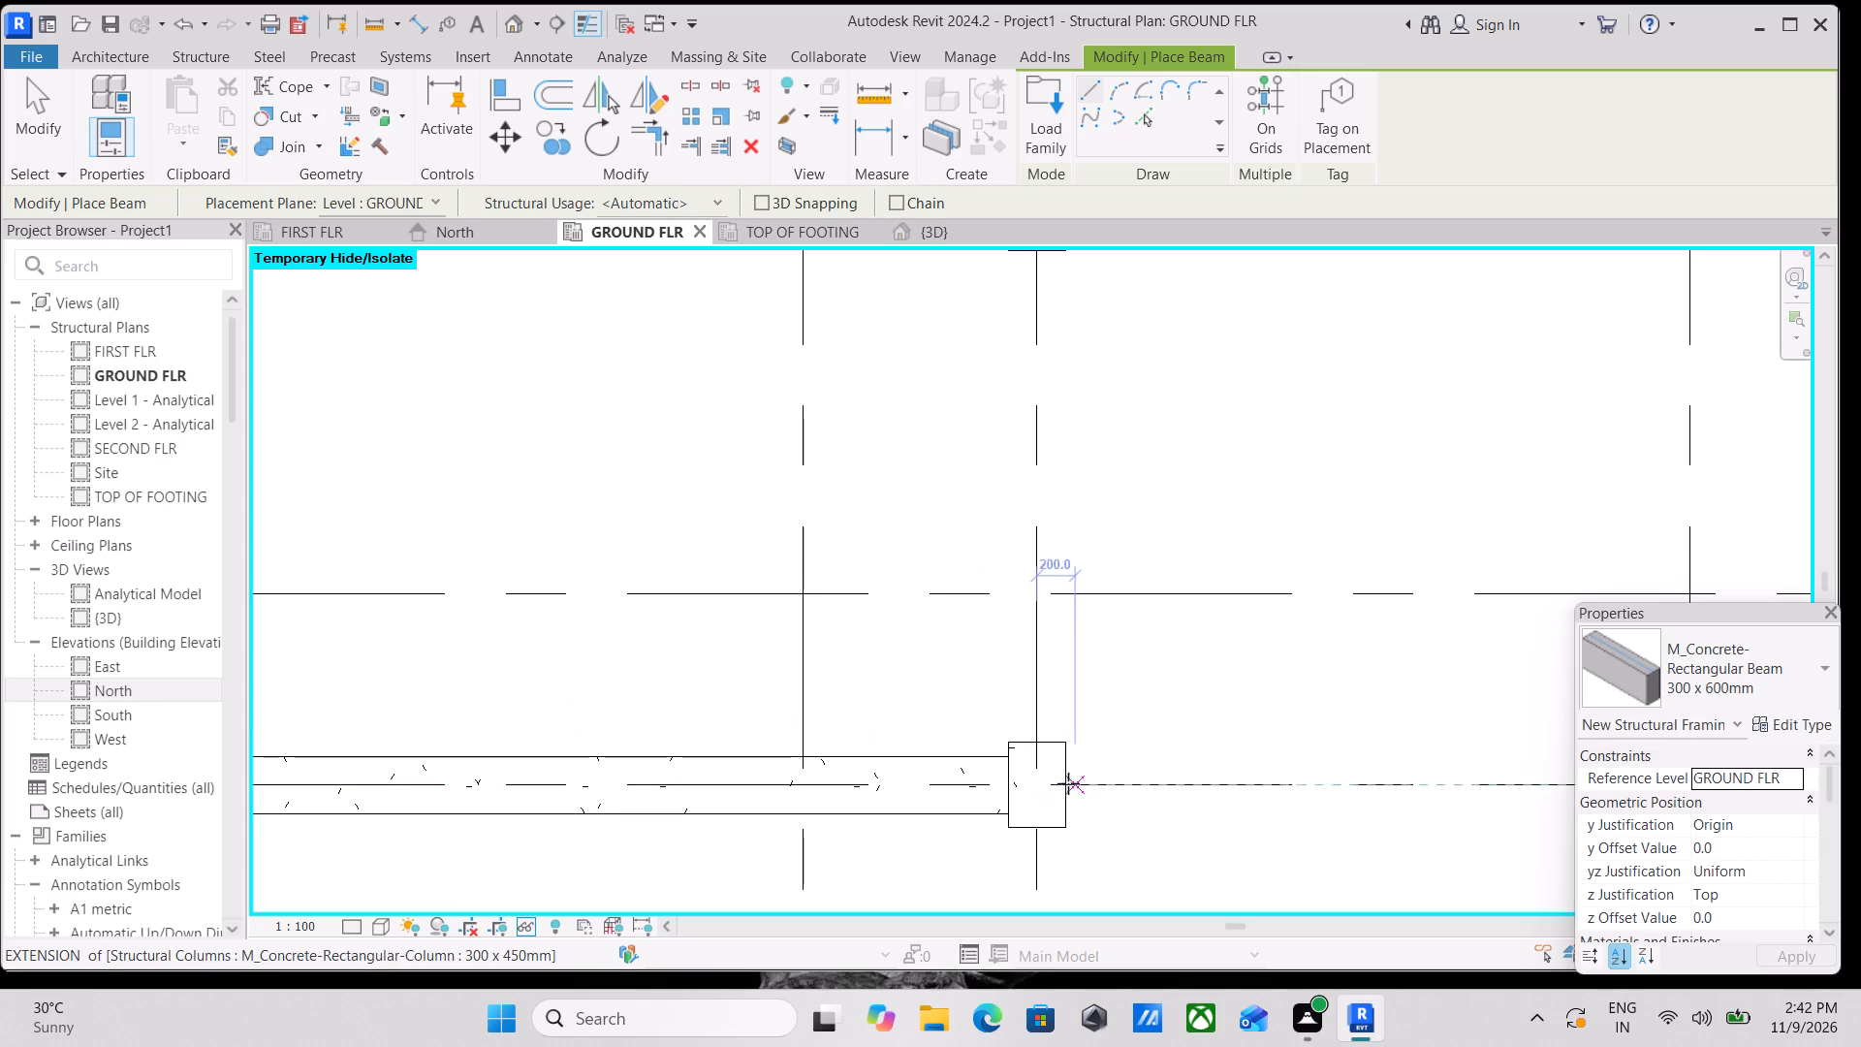
Place a 300 x 600mm concrete beam along grid 7 between the columns at grids C and D.
click(1059, 783)
scroll(1341, 738, down, 1)
middle_drag(1341, 738, 979, 743)
scroll(1284, 759, down, 3)
middle_drag(1284, 759, 1241, 767)
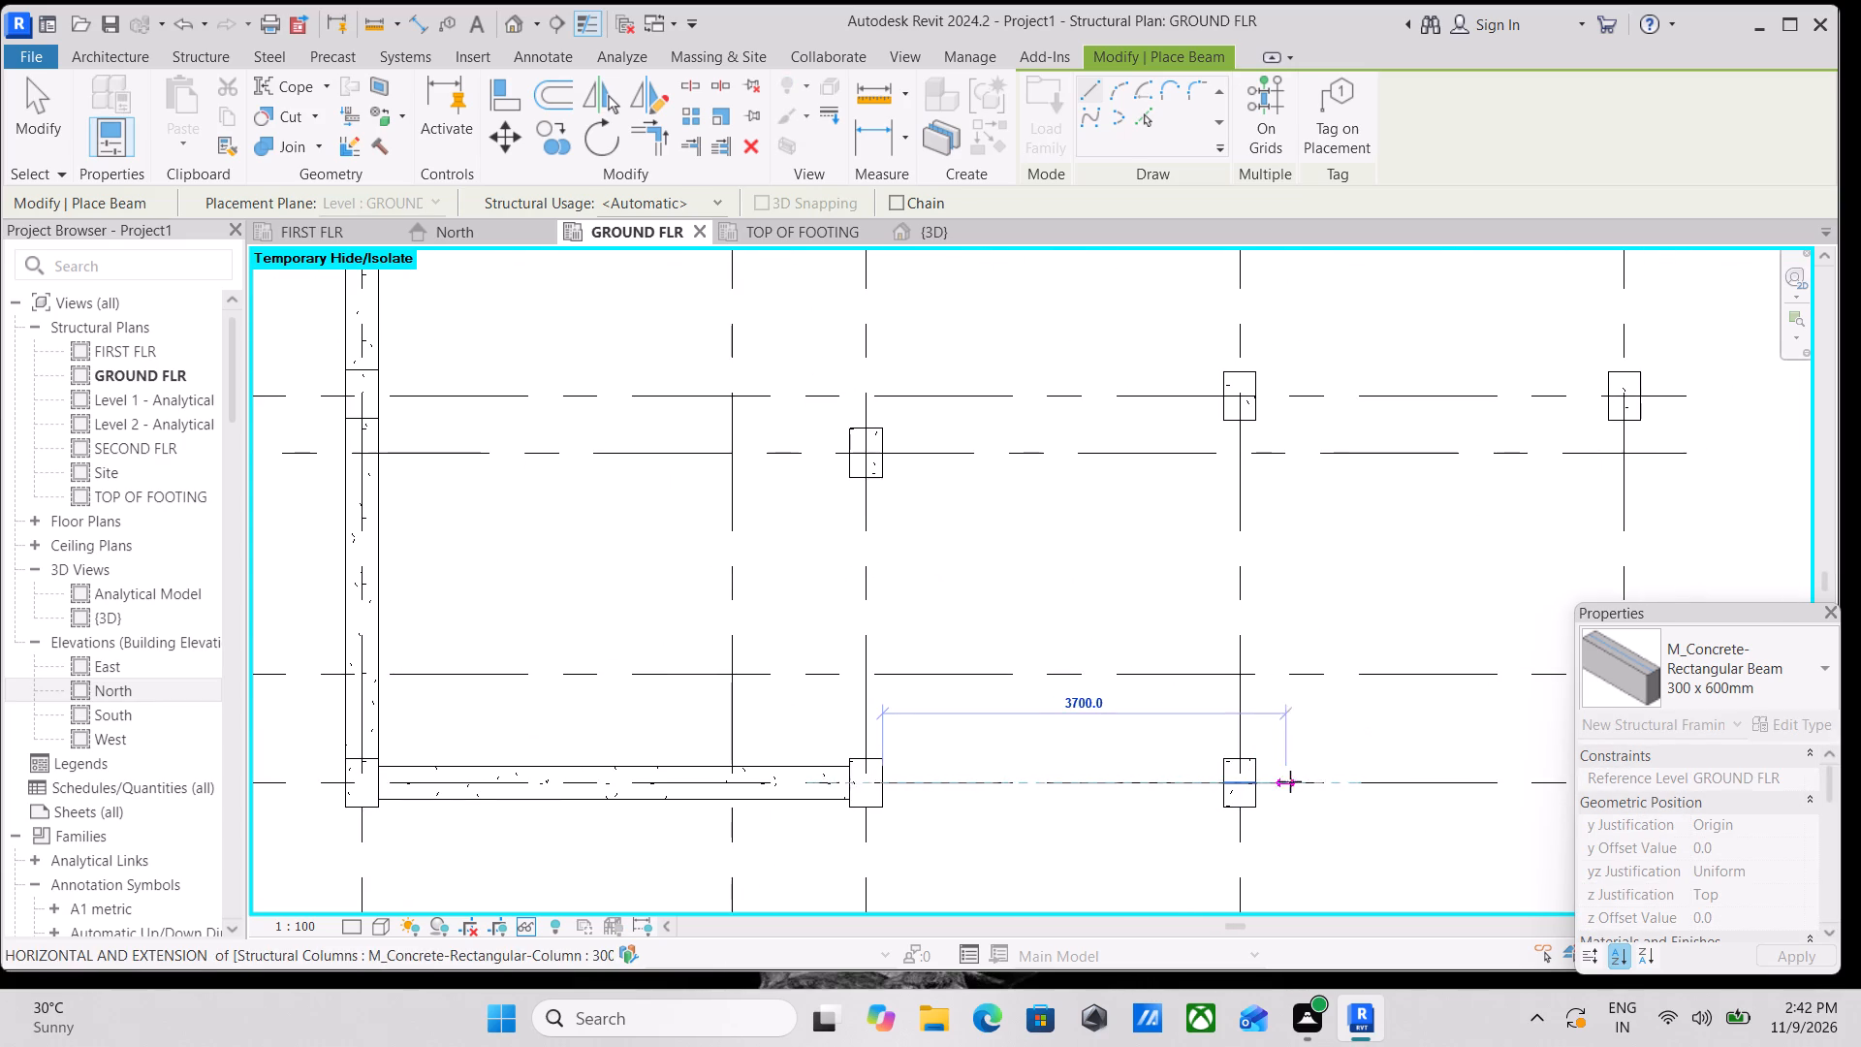
click(1225, 784)
key(Escape)
Place a 300 x 600mm concrete beam along grid 7 between the columns at grids D and E.
scroll(1159, 752, down, 3)
middle_drag(1159, 752, 807, 744)
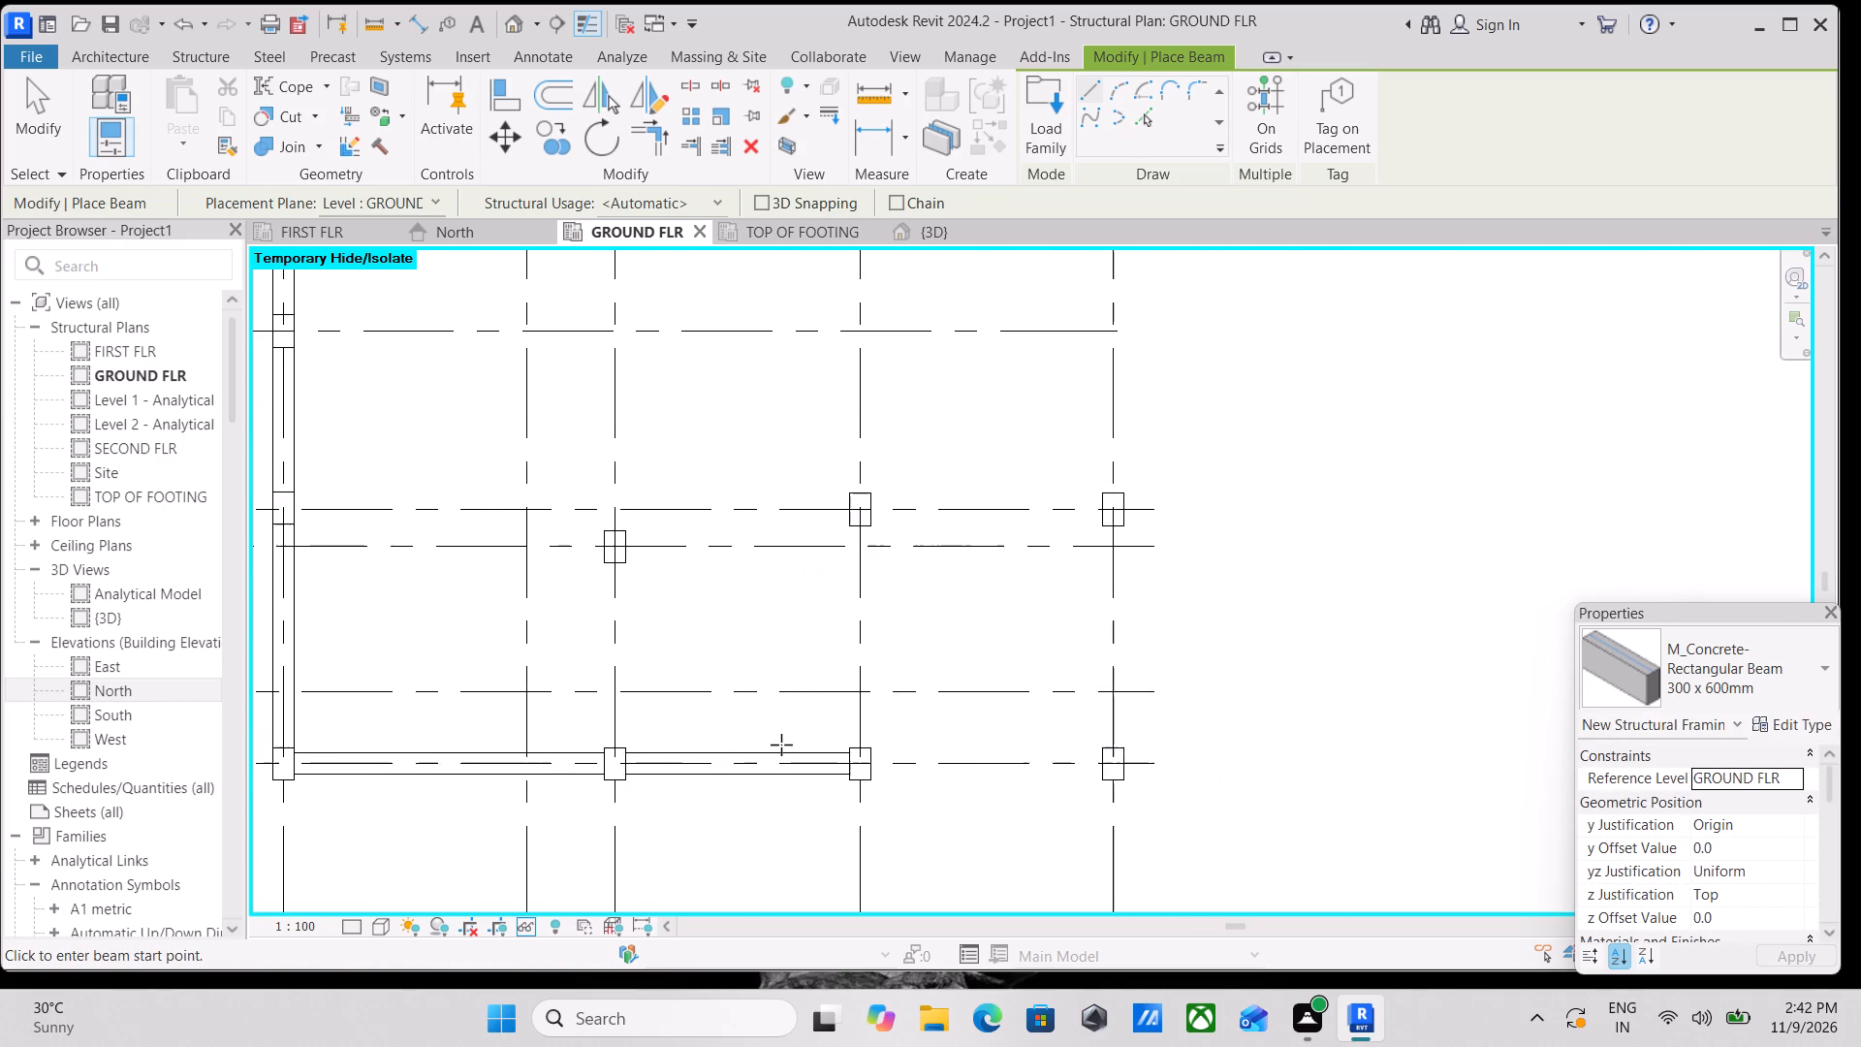
scroll(846, 778, up, 3)
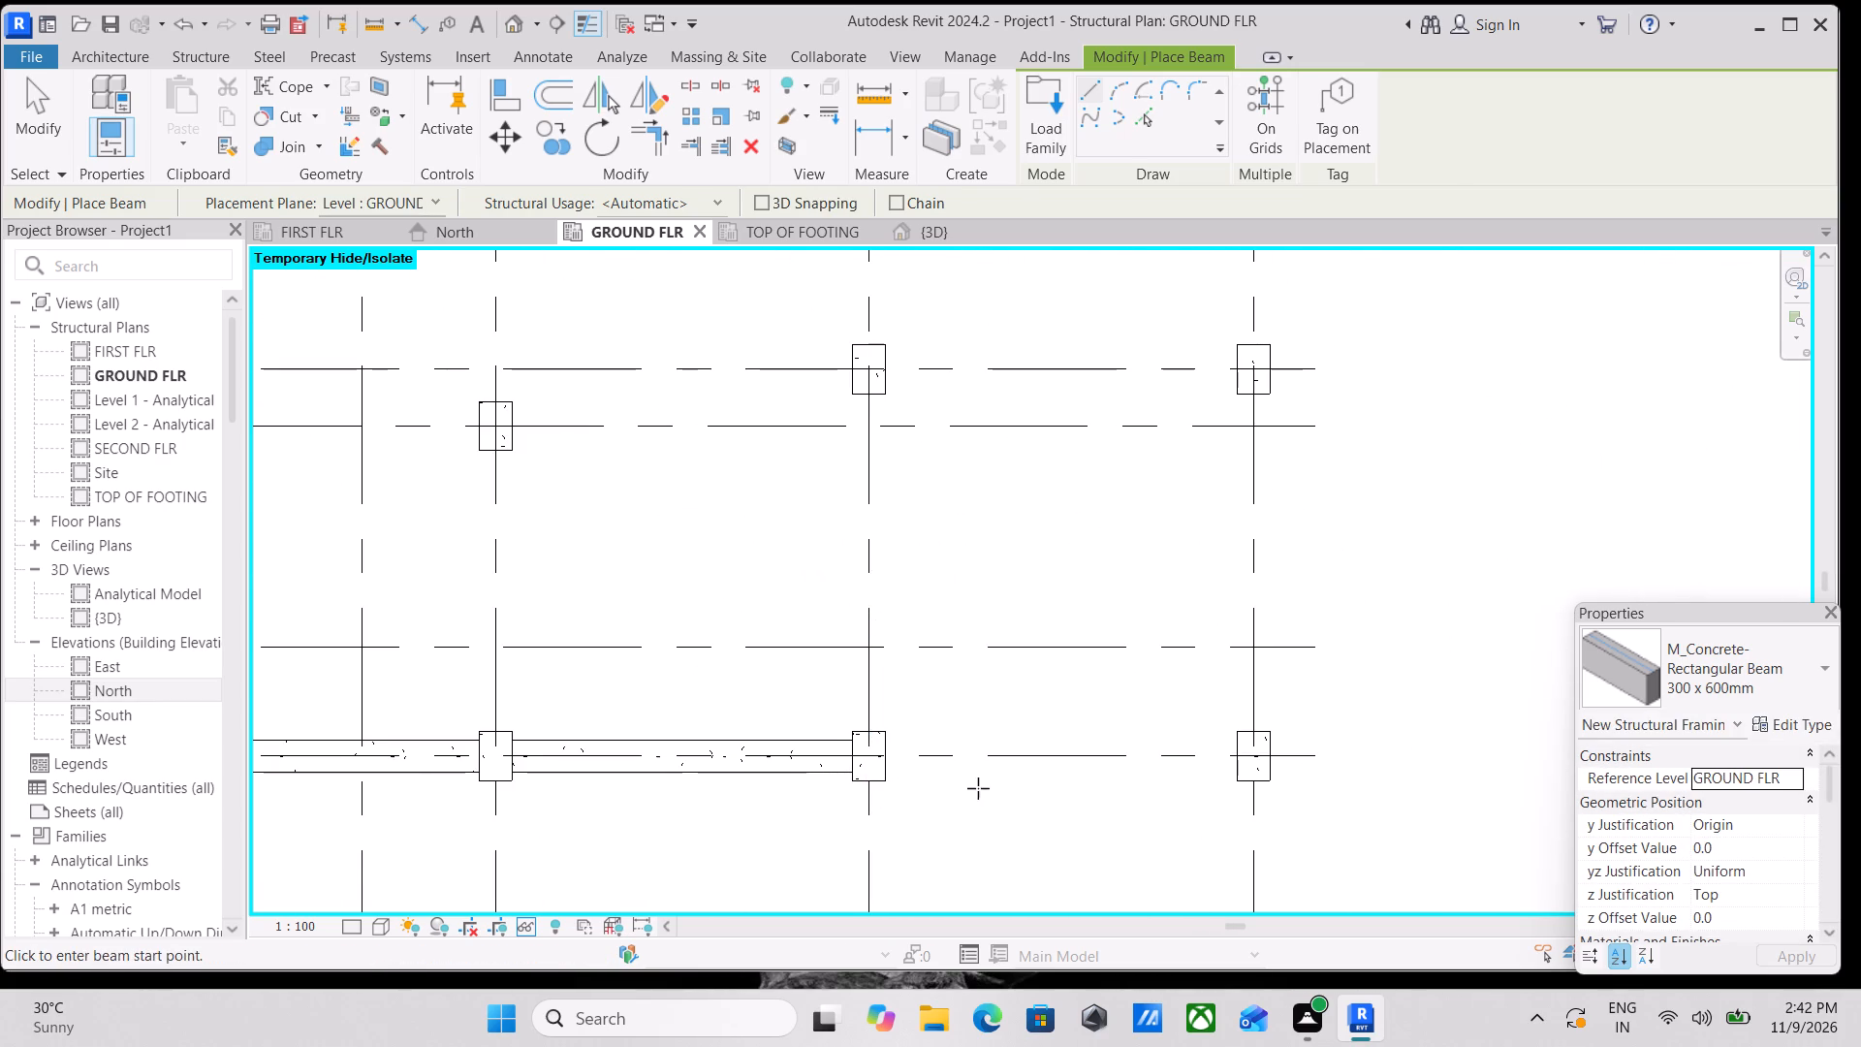
scroll(942, 782, up, 2)
click(869, 746)
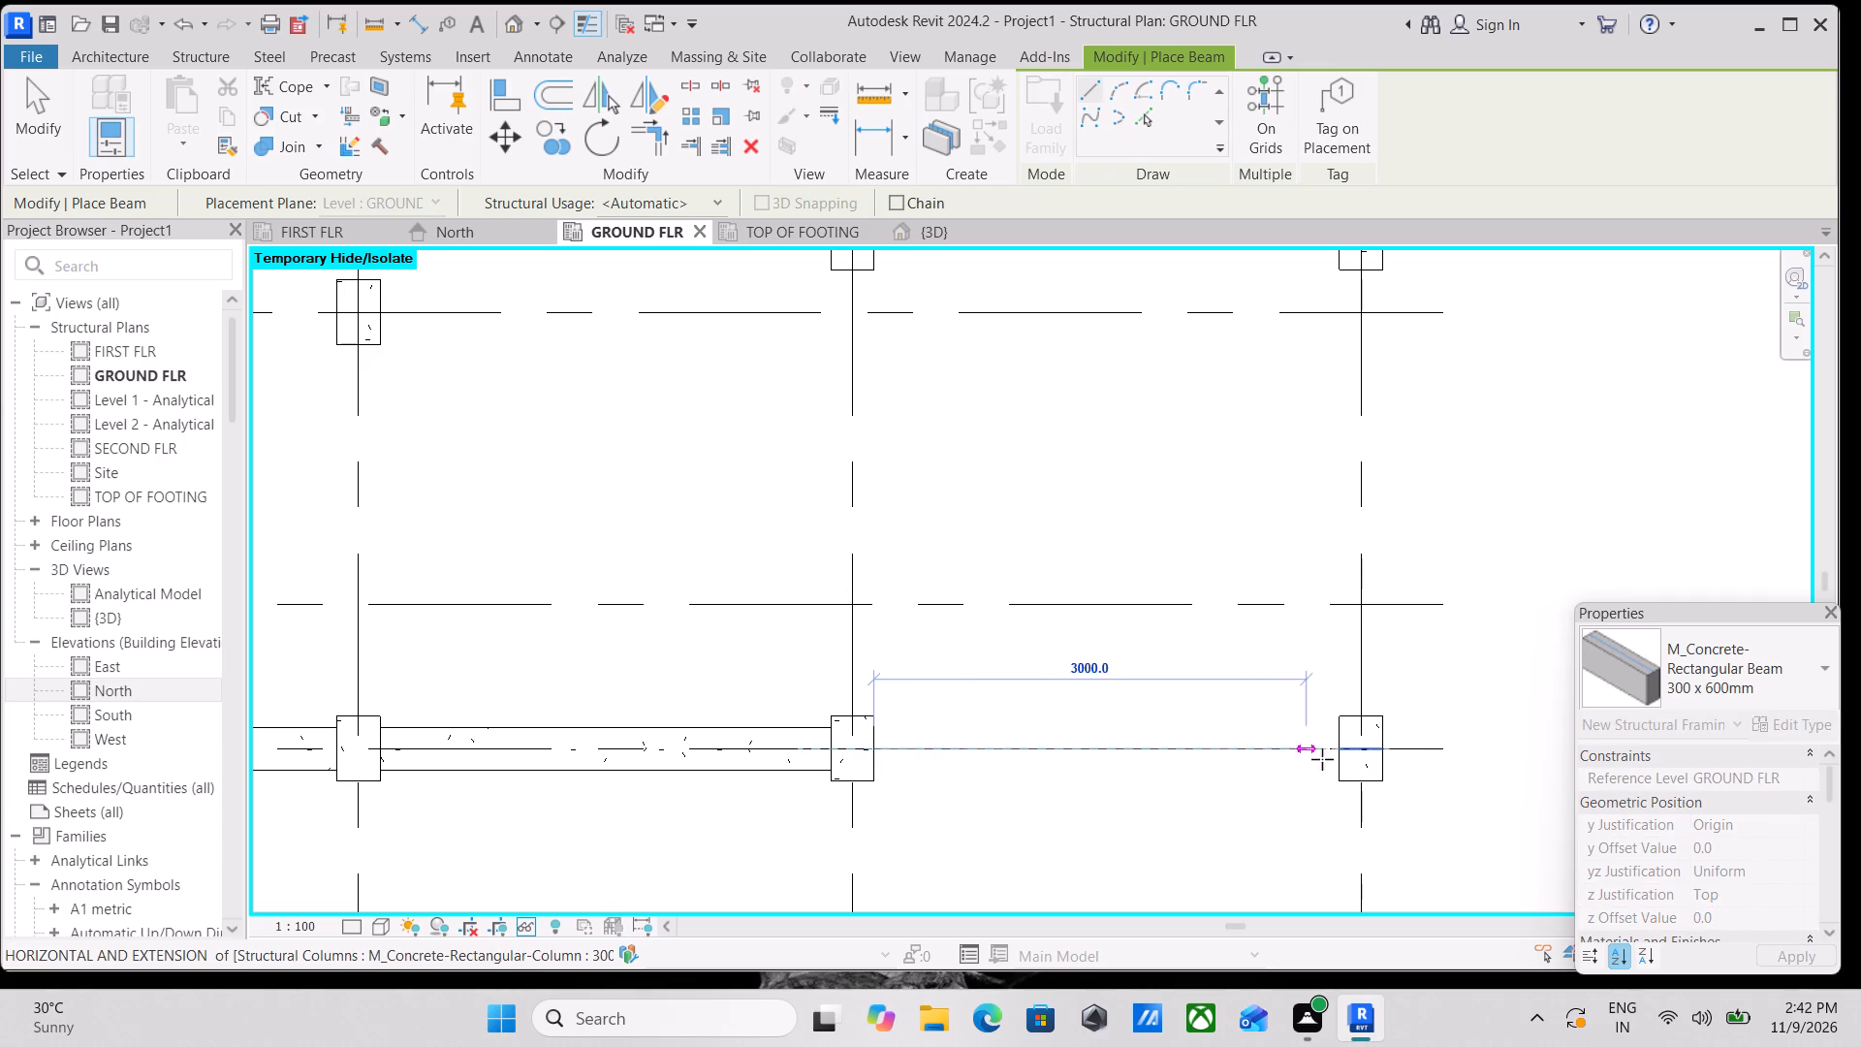
click(1342, 757)
key(Escape)
scroll(1372, 729, down, 2)
middle_drag(1372, 729, 1325, 797)
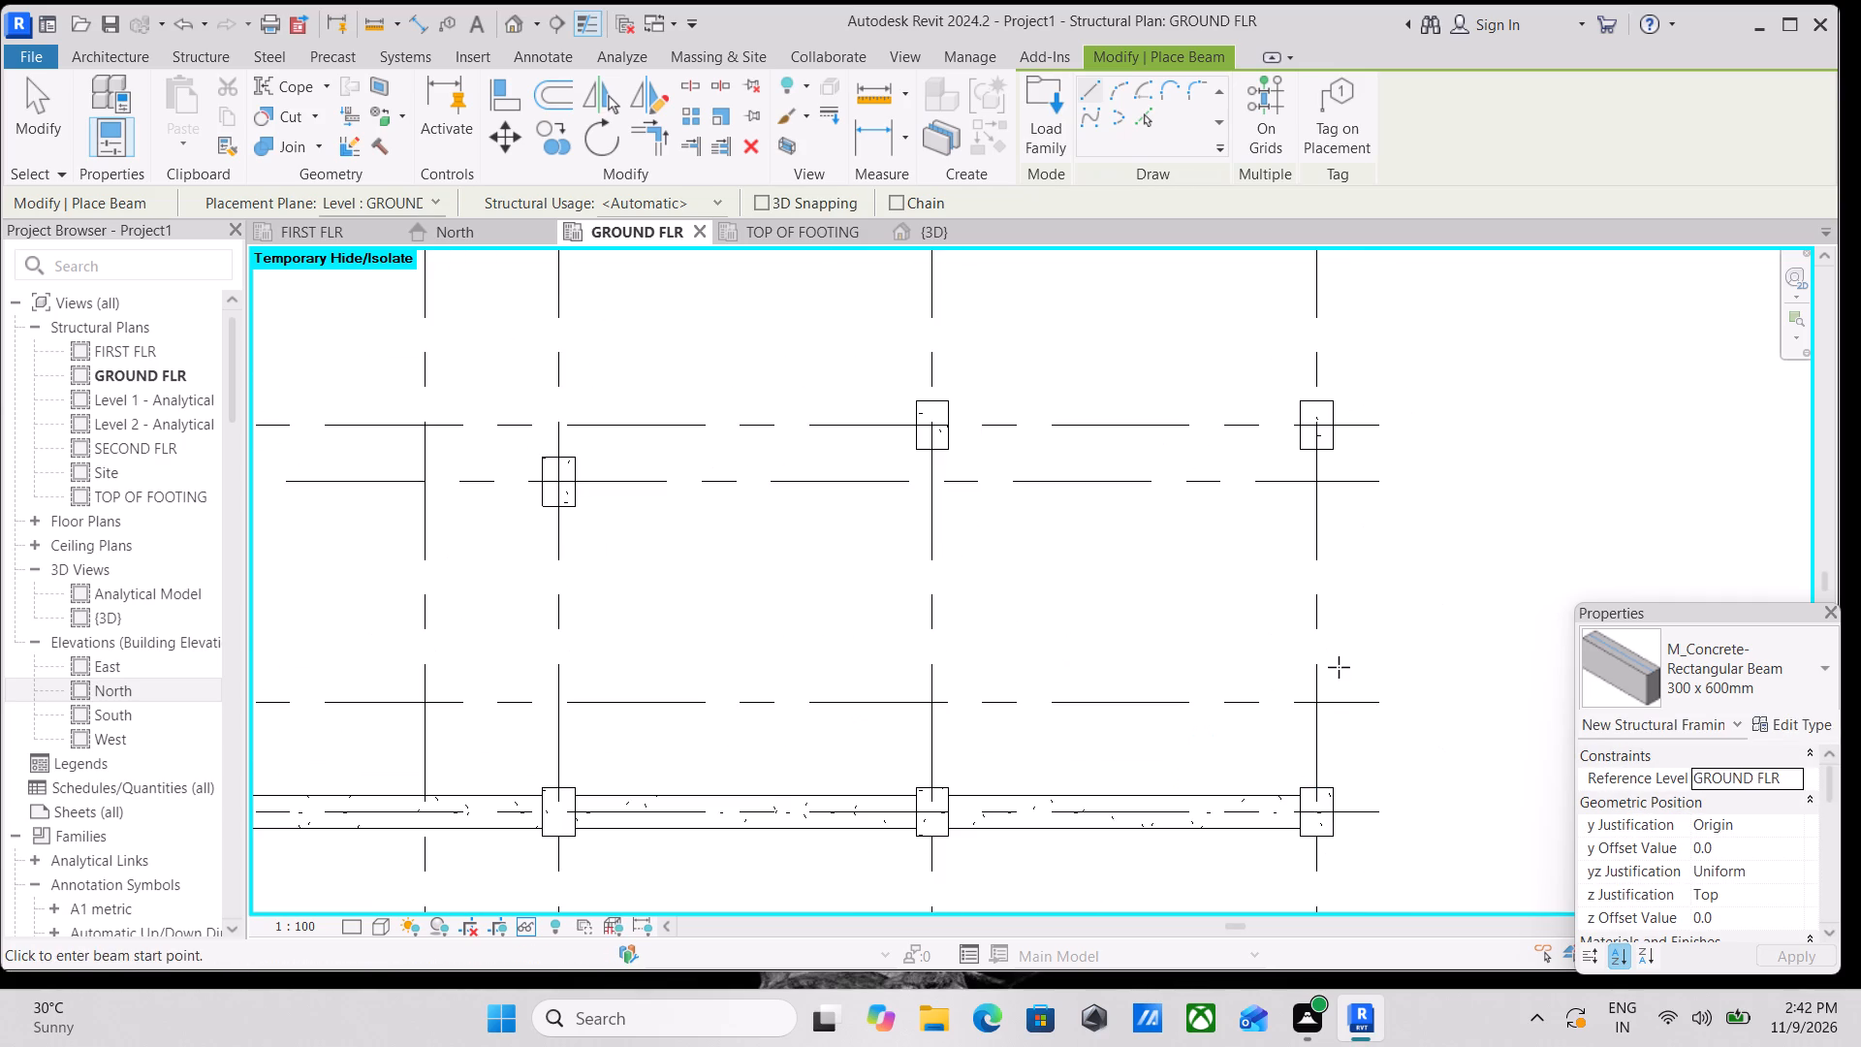
Place a 300 x 600mm concrete beam along grid E between the columns at grids 7 and 4.
scroll(1322, 762, up, 2)
click(1321, 800)
middle_drag(1319, 599, 1322, 707)
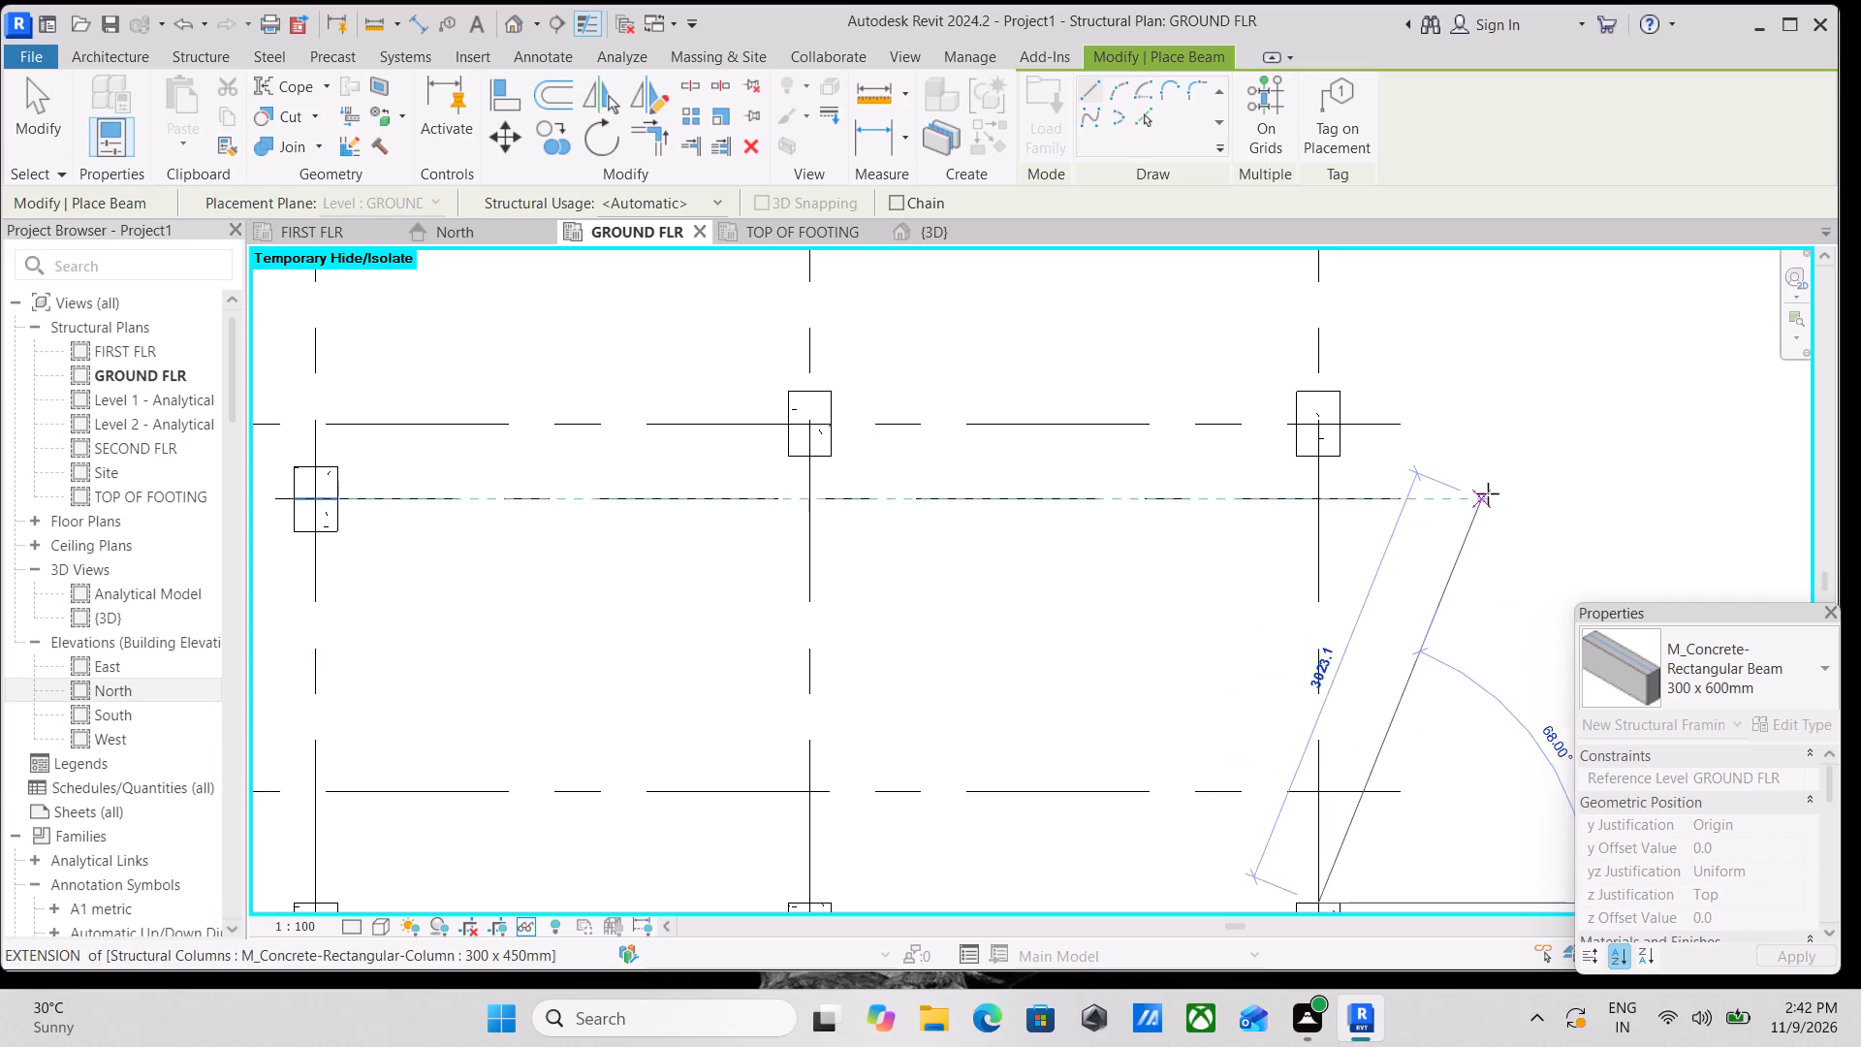
scroll(1305, 492, up, 1)
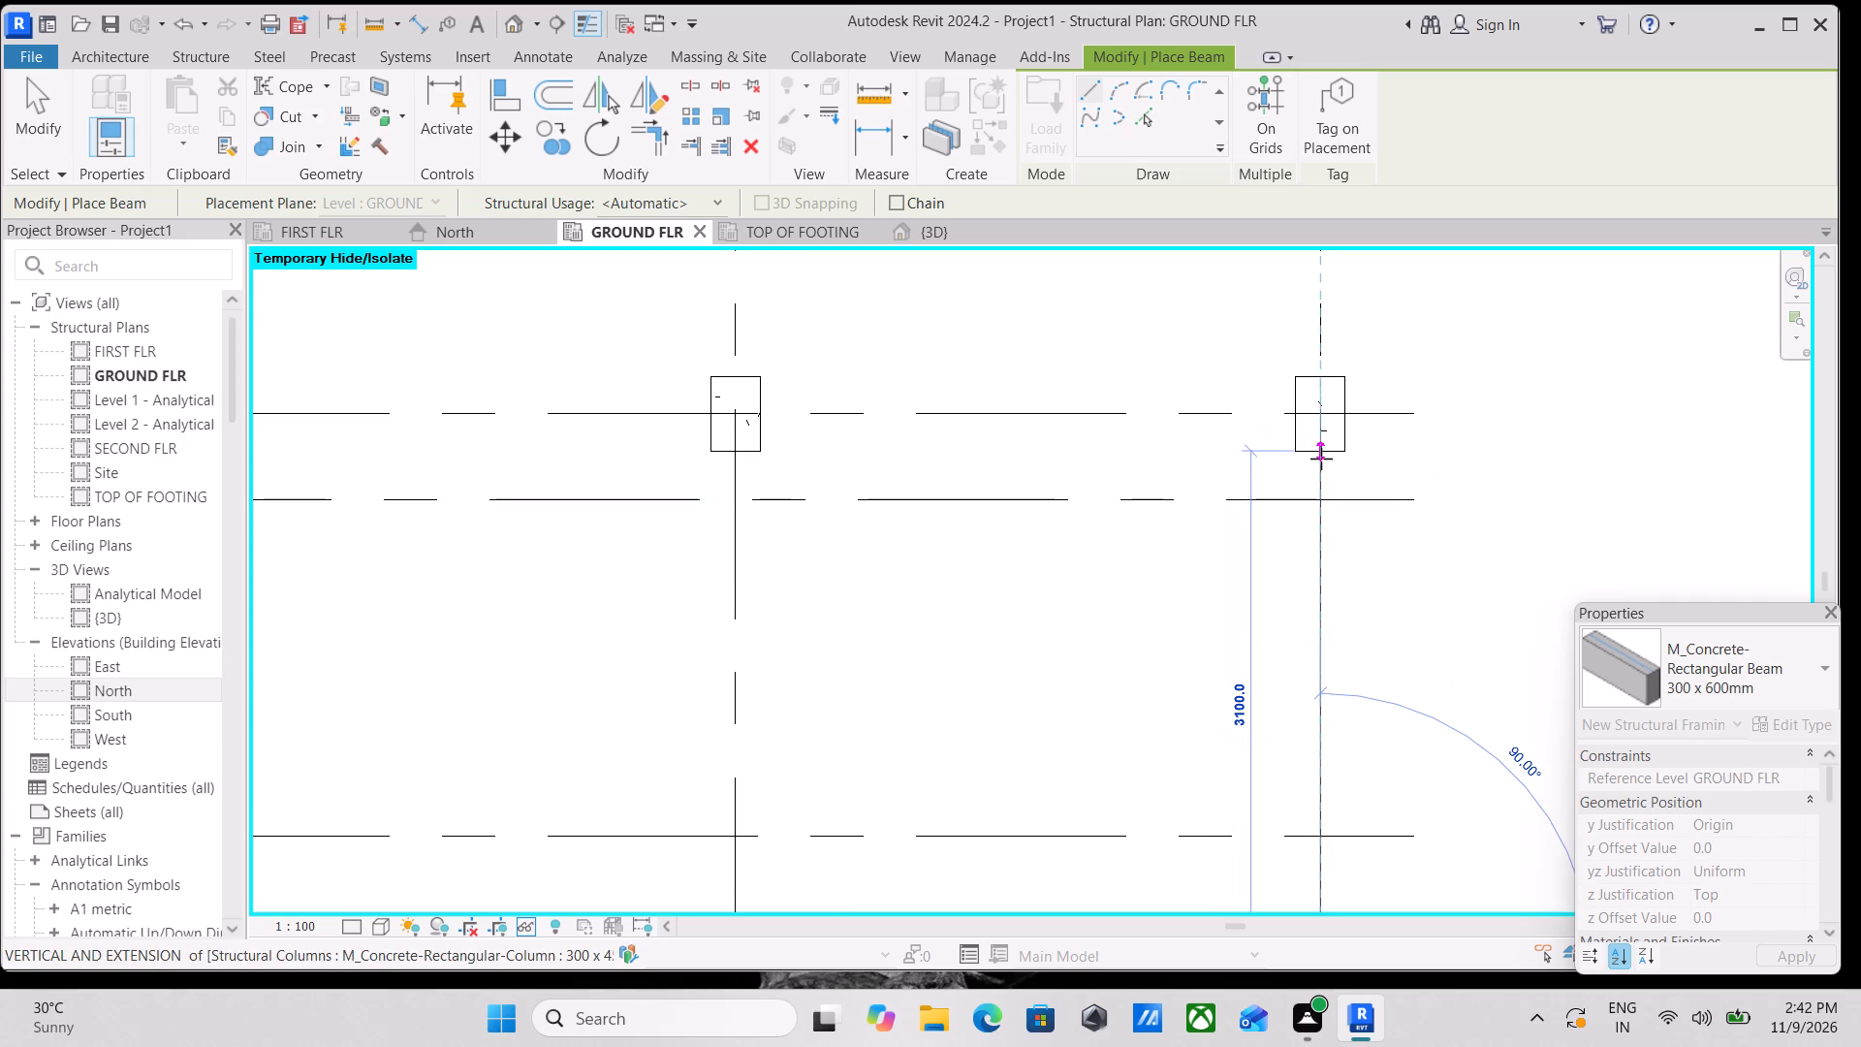
click(1323, 444)
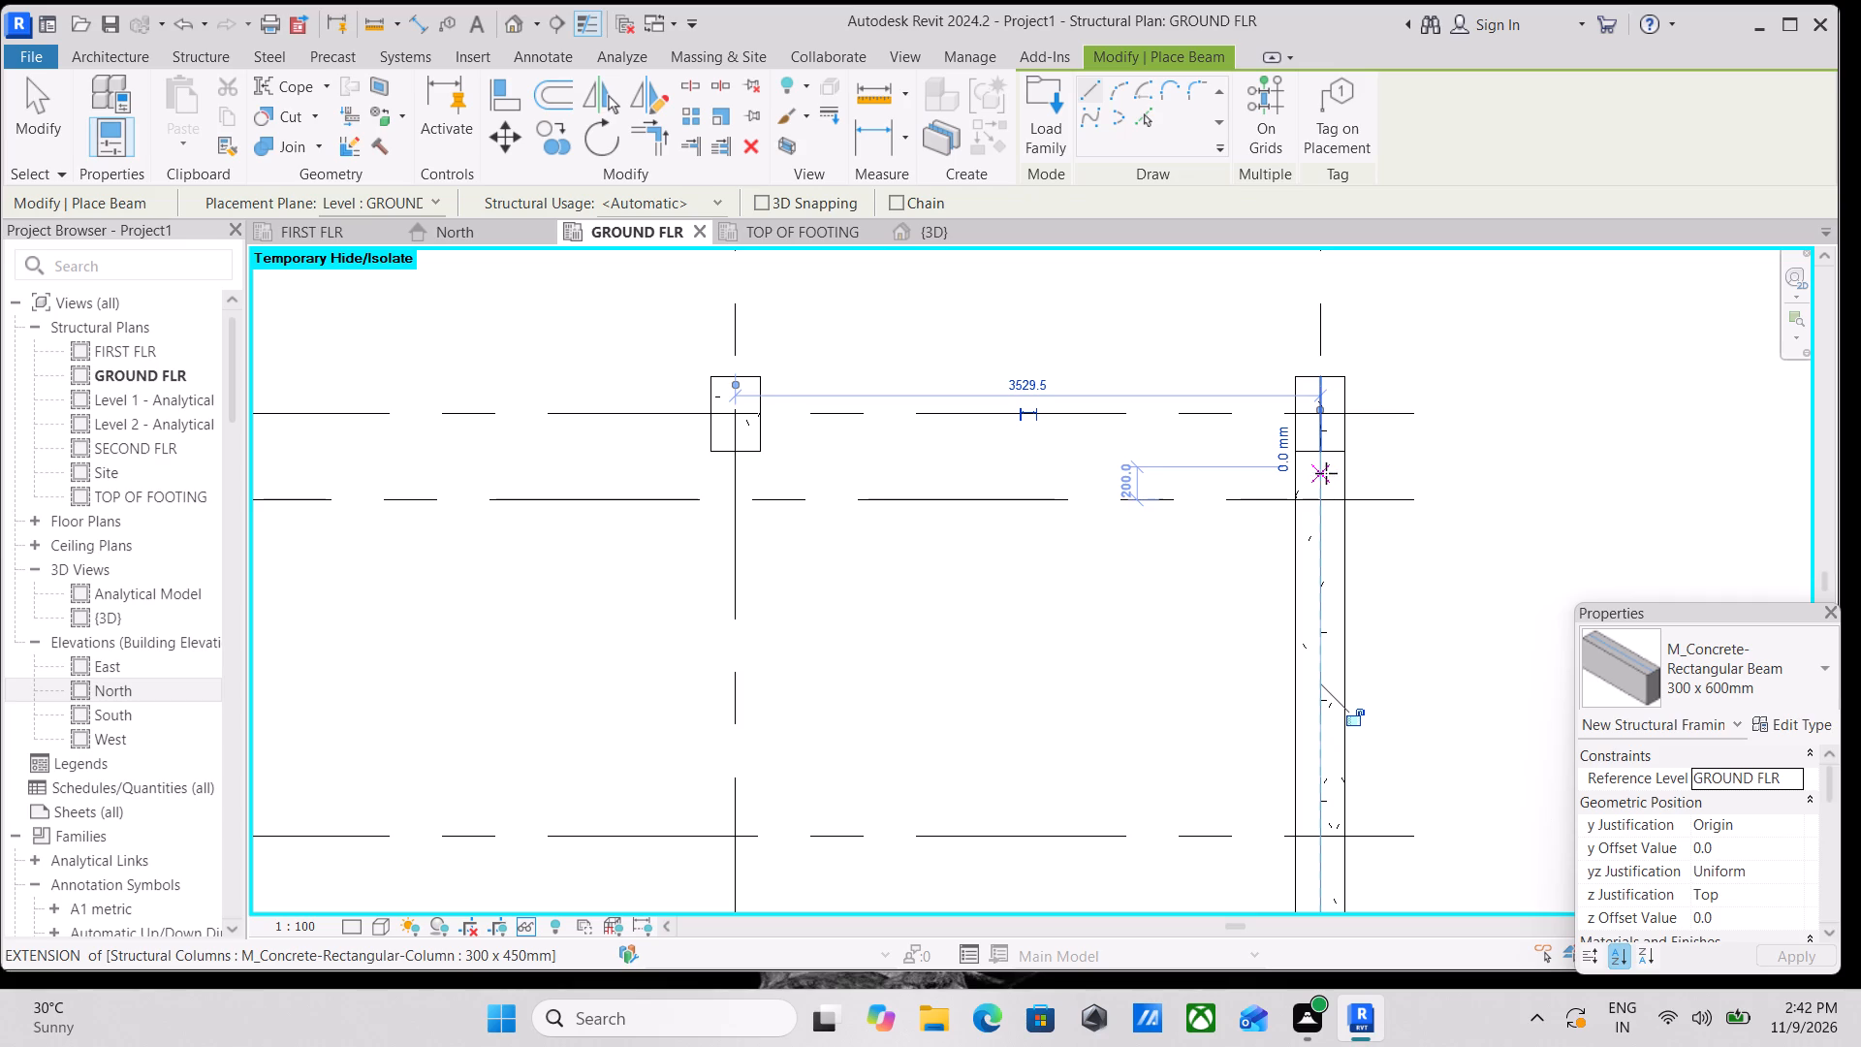
scroll(1277, 441, down, 2)
middle_drag(1277, 441, 1412, 397)
scroll(1191, 447, down, 3)
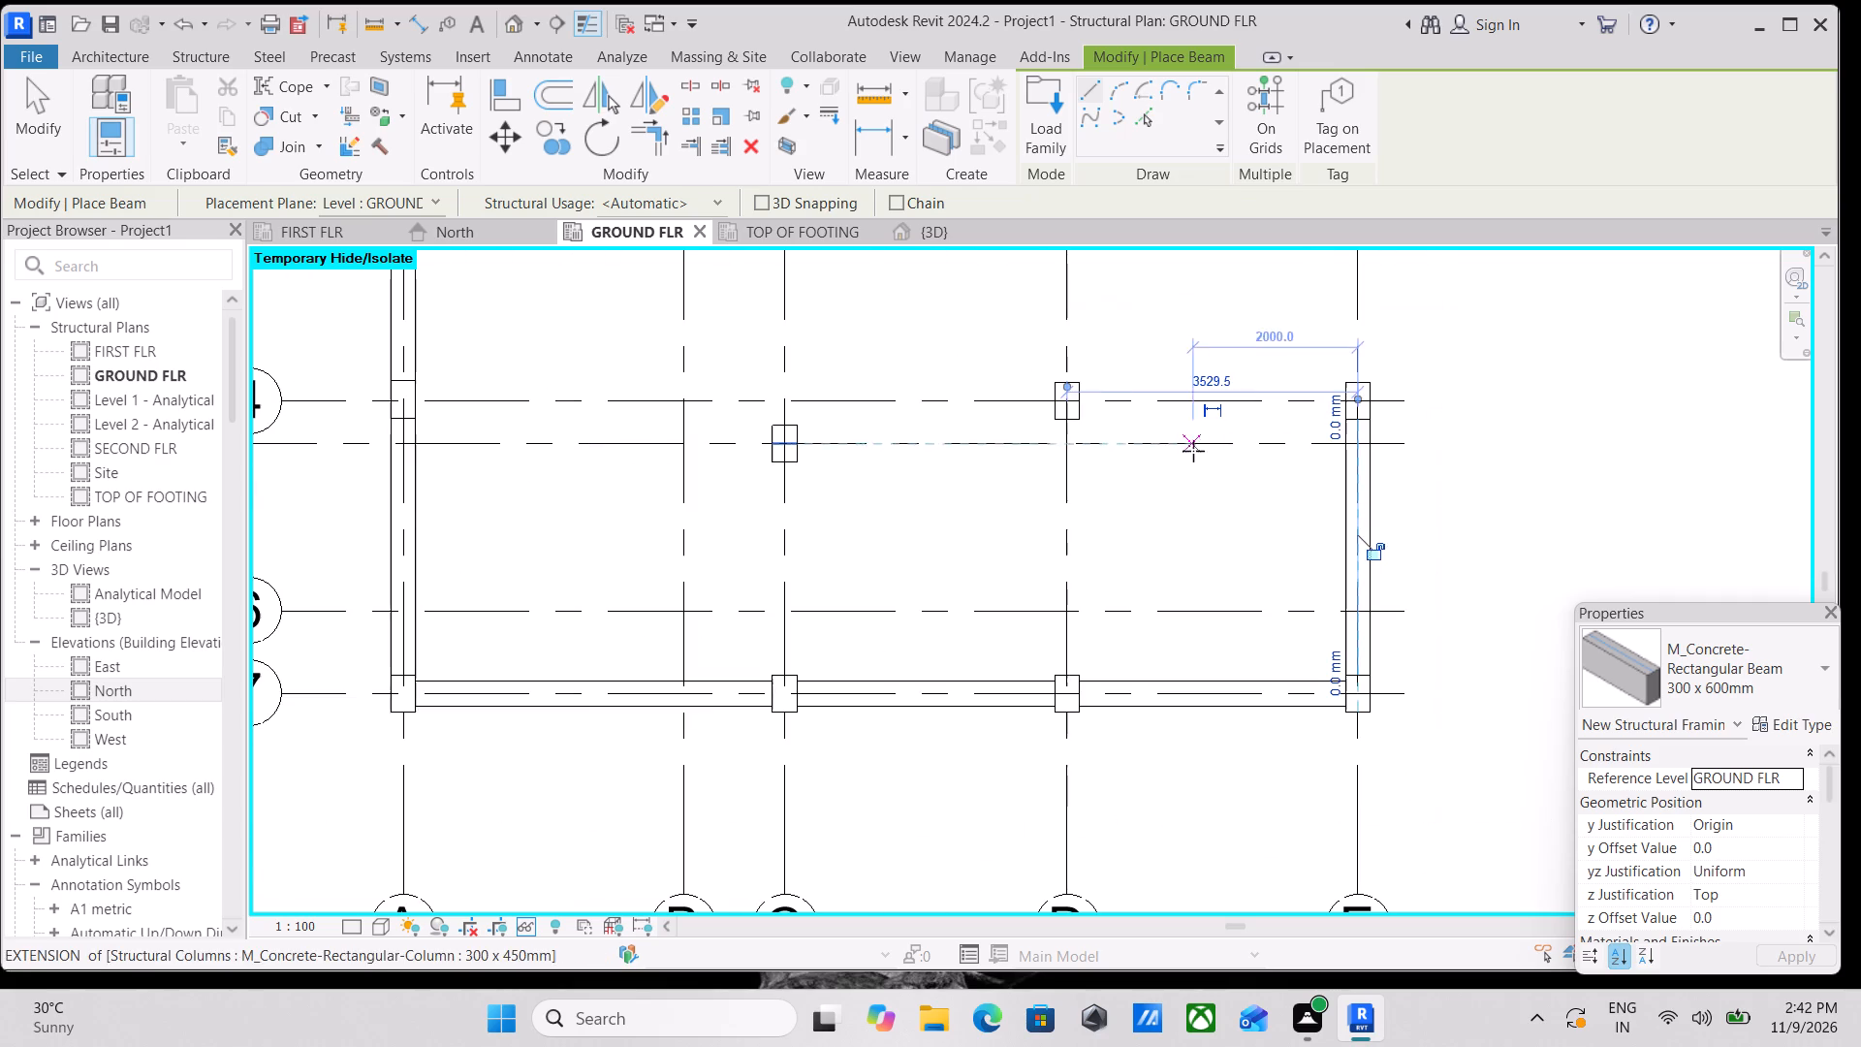
key(Escape)
Place a 300 x 600mm concrete beam along grid C between the columns at grids 7 and 5.
scroll(1346, 669, up, 1)
middle_drag(1346, 659, 1359, 585)
scroll(1390, 600, up, 2)
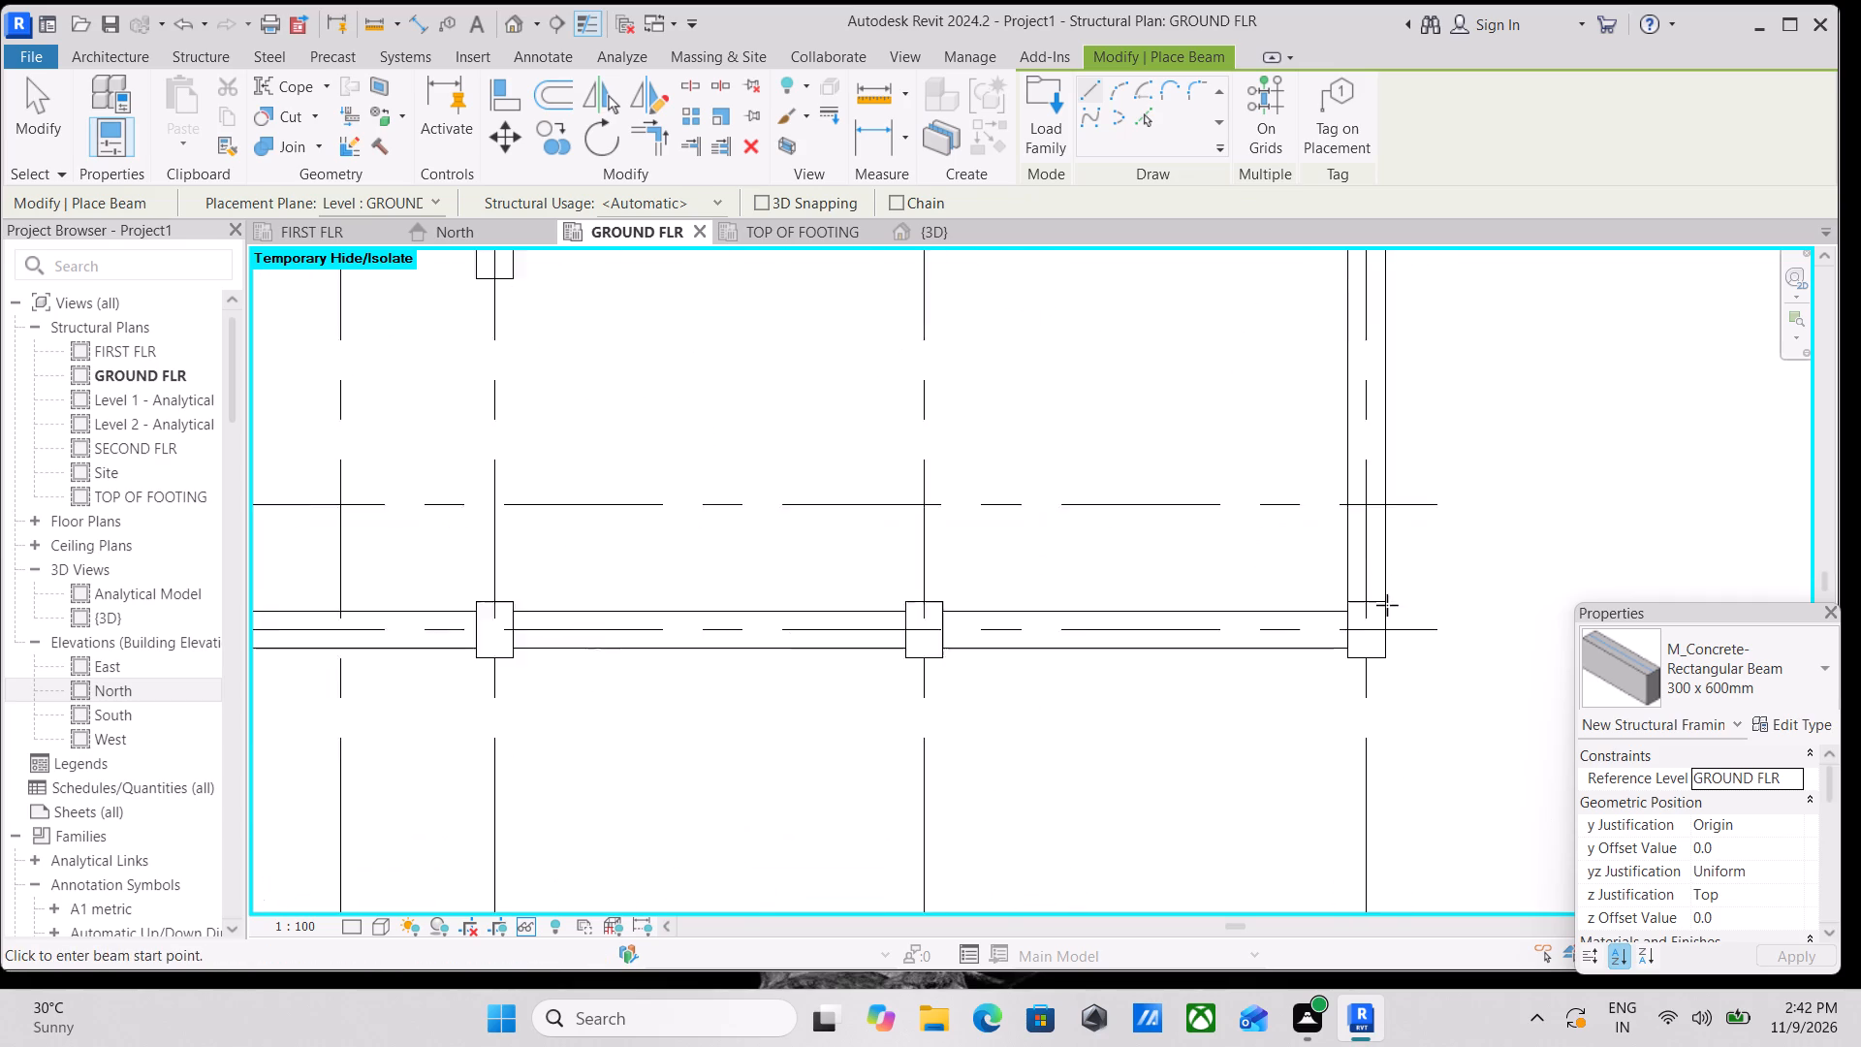
scroll(1387, 605, up, 4)
middle_drag(1372, 674, 1243, 458)
scroll(1248, 479, down, 9)
middle_drag(959, 669, 1186, 670)
scroll(978, 569, up, 1)
middle_drag(978, 569, 993, 641)
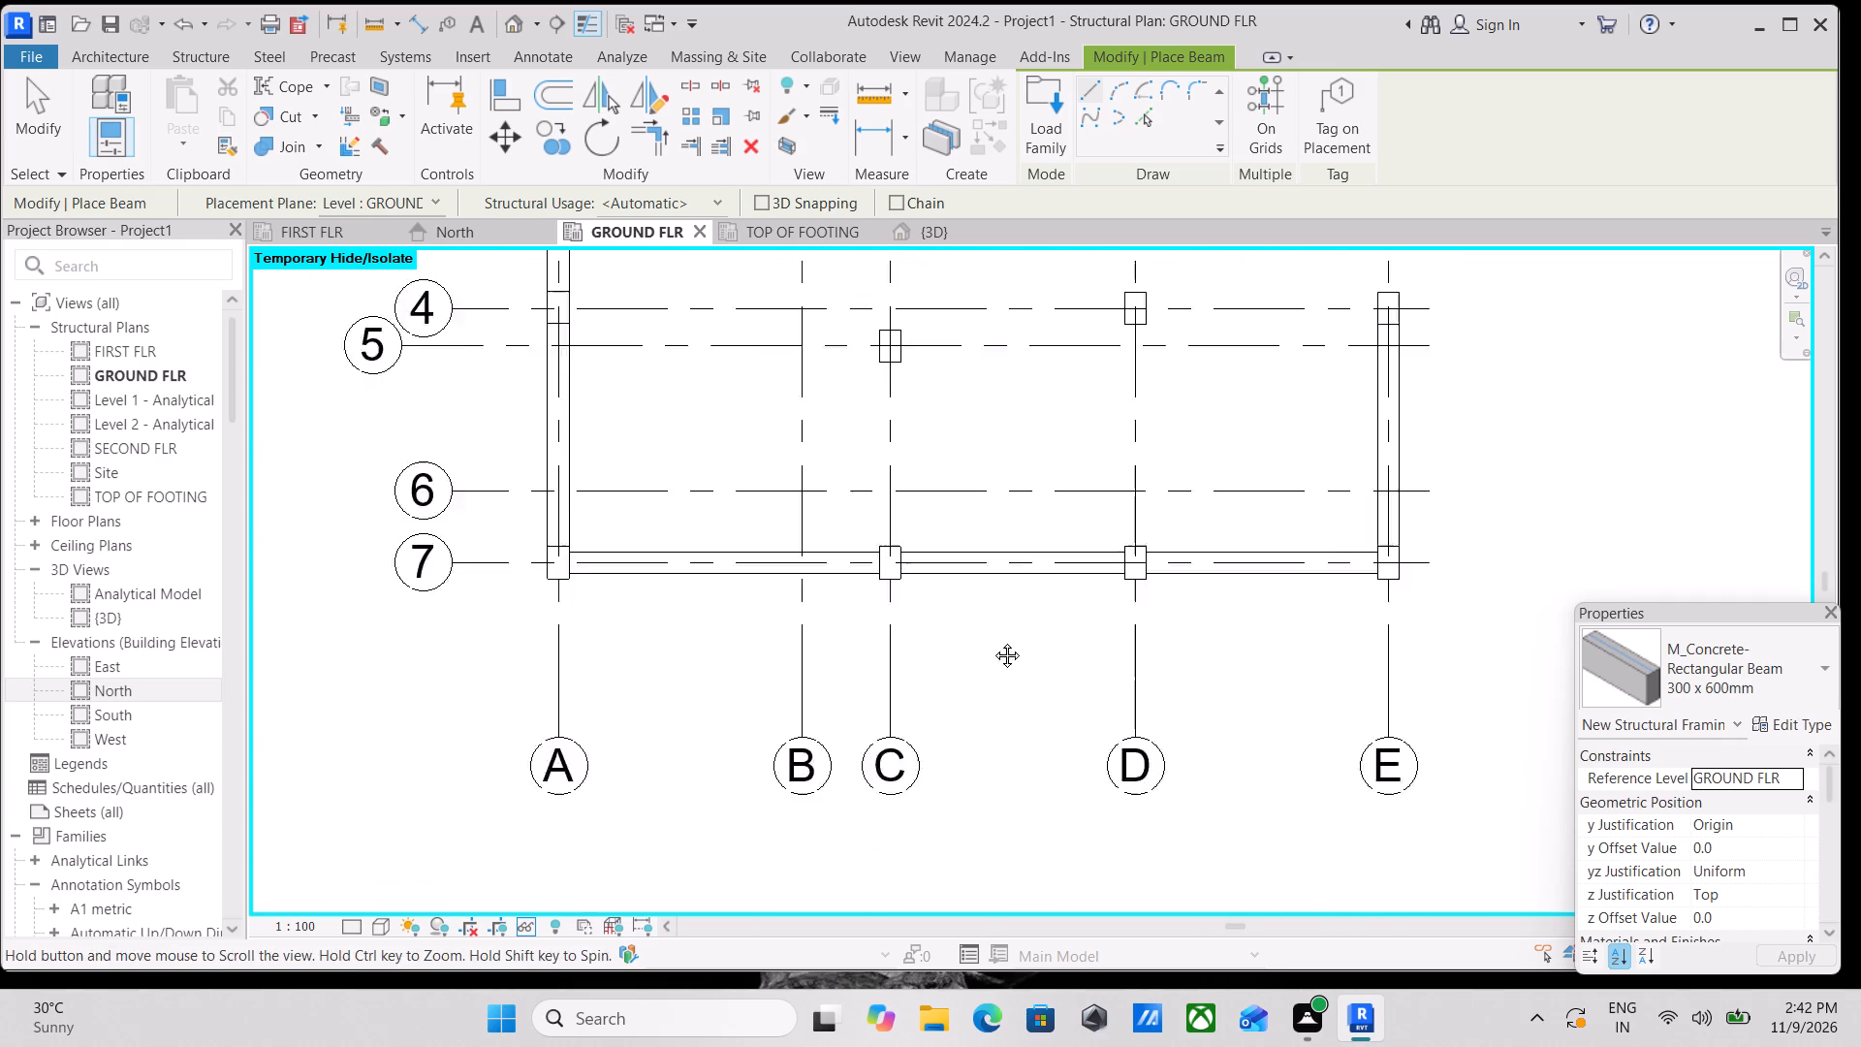
middle_drag(993, 641, 1038, 846)
scroll(1038, 846, down, 1)
middle_drag(1091, 619, 1123, 733)
middle_drag(1027, 814, 1088, 535)
scroll(1056, 650, up, 2)
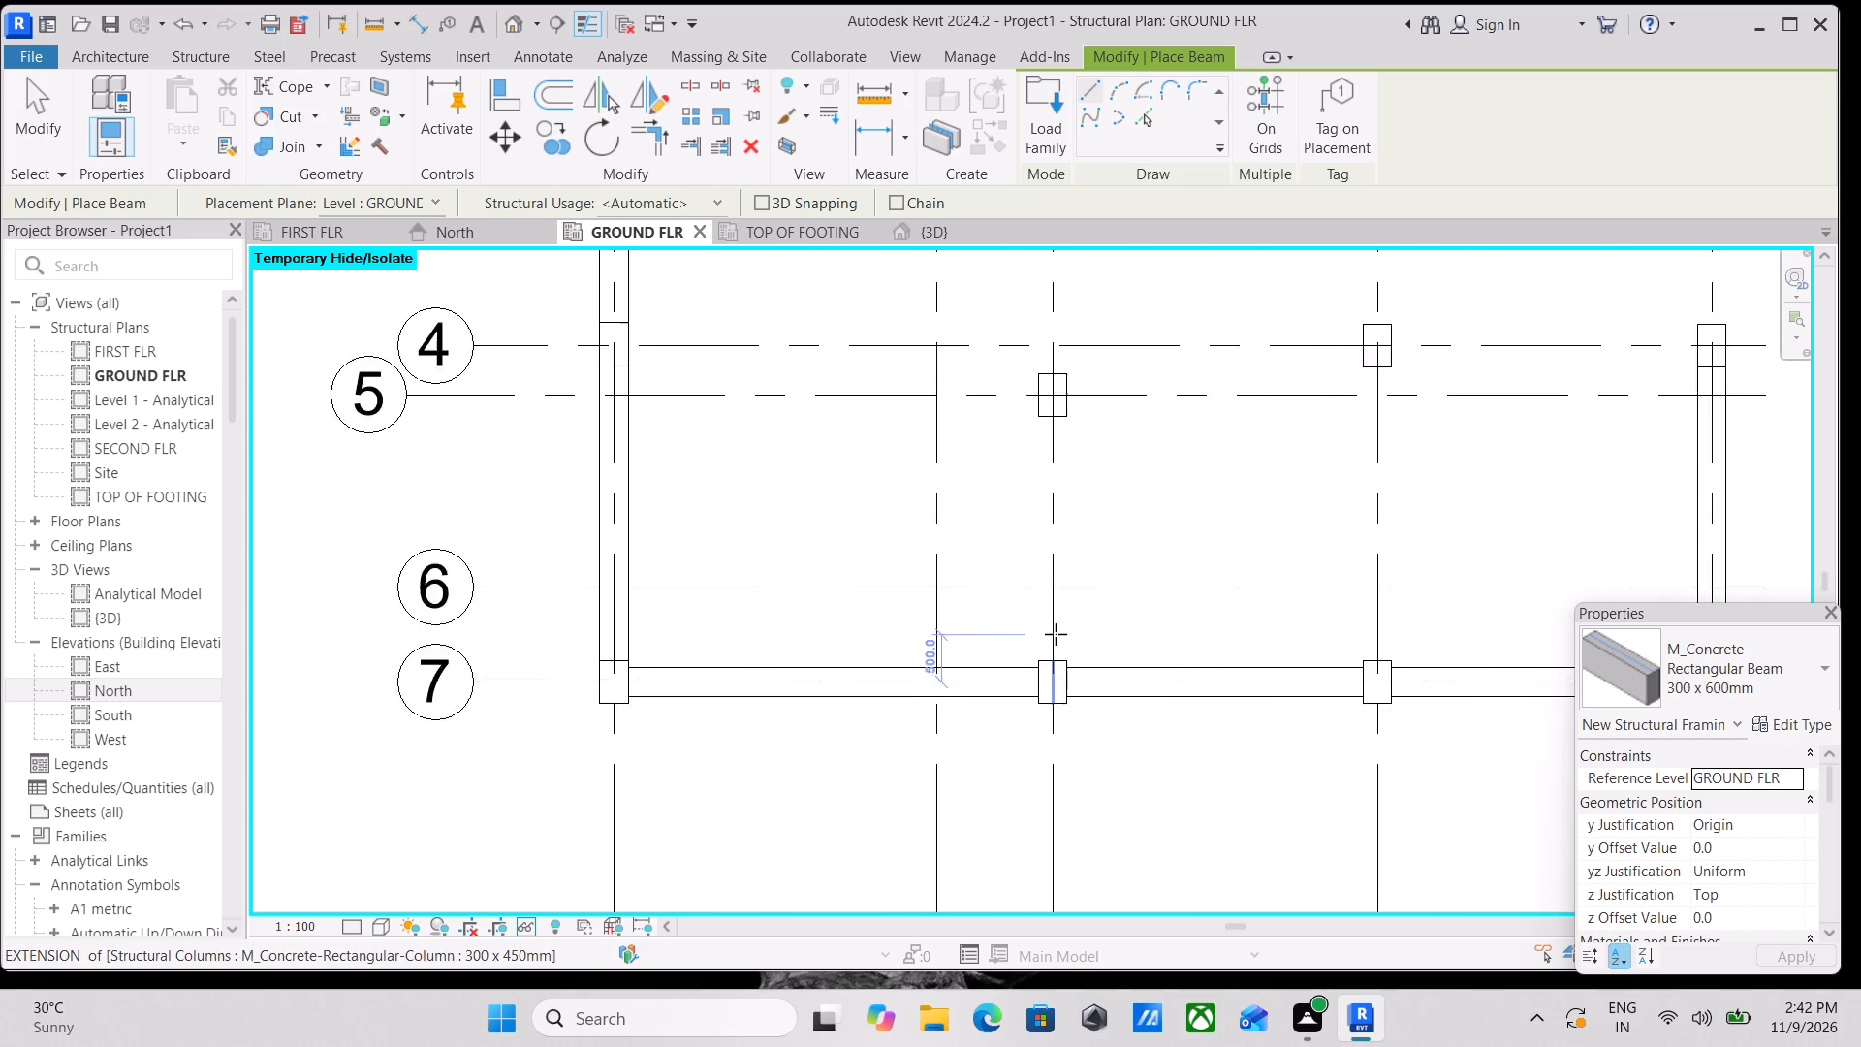
scroll(1056, 634, up, 7)
click(1039, 622)
middle_drag(1058, 442, 1095, 773)
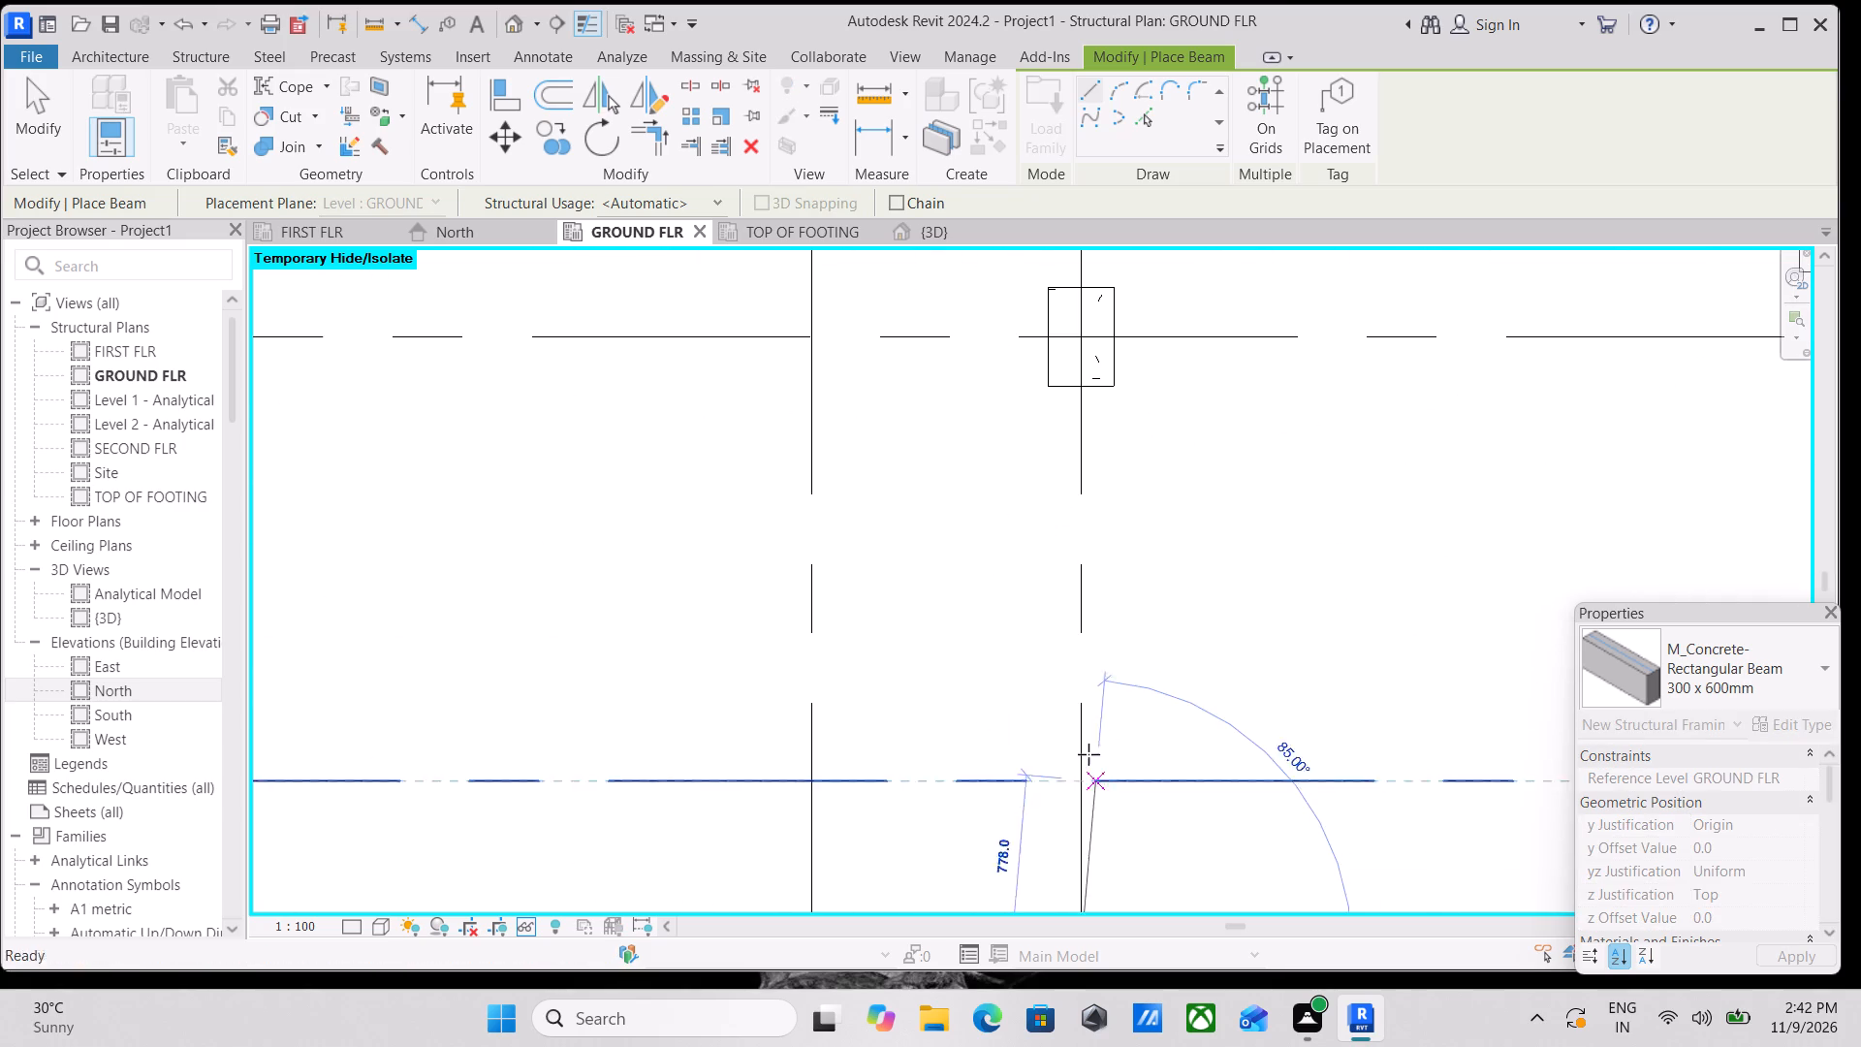
middle_drag(1021, 484, 1097, 674)
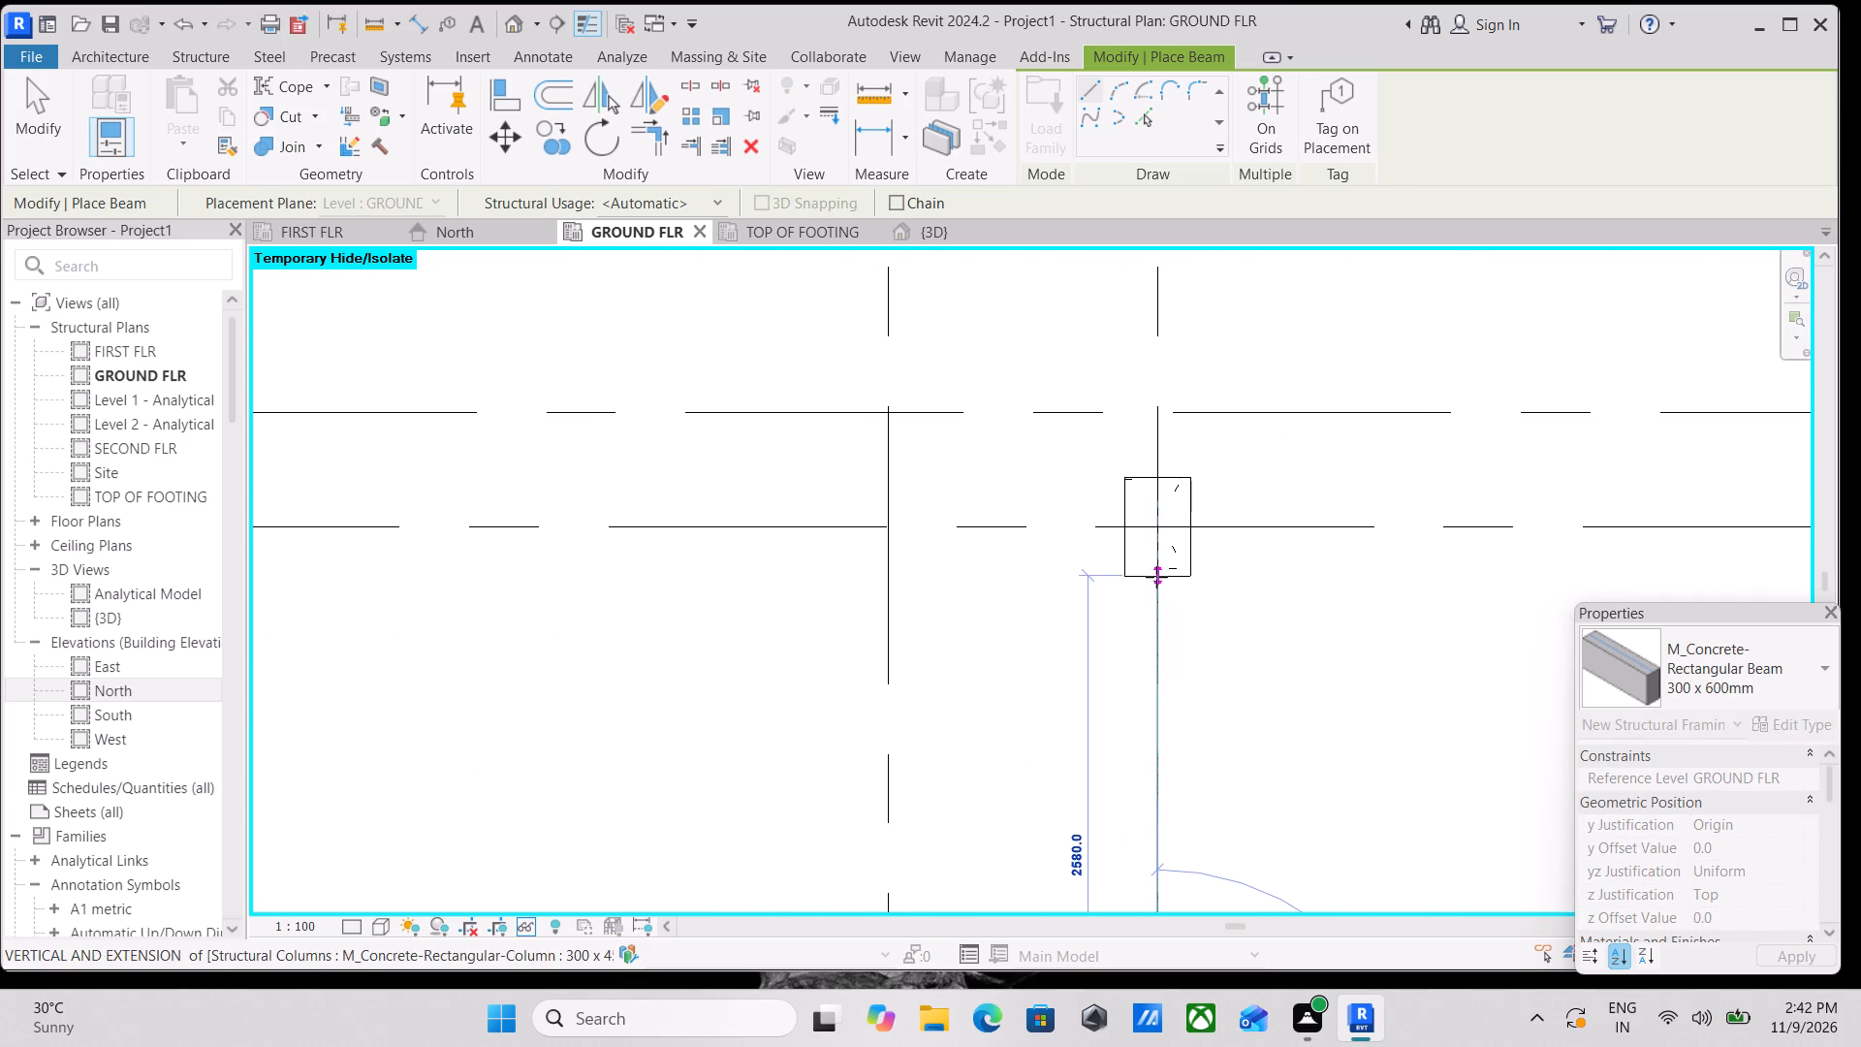
click(1156, 577)
scroll(1156, 577, up, 1)
key(Escape)
Place a 300 x 600mm concrete beam along grid C between the columns at grids 5 and 2.
scroll(1169, 569, down, 3)
middle_drag(1169, 587, 1170, 759)
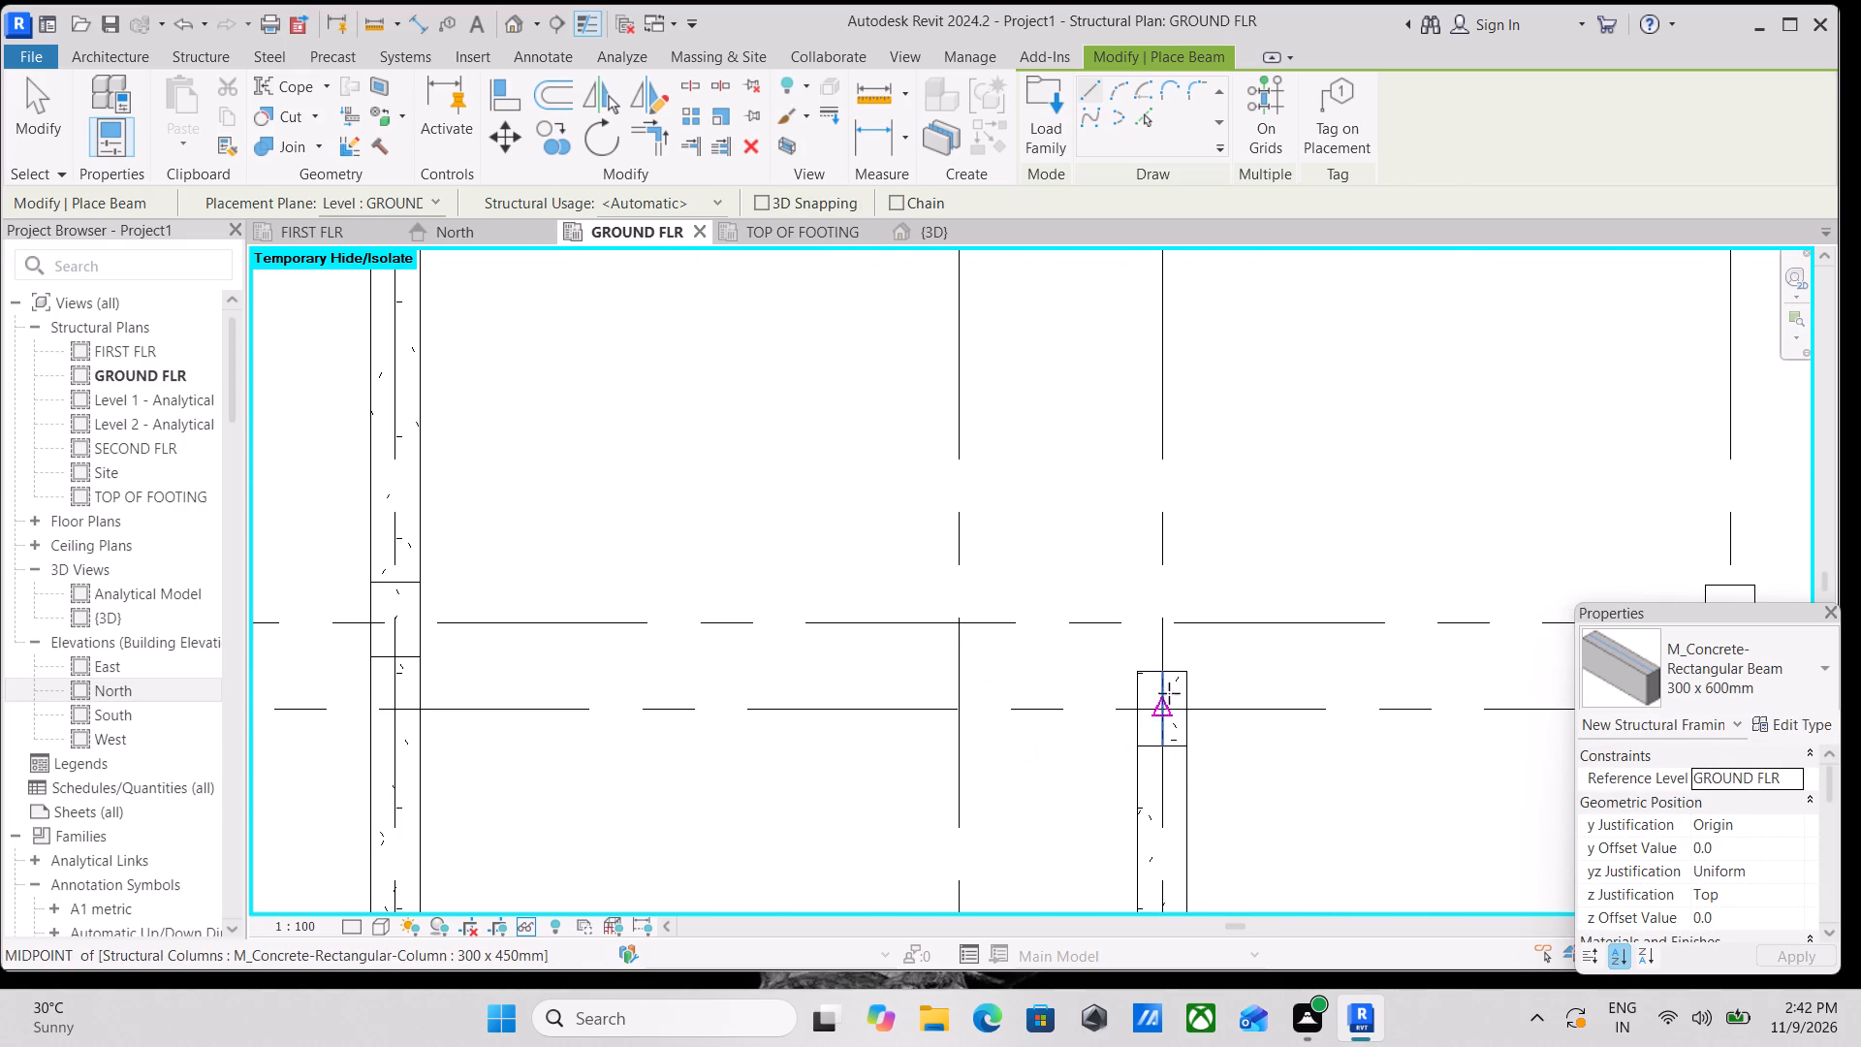
click(1163, 678)
middle_drag(1167, 473, 1186, 892)
scroll(1176, 599, down, 2)
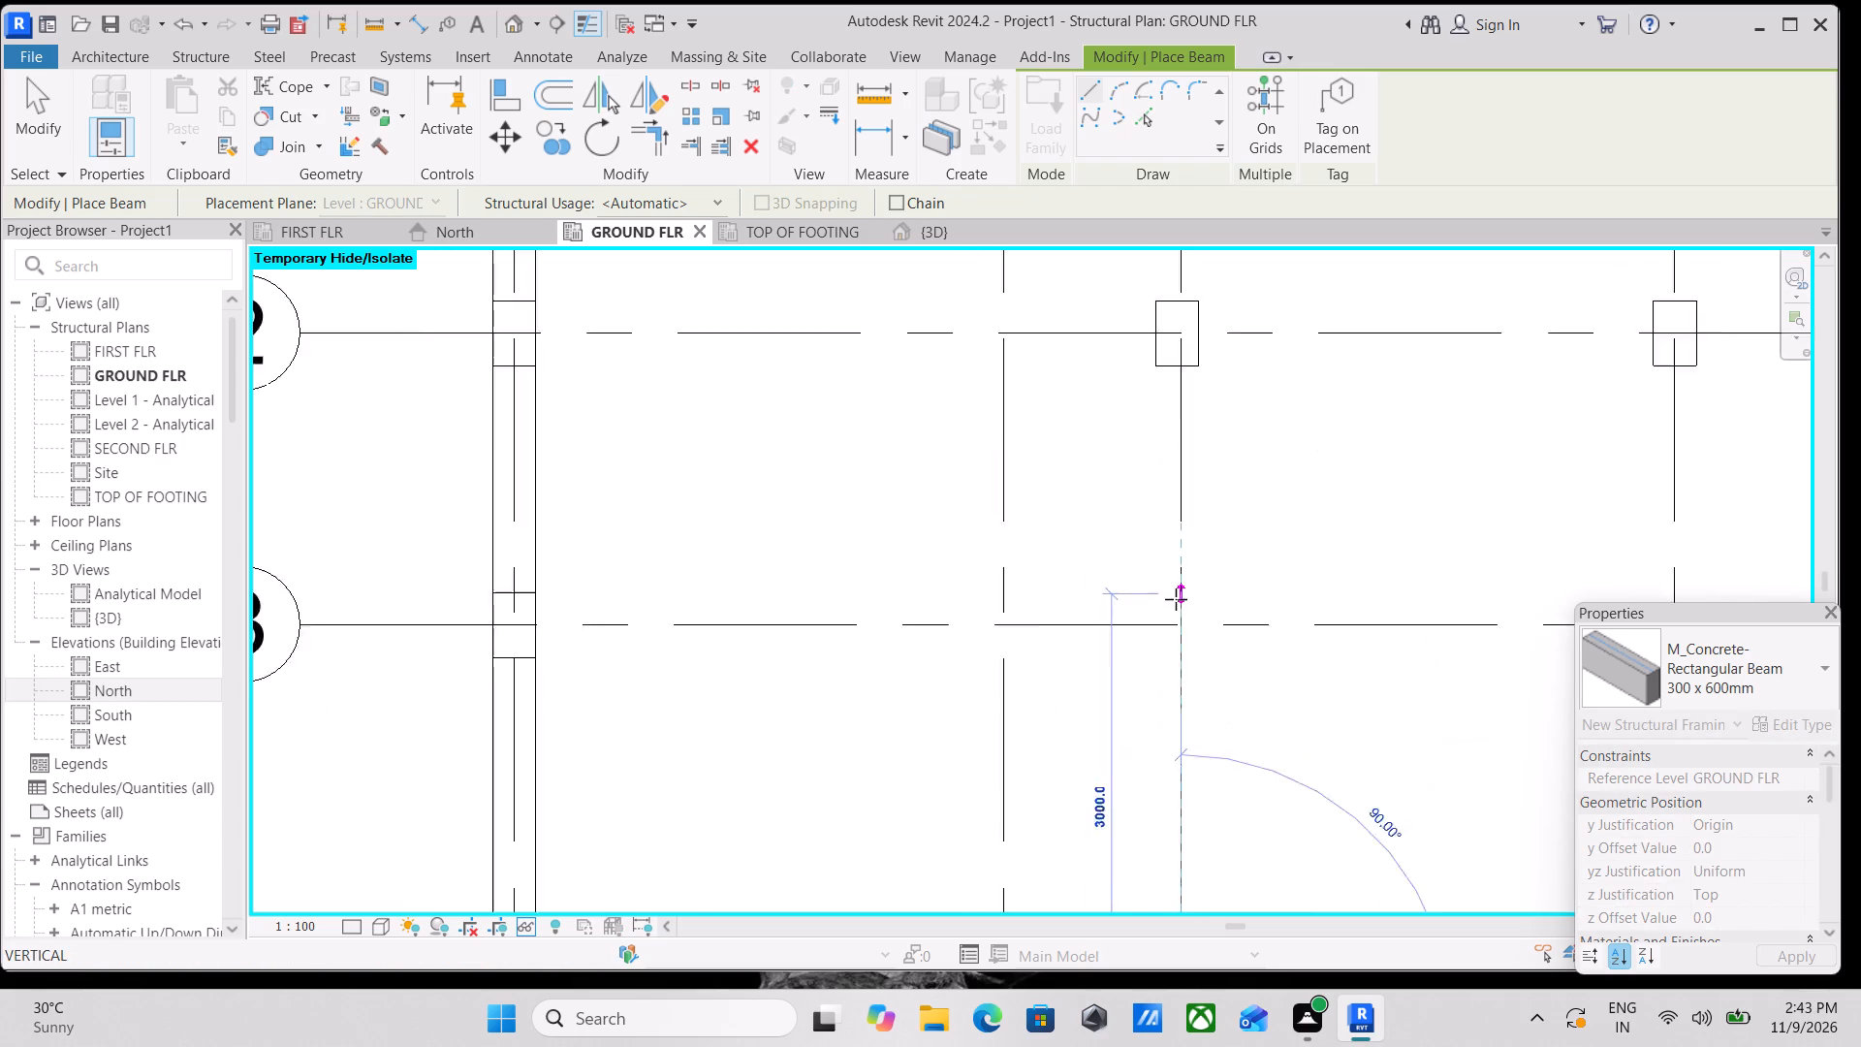
scroll(1176, 599, down, 1)
middle_drag(1176, 599, 1191, 811)
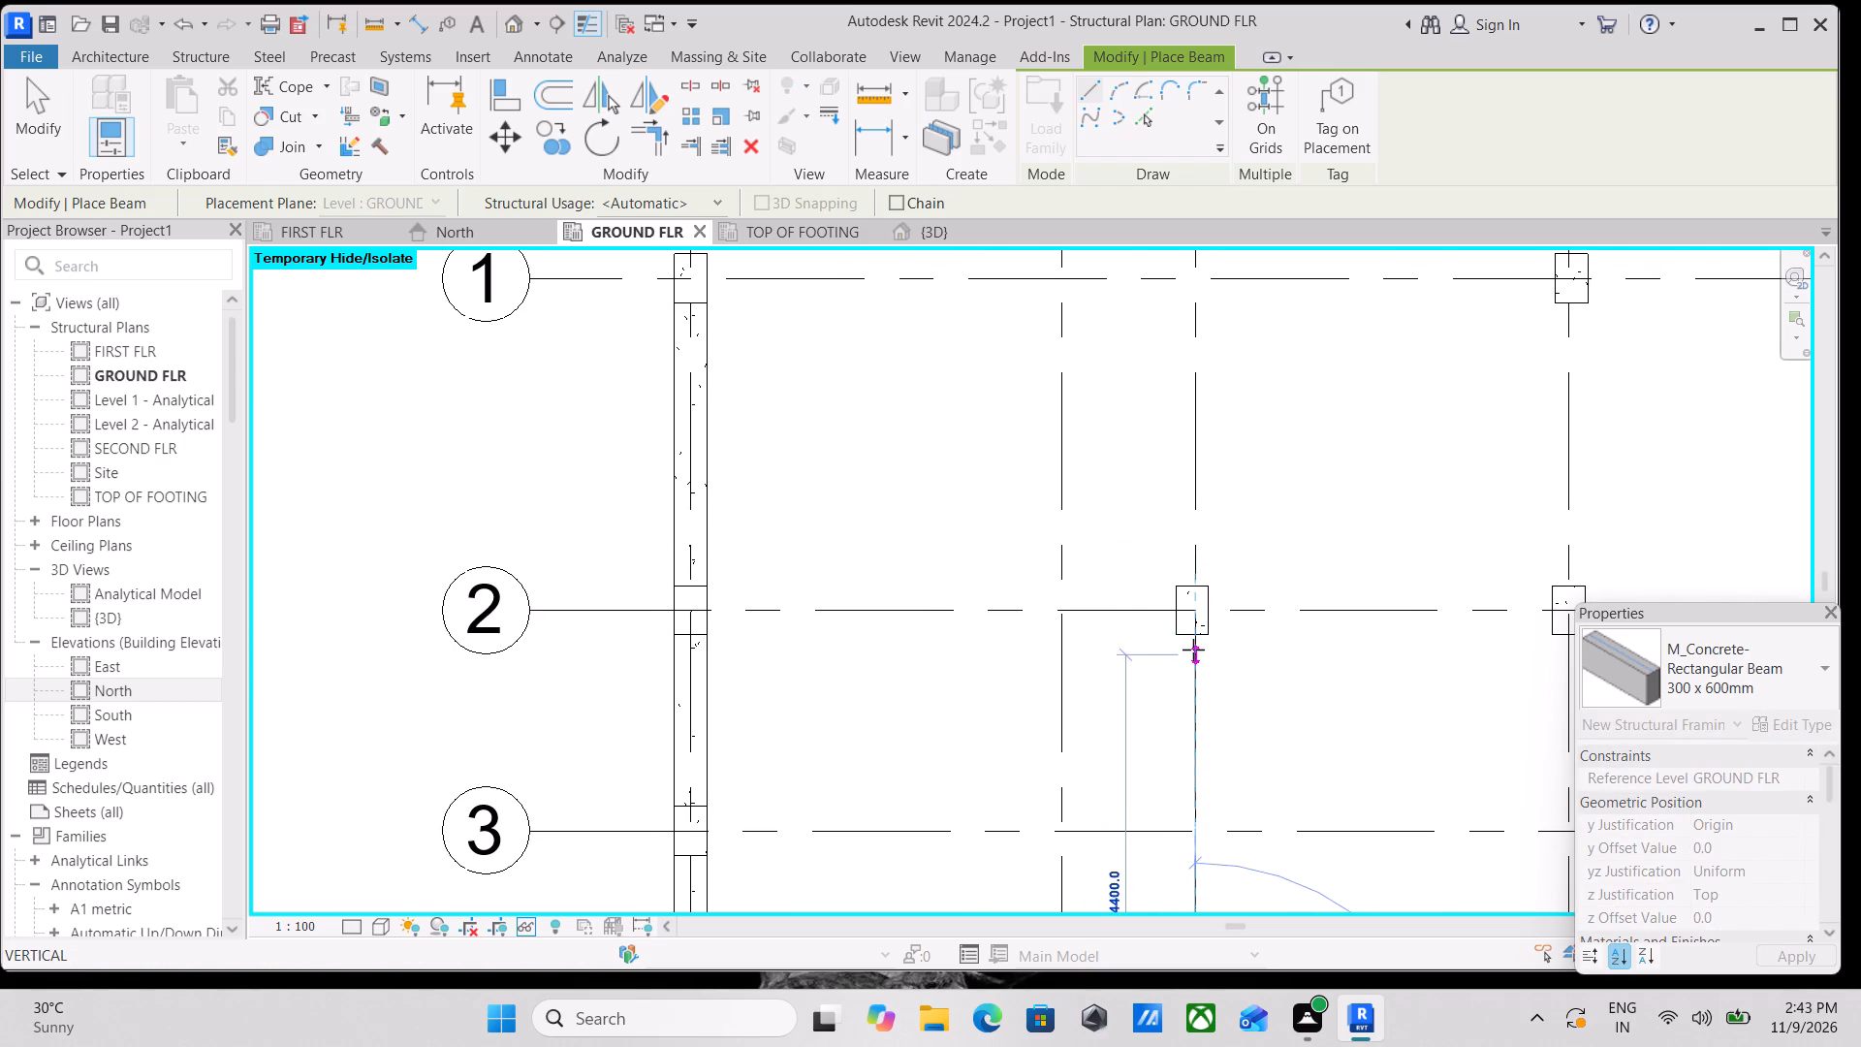
scroll(1193, 650, up, 8)
click(1194, 603)
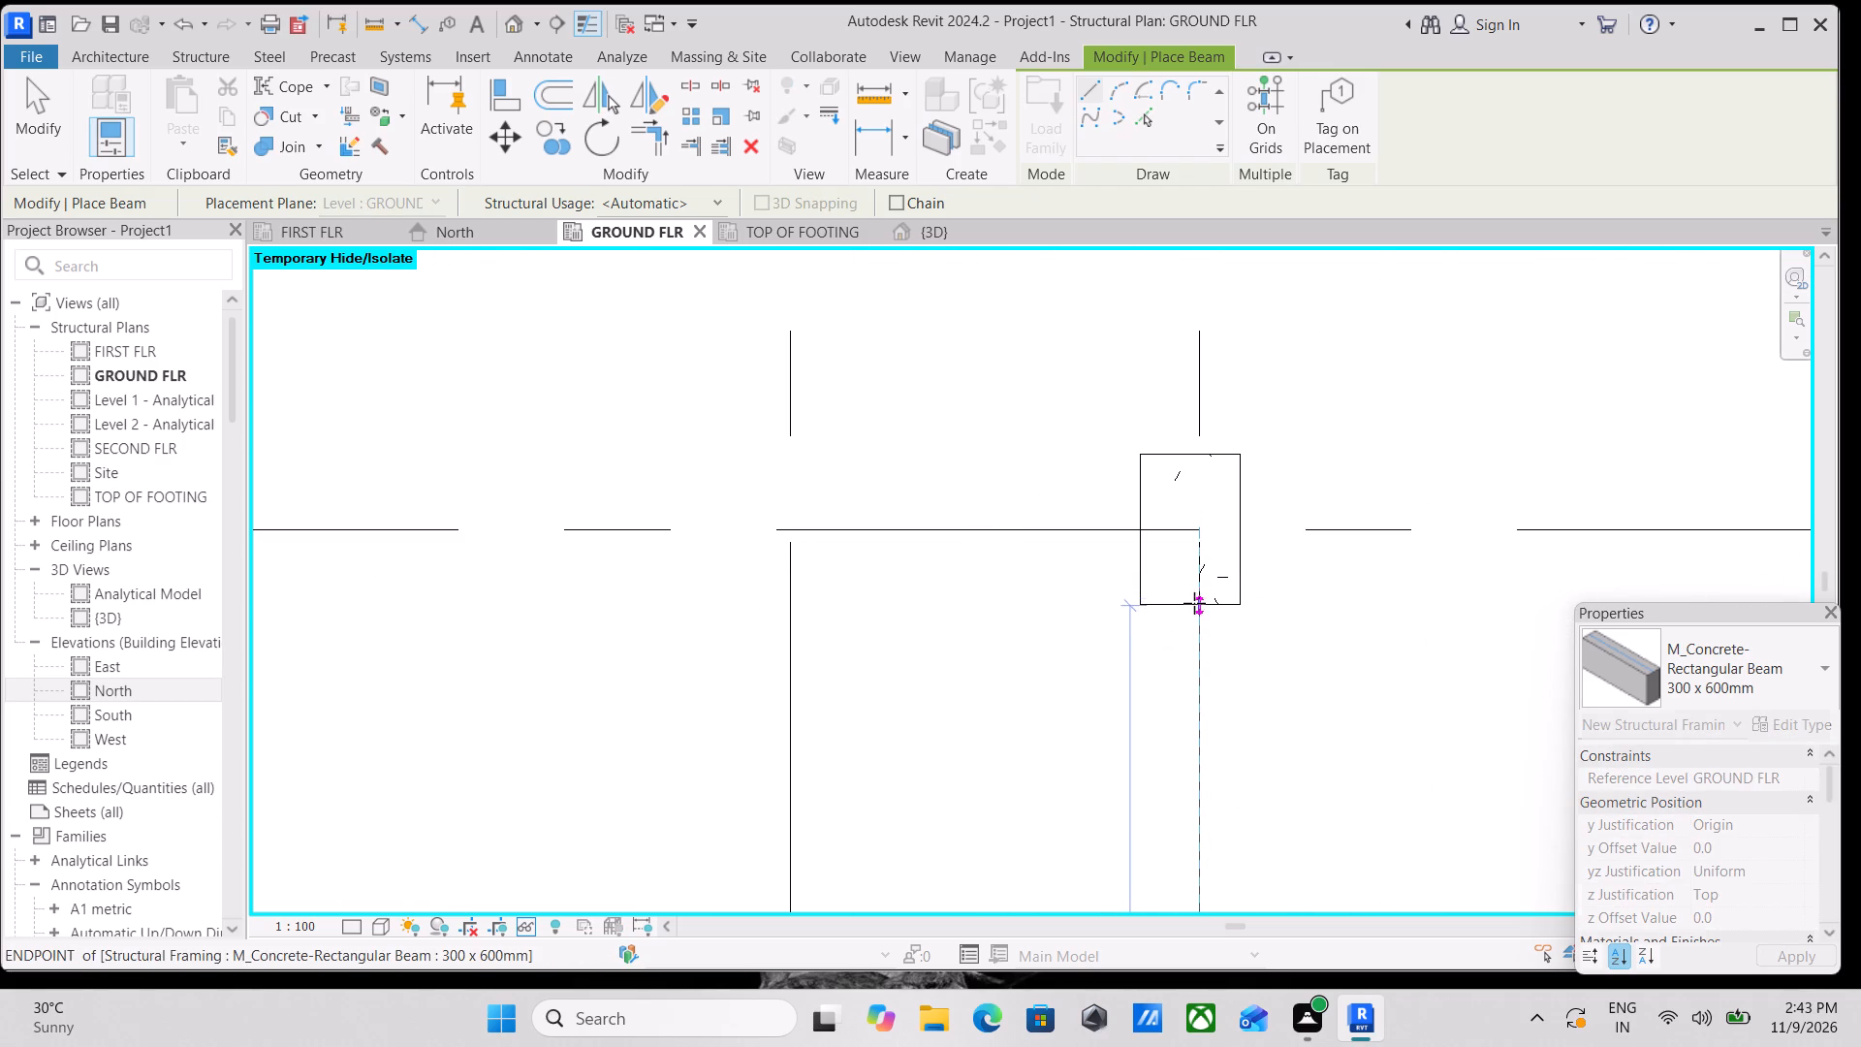
key(Escape)
scroll(1194, 603, down, 4)
key(Escape)
key(Escape)
Stretch the grid 2 end of the grid C beam slightly so it reaches into the column there.
scroll(1205, 610, up, 3)
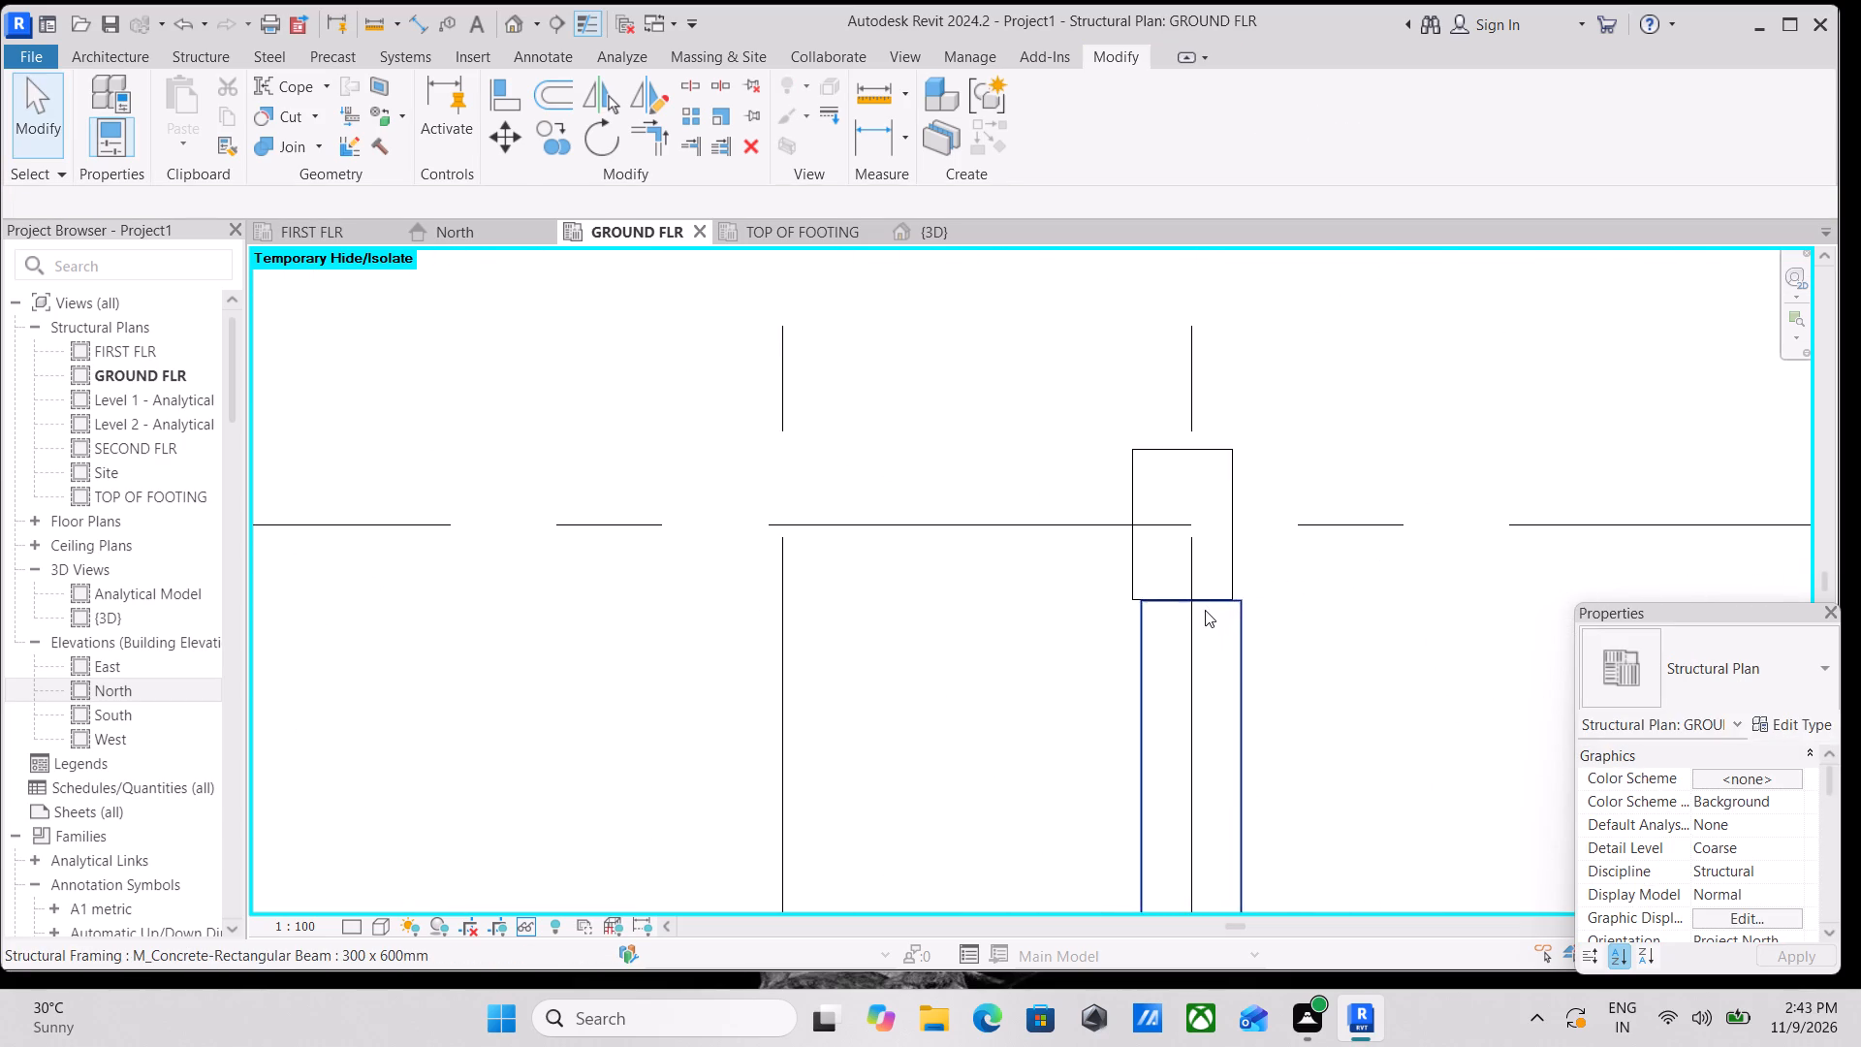
scroll(1205, 610, up, 13)
scroll(1107, 577, up, 4)
key(Escape)
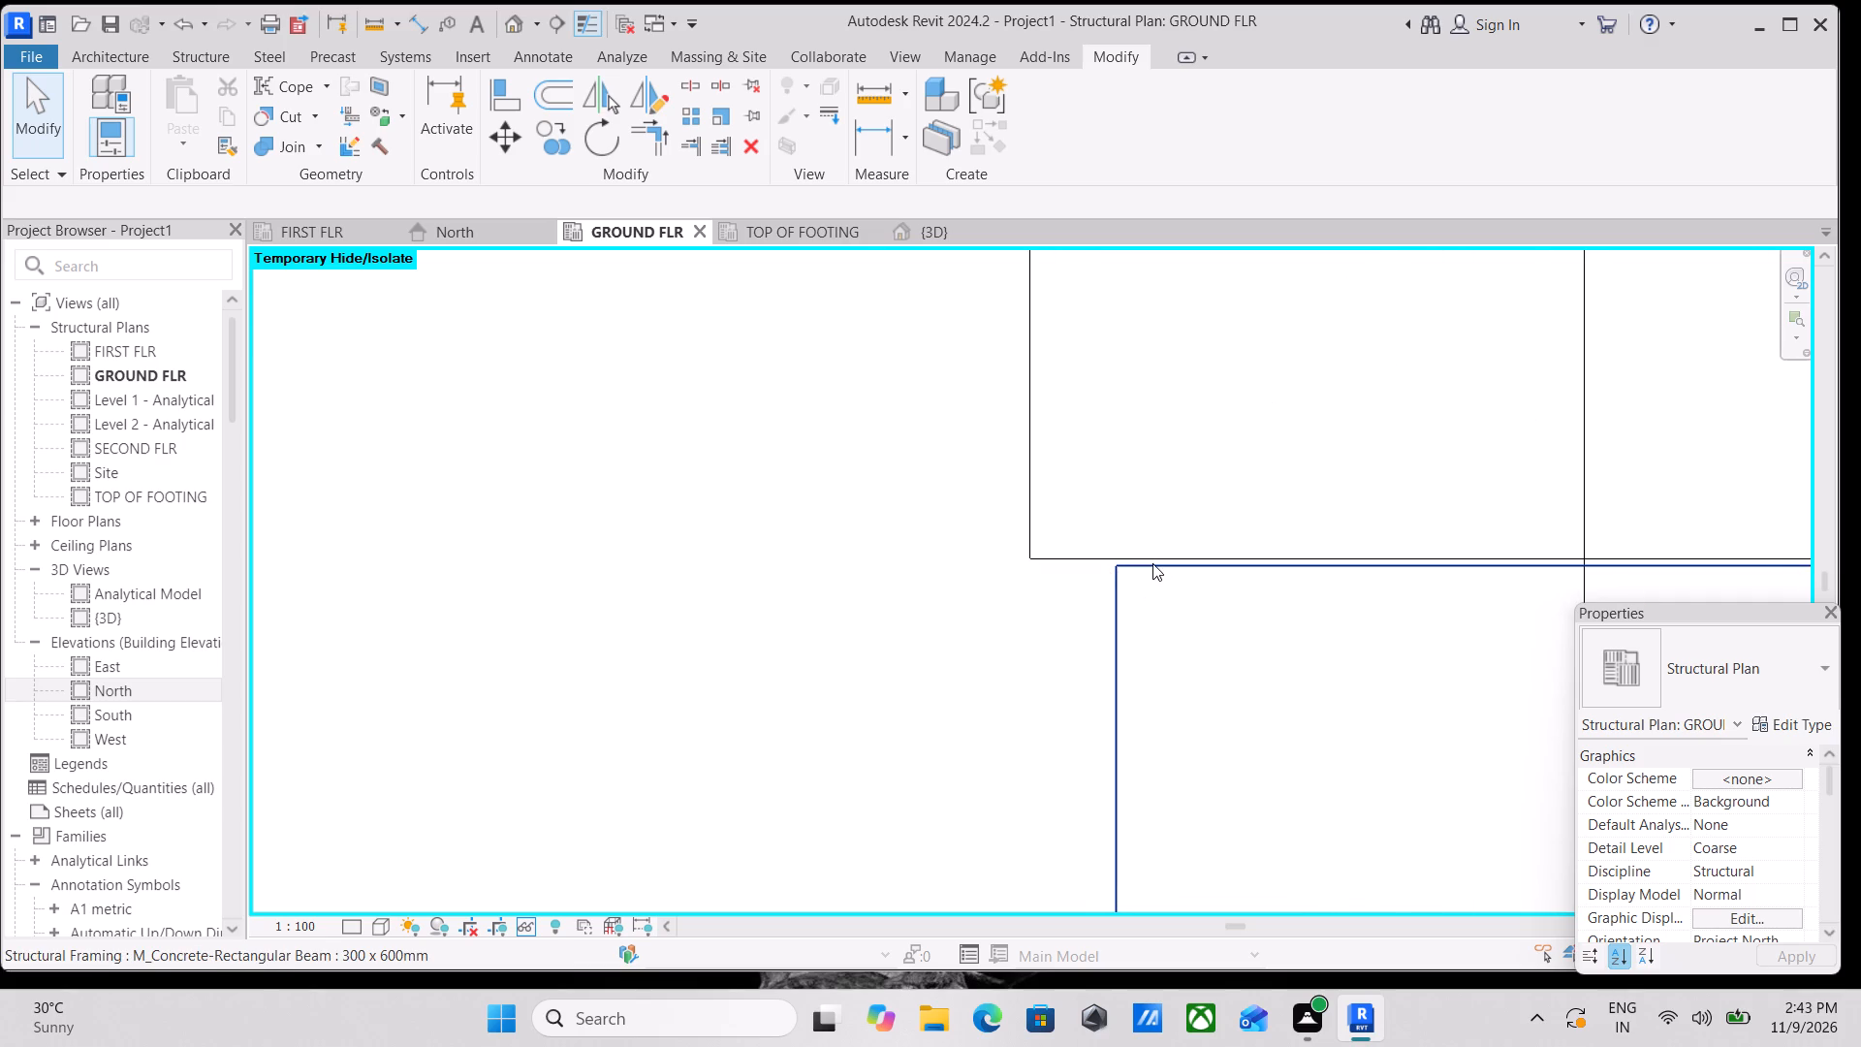
click(1152, 563)
scroll(1432, 553, down, 3)
middle_drag(1432, 553, 954, 601)
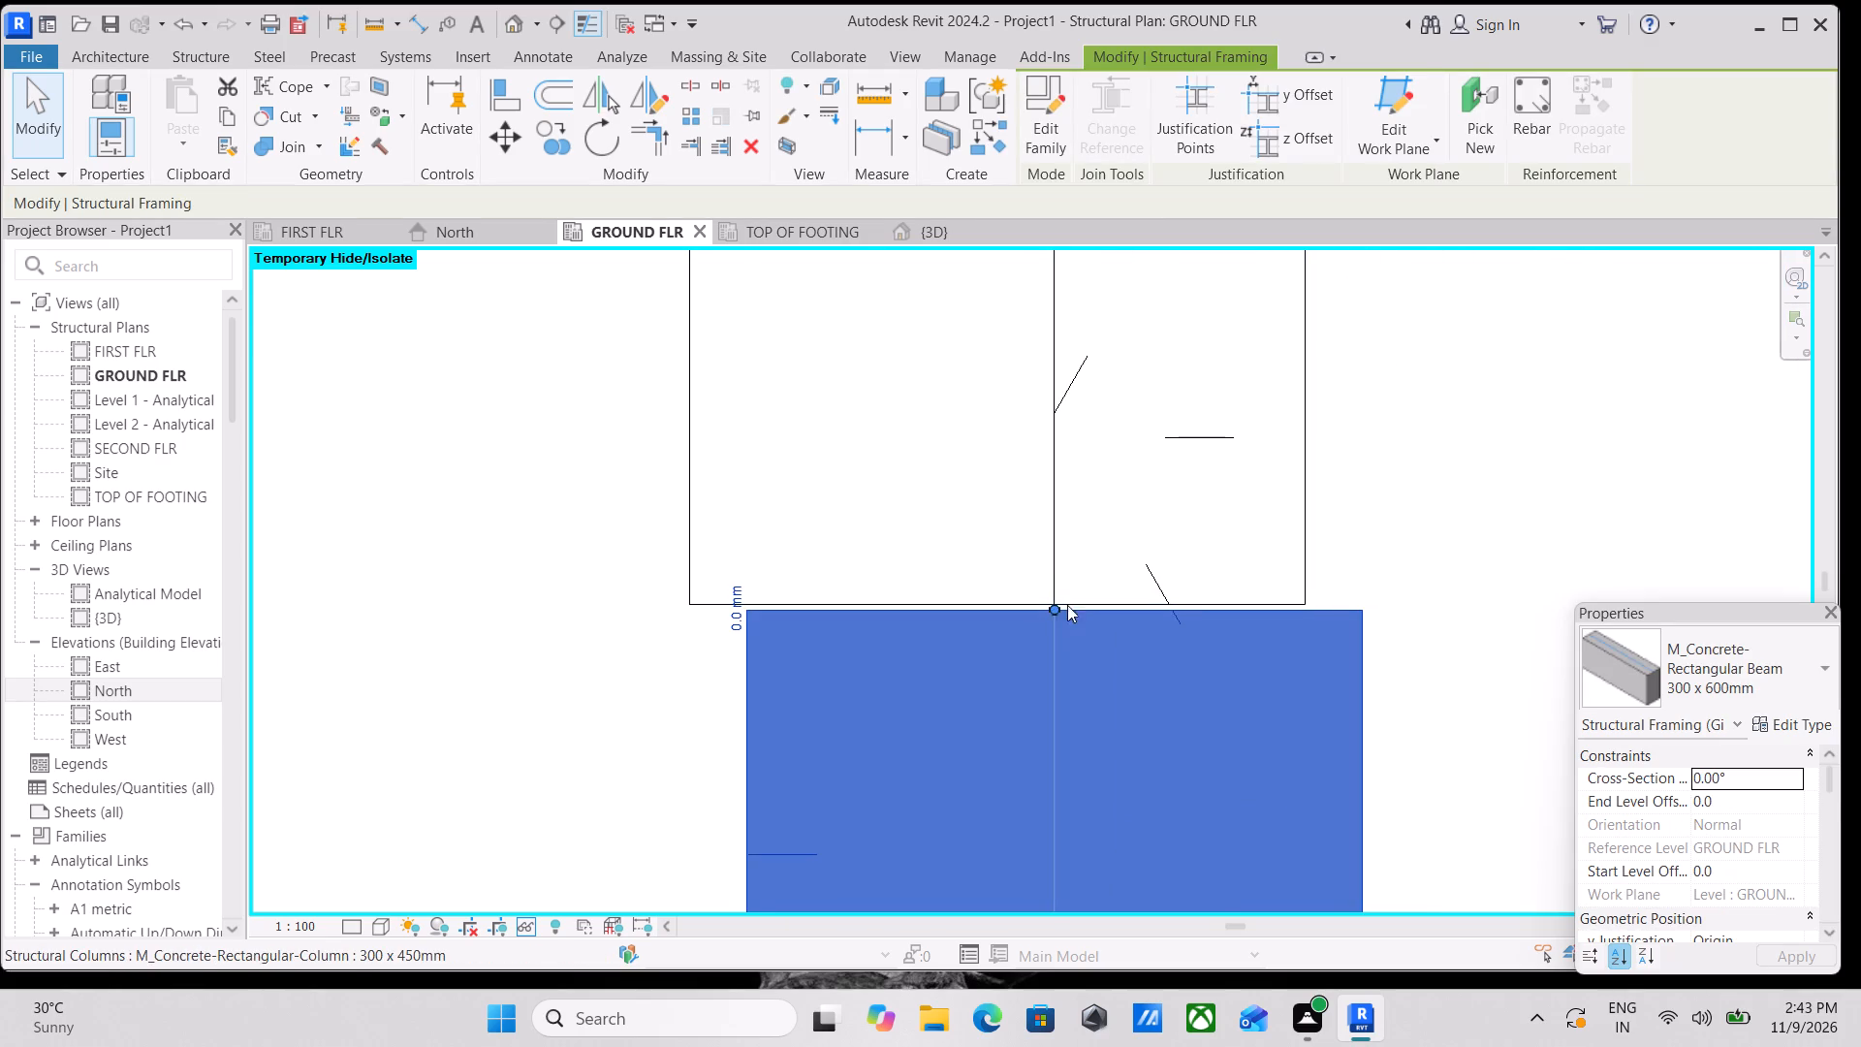
drag(1057, 609, 1057, 593)
scroll(1041, 602, down, 3)
middle_drag(1013, 610, 1027, 678)
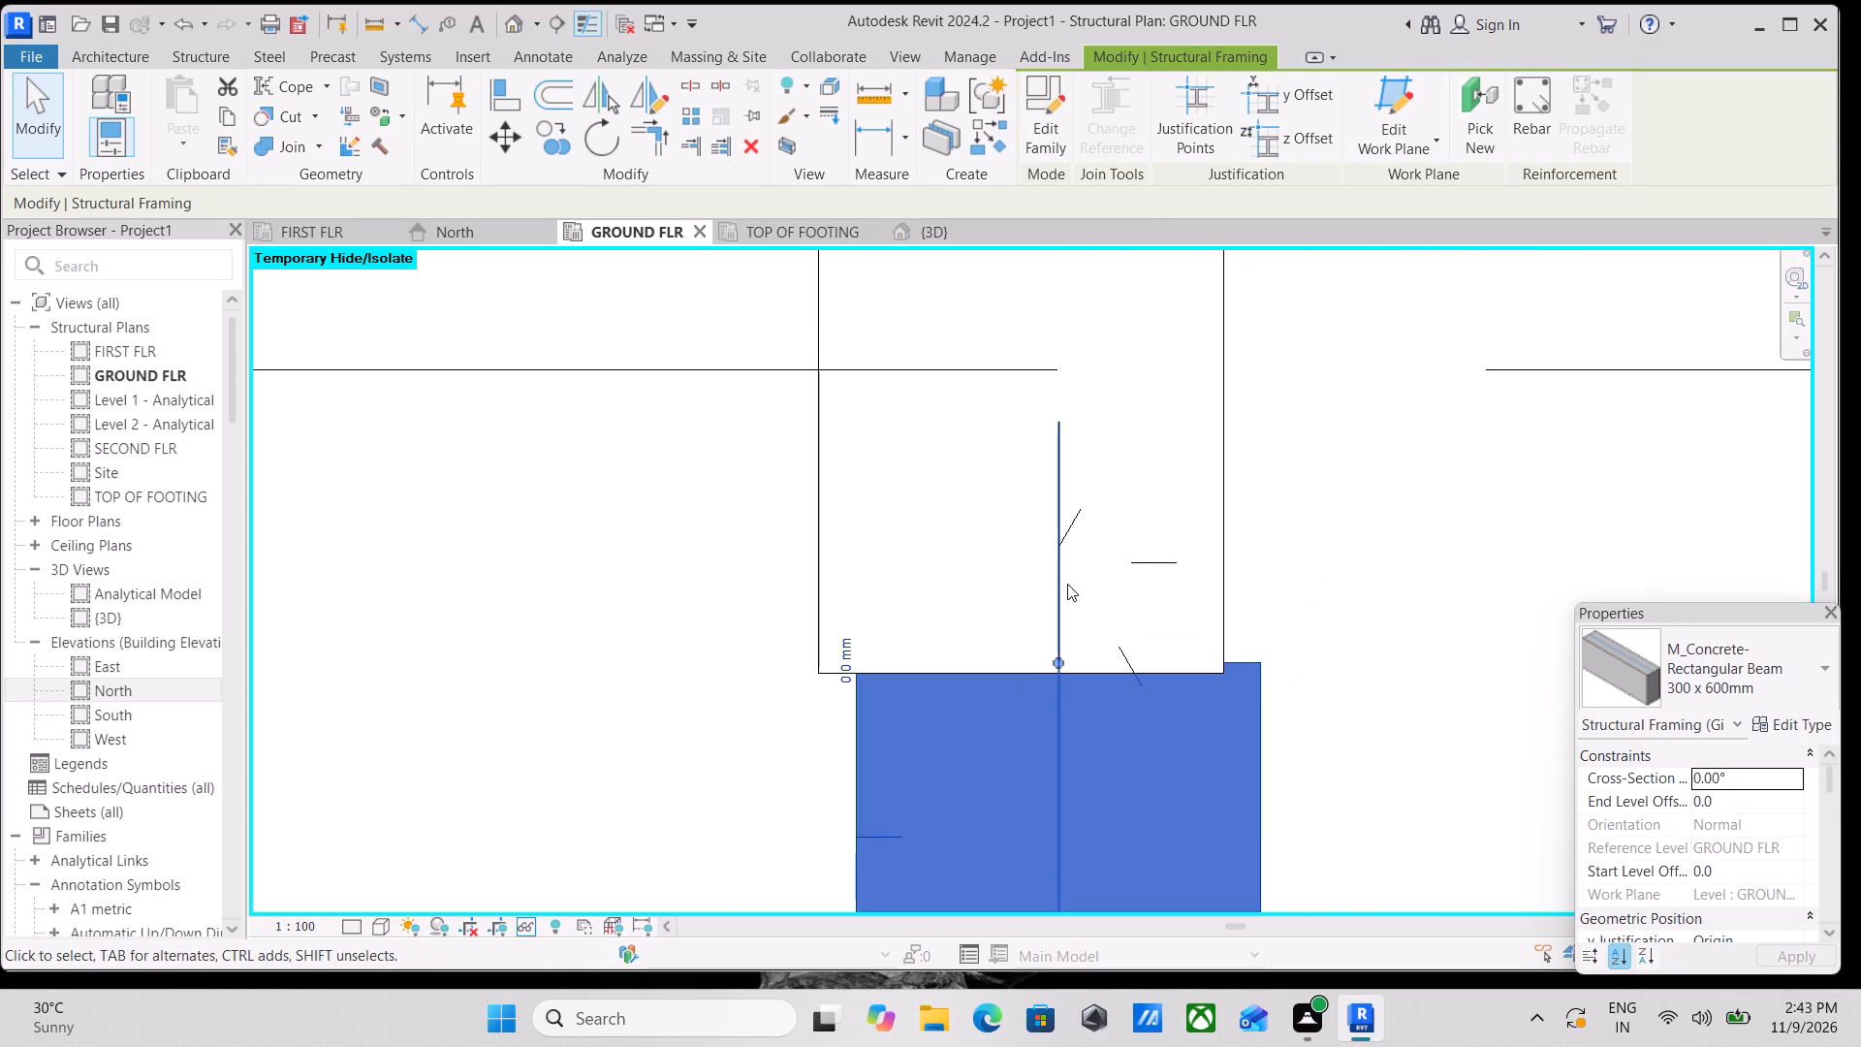
key(Escape)
Place a 300 x 600mm concrete beam along grid 1 between the columns at grids A and D.
scroll(1087, 576, down, 2)
middle_drag(1087, 576, 1110, 707)
scroll(1017, 586, down, 1)
middle_drag(1018, 599, 1069, 722)
scroll(1020, 495, down, 1)
middle_drag(1020, 495, 1040, 654)
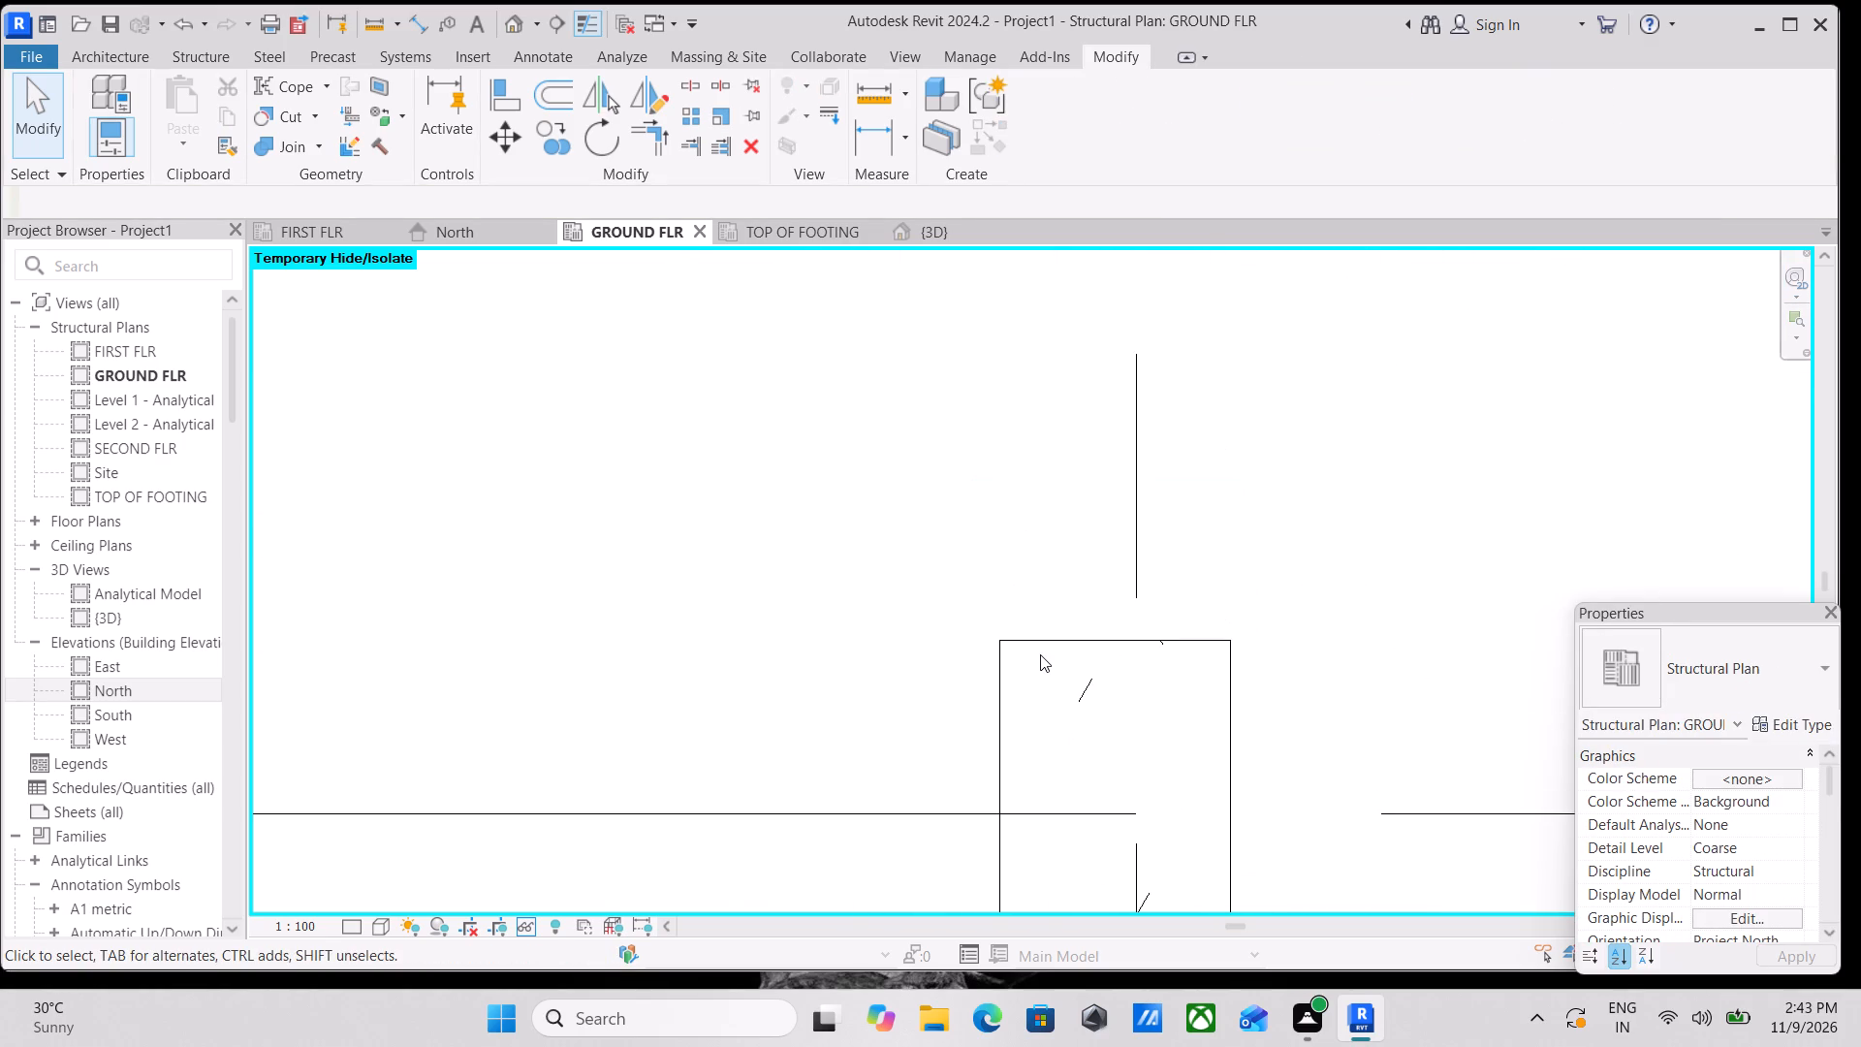
text(BM)
scroll(1082, 615, down, 4)
scroll(1195, 598, down, 3)
middle_drag(1195, 599, 927, 792)
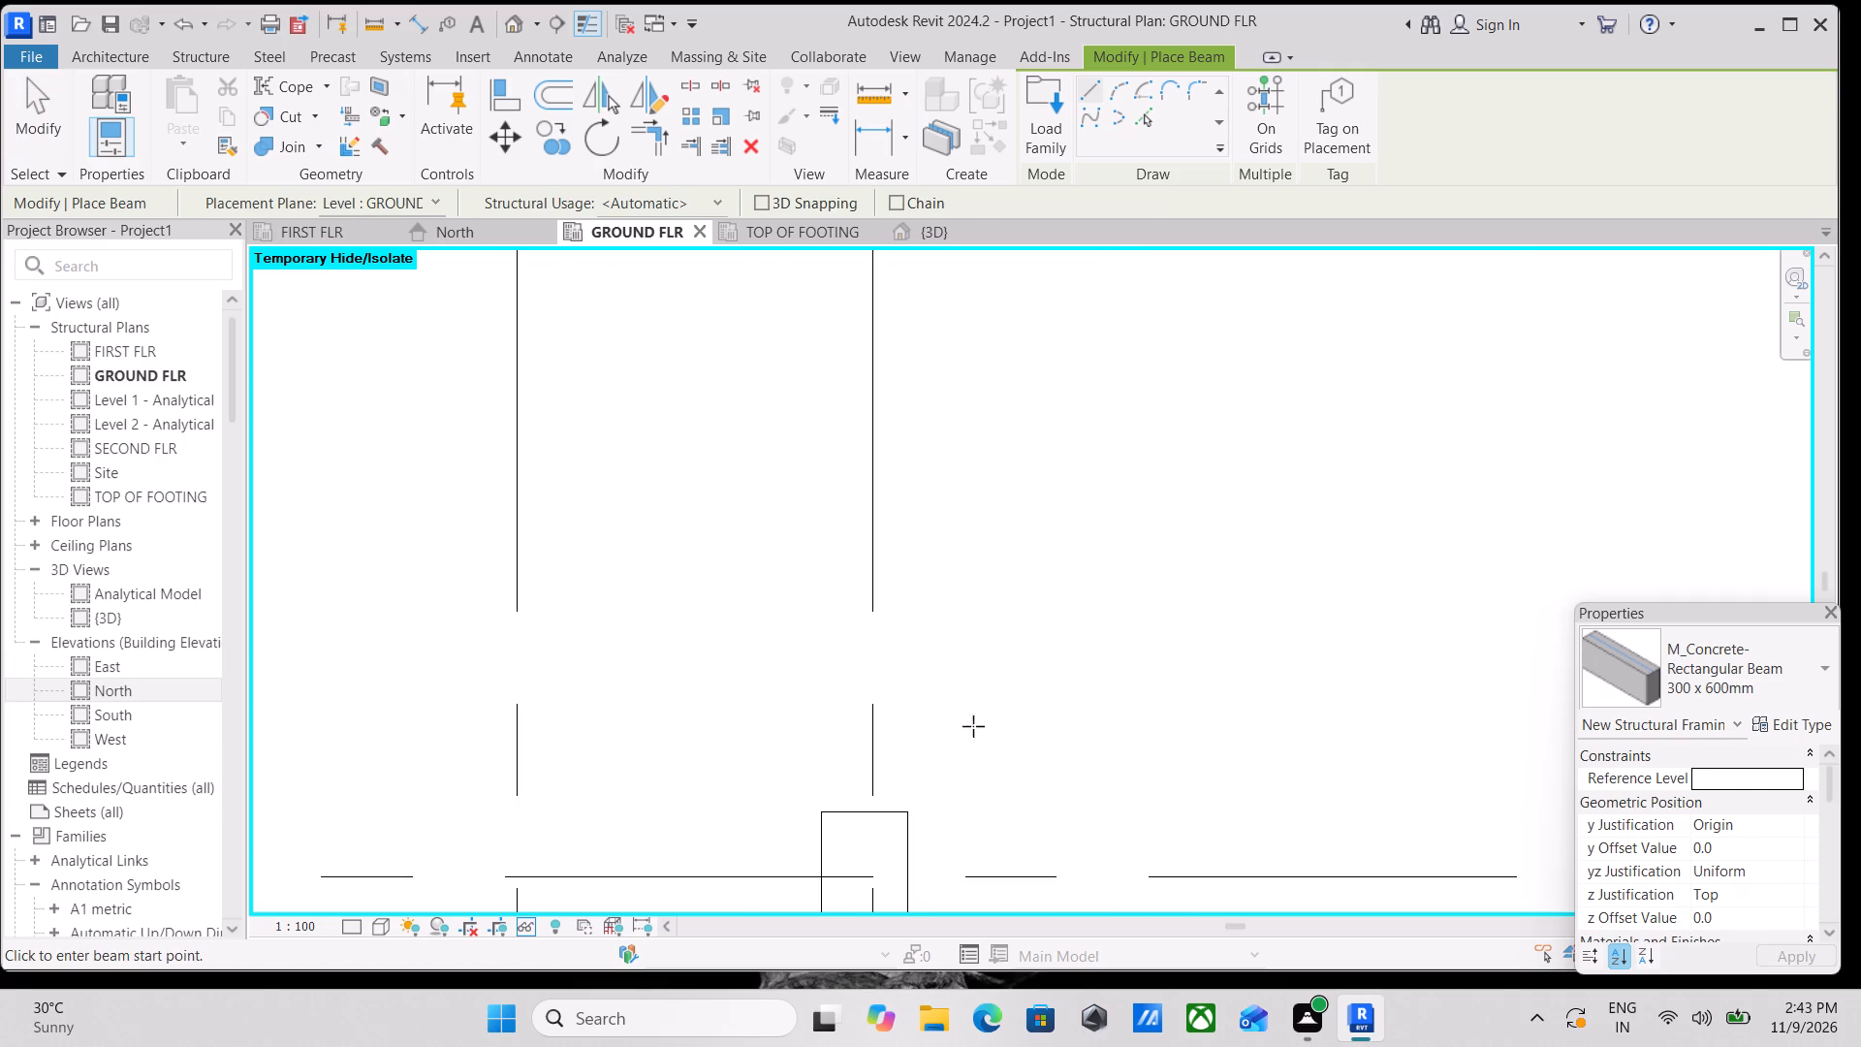
scroll(1105, 627, down, 12)
middle_drag(1182, 614, 1196, 641)
scroll(897, 527, up, 3)
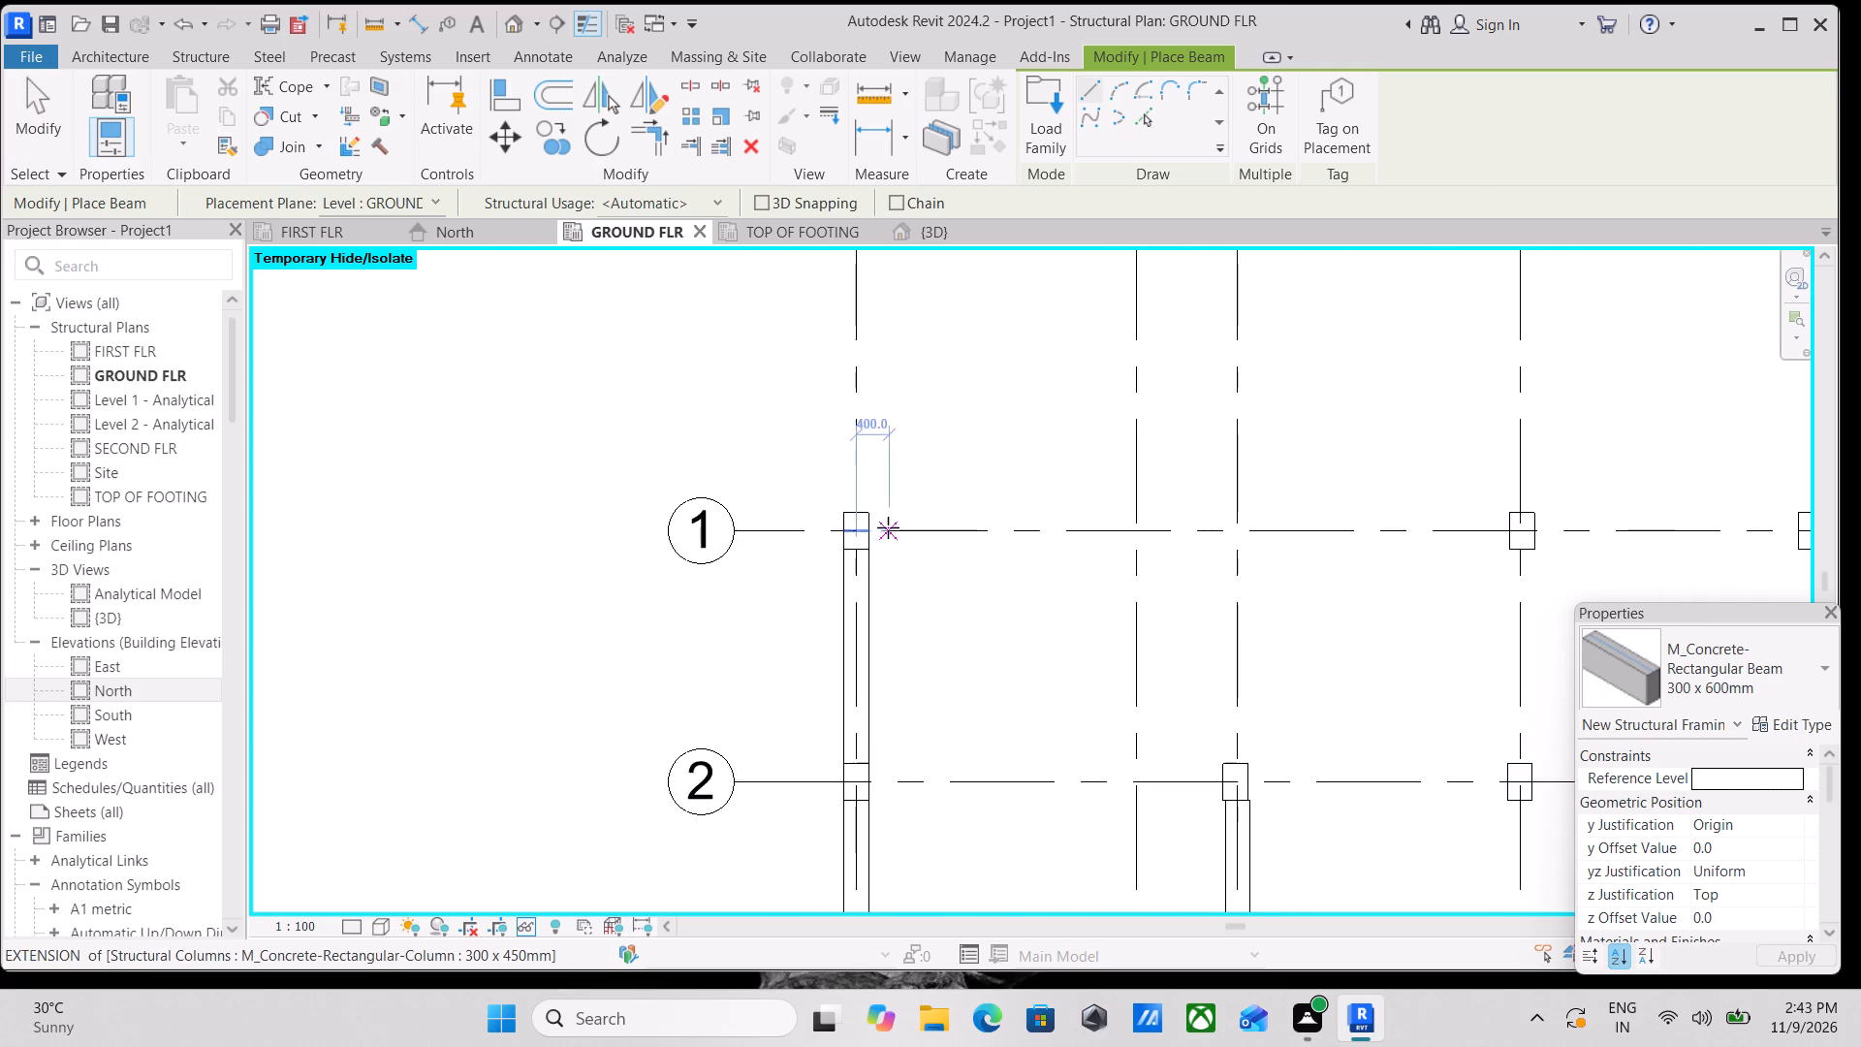
scroll(879, 527, up, 7)
click(855, 531)
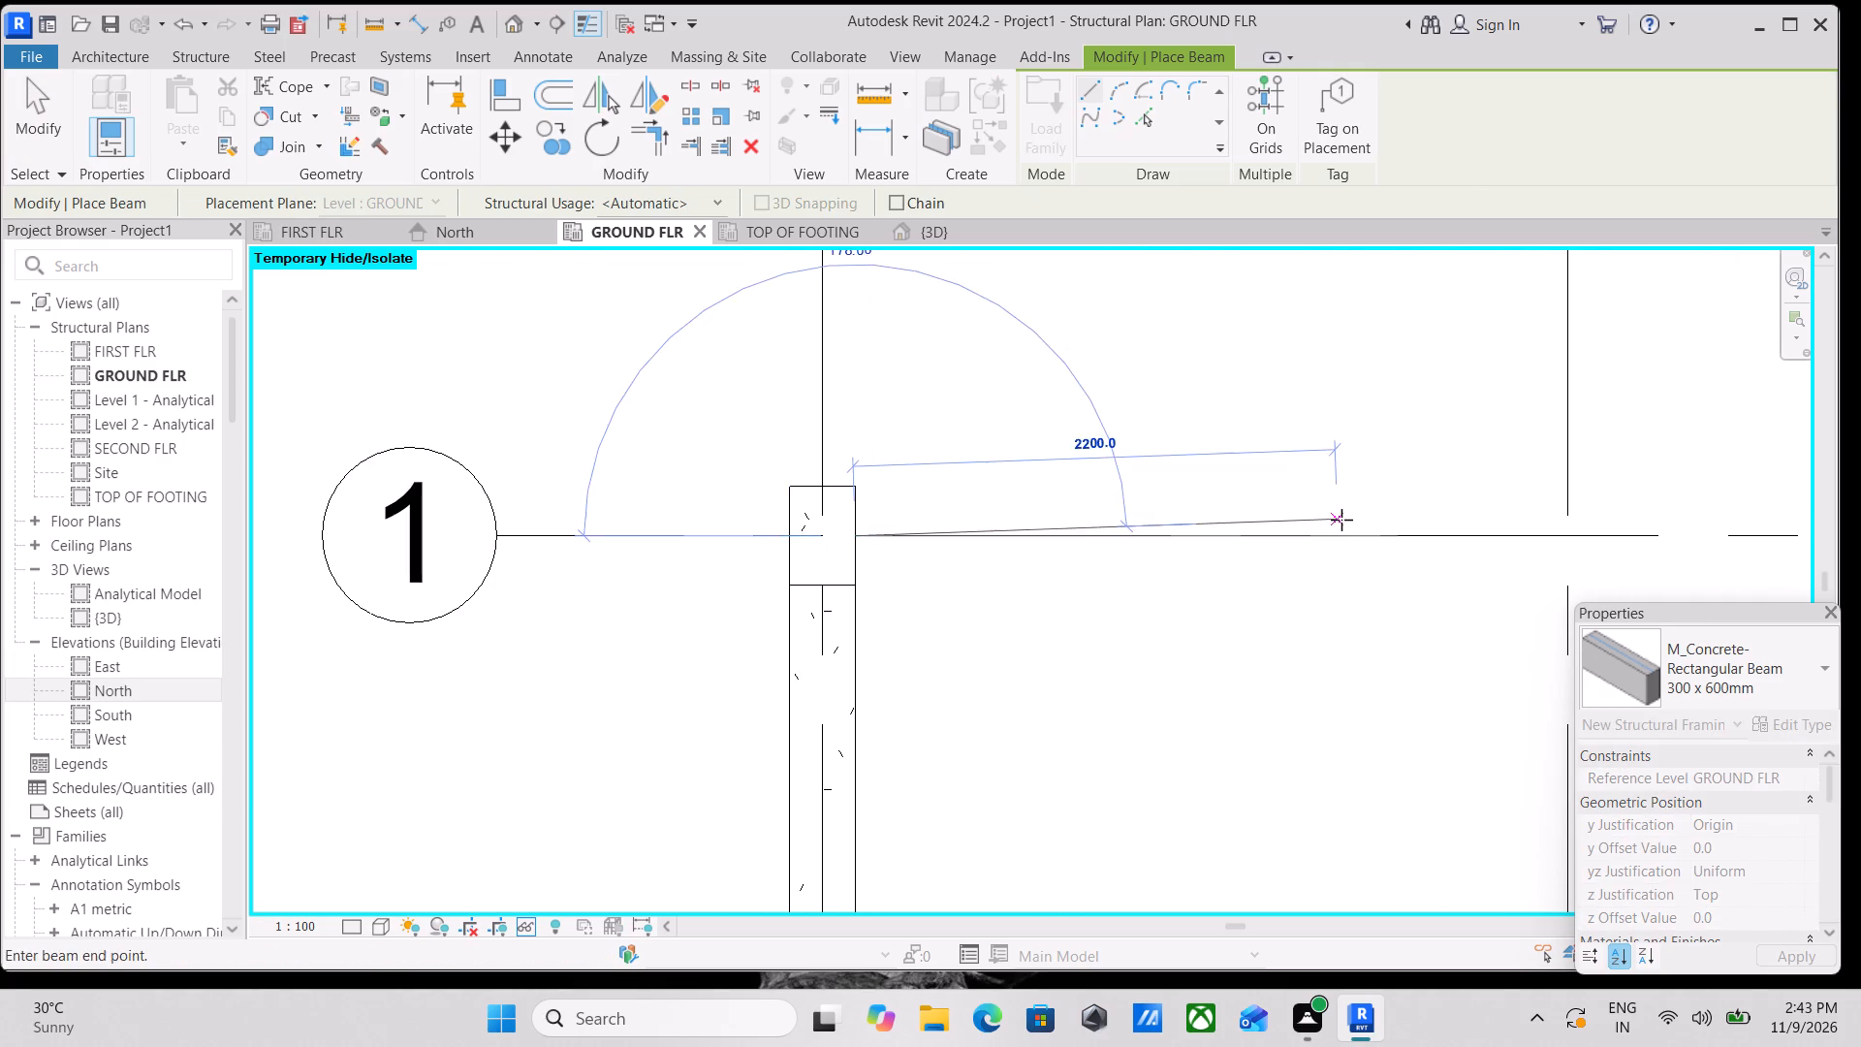
middle_drag(1341, 520, 978, 583)
middle_drag(1273, 578, 1057, 605)
scroll(1206, 619, down, 6)
middle_drag(1246, 619, 875, 653)
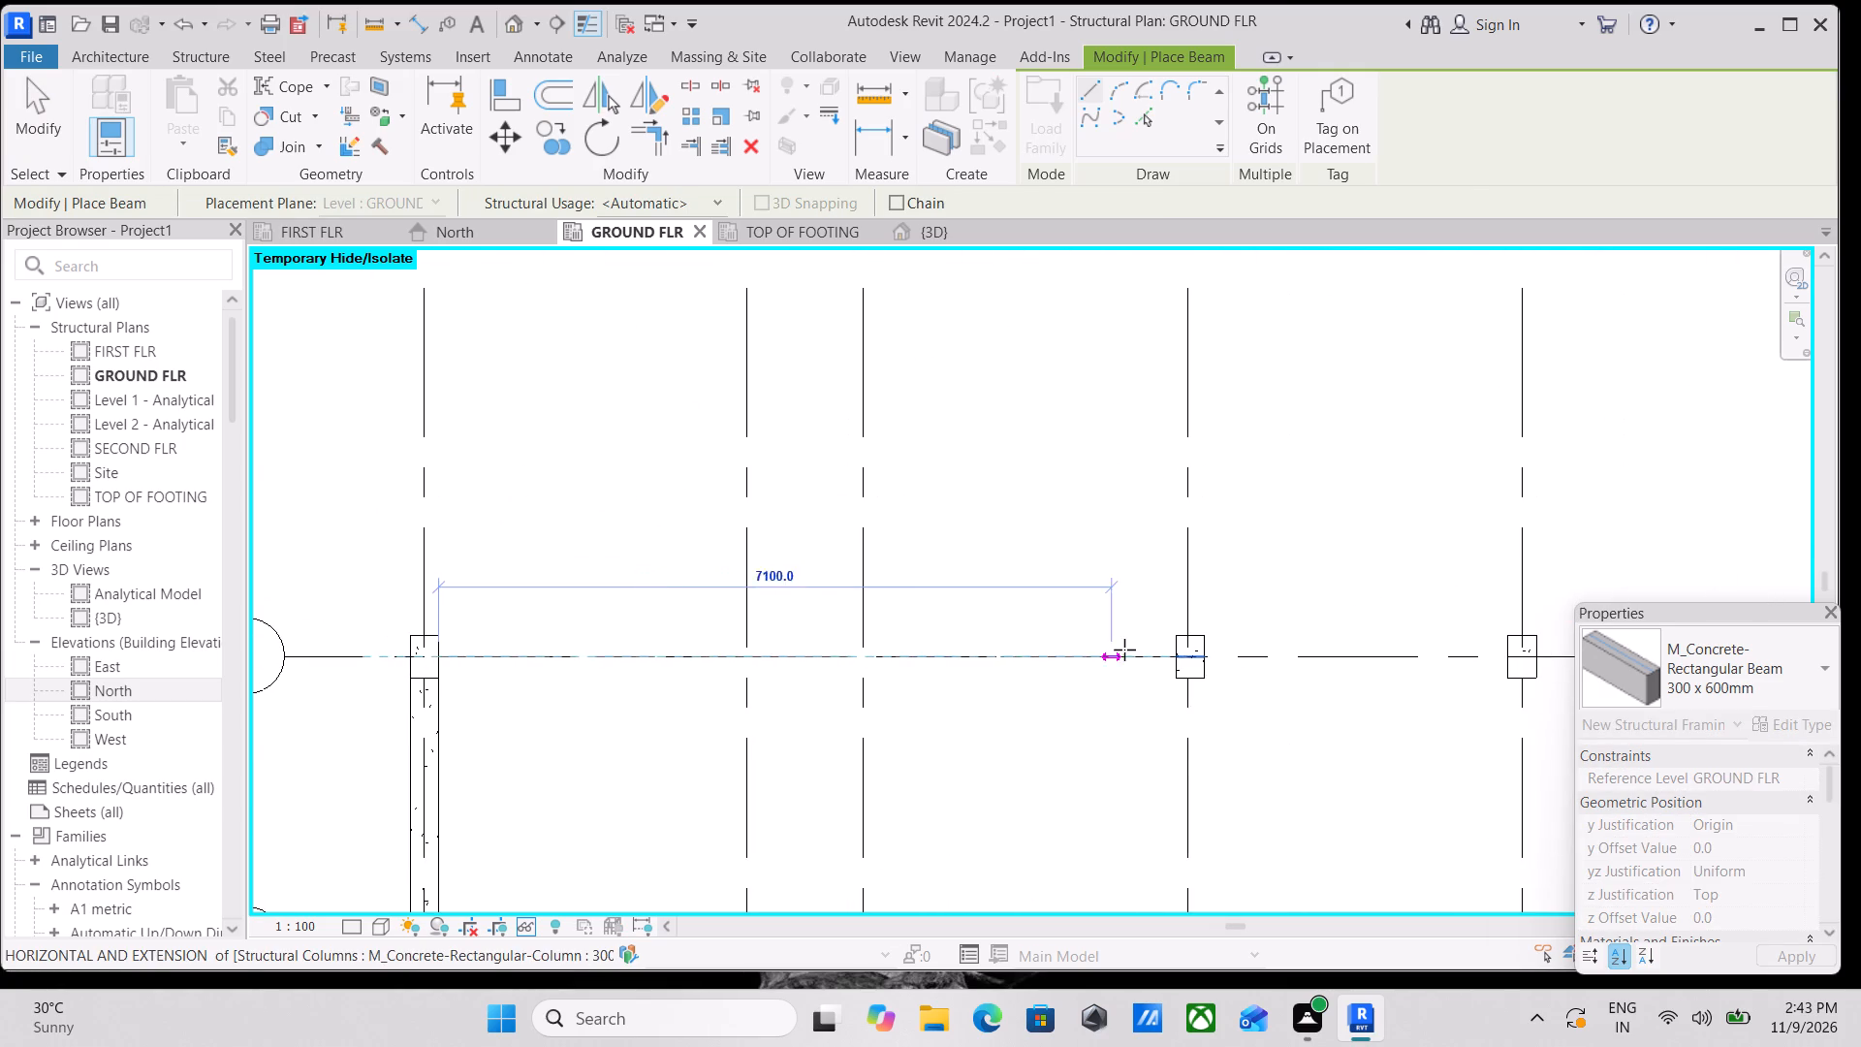
click(1178, 650)
key(Escape)
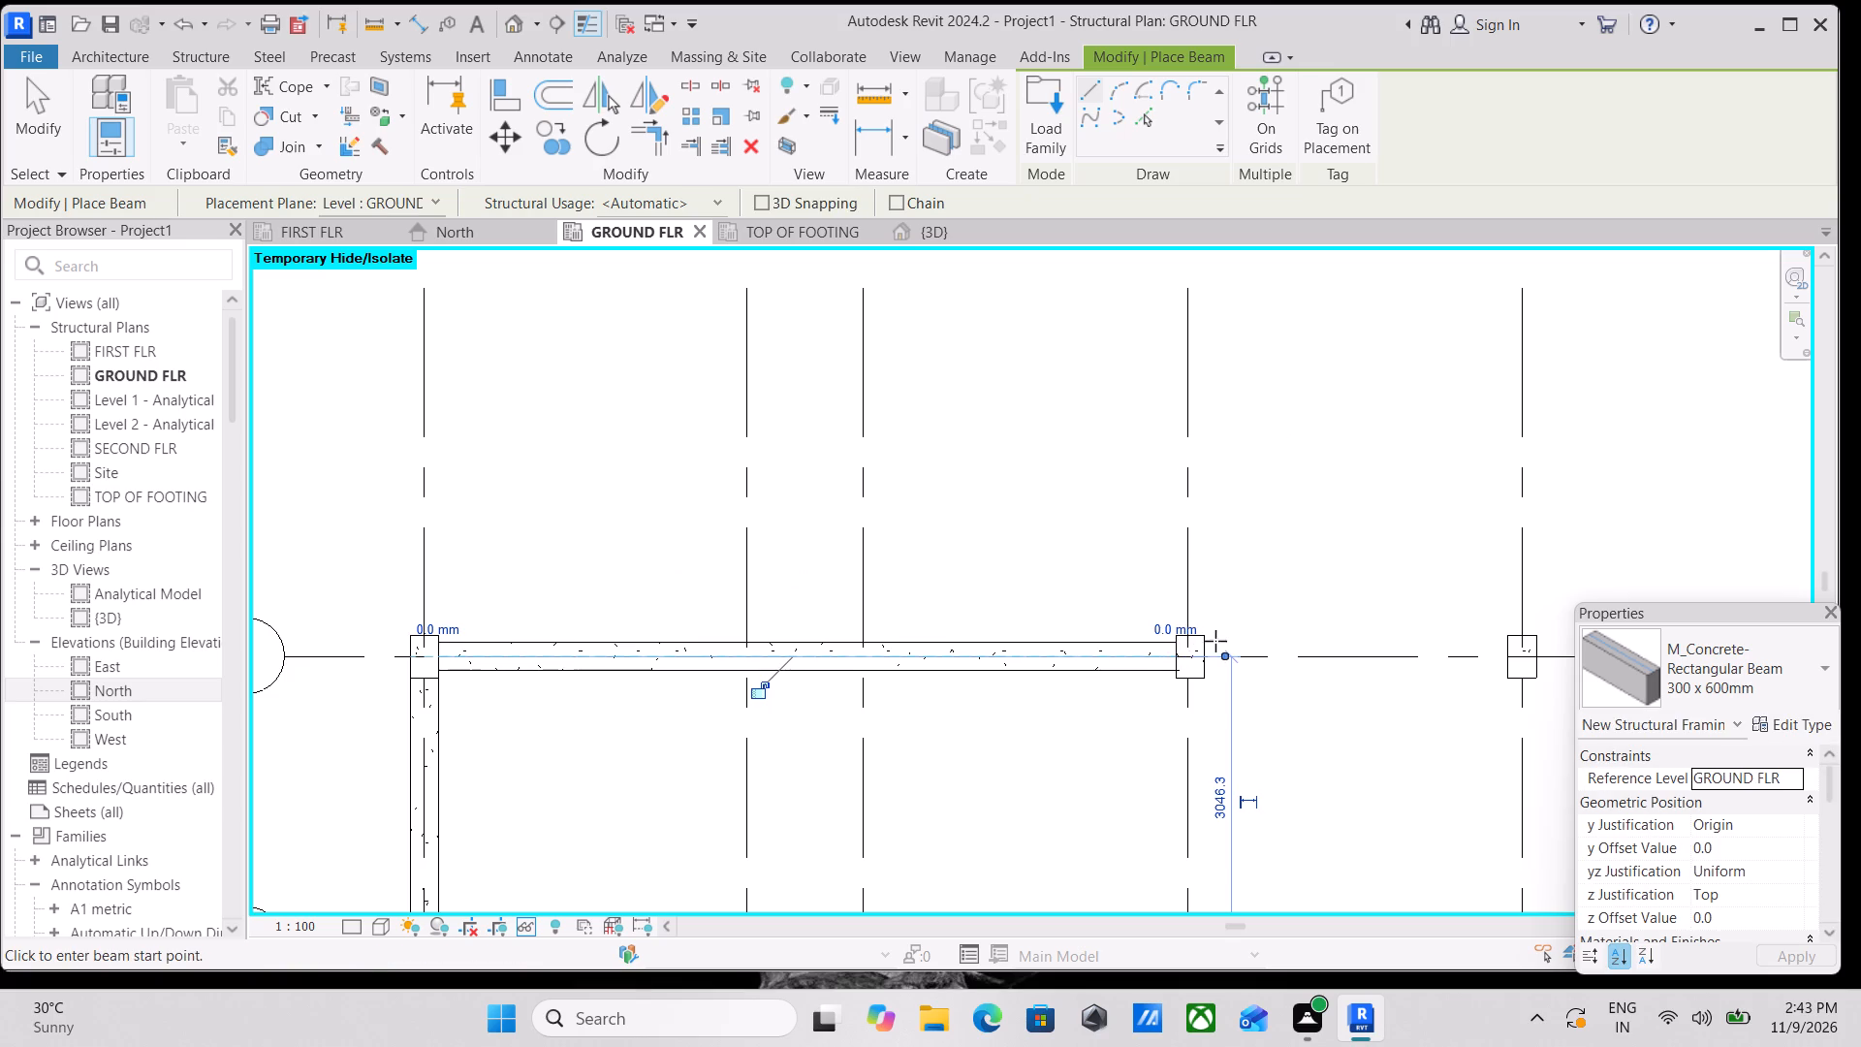
Place a 300 x 600mm concrete beam along grid 1 between the columns at grids D and E.
scroll(1272, 634, up, 3)
scroll(1189, 676, up, 5)
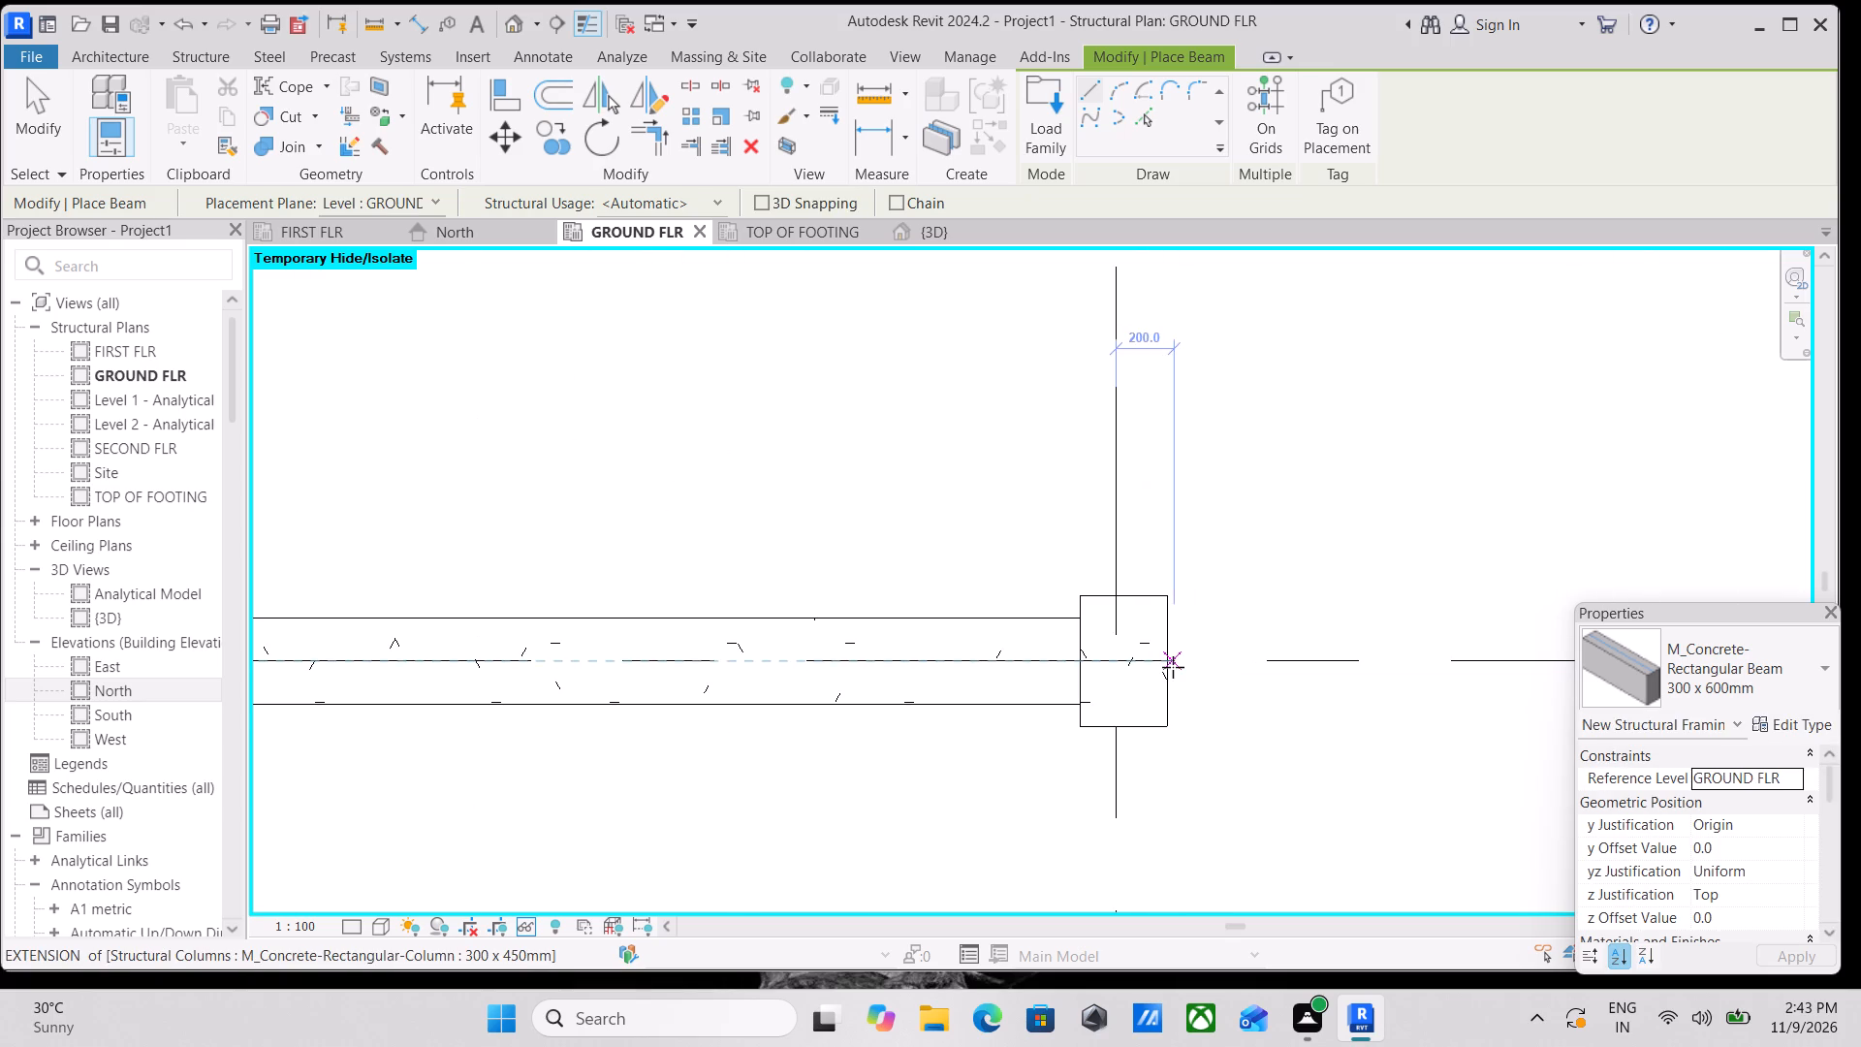
click(1164, 657)
middle_drag(1411, 606, 777, 612)
scroll(1161, 618, down, 3)
middle_drag(1161, 618, 1003, 639)
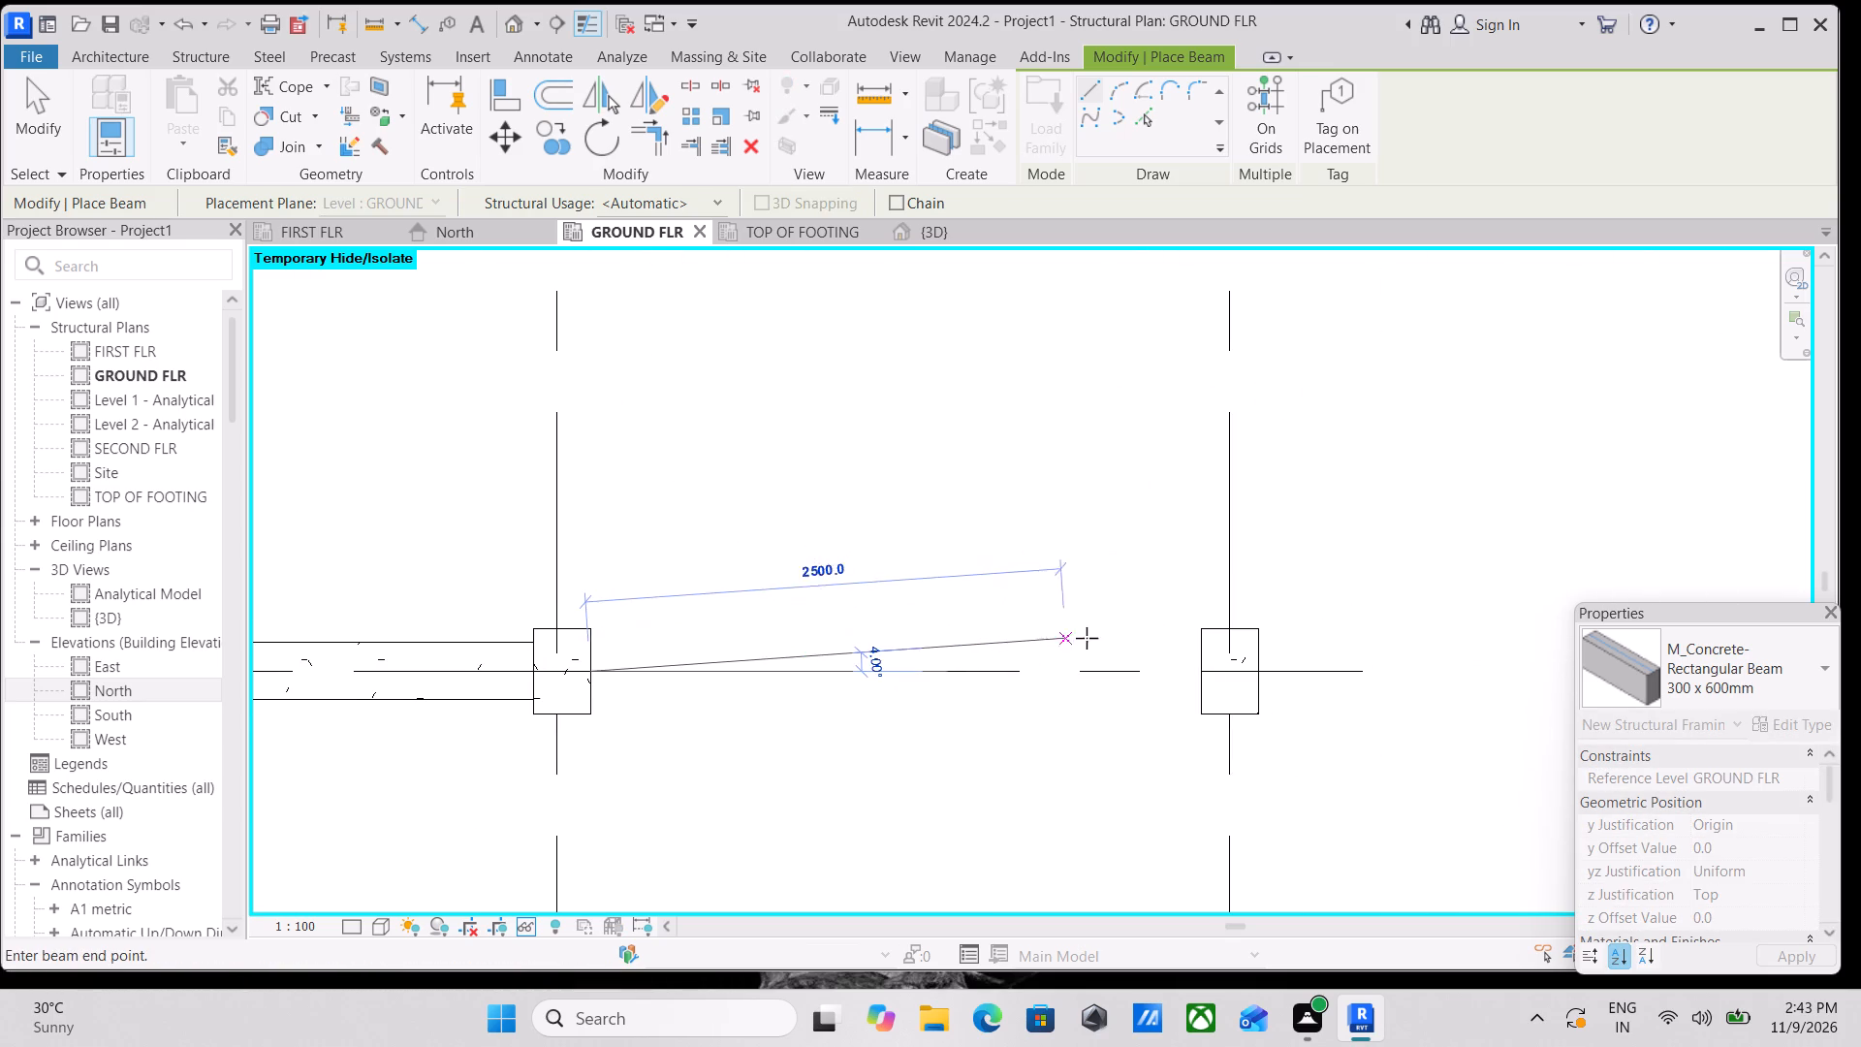
click(1206, 671)
key(Escape)
scroll(1224, 666, down, 6)
key(Escape)
Place a 300 x 600mm concrete beam along grid E between the columns at grids 1 and 2.
middle_drag(906, 684, 1309, 636)
scroll(1306, 634, down, 4)
middle_drag(1306, 634, 962, 559)
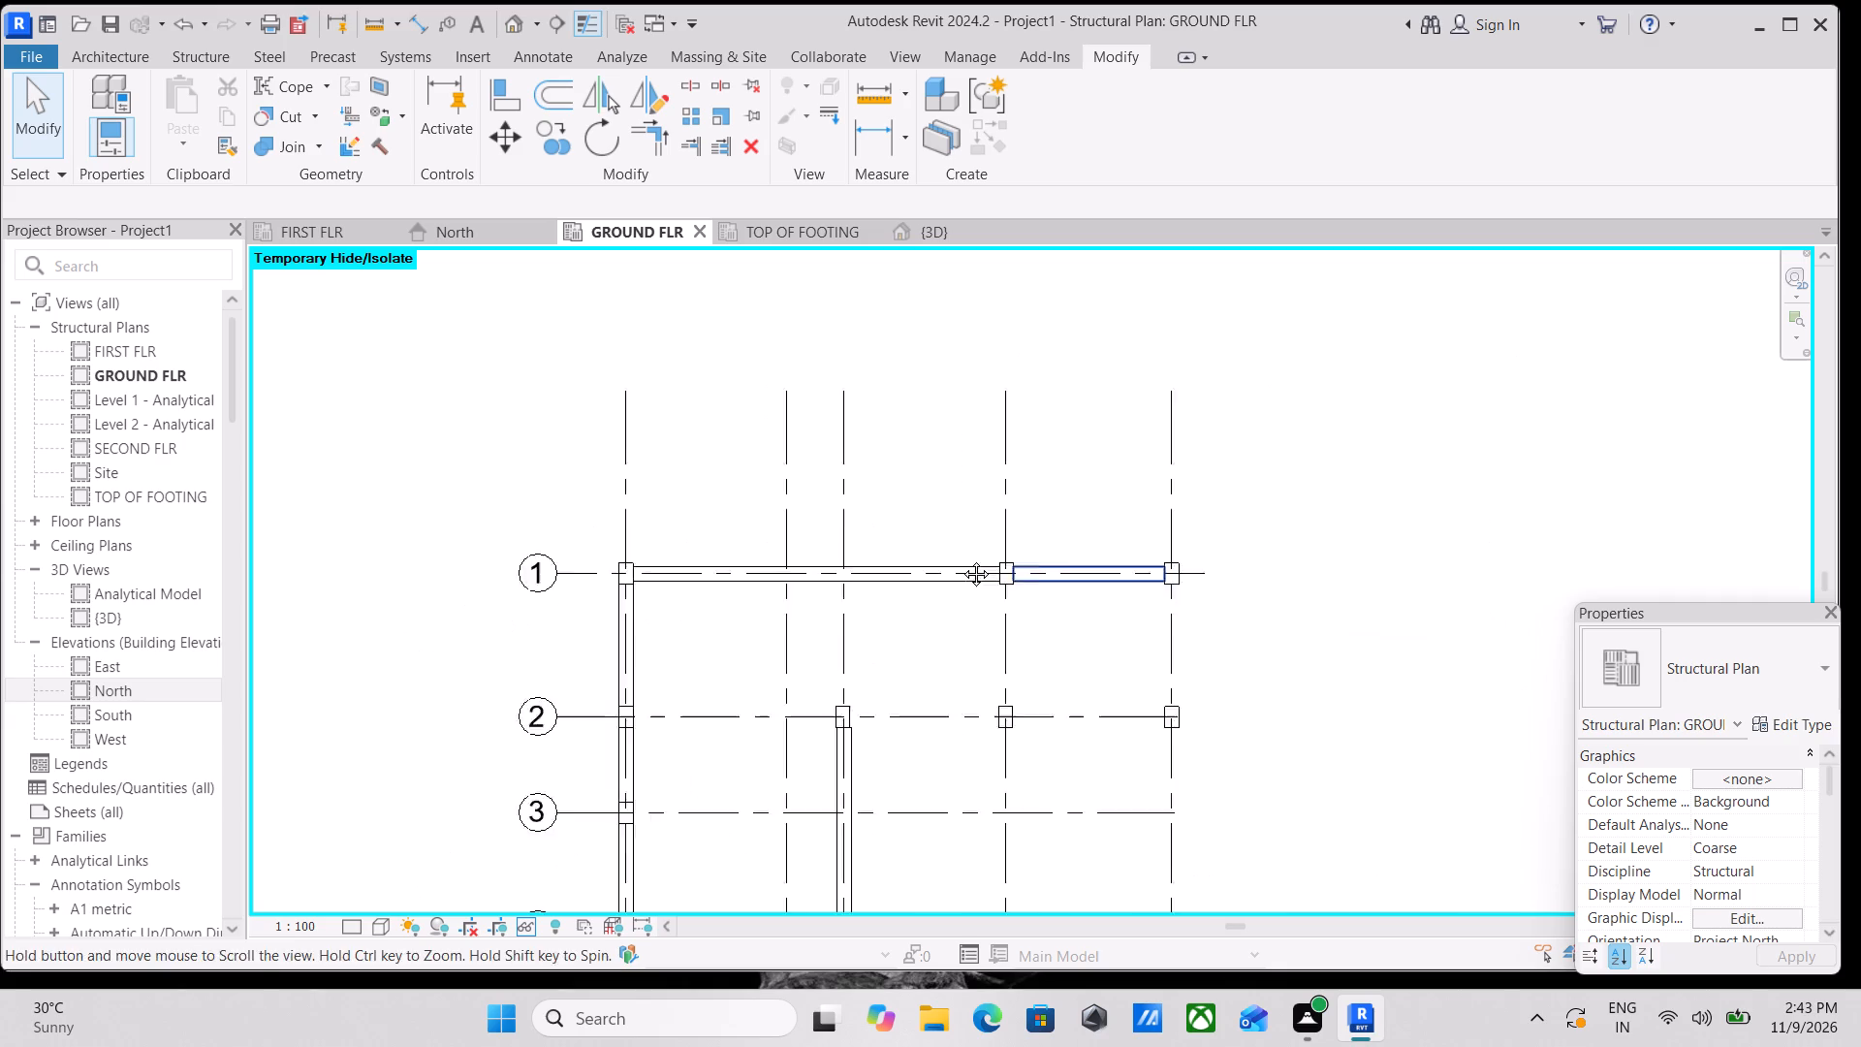
middle_drag(962, 559, 953, 556)
scroll(1115, 529, up, 8)
scroll(1082, 600, up, 3)
text(BM)
scroll(1061, 619, up, 3)
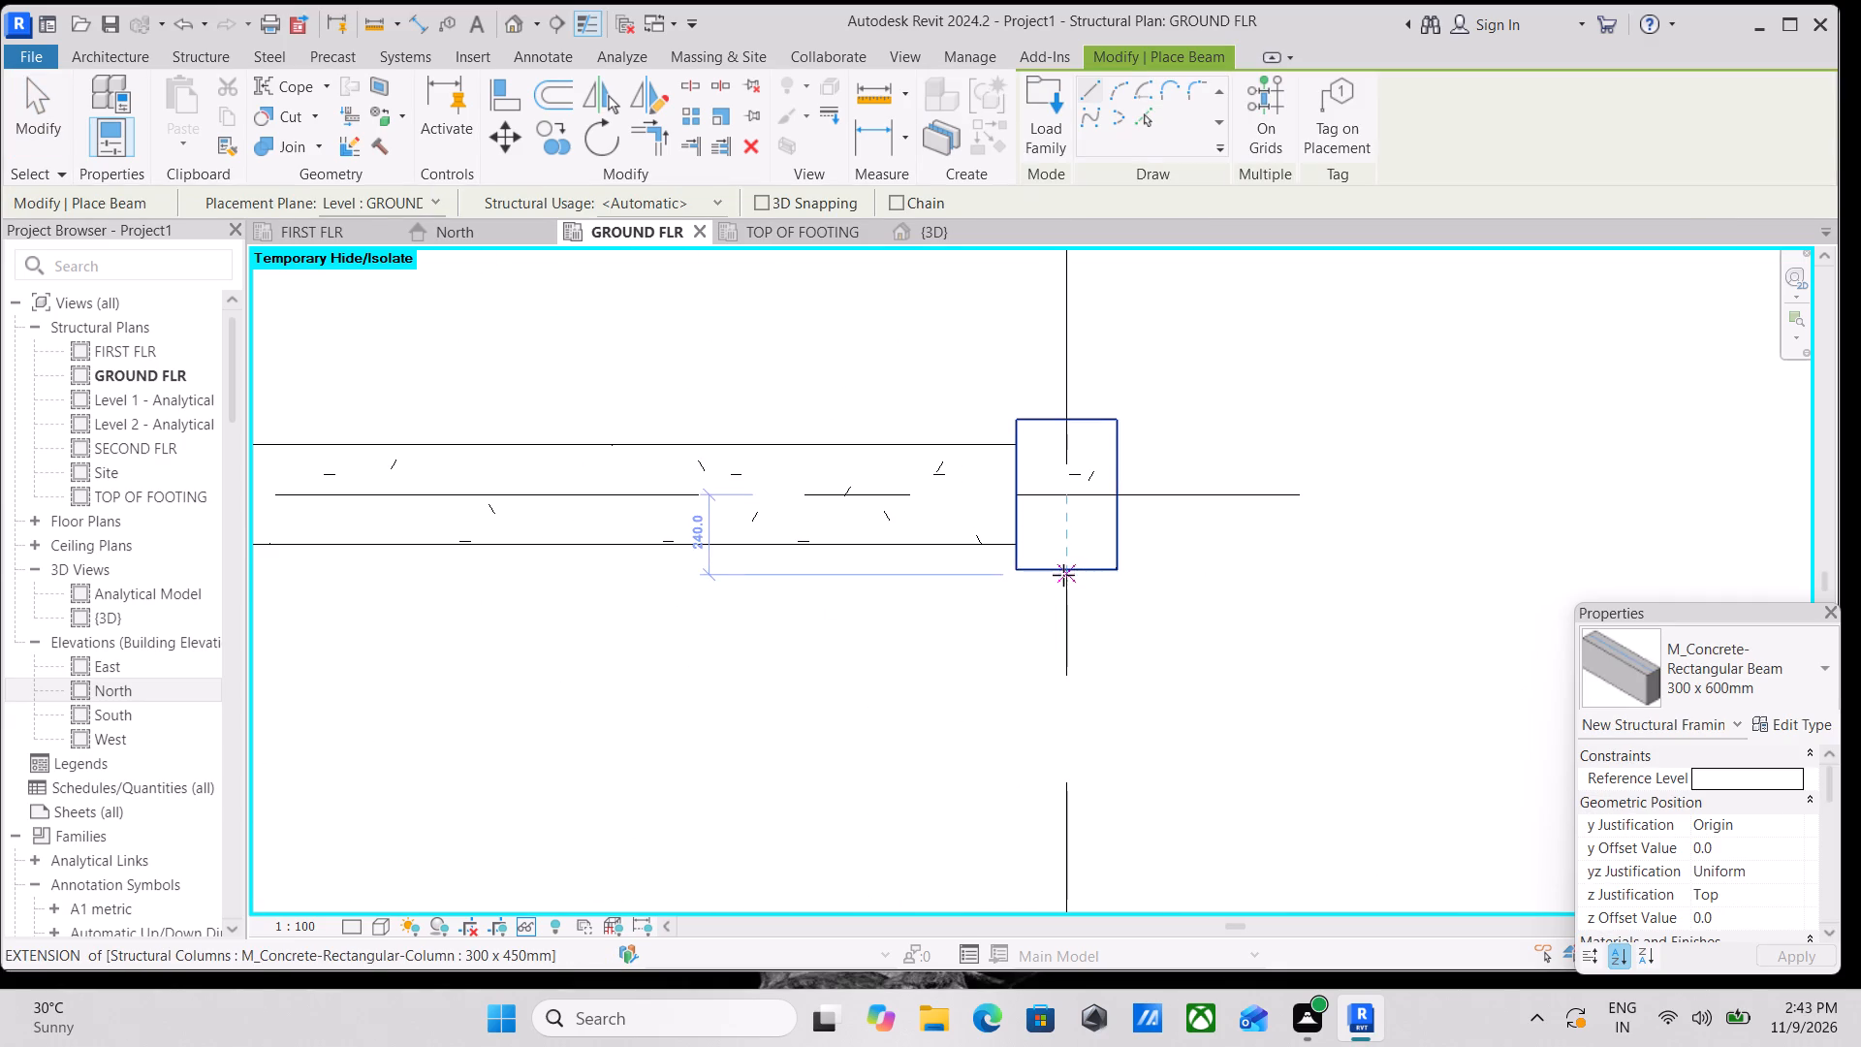
click(1073, 565)
scroll(1075, 743, down, 2)
middle_drag(1075, 743, 1070, 560)
scroll(1091, 742, down, 5)
middle_drag(1090, 746, 1069, 590)
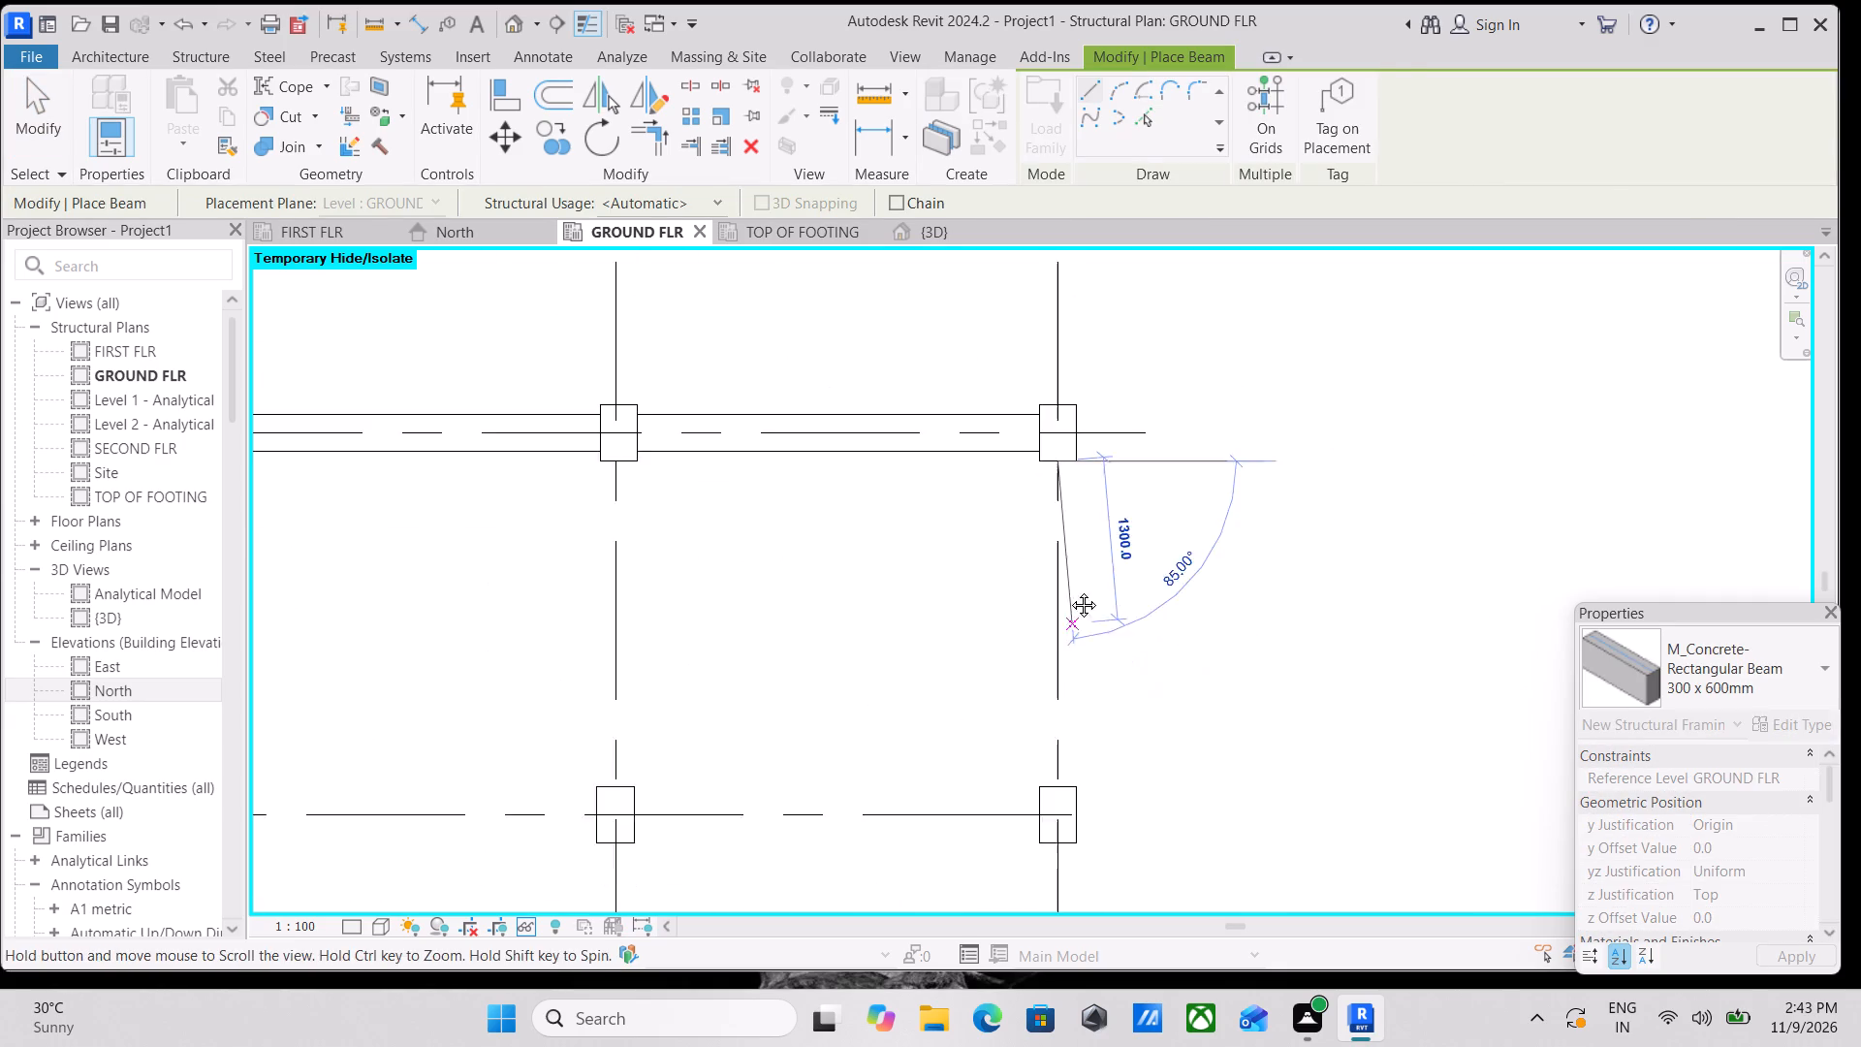
middle_drag(1069, 590, 1069, 585)
click(1054, 749)
key(Escape)
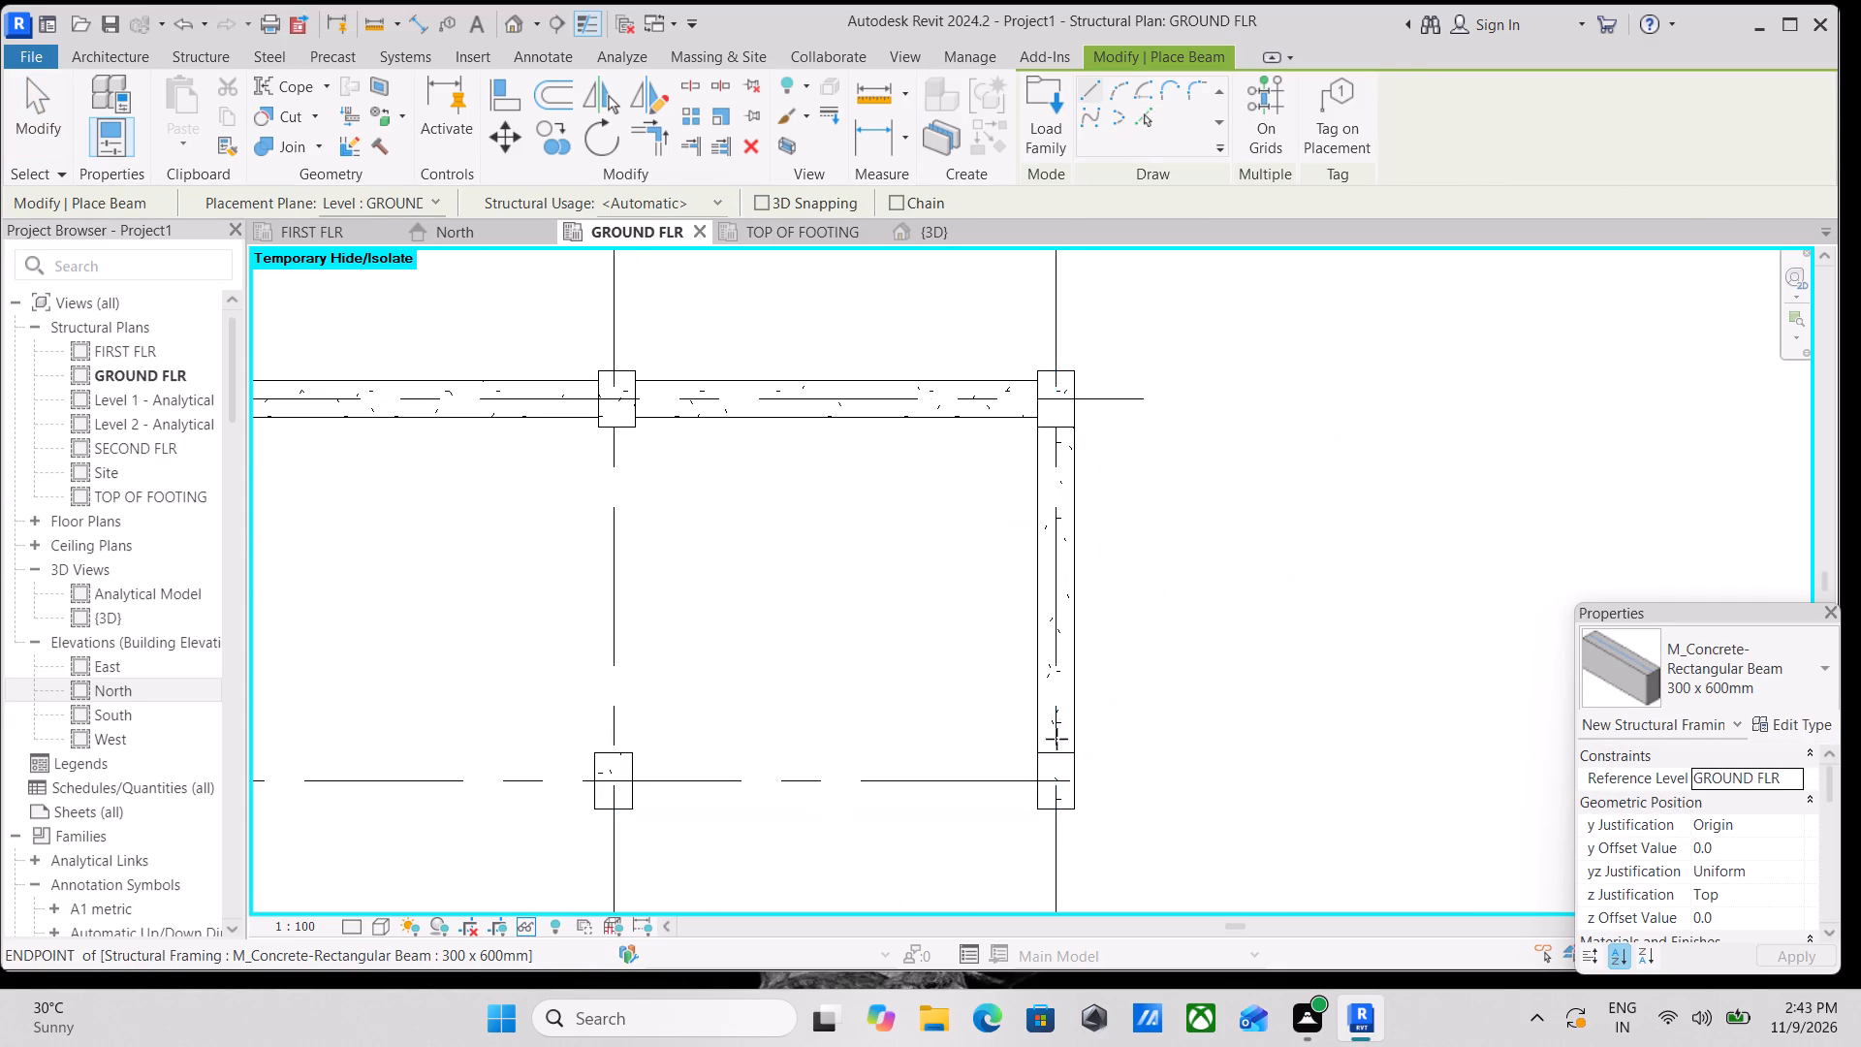
Place a 300 x 600mm concrete beam along grid E between the columns at grids 2 and 4.
scroll(1115, 700, down, 6)
middle_drag(1077, 683, 1088, 638)
scroll(958, 742, down, 2)
middle_drag(968, 722, 1047, 614)
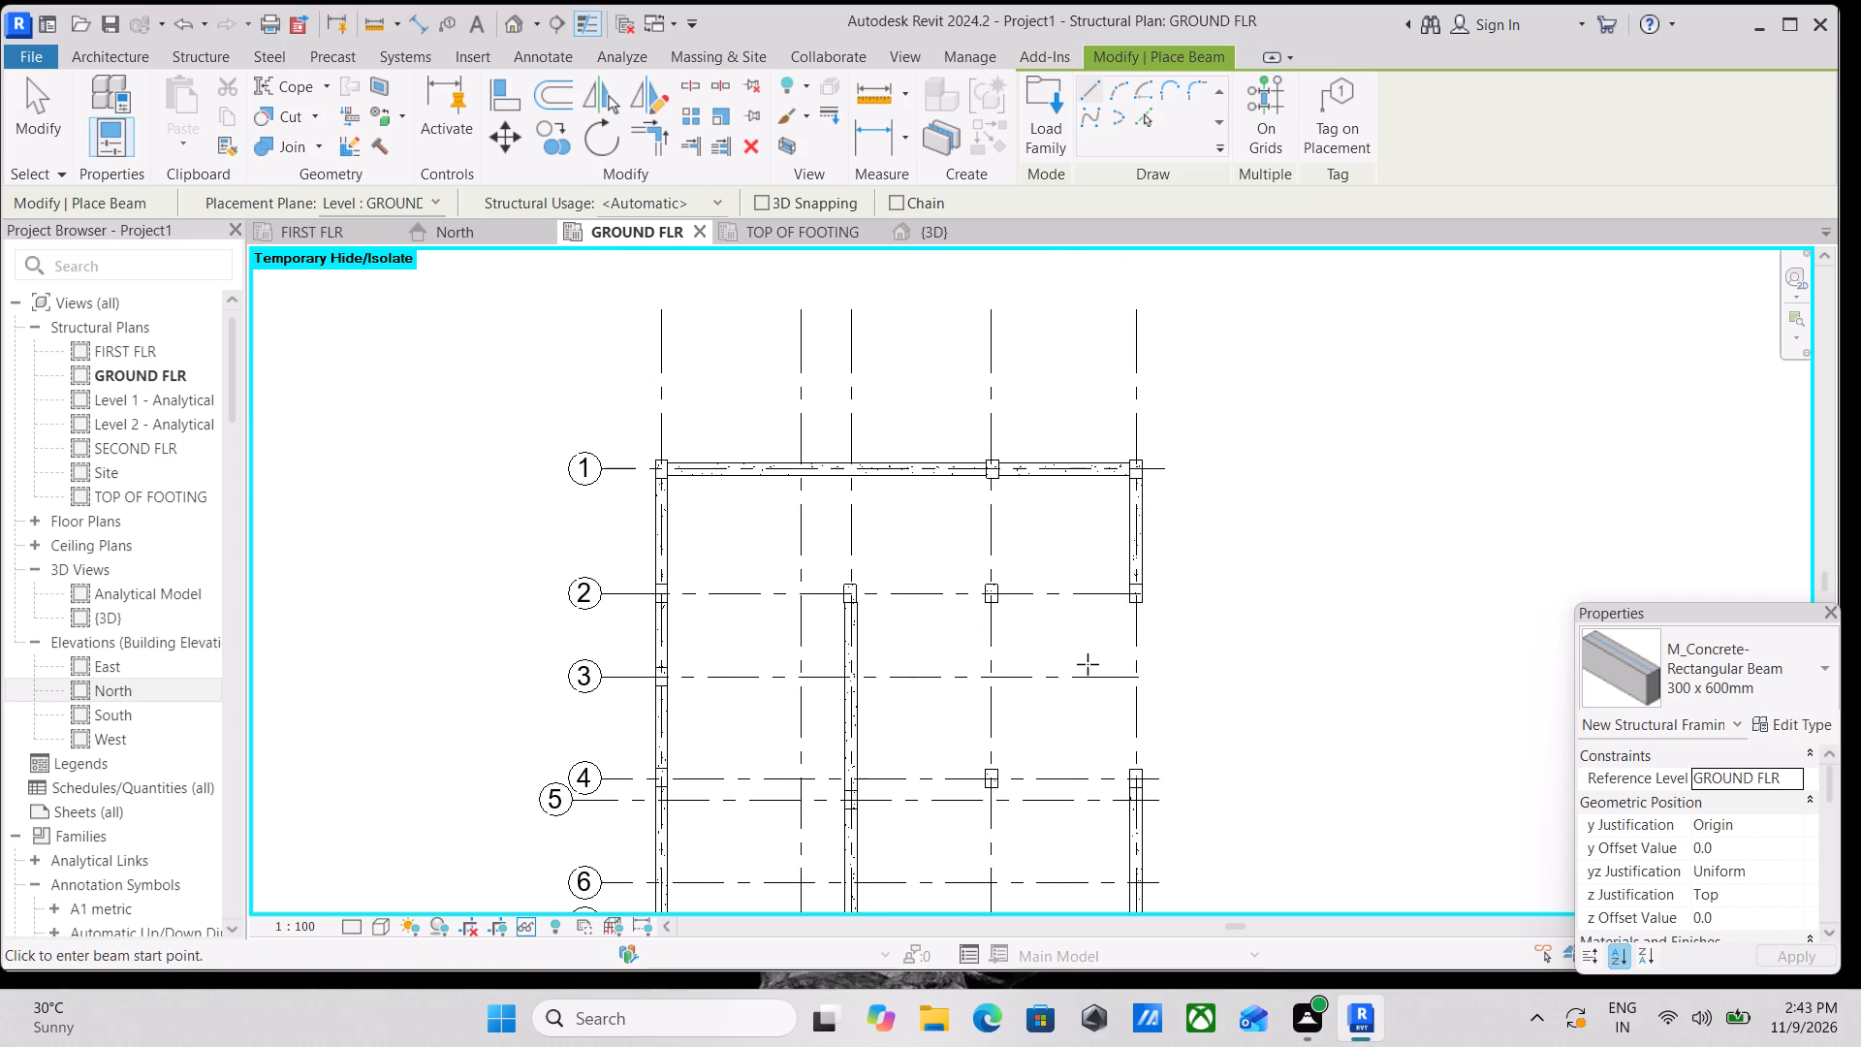
scroll(1198, 619, up, 3)
scroll(1123, 581, up, 7)
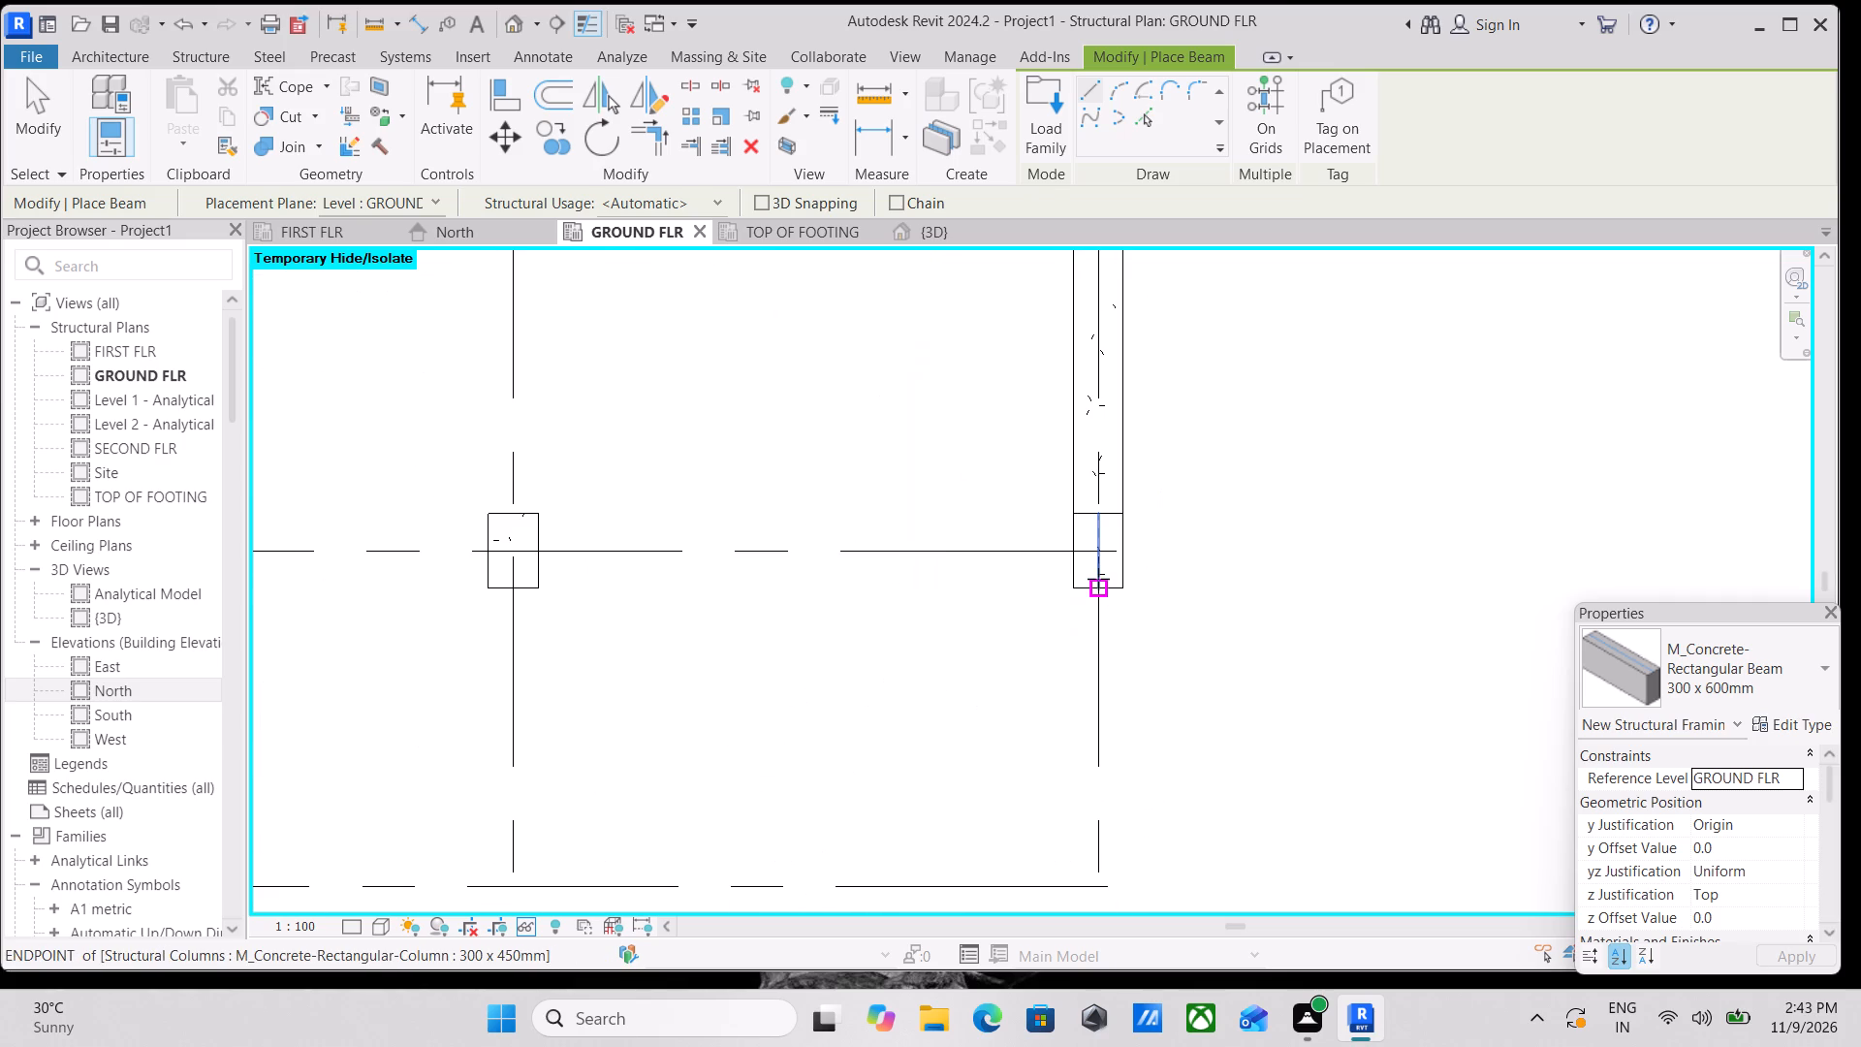
click(1098, 579)
scroll(1097, 761, down, 1)
middle_drag(1097, 761, 1075, 553)
scroll(1076, 674, down, 3)
middle_drag(1076, 674, 1078, 583)
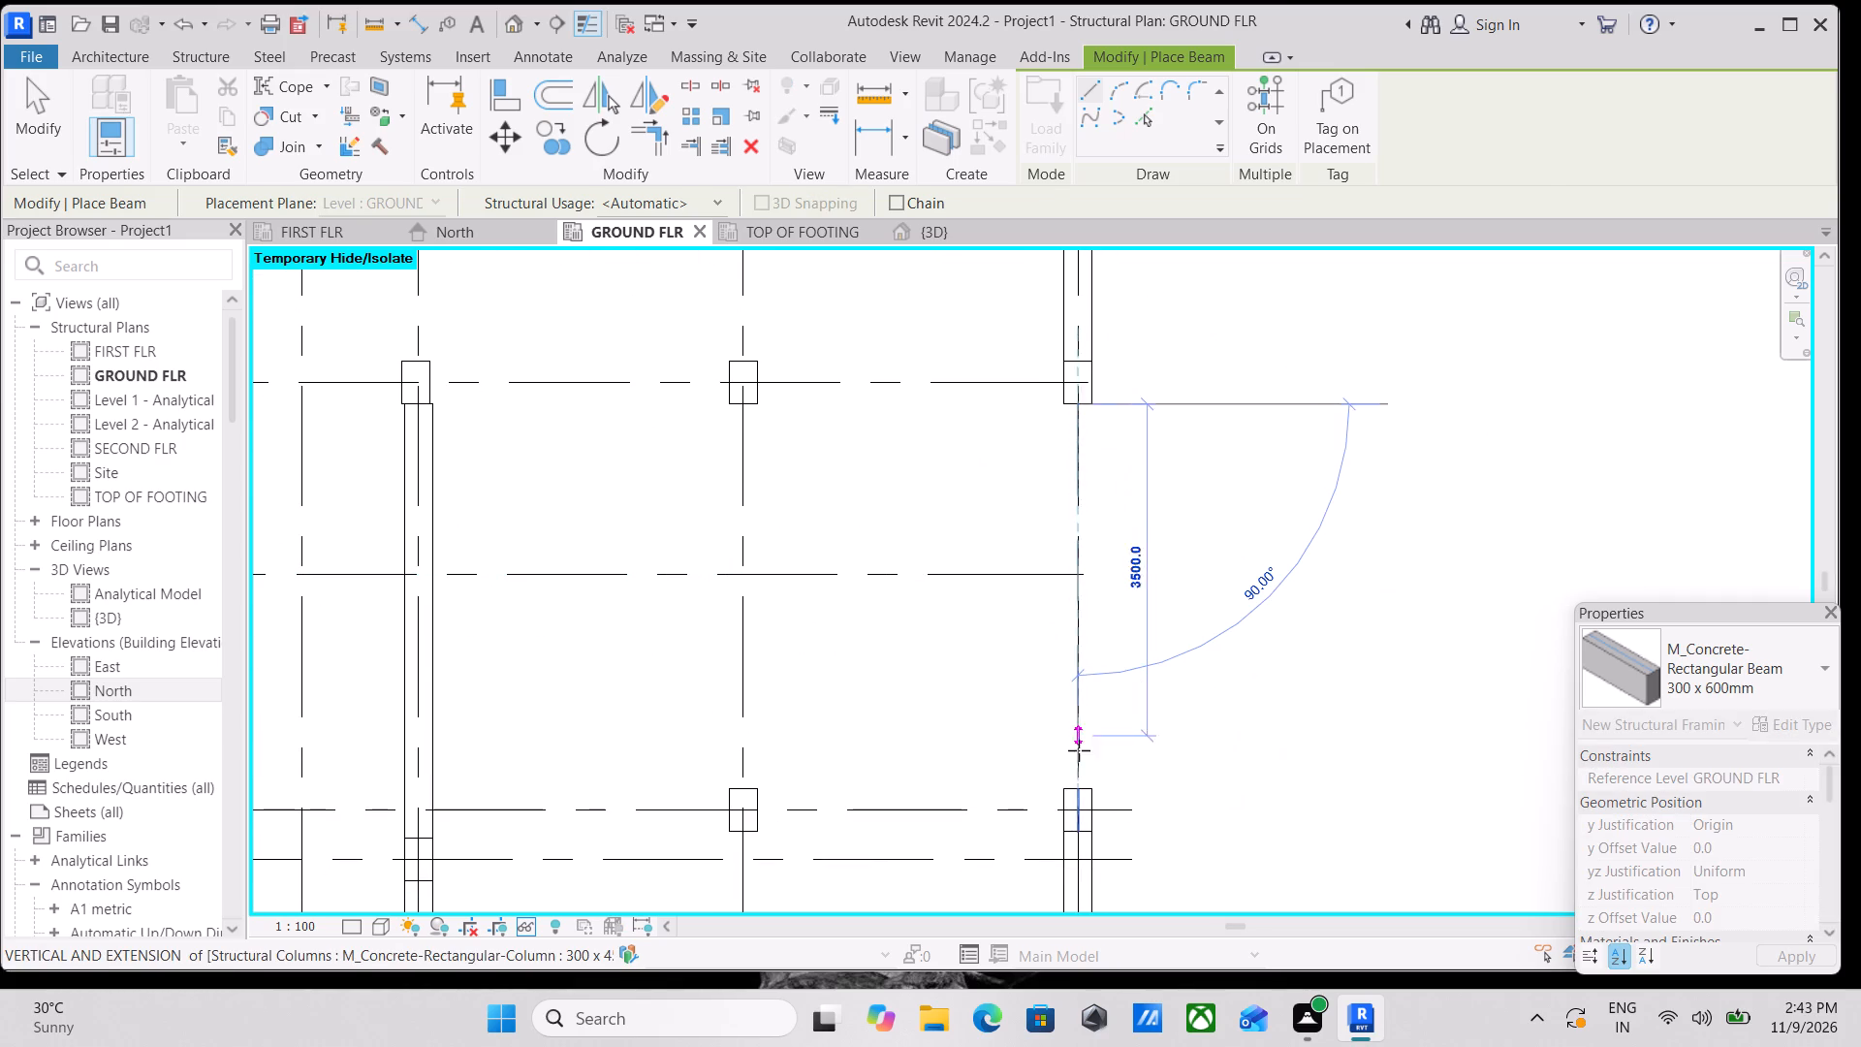
click(1077, 788)
key(Escape)
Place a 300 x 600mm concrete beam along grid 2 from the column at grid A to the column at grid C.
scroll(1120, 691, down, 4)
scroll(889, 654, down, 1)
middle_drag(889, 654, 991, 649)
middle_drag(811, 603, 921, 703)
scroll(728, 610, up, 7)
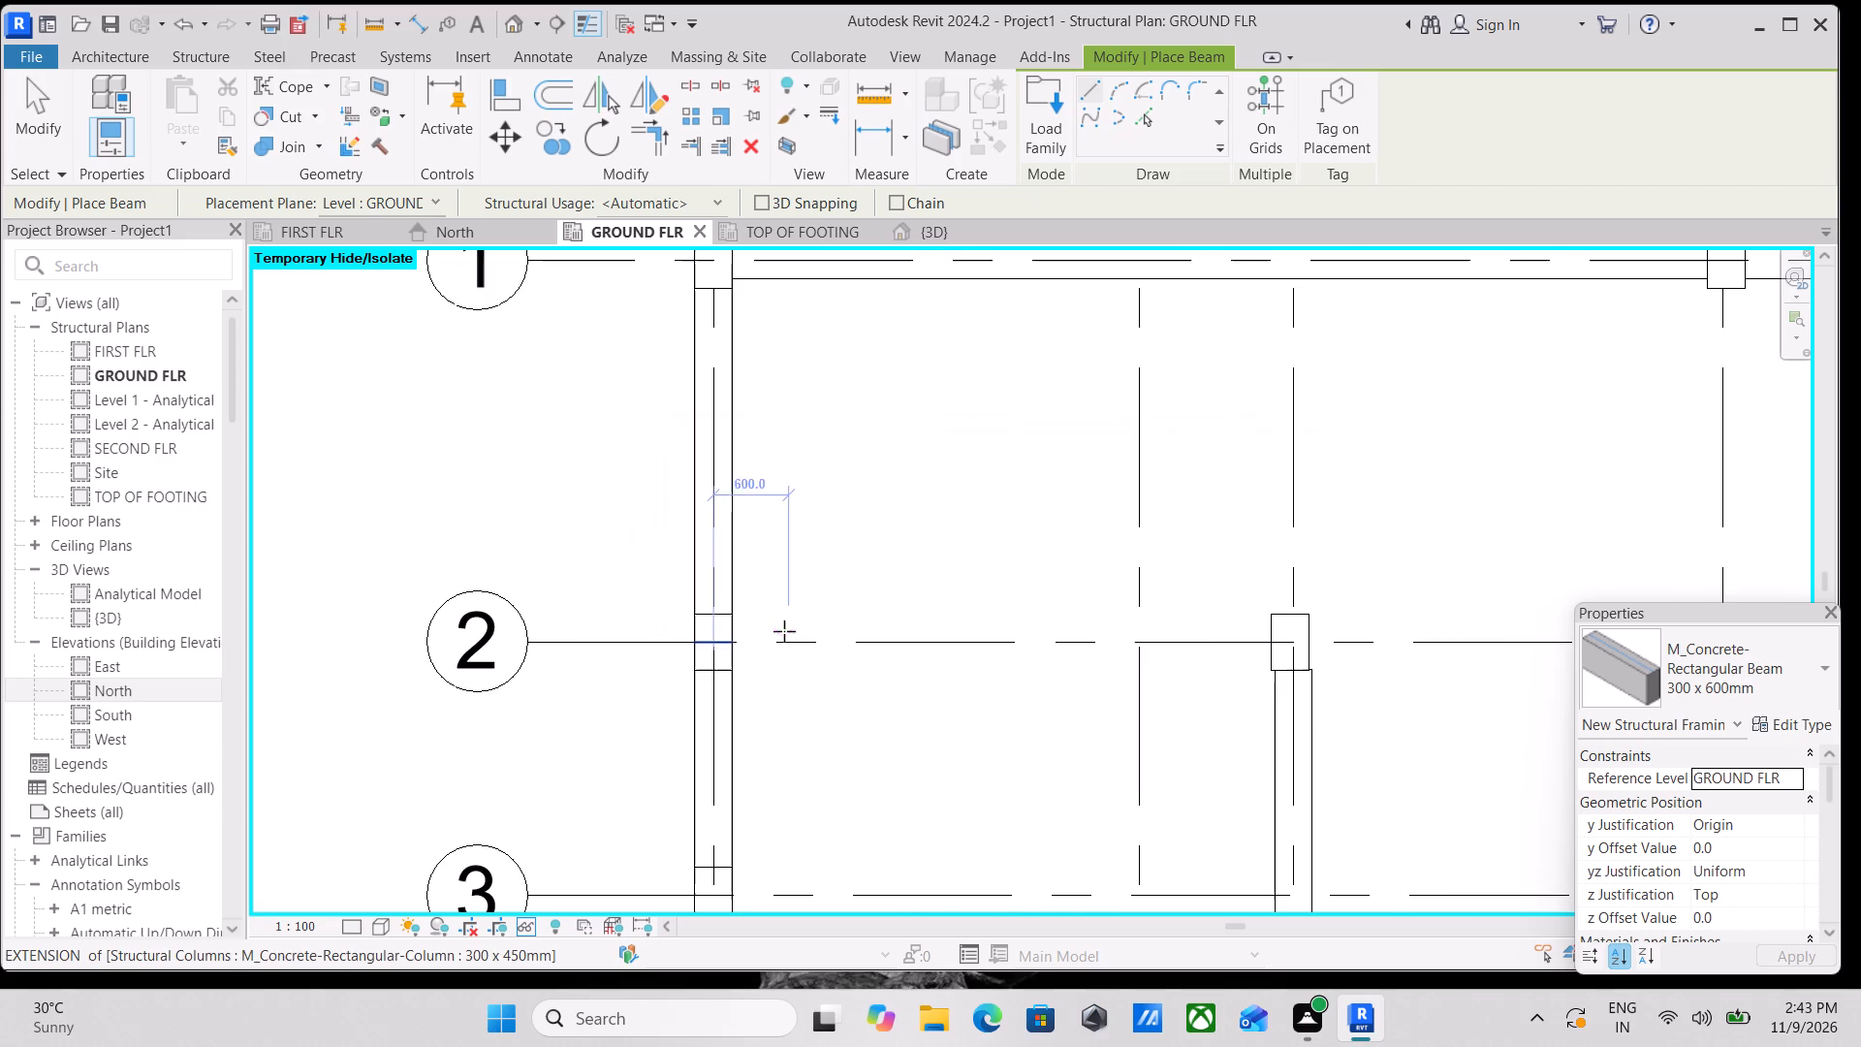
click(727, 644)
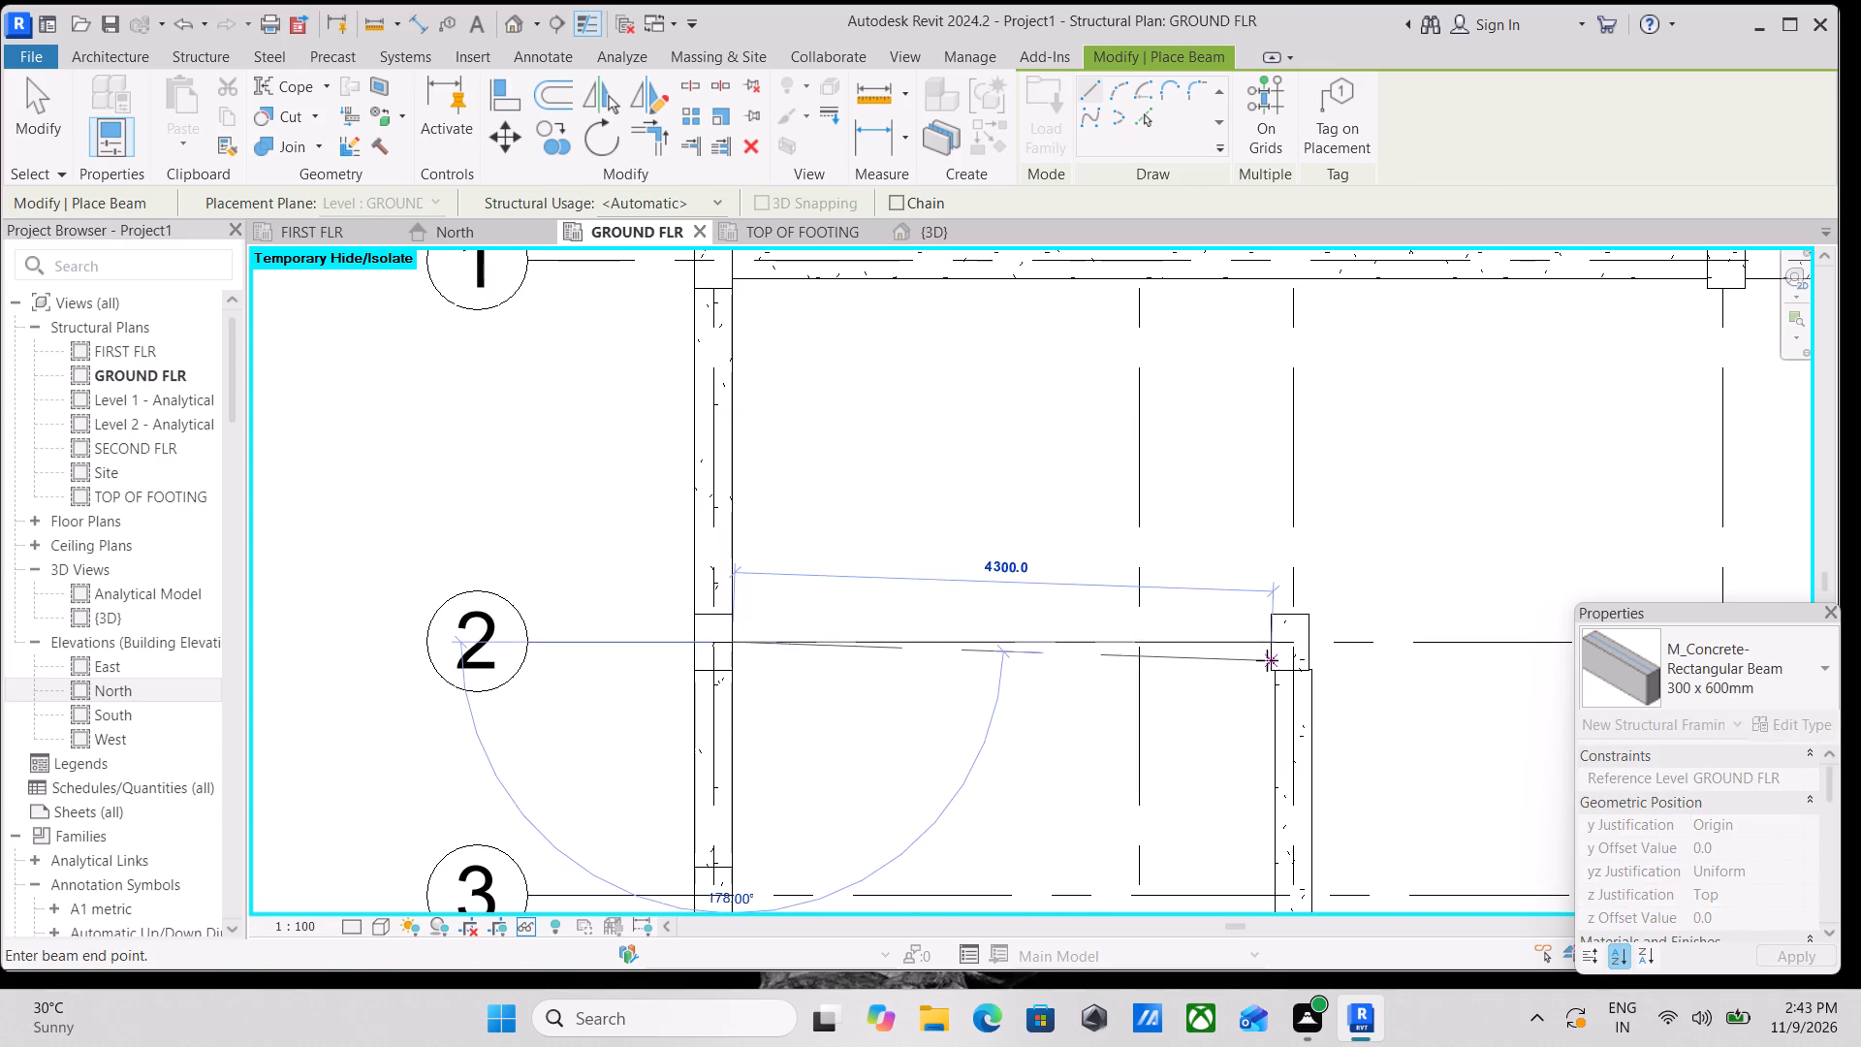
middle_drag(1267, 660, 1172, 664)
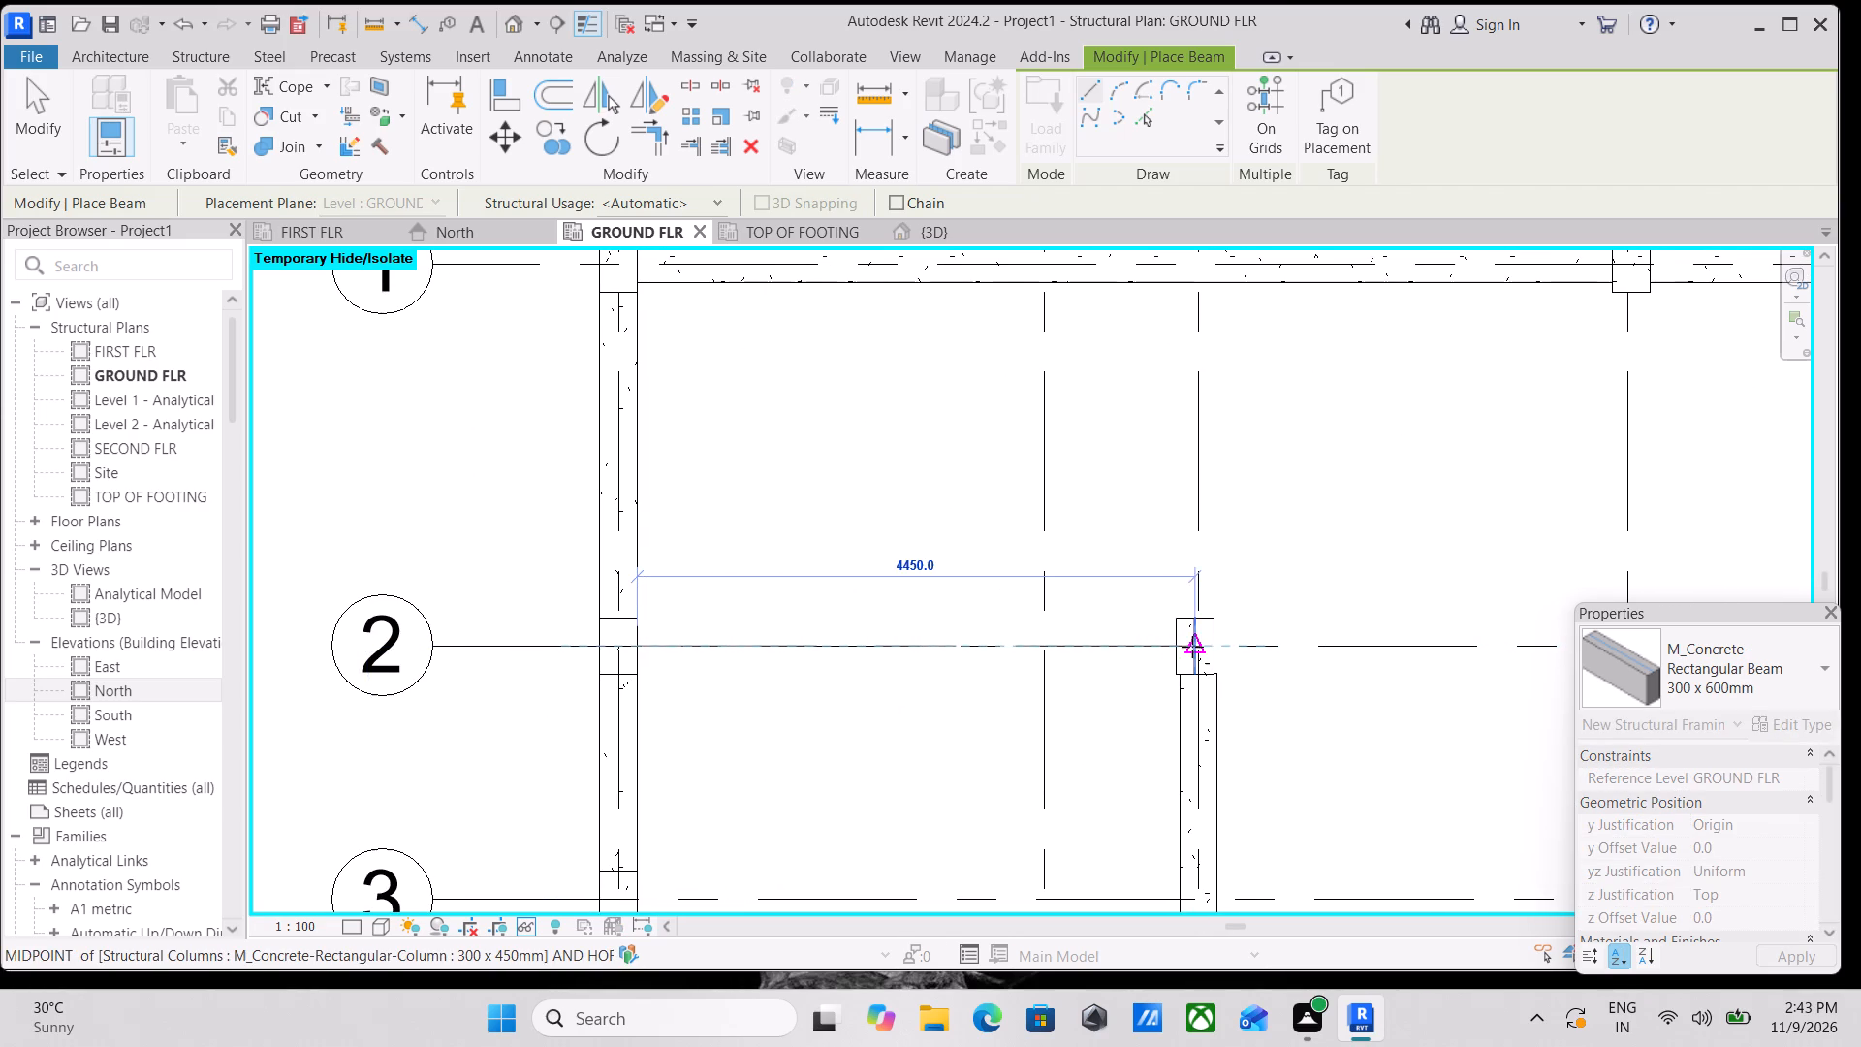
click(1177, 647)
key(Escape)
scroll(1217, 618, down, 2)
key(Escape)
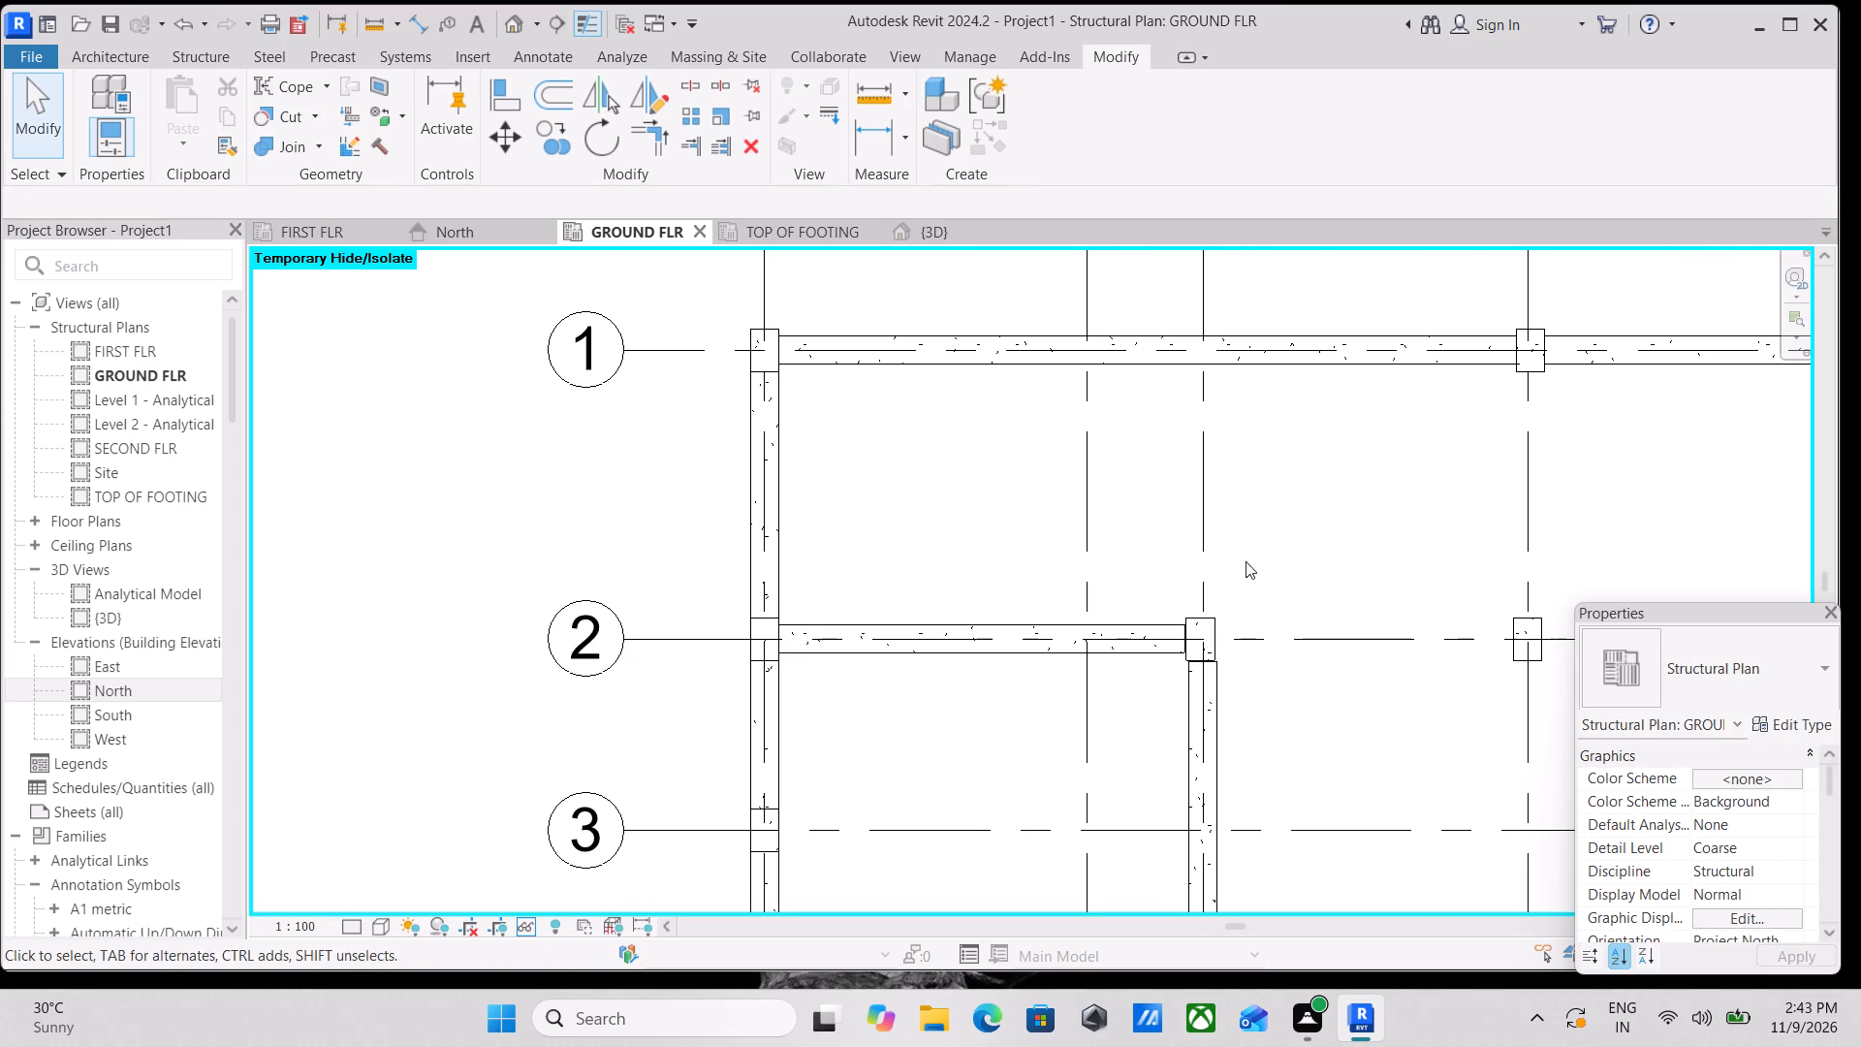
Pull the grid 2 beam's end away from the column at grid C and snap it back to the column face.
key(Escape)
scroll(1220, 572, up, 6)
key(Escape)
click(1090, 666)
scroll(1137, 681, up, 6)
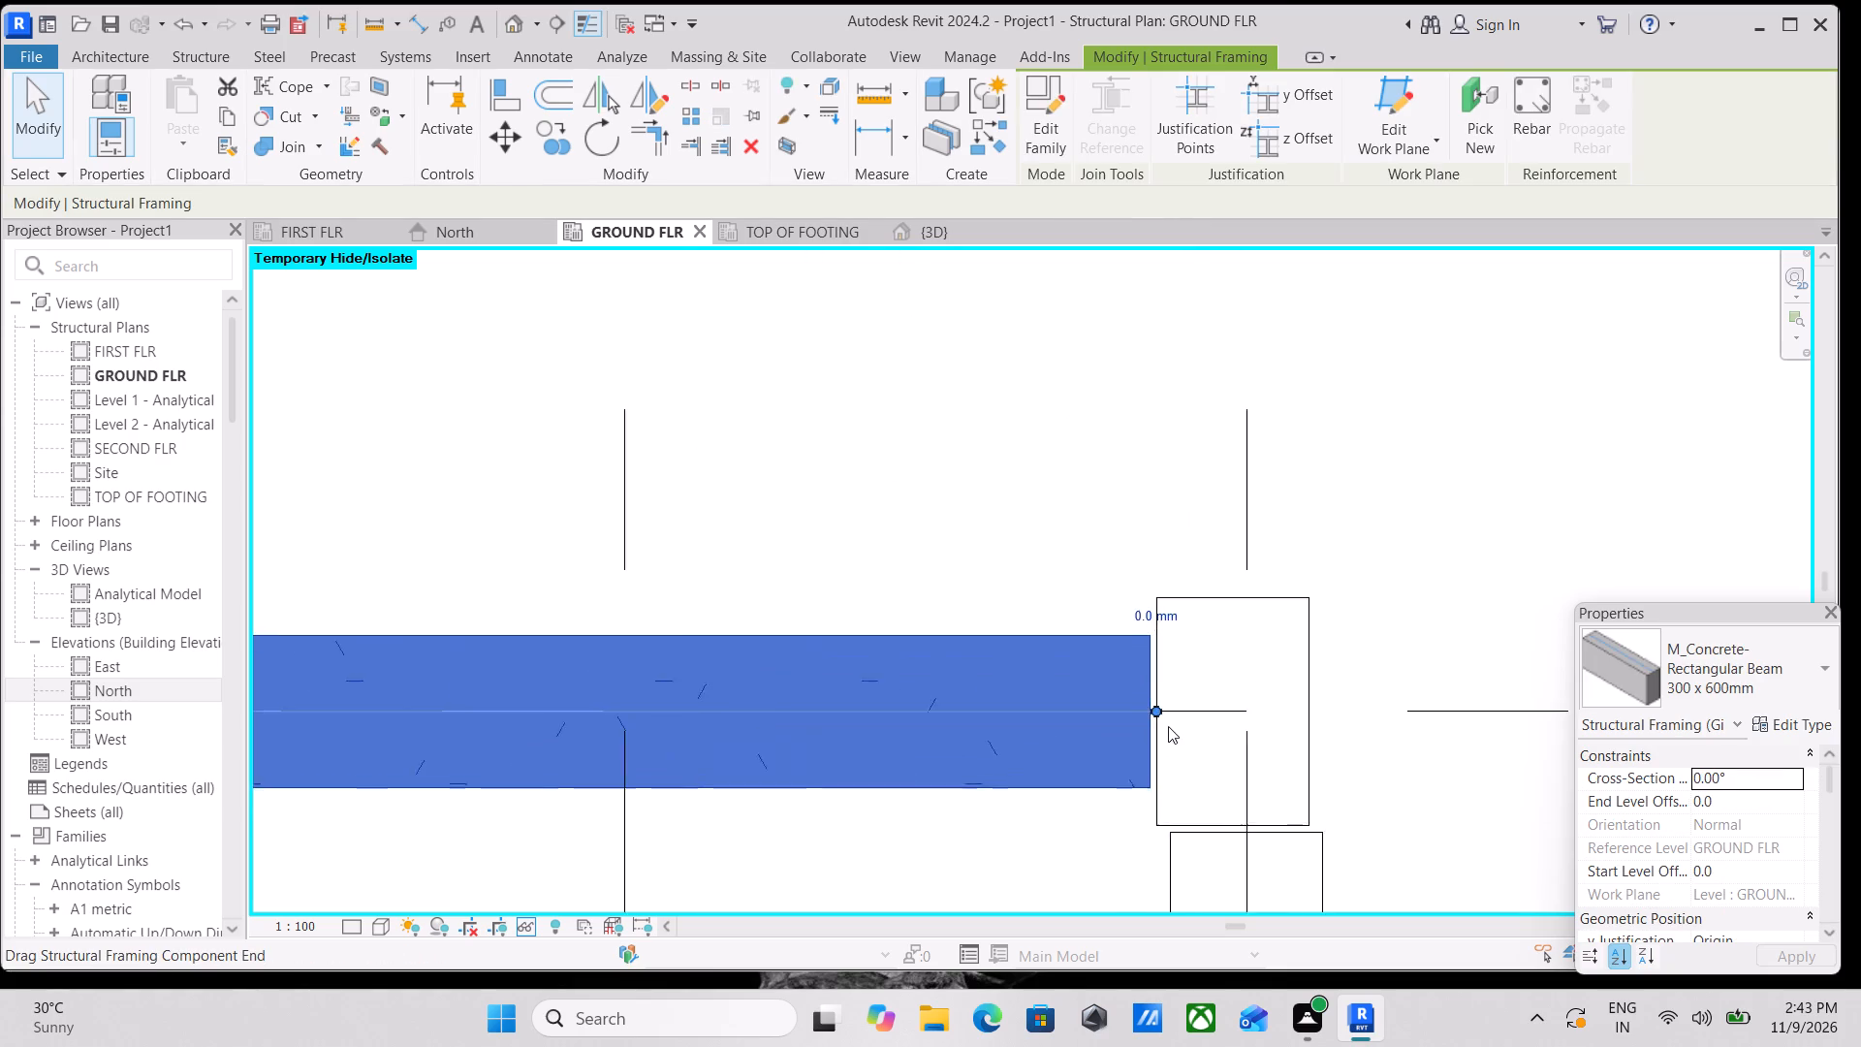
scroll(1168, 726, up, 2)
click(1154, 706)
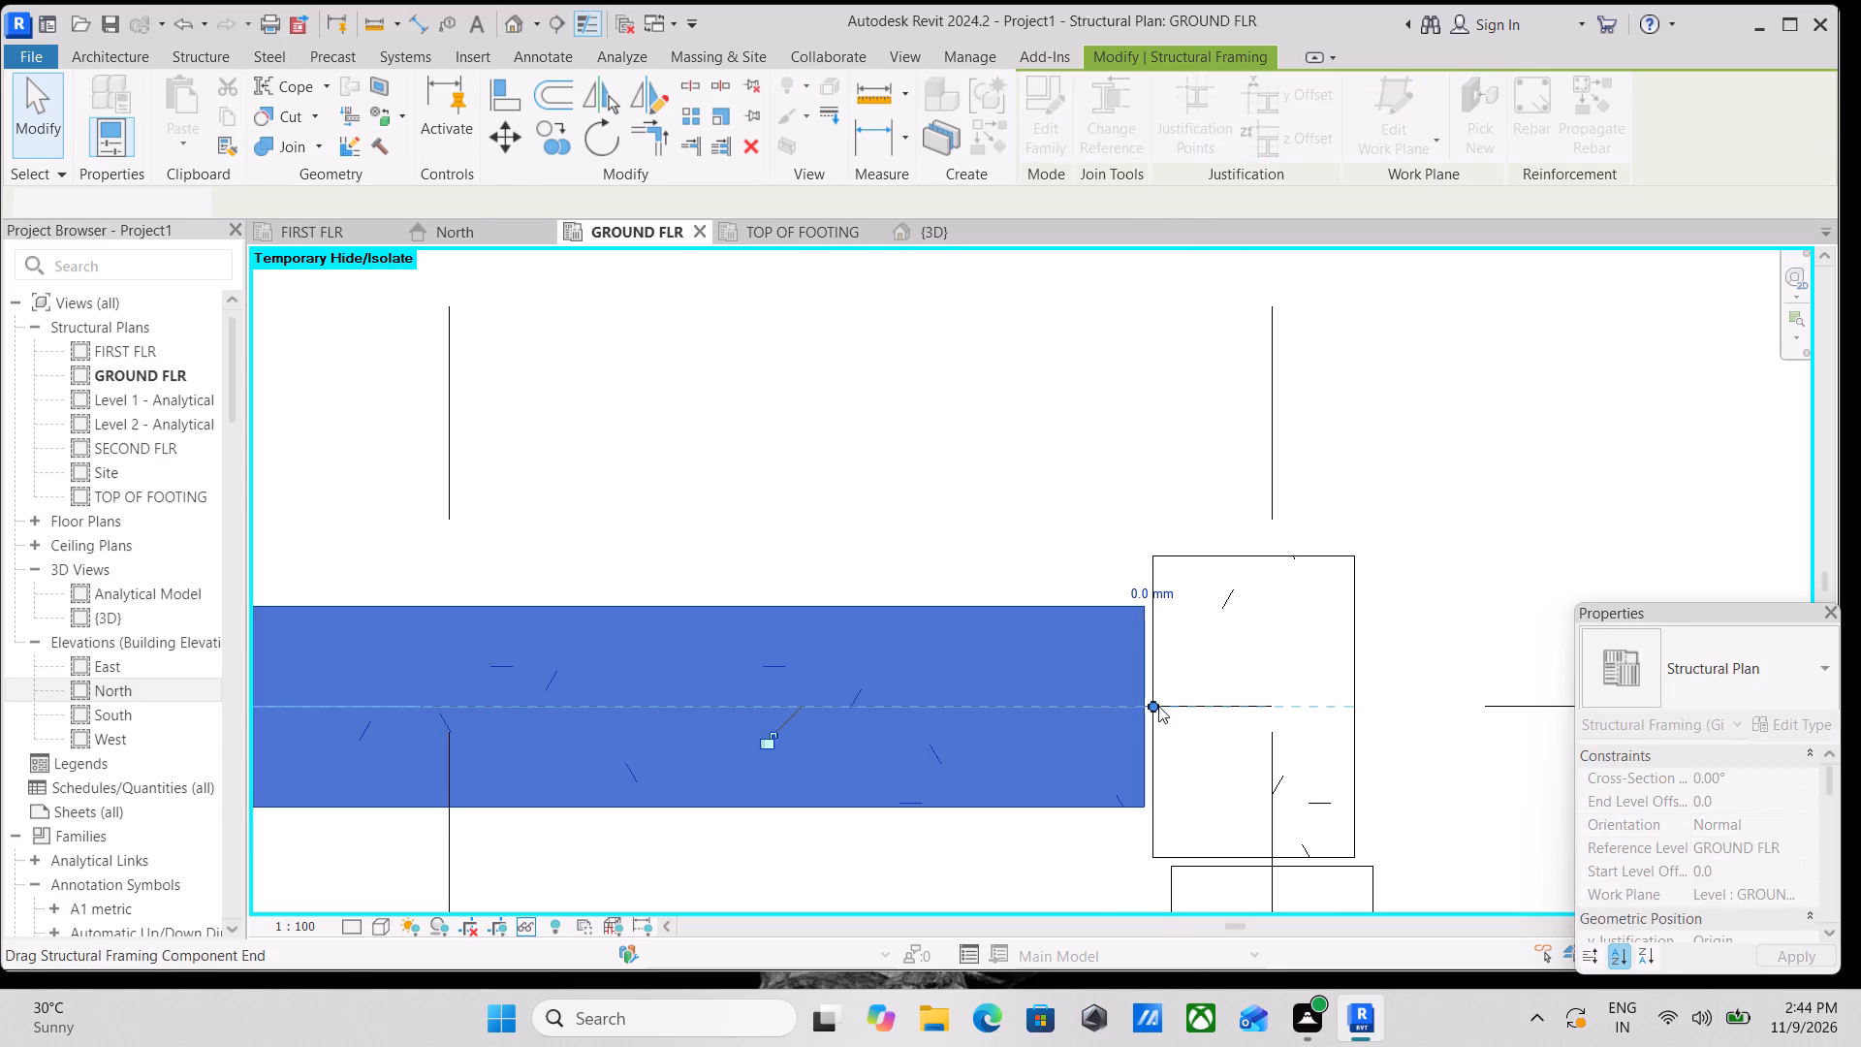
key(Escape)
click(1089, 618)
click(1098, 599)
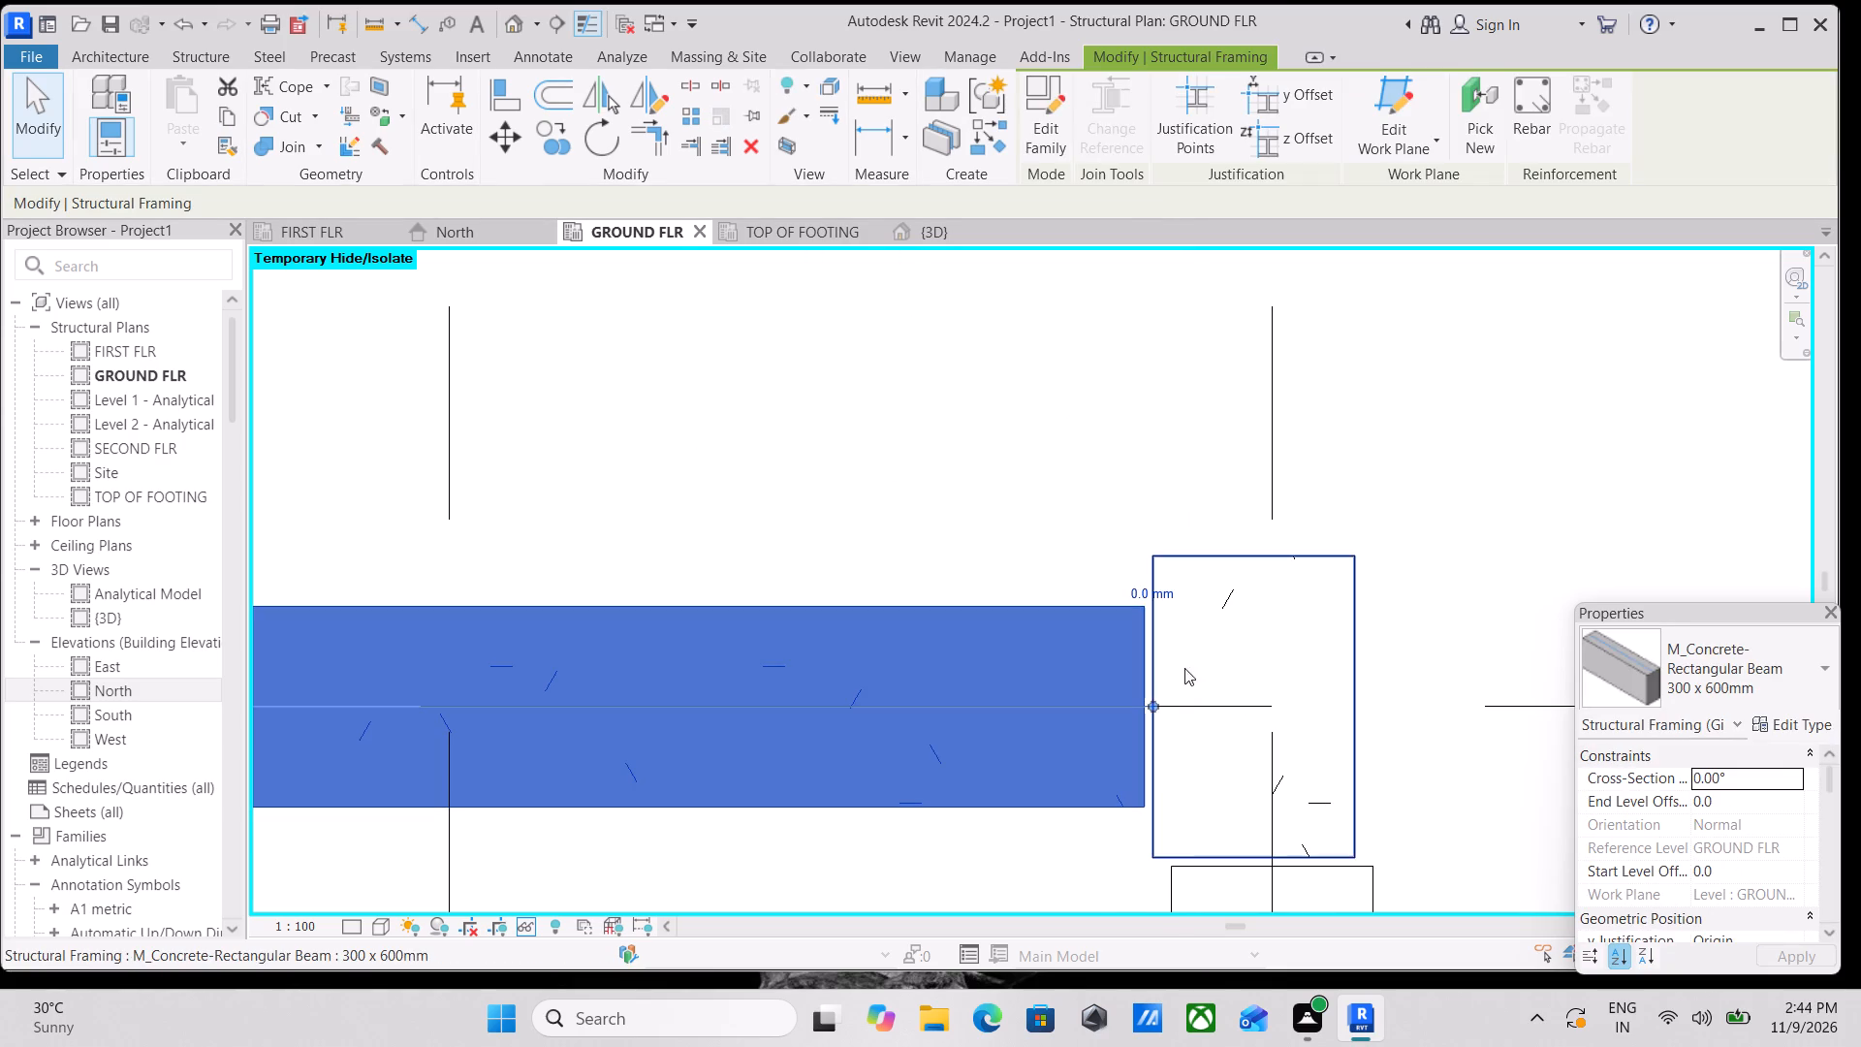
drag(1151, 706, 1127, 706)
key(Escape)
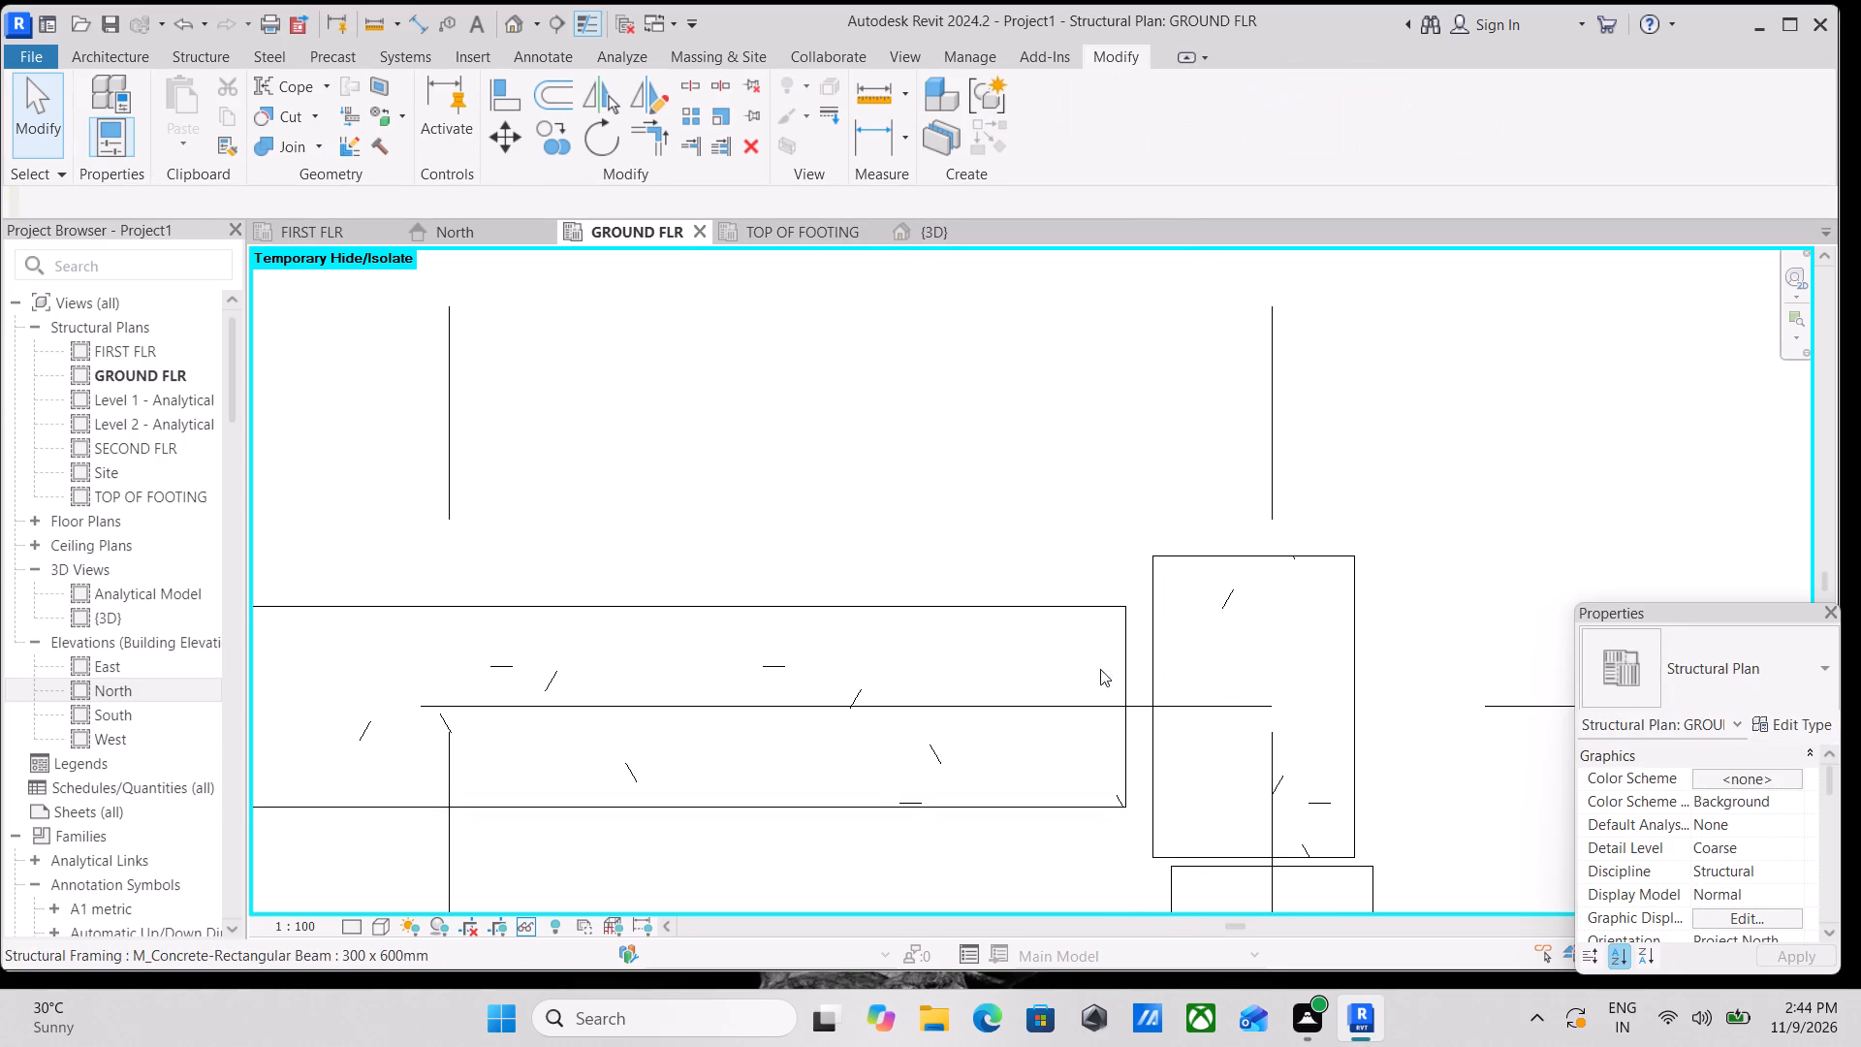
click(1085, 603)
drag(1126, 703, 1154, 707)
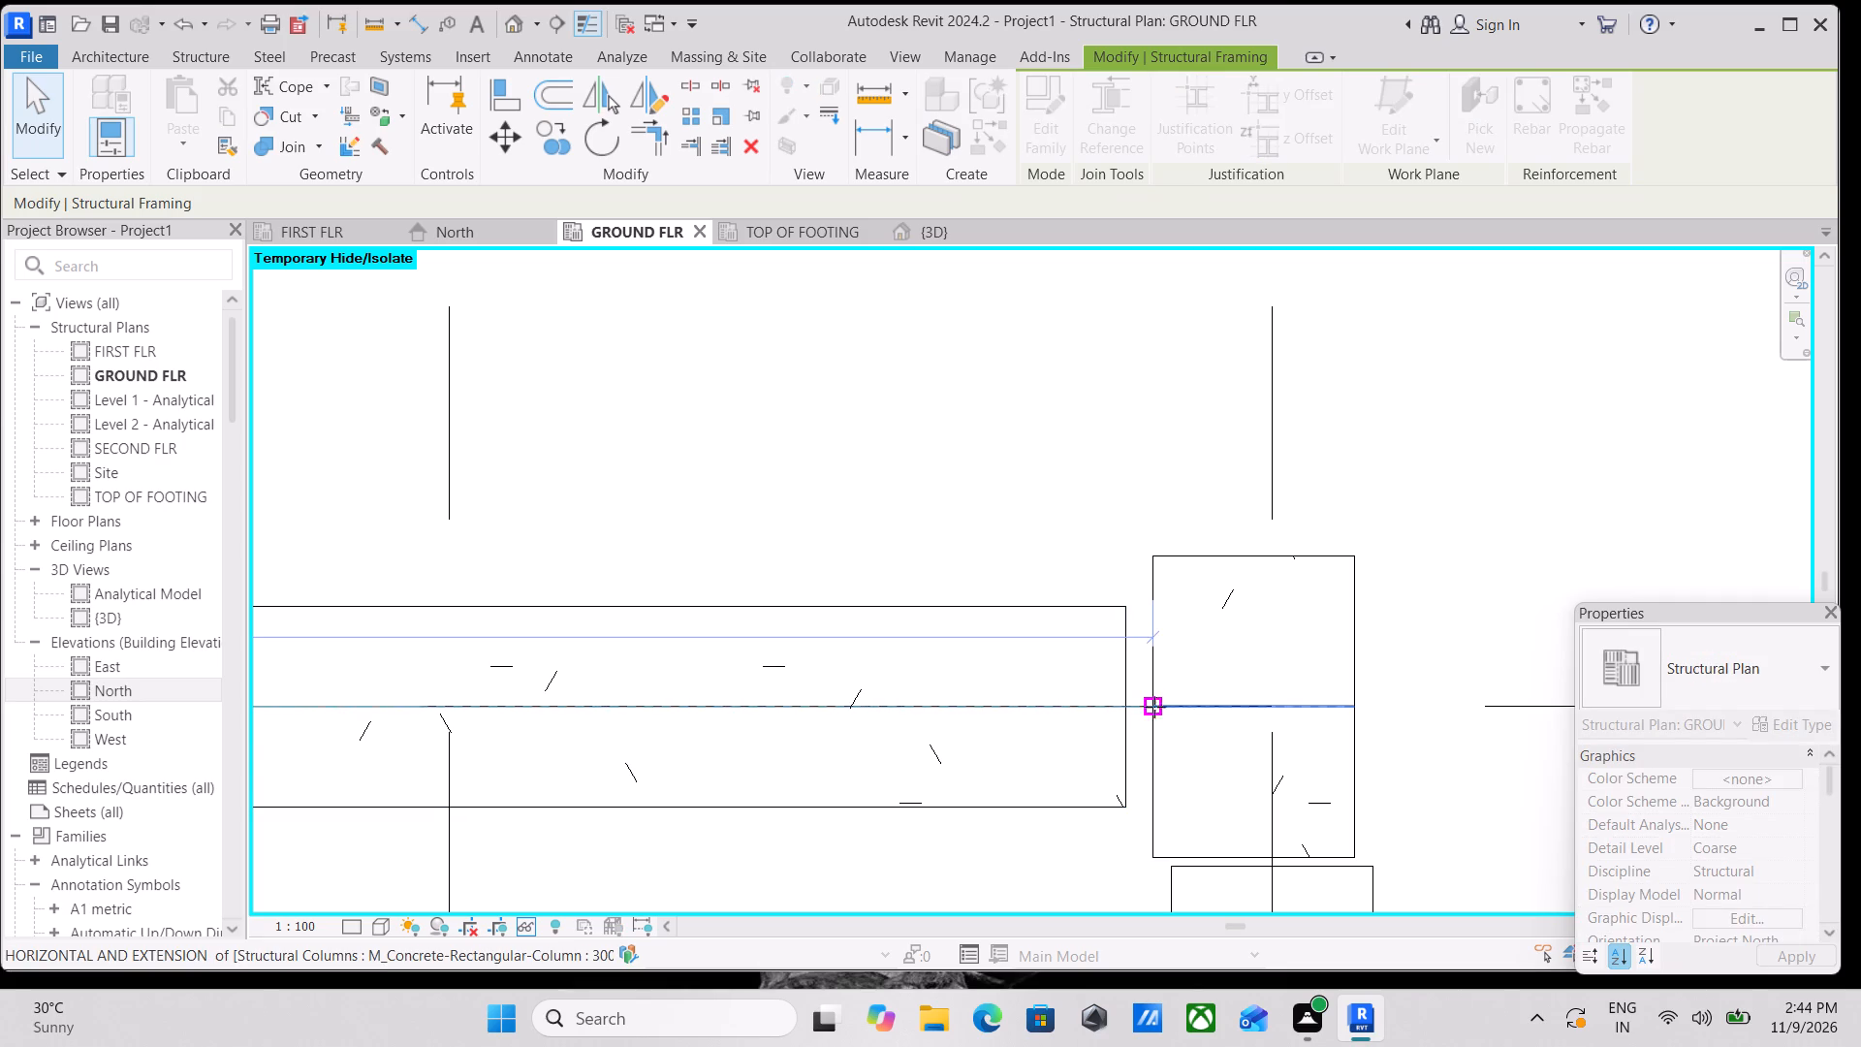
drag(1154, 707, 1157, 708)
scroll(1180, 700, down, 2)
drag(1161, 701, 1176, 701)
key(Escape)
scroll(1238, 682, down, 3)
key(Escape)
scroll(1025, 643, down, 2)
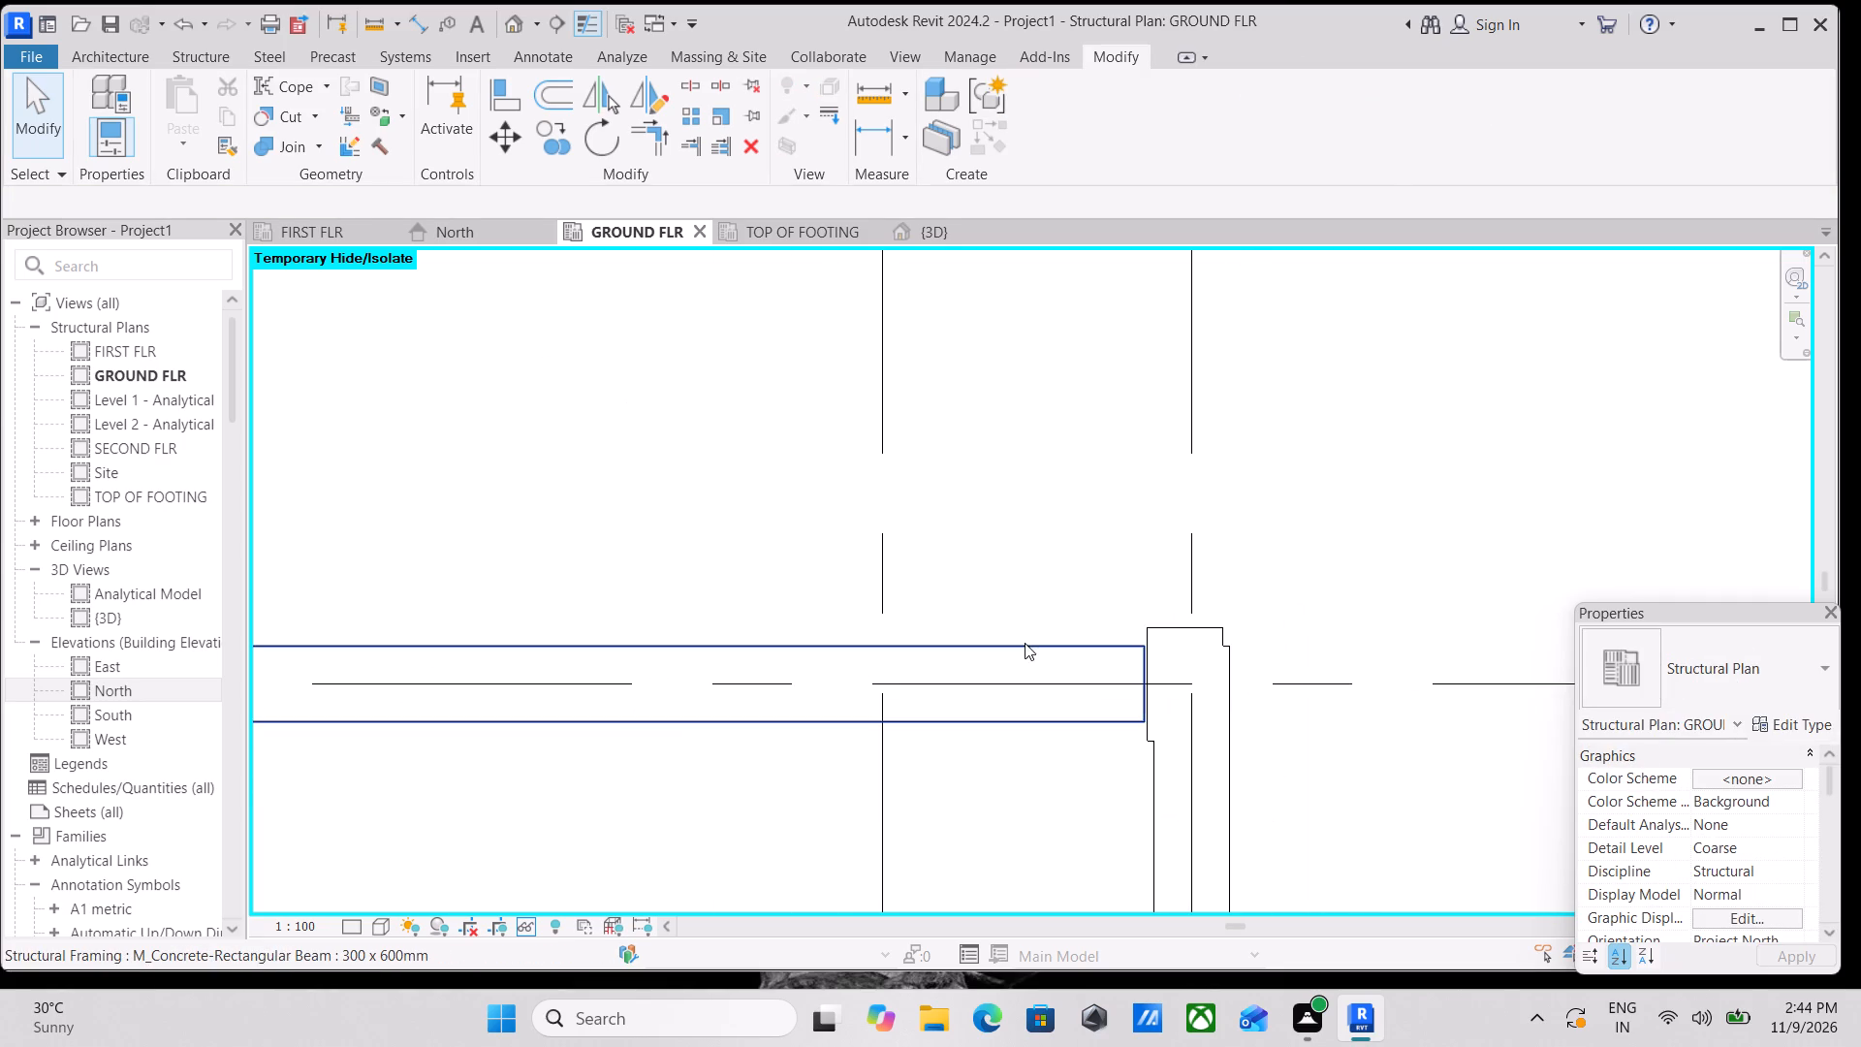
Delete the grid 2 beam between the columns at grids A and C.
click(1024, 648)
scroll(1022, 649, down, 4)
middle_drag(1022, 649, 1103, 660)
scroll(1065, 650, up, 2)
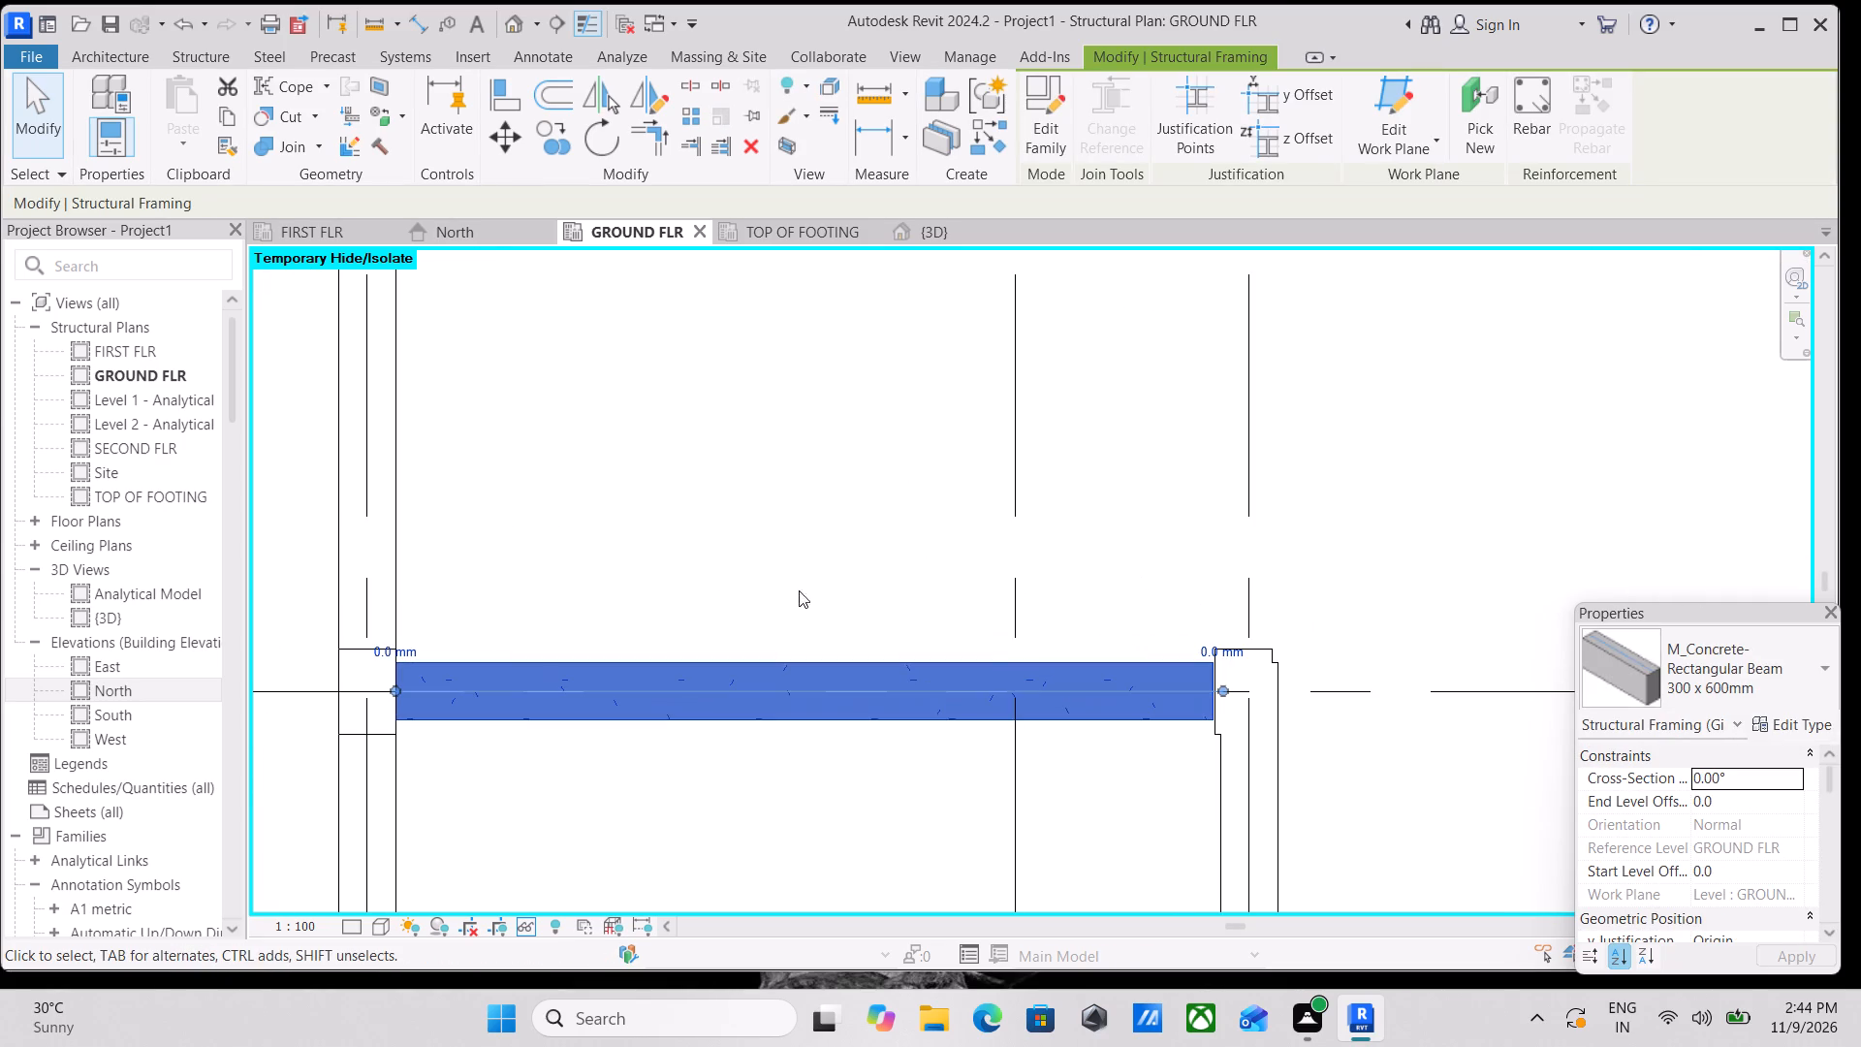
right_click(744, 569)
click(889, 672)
Place a 300 x 600mm concrete beam along grid 2 from the column at grid C to the column at grid A.
scroll(929, 636, down, 1)
middle_drag(929, 636, 934, 654)
text(BM)
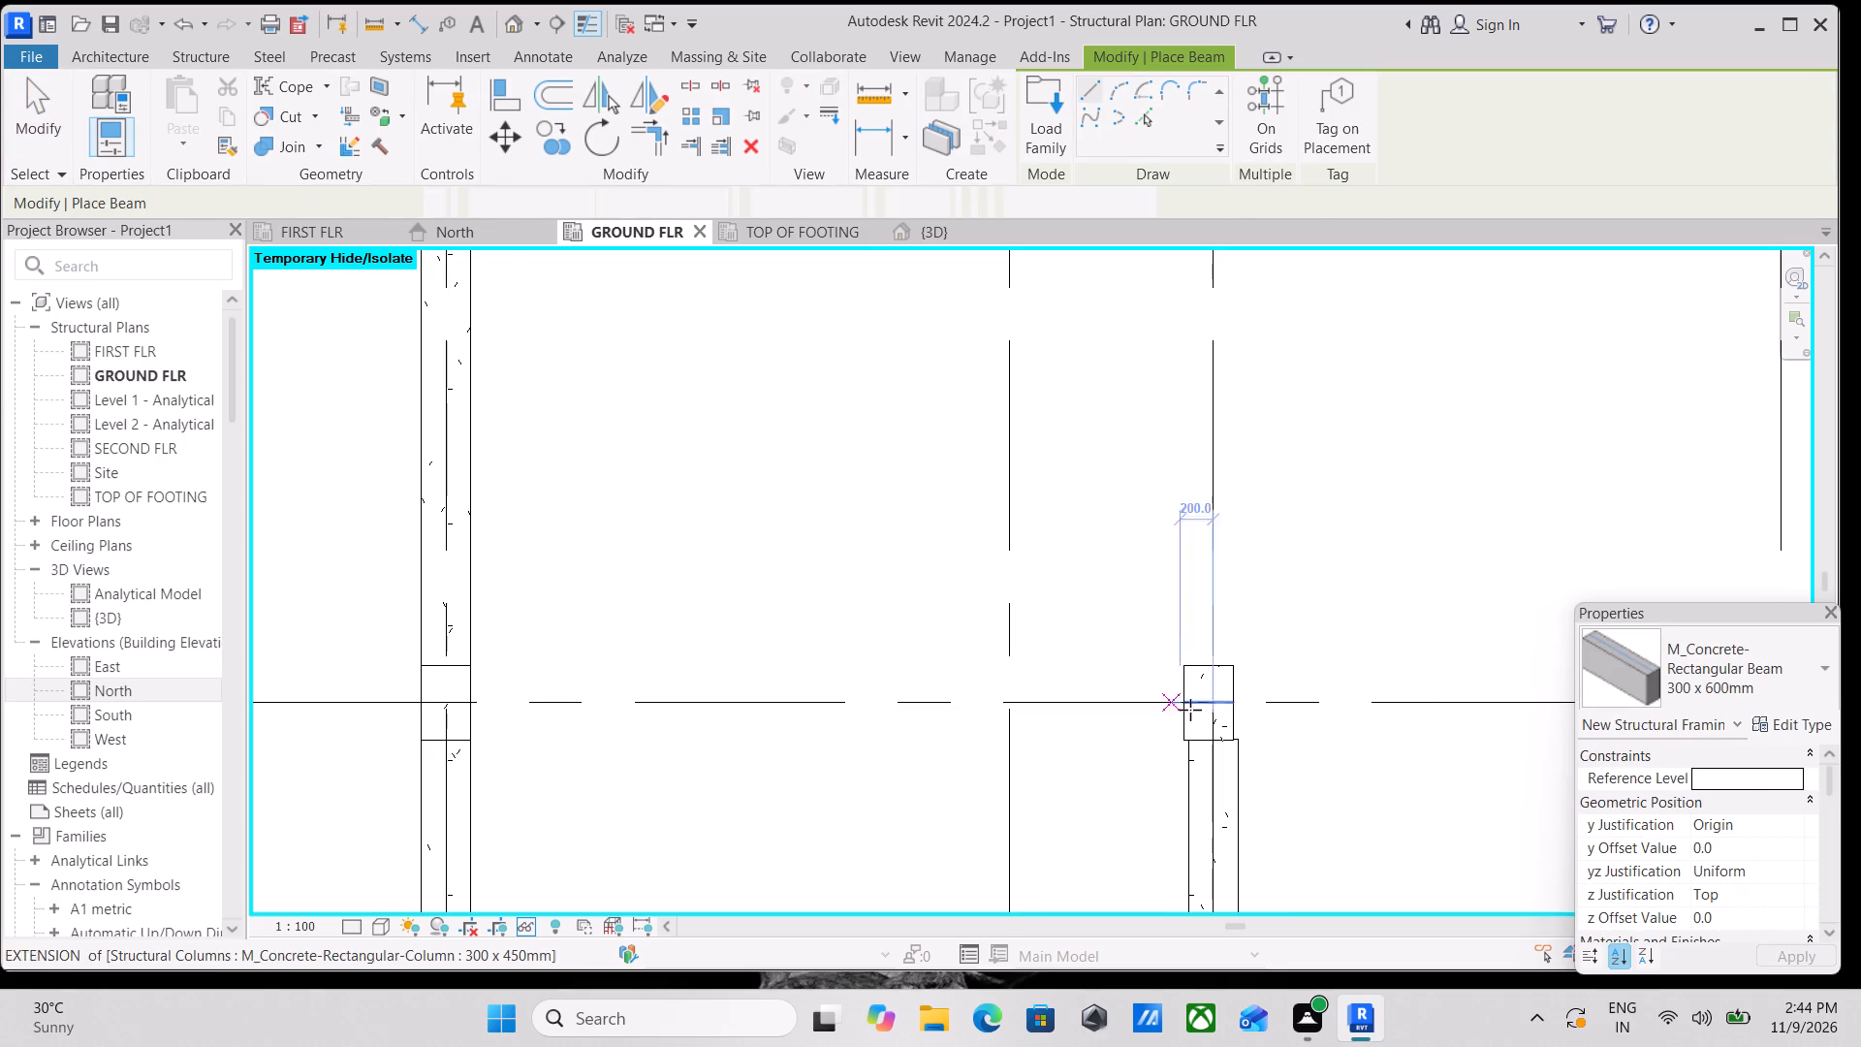
scroll(1198, 716, up, 3)
click(1182, 696)
middle_drag(823, 697, 1278, 736)
scroll(875, 695, down, 2)
middle_drag(877, 695, 1125, 698)
click(874, 726)
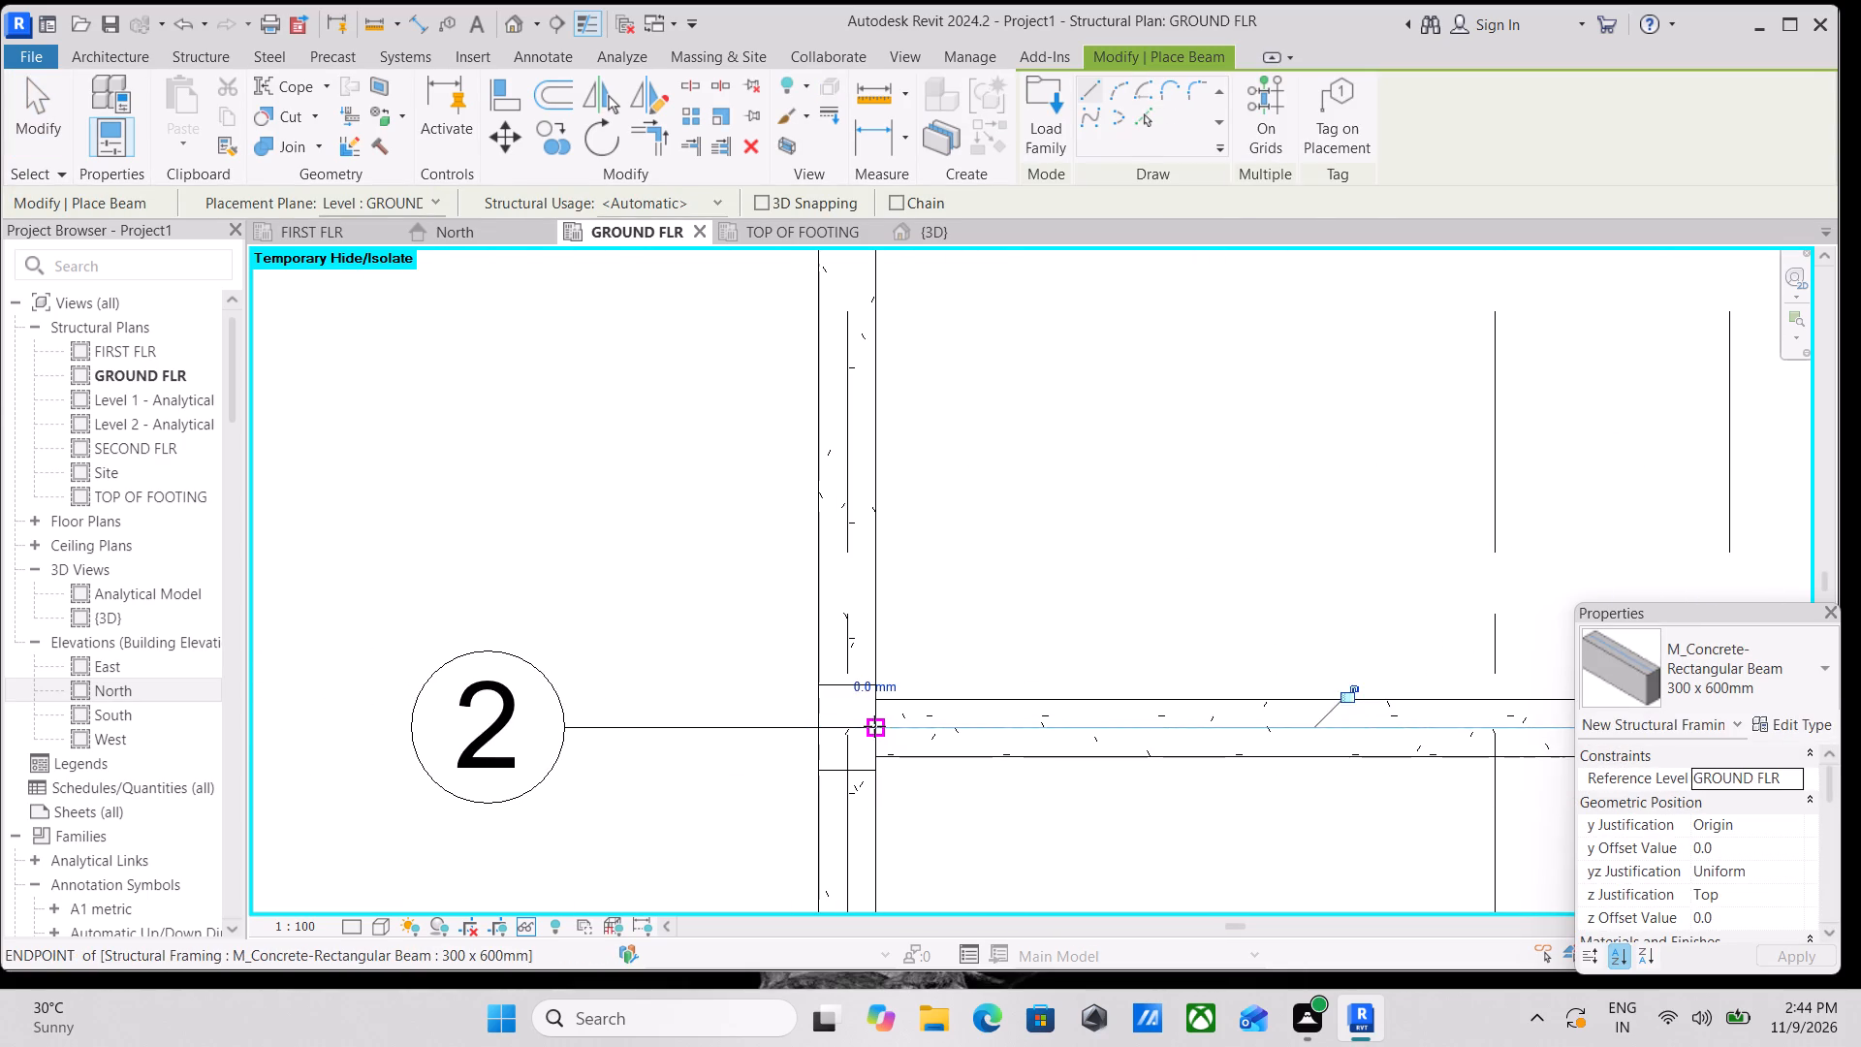
key(Escape)
Place a 300 x 600mm concrete beam along grid 2 between the columns at grids C and D.
scroll(997, 665, down, 9)
middle_drag(1048, 648, 819, 661)
scroll(1036, 661, up, 4)
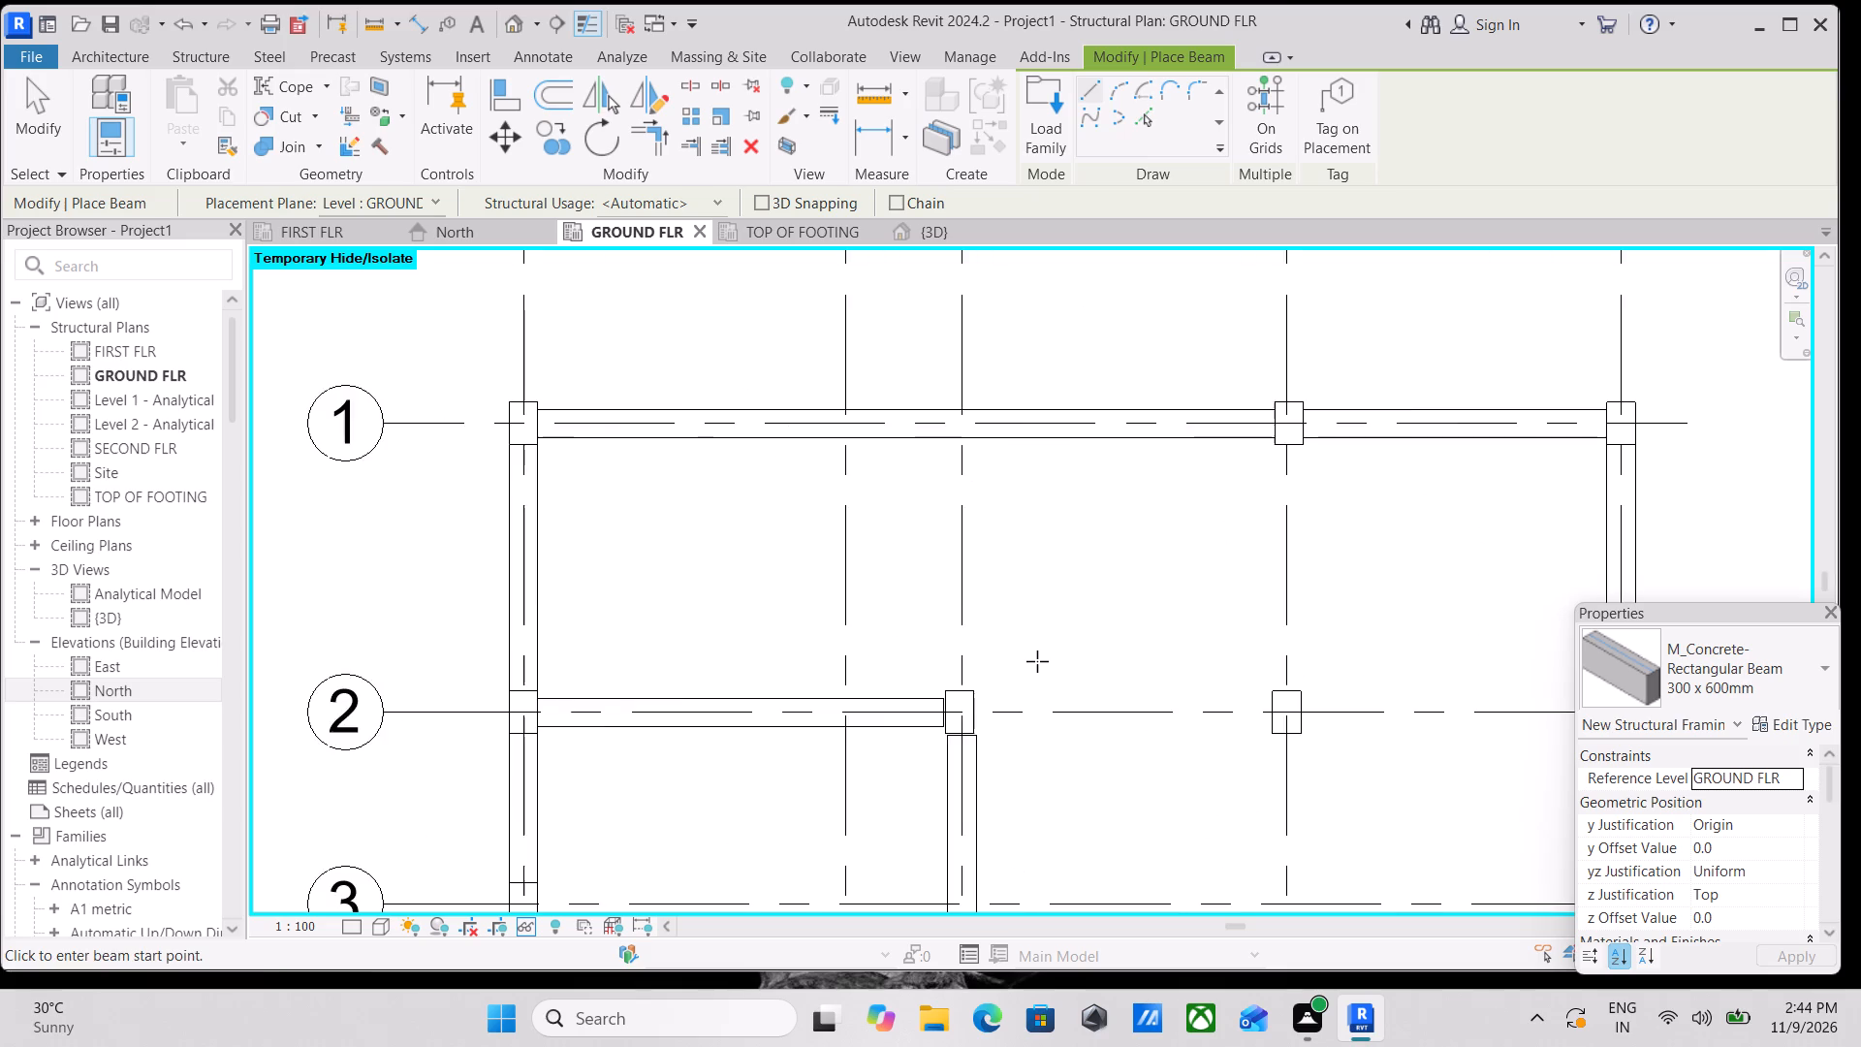
scroll(951, 726, up, 12)
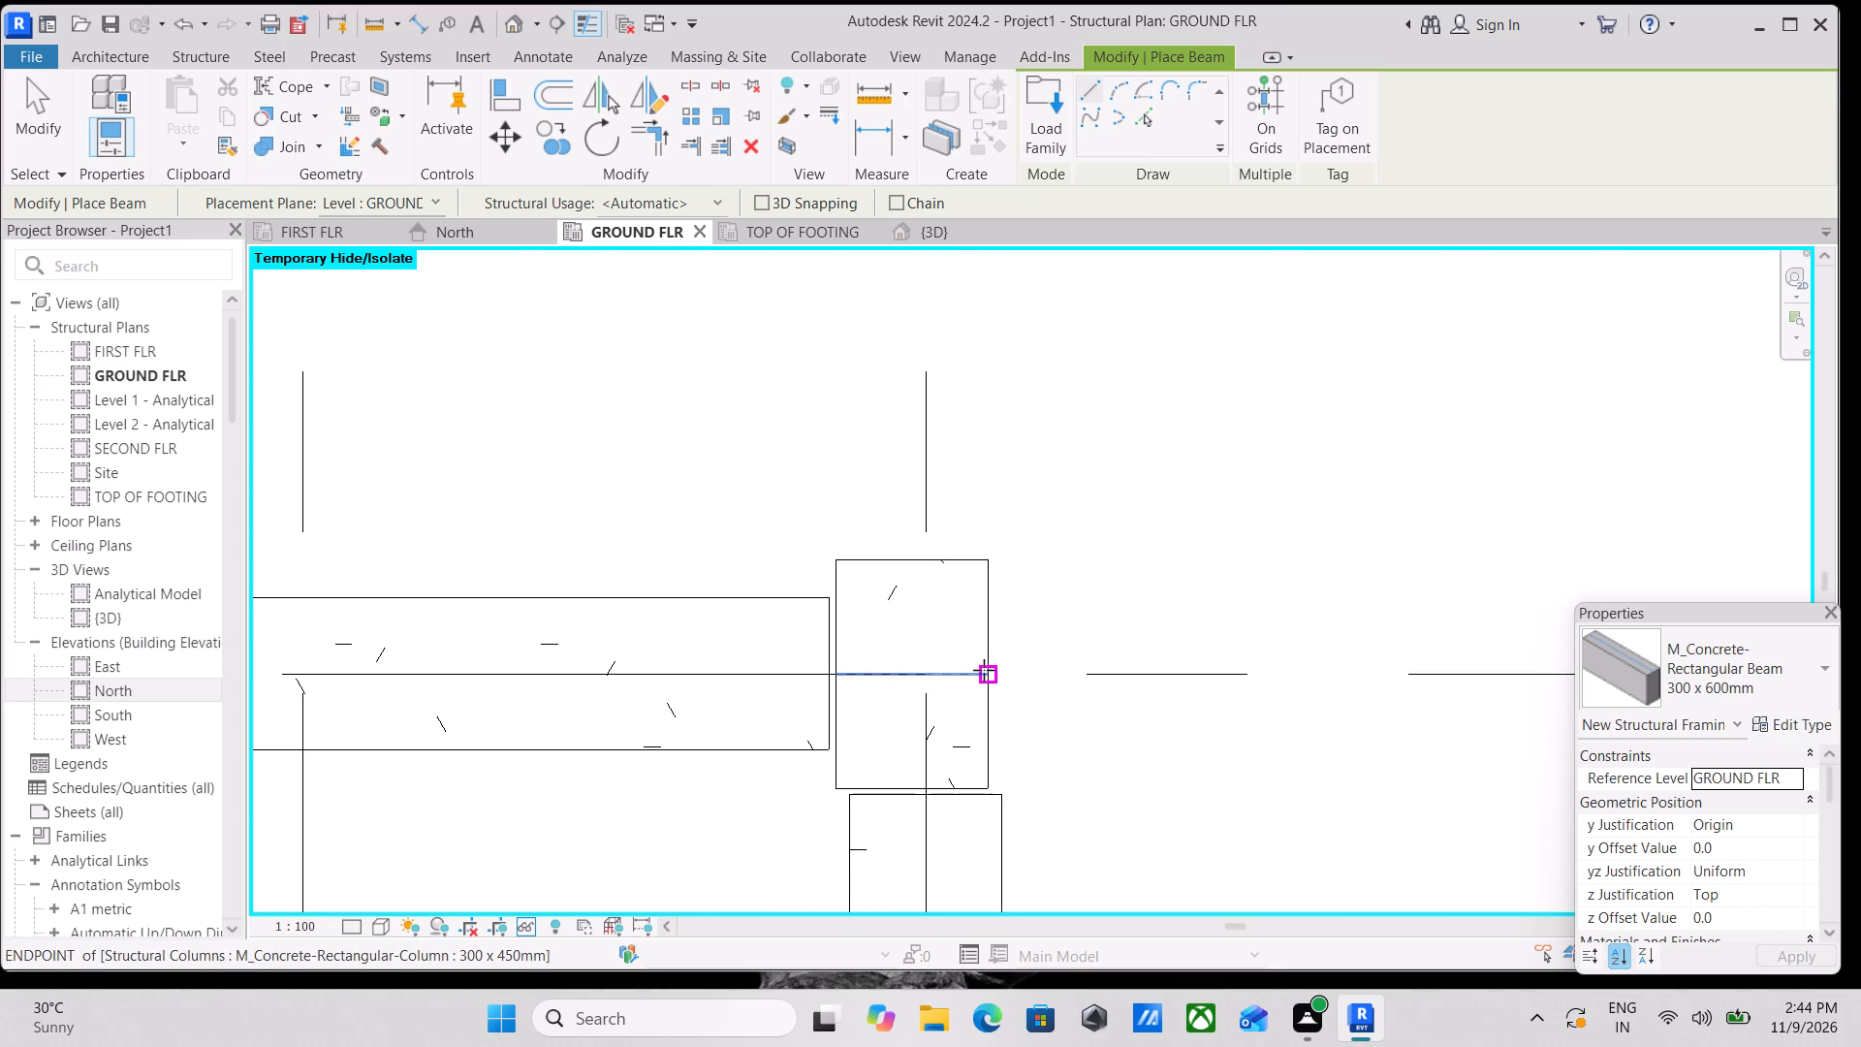
click(985, 670)
scroll(1246, 656, down, 2)
middle_drag(1232, 658, 898, 671)
scroll(1189, 662, down, 2)
middle_drag(1156, 678, 760, 707)
middle_drag(1124, 698, 900, 715)
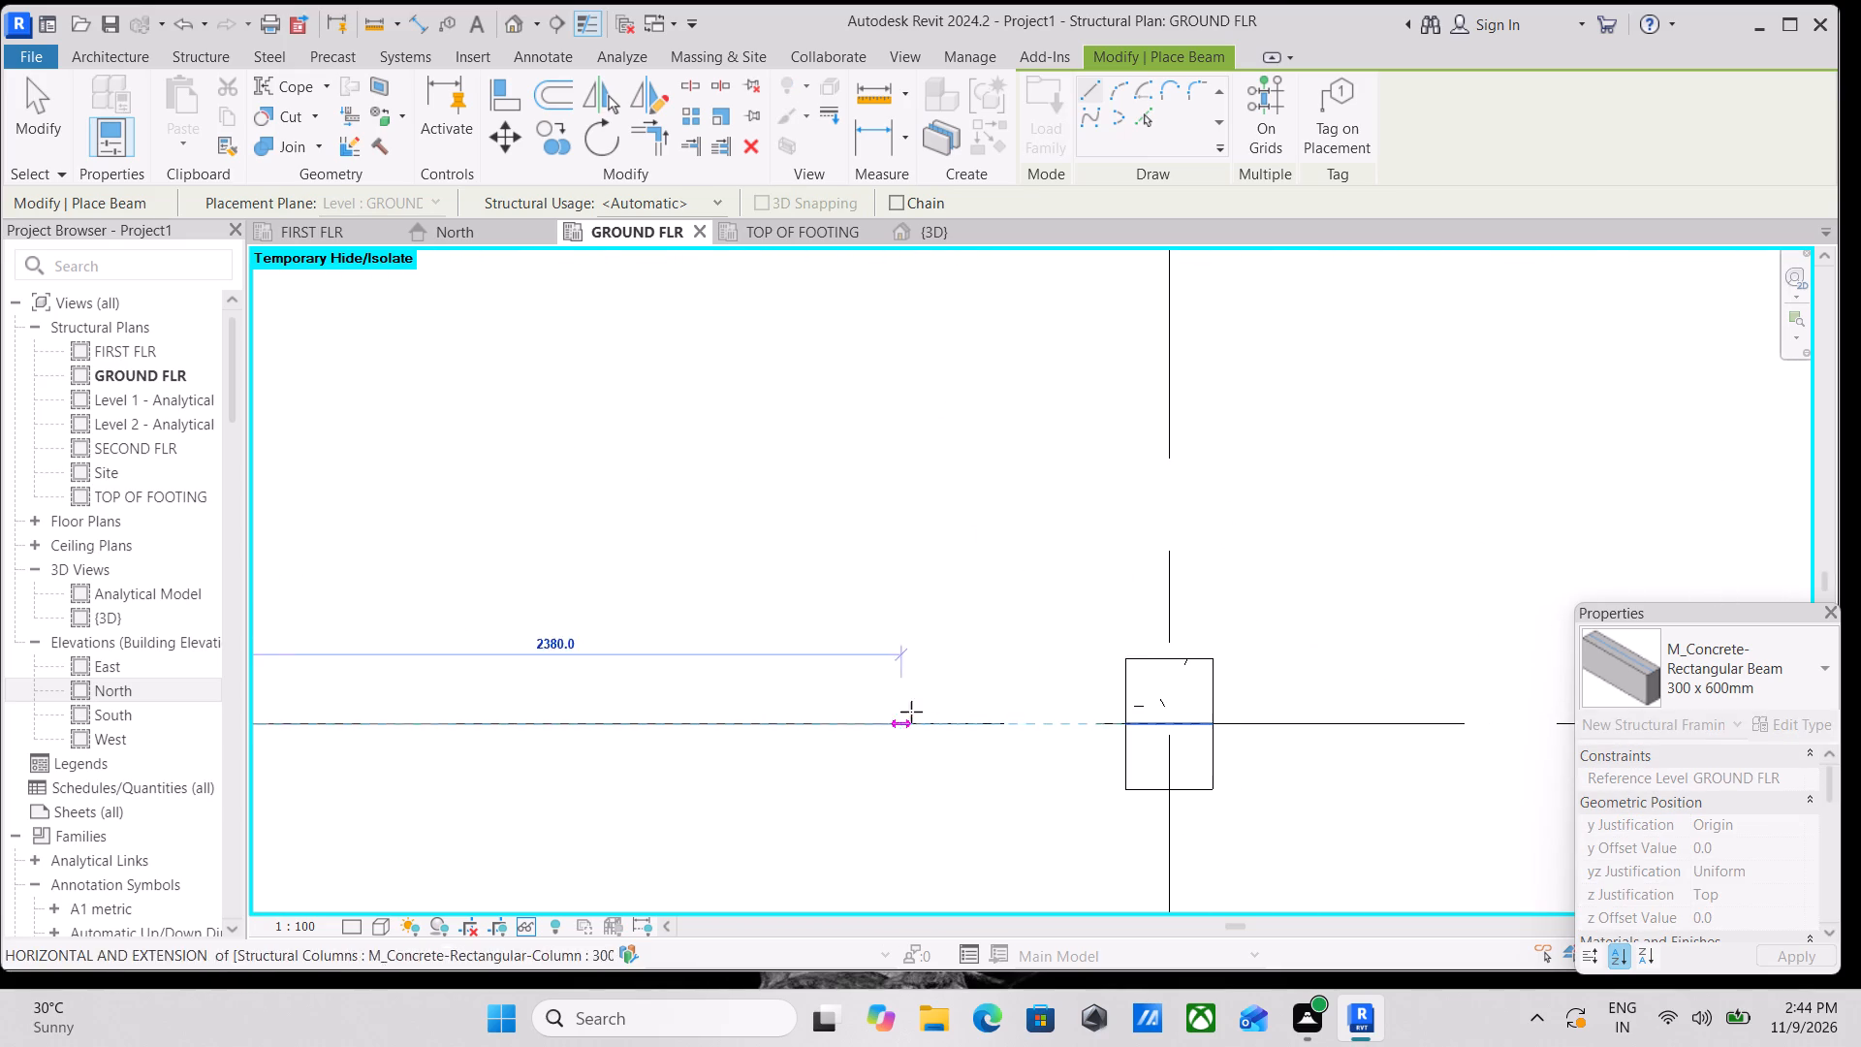
click(1129, 715)
key(Escape)
Place a 300 x 600mm concrete beam along grid 2 between the columns at grids D and E.
scroll(1288, 687, down, 2)
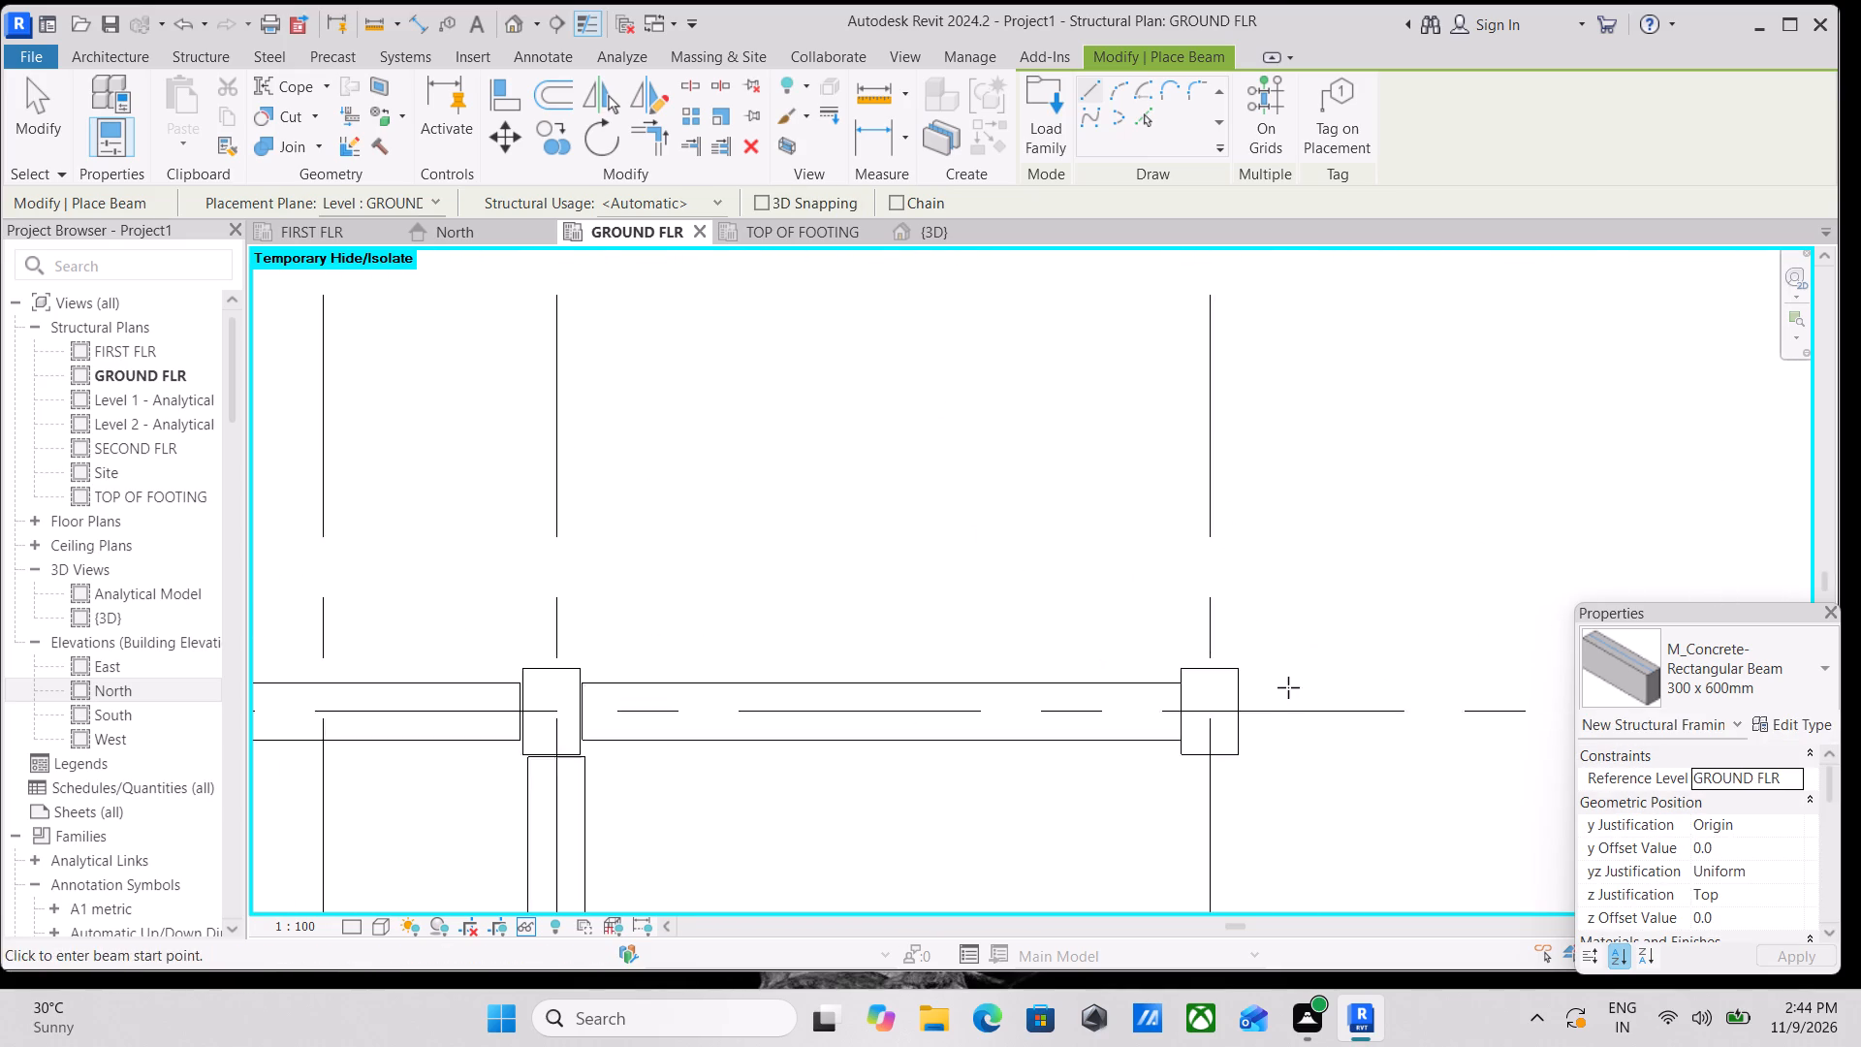
scroll(1288, 687, down, 1)
middle_drag(1288, 687, 1149, 718)
click(1092, 746)
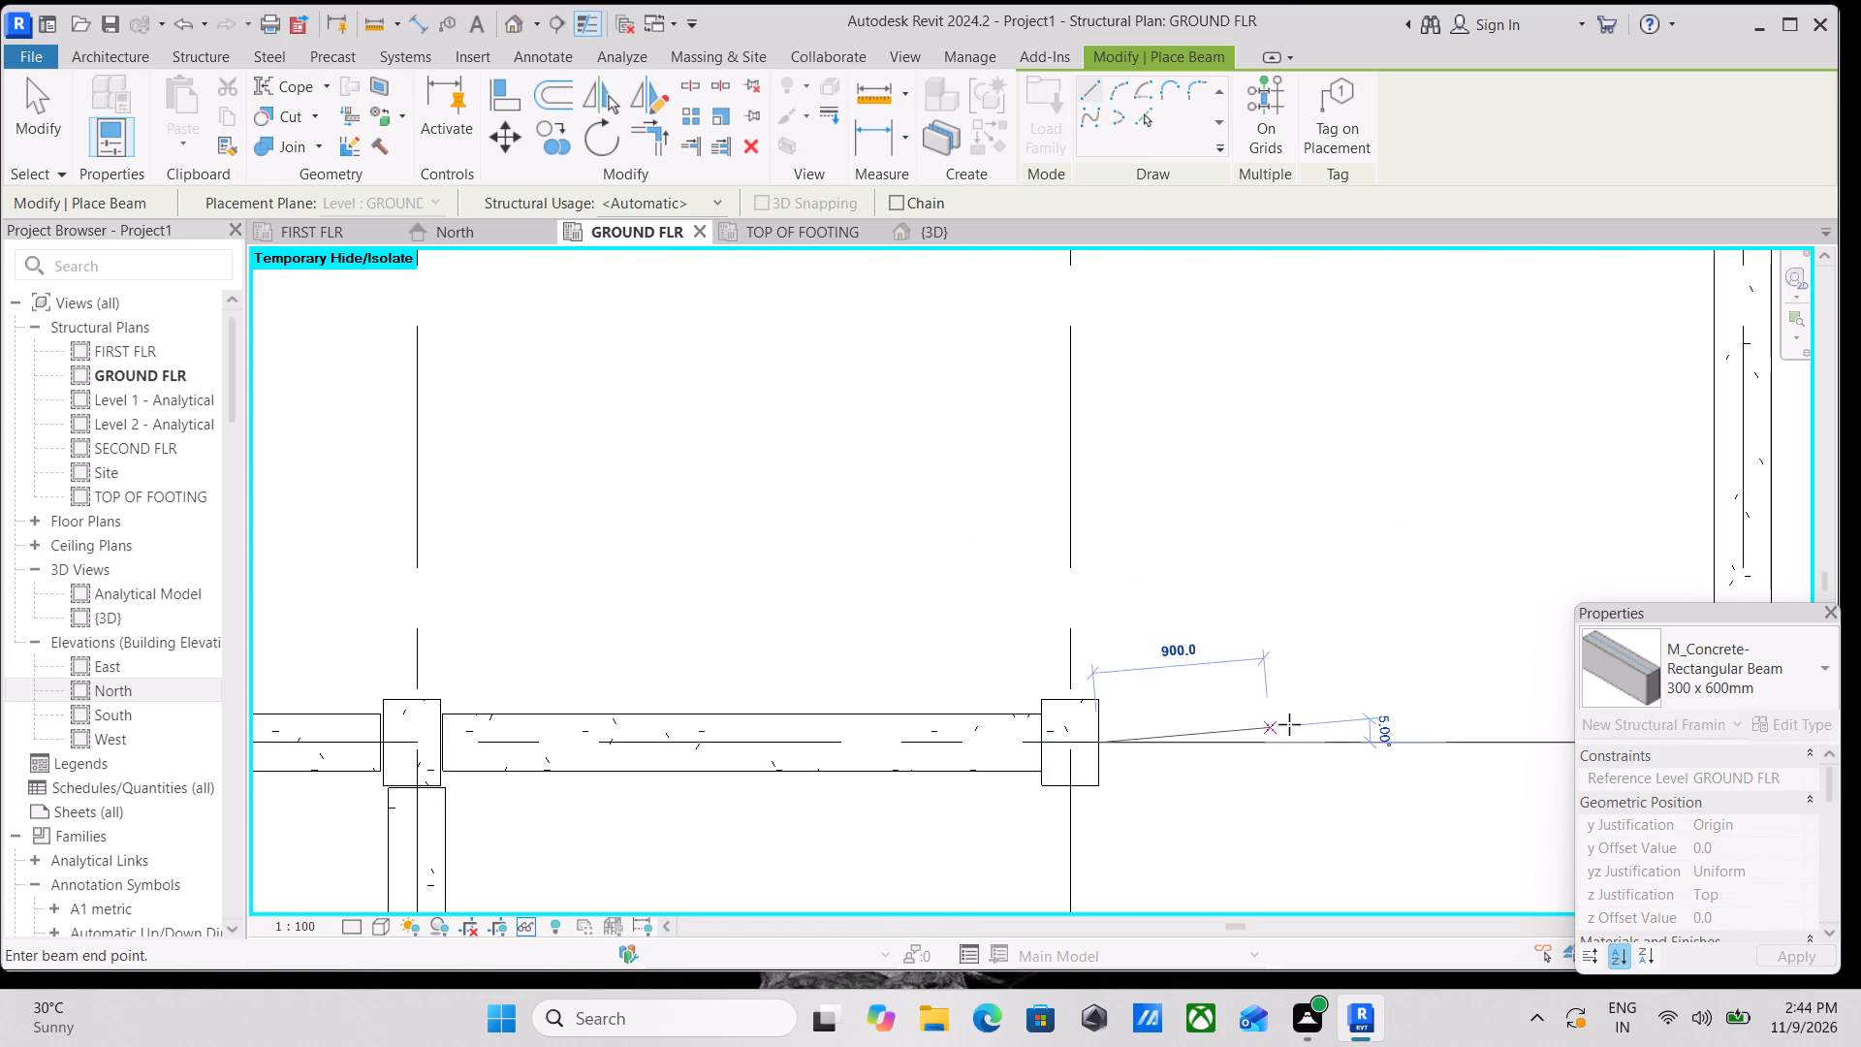
middle_drag(1289, 724, 866, 726)
scroll(1117, 721, down, 3)
middle_drag(1115, 721, 981, 726)
click(1100, 736)
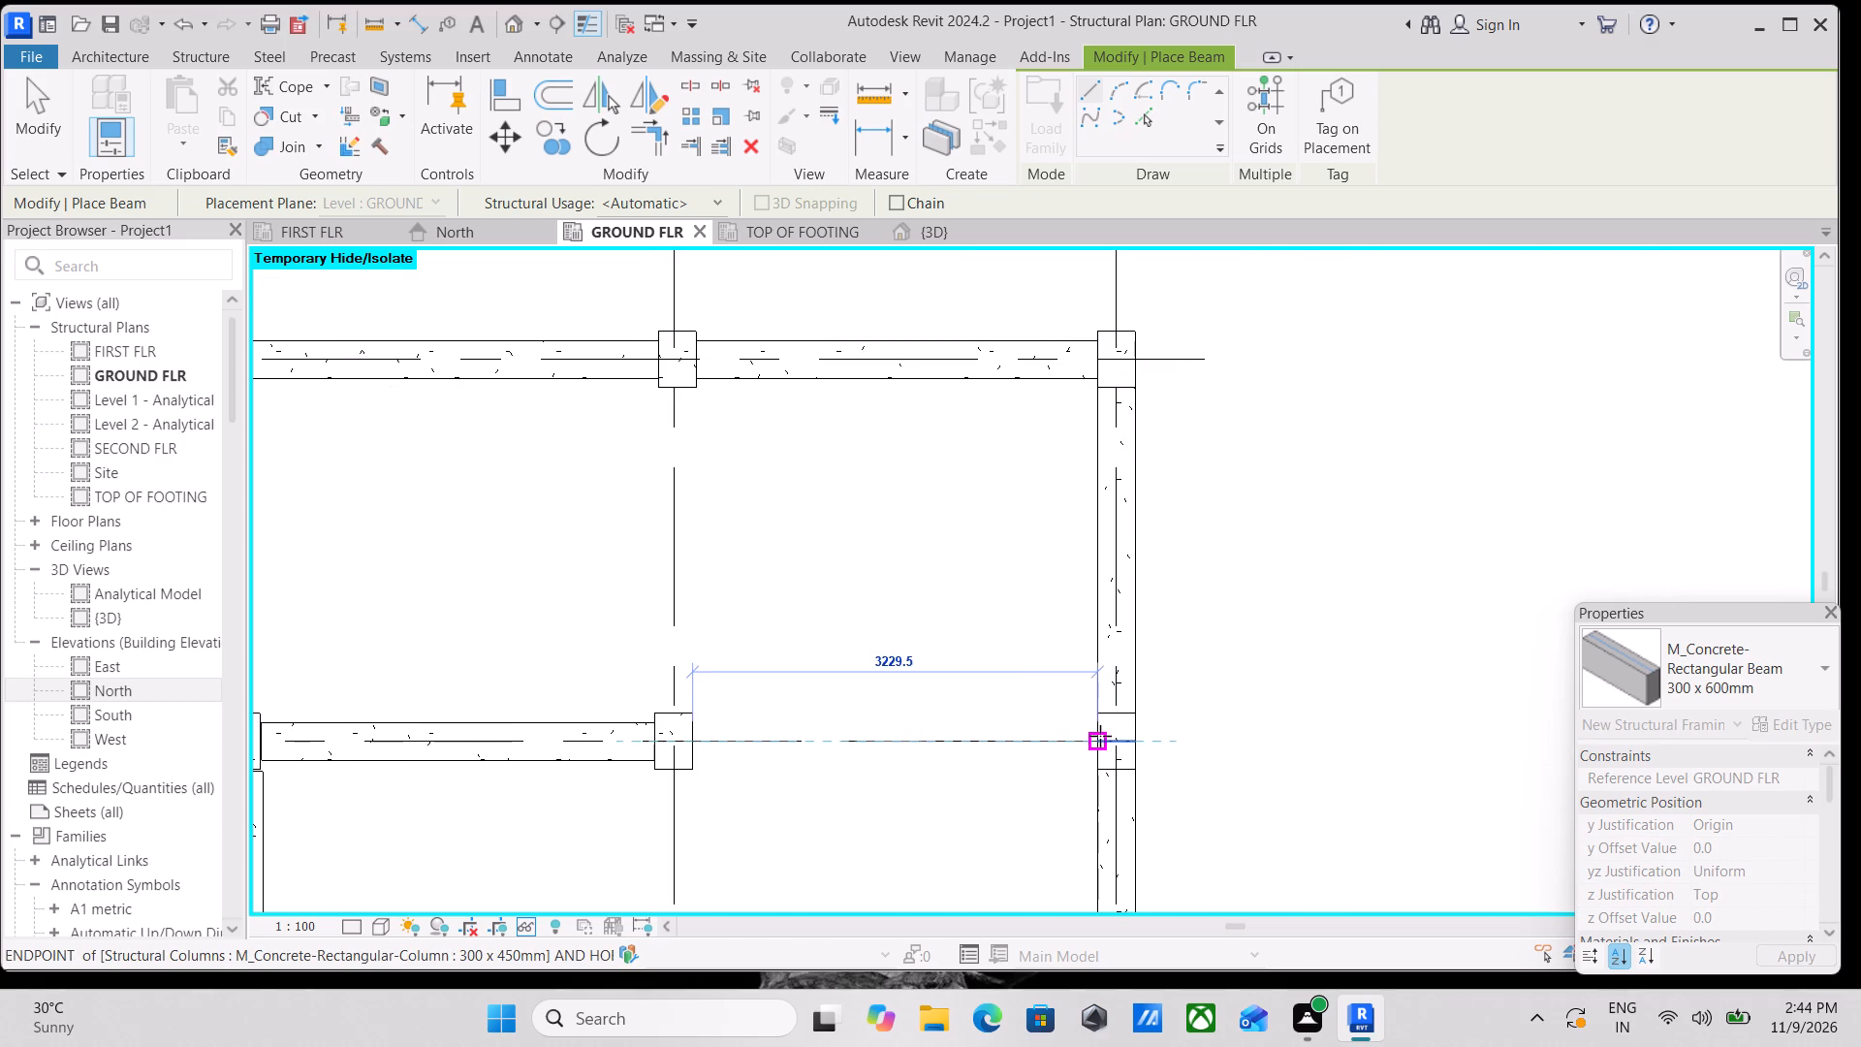
key(Escape)
scroll(1151, 739, down, 3)
middle_drag(862, 753, 1145, 710)
key(Escape)
scroll(816, 735, up, 4)
key(Escape)
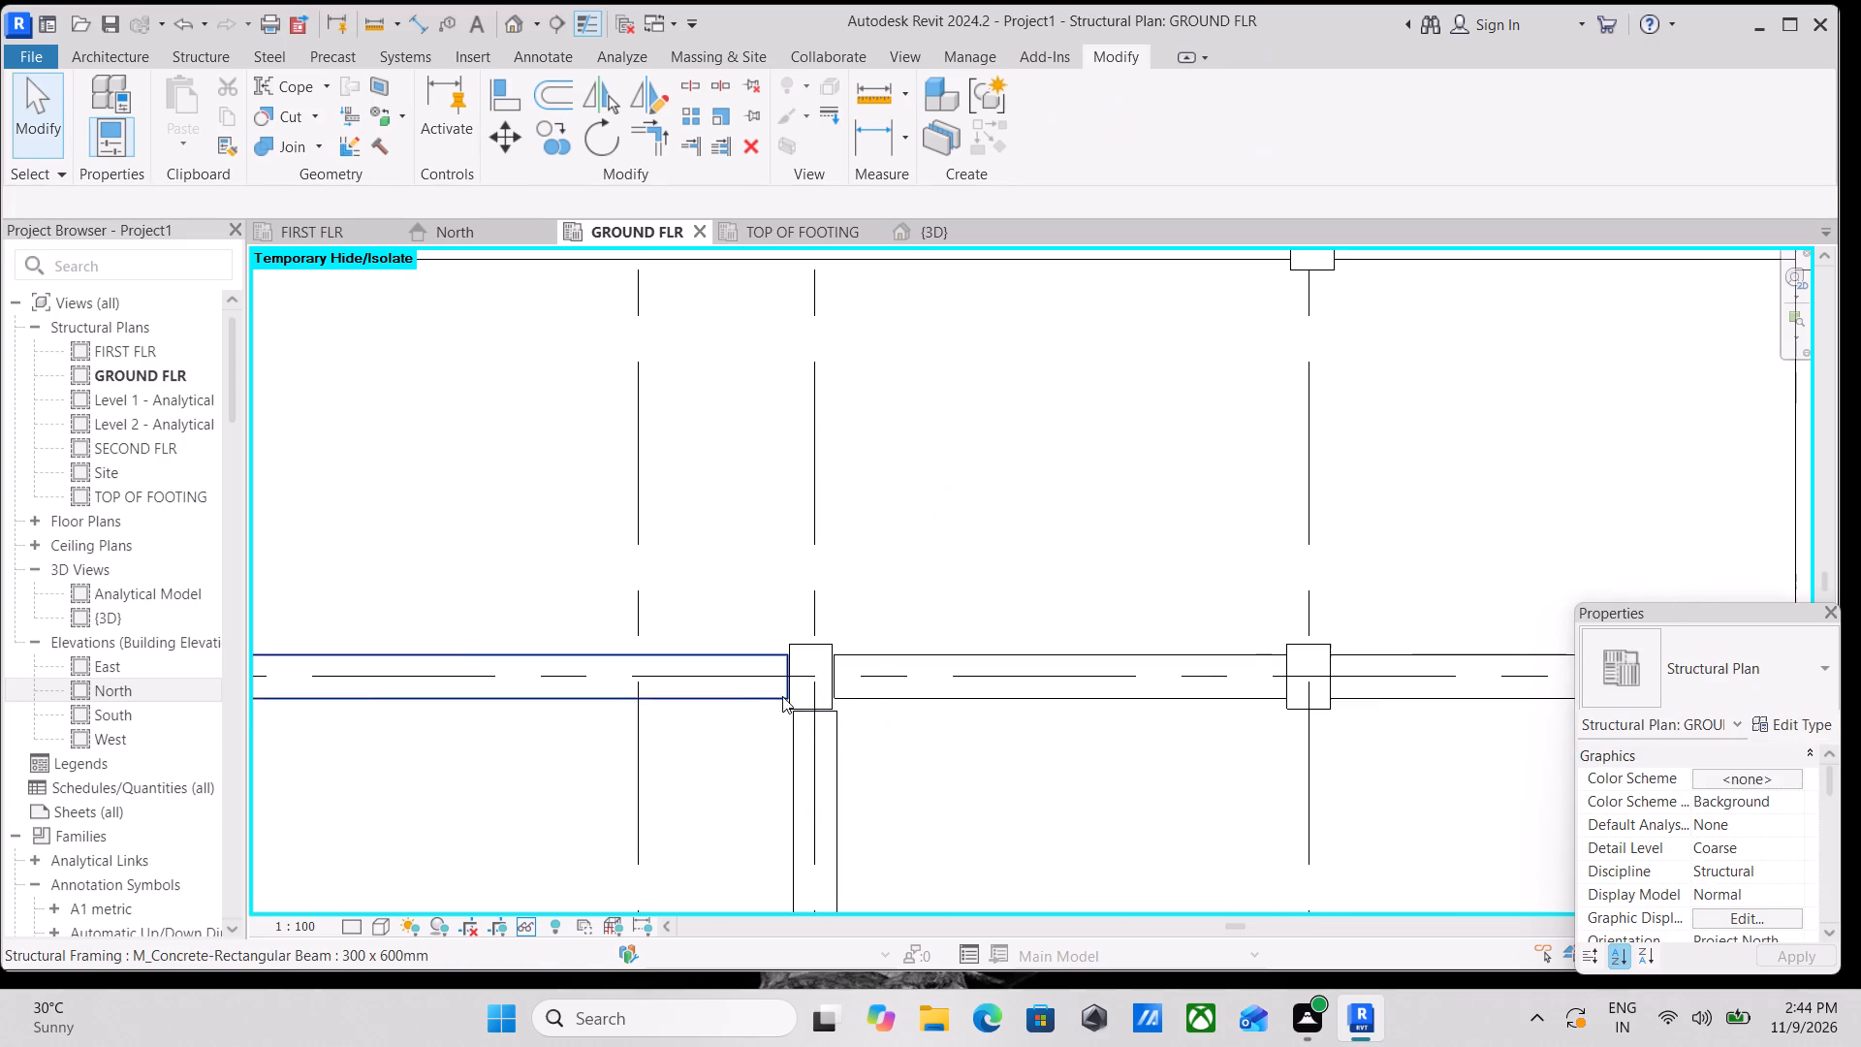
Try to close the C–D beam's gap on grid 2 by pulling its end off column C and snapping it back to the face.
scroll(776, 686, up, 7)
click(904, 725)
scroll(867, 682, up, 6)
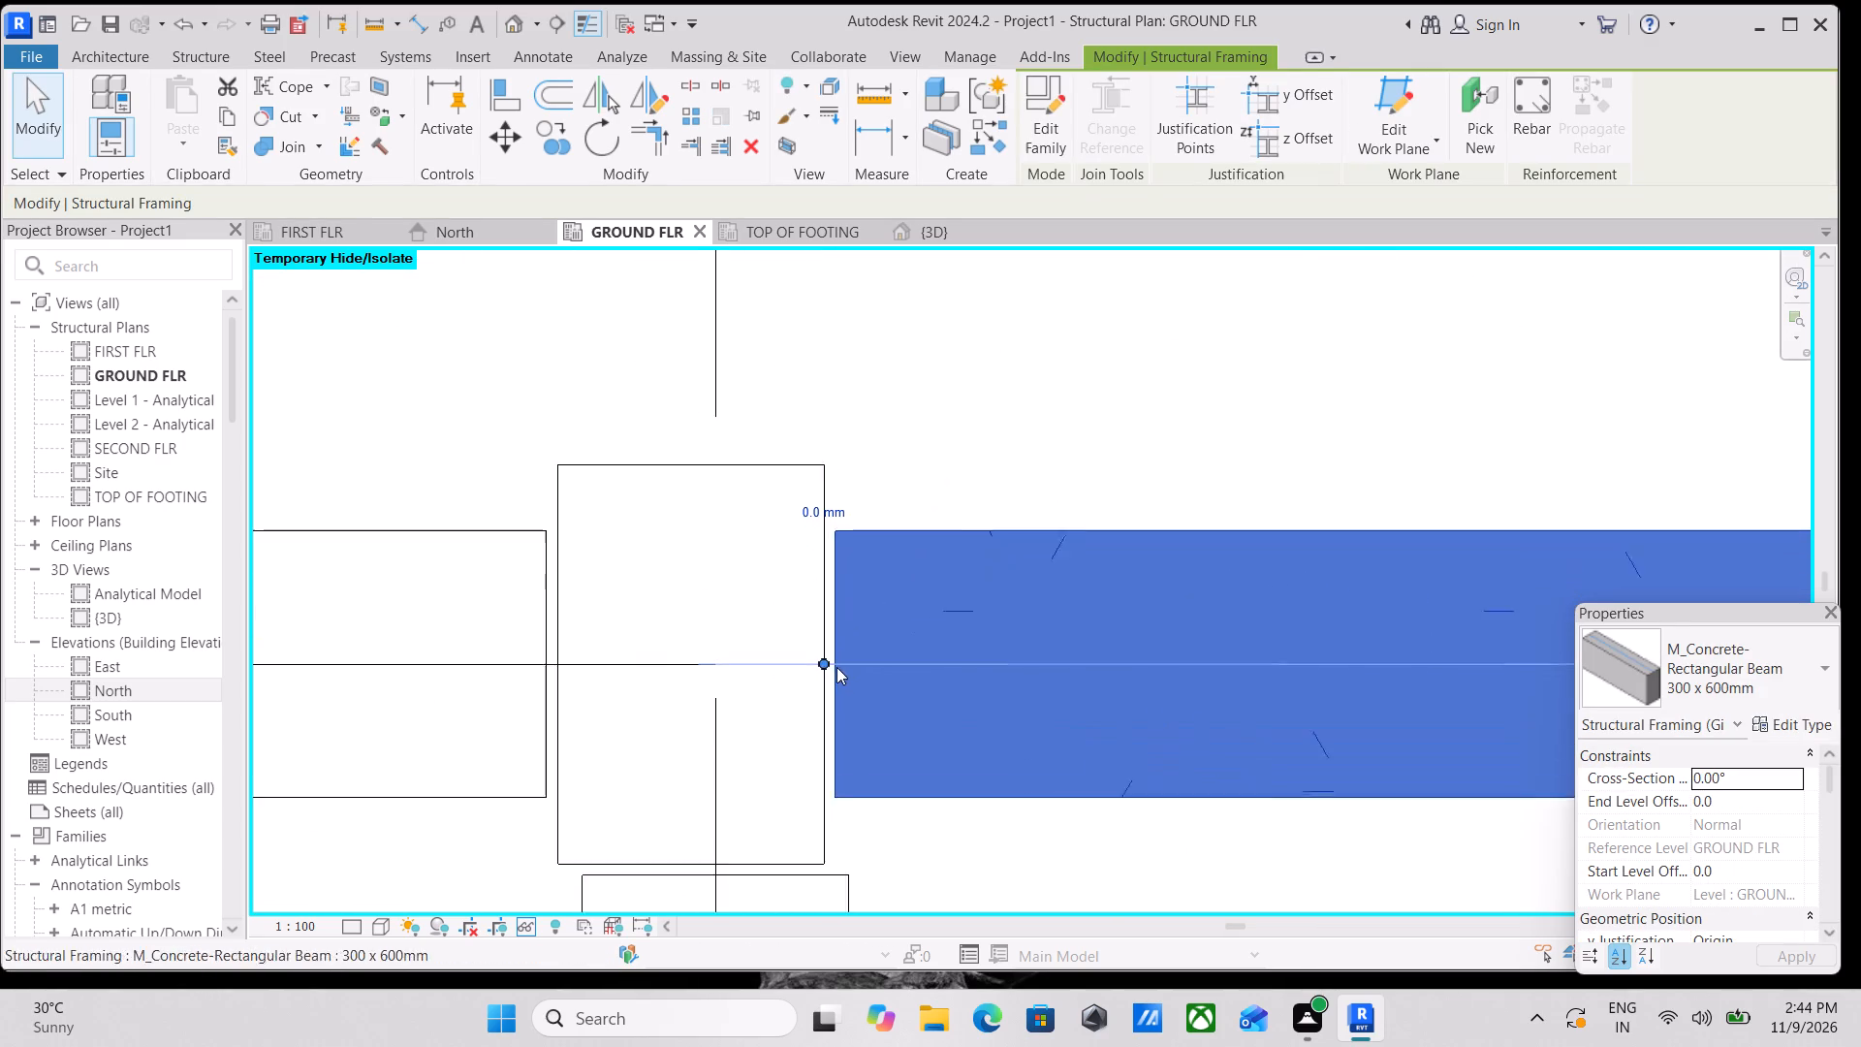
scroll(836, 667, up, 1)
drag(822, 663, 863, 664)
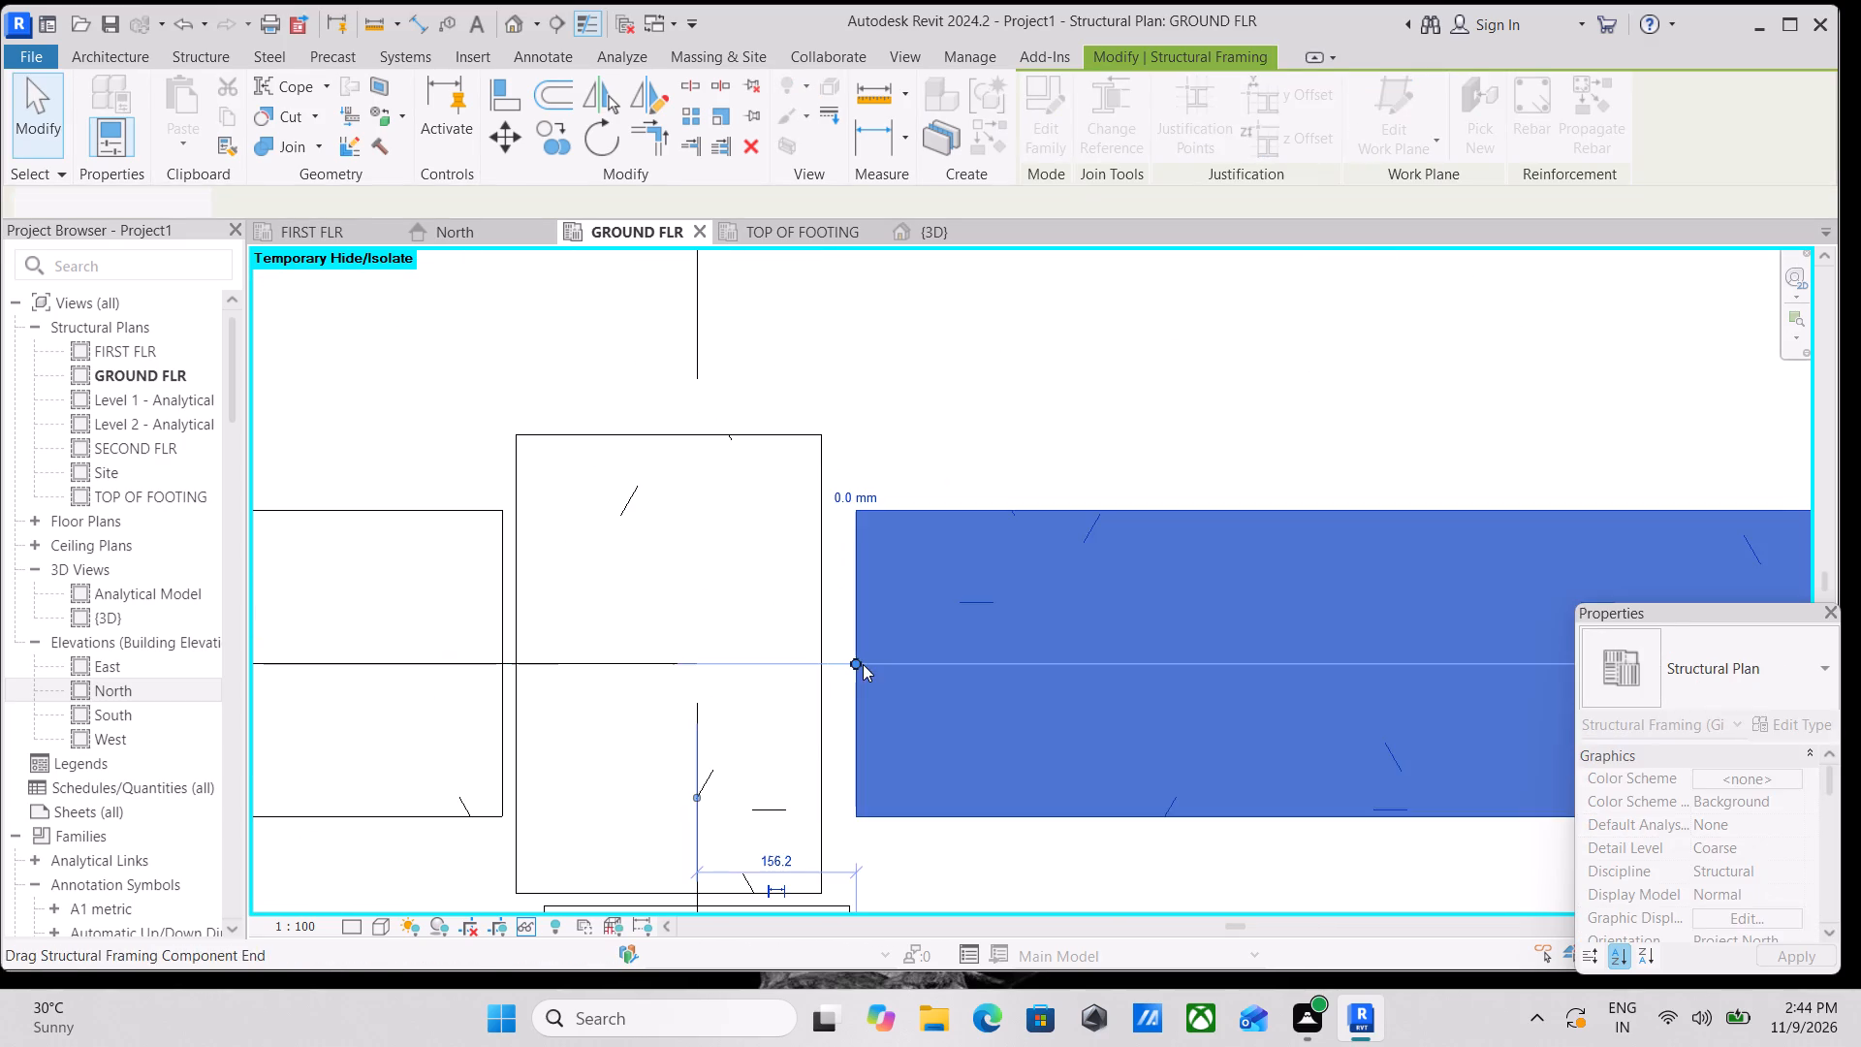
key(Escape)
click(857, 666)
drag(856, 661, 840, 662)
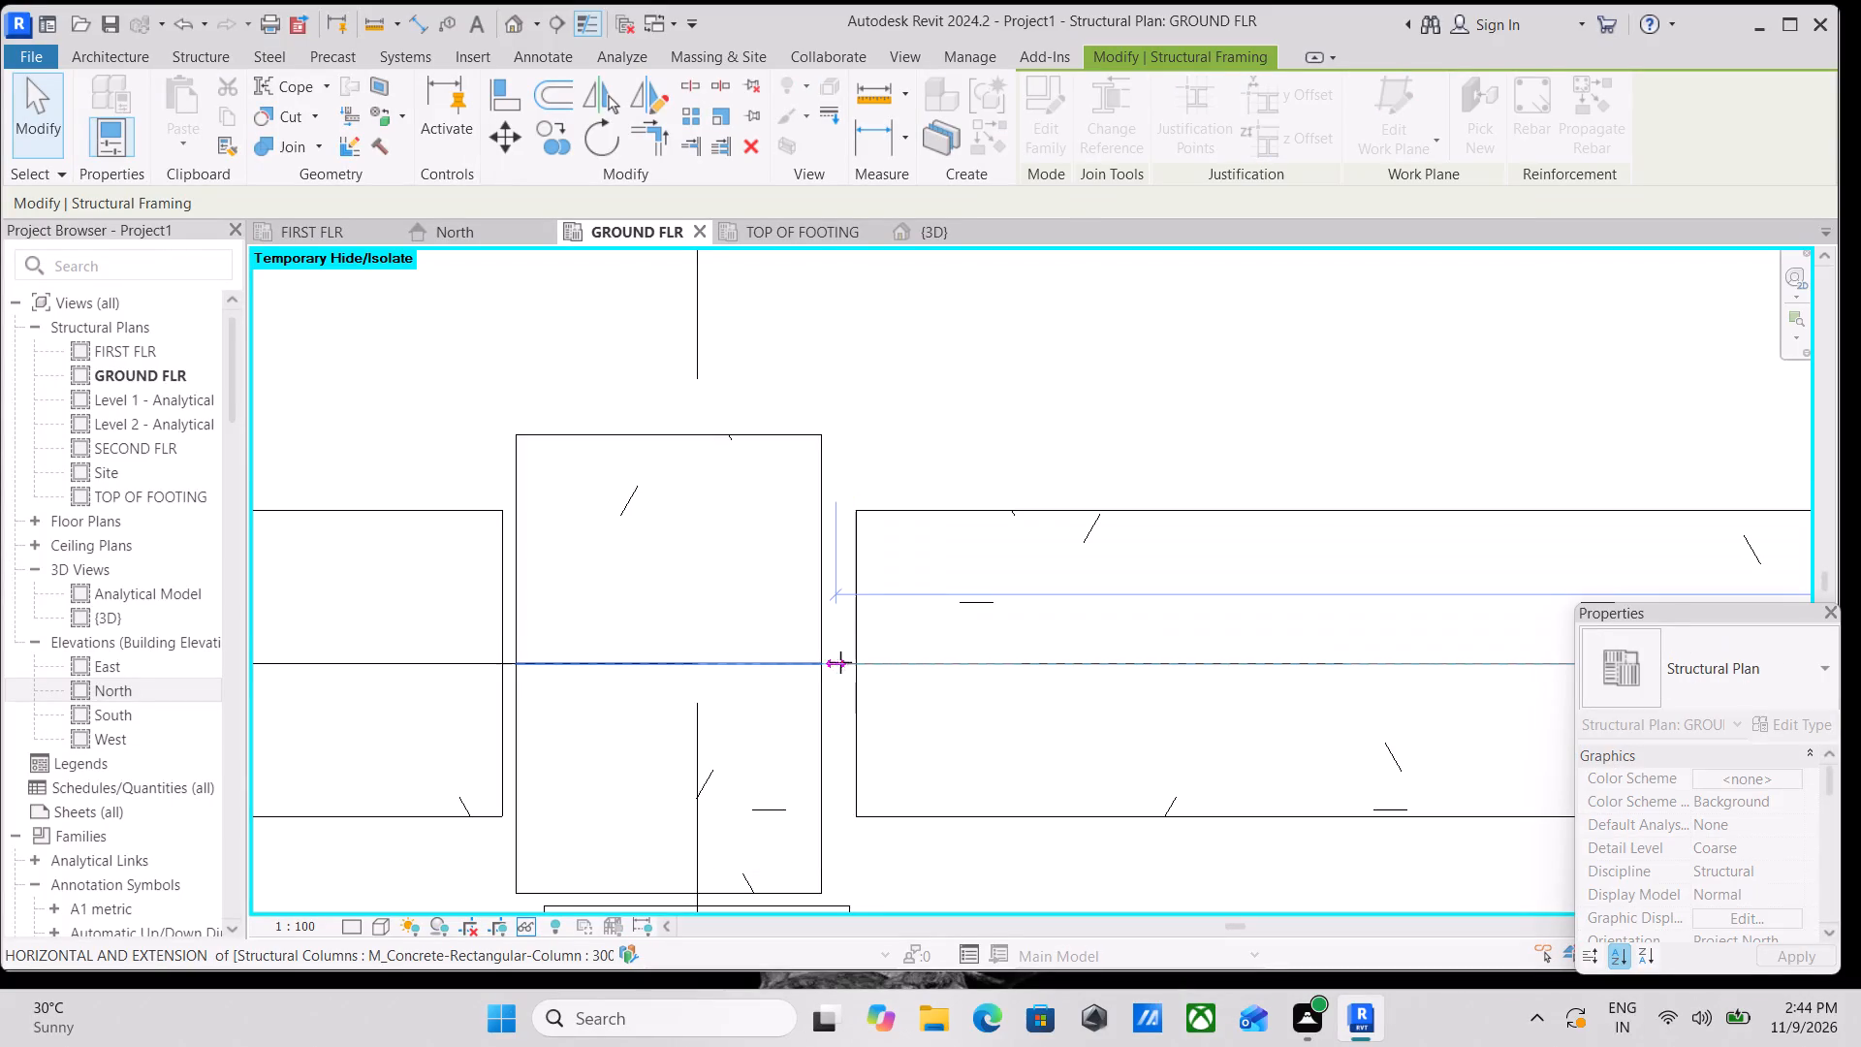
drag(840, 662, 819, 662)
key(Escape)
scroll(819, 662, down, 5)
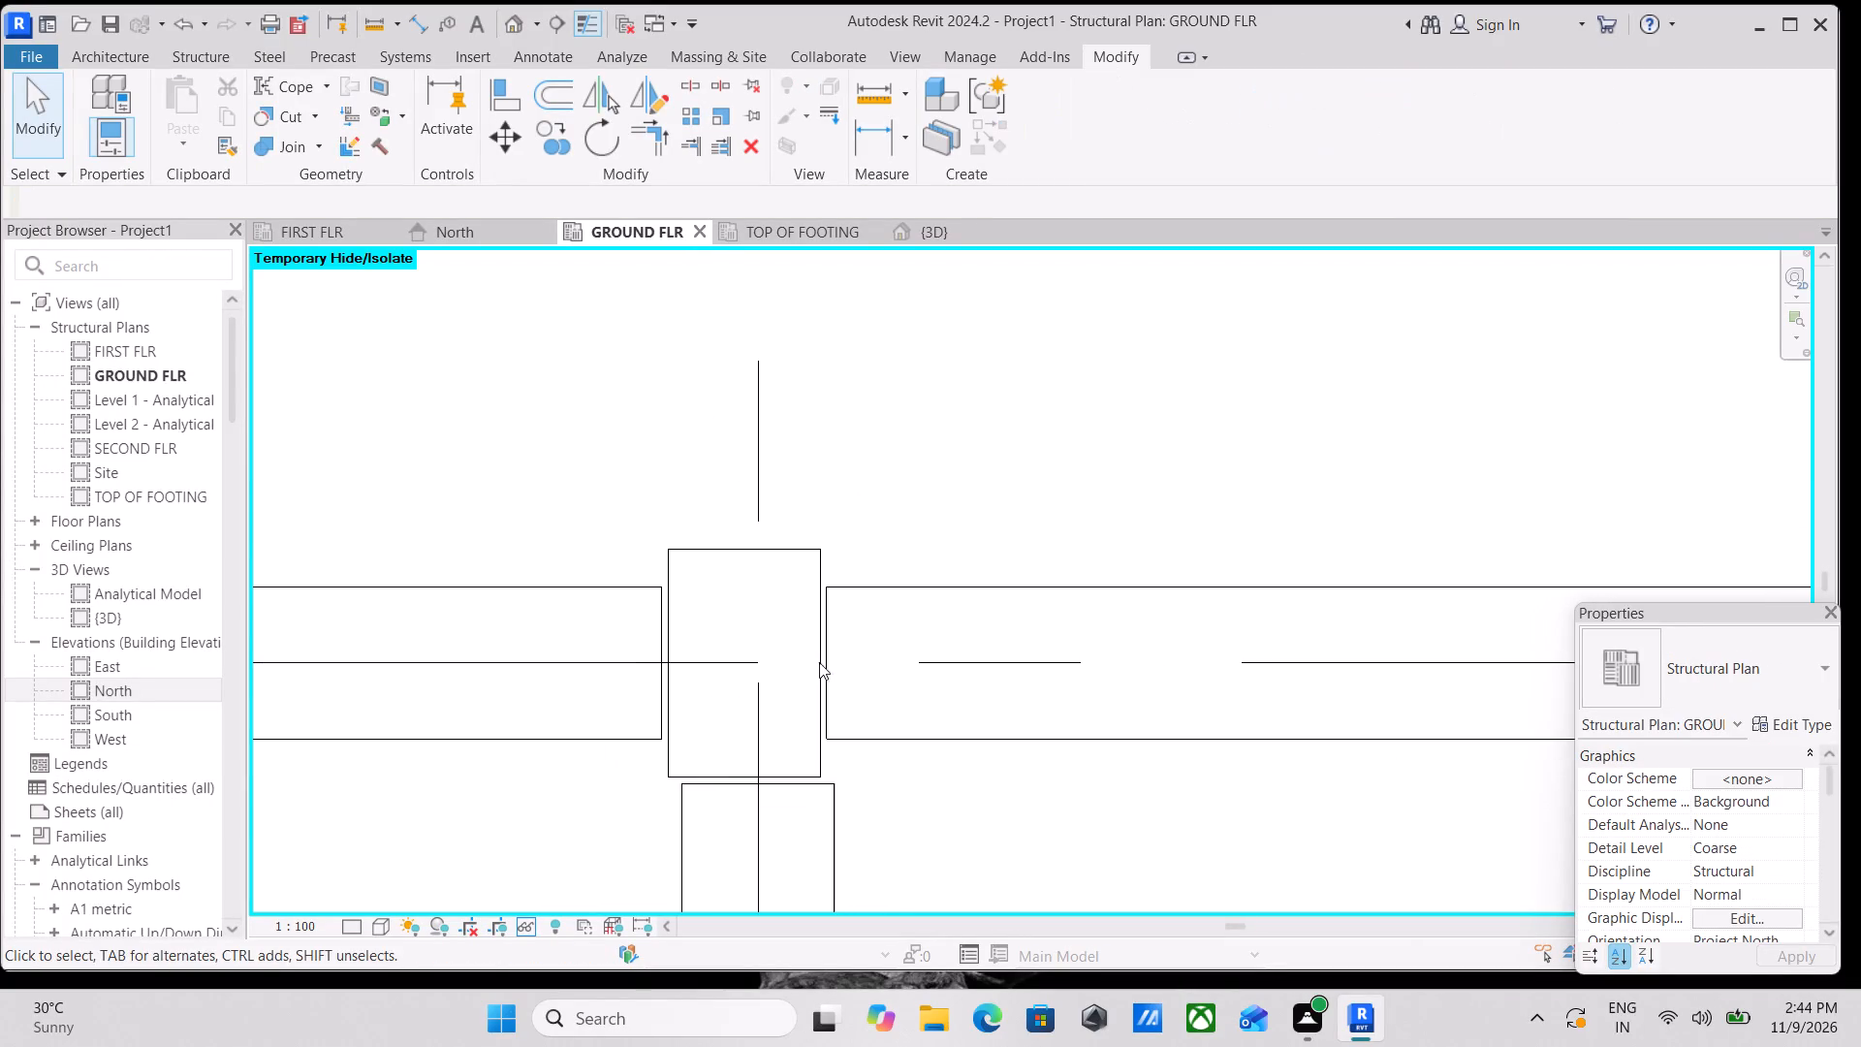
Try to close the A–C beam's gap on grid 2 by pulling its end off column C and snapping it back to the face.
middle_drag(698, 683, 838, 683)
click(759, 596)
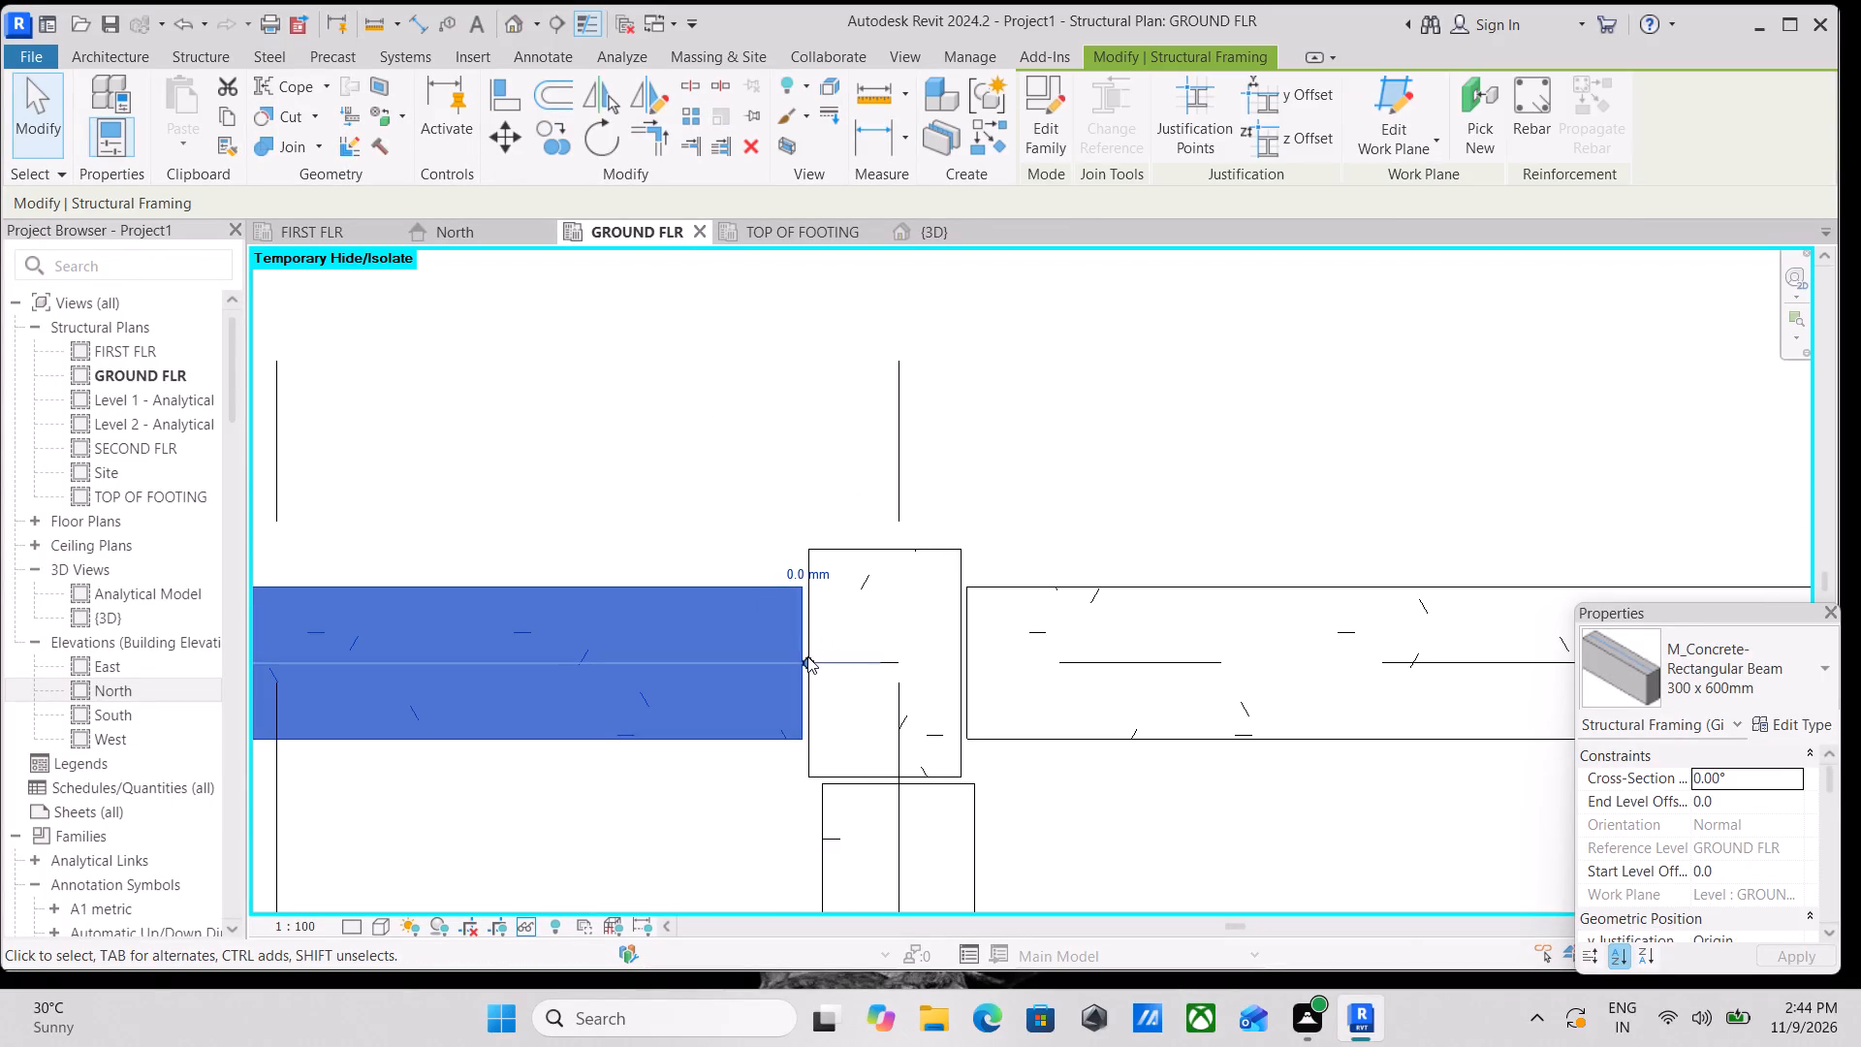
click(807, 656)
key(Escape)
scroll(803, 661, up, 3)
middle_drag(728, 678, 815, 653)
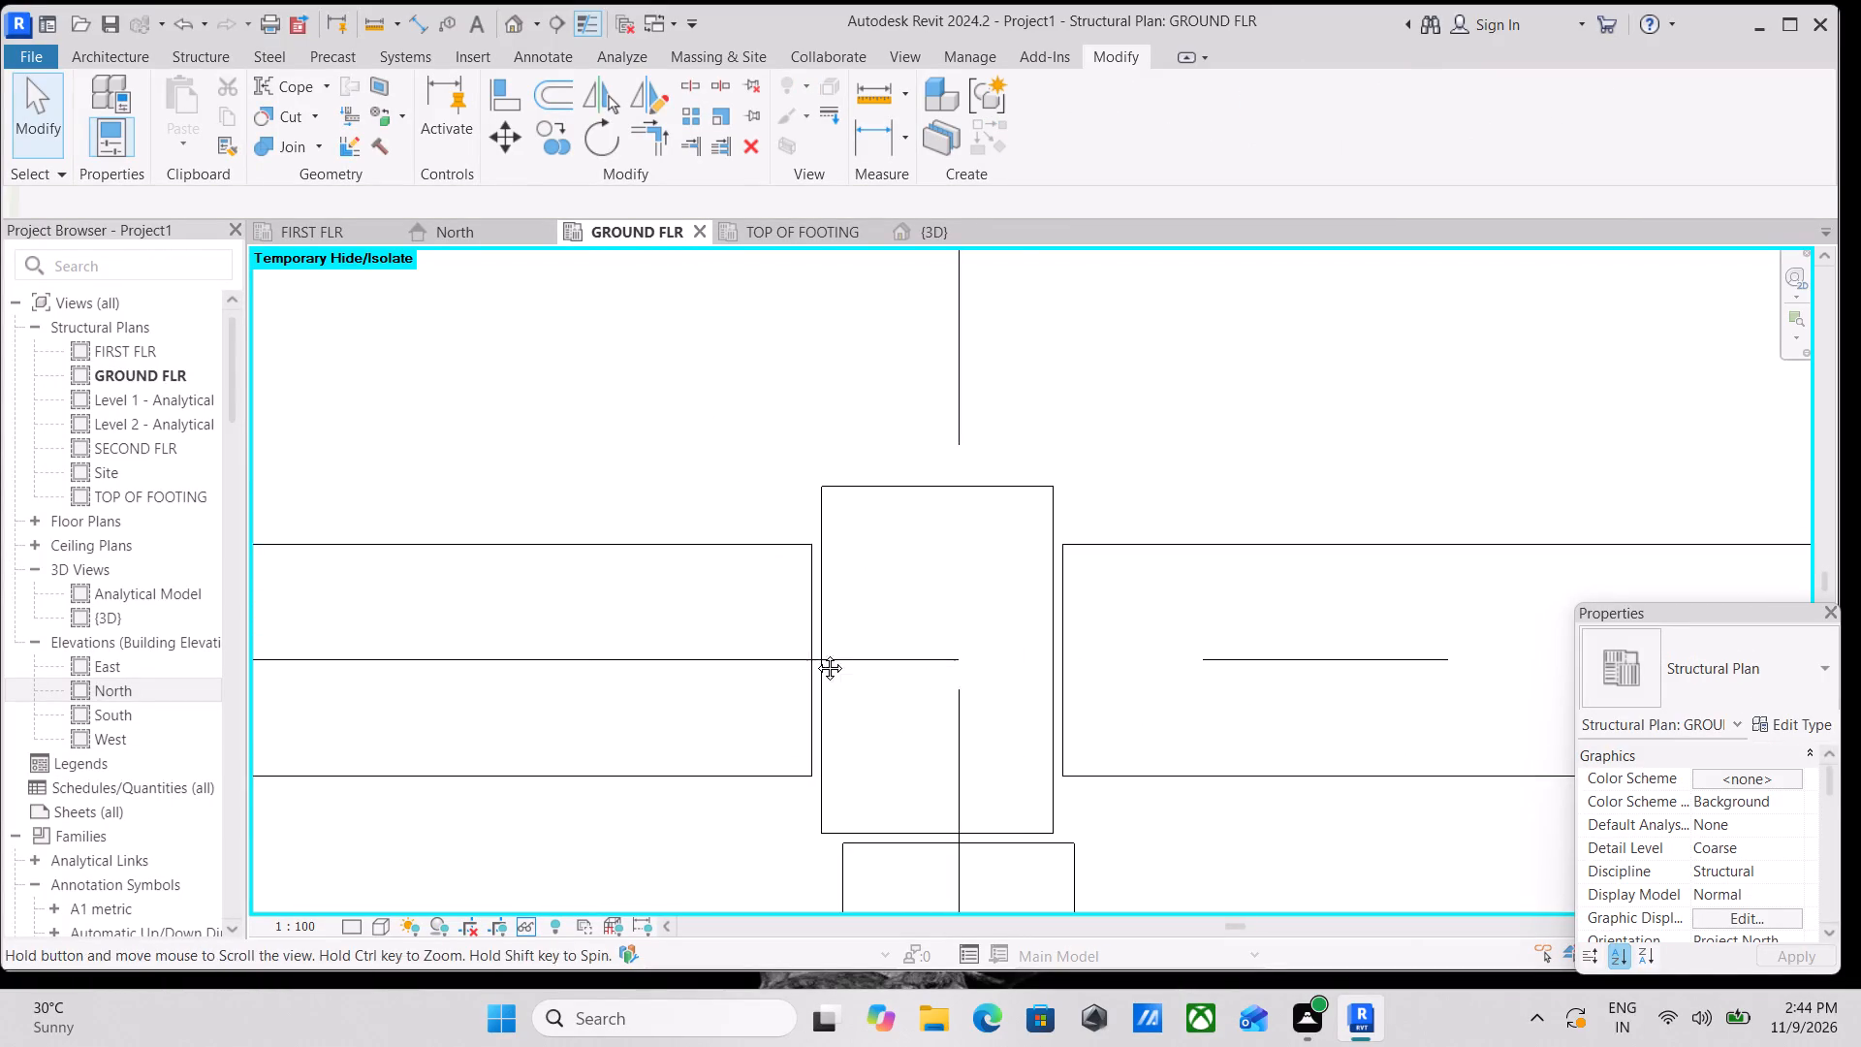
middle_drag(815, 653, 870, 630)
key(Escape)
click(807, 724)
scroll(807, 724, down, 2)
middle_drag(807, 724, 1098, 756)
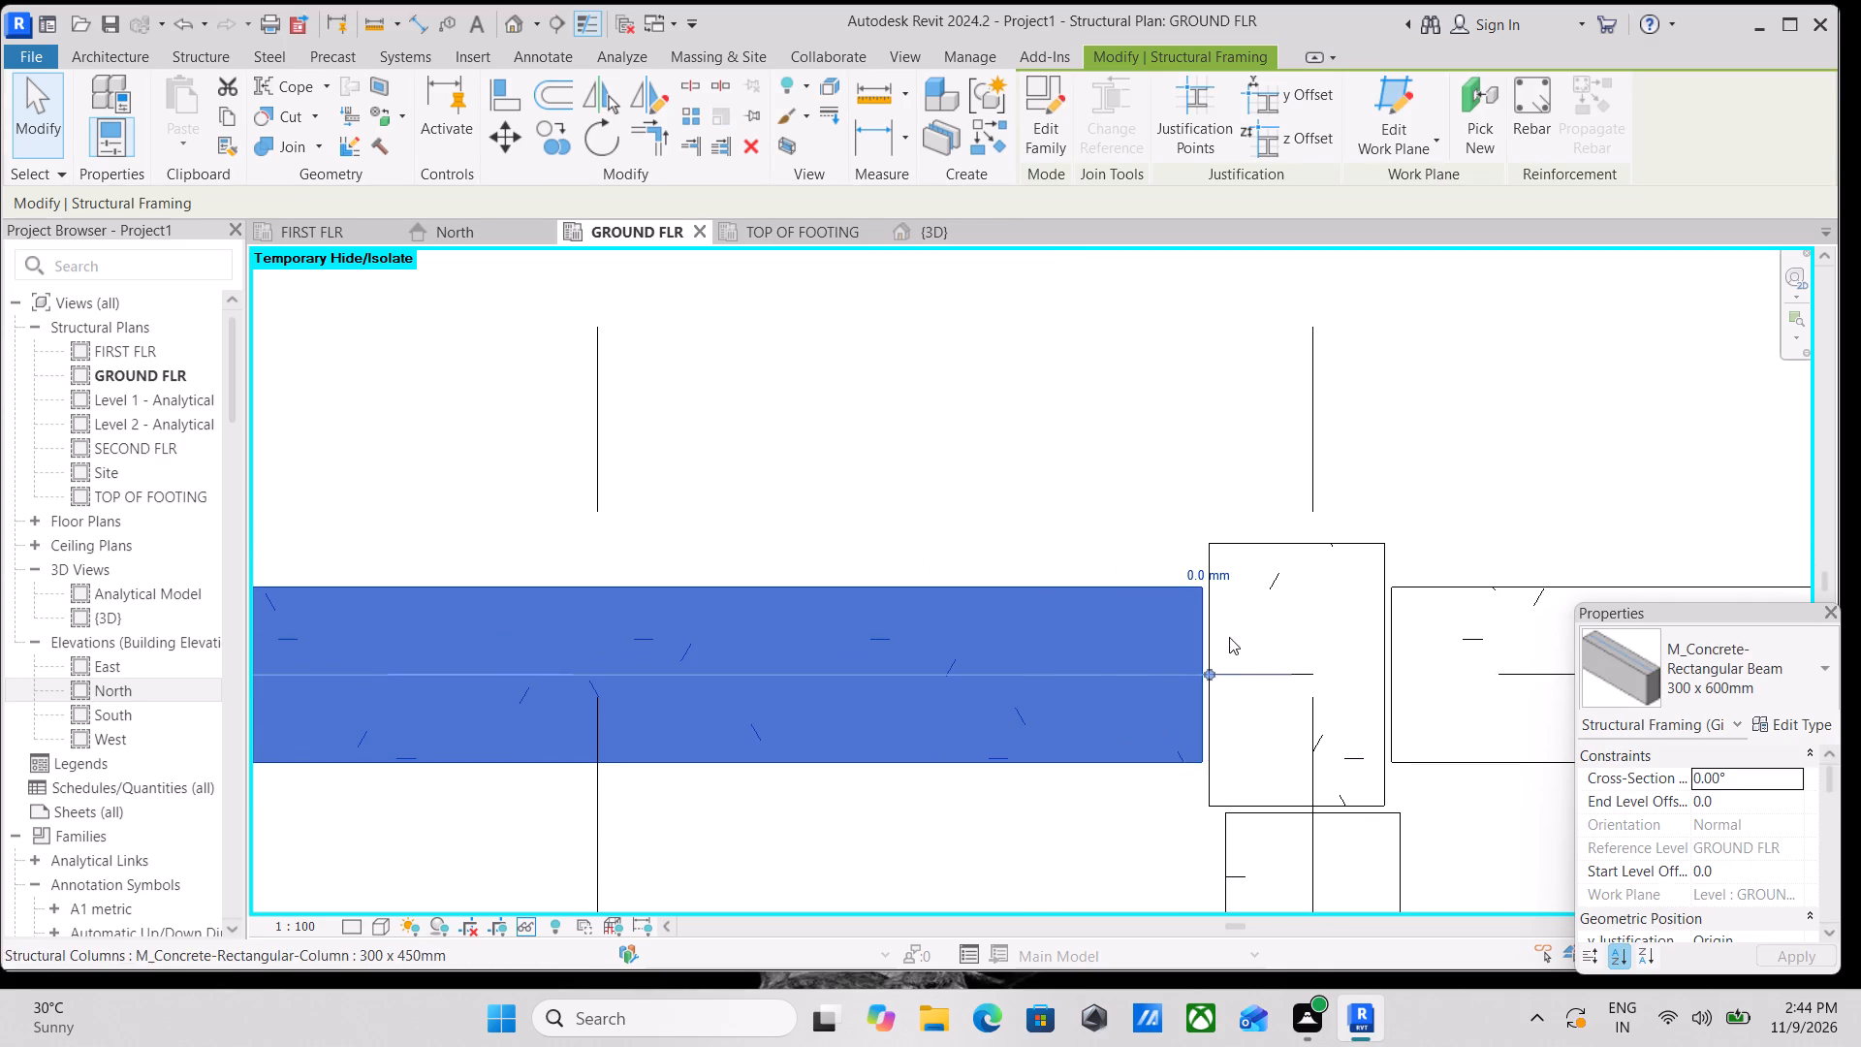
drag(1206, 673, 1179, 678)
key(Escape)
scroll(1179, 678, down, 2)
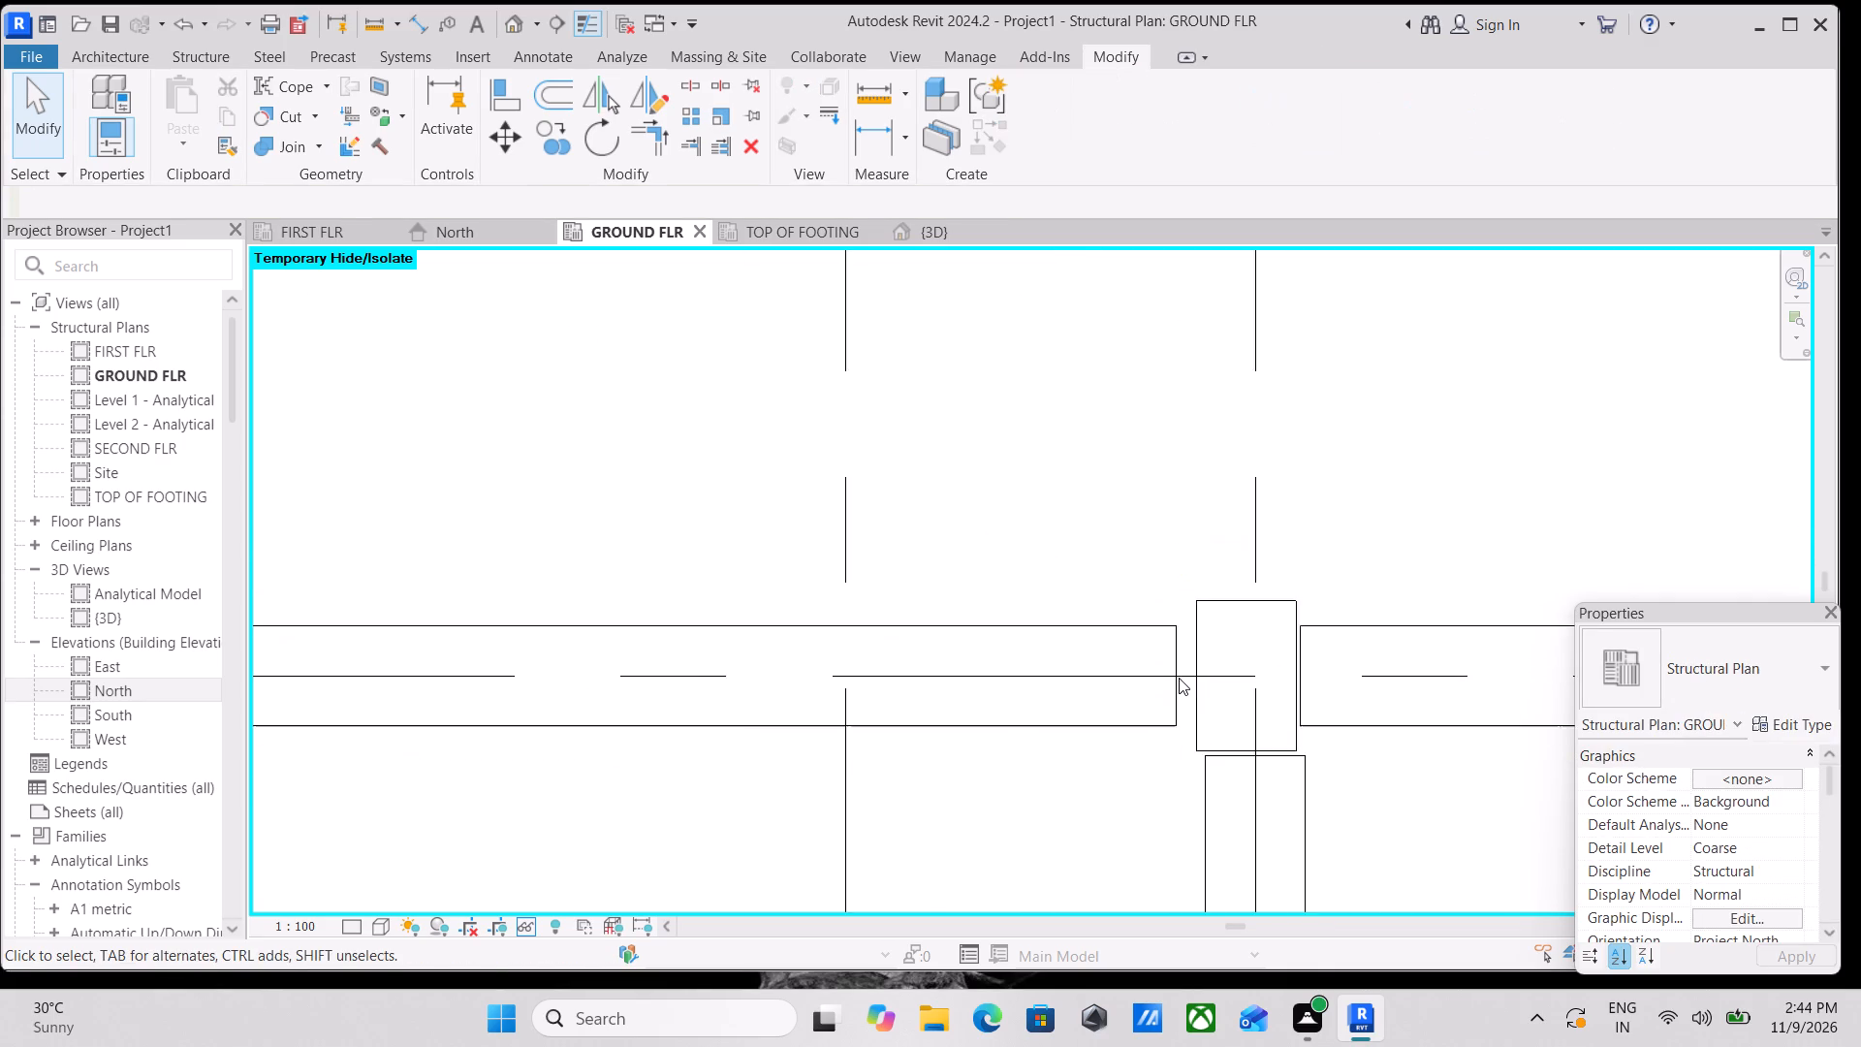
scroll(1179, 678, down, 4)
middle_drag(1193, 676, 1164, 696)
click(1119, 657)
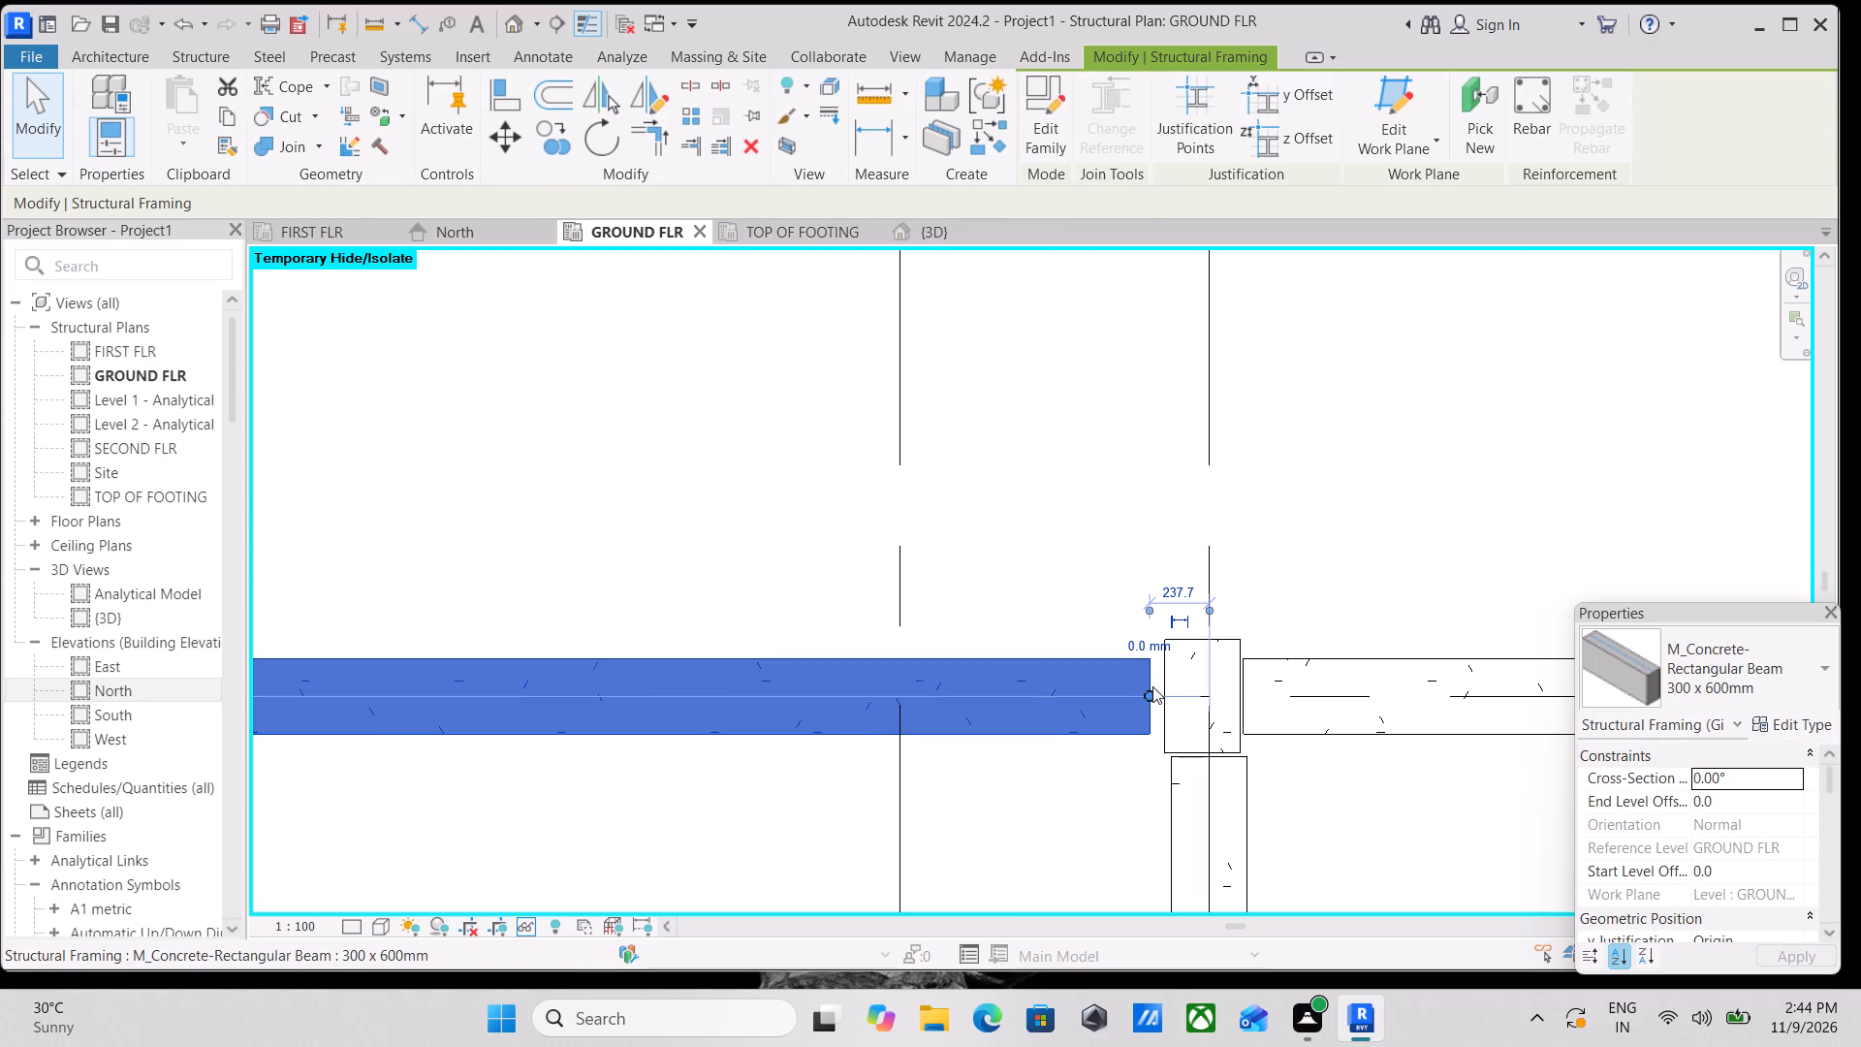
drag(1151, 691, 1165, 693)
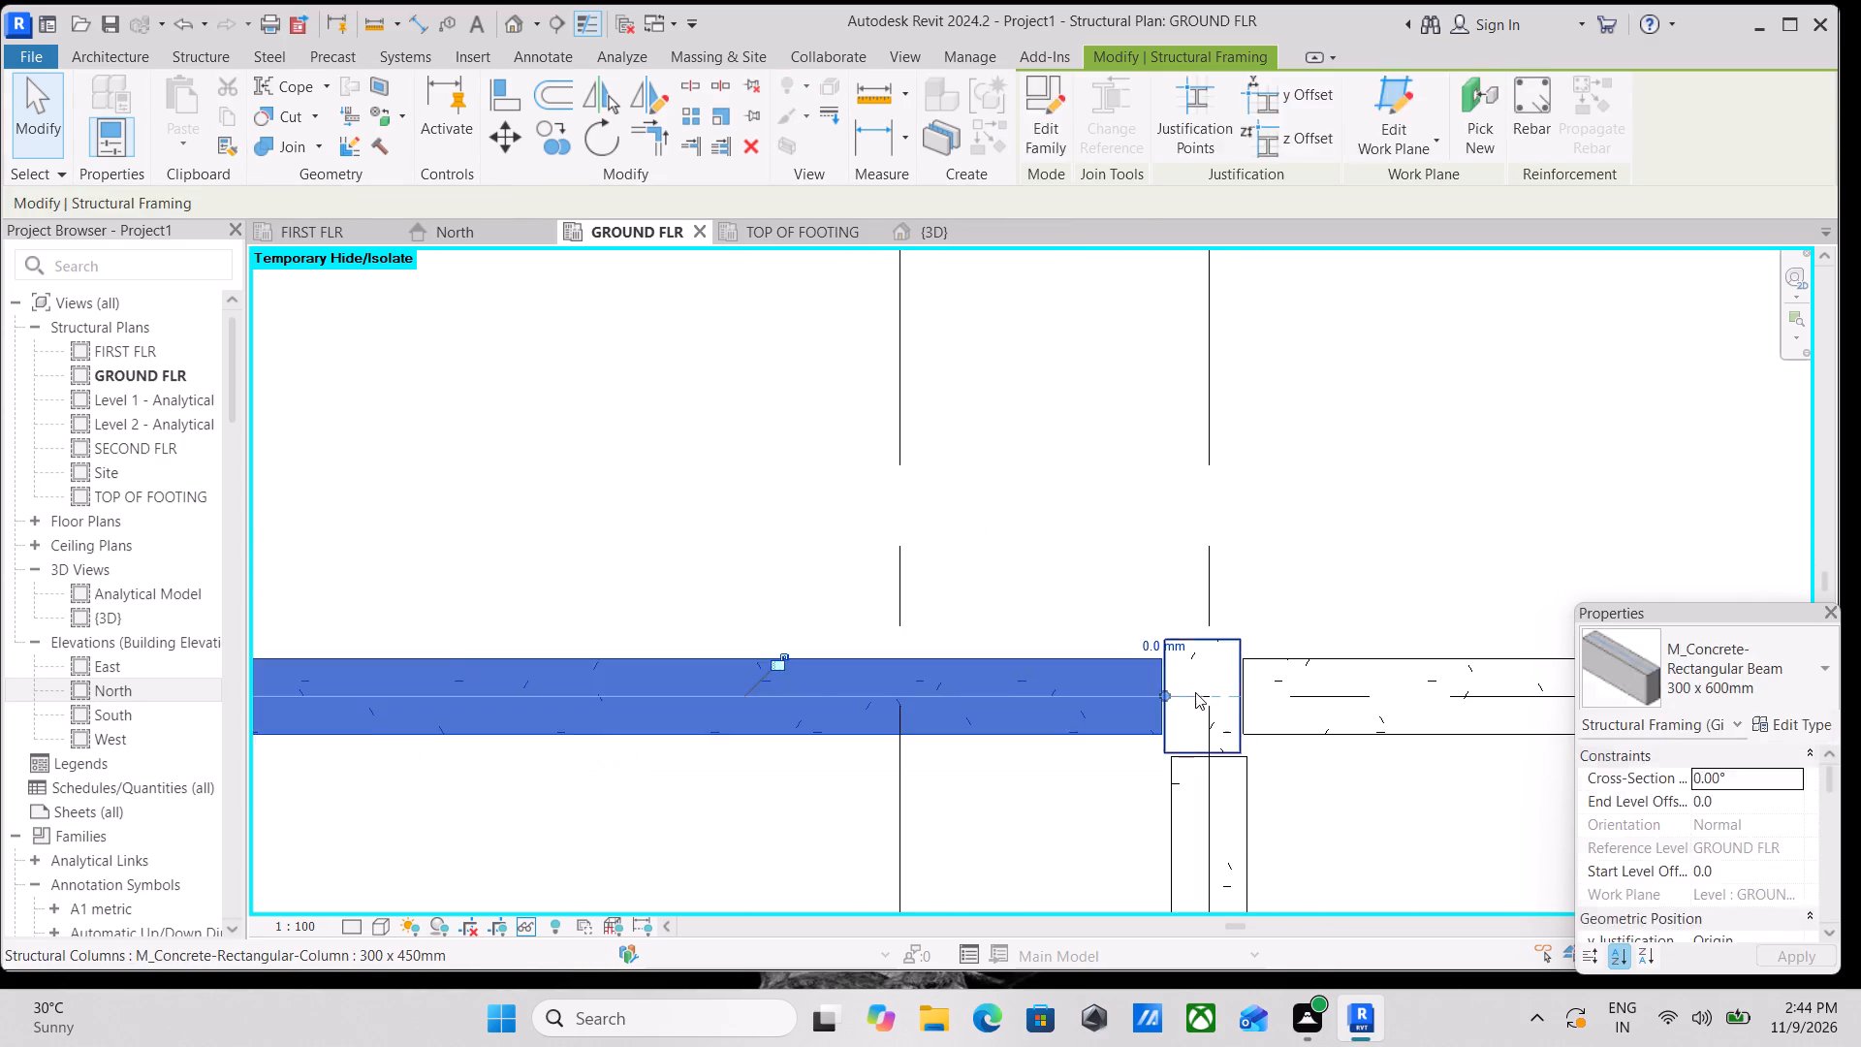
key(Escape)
Examine the GROUND FLR beam layout between grids 1 and 7 and the beam joint at column C on grid 2.
scroll(1214, 692, down, 3)
middle_drag(1231, 696, 1056, 690)
scroll(1071, 759, down, 7)
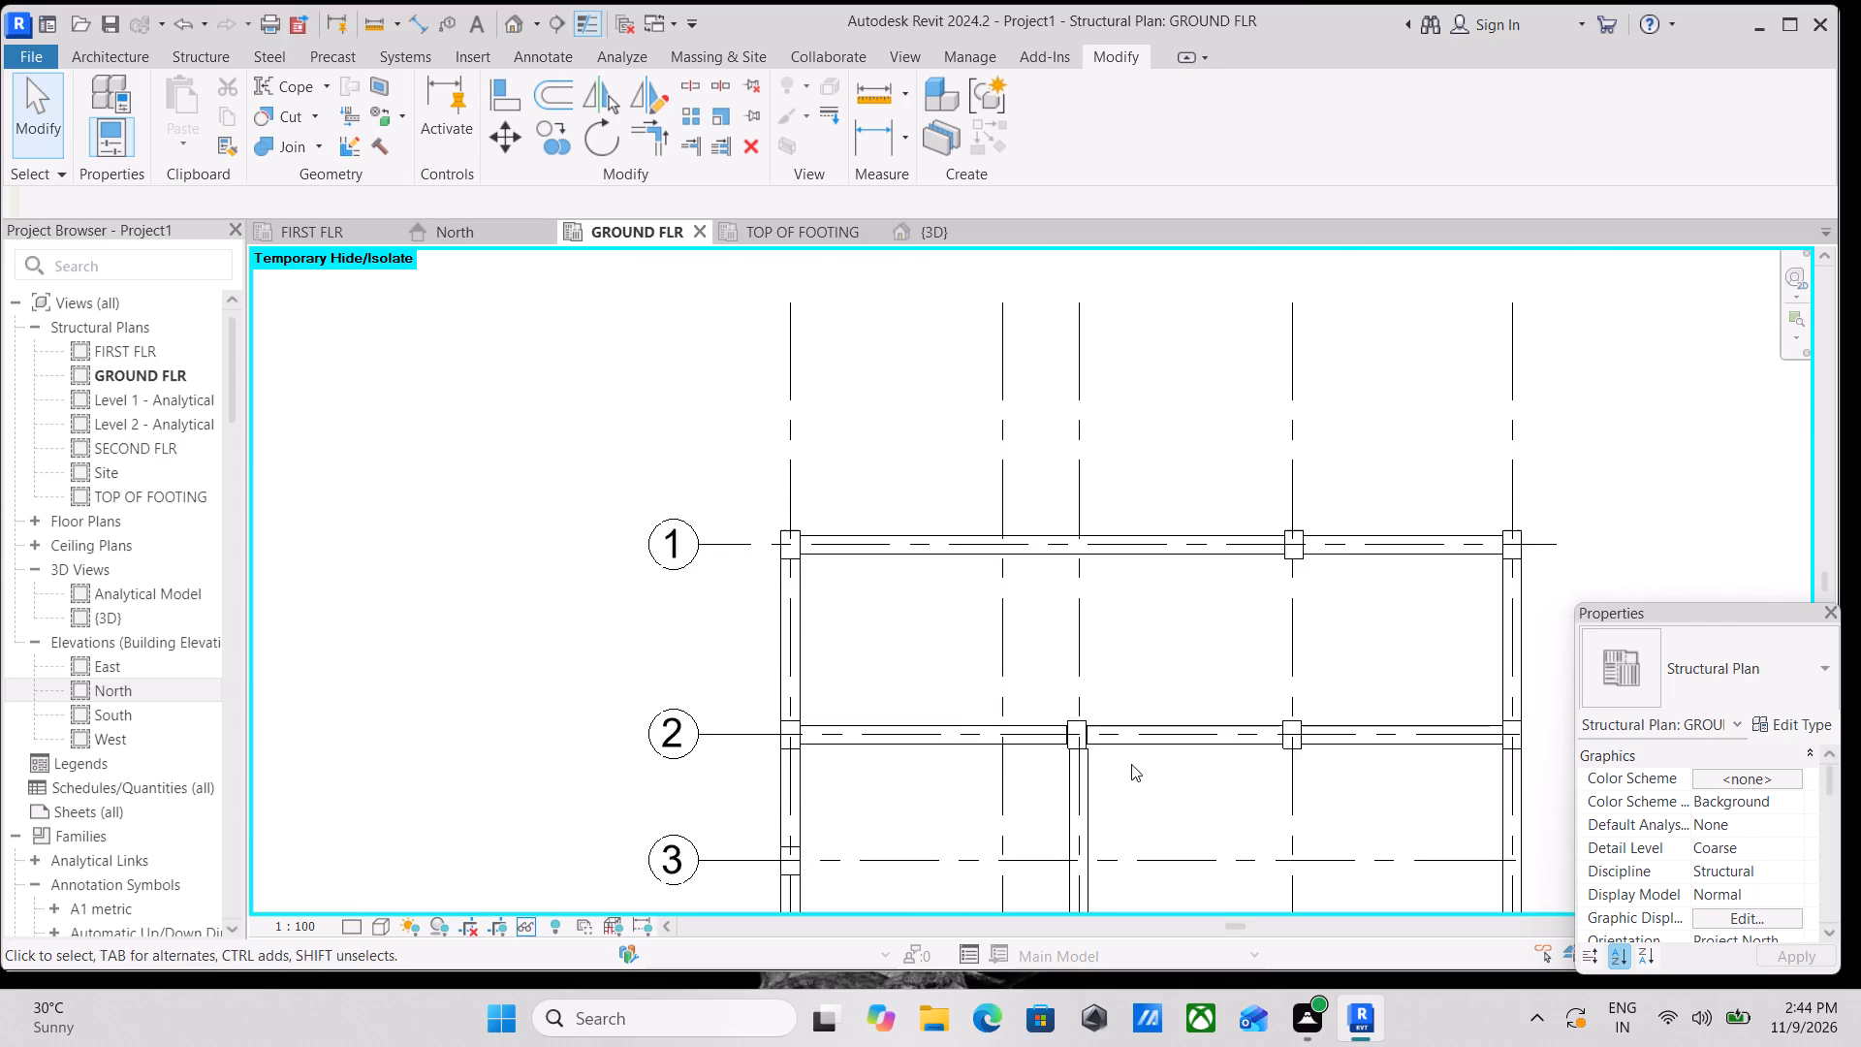
middle_drag(1131, 764, 831, 674)
scroll(831, 674, up, 1)
scroll(1093, 635, down, 3)
middle_drag(1147, 764, 1210, 684)
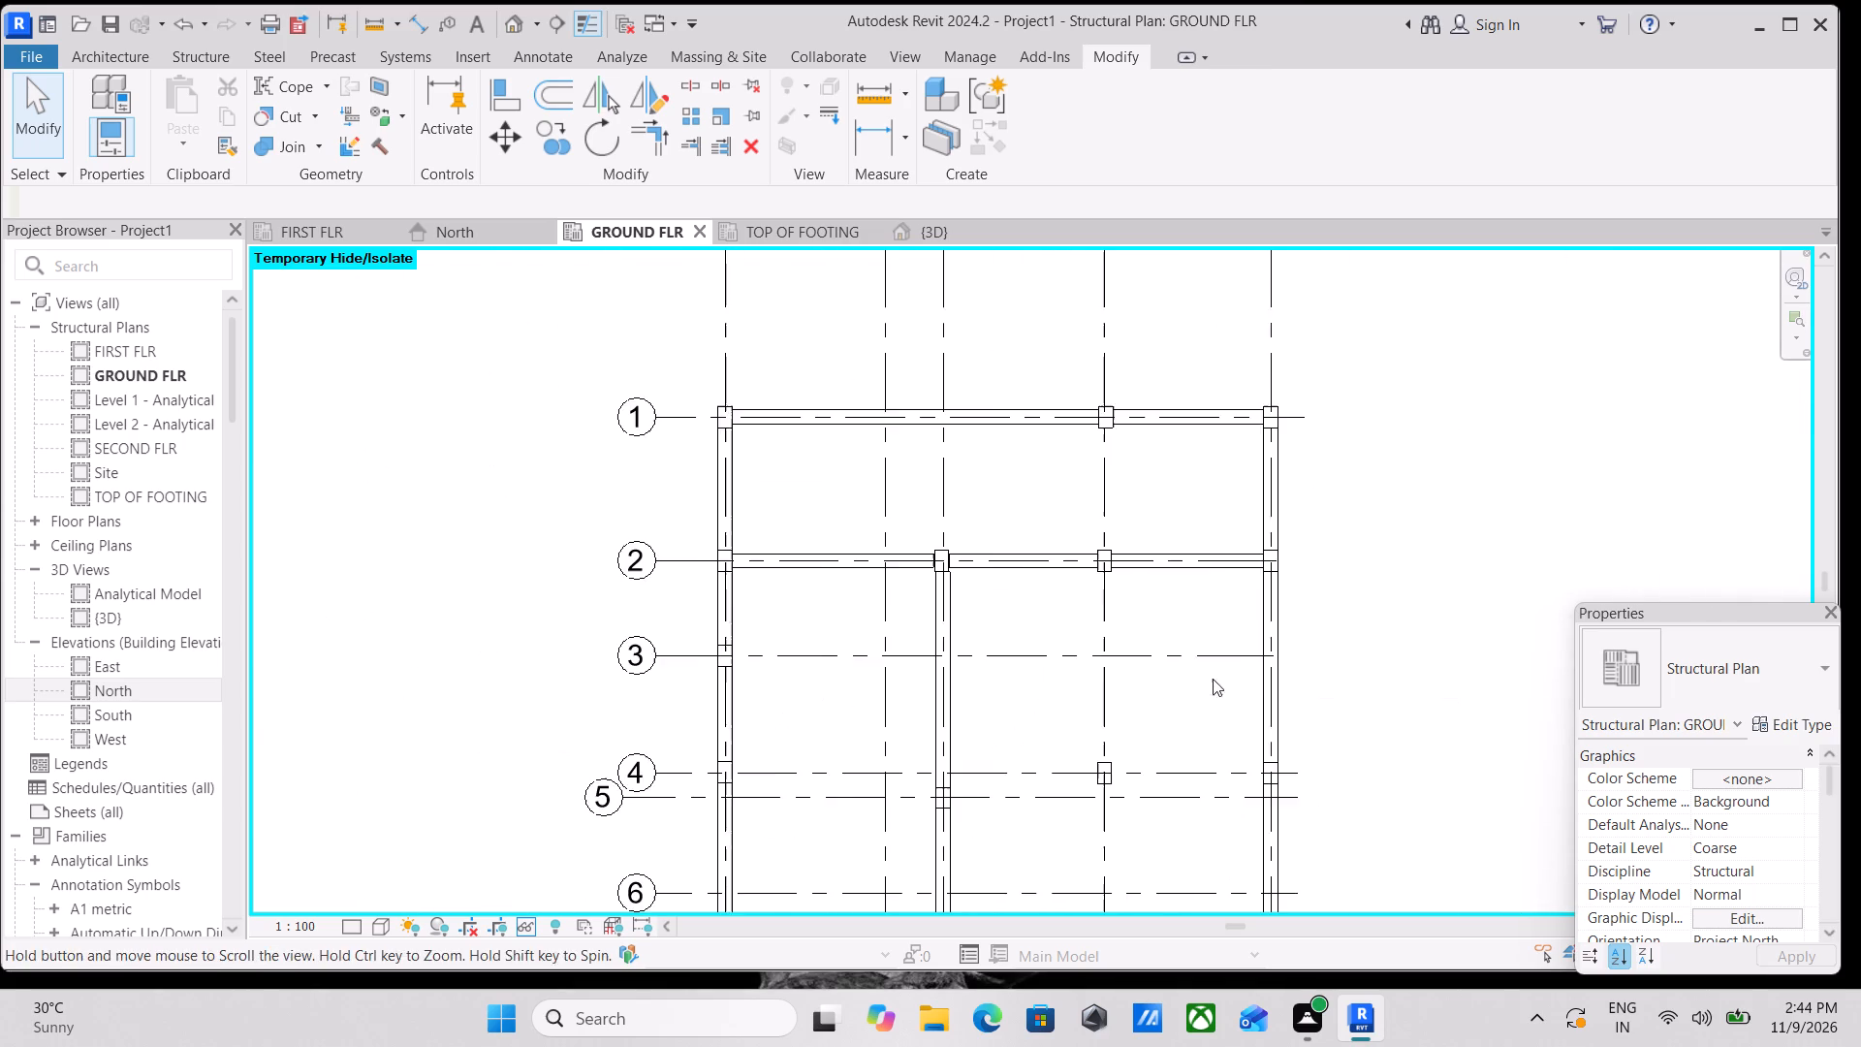
scroll(930, 729, down, 1)
middle_drag(930, 729, 998, 648)
scroll(1029, 760, up, 2)
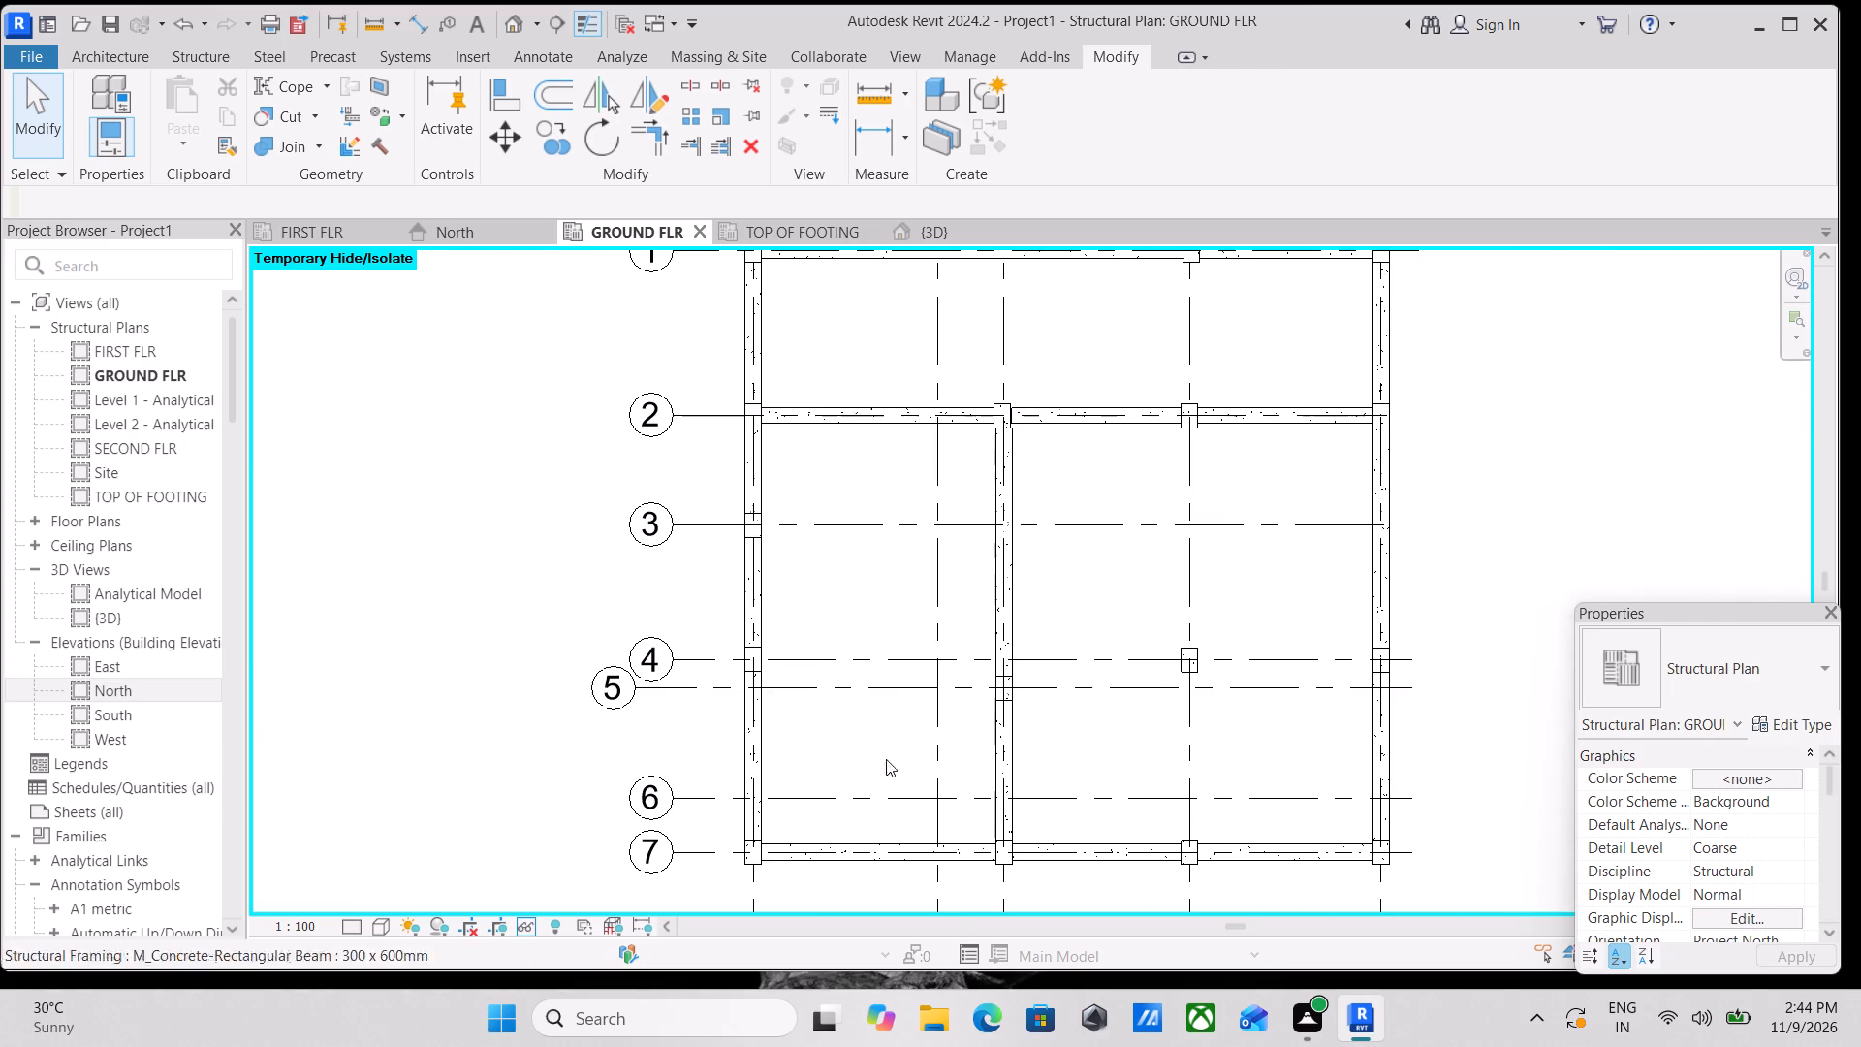
middle_drag(788, 764, 795, 834)
scroll(743, 720, up, 3)
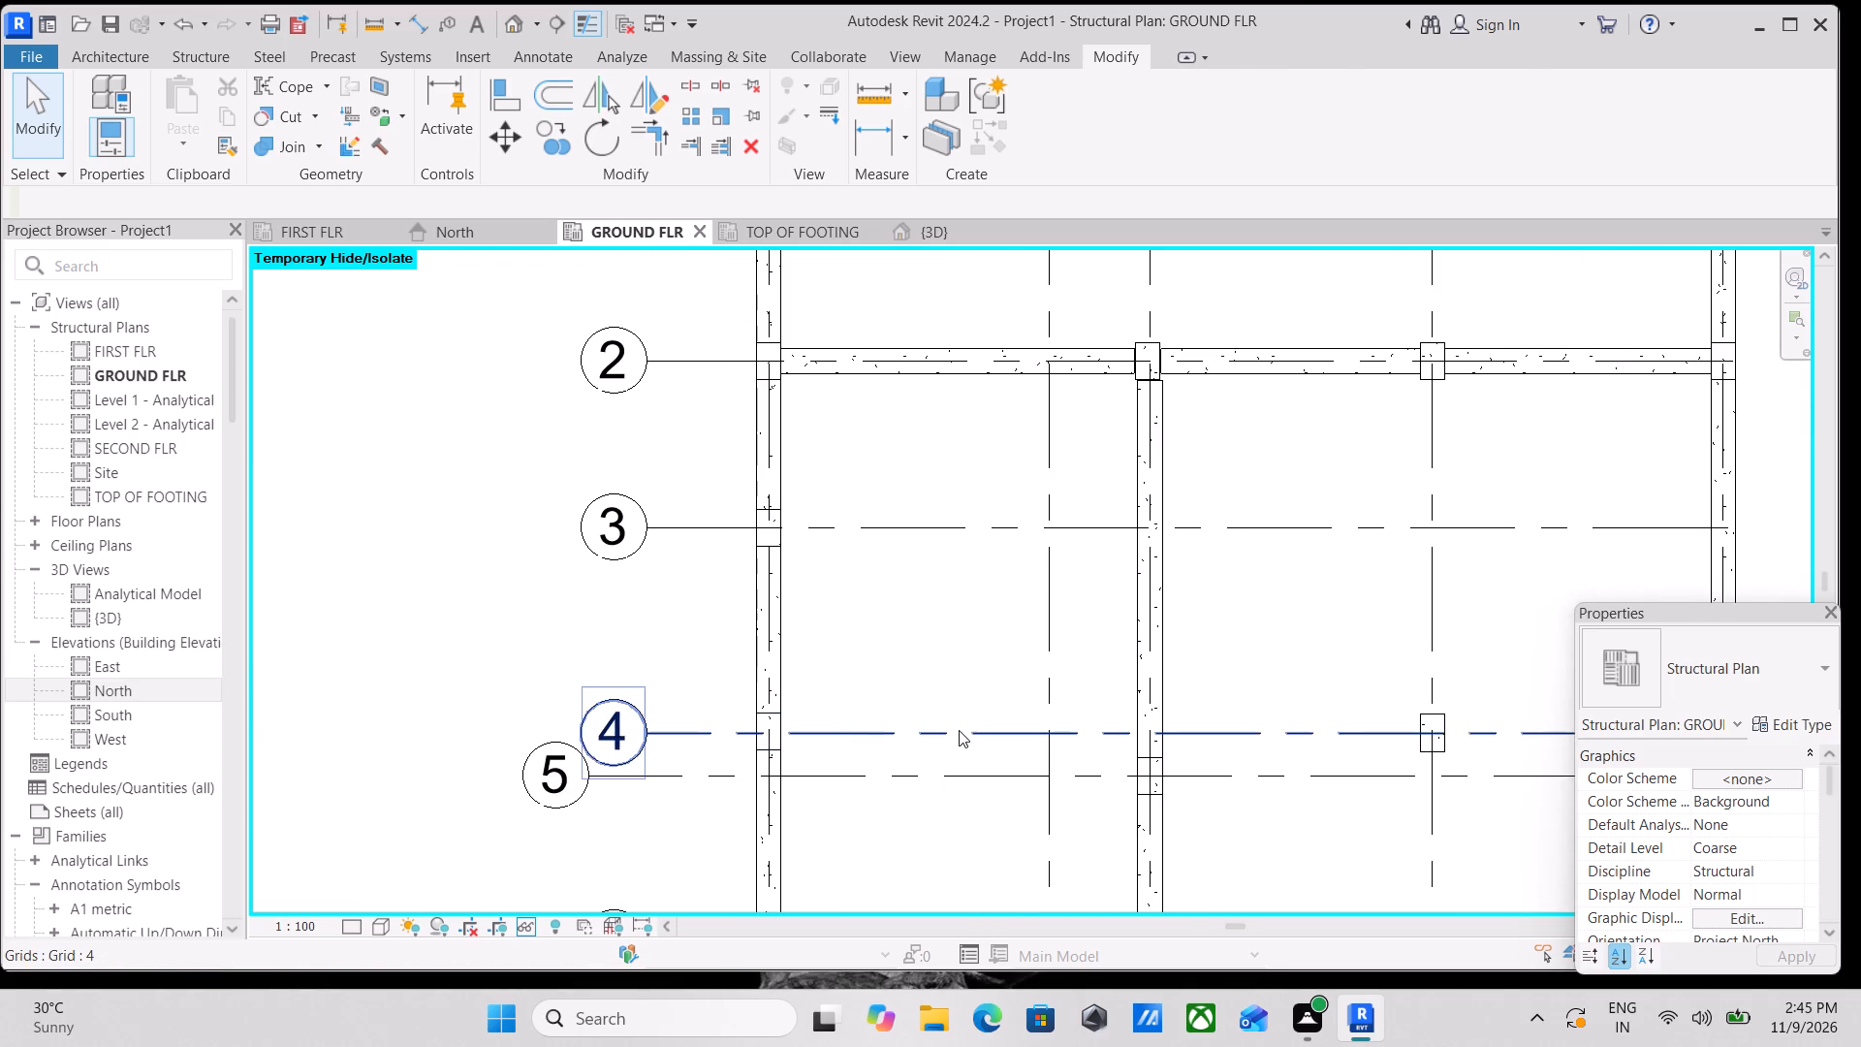
middle_drag(959, 730, 498, 734)
scroll(867, 732, down, 1)
middle_drag(867, 732, 879, 808)
middle_drag(873, 634, 899, 794)
scroll(845, 619, up, 3)
scroll(638, 641, up, 4)
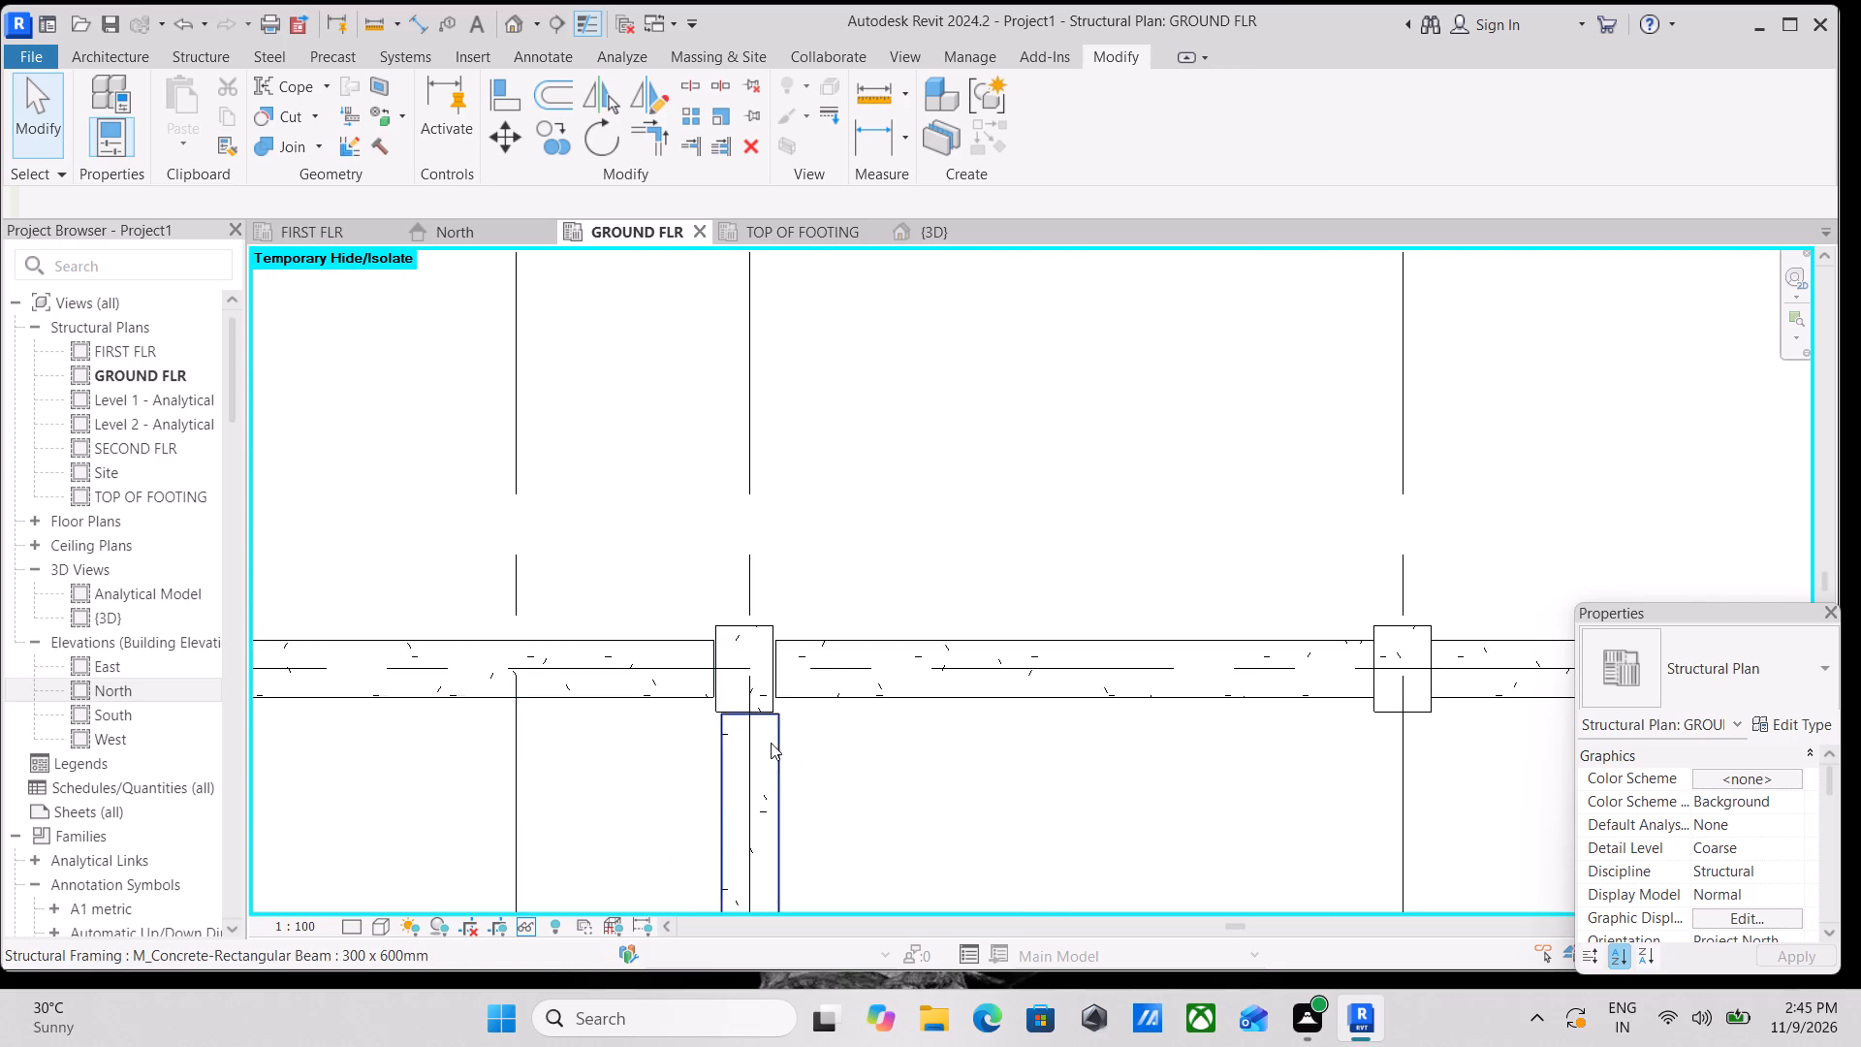
Stretch the grid C beam's end to meet the face of the column at grid 2.
scroll(771, 743, up, 7)
click(796, 682)
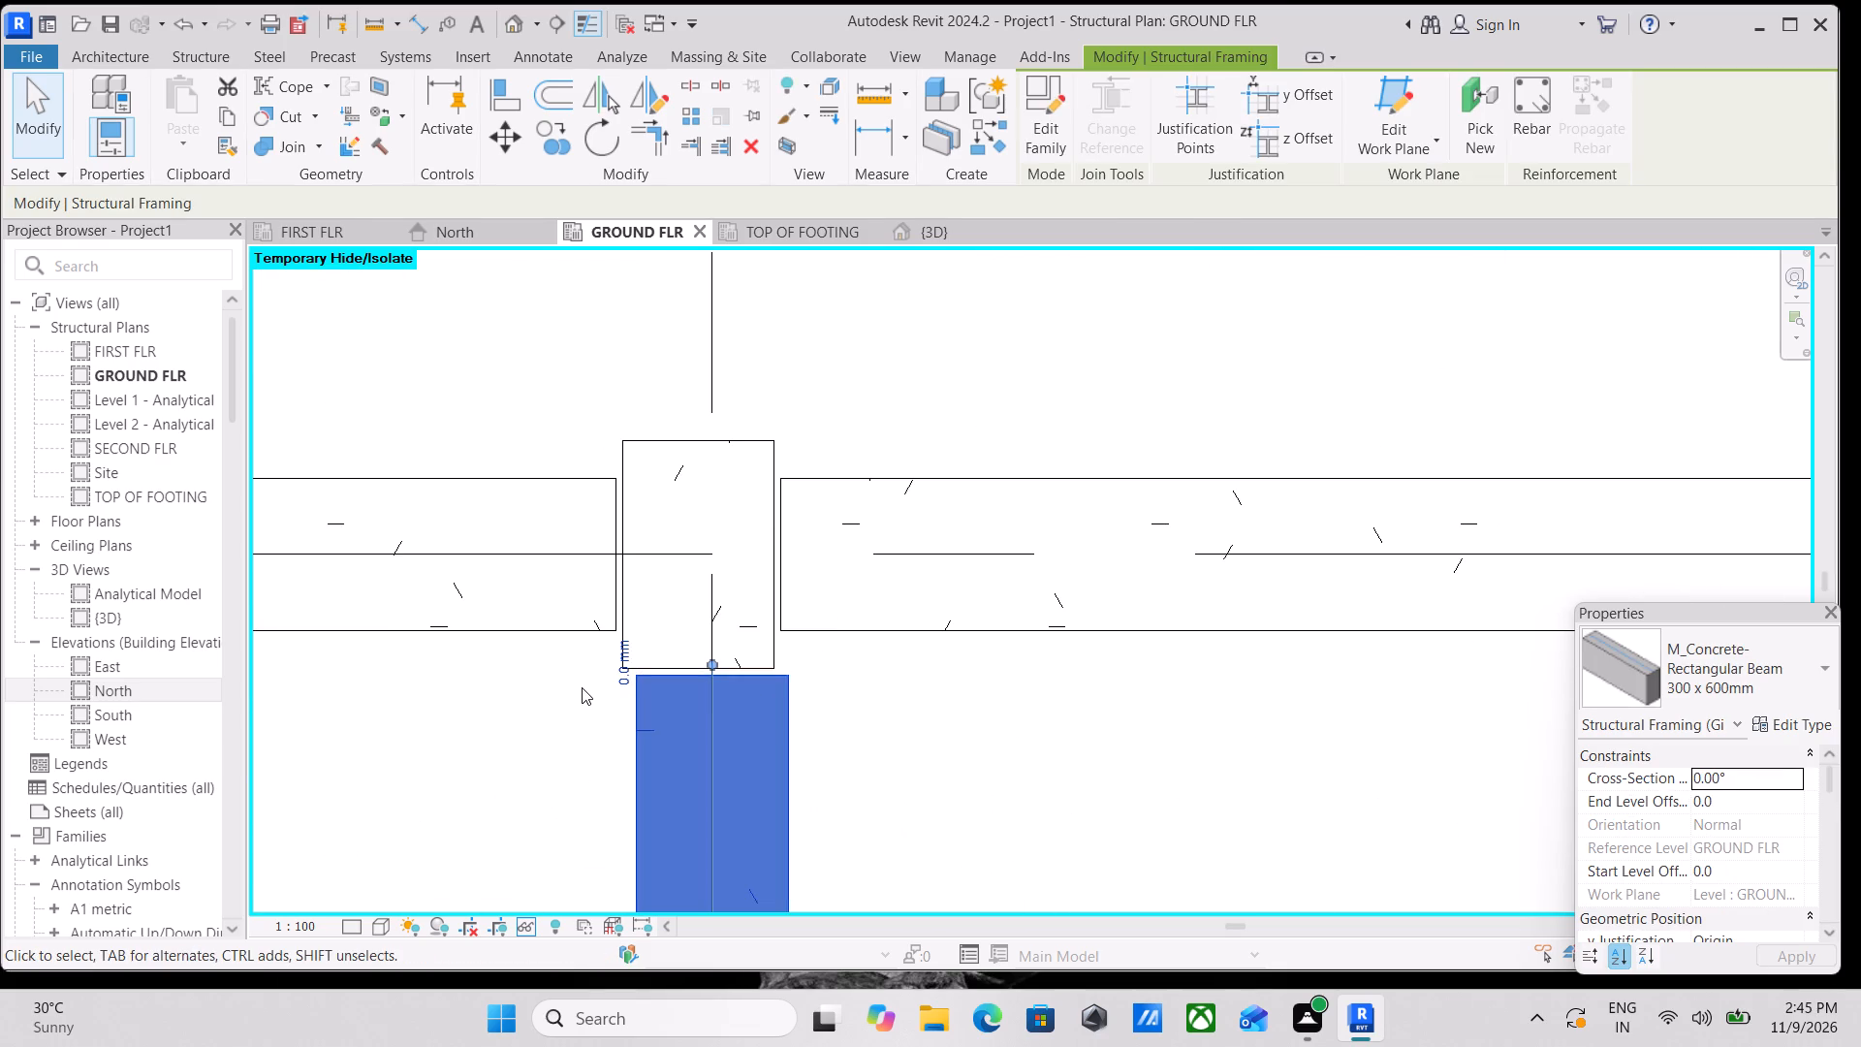
scroll(582, 687, up, 4)
scroll(708, 676, up, 4)
middle_drag(650, 663, 650, 716)
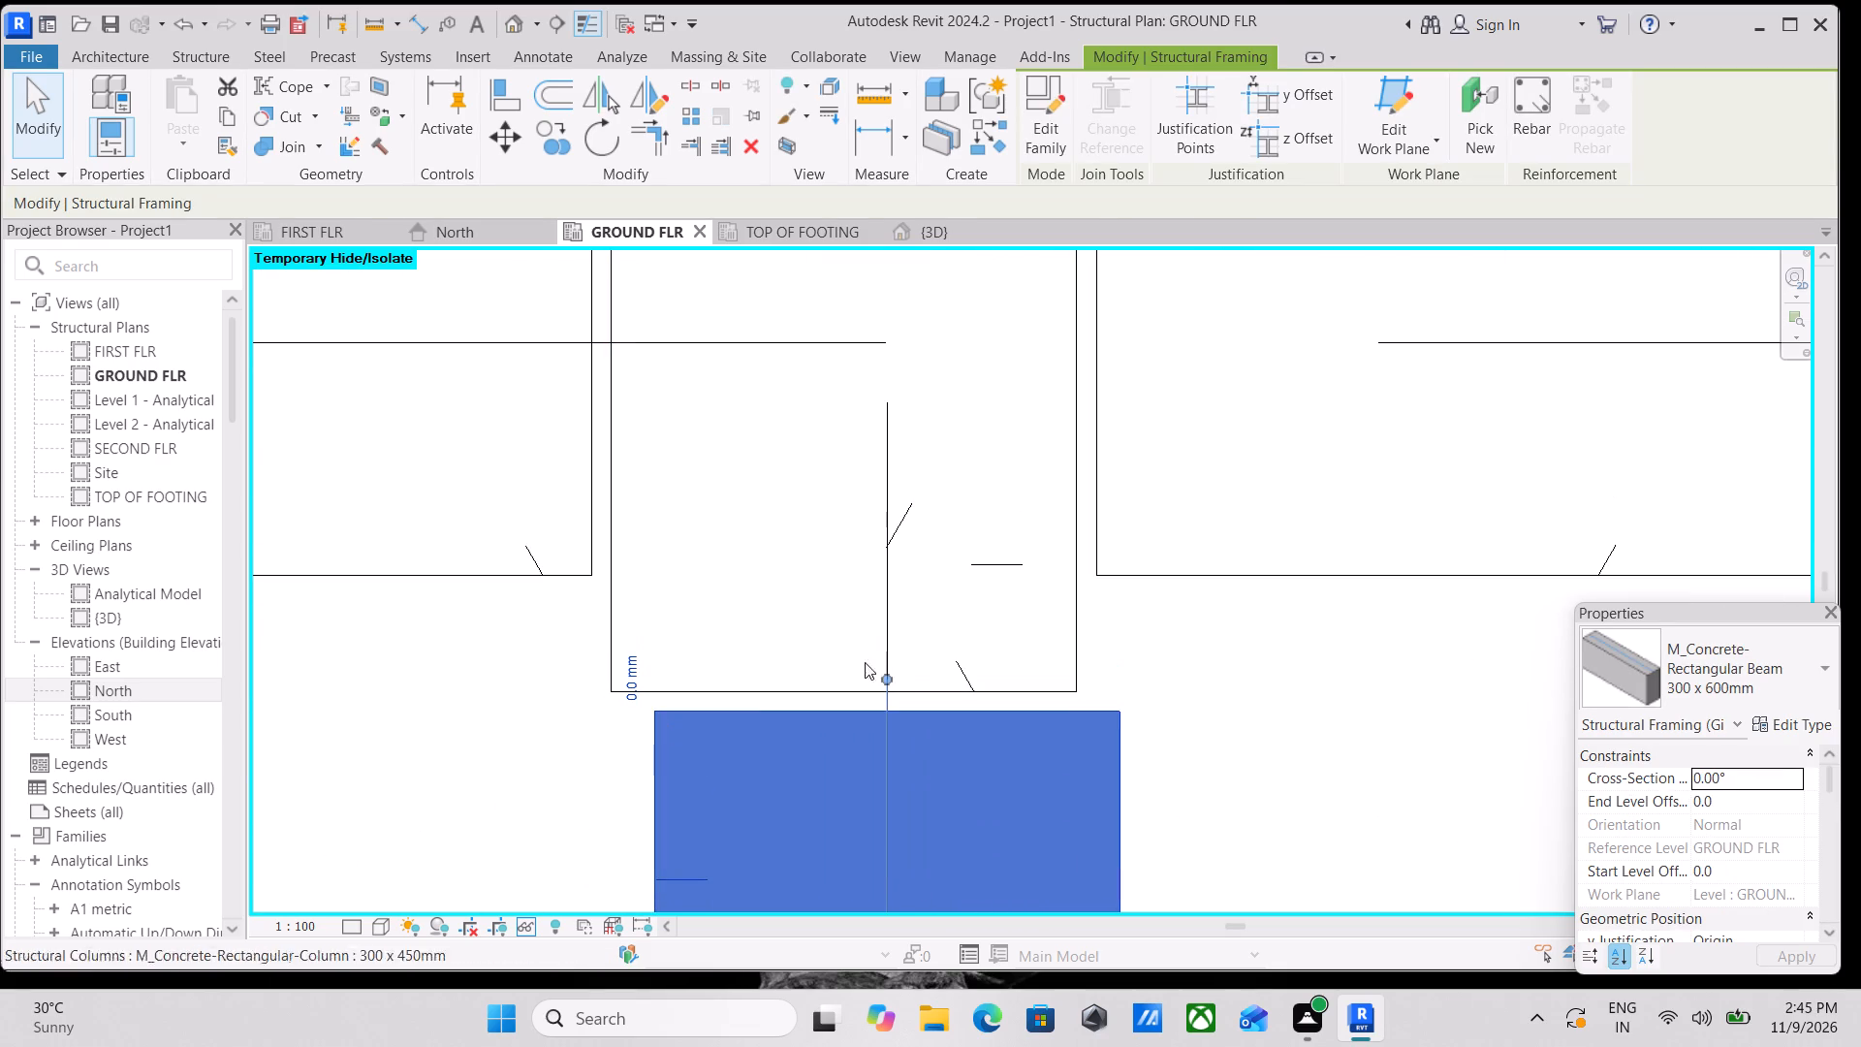
drag(889, 677, 888, 703)
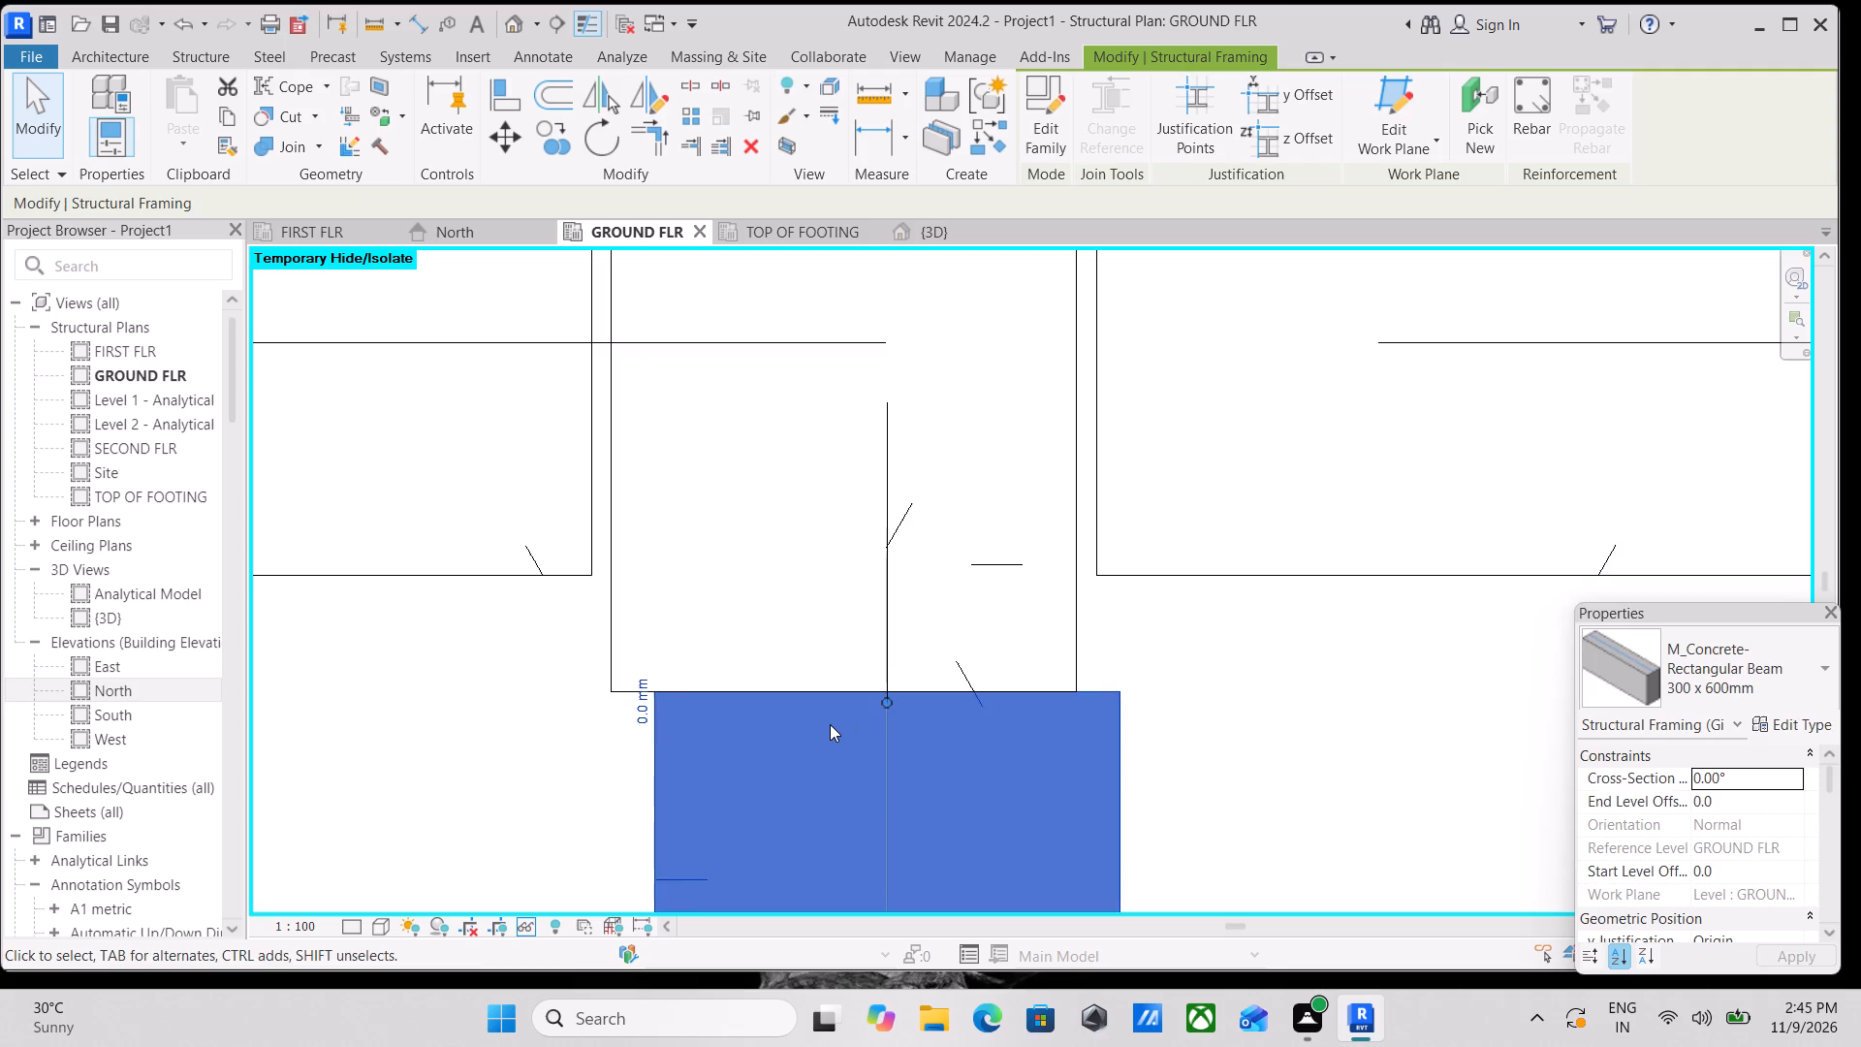
scroll(830, 724, down, 3)
key(Escape)
Examine the grid C beam and the surrounding framing from grid 2 down through grid 5.
scroll(869, 718, down, 13)
middle_drag(876, 740, 900, 688)
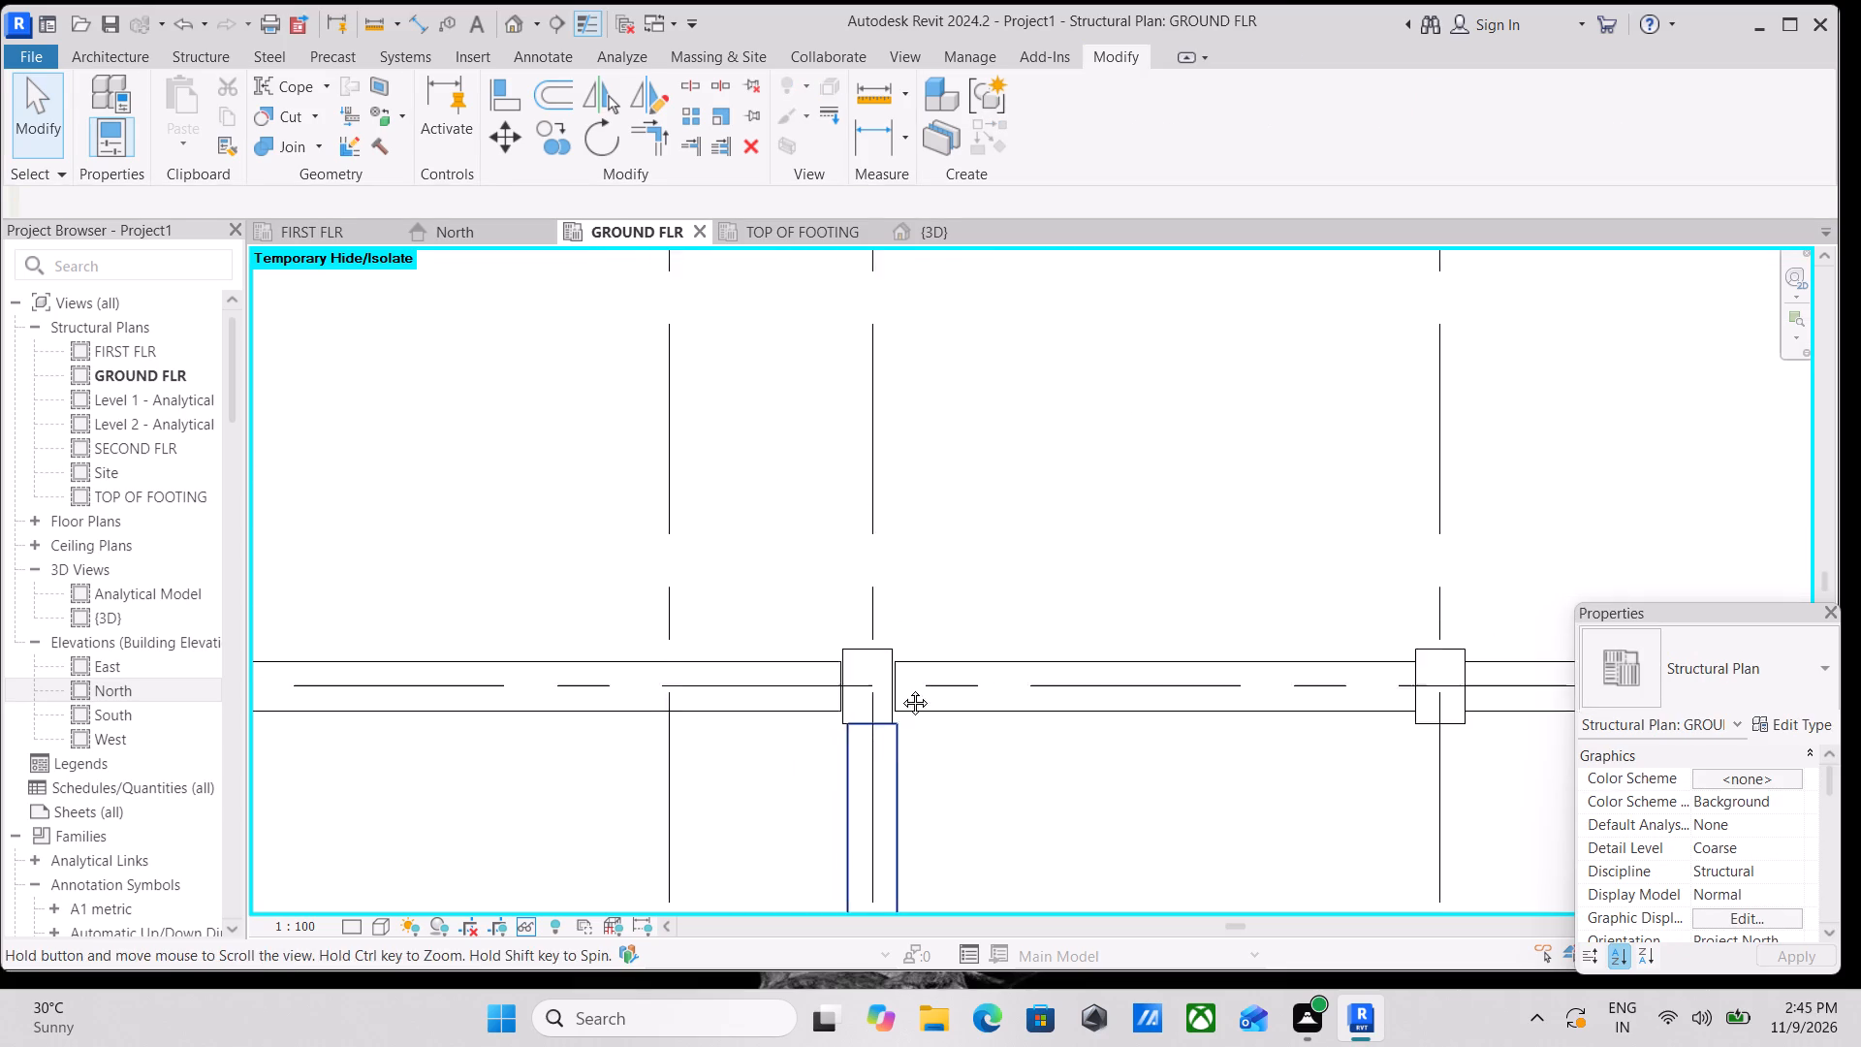
middle_drag(900, 688, 924, 653)
scroll(943, 653, down, 8)
middle_drag(955, 701, 969, 647)
scroll(969, 682, down, 1)
middle_drag(969, 683, 974, 663)
scroll(998, 802, up, 8)
scroll(895, 739, up, 3)
scroll(897, 707, down, 3)
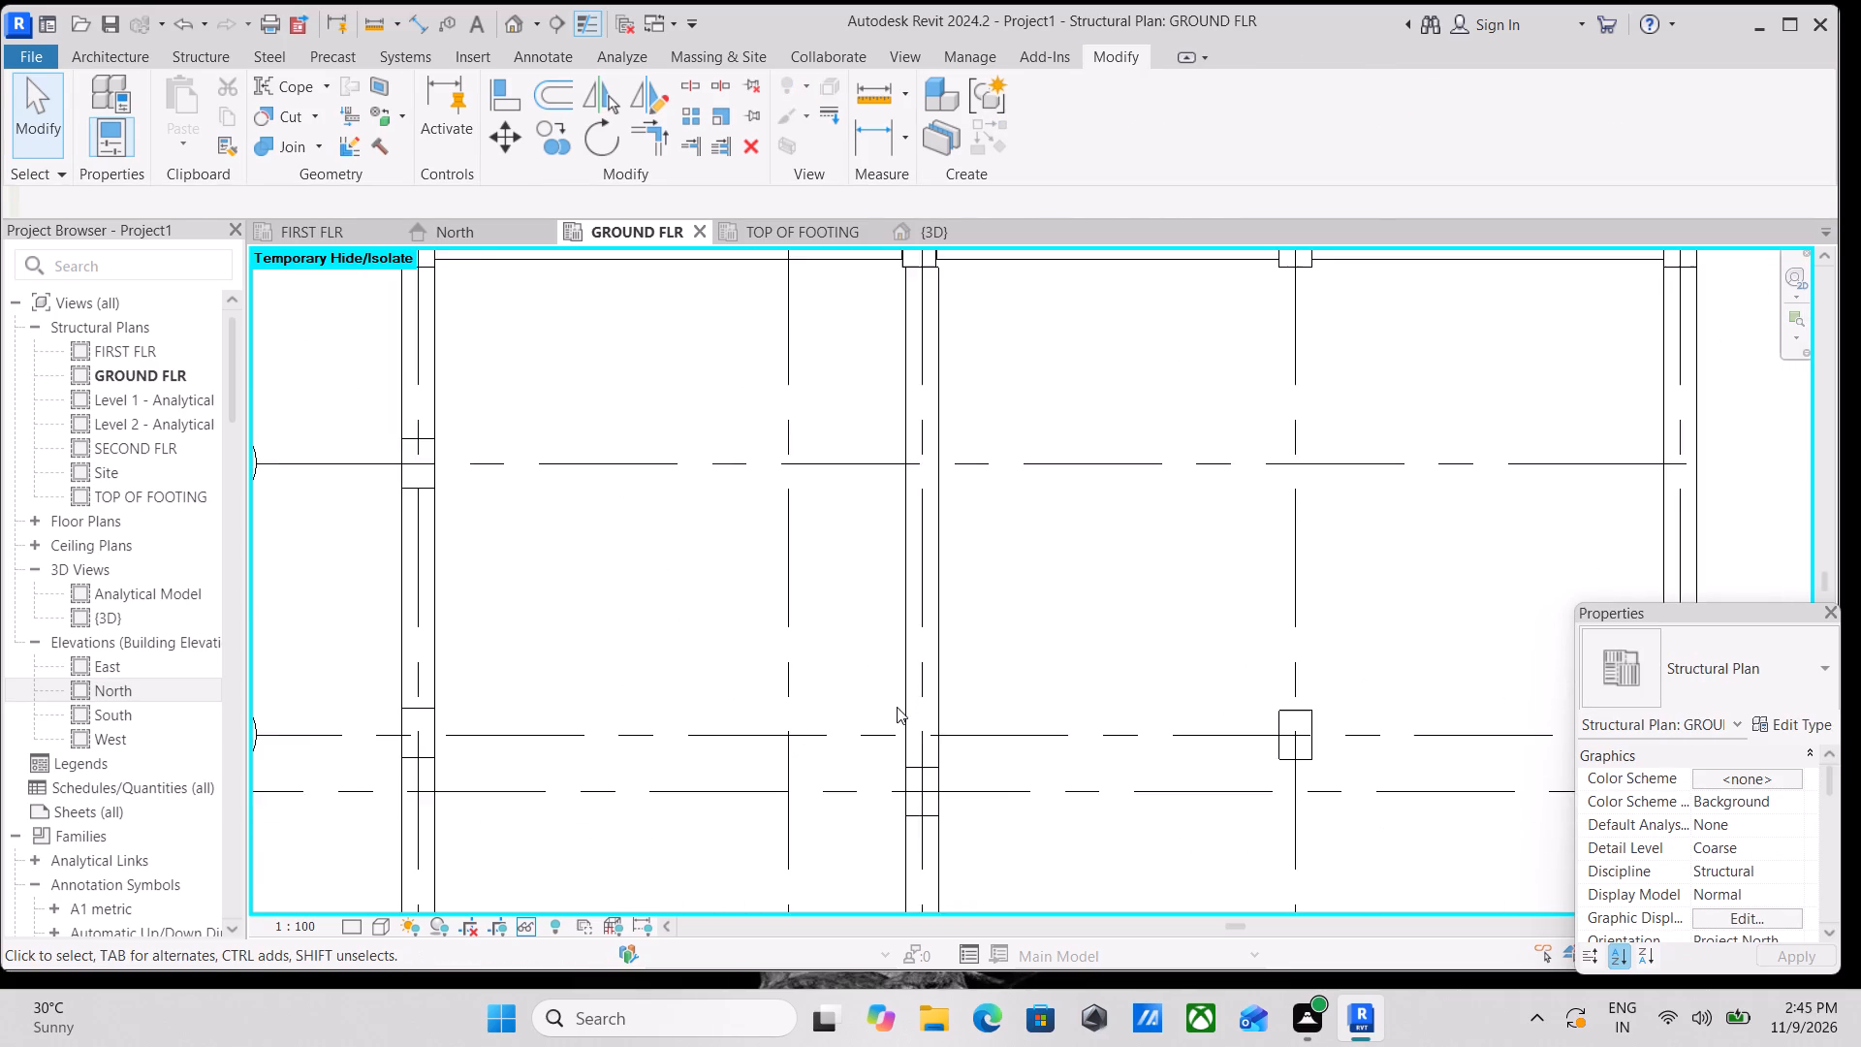
scroll(897, 707, down, 3)
middle_drag(897, 707, 857, 868)
middle_drag(955, 656, 946, 760)
Pull the end of the C–D beam on grid 2 away from column C toward grid D.
scroll(903, 553, up, 3)
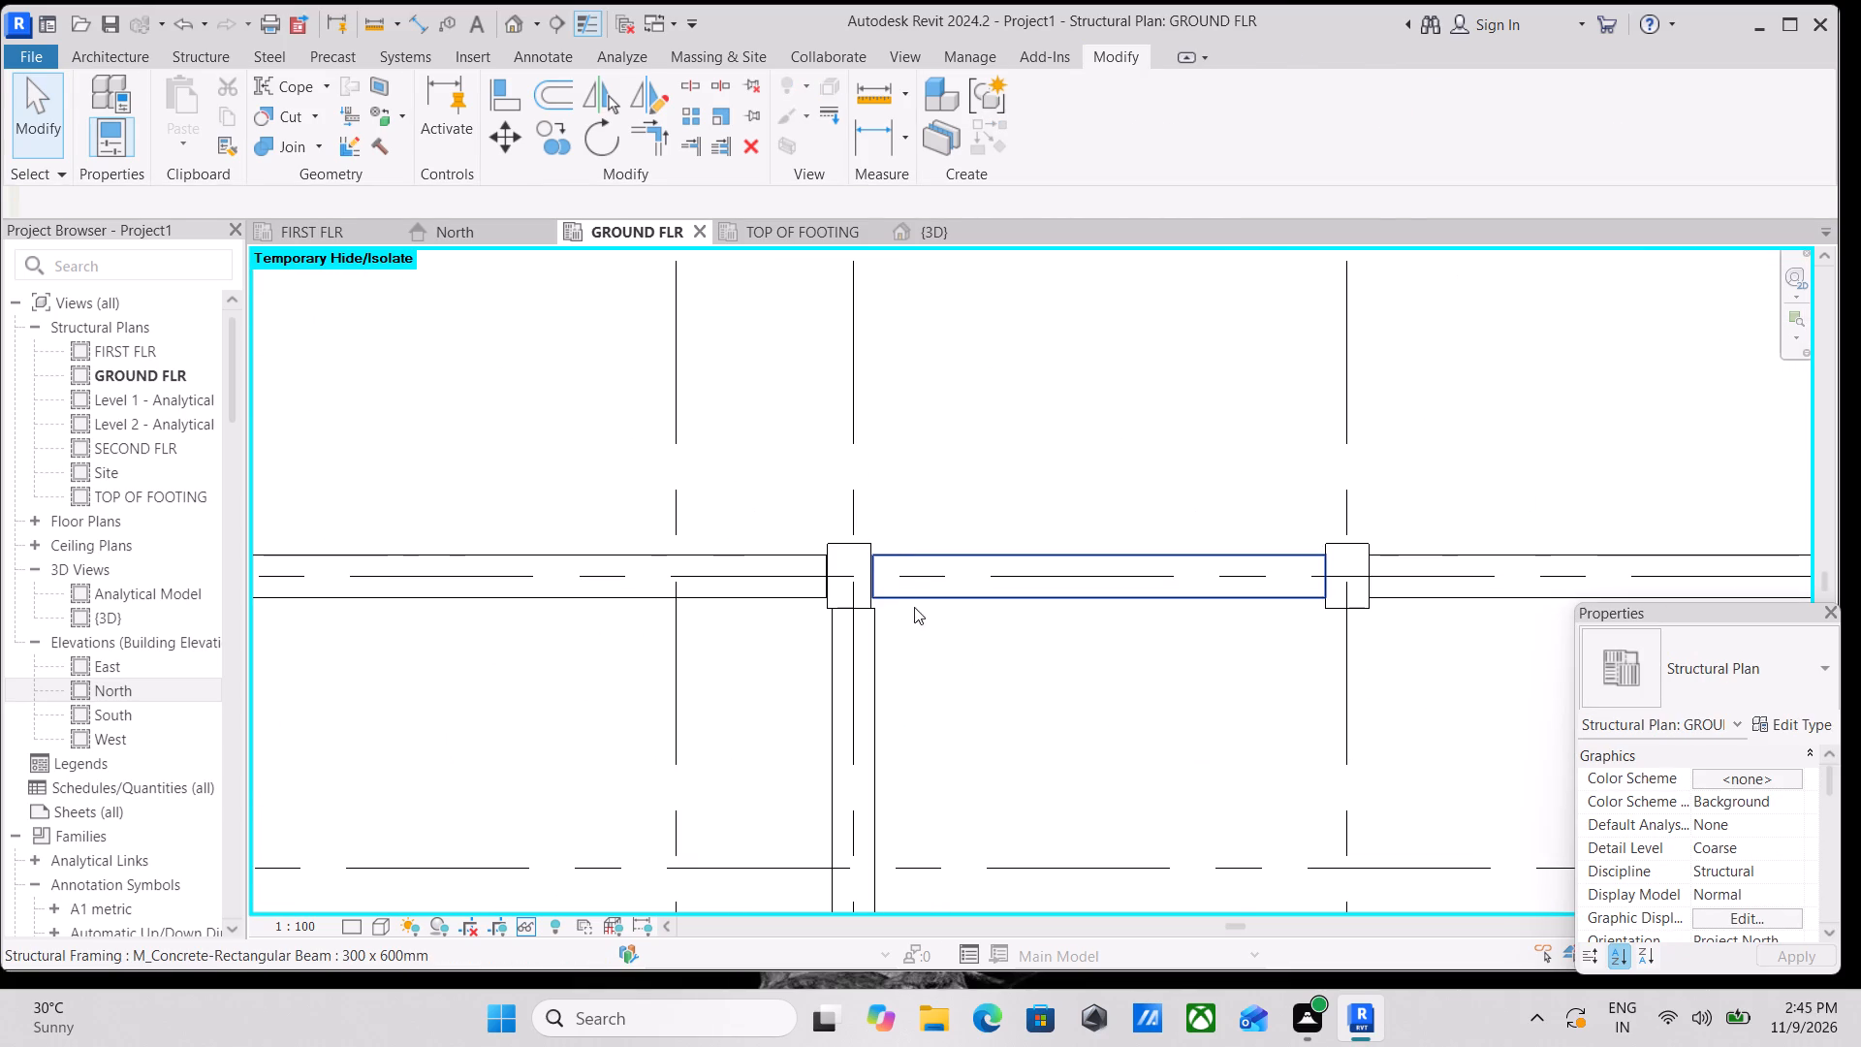
click(915, 593)
scroll(913, 617, up, 7)
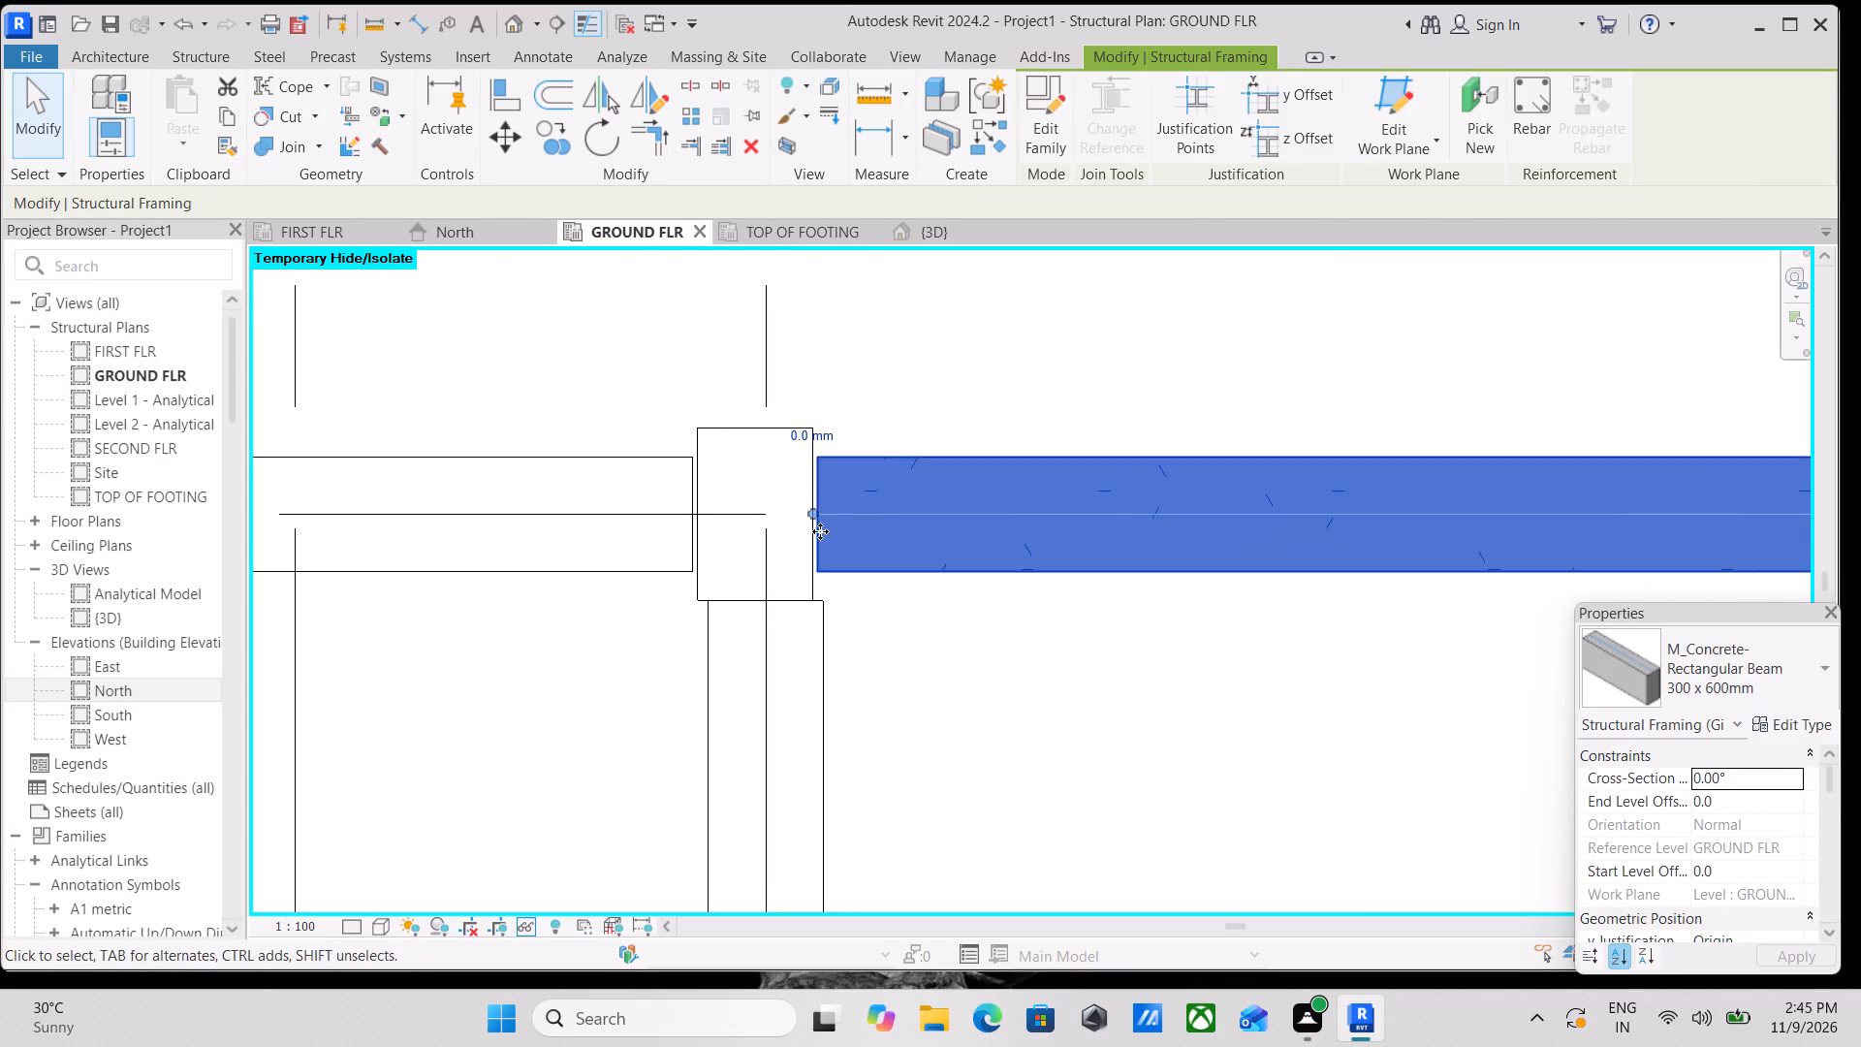
drag(812, 516, 852, 515)
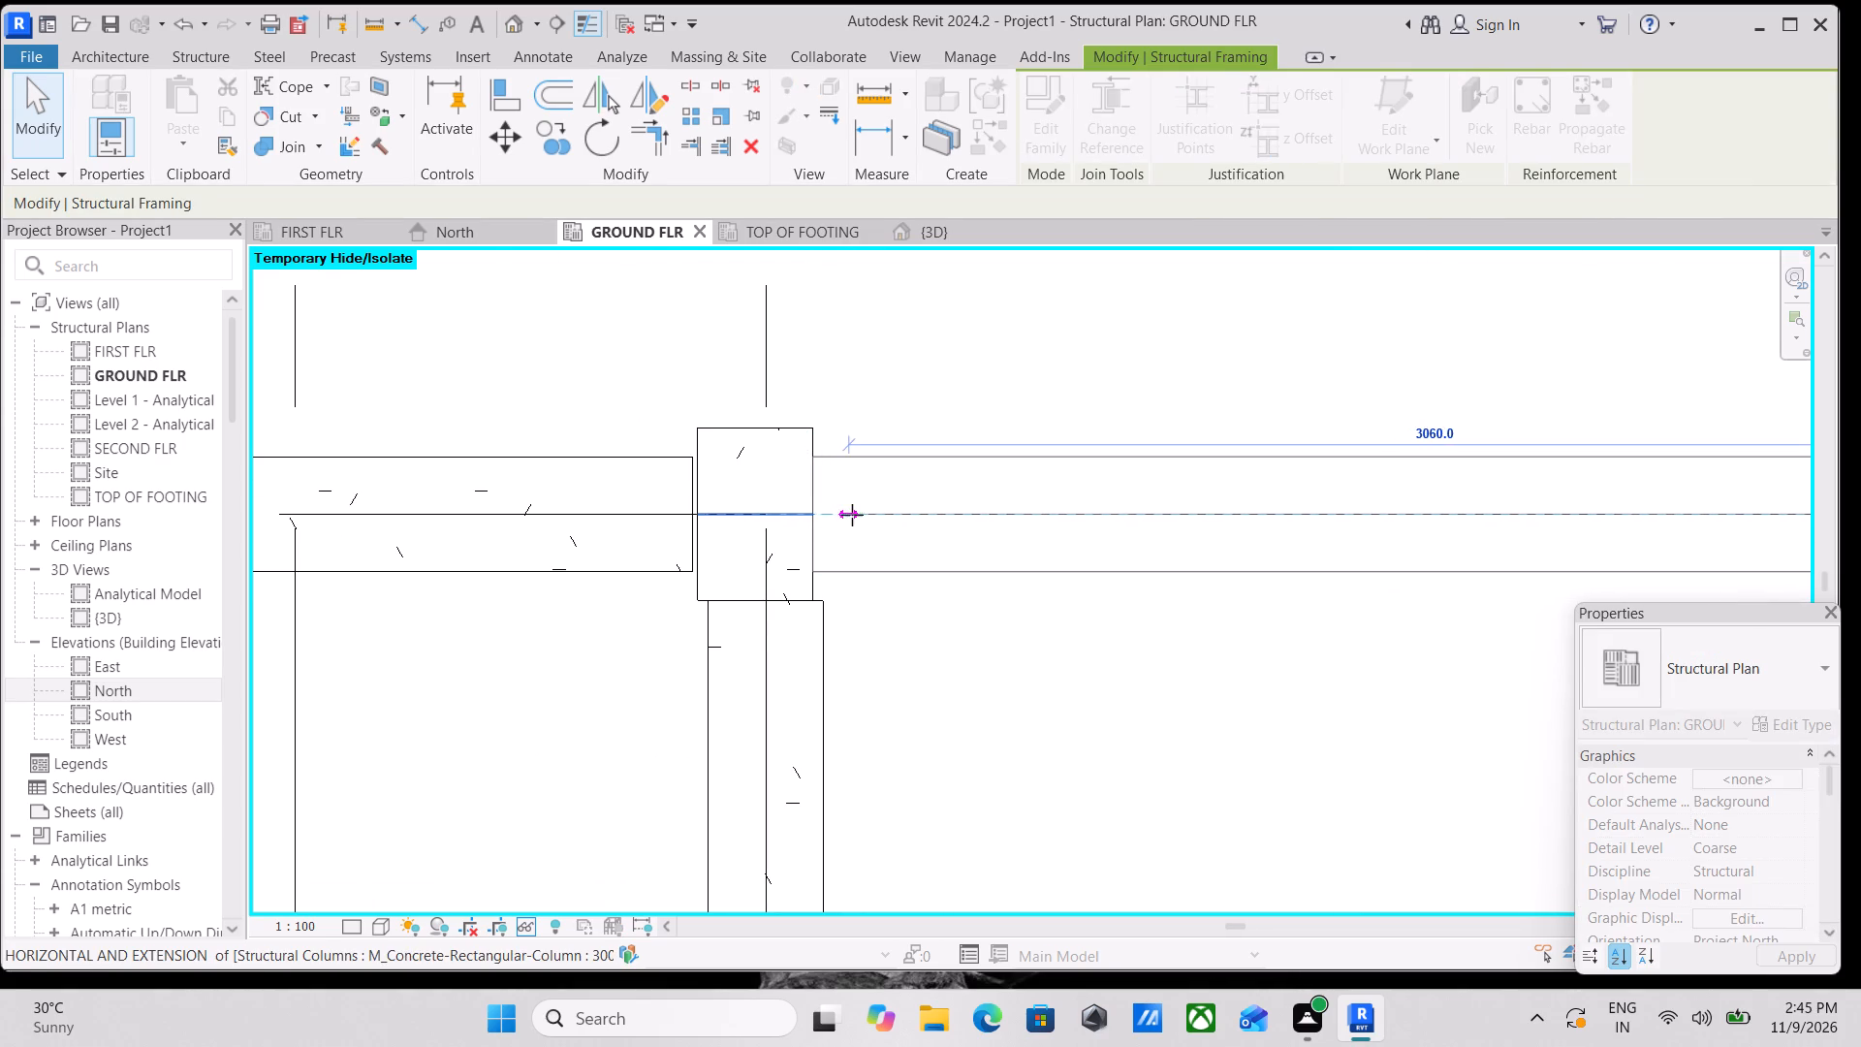
drag(852, 515, 853, 515)
key(Escape)
Nudge the 300 x 450mm column at C-2 toward grid D to line it up with the grid C beam.
click(813, 549)
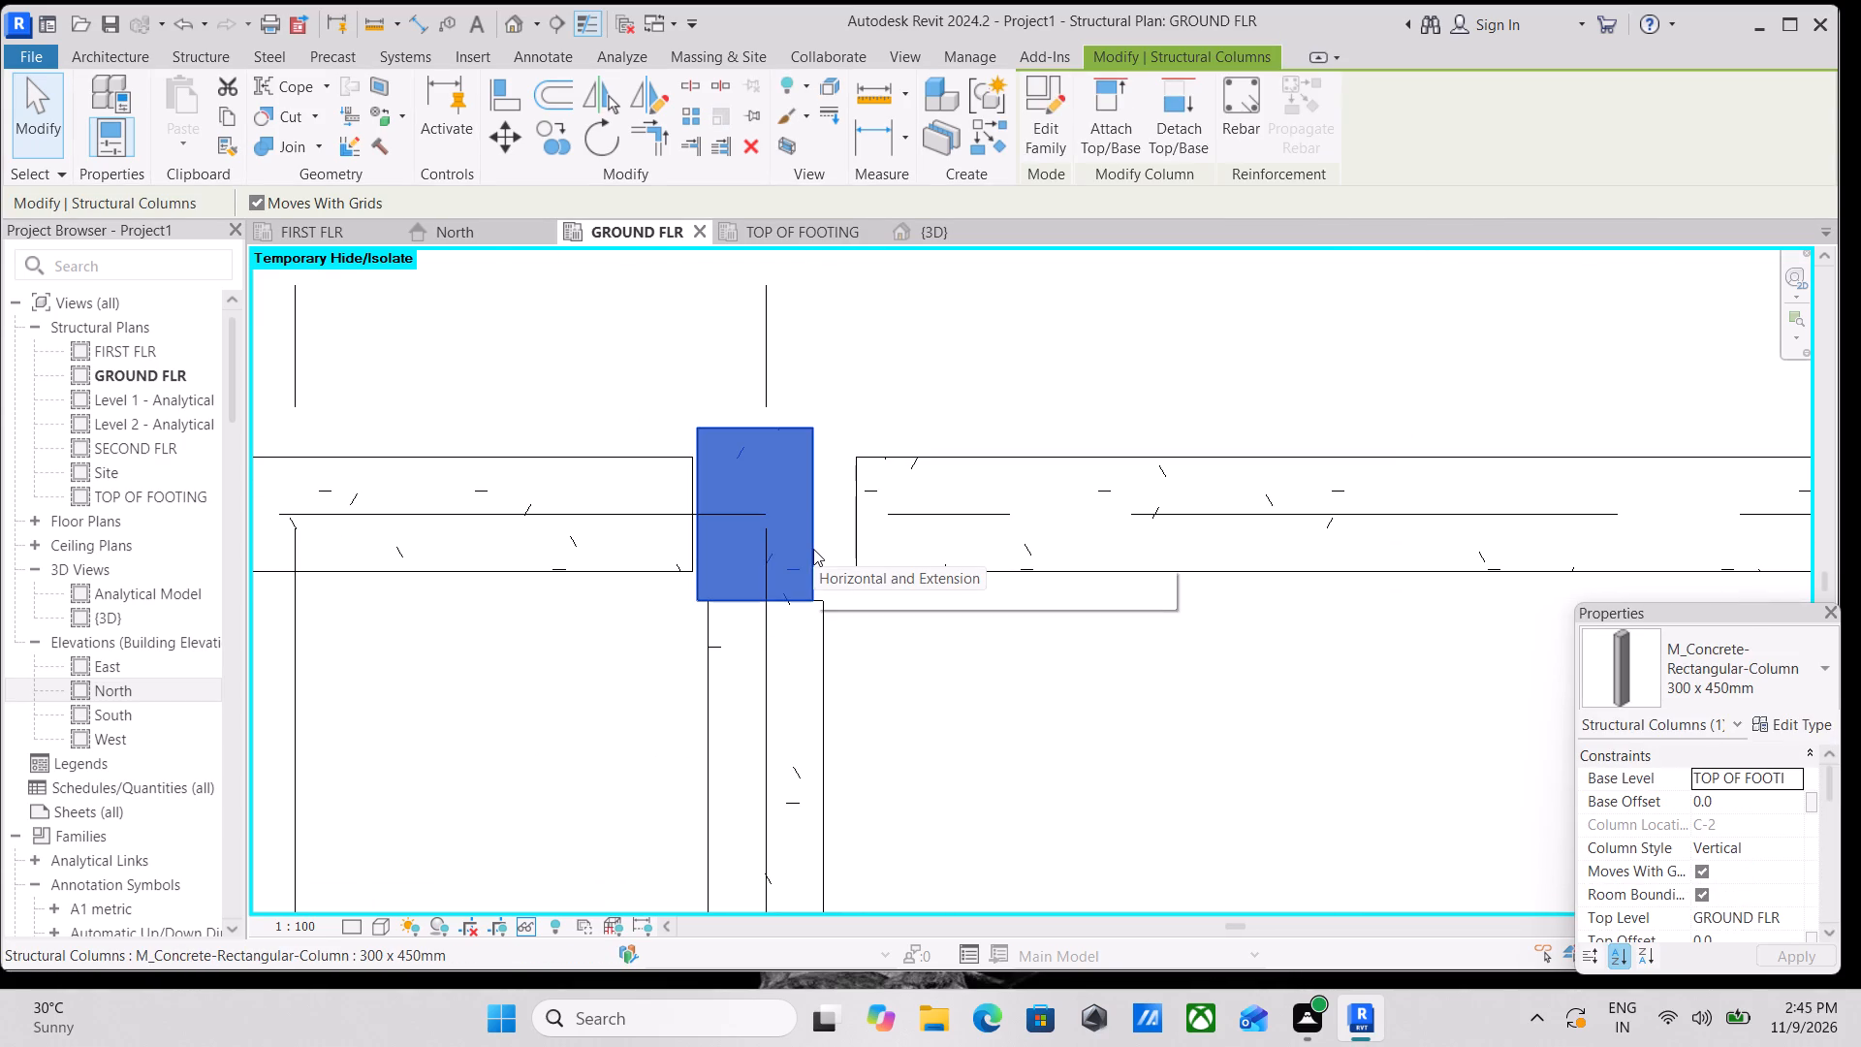
key(Right)
key(Right)
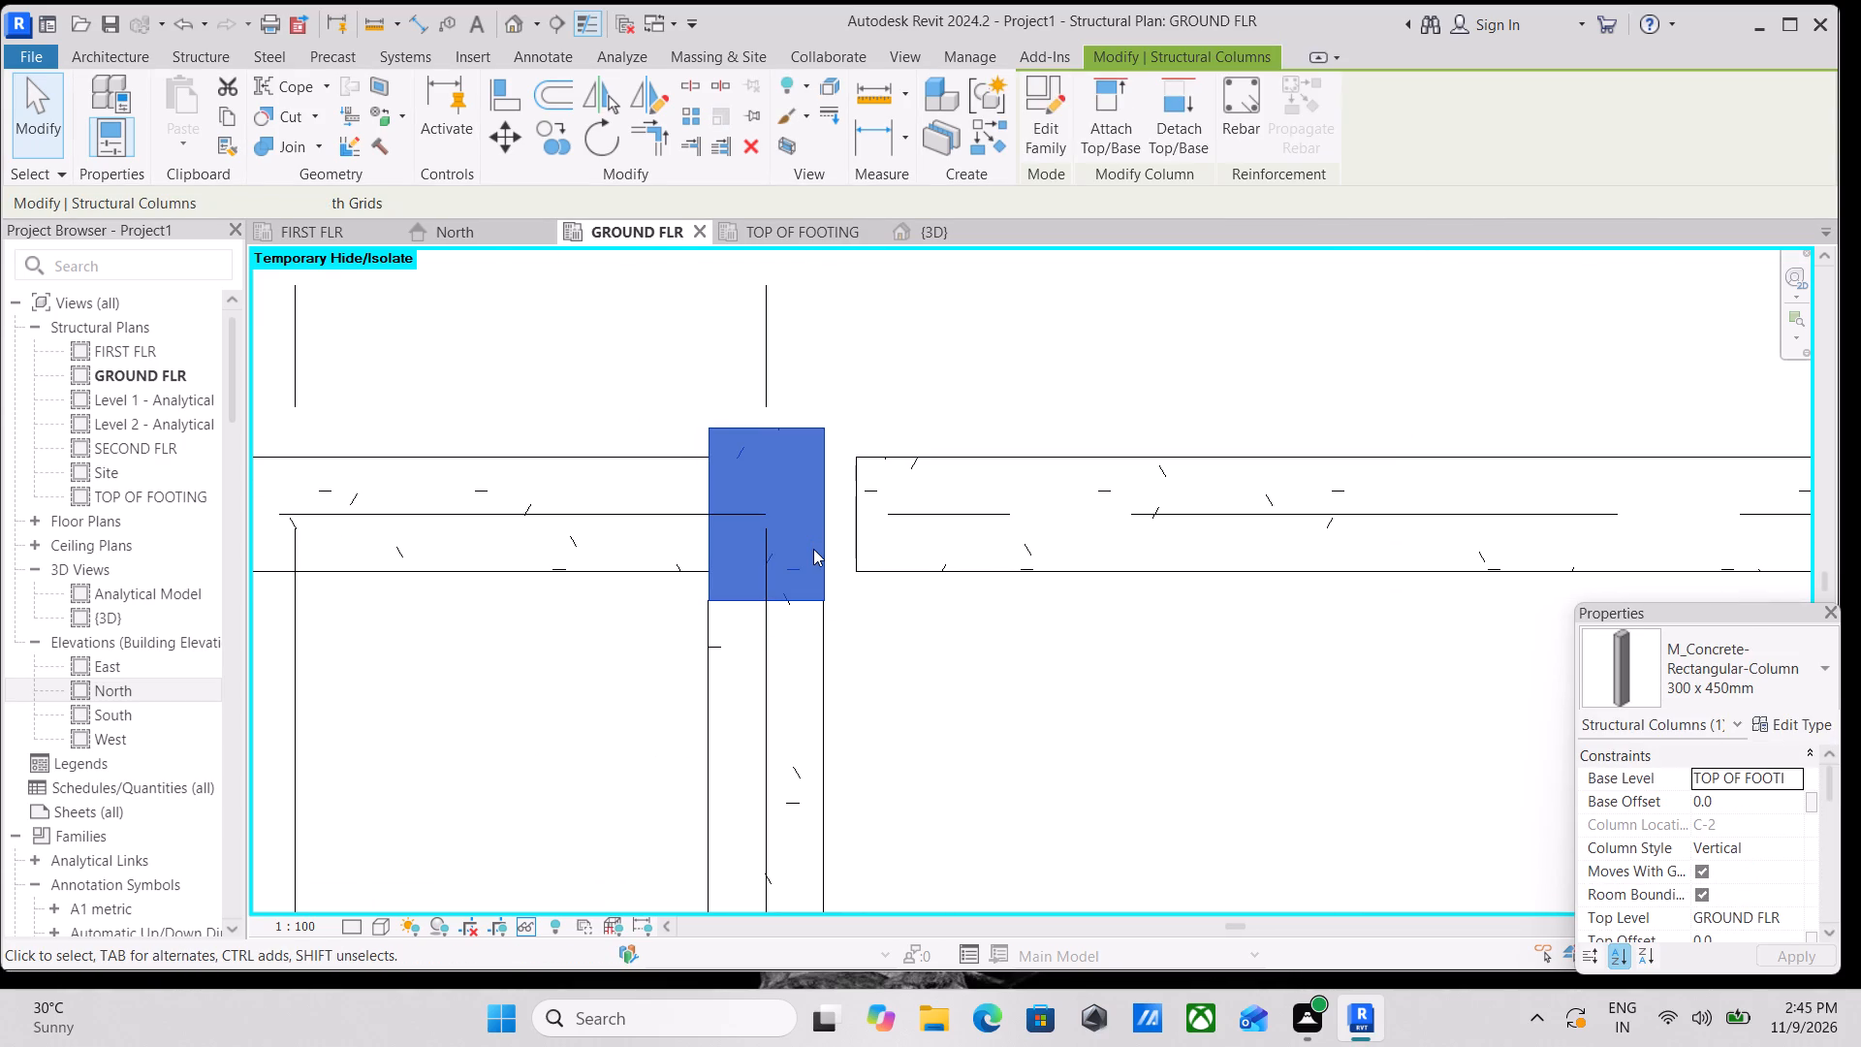
key(Left)
key(Right)
key(Left)
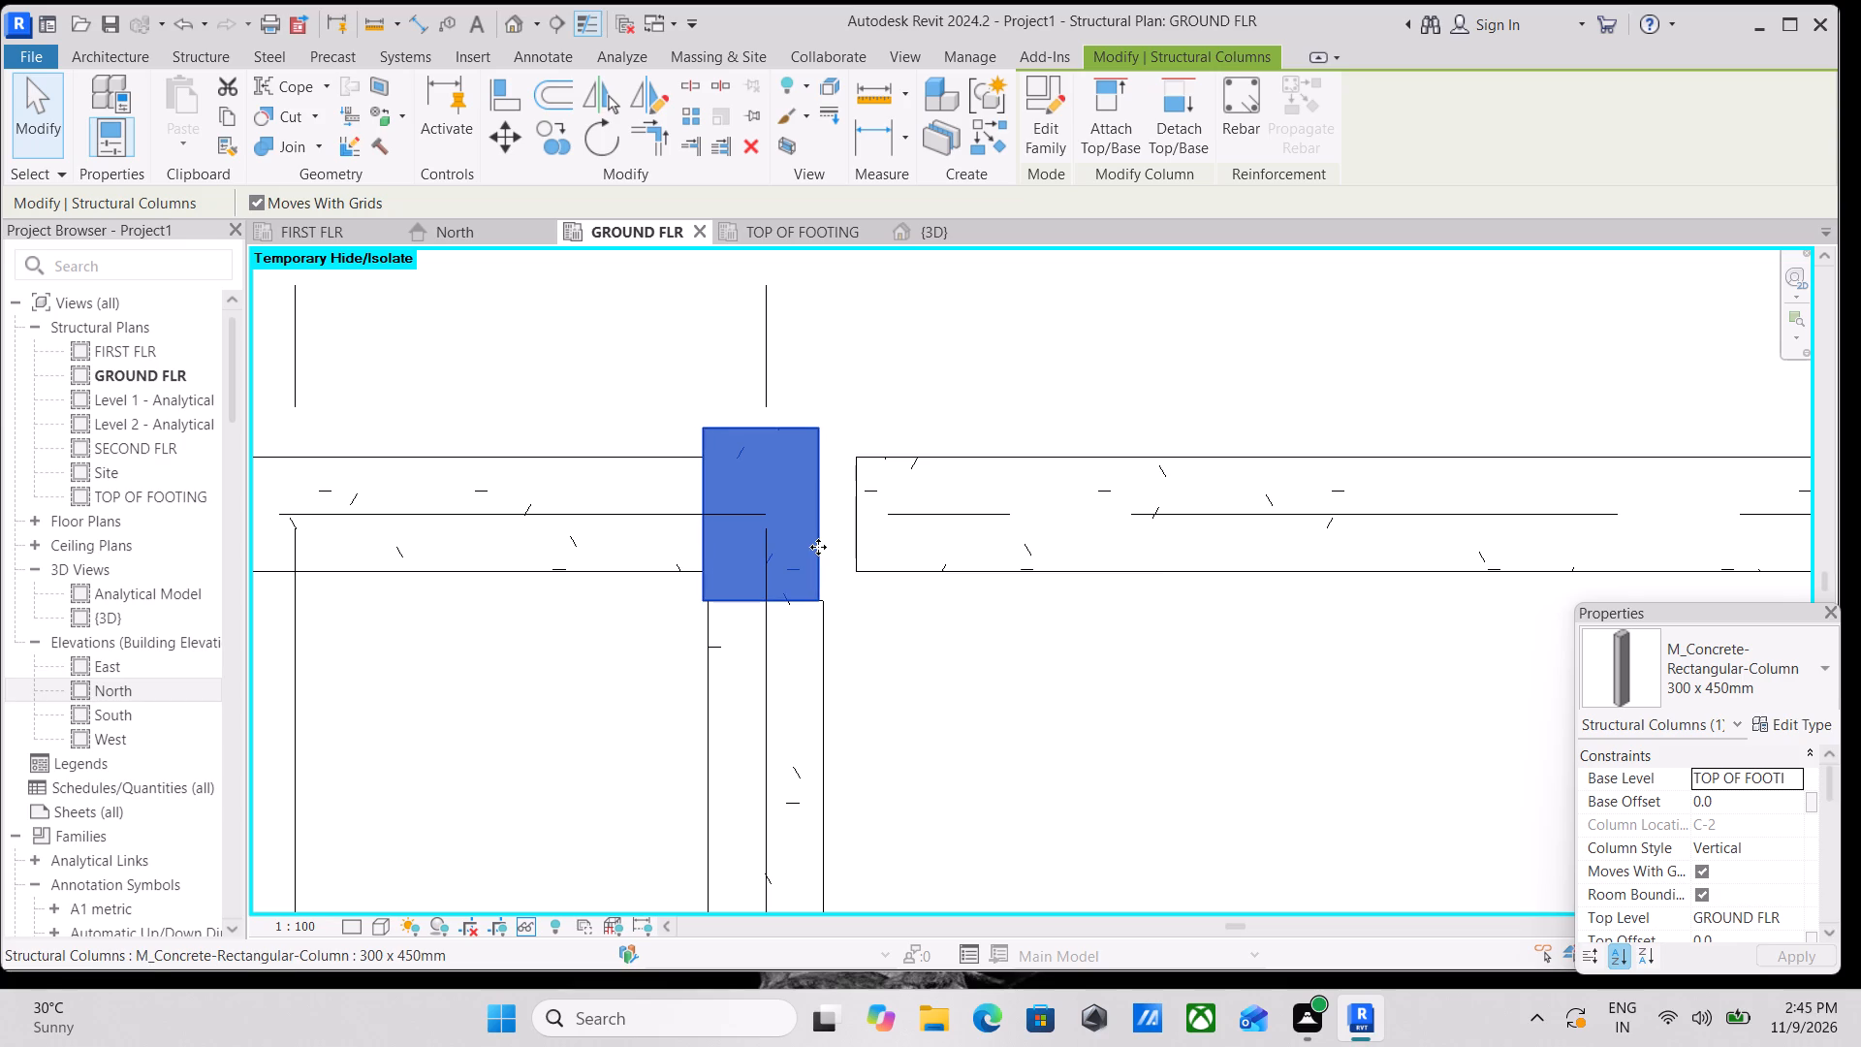
key(Right)
scroll(827, 538, down, 1)
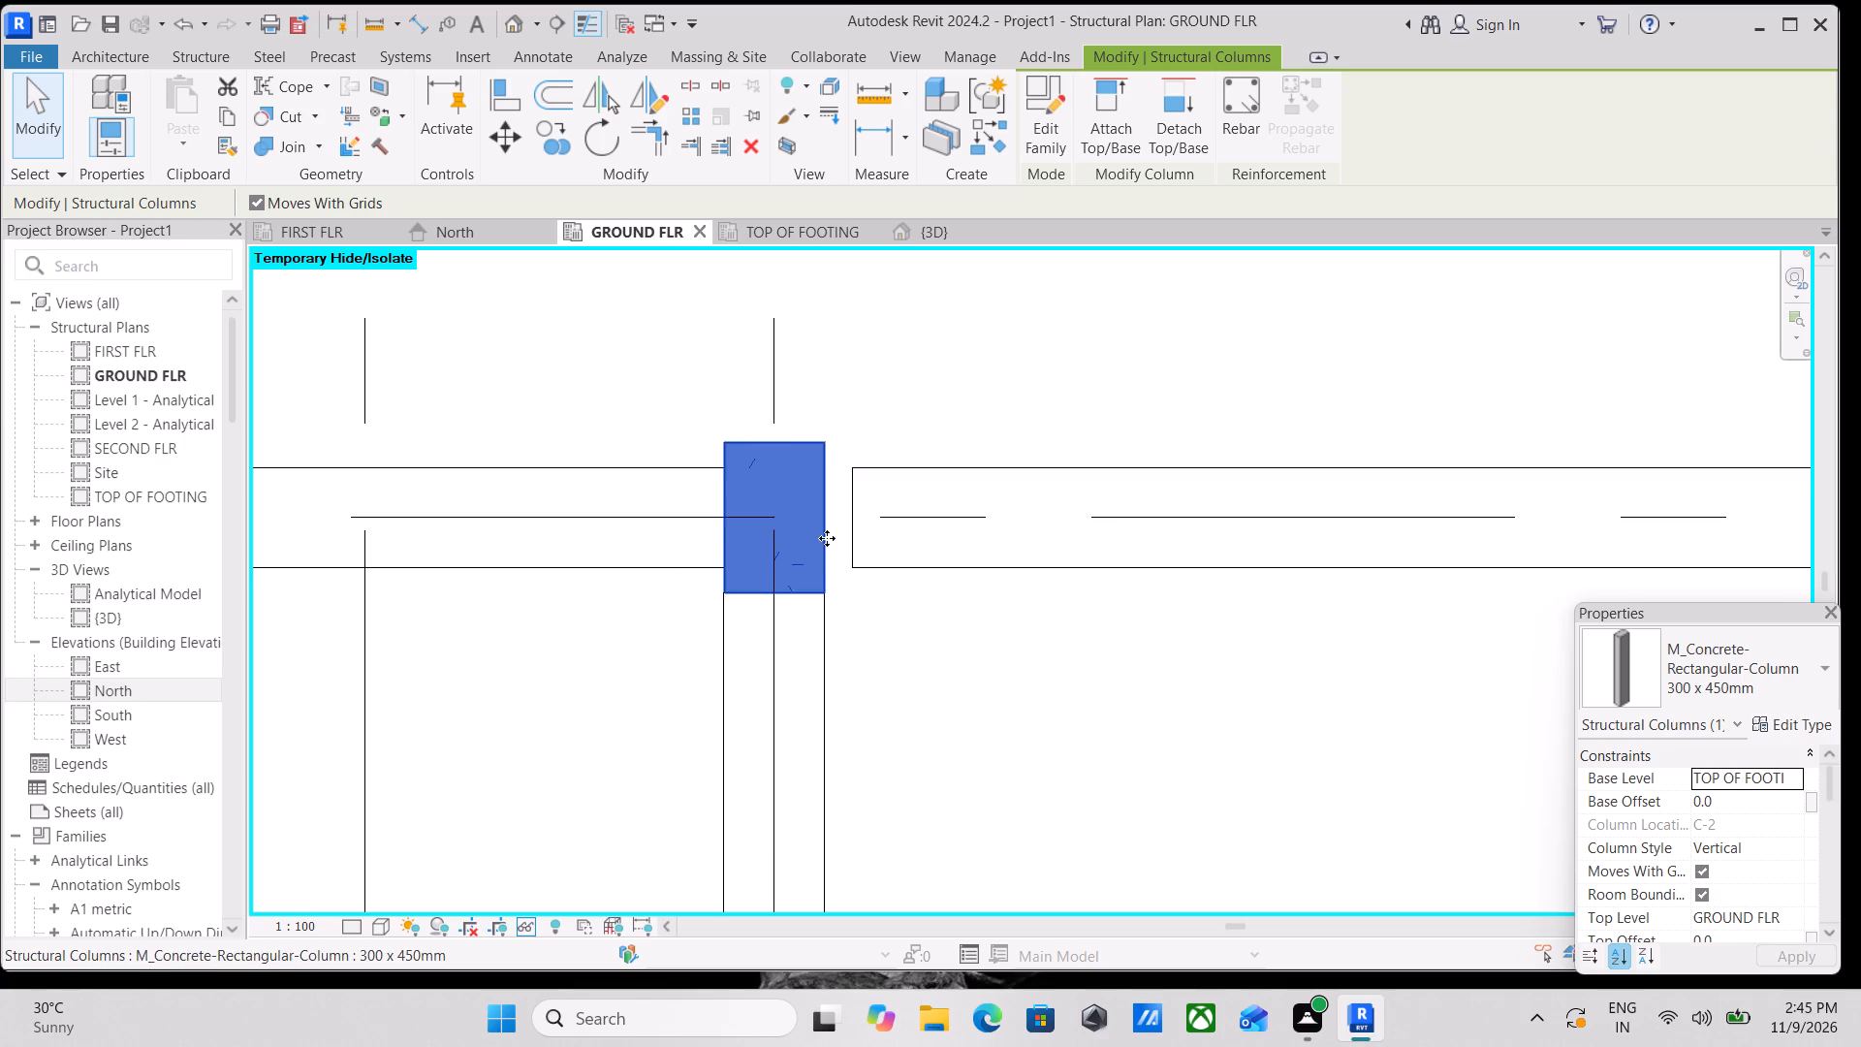
key(Escape)
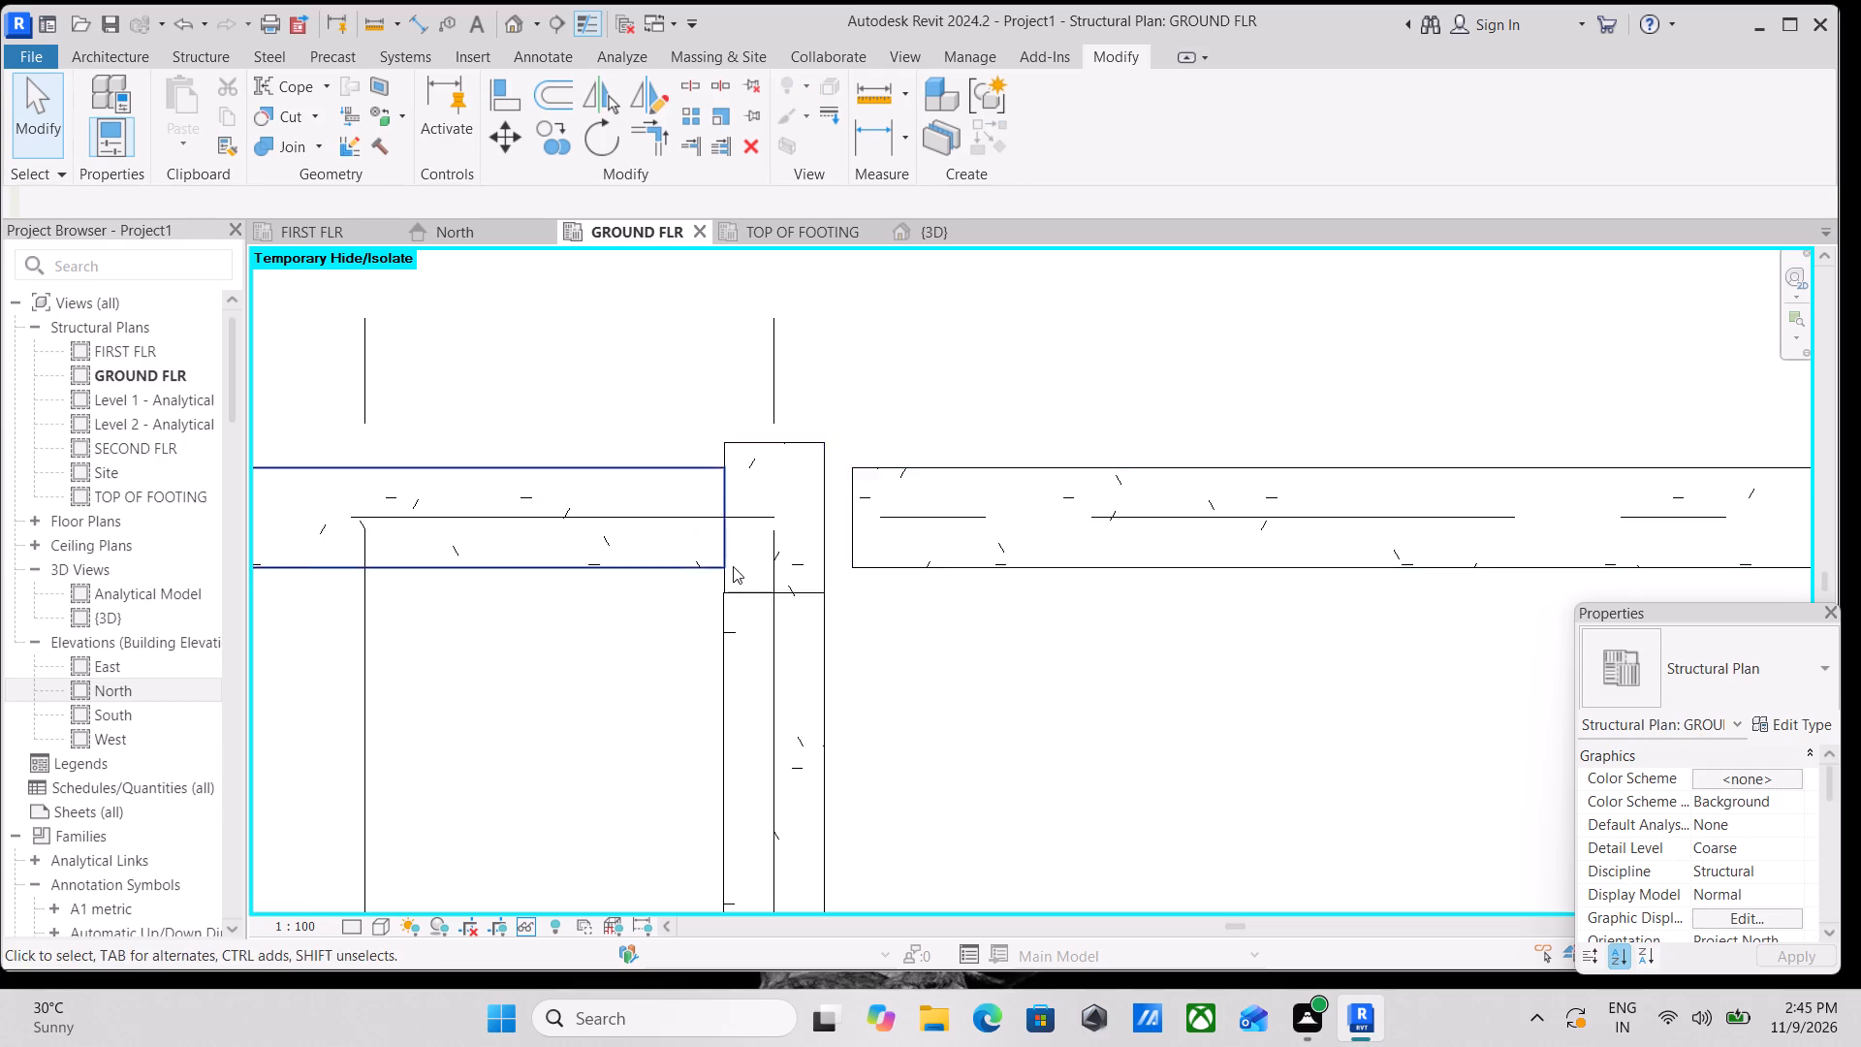
Align the side face of the column at C-2 with the side edge of the grid C beam.
scroll(733, 566, up, 20)
scroll(733, 566, up, 1)
middle_drag(740, 621, 739, 680)
scroll(745, 672, up, 1)
scroll(837, 618, down, 9)
middle_drag(856, 615, 675, 635)
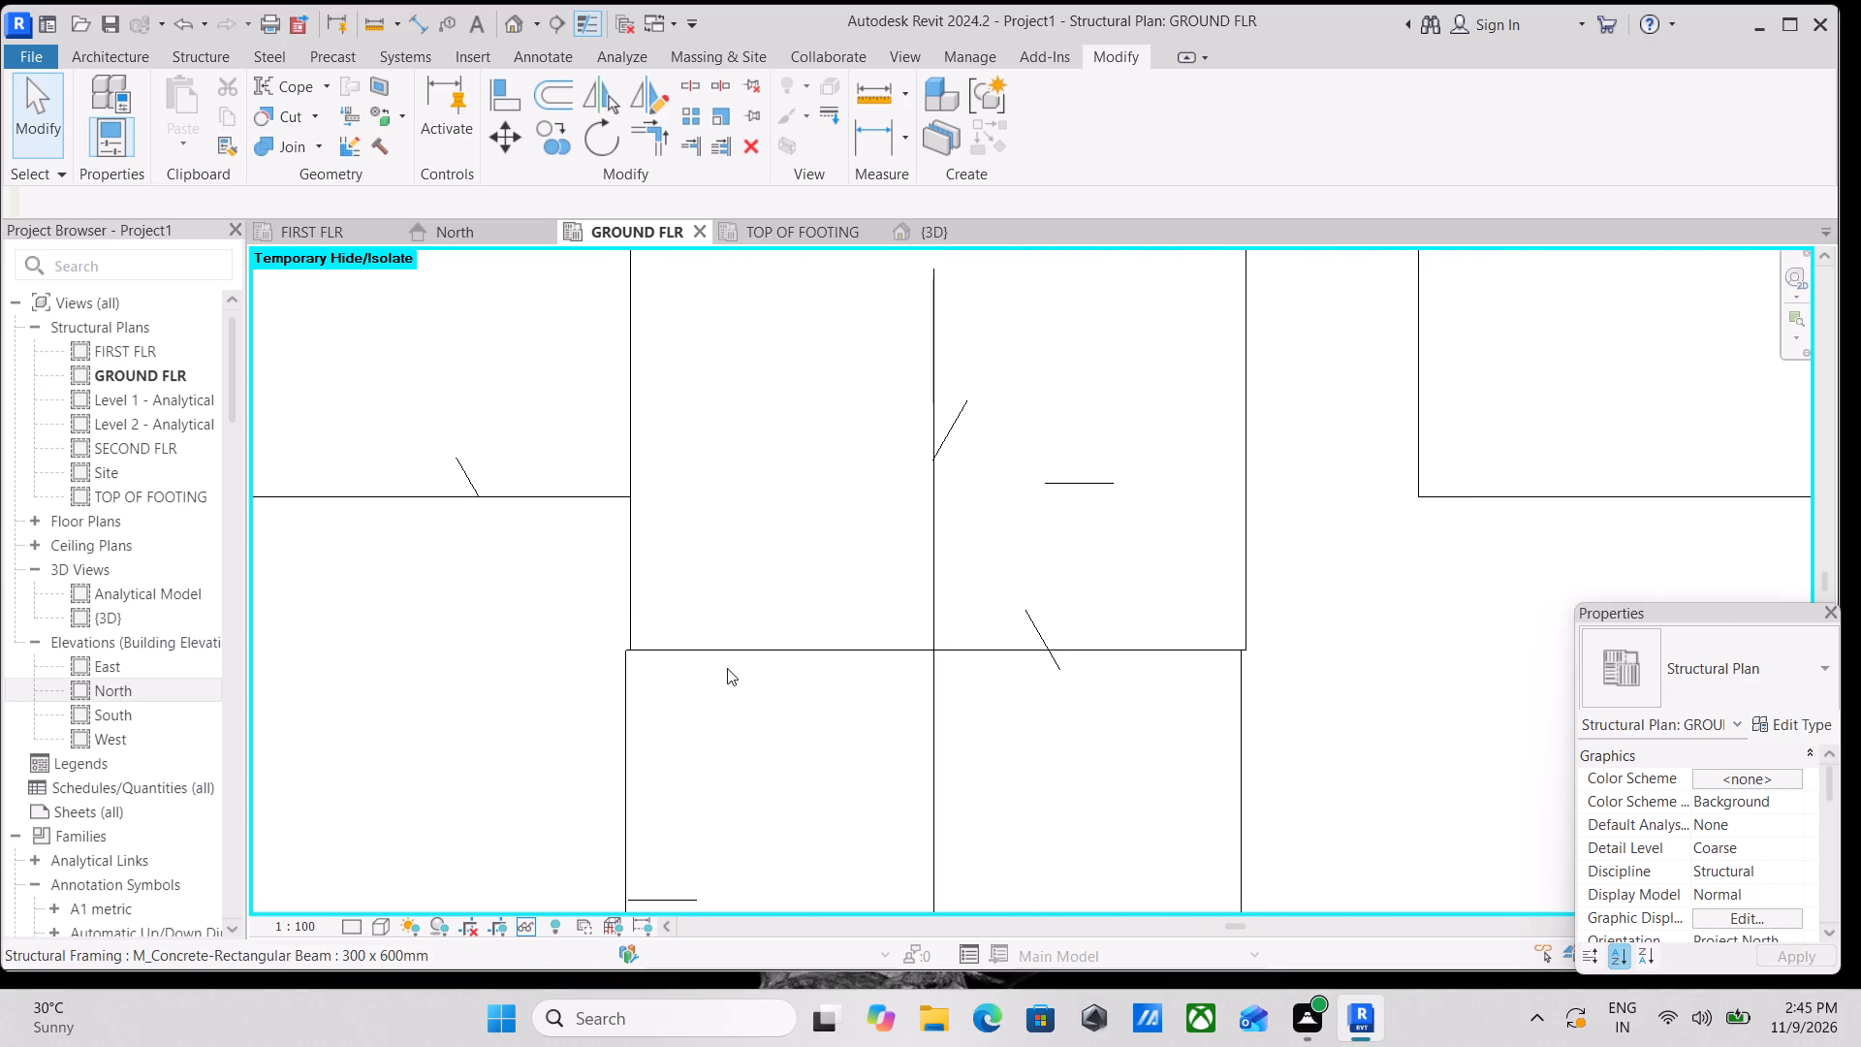
text(AL)
scroll(637, 676, up, 3)
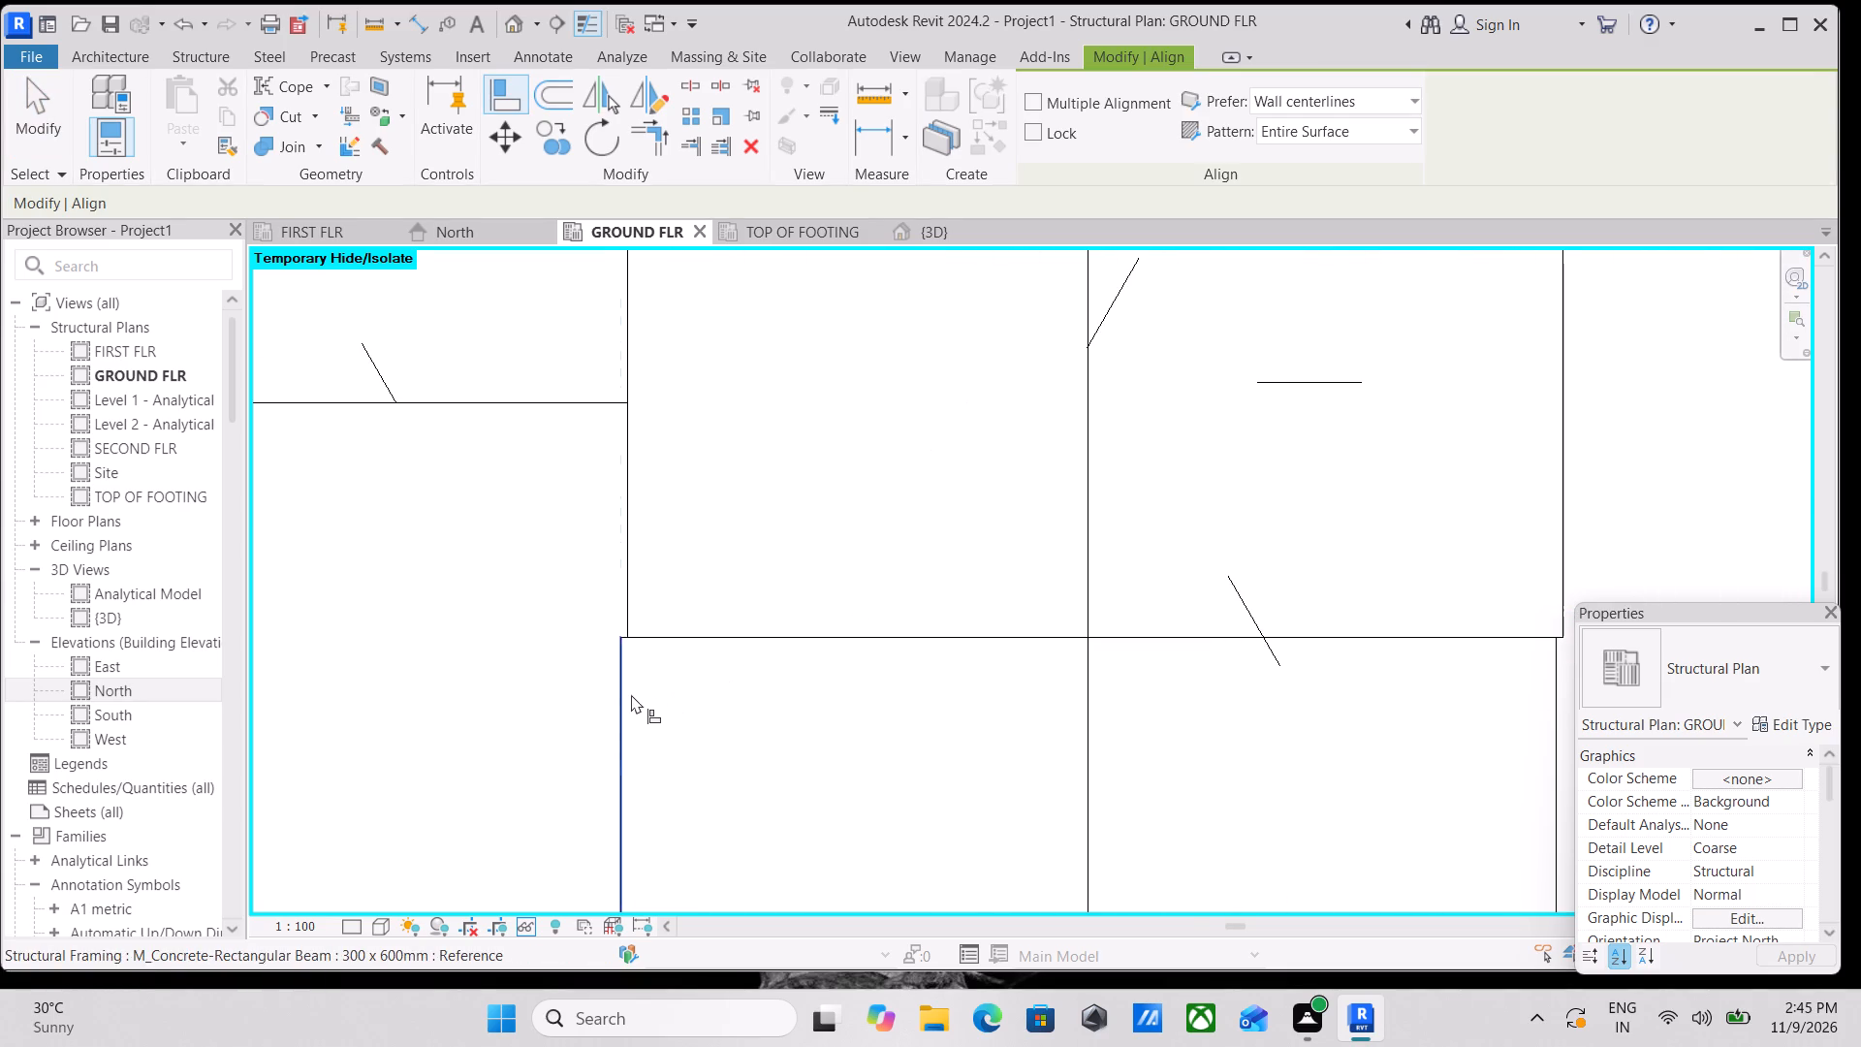
click(631, 694)
click(626, 602)
scroll(690, 599, down, 6)
middle_drag(837, 607, 832, 649)
key(Escape)
key(Escape)
key(Escape)
Stretch the grid C beam's end to the aligned column's face at grid 2.
click(820, 671)
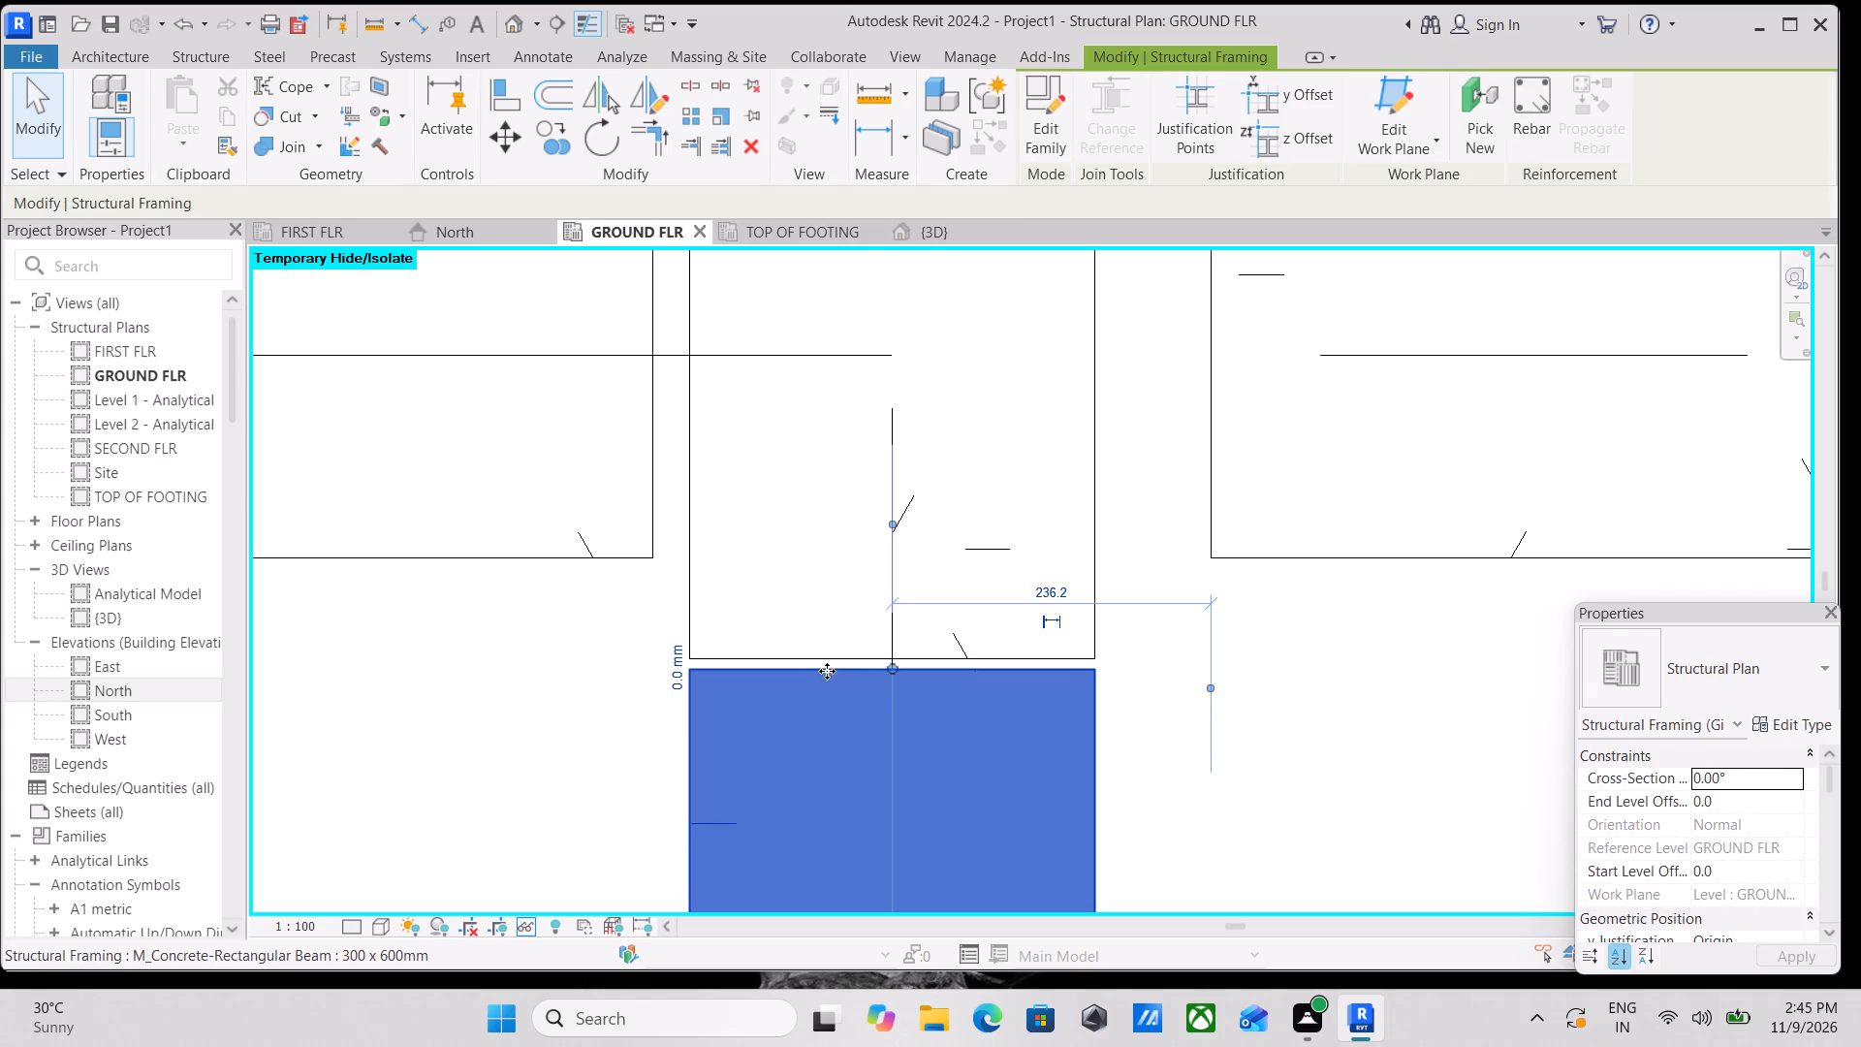
drag(886, 669, 885, 650)
scroll(885, 650, down, 2)
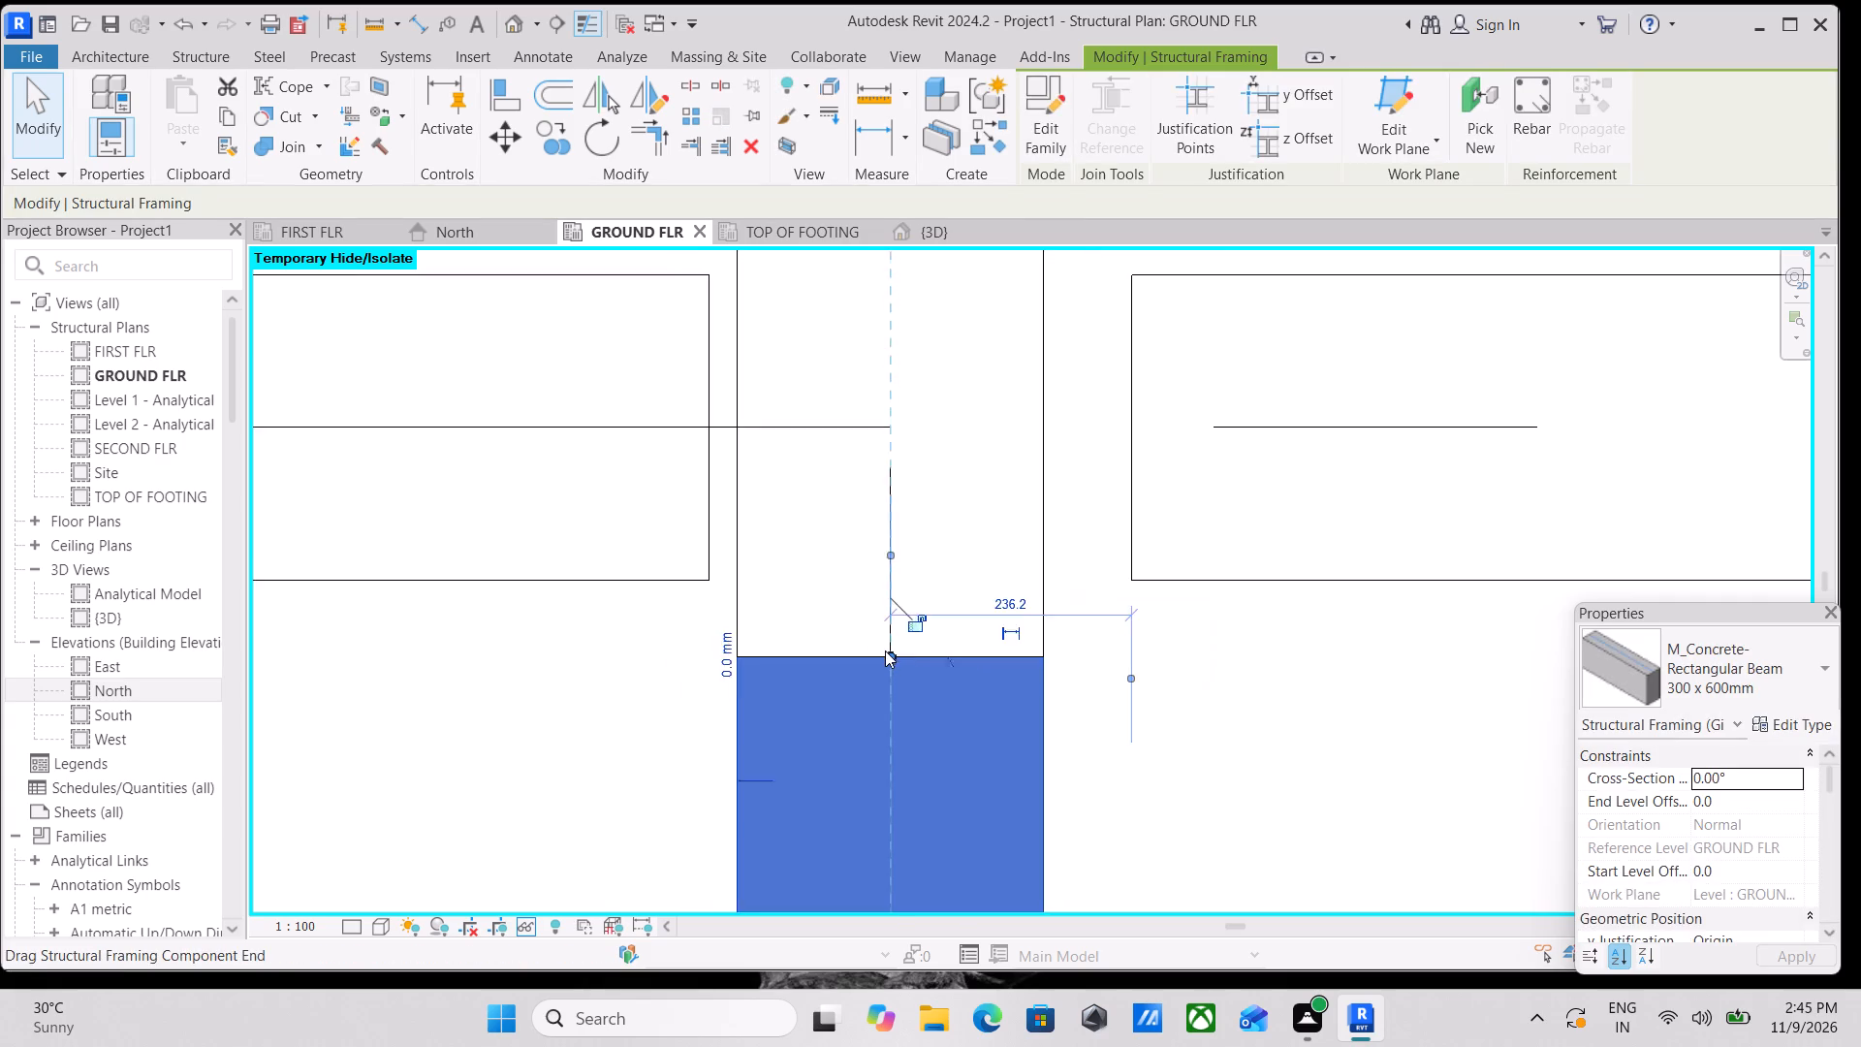
middle_drag(885, 650, 894, 738)
key(Escape)
Extend the C–D beam on grid 2 back to the face of column C.
scroll(971, 580, down, 3)
middle_drag(971, 580, 951, 651)
click(1070, 574)
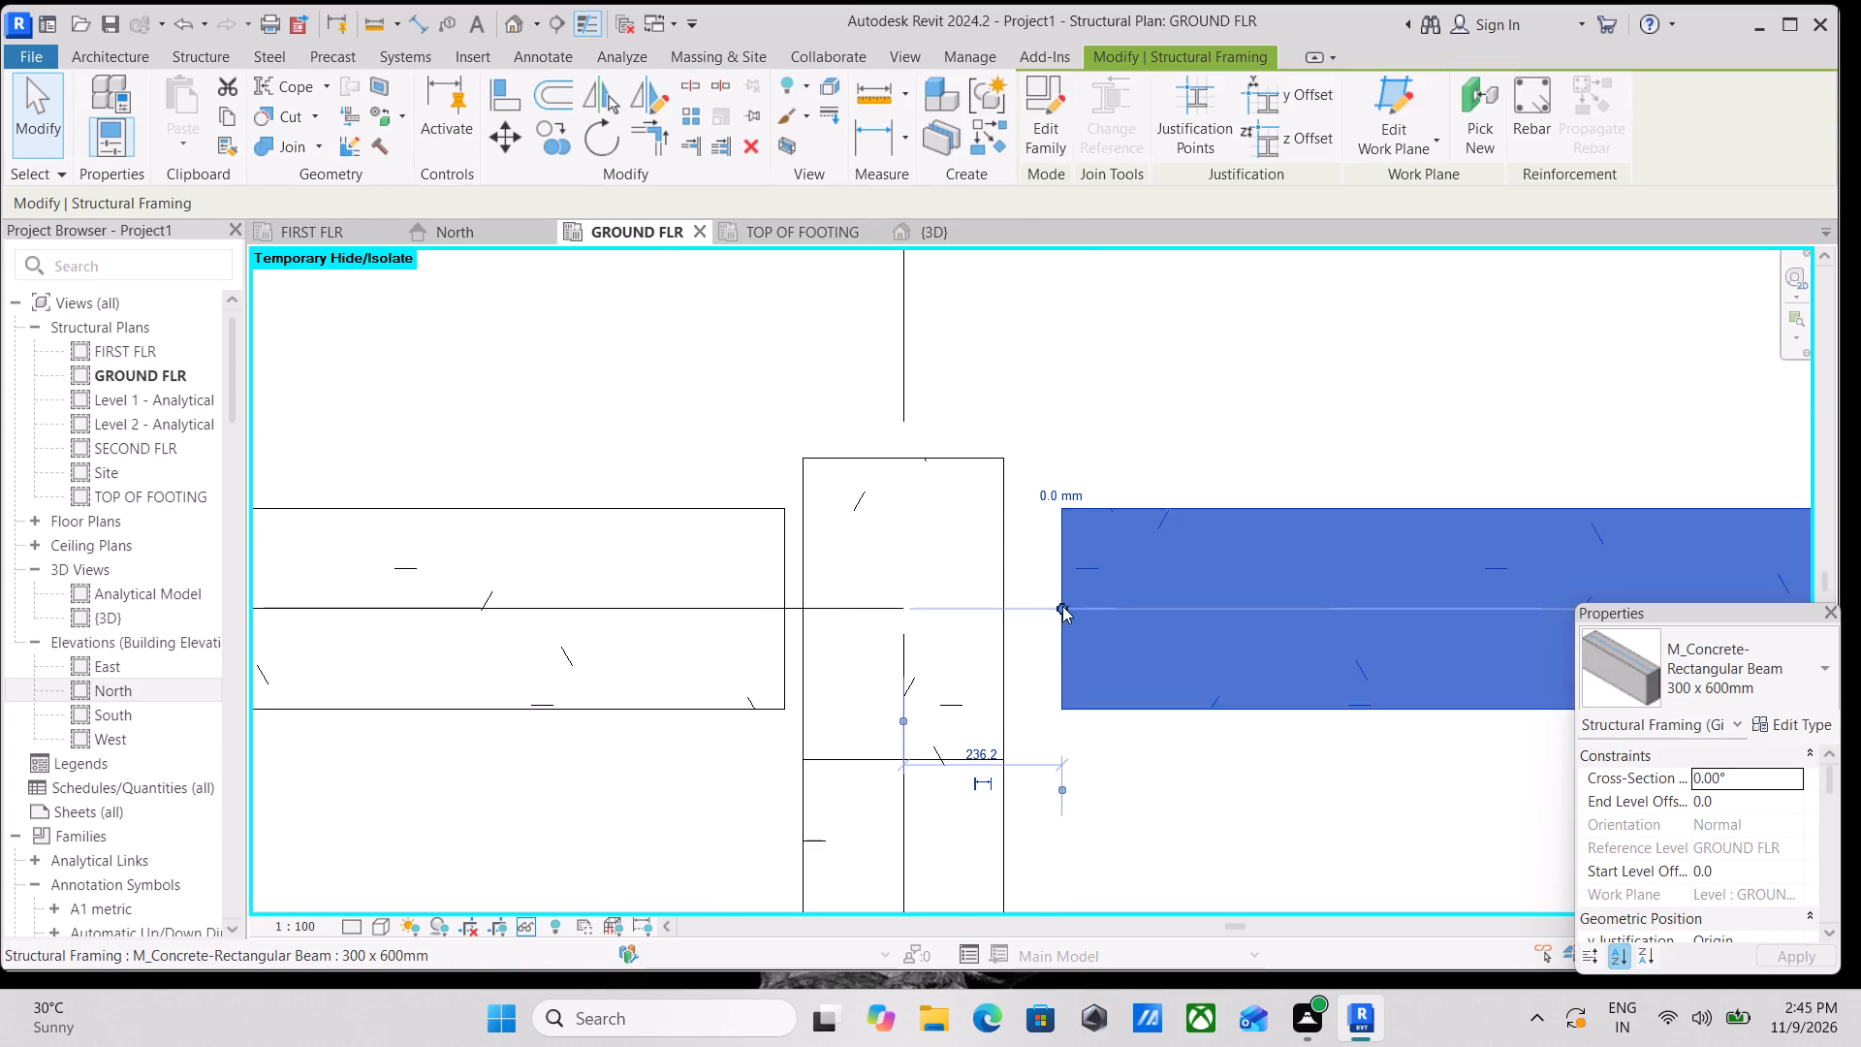
scroll(1061, 611, up, 2)
drag(1066, 608, 982, 611)
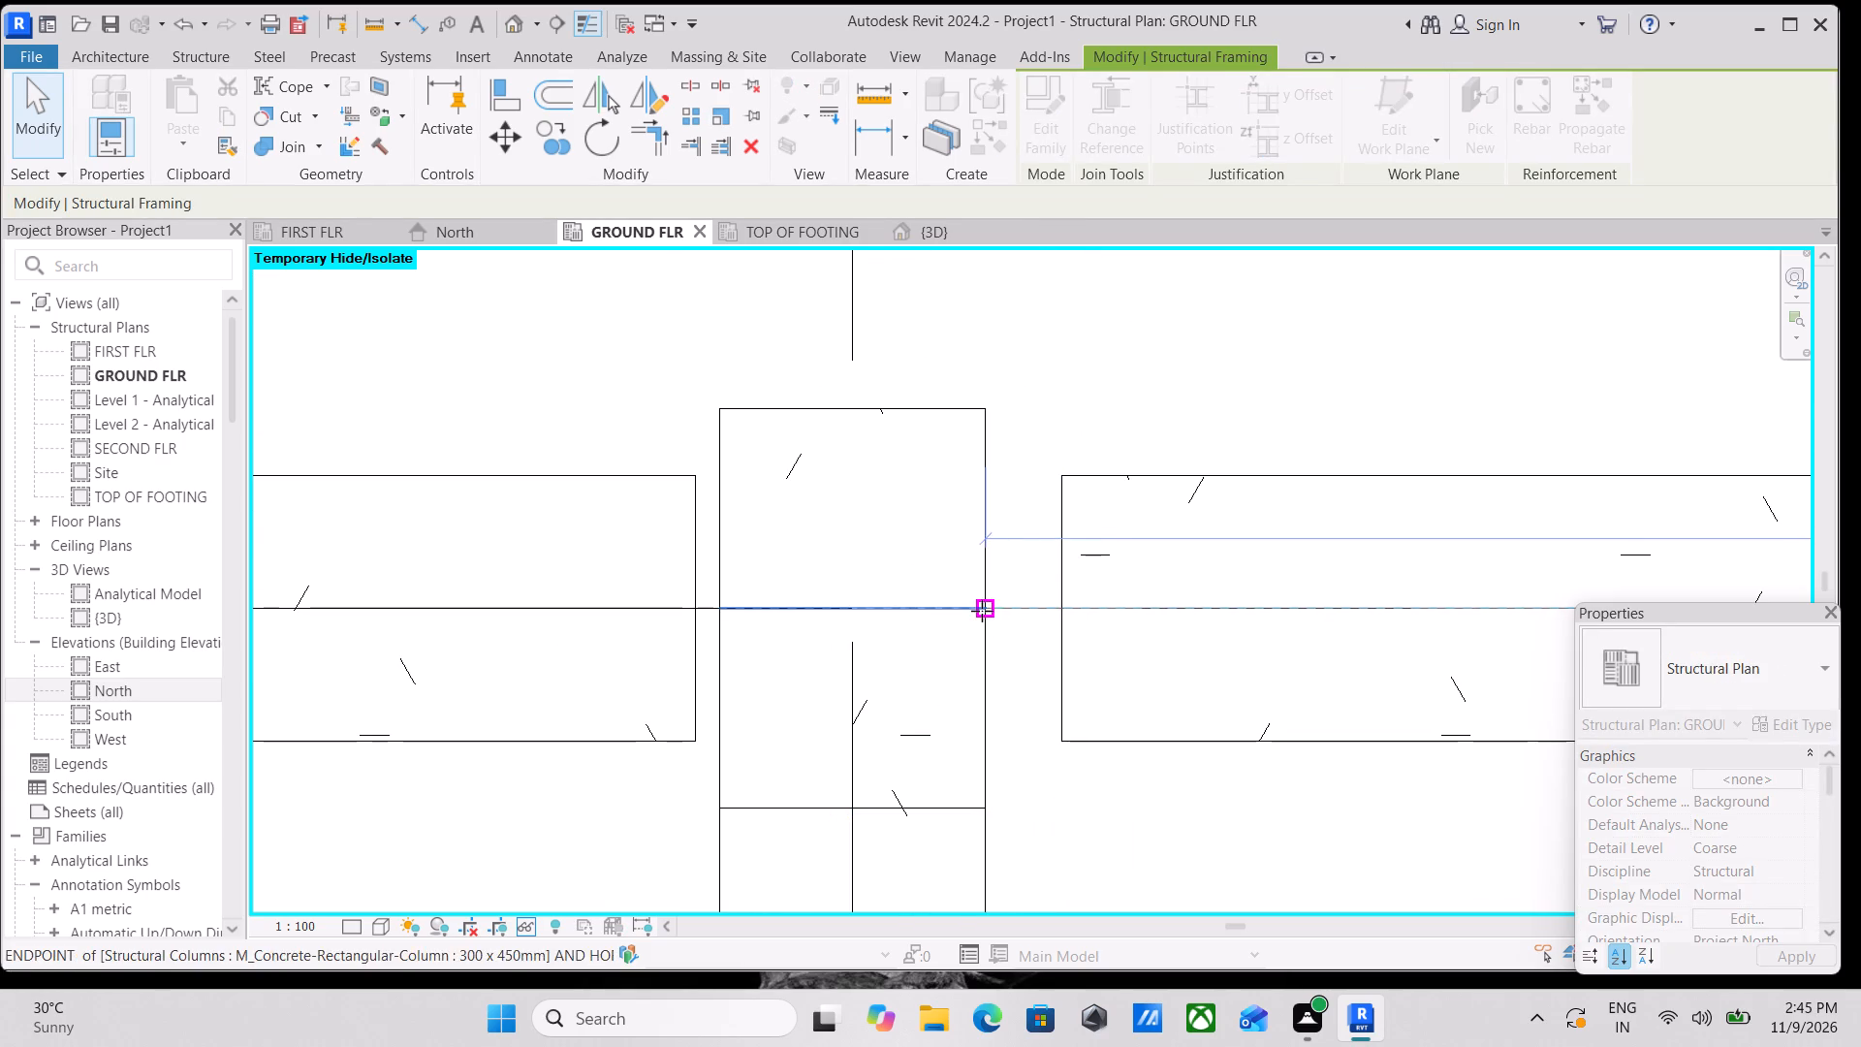
scroll(989, 617, down, 5)
key(Escape)
Extend the A–C beam on grid 2 to the face of column C.
click(837, 648)
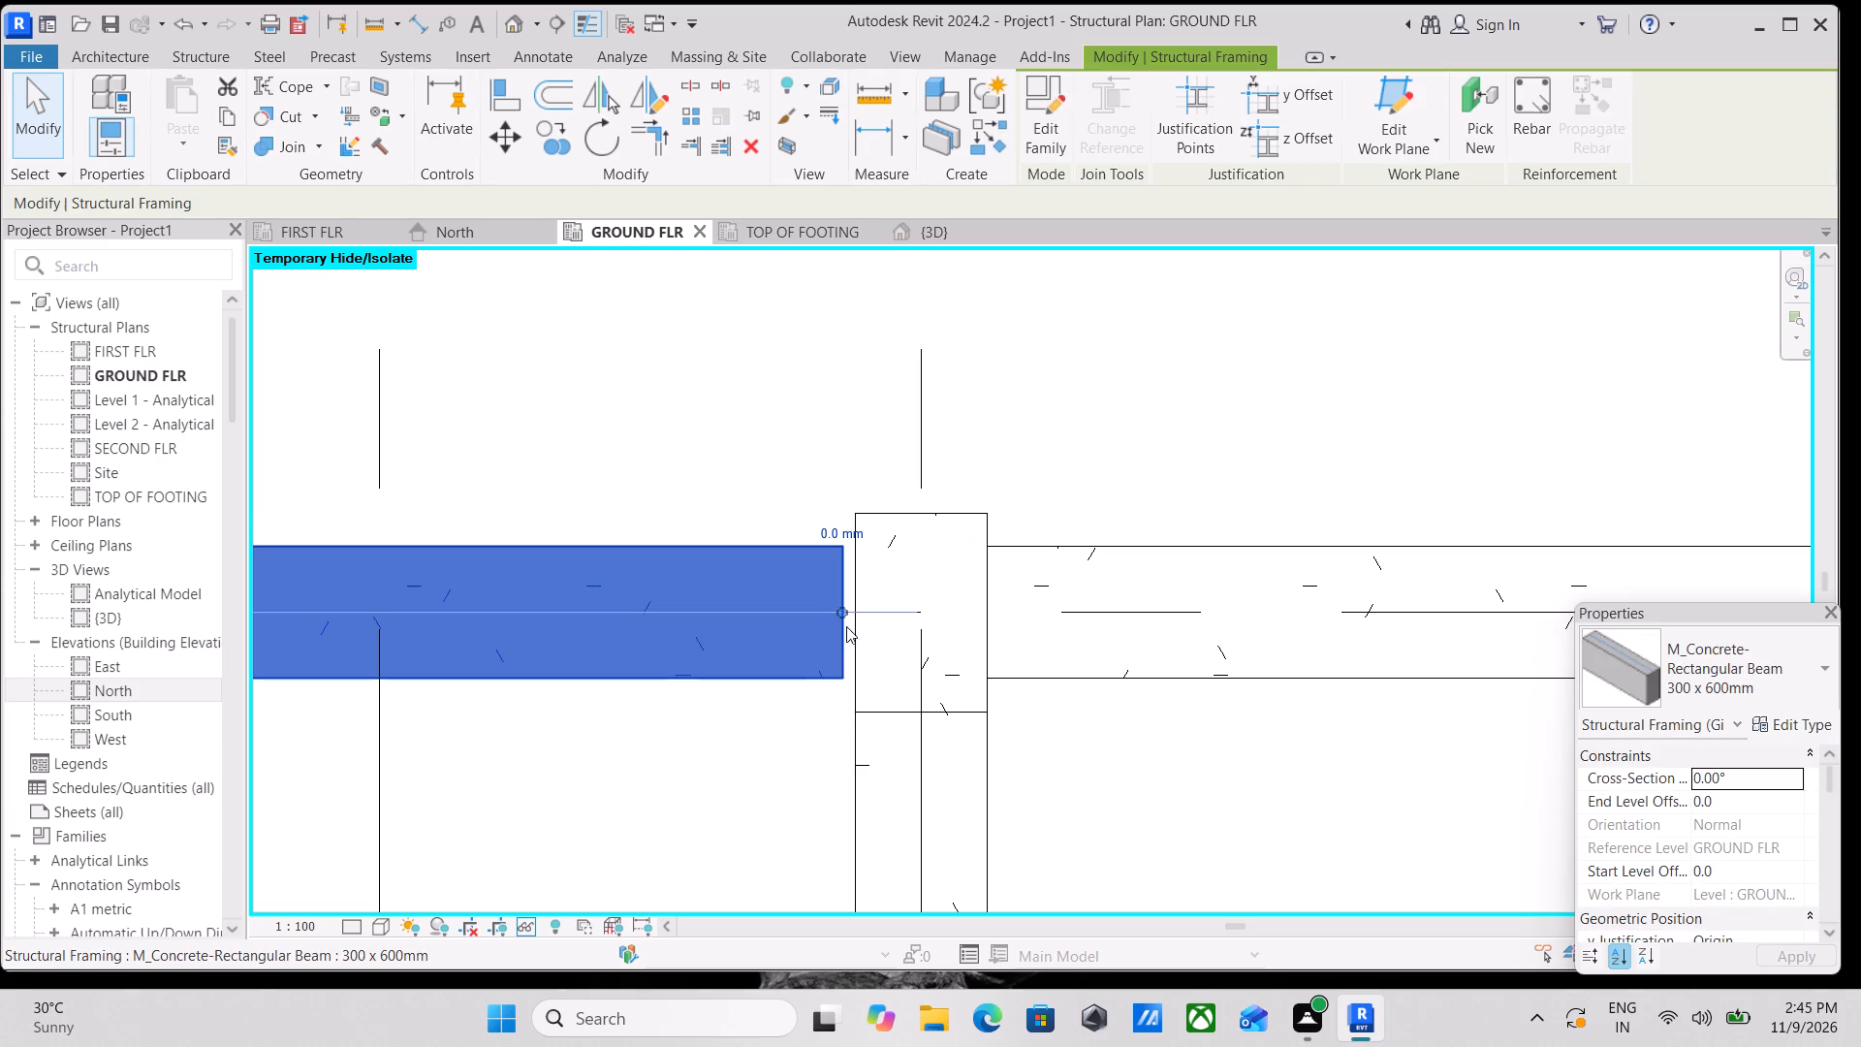
drag(845, 610, 865, 610)
key(Escape)
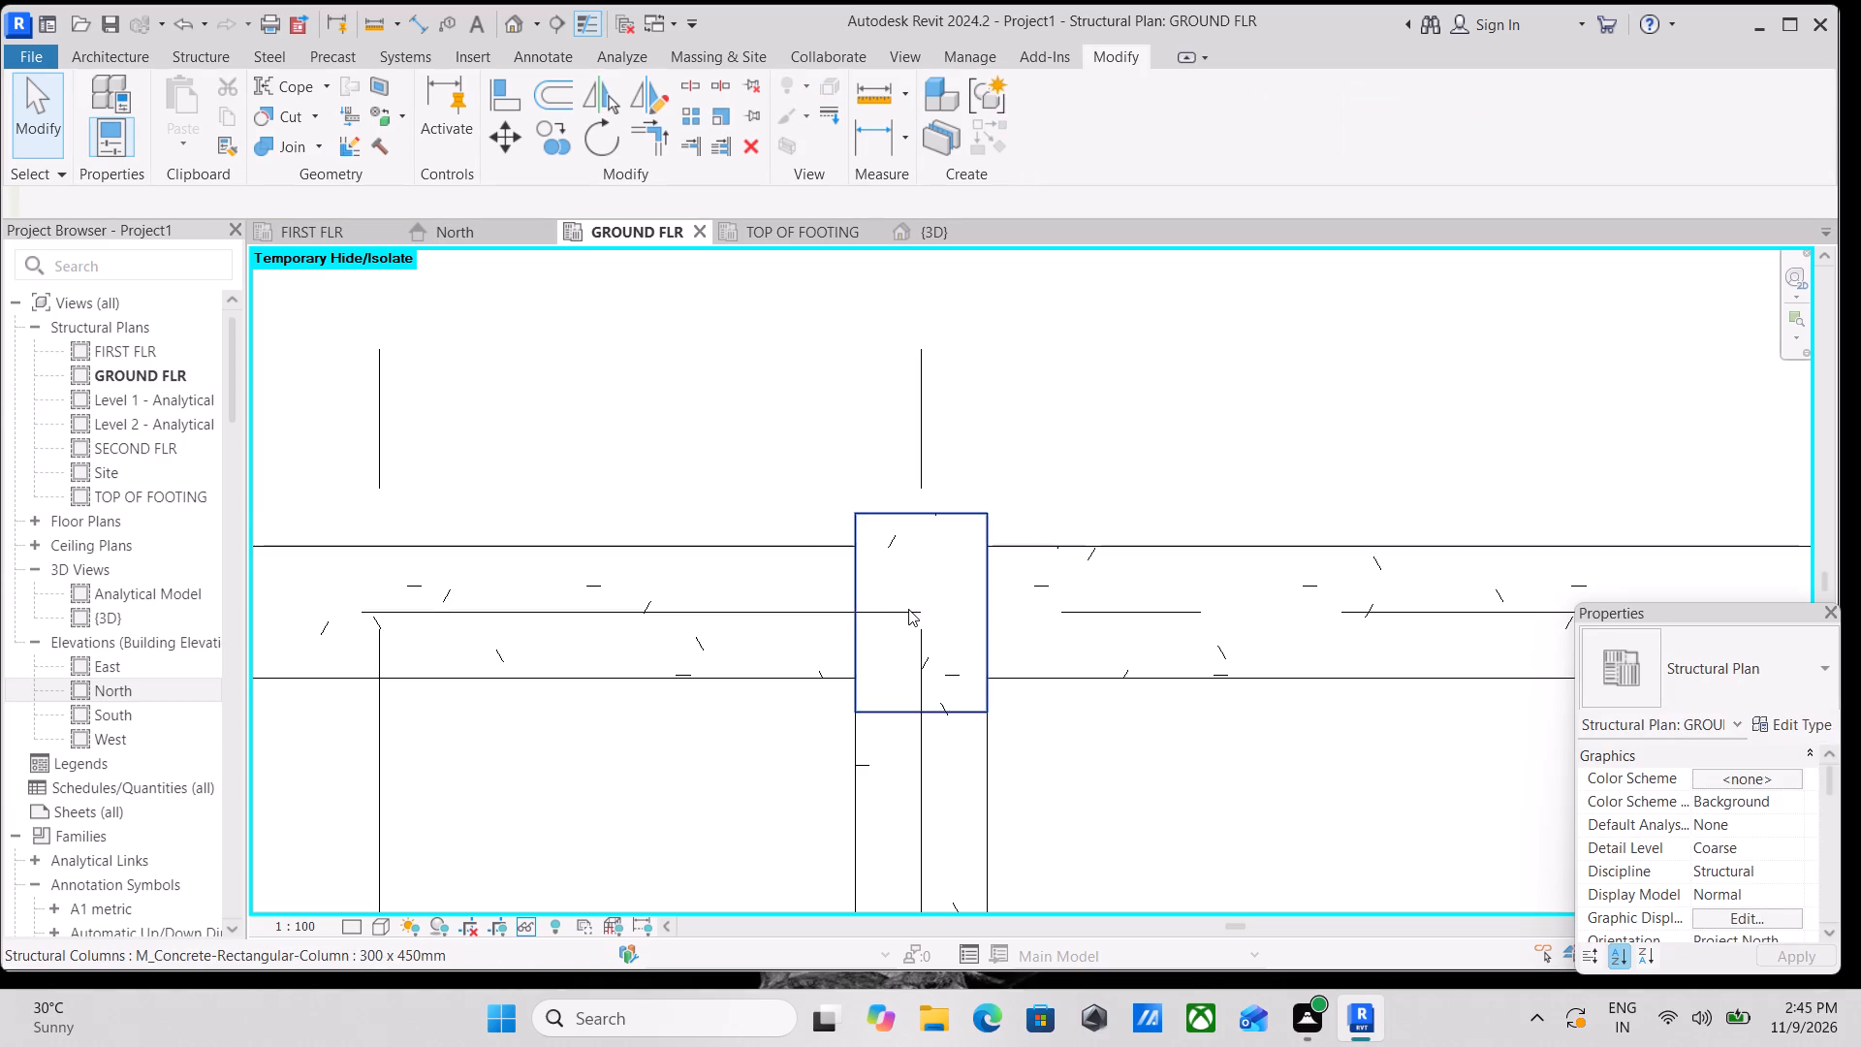
Examine the GROUND FLR beam layout across grids A–E and 1–7 for spans still lacking beams.
scroll(913, 609, down, 14)
middle_drag(1009, 623, 1018, 666)
scroll(1017, 615, down, 1)
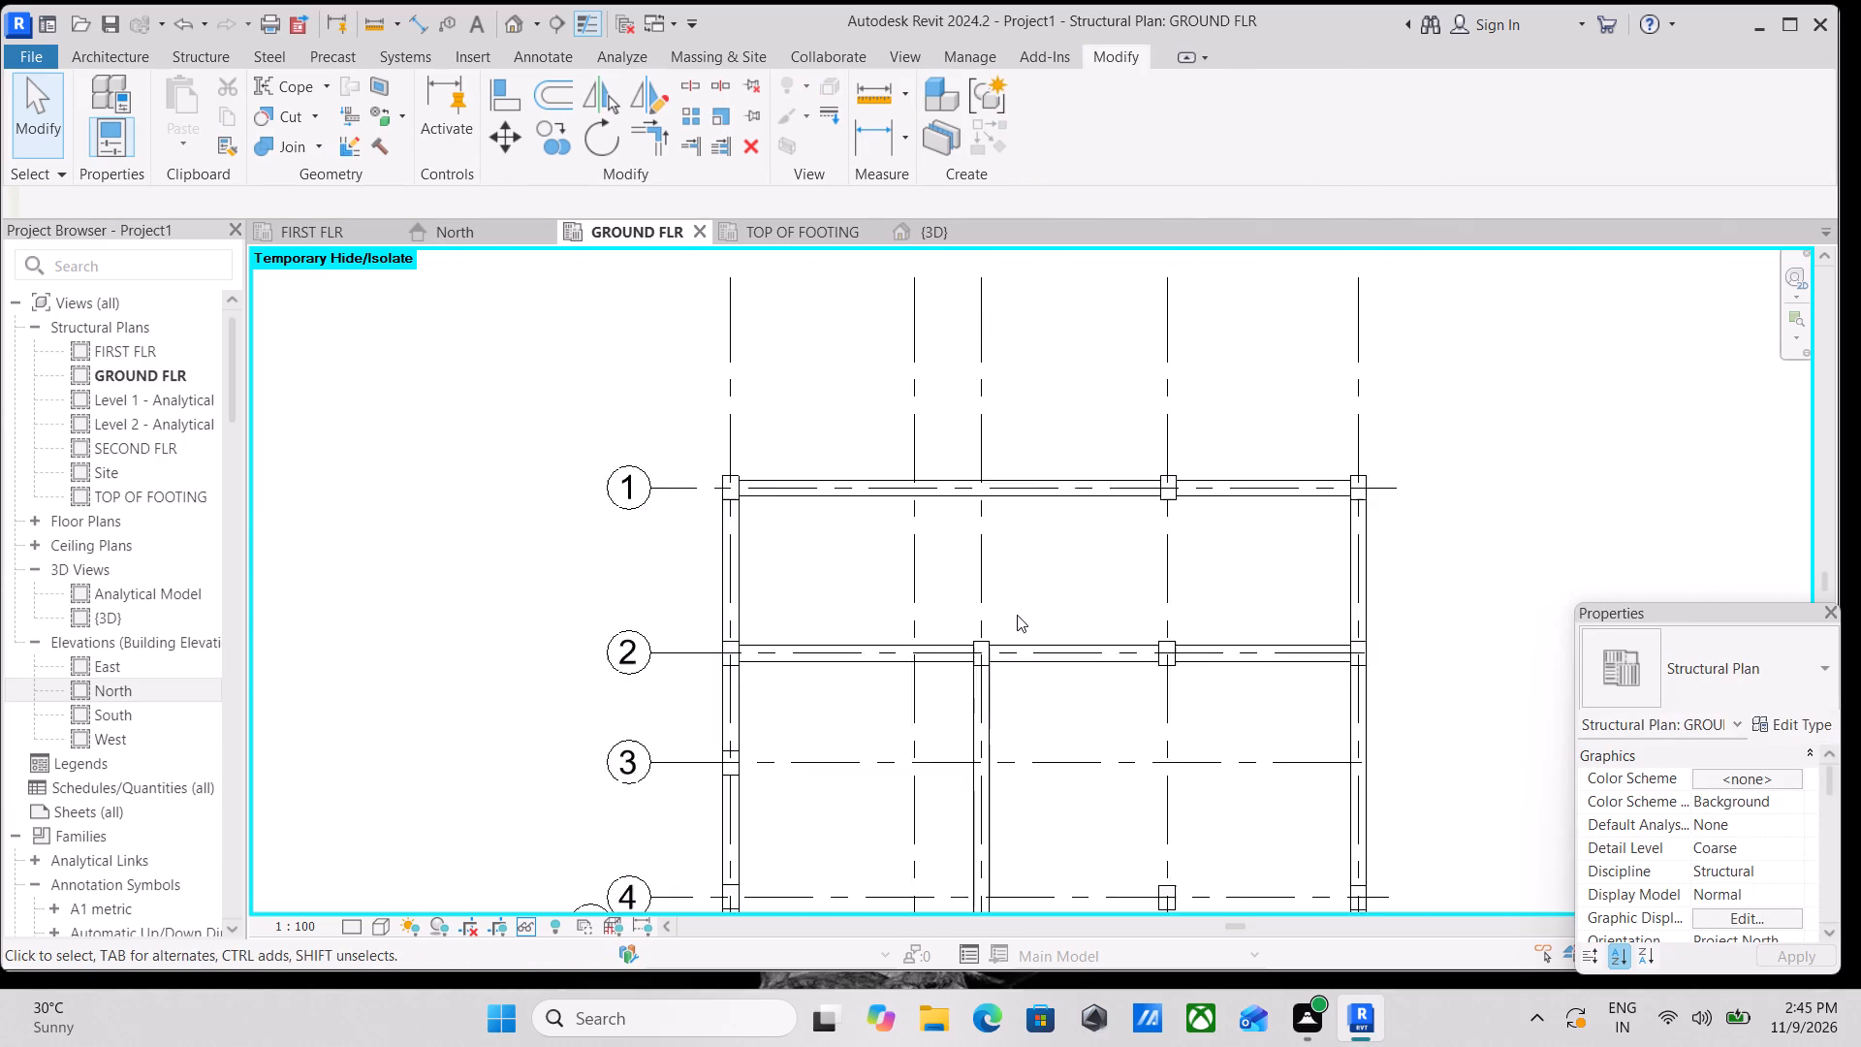
scroll(1017, 615, down, 1)
scroll(1243, 645, down, 1)
middle_drag(1243, 645, 1120, 584)
scroll(1084, 689, down, 2)
middle_drag(1080, 695, 1061, 615)
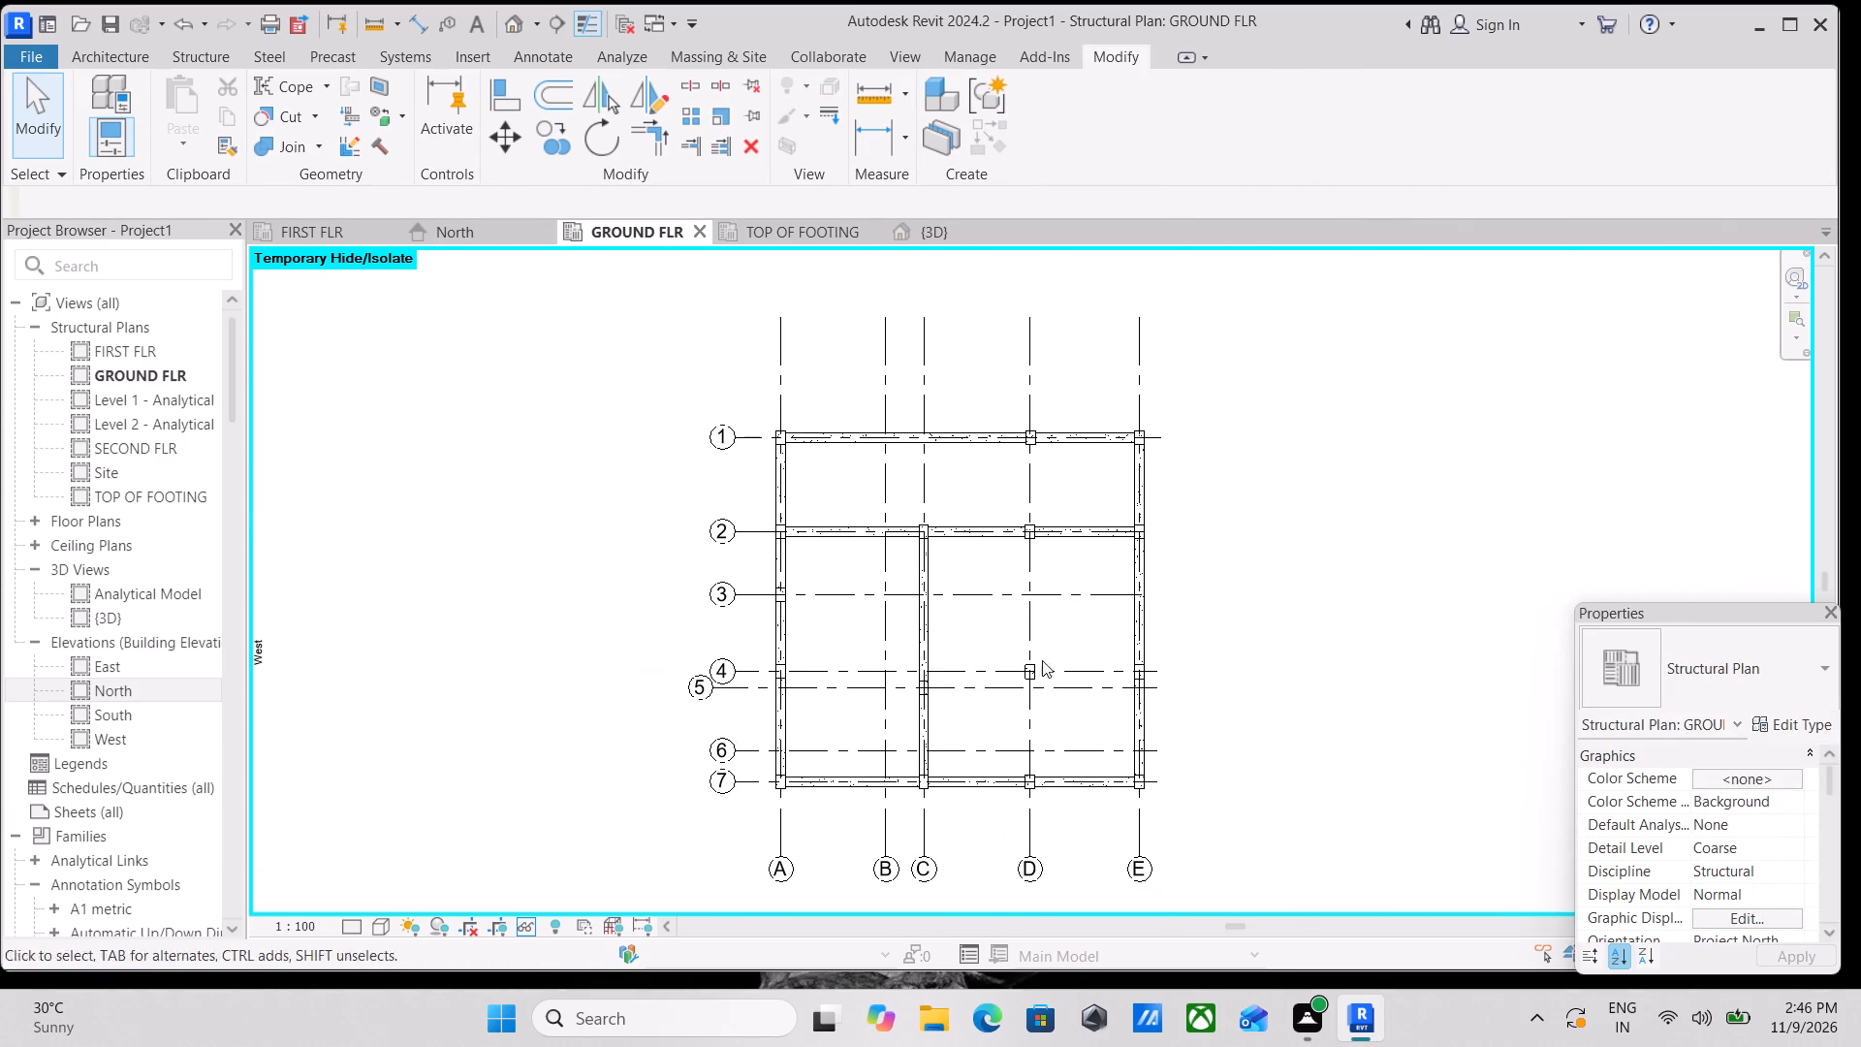
scroll(997, 743, up, 3)
scroll(703, 694, up, 3)
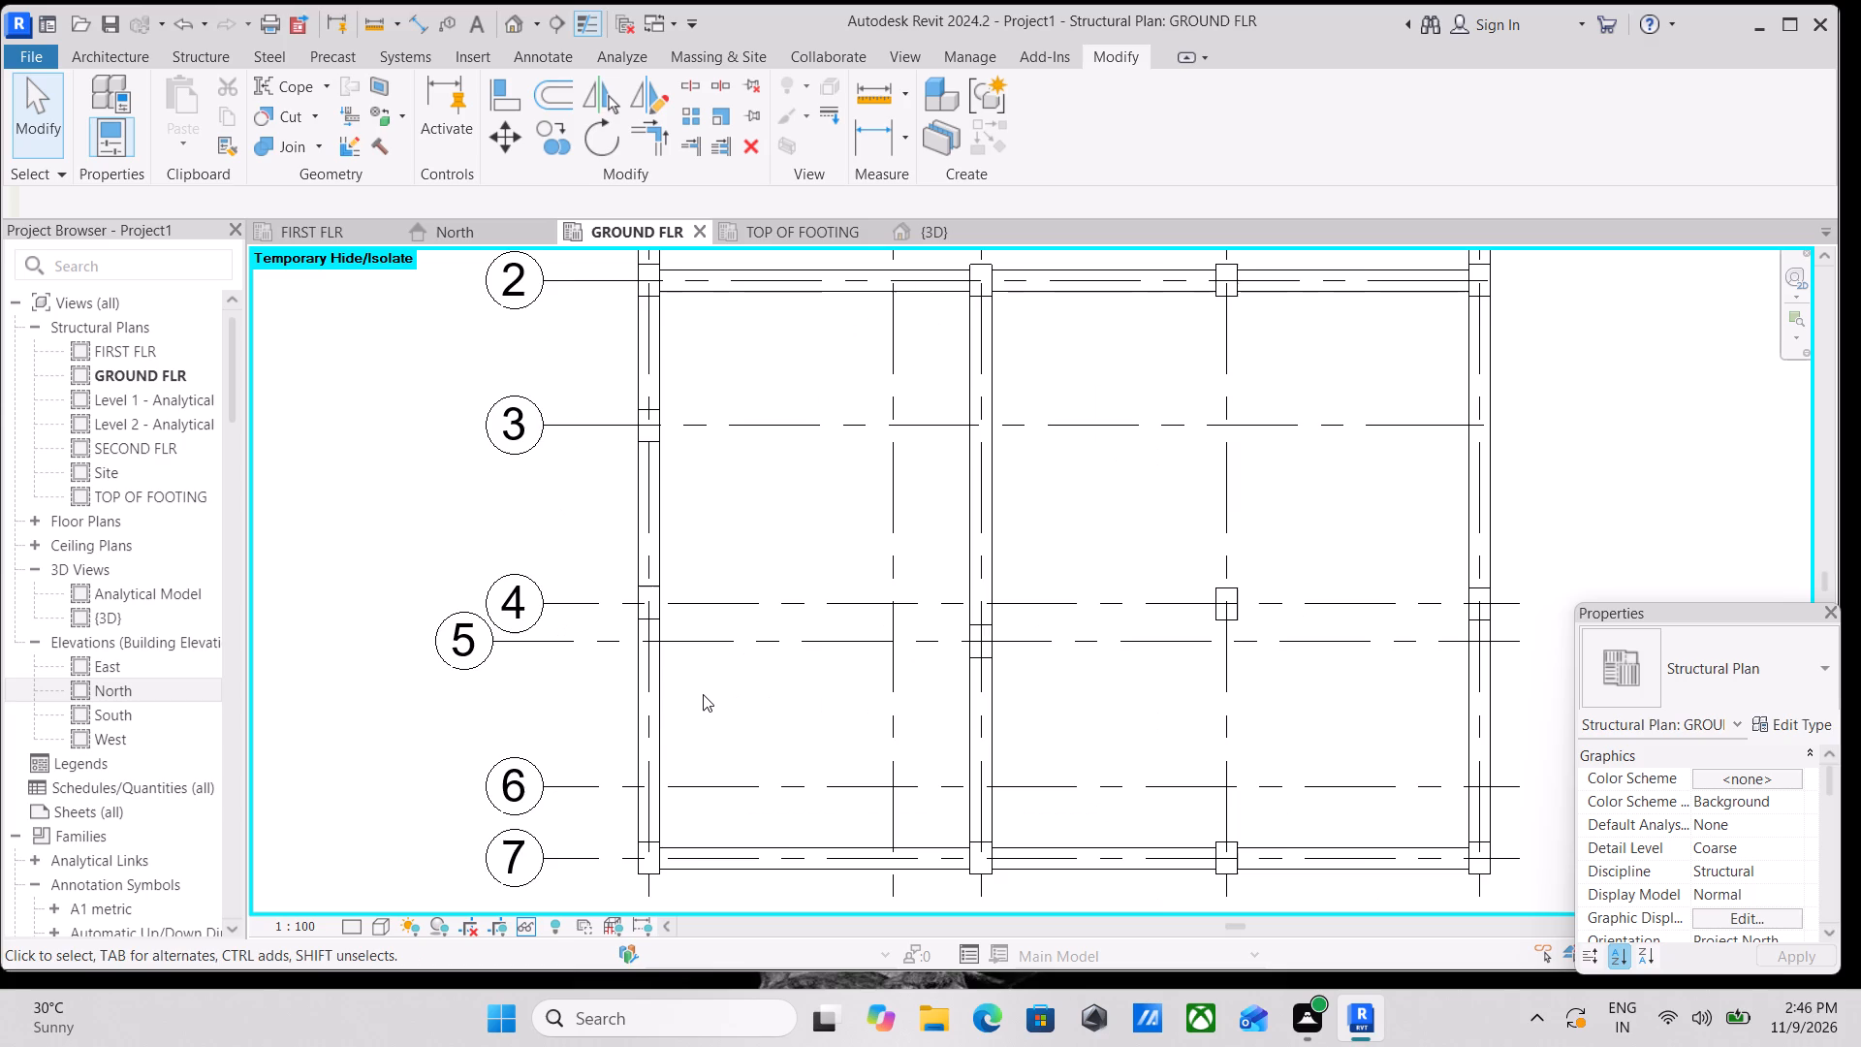
scroll(730, 661, down, 2)
middle_drag(730, 661, 723, 685)
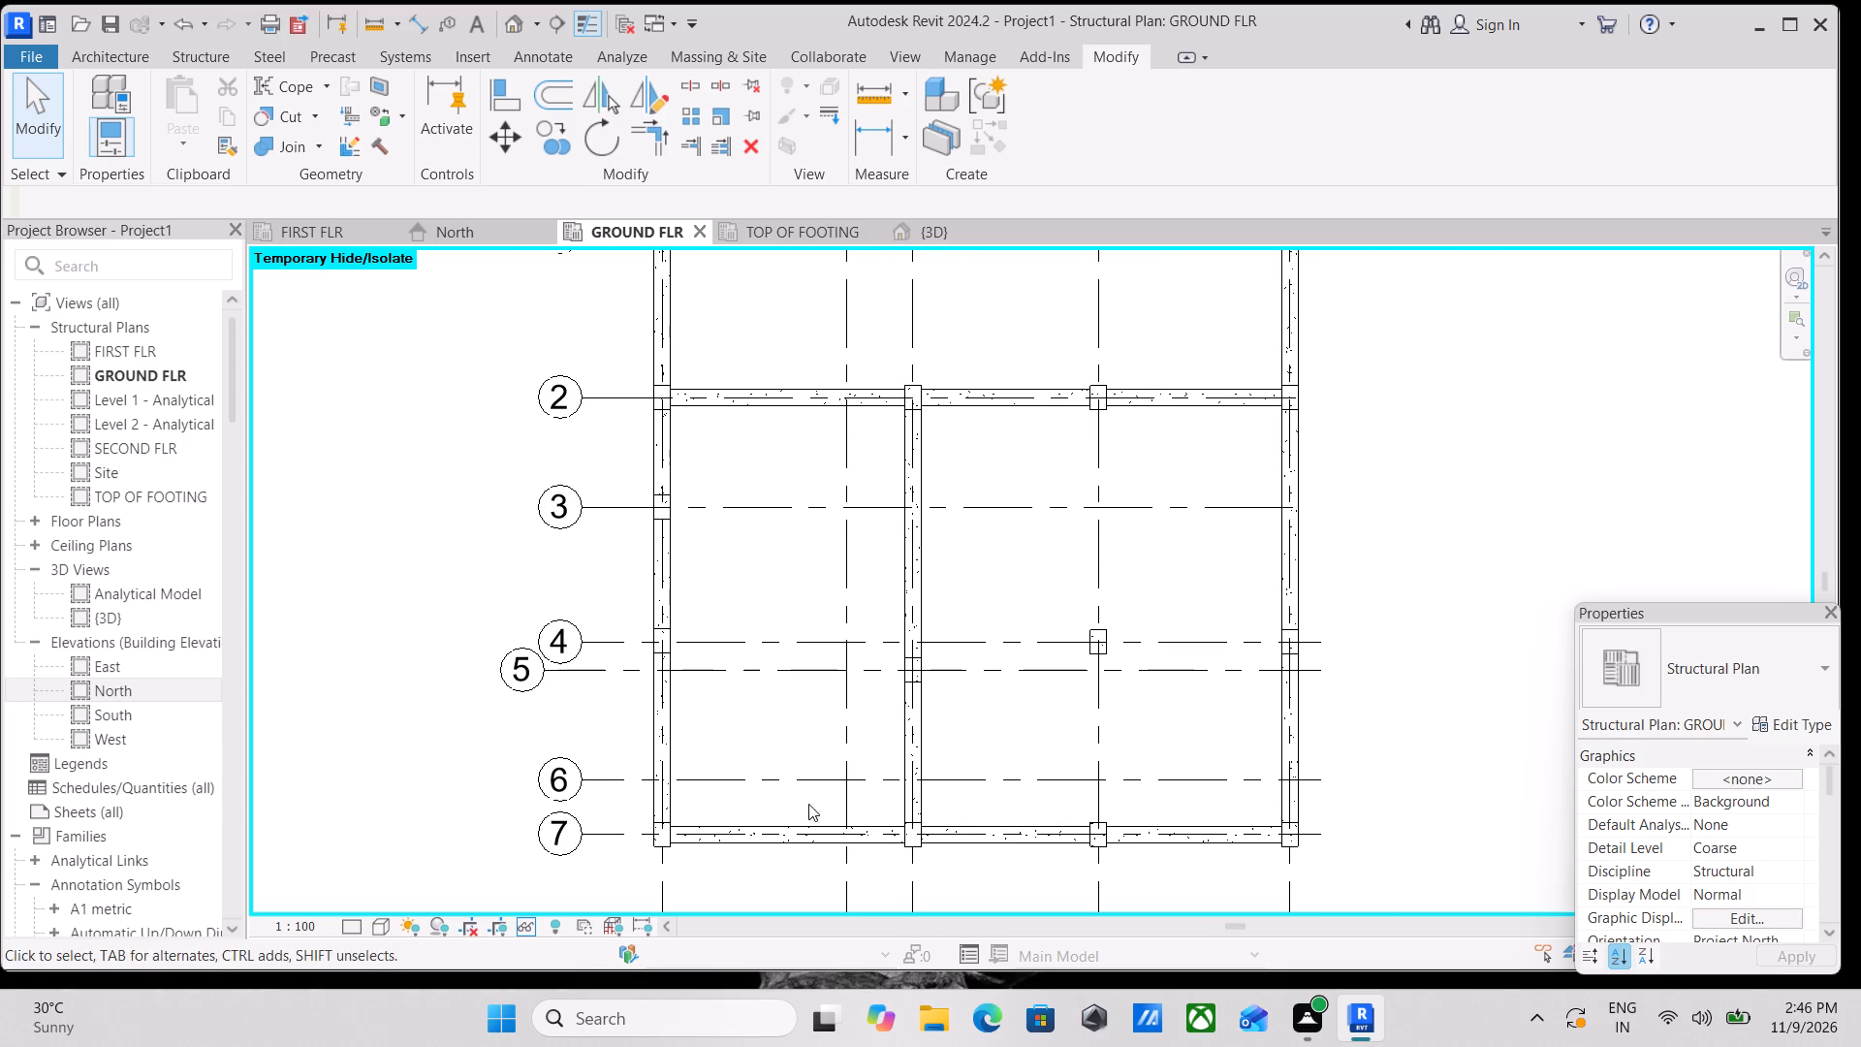
middle_drag(859, 705, 806, 855)
middle_drag(975, 686, 951, 767)
middle_drag(953, 739, 933, 798)
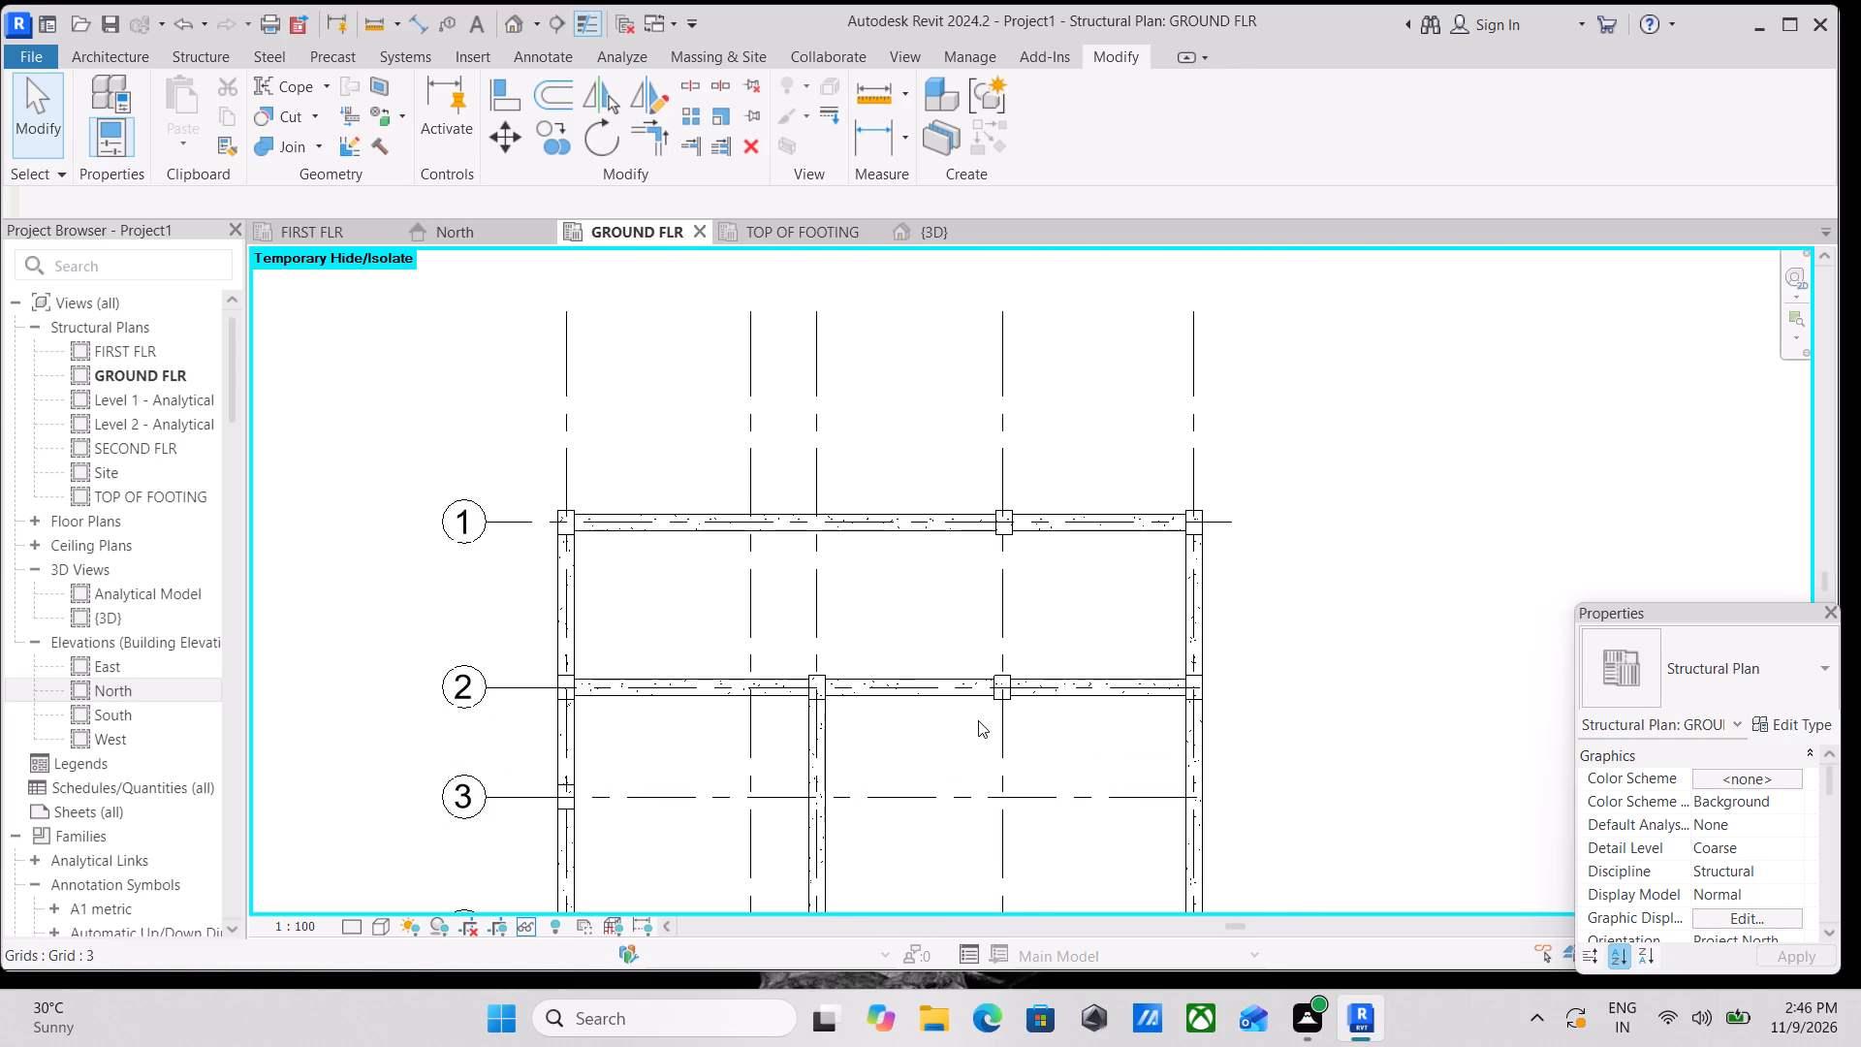
Dismiss the save reminder without saving the project.
key(w)
key(Escape)
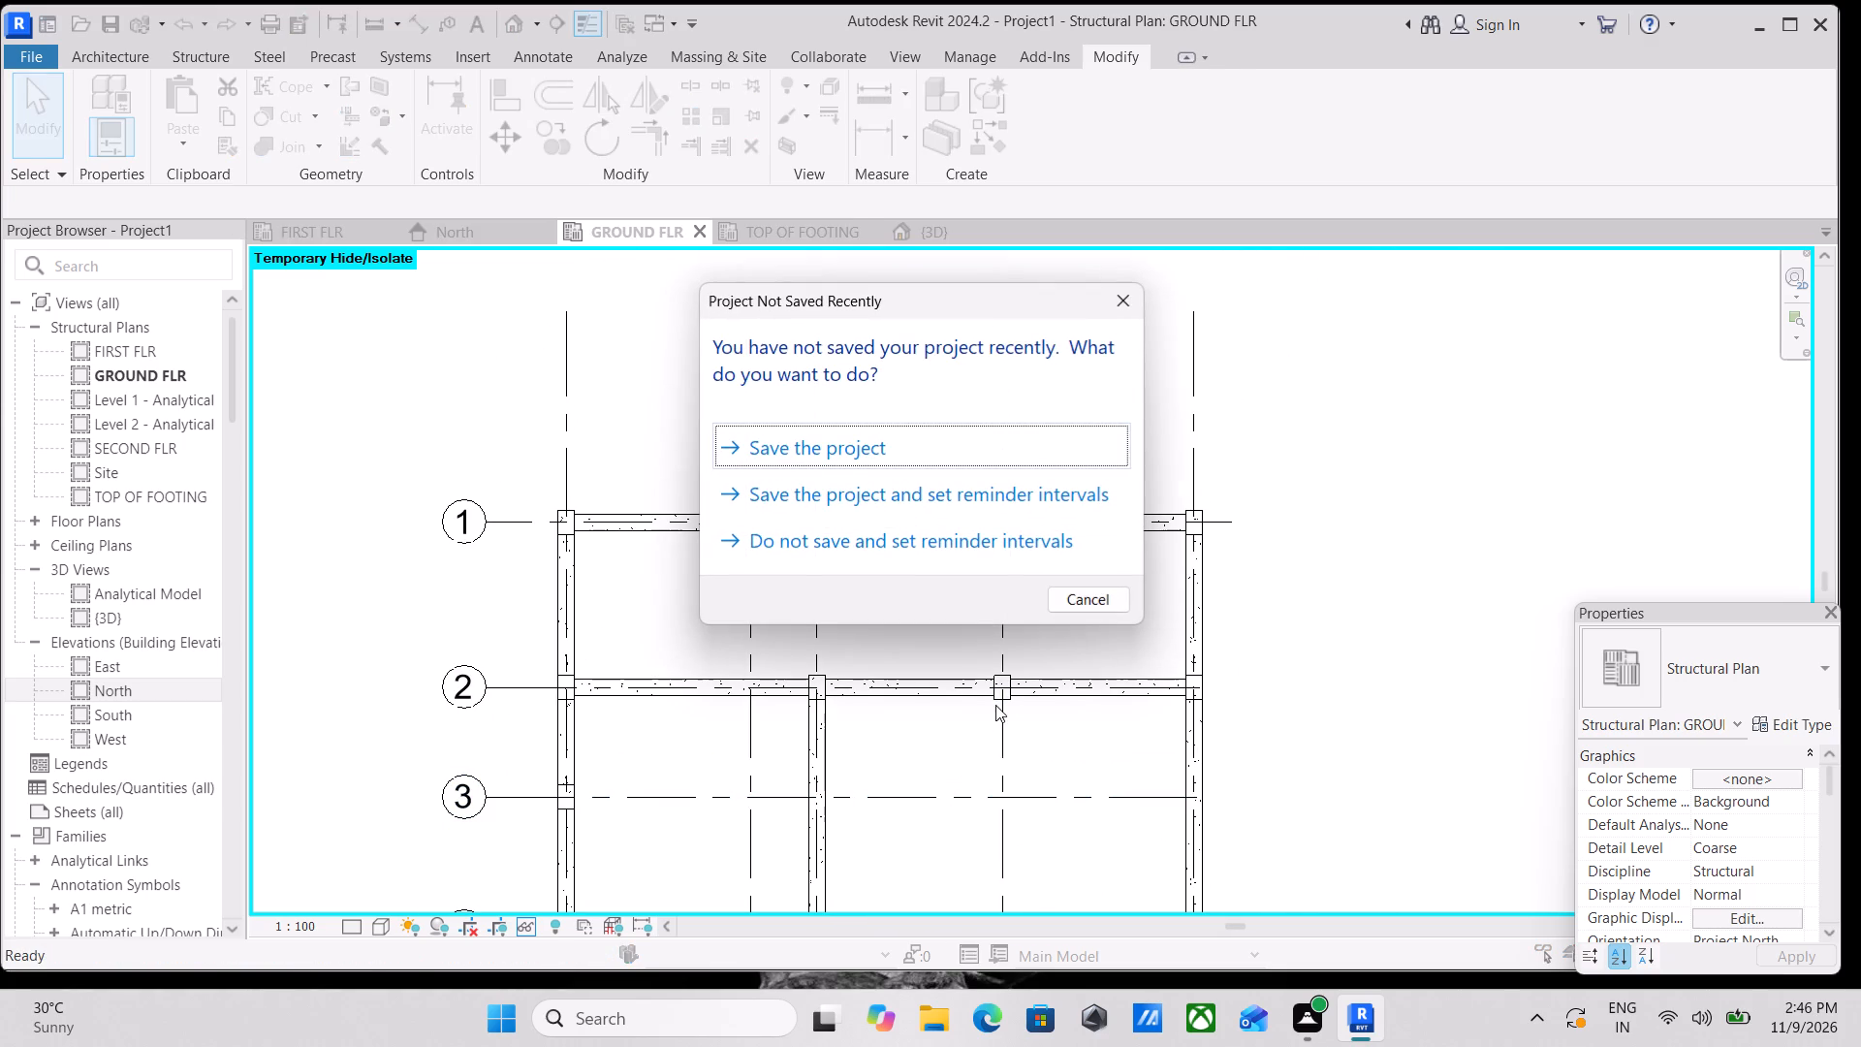
click(1124, 305)
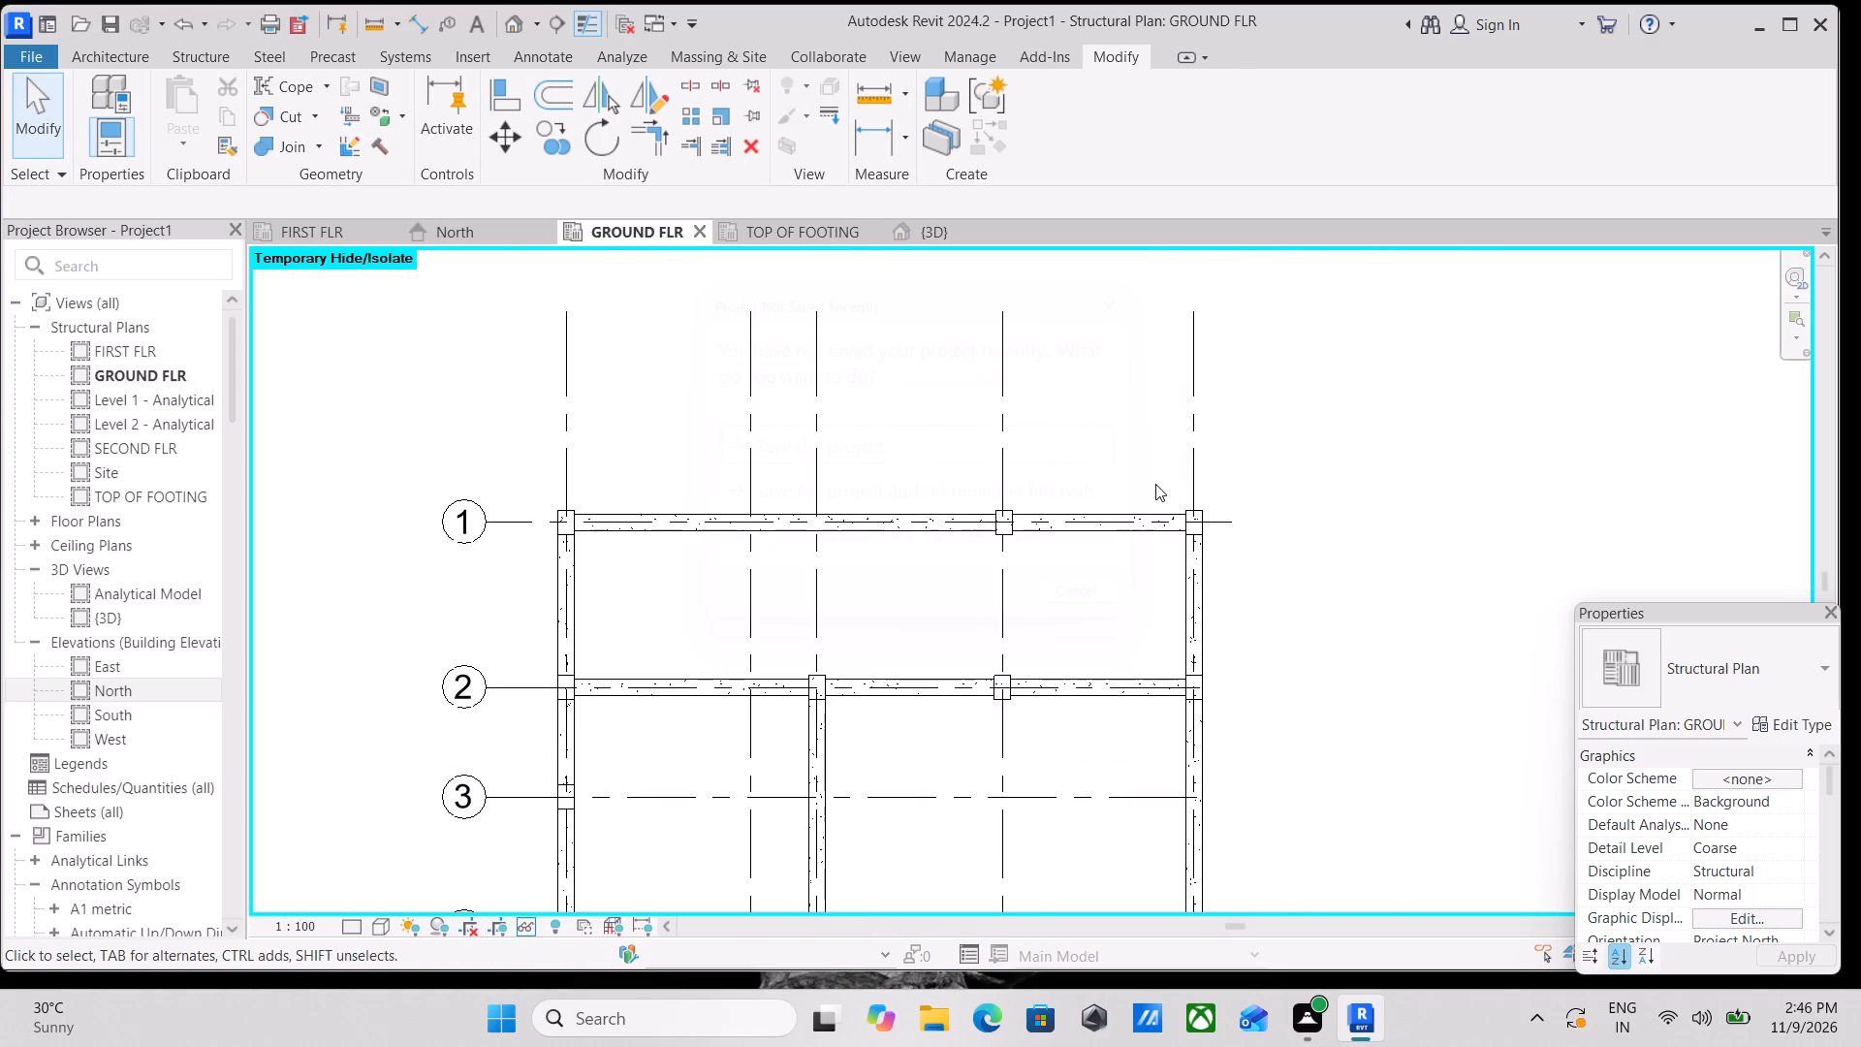
Place a 300 x 600mm concrete beam along grid D between the columns at grids 1 and 2.
text(BM)
scroll(1040, 542, up, 3)
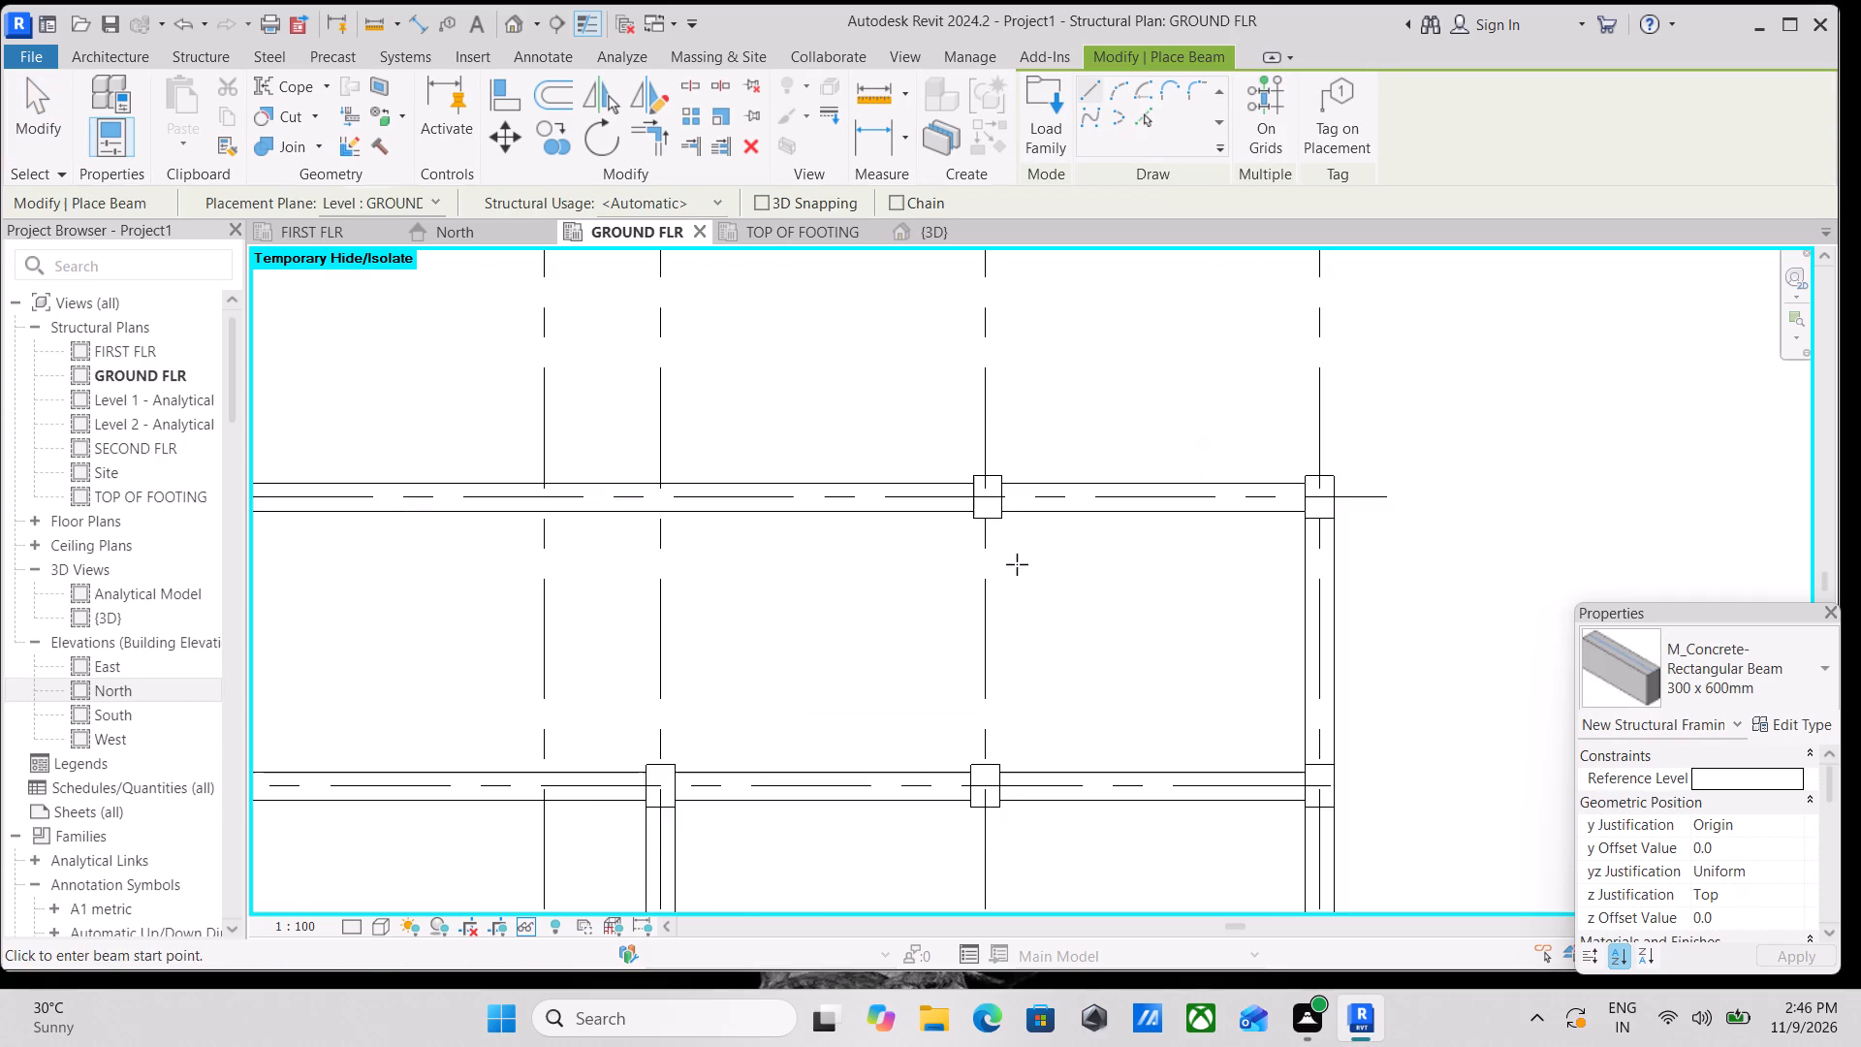
scroll(1017, 564, up, 4)
scroll(928, 504, up, 7)
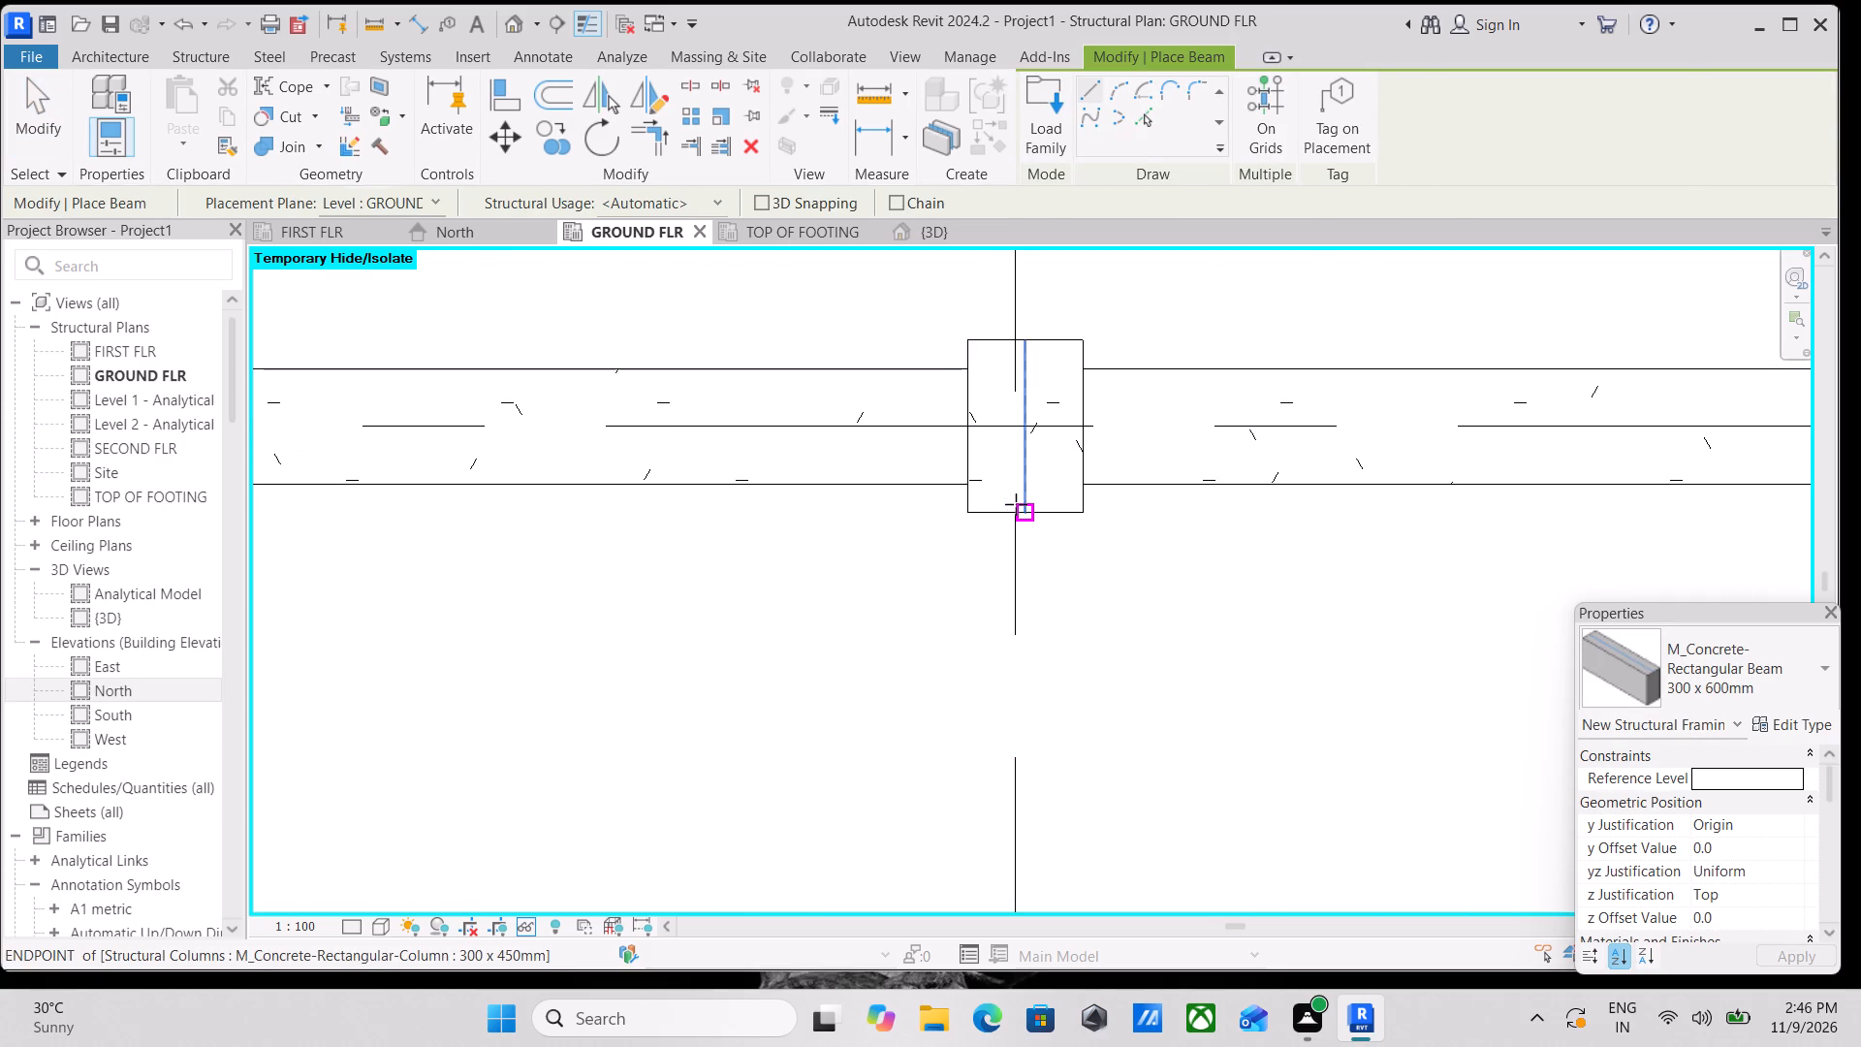
scroll(1015, 517, up, 8)
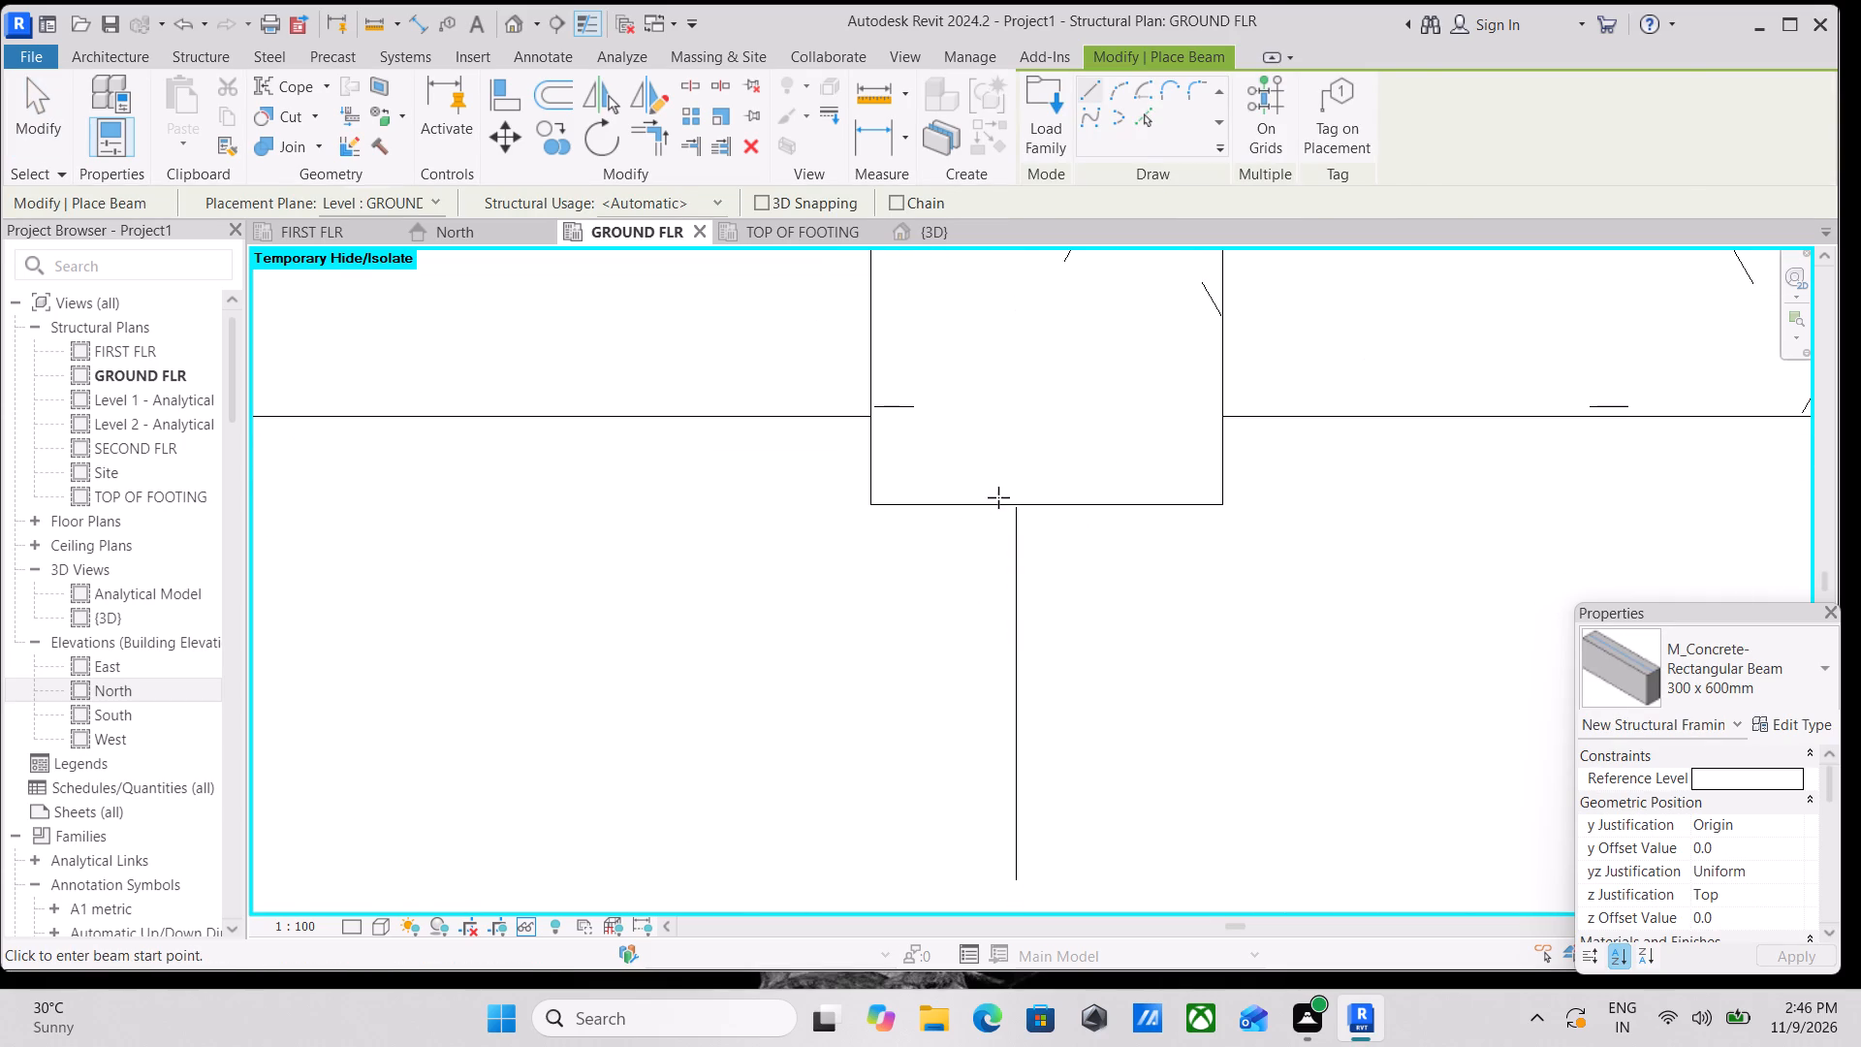
click(1023, 502)
scroll(1026, 779, down, 2)
middle_drag(1026, 779, 1033, 614)
scroll(1021, 696, down, 4)
middle_drag(1021, 696, 1007, 496)
scroll(1048, 743, down, 4)
middle_drag(1048, 730, 1021, 537)
scroll(1011, 771, down, 4)
middle_drag(1011, 771, 1012, 609)
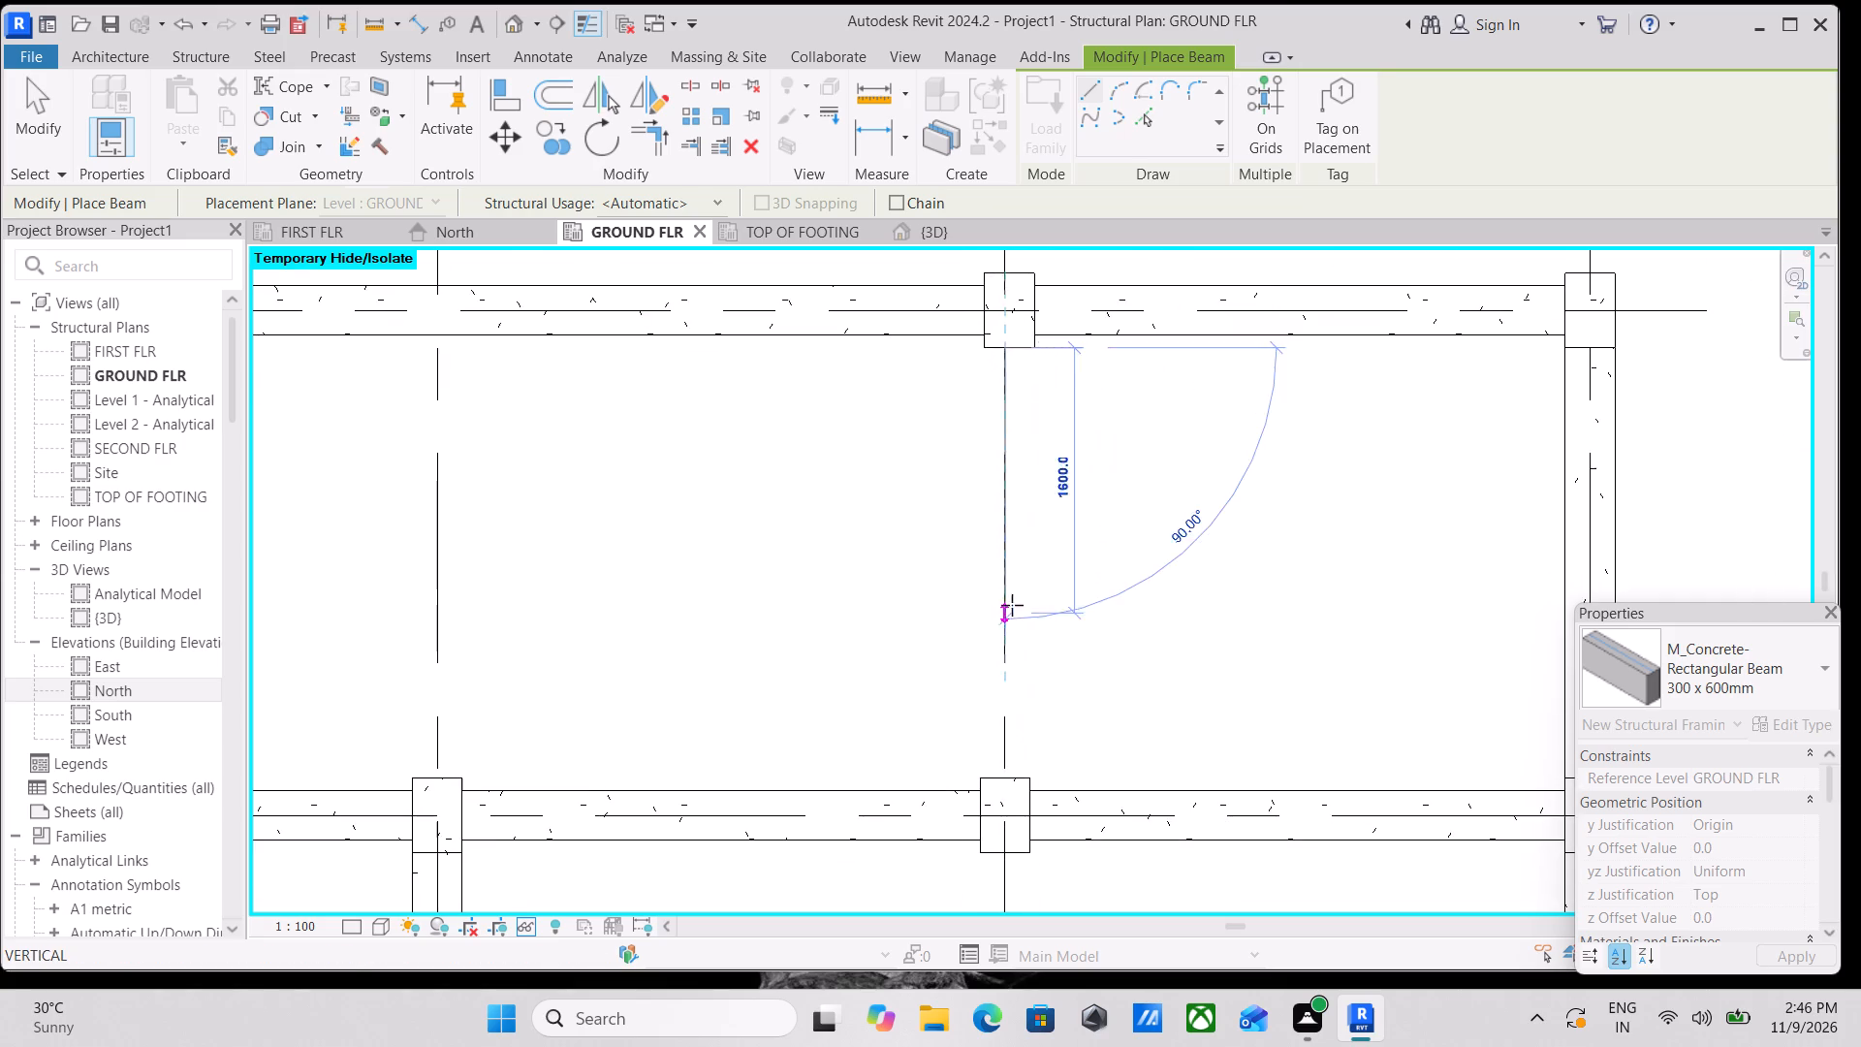
scroll(999, 727, down, 1)
click(998, 776)
key(Escape)
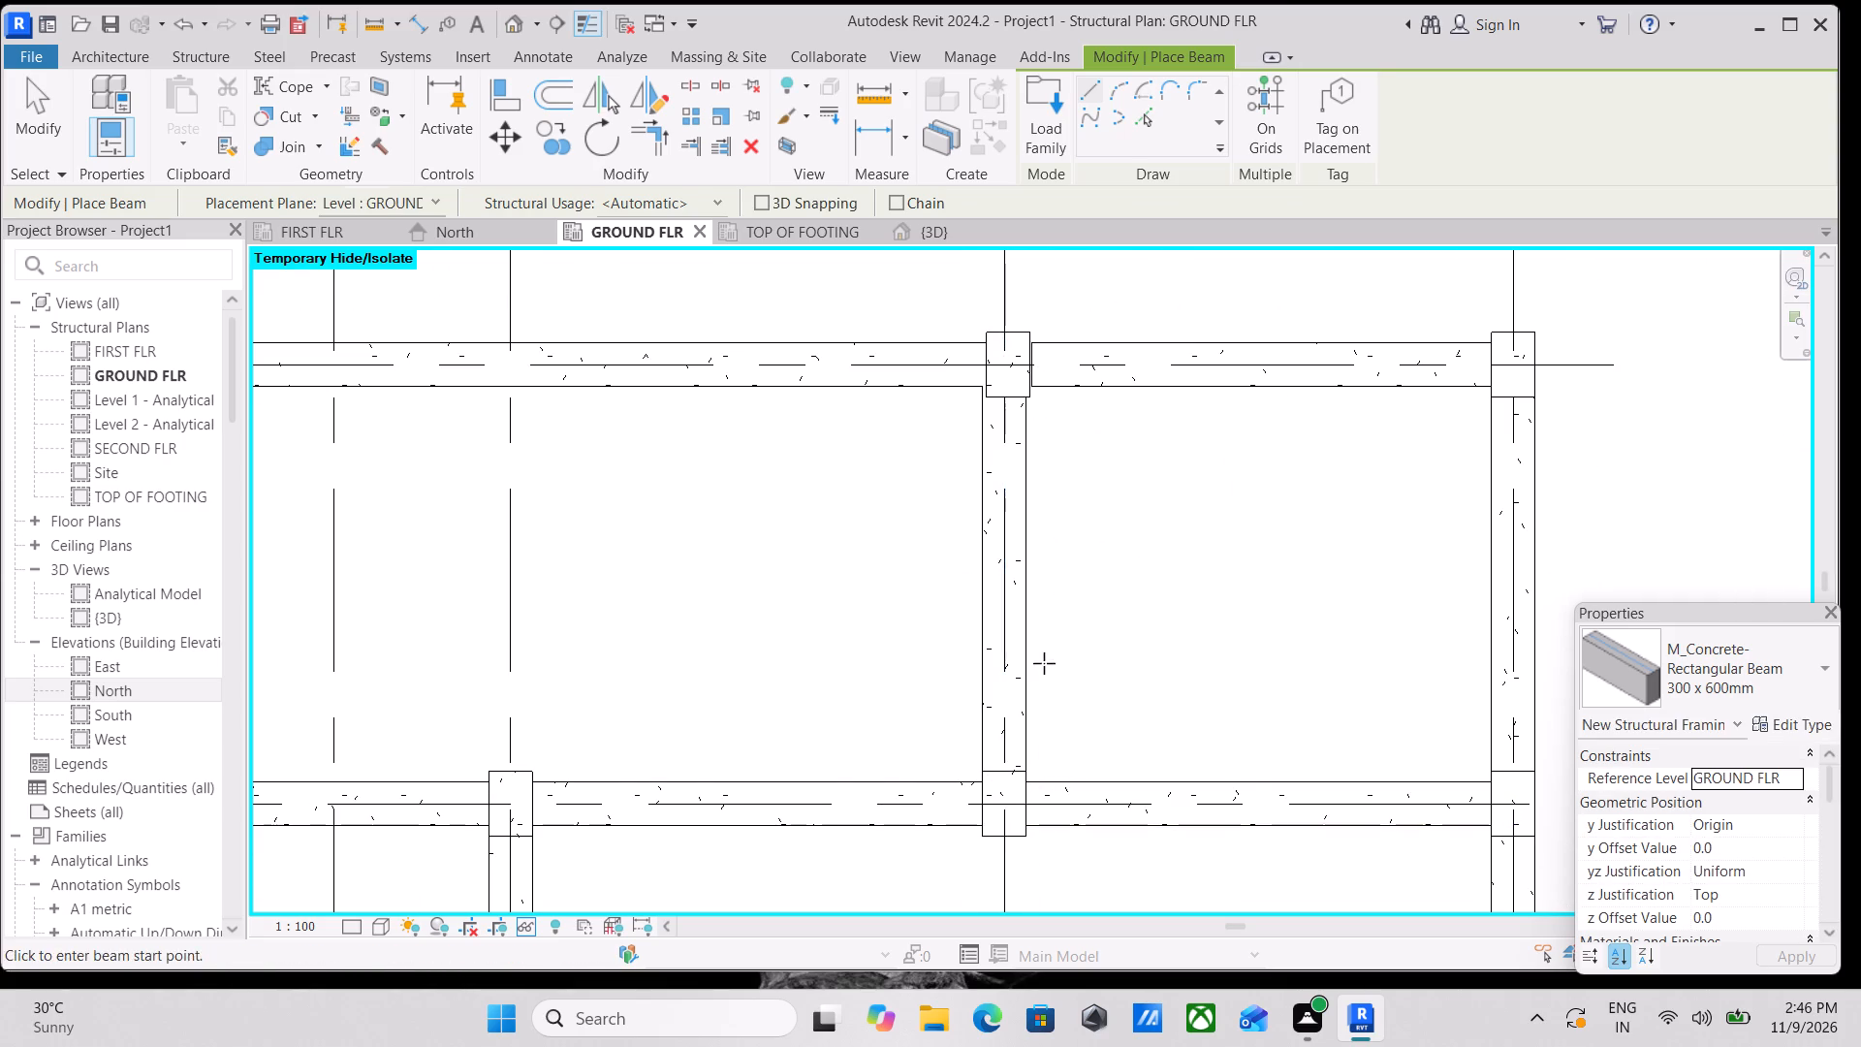
middle_drag(1044, 663, 1045, 816)
scroll(1044, 663, down, 1)
key(Escape)
key(Escape)
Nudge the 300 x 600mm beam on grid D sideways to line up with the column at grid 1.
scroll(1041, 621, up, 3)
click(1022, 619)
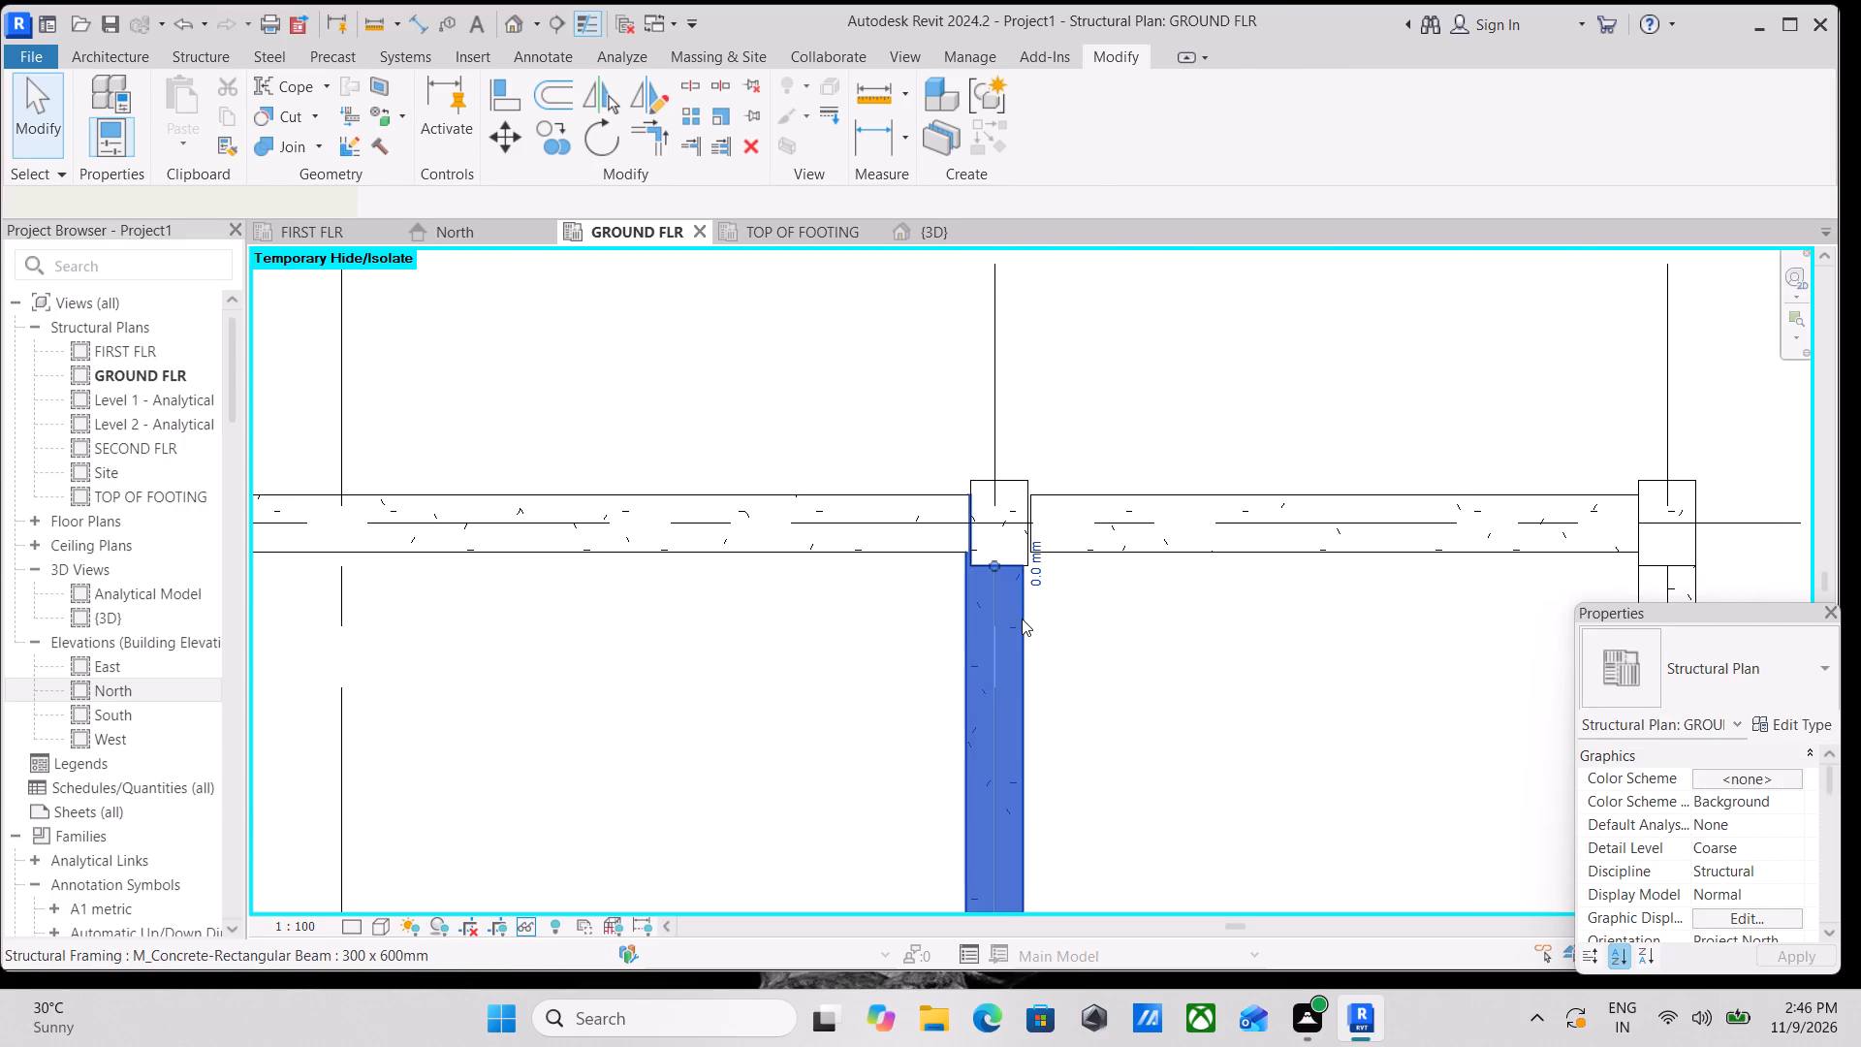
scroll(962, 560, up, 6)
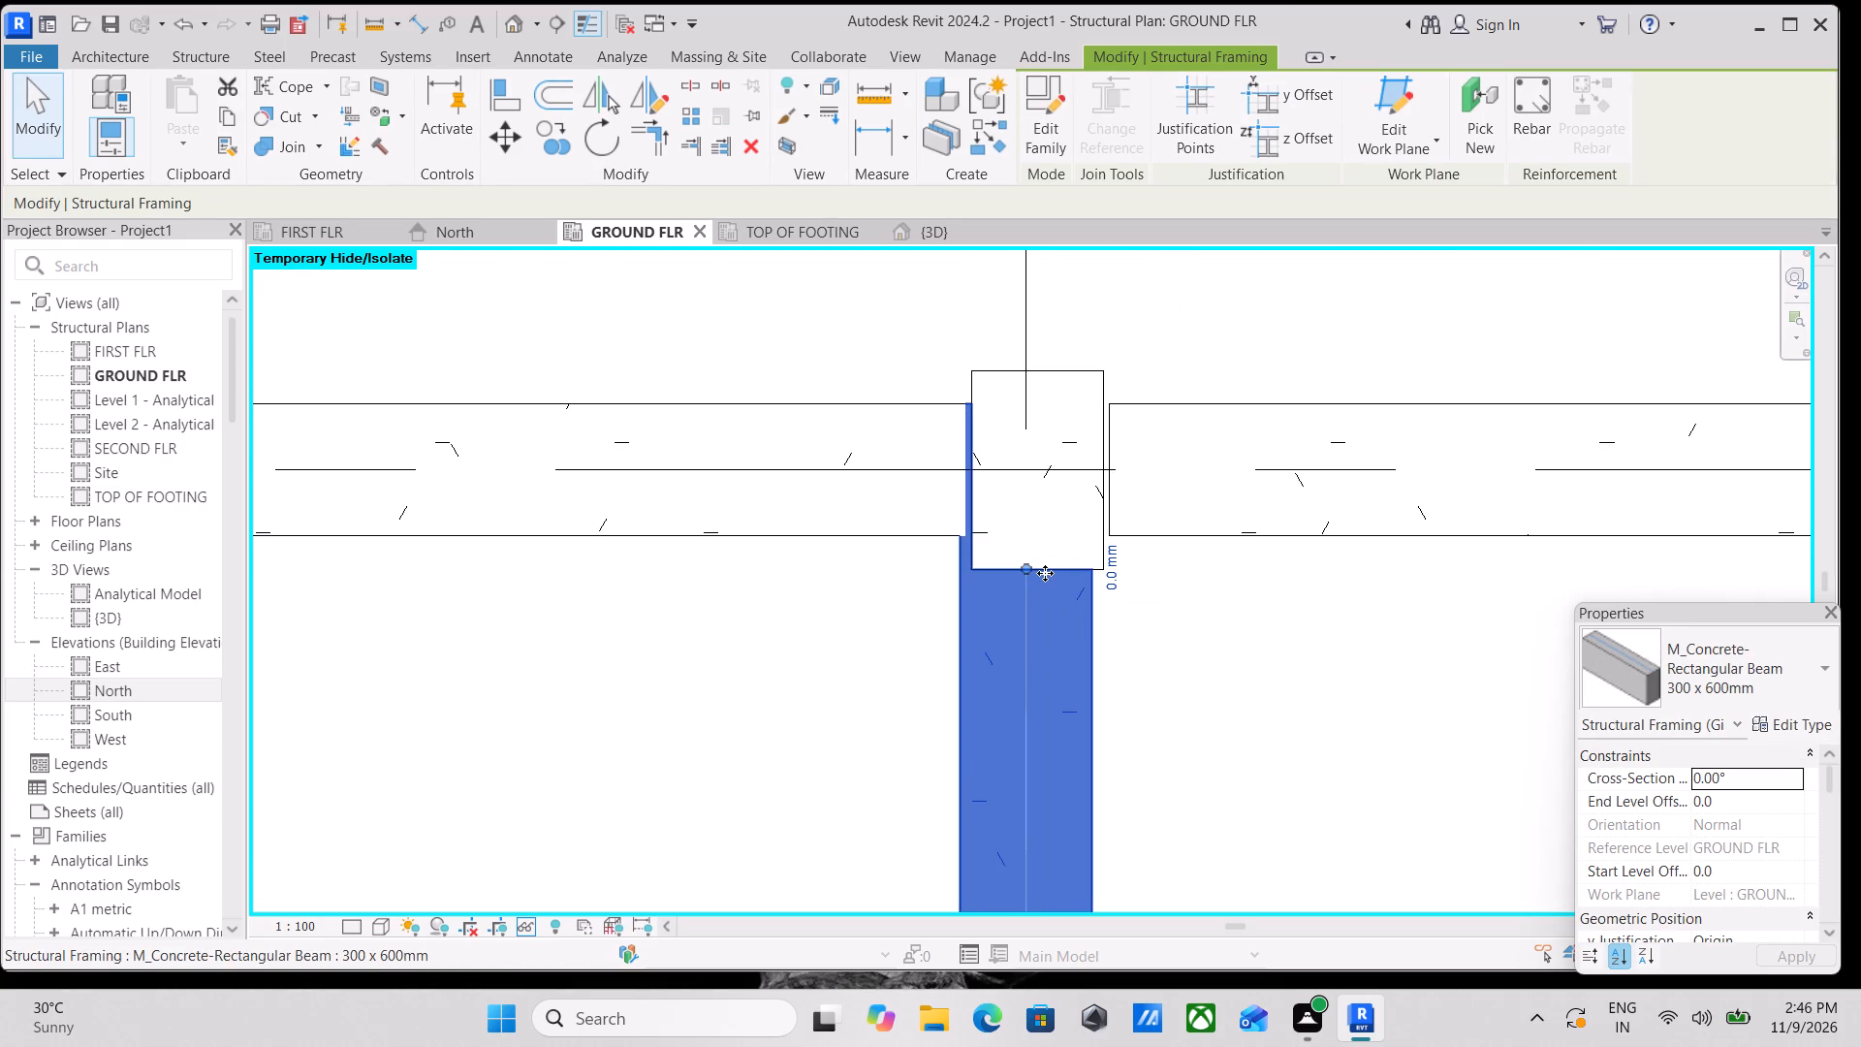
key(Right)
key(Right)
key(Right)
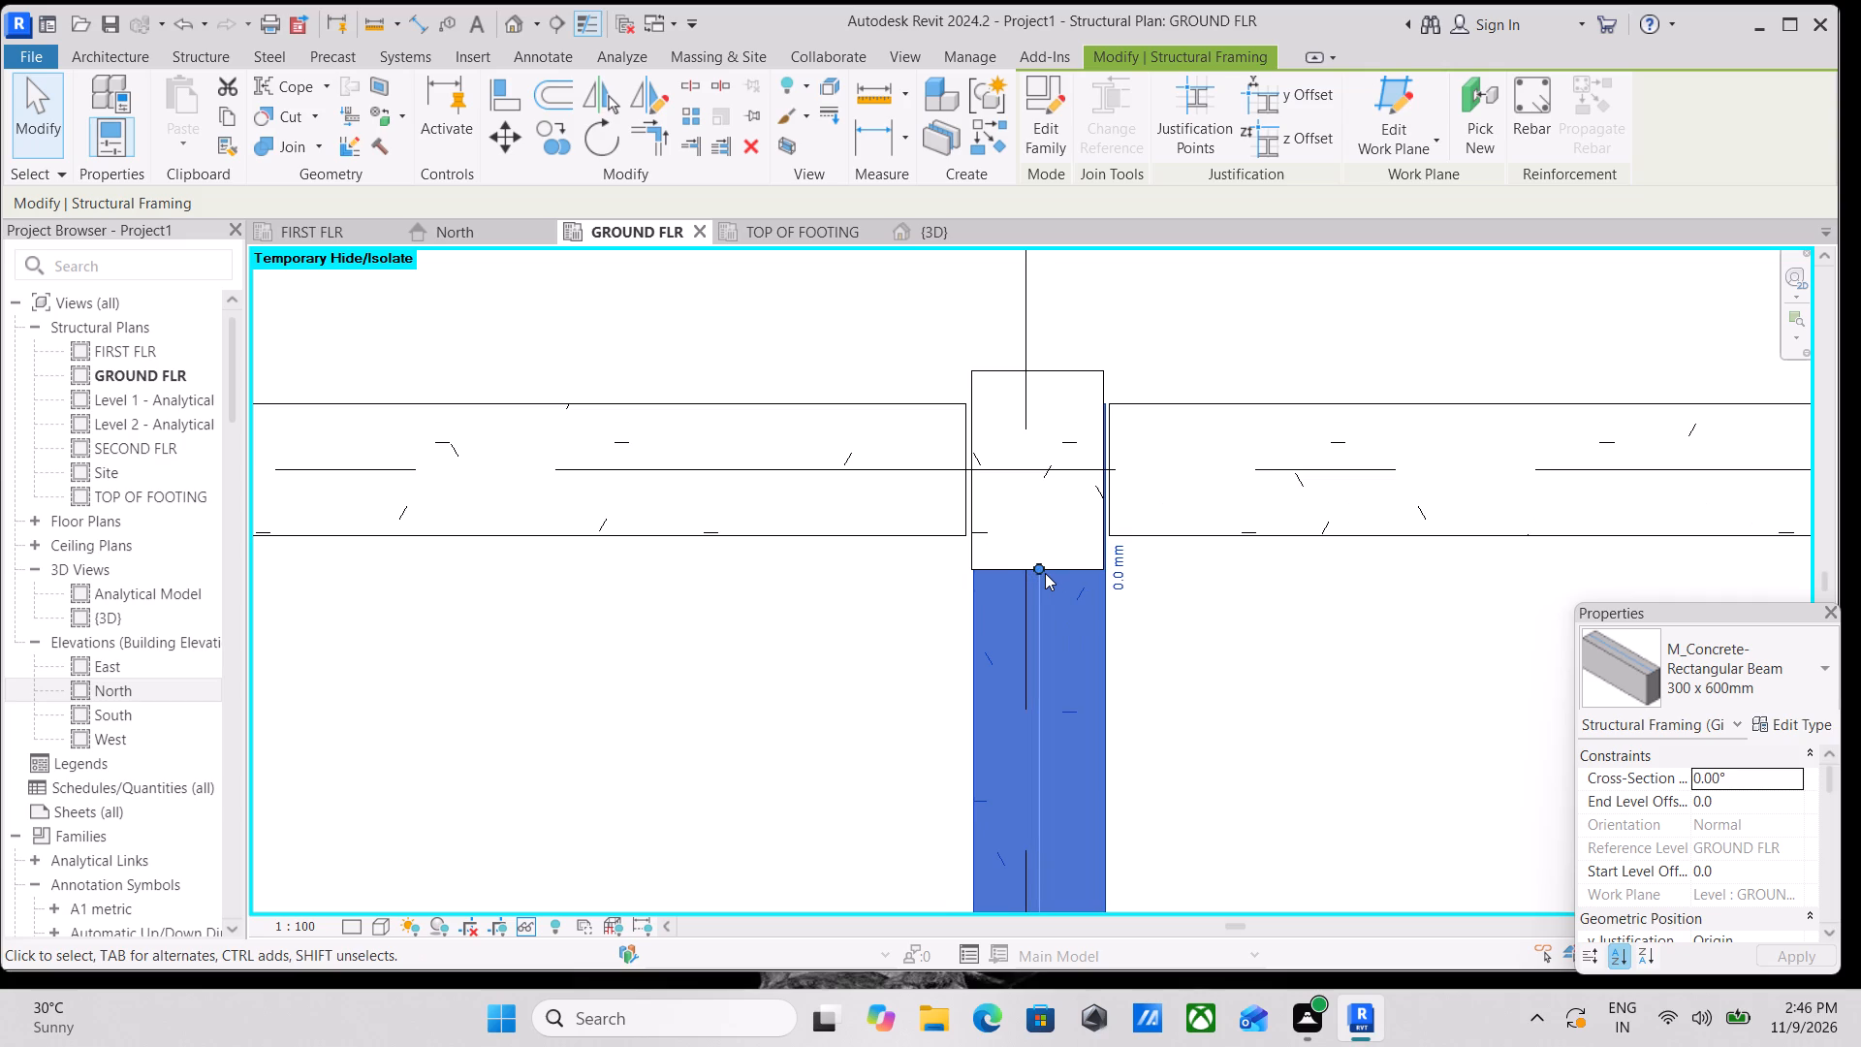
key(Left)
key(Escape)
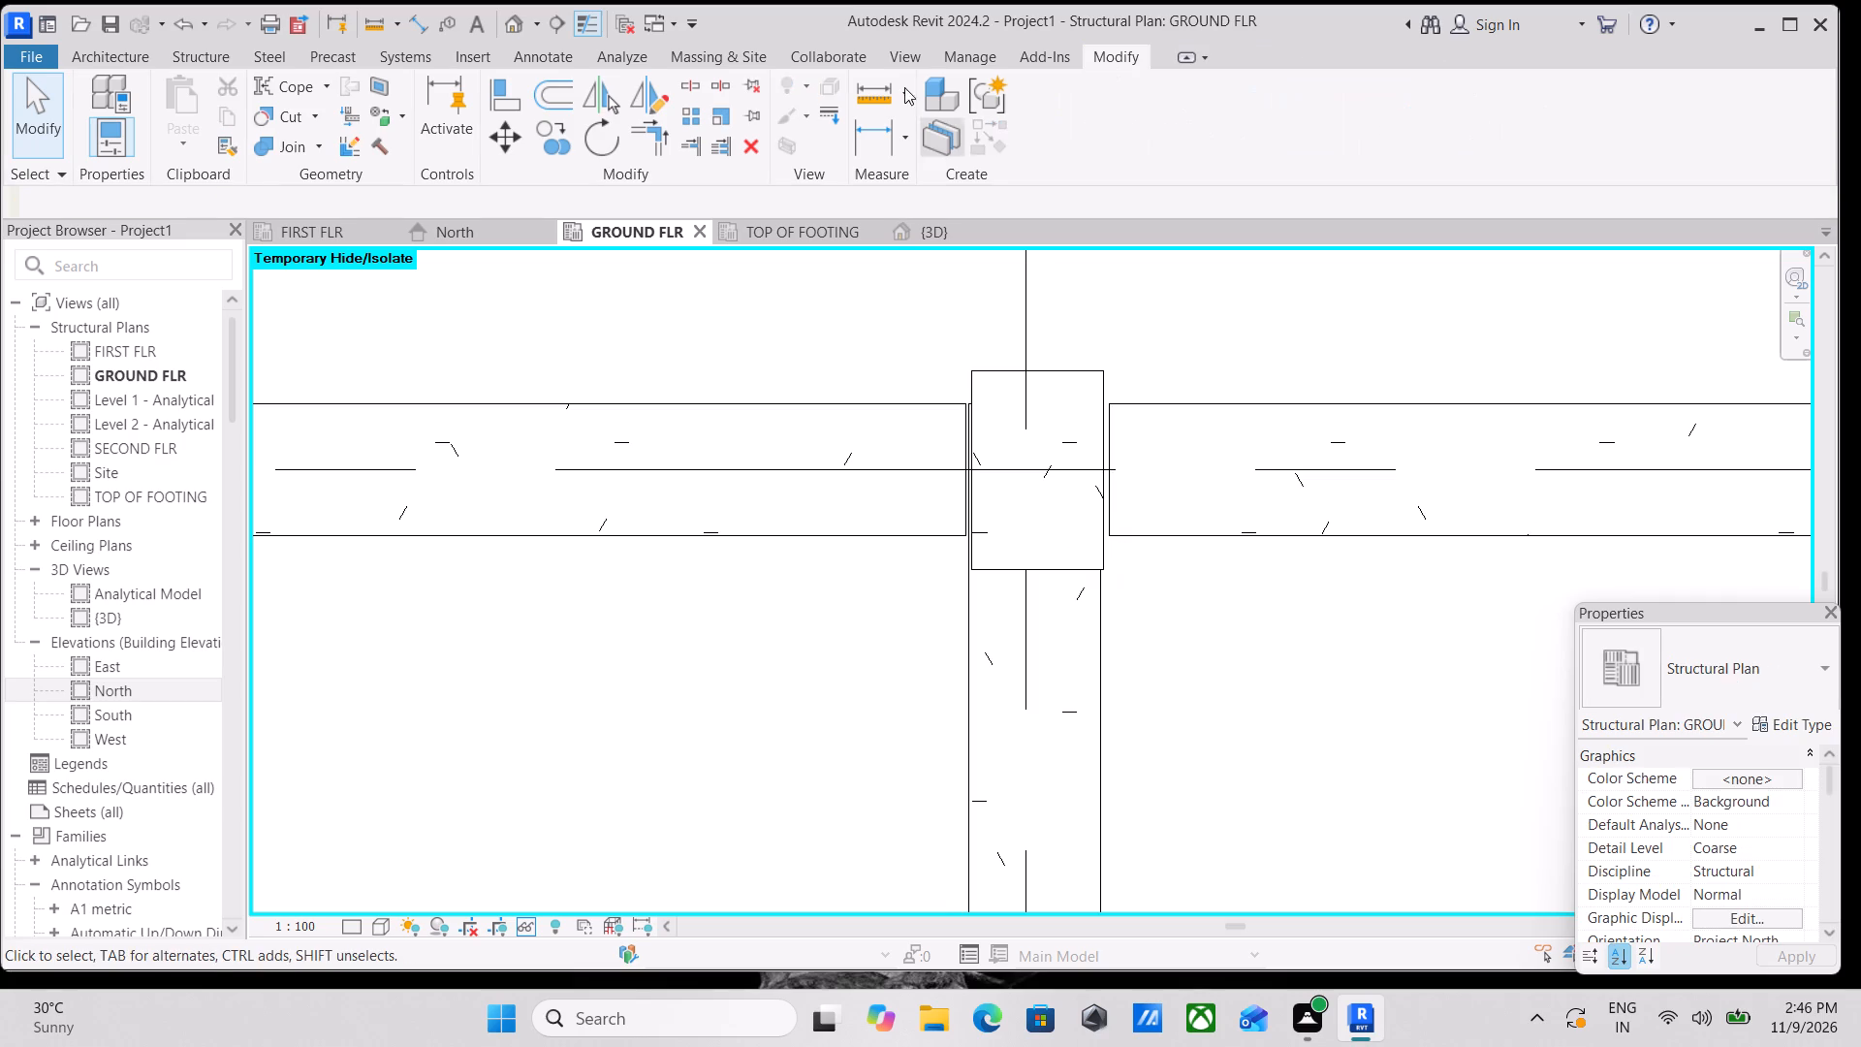
Examine how the edges of the grid D beam line up with the column at grid 1.
scroll(870, 154, up, 2)
scroll(1036, 546, up, 1)
scroll(1007, 638, up, 4)
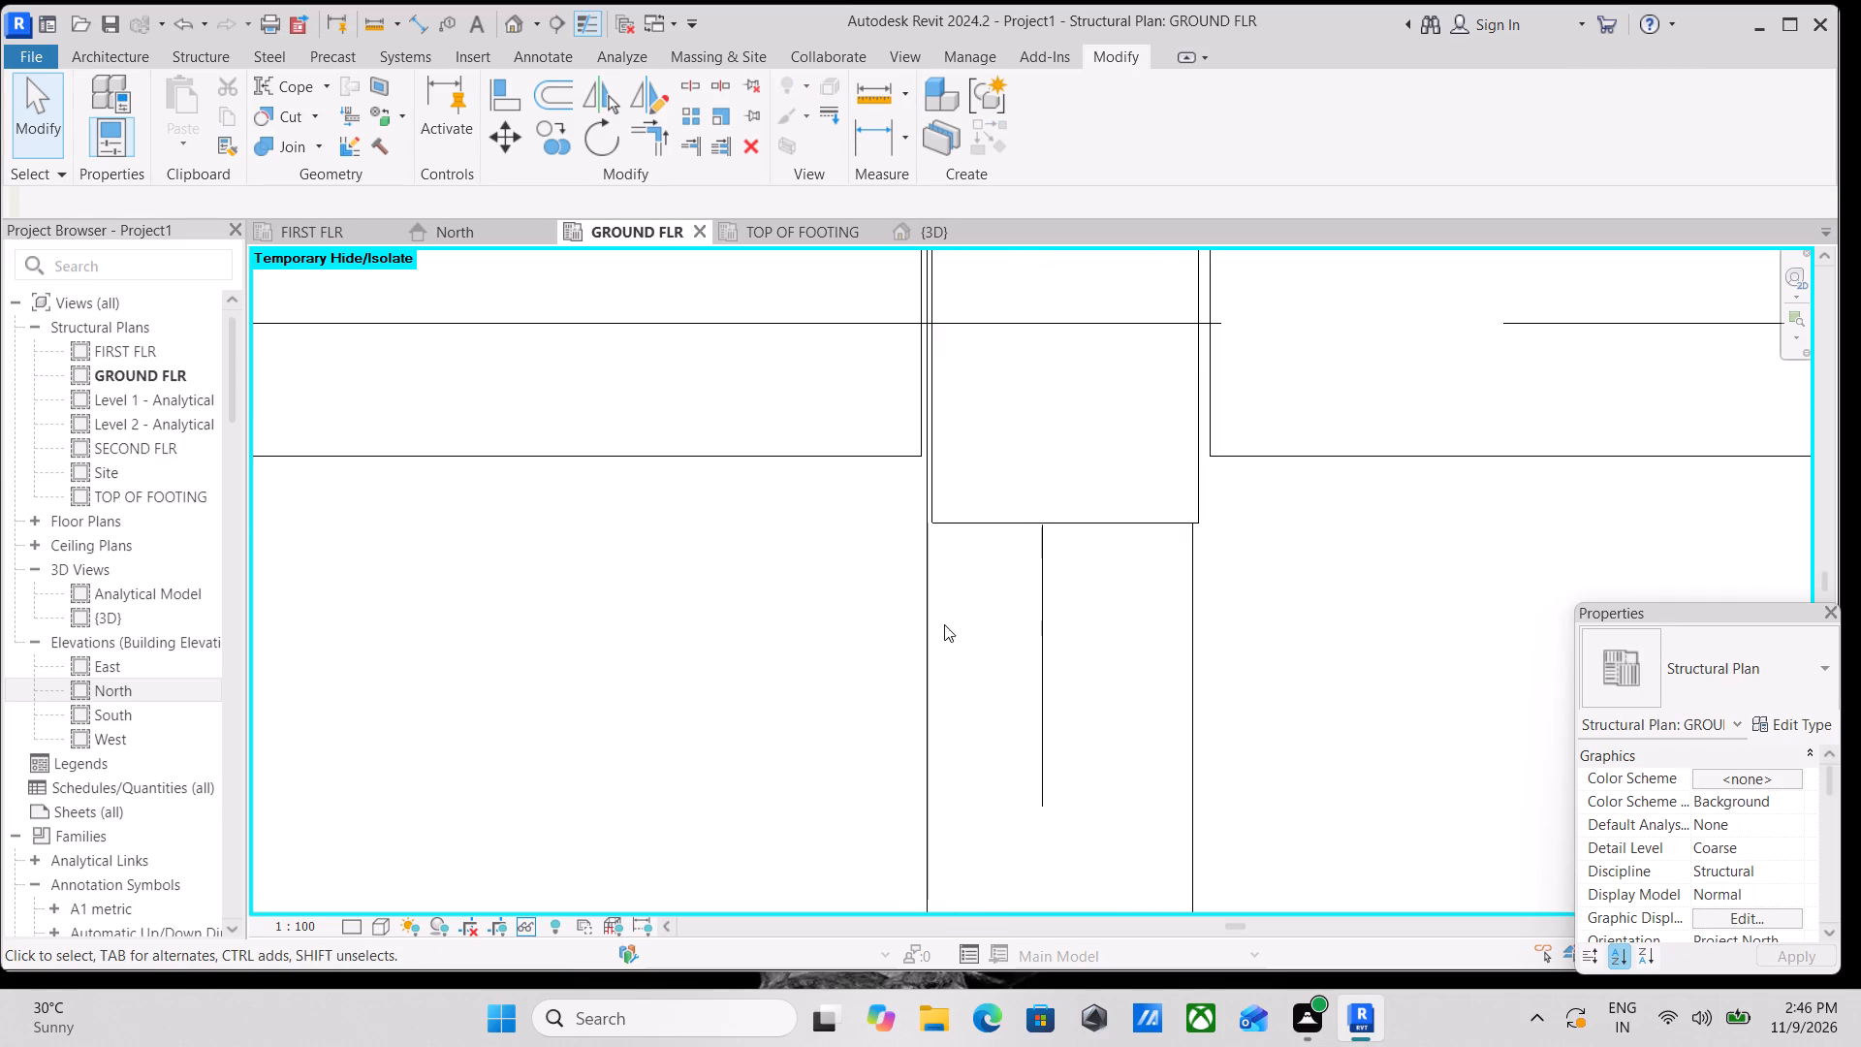
click(934, 625)
scroll(961, 602, down, 7)
scroll(1015, 529, down, 5)
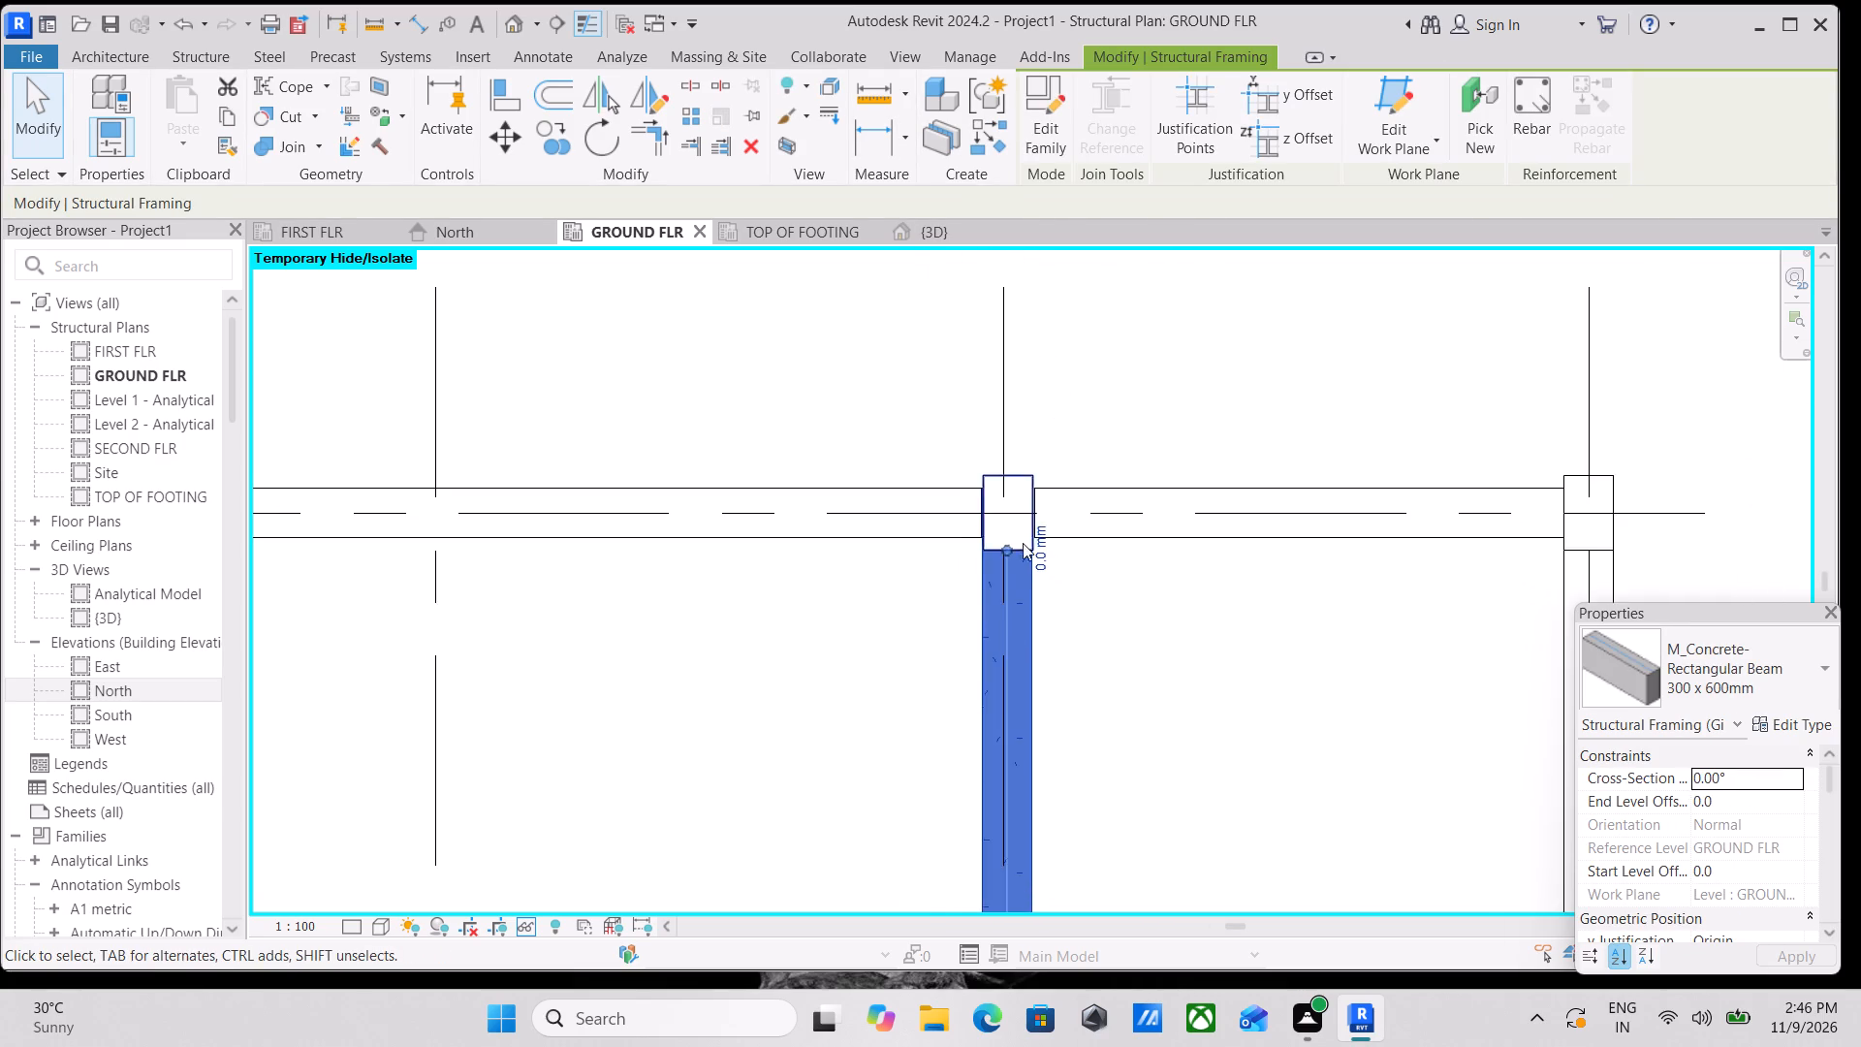
scroll(1023, 543, down, 3)
middle_drag(1025, 545, 1065, 358)
scroll(1137, 425, up, 2)
middle_drag(1137, 432, 1137, 647)
key(Escape)
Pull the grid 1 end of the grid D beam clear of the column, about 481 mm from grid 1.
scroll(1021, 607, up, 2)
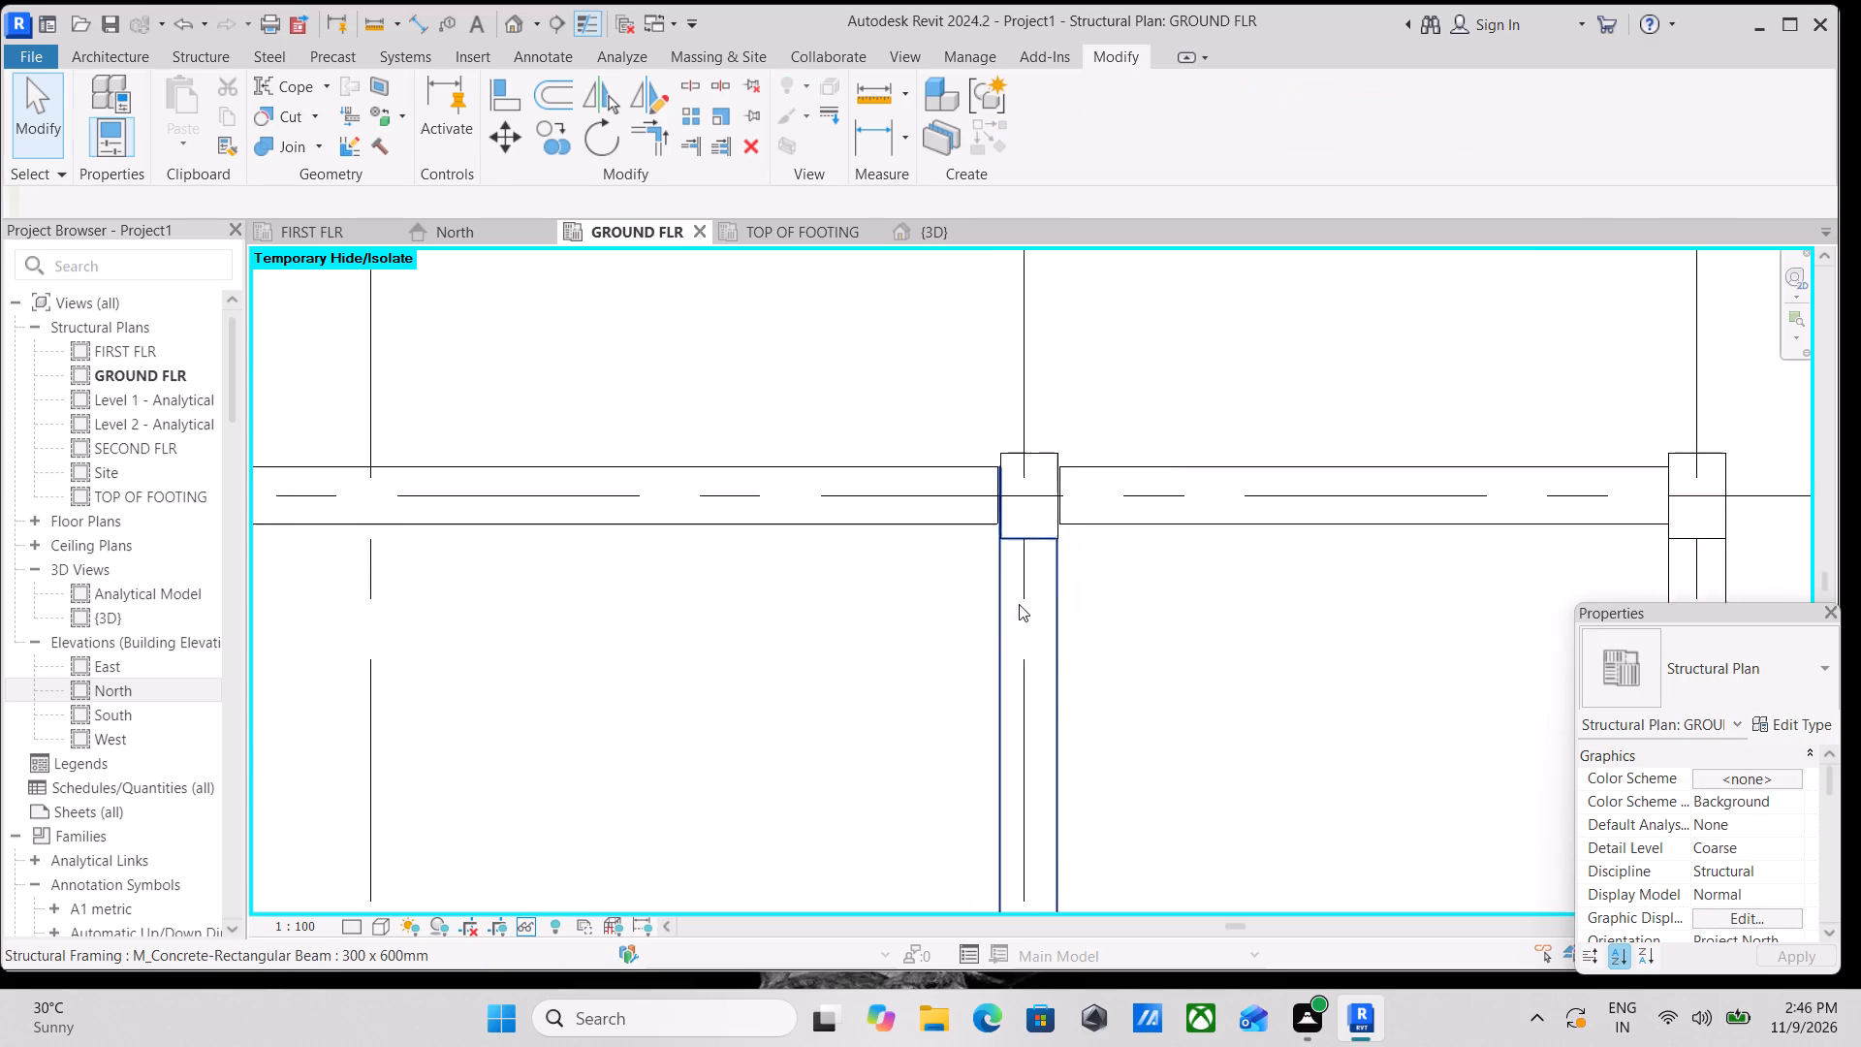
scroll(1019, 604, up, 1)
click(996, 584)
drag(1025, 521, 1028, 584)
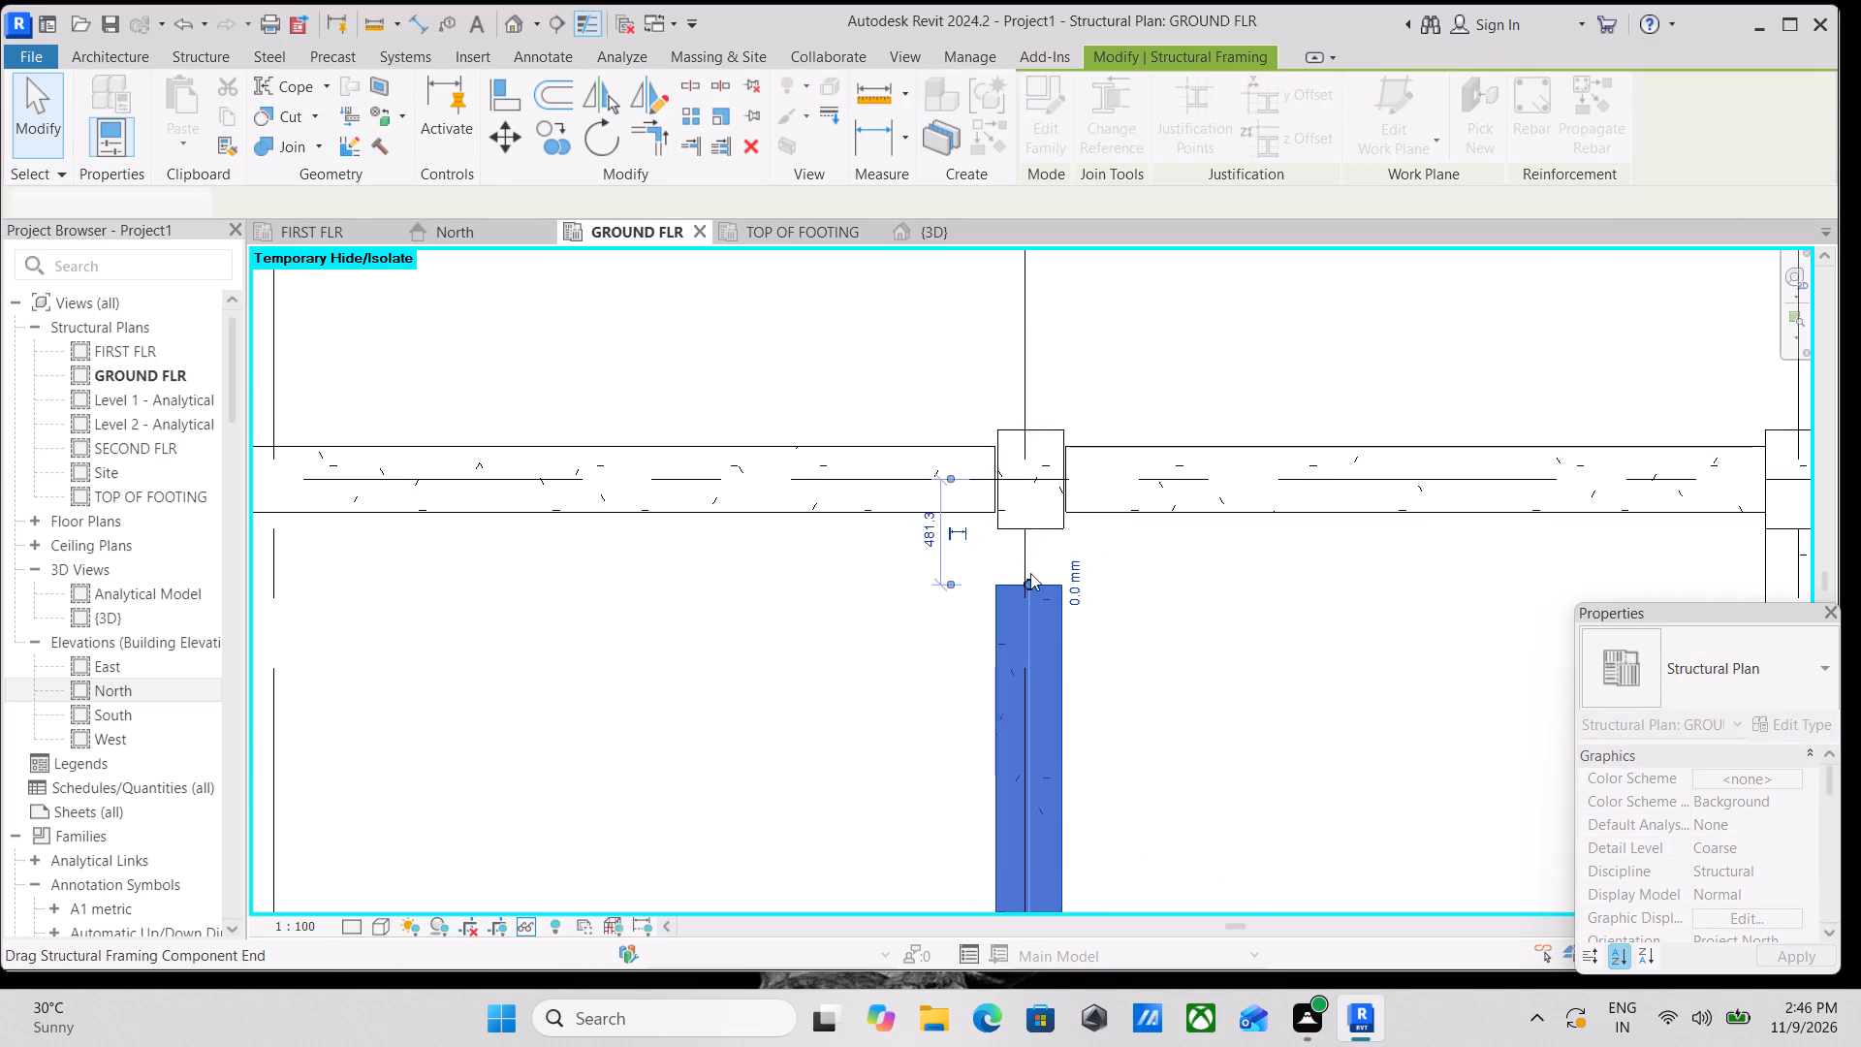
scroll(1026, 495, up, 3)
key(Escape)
Extend the grid 1 beam spanning A to D so that its end meets the face of the column at grid D.
scroll(985, 476, up, 3)
click(977, 412)
scroll(977, 412, up, 2)
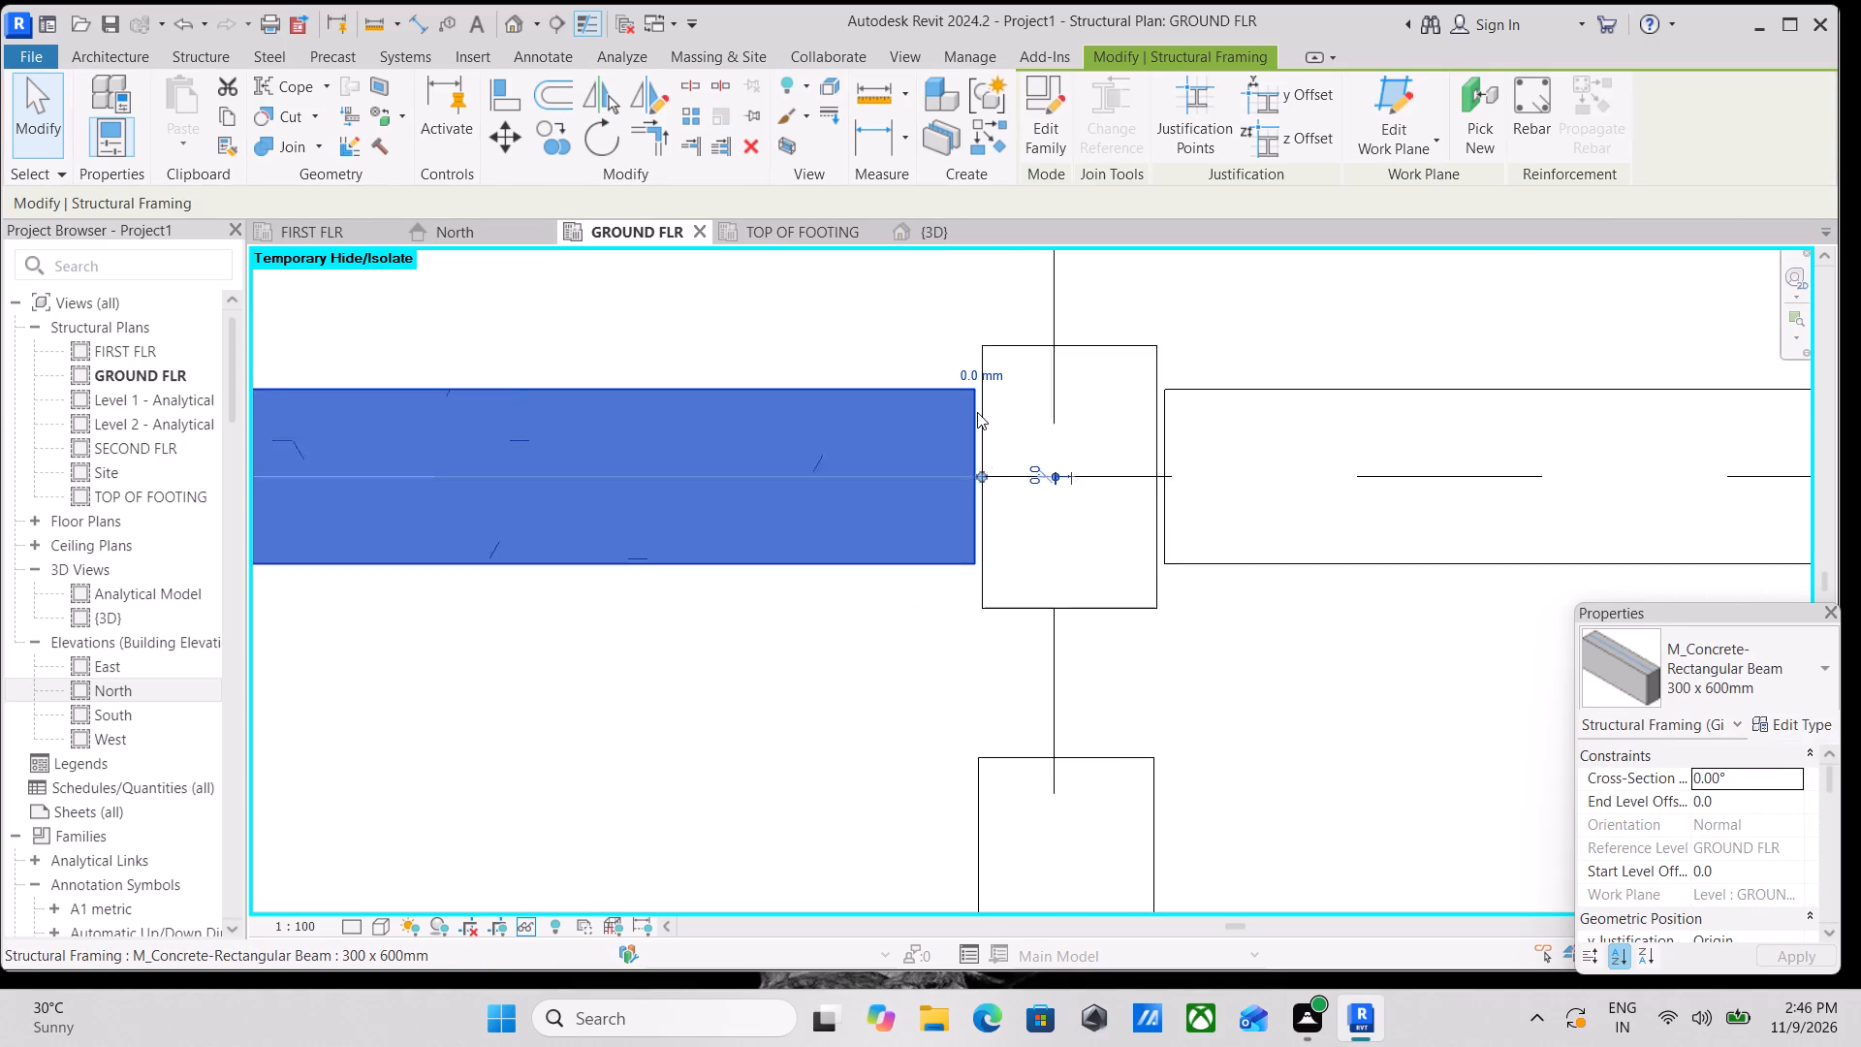
scroll(977, 412, up, 1)
middle_drag(977, 412, 962, 472)
scroll(969, 633, up, 7)
drag(962, 481, 976, 481)
scroll(1022, 471, down, 5)
key(Escape)
scroll(1143, 394, down, 2)
middle_drag(1130, 415, 949, 548)
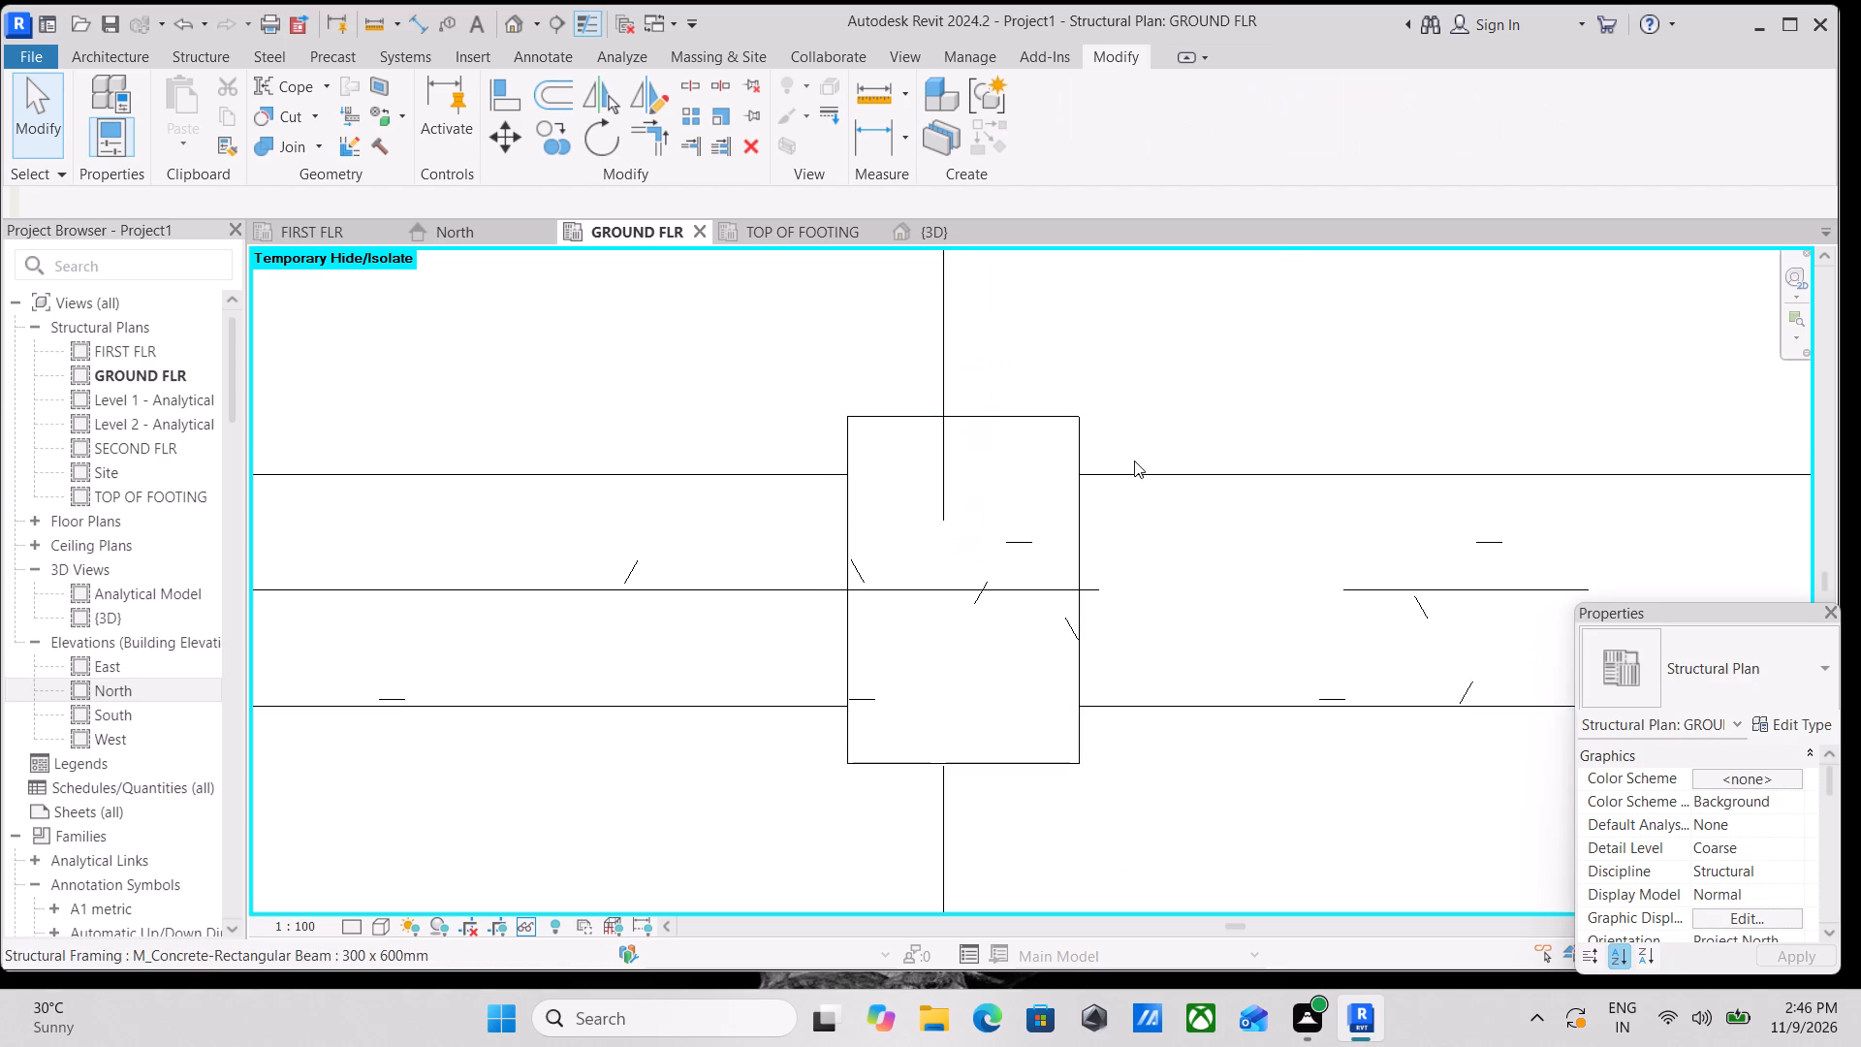
click(1132, 464)
scroll(1132, 464, down, 4)
key(Escape)
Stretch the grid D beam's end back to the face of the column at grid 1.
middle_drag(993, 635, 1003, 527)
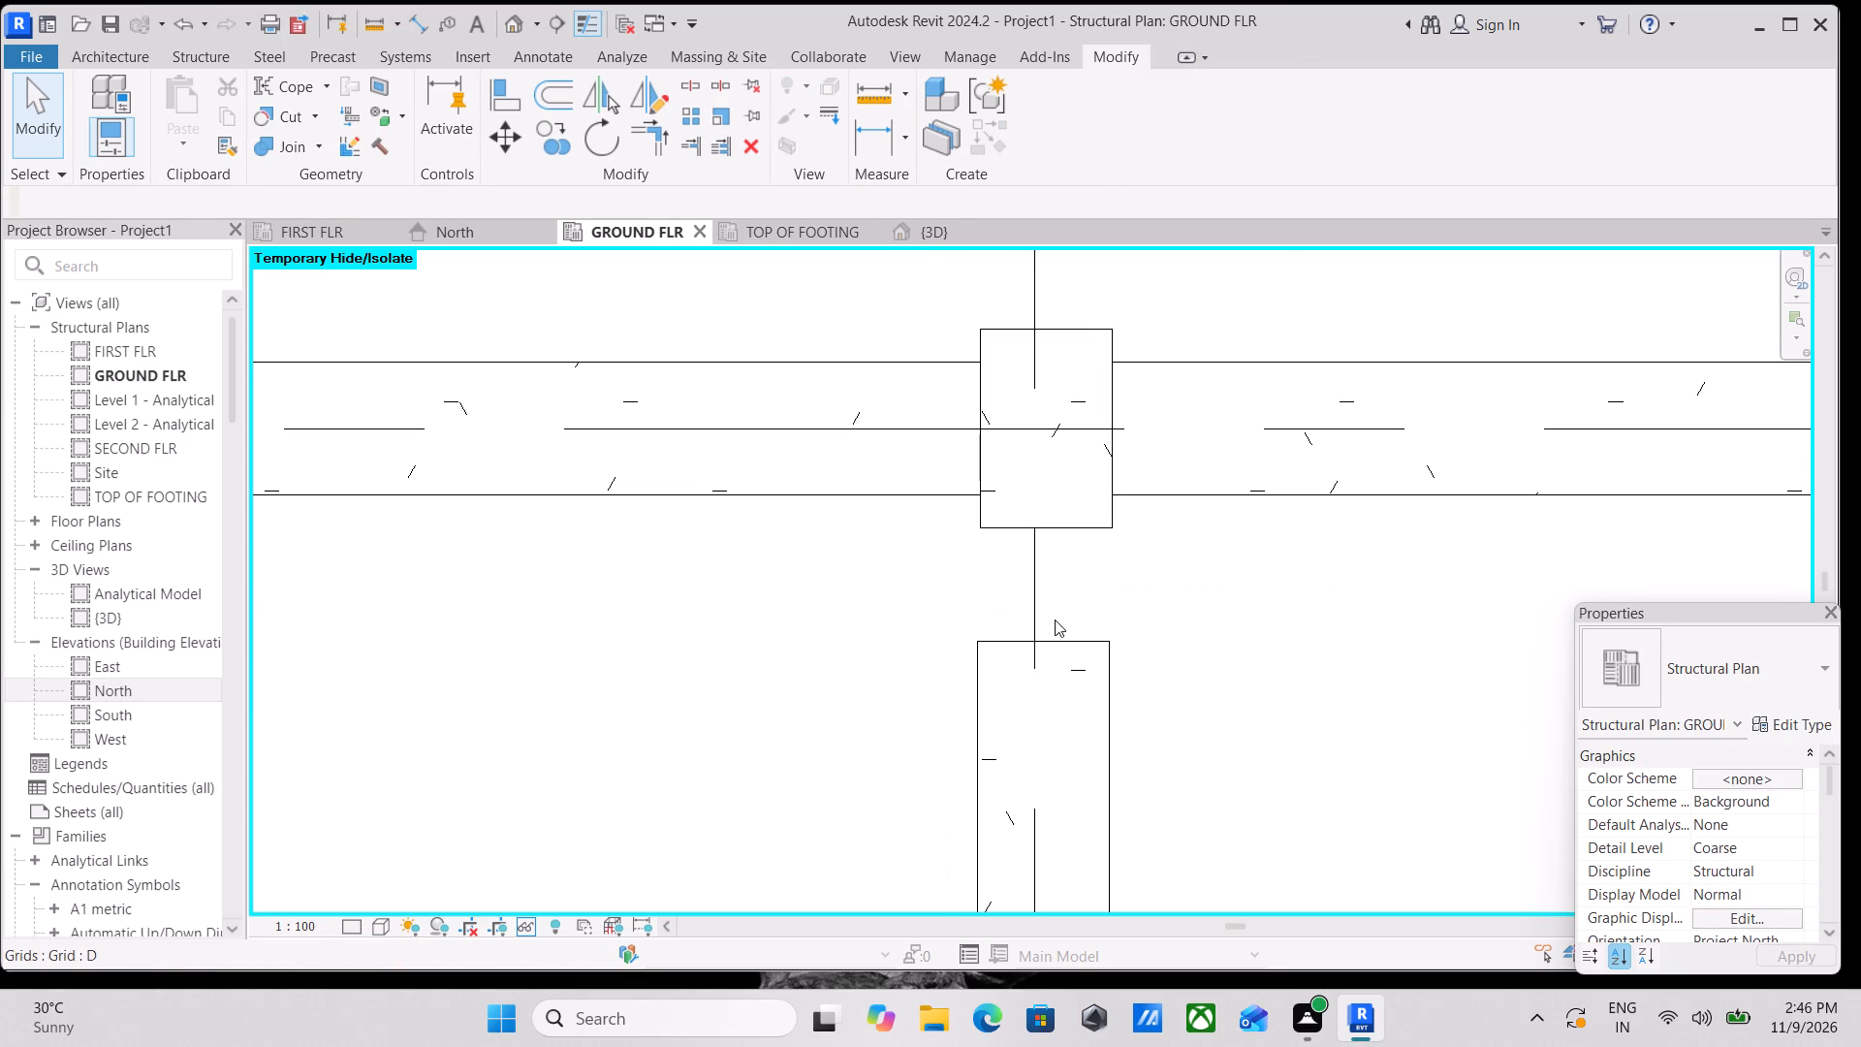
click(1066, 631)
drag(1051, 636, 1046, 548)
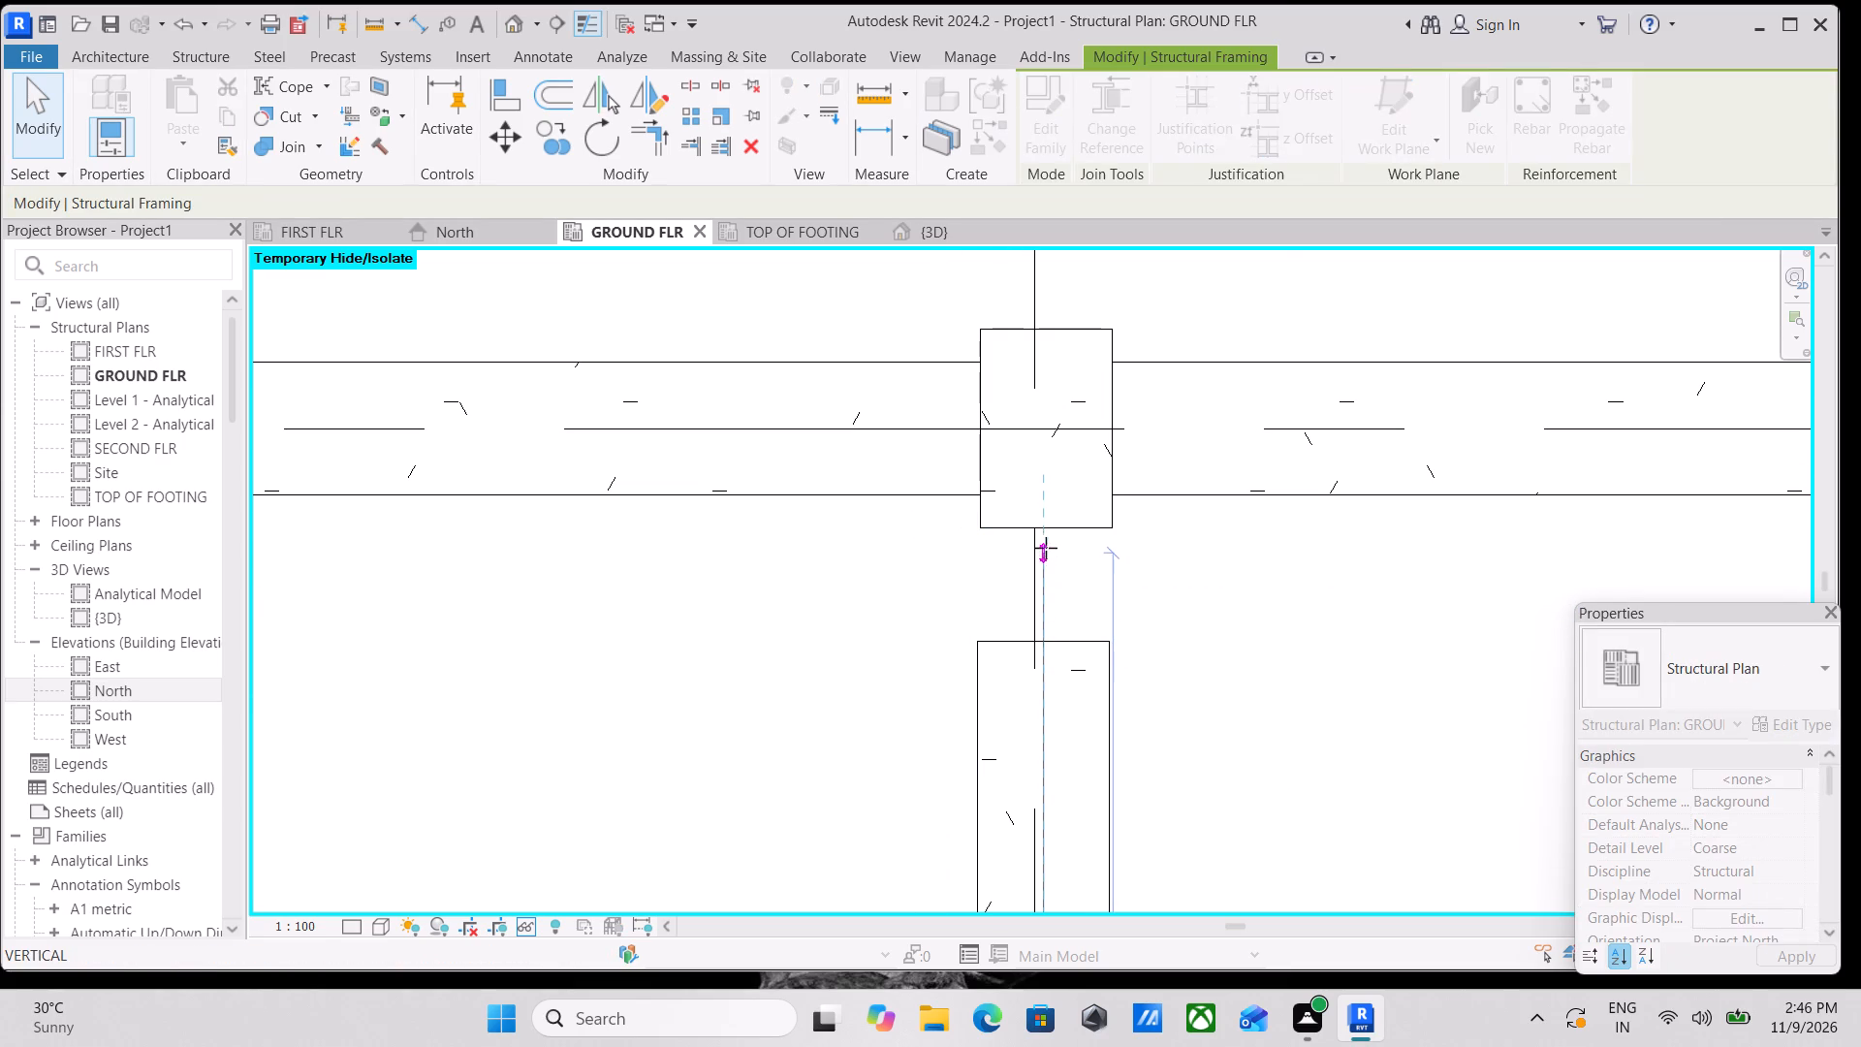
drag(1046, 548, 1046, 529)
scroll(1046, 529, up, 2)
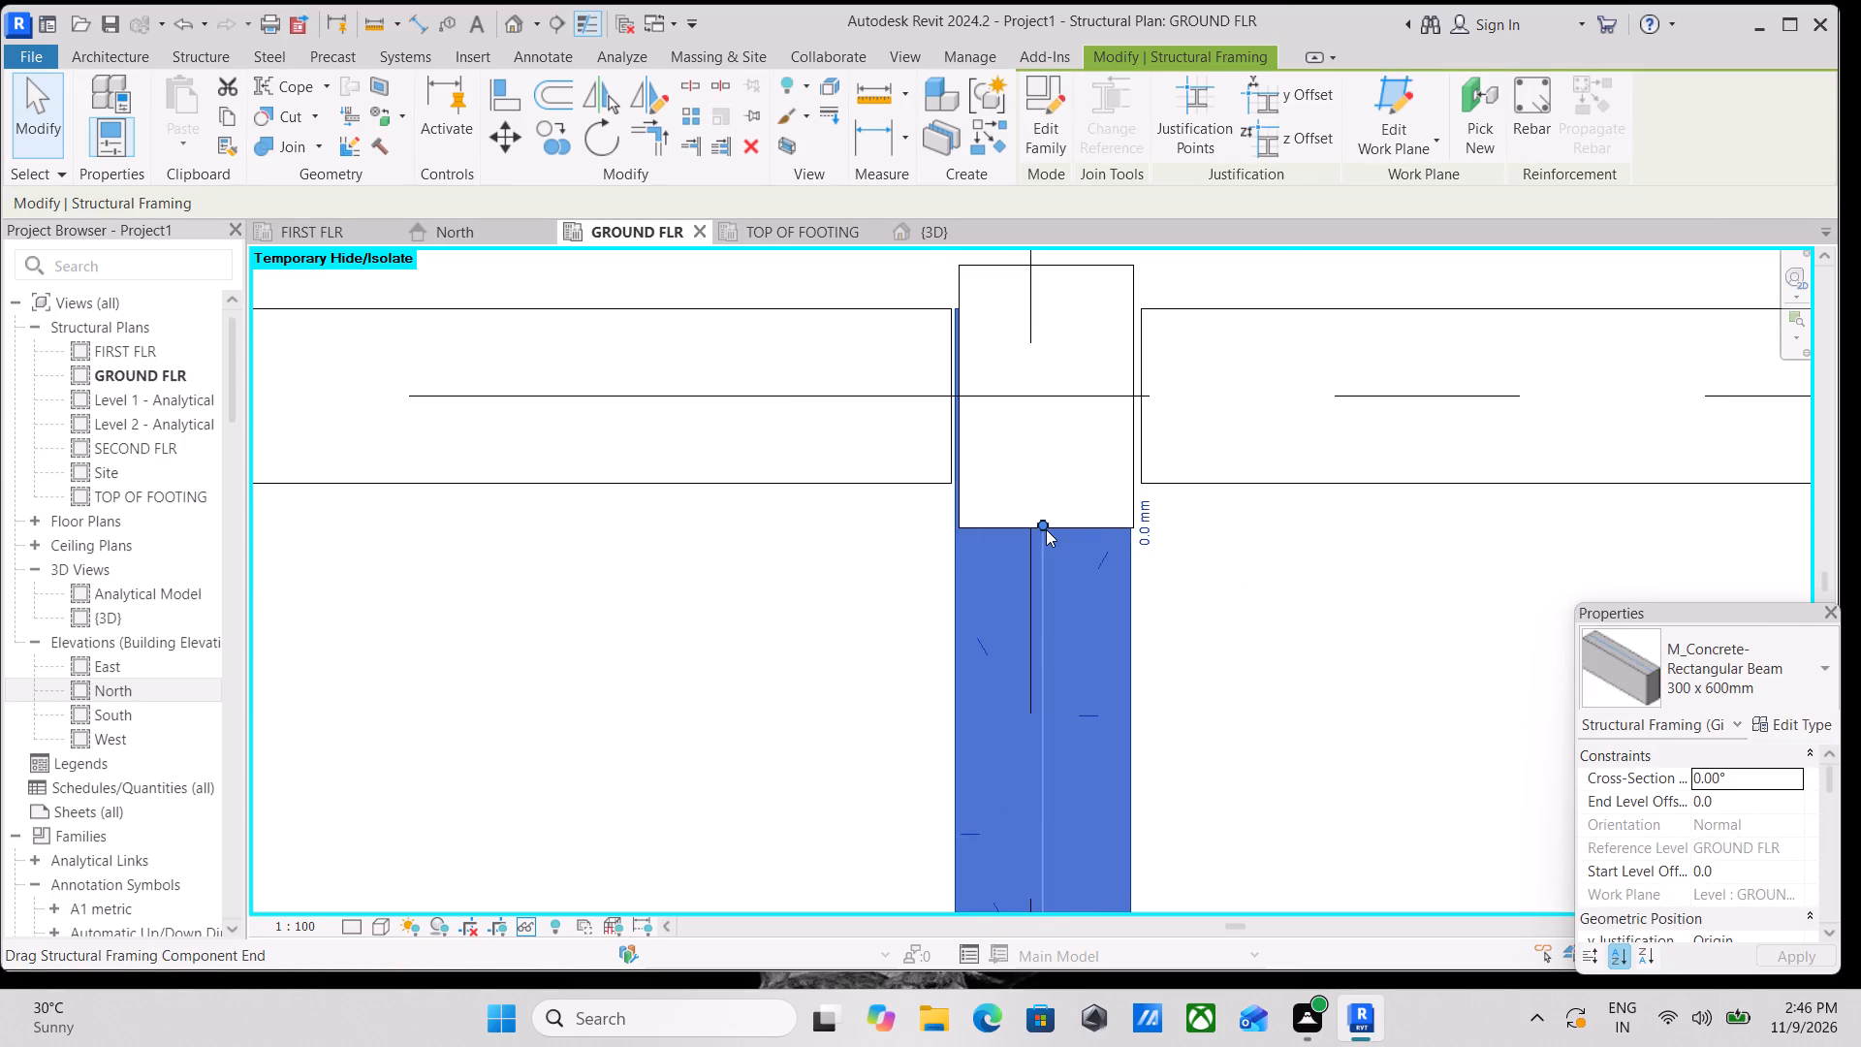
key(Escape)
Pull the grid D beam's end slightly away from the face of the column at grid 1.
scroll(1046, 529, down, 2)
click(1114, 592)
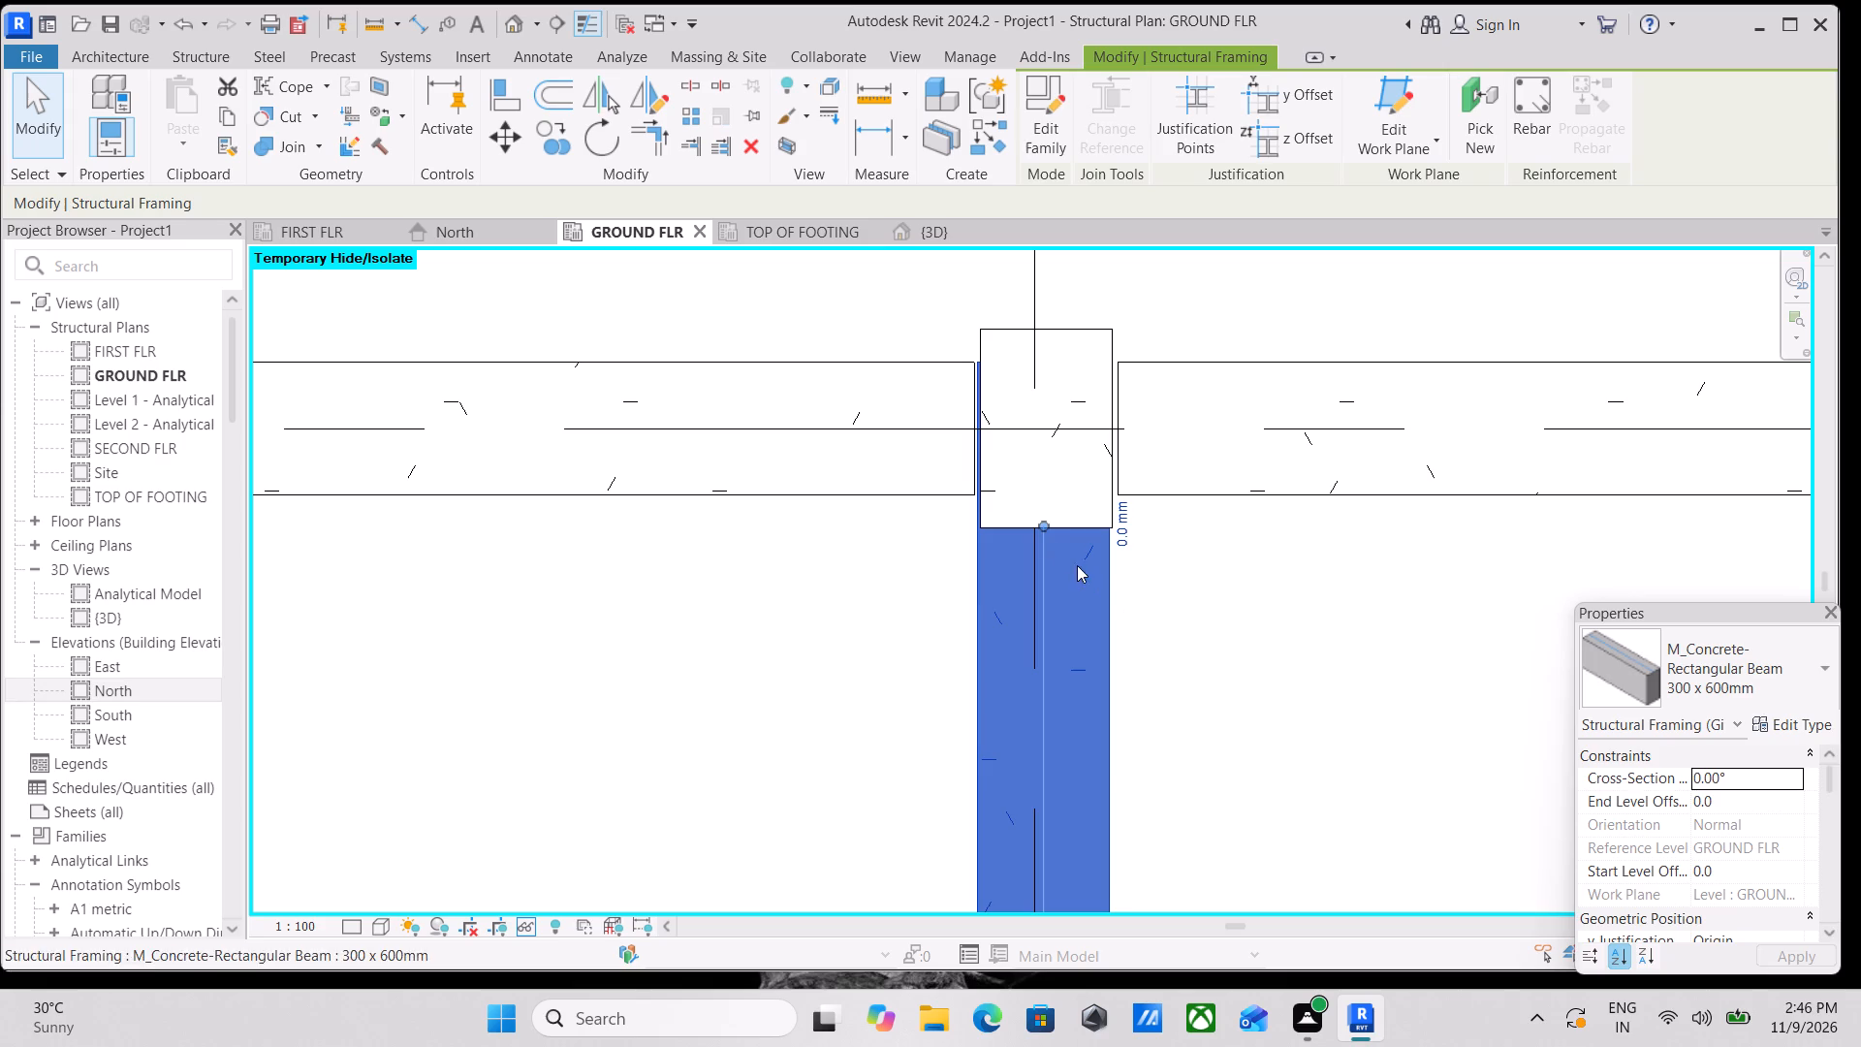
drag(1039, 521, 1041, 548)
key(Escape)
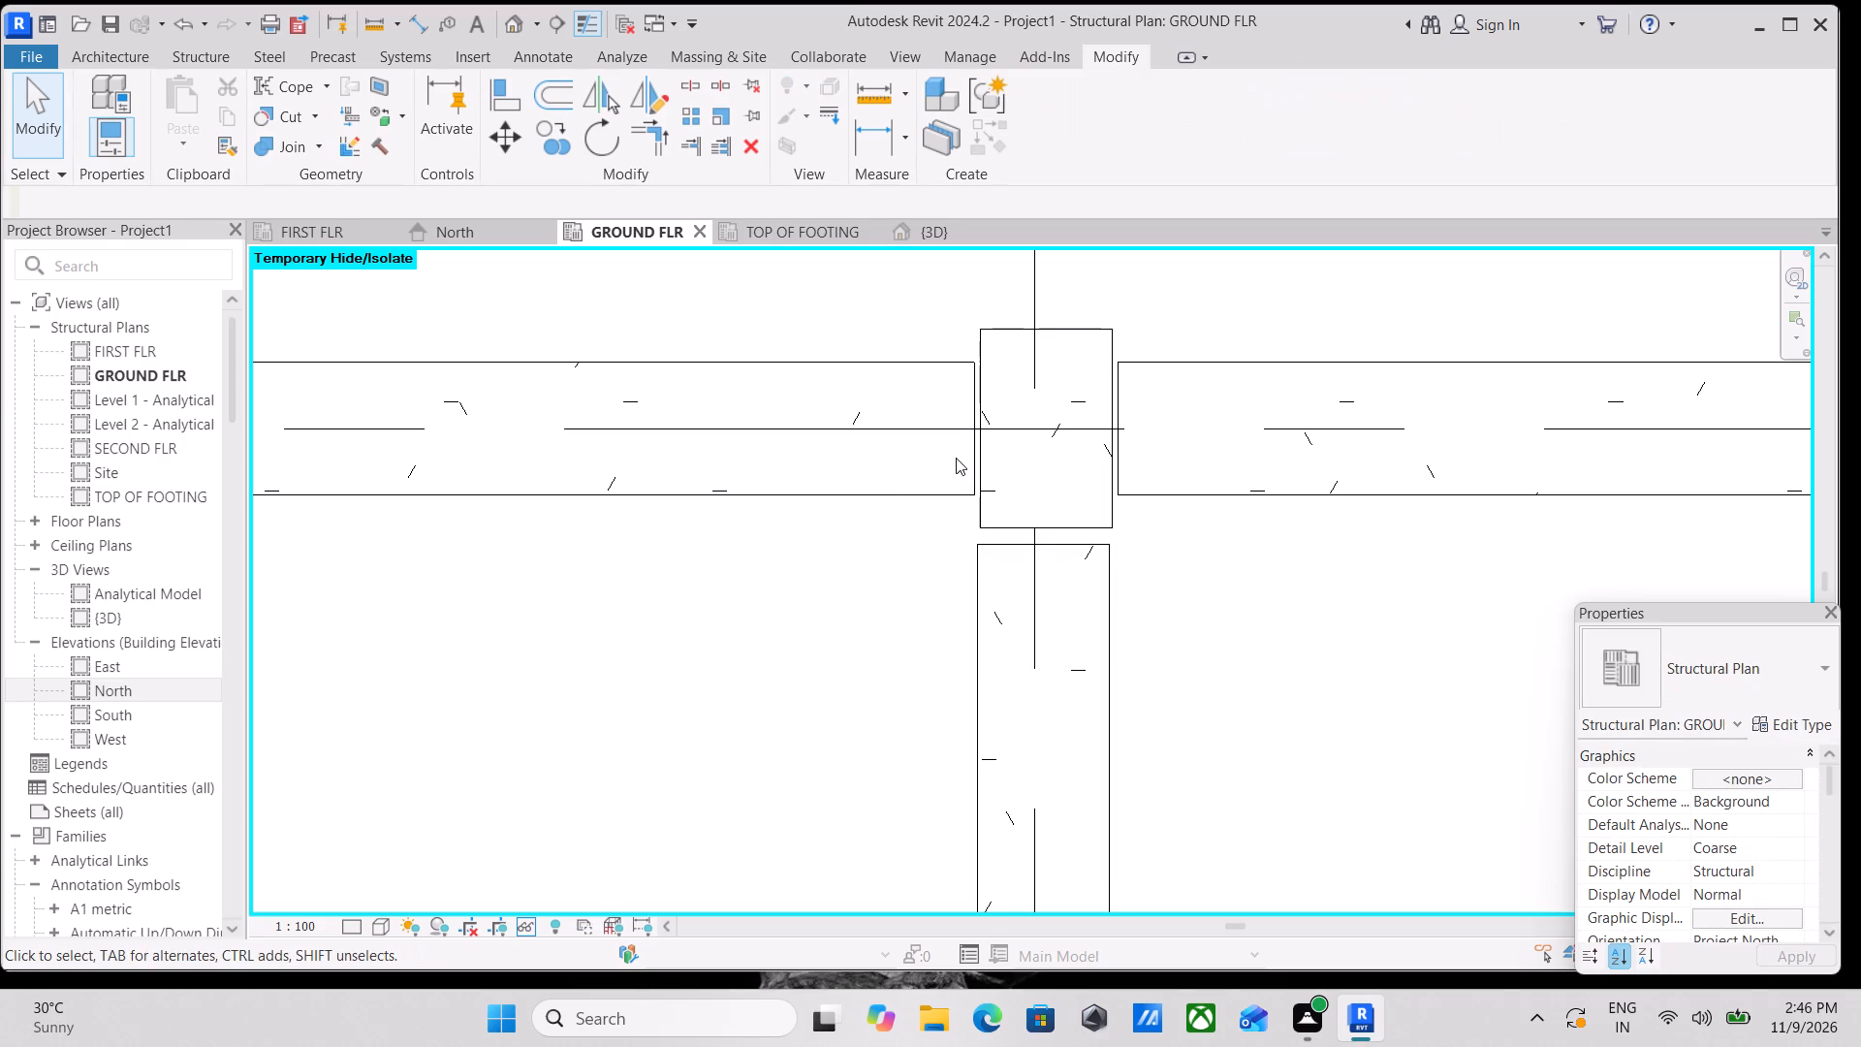
Snap the end of the grid 1 beam spanning A to D to the face of the column at grid D.
click(962, 492)
click(982, 431)
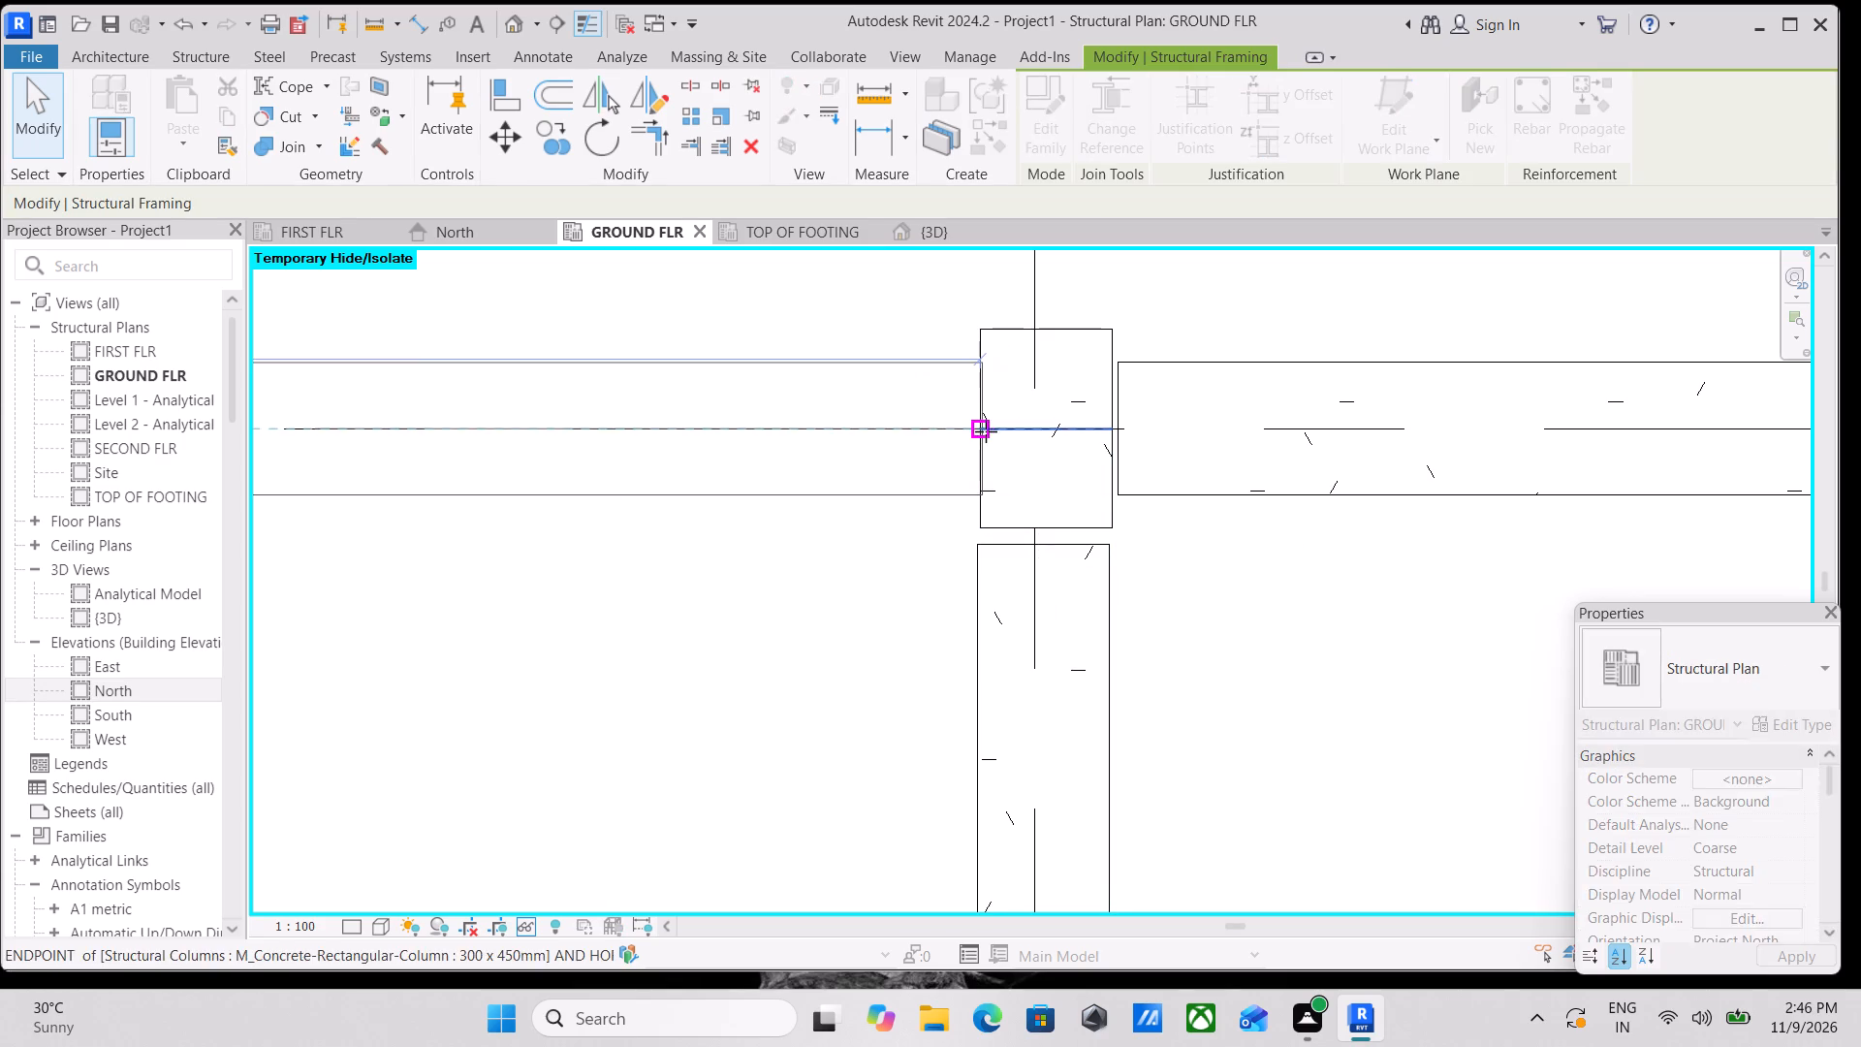
key(Escape)
Delete the 300 x 600mm beam on grid D between grids 1 and 2.
scroll(999, 439, down, 14)
middle_click(1105, 527)
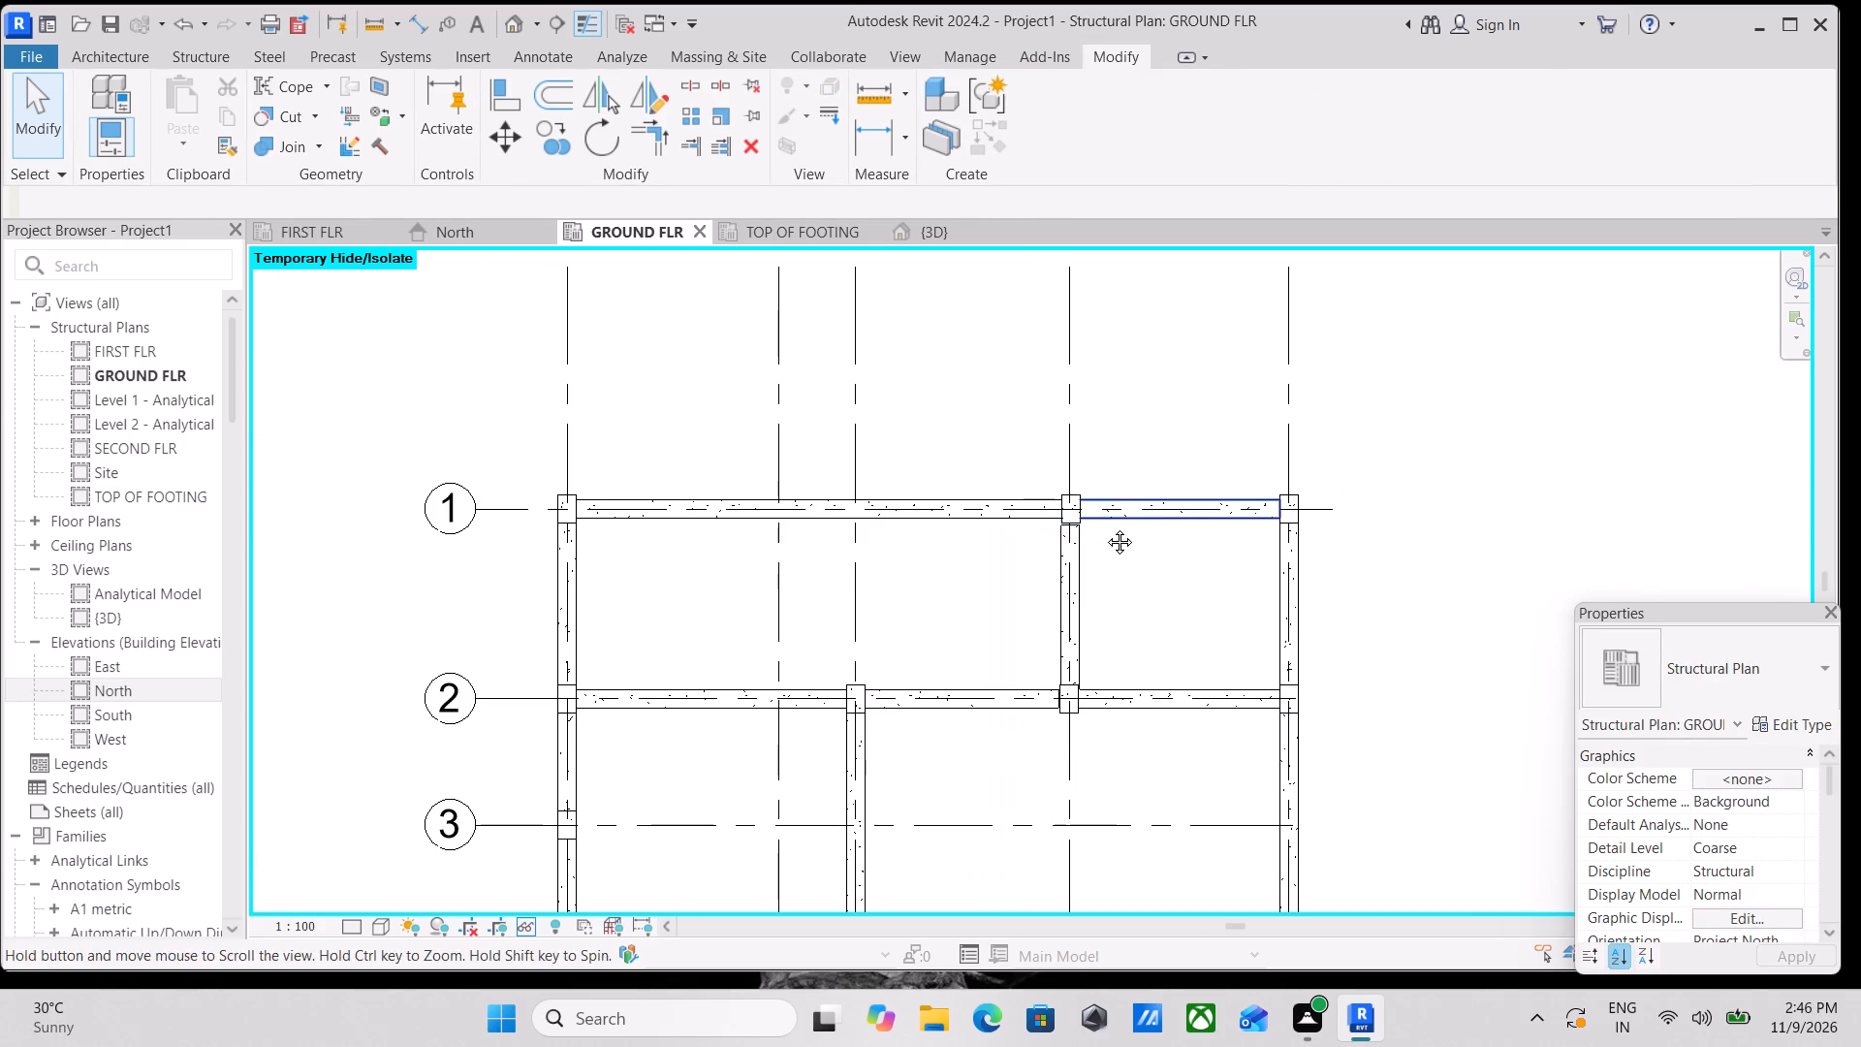
scroll(1068, 651, up, 9)
scroll(1066, 739, up, 3)
middle_drag(1091, 670, 1091, 723)
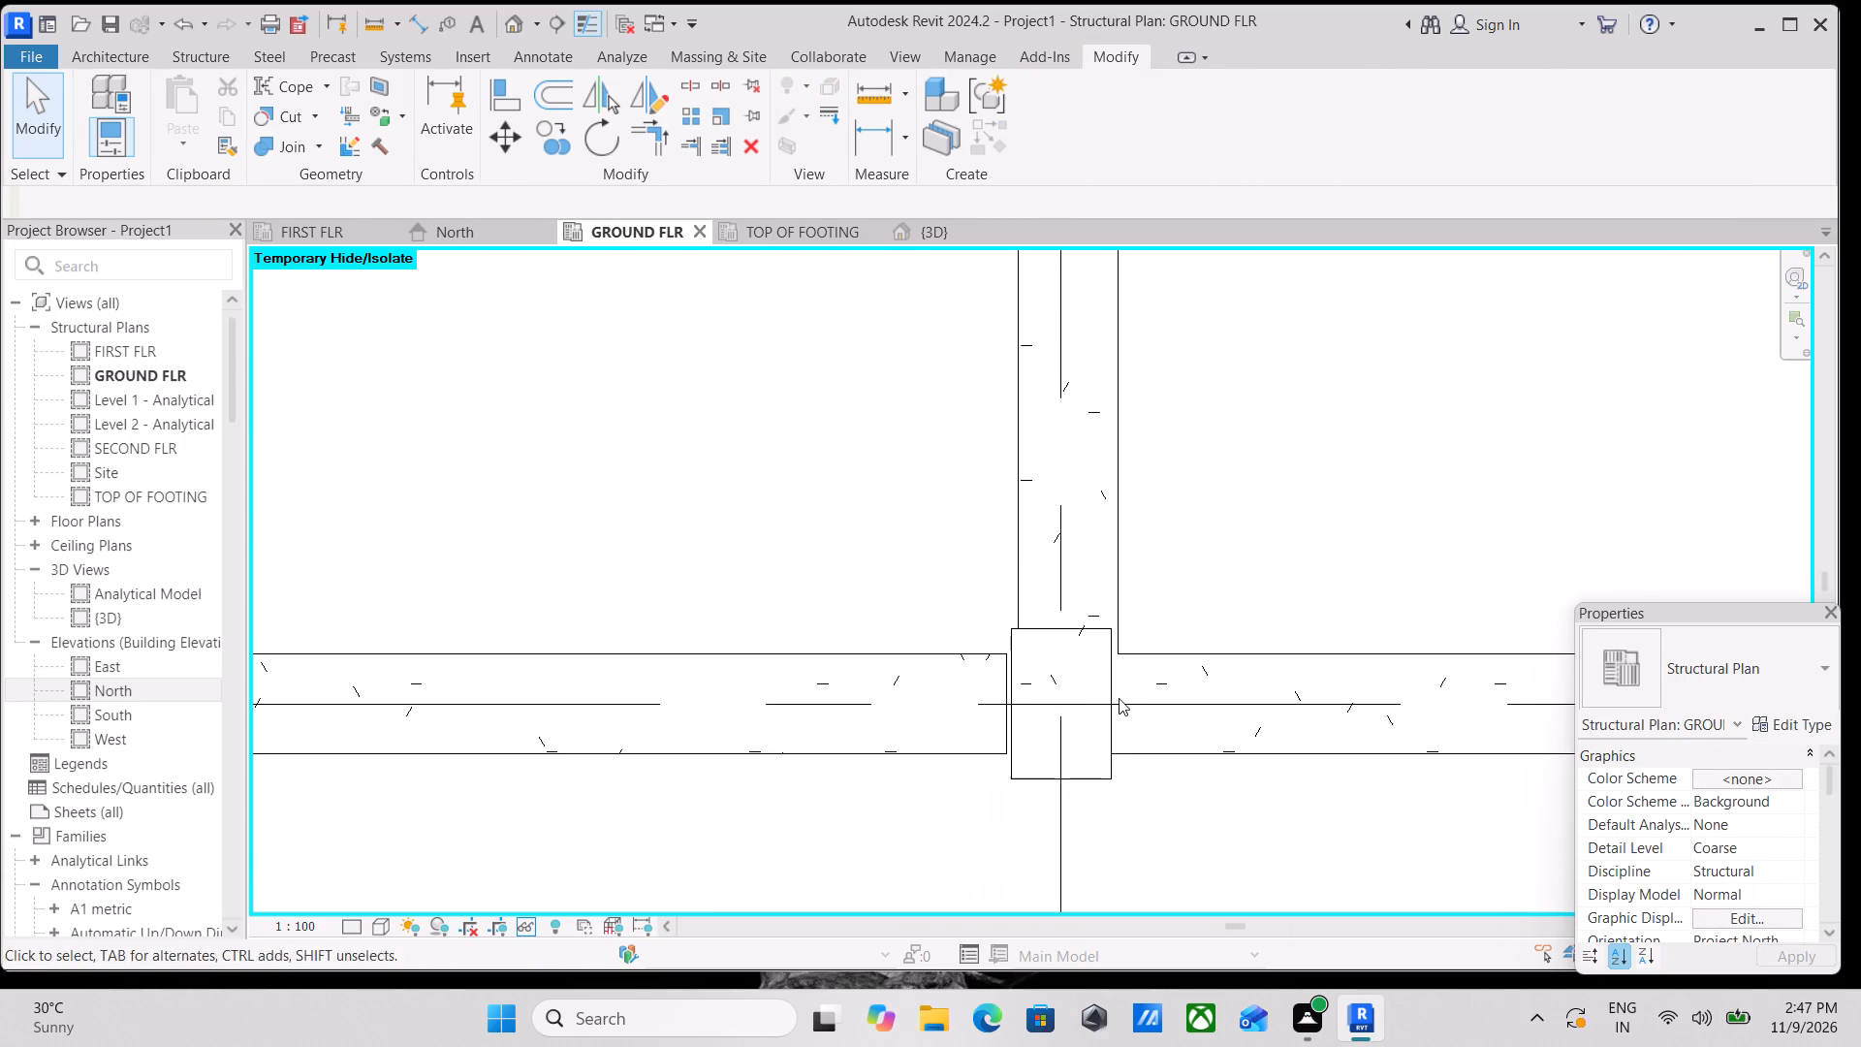
key(Escape)
scroll(1140, 645, down, 2)
middle_drag(1140, 645, 1126, 692)
click(1115, 563)
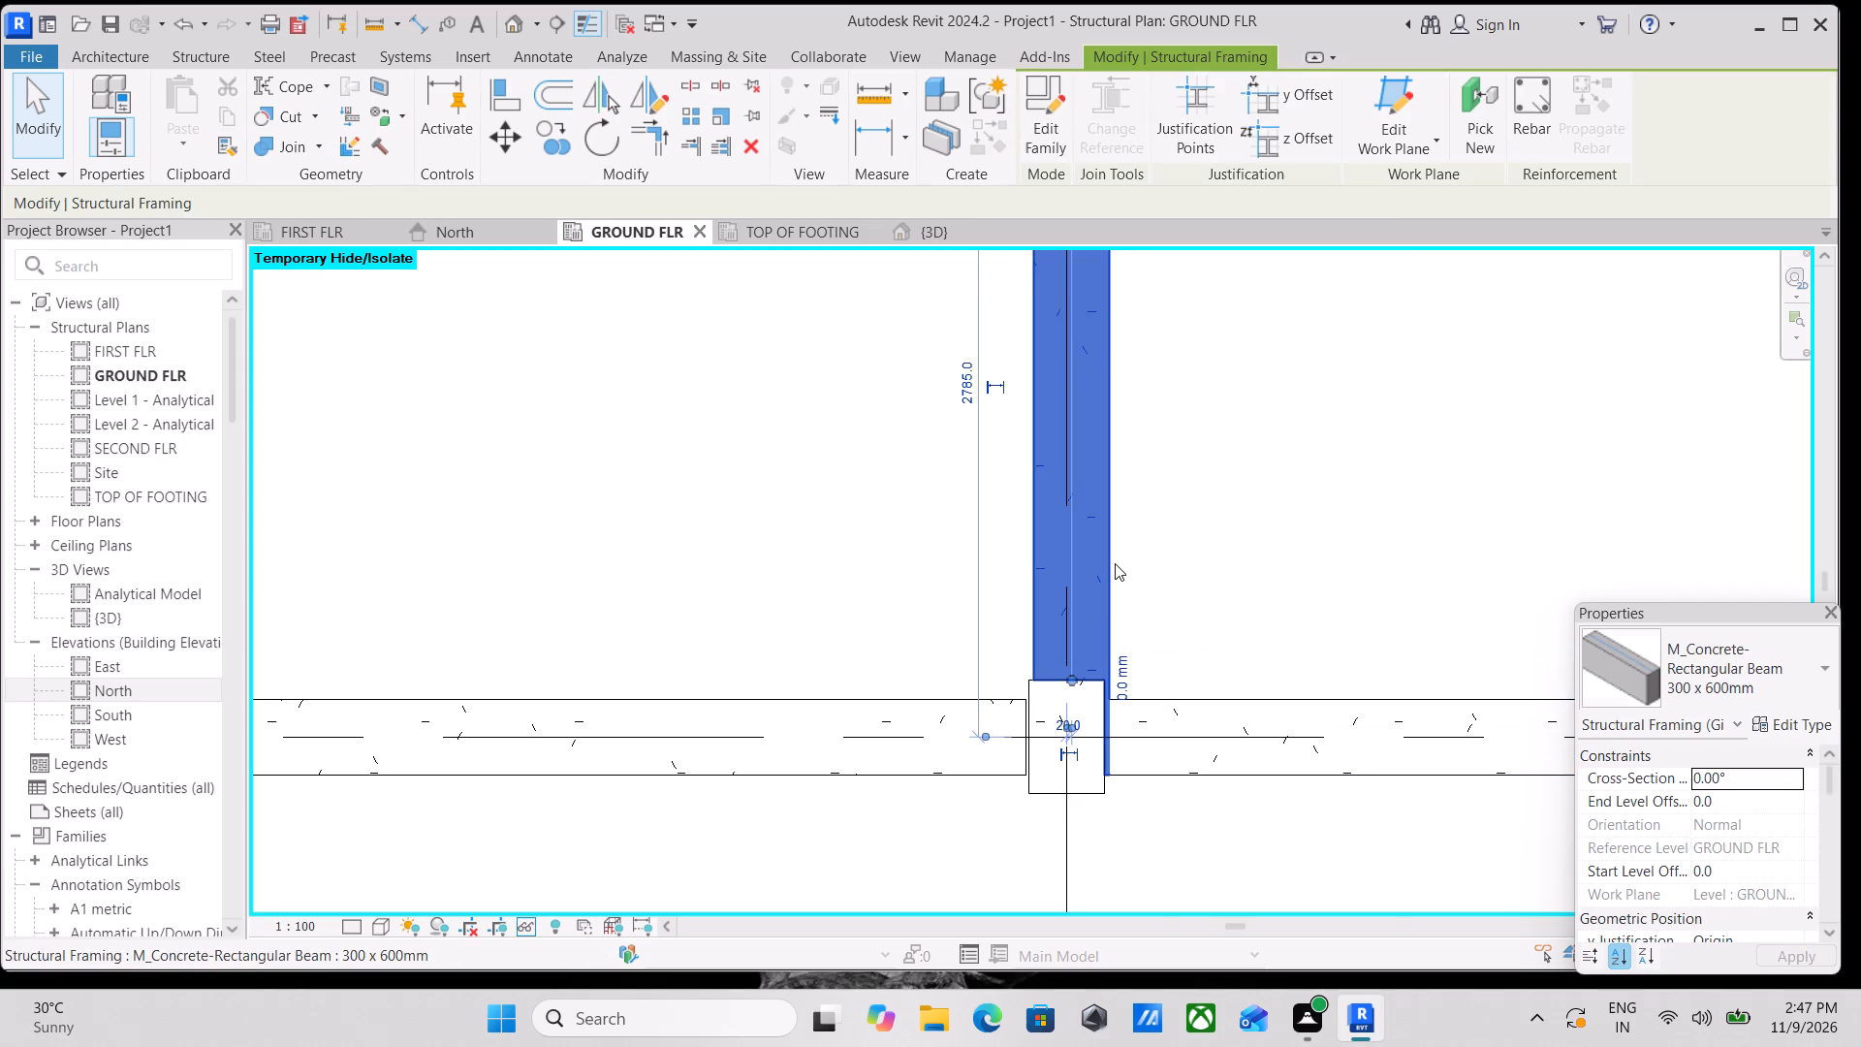
right_click(1115, 563)
click(1186, 674)
Pull the grid D end of the grid 2 beam between D and E clear of the column.
scroll(1177, 642, down, 2)
middle_drag(1177, 642, 1052, 767)
scroll(1056, 763, down, 6)
middle_drag(1019, 638, 997, 569)
scroll(975, 746, up, 4)
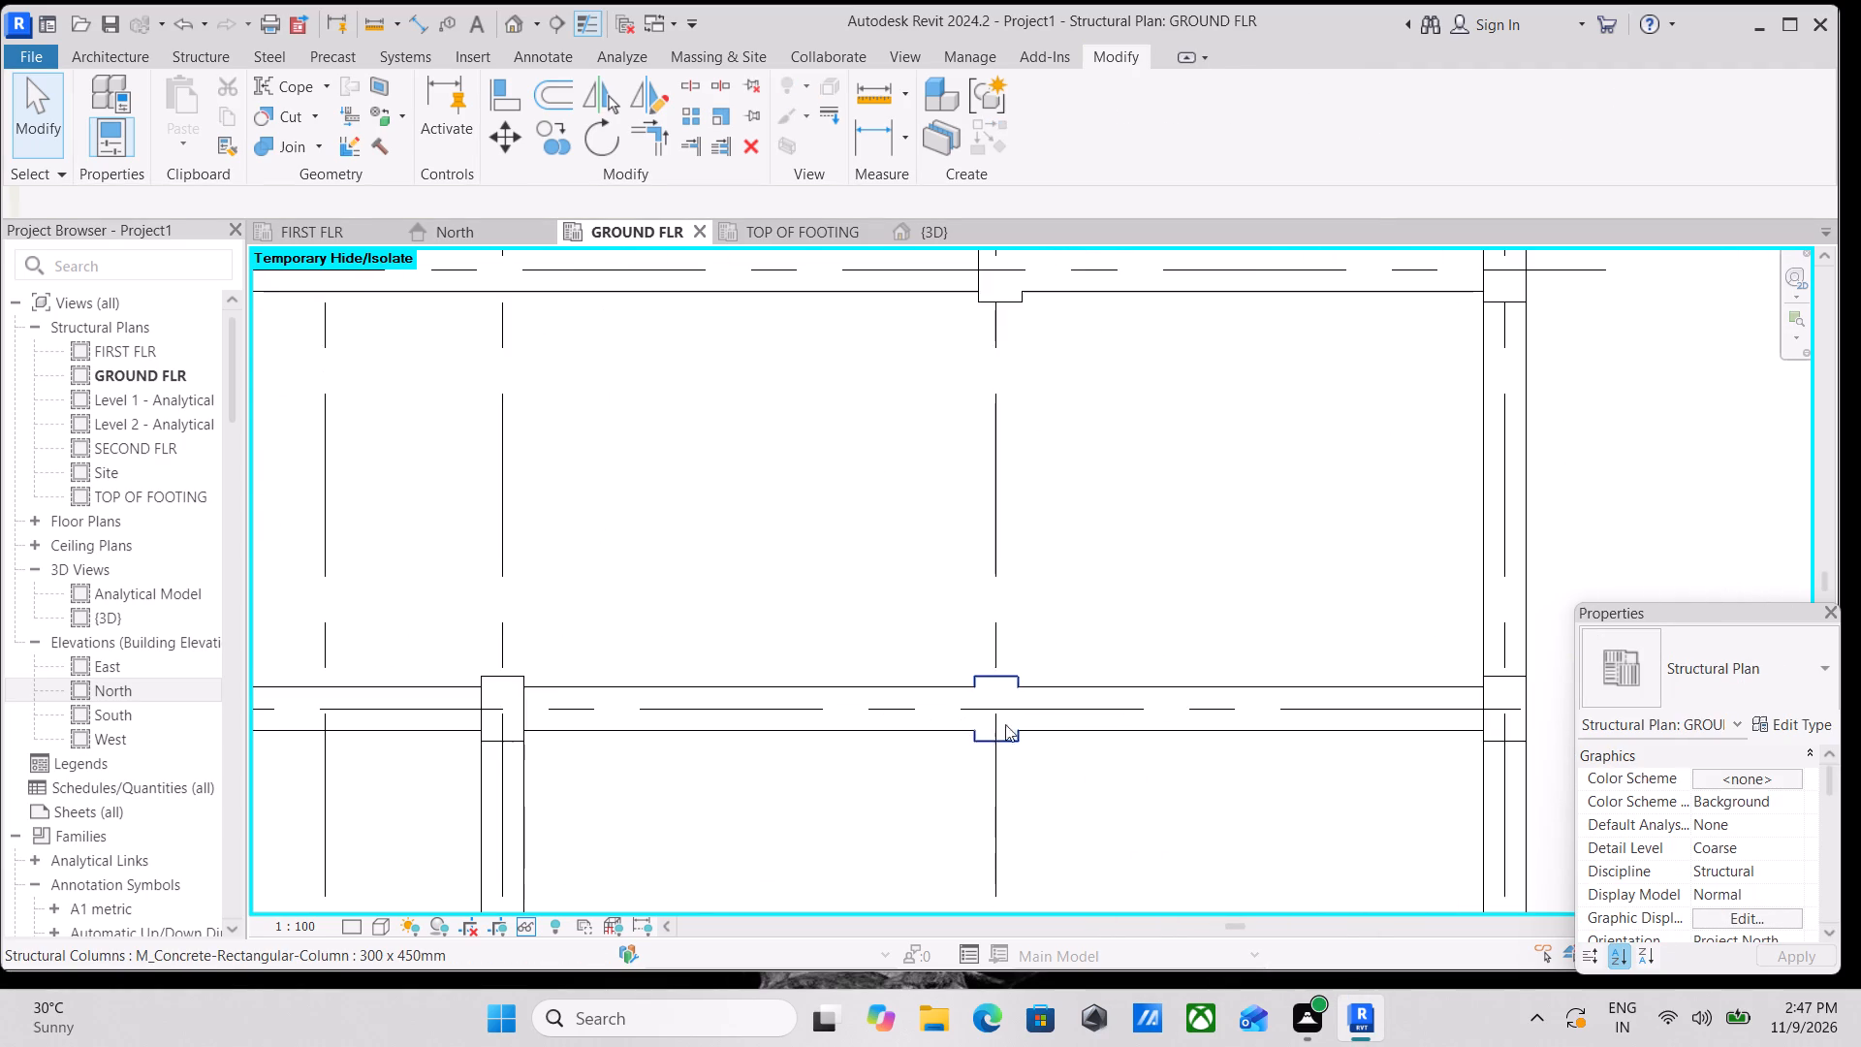
scroll(1054, 722, up, 1)
click(1067, 721)
scroll(1022, 707, up, 2)
drag(1006, 701, 1032, 701)
middle_drag(1023, 674, 1035, 694)
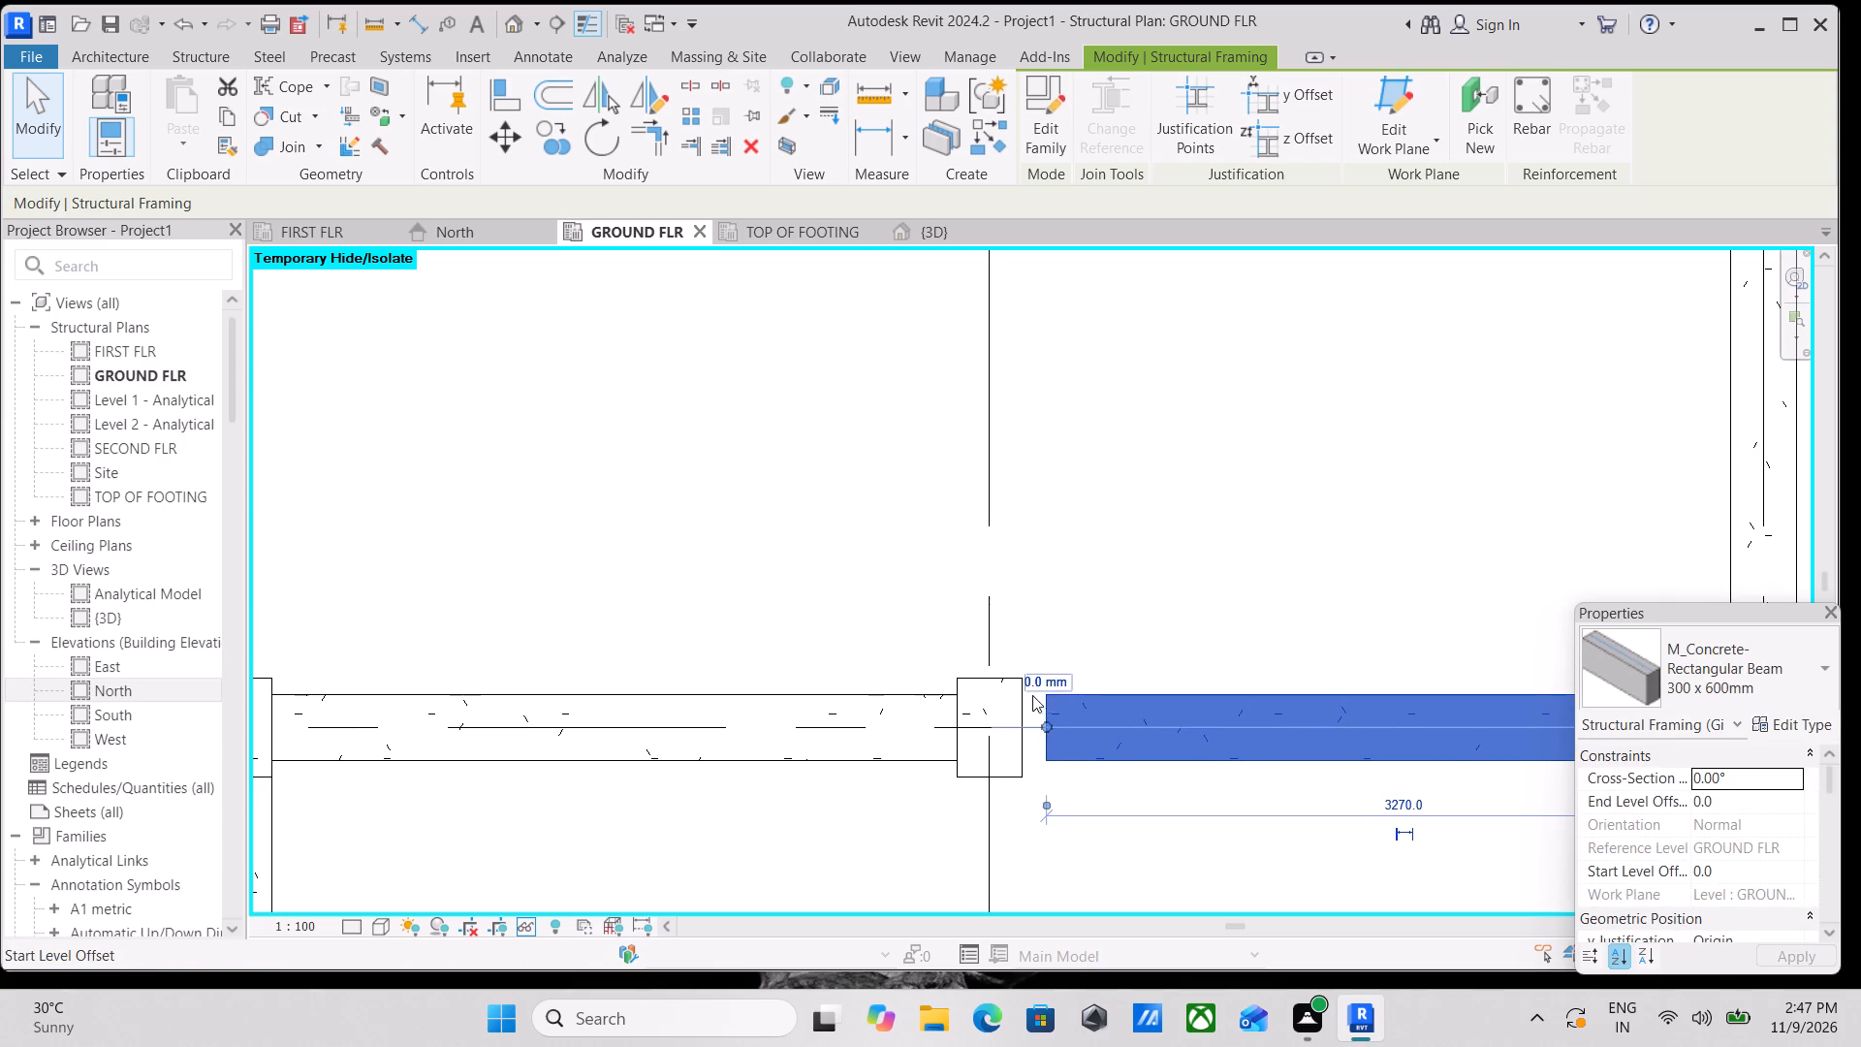
Nudge the 300 x 450mm column at grids D and 2 about 40 mm toward grid E.
key(Escape)
click(985, 678)
scroll(993, 671, down, 1)
middle_drag(993, 681, 1019, 813)
scroll(1067, 714, down, 1)
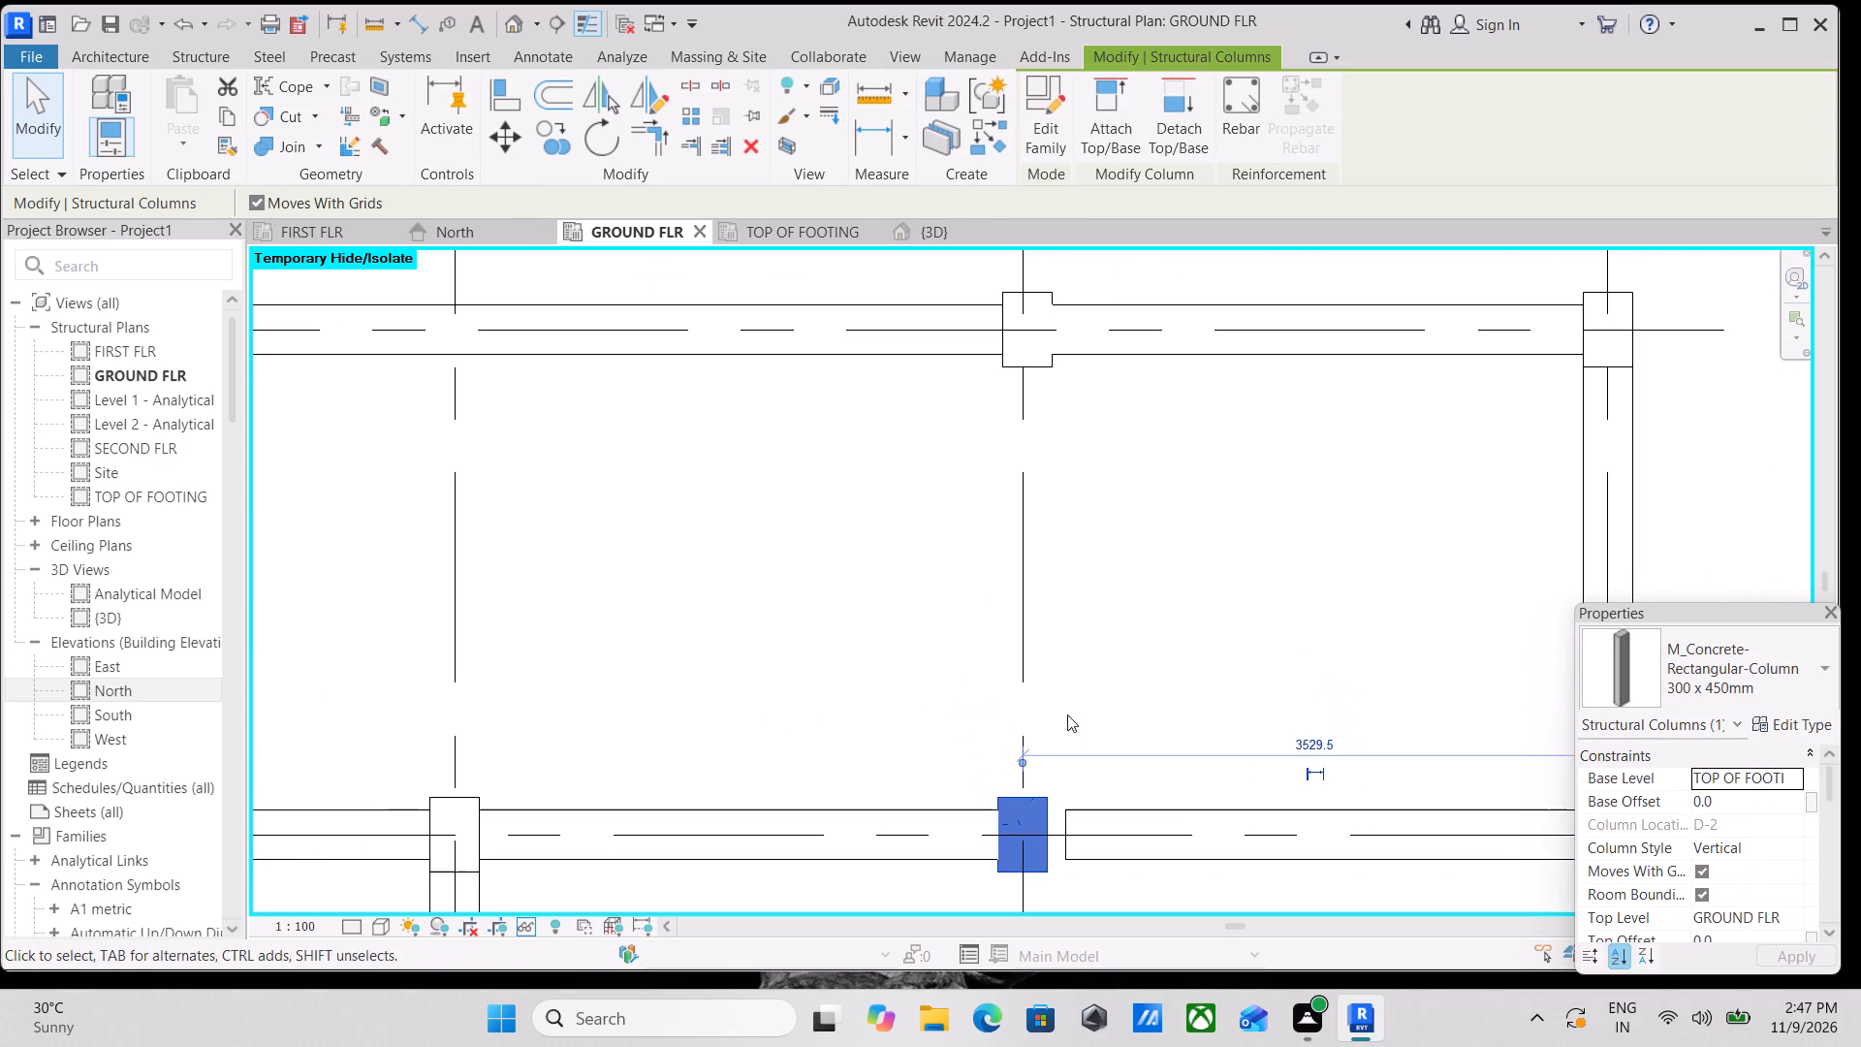
middle_click(1067, 714)
key(Right)
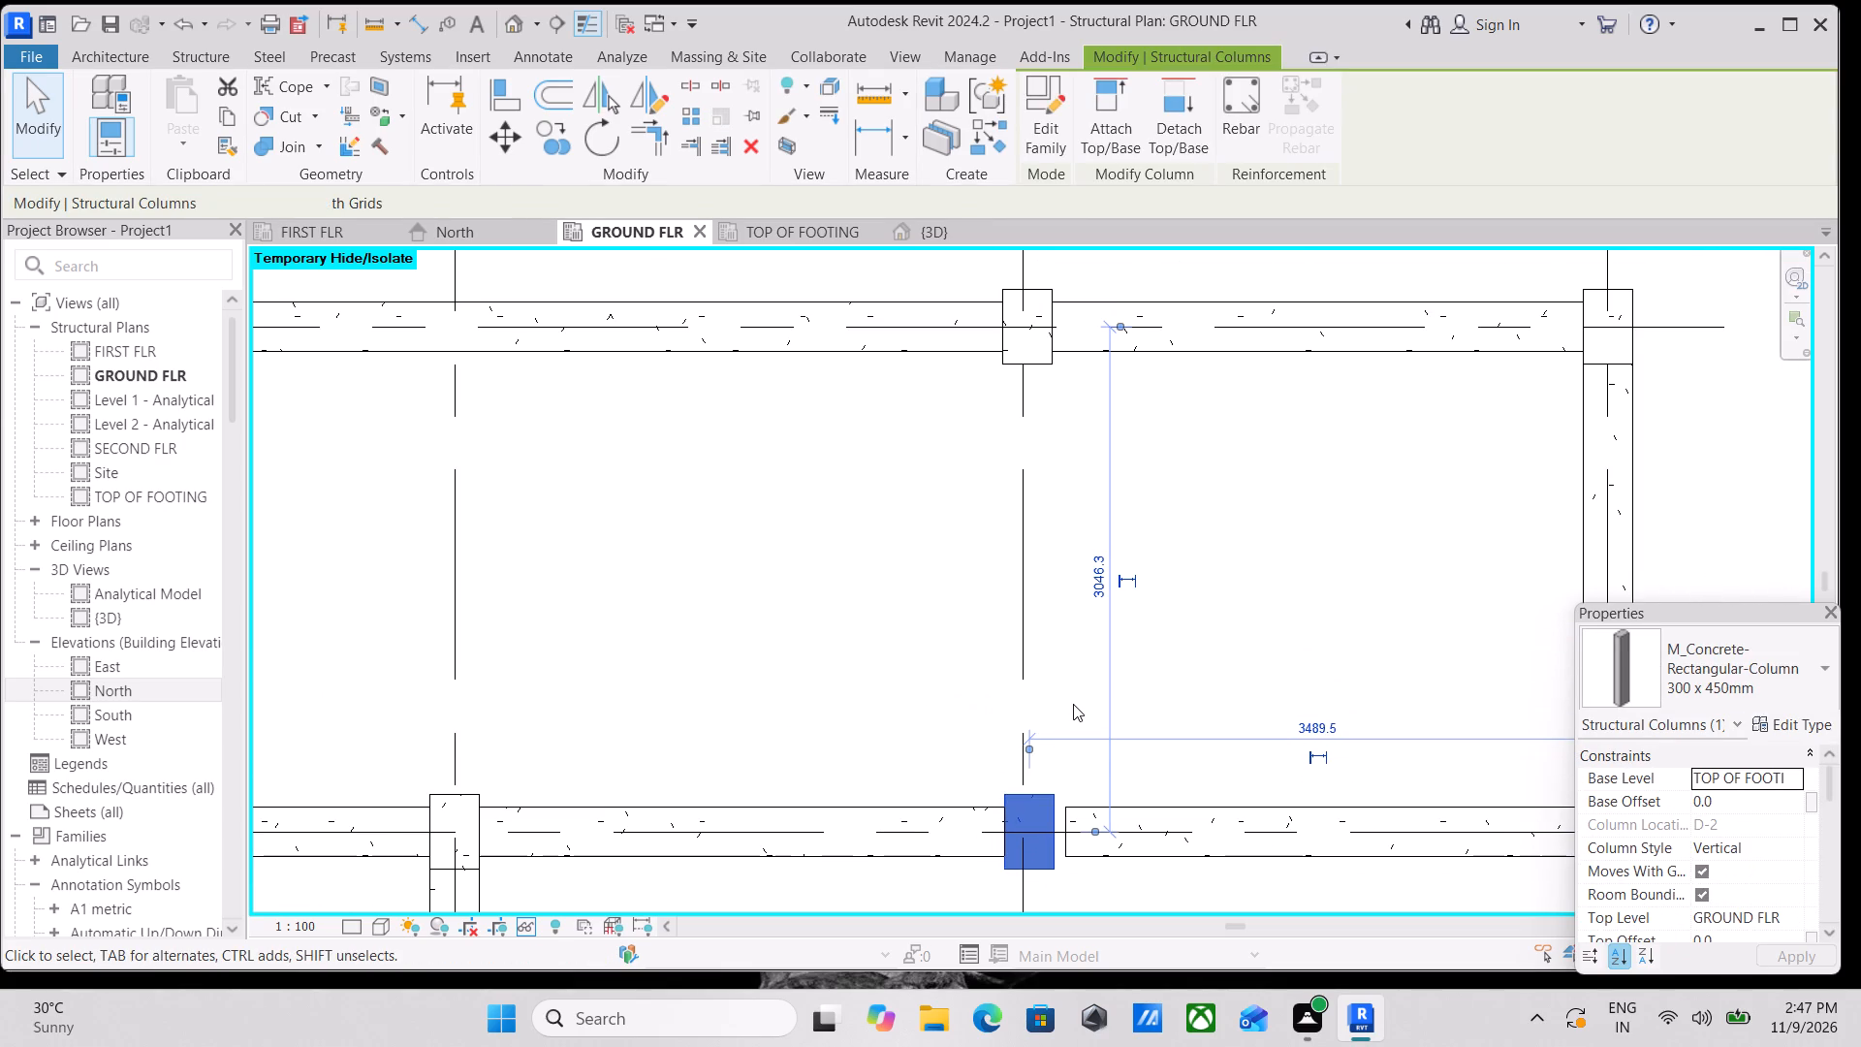
key(Escape)
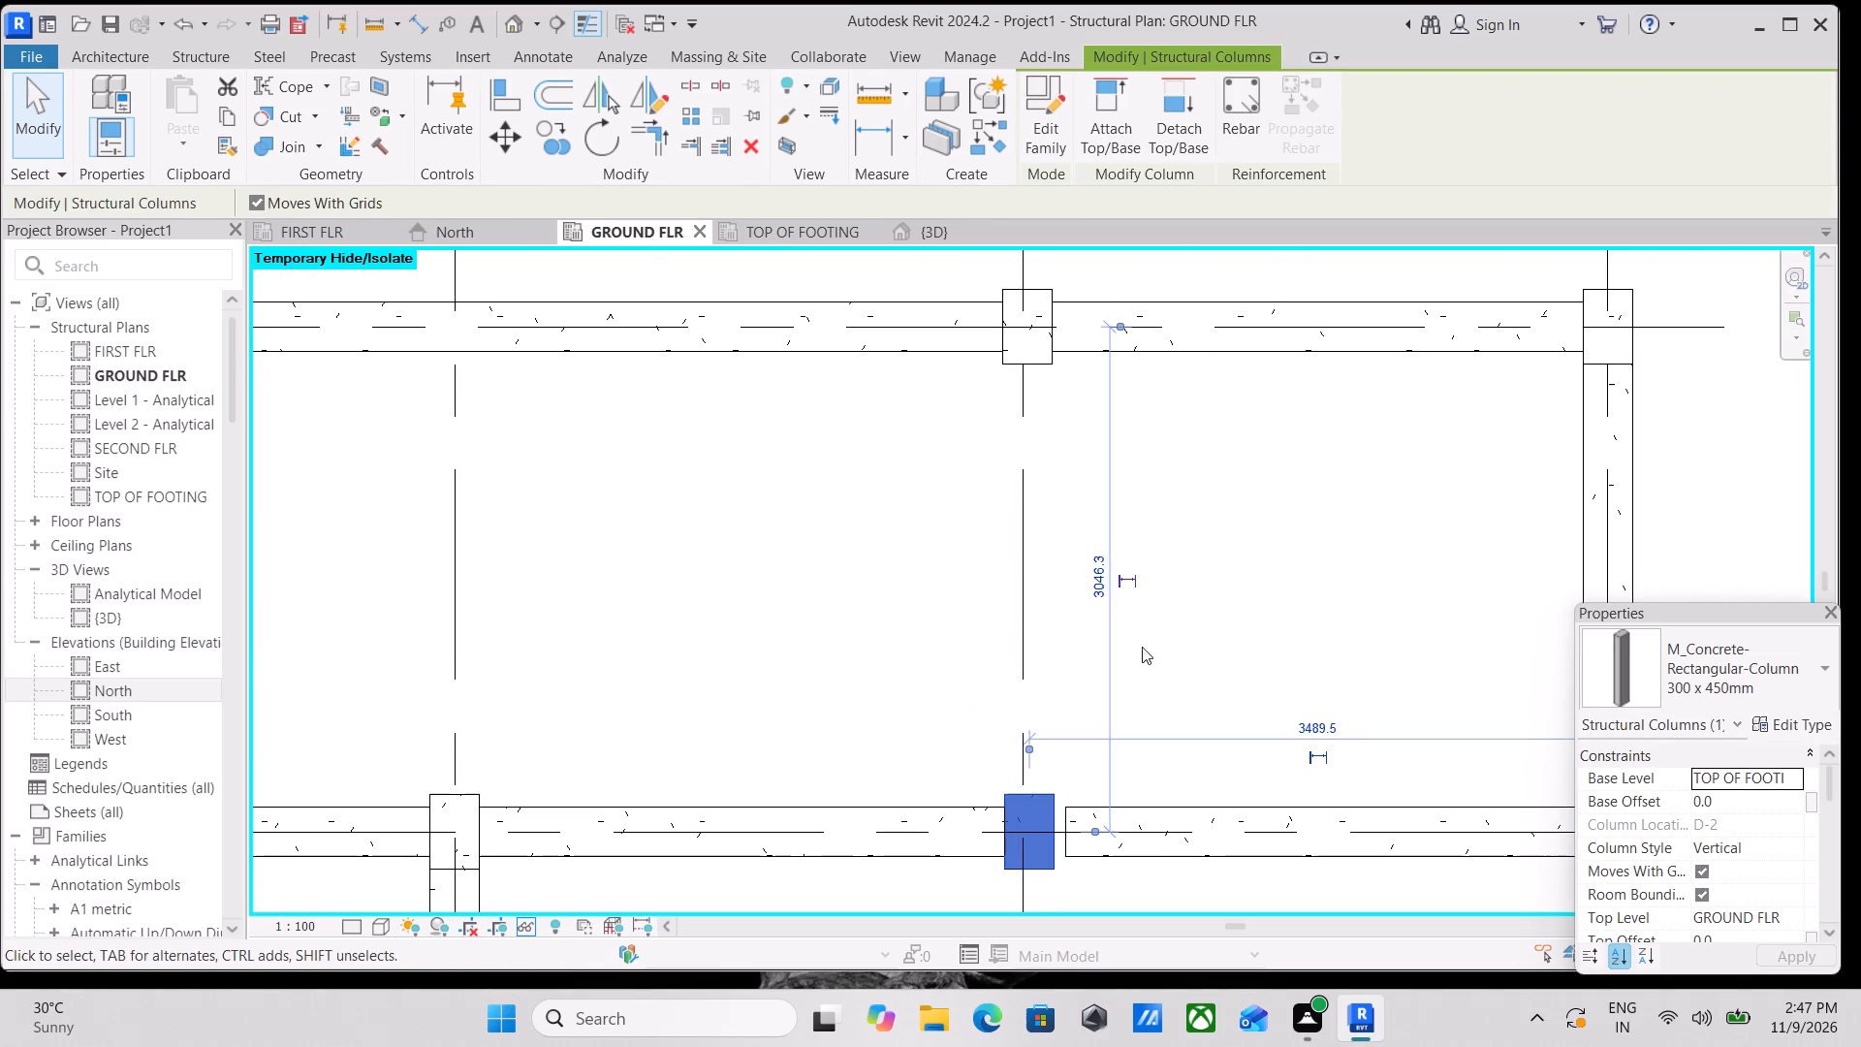
Extend the D–E beam on grid 2 back to the face of the column at grid D.
scroll(1118, 883, up, 2)
click(1059, 846)
scroll(1029, 809, up, 9)
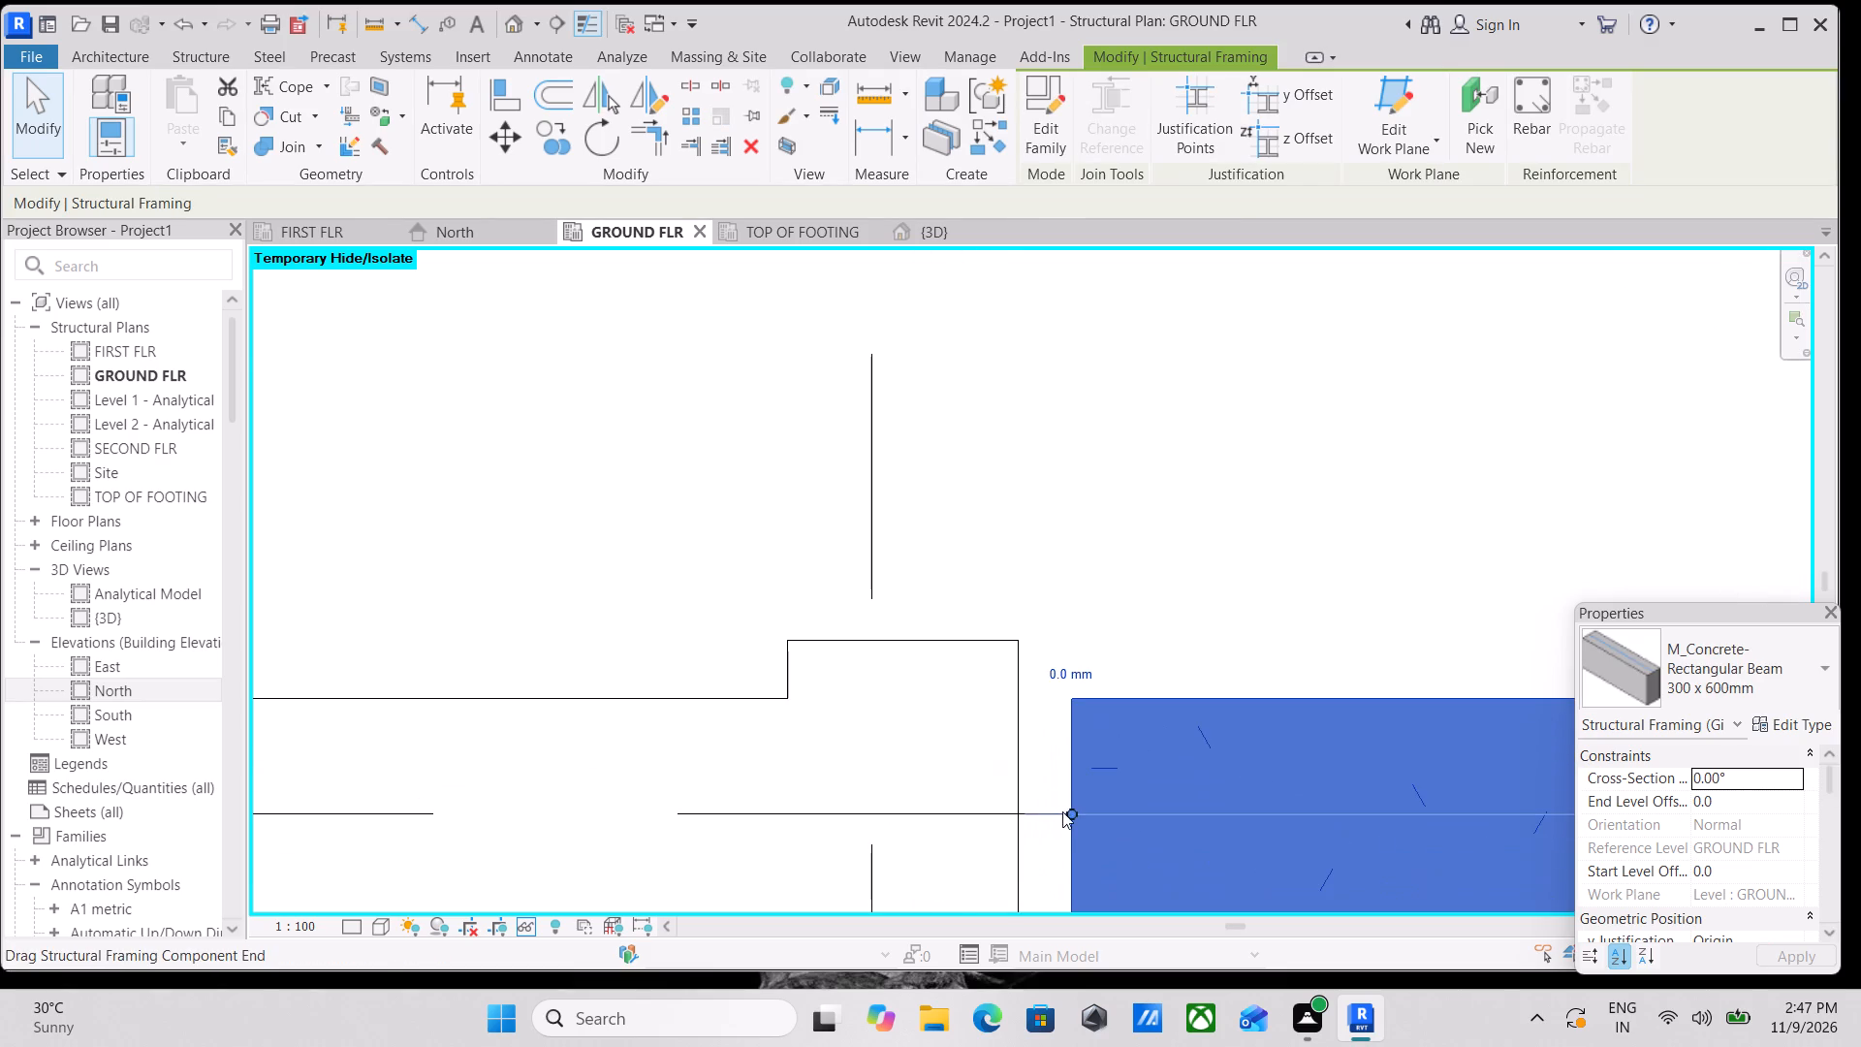
drag(1074, 806, 1018, 806)
scroll(1032, 797, down, 4)
key(Escape)
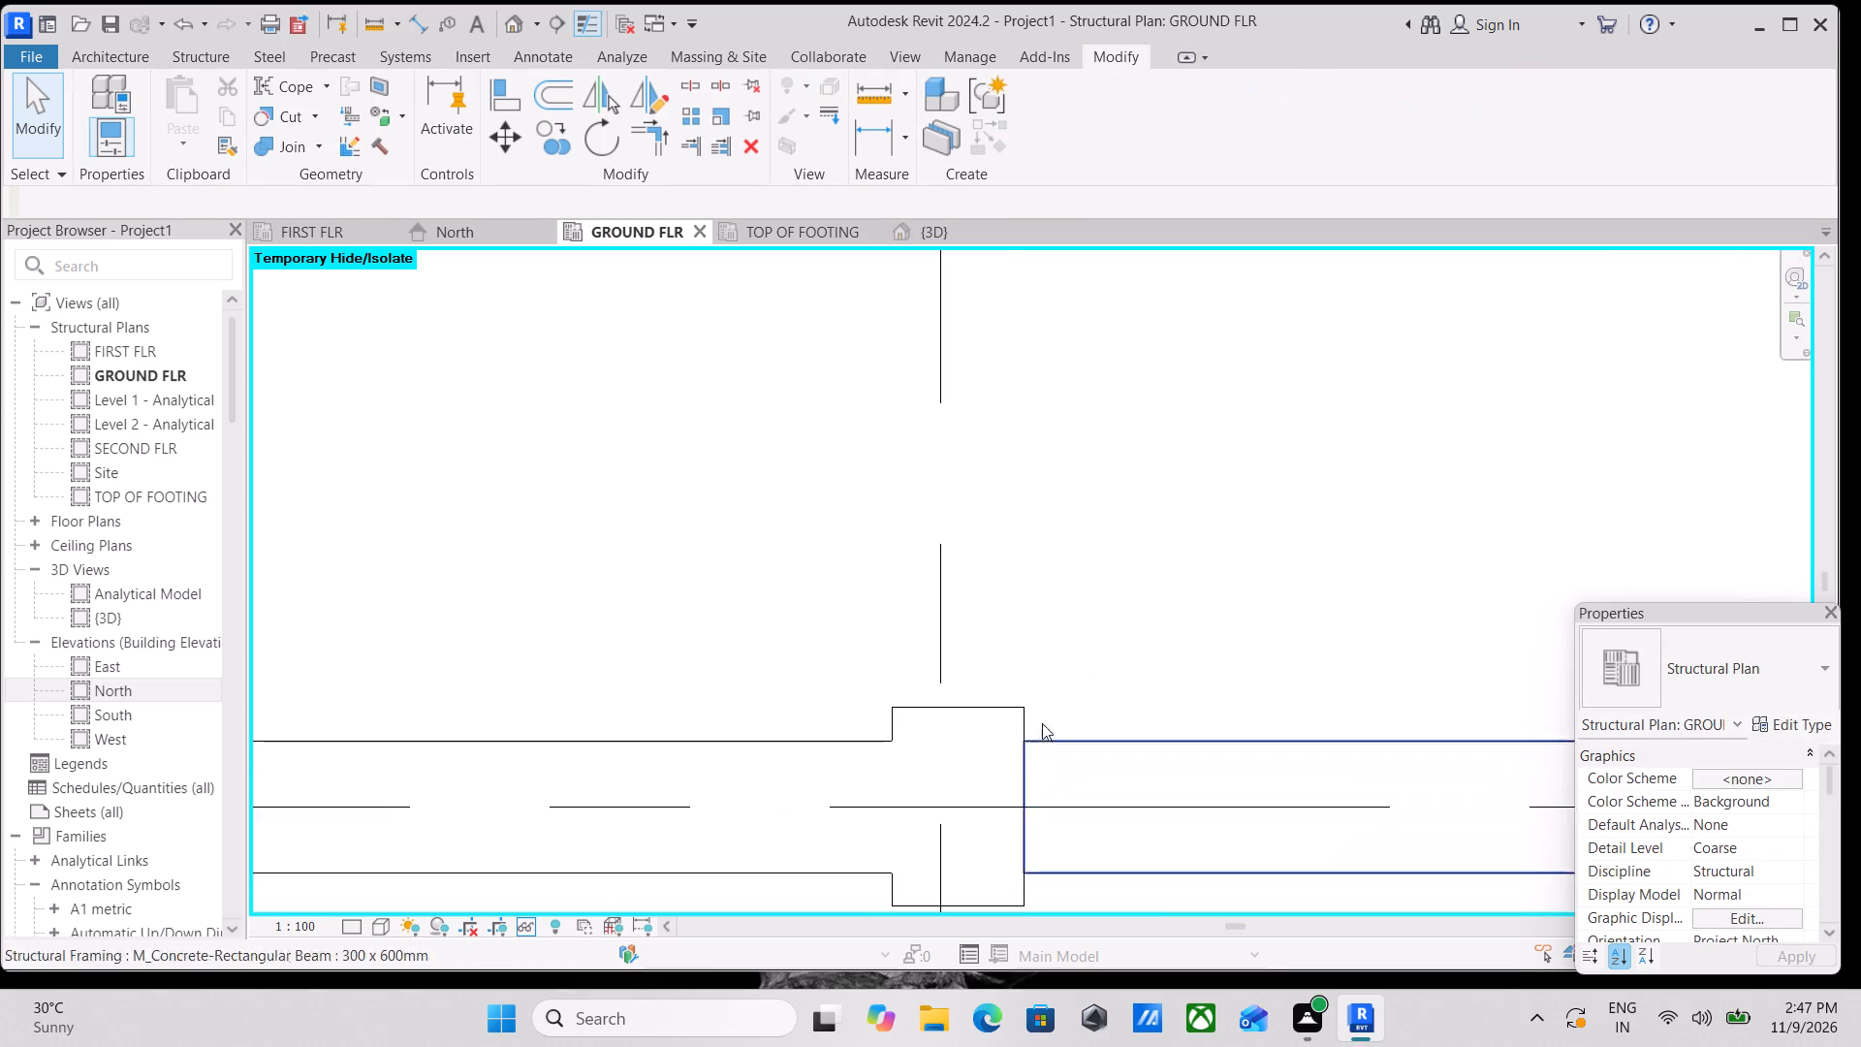
Place a 300 x 600mm concrete beam about 2601 mm long along grid D, centred between the facing sides of the grid 1 and 2 columns.
scroll(1043, 711, down, 4)
middle_drag(1043, 711, 1109, 831)
scroll(1068, 679, down, 3)
middle_drag(1068, 679, 1086, 712)
middle_drag(1082, 633, 1094, 699)
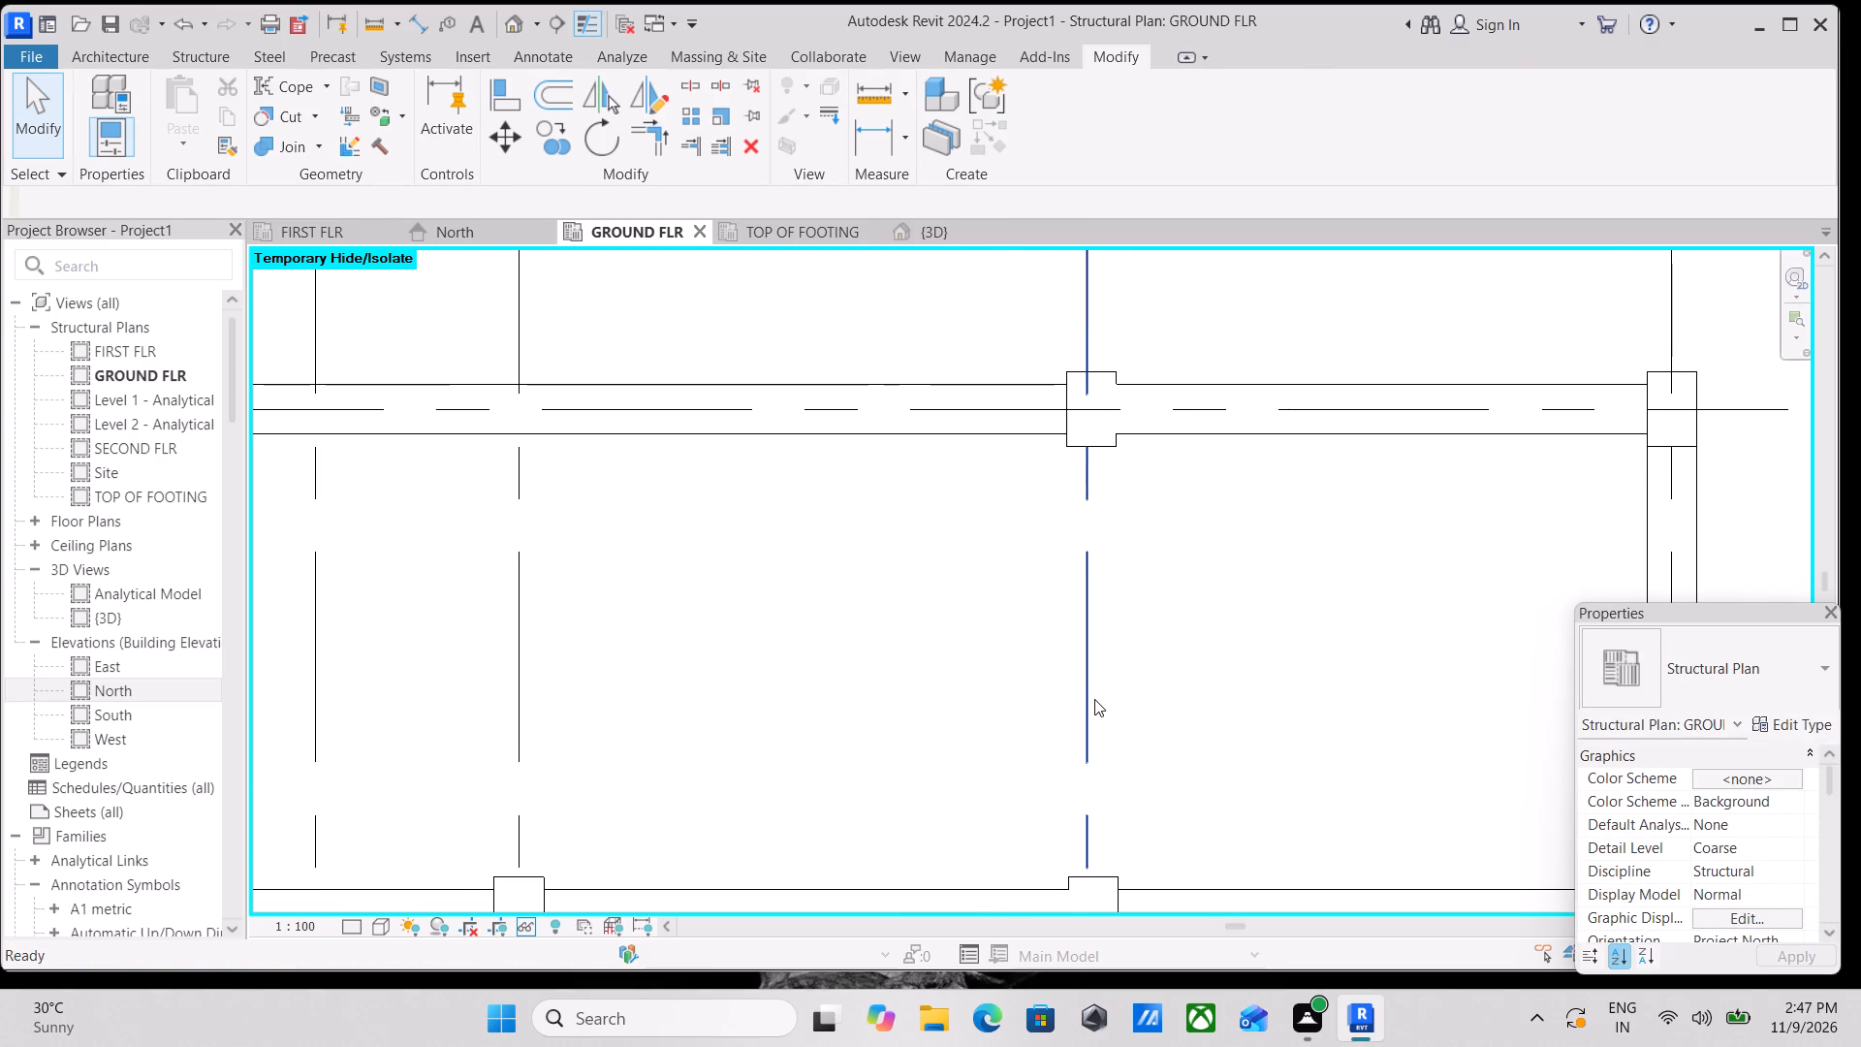
text(WA)
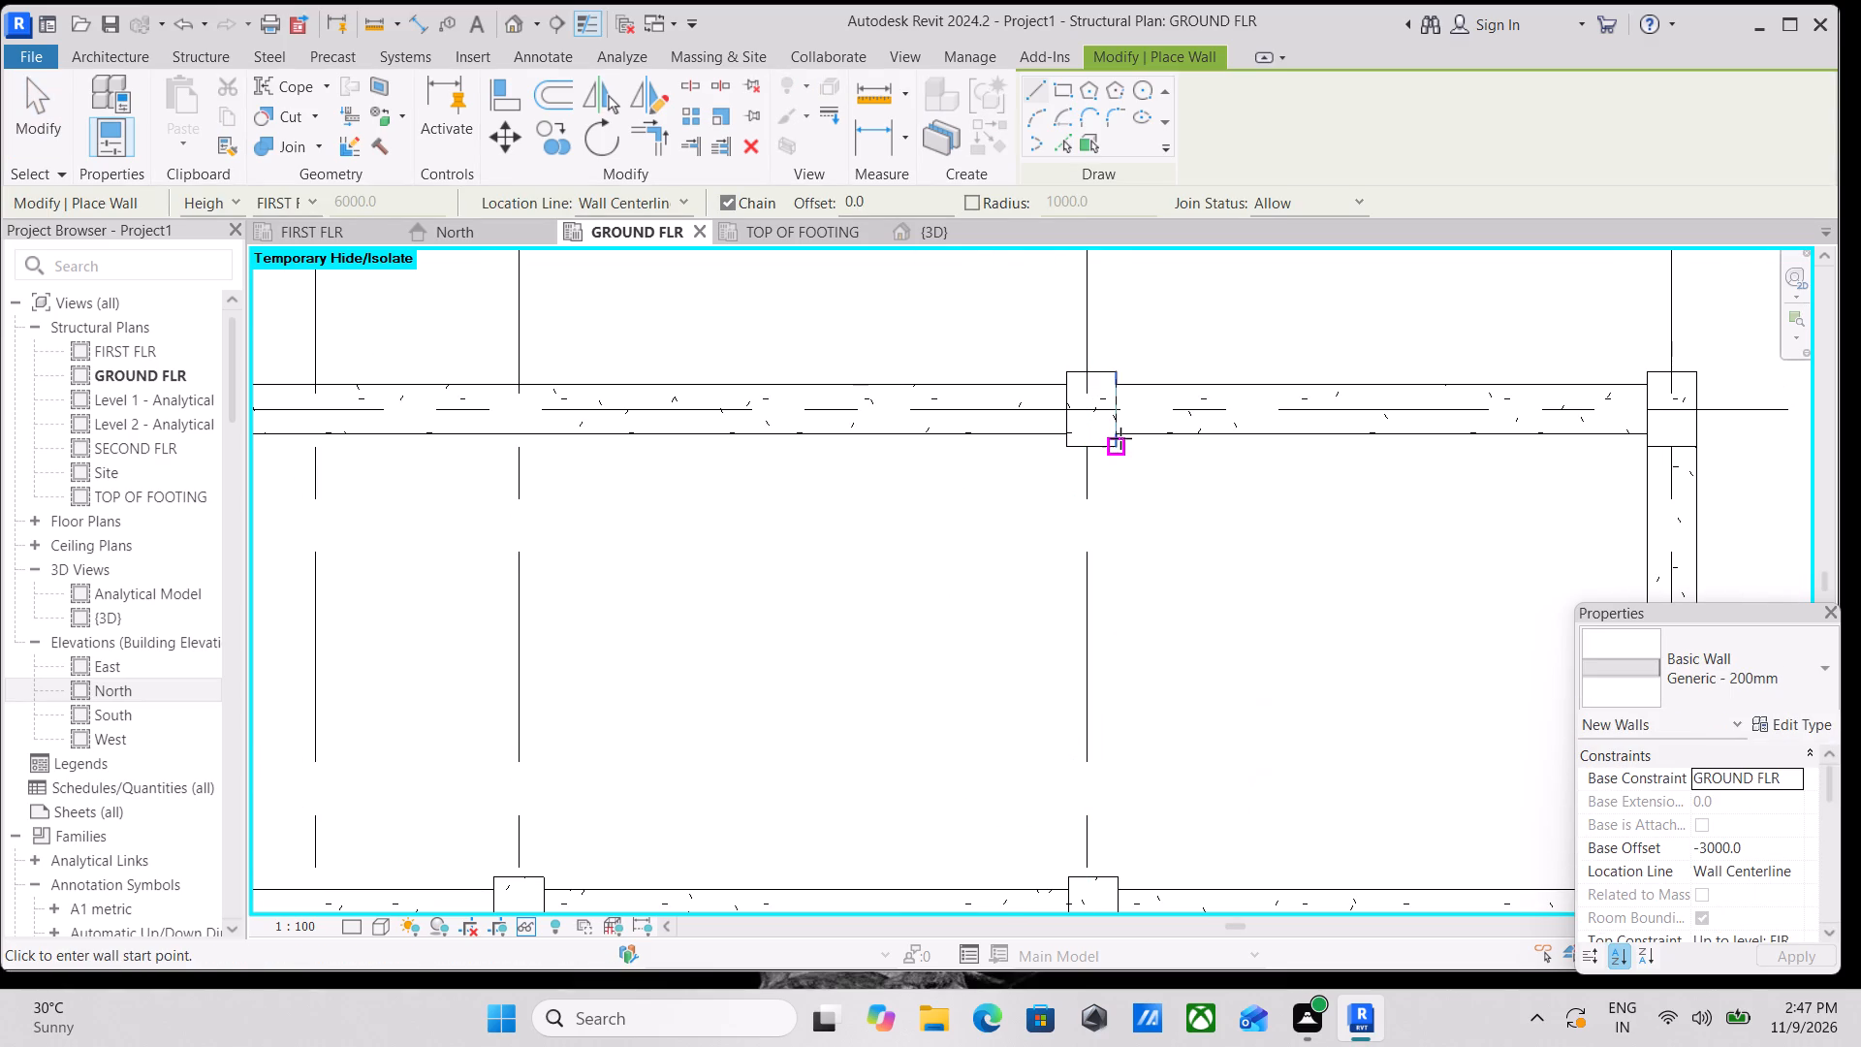
key(Escape)
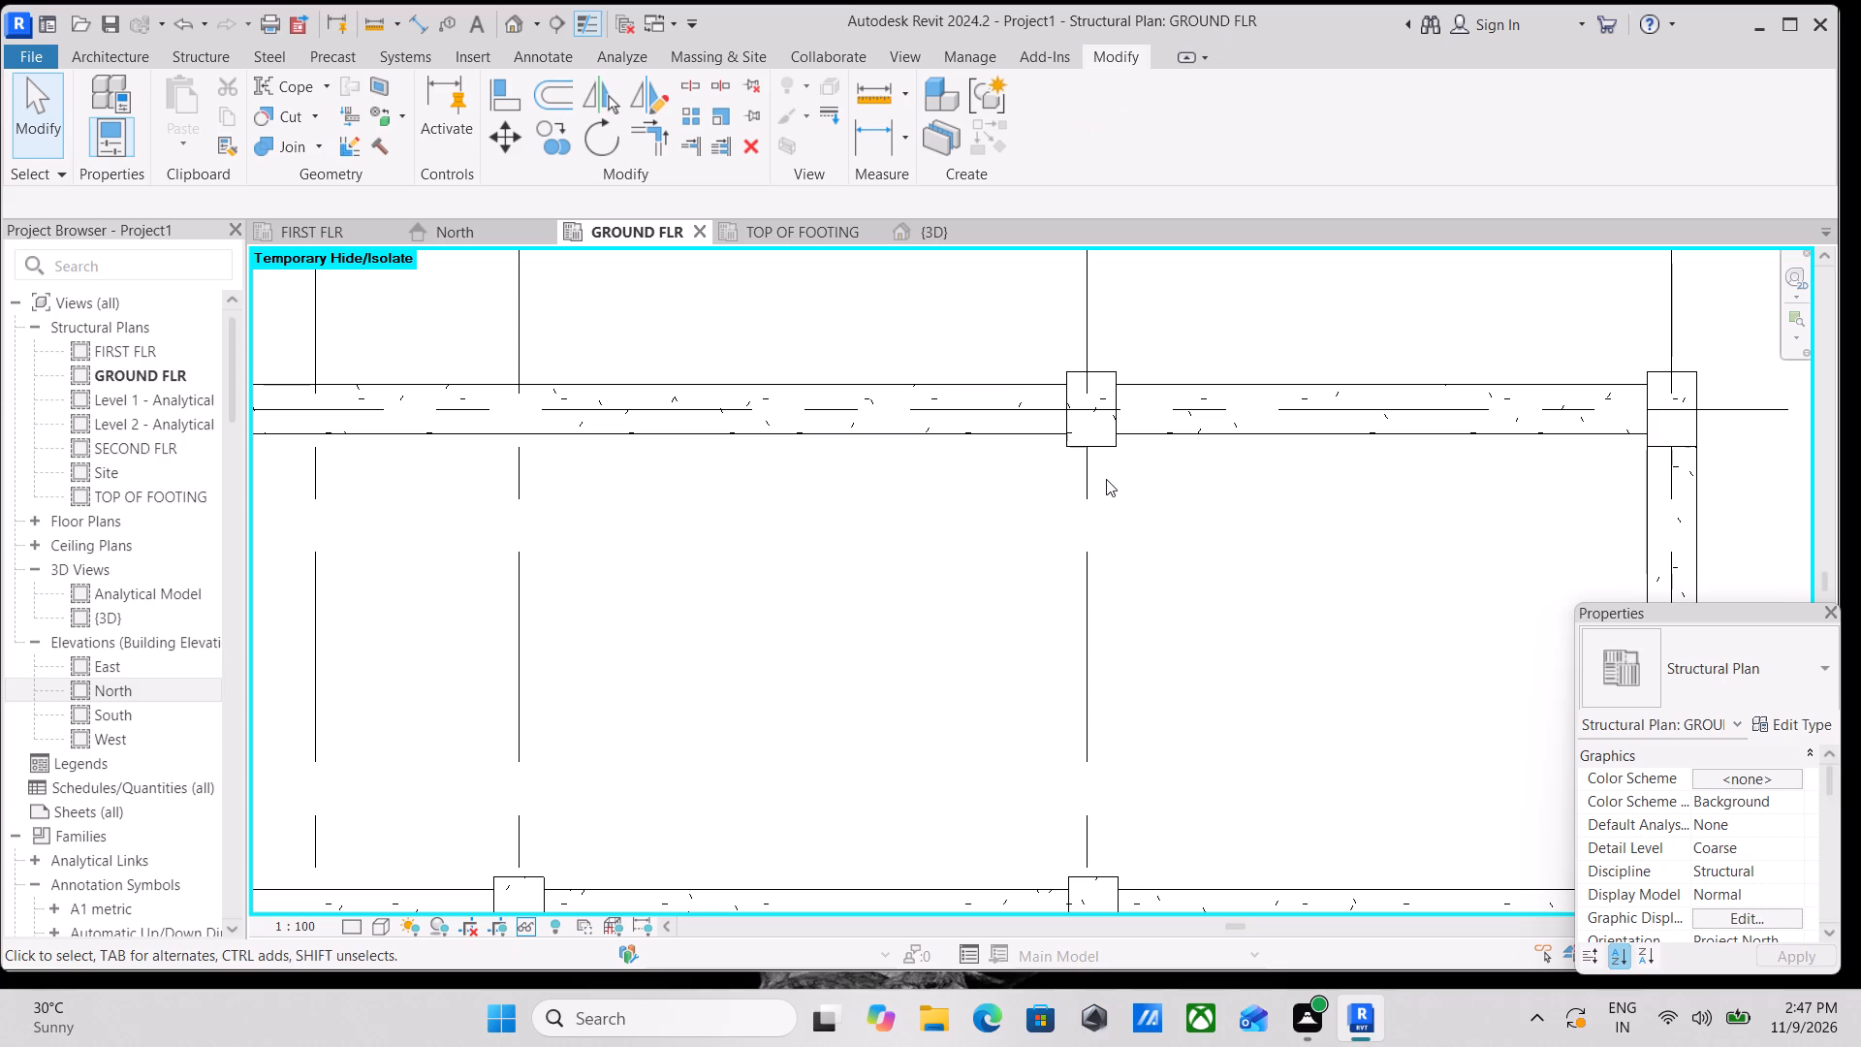
text(BM)
scroll(1102, 471, up, 3)
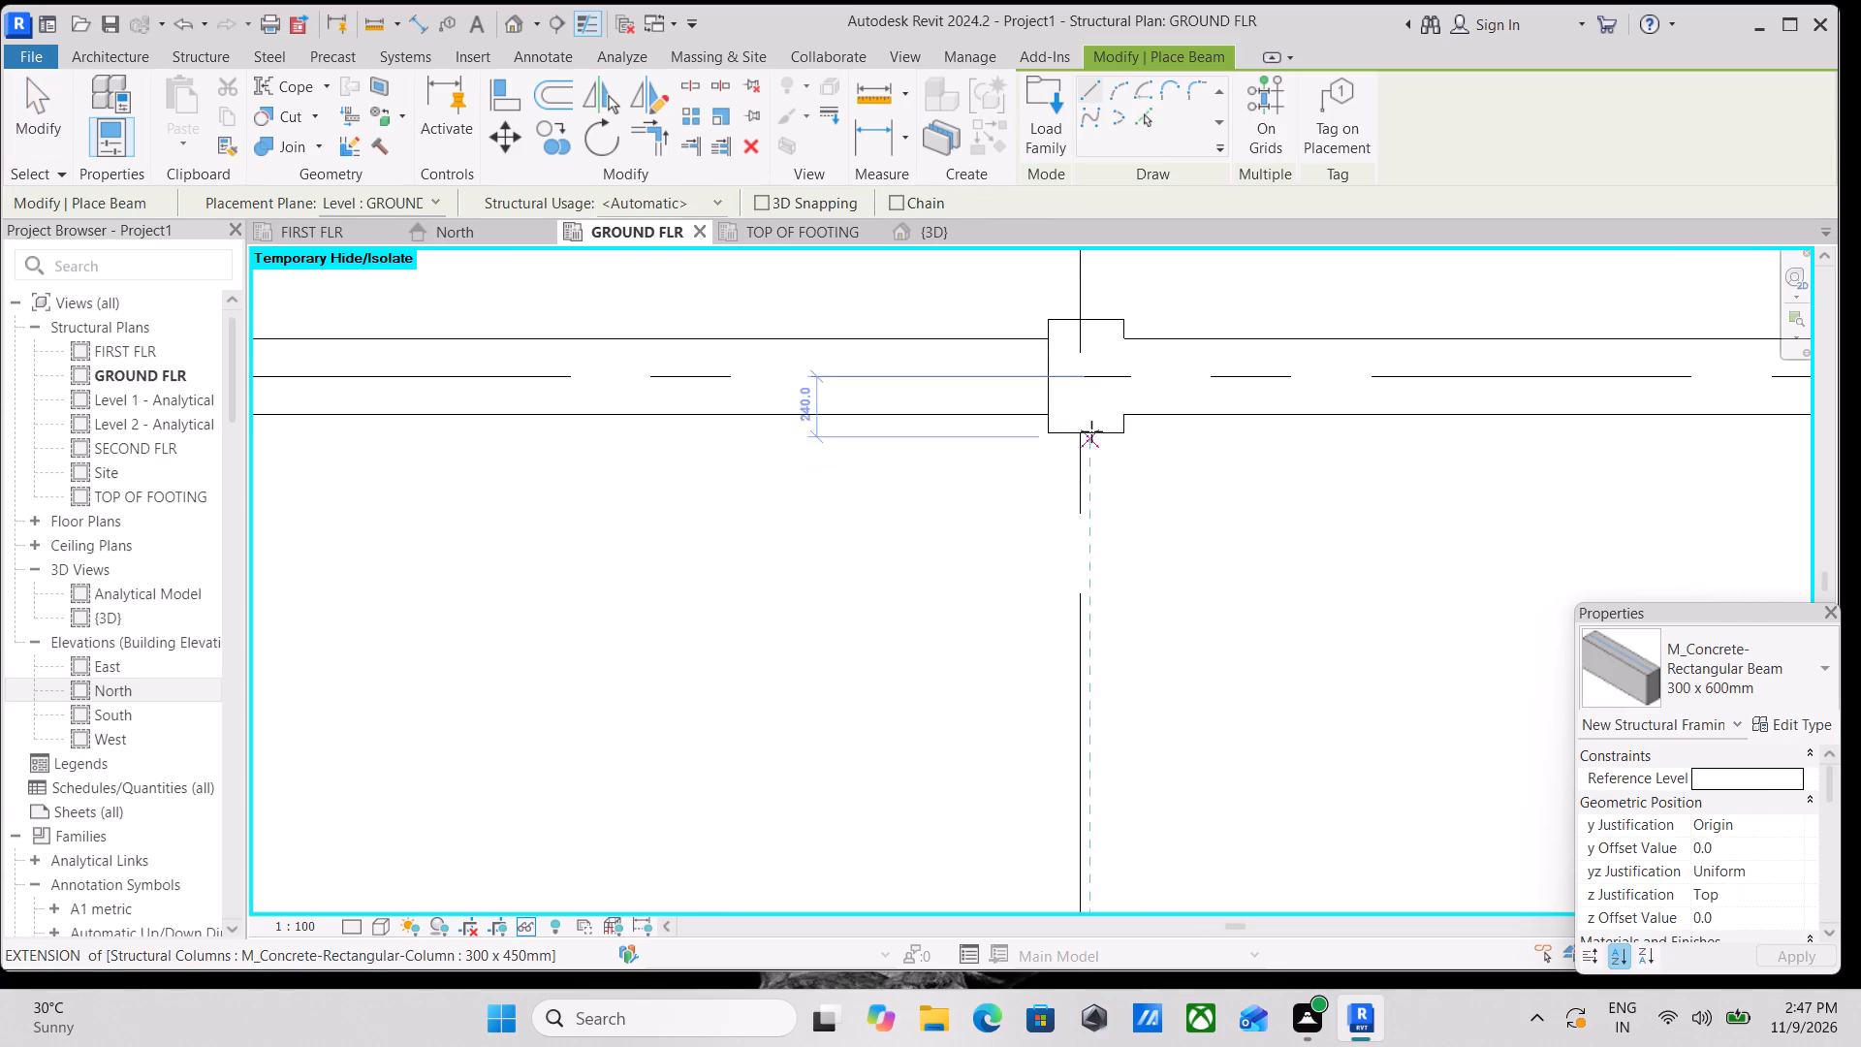
scroll(1088, 428, up, 3)
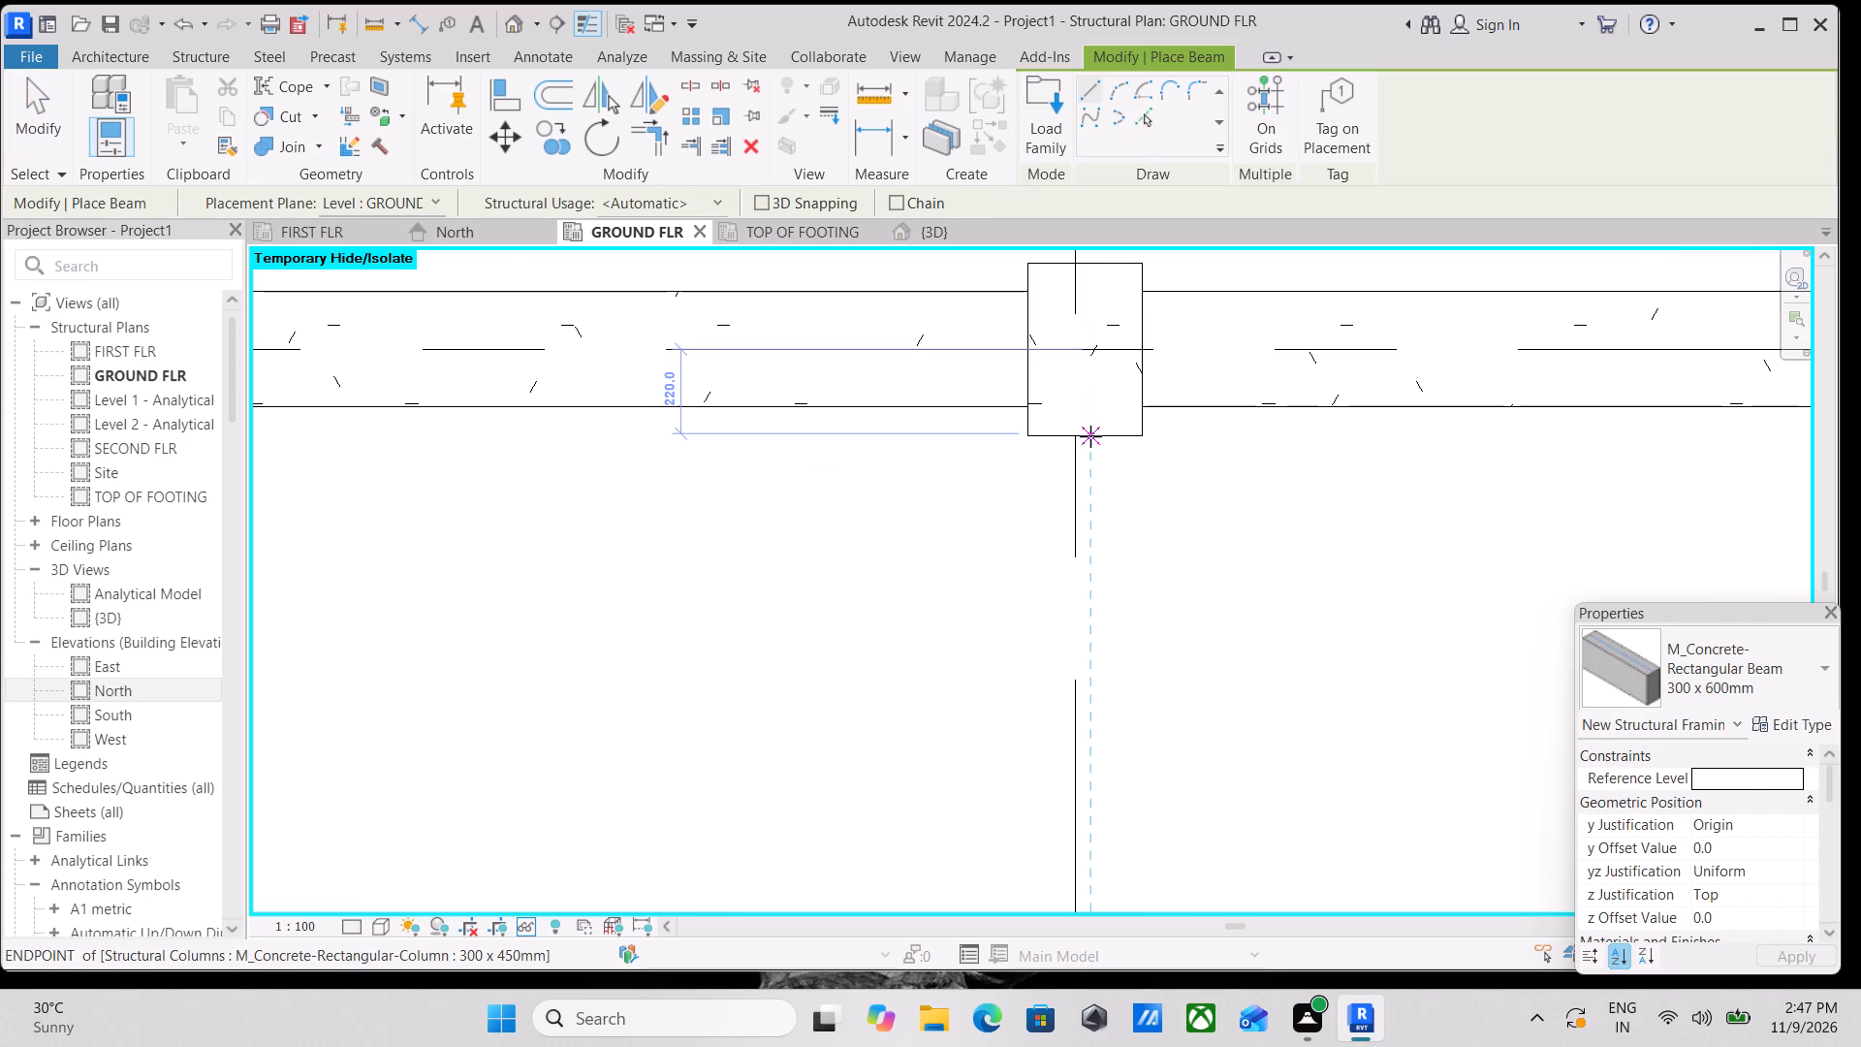
click(1090, 436)
scroll(1100, 647, down, 2)
middle_drag(1100, 647, 1055, 523)
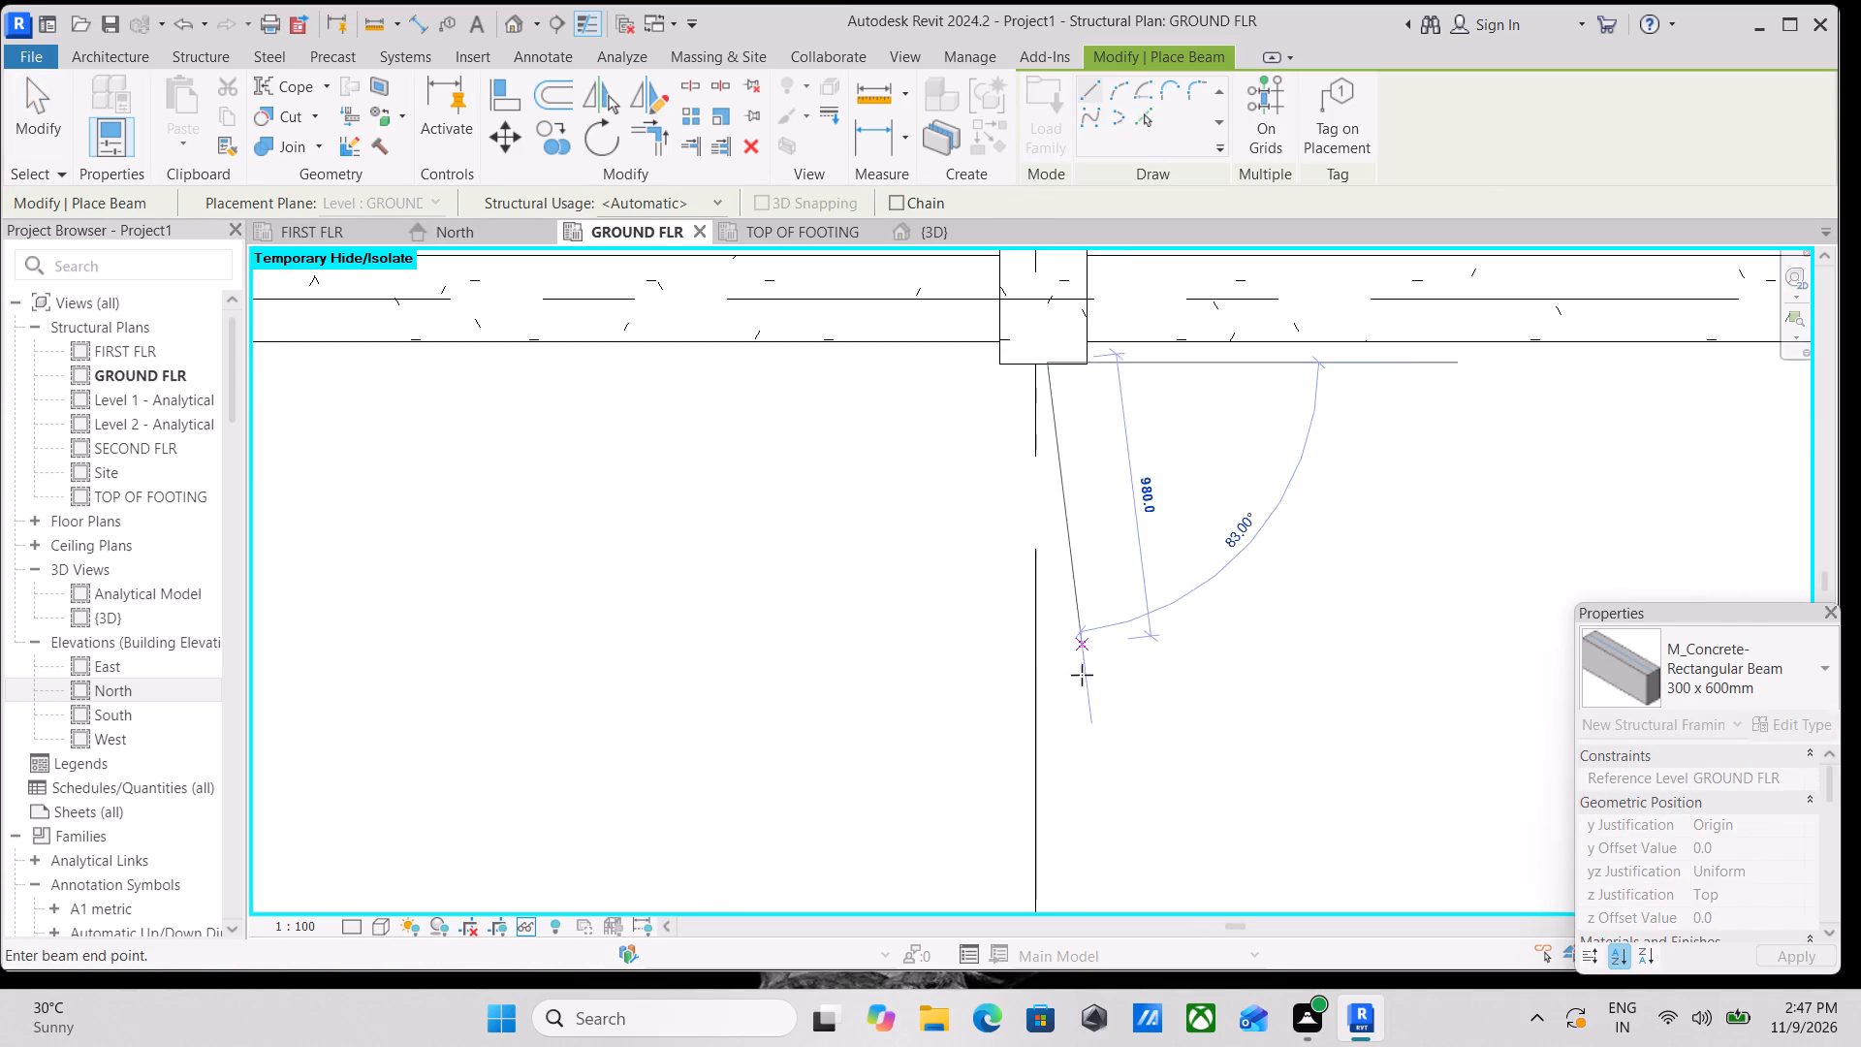
scroll(1081, 684, down, 2)
middle_drag(1081, 684, 1058, 497)
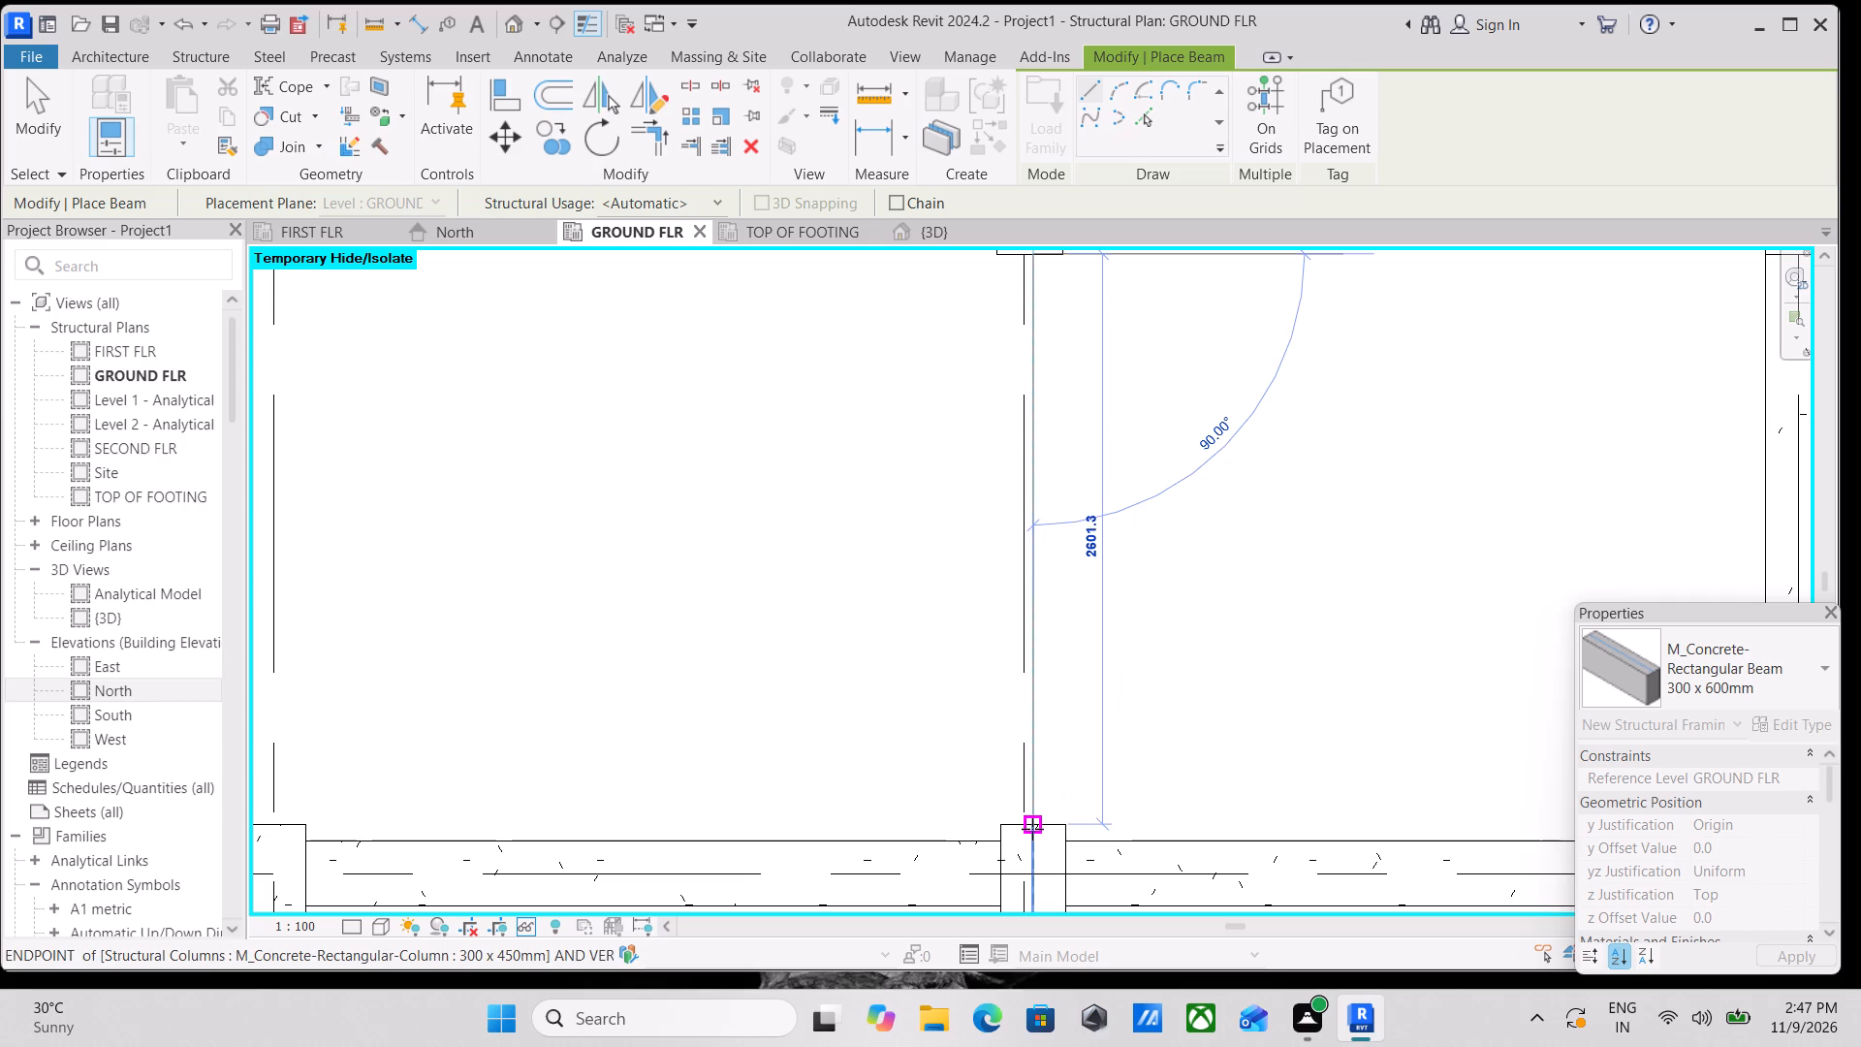
click(1032, 829)
scroll(1040, 679, down, 1)
middle_drag(1040, 679, 1071, 948)
key(Escape)
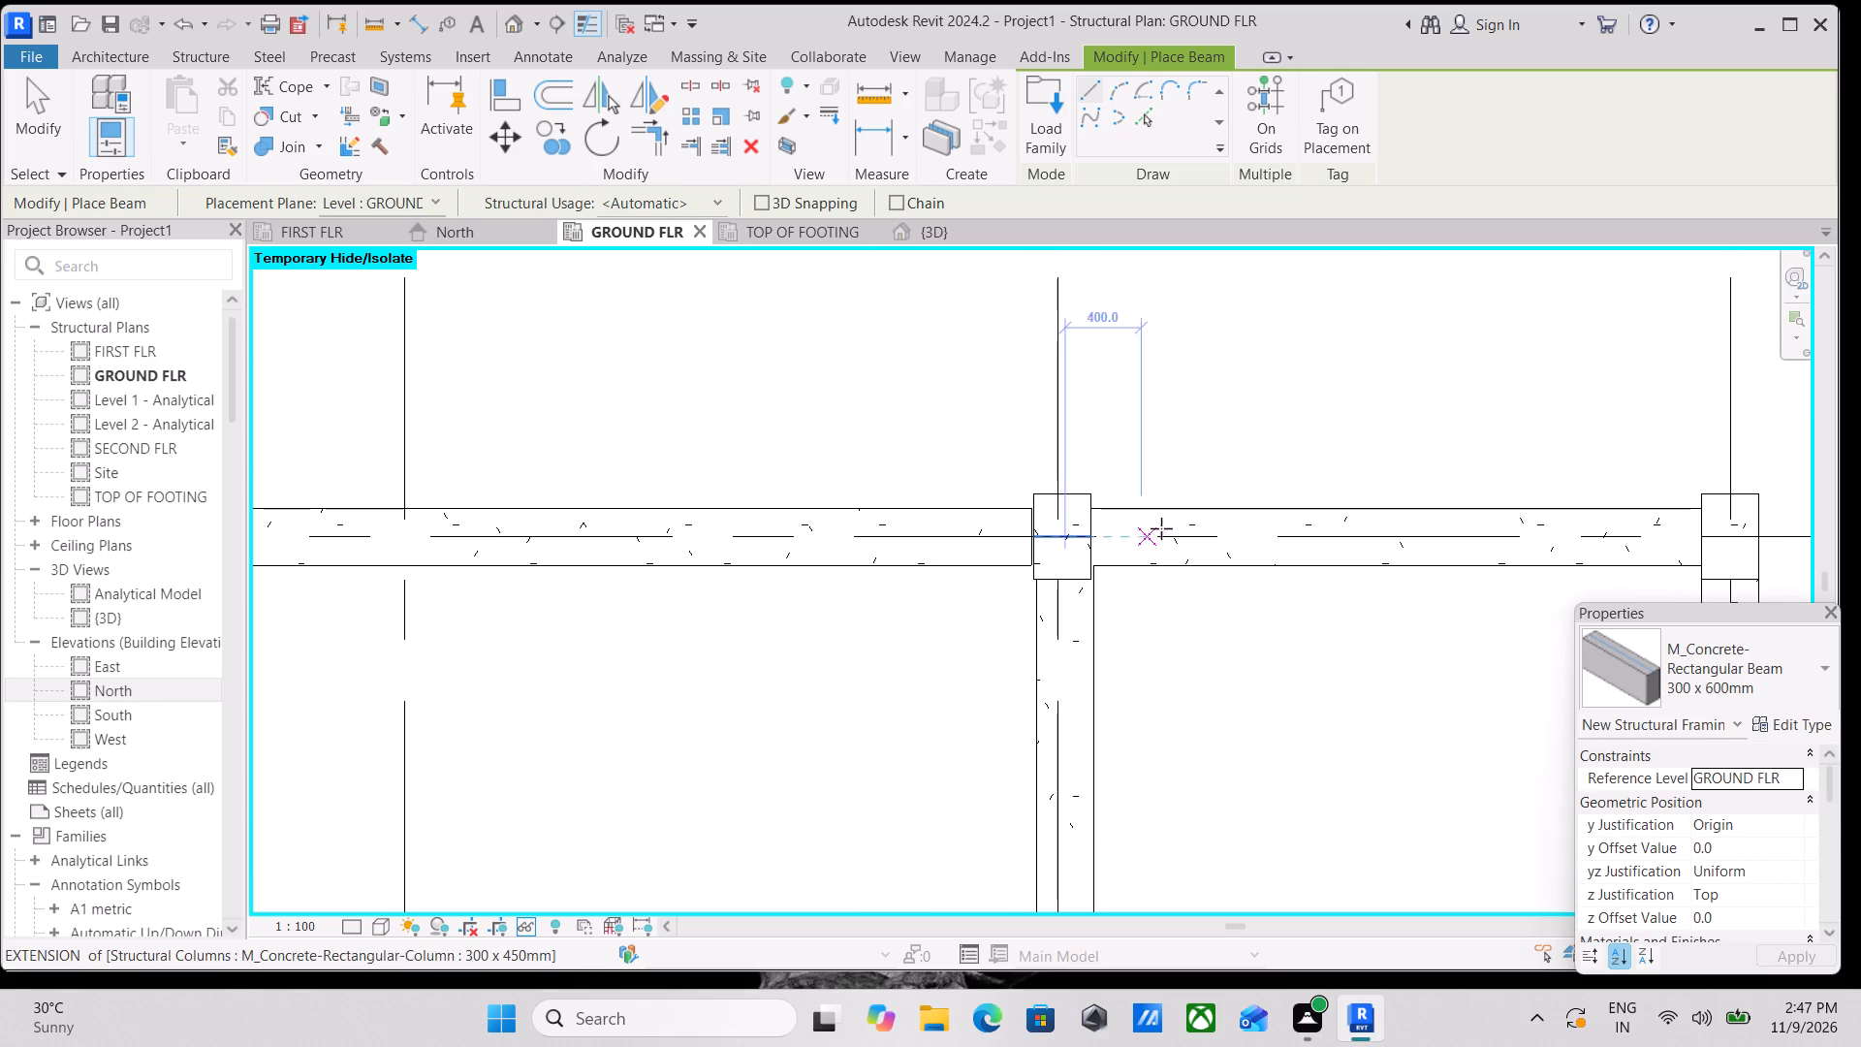
key(Escape)
Delete the 300 x 600mm beam along grid D between grids 1 and 2.
scroll(1171, 549, up, 3)
key(Escape)
click(1050, 746)
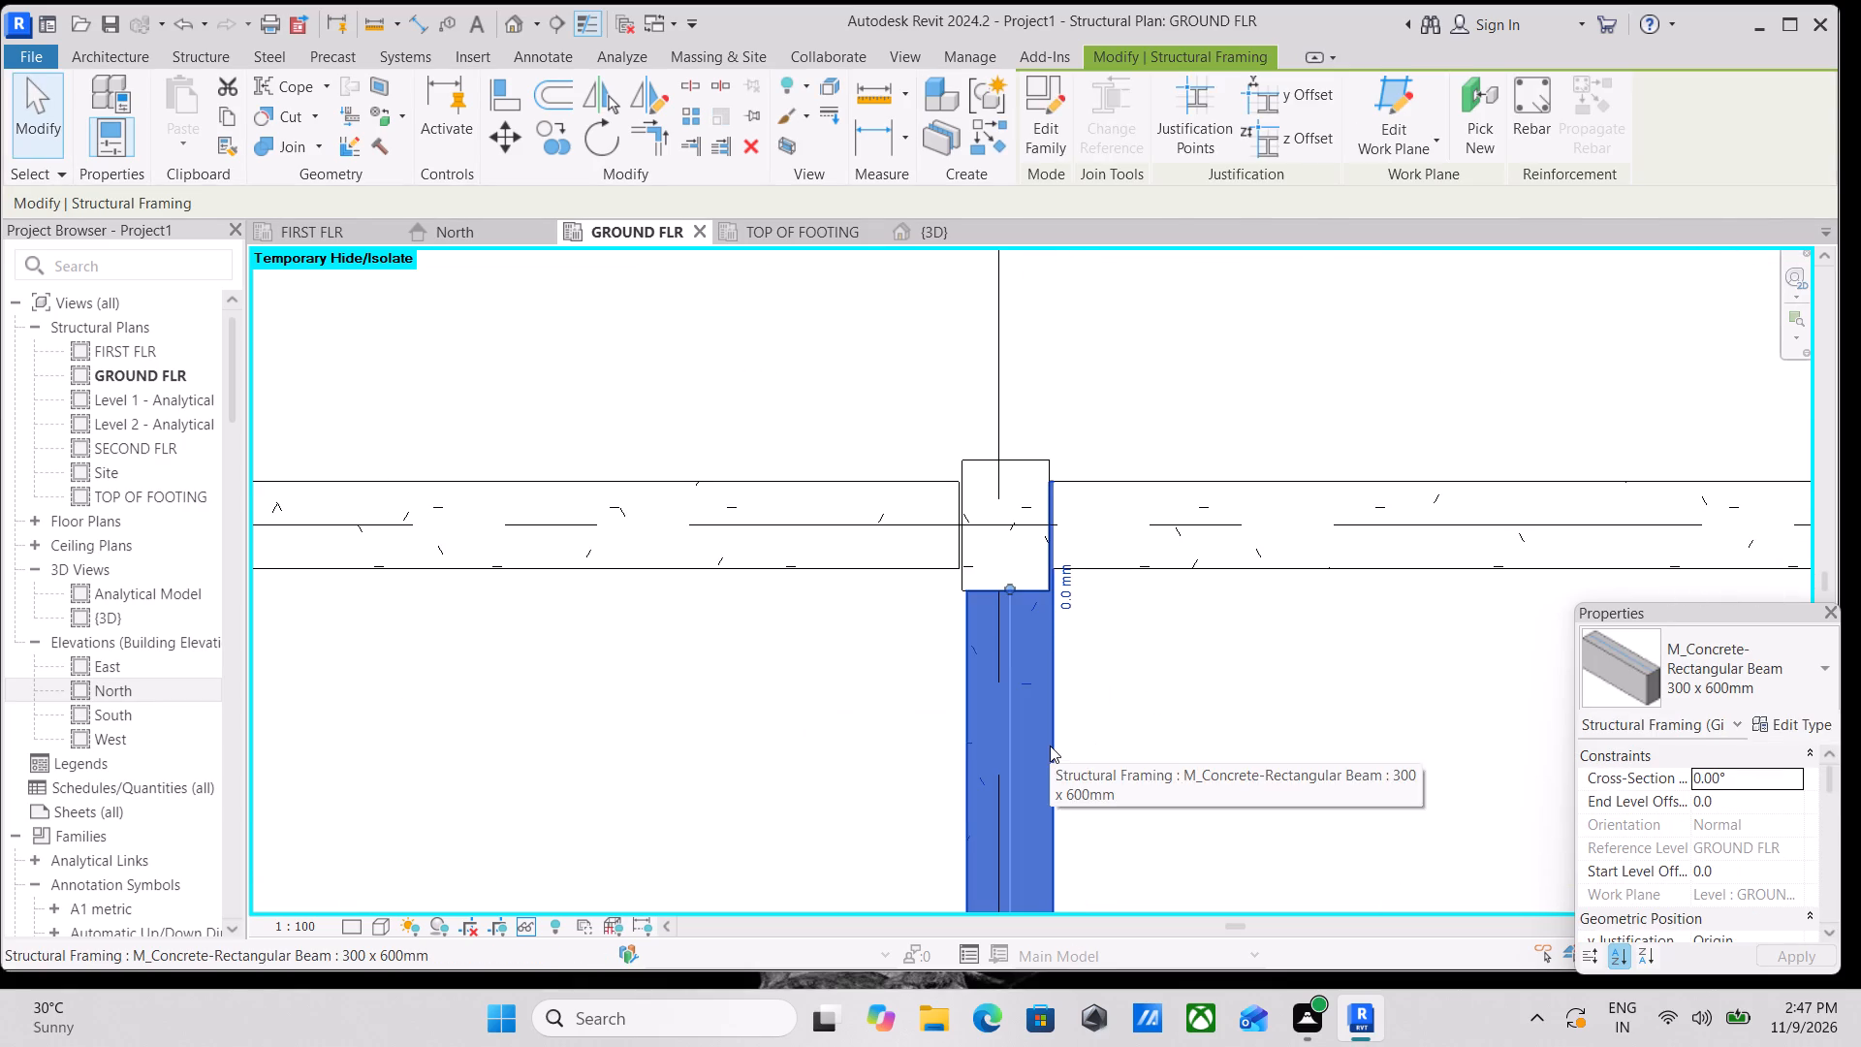
right_click(1050, 746)
click(1098, 414)
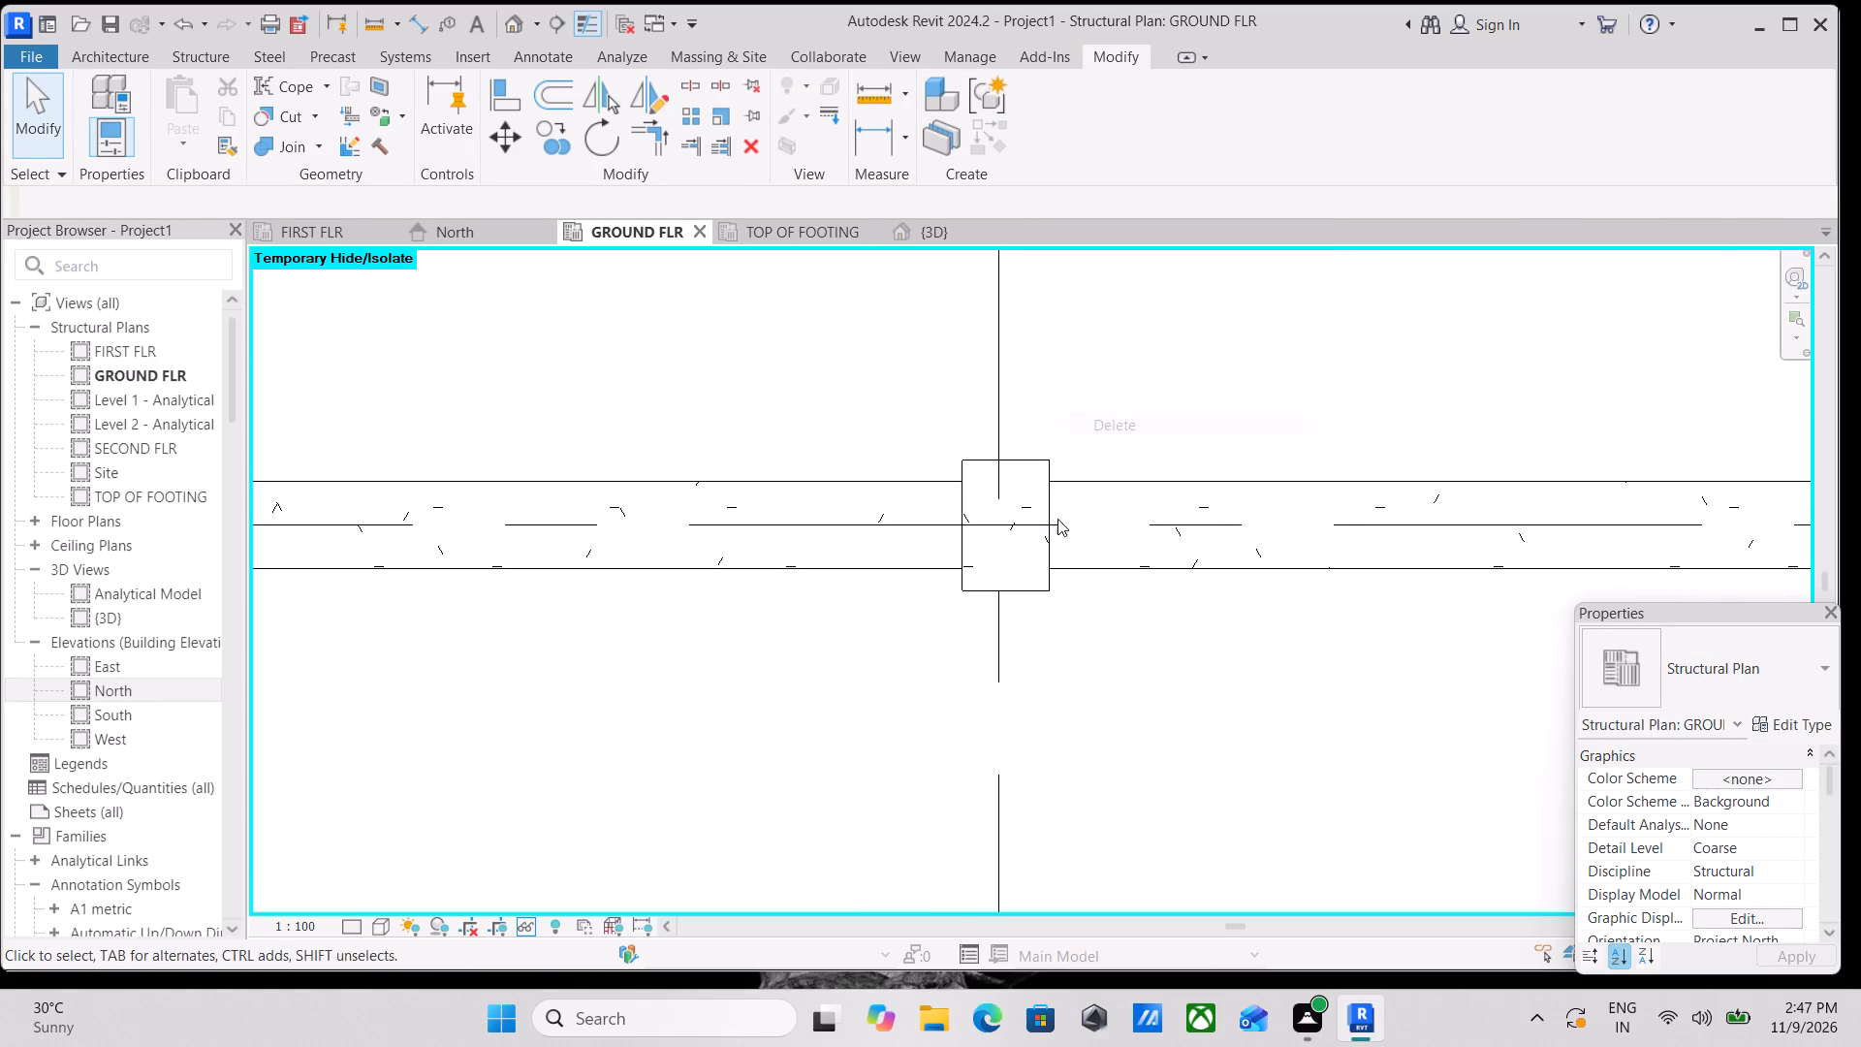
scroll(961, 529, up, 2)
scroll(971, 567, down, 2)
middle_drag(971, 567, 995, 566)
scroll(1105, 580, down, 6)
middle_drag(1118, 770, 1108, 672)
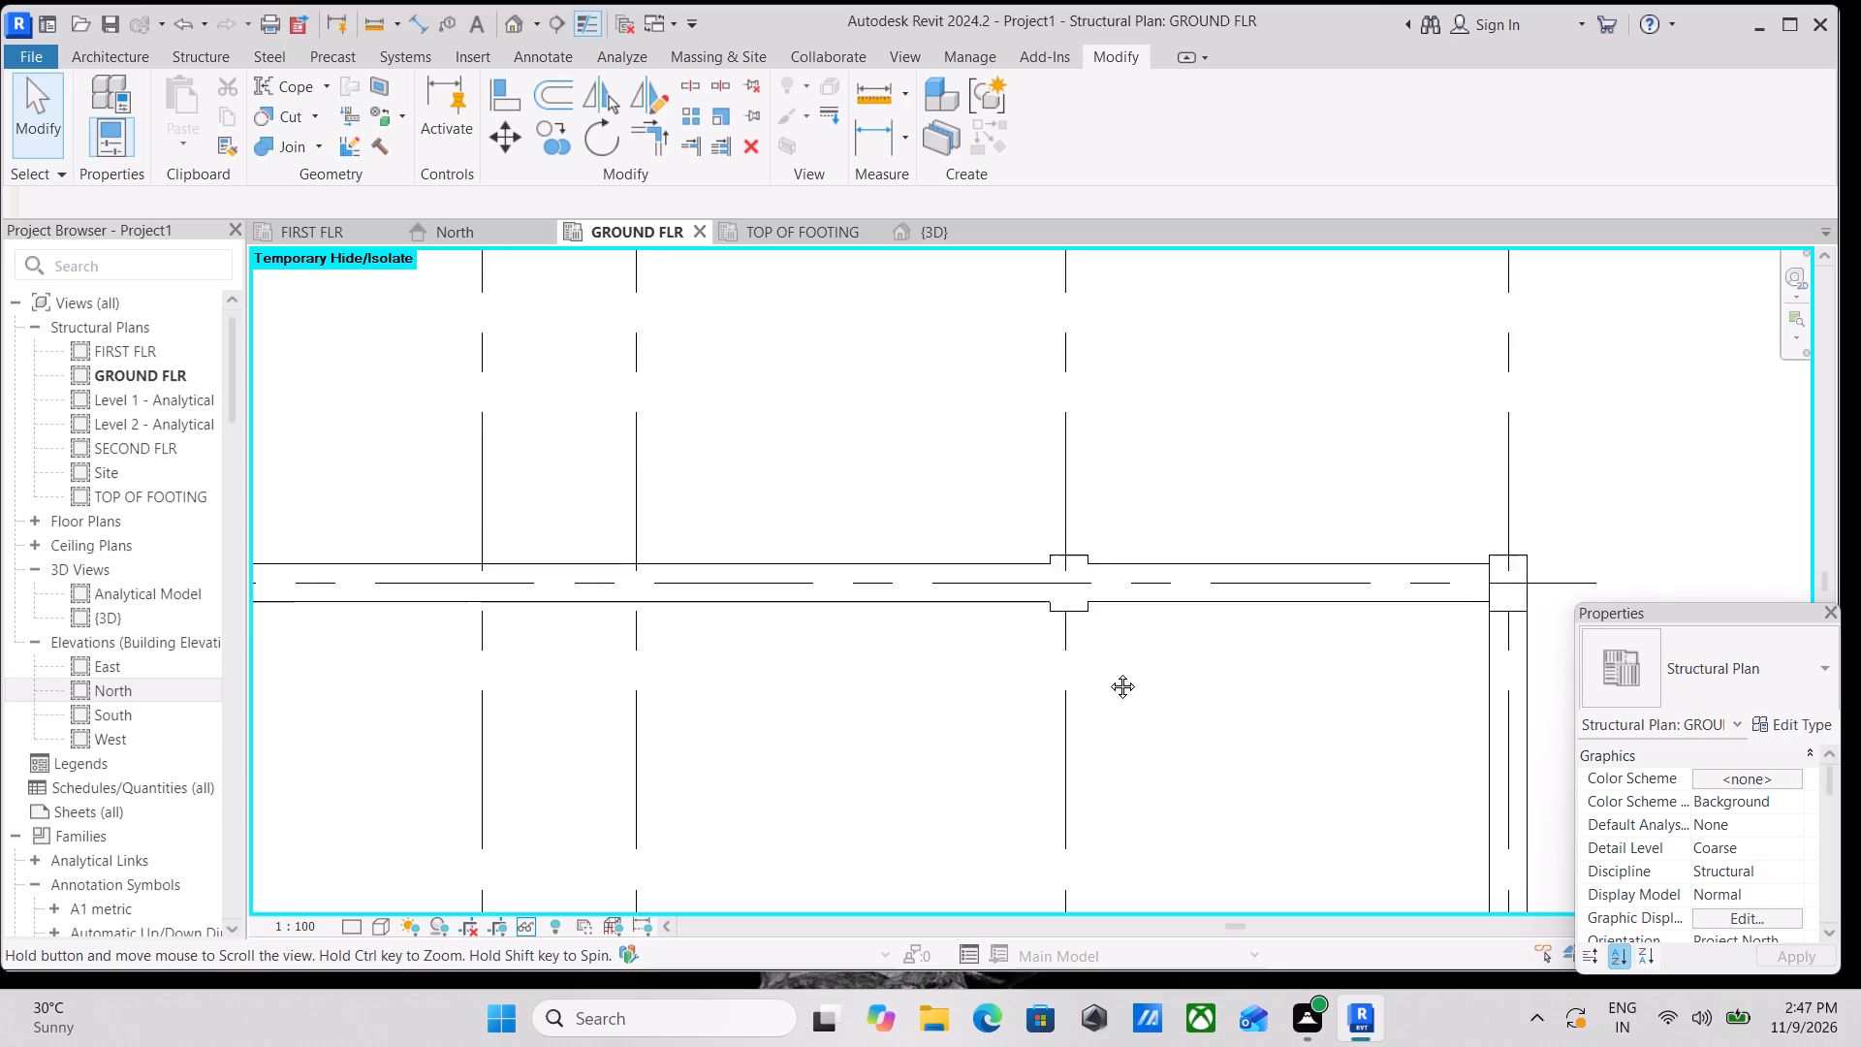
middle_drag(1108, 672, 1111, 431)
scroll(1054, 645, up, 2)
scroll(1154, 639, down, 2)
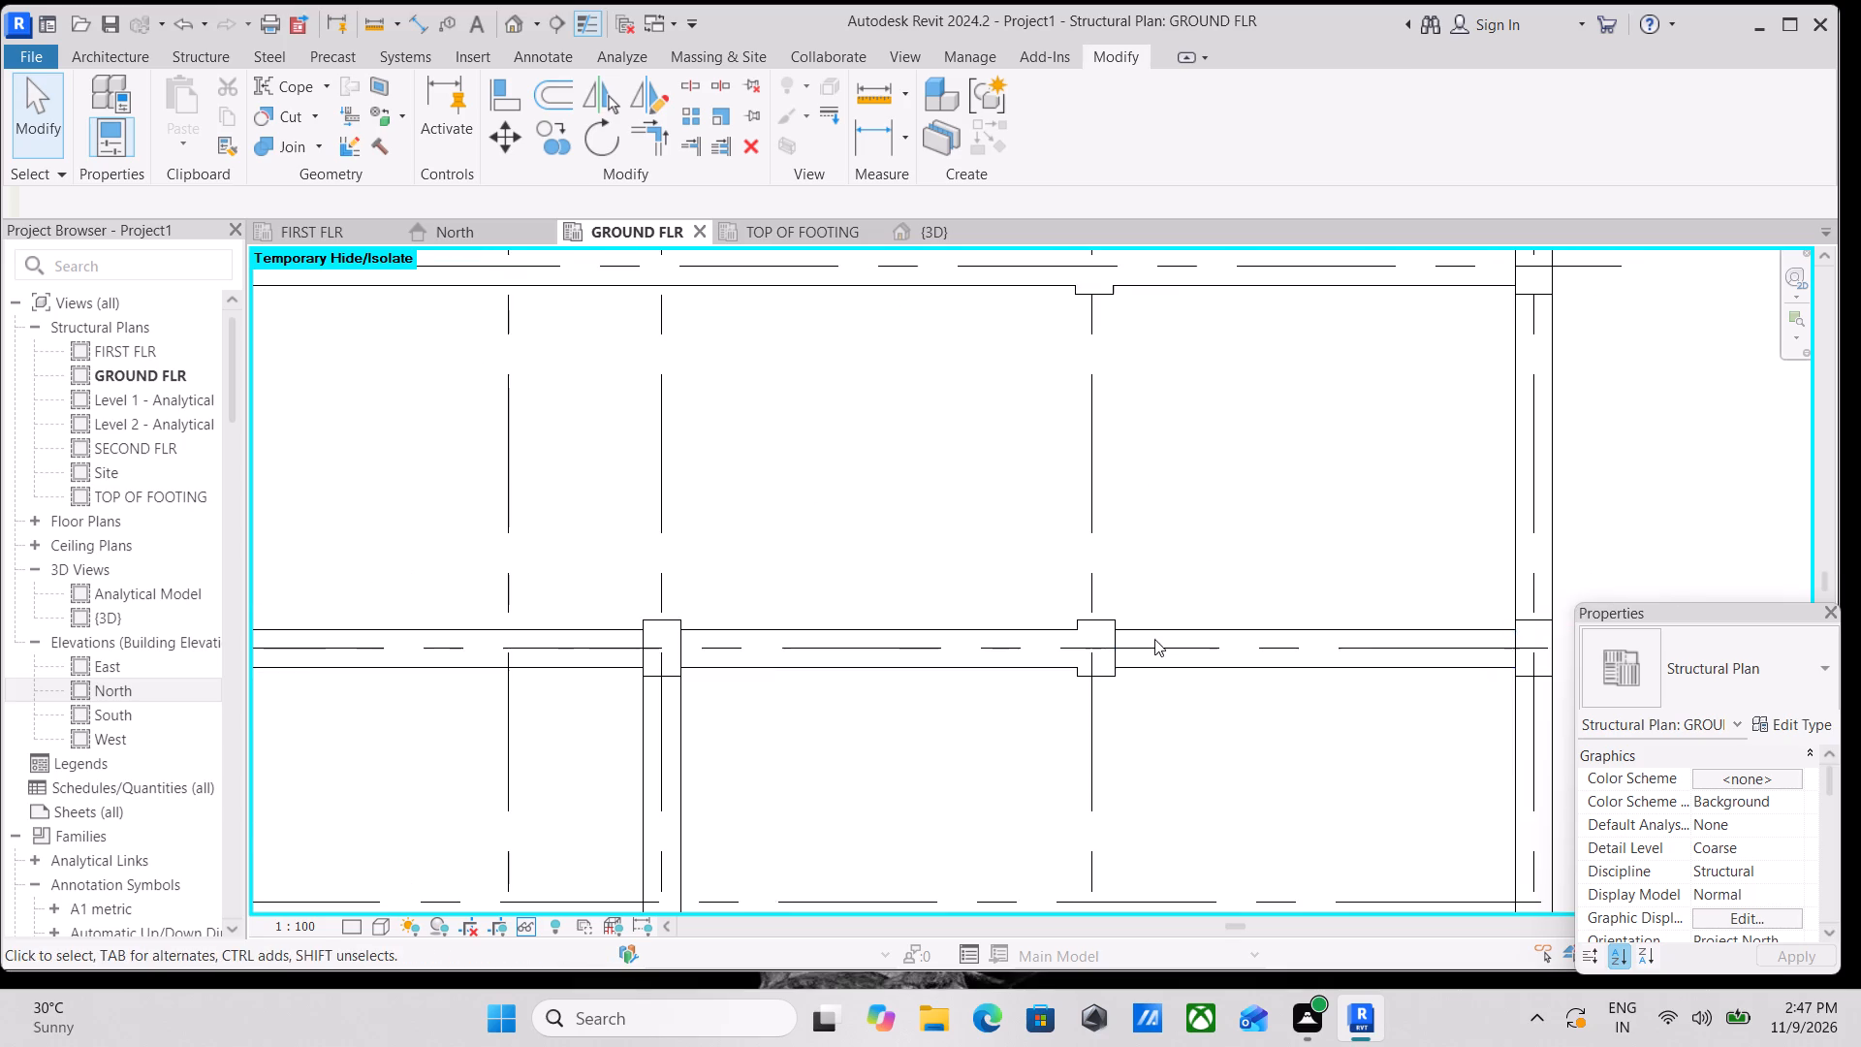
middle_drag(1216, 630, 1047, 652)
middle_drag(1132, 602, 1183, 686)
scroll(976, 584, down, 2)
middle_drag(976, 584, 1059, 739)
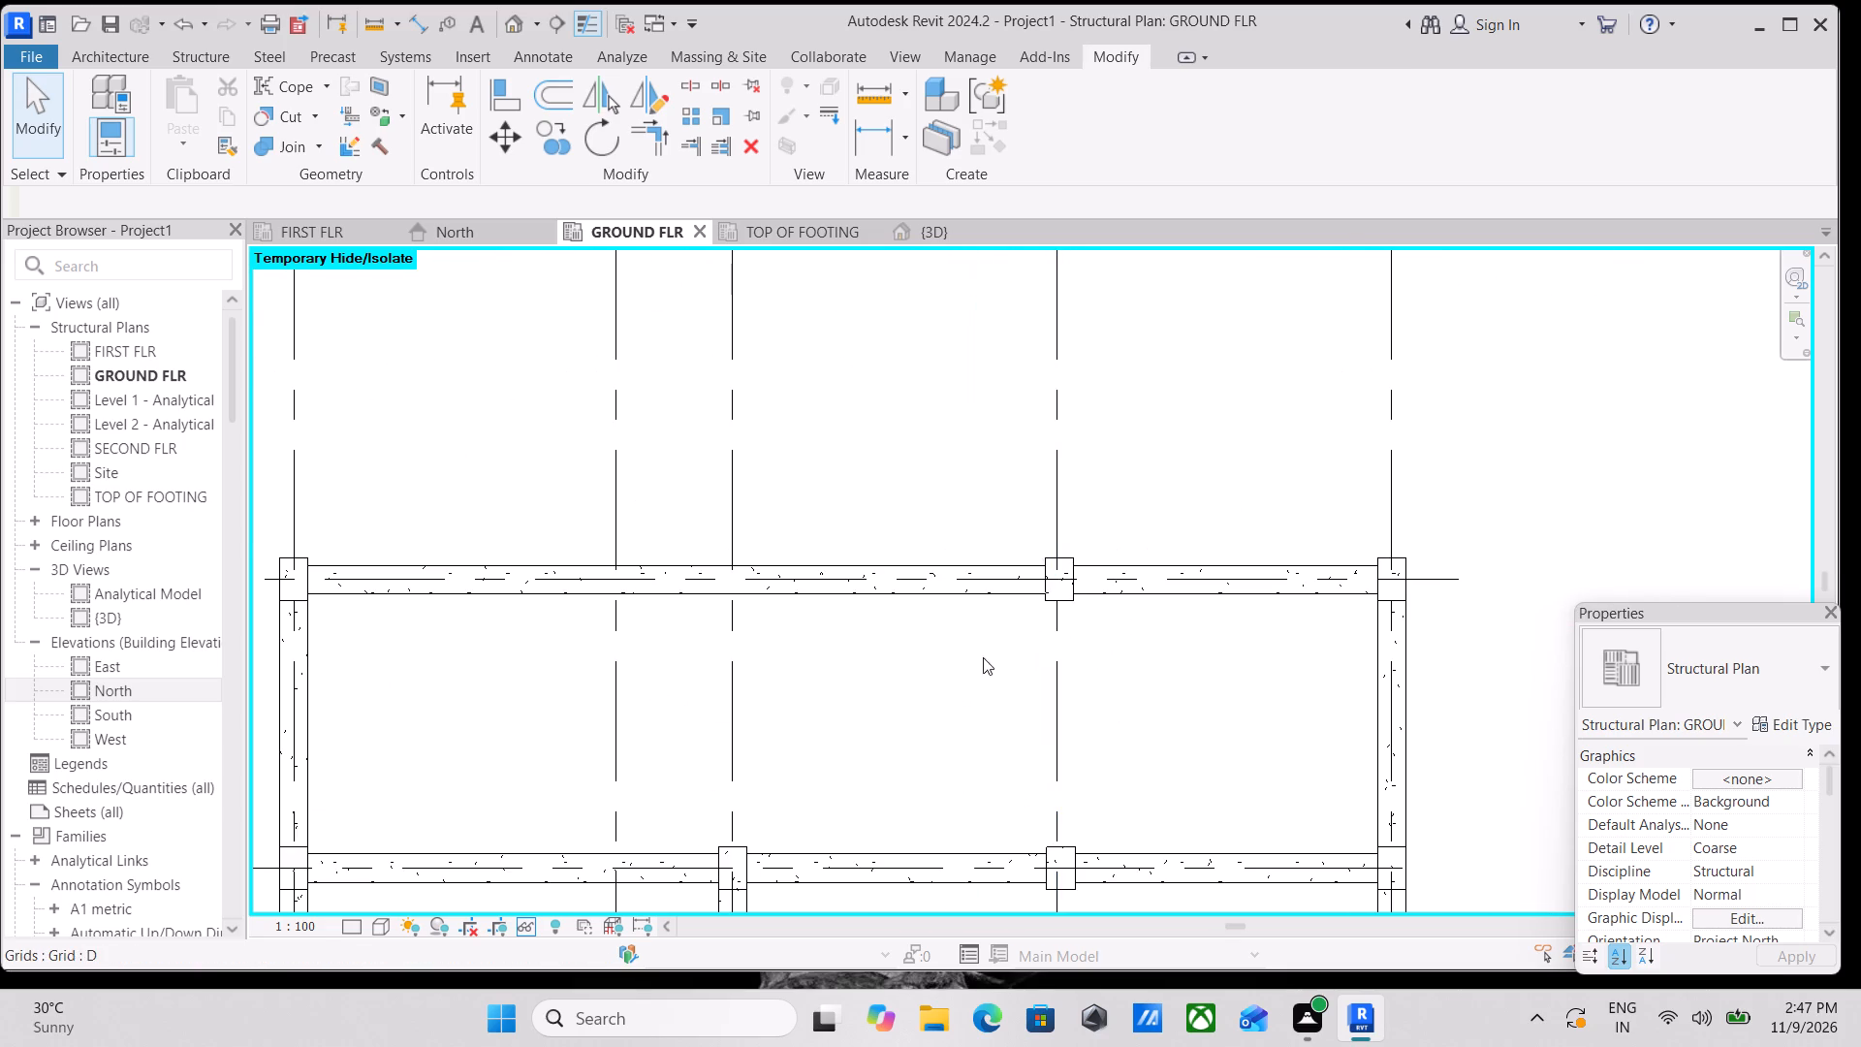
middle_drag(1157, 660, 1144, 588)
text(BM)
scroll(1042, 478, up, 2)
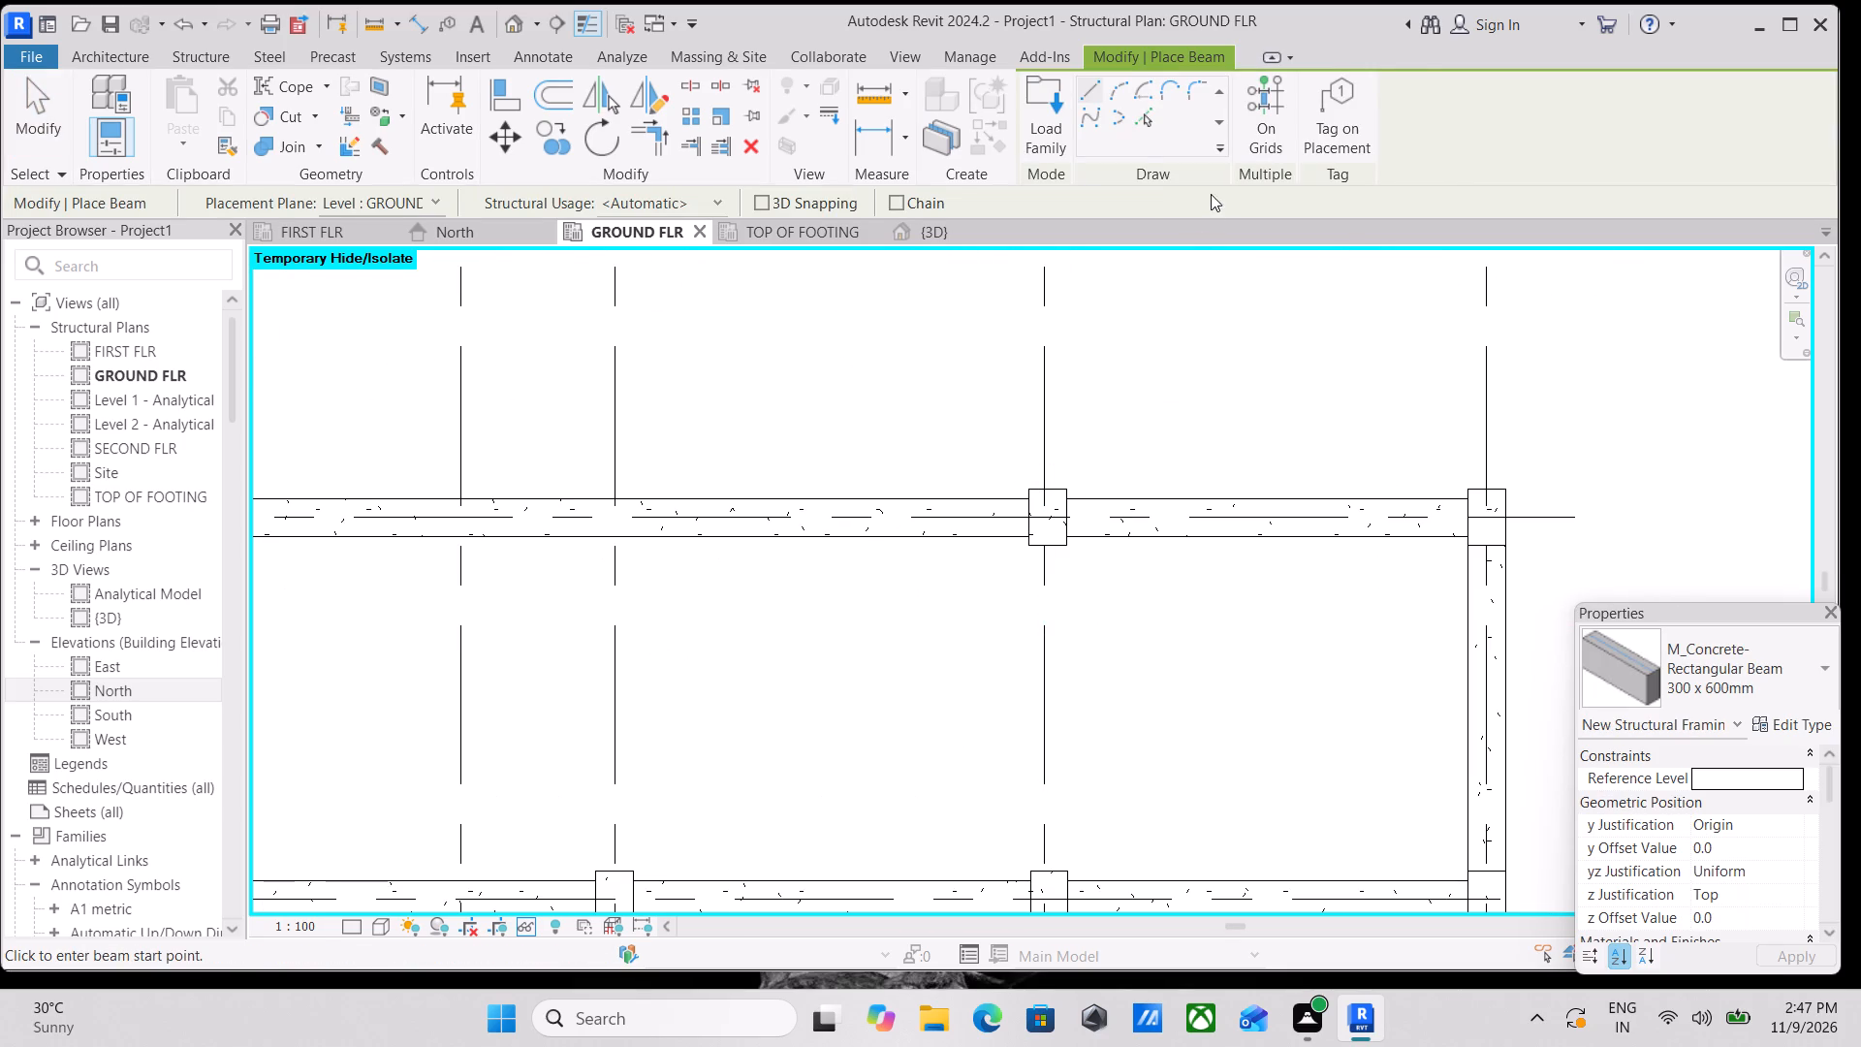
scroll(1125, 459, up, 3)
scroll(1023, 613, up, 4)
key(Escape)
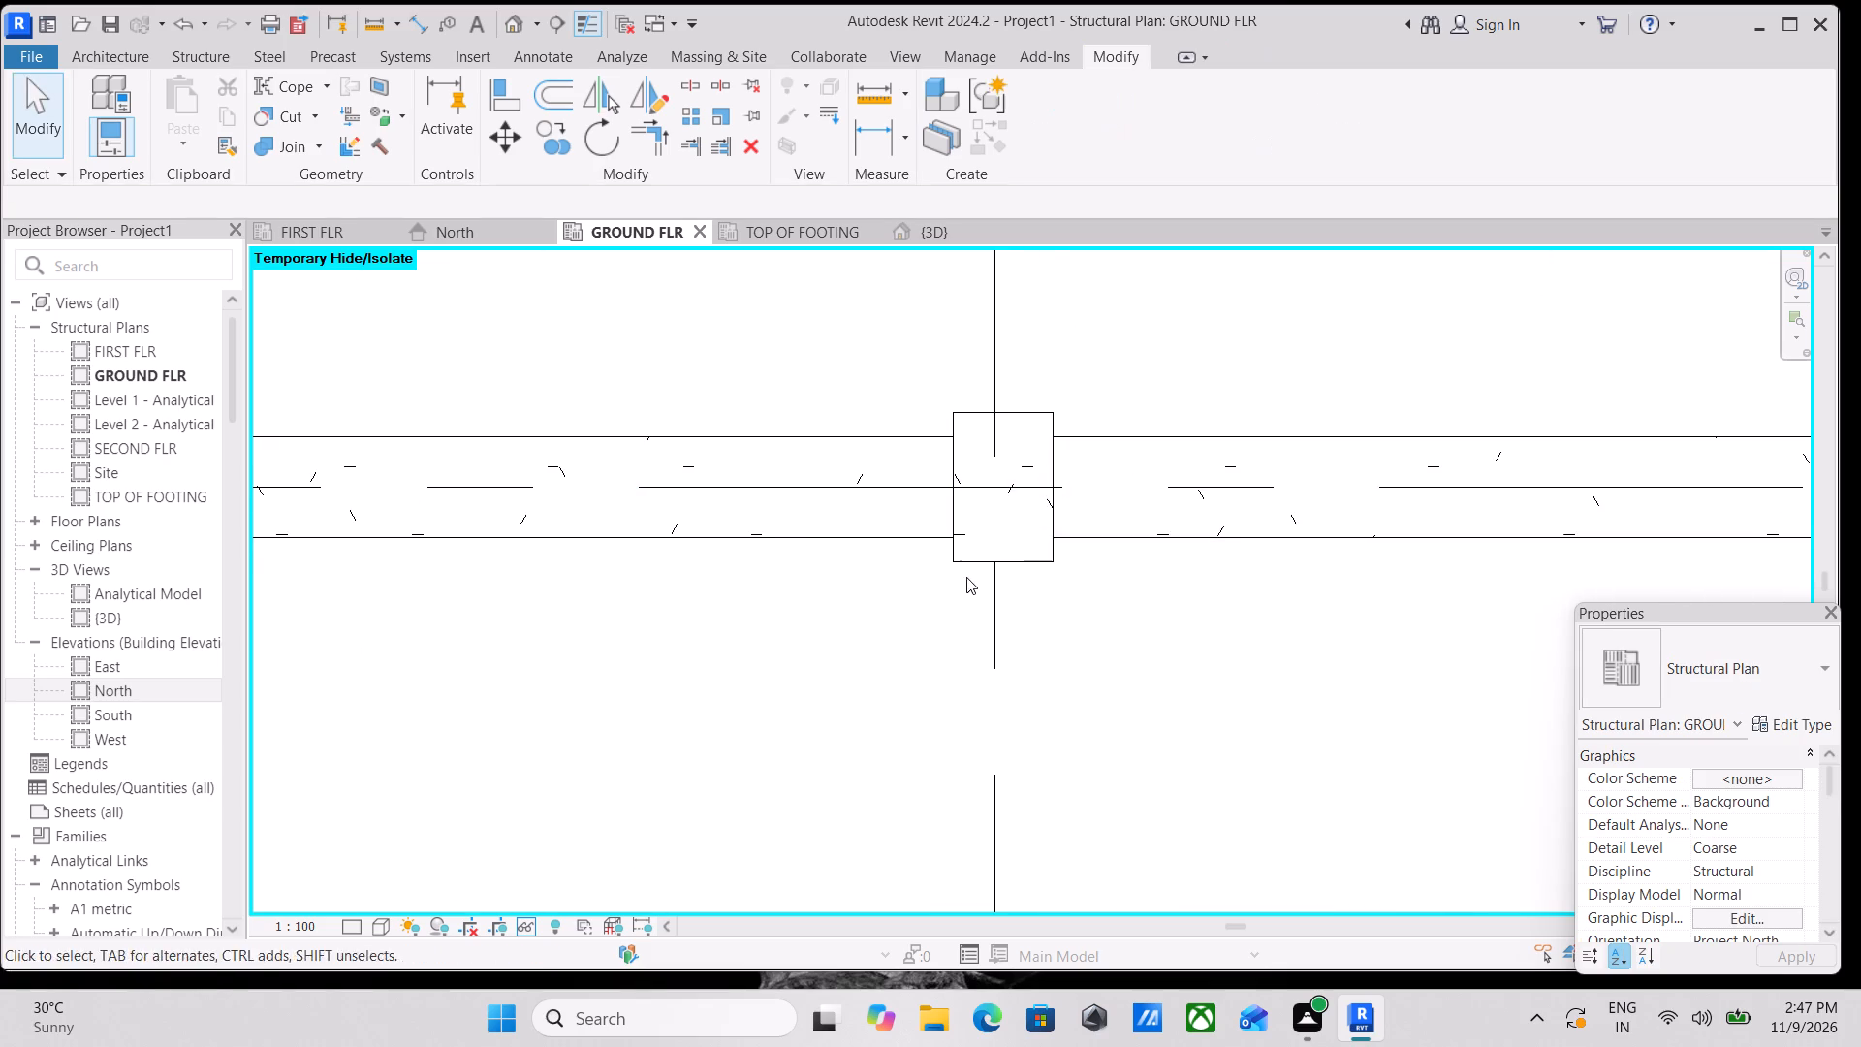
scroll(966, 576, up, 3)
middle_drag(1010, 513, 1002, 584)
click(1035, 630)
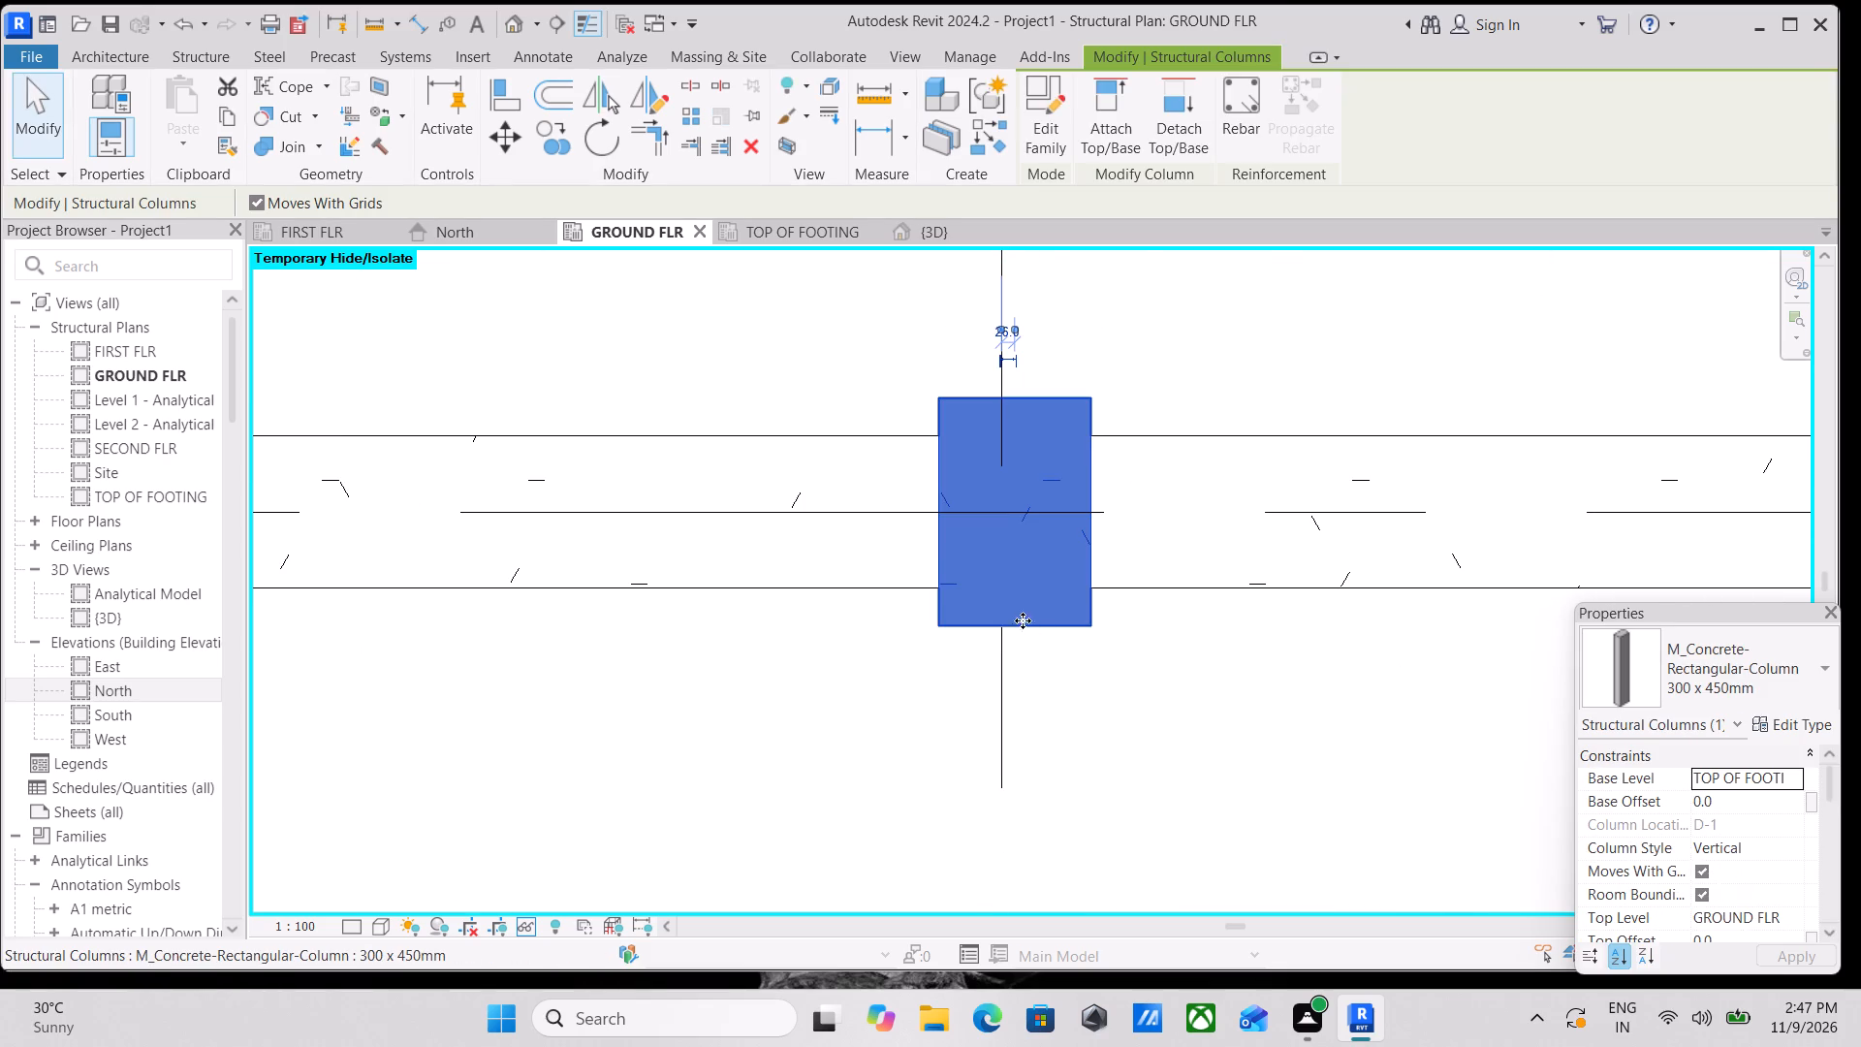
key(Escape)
Place a 300 x 600mm concrete beam along grid D, from the midpoint of the grid 1 column's face perpendicularly to the grid 2 column's face.
text(BM)
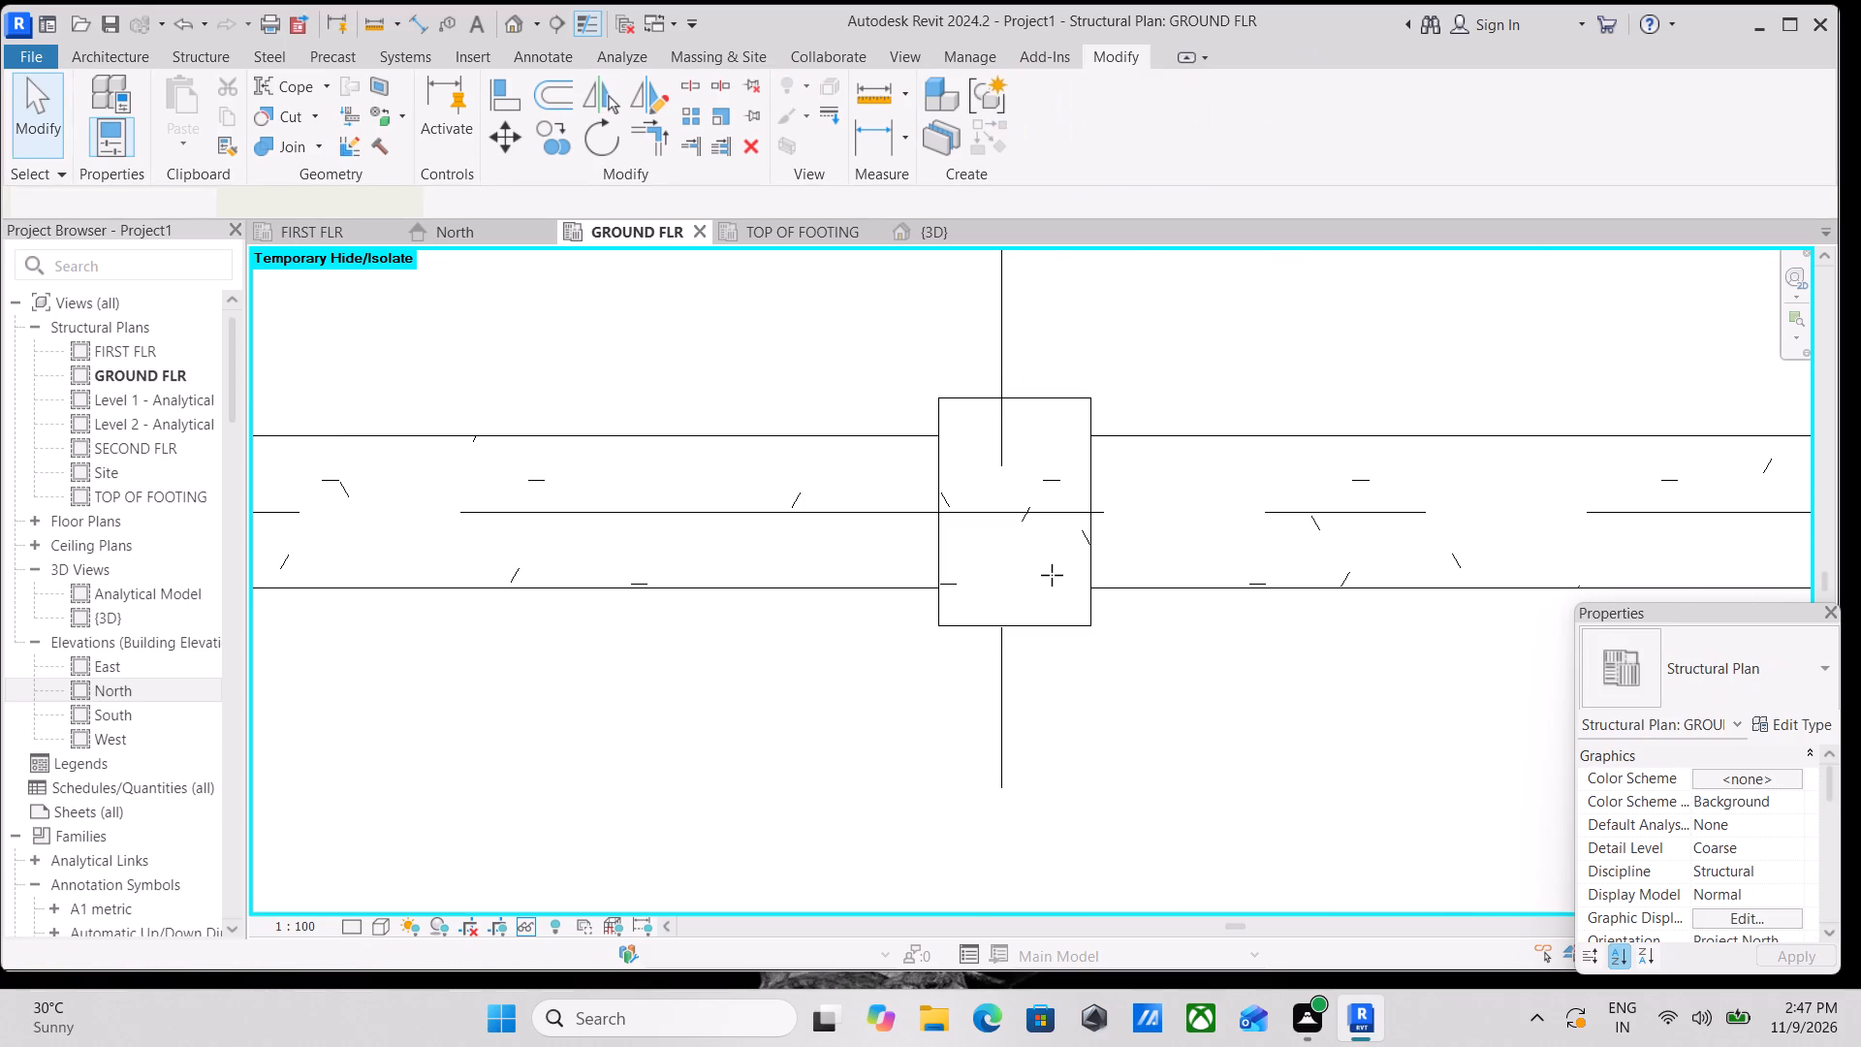
scroll(1017, 622, up, 3)
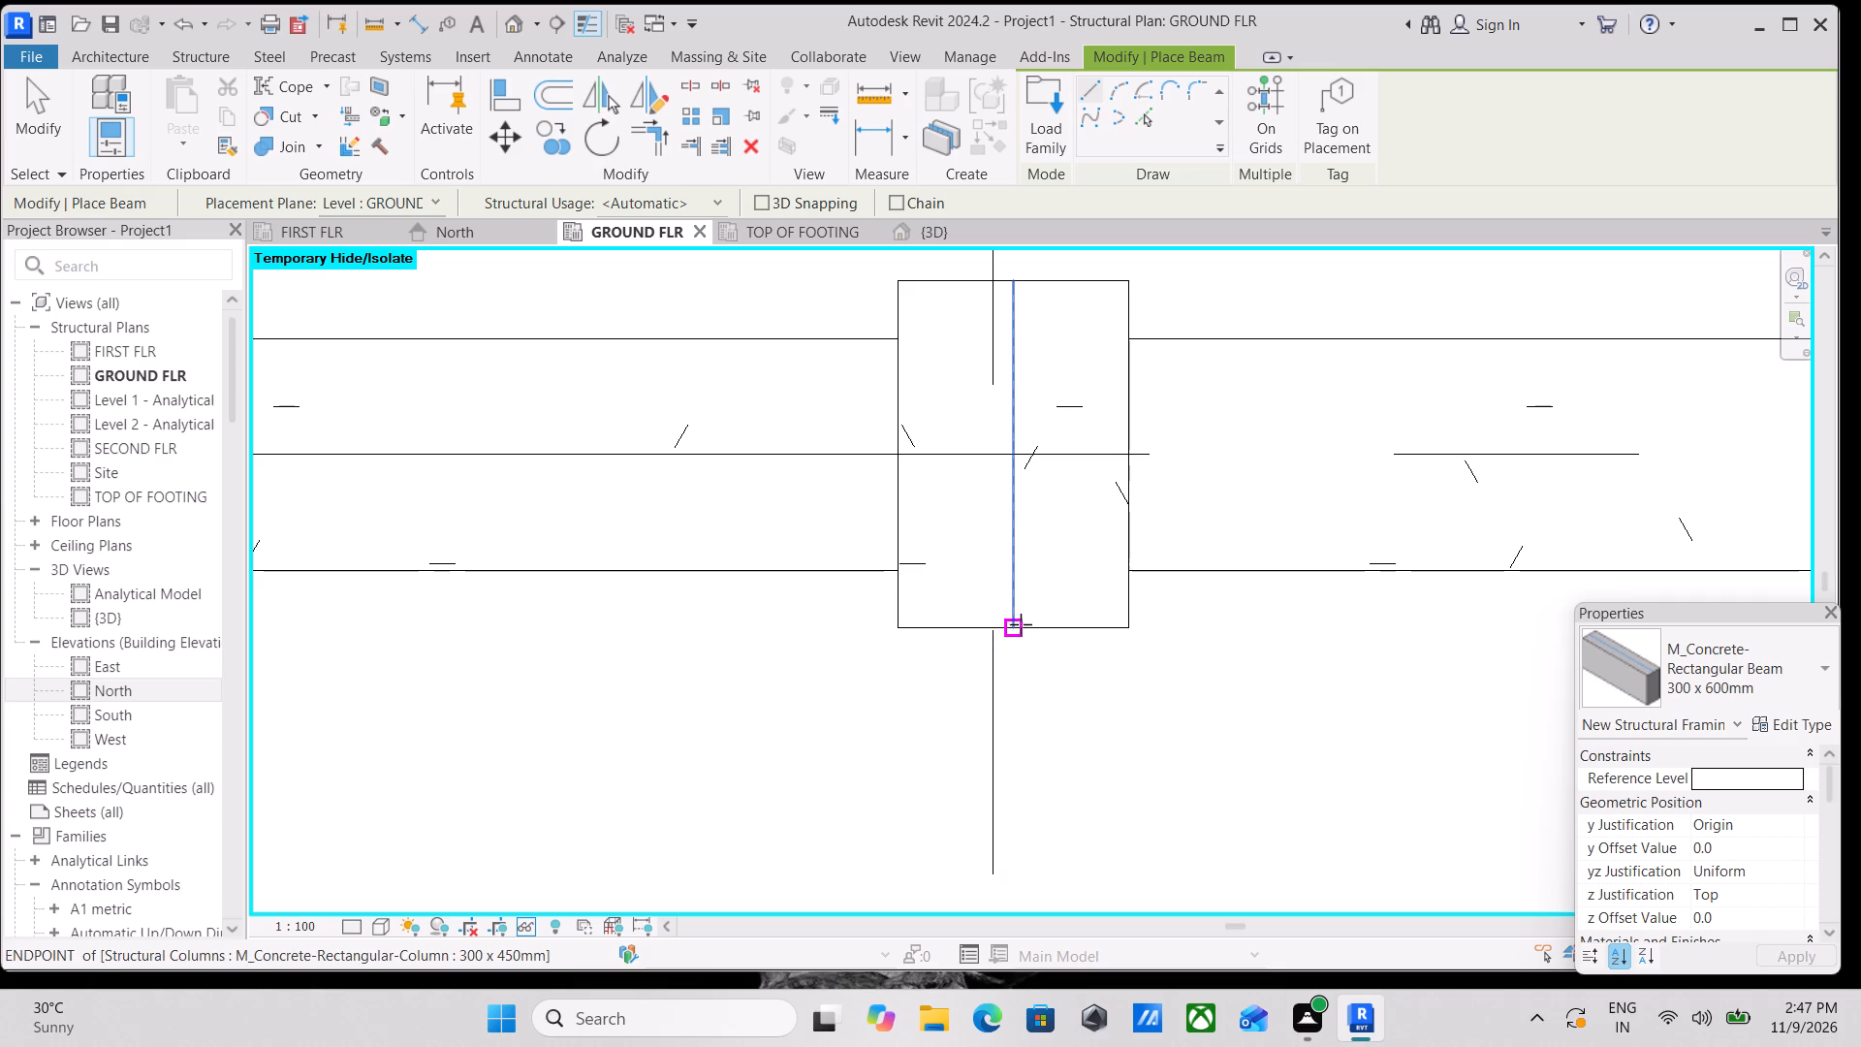
click(1022, 624)
scroll(1000, 882, down, 3)
middle_drag(992, 840, 992, 480)
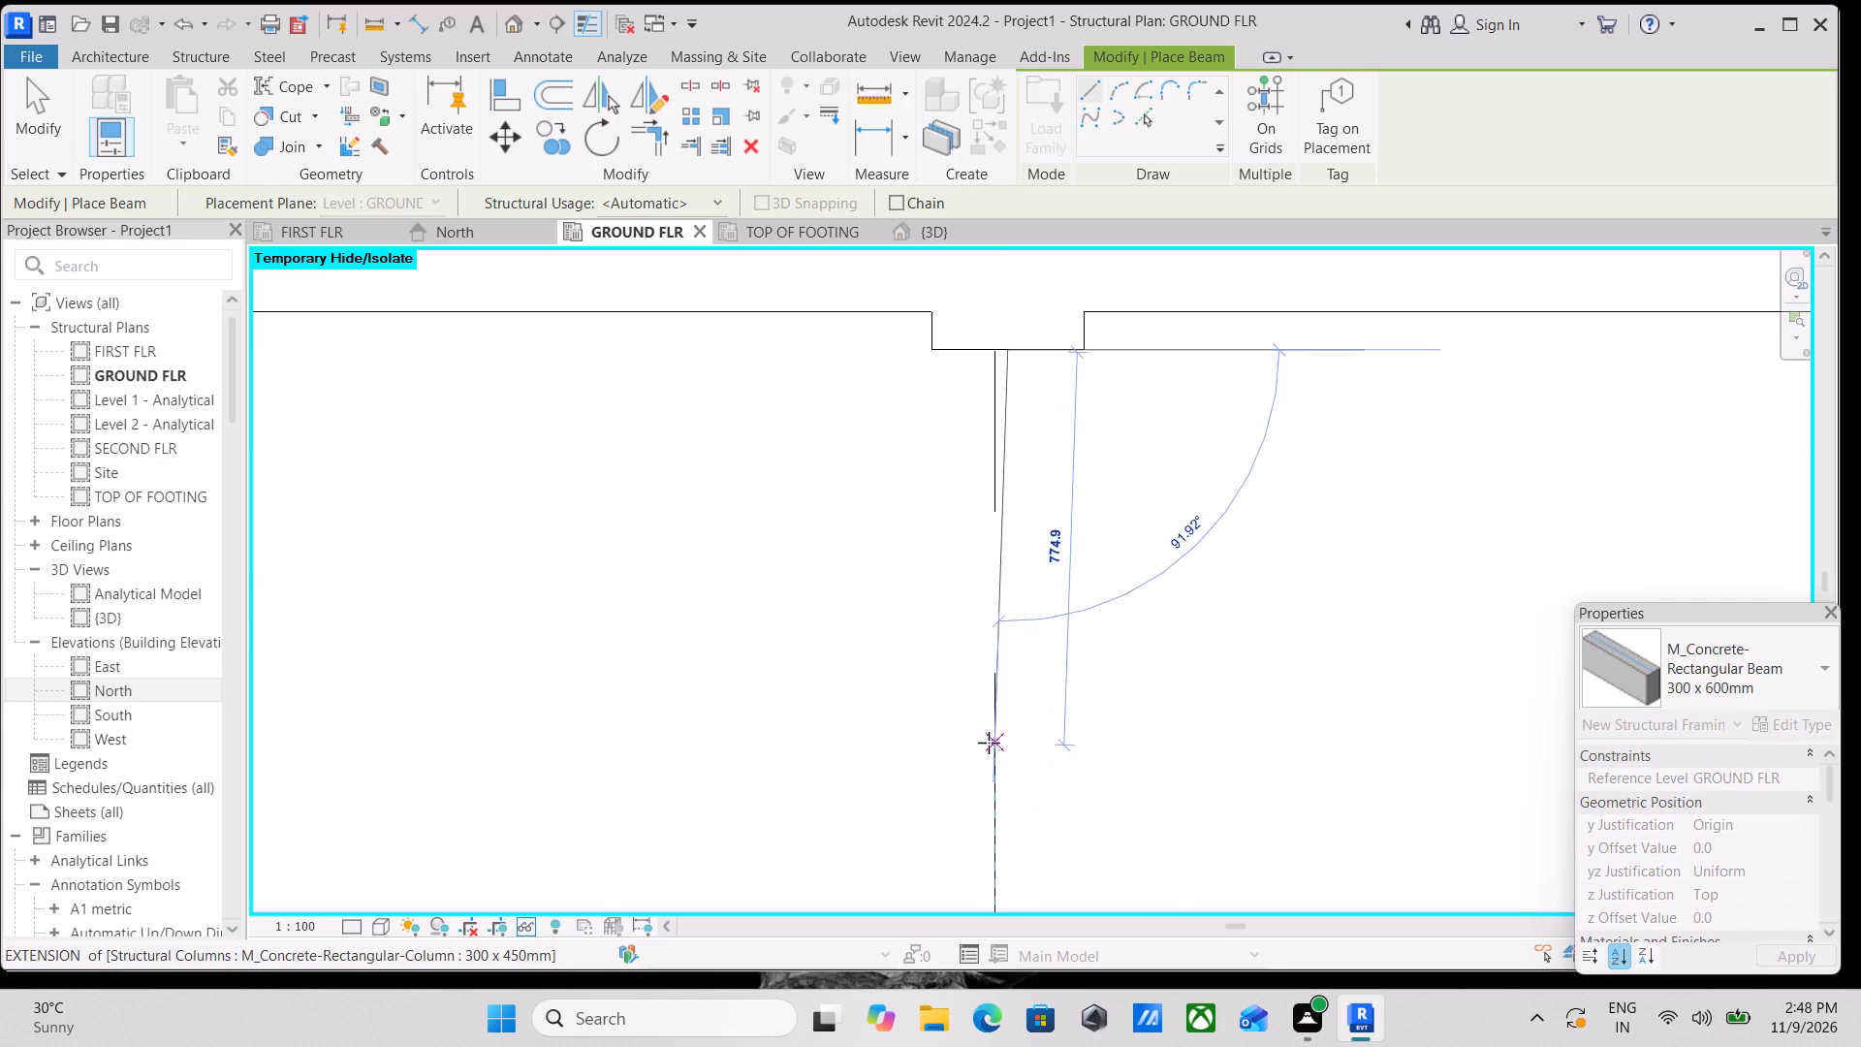
scroll(989, 743, down, 3)
middle_drag(989, 743, 1024, 492)
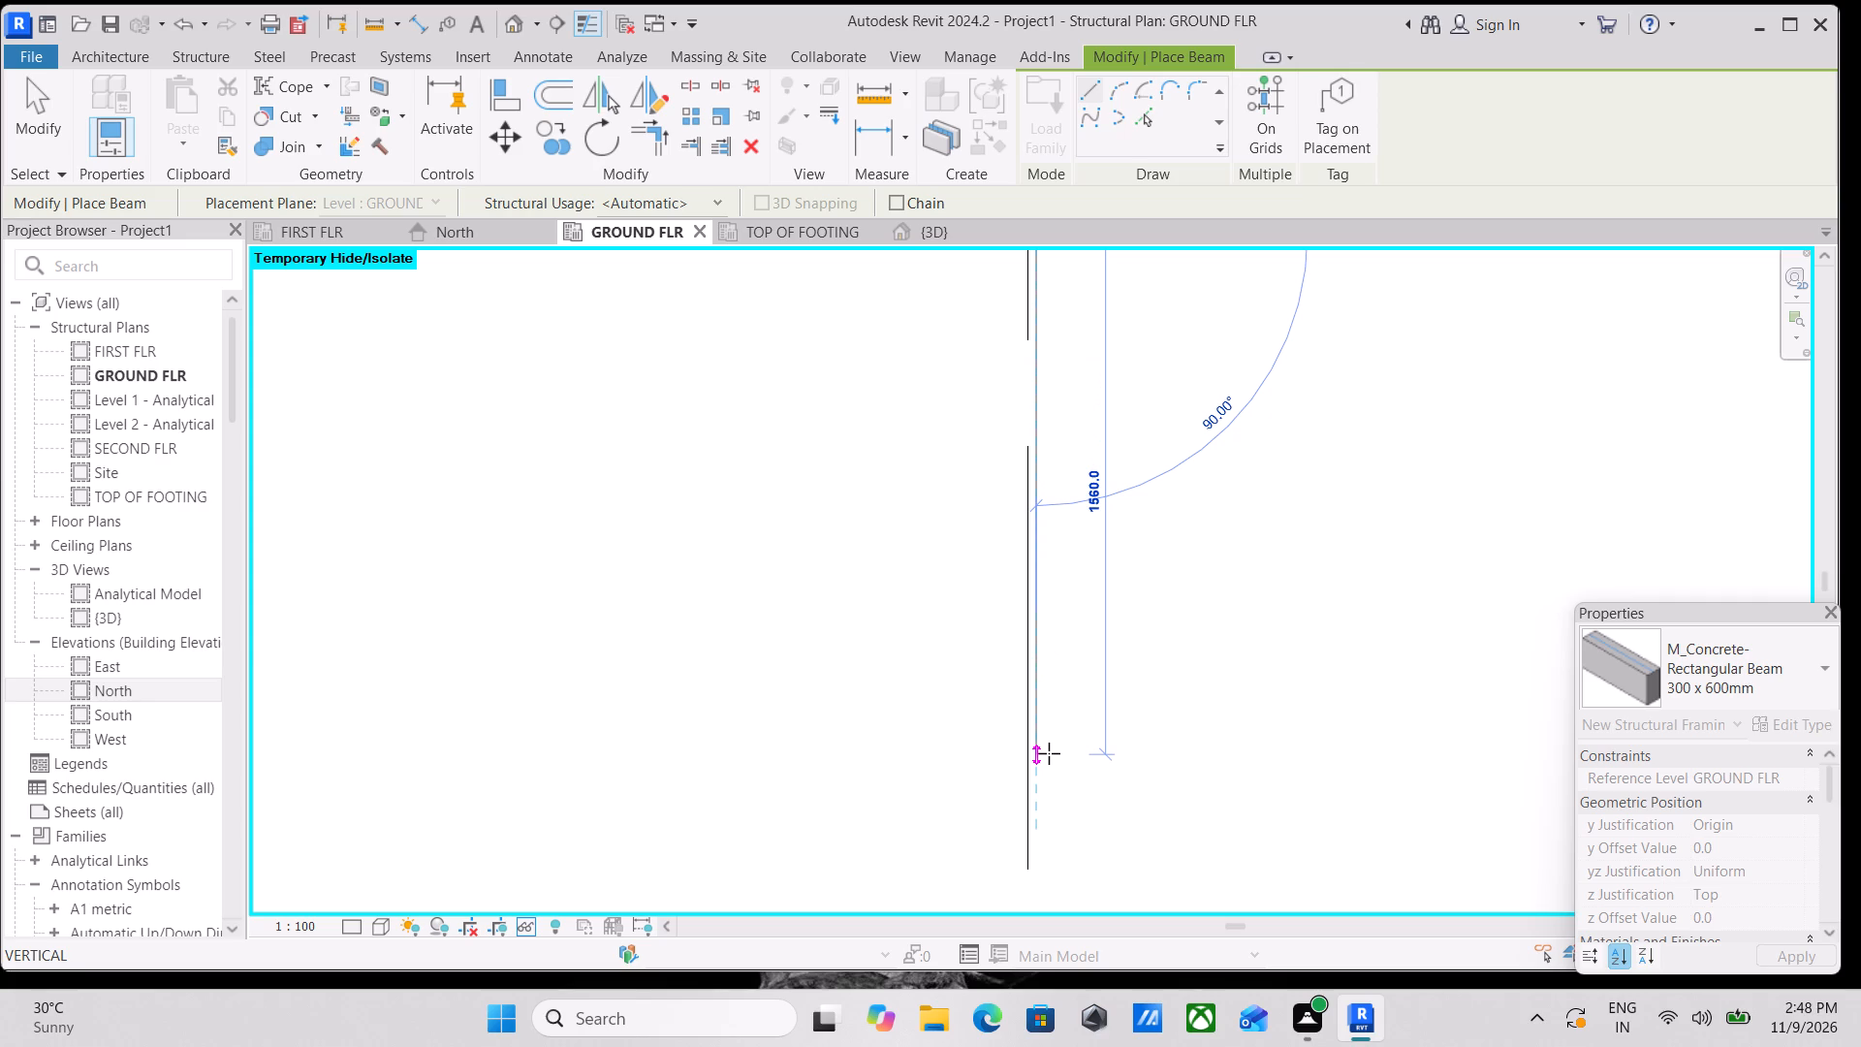
scroll(1049, 753, down, 5)
middle_drag(1053, 828, 1032, 697)
scroll(1045, 737, down, 2)
middle_click(1040, 753)
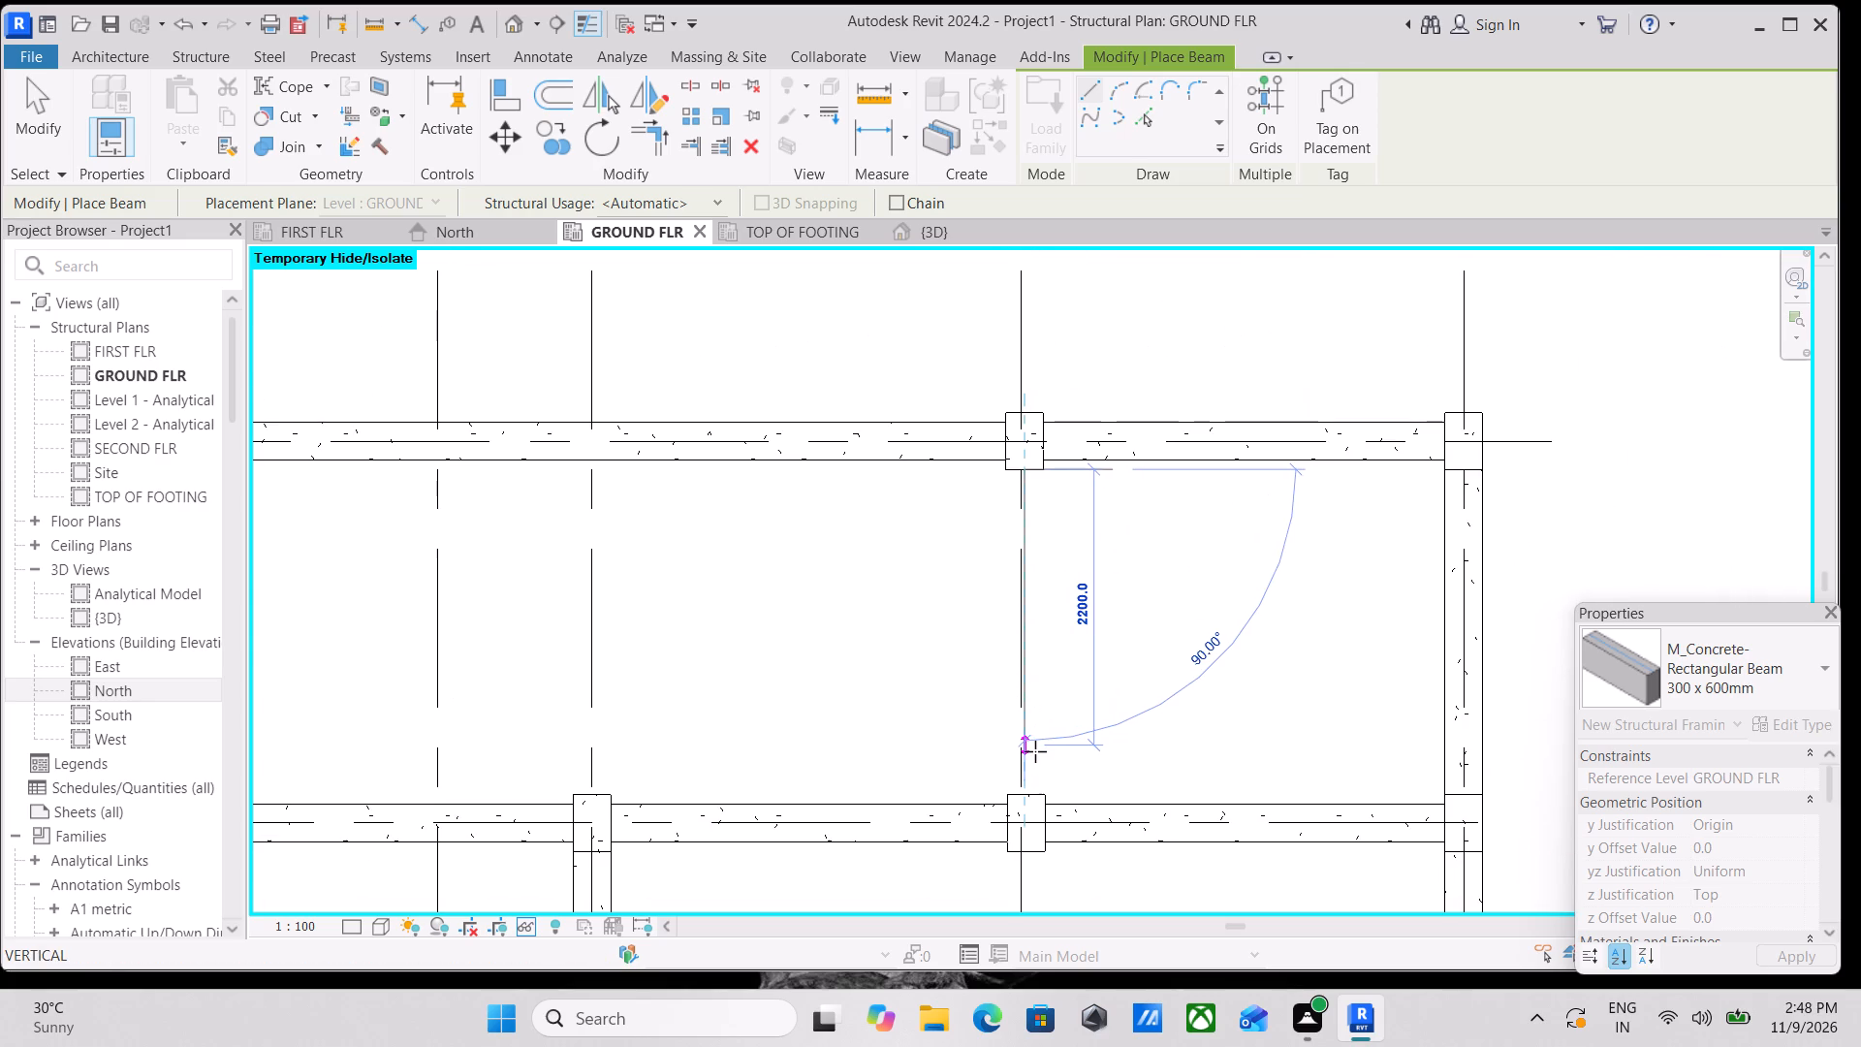
scroll(1040, 792, up, 4)
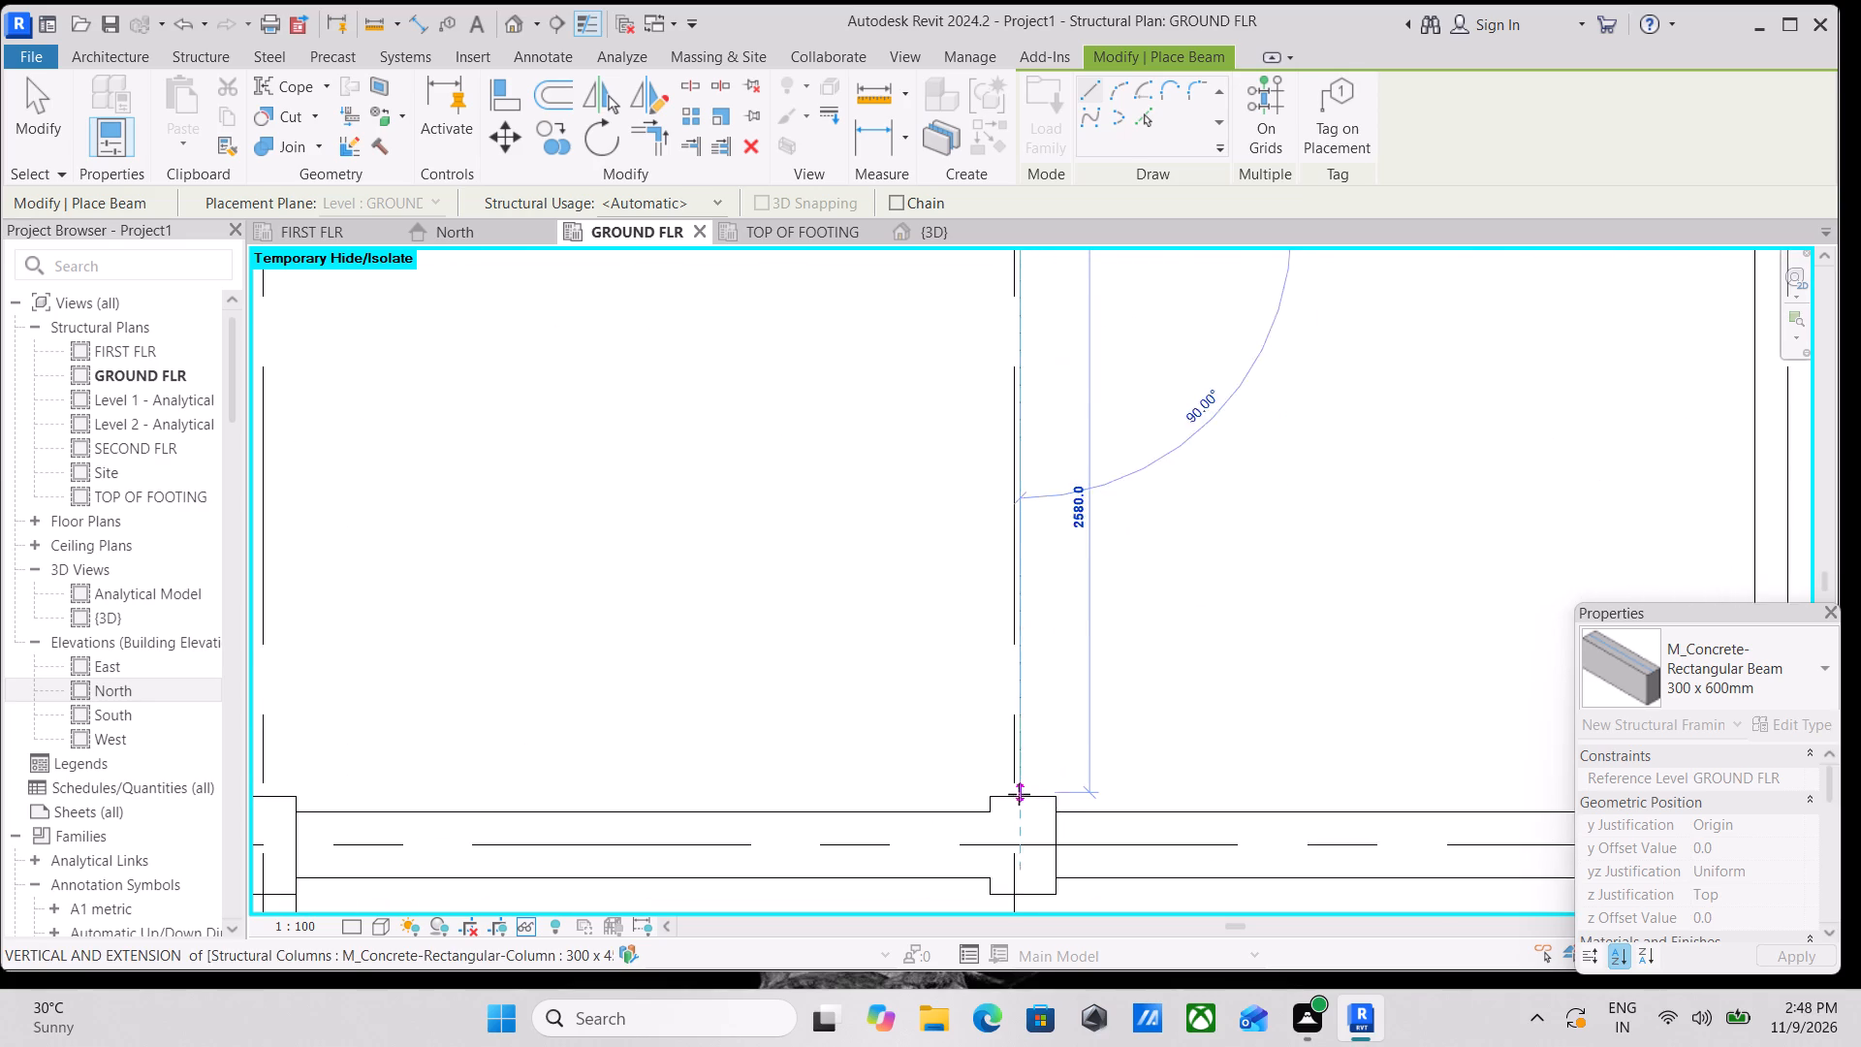
scroll(1019, 794, up, 4)
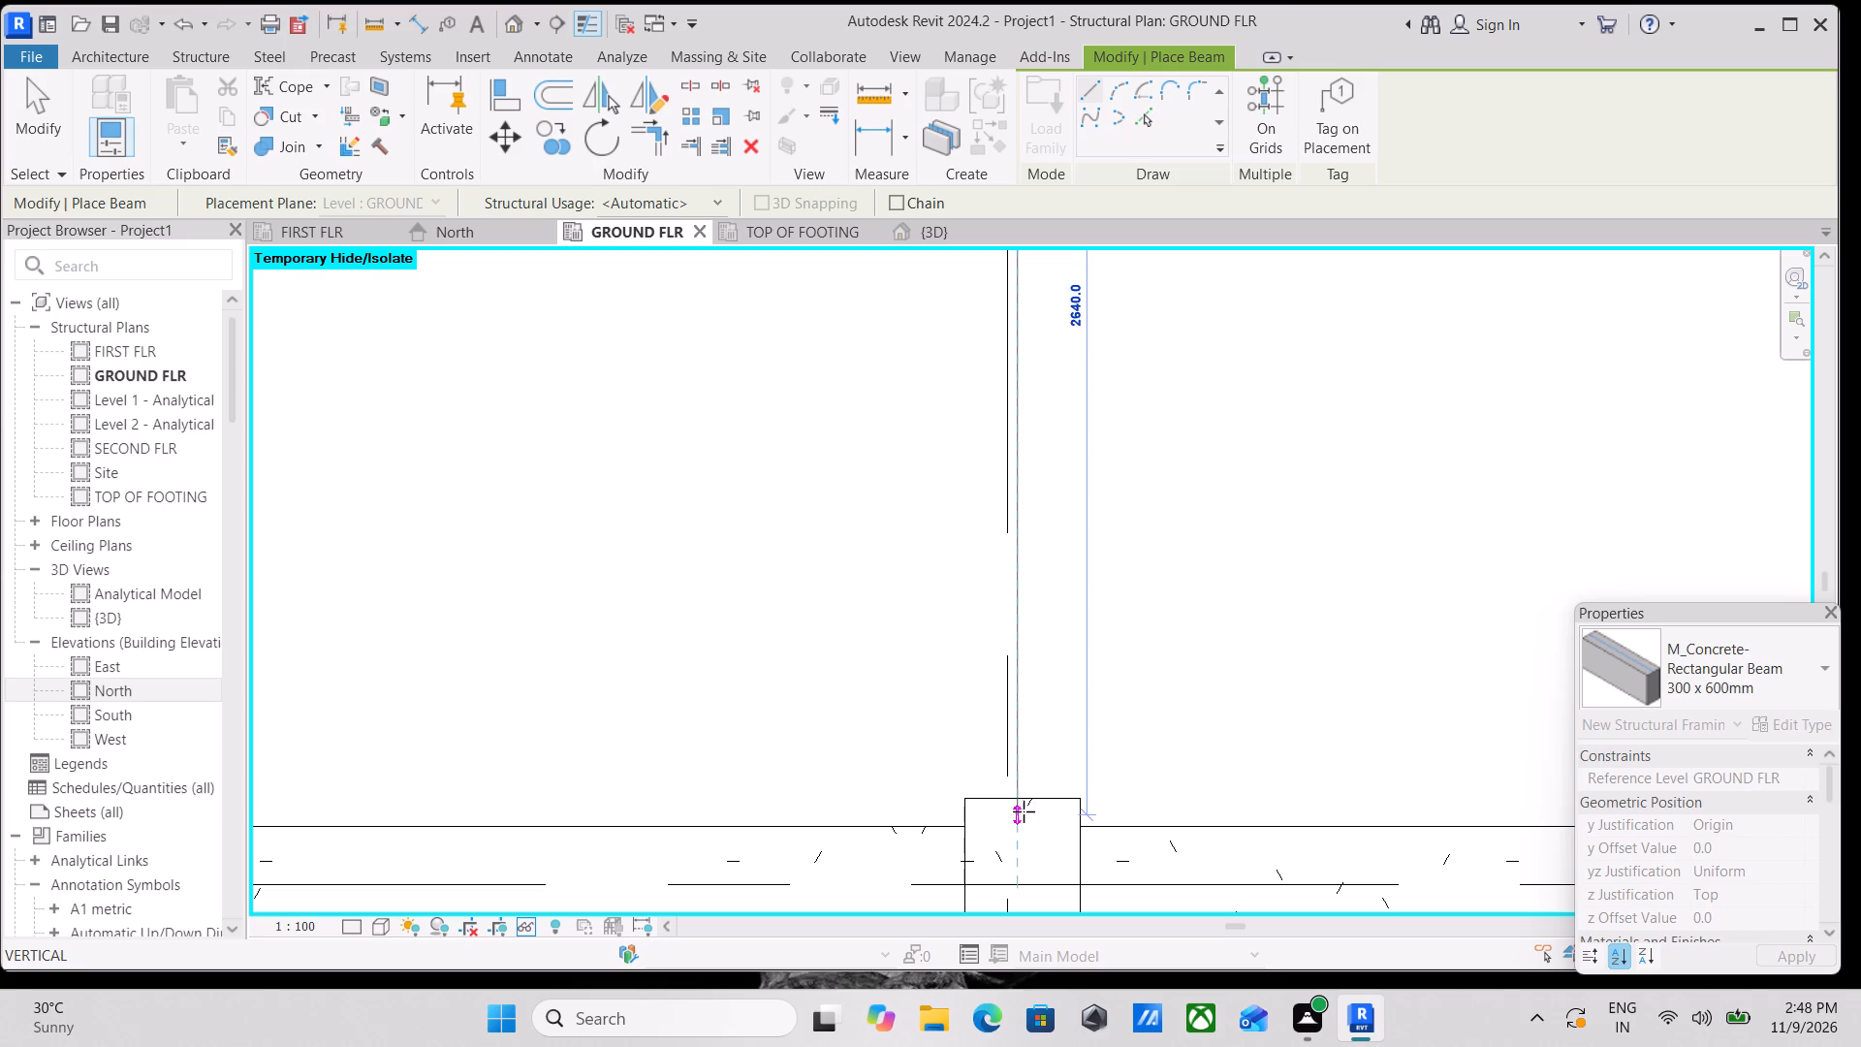
scroll(1022, 800, up, 6)
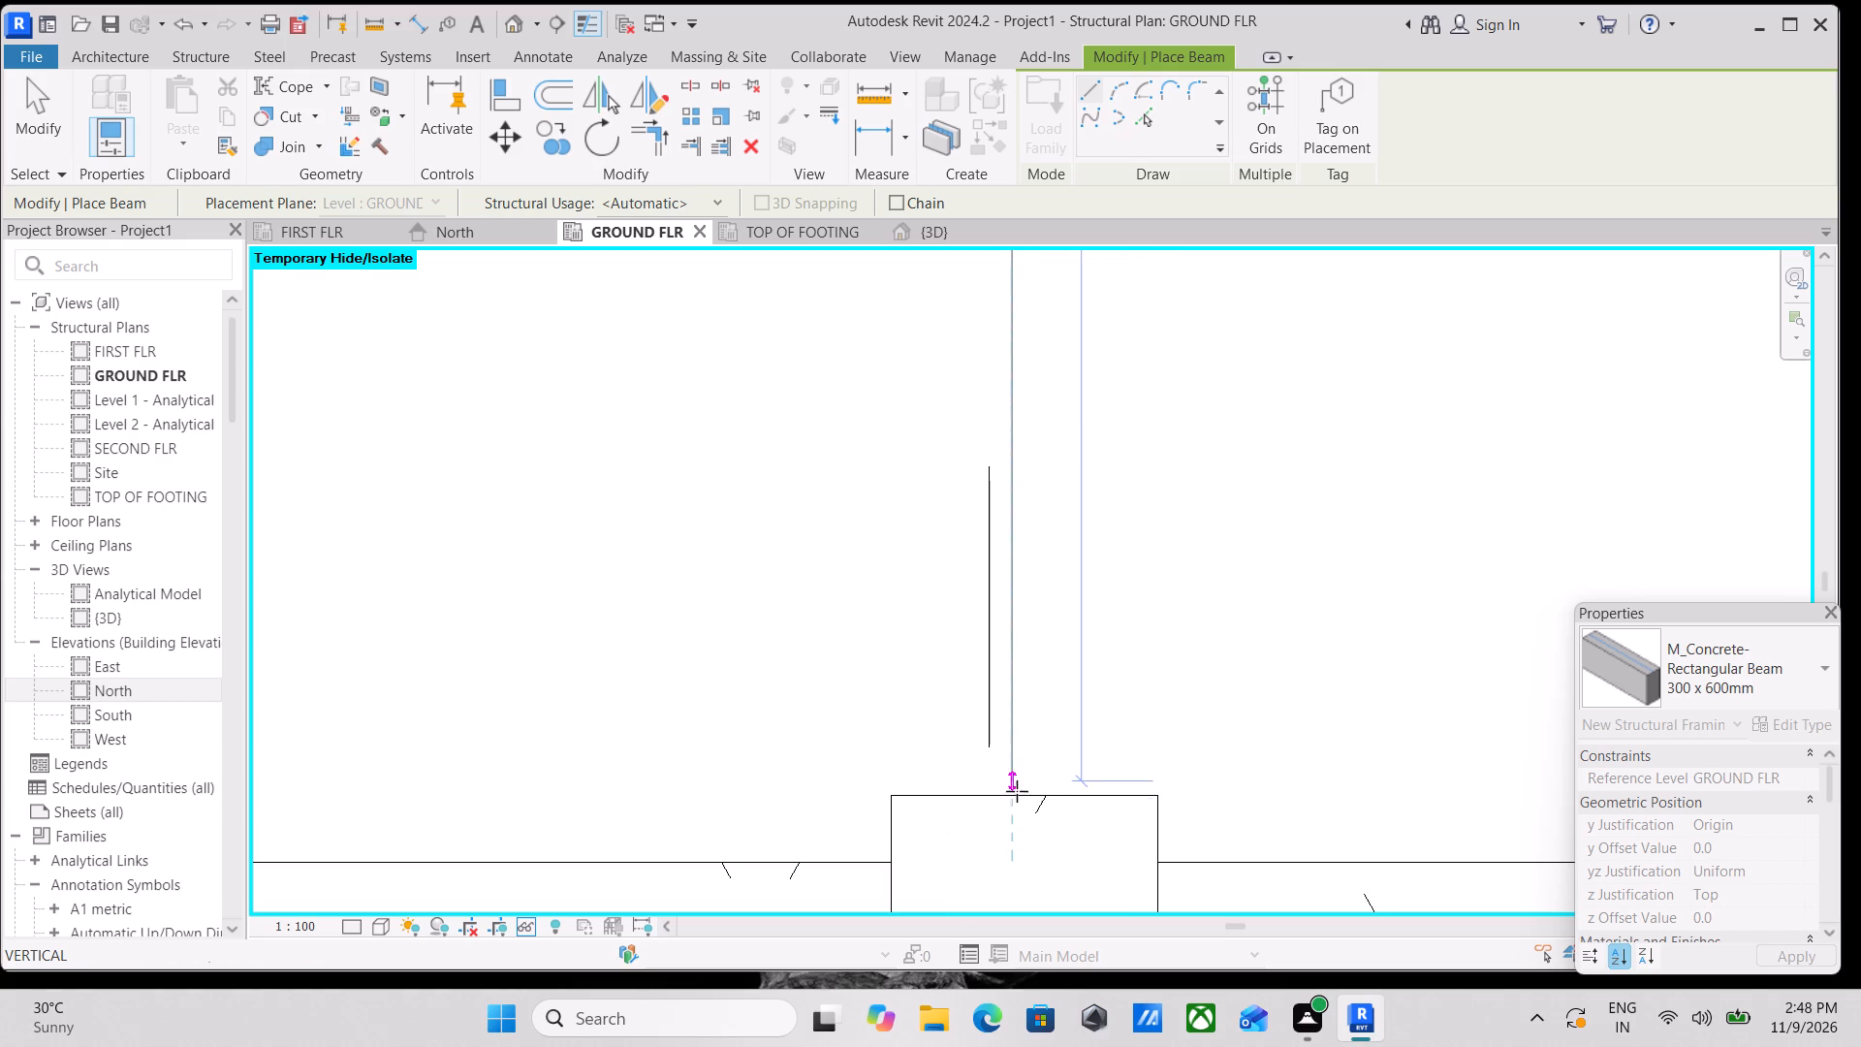
click(1014, 800)
scroll(1014, 800, down, 3)
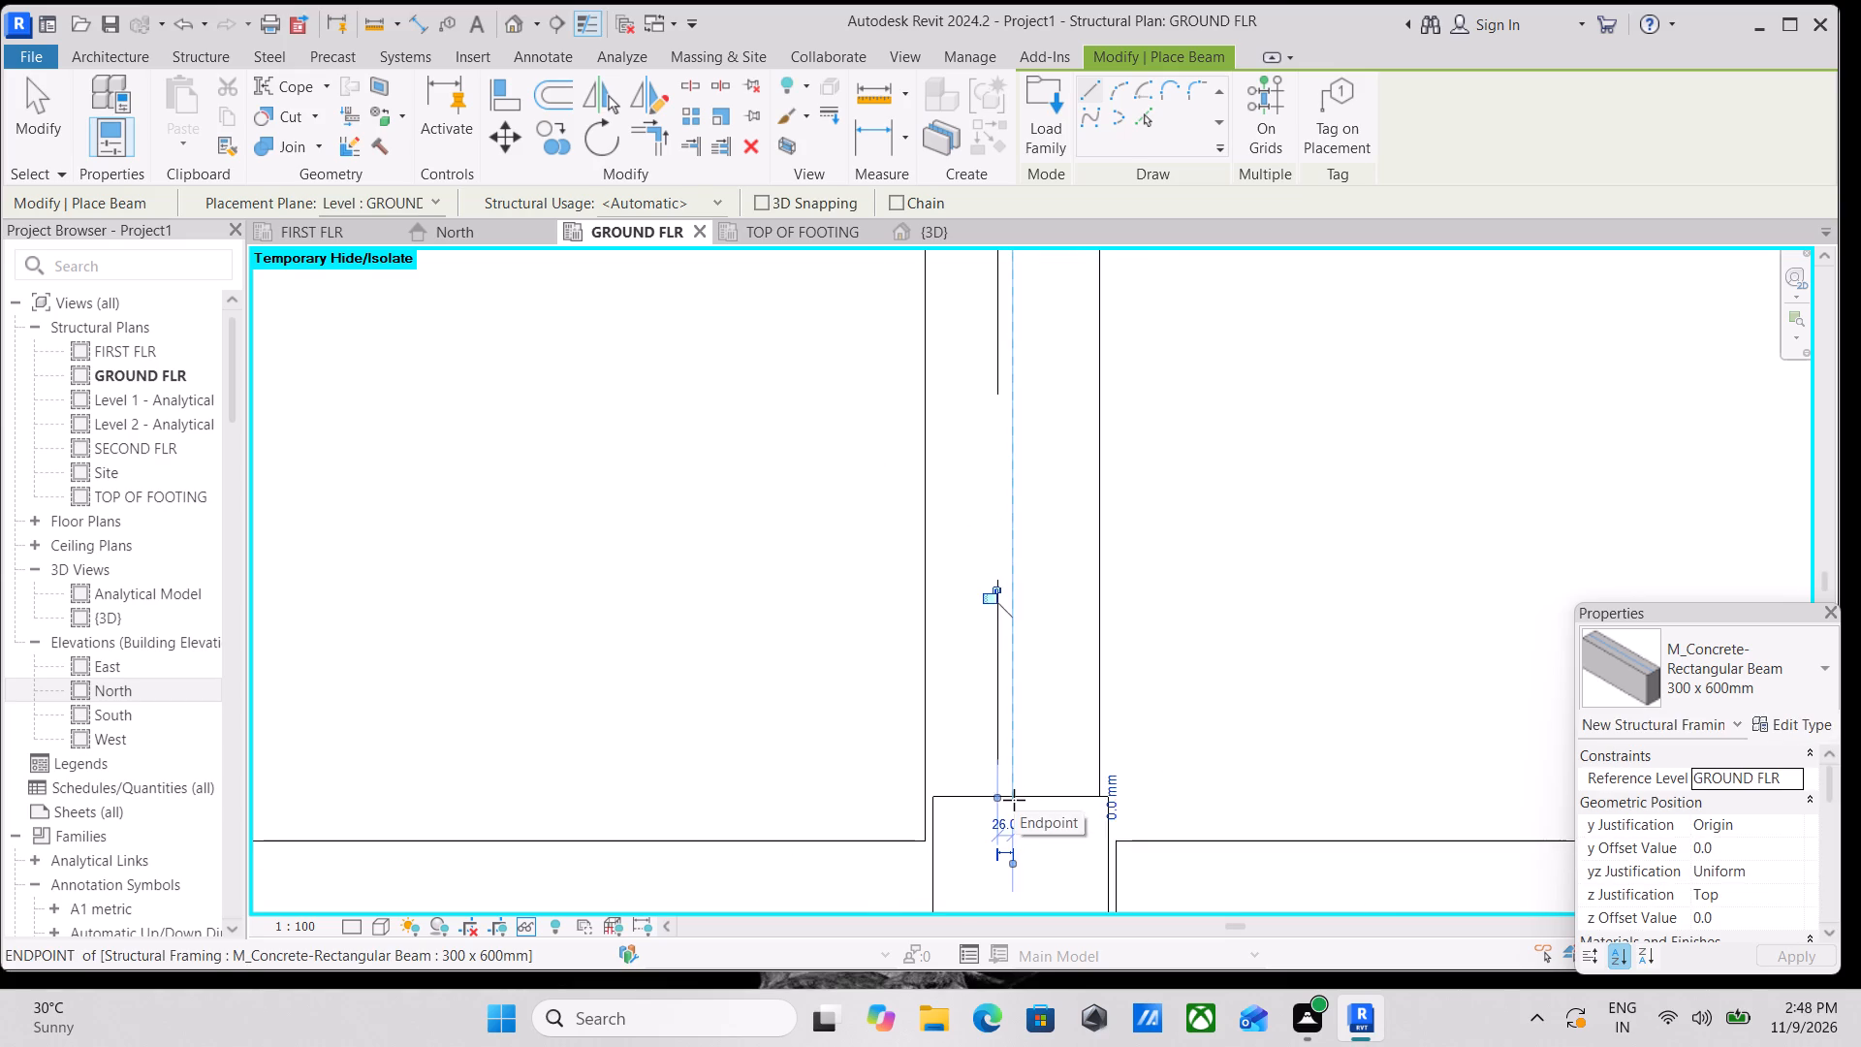
scroll(1014, 800, down, 7)
key(Escape)
scroll(1073, 714, down, 1)
middle_drag(1069, 738, 1048, 1035)
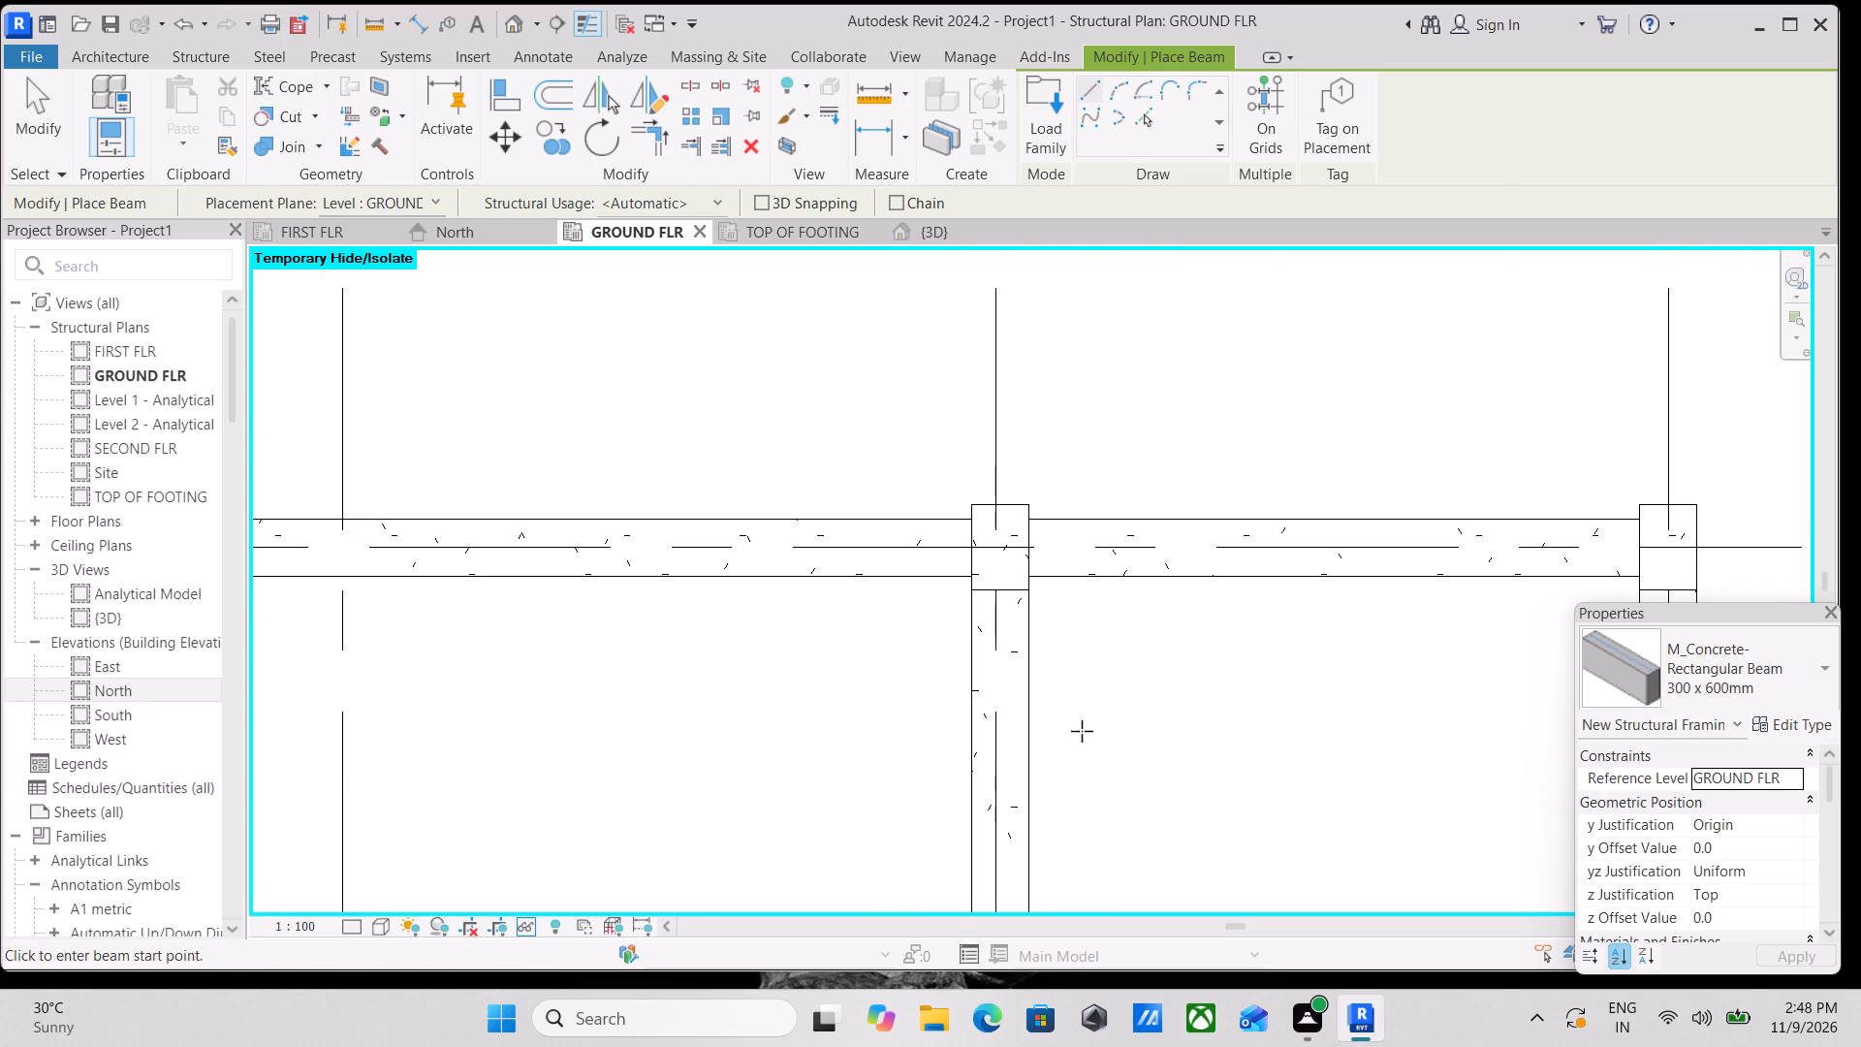
key(Escape)
Pull the grid D end of the grid 2 beam between C and D clear of the column.
click(1034, 769)
scroll(1044, 837, down, 3)
middle_drag(1042, 841, 1041, 705)
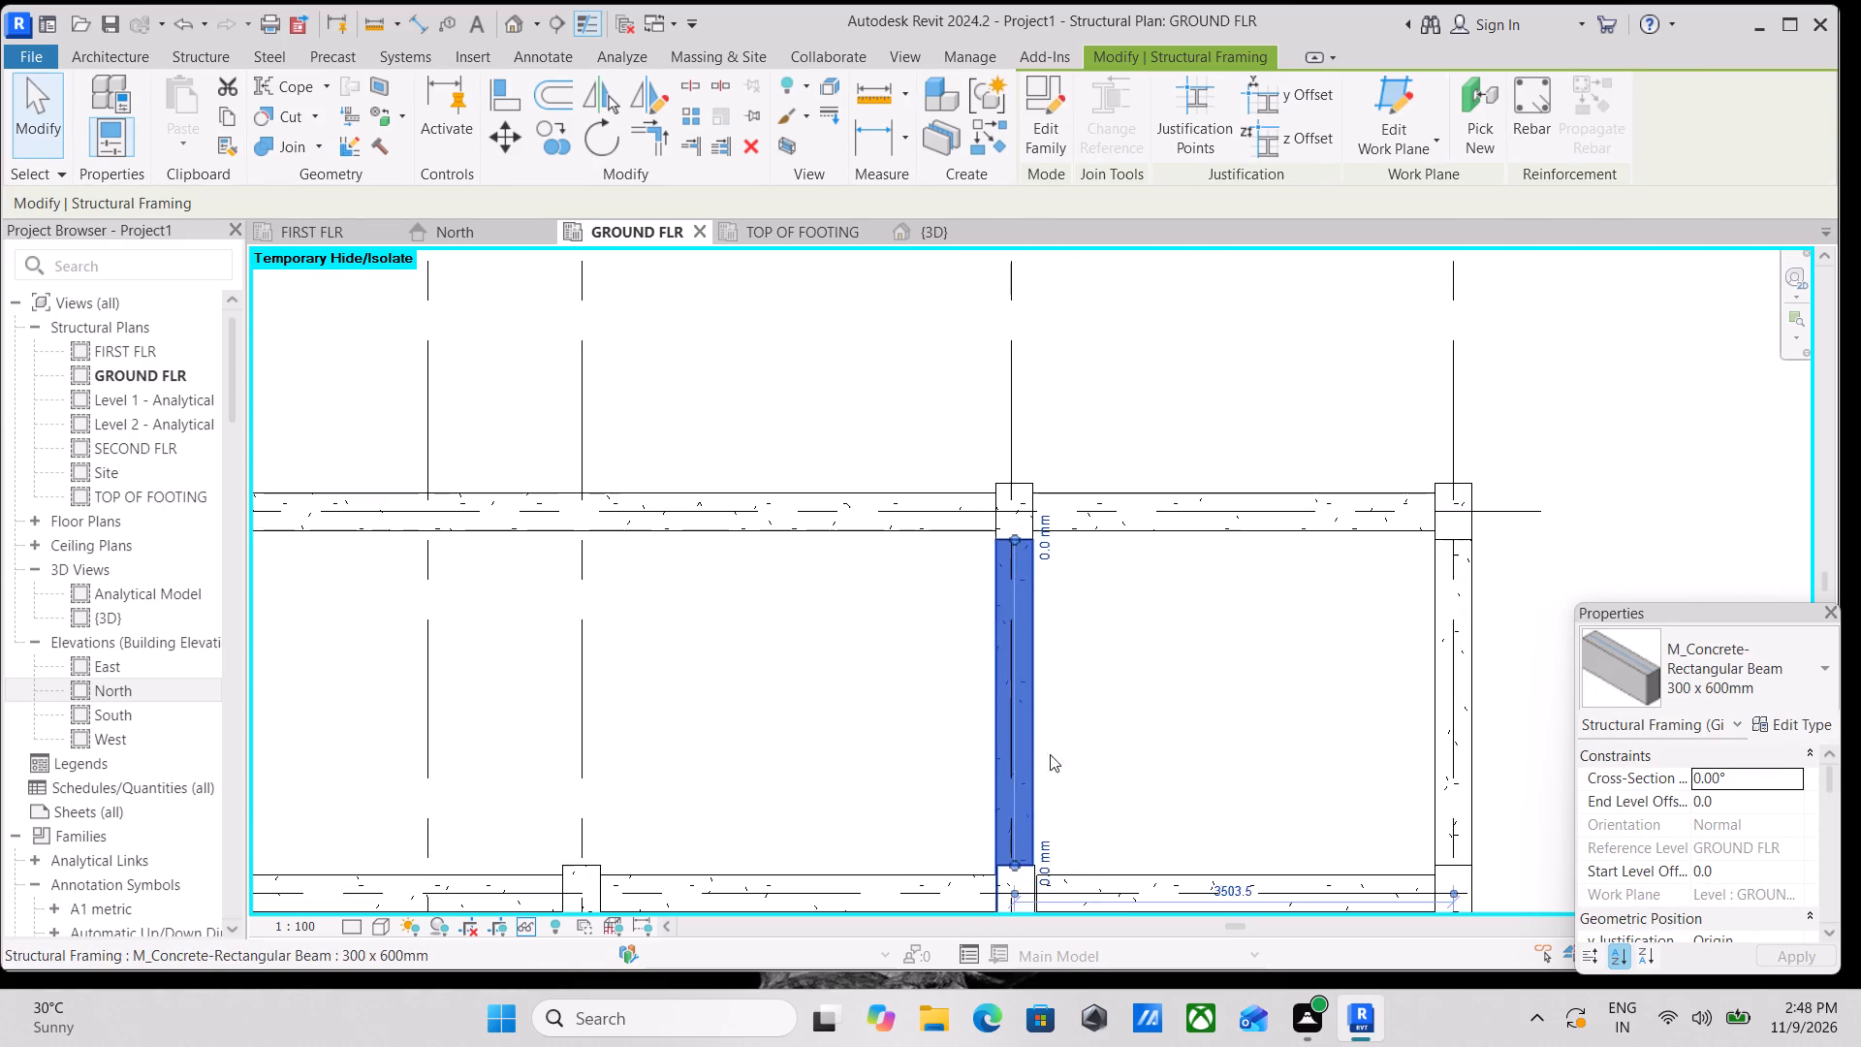
scroll(996, 894, up, 4)
middle_drag(1004, 869, 1023, 756)
key(Escape)
scroll(1032, 782, up, 3)
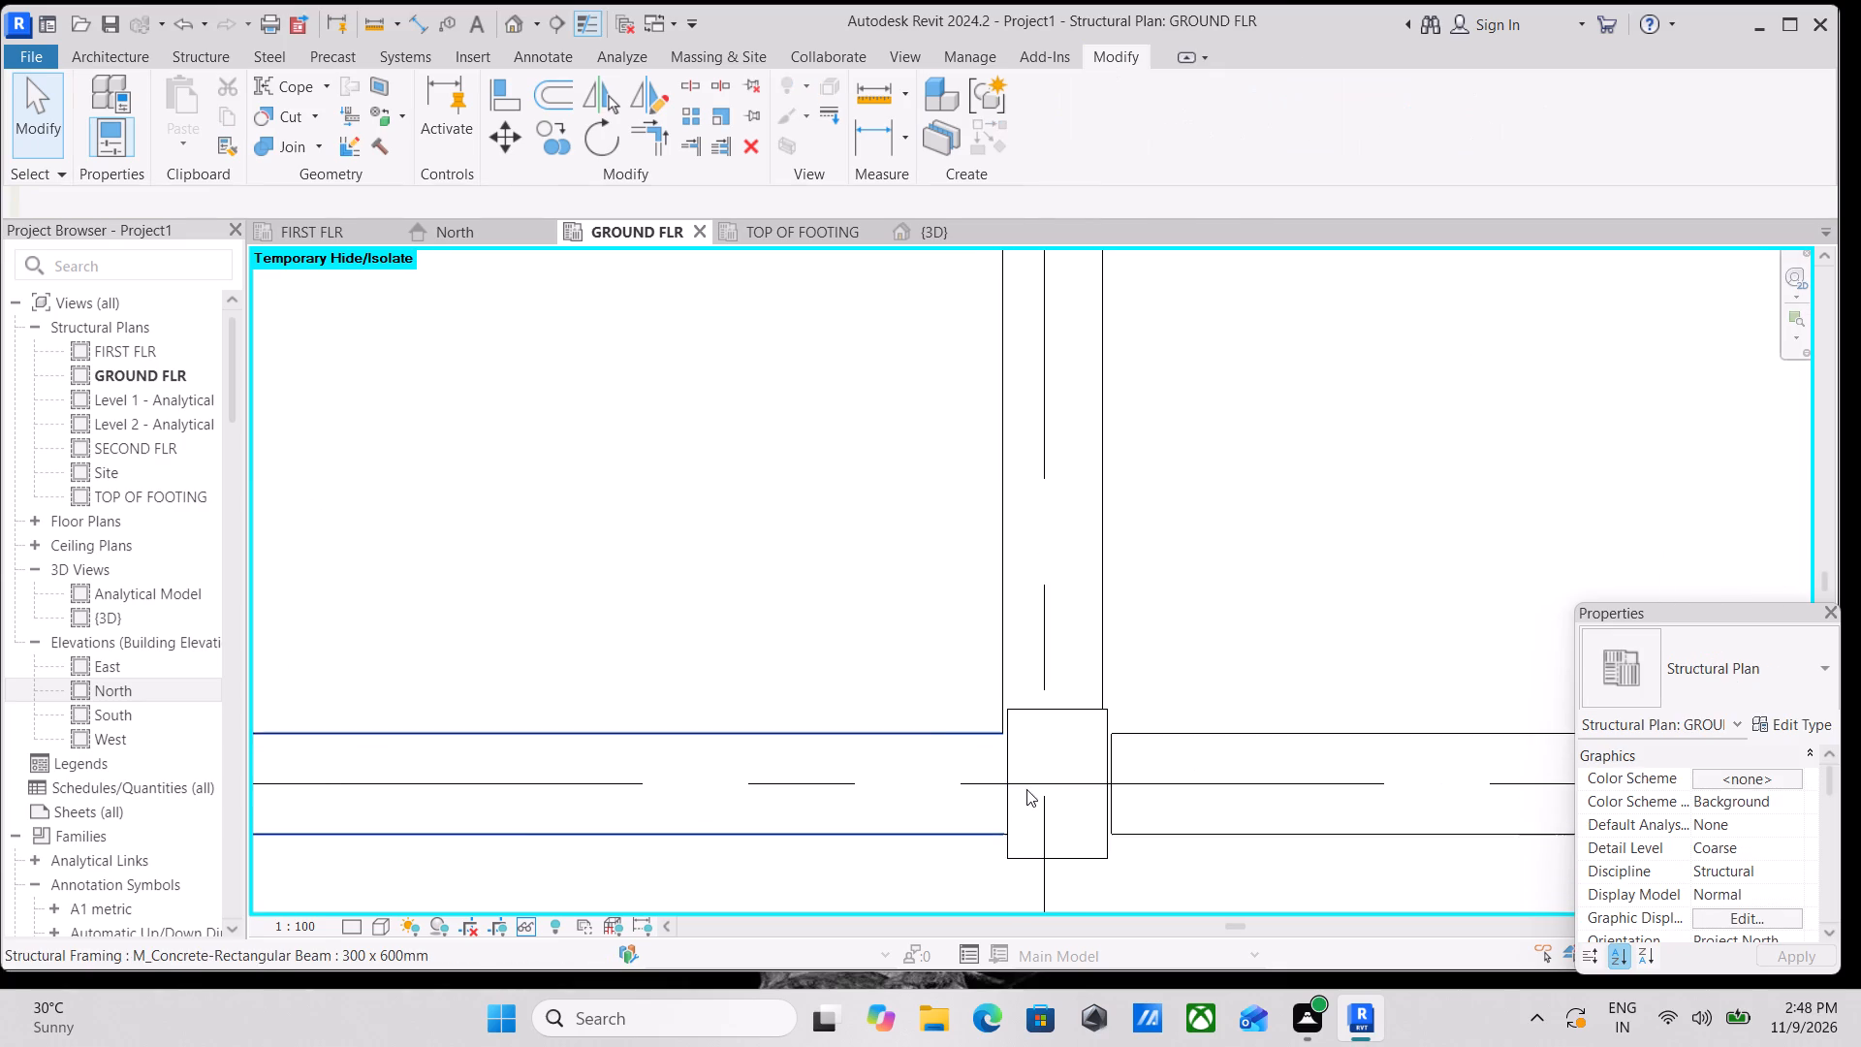
click(970, 737)
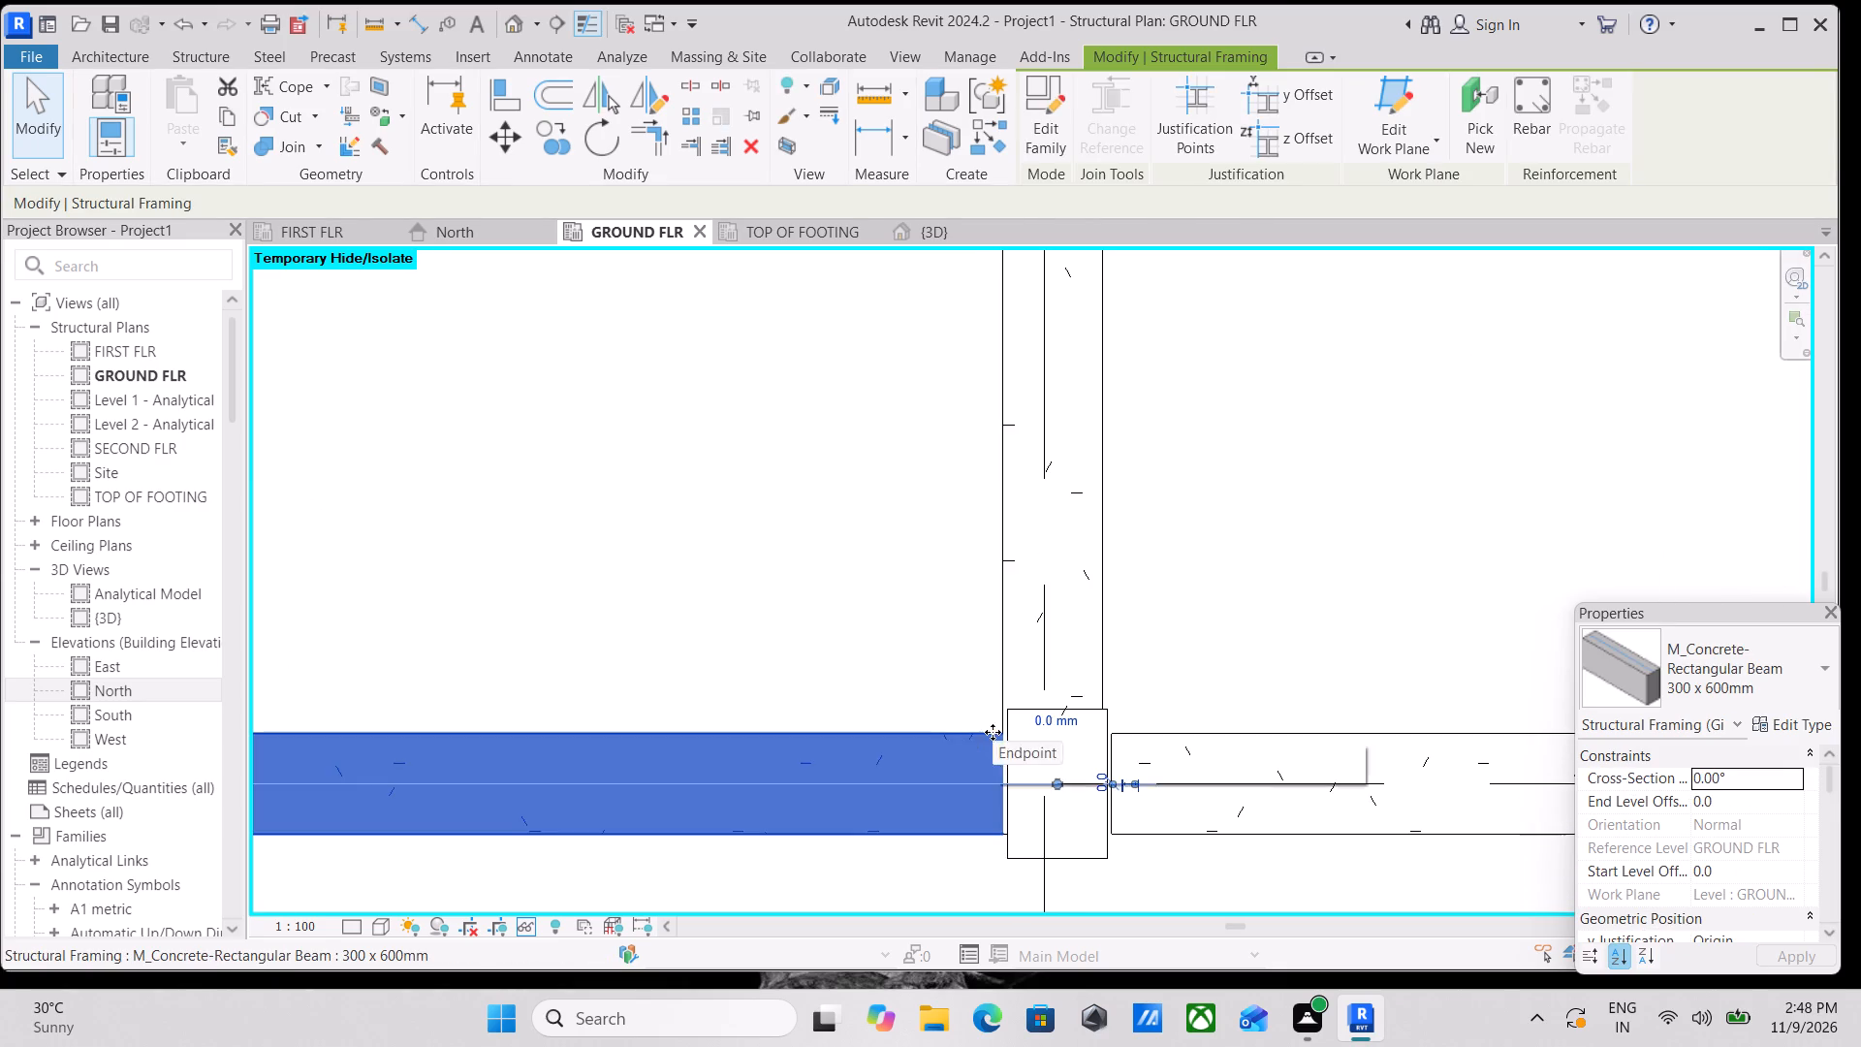
scroll(993, 732, up, 3)
drag(1083, 801, 1070, 801)
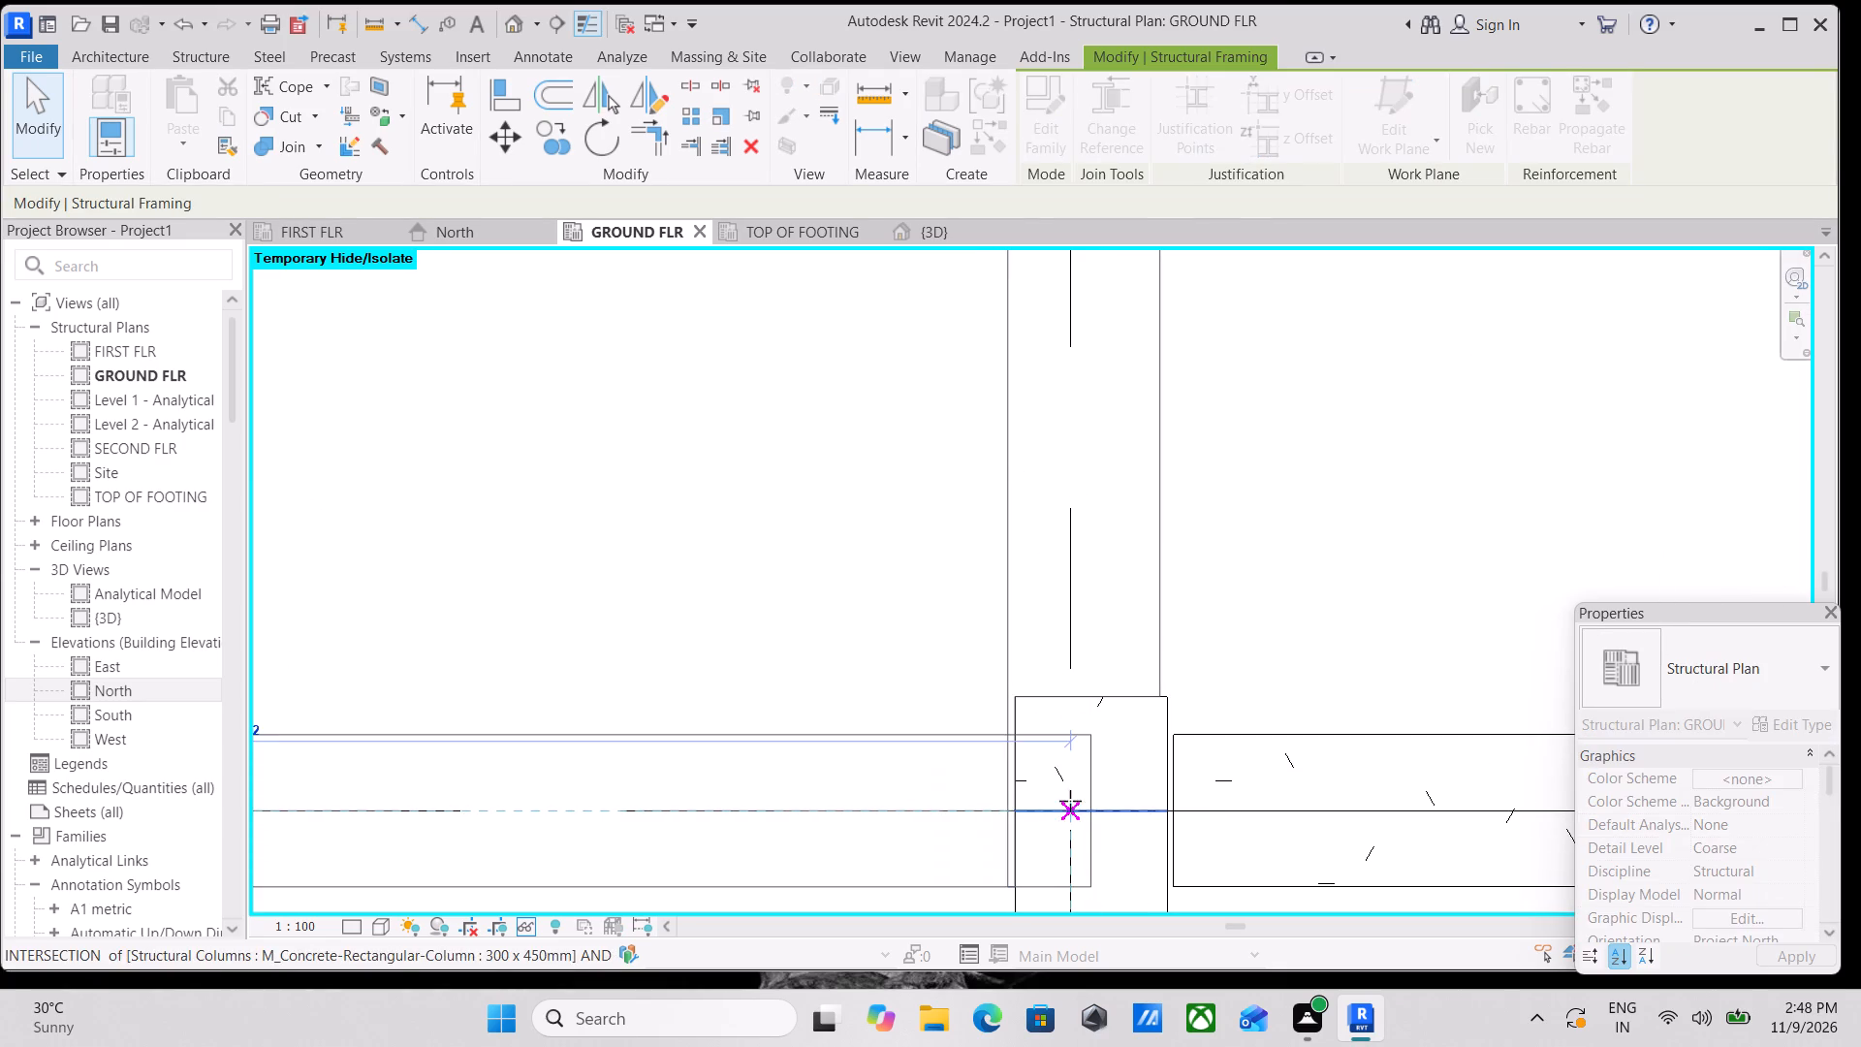
drag(1070, 801, 995, 793)
scroll(1054, 781, down, 2)
key(Escape)
Nudge the 300 x 450mm column at grids D and 2 toward grid C, under the end of the grid D beam.
middle_drag(1054, 781, 1057, 791)
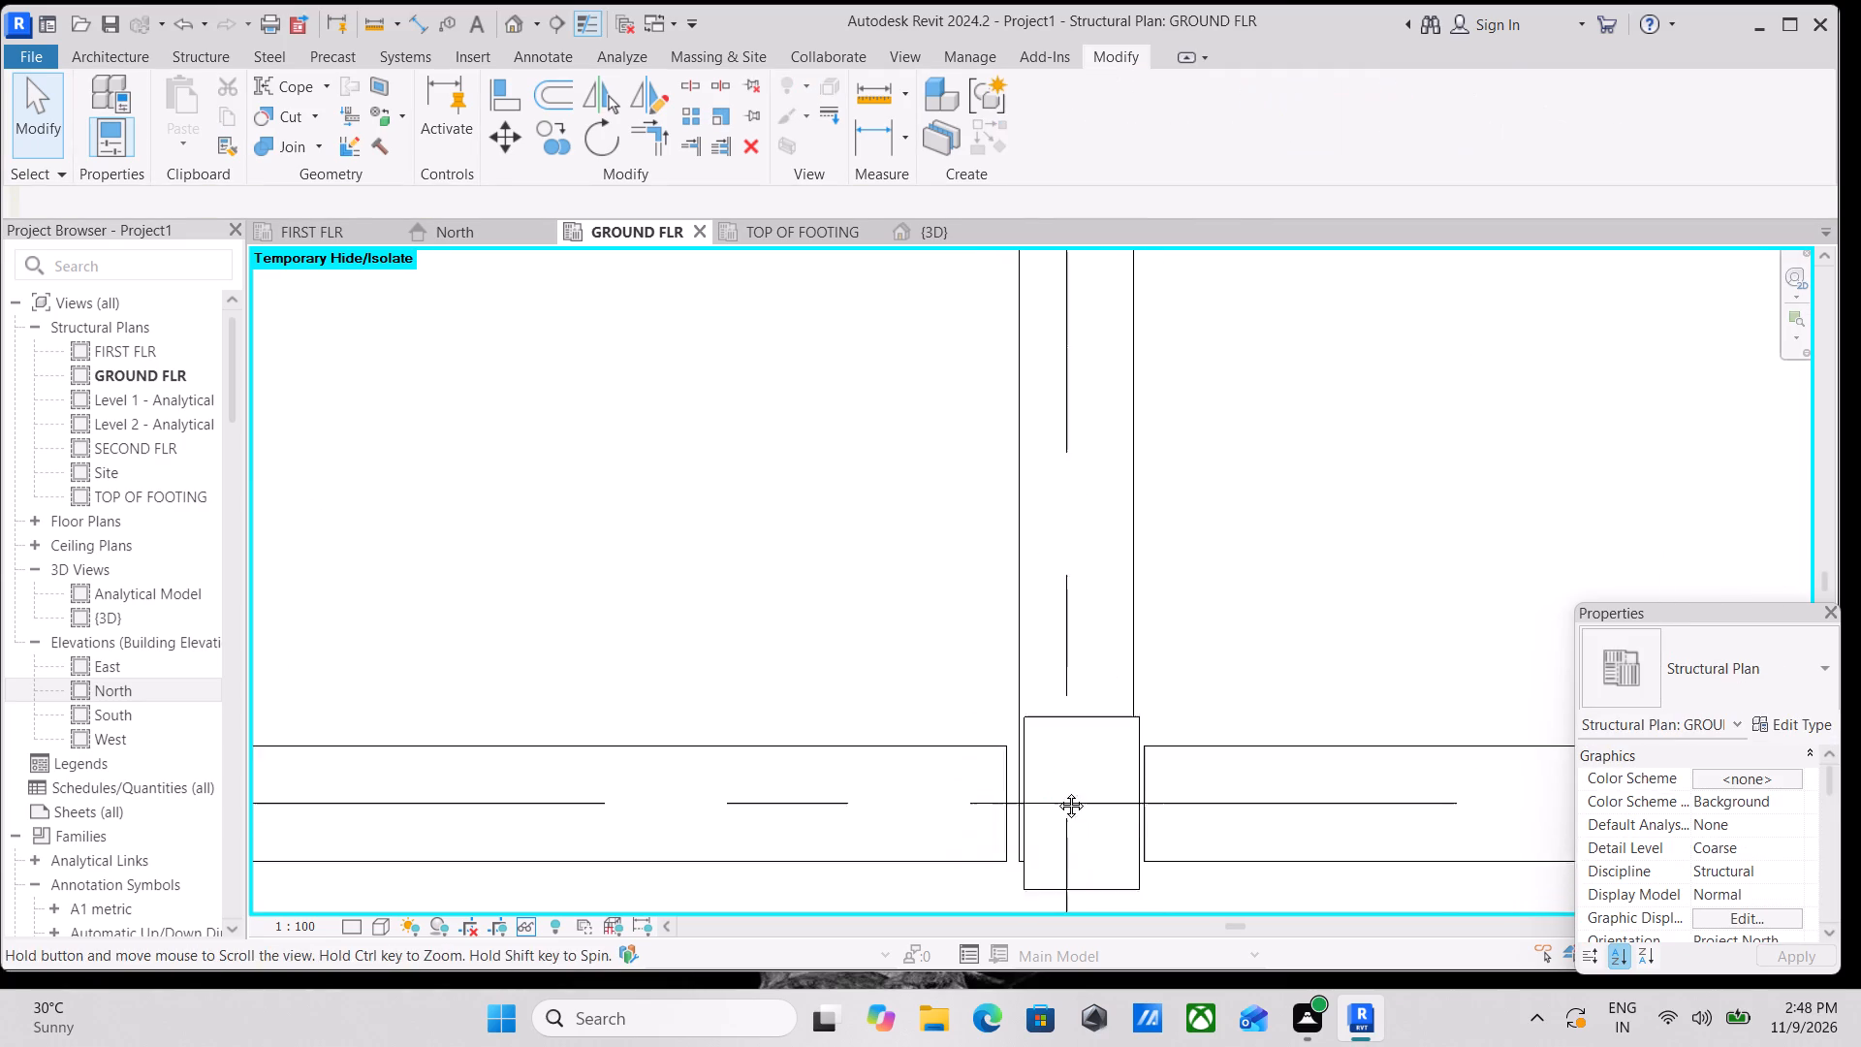
middle_drag(1057, 791, 1054, 874)
scroll(1031, 698, down, 2)
middle_drag(1031, 698, 1043, 1046)
scroll(1099, 787, down, 2)
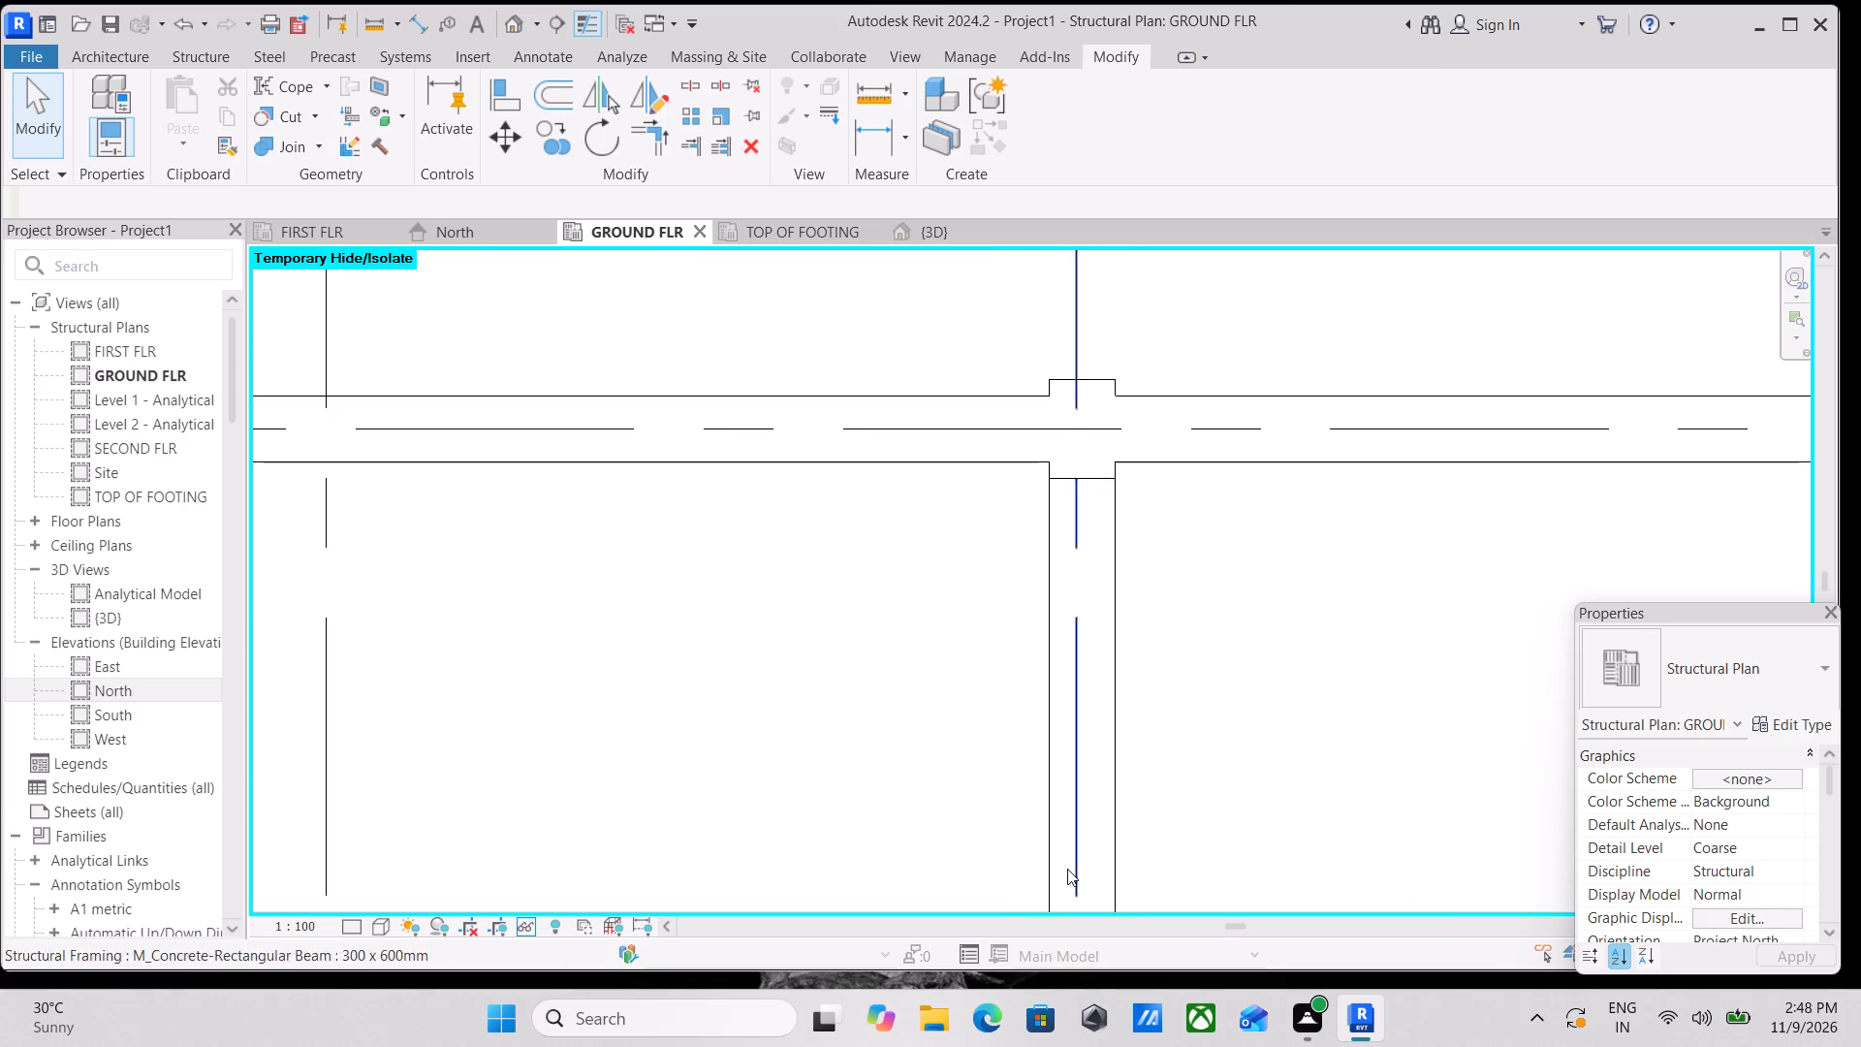
middle_drag(1067, 869, 1094, 741)
middle_drag(1096, 918, 1146, 780)
scroll(1159, 758, down, 2)
middle_drag(1104, 684, 1102, 502)
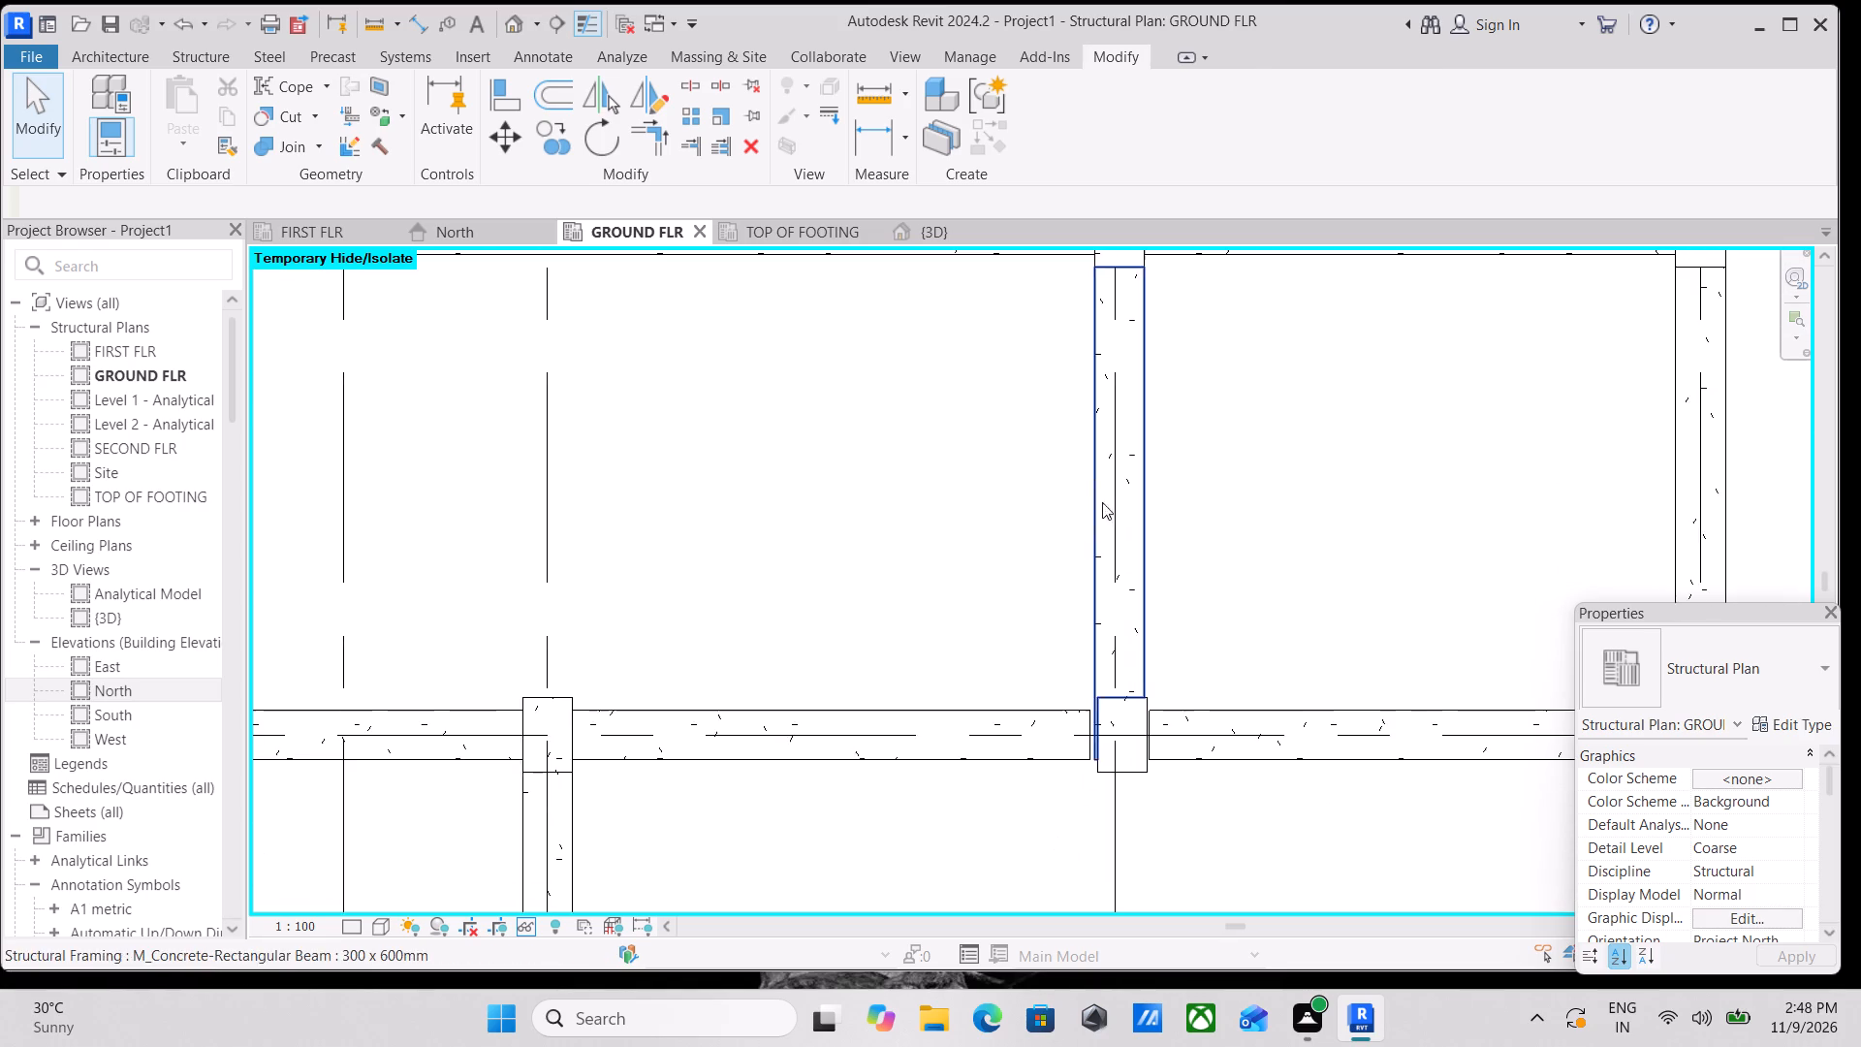
scroll(1083, 699, up, 7)
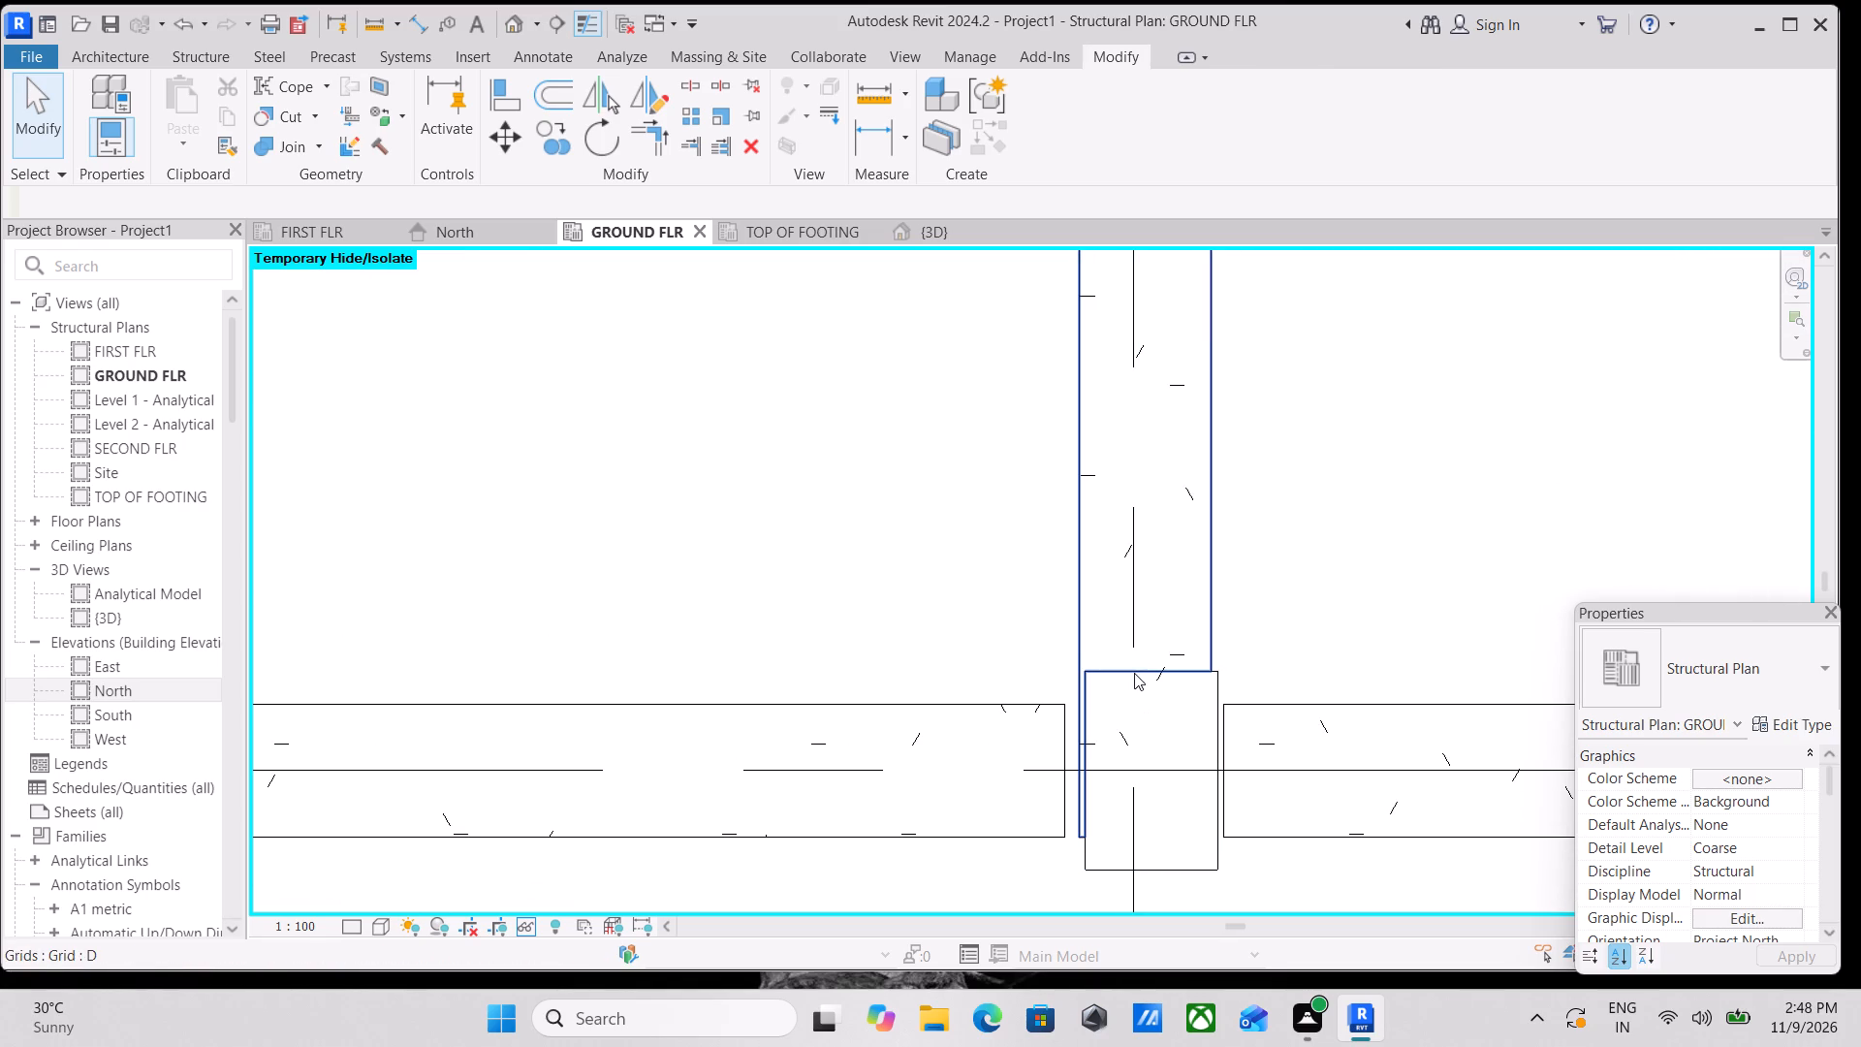
click(1212, 678)
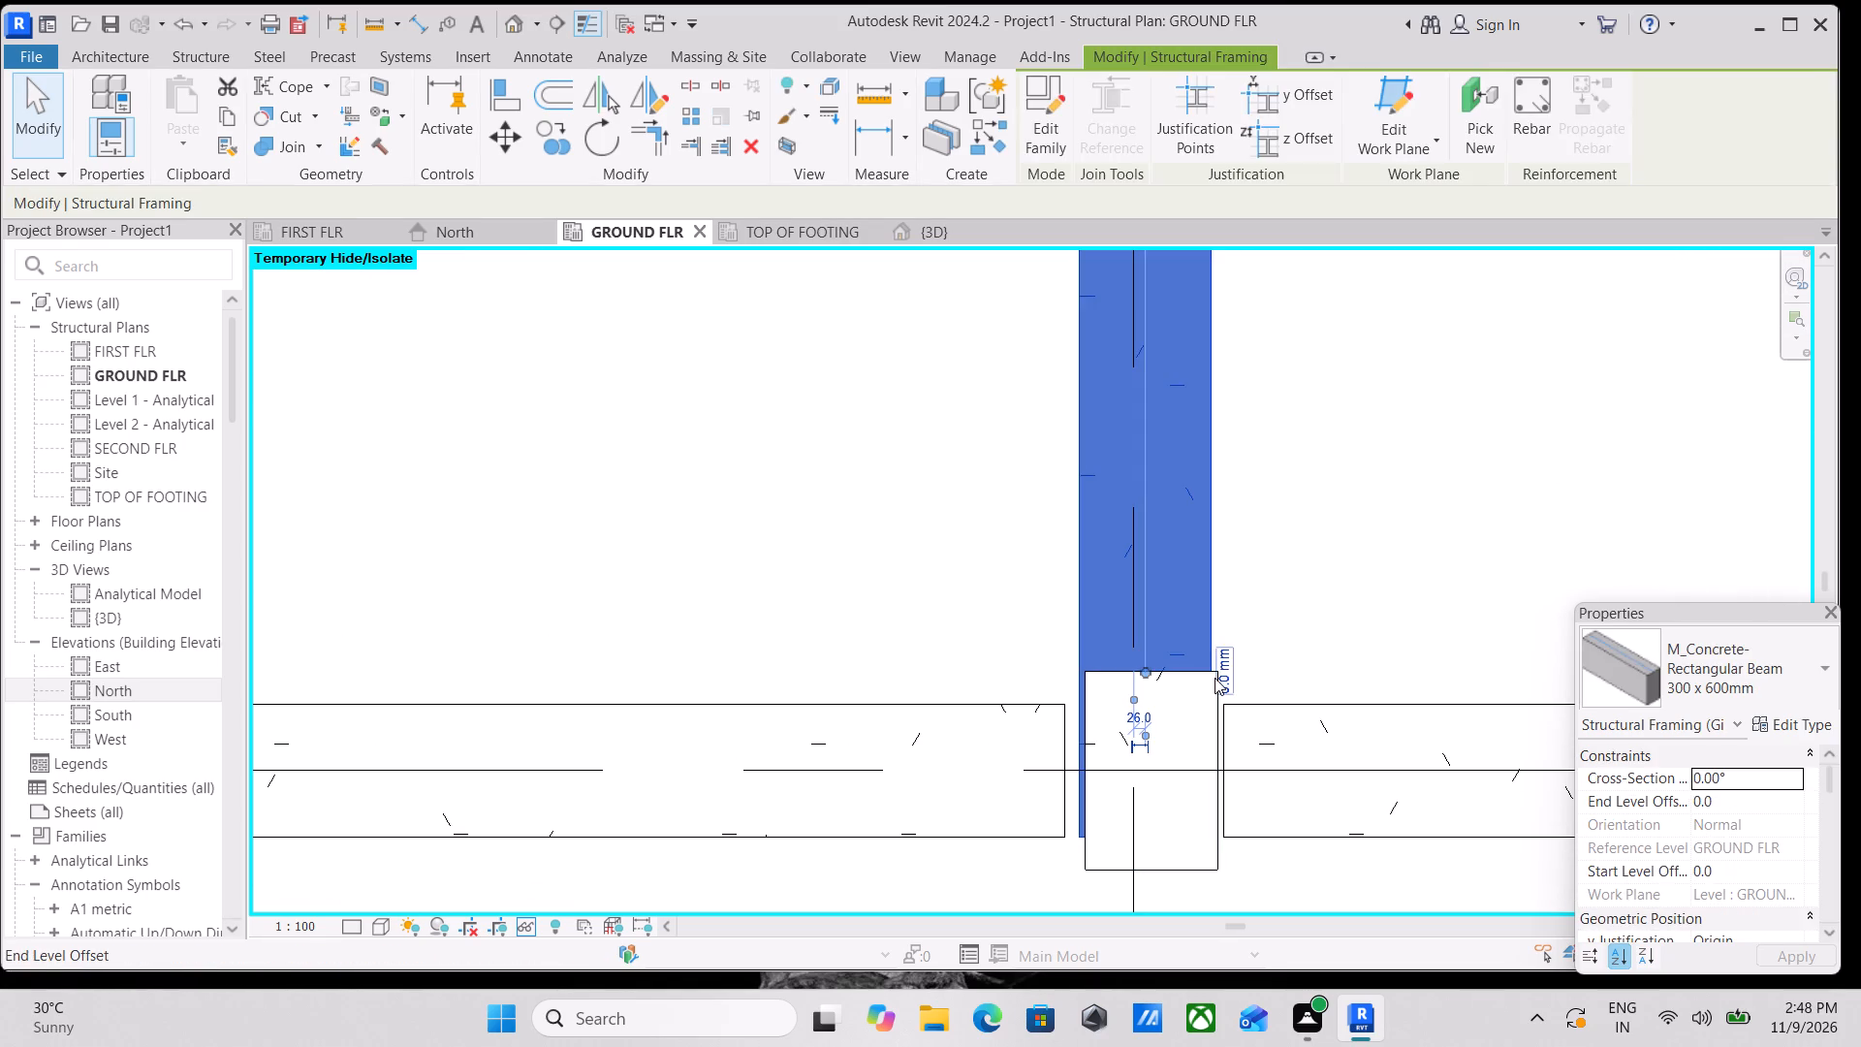
key(Escape)
click(1202, 864)
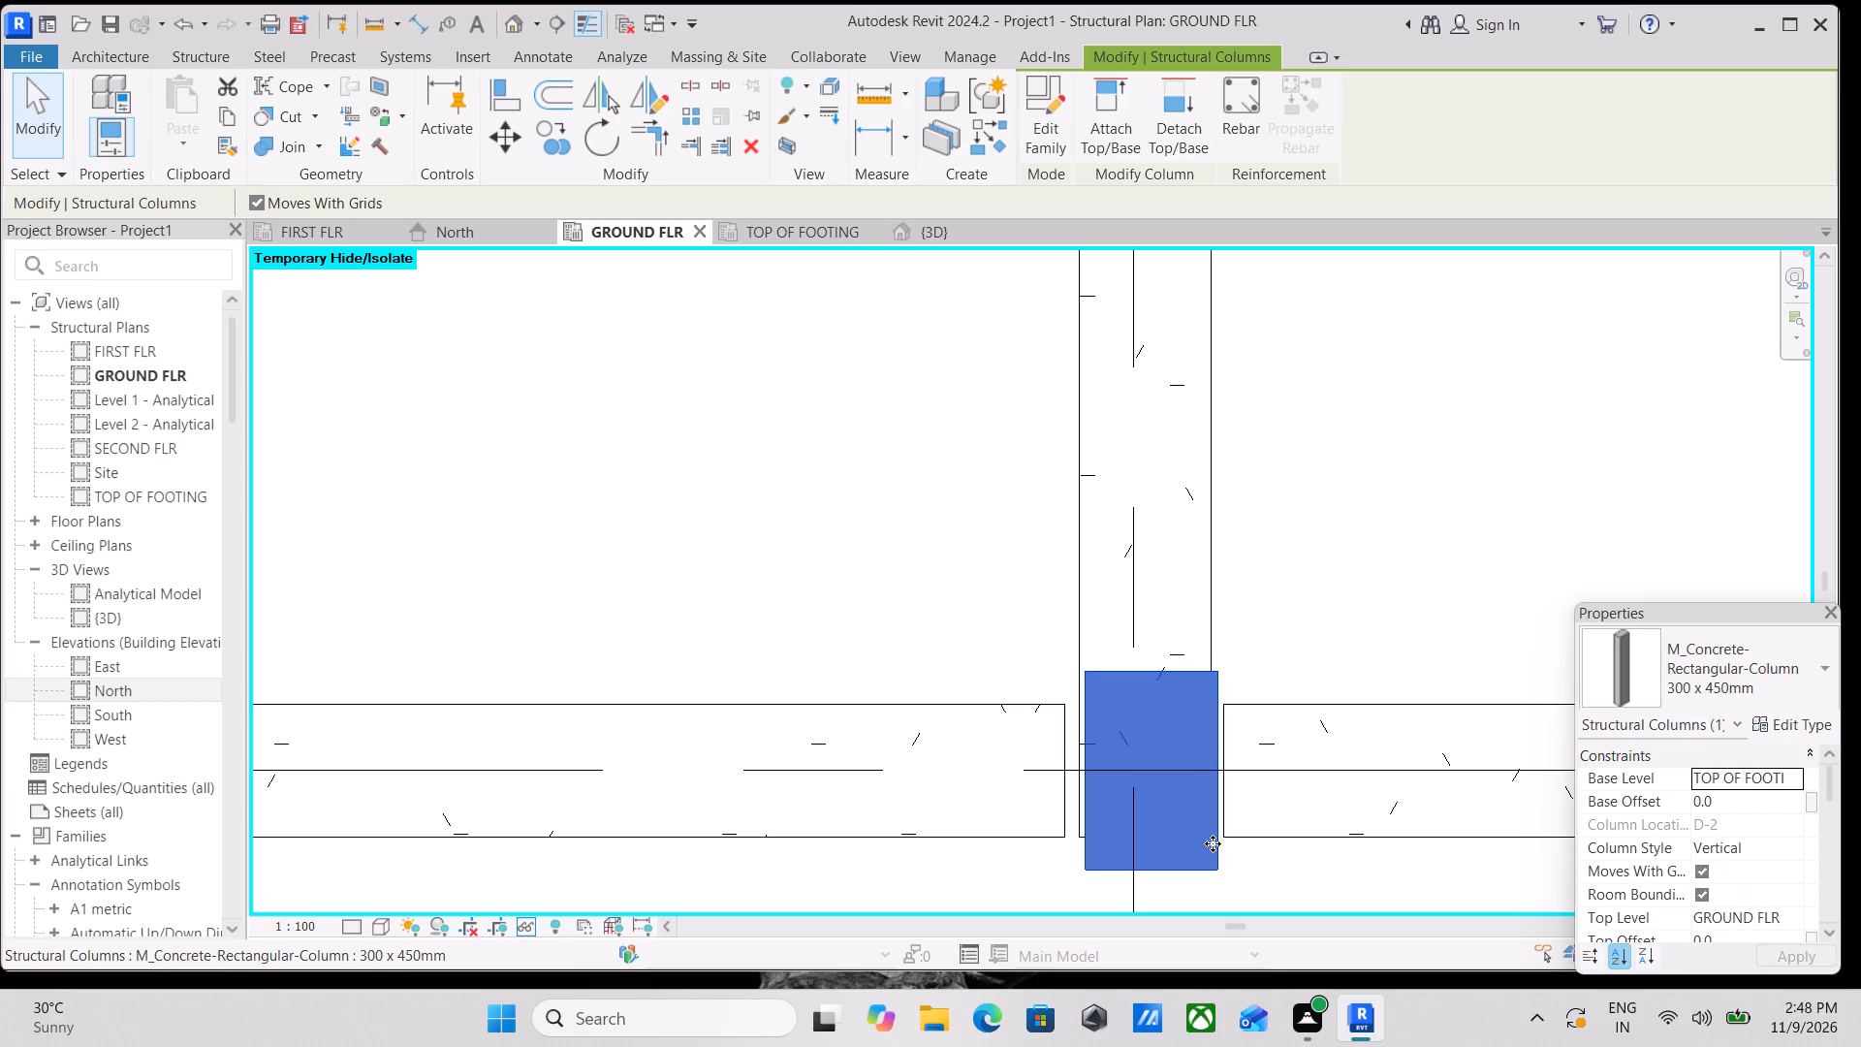
click(1213, 843)
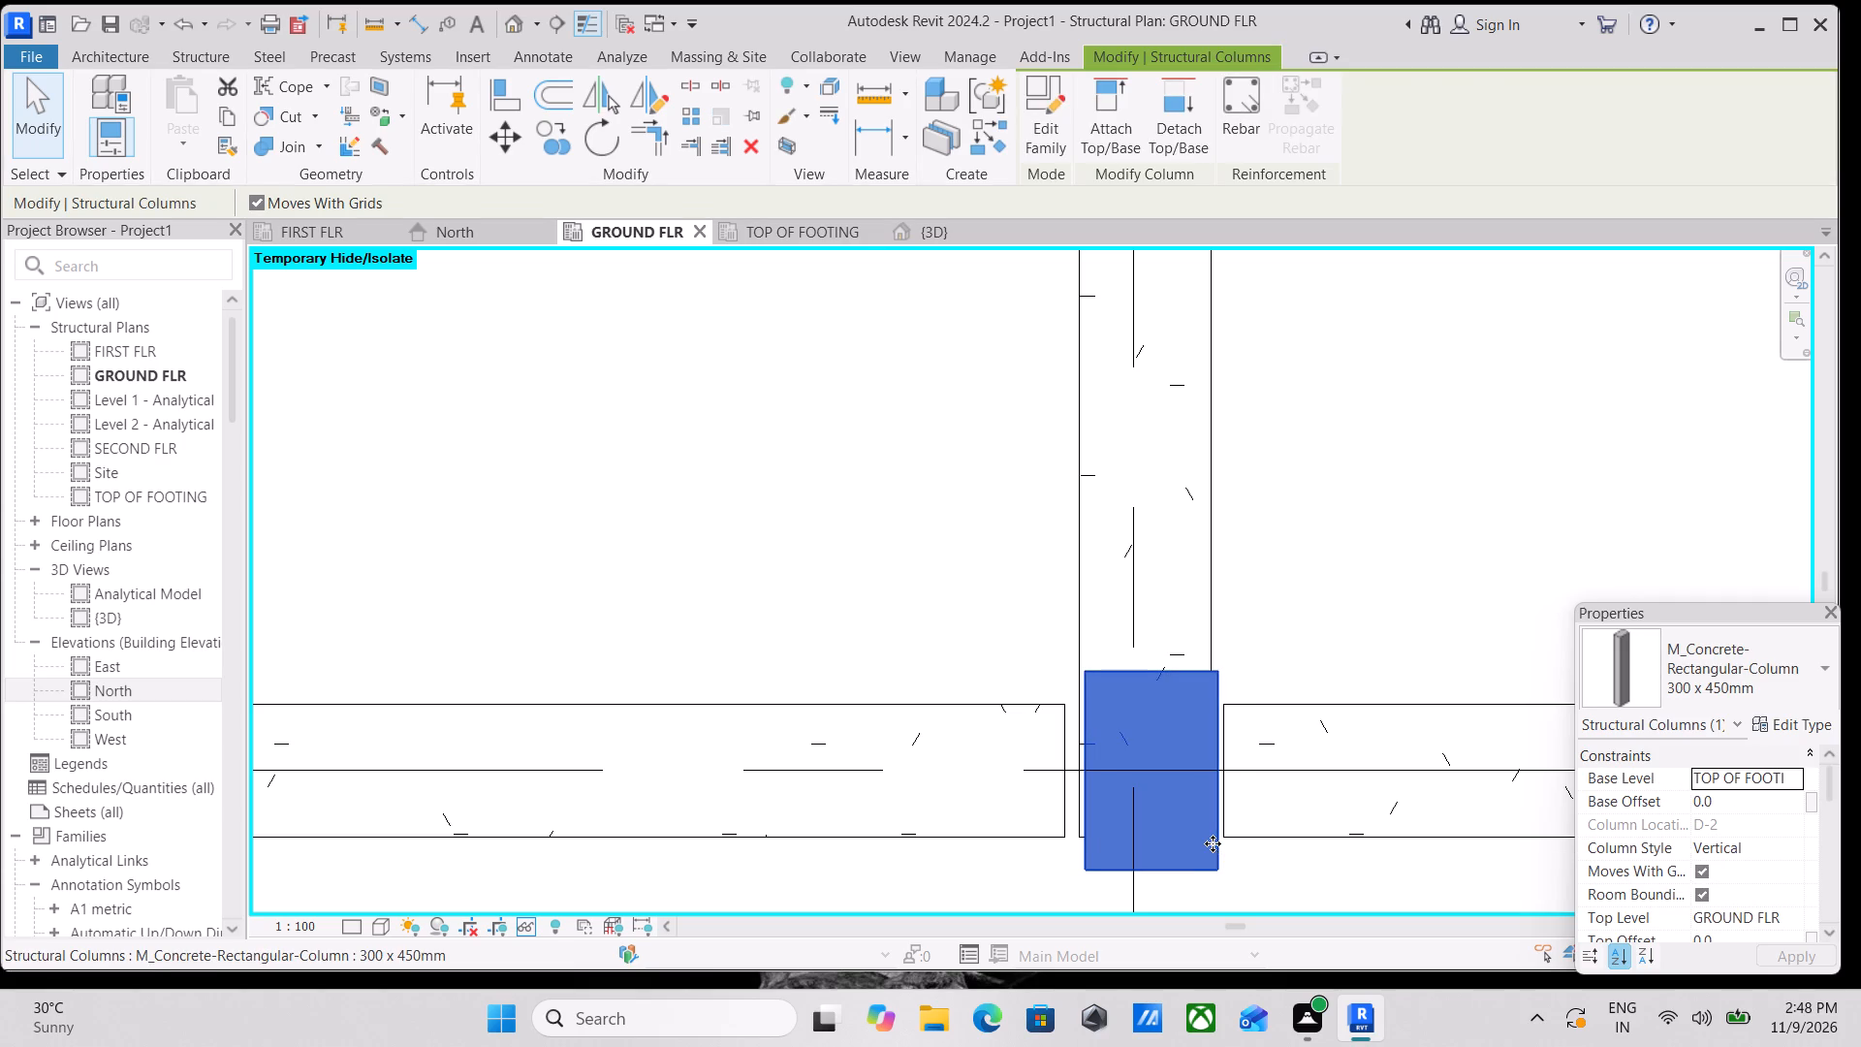
key(Left)
key(Left)
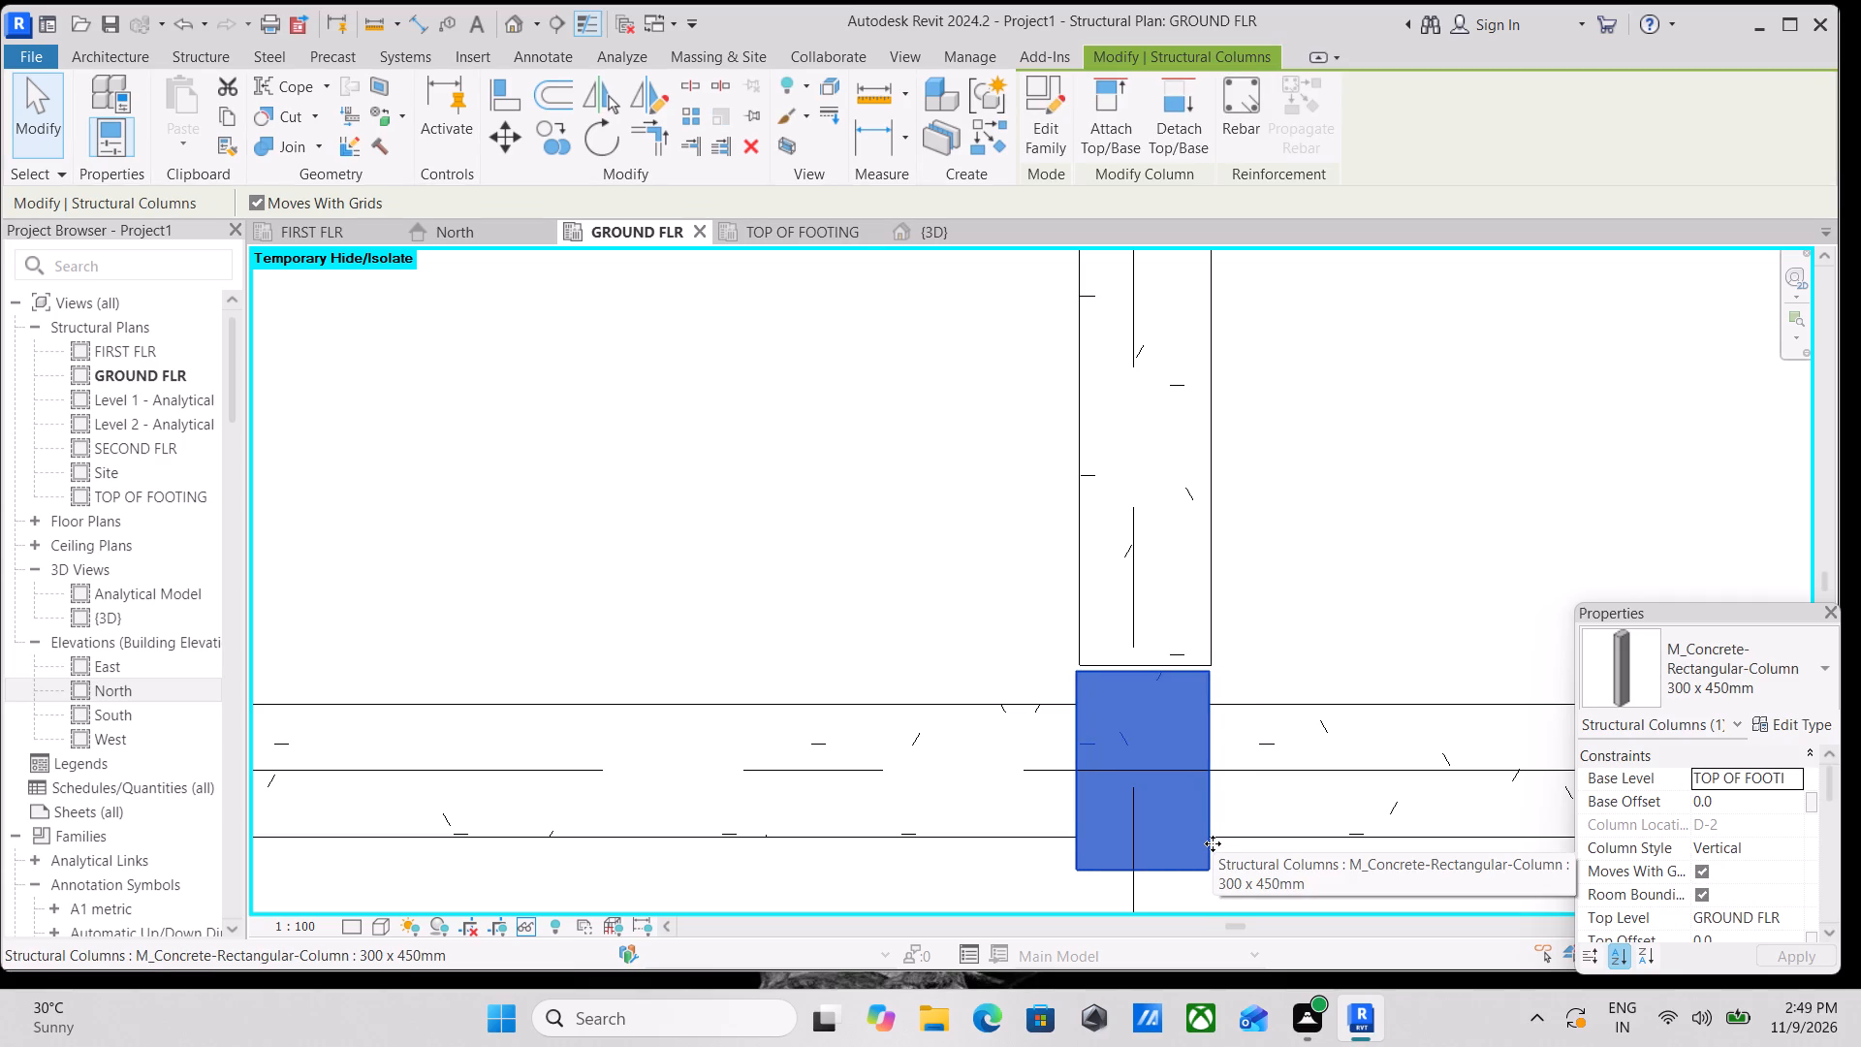
key(Right)
key(Left)
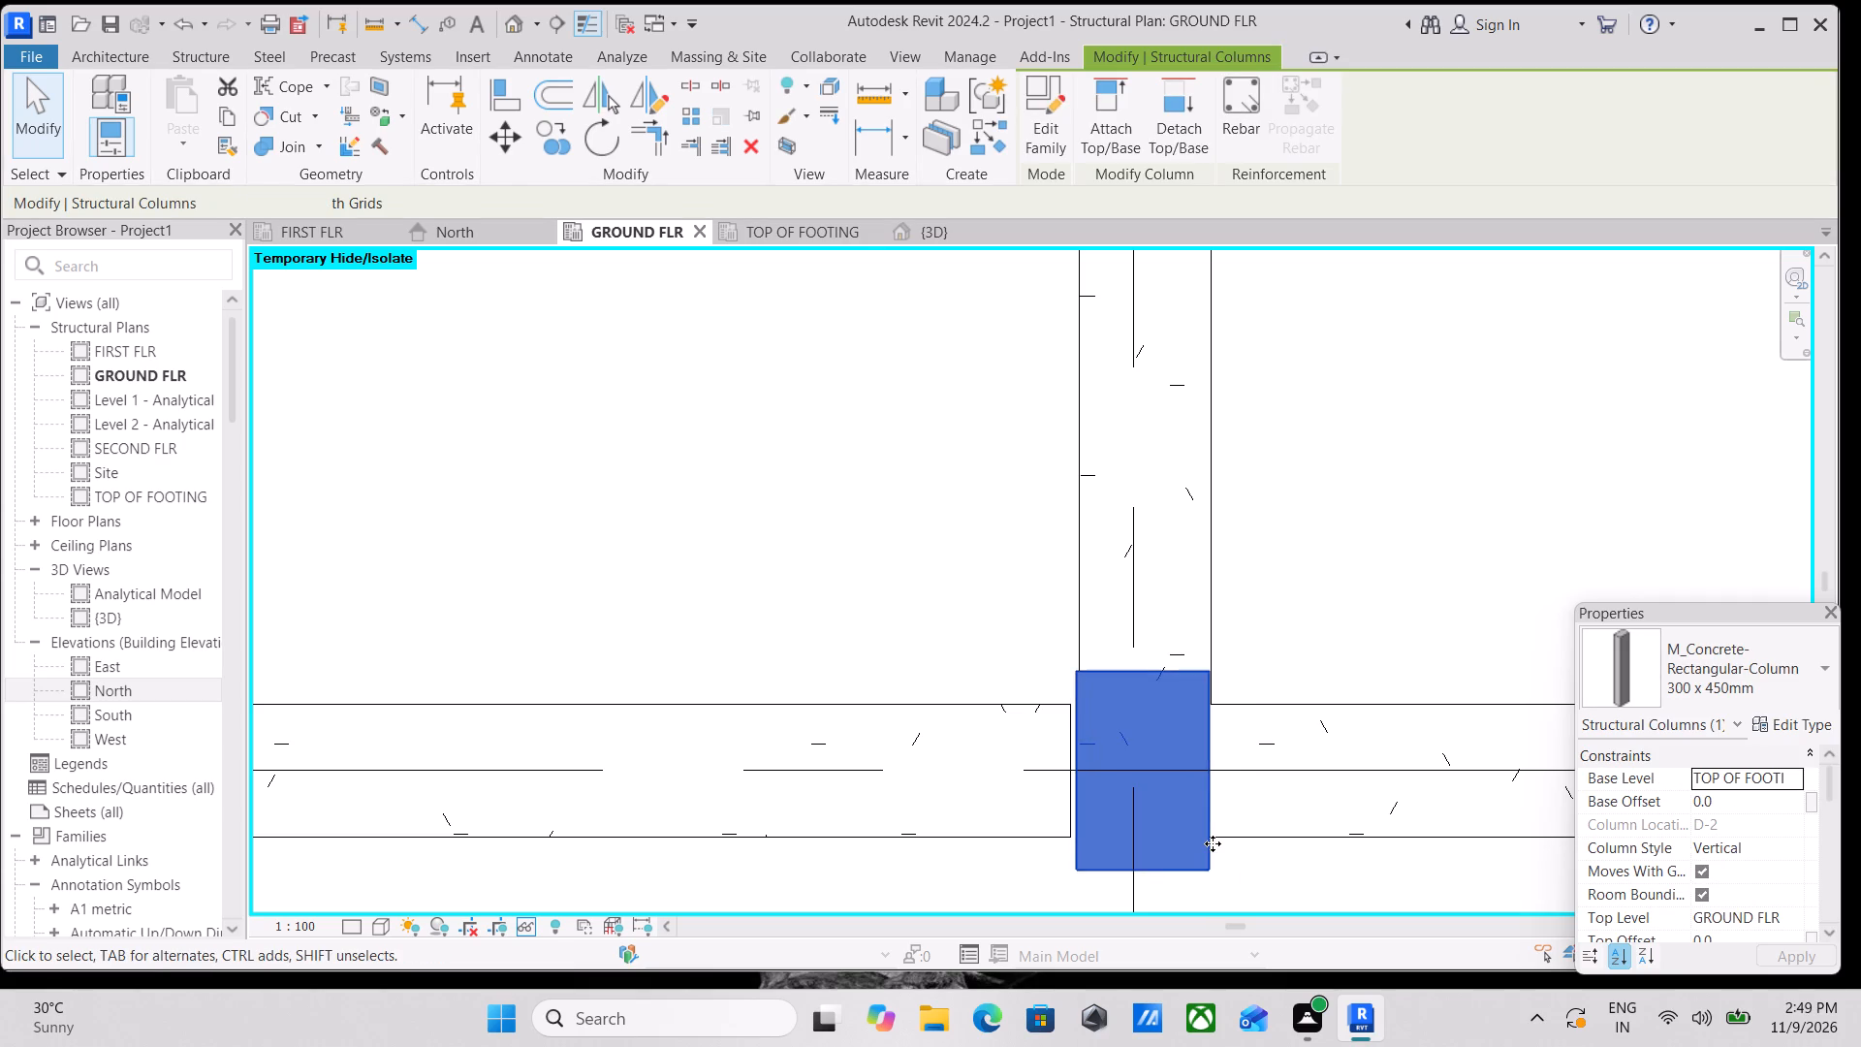
scroll(1213, 843, down, 2)
key(Escape)
Nudge the column at grids D and 2 slightly back toward grid E to line up with the grid D beam's edges.
scroll(1201, 763, up, 3)
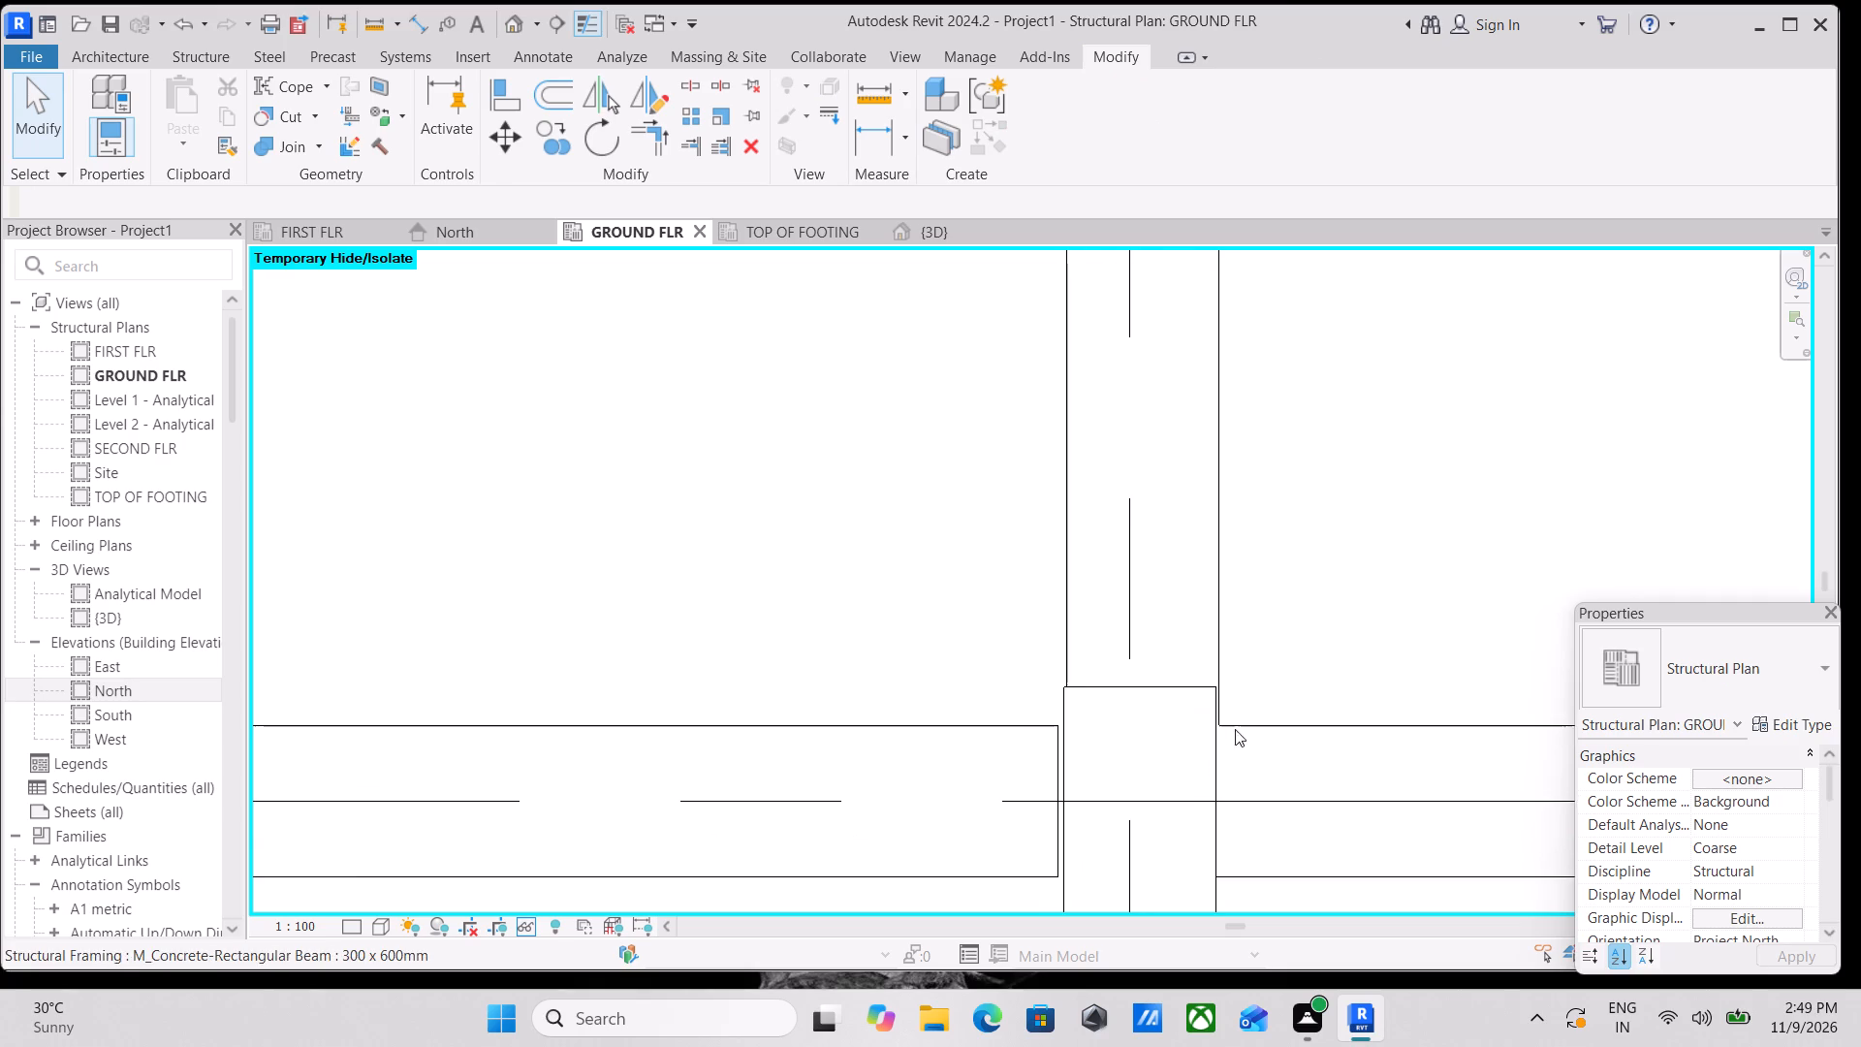
scroll(1238, 702, up, 3)
scroll(1090, 663, up, 4)
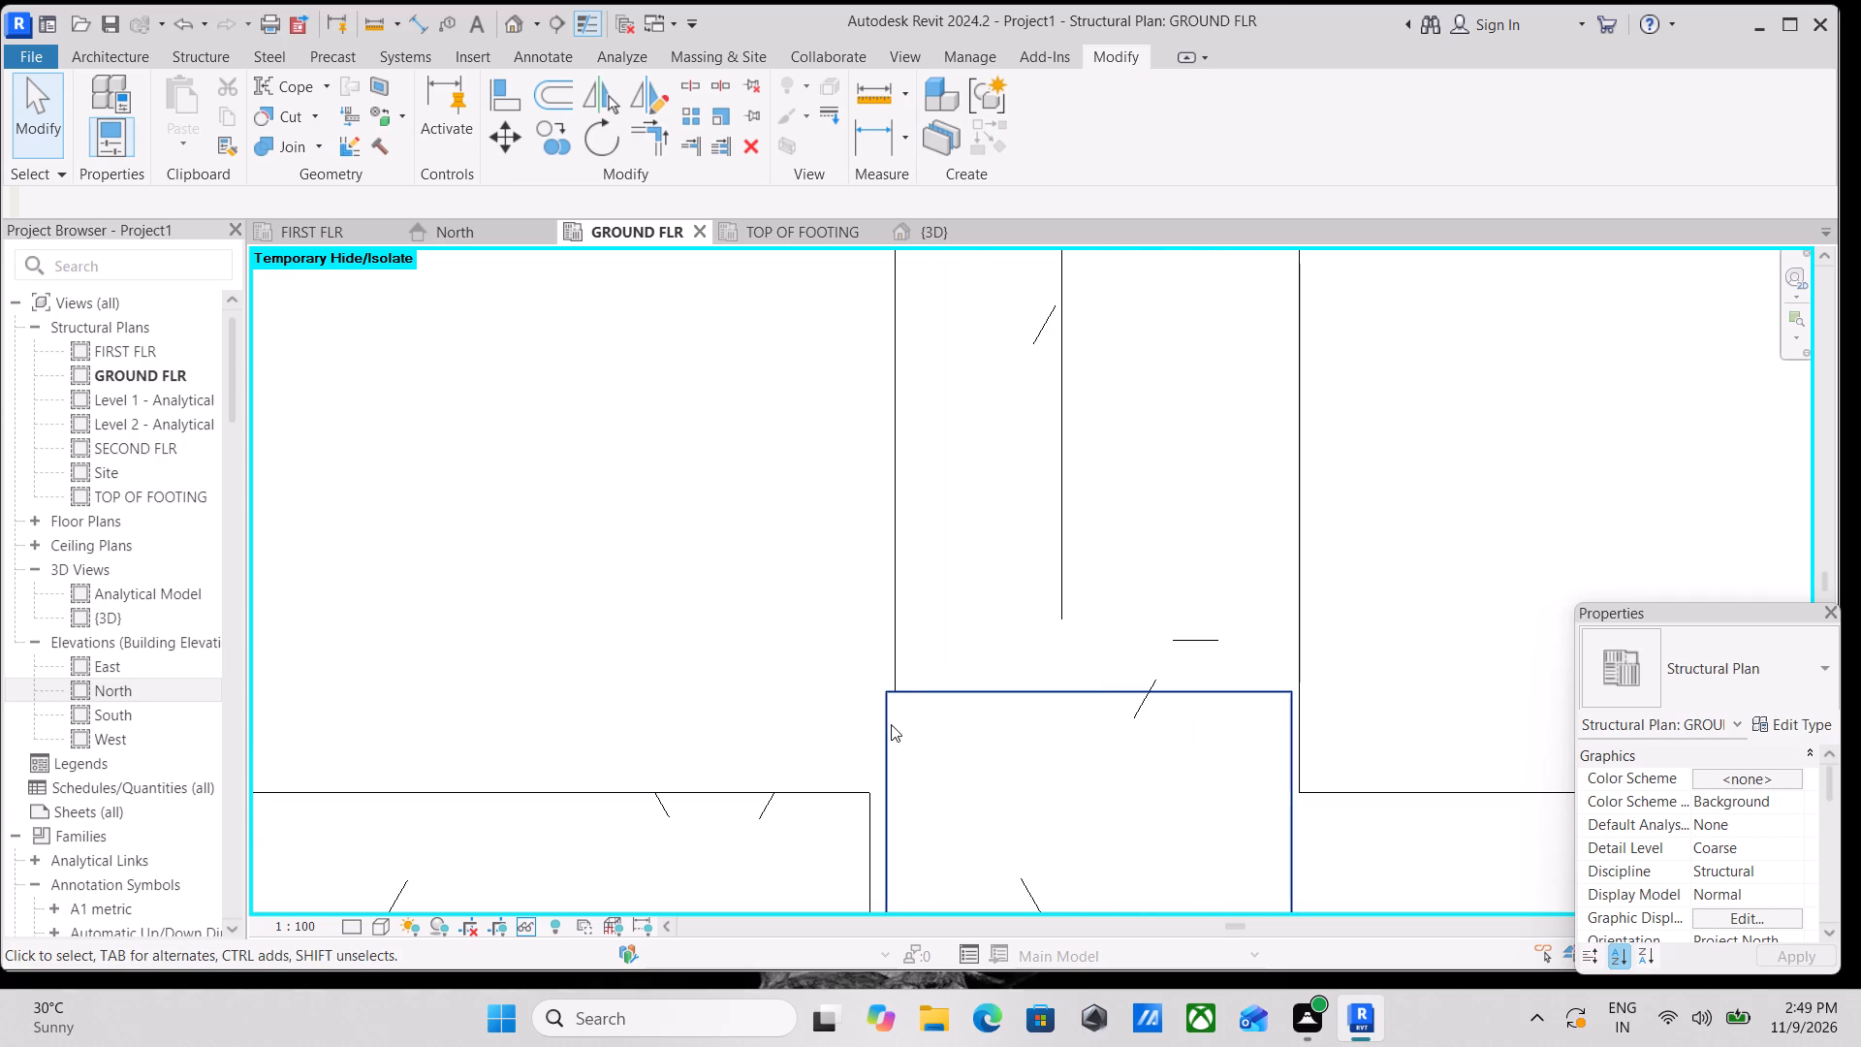
click(891, 724)
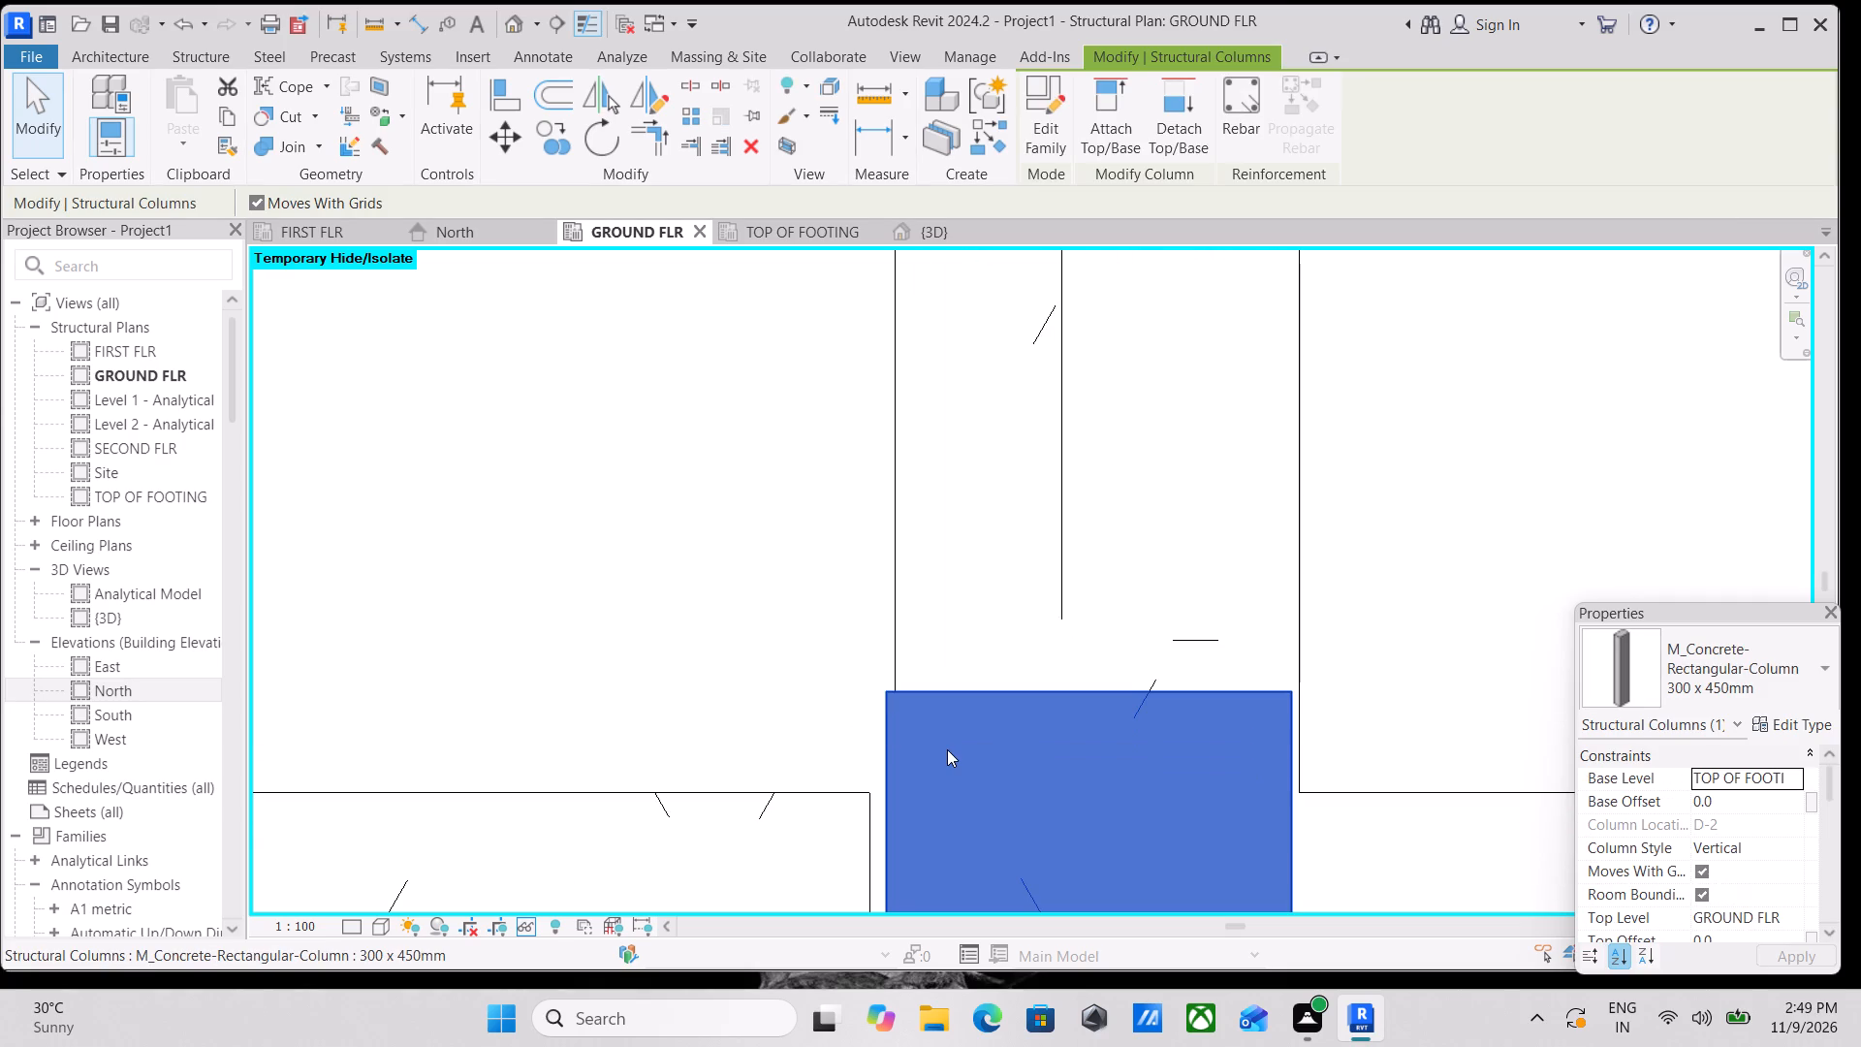
key(Right)
scroll(1084, 686, down, 5)
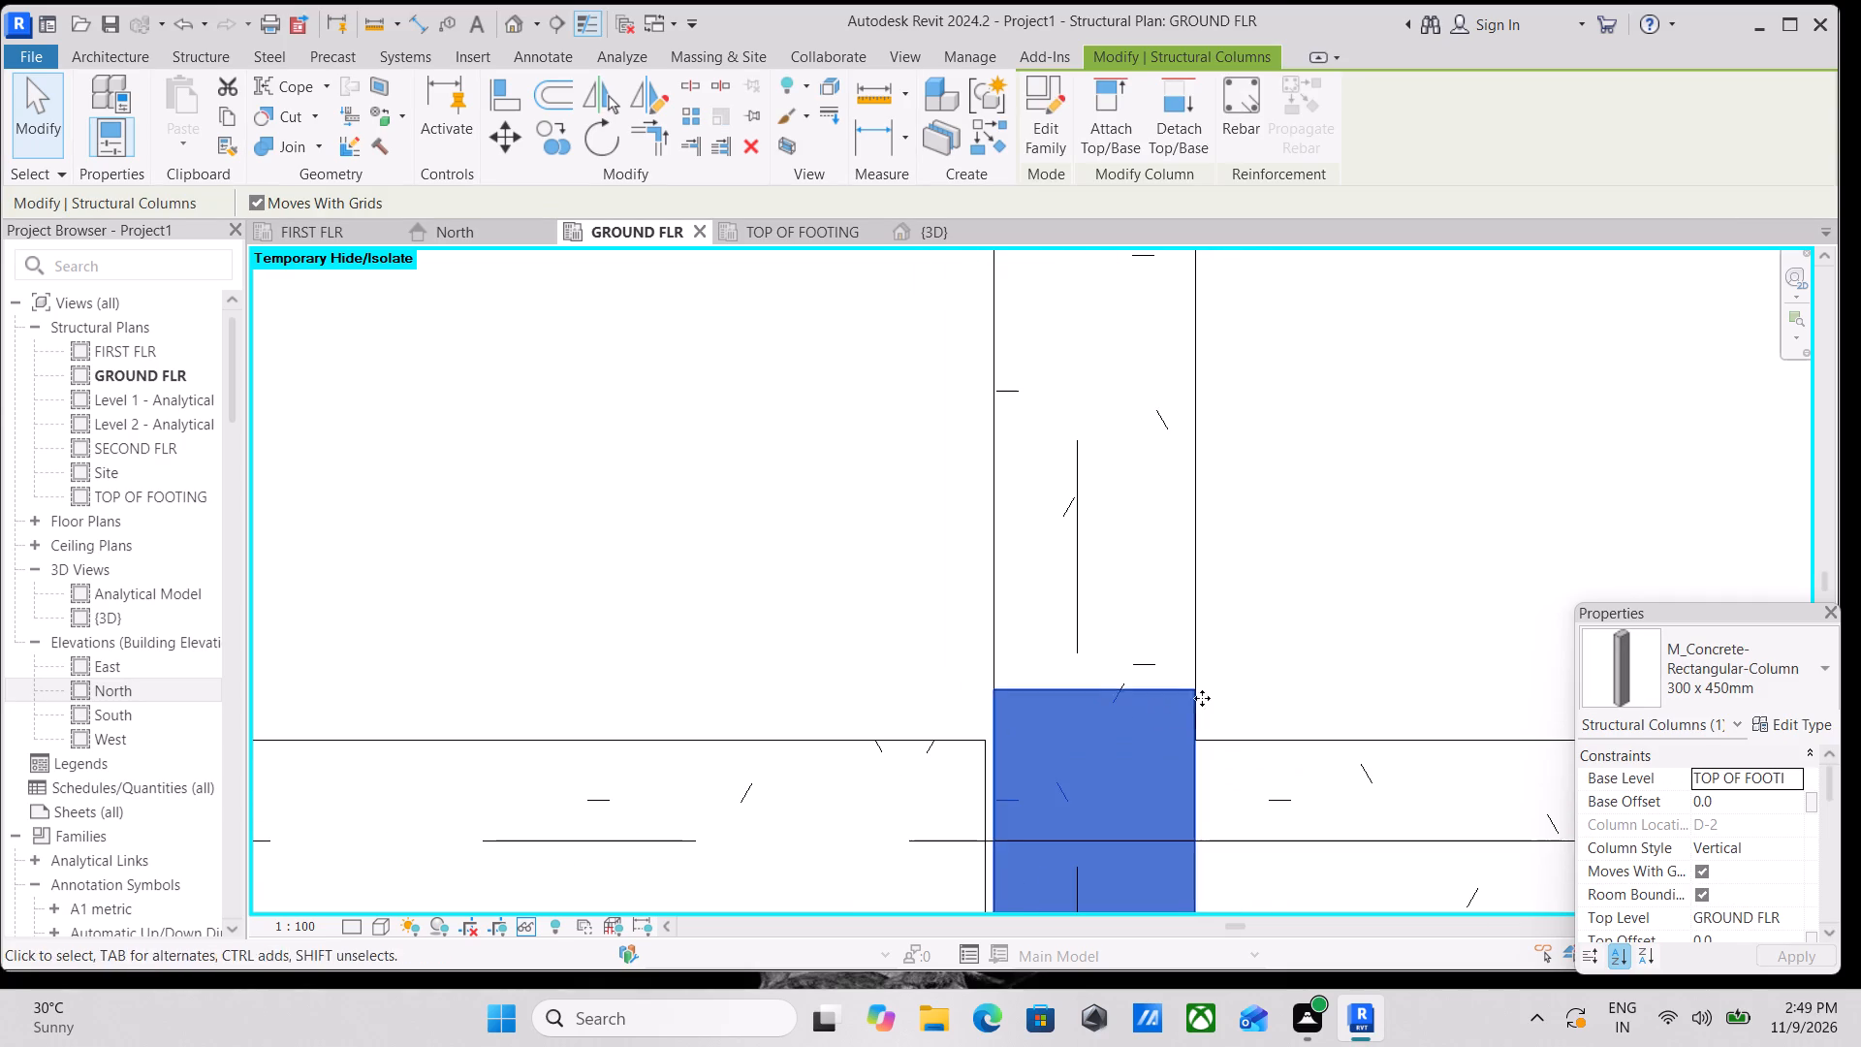
Examine the column joint at grids D and 2 and the grid 2 beam between C and D for gaps and alignment.
key(Escape)
scroll(1191, 674, down, 1)
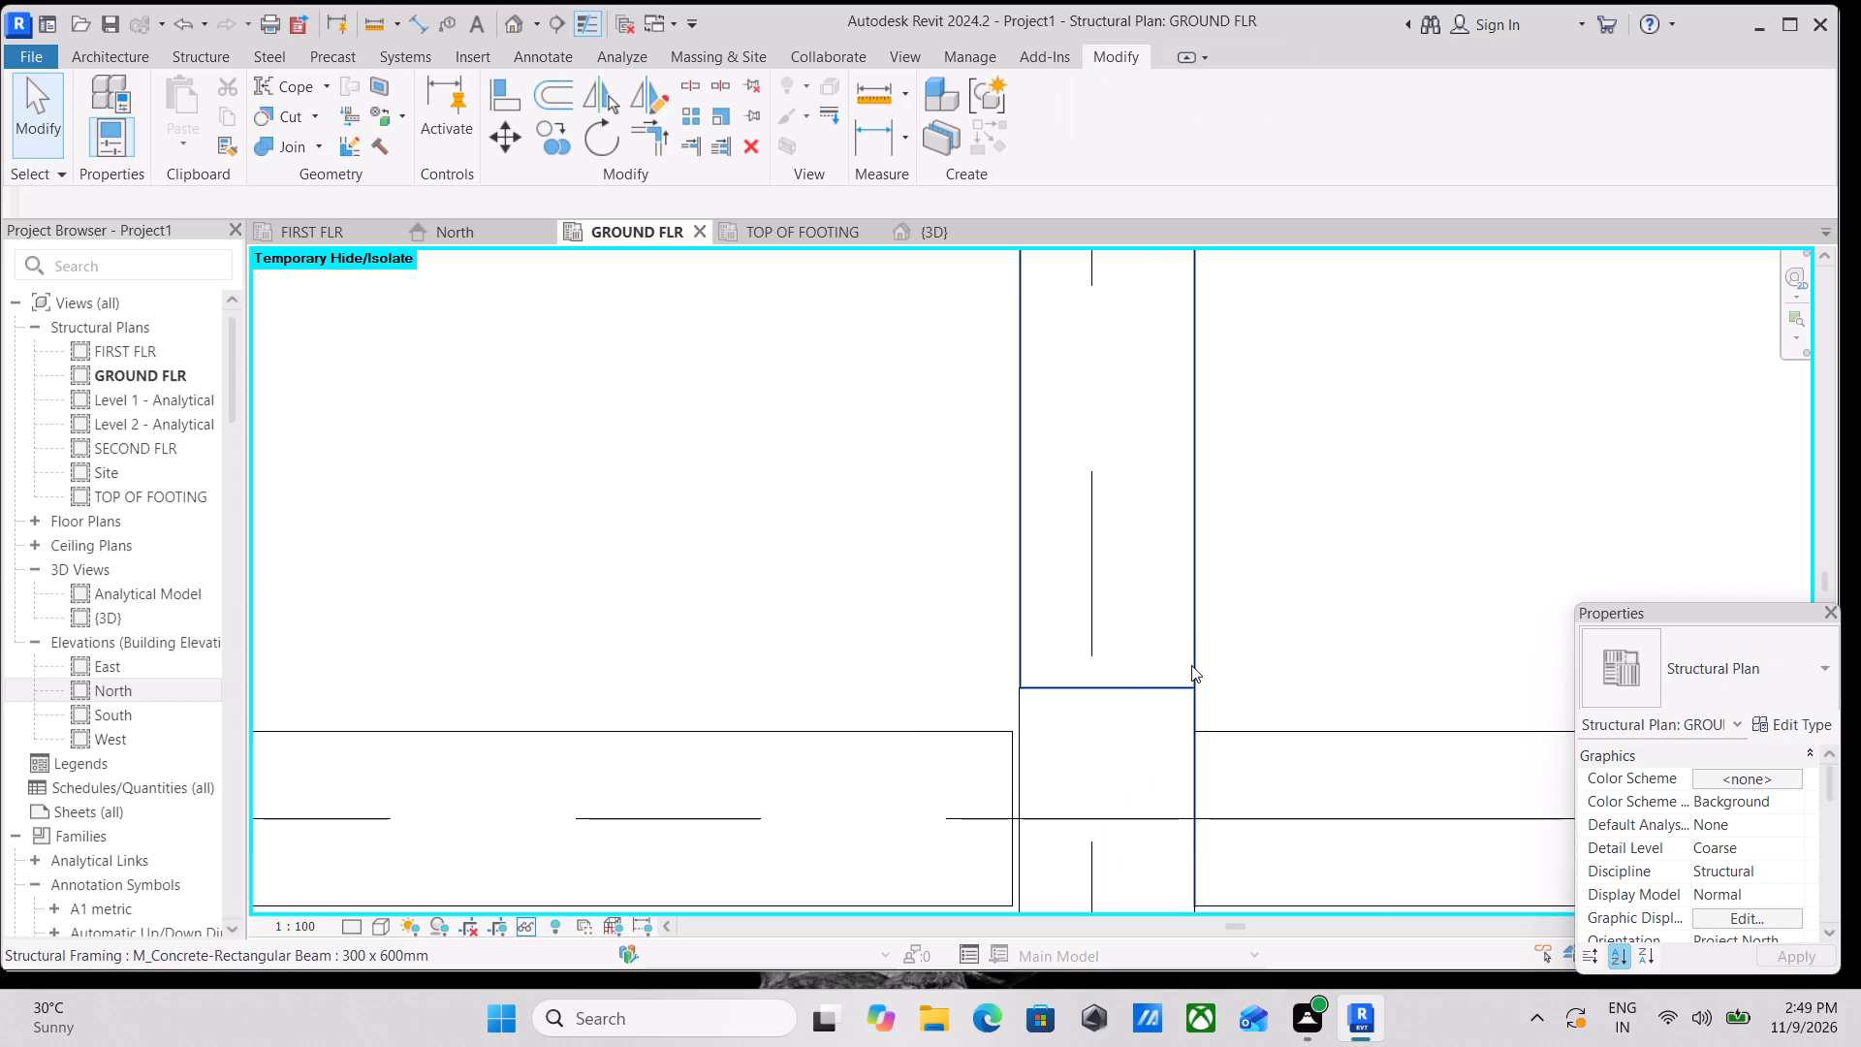
click(1191, 656)
middle_drag(1209, 665, 1091, 660)
key(Escape)
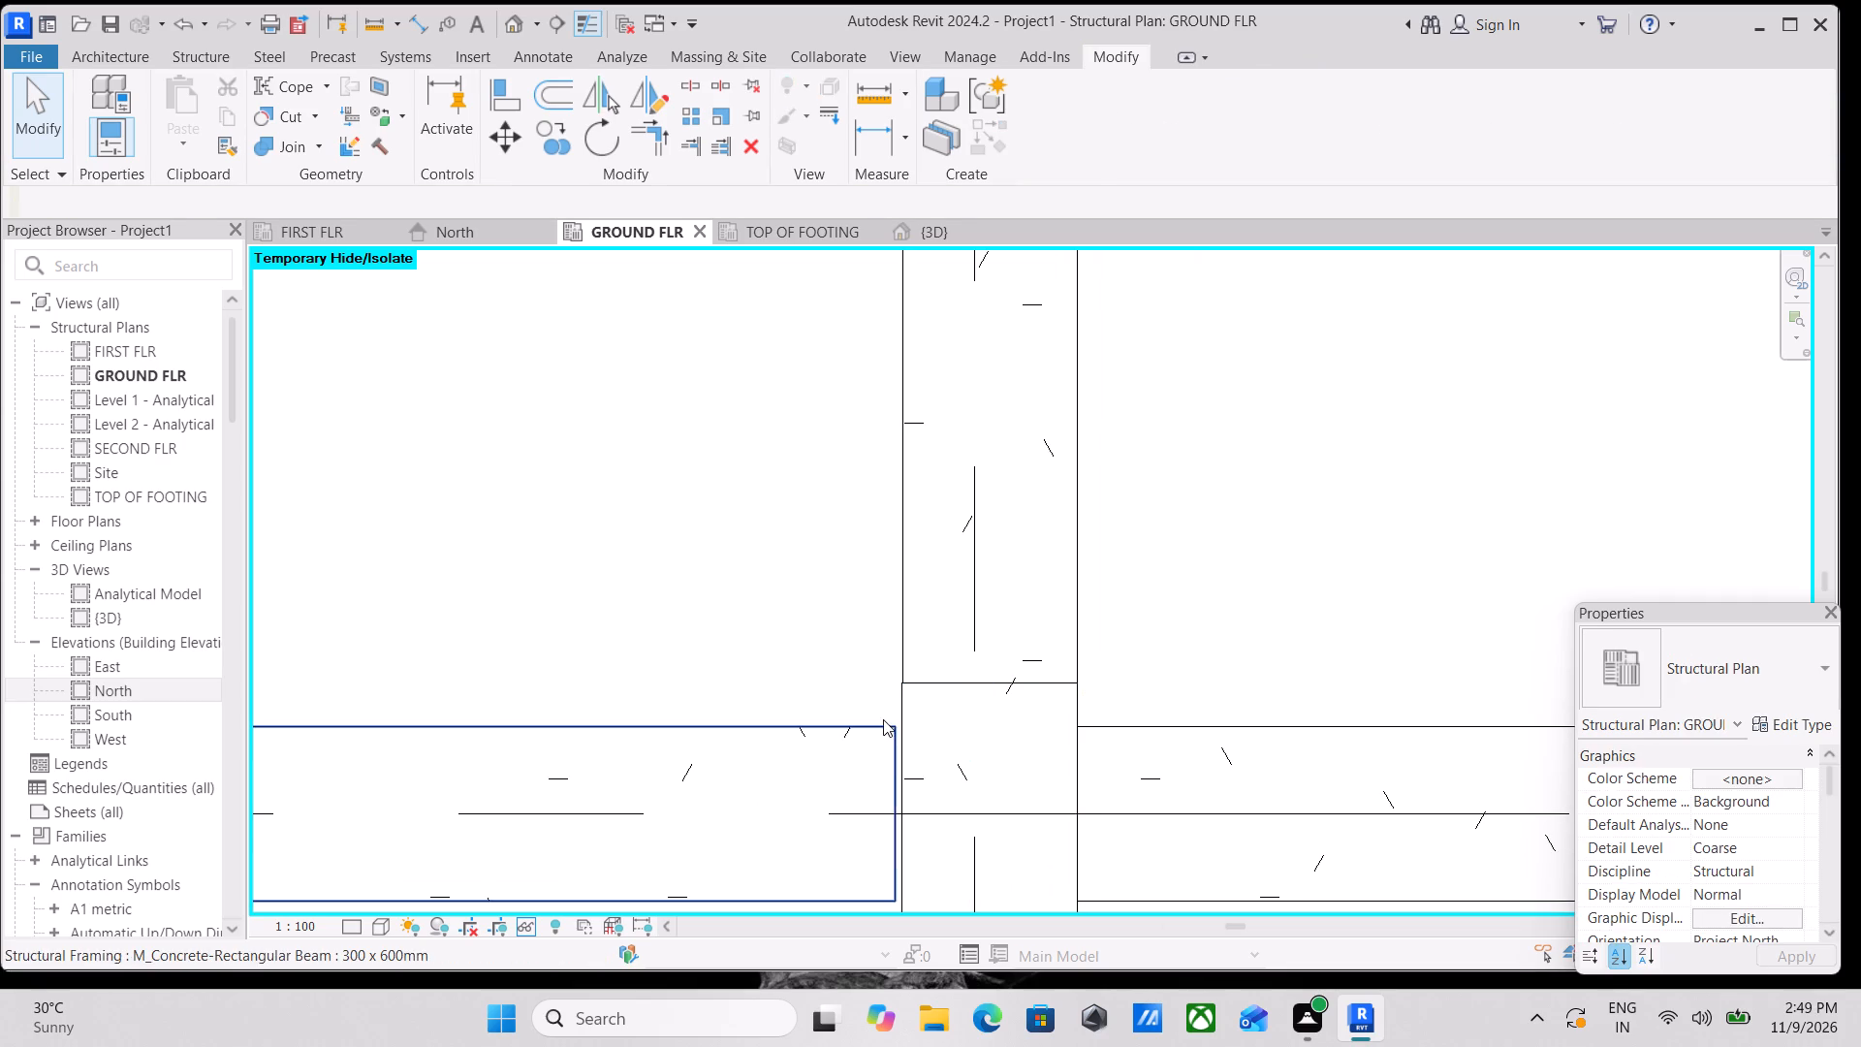
click(883, 718)
scroll(925, 781, down, 3)
middle_drag(926, 781, 1039, 750)
key(Escape)
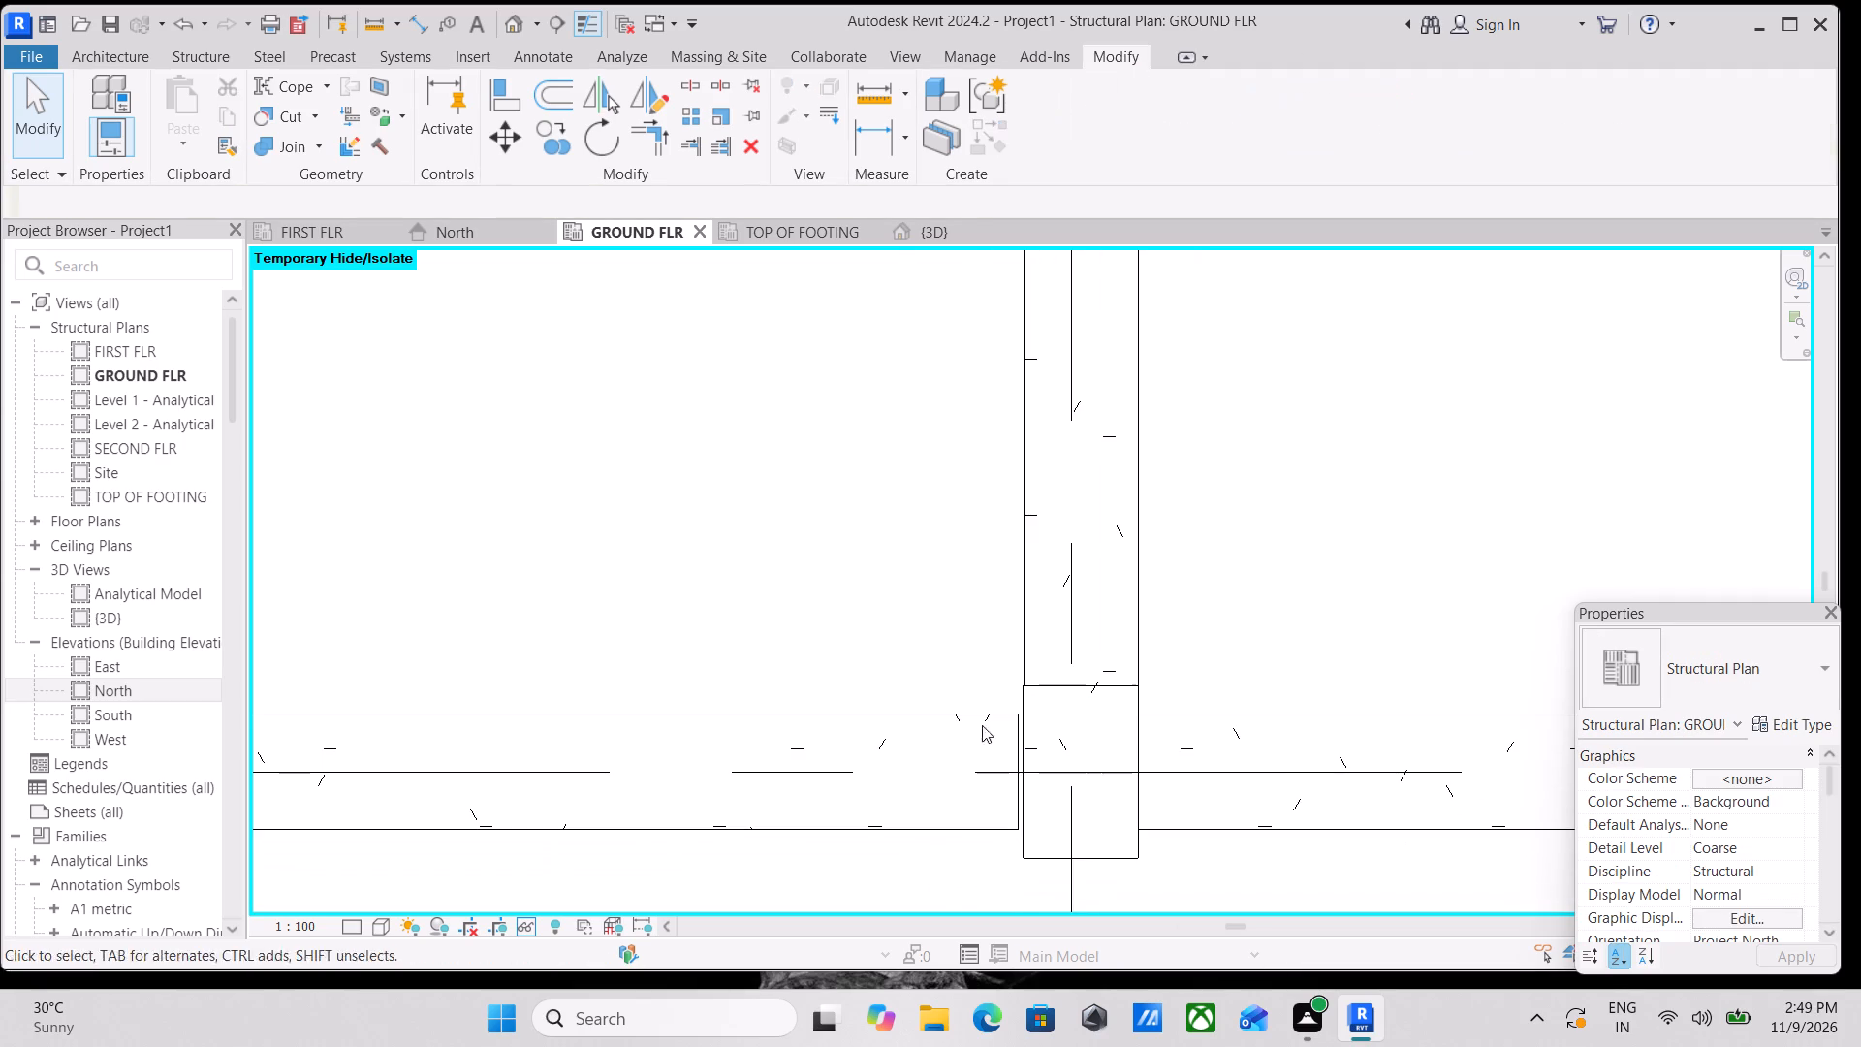
key(Escape)
click(853, 710)
scroll(875, 708, down, 3)
middle_drag(875, 708, 1077, 722)
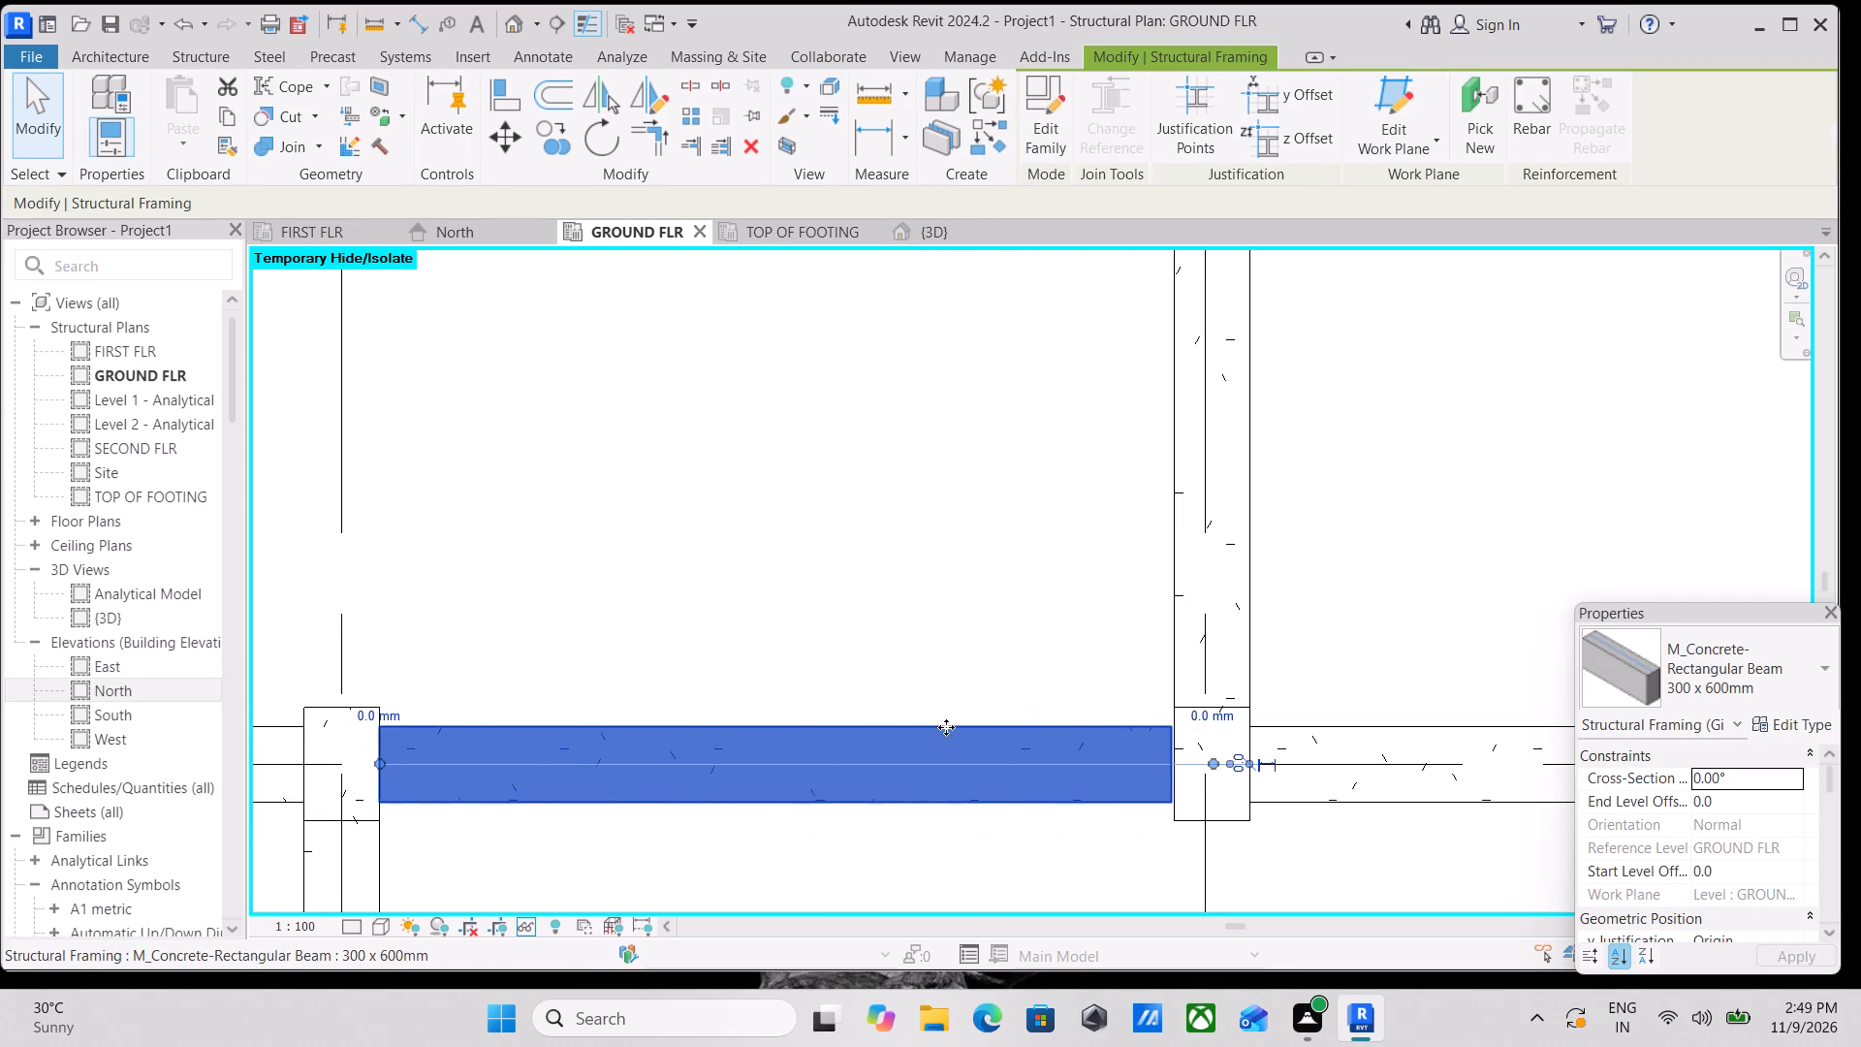
scroll(944, 727, down, 3)
middle_drag(944, 727, 1016, 703)
scroll(821, 695, down, 2)
middle_drag(822, 696, 876, 711)
key(Escape)
Adjust the grid D end of the grid 2 beam between C and D to meet the column's face.
scroll(1086, 718, down, 1)
middle_drag(1076, 717, 1104, 757)
scroll(1076, 717, down, 1)
scroll(1143, 781, up, 5)
scroll(1217, 749, up, 3)
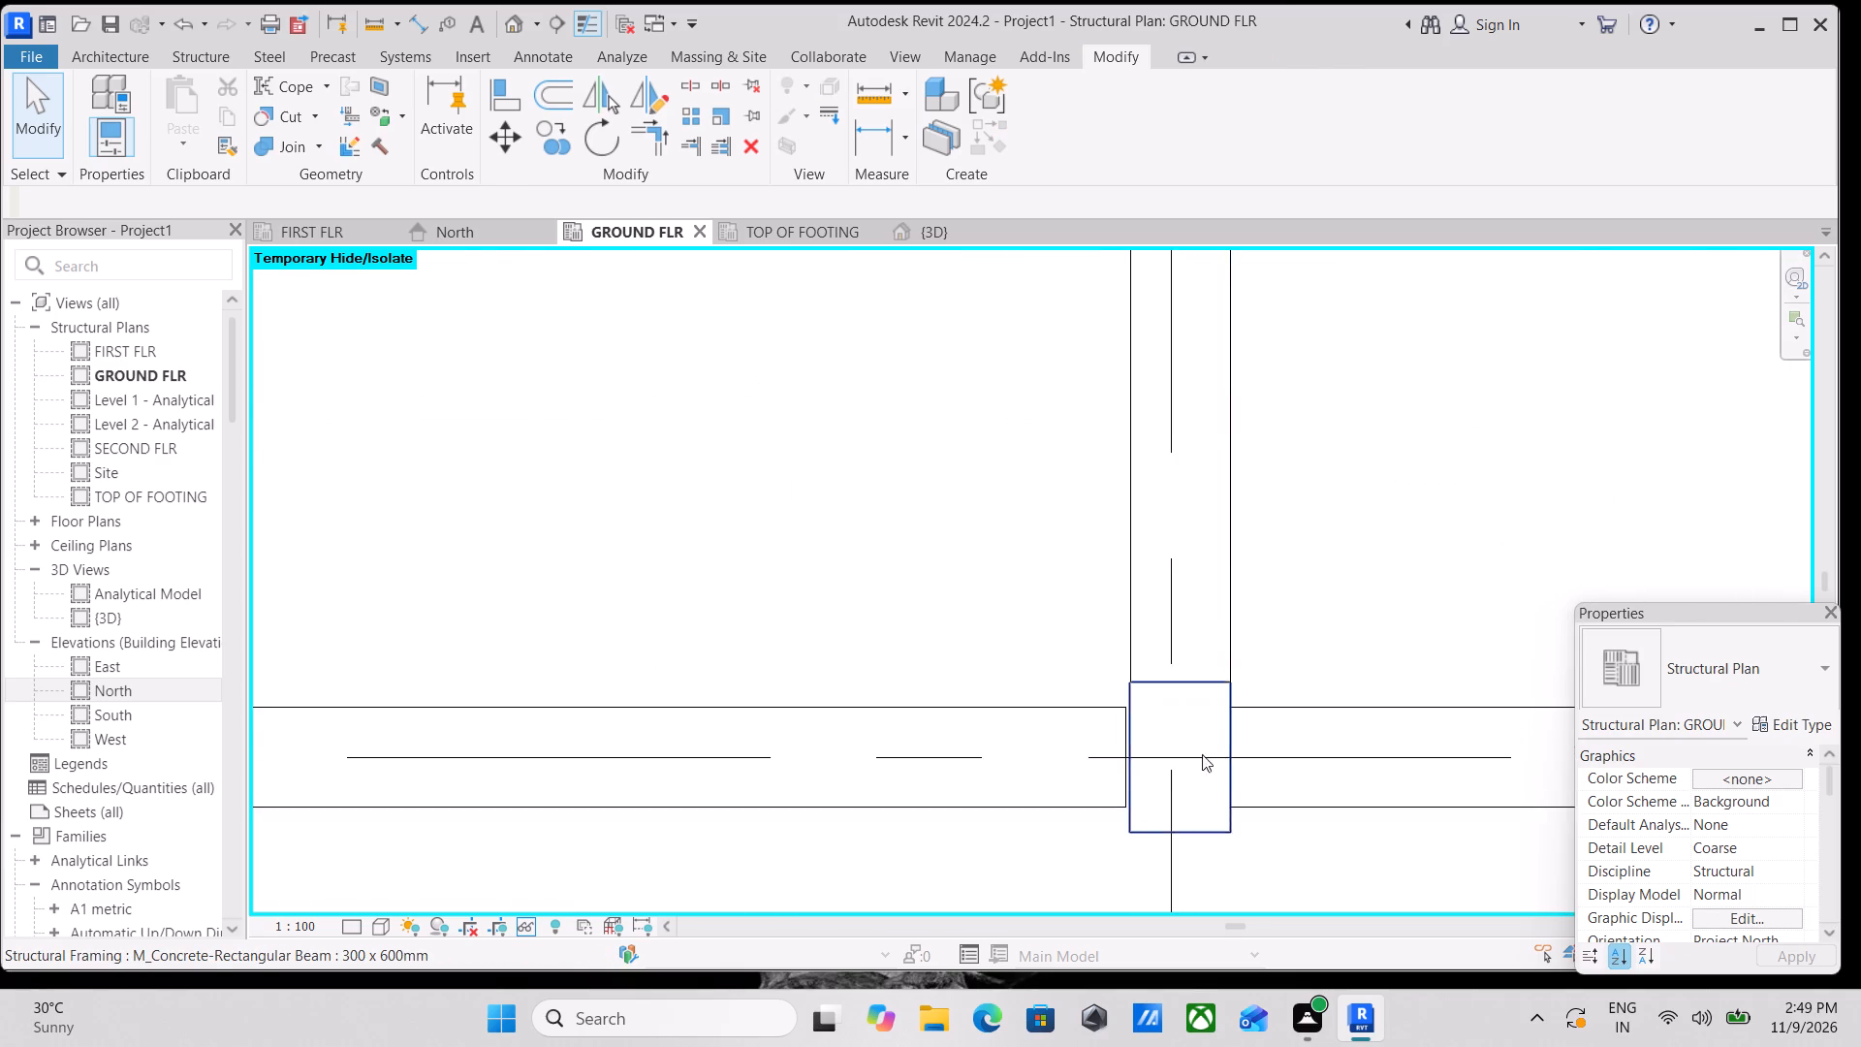
scroll(1202, 754, up, 5)
click(1083, 795)
scroll(1126, 730, up, 4)
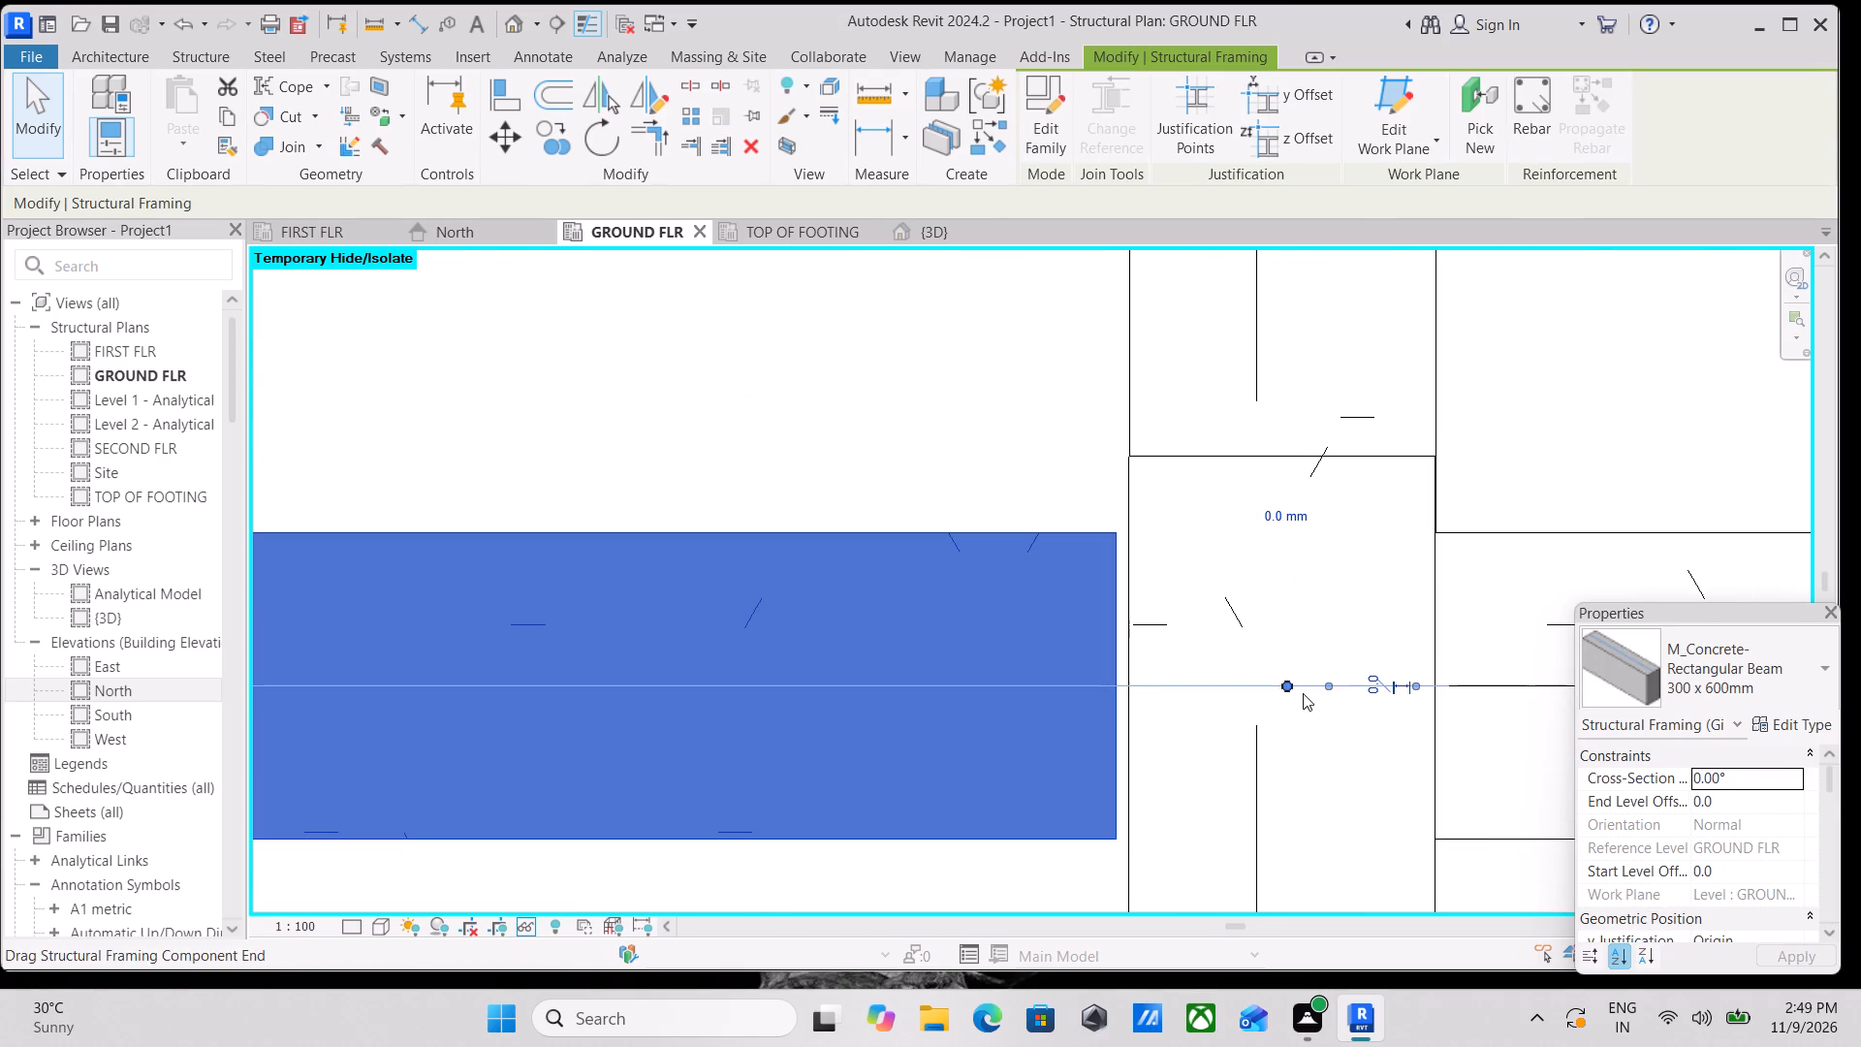
drag(1289, 684, 1108, 682)
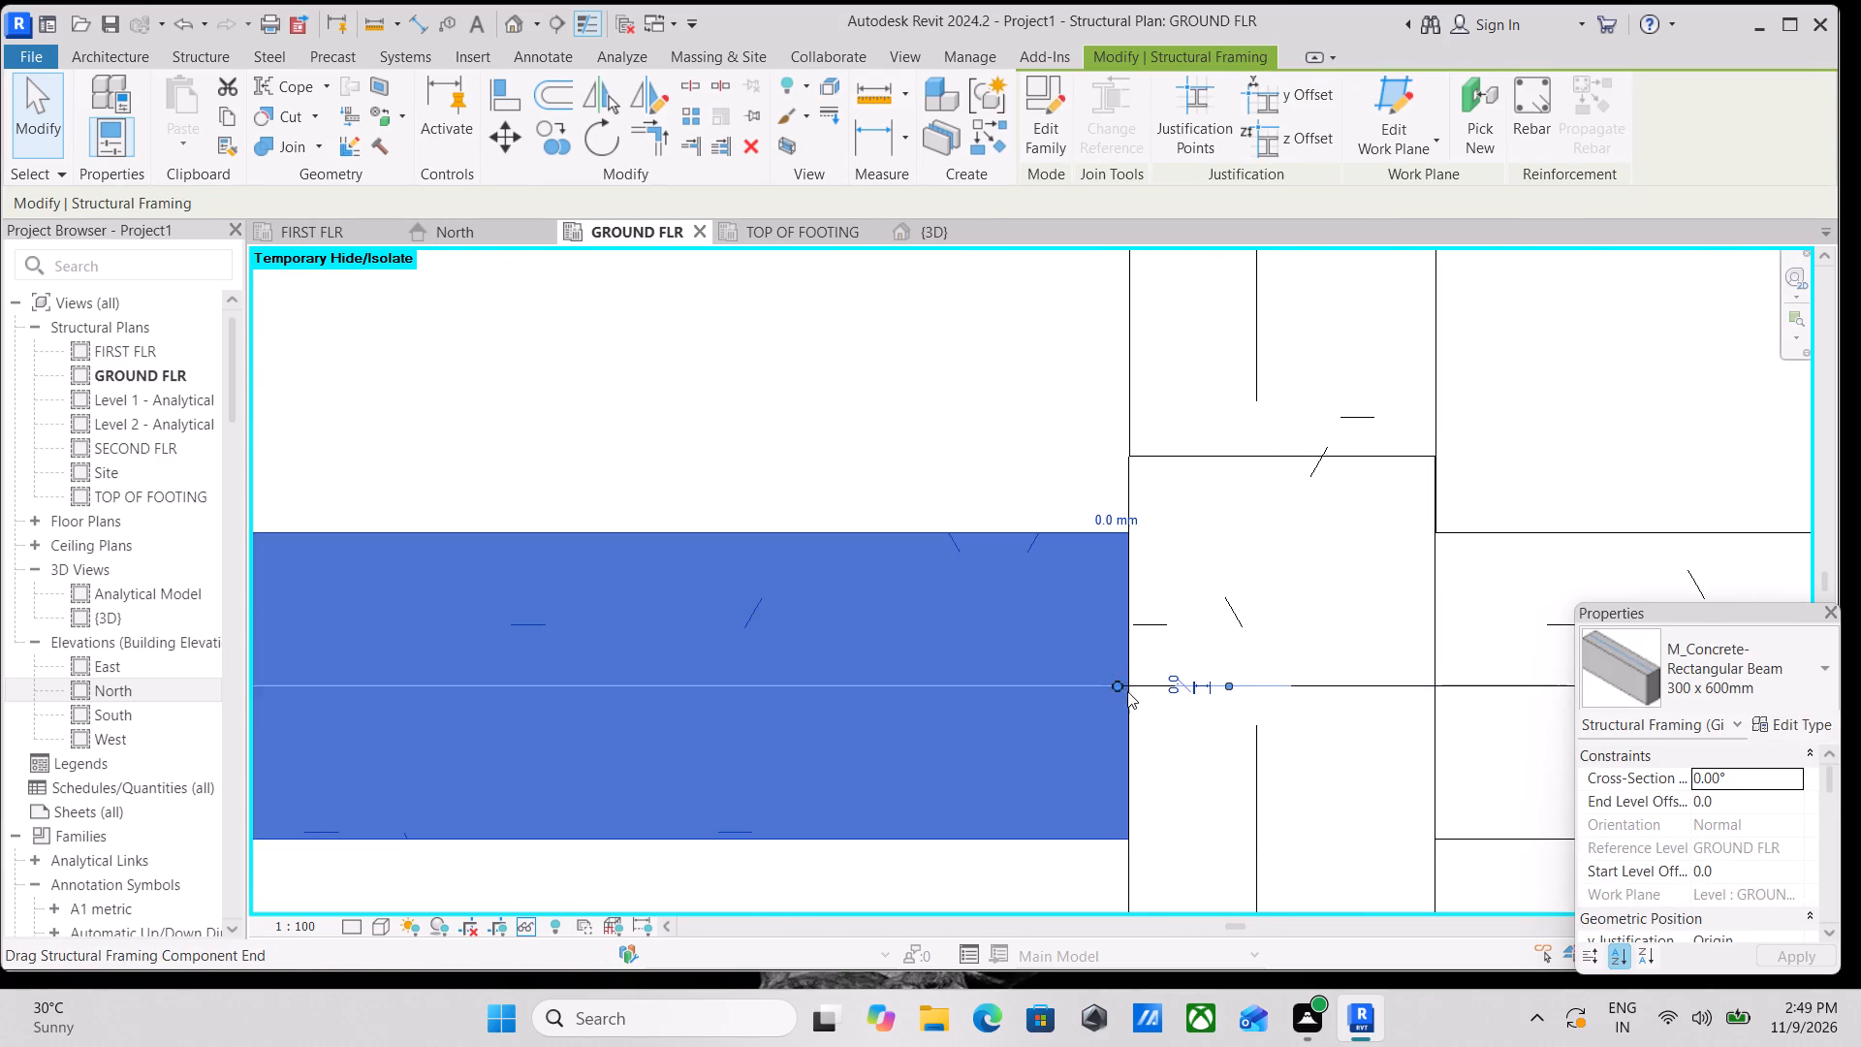
scroll(1131, 698, down, 4)
key(Escape)
Nudge the 300 x 450mm column at grids D and 4 toward grid E.
scroll(1223, 662, down, 6)
middle_drag(1277, 608, 1178, 608)
scroll(1174, 608, down, 5)
scroll(1218, 724, down, 11)
middle_drag(1229, 731, 1238, 585)
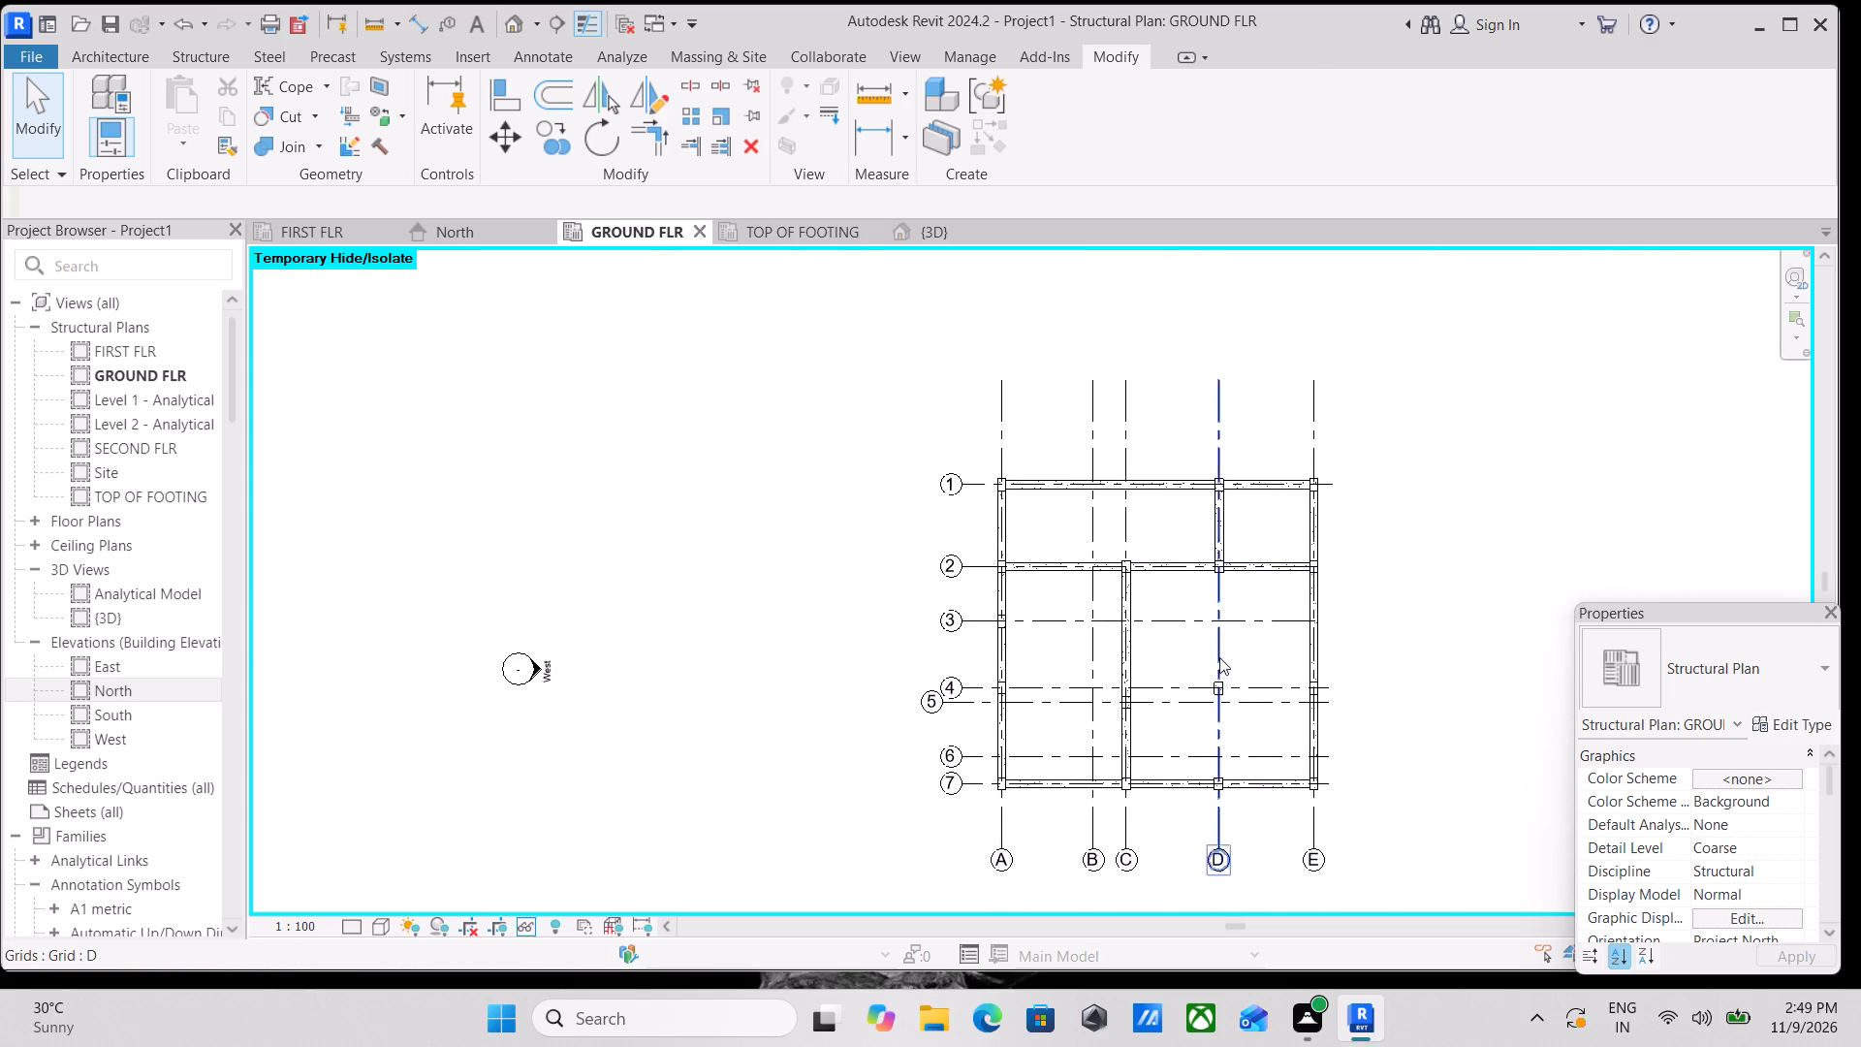
scroll(1220, 712, up, 4)
scroll(1211, 821, up, 13)
scroll(1233, 697, down, 2)
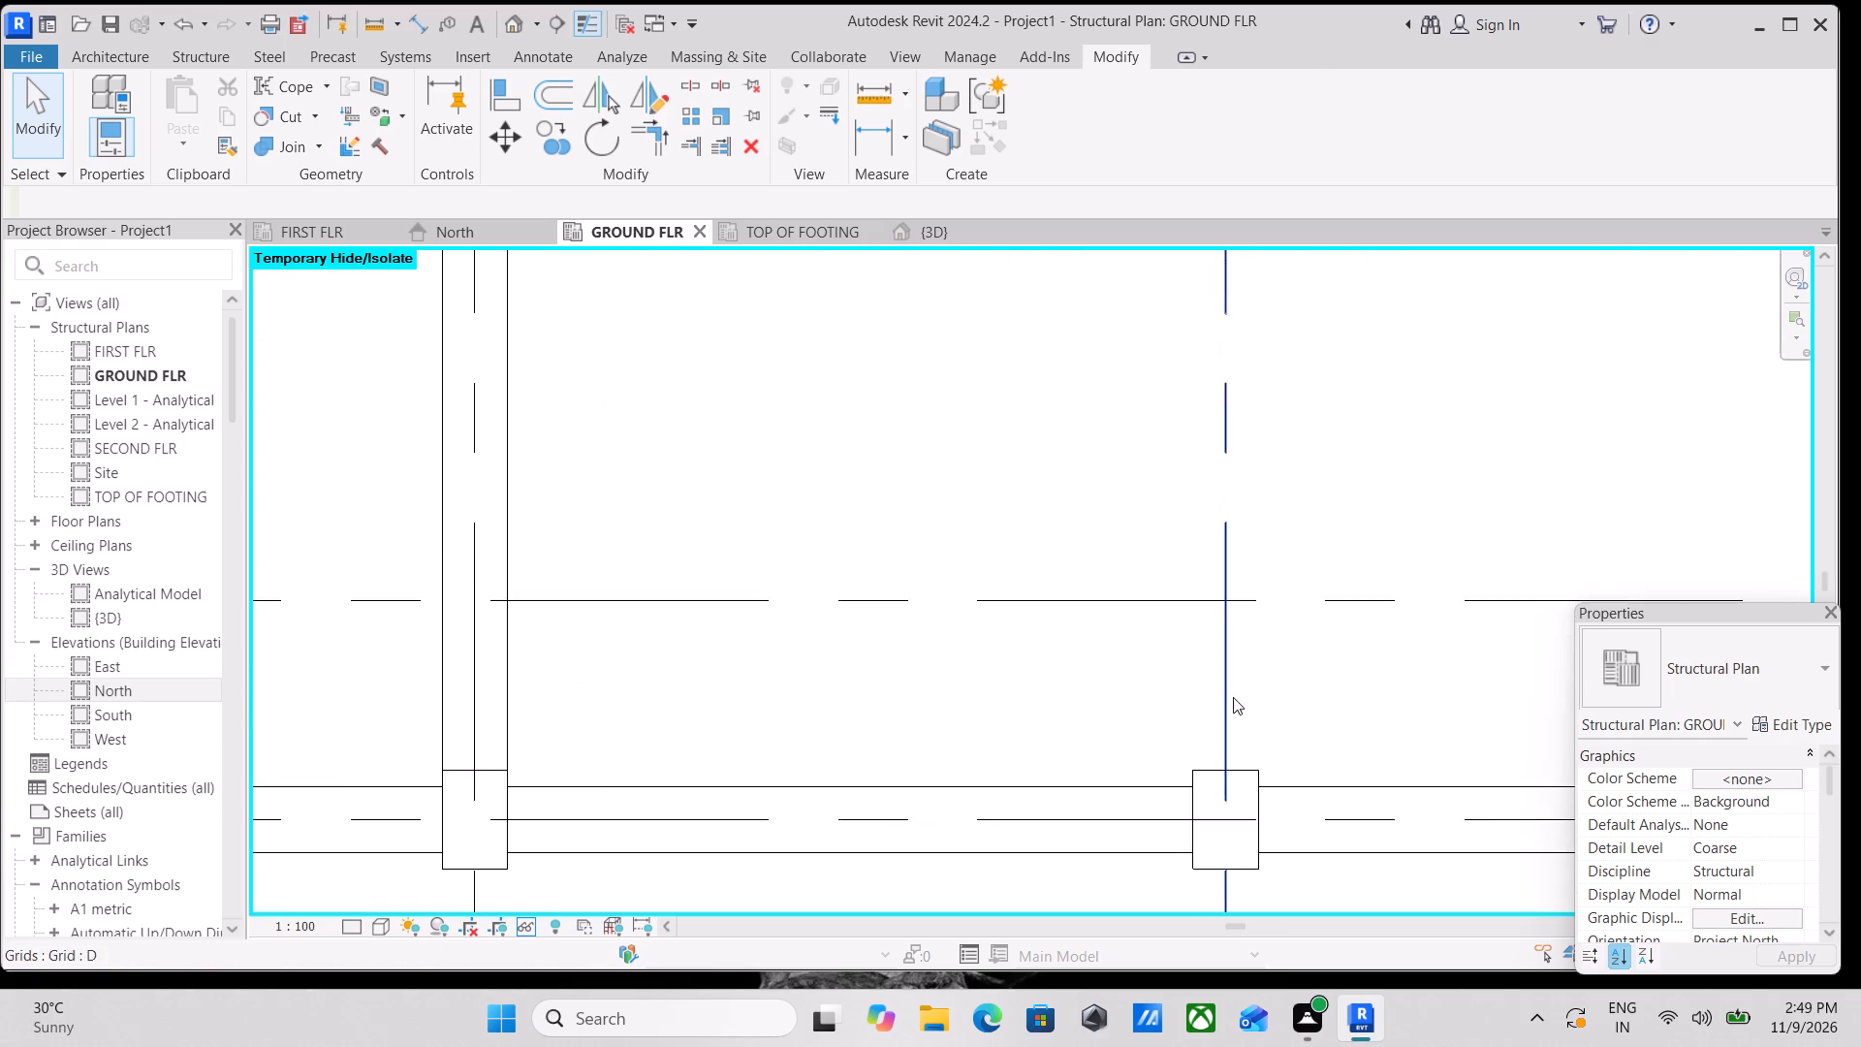
scroll(1233, 697, down, 1)
middle_drag(1233, 697, 1273, 923)
scroll(1285, 718, down, 9)
middle_drag(1285, 718, 1285, 823)
scroll(1295, 580, up, 2)
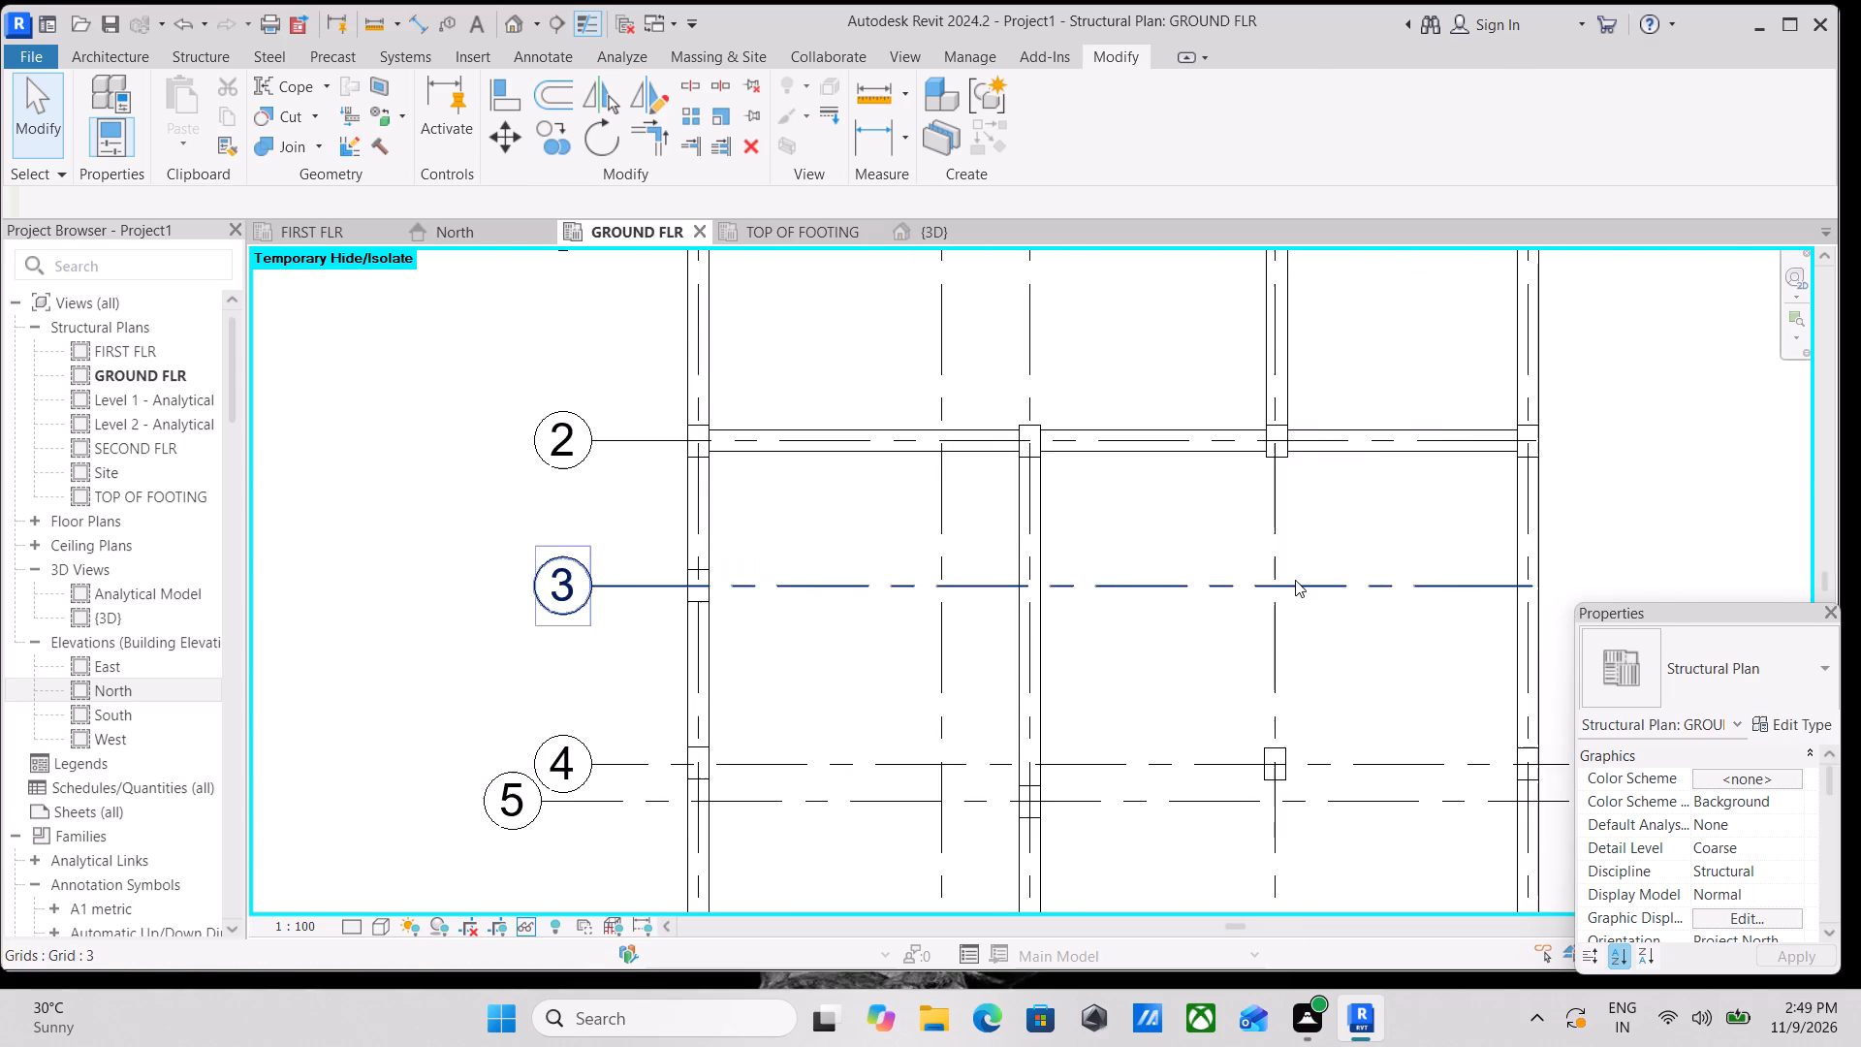
scroll(1293, 771, up, 9)
click(1277, 770)
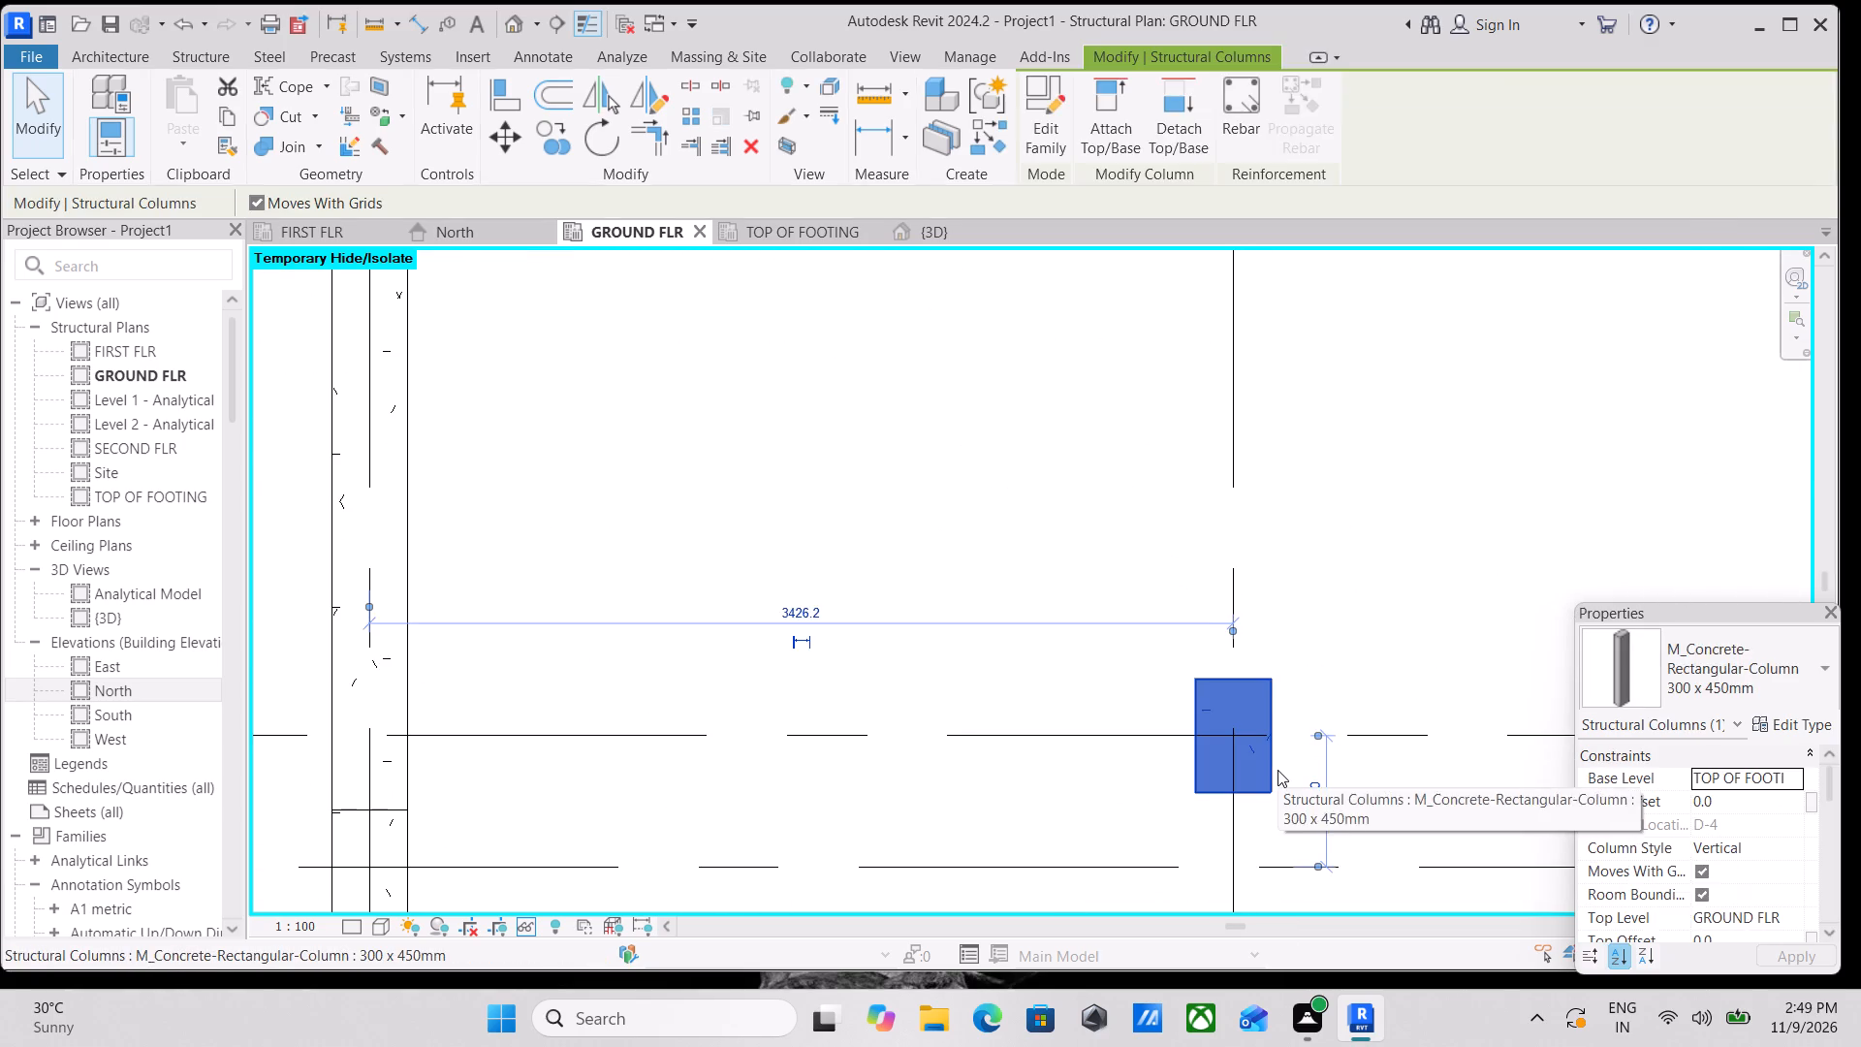
key(Right)
scroll(1277, 770, down, 6)
scroll(1268, 660, down, 1)
middle_drag(1268, 663, 1277, 832)
key(Escape)
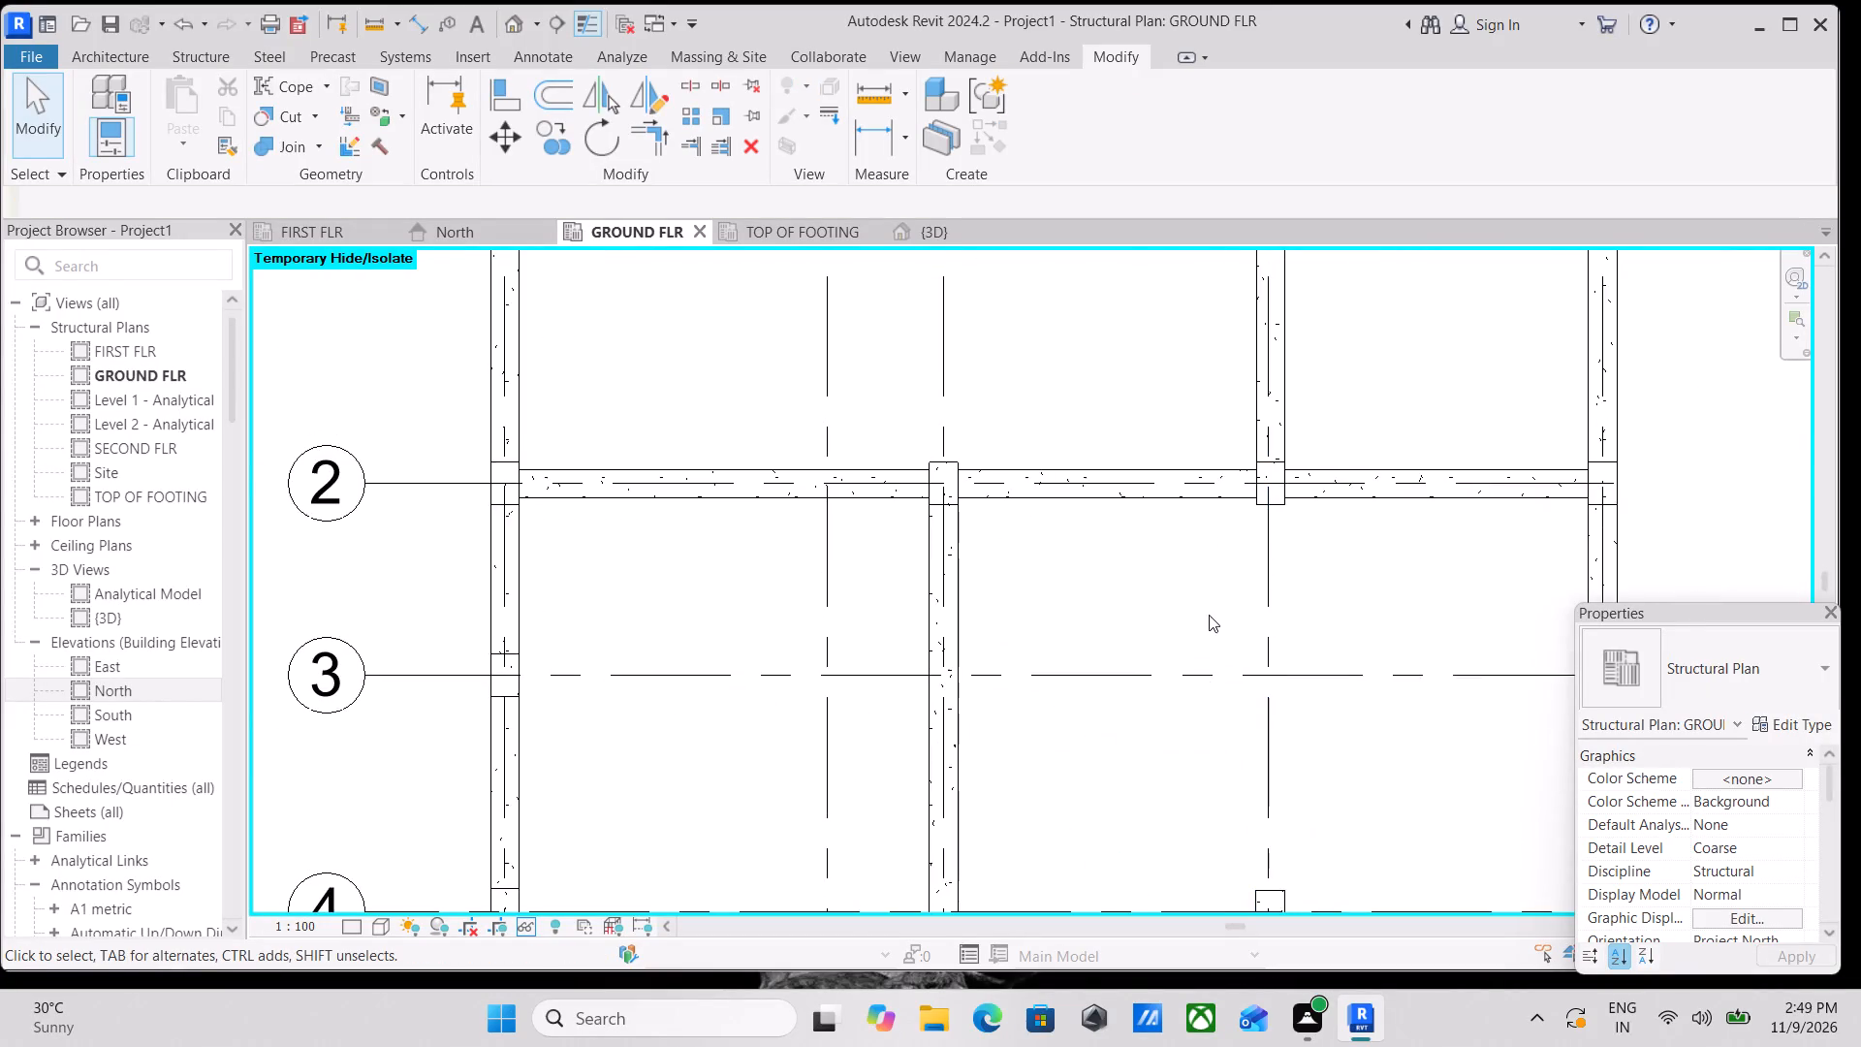
Place a 300 x 600mm concrete beam along grid D, from the midpoint of the grid 2 column's face straight to the grid 4 column's face.
scroll(1209, 615, up, 1)
middle_drag(1209, 615, 1120, 771)
text(BM)
scroll(1249, 655, up, 4)
scroll(1153, 646, up, 4)
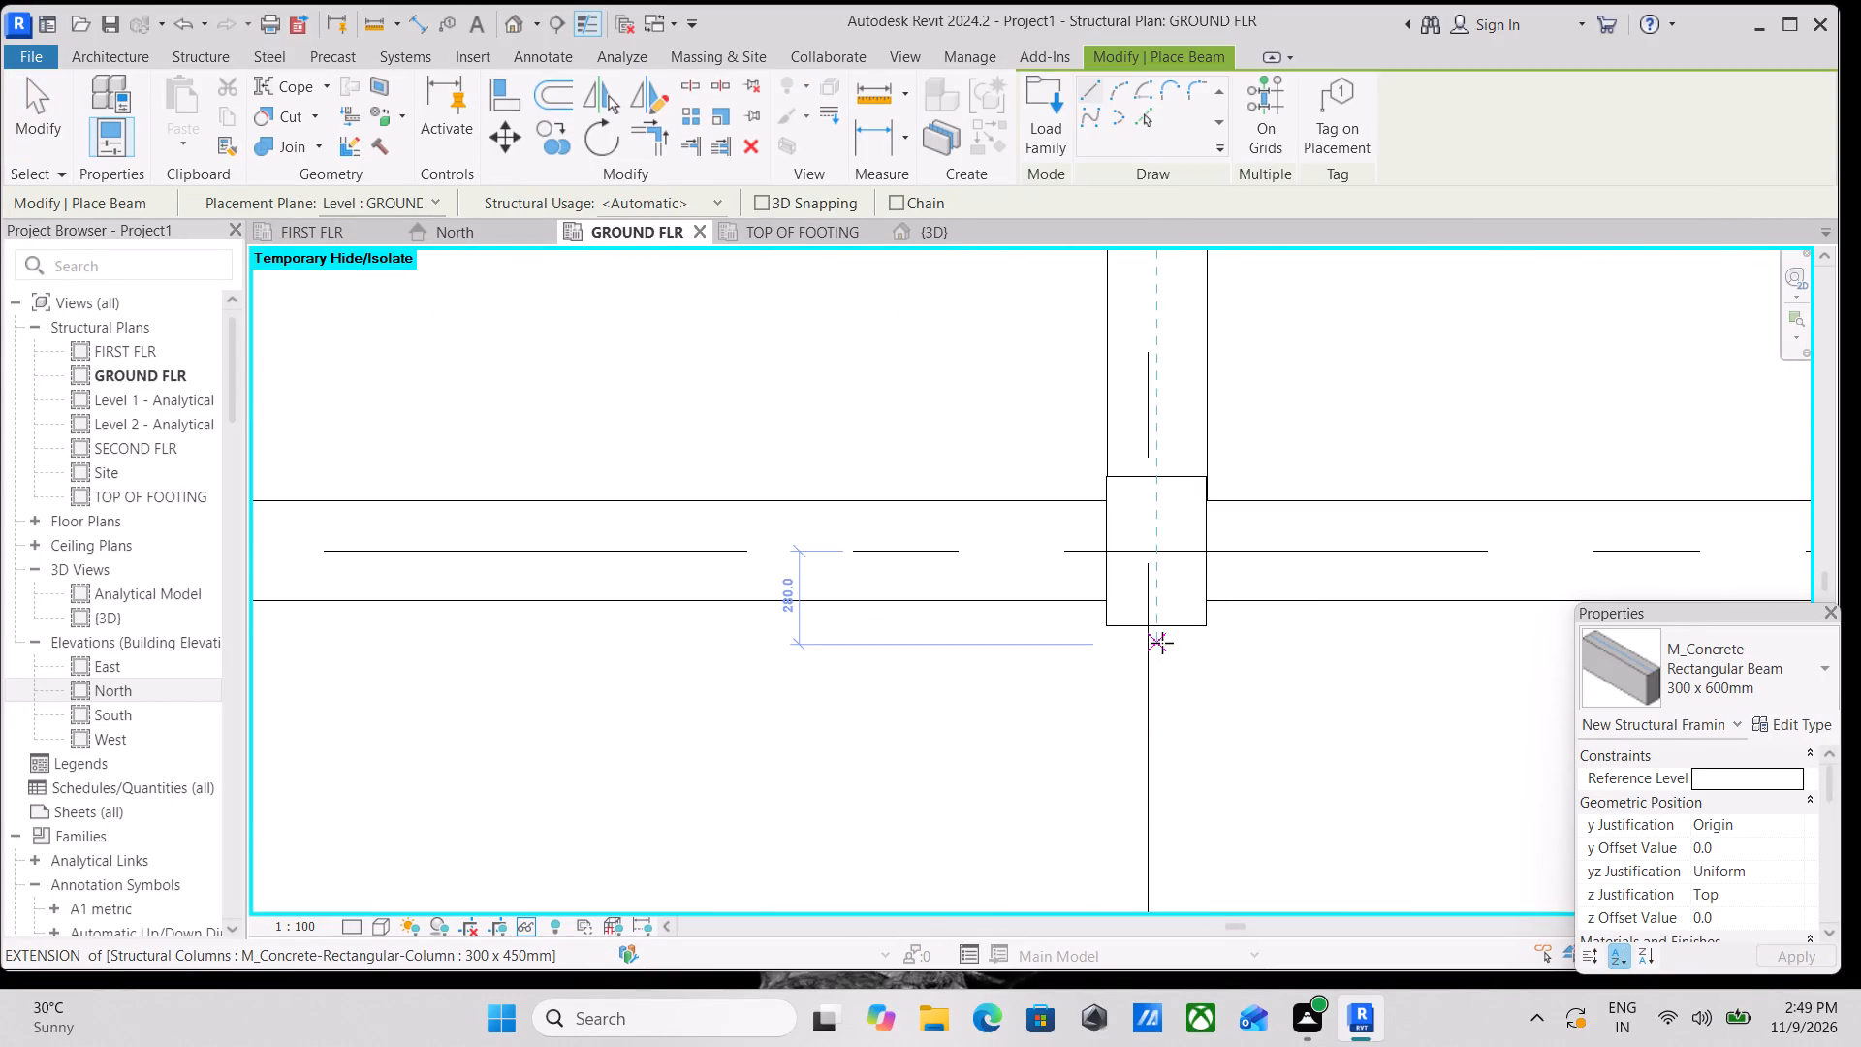
click(1158, 622)
middle_drag(1164, 840, 1145, 588)
scroll(1152, 792, down, 3)
middle_drag(1166, 781, 1140, 603)
scroll(1120, 808, down, 1)
middle_drag(1116, 806, 1112, 640)
scroll(1110, 631, down, 5)
middle_drag(1115, 725, 1104, 689)
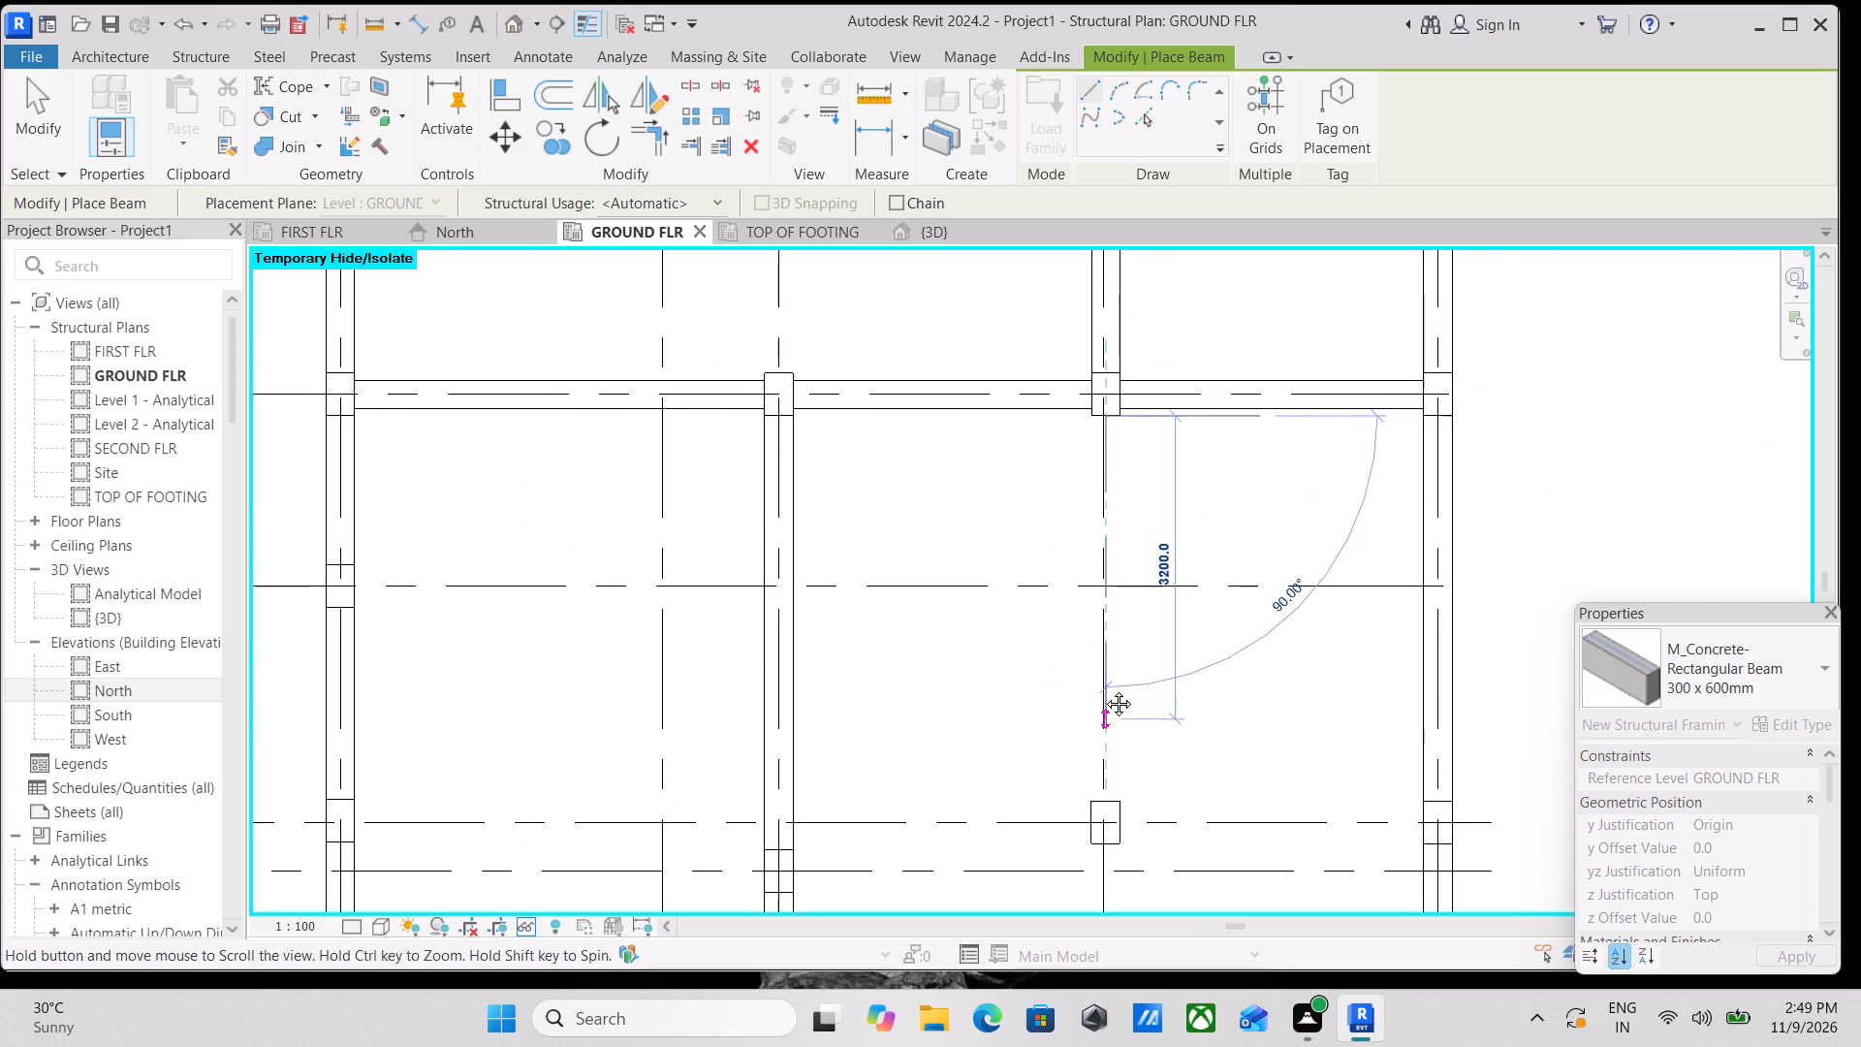
middle_drag(1104, 689, 1103, 650)
scroll(1105, 720, up, 6)
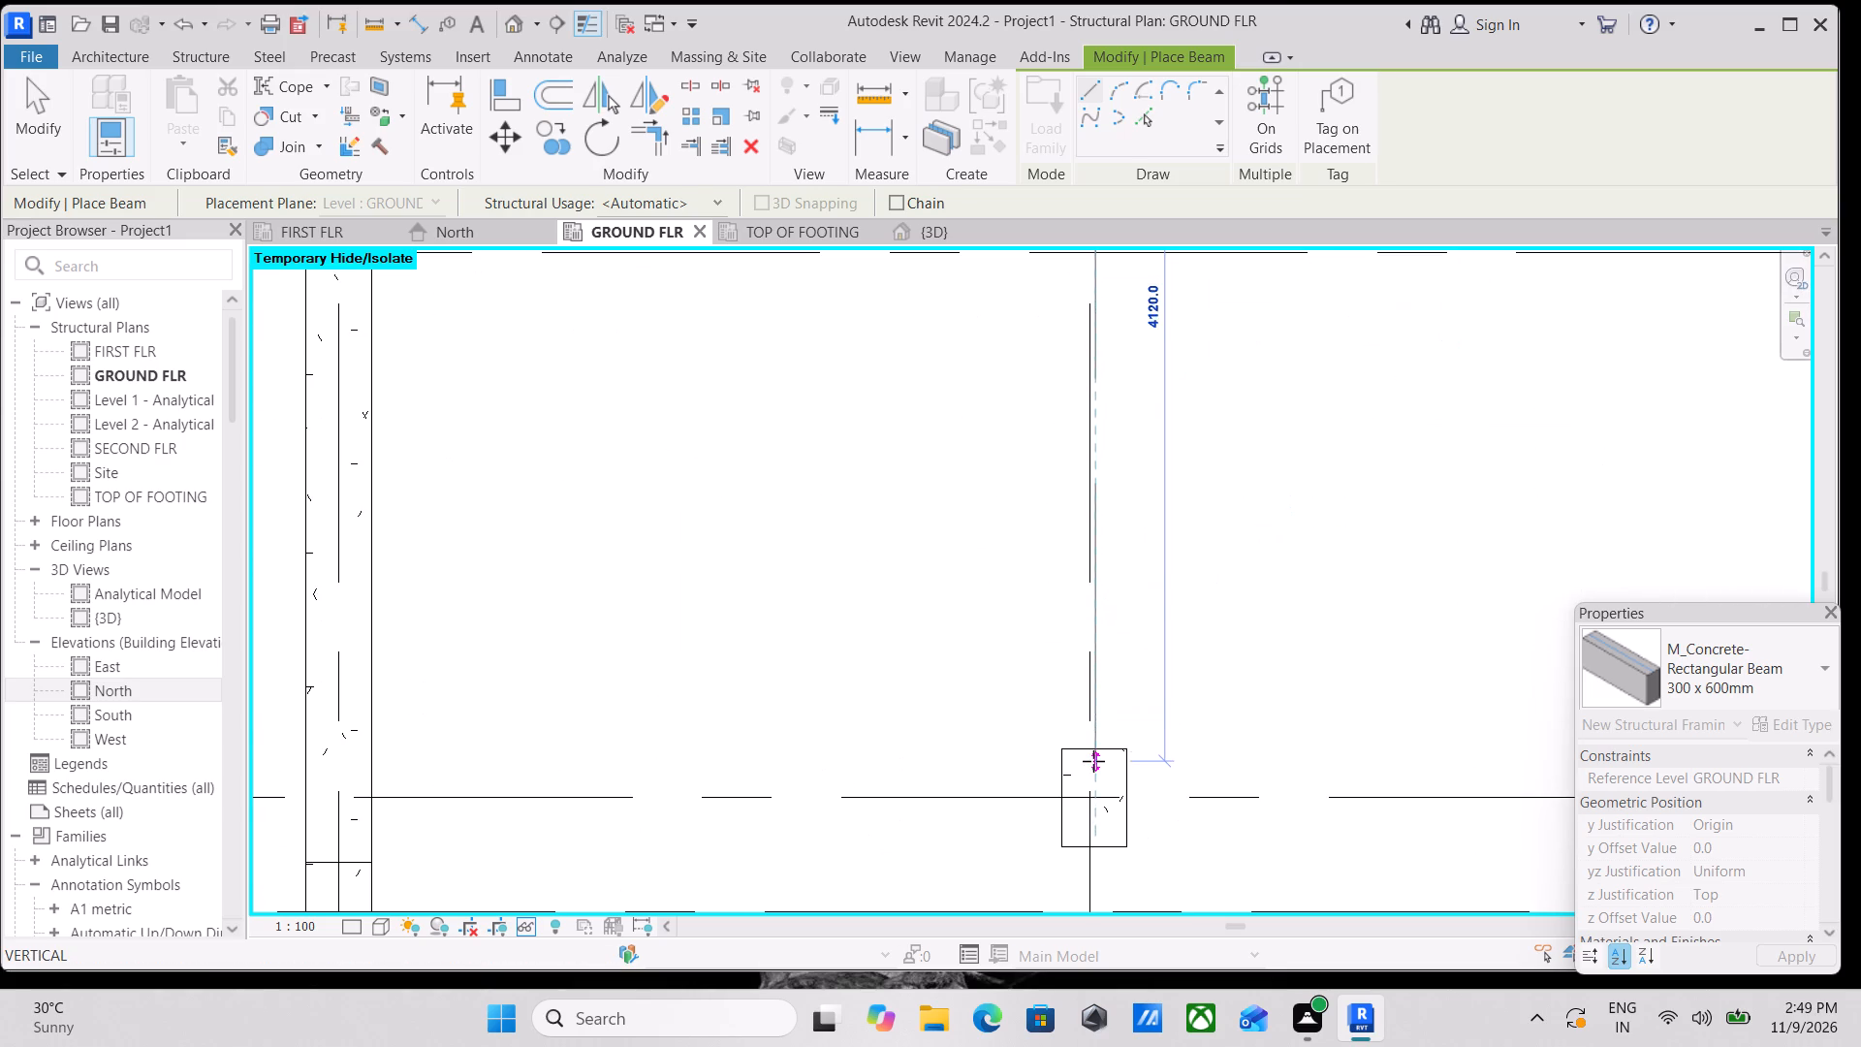
scroll(1093, 761, up, 9)
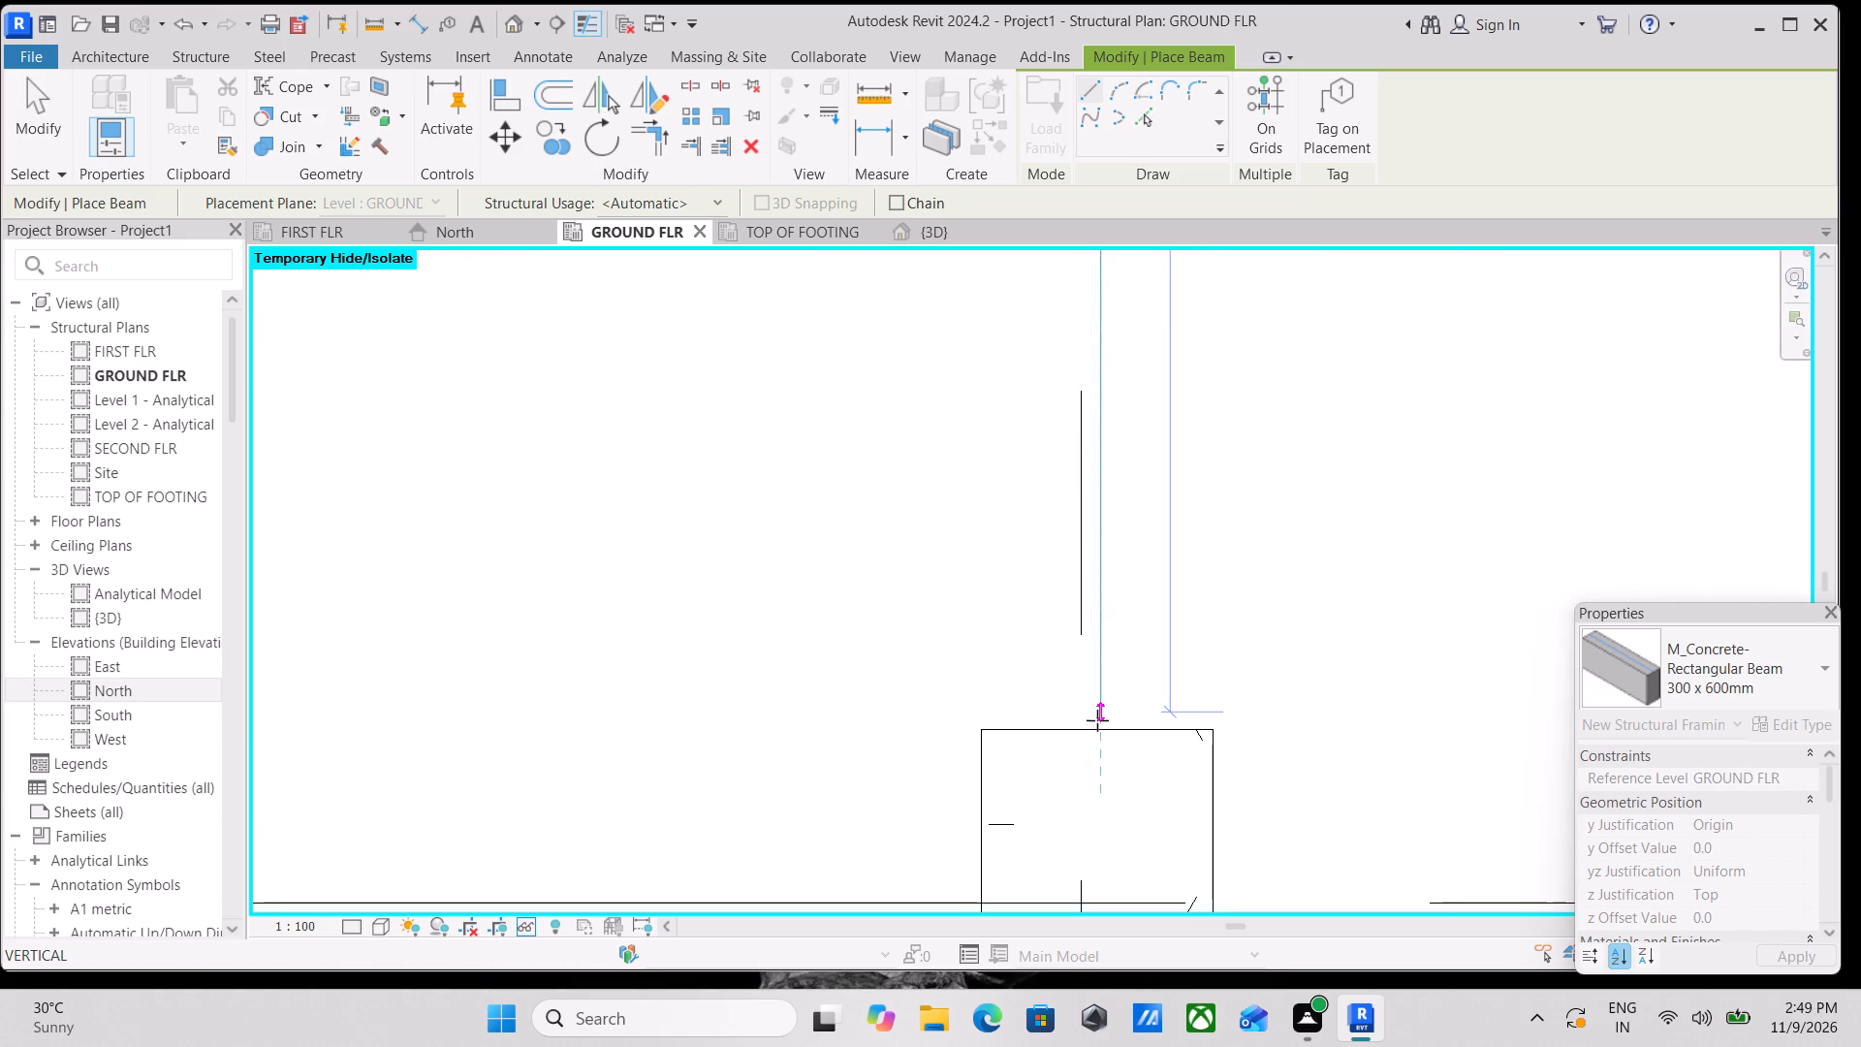
scroll(1110, 726, down, 3)
middle_drag(1110, 726, 1106, 906)
scroll(1113, 604, down, 3)
middle_drag(1113, 688, 1138, 982)
scroll(1115, 733, down, 2)
scroll(1126, 534, down, 1)
middle_drag(1118, 584, 1115, 825)
scroll(1115, 825, down, 3)
middle_drag(1111, 642, 1128, 865)
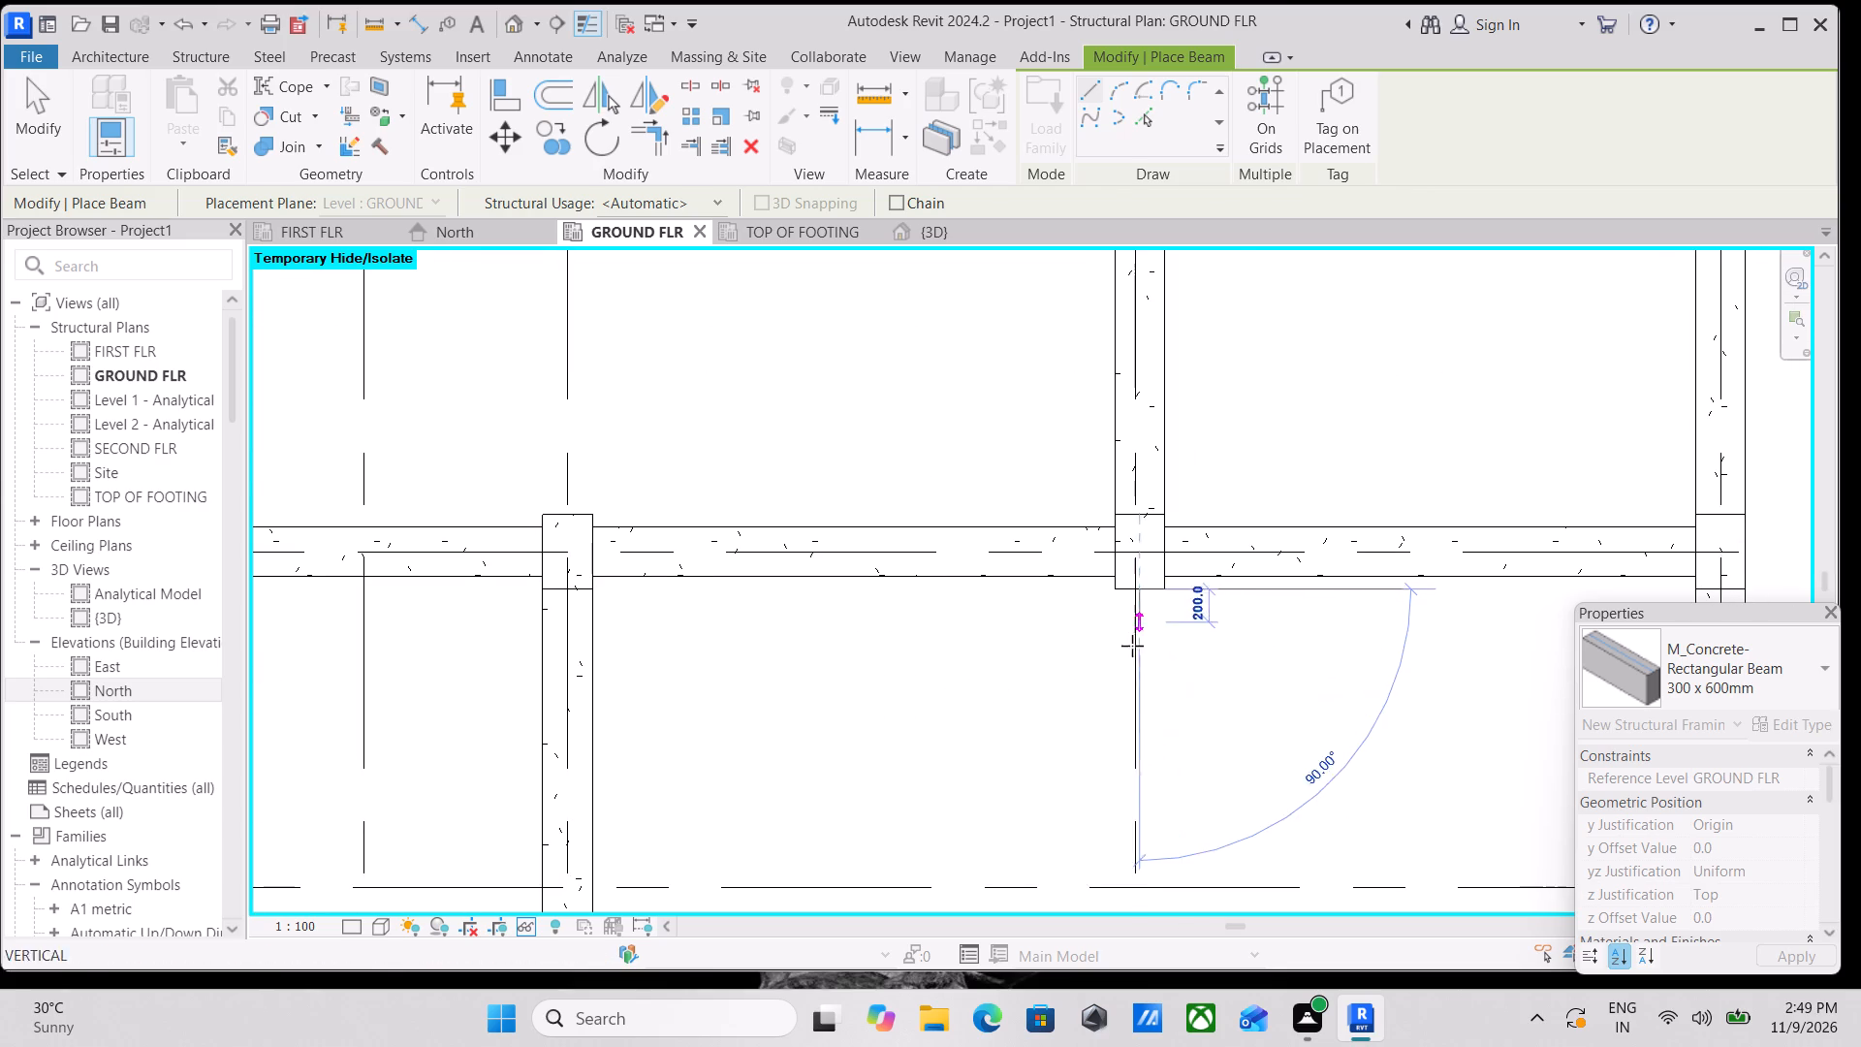
scroll(1136, 742, down, 2)
middle_drag(1136, 742, 1117, 612)
scroll(1117, 610, down, 3)
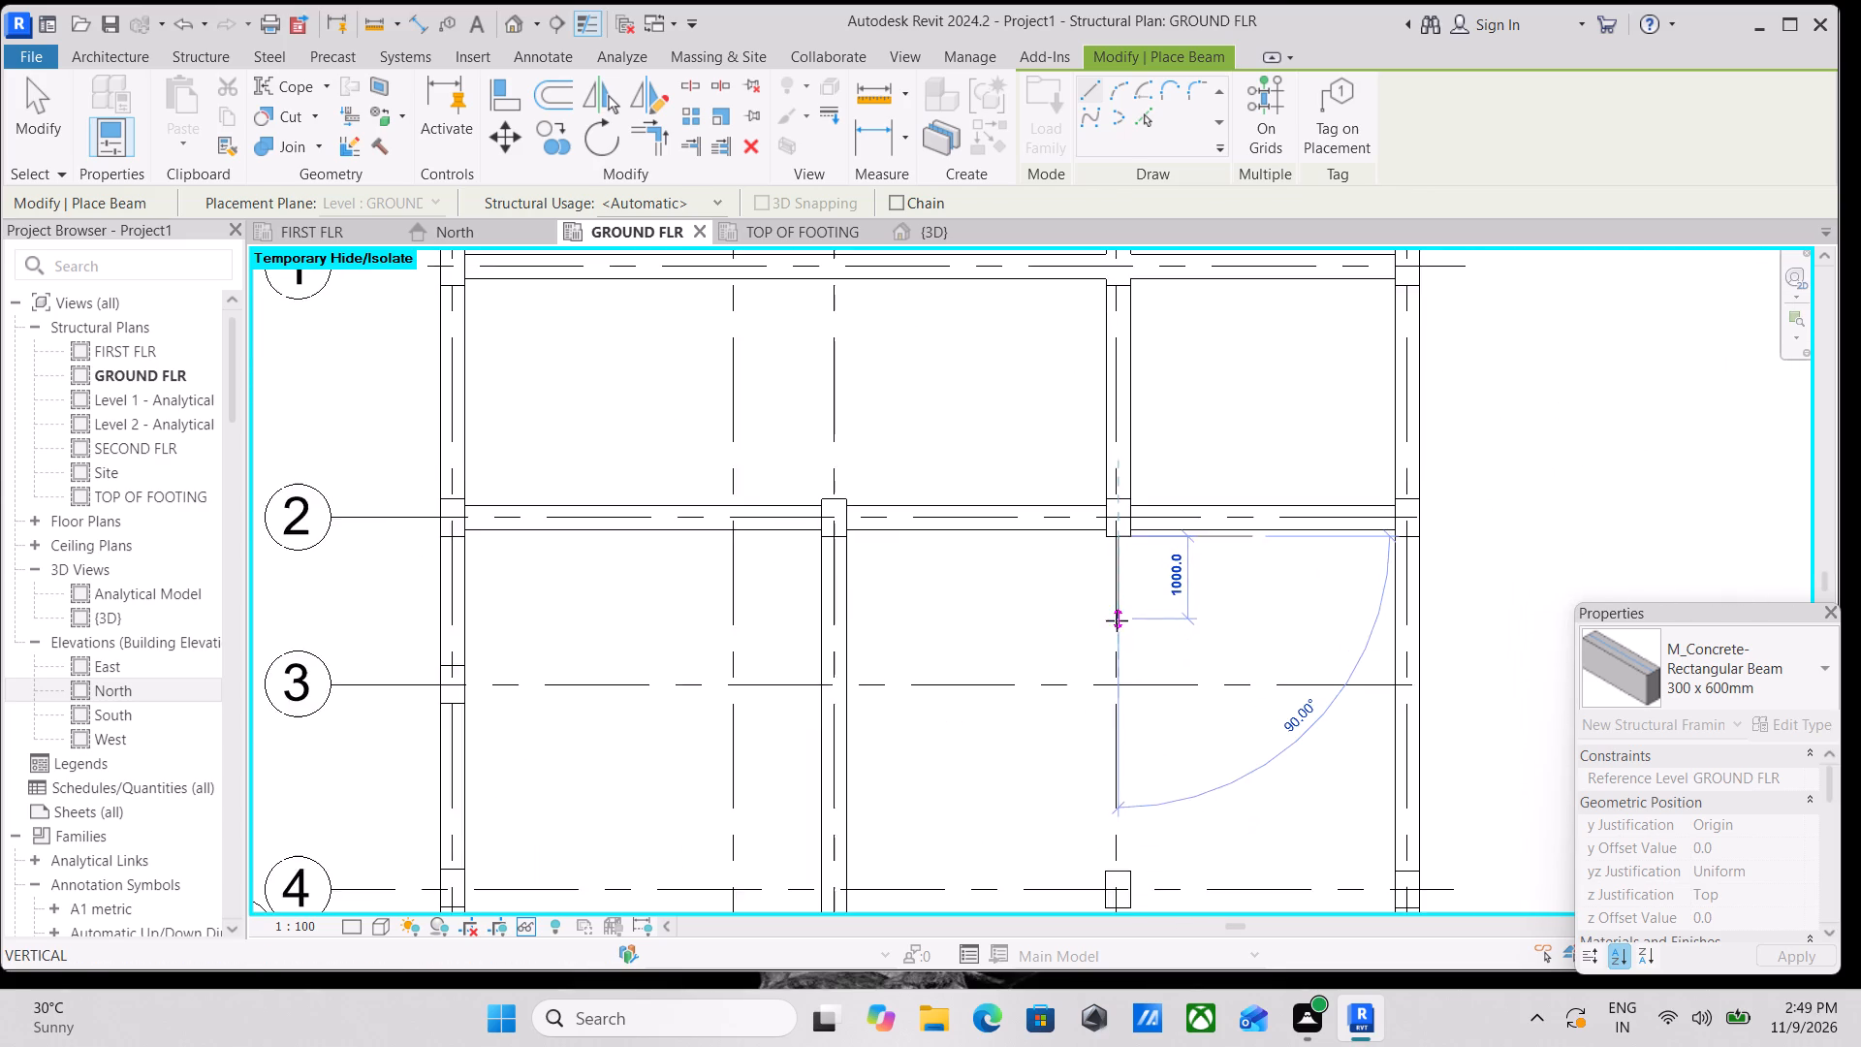
middle_drag(1117, 620, 1120, 563)
scroll(1131, 813, up, 7)
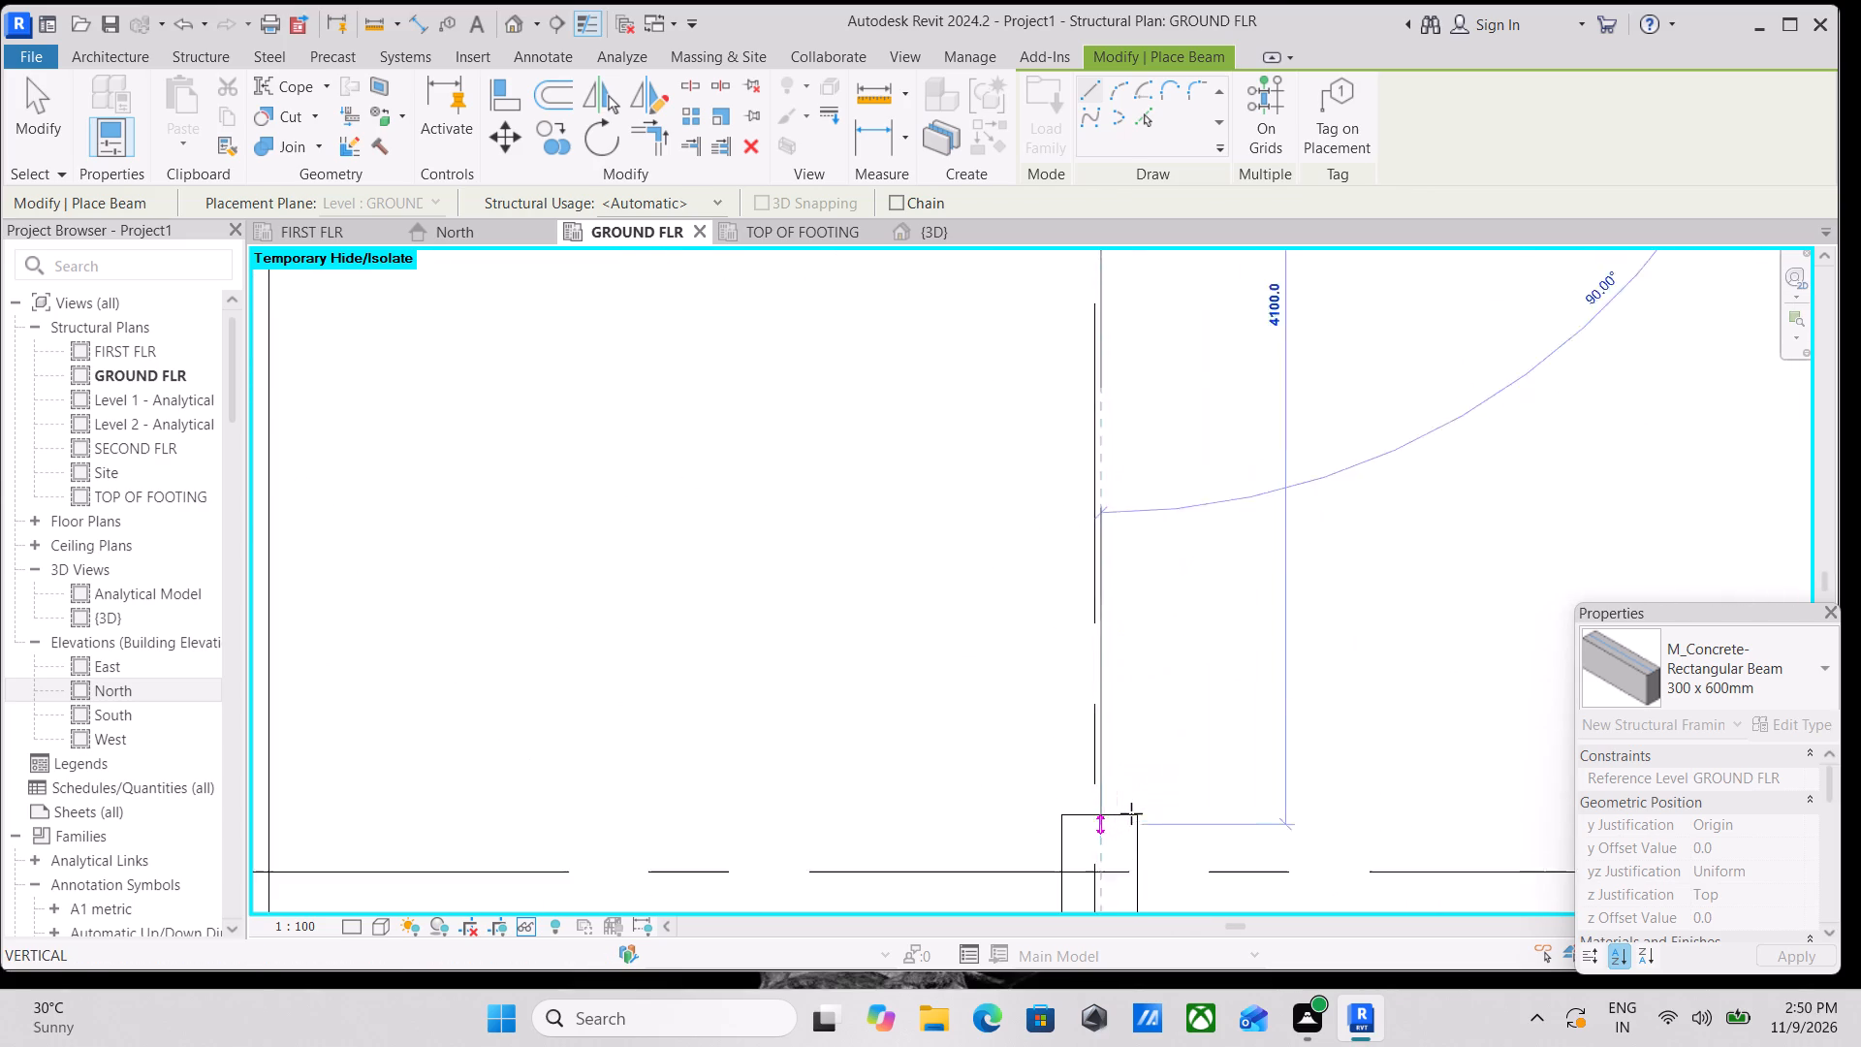
scroll(1131, 813, up, 6)
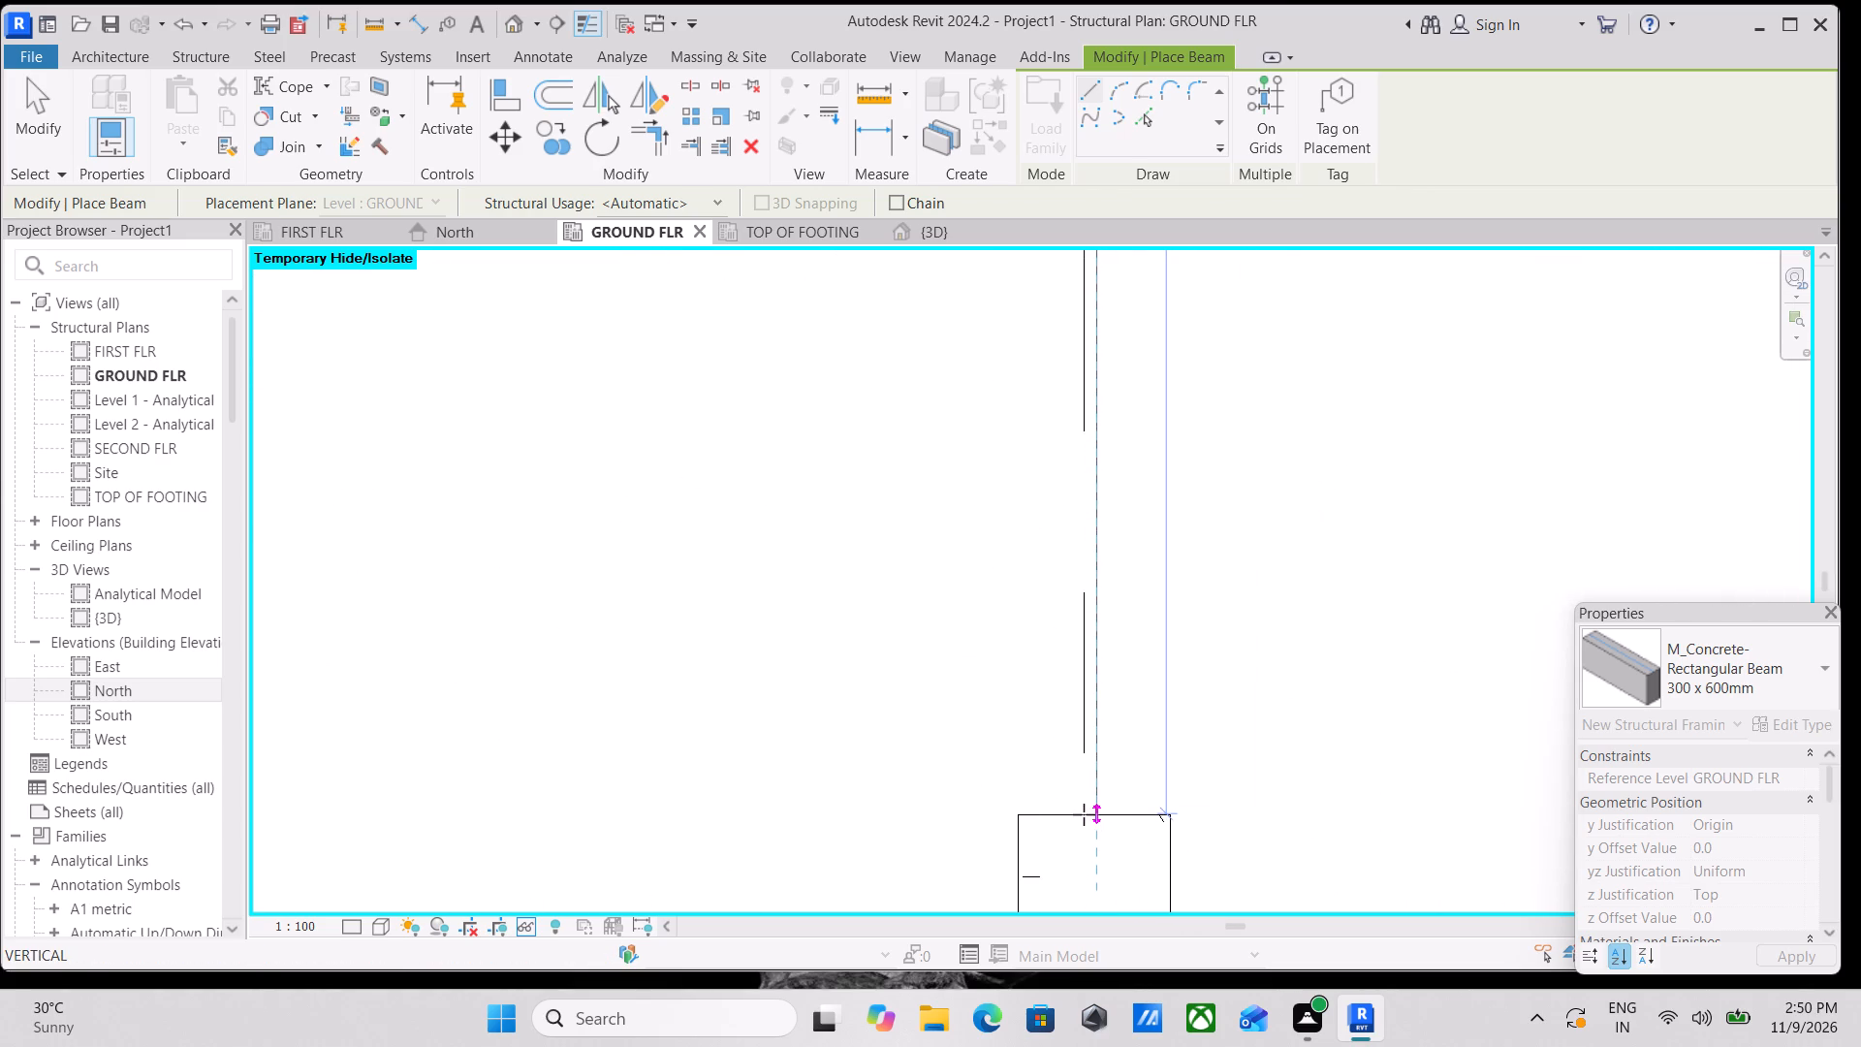
click(1098, 814)
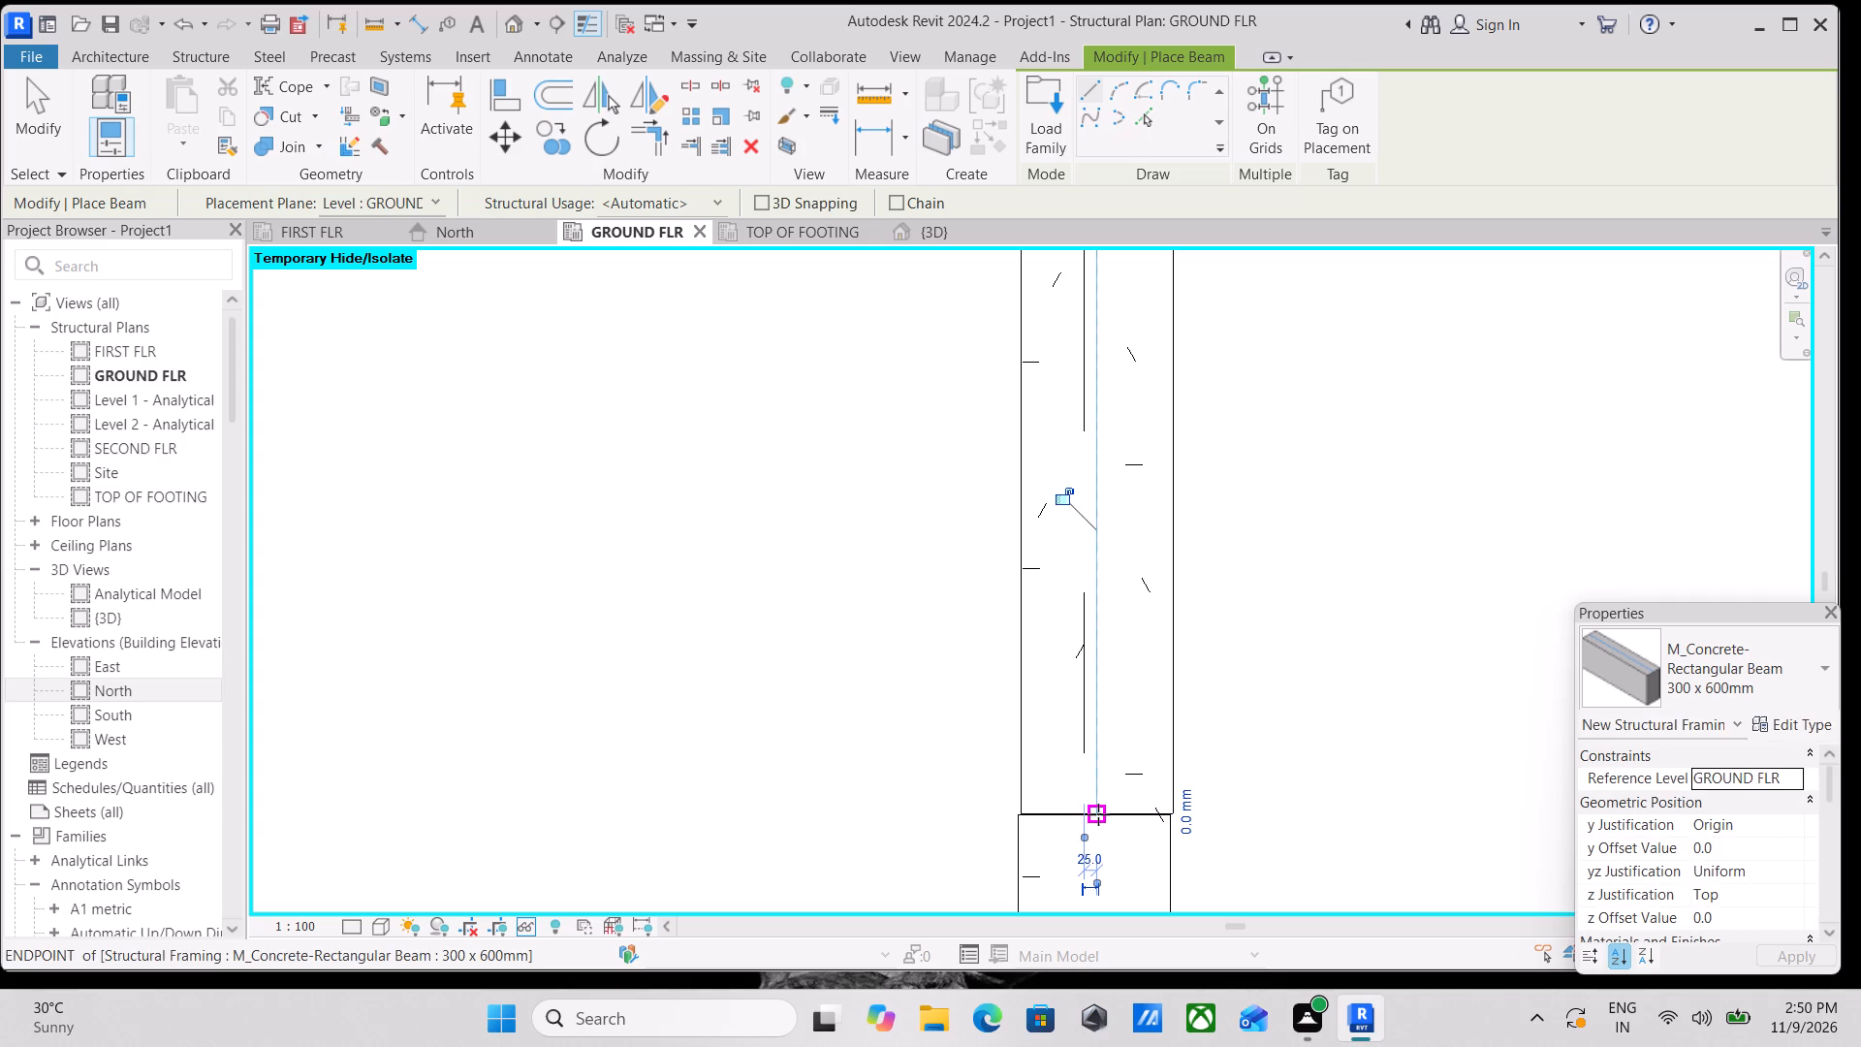
key(Escape)
scroll(1168, 682, down, 5)
middle_drag(1168, 682, 1169, 749)
scroll(1178, 652, down, 2)
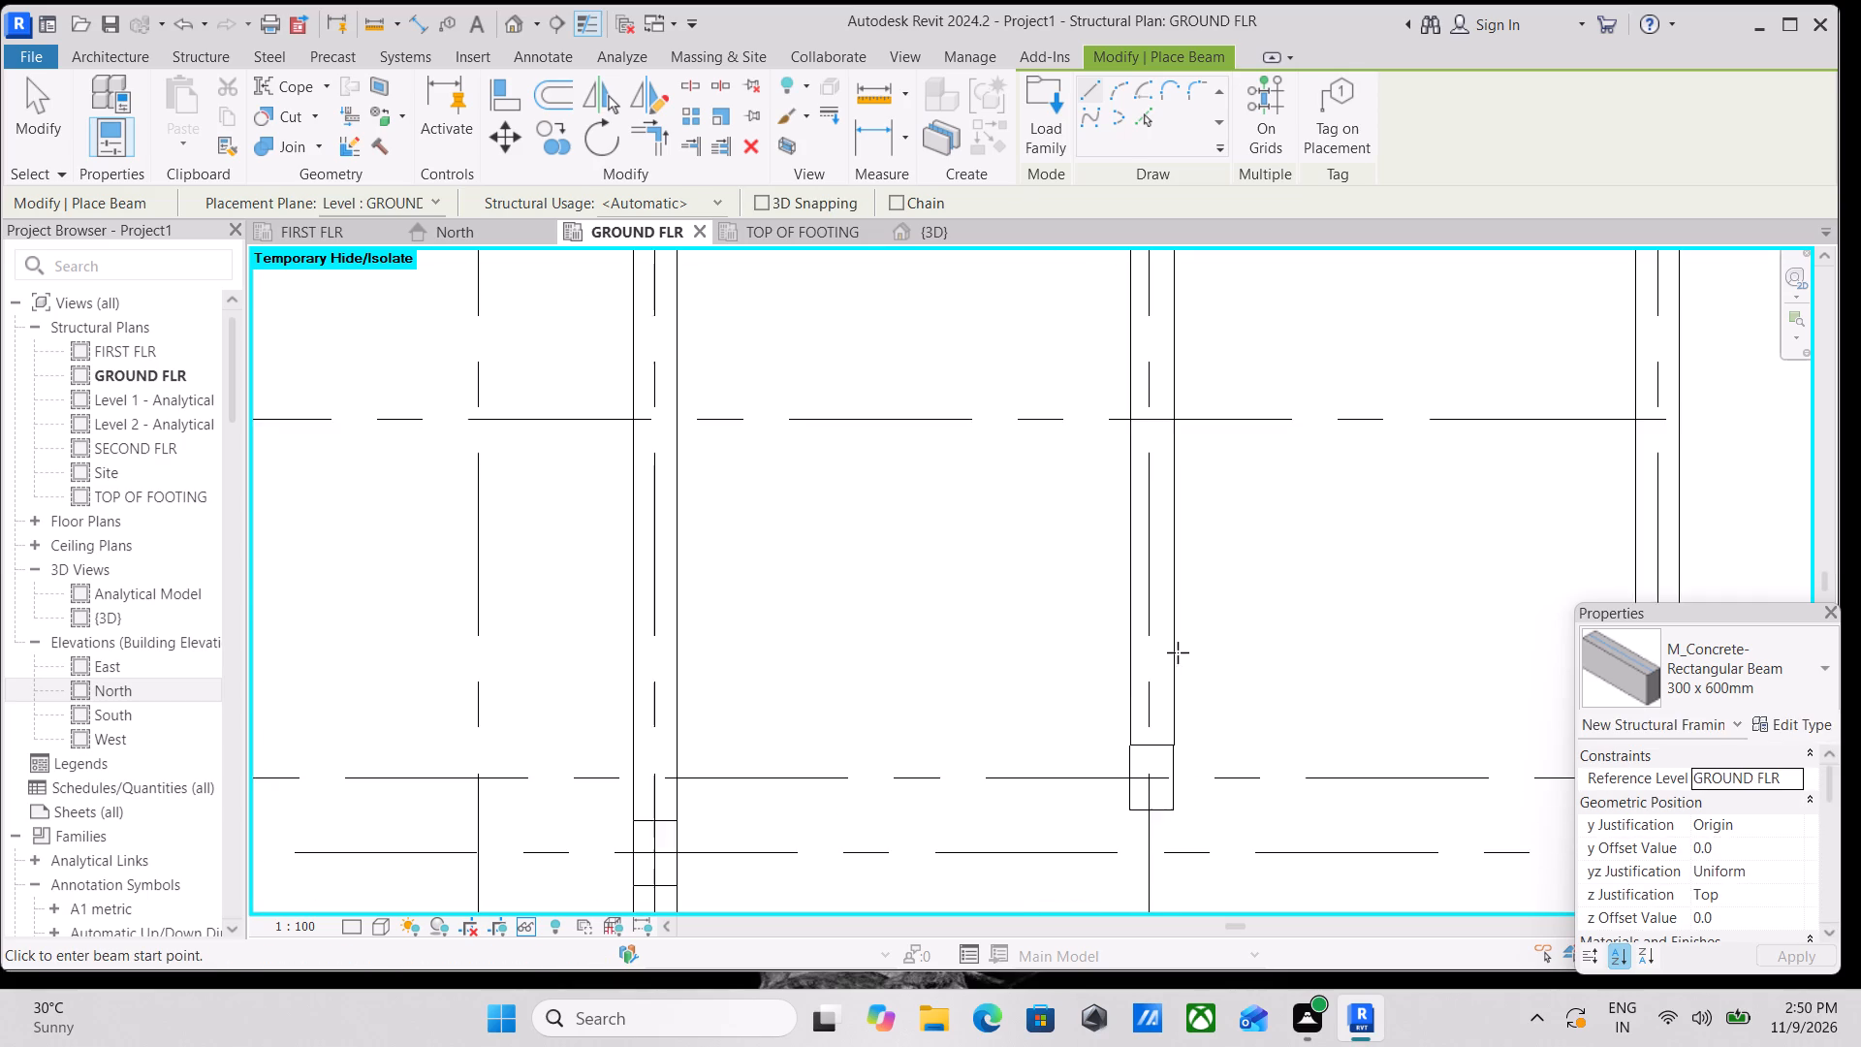
scroll(1178, 652, down, 5)
middle_drag(1178, 683, 1140, 577)
key(Escape)
scroll(1138, 719, up, 4)
key(Escape)
Nudge the column at grids D and 4 slightly toward grid E to line up with the grid D beam's edges.
scroll(1134, 603, up, 2)
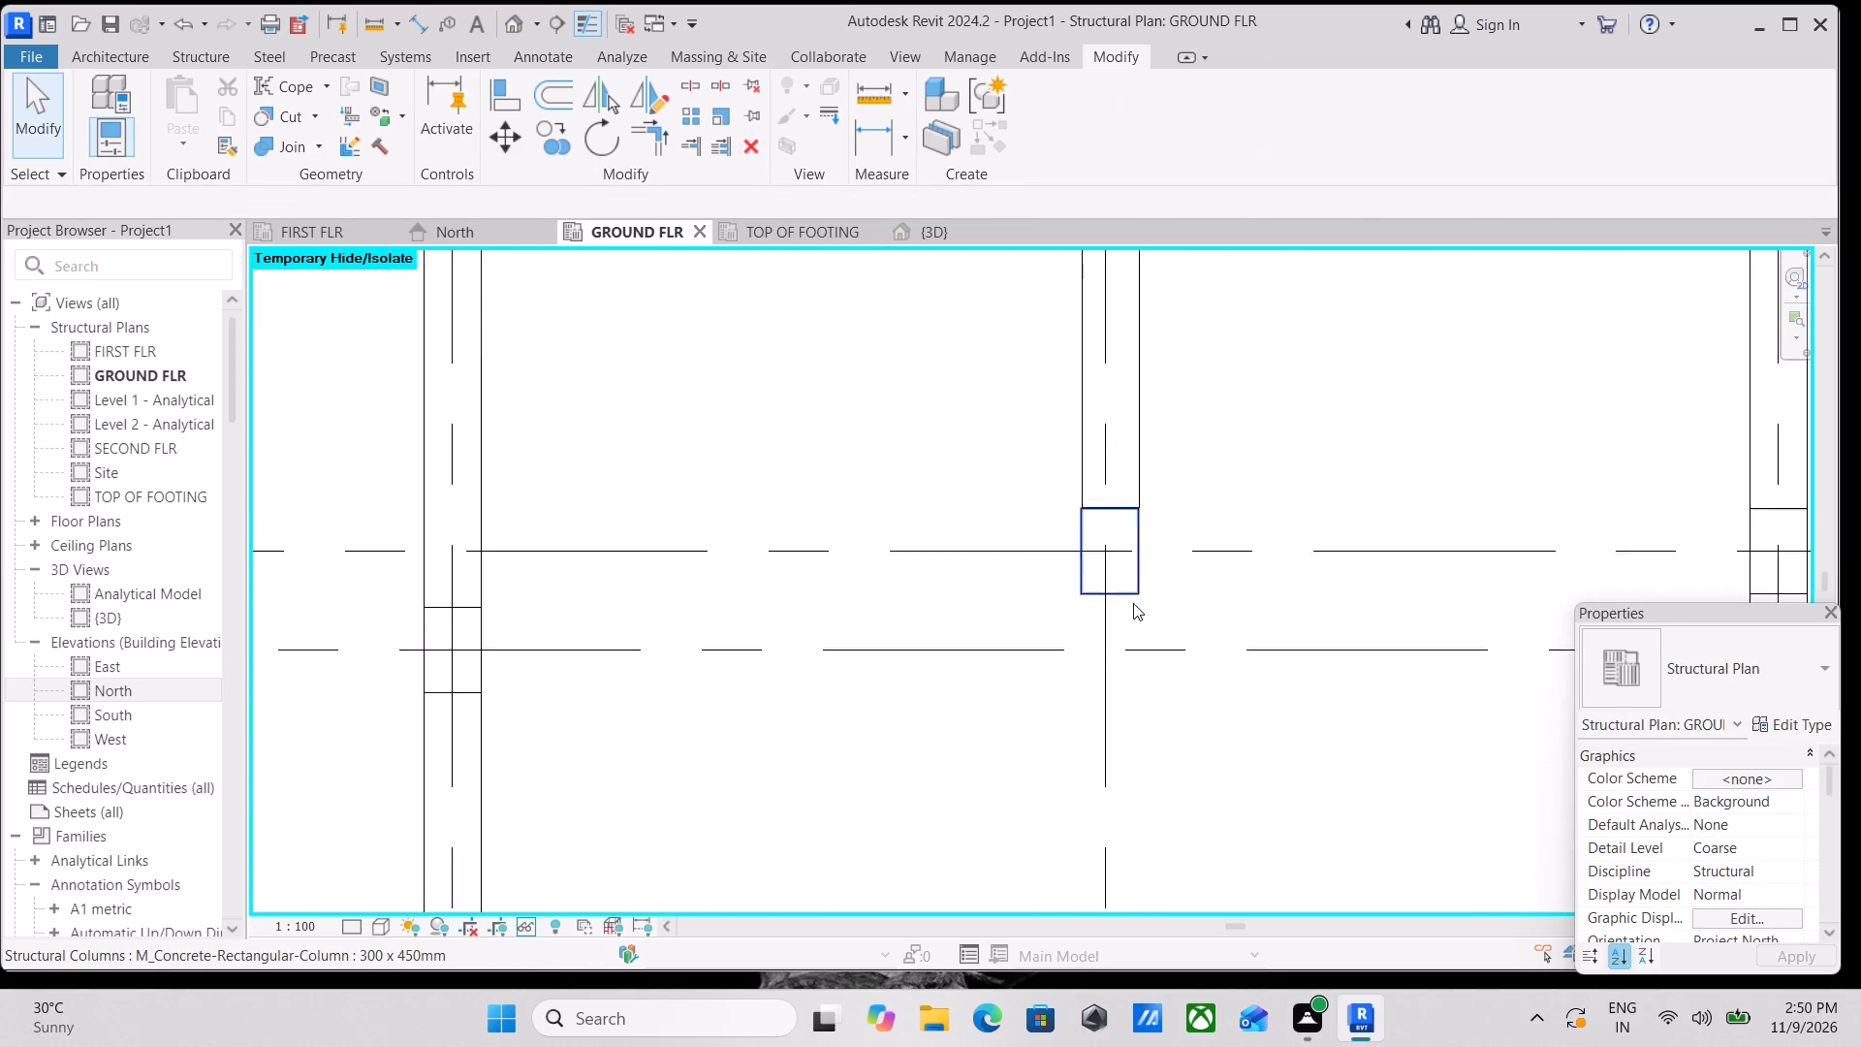
scroll(1133, 603, up, 2)
click(1135, 576)
scroll(1186, 516, up, 2)
middle_drag(1187, 520, 1160, 745)
scroll(1125, 674, up, 3)
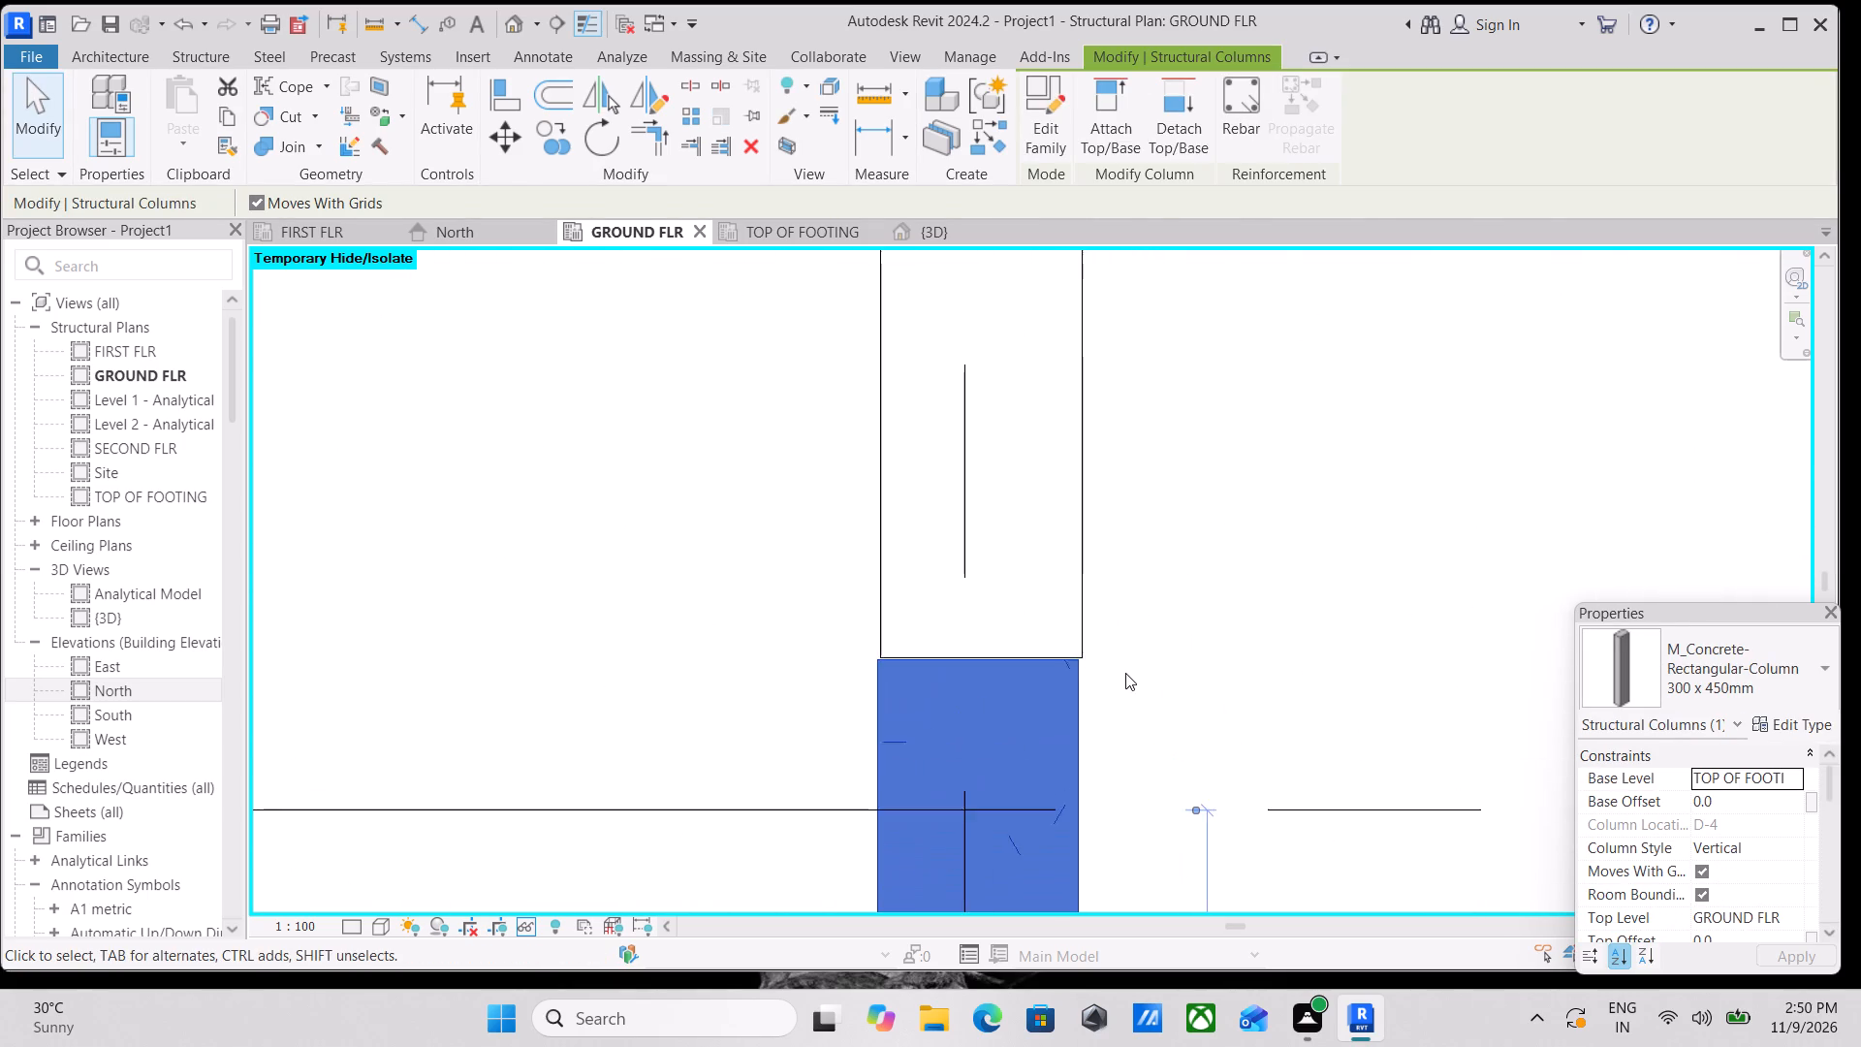
scroll(1125, 673, up, 4)
key(Right)
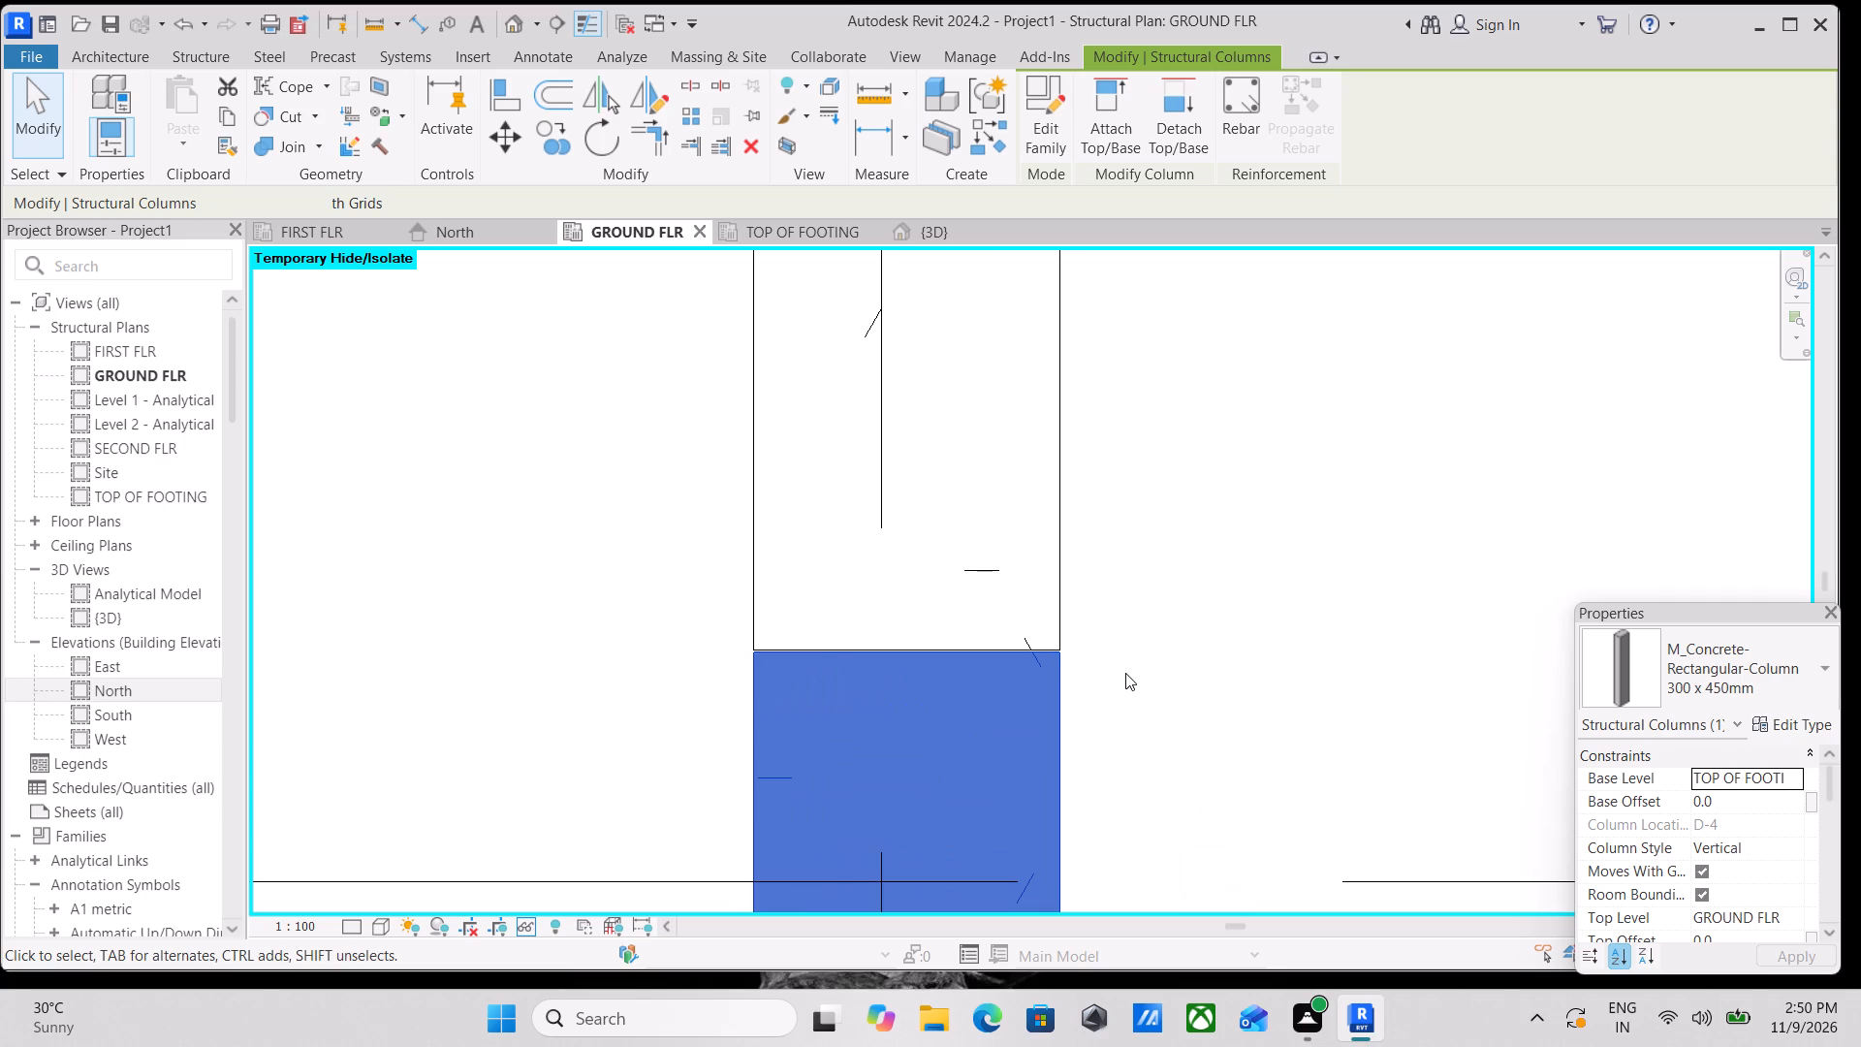
scroll(916, 600, up, 2)
key(Escape)
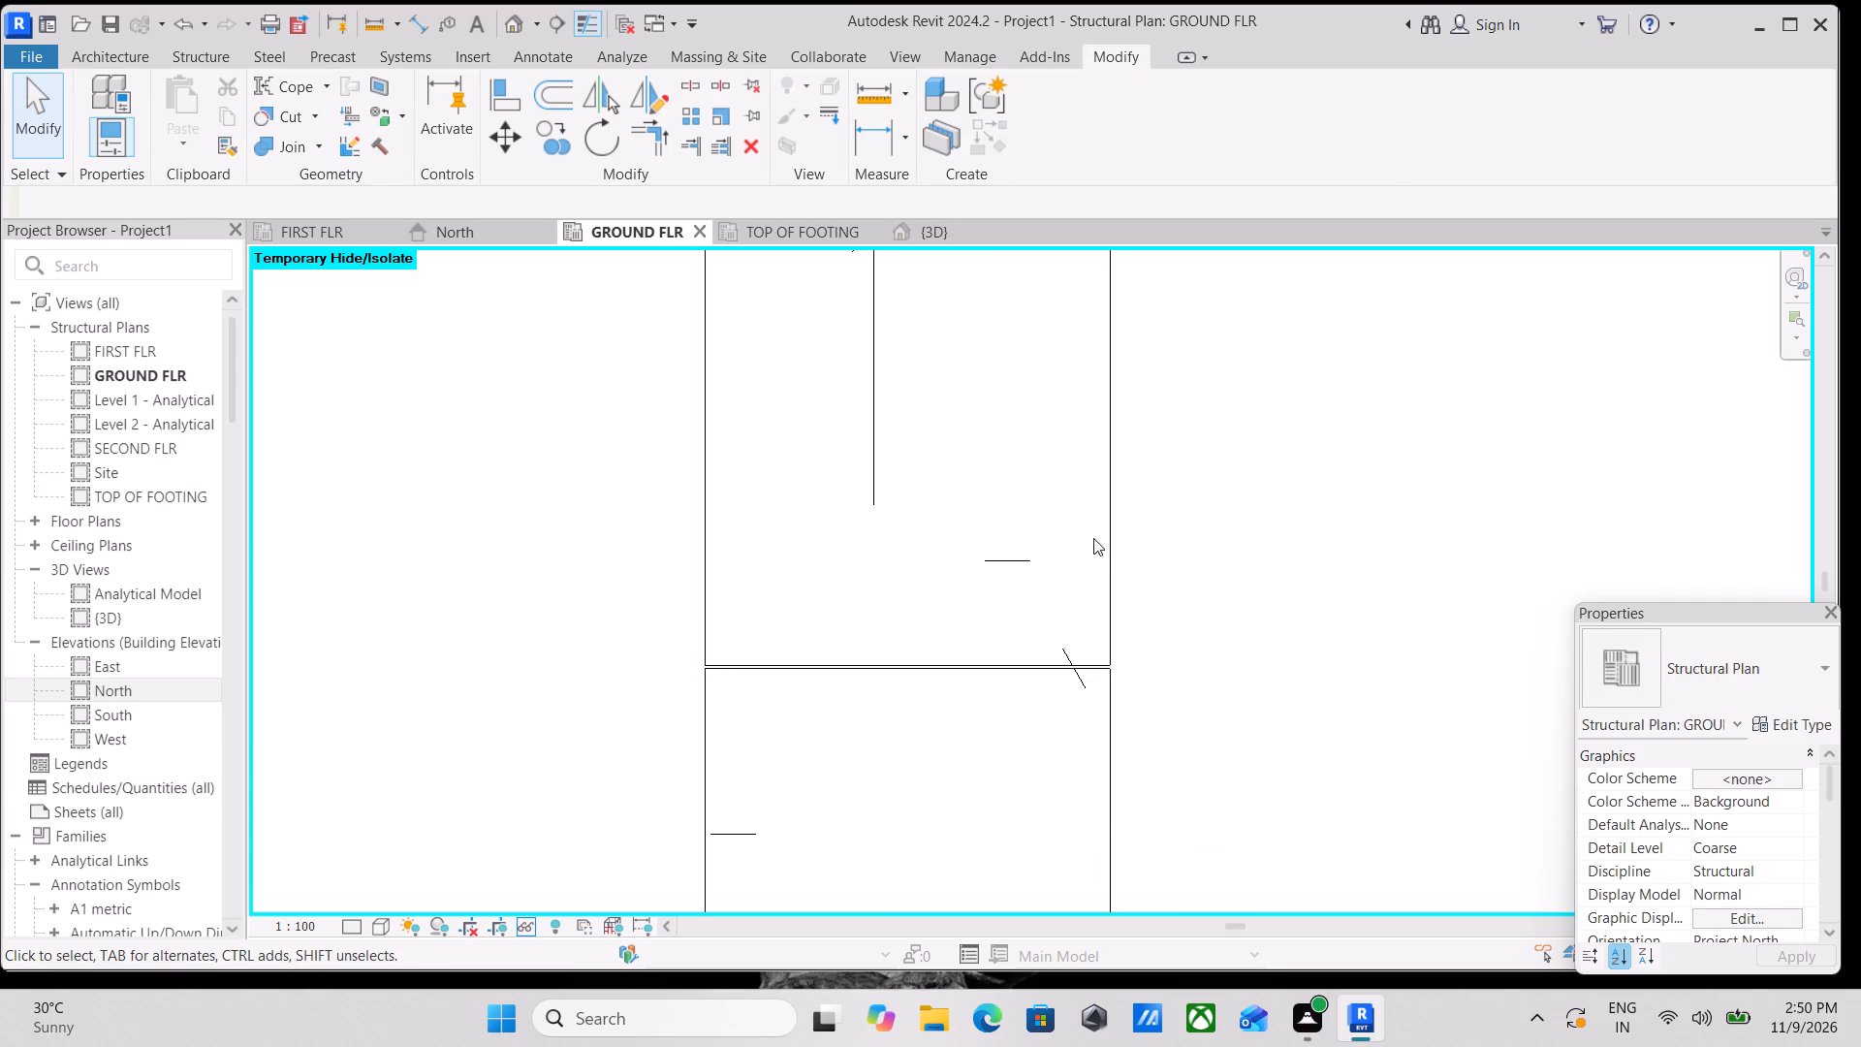
Extend the grid 4 end of the new grid D beam to meet the column's face.
click(1100, 544)
scroll(907, 665, up, 7)
drag(911, 662, 910, 664)
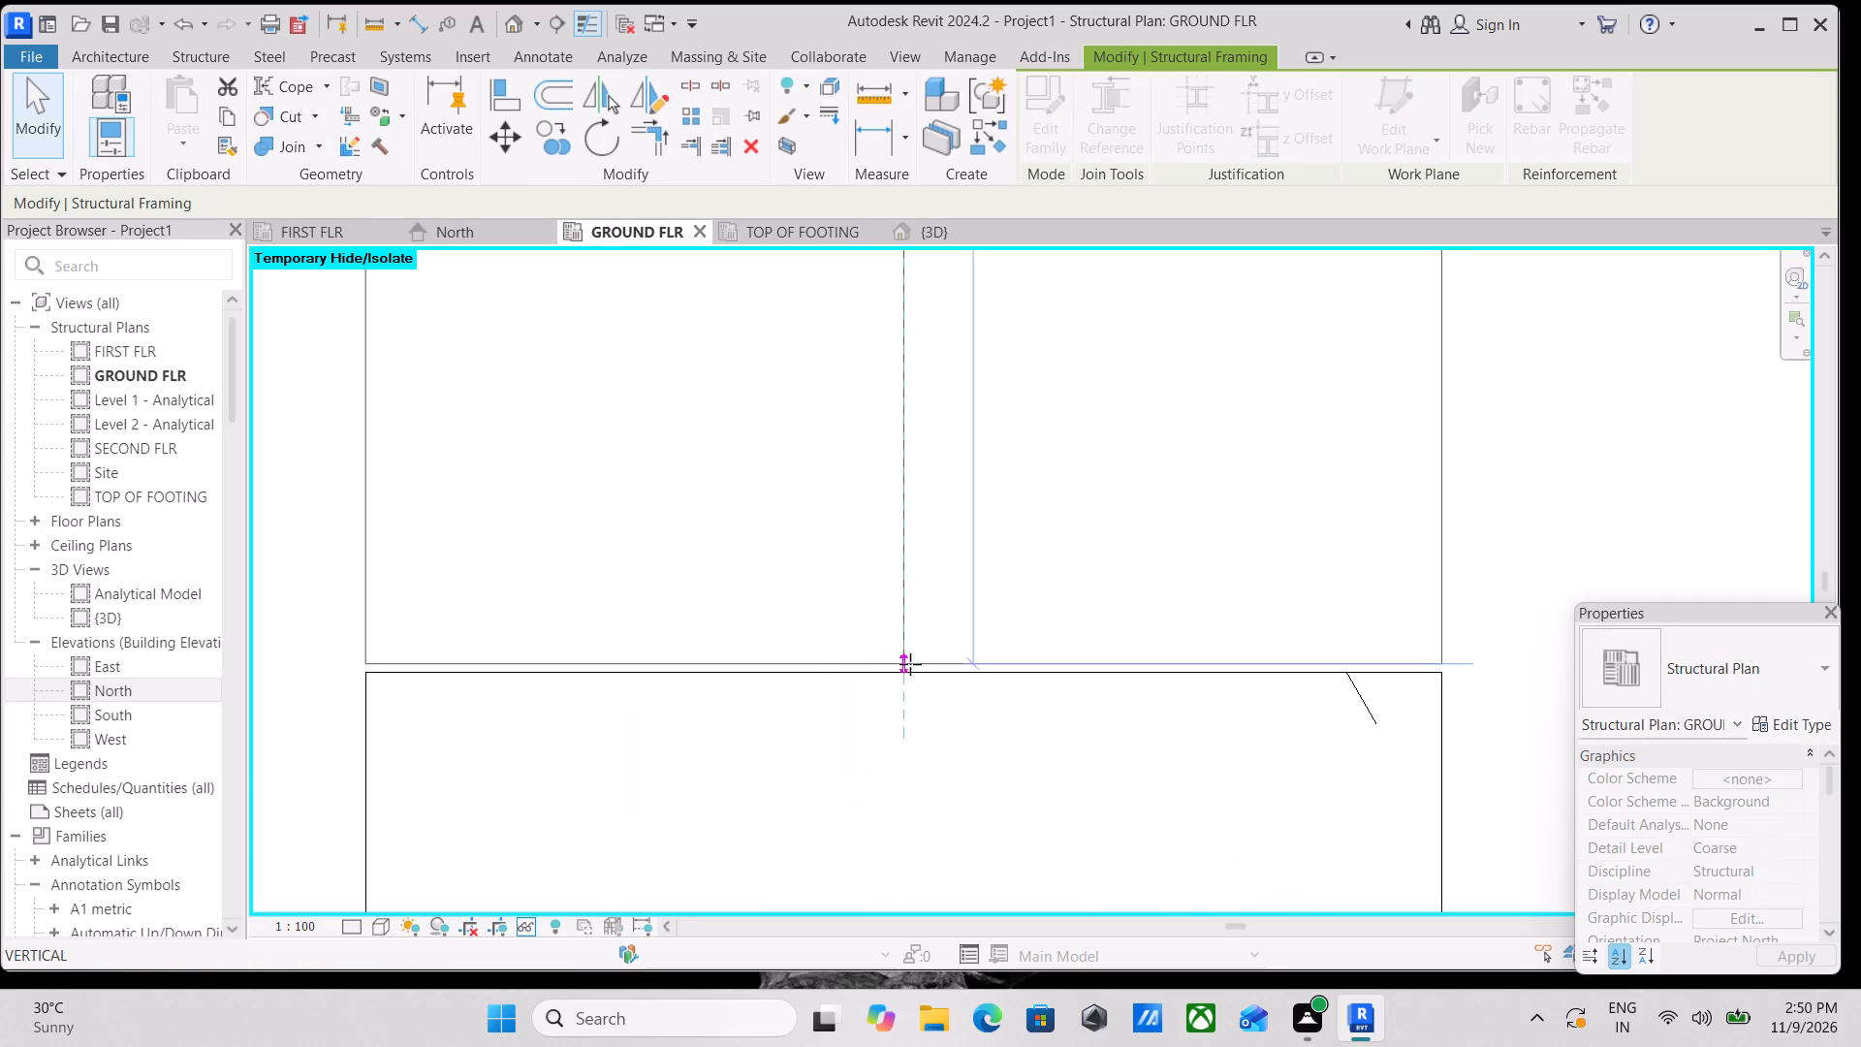
drag(910, 664, 909, 679)
key(Escape)
Place a 300 x 600mm concrete beam along grid D, from the midpoint of the grid 4 column's face straight to the grid 7 column's face.
scroll(928, 655, down, 12)
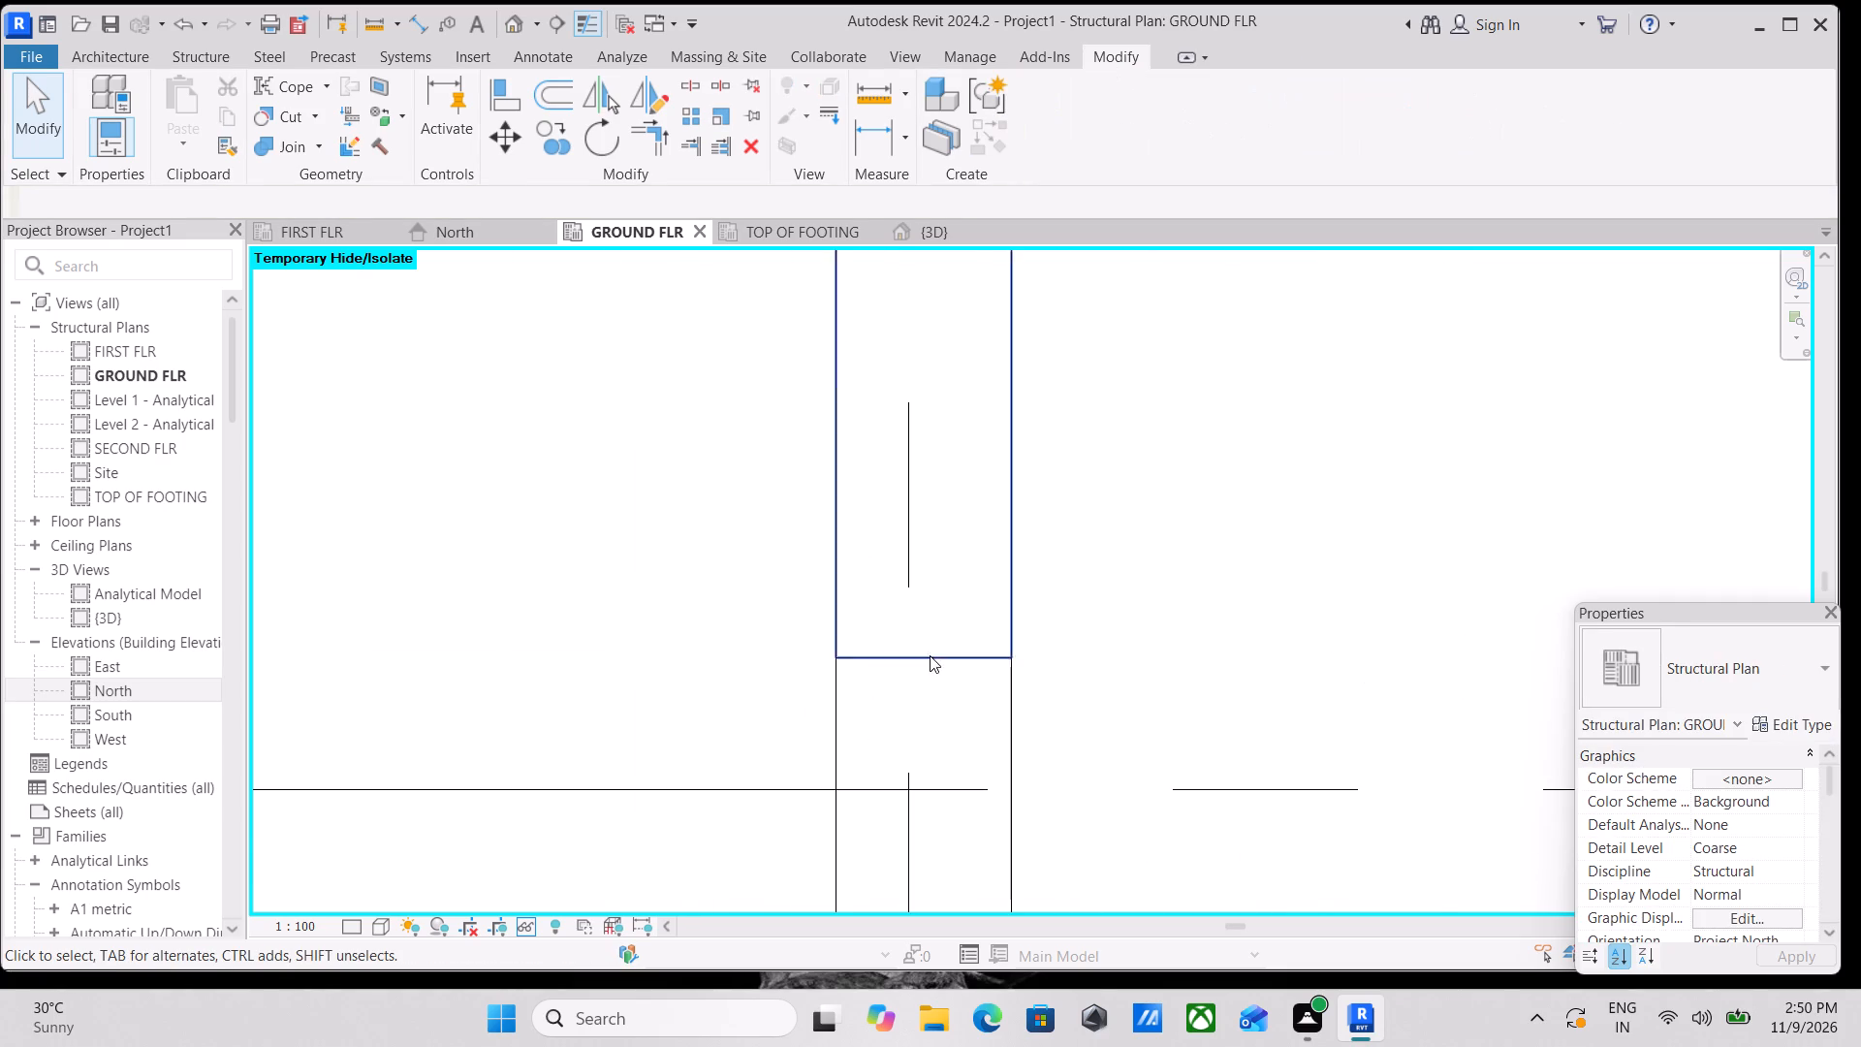
scroll(930, 655, down, 11)
middle_drag(978, 679, 998, 602)
scroll(1006, 592, down, 3)
middle_drag(1006, 592, 1022, 566)
scroll(1038, 572, down, 3)
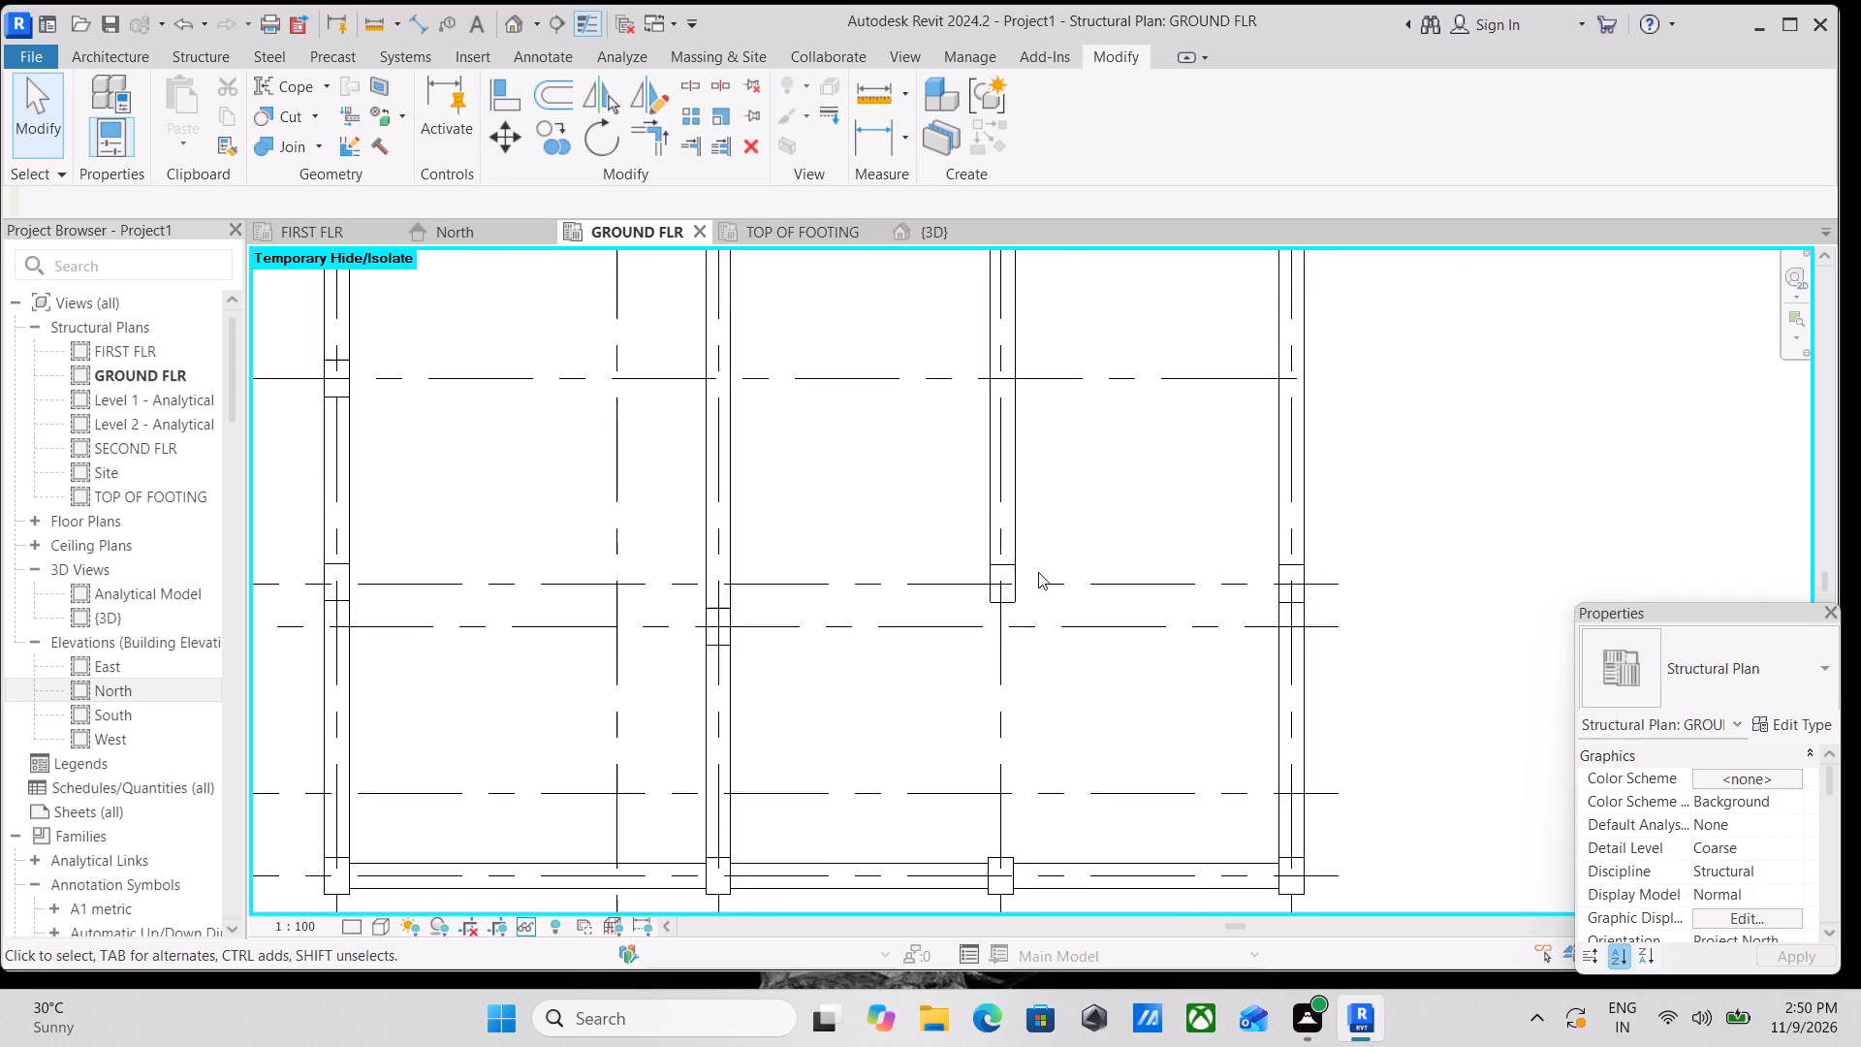
scroll(1038, 572, down, 1)
middle_drag(1061, 657, 1060, 645)
text(BM)
scroll(1011, 621, up, 4)
scroll(1023, 544, up, 8)
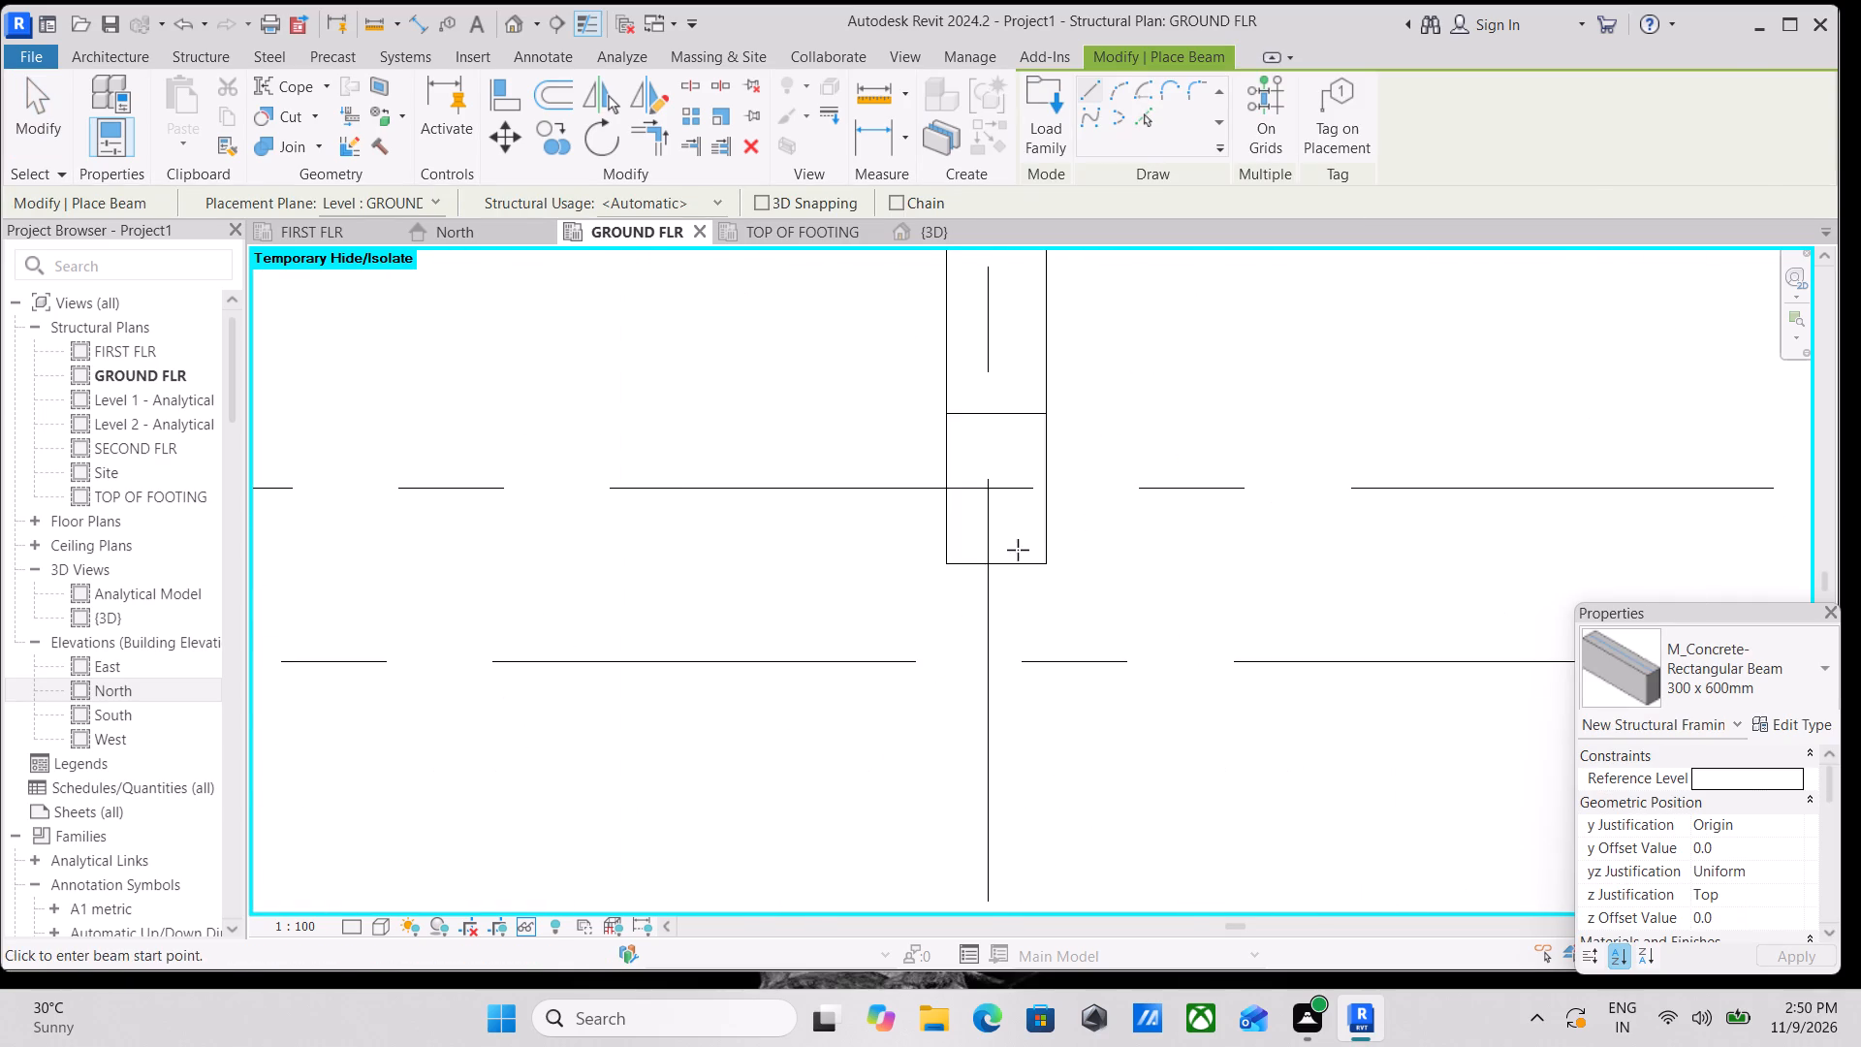
scroll(1018, 550, up, 5)
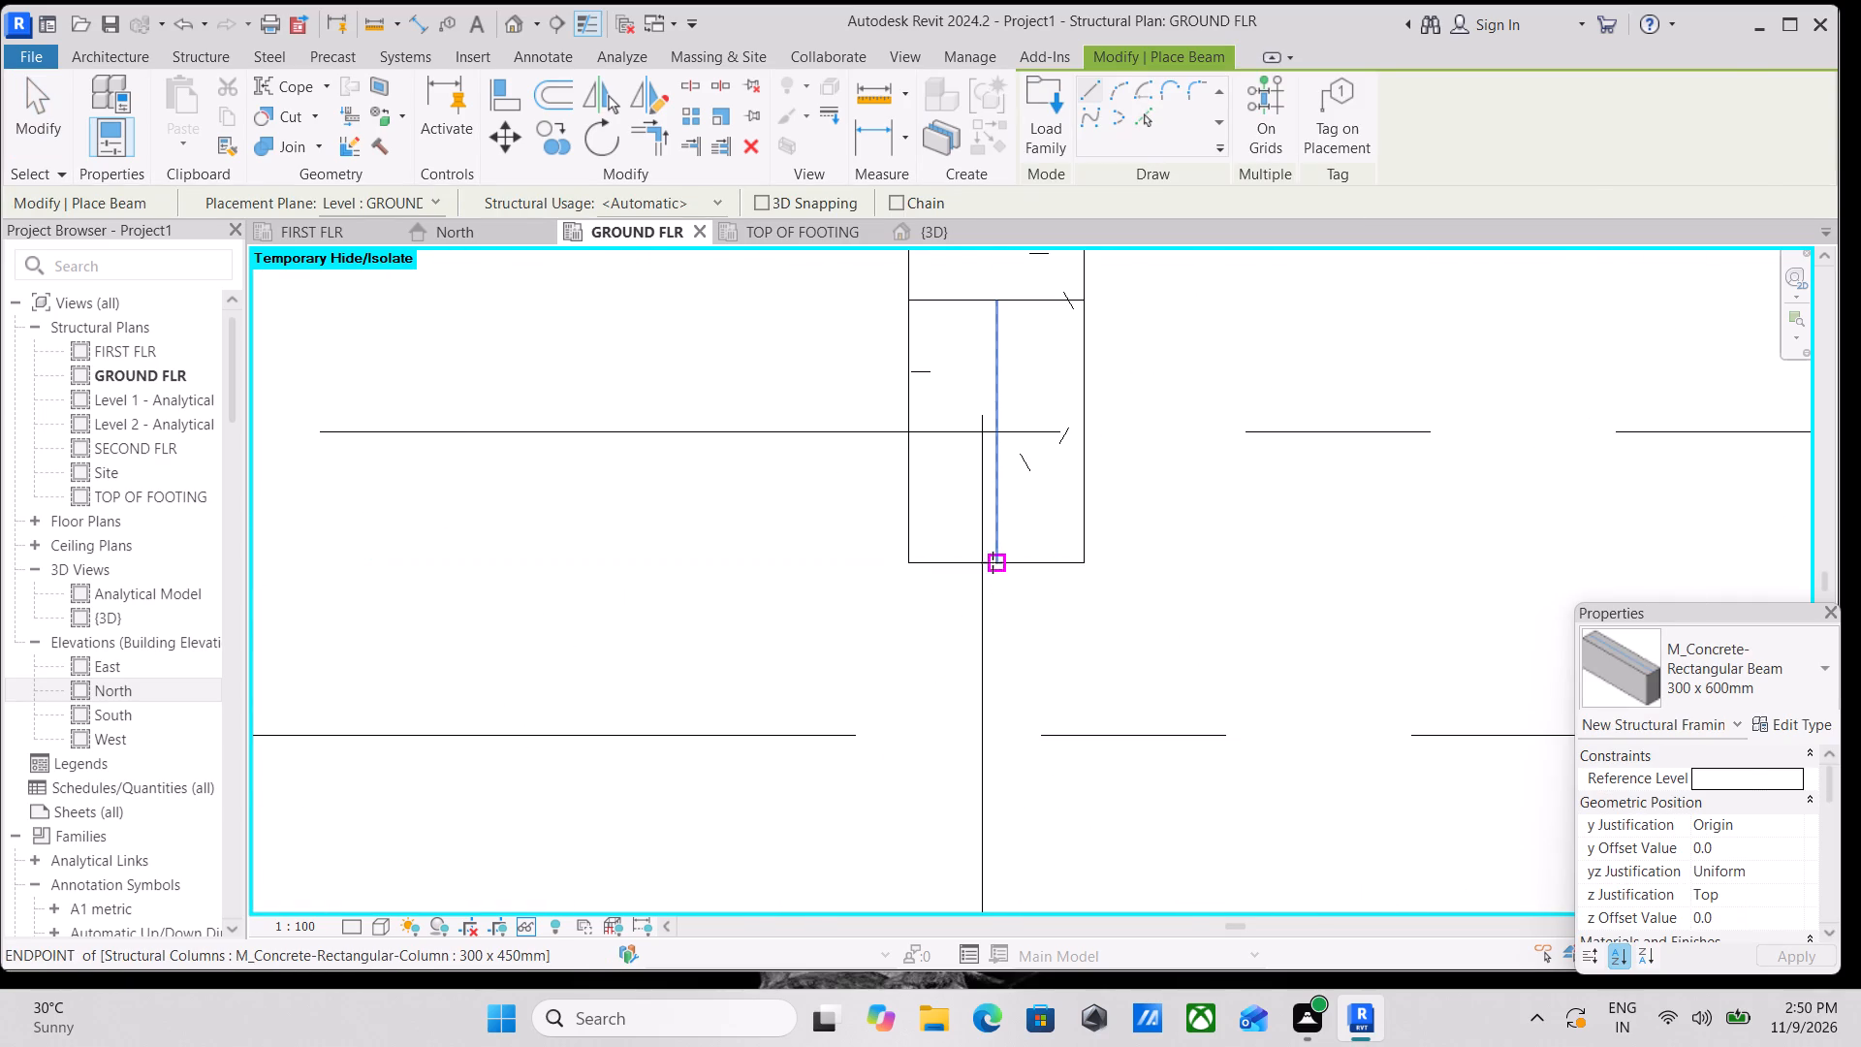
click(993, 562)
scroll(1002, 671, down, 2)
middle_drag(1000, 665, 1007, 533)
scroll(1035, 676, down, 4)
middle_drag(1035, 677, 1035, 532)
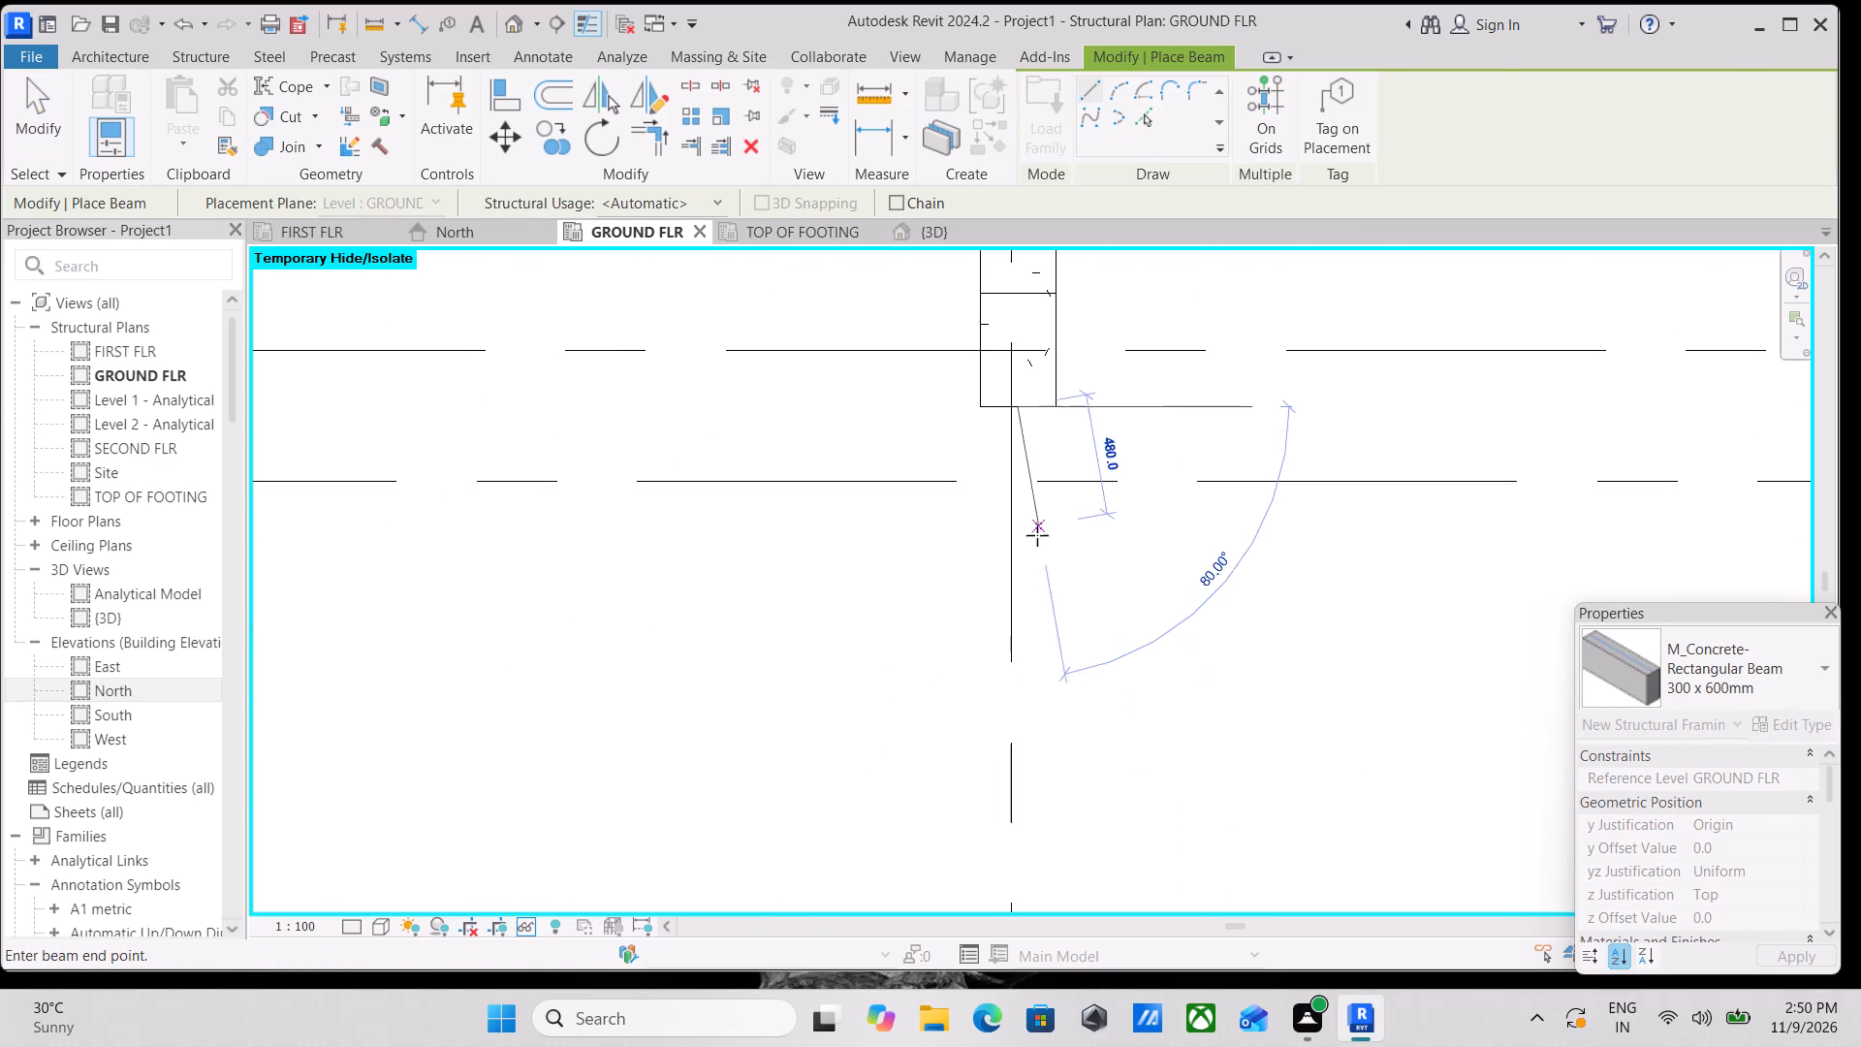
scroll(1038, 723, down, 3)
middle_drag(1035, 721, 1032, 555)
scroll(992, 743, down, 1)
middle_drag(992, 743, 1001, 638)
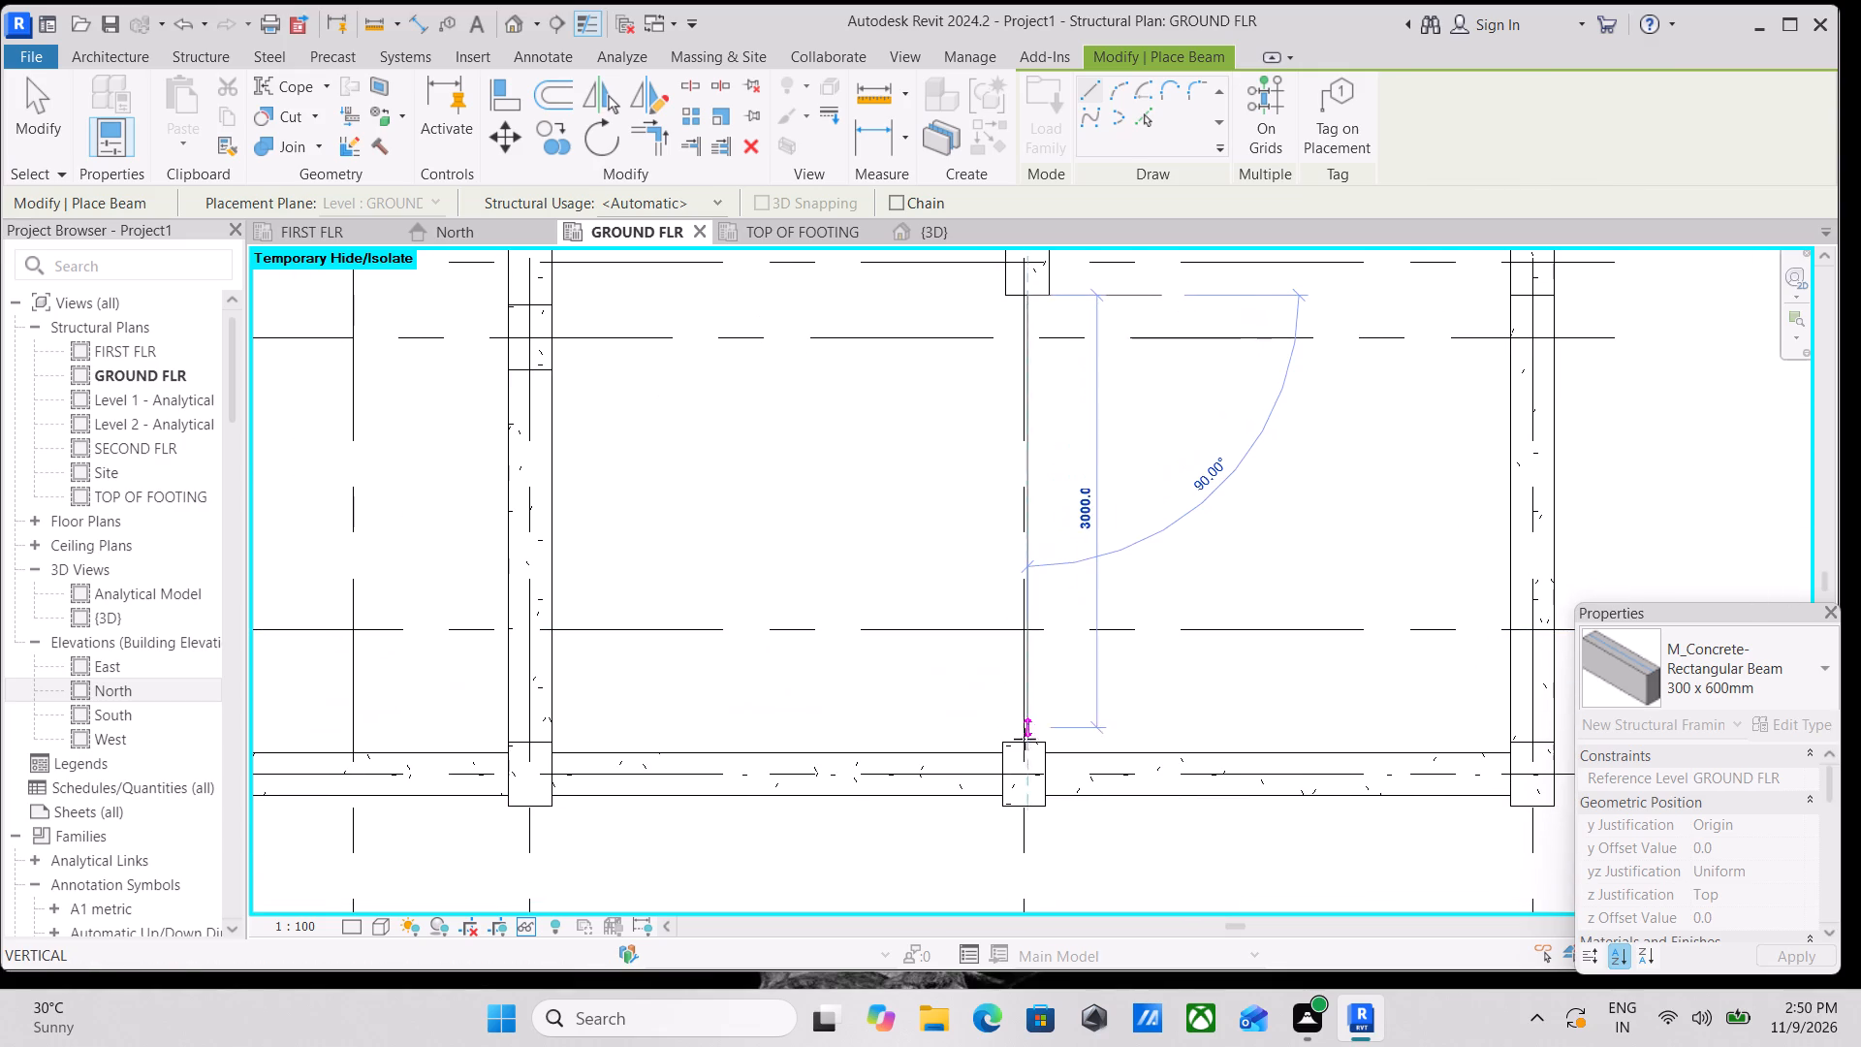
scroll(1025, 748, up, 8)
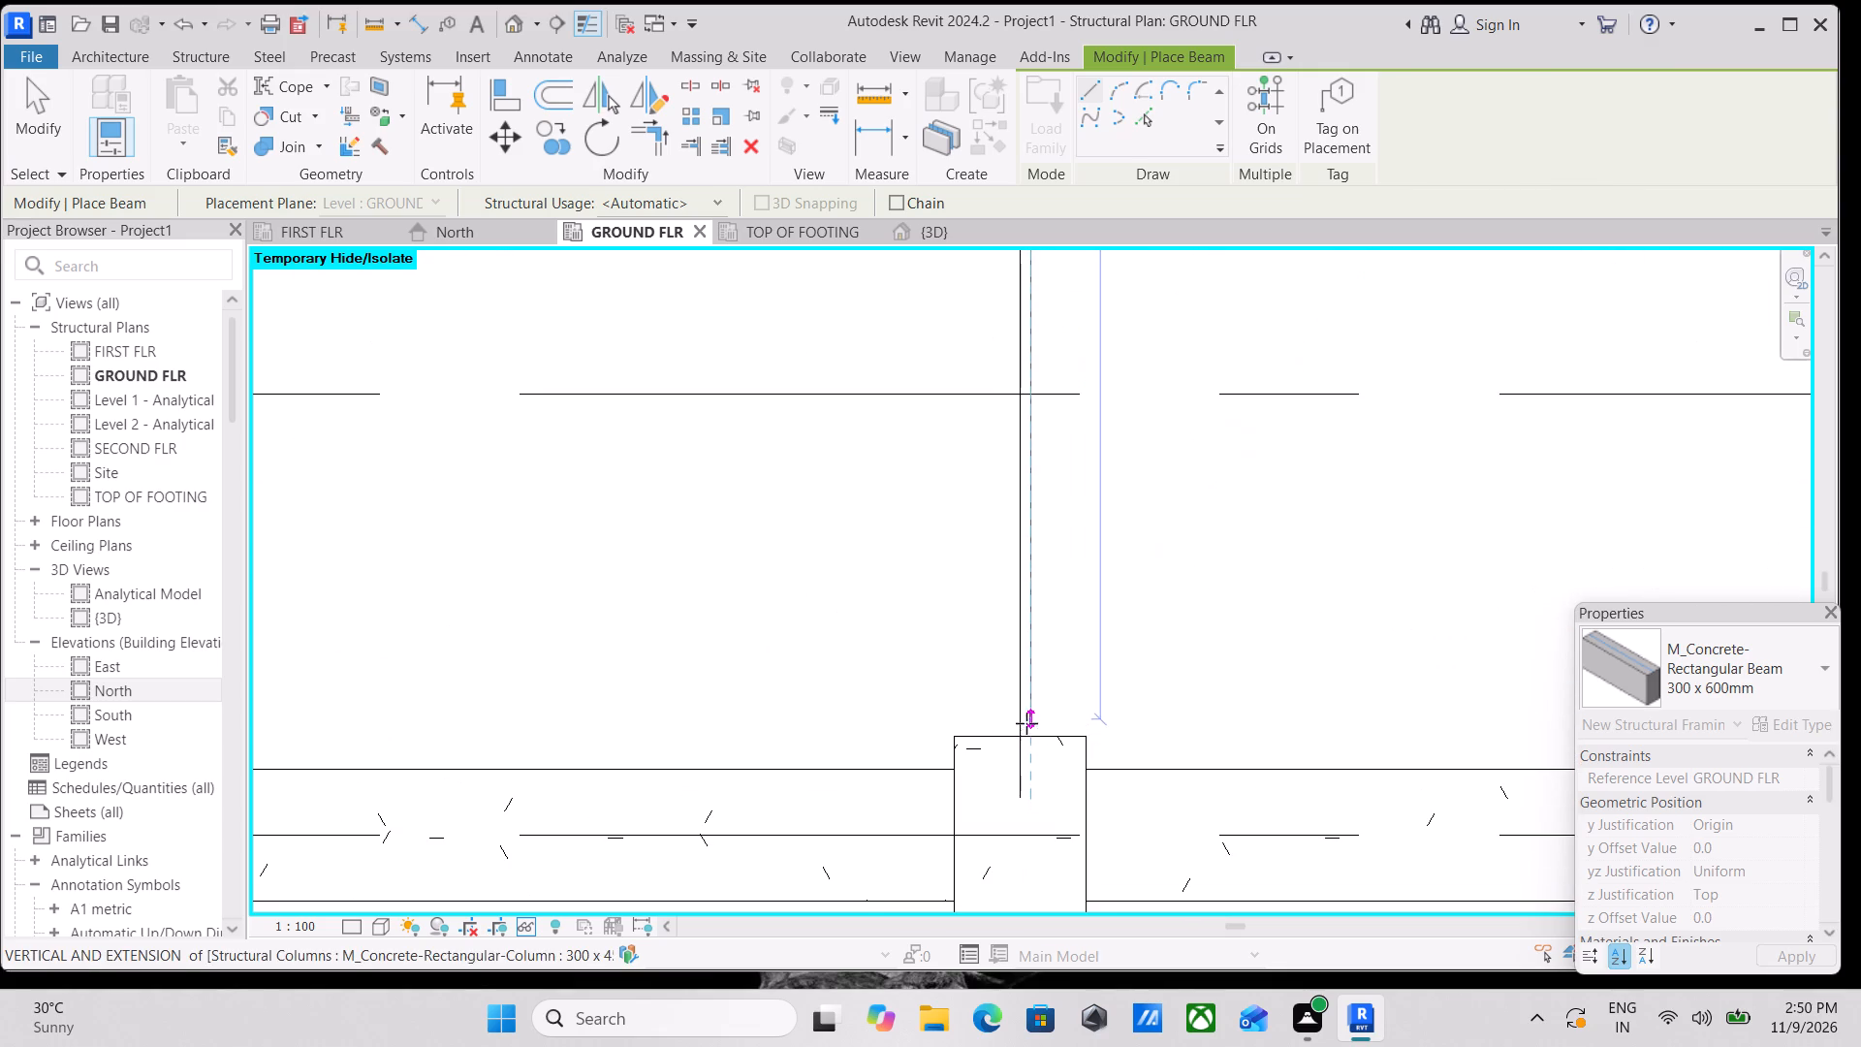
scroll(1023, 734, up, 3)
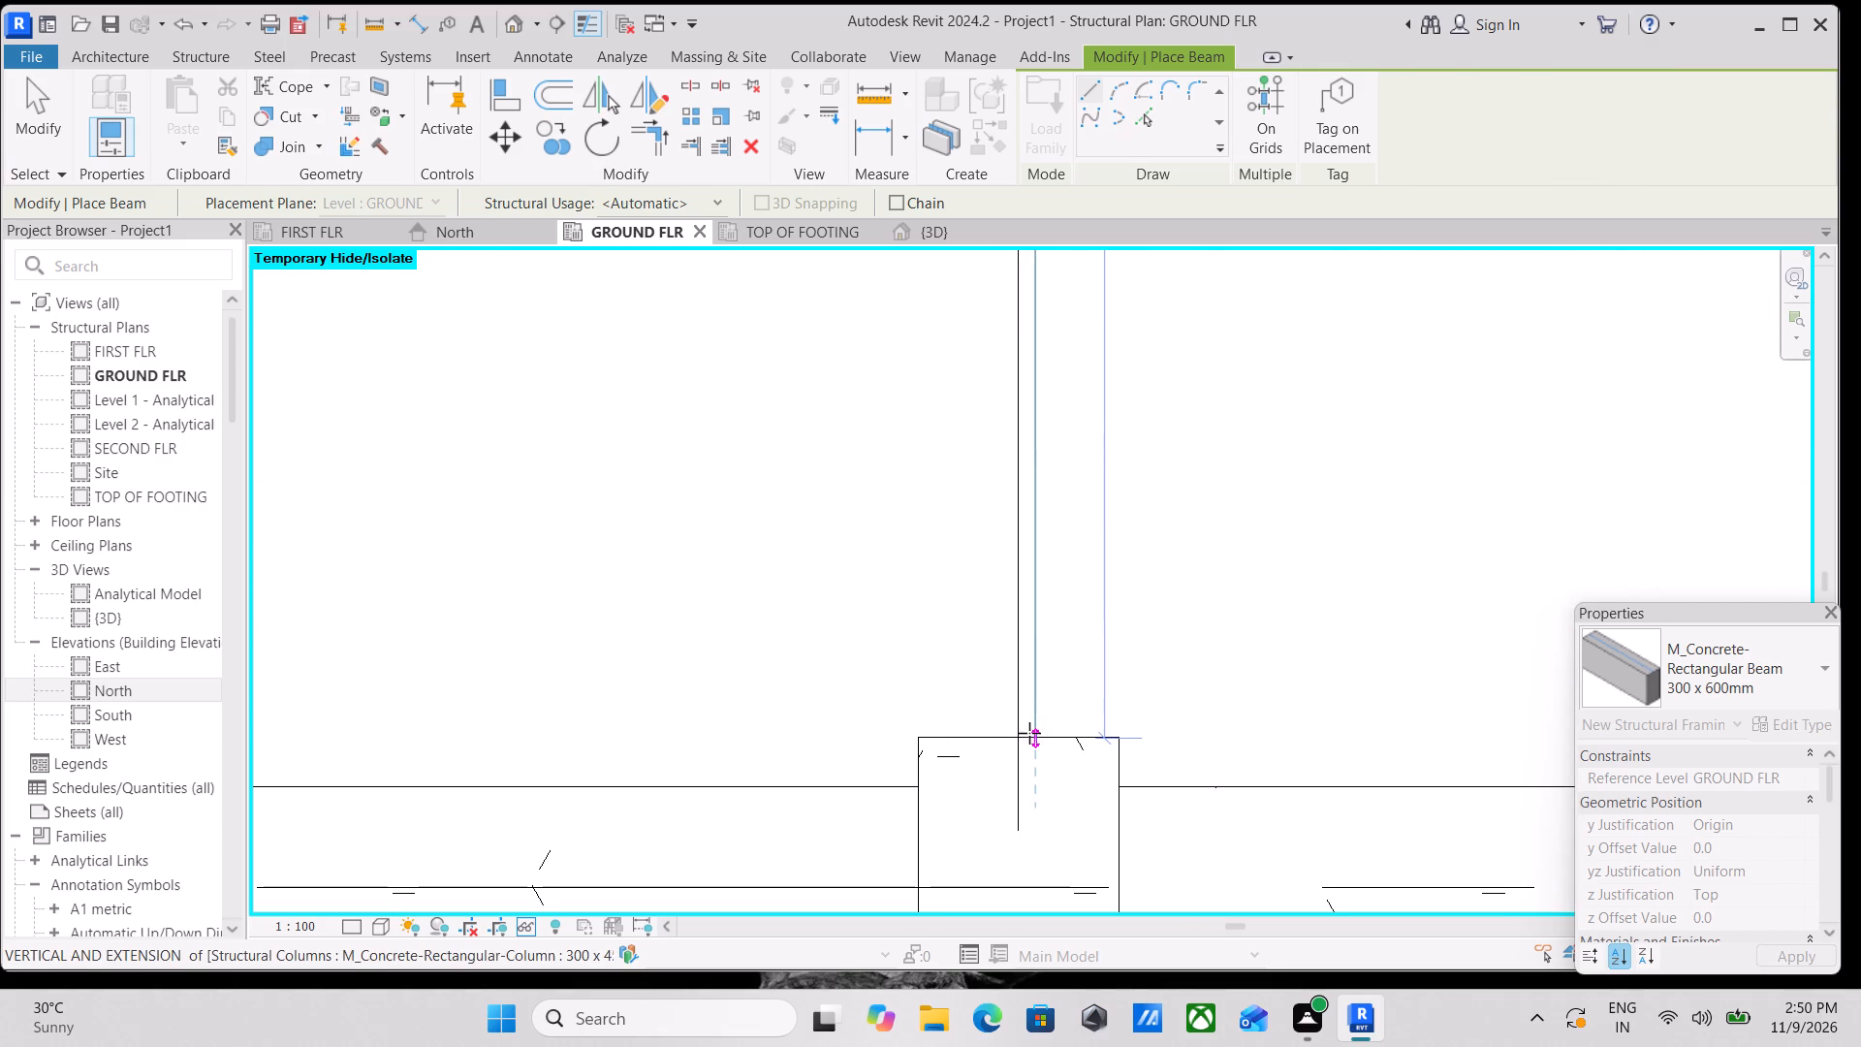
click(1035, 740)
scroll(1045, 728, down, 2)
middle_drag(1045, 732, 1045, 828)
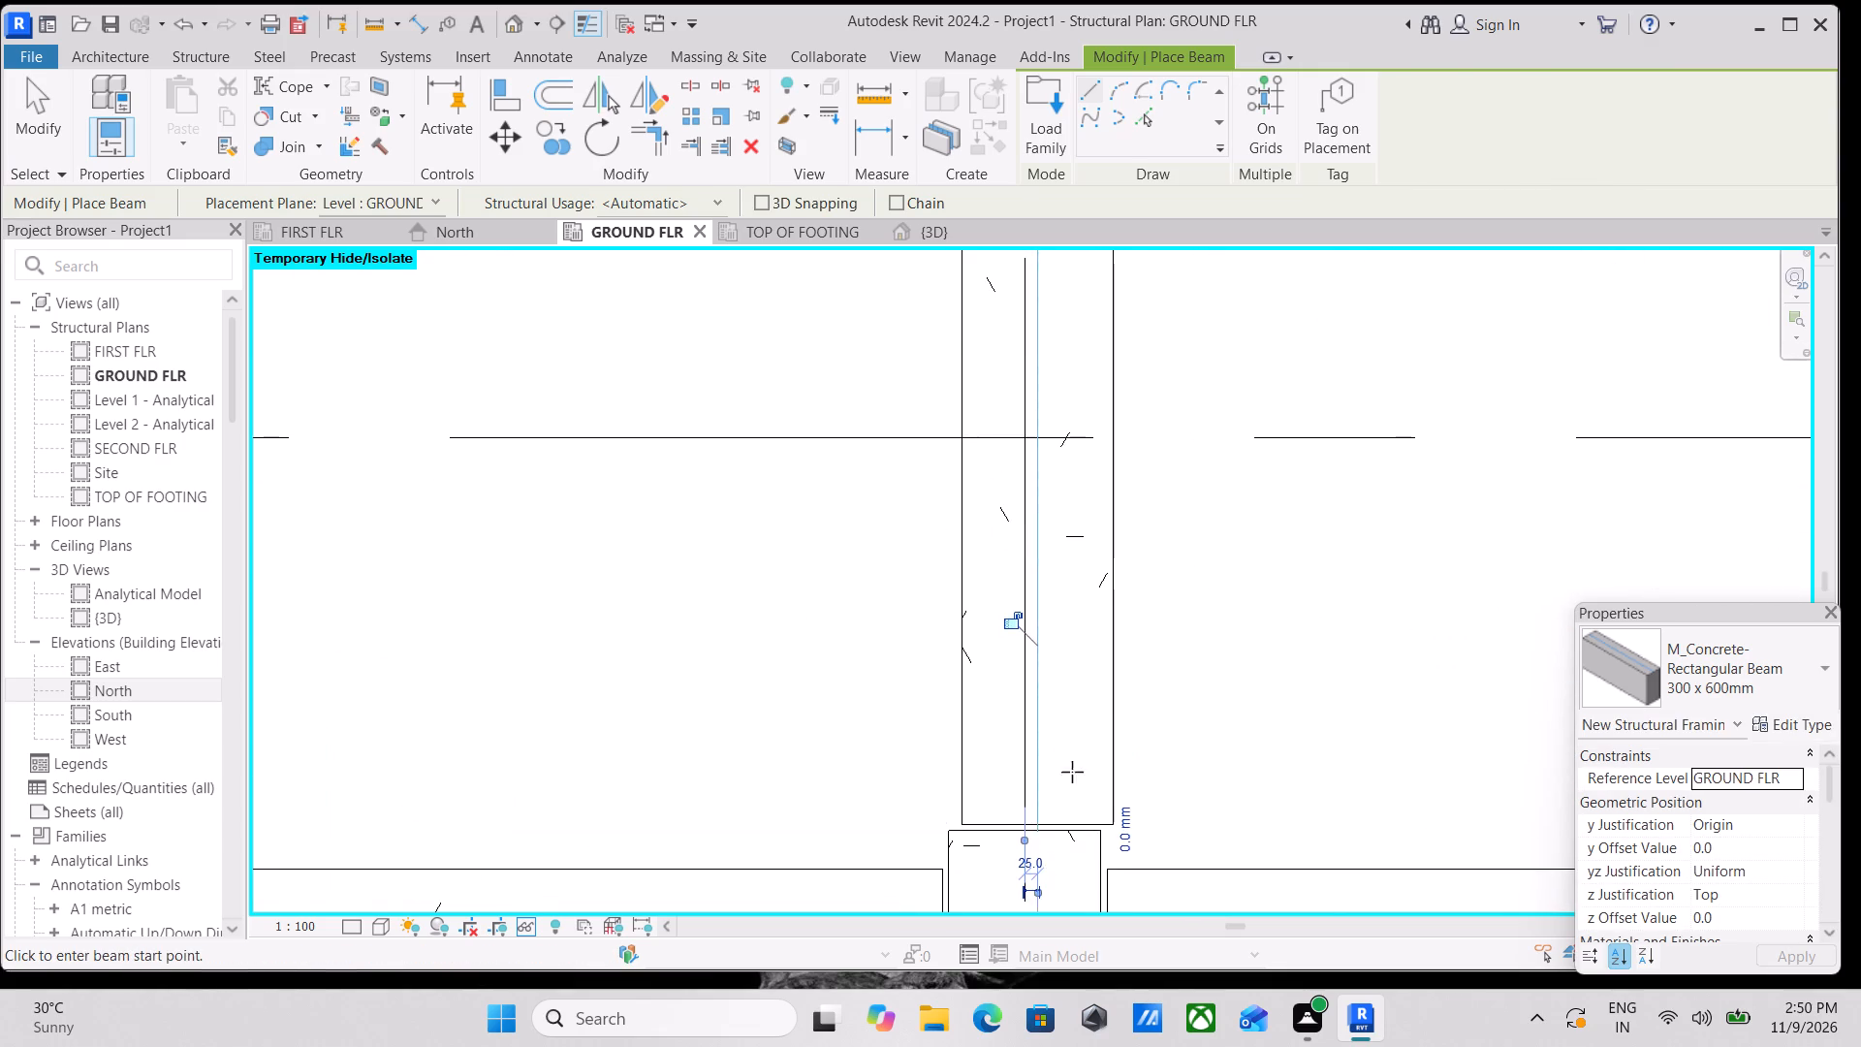
key(Escape)
scroll(1122, 665, down, 3)
middle_drag(1122, 665, 1097, 612)
key(Escape)
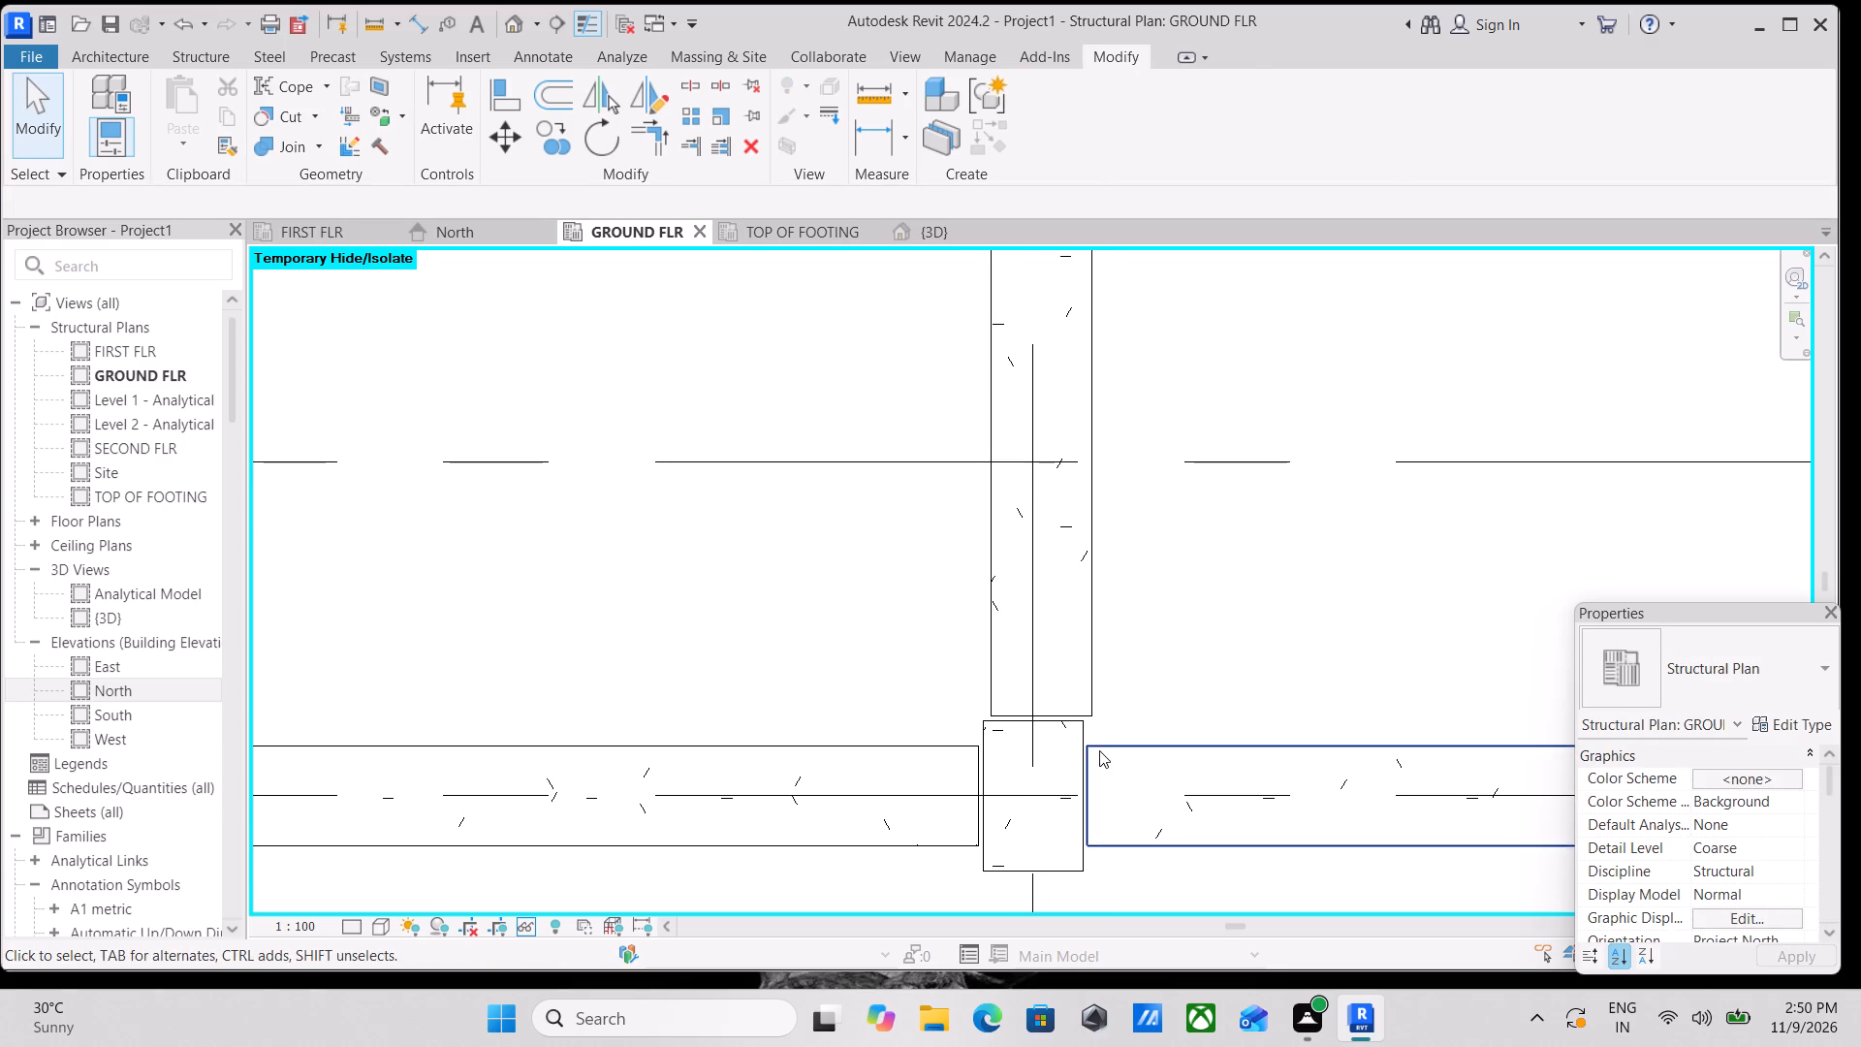
Pull the grid D end of the grid 7 beam between grids D and E back from the column.
click(1099, 750)
scroll(1100, 807, up, 3)
drag(1074, 790, 1089, 790)
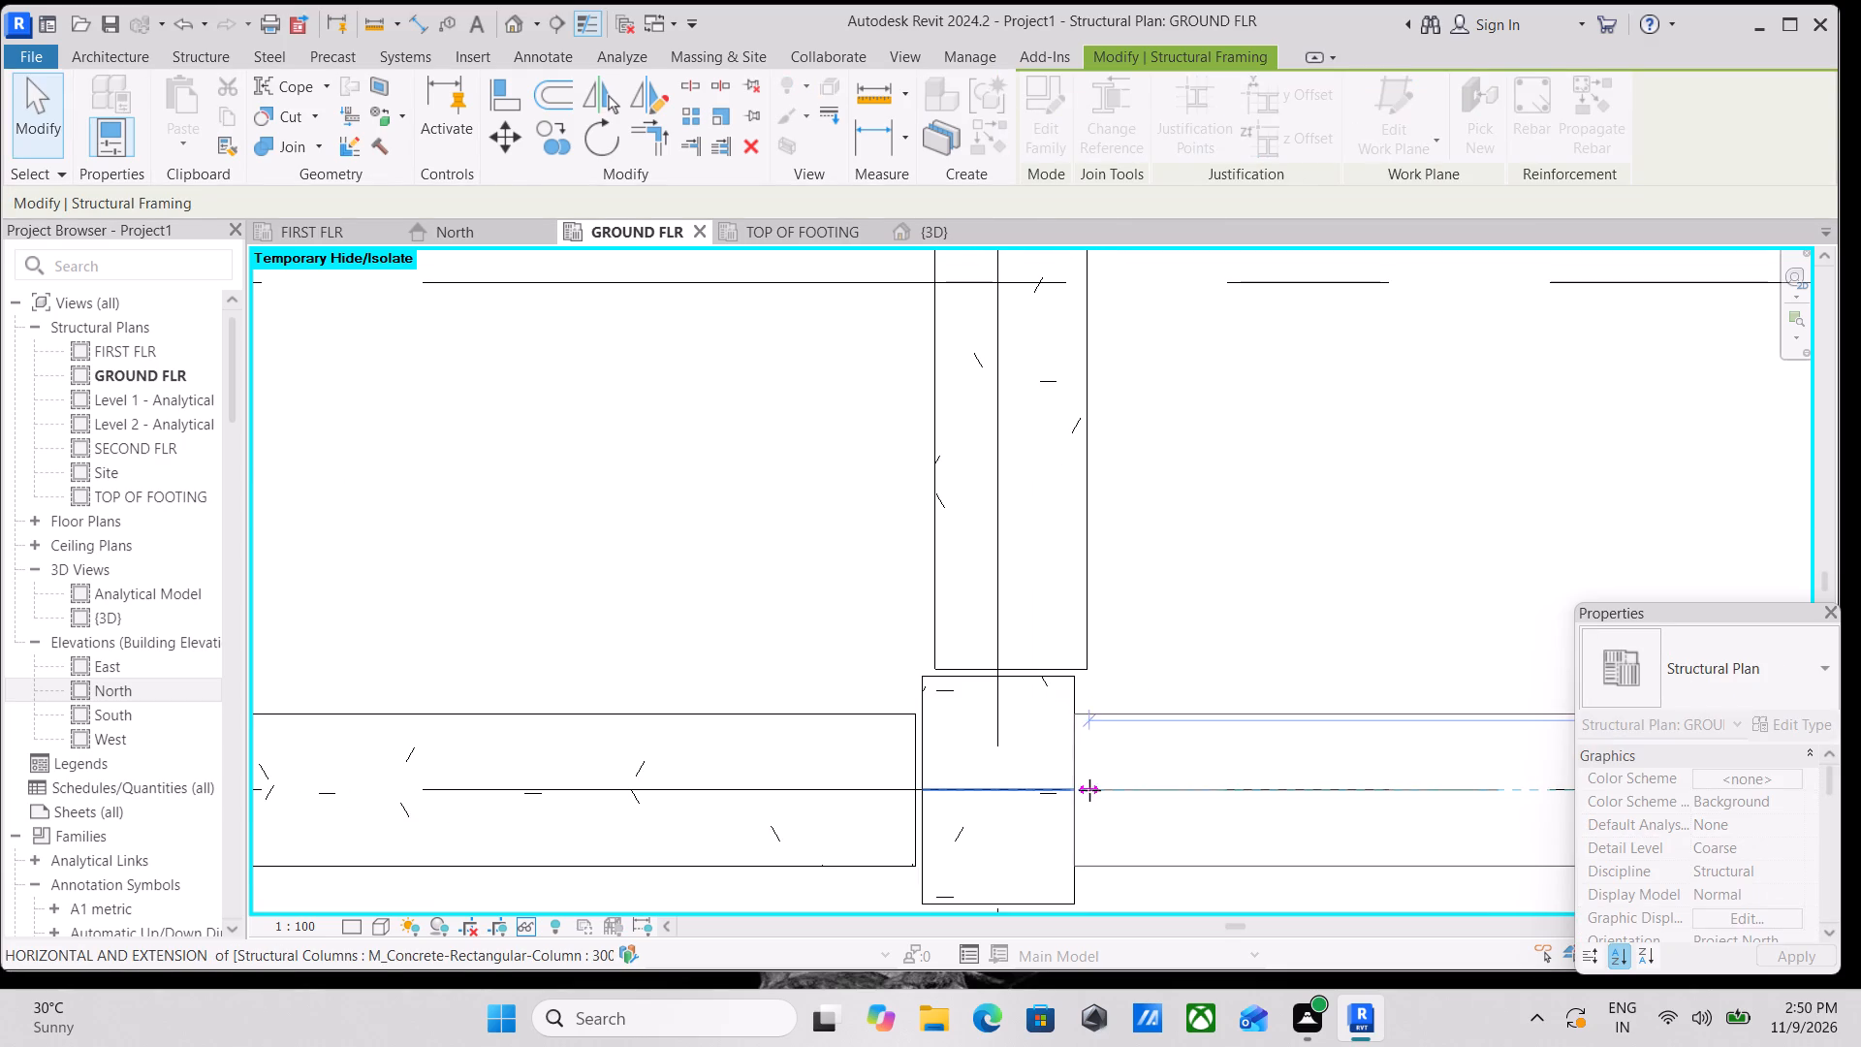
drag(1089, 790, 1101, 789)
key(Escape)
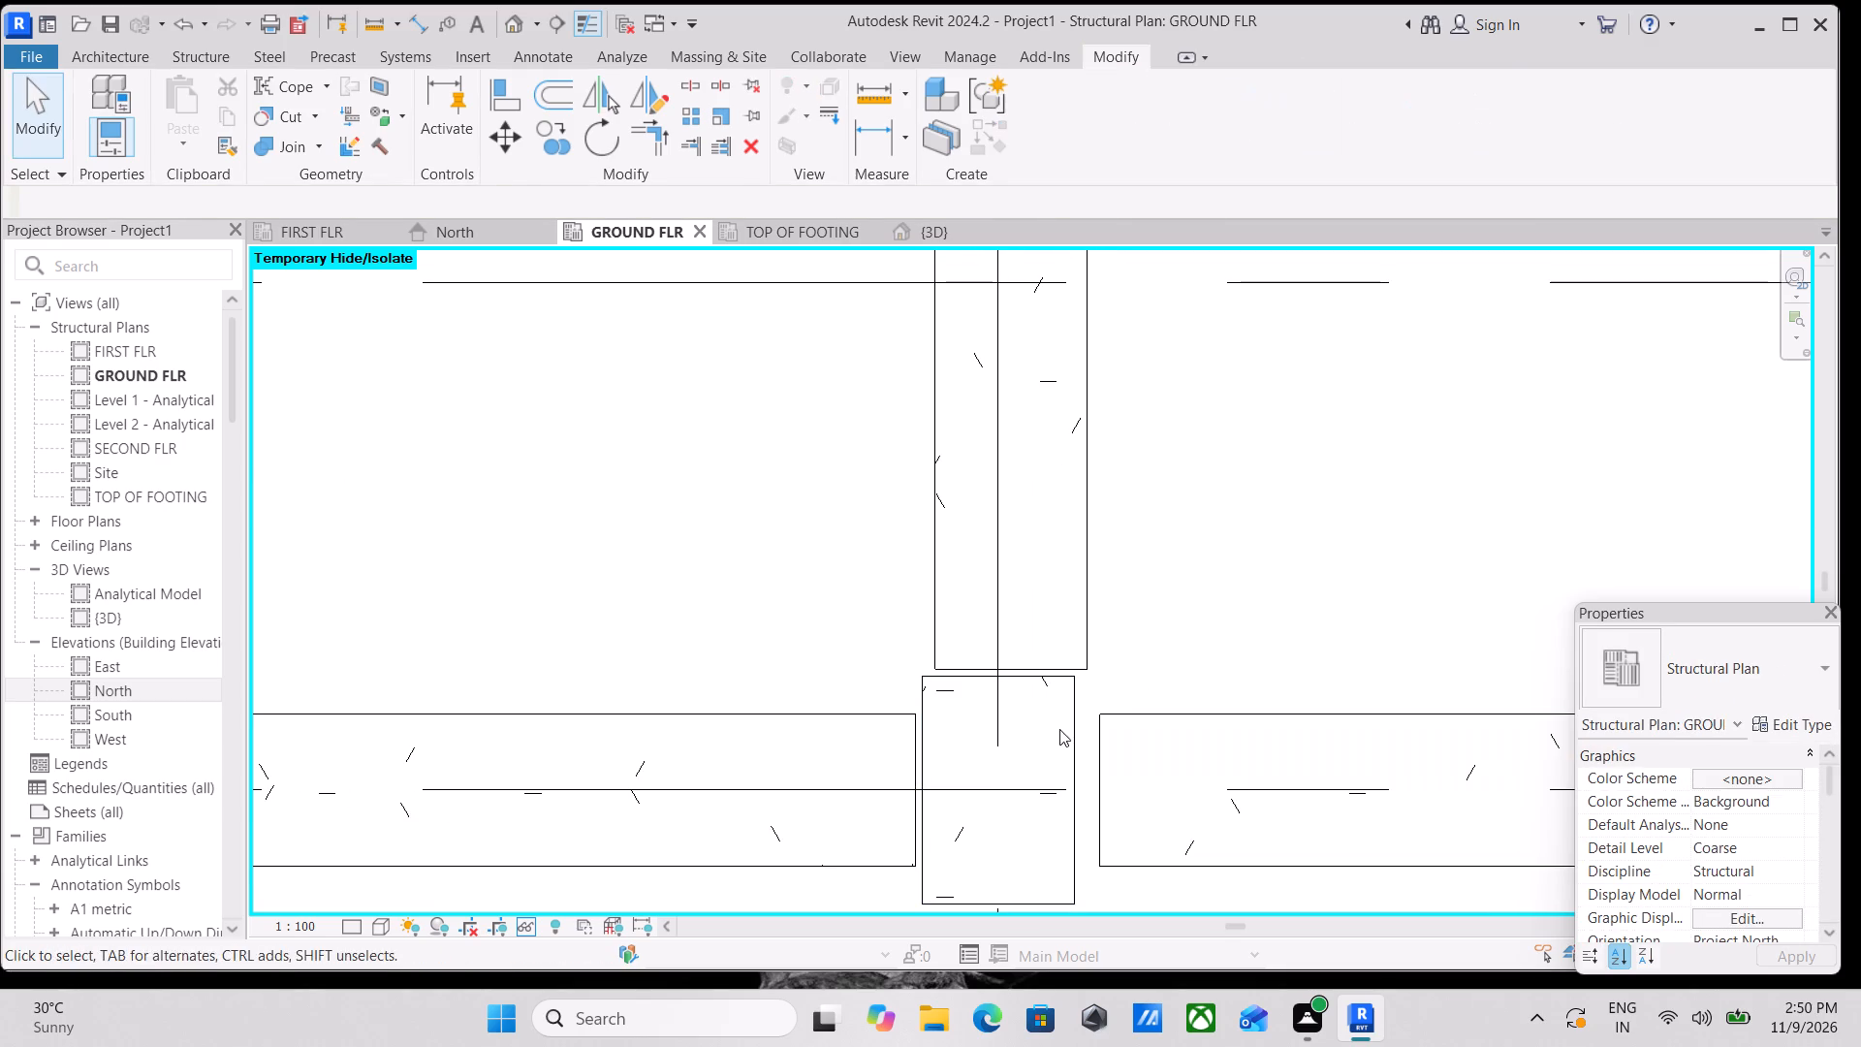
Nudge the 300 x 450mm column at grids D and 7 toward grid E to line up with the grid D beam's edges.
click(1072, 736)
key(Right)
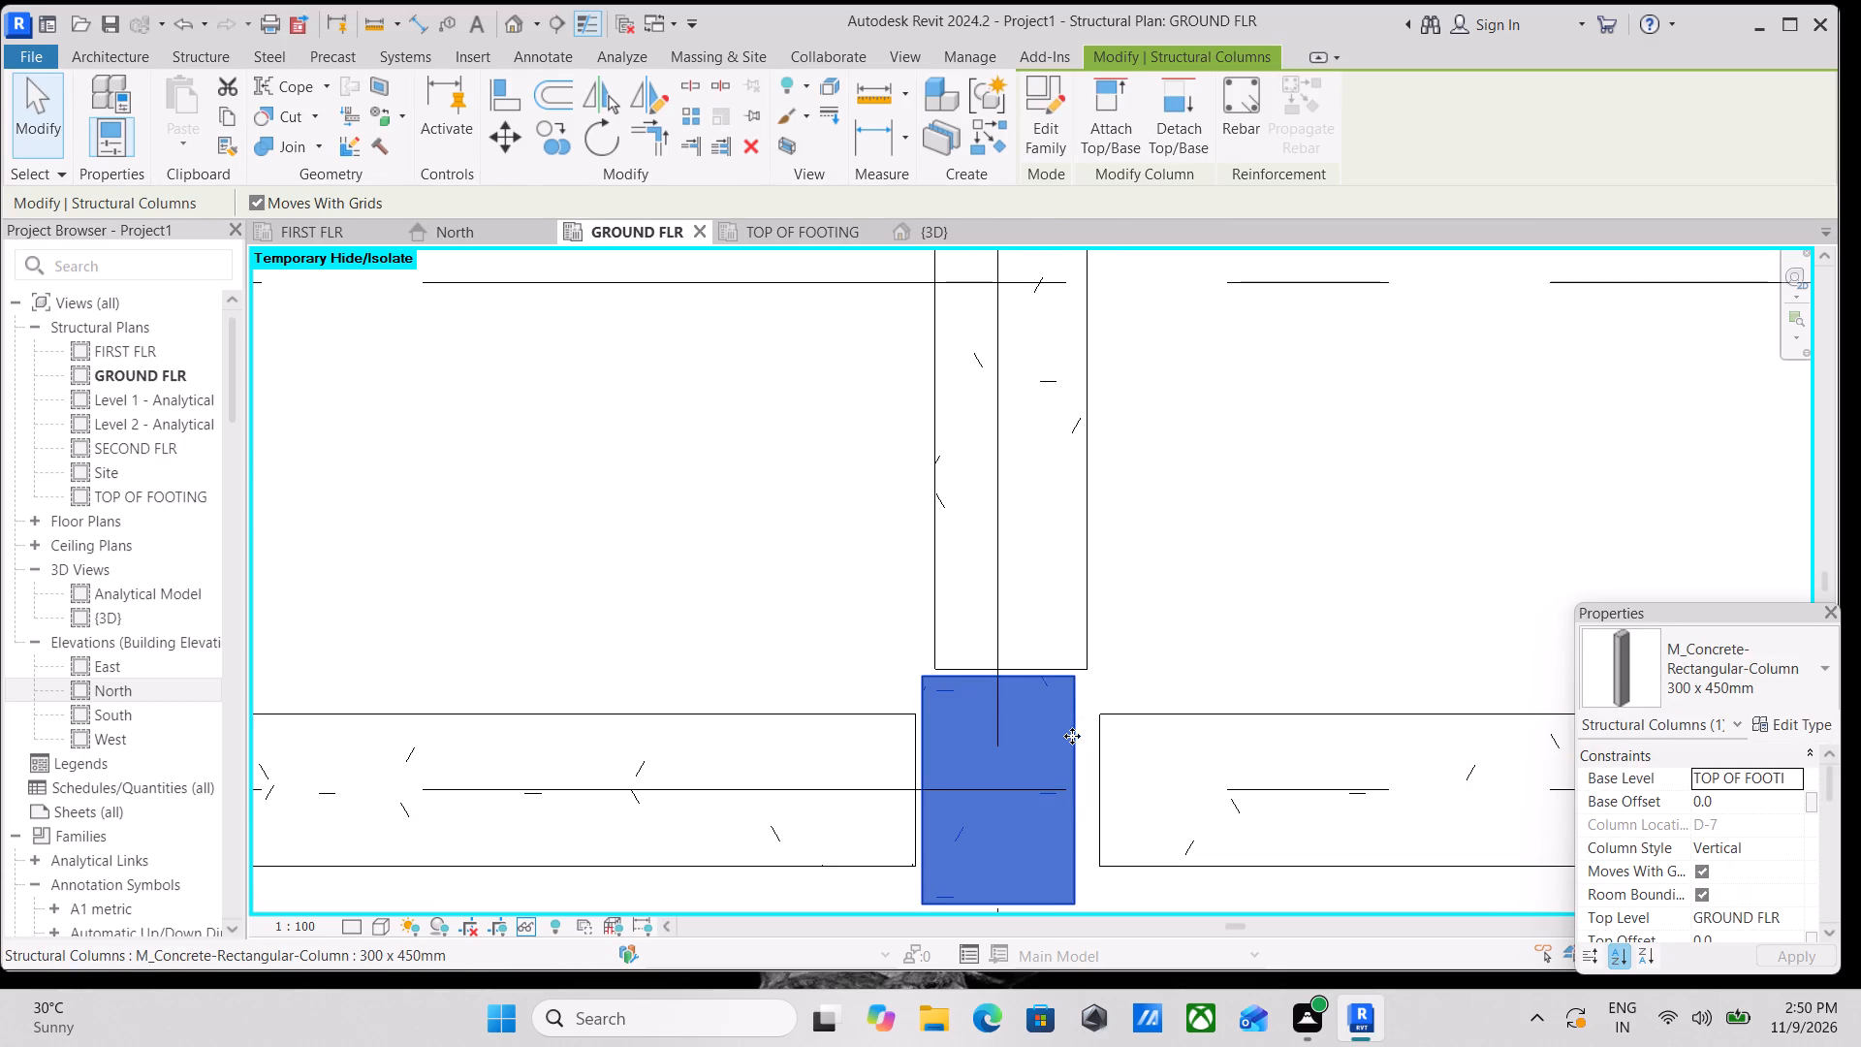
key(Right)
key(Right)
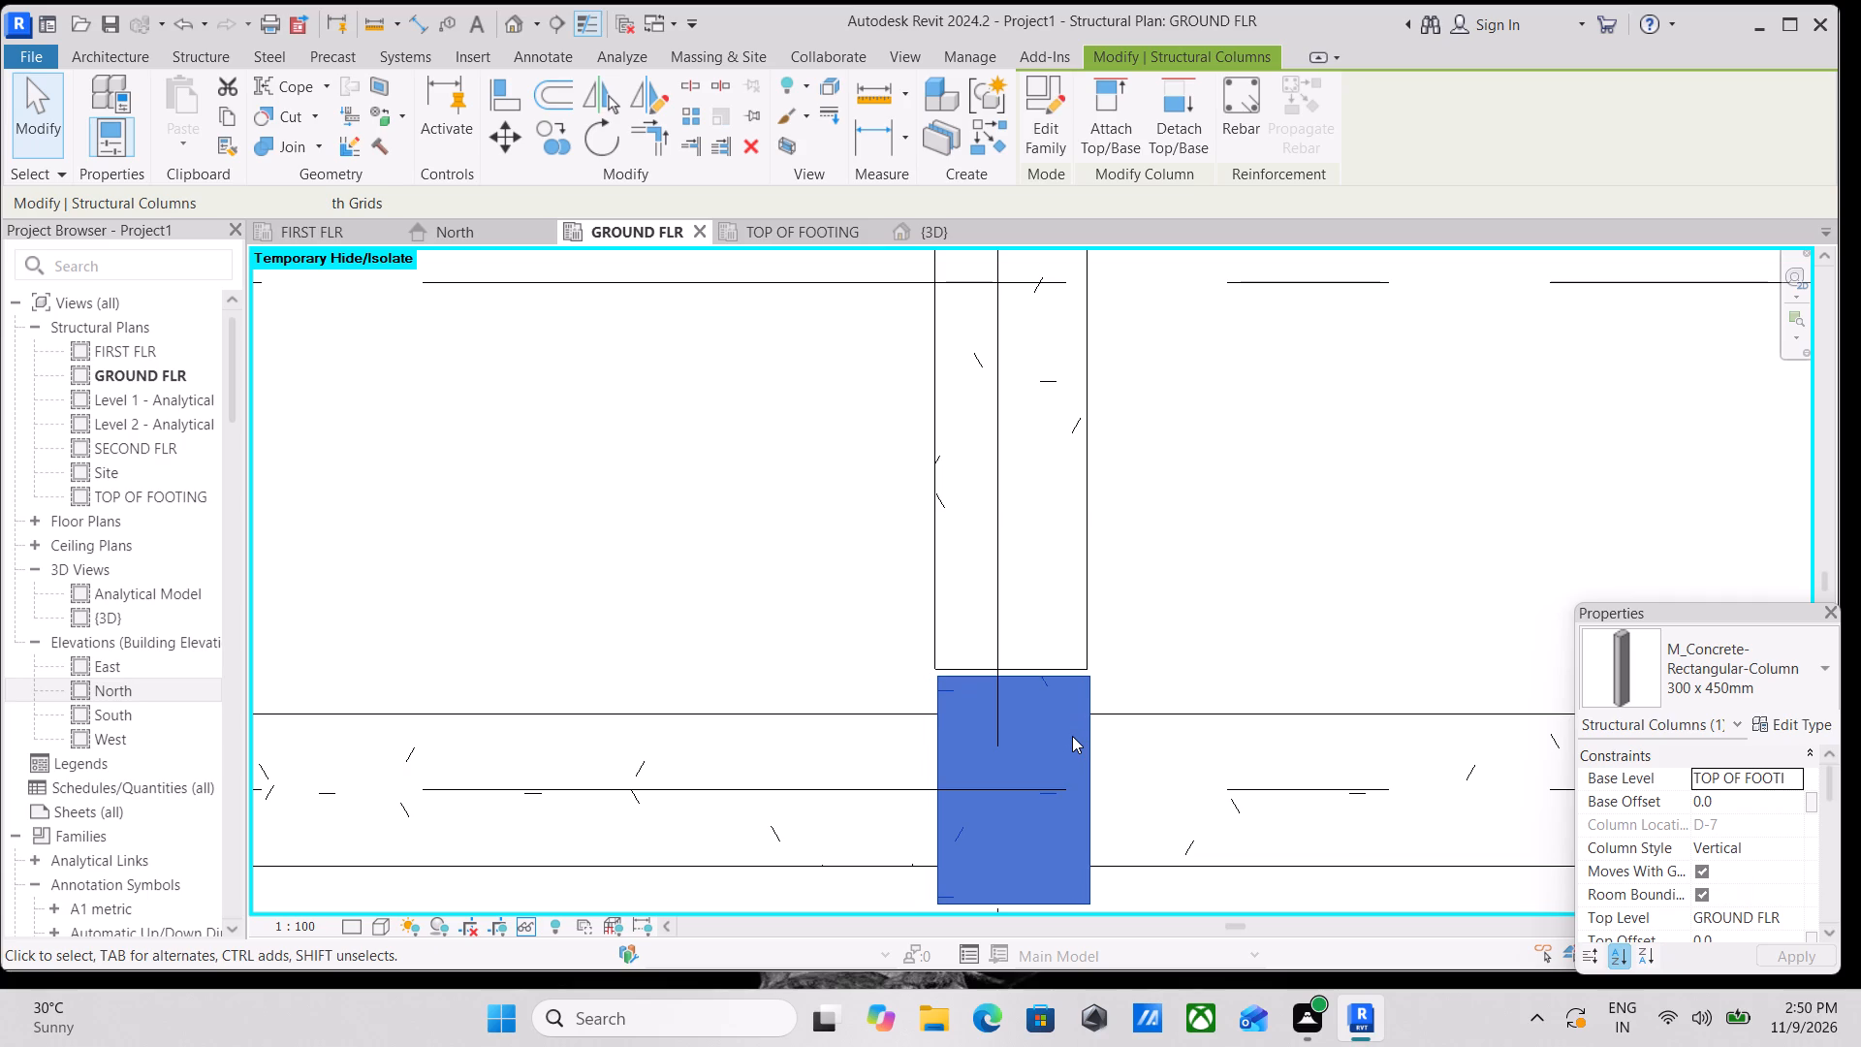
key(Left)
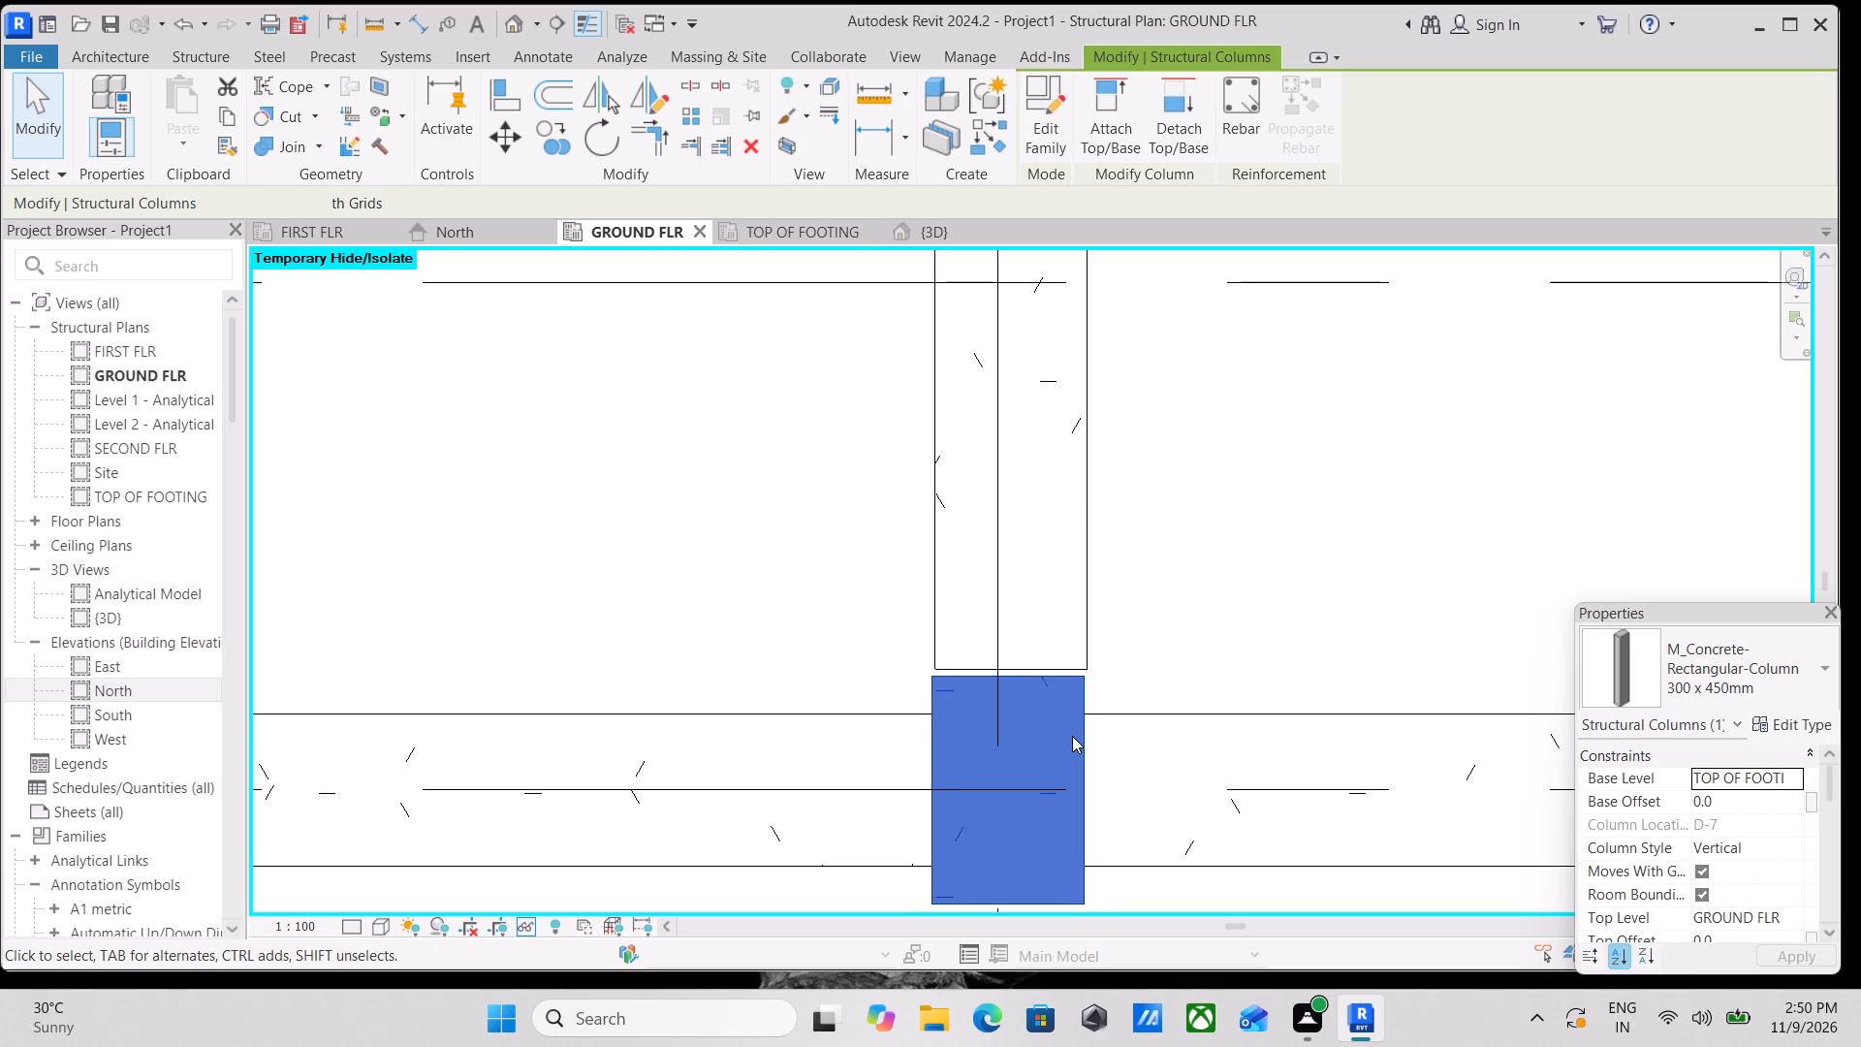
key(Right)
key(Left)
scroll(1120, 726, up, 3)
scroll(1051, 687, up, 1)
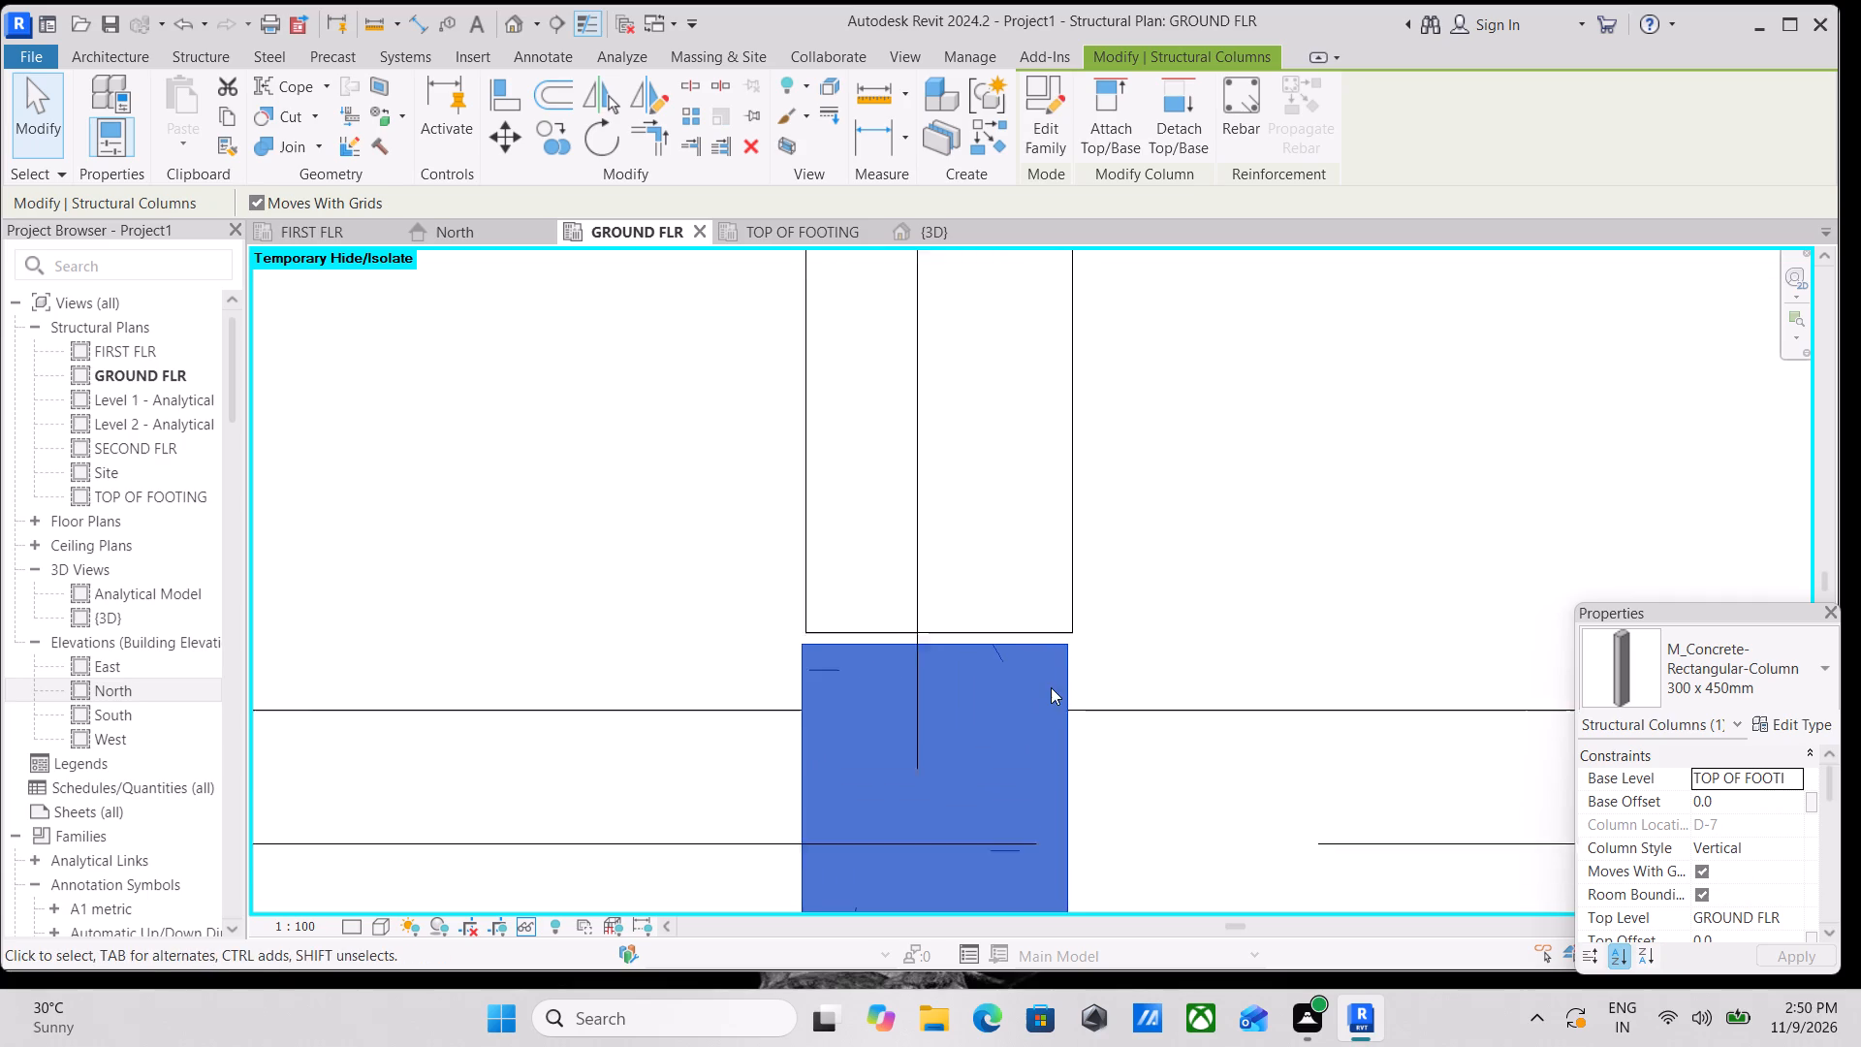
scroll(1051, 687, up, 2)
scroll(1068, 678, down, 2)
middle_drag(1068, 678, 1086, 699)
key(Right)
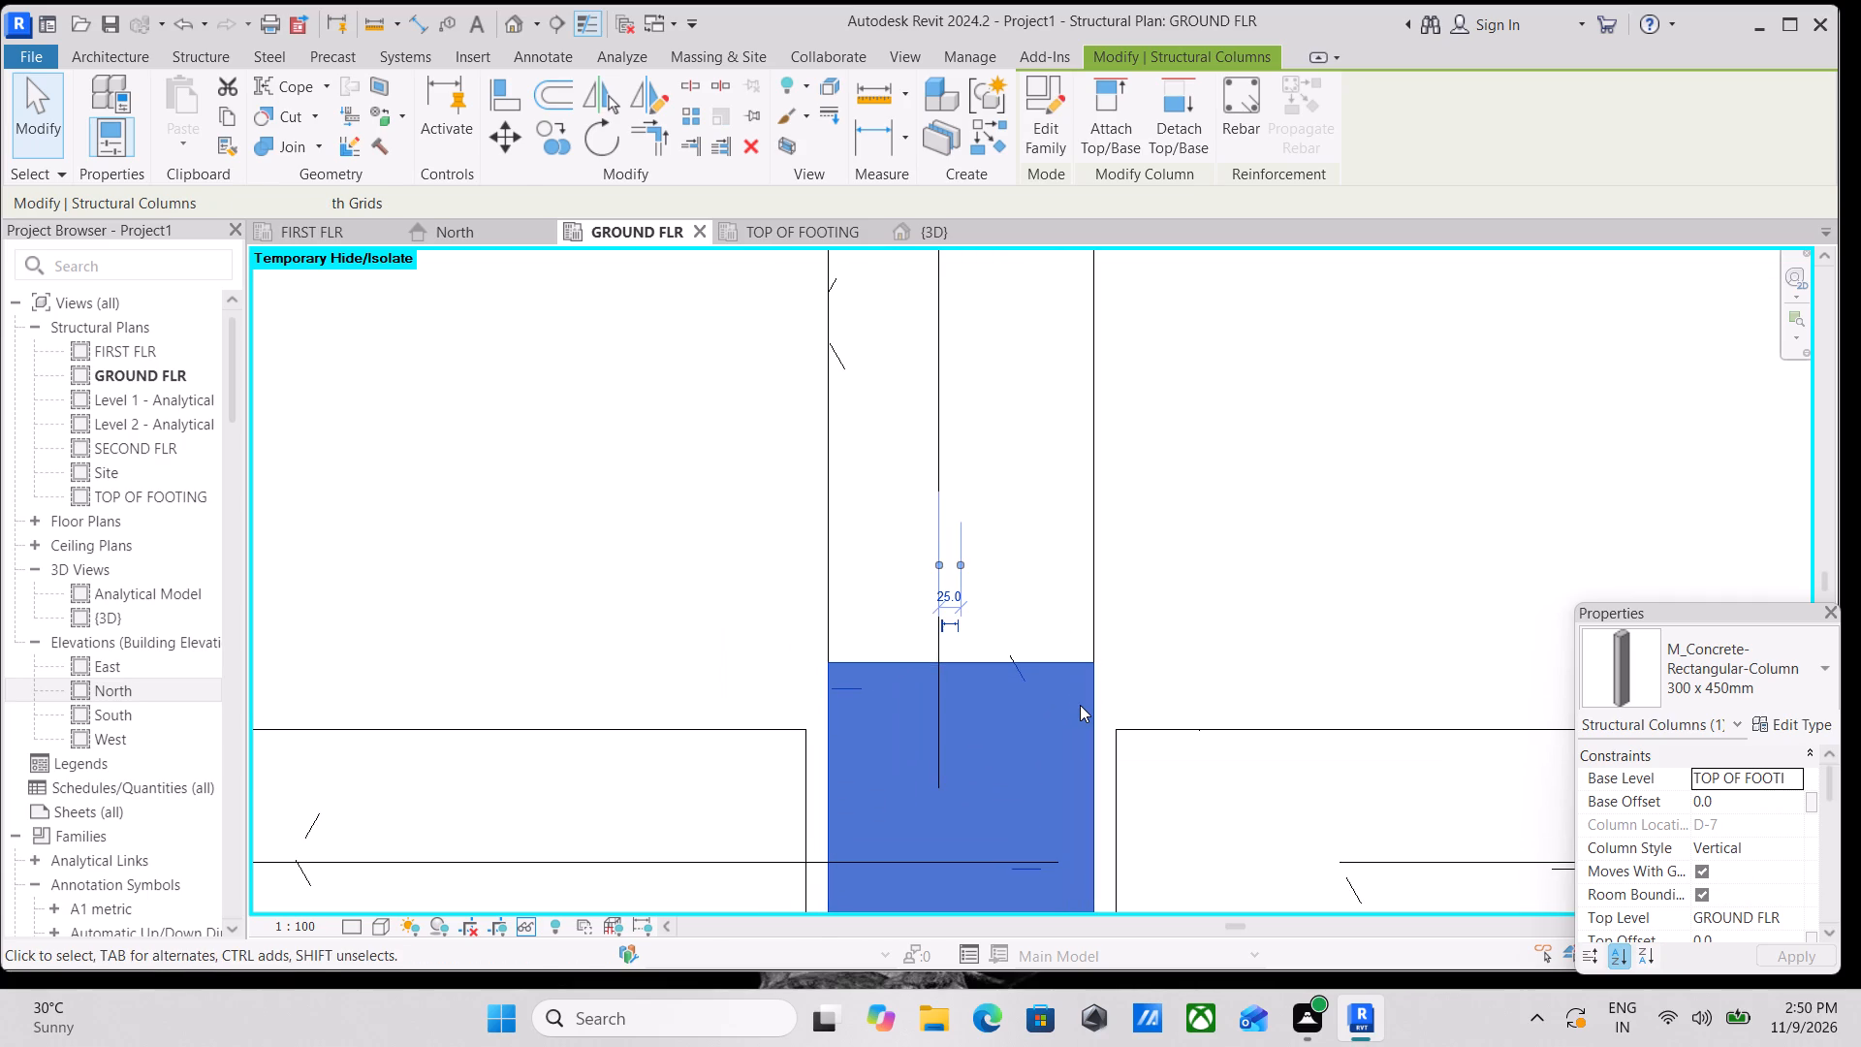
scroll(1120, 697, down, 5)
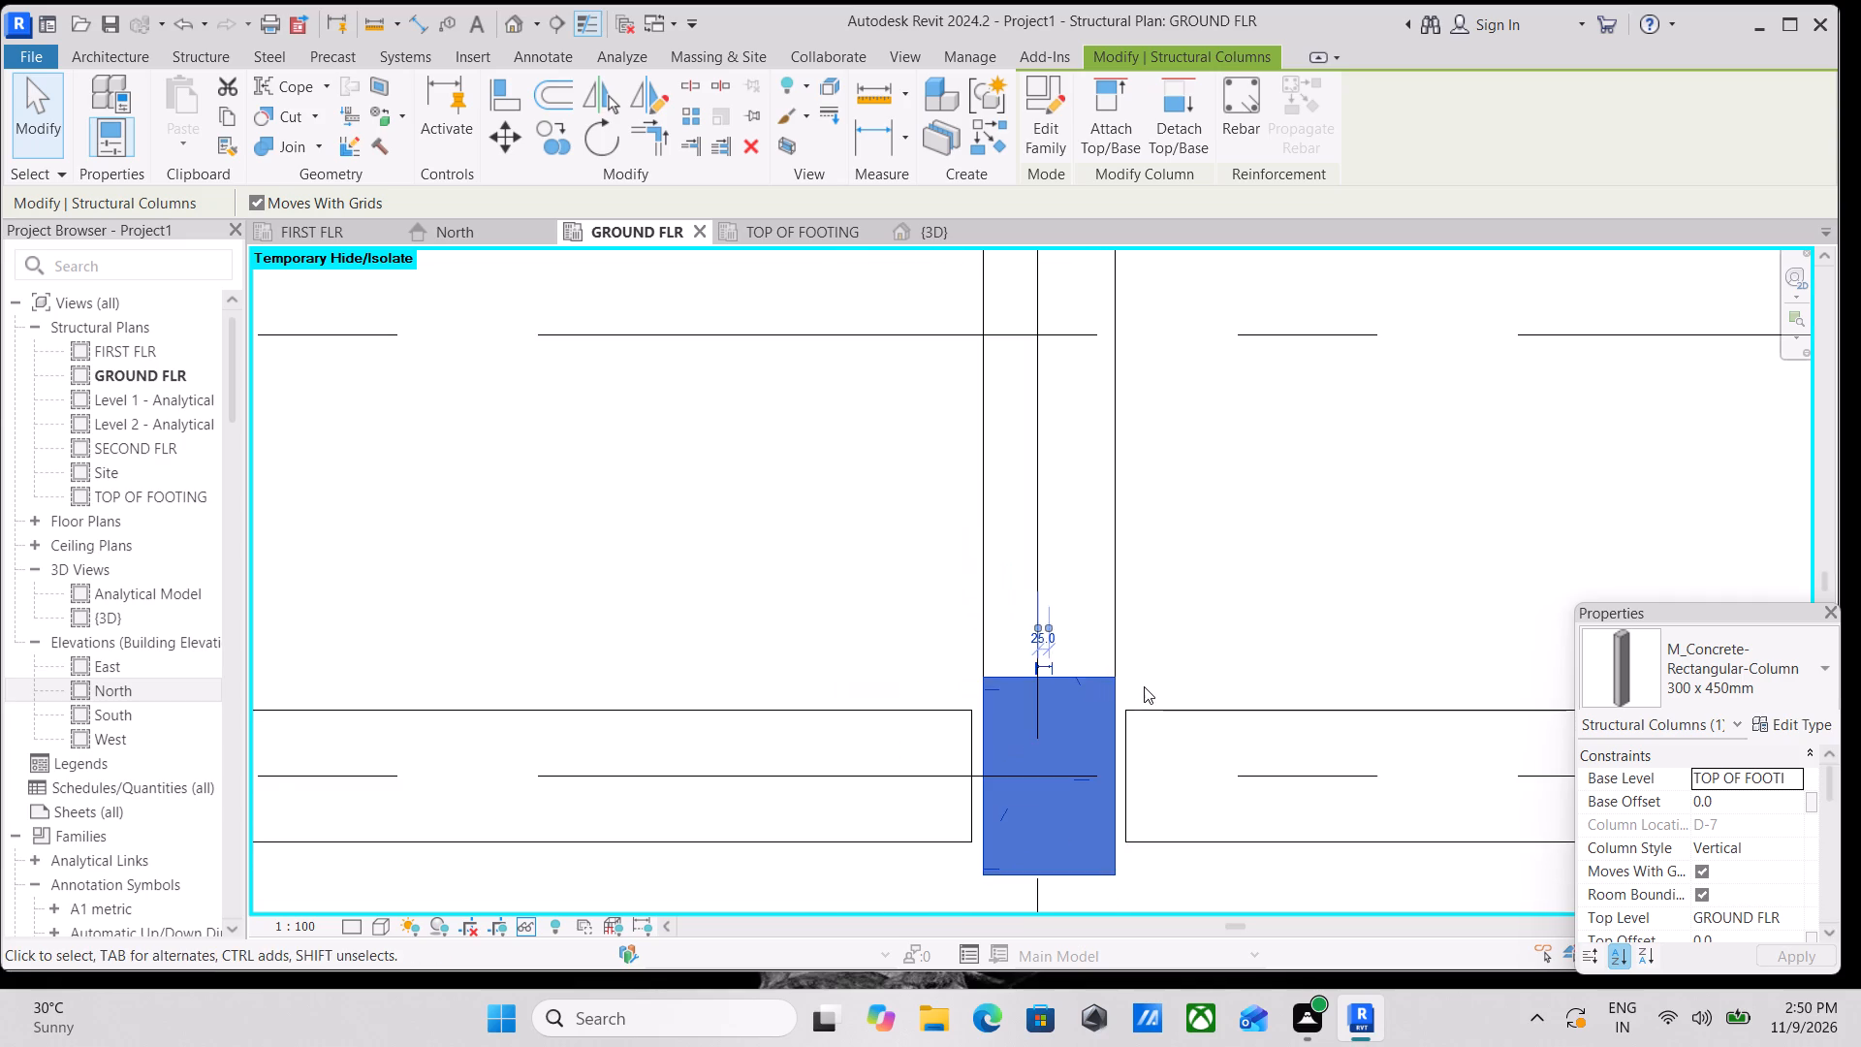
key(Escape)
Extend the grid D end of the grid 7 beam between grids D and E to meet the column's face.
scroll(1130, 780, down, 8)
middle_drag(1182, 715, 1097, 812)
scroll(1104, 606, down, 3)
middle_drag(1104, 606, 1078, 669)
middle_drag(1090, 668, 1066, 552)
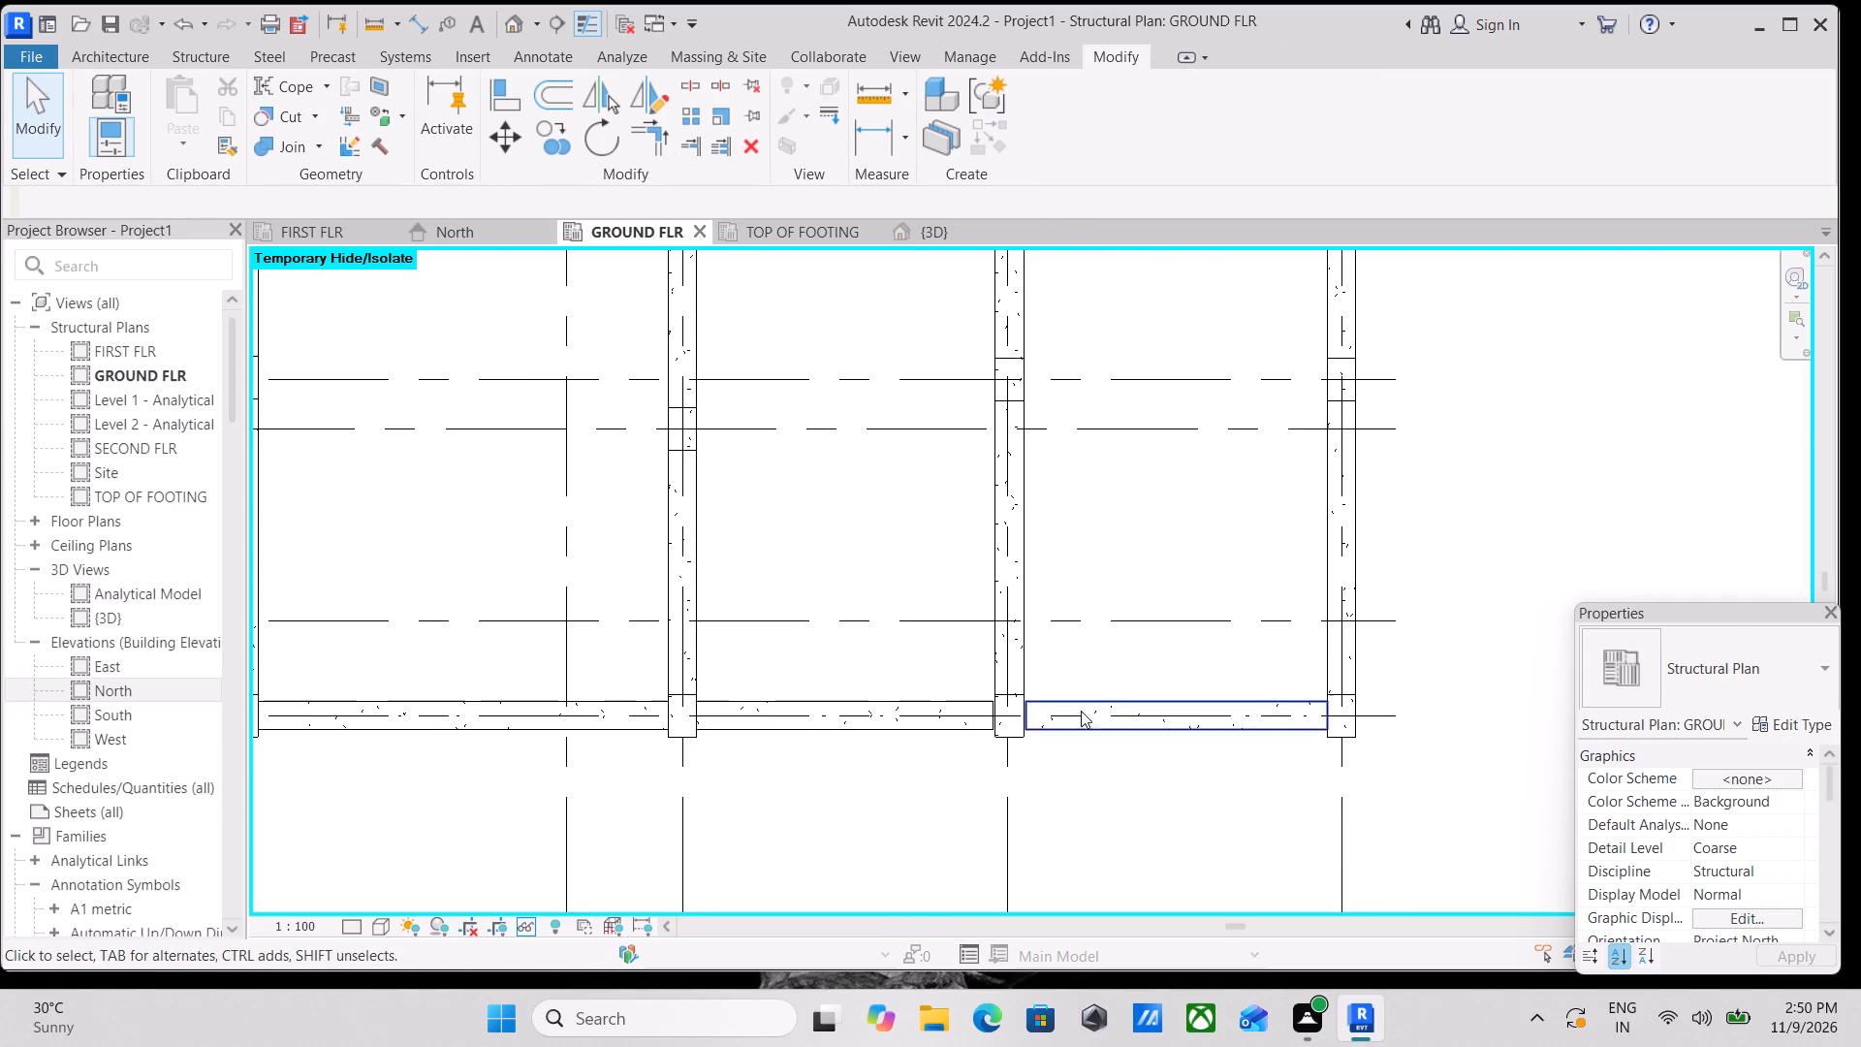
scroll(1049, 755, up, 13)
click(1031, 674)
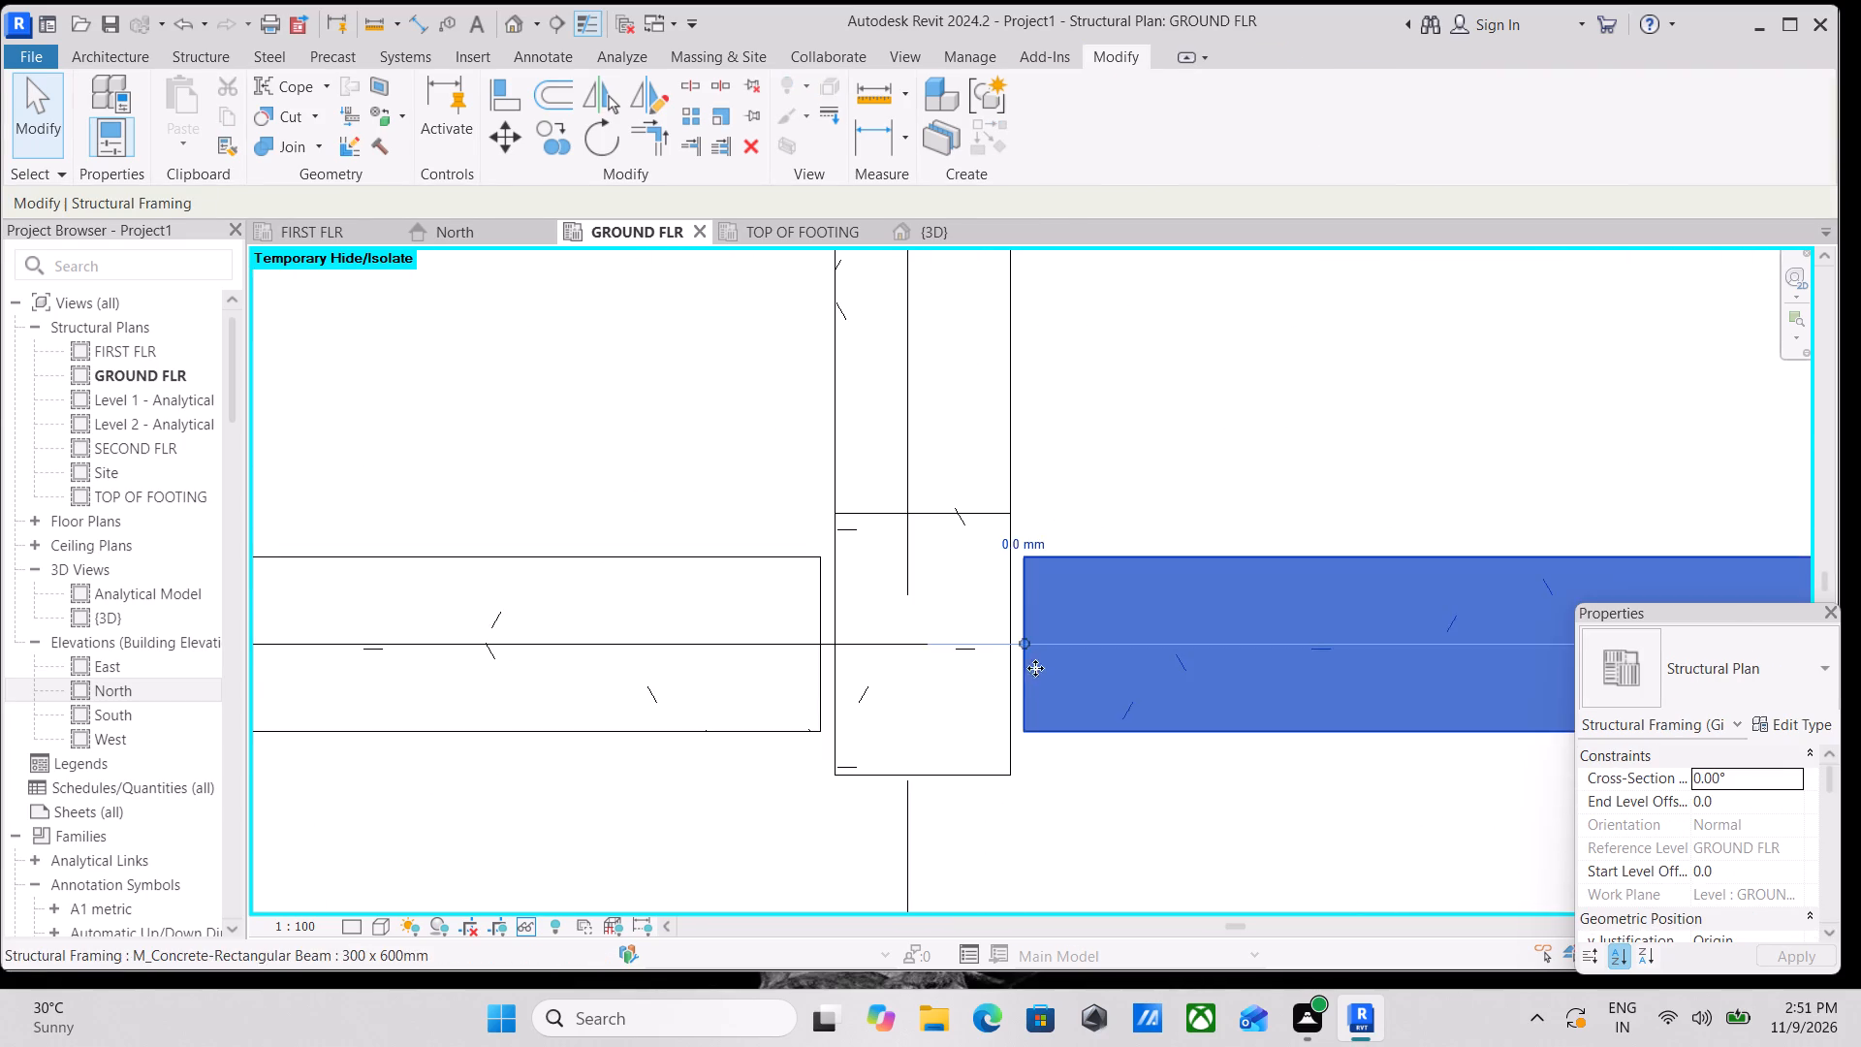
scroll(1032, 641, up, 13)
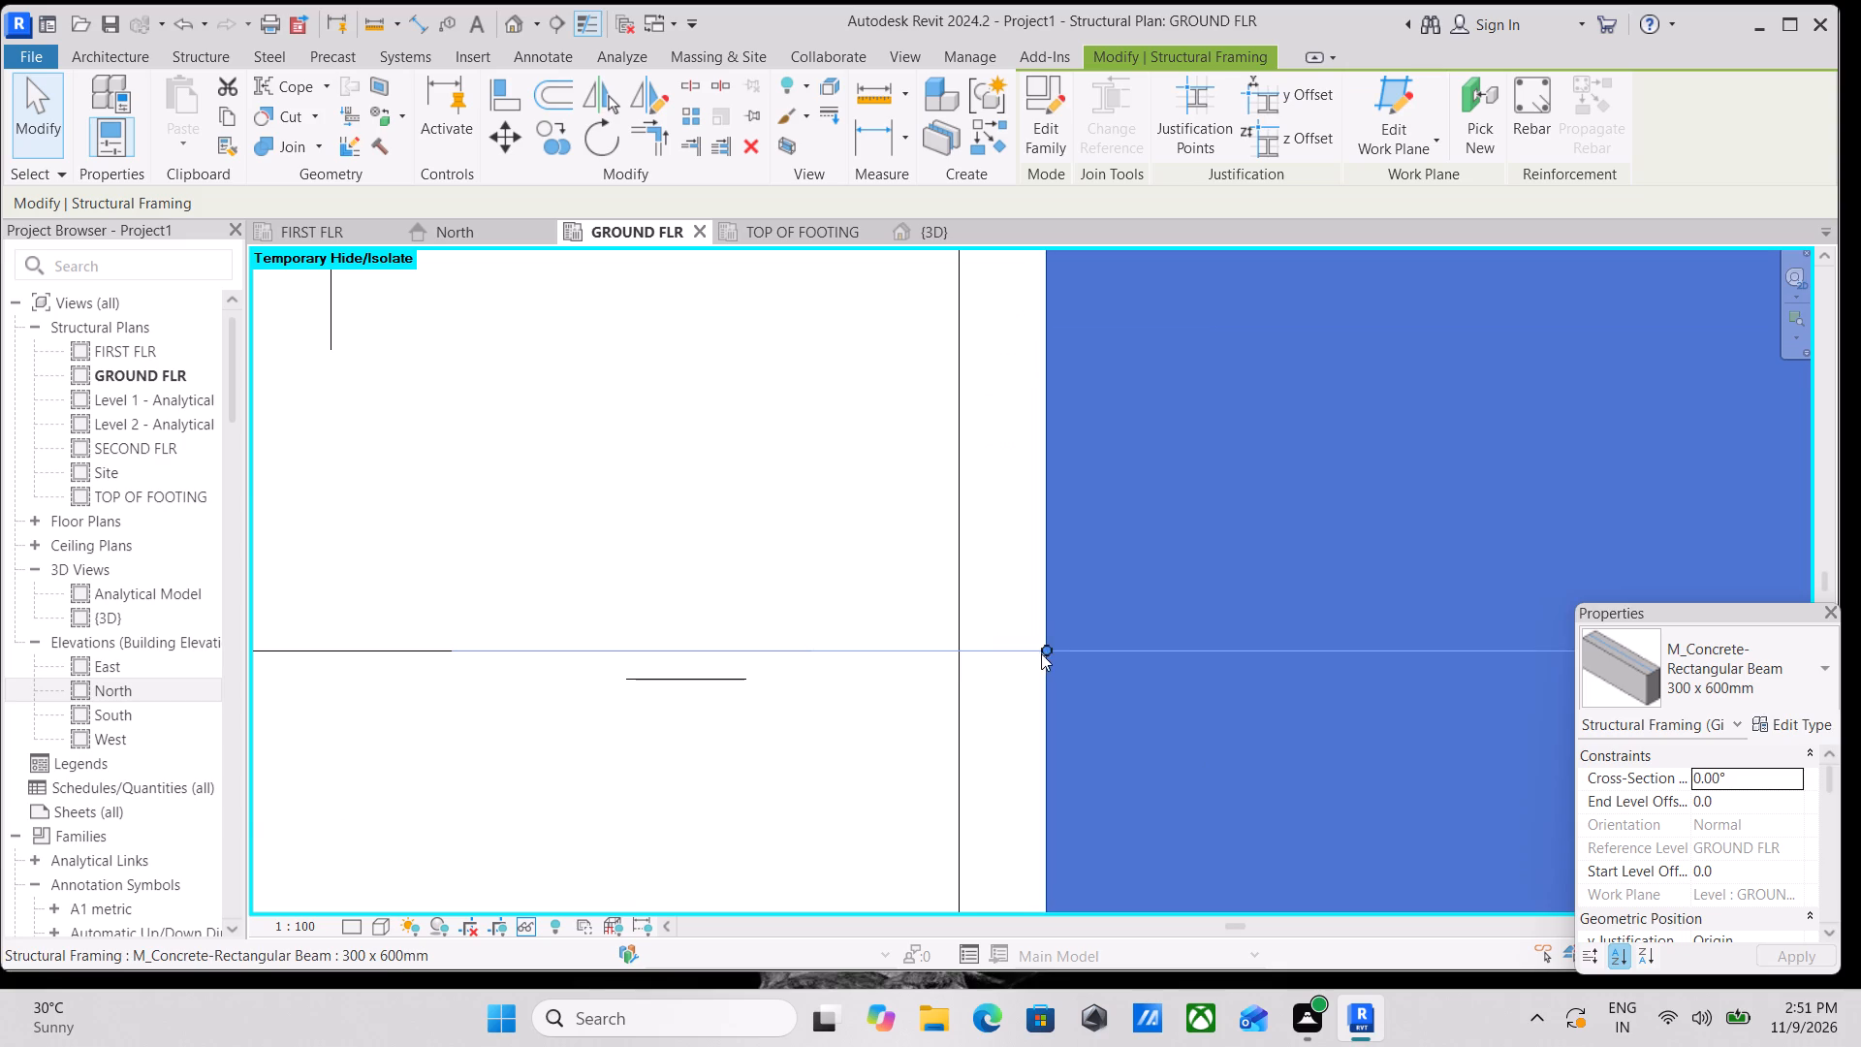
drag(1045, 652, 962, 655)
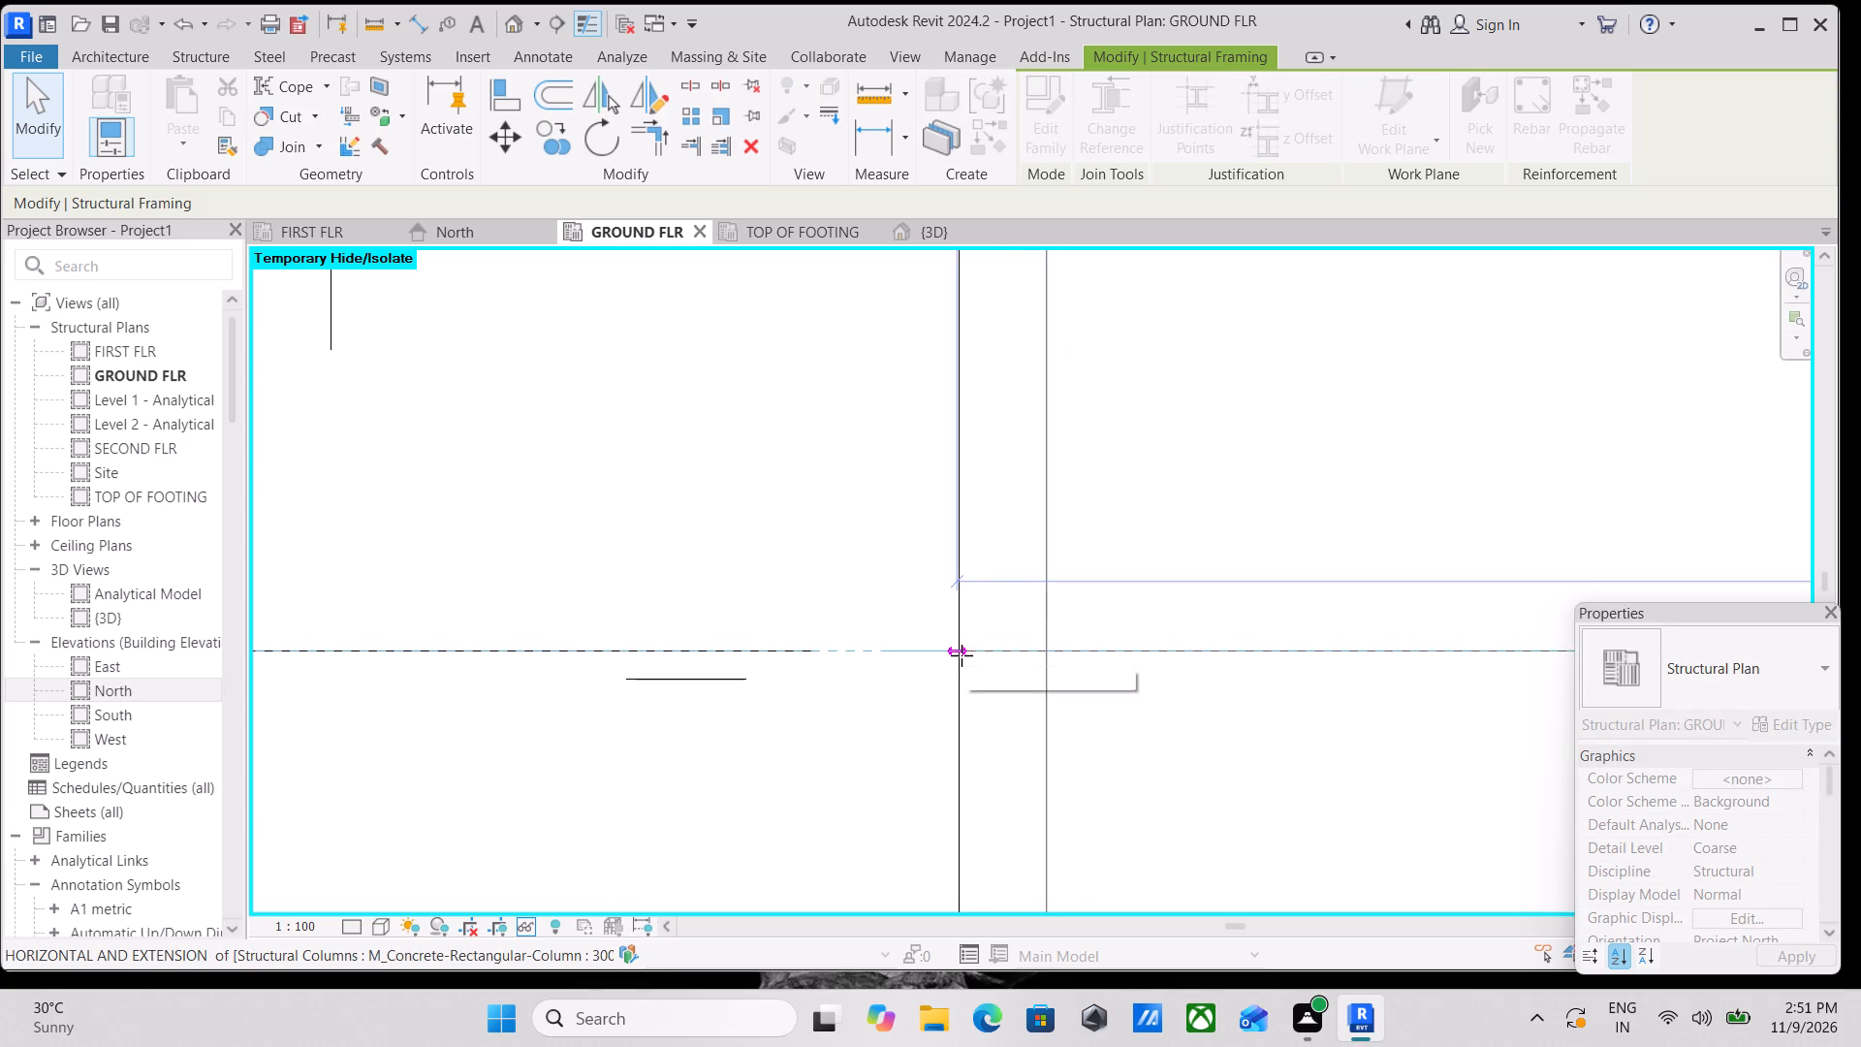
drag(962, 655, 961, 655)
scroll(962, 656, down, 6)
key(Escape)
scroll(974, 660, down, 6)
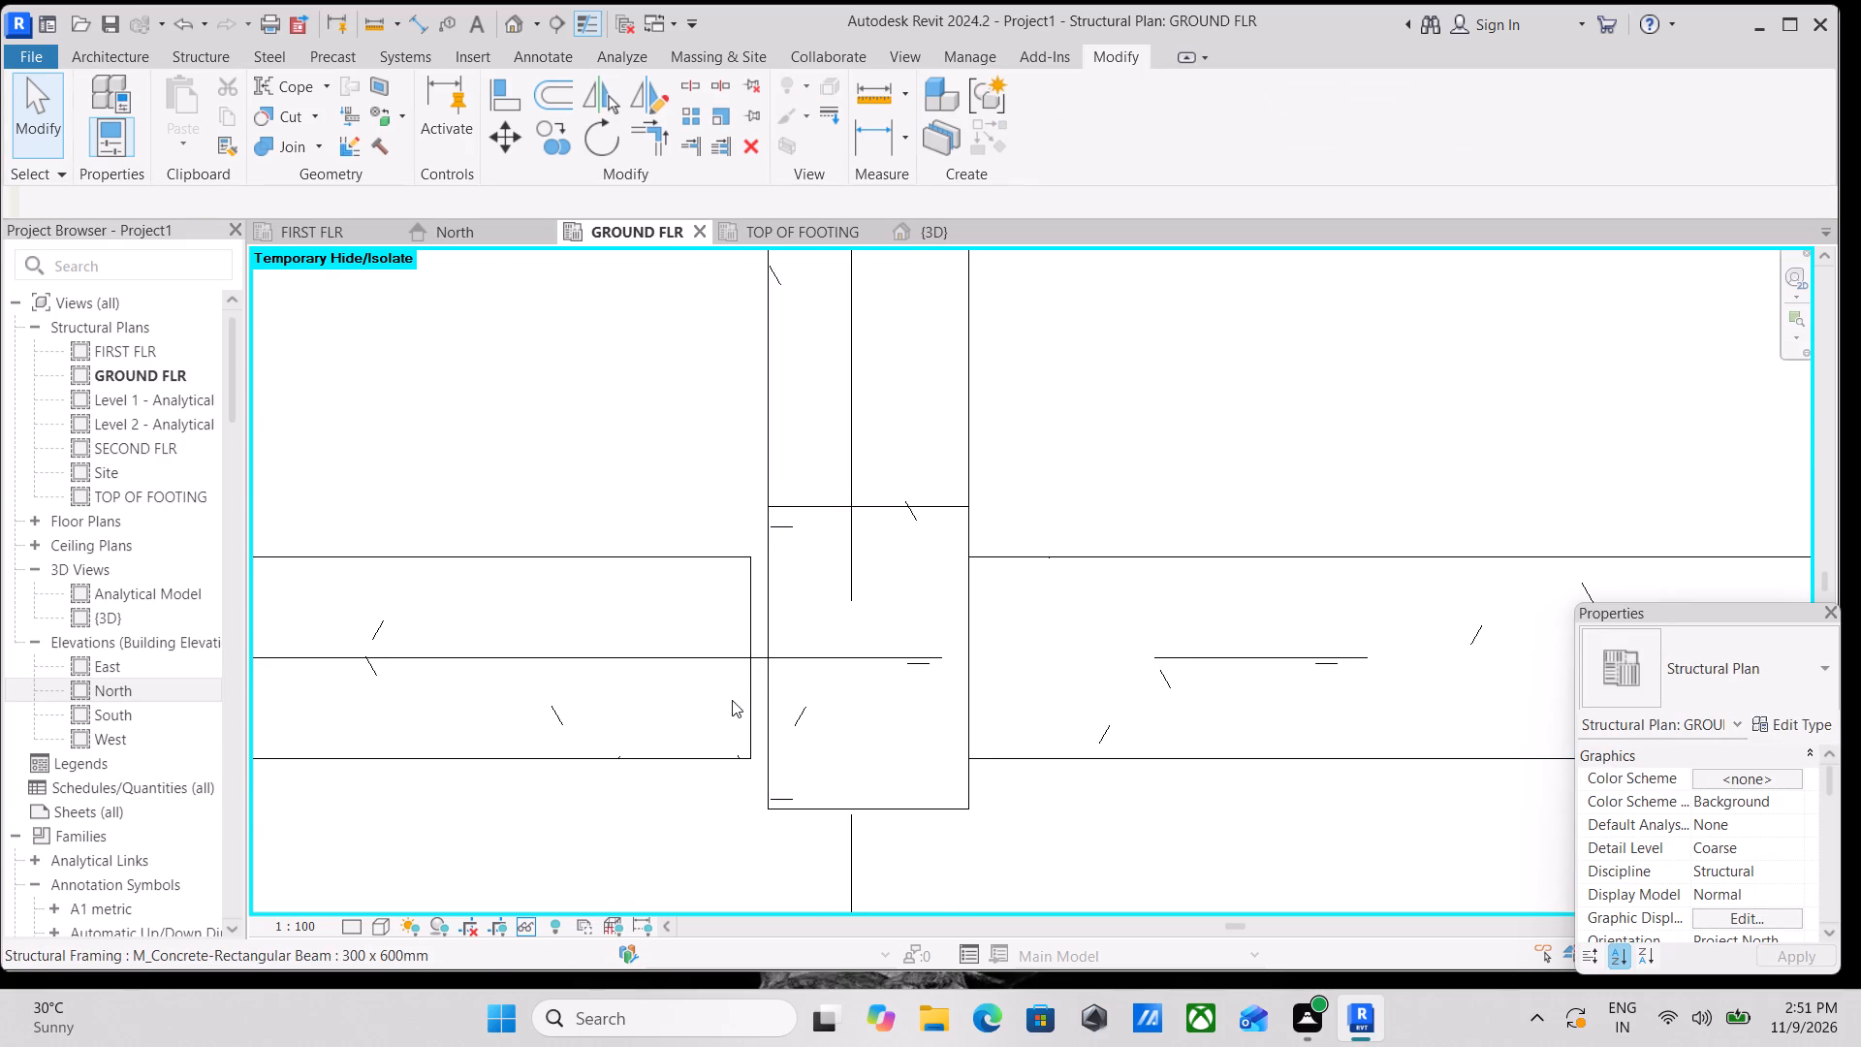
Extend the grid D end of the grid 7 beam between grids C and D to meet the column's face.
click(748, 697)
scroll(751, 659, up, 3)
drag(751, 659, 778, 659)
scroll(778, 659, down, 5)
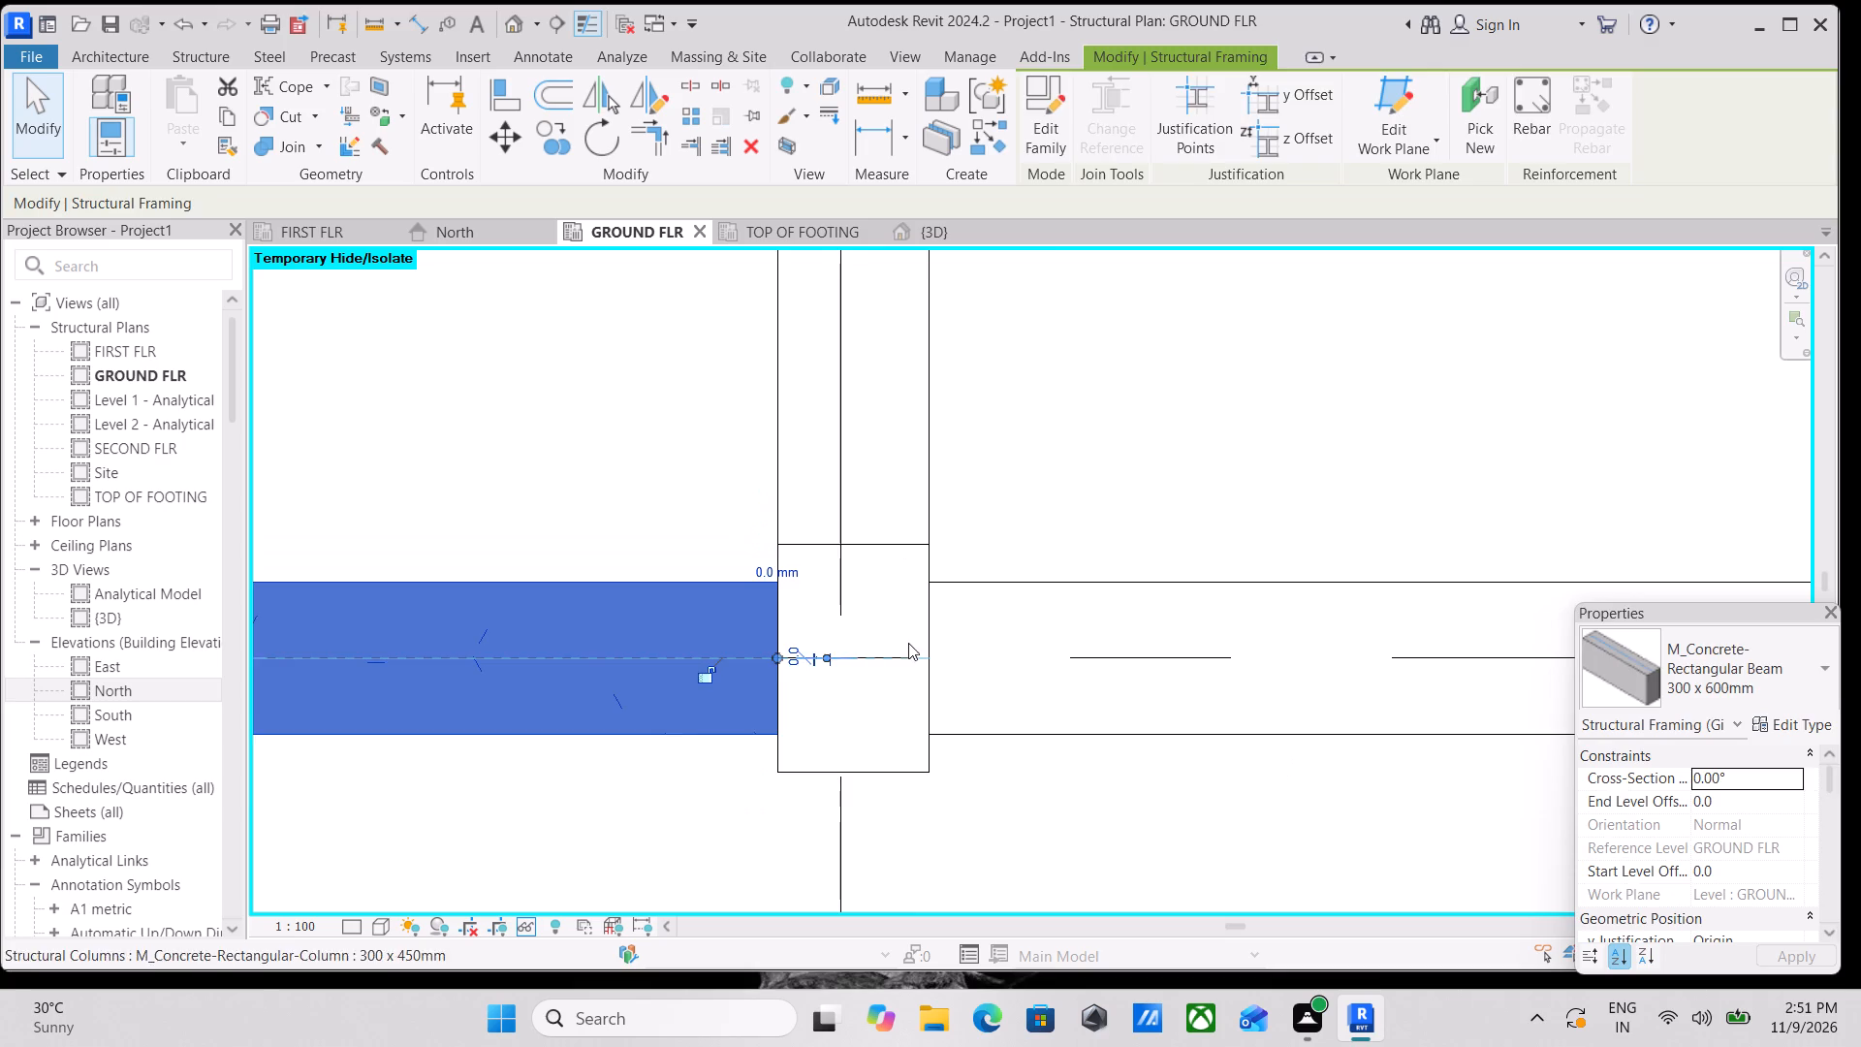
scroll(911, 641, down, 18)
key(Escape)
middle_drag(935, 635, 1009, 728)
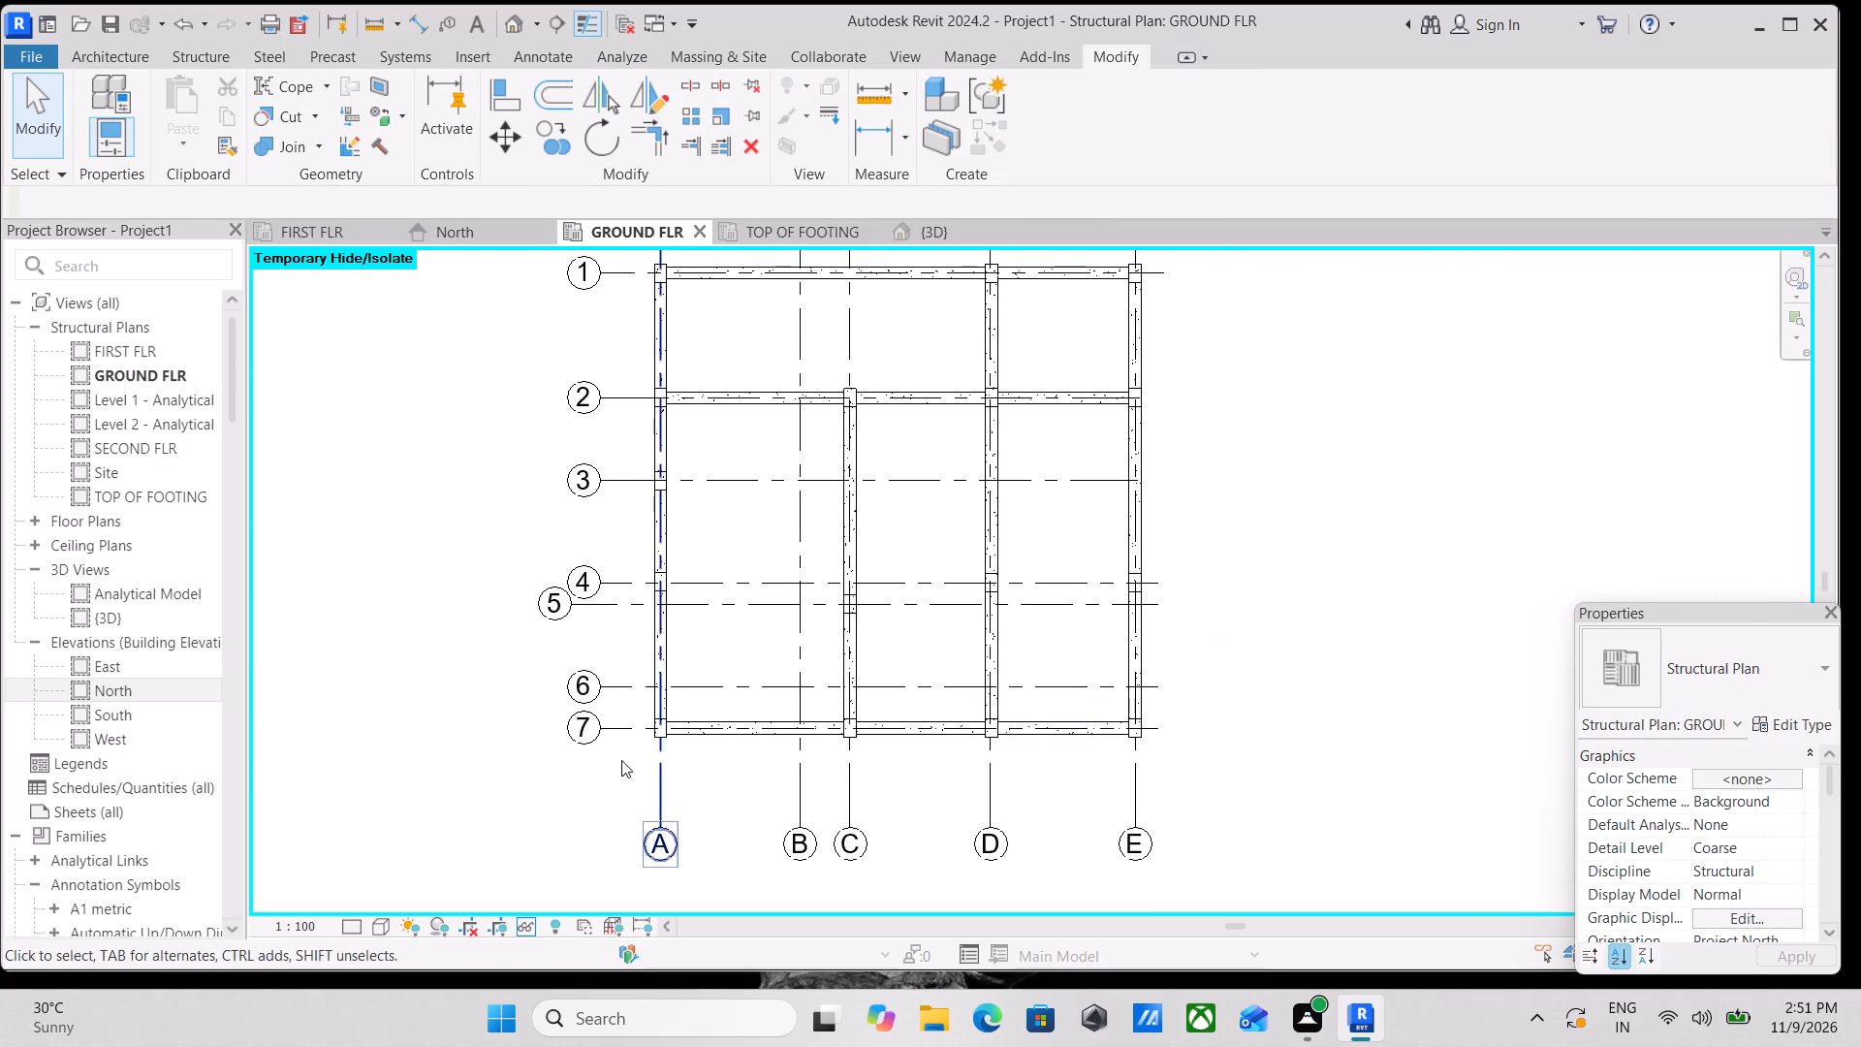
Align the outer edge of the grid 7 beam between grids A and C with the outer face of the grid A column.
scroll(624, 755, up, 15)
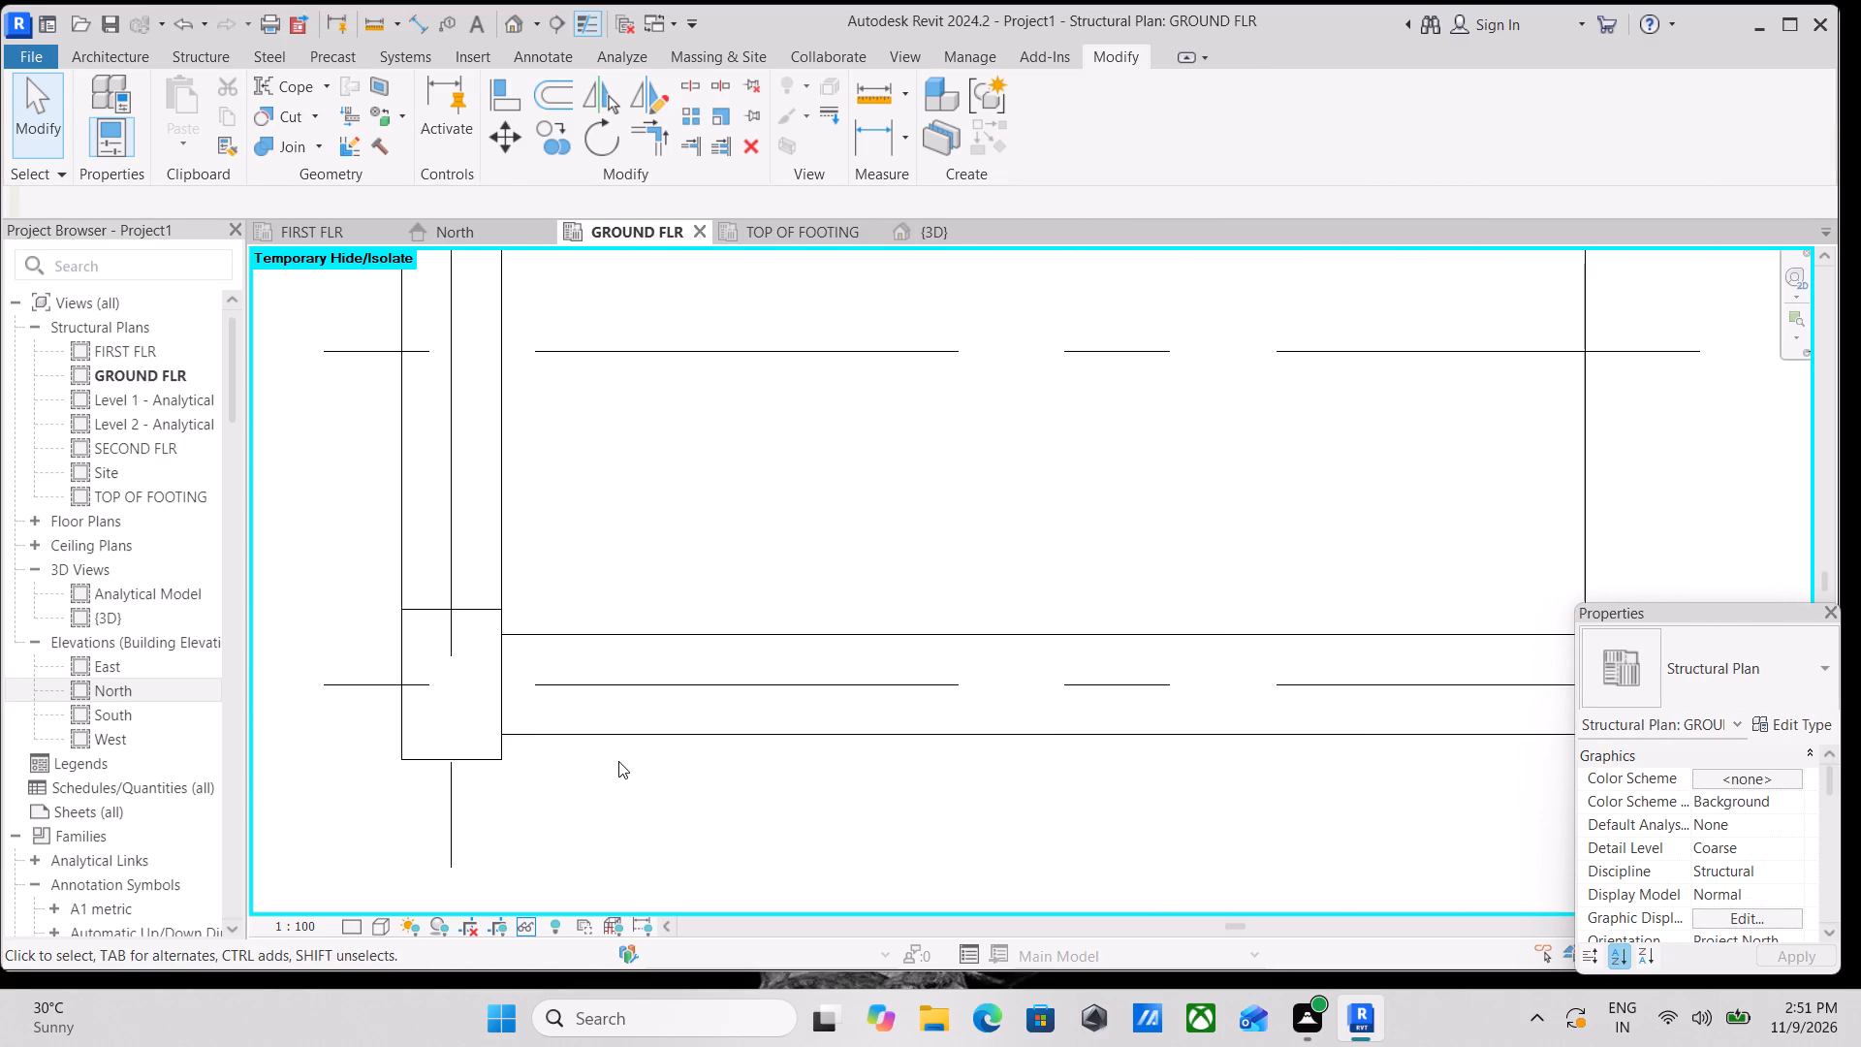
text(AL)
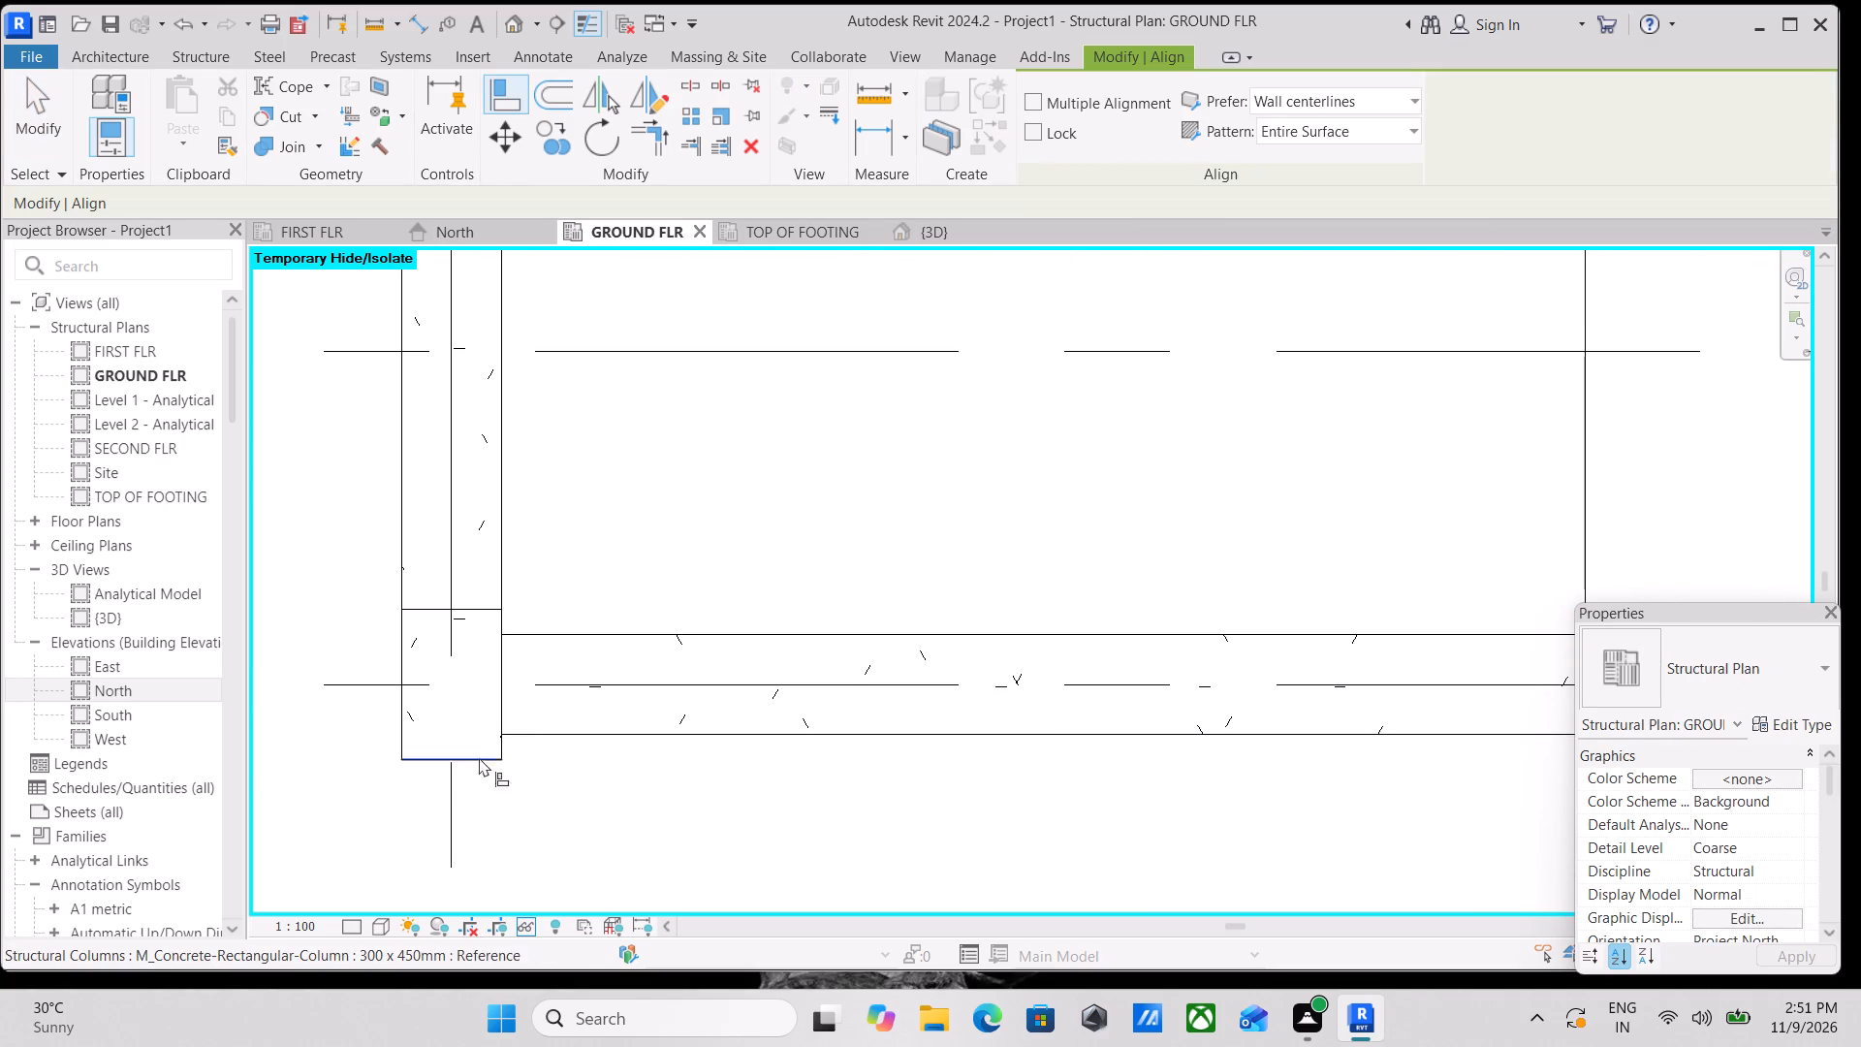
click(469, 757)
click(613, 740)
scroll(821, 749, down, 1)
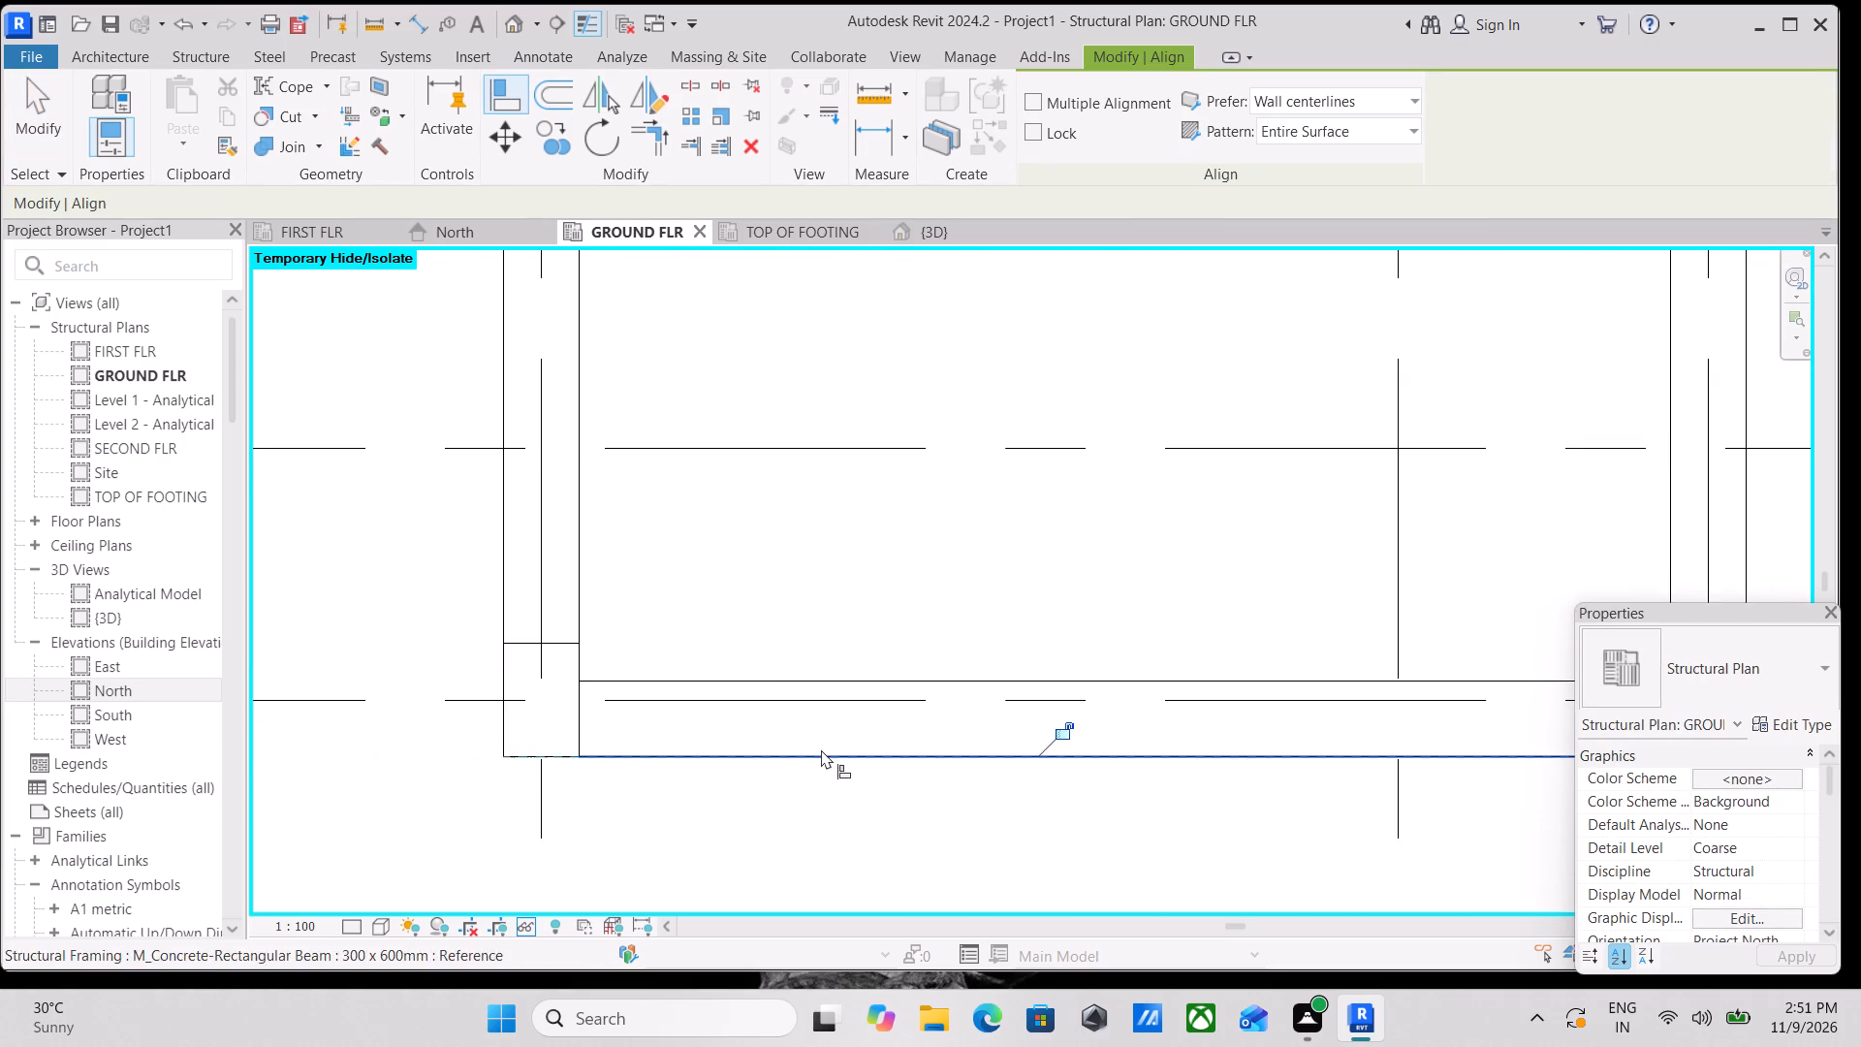
Turn on Multiple Alignment for the Align tool and pick the outer edge of the grid 7 beam between grids C and D.
scroll(821, 749, down, 1)
middle_drag(821, 749, 247, 713)
scroll(1016, 693, down, 2)
middle_drag(991, 697, 699, 699)
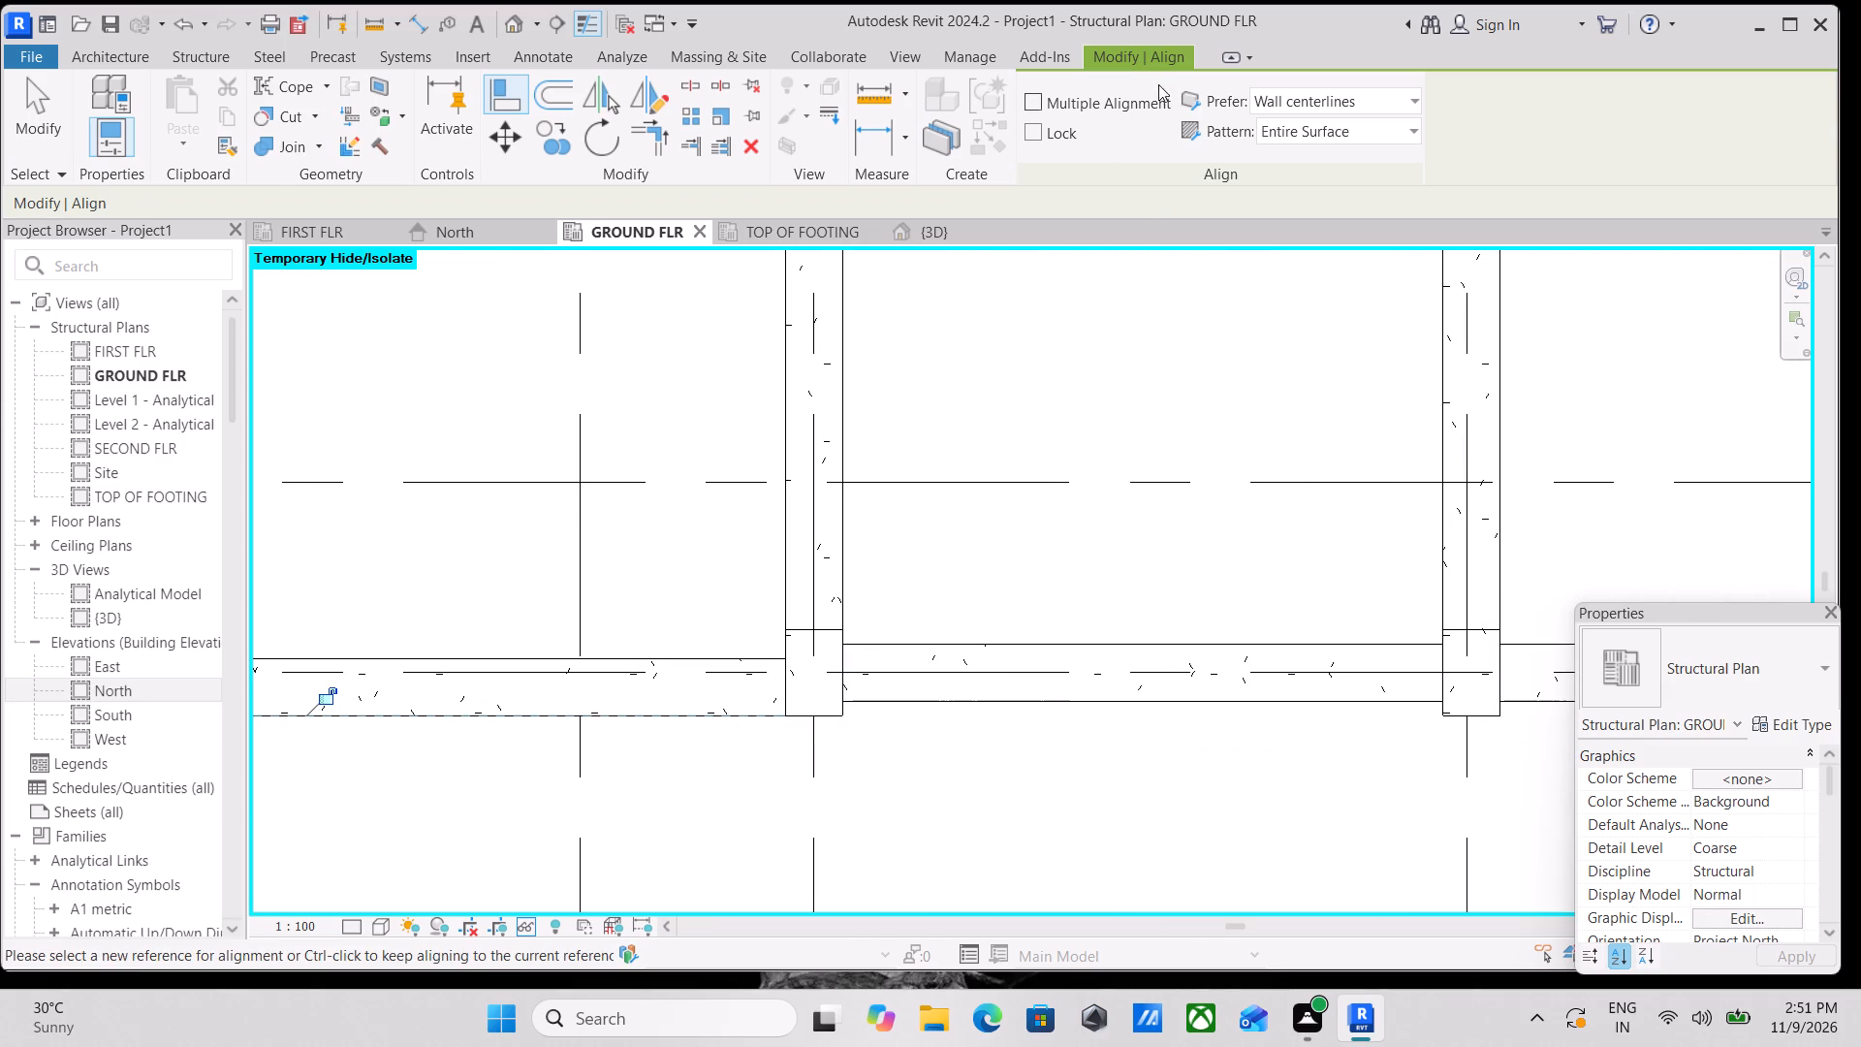
click(1030, 96)
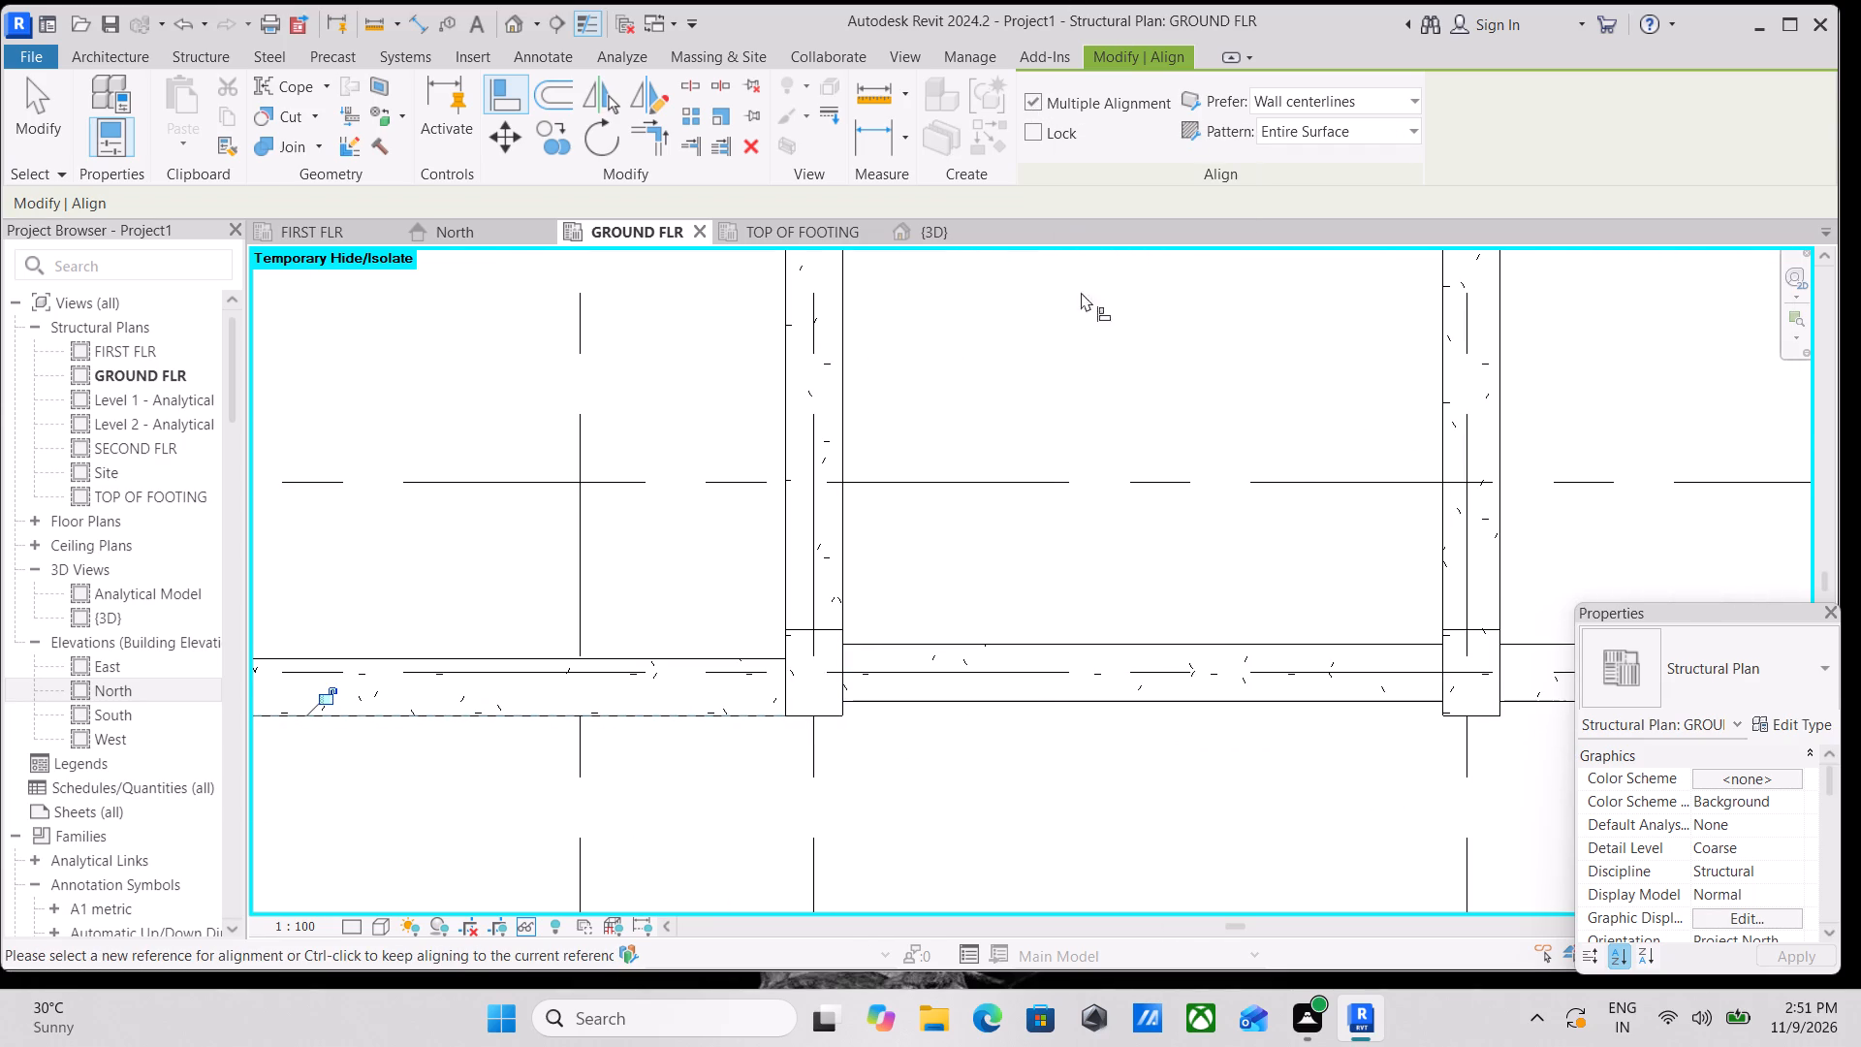
scroll(930, 705, up, 2)
click(936, 696)
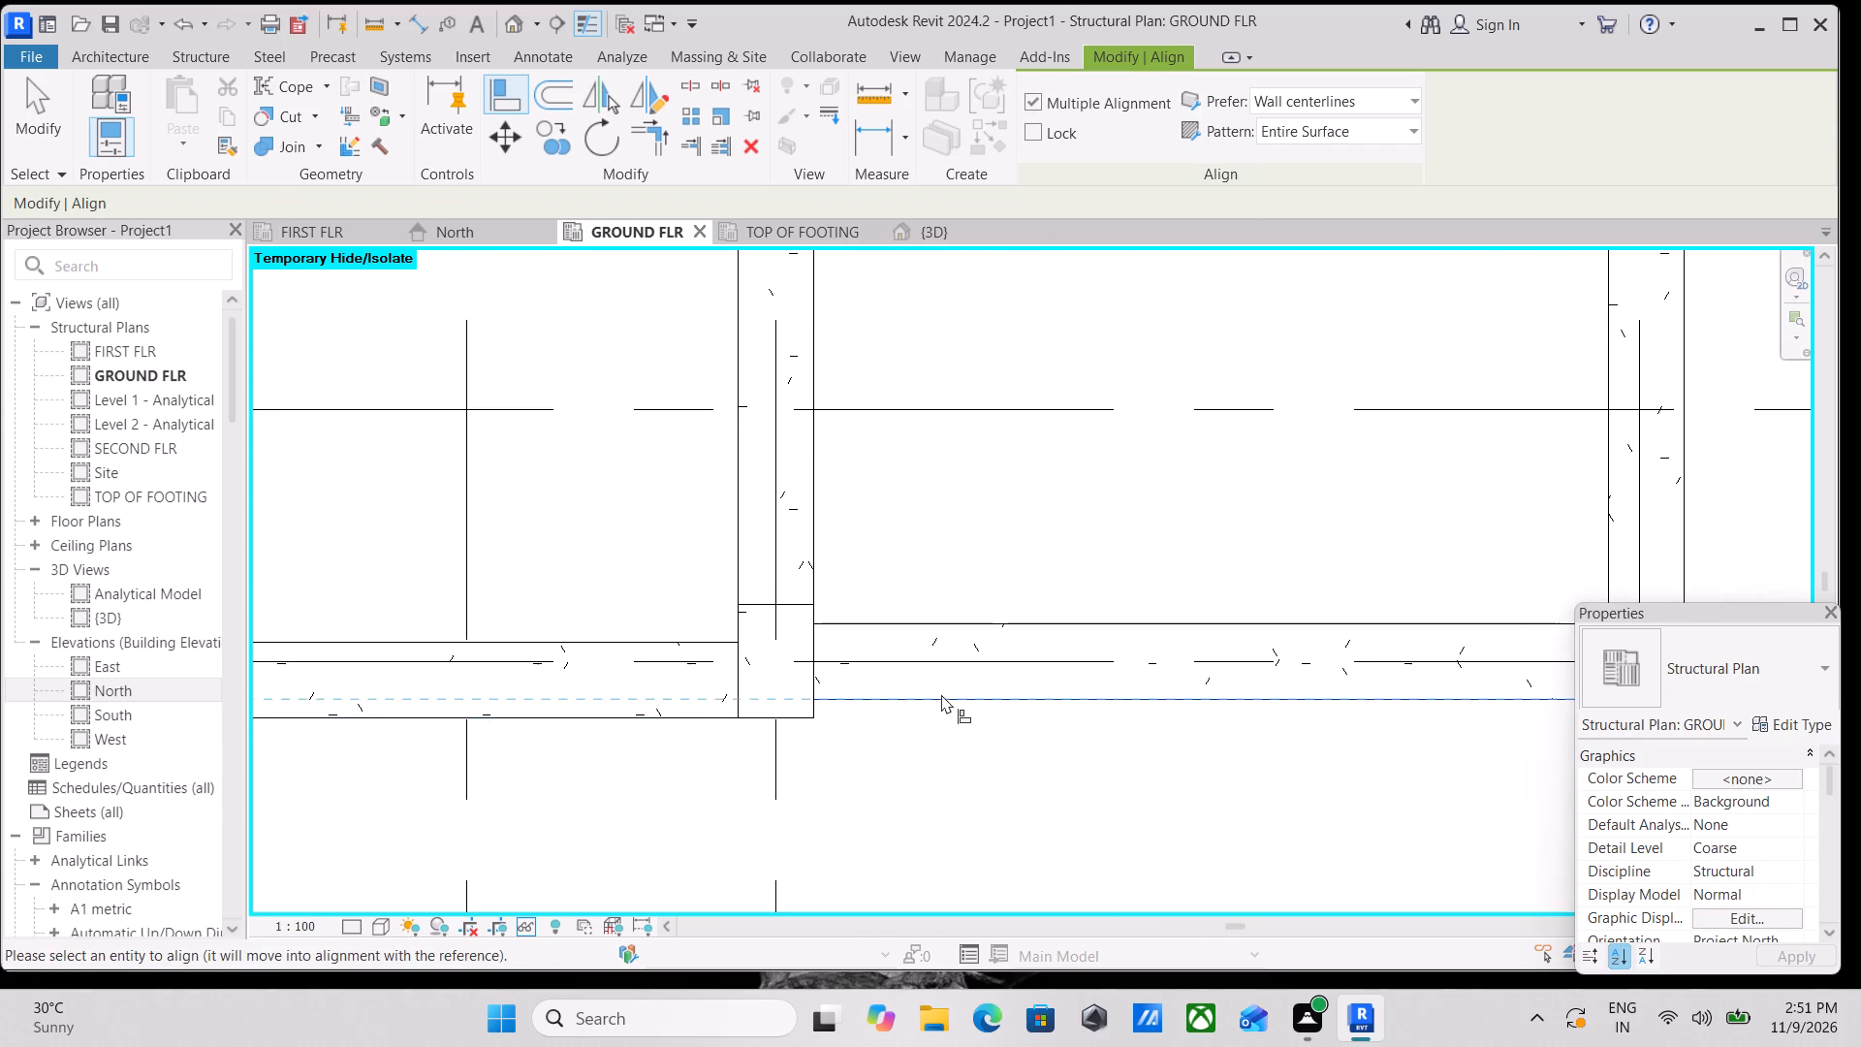
scroll(944, 694, down, 1)
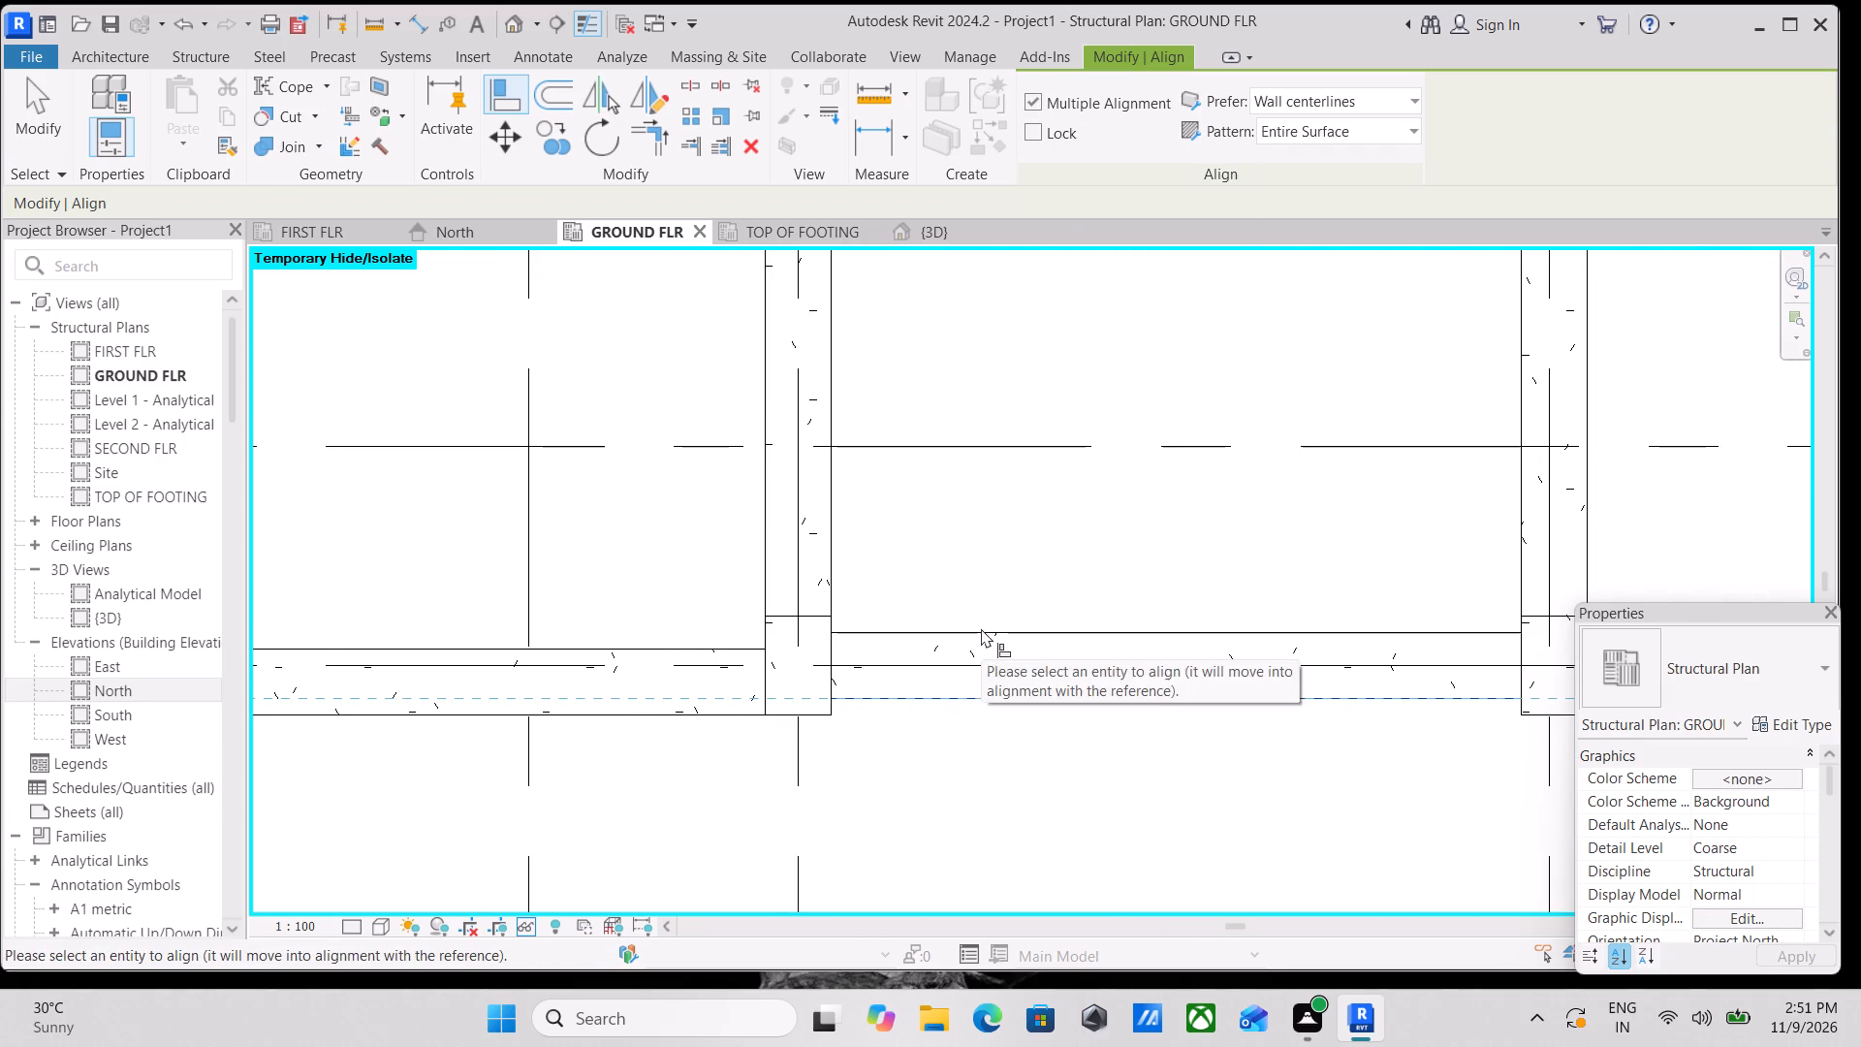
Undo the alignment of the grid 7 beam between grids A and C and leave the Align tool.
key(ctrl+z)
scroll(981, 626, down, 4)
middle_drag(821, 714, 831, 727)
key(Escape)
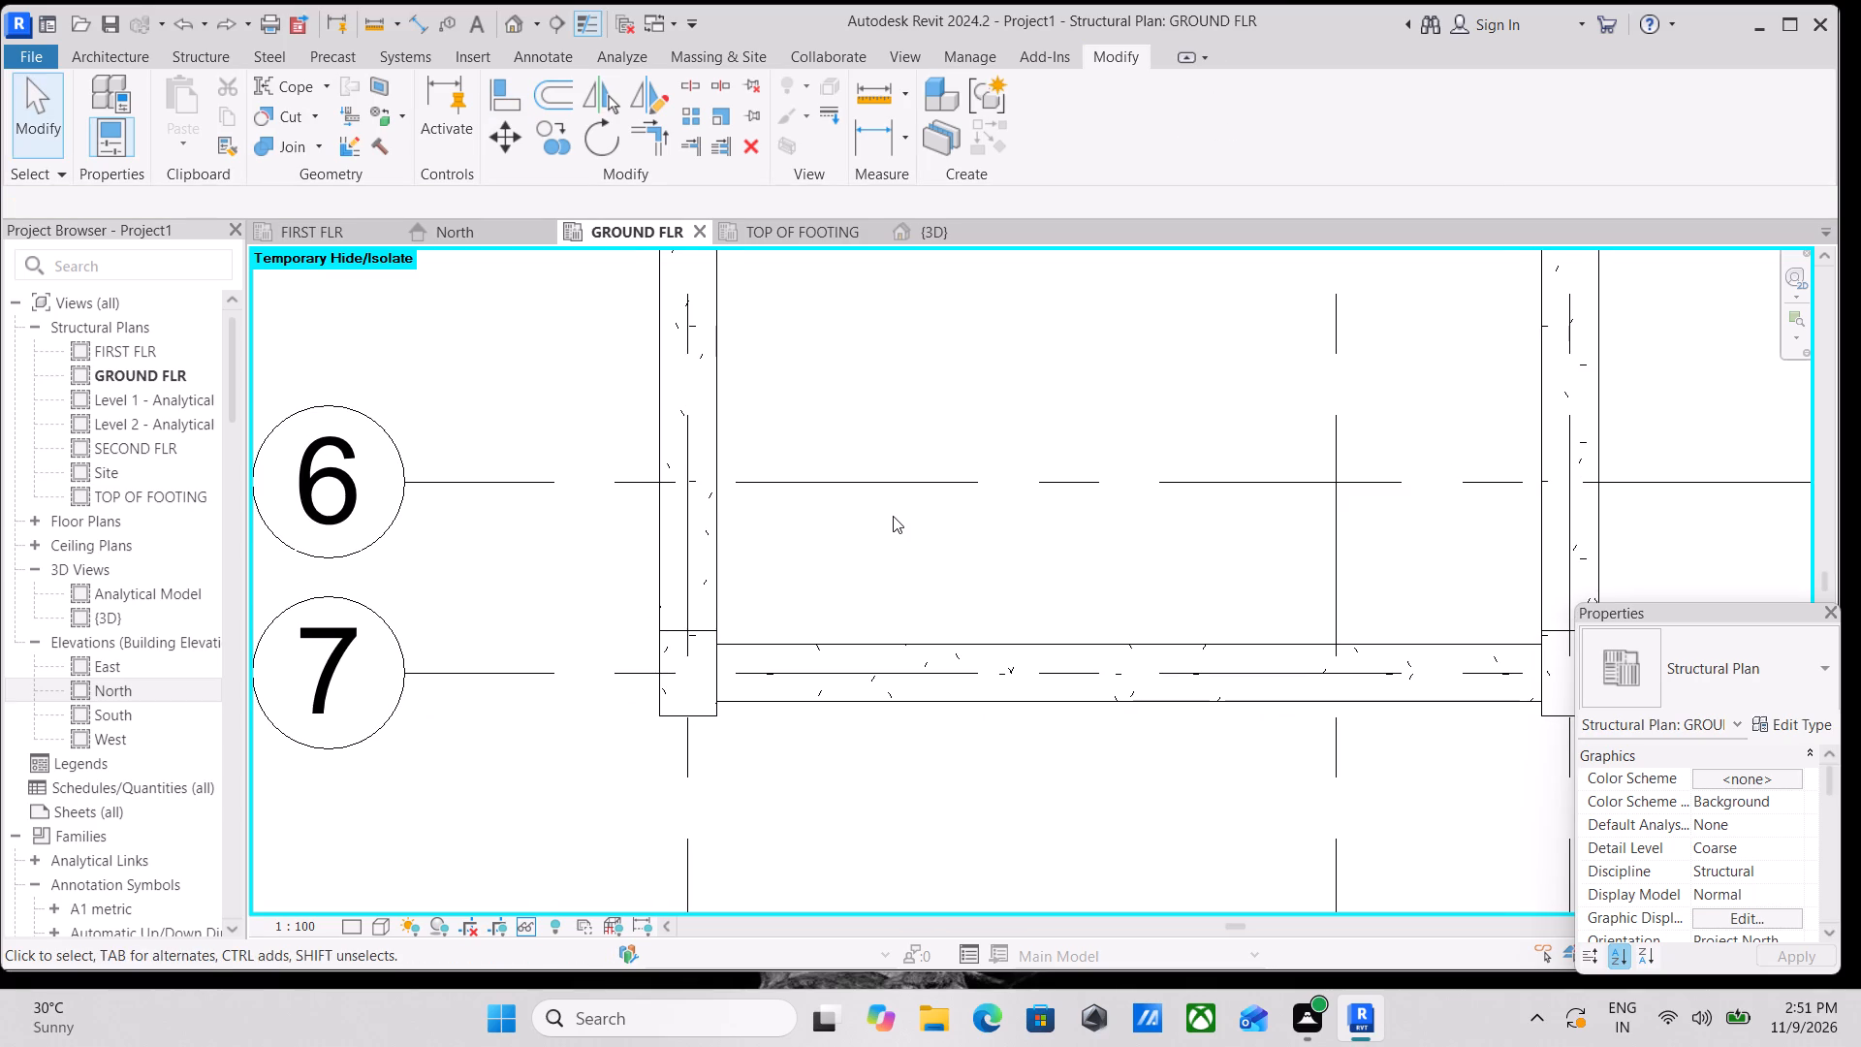
Align the outer edges of the three grid 7 beams between grids A and E with the grid A column's outer face.
text(AL)
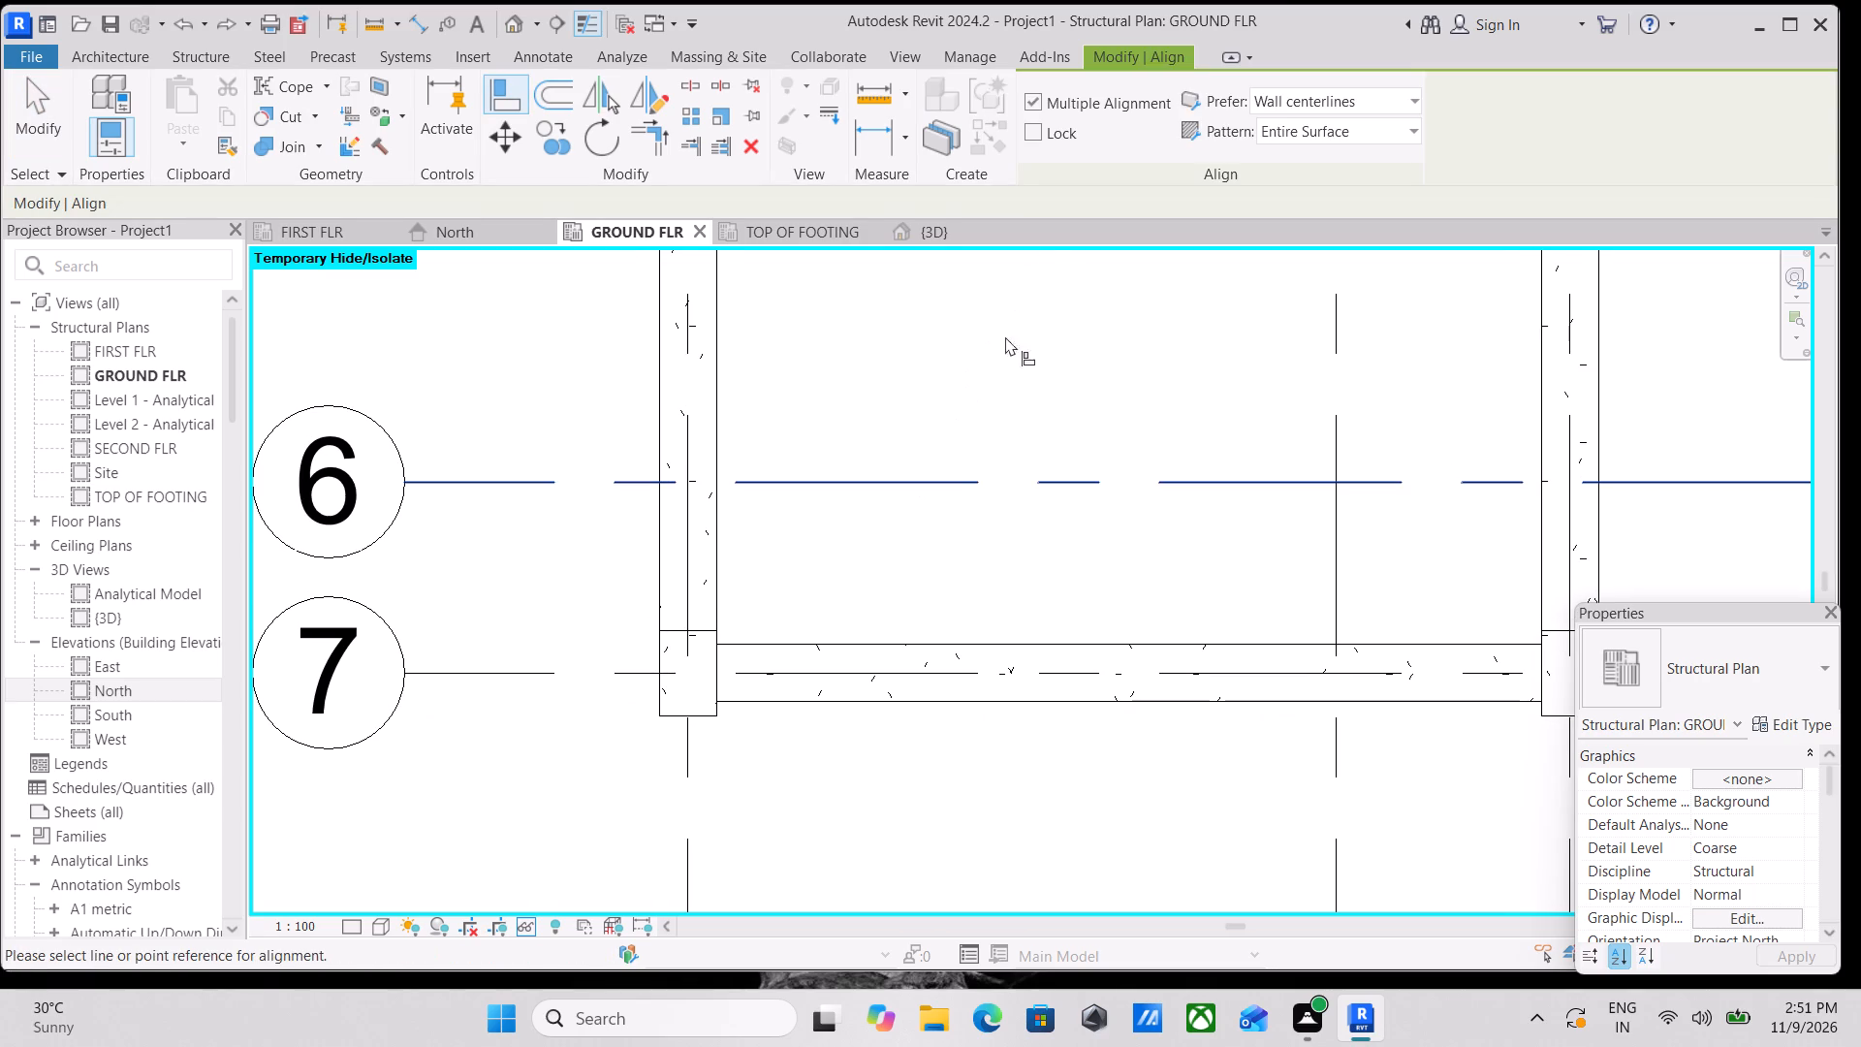
scroll(660, 714, up, 3)
click(660, 714)
scroll(898, 716, up, 2)
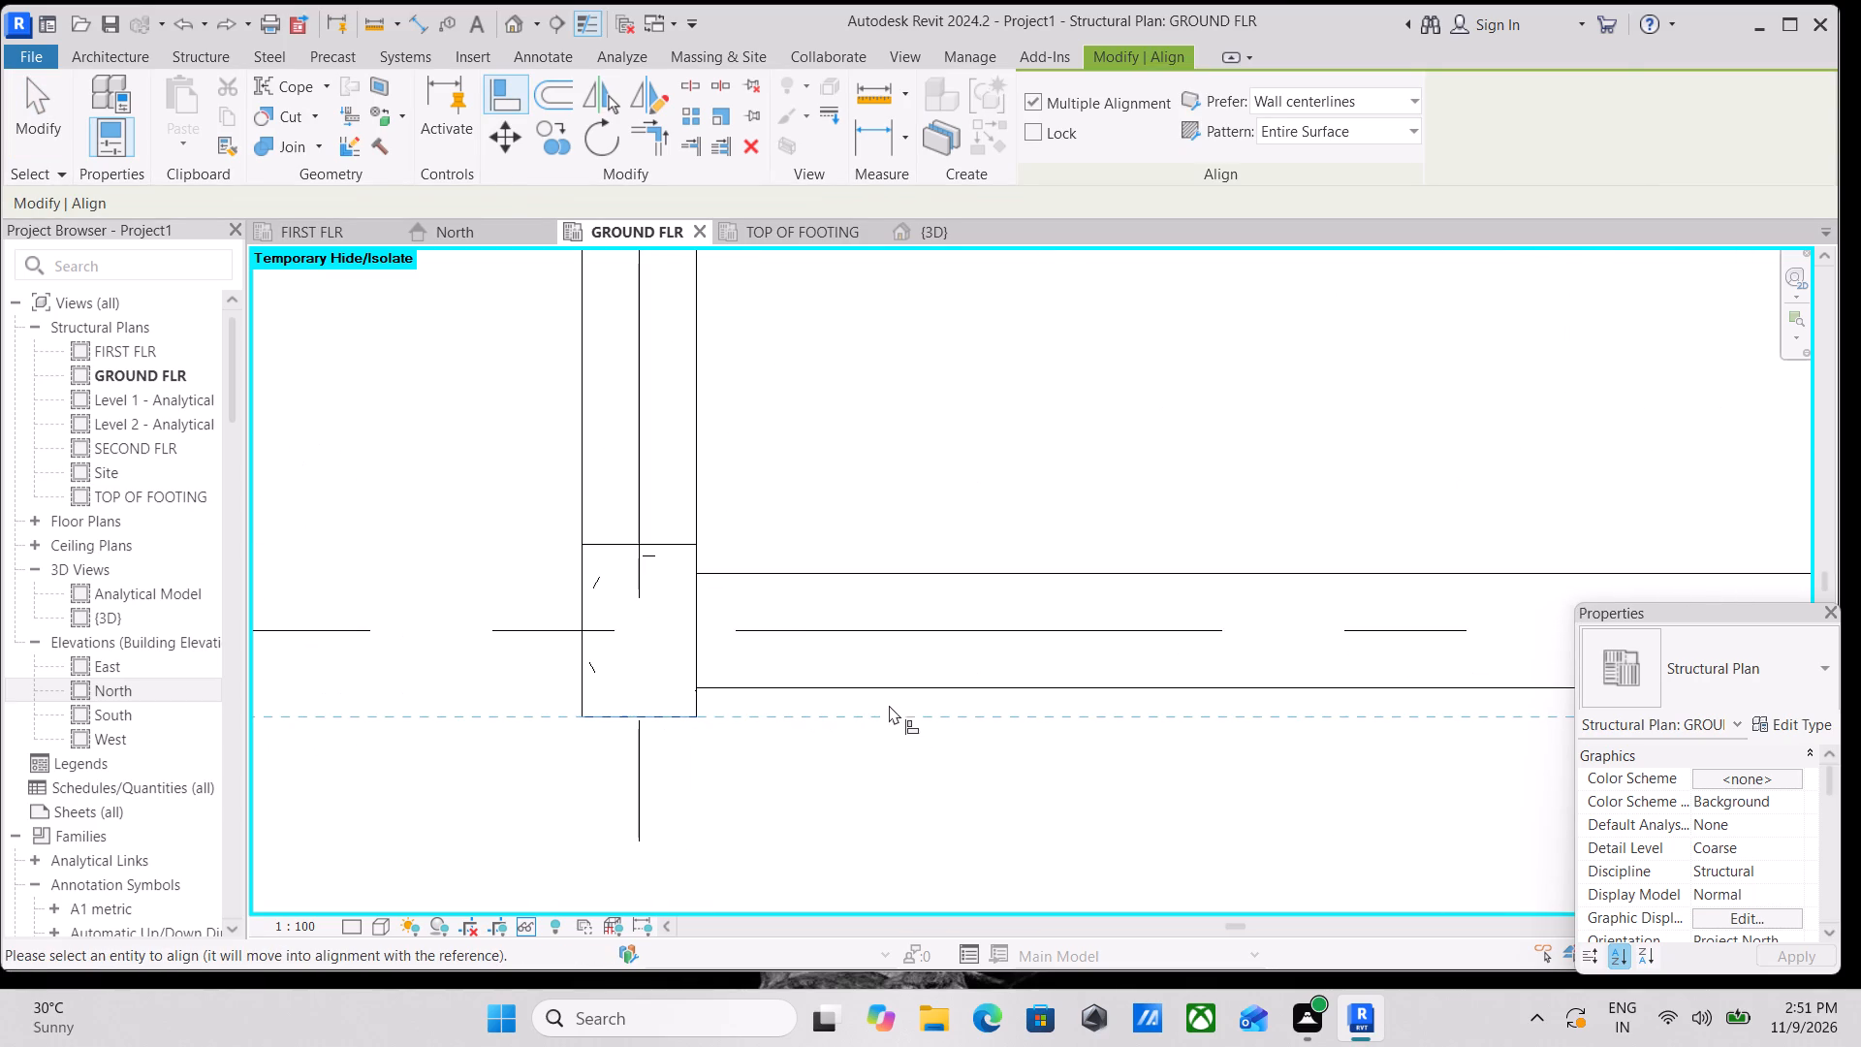
click(865, 691)
scroll(1009, 686, down, 1)
middle_drag(1009, 686, 155, 698)
scroll(892, 694, down, 2)
middle_drag(873, 691, 530, 692)
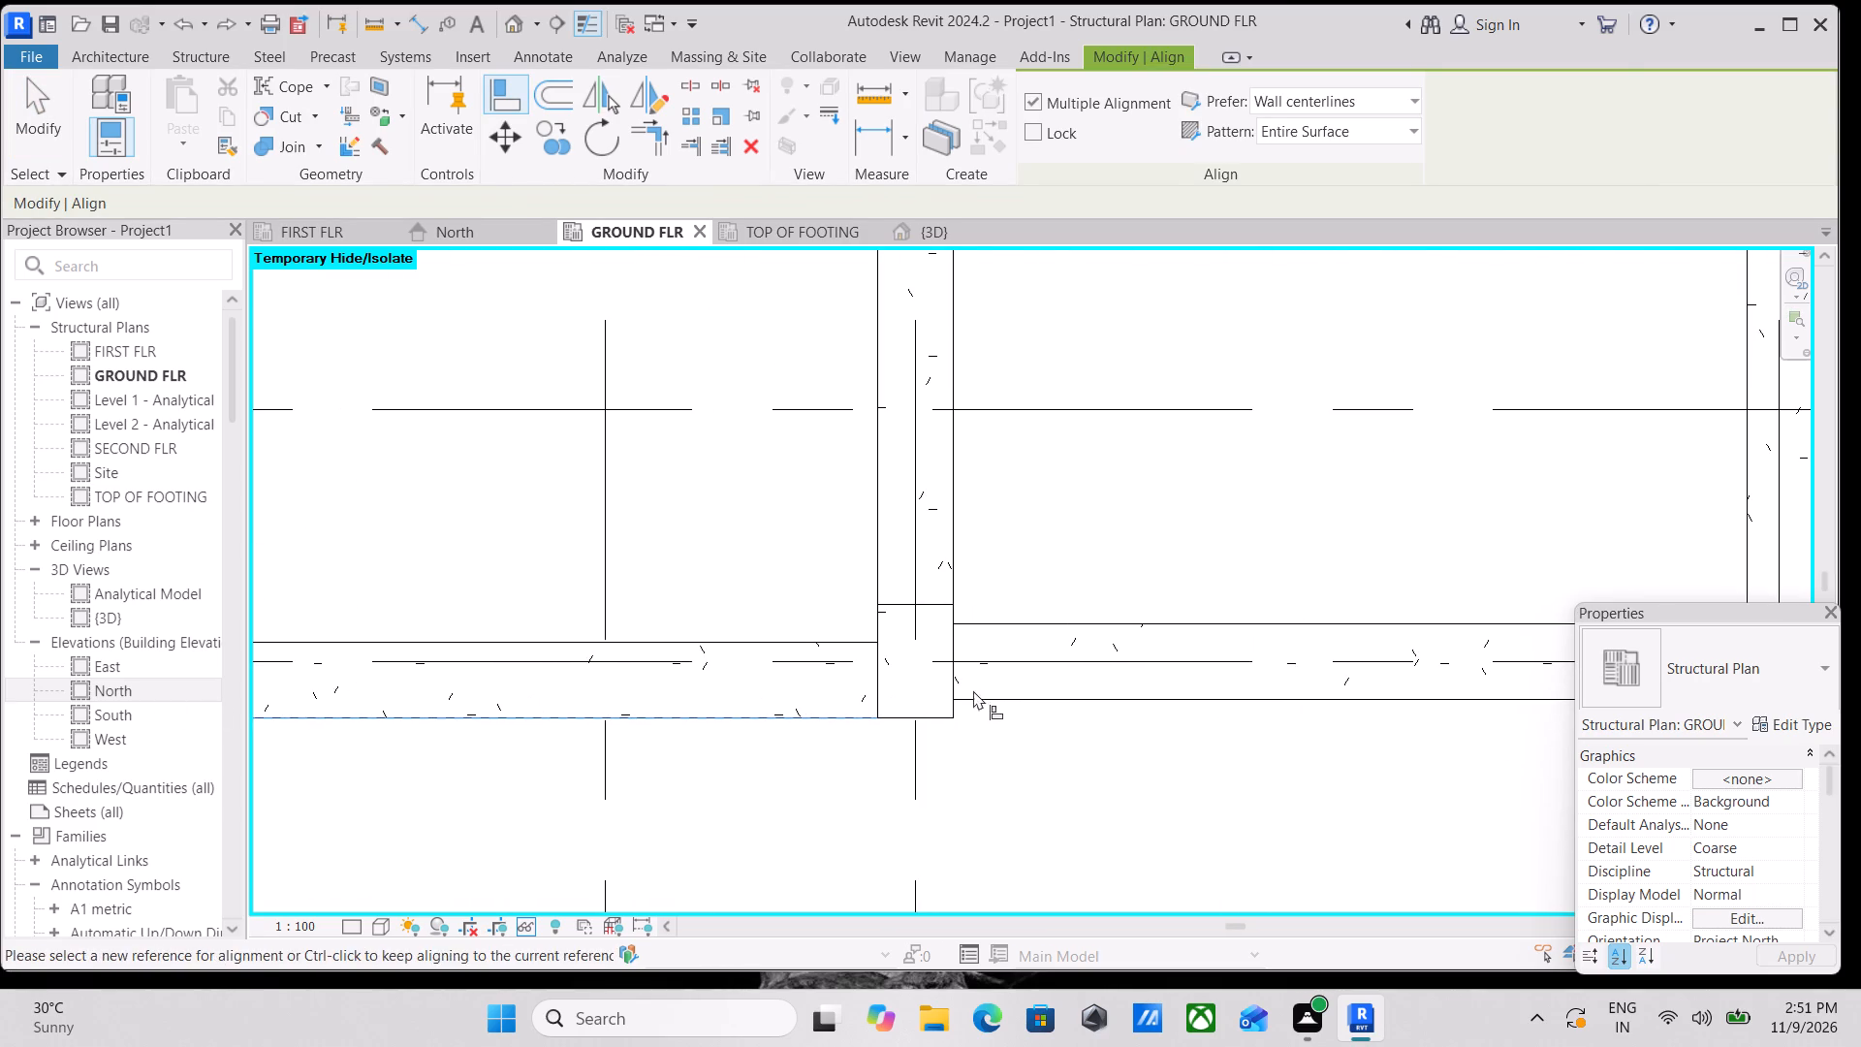
click(1017, 696)
scroll(1085, 696, down, 2)
middle_drag(1085, 696, 480, 699)
middle_drag(1006, 678, 725, 692)
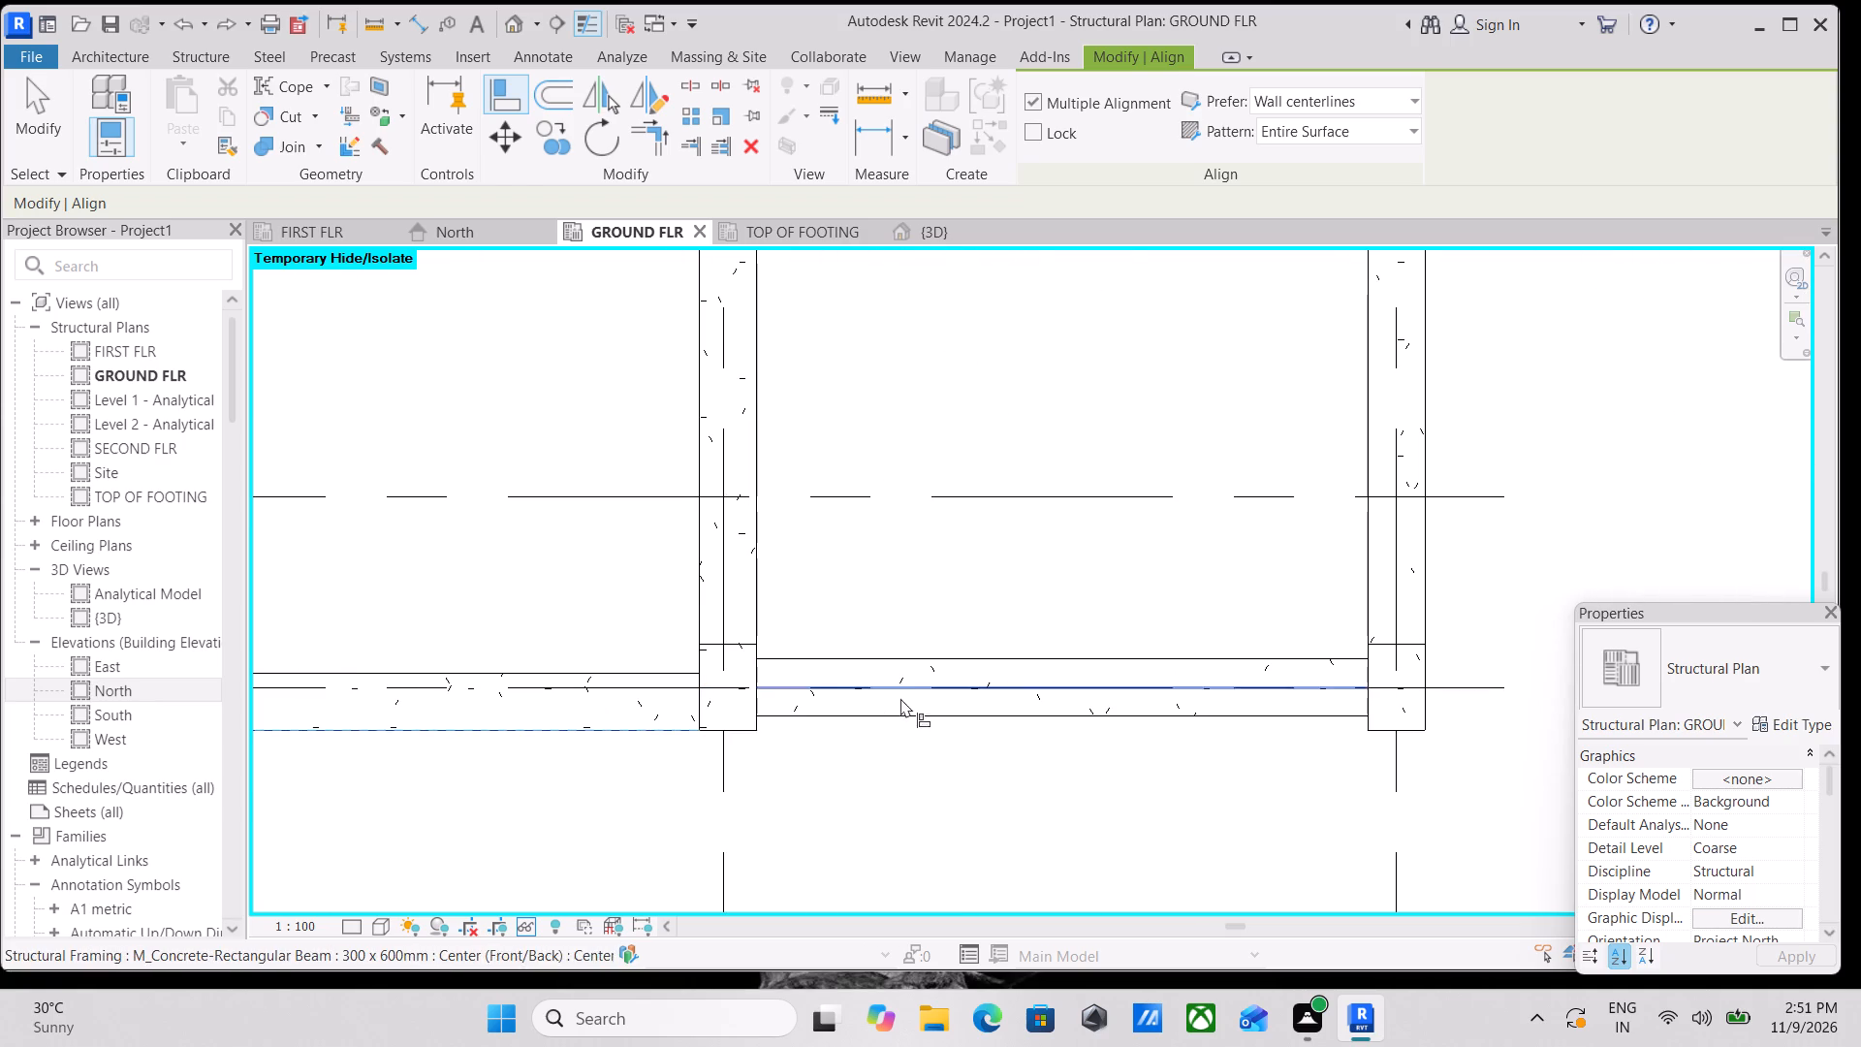
click(943, 713)
scroll(1079, 704, down, 1)
middle_drag(1079, 704, 856, 711)
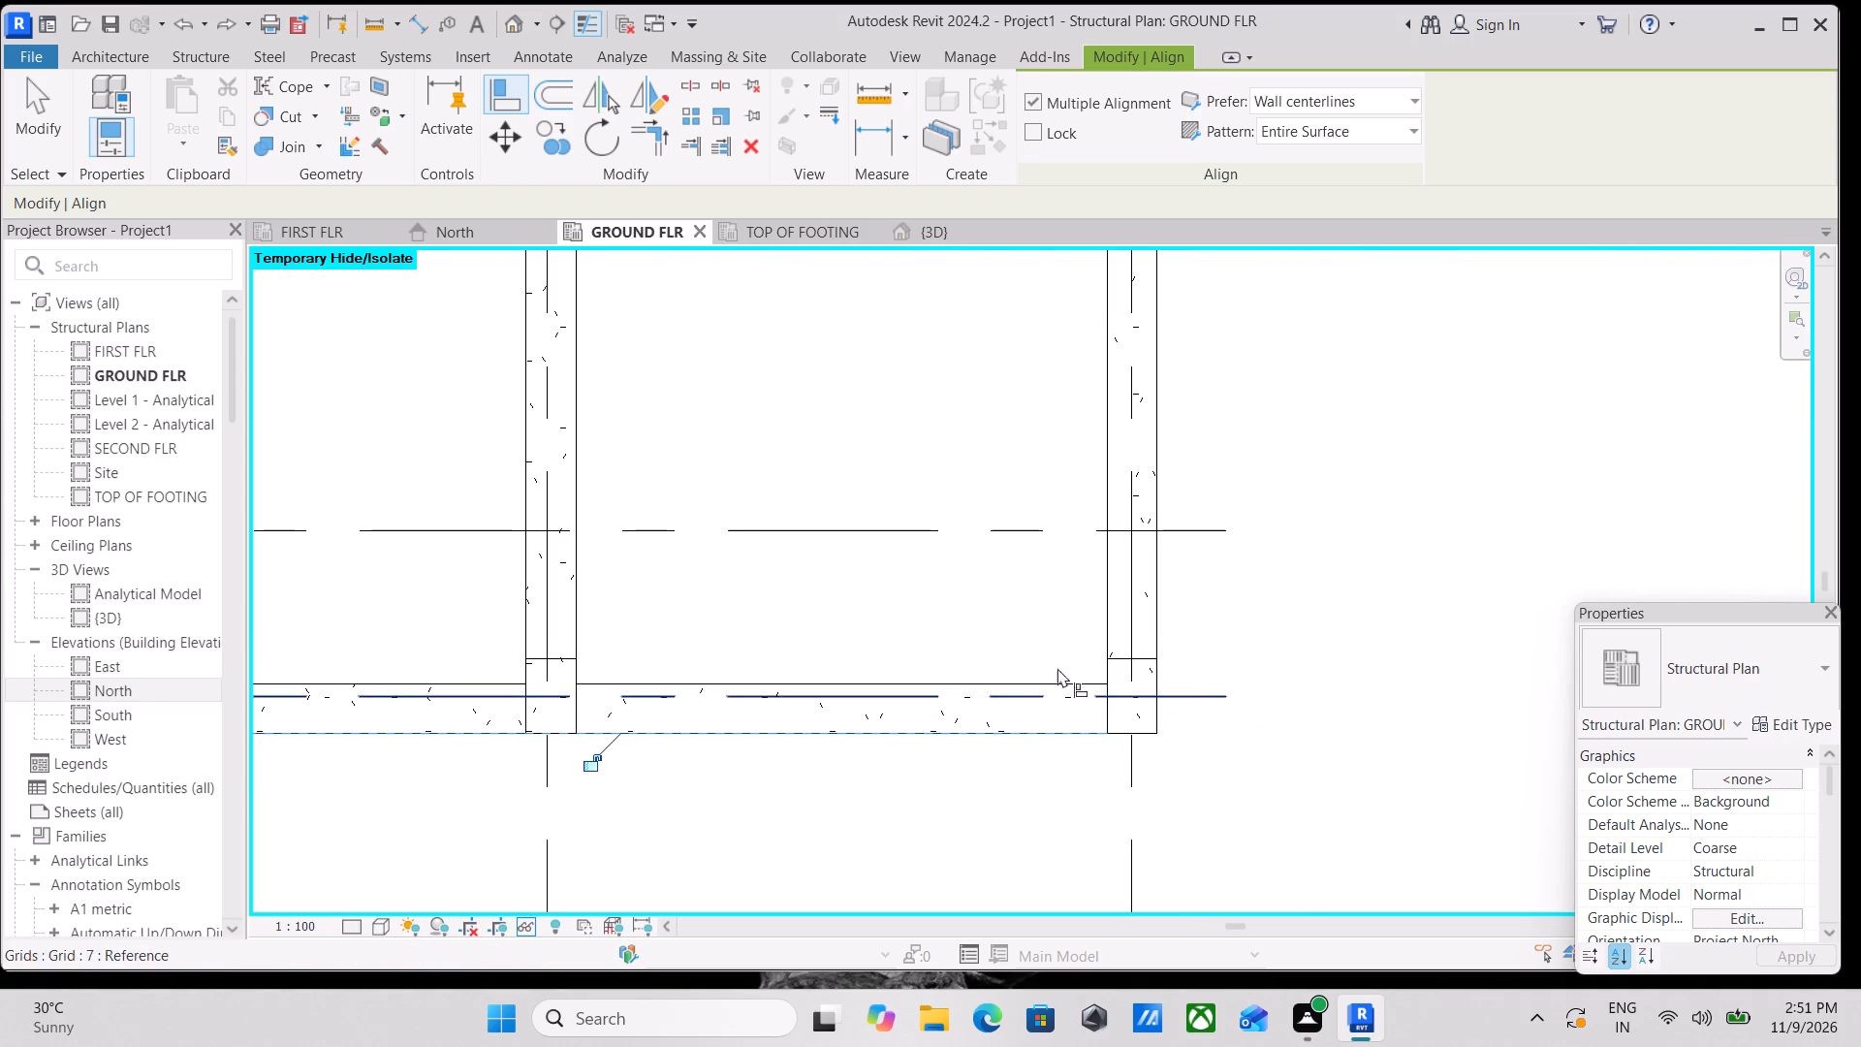
scroll(1007, 663, down, 2)
middle_drag(1006, 663, 1194, 710)
scroll(1194, 710, up, 1)
scroll(864, 646, down, 4)
key(Escape)
scroll(895, 618, down, 3)
middle_drag(895, 618, 957, 778)
middle_drag(918, 606, 936, 684)
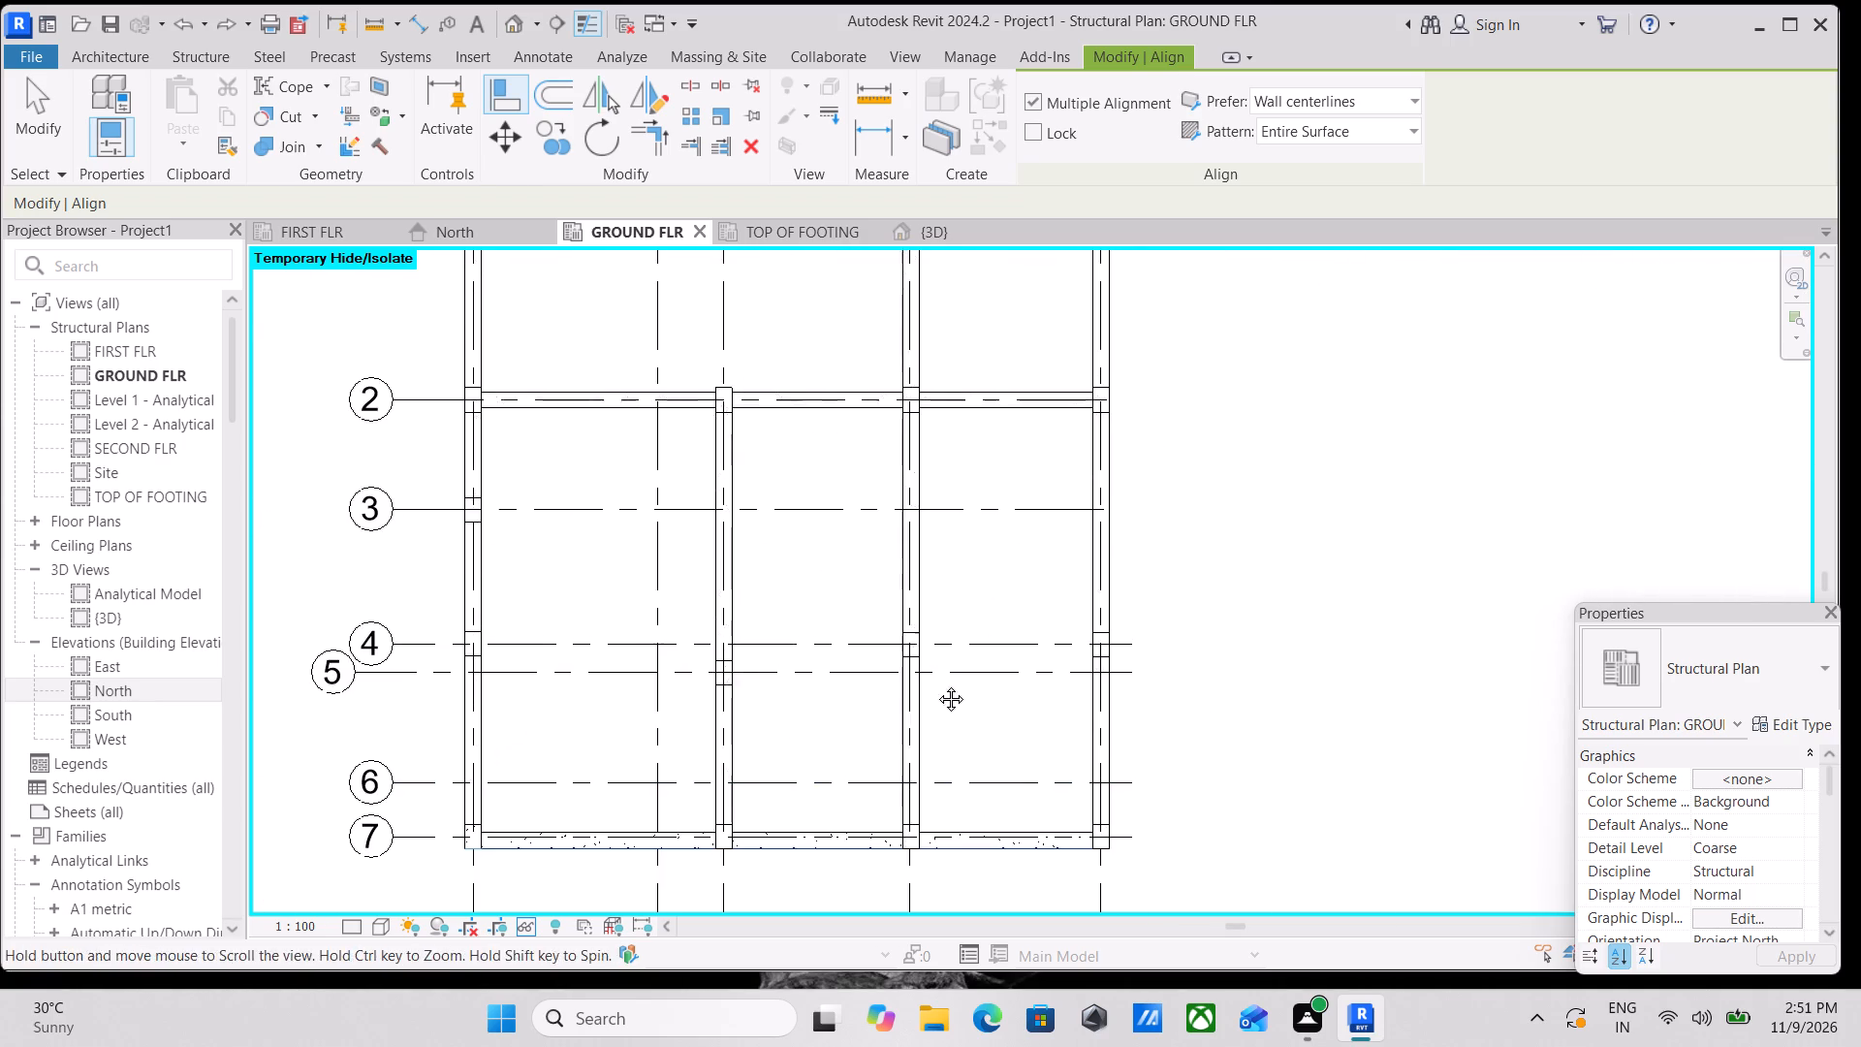
middle_drag(936, 684, 959, 749)
key(Escape)
Draw a 300 x 600mm concrete beam along grid 4 between the facing sides of the grid E and grid D columns.
scroll(710, 599, down, 3)
middle_drag(810, 736, 817, 707)
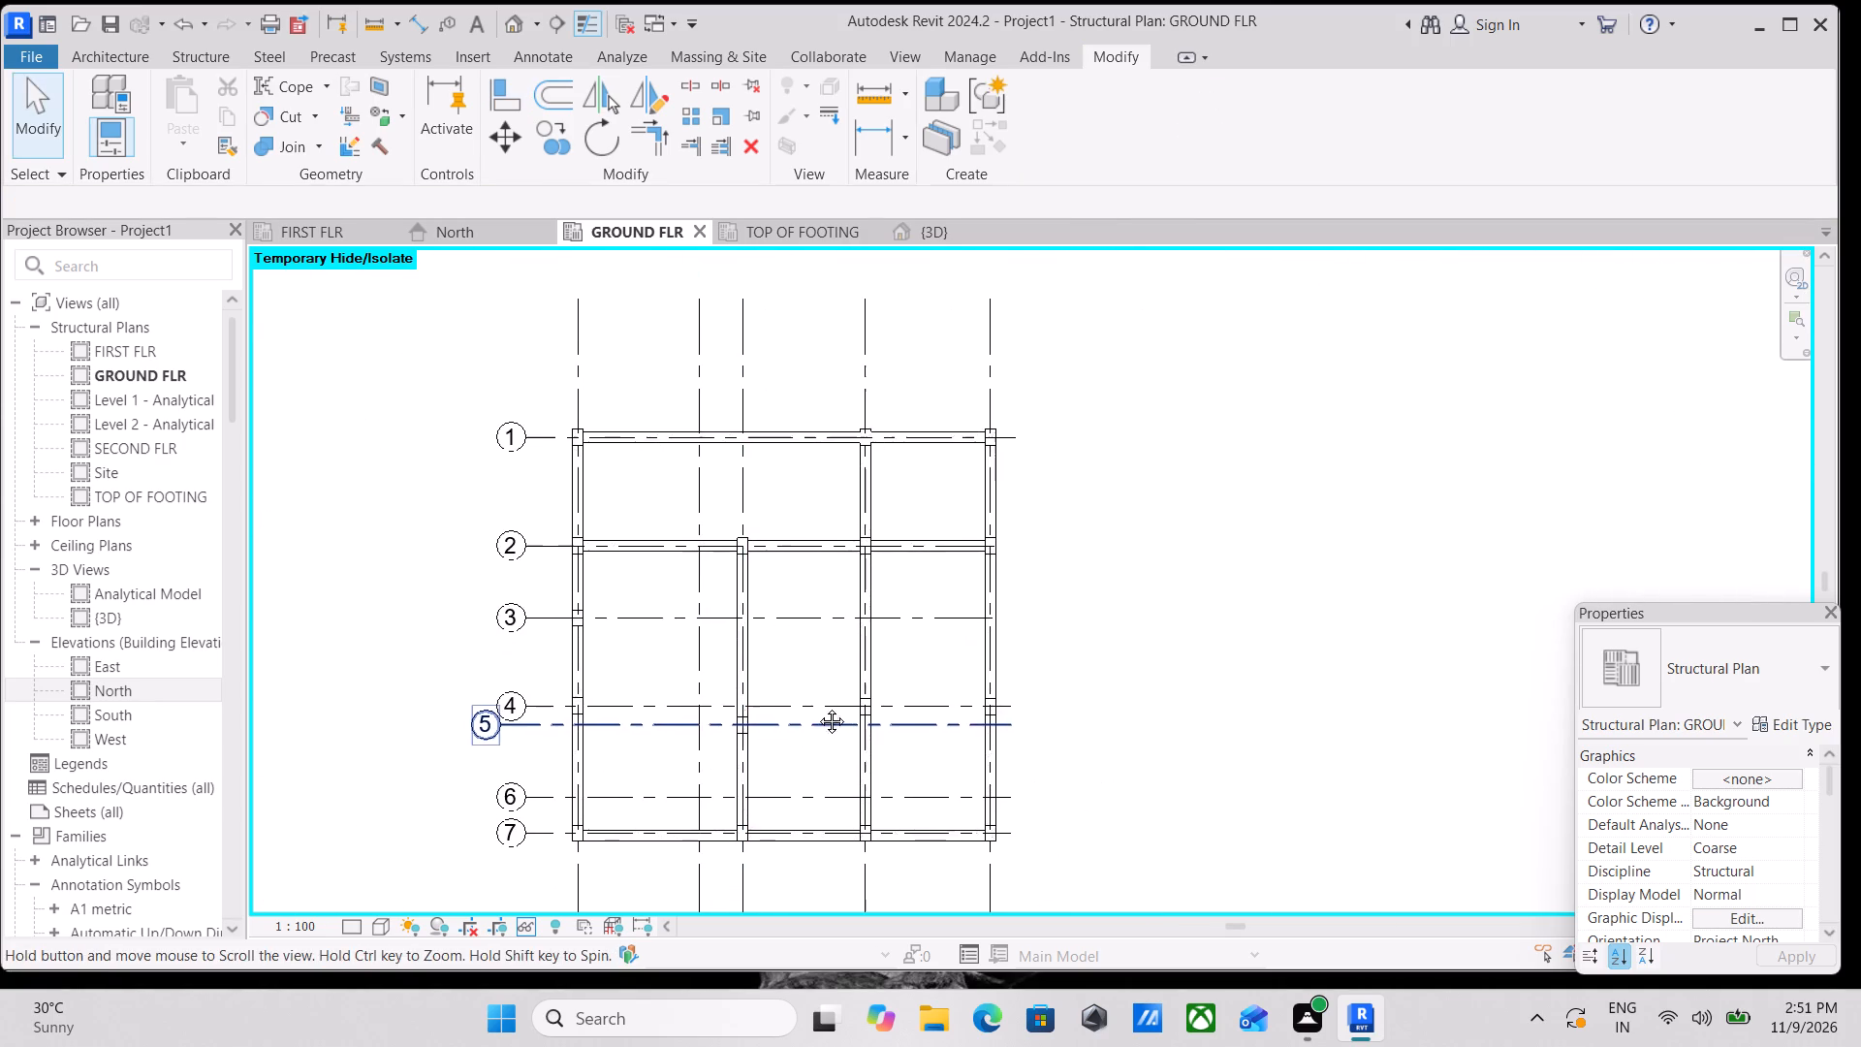
middle_drag(817, 707, 844, 680)
scroll(820, 692, up, 4)
key(Escape)
scroll(958, 678, up, 5)
middle_click(973, 637)
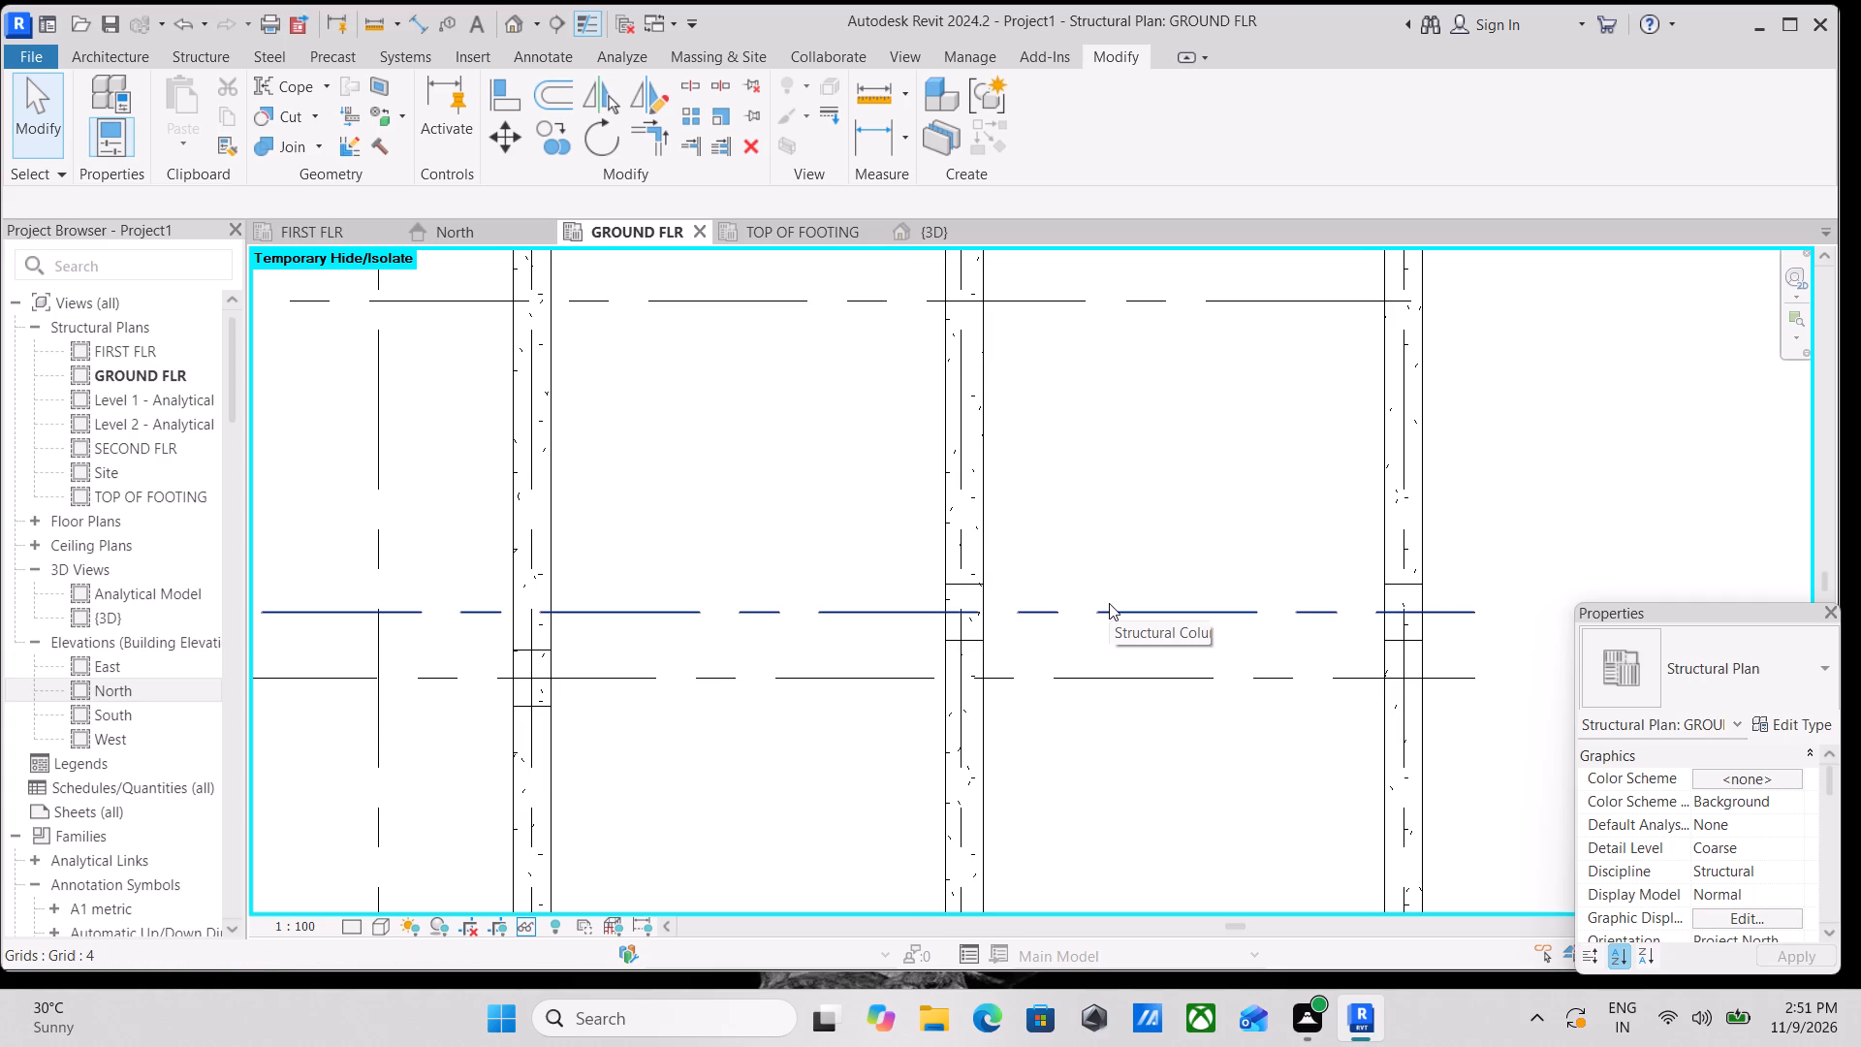
text(BM)
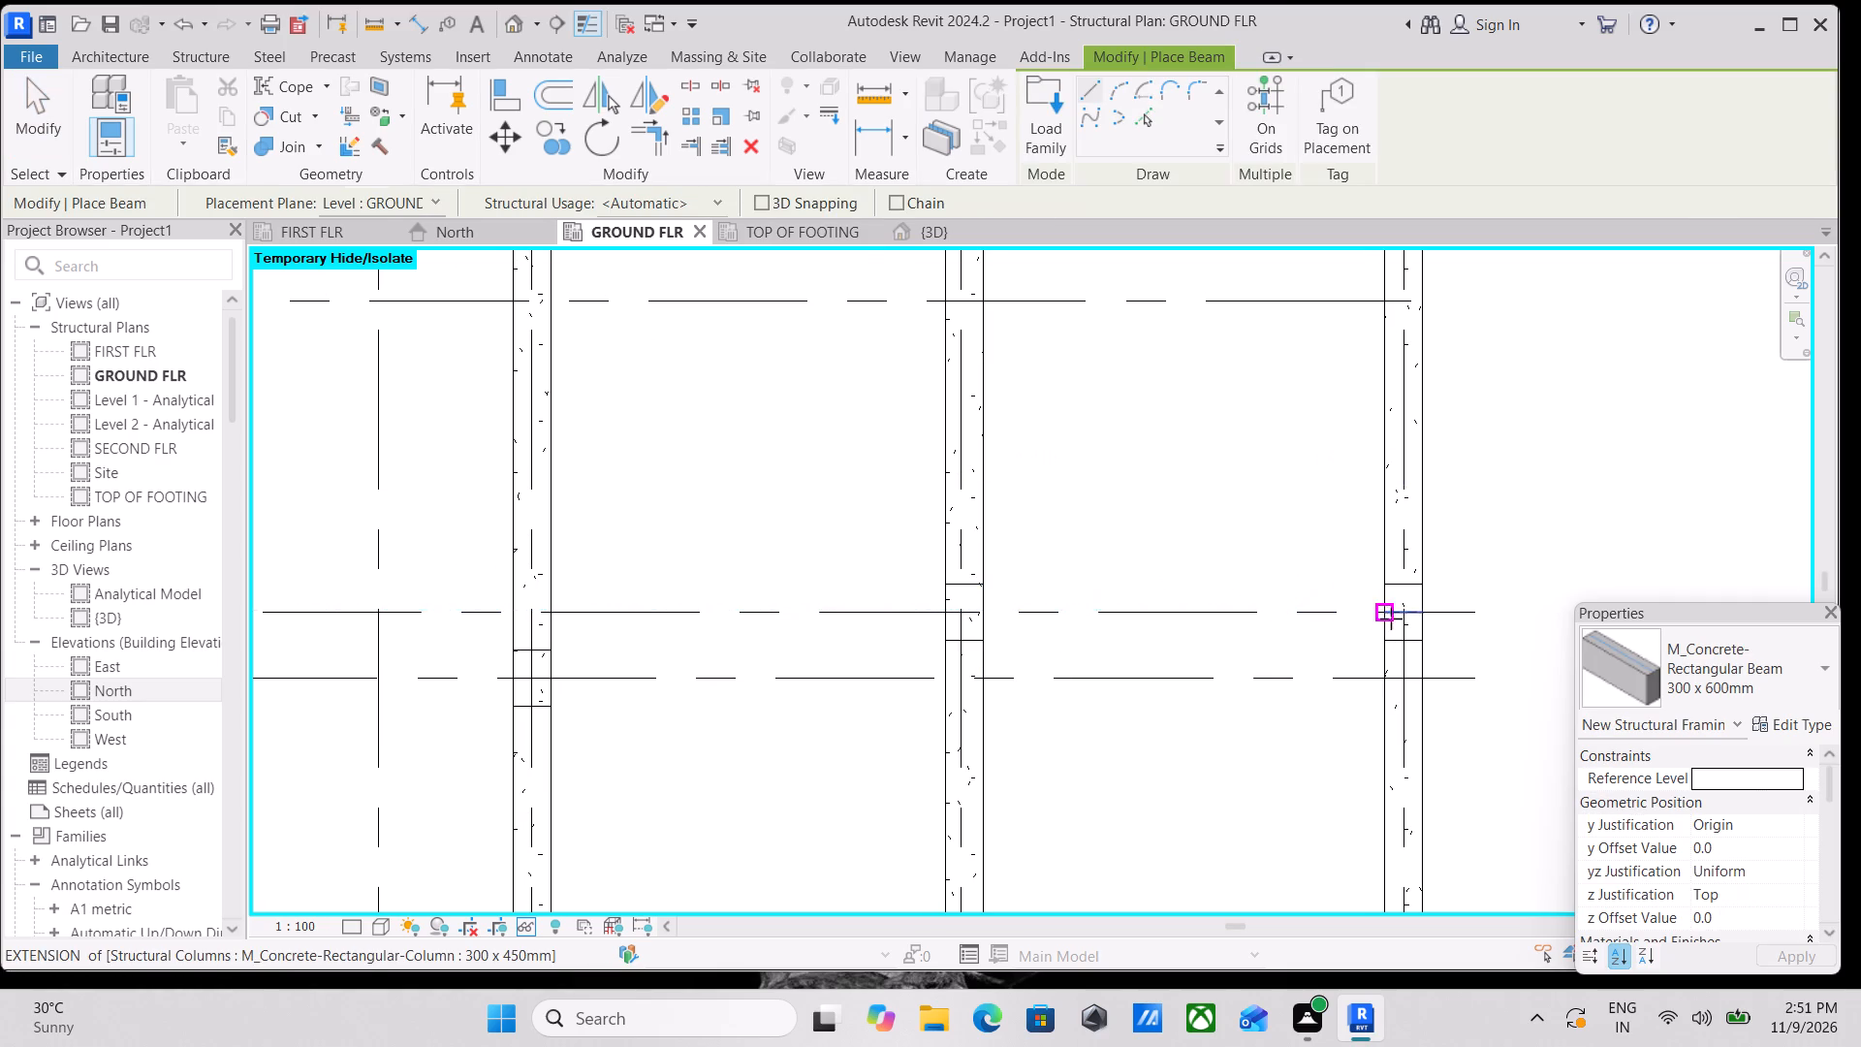
scroll(1391, 619, up, 6)
click(1381, 607)
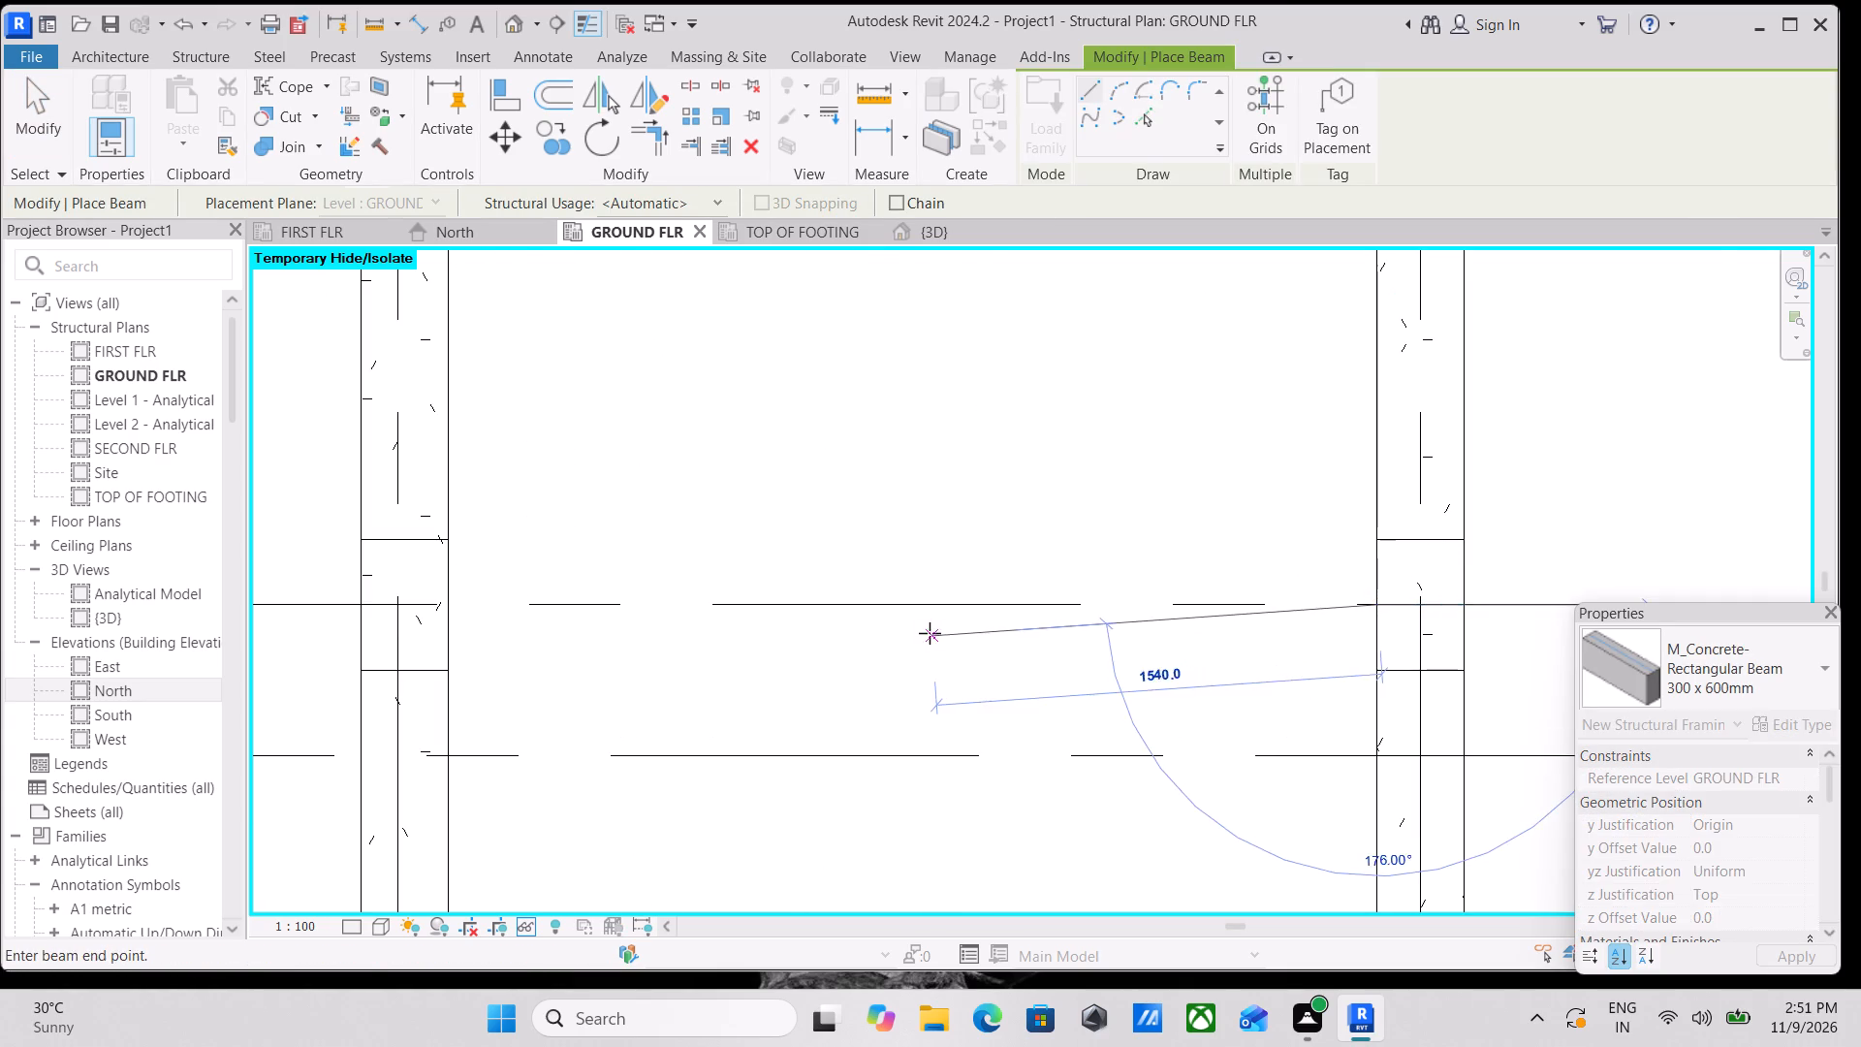
middle_drag(930, 633, 1263, 691)
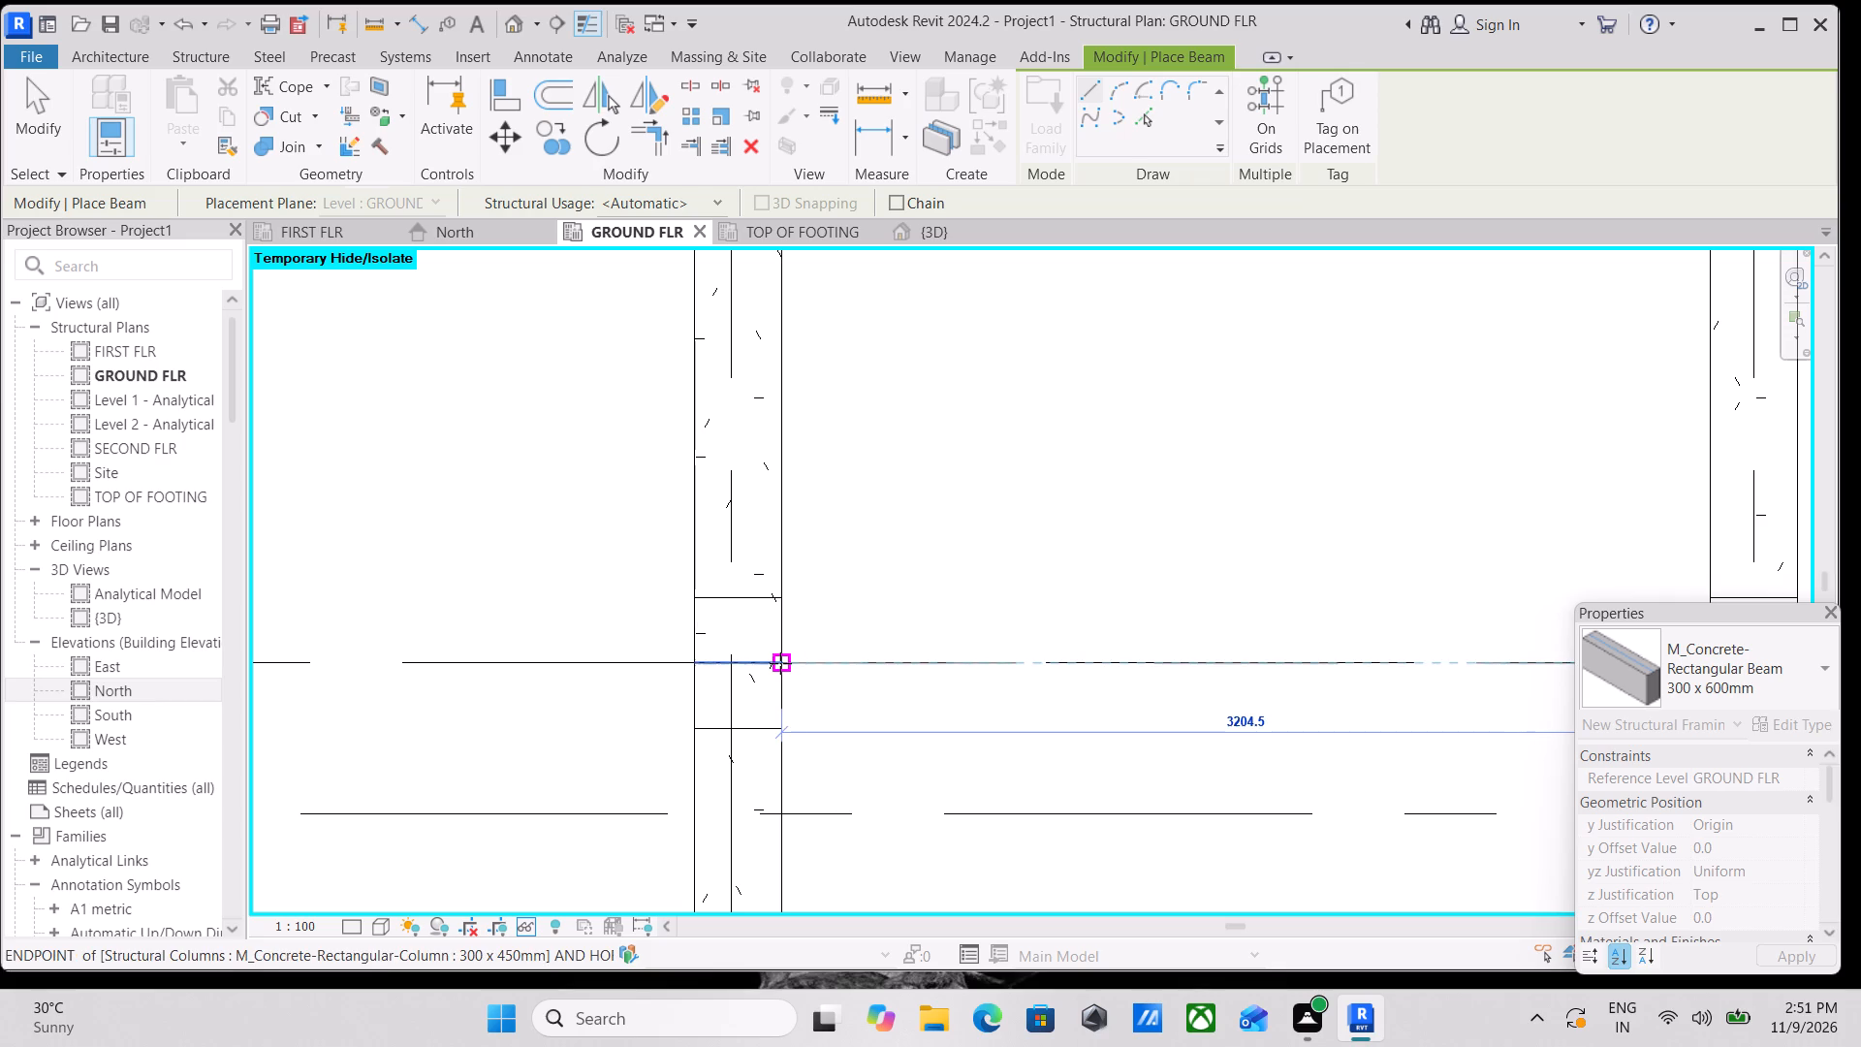
click(779, 663)
scroll(779, 663, down, 2)
middle_drag(779, 663, 828, 677)
key(Escape)
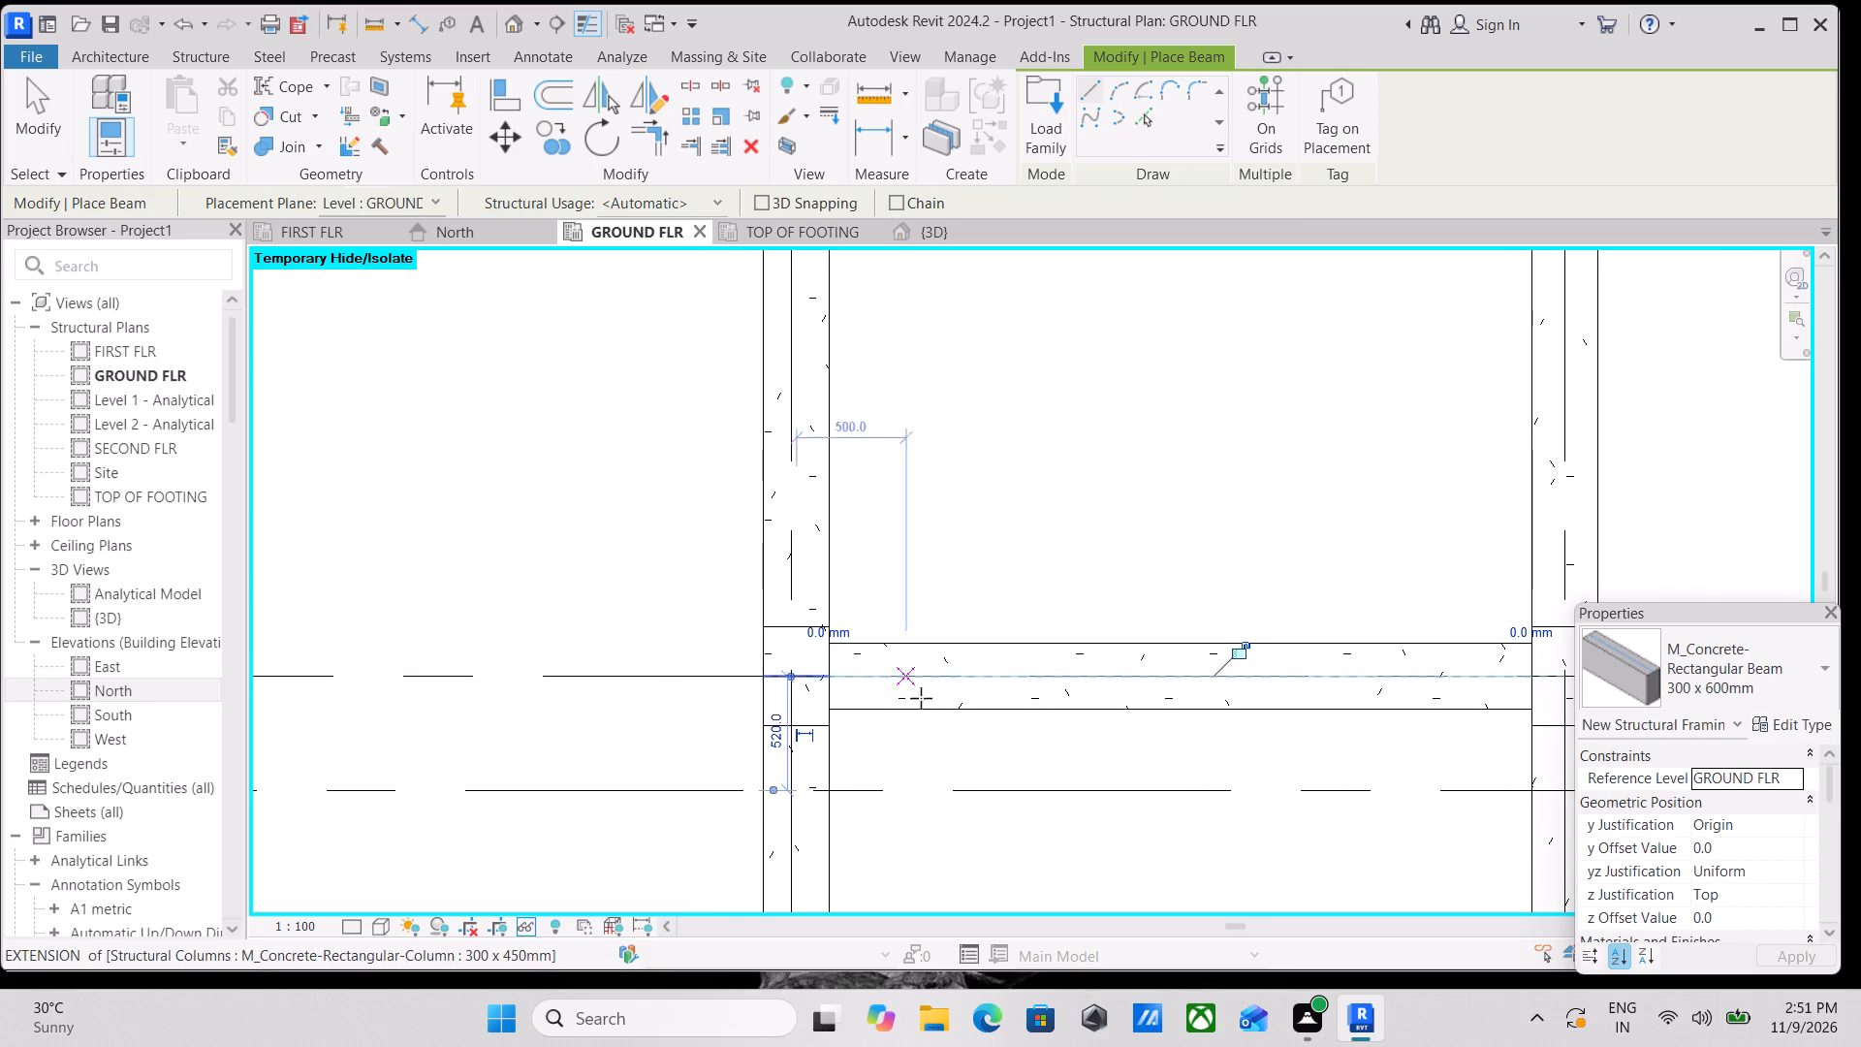
Draw a 300 x 600mm concrete beam along grid 4 from the grid D column to the face of the grid C beam.
scroll(752, 662, up, 1)
click(774, 677)
middle_drag(502, 680, 1001, 696)
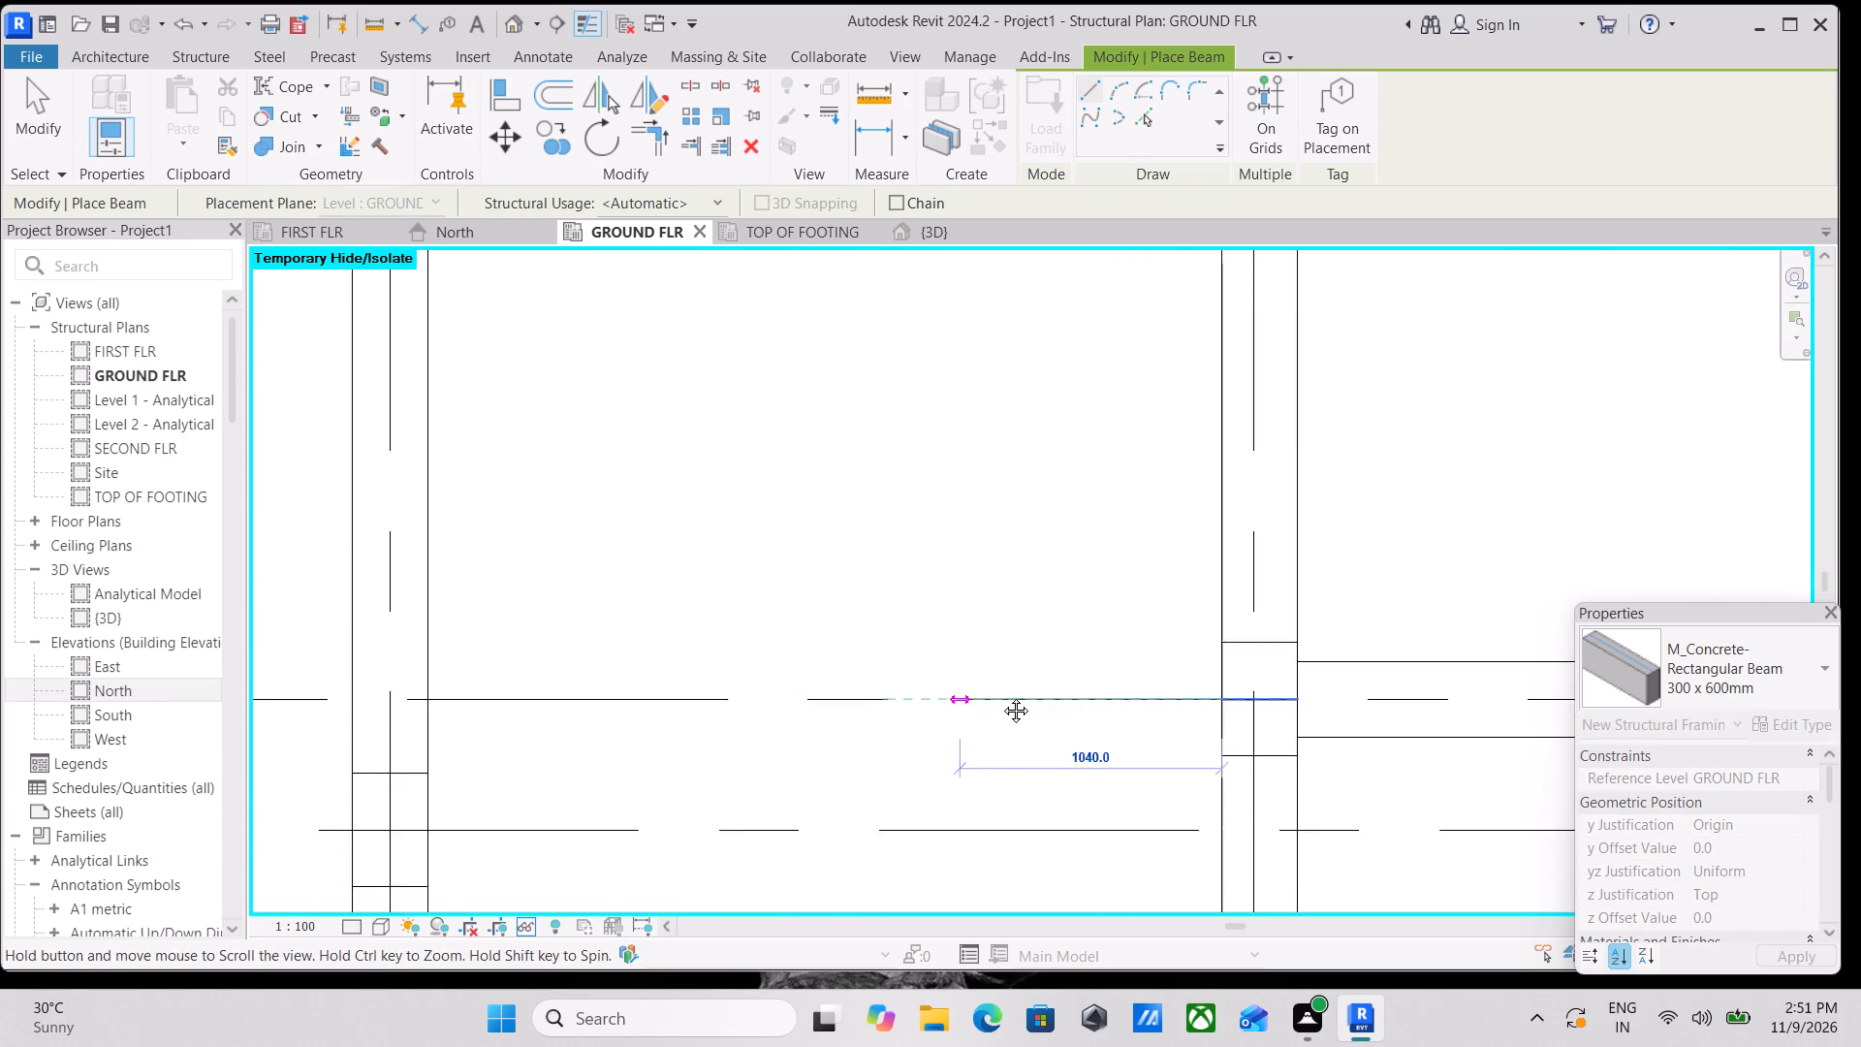
middle_drag(1001, 696, 1005, 694)
scroll(487, 694, down, 3)
middle_drag(487, 694, 698, 696)
scroll(707, 693, down, 3)
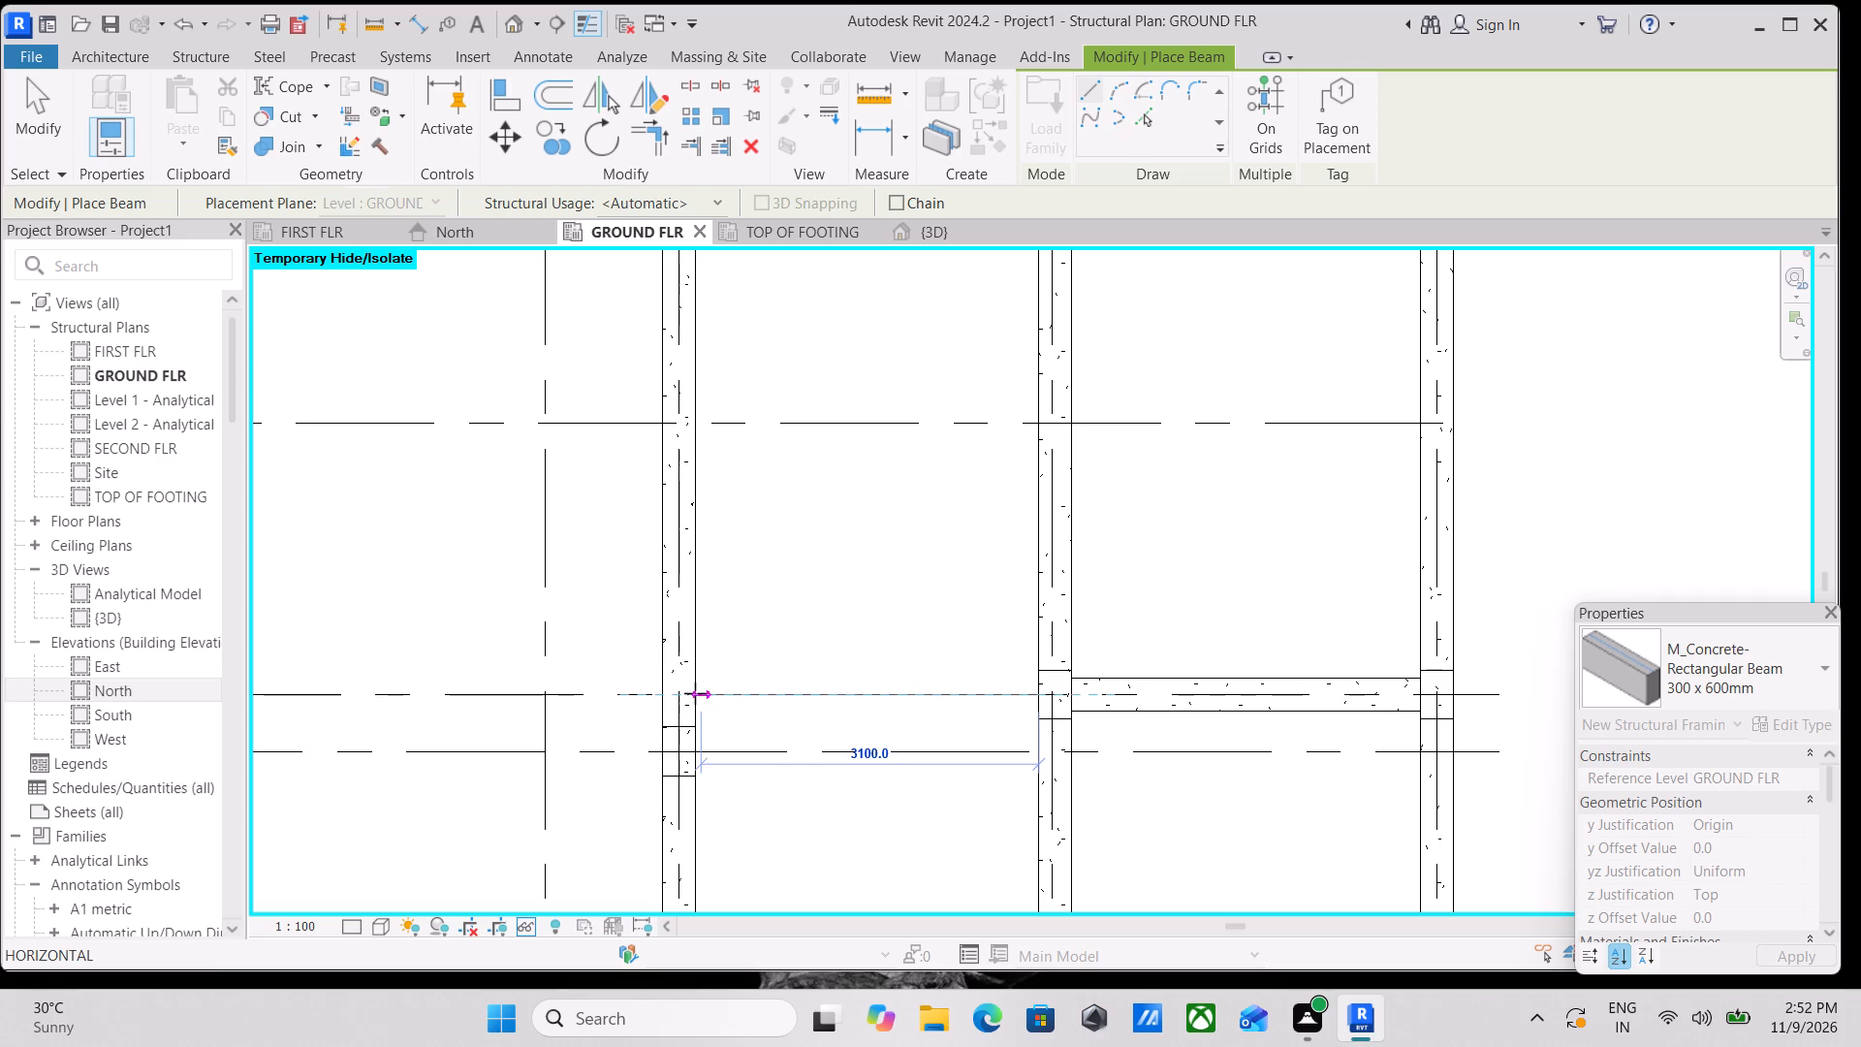
click(694, 694)
key(Escape)
scroll(823, 673, down, 4)
key(Escape)
scroll(903, 668, down, 3)
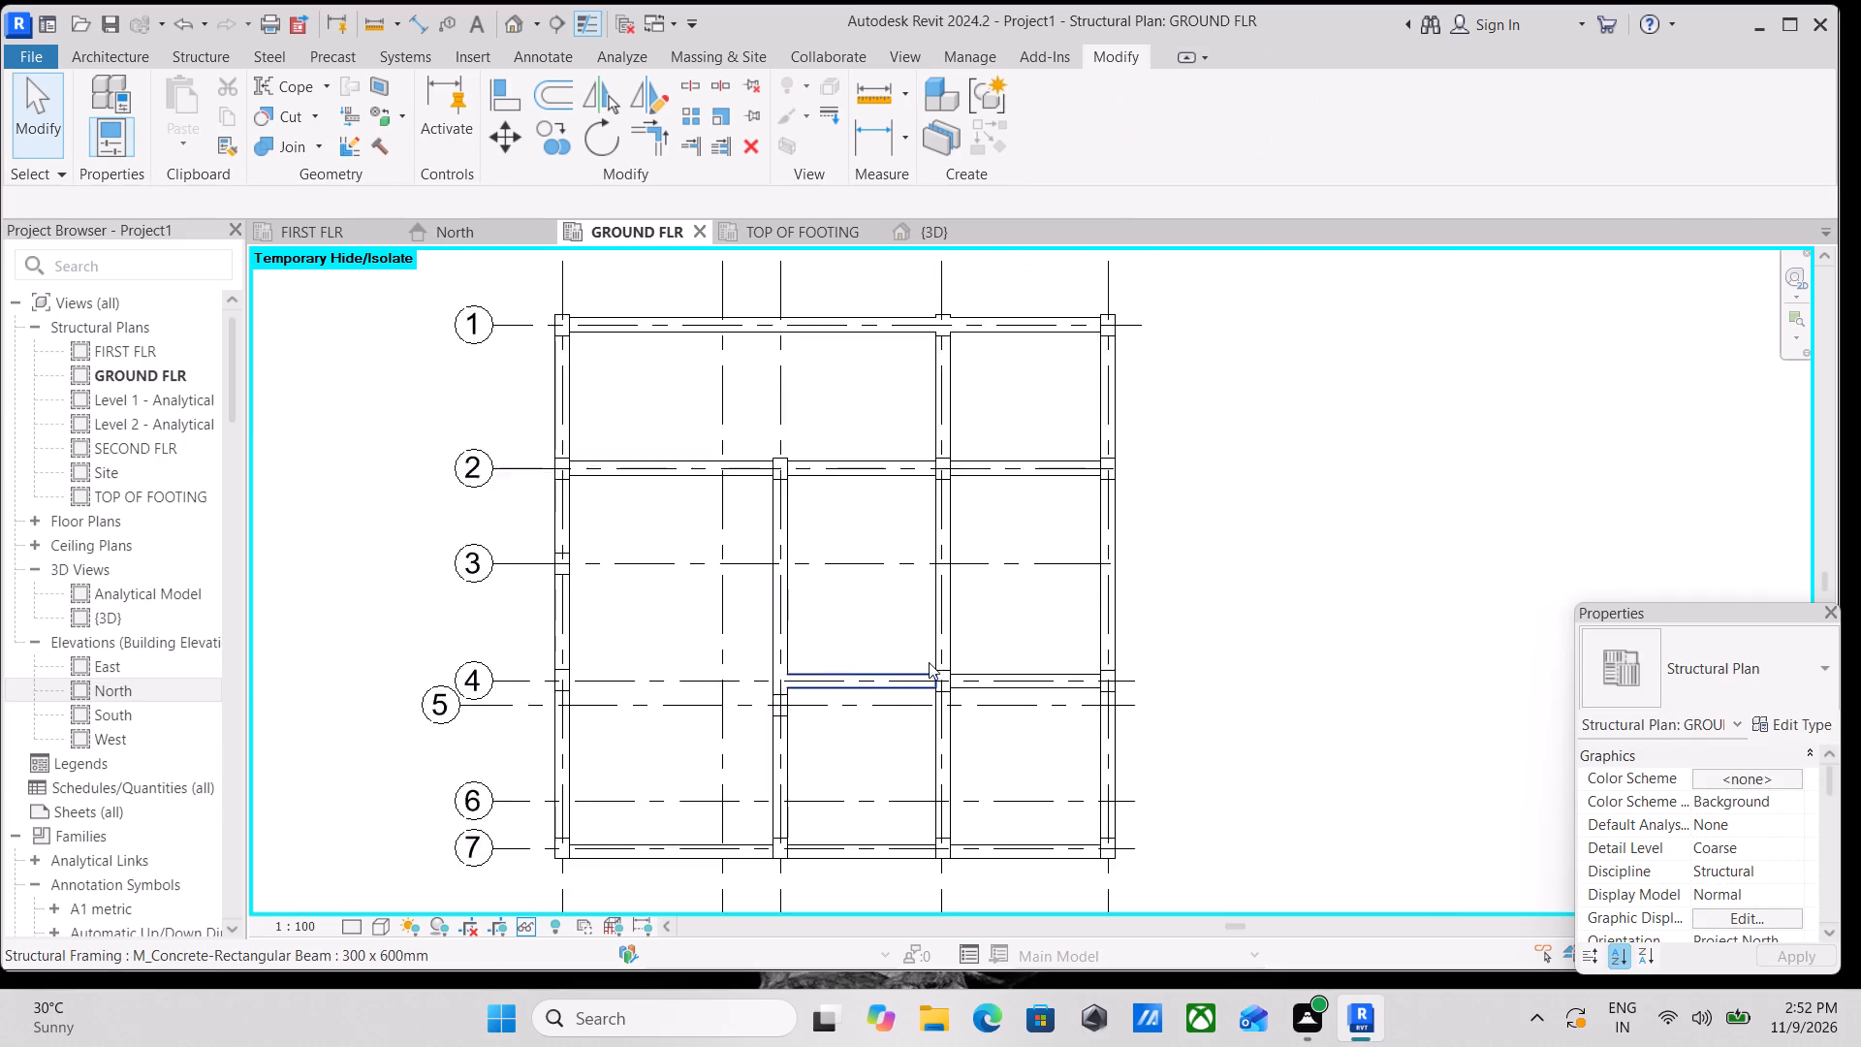
scroll(1027, 574, down, 2)
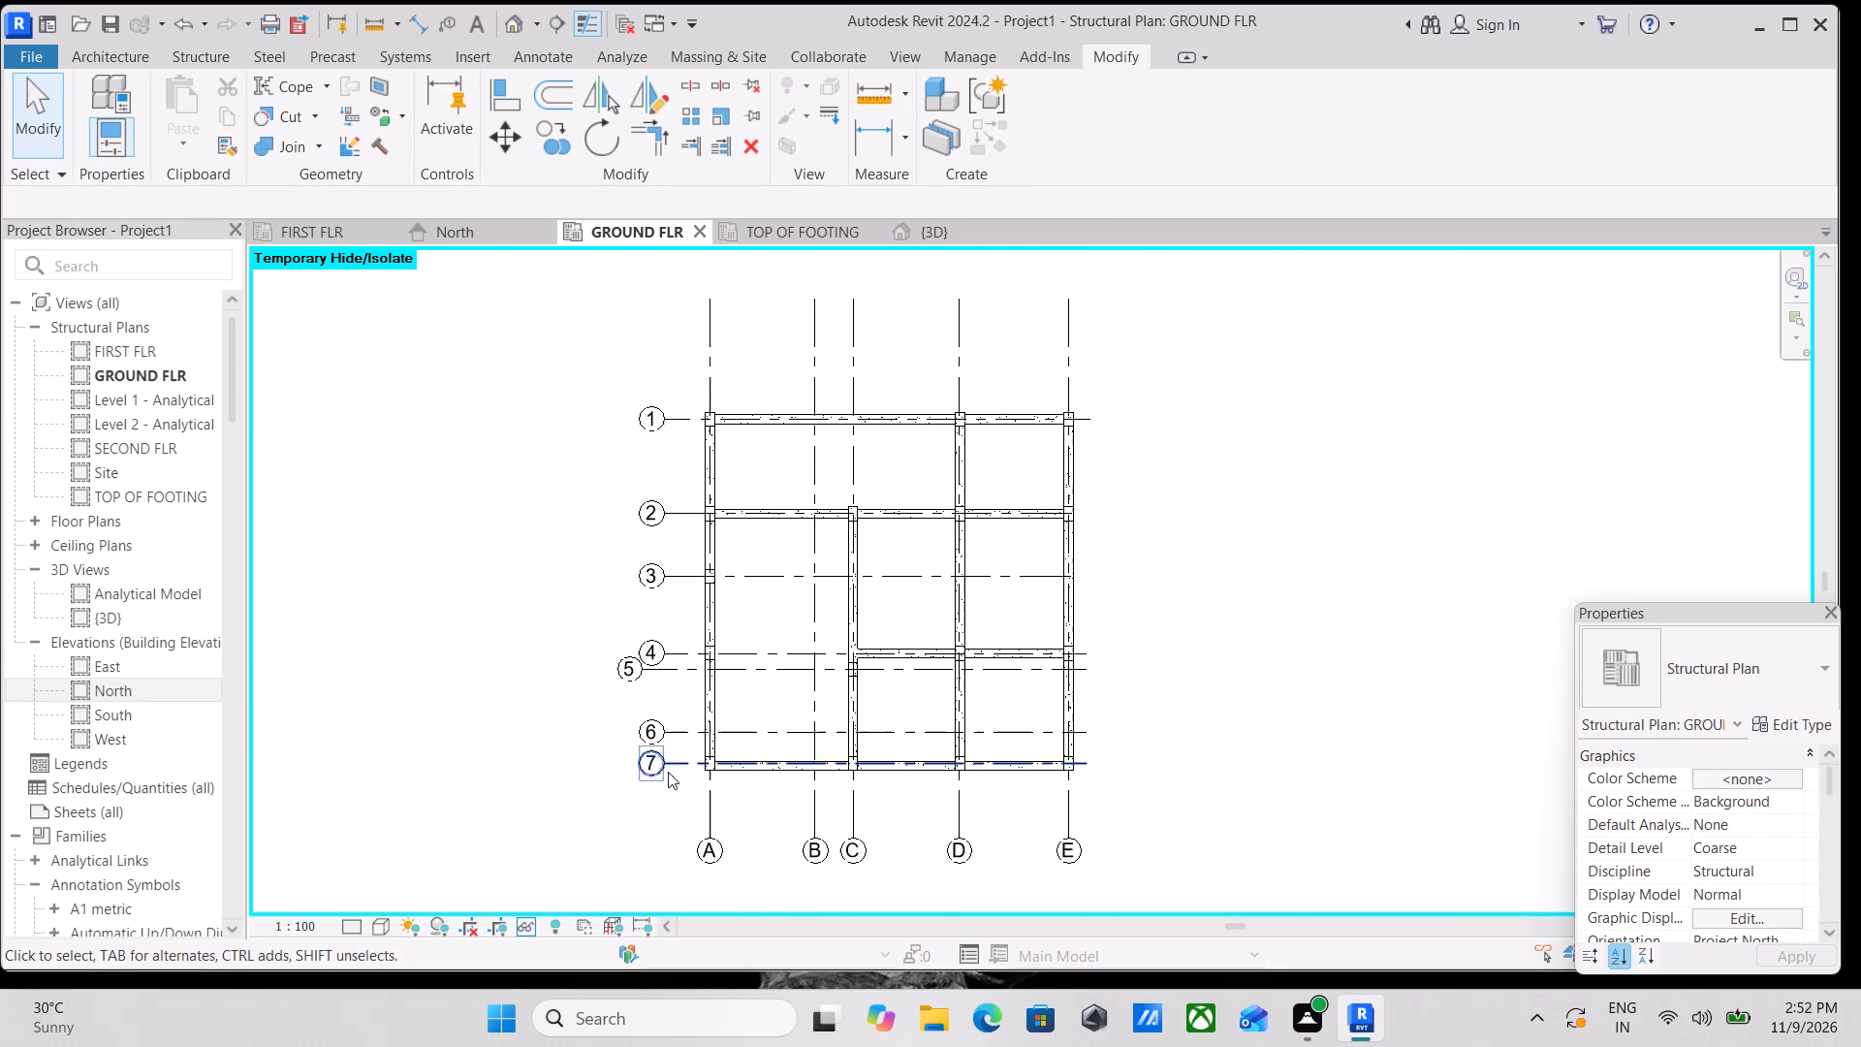
Nudge the 300 x 450mm column at grids C and 5 up to grid 4, level with the end of the grid 4 beam.
scroll(891, 650, up, 7)
key(Escape)
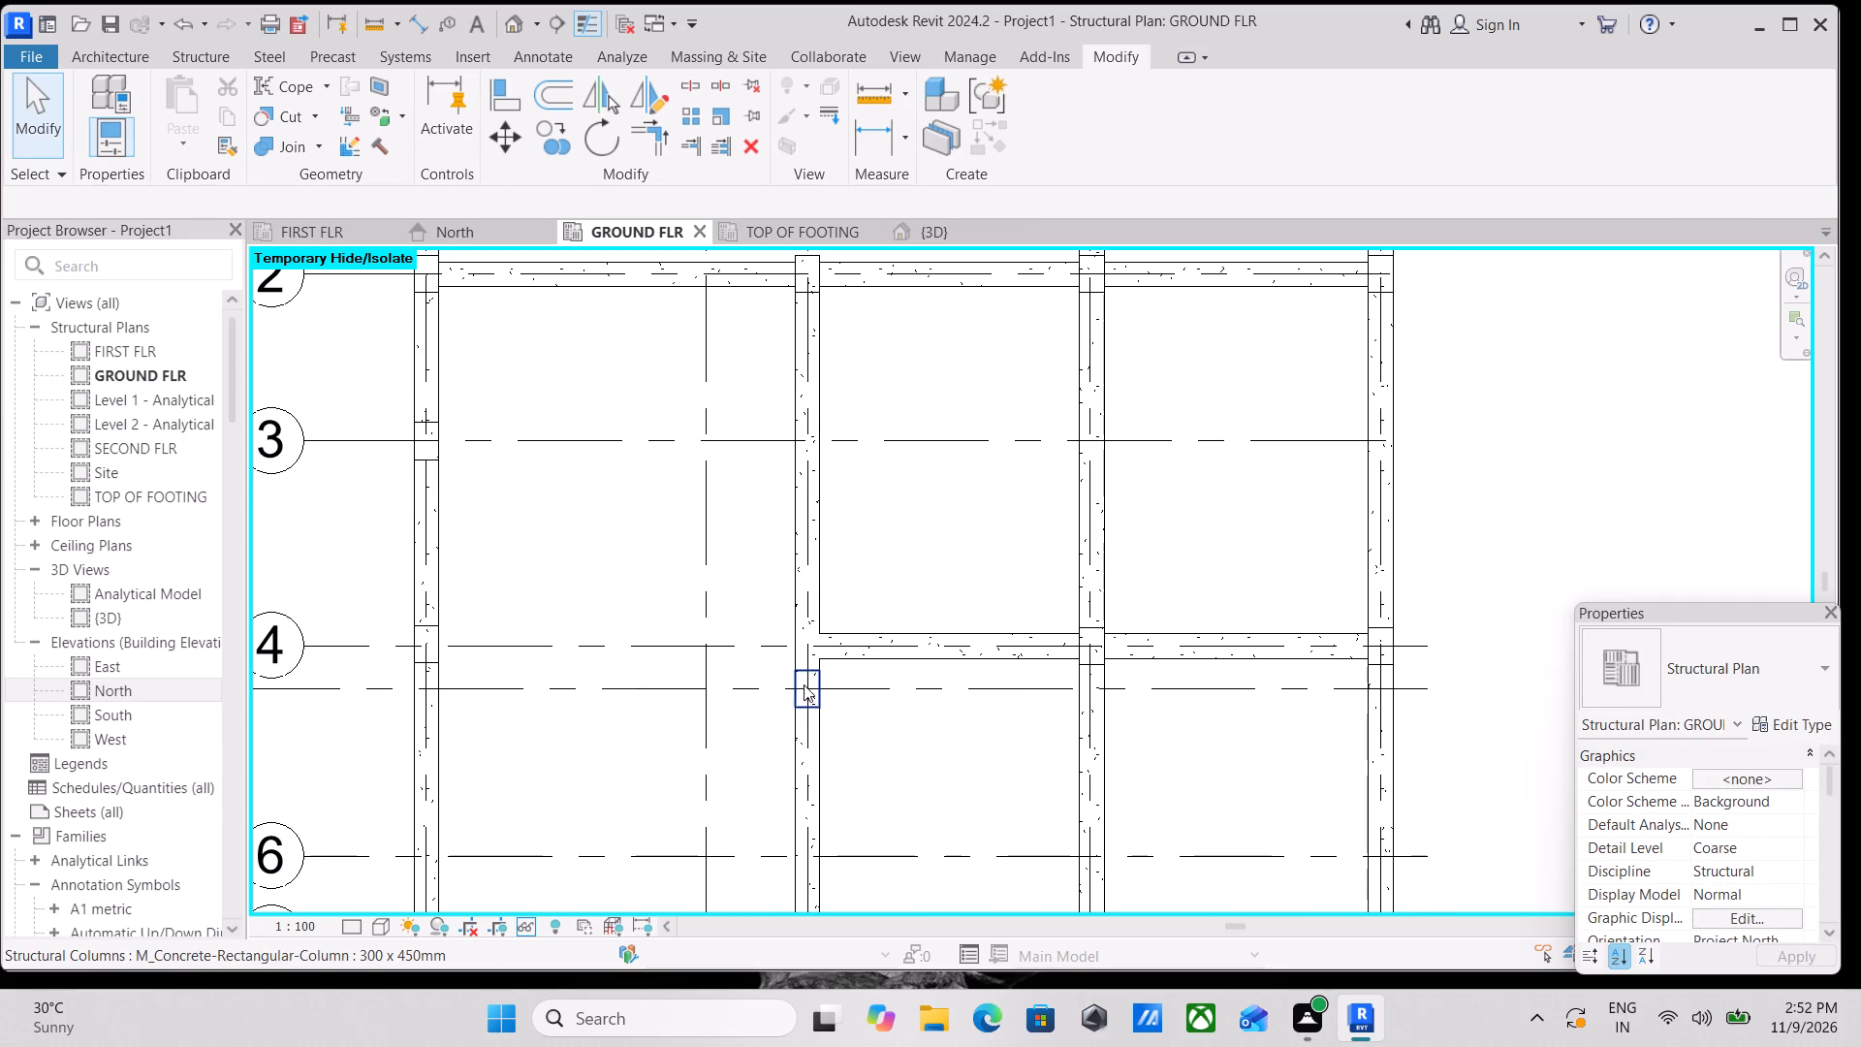
click(804, 684)
key(Up)
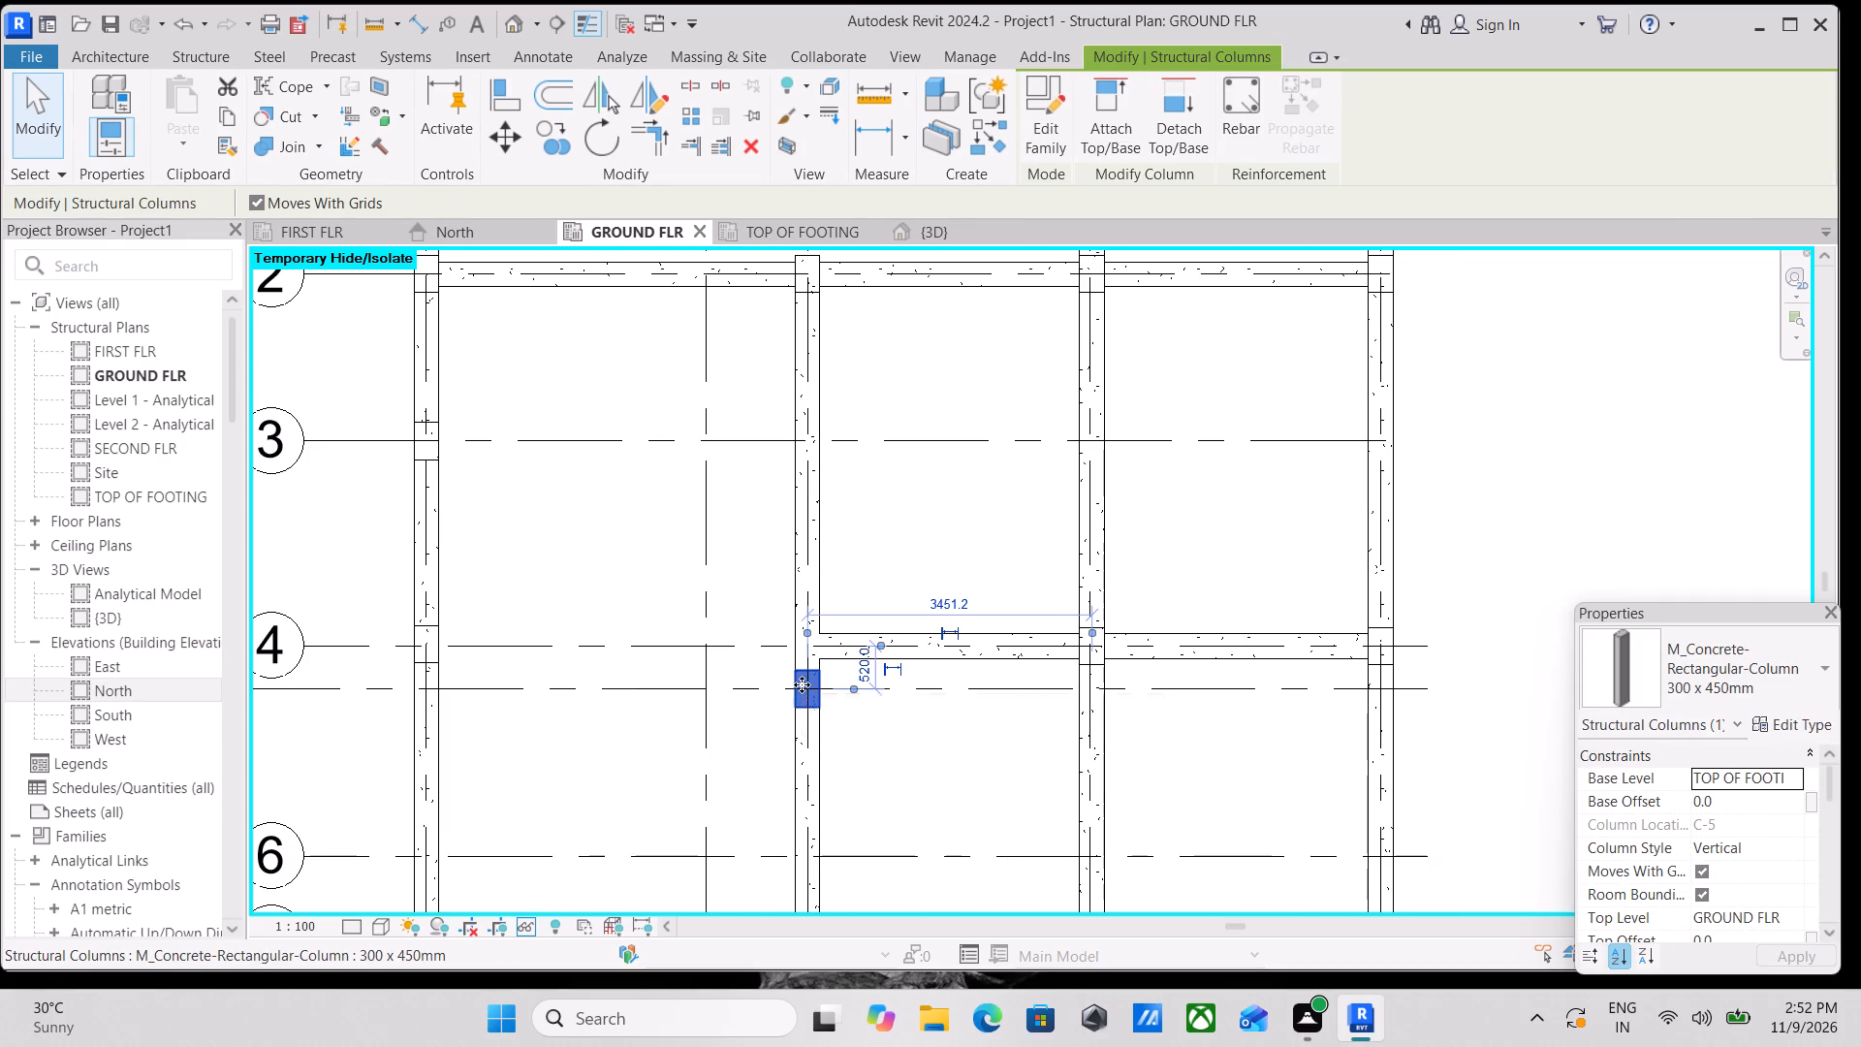
key(Up)
key(Up)
key(Up)
key(Up)
key(Up)
key(Up)
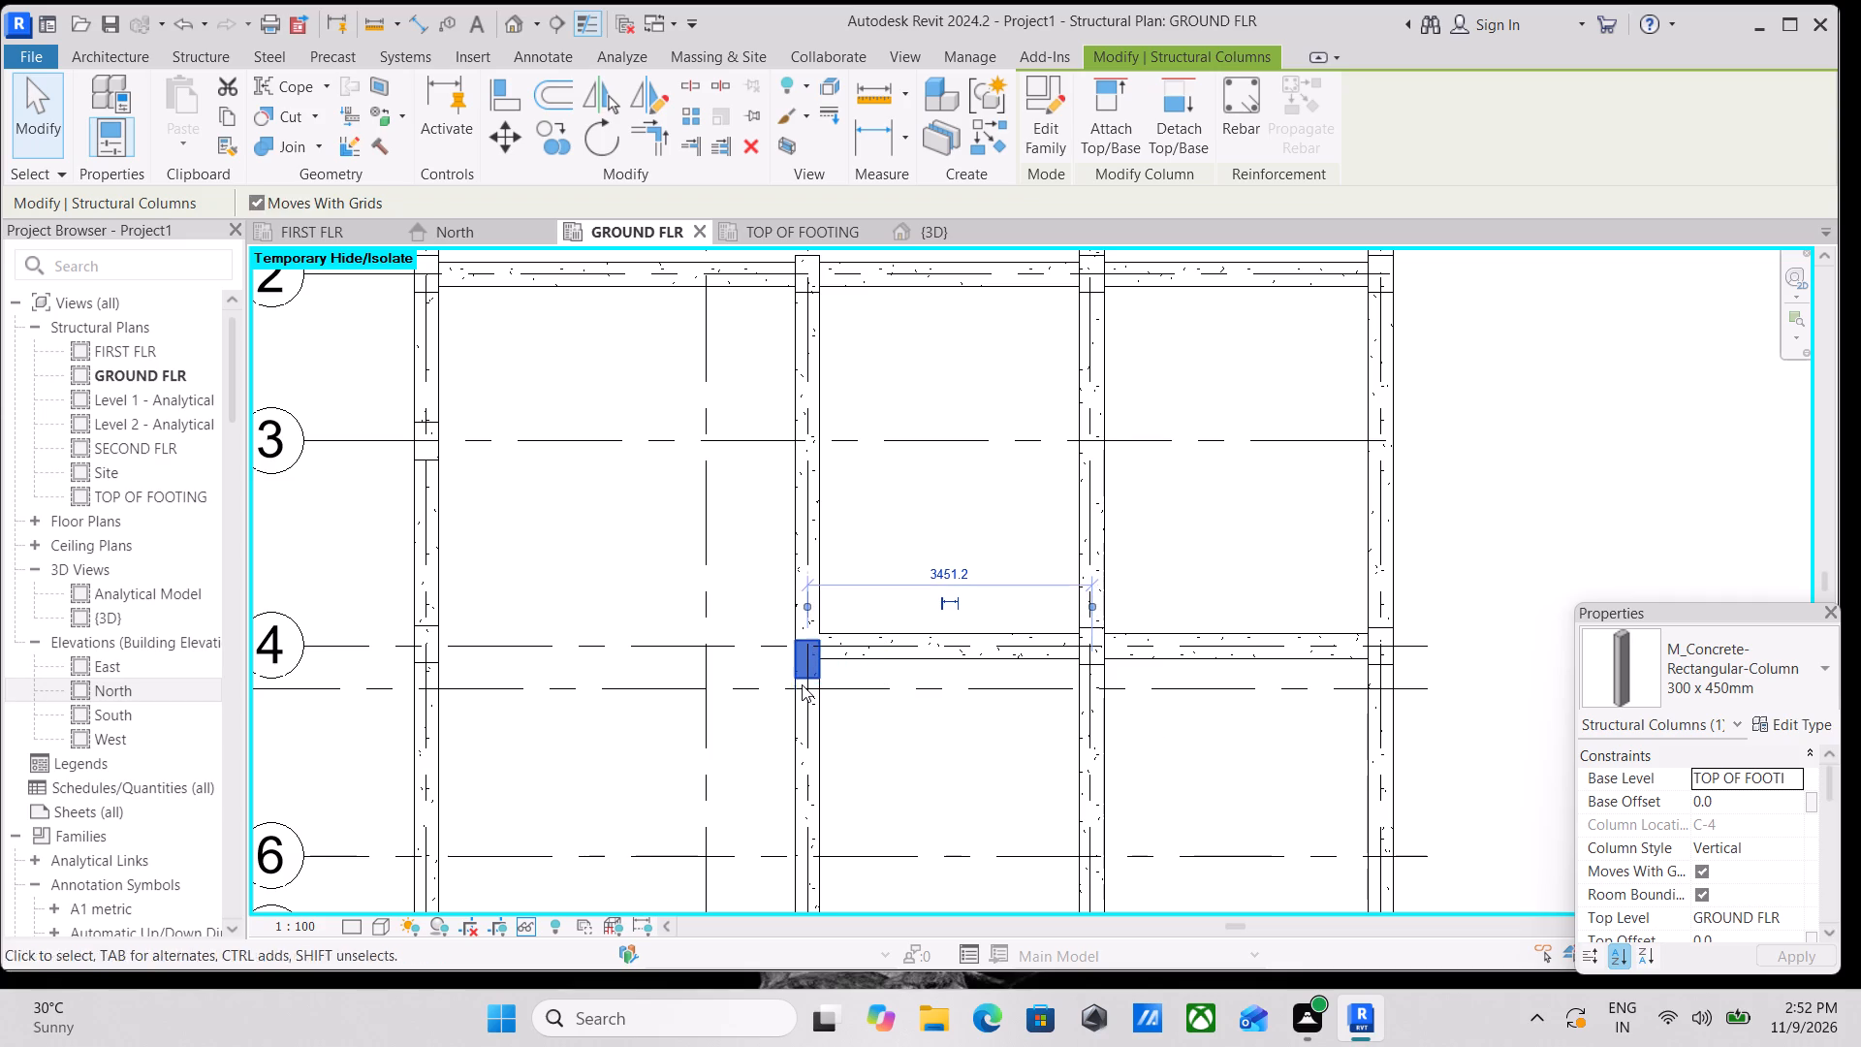
key(Up)
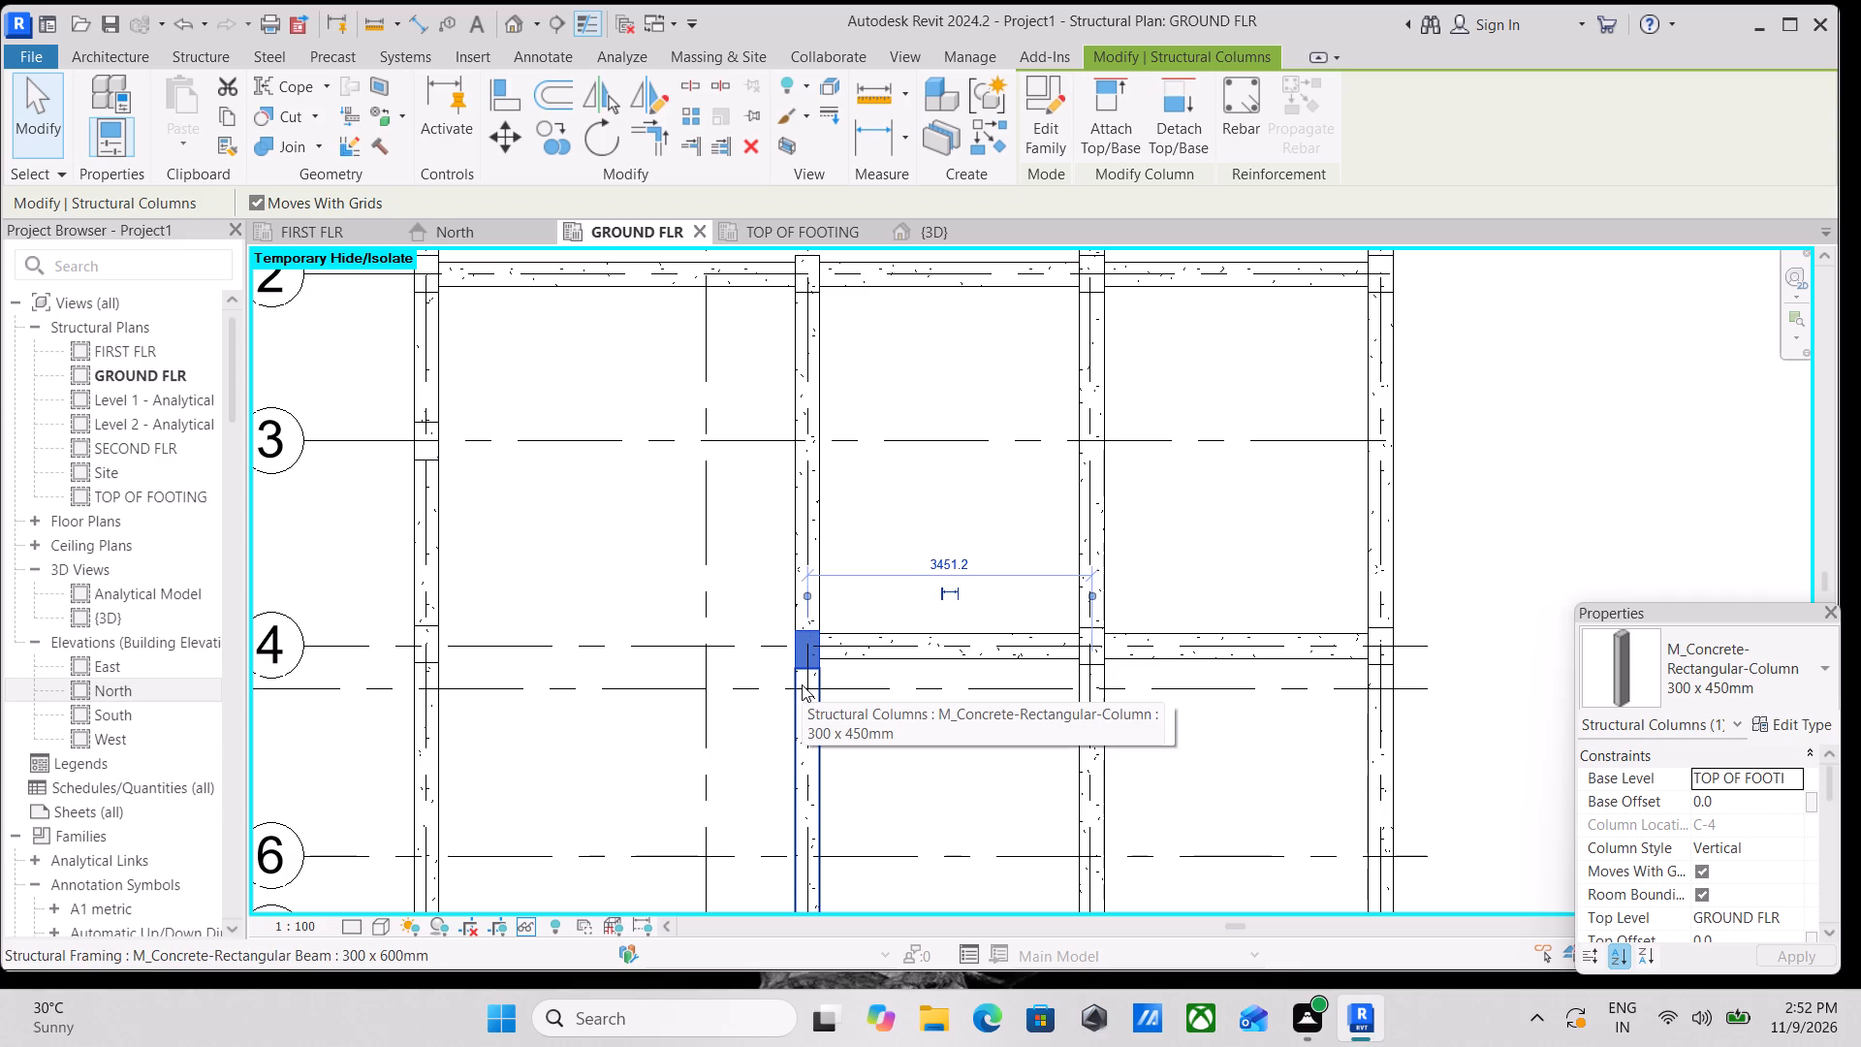
key(Escape)
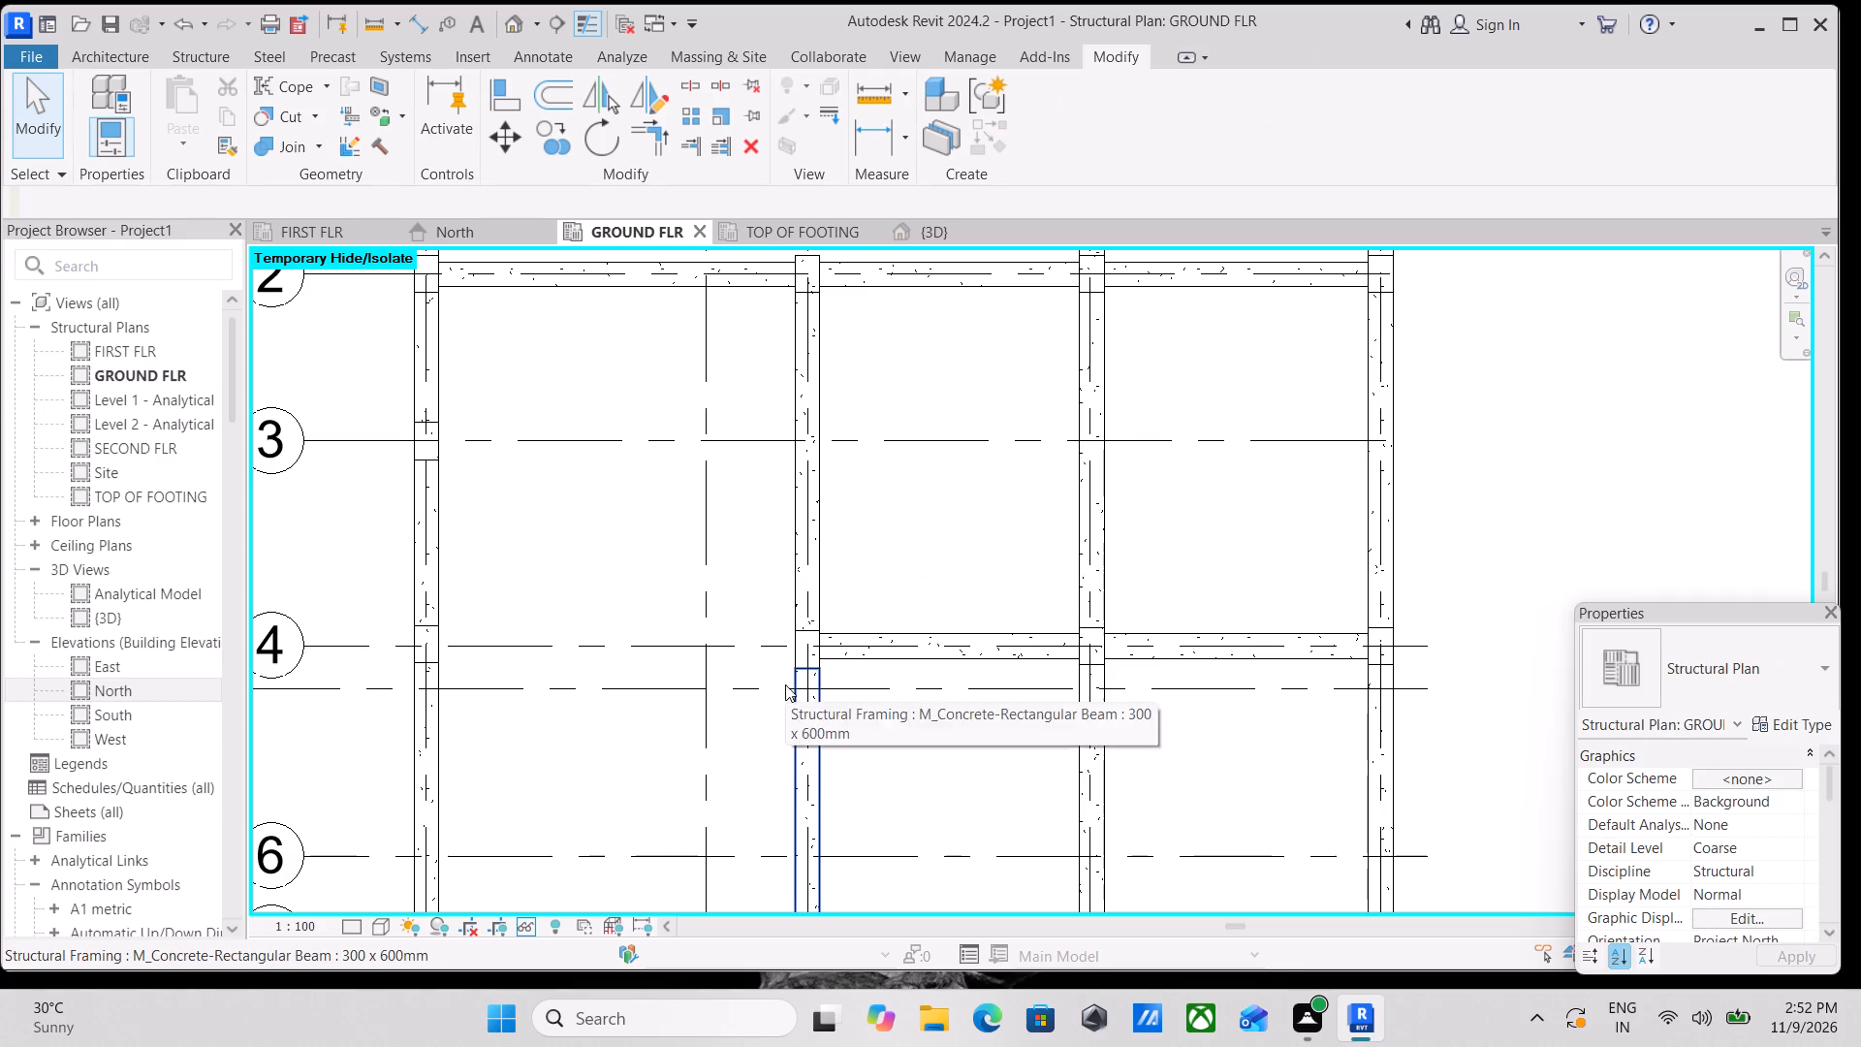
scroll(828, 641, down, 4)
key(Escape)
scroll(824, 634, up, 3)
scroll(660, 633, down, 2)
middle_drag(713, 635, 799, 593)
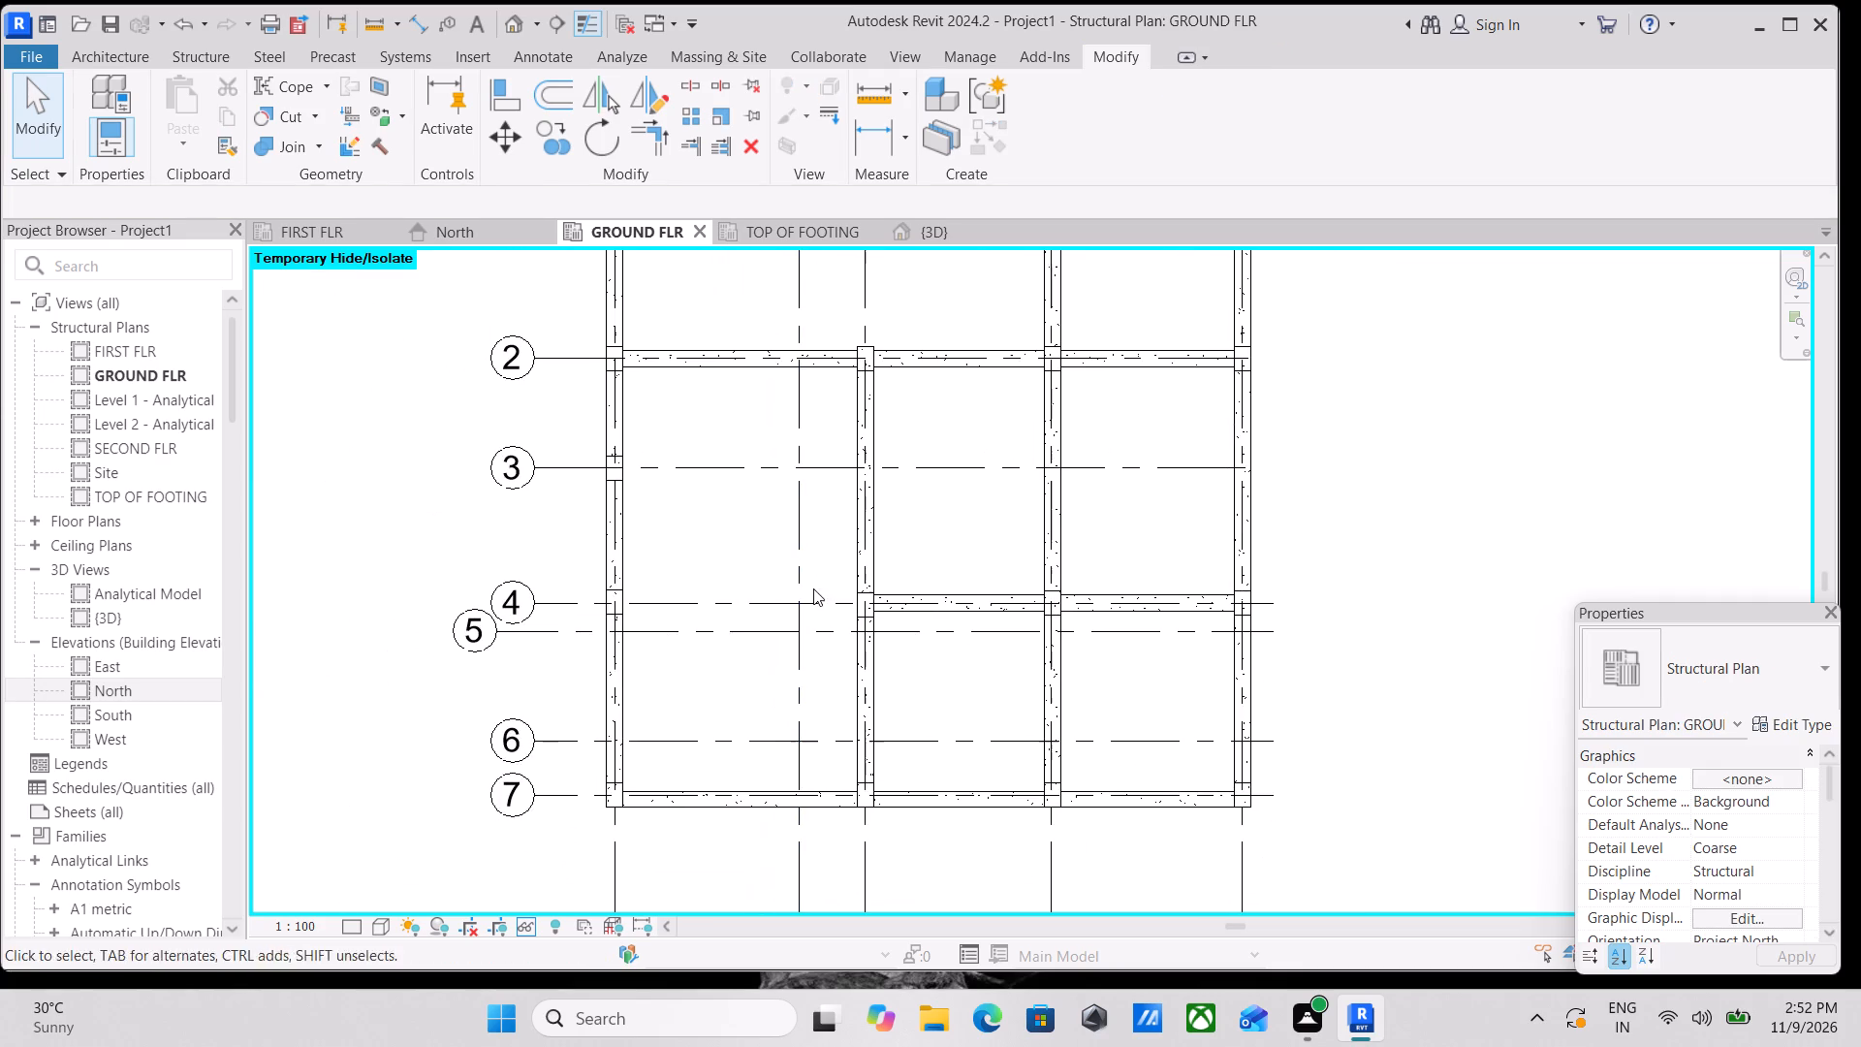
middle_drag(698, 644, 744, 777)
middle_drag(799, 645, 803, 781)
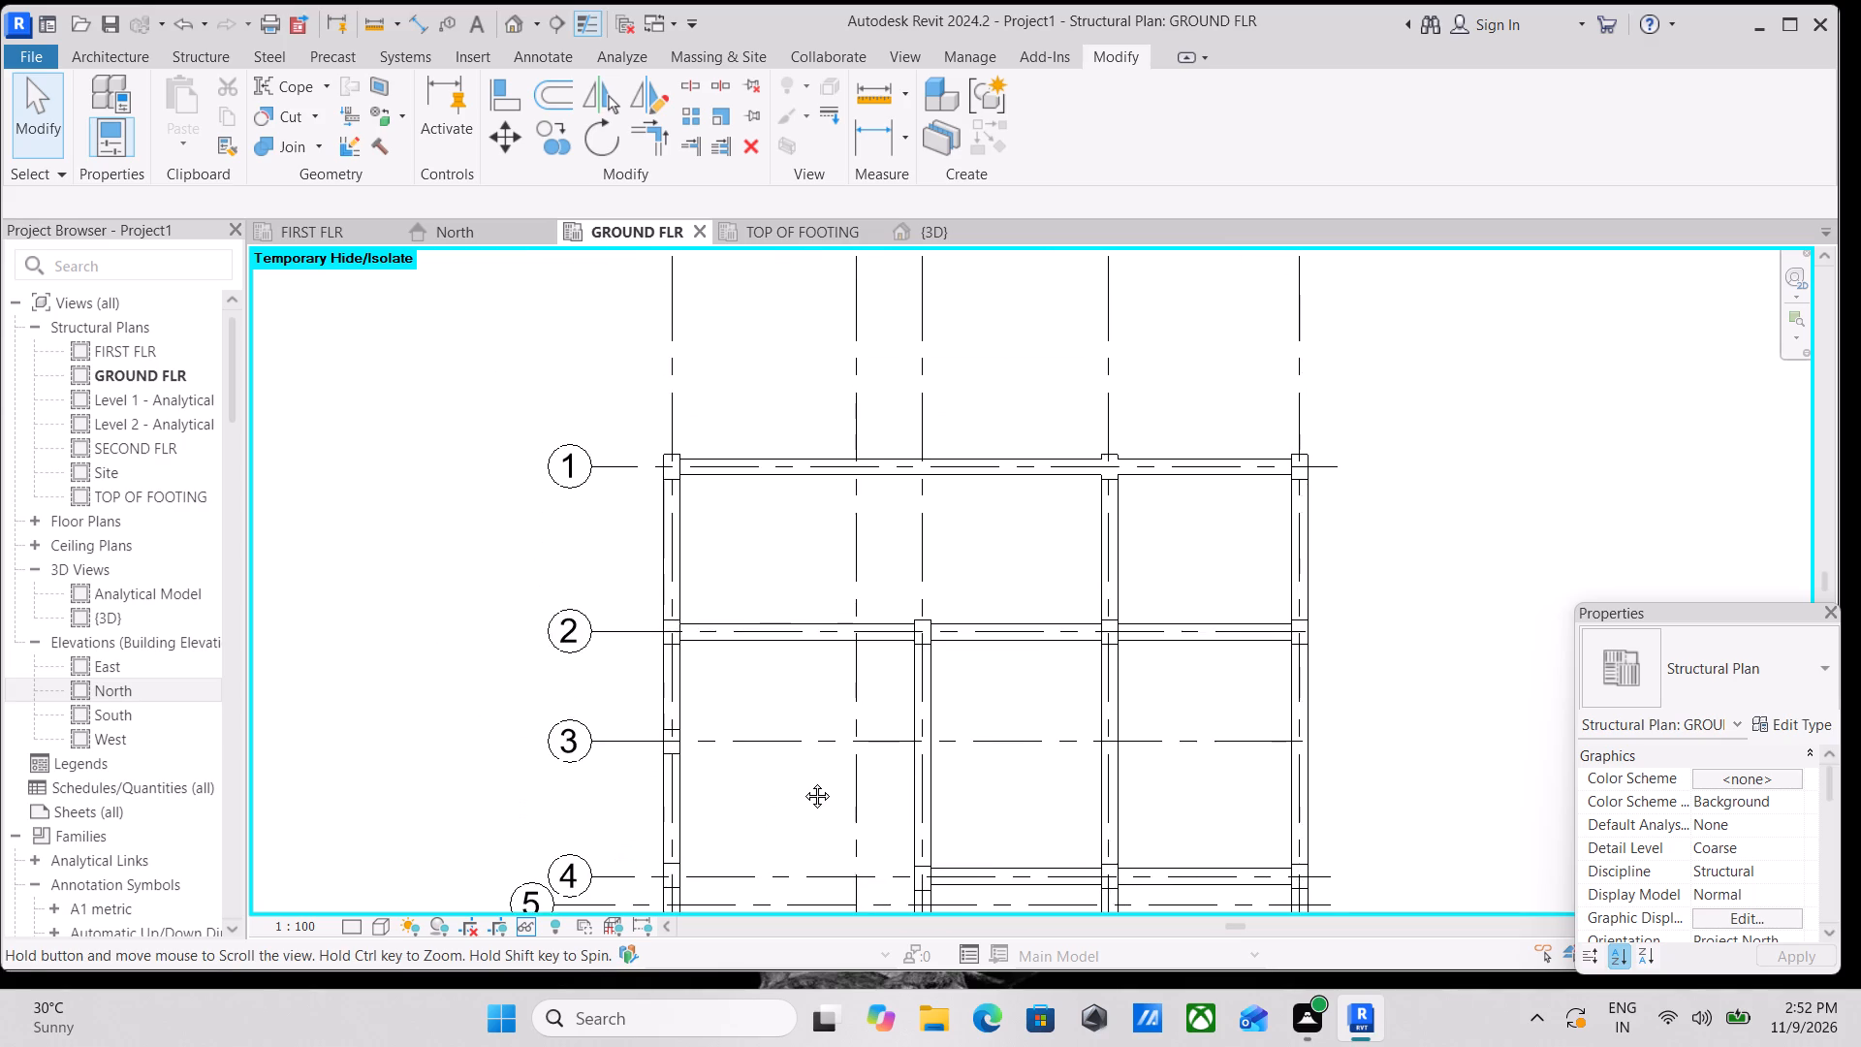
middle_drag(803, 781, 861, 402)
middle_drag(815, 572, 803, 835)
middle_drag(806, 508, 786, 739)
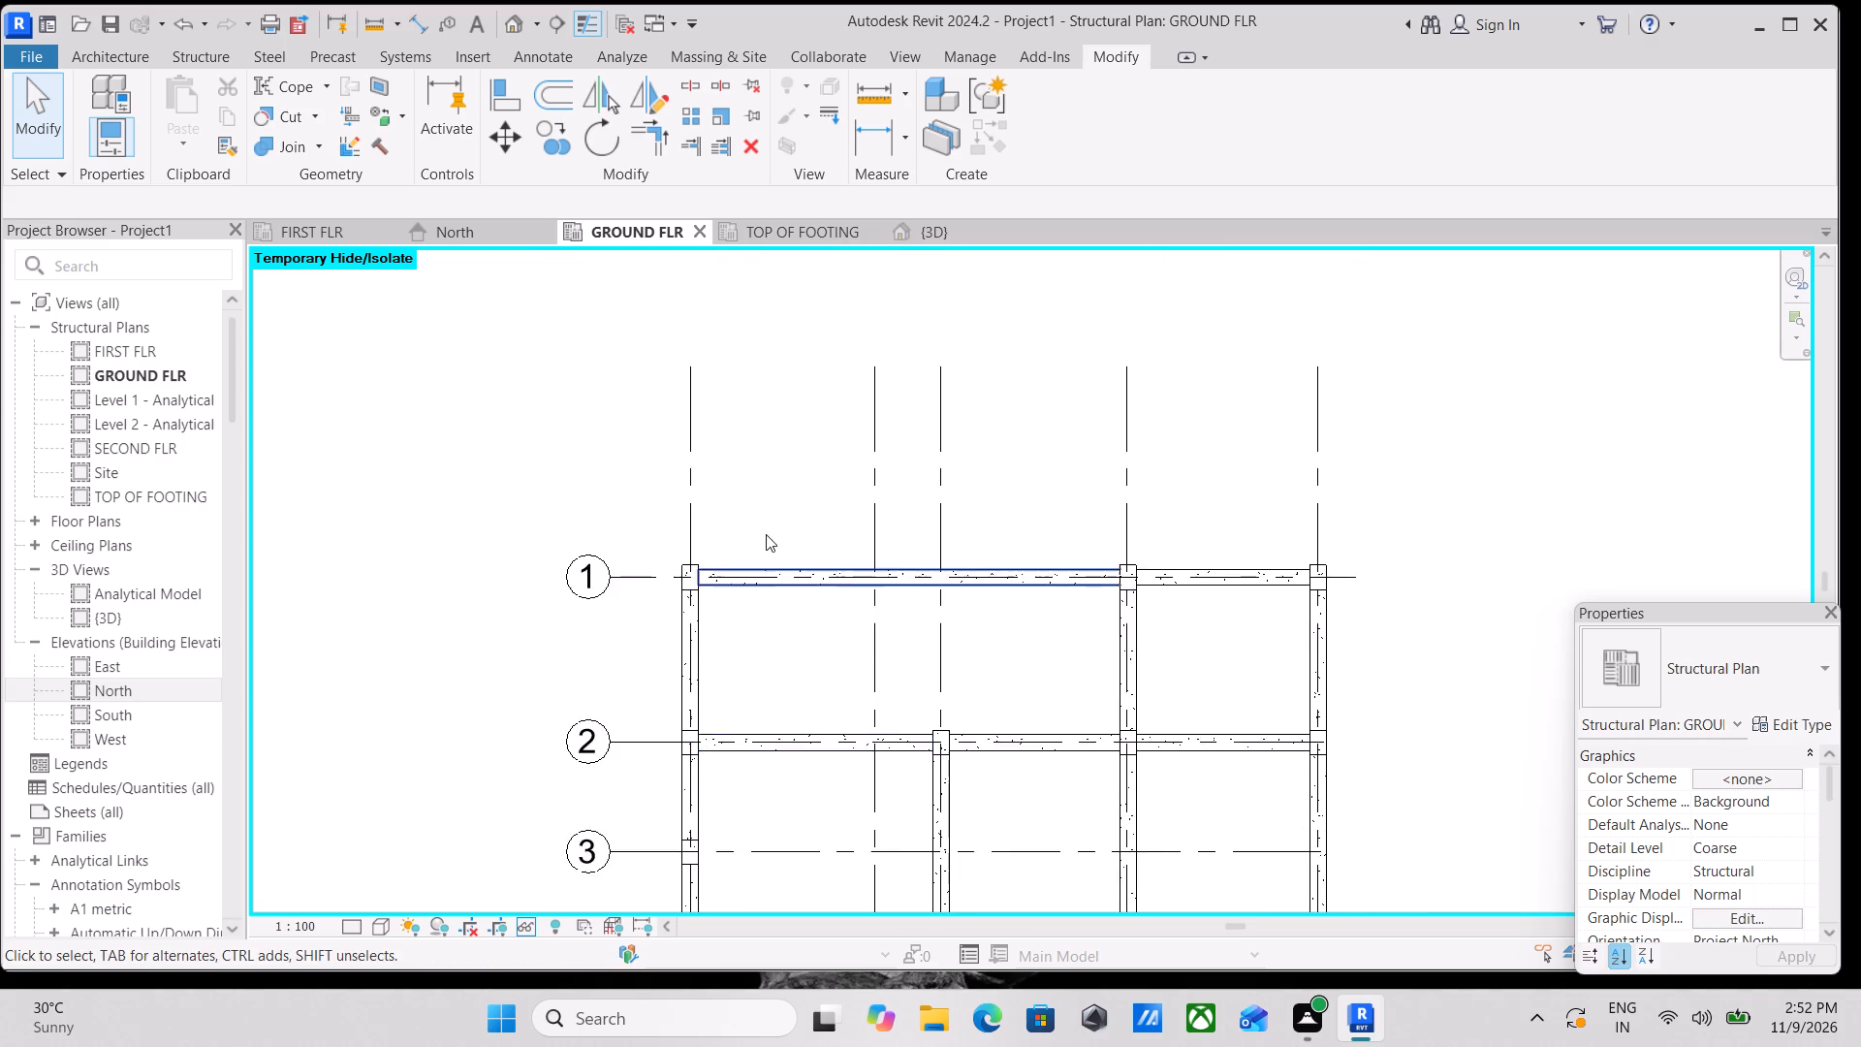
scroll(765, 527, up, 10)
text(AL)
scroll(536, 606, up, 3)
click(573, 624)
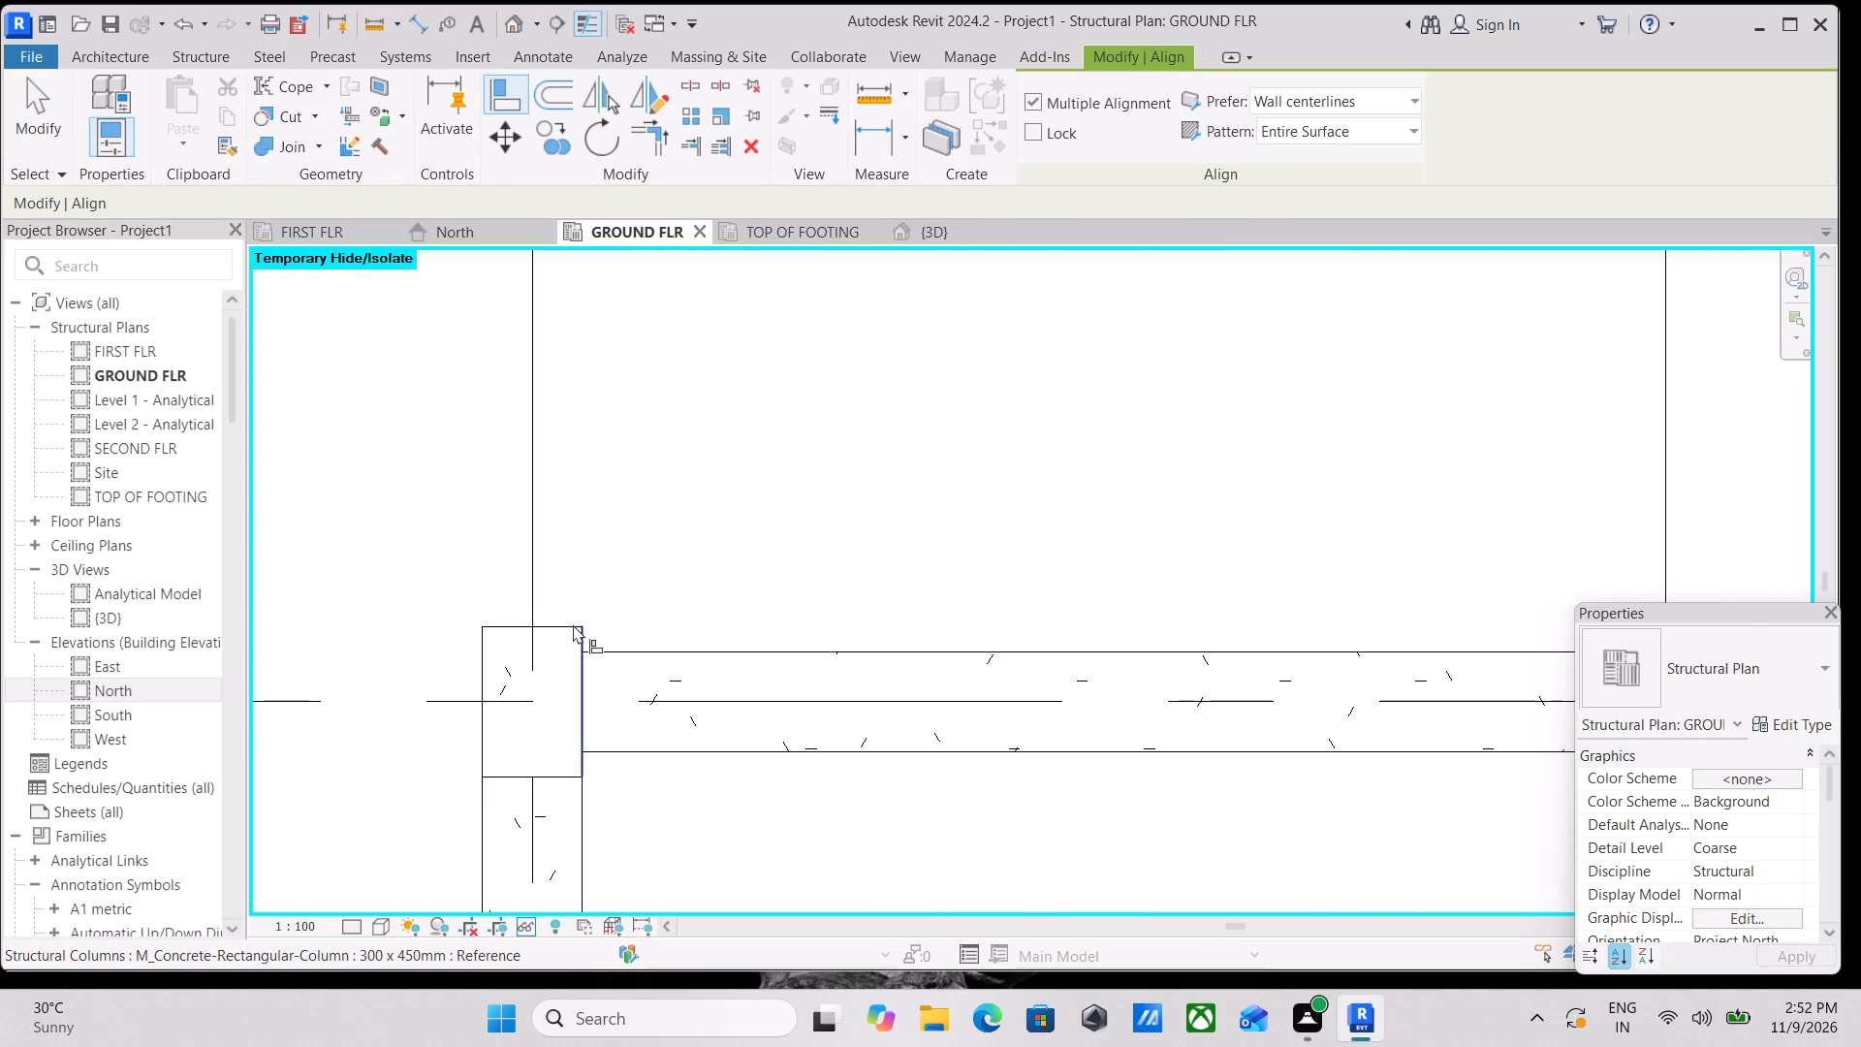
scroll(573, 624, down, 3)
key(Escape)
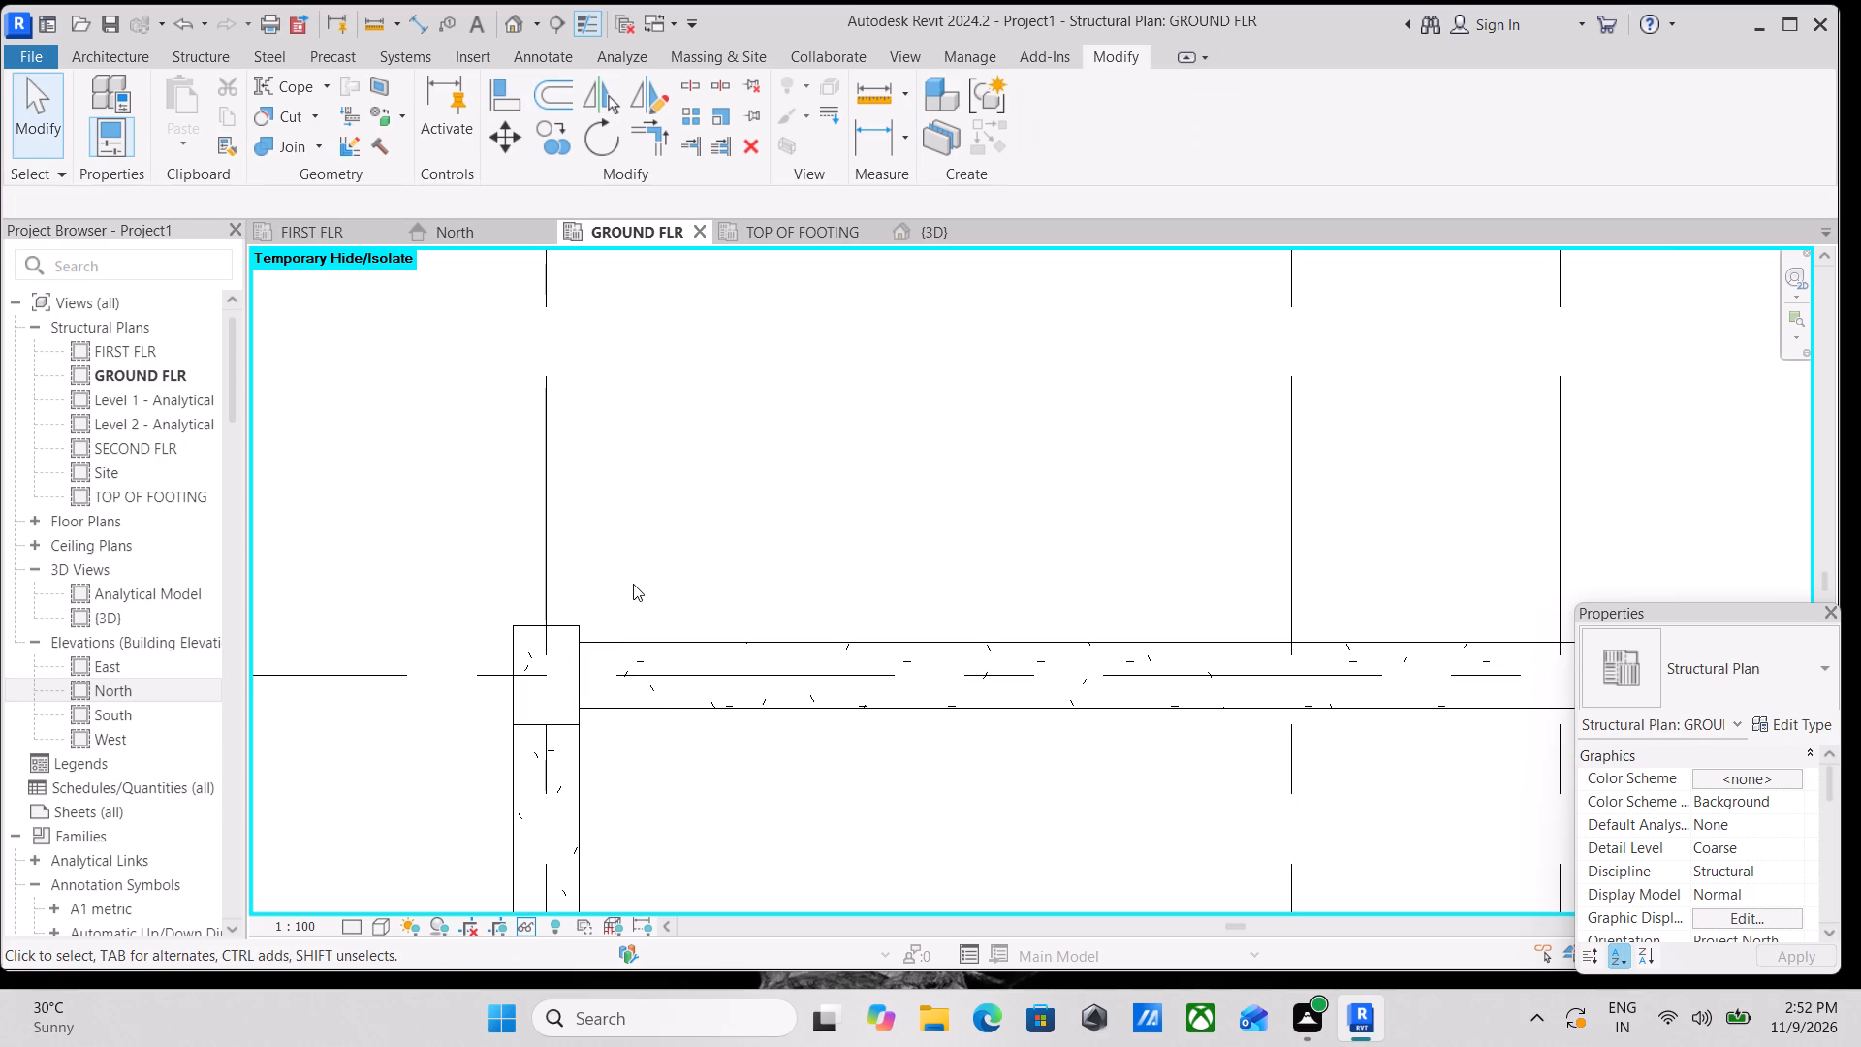
Align the outer edges of the grid 1 beams between grids A–D and D–E with the grid A column's outer face.
text(AL)
scroll(523, 615, up, 4)
click(596, 637)
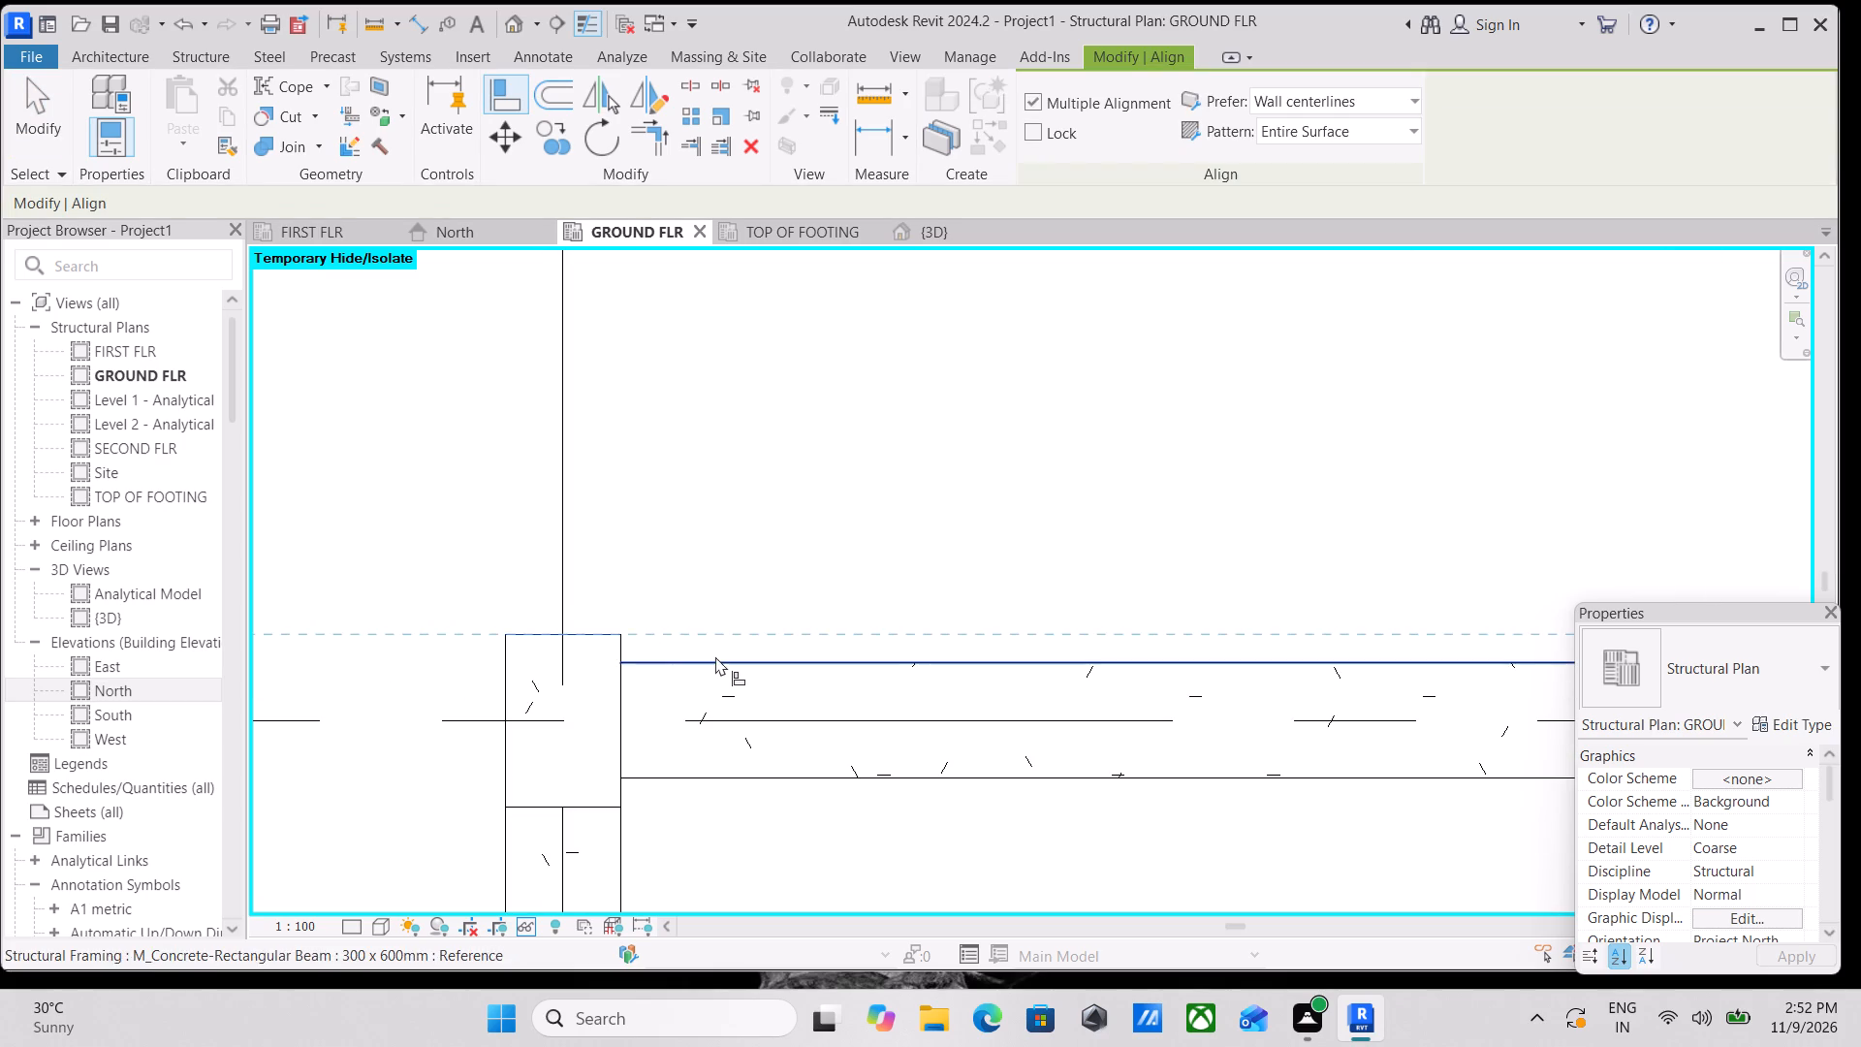
scroll(715, 656, down, 1)
middle_drag(715, 656, 471, 650)
click(486, 650)
scroll(654, 608, down, 2)
middle_drag(654, 608, 197, 623)
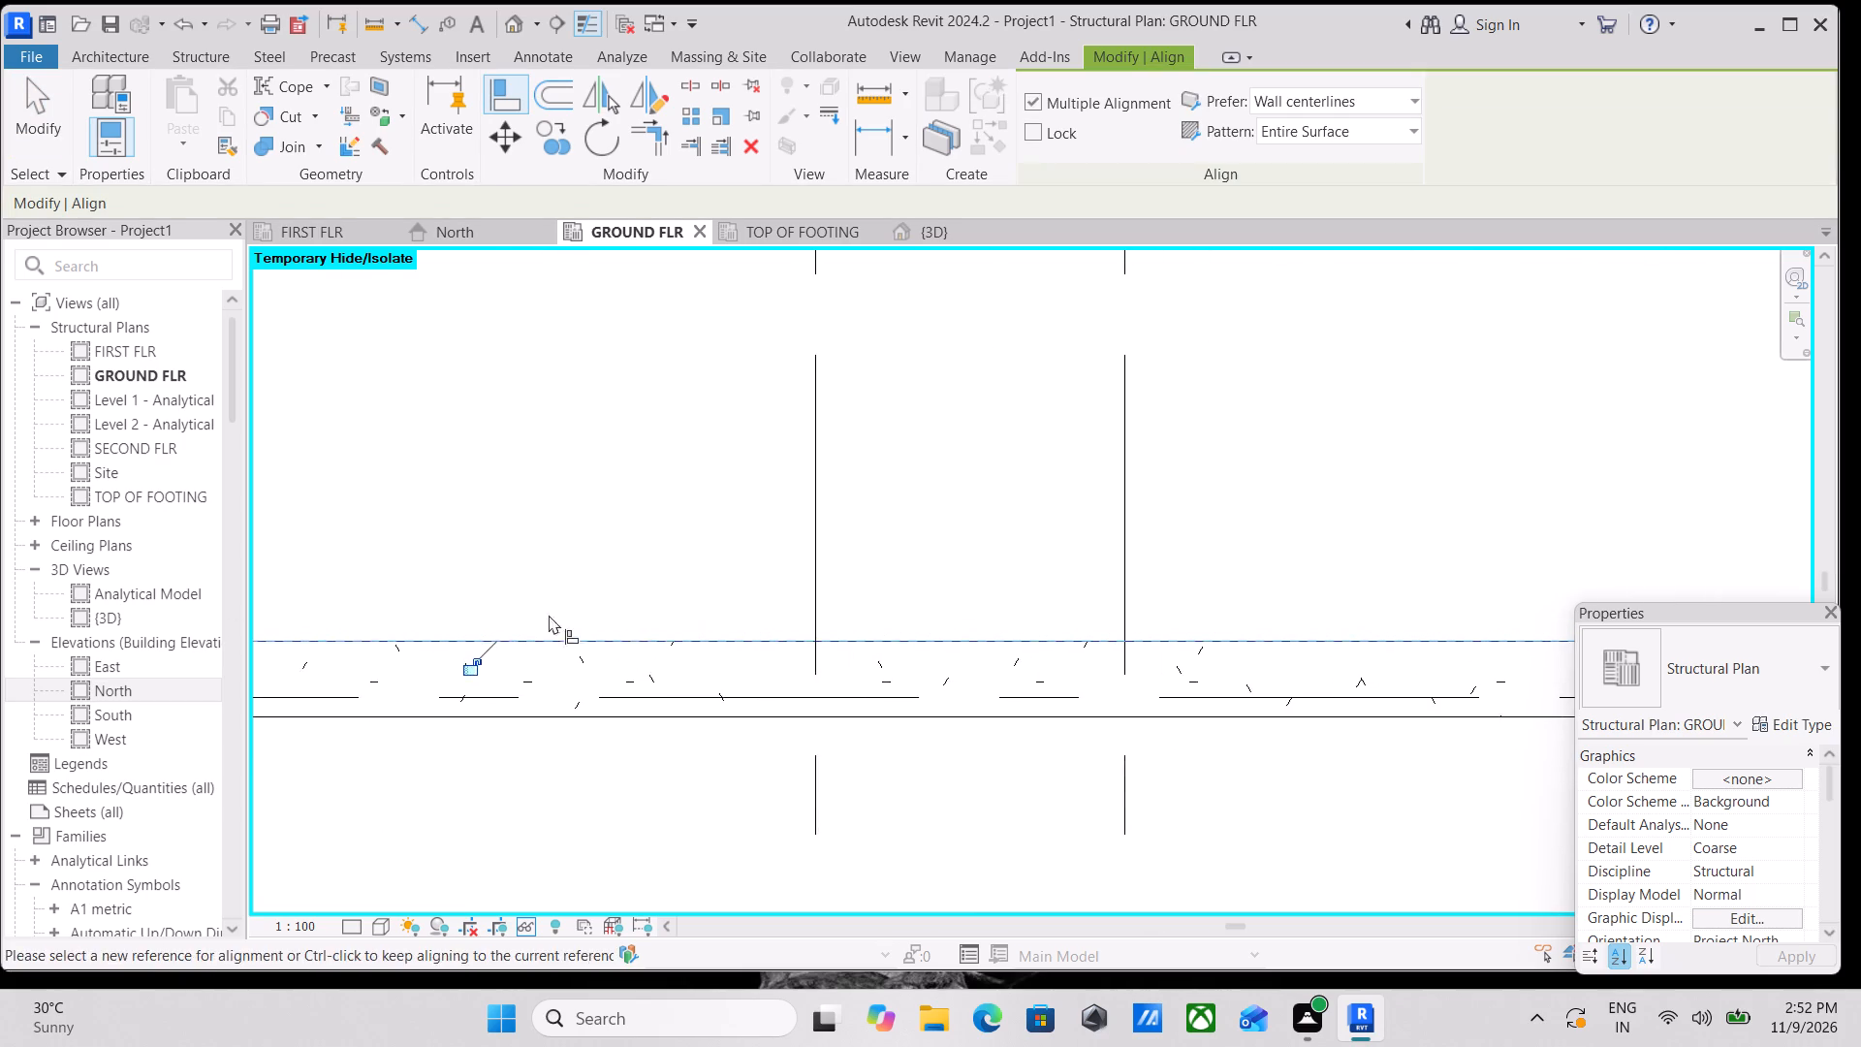
scroll(615, 613, down, 1)
middle_drag(597, 613, 106, 624)
scroll(110, 622, up, 1)
scroll(869, 627, down, 3)
middle_drag(873, 627, 517, 646)
click(880, 668)
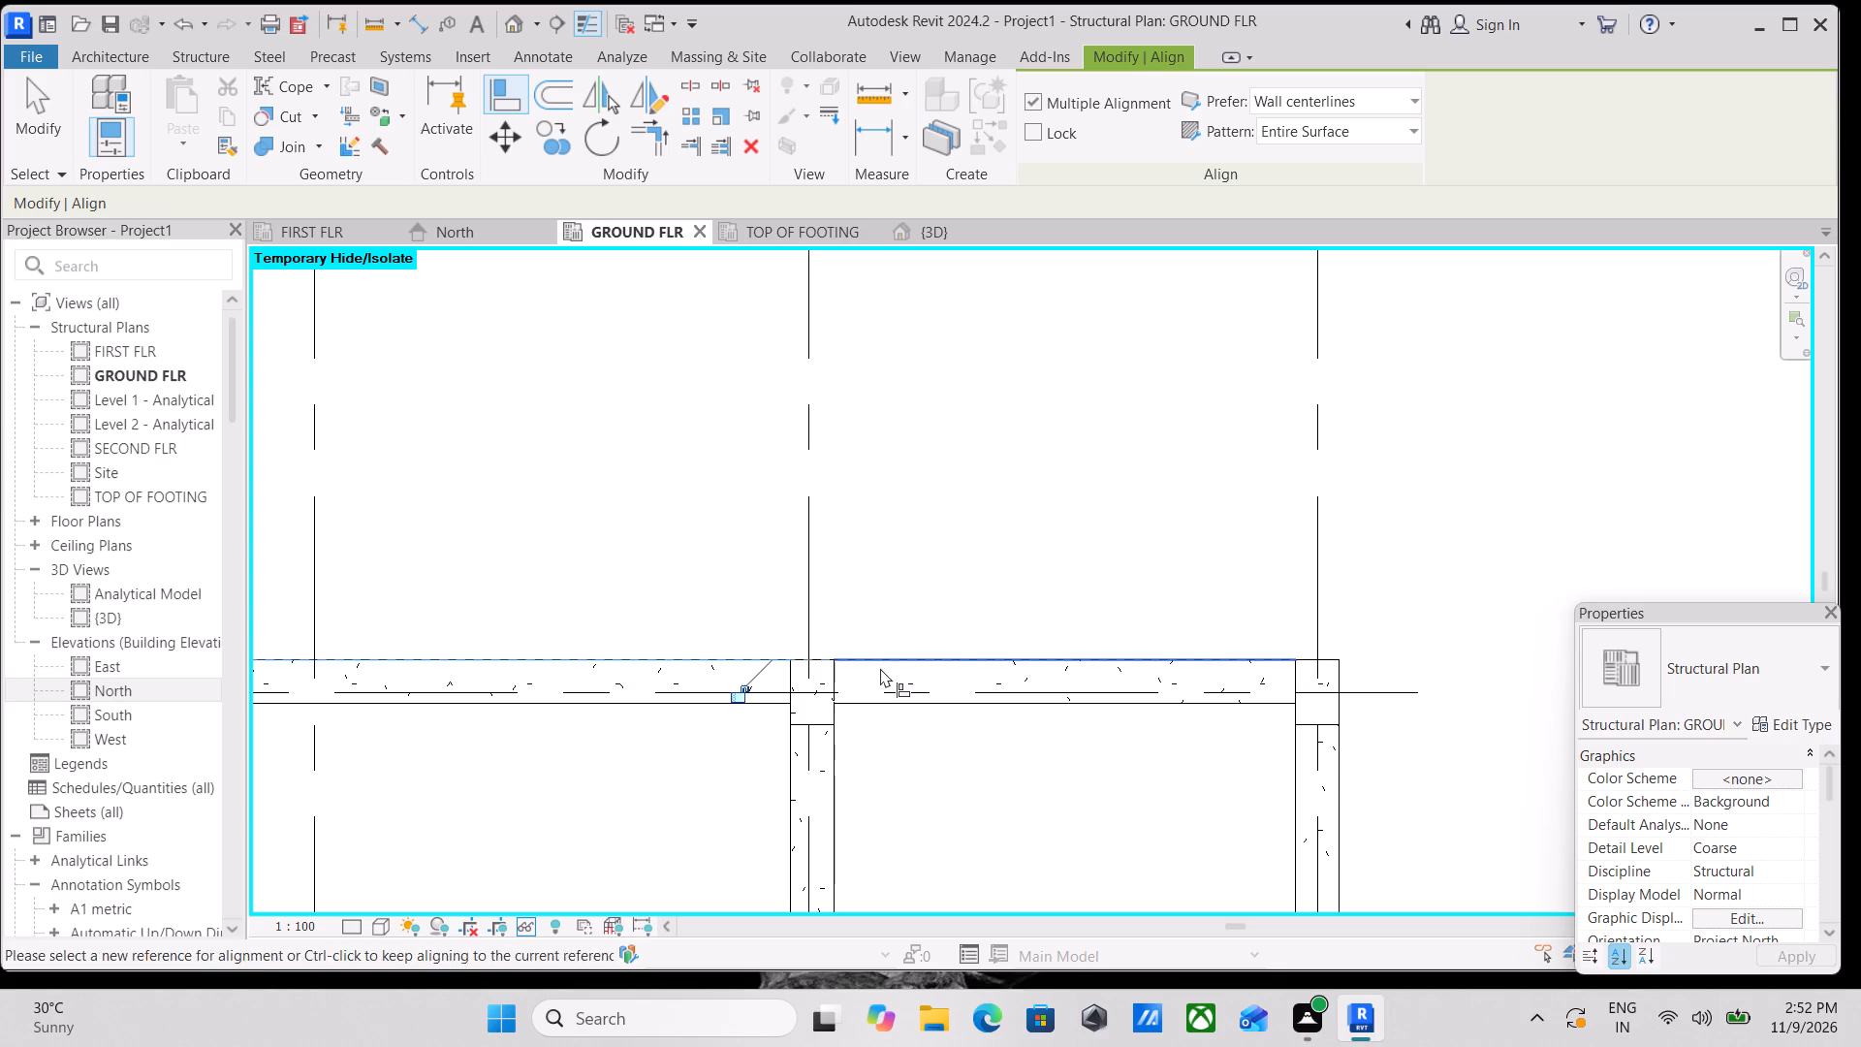
scroll(915, 645, down, 2)
middle_drag(915, 645, 757, 629)
key(Escape)
scroll(795, 588, down, 5)
key(Escape)
Check the beam and column layout of the GROUND FLR plan from grid 1 down to grid 7.
scroll(717, 626, down, 2)
middle_drag(719, 626, 779, 604)
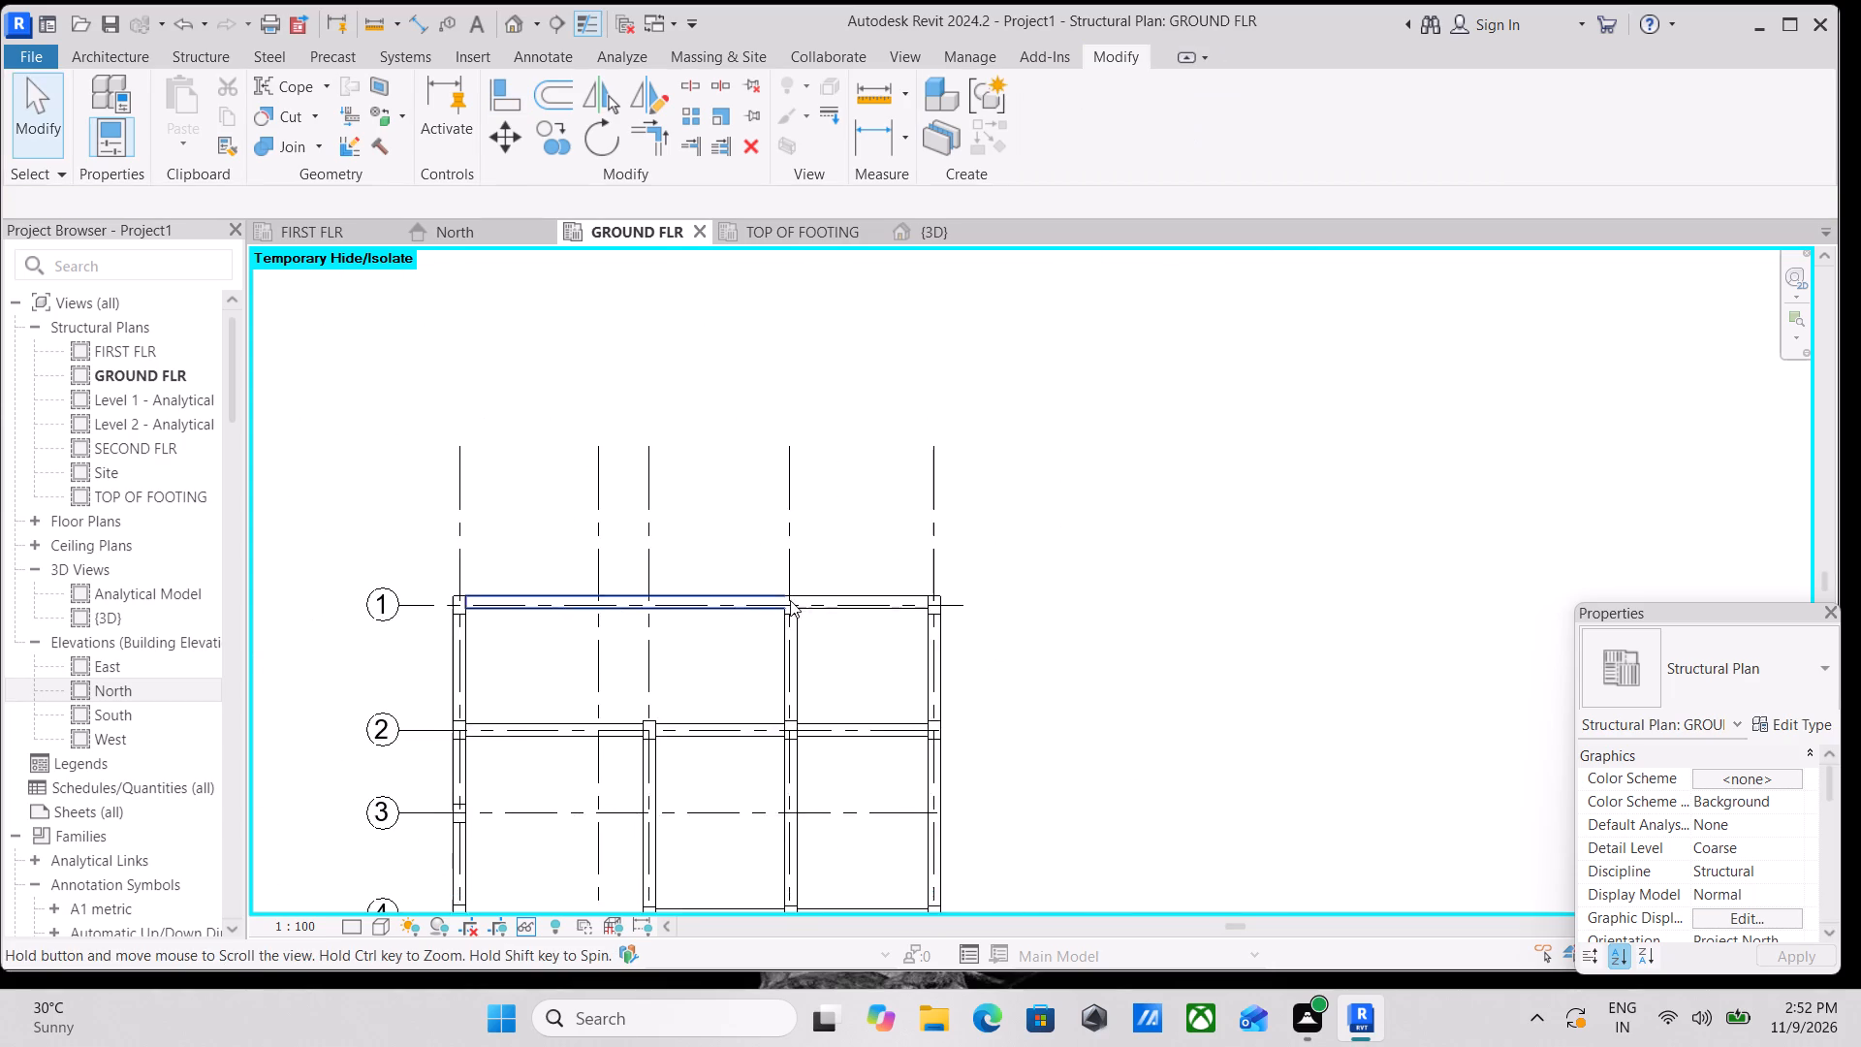
scroll(821, 593, up, 3)
key(Escape)
scroll(795, 606, down, 2)
middle_drag(795, 606, 871, 606)
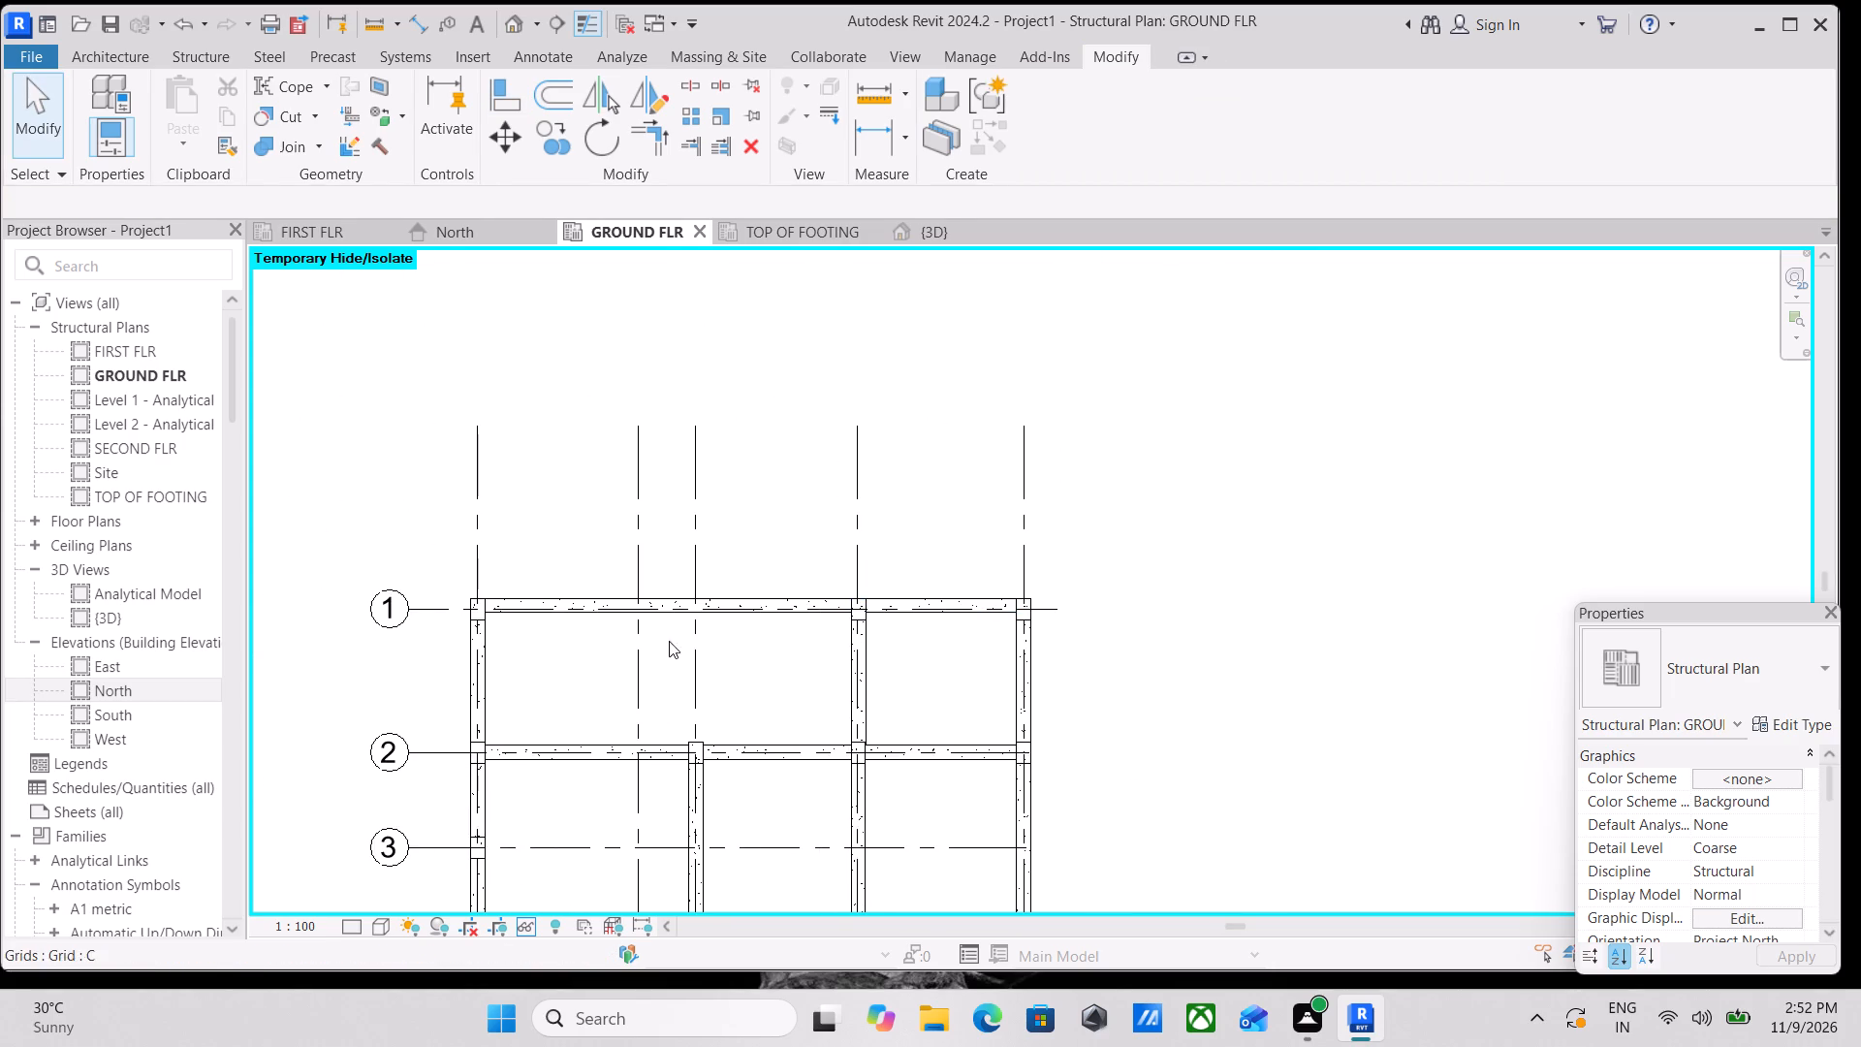
scroll(733, 634, down, 2)
middle_drag(733, 634, 764, 597)
scroll(678, 701, up, 3)
scroll(734, 657, down, 3)
middle_drag(734, 657, 803, 623)
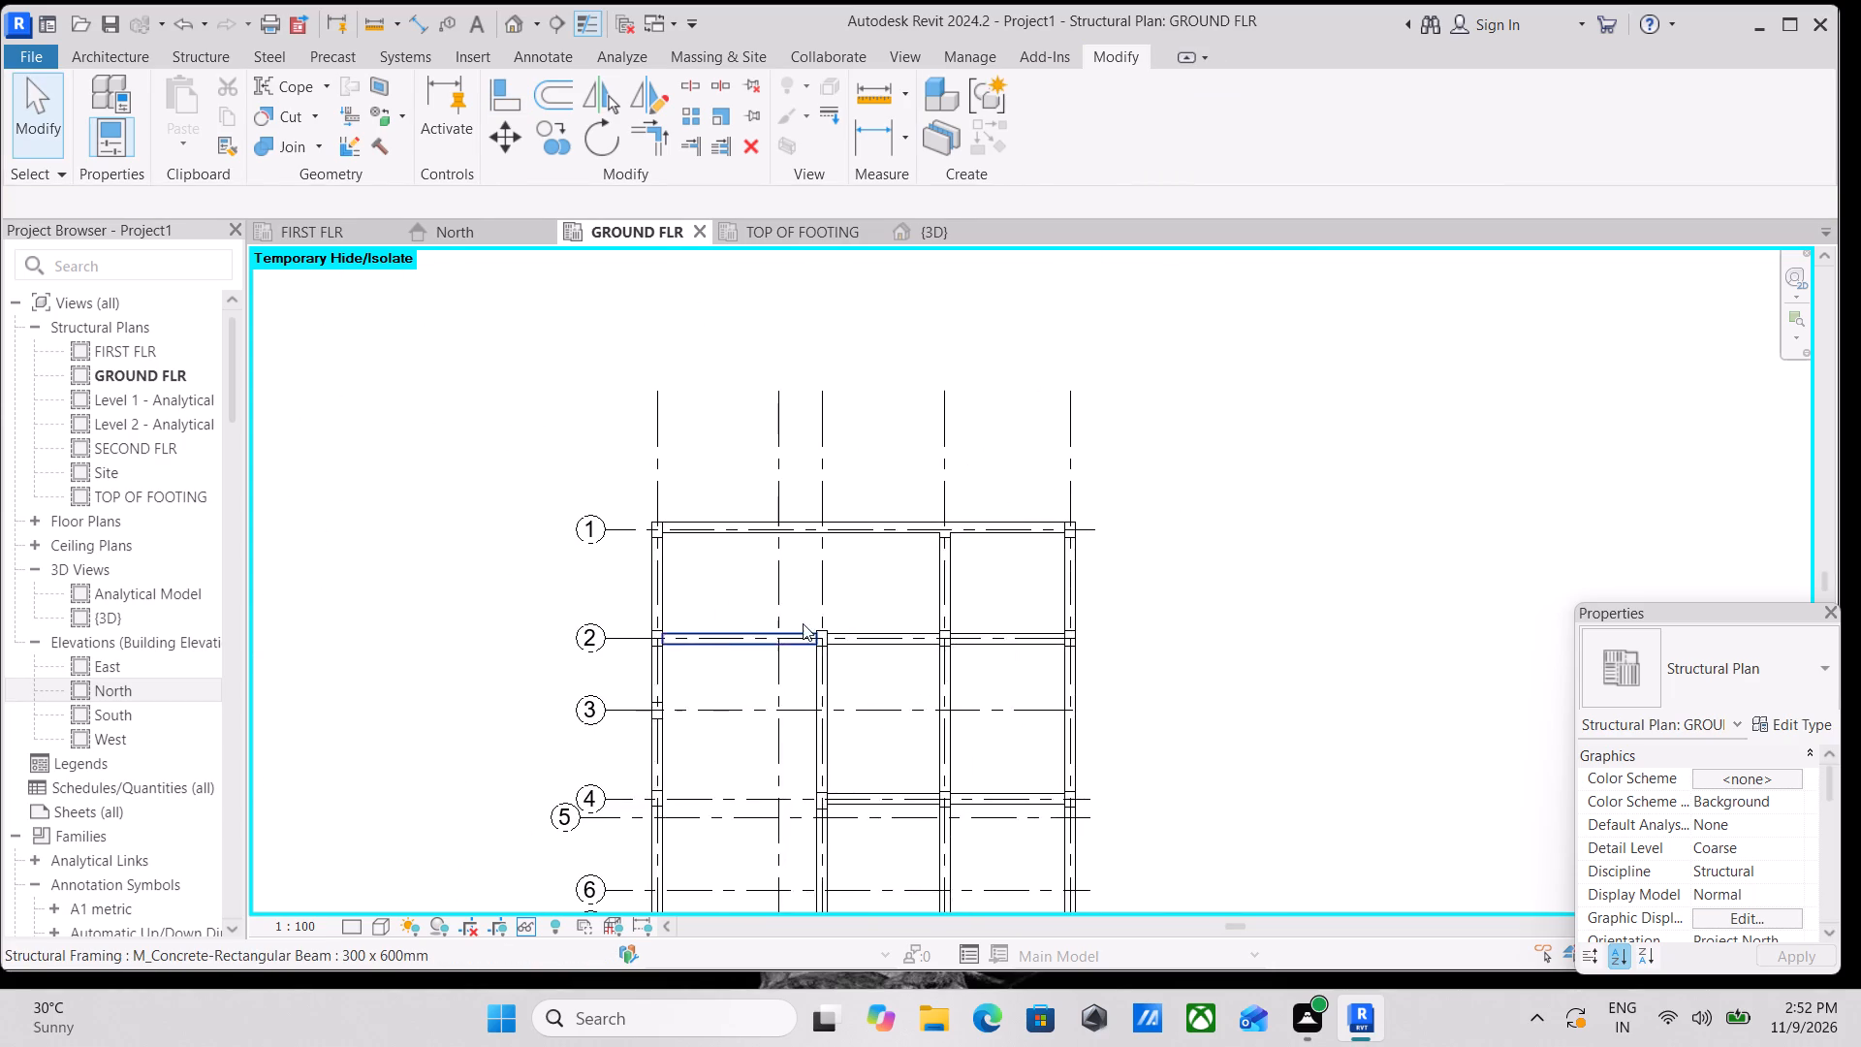
scroll(777, 645, up, 2)
scroll(777, 645, down, 2)
middle_drag(776, 647, 784, 541)
middle_drag(805, 671, 794, 656)
scroll(955, 675, up, 8)
scroll(946, 669, down, 3)
middle_drag(946, 669, 905, 601)
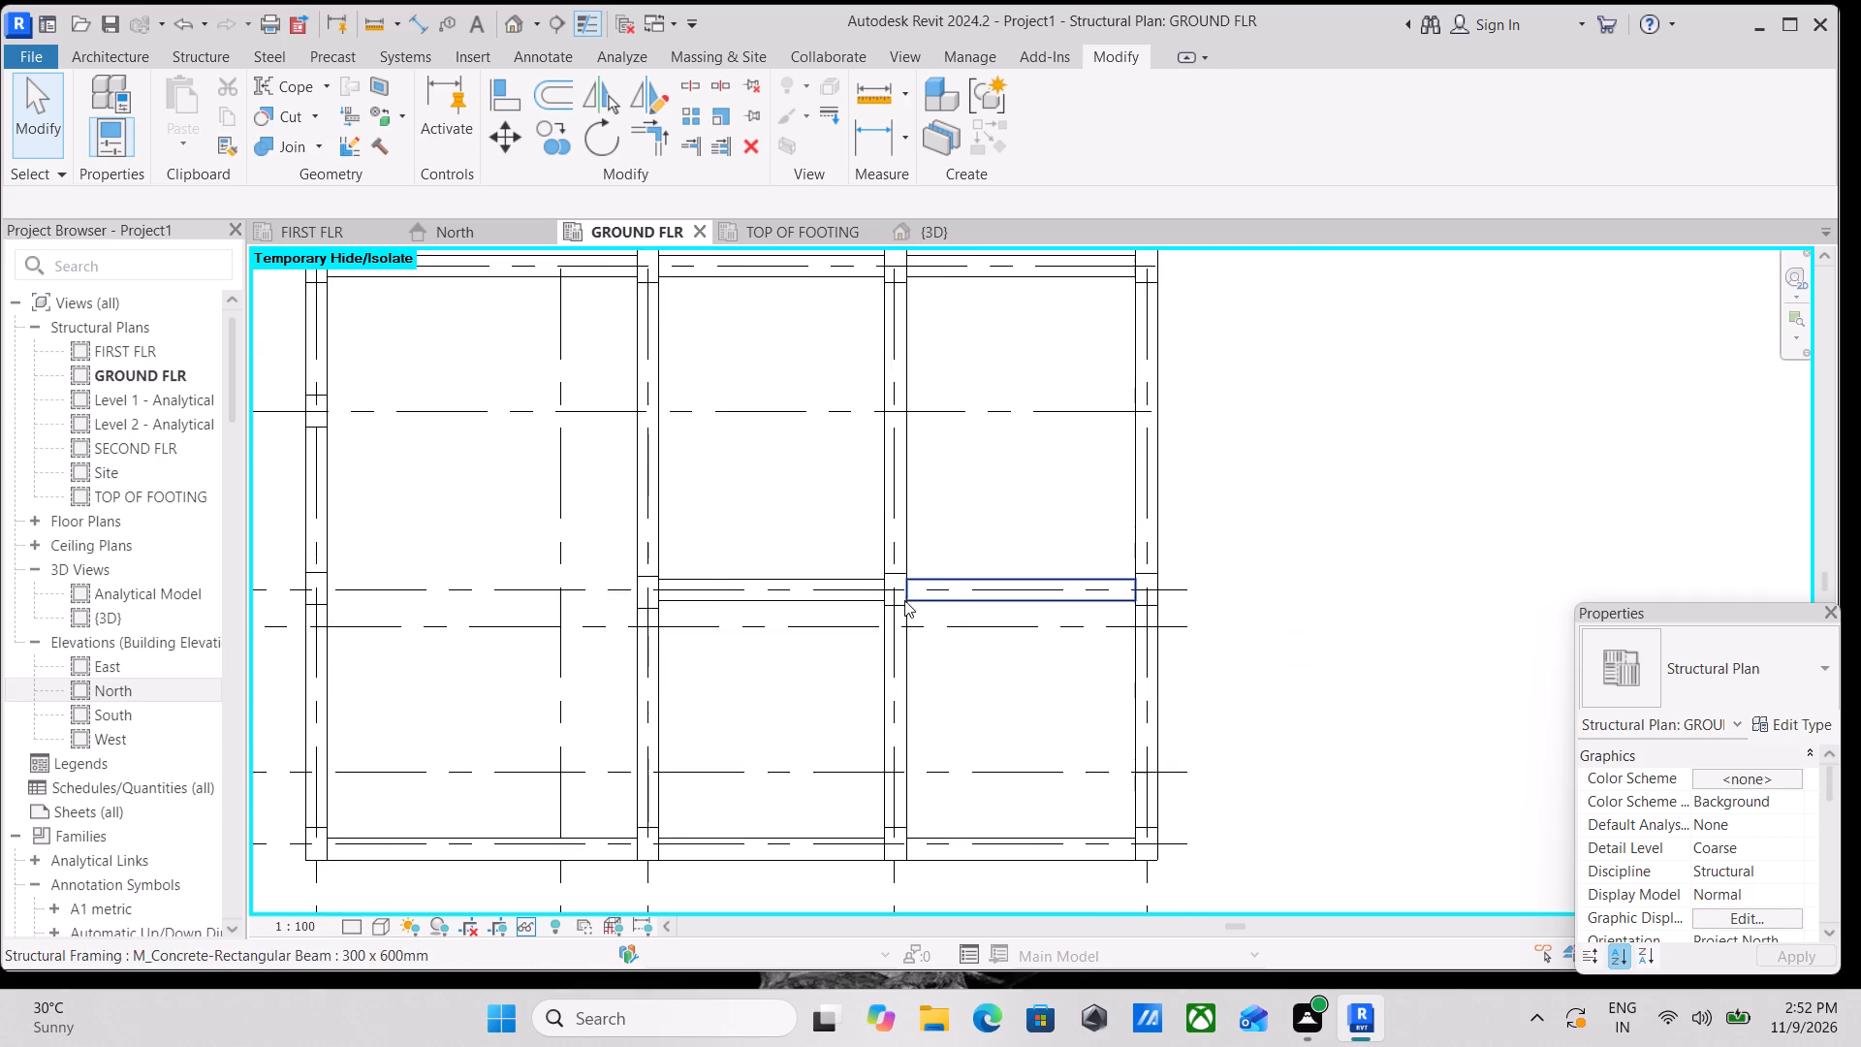
scroll(919, 705, down, 1)
middle_drag(919, 705, 944, 596)
middle_drag(786, 699, 876, 744)
scroll(606, 720, down, 1)
middle_drag(625, 745, 643, 758)
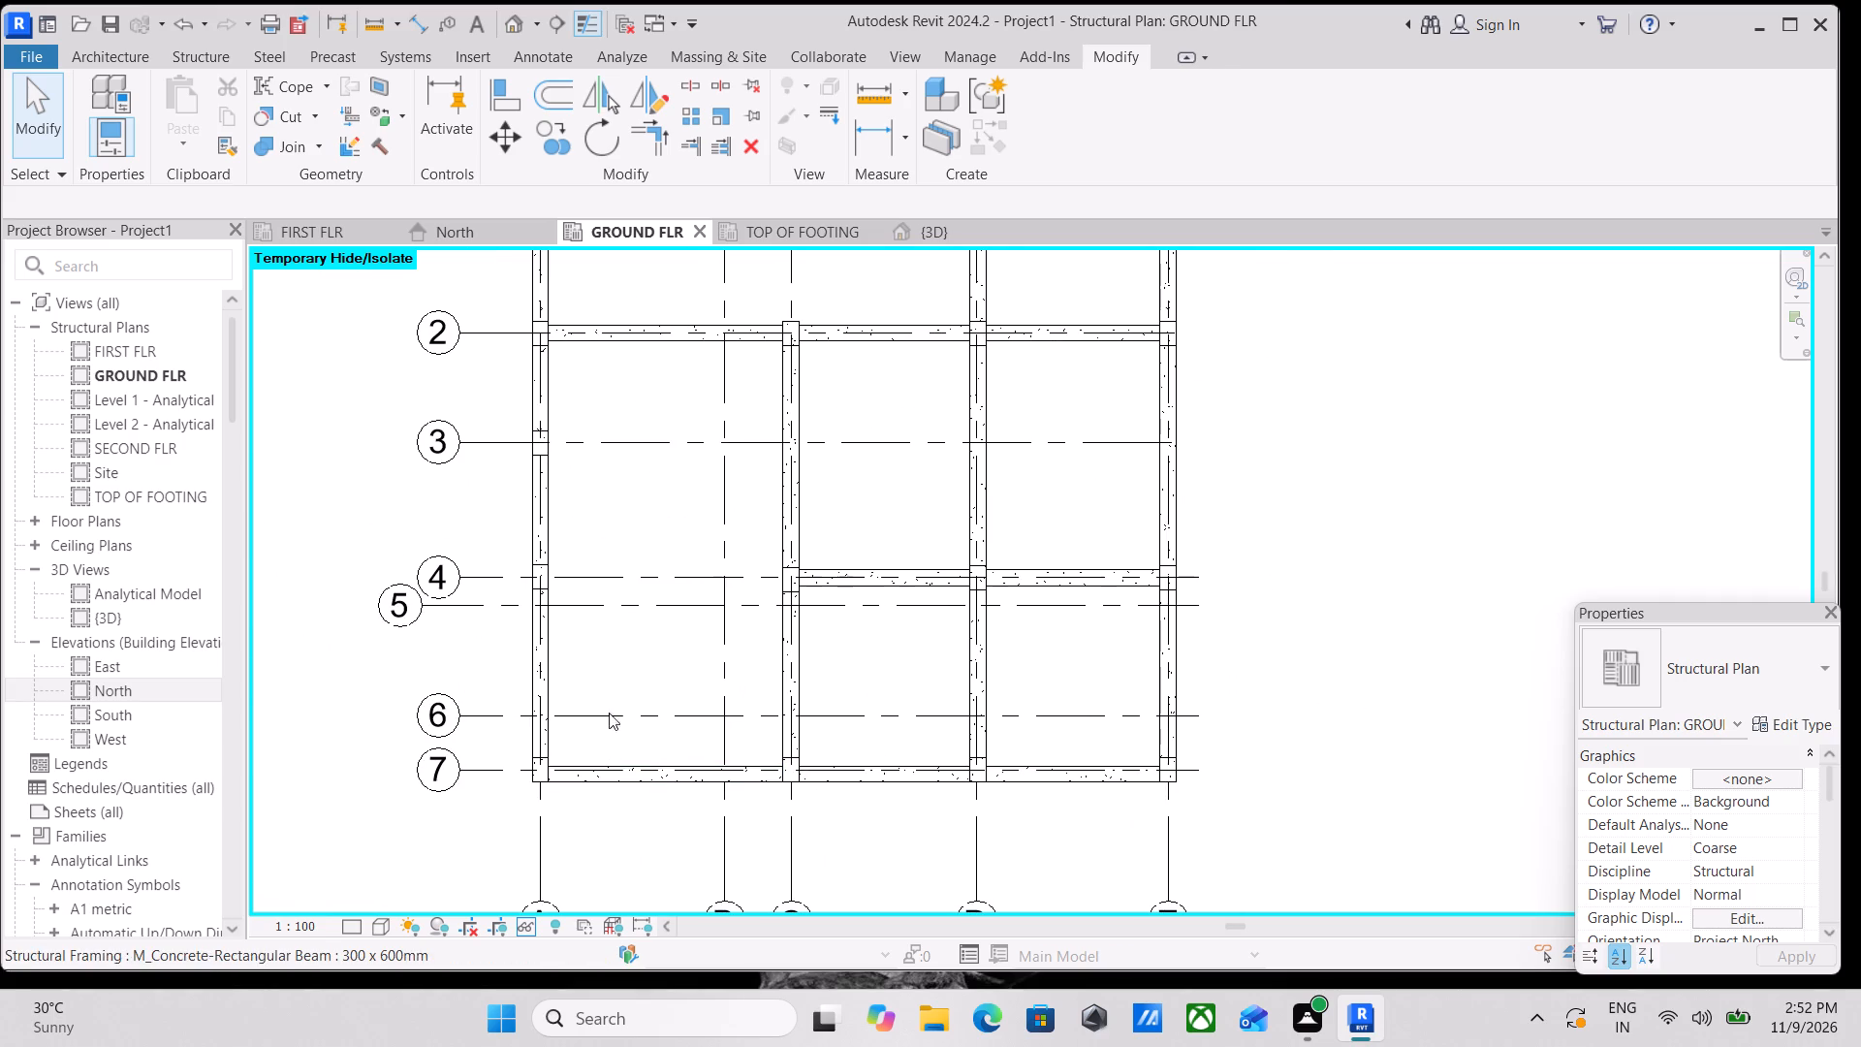
Inspect the GROUND FLR beams, columns and footings in the 3D view, including straight on from the right side.
click(935, 224)
scroll(956, 501, down, 4)
middle_drag(1004, 548, 783, 322)
shift+middle_drag(911, 598, 971, 362)
middle_drag(1256, 752, 847, 383)
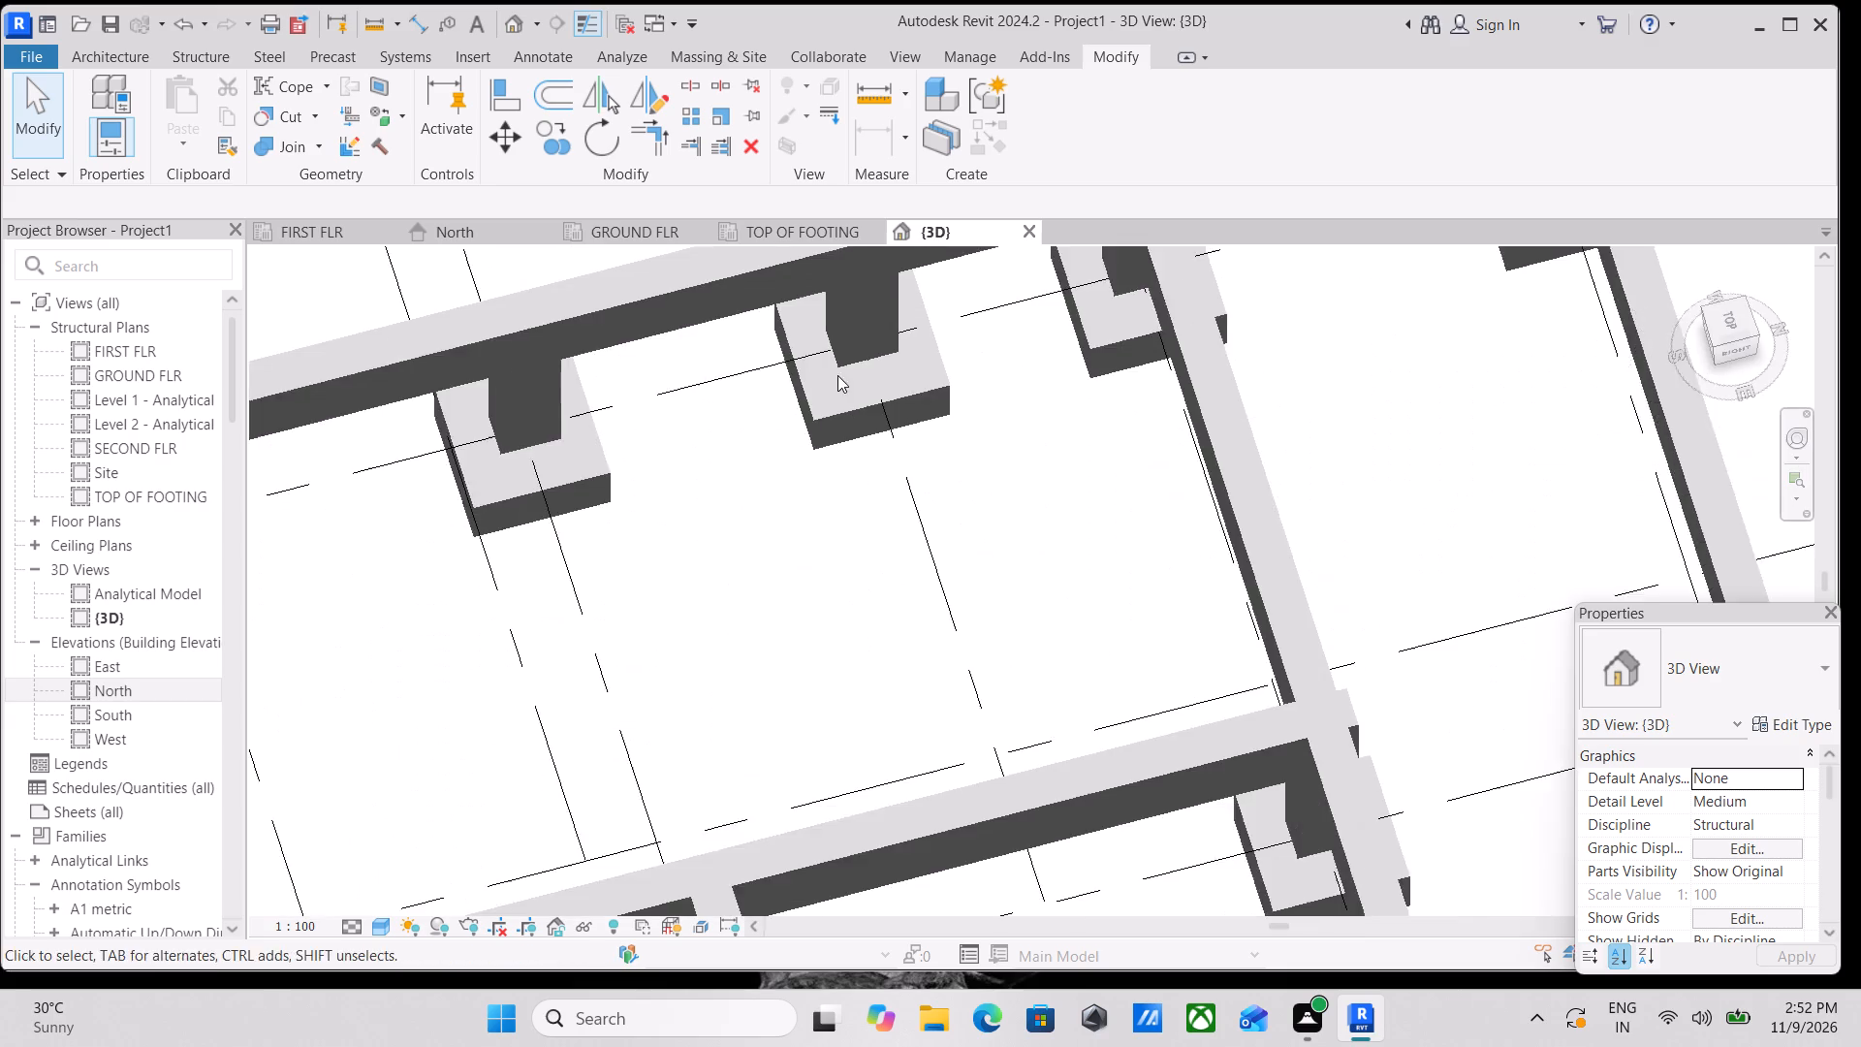
shift+middle_drag(1301, 843, 1254, 568)
scroll(1057, 676, down, 9)
middle_drag(919, 751, 987, 433)
shift+middle_drag(1108, 746, 1111, 641)
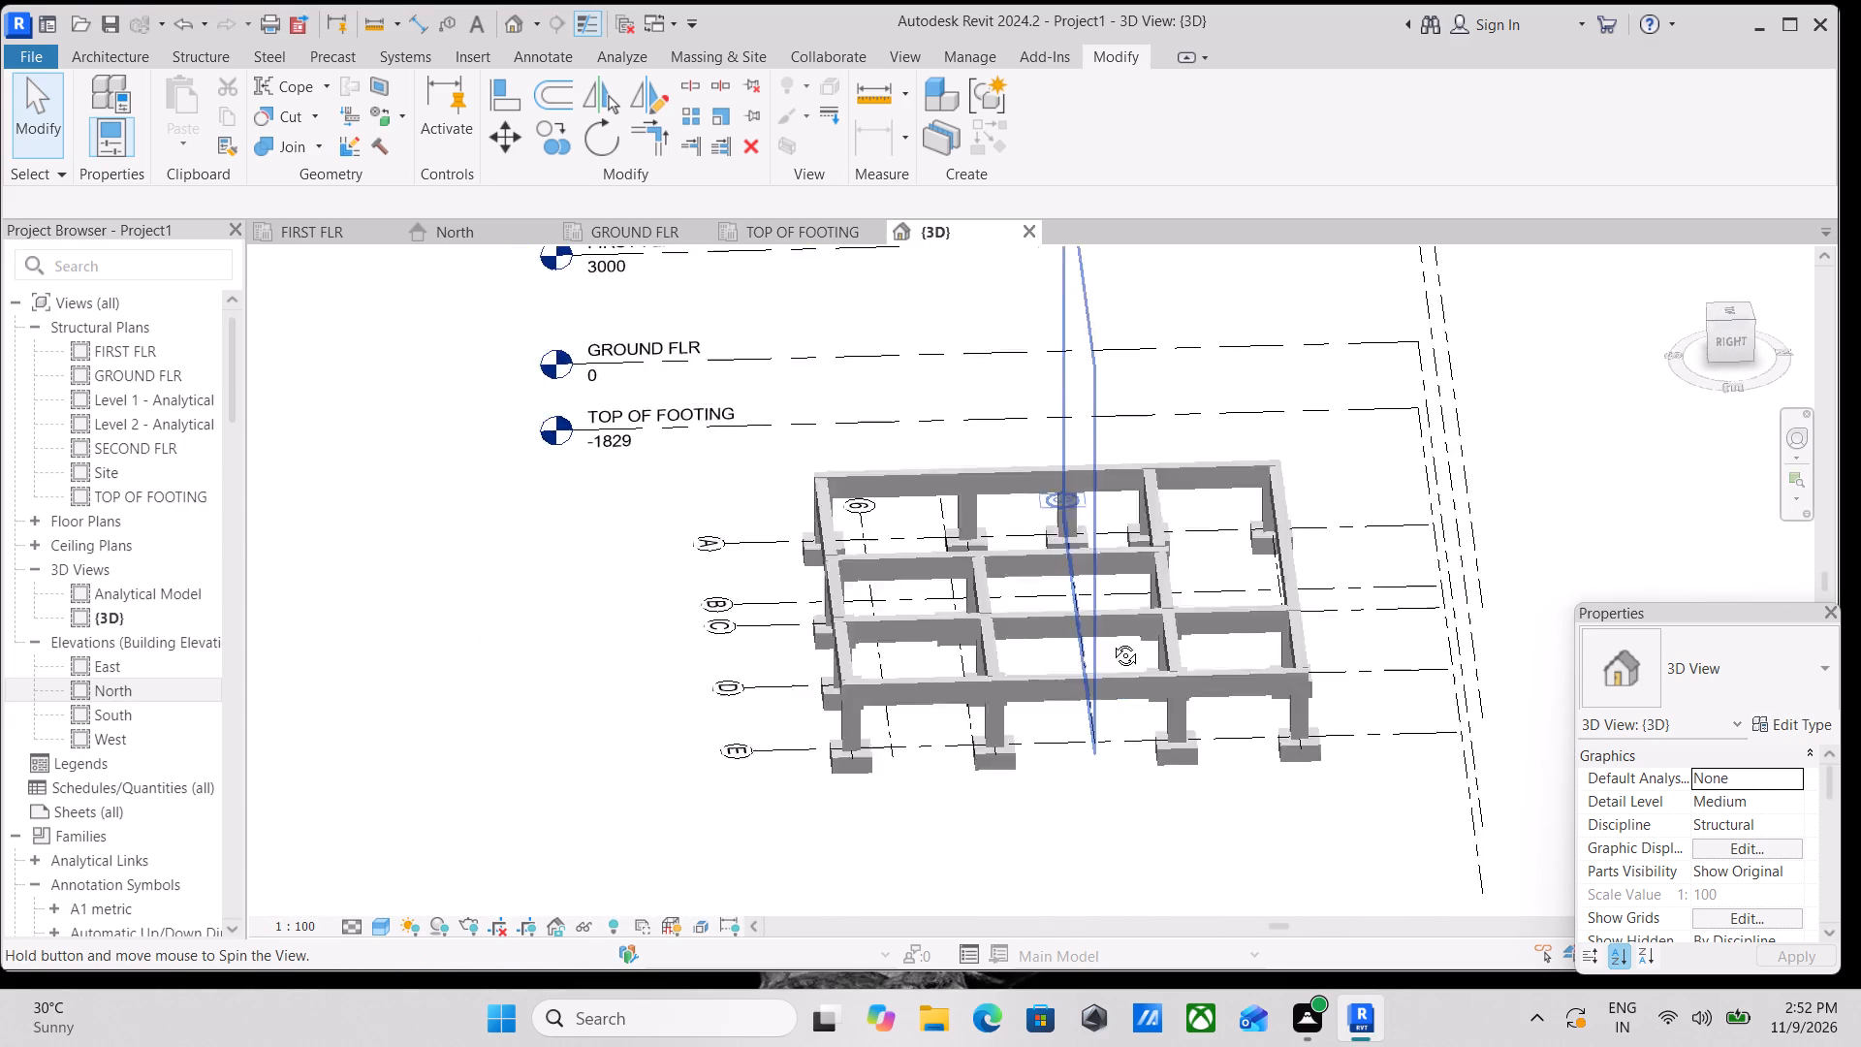
shift+middle_drag(1111, 641, 1013, 529)
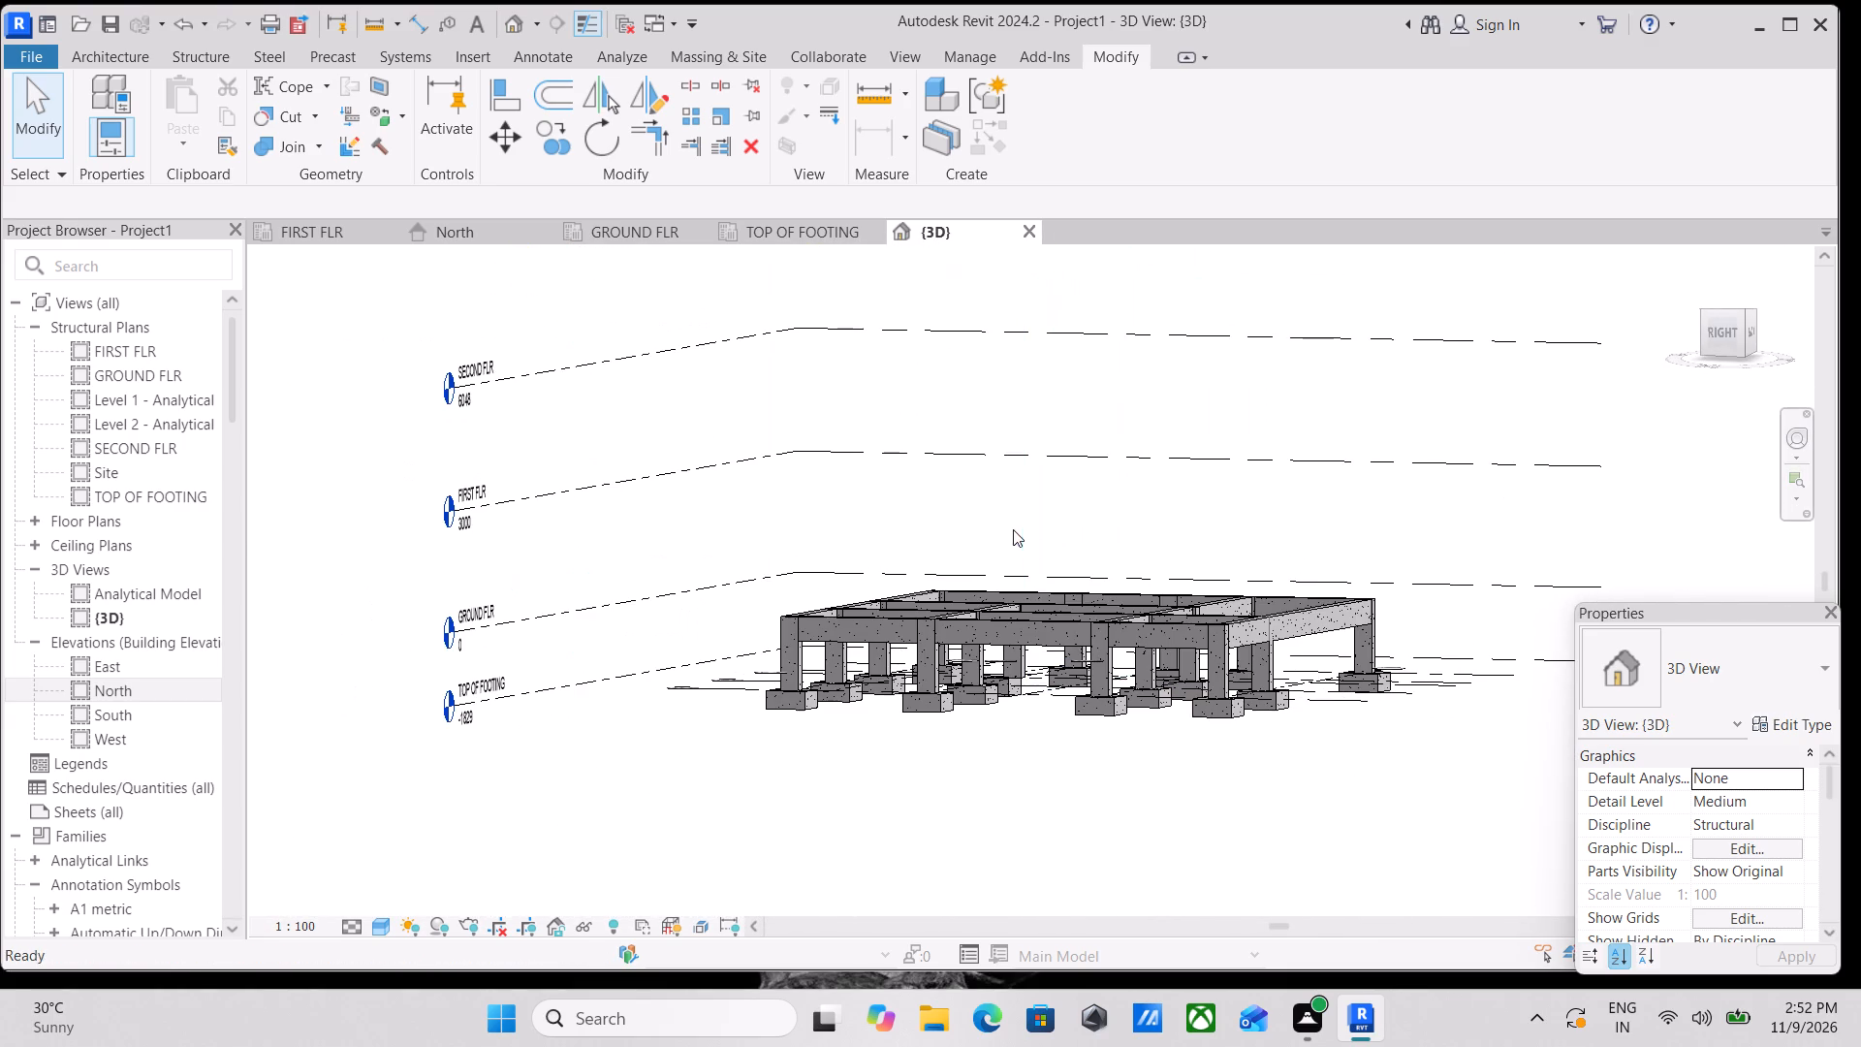
click(1731, 337)
scroll(1143, 679, up, 4)
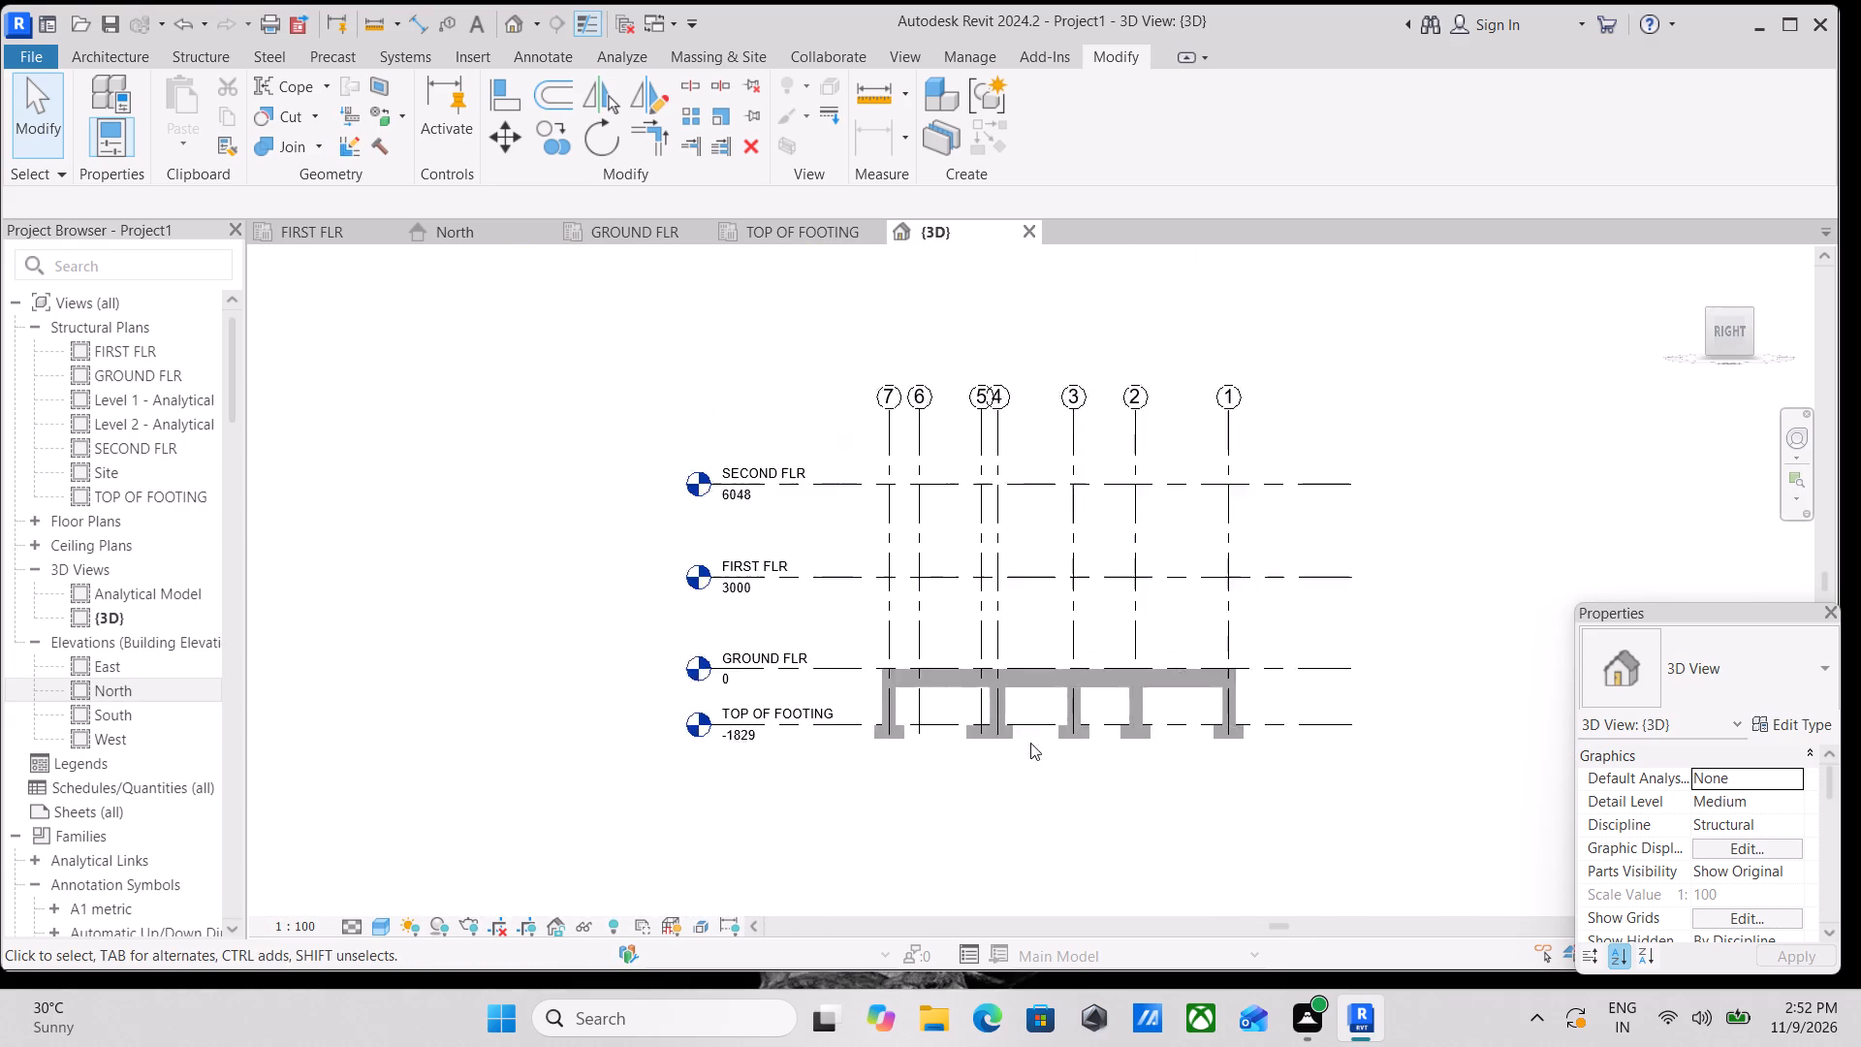
scroll(983, 723, up, 4)
scroll(813, 750, up, 3)
middle_drag(876, 631, 634, 607)
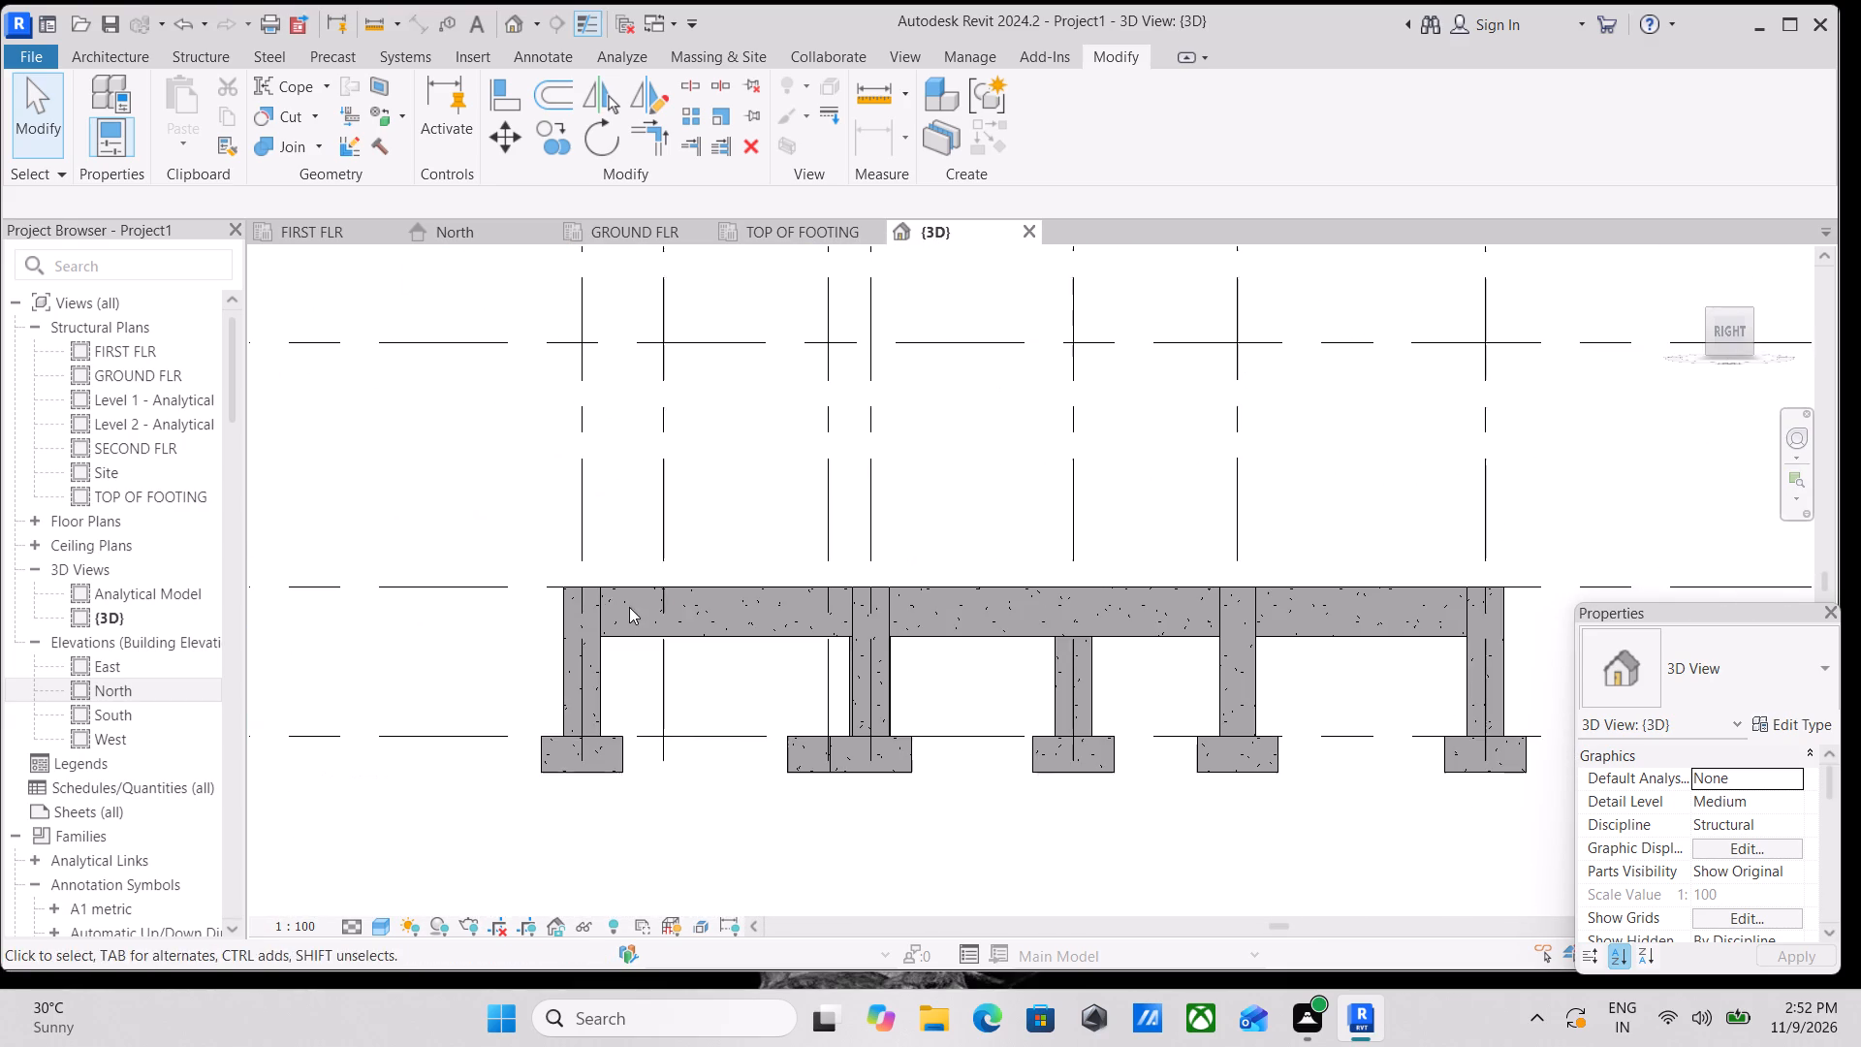
scroll(487, 543, down, 2)
middle_drag(498, 544, 517, 556)
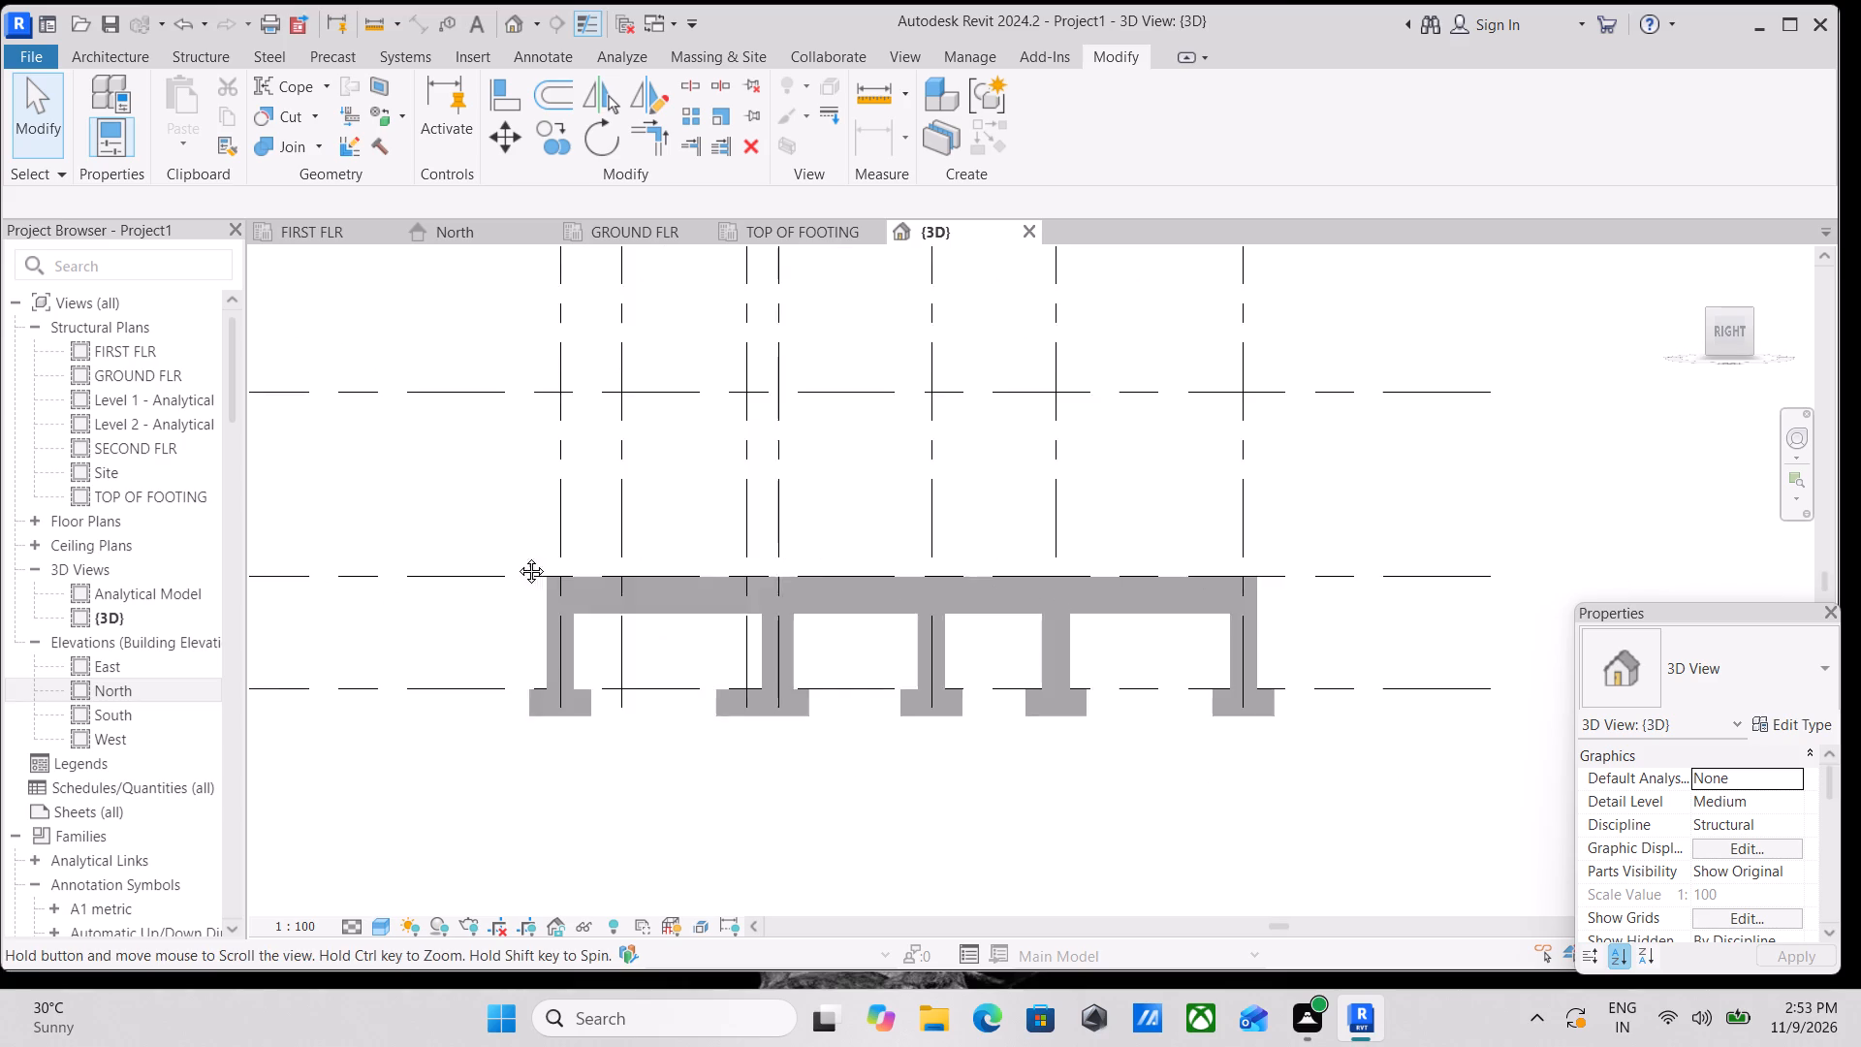
middle_drag(517, 556, 610, 587)
shift+middle_drag(592, 567, 682, 623)
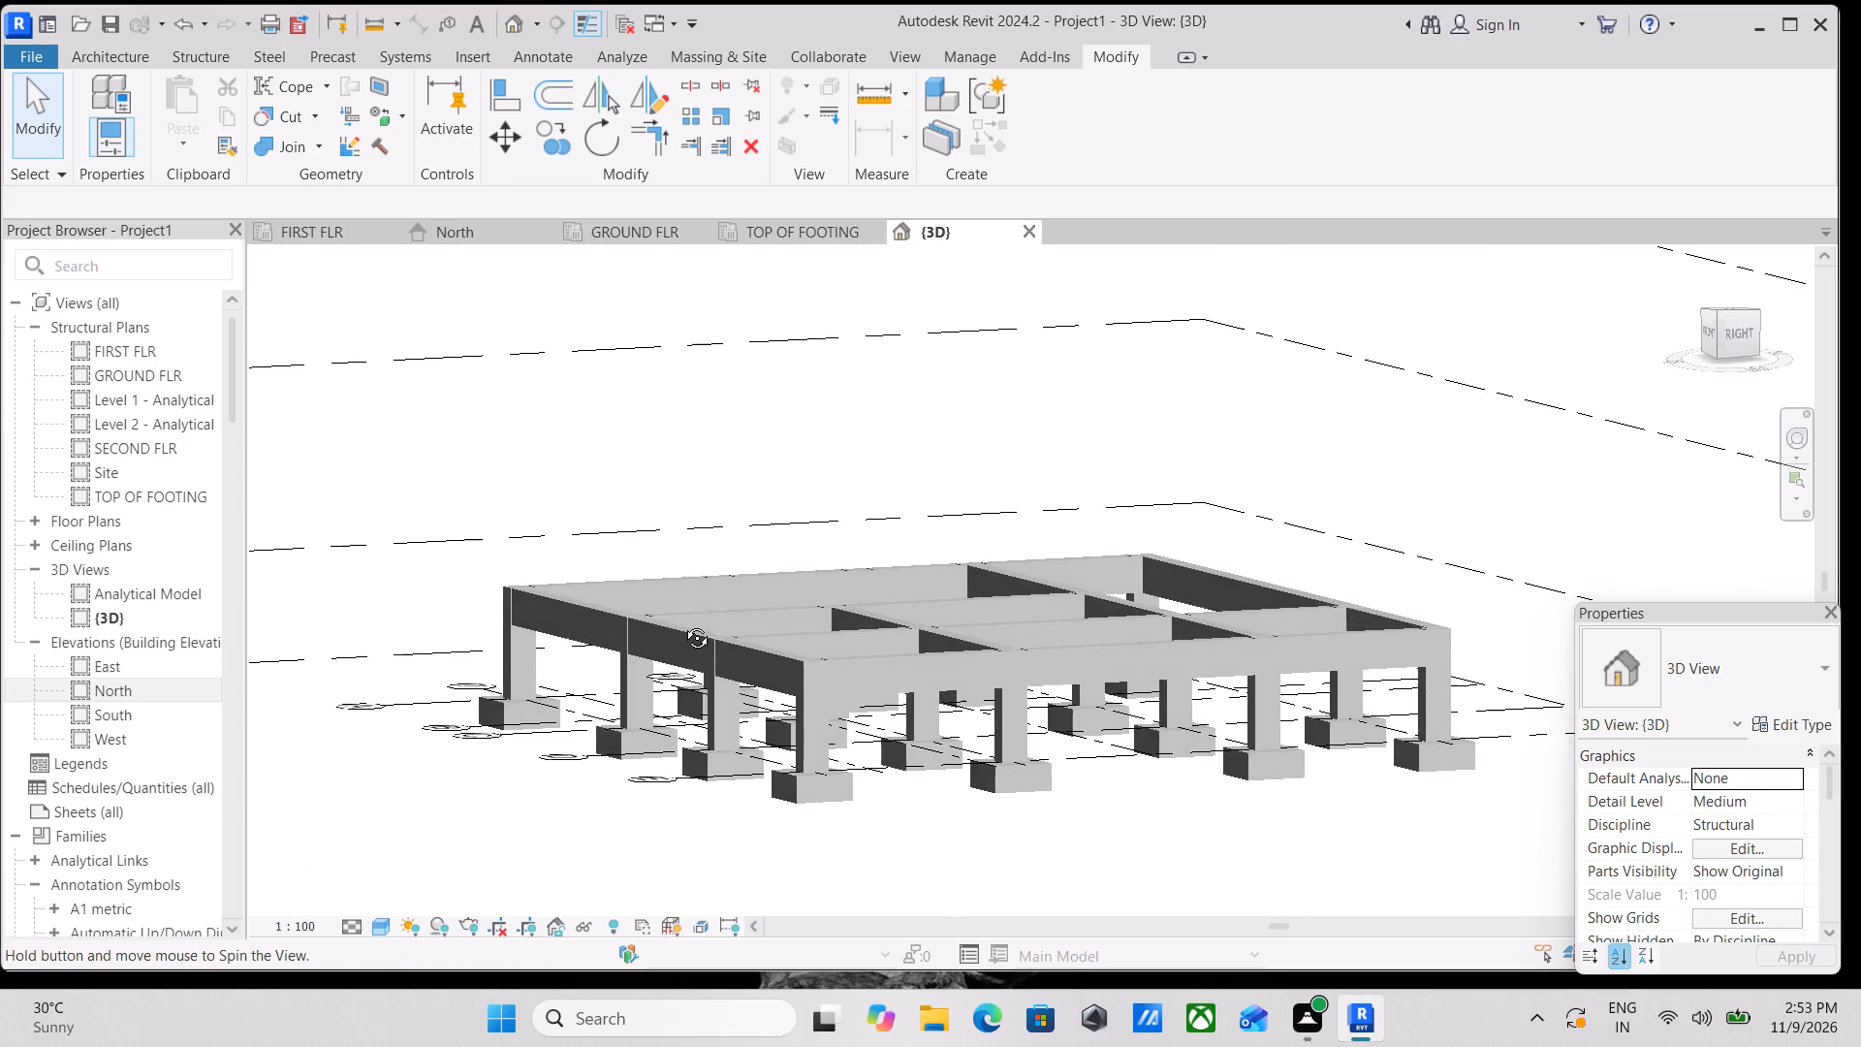
shift+middle_drag(682, 623, 587, 598)
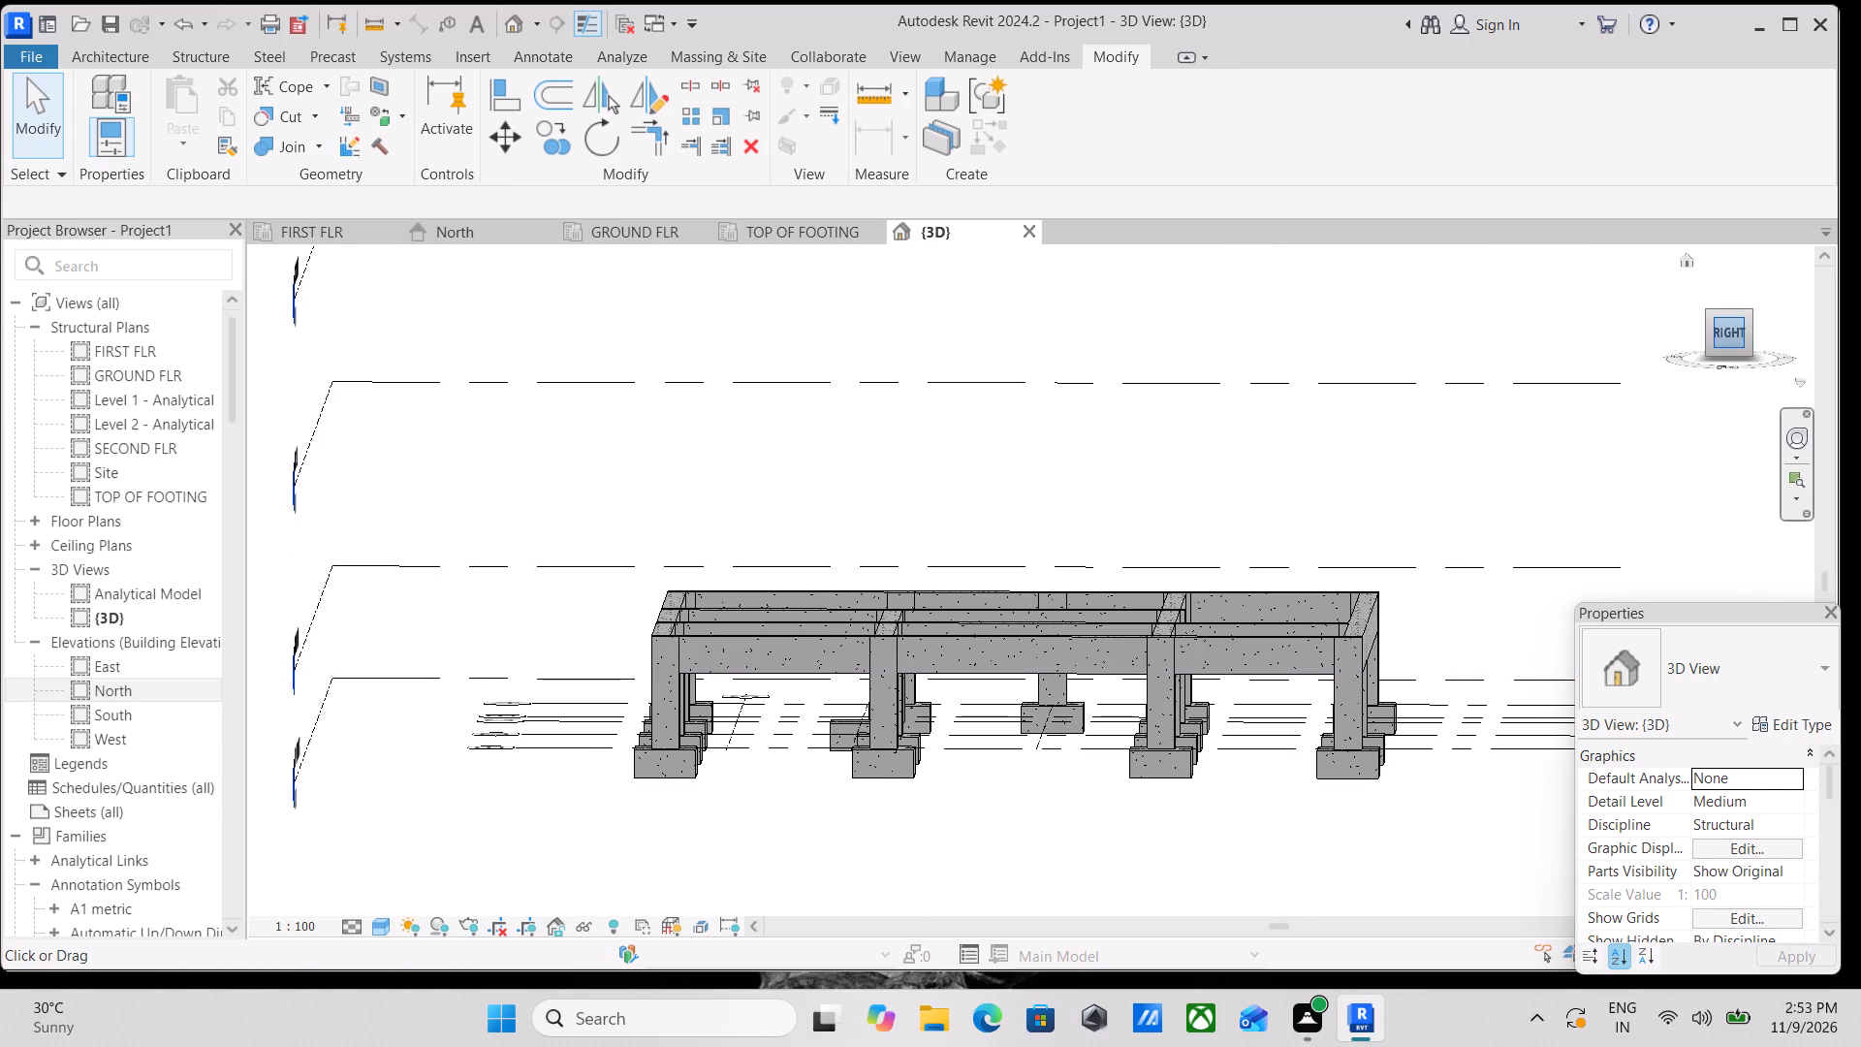
Copy all GROUND FLR beams and columns, without the footings, and paste them aligned to the FIRST FLR level.
click(1729, 344)
scroll(907, 648, up, 10)
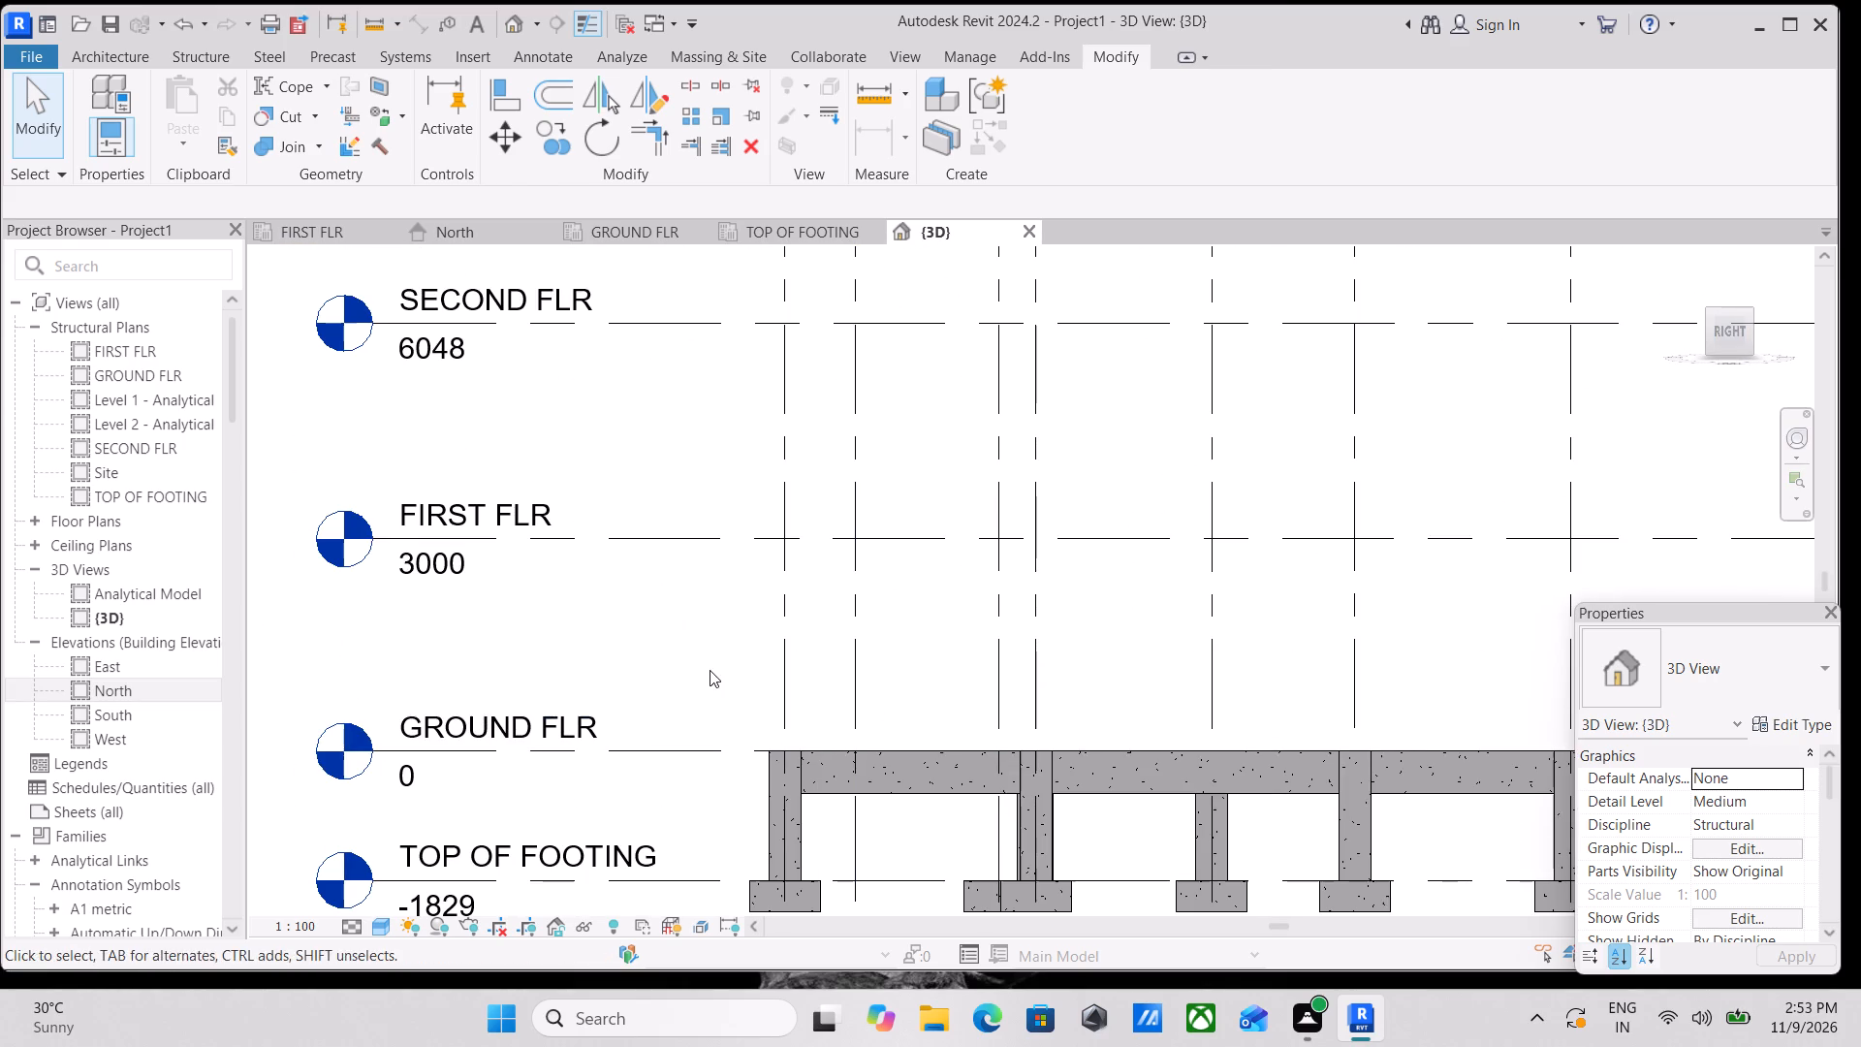
drag(710, 670, 1648, 883)
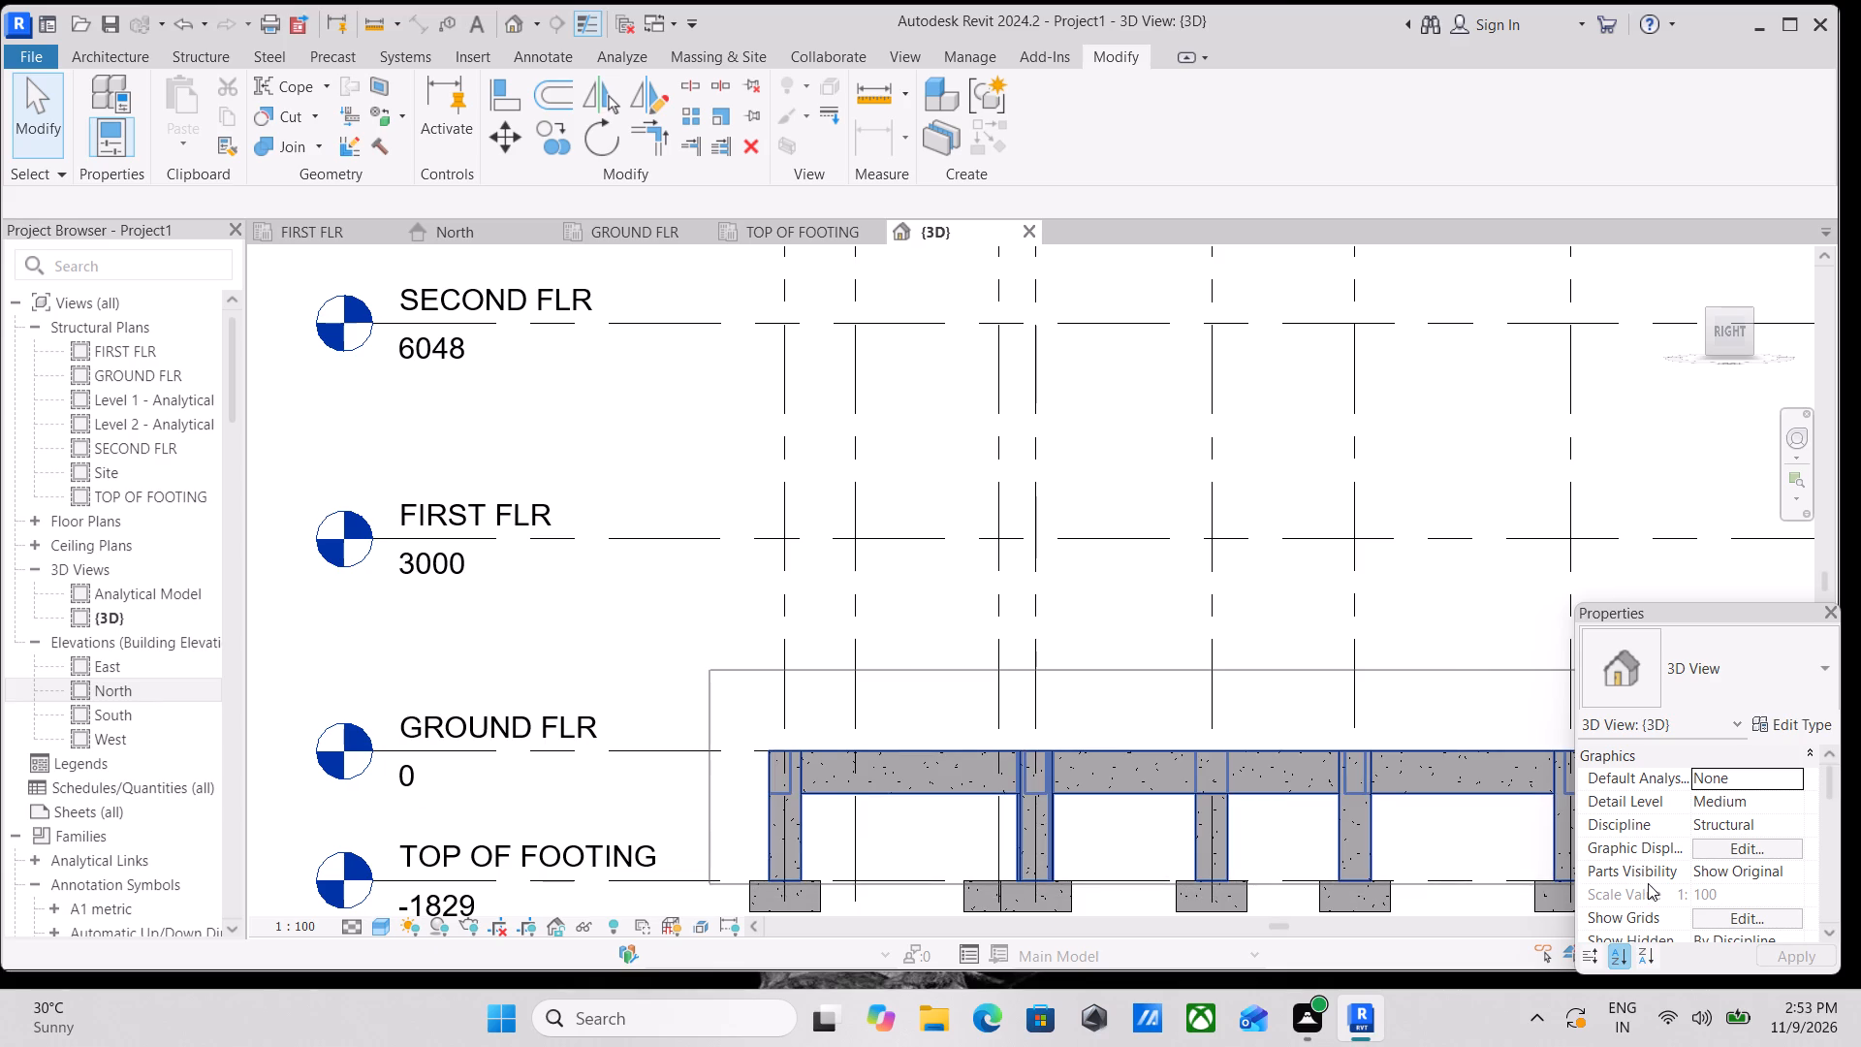
drag(1648, 883, 1658, 895)
scroll(1042, 565, down, 2)
middle_drag(1042, 565, 718, 534)
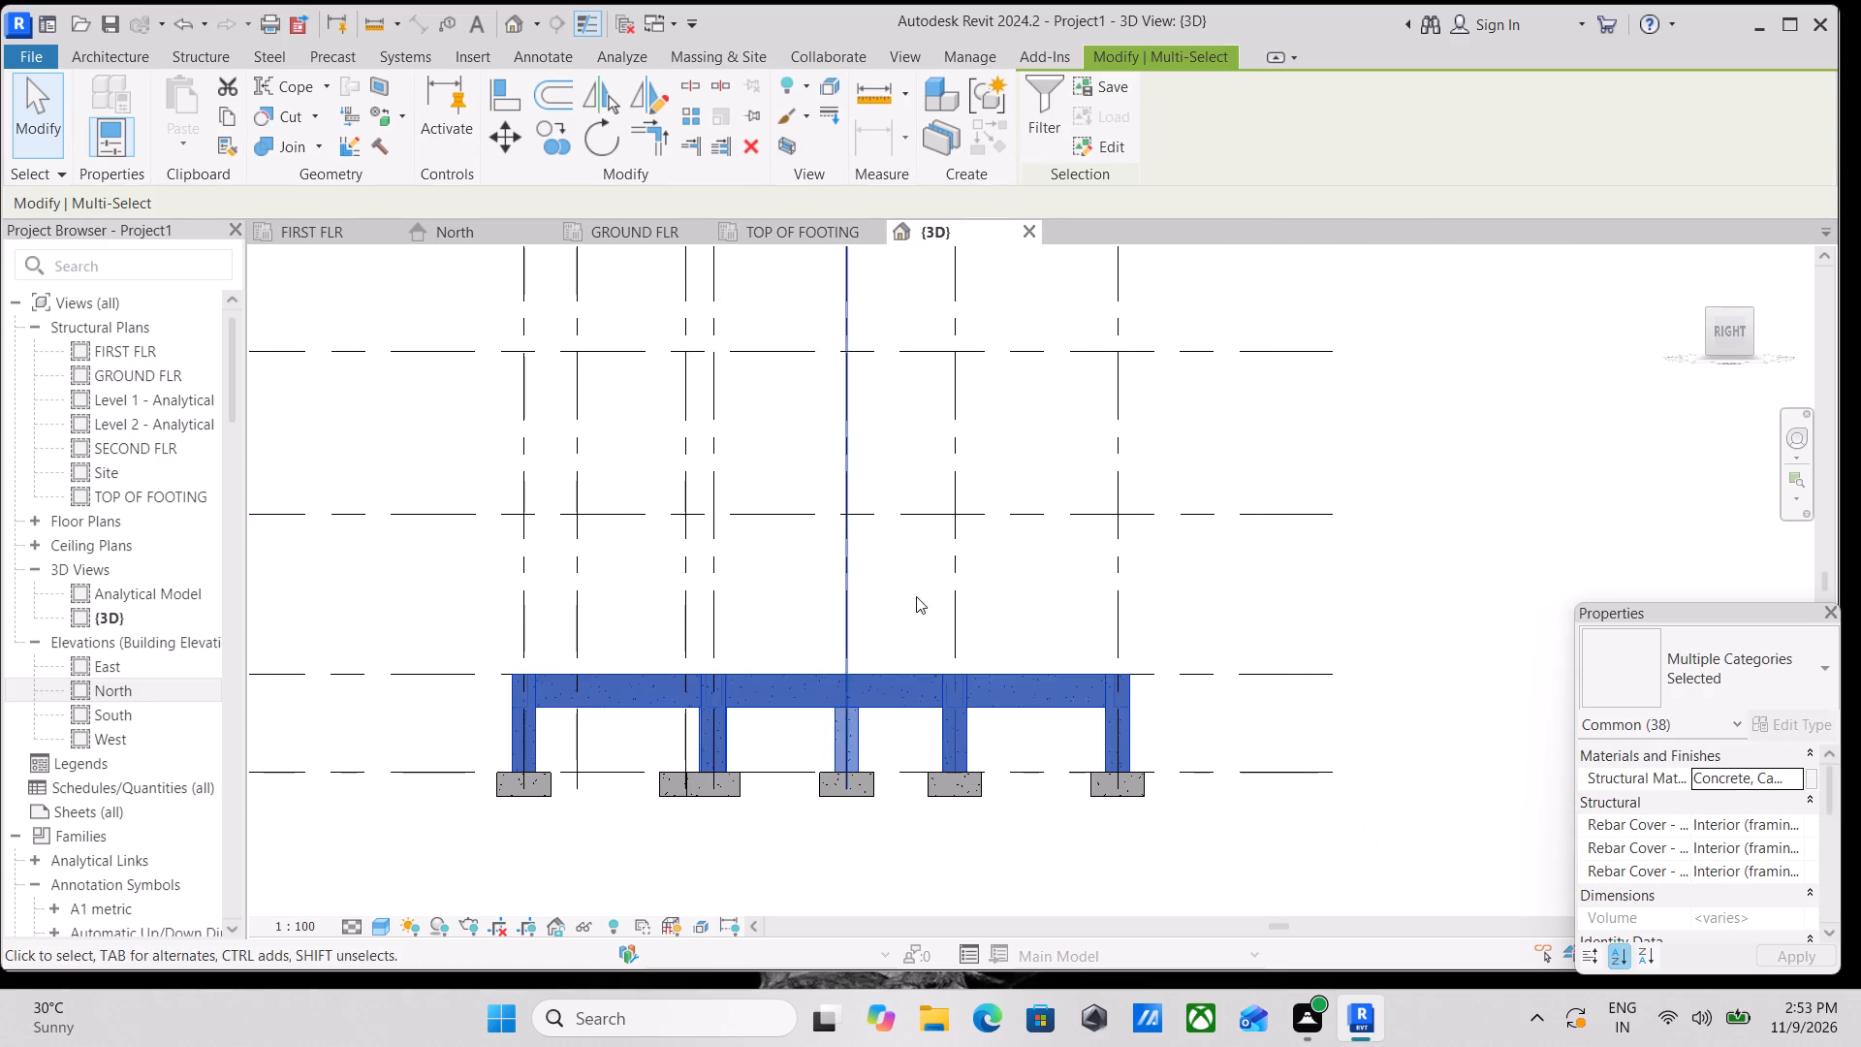
middle_drag(1005, 555, 1120, 536)
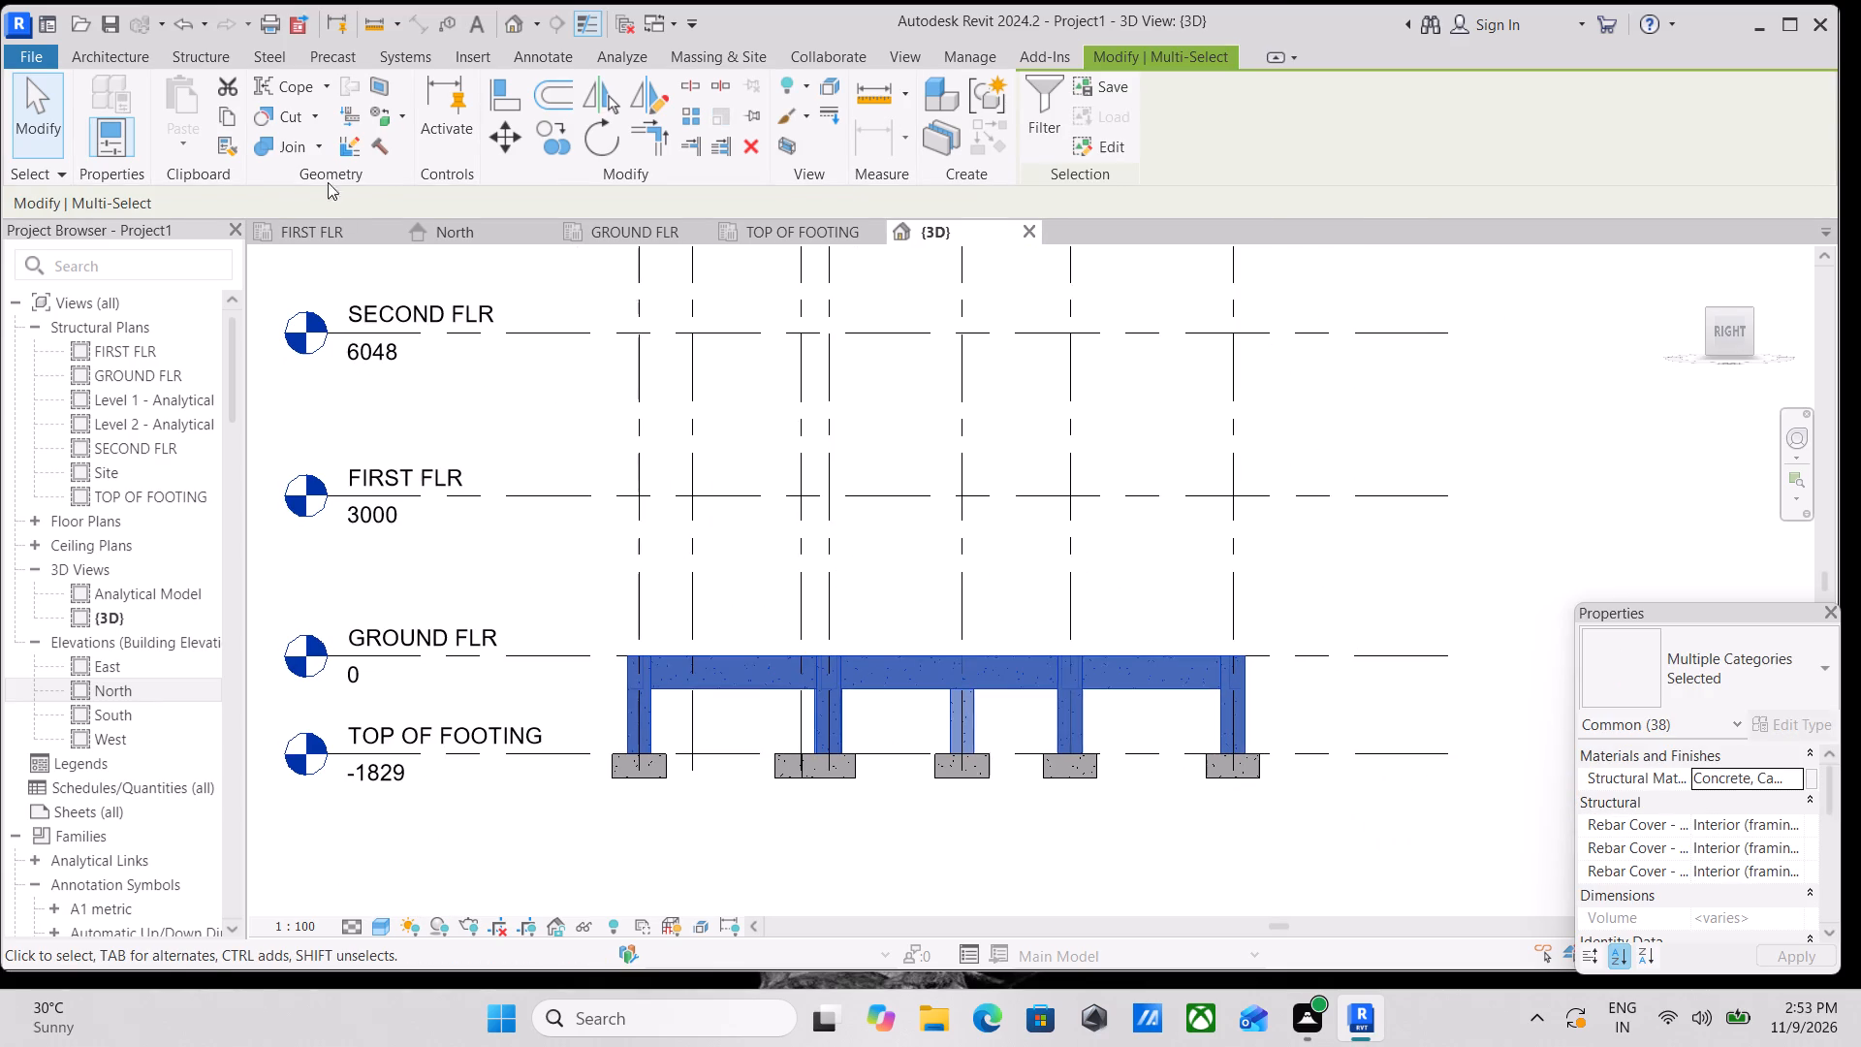
click(240, 114)
click(190, 142)
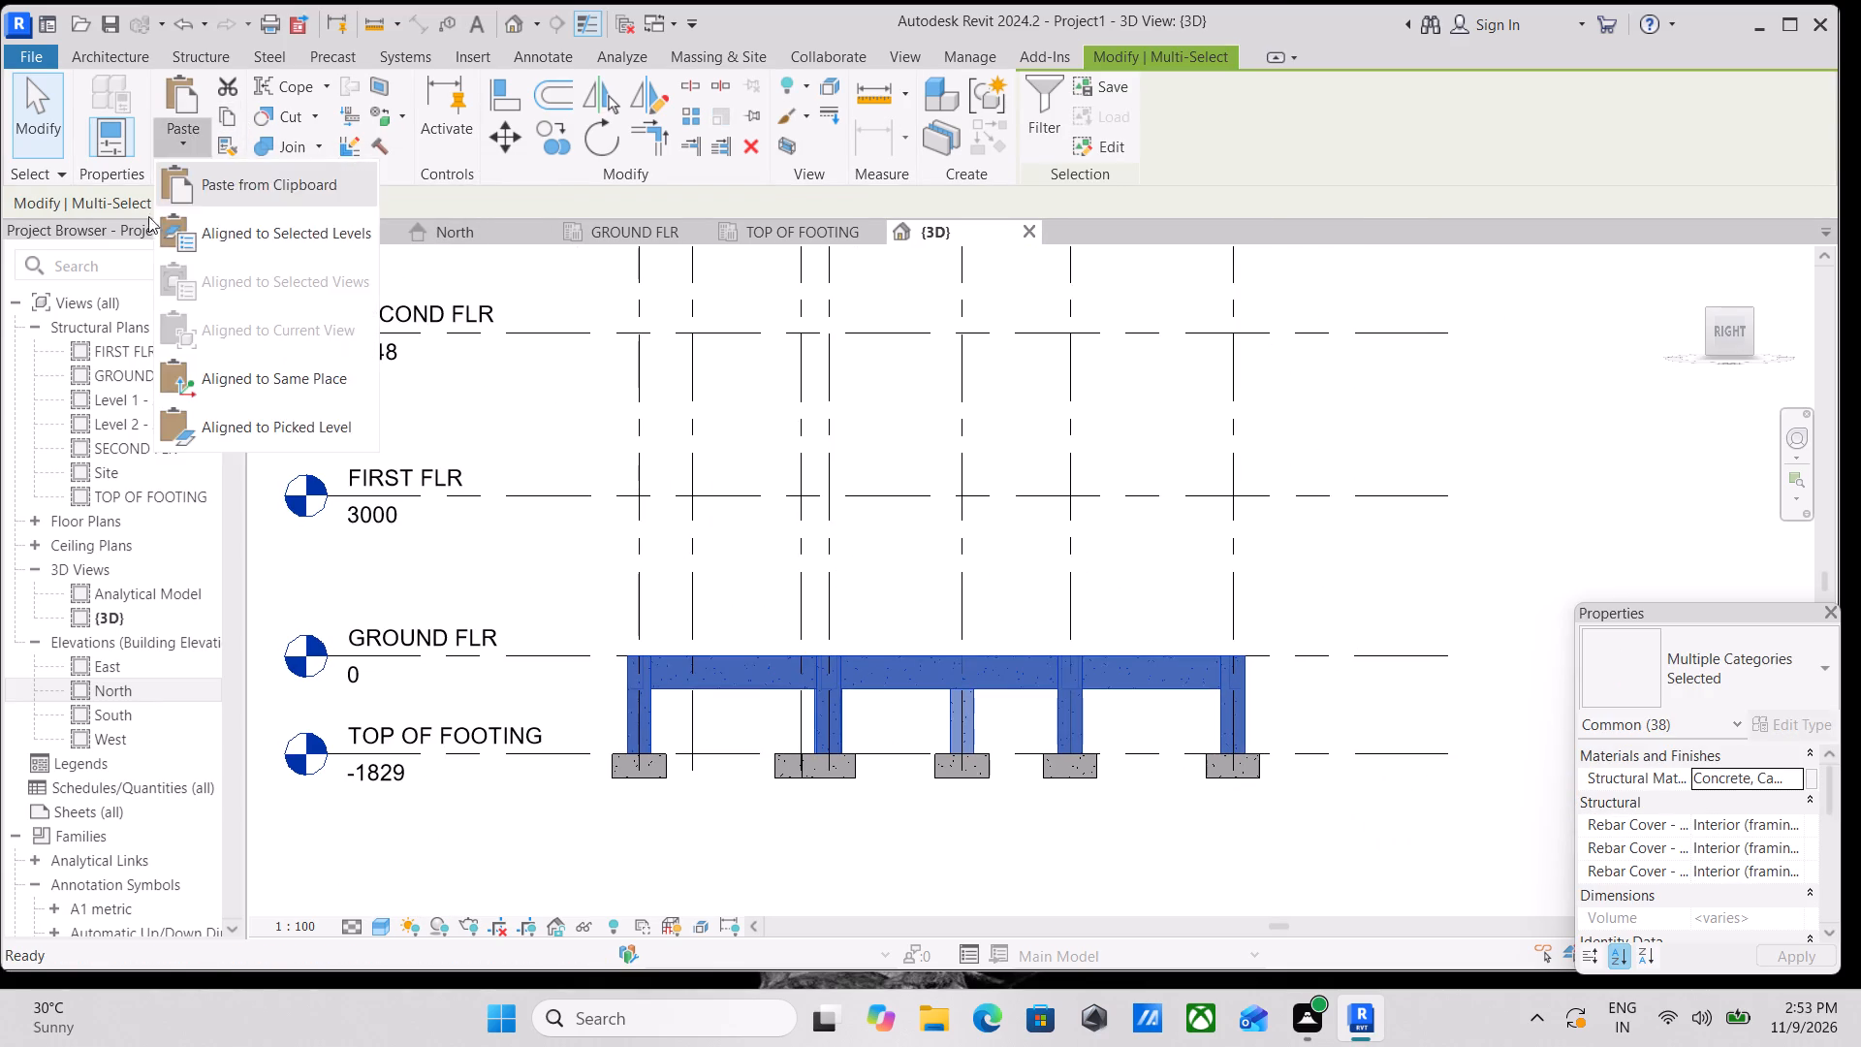
click(198, 239)
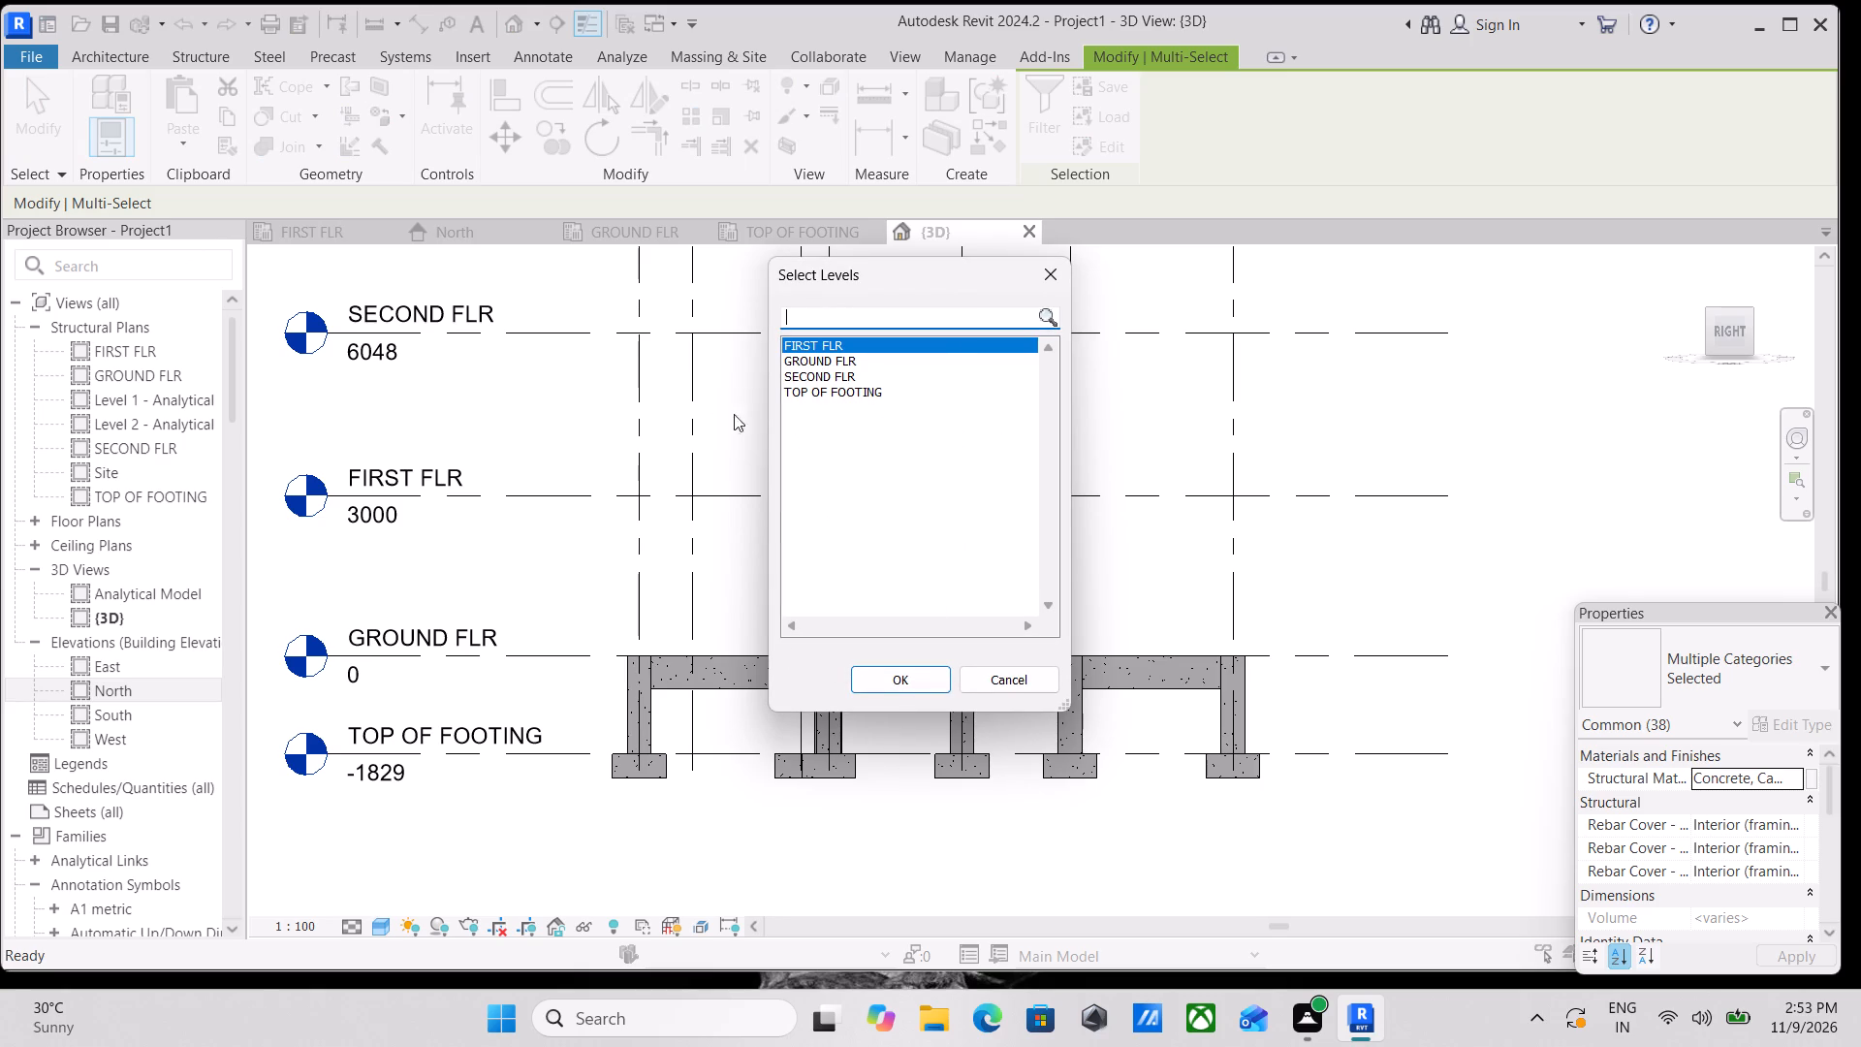
click(908, 683)
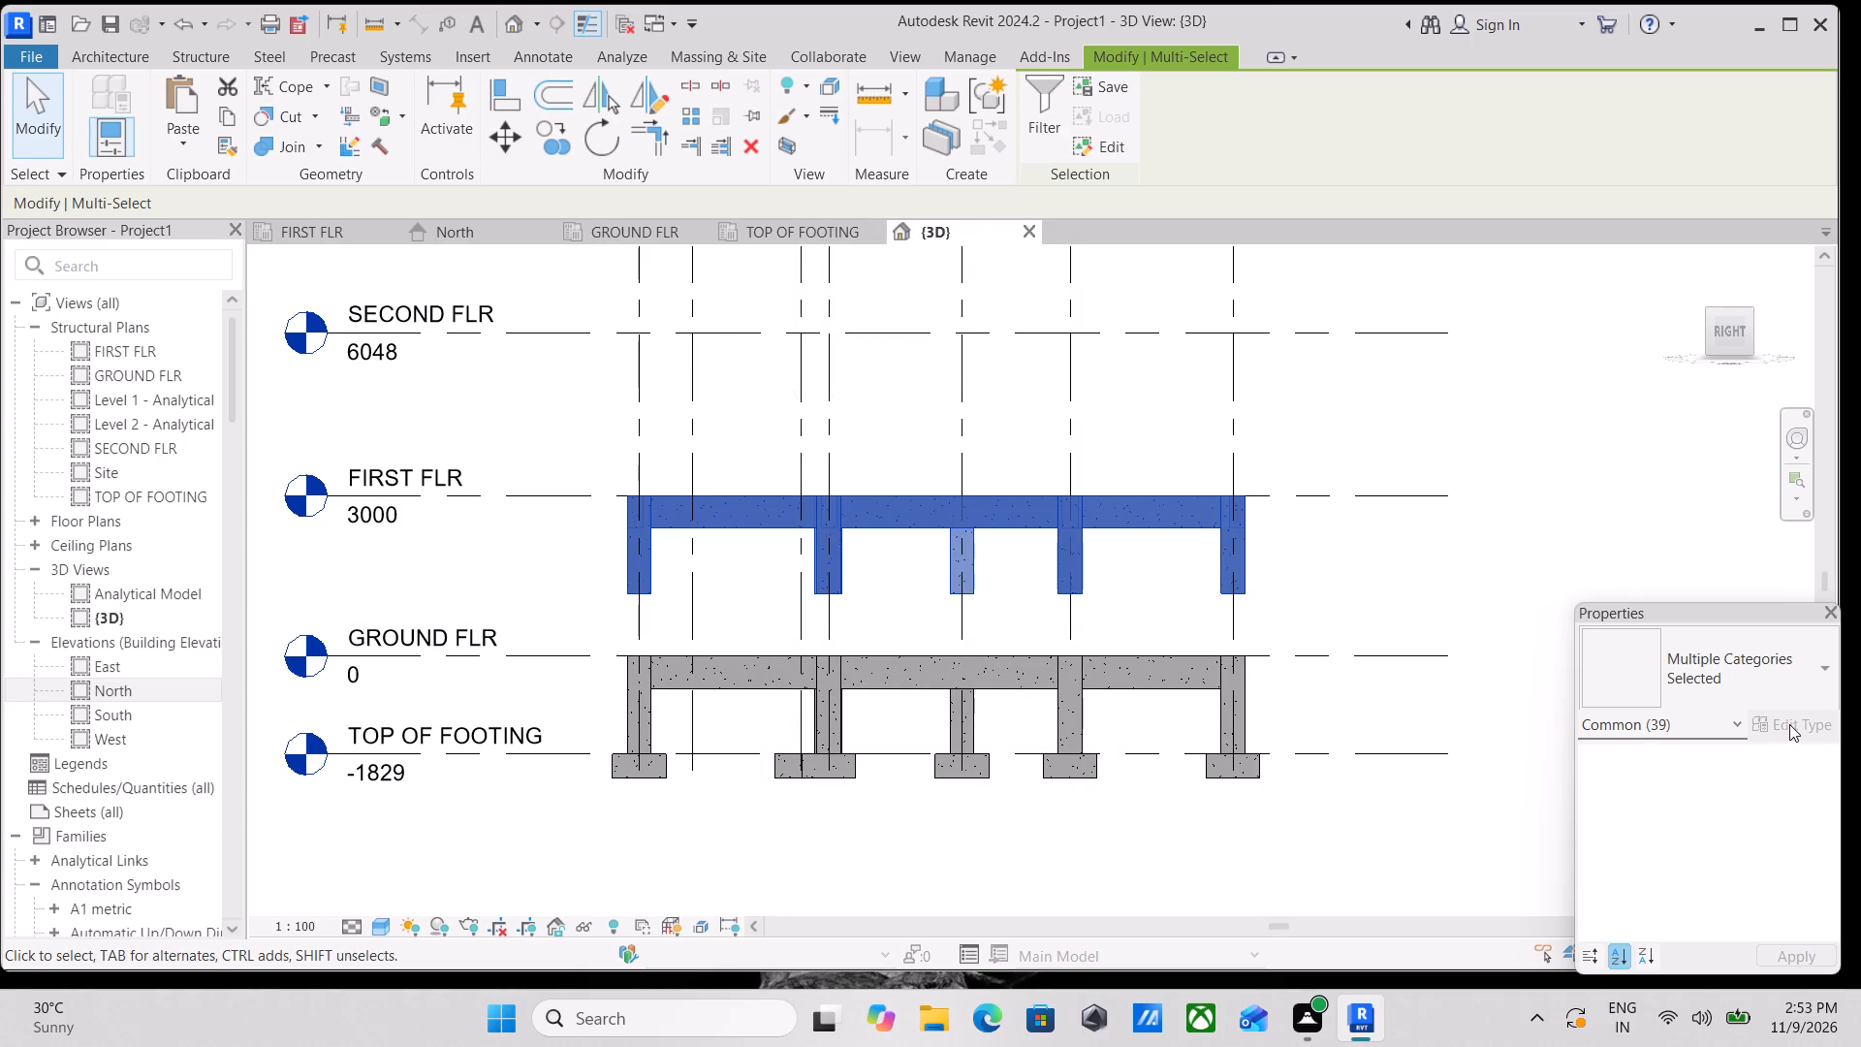
scroll(1350, 611, up, 1)
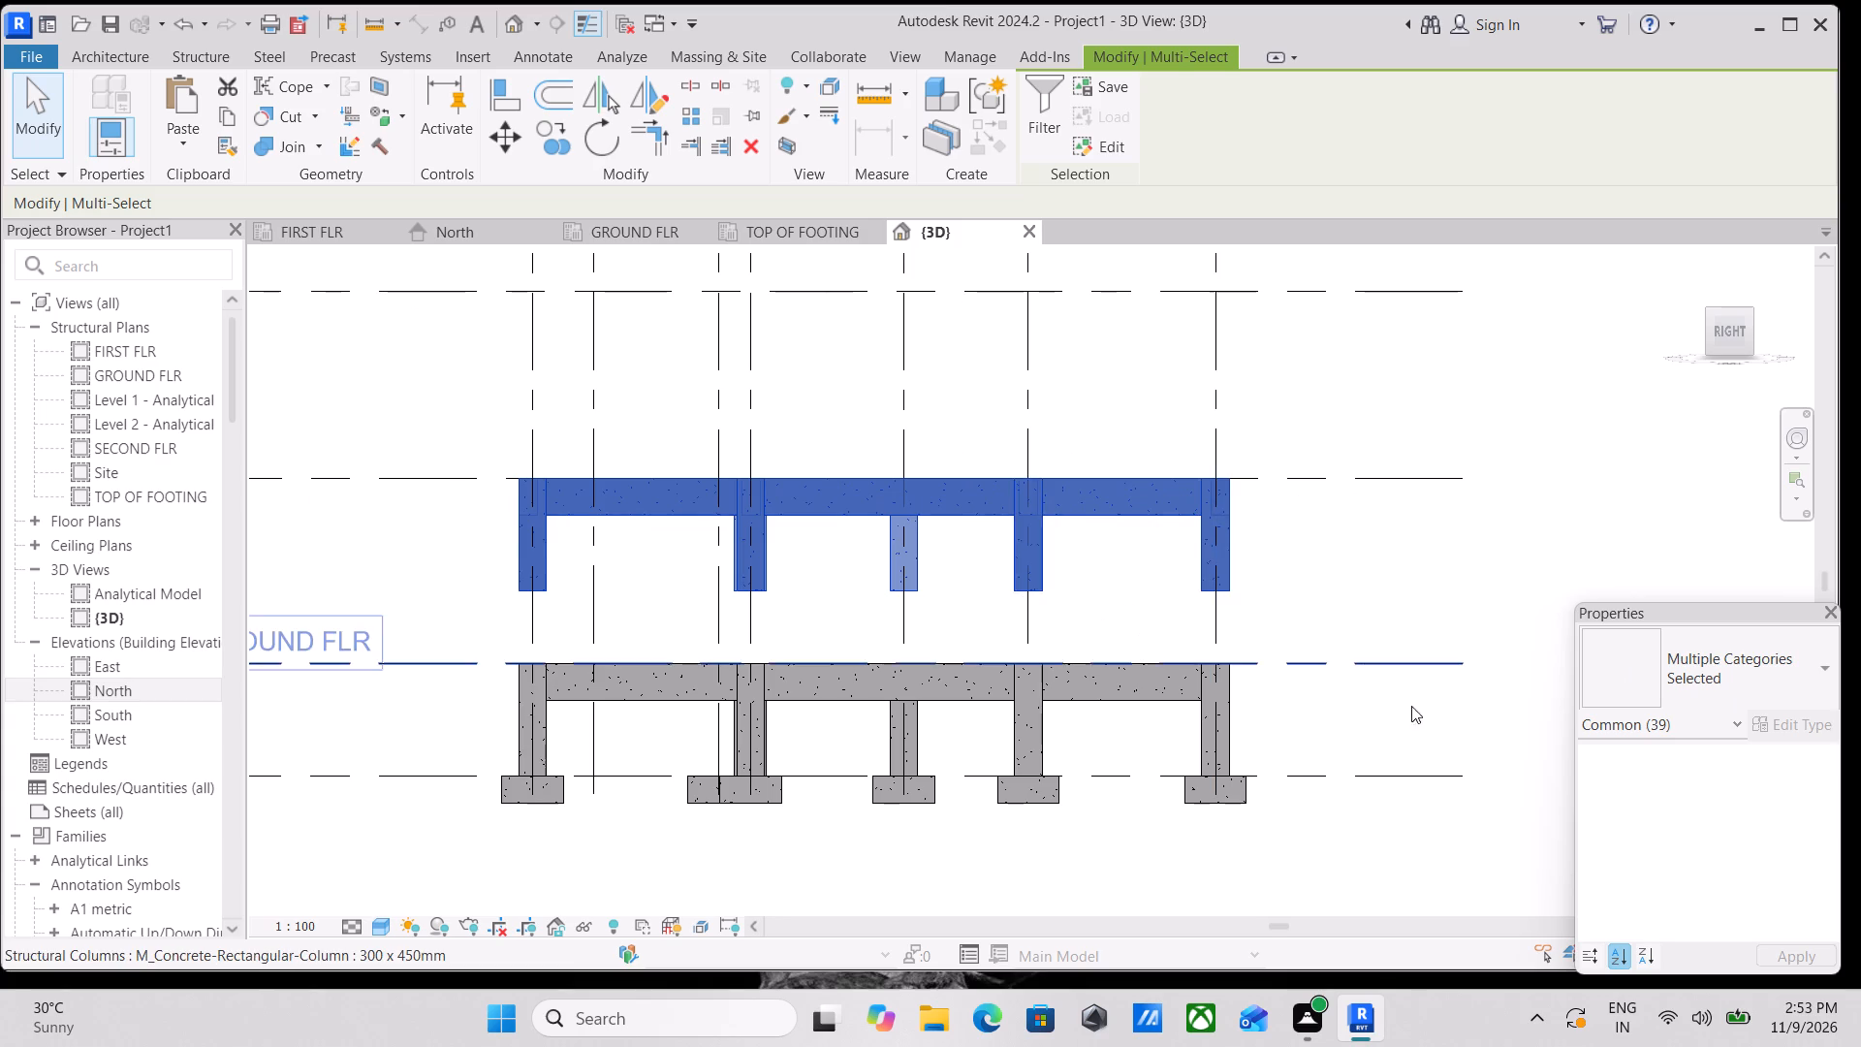
key(Escape)
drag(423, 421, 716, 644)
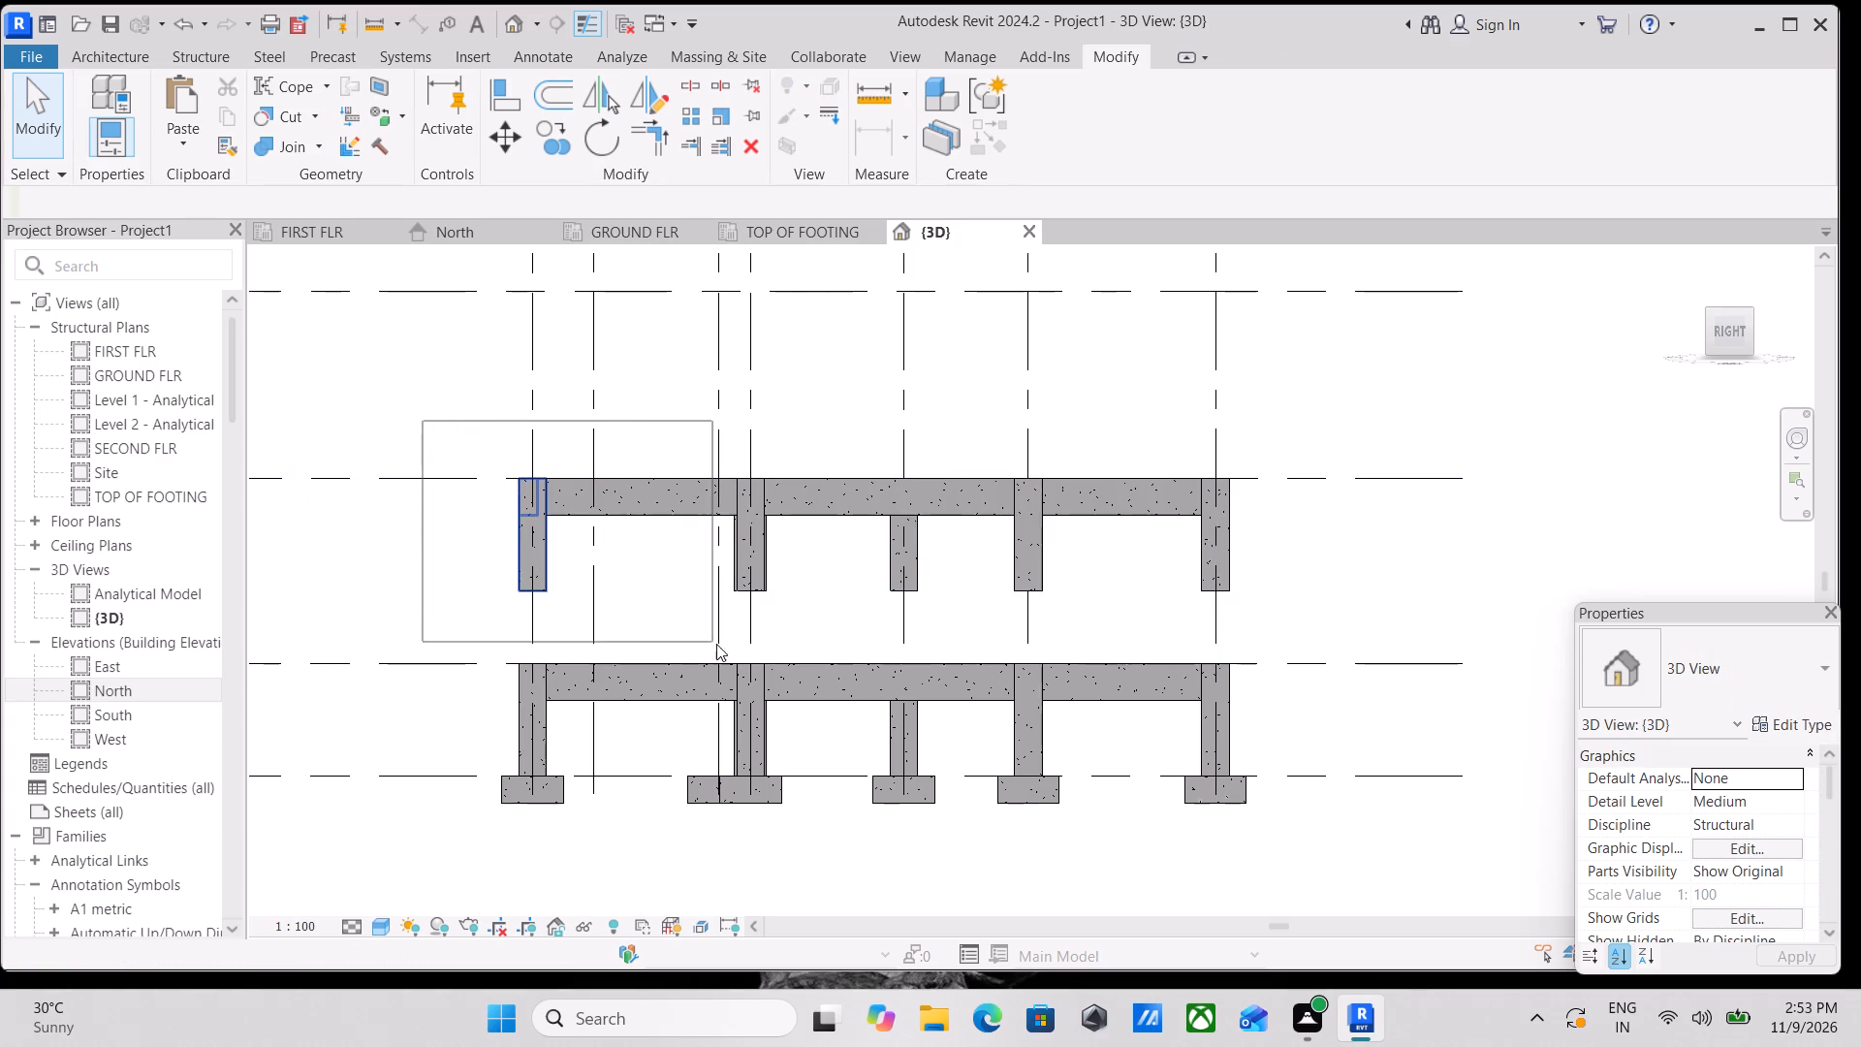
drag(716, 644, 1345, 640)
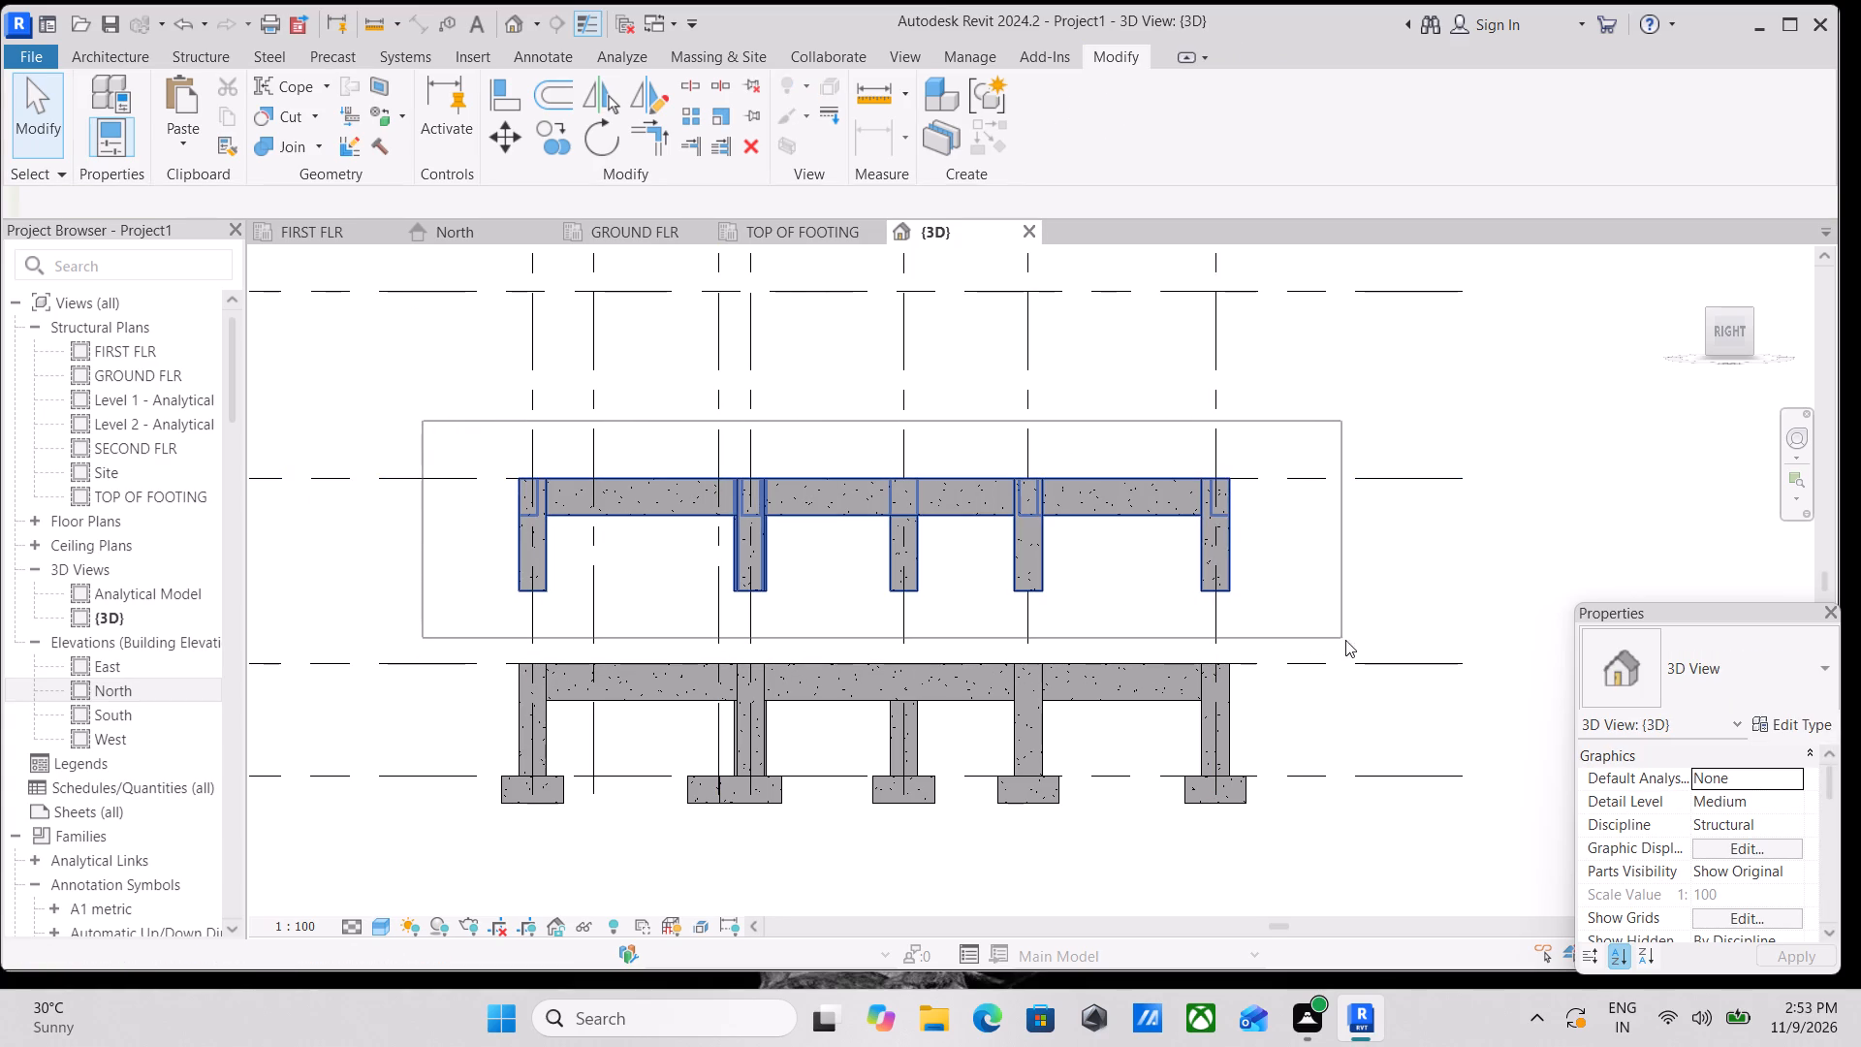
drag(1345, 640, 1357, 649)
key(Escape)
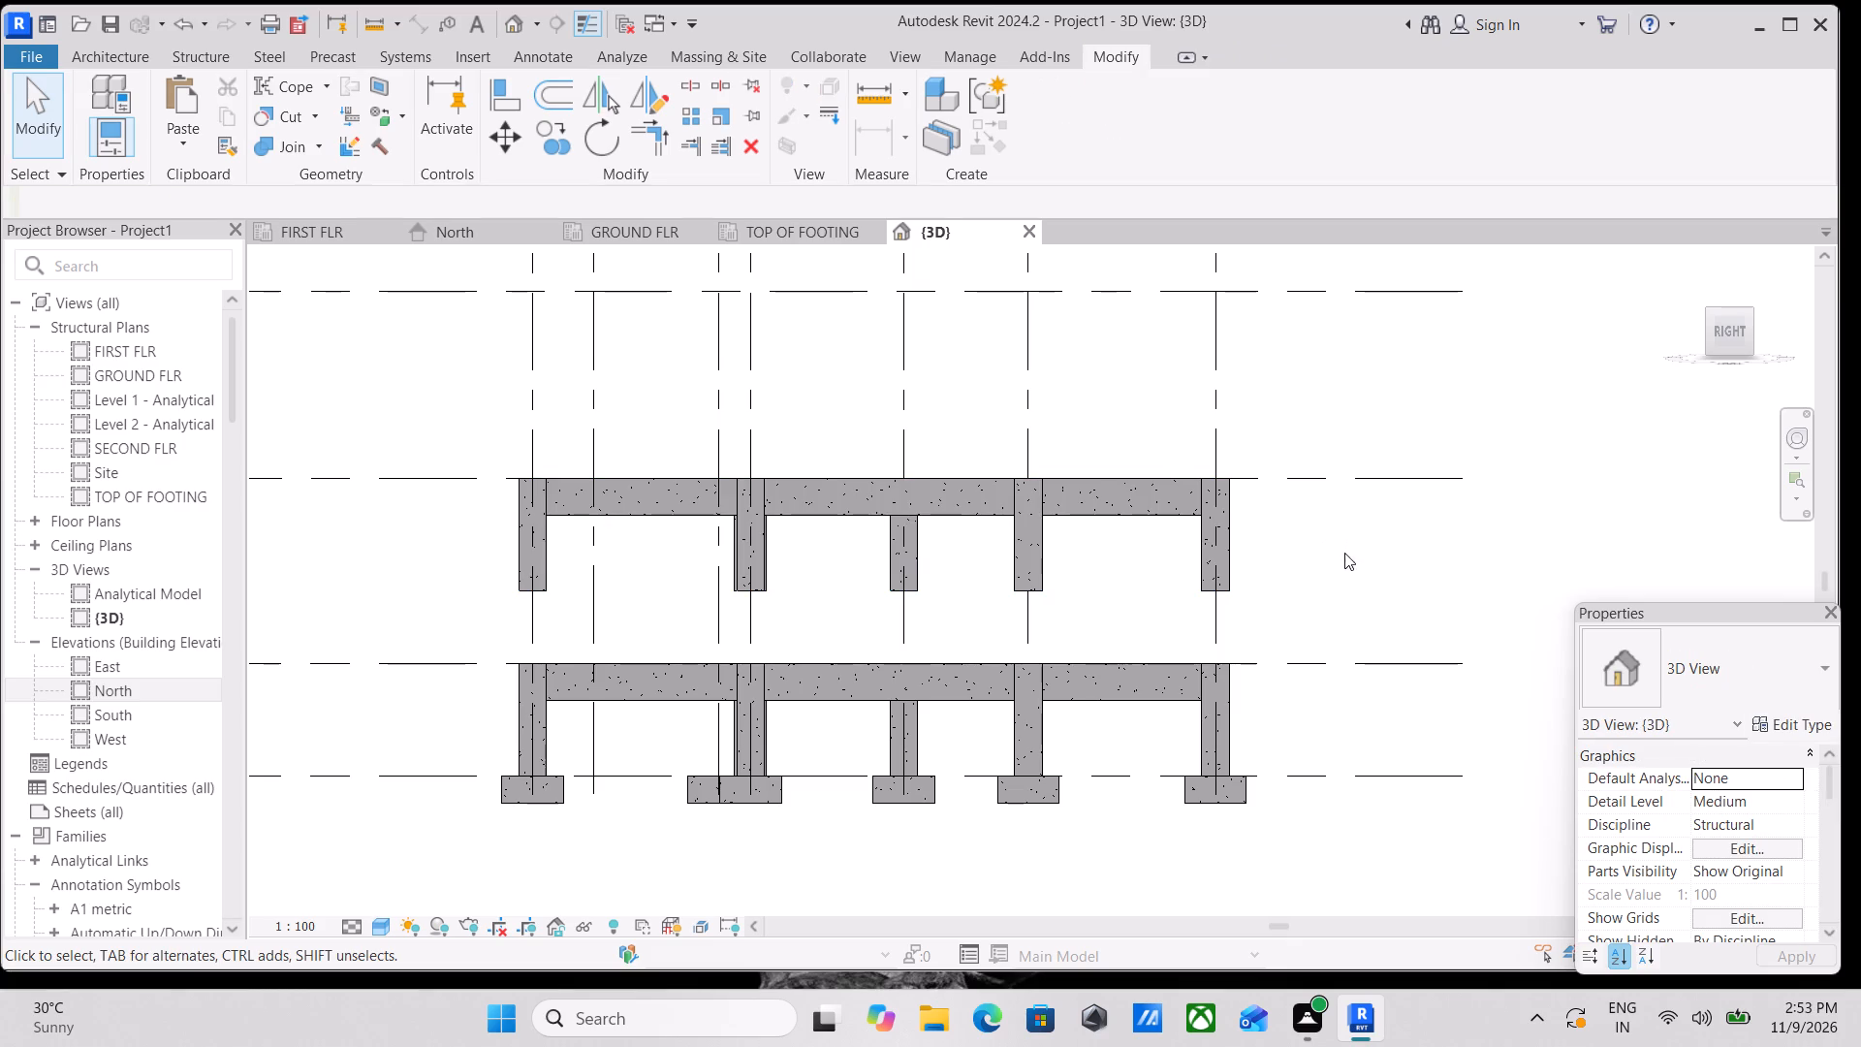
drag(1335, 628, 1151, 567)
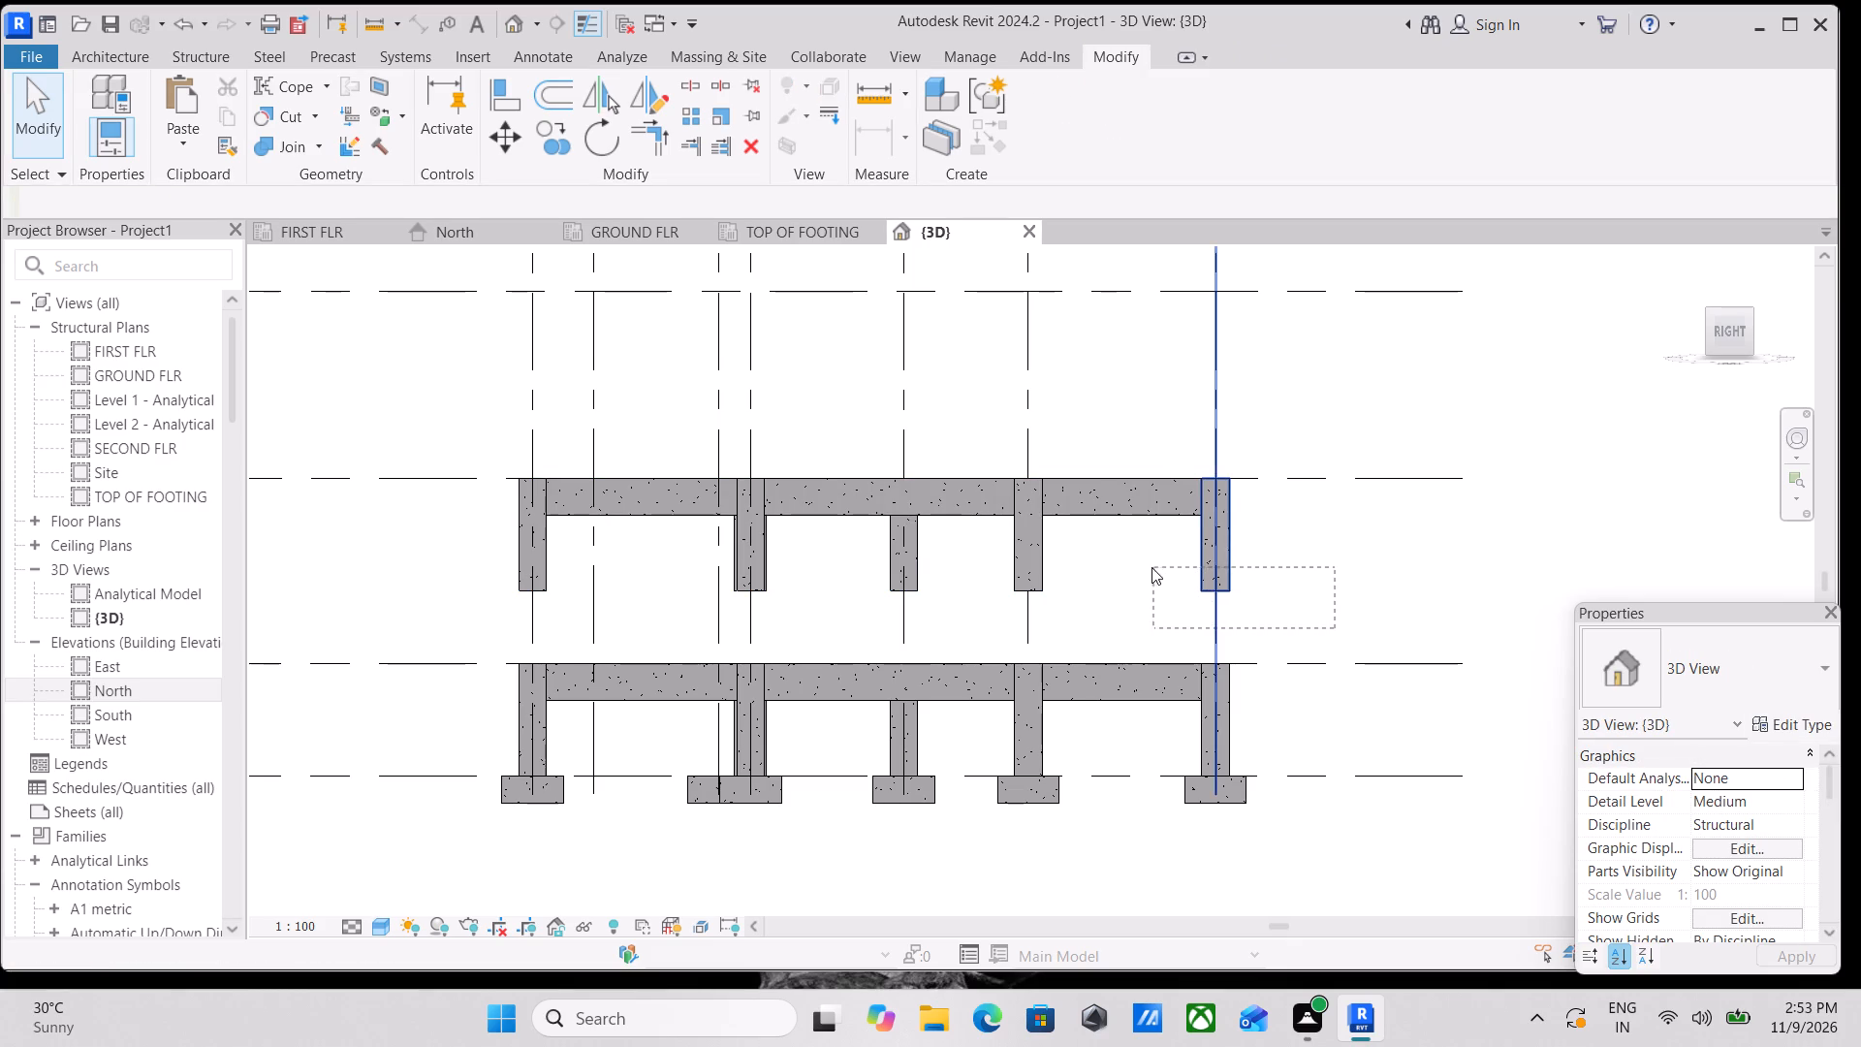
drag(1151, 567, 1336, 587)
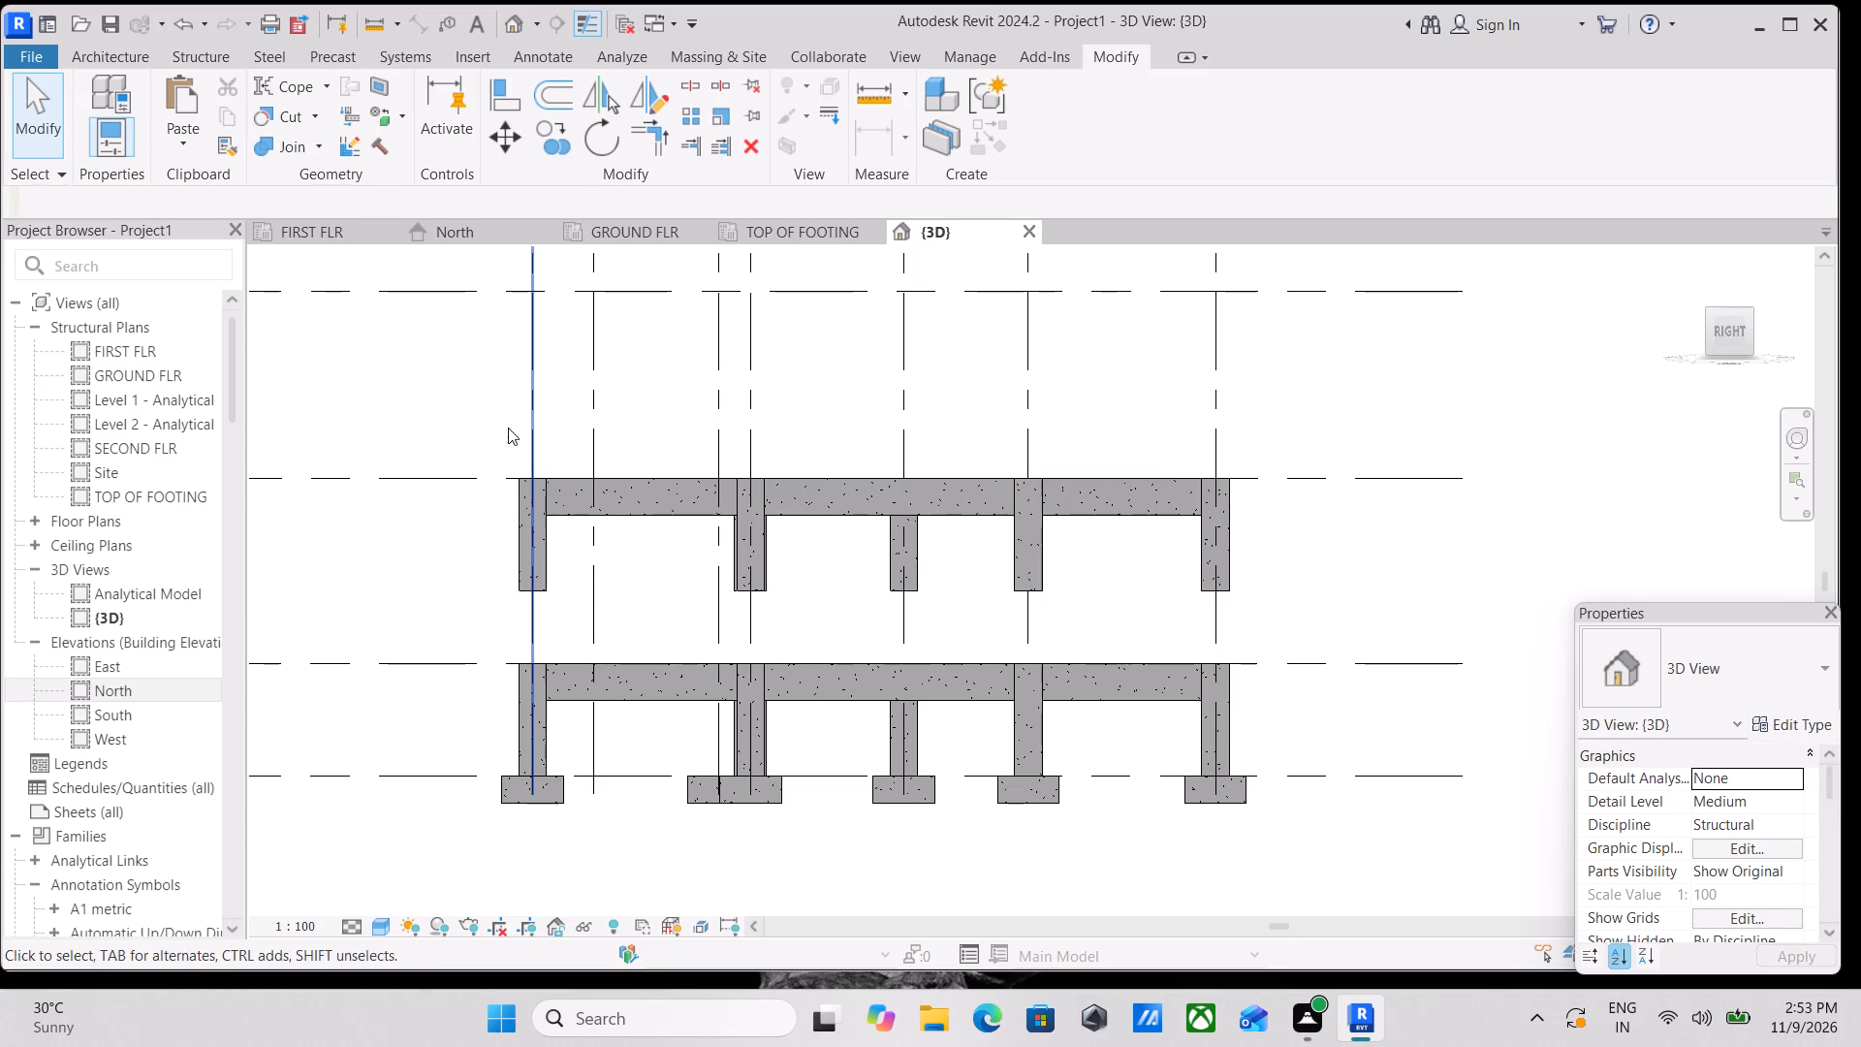
Select the copied FIRST FLR frame, filter it to structural columns only, and set their base offset to 0 from GROUND FLR.
drag(441, 434, 535, 548)
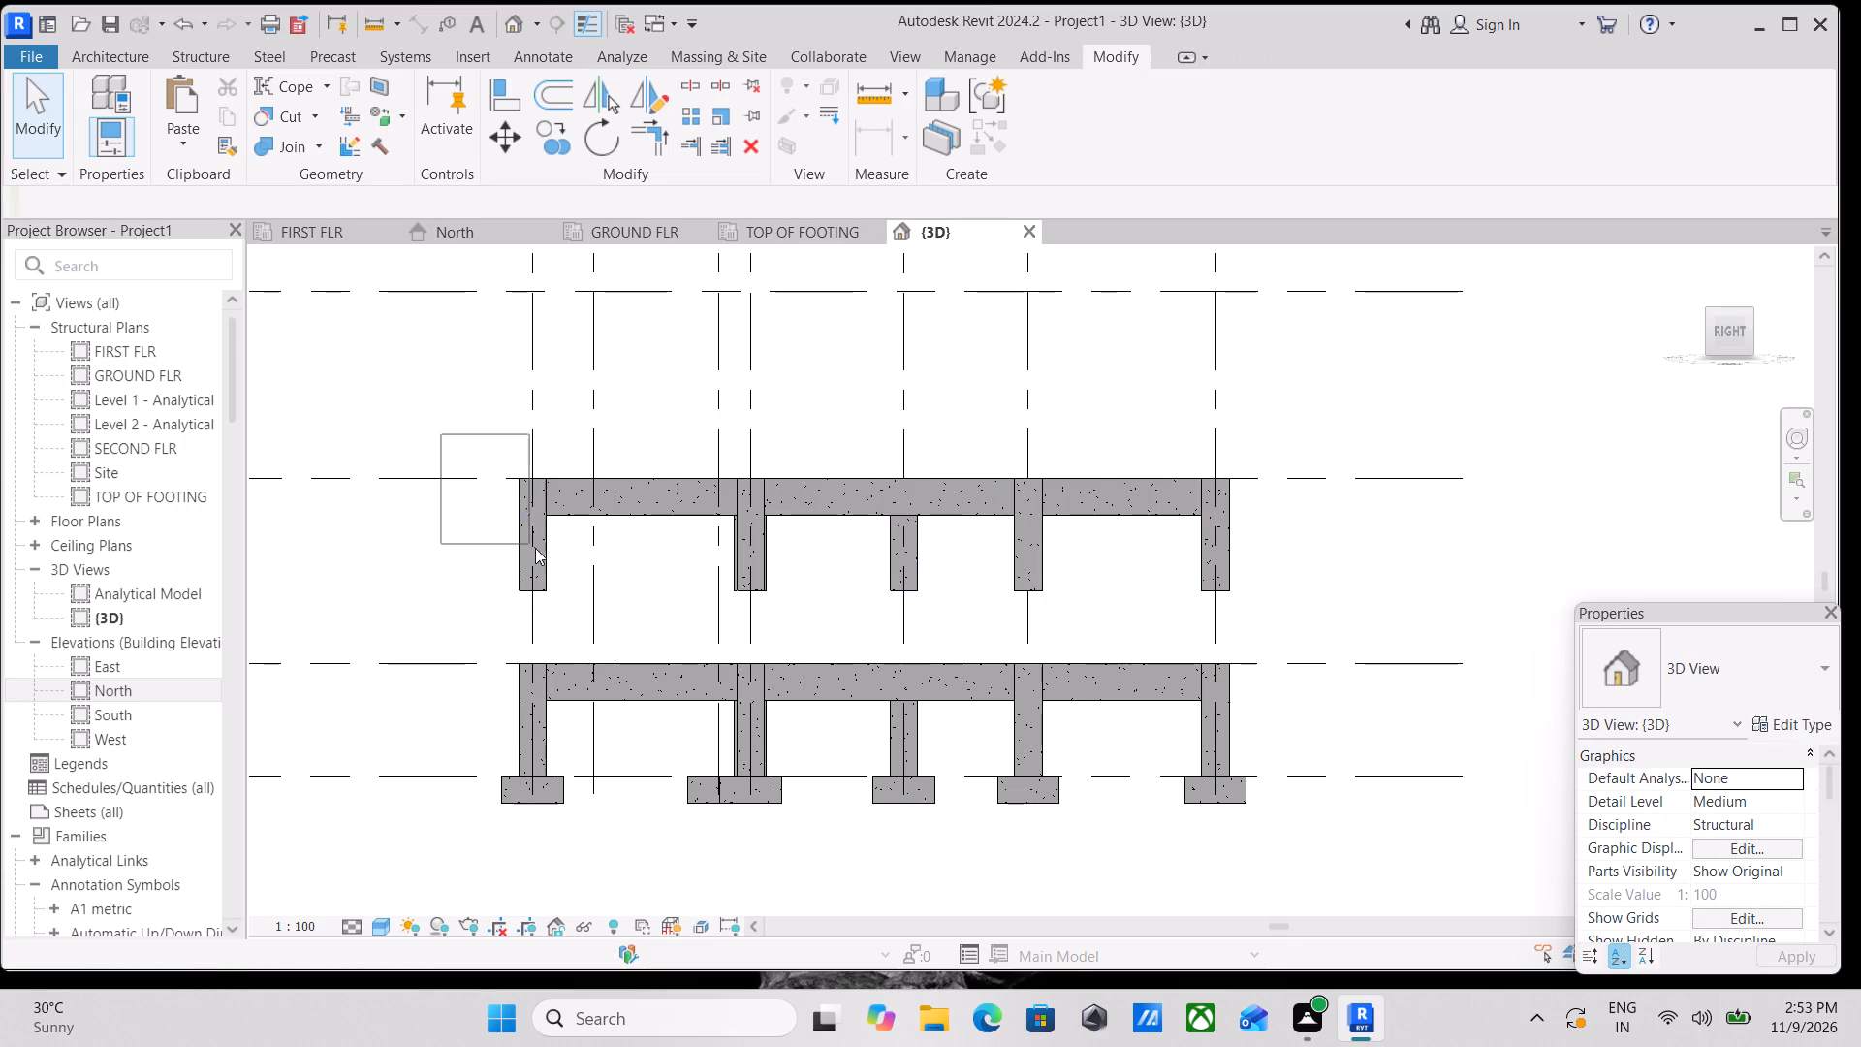
drag(535, 548, 1028, 610)
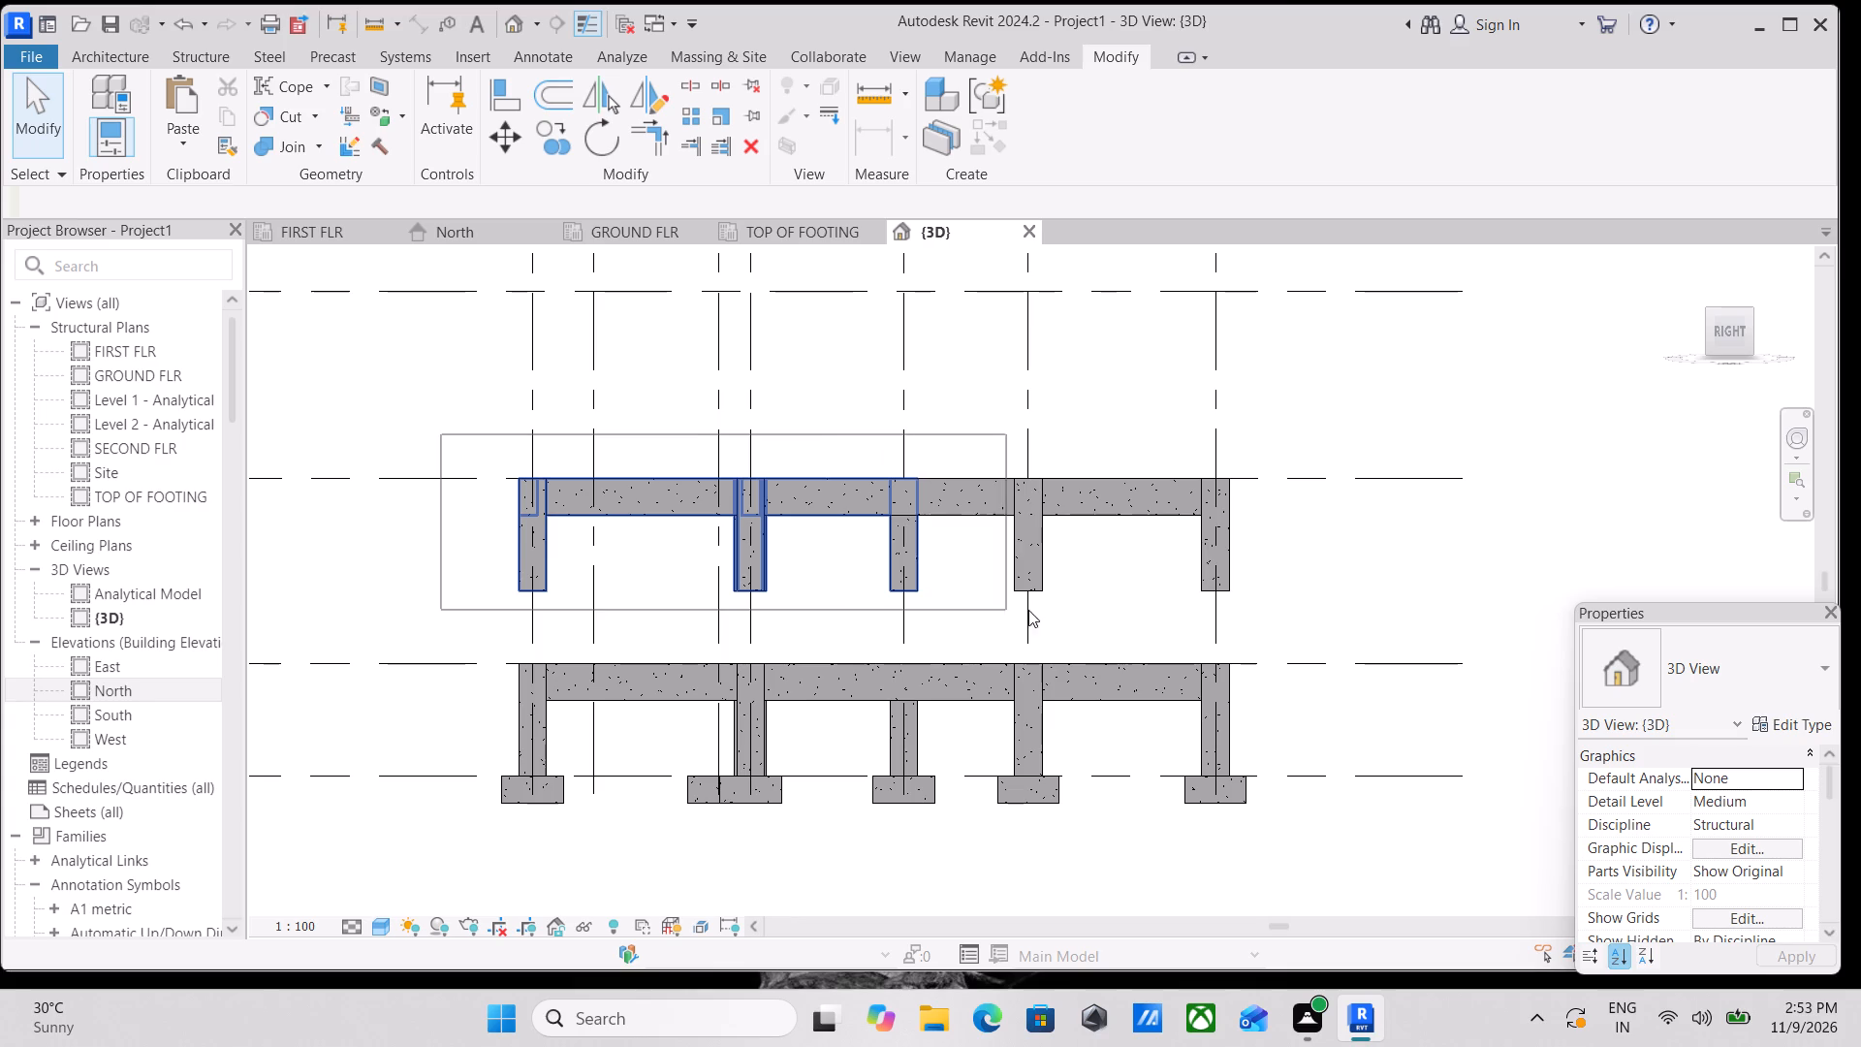
drag(1028, 610, 1309, 619)
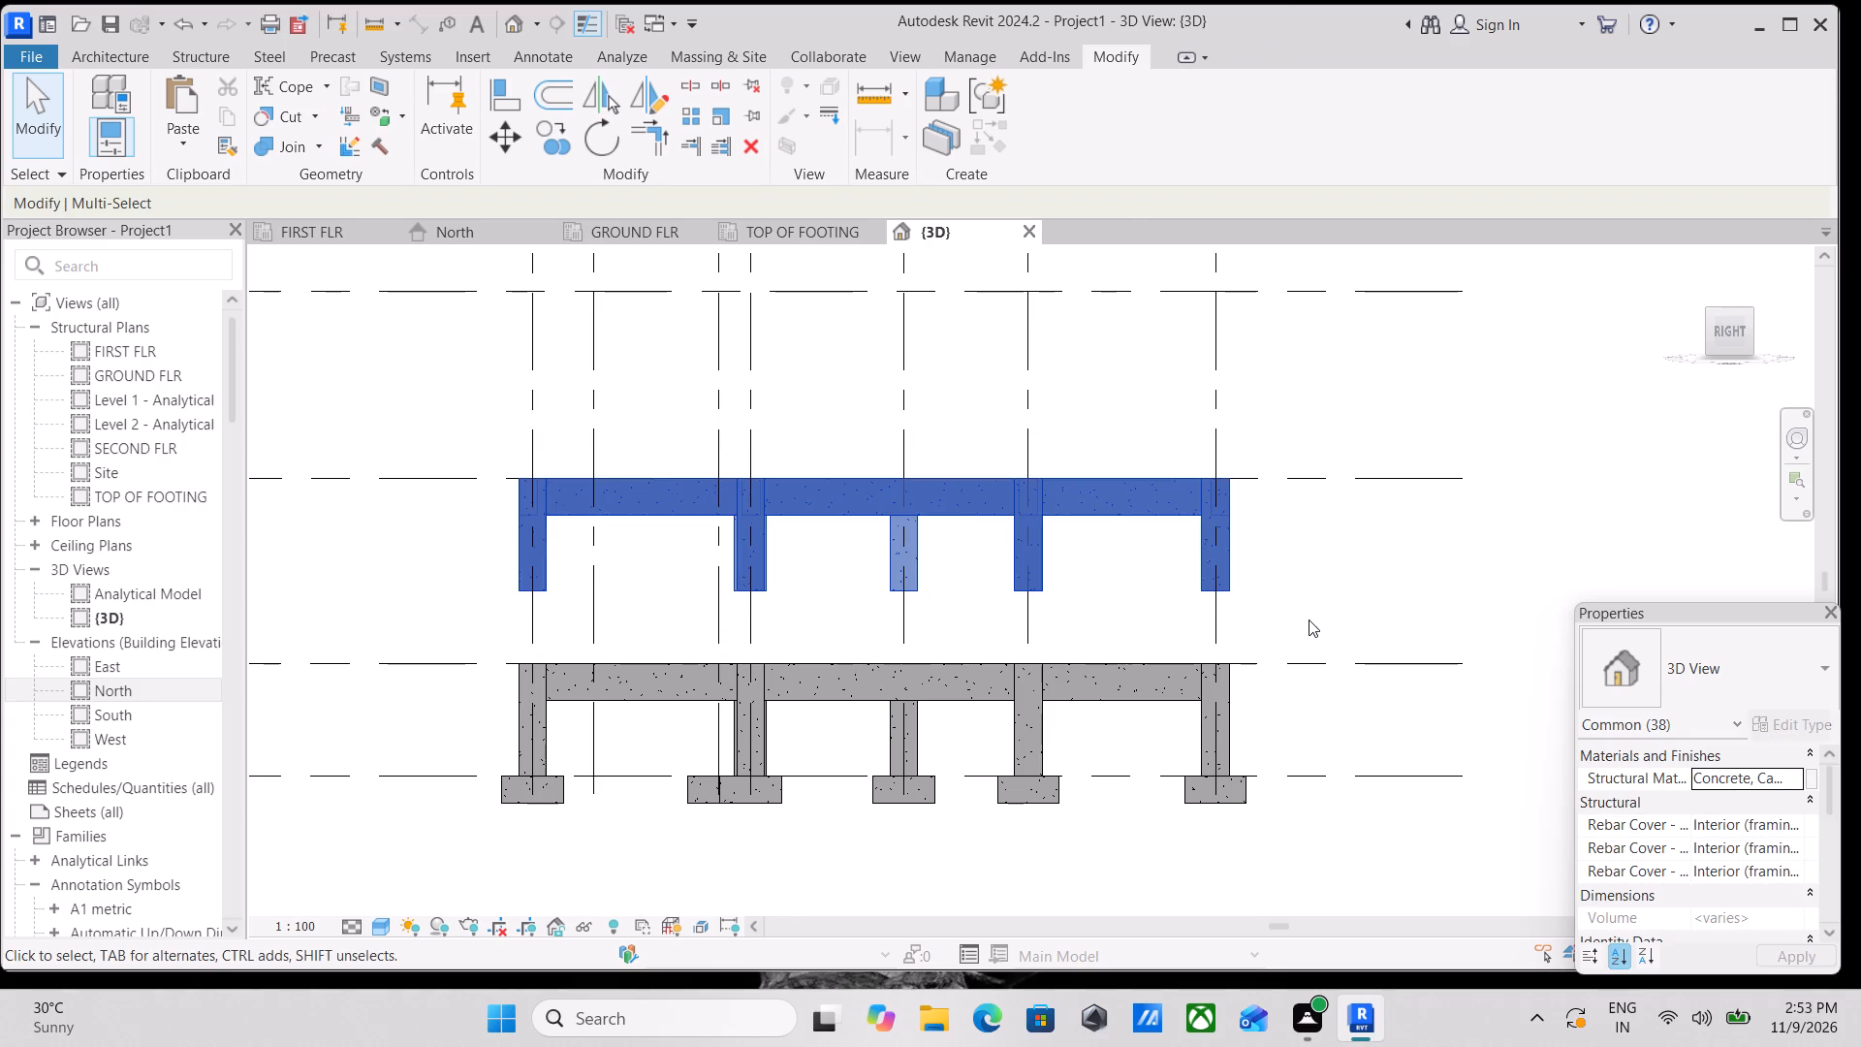
click(1043, 128)
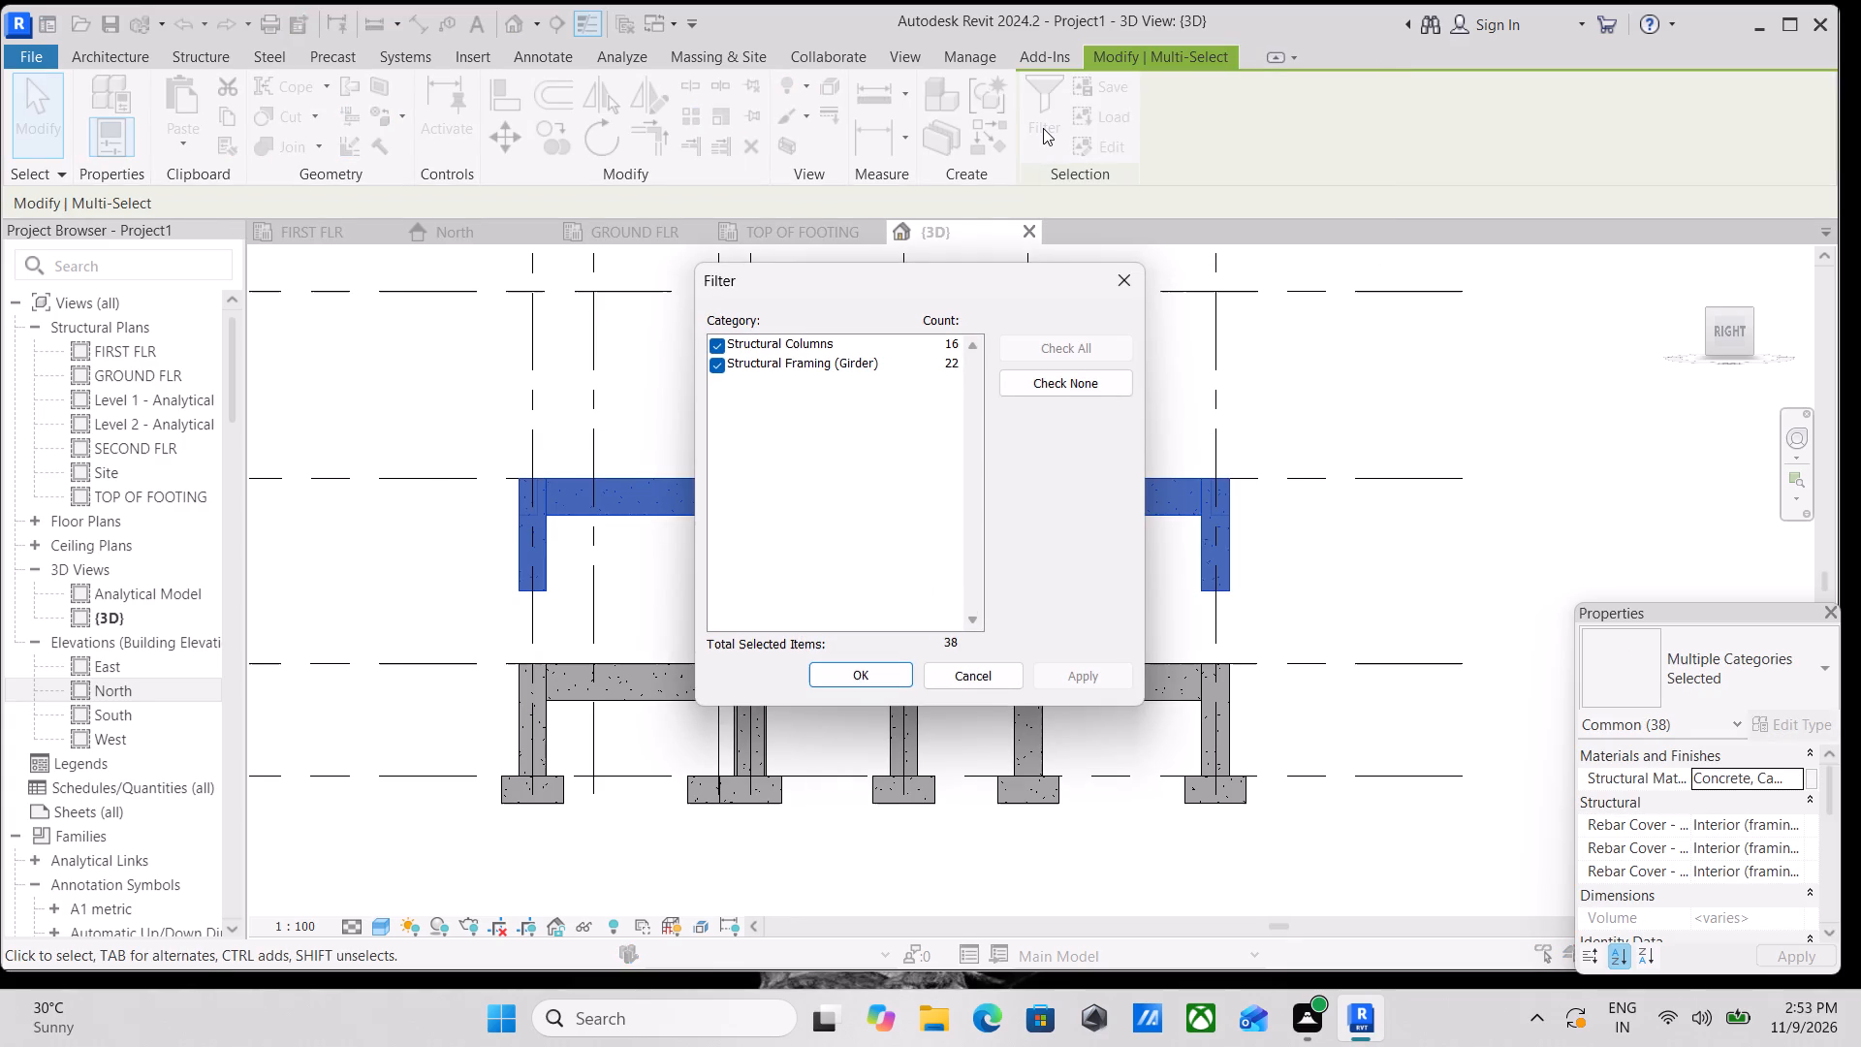
click(712, 357)
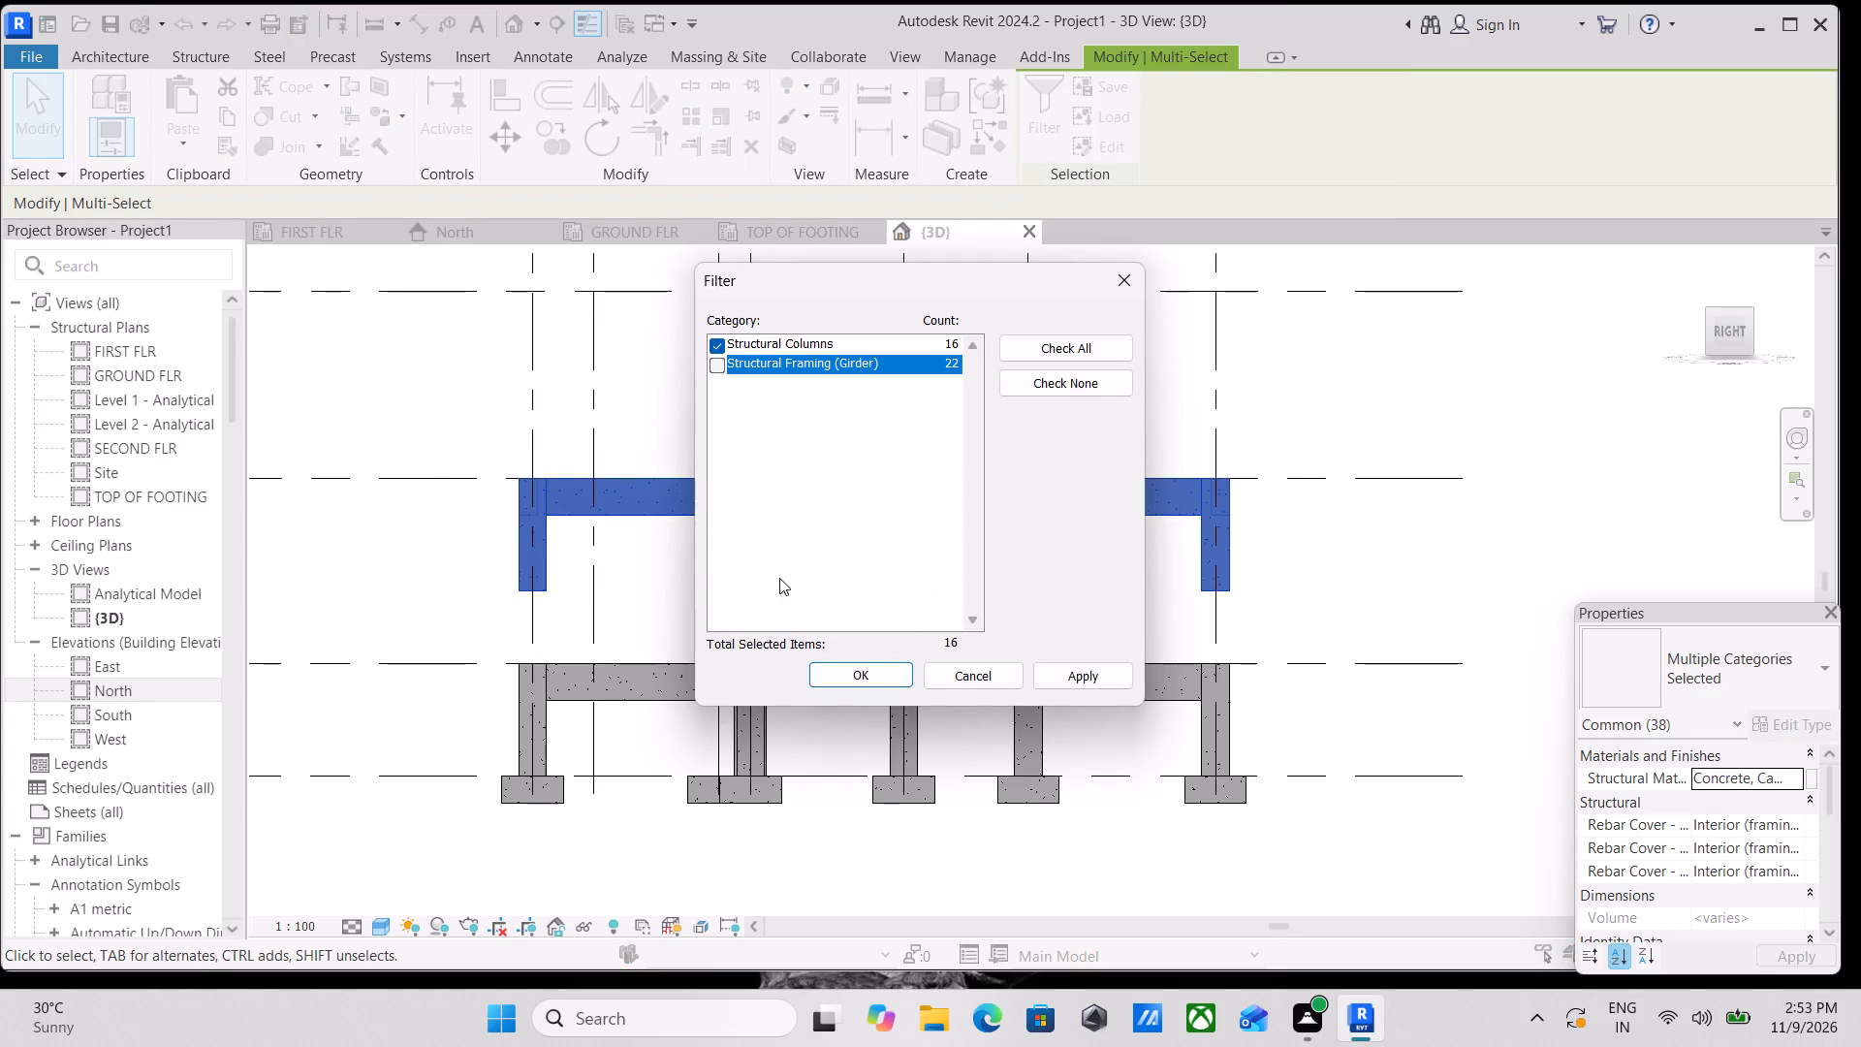
click(1063, 676)
click(844, 671)
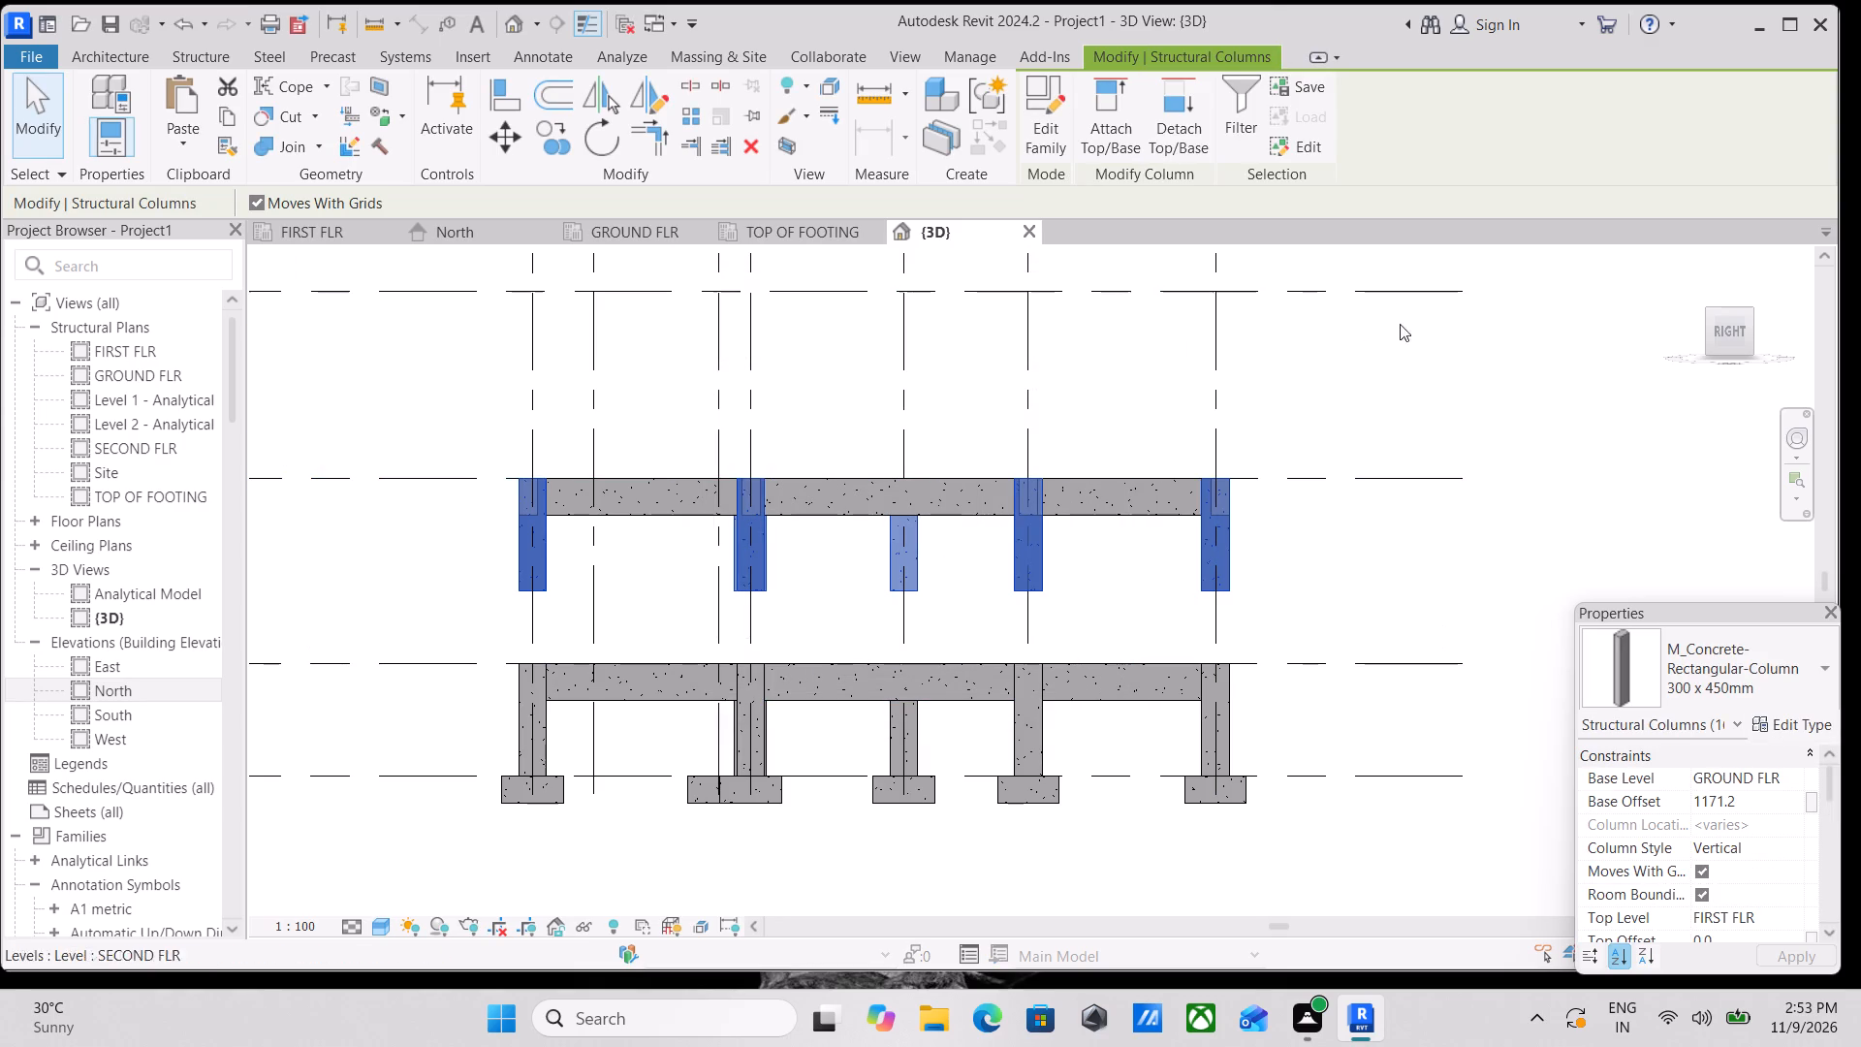
click(1776, 802)
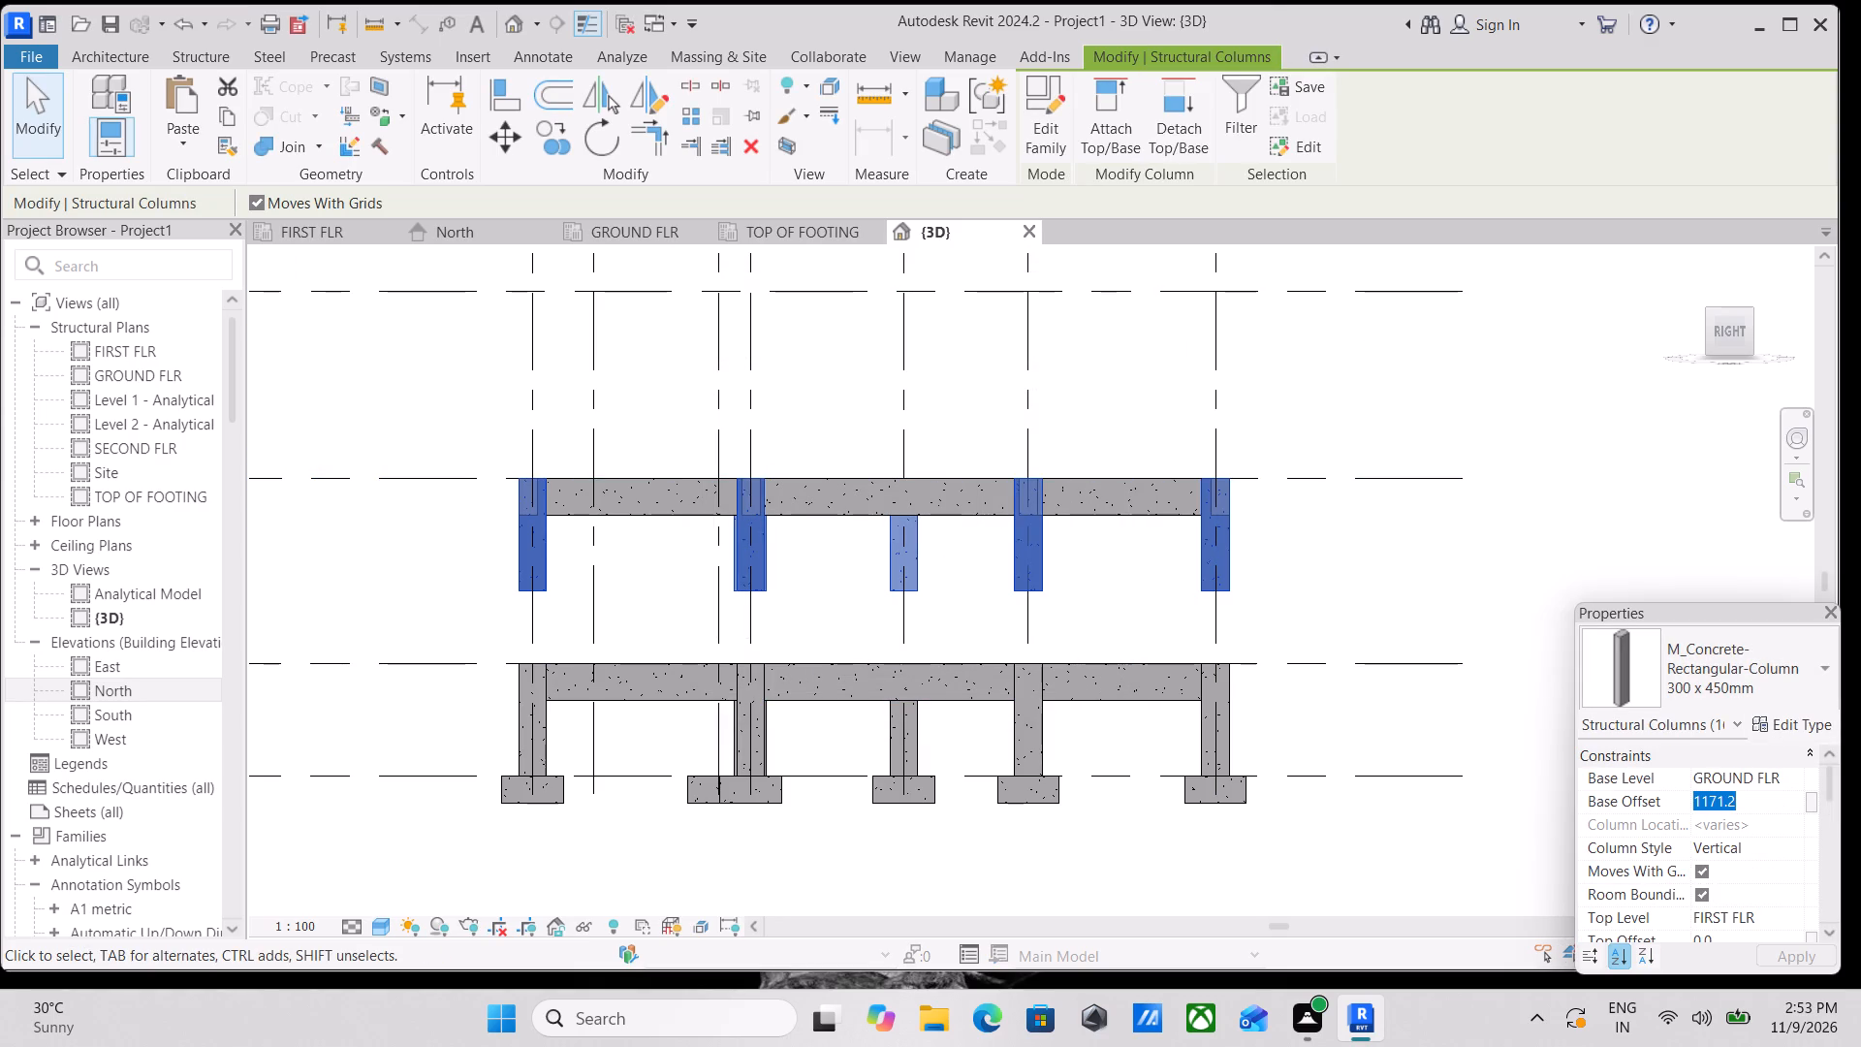
key(0)
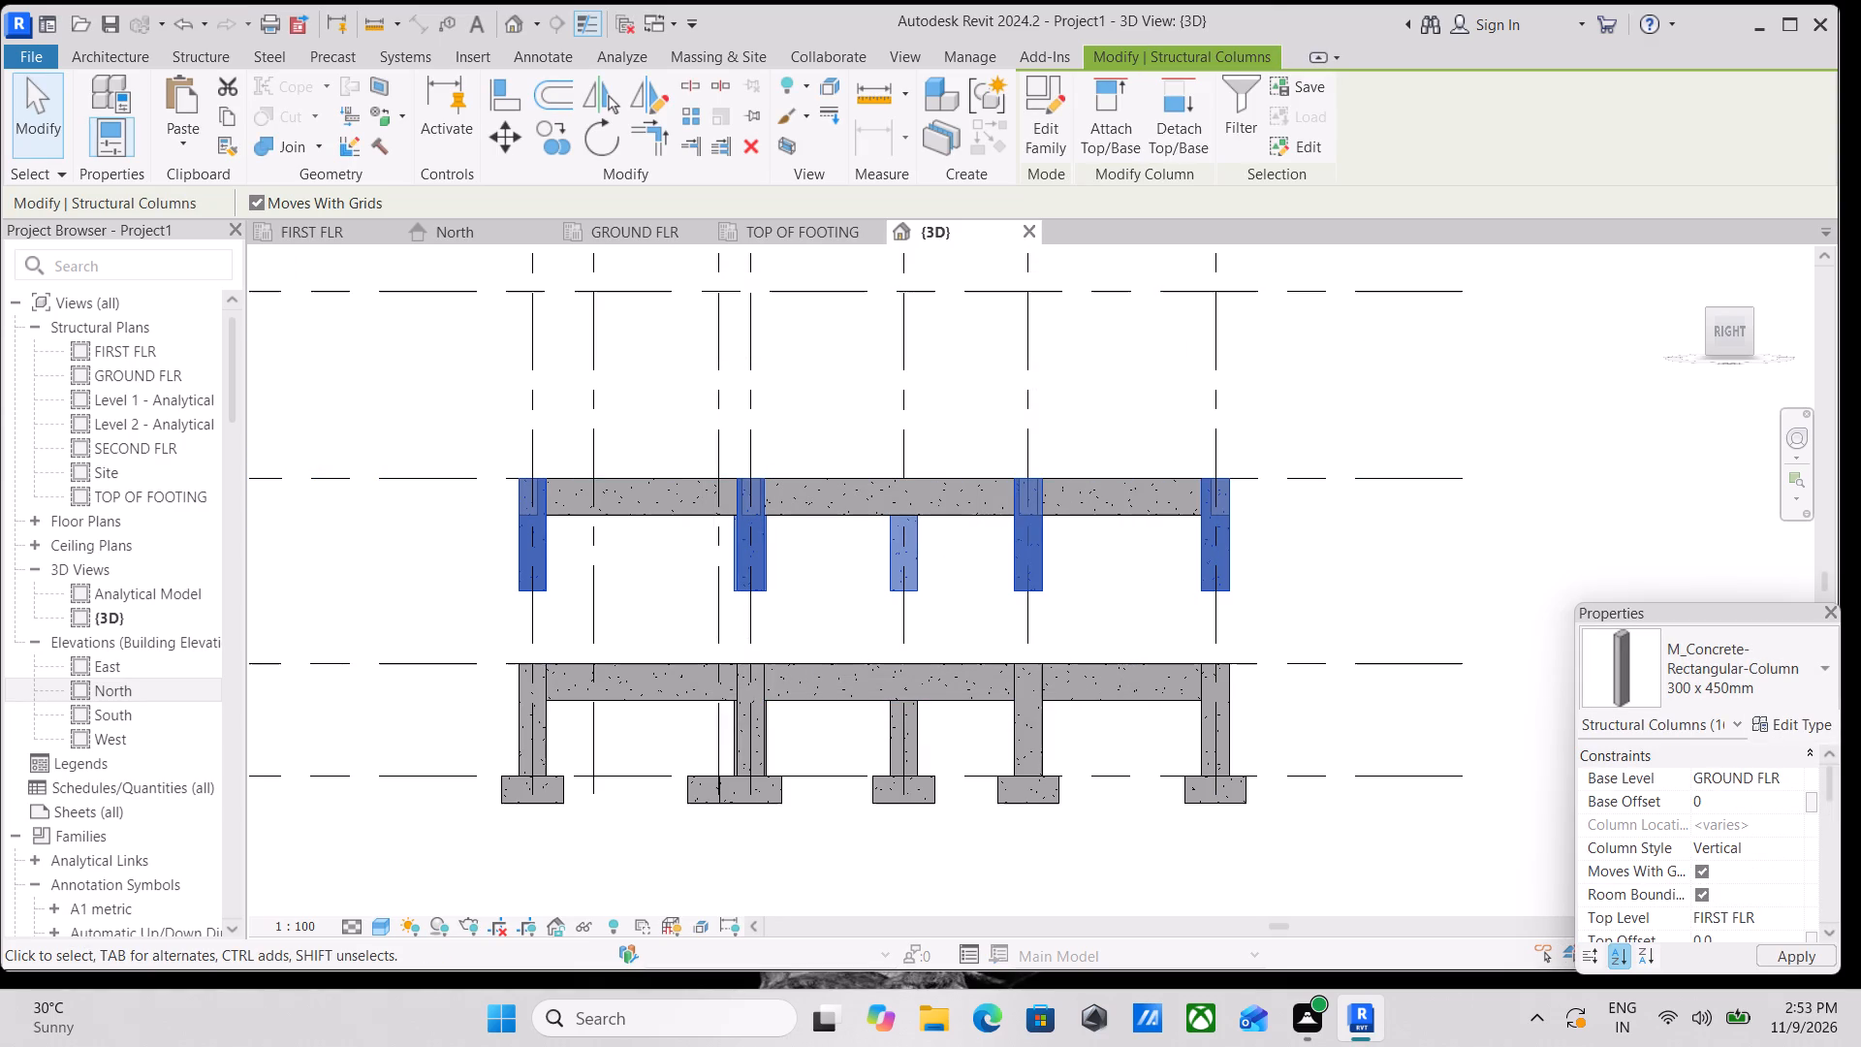
key(Return)
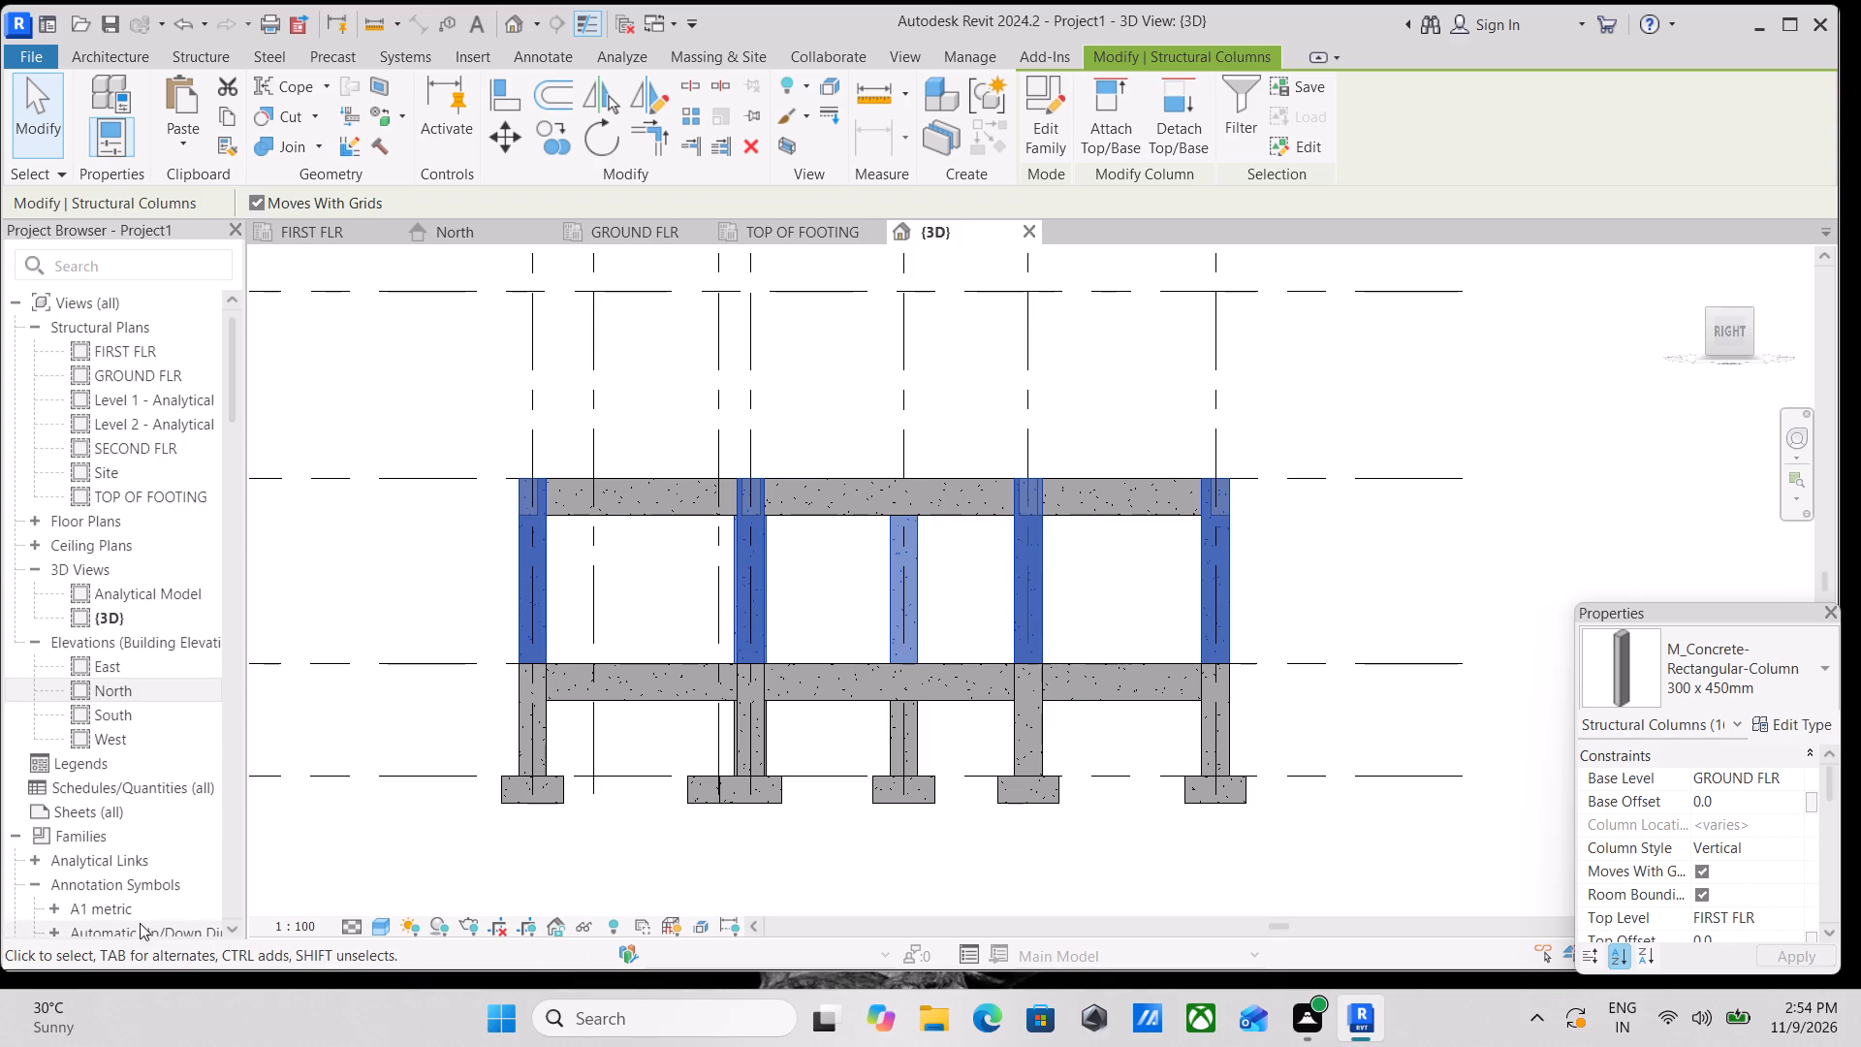
scroll(48, 923, down, 1)
key(Escape)
Examine the frame from all sides in 3D, checking the FIRST FLR beams and the columns between levels.
scroll(457, 889, down, 1)
shift+middle_drag(584, 811, 685, 910)
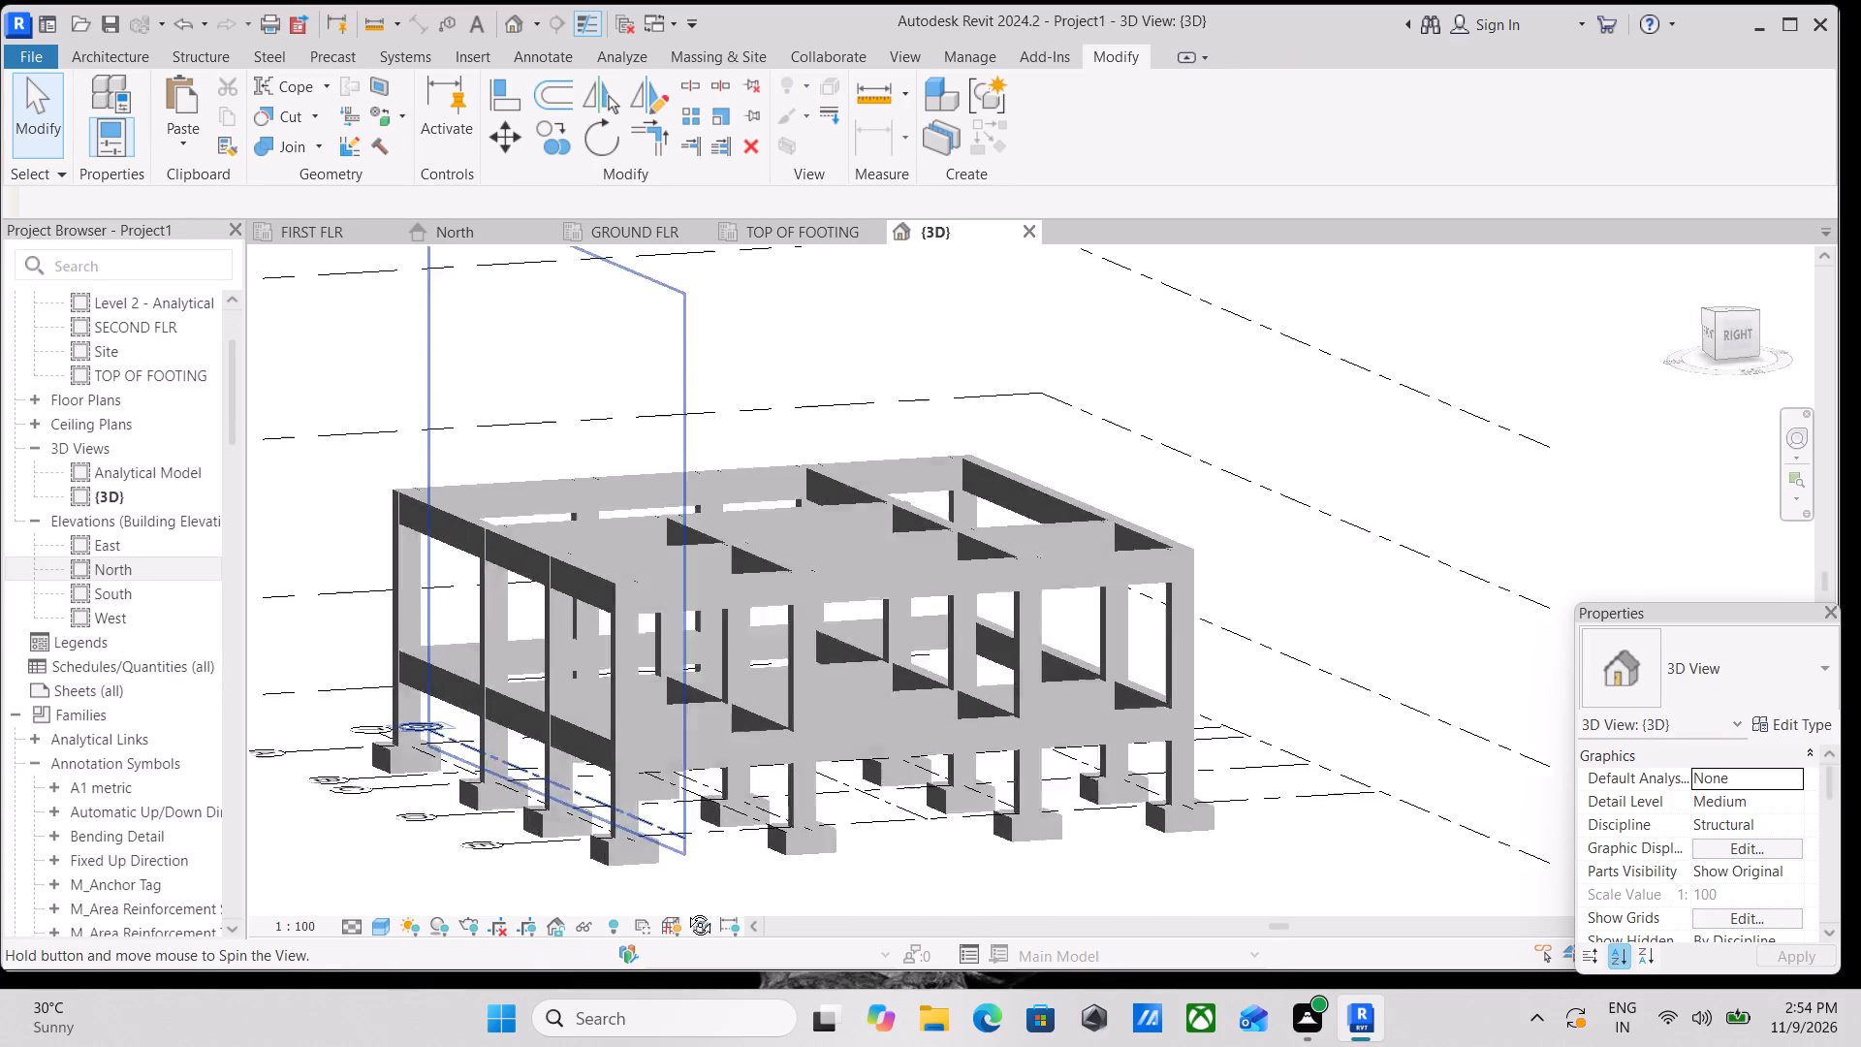
shift+middle_drag(685, 910, 767, 937)
scroll(771, 919, down, 3)
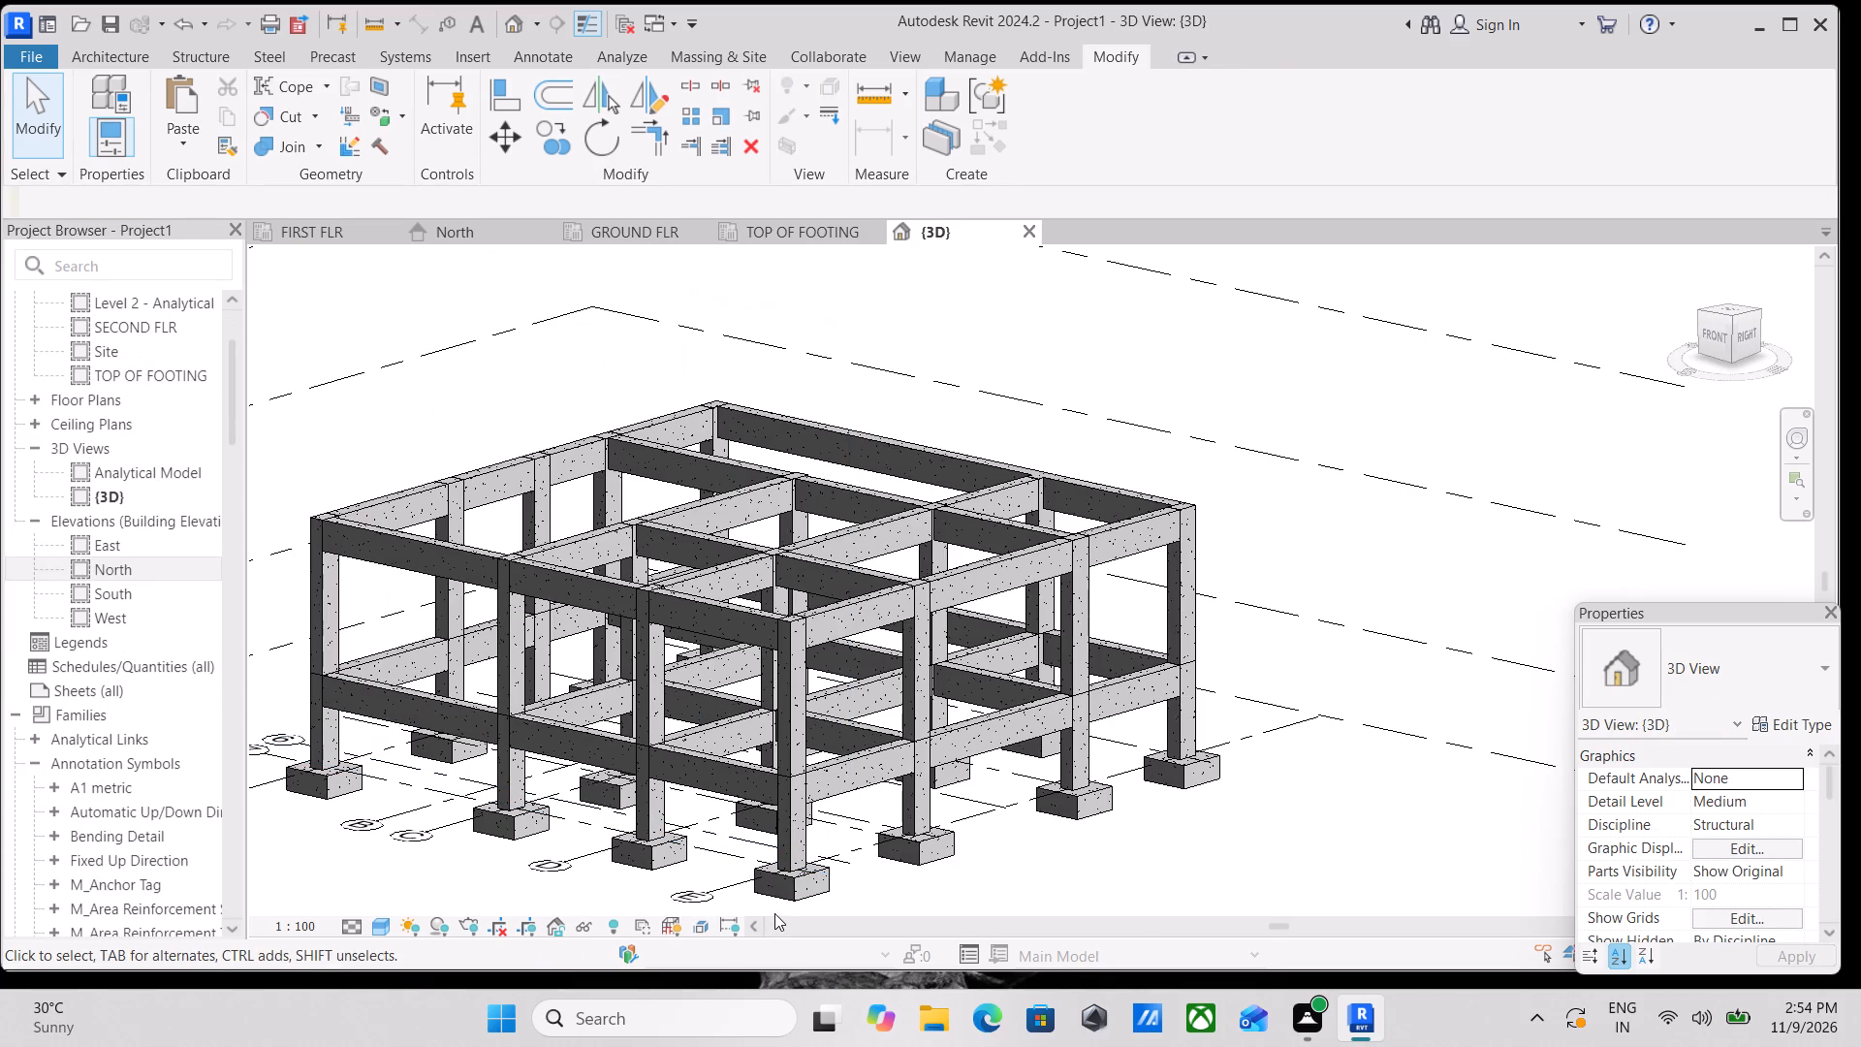
scroll(962, 675, up, 3)
key(Escape)
scroll(1042, 497, down, 2)
middle_drag(1056, 520, 1143, 506)
scroll(1007, 583, down, 2)
shift+middle_drag(1117, 626, 659, 566)
scroll(668, 567, up, 1)
scroll(871, 619, down, 2)
shift+middle_drag(871, 619, 927, 492)
shift+middle_drag(1060, 637, 490, 848)
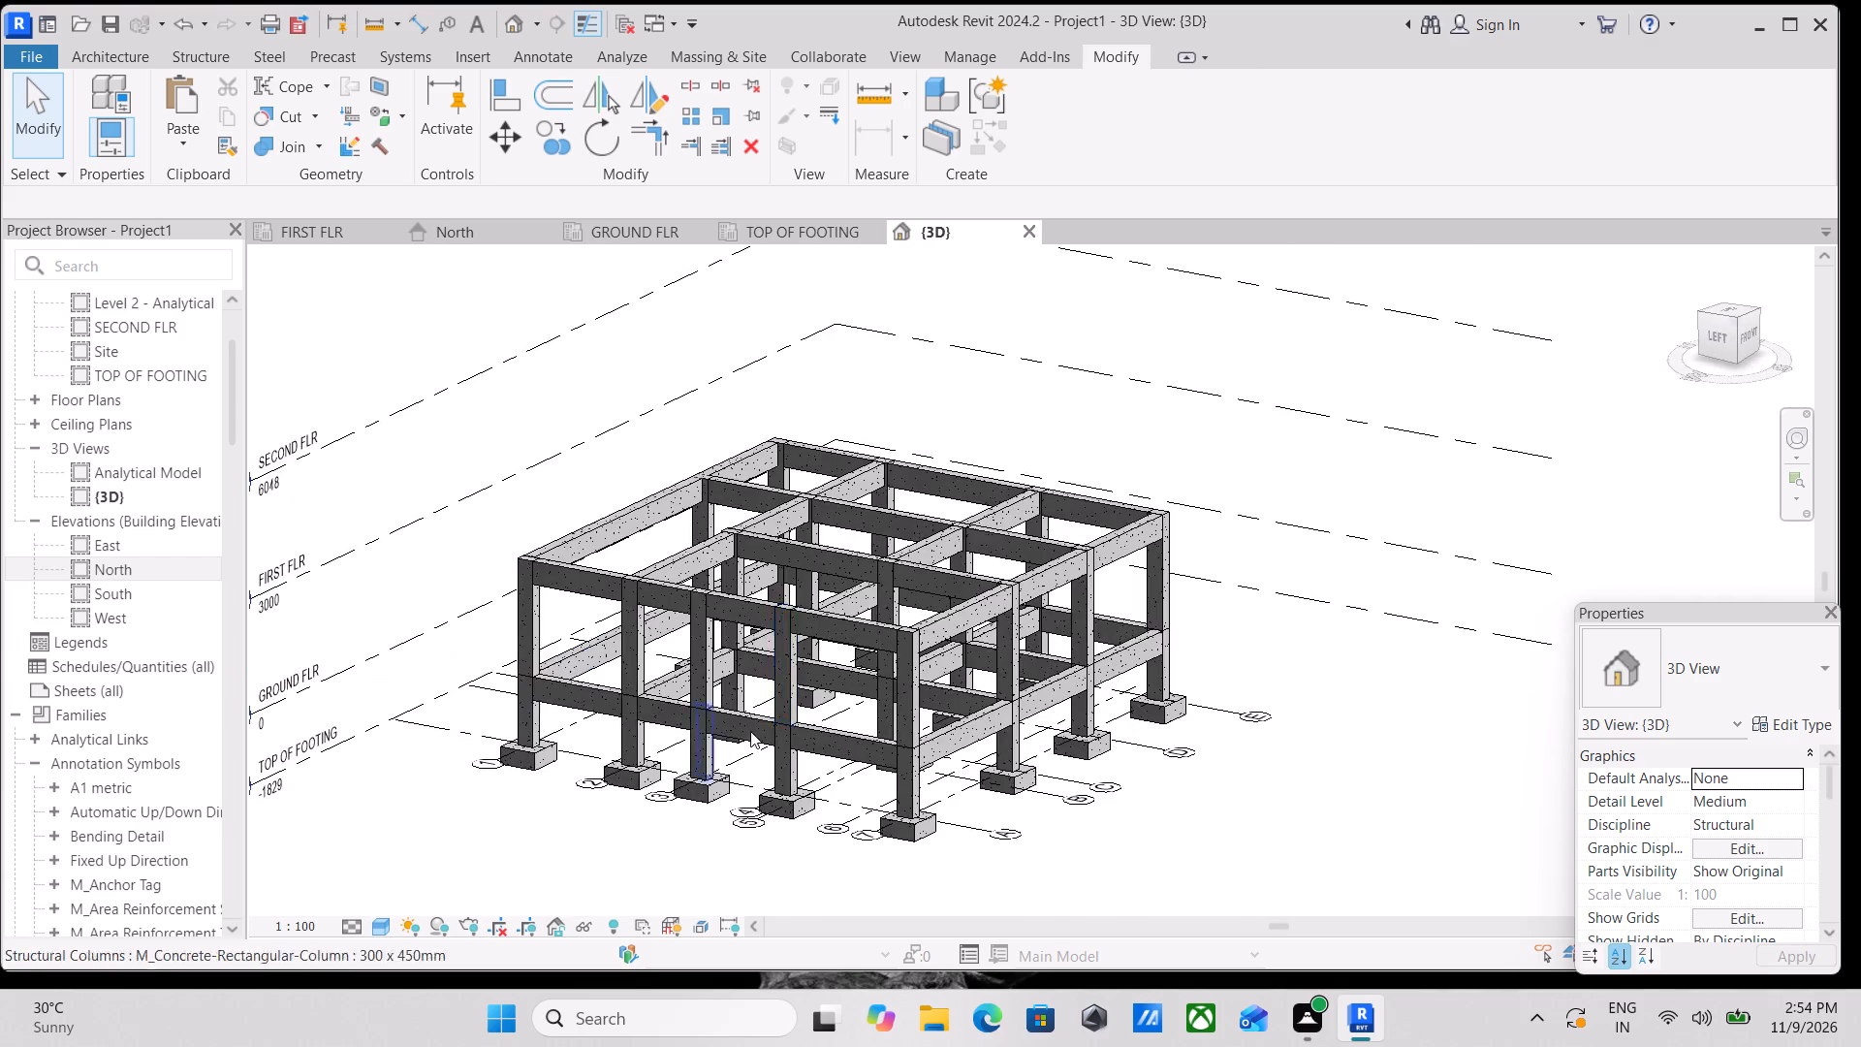
middle_drag(843, 717, 1264, 624)
shift+middle_drag(1227, 623, 1208, 623)
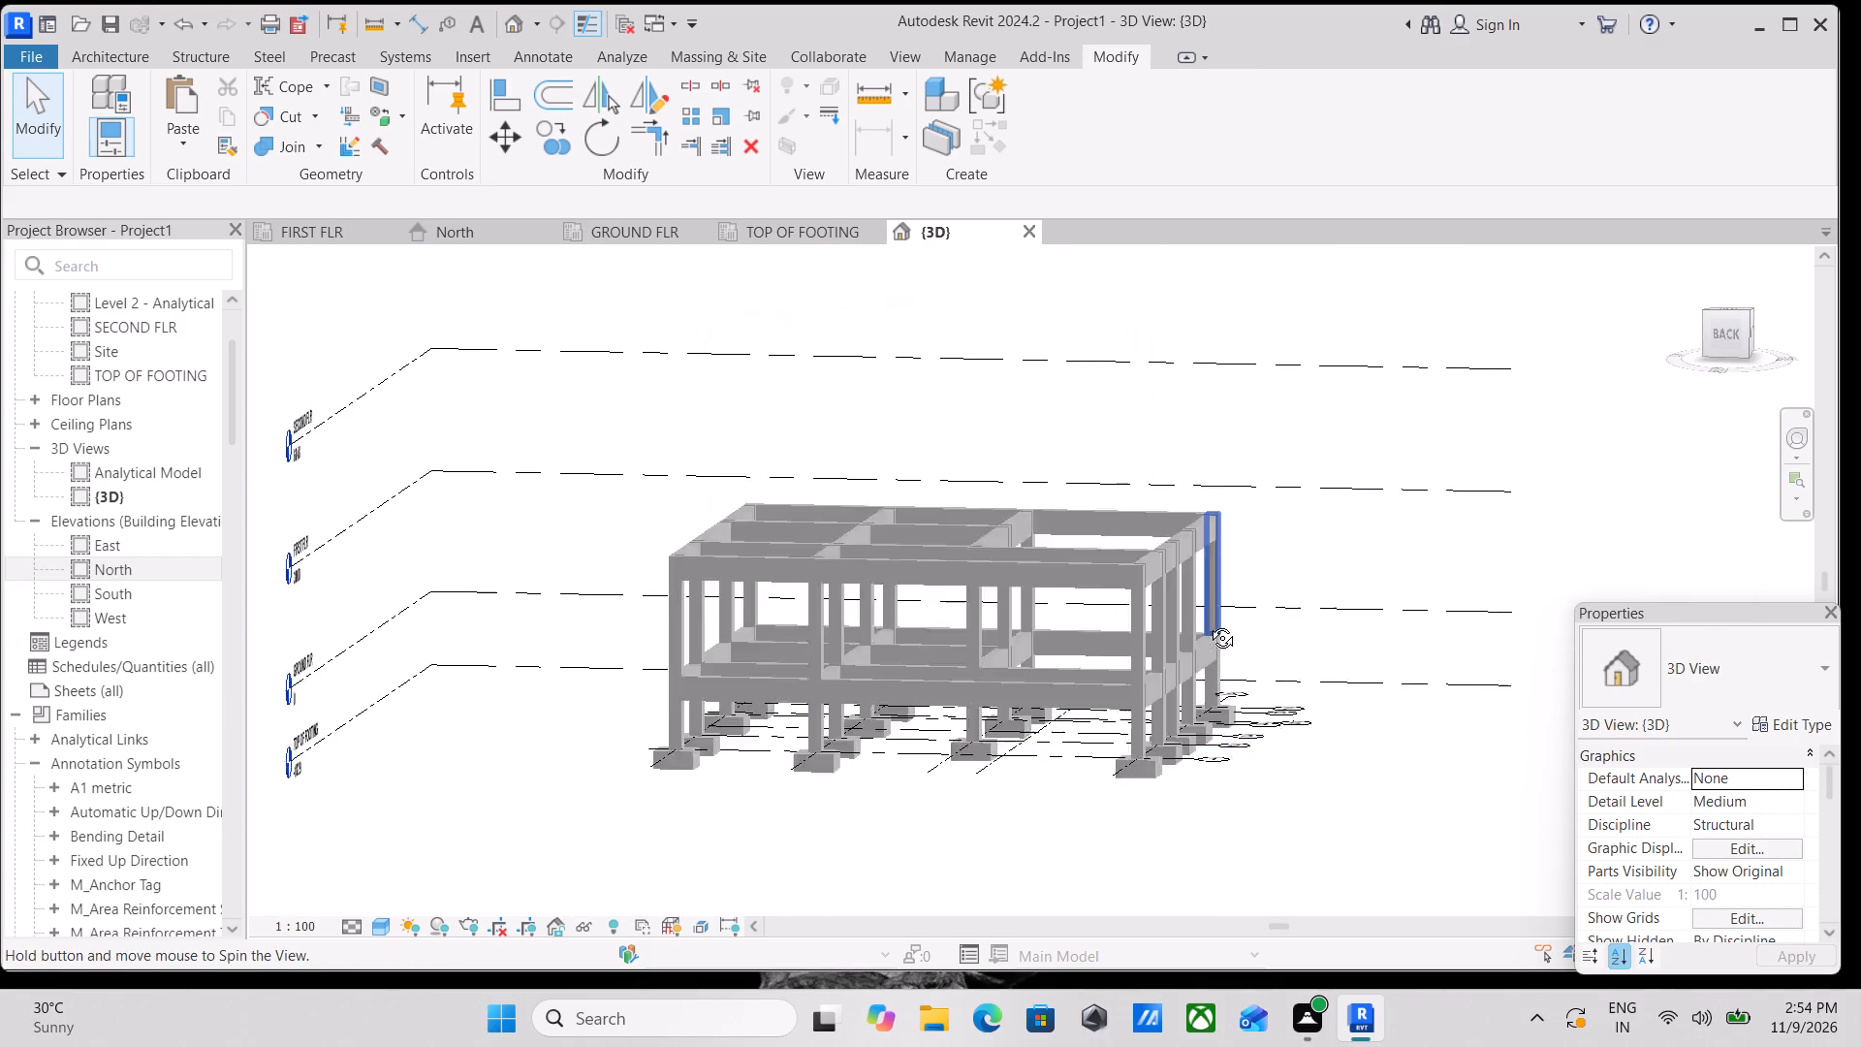
shift+middle_drag(1208, 623, 779, 637)
scroll(1046, 693, up, 3)
middle_drag(865, 699, 771, 631)
scroll(659, 637, down, 2)
middle_drag(659, 637, 1214, 648)
scroll(965, 639, down, 2)
middle_drag(966, 638, 520, 626)
scroll(602, 611, down, 4)
shift+middle_drag(651, 631, 729, 753)
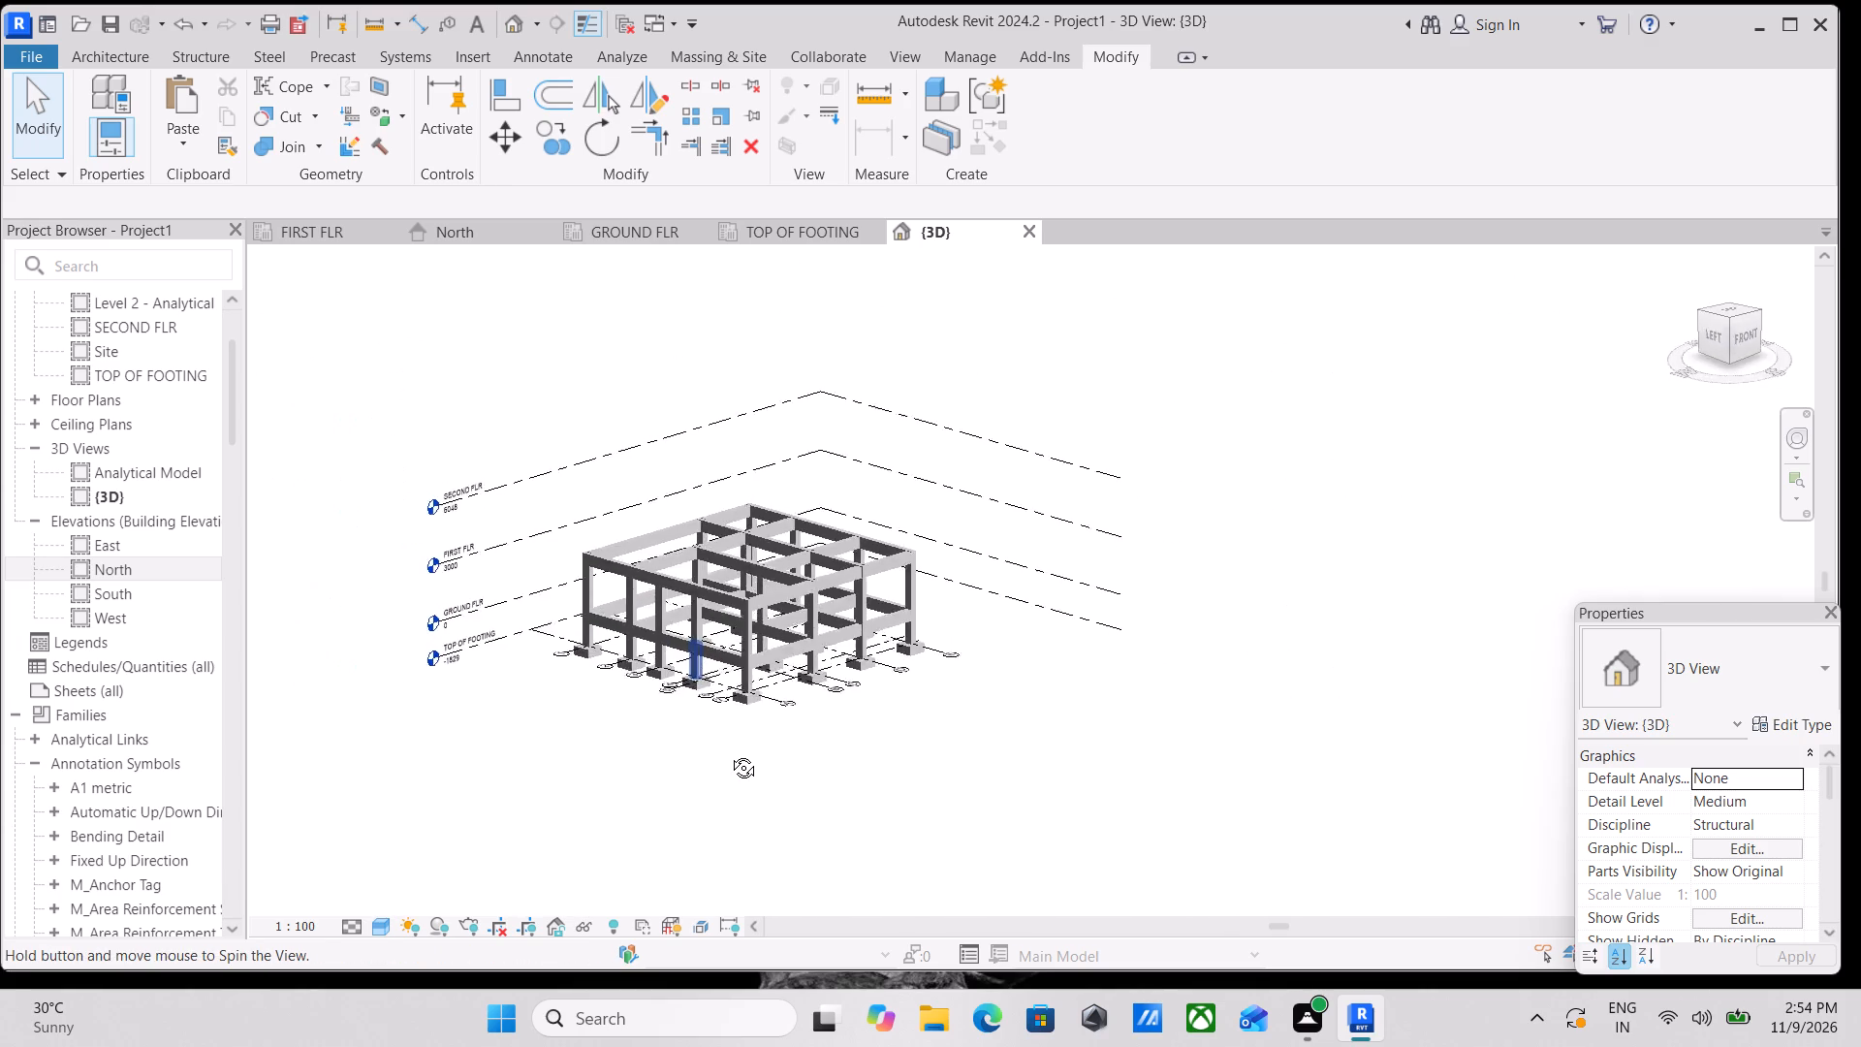
Examine the two-storey frame and footings in the 3D view from a low angle and close up.
shift+middle_drag(729, 753, 517, 627)
shift+middle_drag(749, 572, 1038, 614)
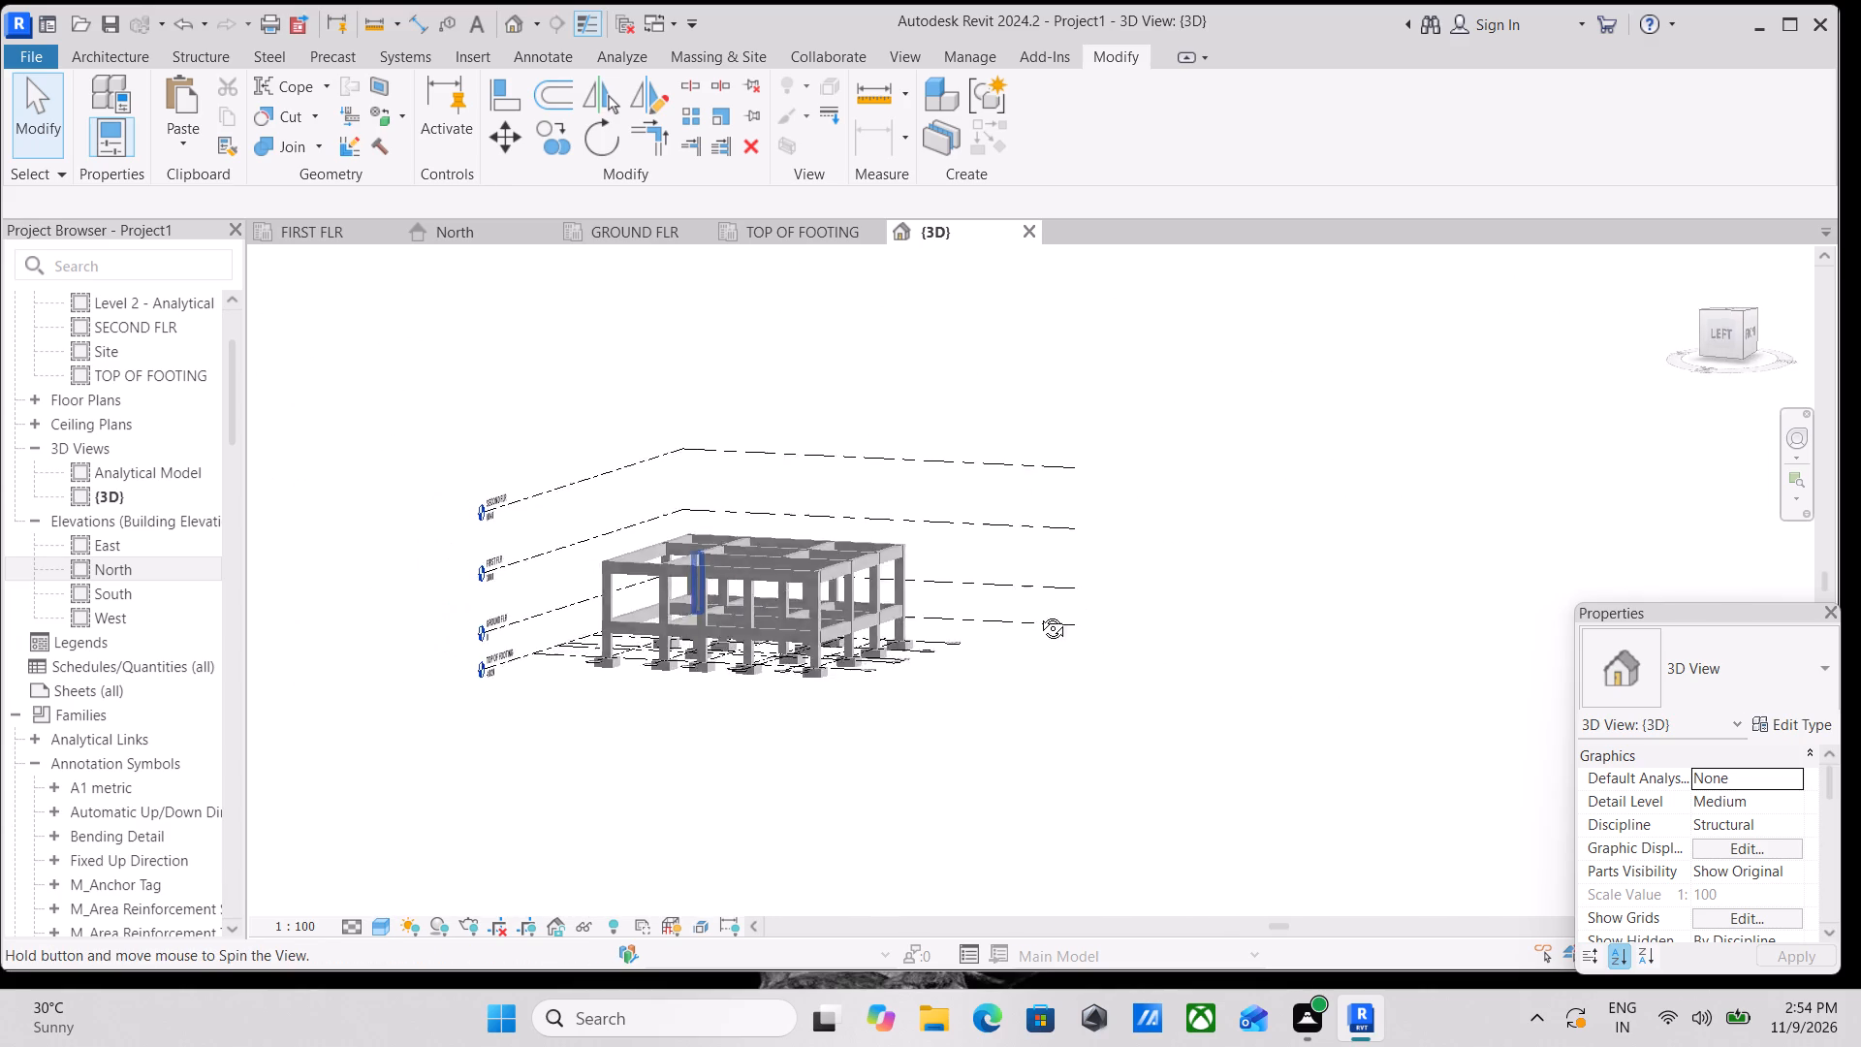
shift+middle_drag(1038, 614, 1024, 620)
scroll(745, 606, up, 3)
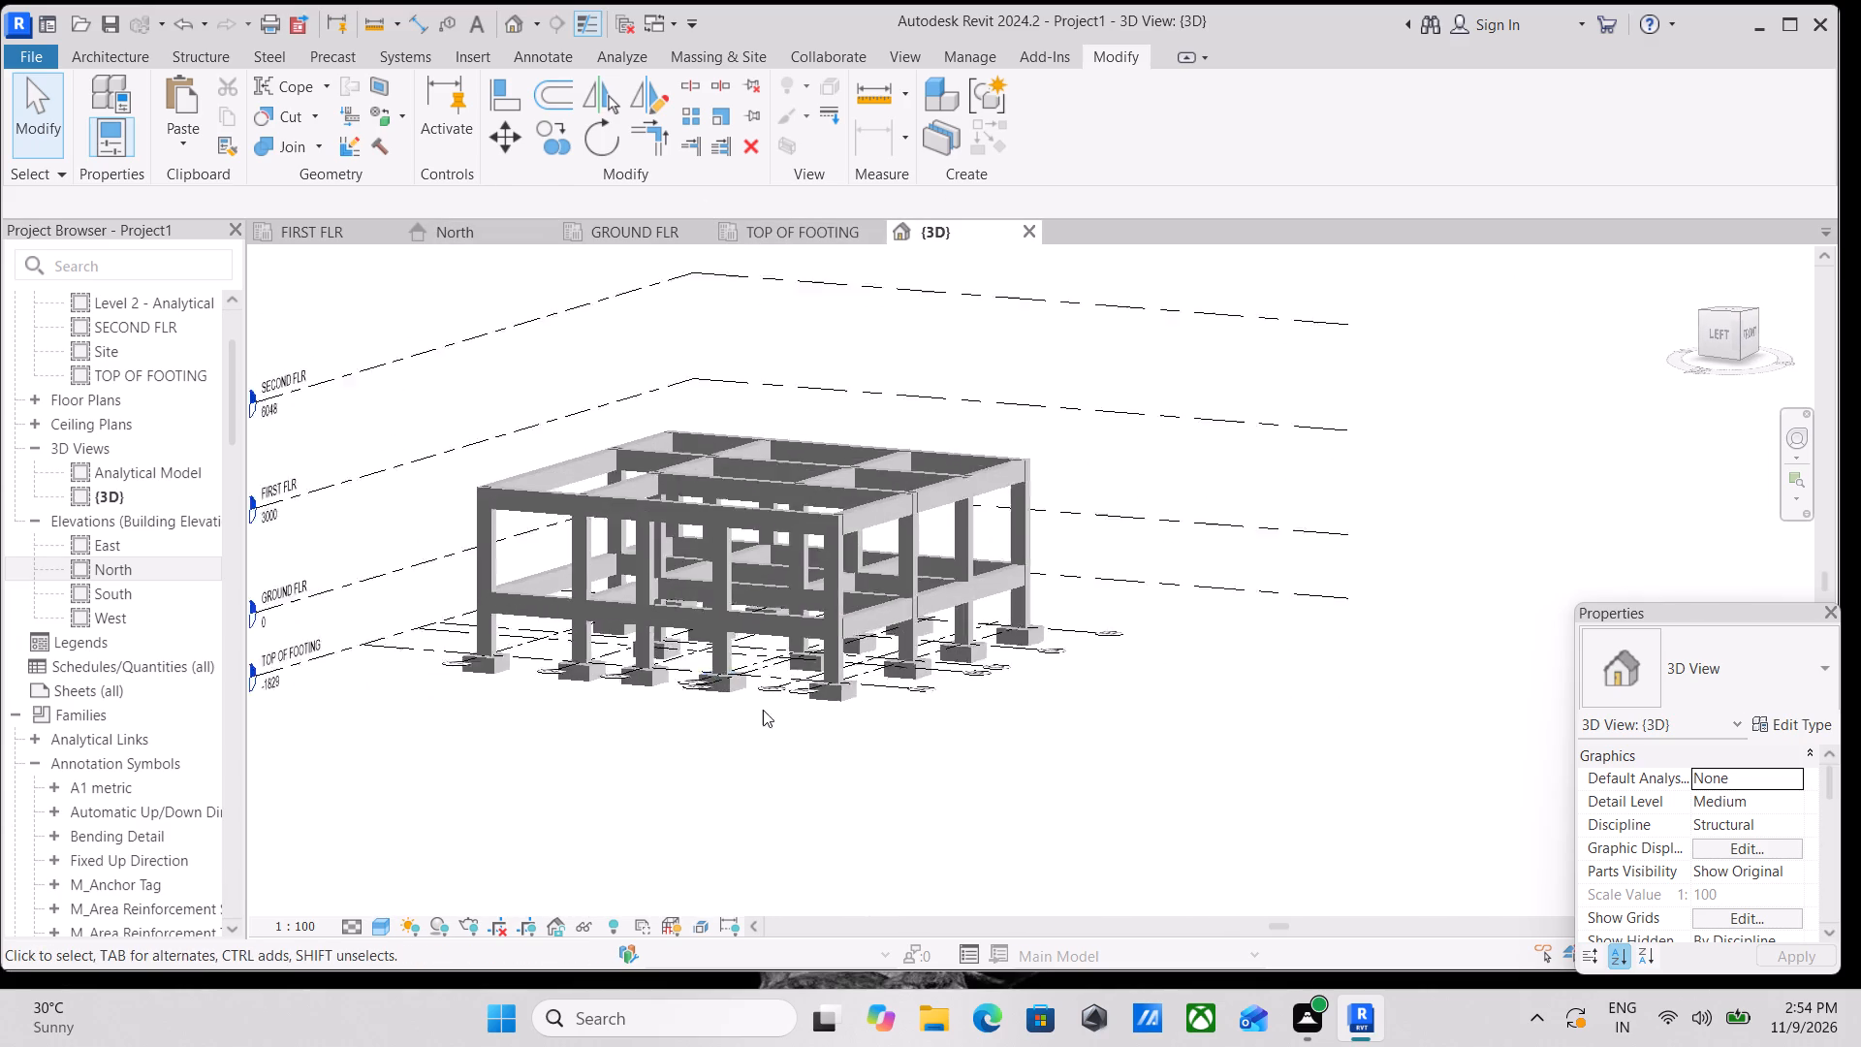
scroll(763, 710, up, 11)
scroll(1117, 555, down, 6)
middle_drag(1167, 608, 1173, 618)
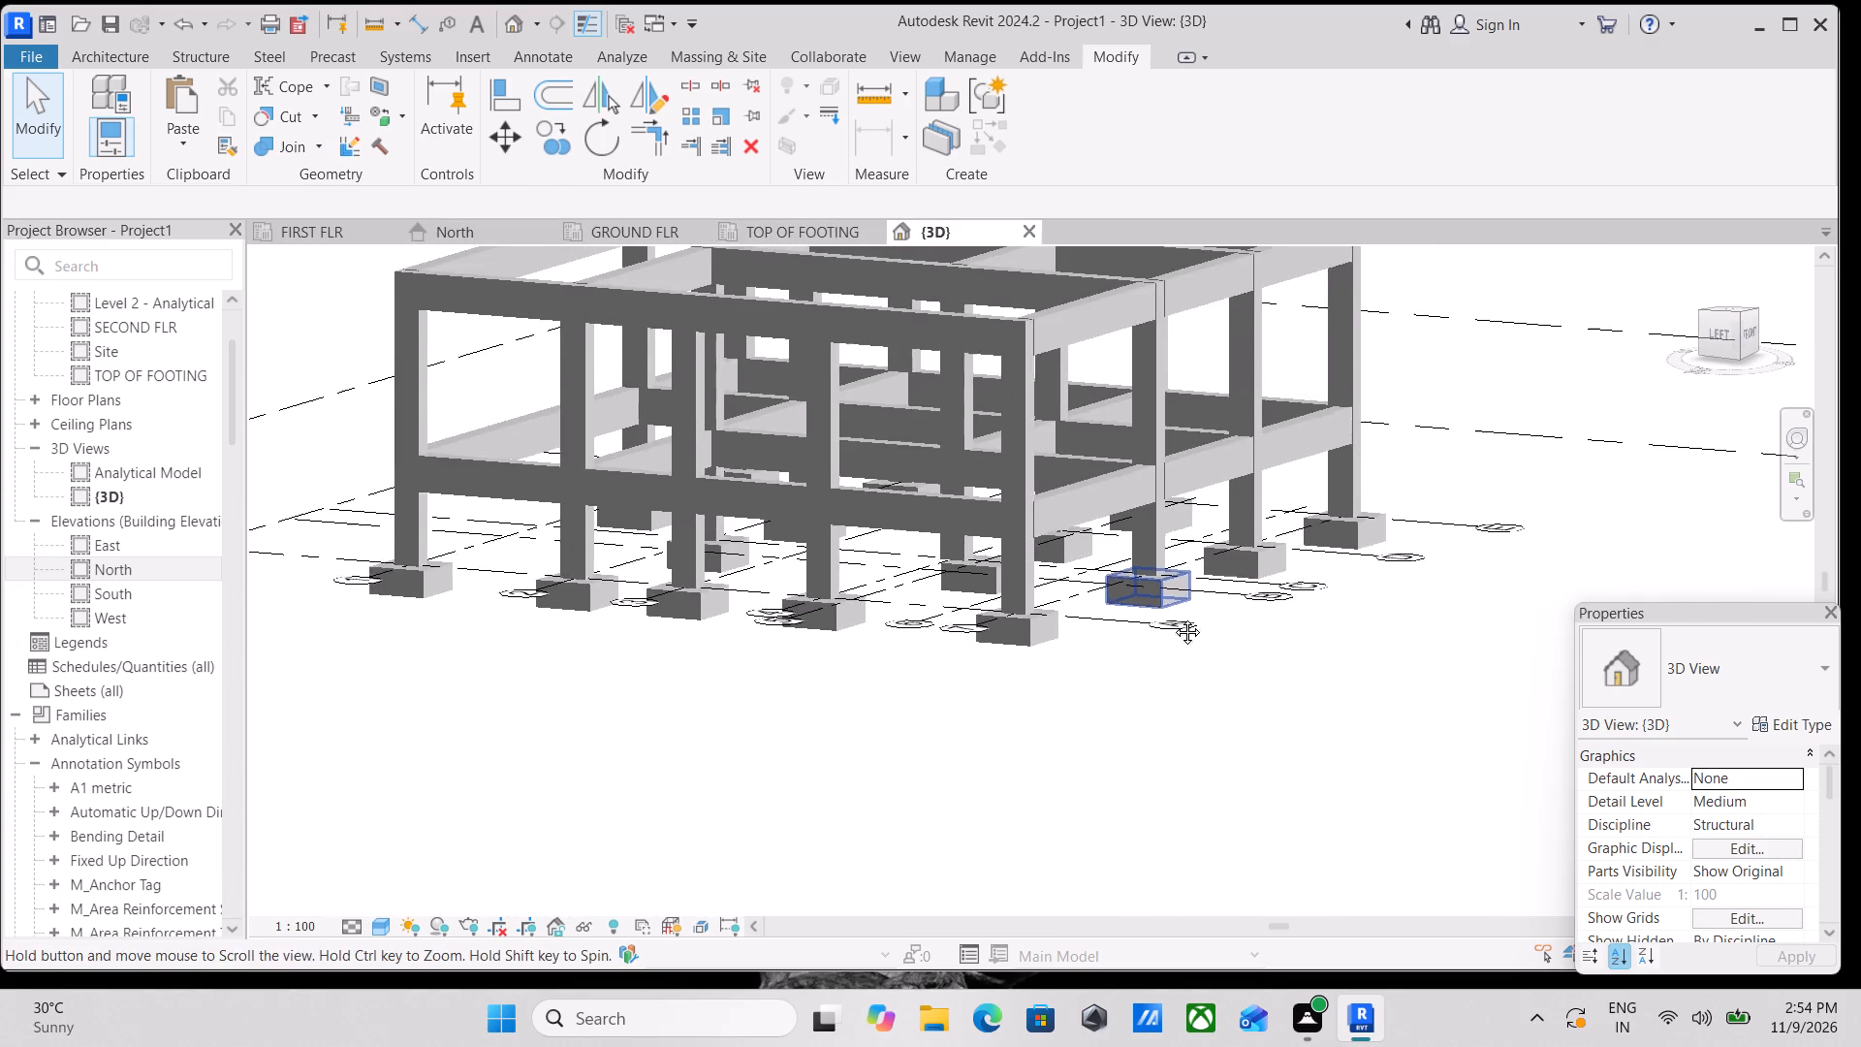
middle_drag(1173, 618, 1232, 678)
scroll(1232, 678, down, 1)
Review the beam and column layout against grids 1 to 7 in the GROUND FLR structural plan.
click(632, 230)
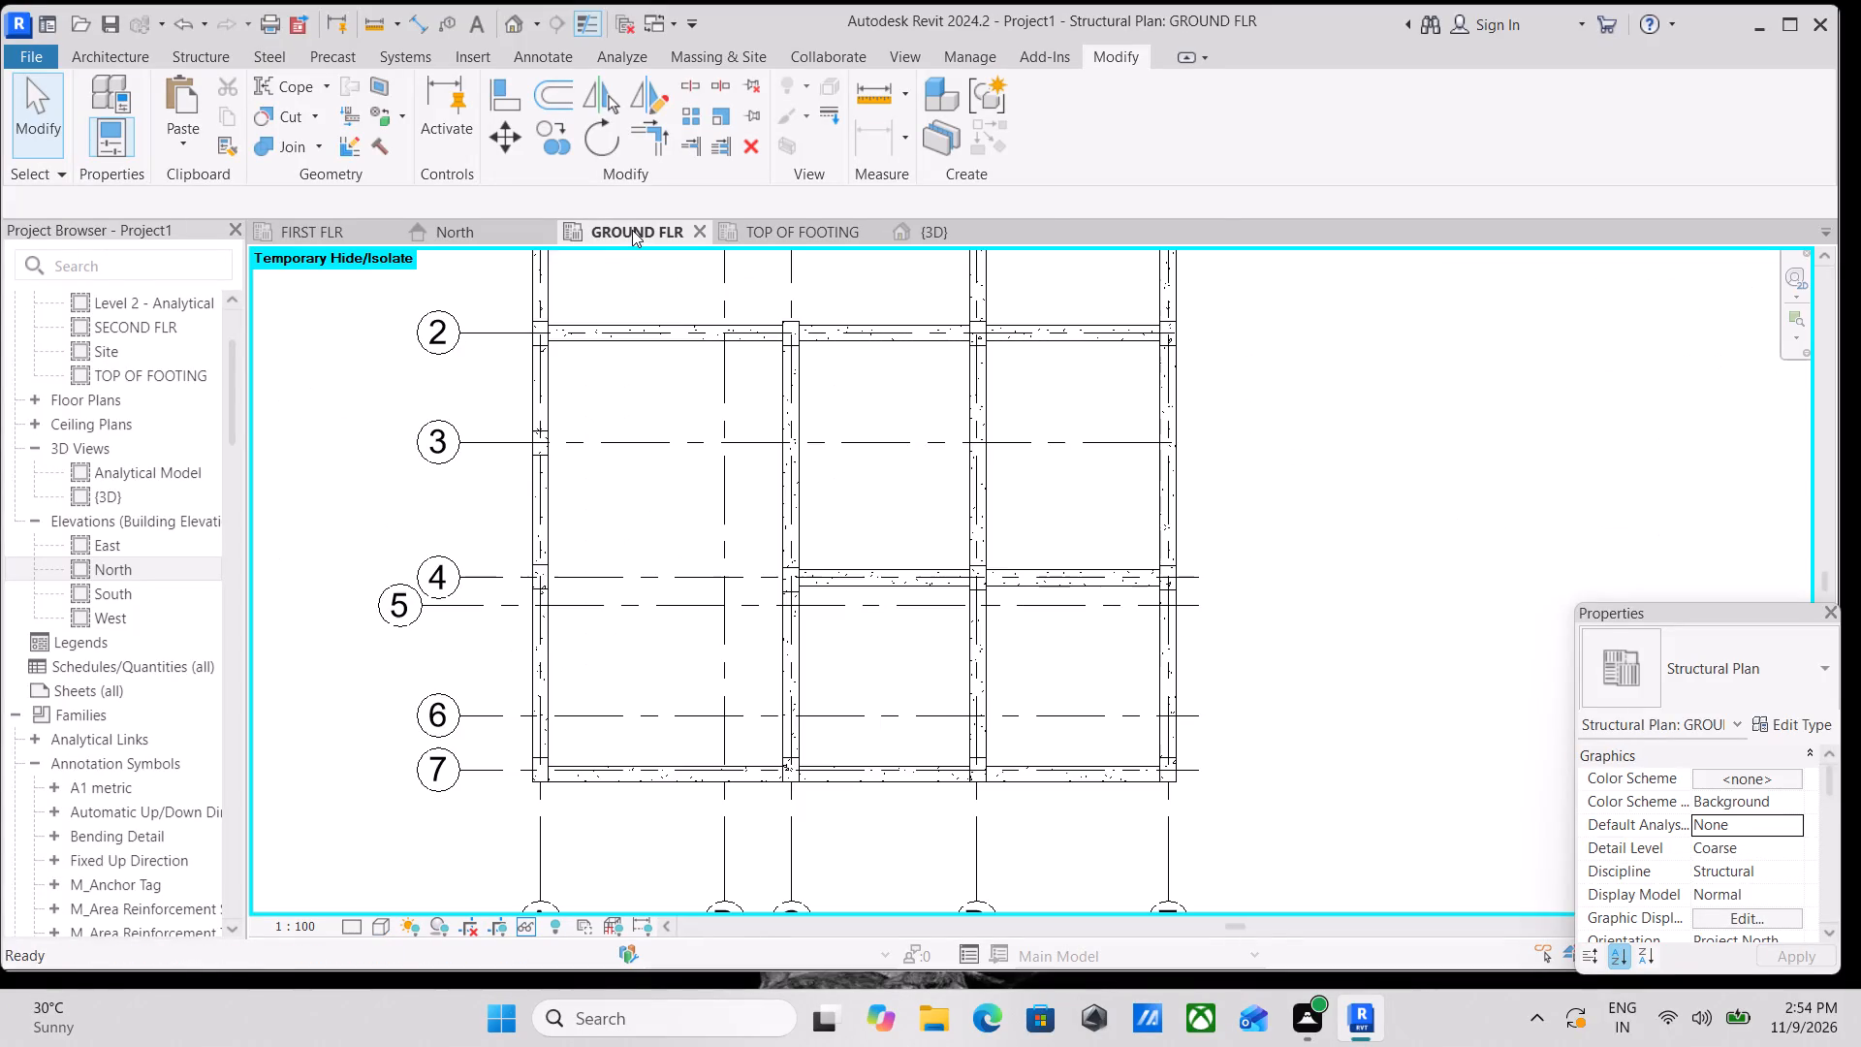
scroll(789, 535, down, 2)
middle_drag(712, 540, 771, 606)
middle_drag(761, 548, 762, 585)
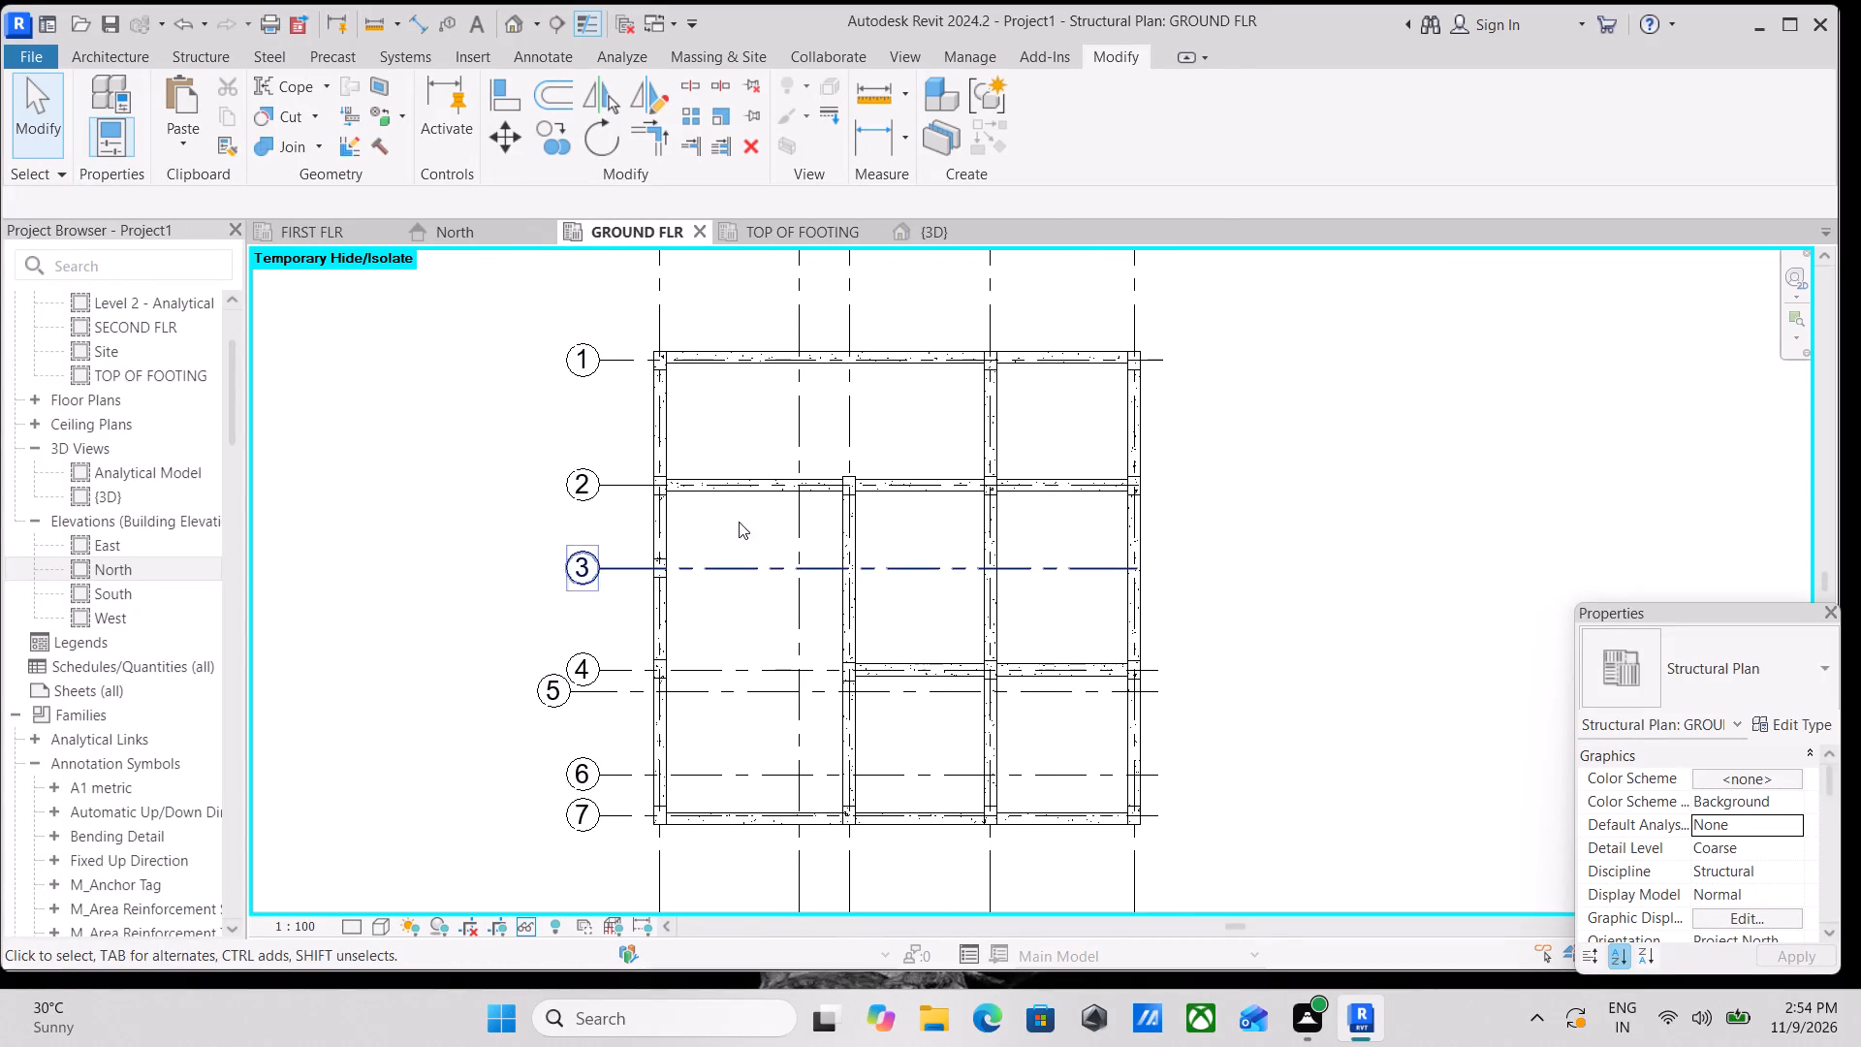
scroll(669, 460, up, 3)
middle_drag(710, 385, 707, 574)
scroll(789, 509, down, 2)
scroll(837, 646, down, 2)
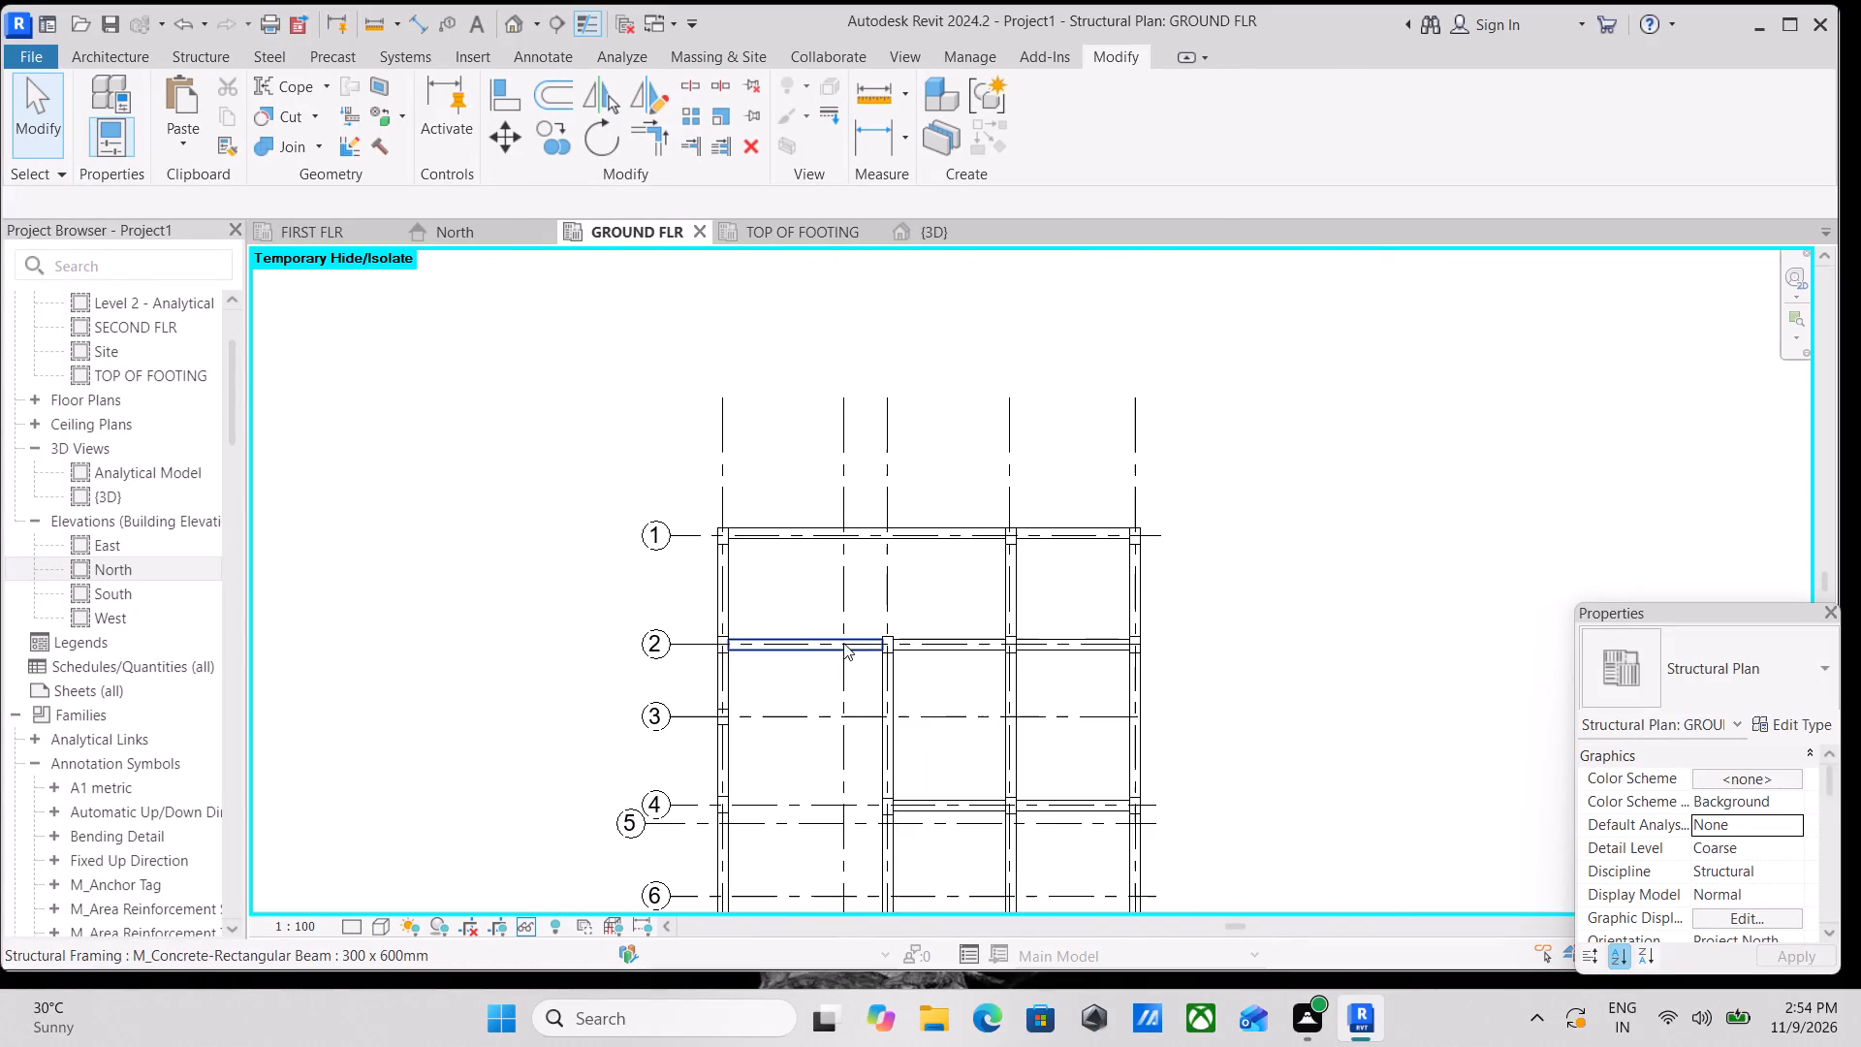
scroll(979, 492, down, 3)
middle_drag(968, 721, 939, 555)
scroll(863, 475, up, 4)
middle_drag(819, 467, 832, 635)
scroll(806, 515, up, 2)
middle_drag(806, 514, 802, 555)
middle_drag(801, 535, 793, 568)
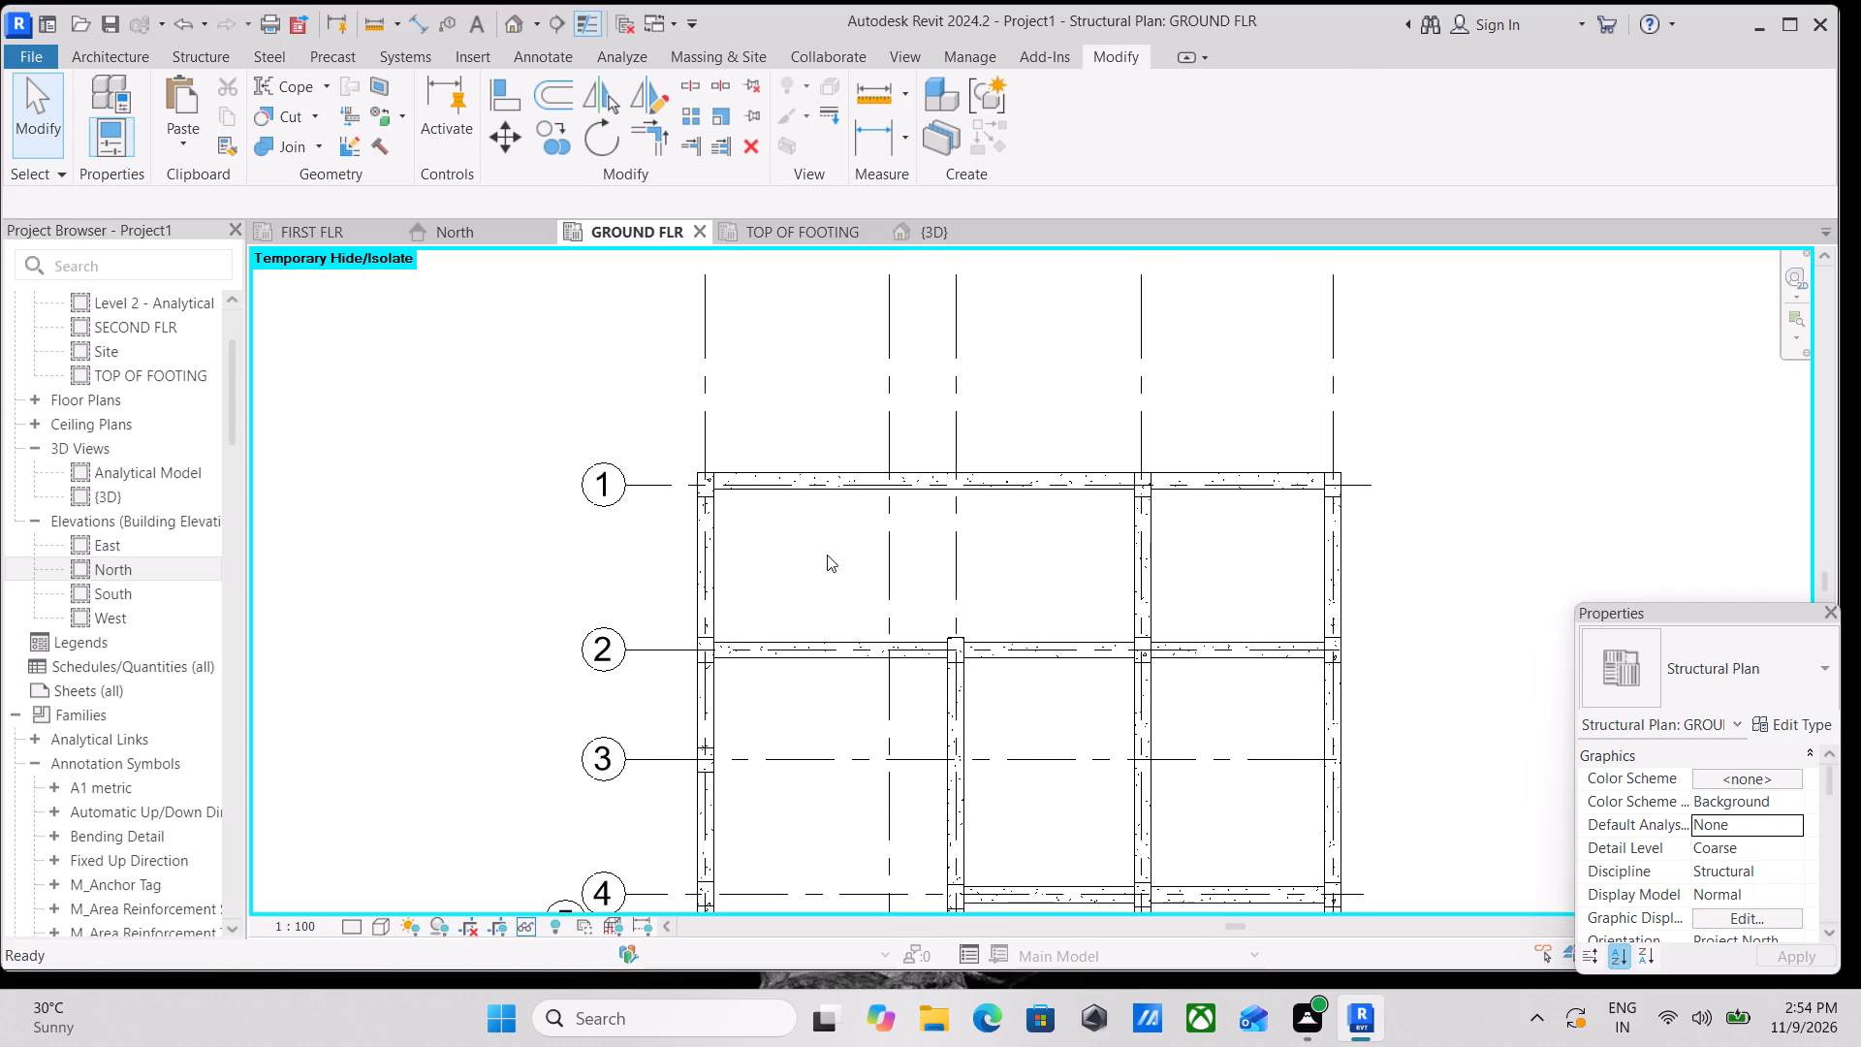
scroll(829, 553, up, 3)
middle_drag(762, 544, 753, 621)
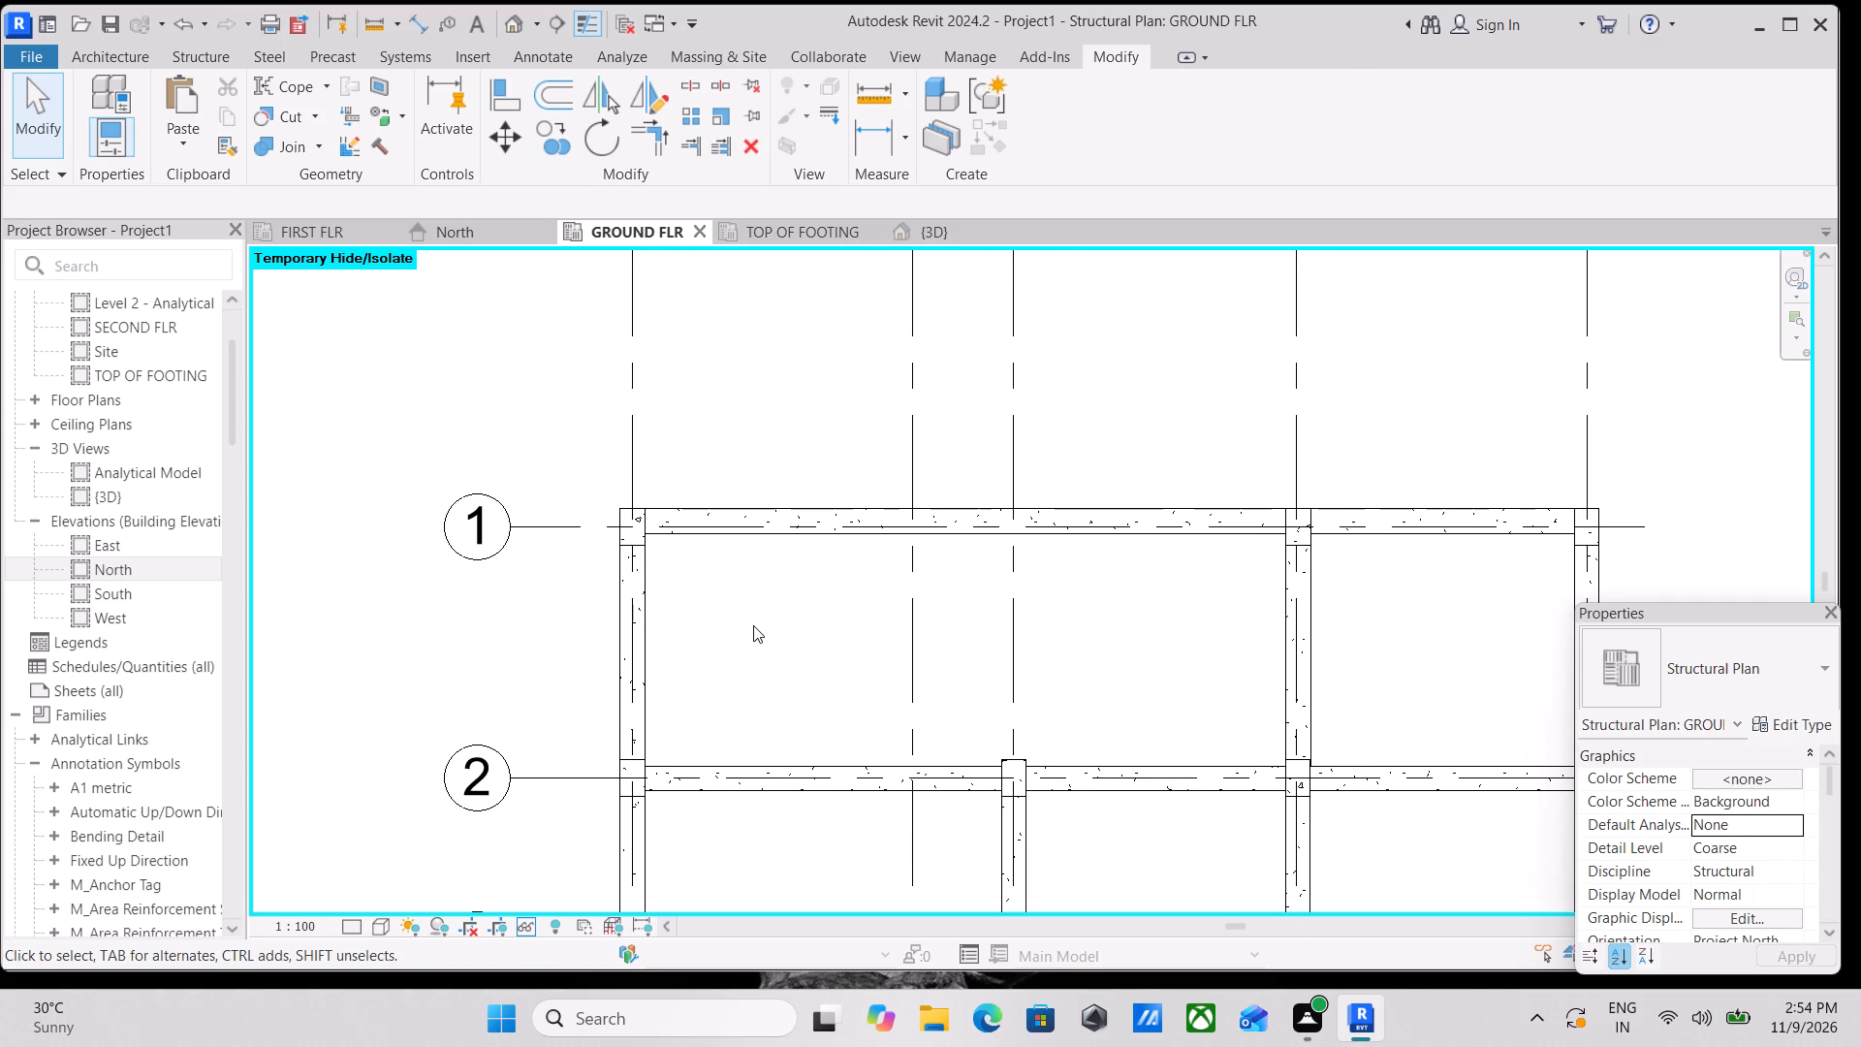
scroll(658, 646, down, 2)
scroll(791, 634, down, 1)
middle_click(791, 634)
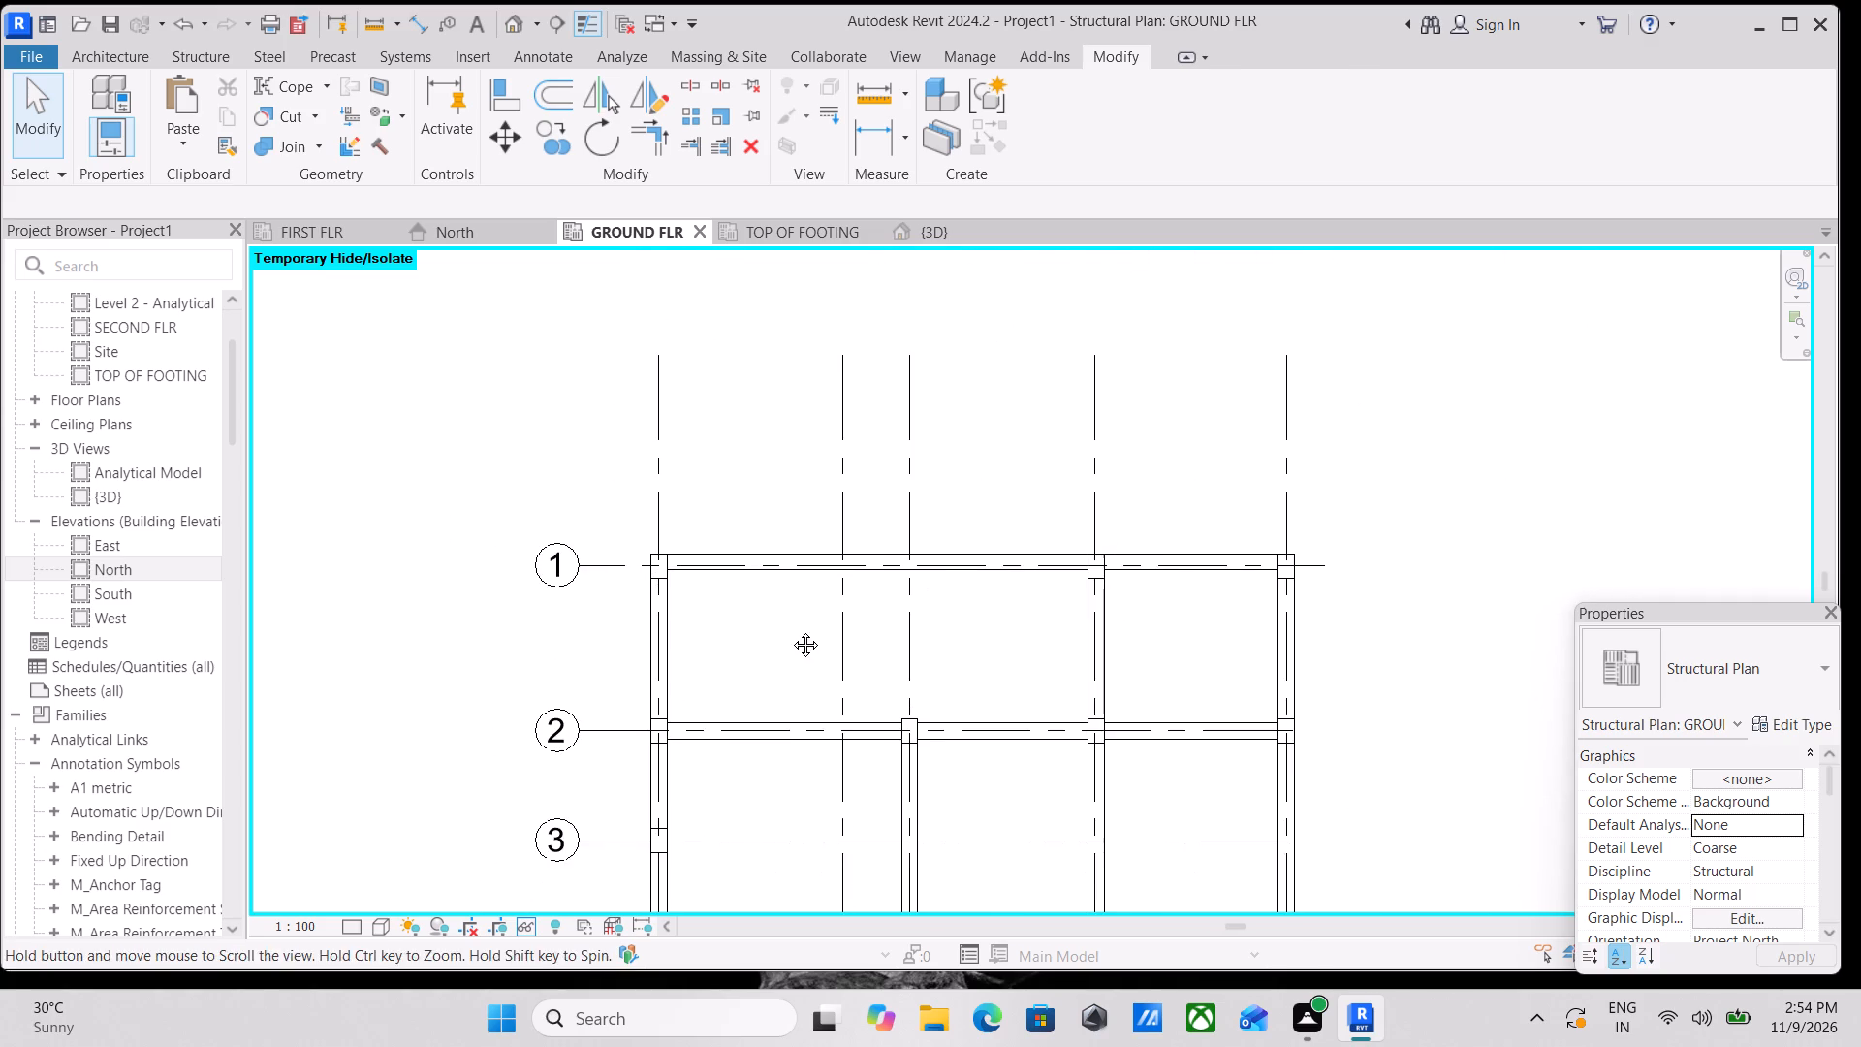
scroll(791, 629, down, 2)
middle_drag(791, 629, 816, 604)
scroll(754, 578, up, 3)
middle_drag(754, 578, 668, 589)
scroll(587, 552, up, 4)
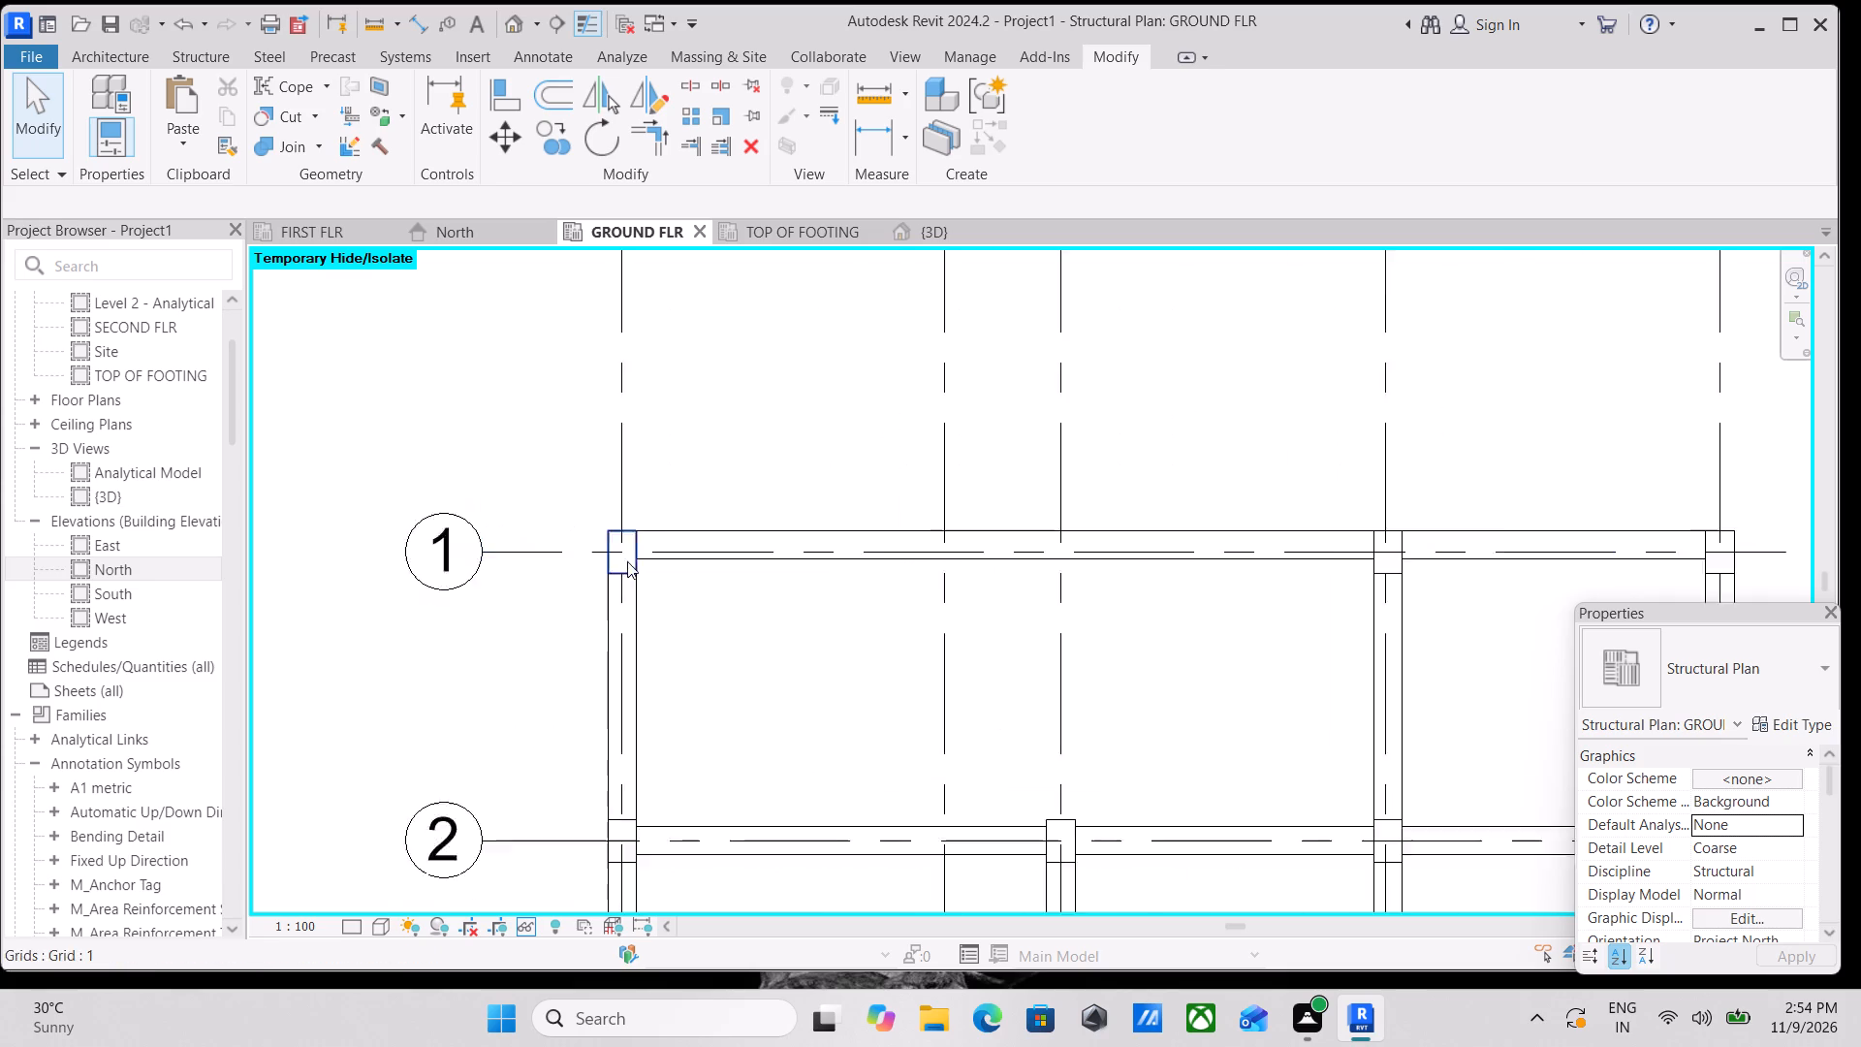
scroll(703, 584, up, 2)
middle_drag(751, 615, 703, 617)
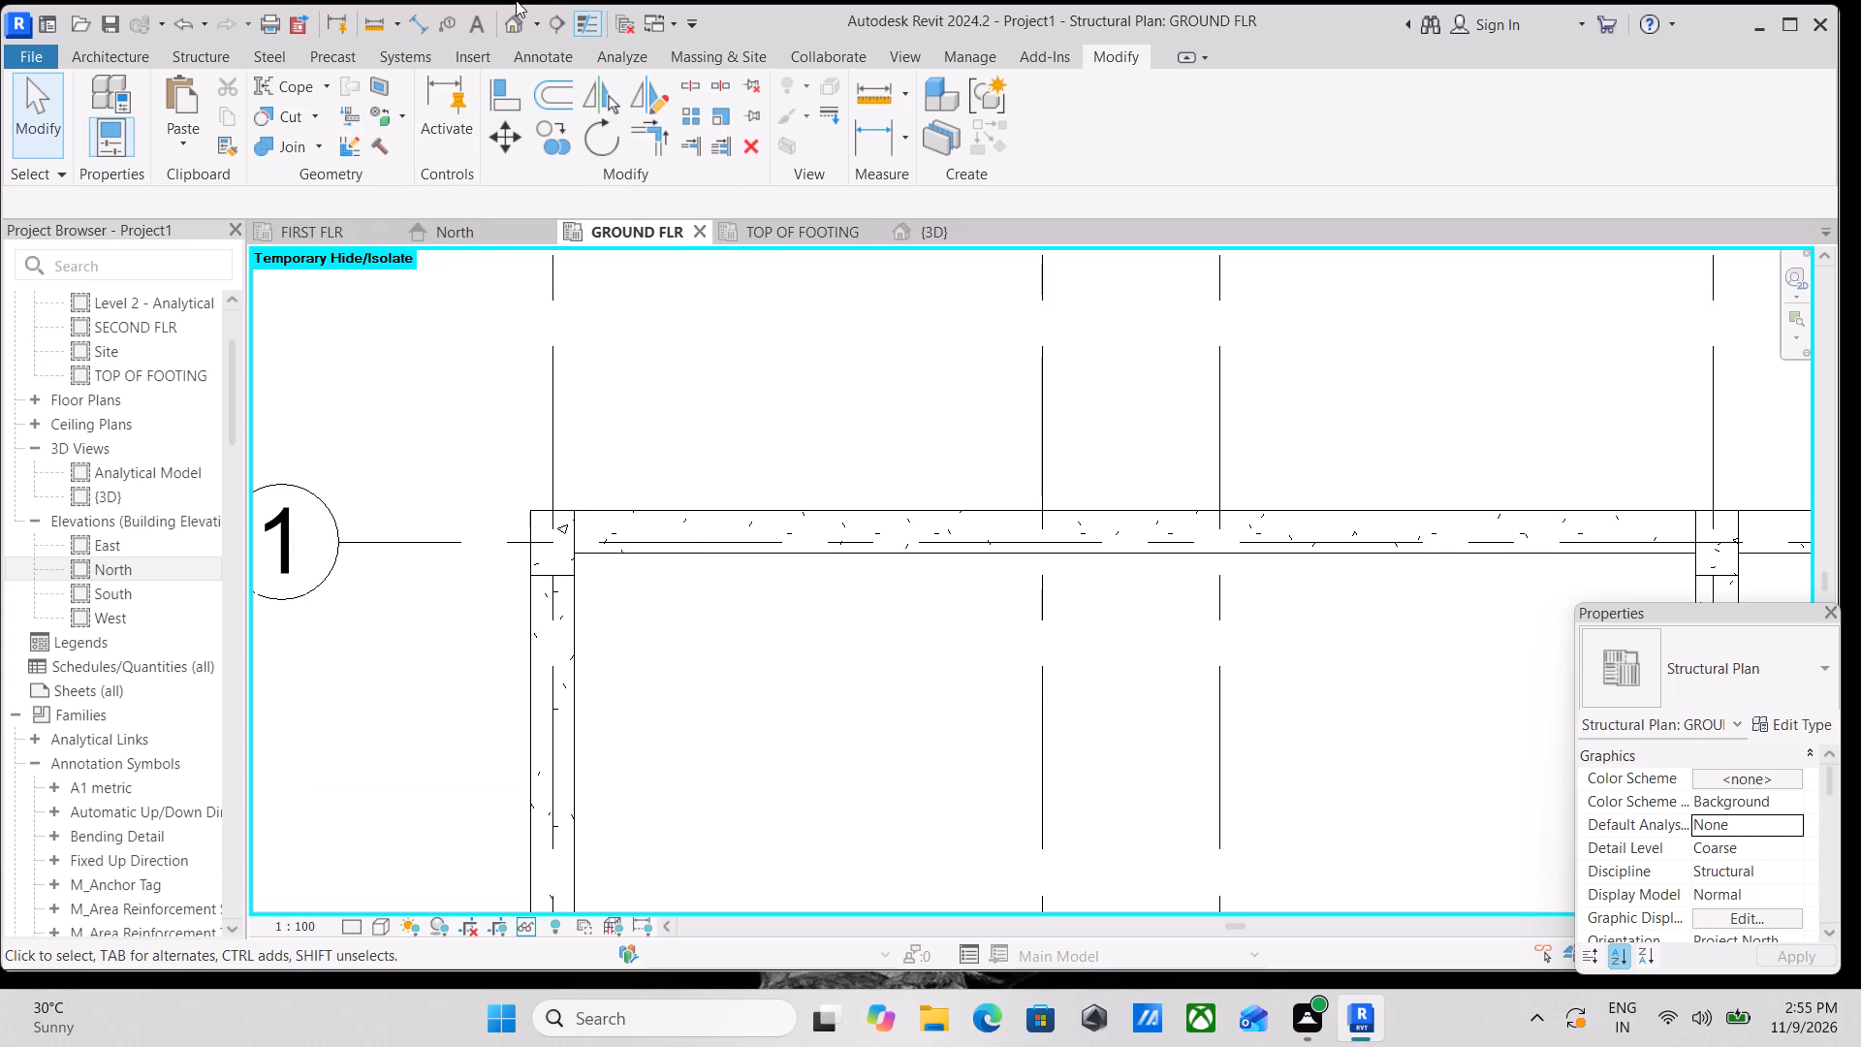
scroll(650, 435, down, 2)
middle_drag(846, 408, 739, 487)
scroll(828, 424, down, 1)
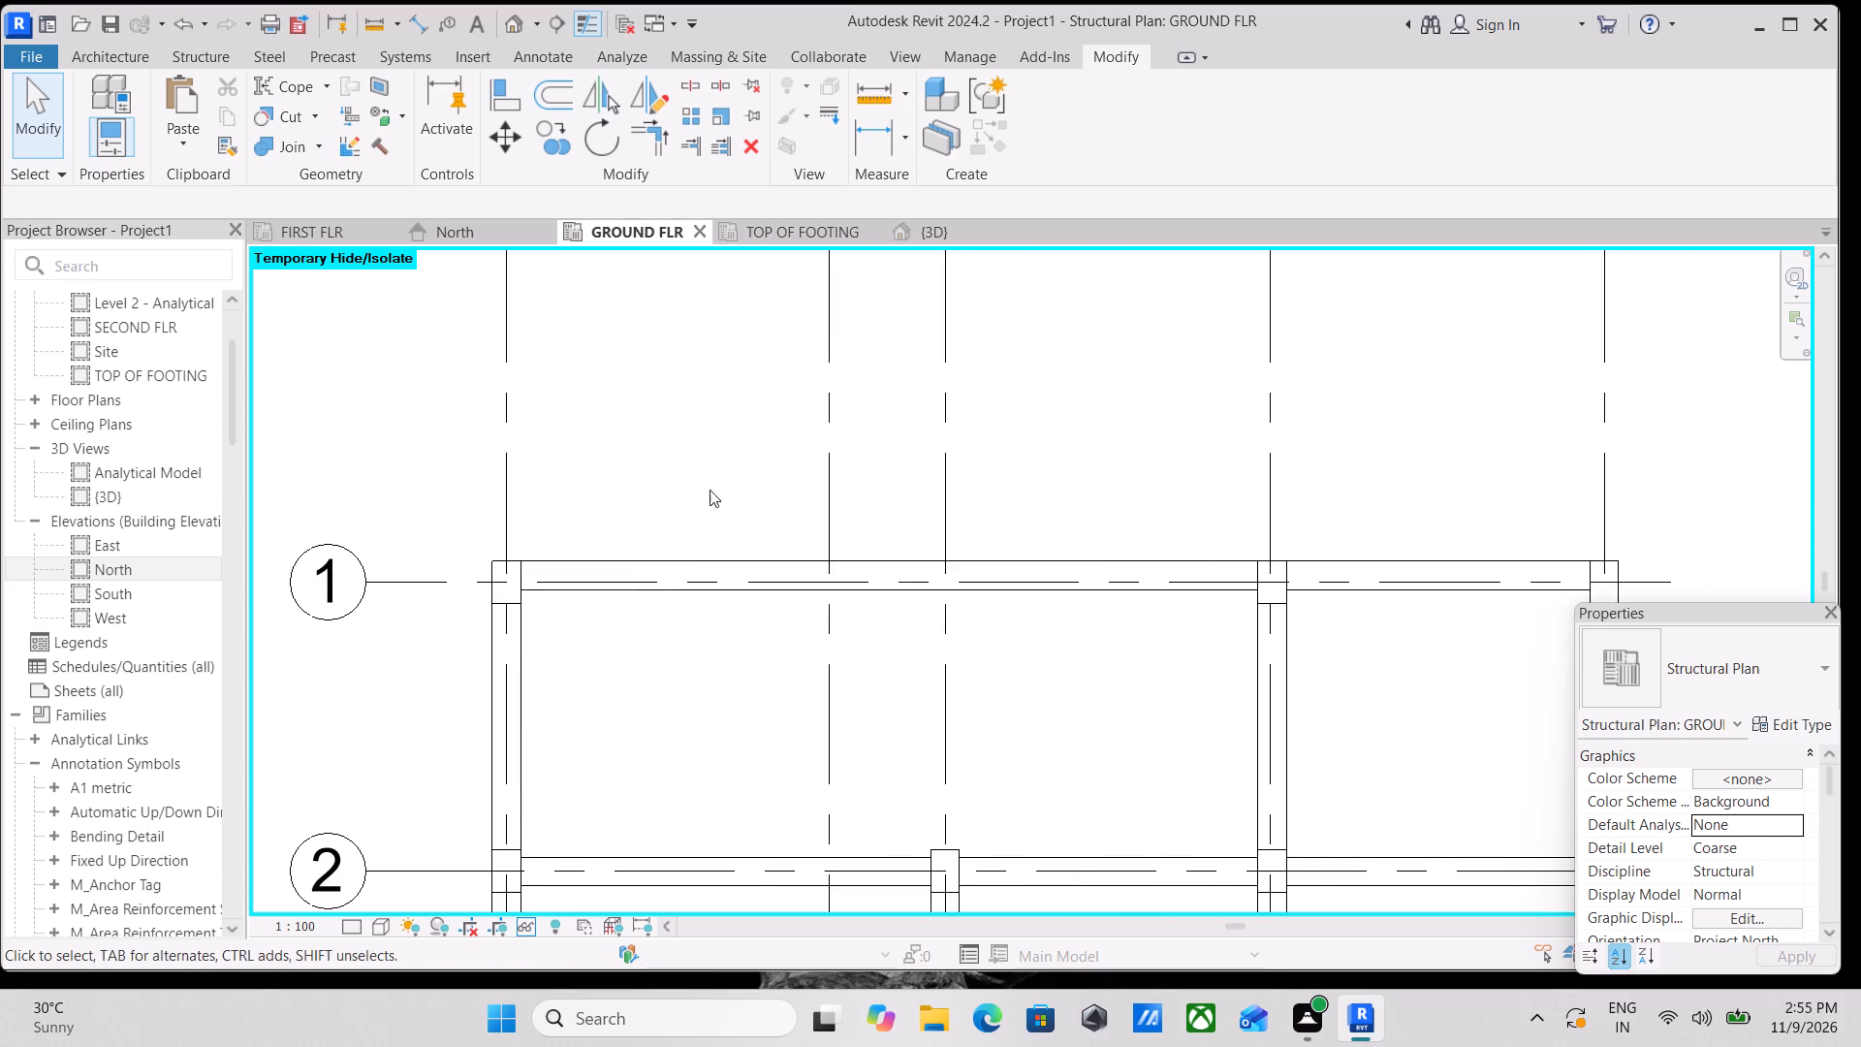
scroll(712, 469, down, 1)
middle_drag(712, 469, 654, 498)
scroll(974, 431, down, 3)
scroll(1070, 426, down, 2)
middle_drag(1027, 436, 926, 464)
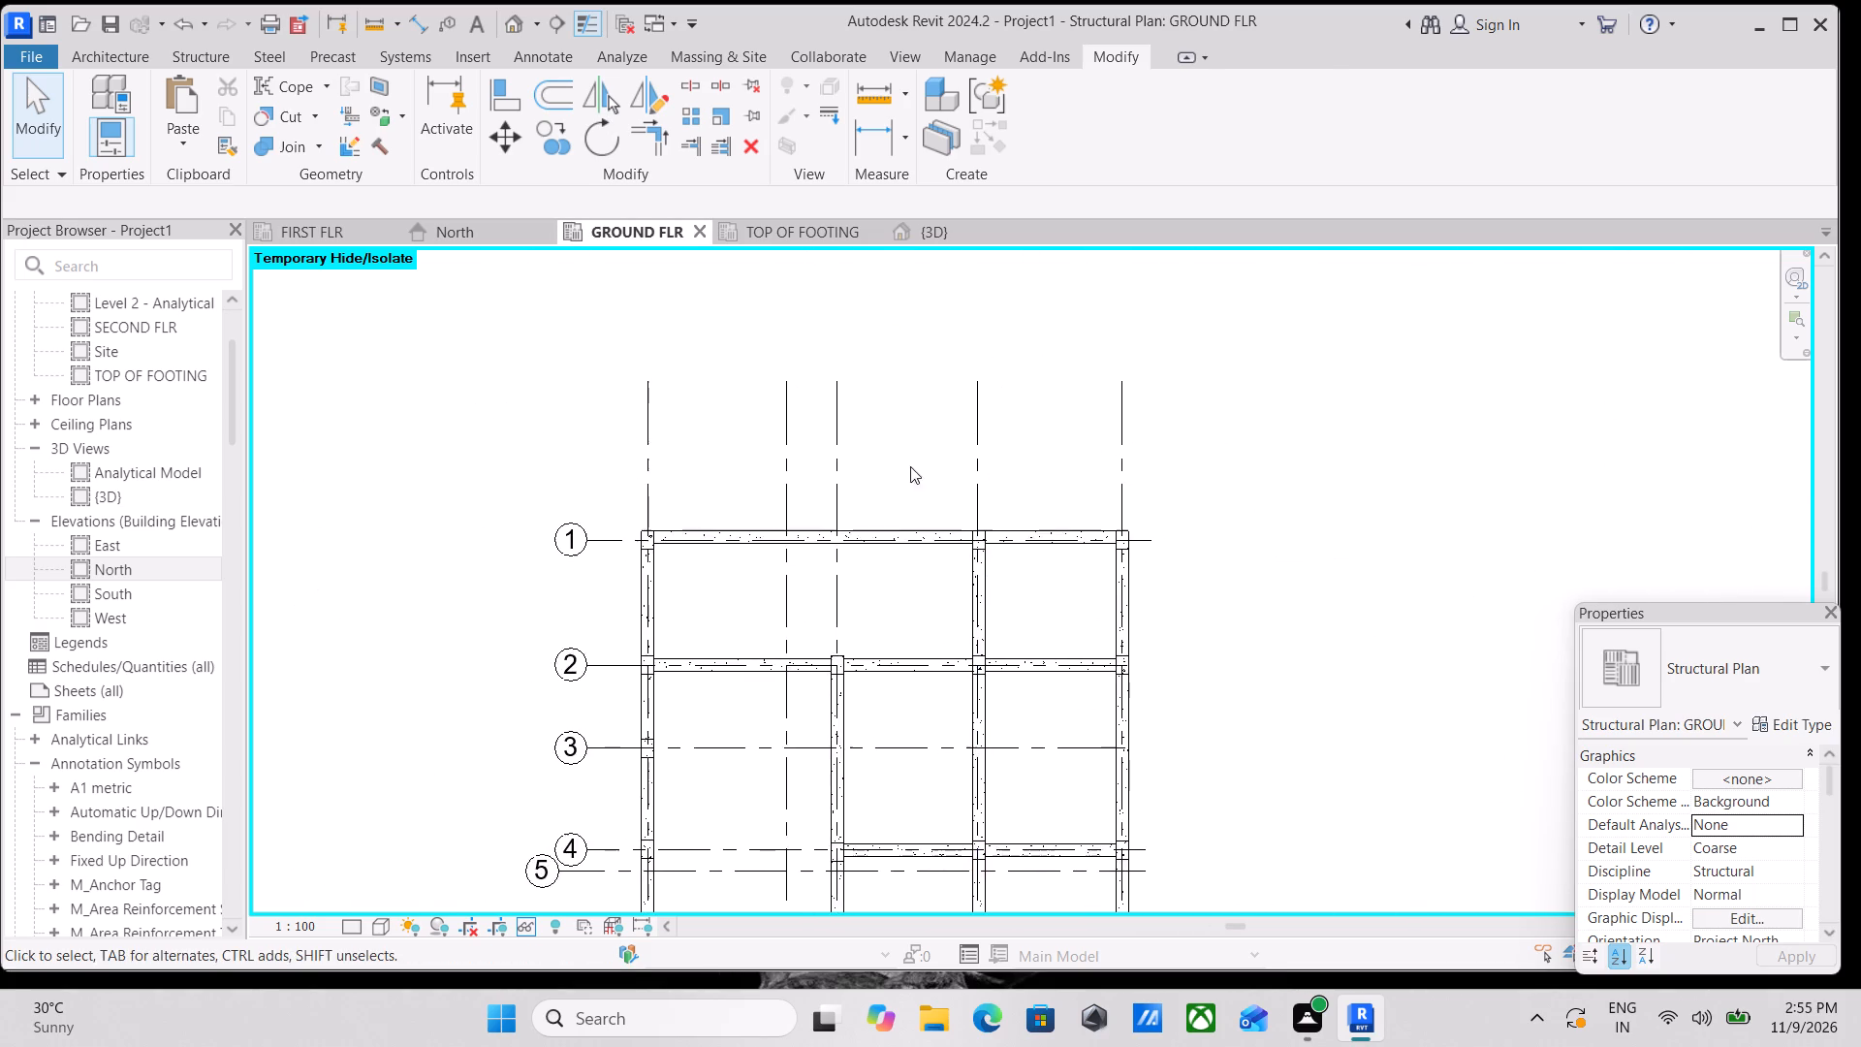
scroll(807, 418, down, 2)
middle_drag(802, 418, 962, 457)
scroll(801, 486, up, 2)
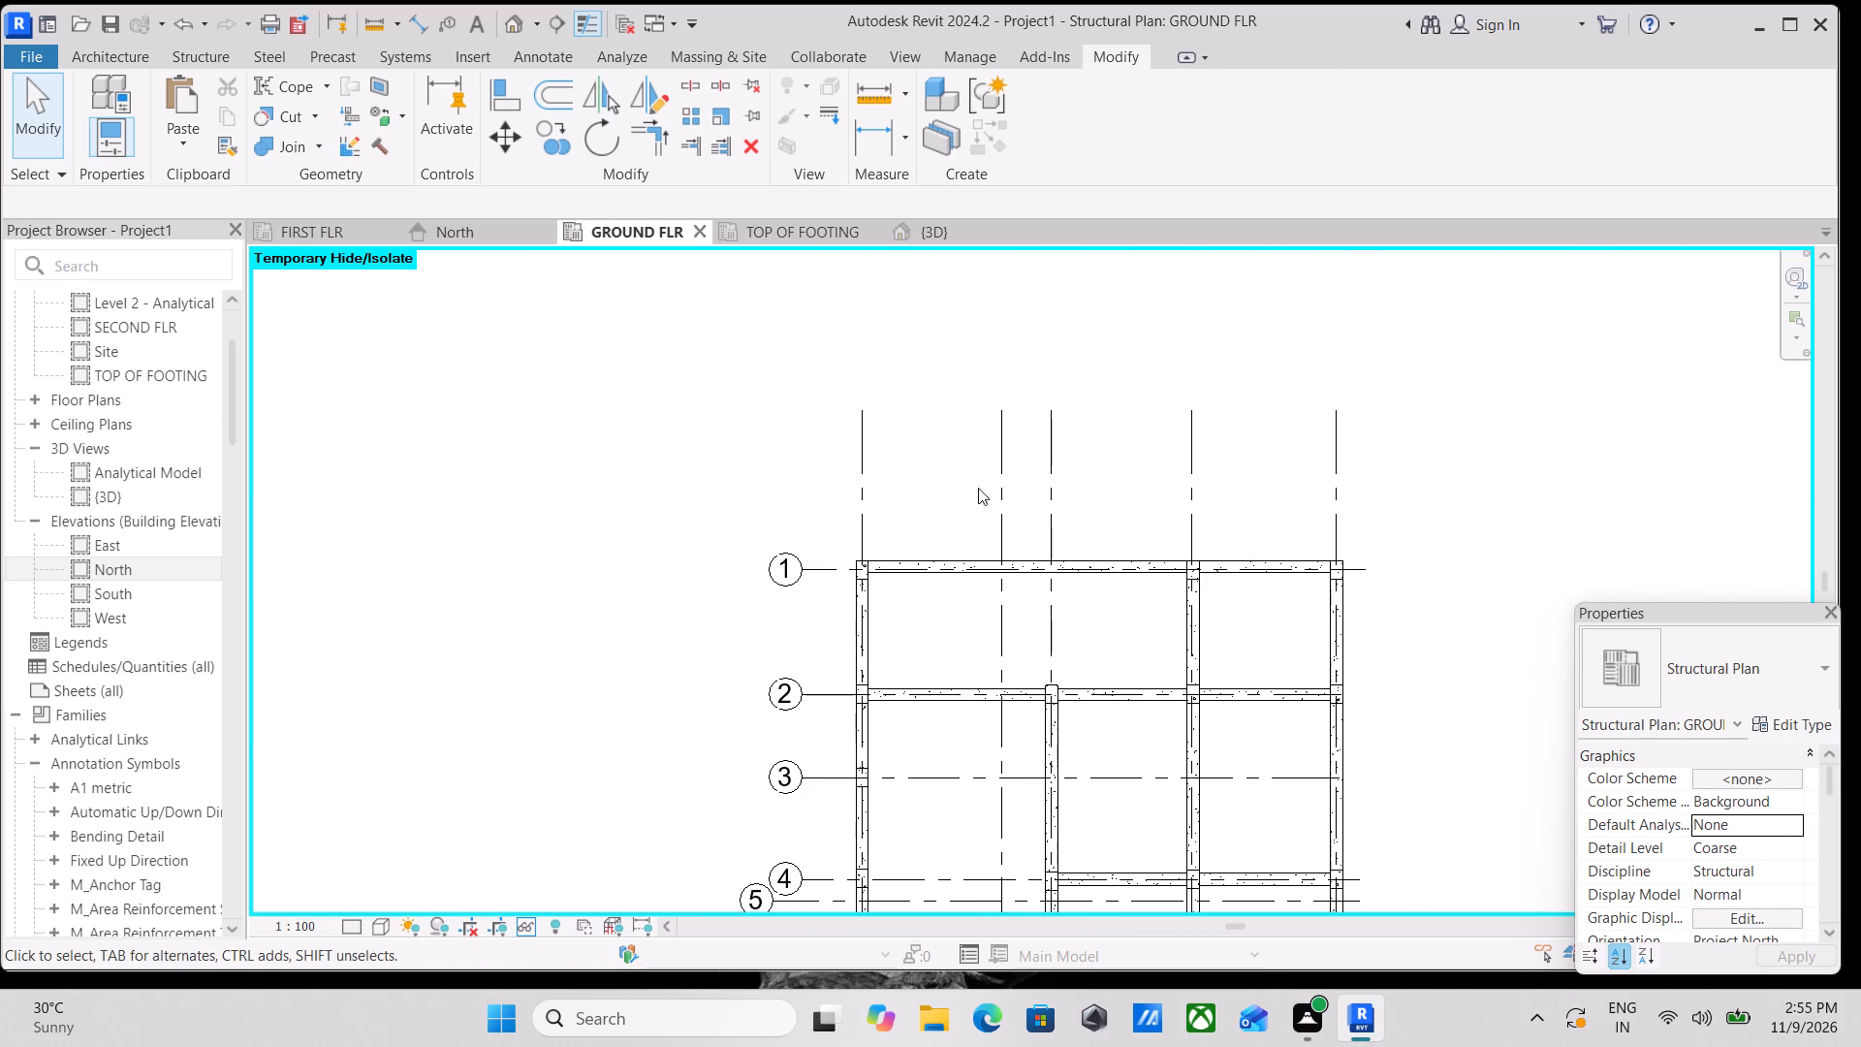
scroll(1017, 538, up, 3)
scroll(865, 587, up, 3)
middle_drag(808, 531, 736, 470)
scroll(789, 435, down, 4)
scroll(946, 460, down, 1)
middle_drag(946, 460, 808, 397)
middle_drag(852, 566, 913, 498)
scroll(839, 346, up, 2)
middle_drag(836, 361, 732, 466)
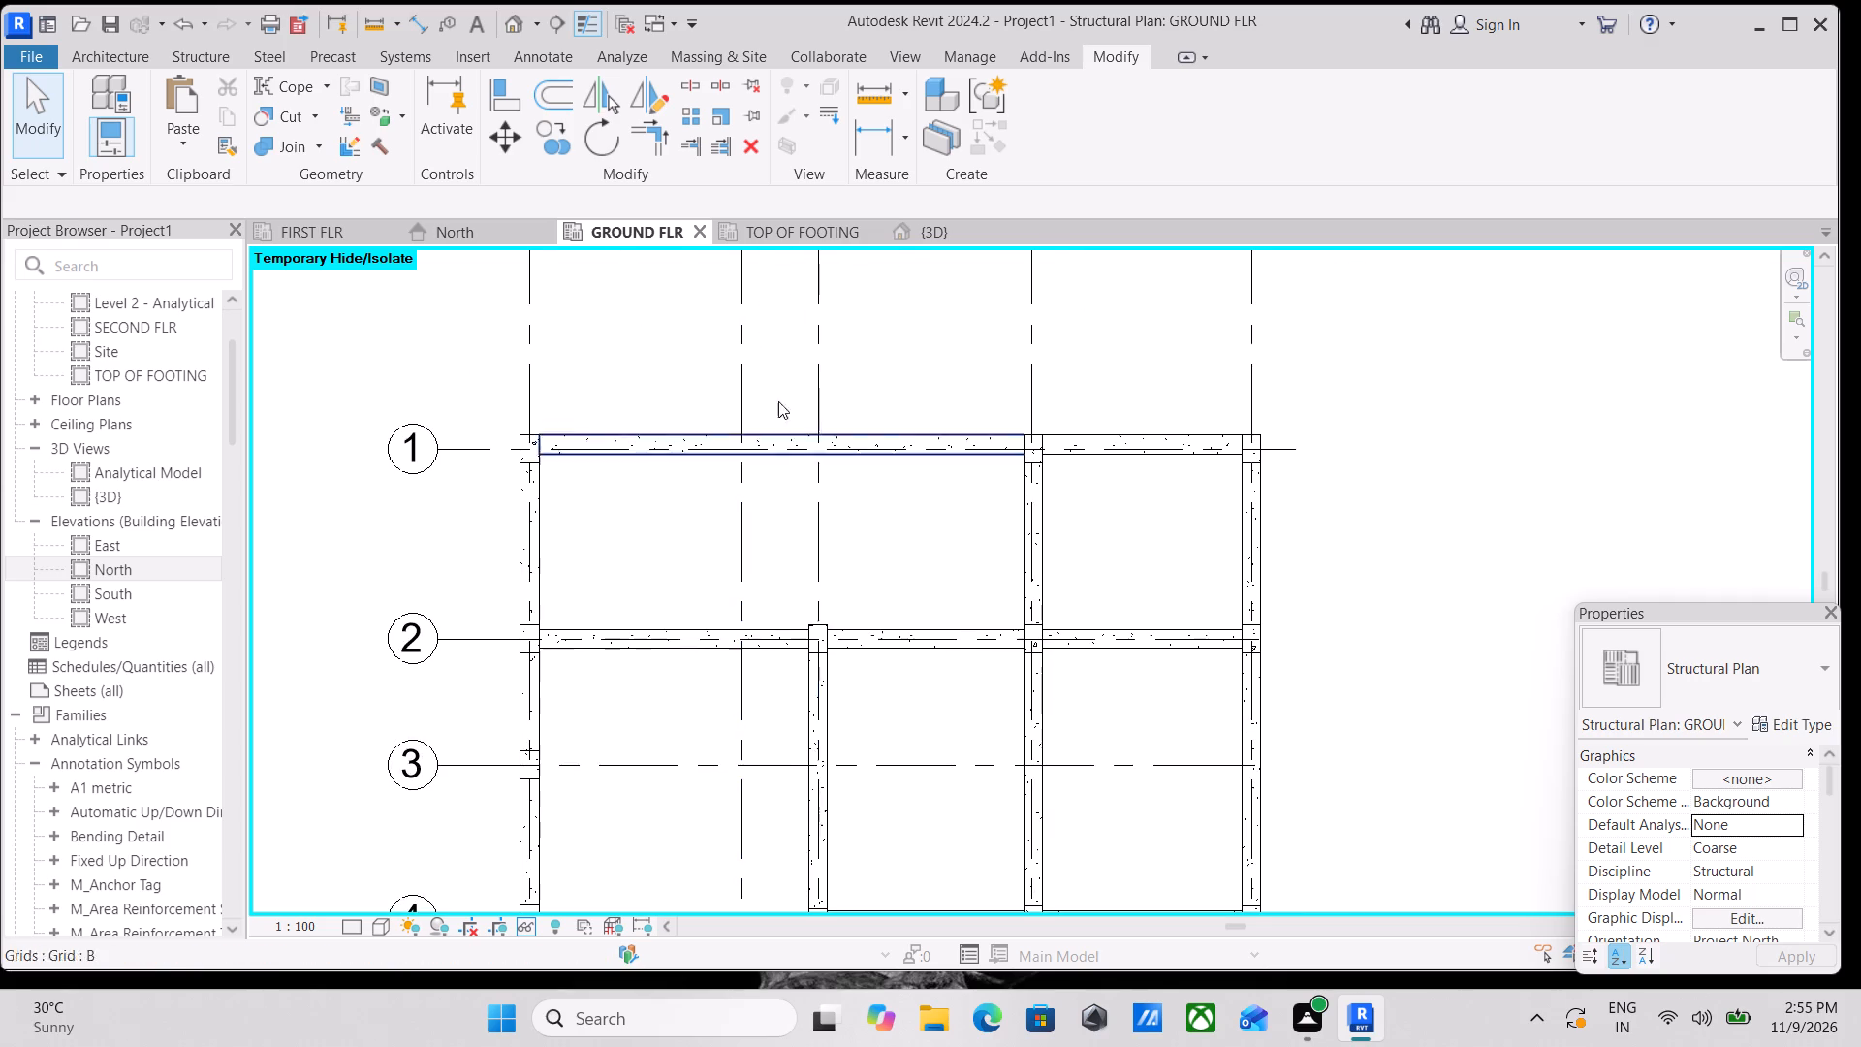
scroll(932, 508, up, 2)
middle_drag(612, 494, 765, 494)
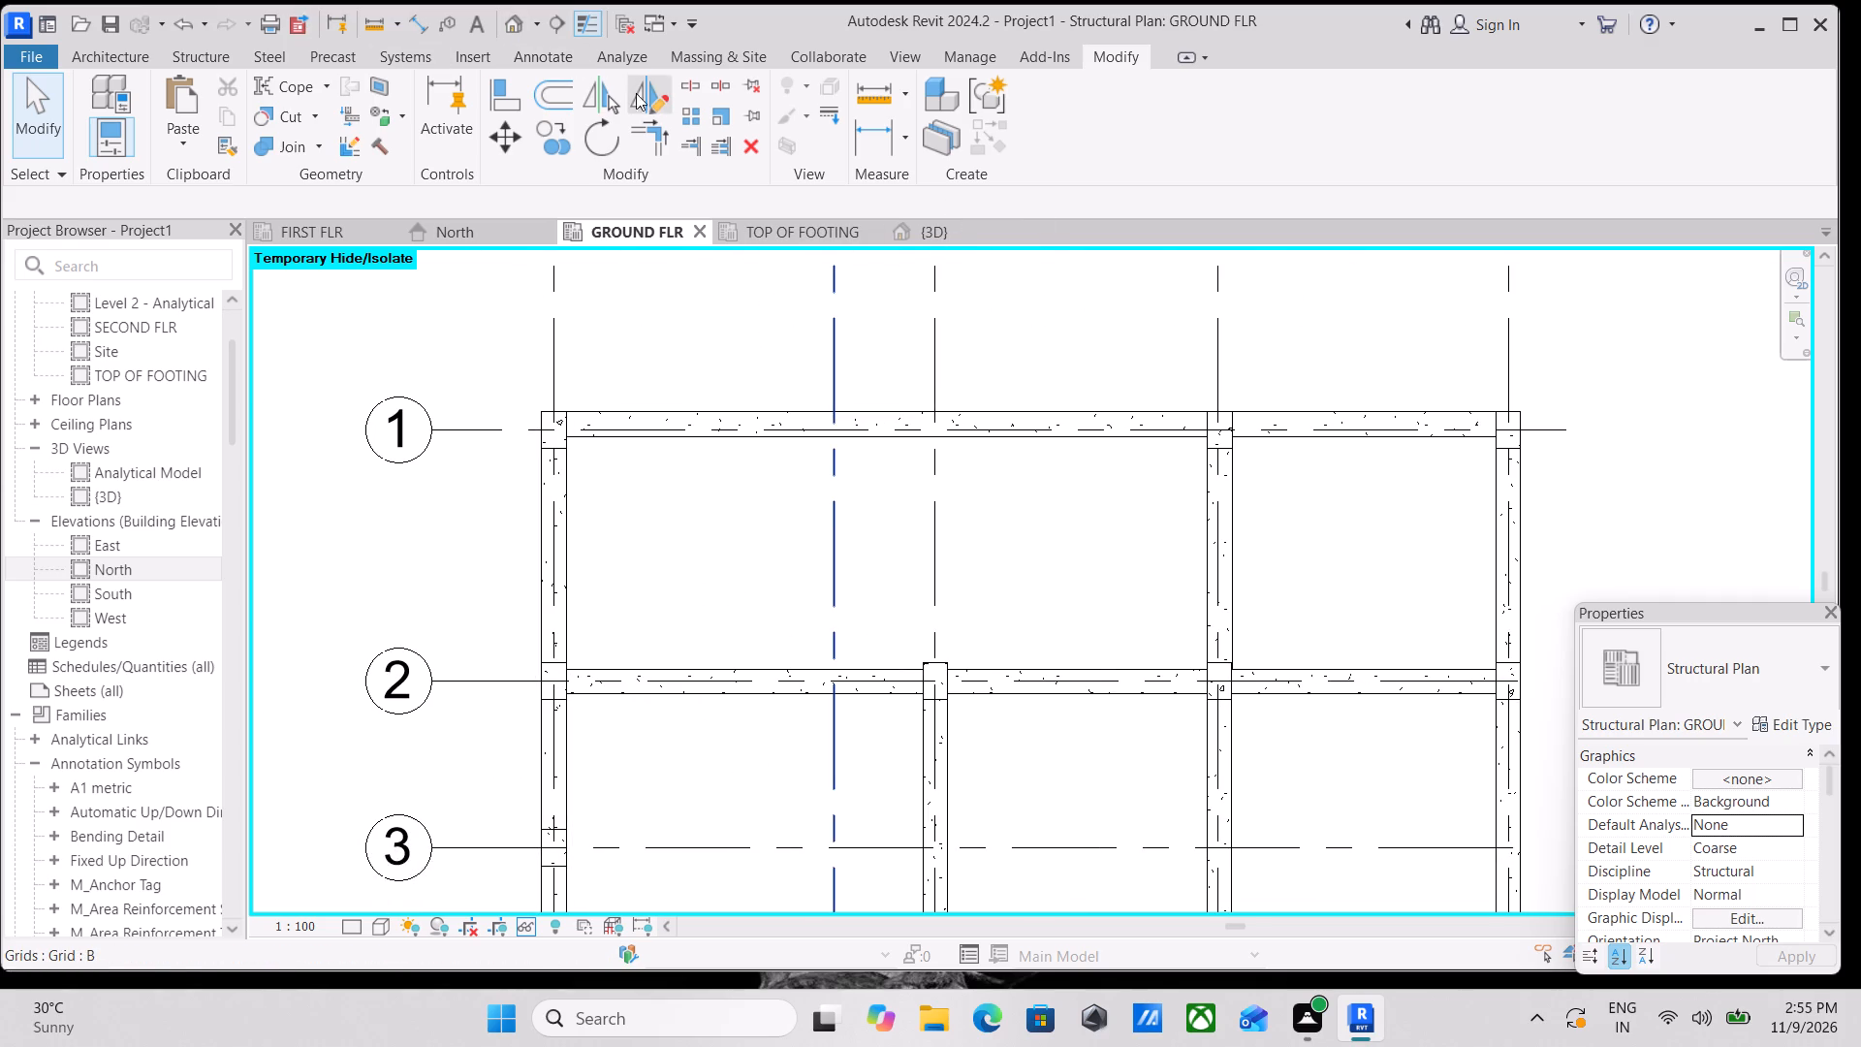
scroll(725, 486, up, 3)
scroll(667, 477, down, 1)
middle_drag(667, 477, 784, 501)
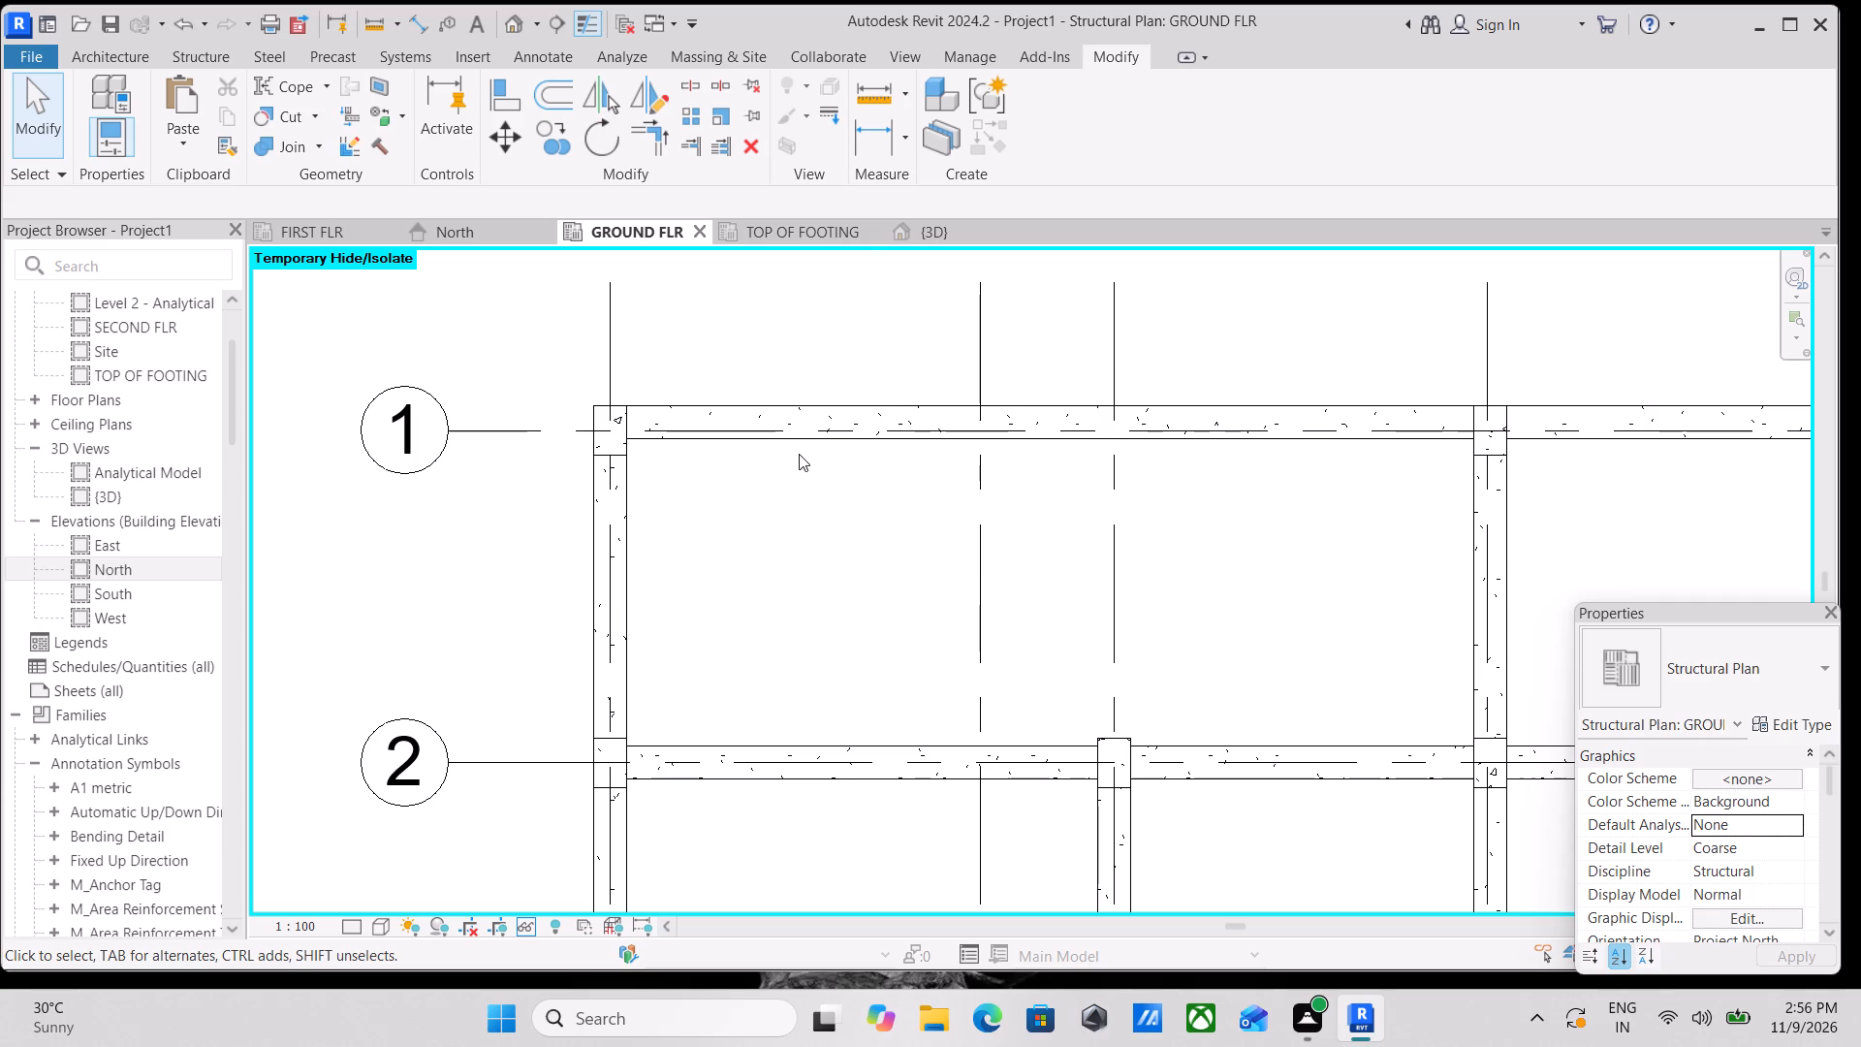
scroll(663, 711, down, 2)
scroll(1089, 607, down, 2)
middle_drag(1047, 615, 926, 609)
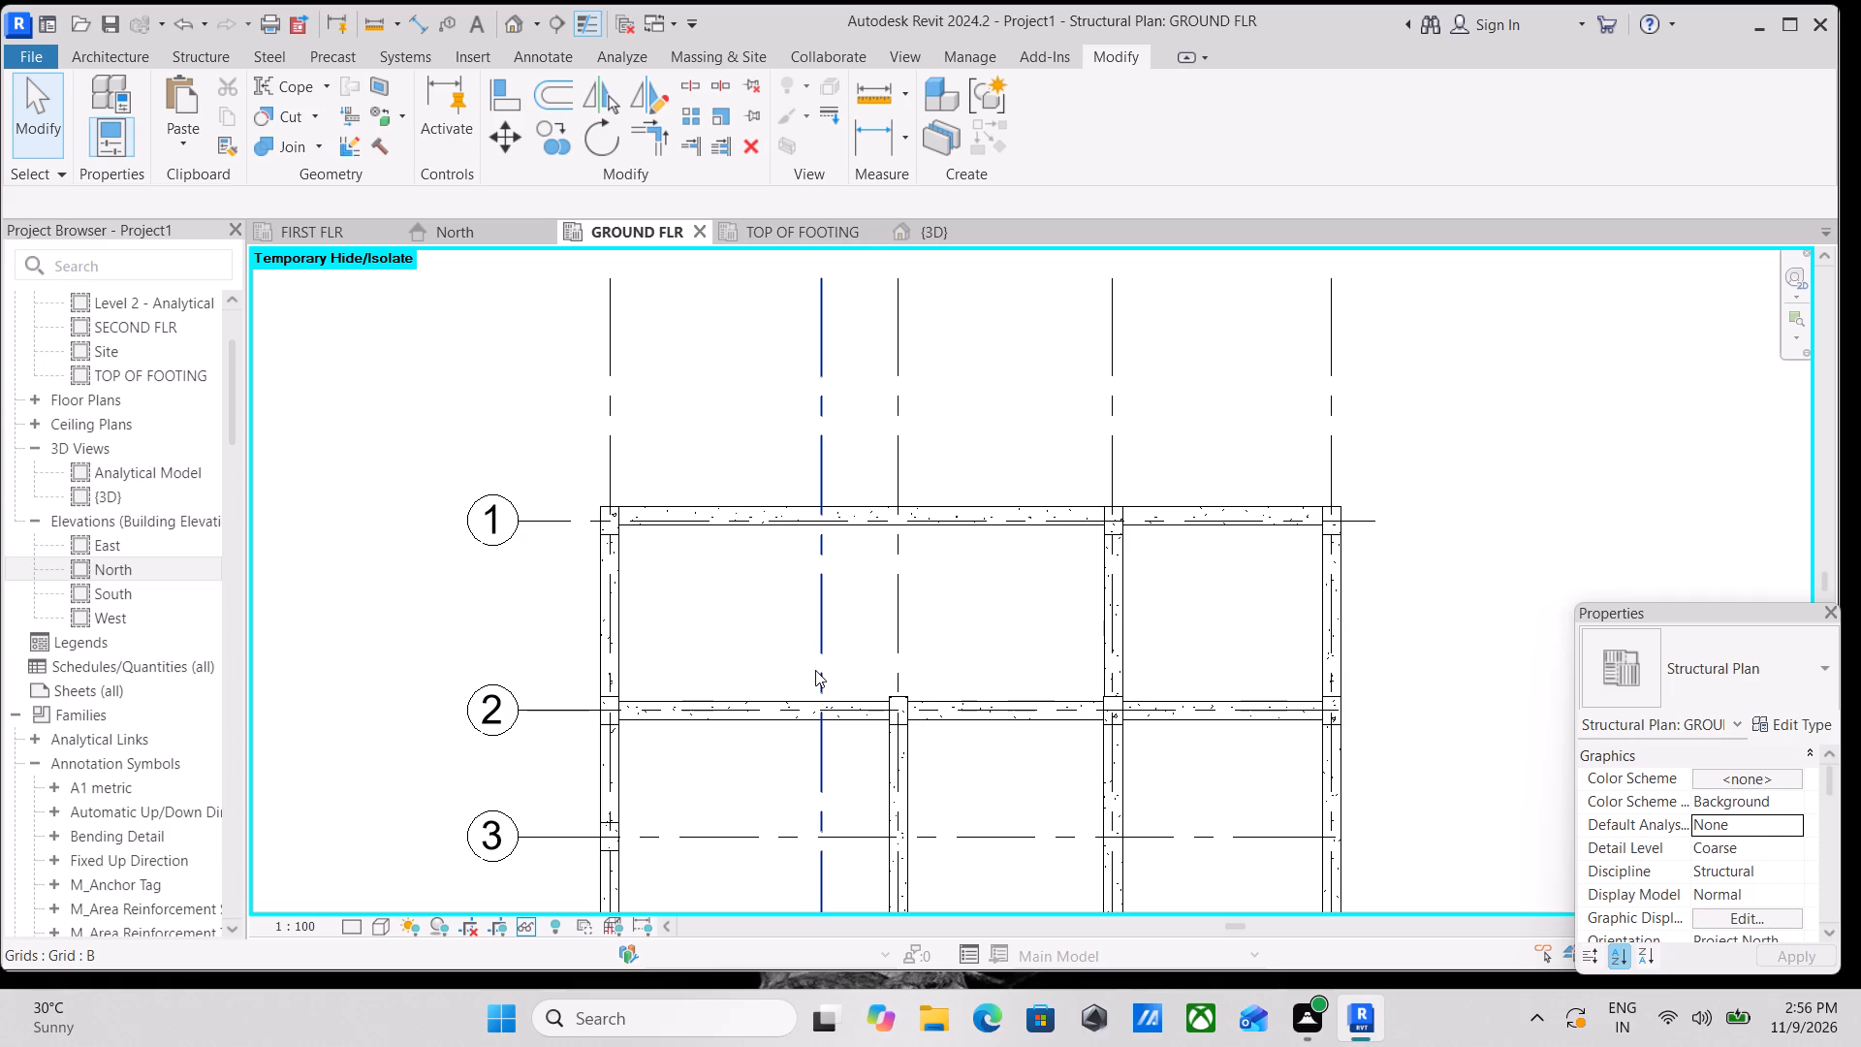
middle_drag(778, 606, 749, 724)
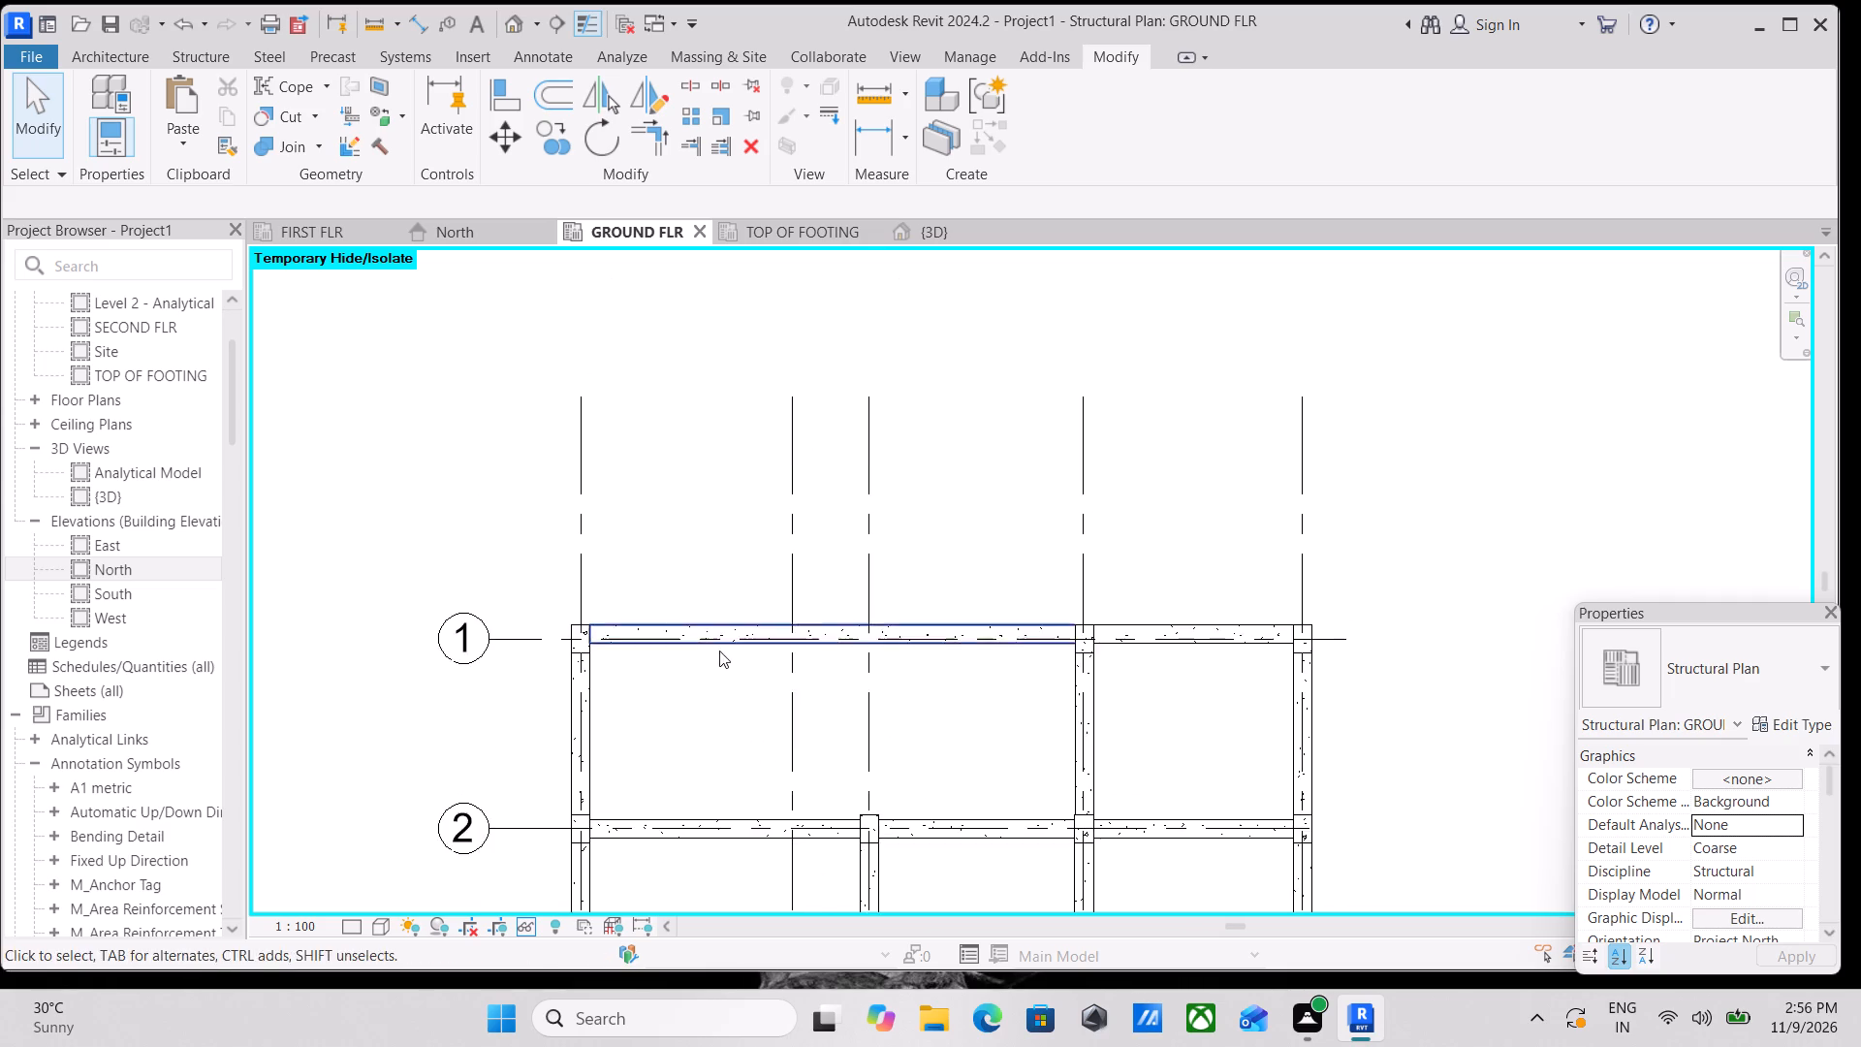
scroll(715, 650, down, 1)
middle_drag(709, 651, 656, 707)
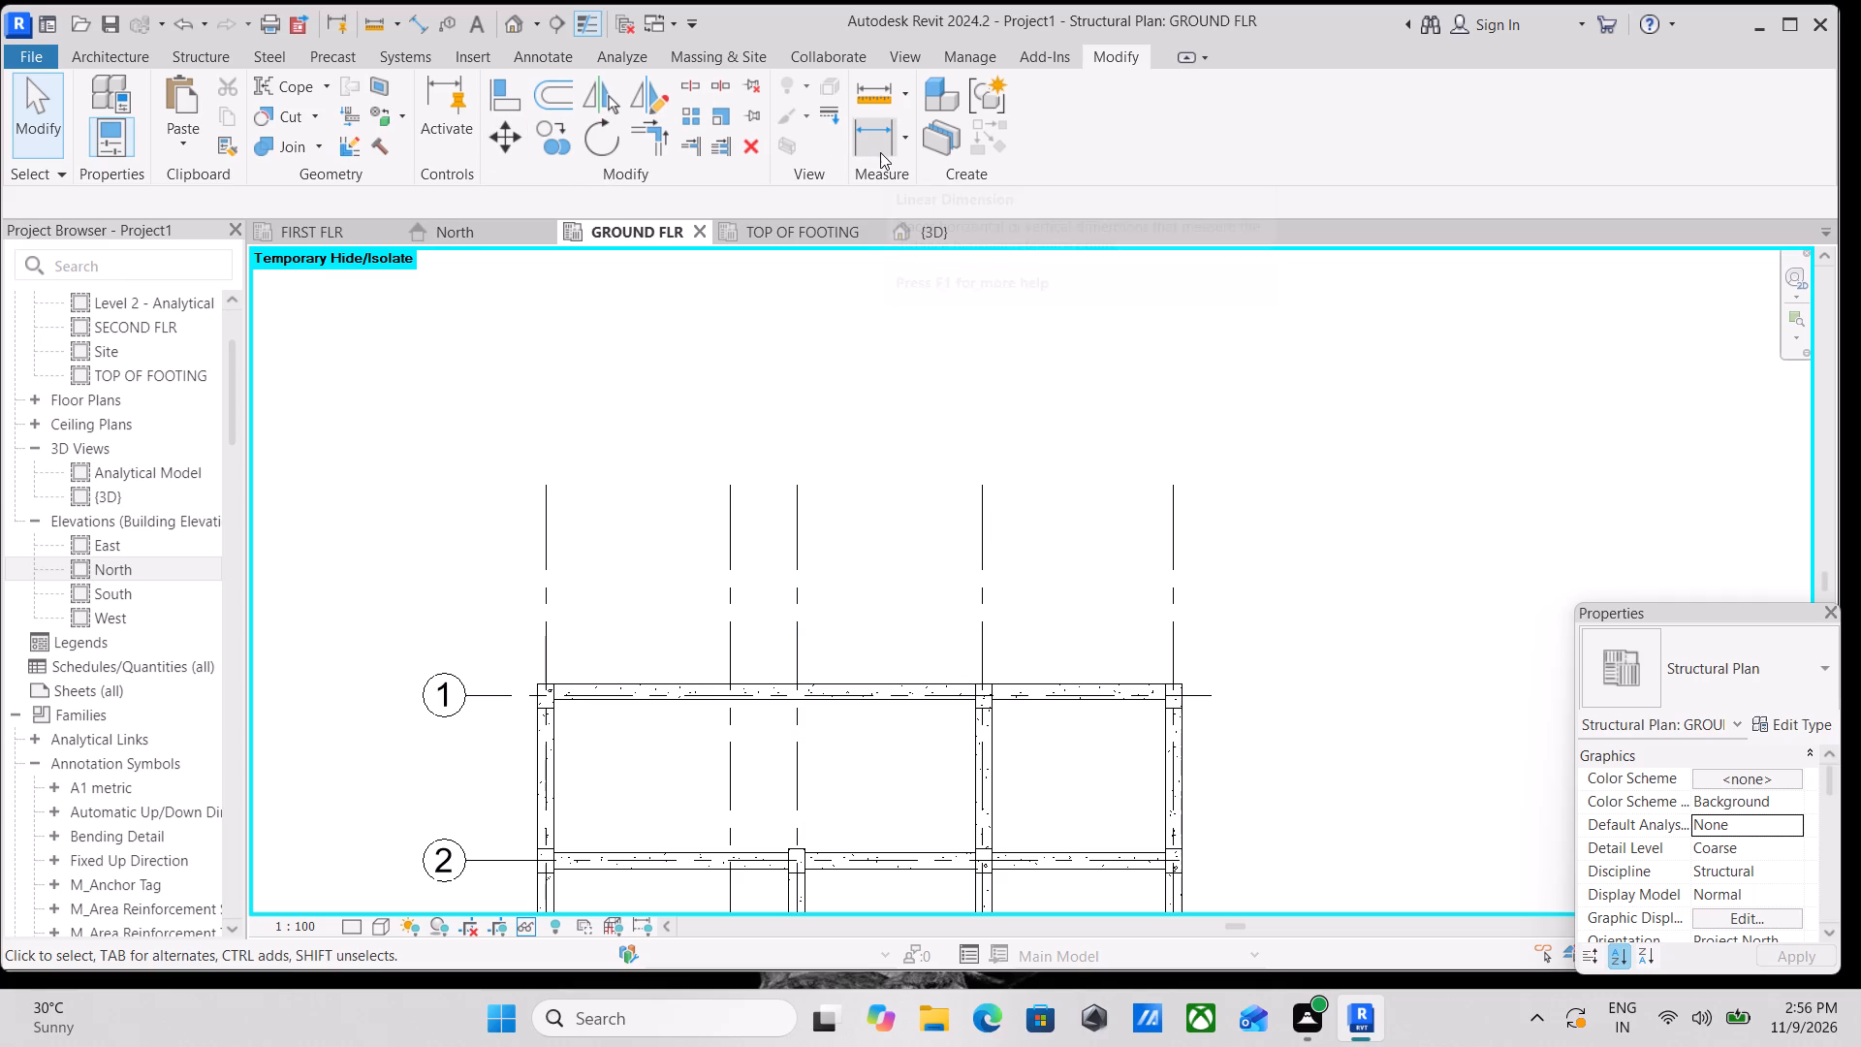
Start a structural floor on GROUND FLR and sketch a rectangular boundary along the inner beam faces between grids 1–2 and A–D.
click(134, 46)
scroll(557, 692, up, 1)
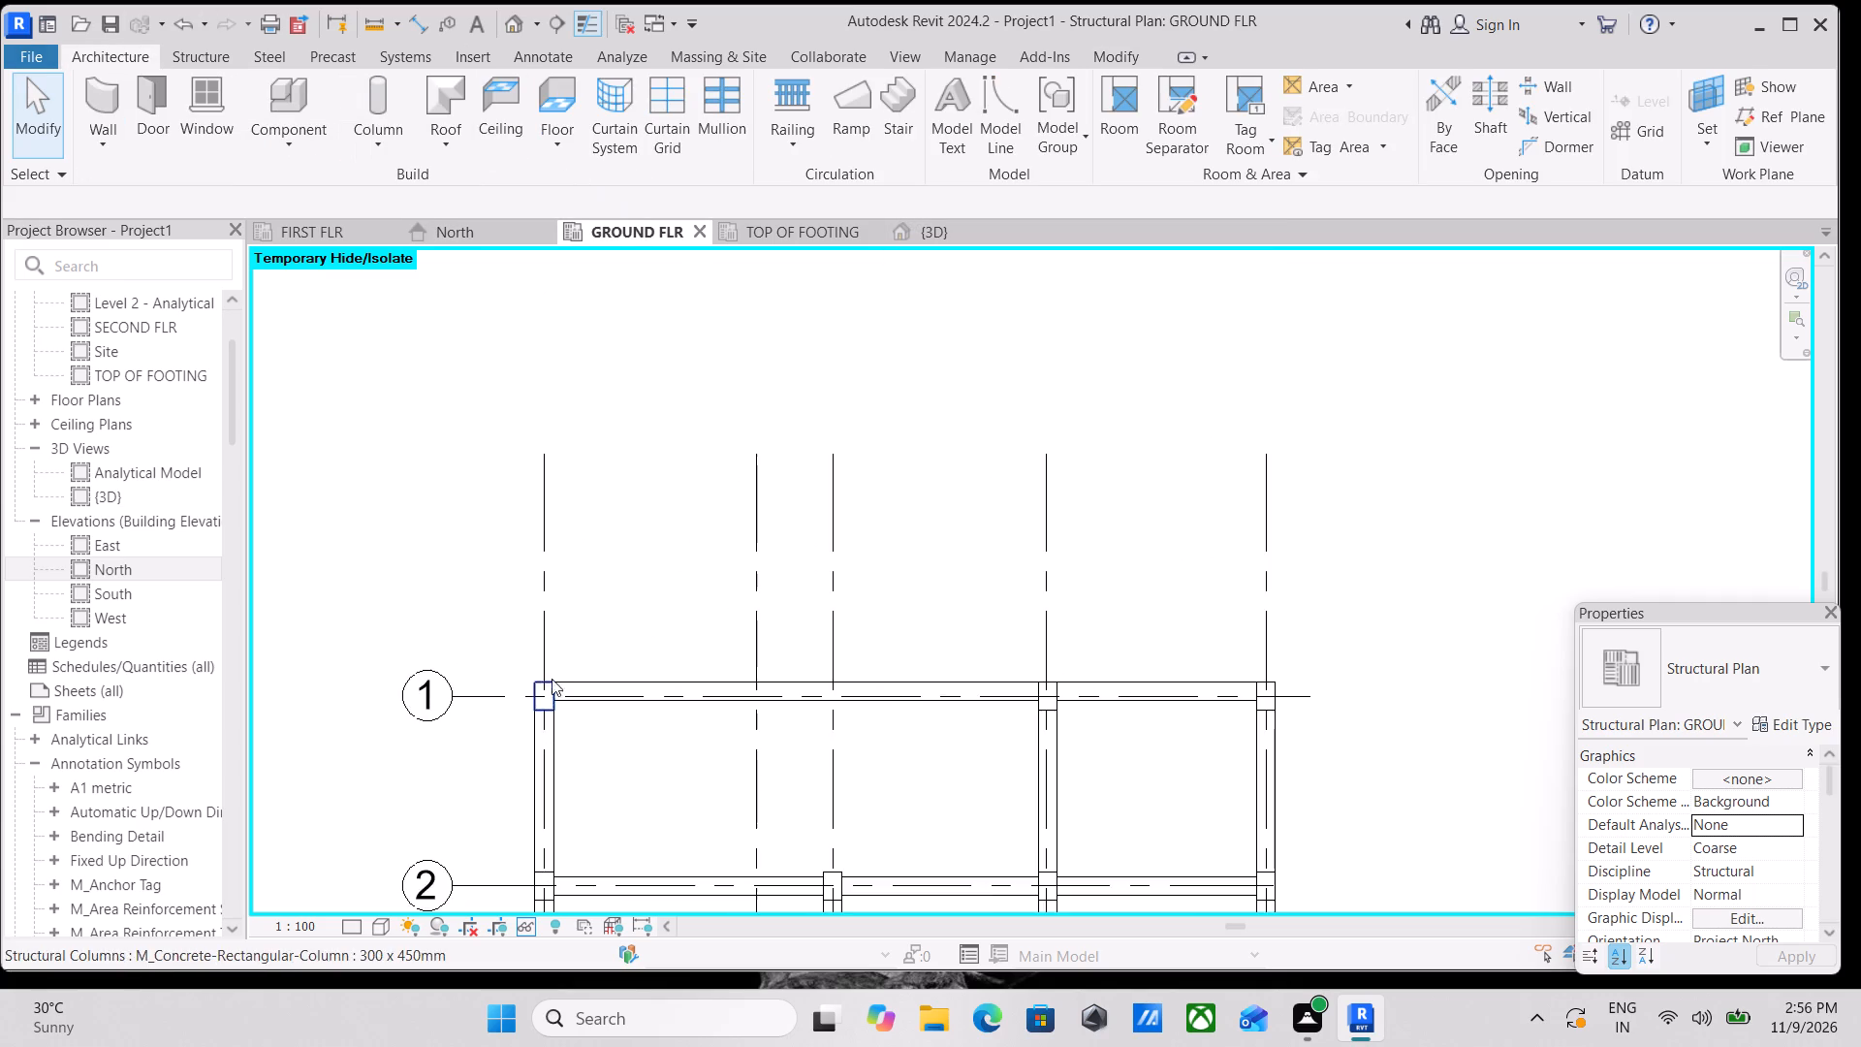
scroll(577, 638, up, 1)
middle_drag(577, 633, 555, 507)
middle_drag(557, 627, 592, 603)
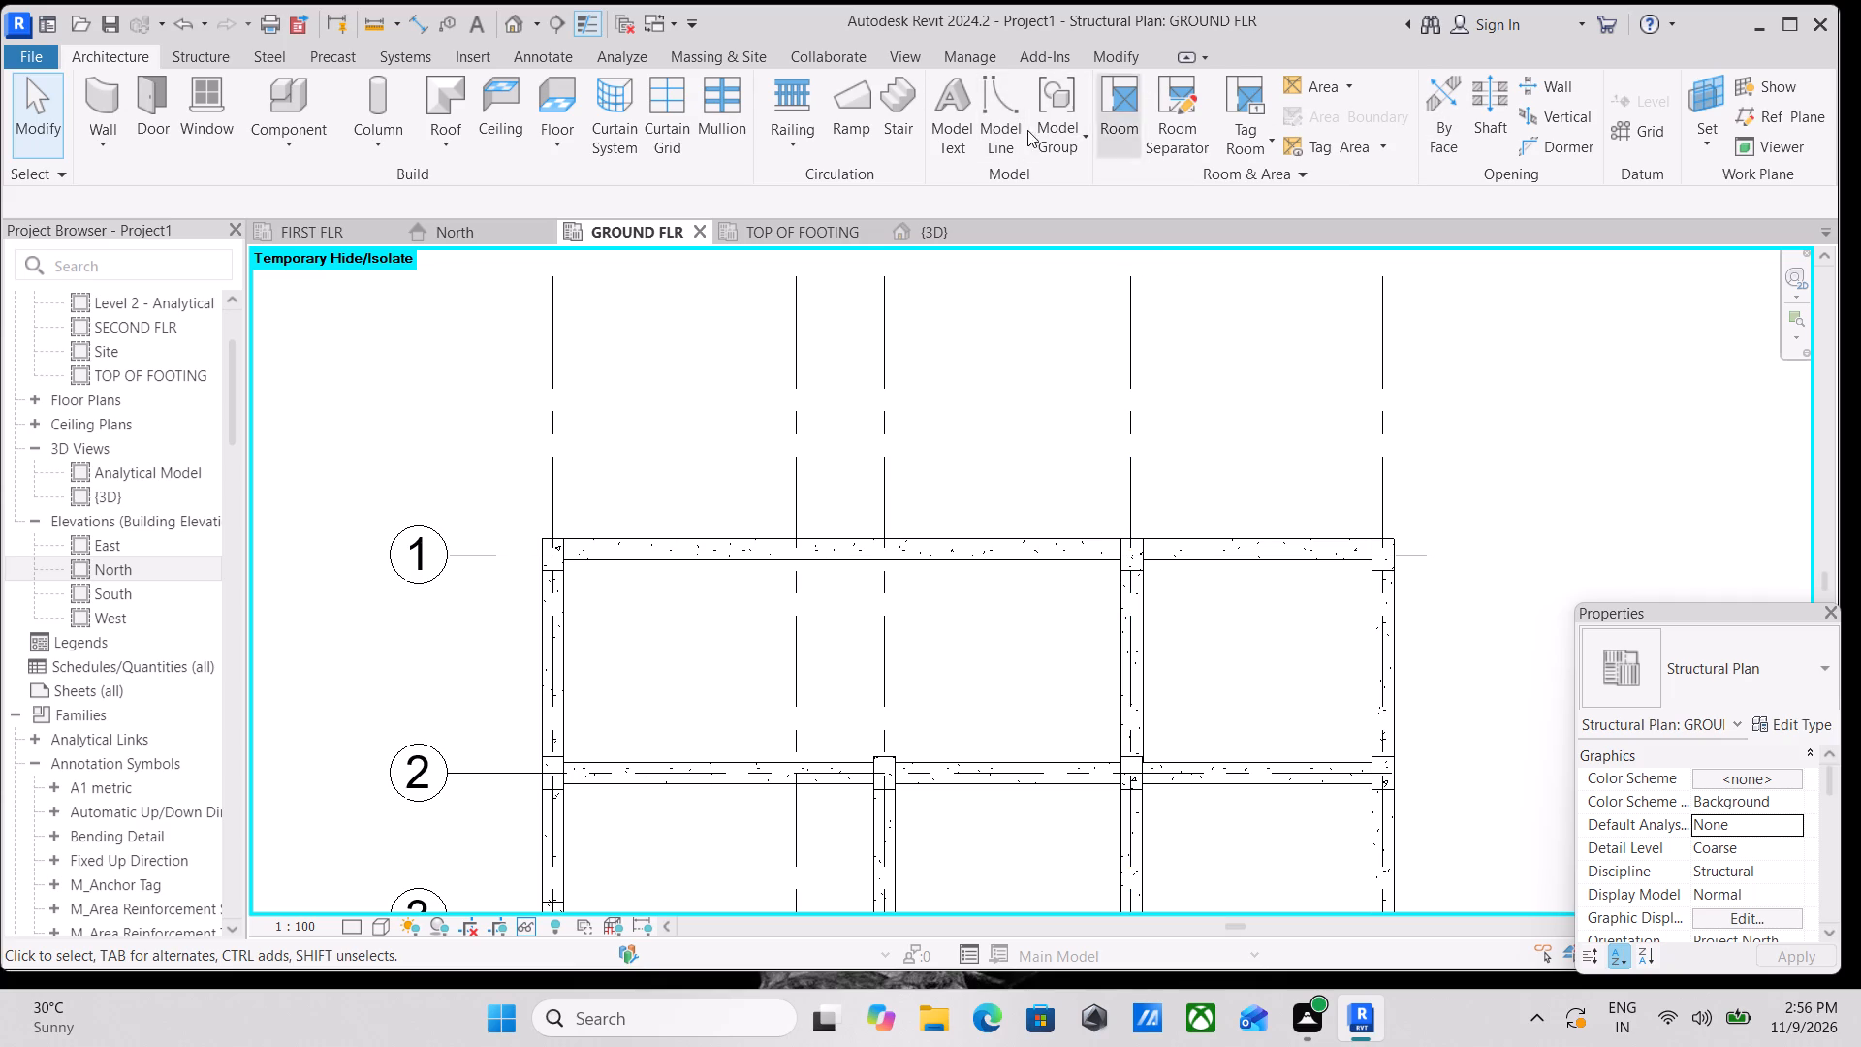
click(556, 137)
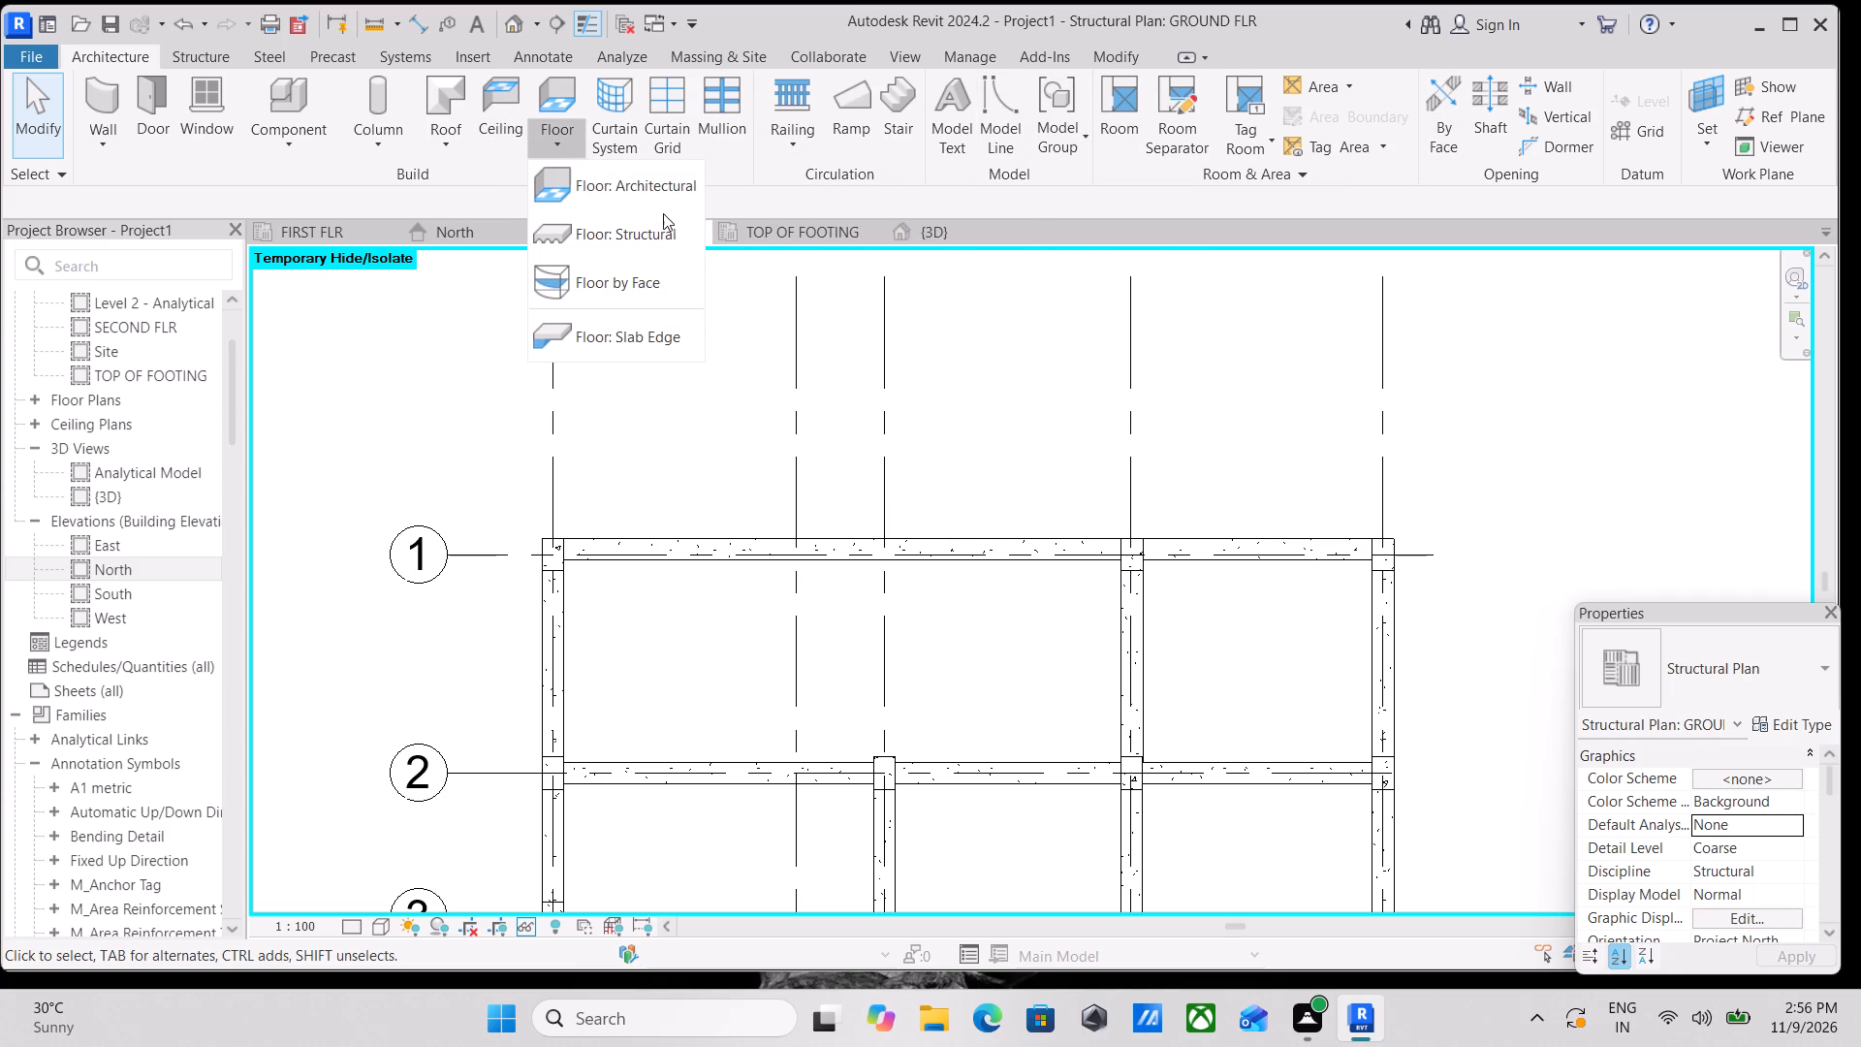
click(649, 229)
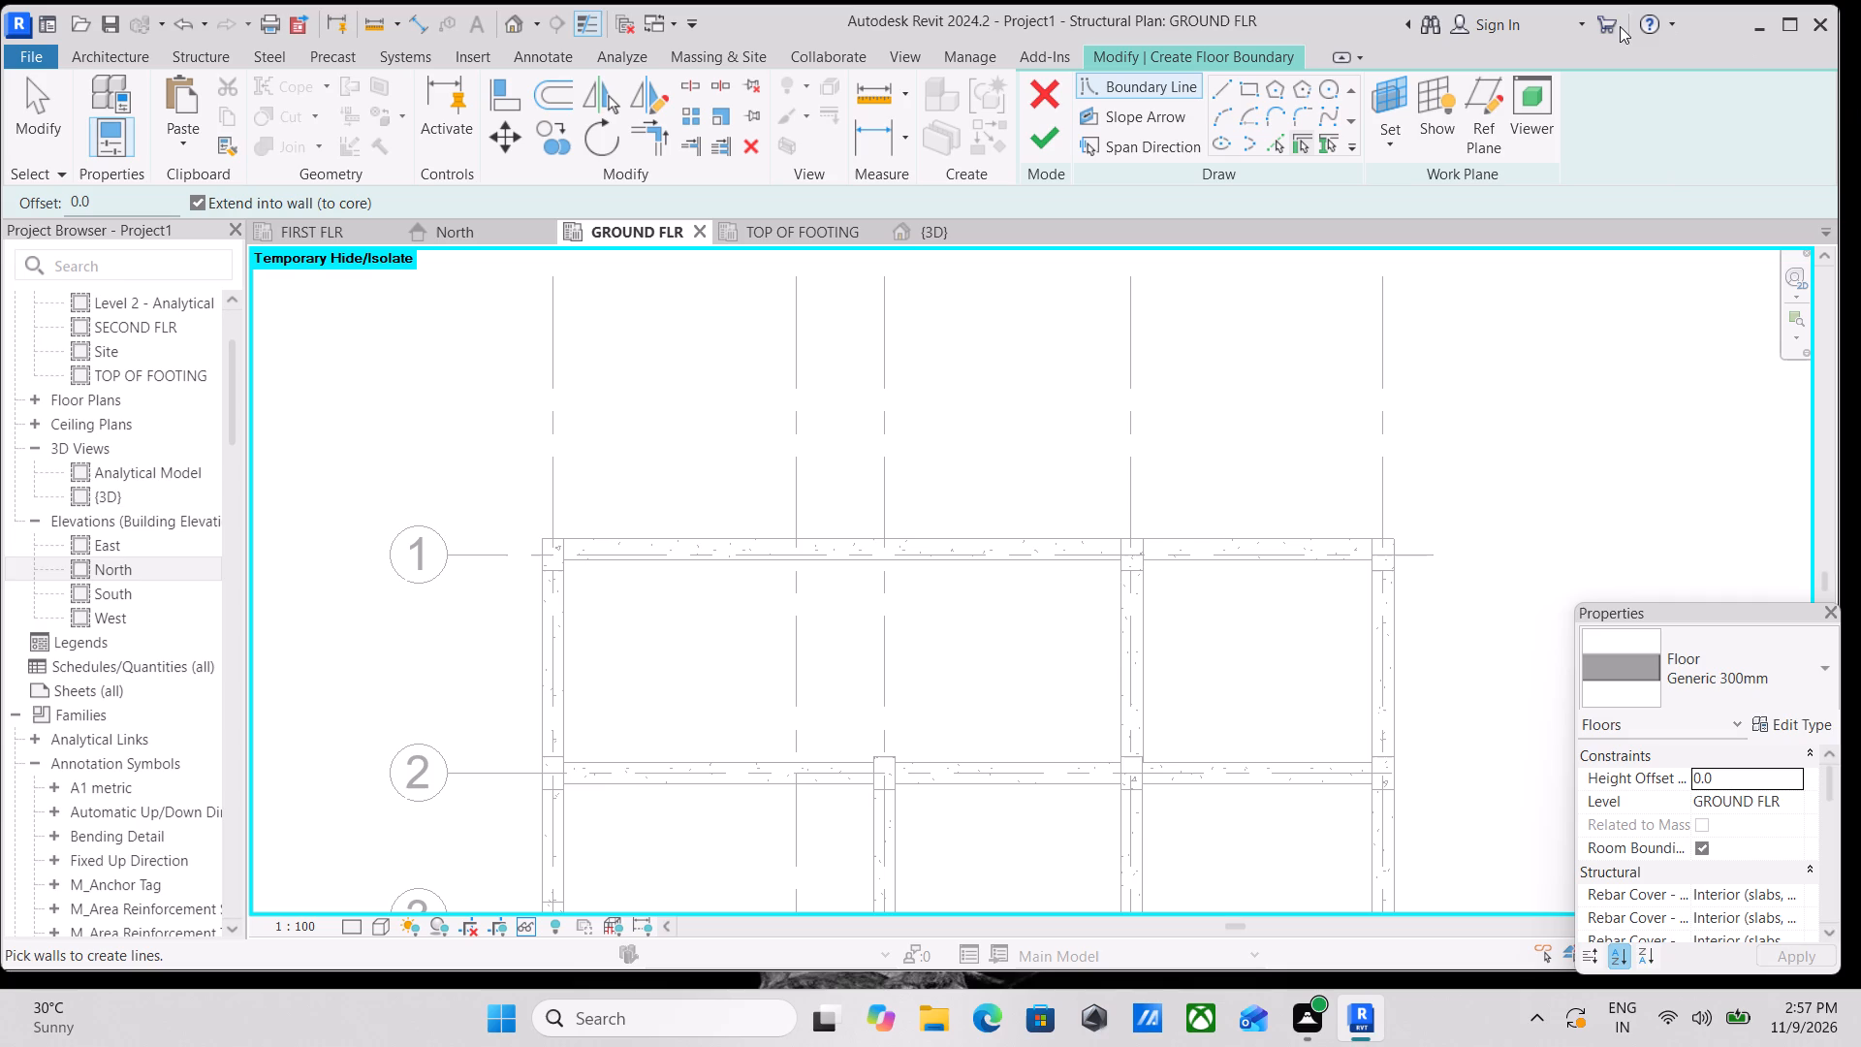
click(1245, 87)
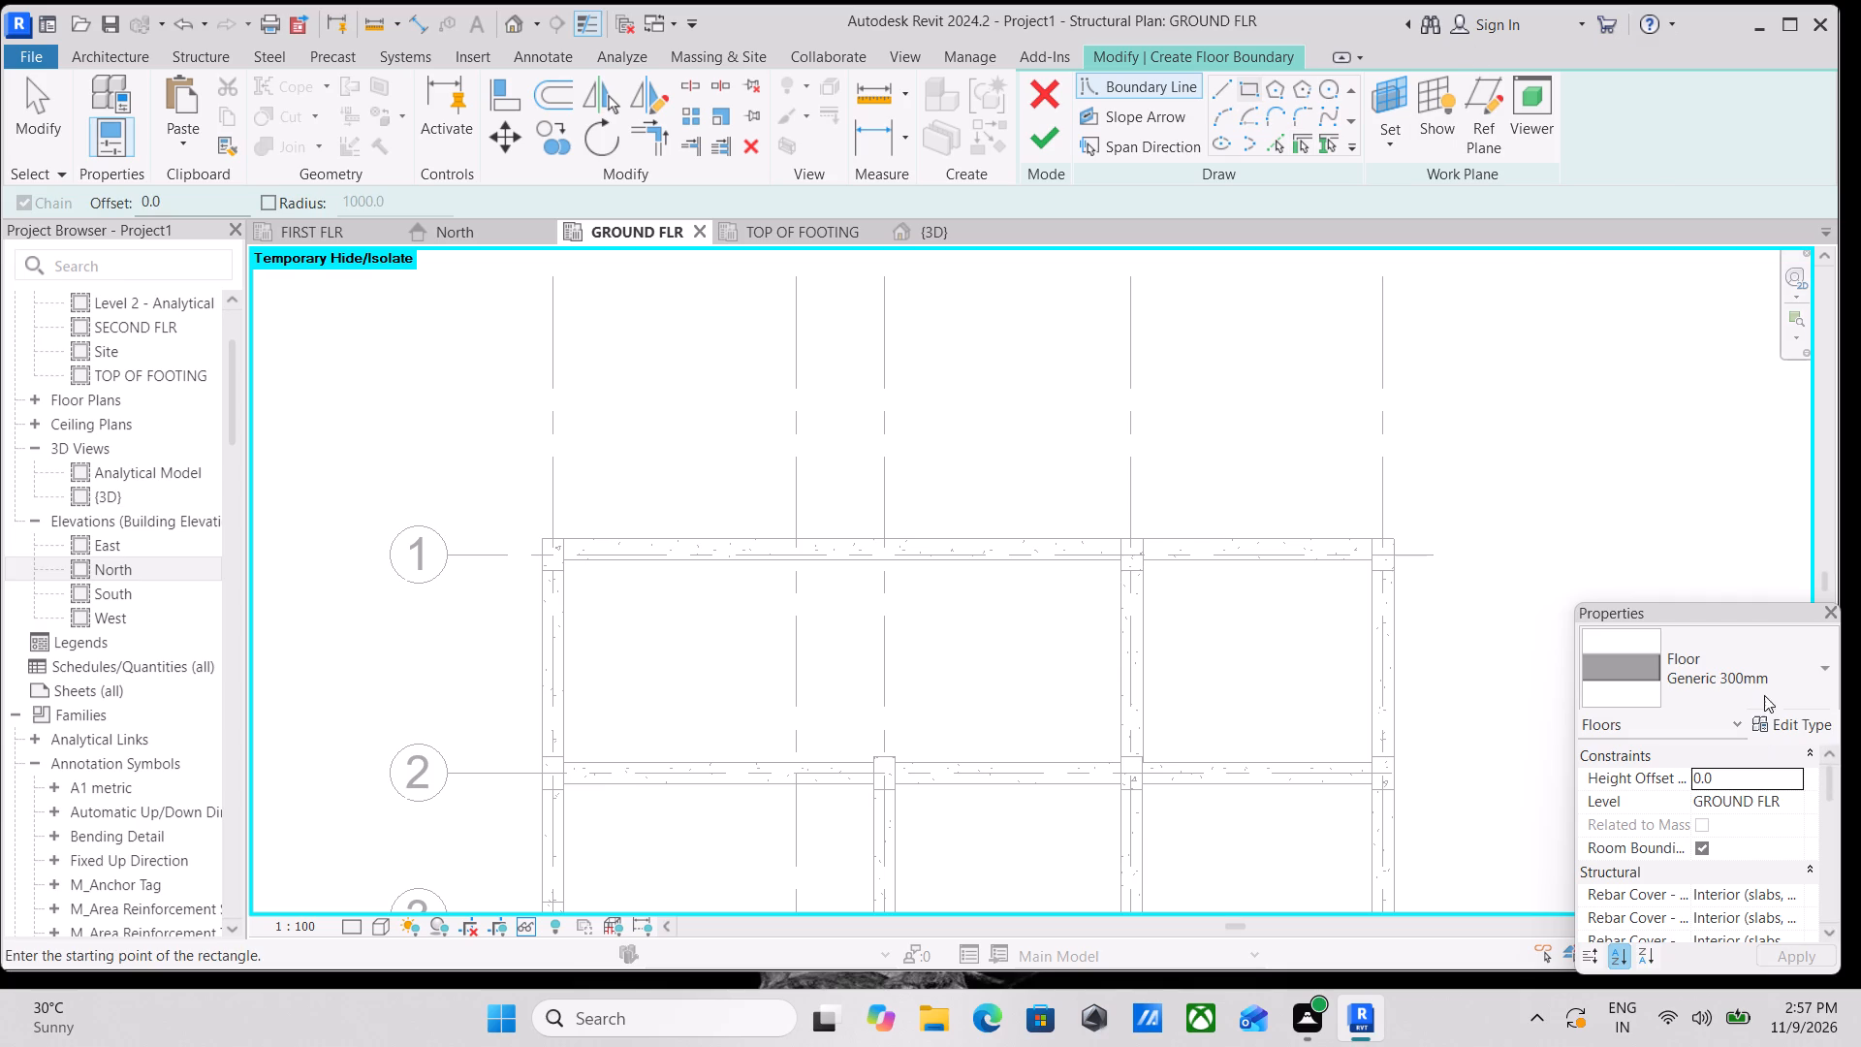
scroll(619, 585, up, 4)
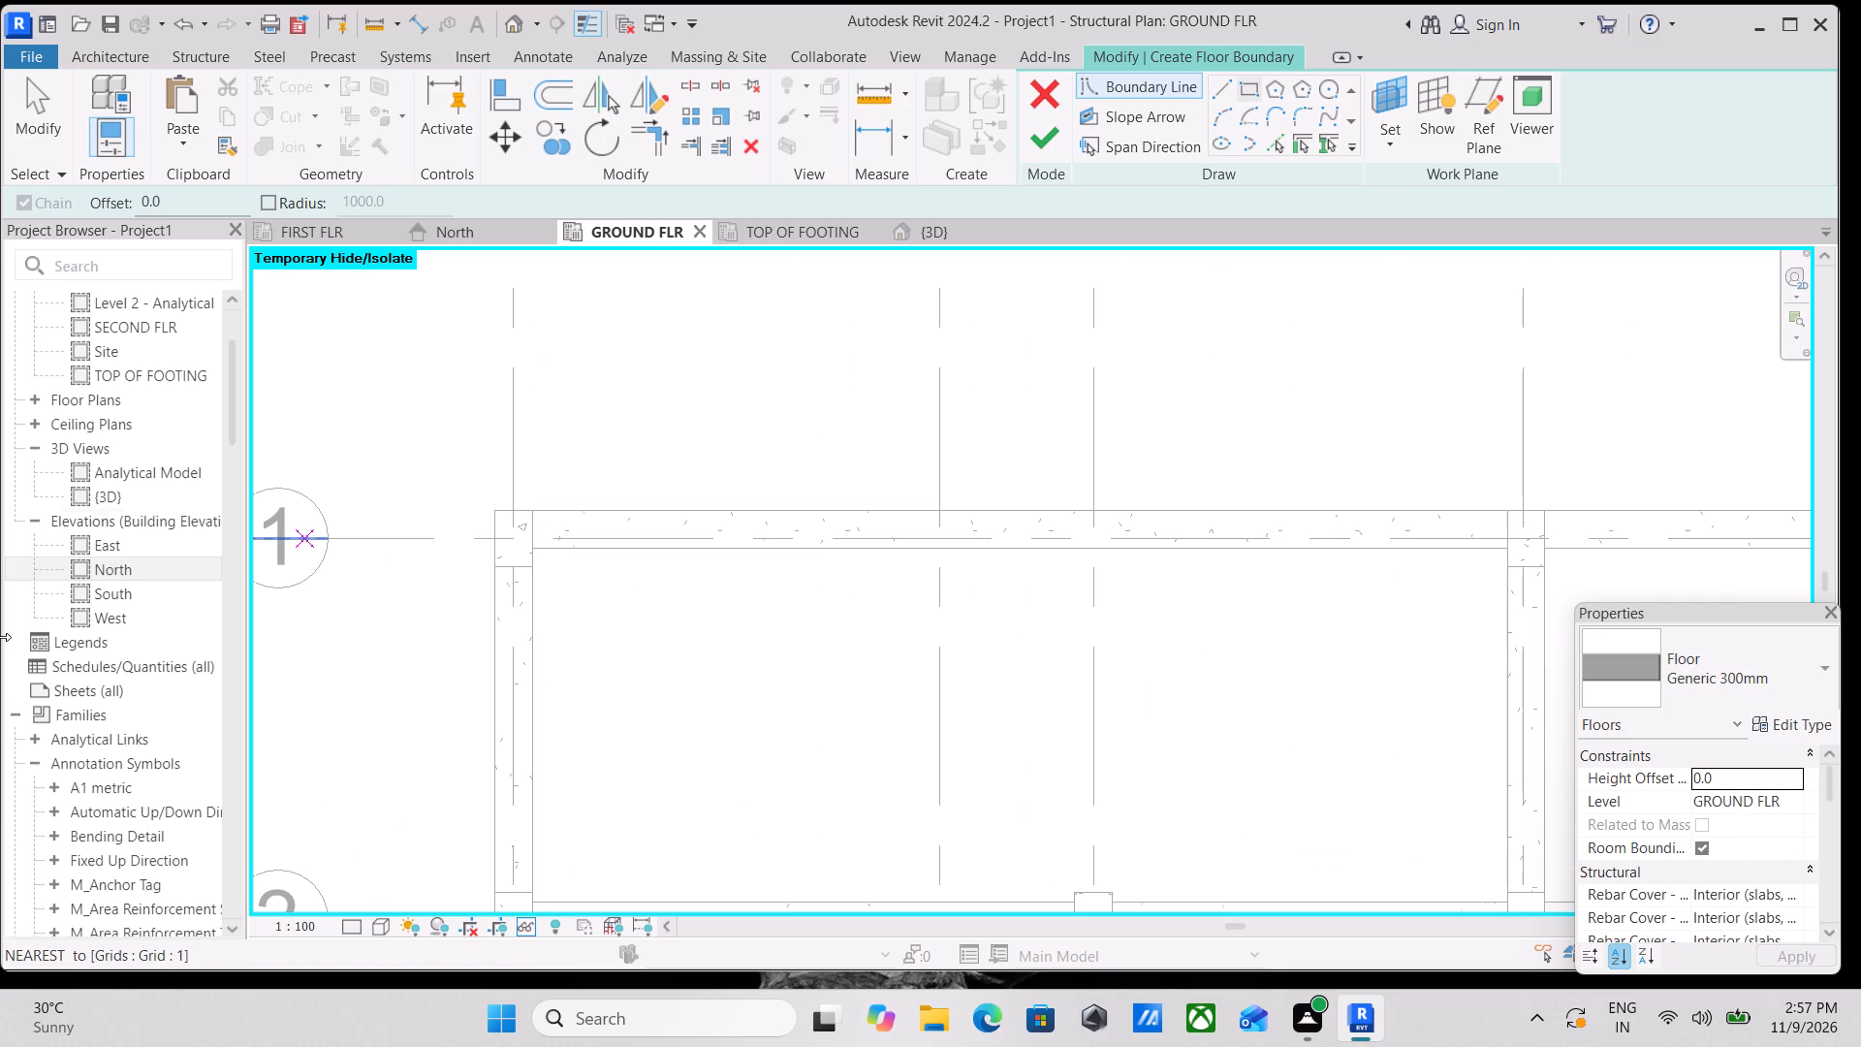
click(534, 552)
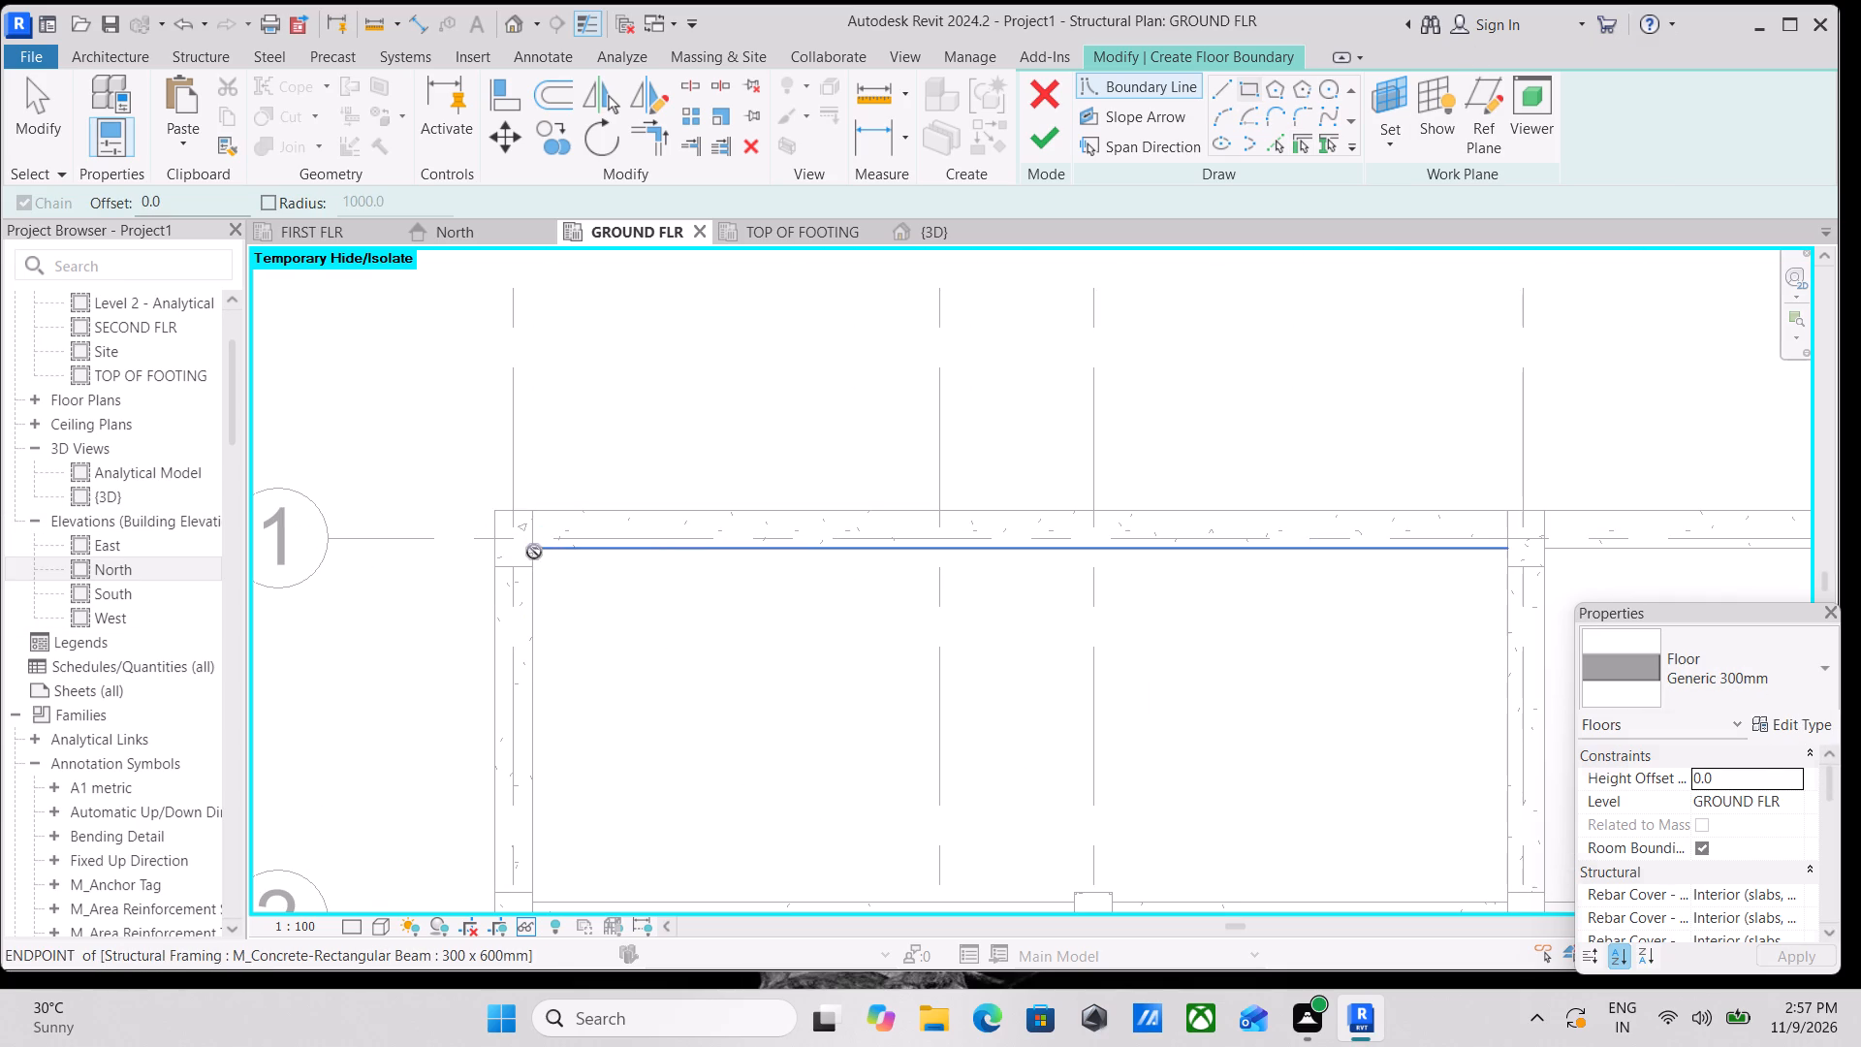
middle_drag(790, 692, 659, 613)
scroll(790, 692, down, 1)
middle_drag(1071, 716, 859, 661)
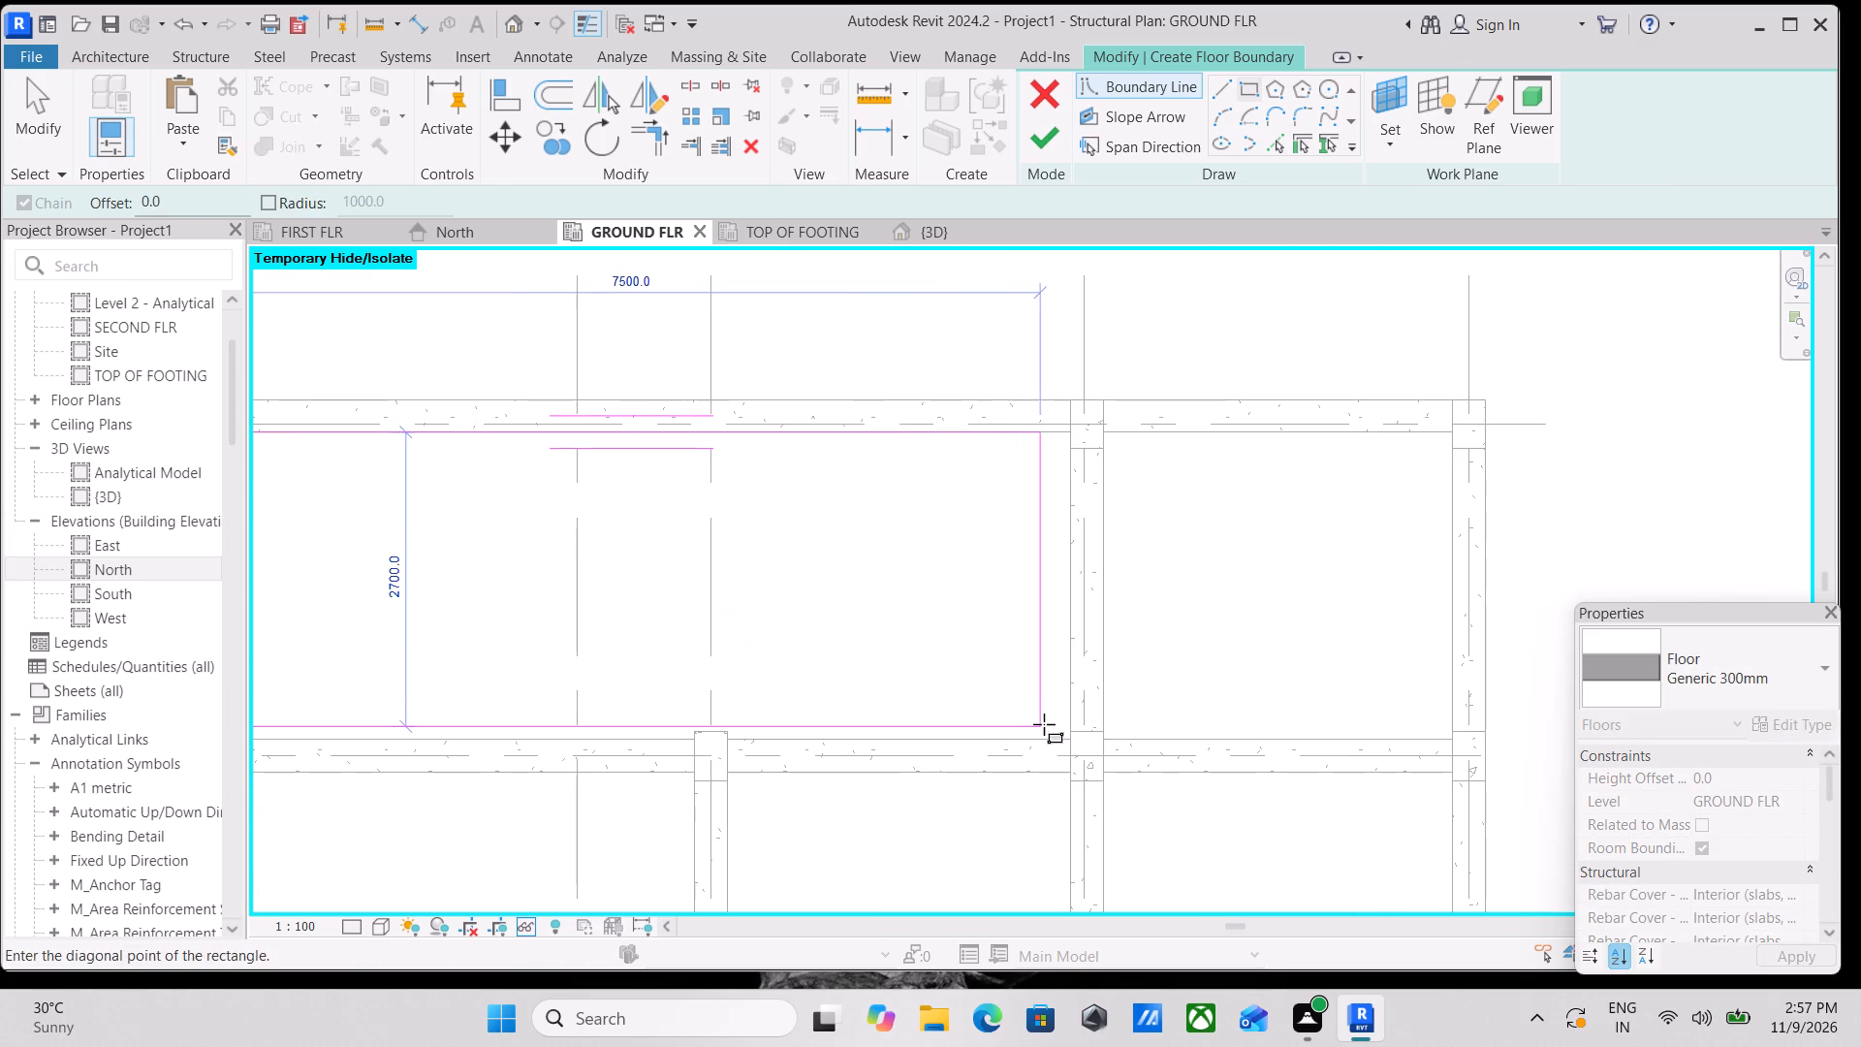
click(1068, 739)
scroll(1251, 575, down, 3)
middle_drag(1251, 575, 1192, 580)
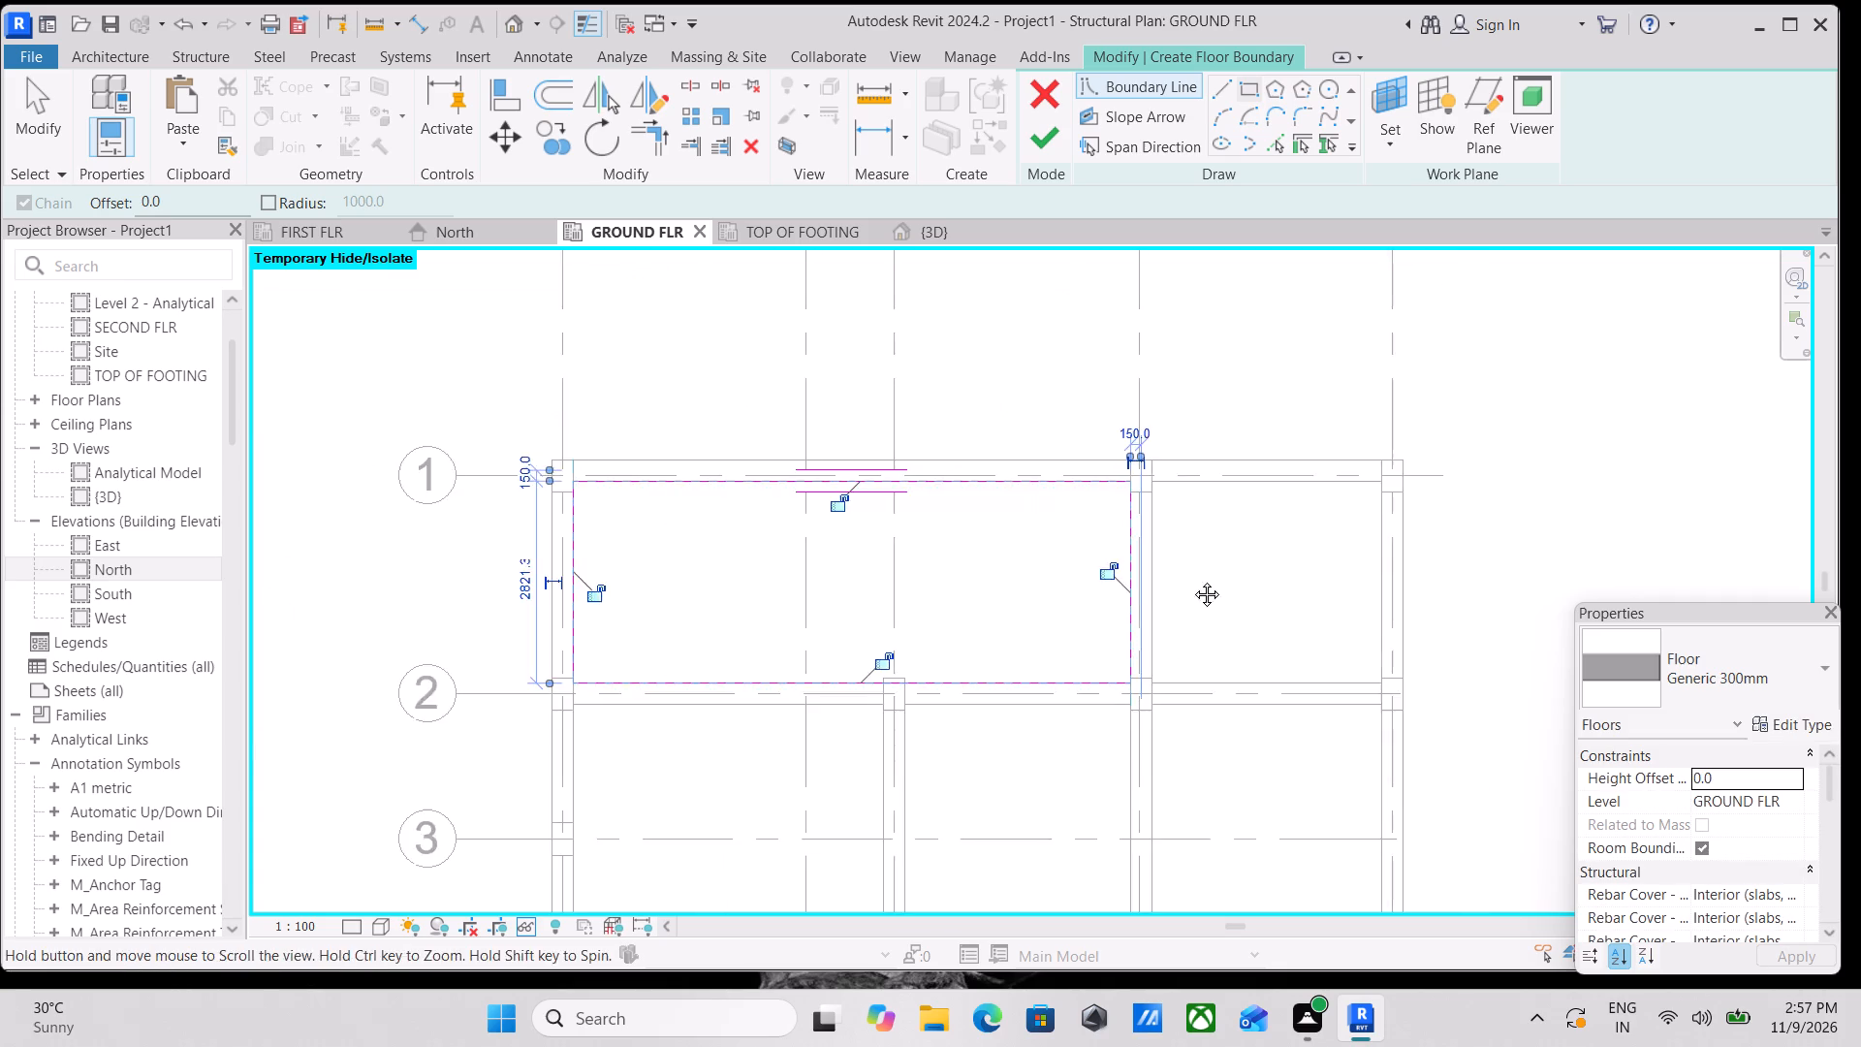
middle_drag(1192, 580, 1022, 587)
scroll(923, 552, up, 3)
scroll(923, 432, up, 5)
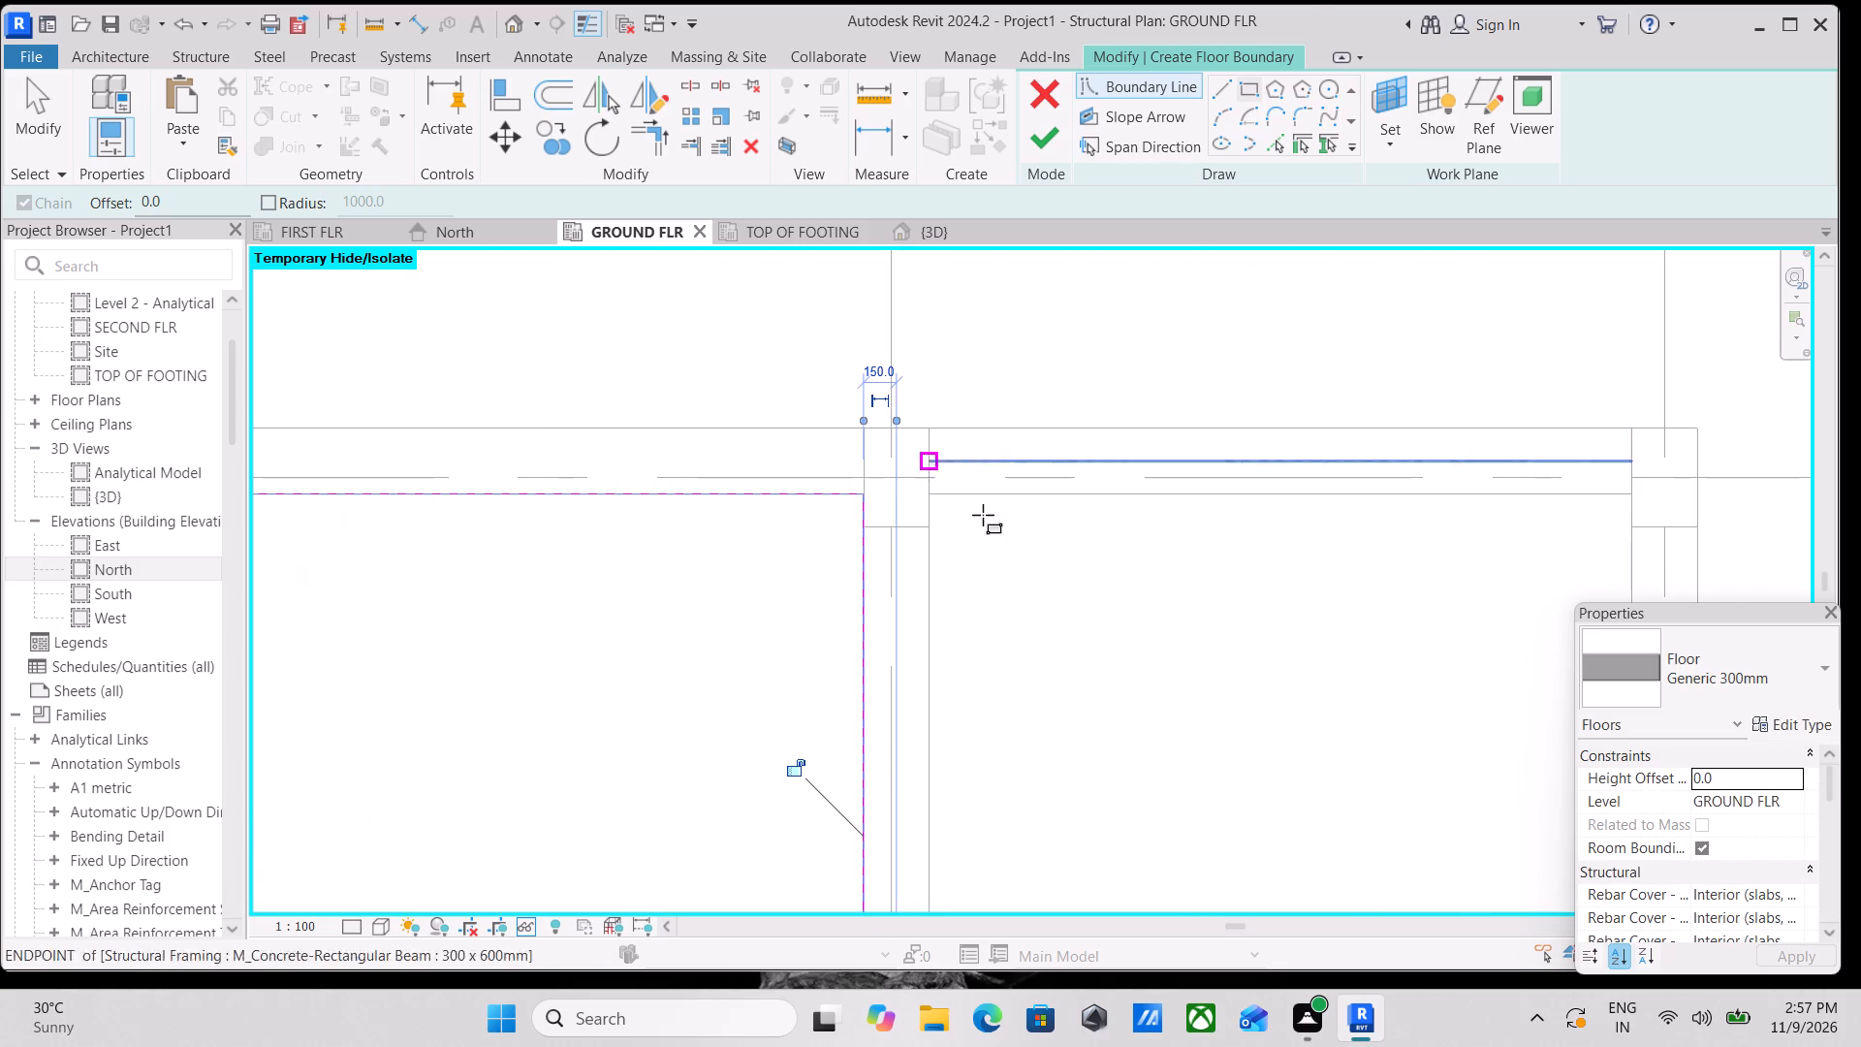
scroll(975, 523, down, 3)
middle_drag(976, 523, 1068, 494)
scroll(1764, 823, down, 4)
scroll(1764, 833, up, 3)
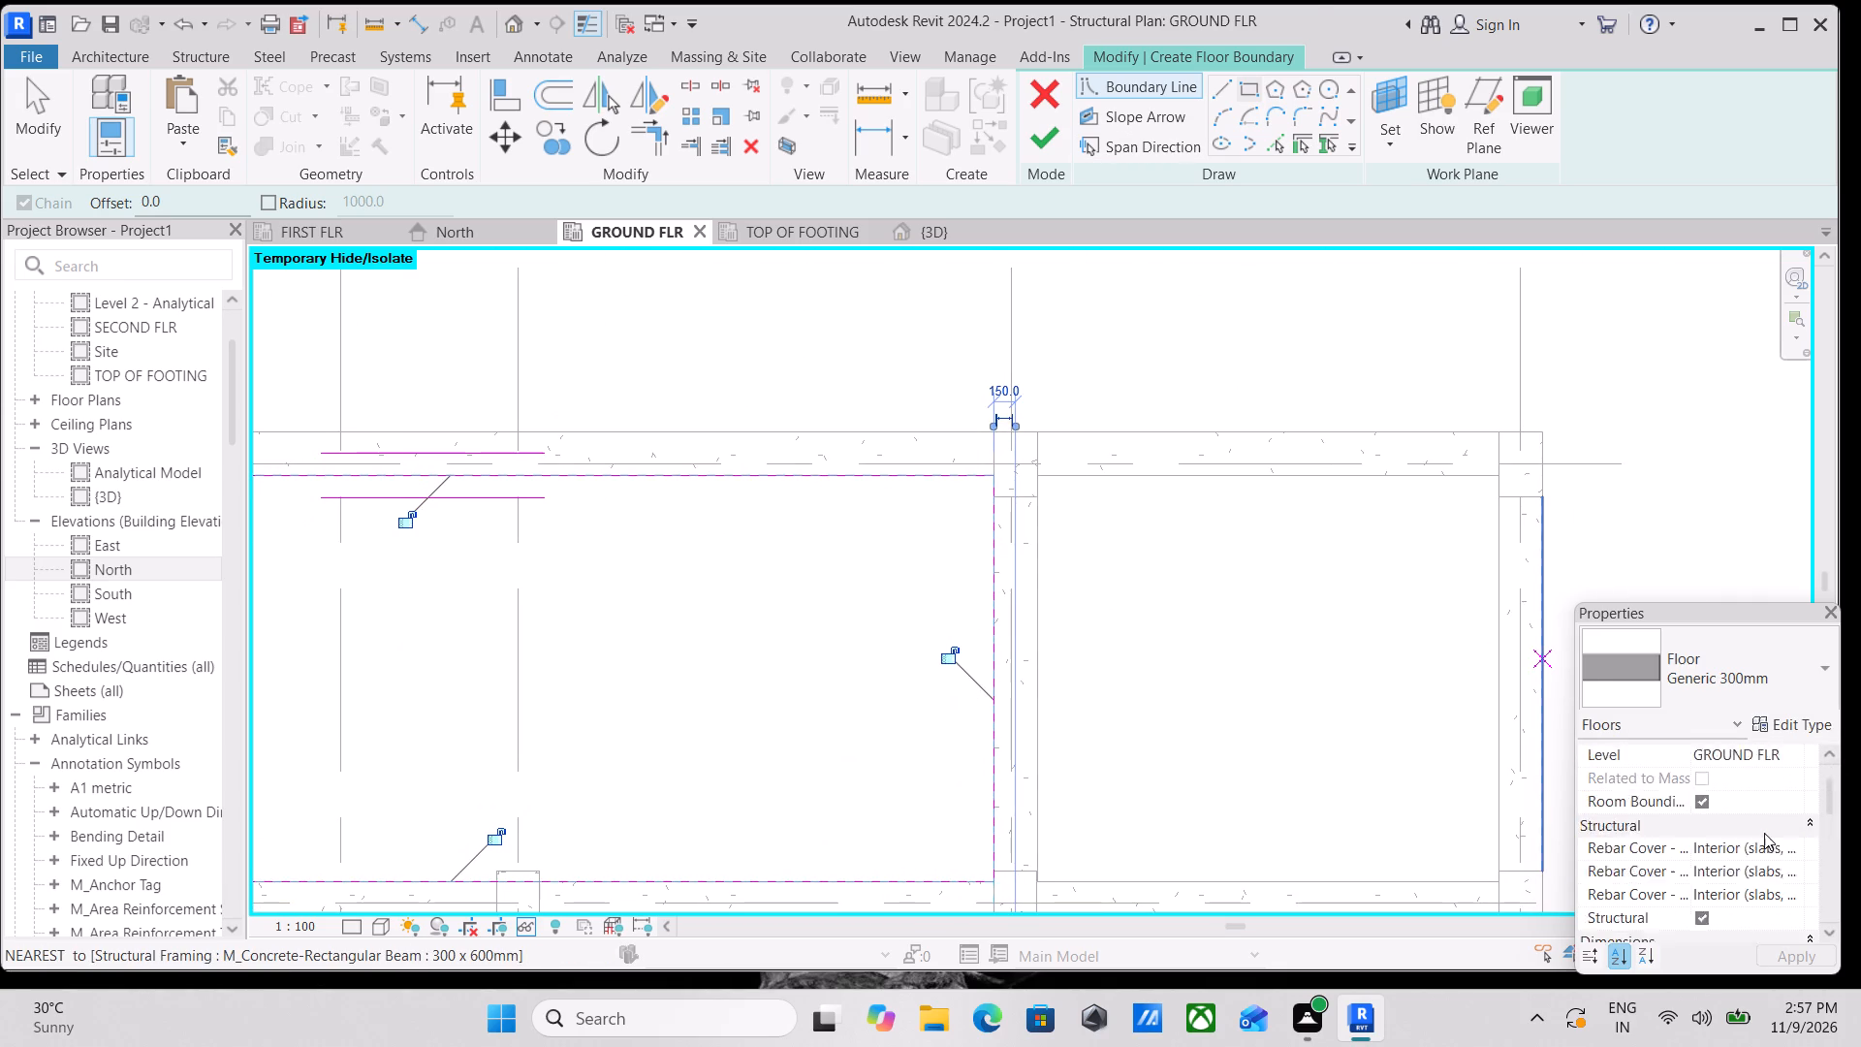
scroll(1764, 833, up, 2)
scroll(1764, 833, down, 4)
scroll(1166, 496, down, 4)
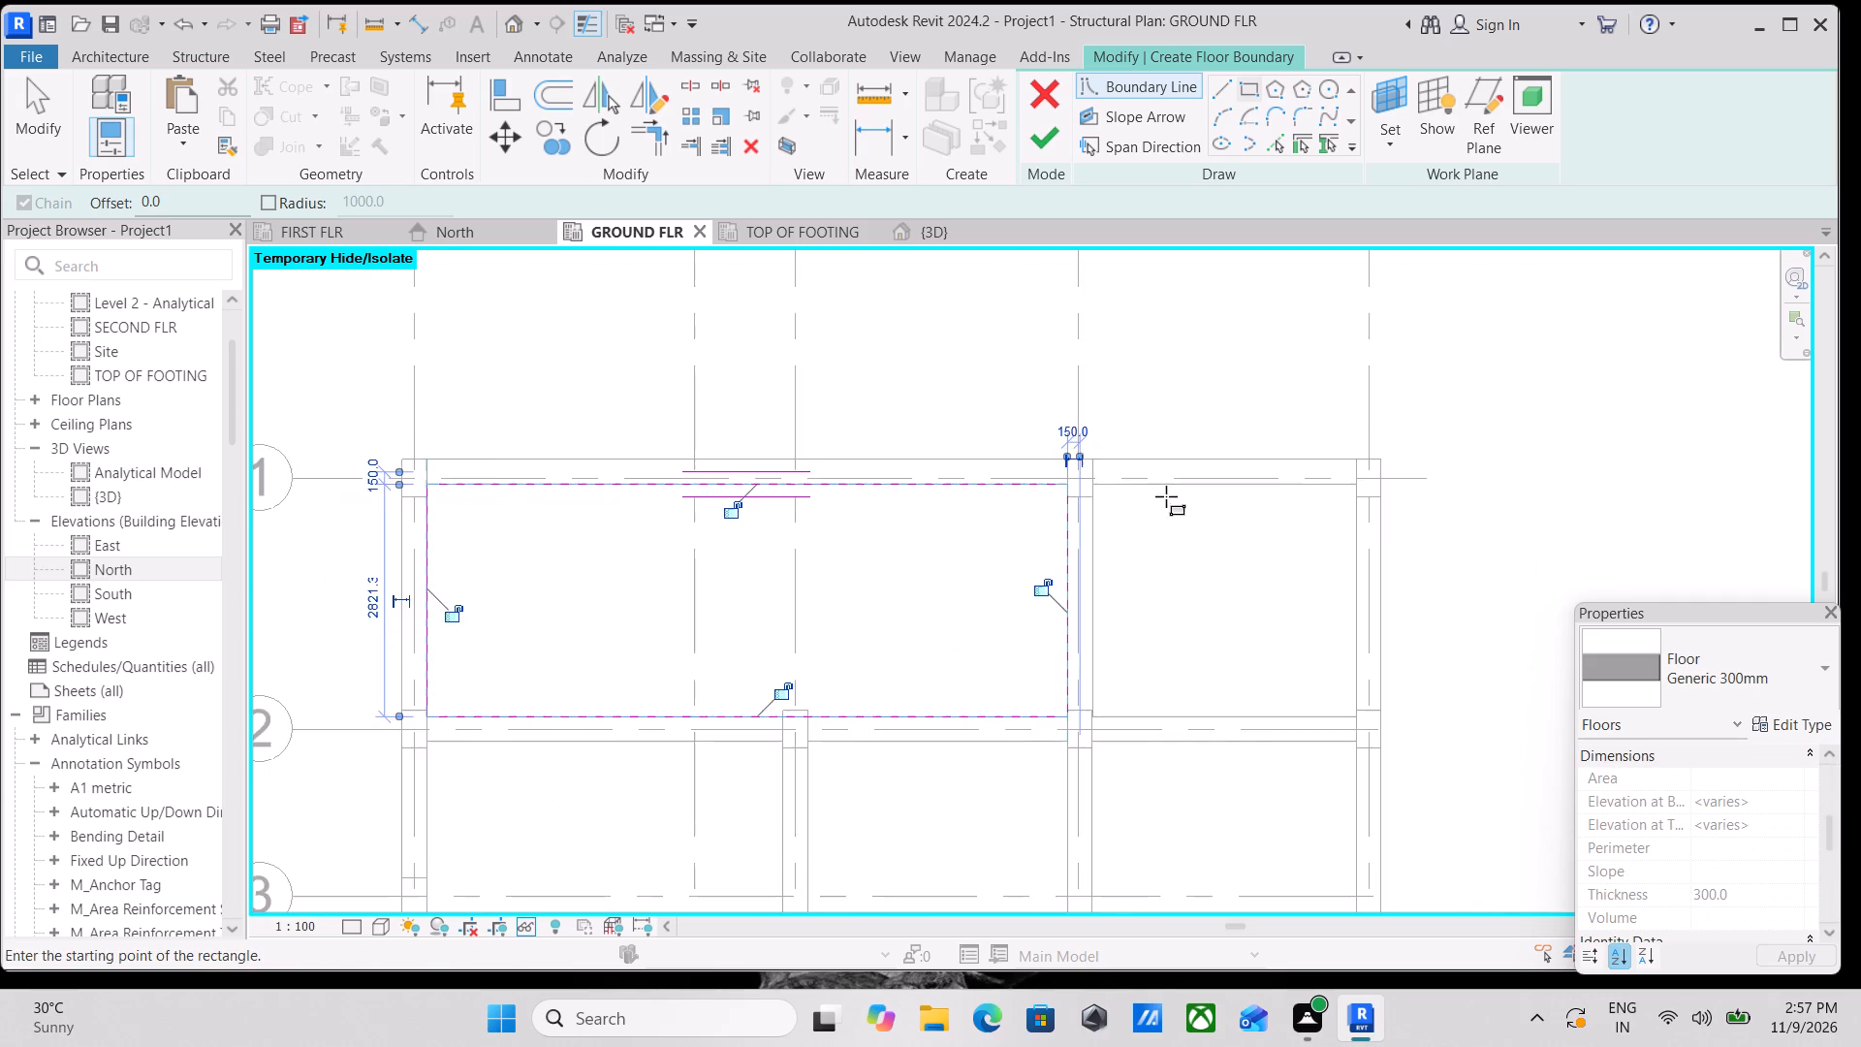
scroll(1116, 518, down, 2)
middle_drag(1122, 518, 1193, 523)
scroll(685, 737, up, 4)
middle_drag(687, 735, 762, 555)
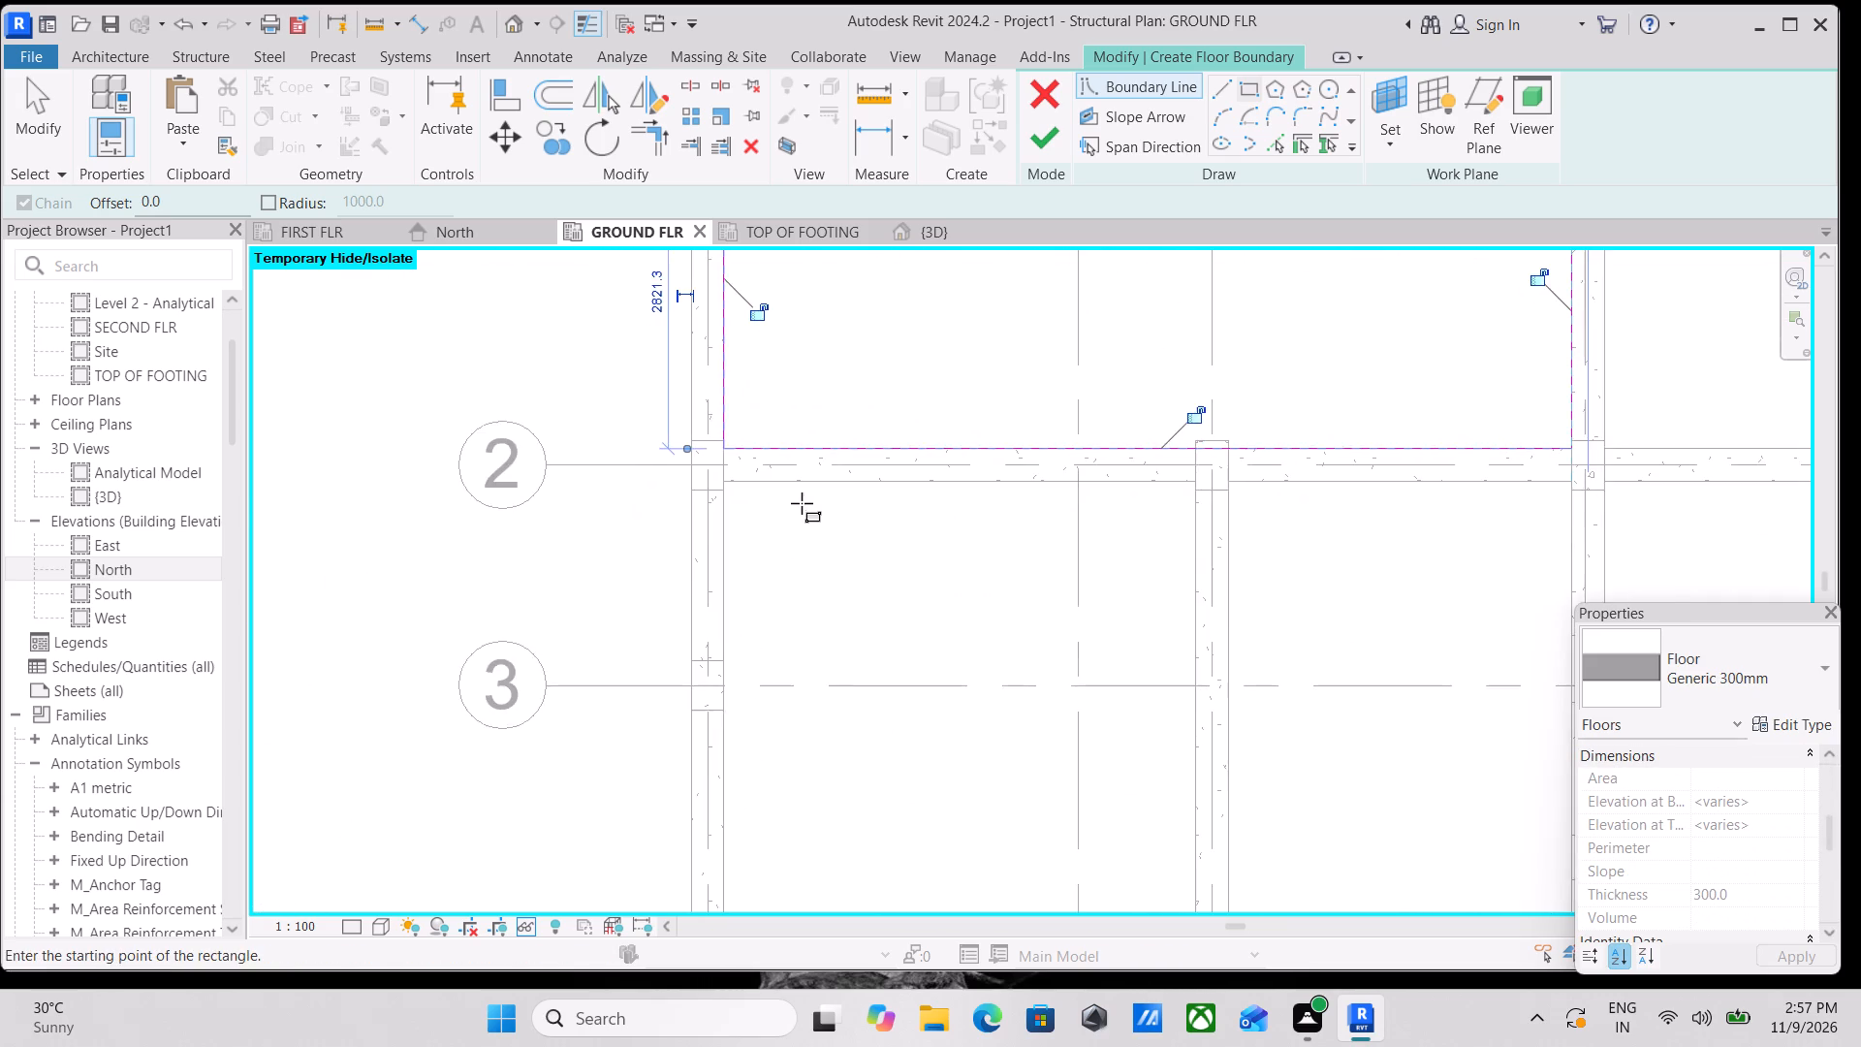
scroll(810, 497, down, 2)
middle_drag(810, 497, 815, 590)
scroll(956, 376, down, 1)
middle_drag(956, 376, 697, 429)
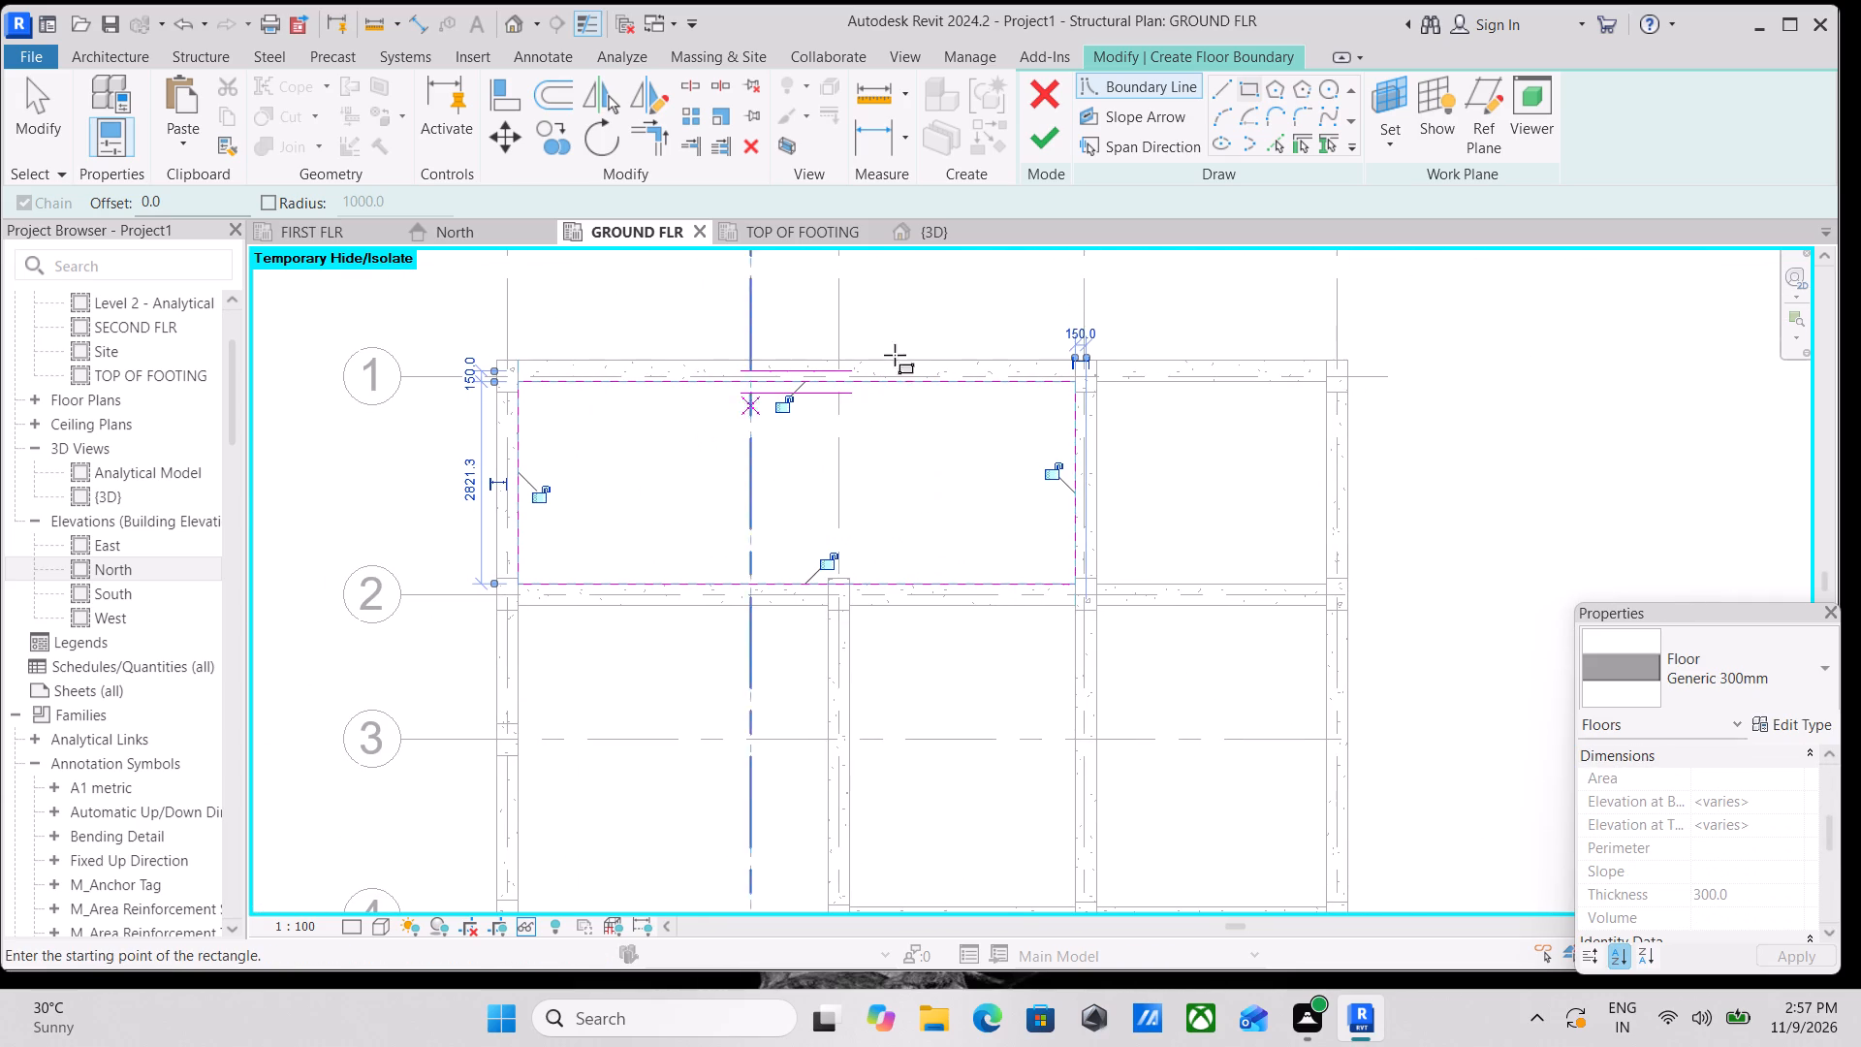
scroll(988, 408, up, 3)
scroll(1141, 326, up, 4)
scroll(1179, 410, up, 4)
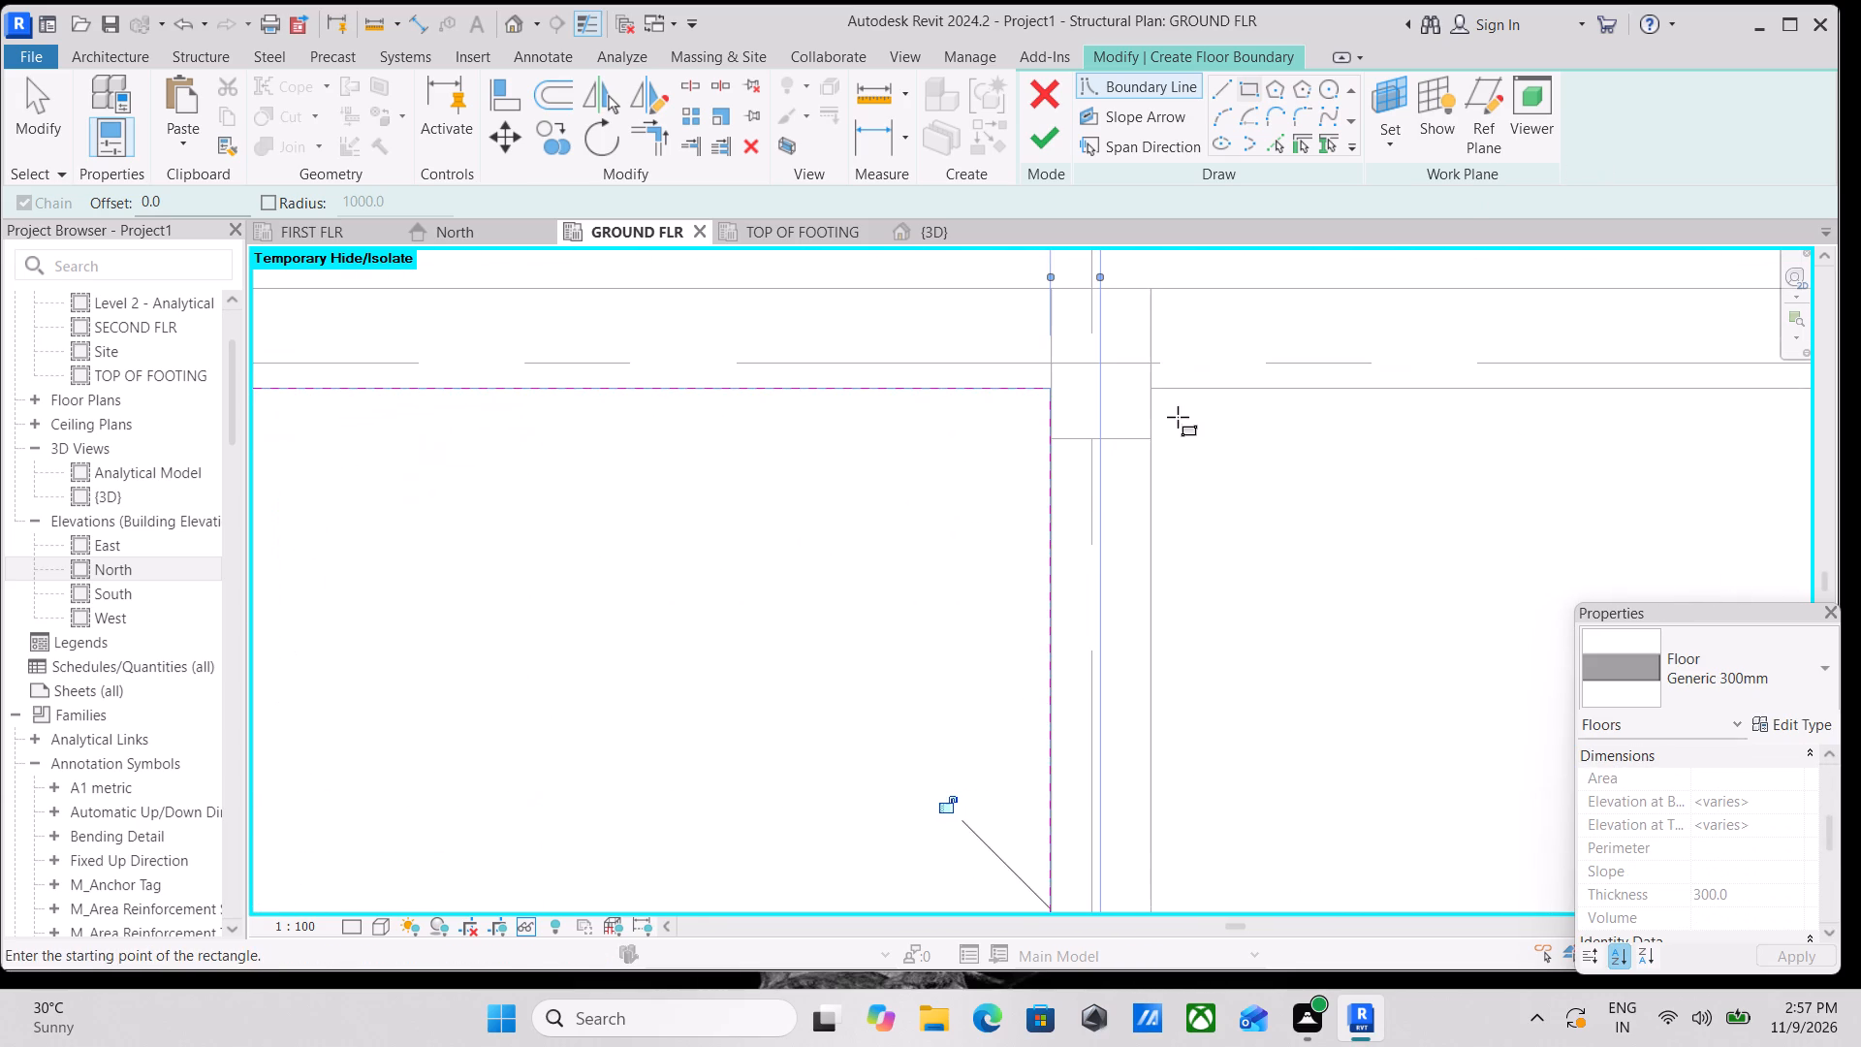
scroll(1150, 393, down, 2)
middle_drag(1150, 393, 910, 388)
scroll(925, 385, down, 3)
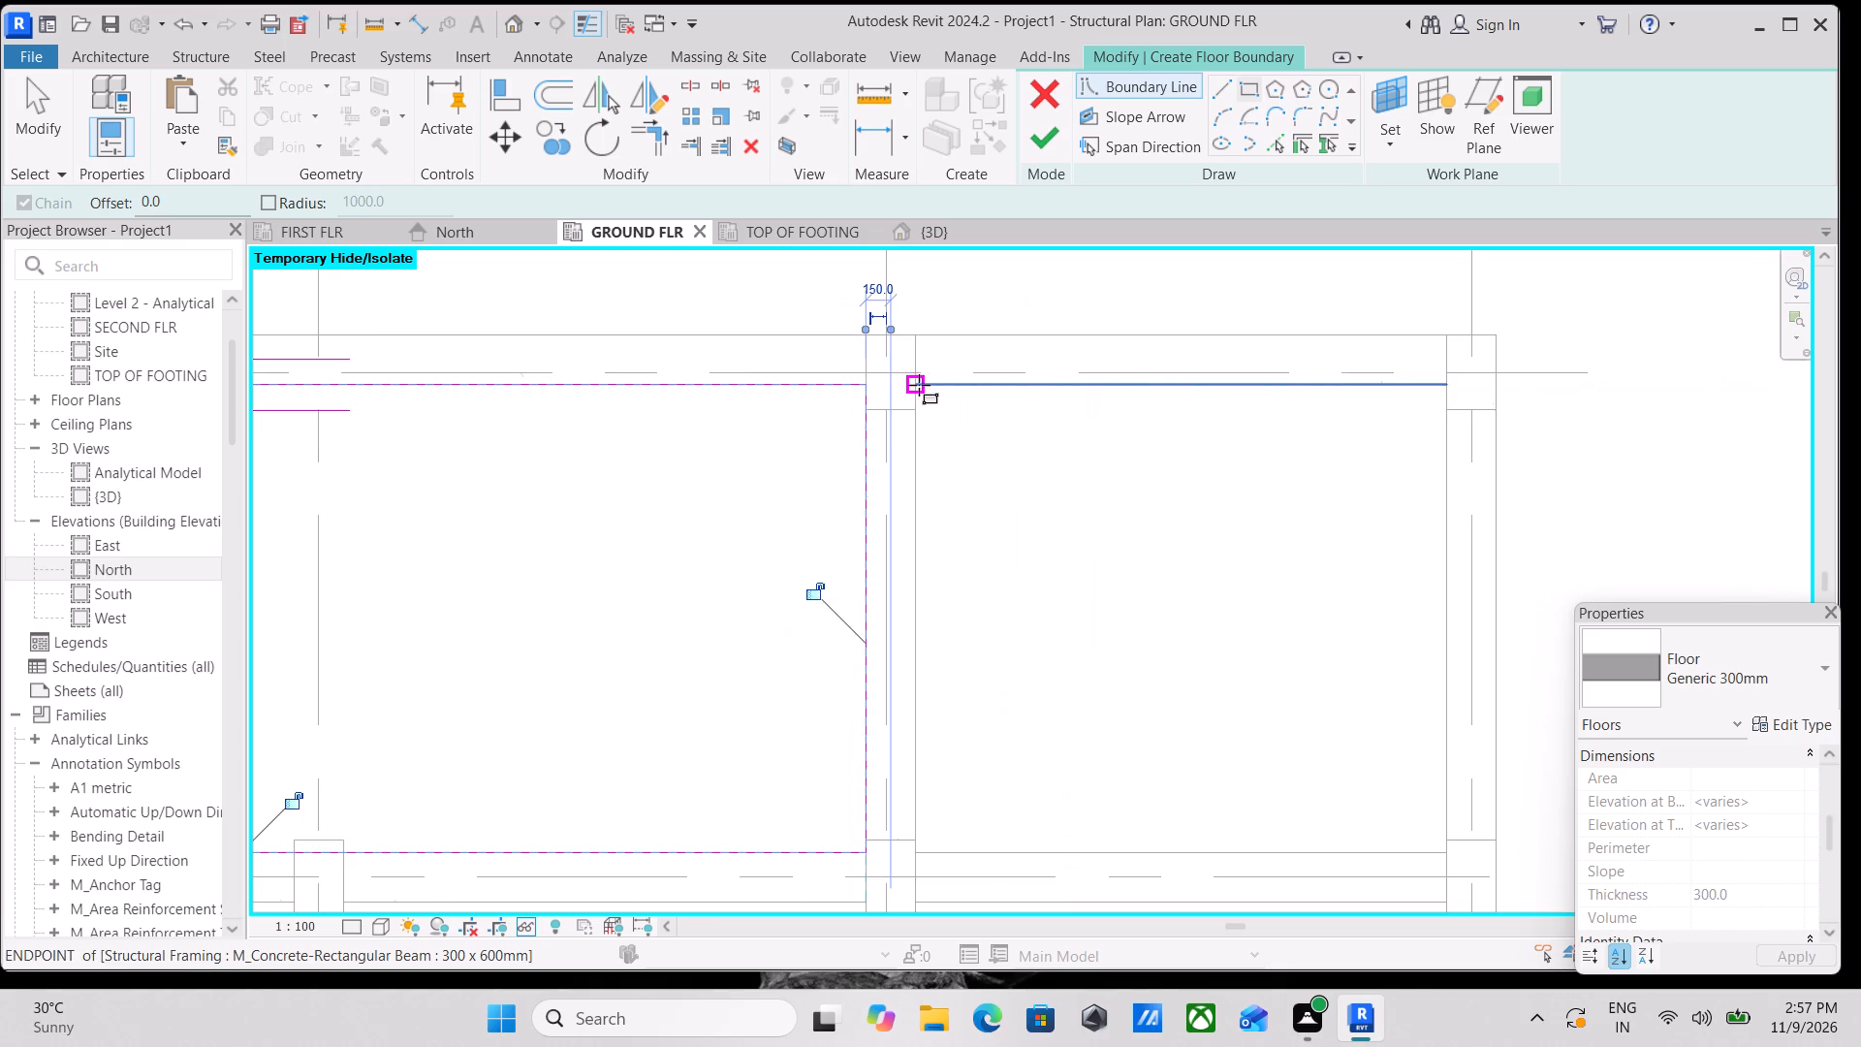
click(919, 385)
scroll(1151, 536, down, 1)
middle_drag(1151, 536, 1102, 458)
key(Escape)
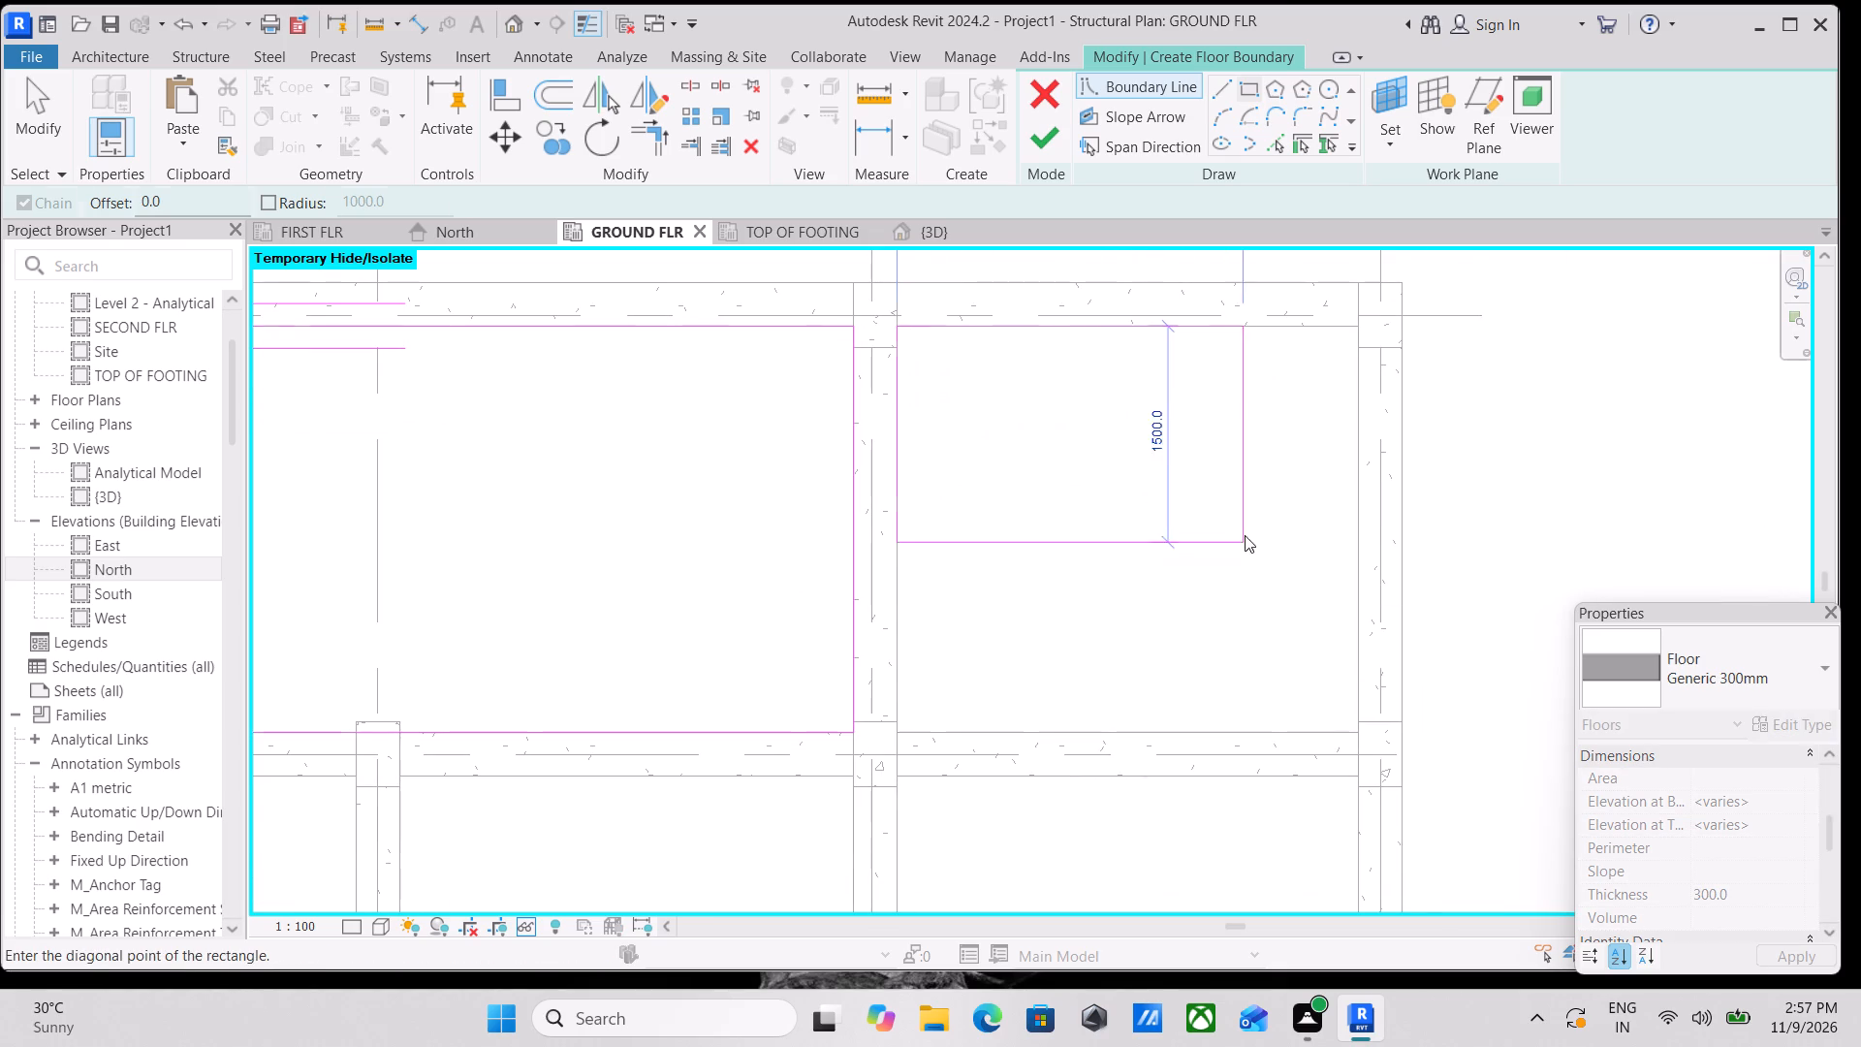
Finish the structural floor sketch to create the Generic 300mm slab between grids 1–2 and A–D.
scroll(1174, 462, down, 3)
middle_drag(1174, 462, 1250, 486)
middle_drag(758, 464, 1146, 475)
scroll(759, 464, down, 1)
middle_drag(770, 516, 820, 502)
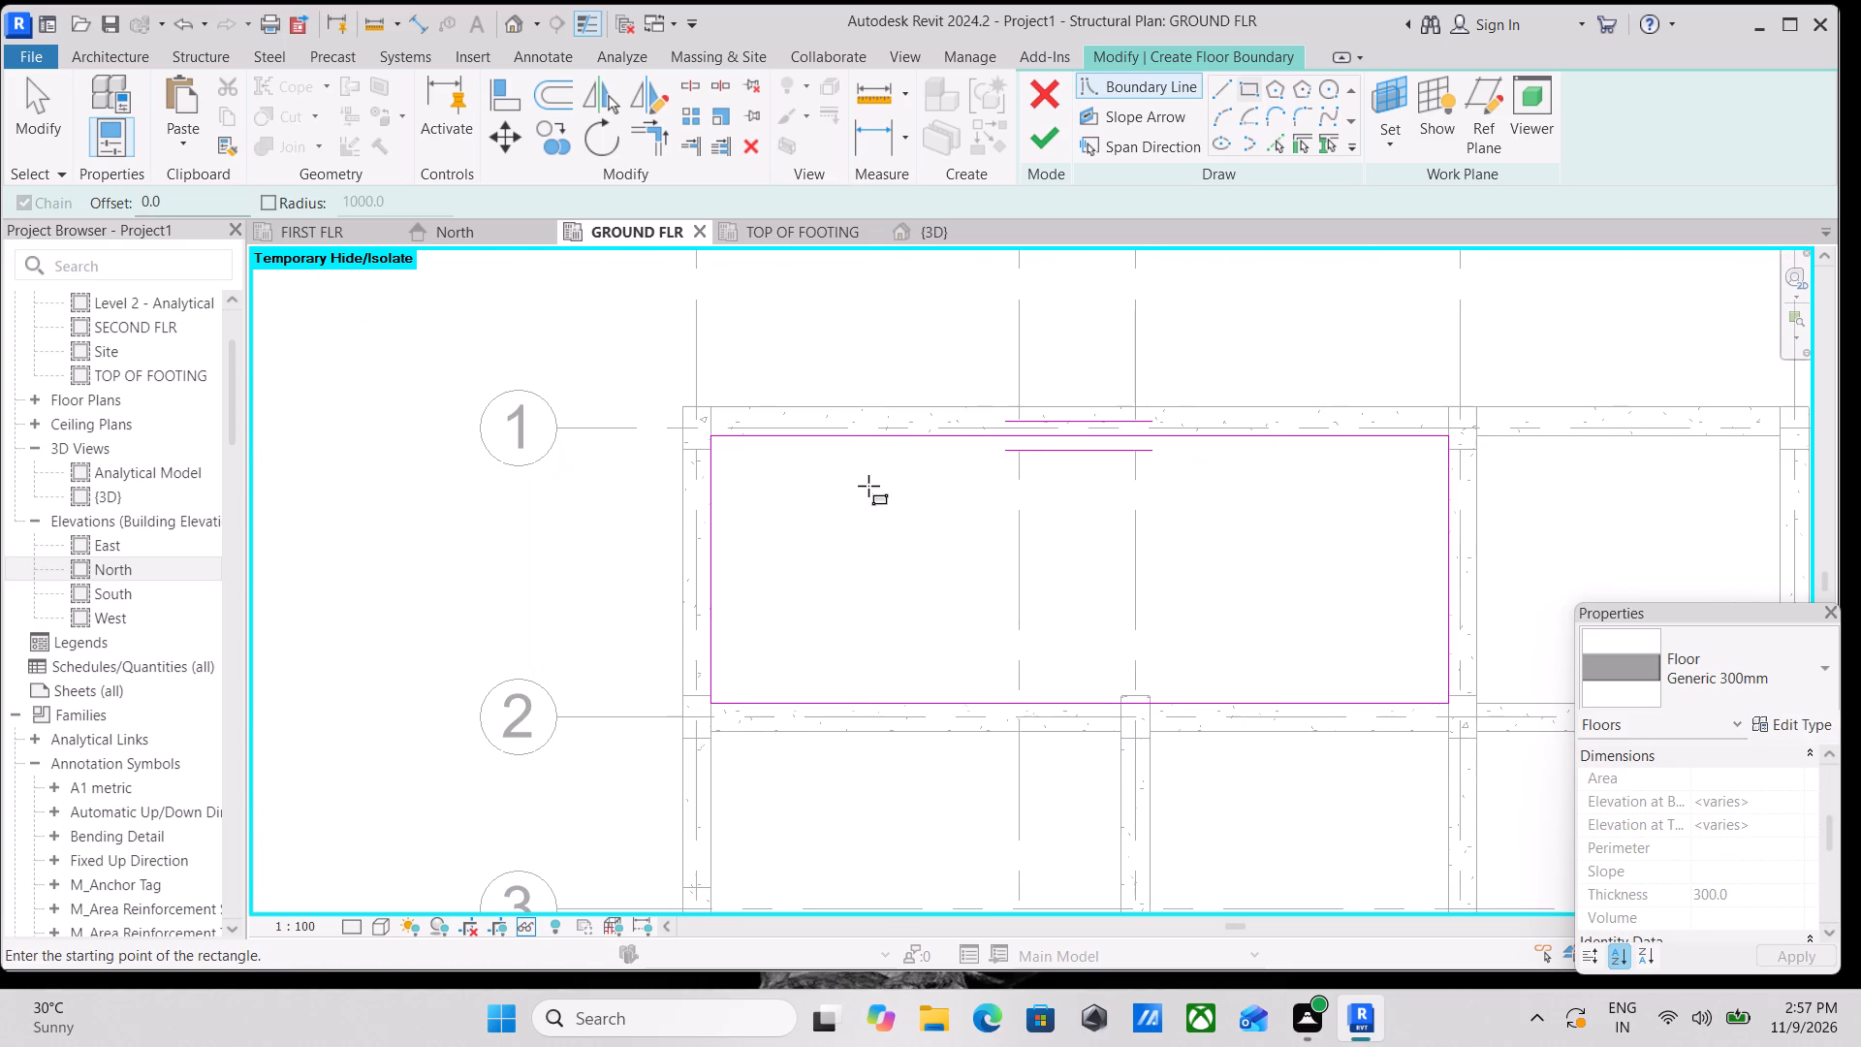
click(1055, 138)
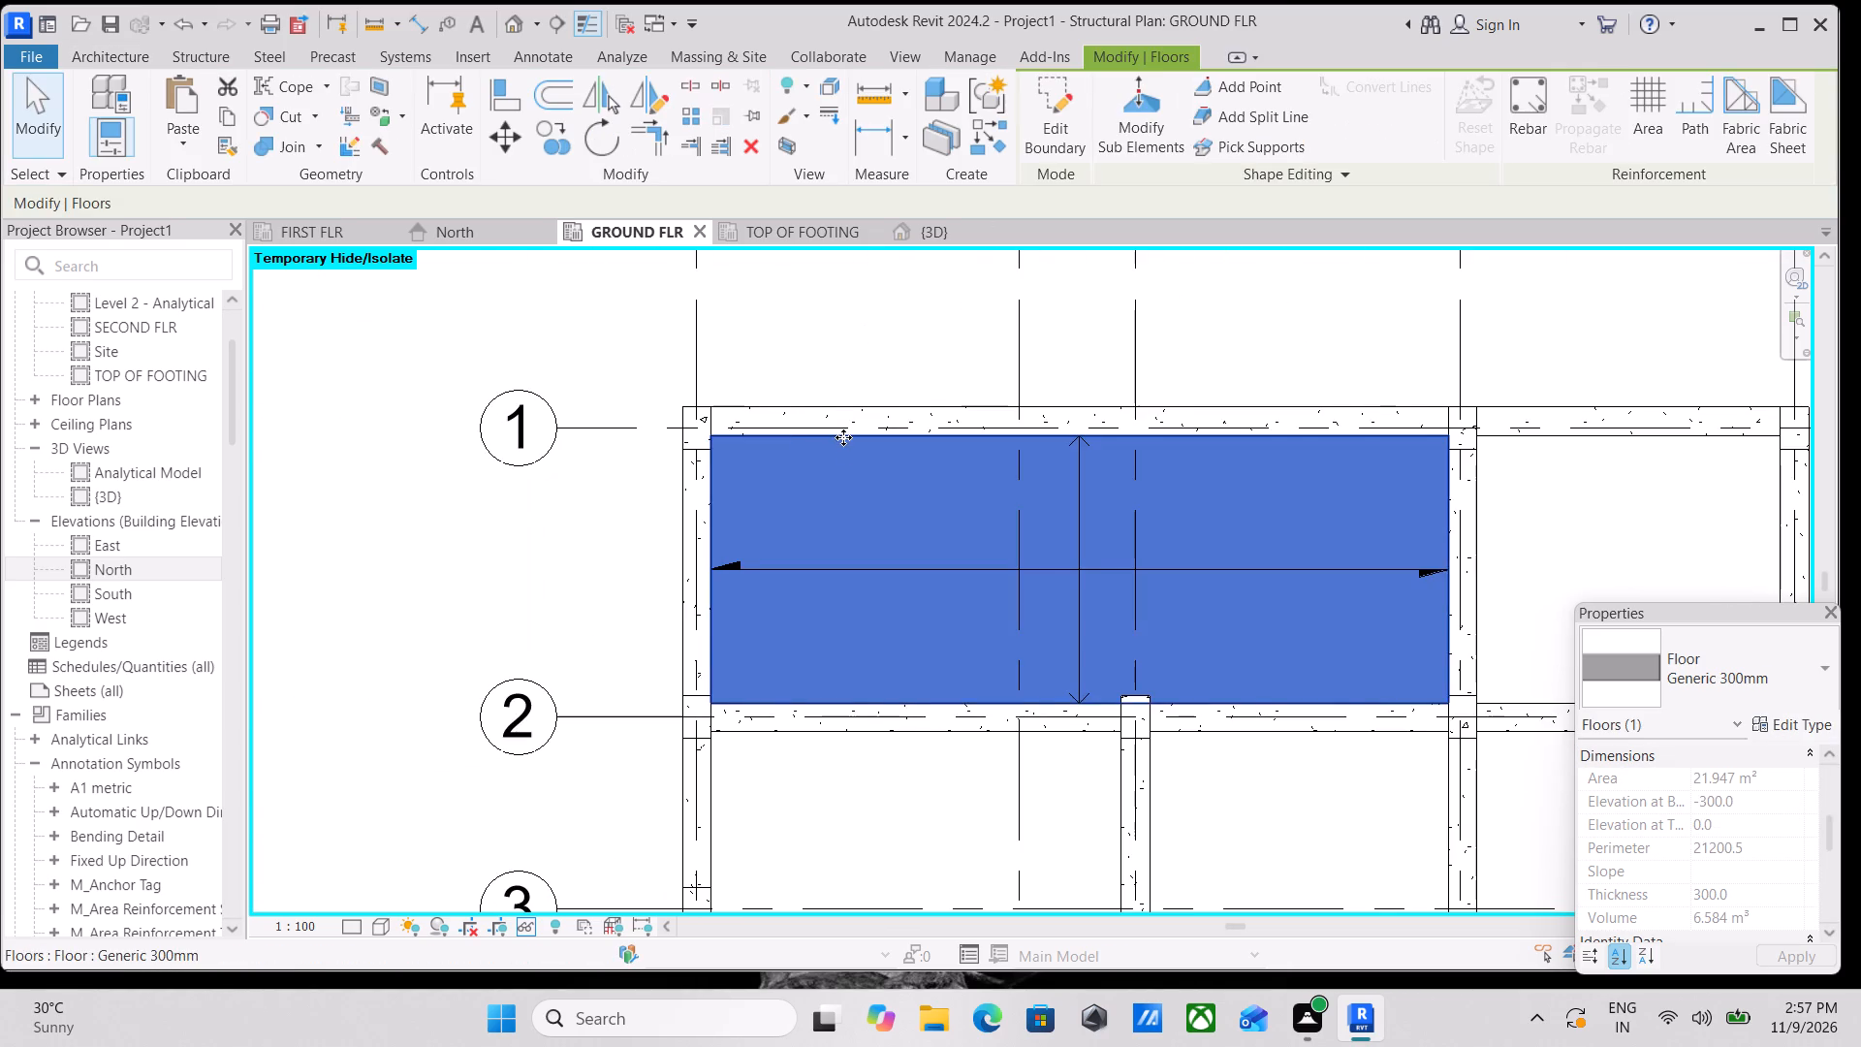
middle_drag(843, 437, 576, 380)
scroll(1287, 479, up, 2)
key(Escape)
Start an architectural floor on GROUND FLR and sketch a rectangle about 3204 by 2821 mm along the inner beam faces between grids 1–2 and D–E.
middle_drag(1288, 453, 1112, 527)
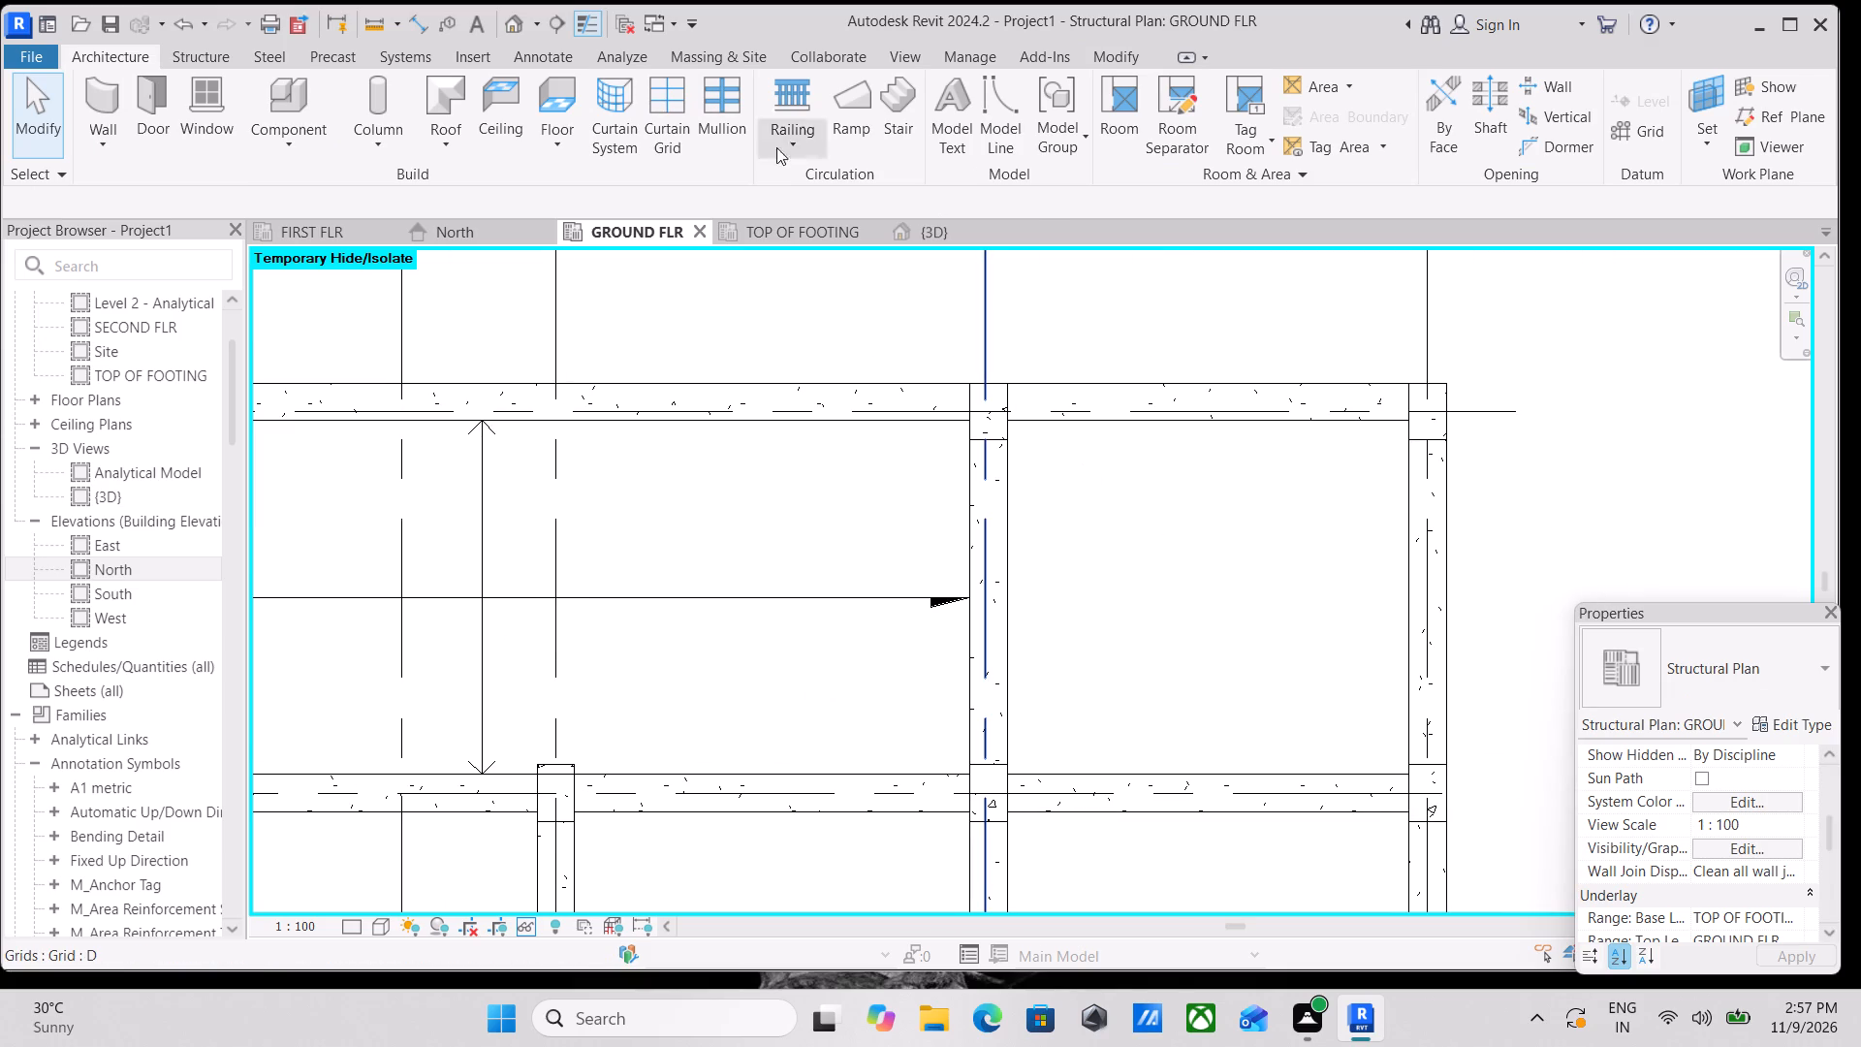
click(558, 133)
click(548, 190)
scroll(1047, 476, up, 2)
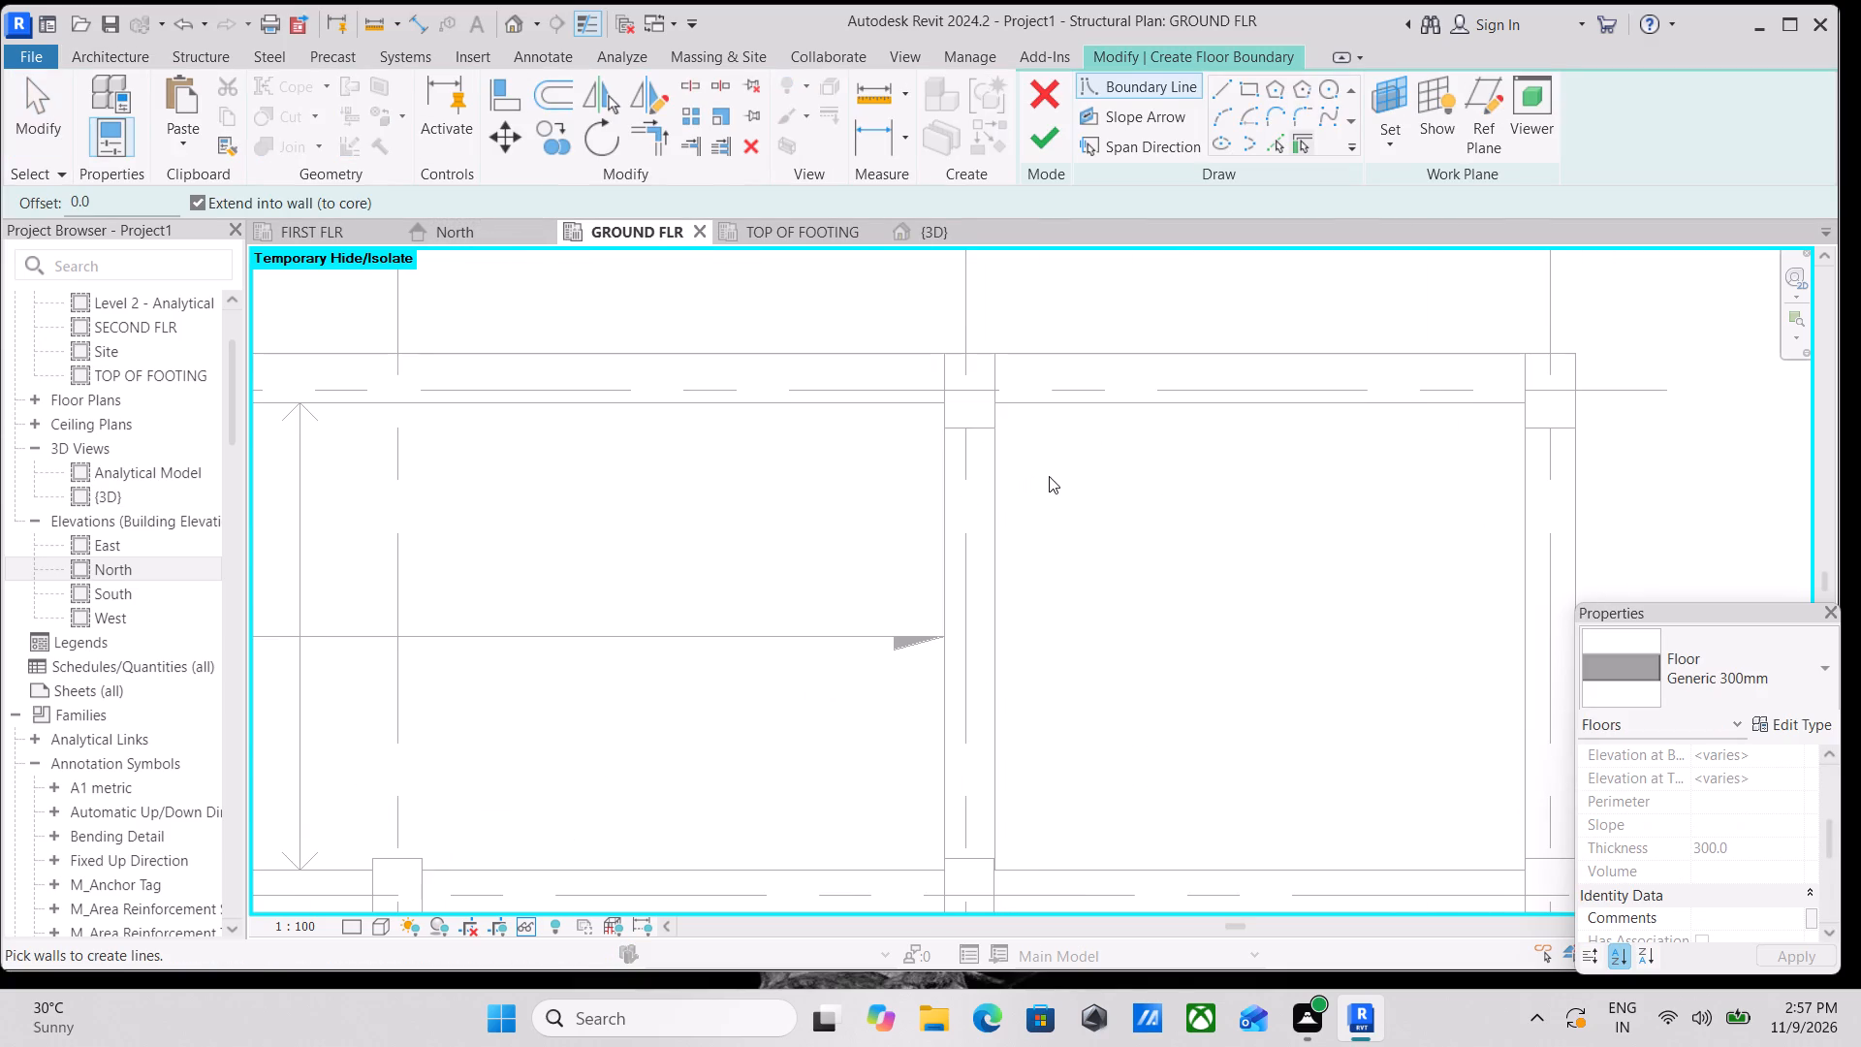
click(1243, 93)
scroll(989, 497, up, 3)
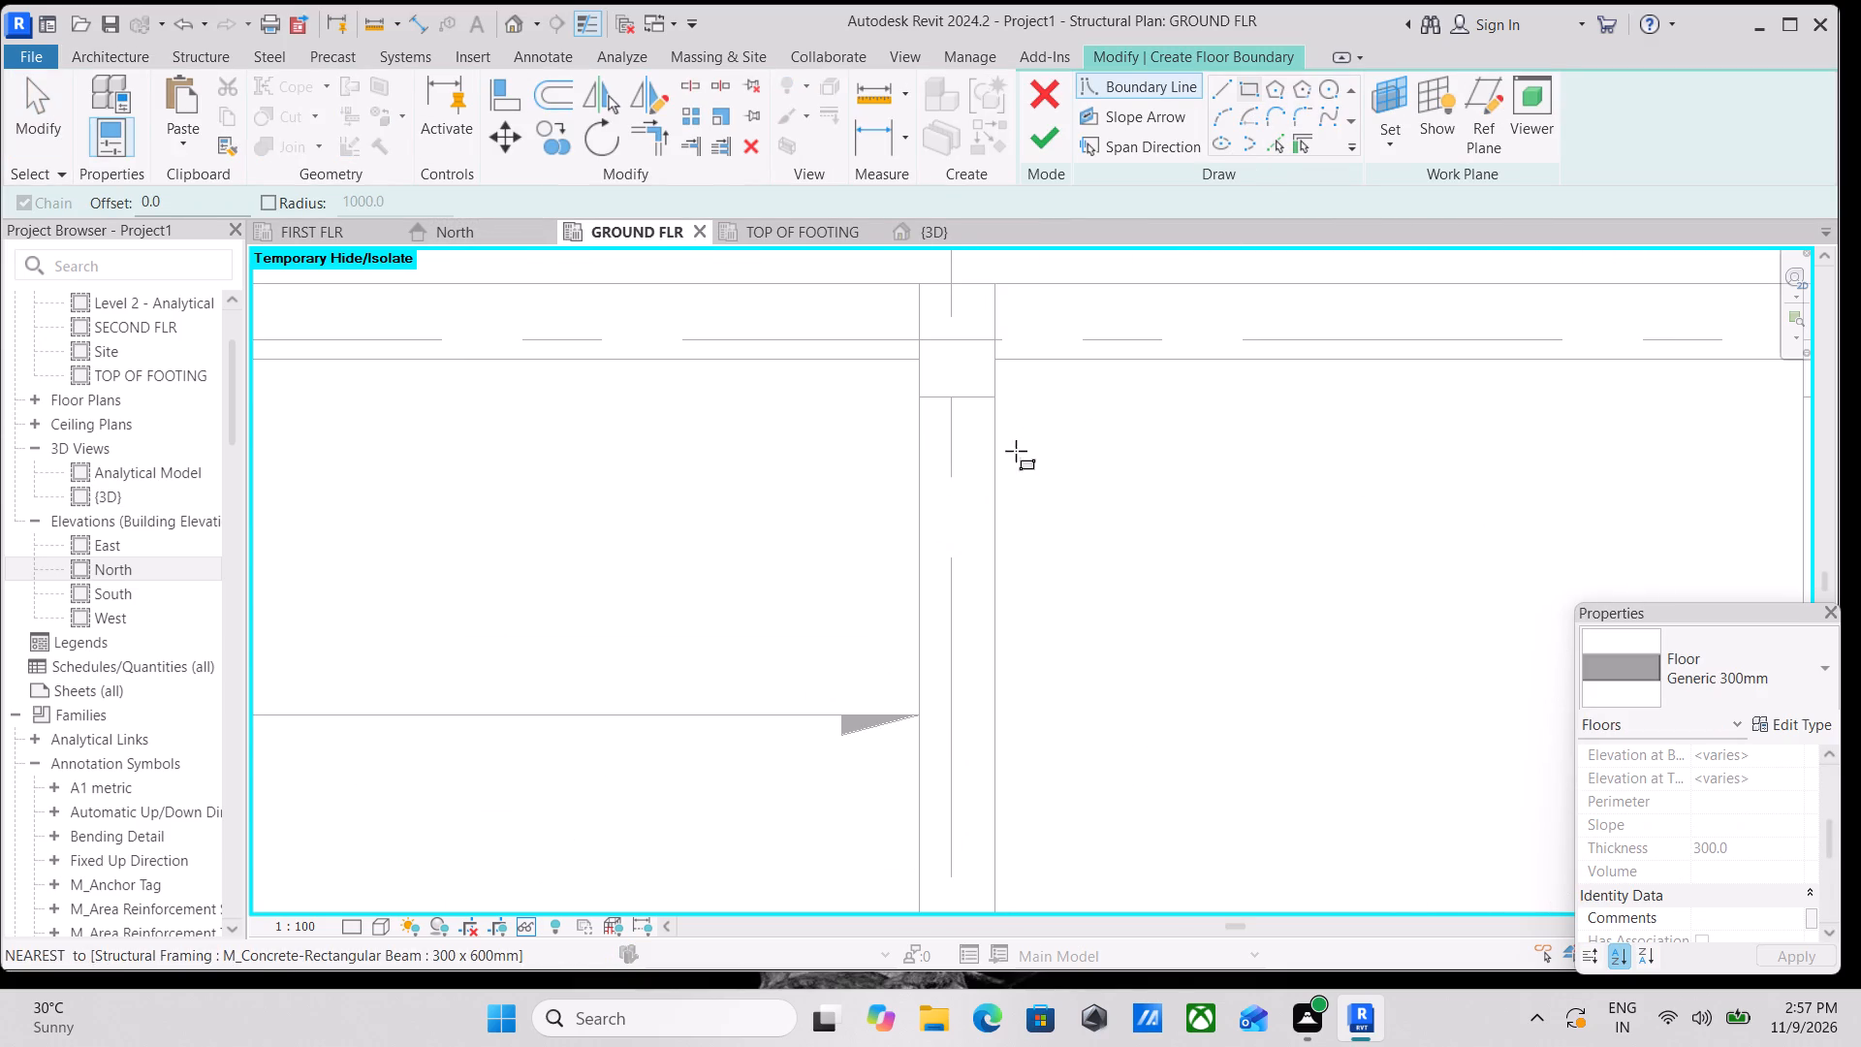
click(999, 352)
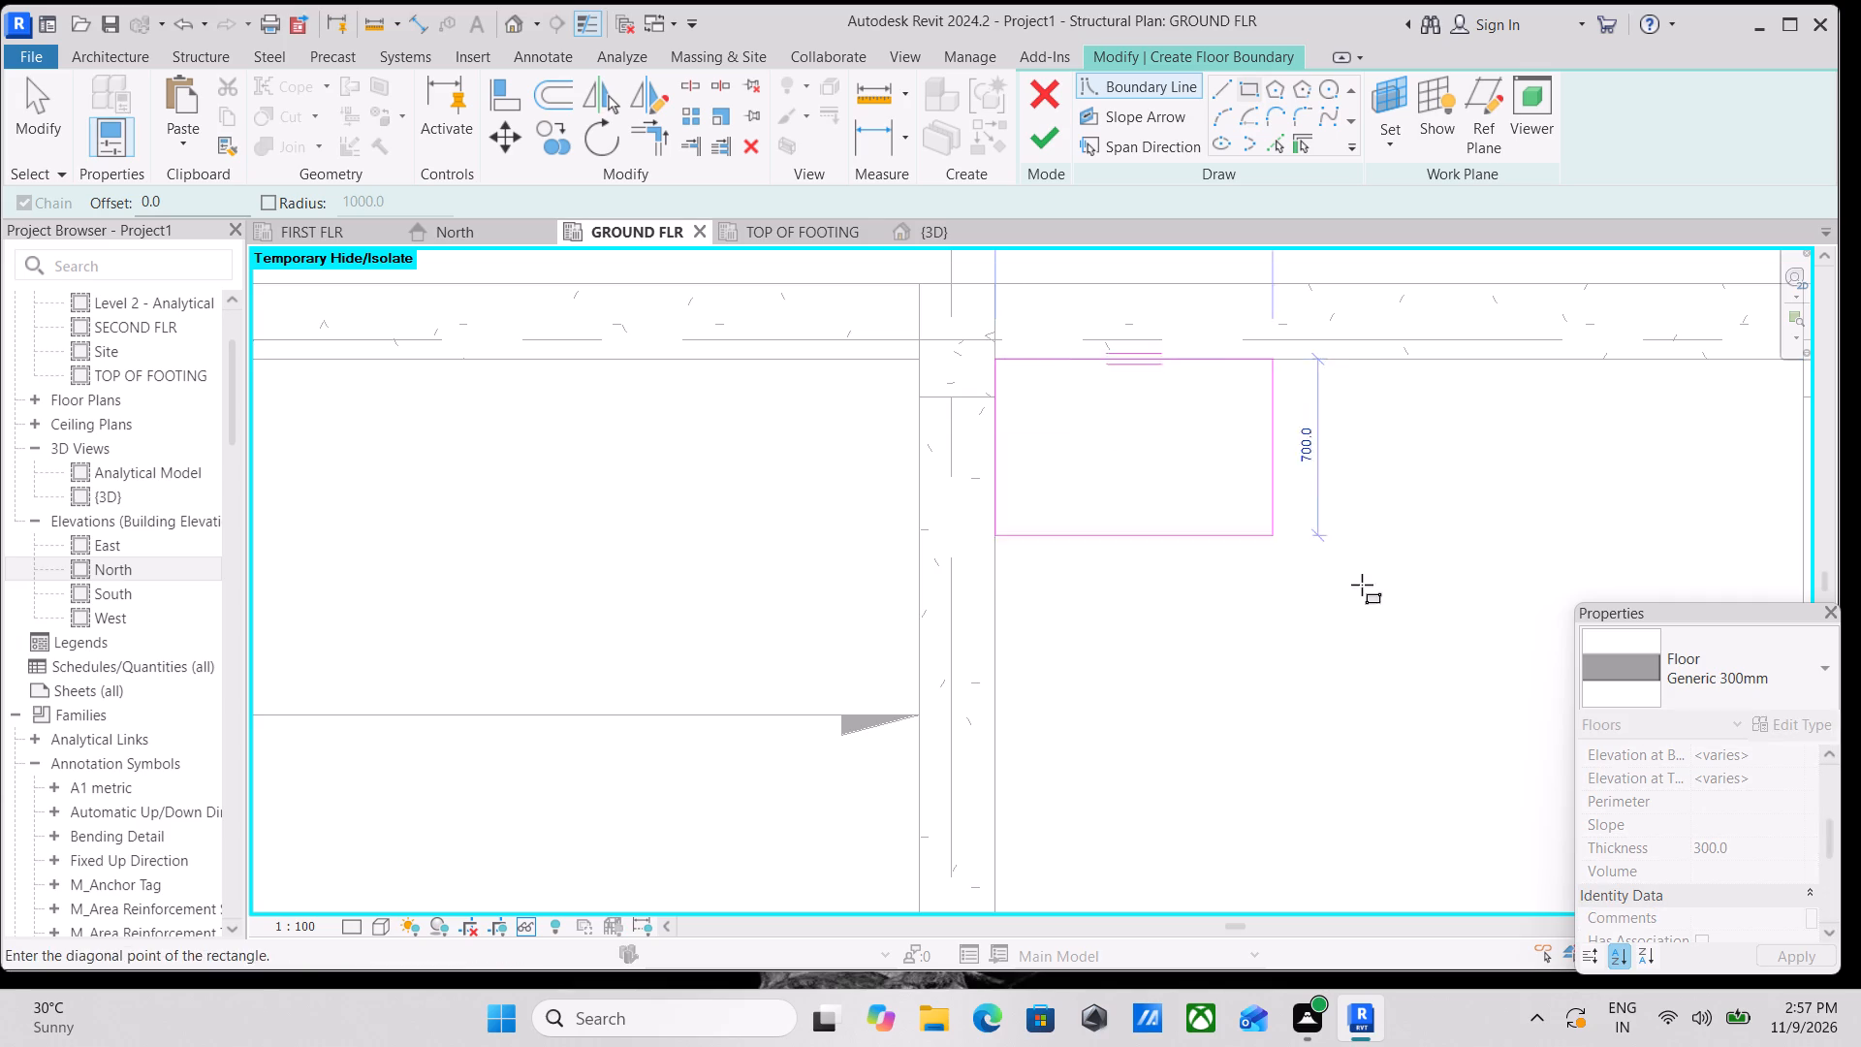
middle_drag(1370, 590, 1145, 501)
scroll(1488, 648, down, 2)
middle_drag(1479, 644, 1175, 508)
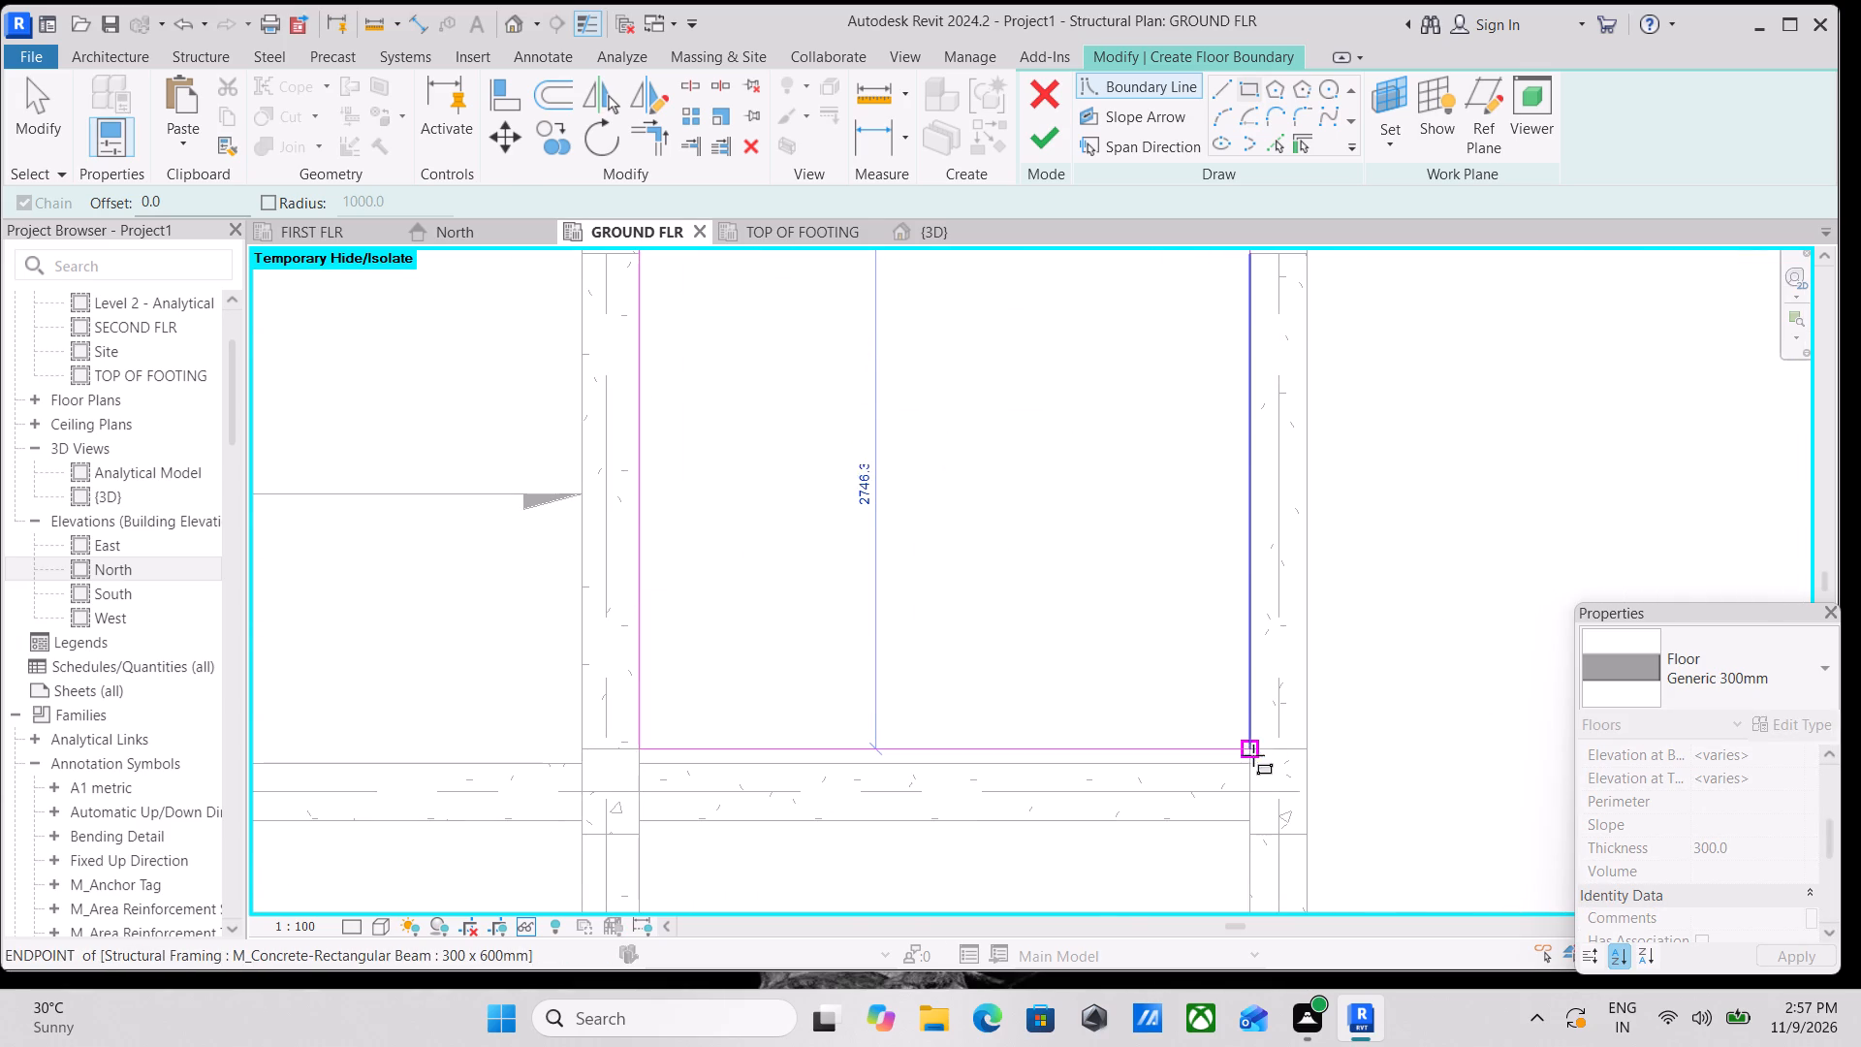
click(1249, 767)
scroll(902, 587, down, 2)
middle_drag(902, 587, 1014, 591)
scroll(1031, 572, down, 4)
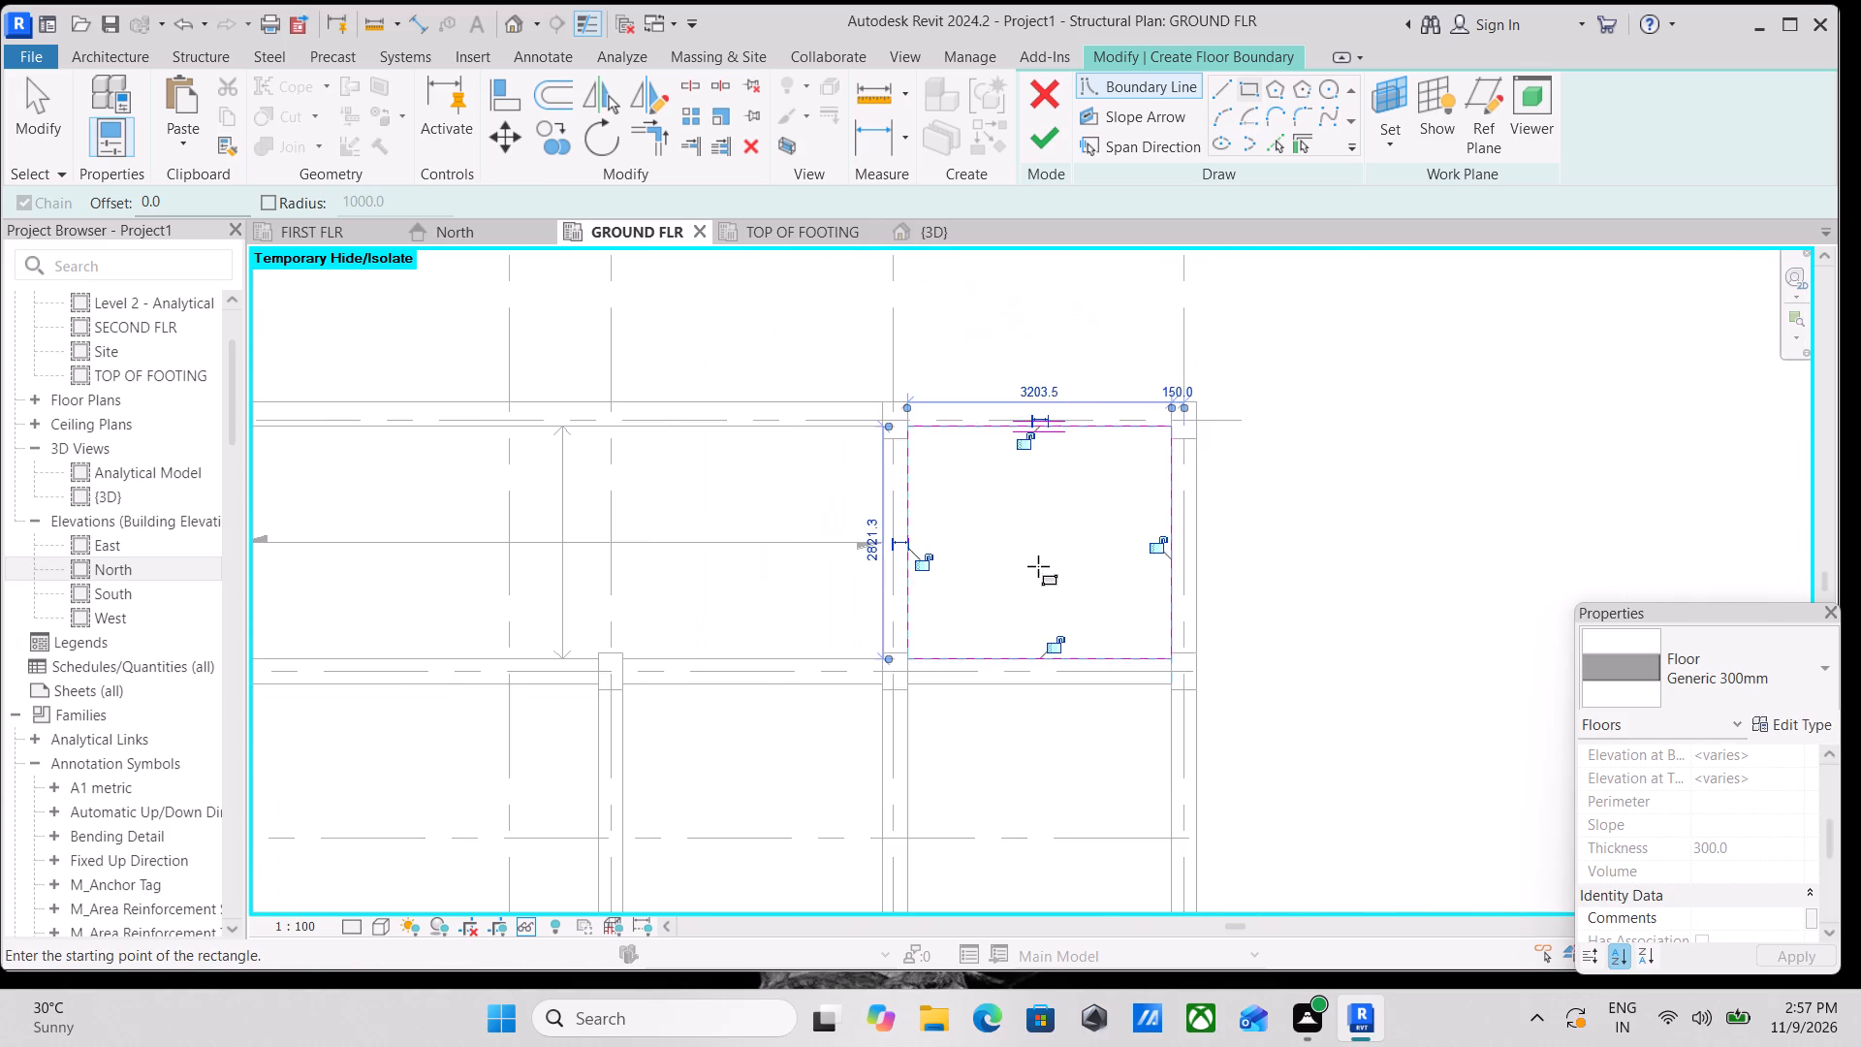
Finish the floor sketch to create the Generic 300mm slab between grids 1–2 and D–E, and clear the selection.
scroll(1038, 566, down, 2)
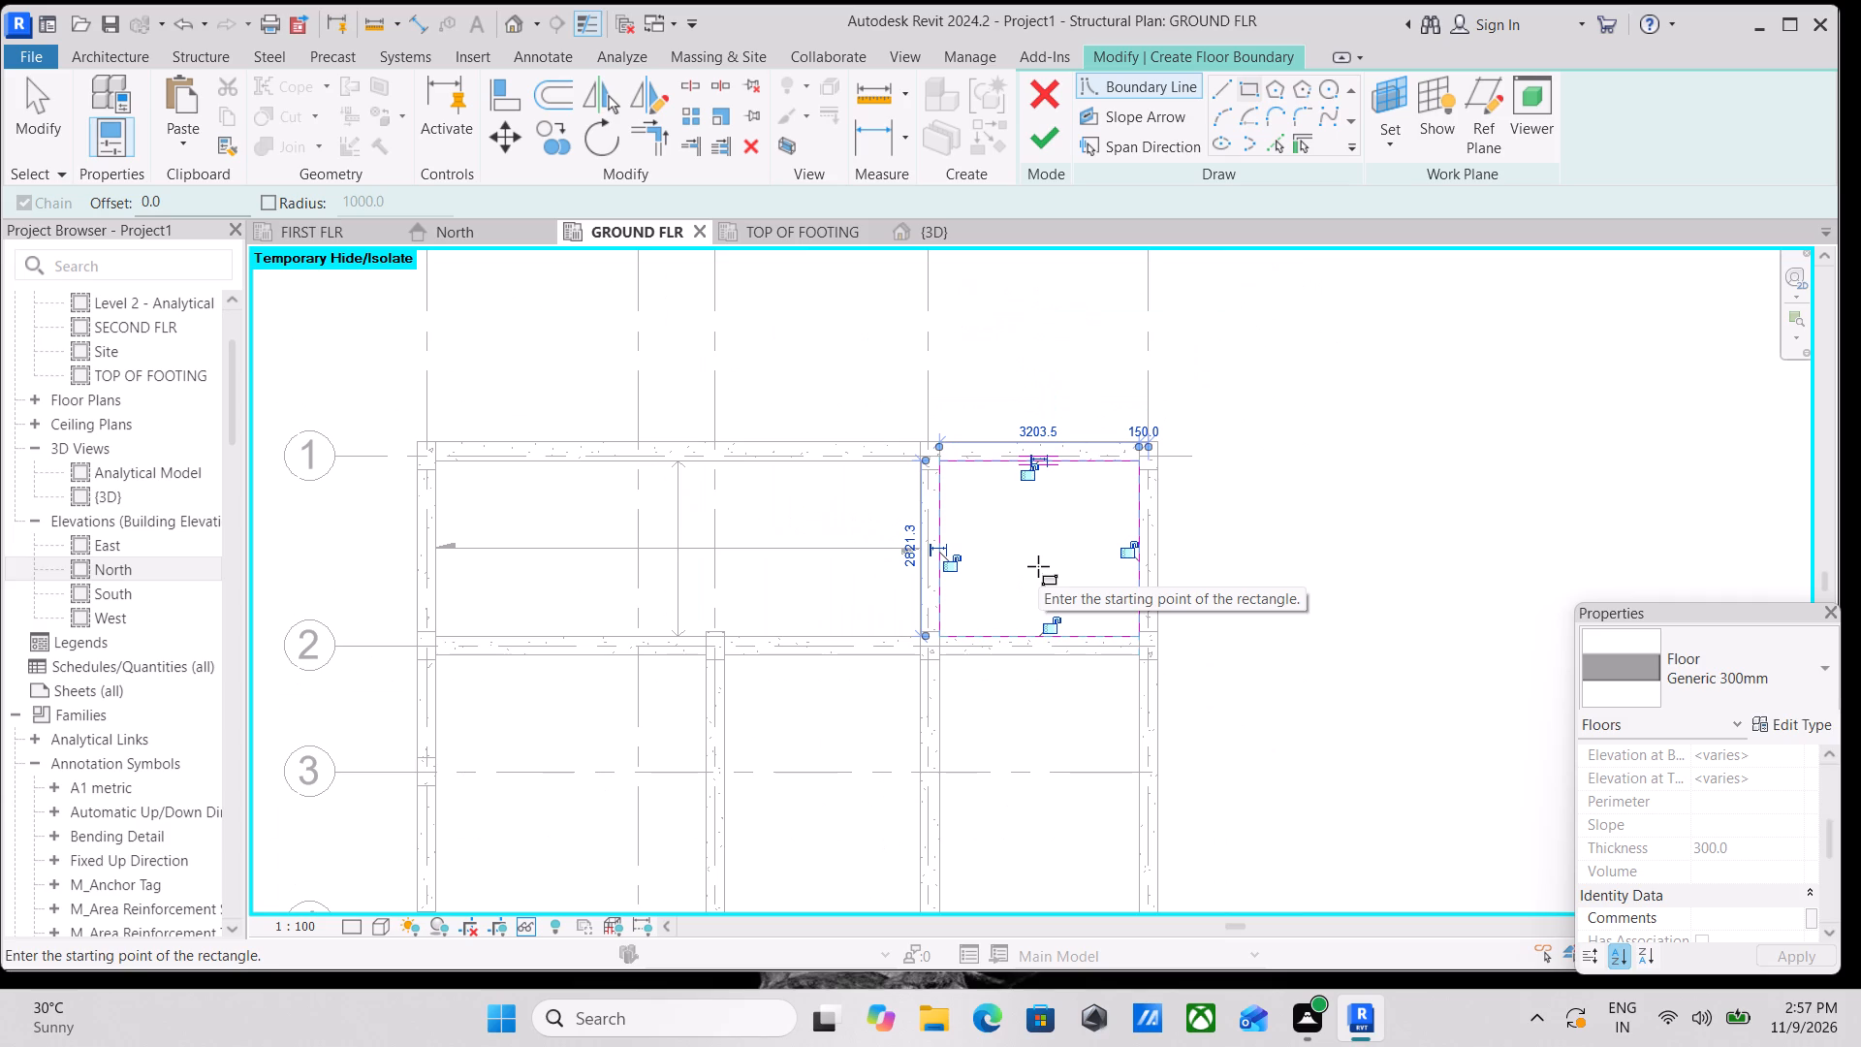
scroll(901, 496, down, 3)
scroll(1059, 416, down, 1)
scroll(836, 606, up, 4)
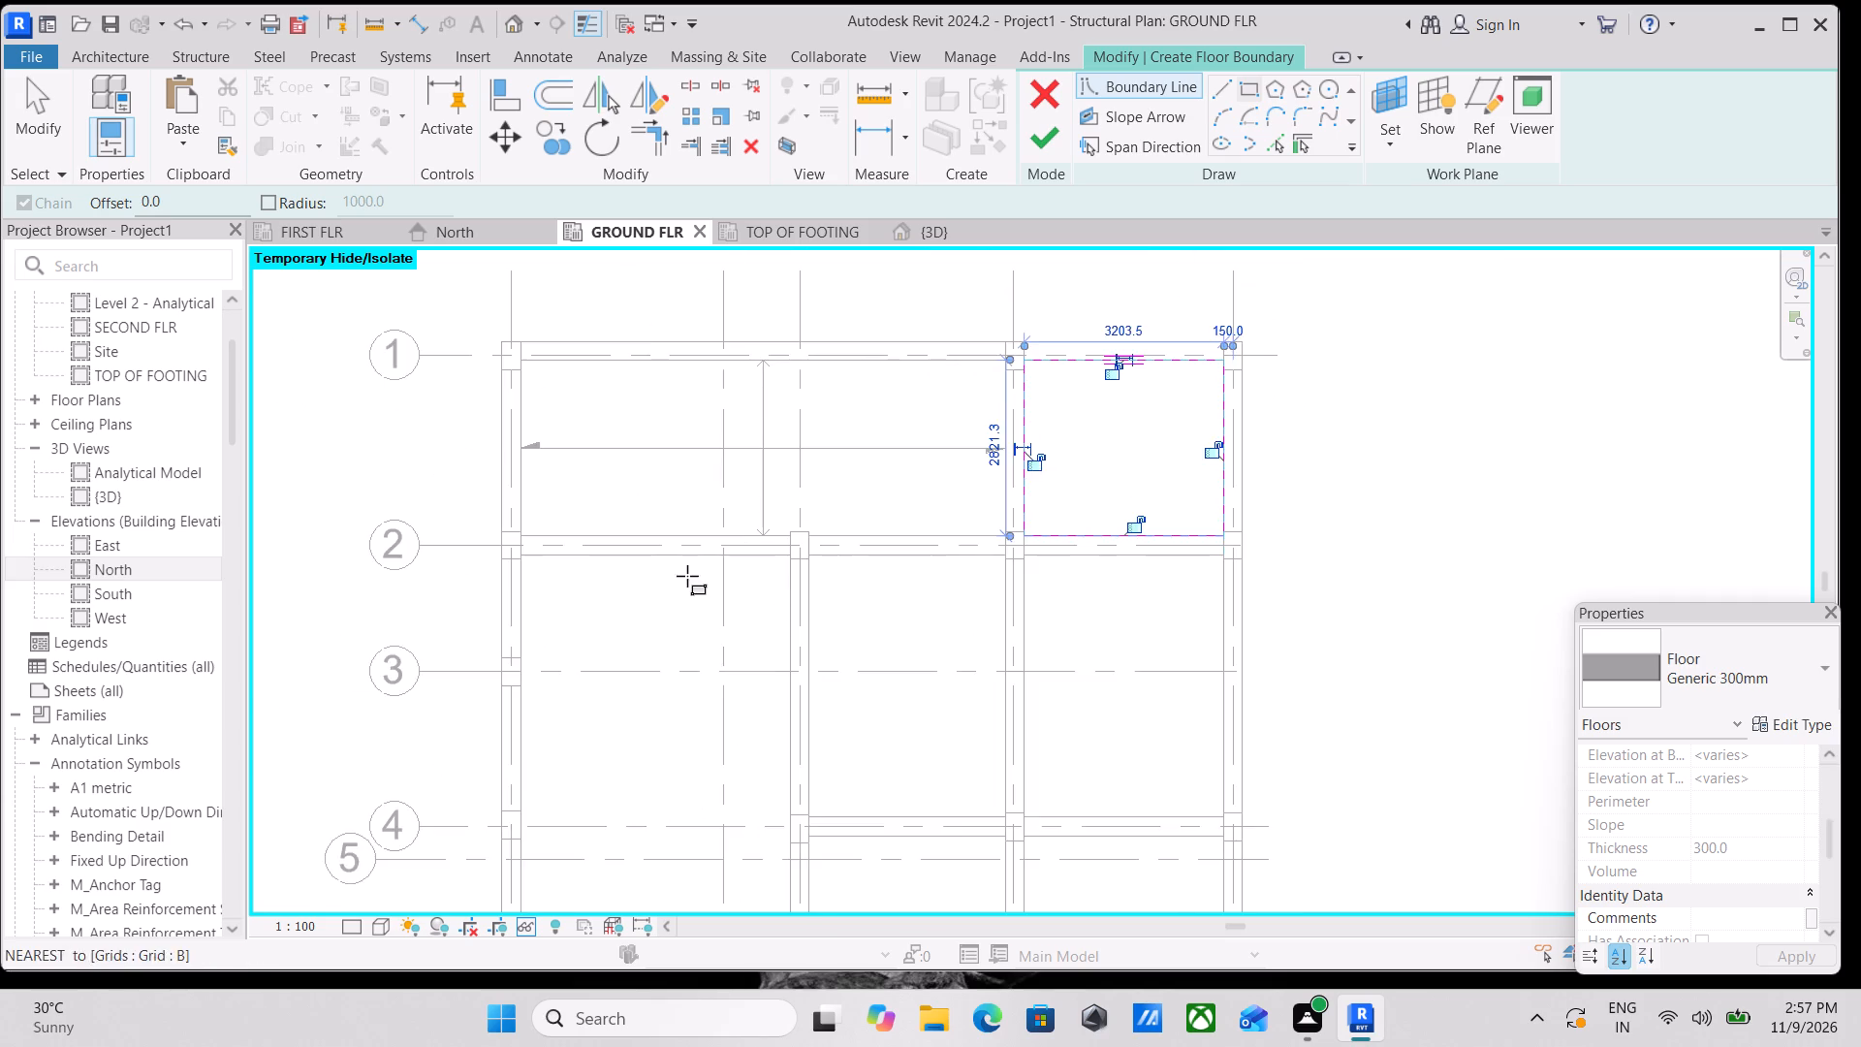
scroll(693, 571, up, 3)
scroll(1122, 406, down, 2)
middle_drag(1128, 469, 1090, 579)
scroll(1090, 579, up, 1)
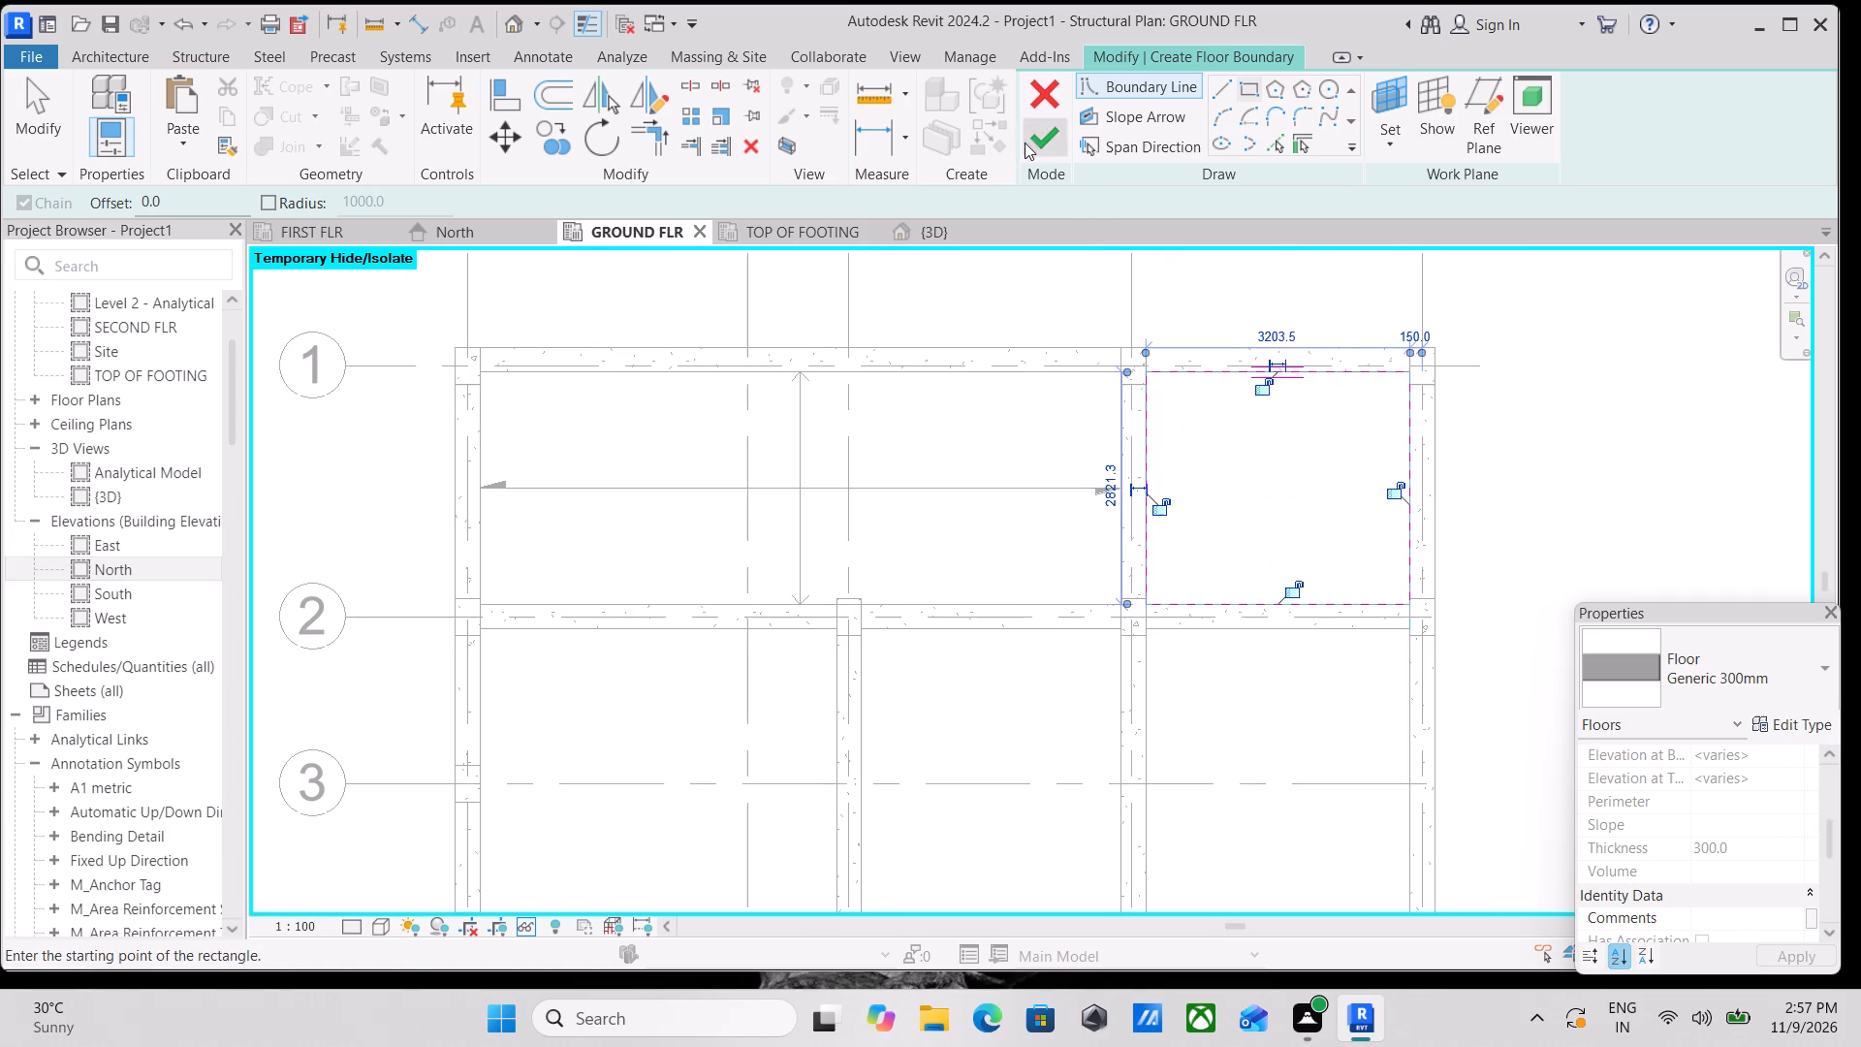
click(1037, 122)
middle_drag(1067, 523, 1288, 463)
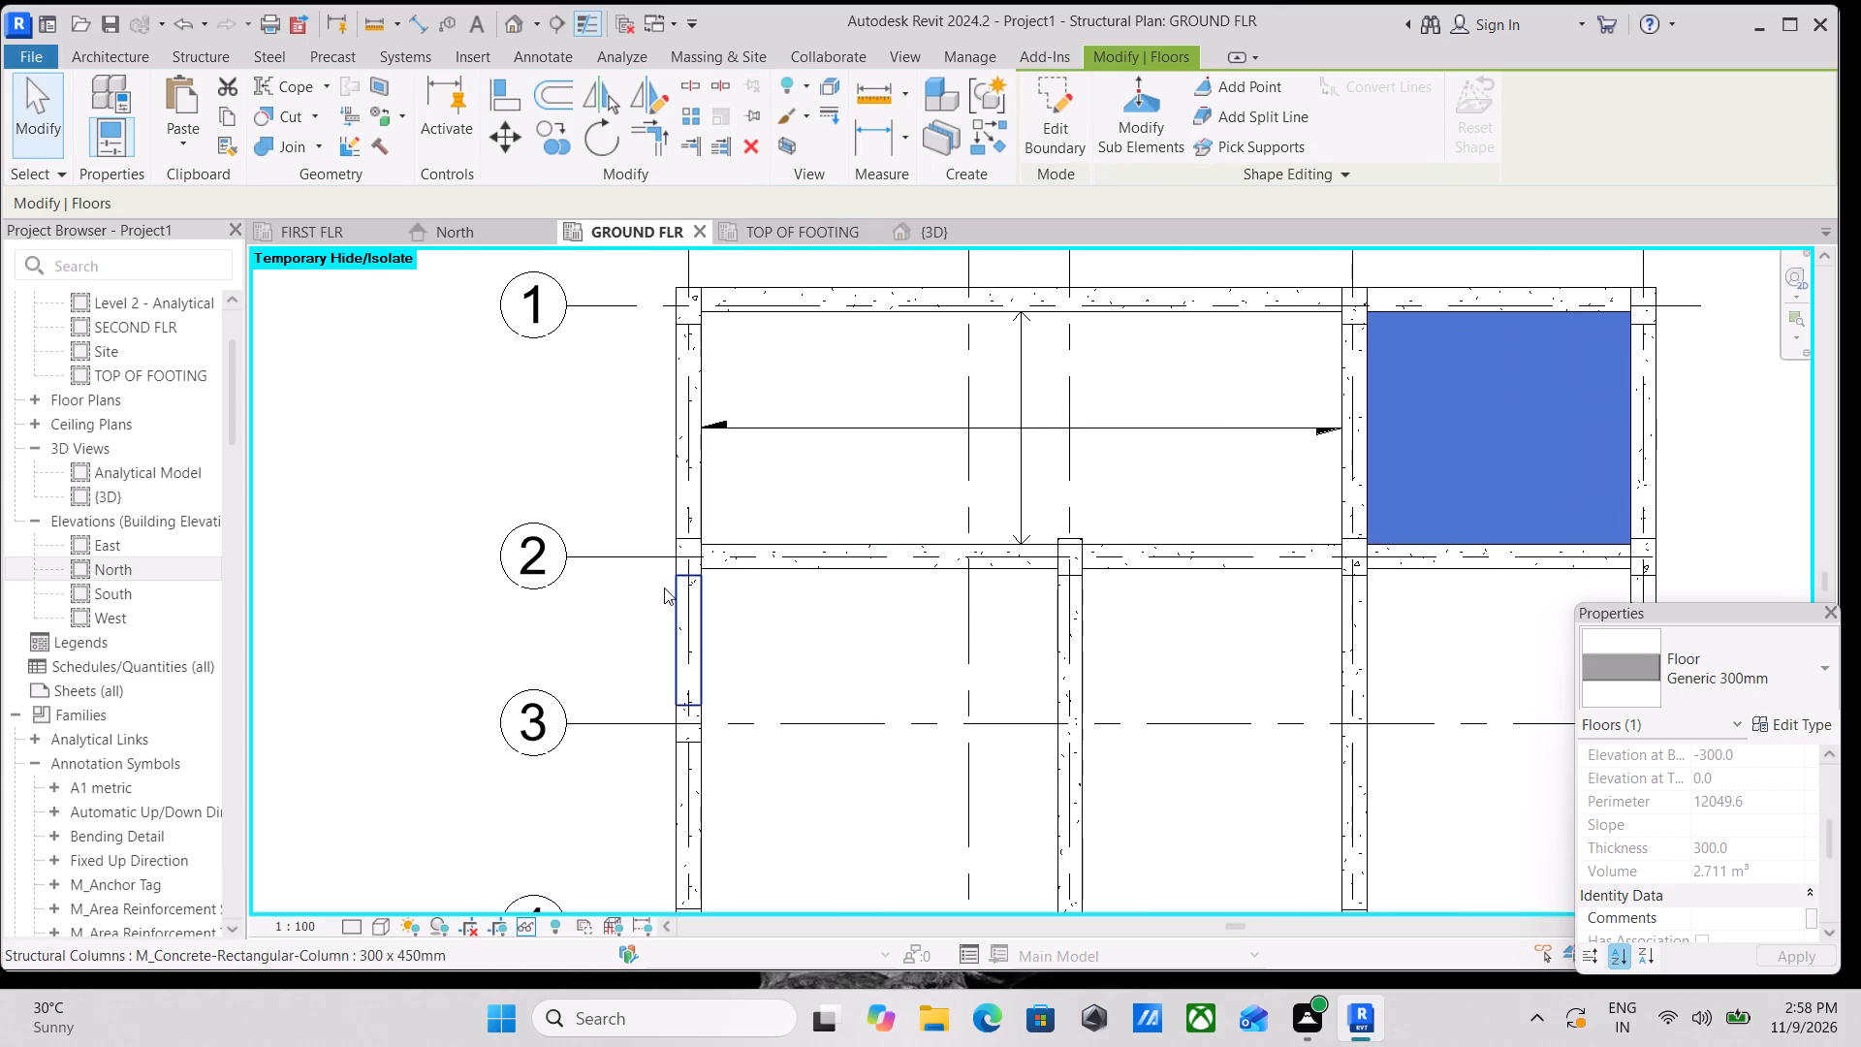
middle_drag(764, 576, 812, 514)
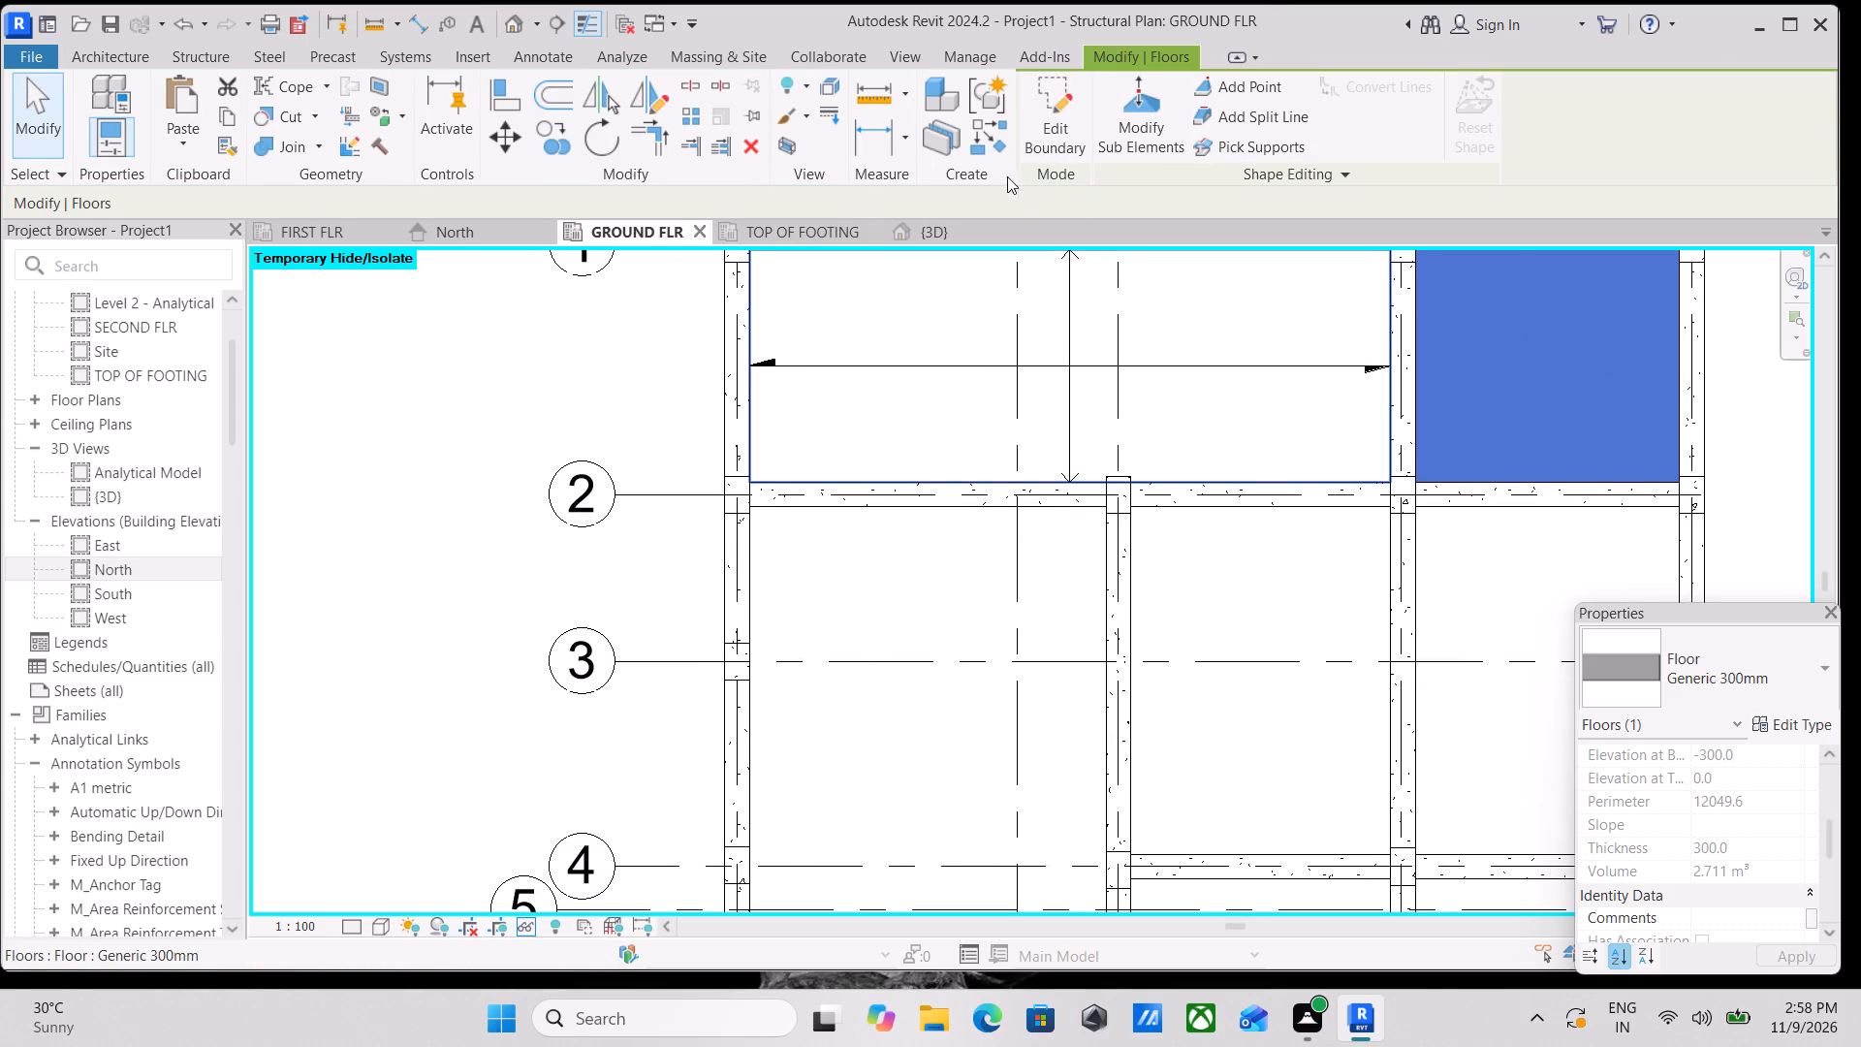
scroll(827, 533, up, 2)
scroll(821, 441, down, 1)
middle_drag(821, 443, 771, 524)
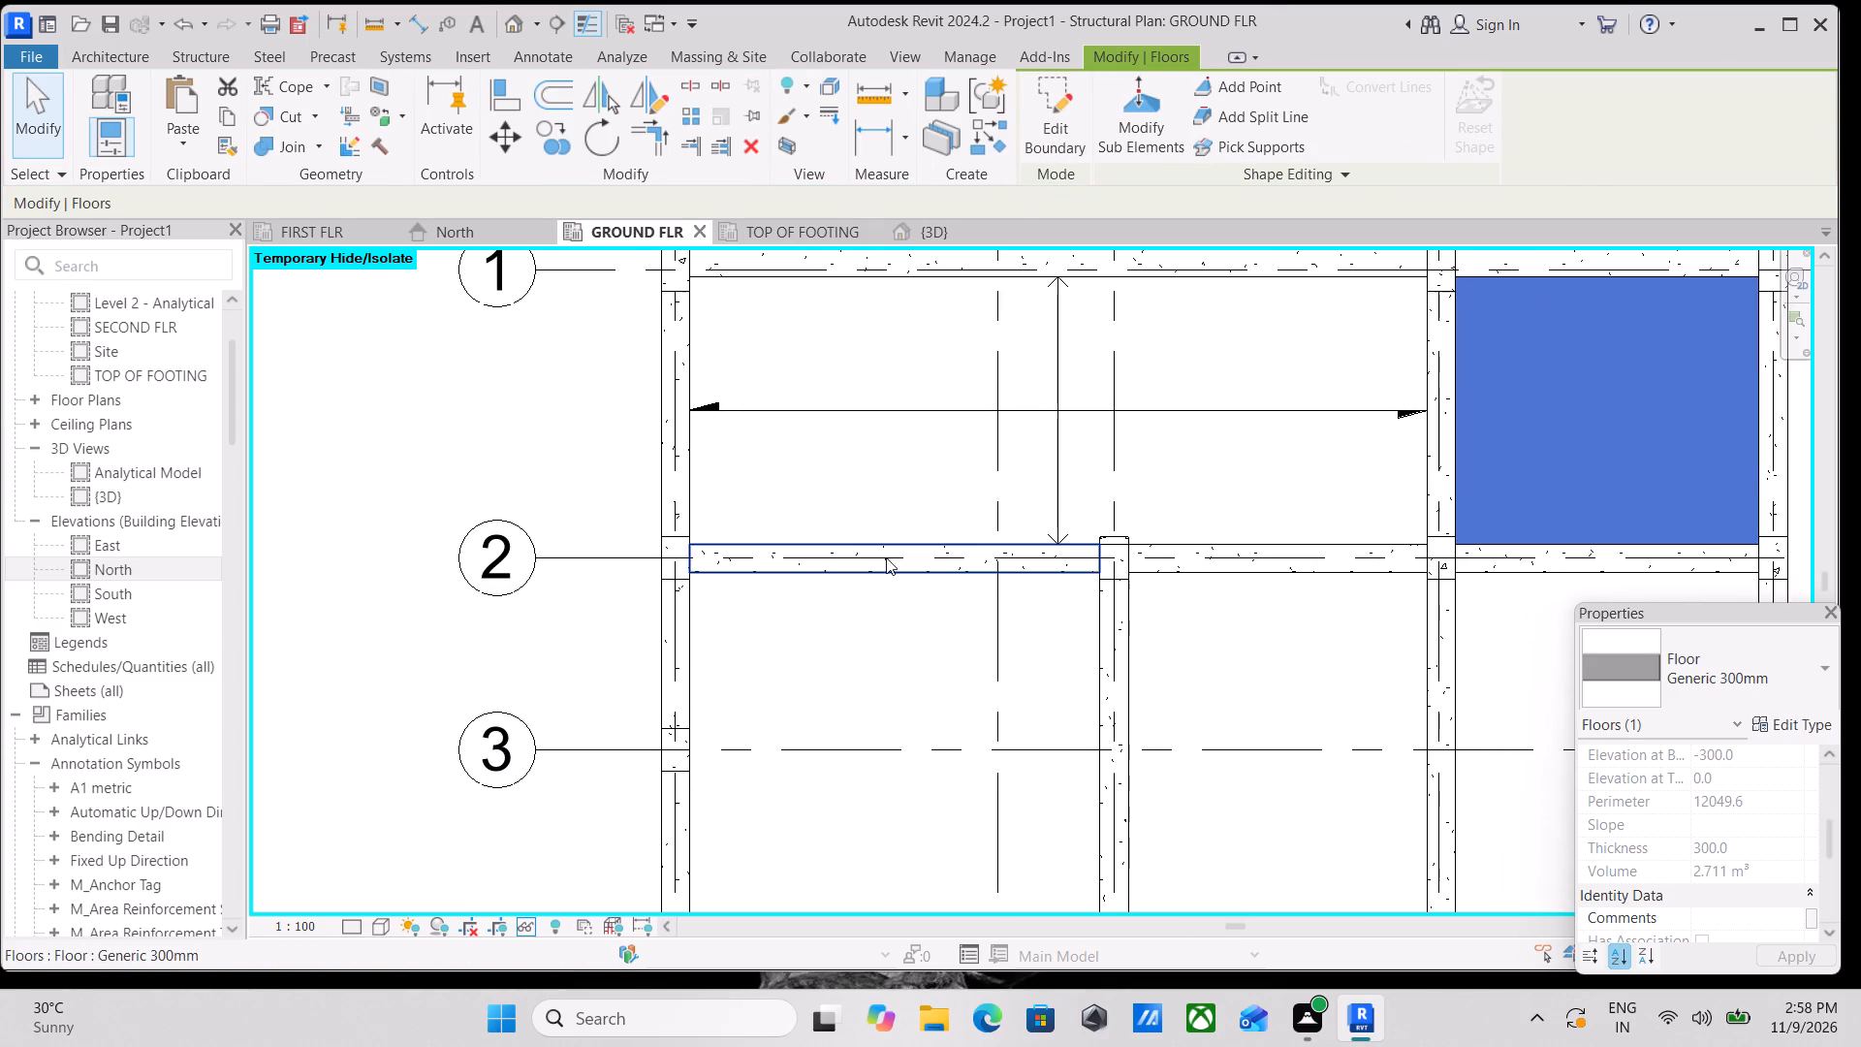
key(Escape)
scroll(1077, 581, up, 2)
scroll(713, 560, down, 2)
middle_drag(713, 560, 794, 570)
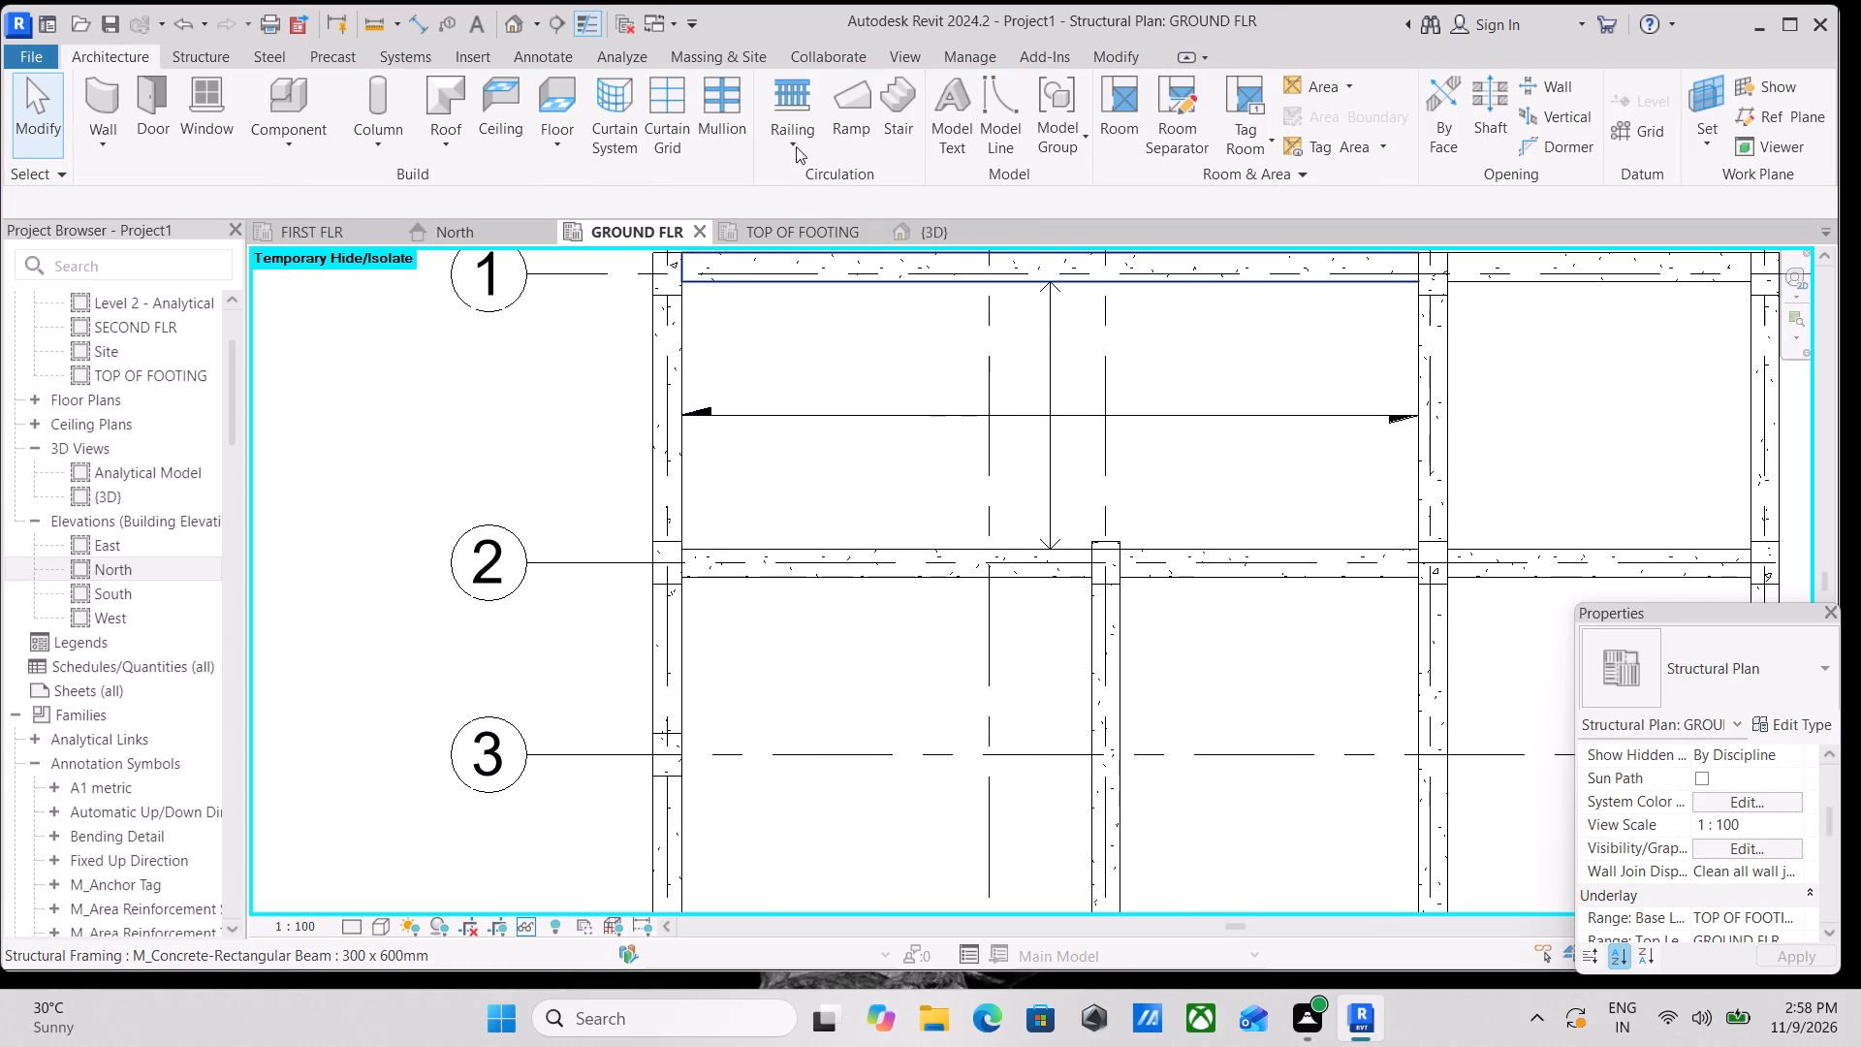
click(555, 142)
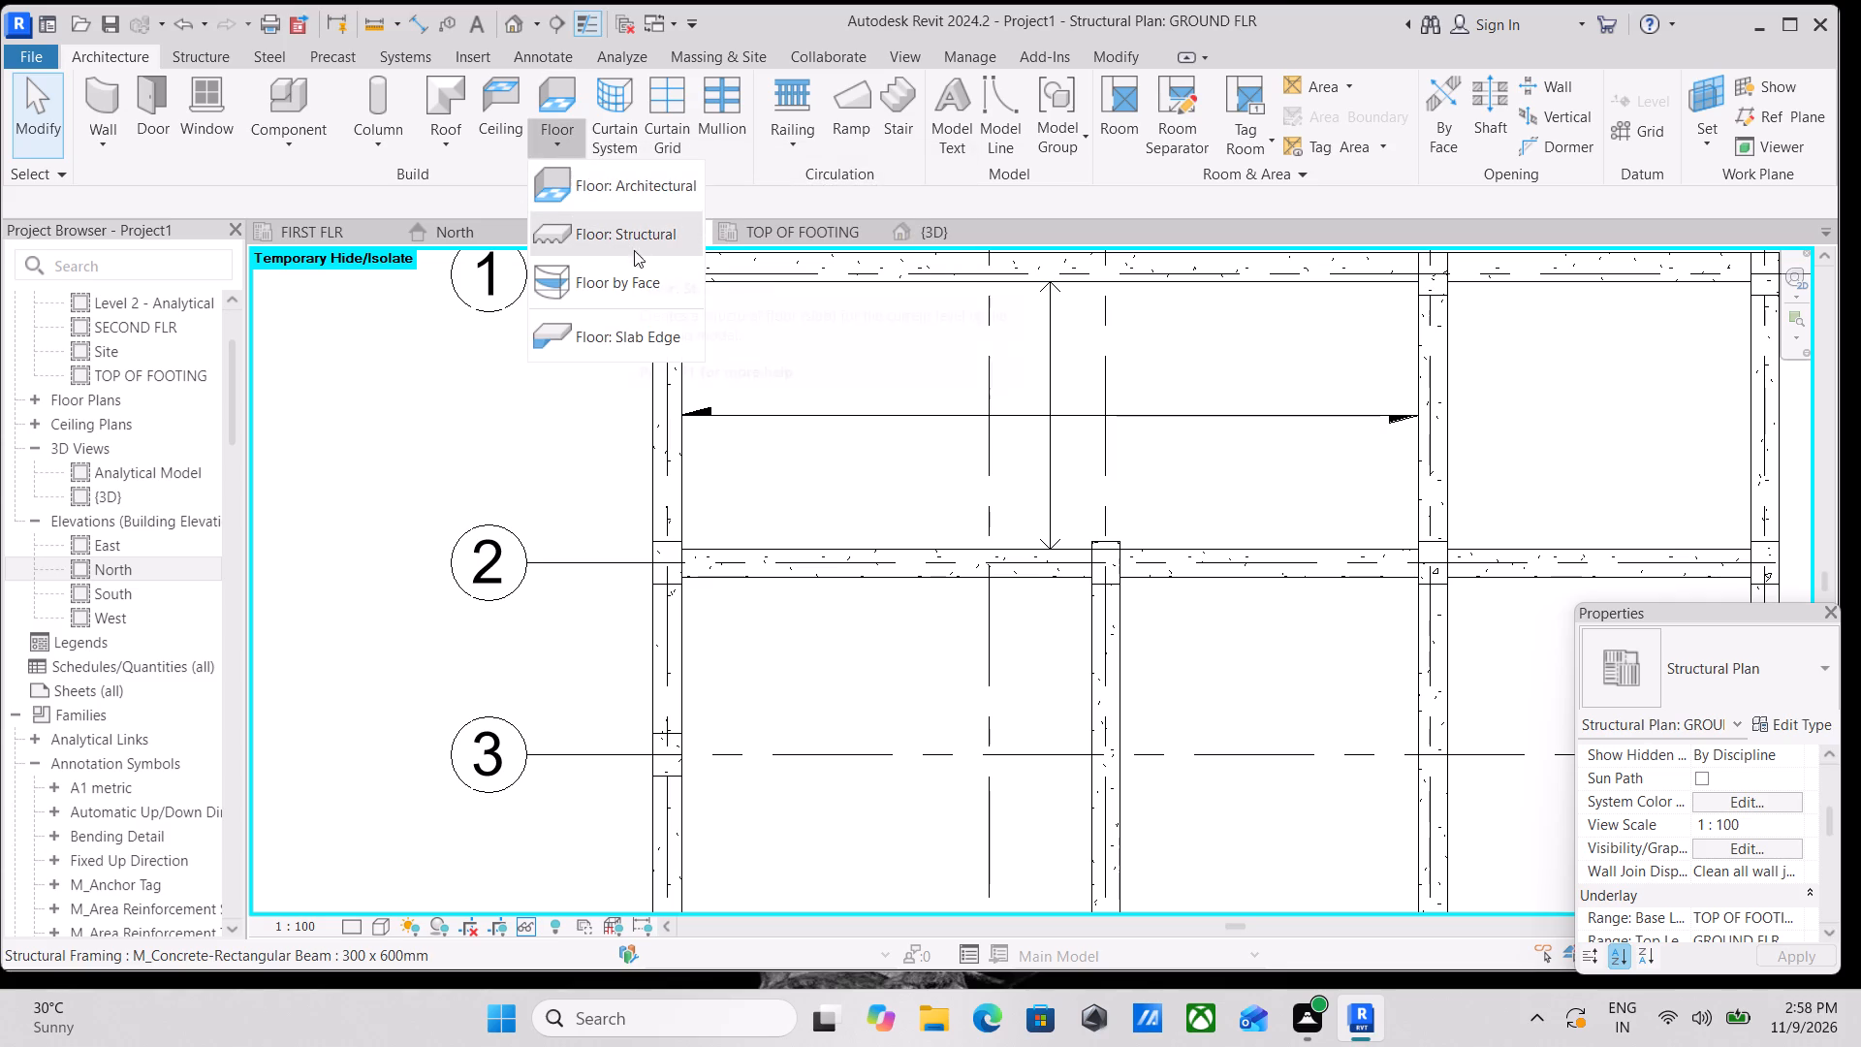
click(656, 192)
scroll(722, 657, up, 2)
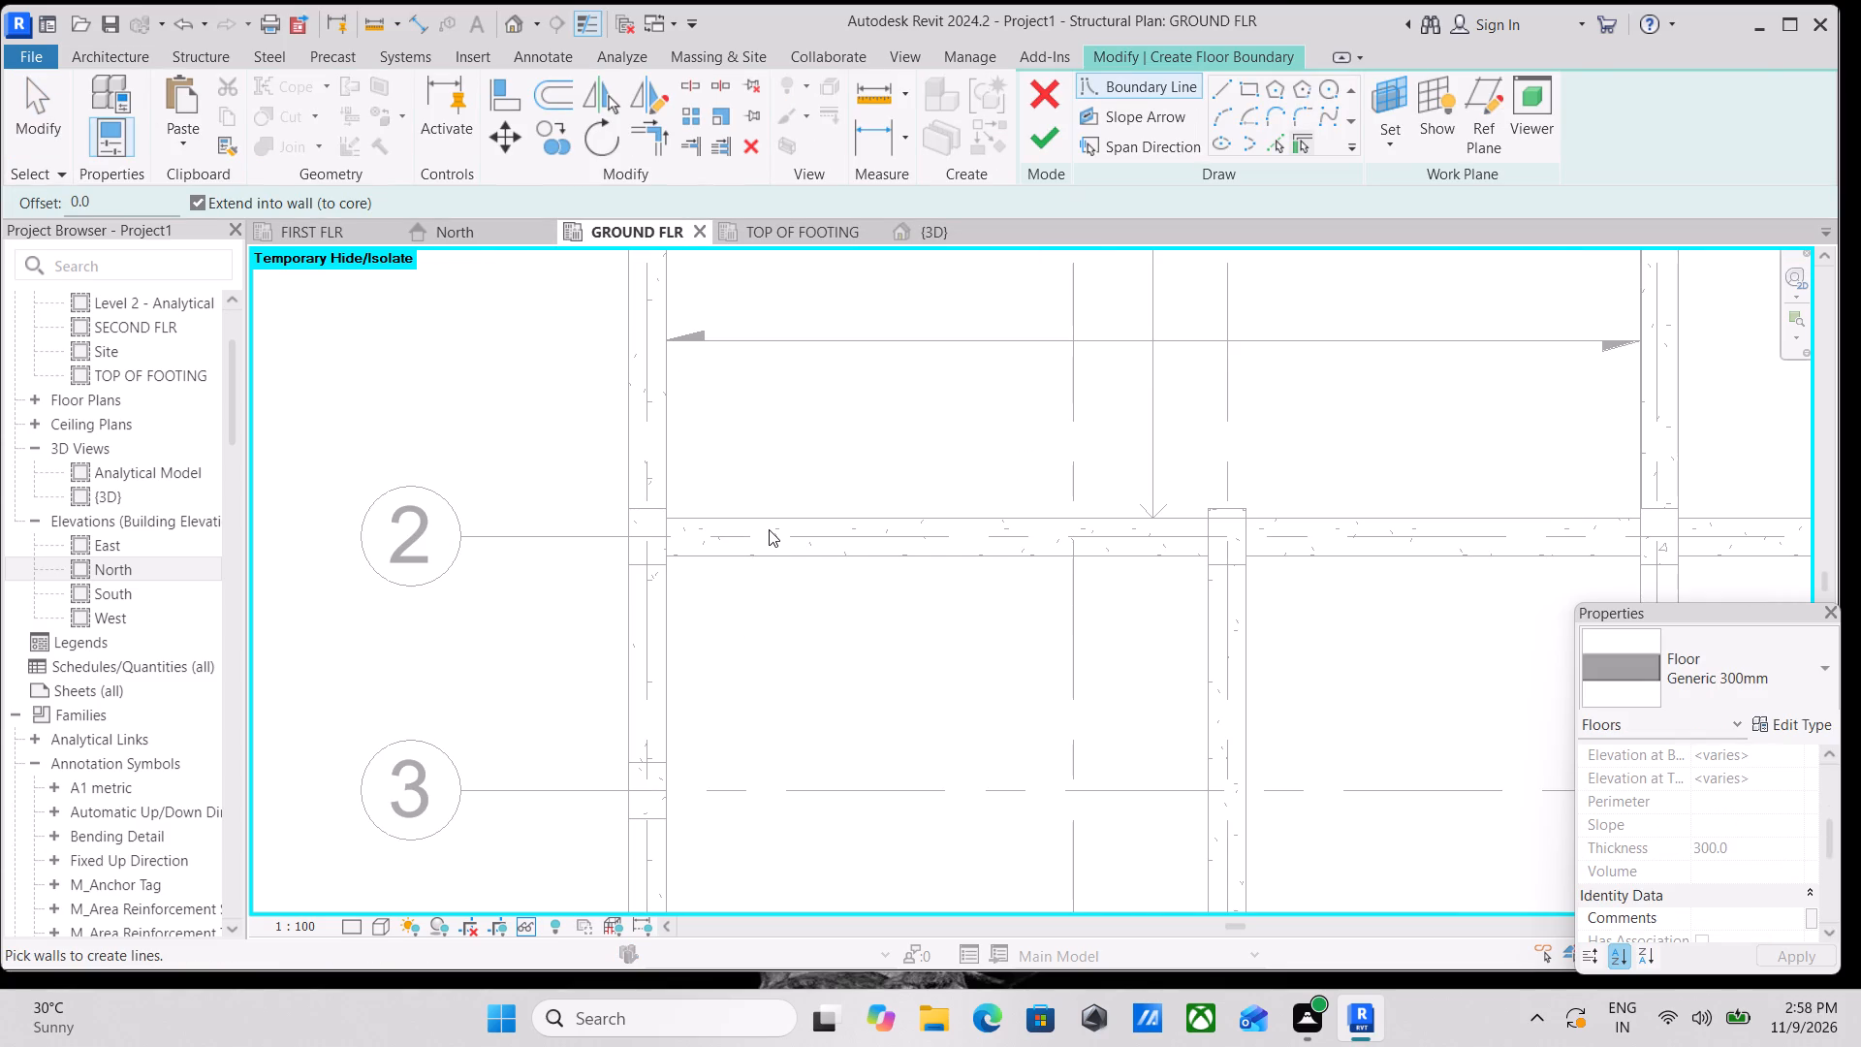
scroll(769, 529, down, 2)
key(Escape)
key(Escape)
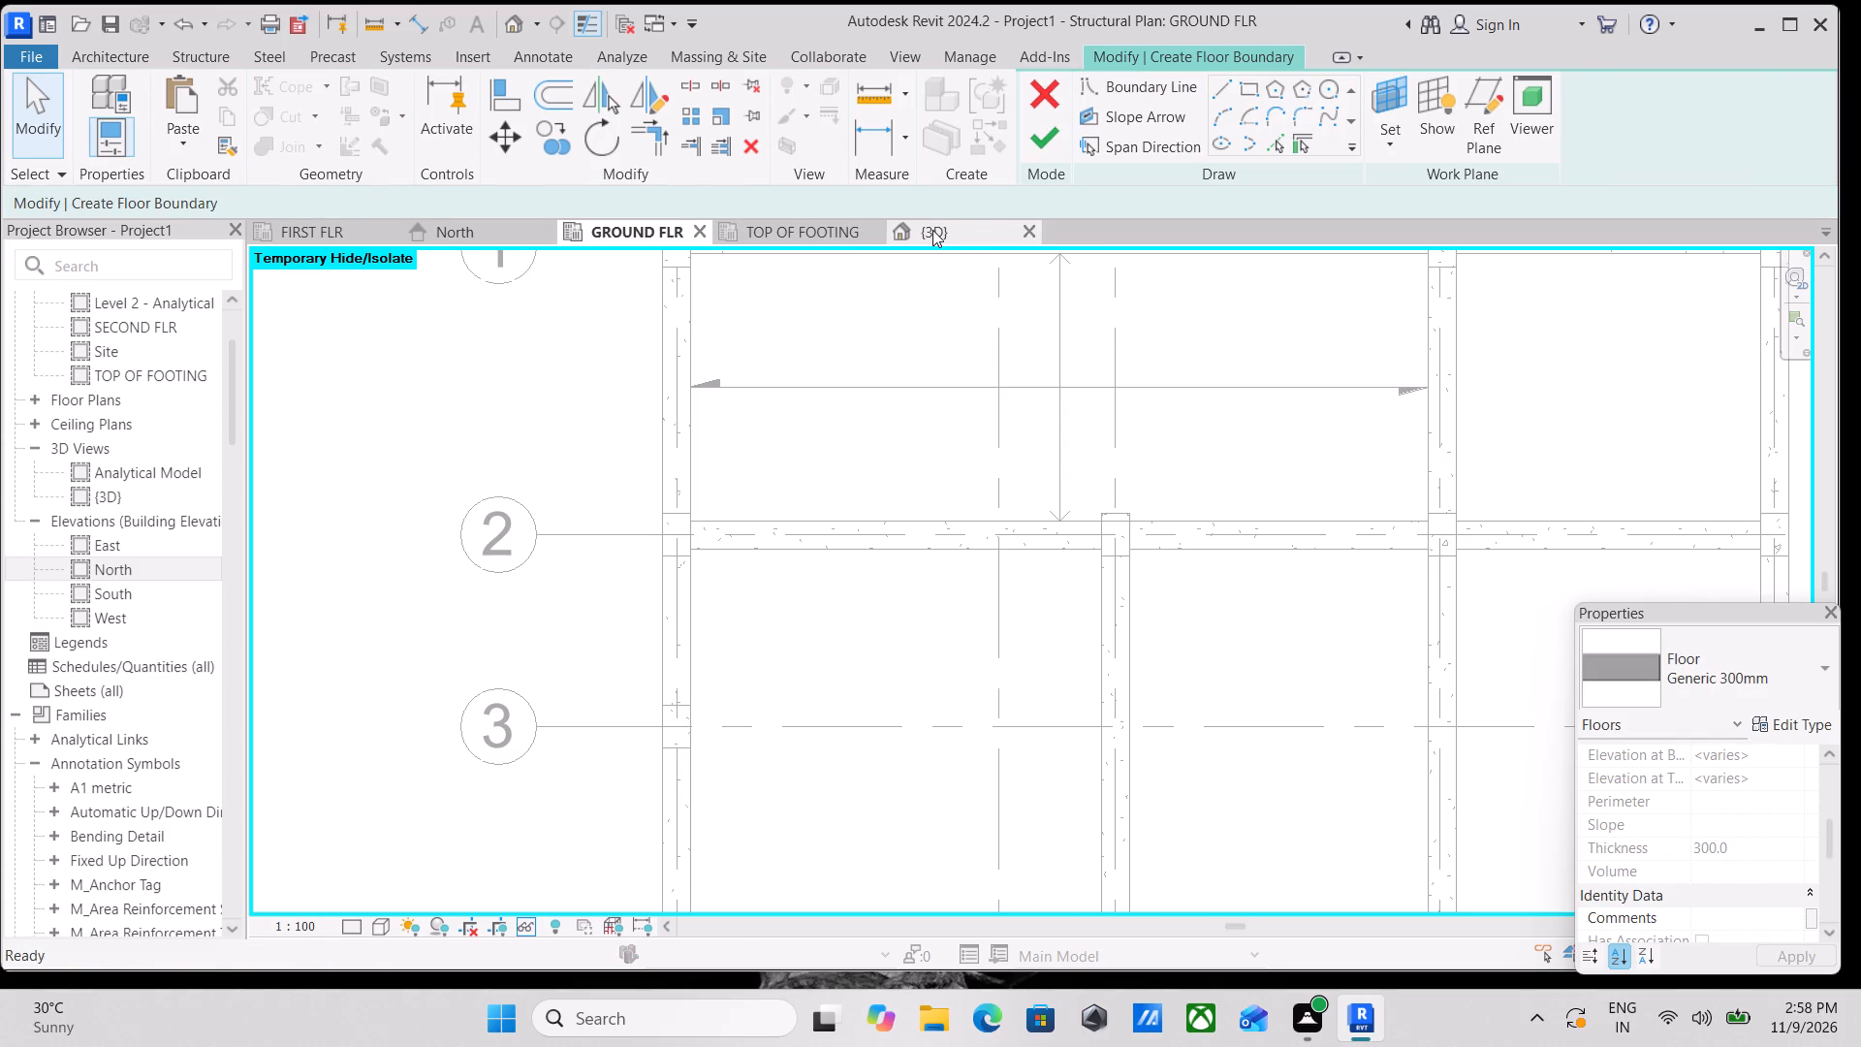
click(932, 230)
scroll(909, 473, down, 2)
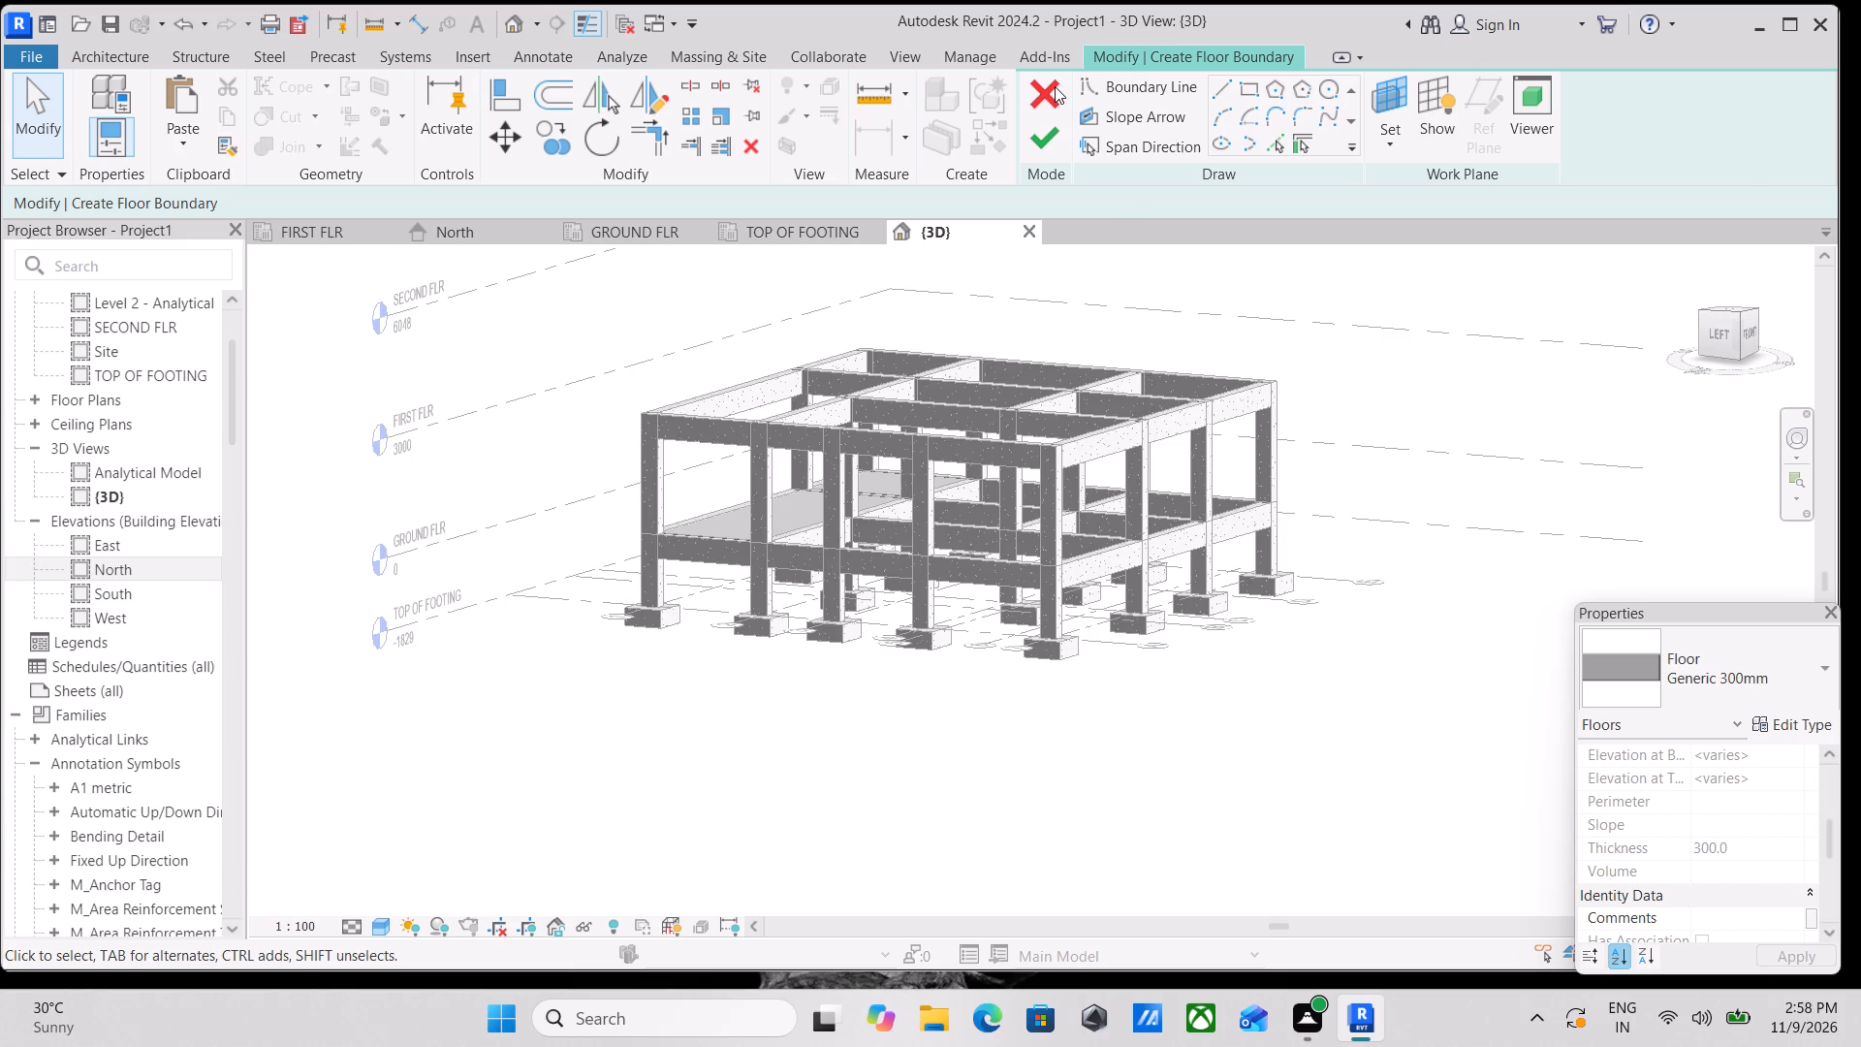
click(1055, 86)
Examine the two GROUND FLR slabs in the 3D view, selecting each to check how it sits within the beams.
scroll(819, 508, down, 1)
shift+middle_drag(800, 471, 1016, 710)
scroll(901, 620, up, 3)
scroll(728, 539, up, 3)
click(780, 477)
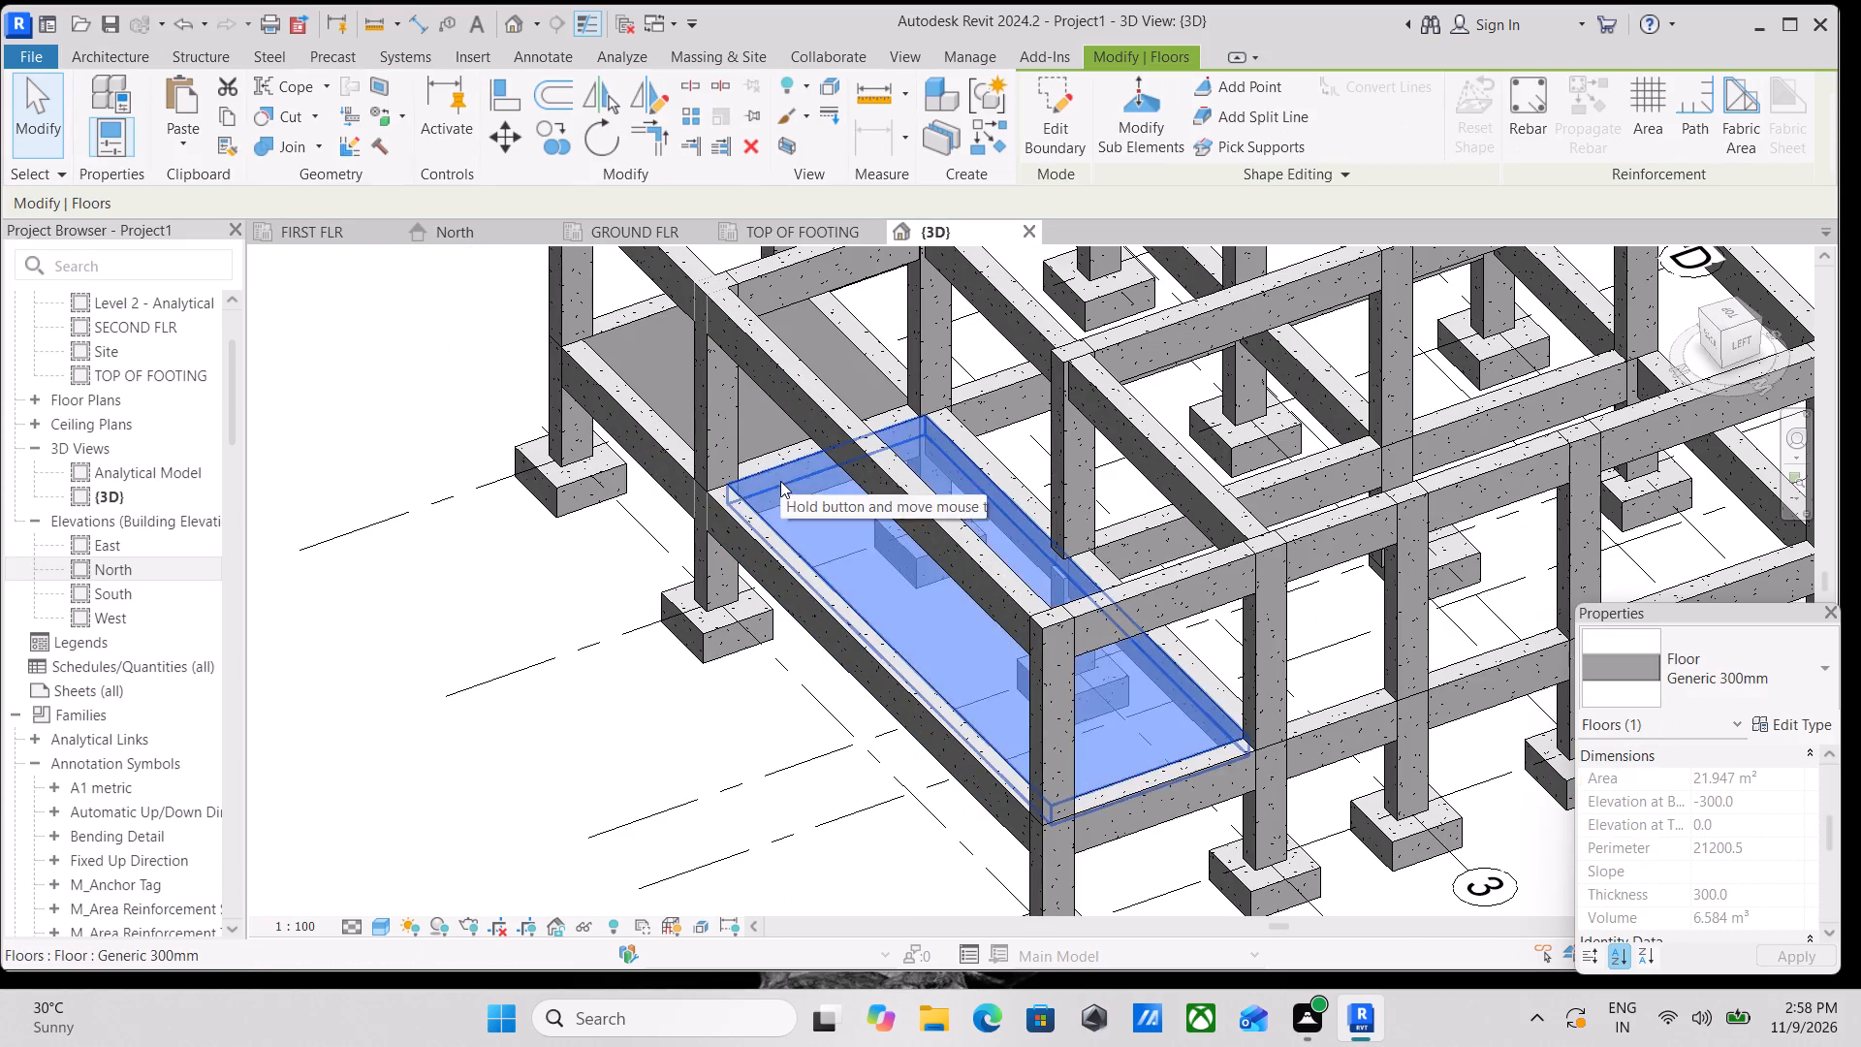
scroll(780, 481, up, 3)
right_click(780, 481)
key(Escape)
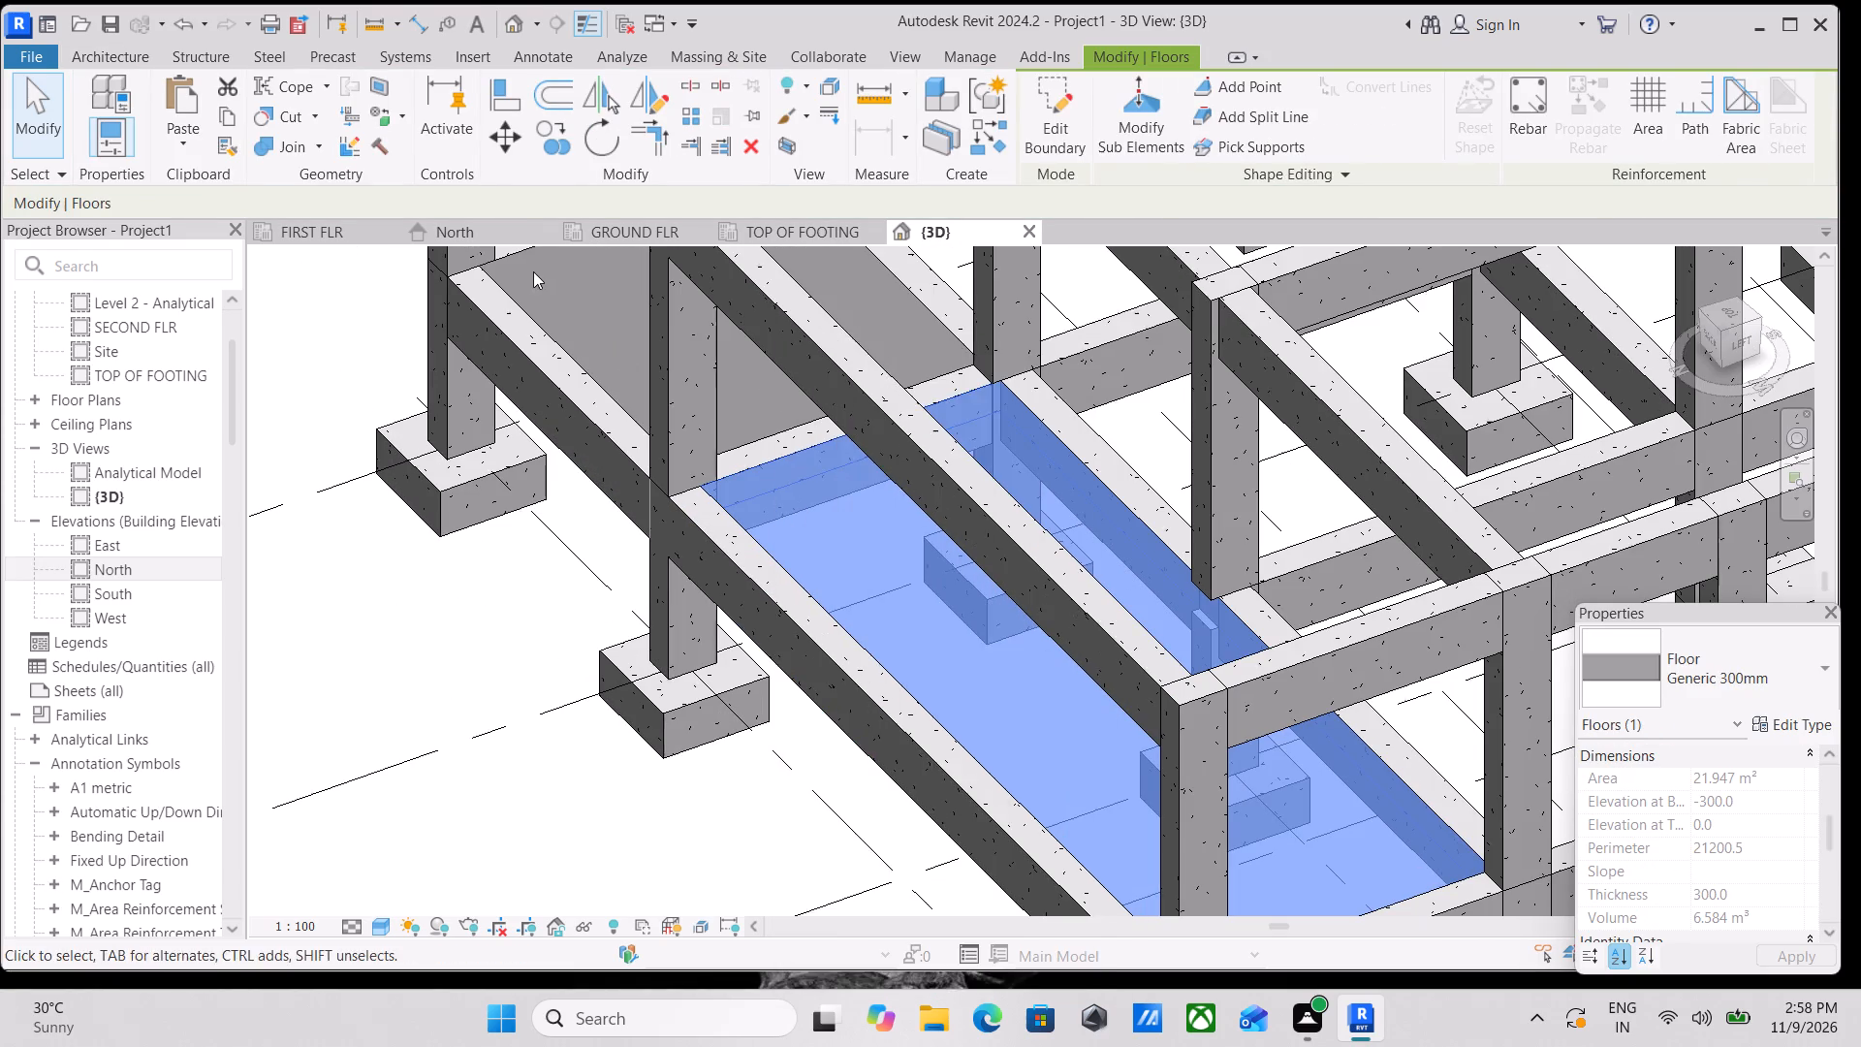
scroll(531, 271, up, 1)
middle_drag(531, 271, 590, 502)
click(605, 472)
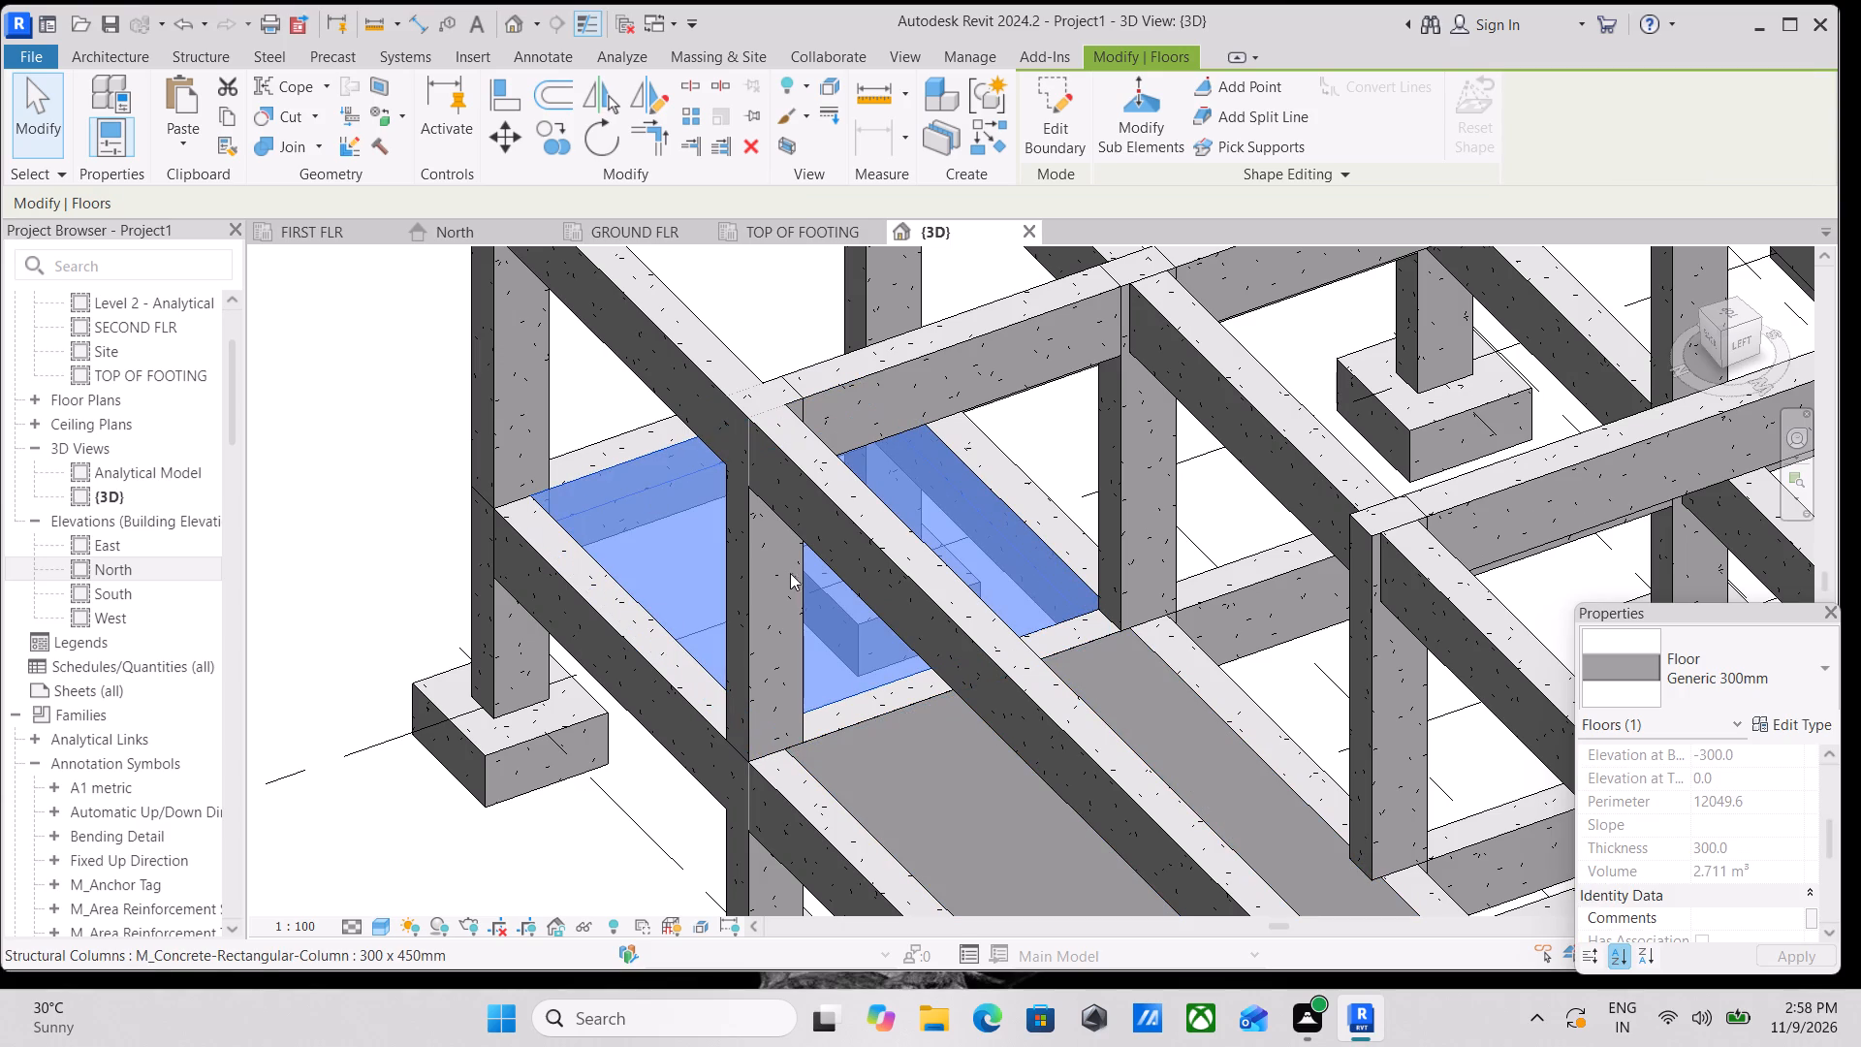
middle_drag(879, 630, 848, 580)
key(Escape)
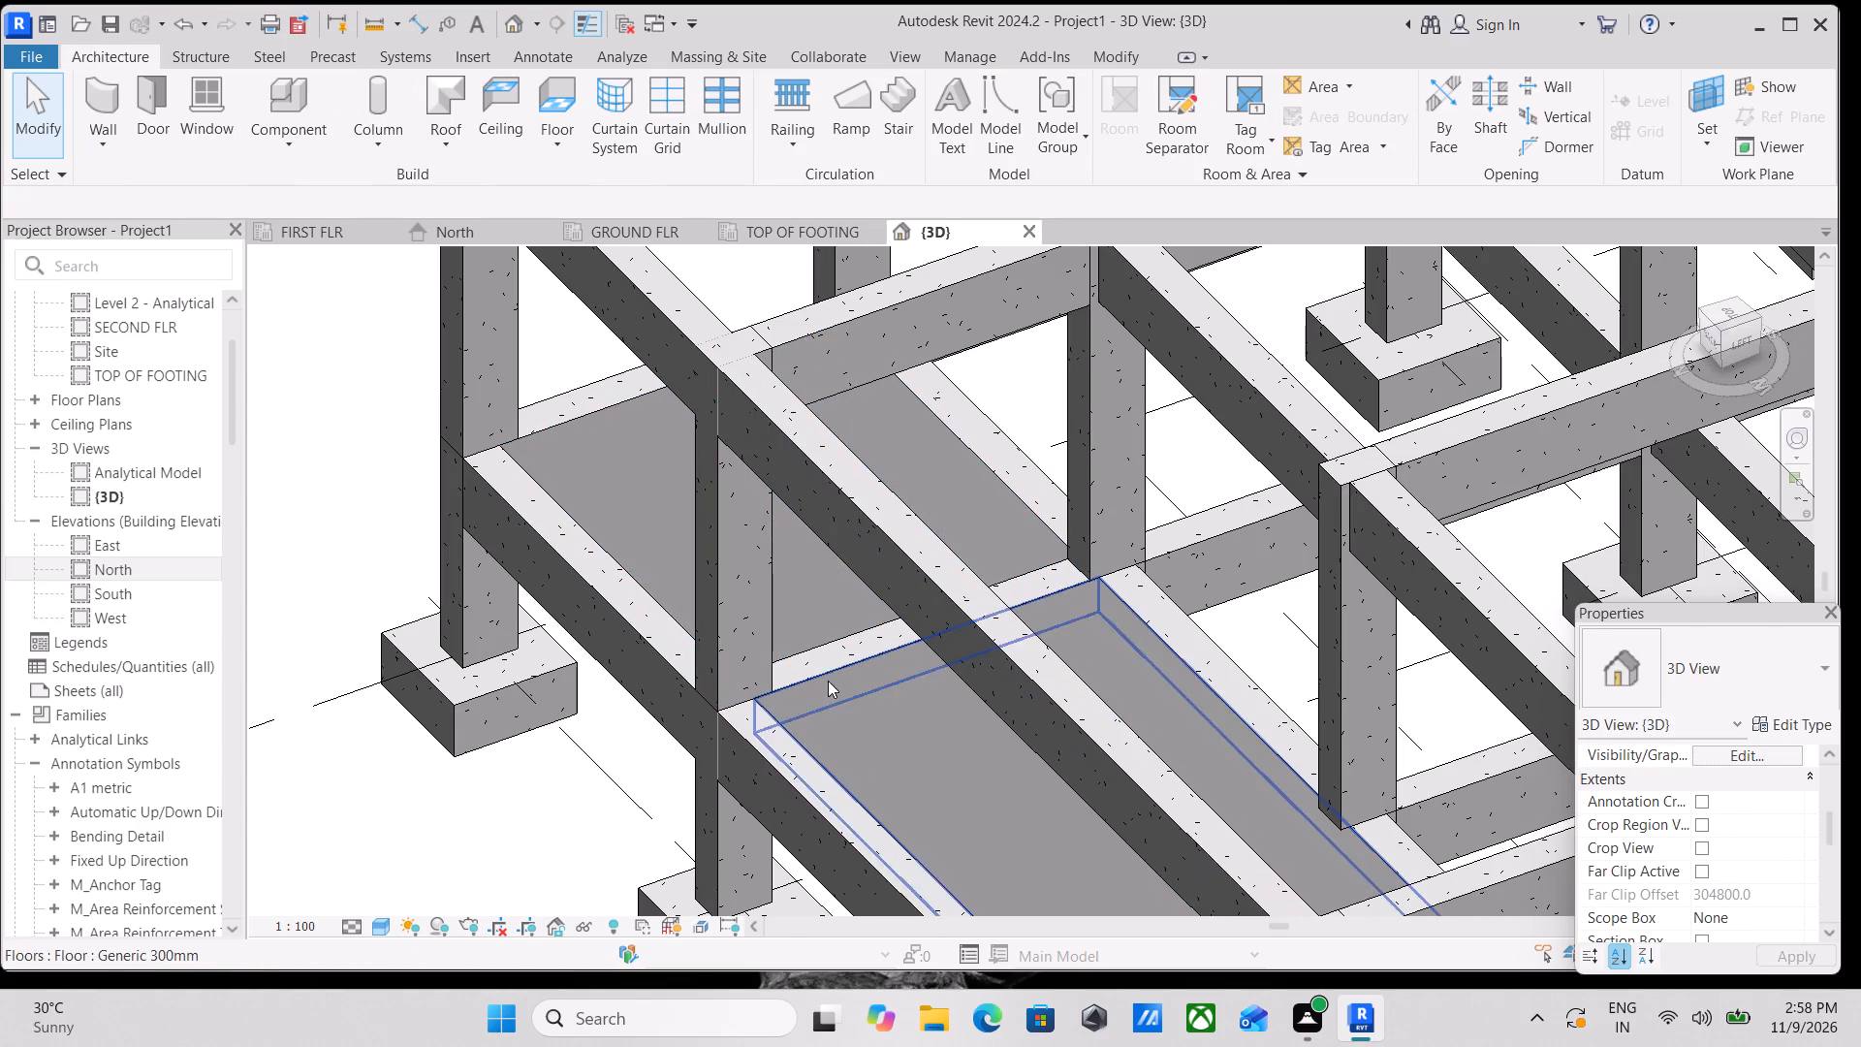
click(845, 682)
click(874, 664)
key(Escape)
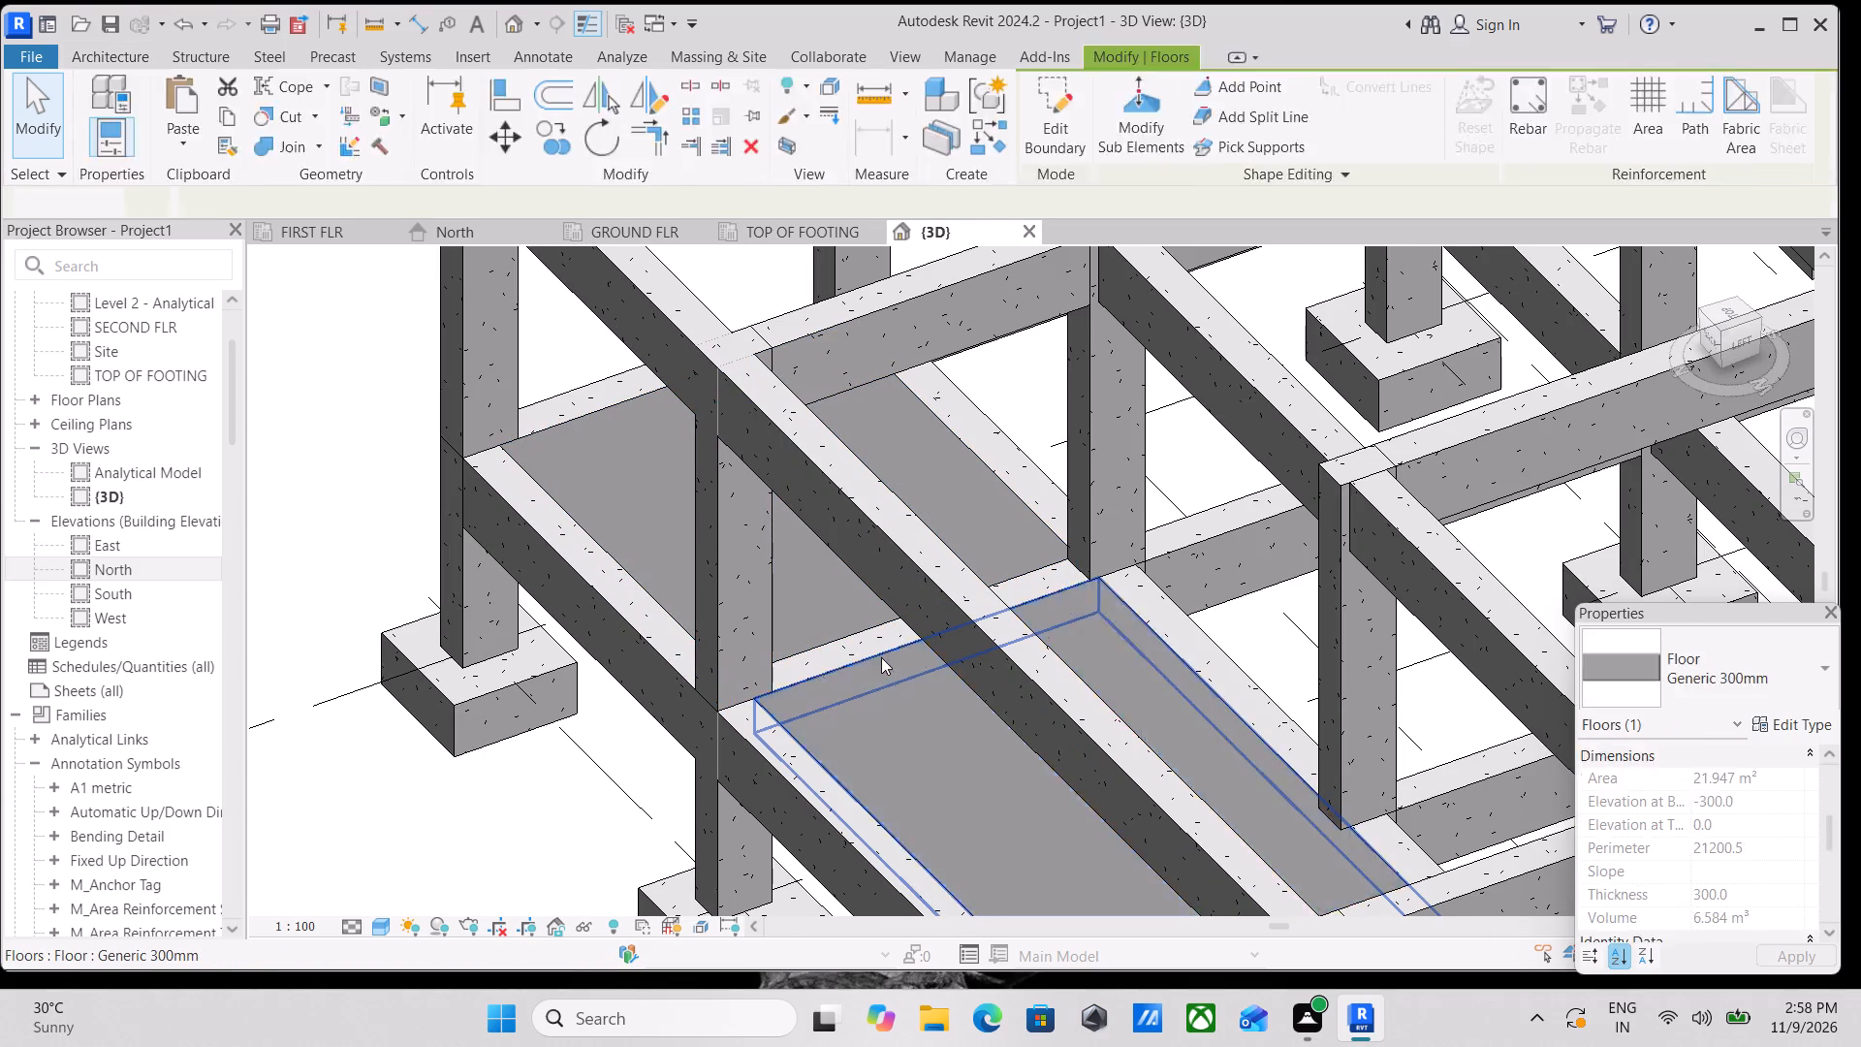
scroll(881, 657, down, 2)
middle_drag(881, 657, 734, 555)
scroll(806, 603, down, 1)
key(Escape)
scroll(889, 545, down, 3)
middle_drag(889, 545, 793, 578)
scroll(790, 576, up, 1)
Open the TOP OF FOOTING structural plan and view the footings along grids 1 to 3.
click(823, 213)
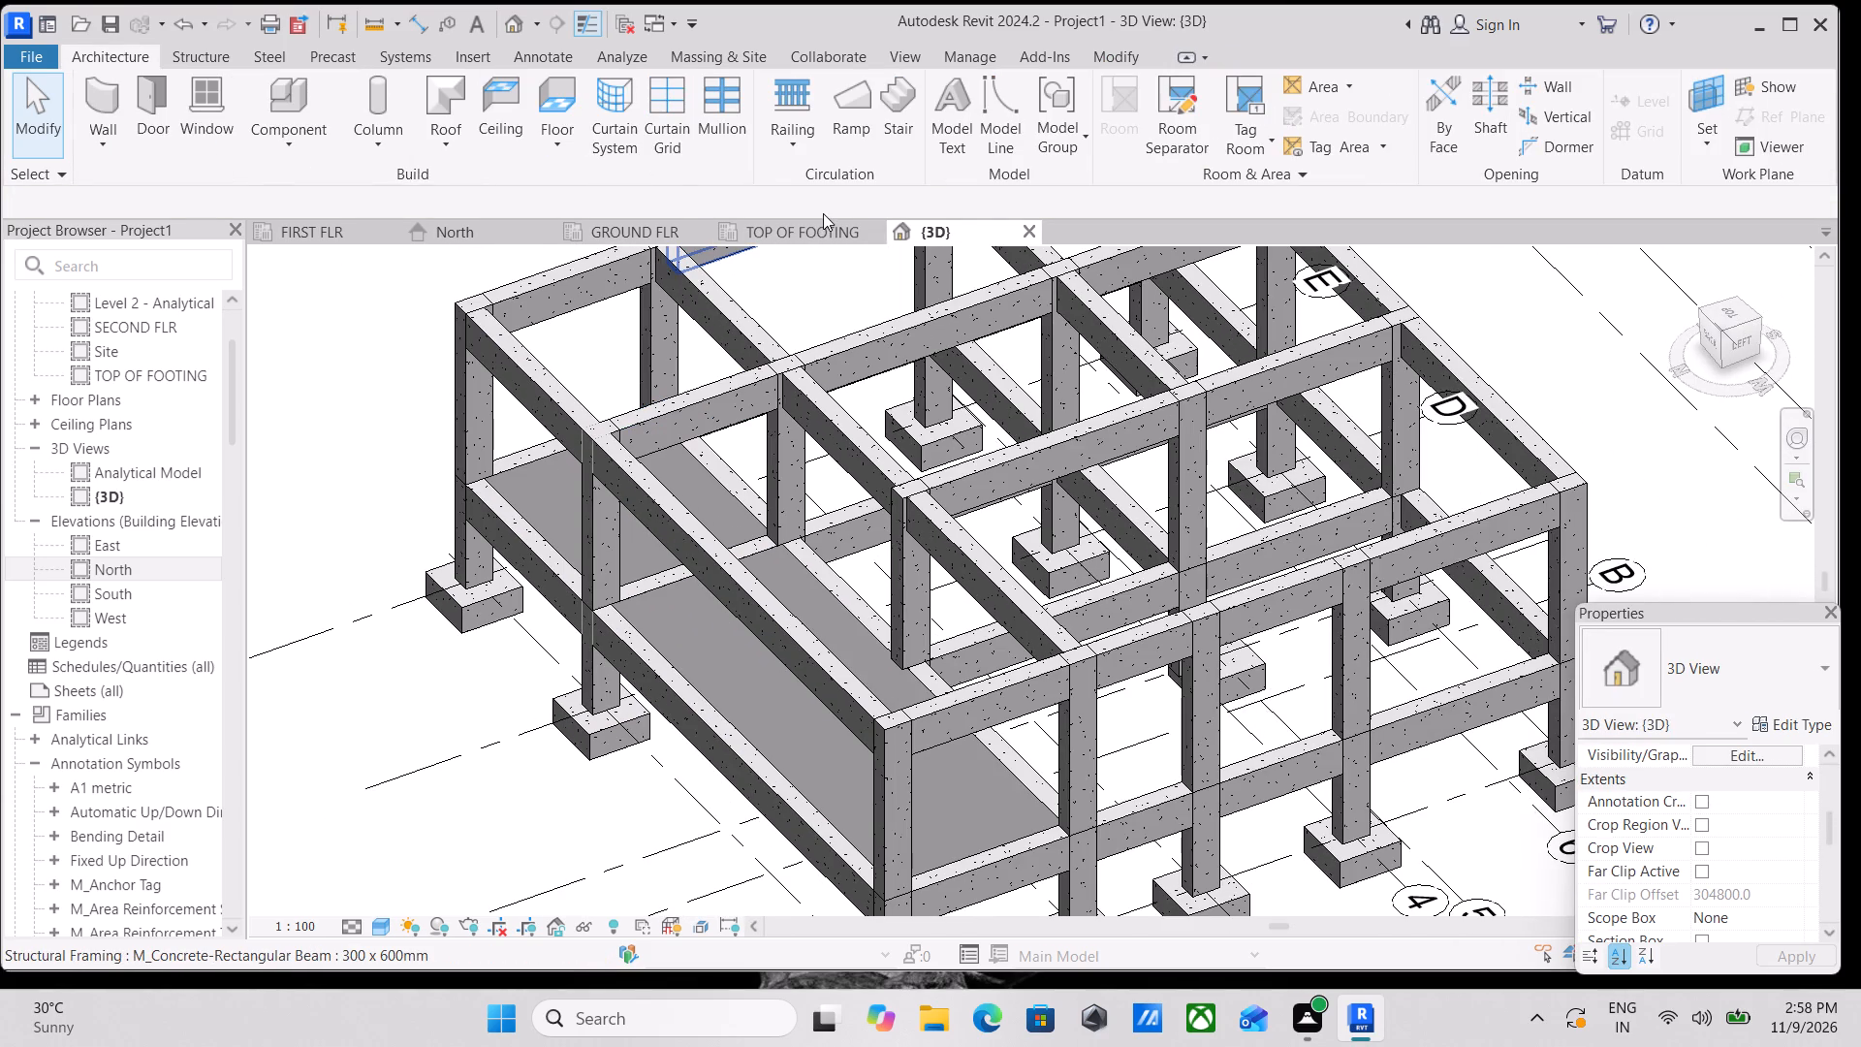
click(799, 227)
scroll(804, 431, down, 2)
middle_drag(808, 438, 609, 461)
middle_drag(854, 442, 691, 486)
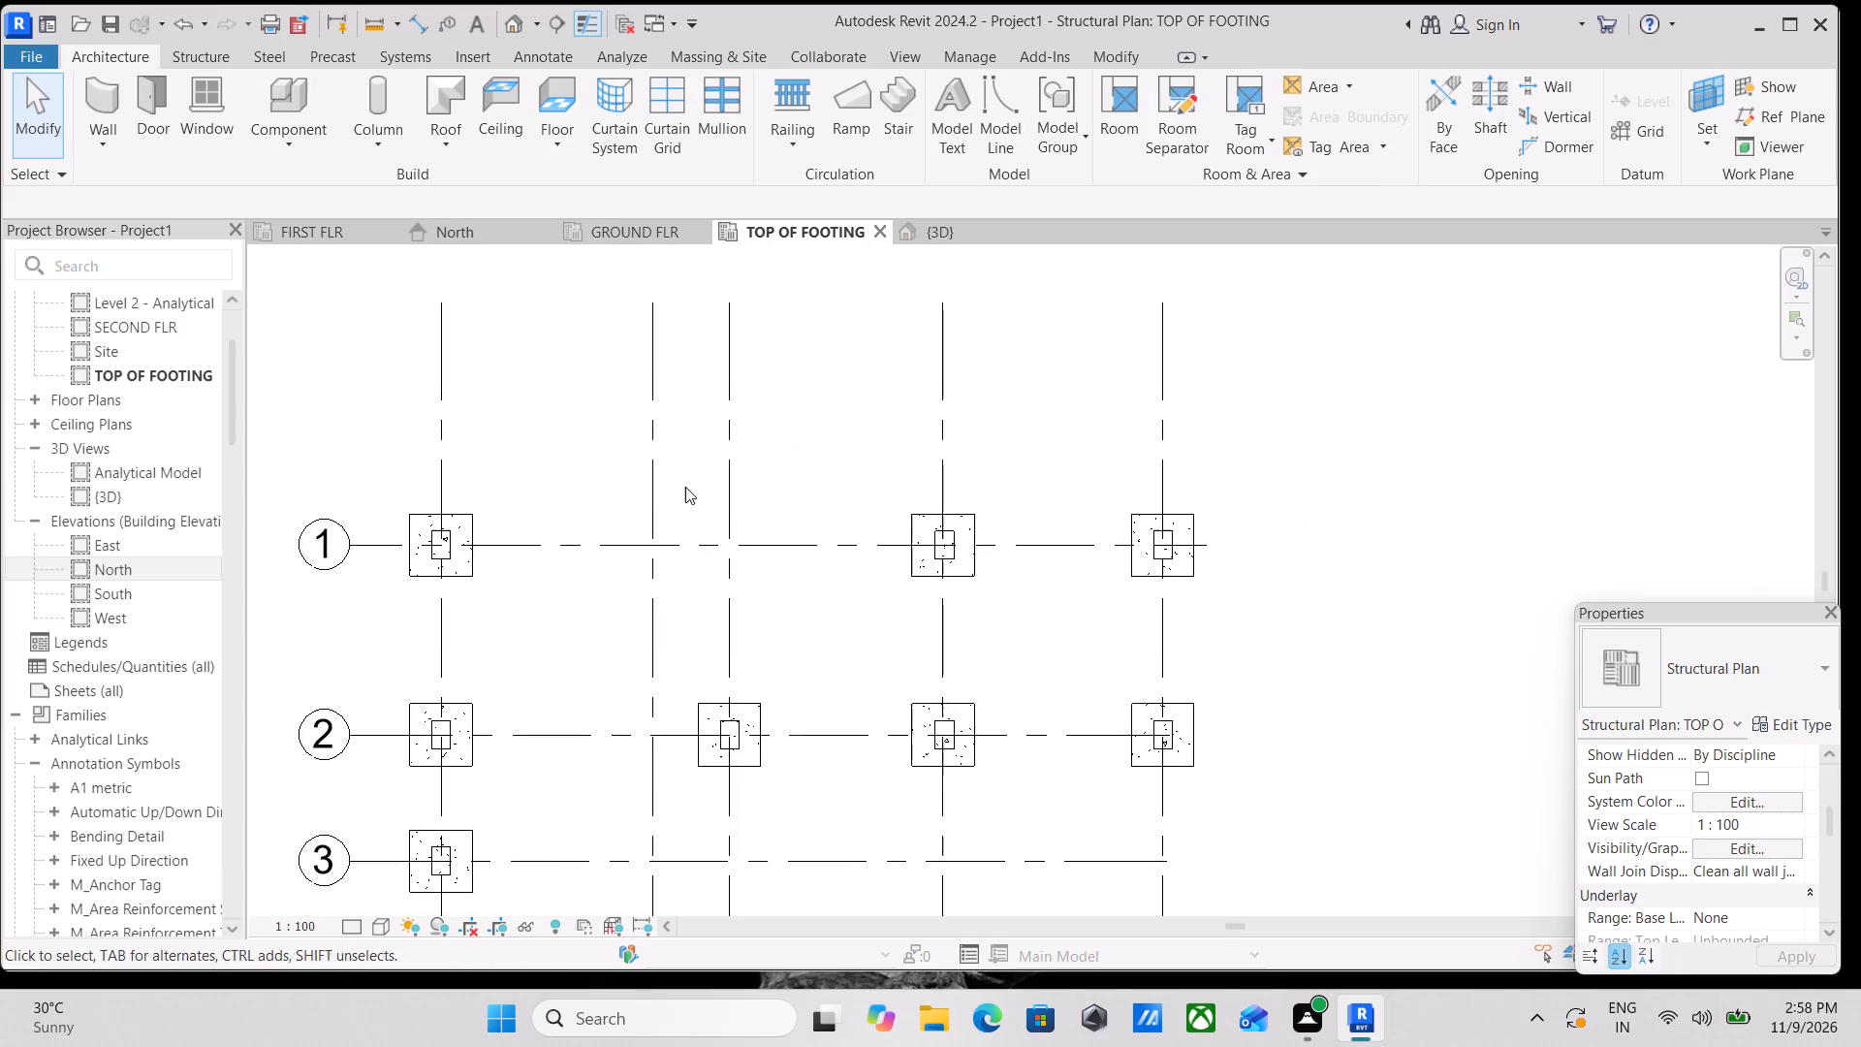
Nudge the 300 x 450 mm column at grids C and 4 onto the grid intersection, 520 mm from grid 5, aligned with its footing.
scroll(692, 486, down, 3)
middle_drag(692, 486, 804, 361)
middle_drag(804, 601, 874, 465)
scroll(895, 709, up, 3)
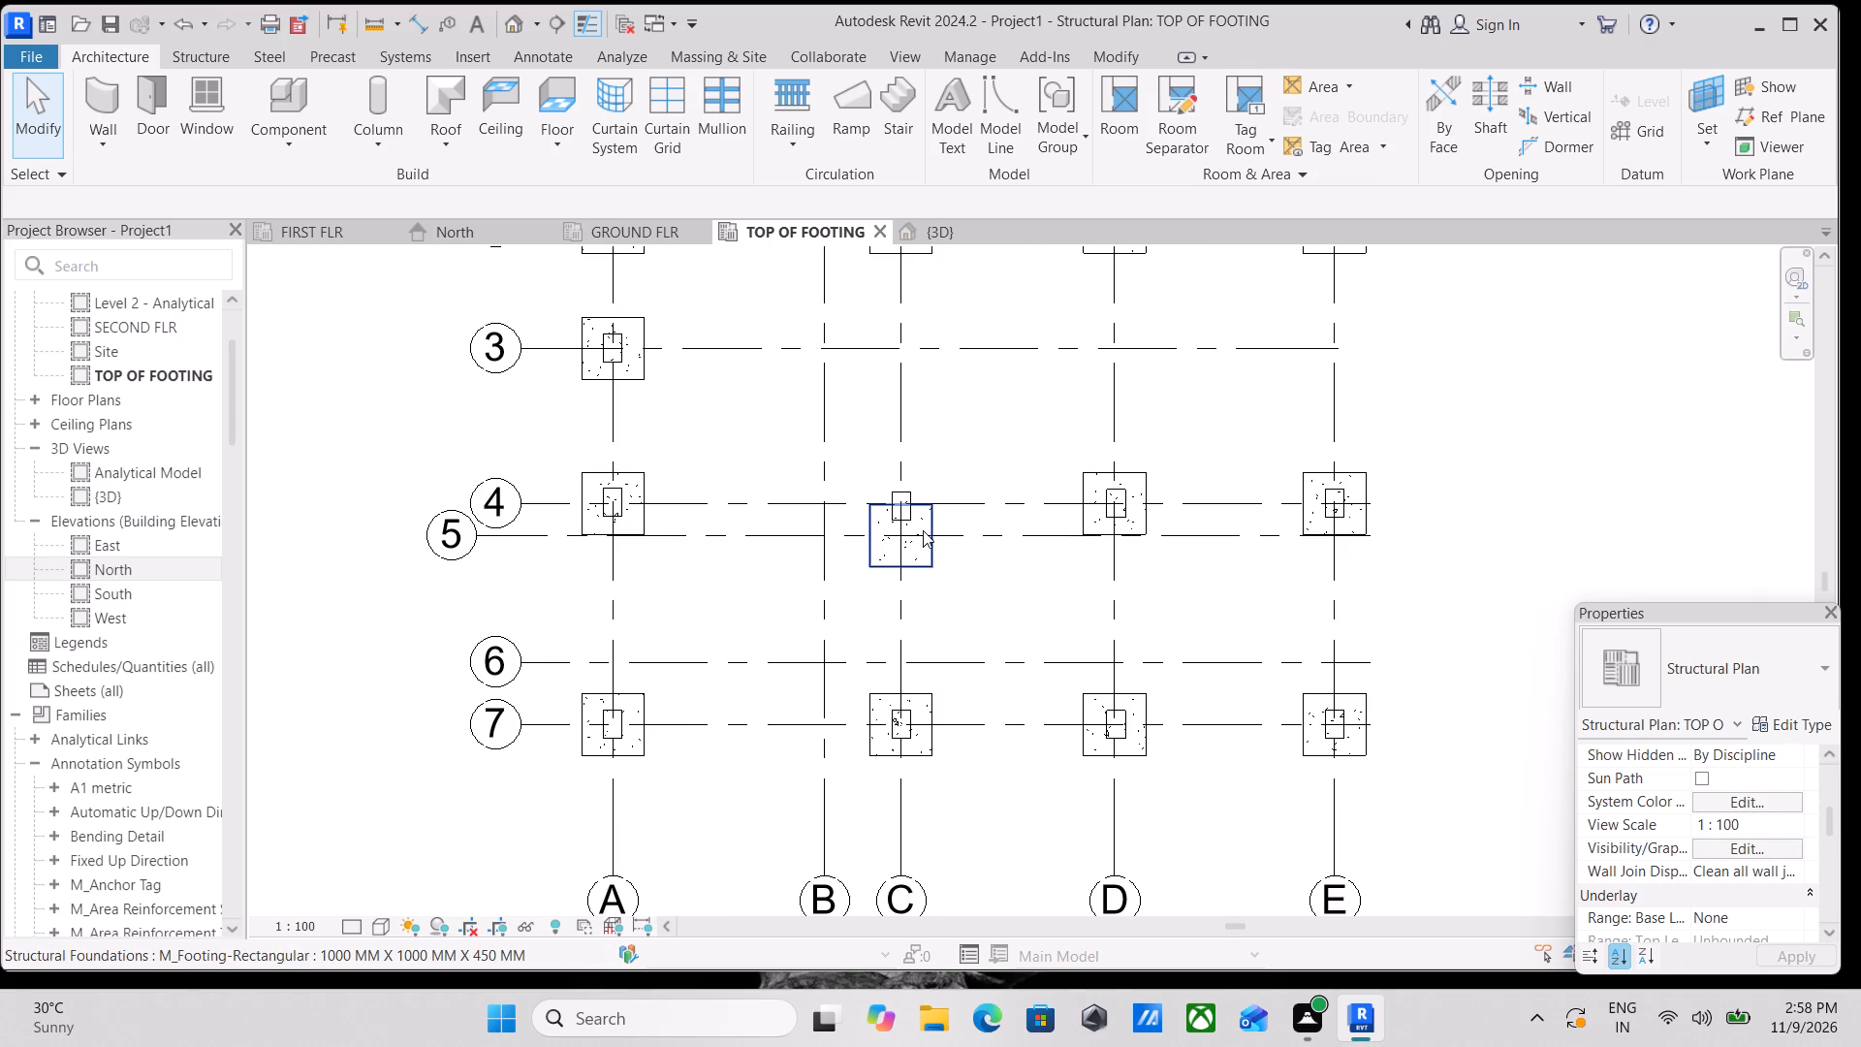
scroll(898, 500, up, 2)
middle_drag(923, 474, 925, 542)
middle_drag(903, 482, 915, 548)
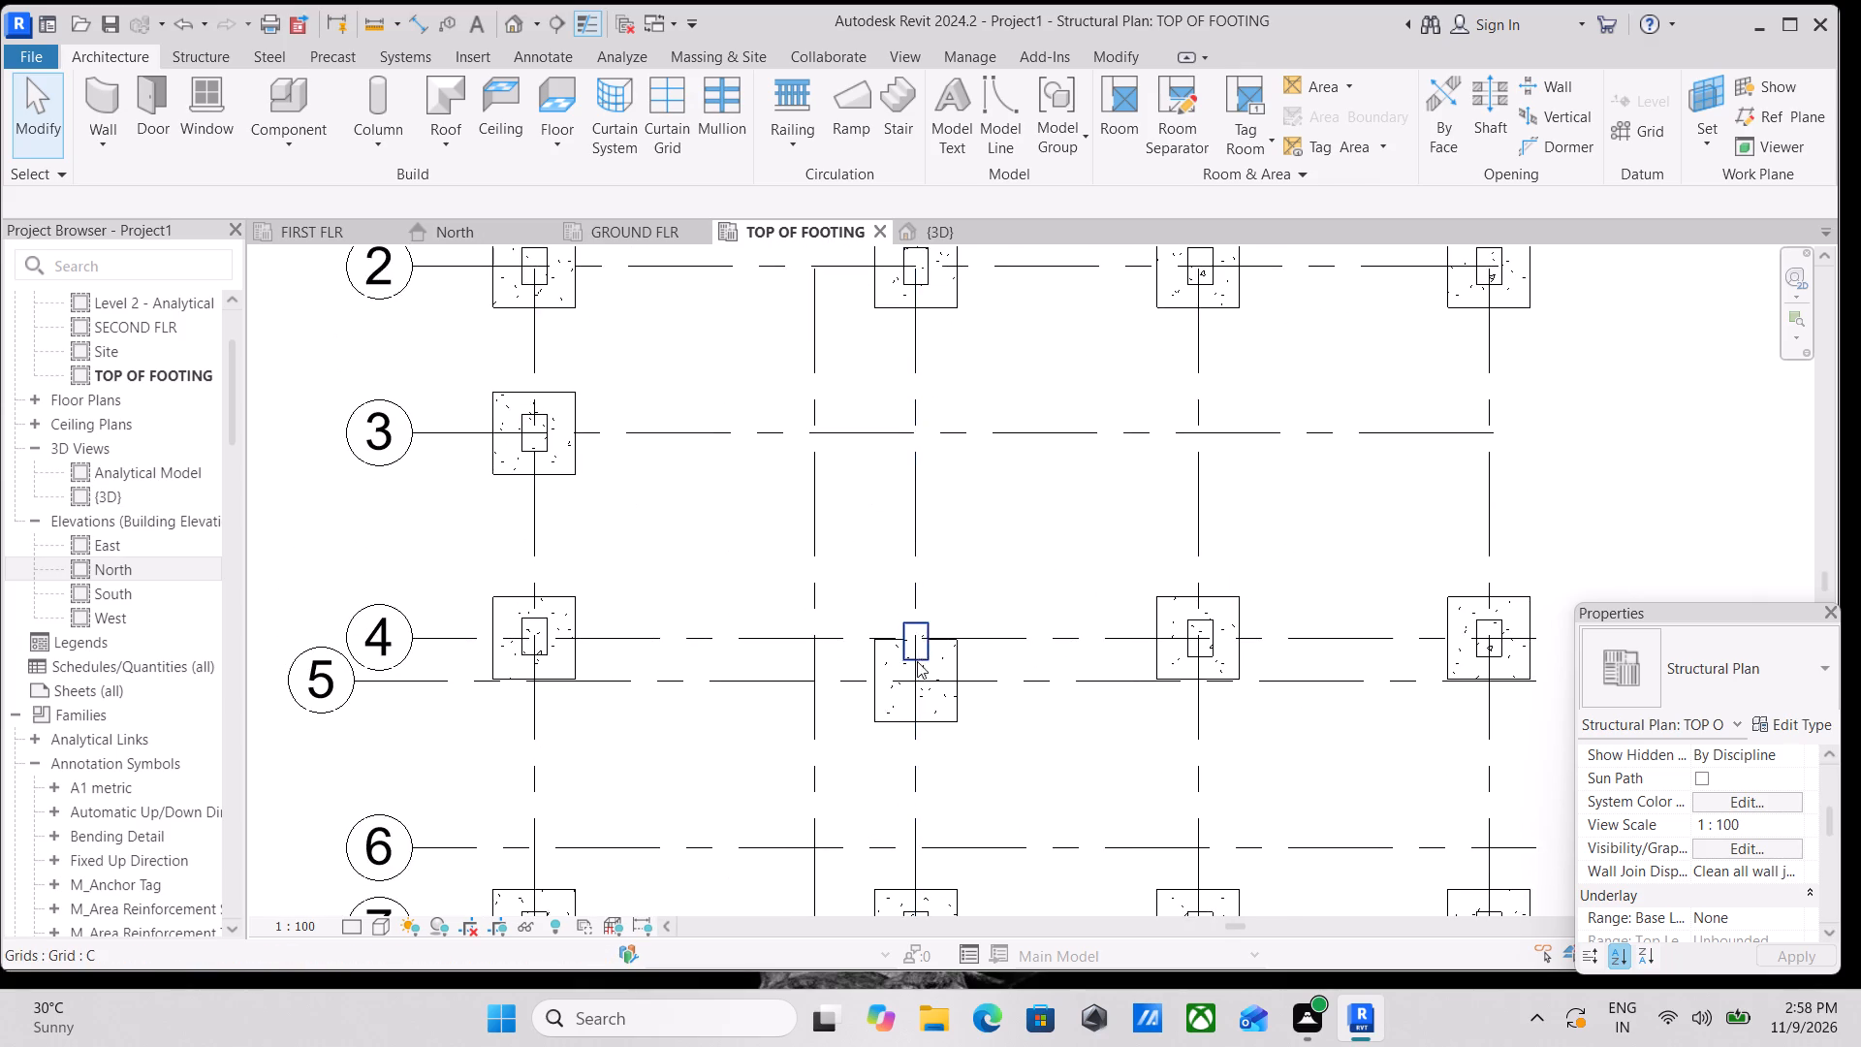
scroll(922, 665, up, 2)
click(930, 647)
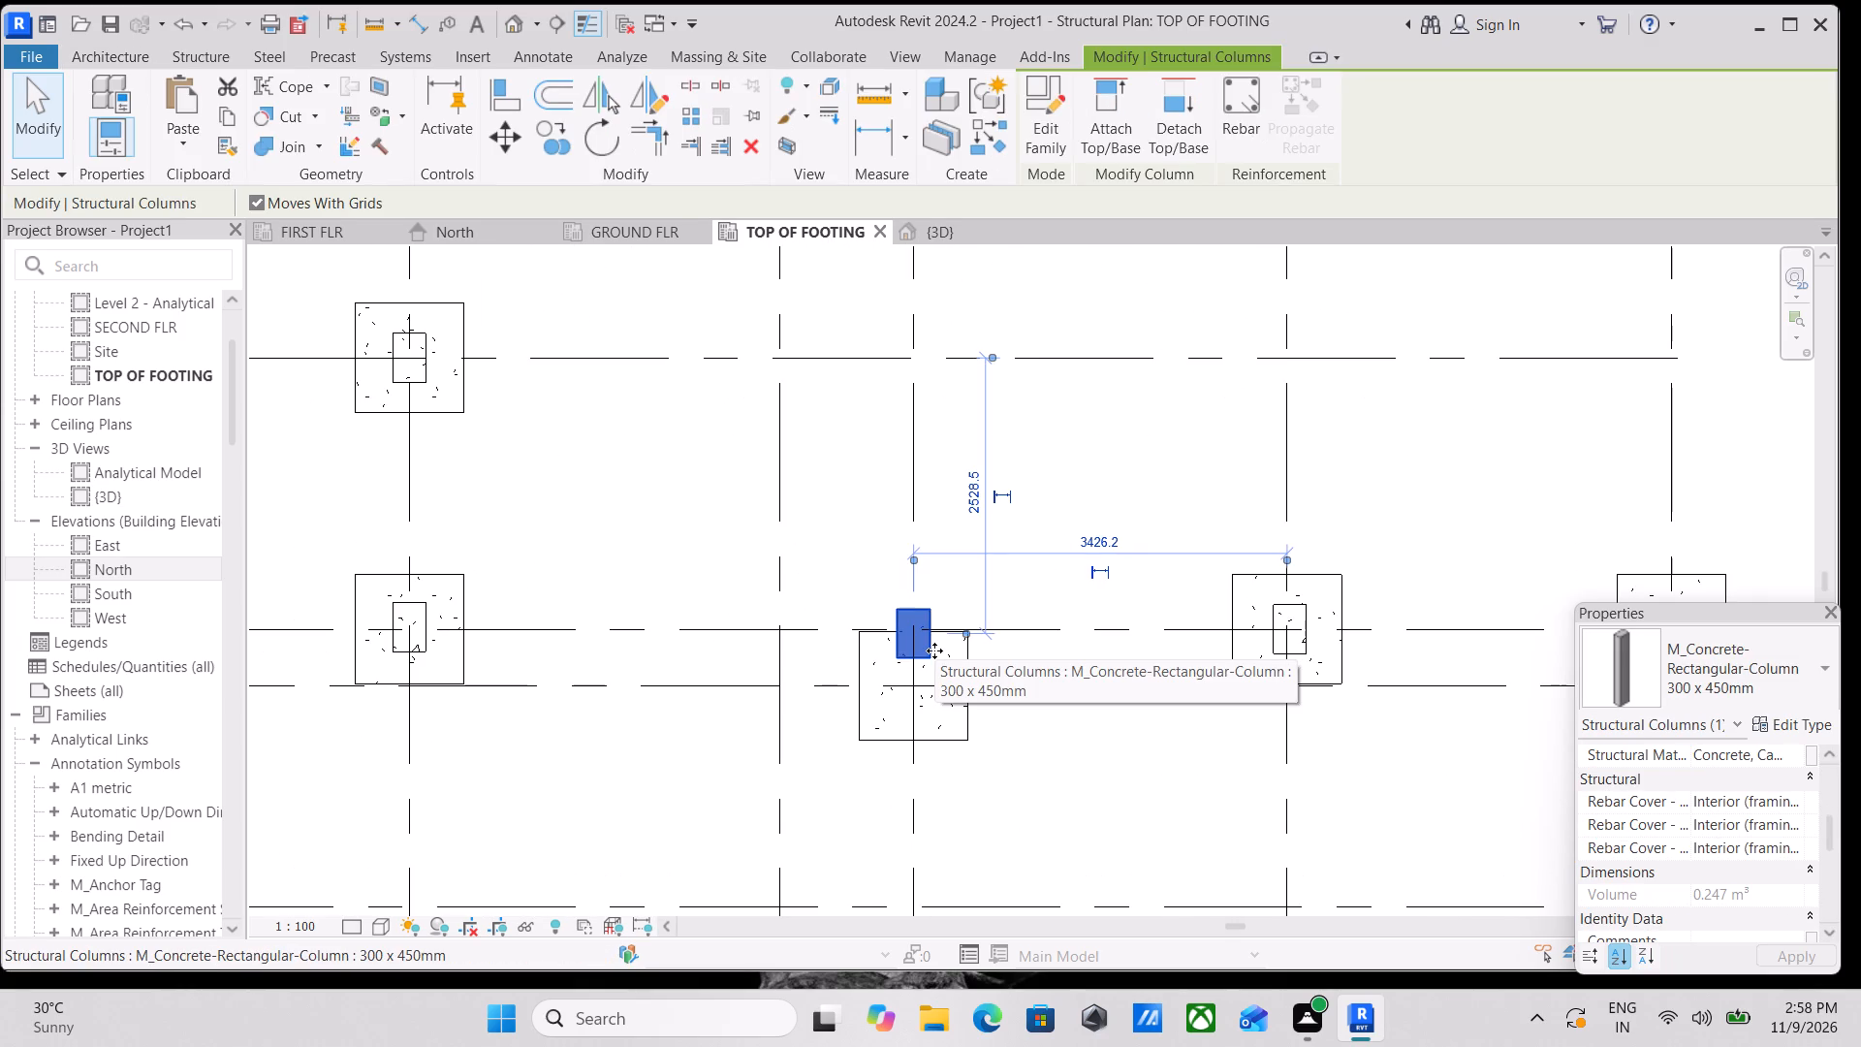
scroll(938, 691, up, 3)
key(Down)
key(Down)
key(Down)
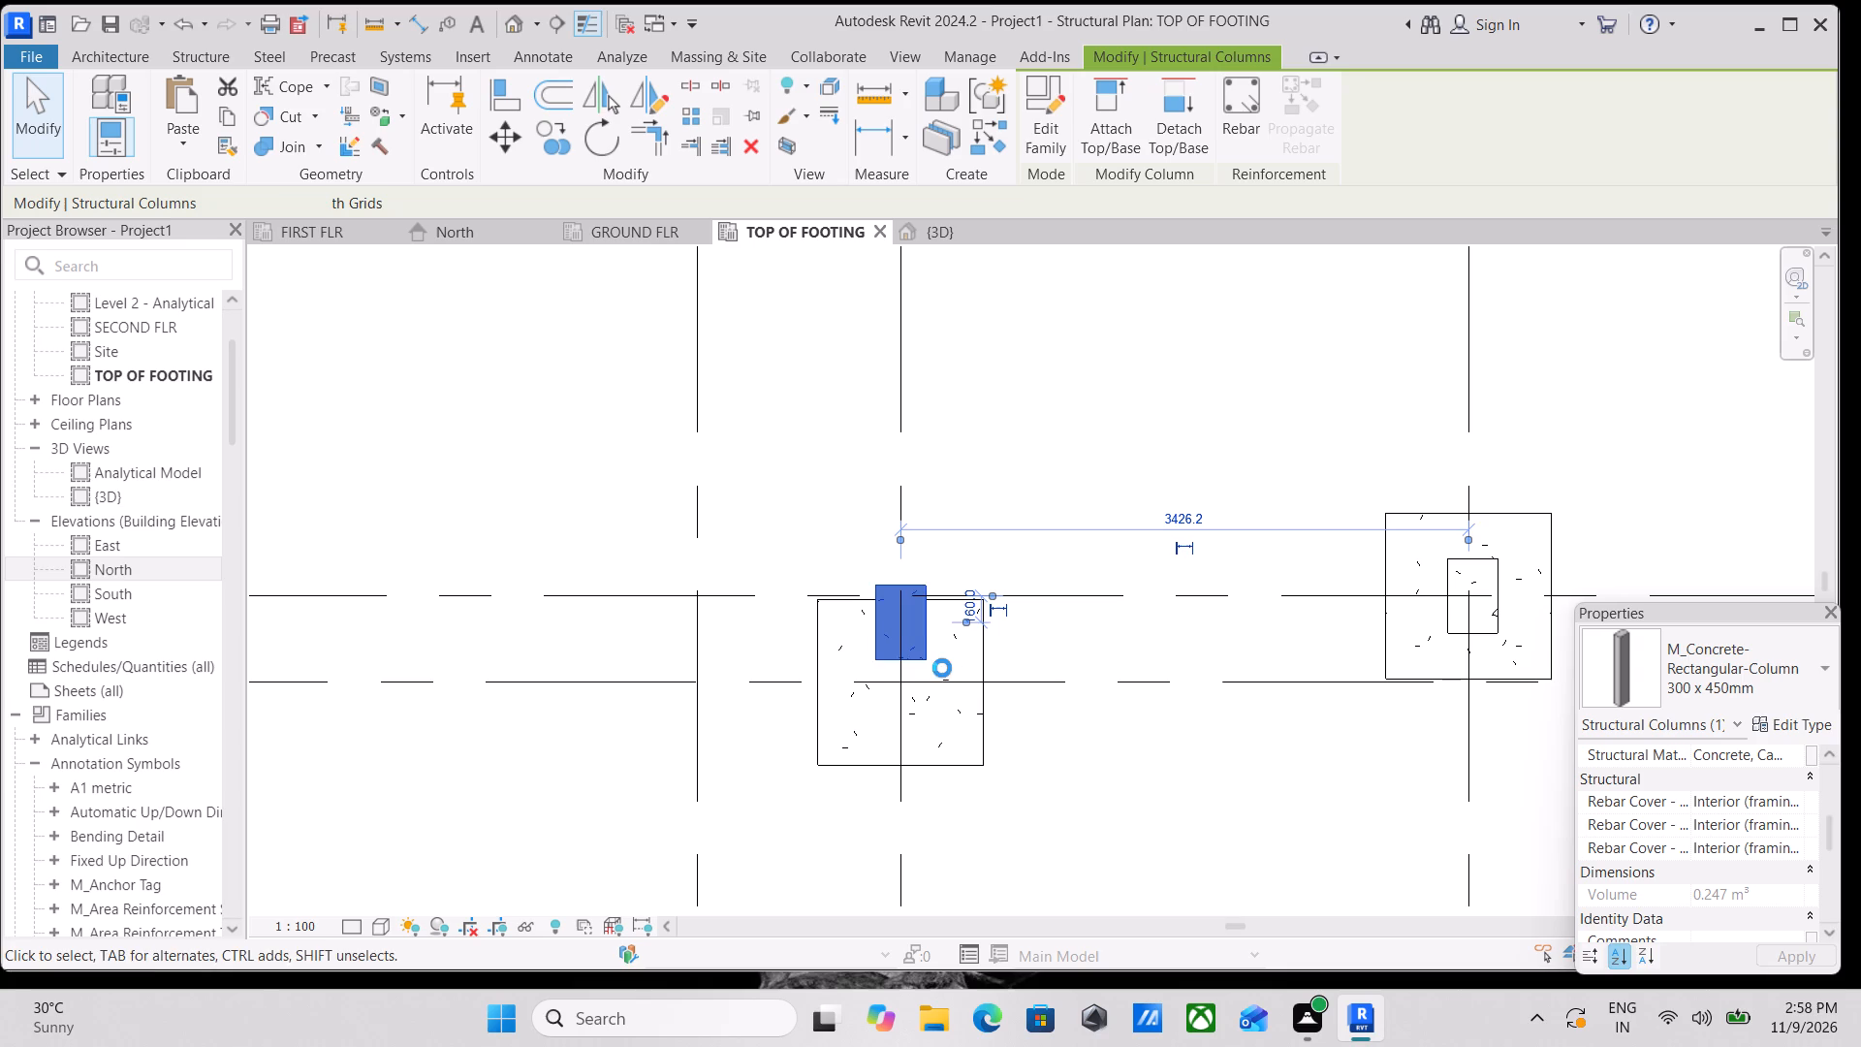
key(Down)
key(Down)
key(Down)
key(Up)
key(Up)
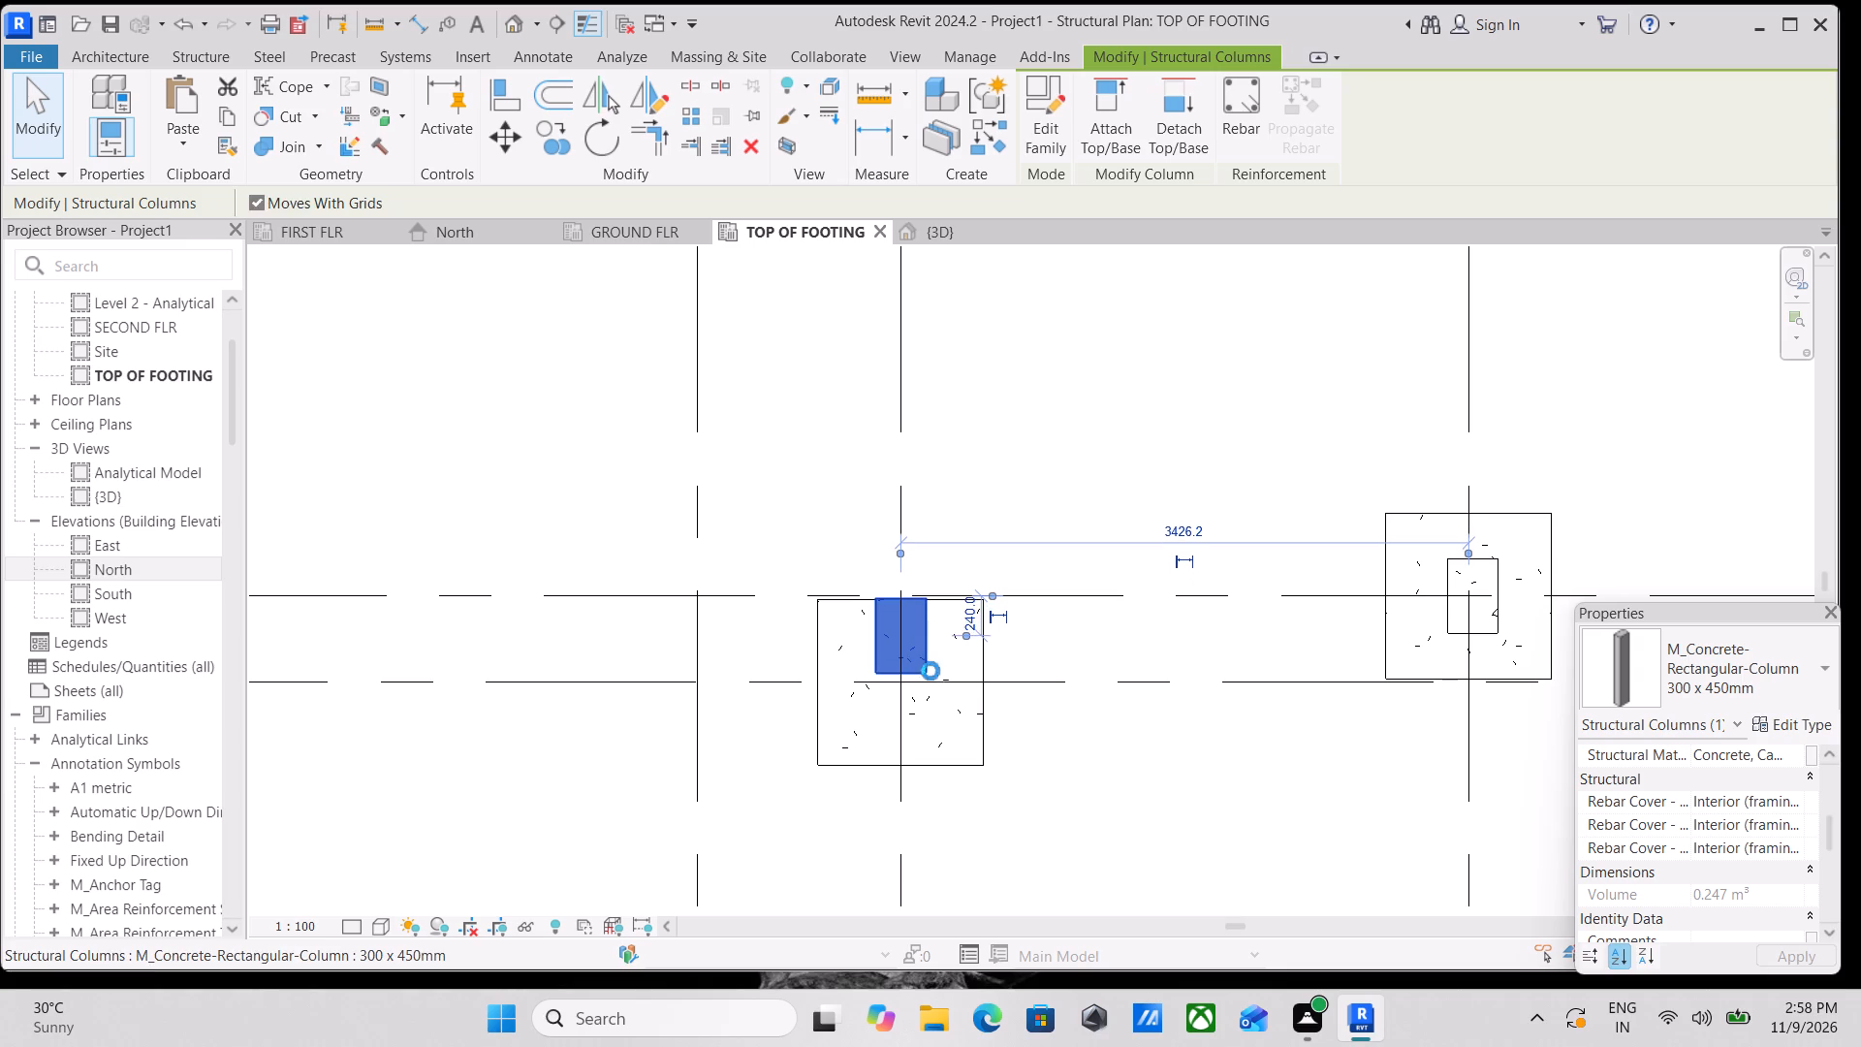
key(Up)
key(Up)
key(Up)
key(Up)
key(Up)
scroll(931, 667, down, 1)
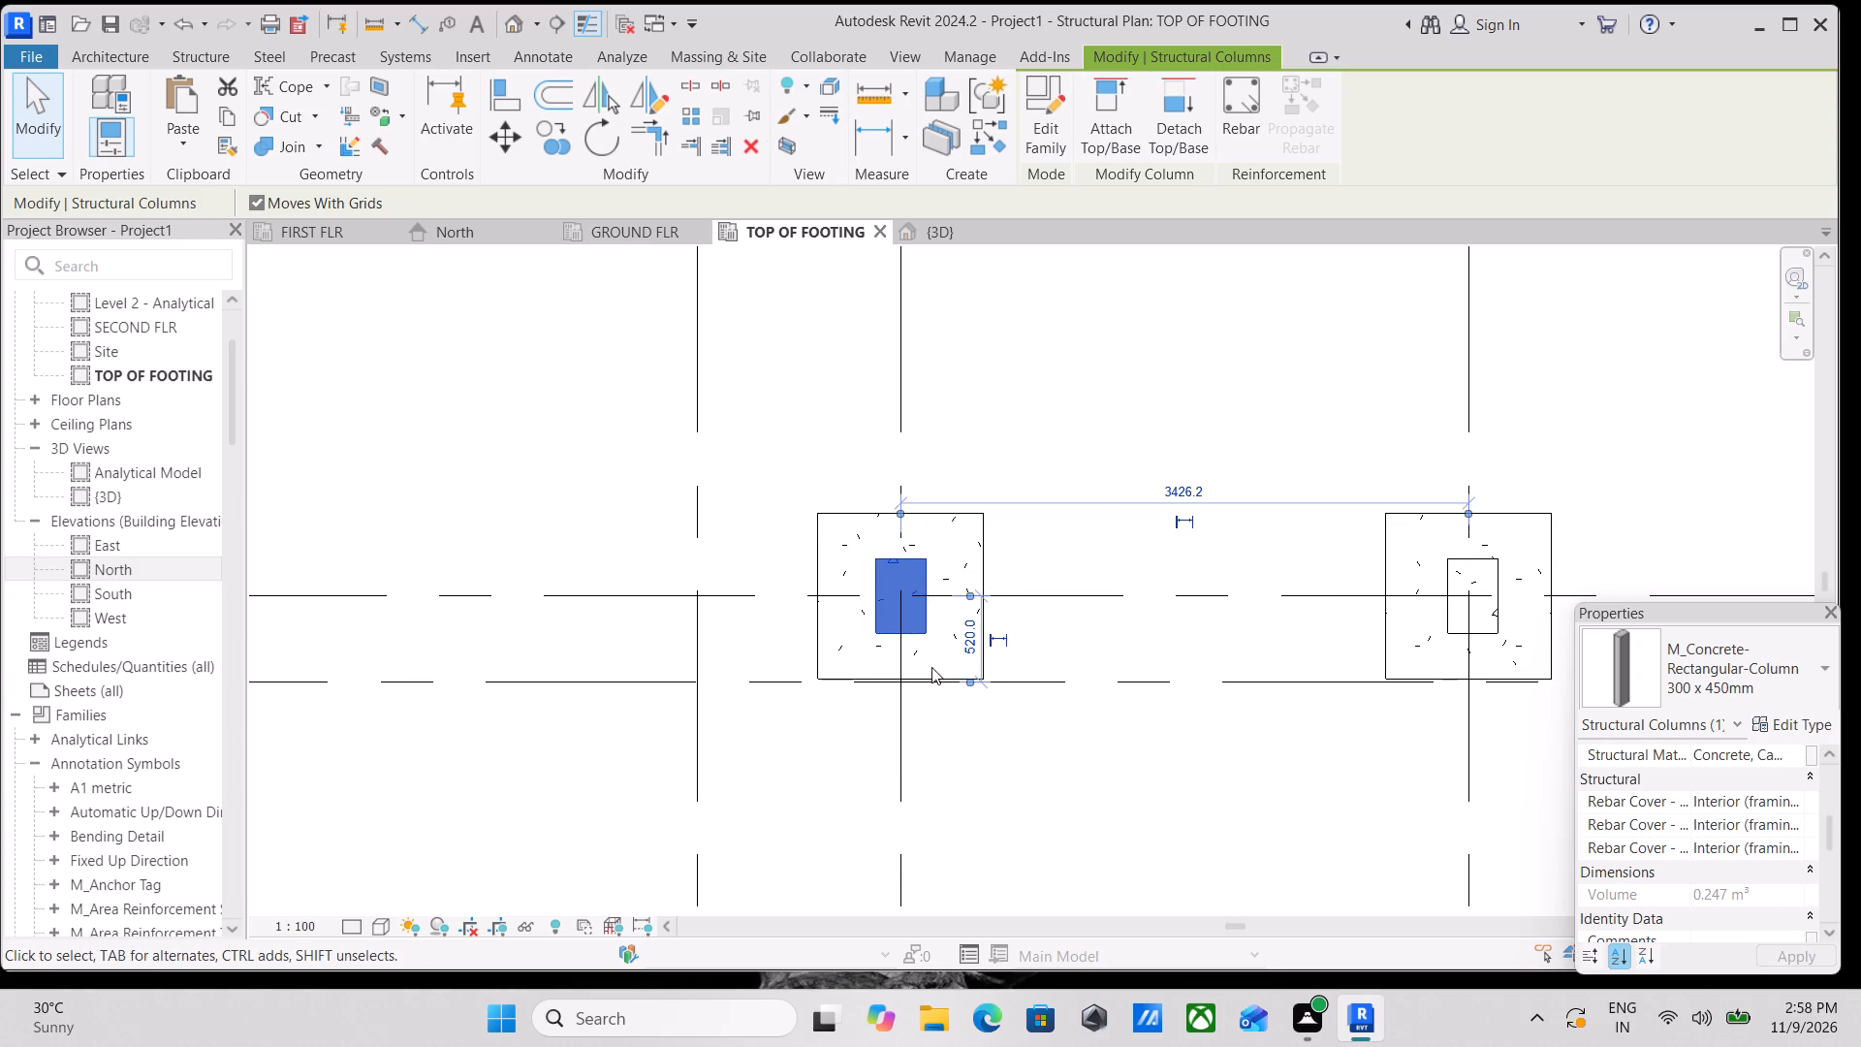
scroll(931, 667, down, 7)
middle_drag(783, 571, 842, 650)
key(Escape)
scroll(718, 470, down, 1)
middle_drag(761, 537, 791, 571)
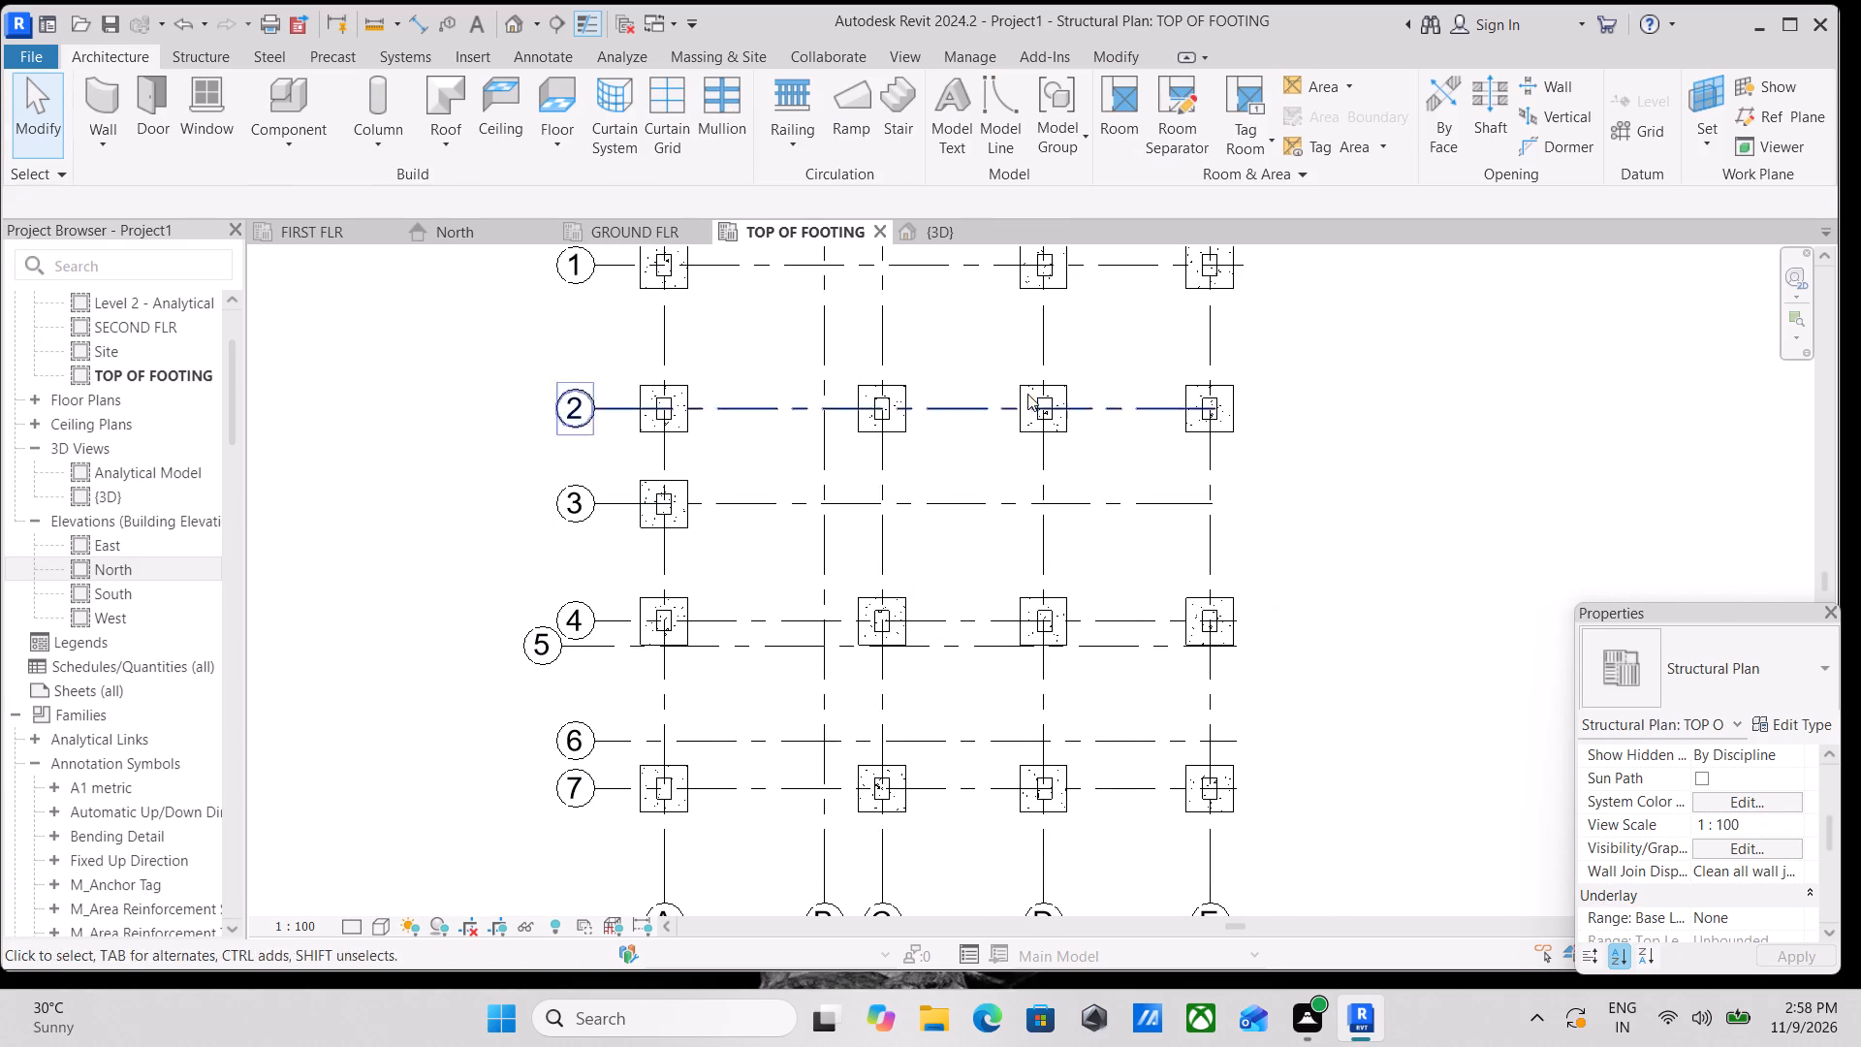
Examine the beams, floor slabs and open bays in the 3D view from the side and from above.
click(923, 232)
scroll(913, 600, up, 2)
scroll(912, 600, down, 1)
middle_drag(923, 568, 980, 511)
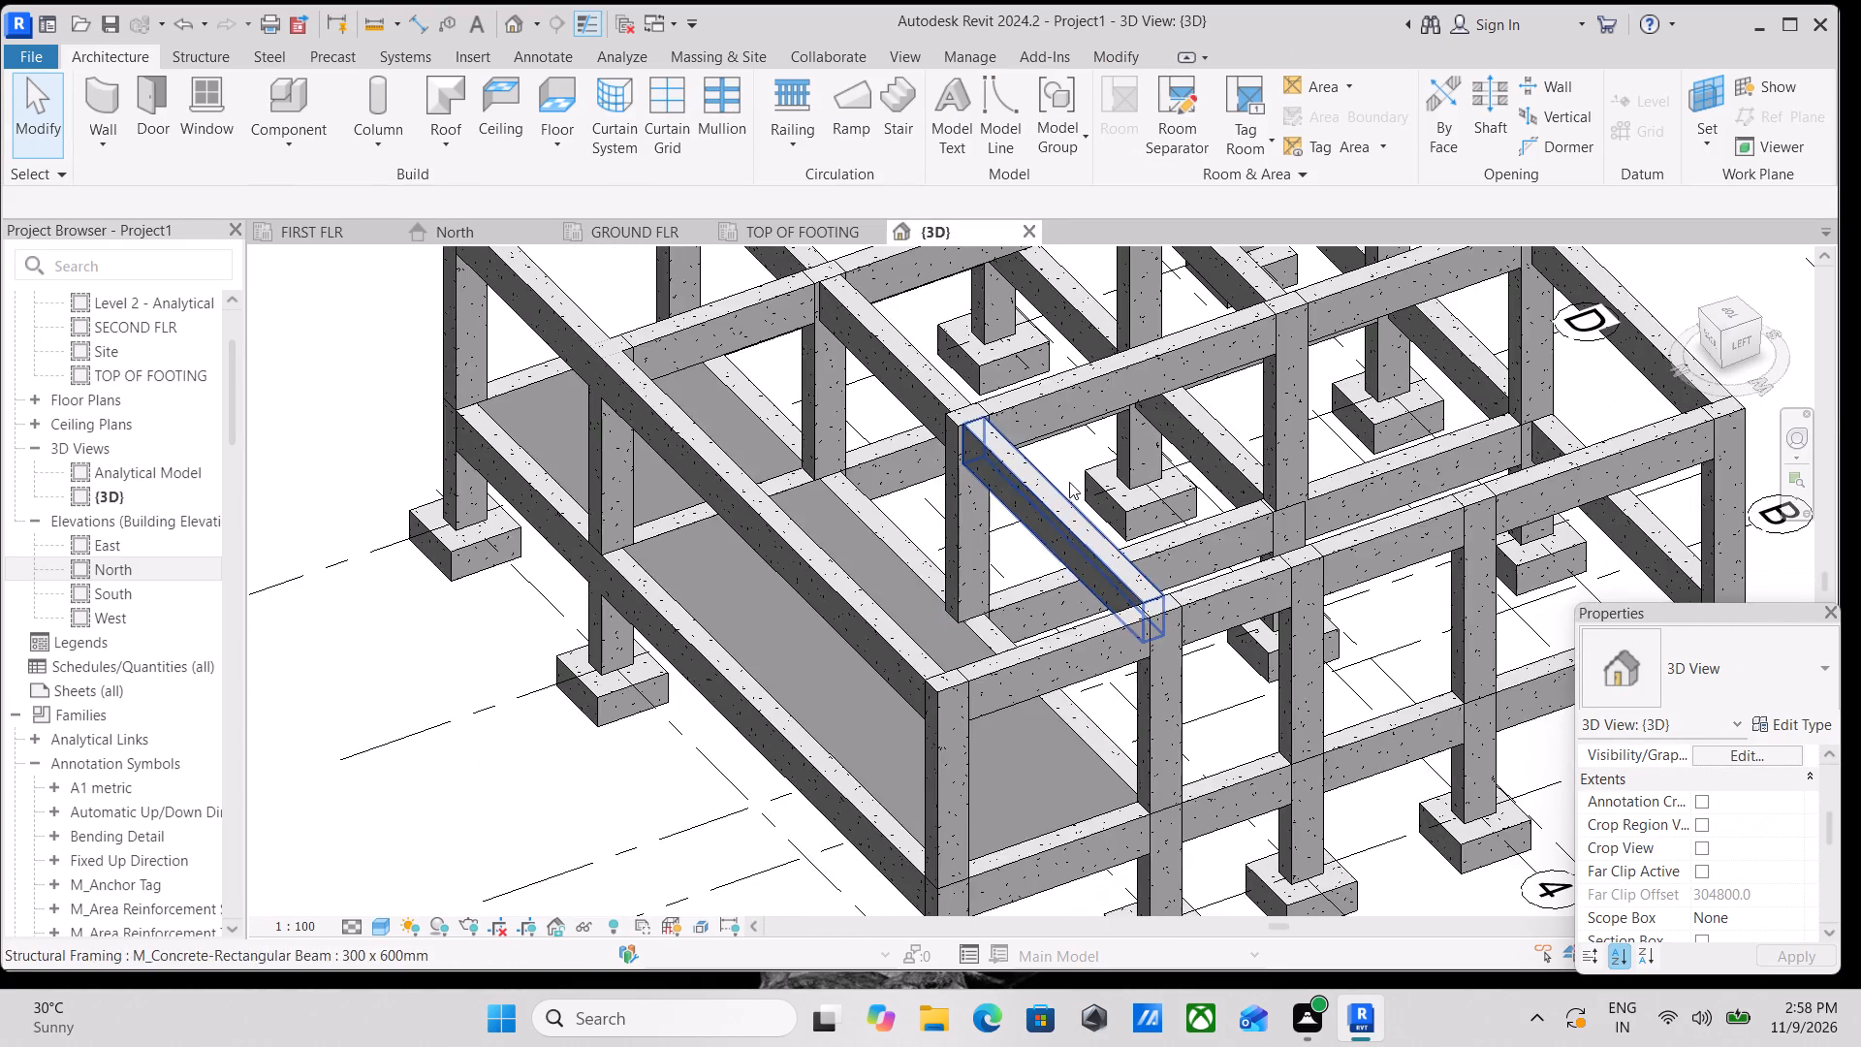
shift+middle_drag(1025, 566, 940, 766)
middle_drag(930, 619, 961, 775)
middle_drag(945, 496, 960, 608)
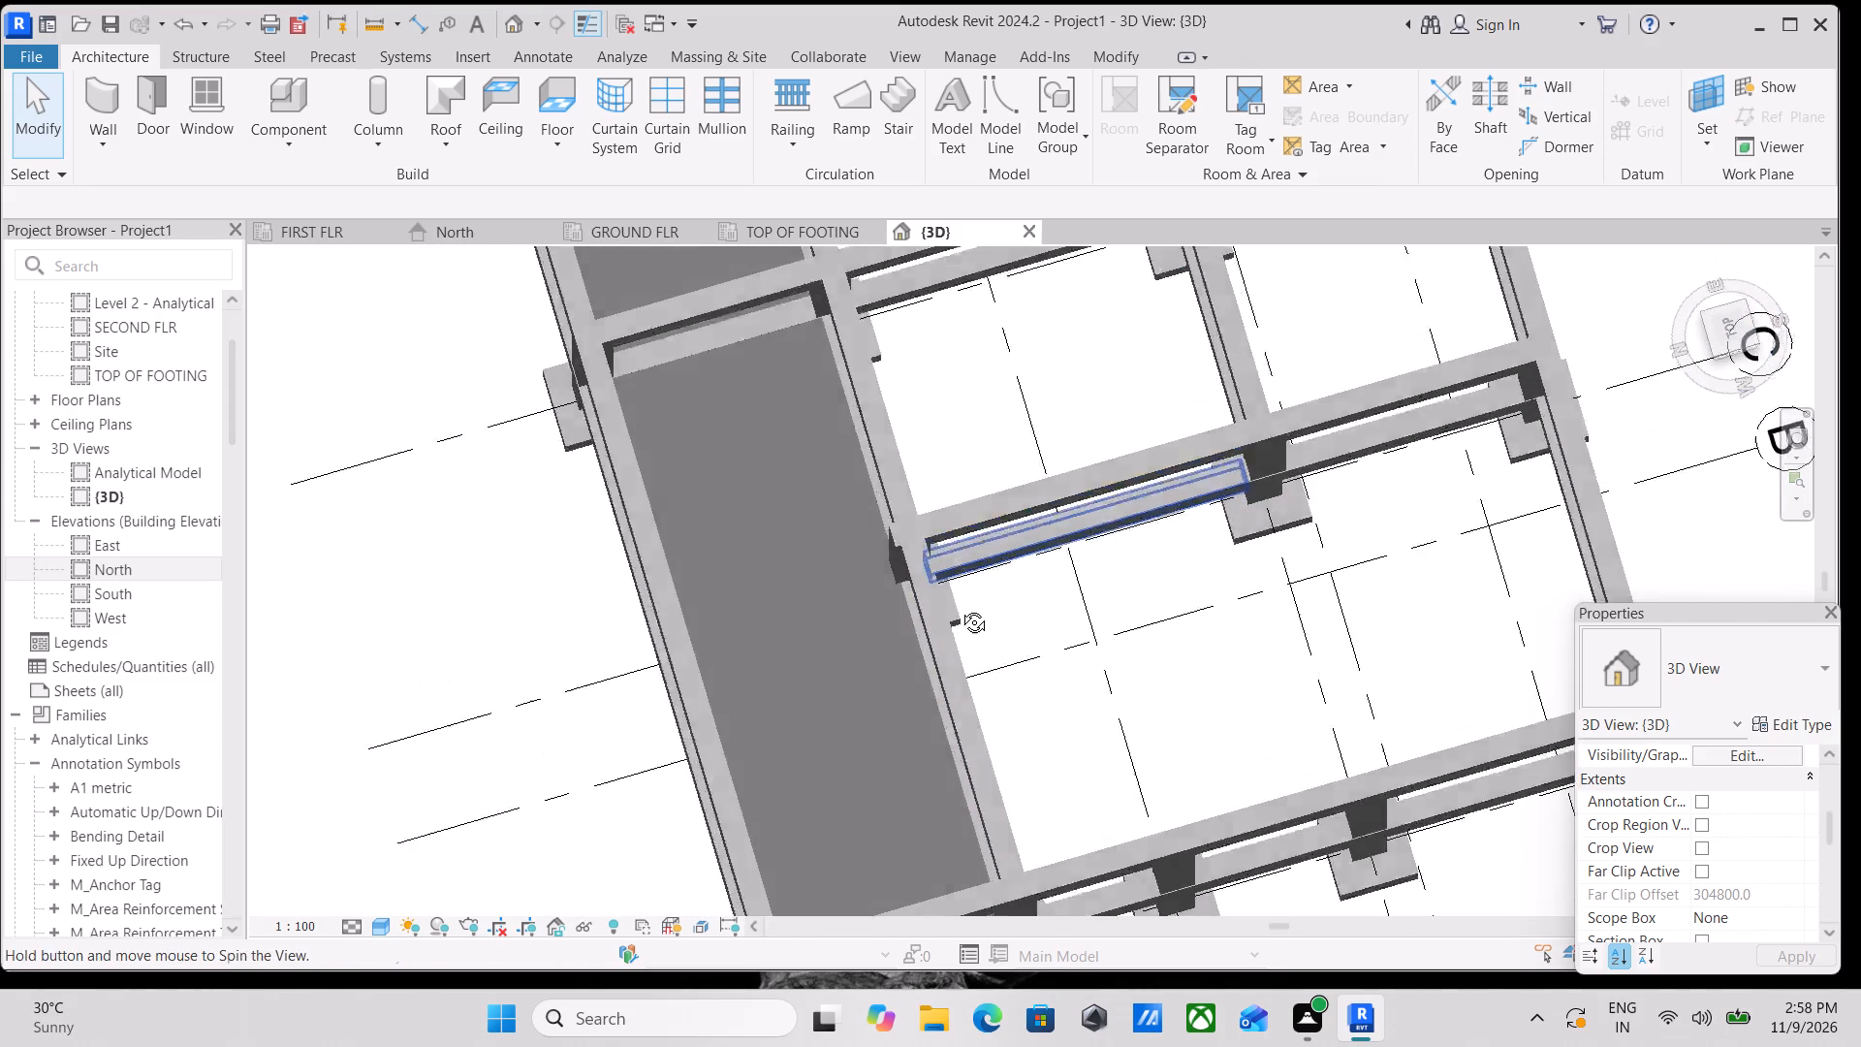
middle_drag(960, 608, 955, 617)
Set the GROUND FLR structural plan's visual style to Shaded.
click(619, 228)
scroll(998, 466, down, 1)
middle_drag(998, 466, 829, 412)
scroll(1025, 438, down, 2)
middle_drag(1025, 465, 1021, 532)
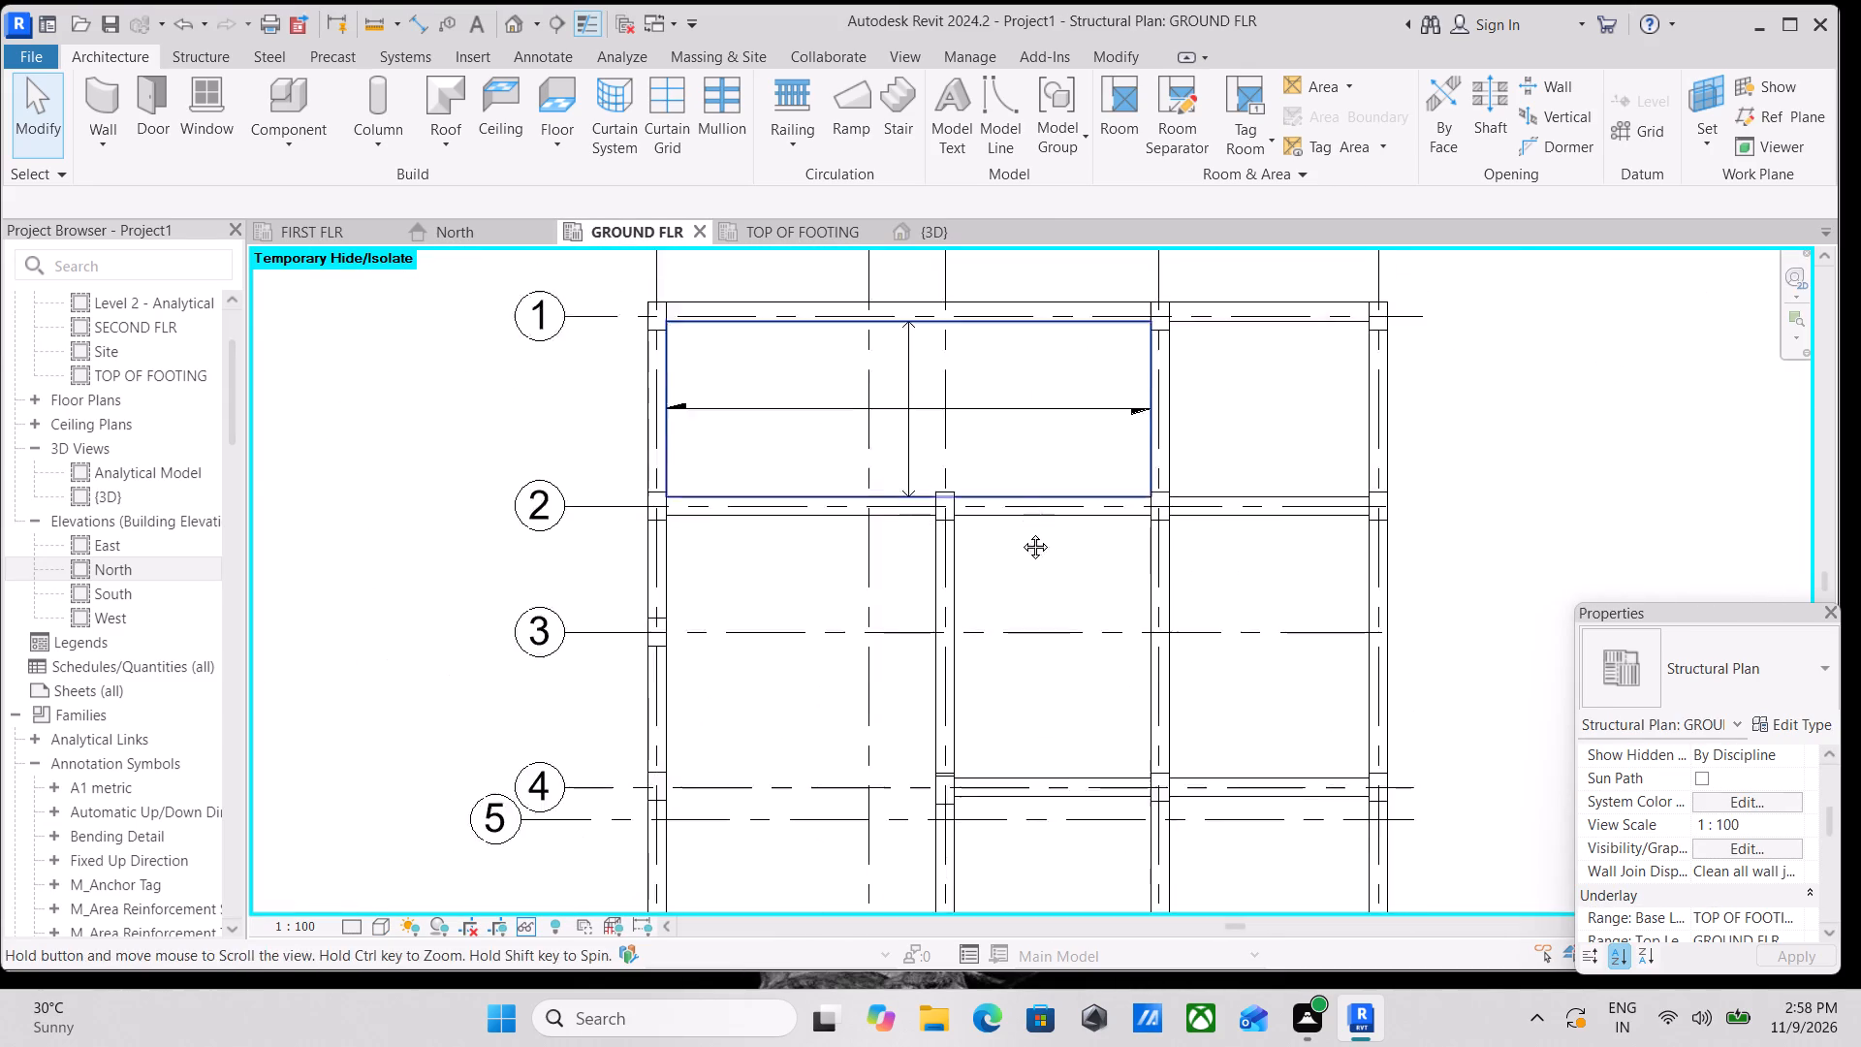
middle_drag(1021, 532, 1020, 591)
click(374, 926)
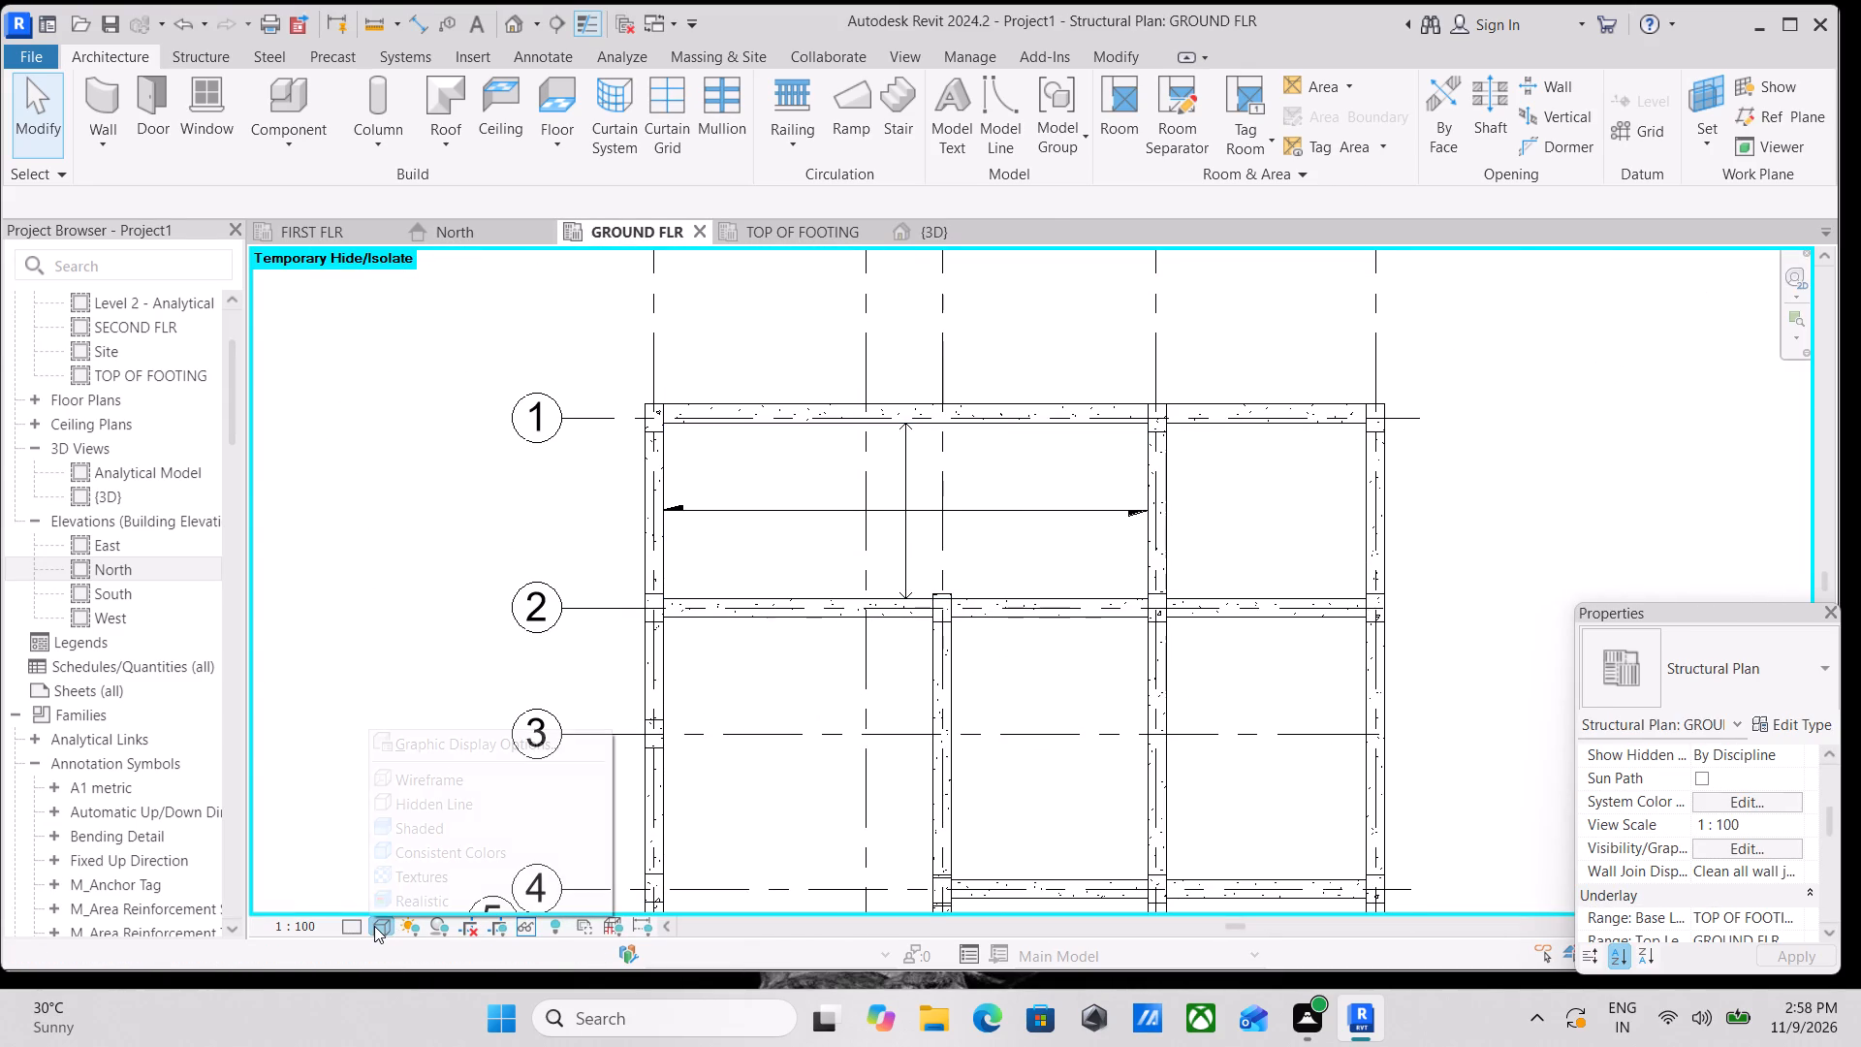
click(457, 830)
scroll(1208, 659, down, 1)
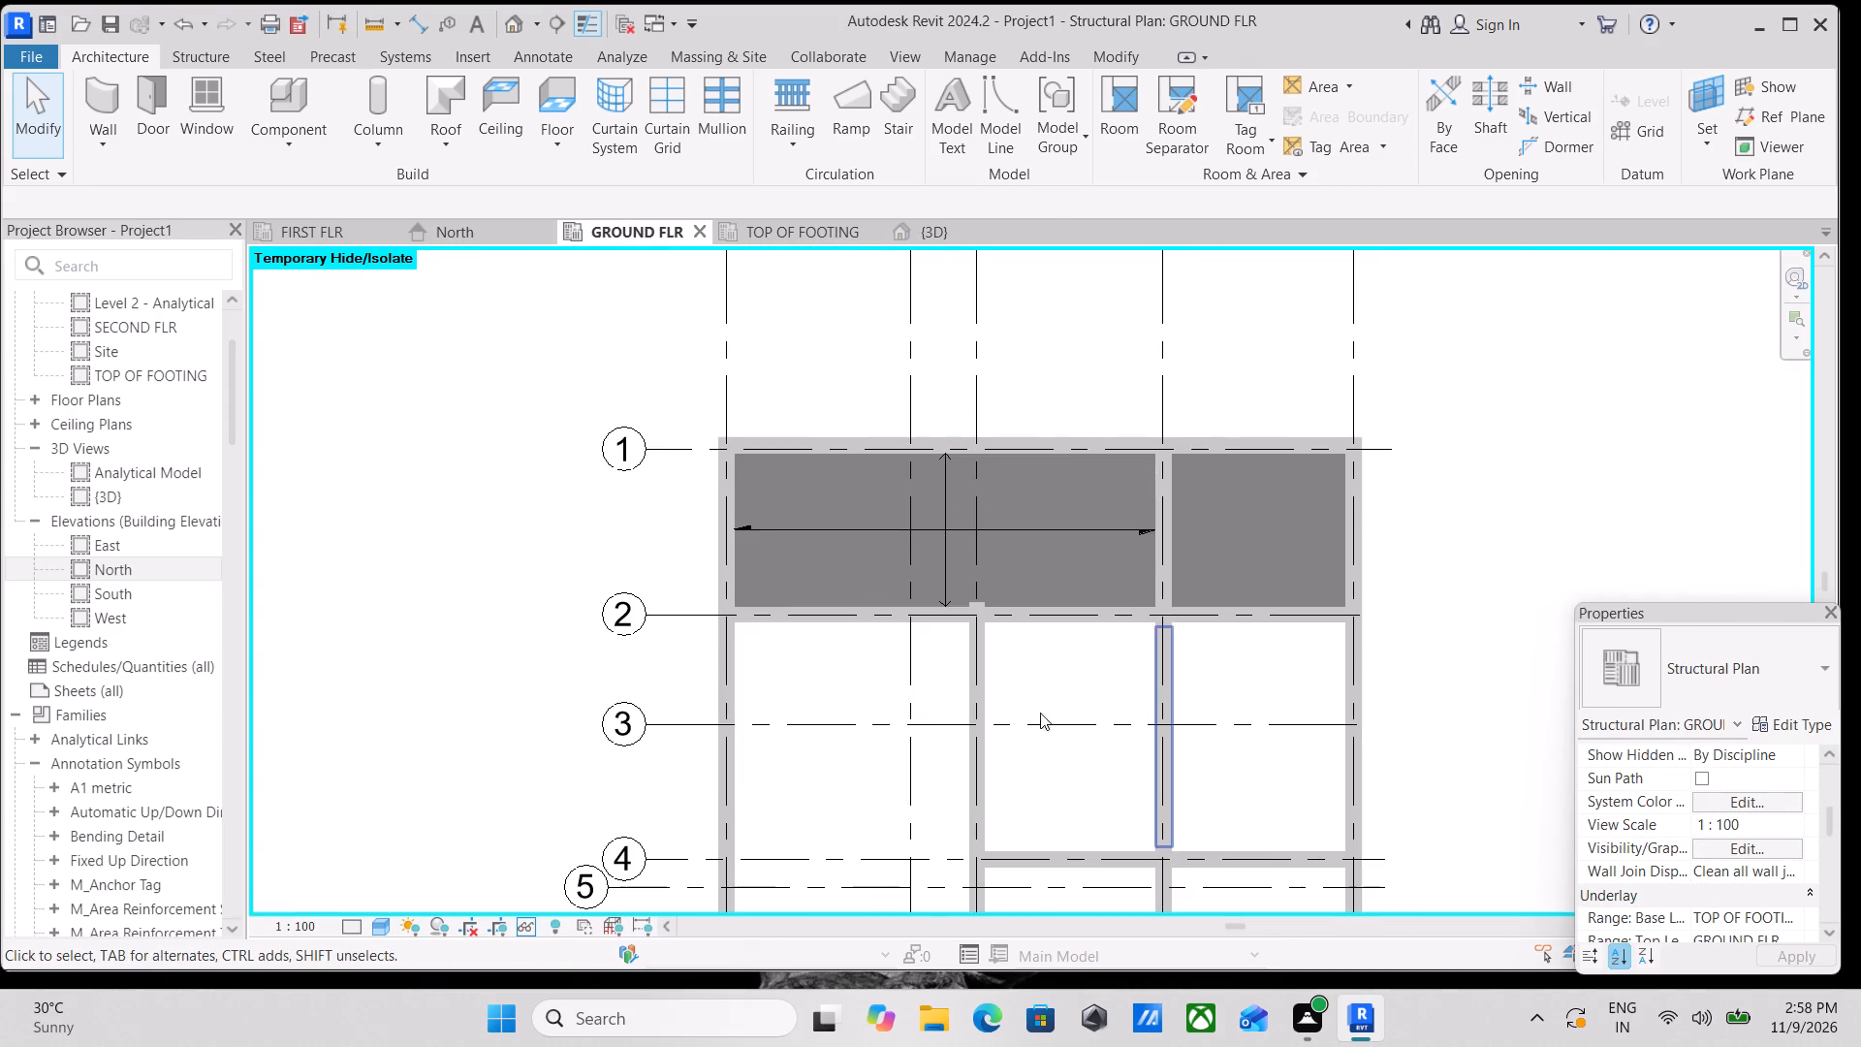
middle_click(1153, 747)
scroll(1320, 399, up, 2)
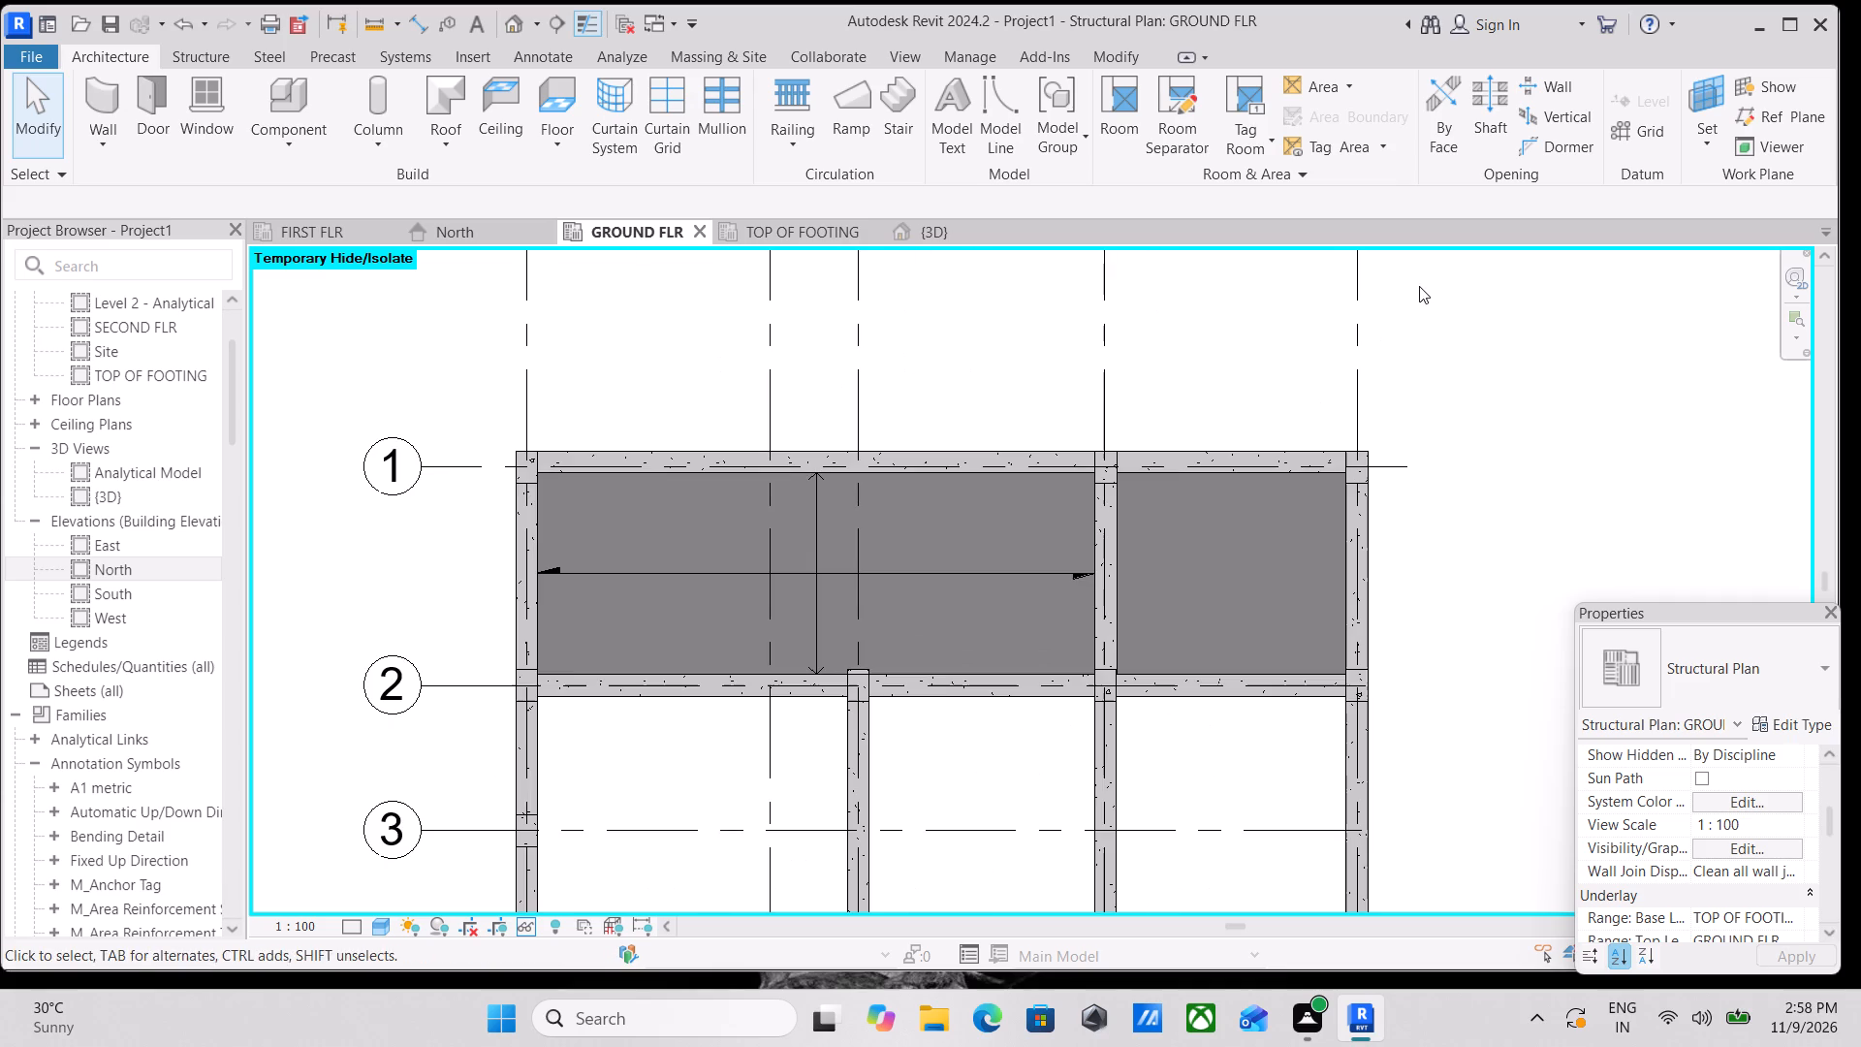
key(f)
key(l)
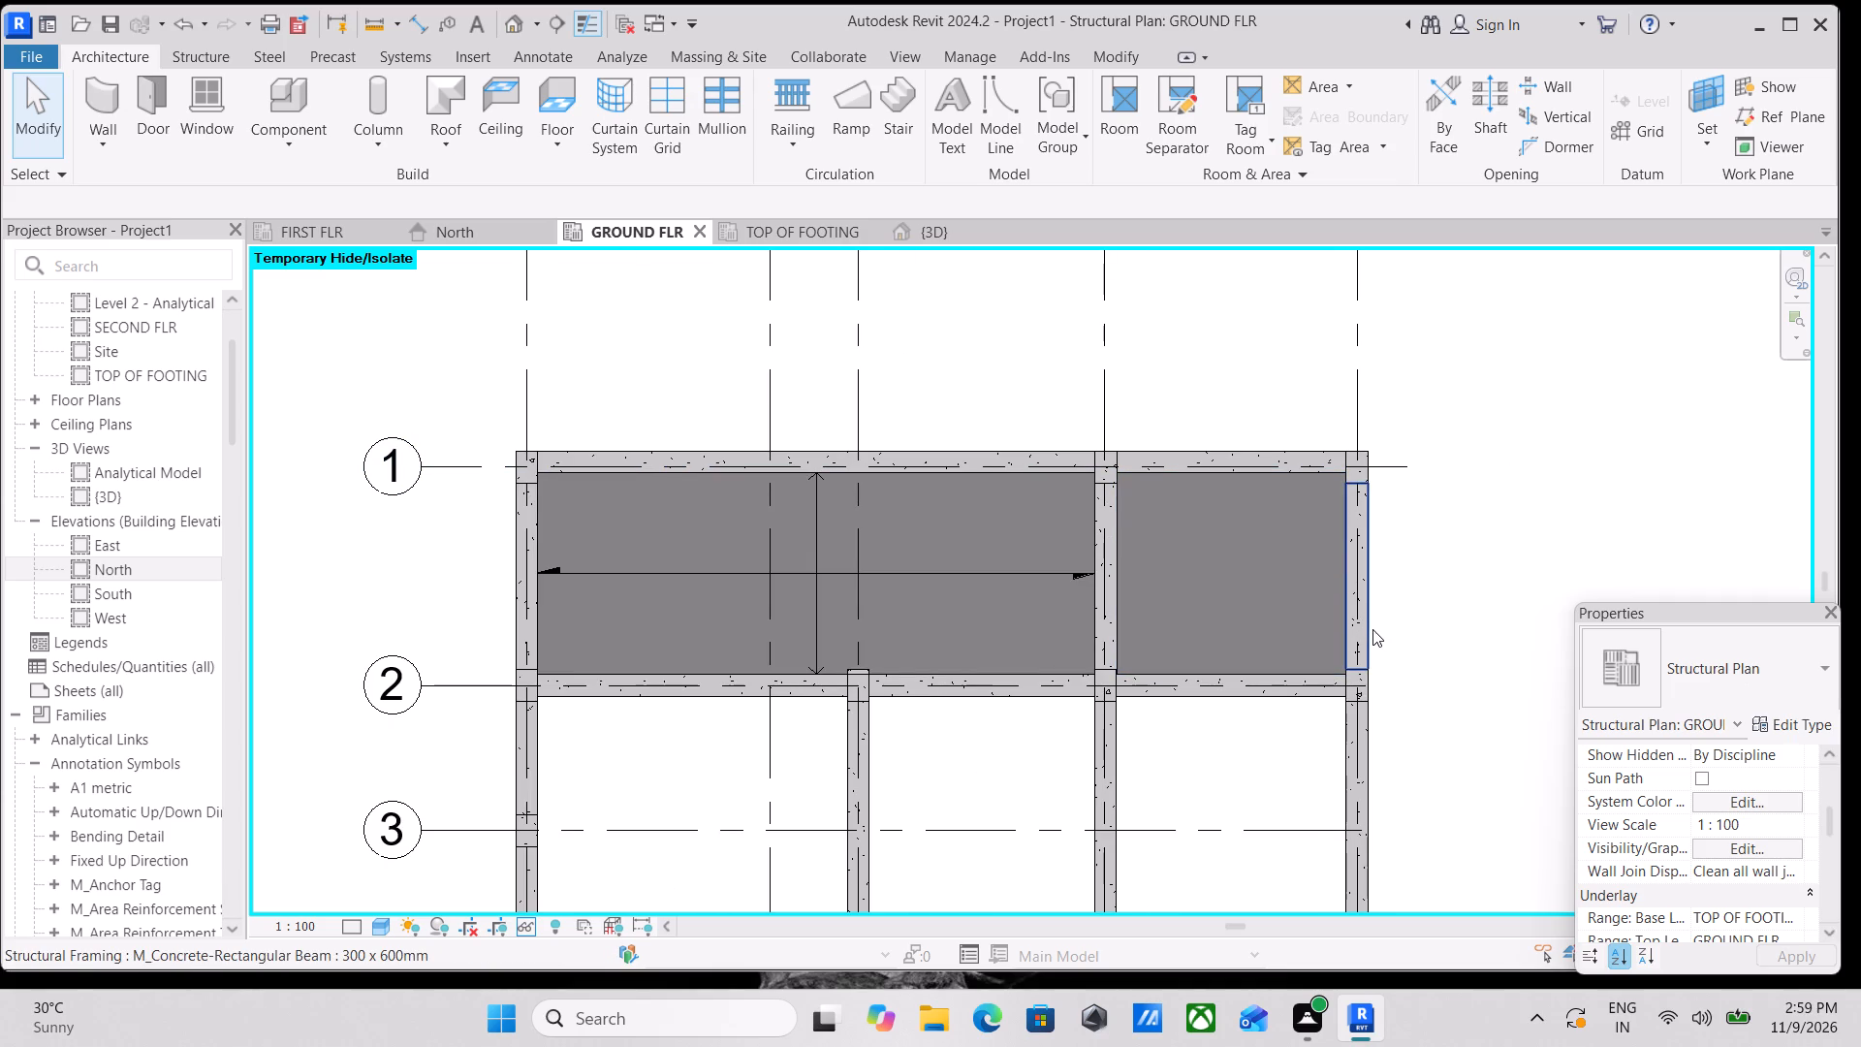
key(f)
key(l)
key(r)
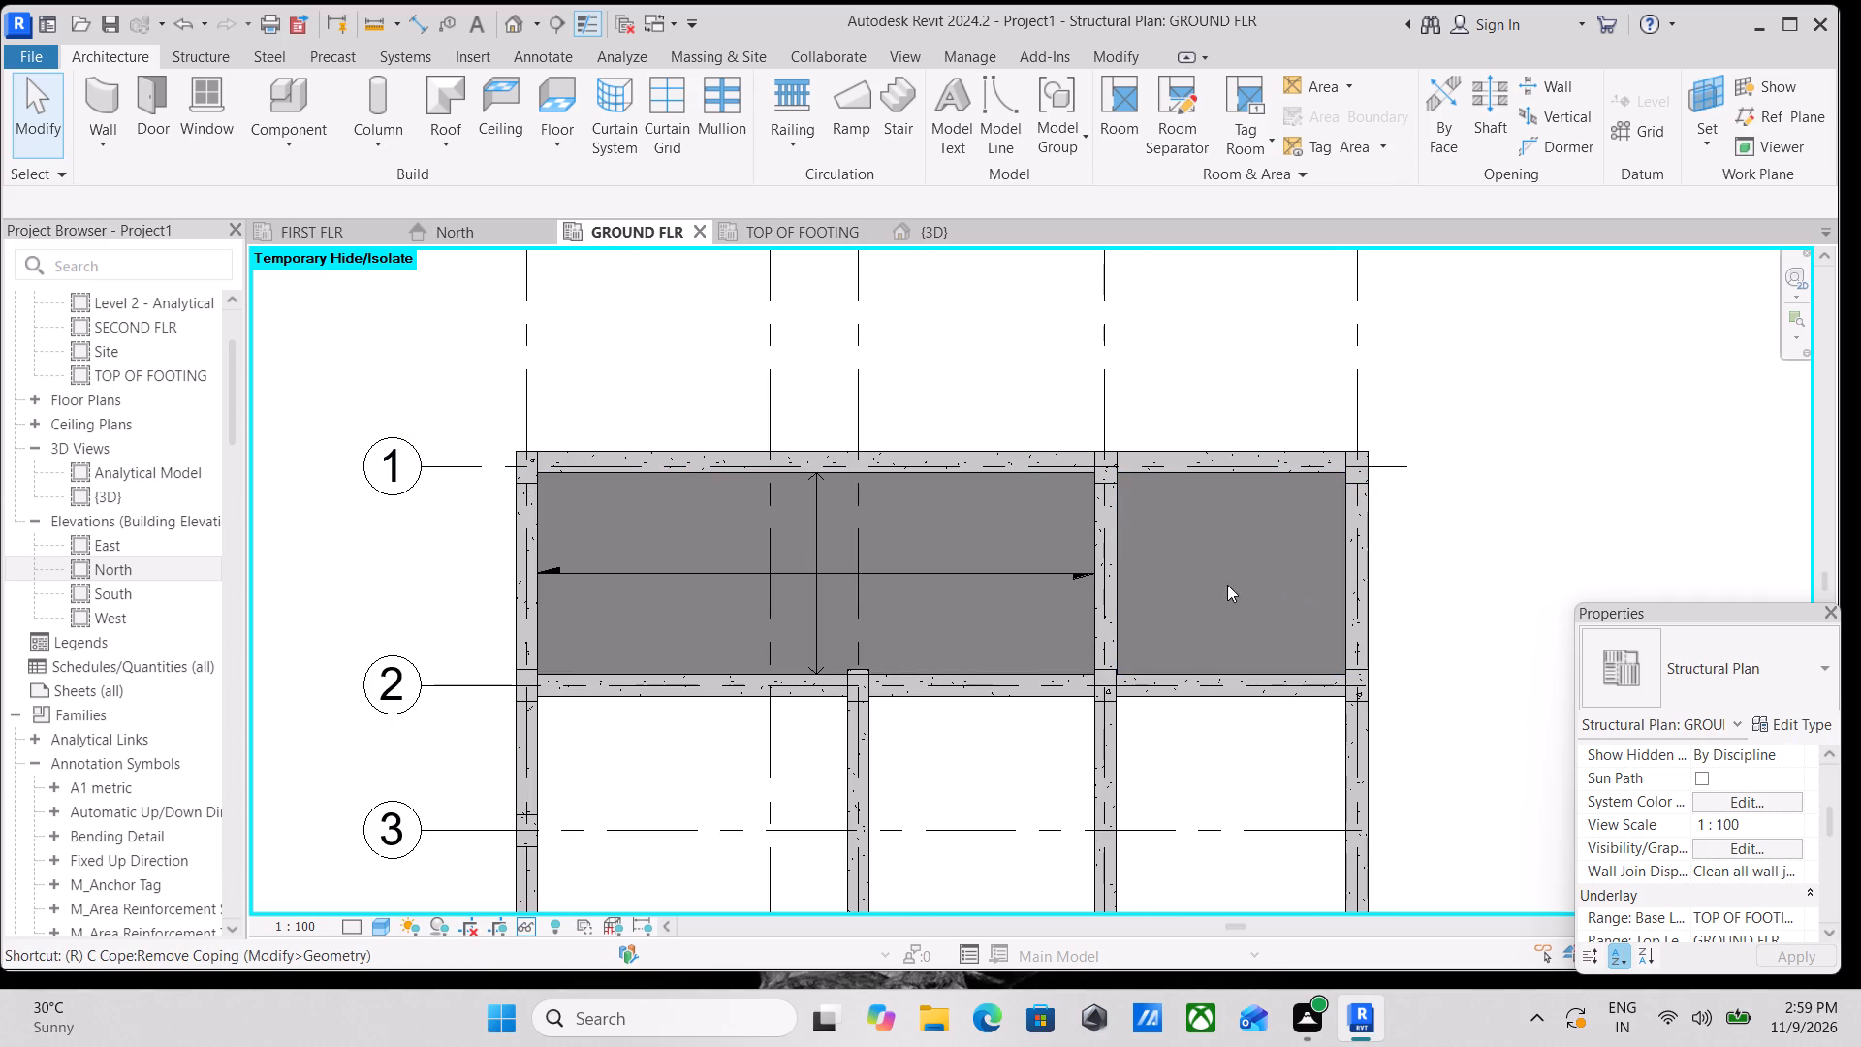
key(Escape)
Start a structural floor on GROUND FLR and sketch a rectangle about 3204 by 4212 mm along the inner beam faces between grids 2–4 and D–E.
middle_drag(901, 524, 1085, 604)
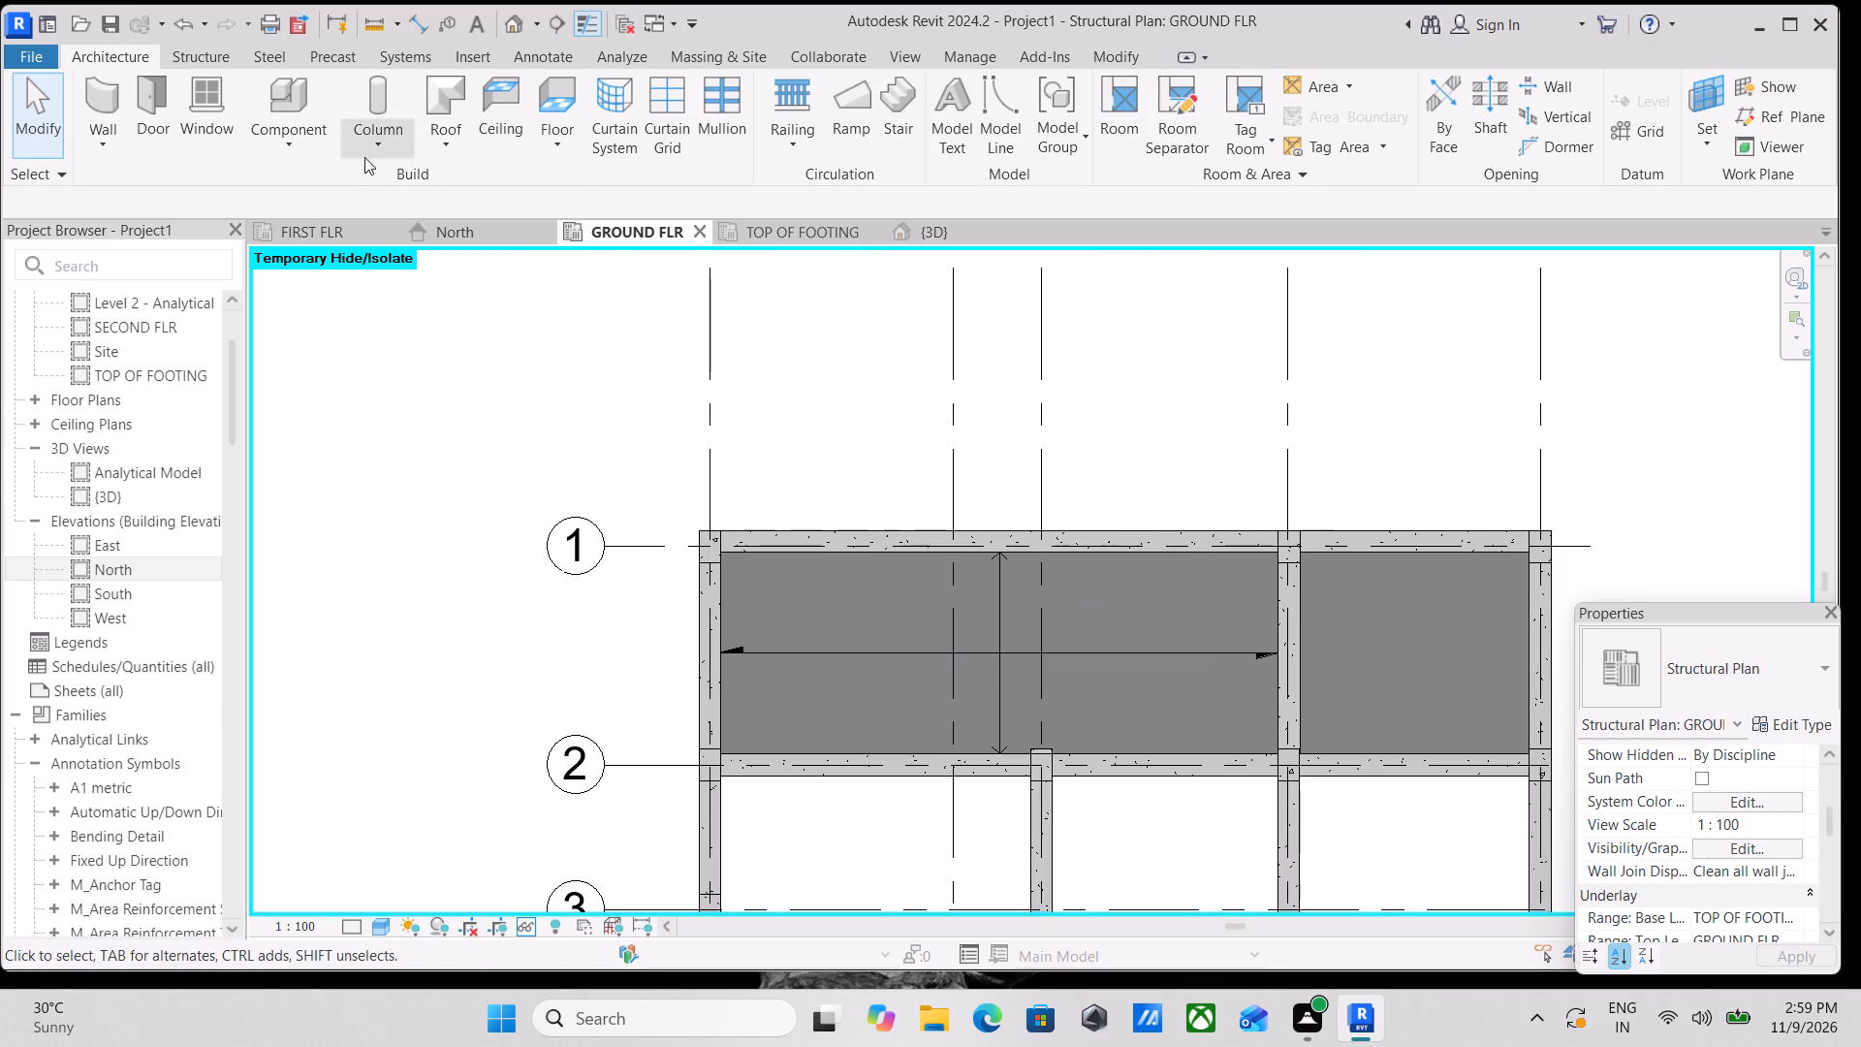
click(550, 136)
click(630, 229)
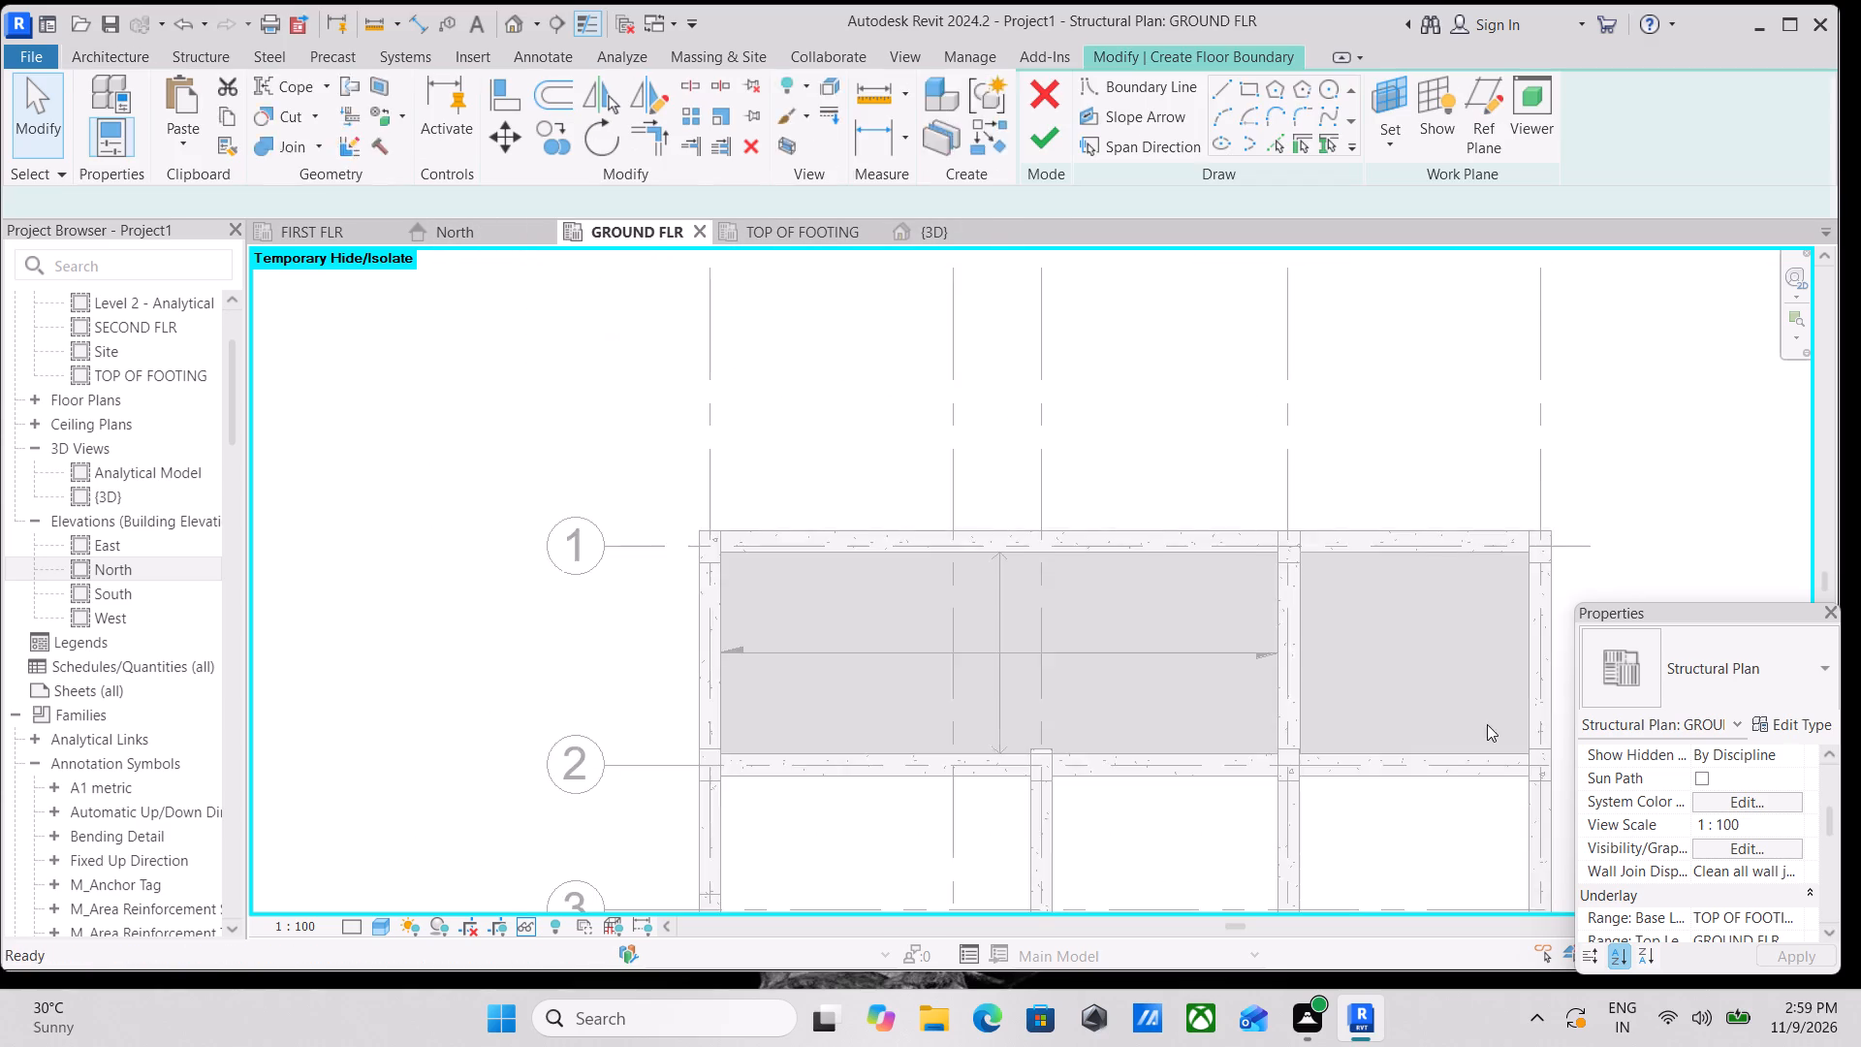
scroll(1543, 728, down, 1)
middle_drag(1525, 717, 1247, 533)
scroll(1181, 323, up, 1)
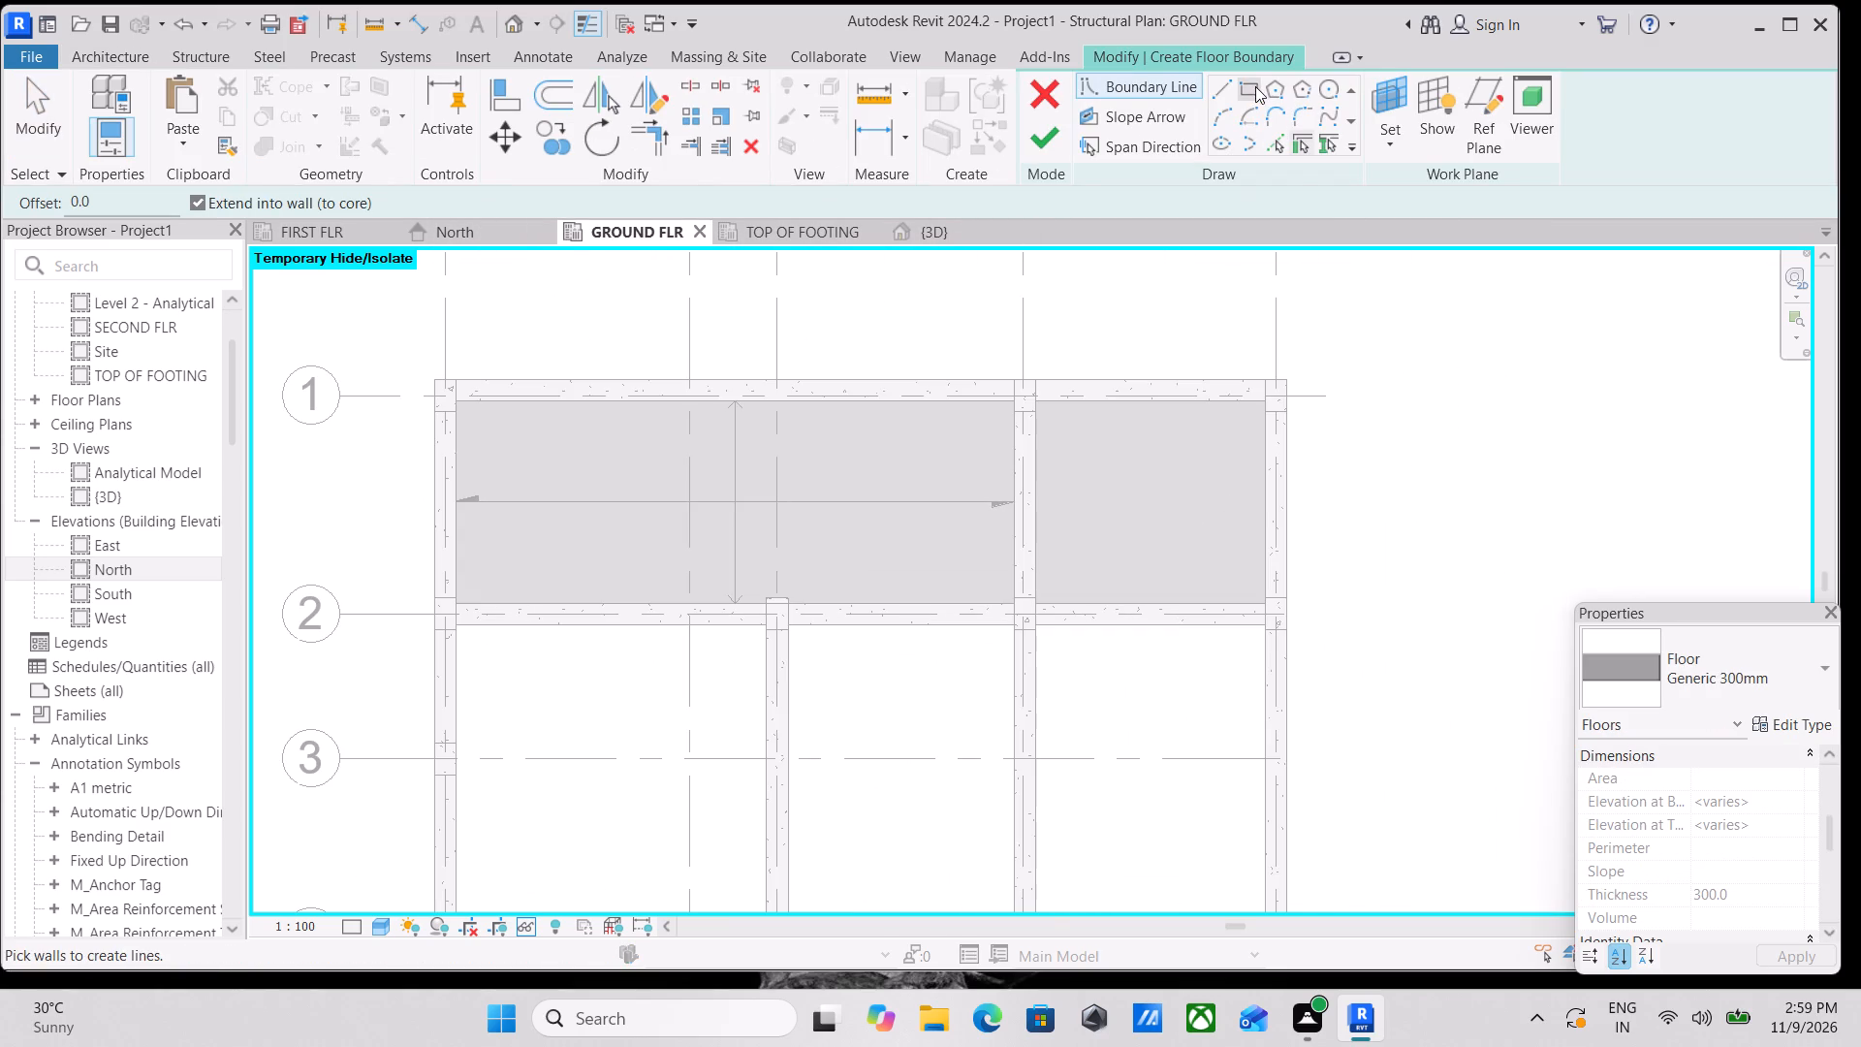
click(1255, 86)
scroll(1027, 777, up, 3)
scroll(1041, 572, up, 6)
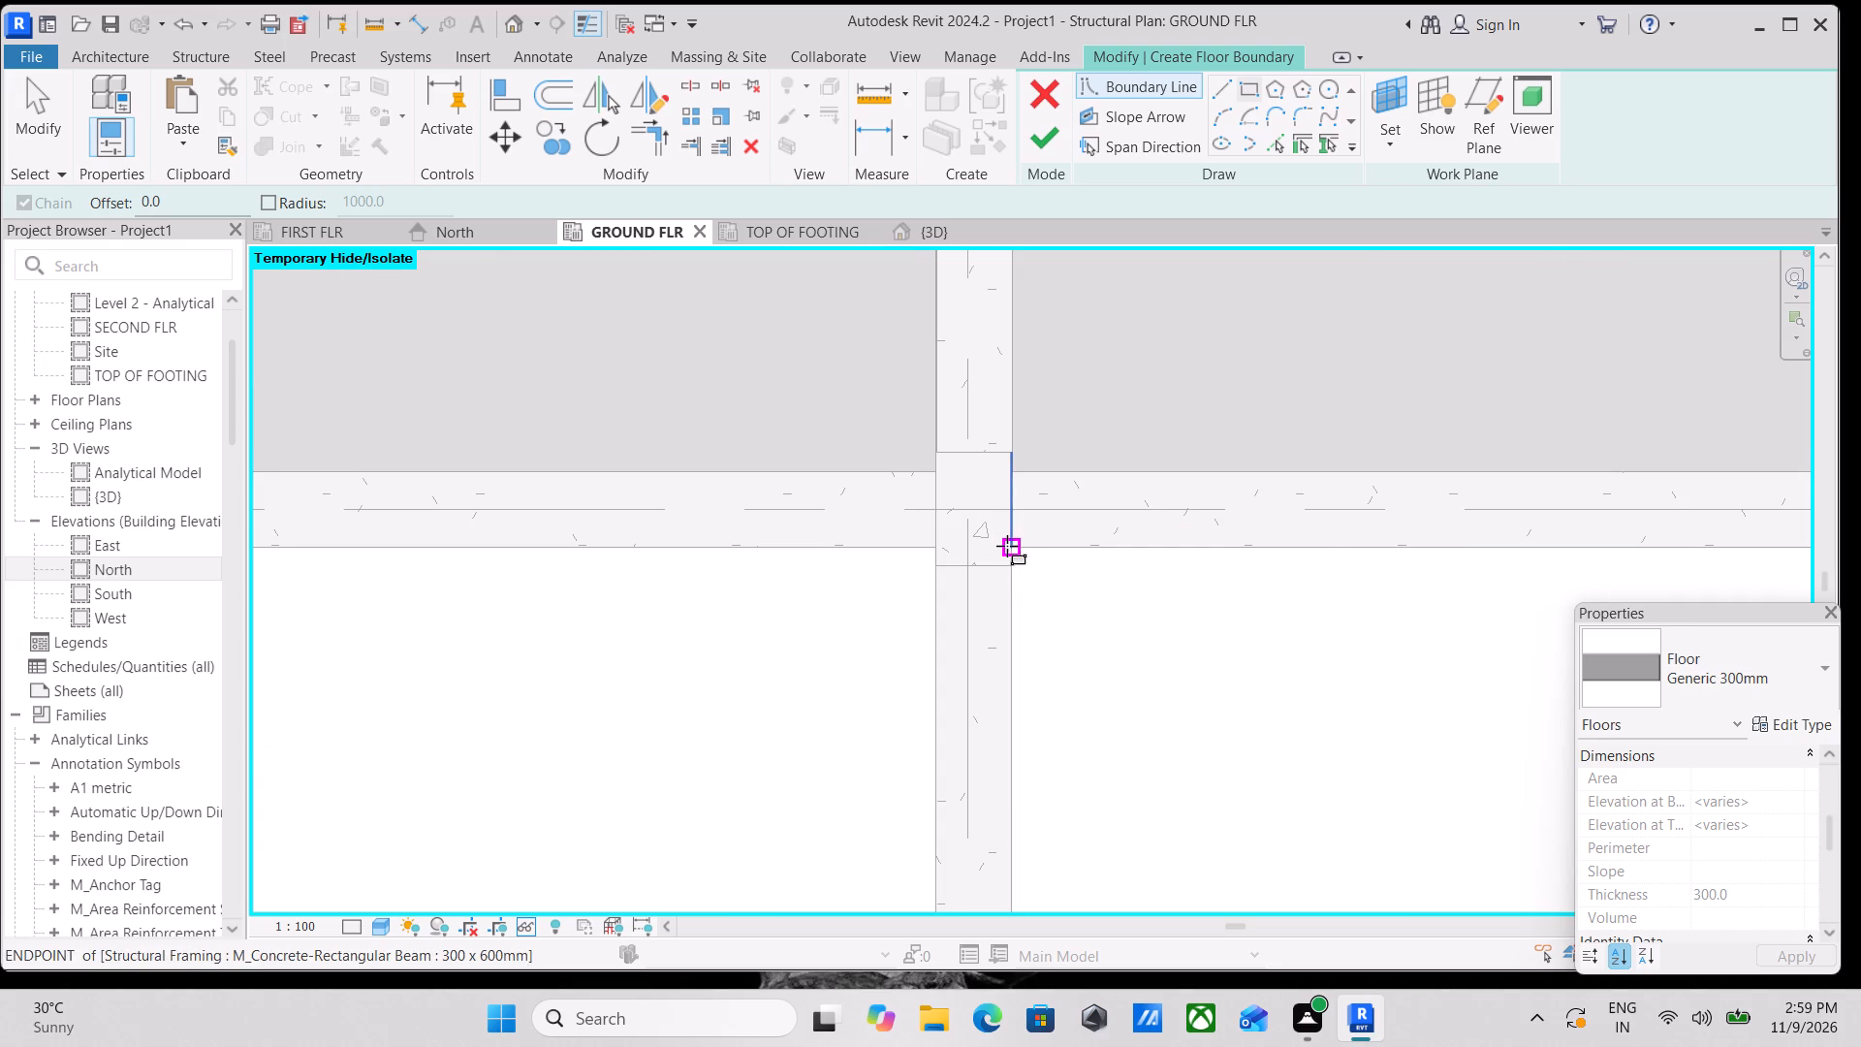
click(1007, 546)
scroll(1220, 825, down, 1)
middle_drag(1220, 825, 1127, 519)
scroll(1224, 709, down, 3)
middle_drag(1224, 709, 1033, 526)
scroll(1242, 746, down, 2)
middle_drag(1242, 746, 1208, 665)
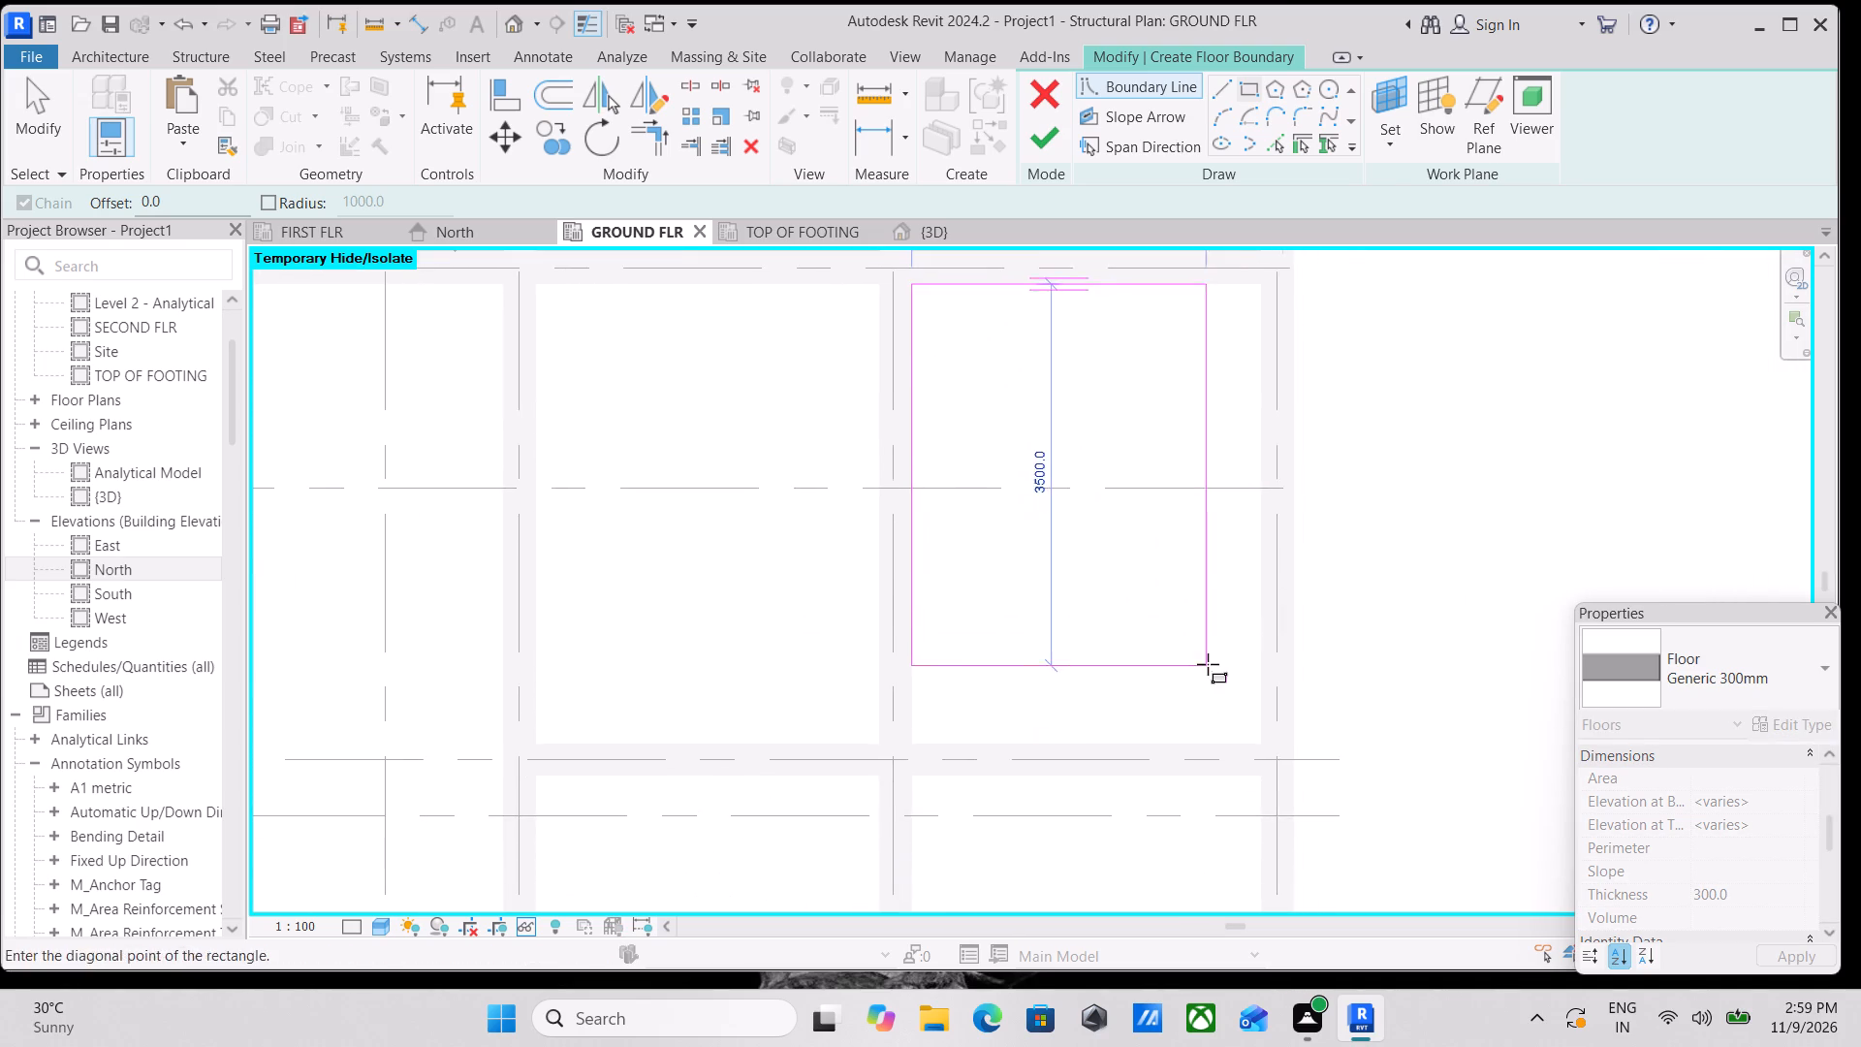
click(1258, 746)
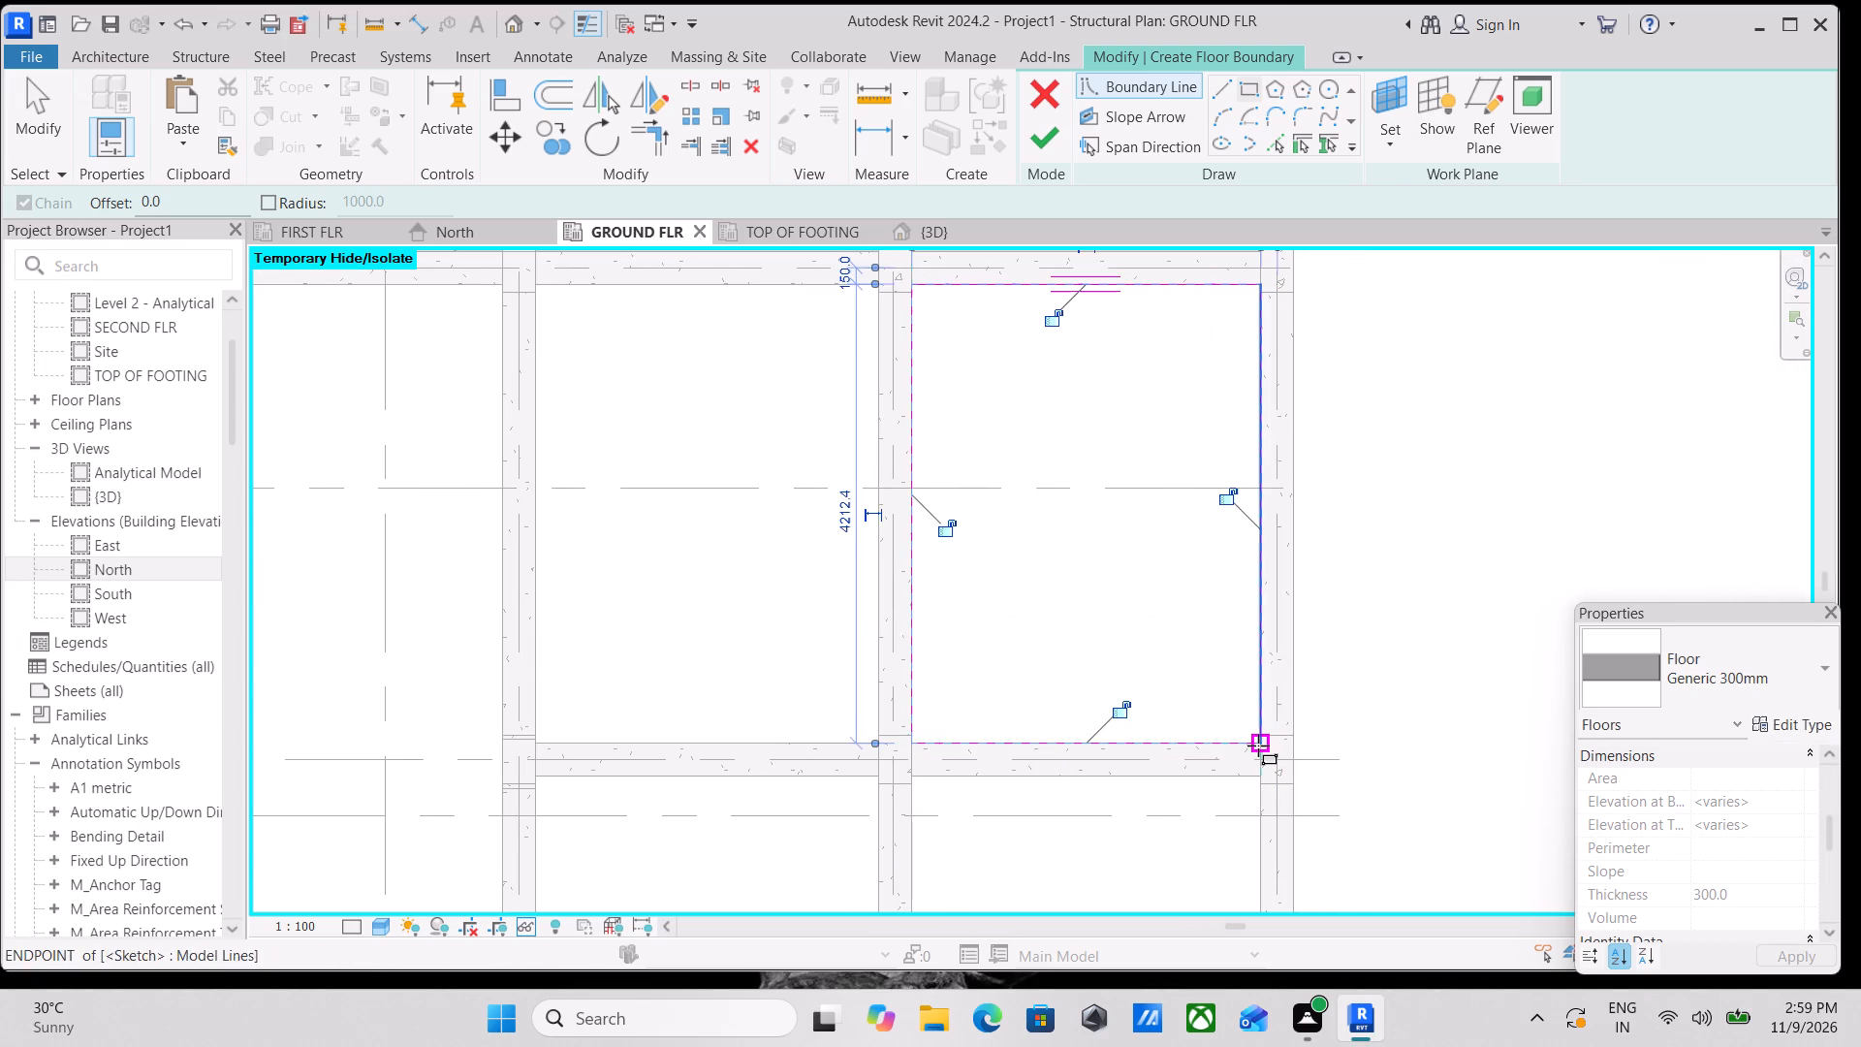
Add a second boundary rectangle about 3151 by 4212 mm along the inner beam faces between grids 2–4 and C–D.
scroll(909, 635, down, 2)
middle_drag(909, 635, 1166, 750)
middle_drag(964, 632, 1098, 736)
scroll(1045, 587, up, 3)
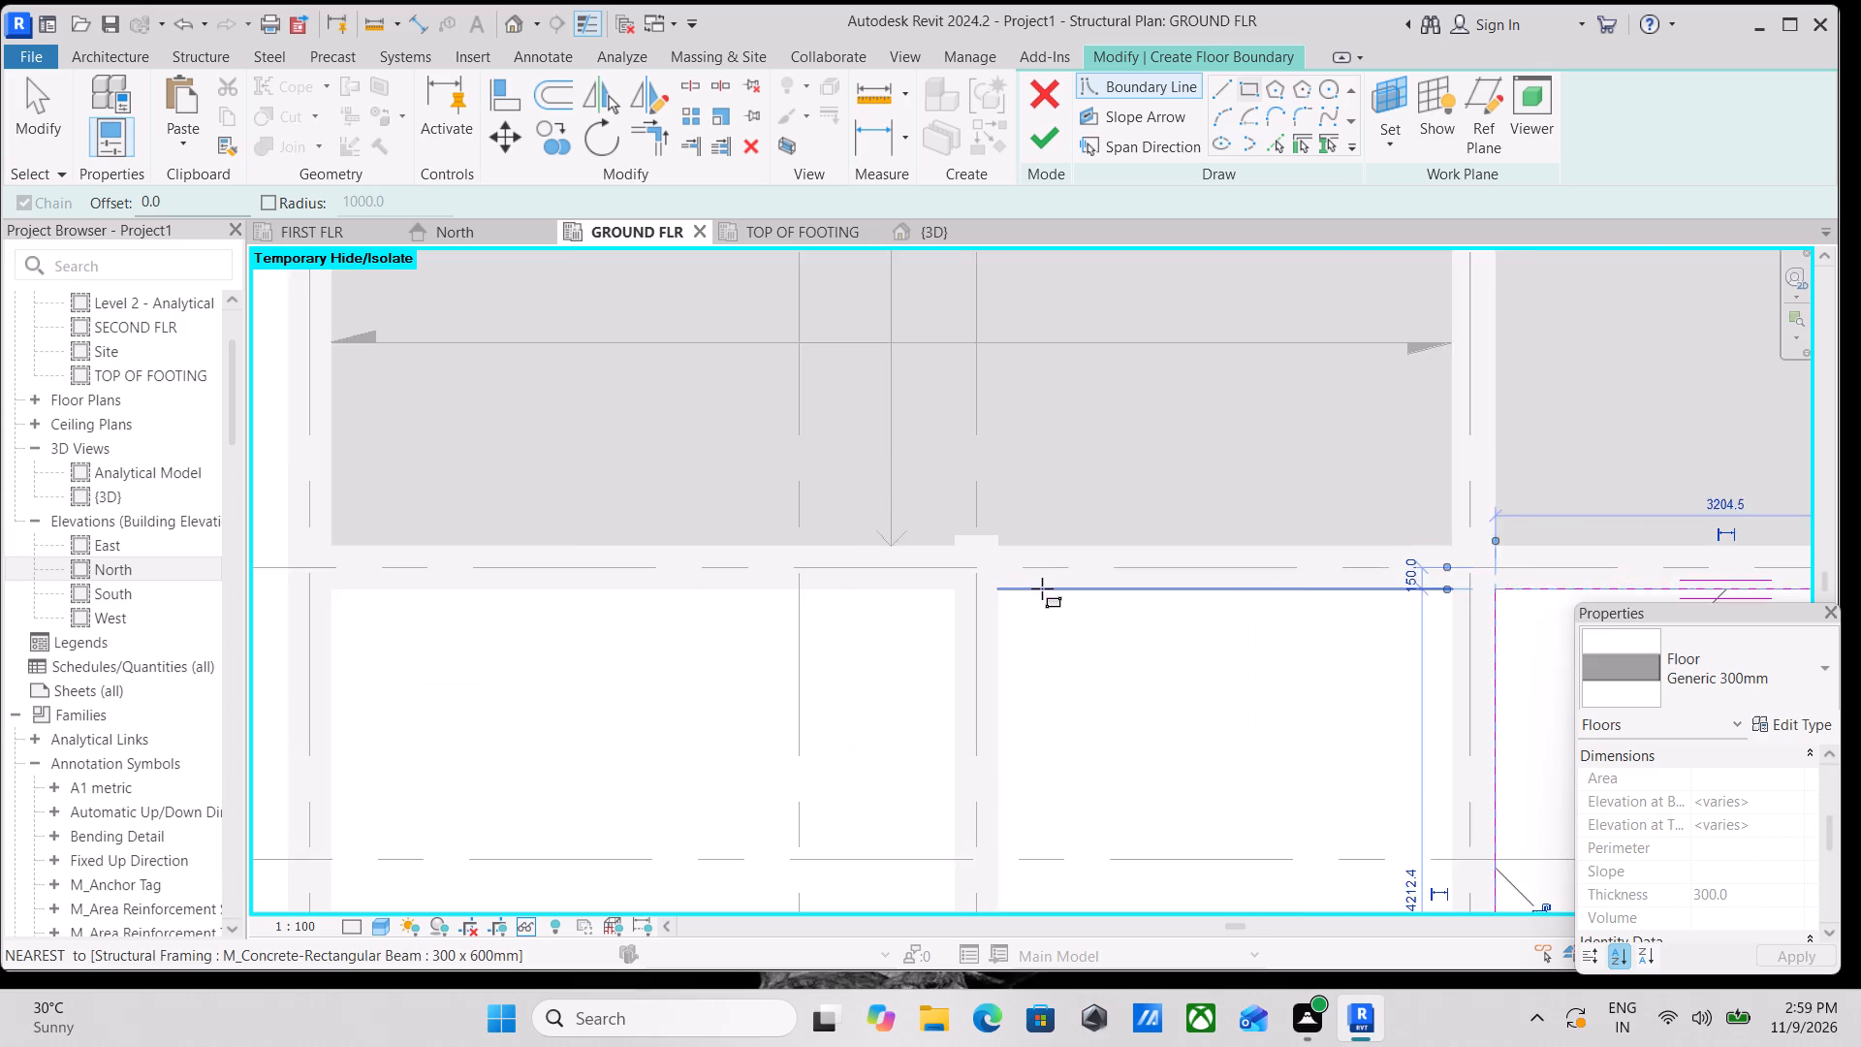
scroll(1042, 588, up, 4)
click(971, 586)
scroll(1118, 830, down, 1)
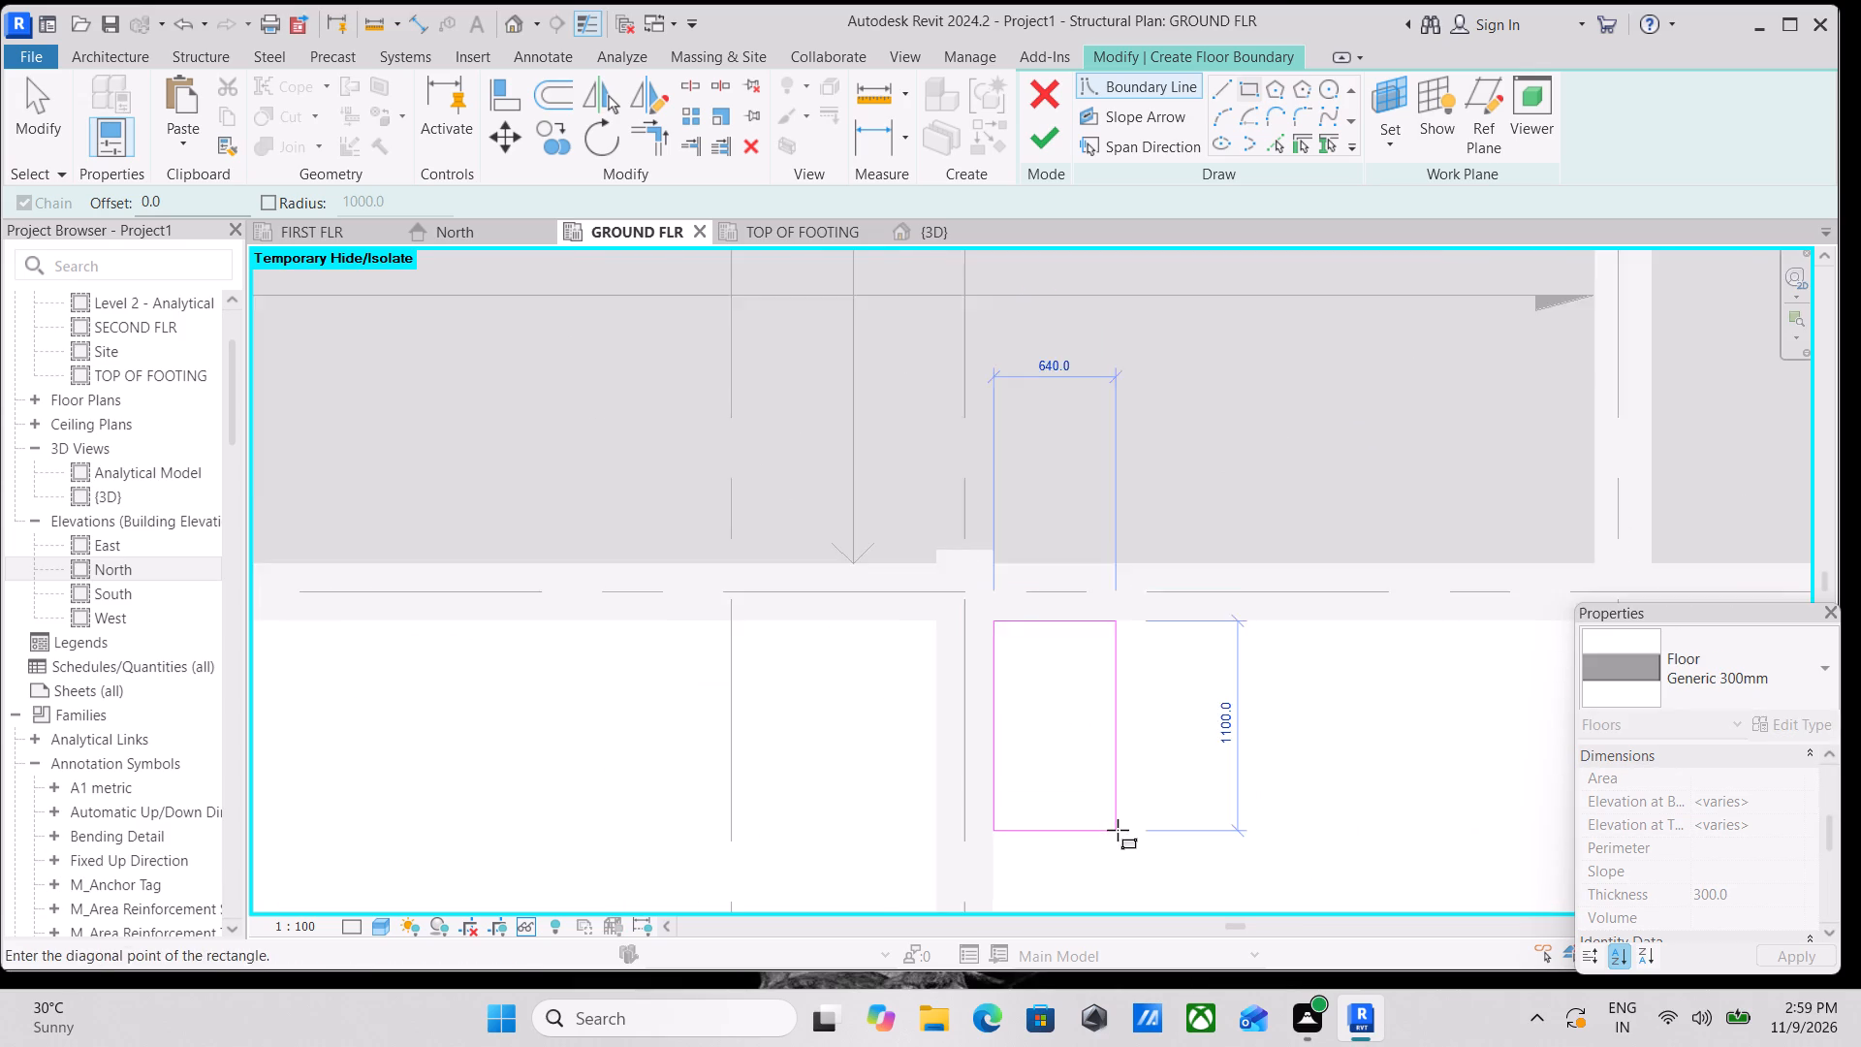
middle_drag(1118, 830, 1046, 568)
scroll(1217, 799, down, 1)
middle_drag(1217, 799, 1107, 649)
scroll(1199, 745, down, 3)
middle_drag(1198, 749, 1026, 632)
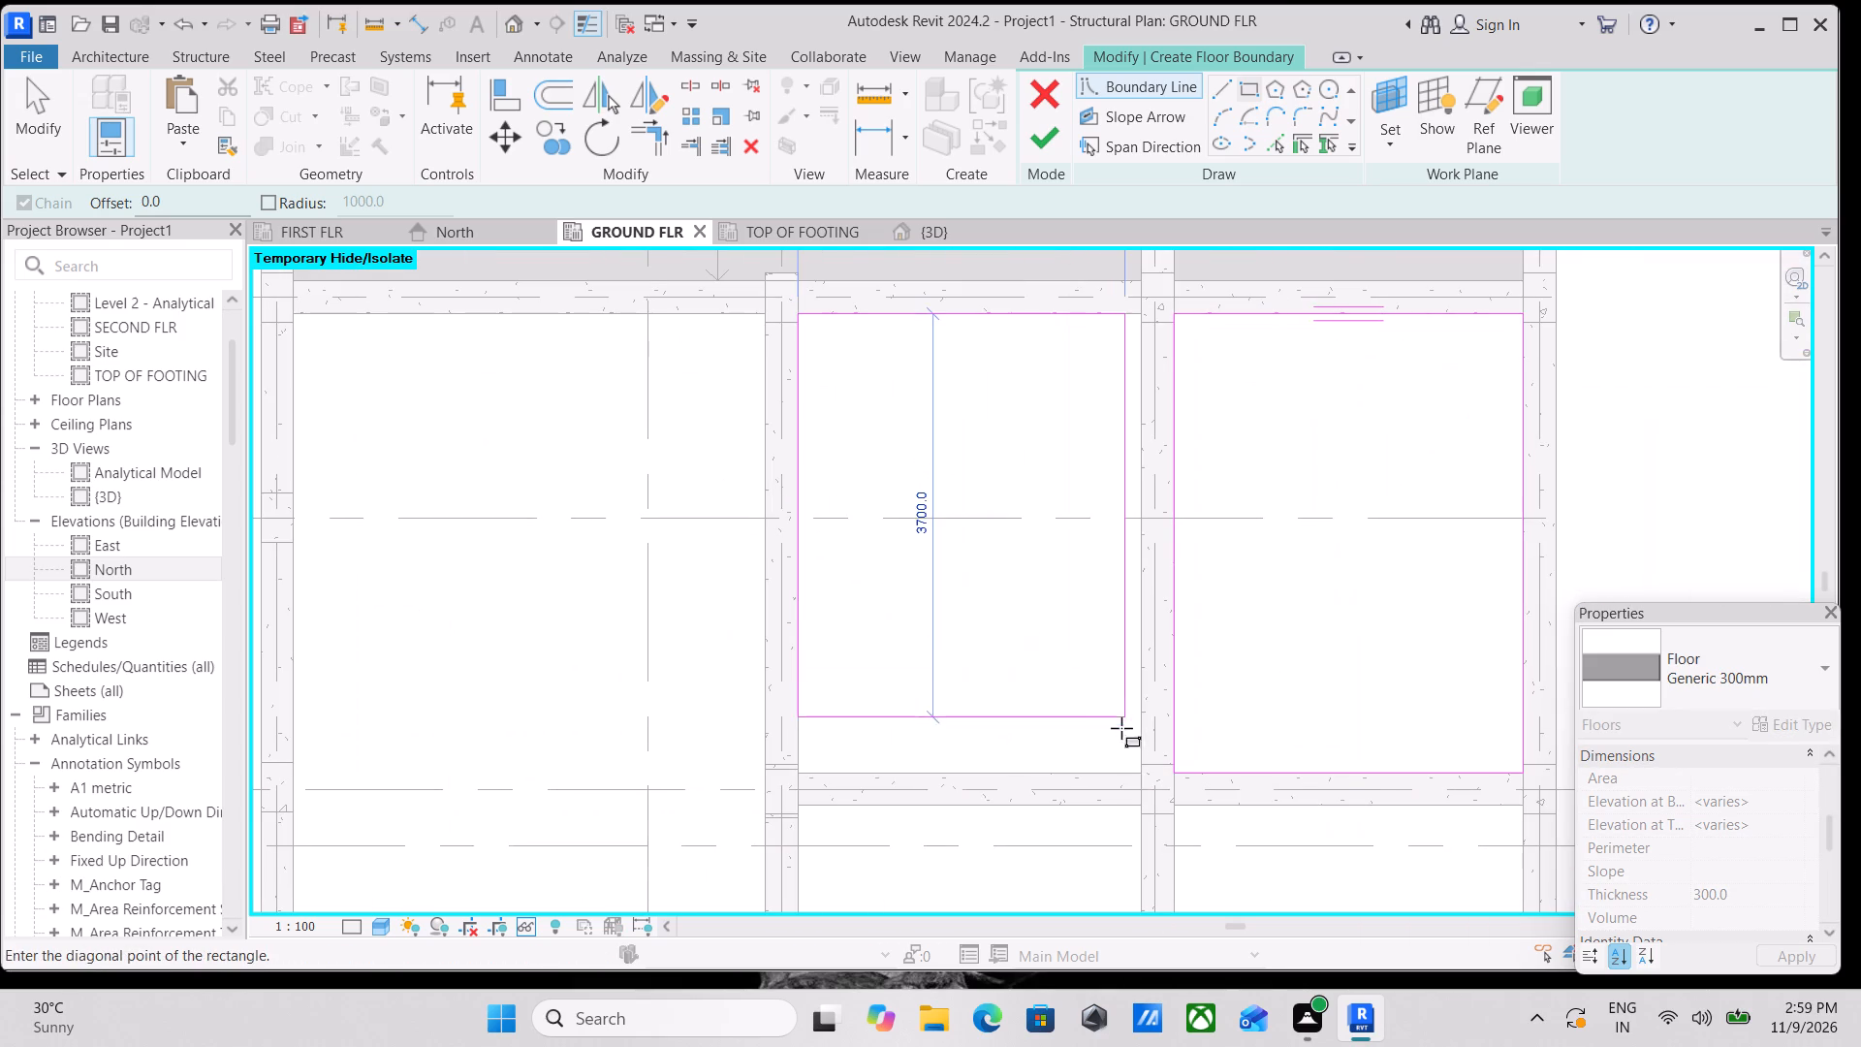
click(1140, 777)
Finish the floor sketch to create the Generic 300mm slab in both bays between grids 2–4 and C–E, and clear the selection.
scroll(887, 637, down, 3)
middle_drag(887, 637, 1034, 674)
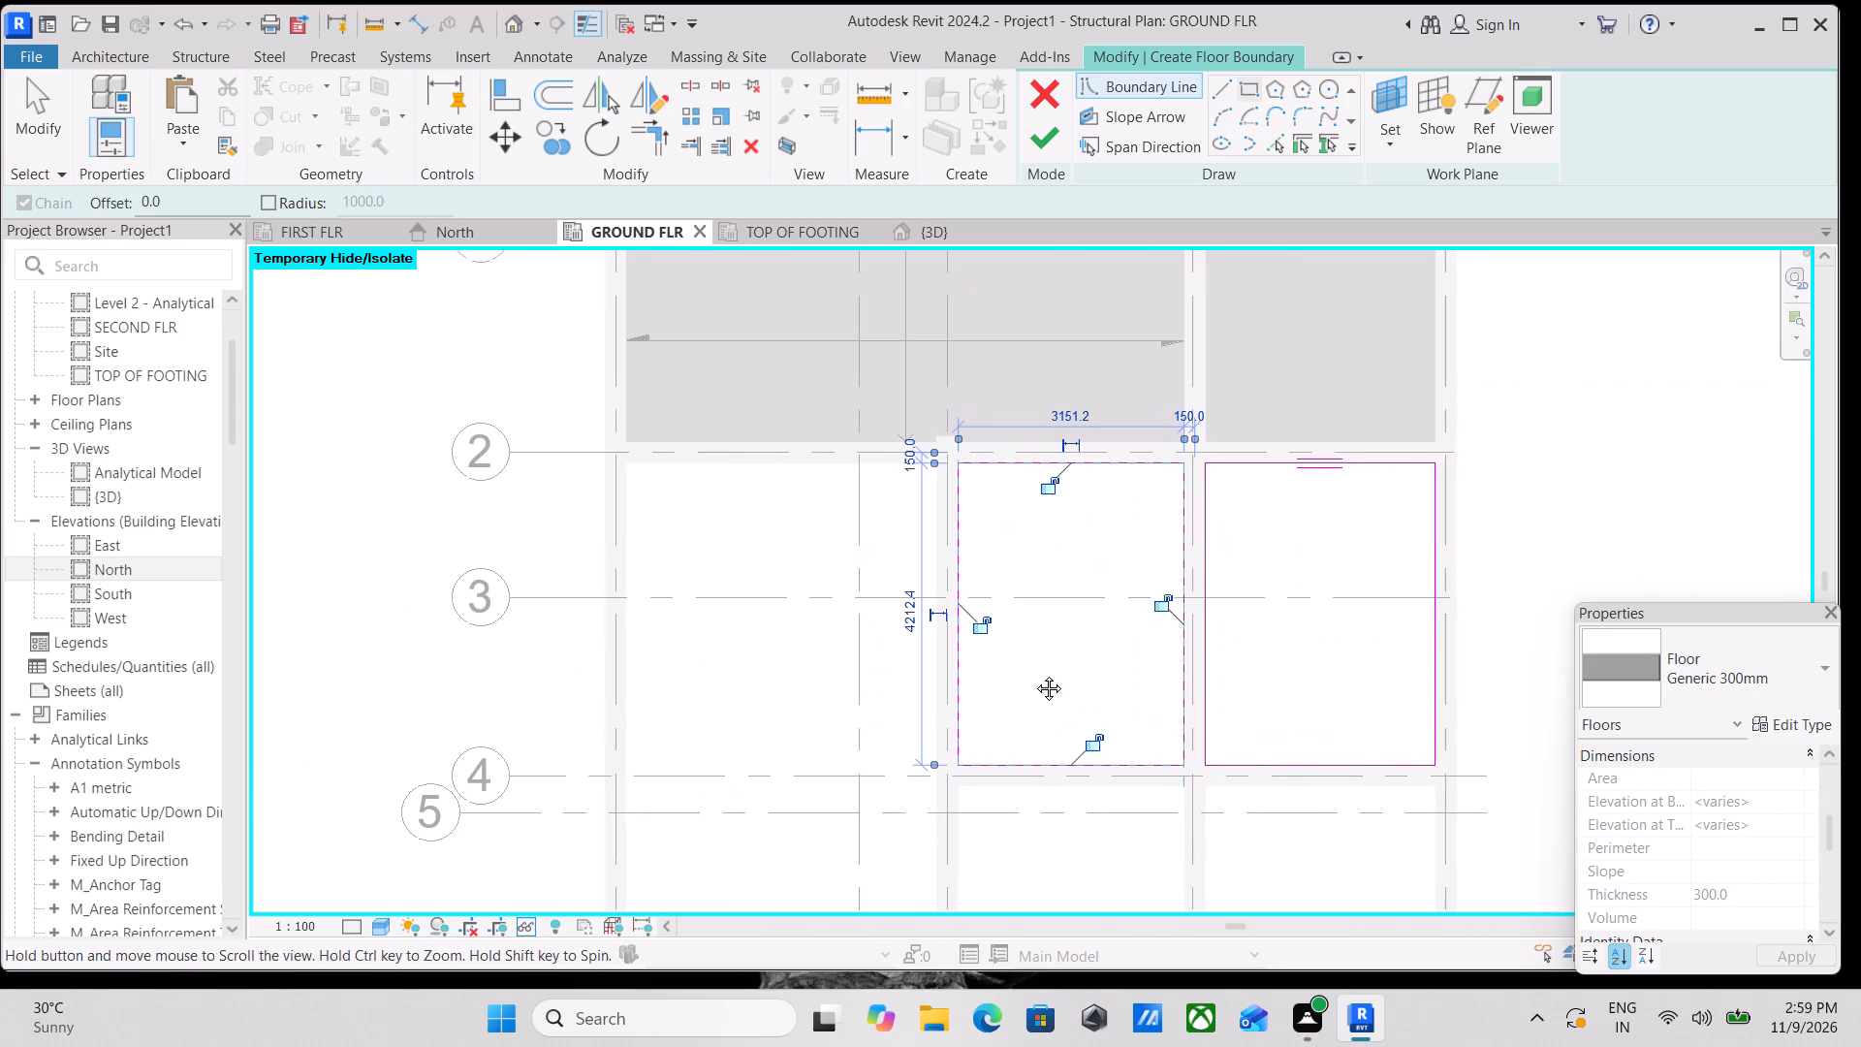
middle_drag(1034, 674, 1033, 675)
click(1057, 143)
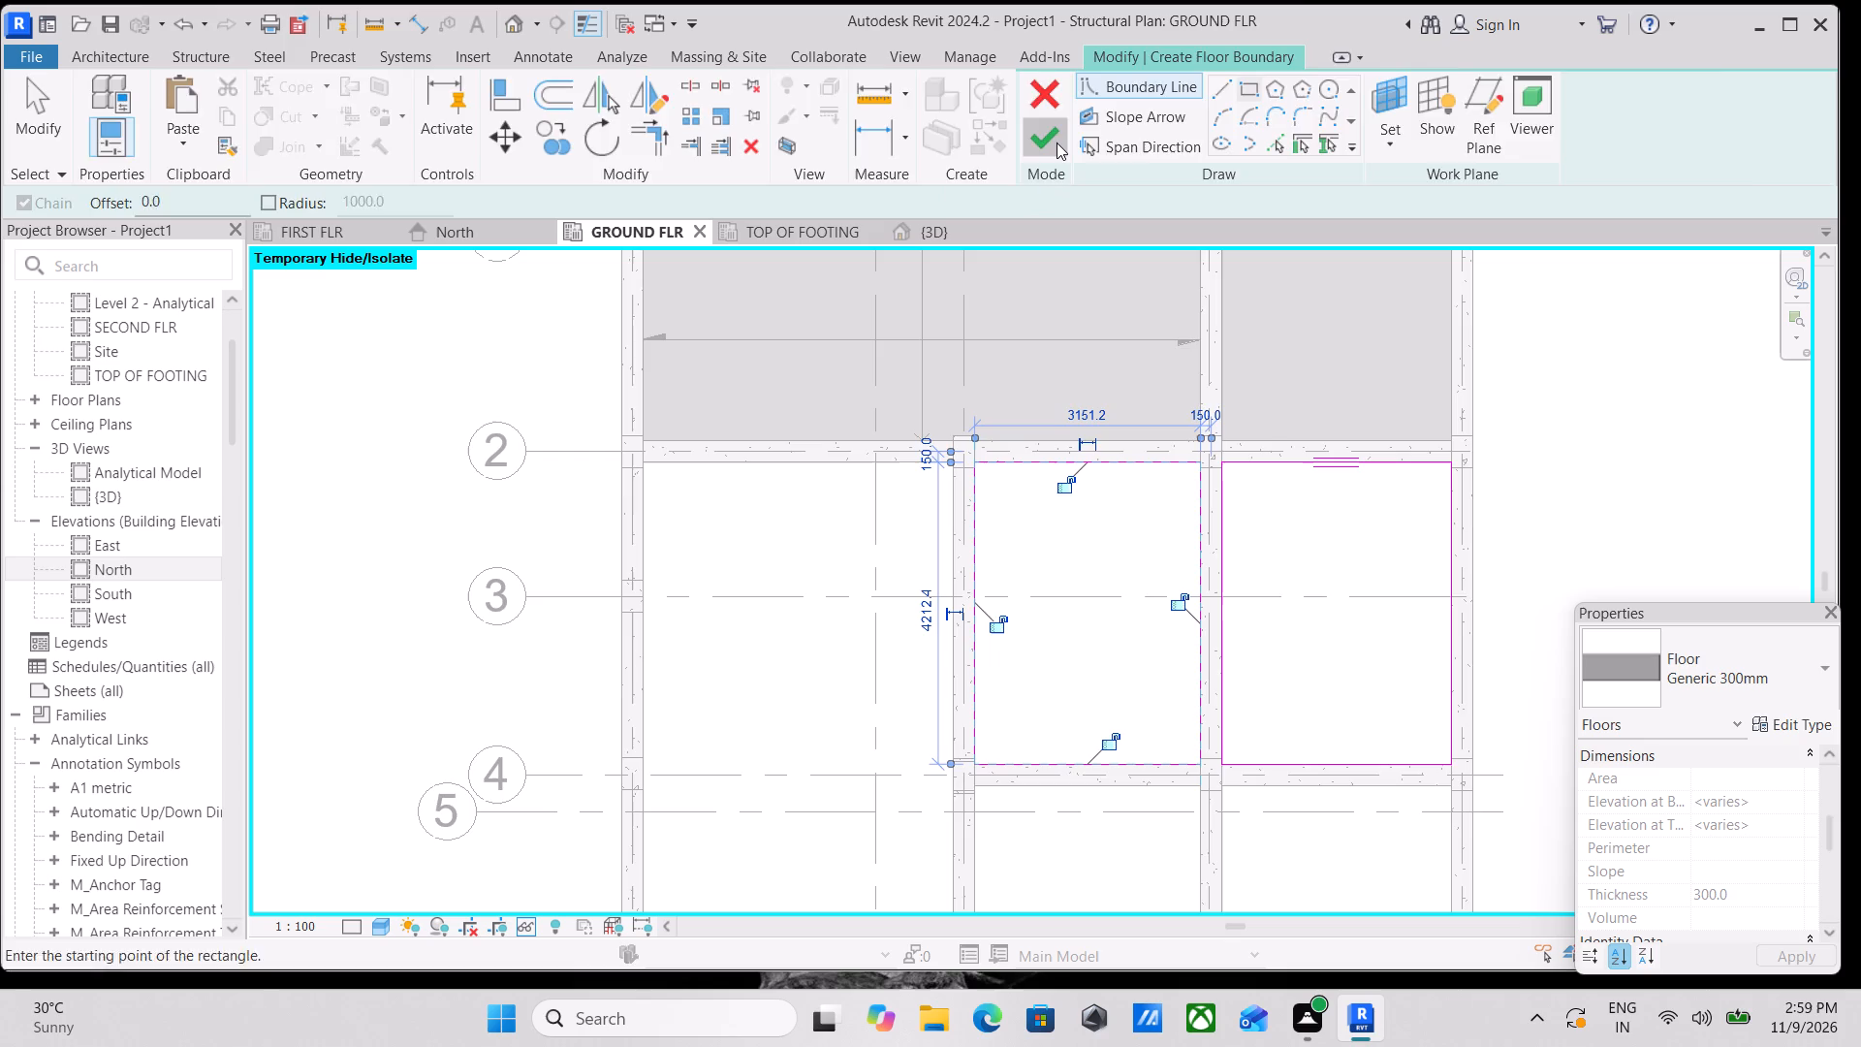
middle_drag(1038, 493, 1238, 498)
scroll(1328, 534, down, 2)
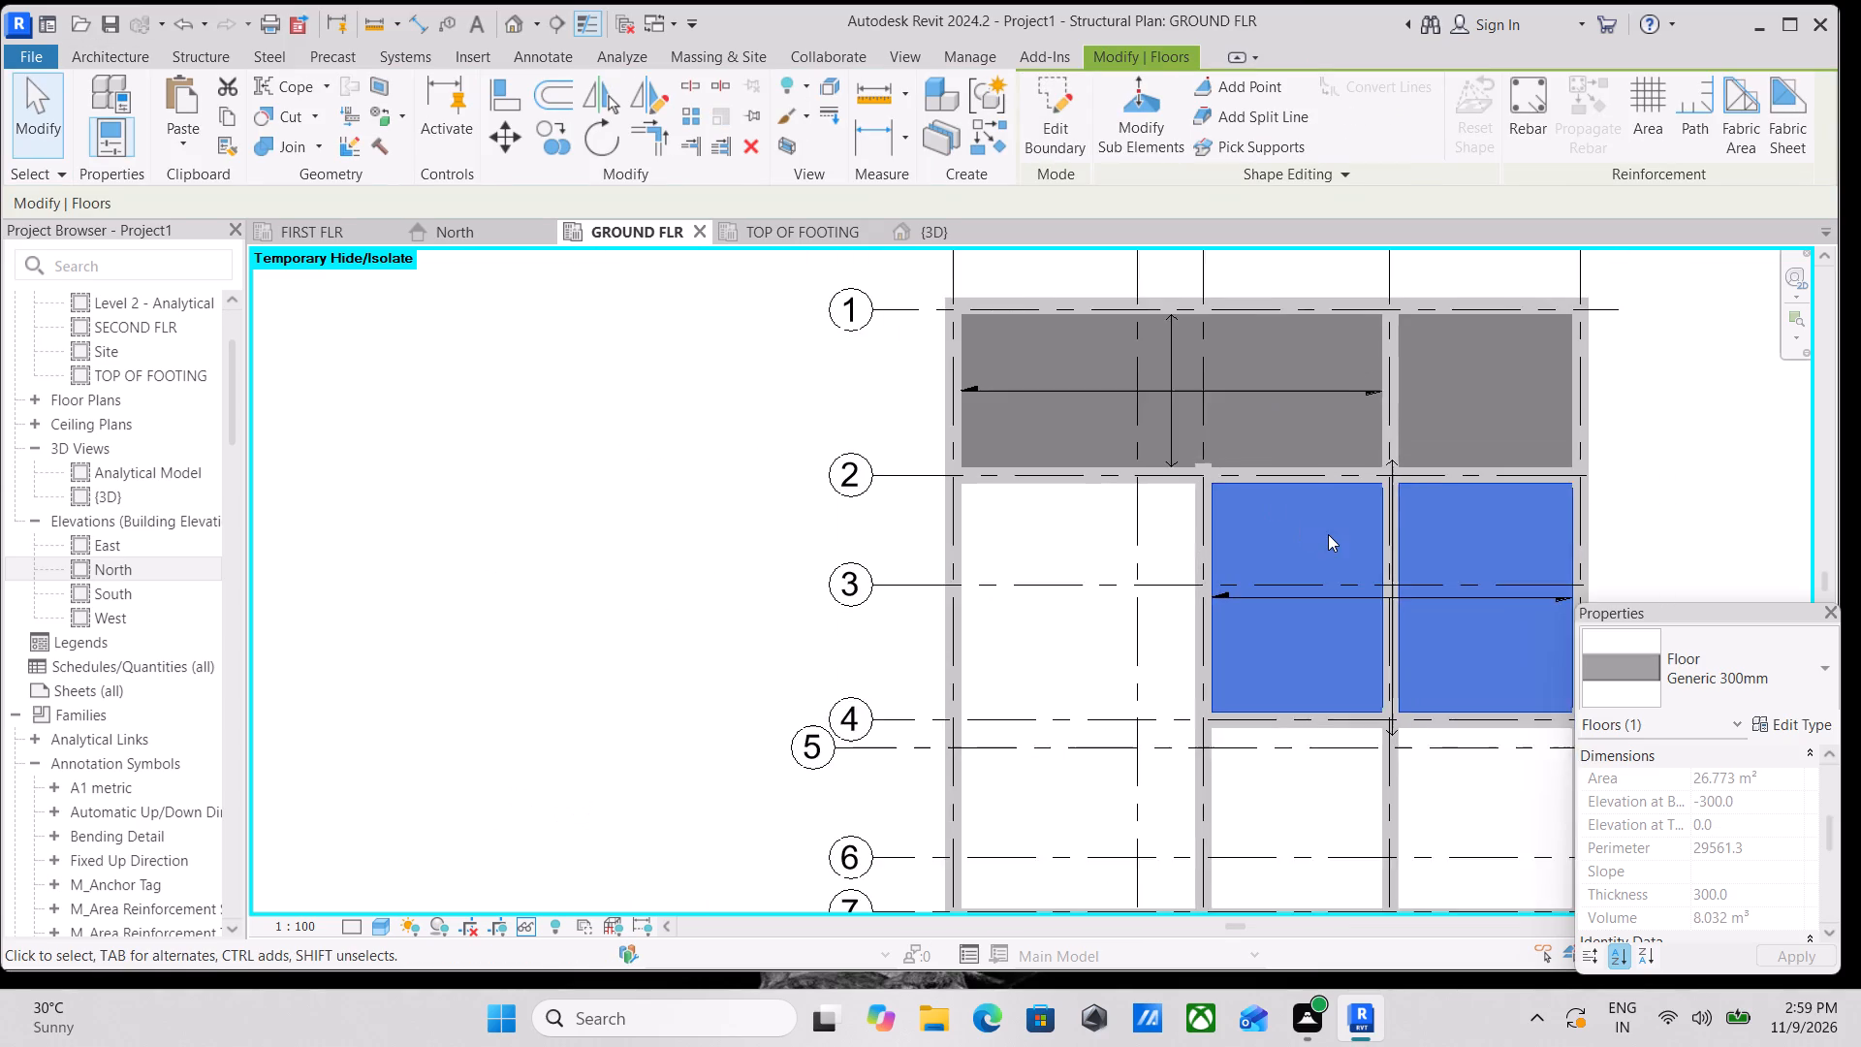
middle_drag(1328, 534, 1312, 416)
key(Escape)
Start another structural floor on GROUND FLR and sketch a rectangle along the inner beam faces between grids 2–7 and A–C.
middle_drag(1155, 501, 1133, 547)
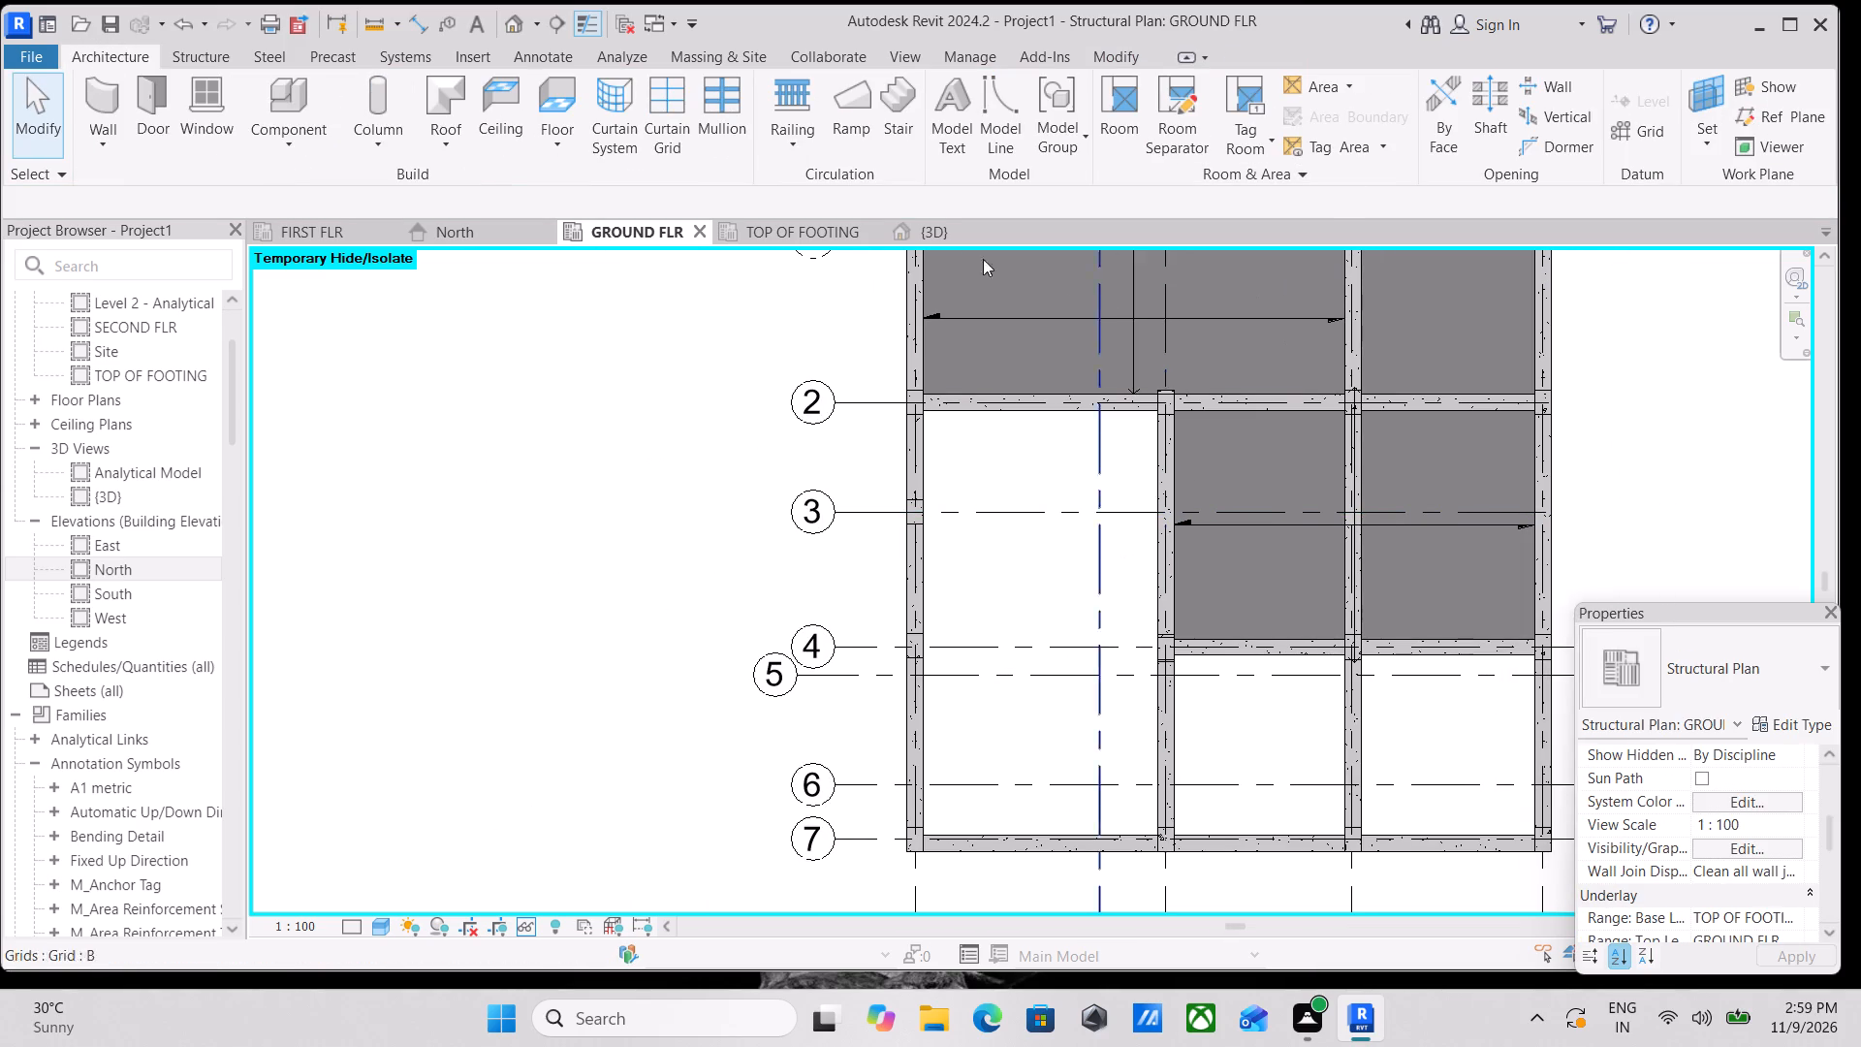
click(555, 151)
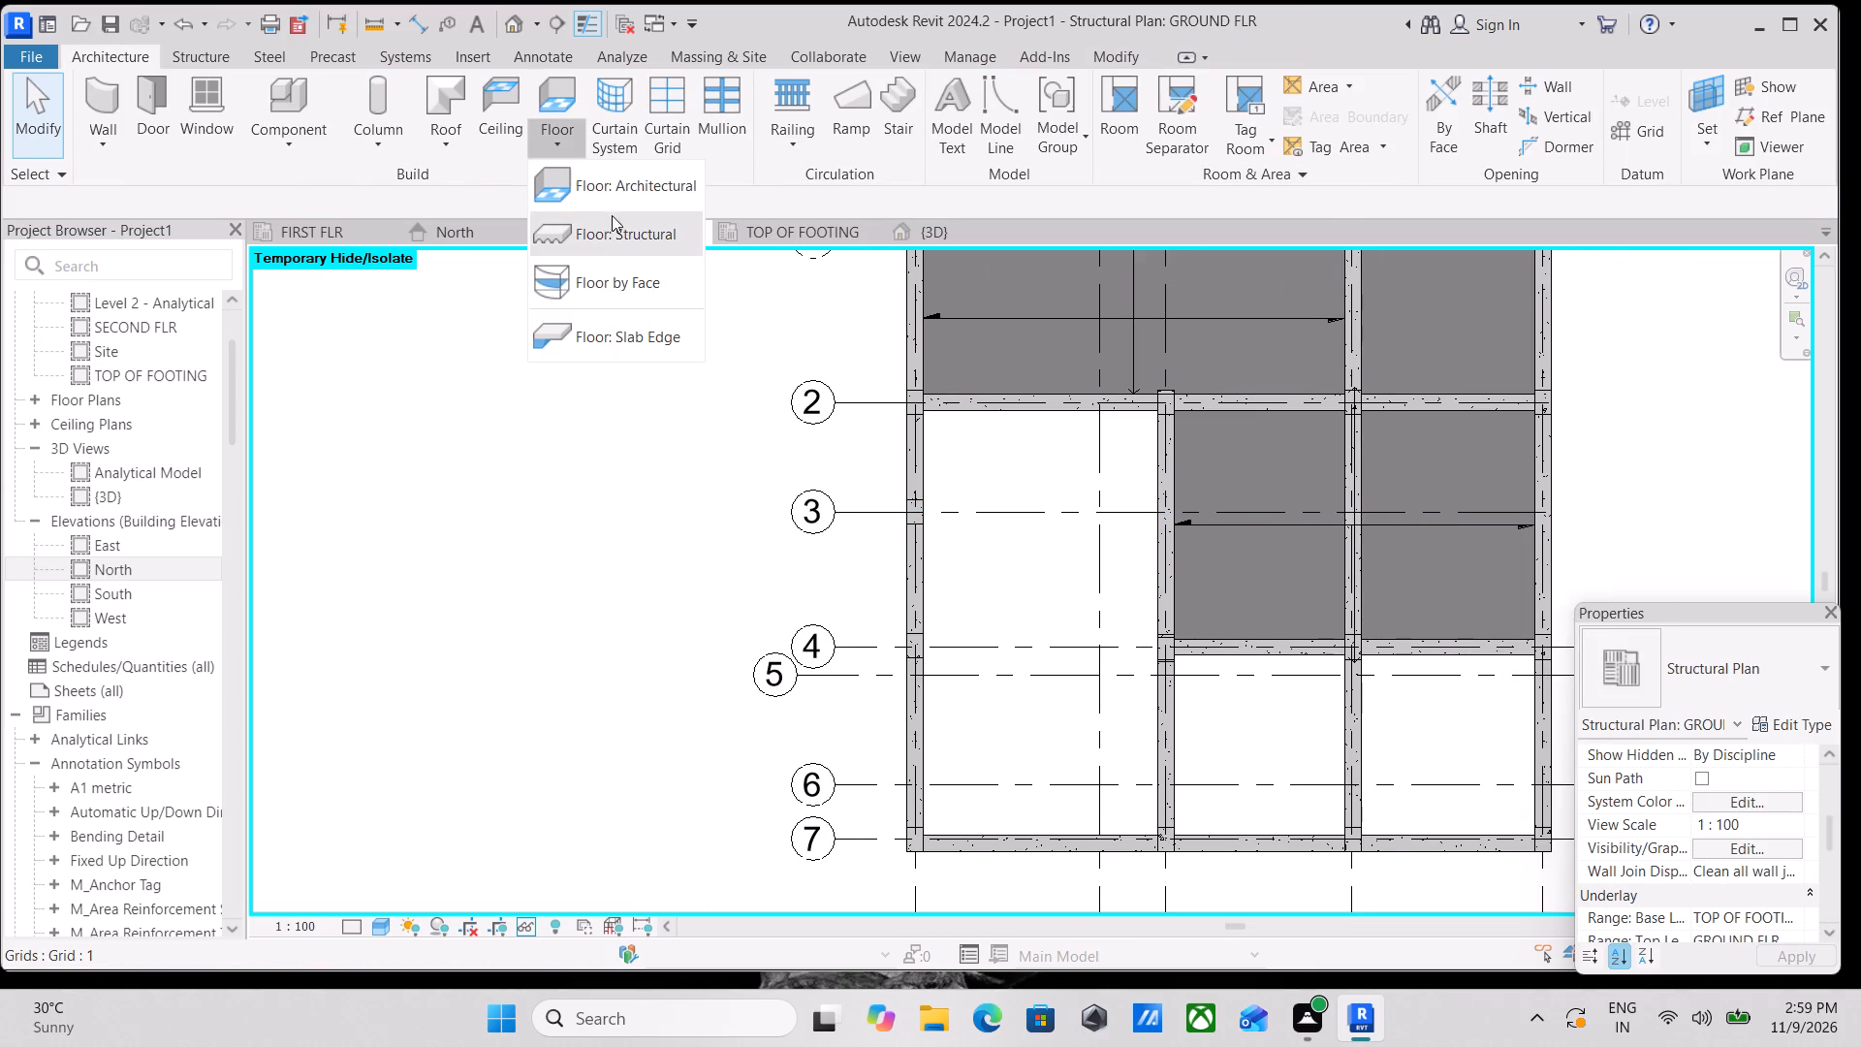
click(647, 231)
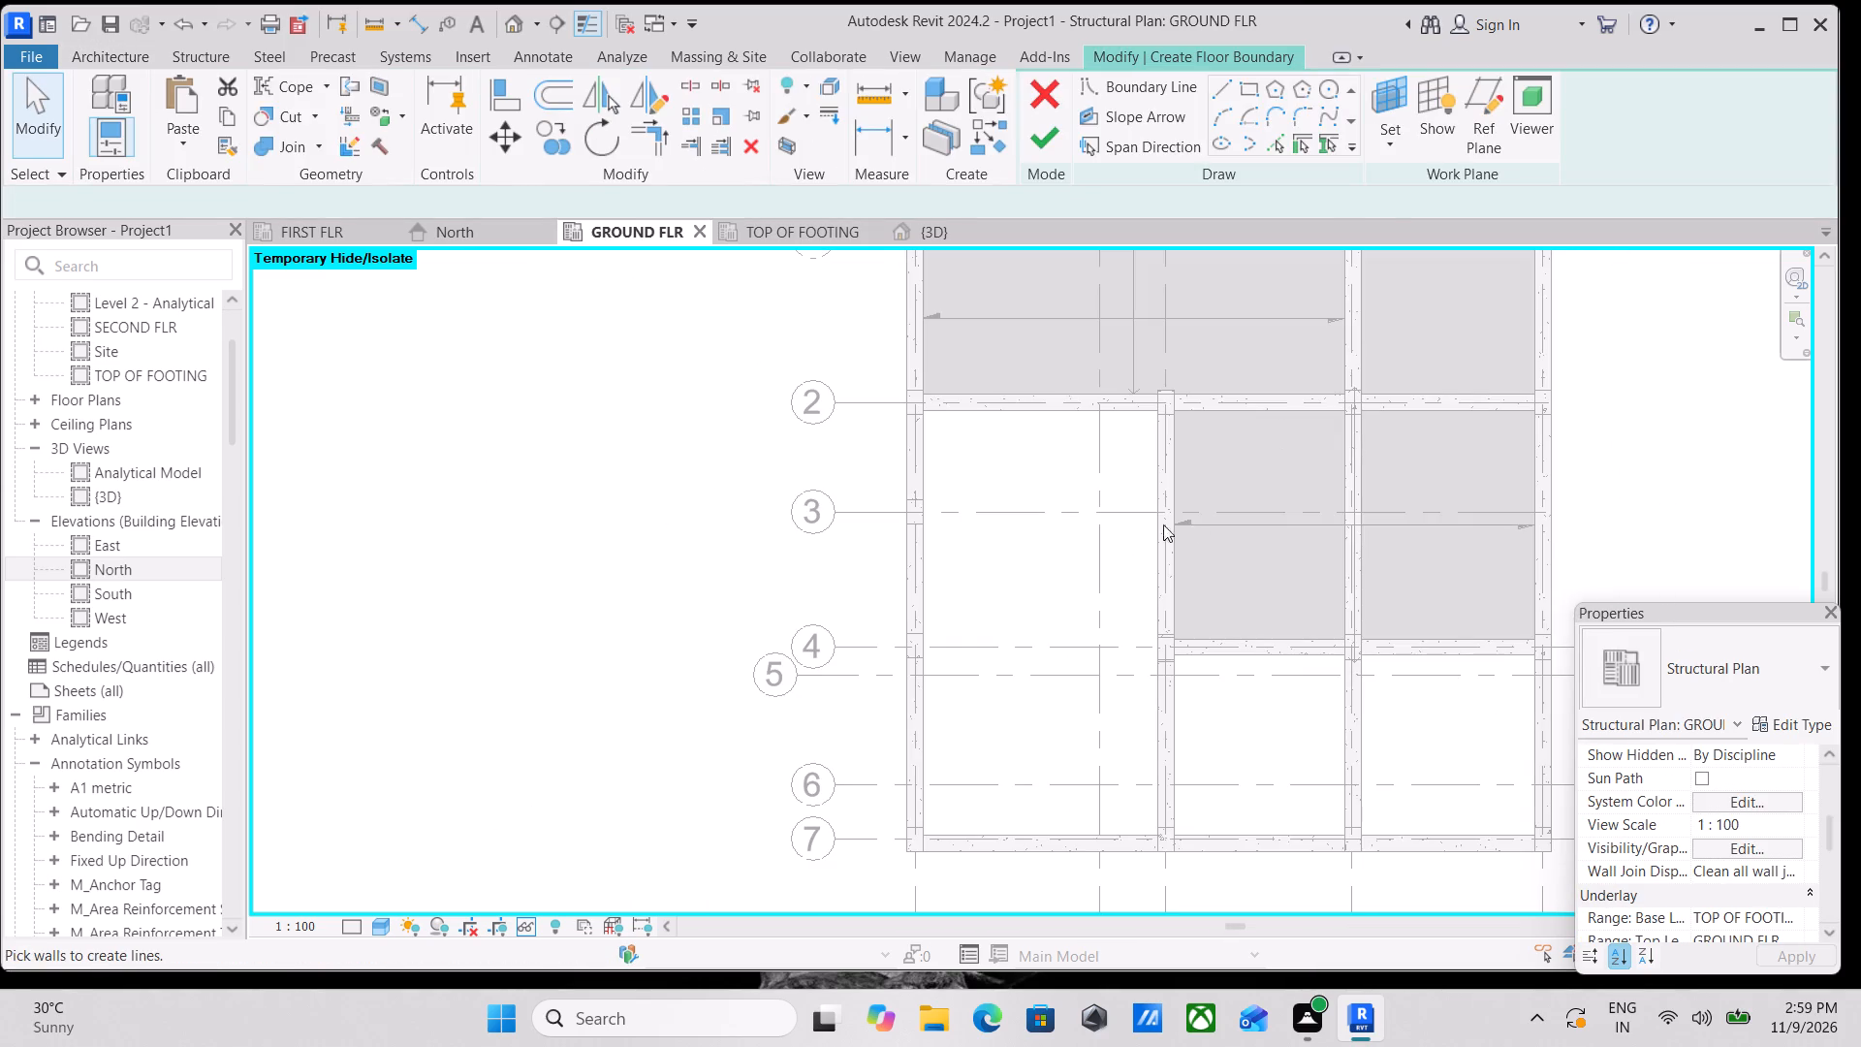
click(1245, 84)
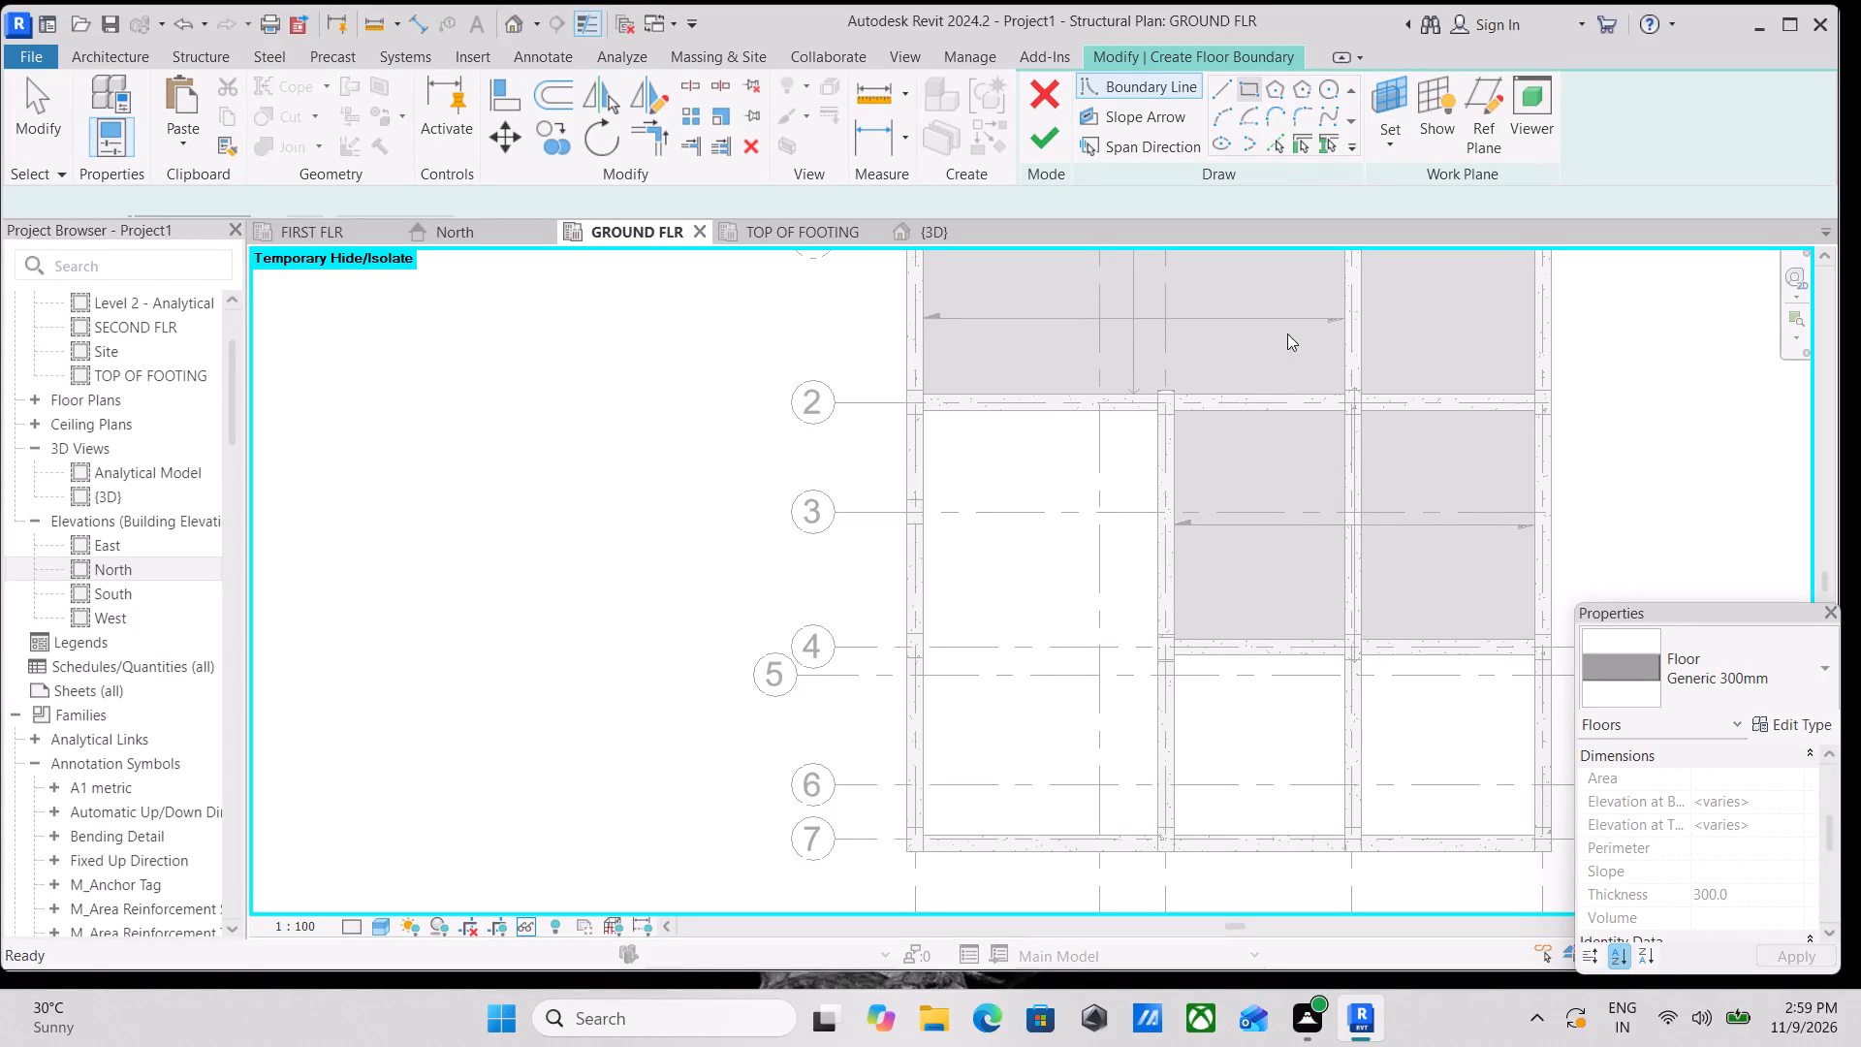
scroll(944, 435, up, 7)
click(890, 377)
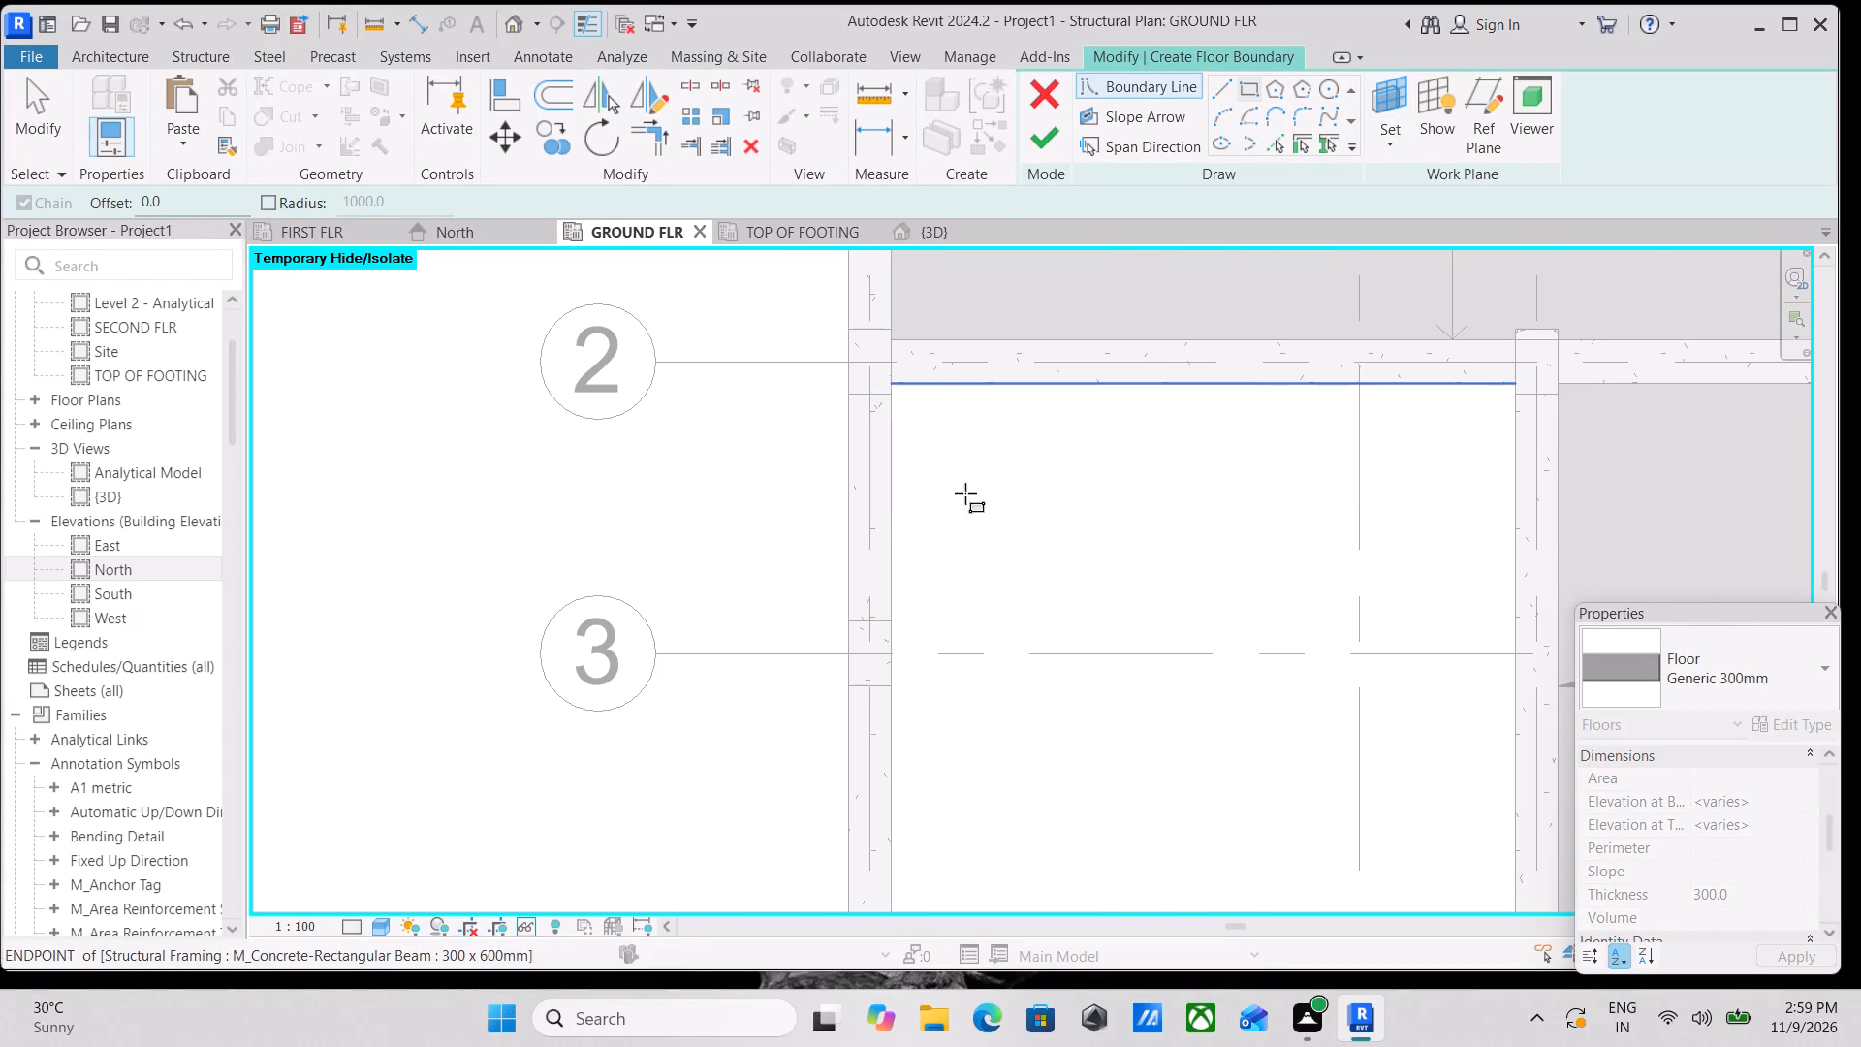
middle_drag(1180, 742, 1120, 619)
scroll(1341, 804, down, 2)
middle_drag(1341, 804, 1176, 482)
middle_drag(1185, 690, 1128, 502)
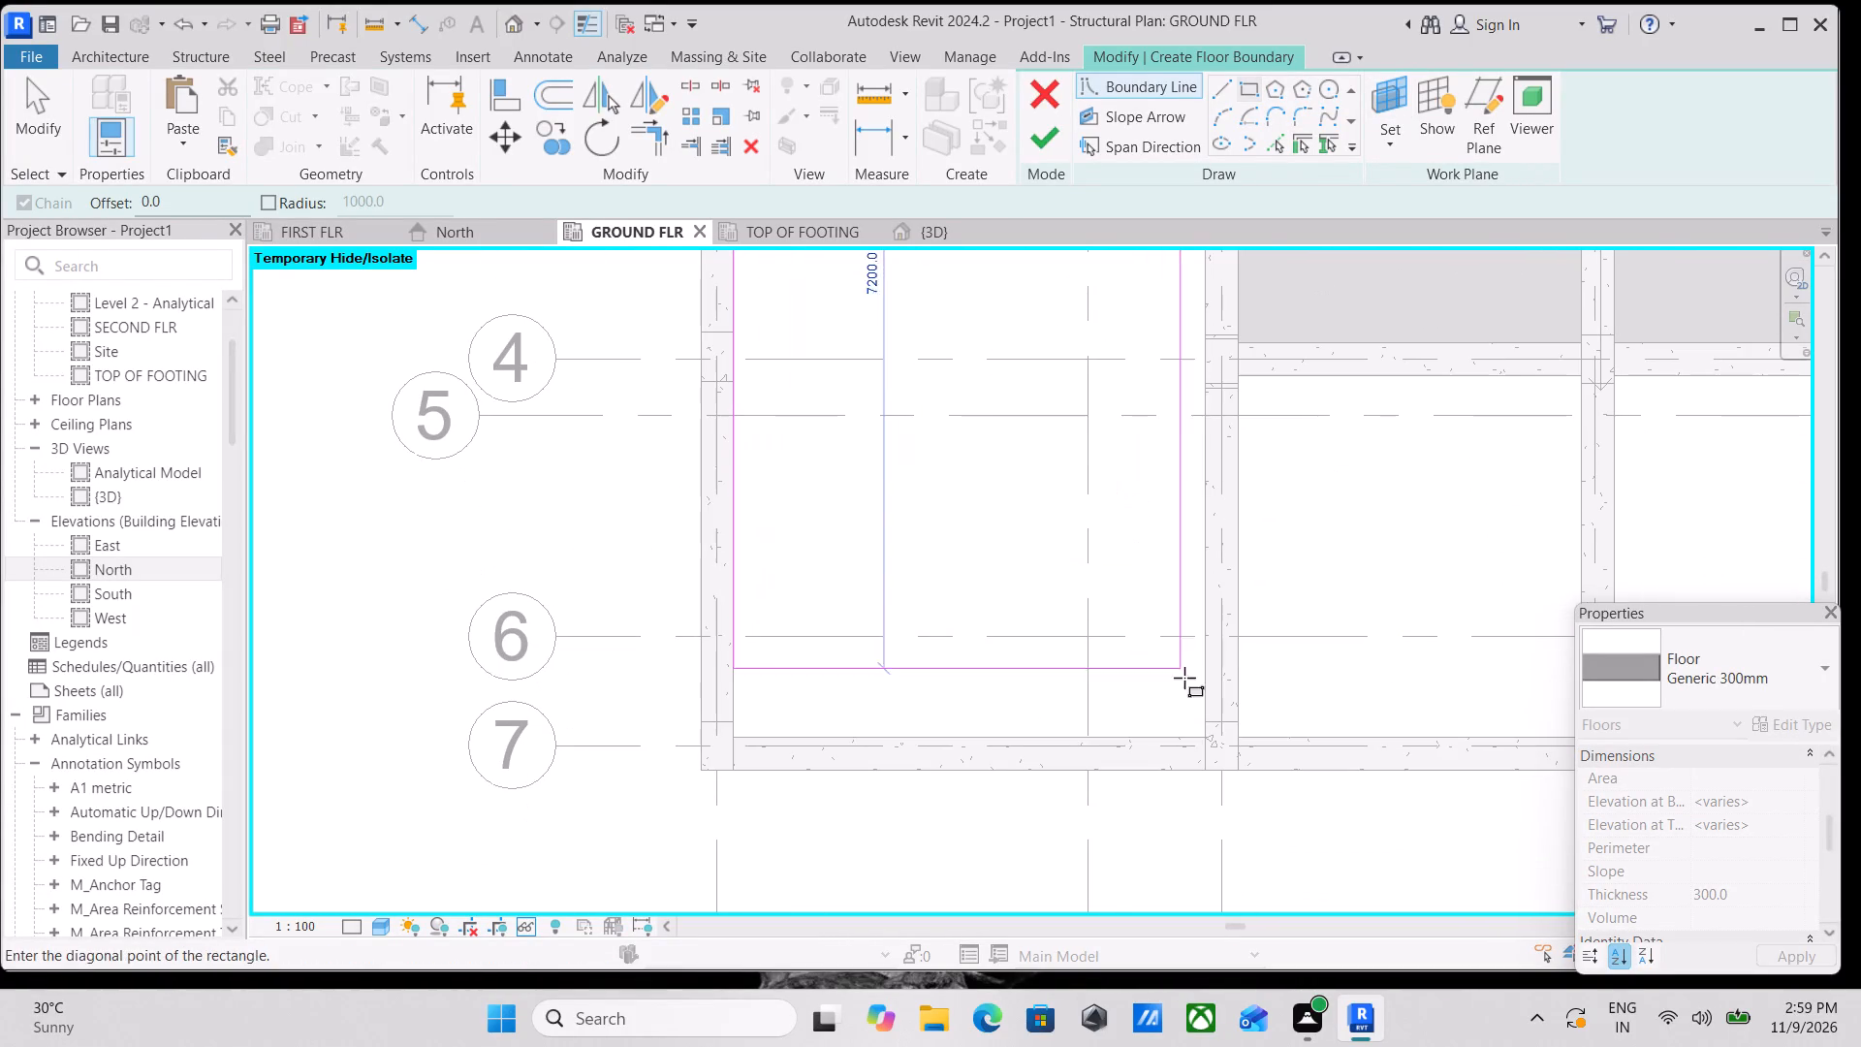
click(1210, 738)
scroll(1314, 473, down, 3)
middle_drag(1314, 473, 1159, 517)
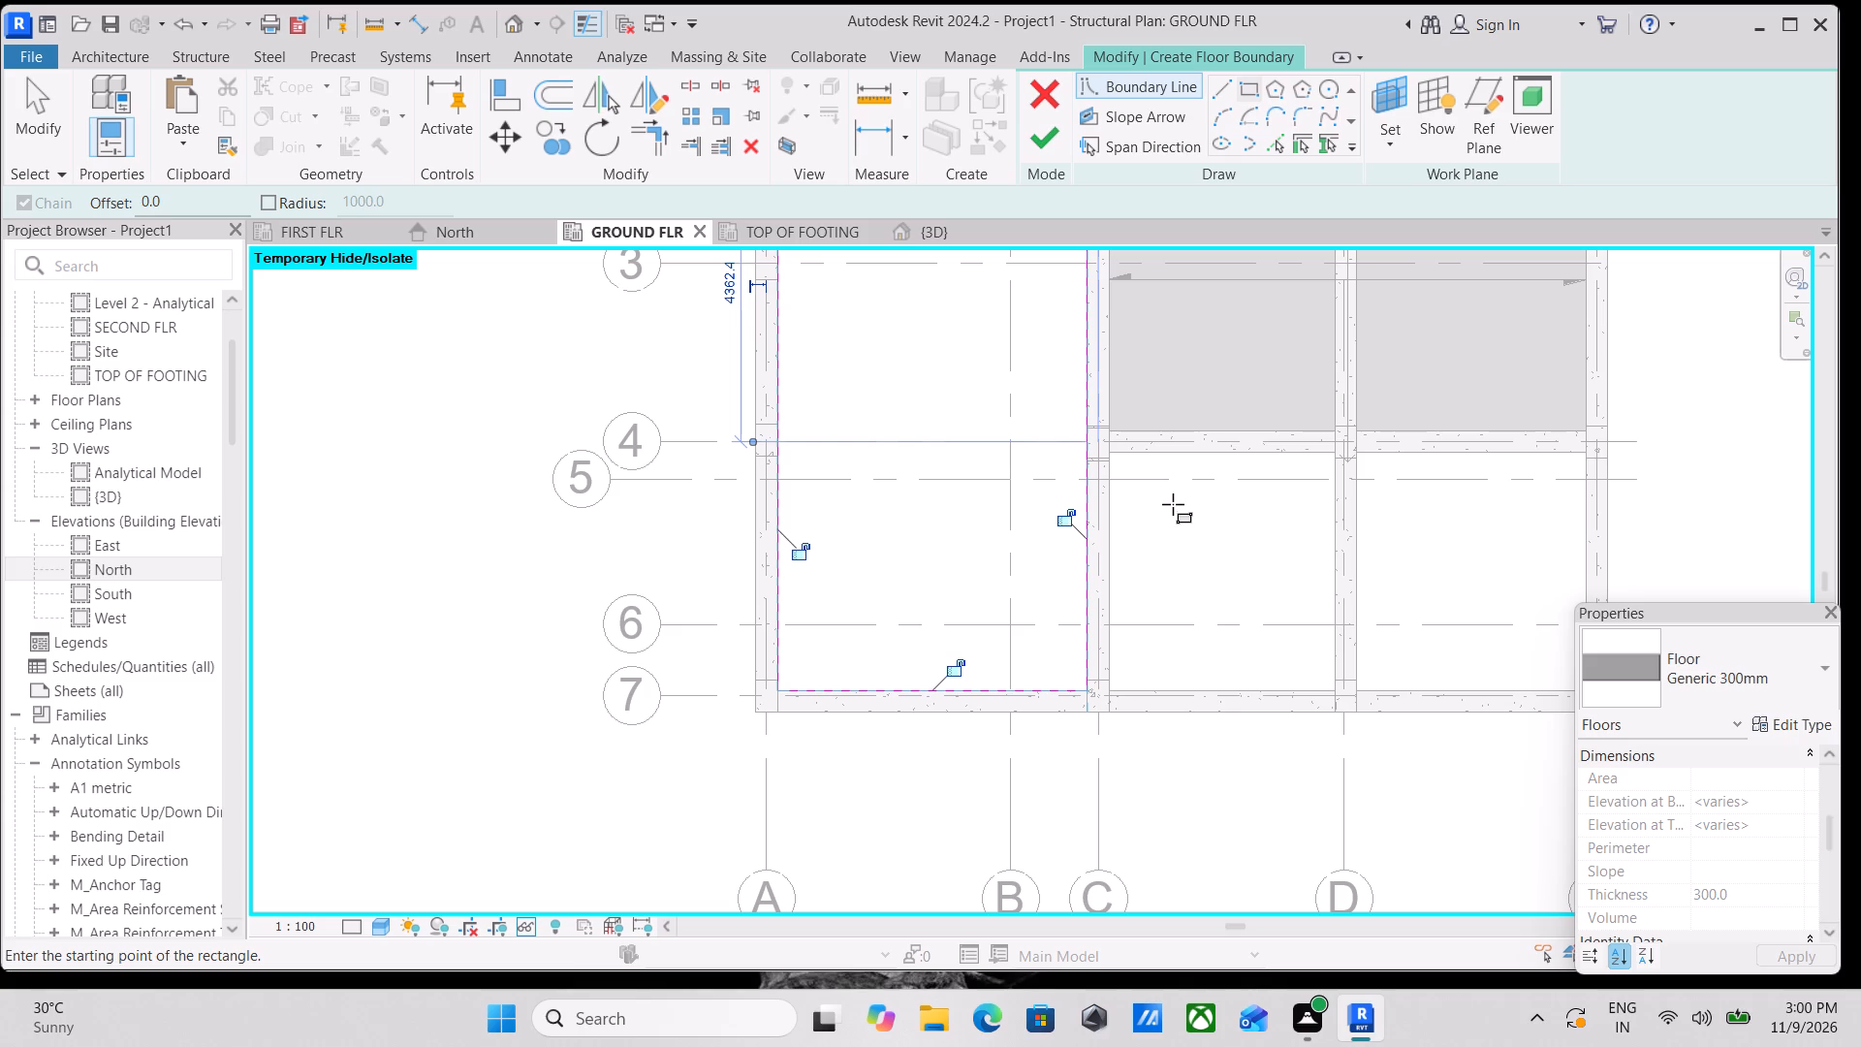
scroll(1010, 506, down, 2)
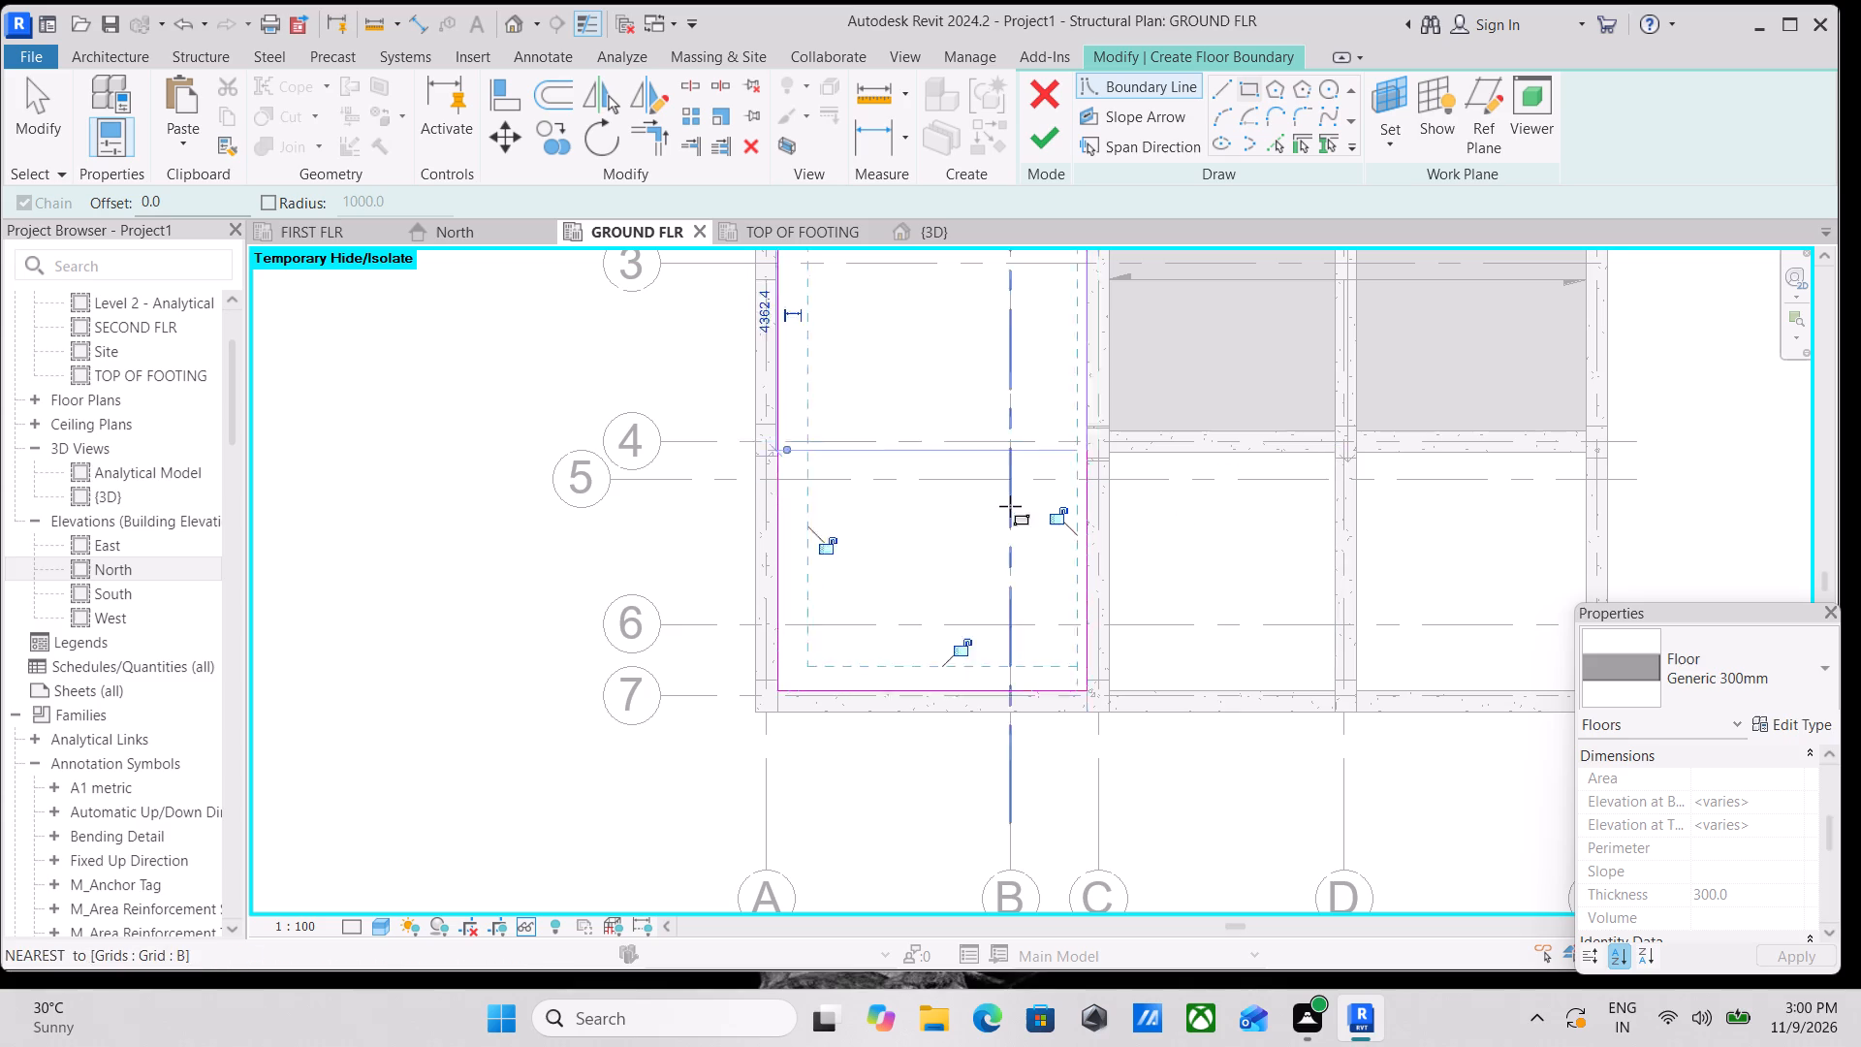
Finish the floor sketch to create the Generic 300mm slab in the bay between grids 2–7 and A–C.
scroll(1010, 506, down, 1)
middle_drag(1104, 496, 877, 531)
middle_drag(883, 548, 928, 599)
scroll(928, 601, up, 3)
middle_drag(1033, 520, 1041, 613)
scroll(1035, 479, down, 2)
middle_drag(1035, 479, 1036, 516)
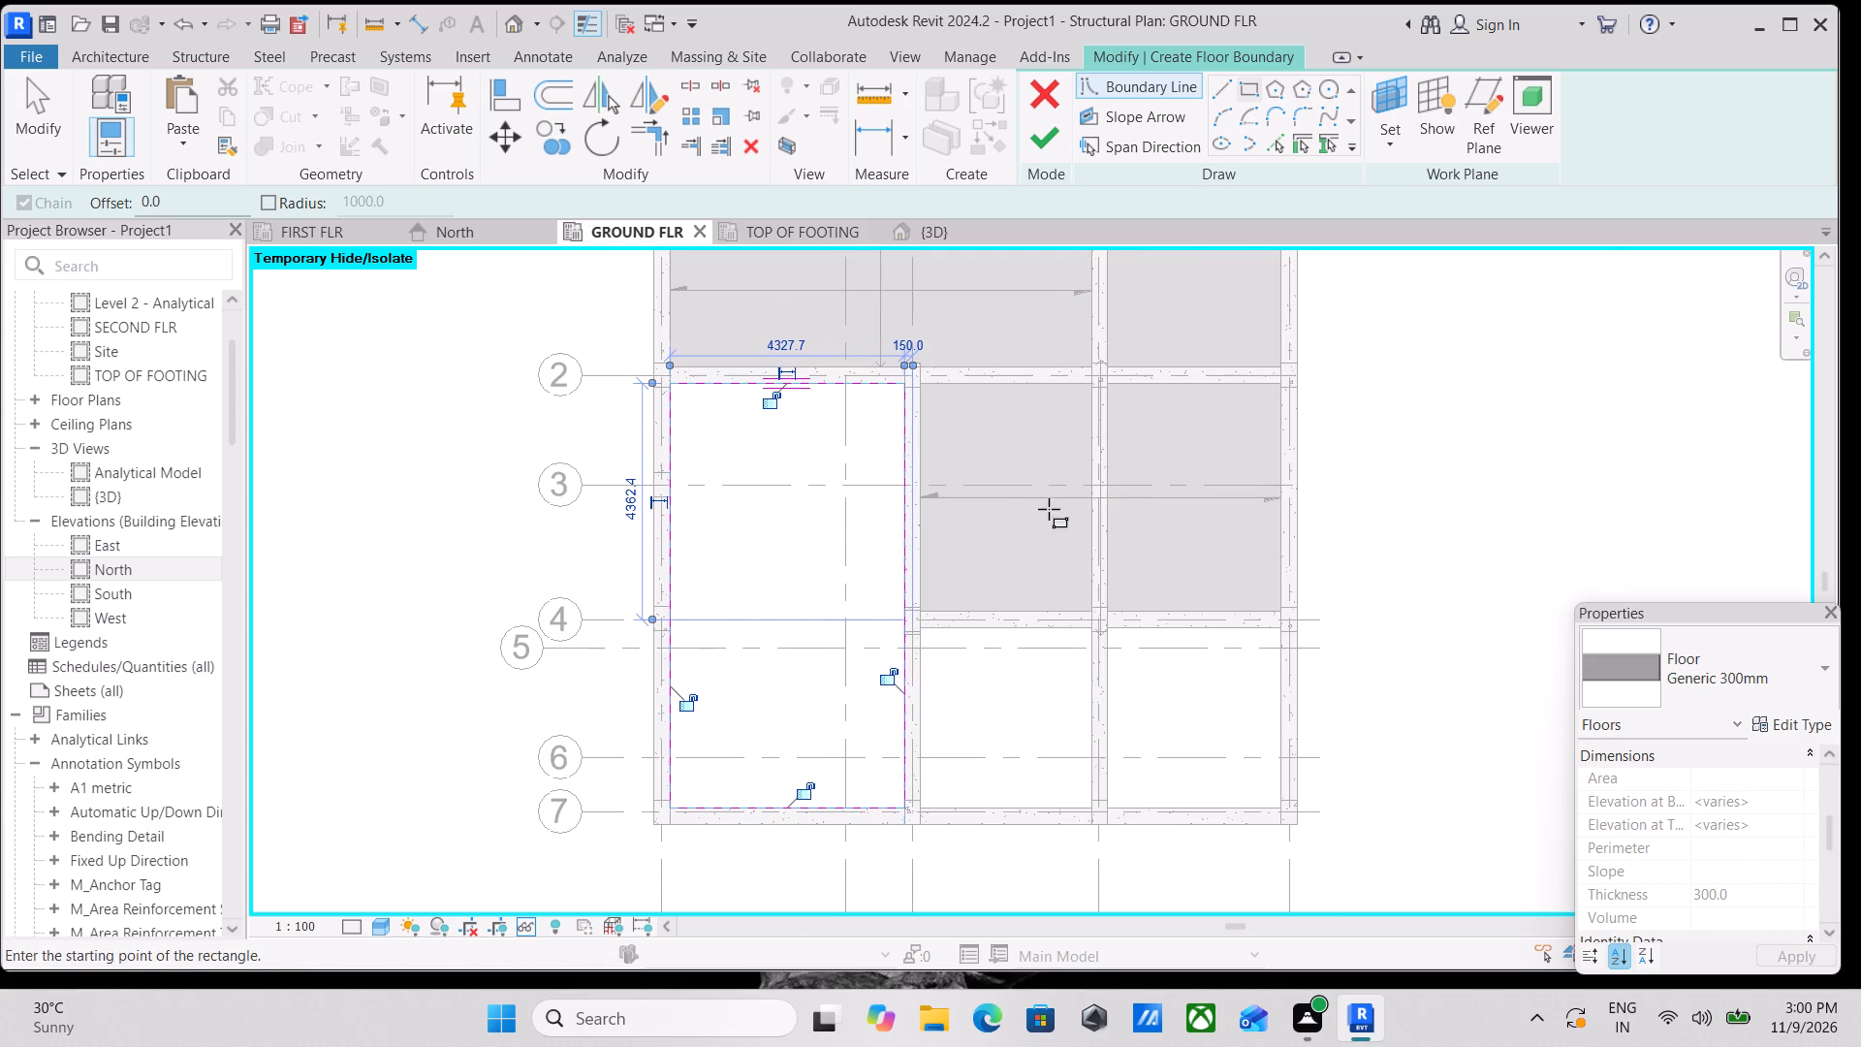
middle_drag(997, 480, 1009, 512)
scroll(911, 544, up, 1)
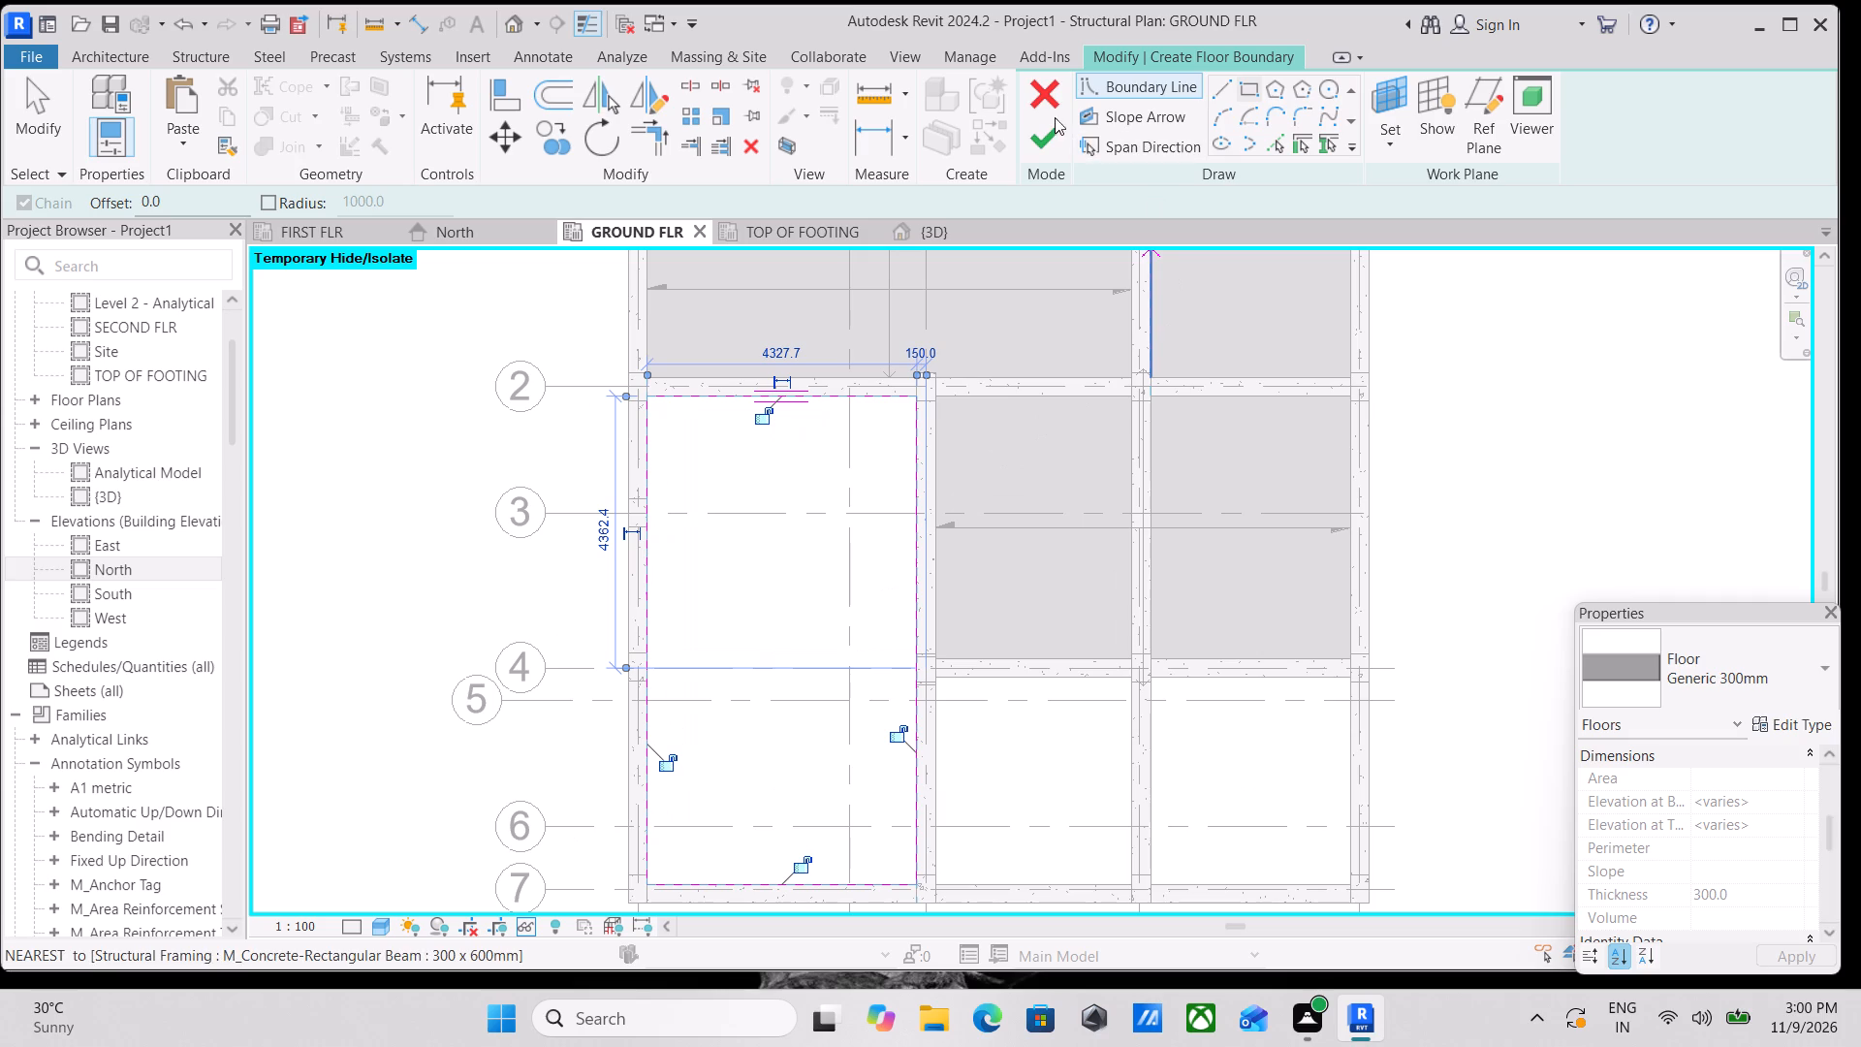
click(1039, 143)
middle_drag(962, 638, 899, 442)
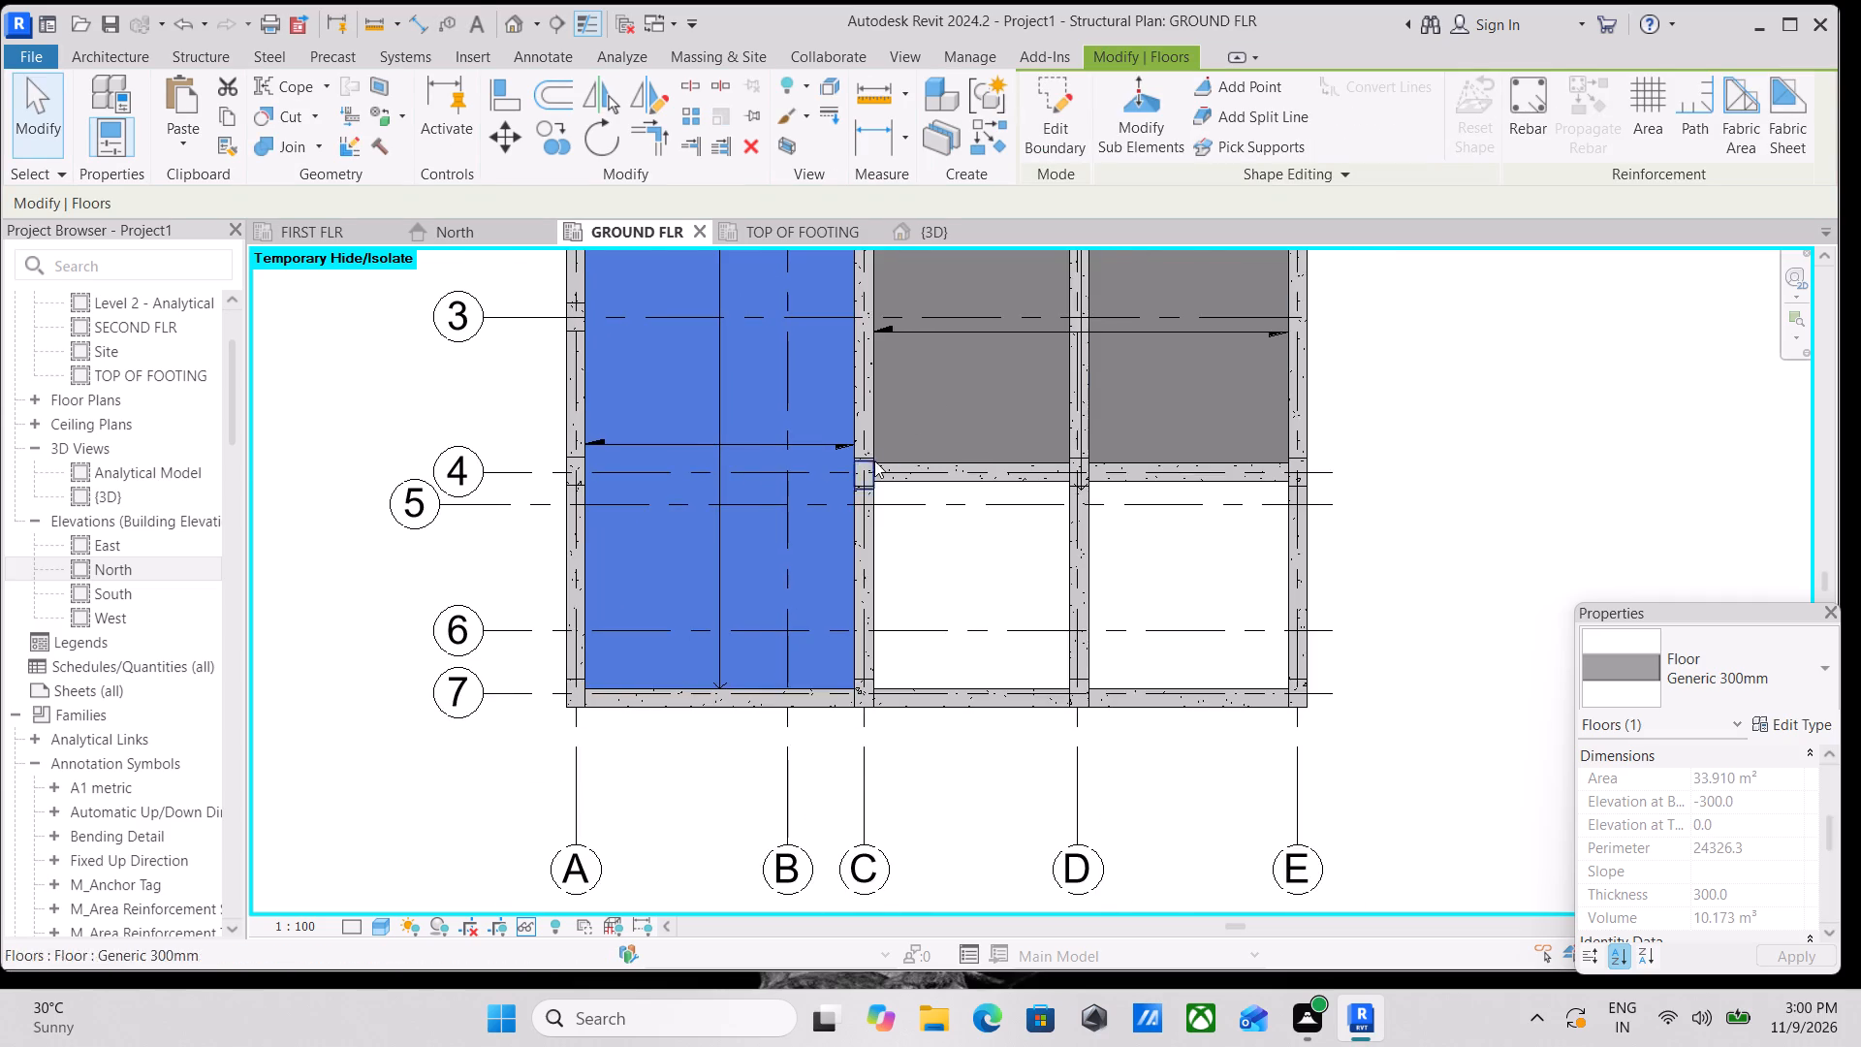
scroll(874, 460, up, 3)
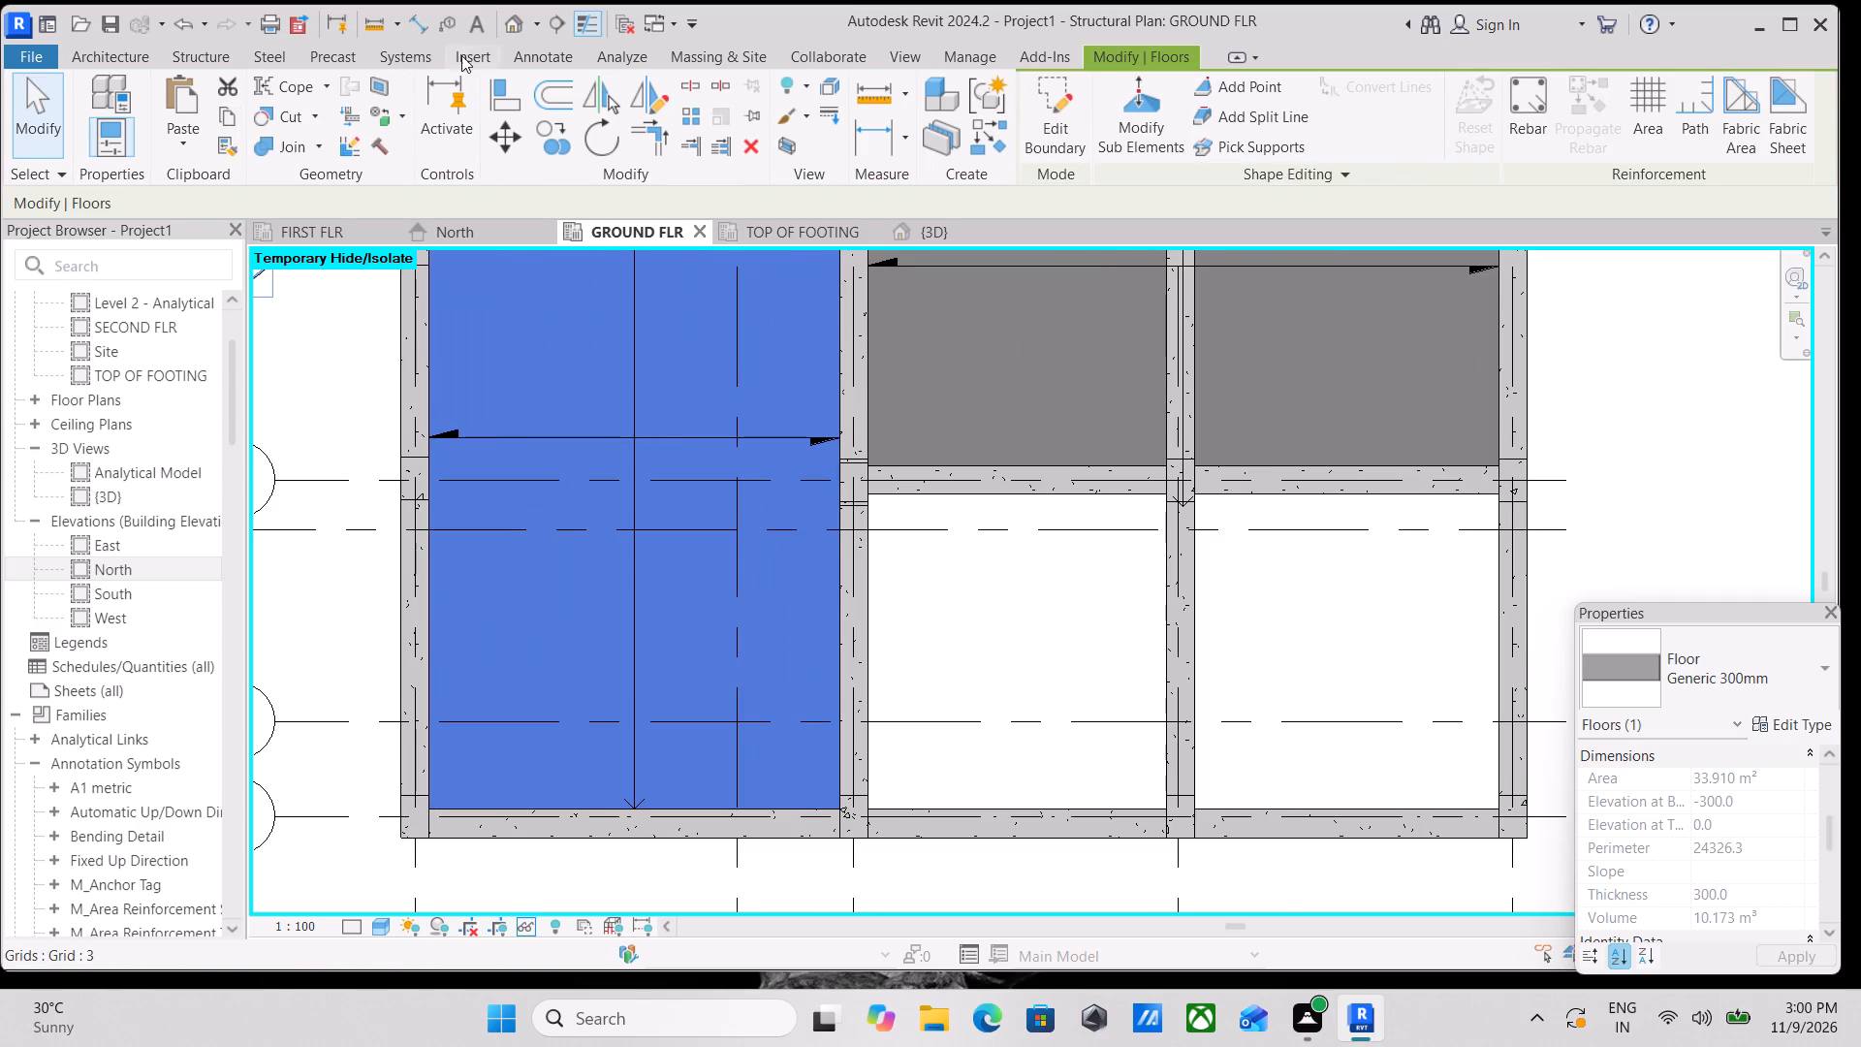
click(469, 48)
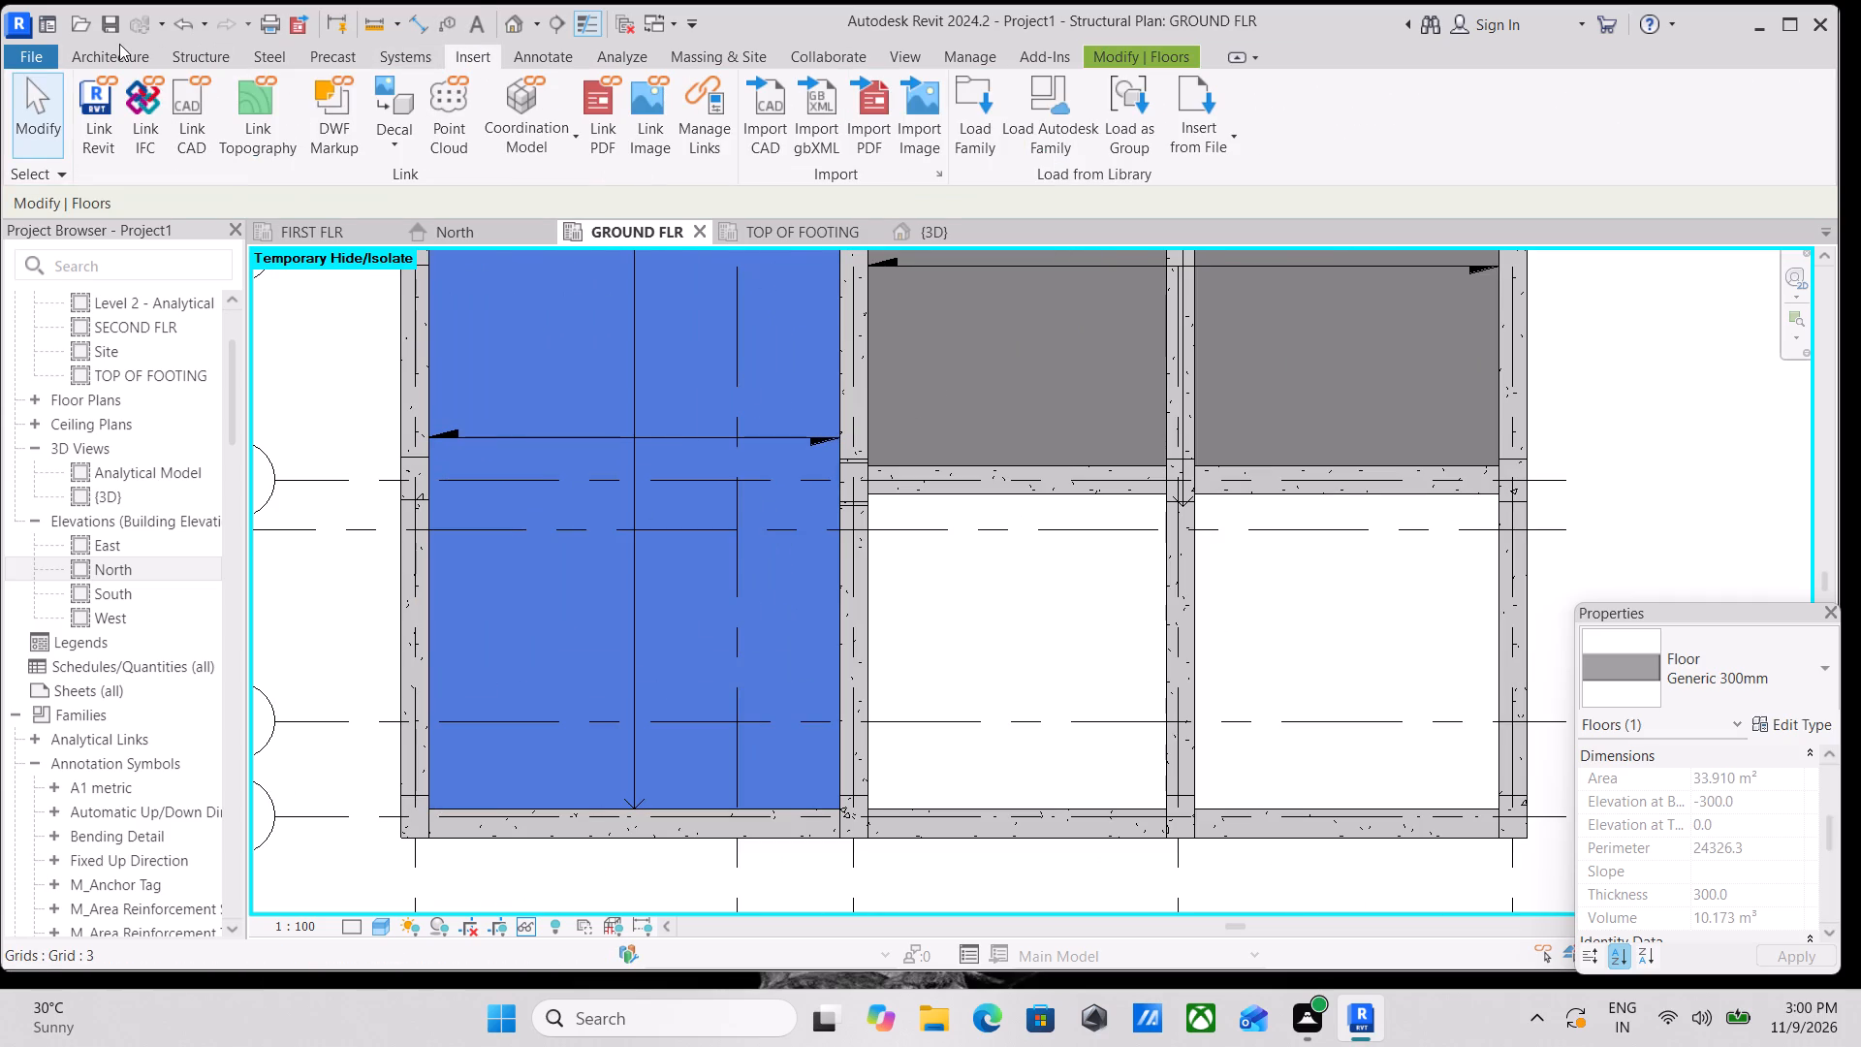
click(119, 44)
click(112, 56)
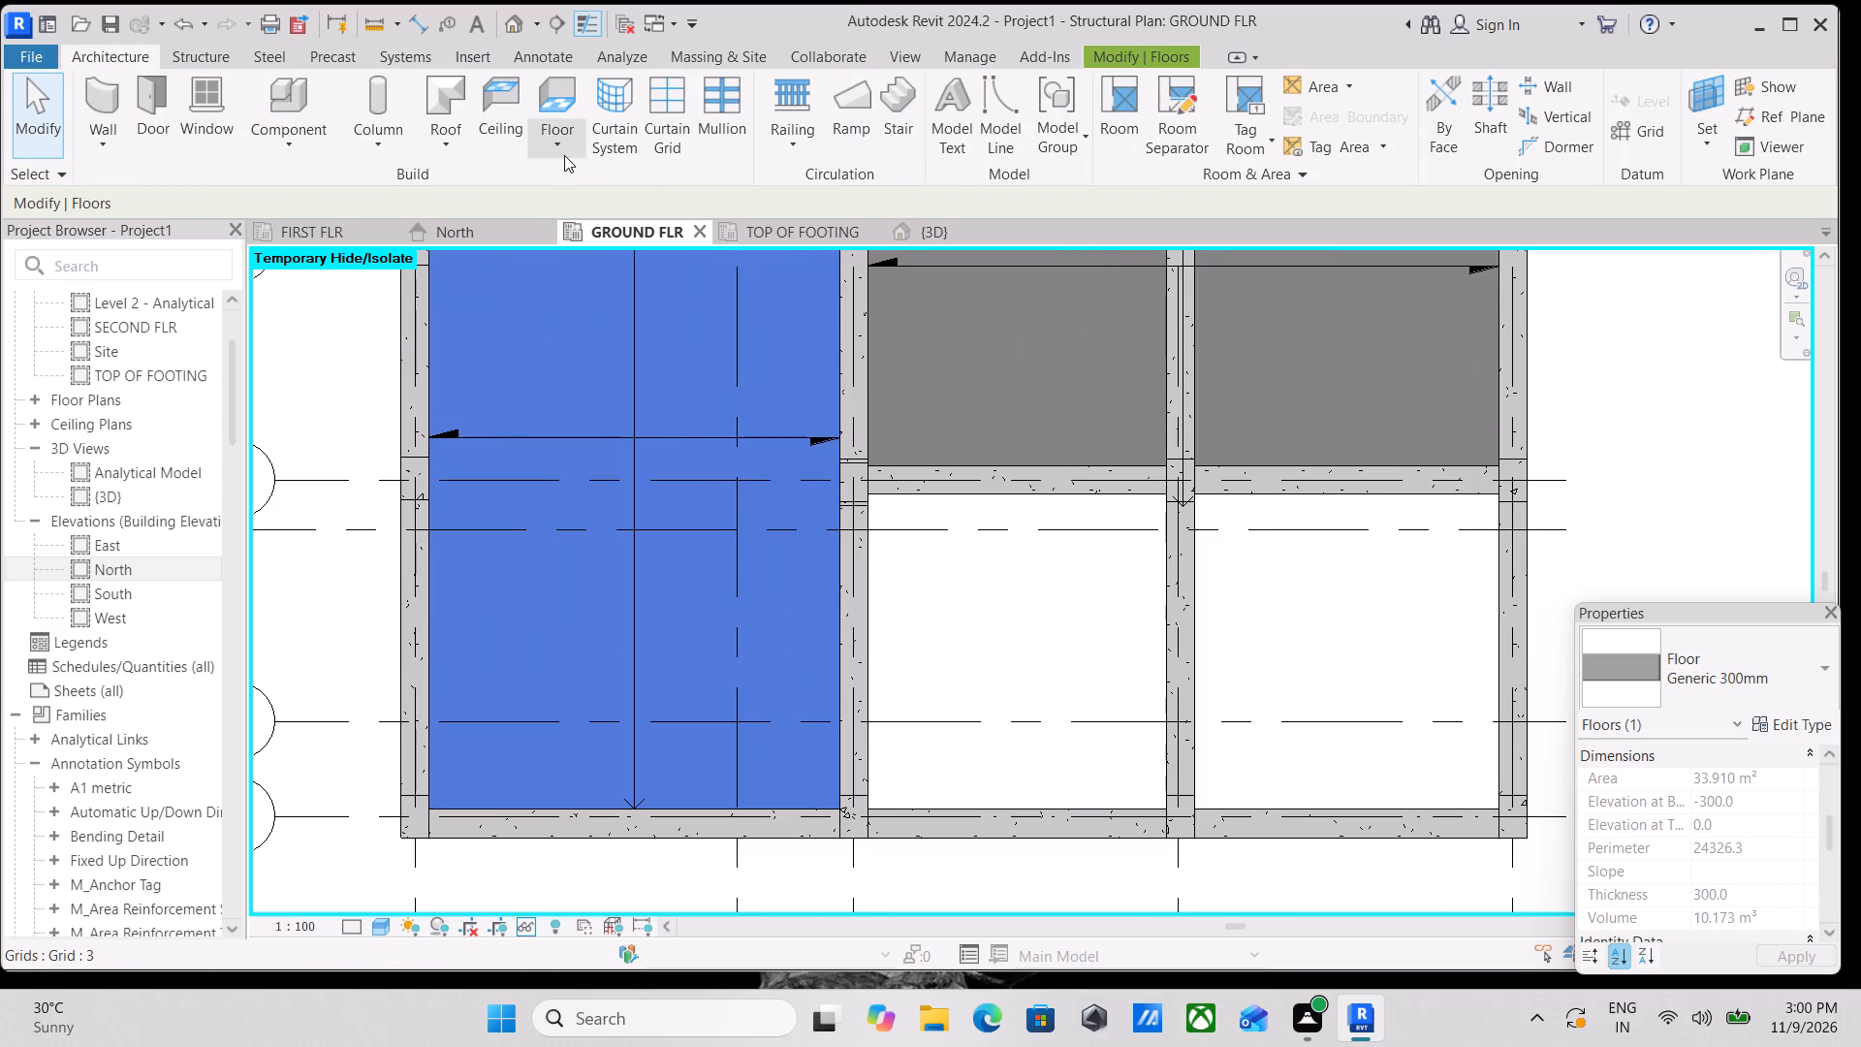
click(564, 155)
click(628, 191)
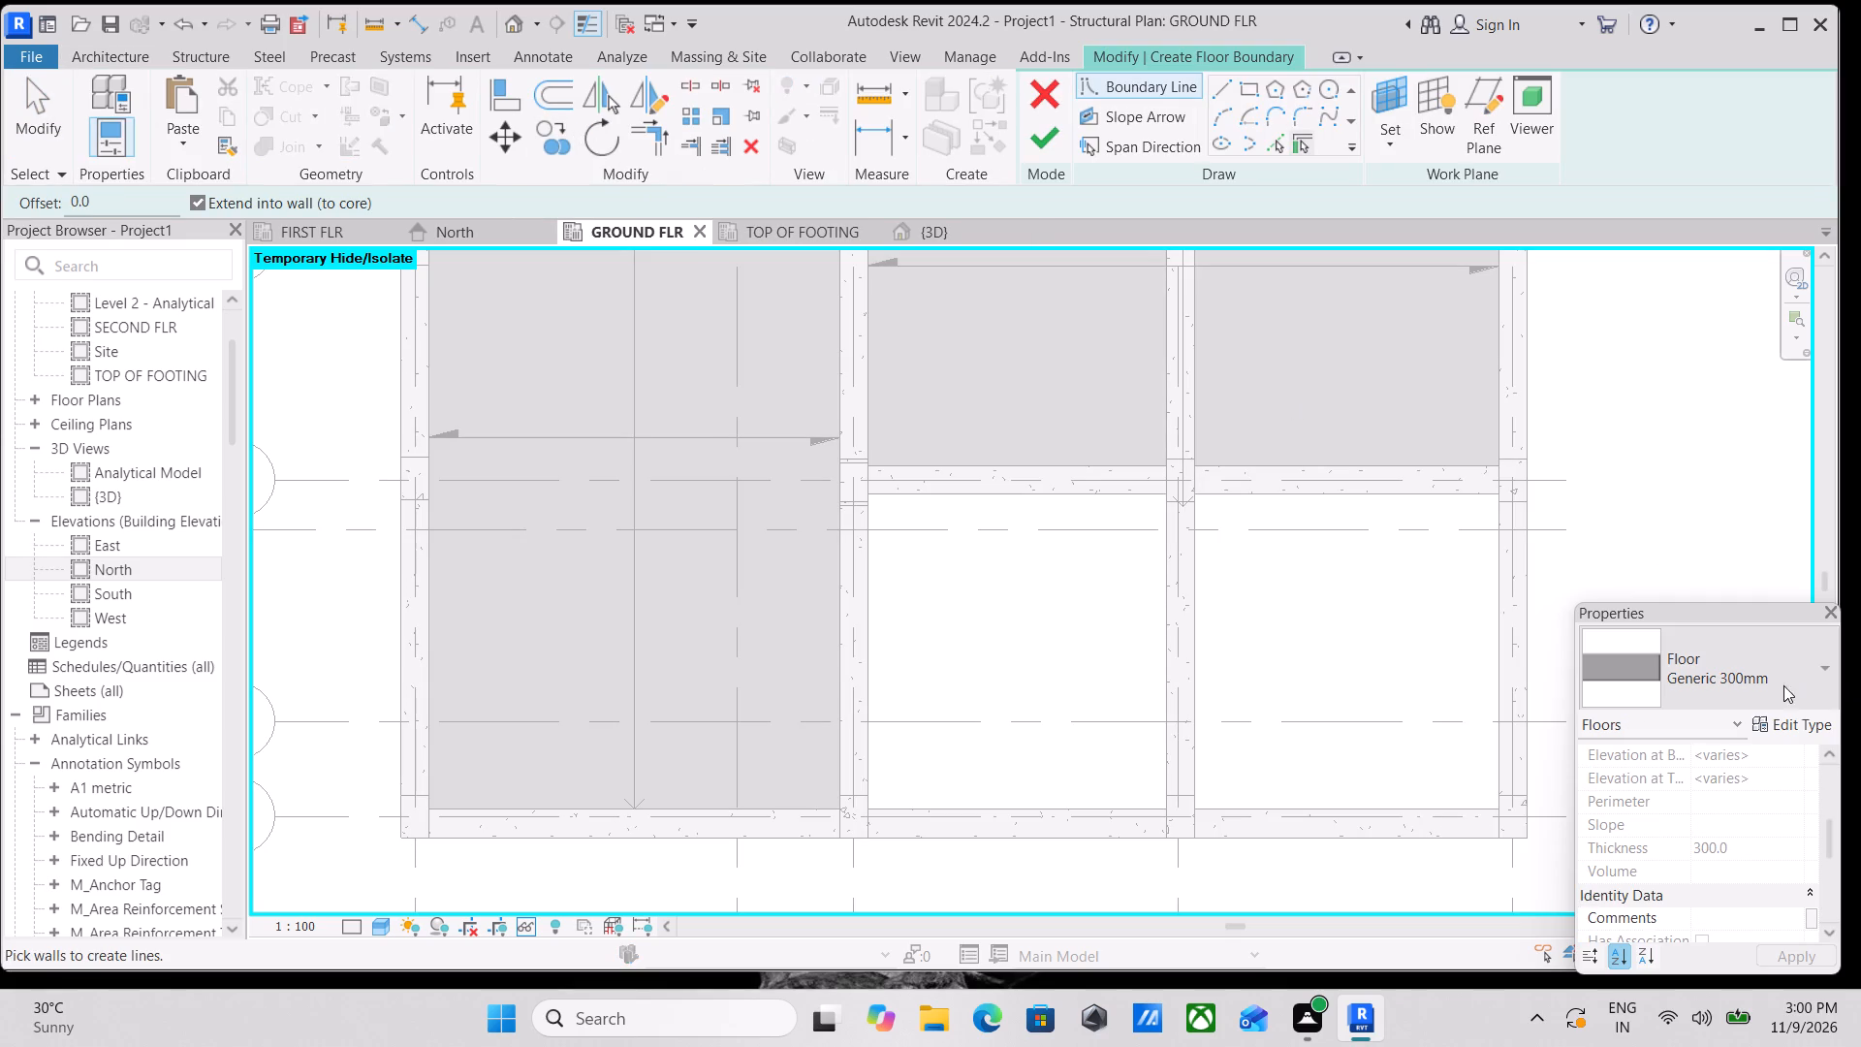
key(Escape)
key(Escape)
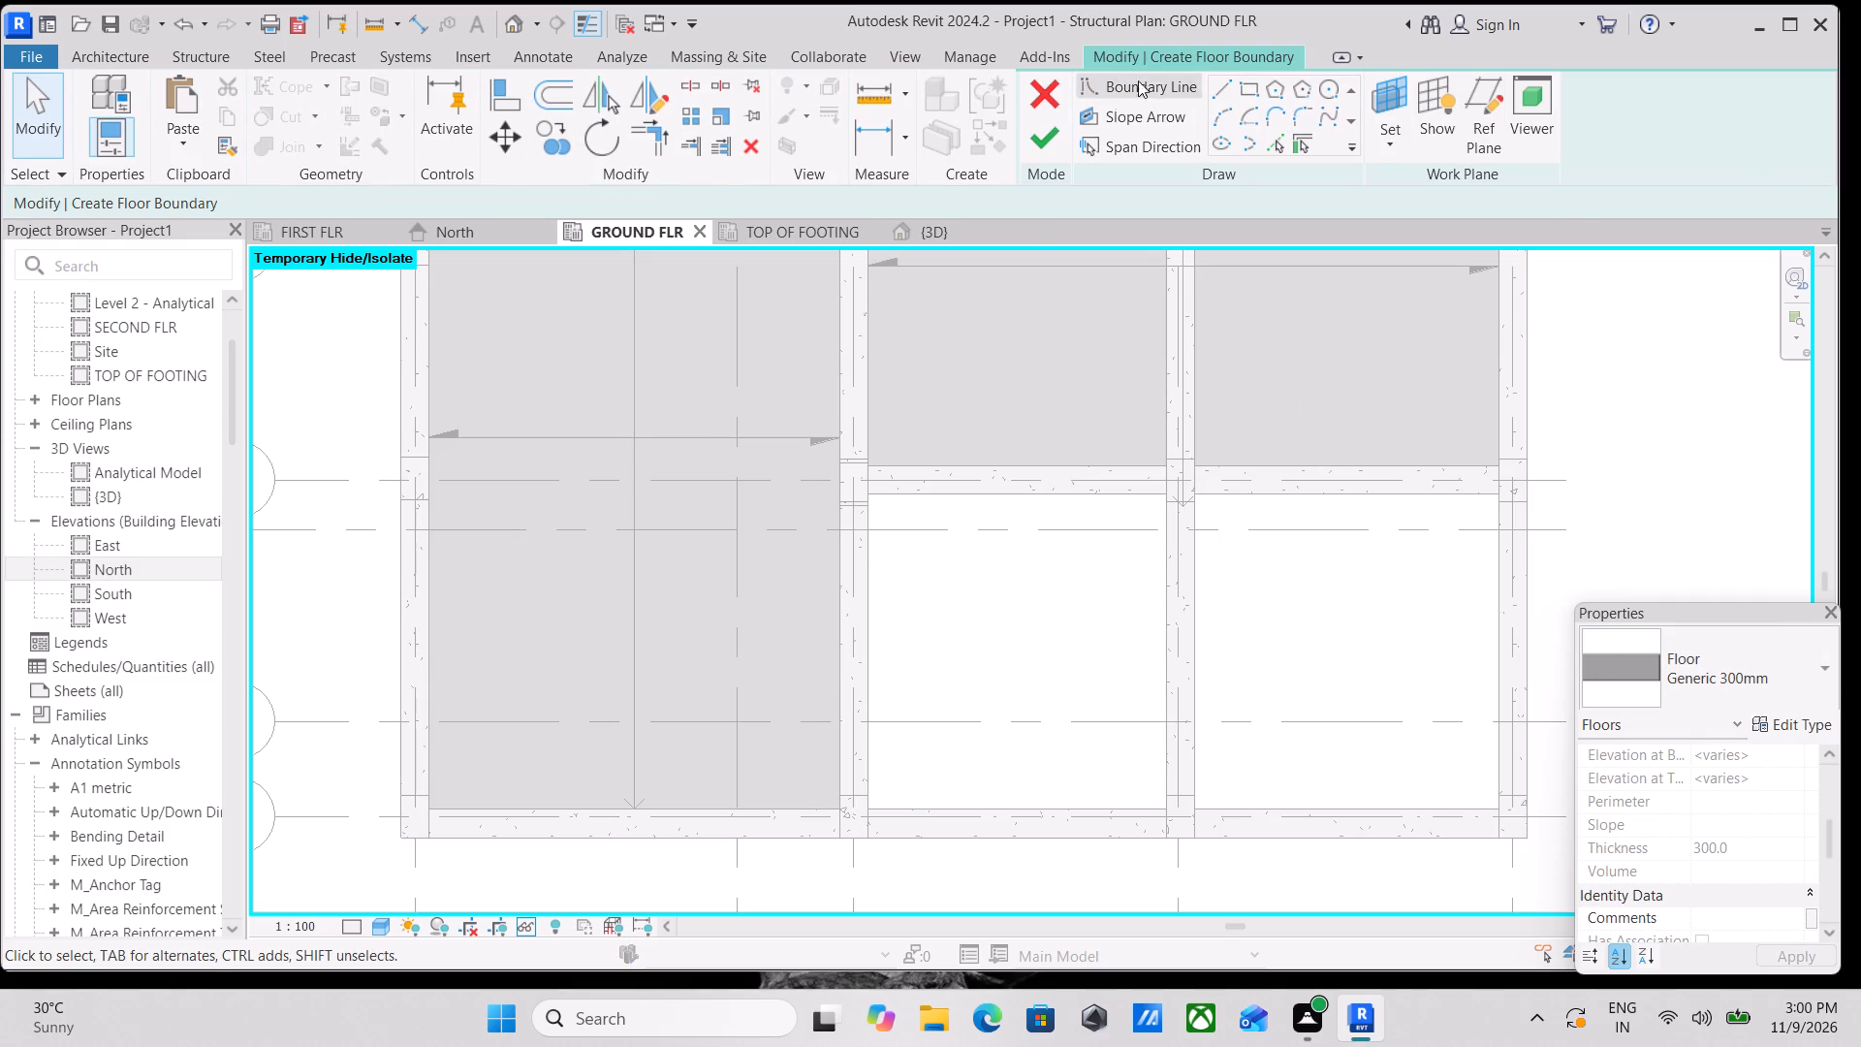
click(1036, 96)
Start a structural floor on GROUND FLR and sketch a rectangle about 3151 by 3323 mm along the inner beam faces between grids 4–7 and C–D.
middle_drag(778, 341, 956, 442)
scroll(956, 443, up, 1)
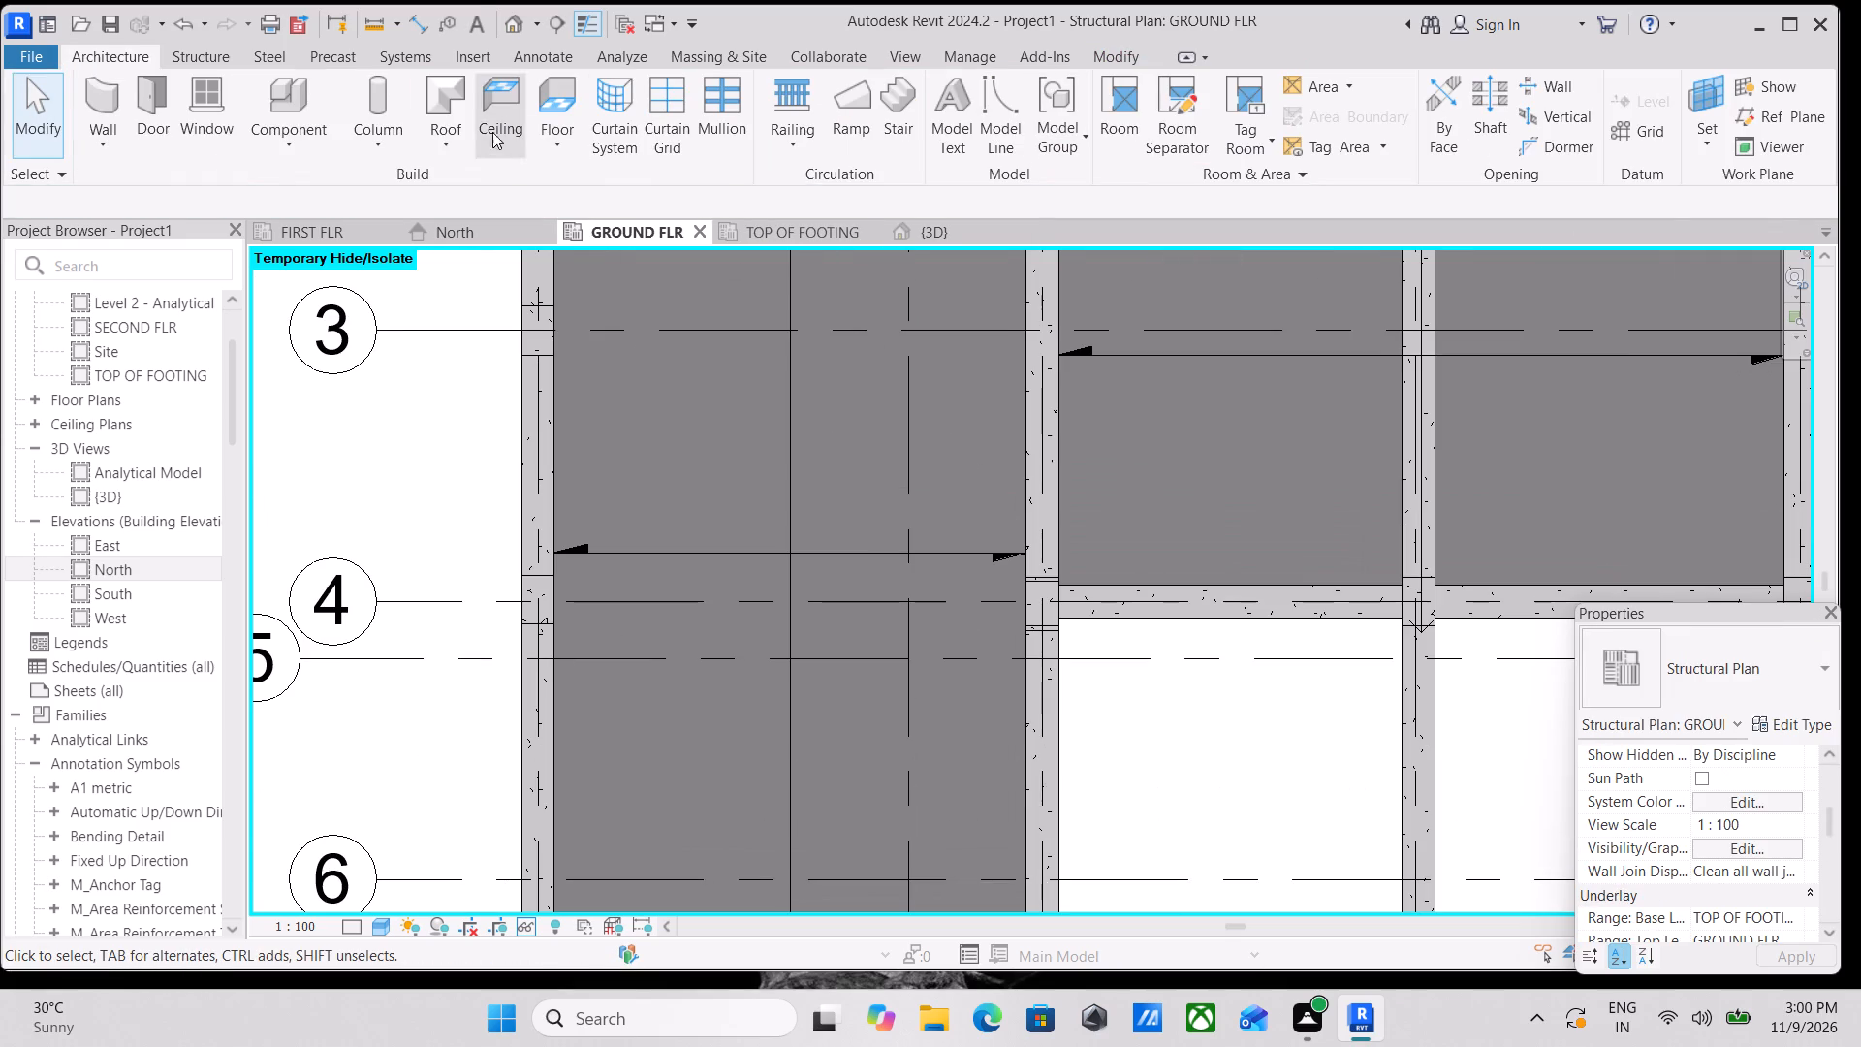
click(563, 138)
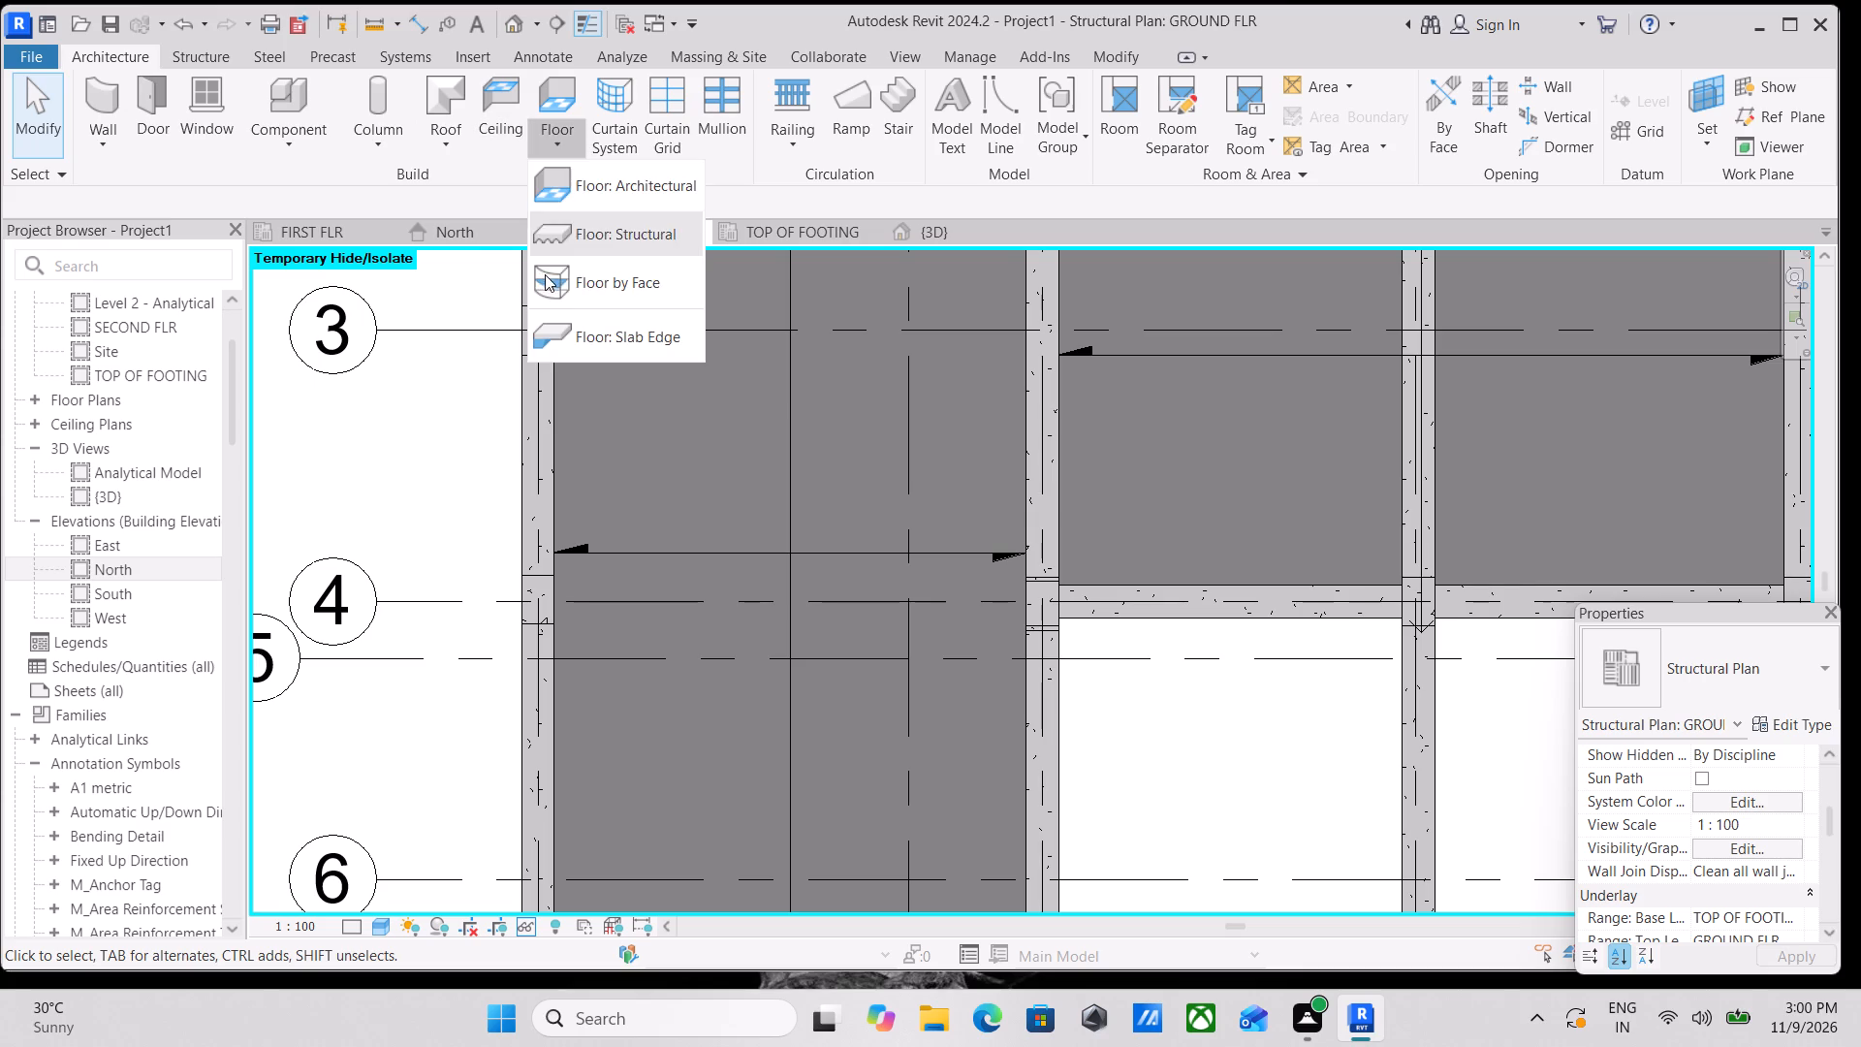
click(586, 226)
middle_drag(1356, 516, 1128, 361)
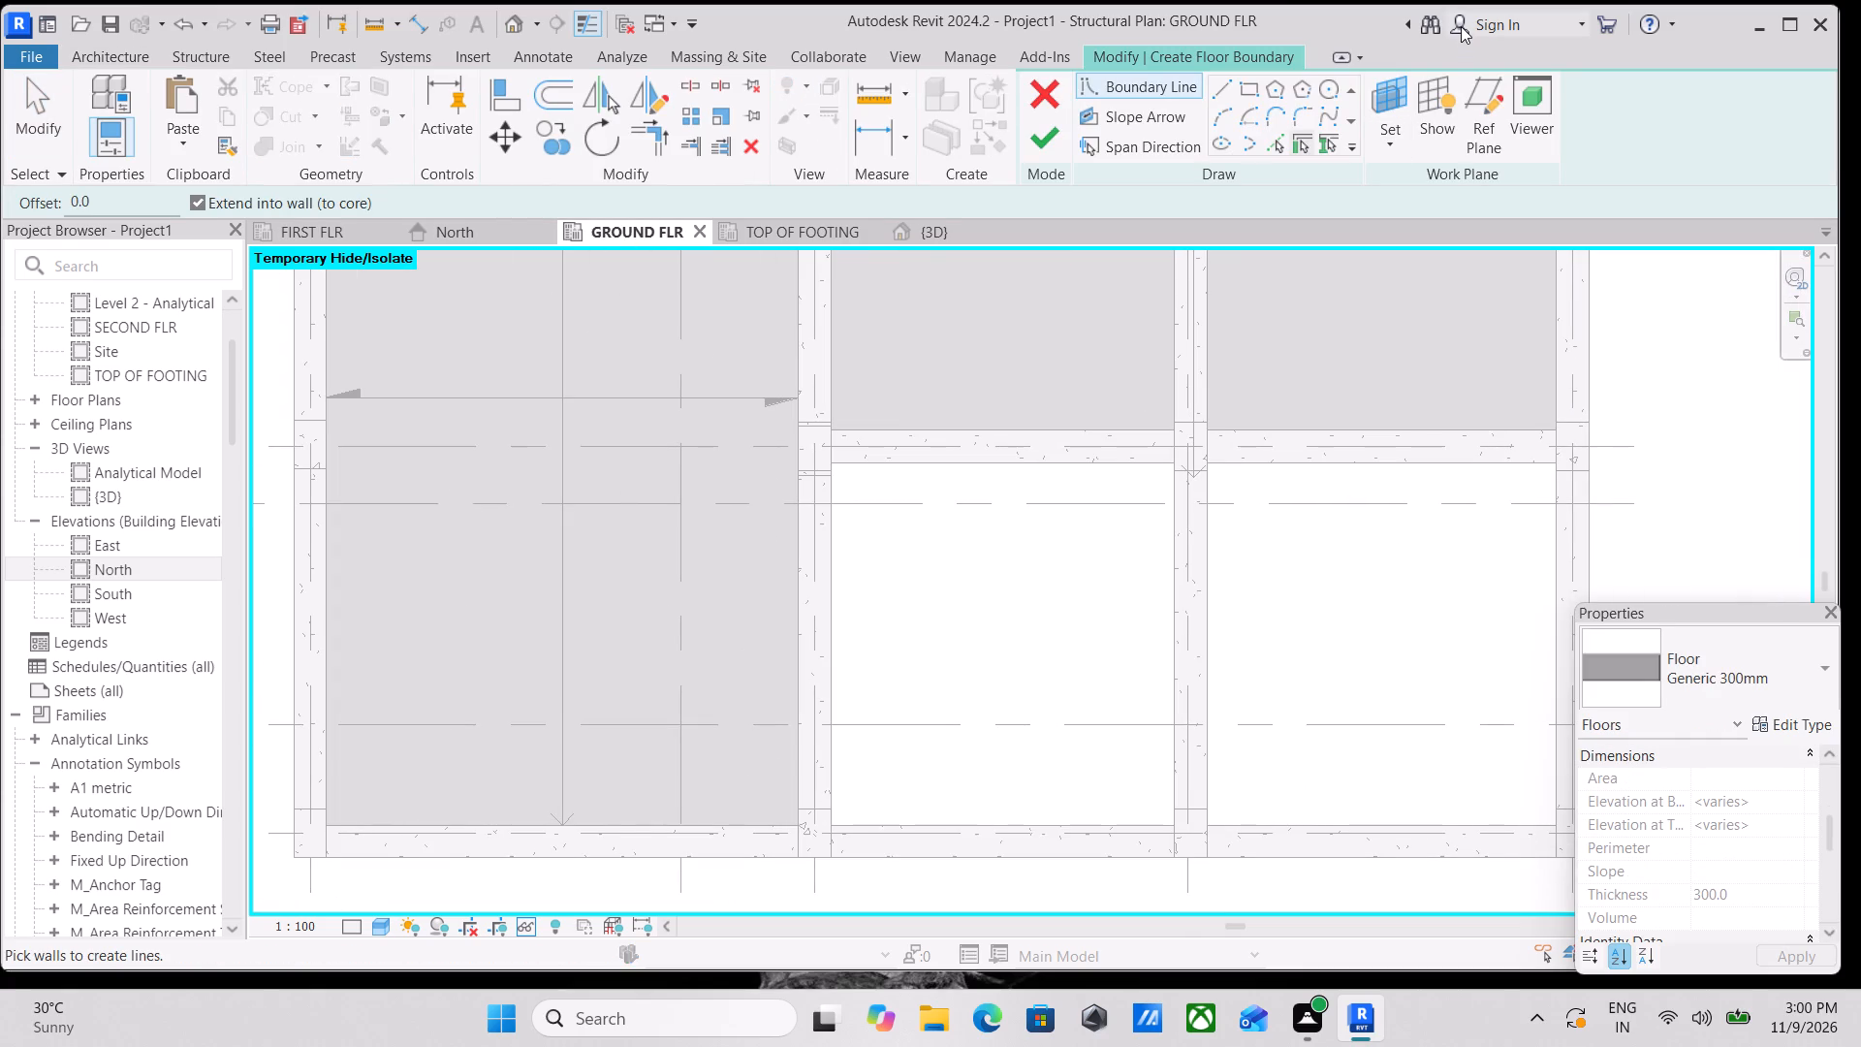
click(1249, 81)
scroll(884, 544, up, 3)
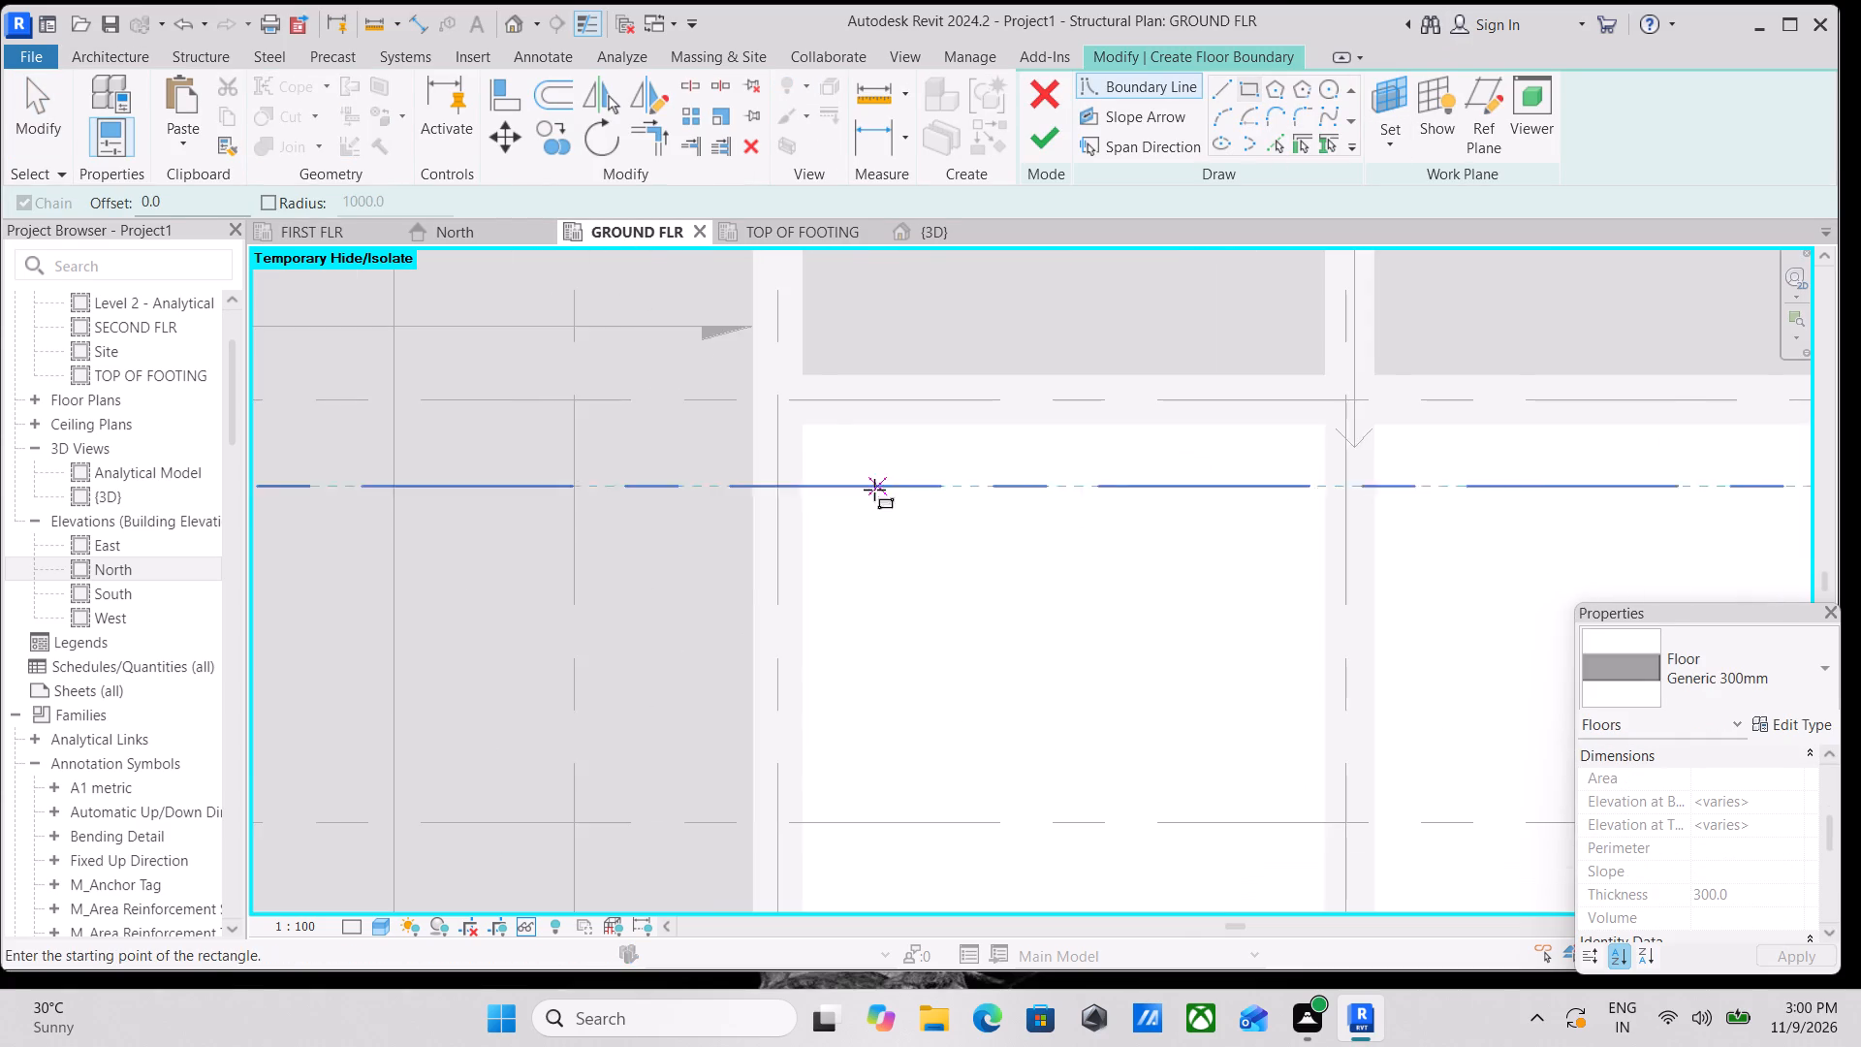
scroll(808, 385, up, 3)
click(794, 446)
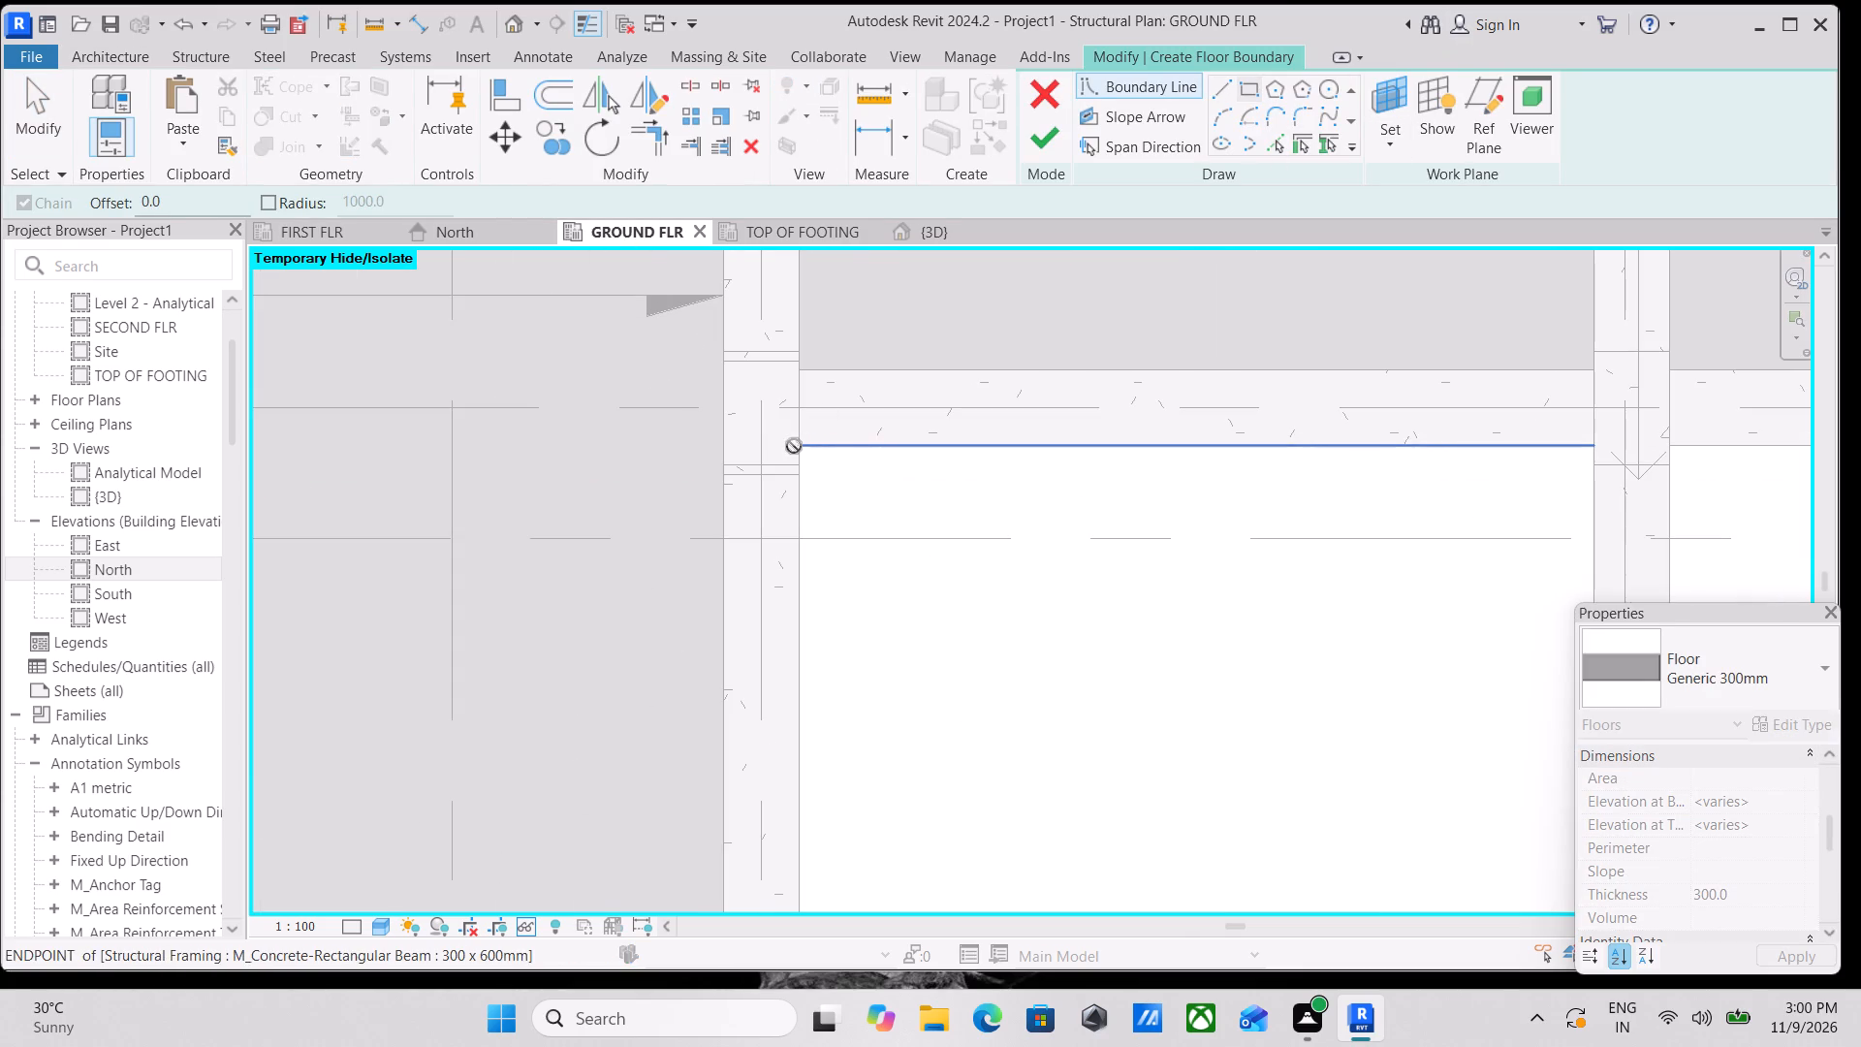
scroll(996, 655, down, 1)
middle_drag(996, 655, 825, 405)
scroll(812, 374, up, 1)
scroll(1025, 530, down, 3)
middle_drag(1025, 530, 854, 327)
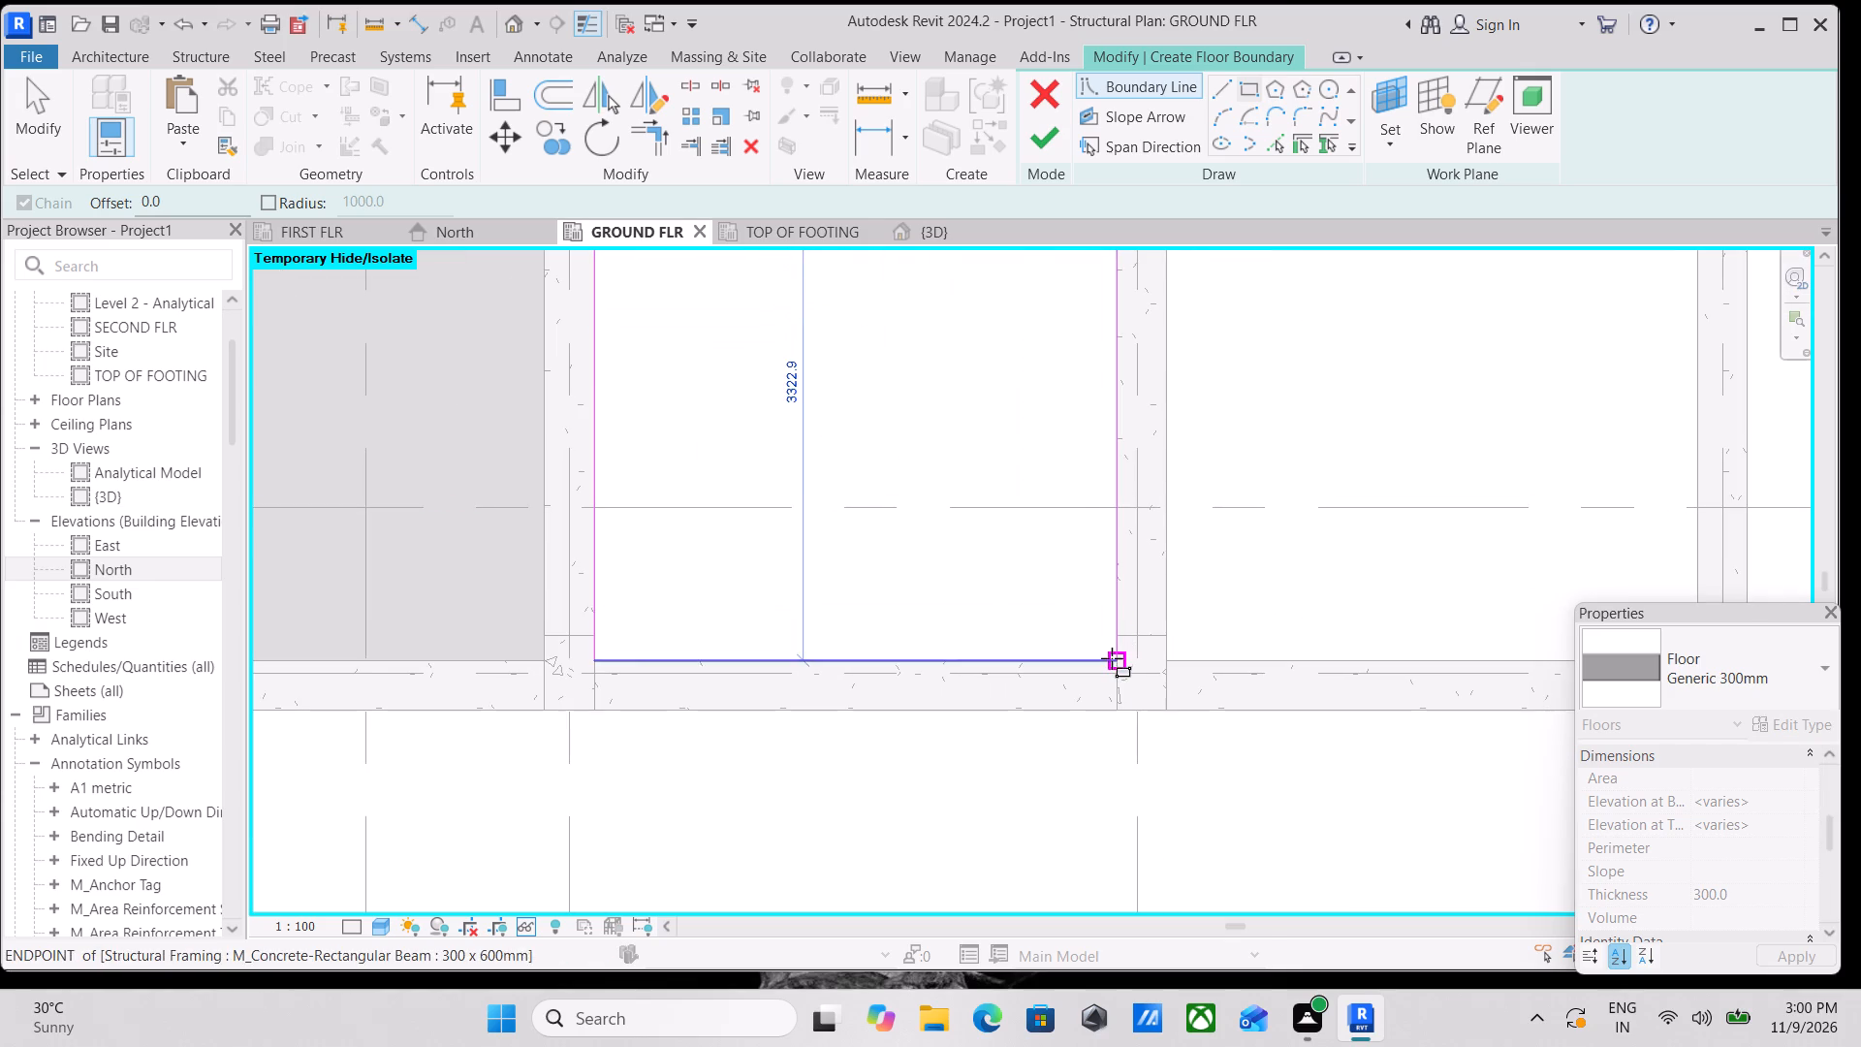
click(1112, 658)
Finish the floor sketch to create the Generic 300mm slab between grids 4–7 and C–D, and clear the selection.
scroll(1175, 504, down, 4)
middle_drag(1175, 504, 1029, 625)
scroll(1091, 448, down, 2)
middle_drag(1091, 448, 1090, 573)
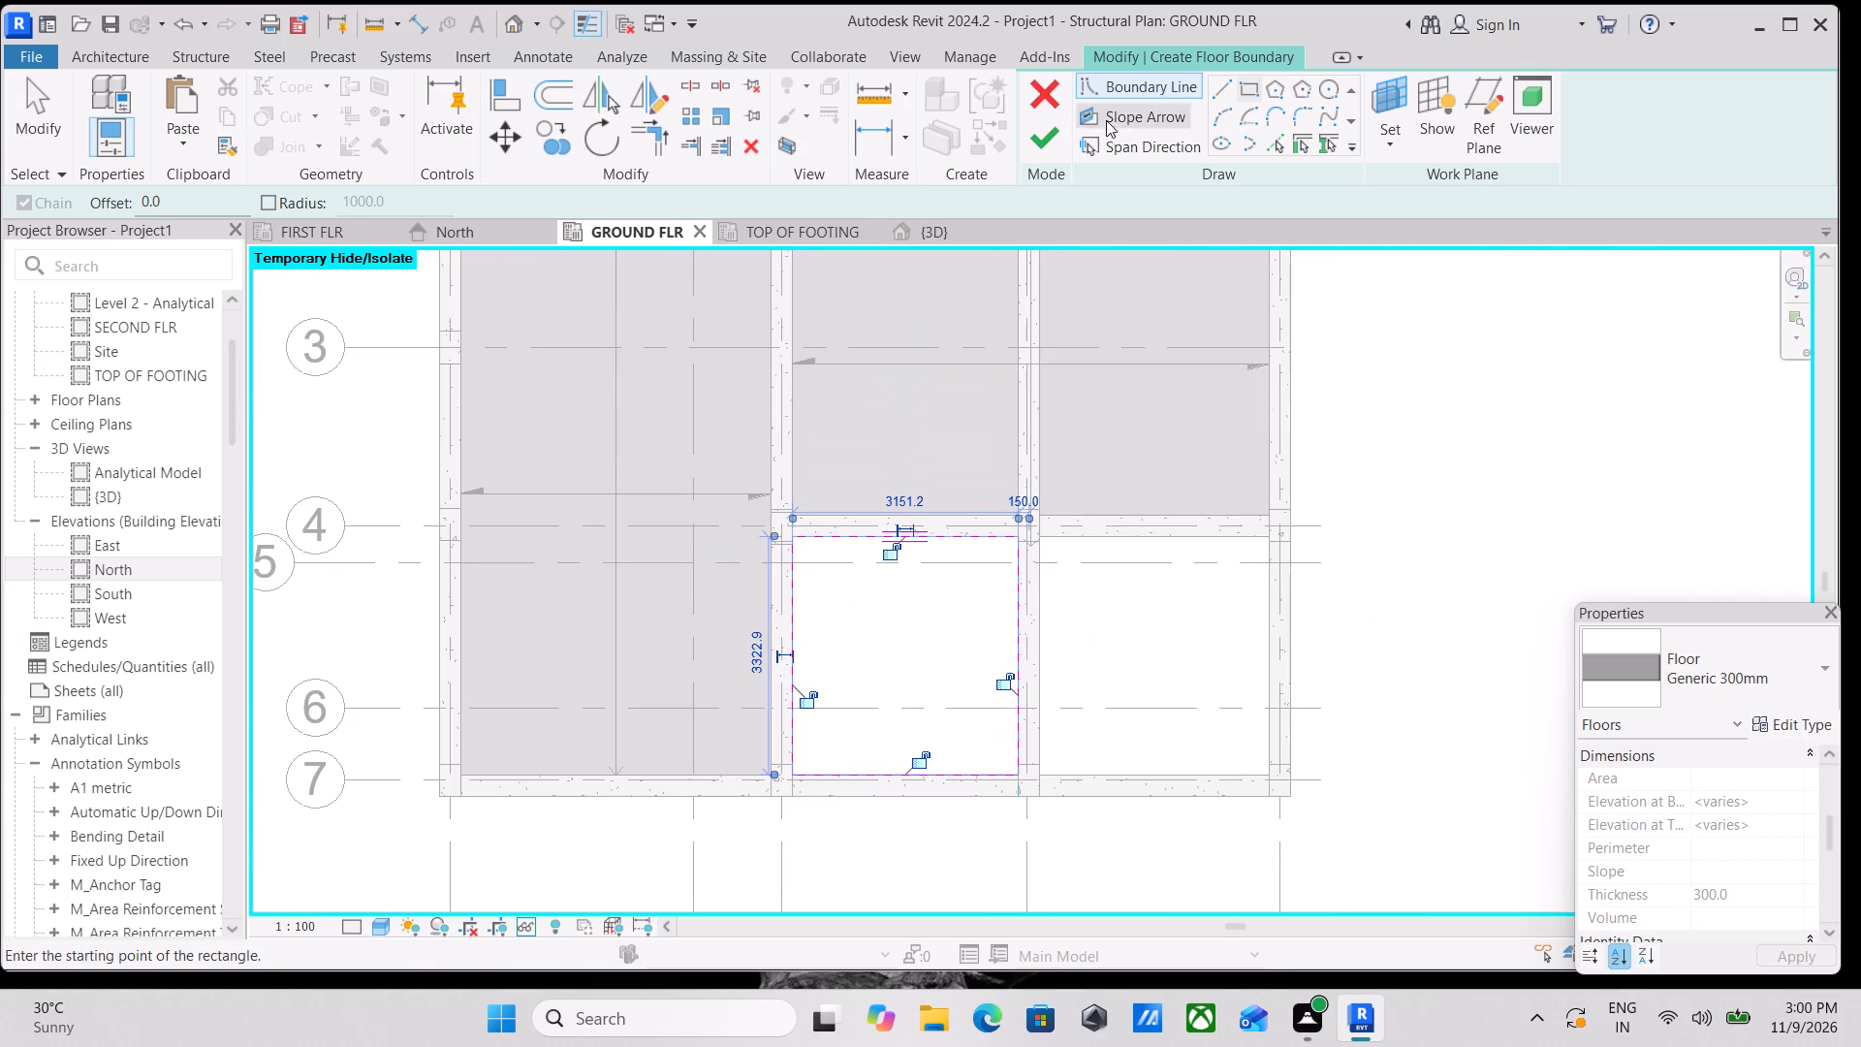
click(1053, 133)
scroll(1061, 645, up, 3)
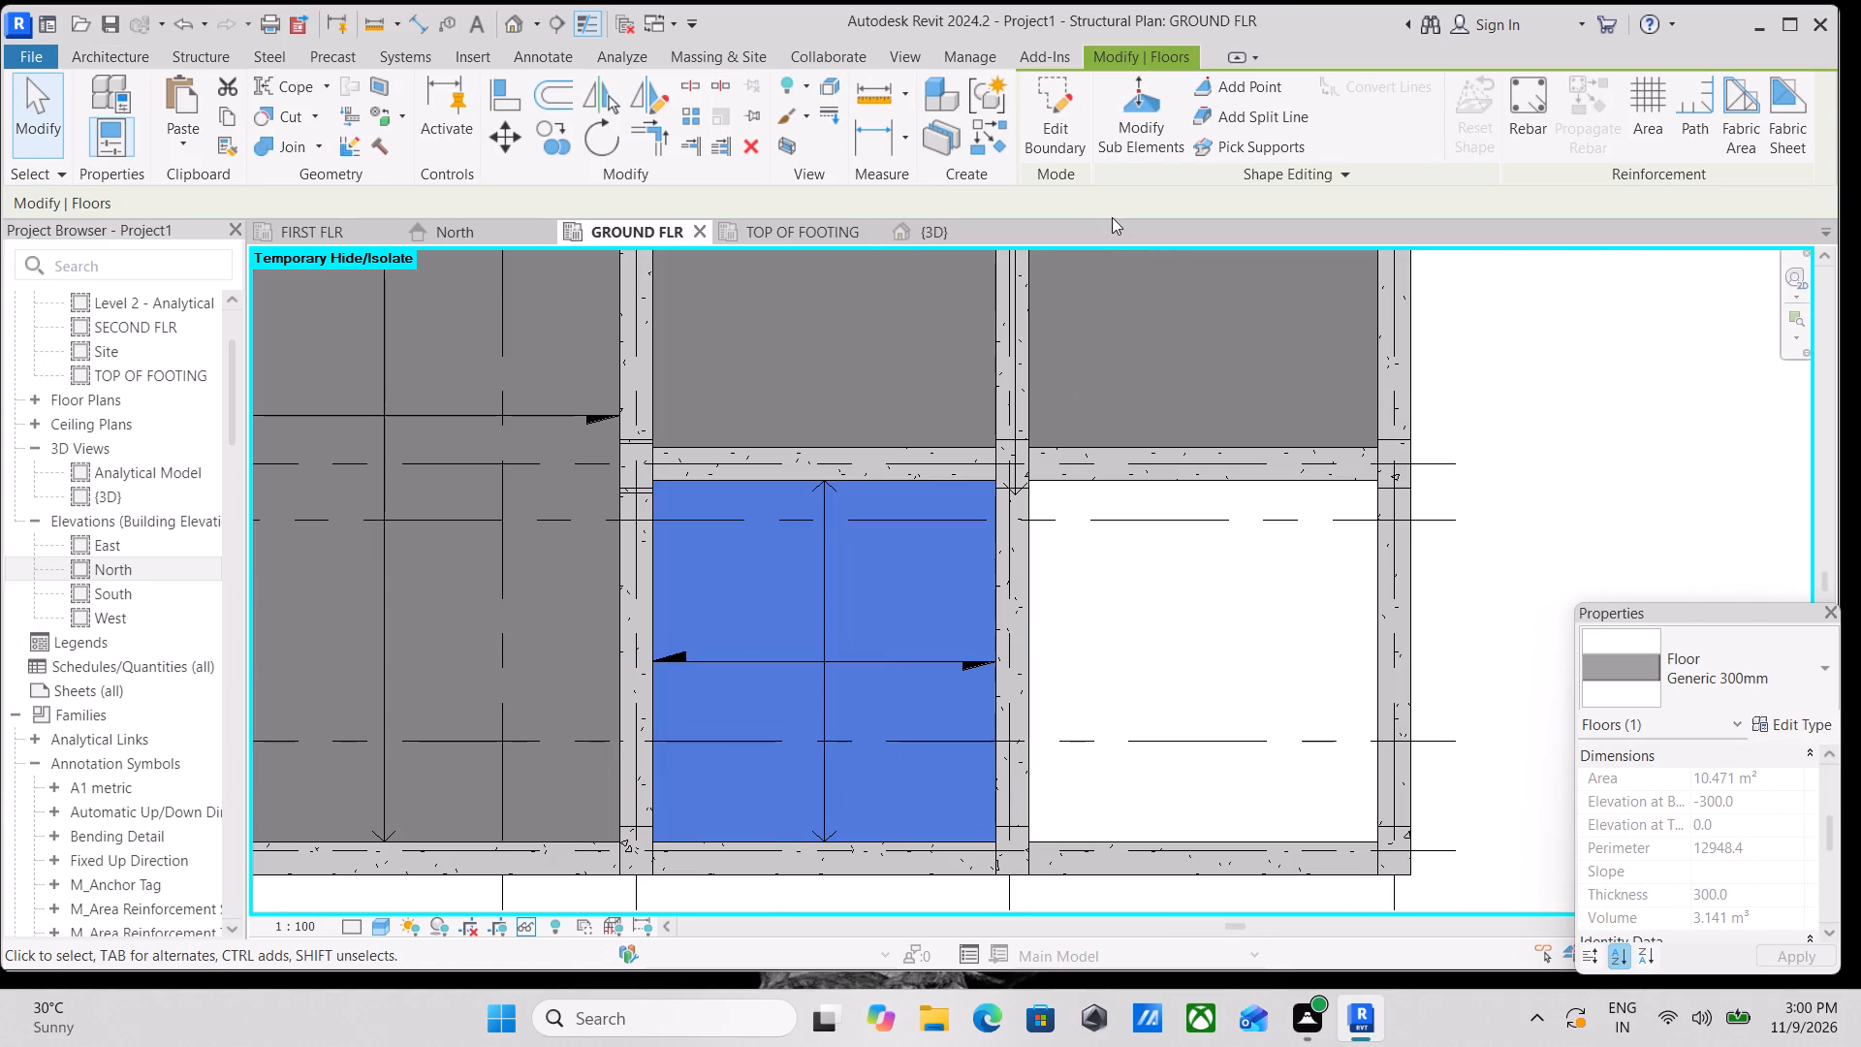
key(Escape)
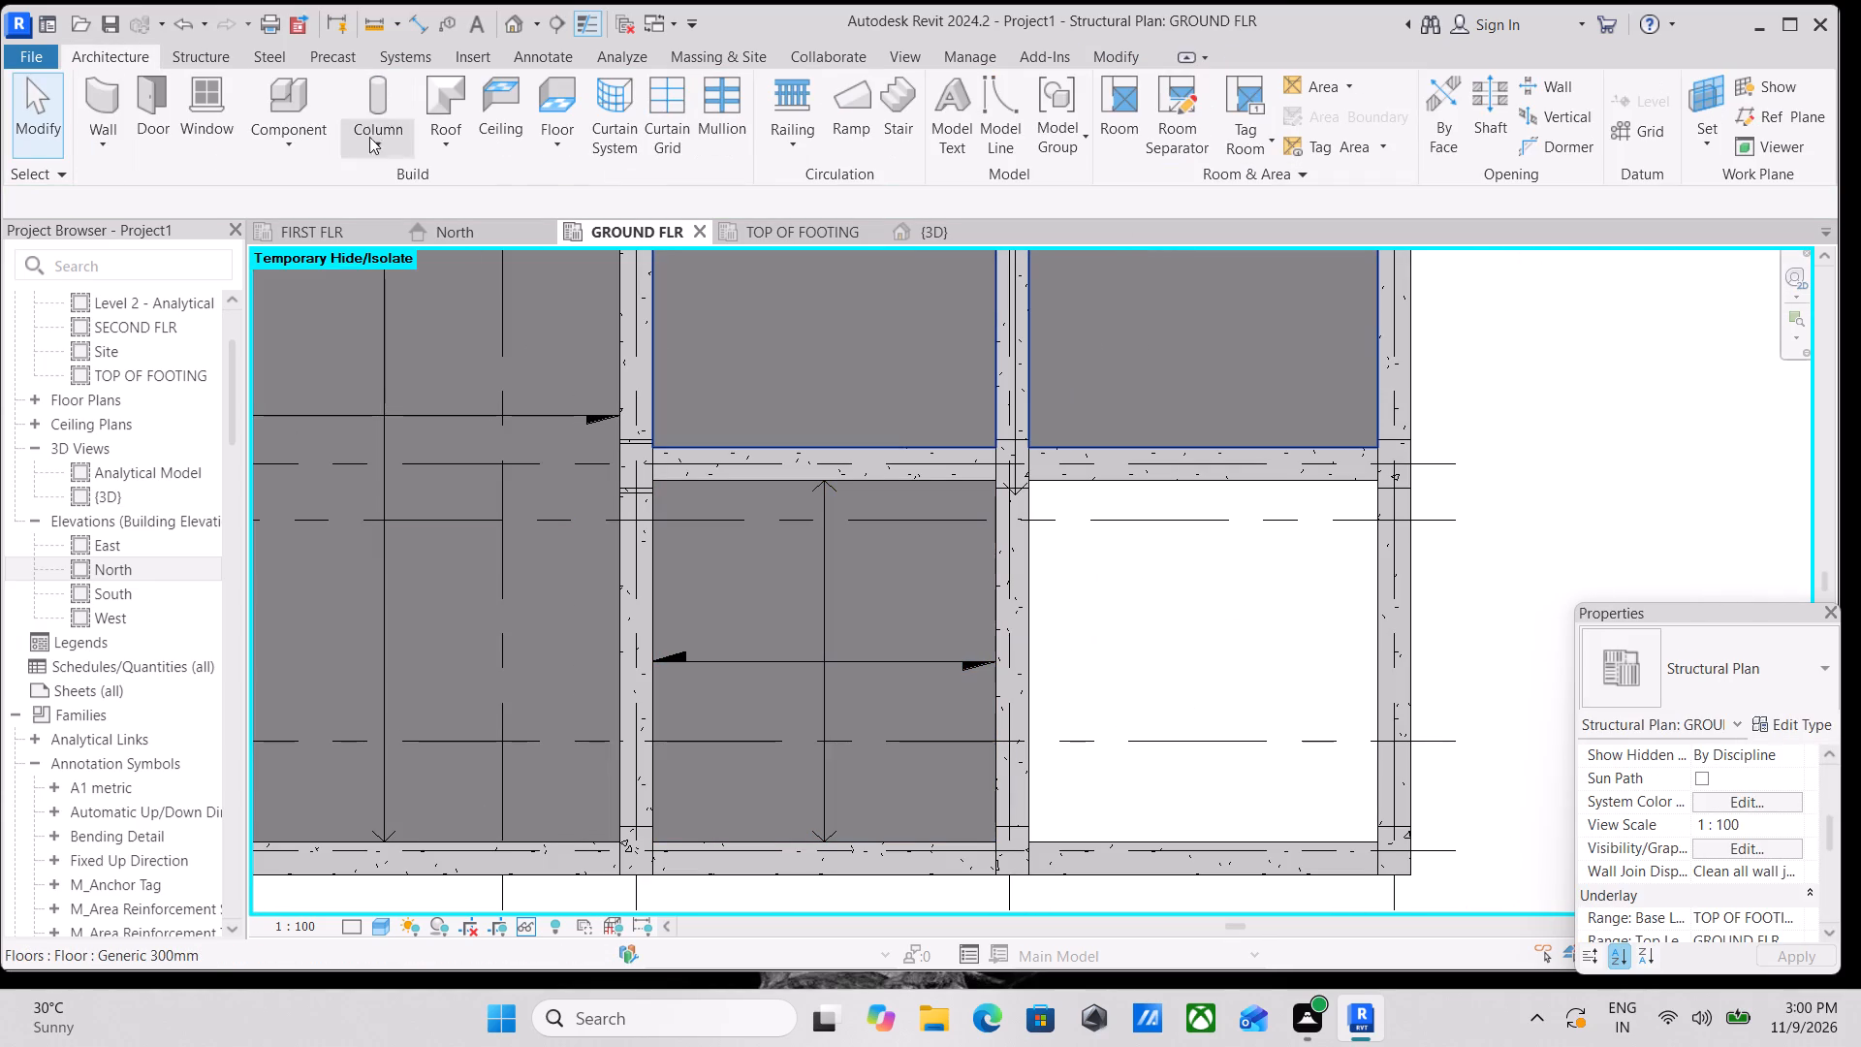
Start another structural floor and sketch a rectangle about 3204 by 3323 mm along the inner beam faces between grids 4–7 and D–E.
click(561, 145)
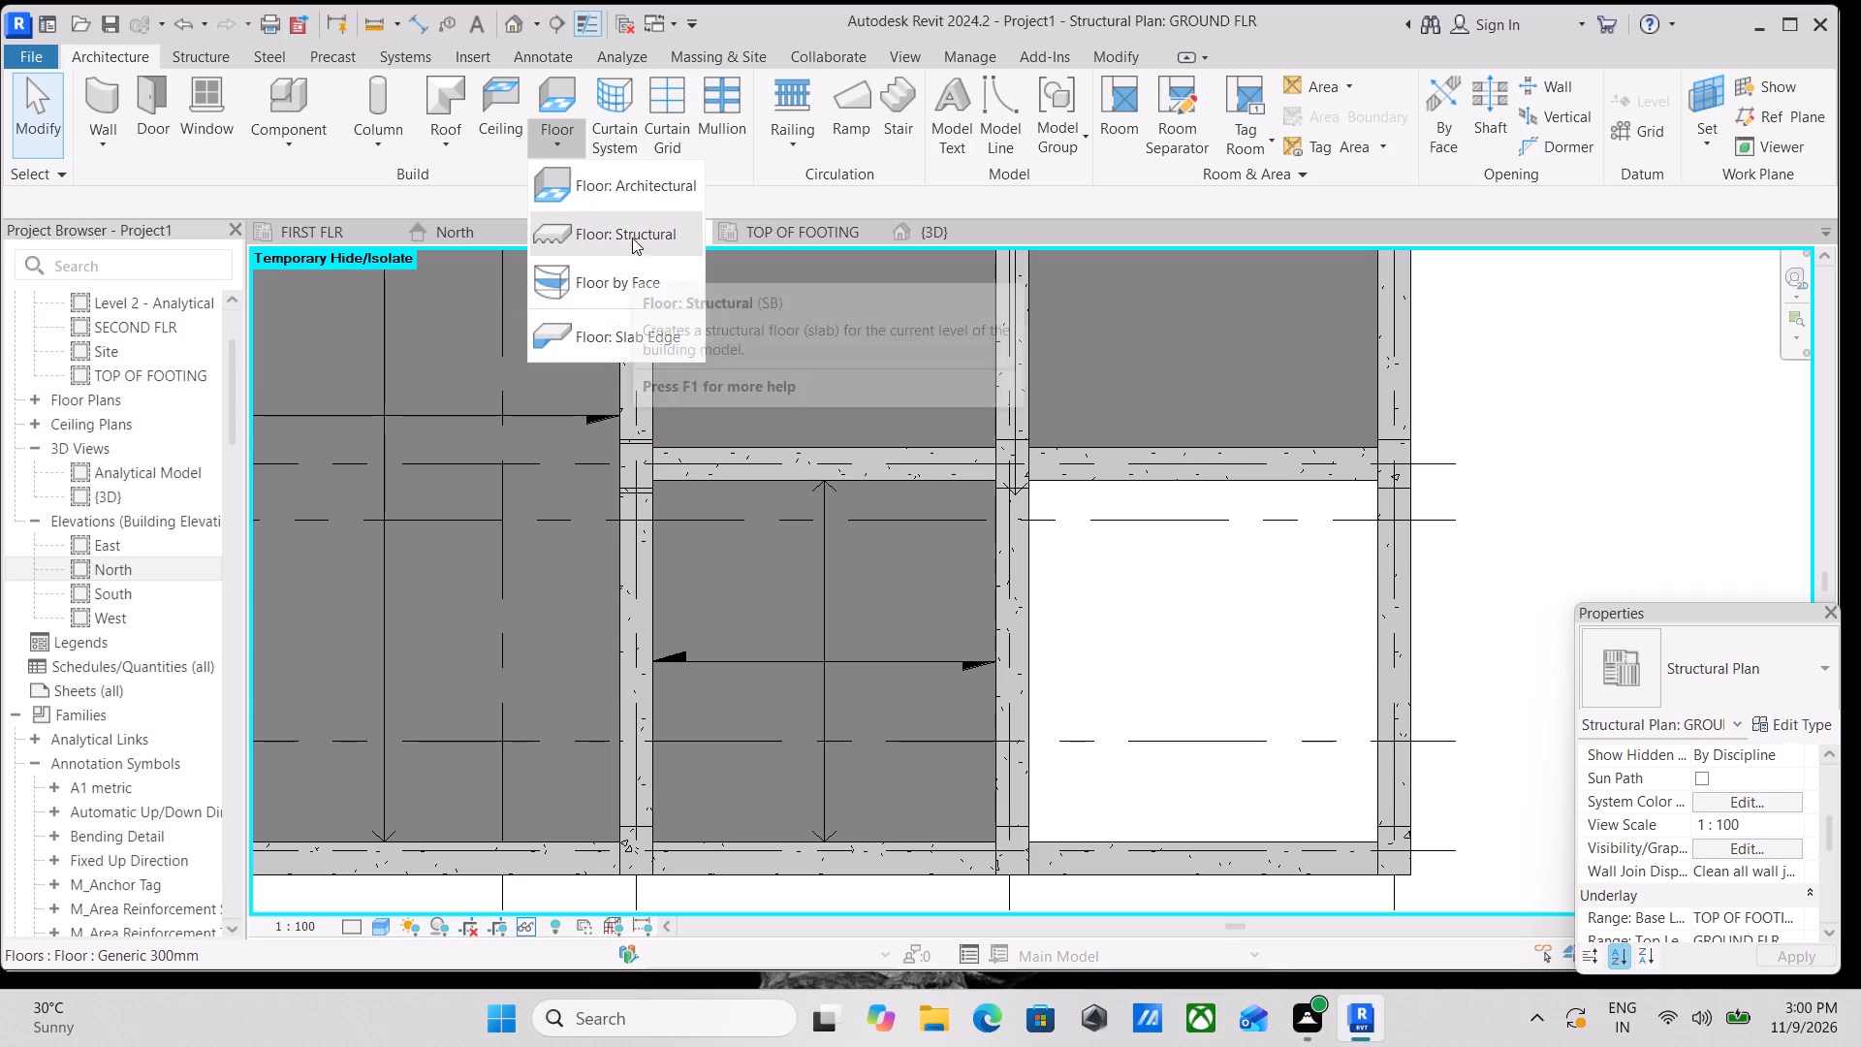
click(632, 236)
click(1251, 88)
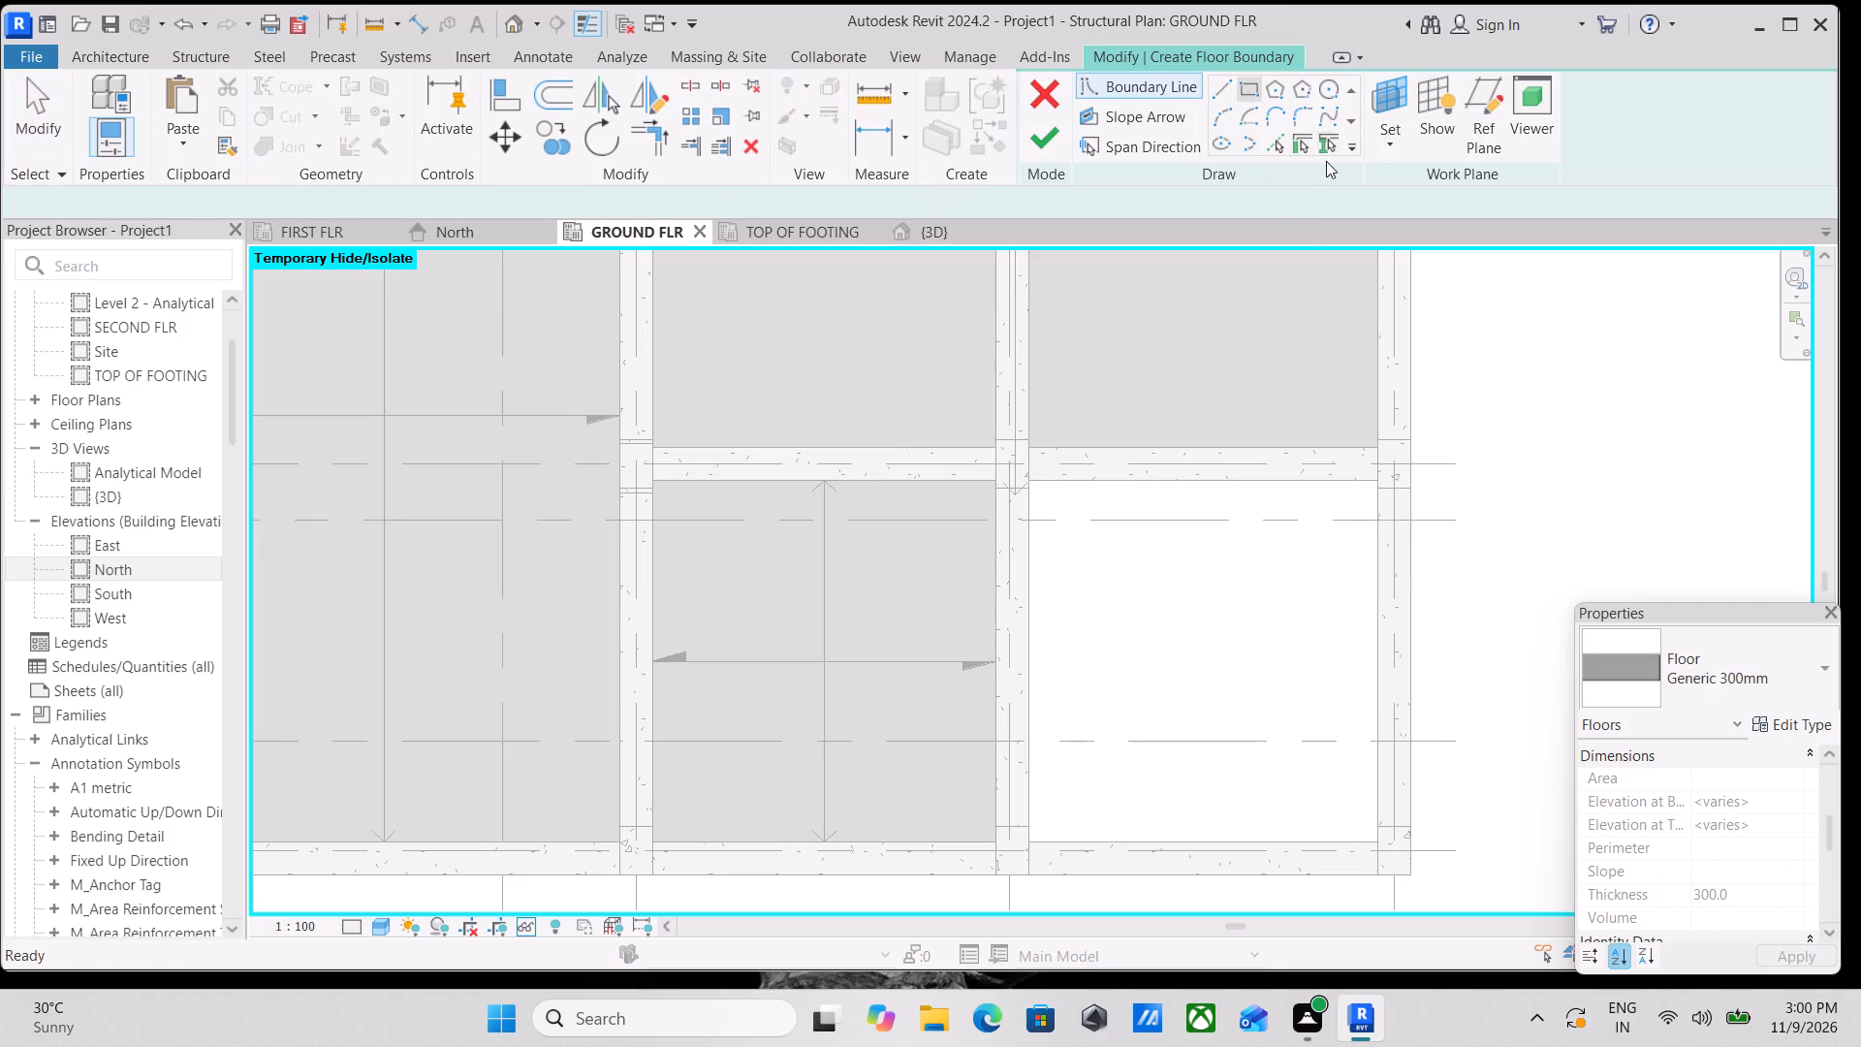
scroll(1060, 522, up, 6)
click(1000, 459)
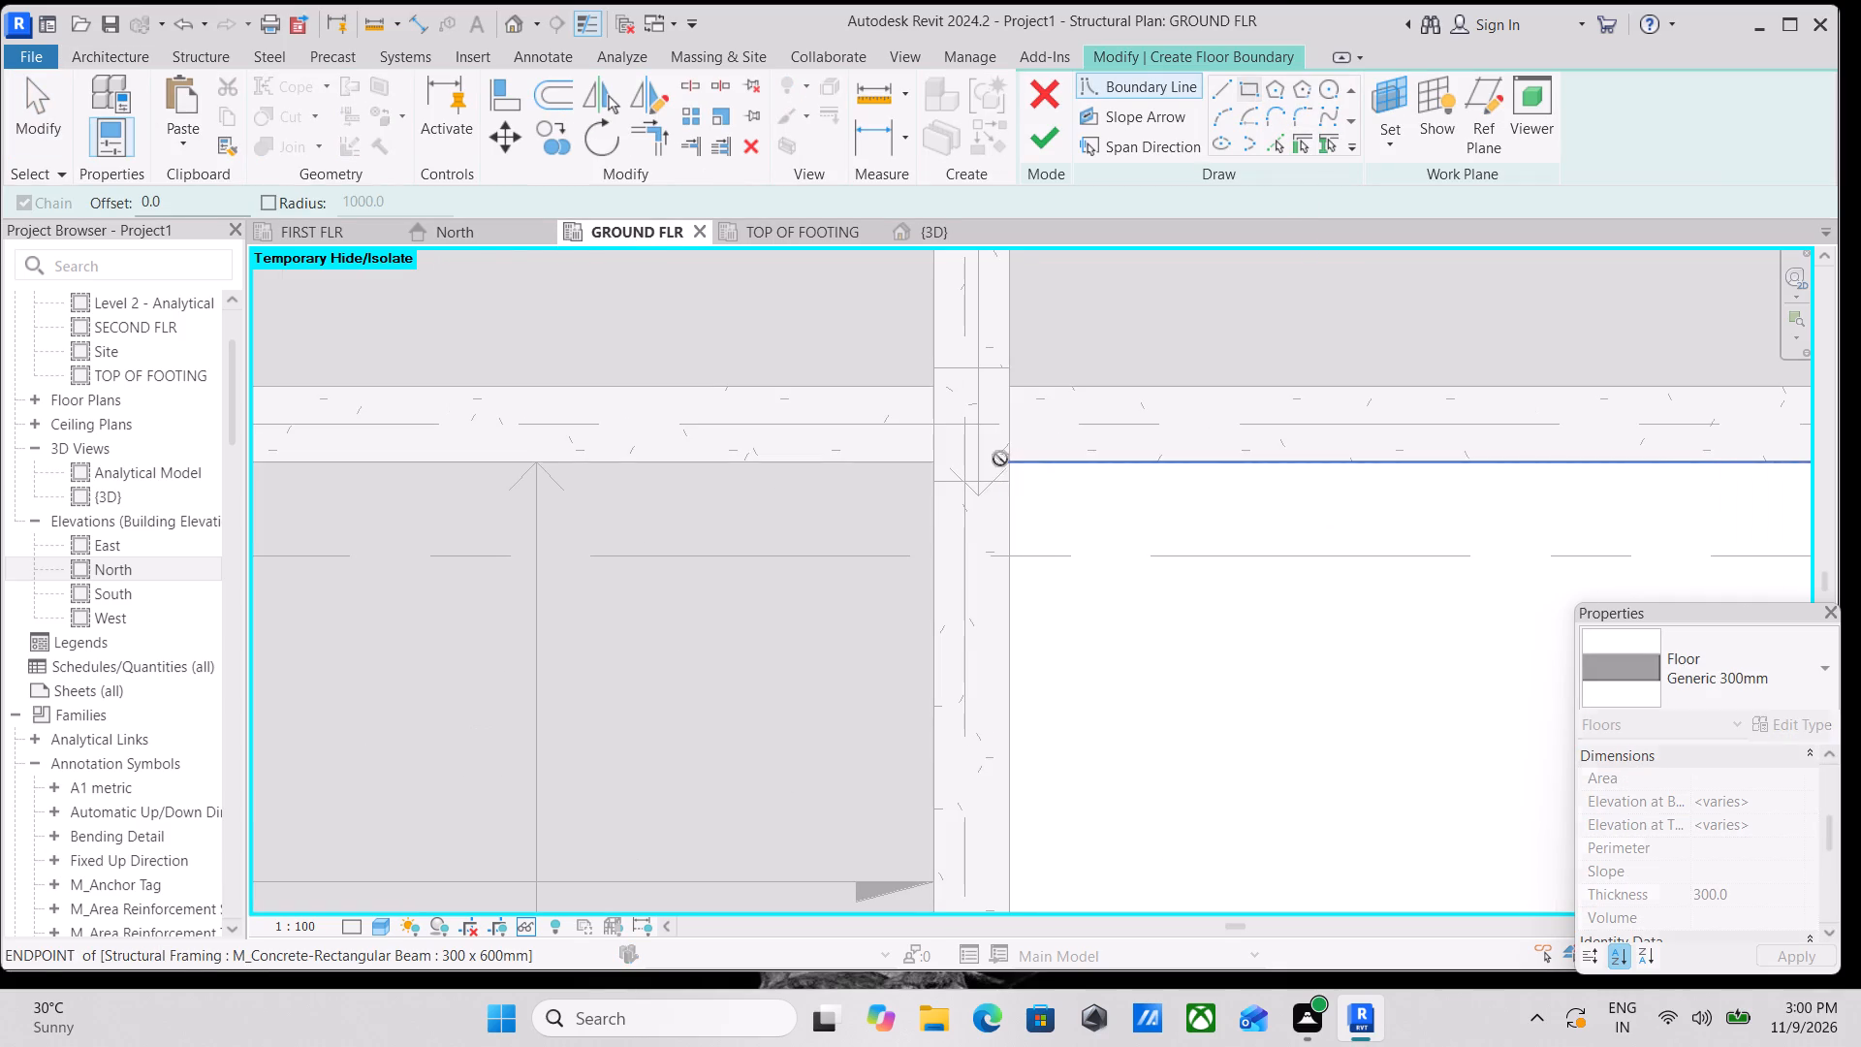
scroll(1277, 707, down, 1)
middle_drag(1277, 707, 988, 533)
scroll(1119, 588, down, 2)
middle_drag(1120, 588, 781, 512)
middle_drag(1029, 714, 1045, 637)
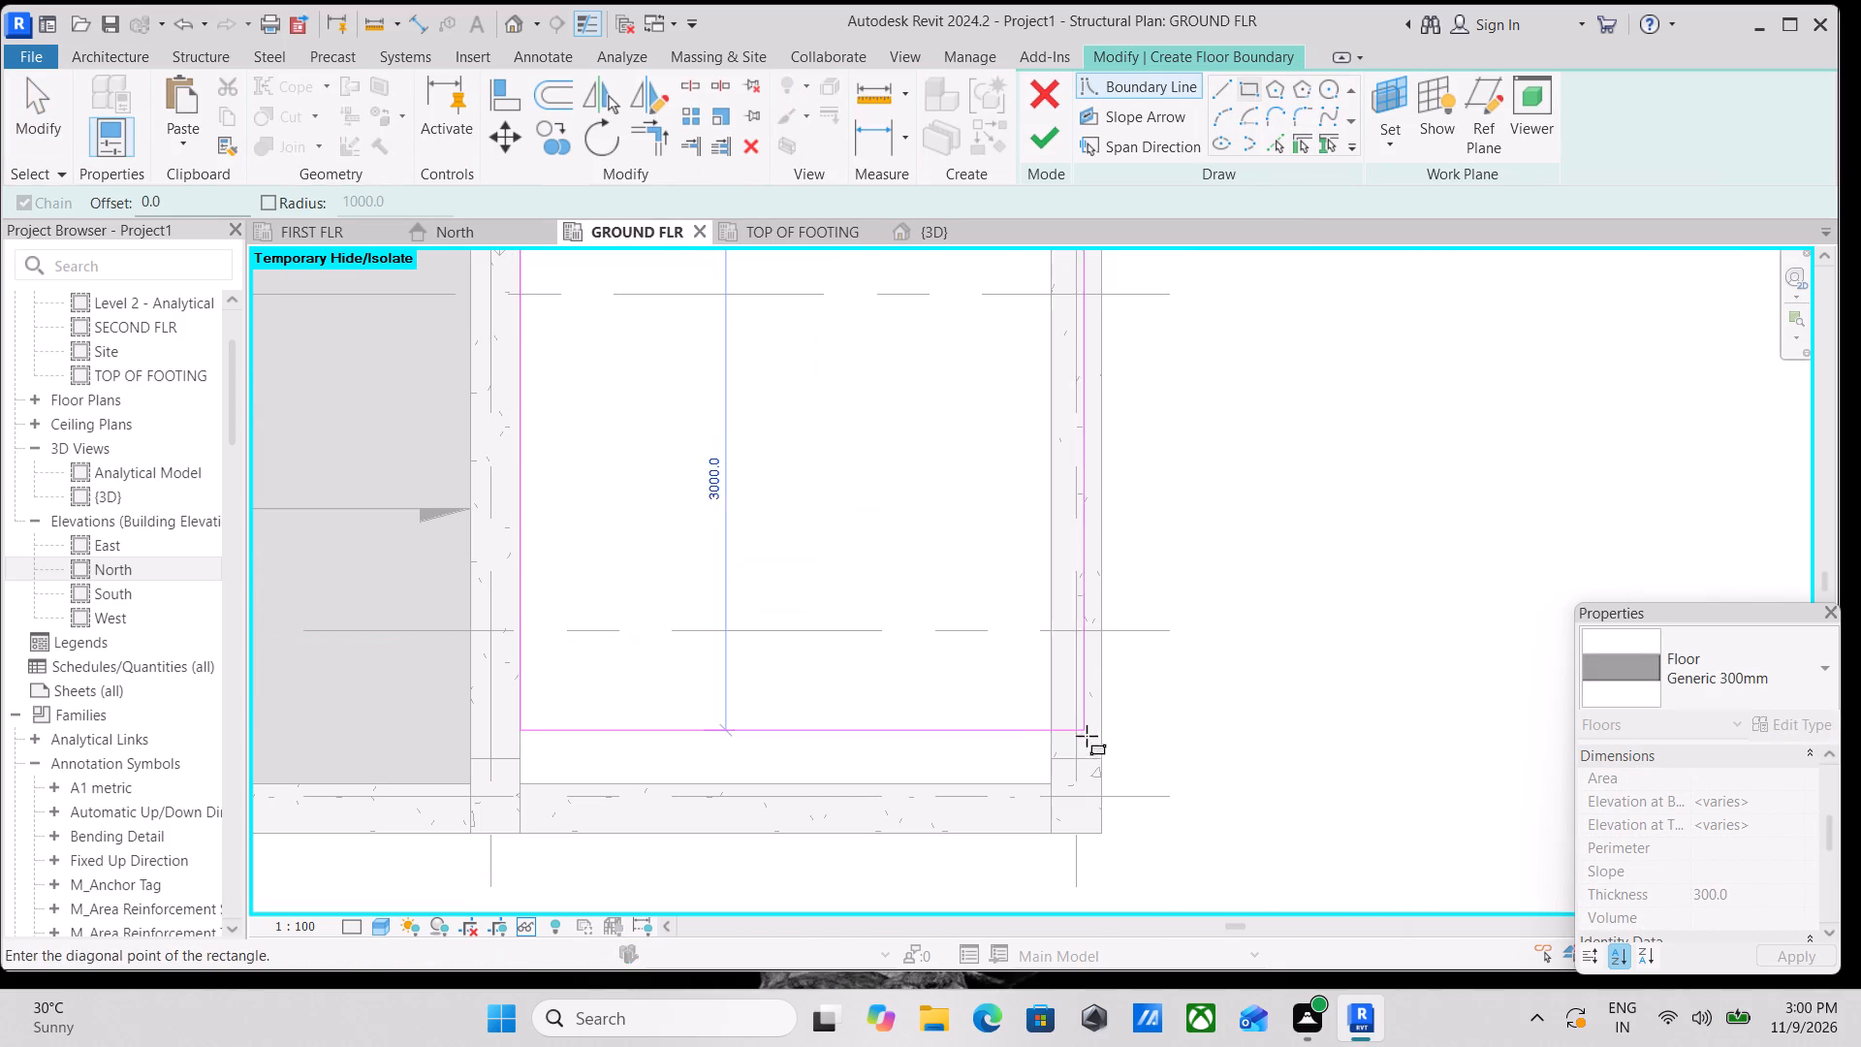
click(1045, 778)
Finish the floor sketch to create the Generic 300mm slab between grids 4–7 and D–E, and clear the selection.
scroll(931, 681, down, 4)
middle_drag(931, 681, 1478, 829)
scroll(1375, 777, down, 2)
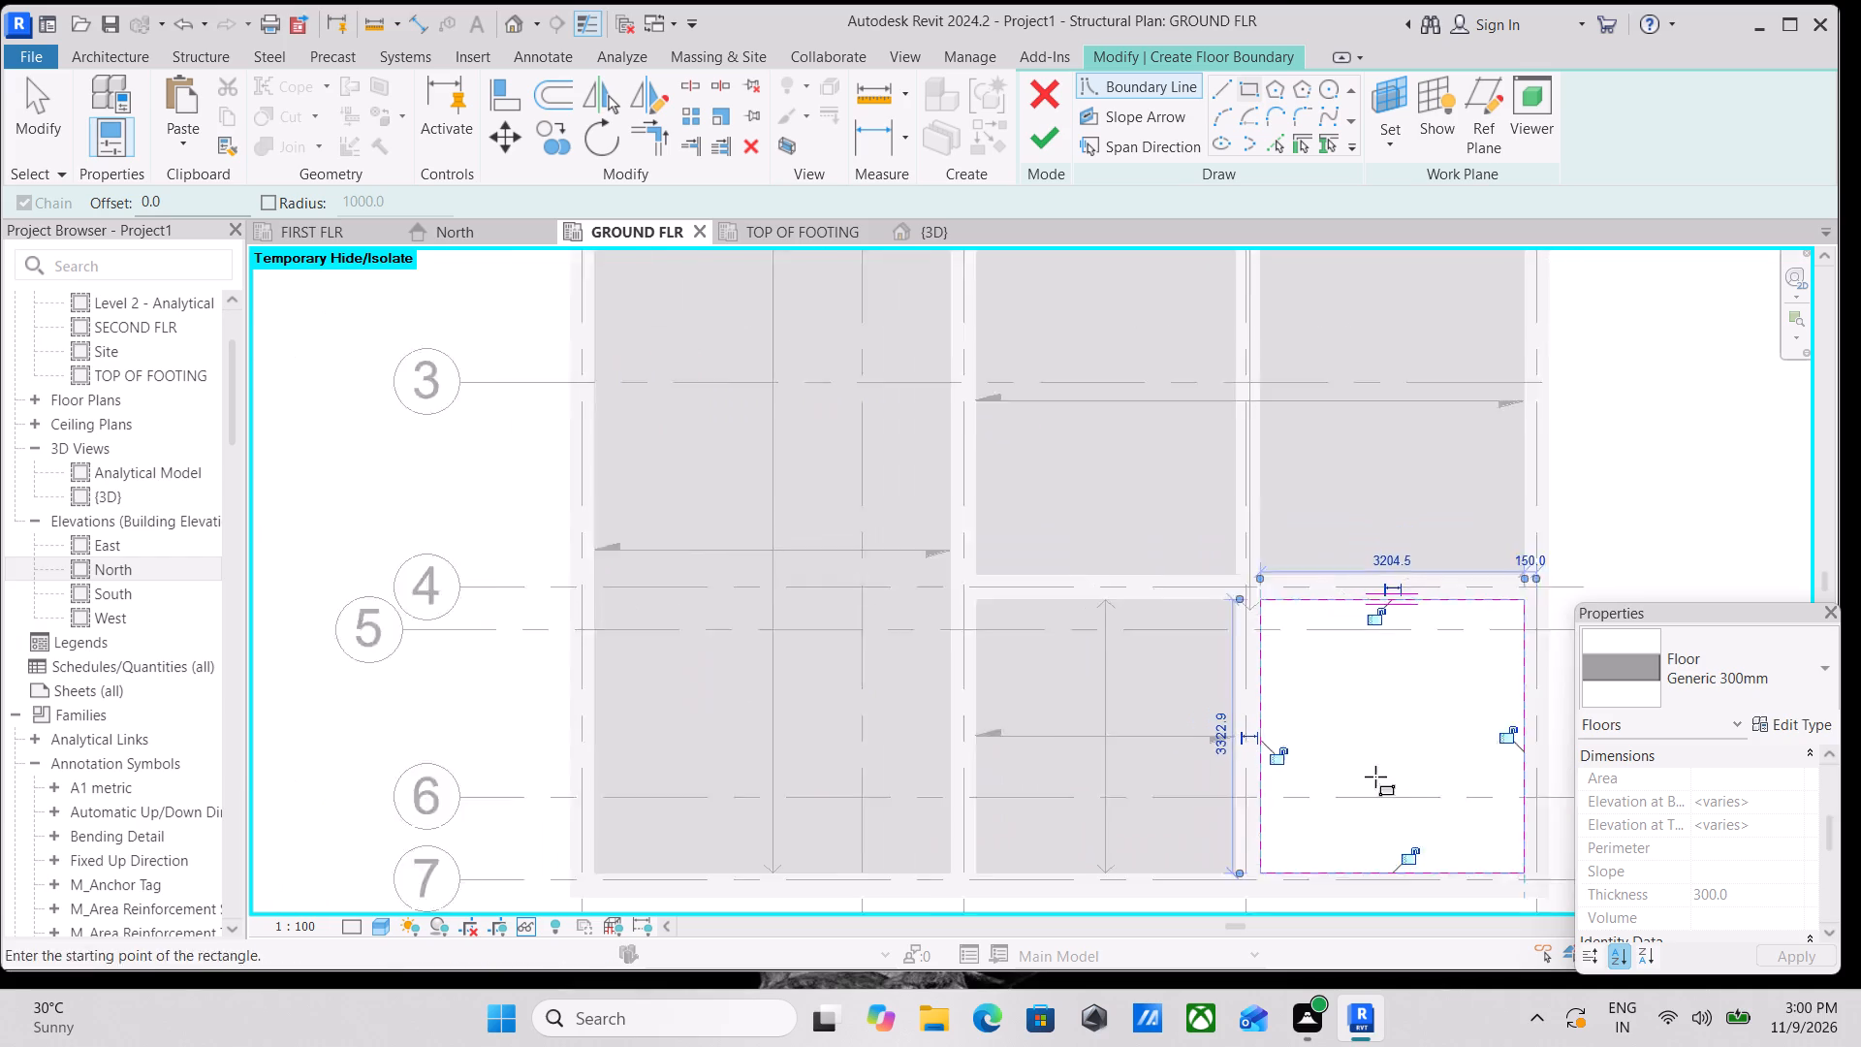
middle_drag(1375, 777, 1386, 809)
click(1032, 144)
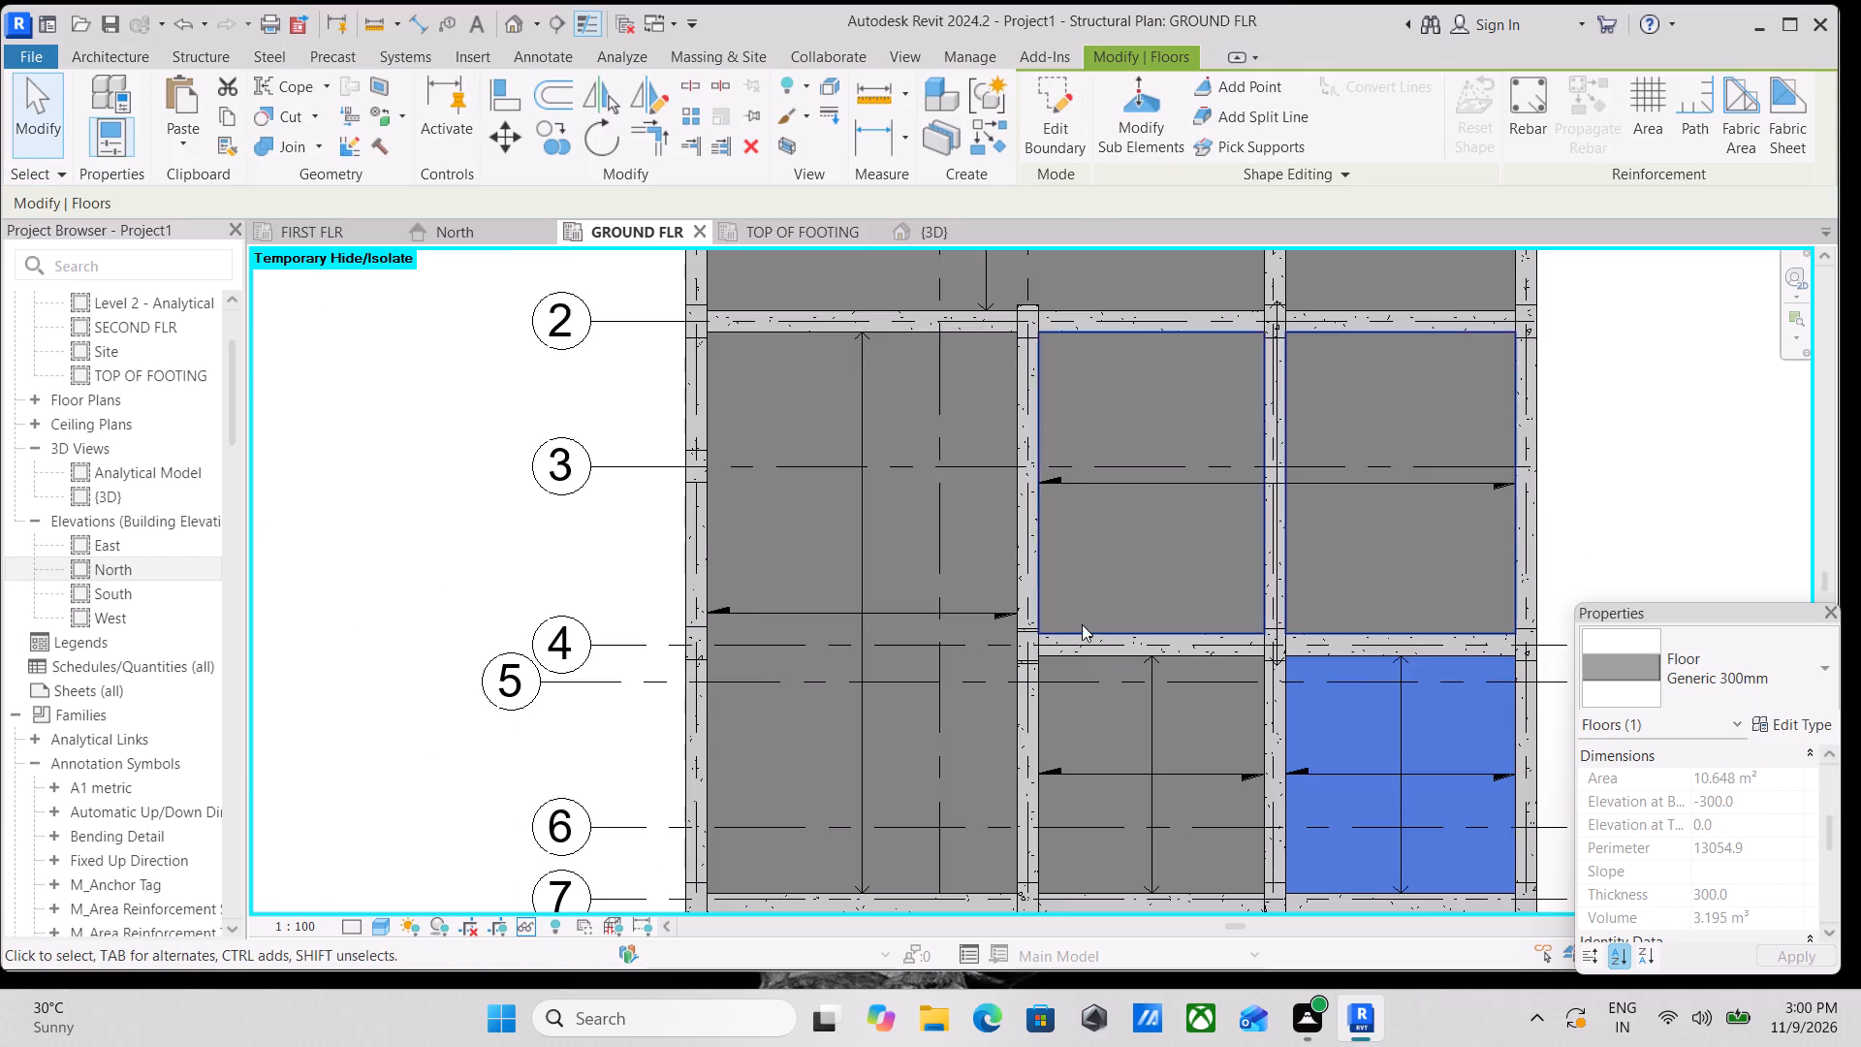
scroll(1115, 647, down, 3)
middle_drag(1281, 688, 1318, 605)
key(Escape)
scroll(1285, 668, down, 1)
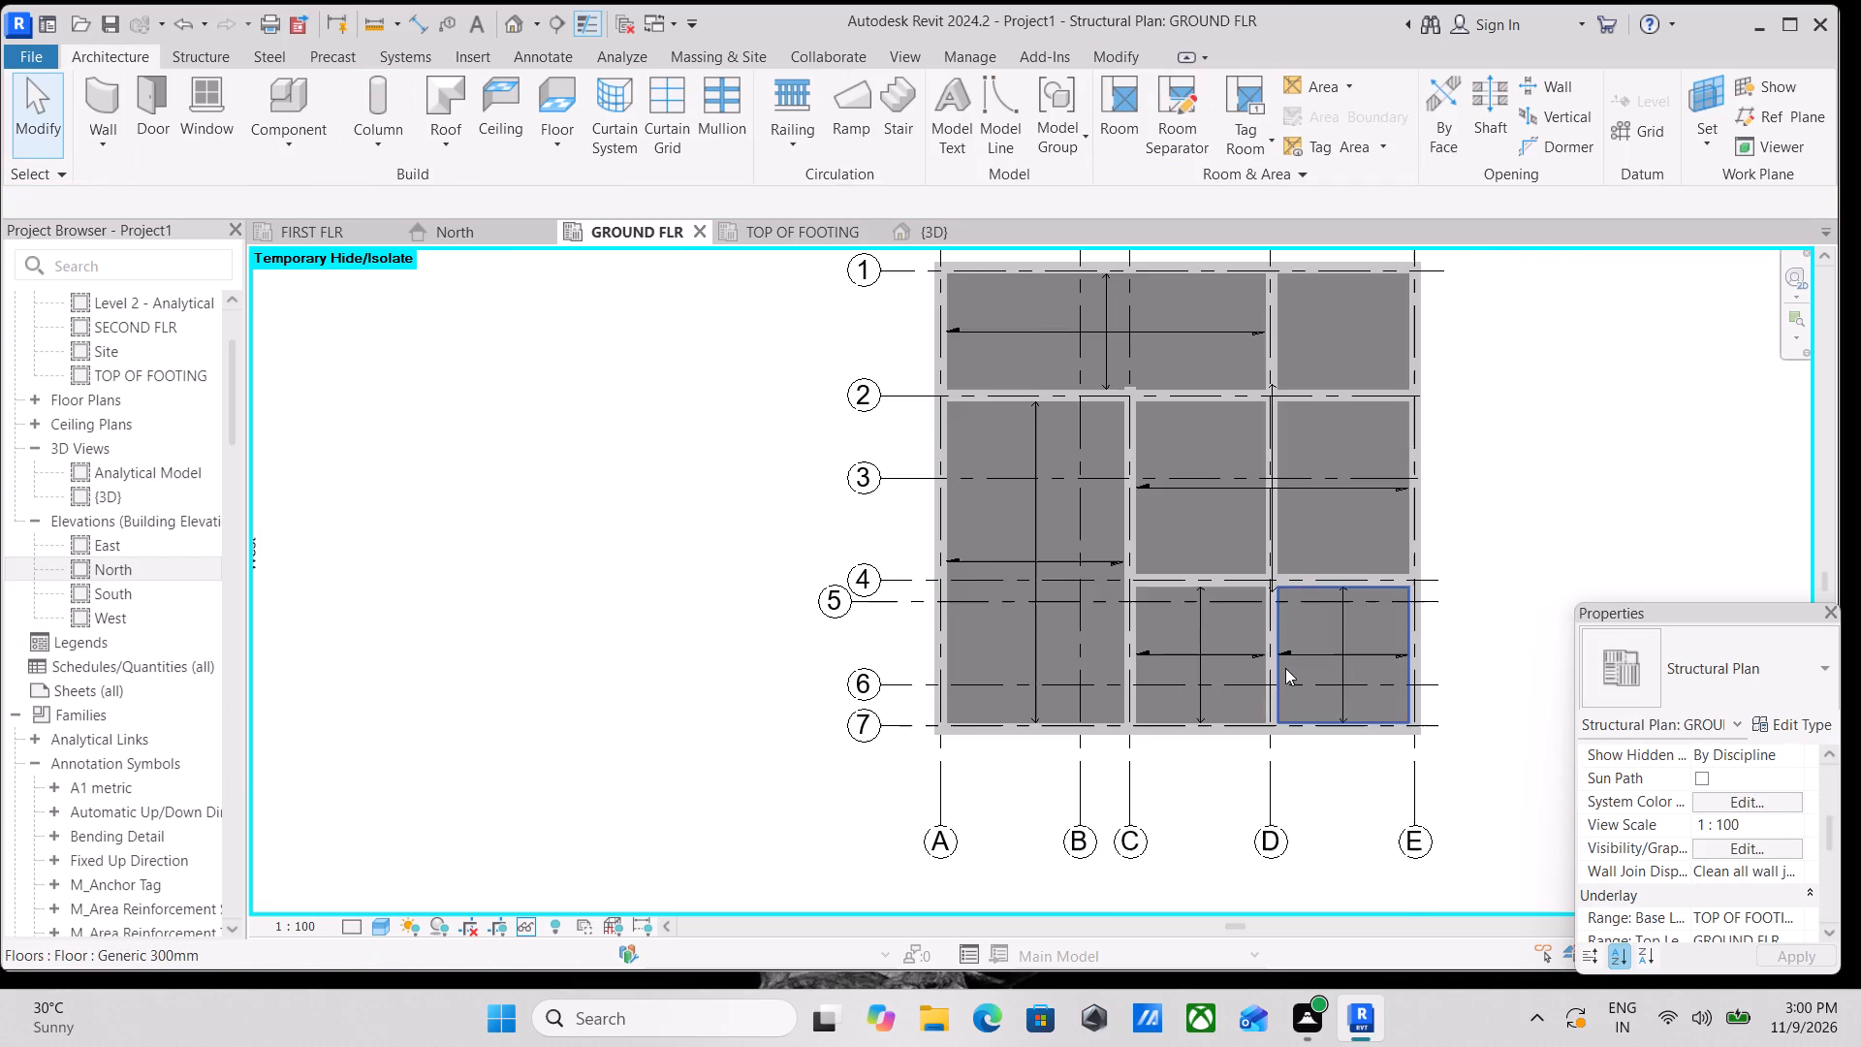
Examine the ground floor slabs and the whole structural frame from several angles in the 3D view.
click(912, 229)
scroll(1151, 600, down, 3)
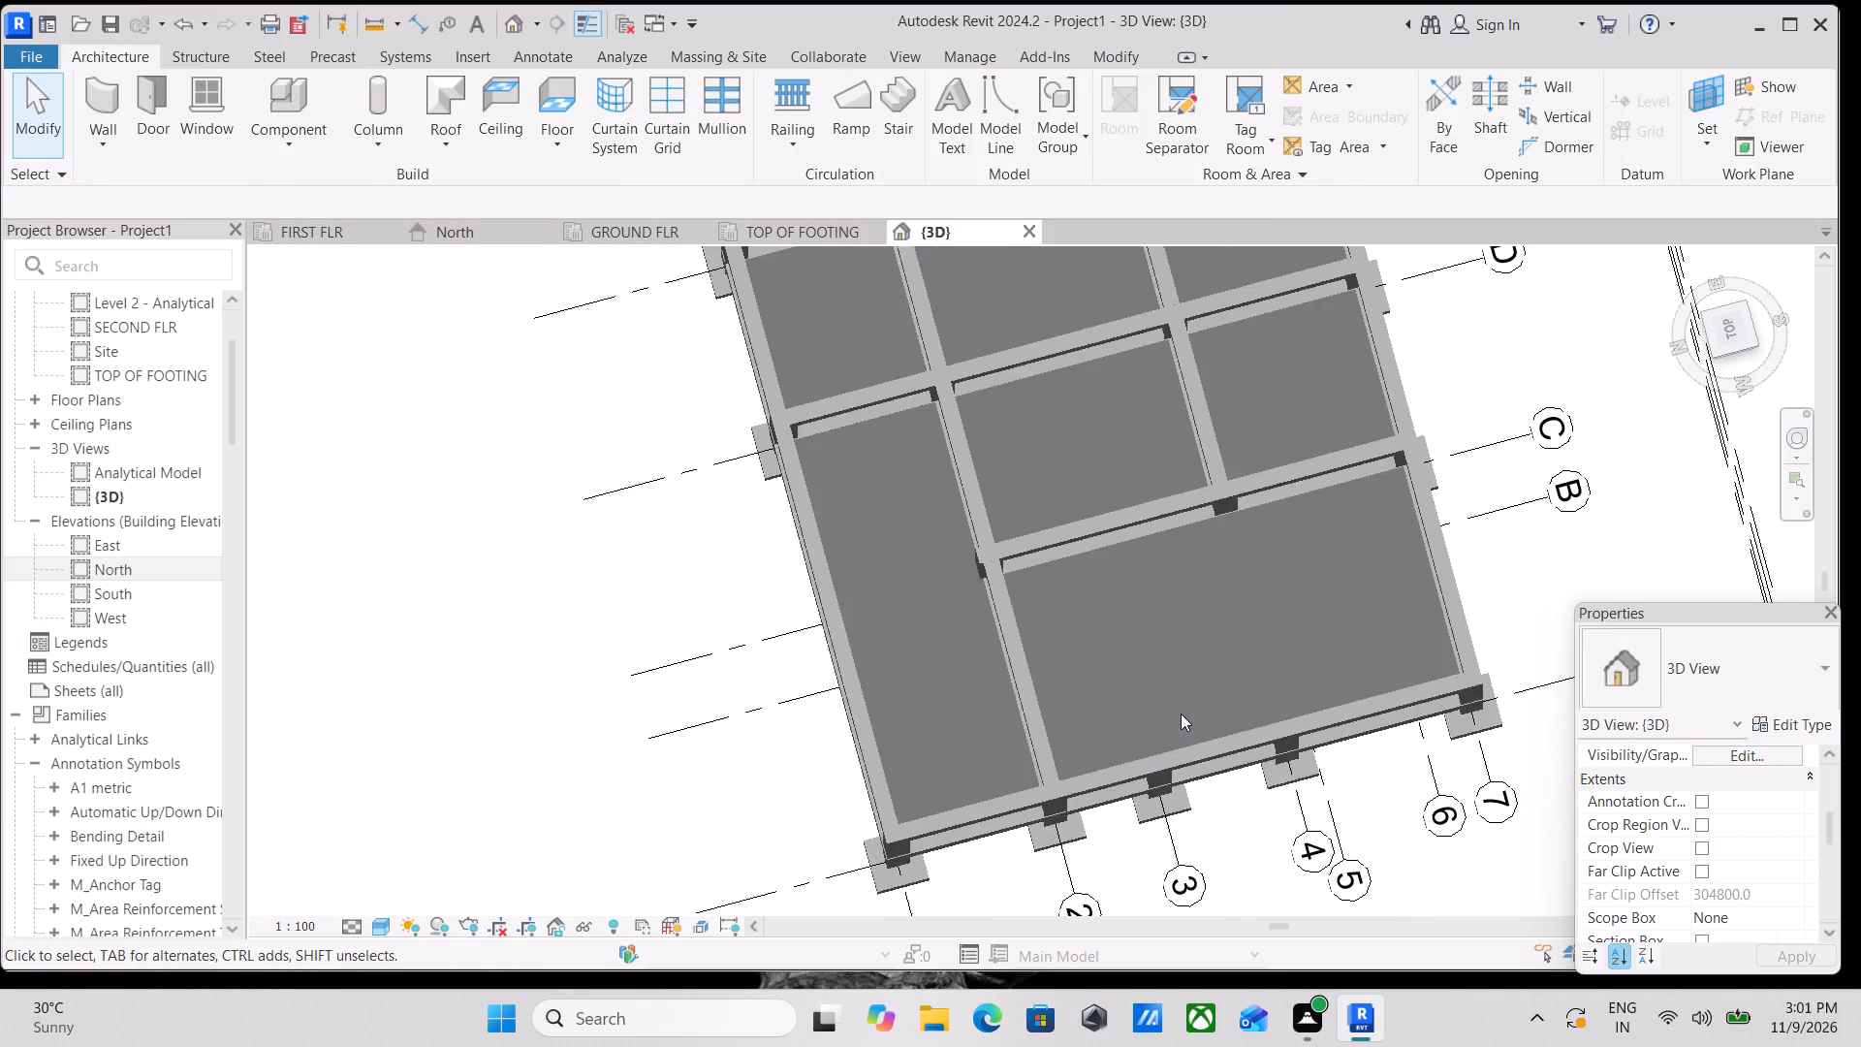
scroll(1181, 714, down, 2)
shift+middle_drag(1153, 730, 1322, 259)
shift+middle_drag(1309, 679, 935, 456)
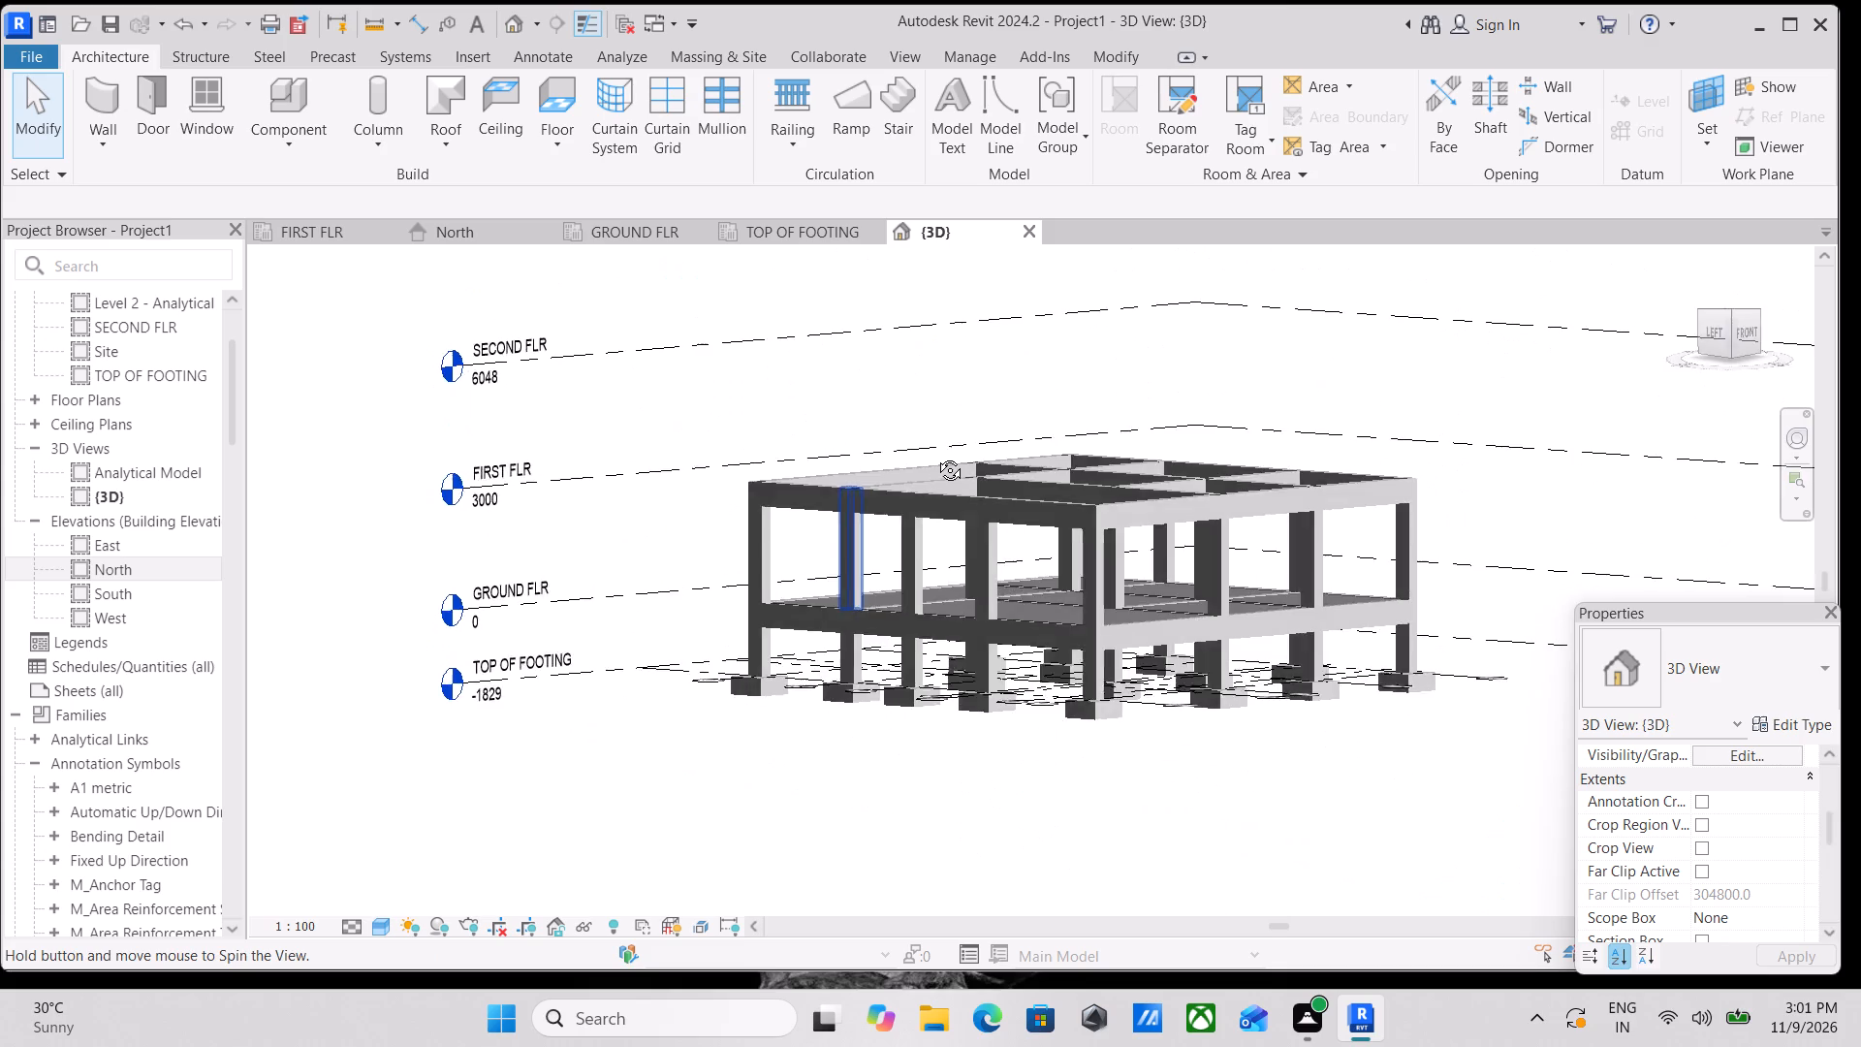
shift+middle_drag(935, 456, 1323, 421)
shift+middle_drag(1035, 542, 726, 685)
shift+middle_drag(1025, 661, 1317, 725)
middle_drag(1303, 609, 1348, 688)
In the TOP OF FOOTING plan, draw a building section through the footing at grids 1 and A, parallel to grid 1.
click(807, 222)
middle_drag(987, 462, 1214, 641)
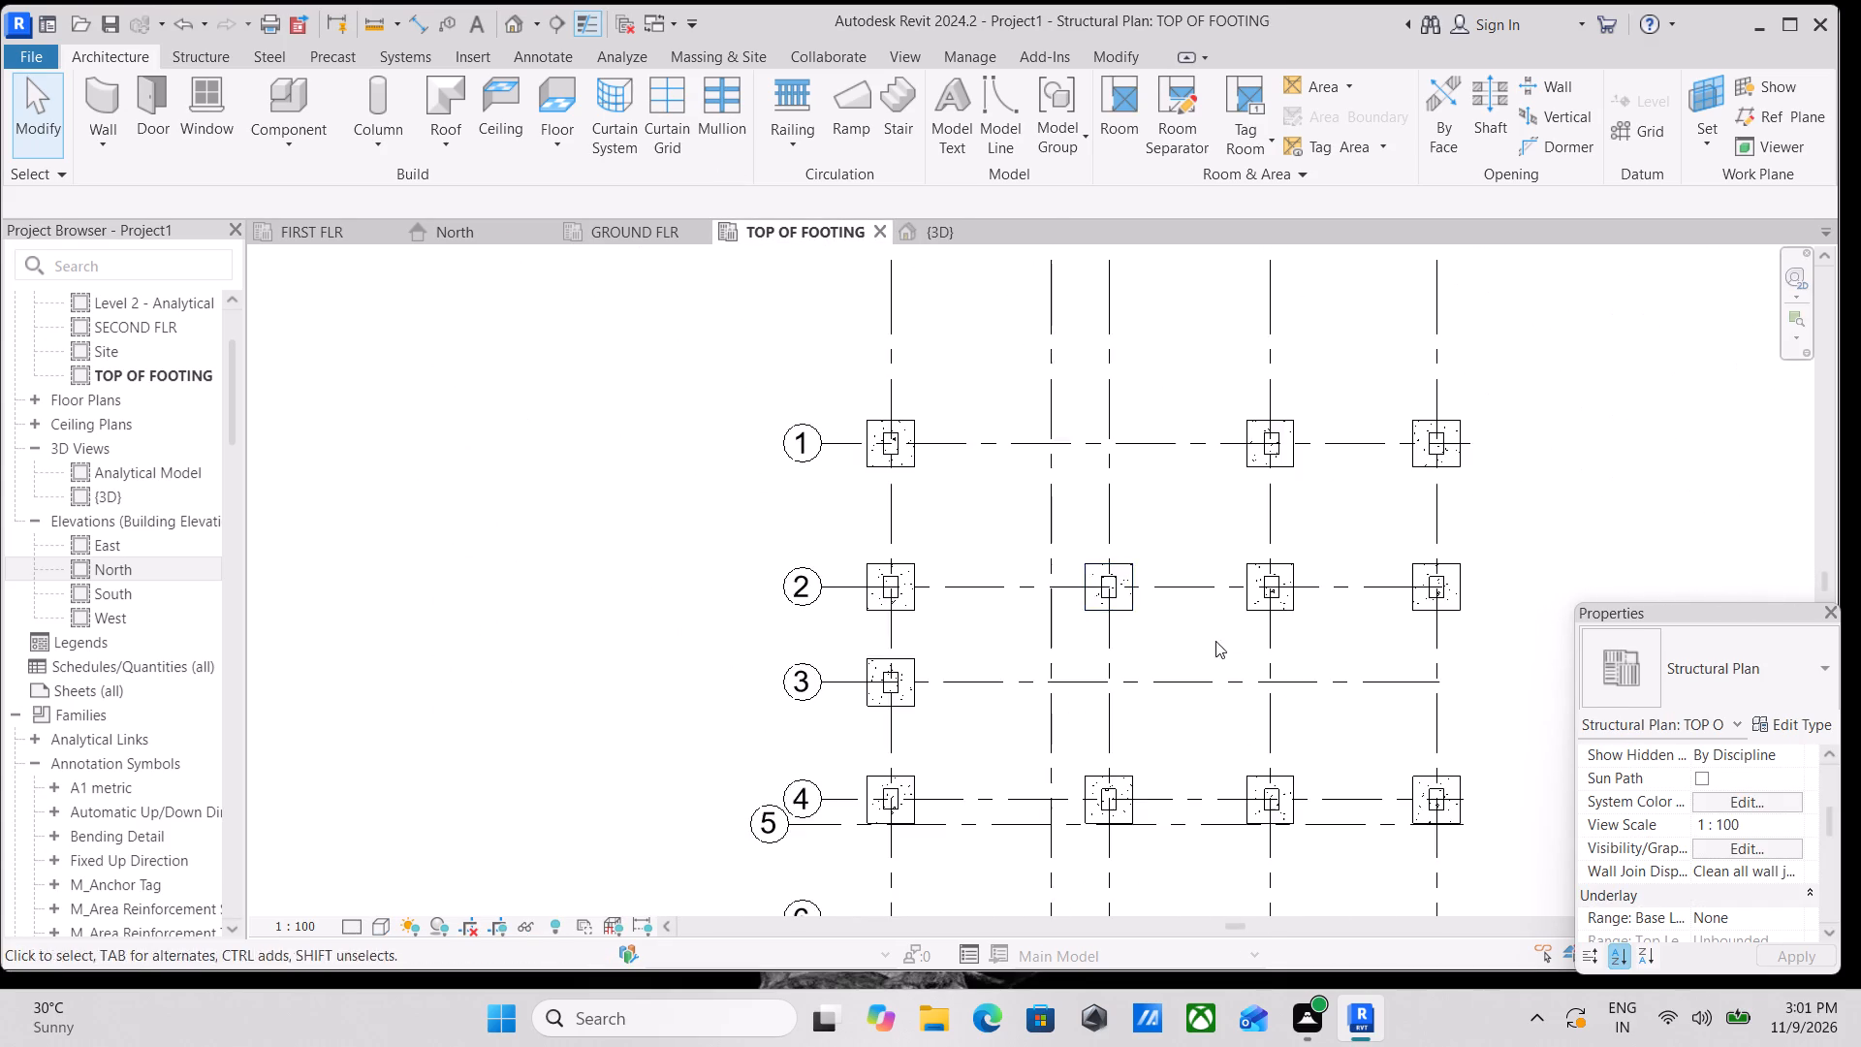
middle_drag(911, 498, 1131, 662)
scroll(1101, 615, up, 4)
middle_drag(1205, 640, 1156, 640)
scroll(1054, 609, up, 4)
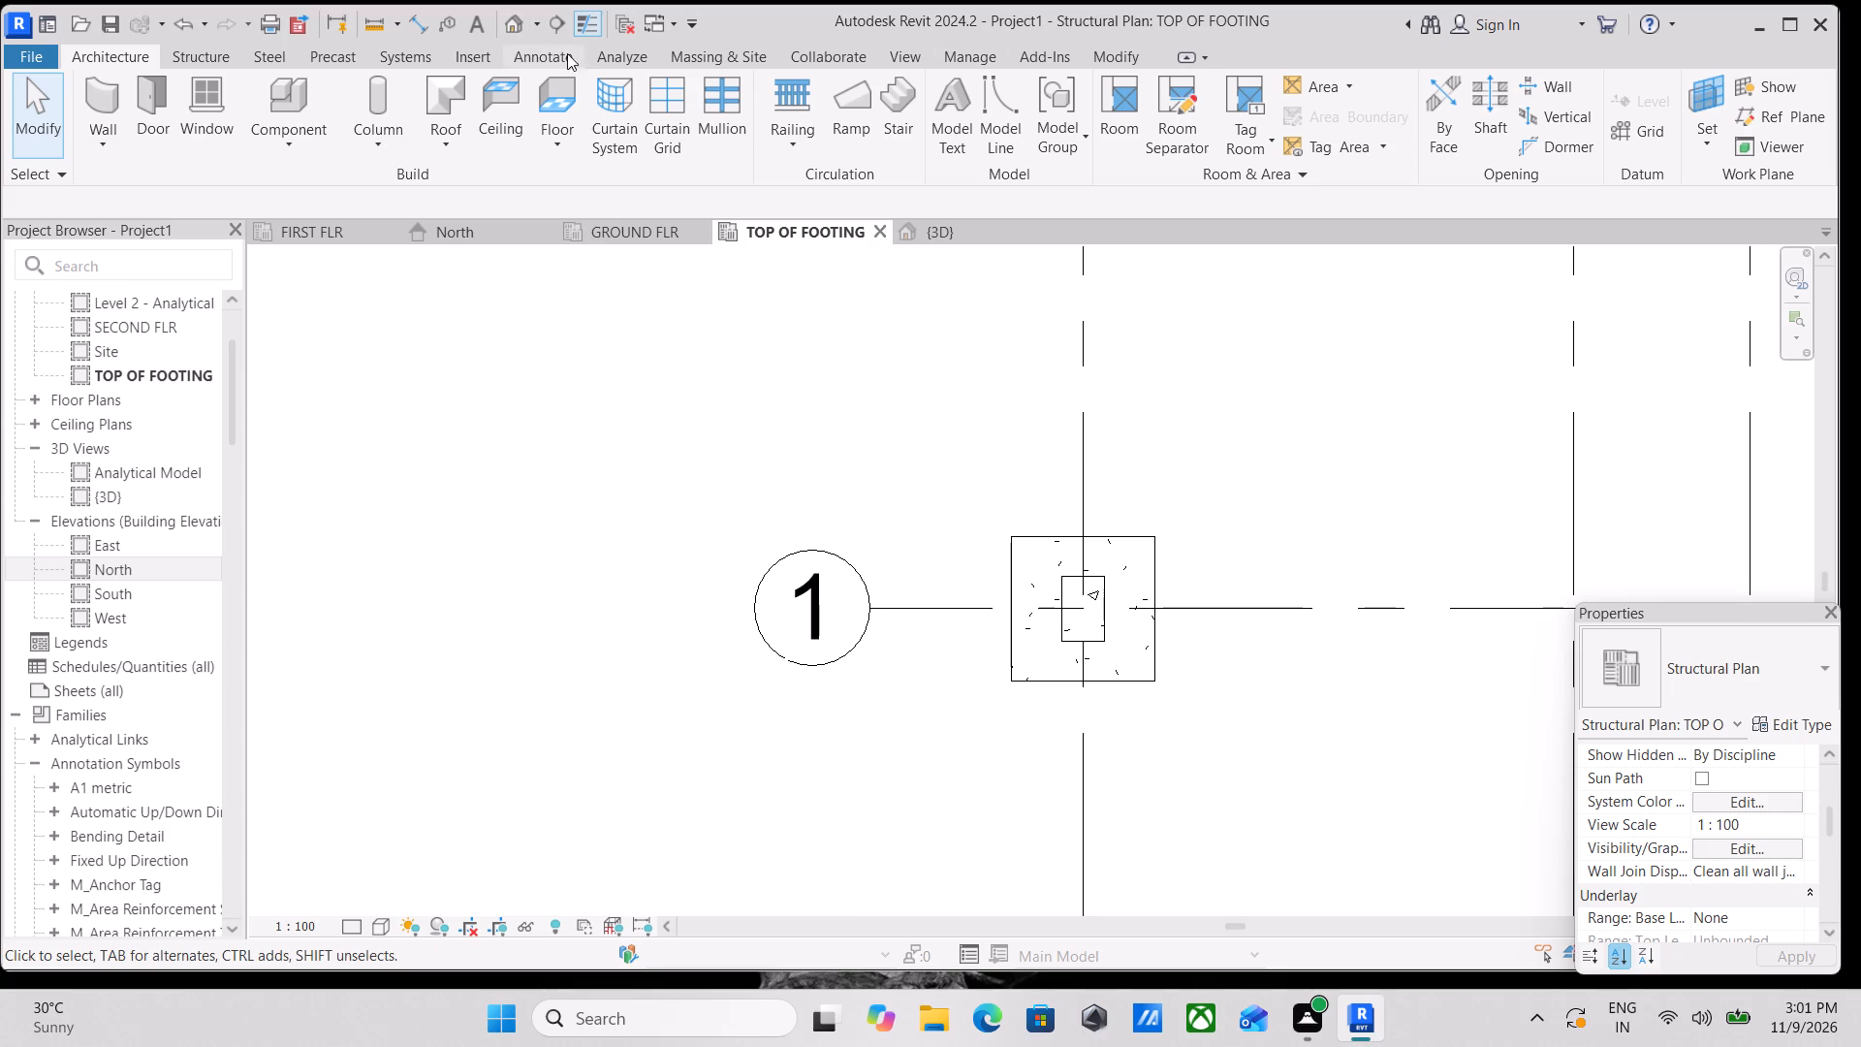
click(553, 18)
scroll(1061, 840, up, 3)
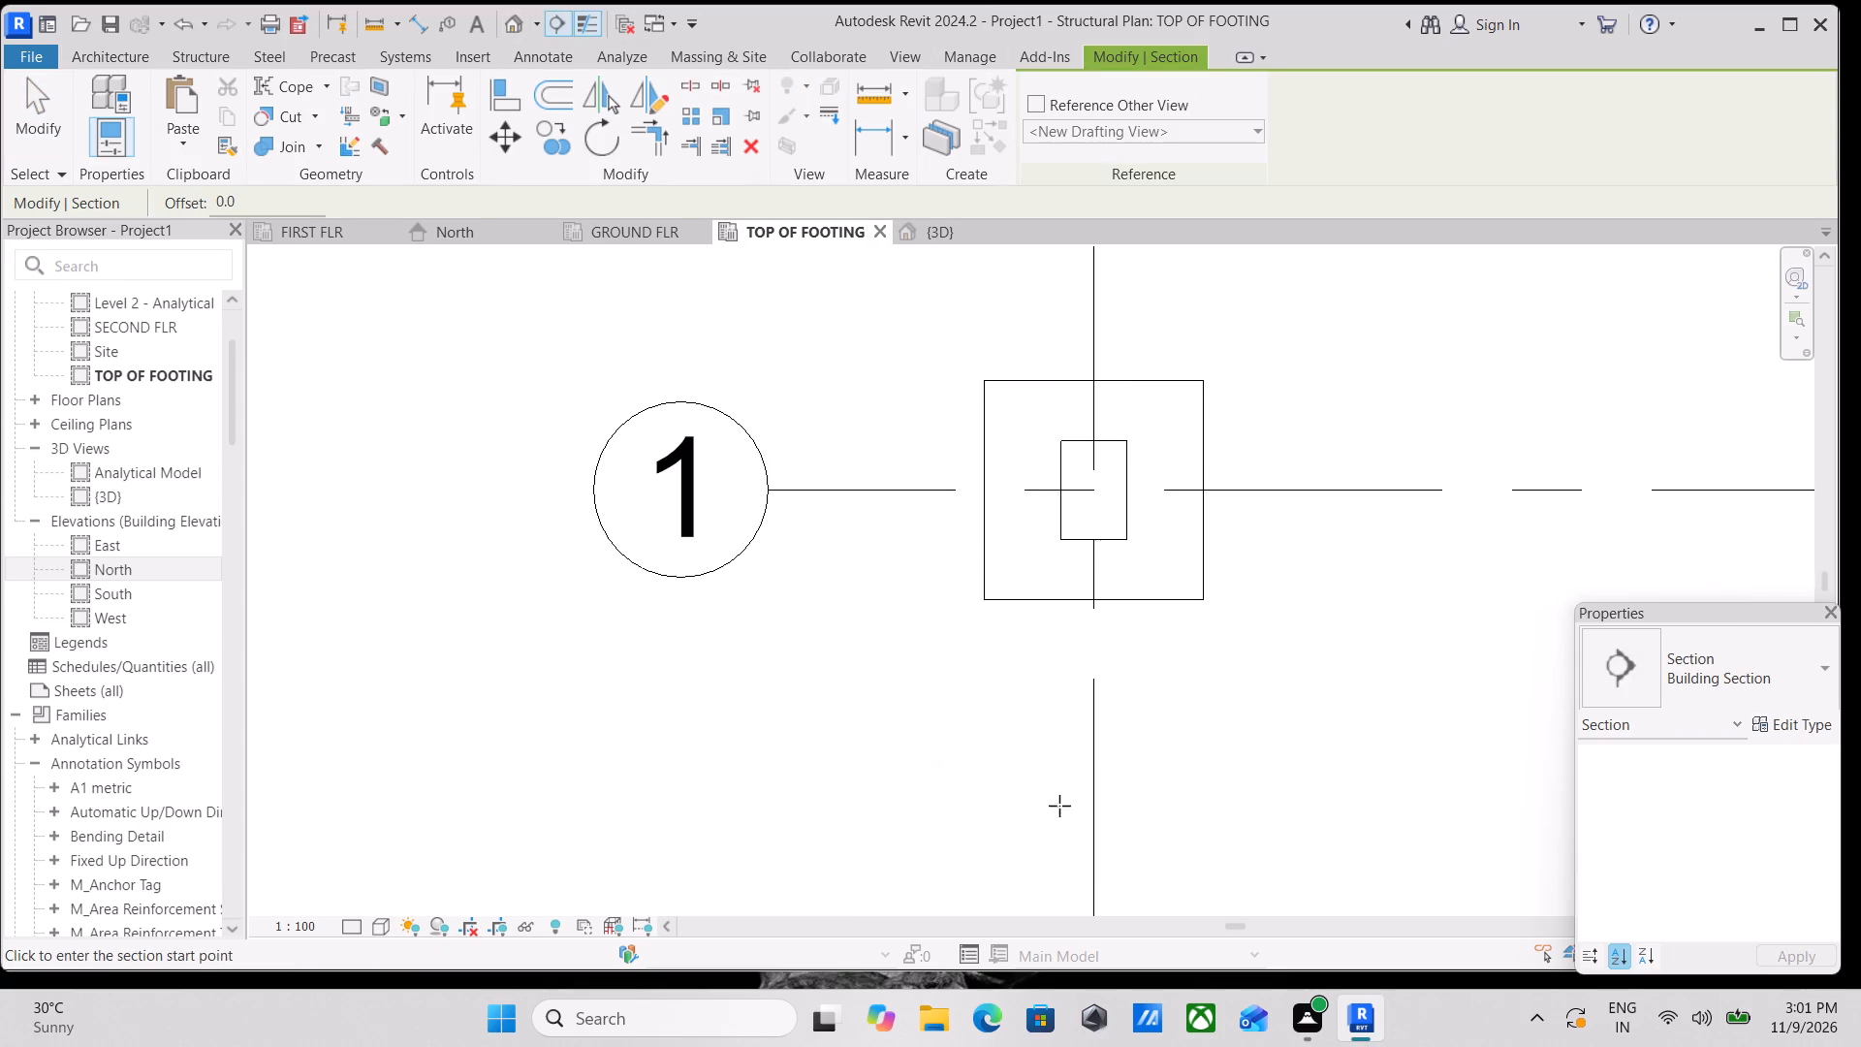
middle_drag(998, 651, 892, 716)
scroll(816, 647, up, 3)
click(816, 642)
middle_drag(1292, 650, 1094, 650)
click(1183, 634)
scroll(1135, 610, down, 2)
middle_drag(1135, 610, 1214, 817)
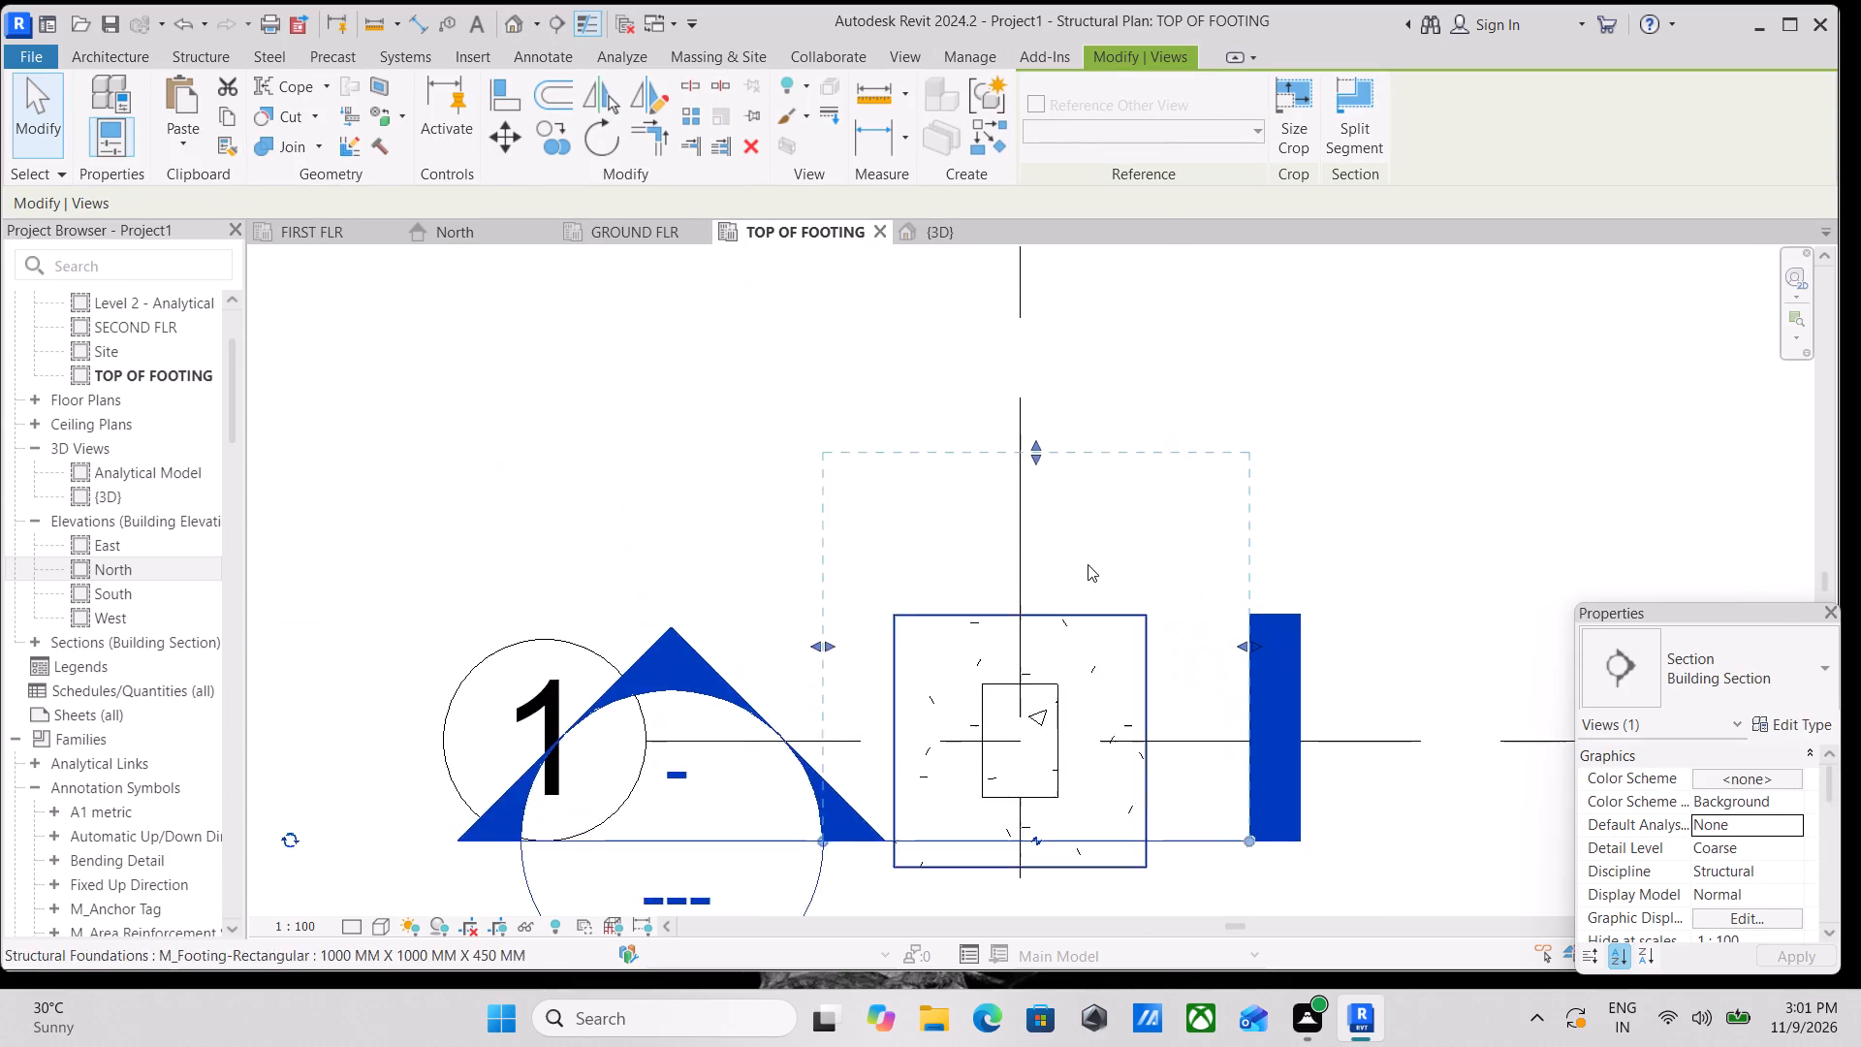
Tighten the section's depth, side extents and line ends so that they closely surround the footing at grids 1 and A.
scroll(1088, 564, down, 2)
middle_drag(1088, 564, 1103, 631)
drag(1069, 540, 1054, 624)
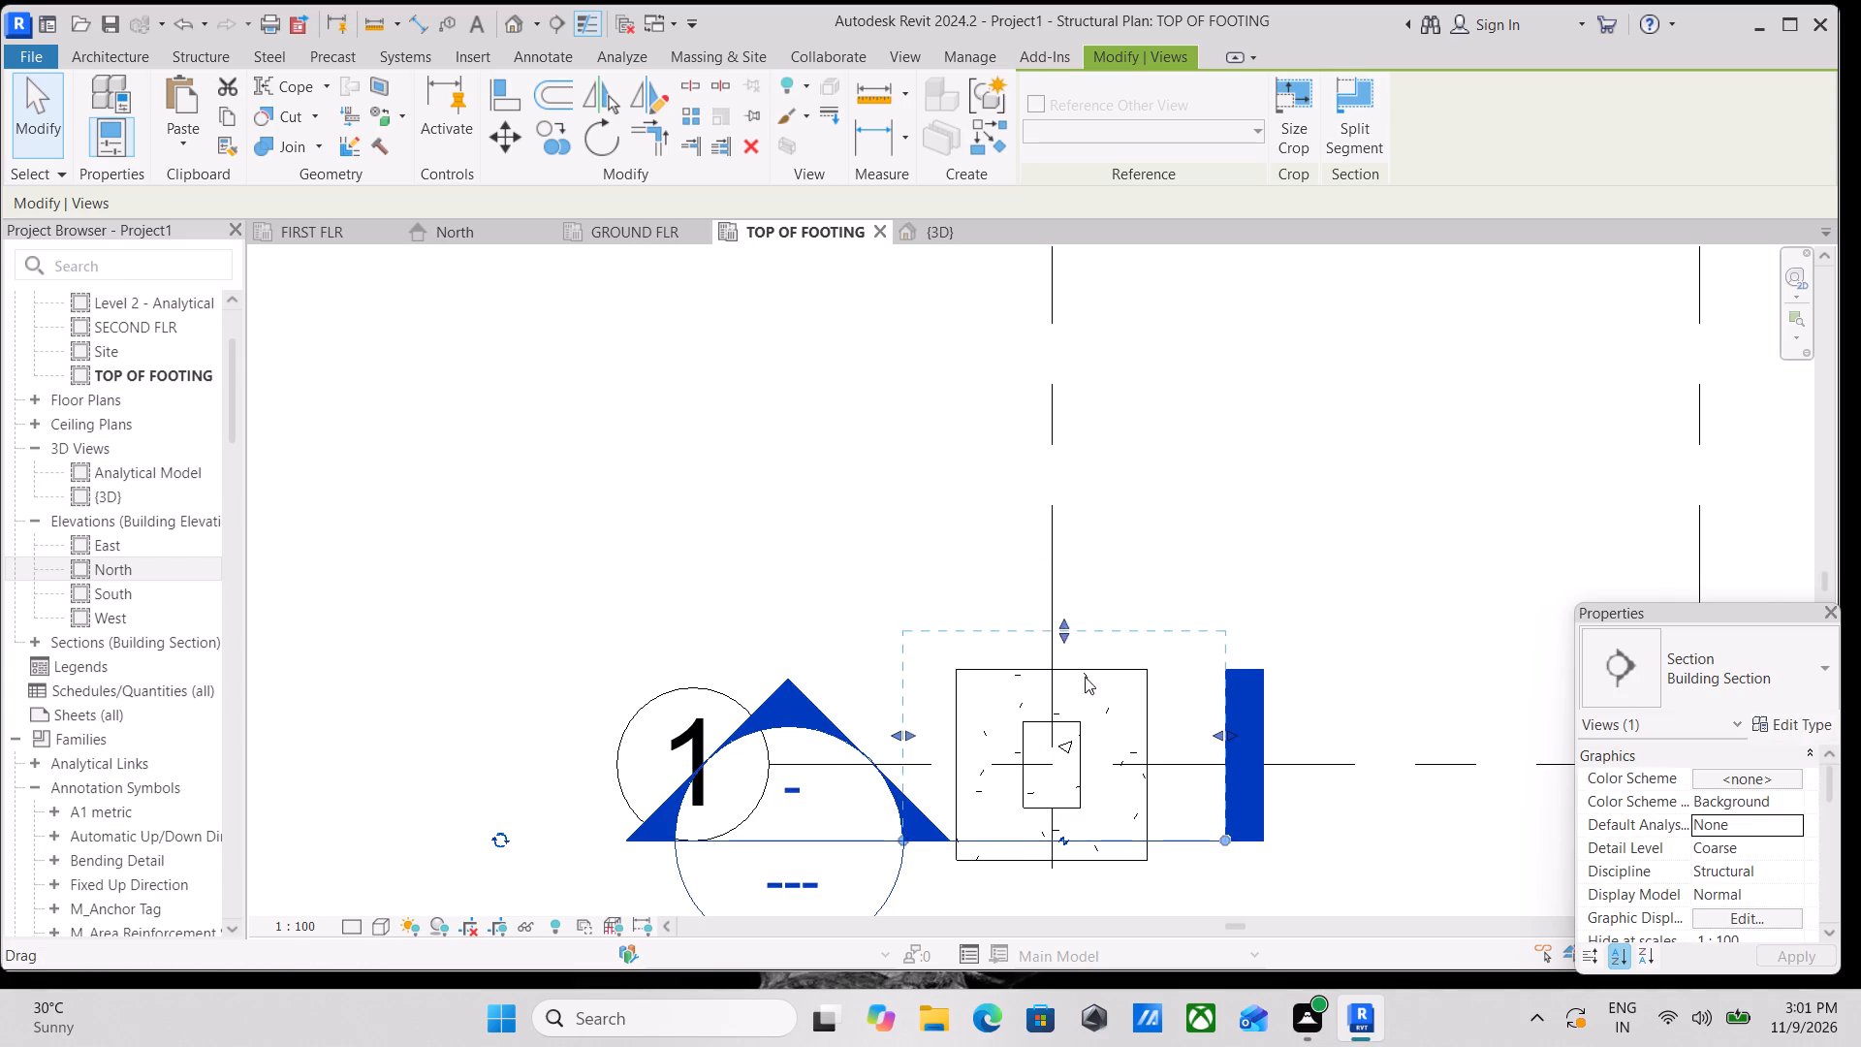
scroll(1244, 772, up, 3)
drag(1210, 874, 1155, 877)
middle_drag(1175, 794, 1225, 775)
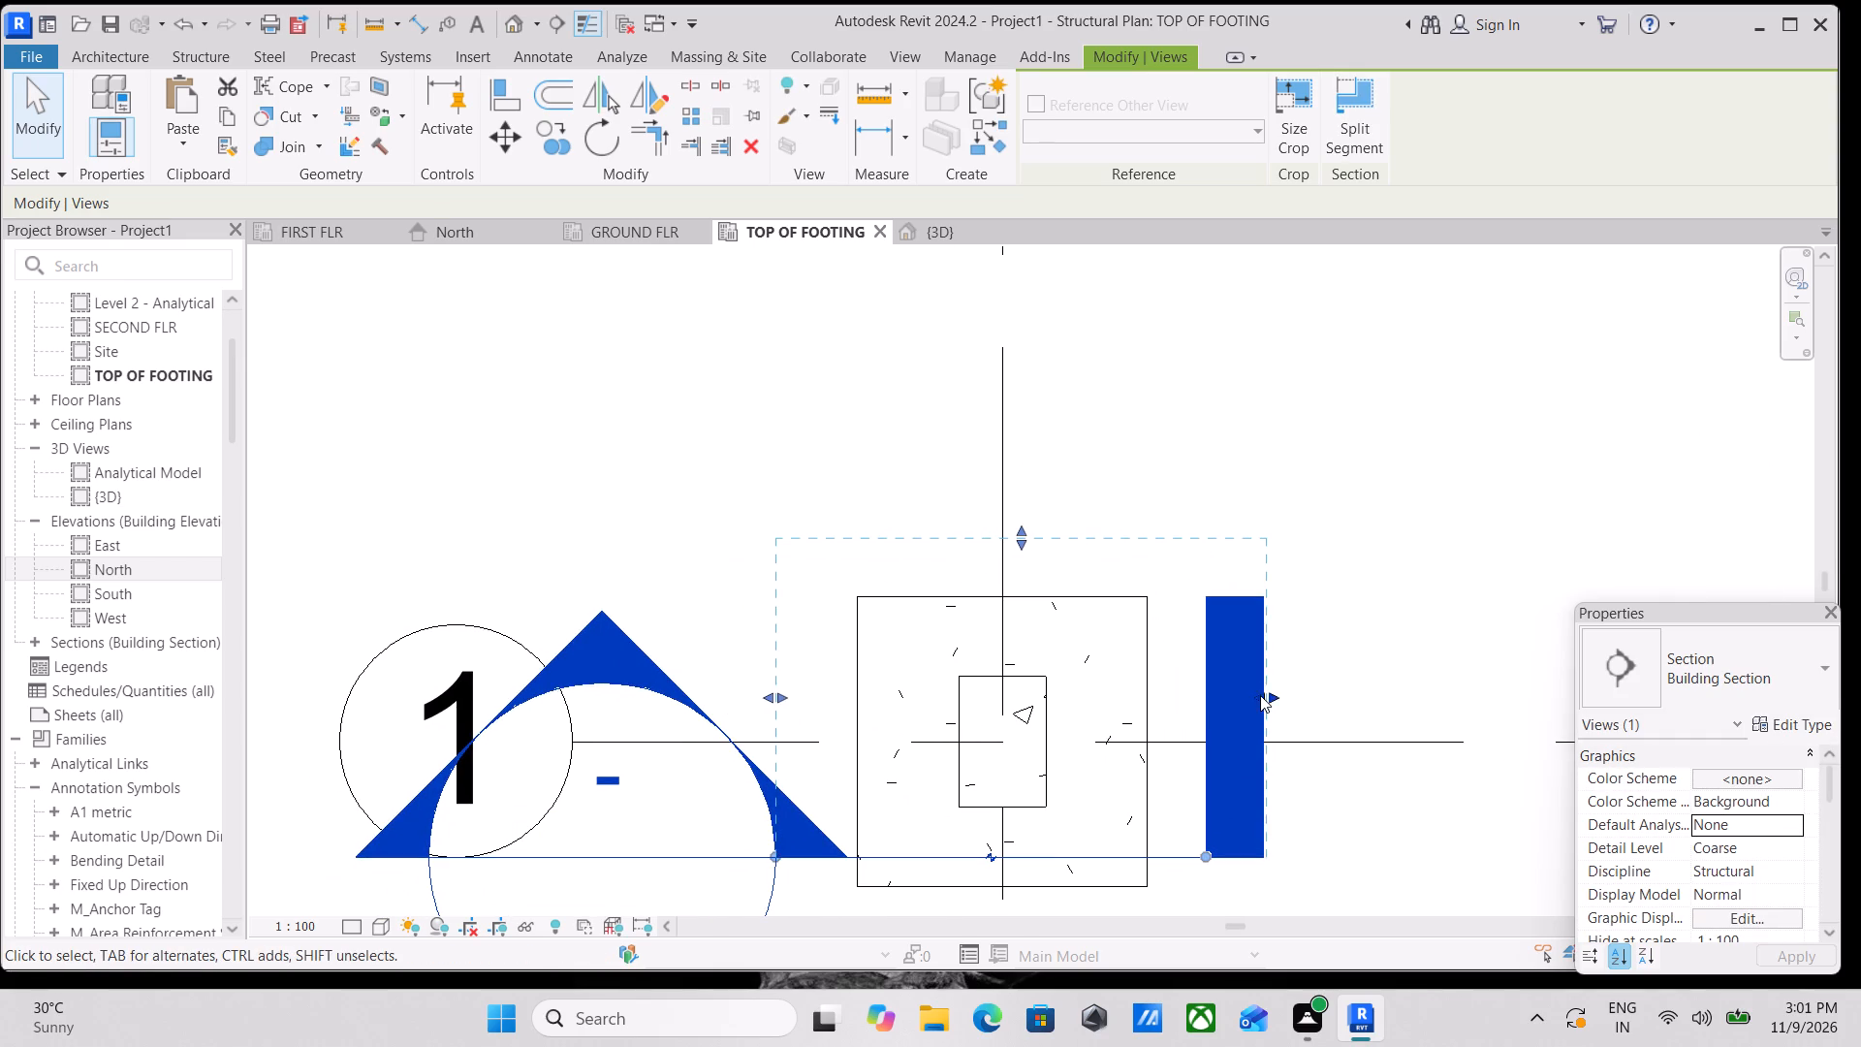
drag(1260, 695, 1175, 702)
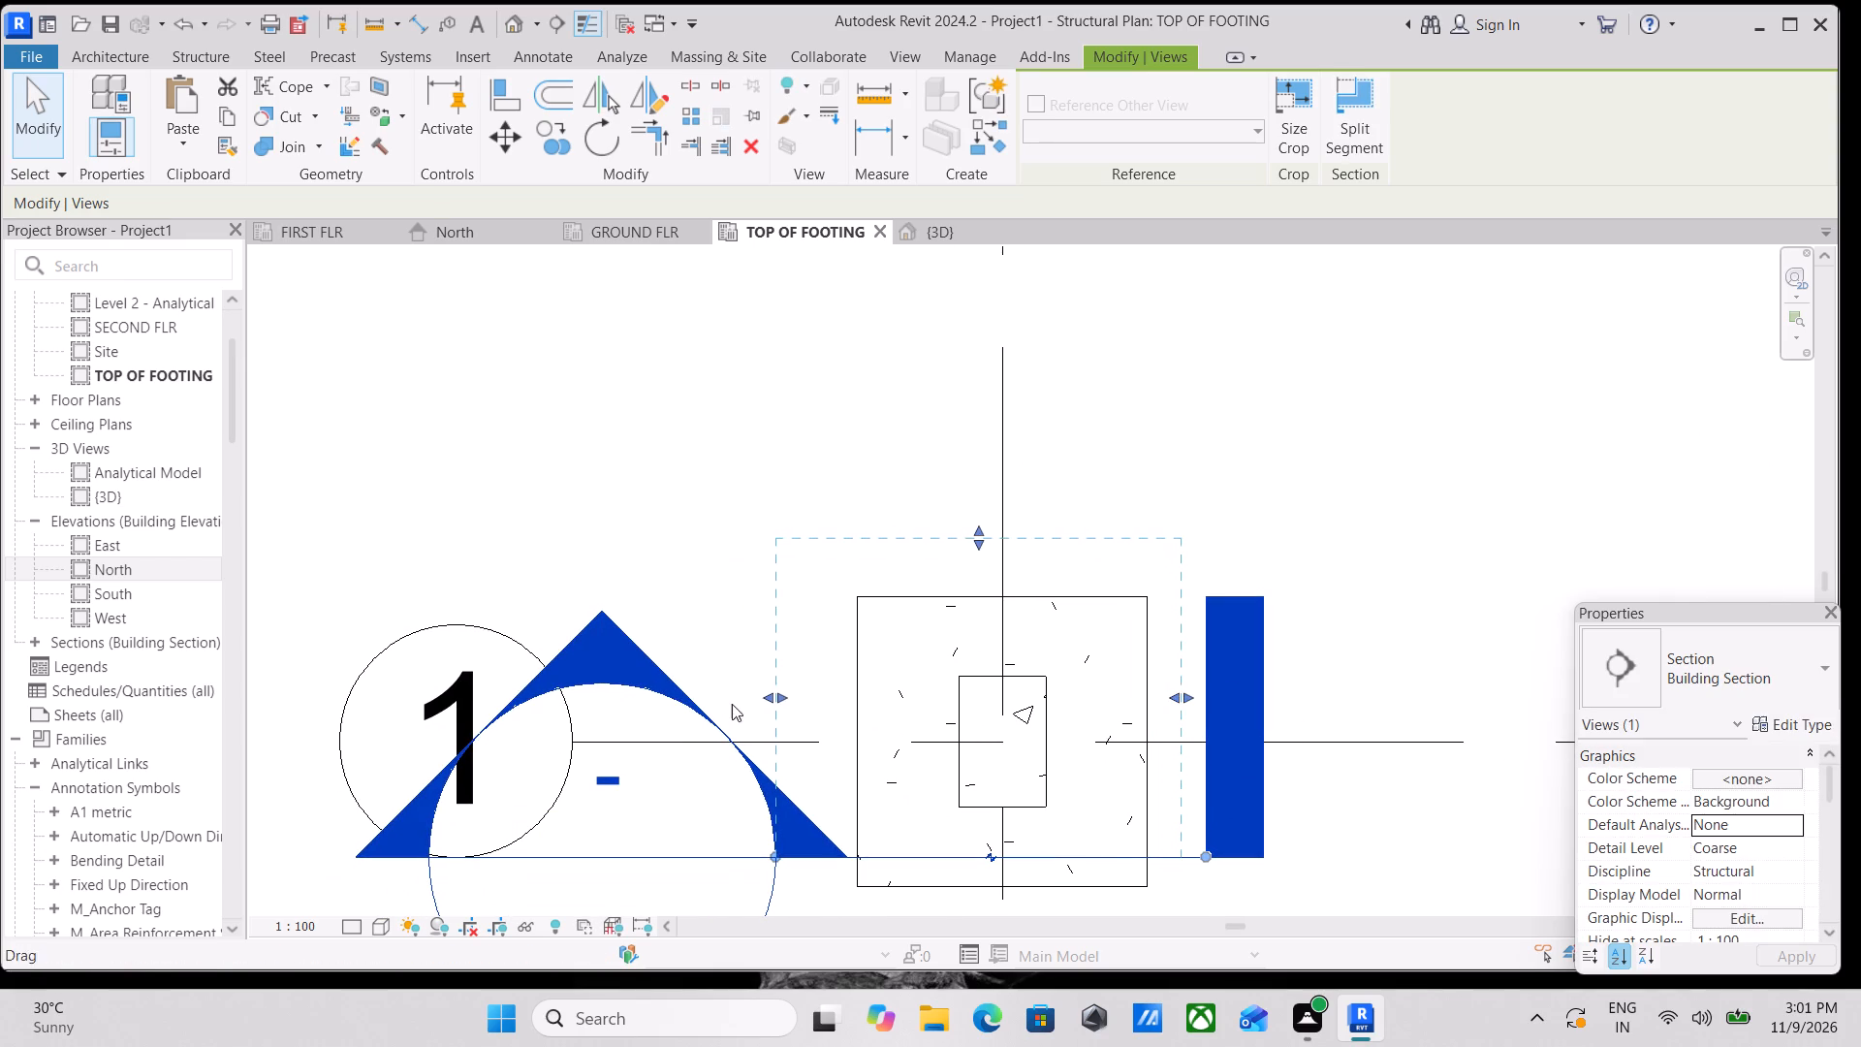
drag(787, 698, 830, 698)
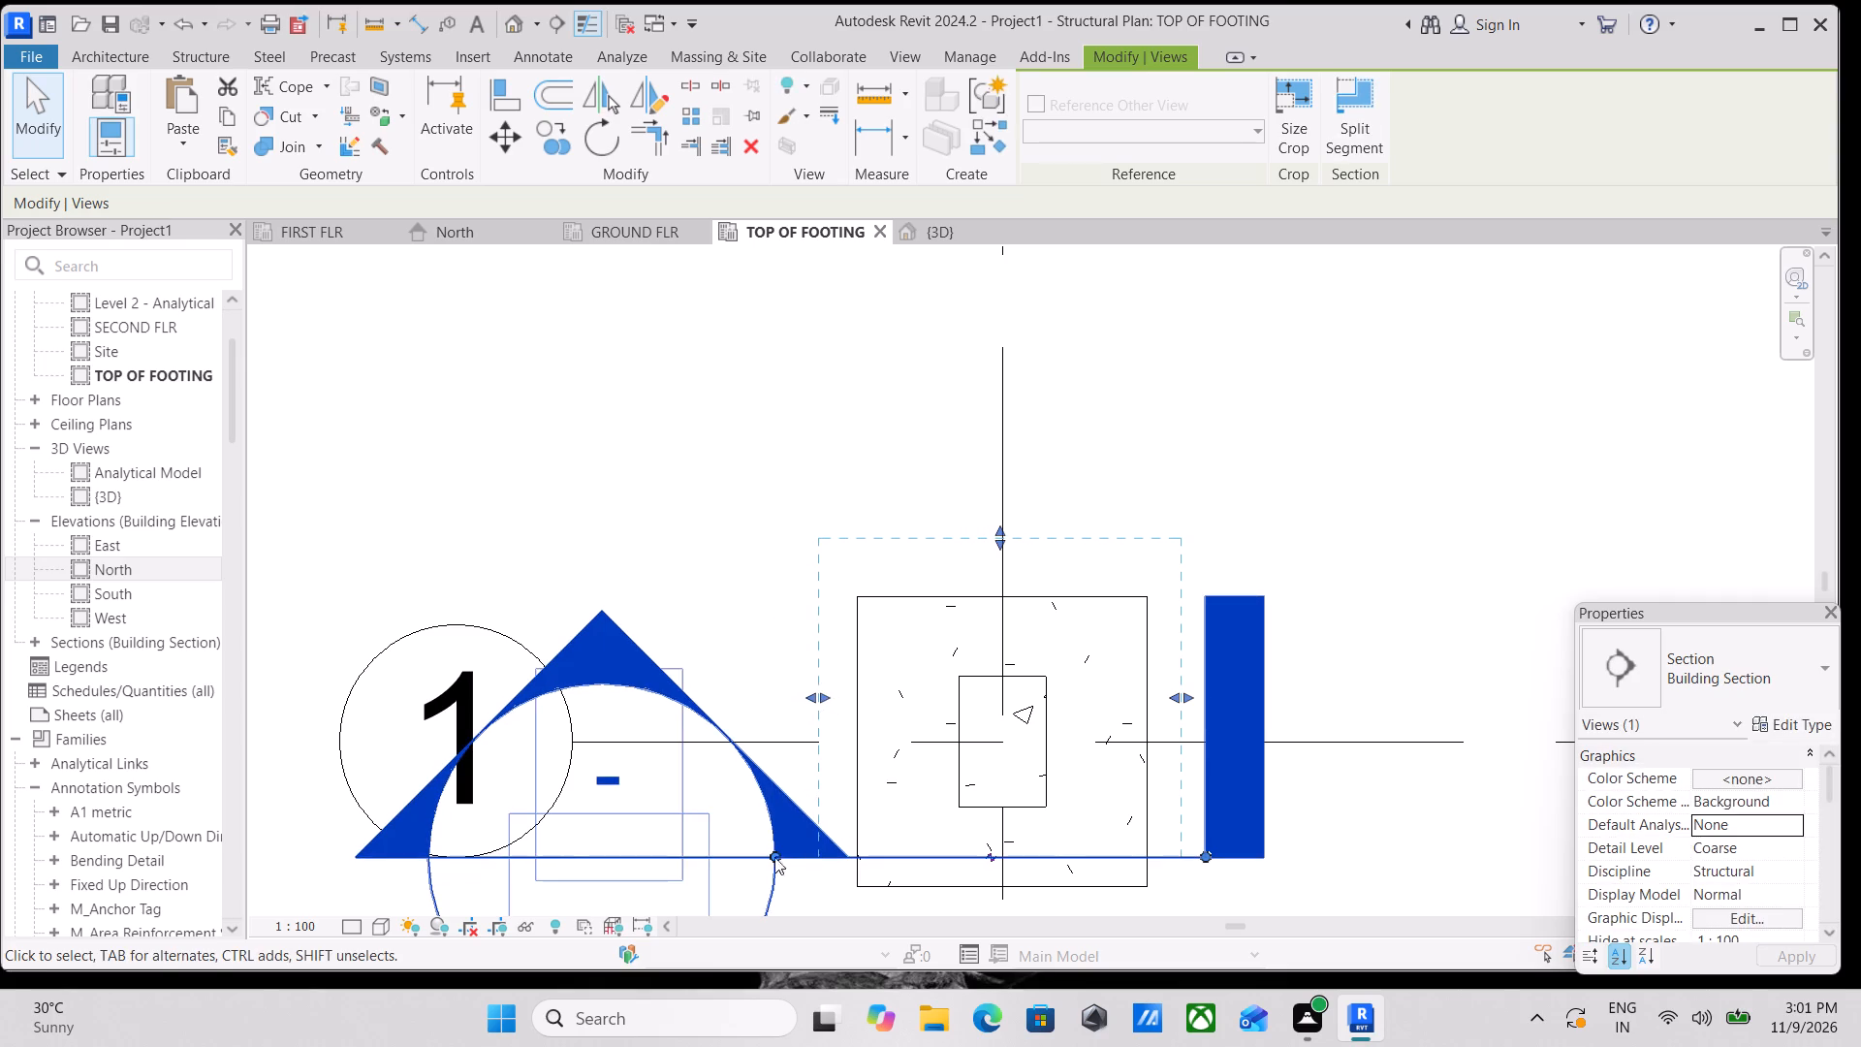
drag(774, 852, 815, 853)
scroll(856, 723, up, 2)
scroll(920, 704, down, 1)
middle_drag(920, 704, 849, 634)
drag(967, 445, 967, 492)
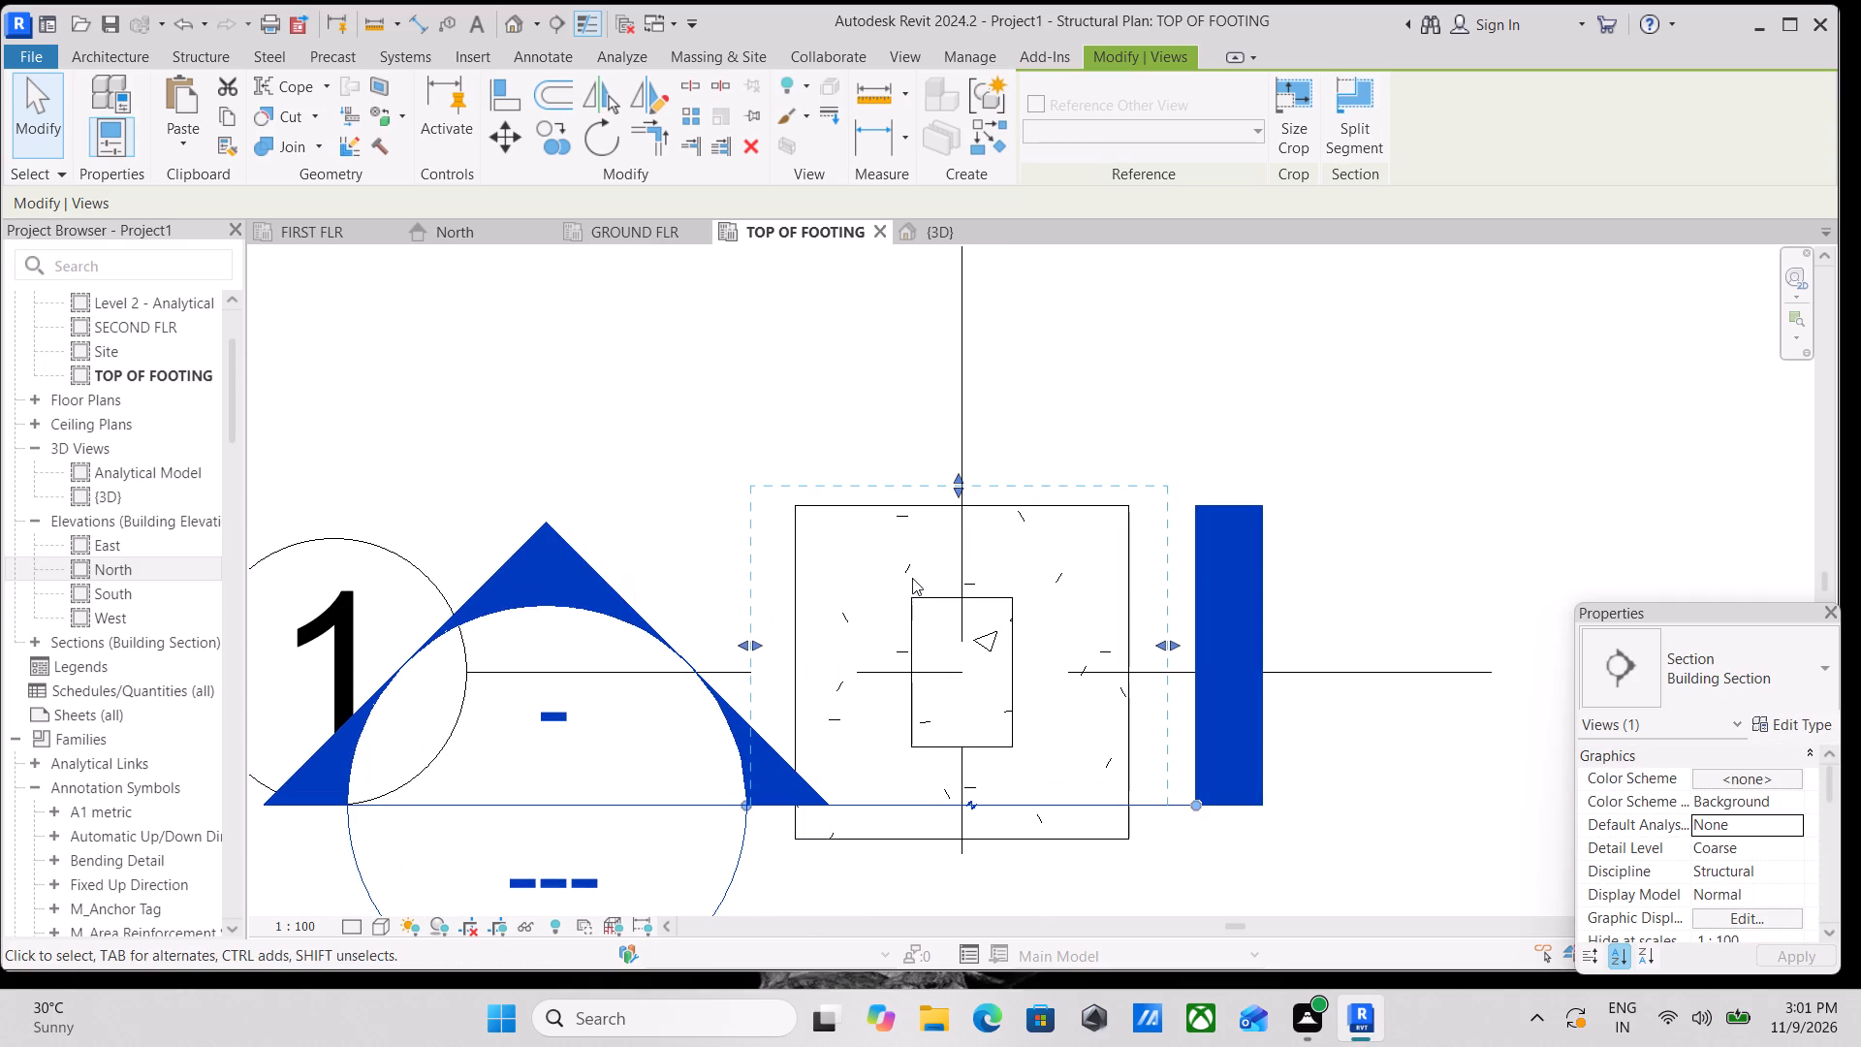
Open the section view at grids 1 and A and fit its crop region around the footing and the column base.
right_click(1032, 802)
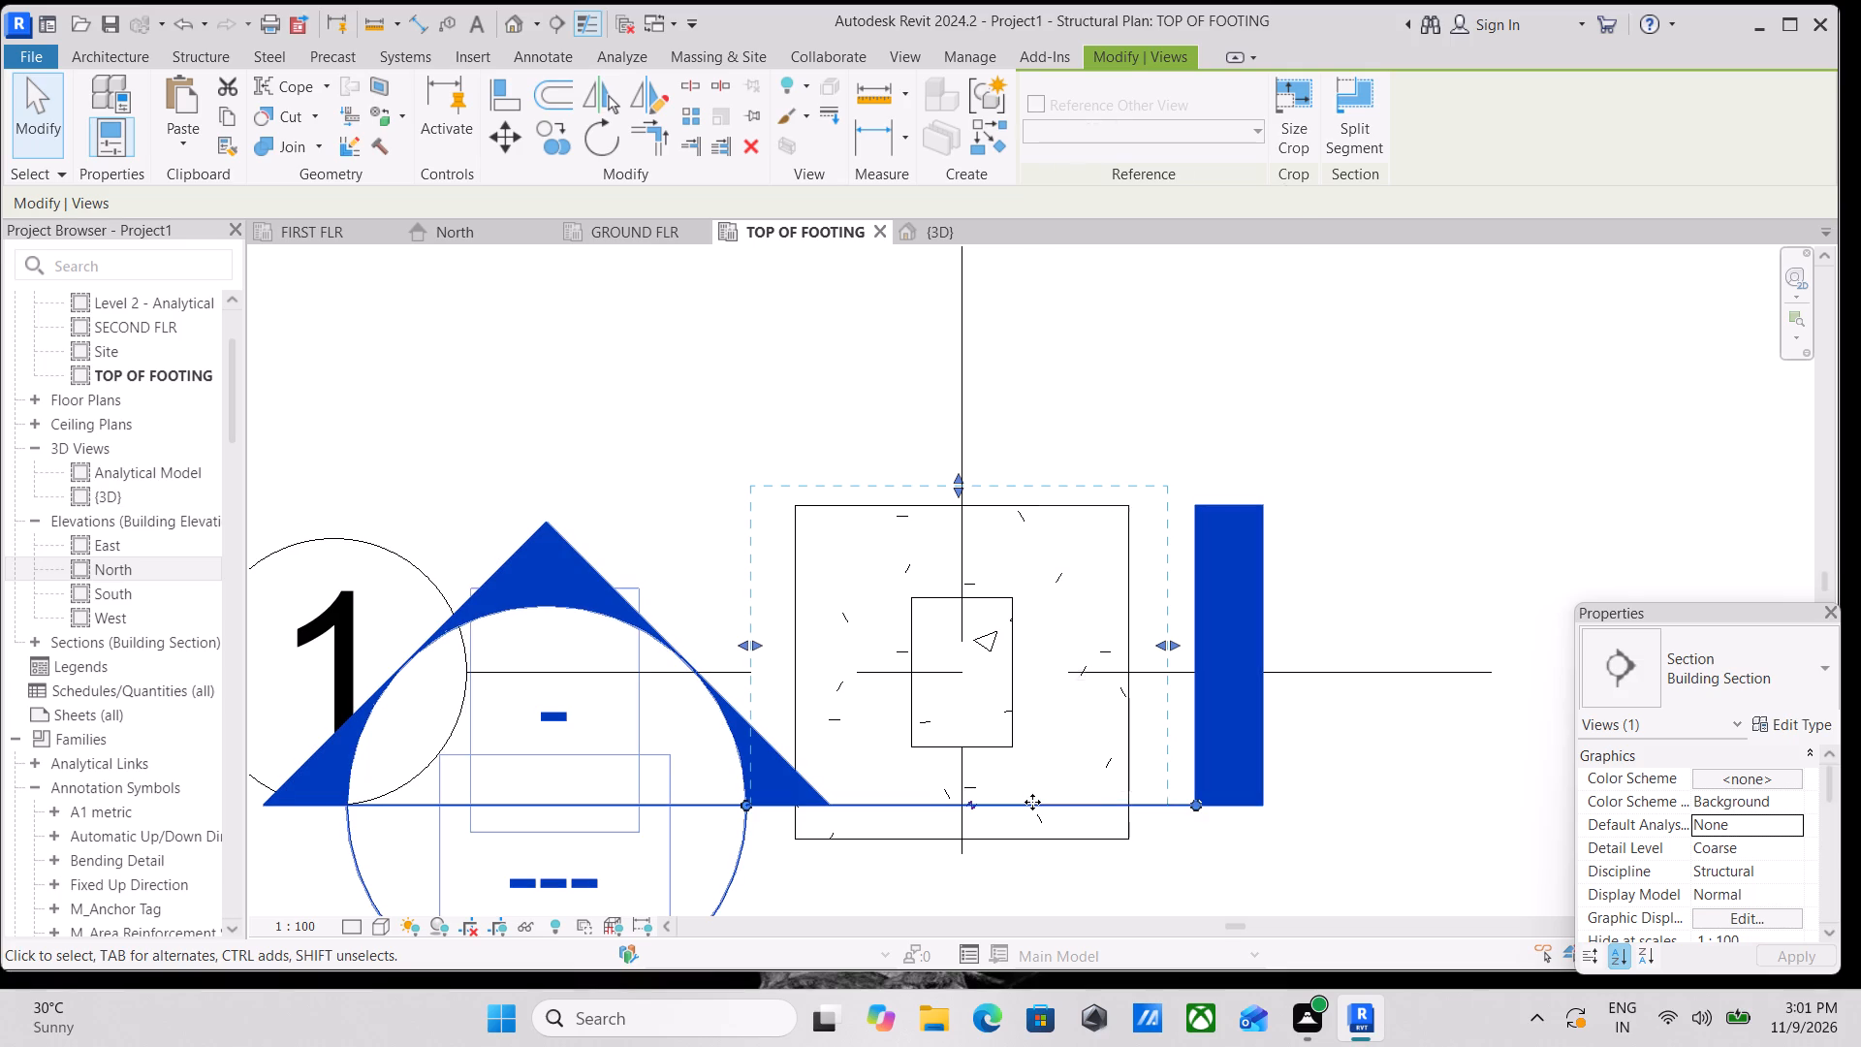
click(1127, 247)
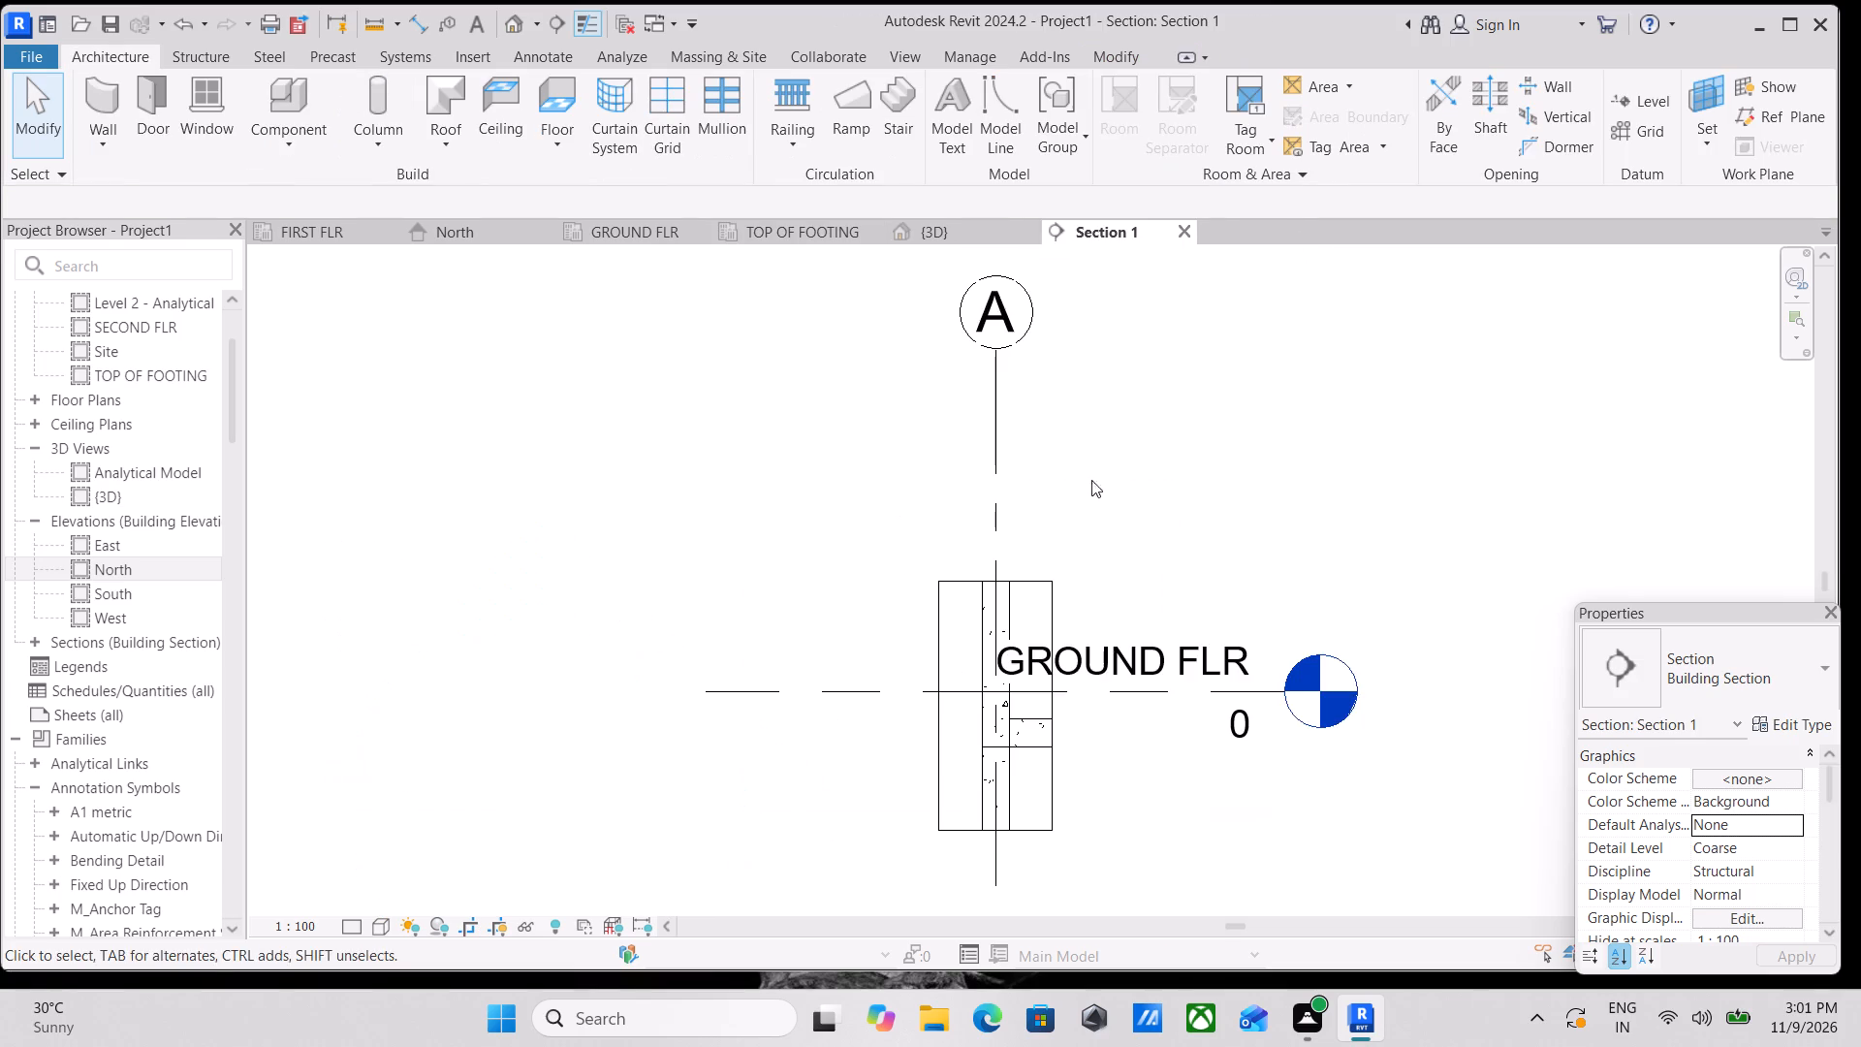
scroll(1068, 662, up, 2)
middle_drag(1045, 726, 1072, 638)
click(1030, 795)
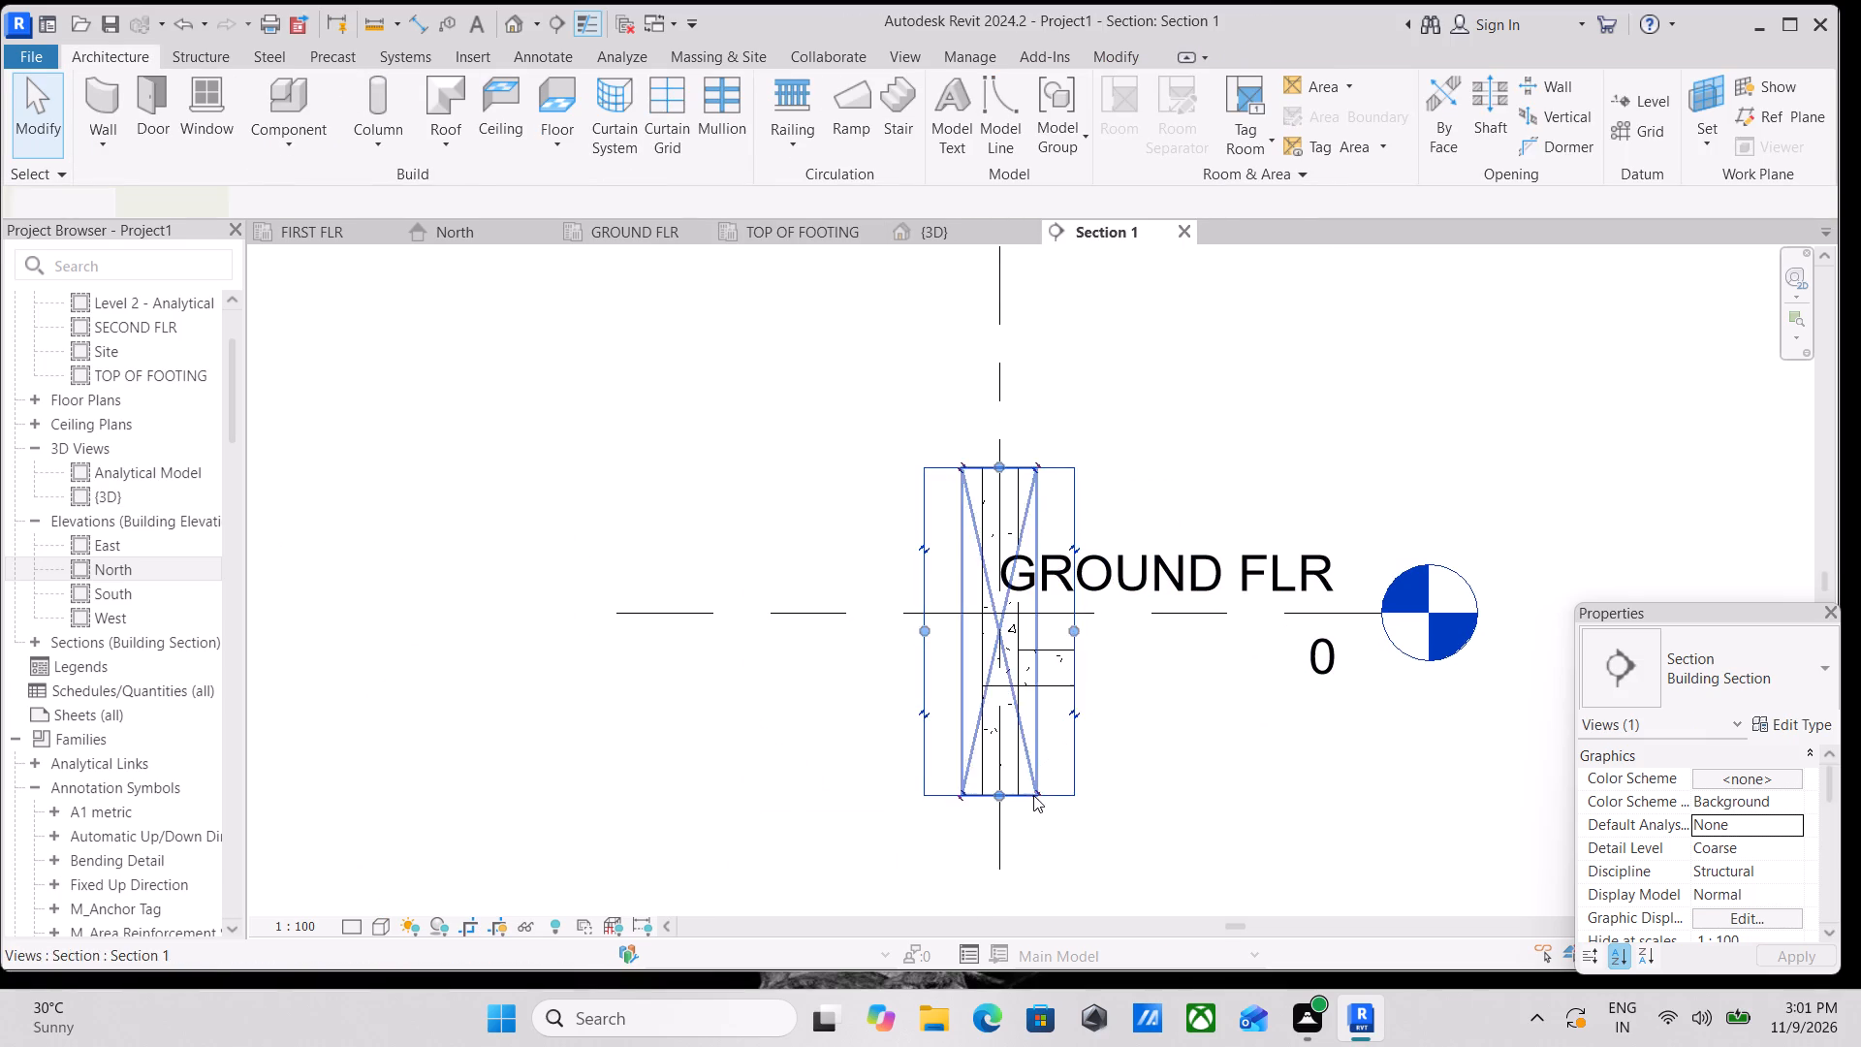
drag(1005, 795, 1005, 849)
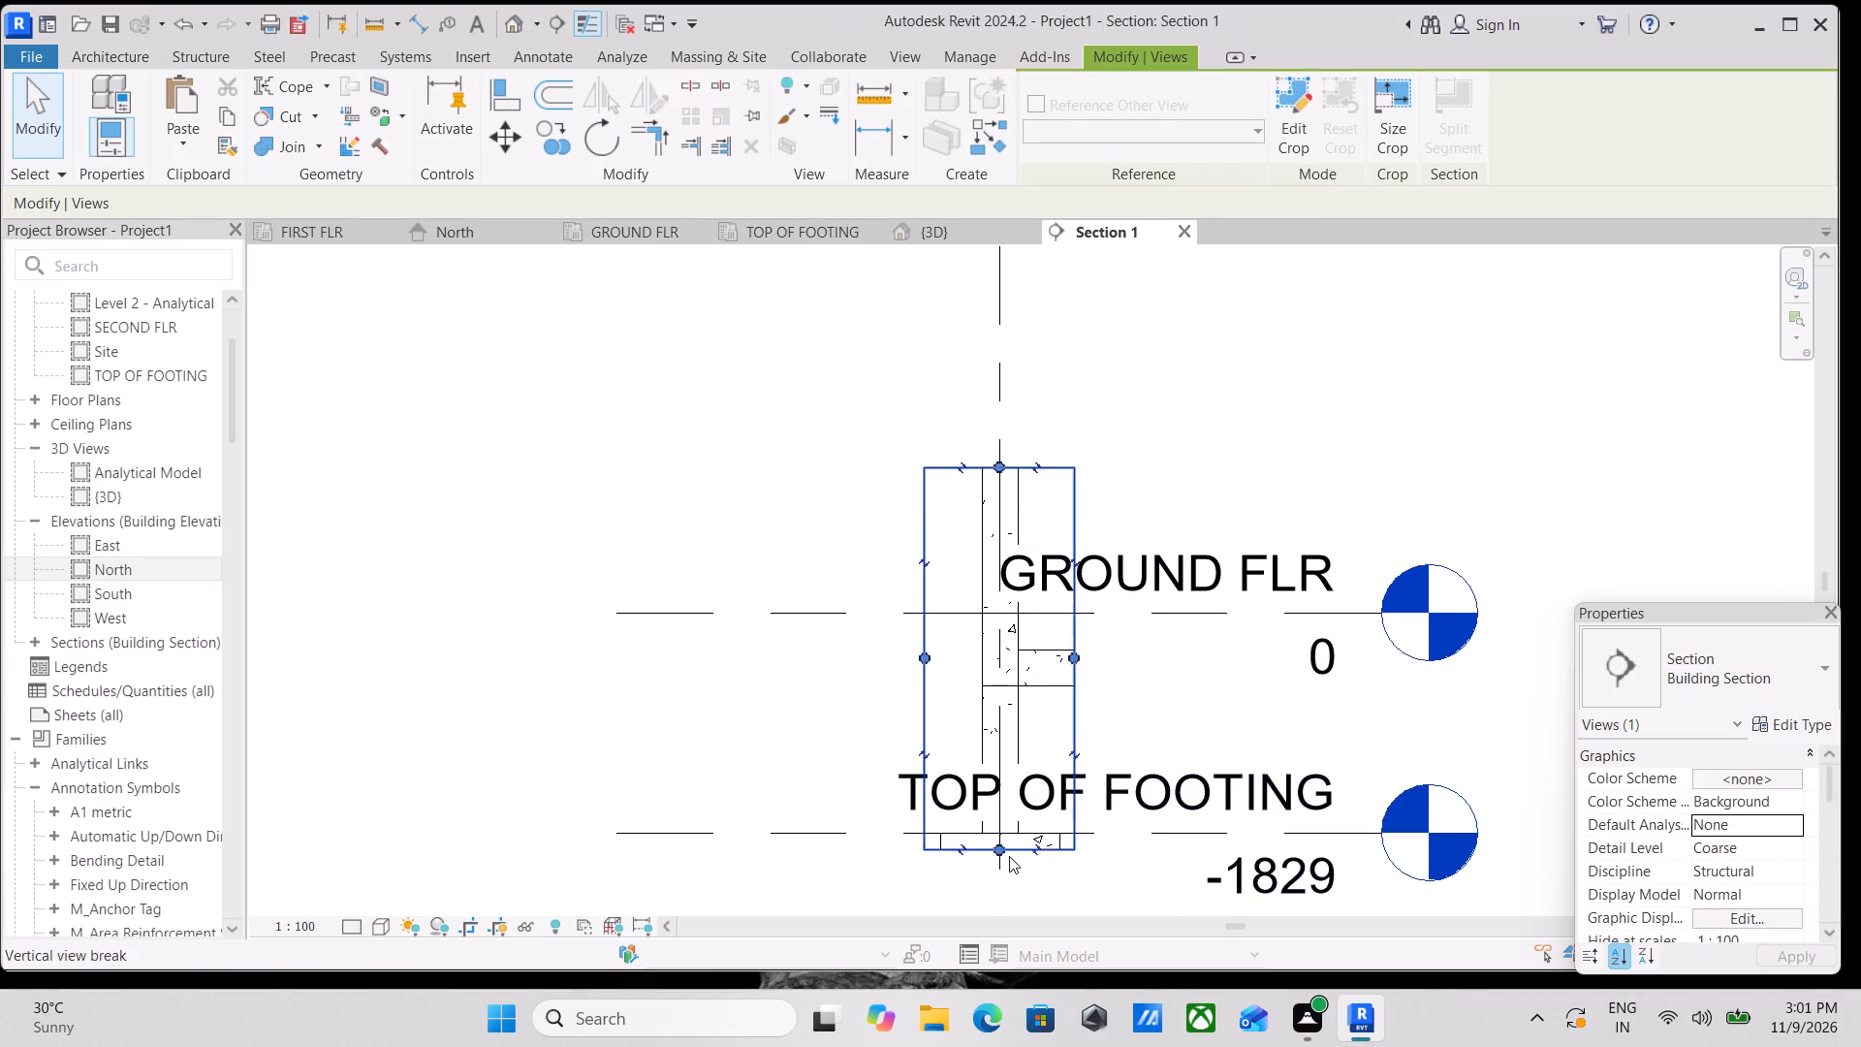
scroll(1005, 857, up, 1)
middle_drag(998, 854, 1063, 685)
drag(1056, 671, 1066, 740)
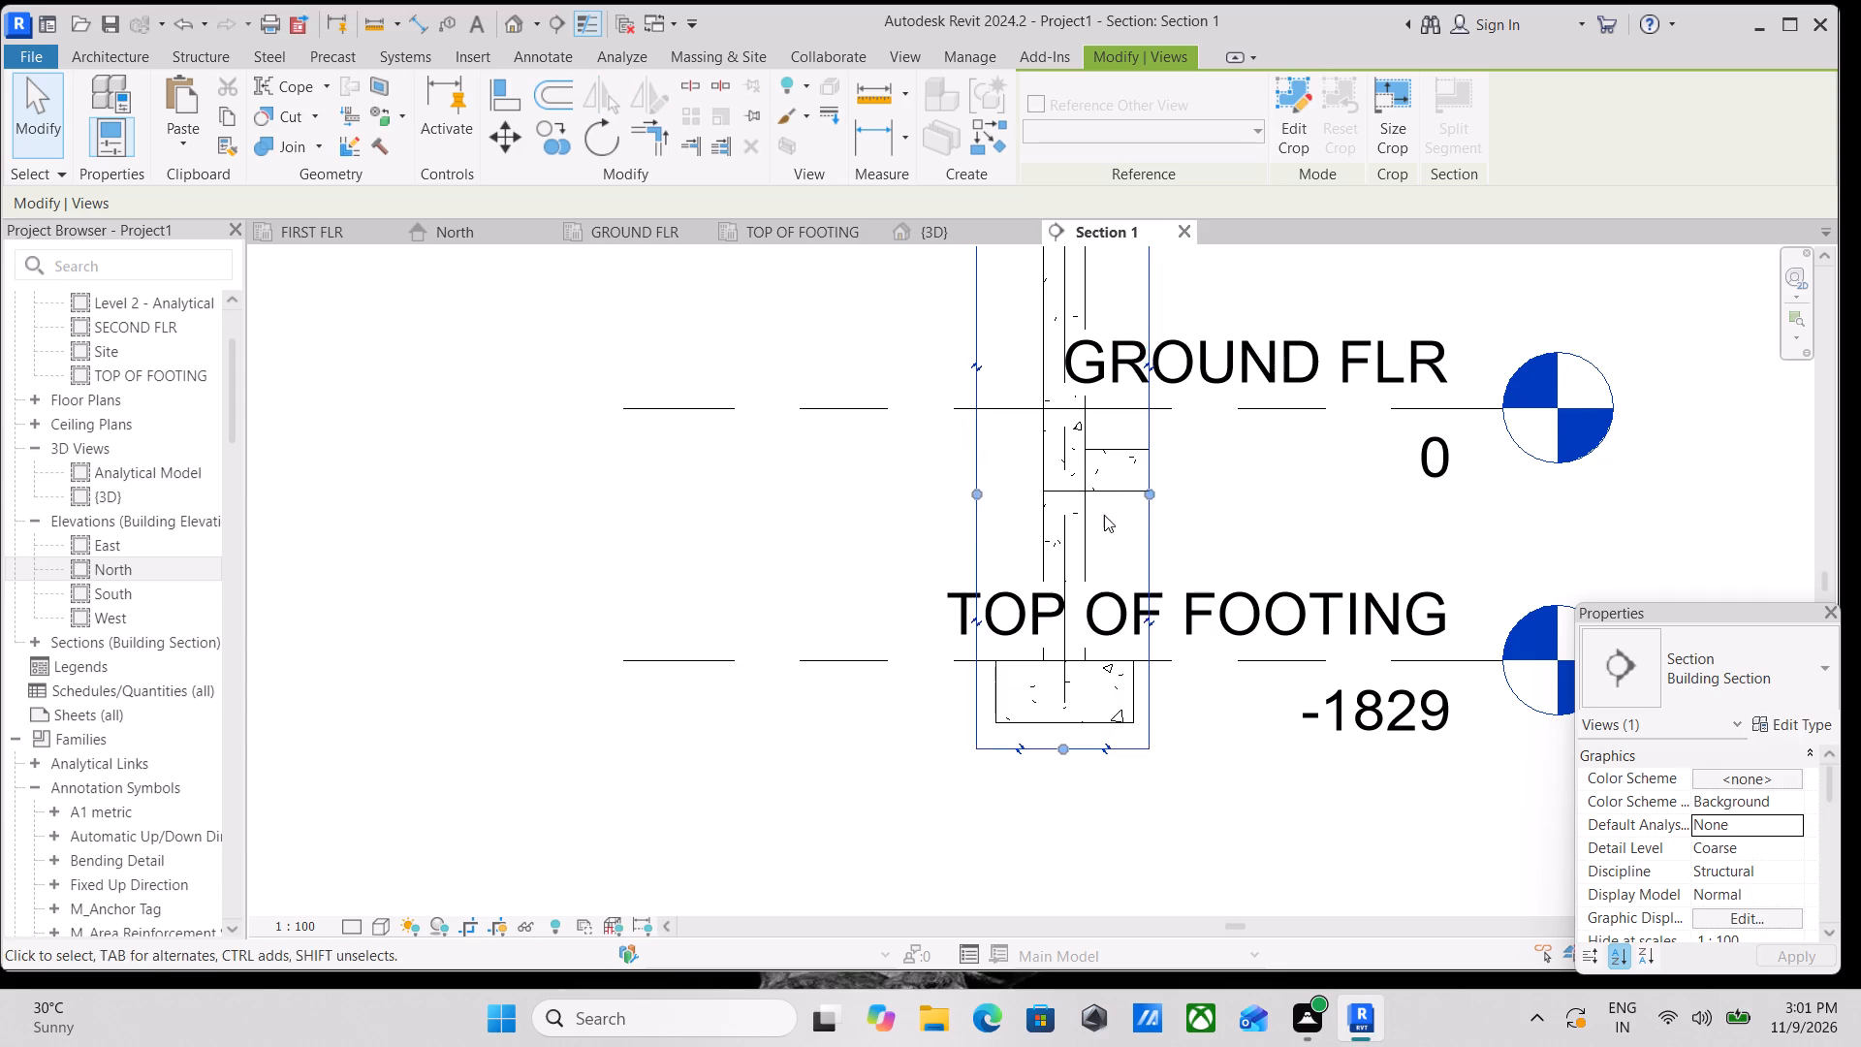
middle_drag(1104, 515, 1103, 591)
drag(1057, 317, 1047, 553)
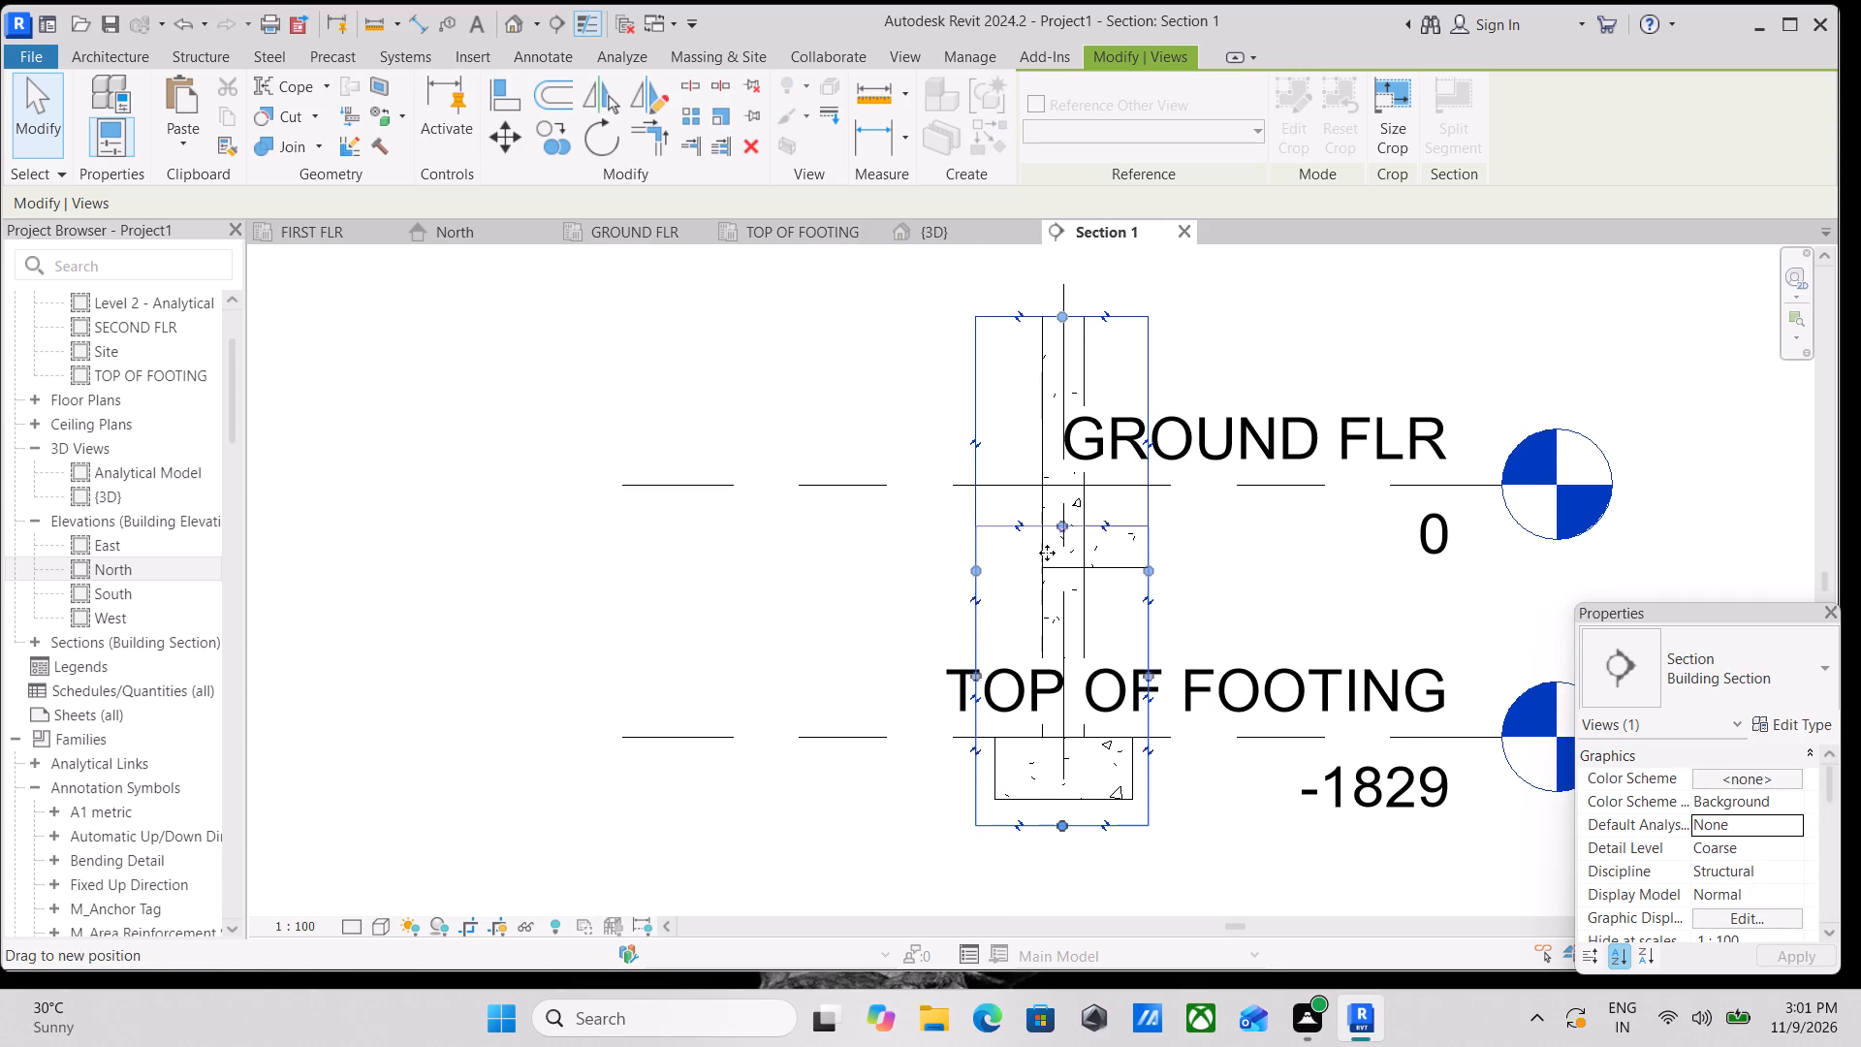
drag(1047, 553, 1047, 638)
middle_drag(1145, 617, 839, 574)
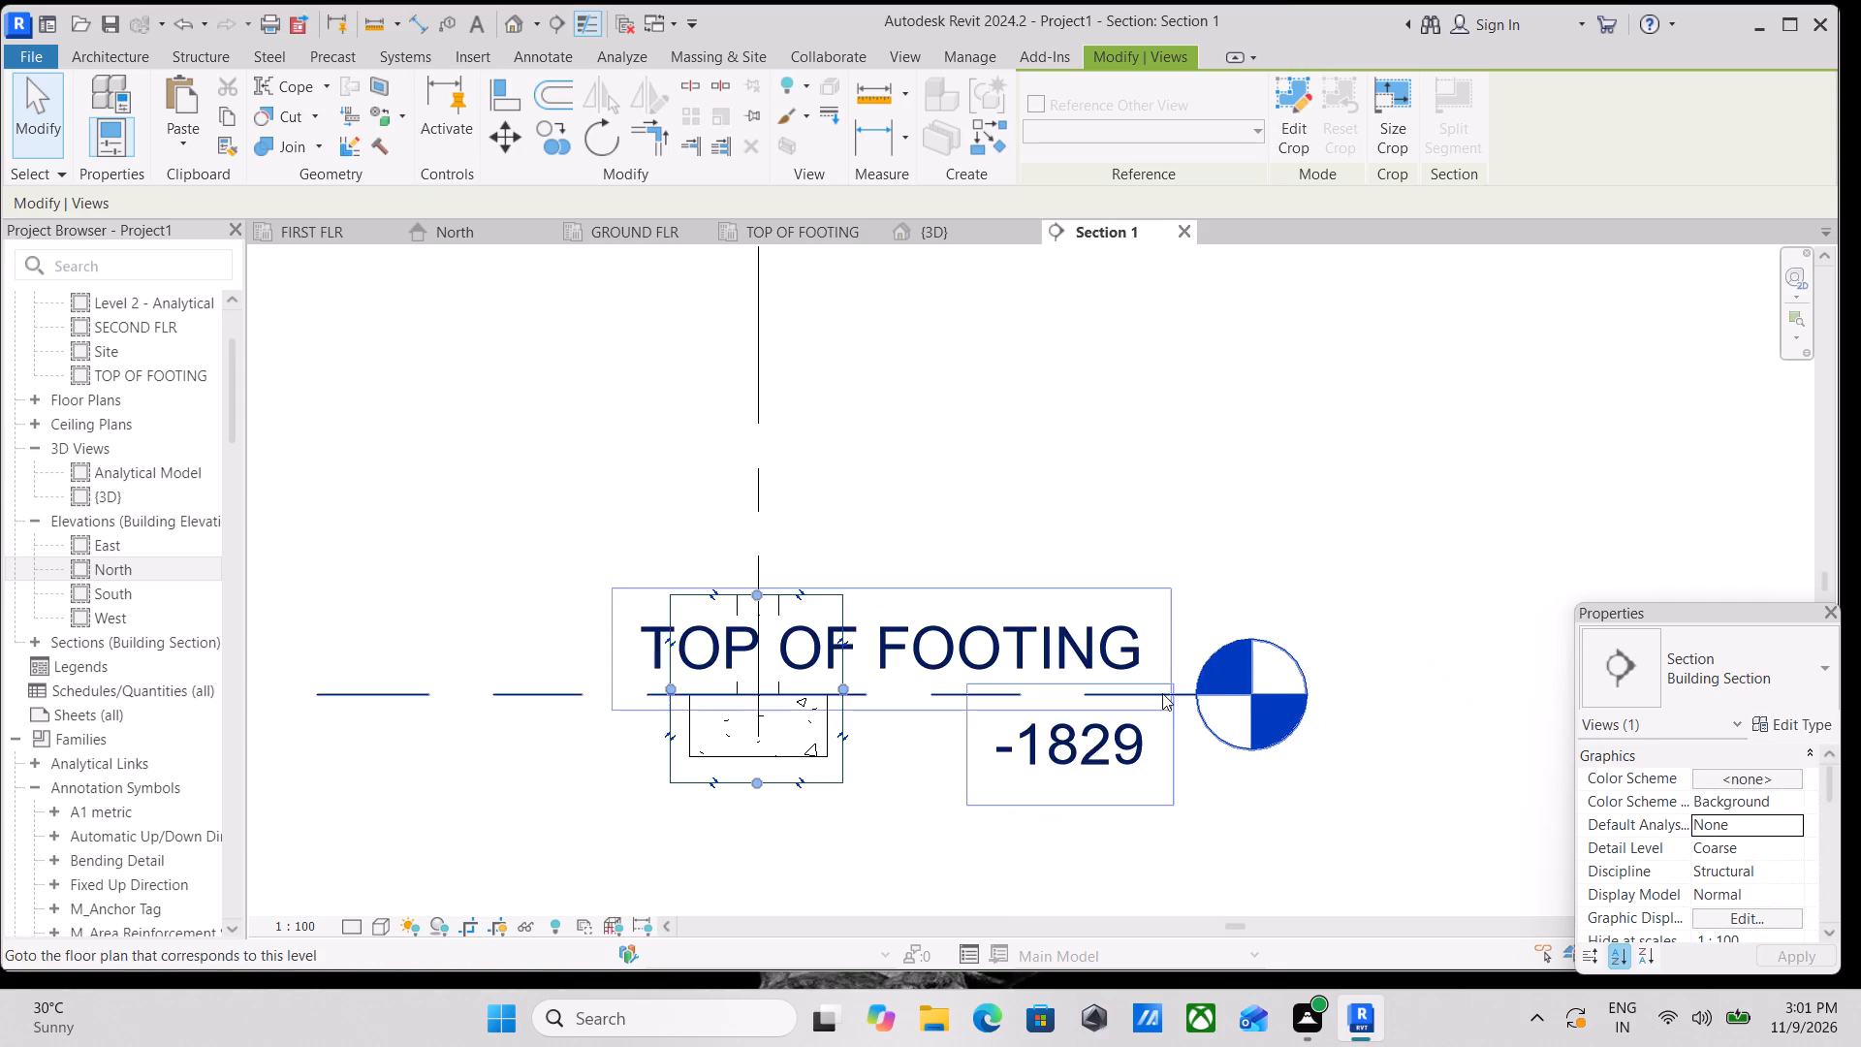
Extend the TOP OF FOOTING level line so that its head and label sit well clear of the footing.
click(1162, 693)
scroll(1318, 676, down, 2)
middle_drag(1318, 676, 1153, 649)
drag(1054, 662, 1055, 662)
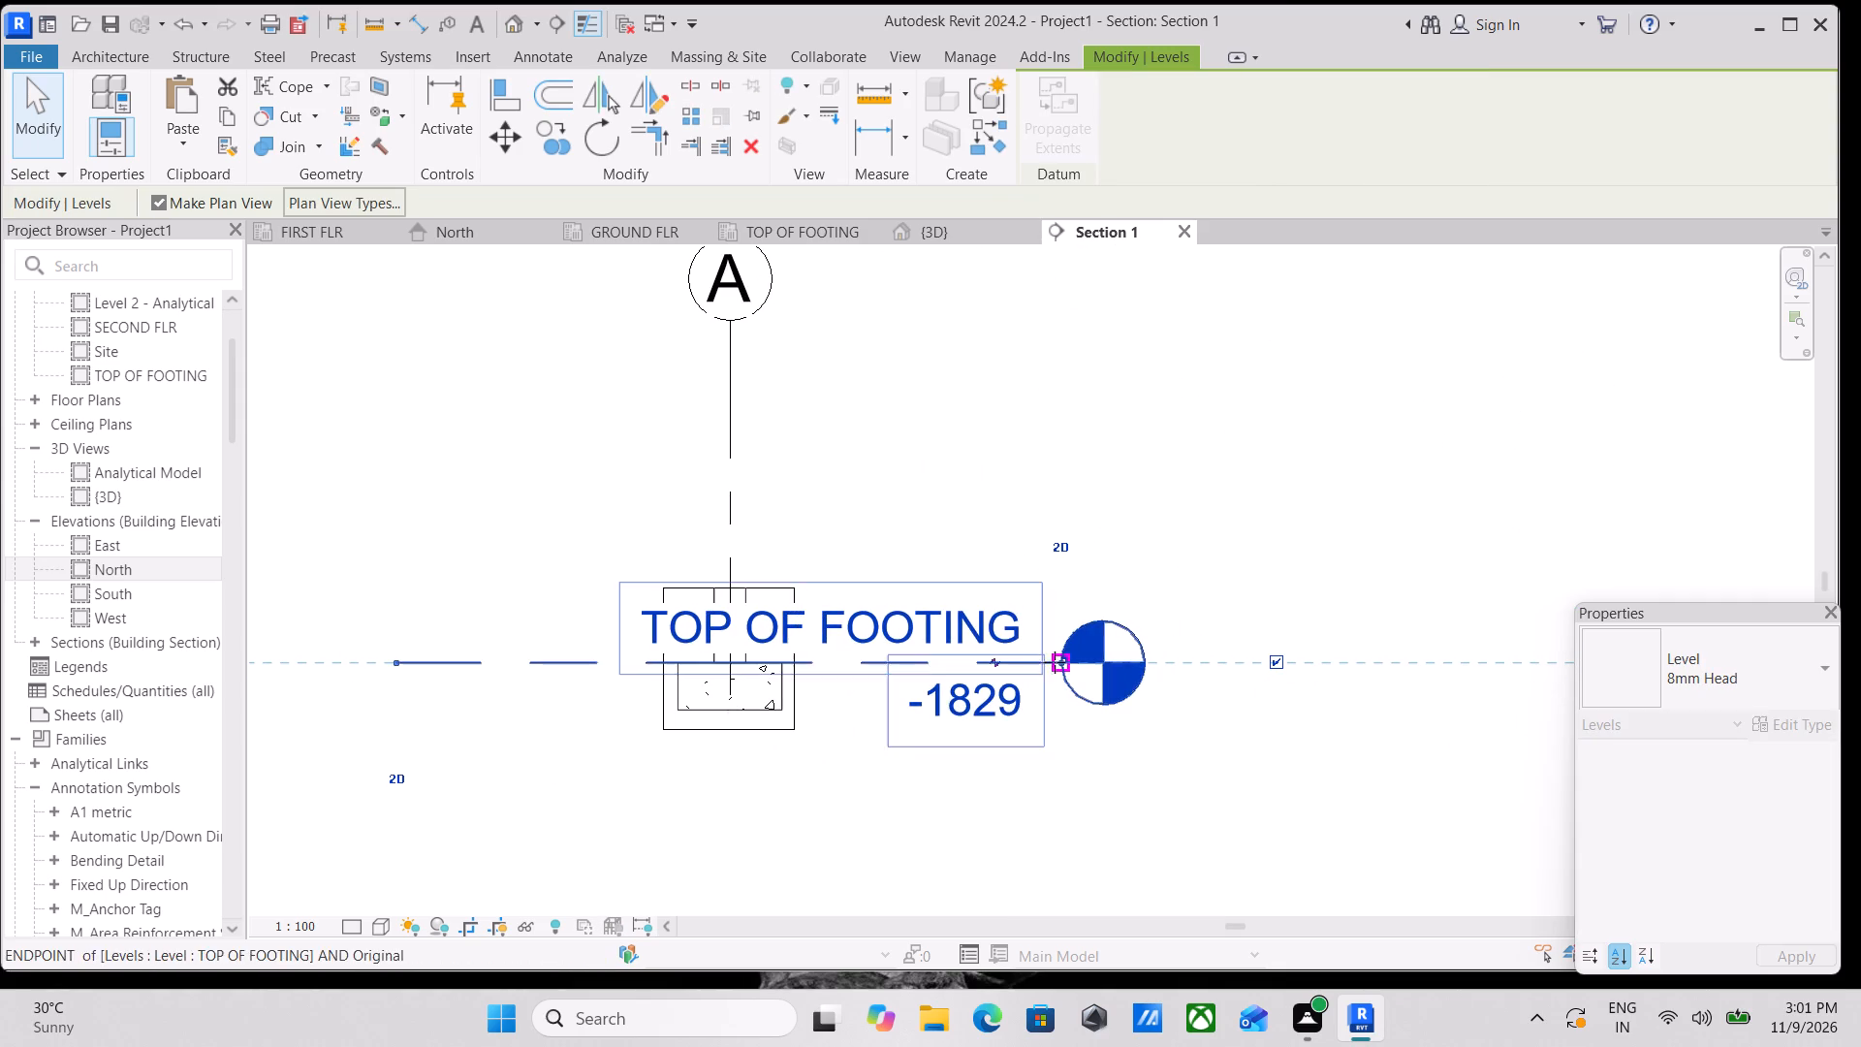
drag(1055, 662, 1578, 645)
middle_drag(1365, 665, 1066, 653)
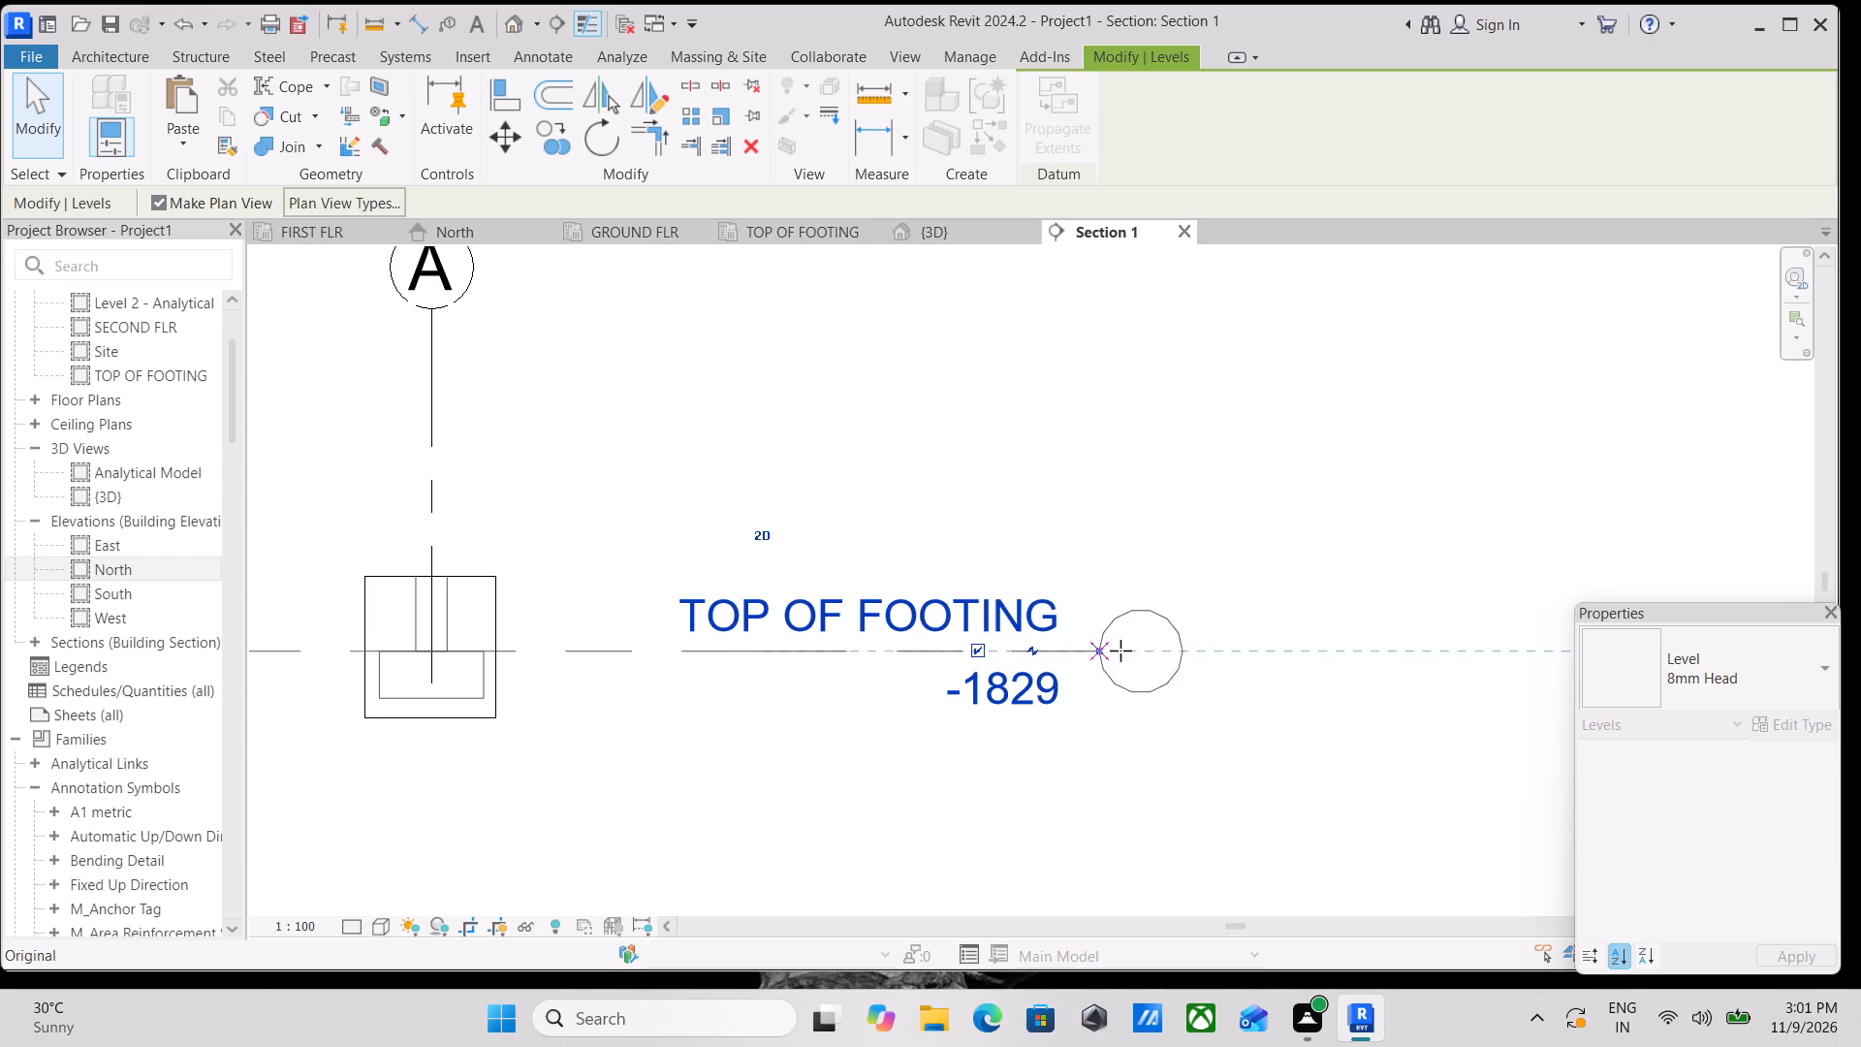
scroll(1243, 651, down, 1)
middle_drag(1389, 638, 1332, 642)
click(1381, 634)
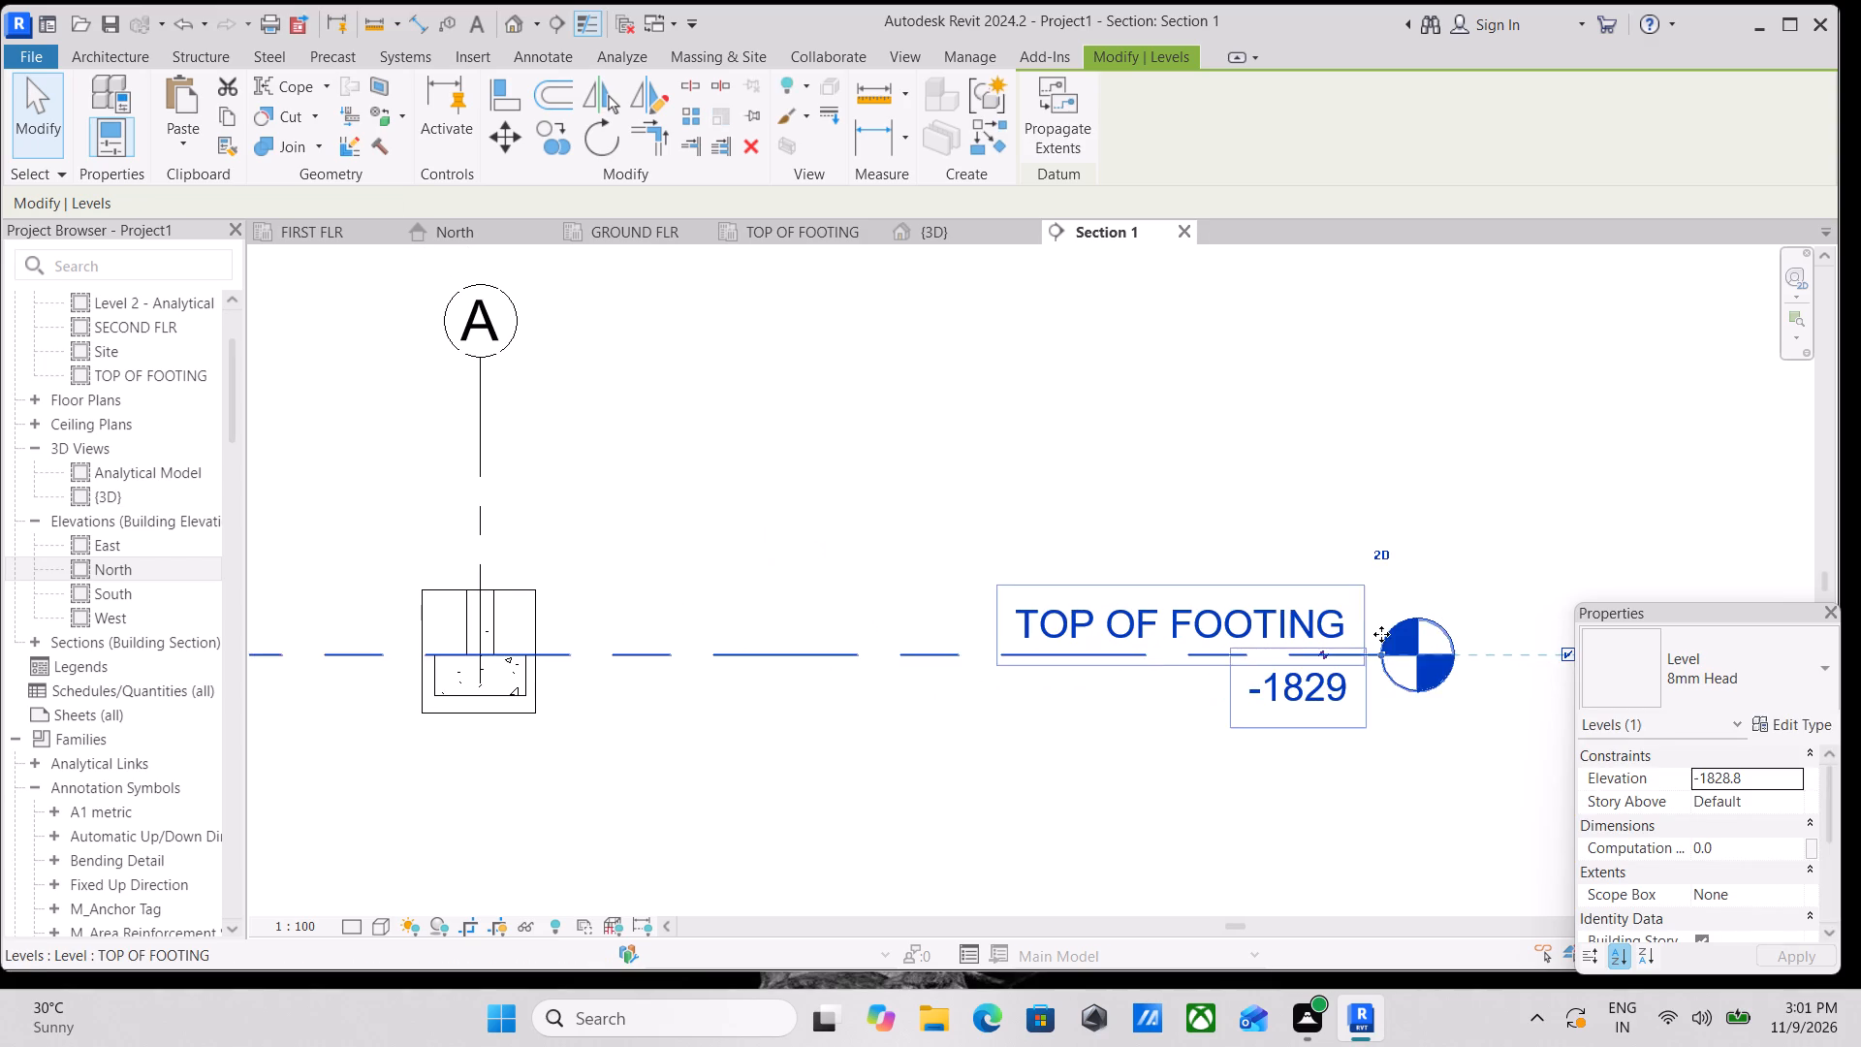
key(Escape)
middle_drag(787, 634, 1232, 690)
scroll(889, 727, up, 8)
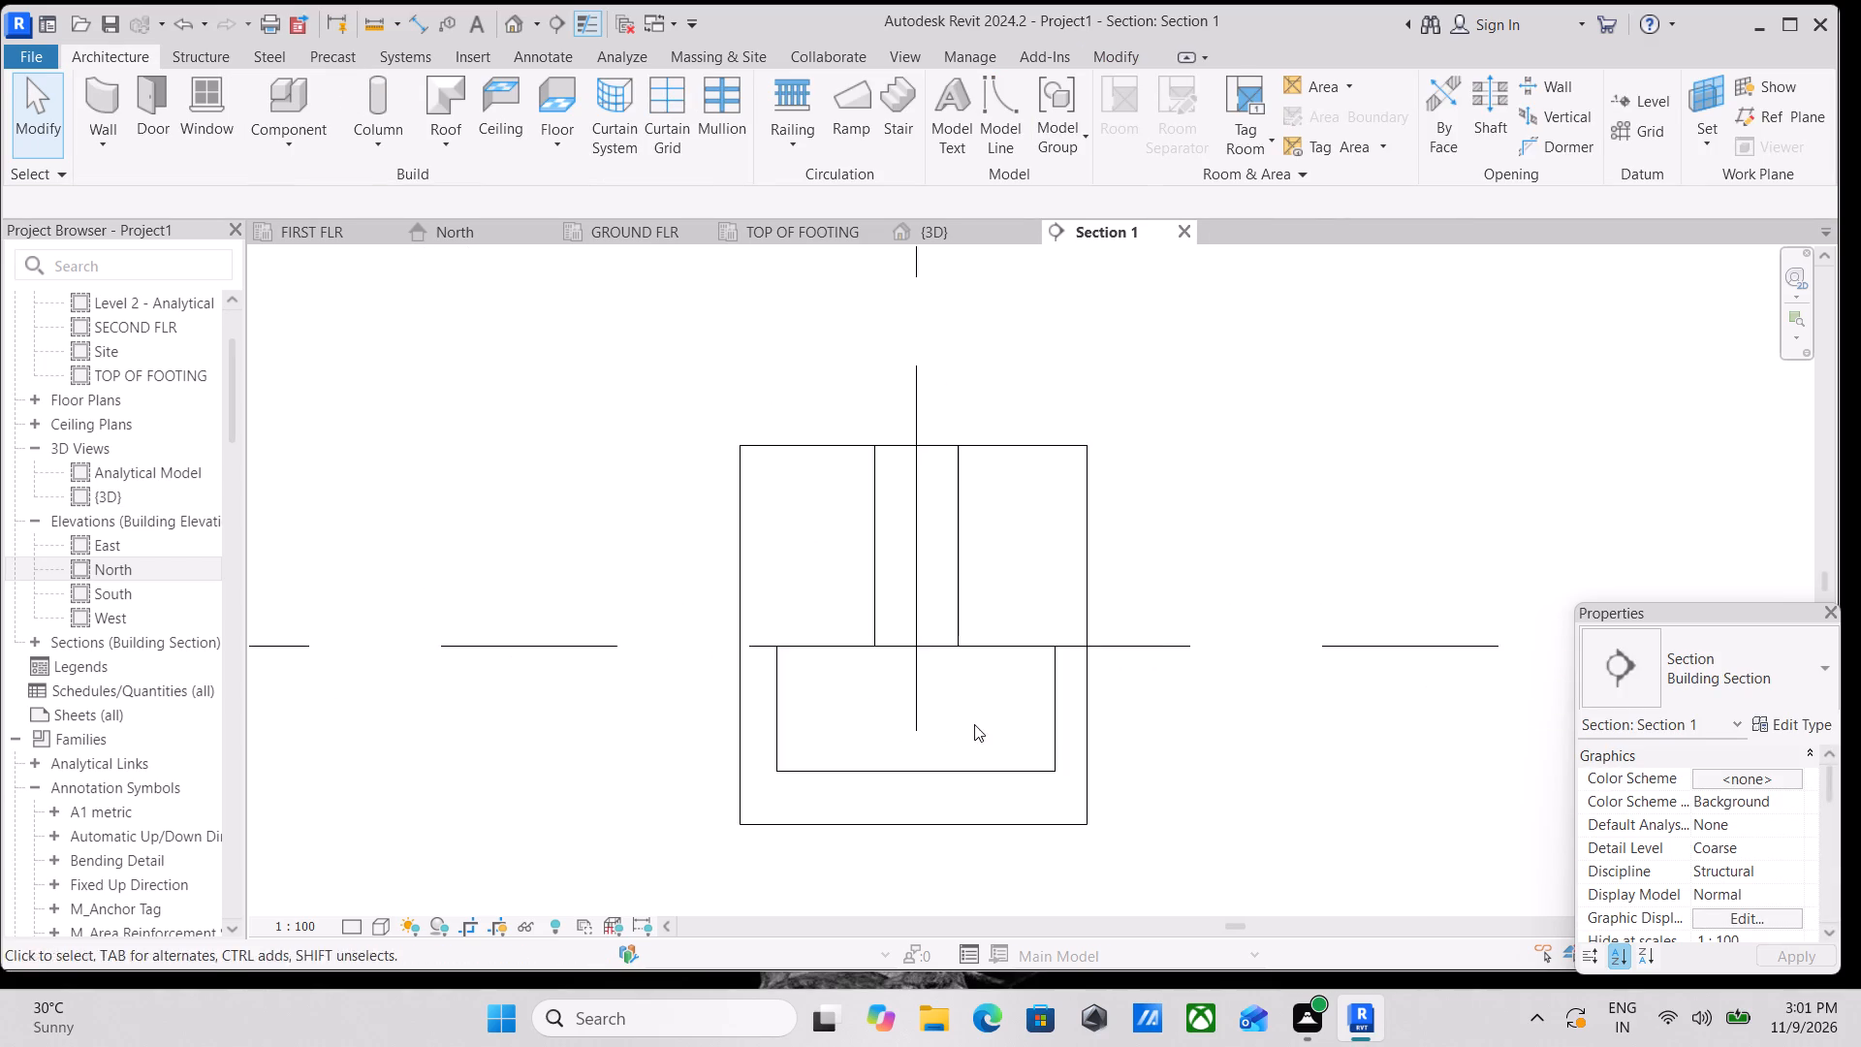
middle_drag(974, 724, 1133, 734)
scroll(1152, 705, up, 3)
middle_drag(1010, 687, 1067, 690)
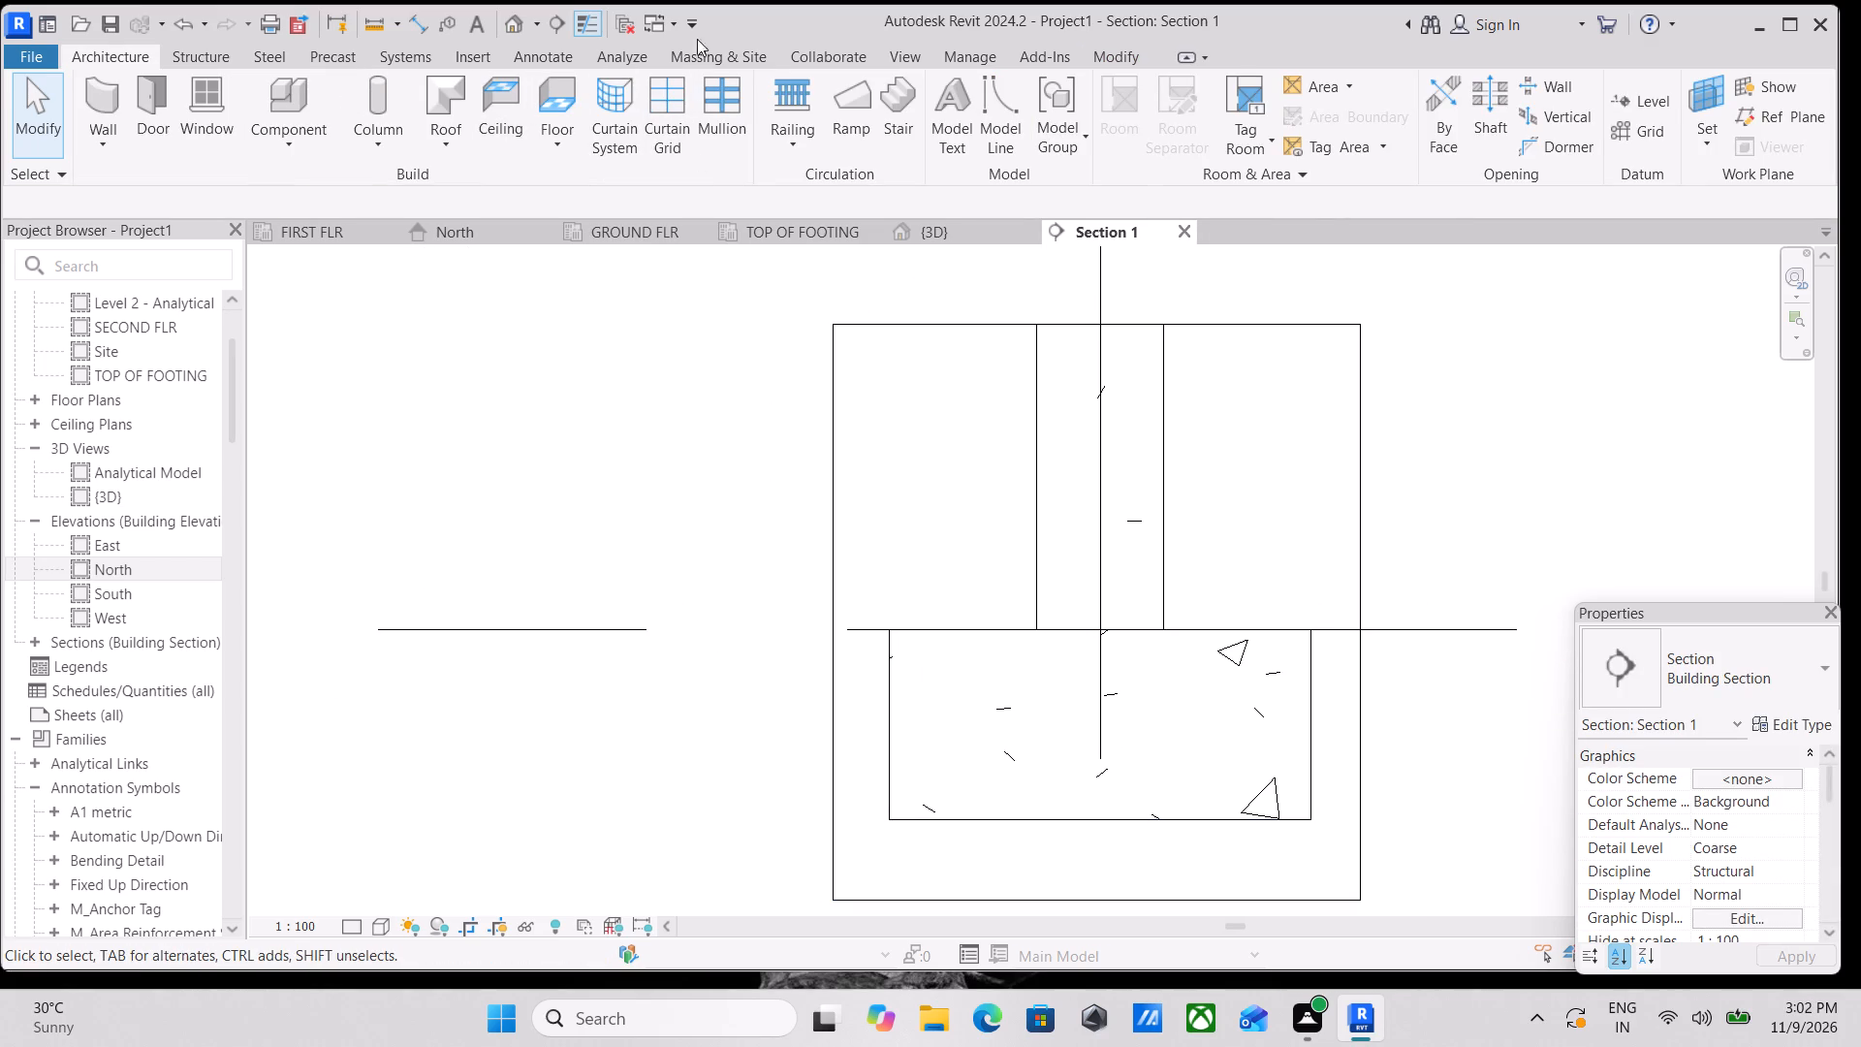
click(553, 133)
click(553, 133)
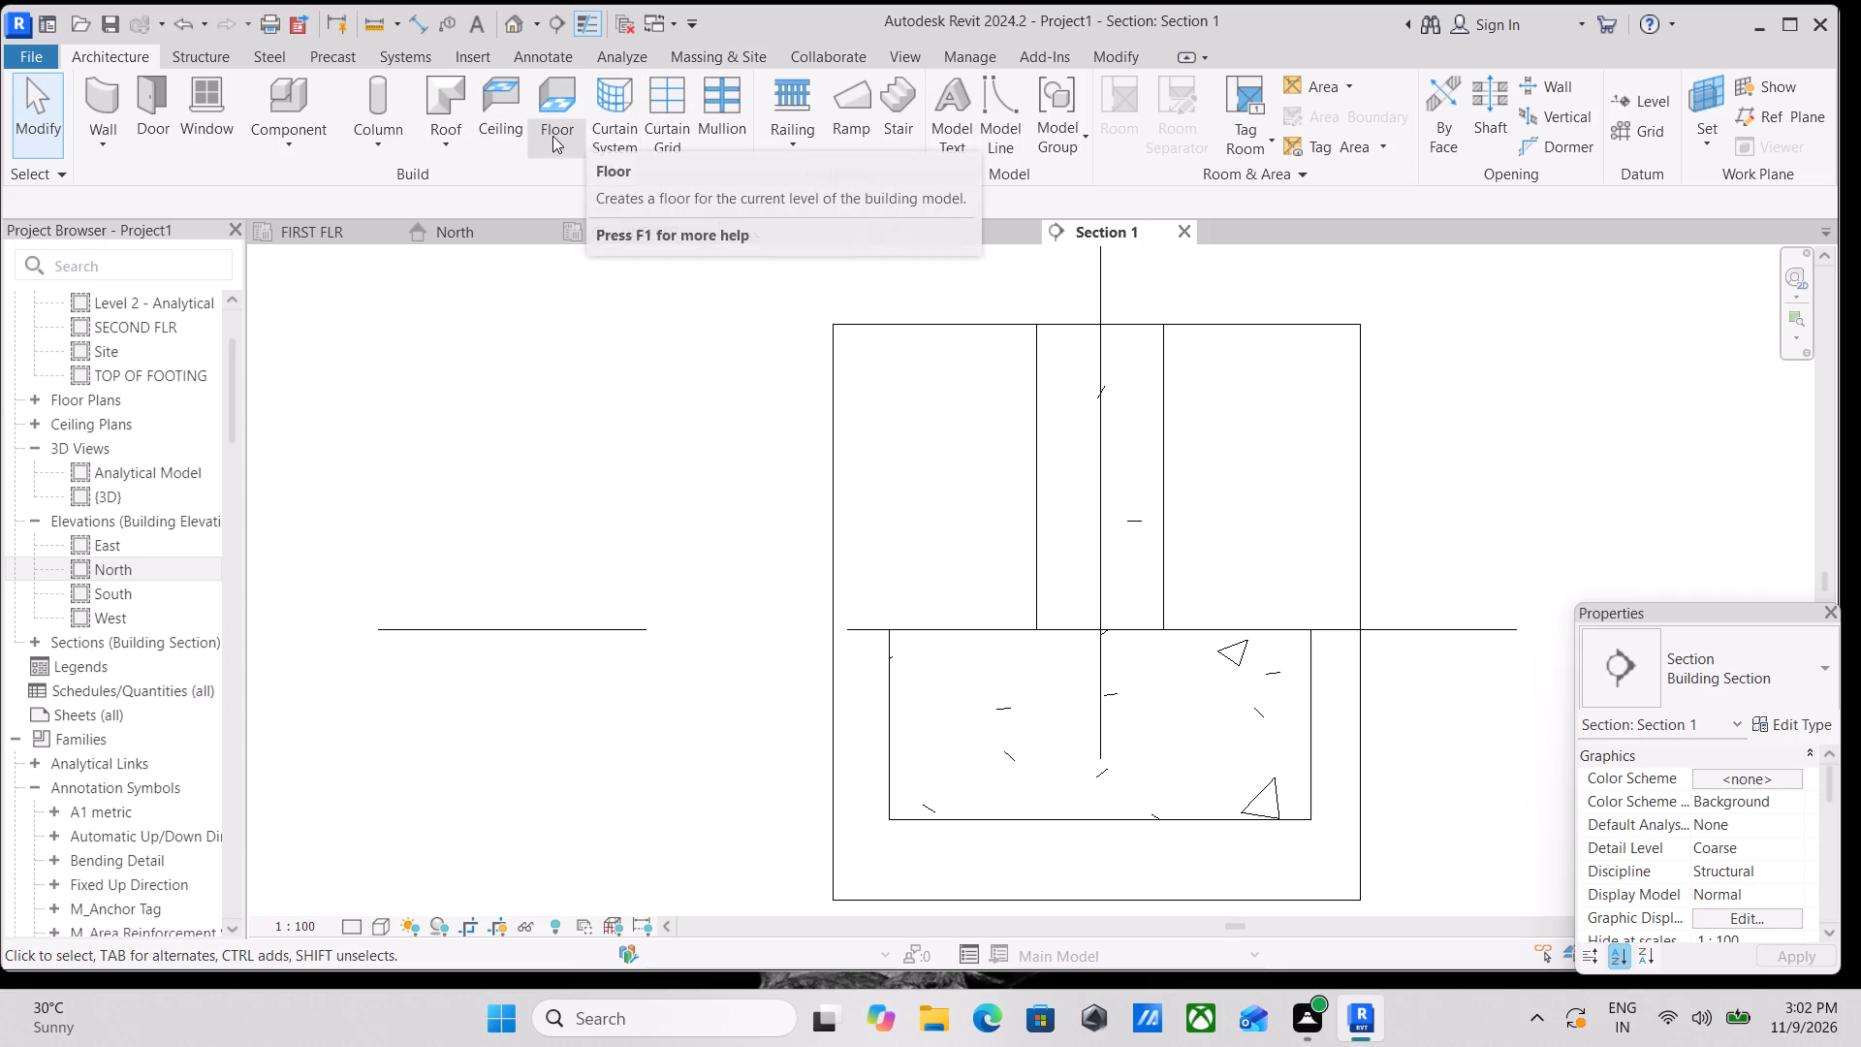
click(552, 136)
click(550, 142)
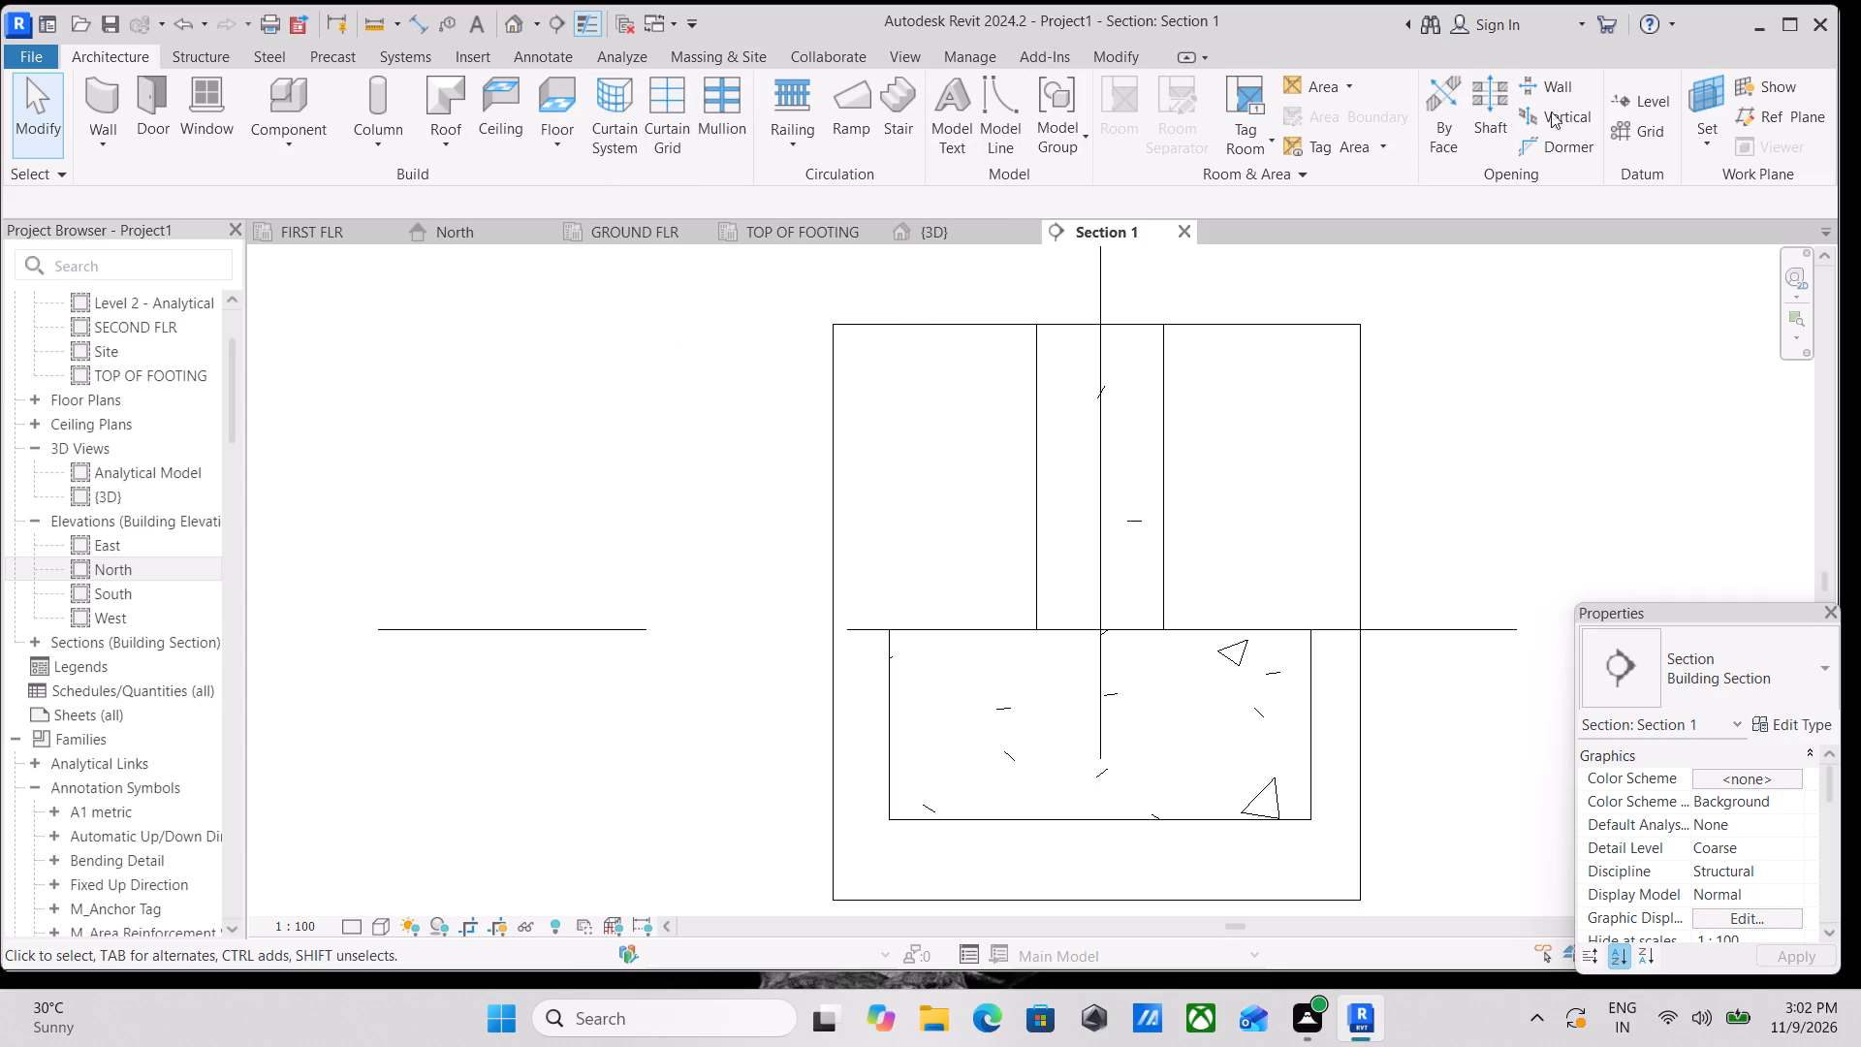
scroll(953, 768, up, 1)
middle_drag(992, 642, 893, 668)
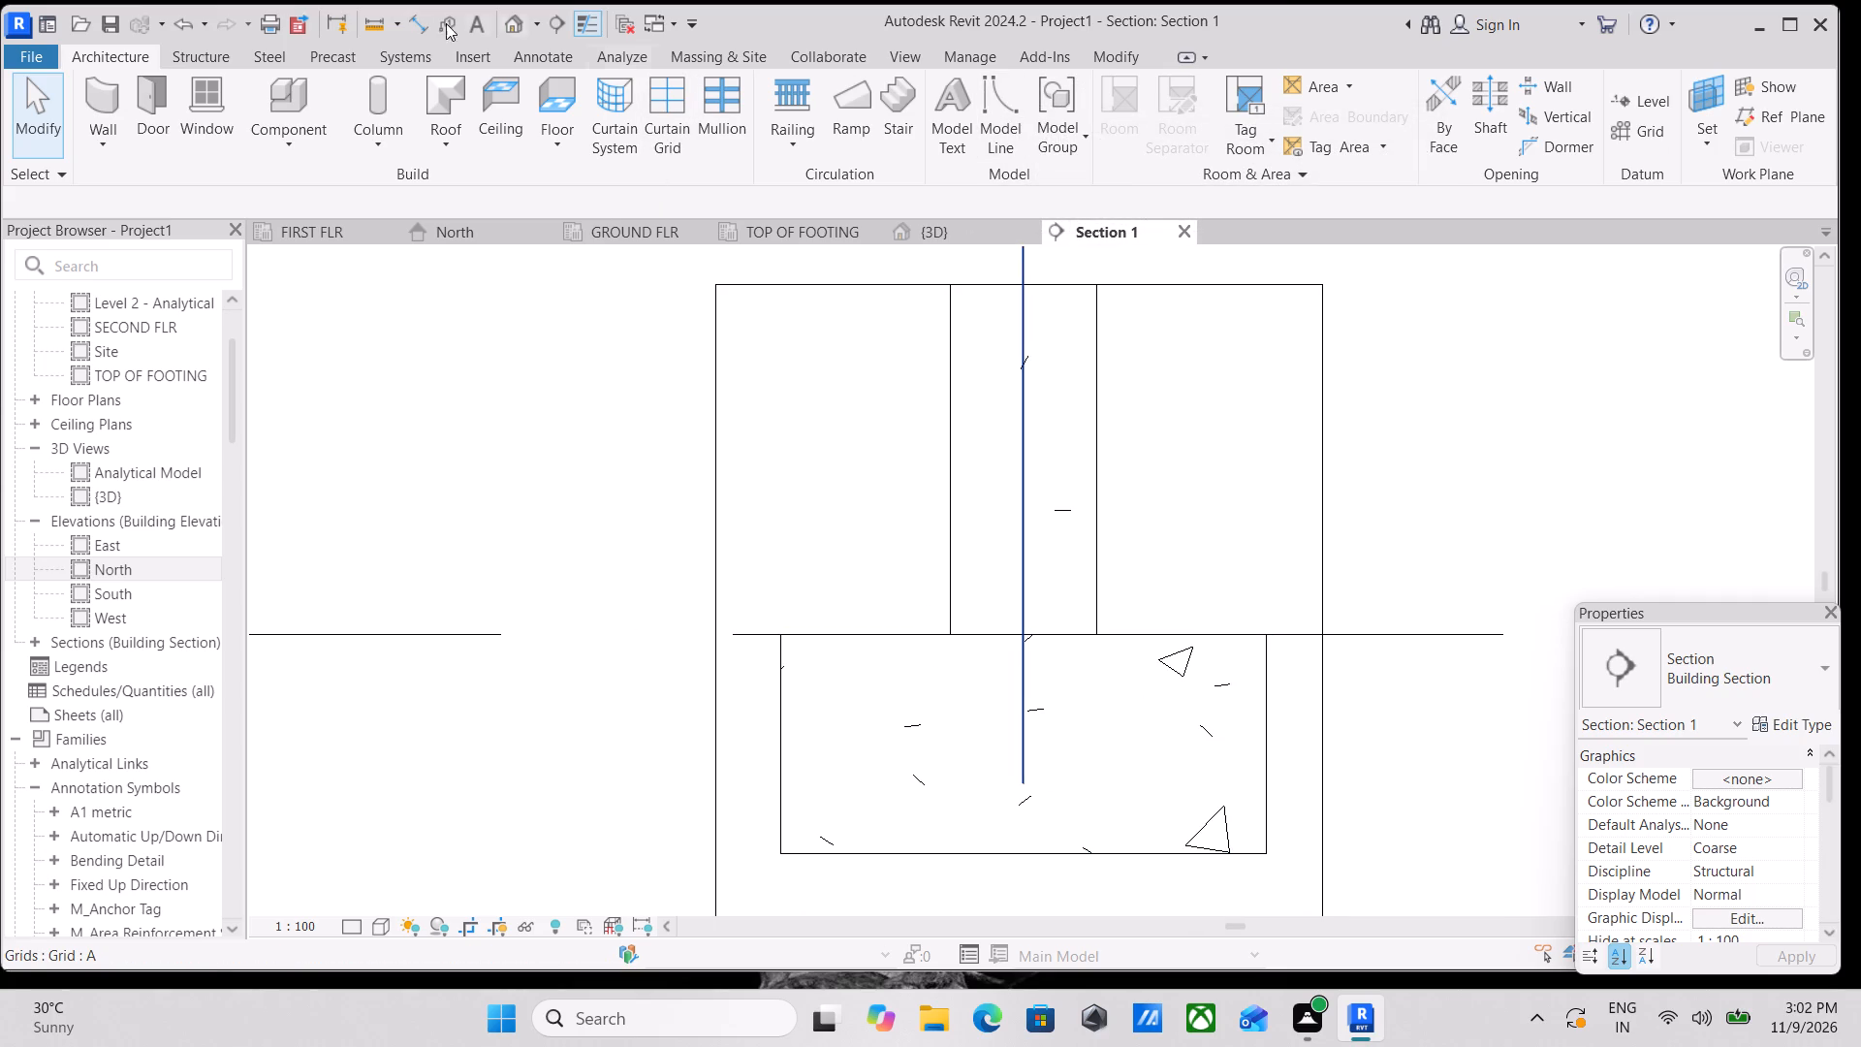
Set the footing's rebar cover to Interior (framing, columns) <40 mm>.
click(214, 49)
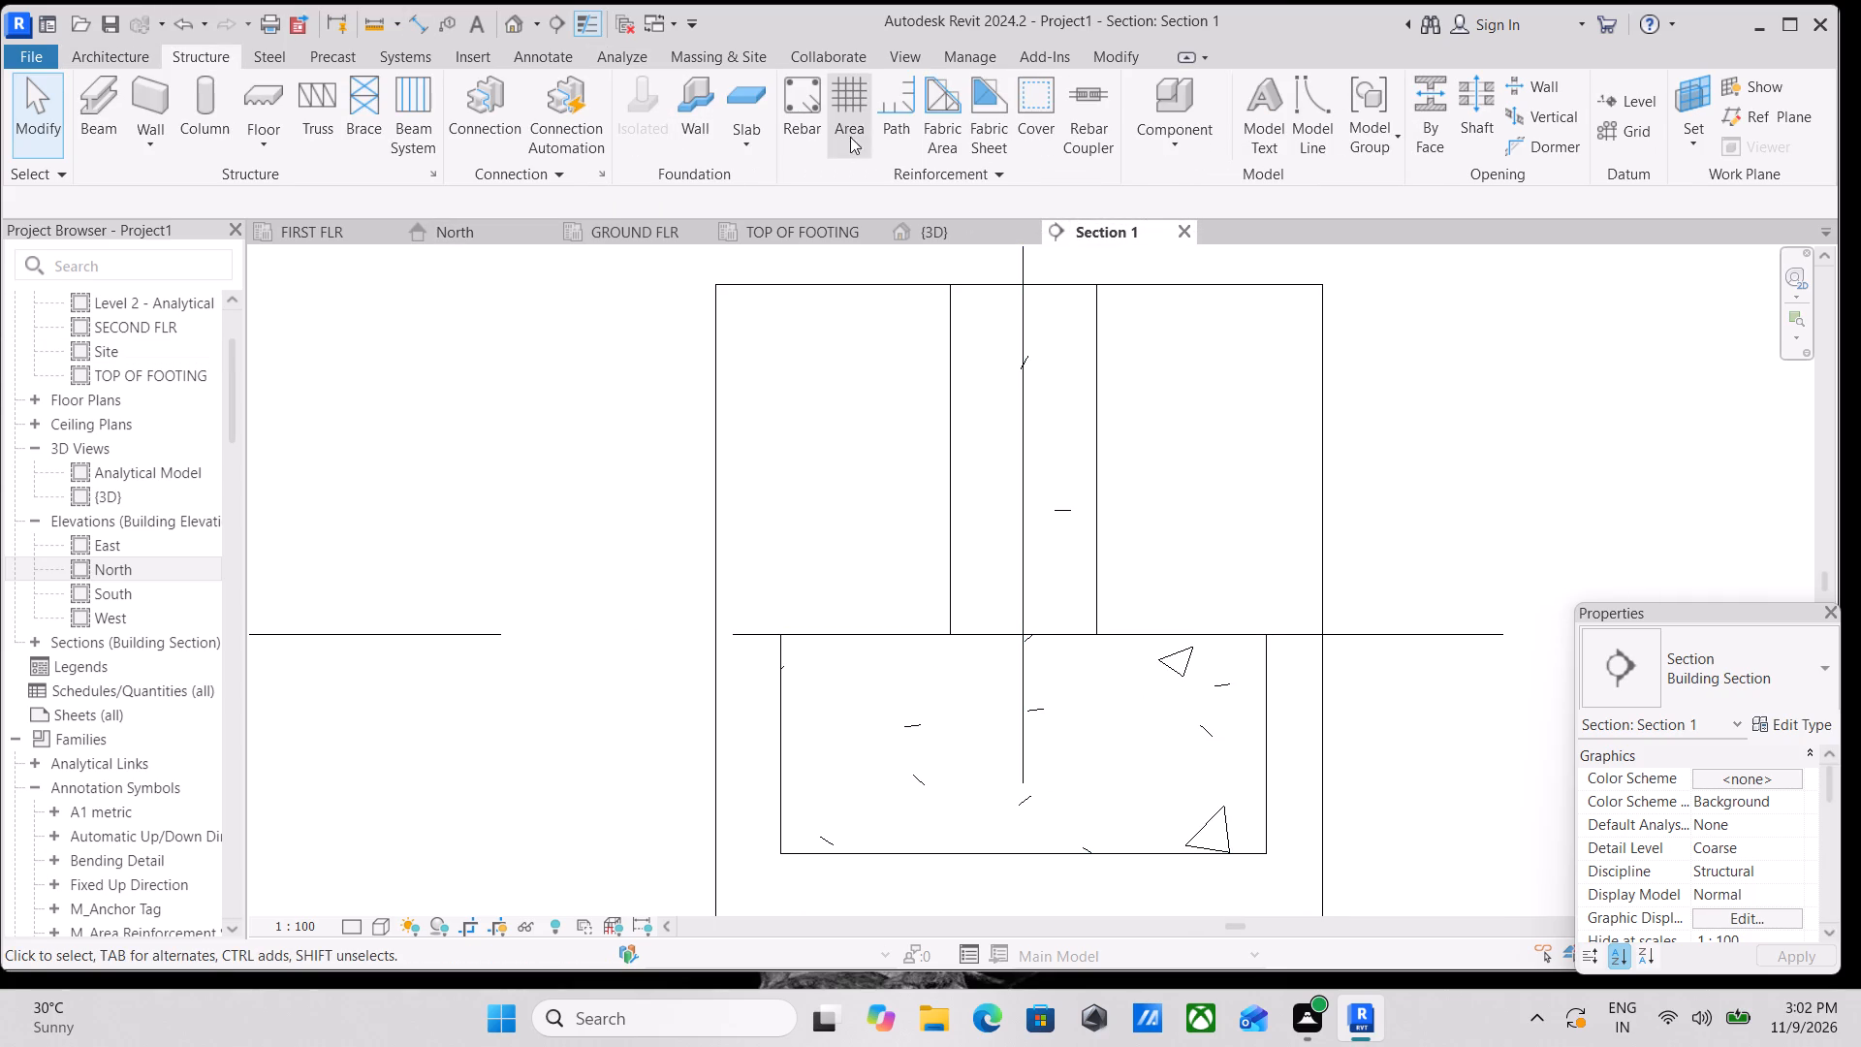
click(1025, 111)
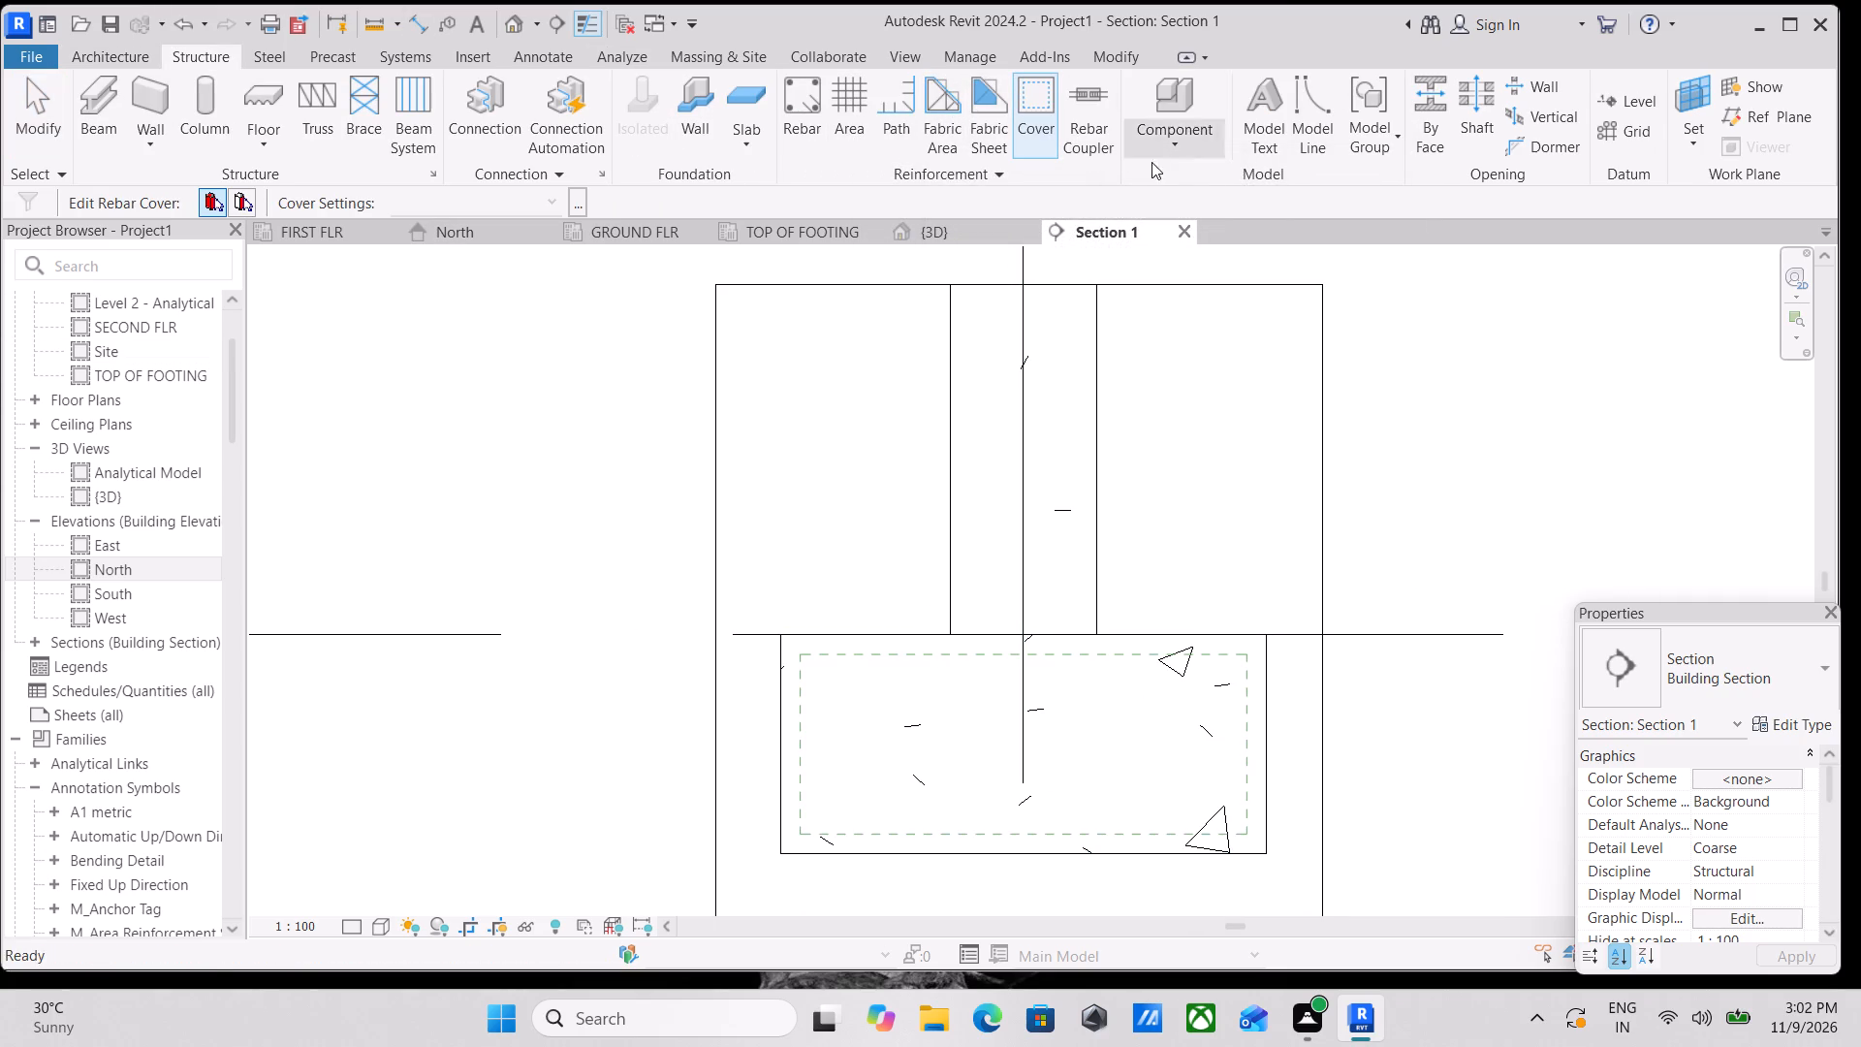
scroll(804, 650, up, 2)
click(823, 628)
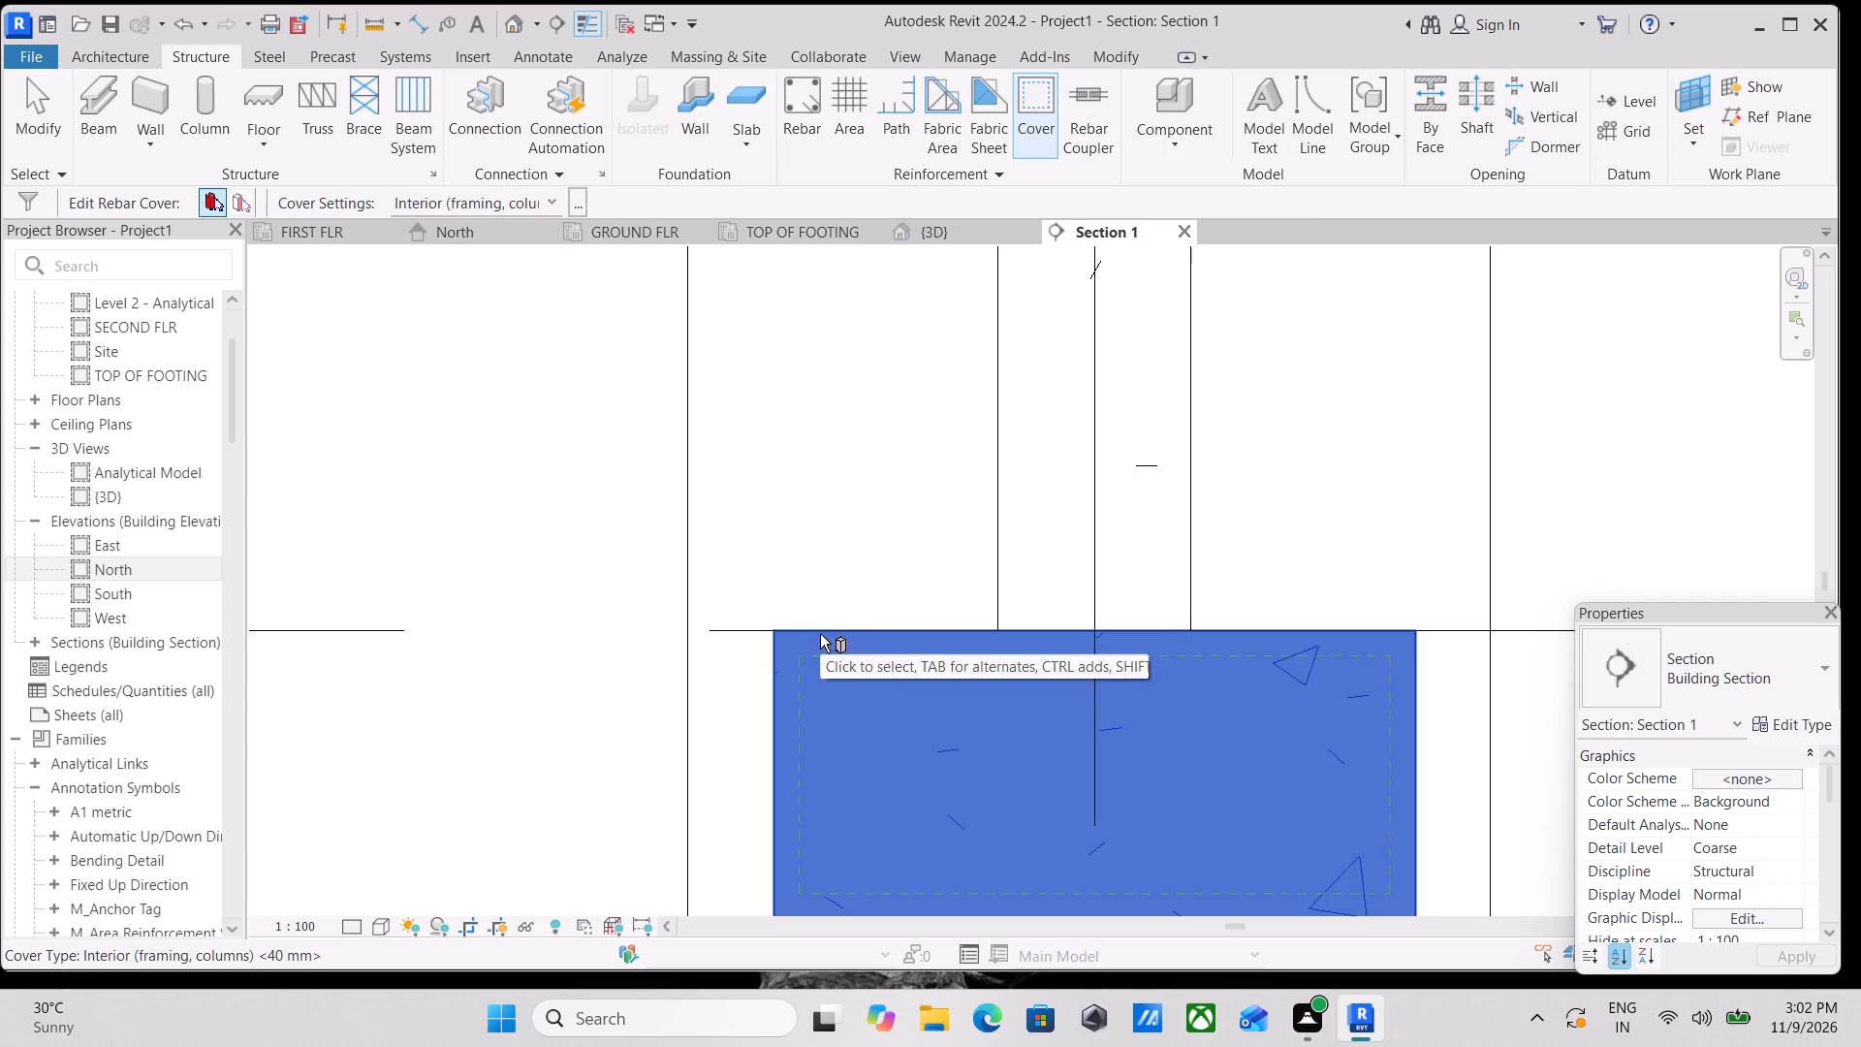
click(549, 199)
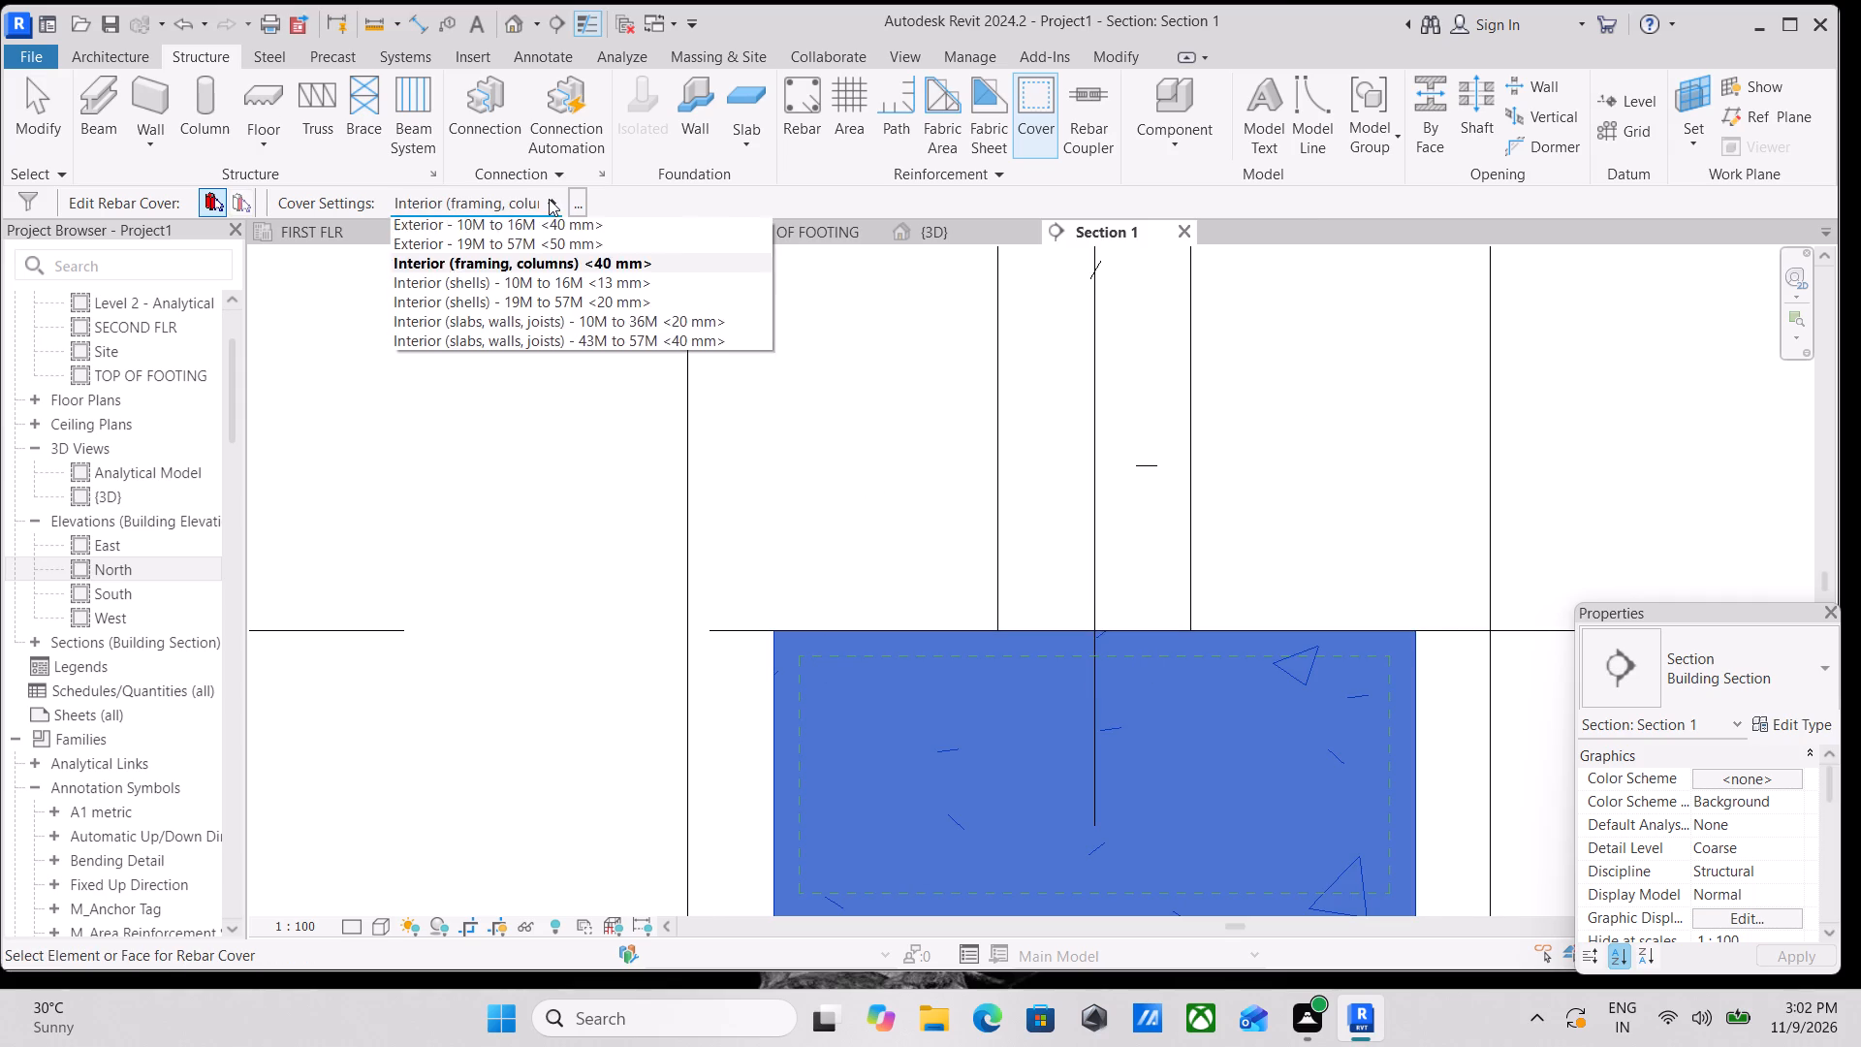
click(604, 291)
scroll(1170, 770, up, 2)
middle_drag(1172, 753, 1022, 726)
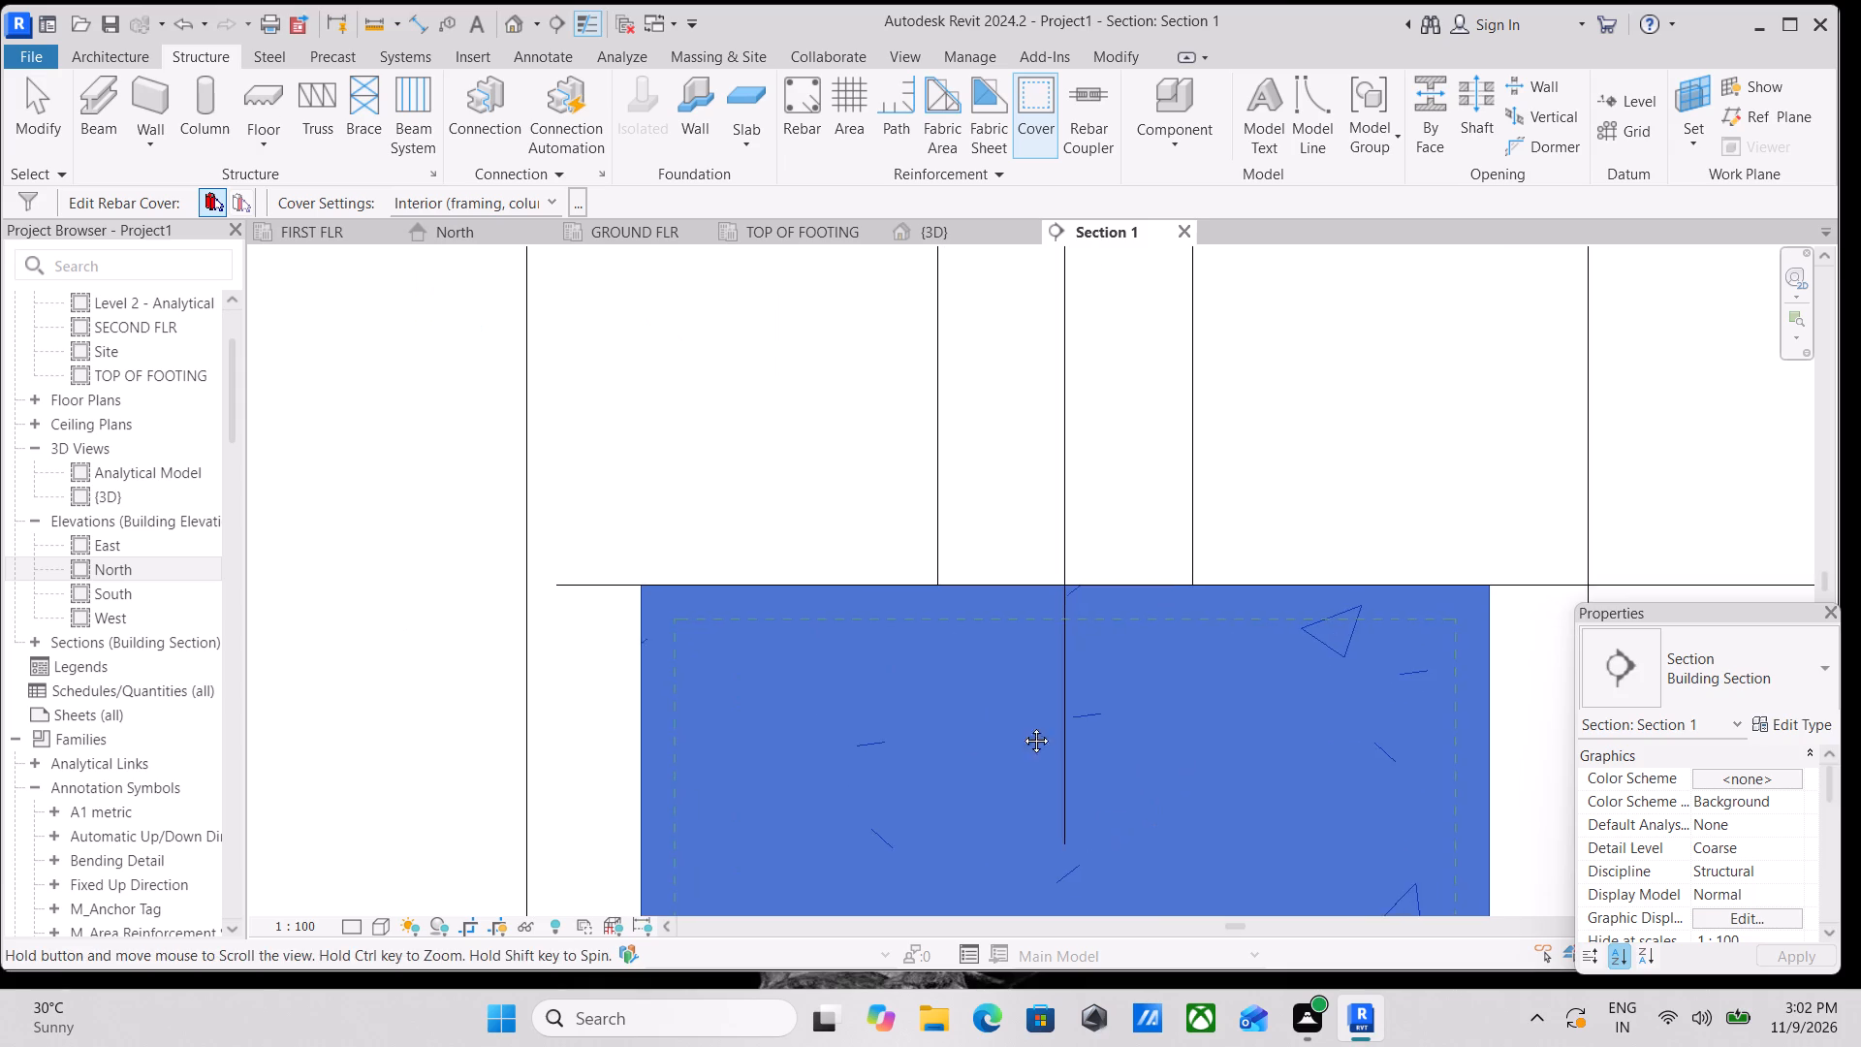
middle_drag(1022, 726, 843, 685)
key(Escape)
scroll(976, 647, down, 3)
middle_drag(976, 647, 1176, 652)
middle_drag(870, 601, 1006, 655)
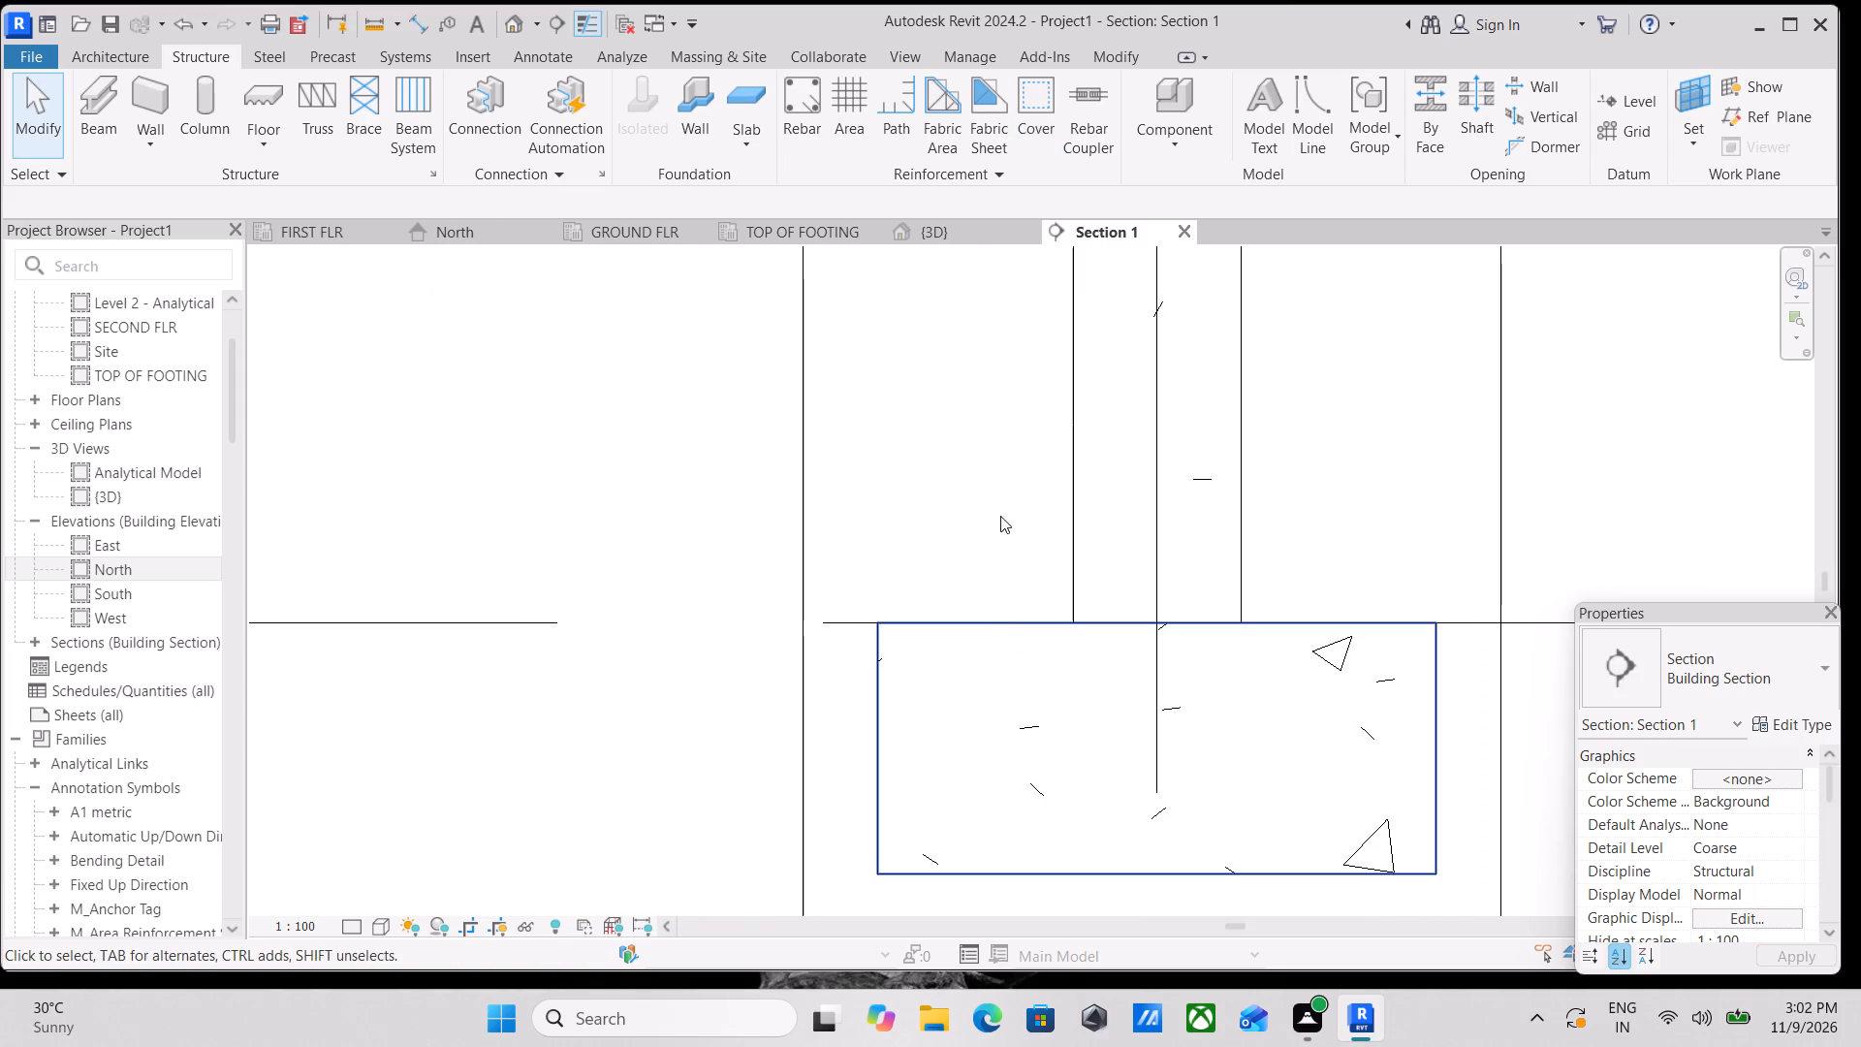
click(1025, 103)
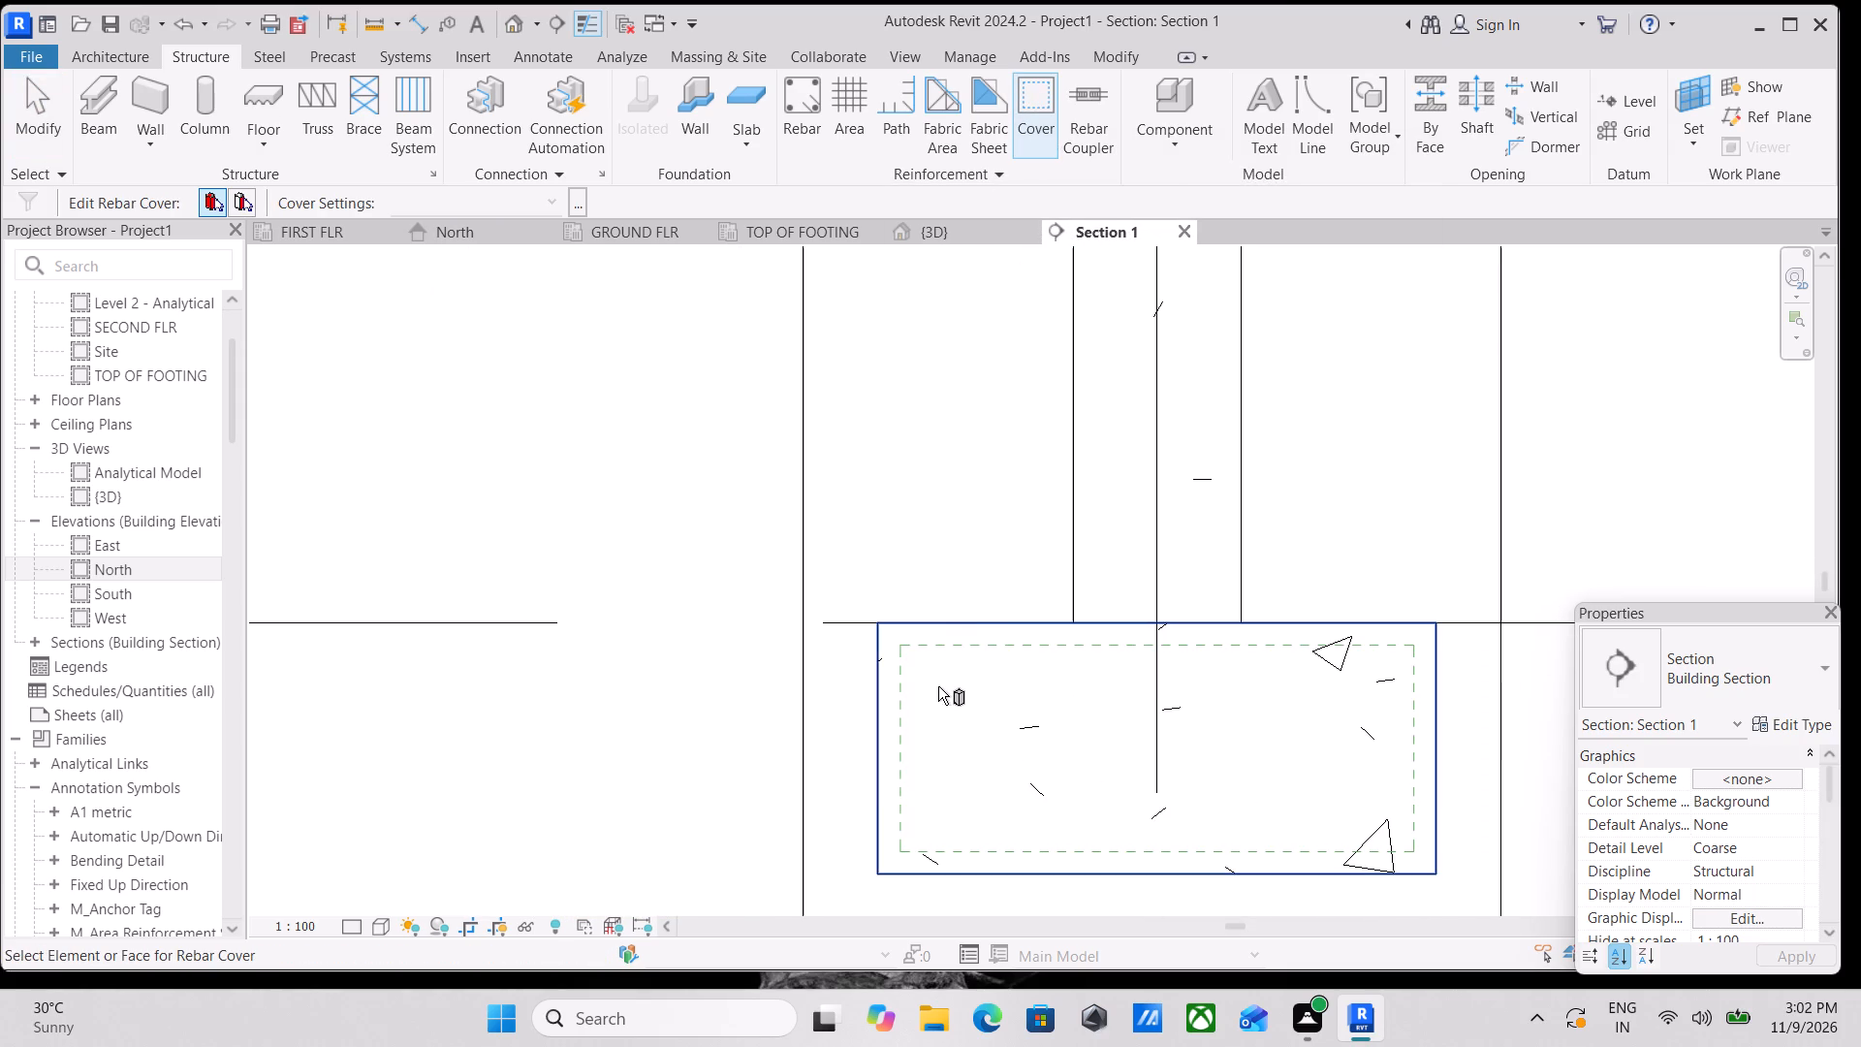
key(Escape)
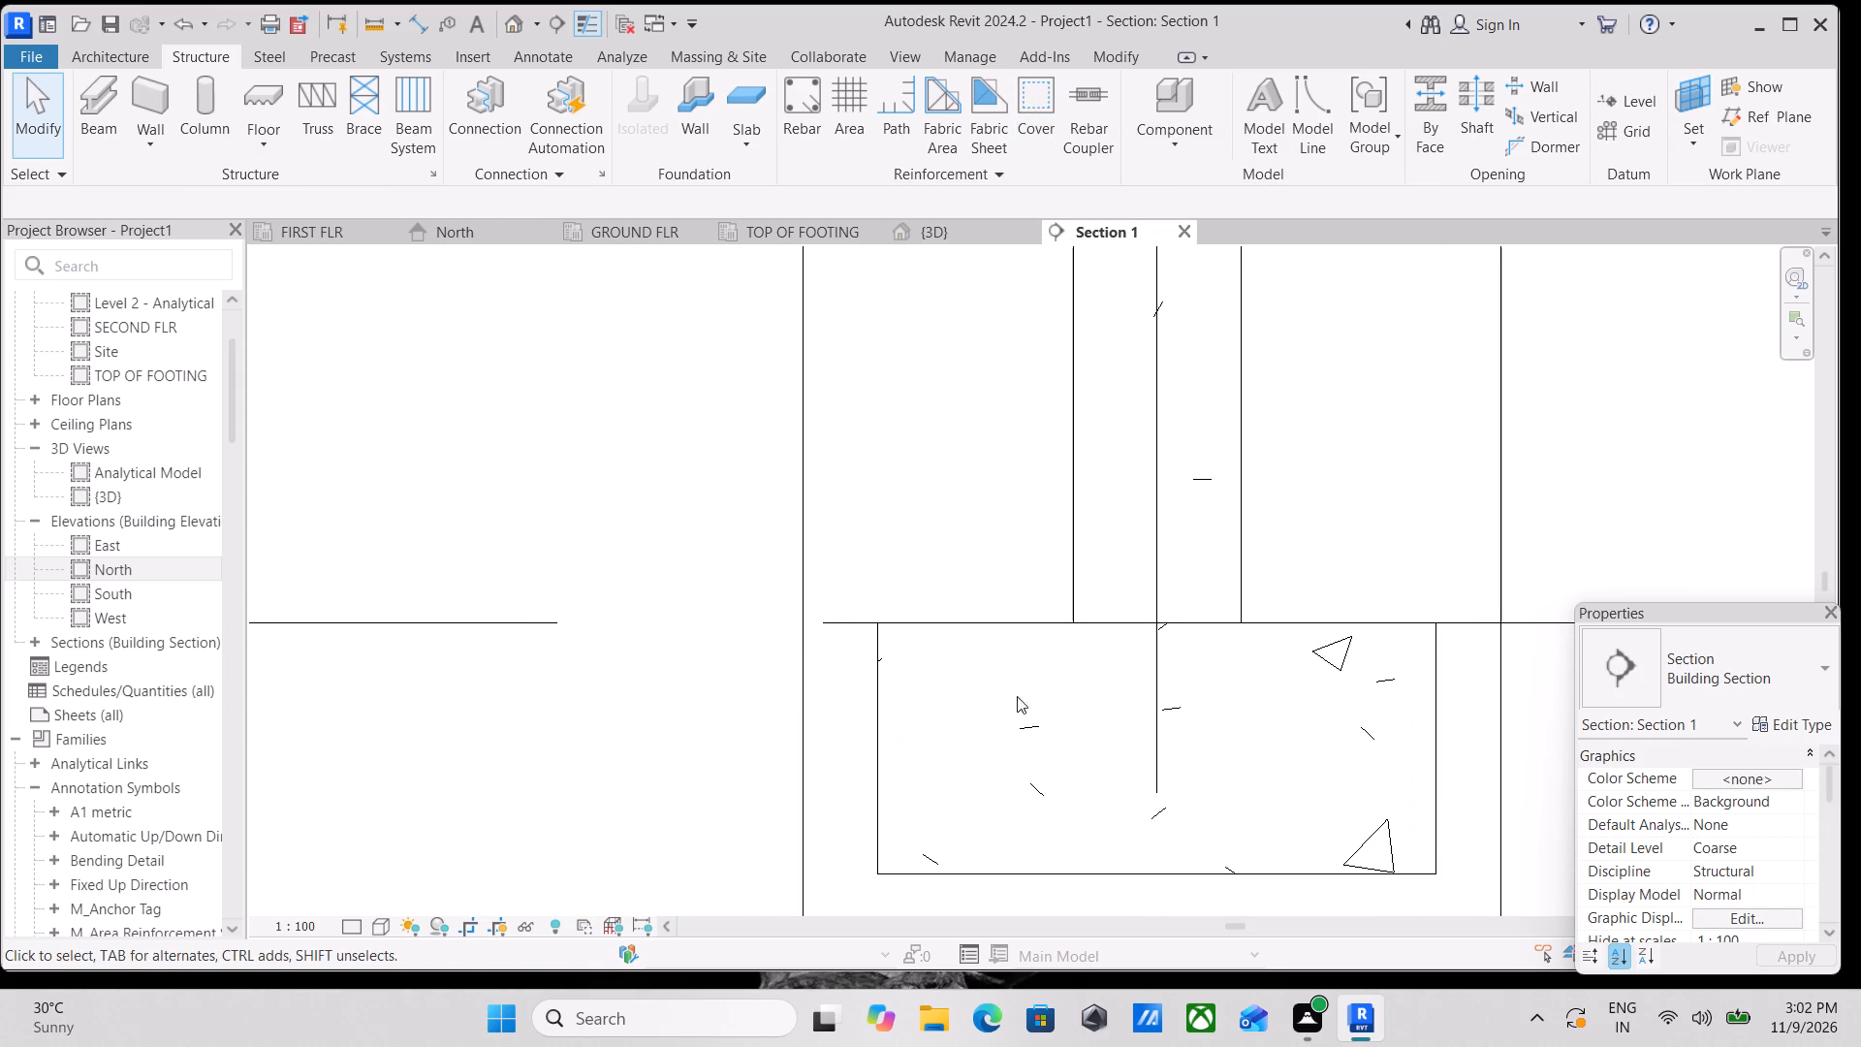
middle_drag(1063, 699, 1053, 718)
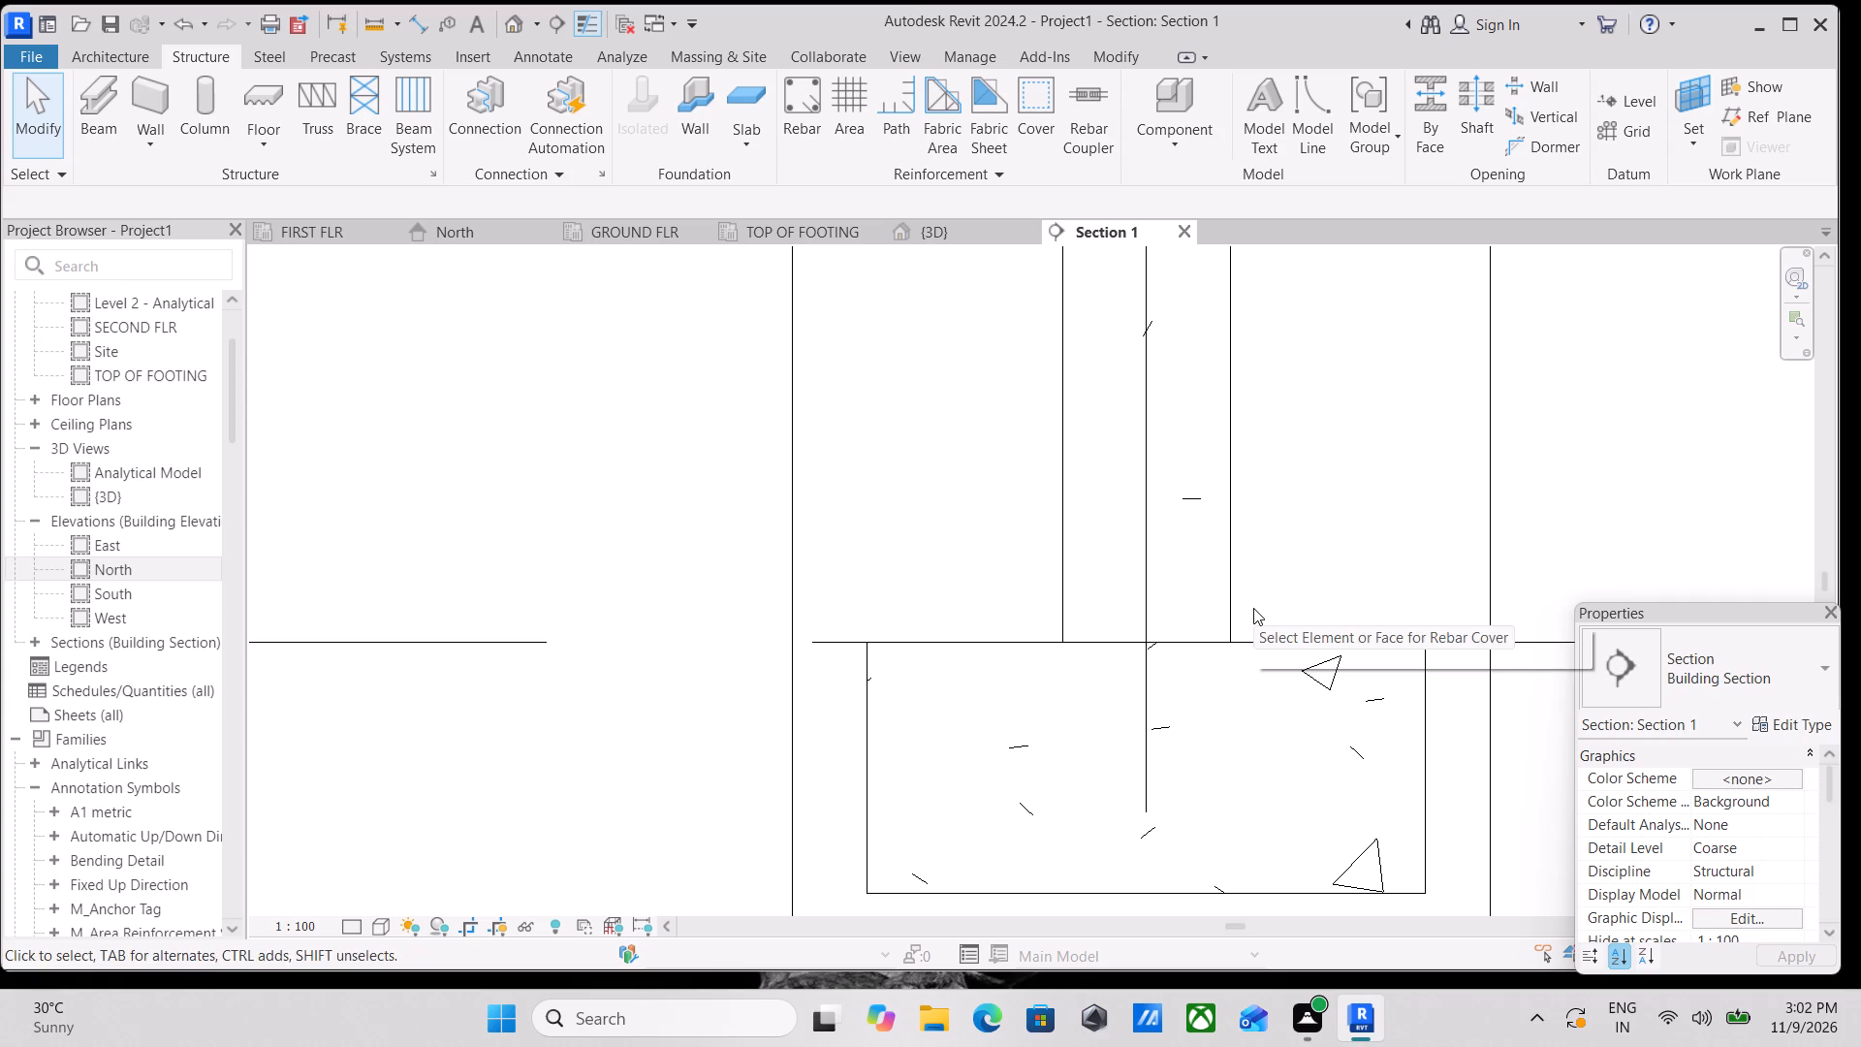
Place two 13M rebars of shape M_02 in the footing, one along the bottom cover and one along the top.
click(826, 112)
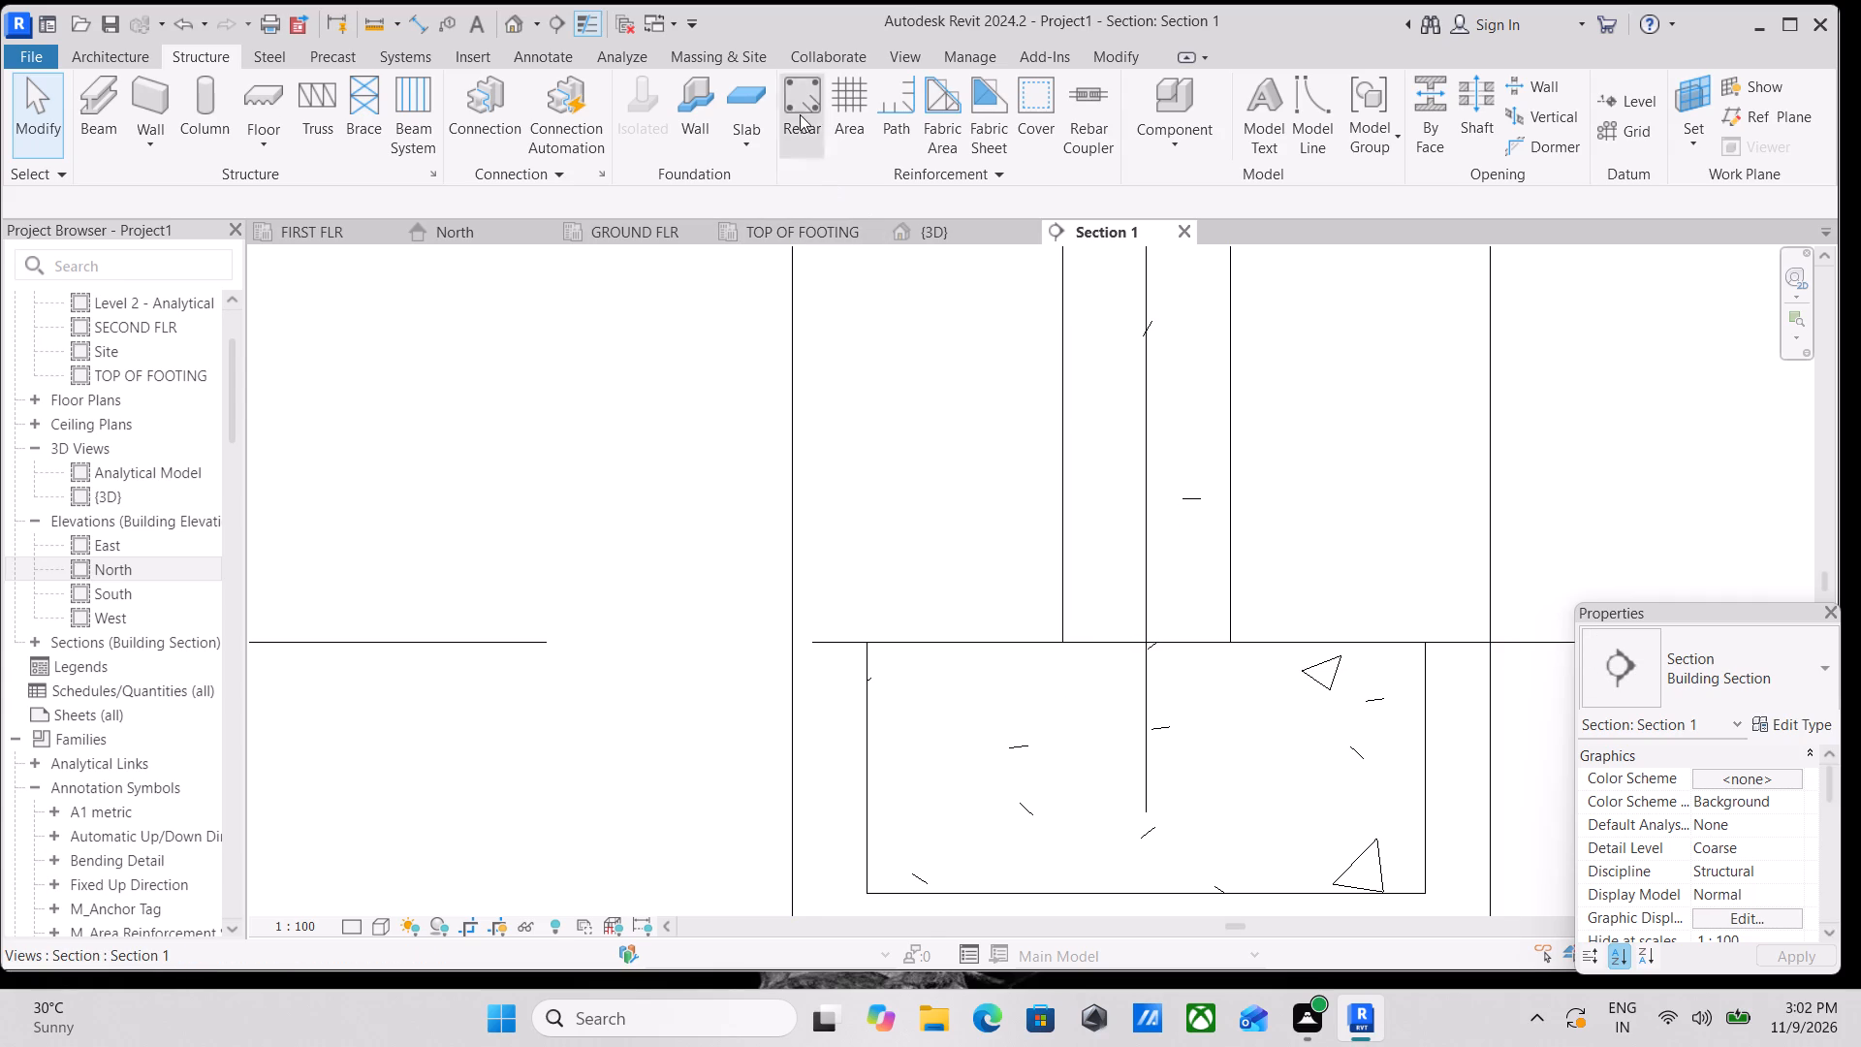
click(800, 114)
click(986, 558)
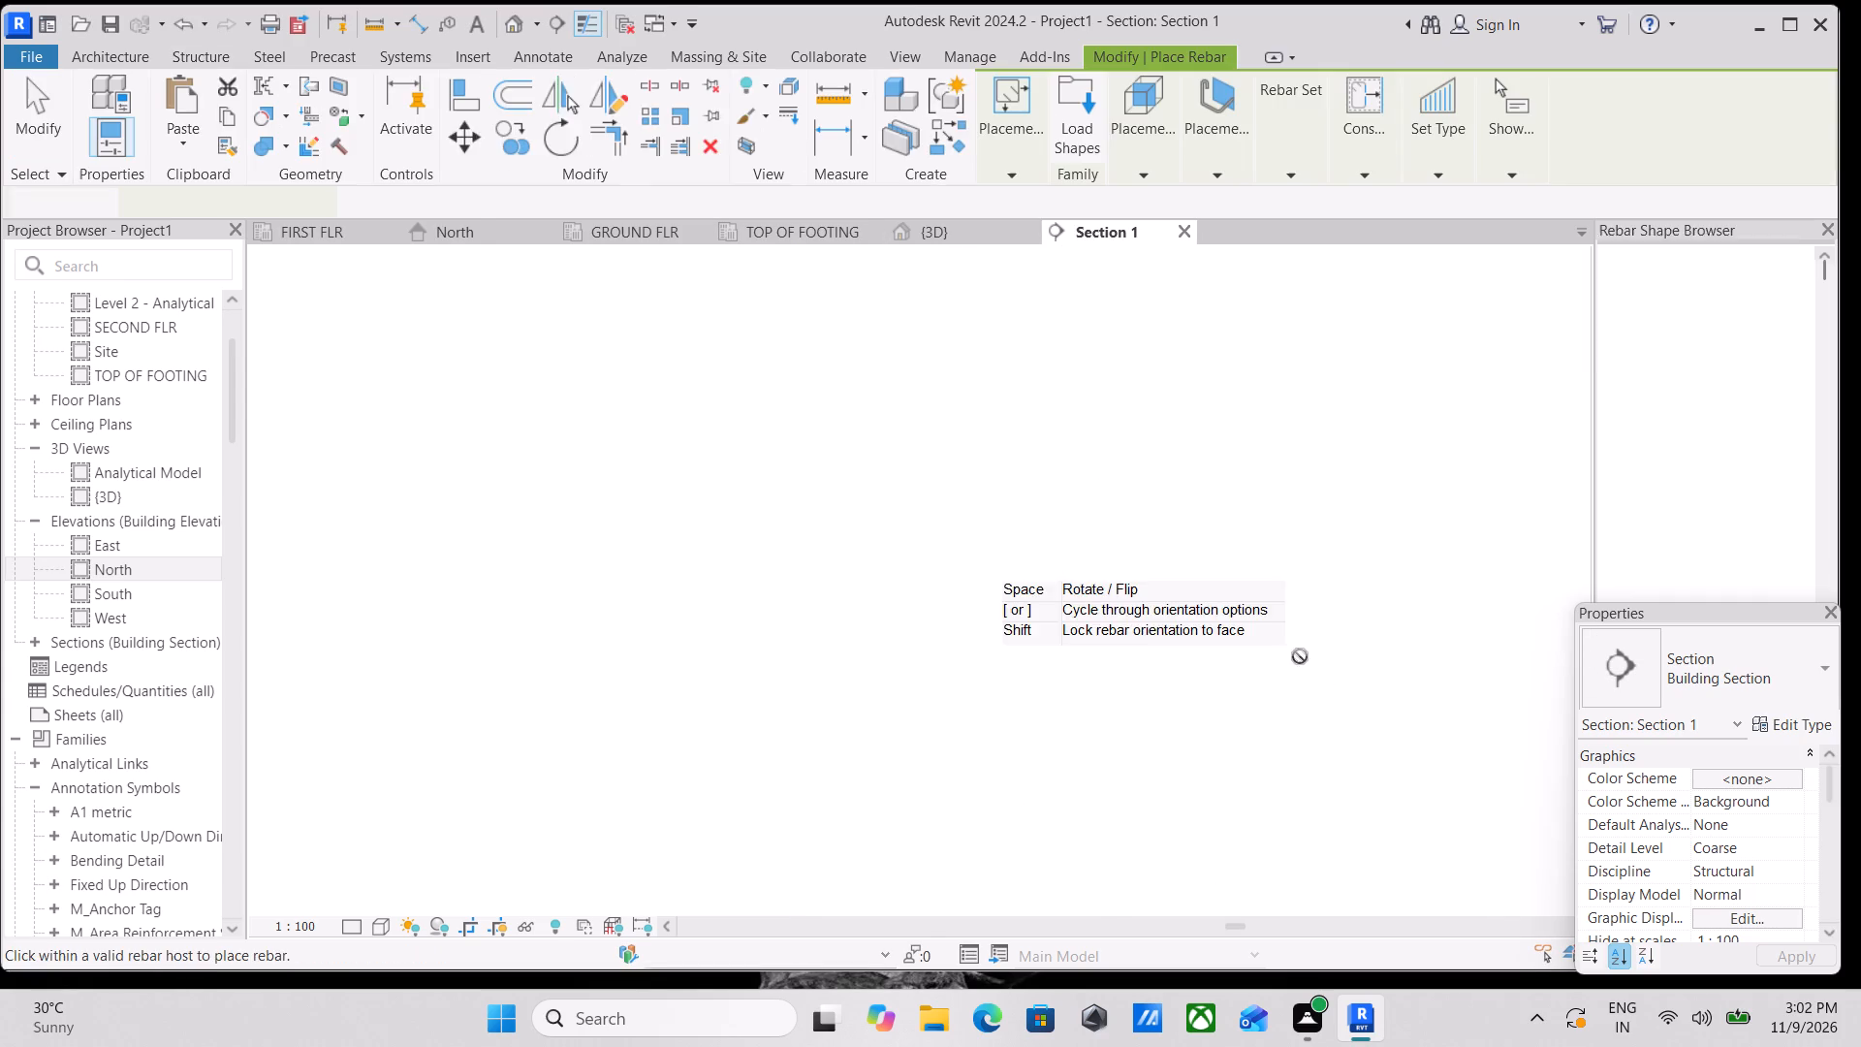
middle_drag(1444, 599, 1126, 697)
scroll(1444, 599, down, 1)
scroll(1680, 571, down, 1)
click(1761, 504)
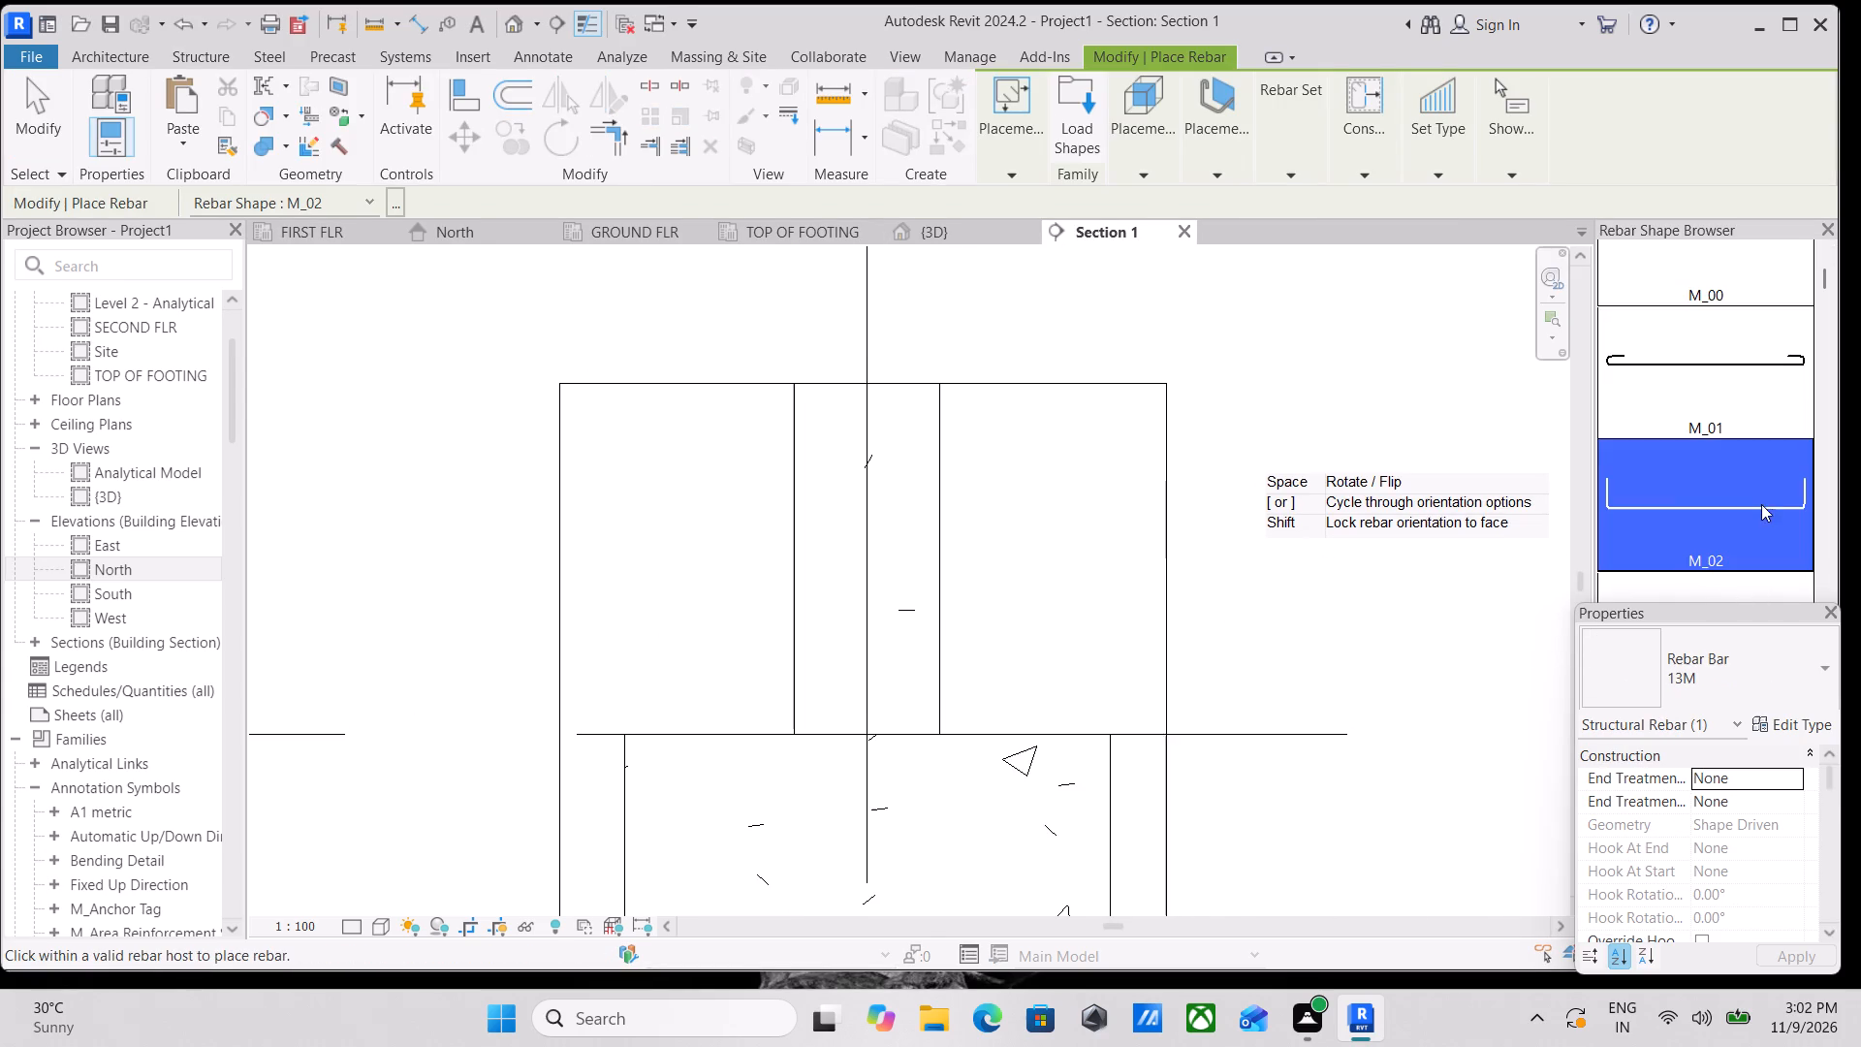
middle_drag(814, 891, 940, 655)
scroll(957, 693, up, 3)
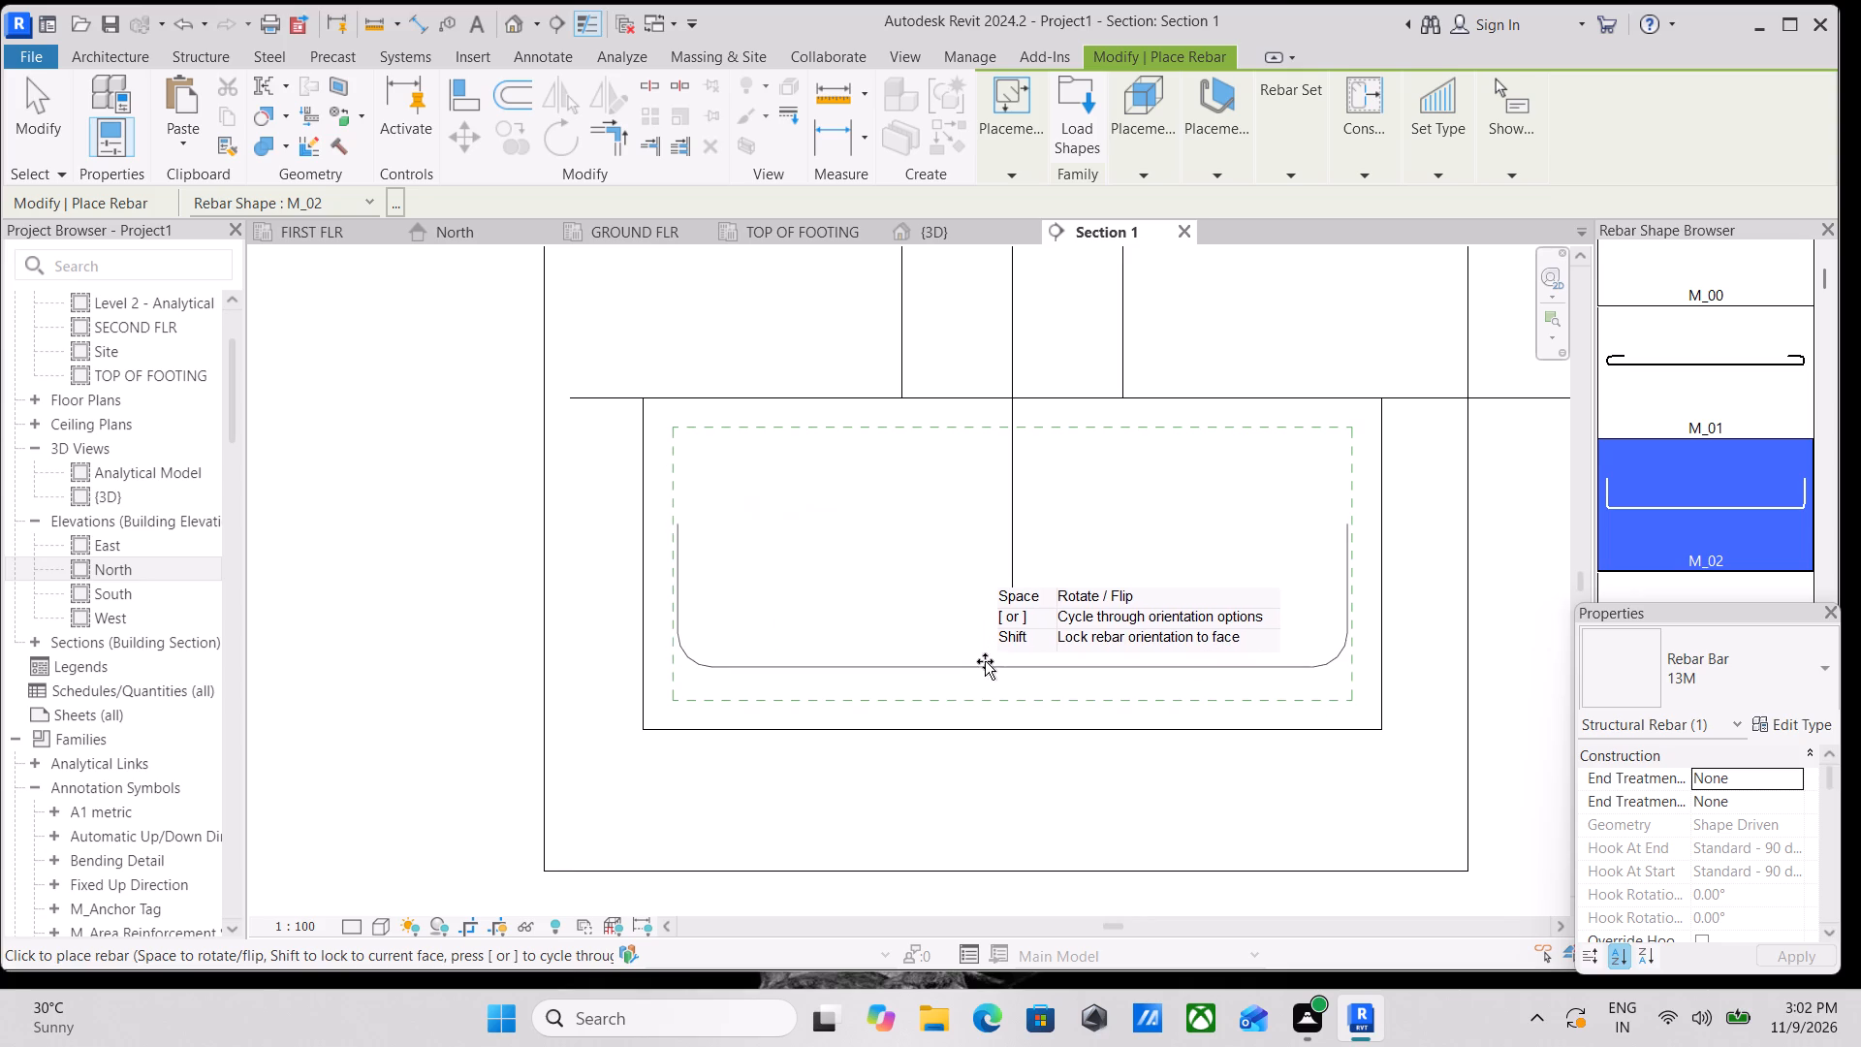
click(994, 694)
middle_drag(976, 621, 998, 818)
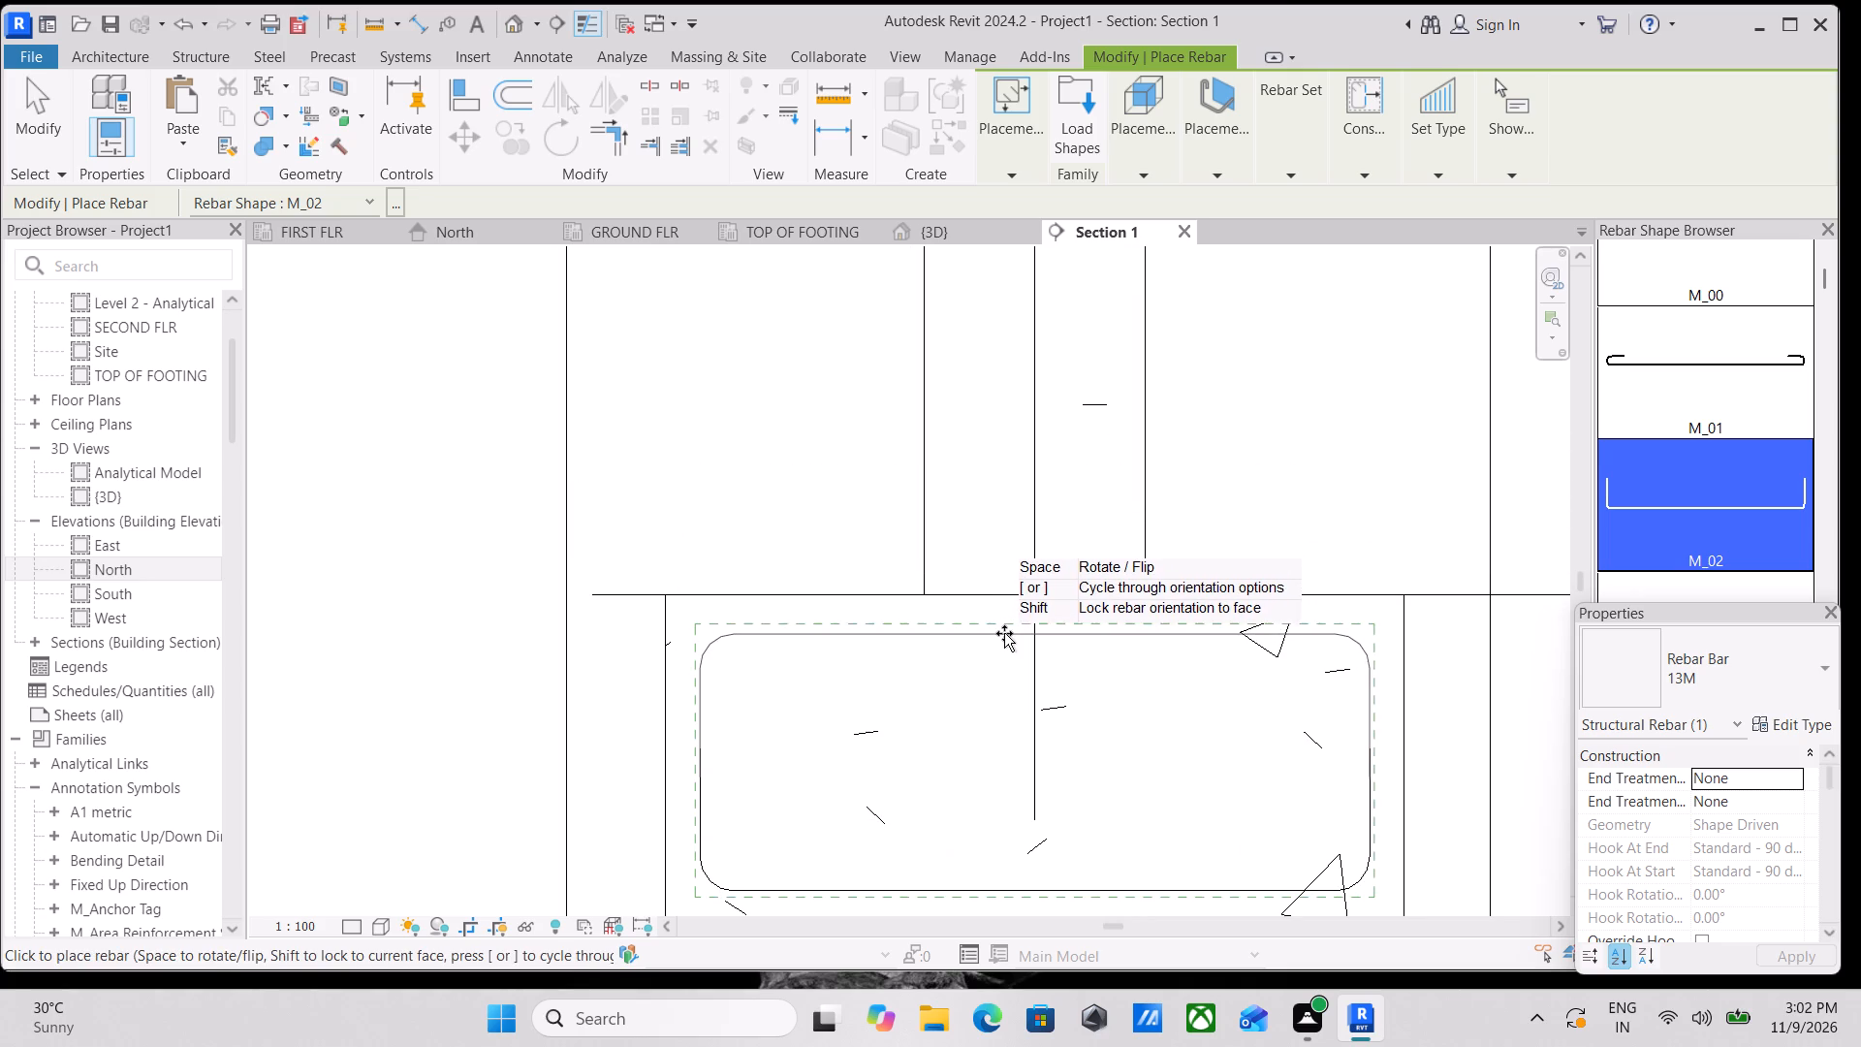
click(1004, 633)
key(Escape)
Set the section view's detail level to Fine.
middle_drag(880, 736, 954, 622)
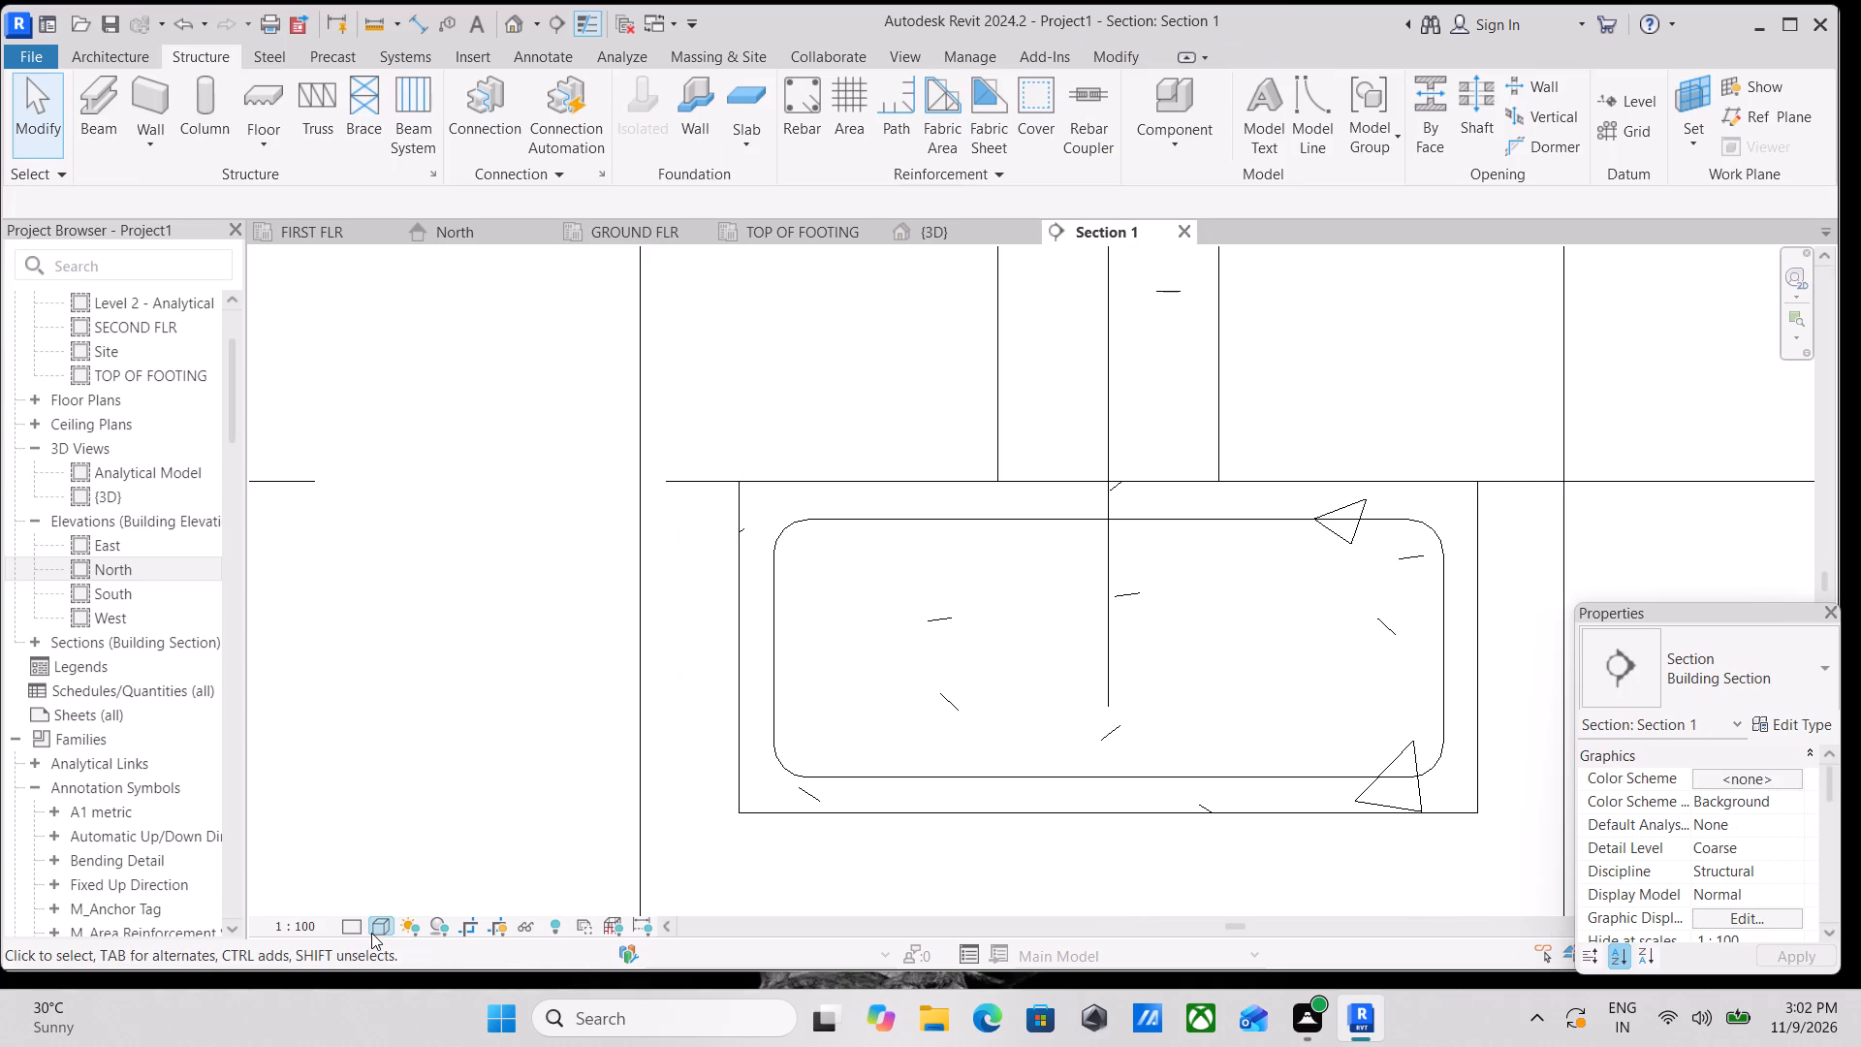
click(371, 933)
click(351, 925)
click(374, 898)
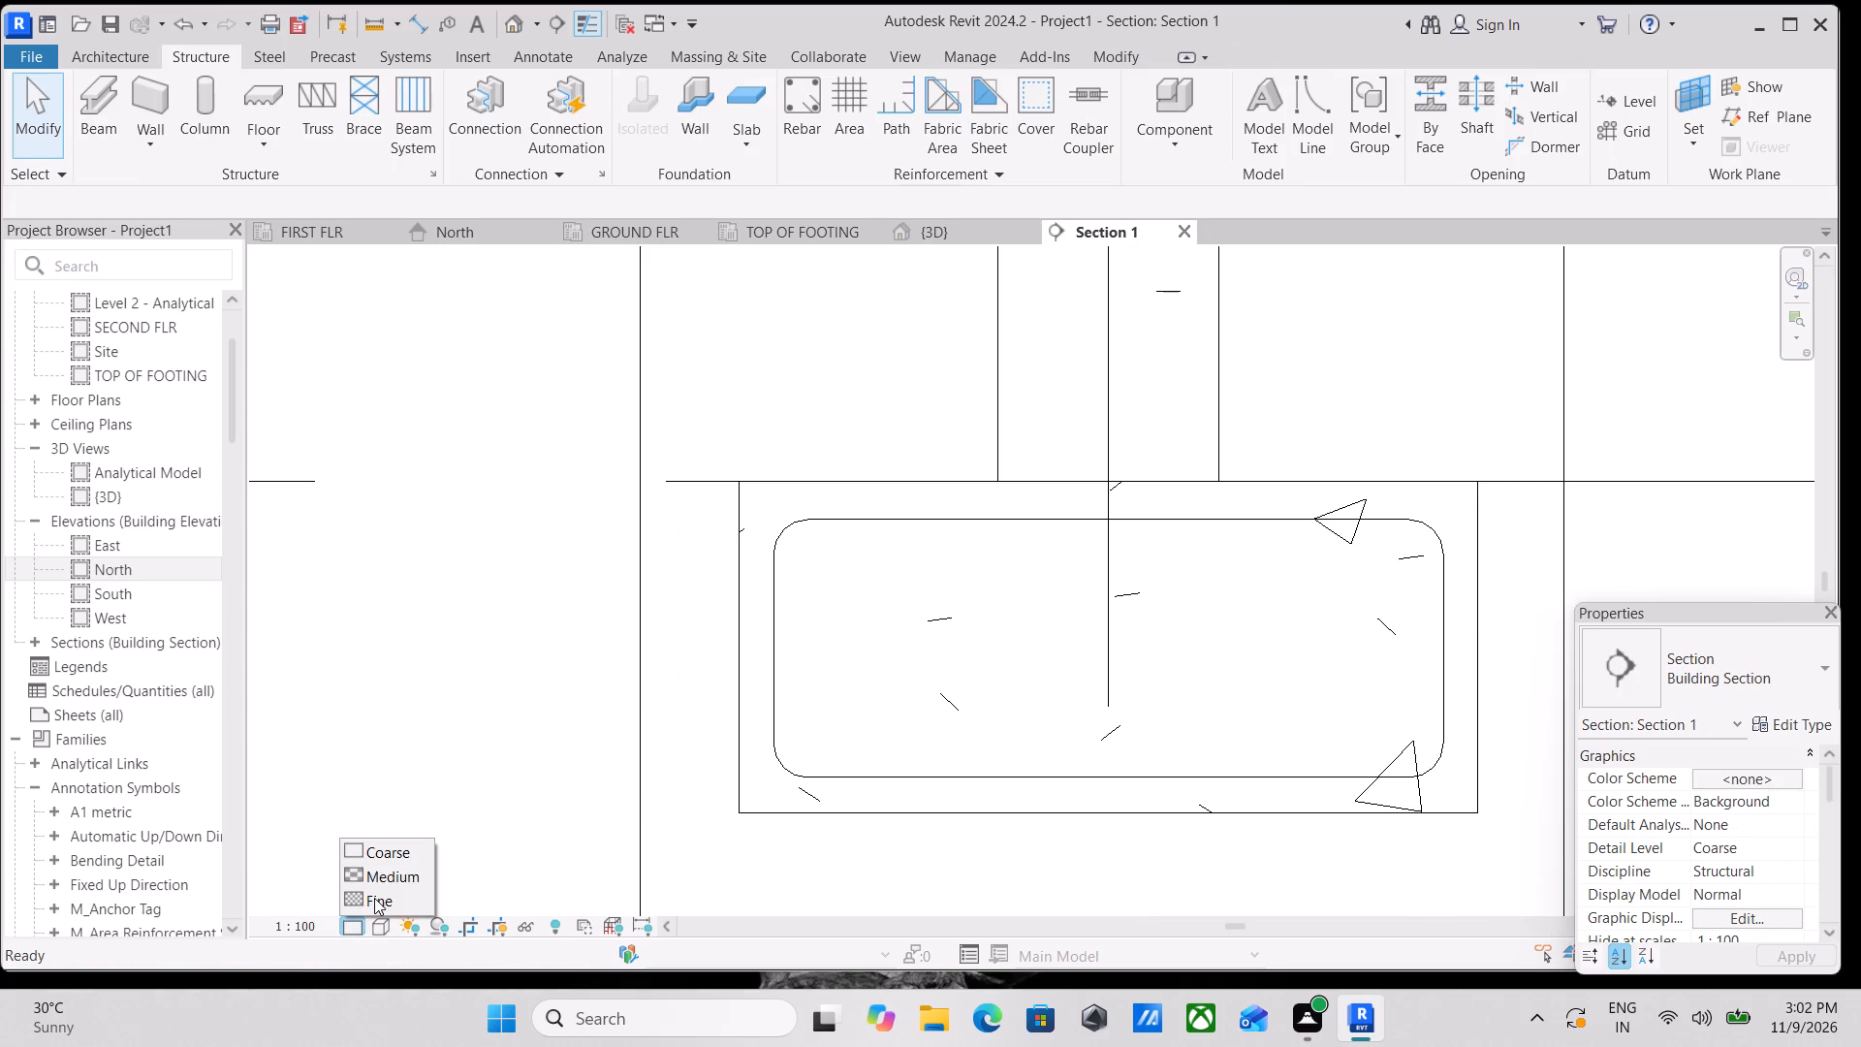
Move both legs of the bottom rebar inward inside the top rebar's legs, narrowing it to about 860 mm.
middle_drag(723, 774, 655, 819)
click(710, 759)
scroll(753, 724, up, 3)
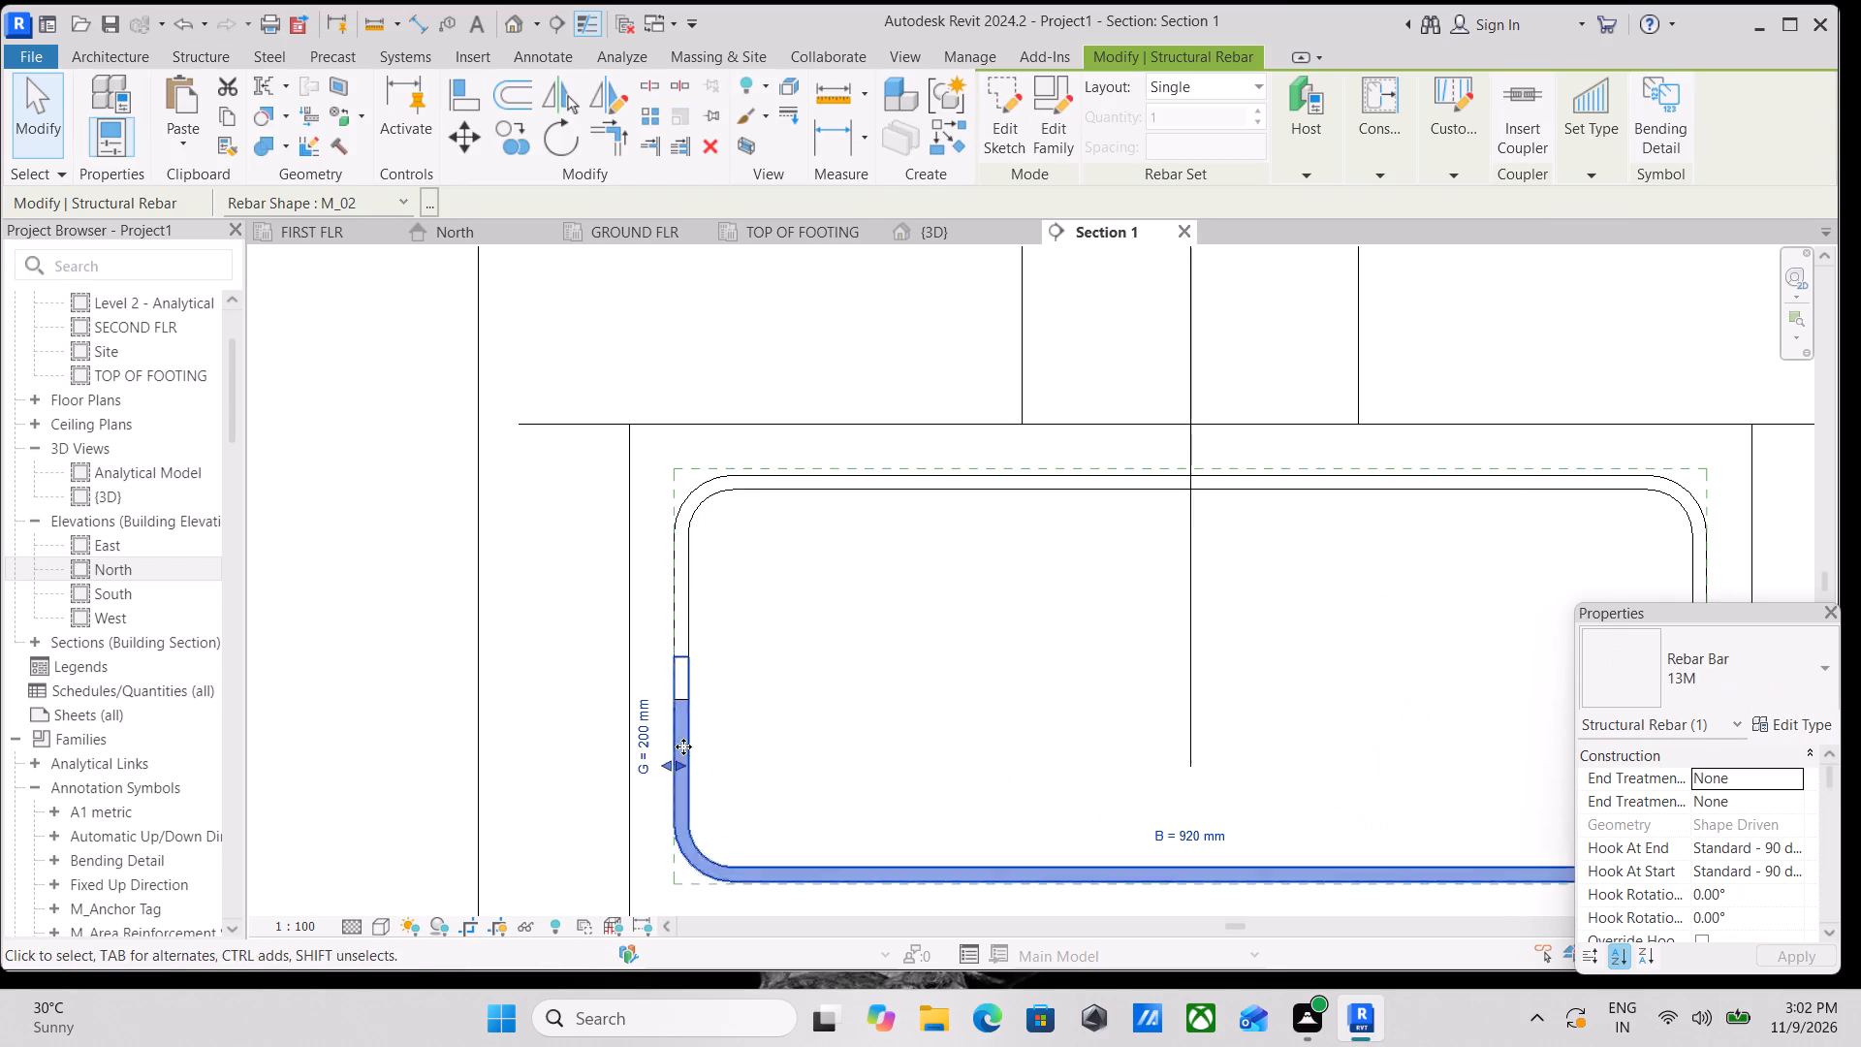
drag(684, 760, 706, 760)
middle_drag(863, 753, 538, 775)
key(Escape)
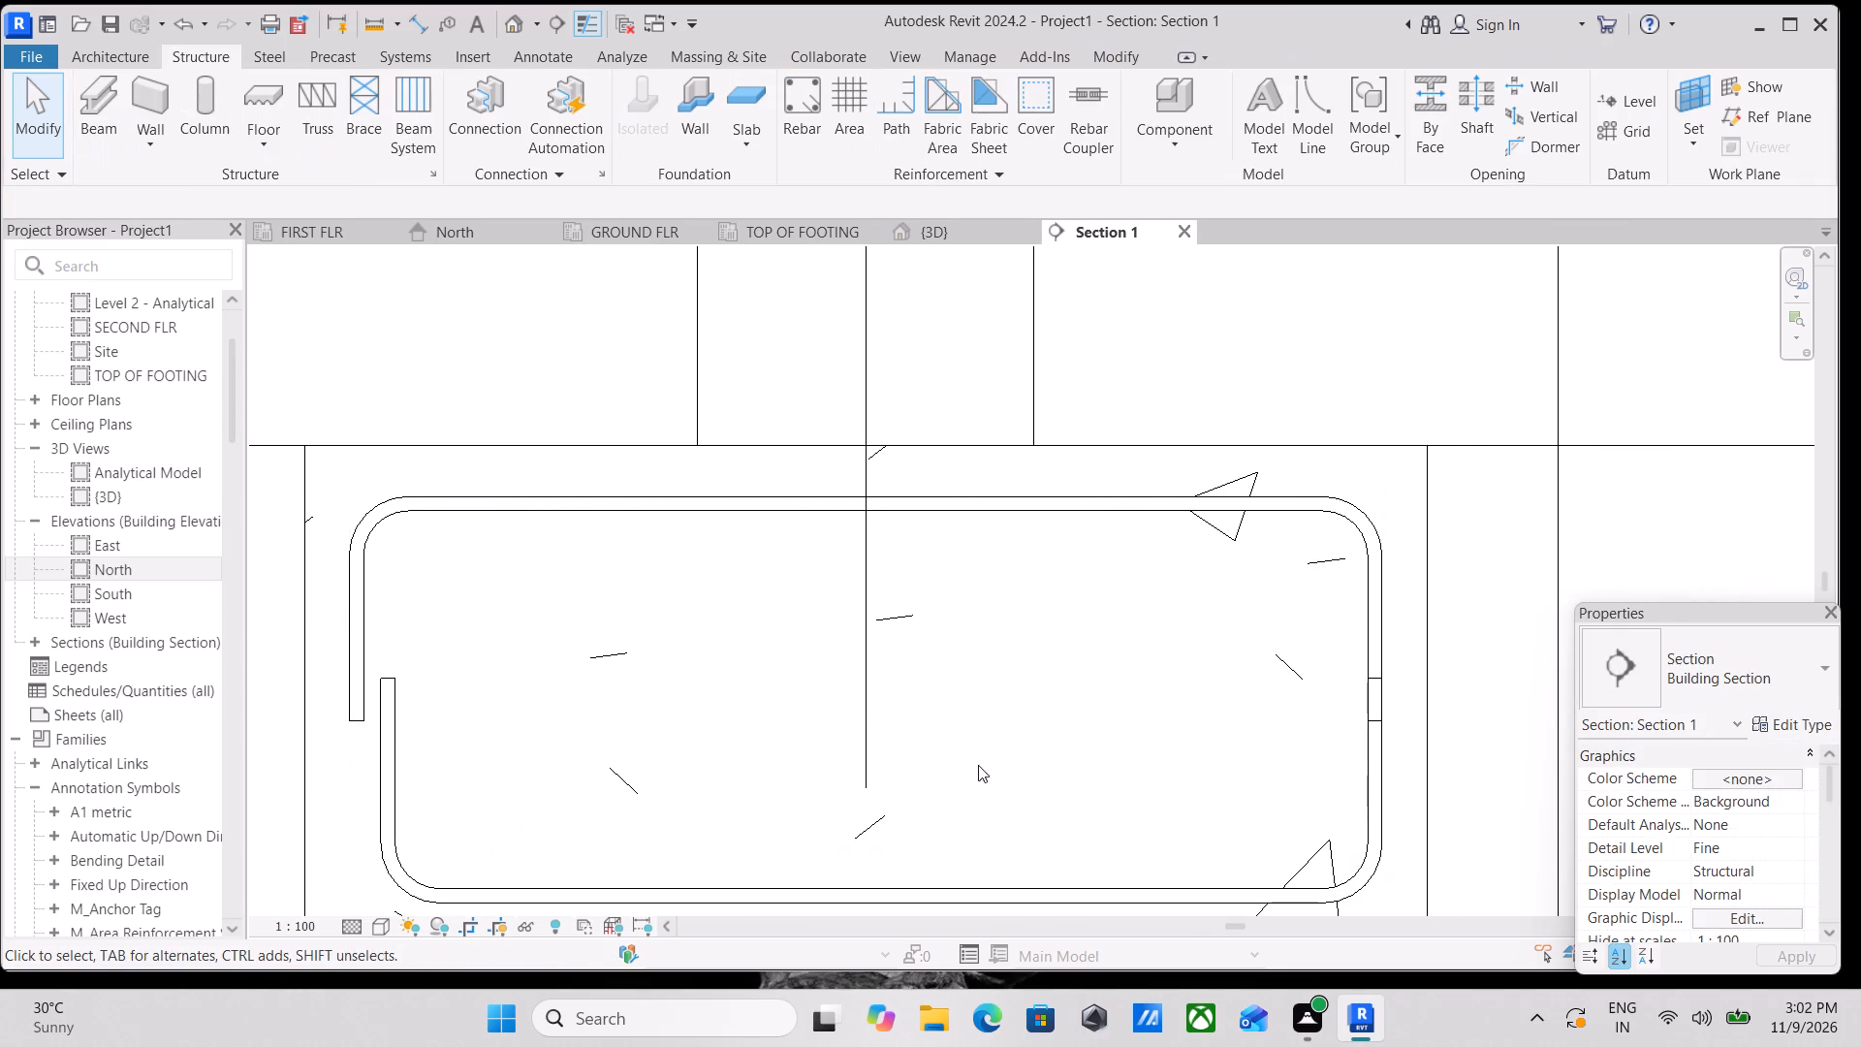
click(1379, 802)
drag(1371, 788, 1337, 792)
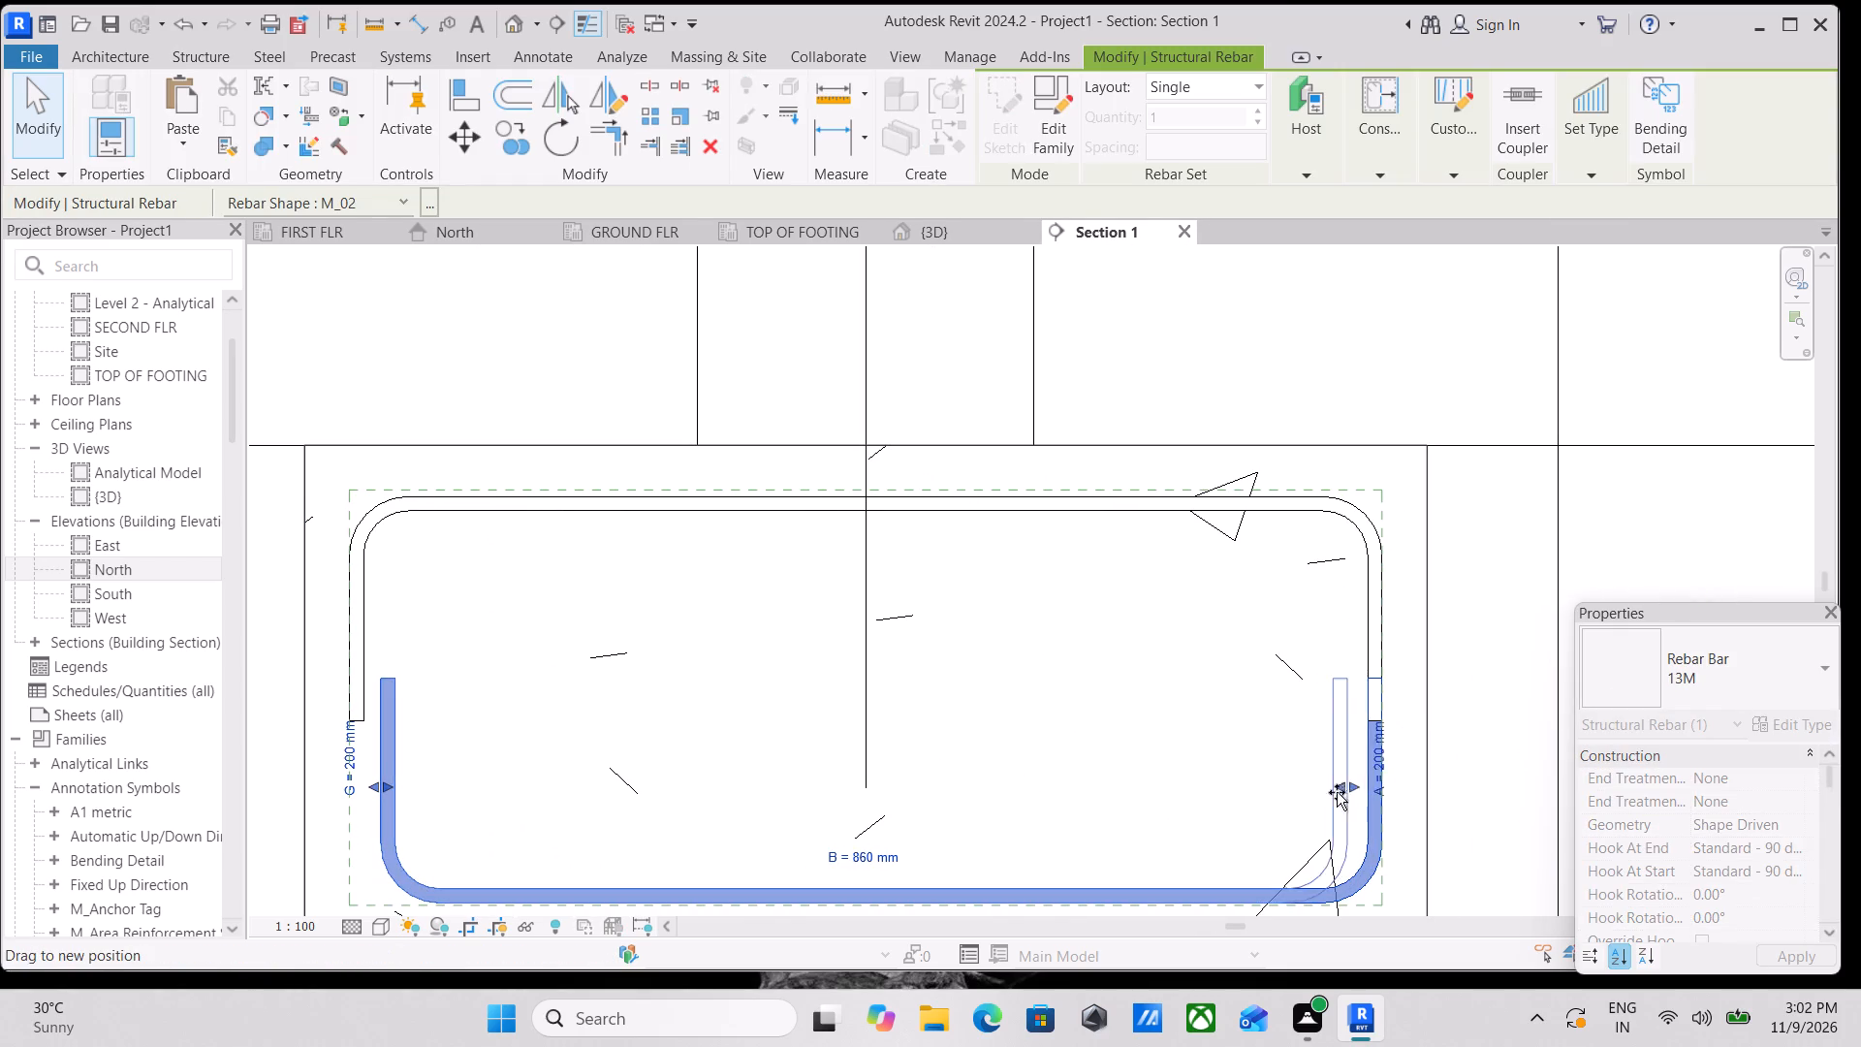
drag(1337, 792, 1352, 786)
middle_drag(859, 809, 1131, 791)
key(Escape)
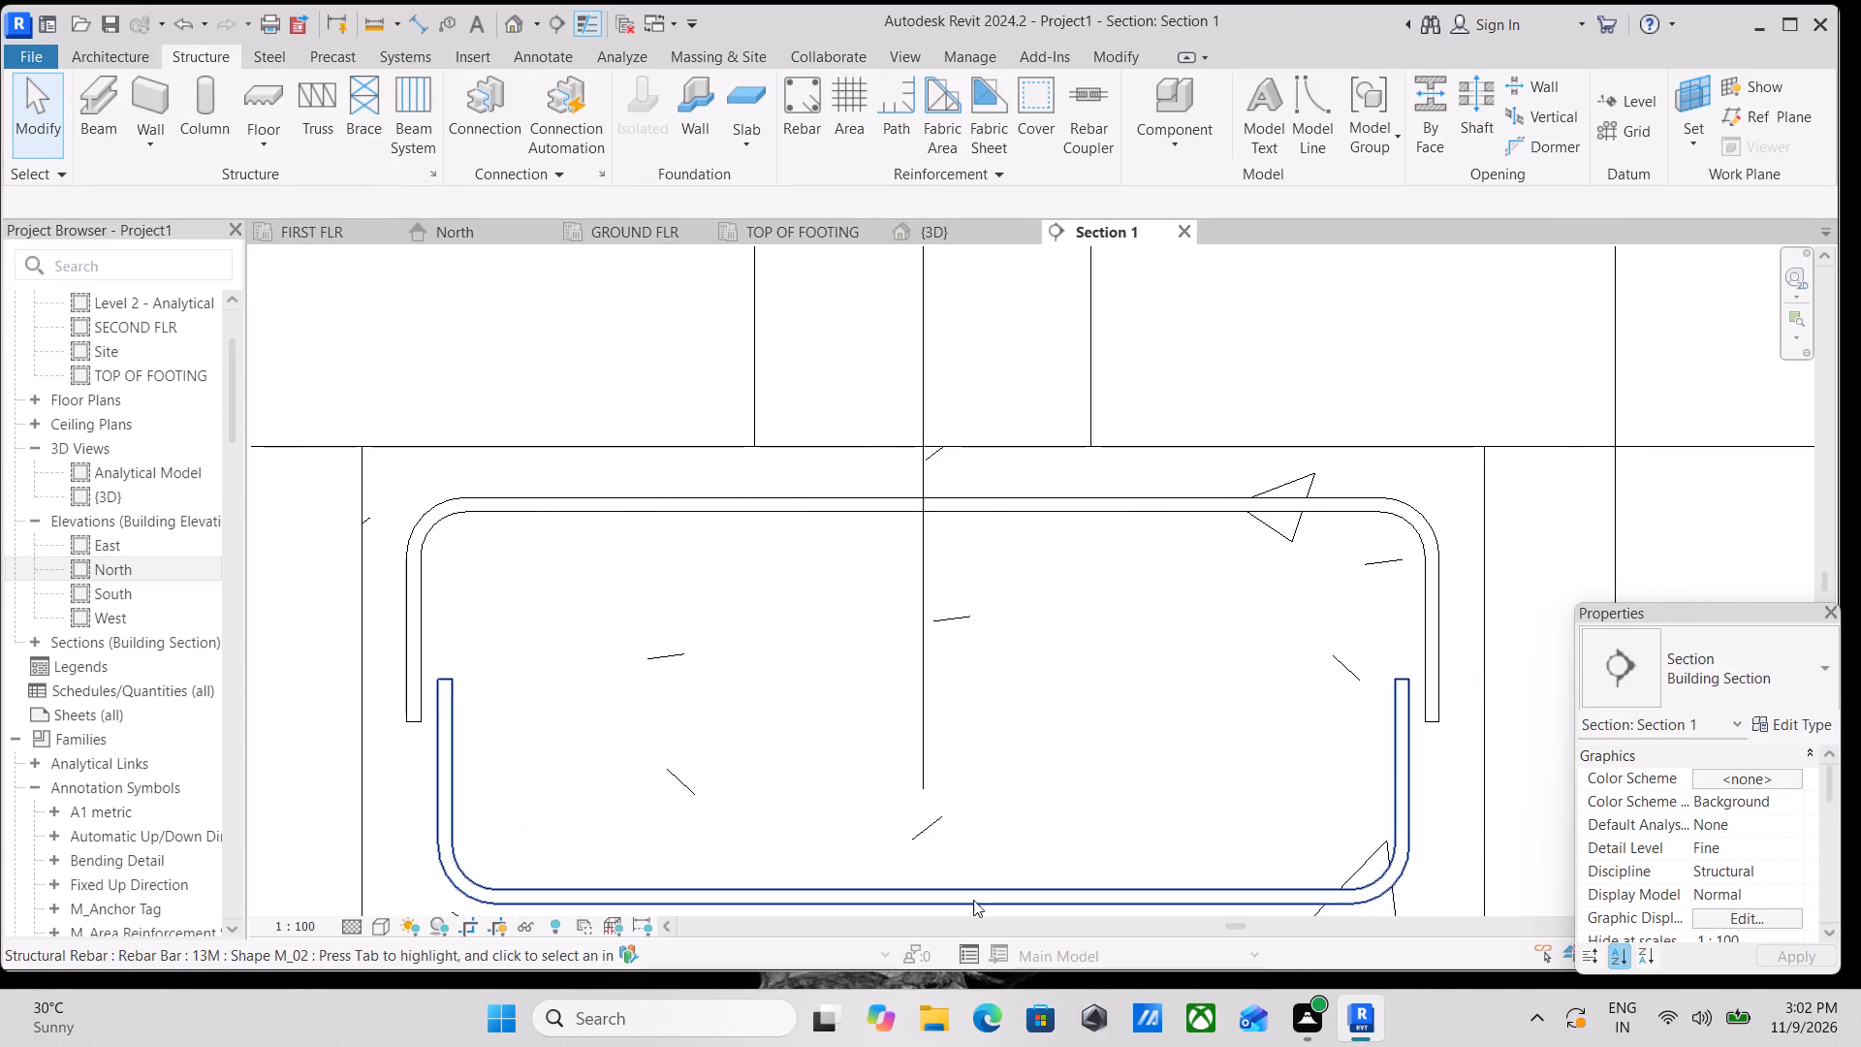
Set the bottom rebar's layout in the footing to Maximum Spacing with a spacing of 120 mm.
click(958, 900)
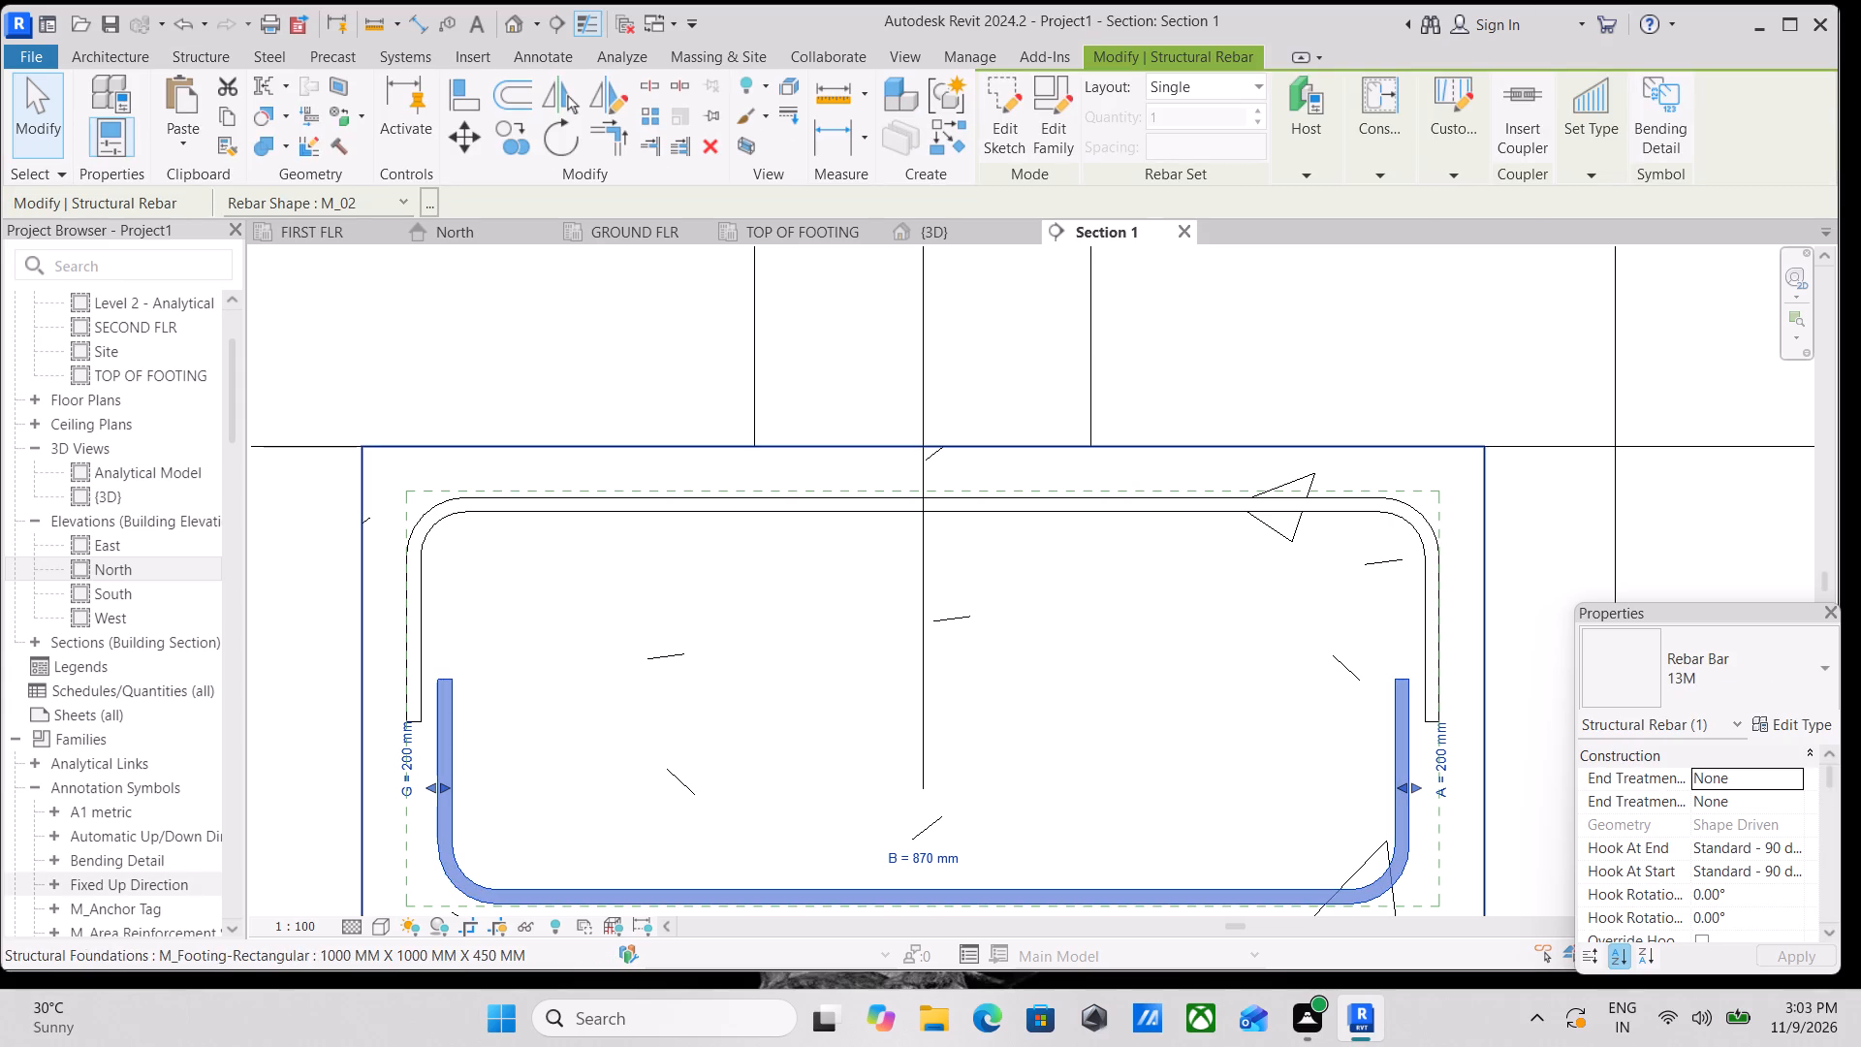
click(1221, 99)
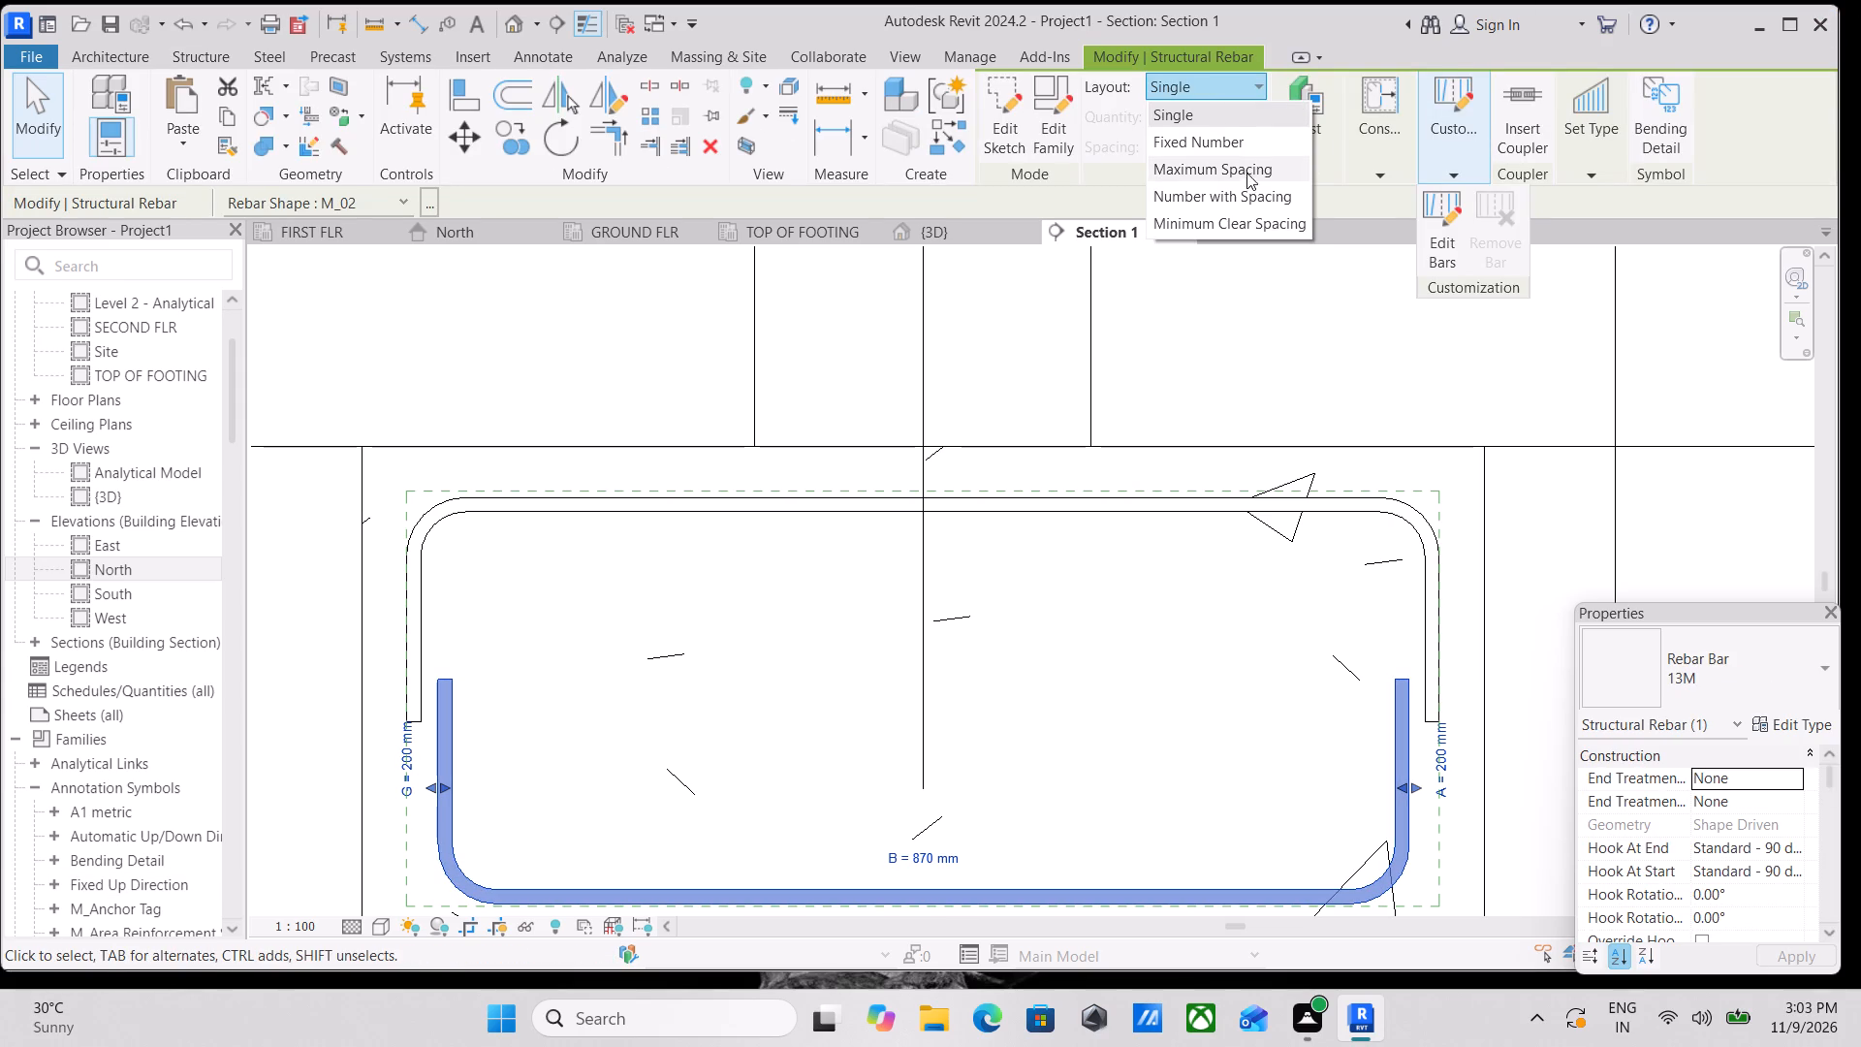
click(1259, 160)
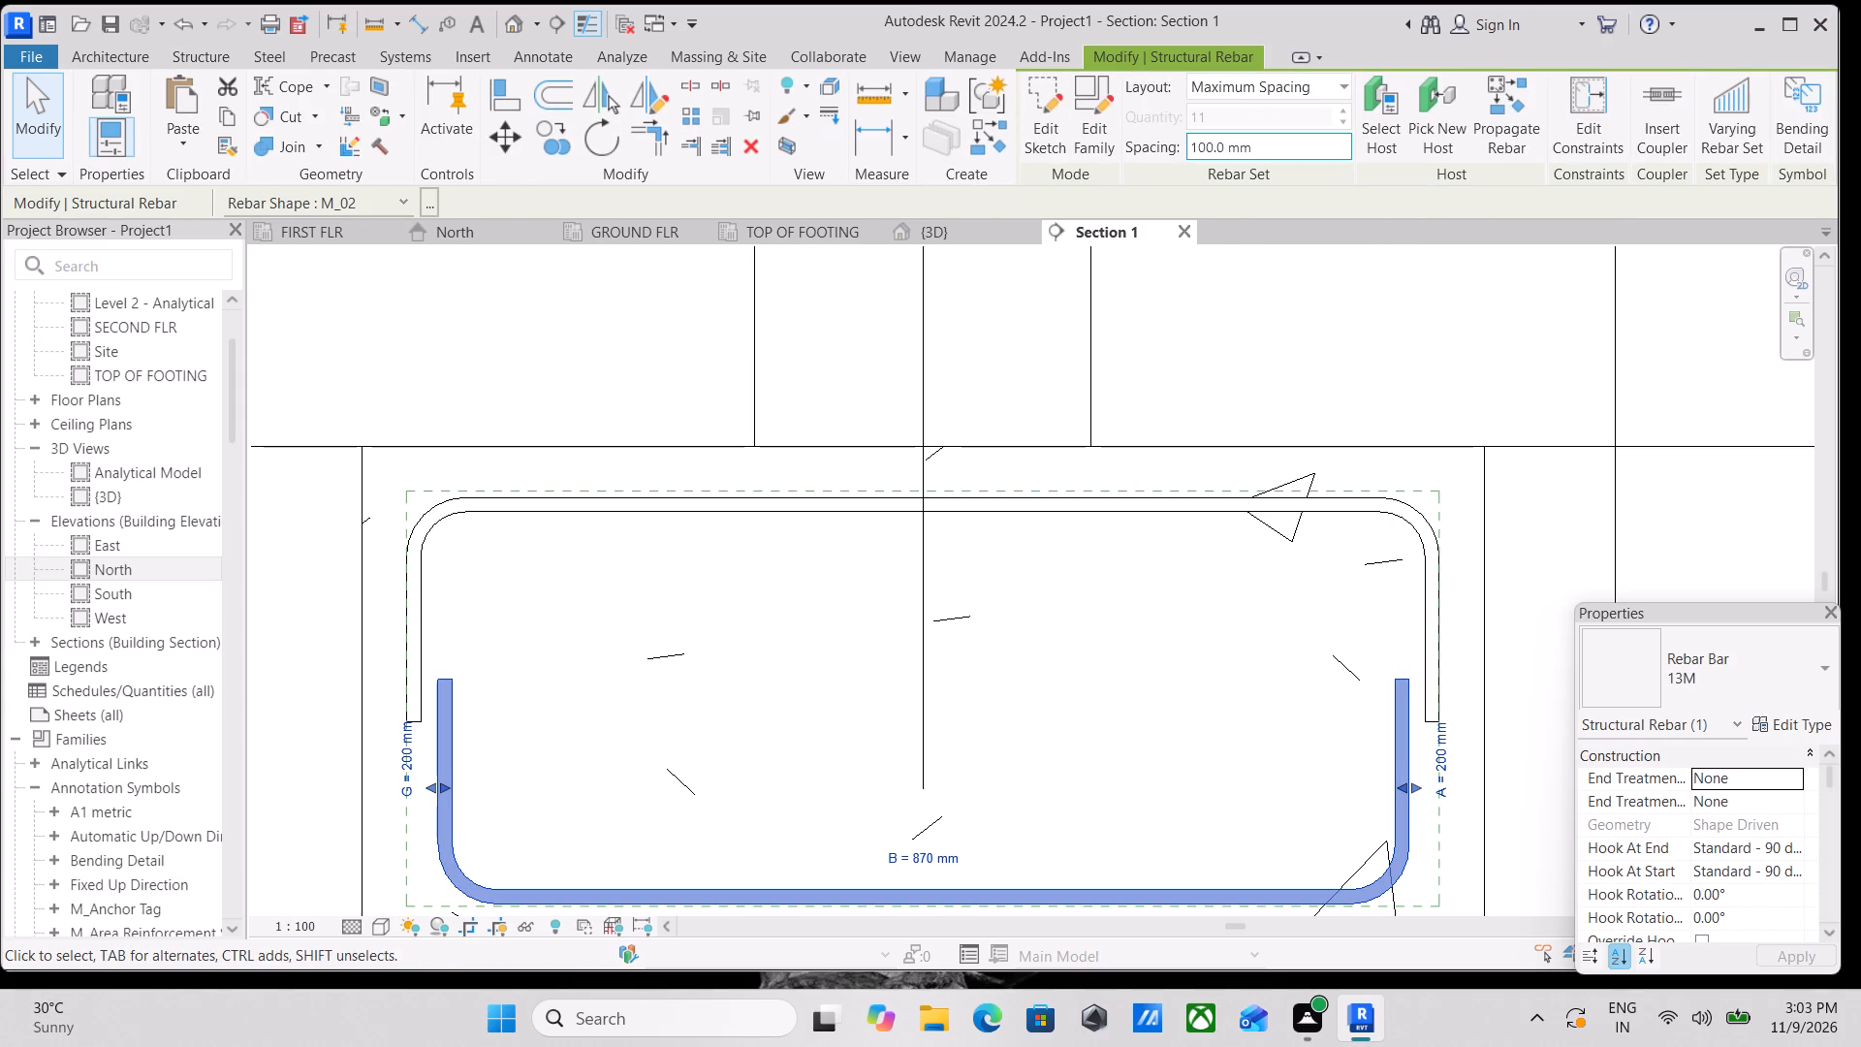
click(1280, 150)
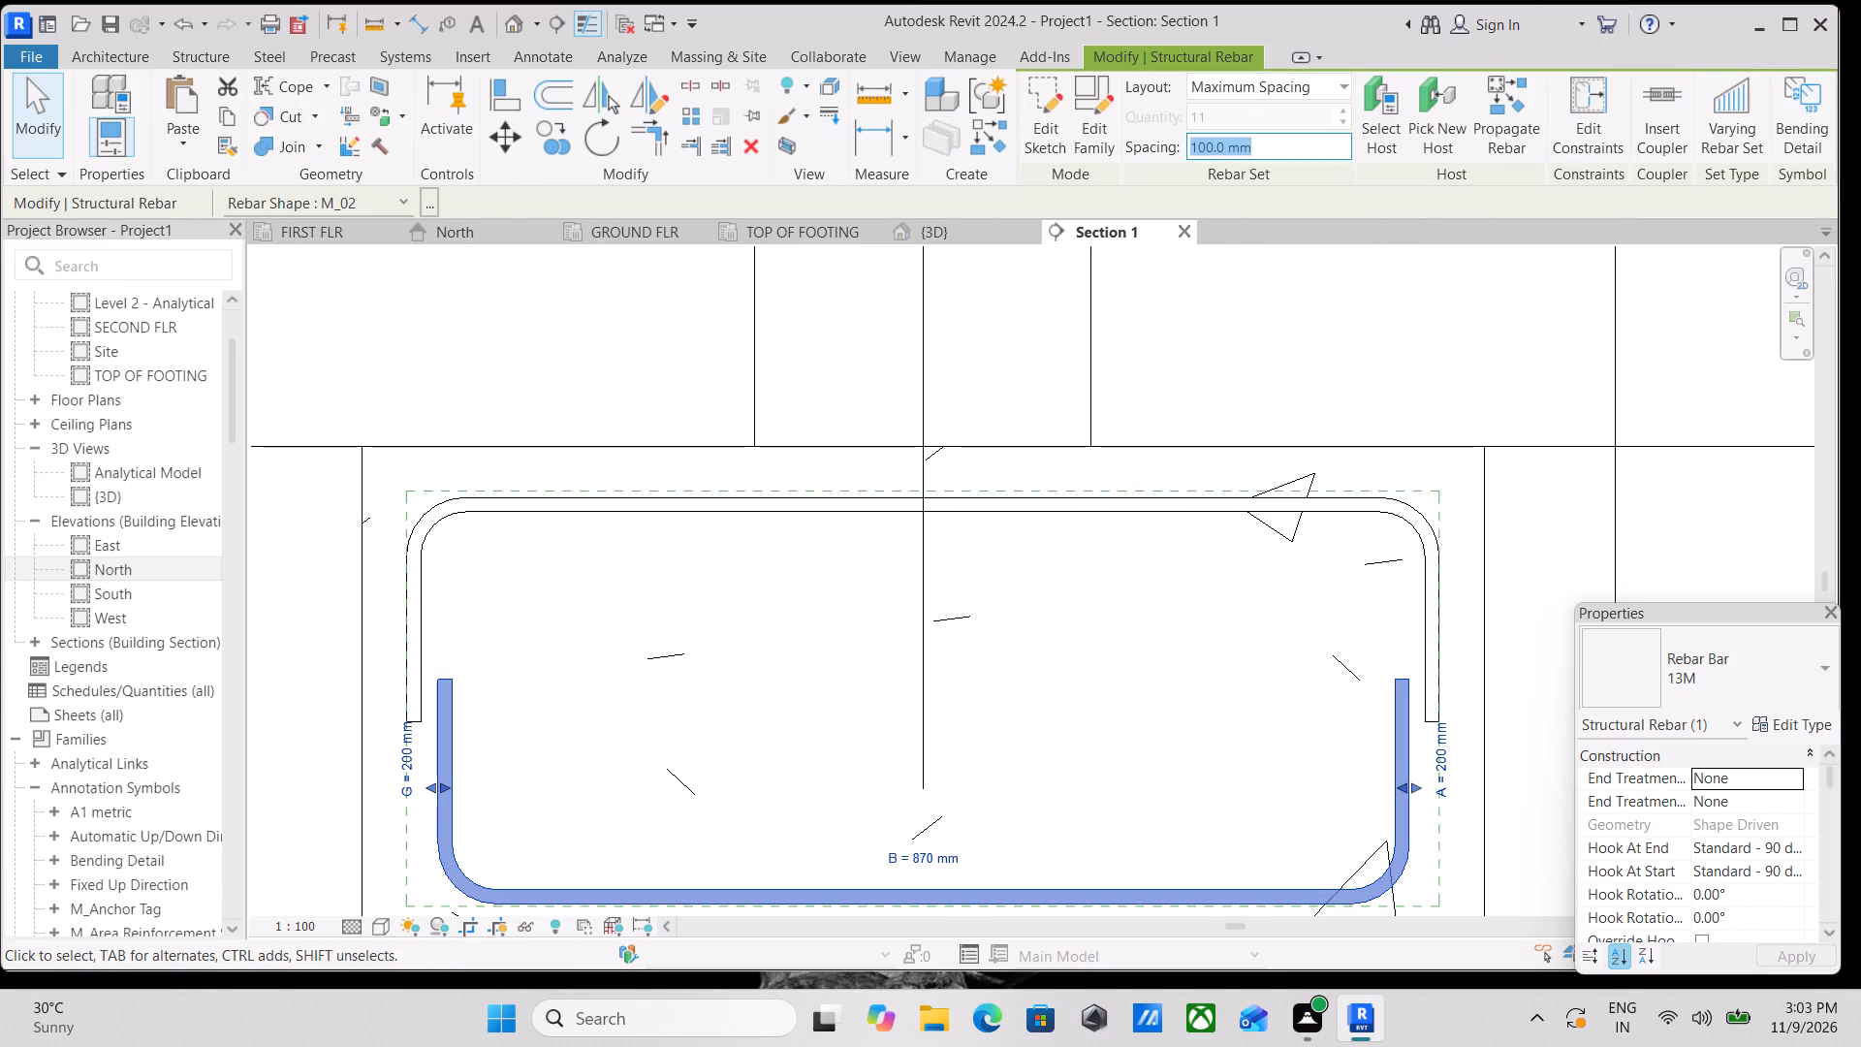
text(12)
key(0)
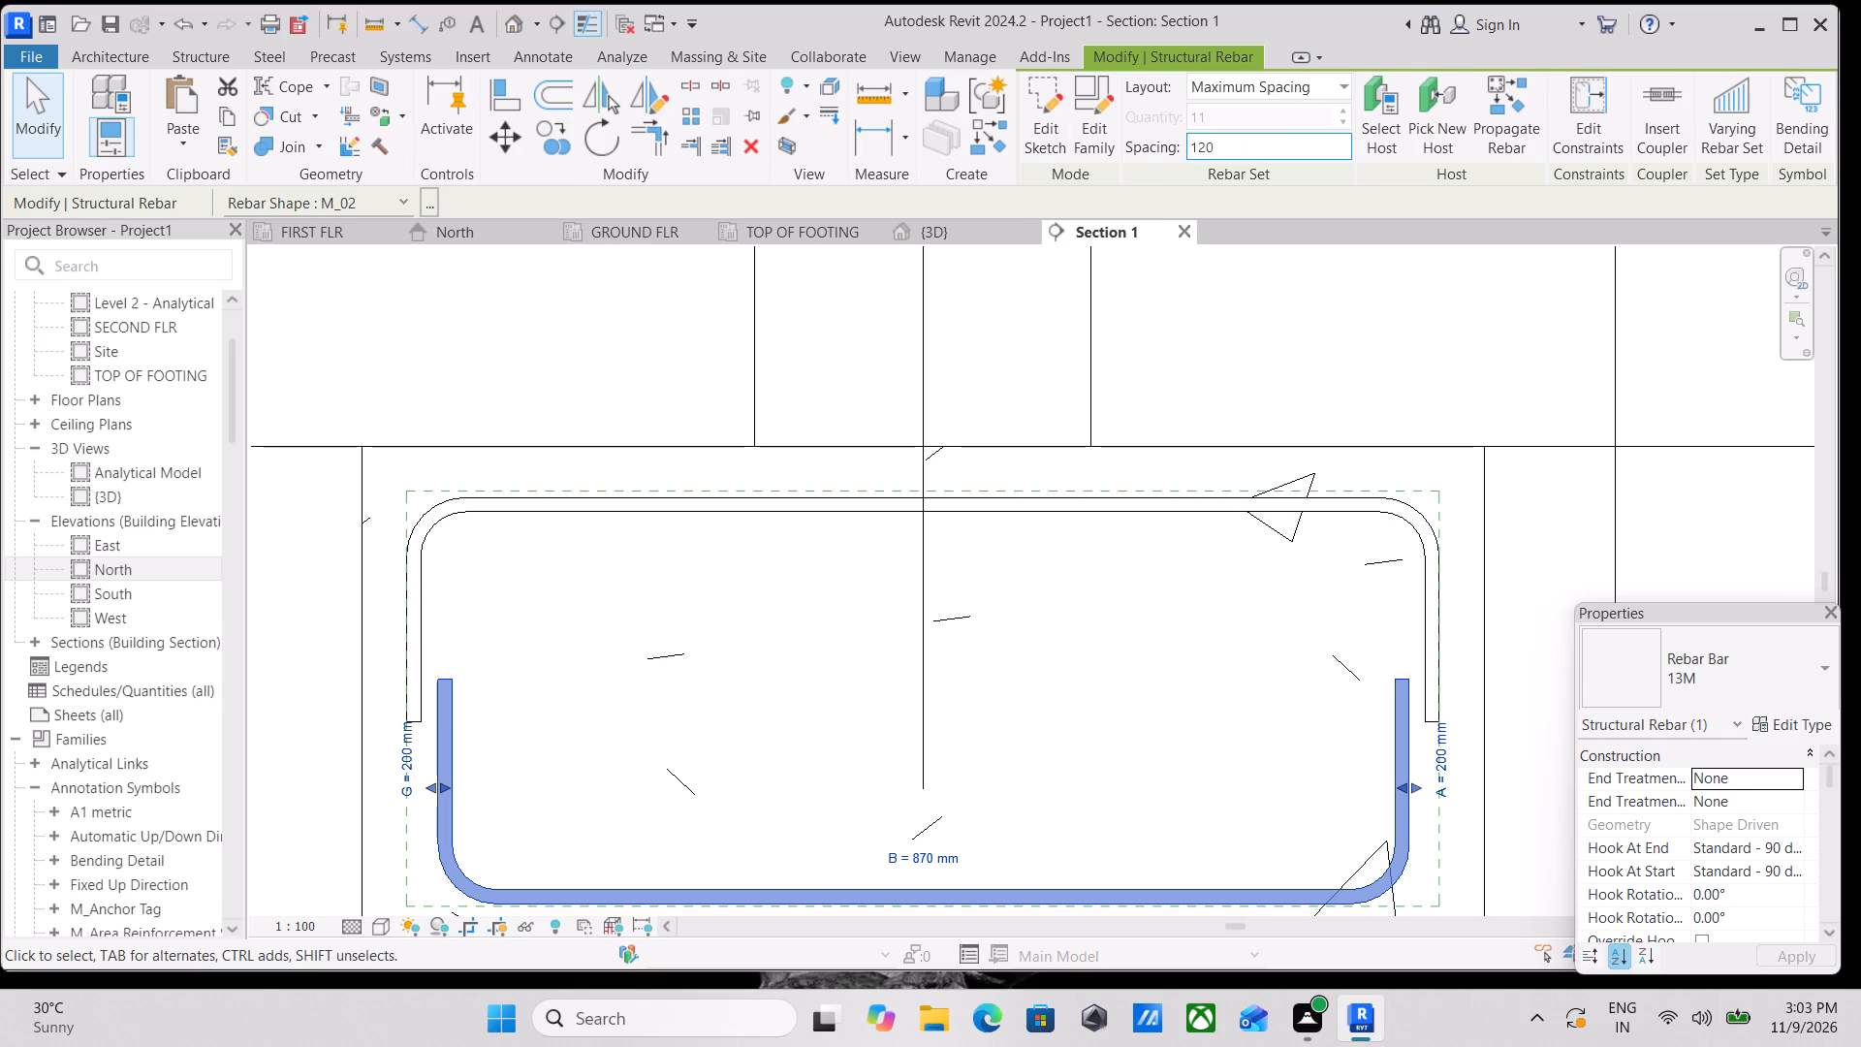
text(MM)
key(Return)
key(Escape)
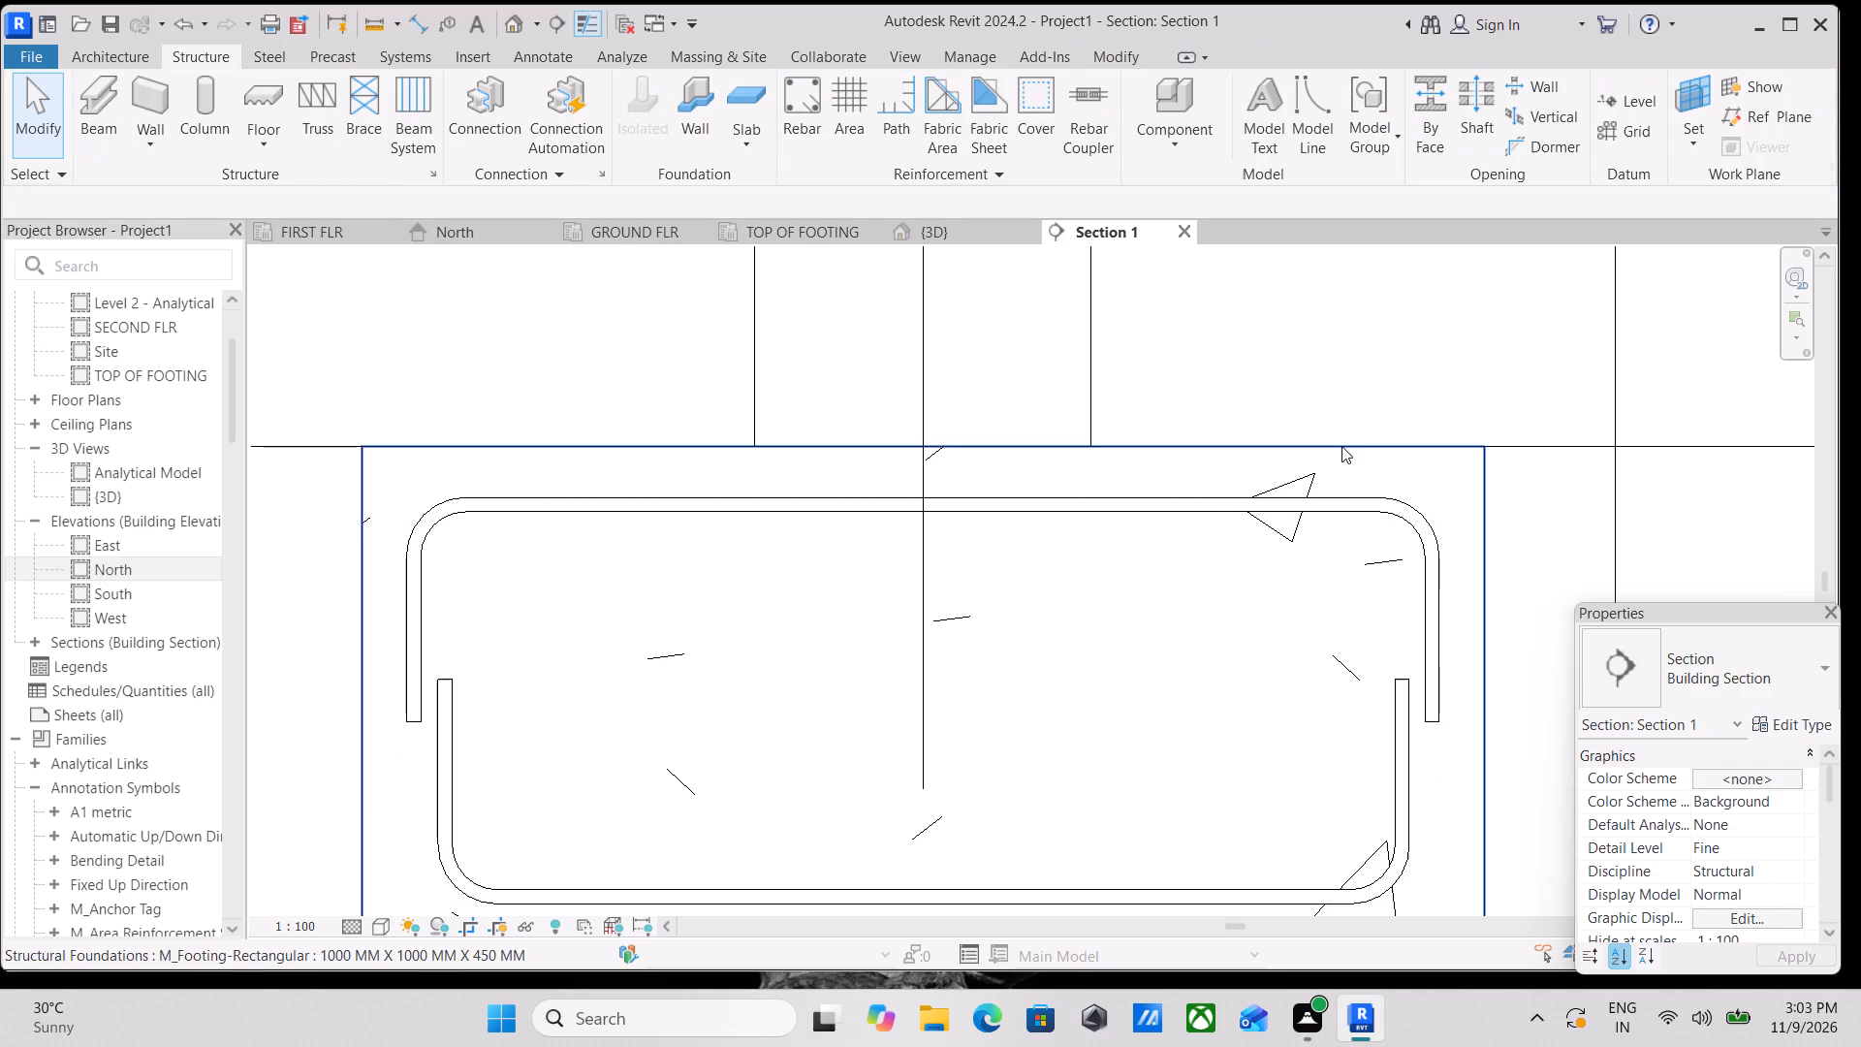
Set the bottom rebar set to show unobscured in the {3D} view and recheck its view visibility states.
scroll(1308, 564, down, 1)
middle_drag(1306, 564, 1380, 362)
click(1137, 645)
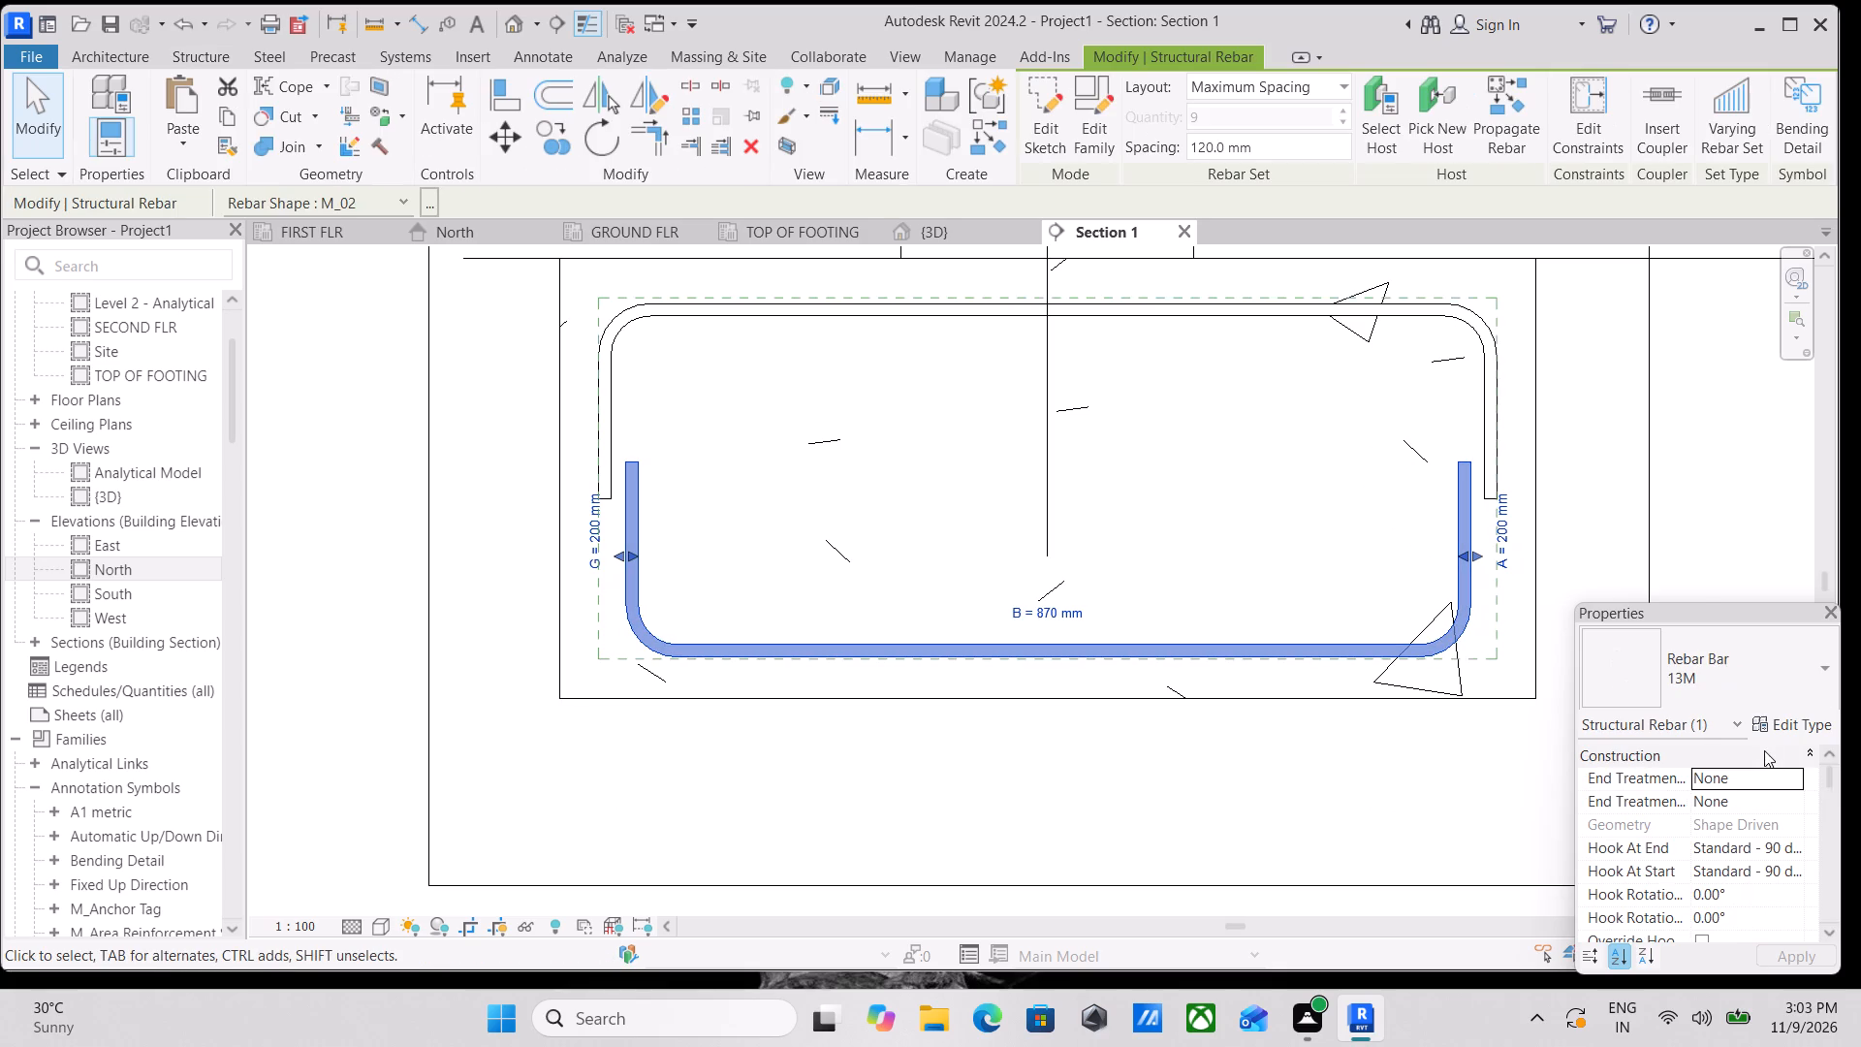
scroll(1796, 820, down, 6)
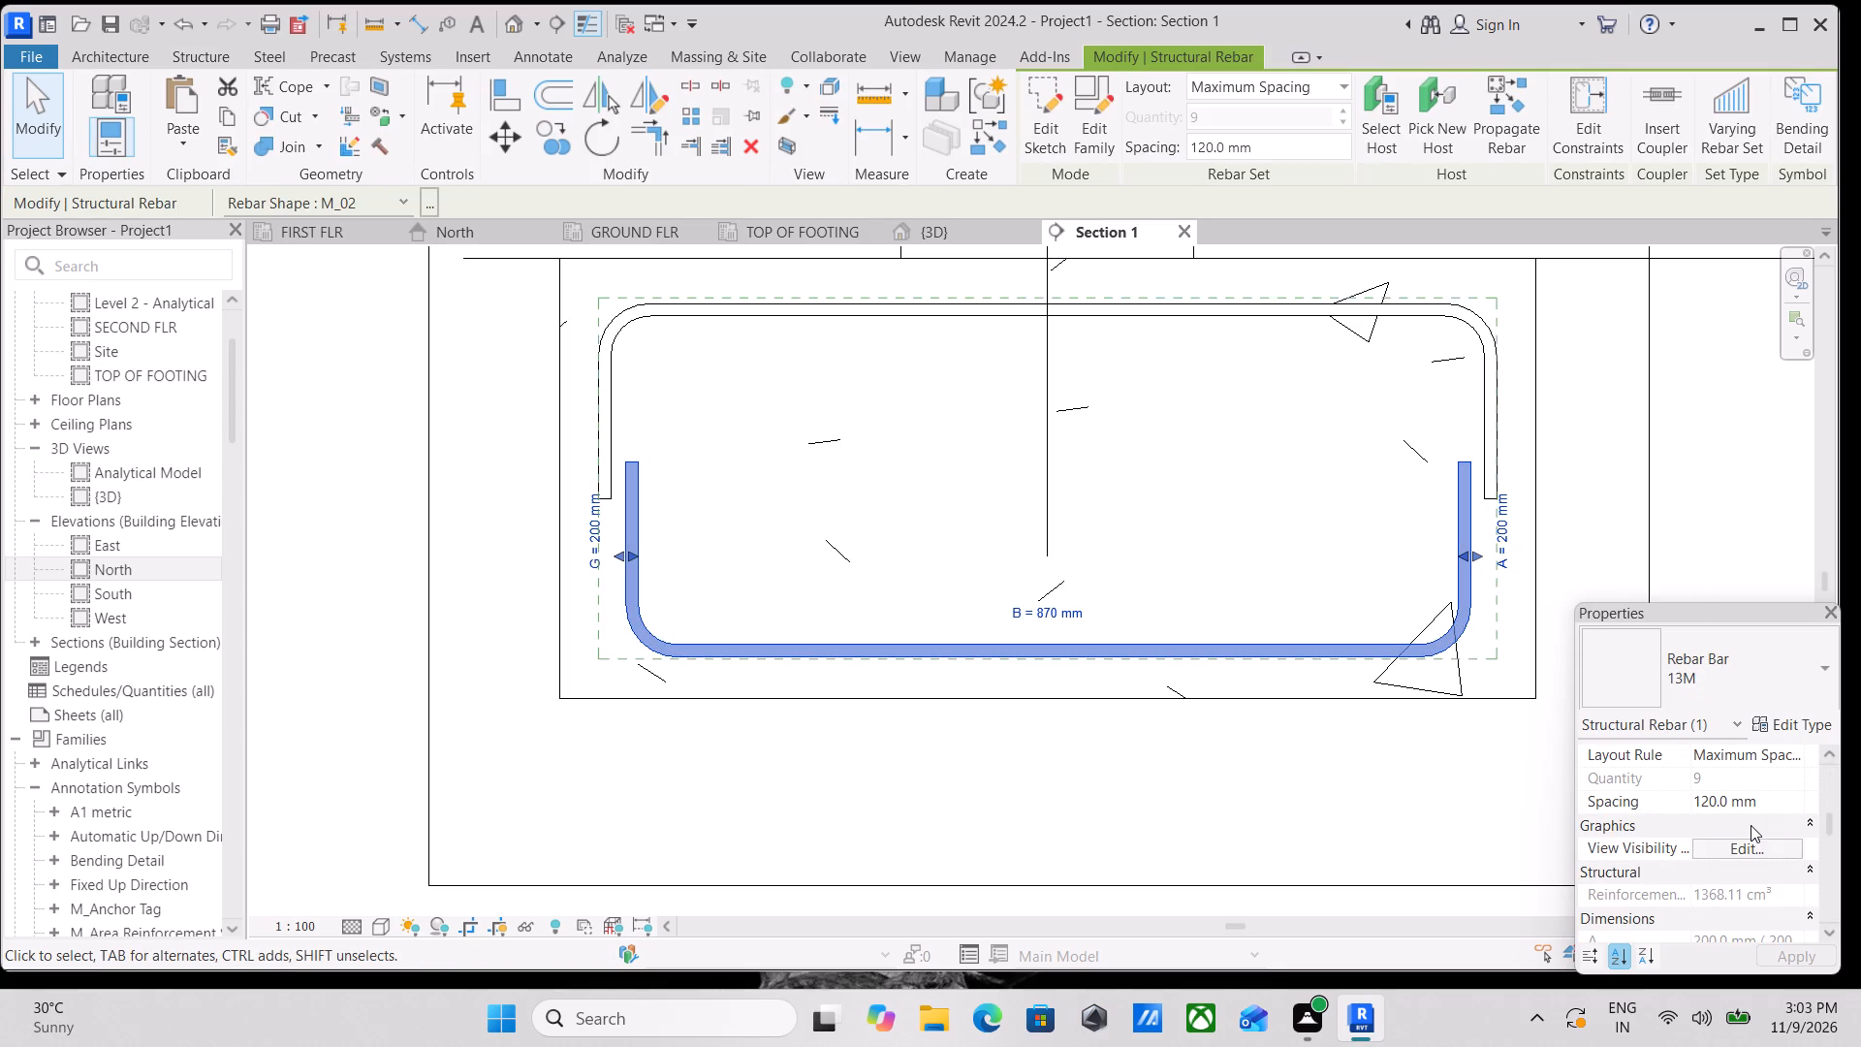
click(1741, 853)
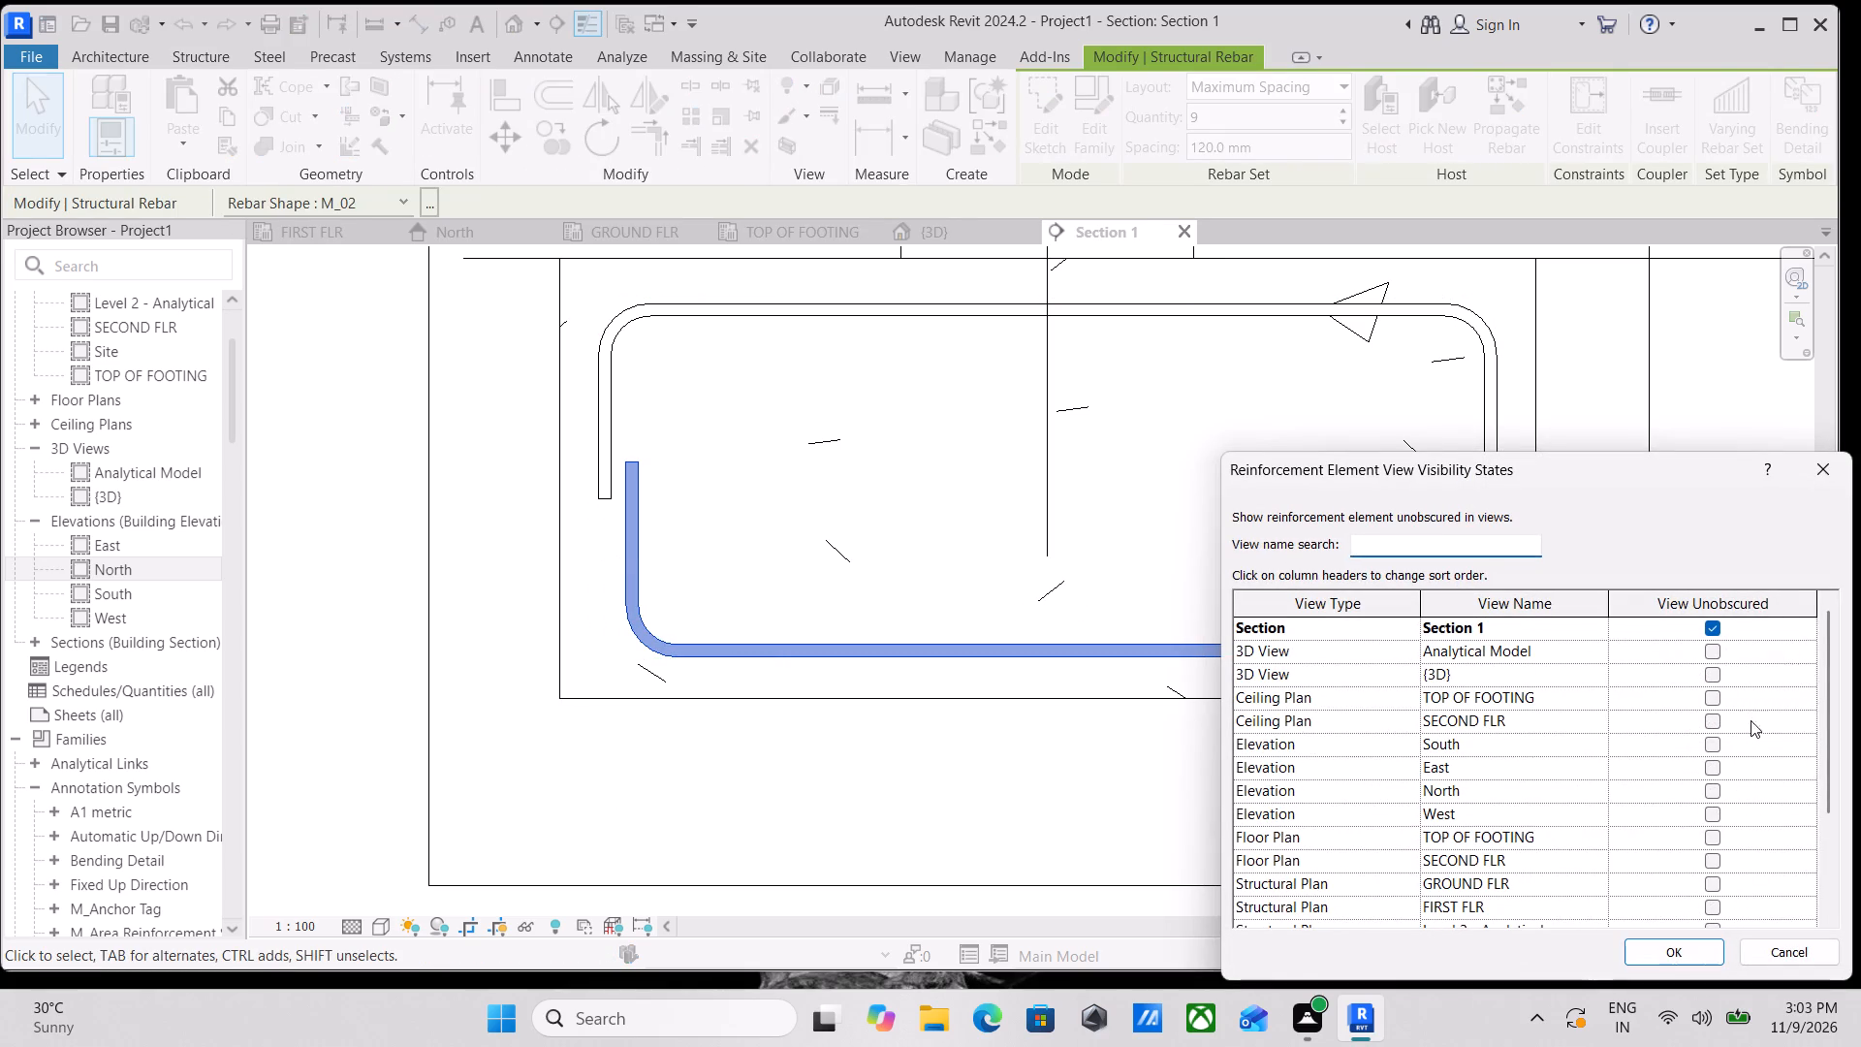
click(1710, 673)
click(1688, 957)
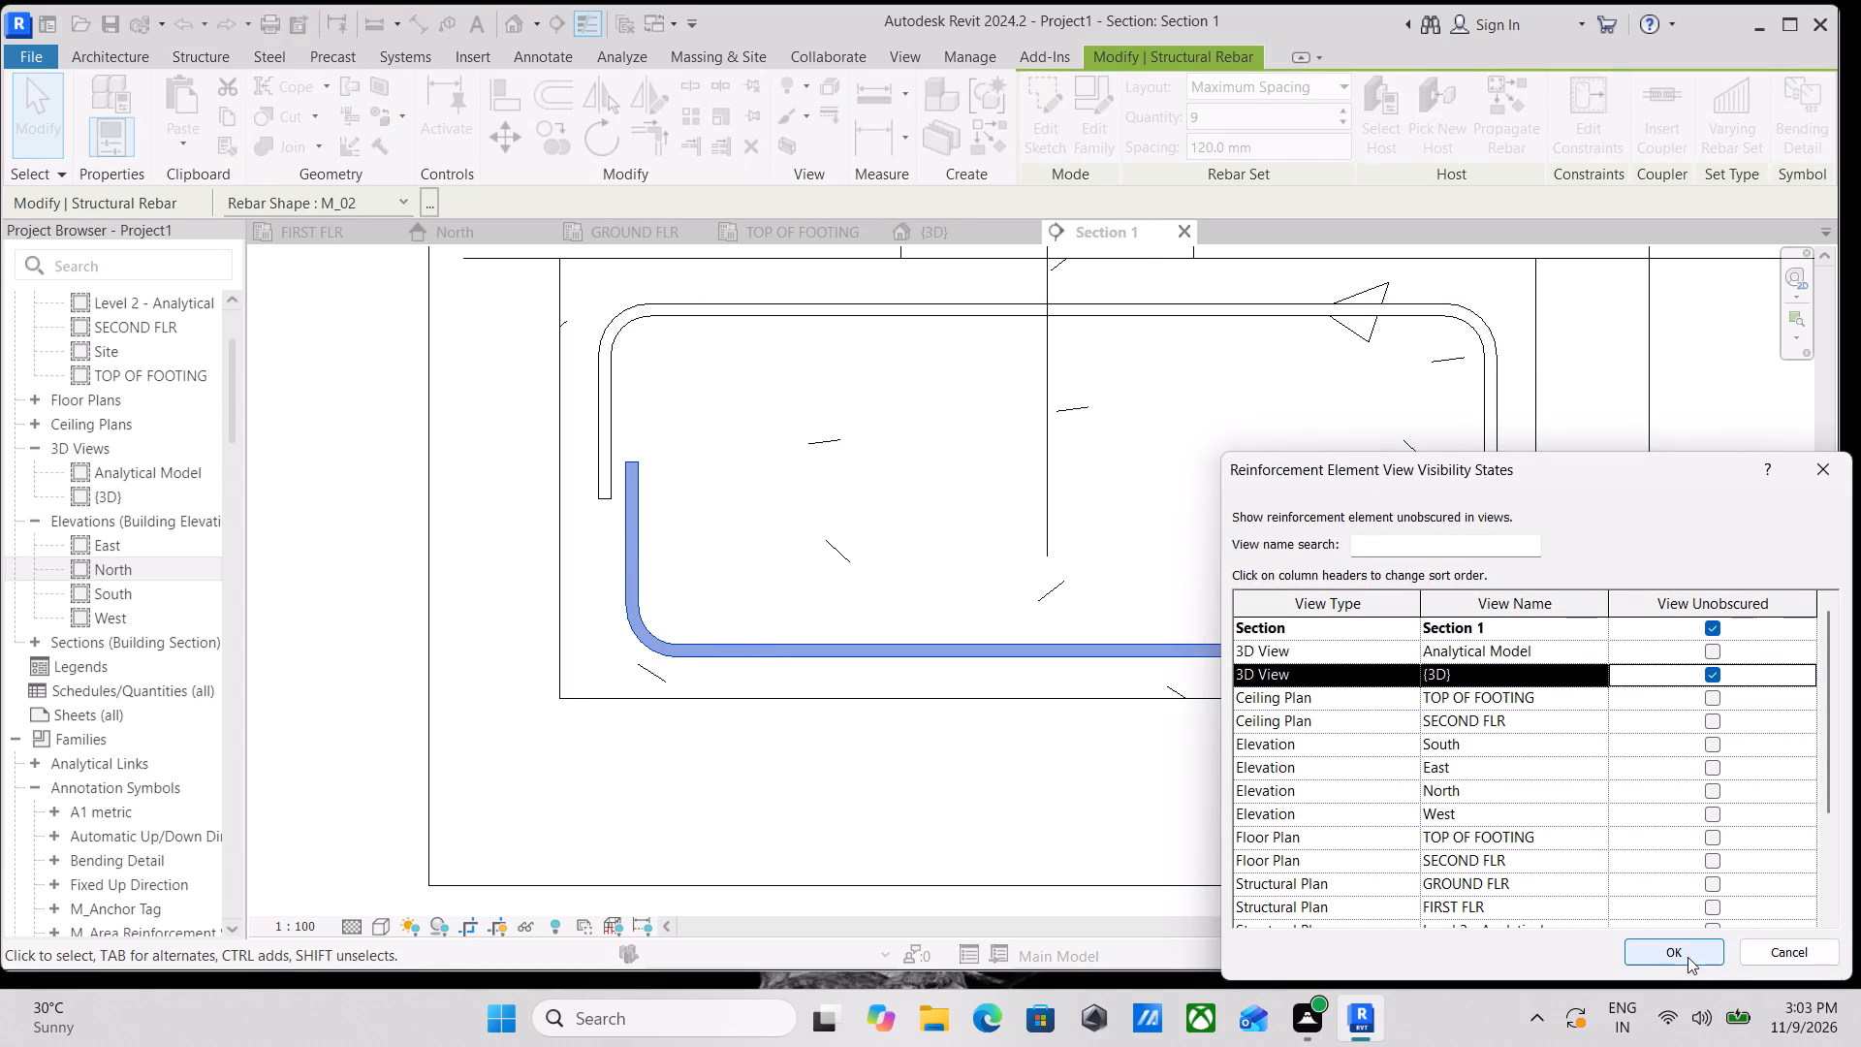
scroll(1394, 654, up, 3)
key(Escape)
click(1229, 647)
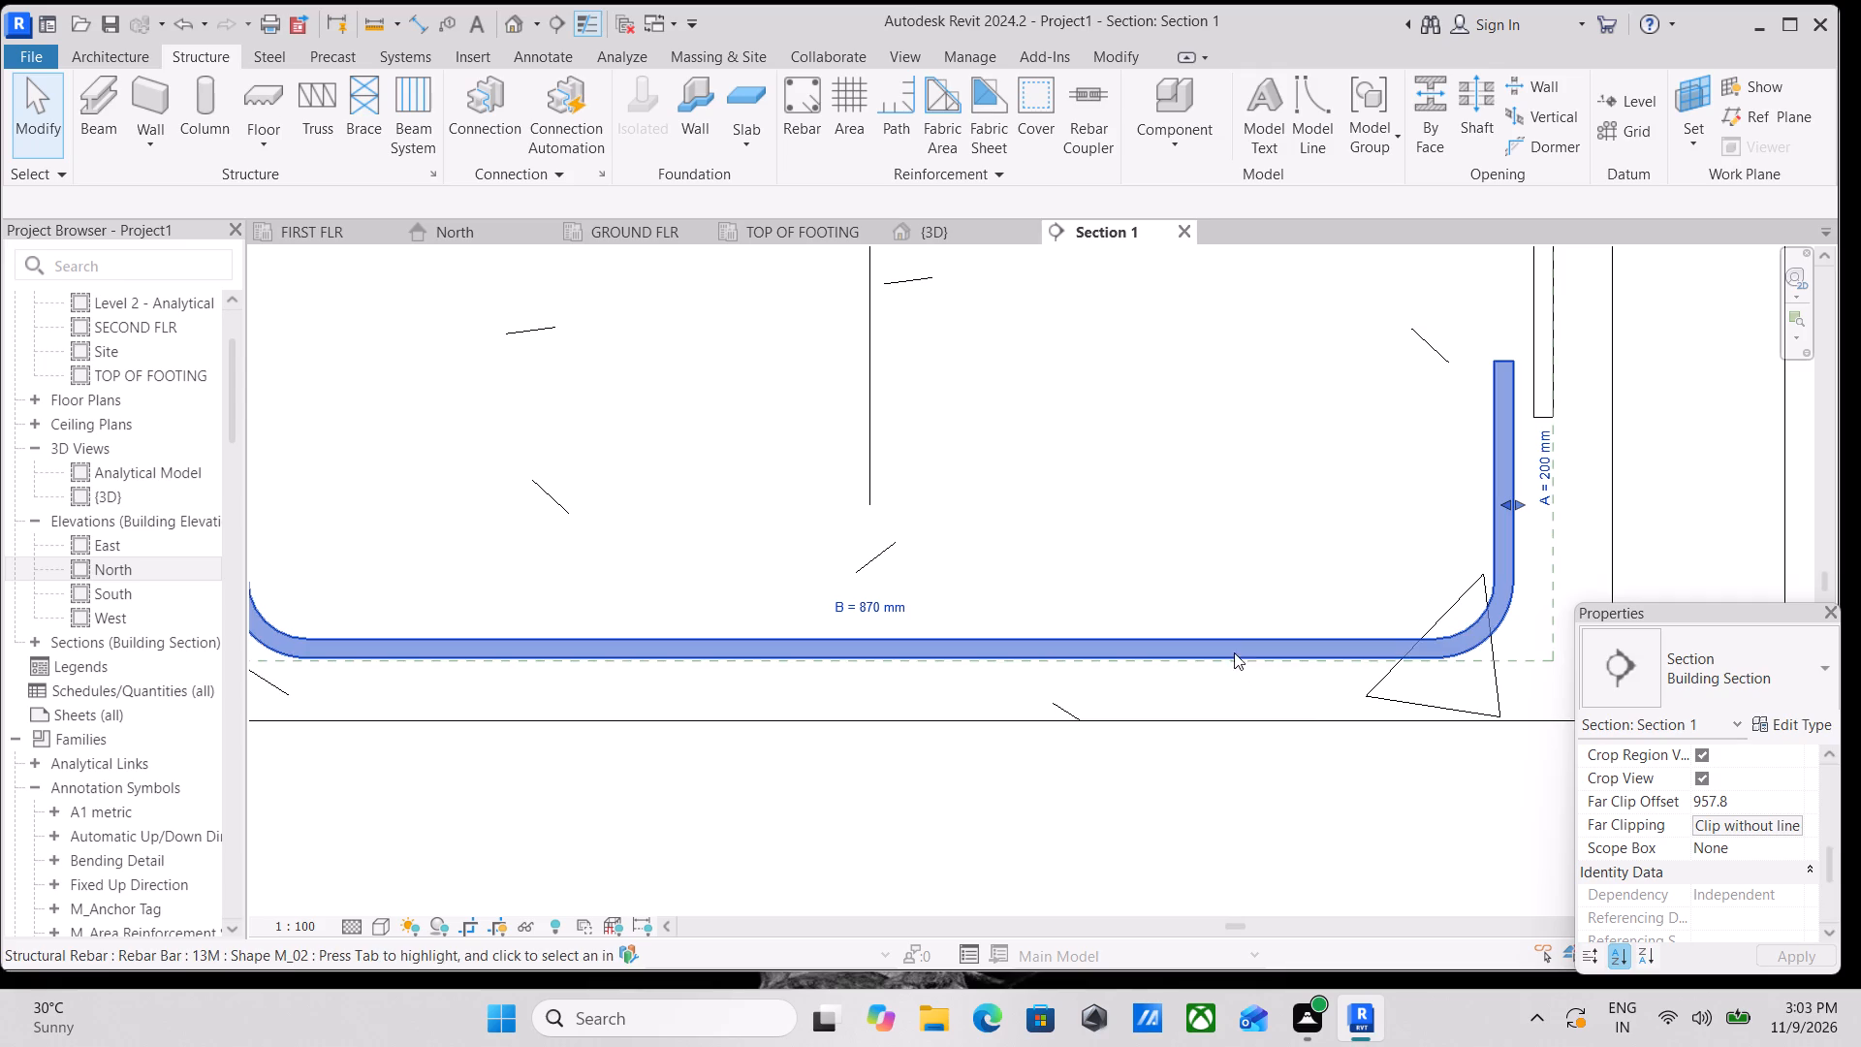
scroll(1775, 870, down, 3)
scroll(1775, 870, up, 3)
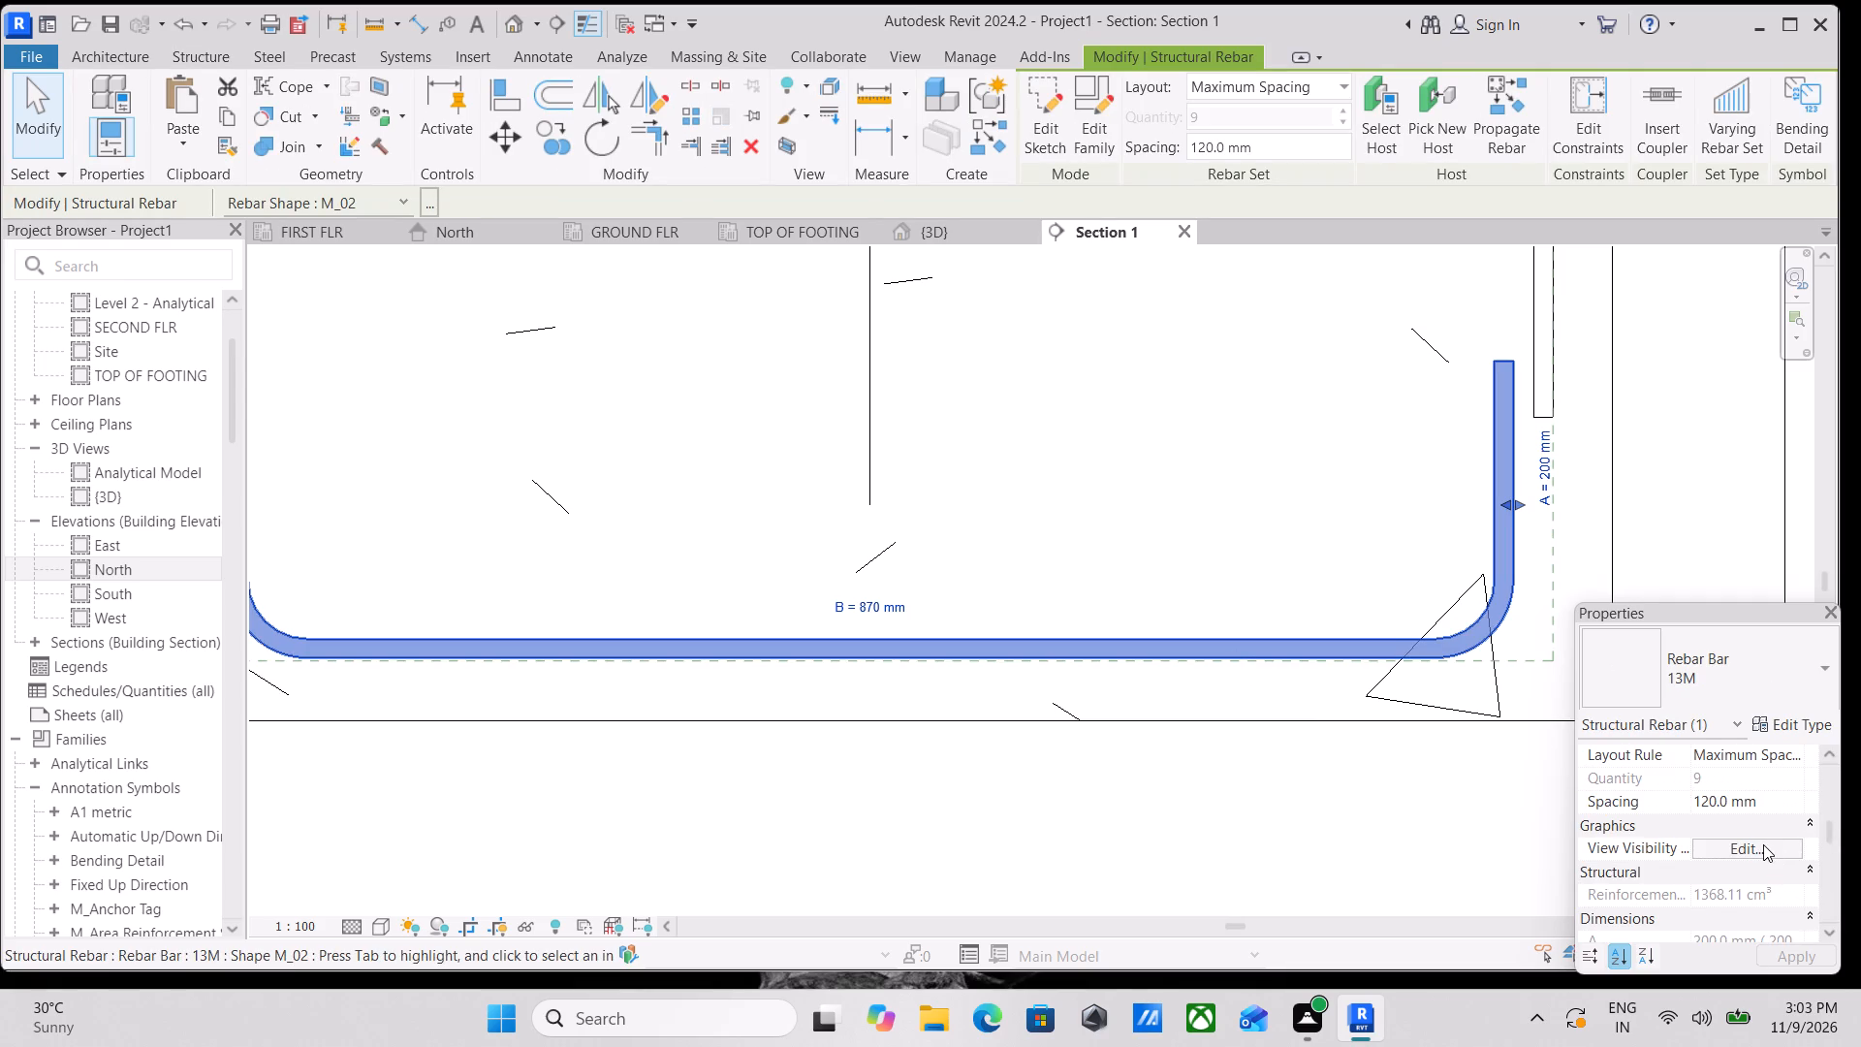
click(1763, 844)
click(1688, 951)
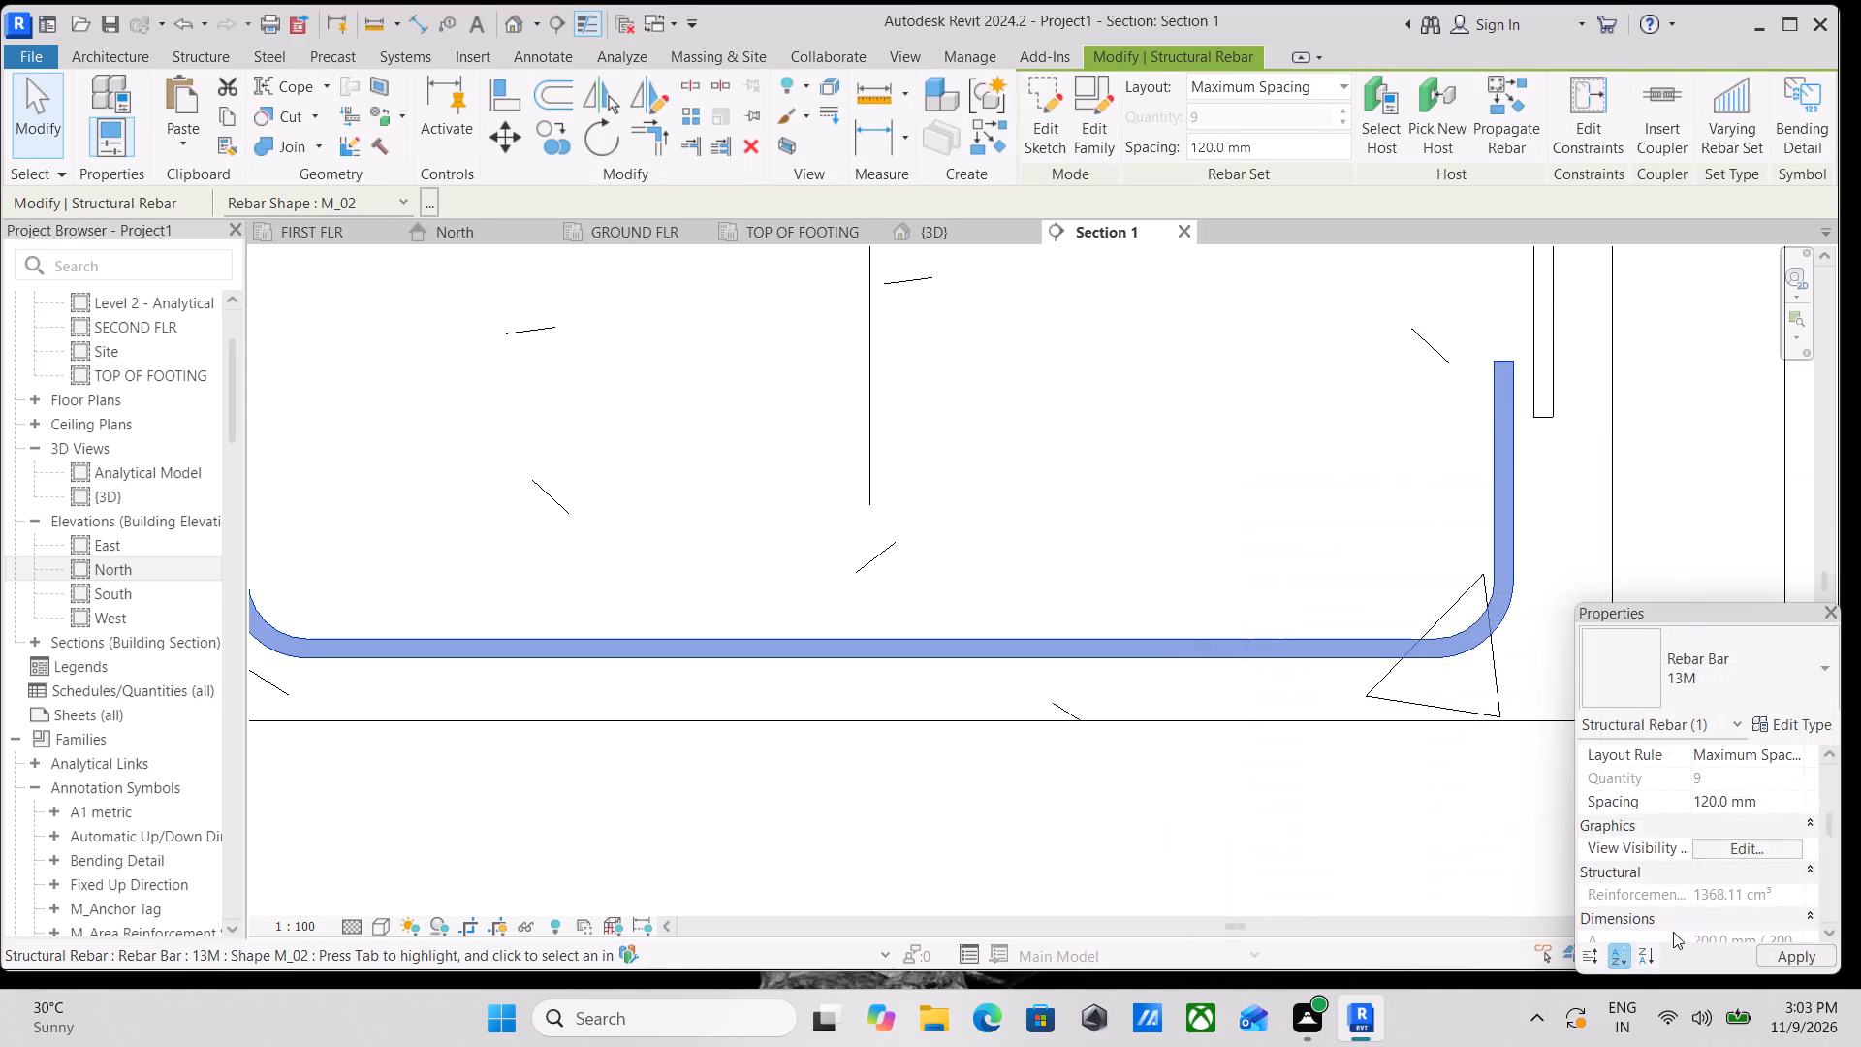
scroll(1589, 899, down, 3)
key(Escape)
Set the footing's top rebar to show unobscured in the {3D} view and recheck its view visibility states.
scroll(1309, 607, down, 1)
middle_drag(1309, 607, 1500, 949)
click(1328, 536)
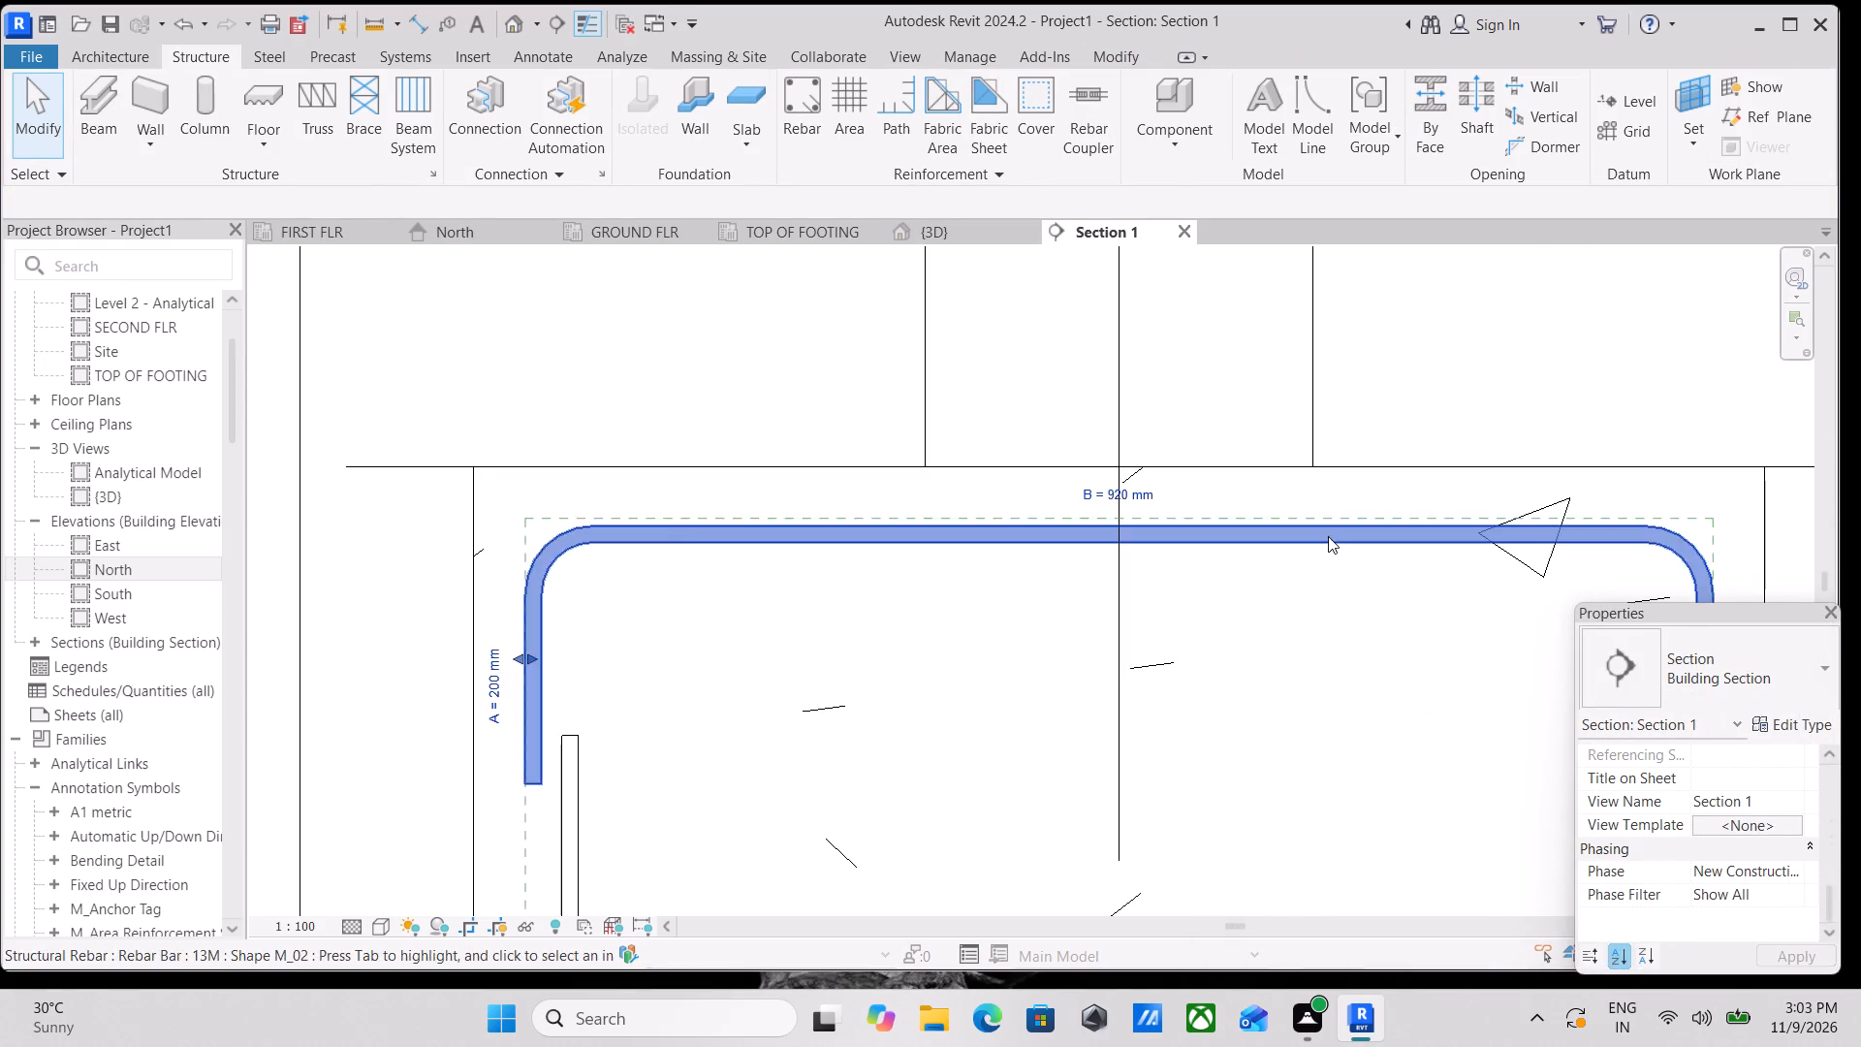
scroll(1404, 589, down, 2)
scroll(1824, 750, down, 2)
scroll(1786, 845, down, 4)
scroll(1796, 852, up, 4)
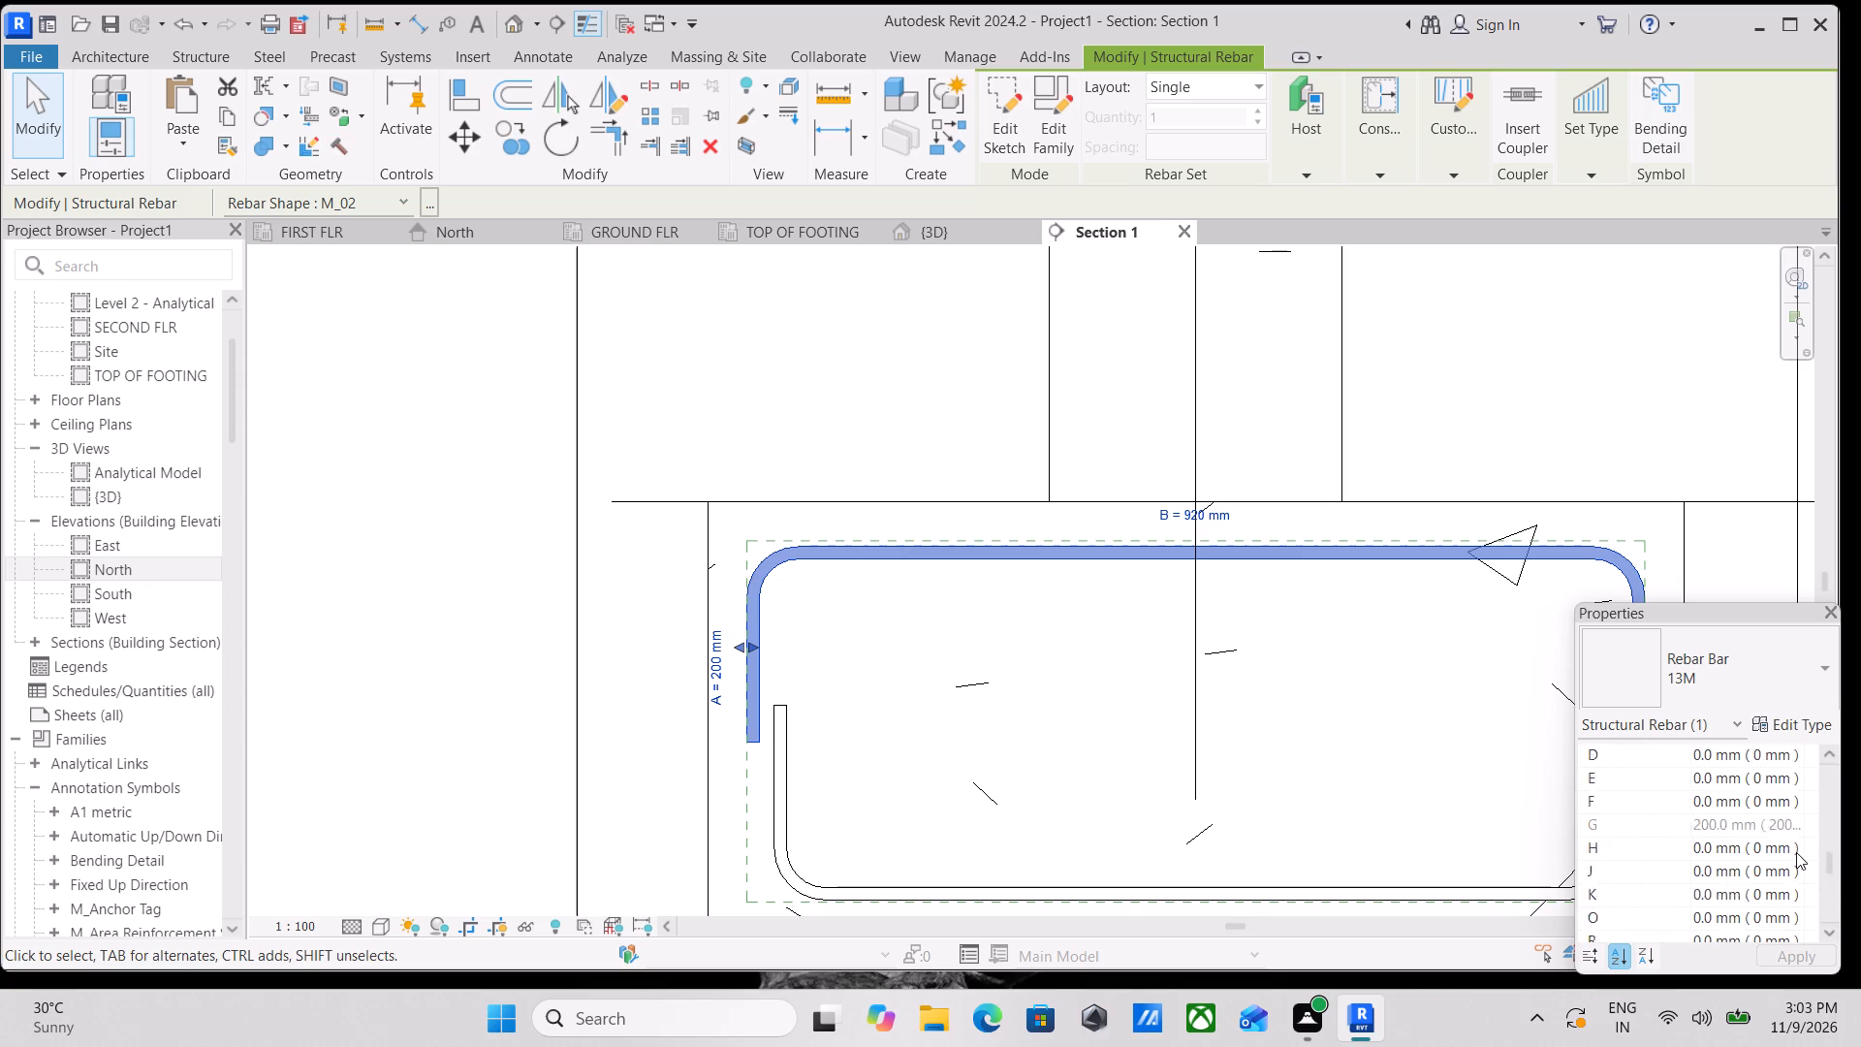
scroll(1796, 852, up, 5)
click(1779, 842)
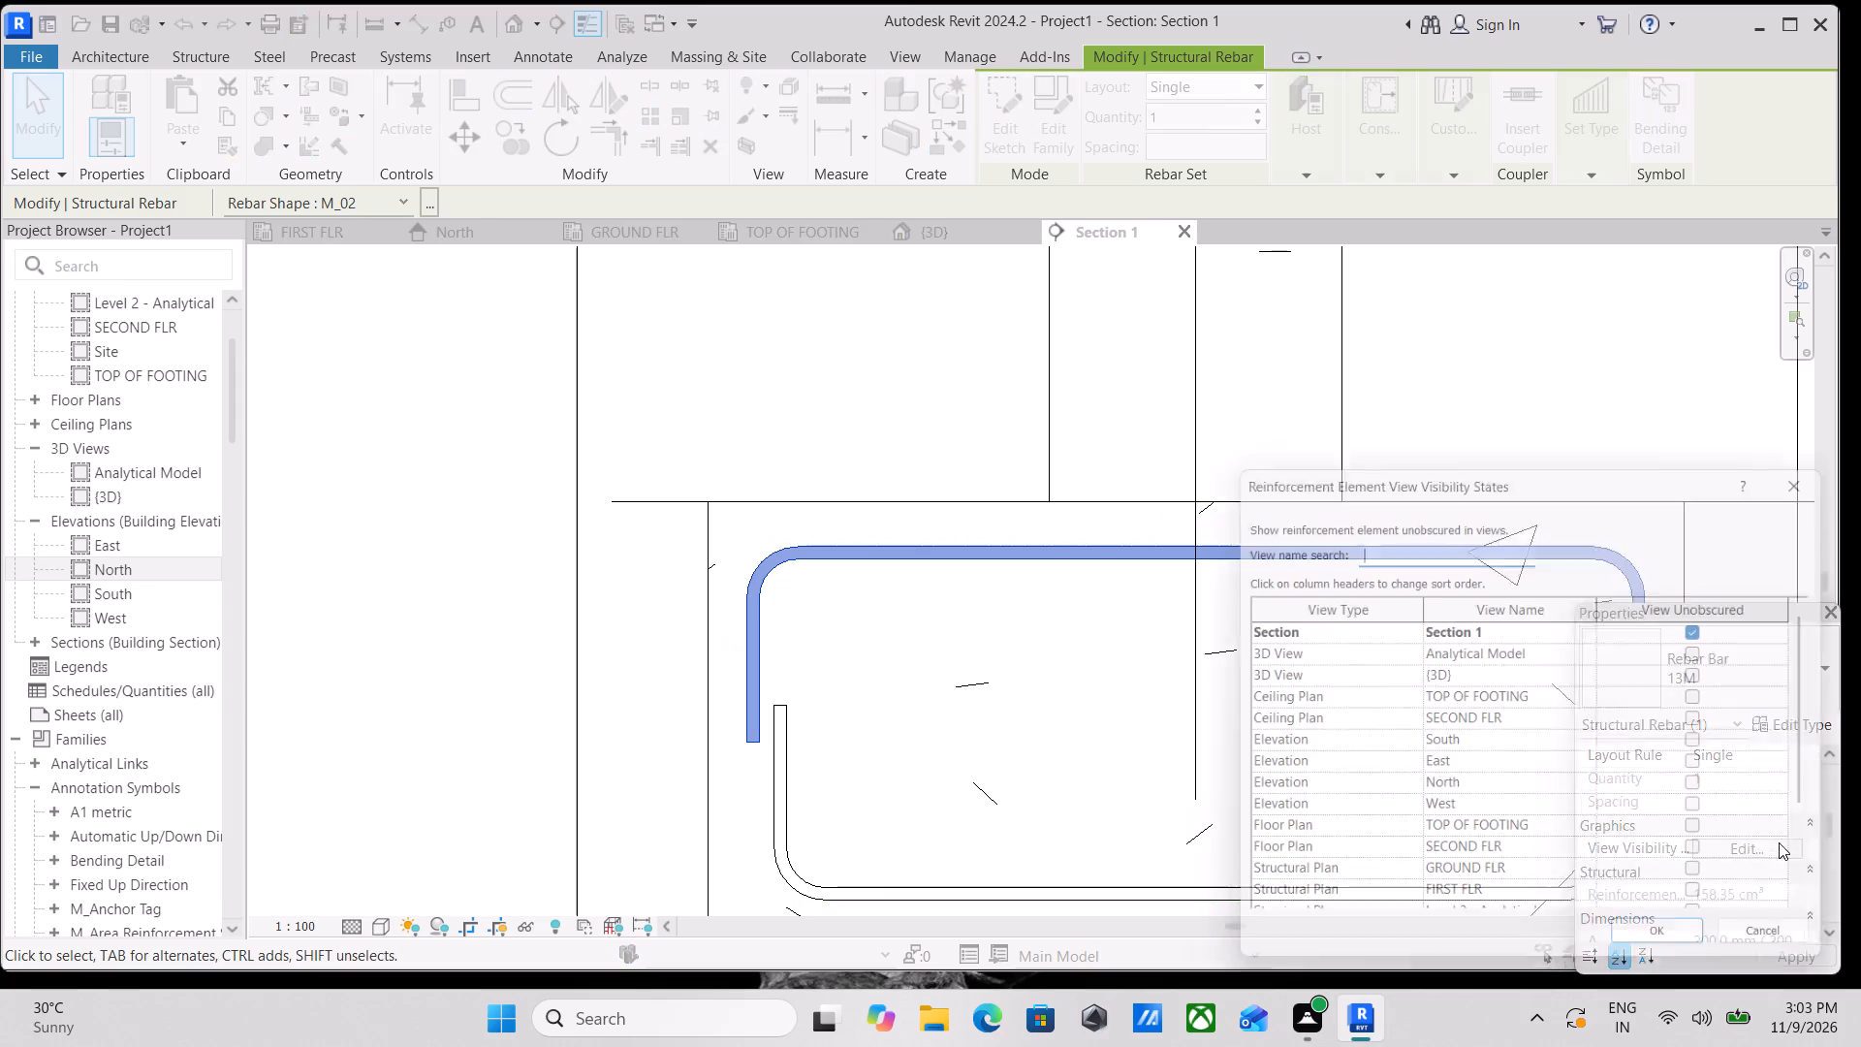
click(1707, 676)
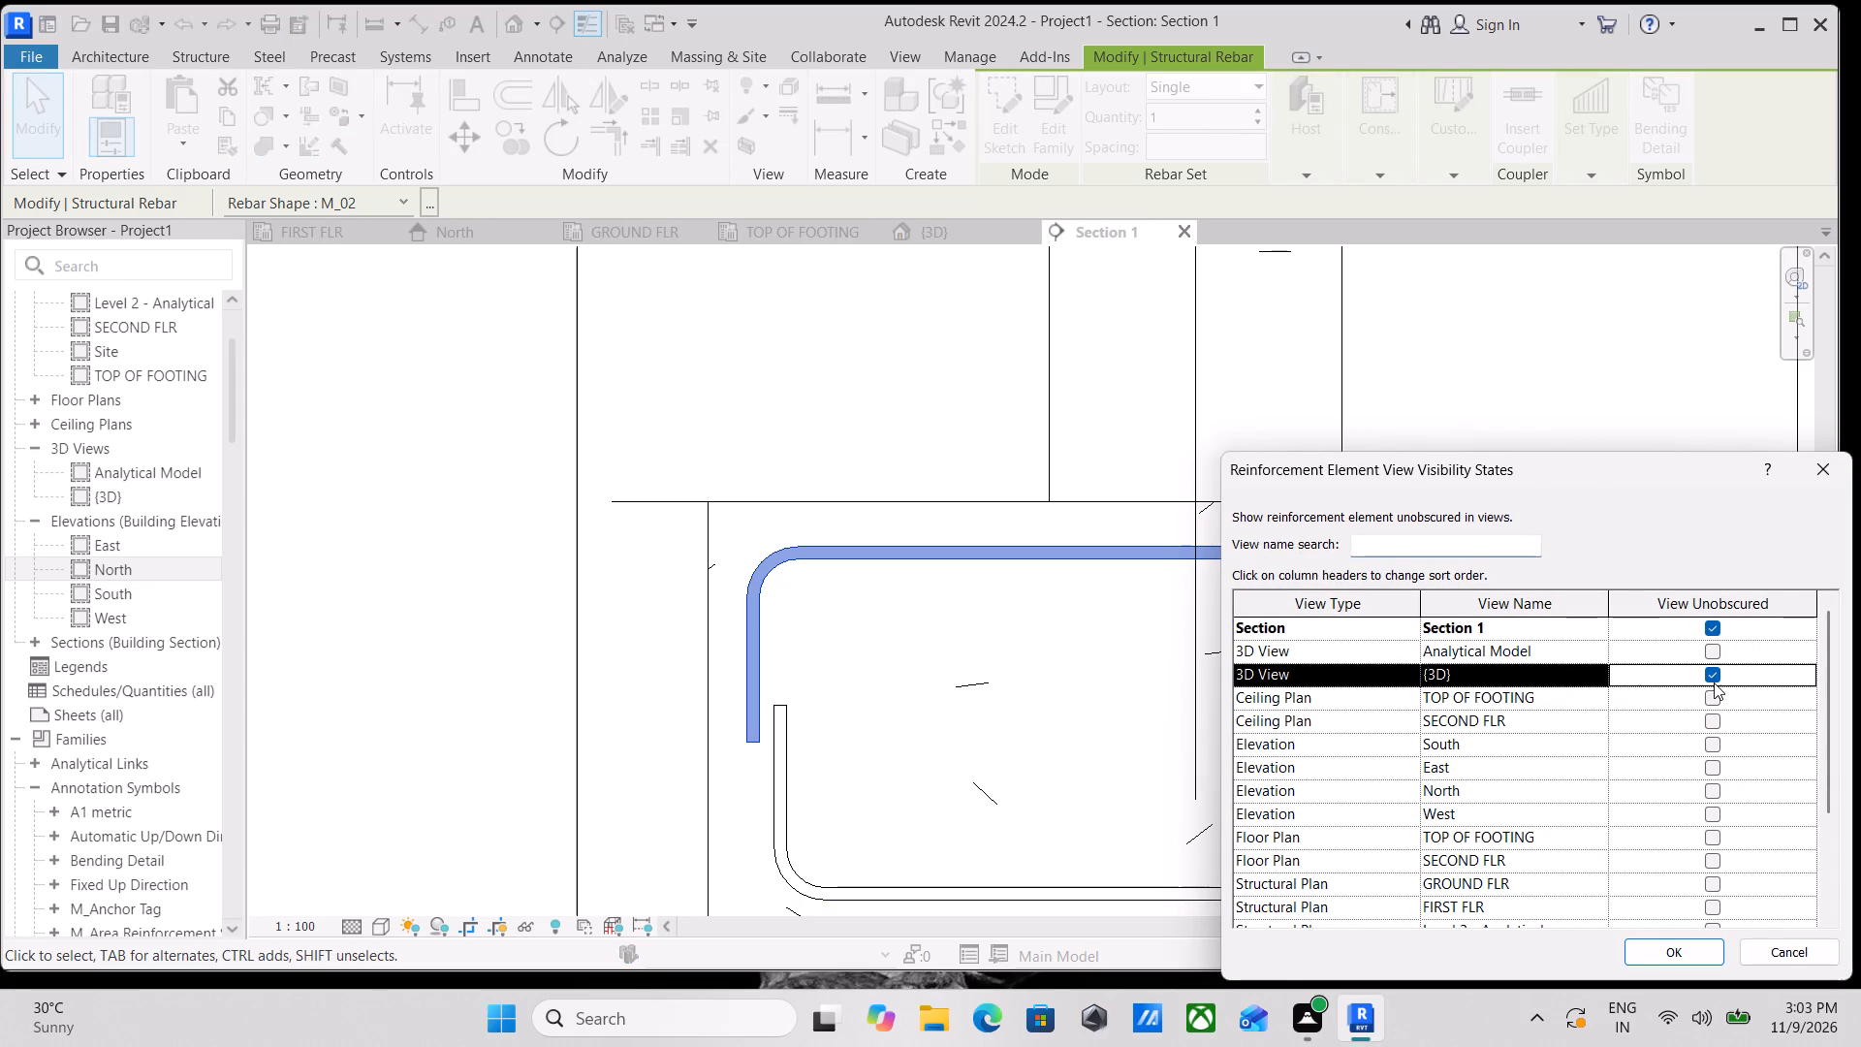
click(1685, 946)
middle_drag(1414, 616, 1143, 621)
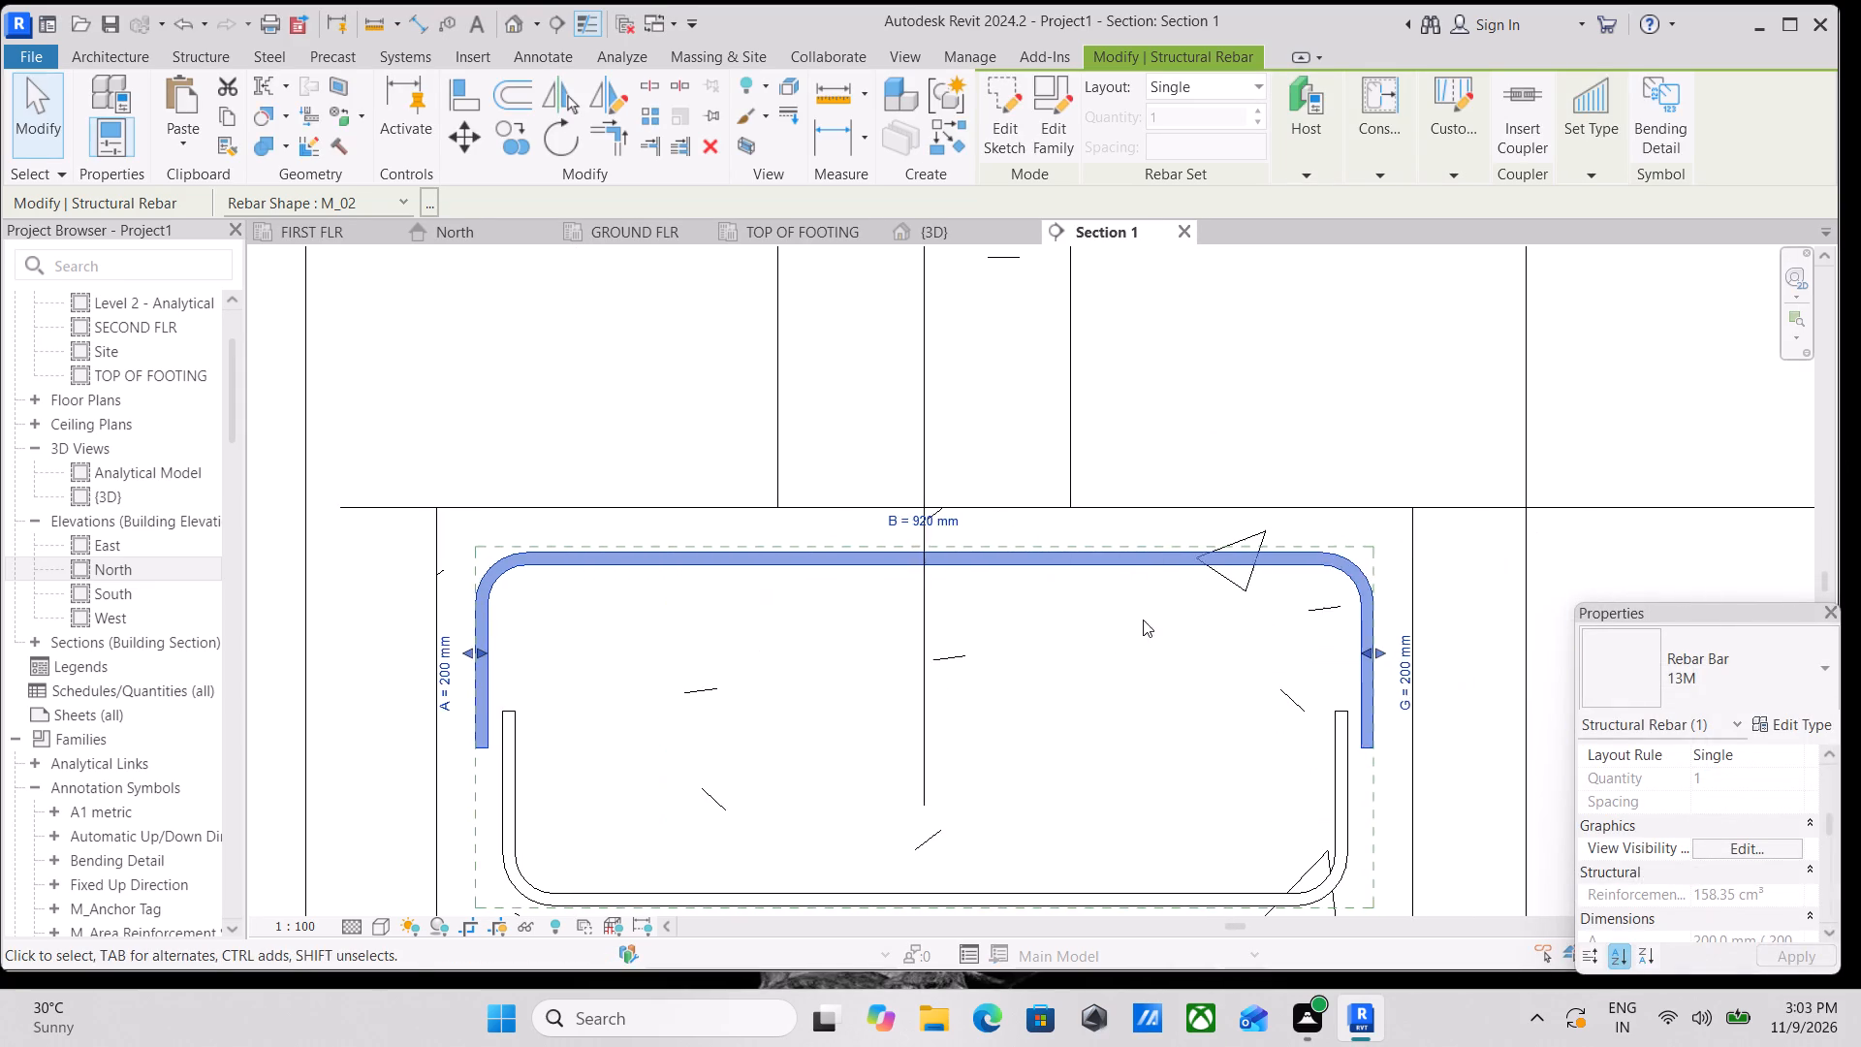
key(Escape)
scroll(849, 567, up, 2)
click(849, 567)
scroll(1836, 761, down, 1)
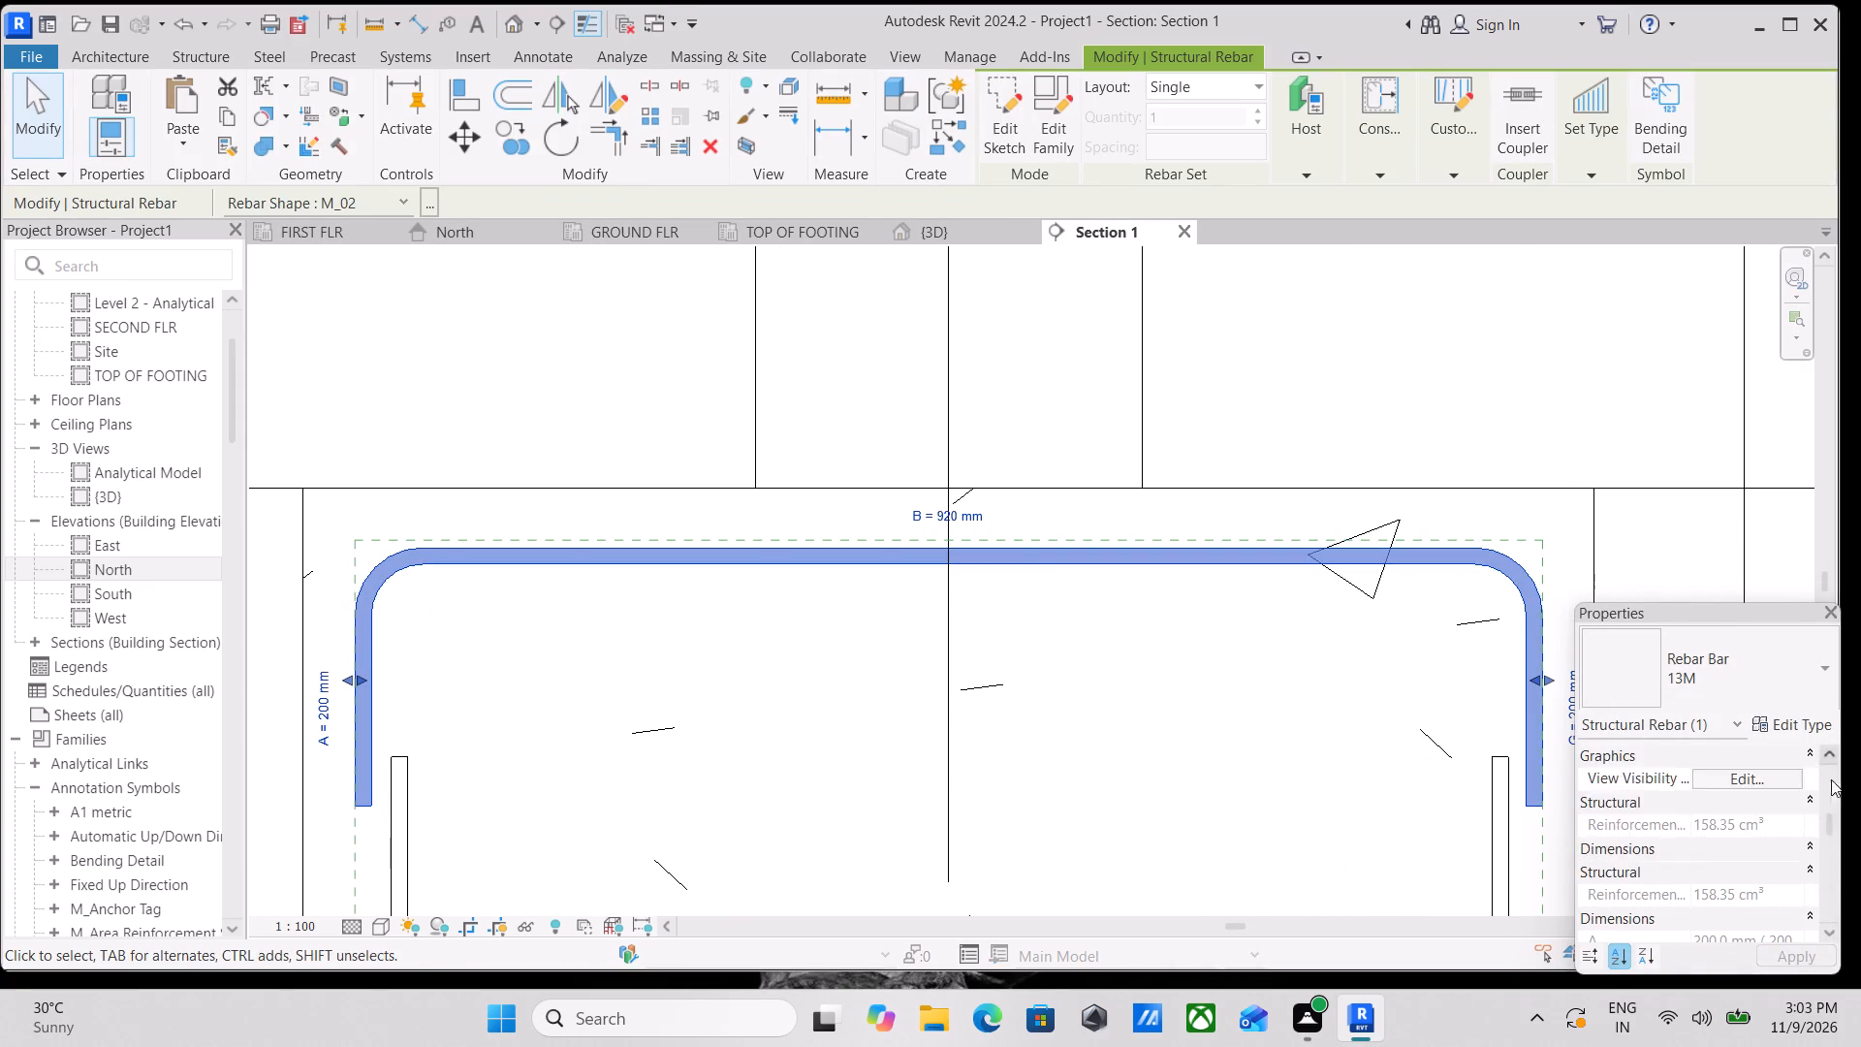
scroll(1831, 779, down, 1)
scroll(1776, 824, up, 2)
click(1734, 851)
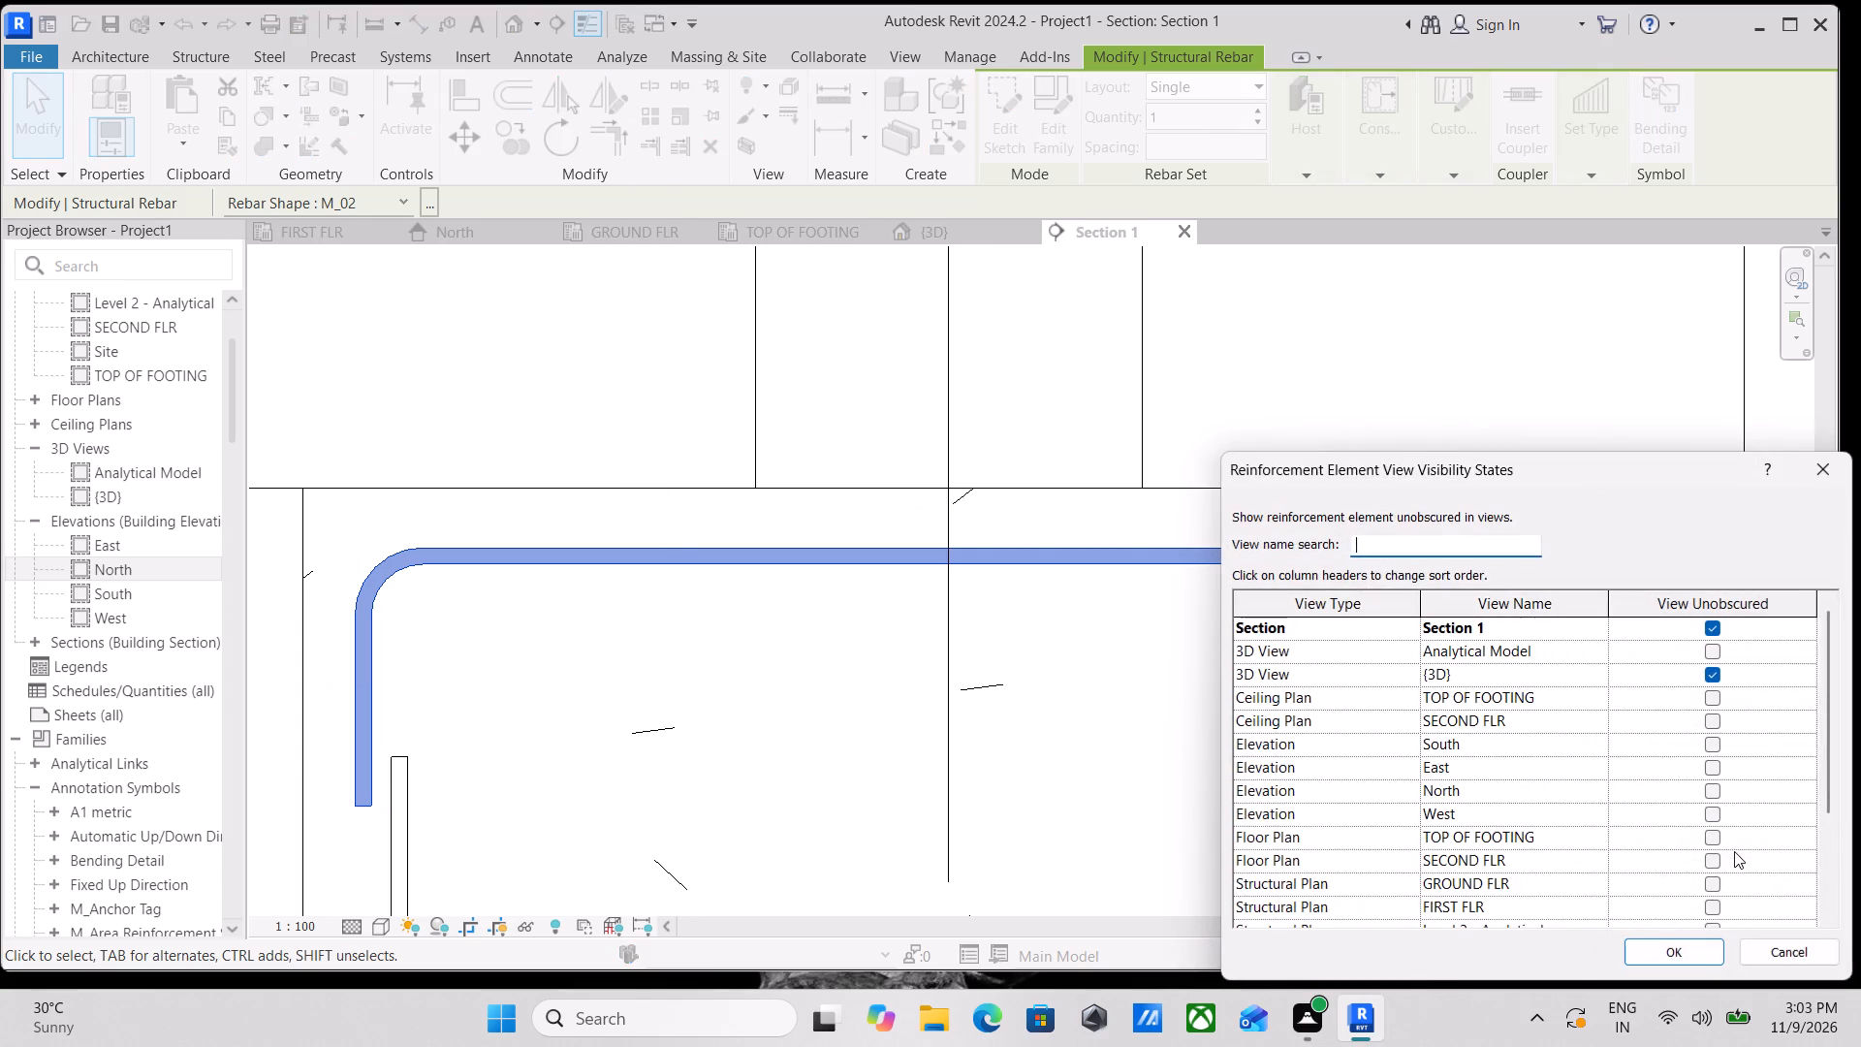
key(Escape)
Set the top rebar's layout to Maximum Spacing and try to set its spacing to 120 mm.
scroll(1001, 754, down, 2)
middle_drag(1004, 752, 1178, 668)
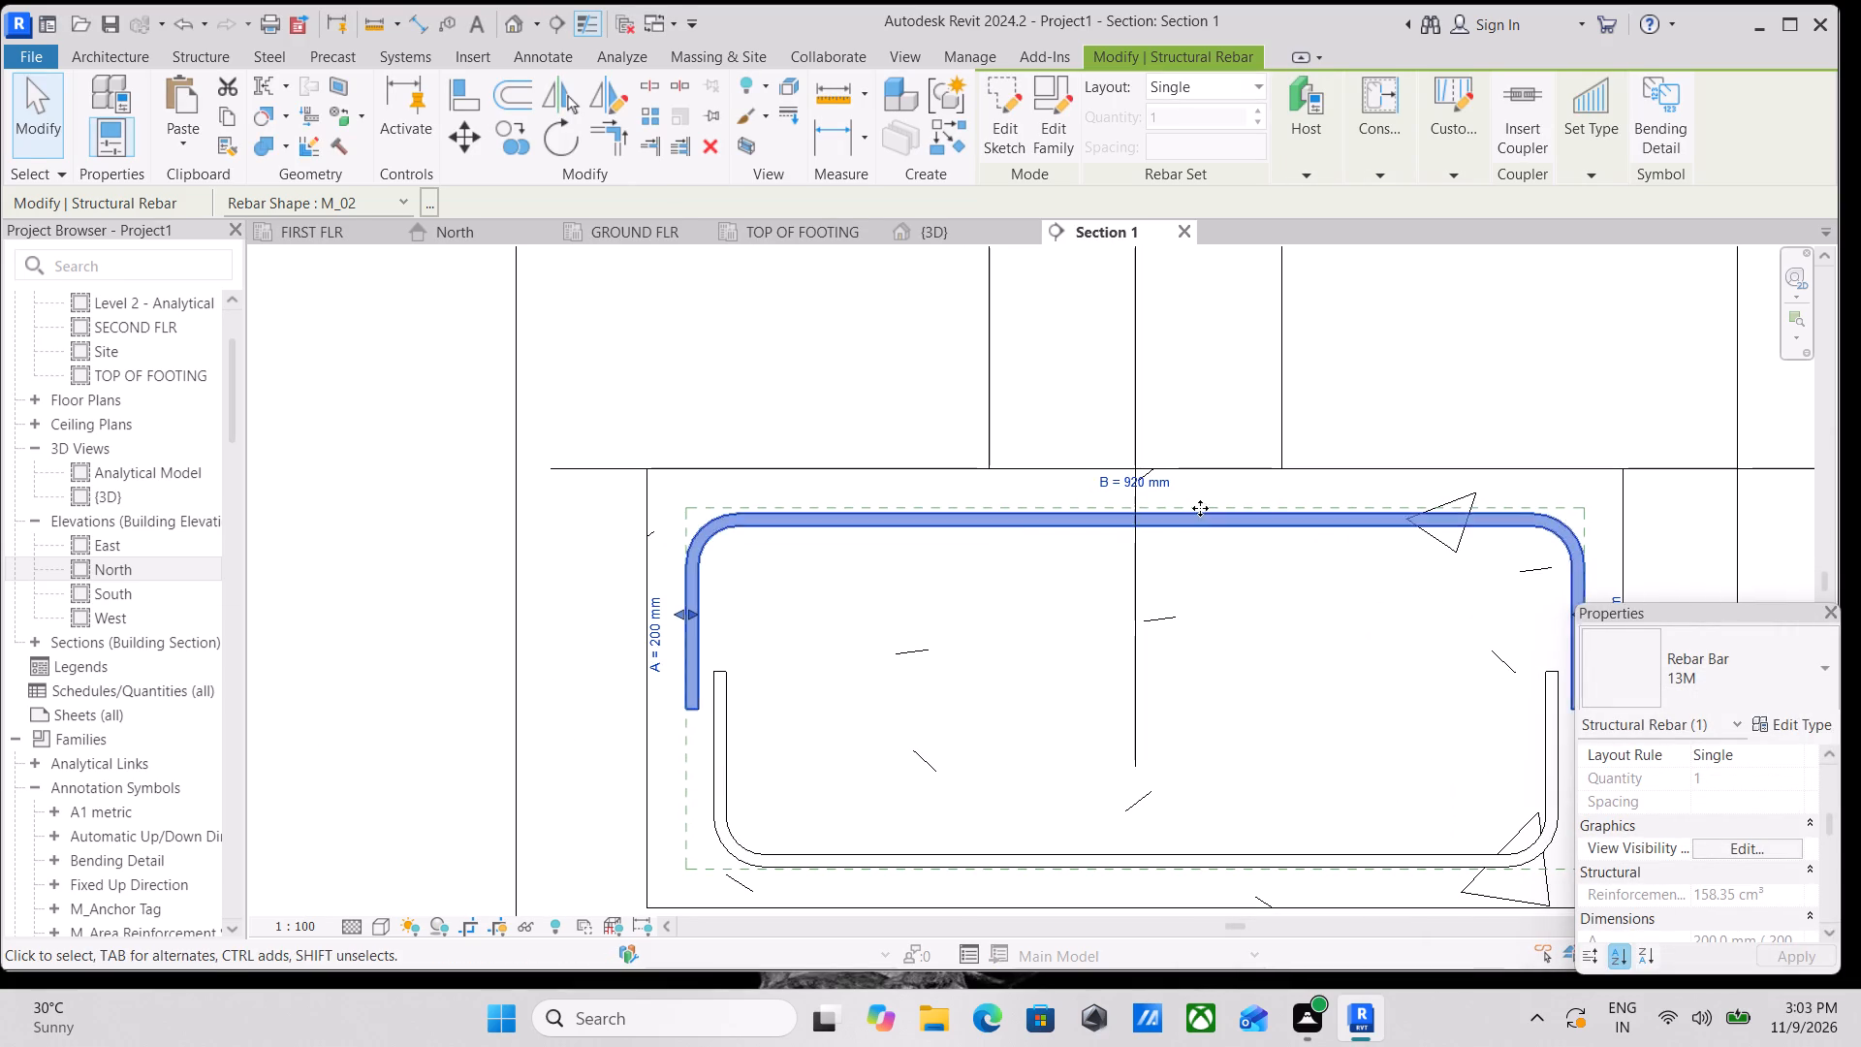
click(1240, 78)
click(1221, 171)
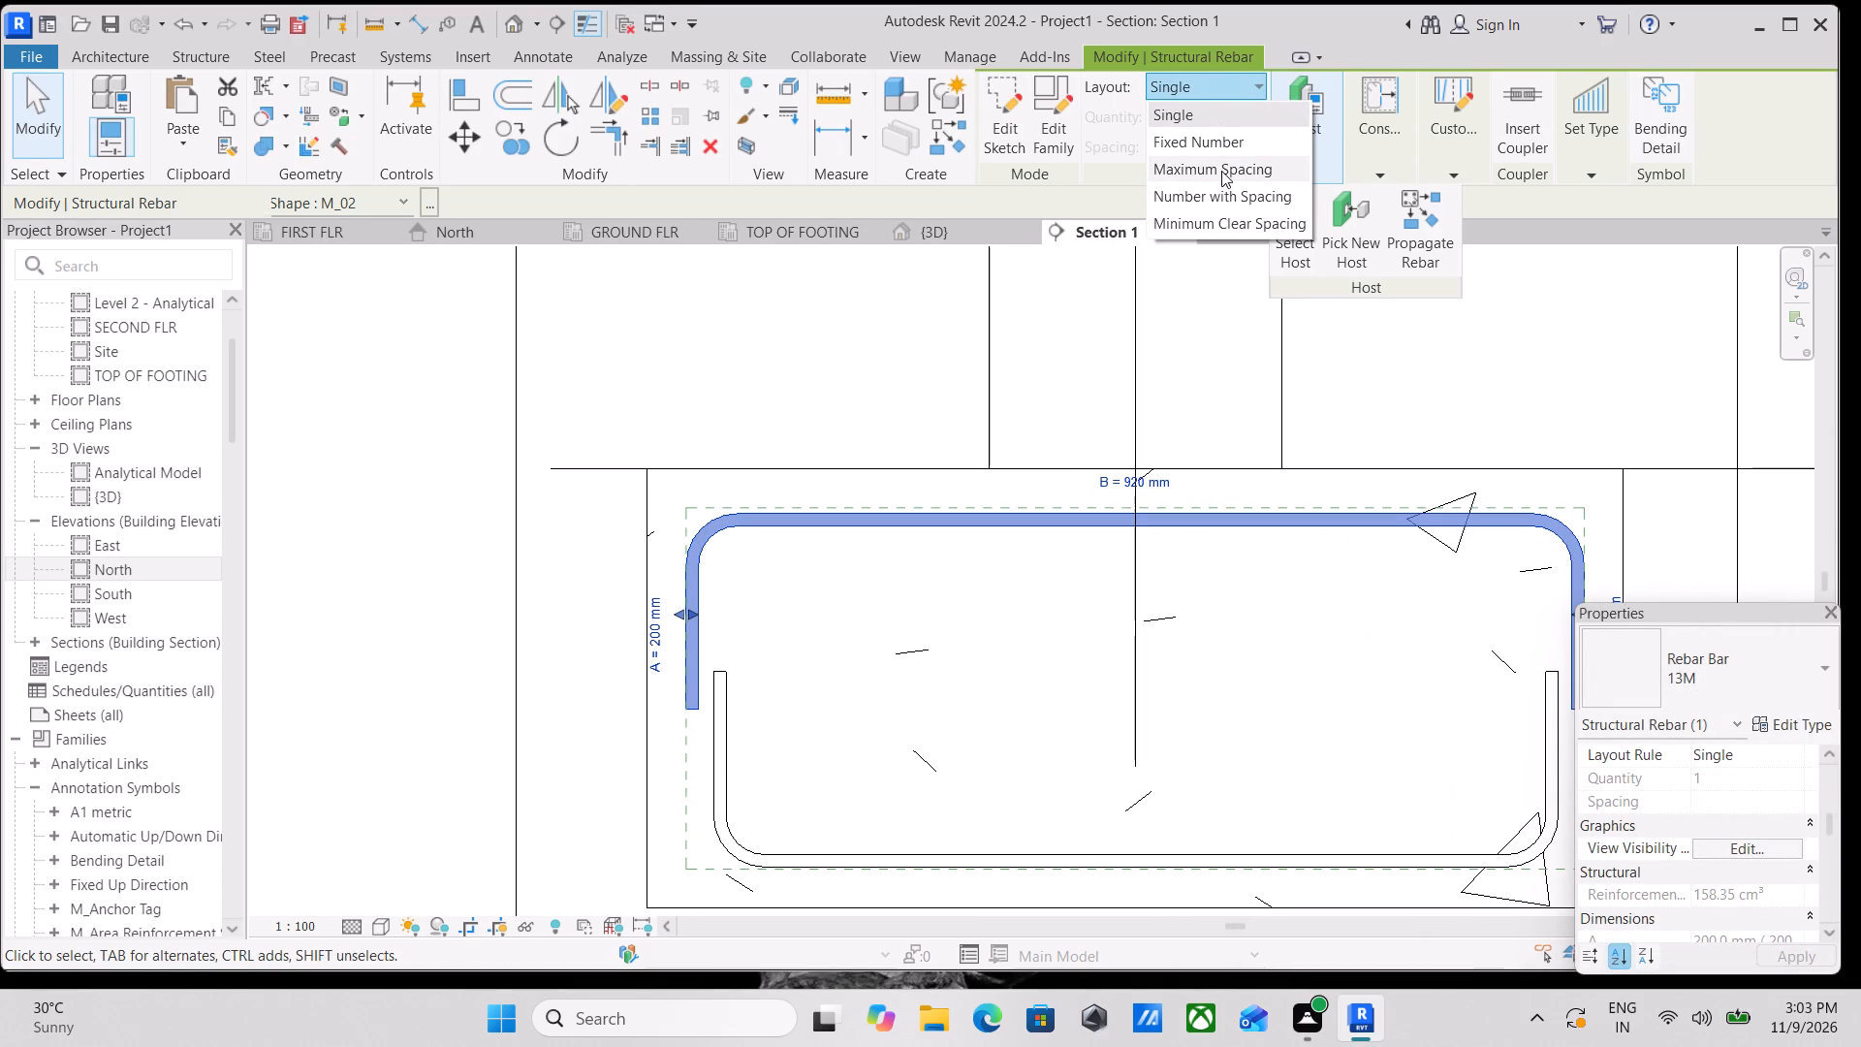
click(1773, 800)
drag(1806, 804, 1657, 804)
text(120)
text(MM)
key(Return)
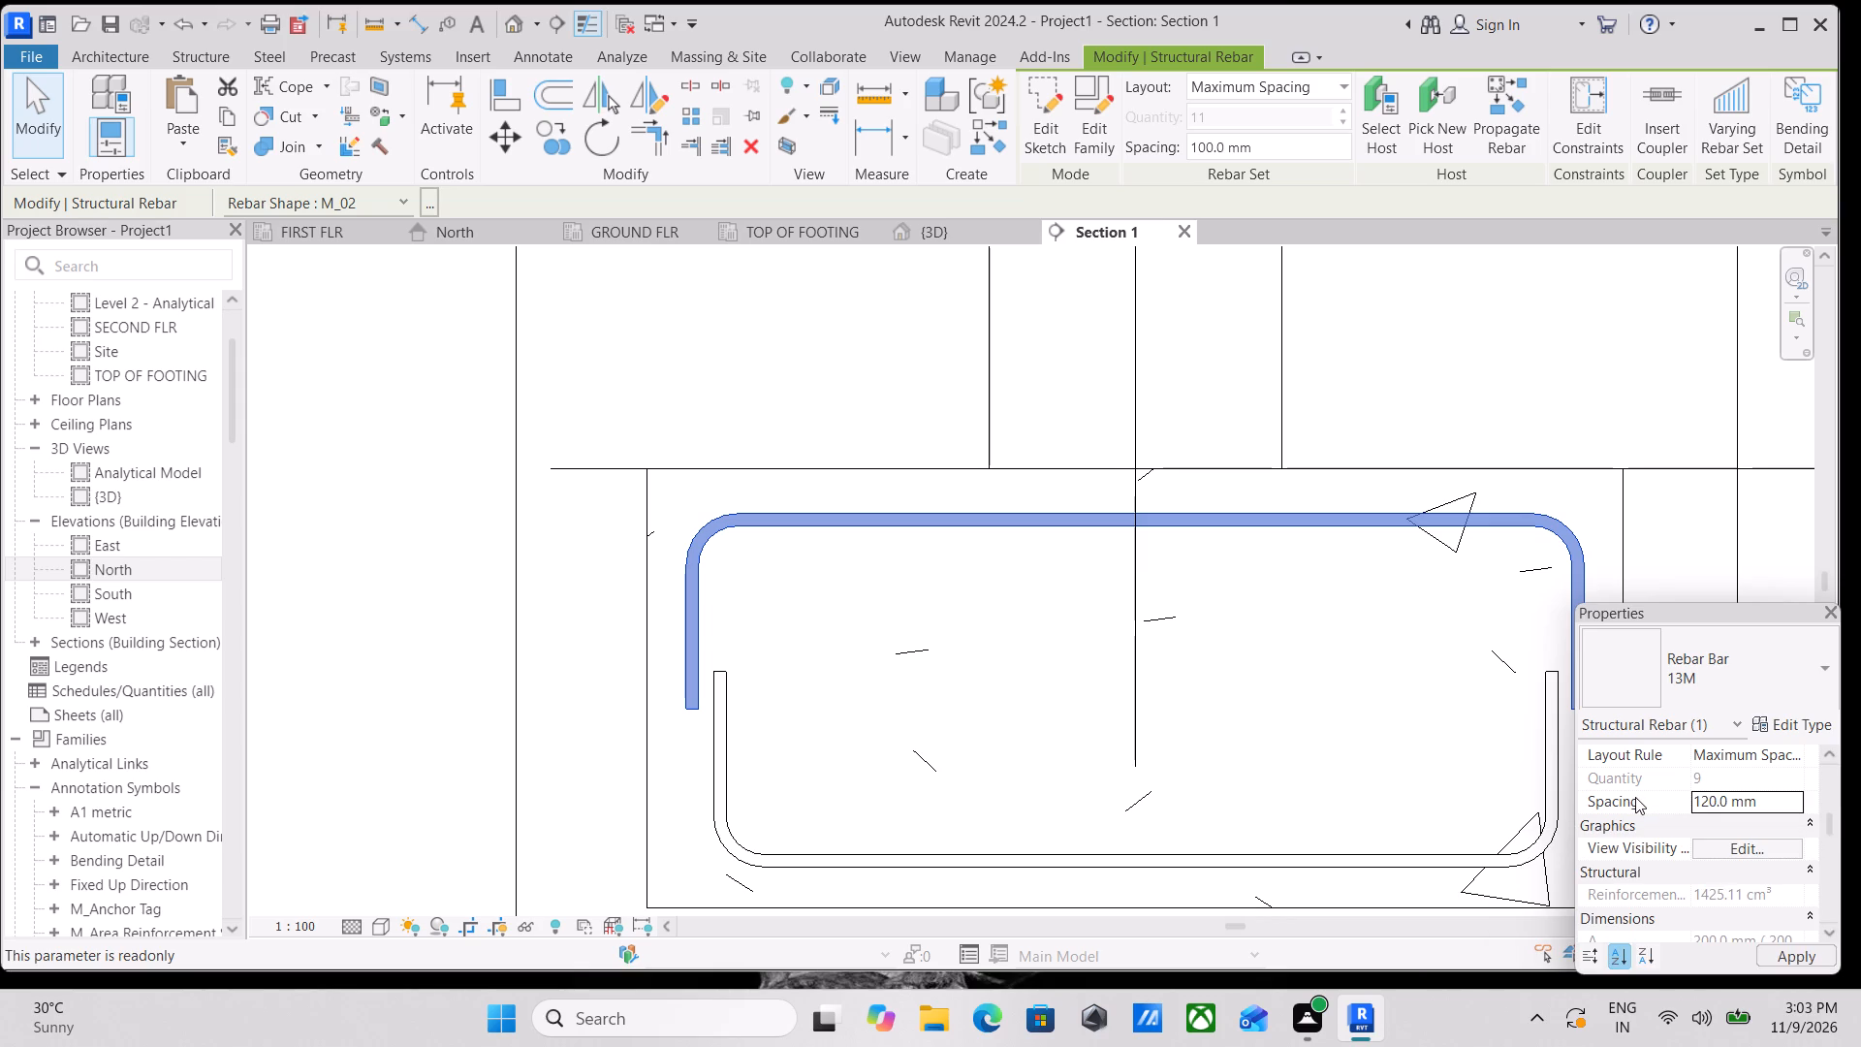
key(Escape)
Move both legs of the top rebar slightly inward, toward the outer faces of the bottom rebar's legs.
scroll(1482, 769, down, 2)
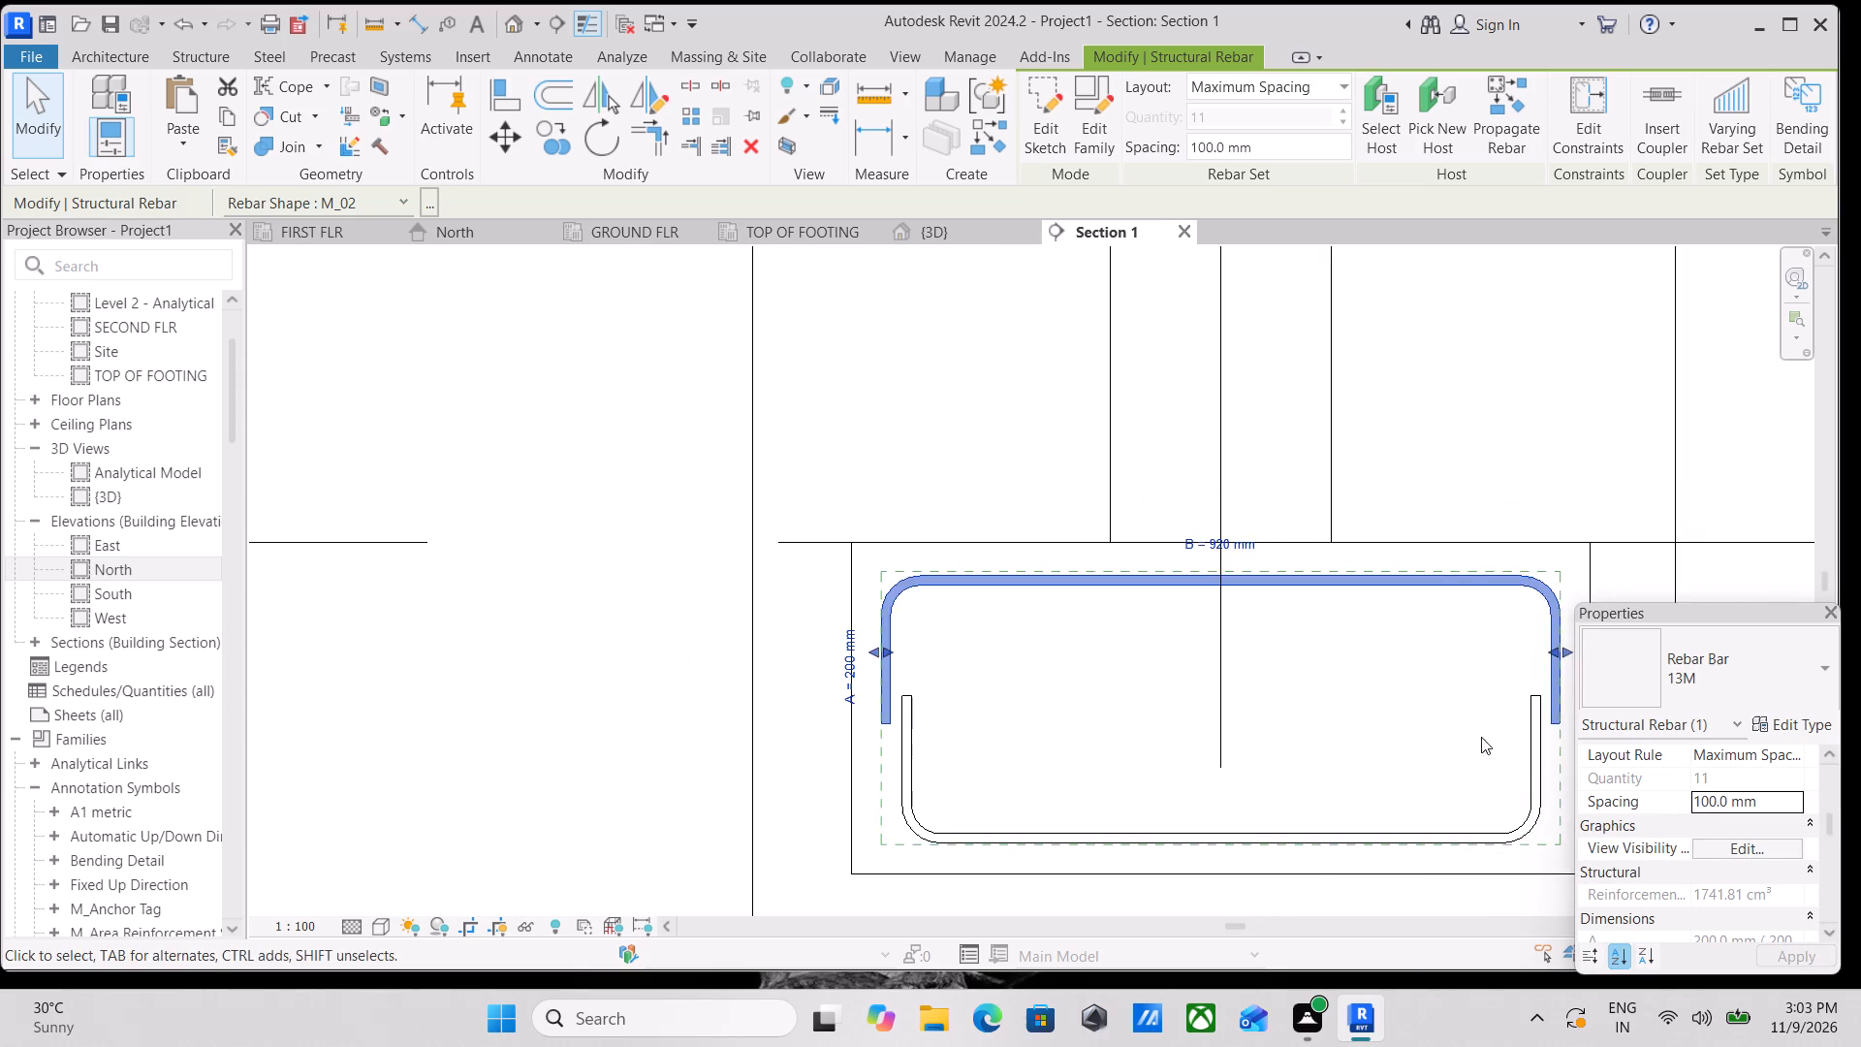
scroll(1479, 697, down, 1)
middle_drag(1479, 697, 1171, 717)
key(Escape)
middle_drag(793, 694, 944, 702)
scroll(812, 667, up, 2)
click(811, 668)
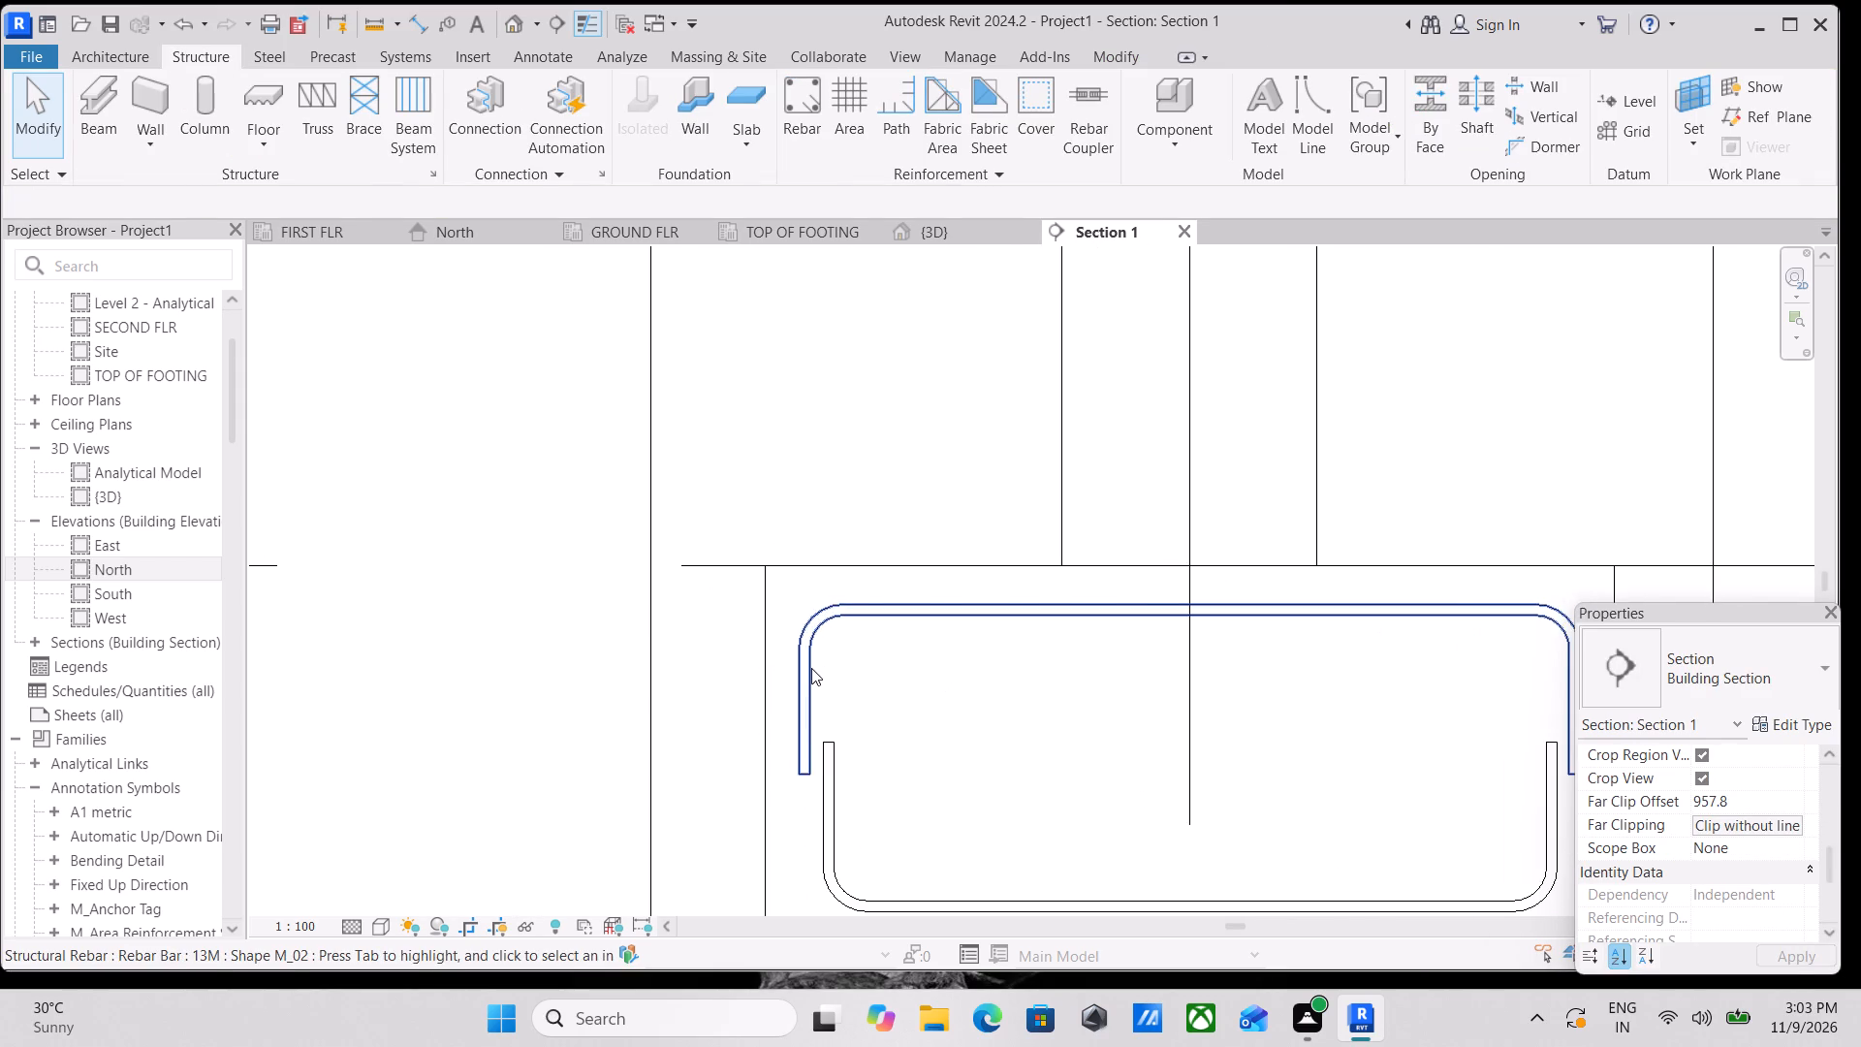
drag(801, 693, 808, 693)
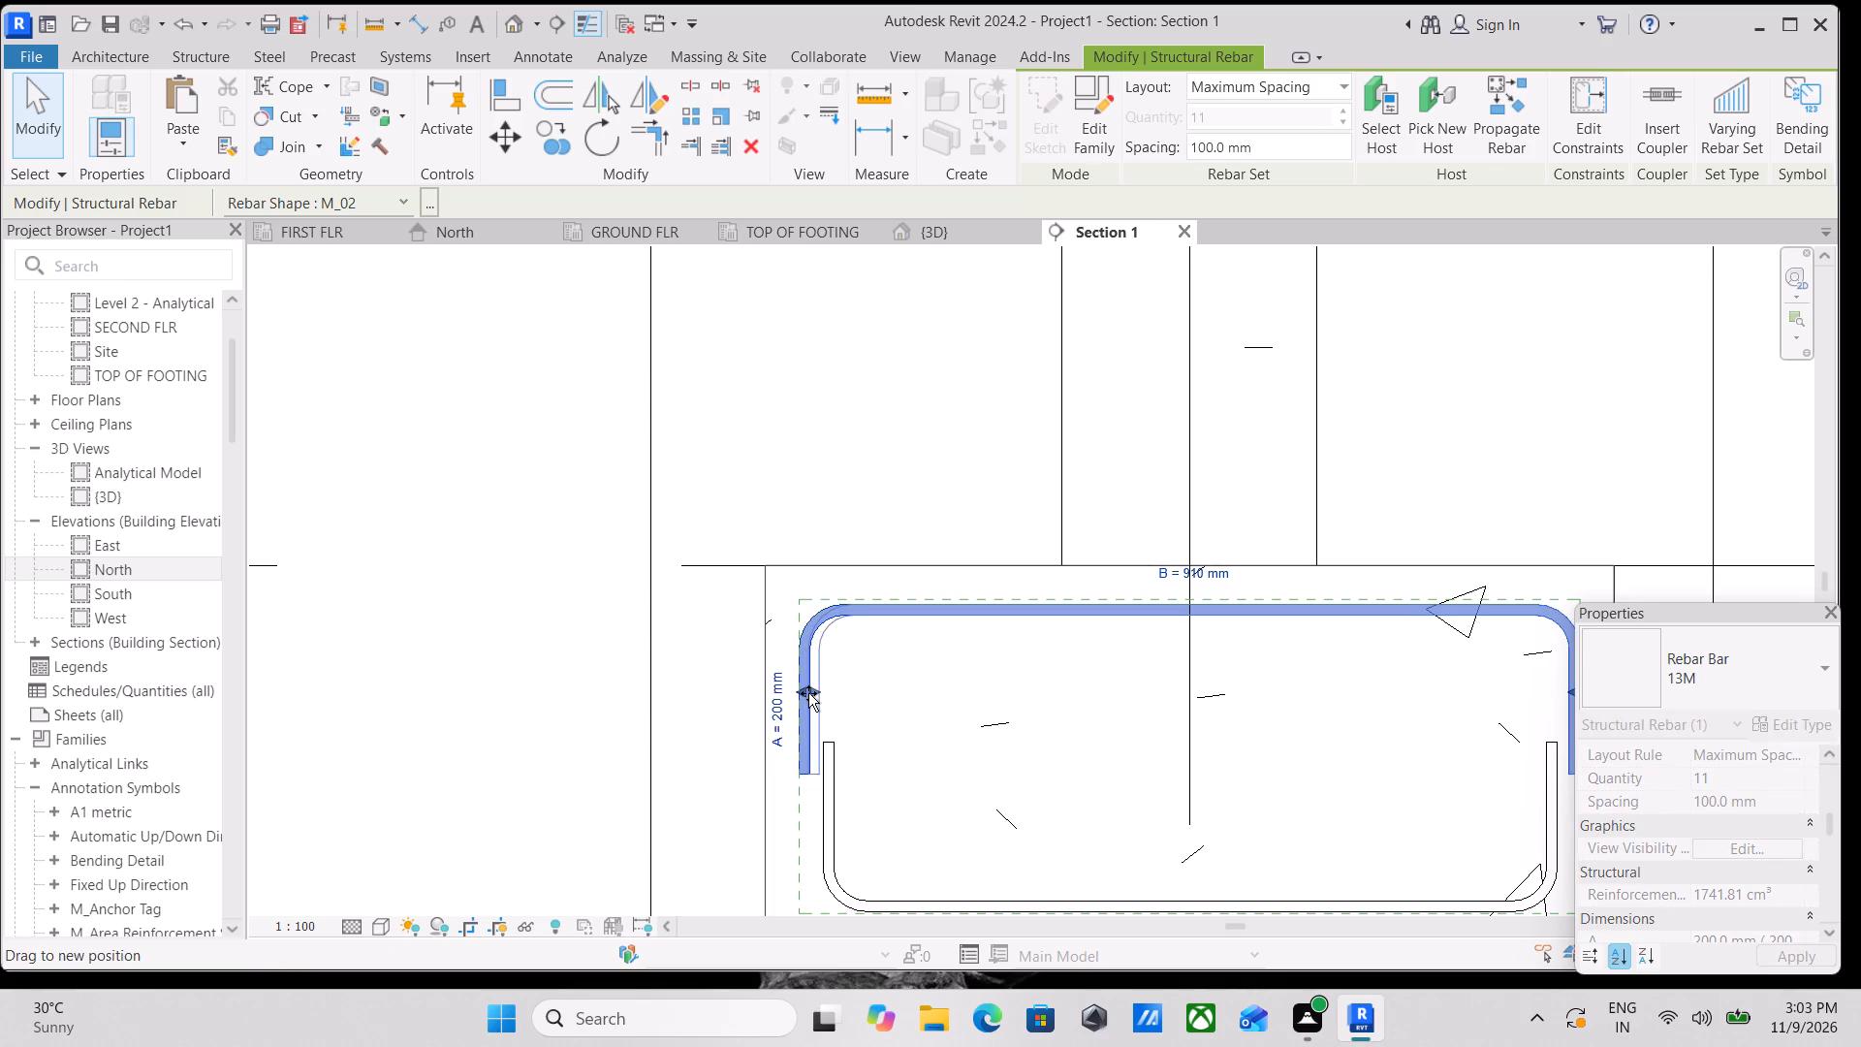
drag(808, 693, 809, 693)
middle_drag(1027, 694, 774, 674)
key(Escape)
scroll(1340, 670, up, 2)
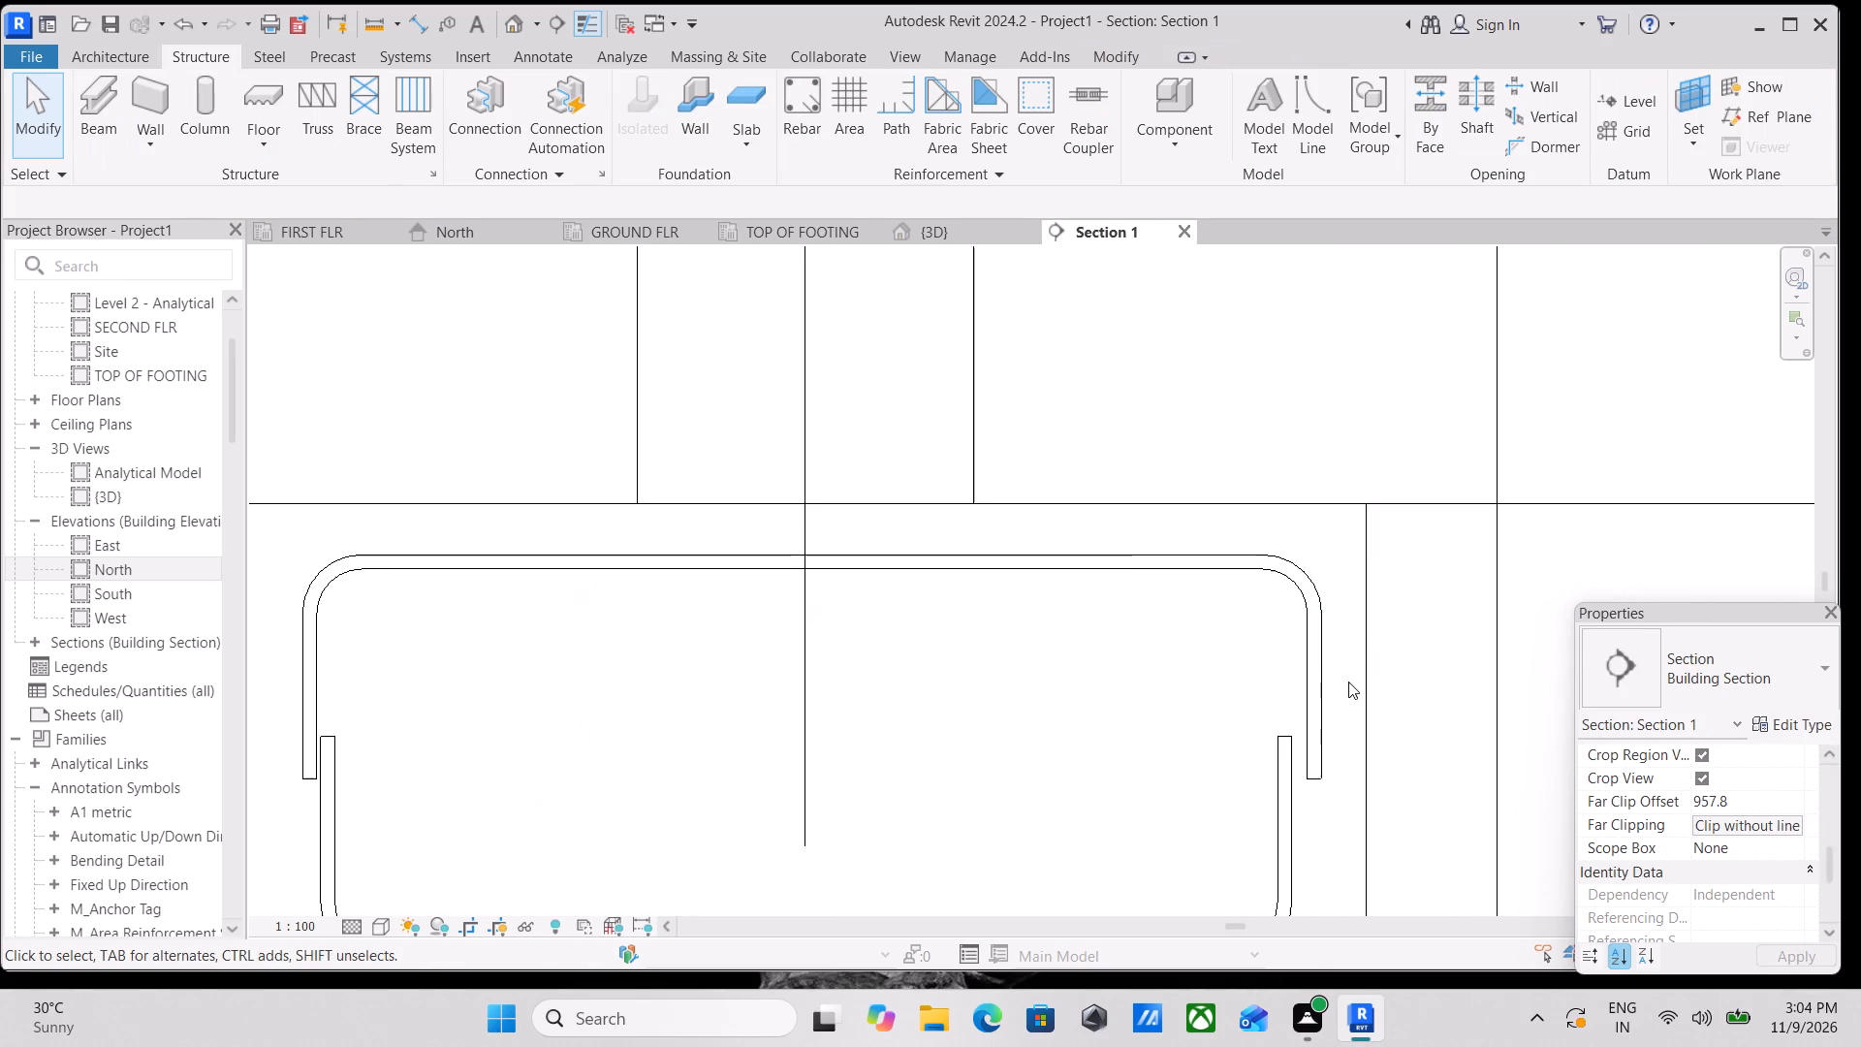
click(1317, 668)
click(1308, 668)
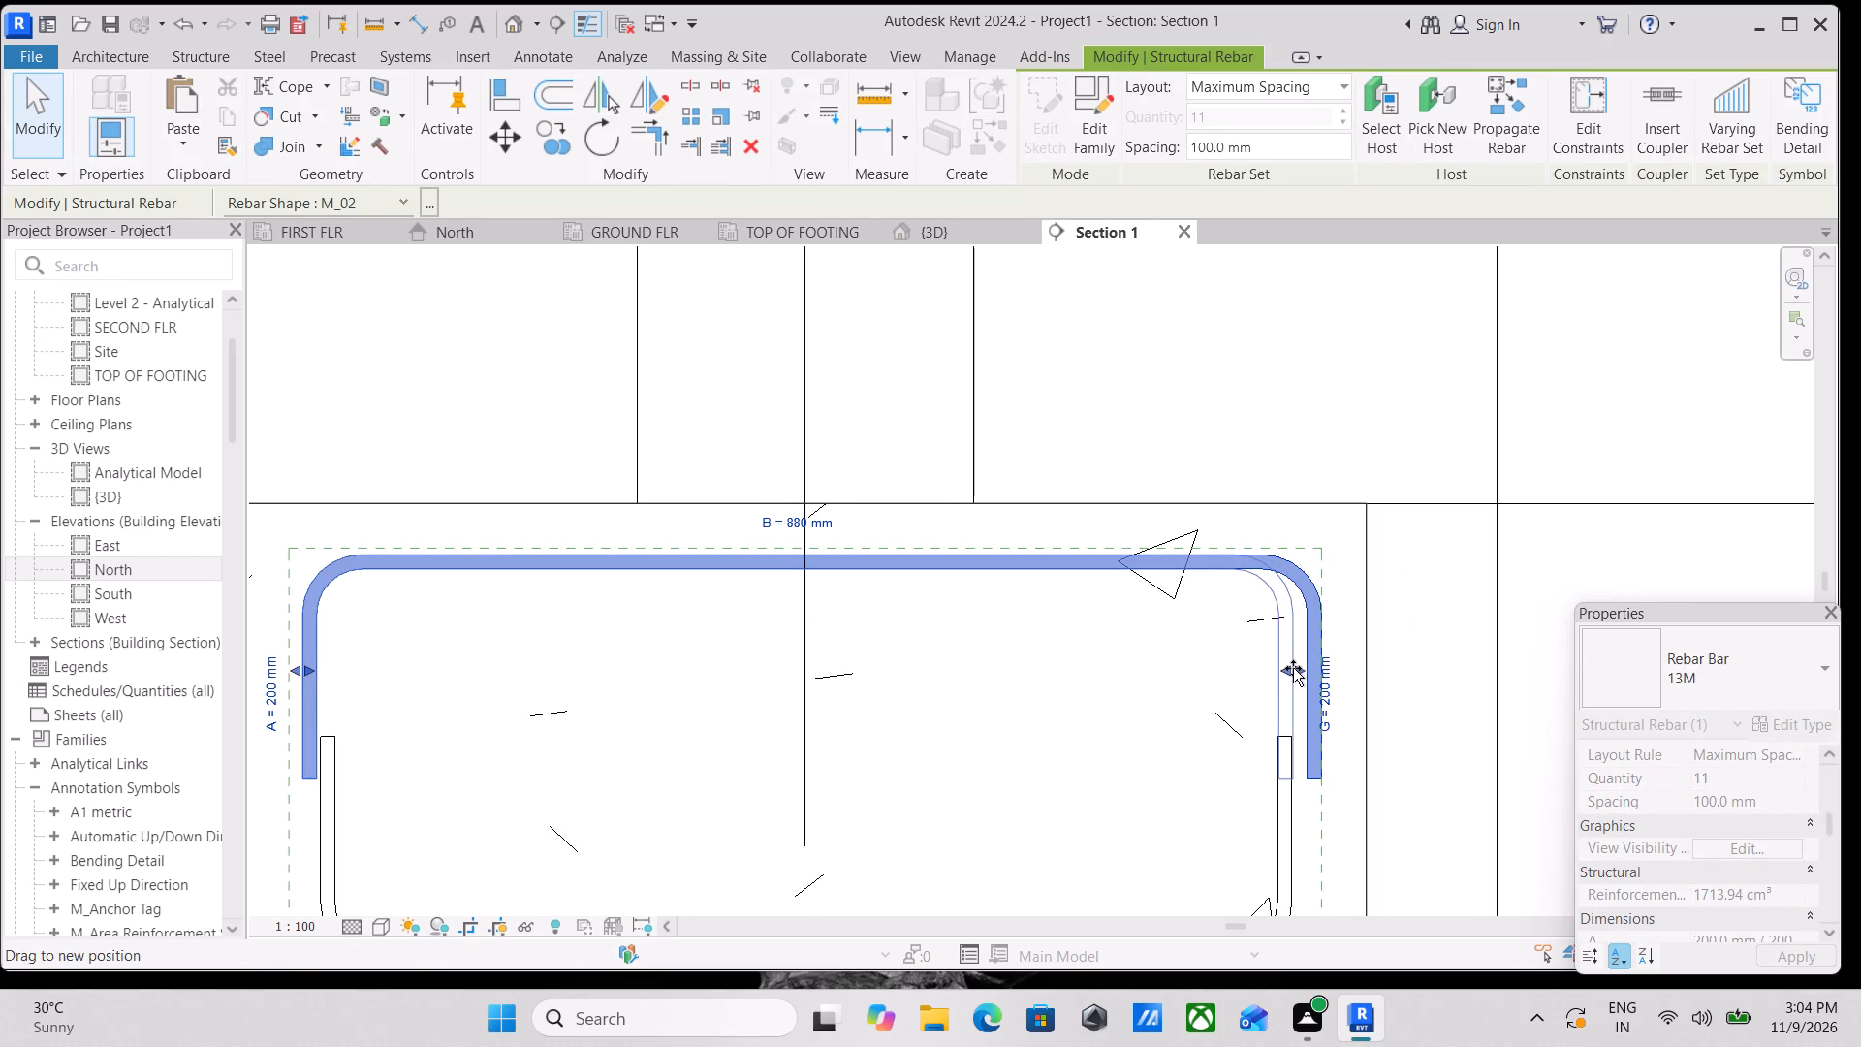
scroll(1226, 702, down, 1)
middle_drag(1226, 702, 1356, 543)
key(Escape)
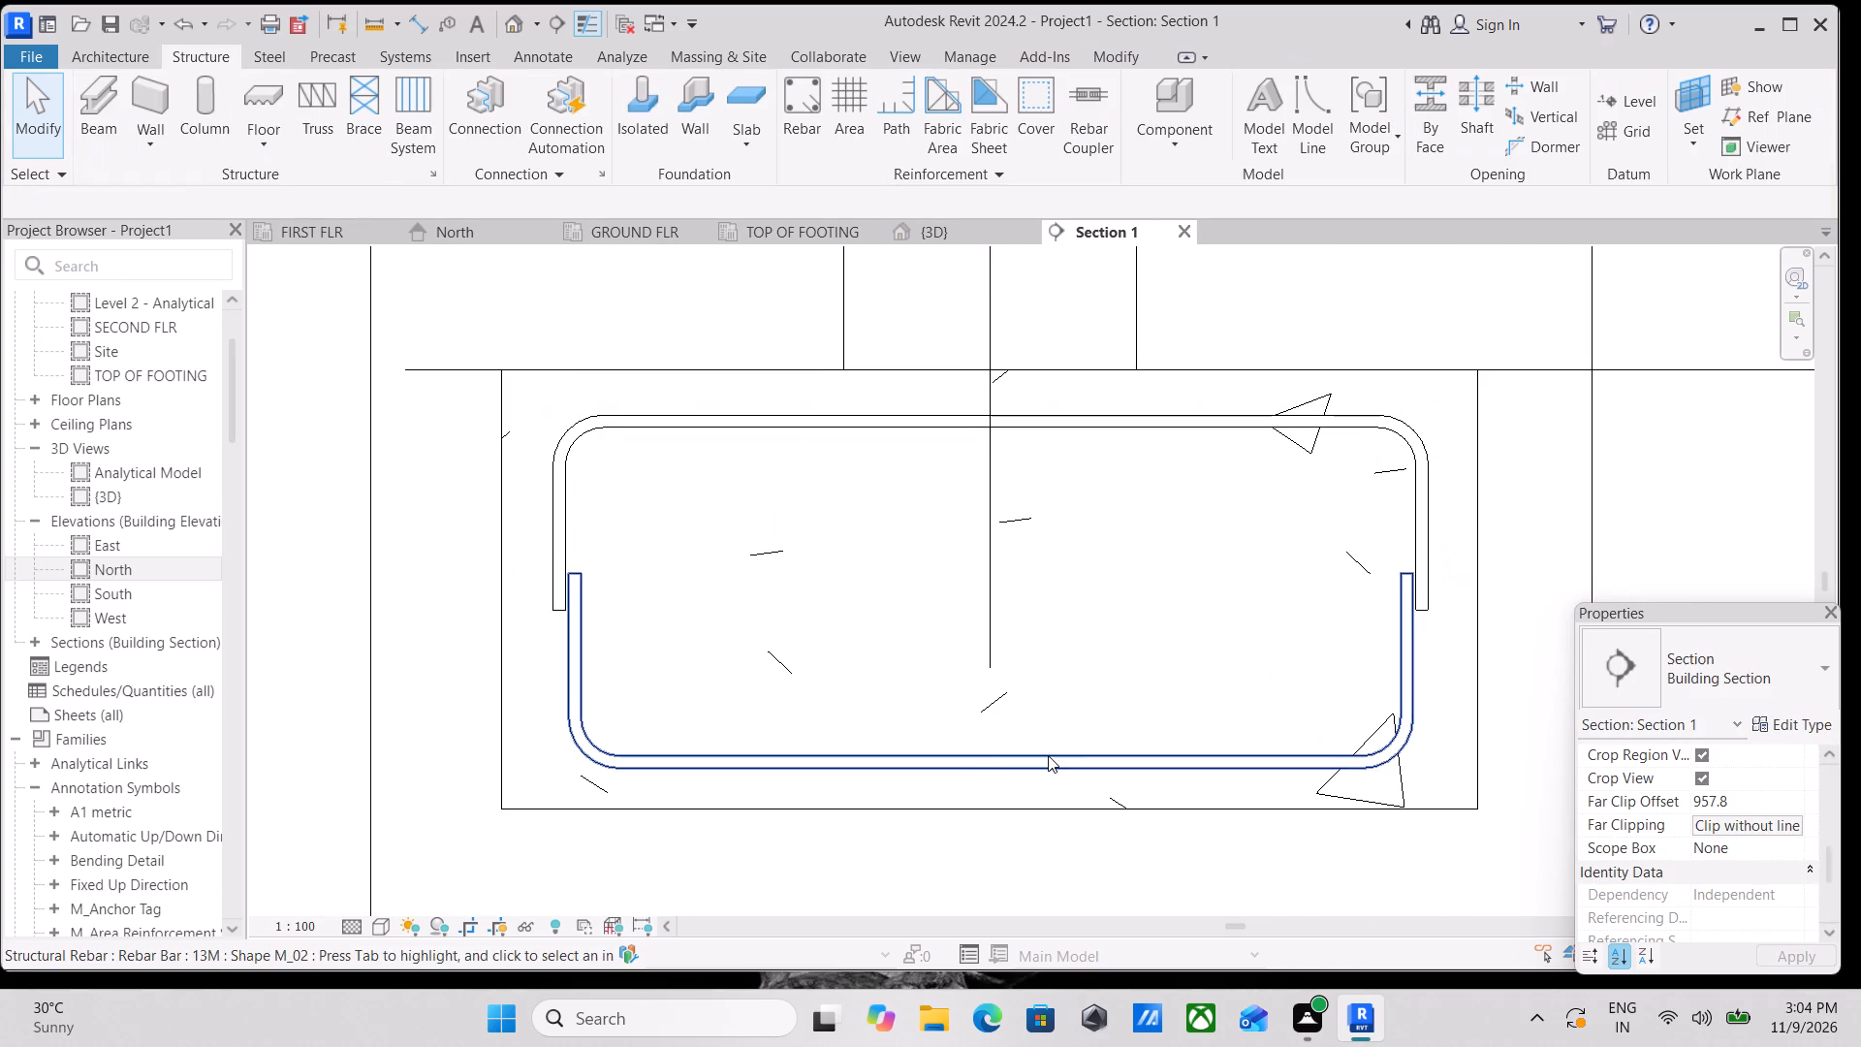
key(Escape)
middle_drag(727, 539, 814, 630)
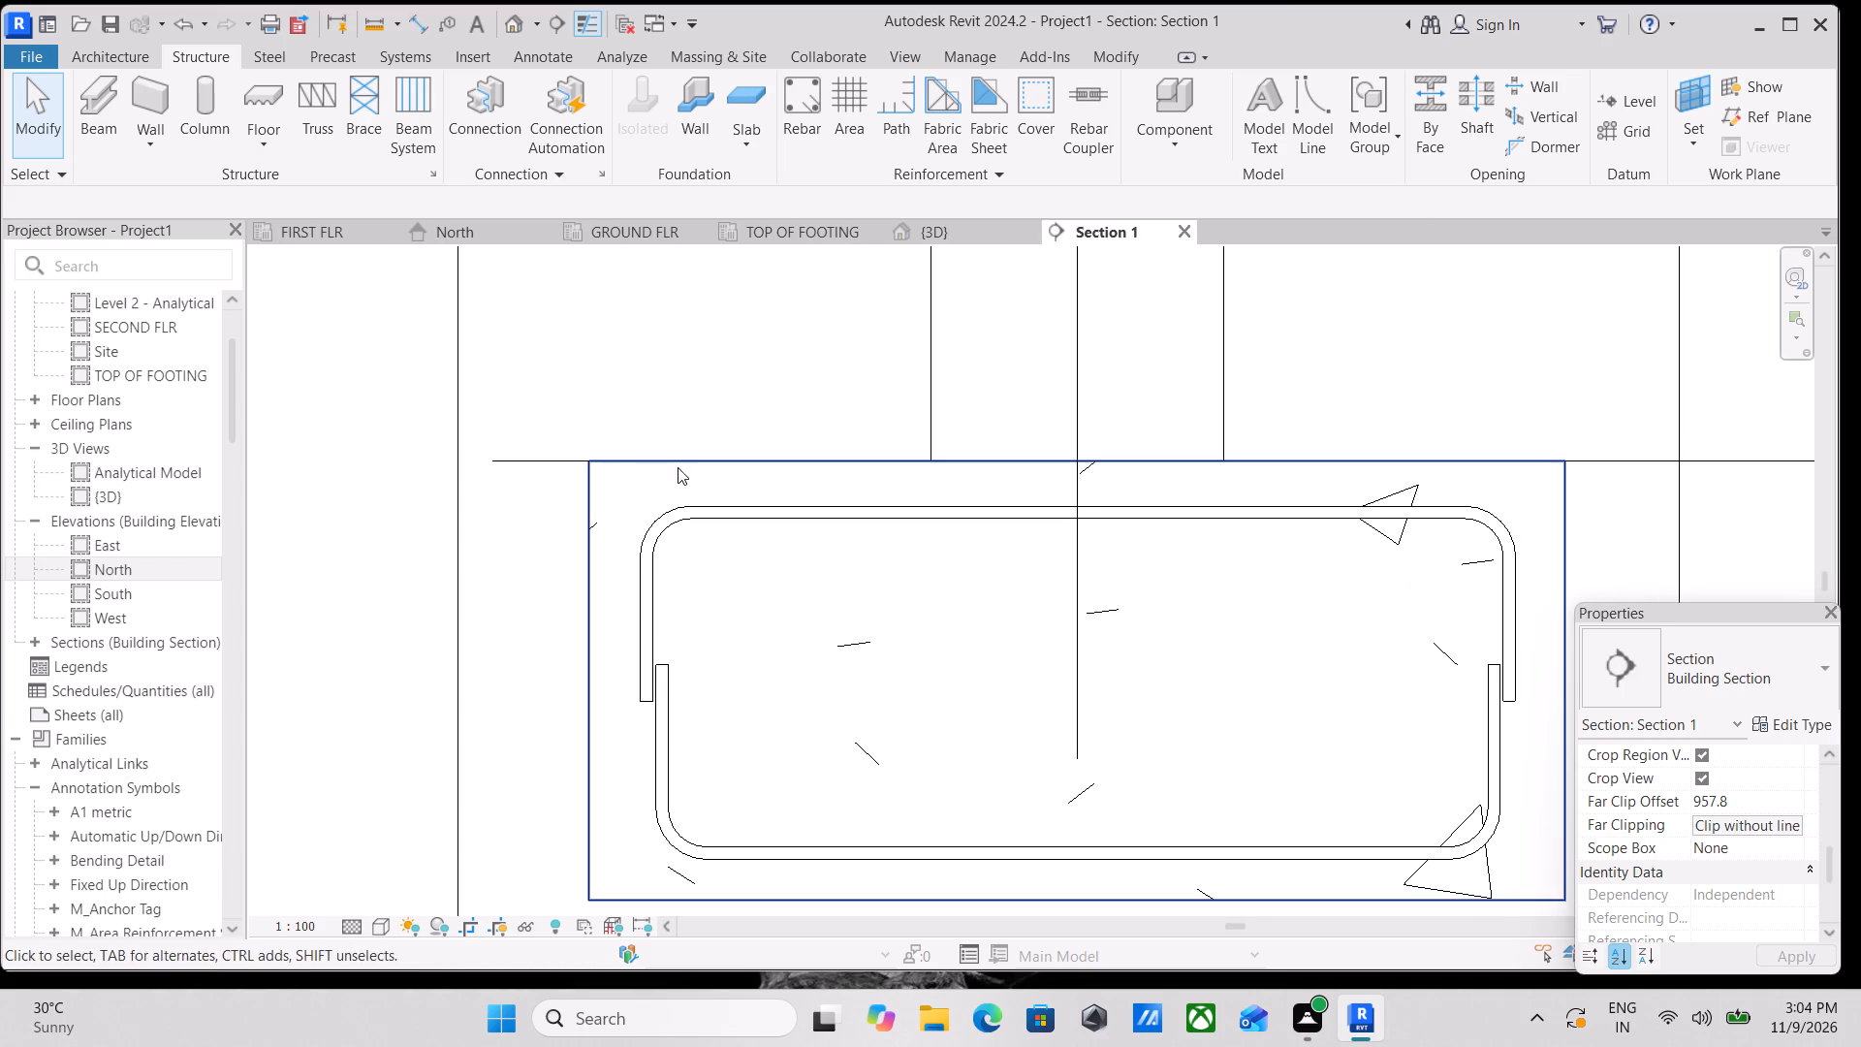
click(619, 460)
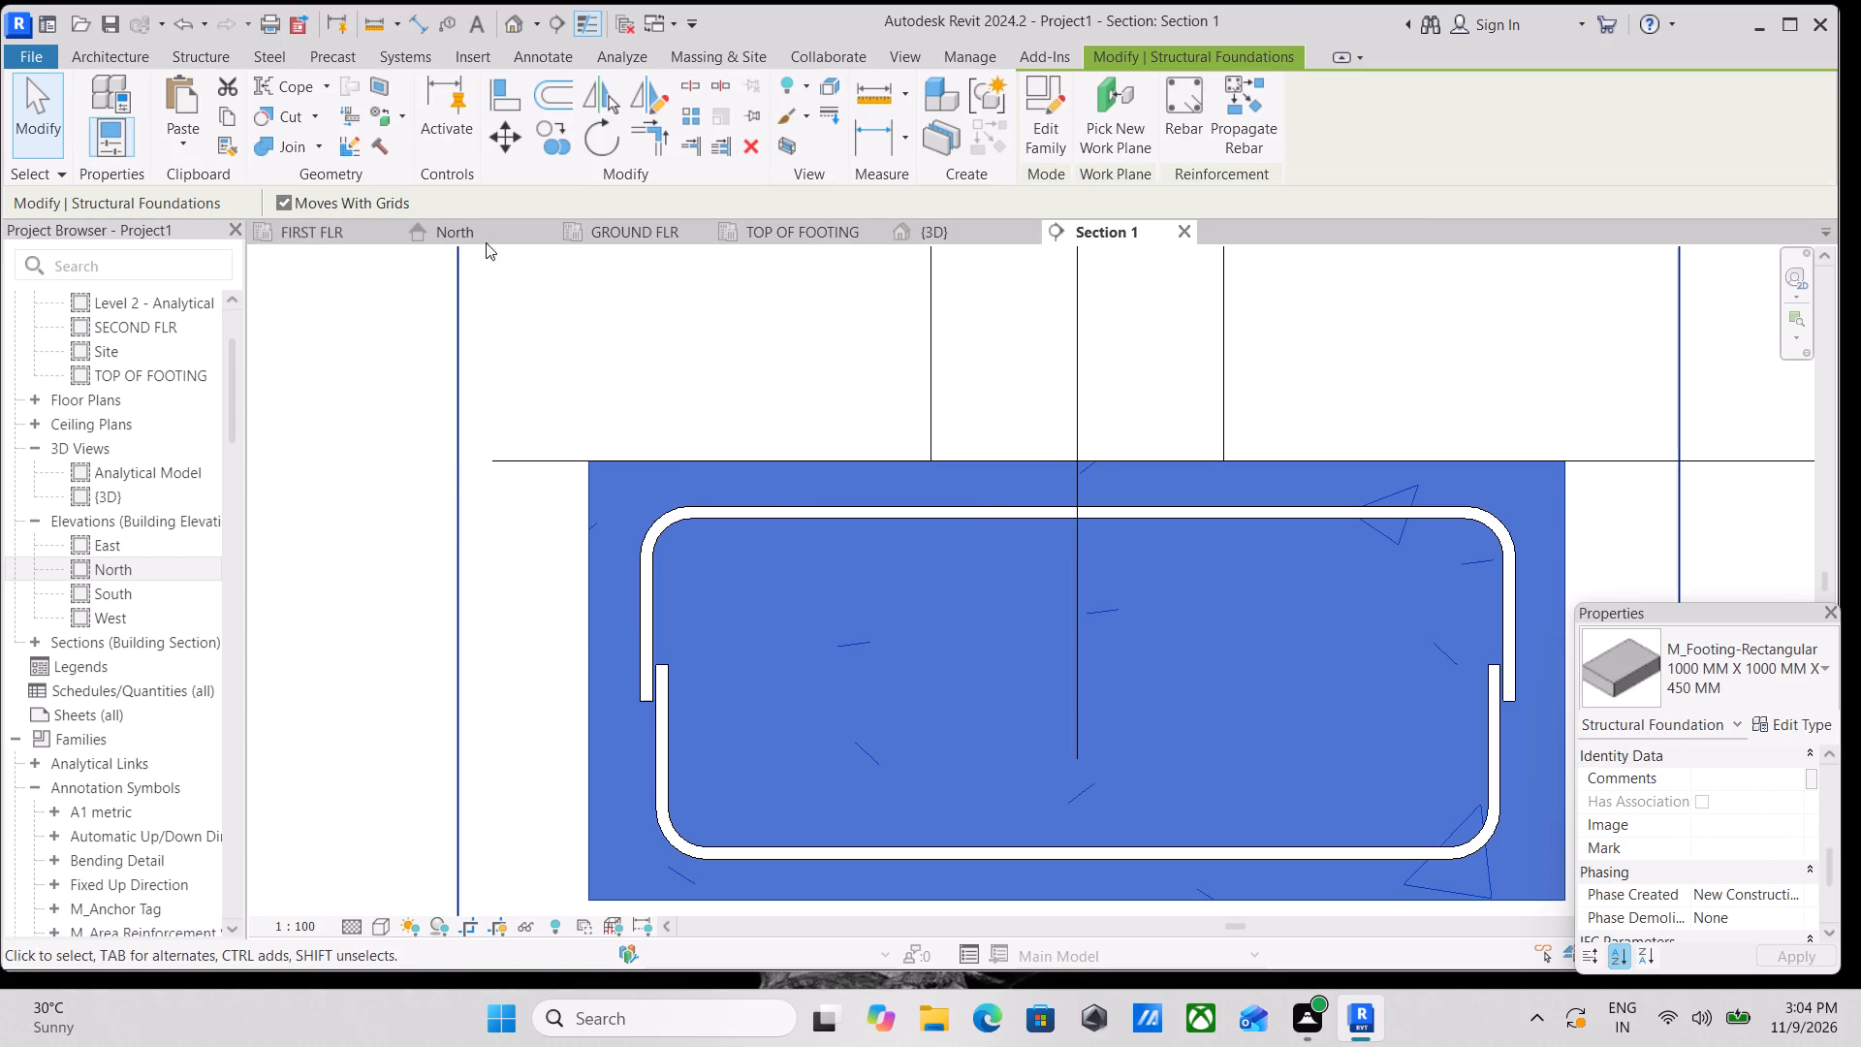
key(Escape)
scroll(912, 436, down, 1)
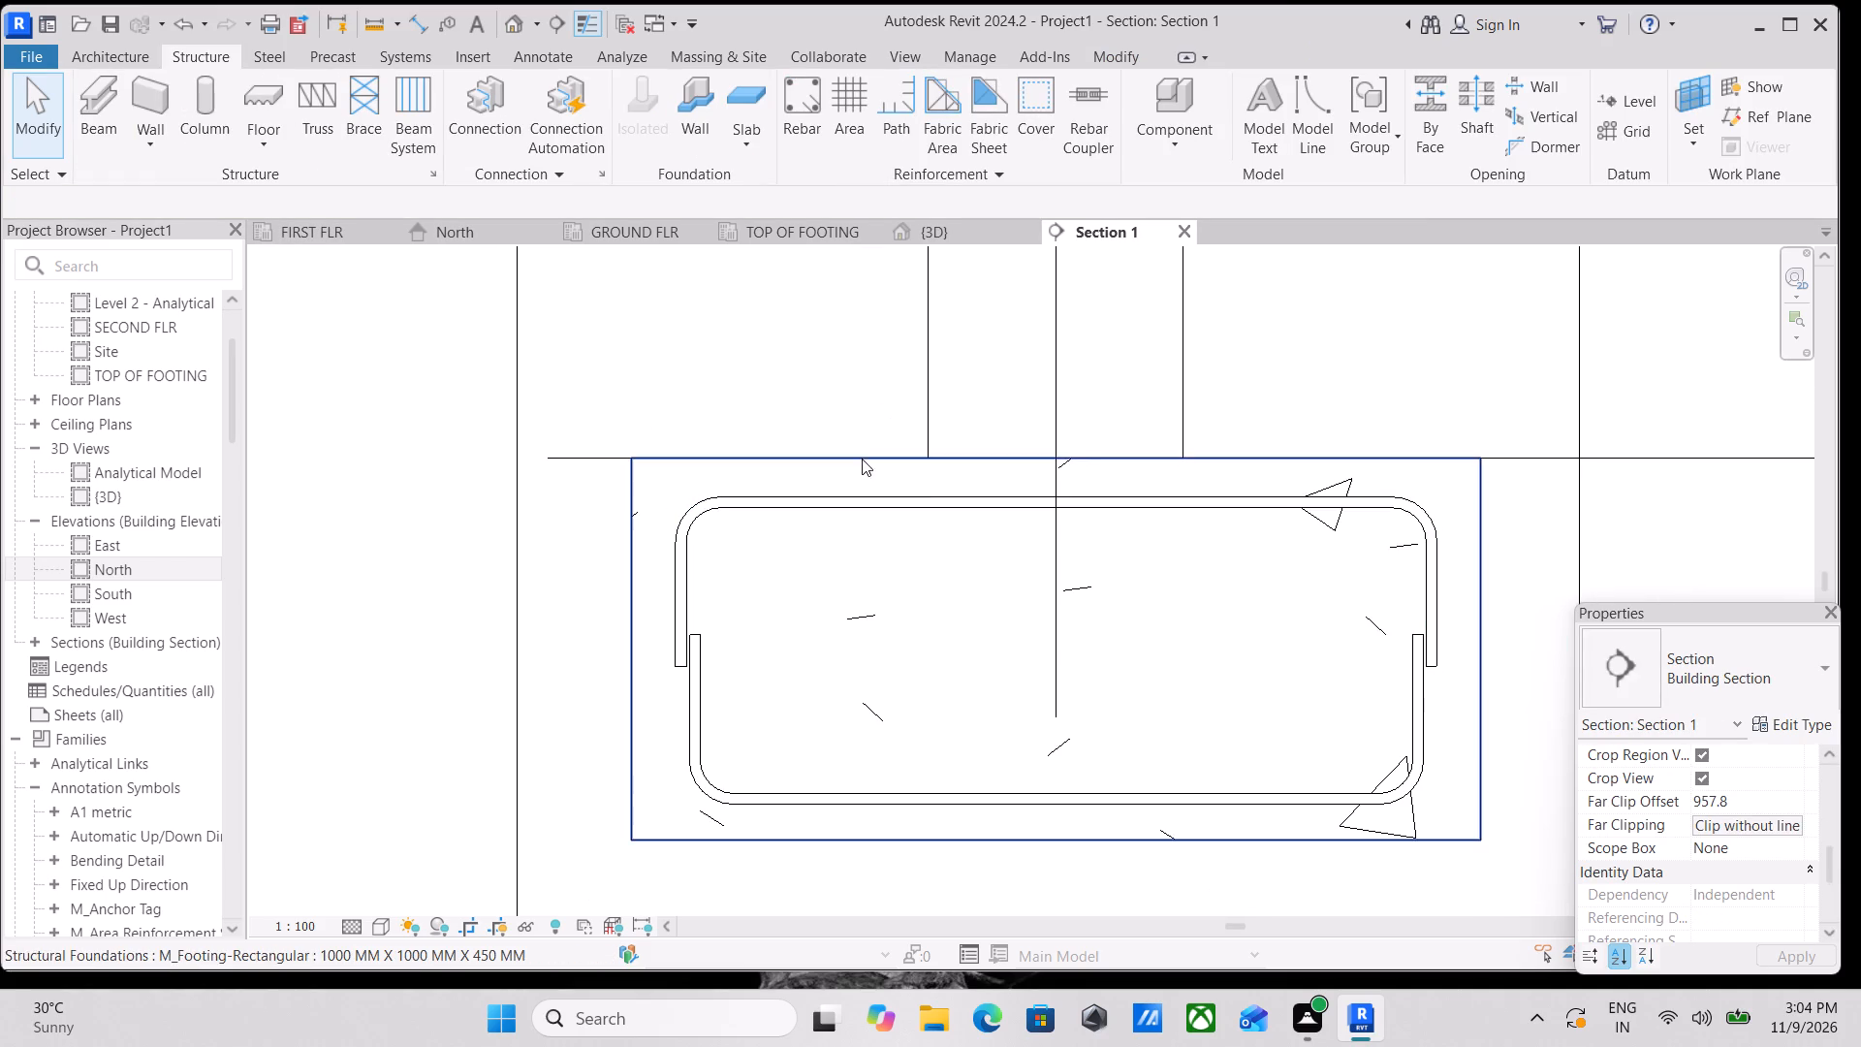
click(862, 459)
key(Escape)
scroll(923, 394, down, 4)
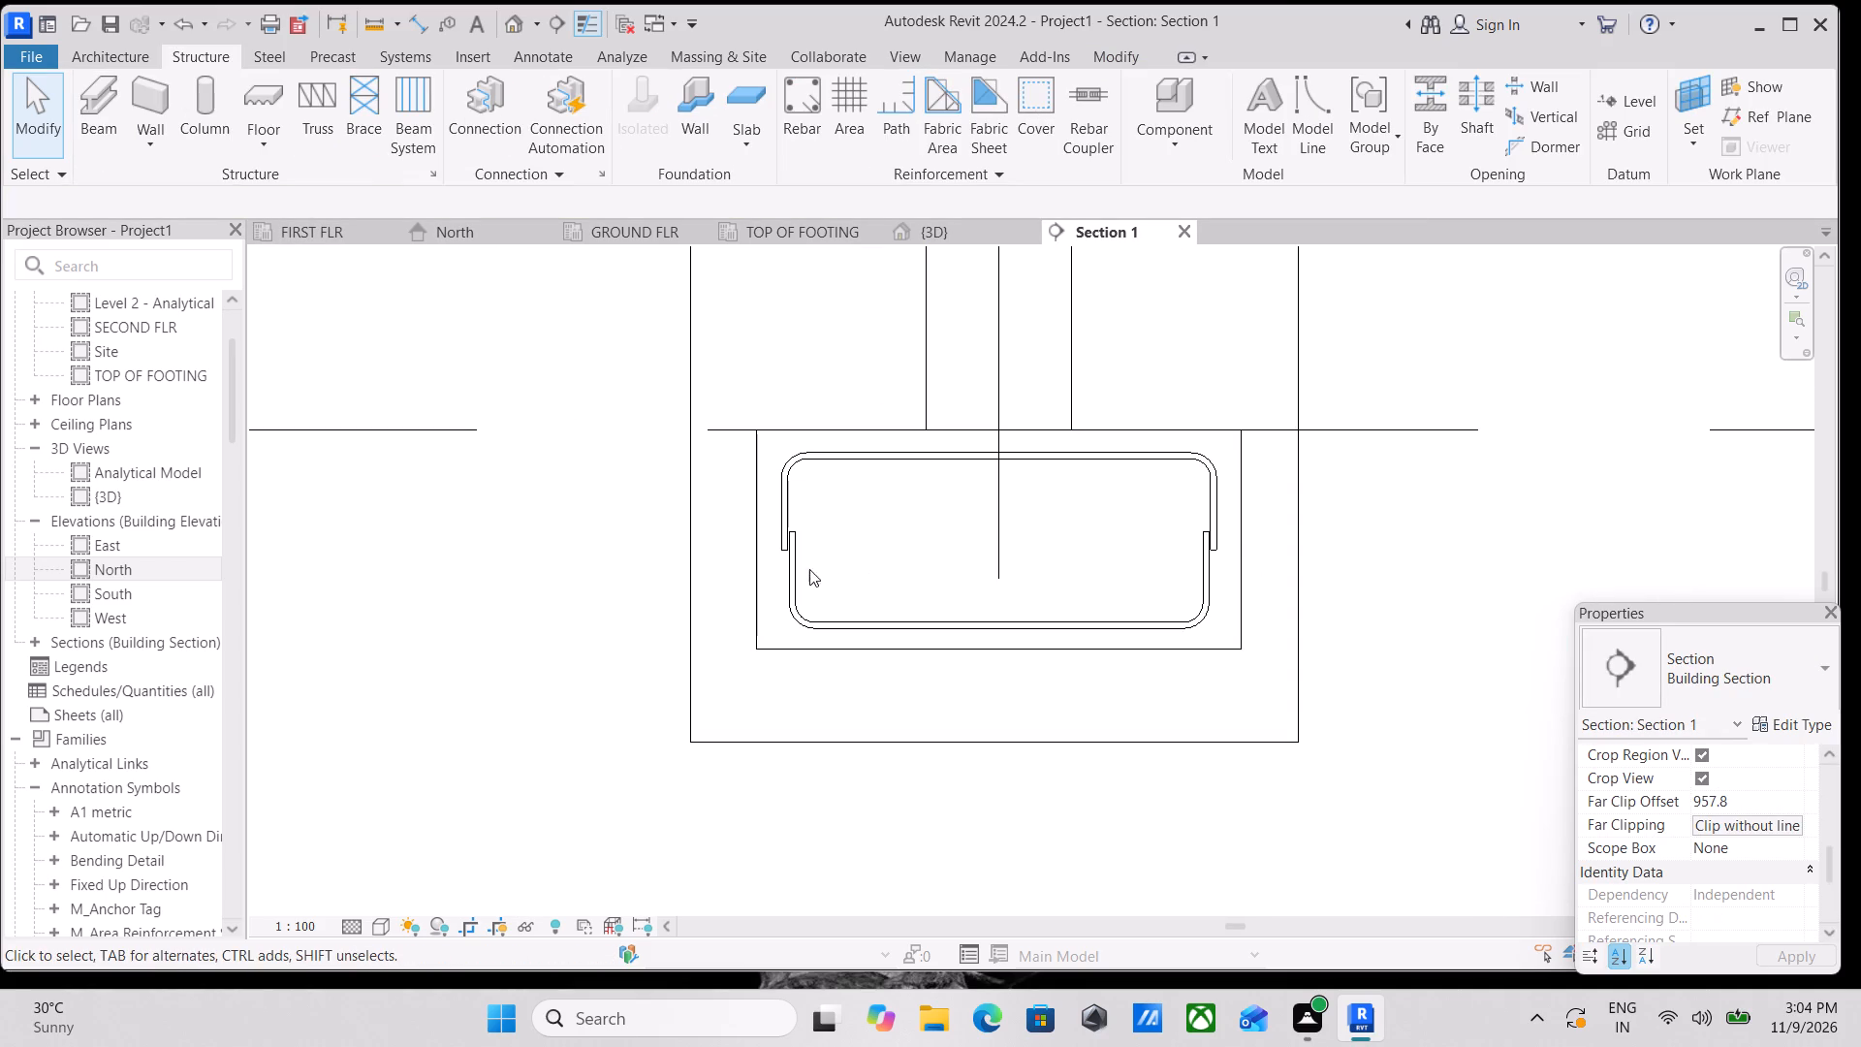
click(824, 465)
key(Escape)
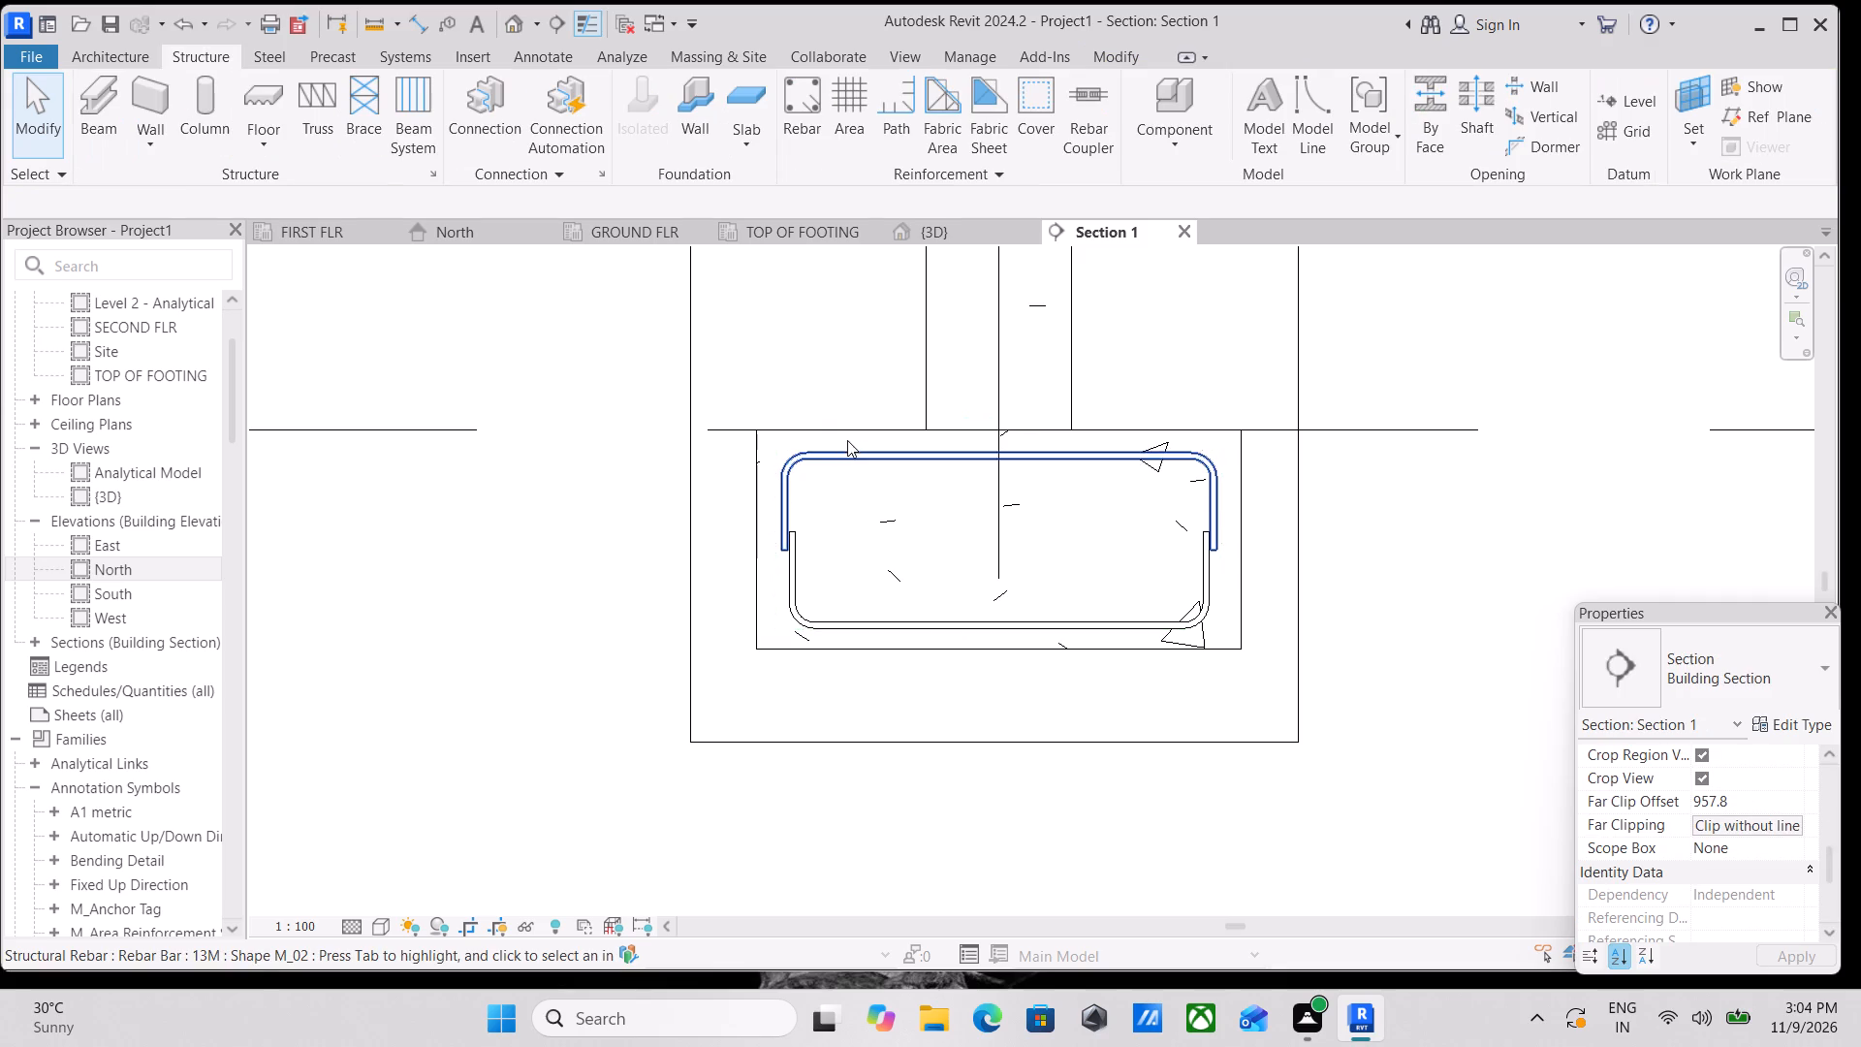
Review the rebar cover settings and set the footing's cover to Interior (shells) - 19M to 57M <20 mm>.
scroll(847, 440, down, 2)
middle_drag(854, 444, 915, 506)
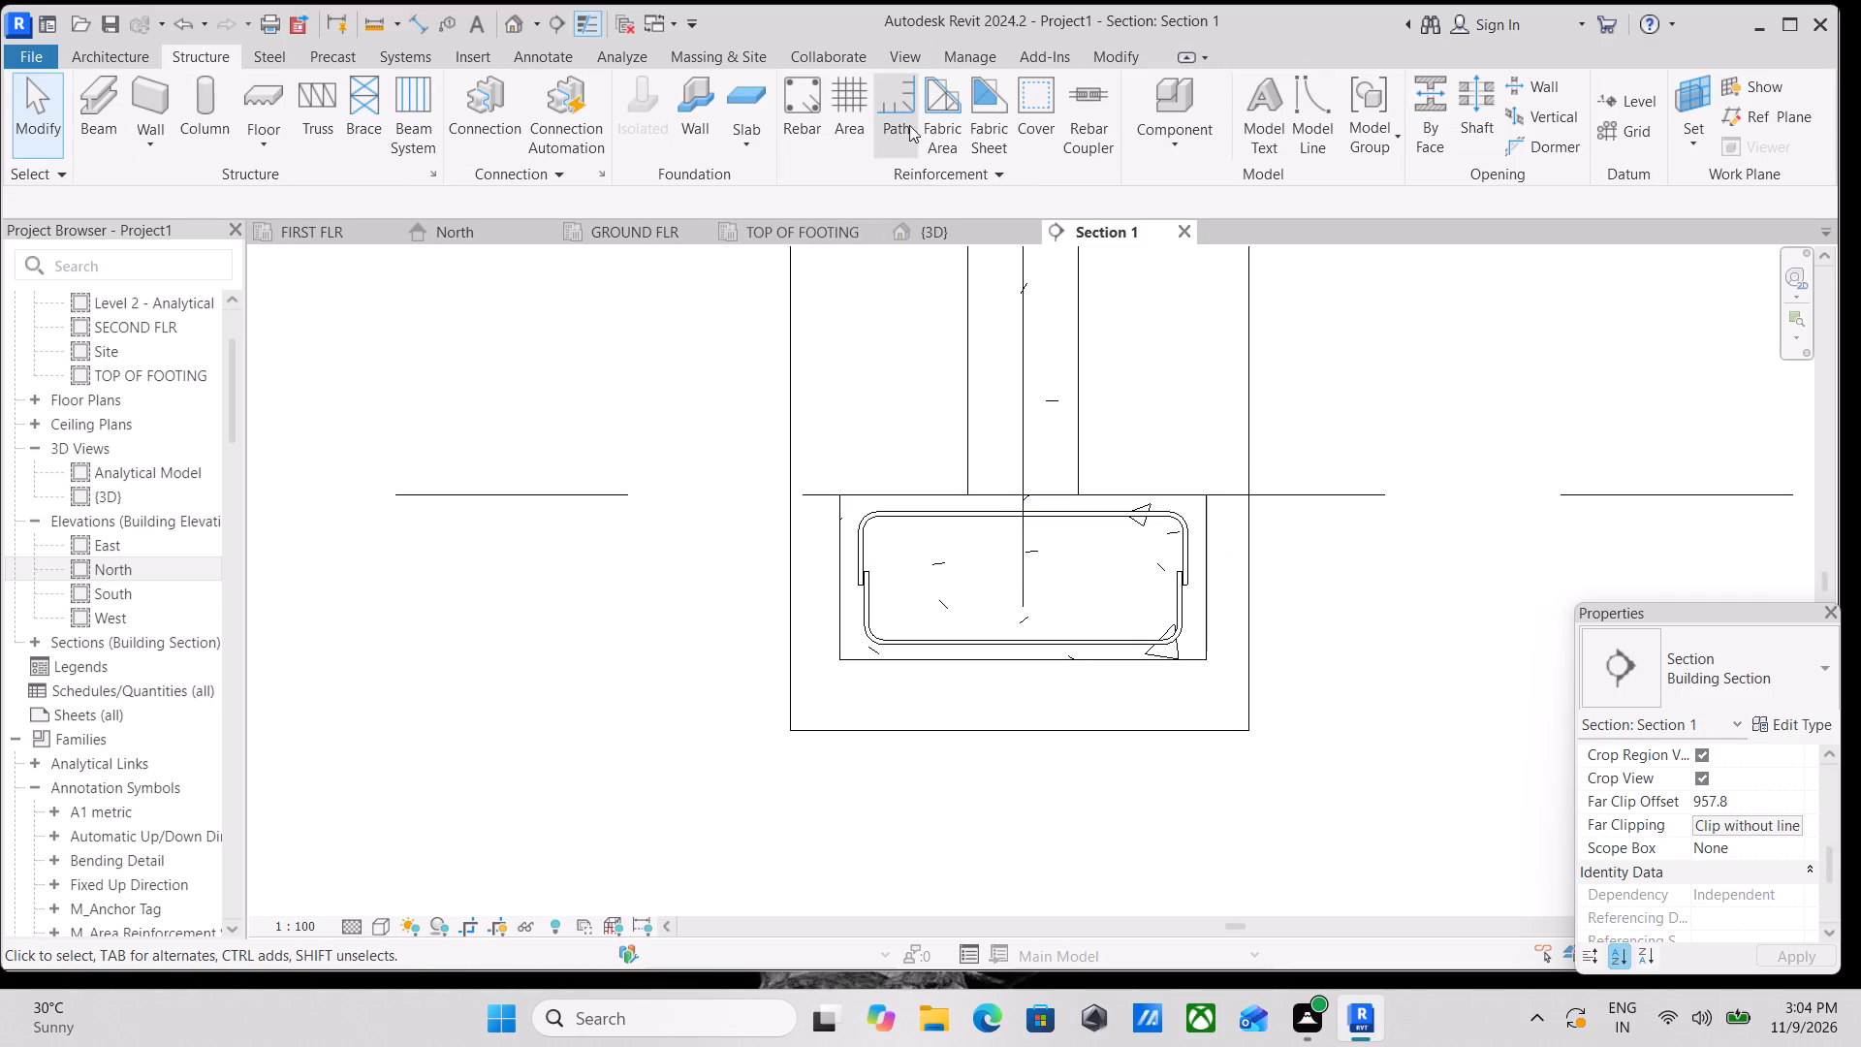
click(1031, 102)
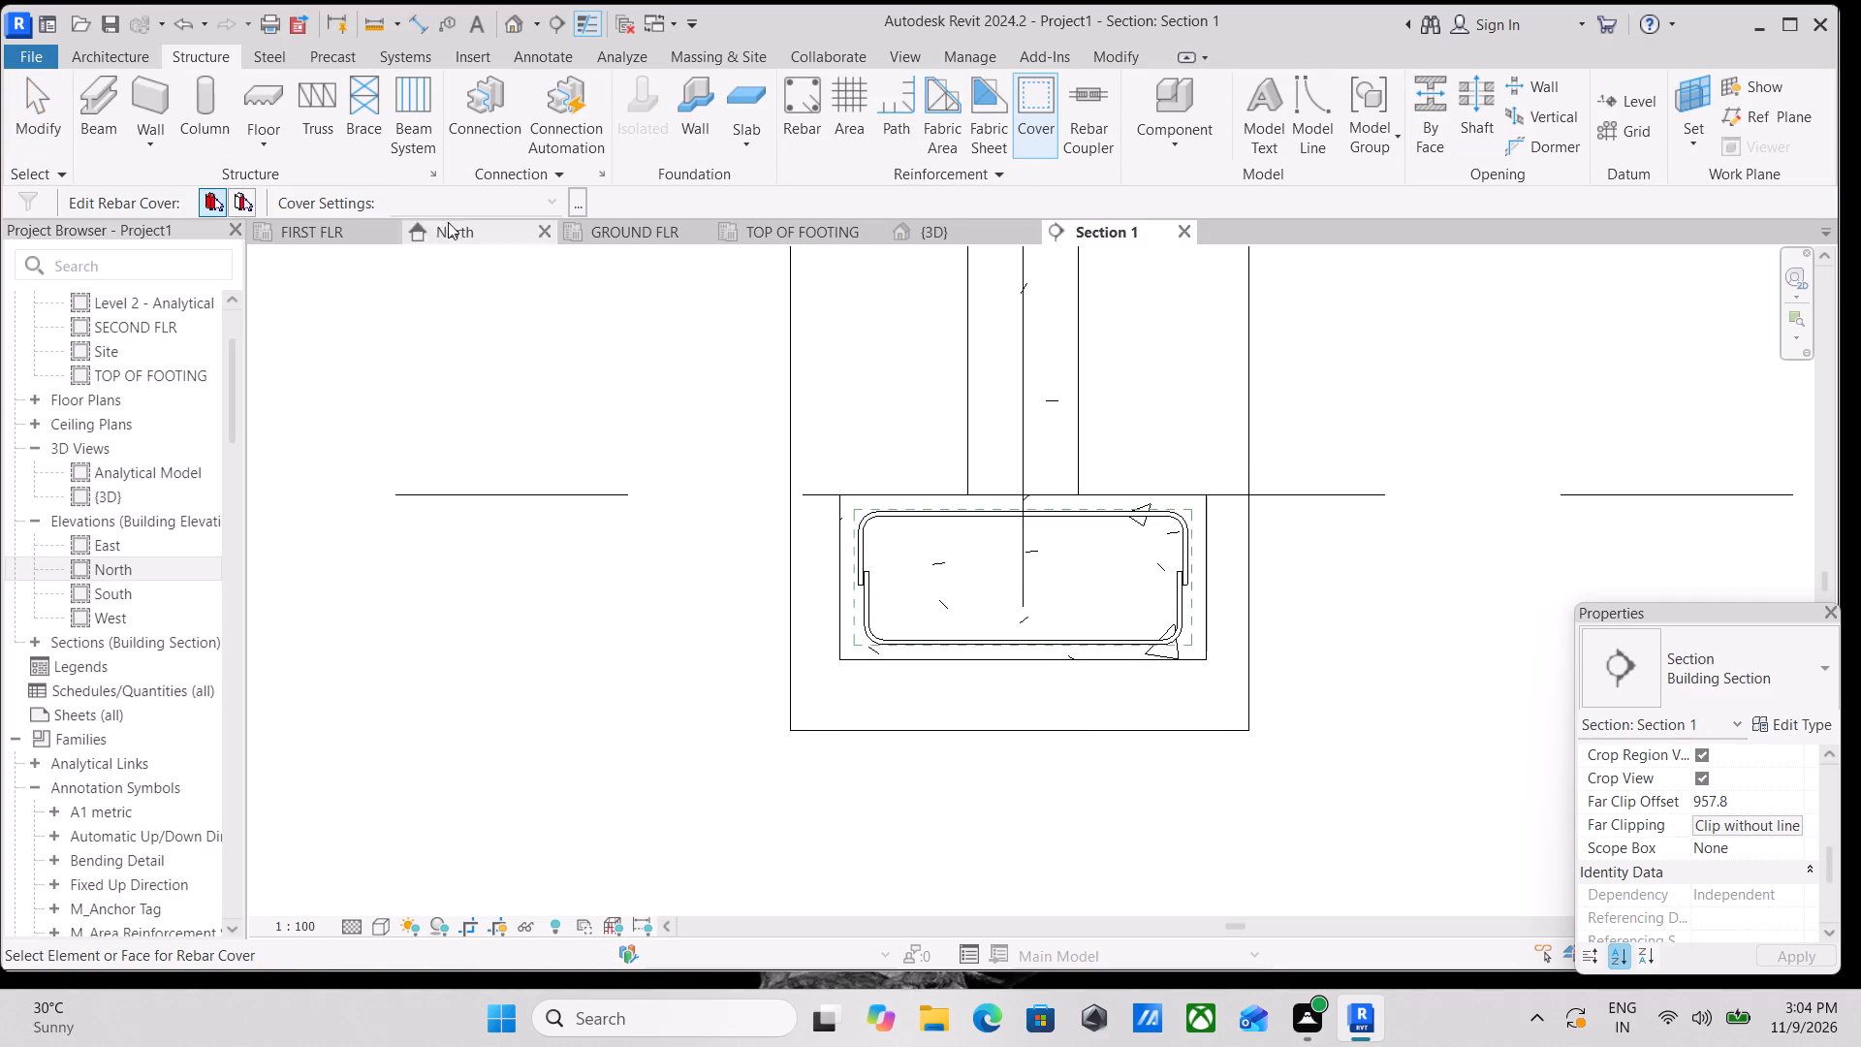
click(579, 197)
scroll(974, 541, down, 2)
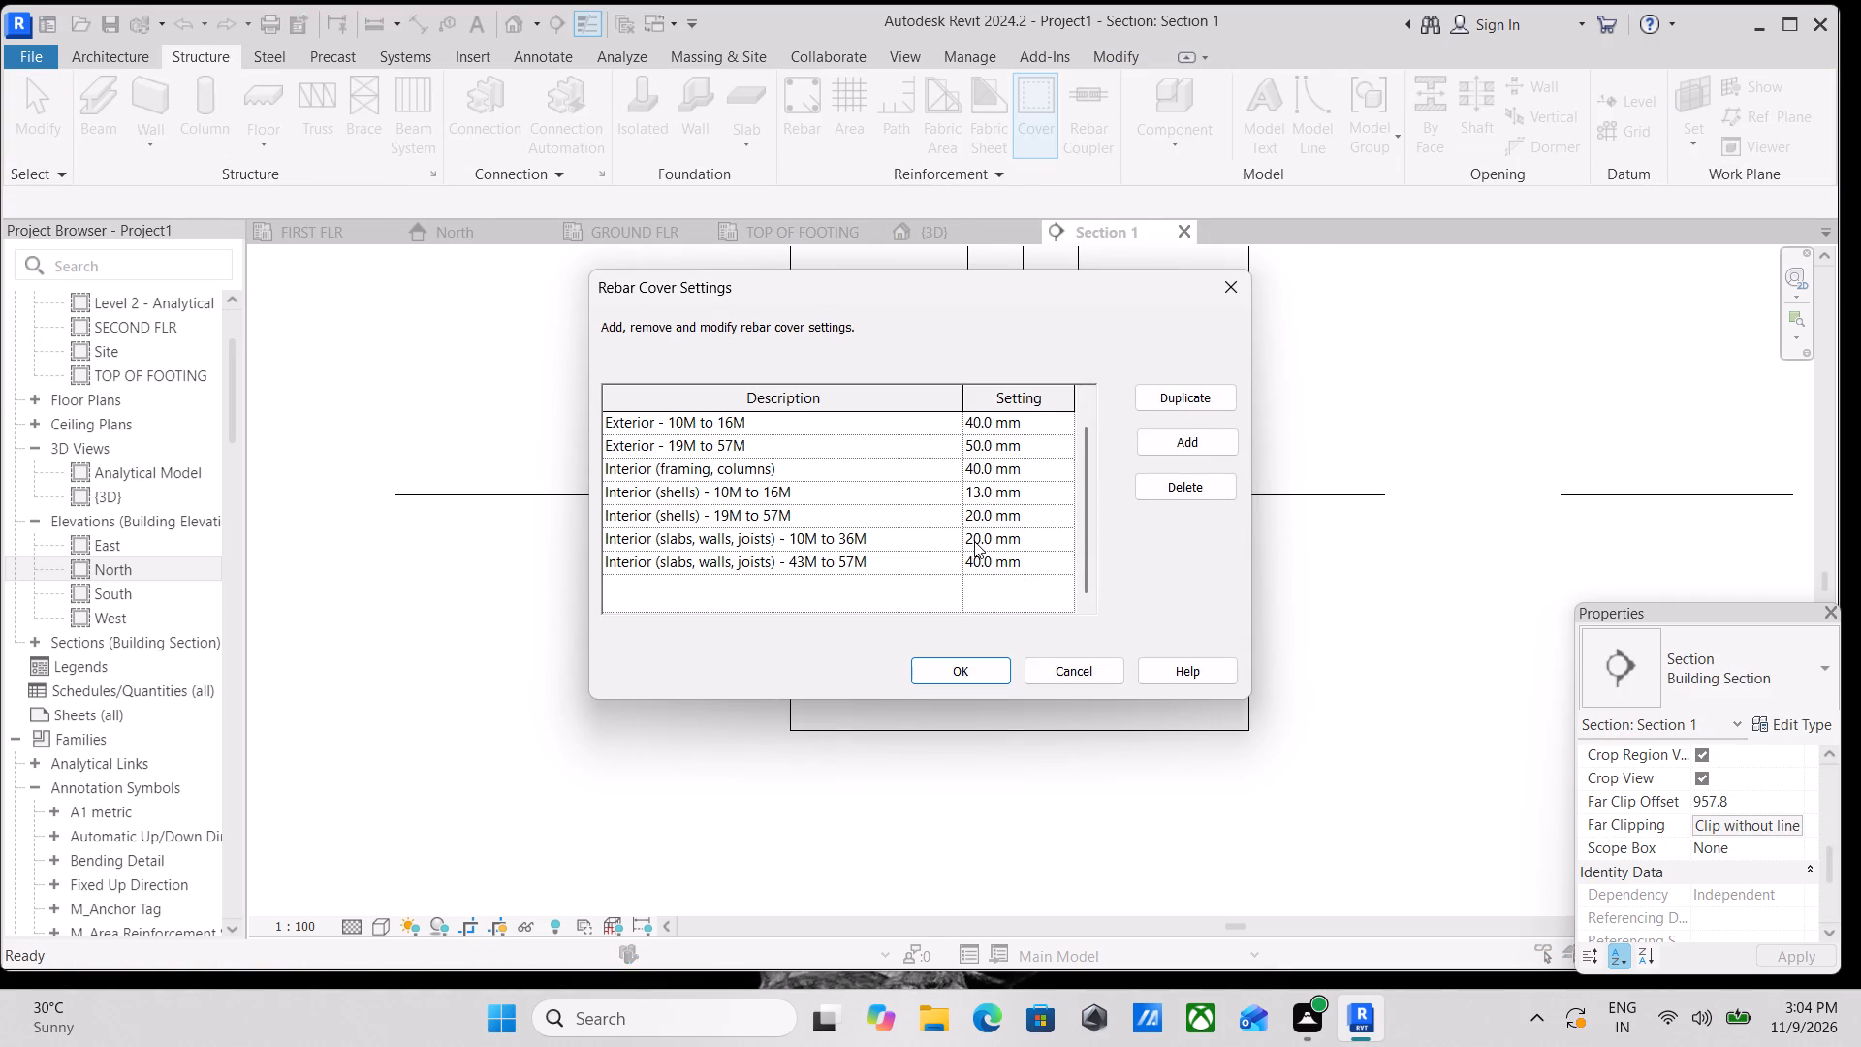
scroll(974, 541, down, 1)
click(934, 498)
click(824, 510)
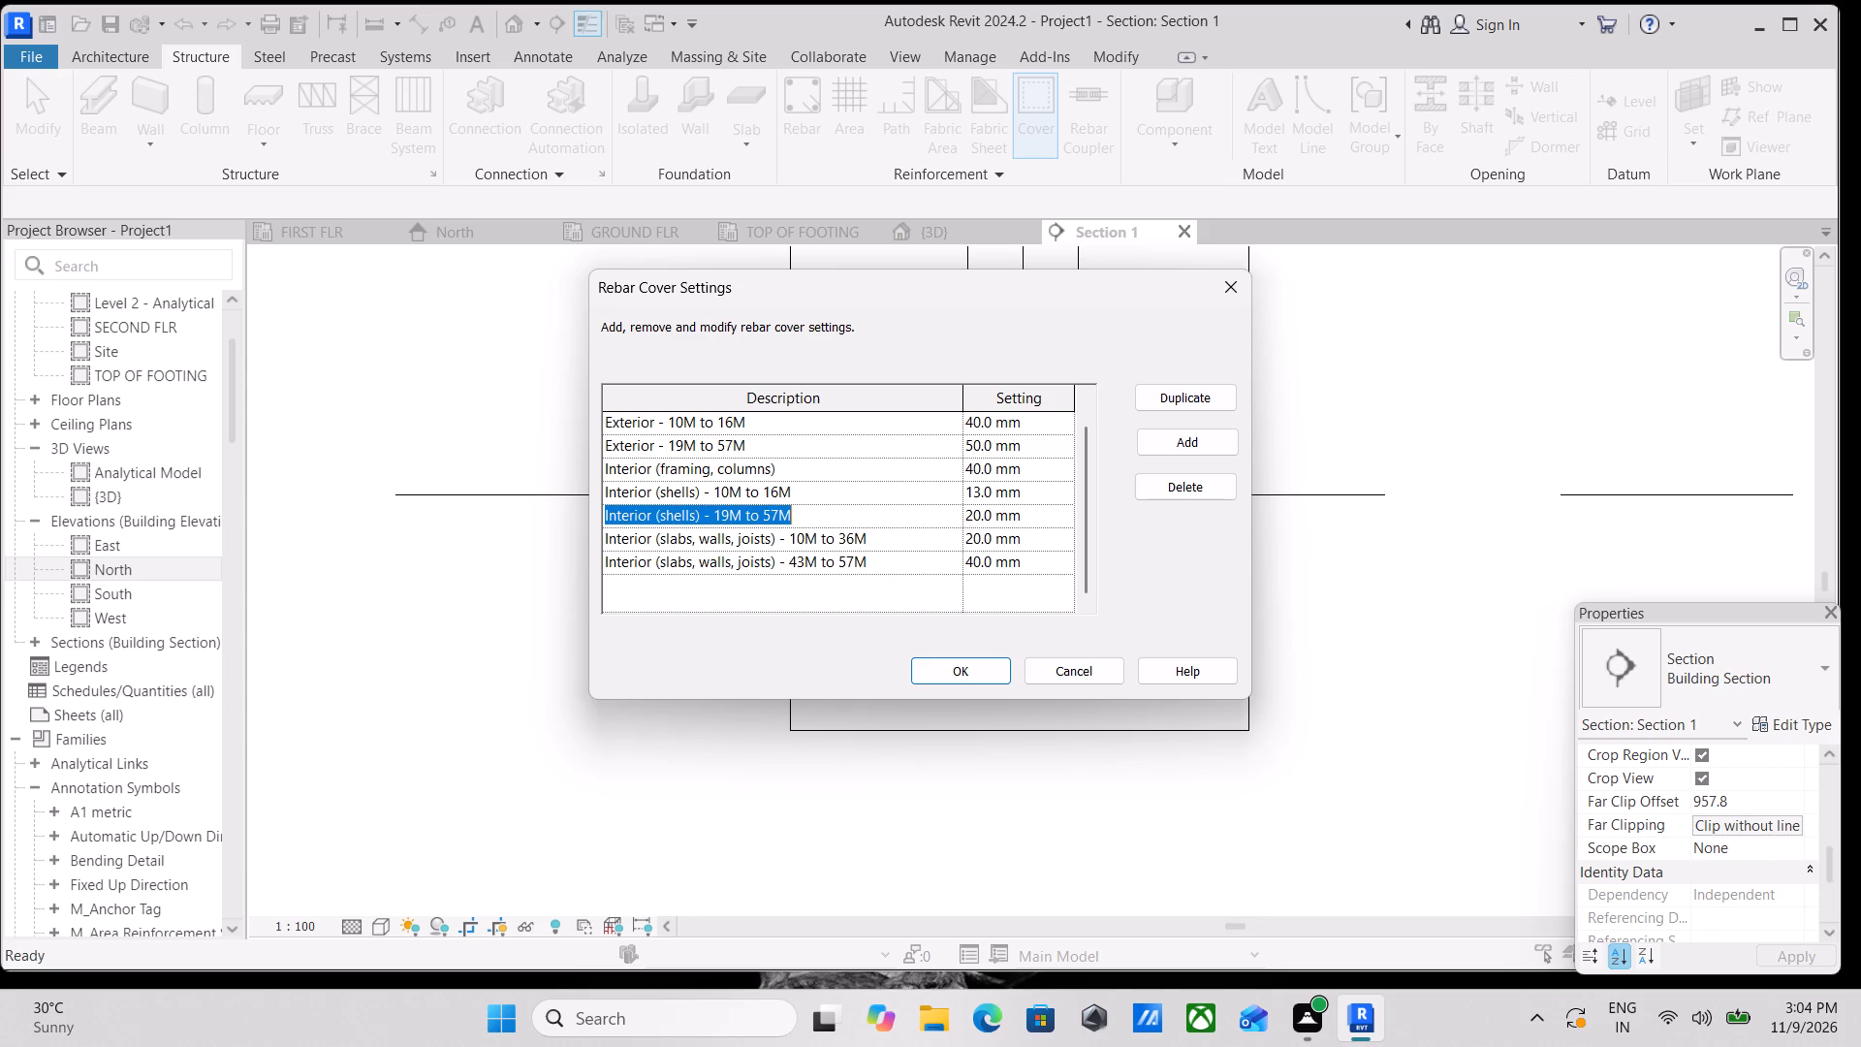
click(965, 676)
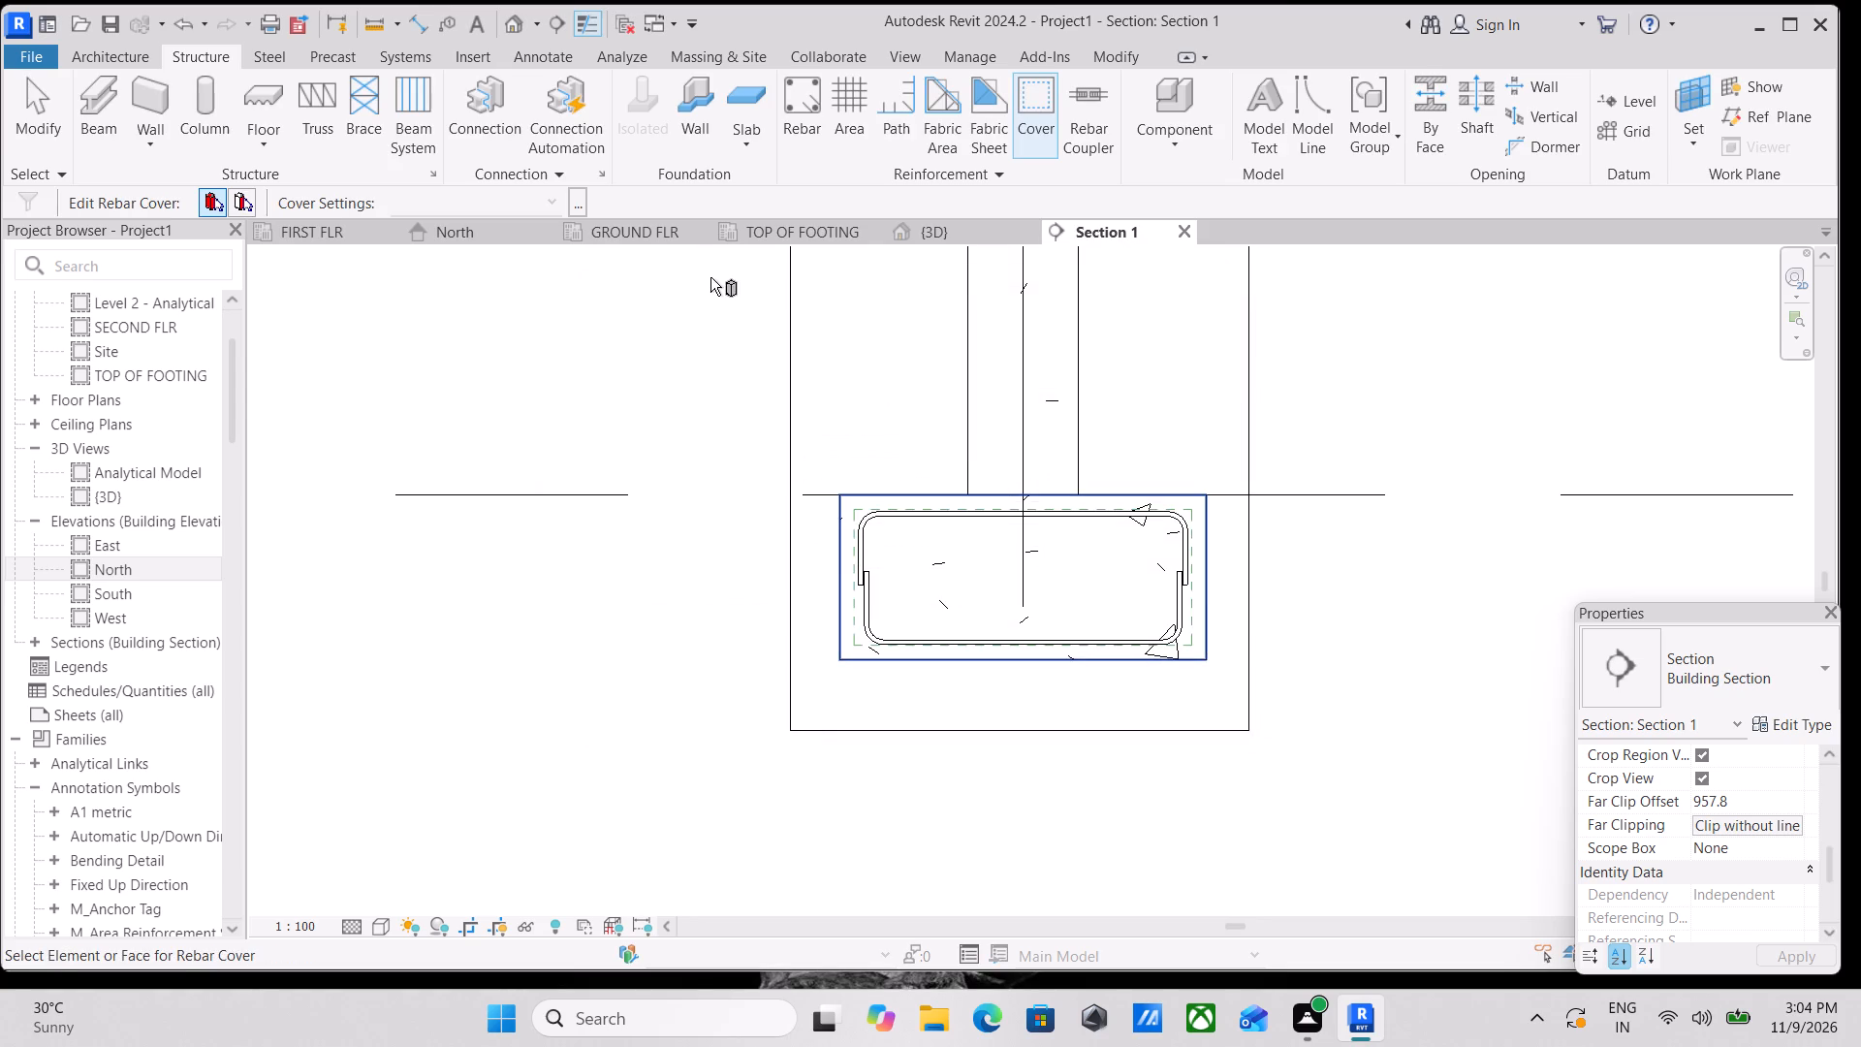
scroll(961, 554, up, 3)
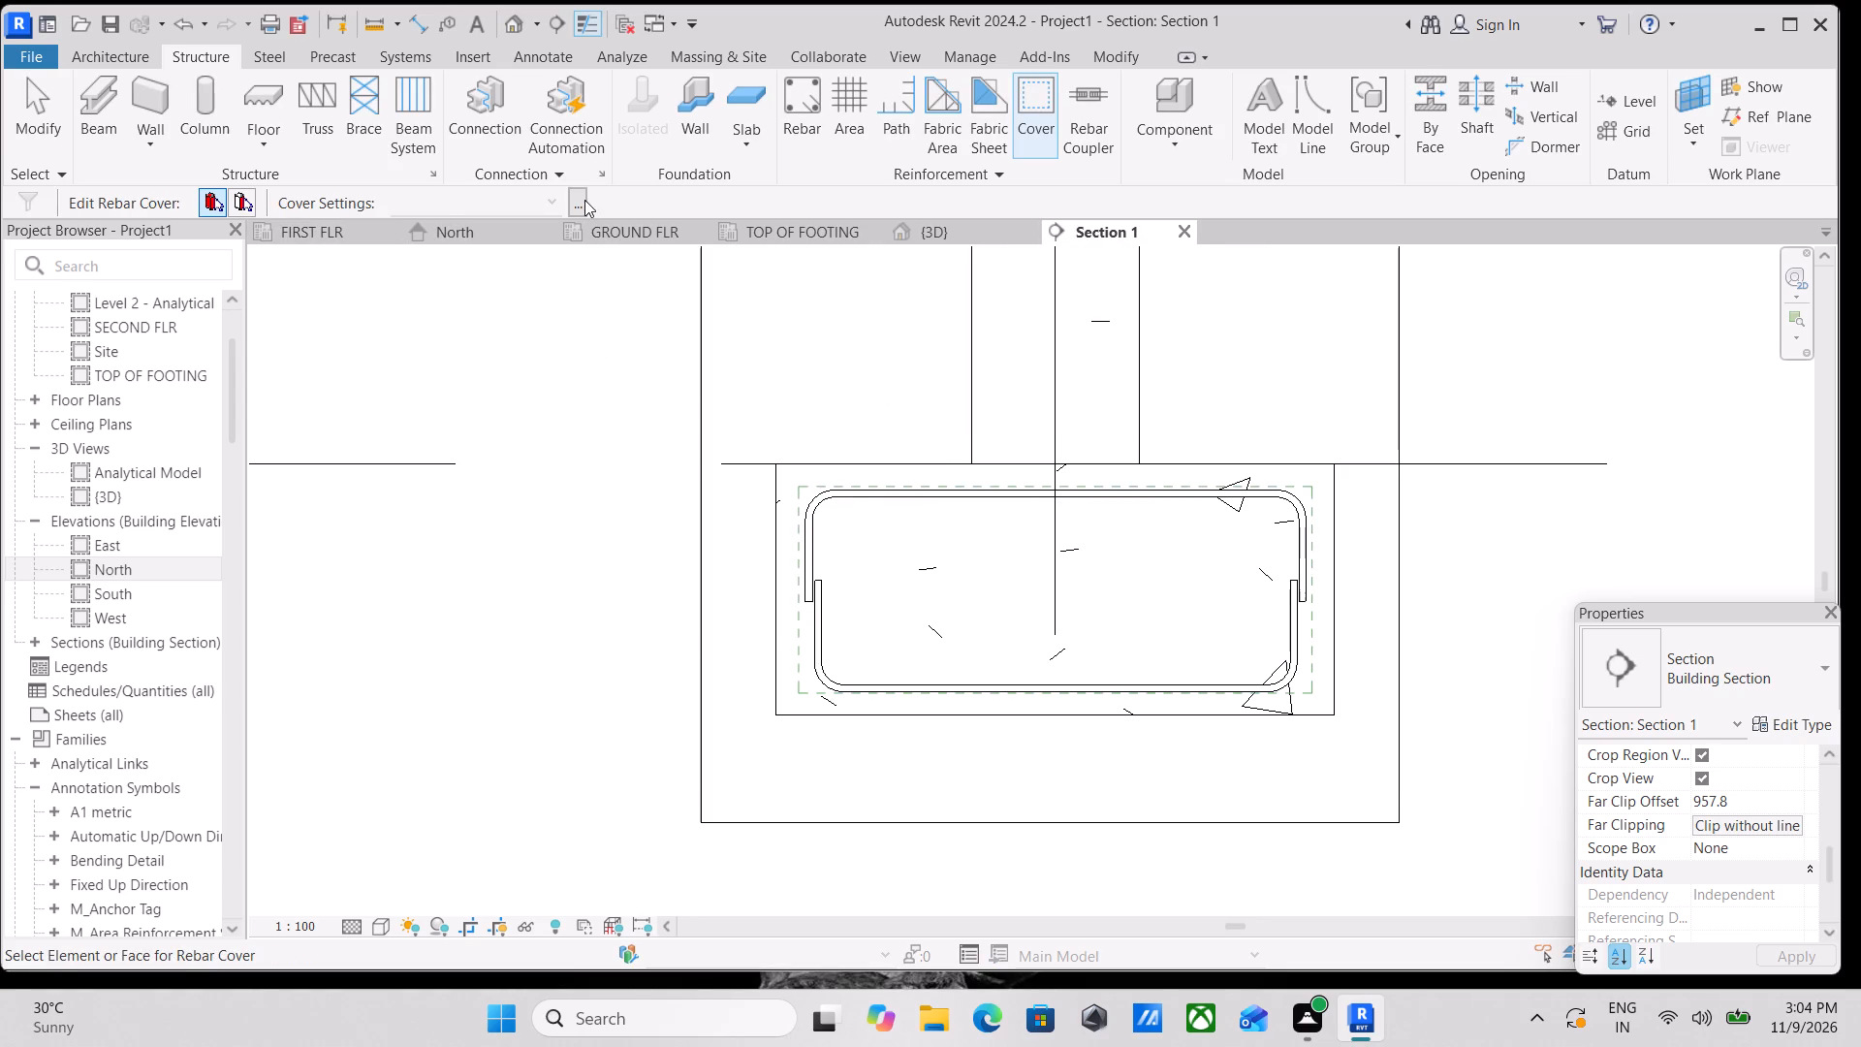
click(819, 461)
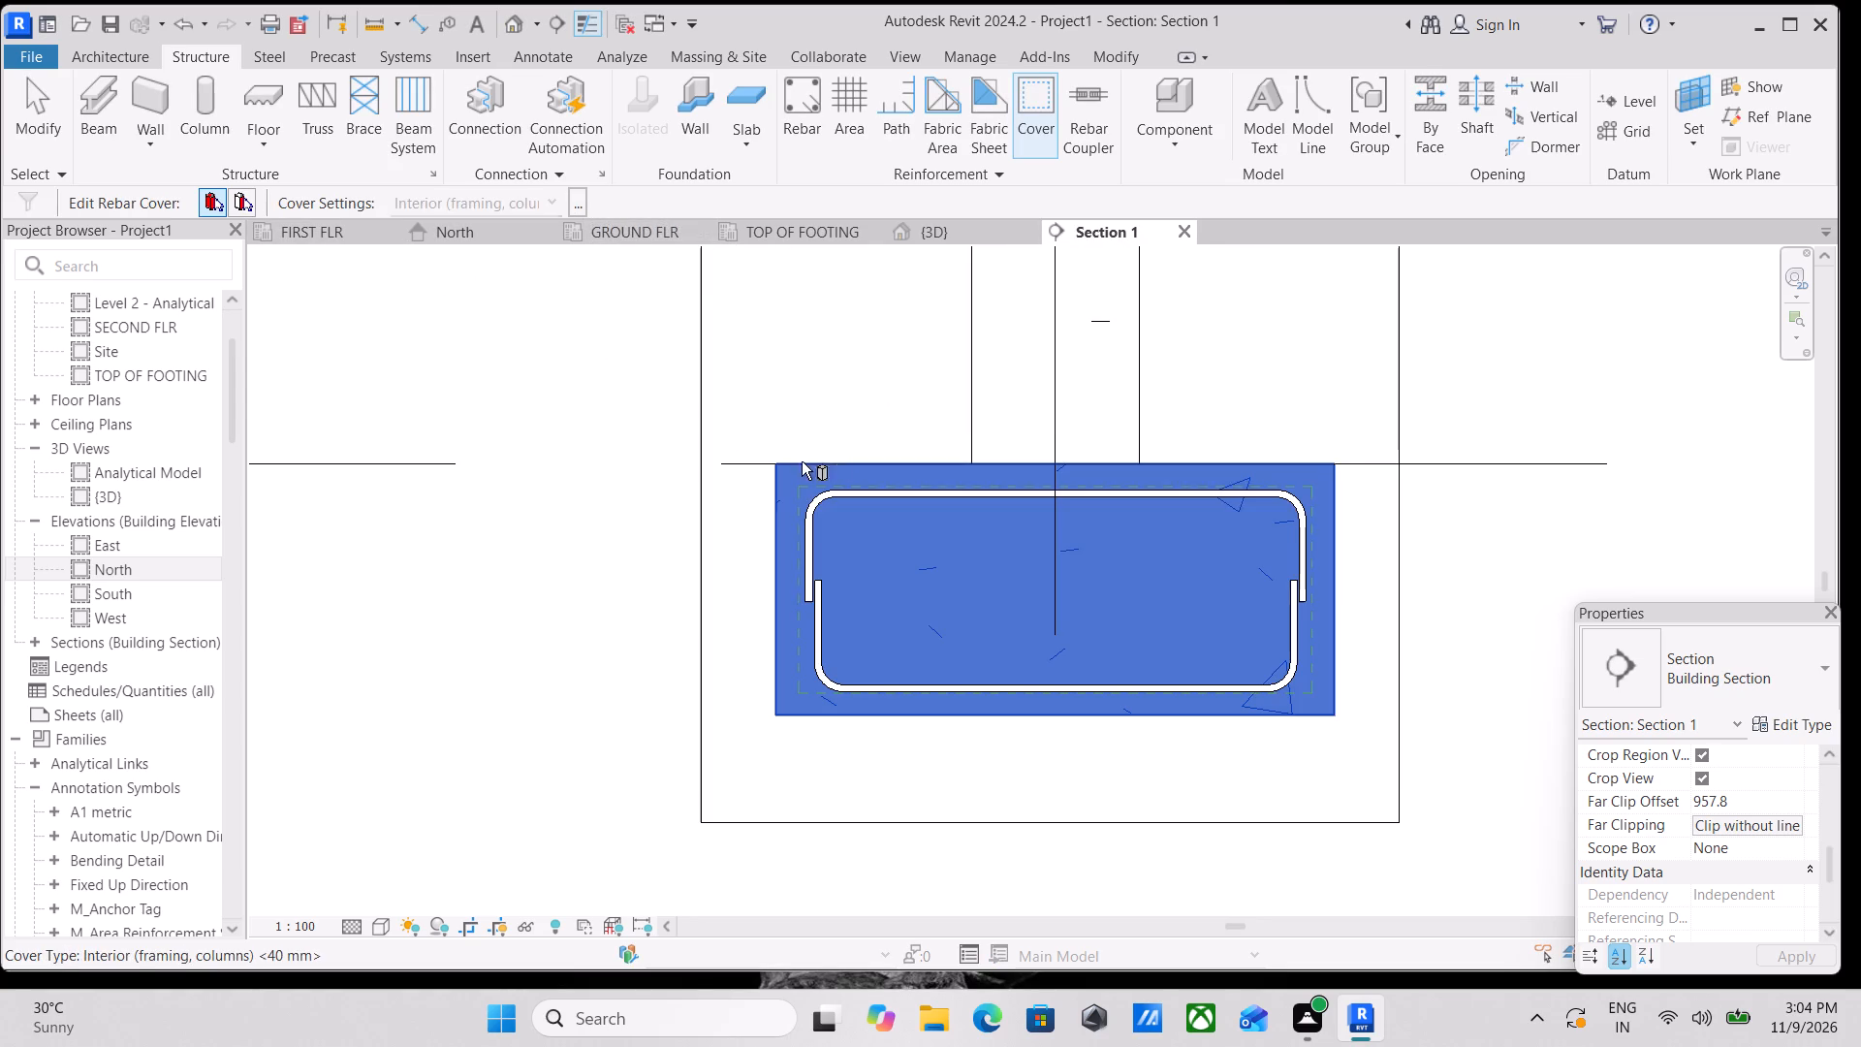
click(555, 196)
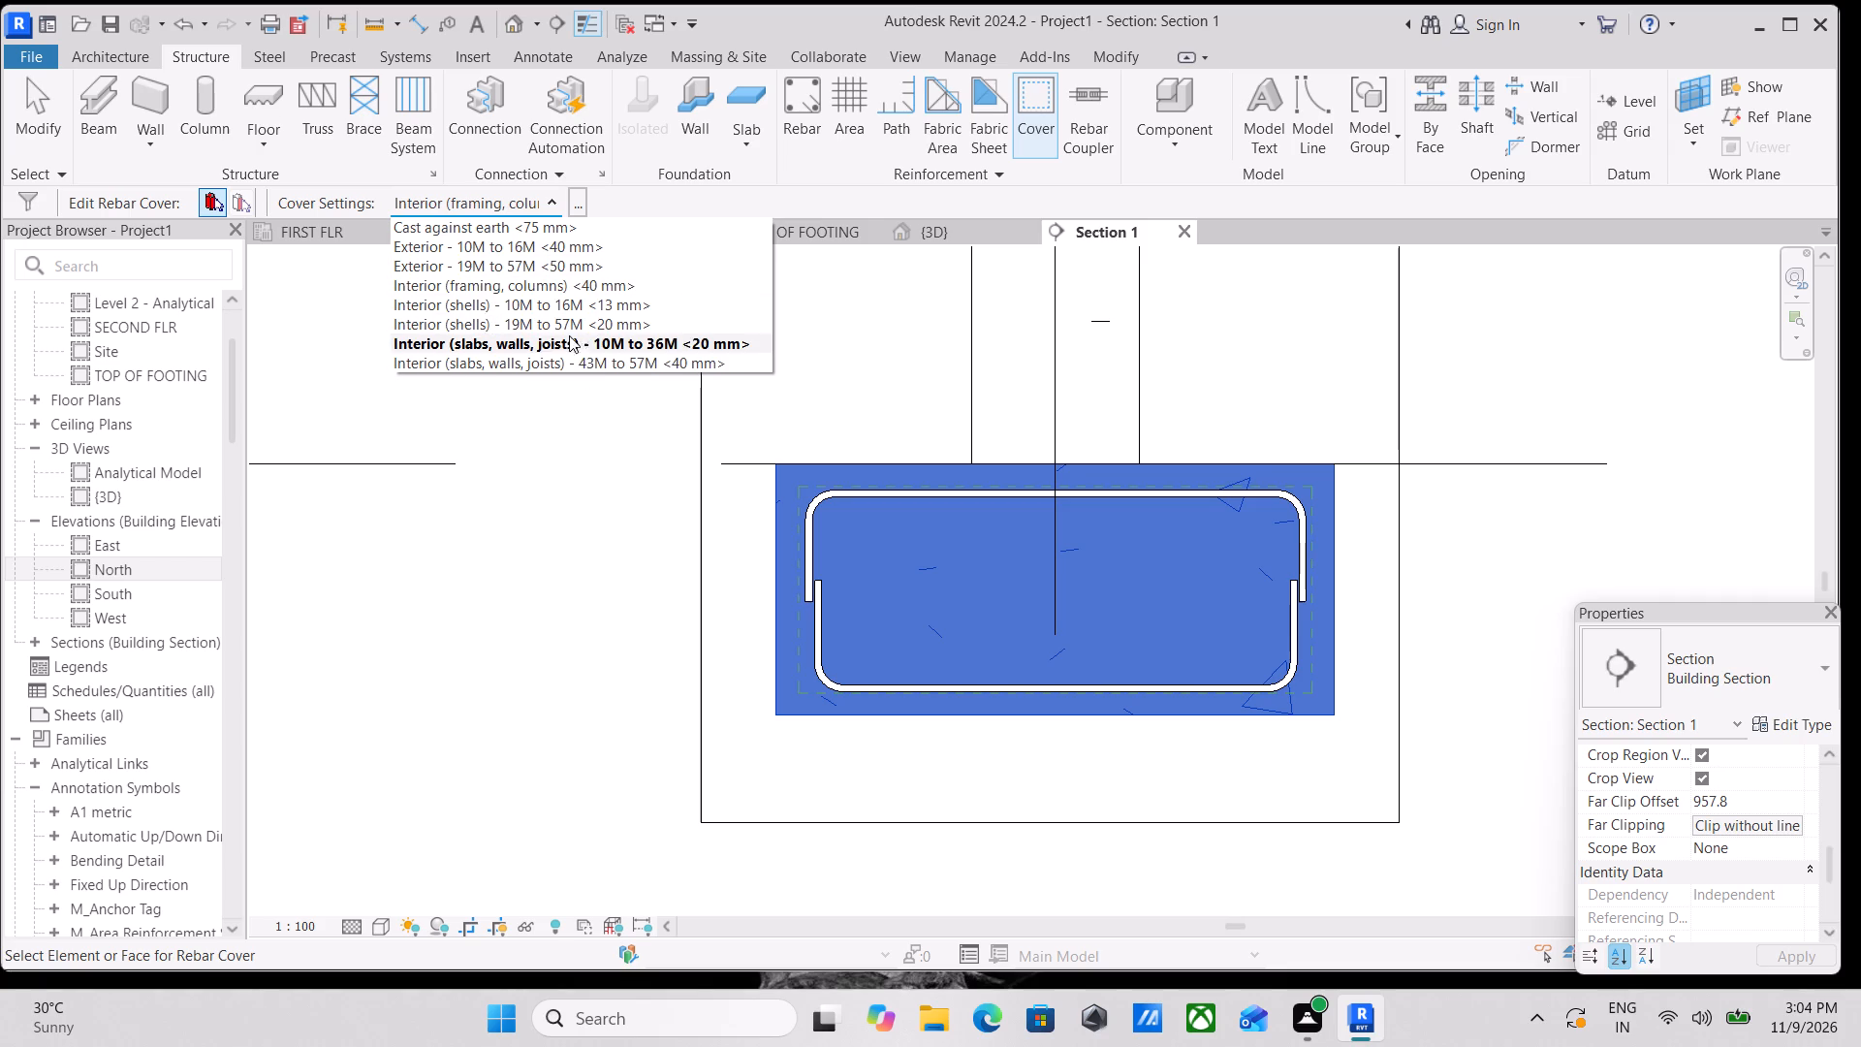
click(590, 323)
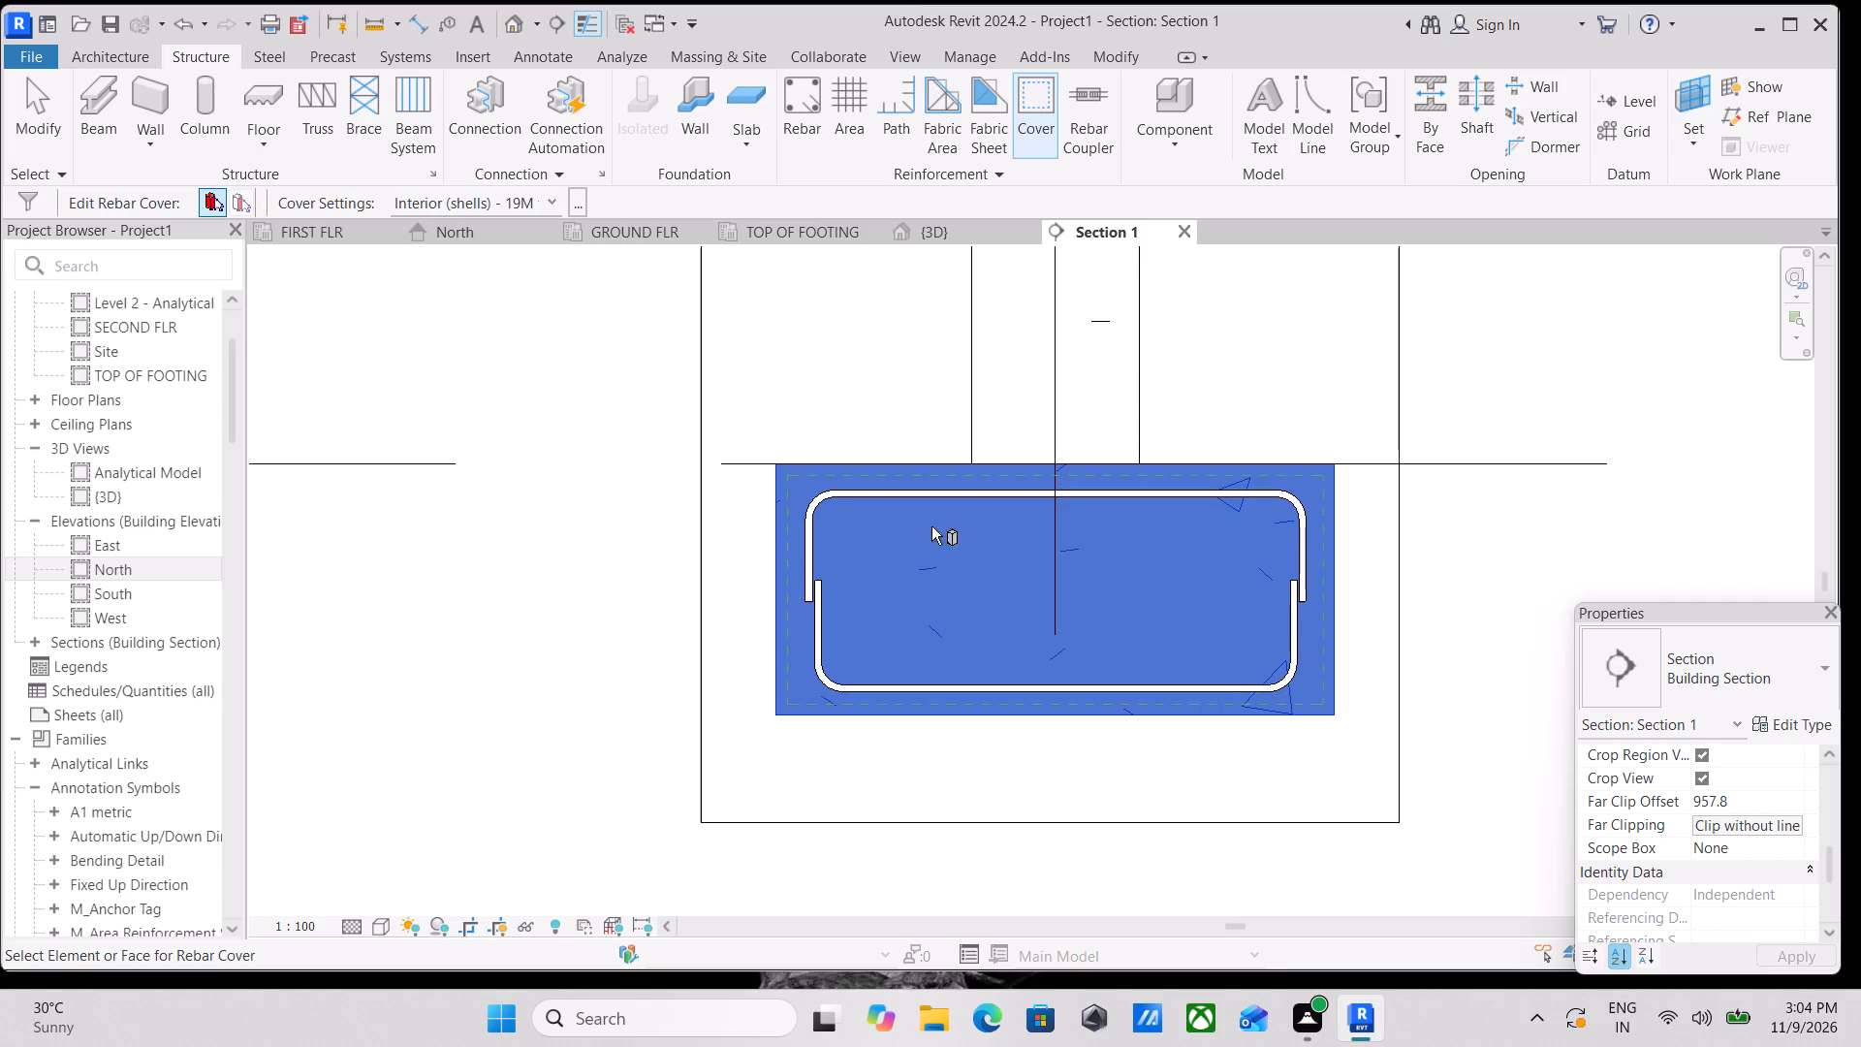
scroll(1043, 585, up, 3)
key(Escape)
Nudge the footing's top rebar upward, closer to the upper cover line.
click(1108, 436)
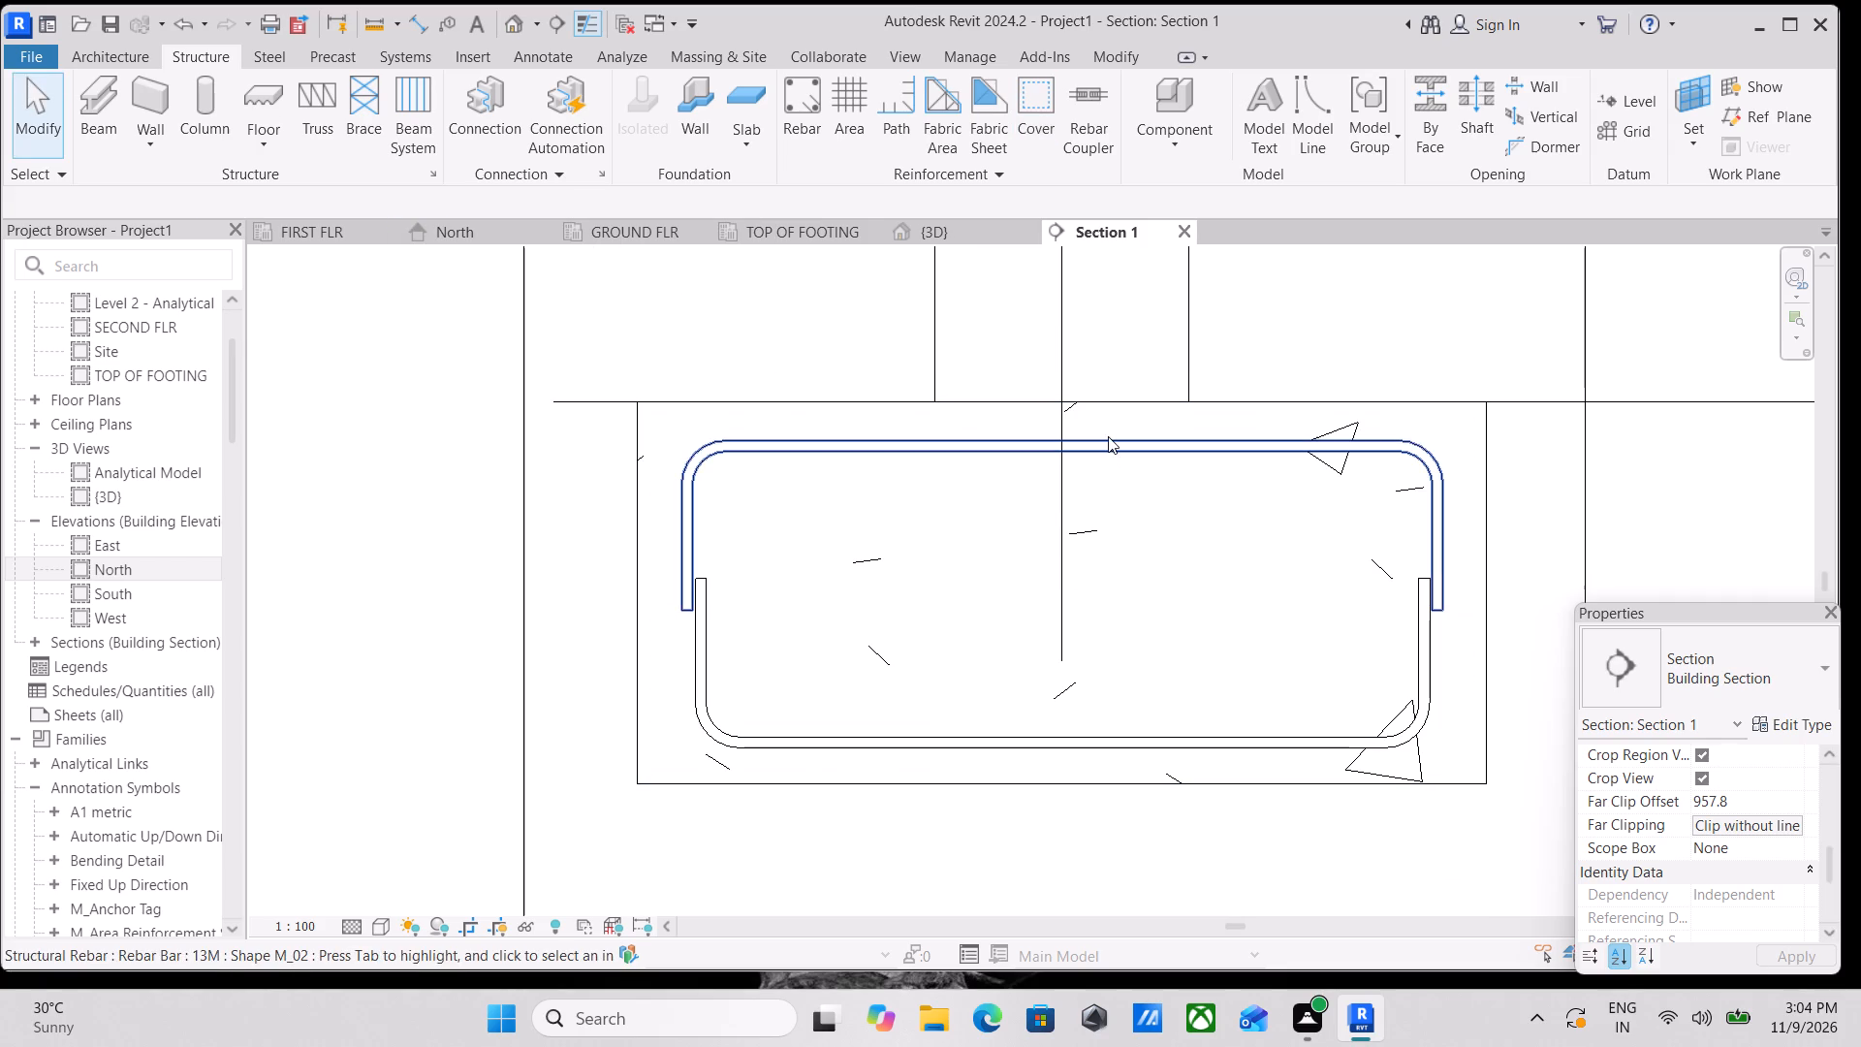
middle_drag(1035, 461, 1014, 540)
middle_drag(1070, 530, 1067, 551)
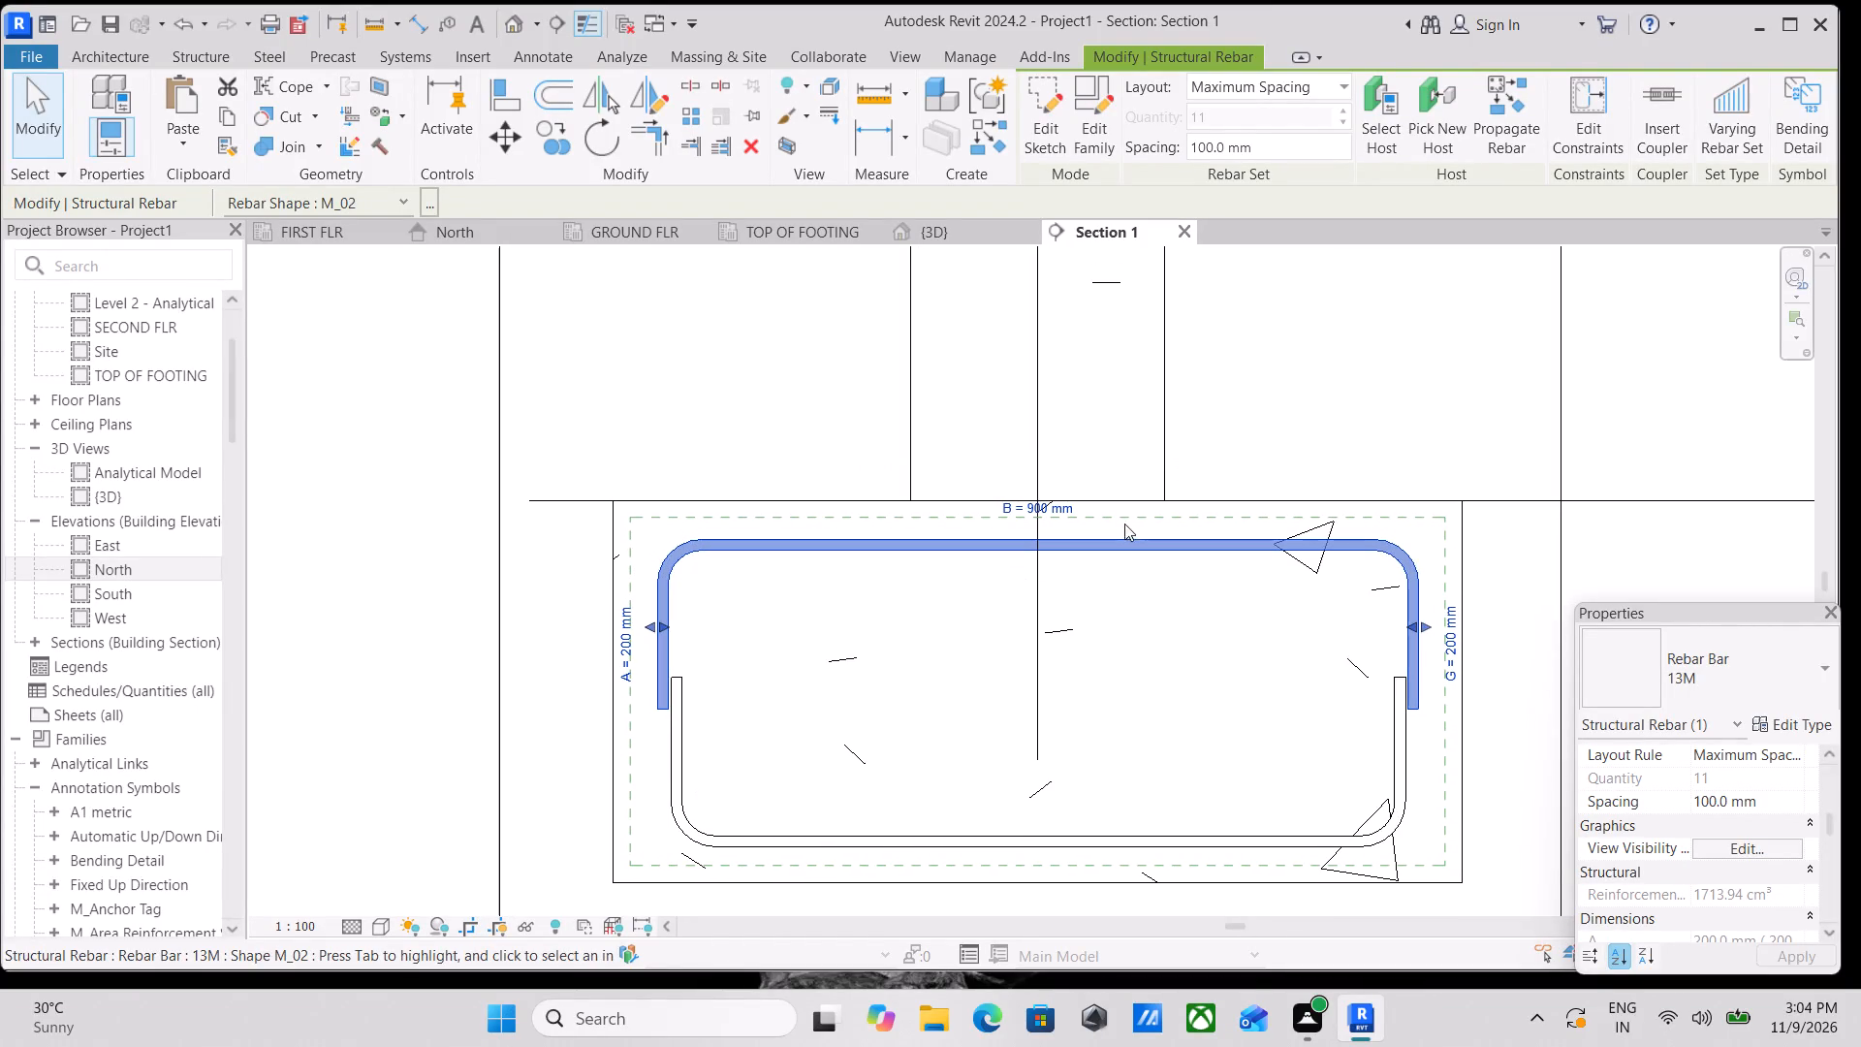
key(Up)
key(Up)
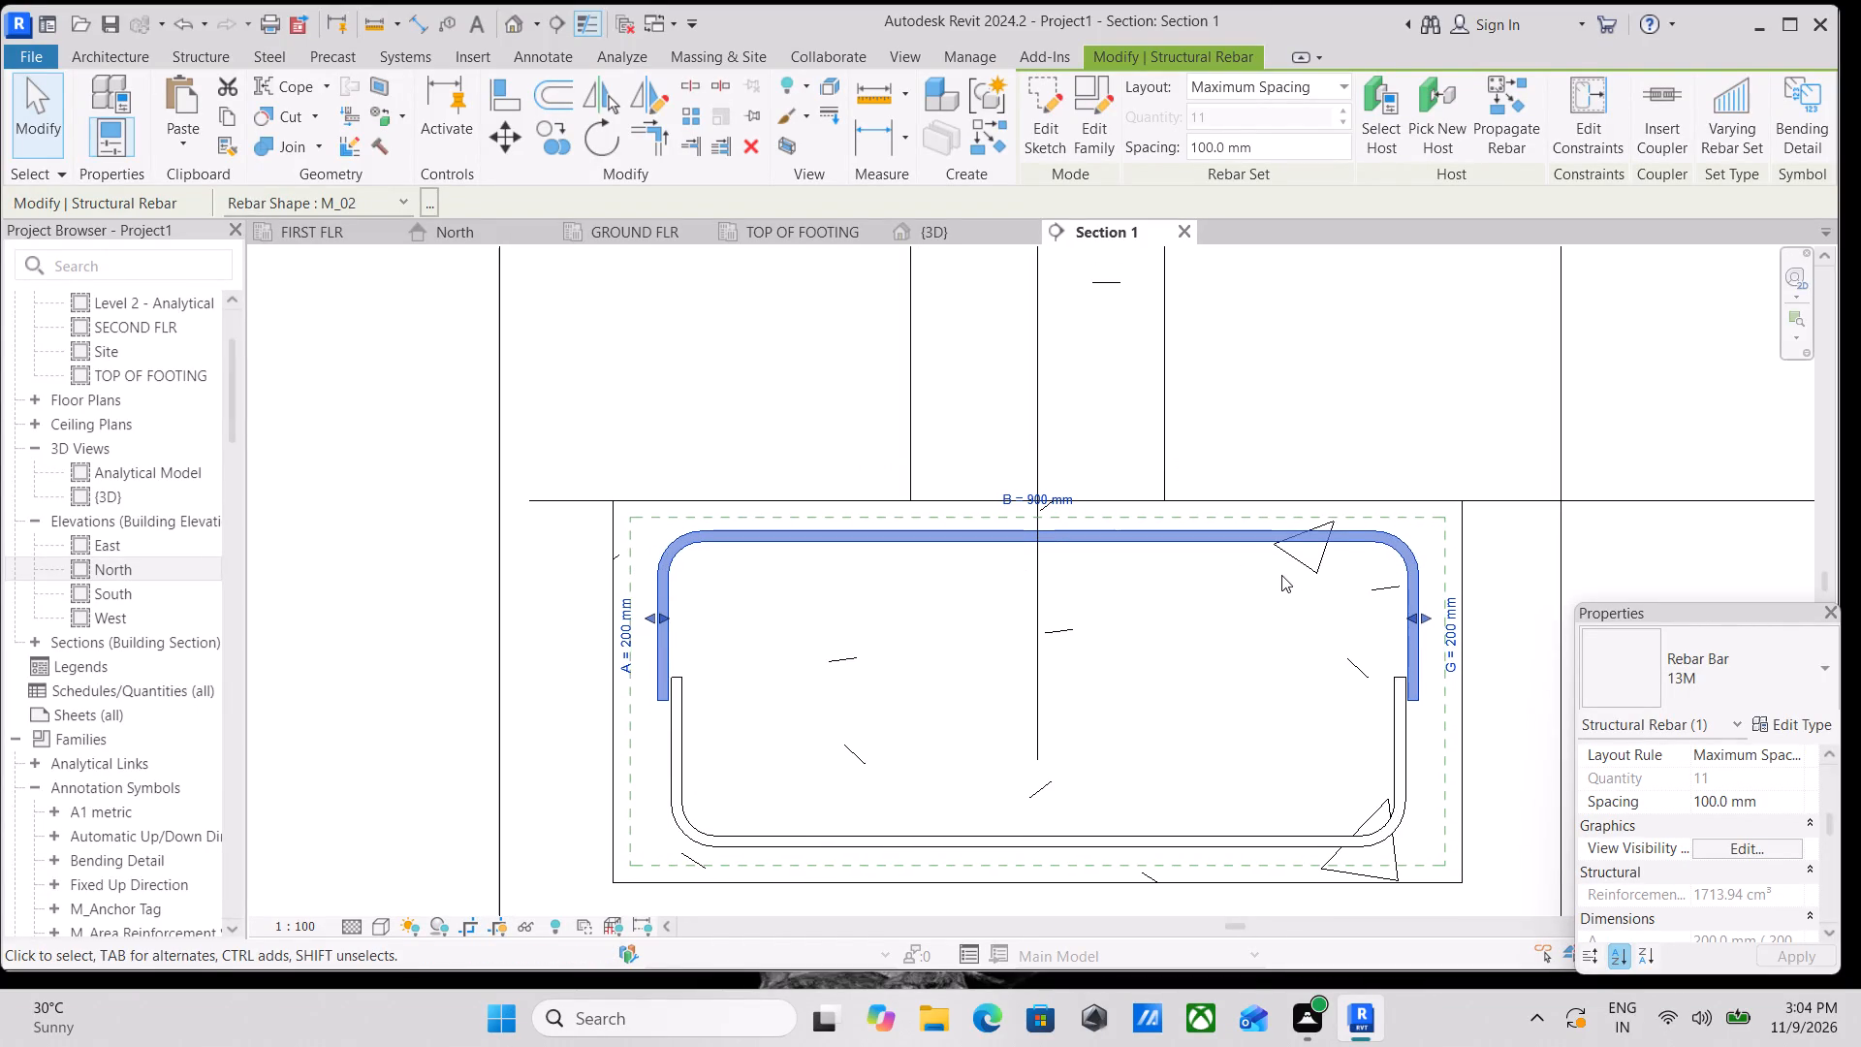
key(Escape)
click(1158, 538)
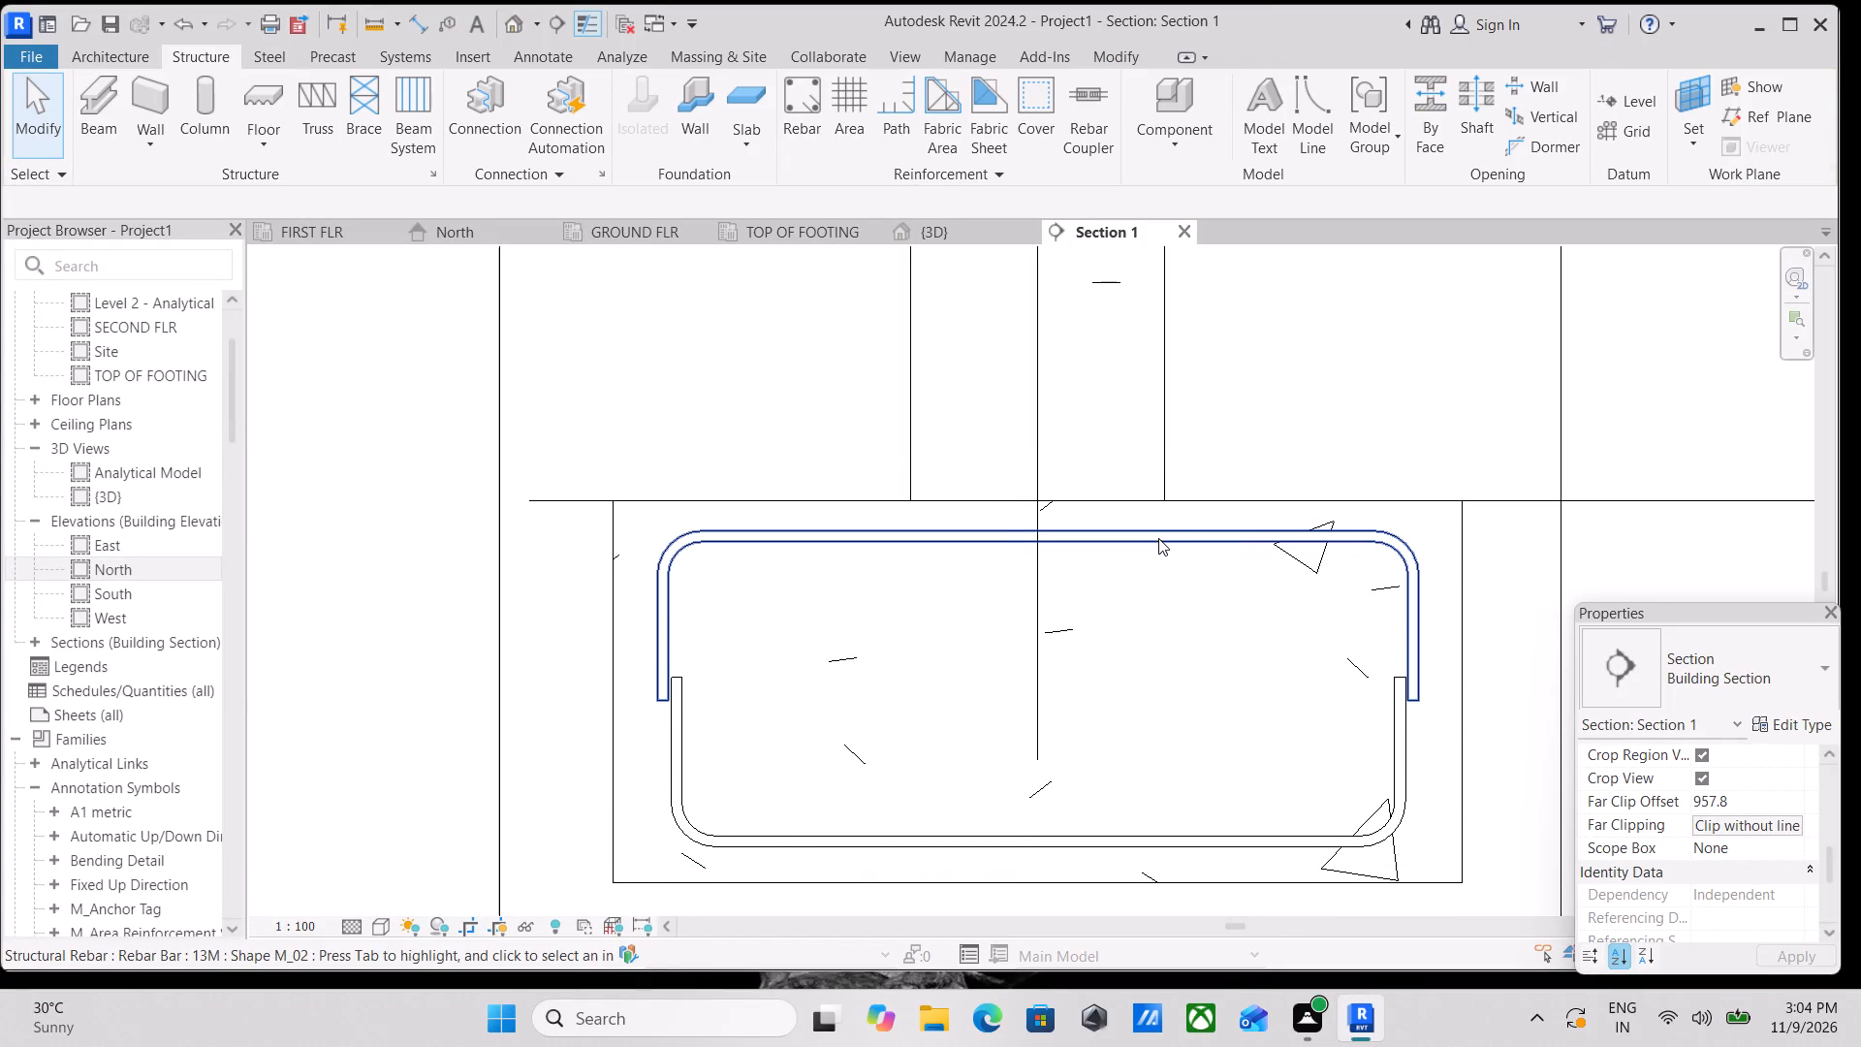
key(Up)
key(Up)
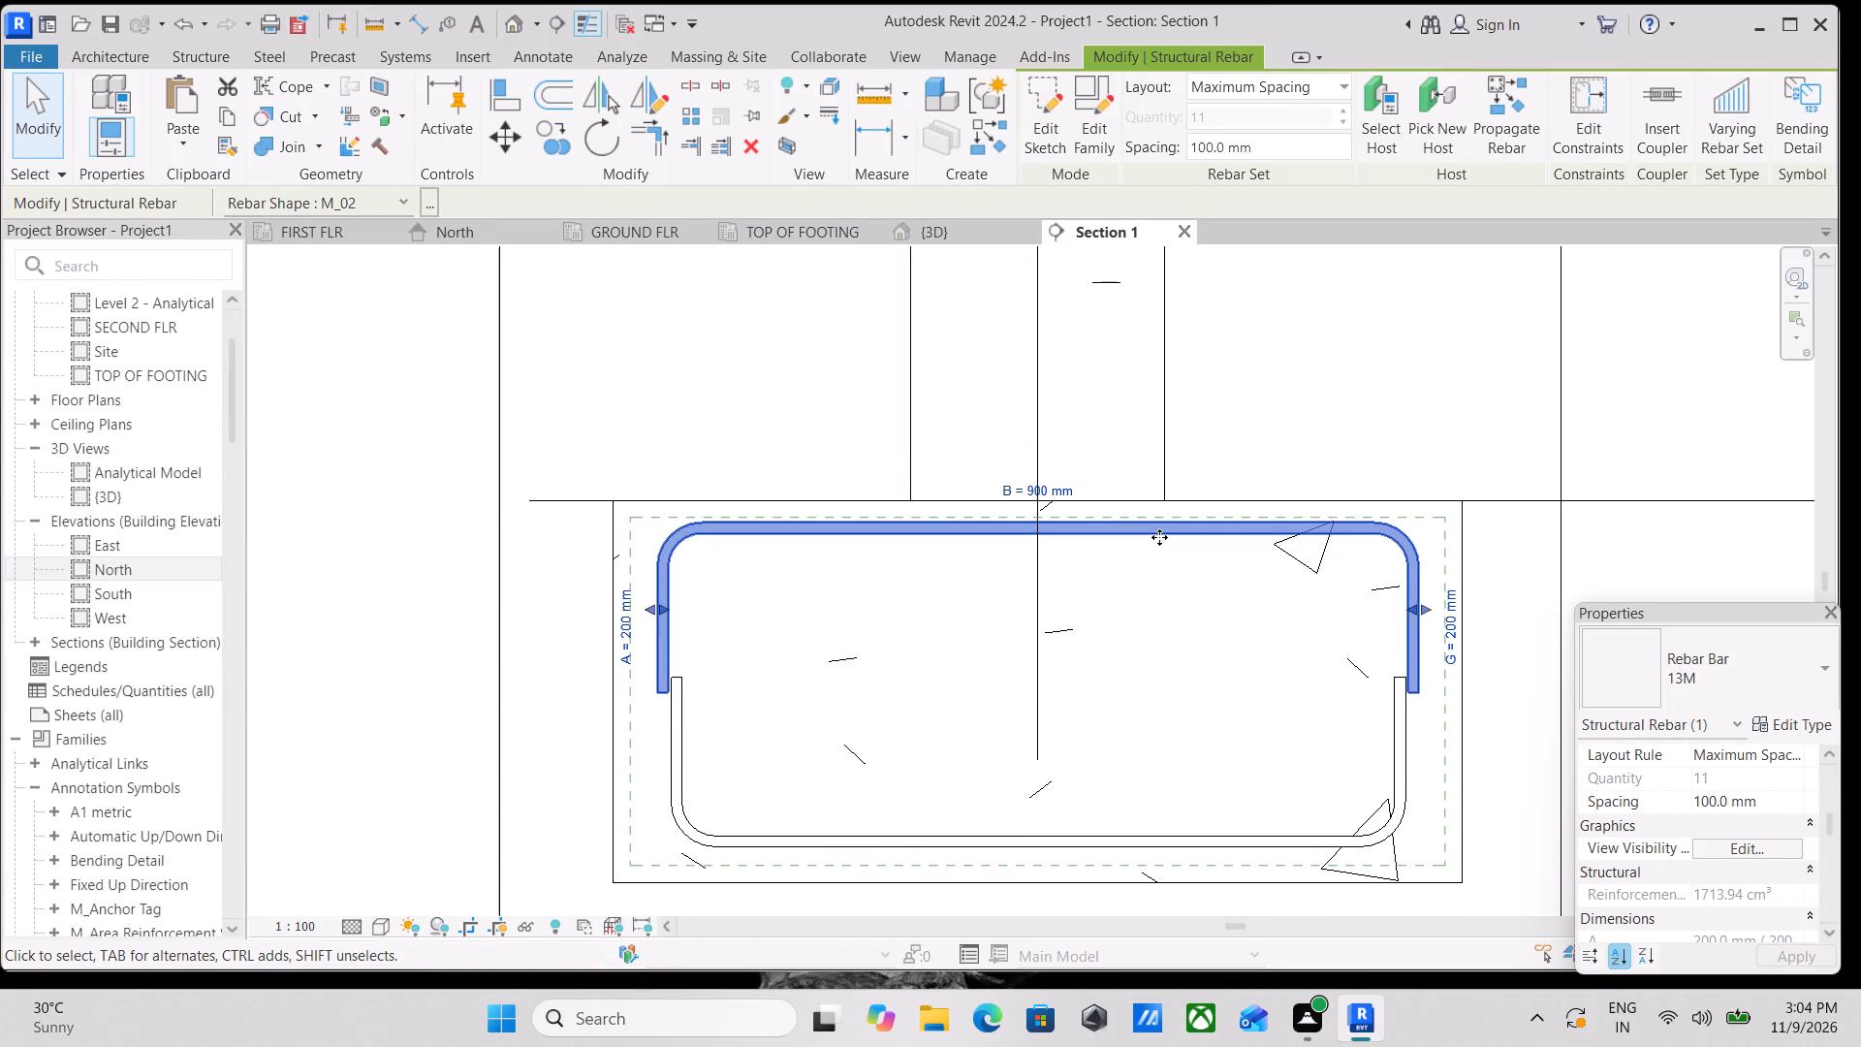
Nudge the footing's bottom rebar downward, closer to the lower cover line.
middle_drag(1088, 784, 1151, 628)
click(1102, 680)
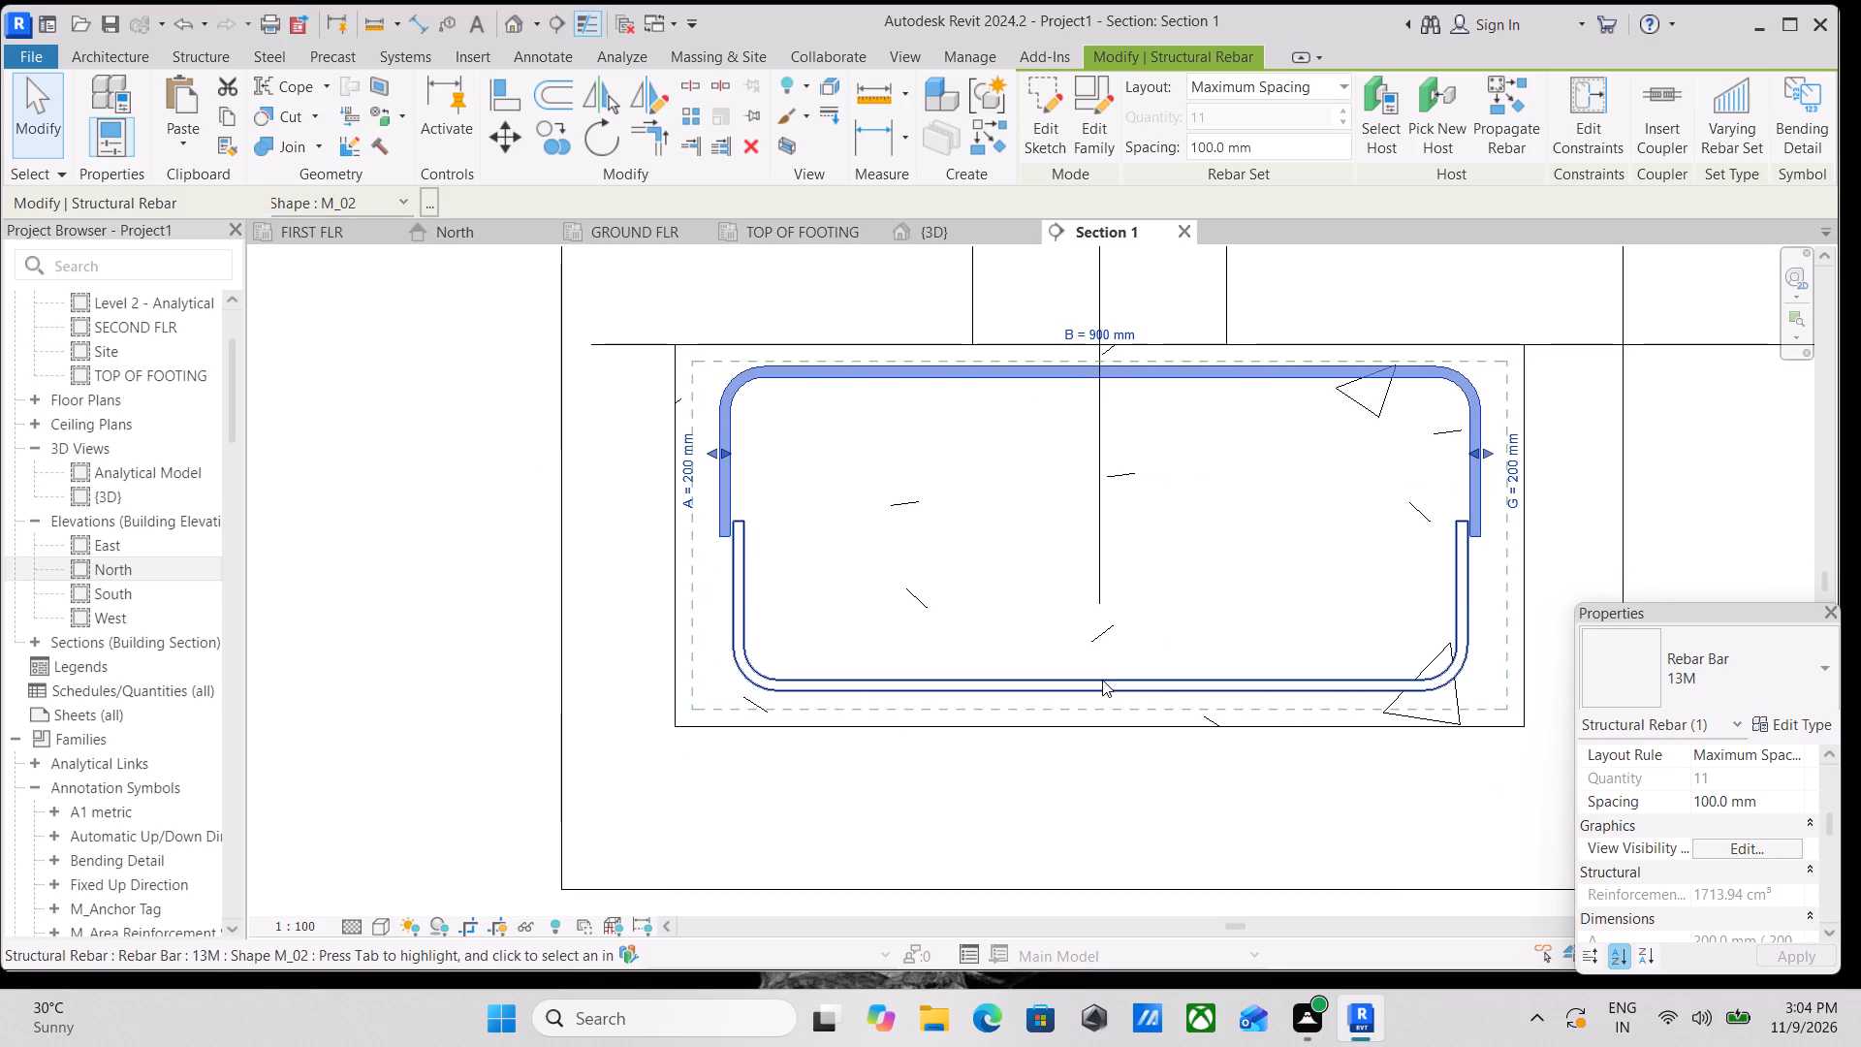
key(Down)
key(Down)
click(1224, 758)
key(Down)
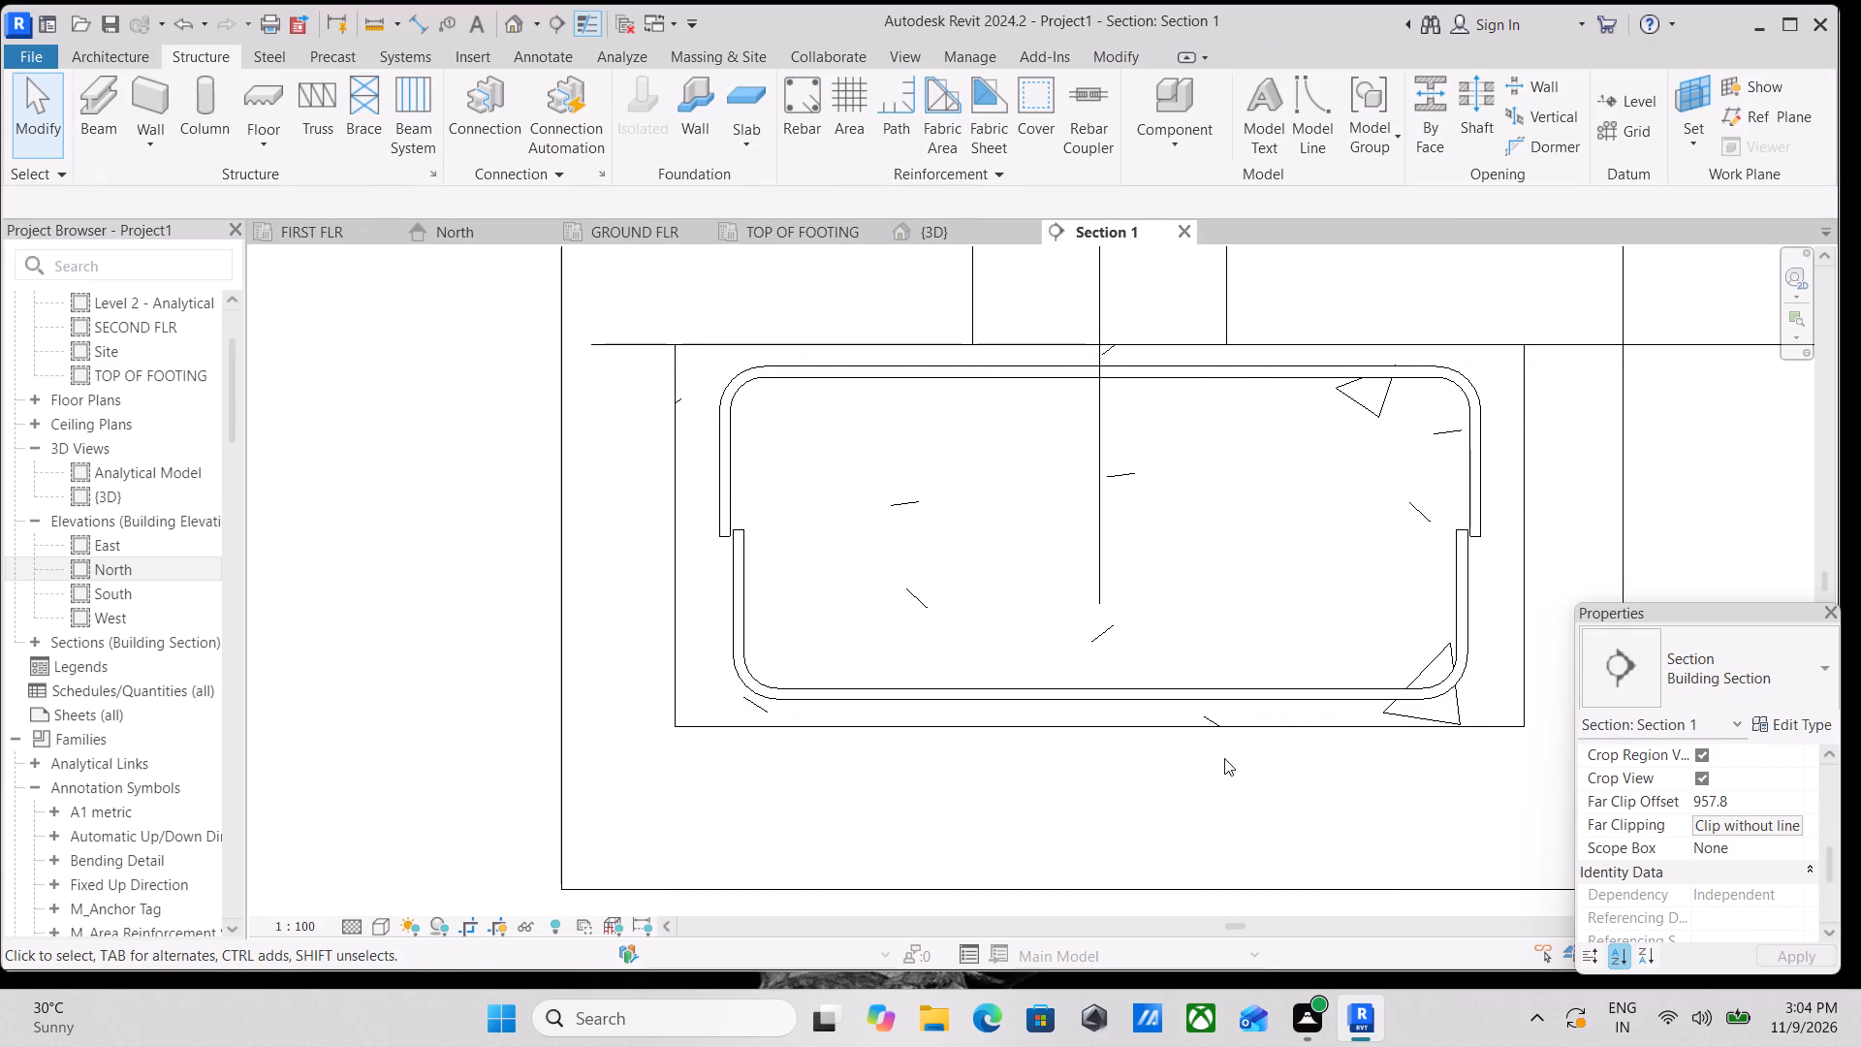
Move both legs of the bottom rebar slightly inward, shortening its base segment B to 850 mm.
click(1177, 684)
middle_drag(1072, 682, 1179, 715)
click(846, 639)
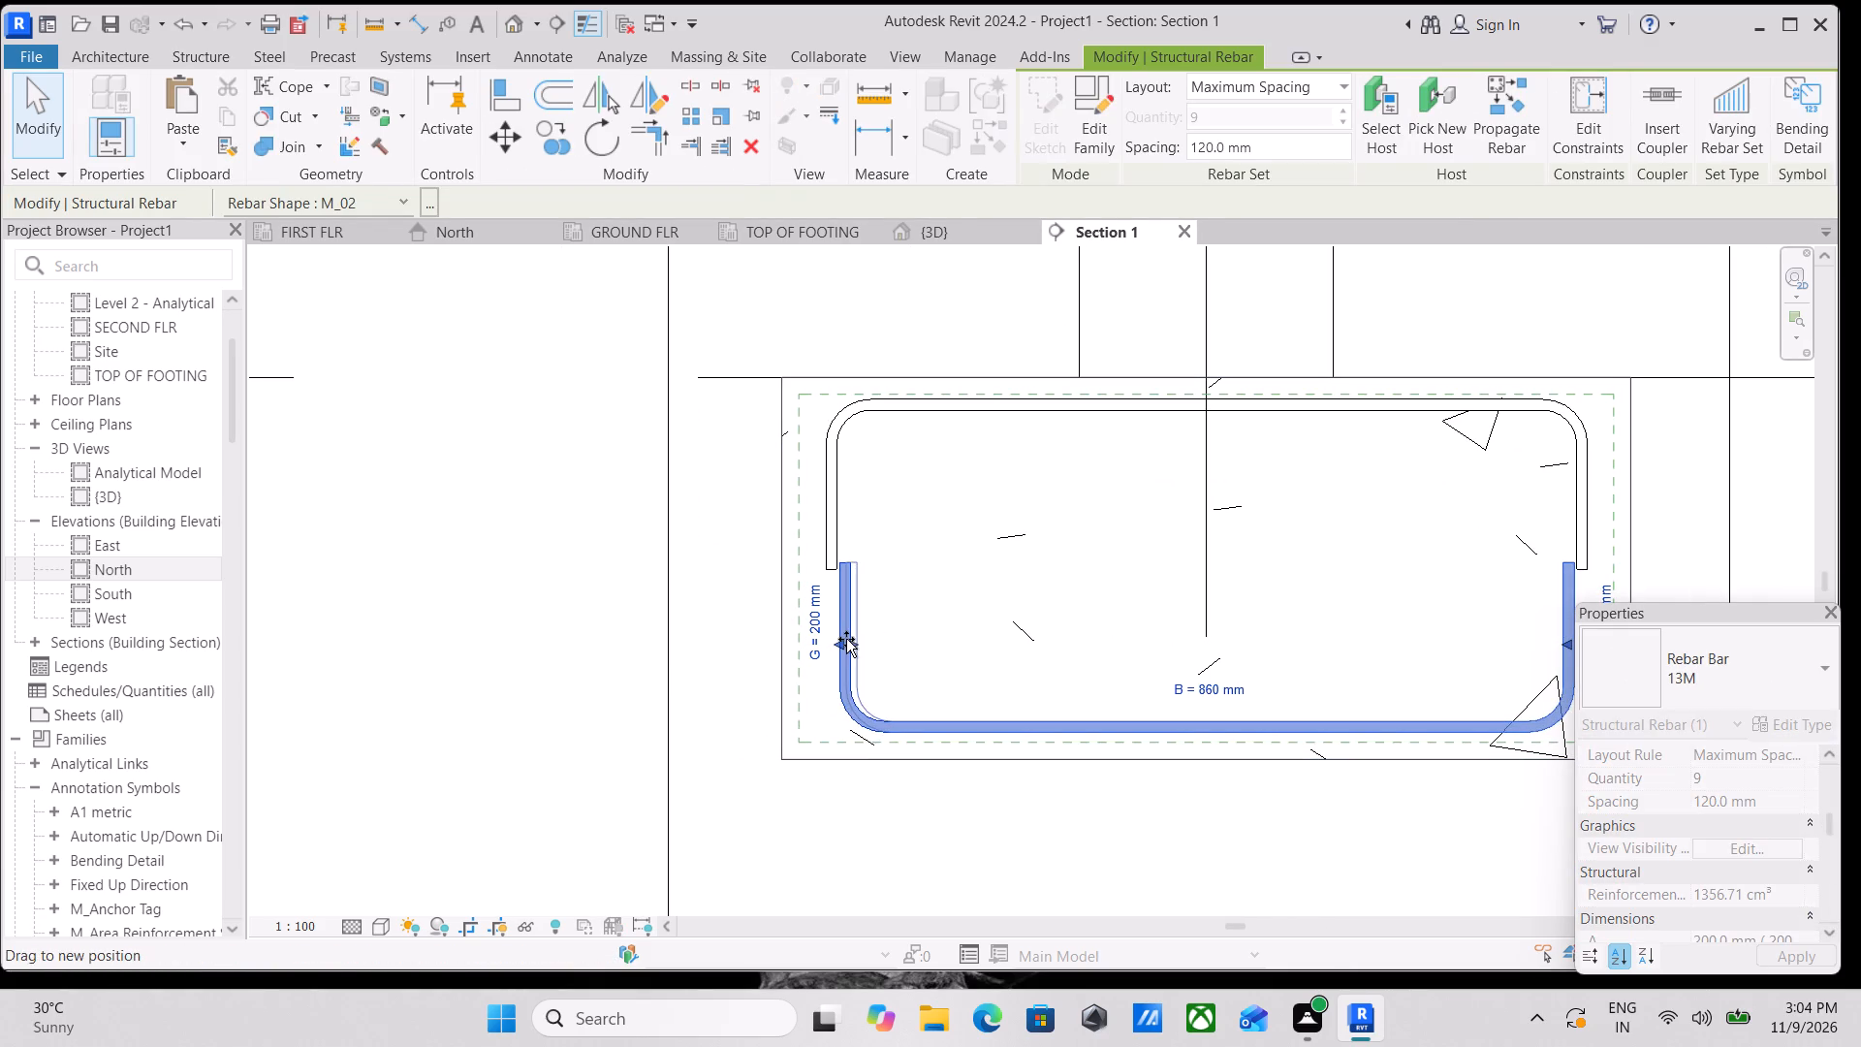
middle_drag(1063, 620, 894, 623)
key(Escape)
click(1402, 637)
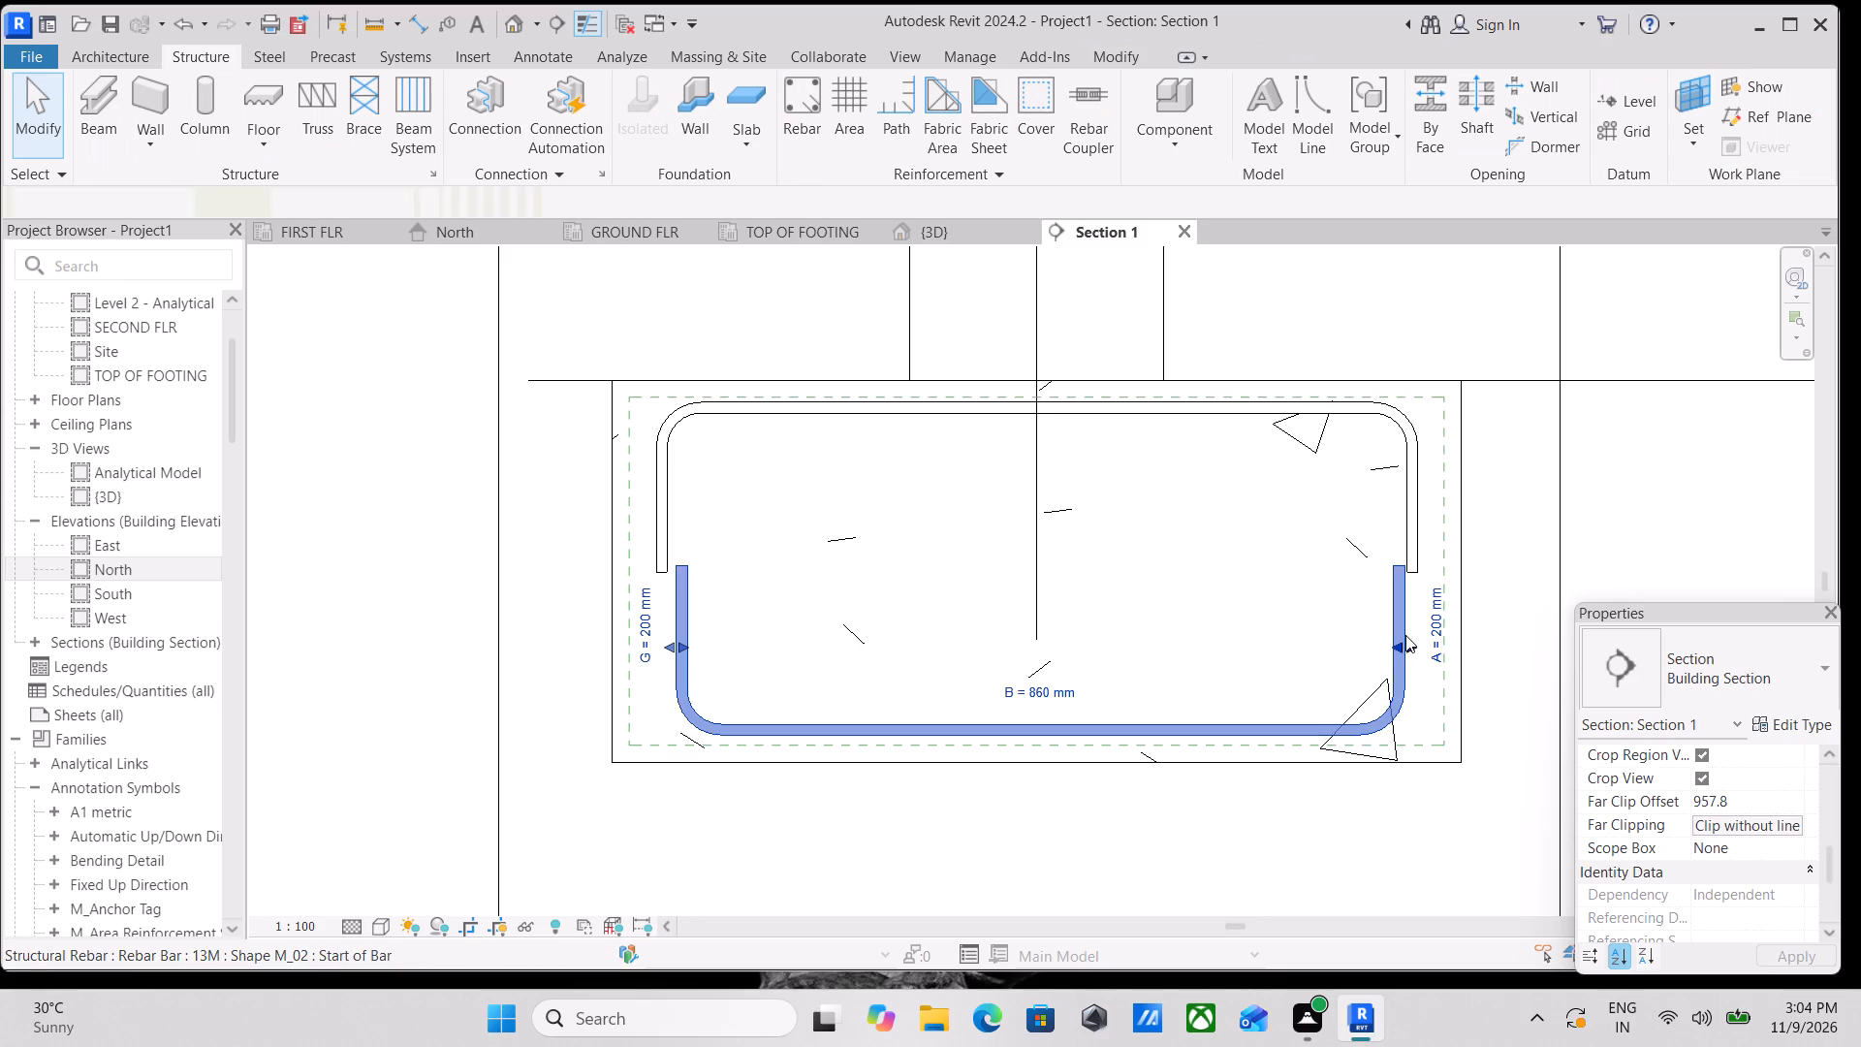
click(1398, 642)
middle_drag(1170, 641, 1206, 704)
key(Escape)
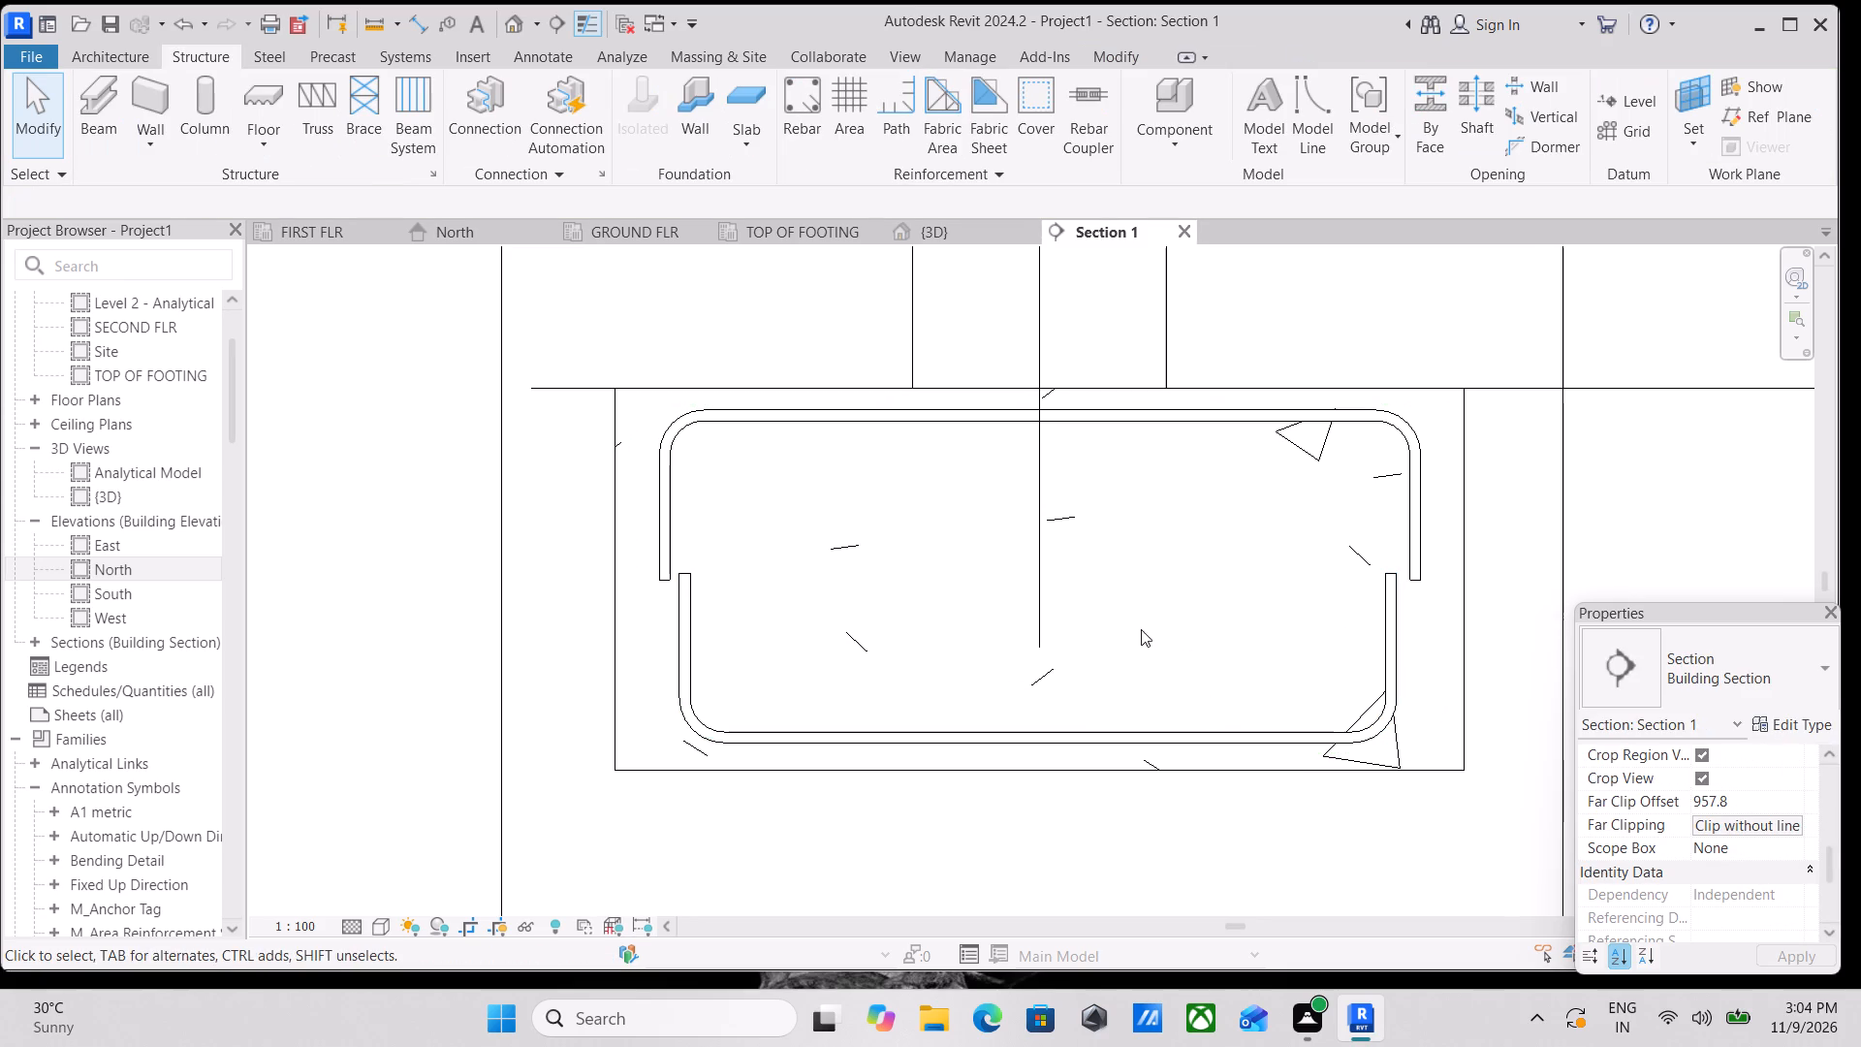
Place a single 13M rebar of shape M_02 perpendicular to cover, inside the bottom rebar's left corner, about 131 mm from the footing's side face.
middle_drag(1141, 629, 1209, 700)
middle_drag(898, 492, 985, 499)
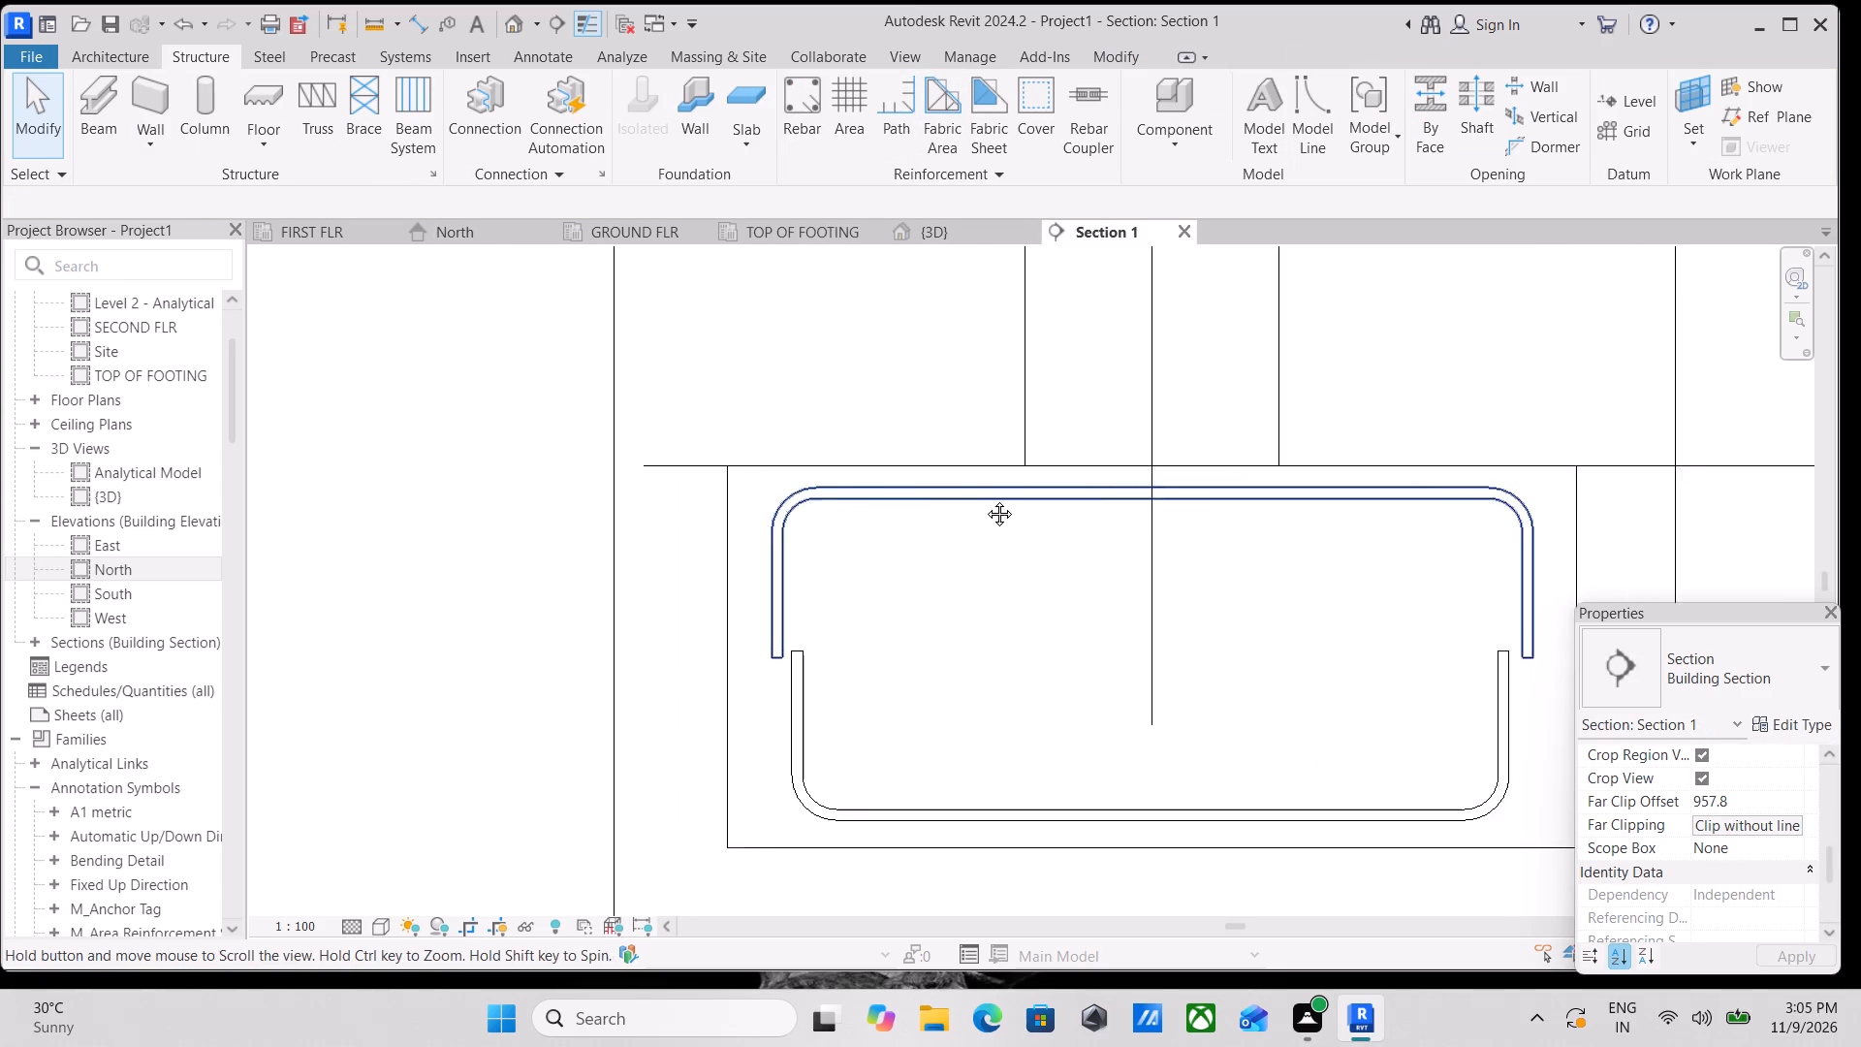
middle_drag(985, 499, 995, 498)
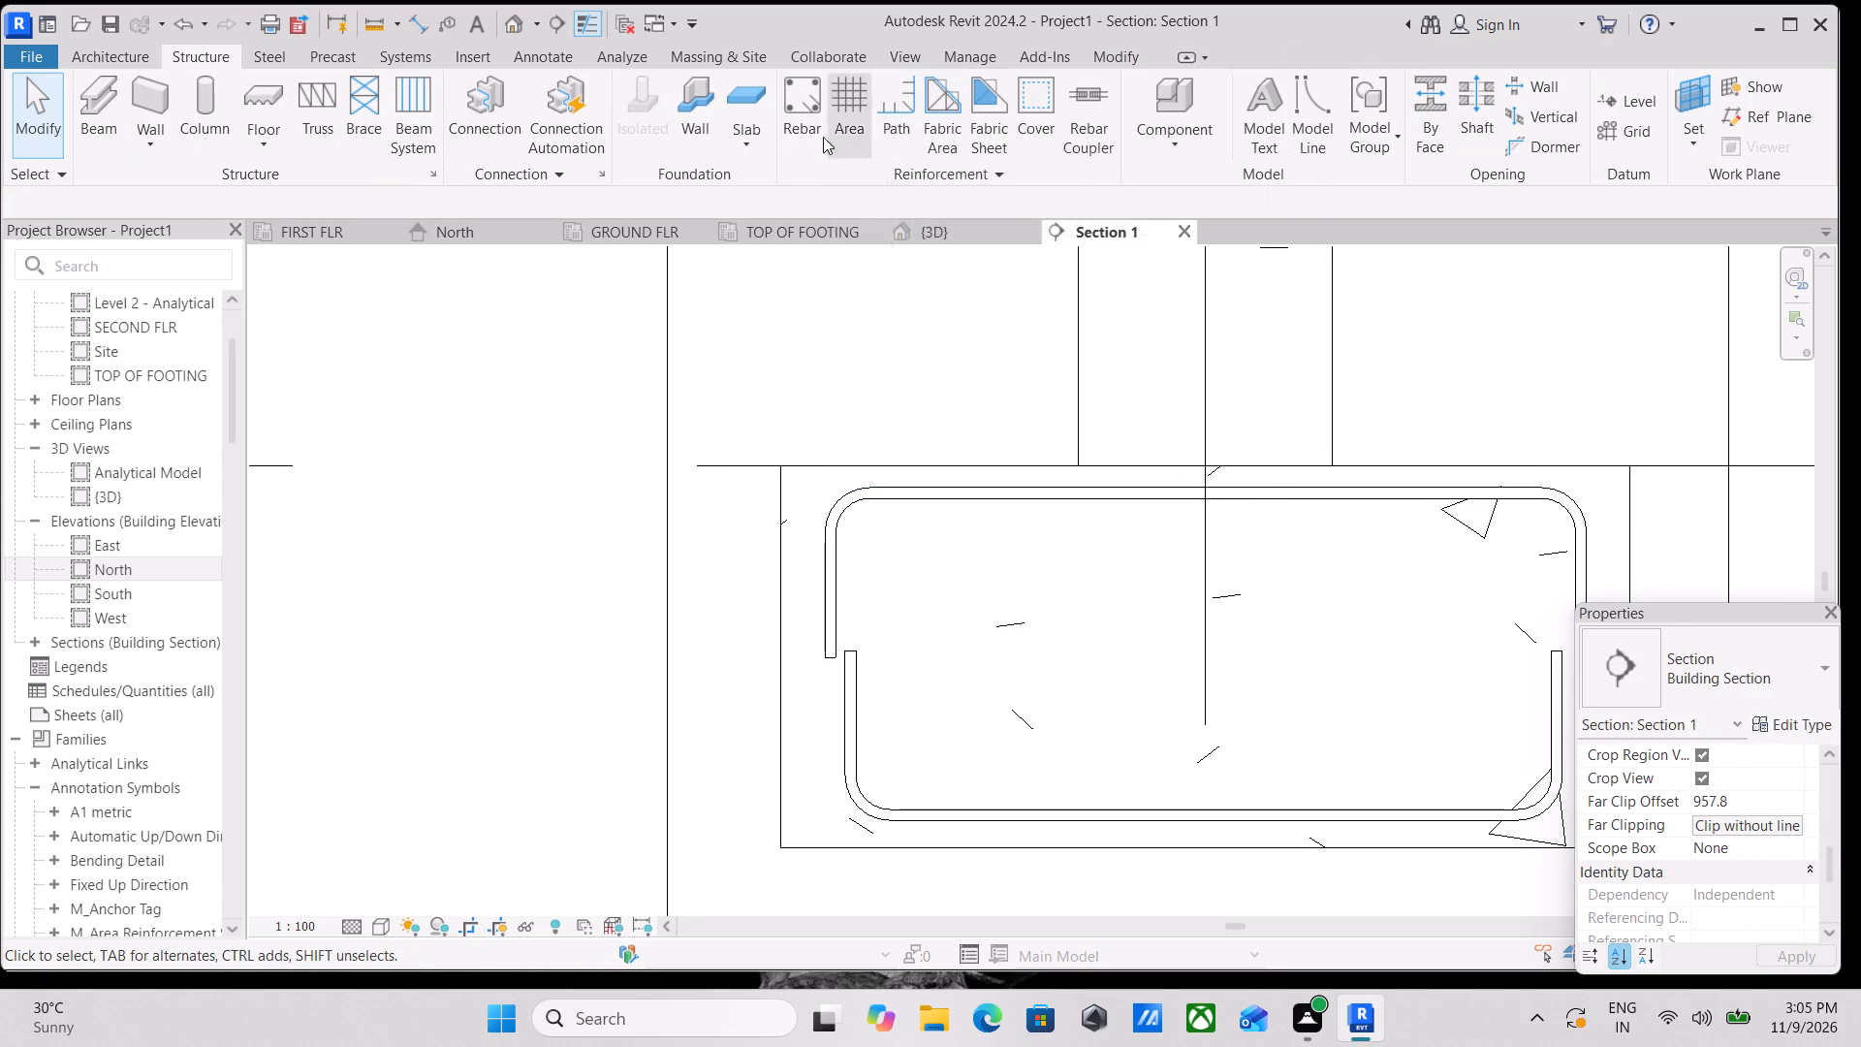
click(795, 132)
scroll(1076, 664, down, 3)
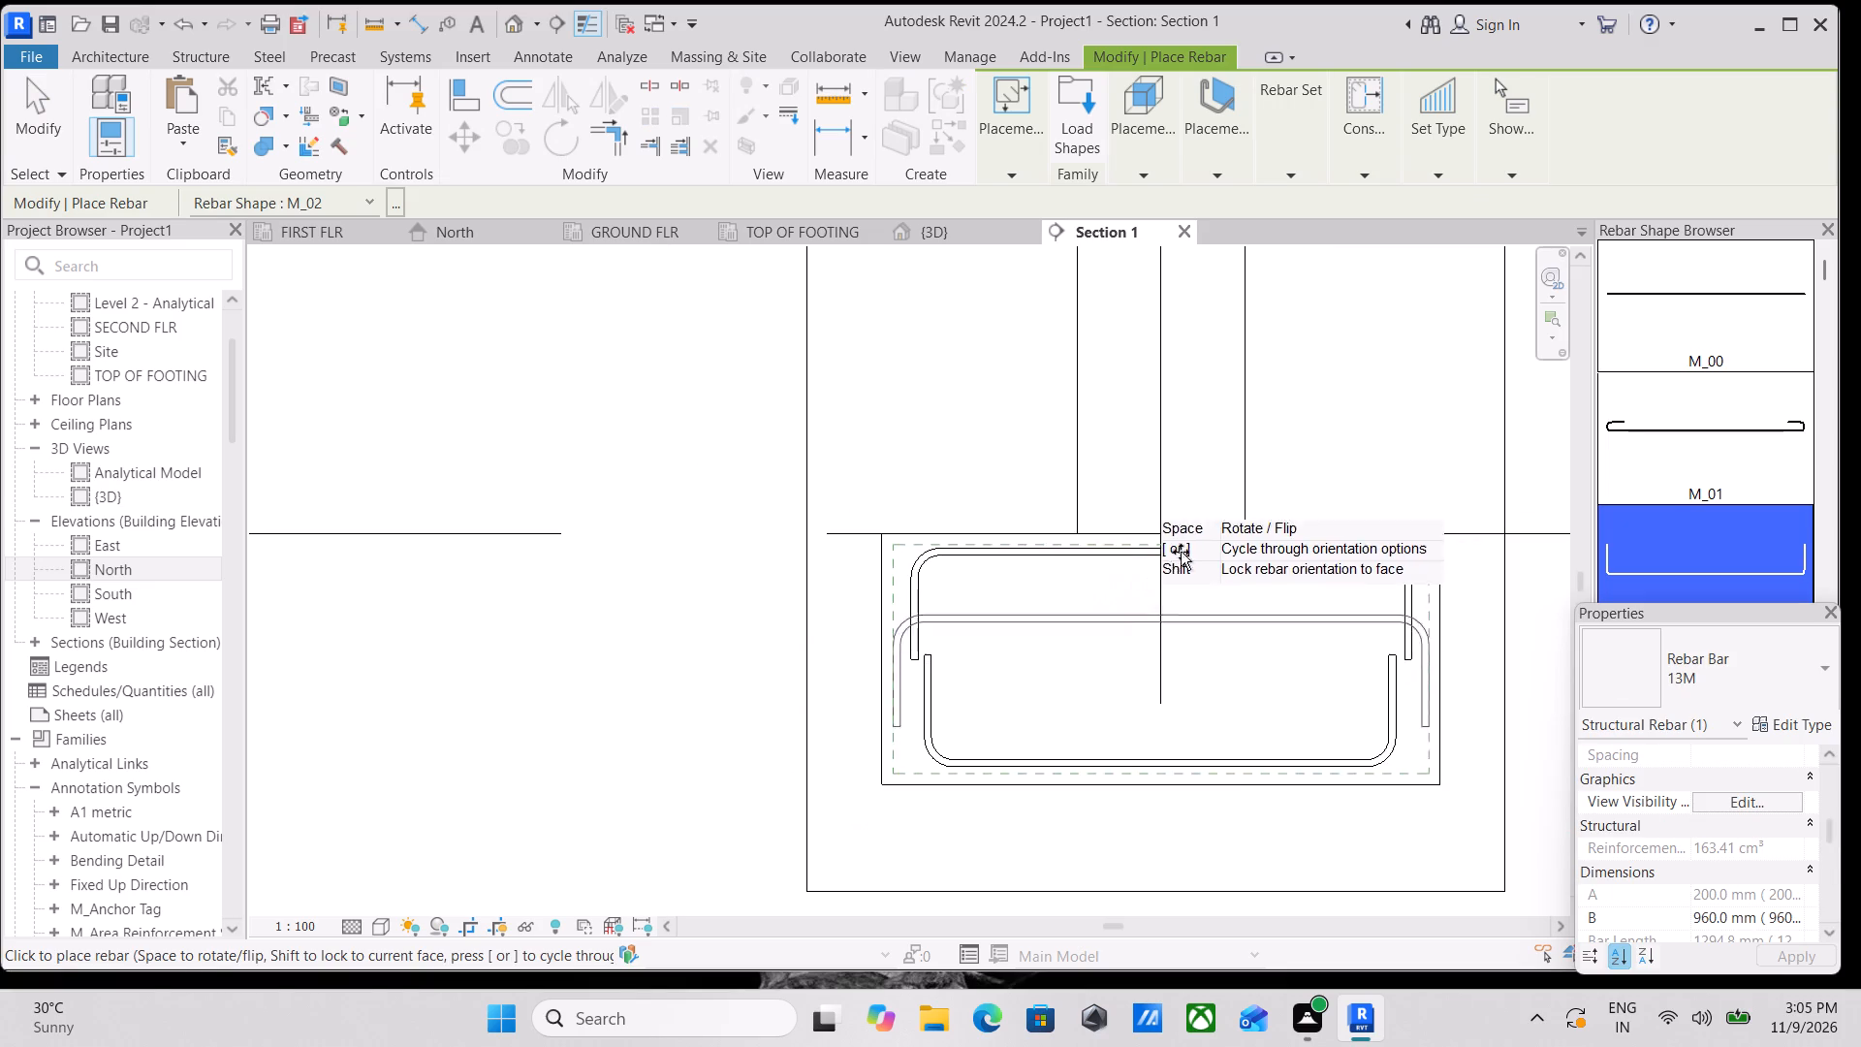
click(1279, 164)
click(1203, 167)
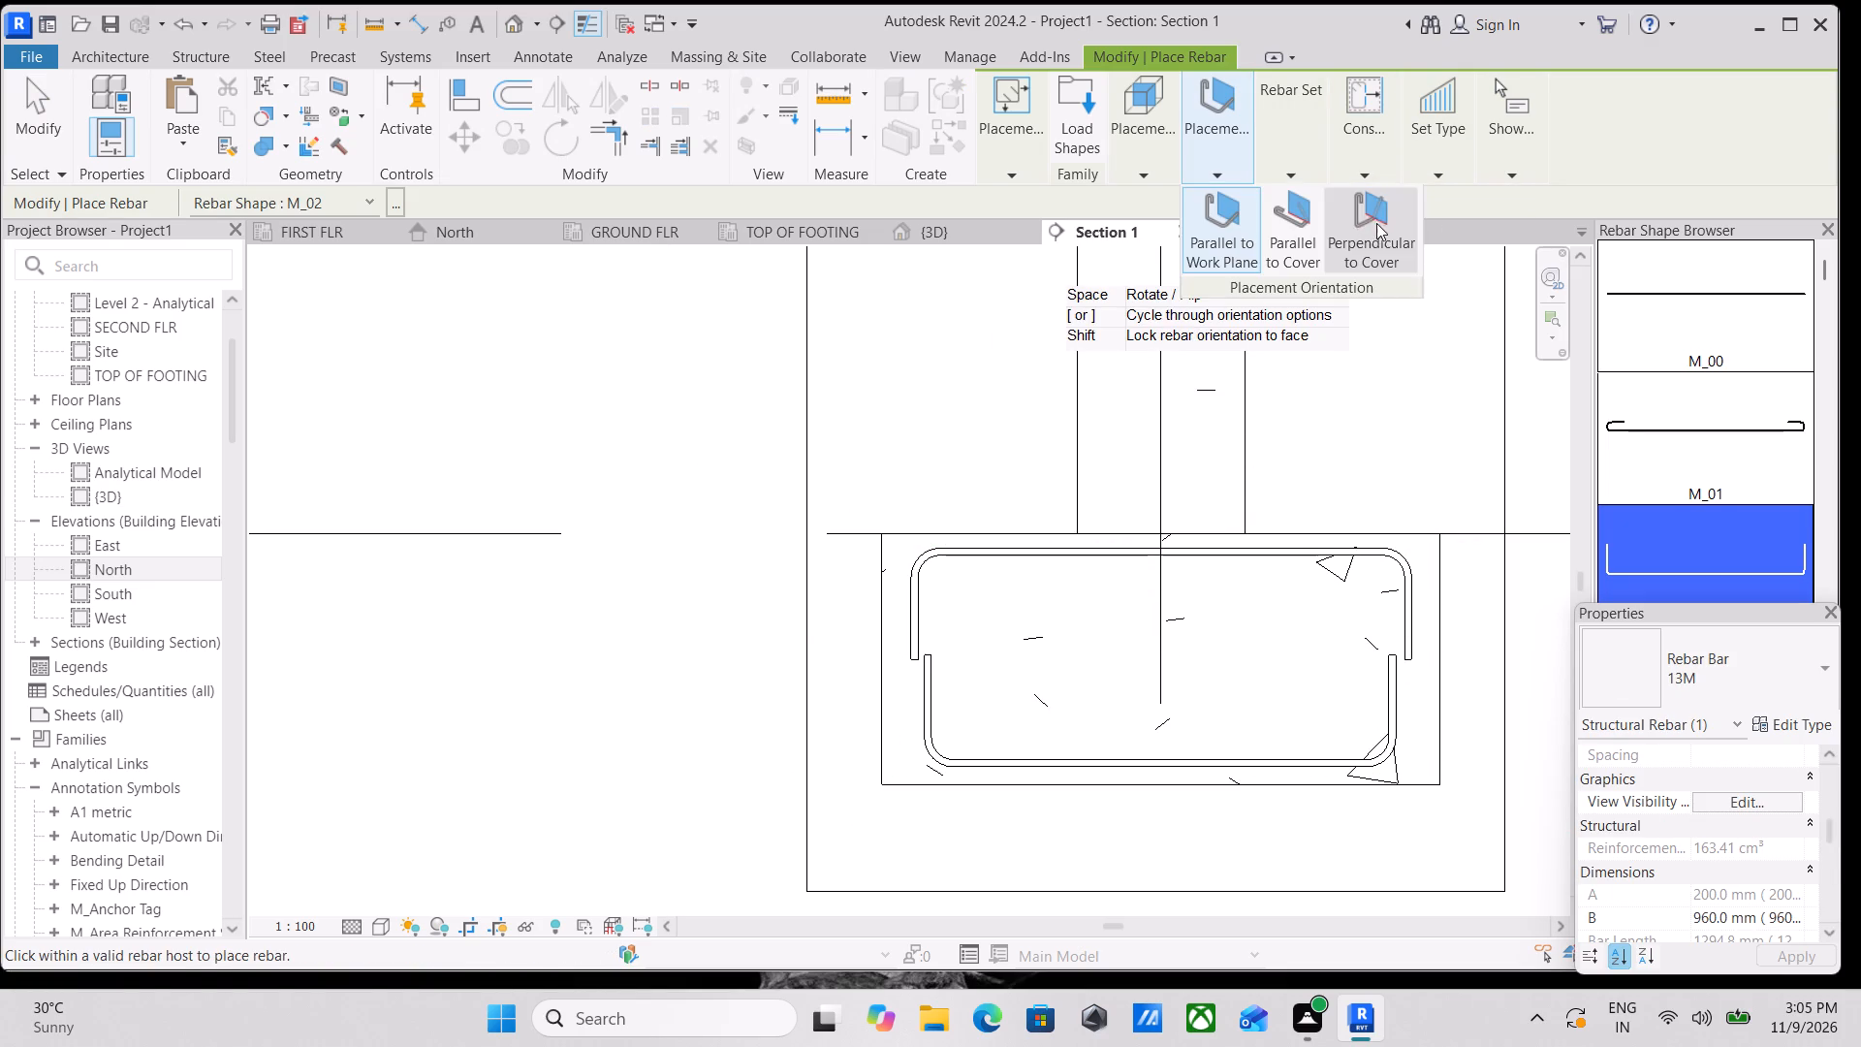
click(1379, 222)
scroll(1006, 674, up, 3)
middle_drag(937, 689, 1068, 423)
middle_drag(1072, 528, 1009, 631)
scroll(1009, 631, up, 1)
click(995, 629)
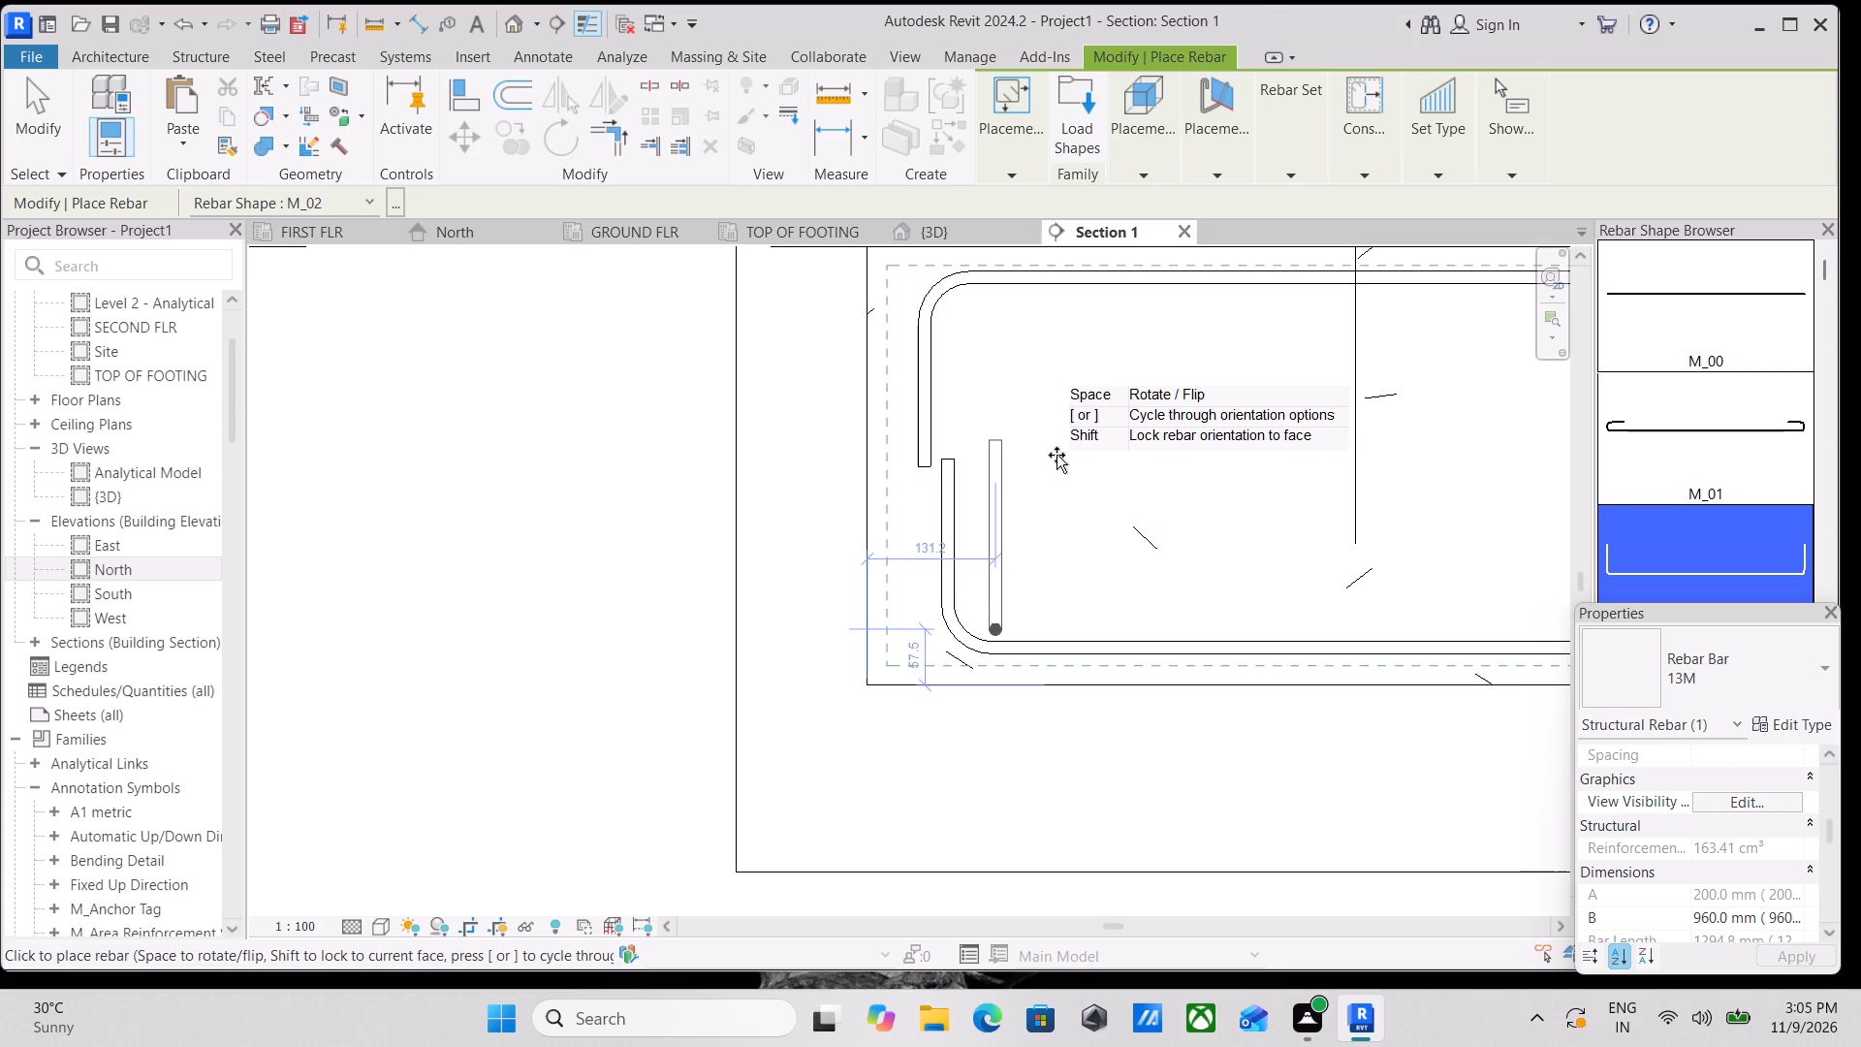
Place a second perpendicular M_02 rebar inside the top rebar's left corner, about 132 mm from the side face and 51 mm below the footing top.
middle_drag(1057, 455, 1083, 682)
scroll(1057, 455, down, 1)
scroll(1083, 682, up, 1)
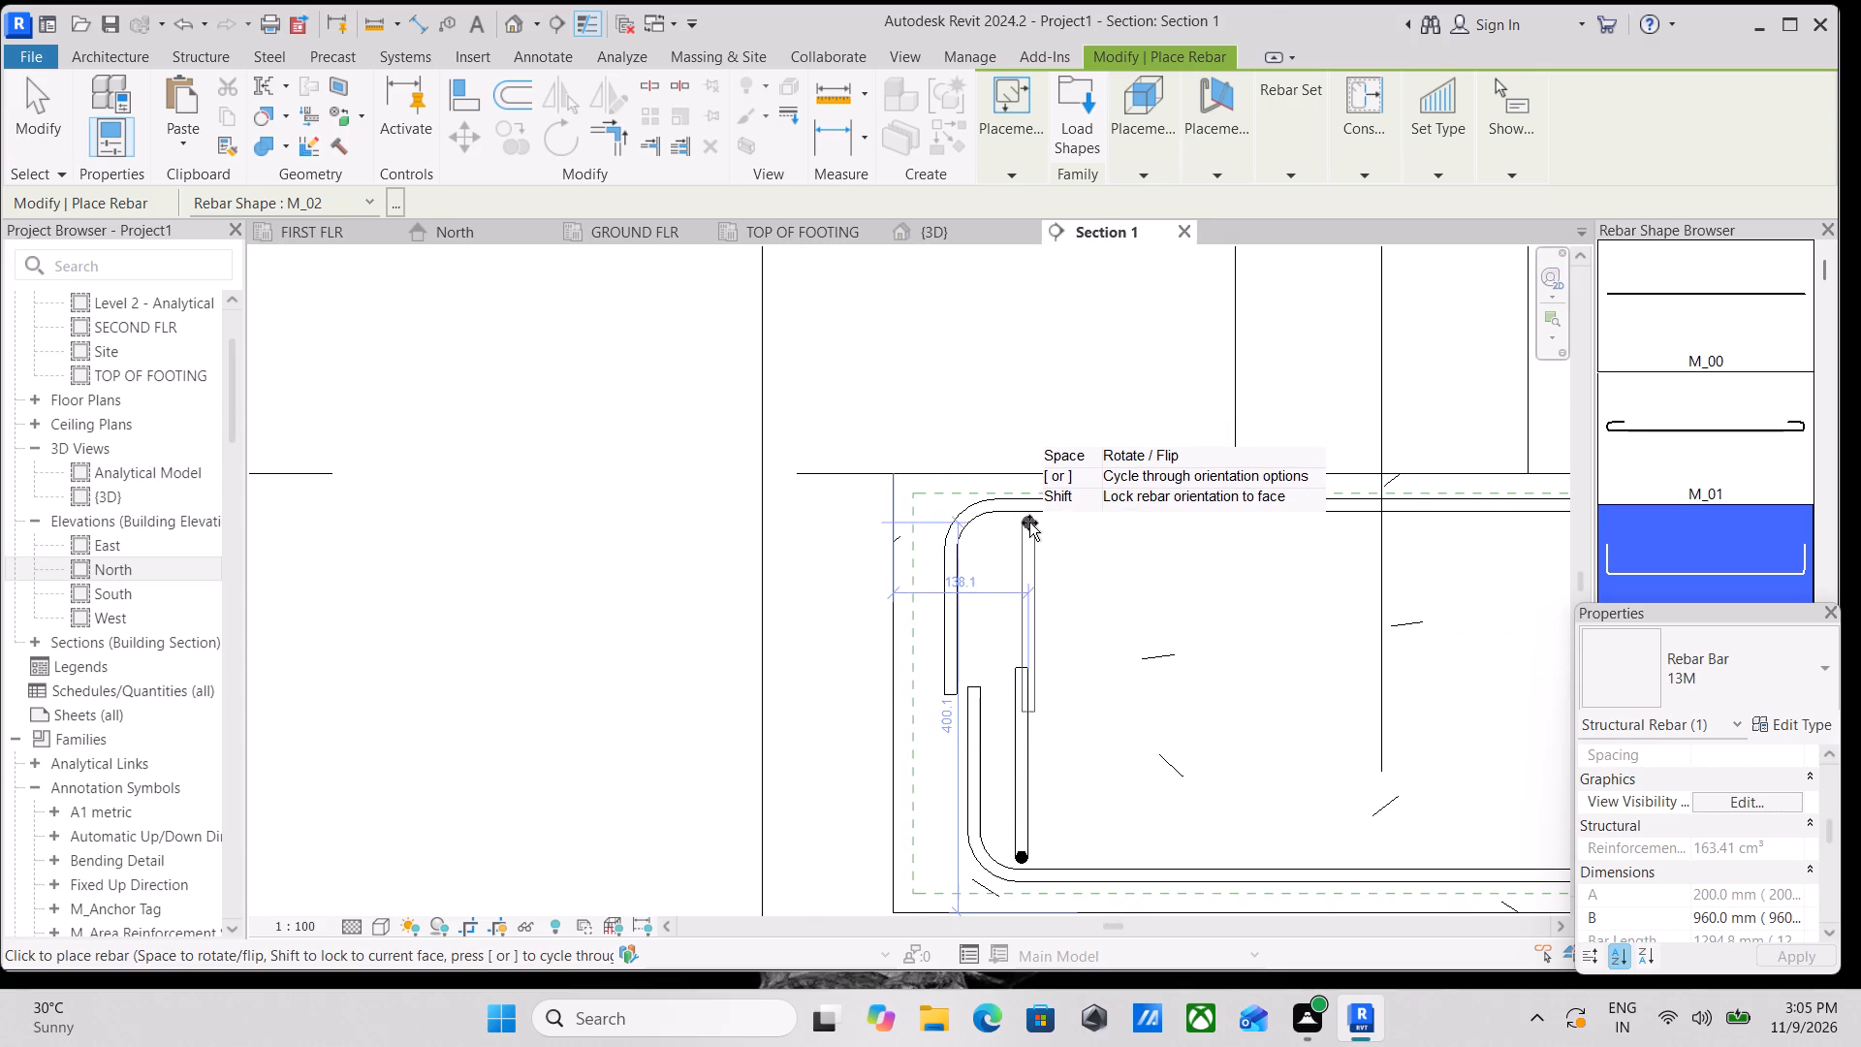
click(1023, 523)
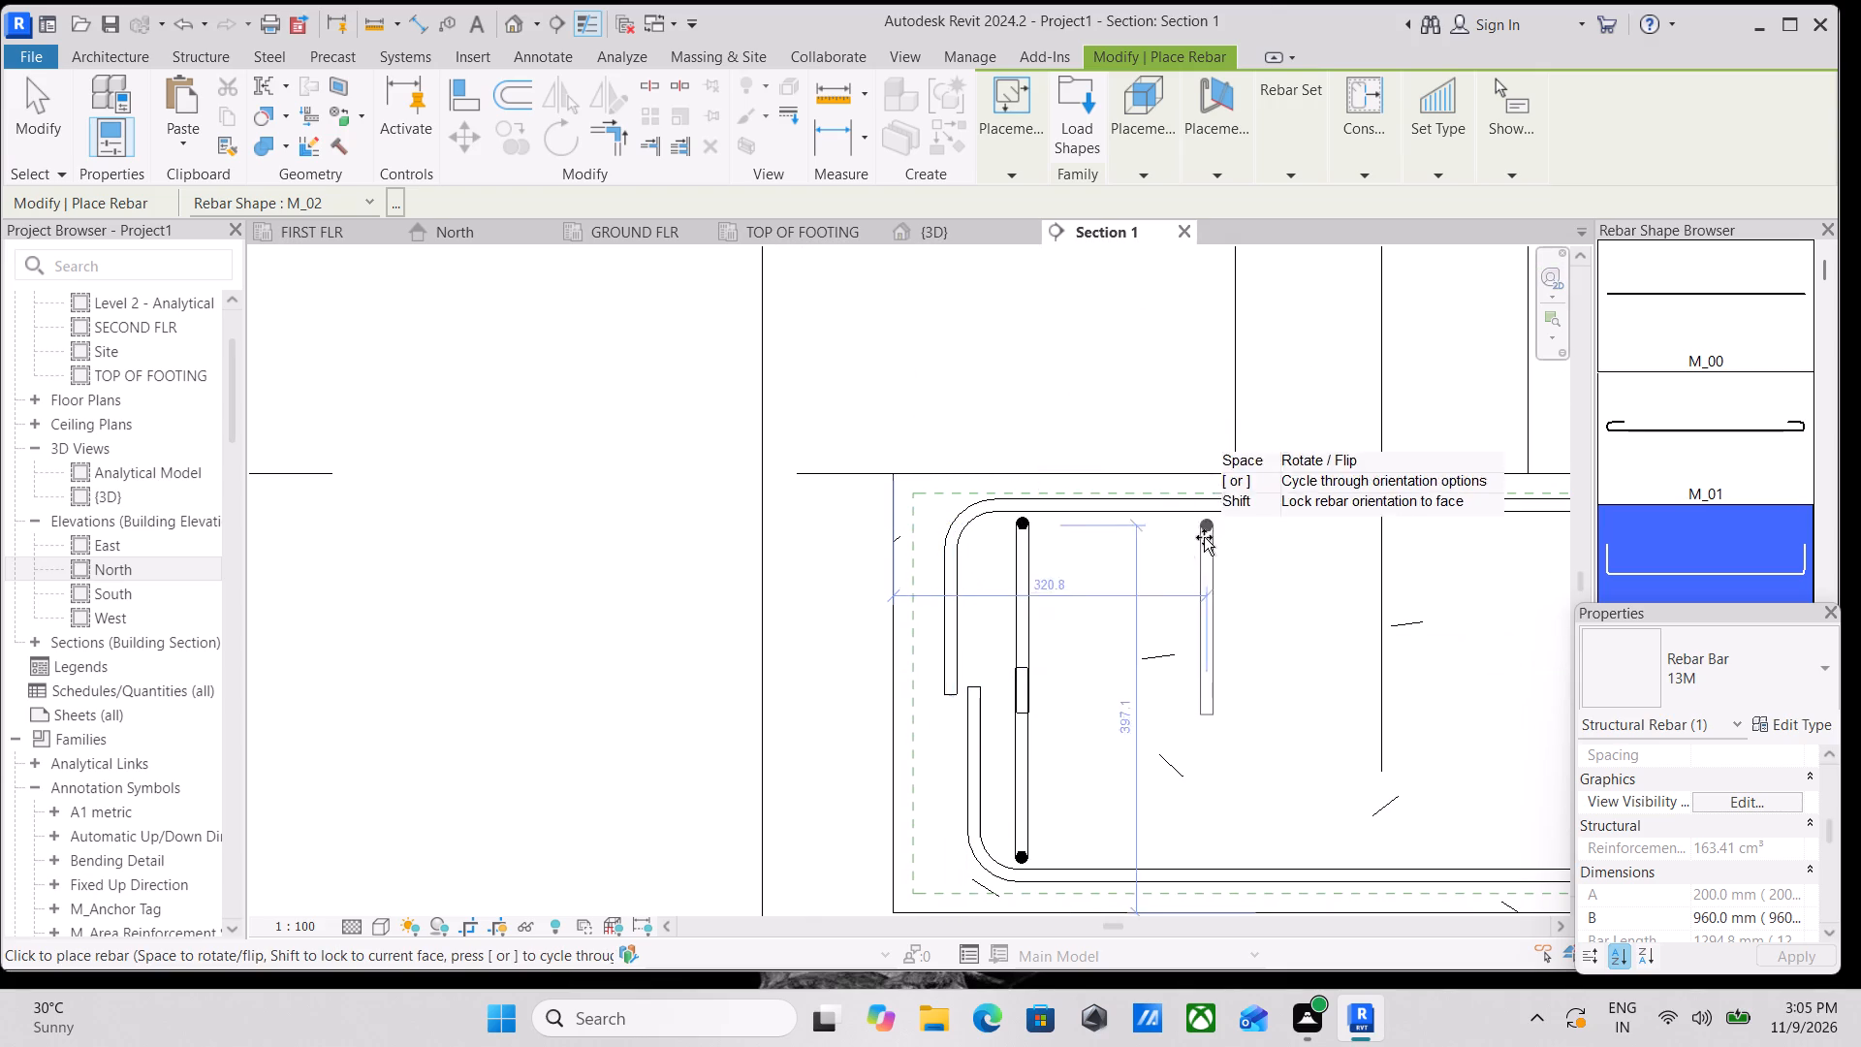
key(Escape)
scroll(1078, 619, up, 3)
key(Escape)
Nudge the upper perpendicular rebar outward to about 107 mm from the footing's left face.
click(1004, 575)
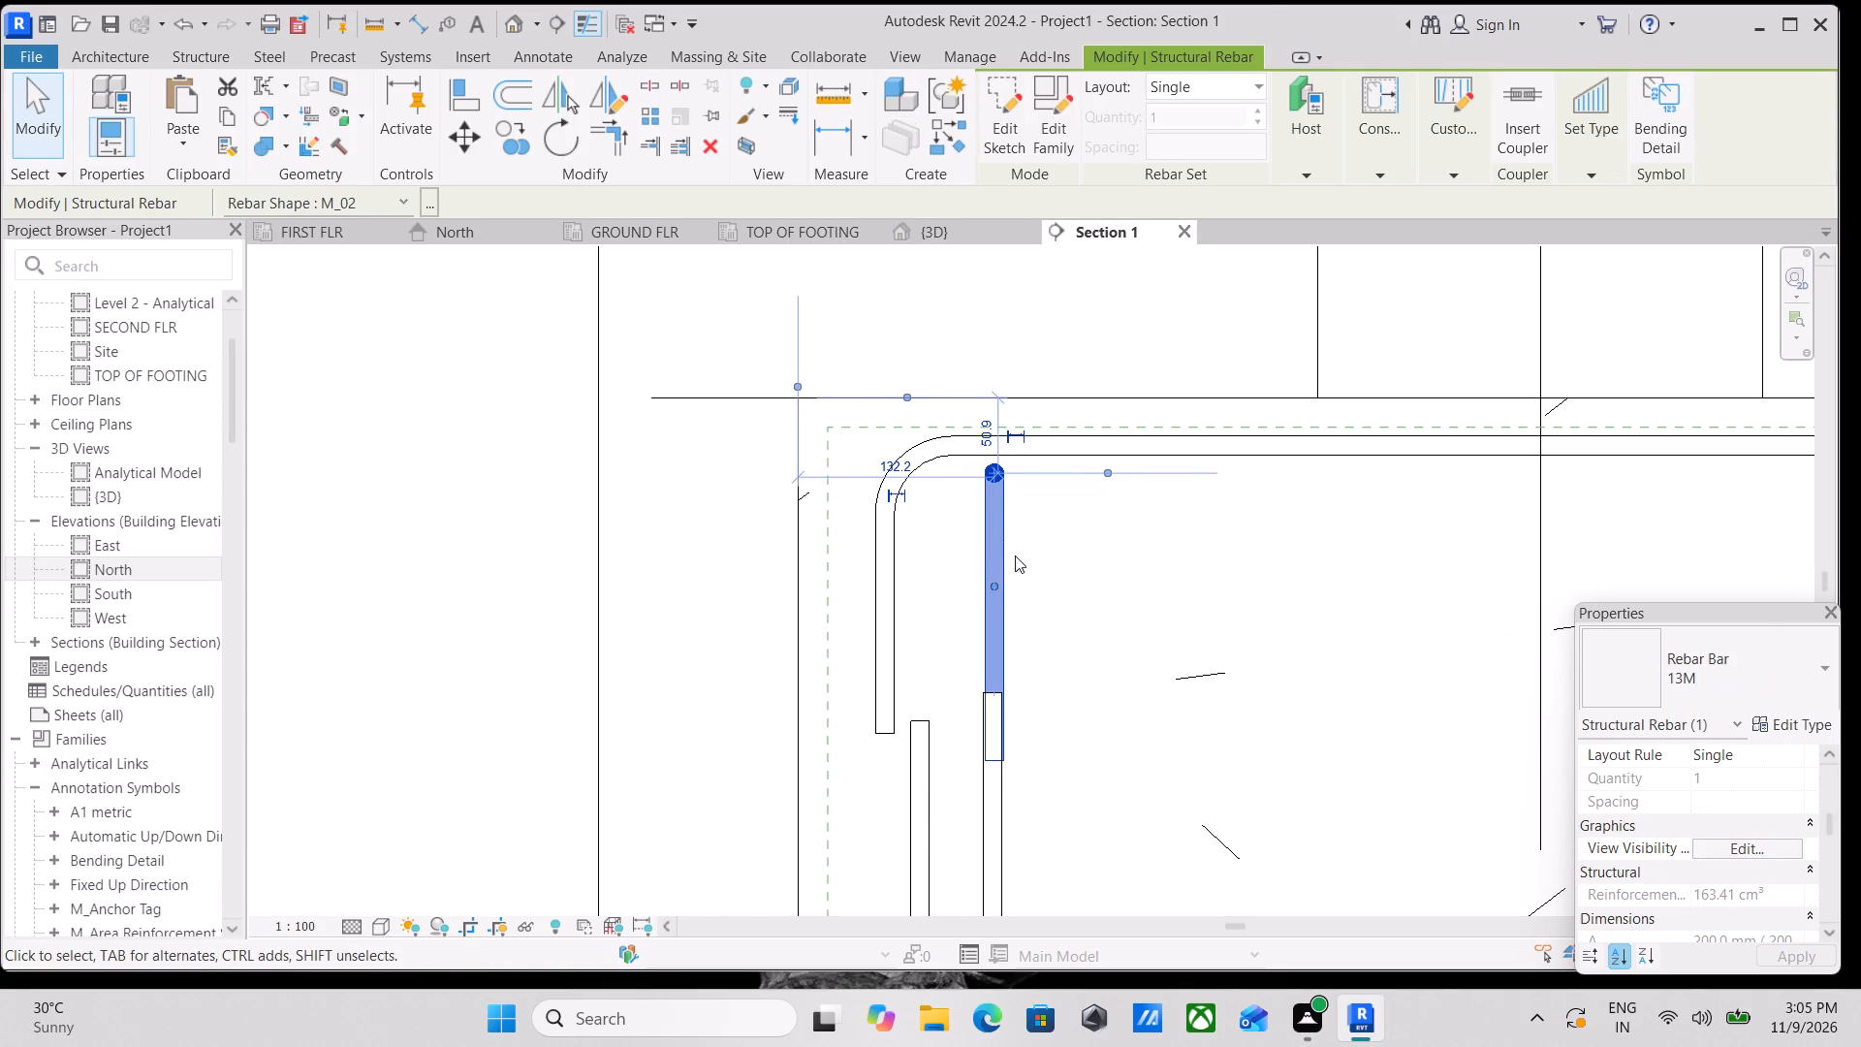
key(Left)
key(Left)
key(Left)
key(Left)
key(Left)
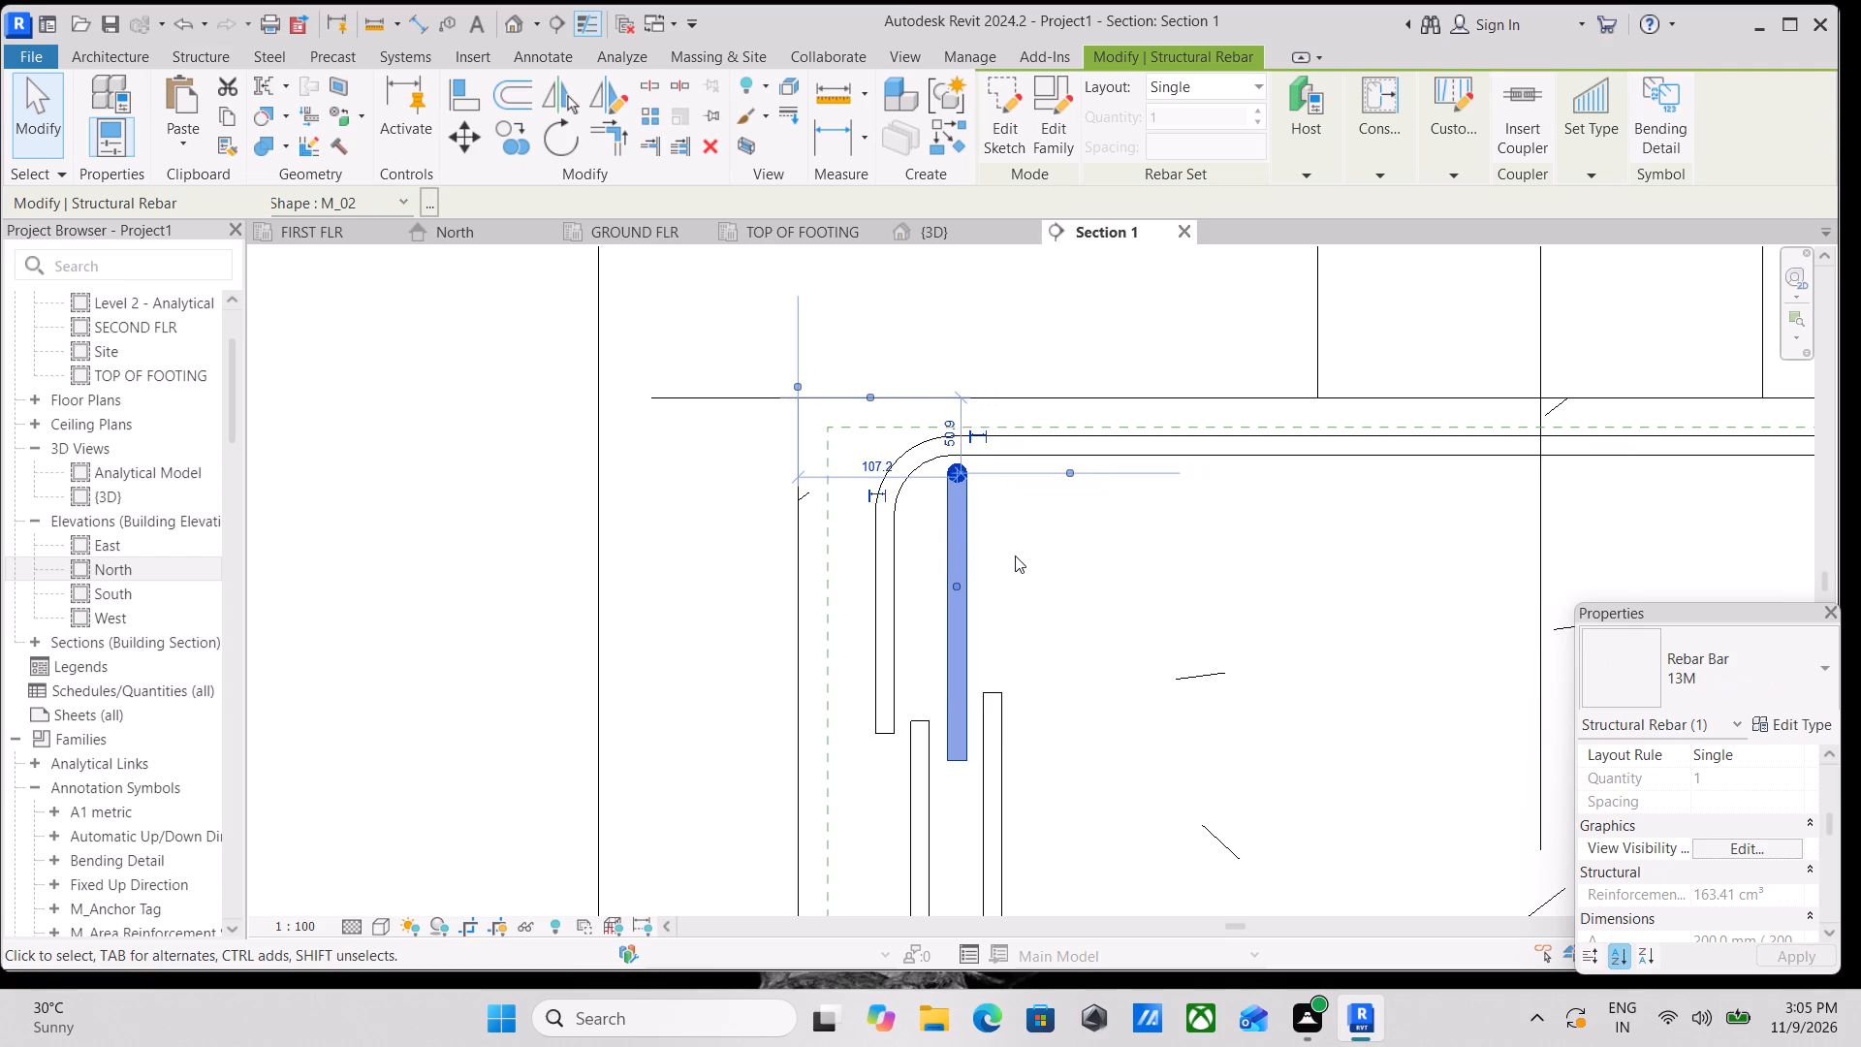
Move both legs of the top rebar outward toward the side cover lines, lengthening segment B to 930 mm.
middle_drag(1026, 548, 1277, 415)
click(1147, 484)
scroll(1147, 484, down, 3)
middle_drag(1147, 484, 1124, 513)
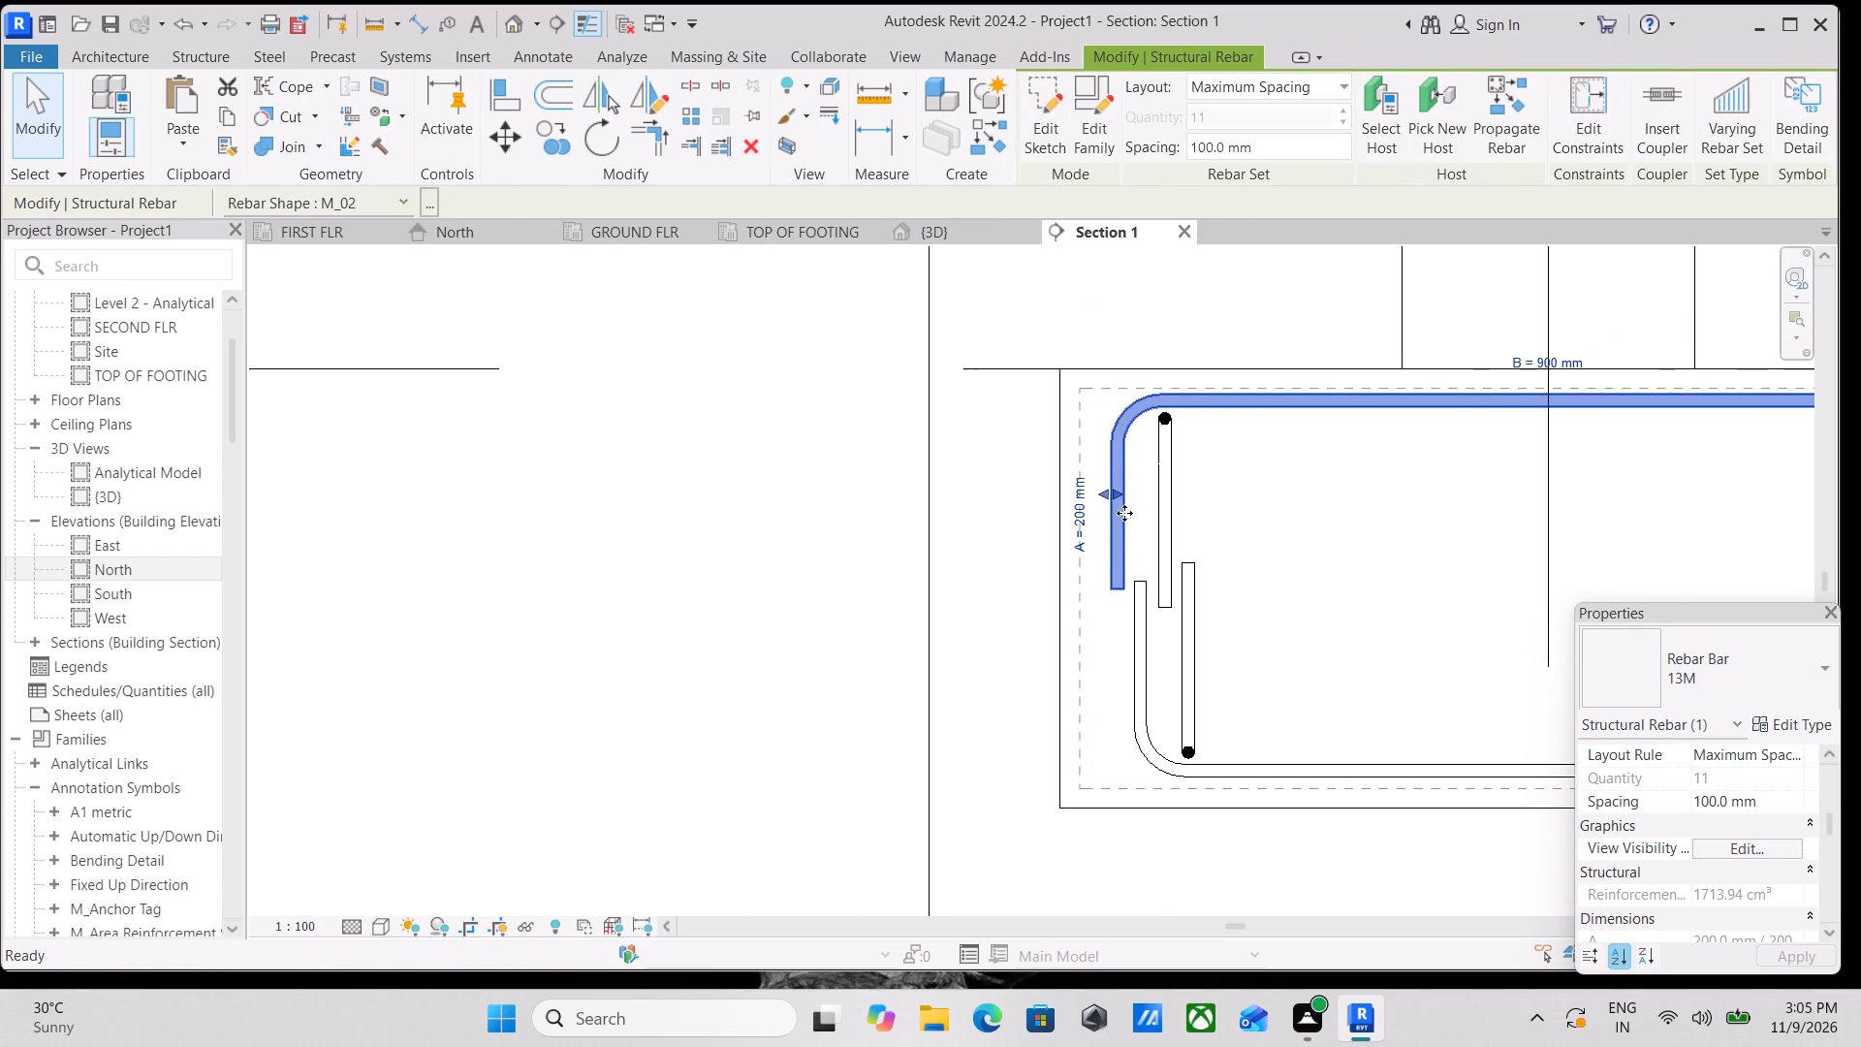
click(1096, 489)
scroll(1228, 471, down, 1)
middle_drag(1228, 471, 949, 492)
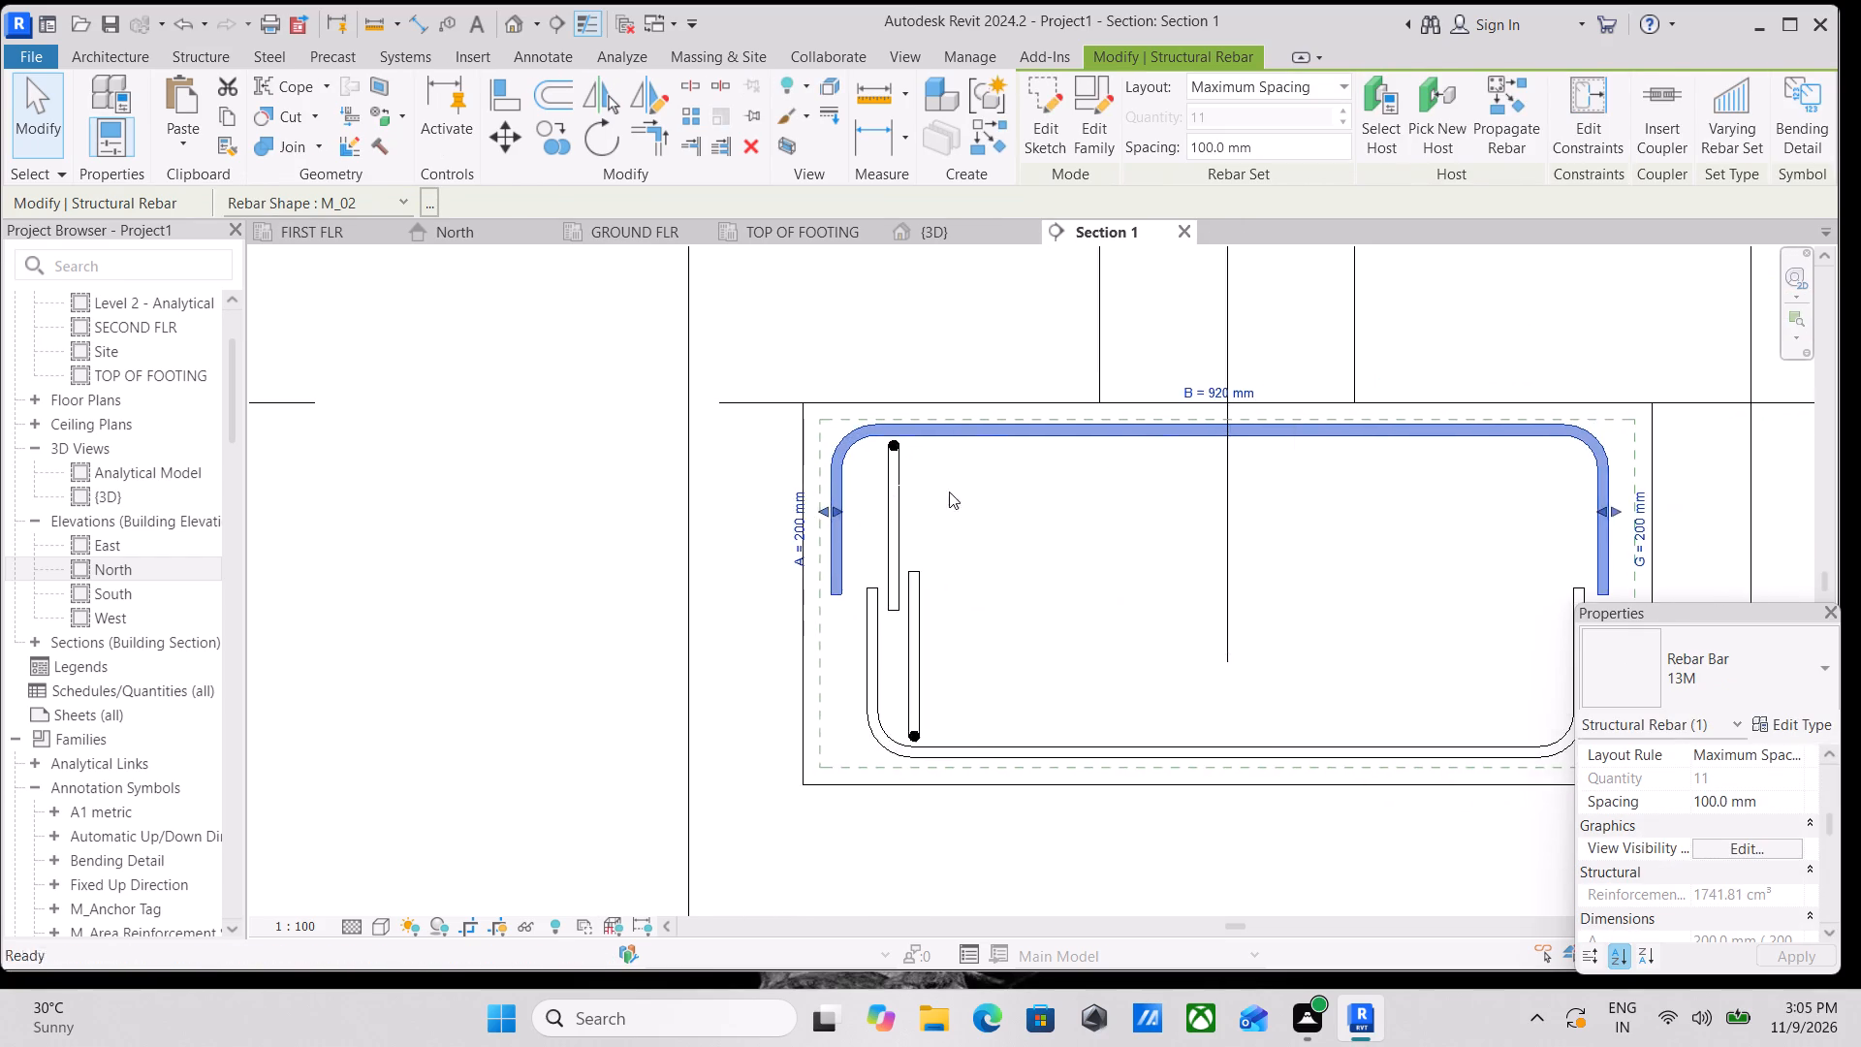
key(Escape)
scroll(1171, 477, down, 2)
middle_drag(1171, 477, 981, 505)
scroll(1306, 493, up, 2)
click(1309, 517)
scroll(1312, 523, up, 2)
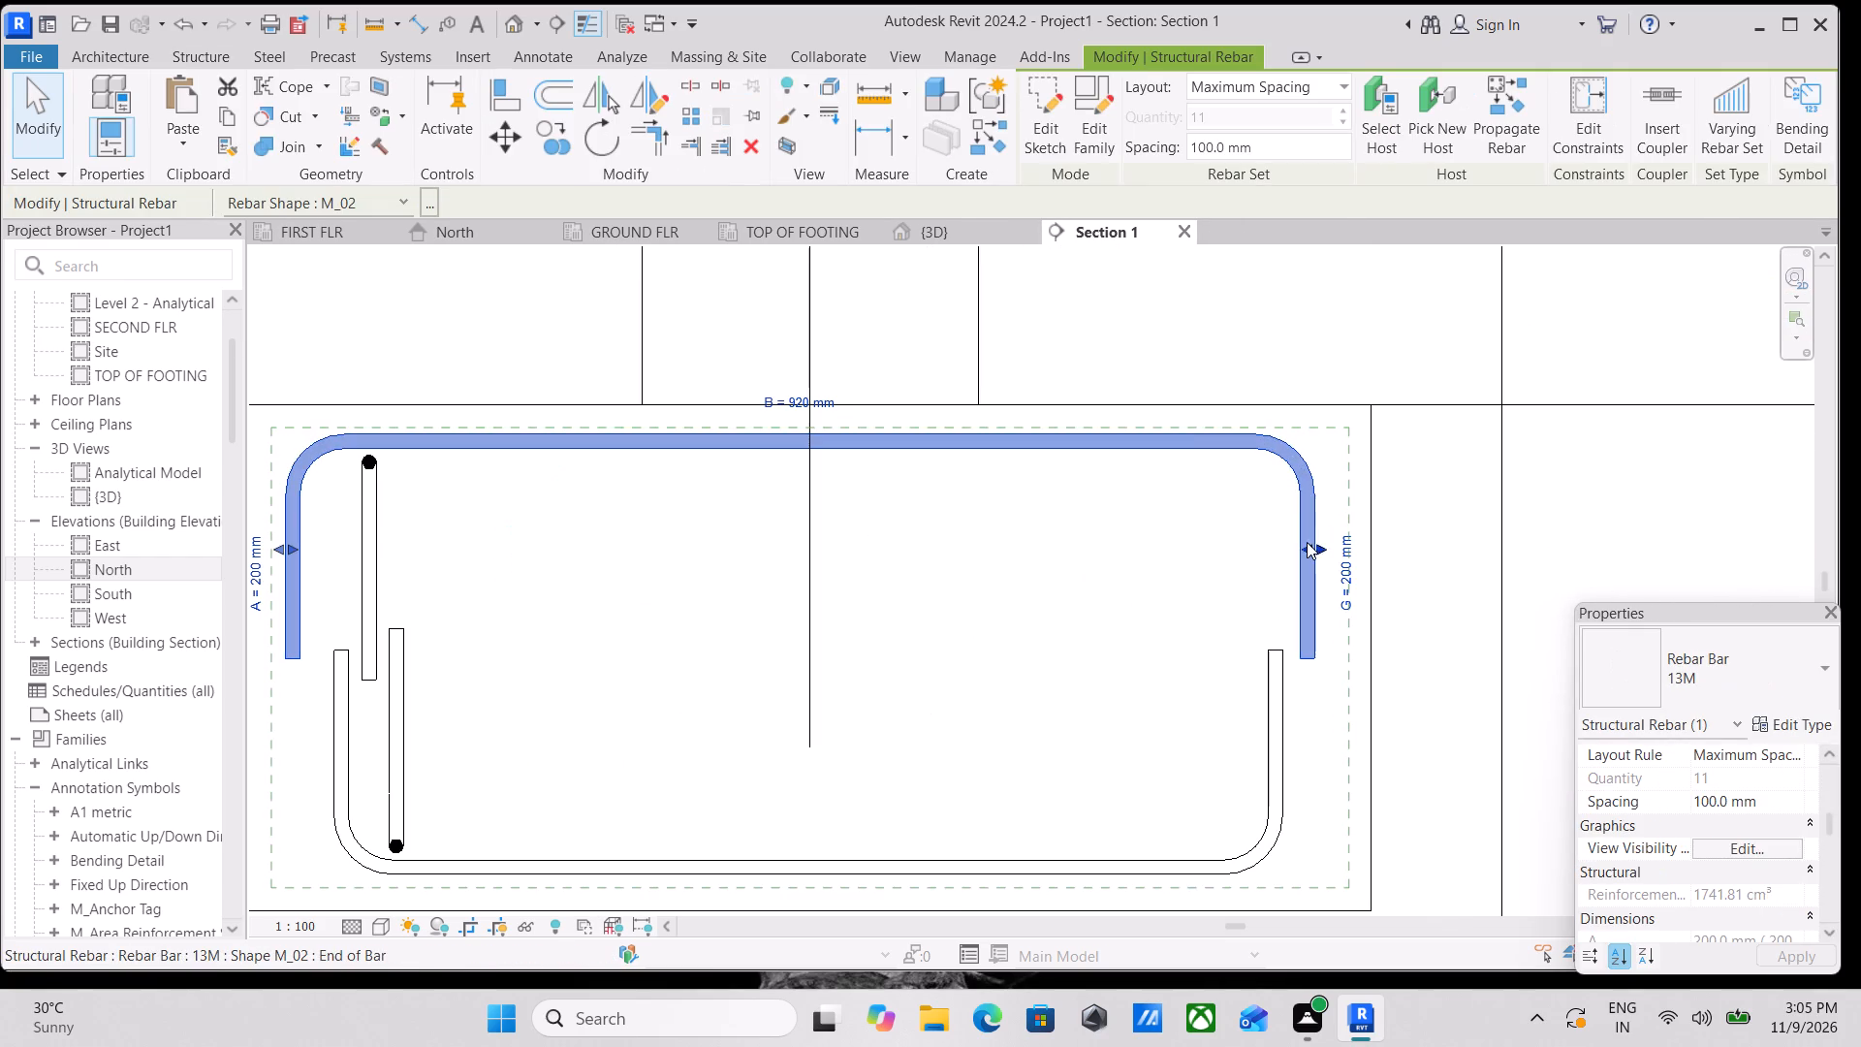
drag(1314, 542, 1329, 543)
Move both legs of the footing's bottom rebar outward toward the side cover lines, lengthening segment B to 890 mm.
middle_drag(1298, 564, 1480, 517)
middle_drag(1187, 634, 1487, 533)
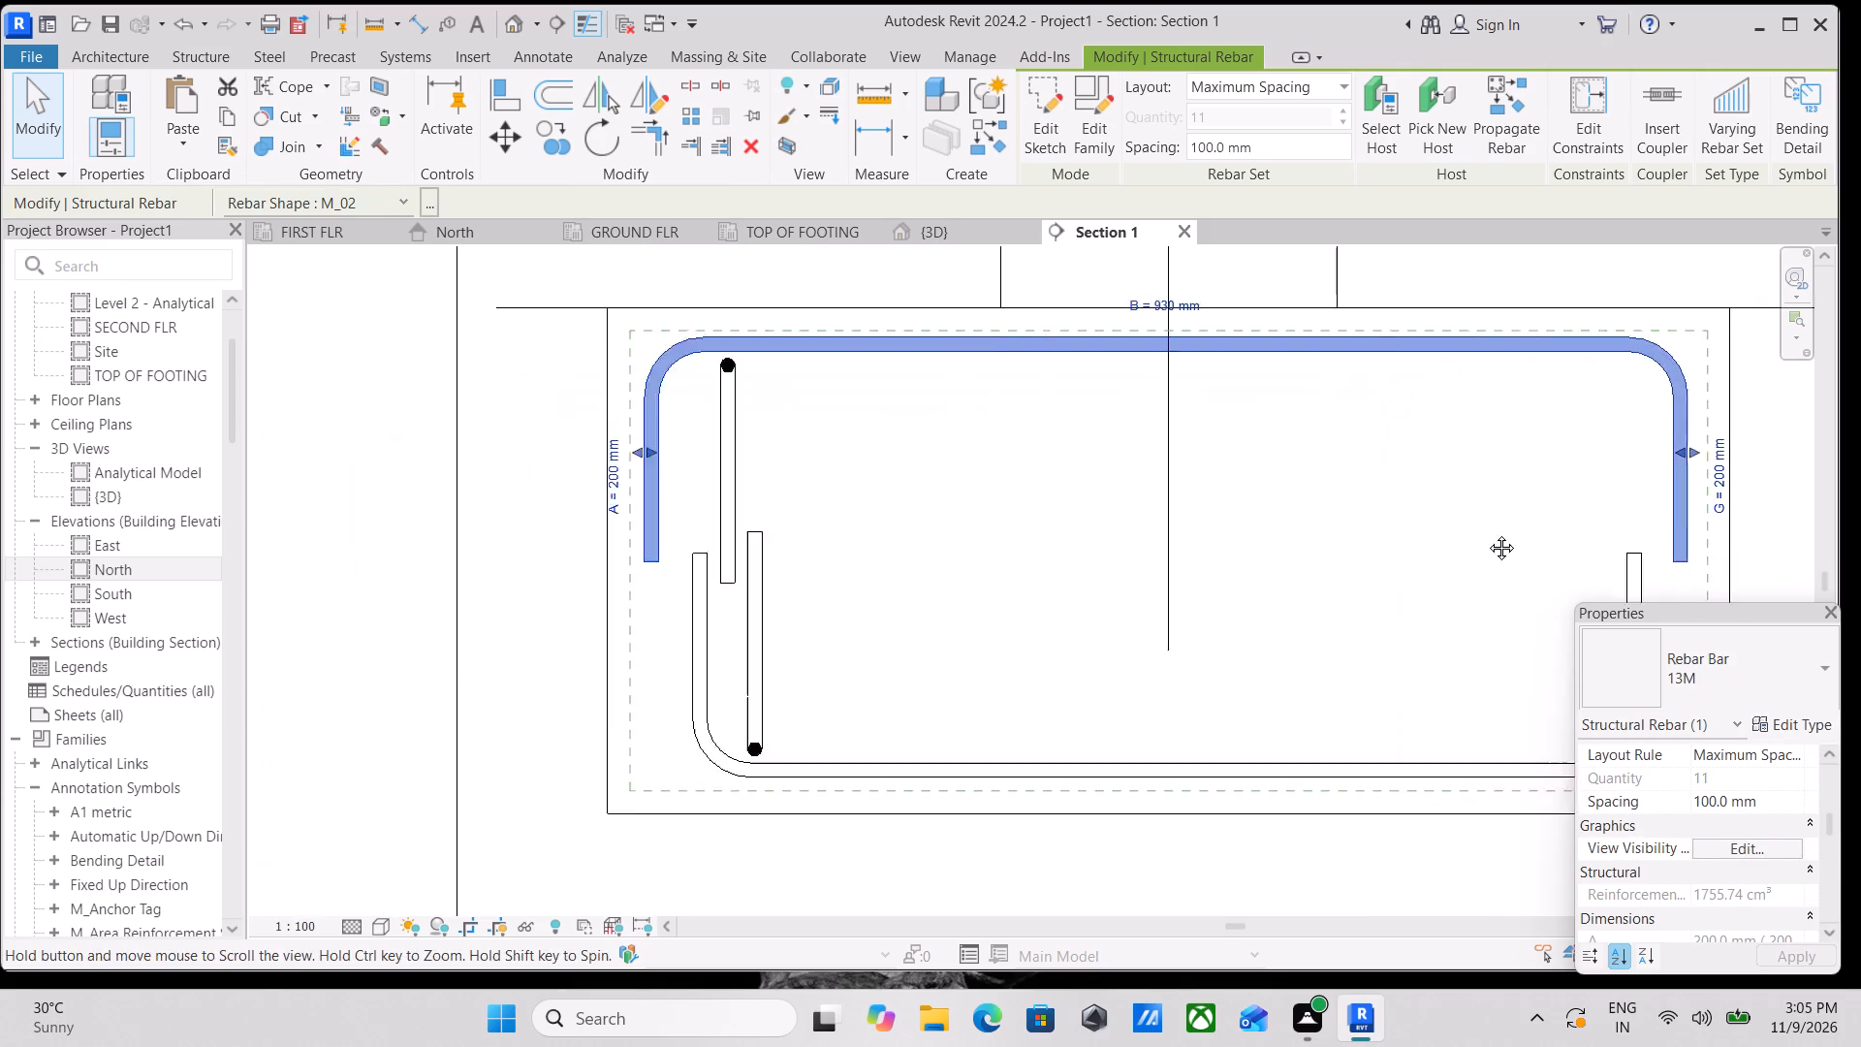
middle_drag(1487, 533, 1527, 502)
scroll(1528, 502, up, 1)
click(770, 586)
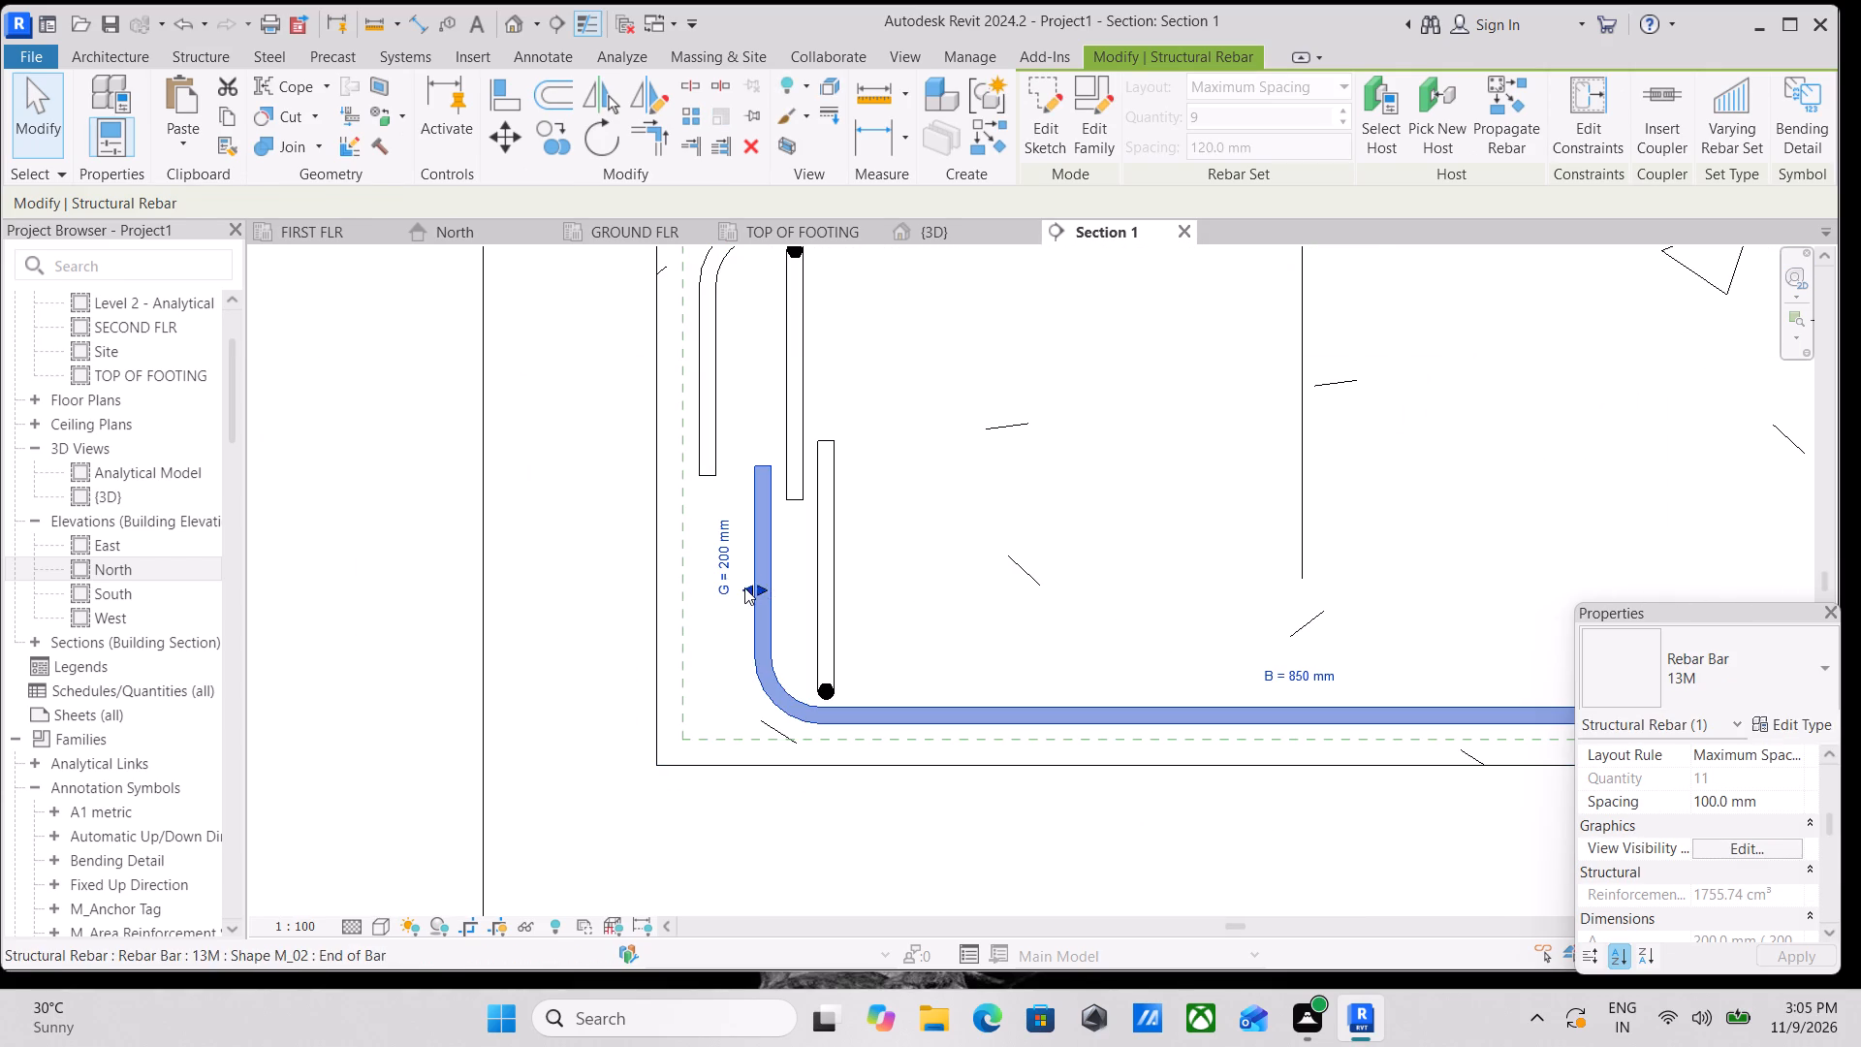
drag(744, 587, 728, 578)
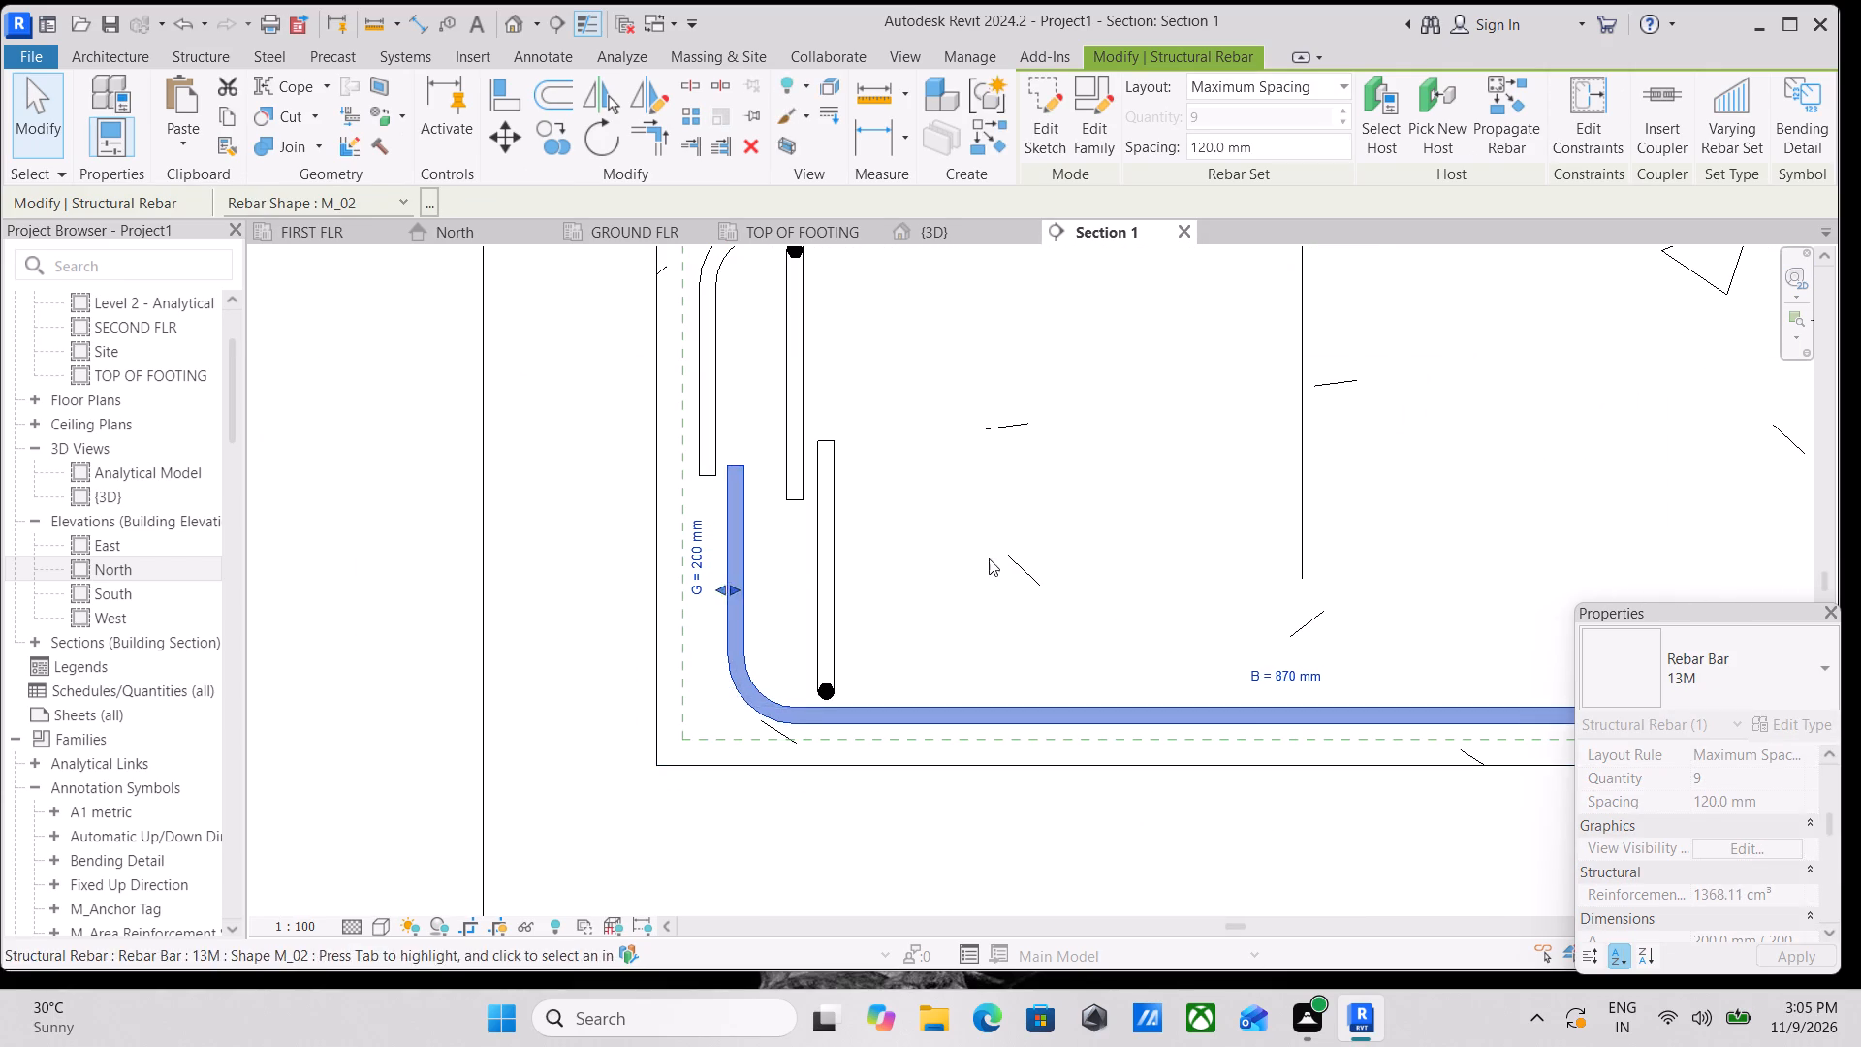
scroll(1016, 556, down, 3)
middle_drag(1052, 557, 706, 562)
key(Escape)
click(1459, 558)
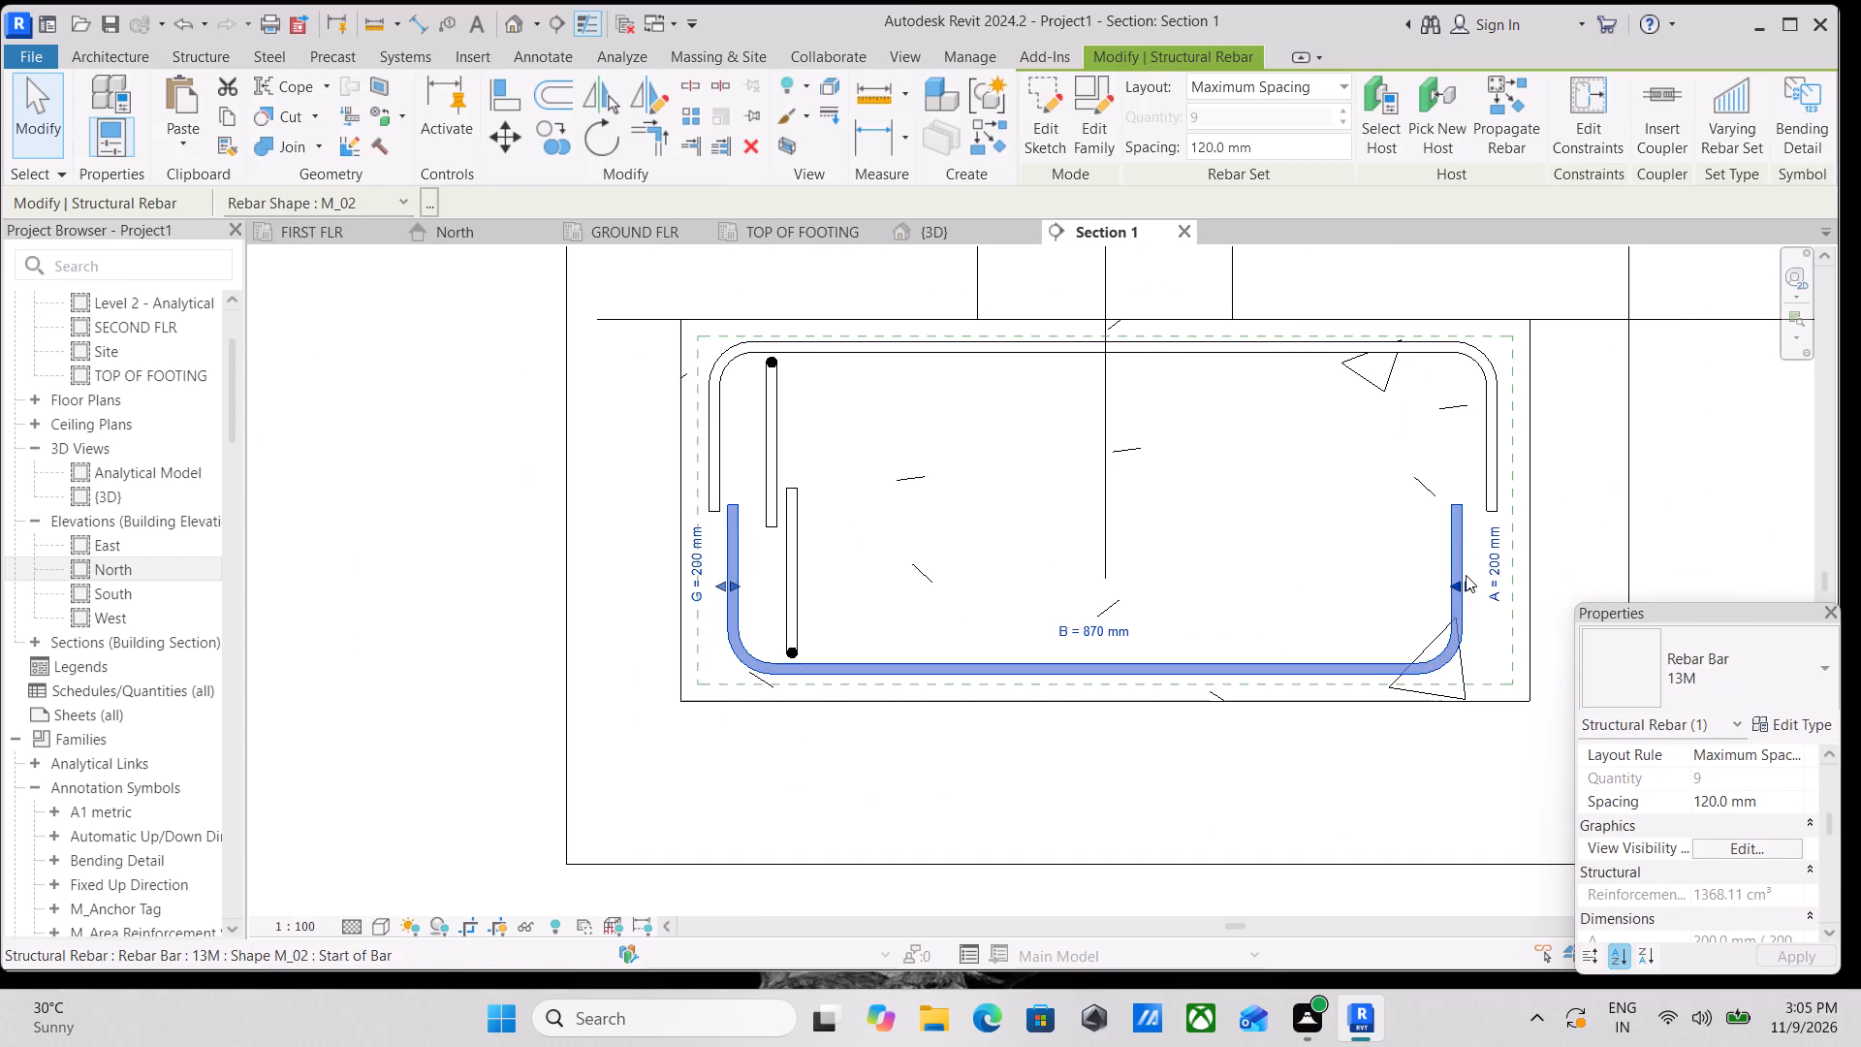
drag(1466, 575, 1507, 571)
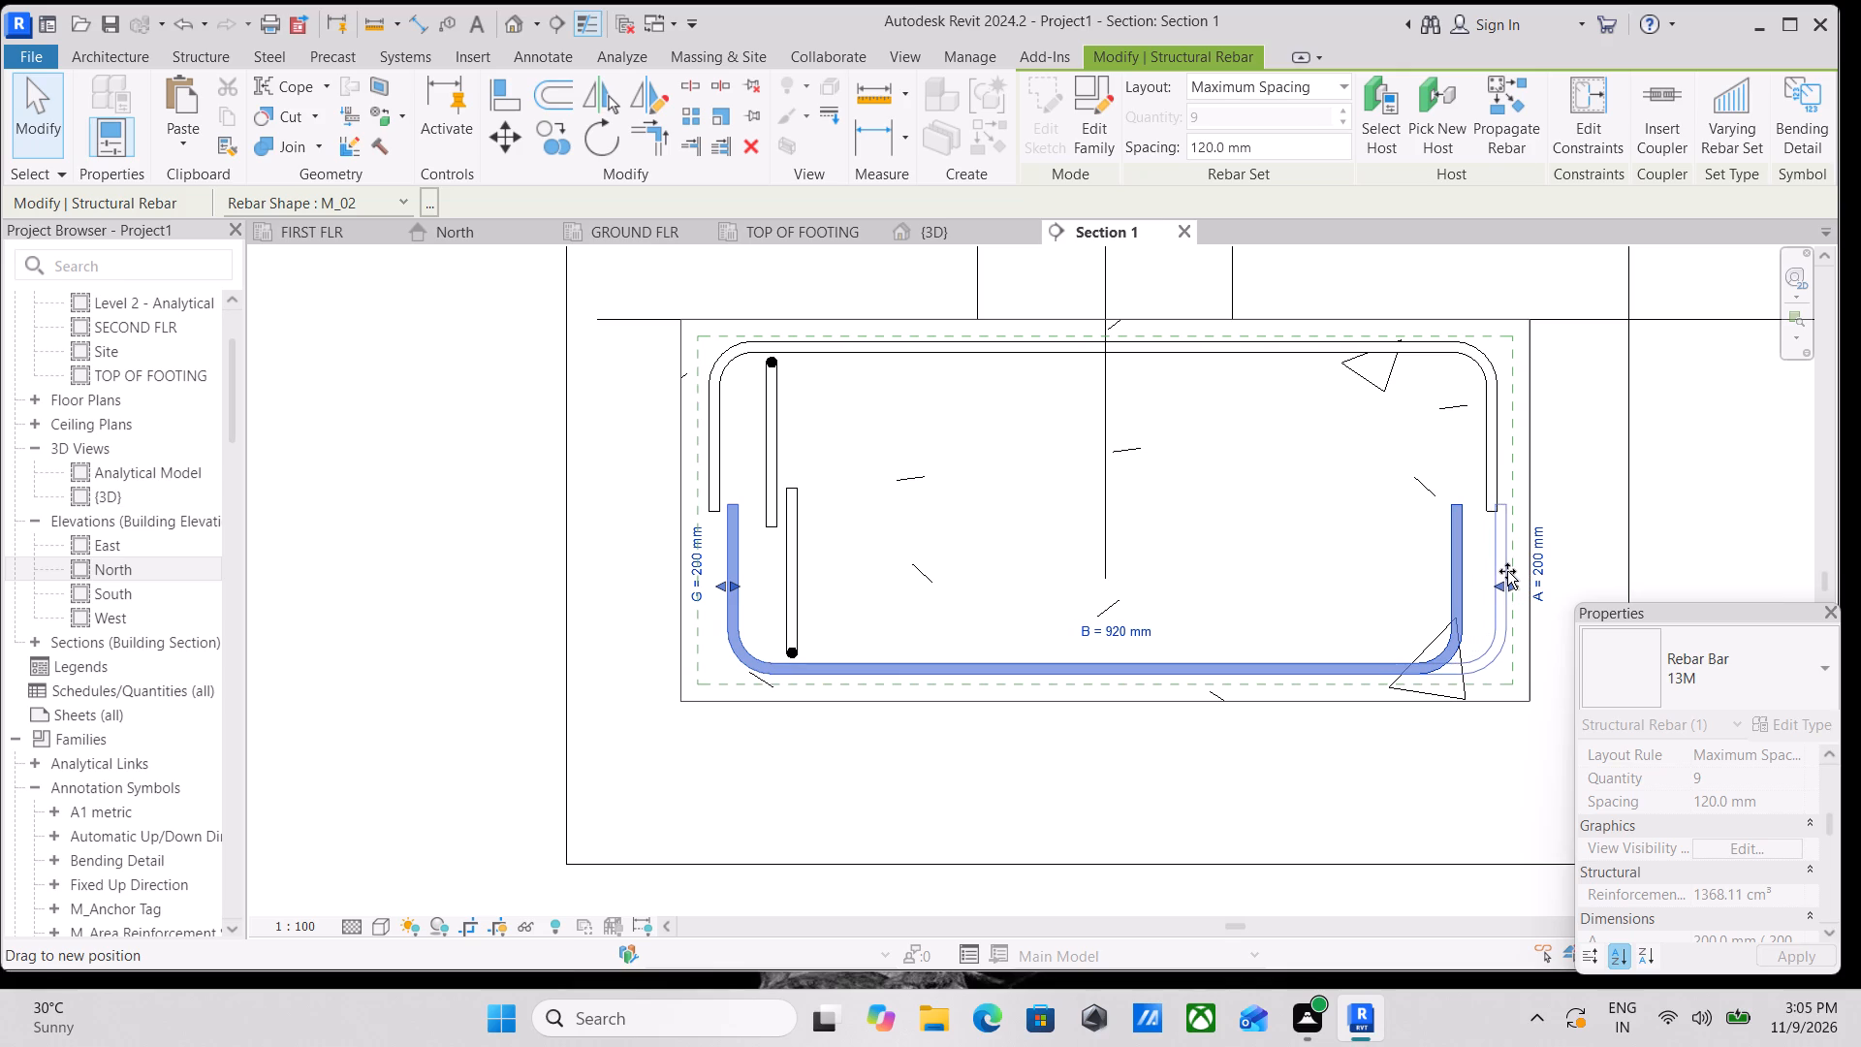
drag(1507, 571, 1483, 567)
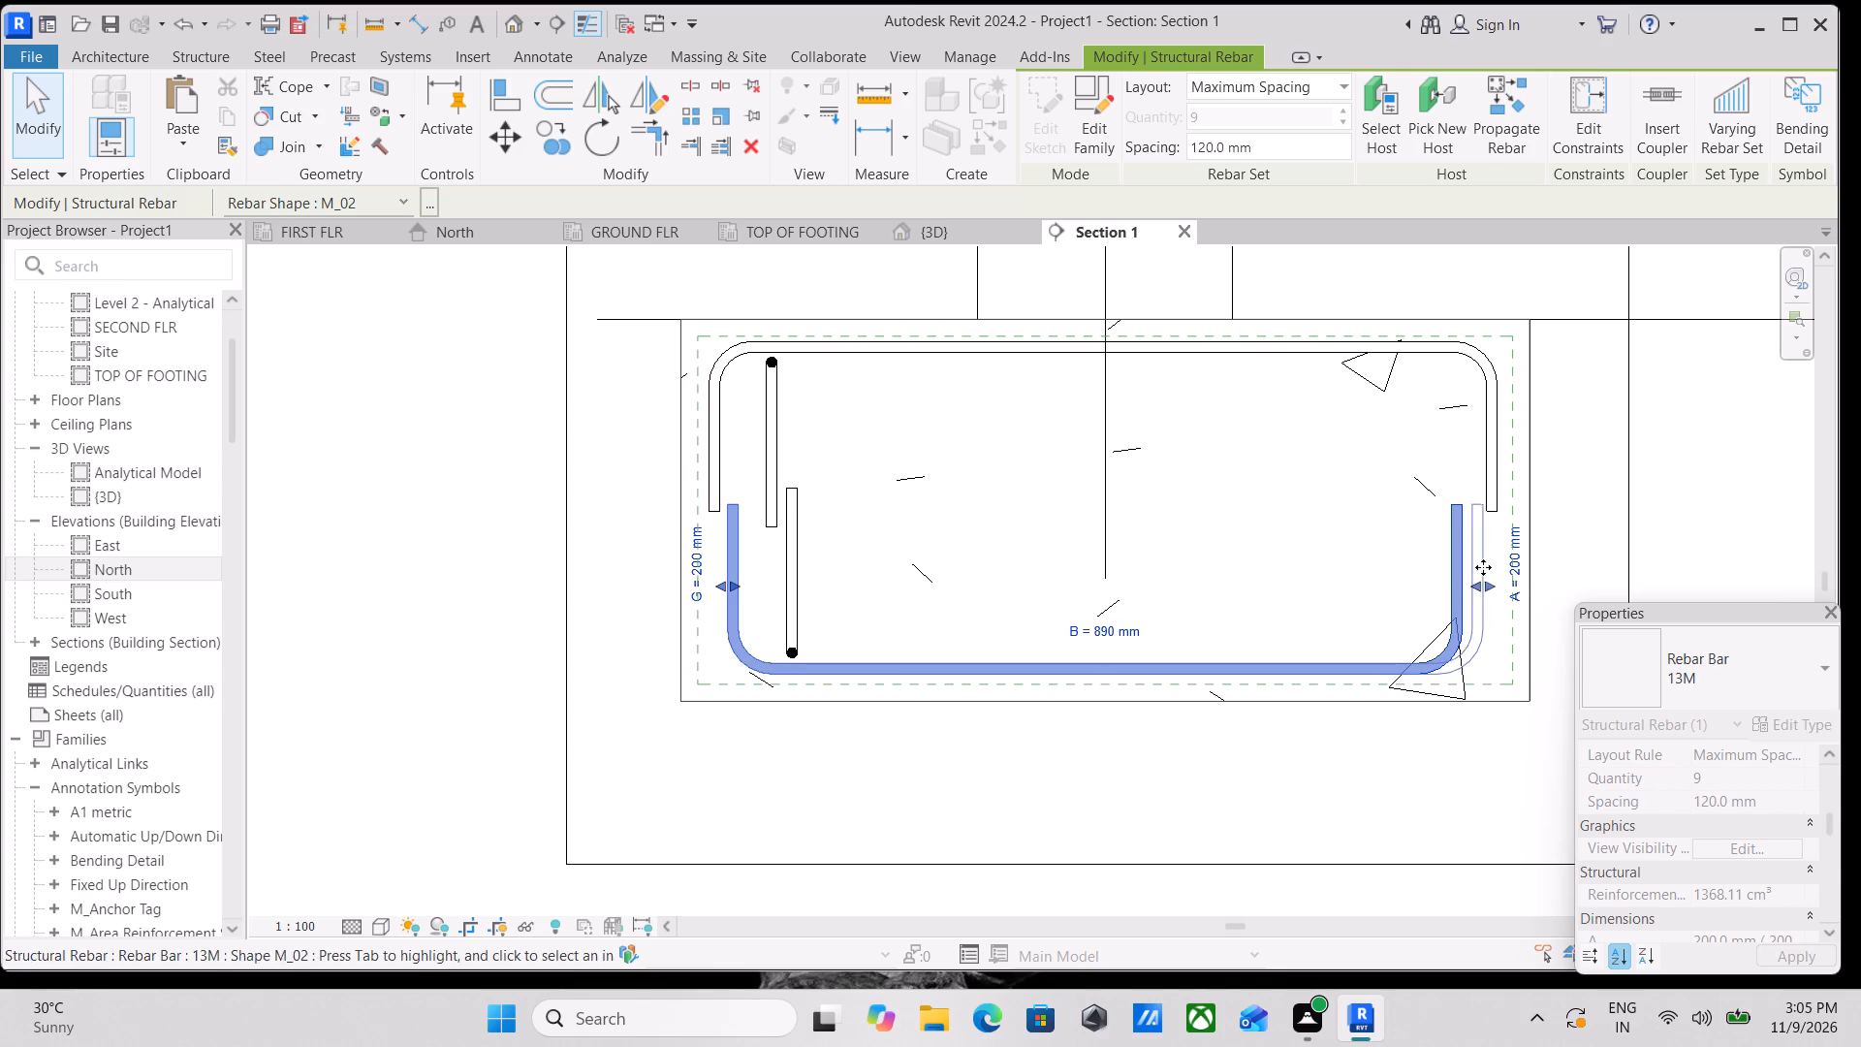
key(Escape)
Set the lower perpendicular rebar to show unobscured in the {3D} view.
middle_drag(1049, 571, 1212, 648)
click(947, 675)
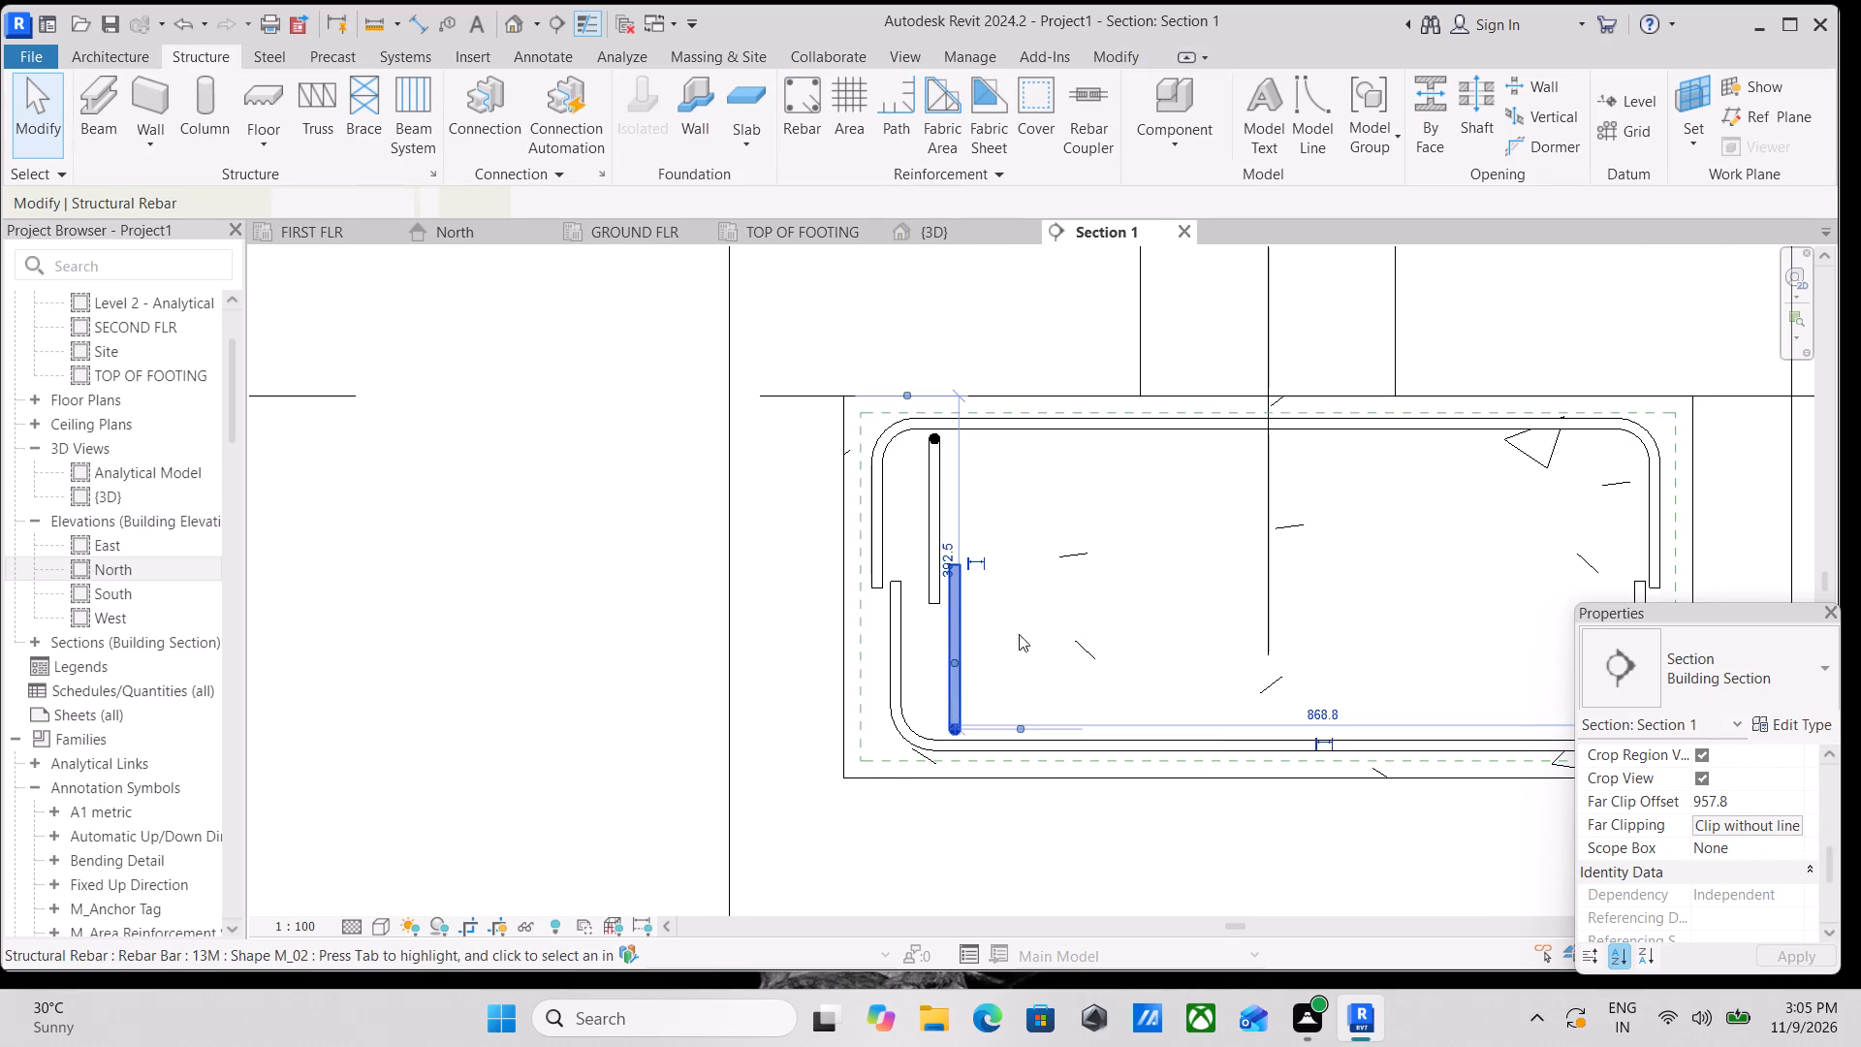
scroll(1757, 815, down, 2)
scroll(1779, 821, up, 1)
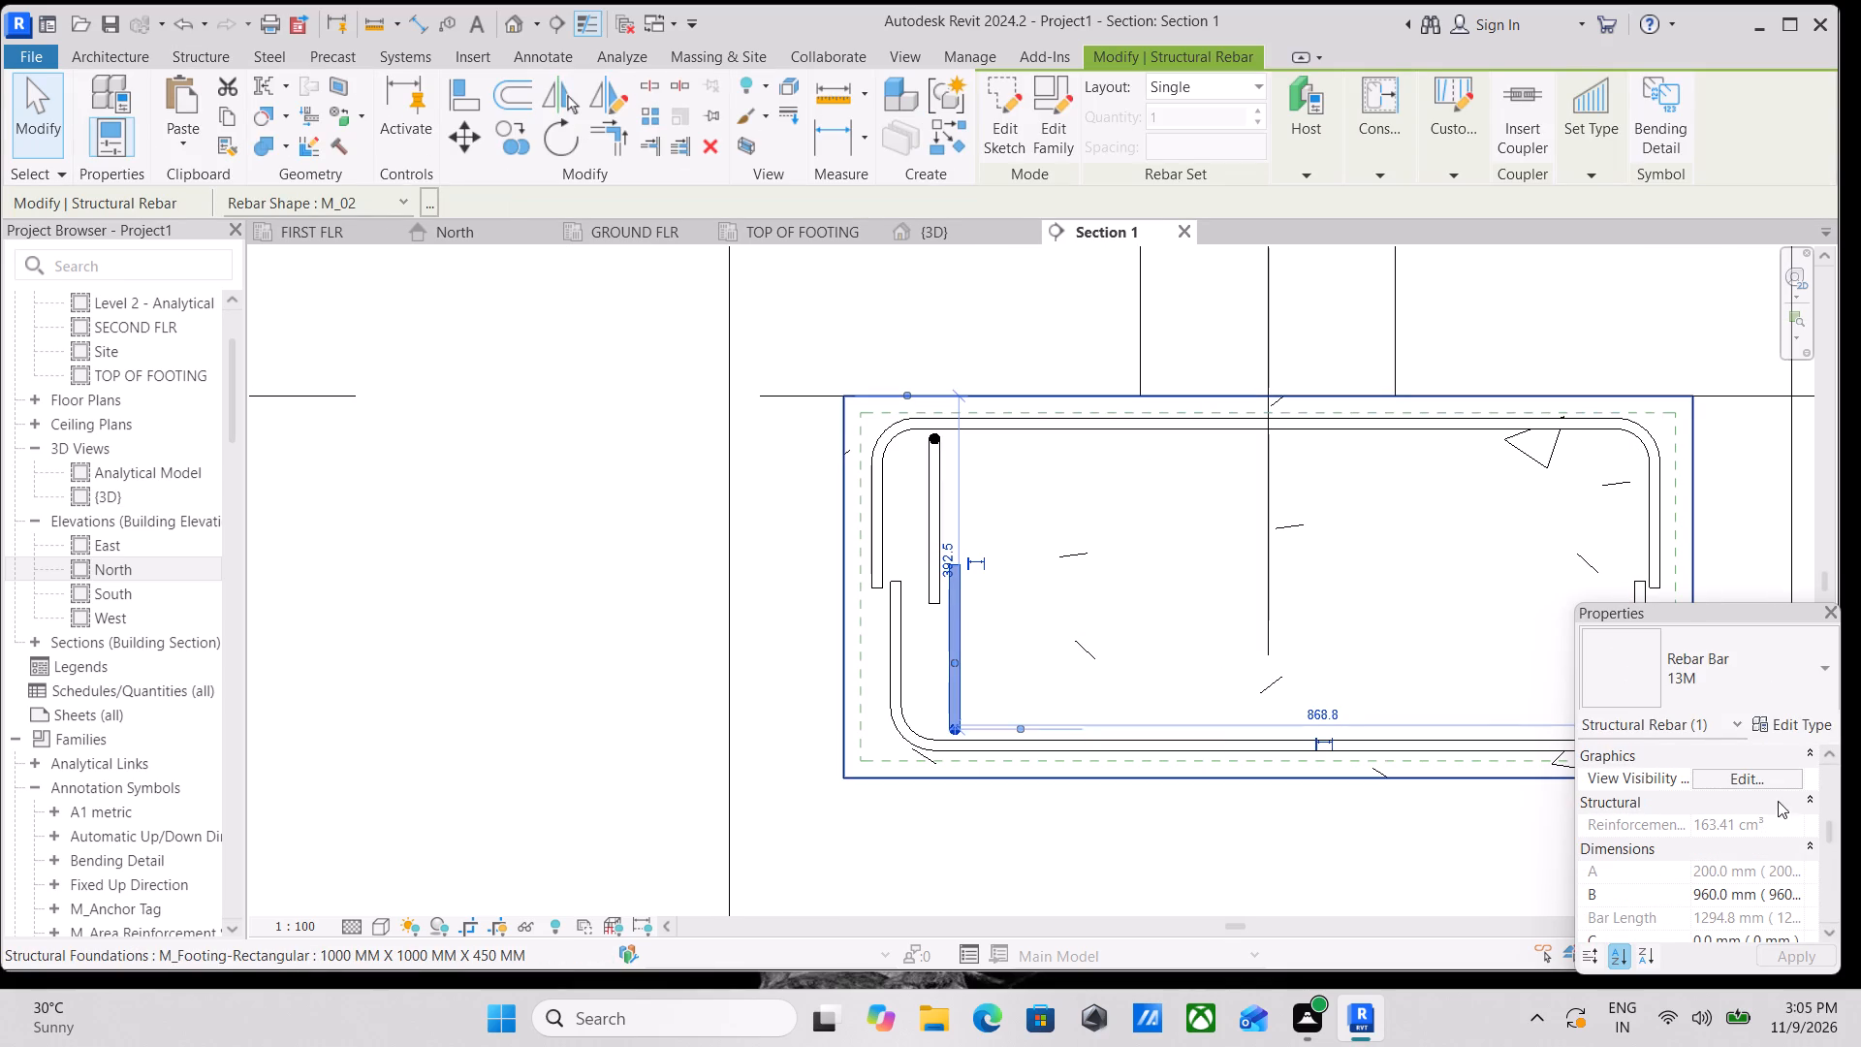
click(1767, 780)
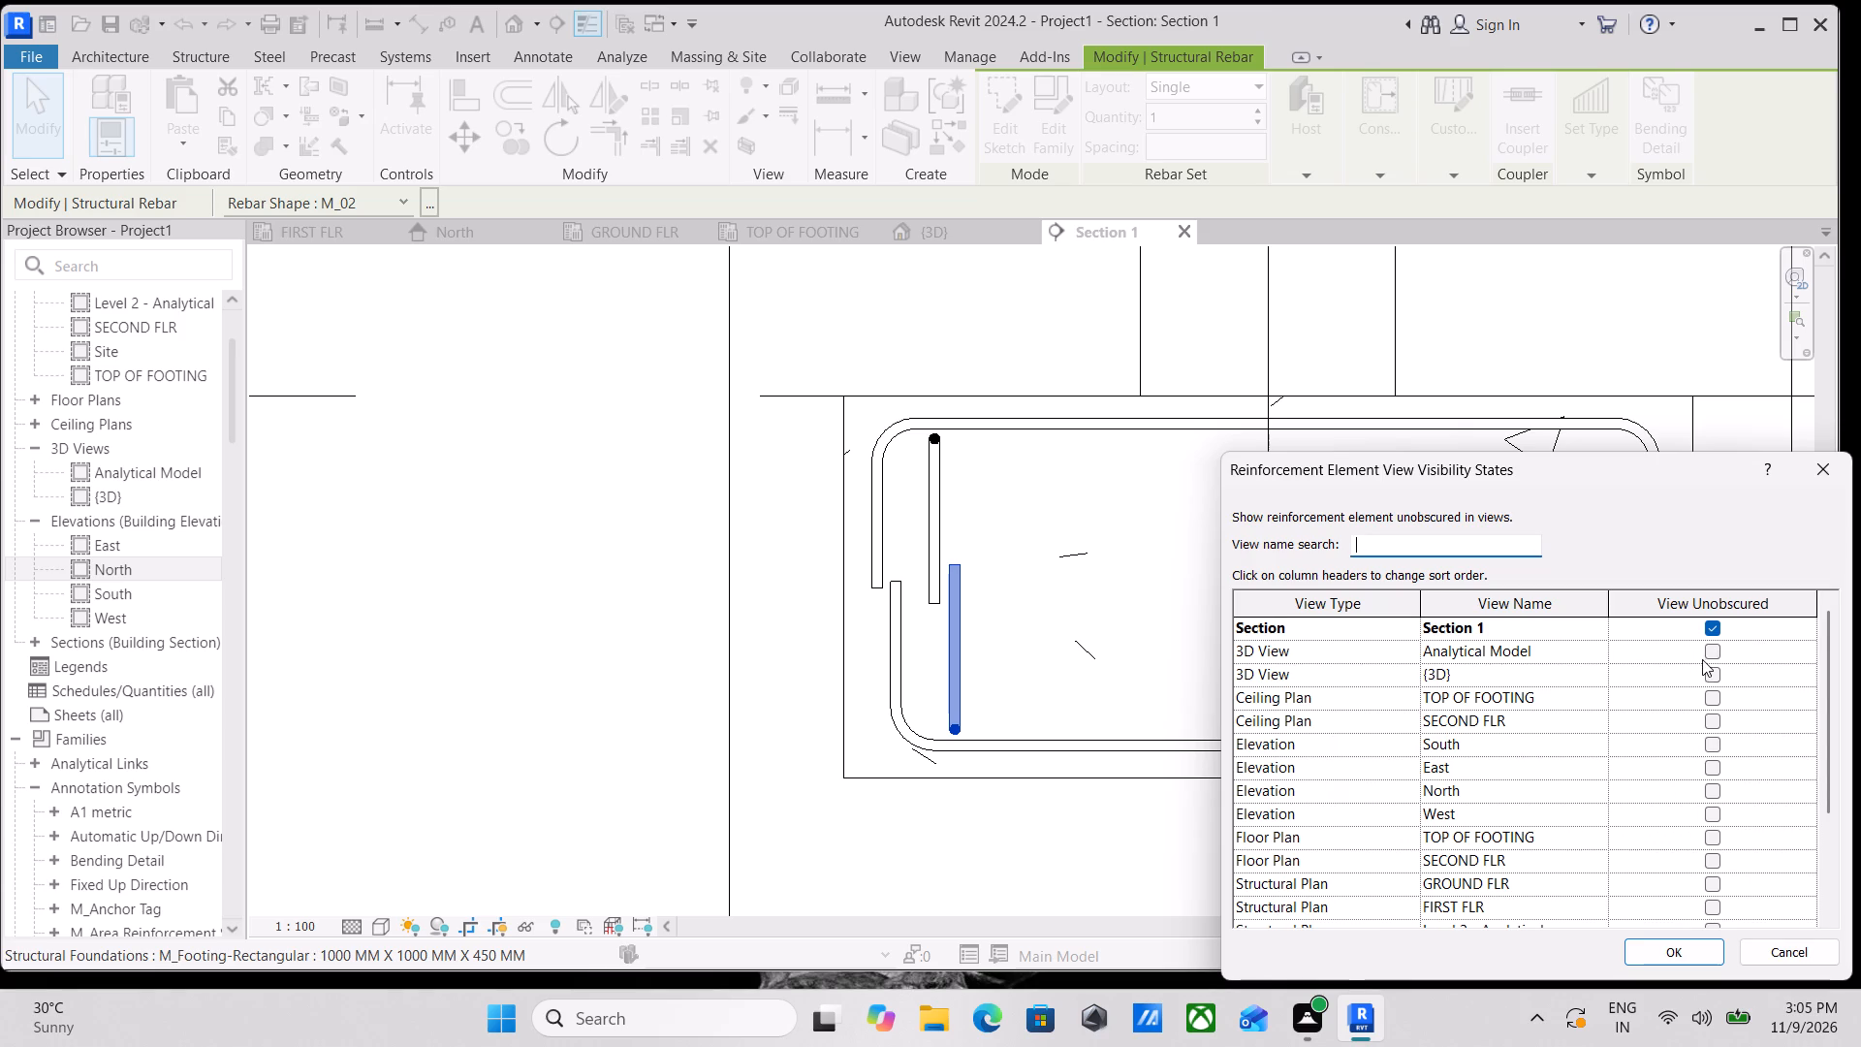
click(1717, 678)
click(1709, 950)
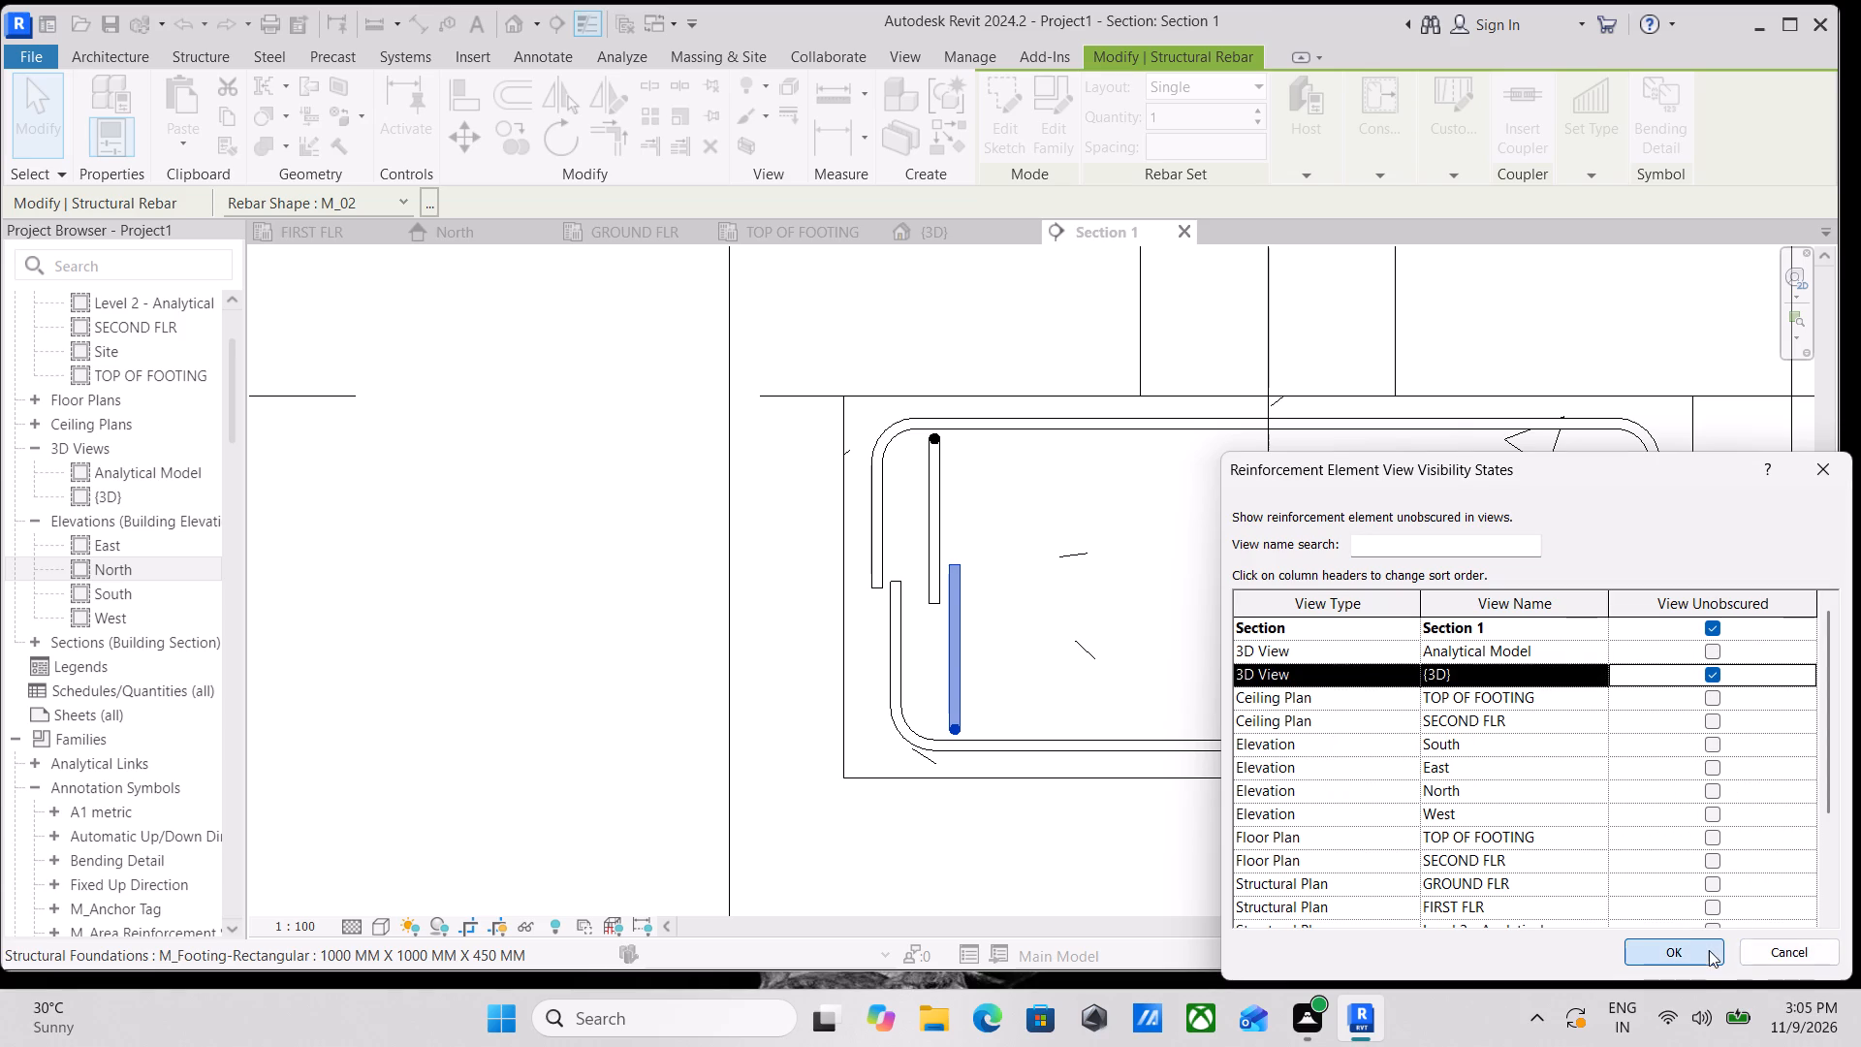
scroll(1001, 594, up, 2)
key(Escape)
Set the upper perpendicular rebar to show unobscured in the {3D} view.
click(917, 498)
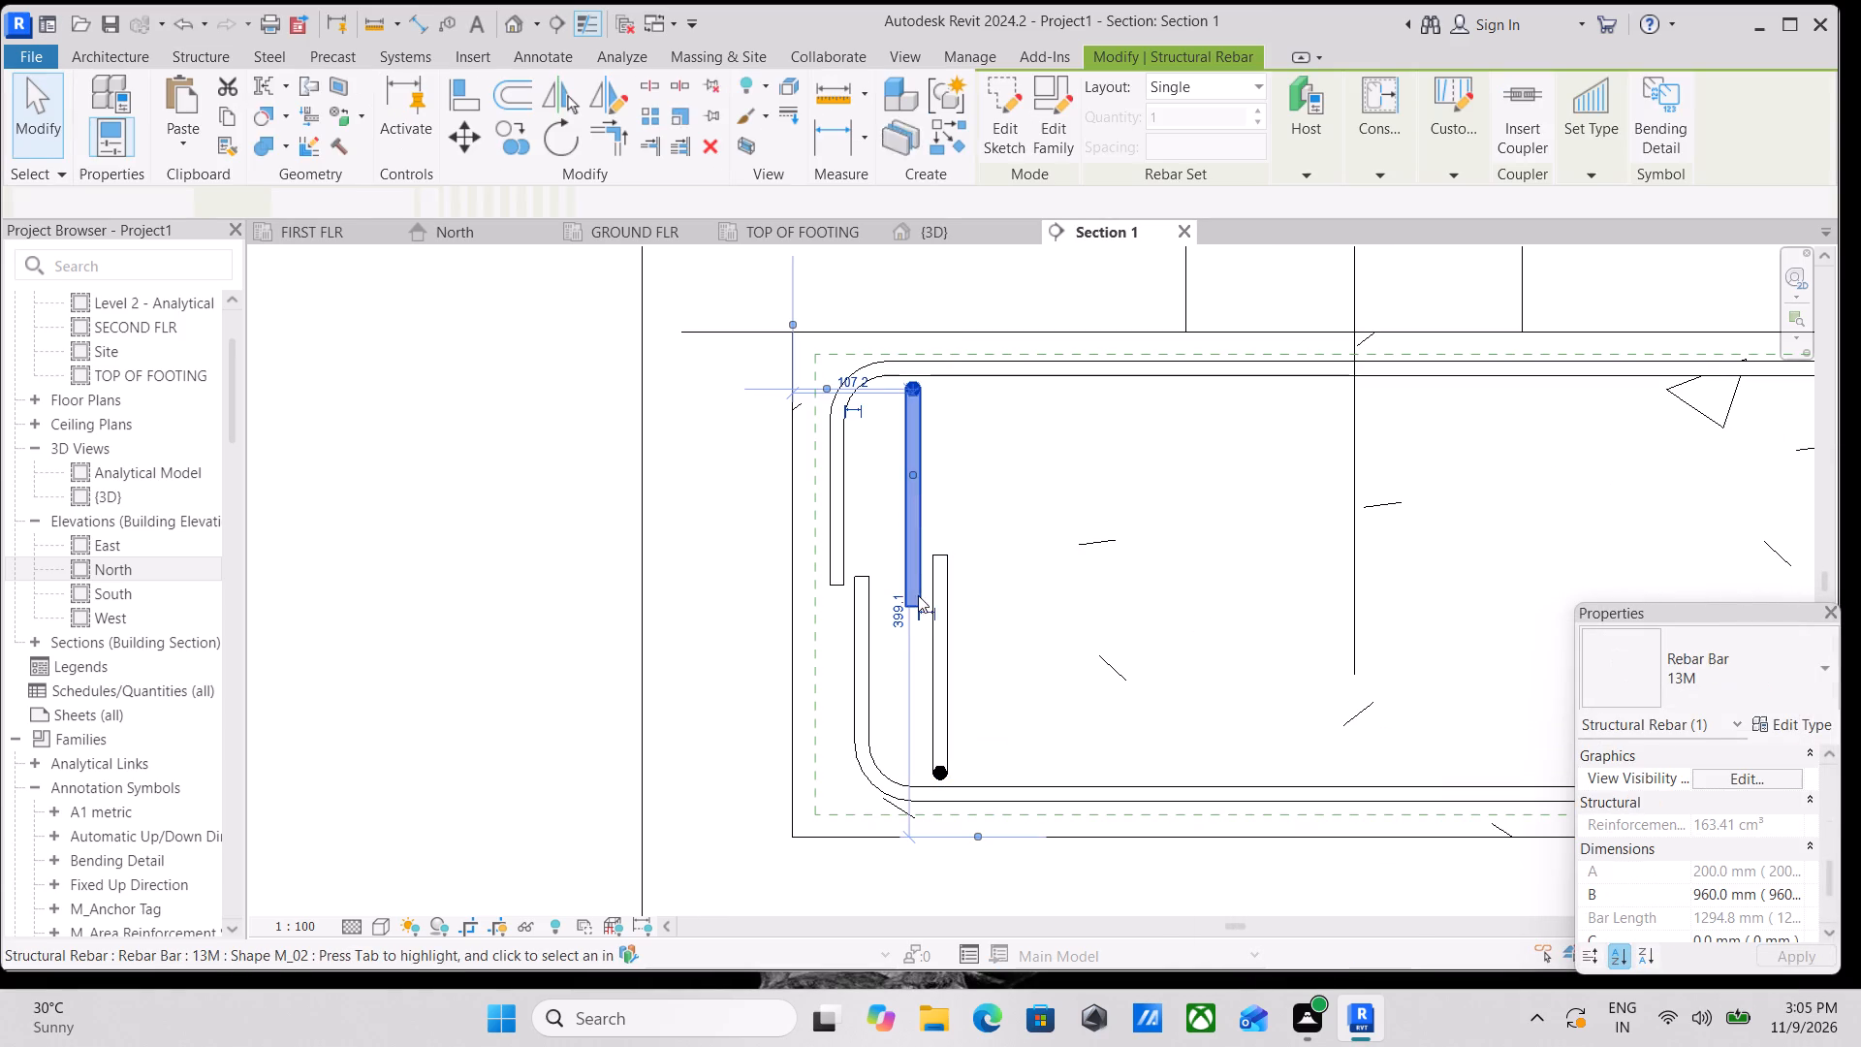
click(1763, 775)
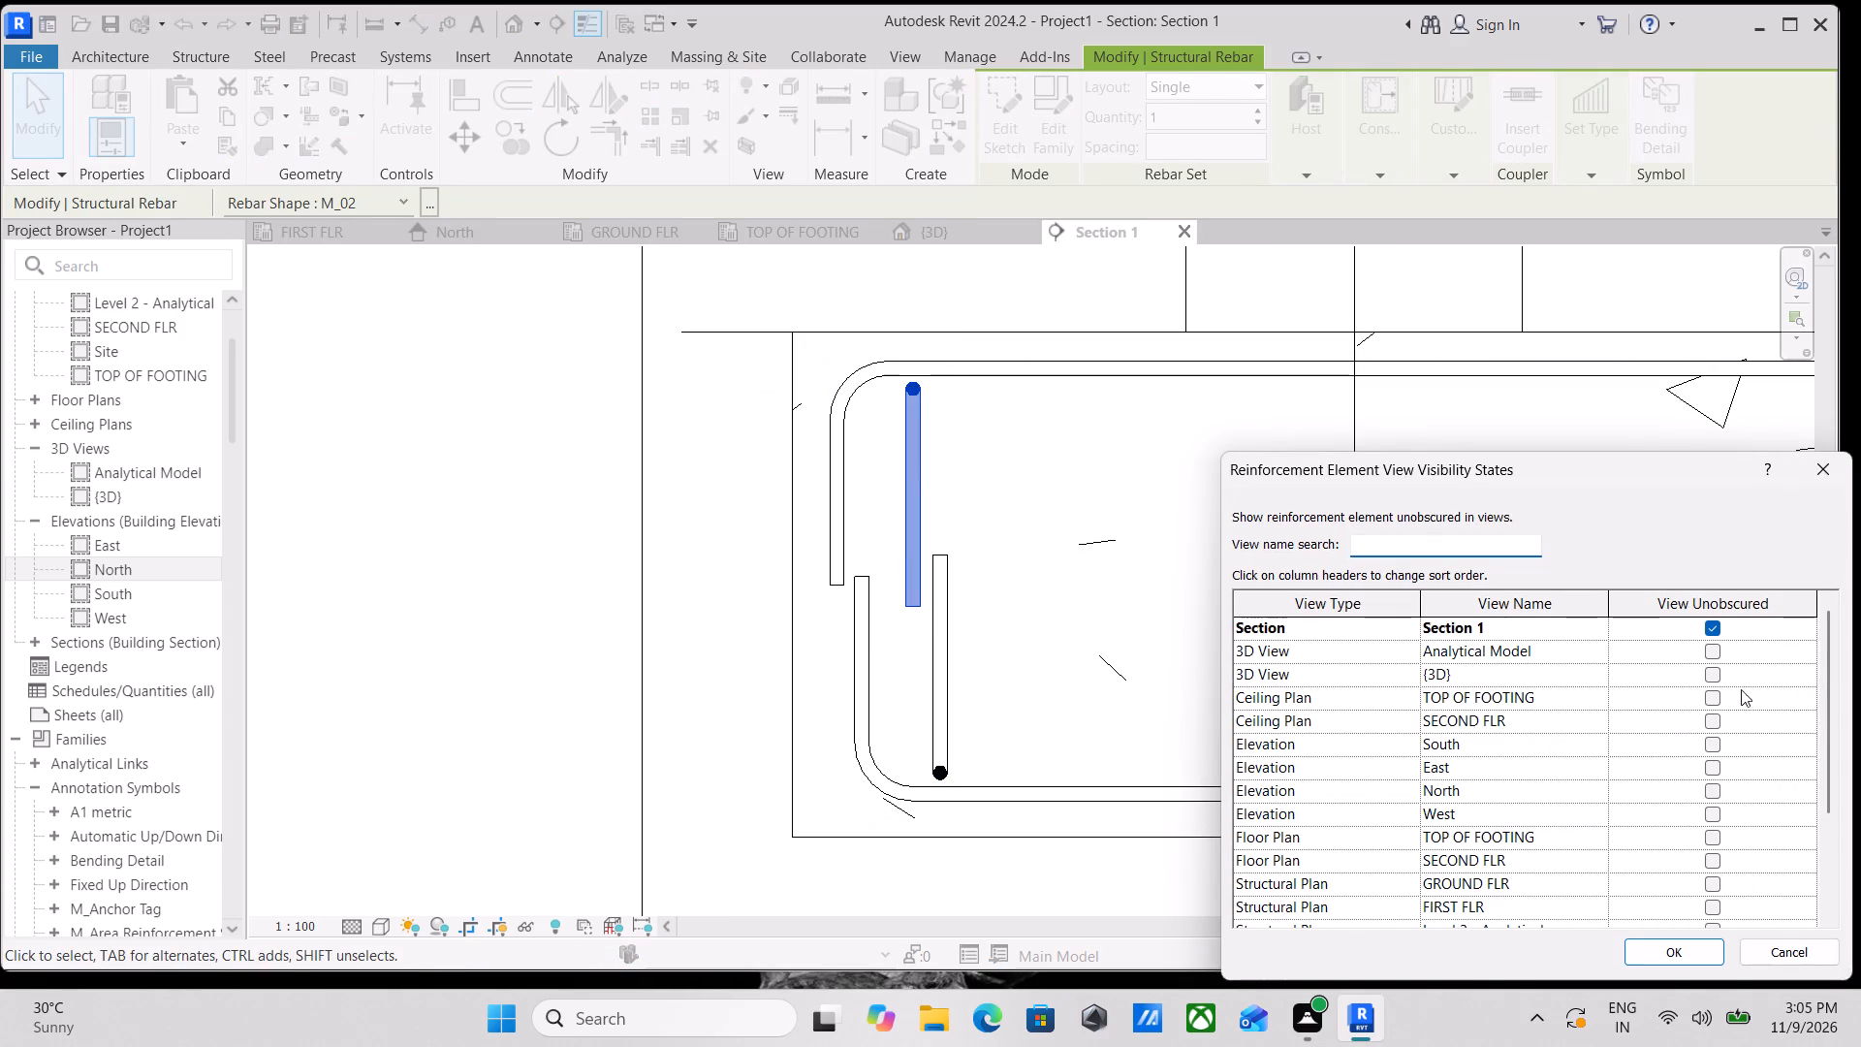
click(1718, 679)
click(1691, 955)
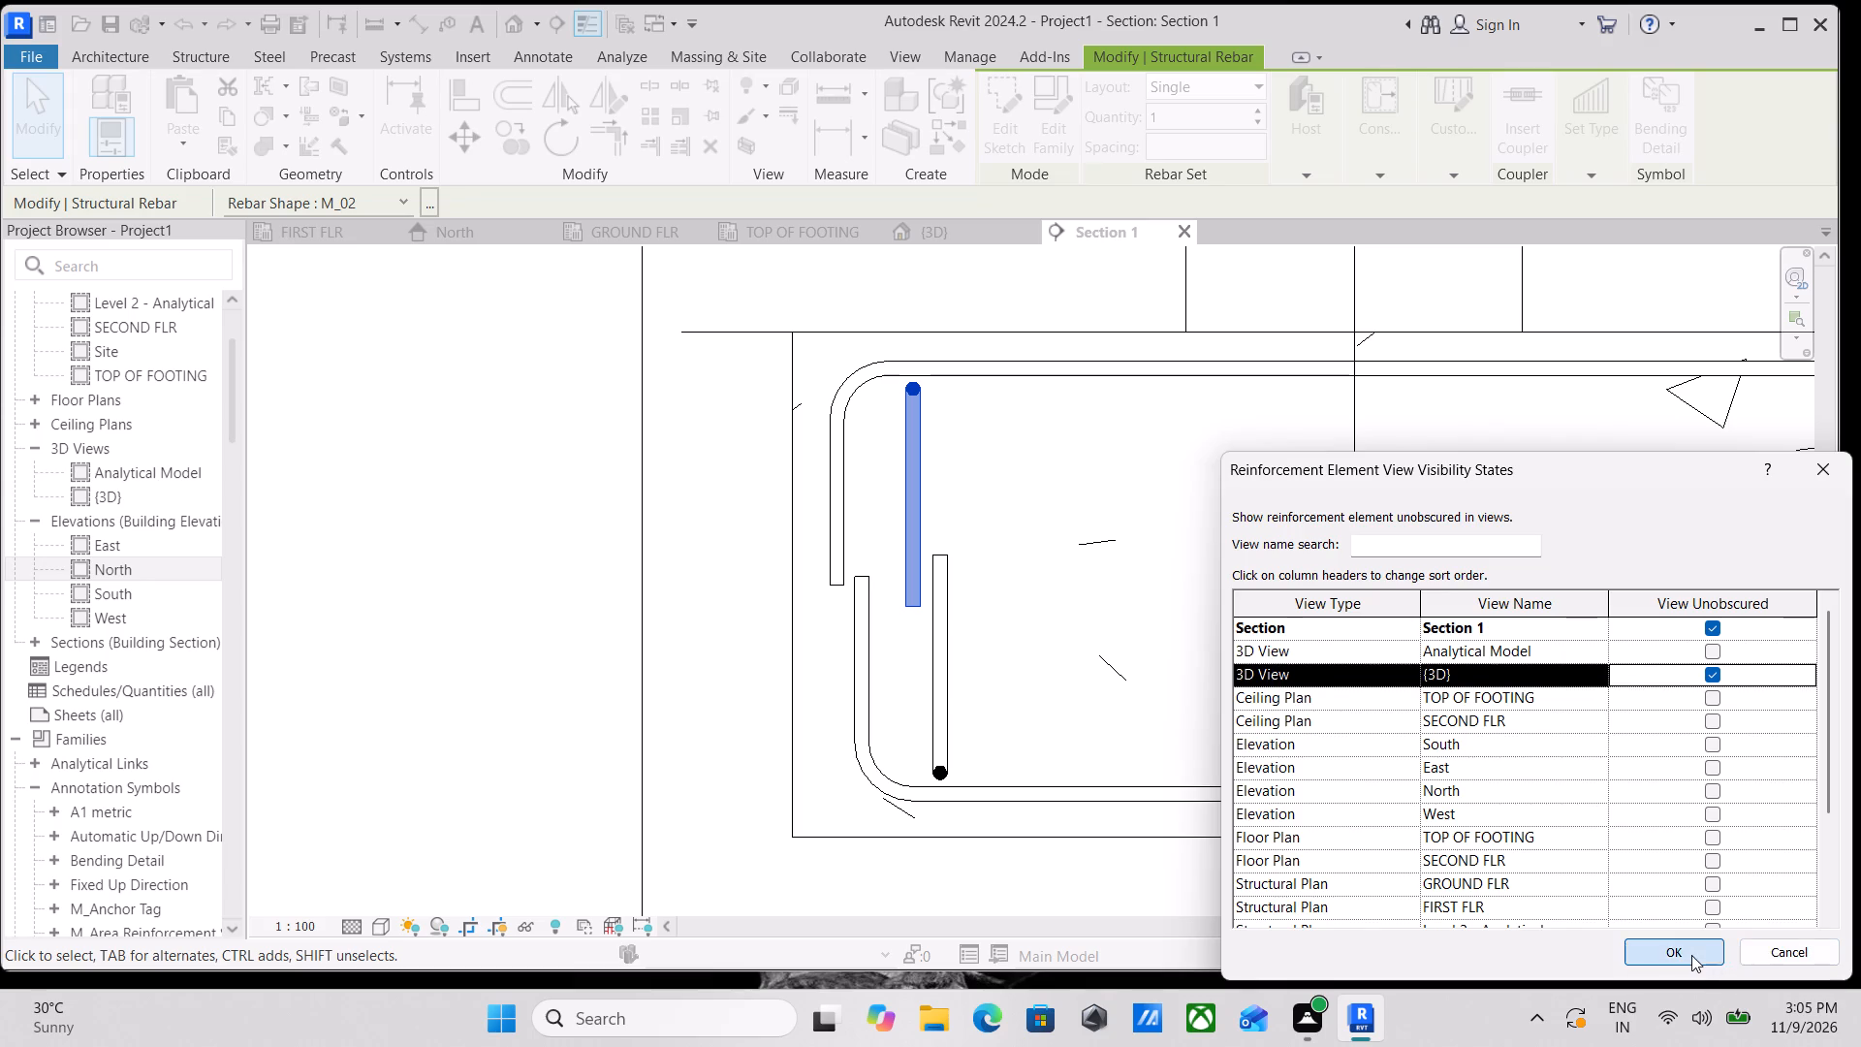
scroll(827, 545, up, 2)
key(Escape)
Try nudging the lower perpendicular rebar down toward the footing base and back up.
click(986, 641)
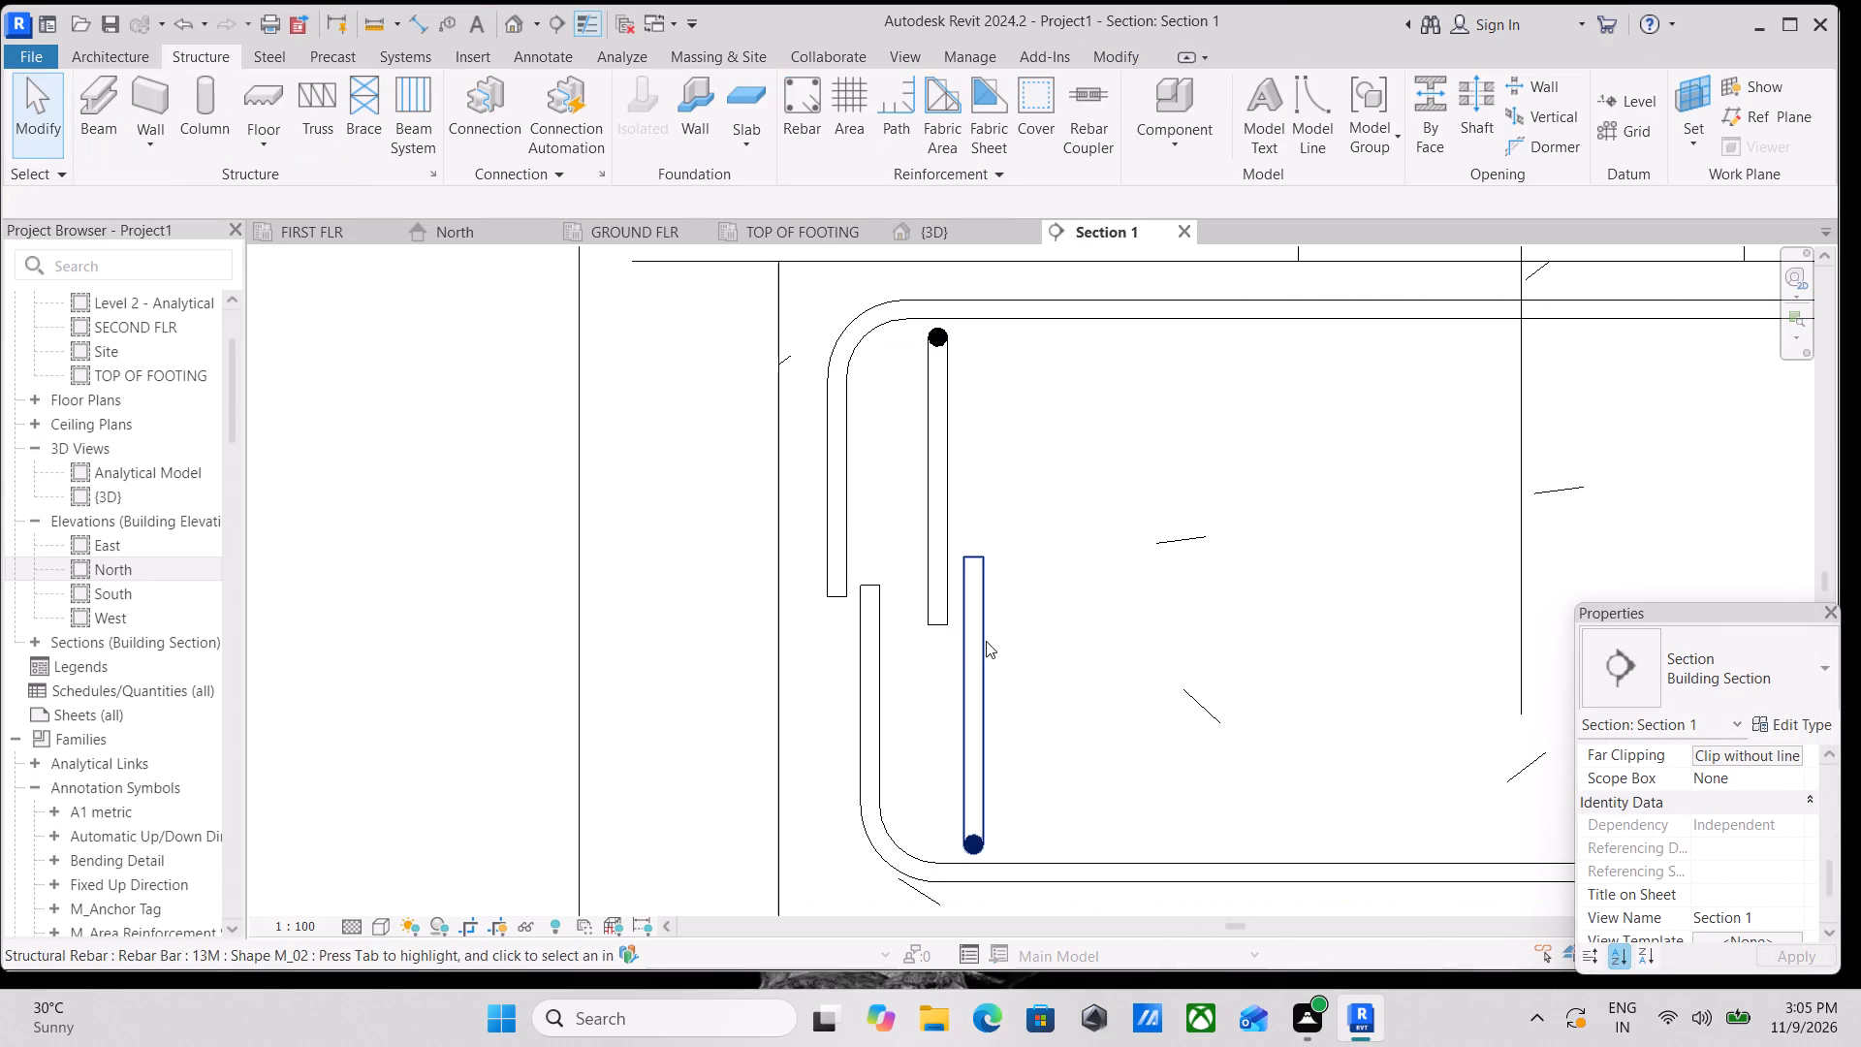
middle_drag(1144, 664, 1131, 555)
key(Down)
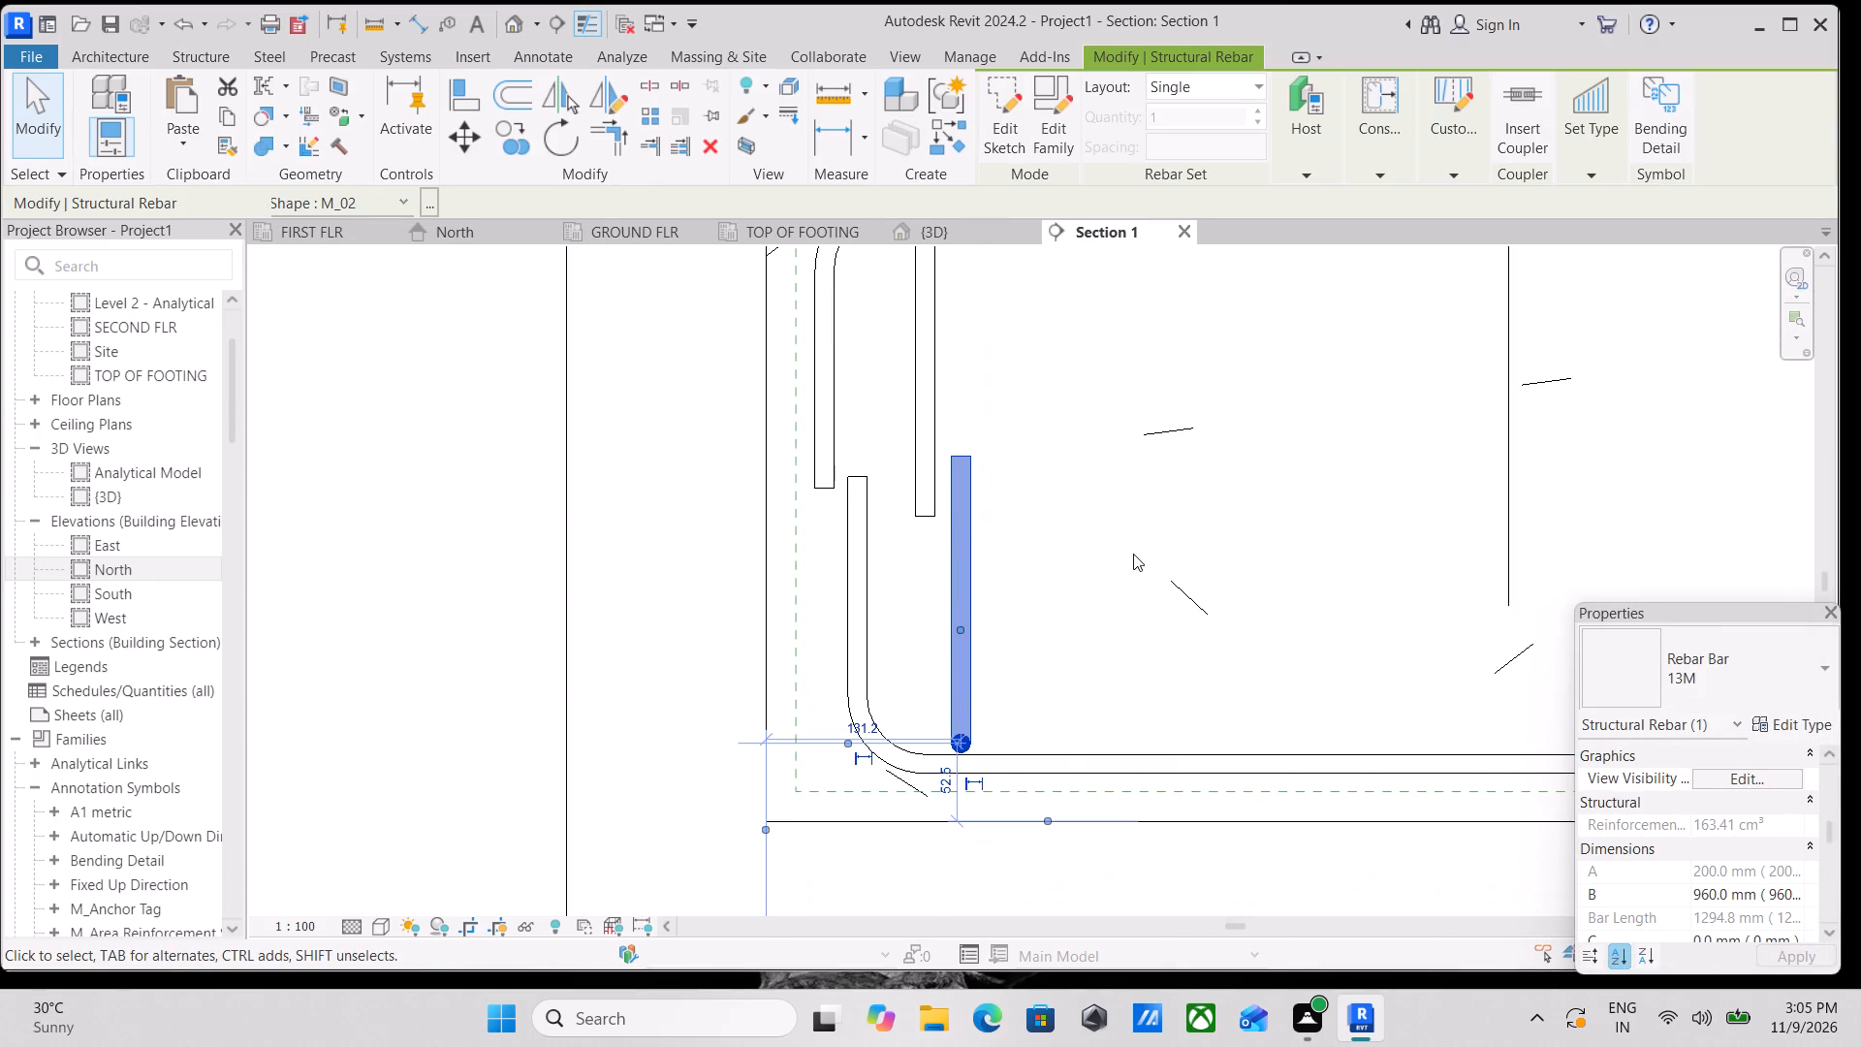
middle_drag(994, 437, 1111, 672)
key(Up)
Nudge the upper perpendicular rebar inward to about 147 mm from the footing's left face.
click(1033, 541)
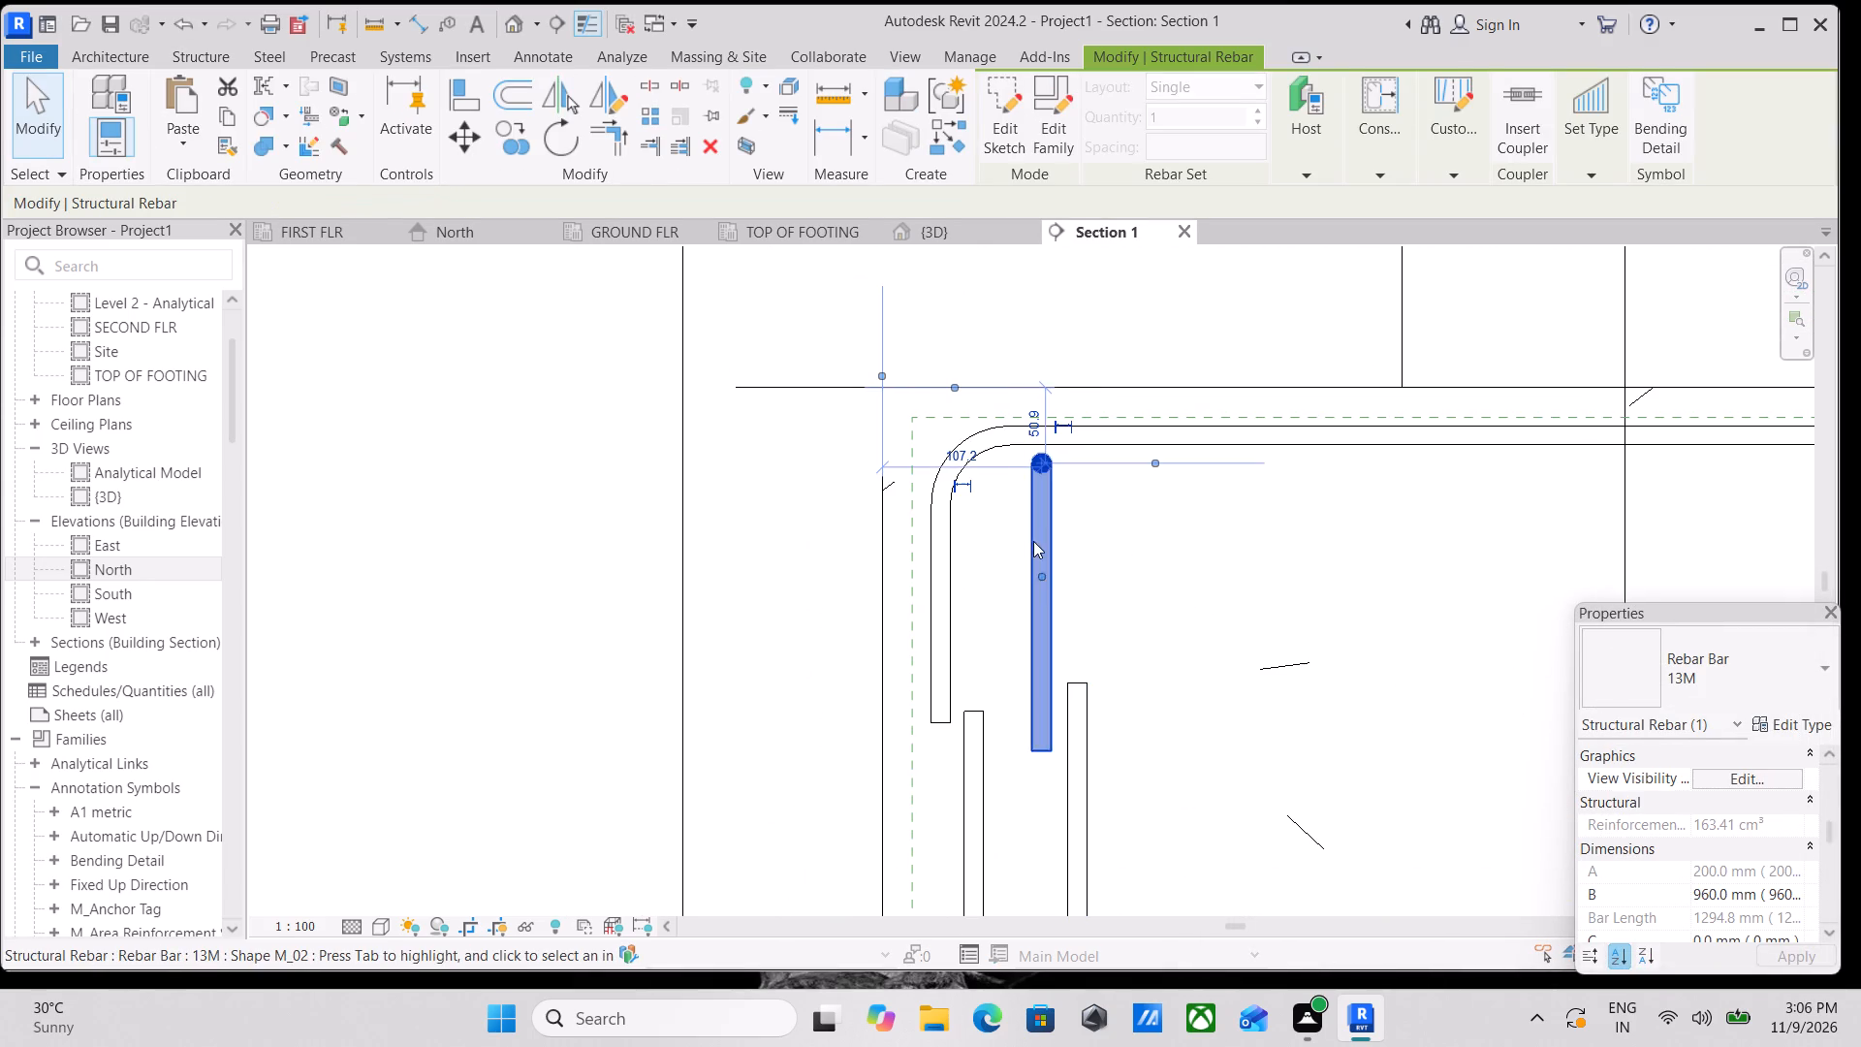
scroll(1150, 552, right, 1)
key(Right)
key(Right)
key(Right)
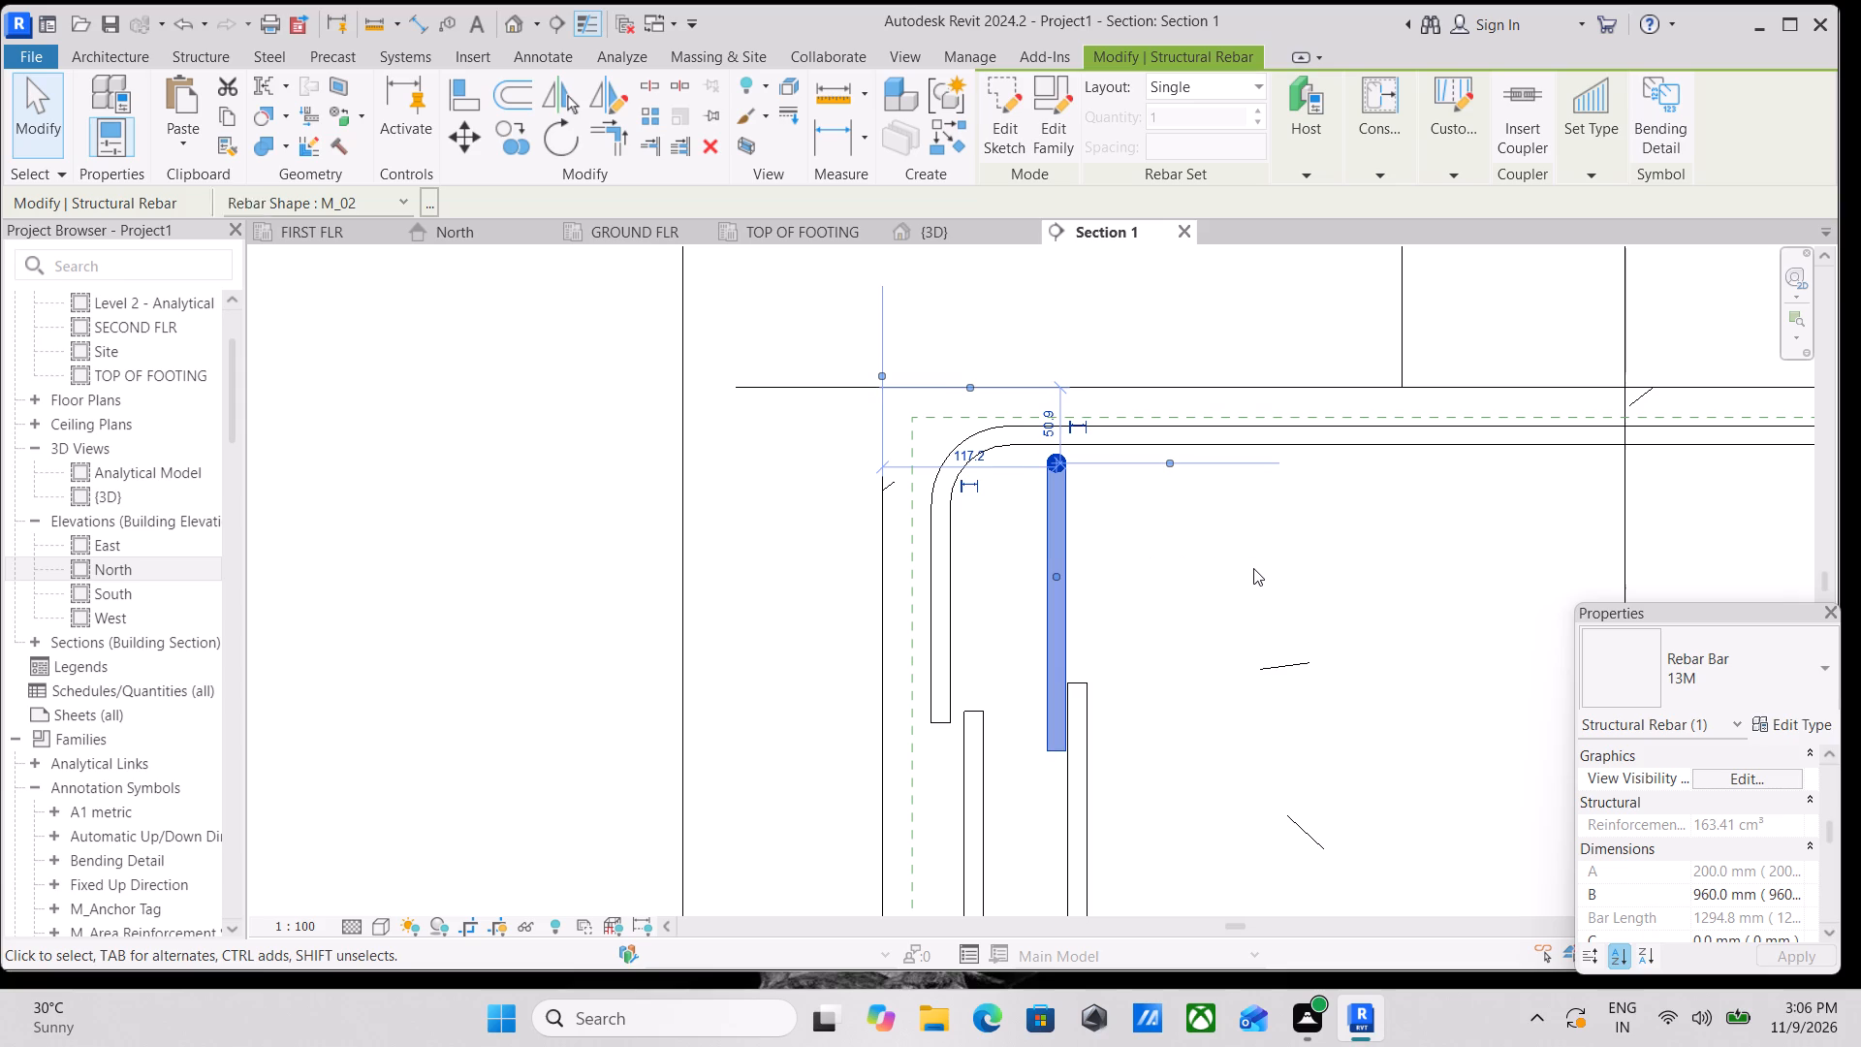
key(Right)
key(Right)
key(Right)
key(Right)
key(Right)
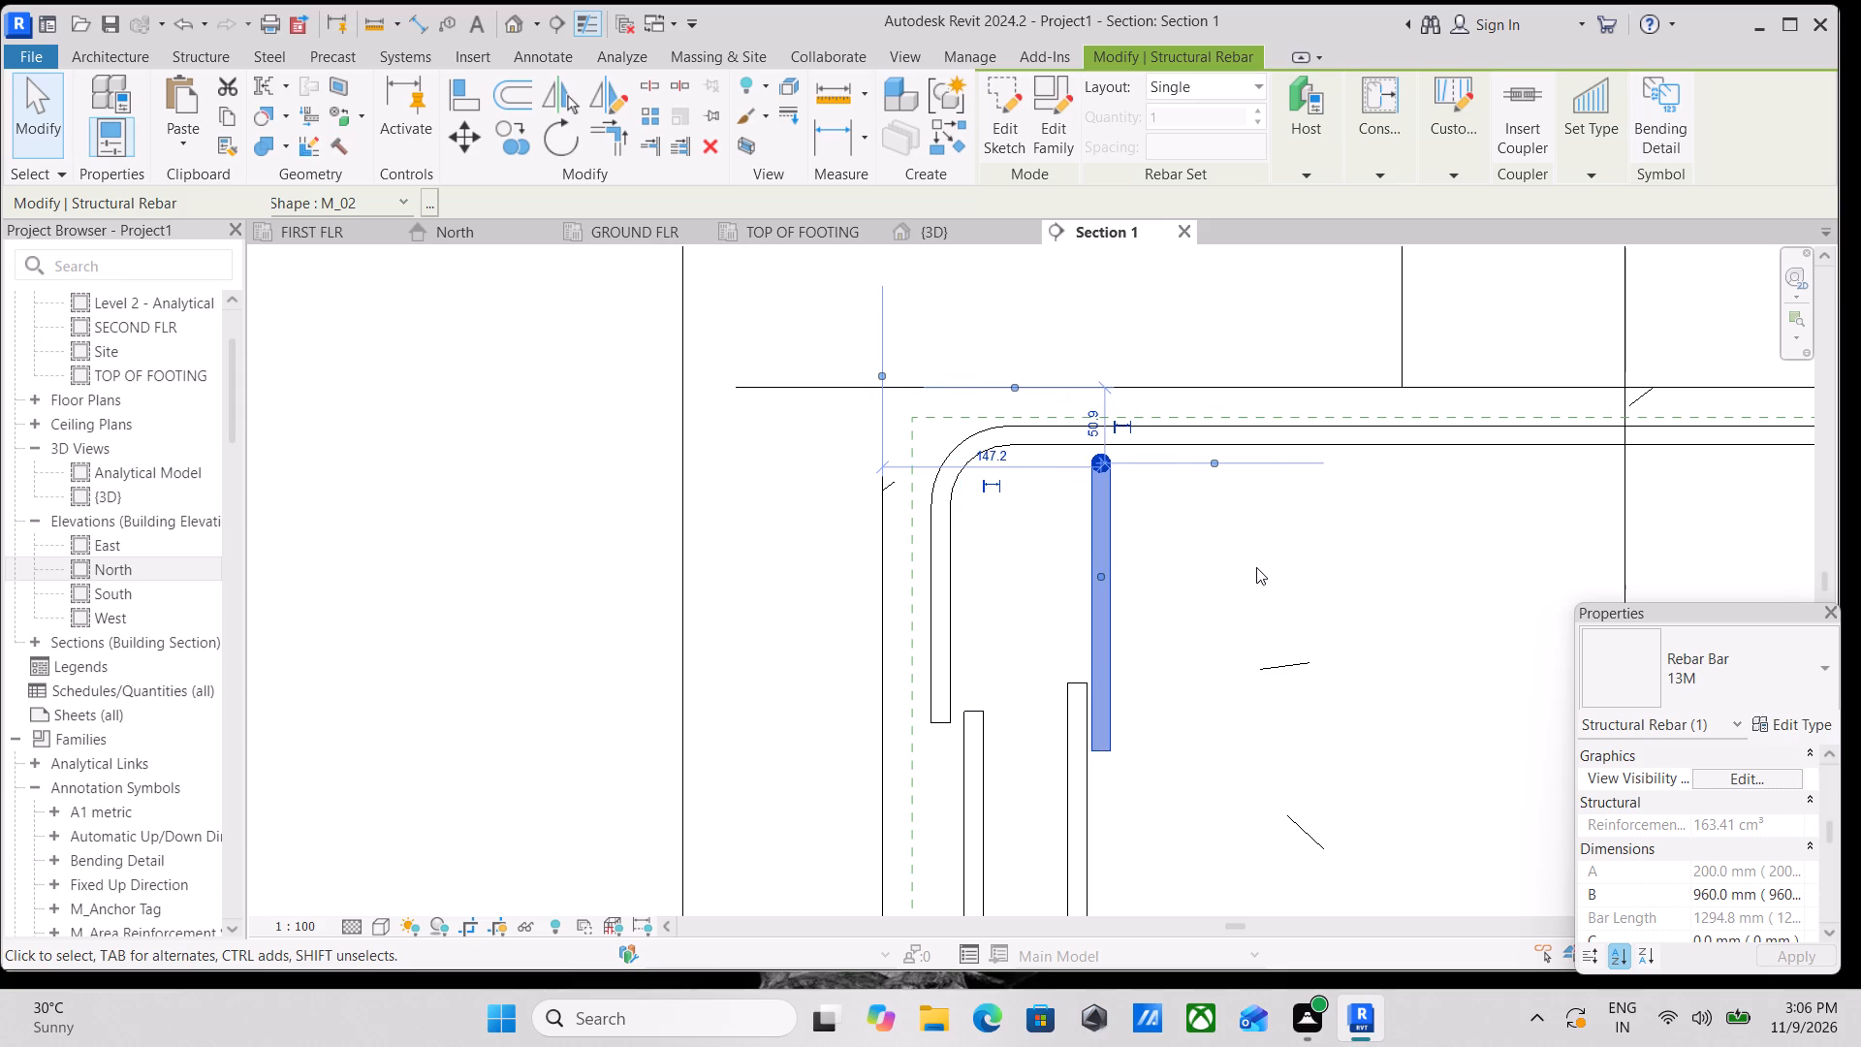
Nudge the upper perpendicular rebar outward to about 92 mm from the footing's left face.
middle_drag(1256, 567, 1272, 514)
scroll(1253, 537, down, 1)
key(Left)
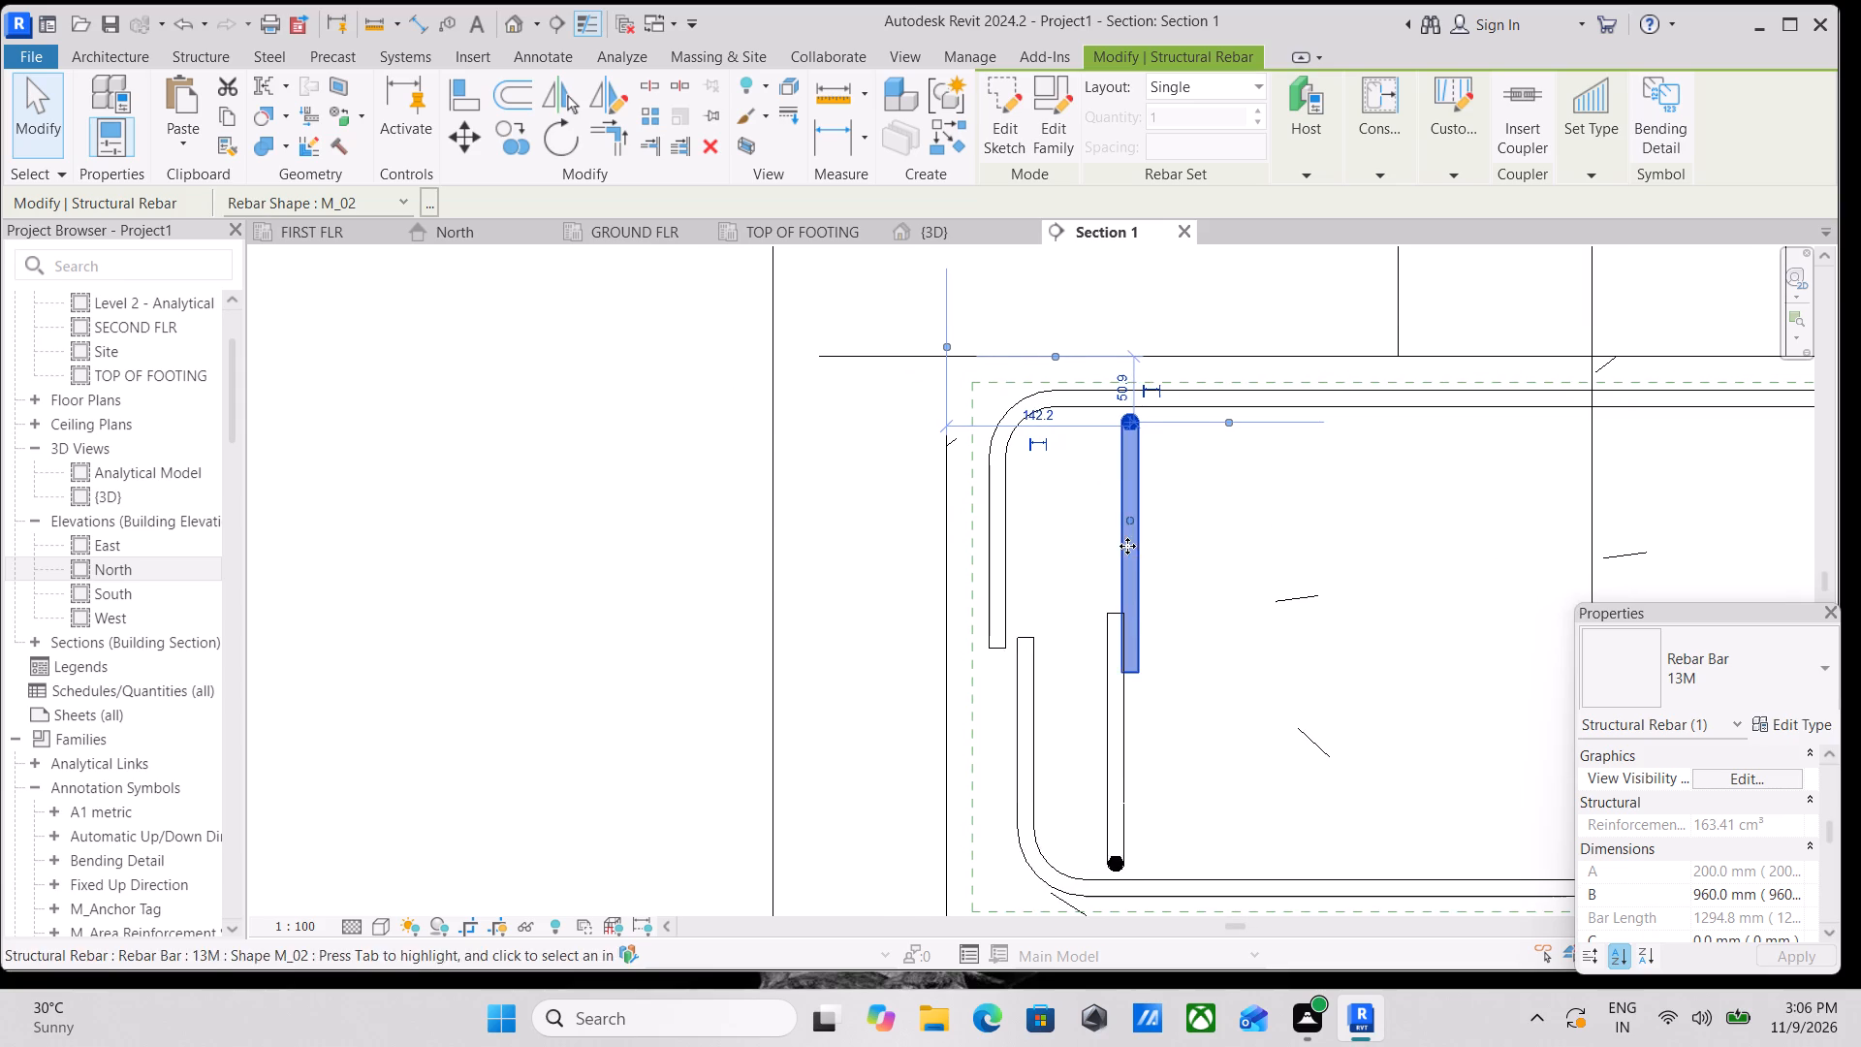
key(Left)
key(Left)
key(Left)
key(Left)
key(Left)
key(Left)
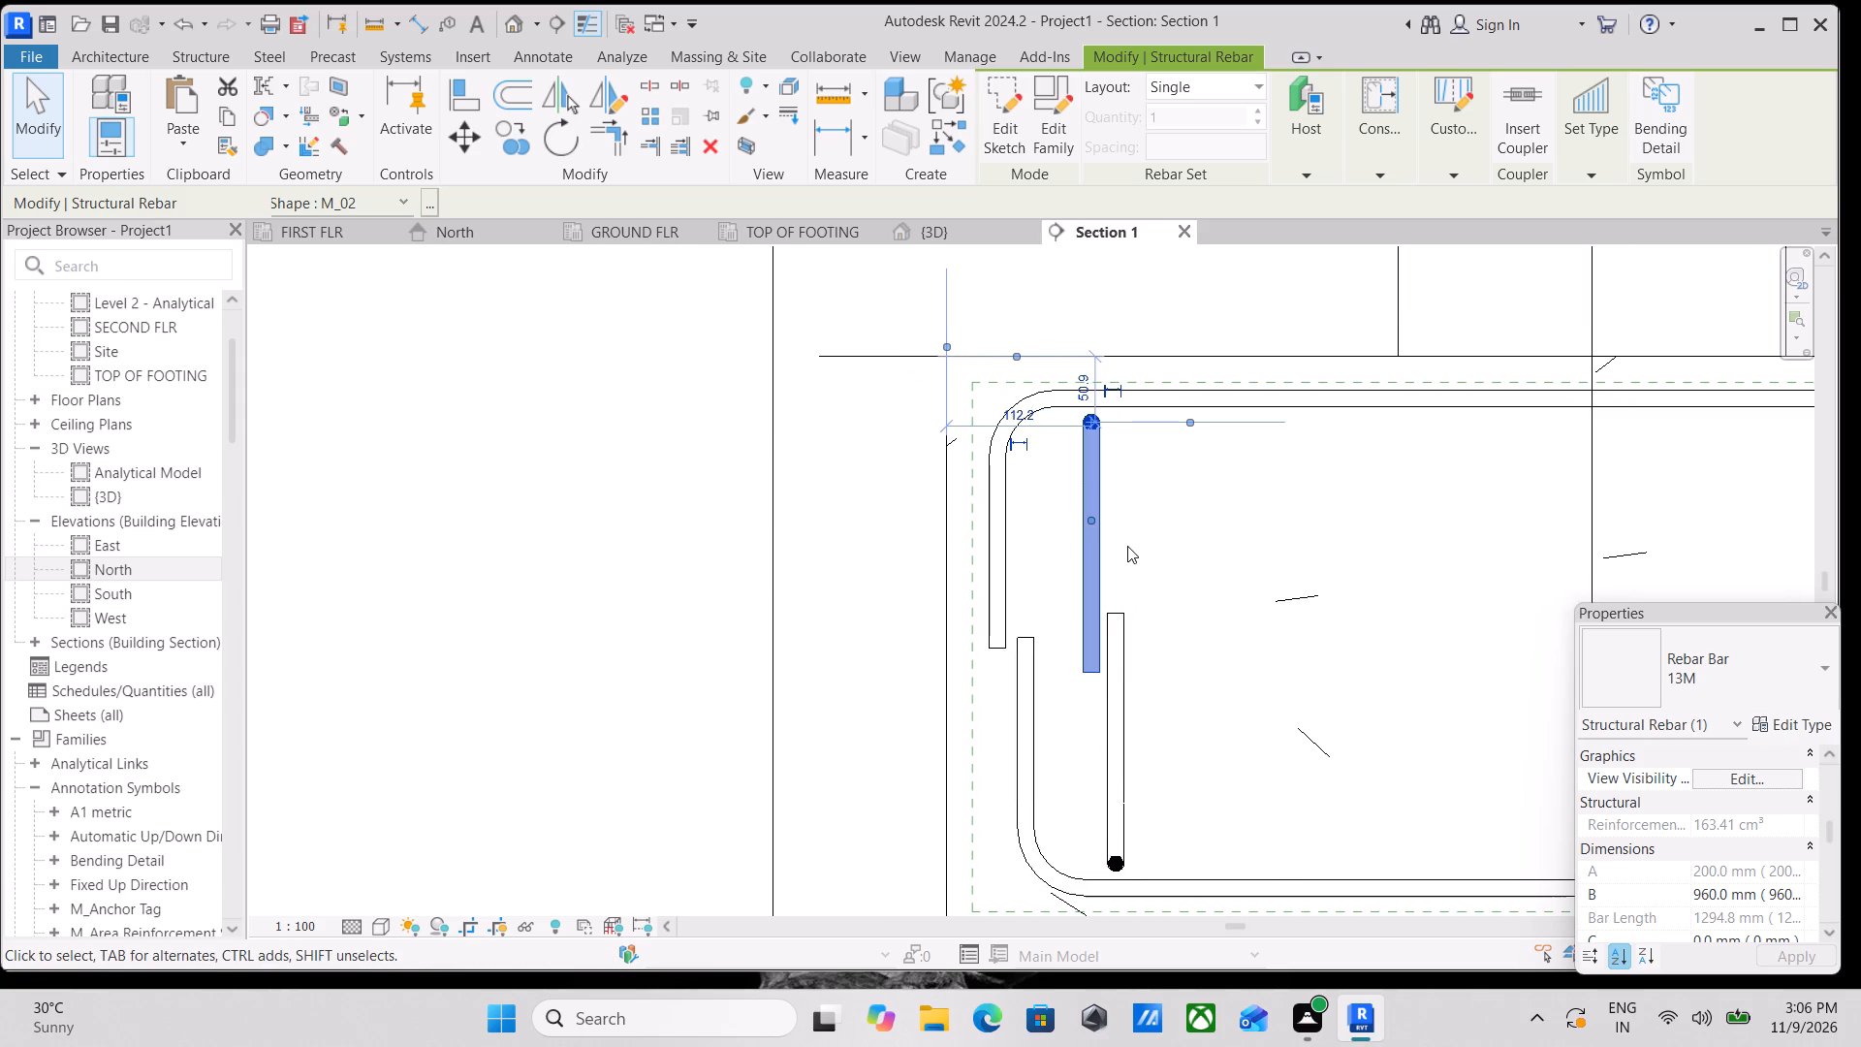
key(Left)
key(Left)
key(Left)
key(Left)
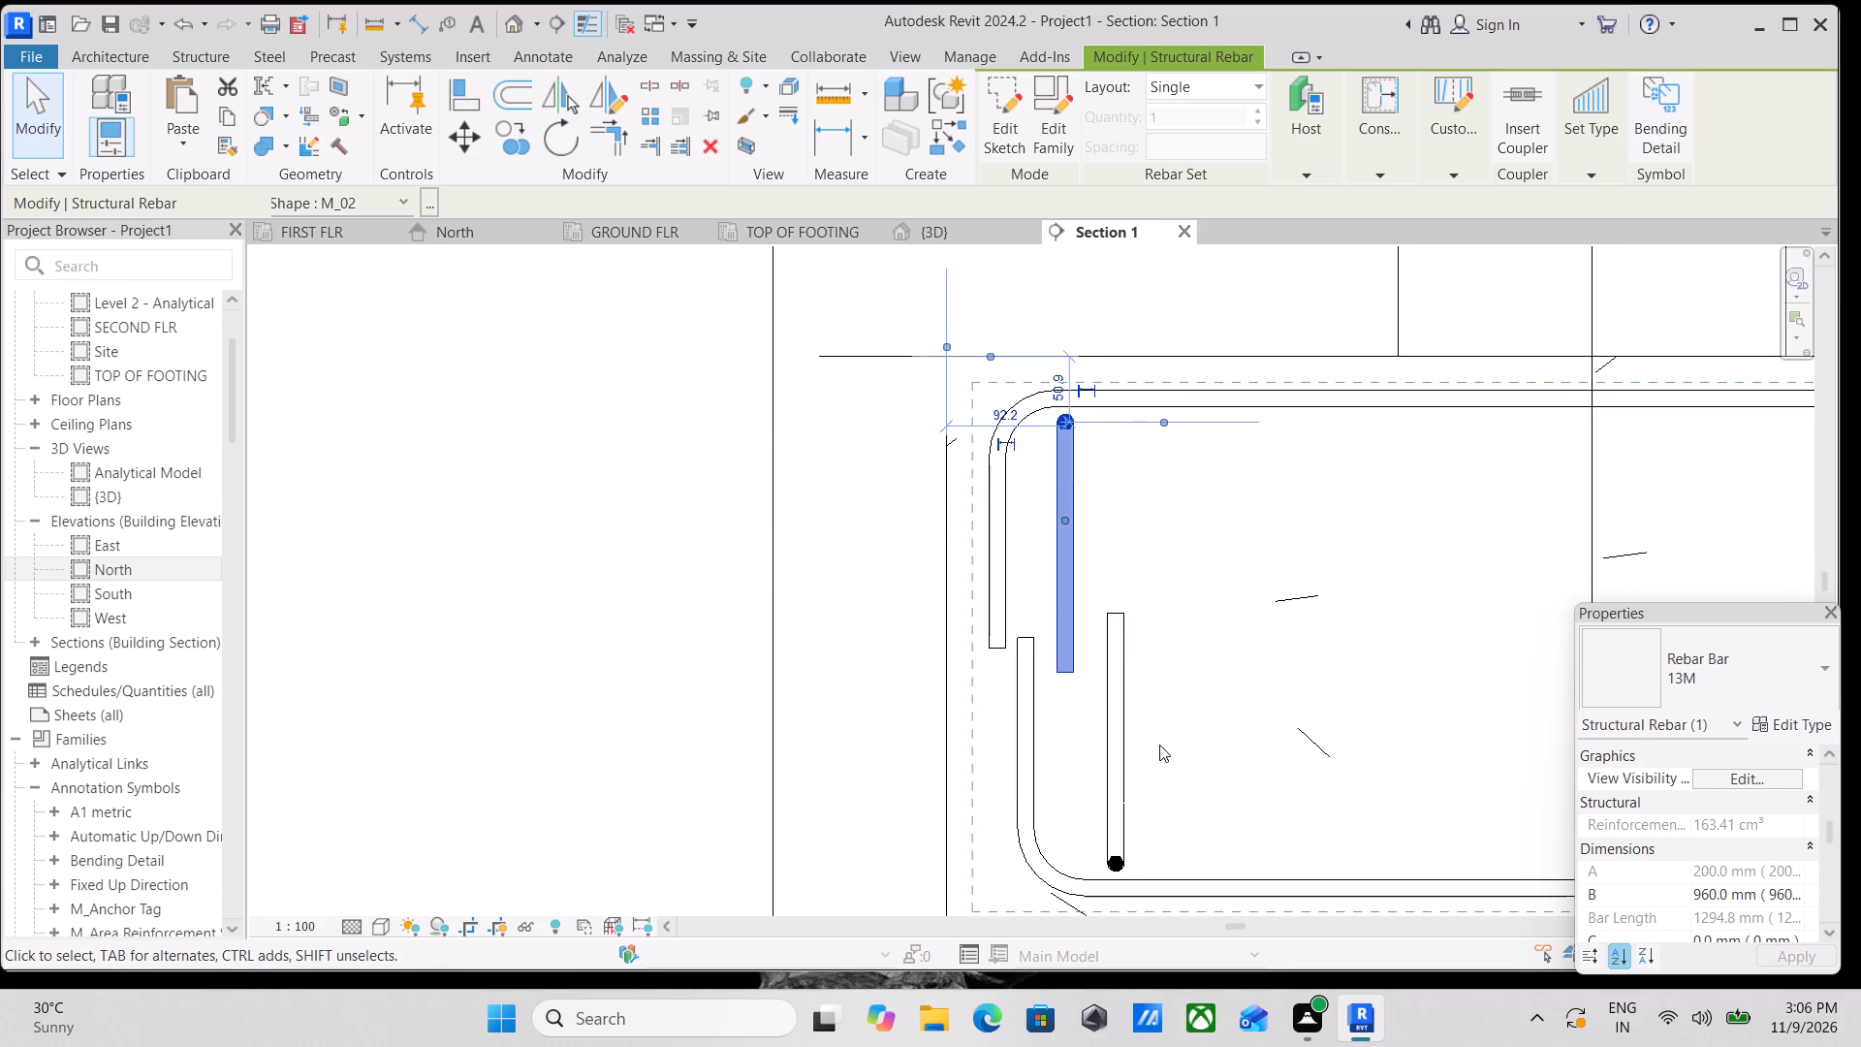
key(Escape)
Nudge the lower perpendicular rebar slightly outward toward the bottom rebar's left leg.
click(1122, 670)
key(Left)
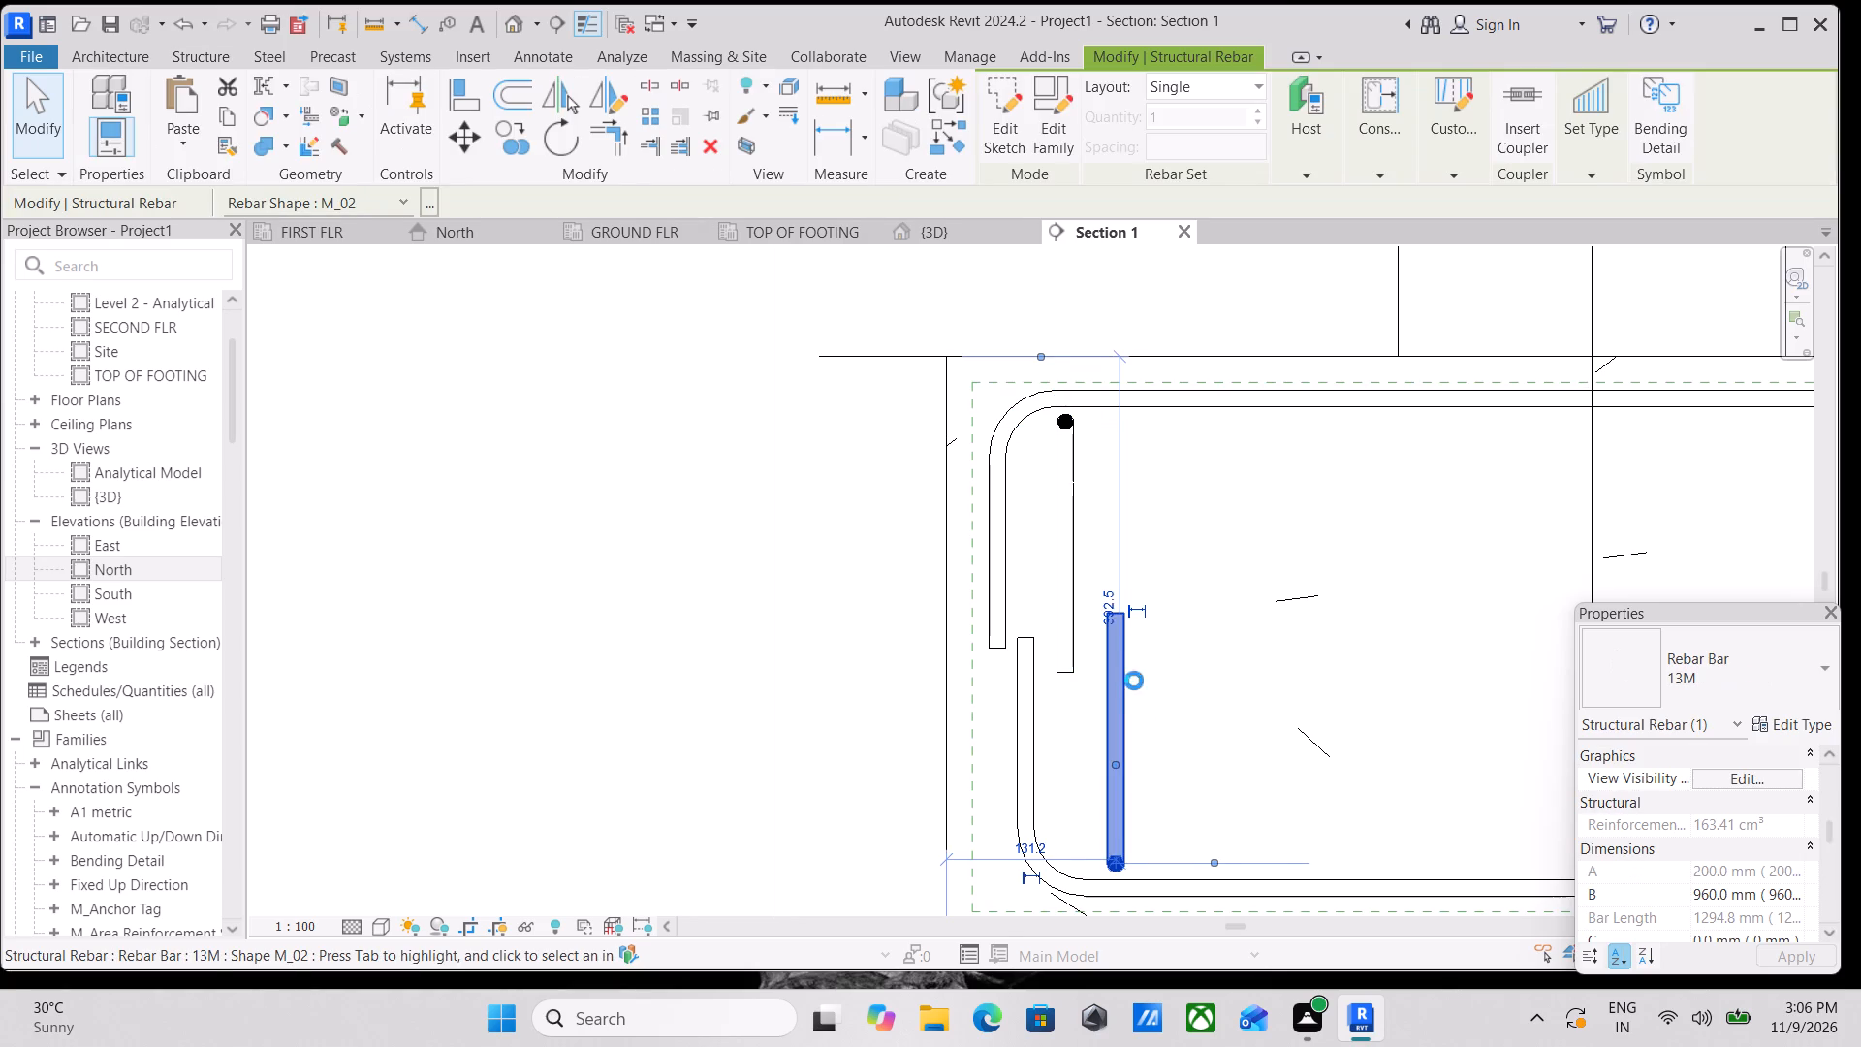
key(Left)
key(Escape)
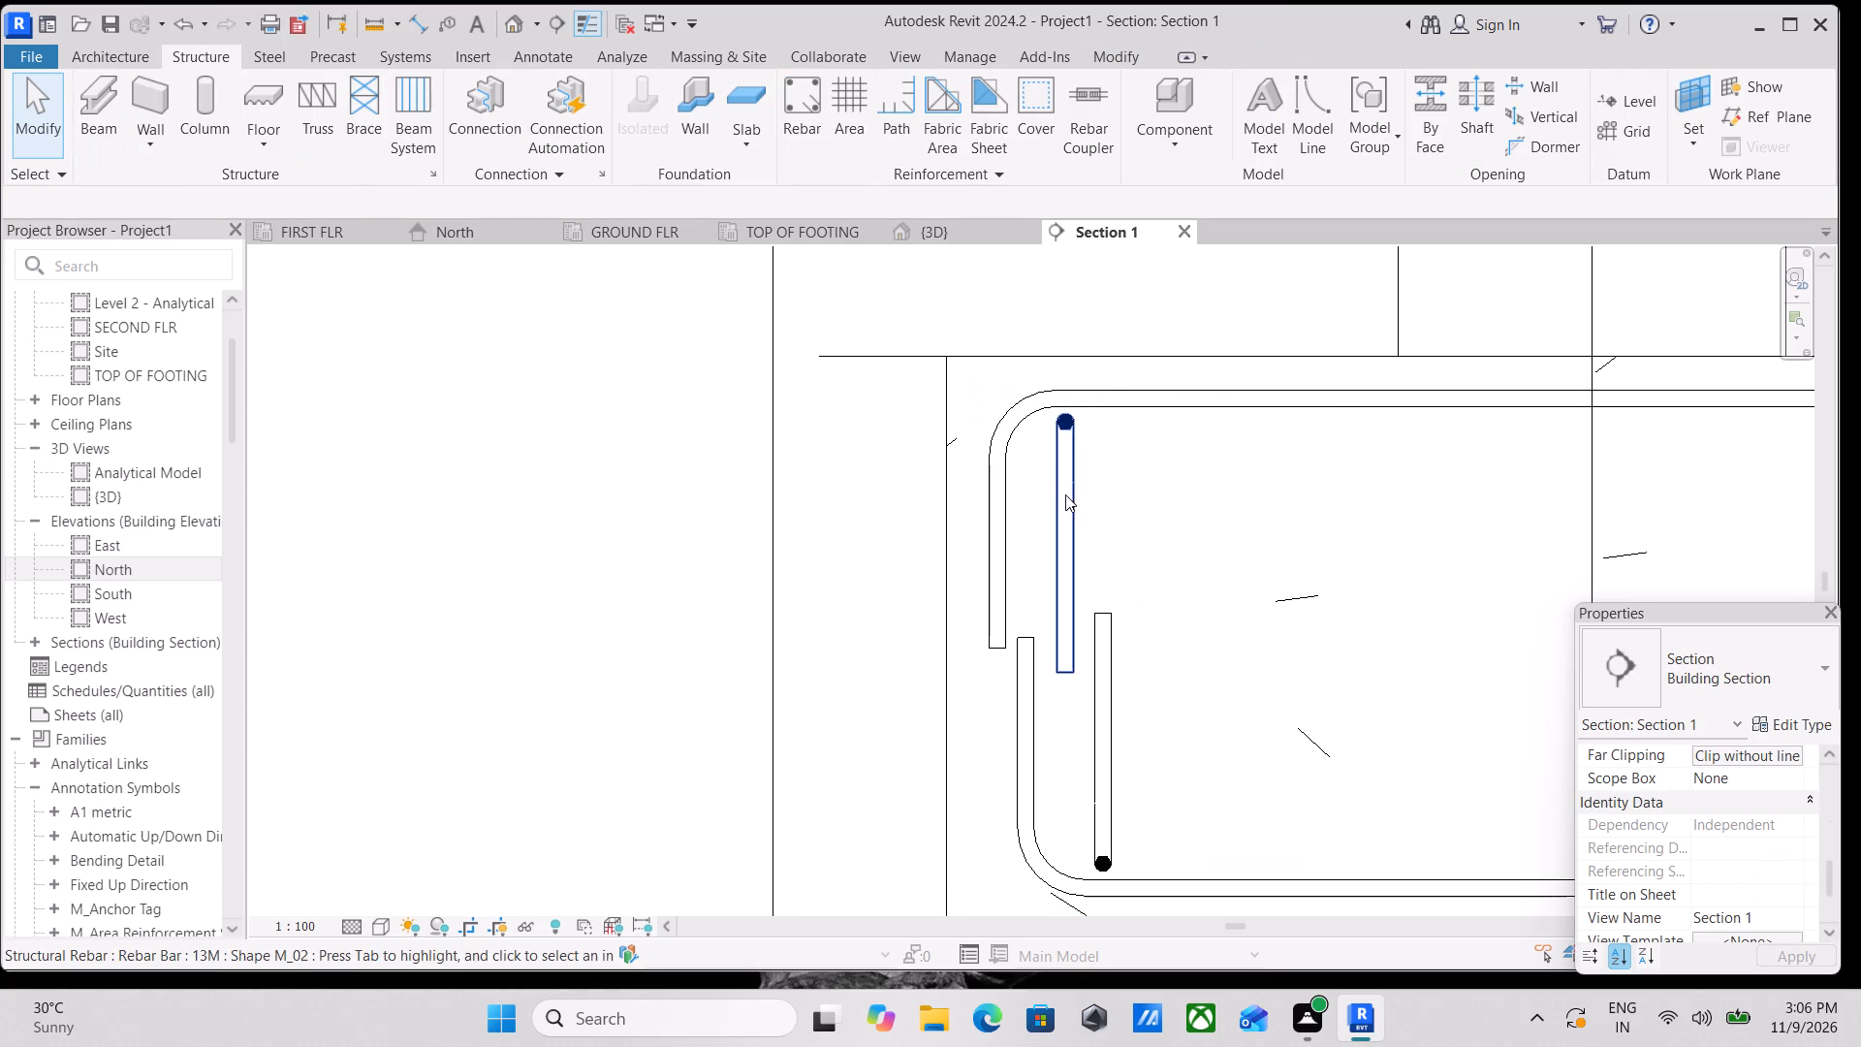
Review the upper perpendicular rebar's view visibility states, and set its layout to Maximum Spacing at 120 mm.
click(1065, 495)
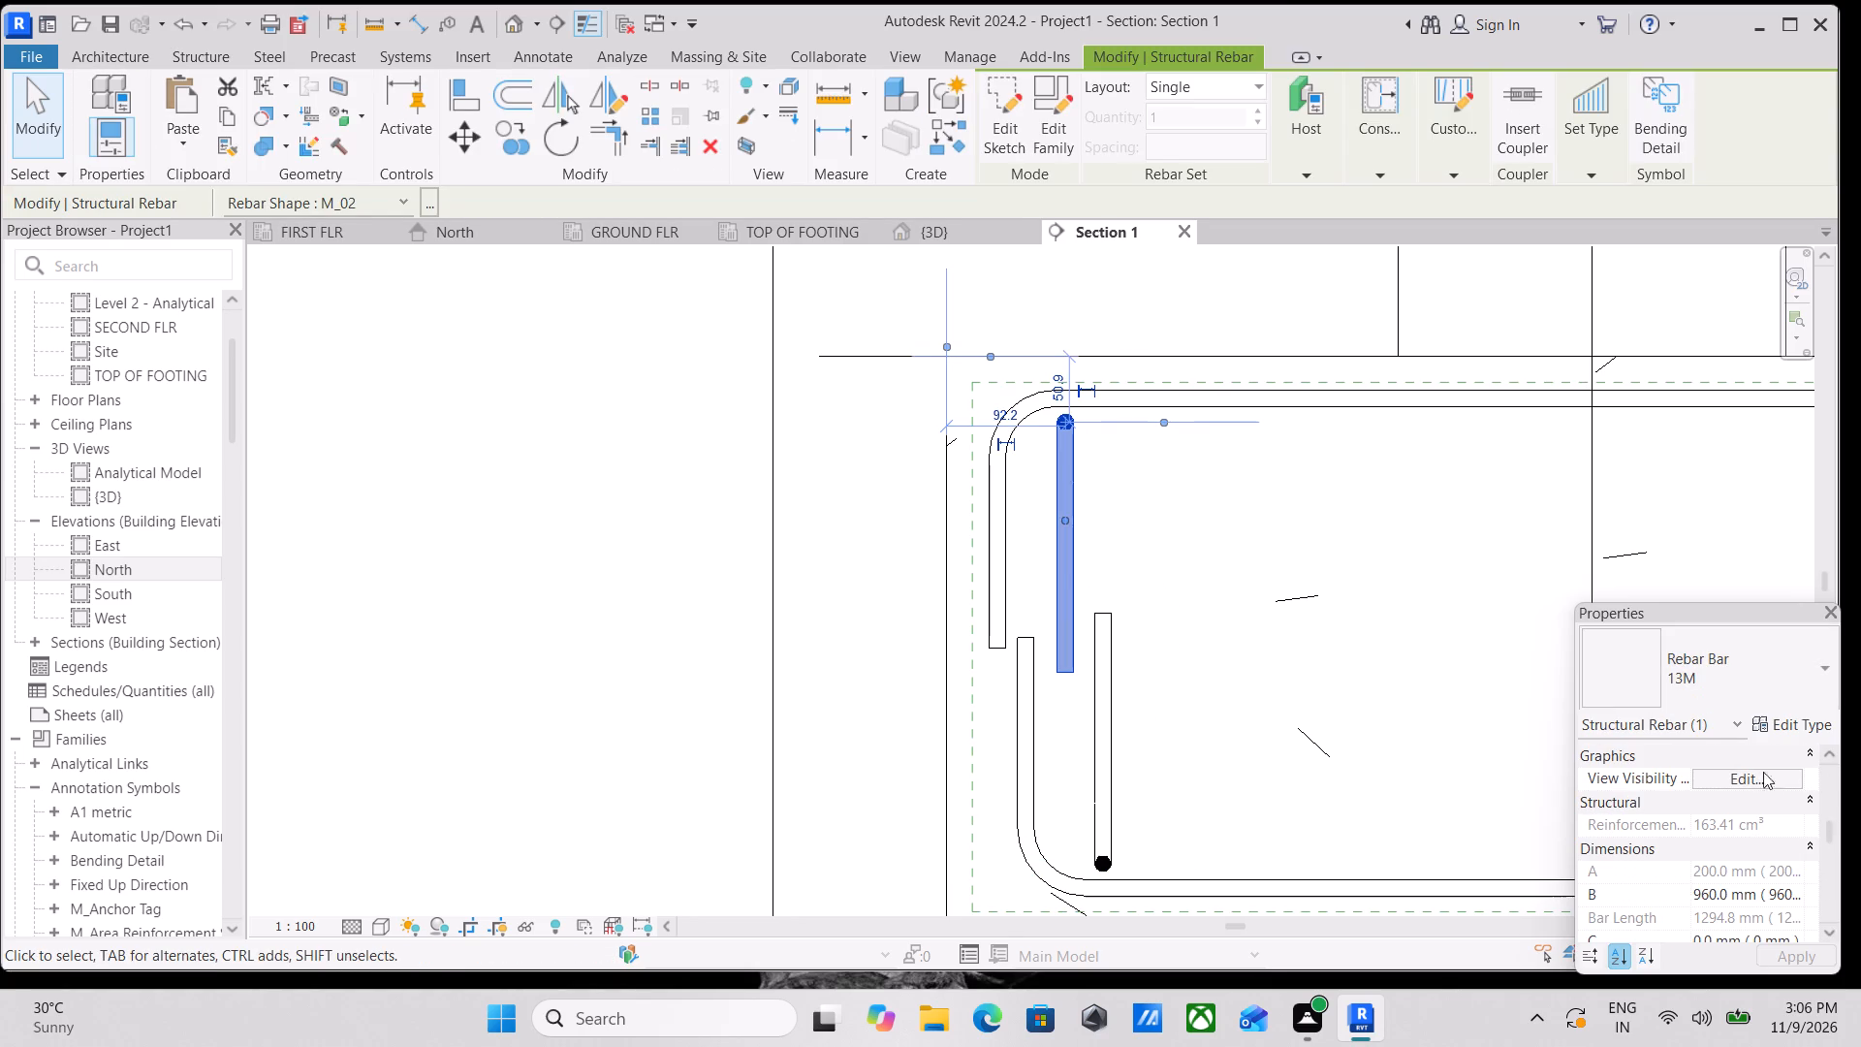
click(1767, 783)
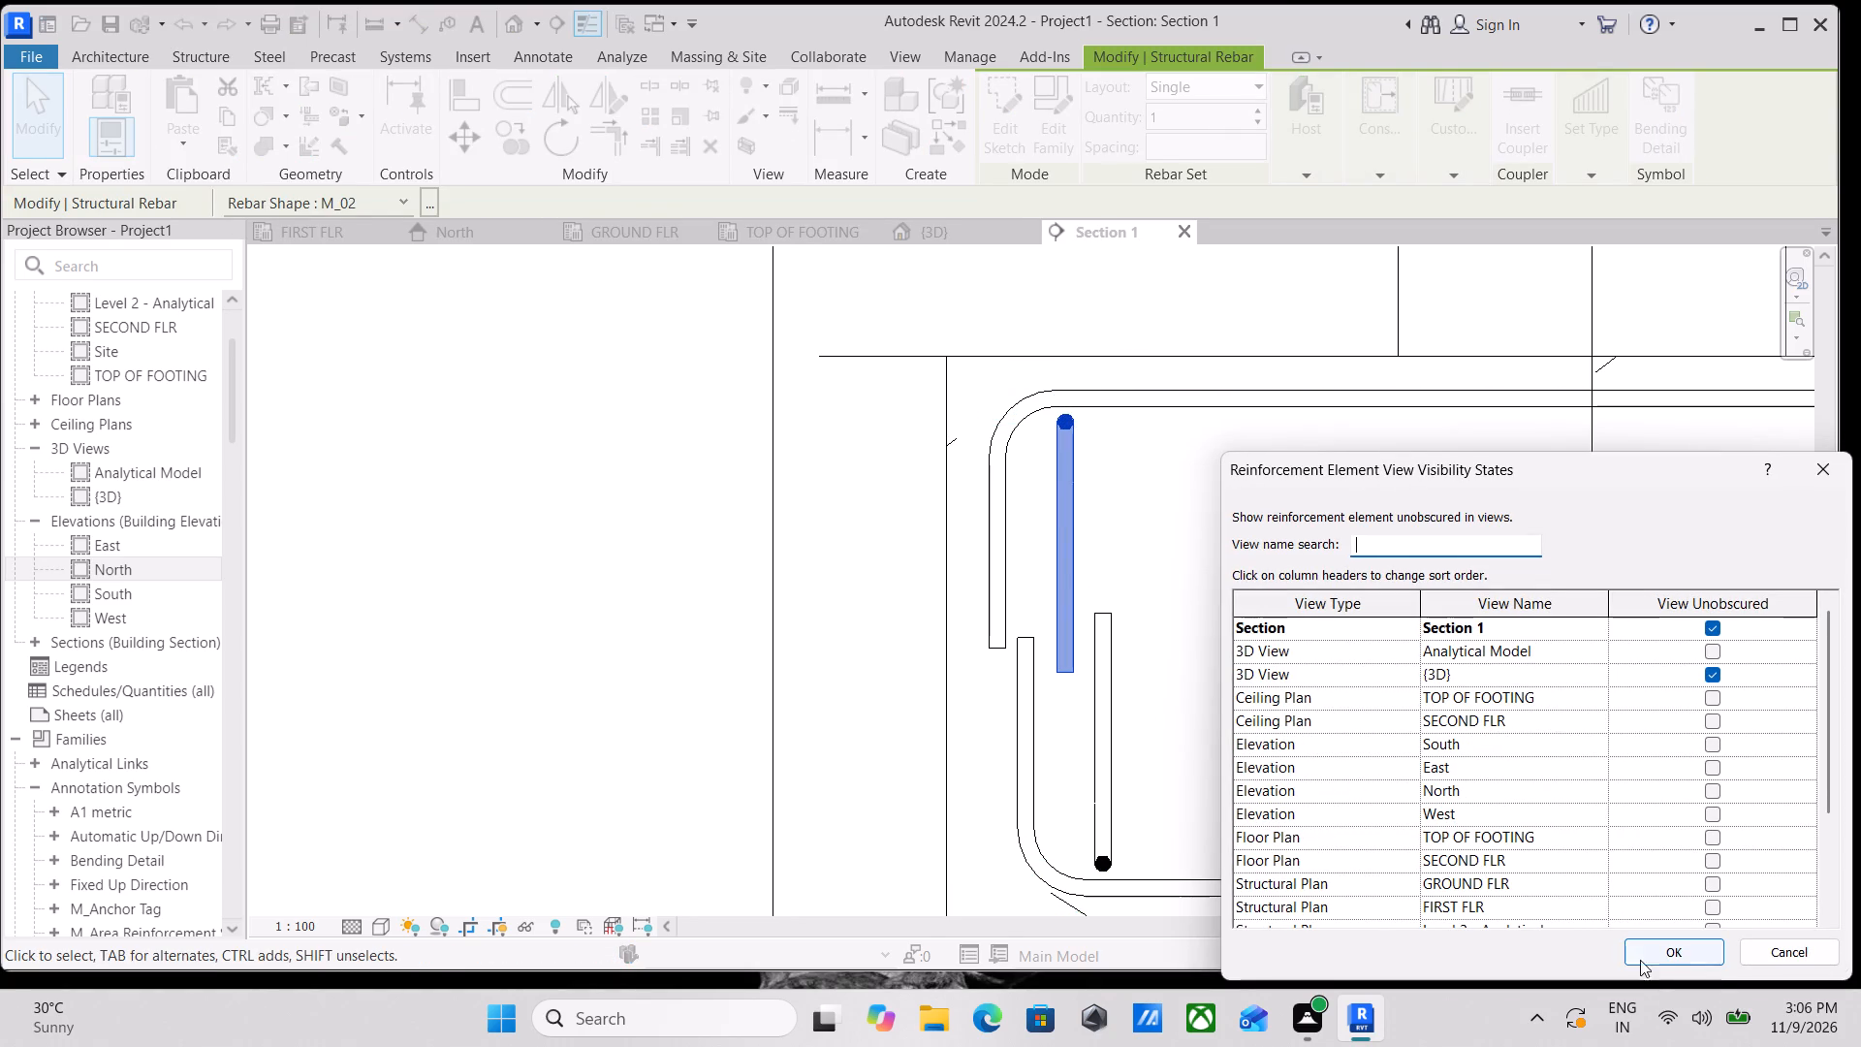
click(1653, 952)
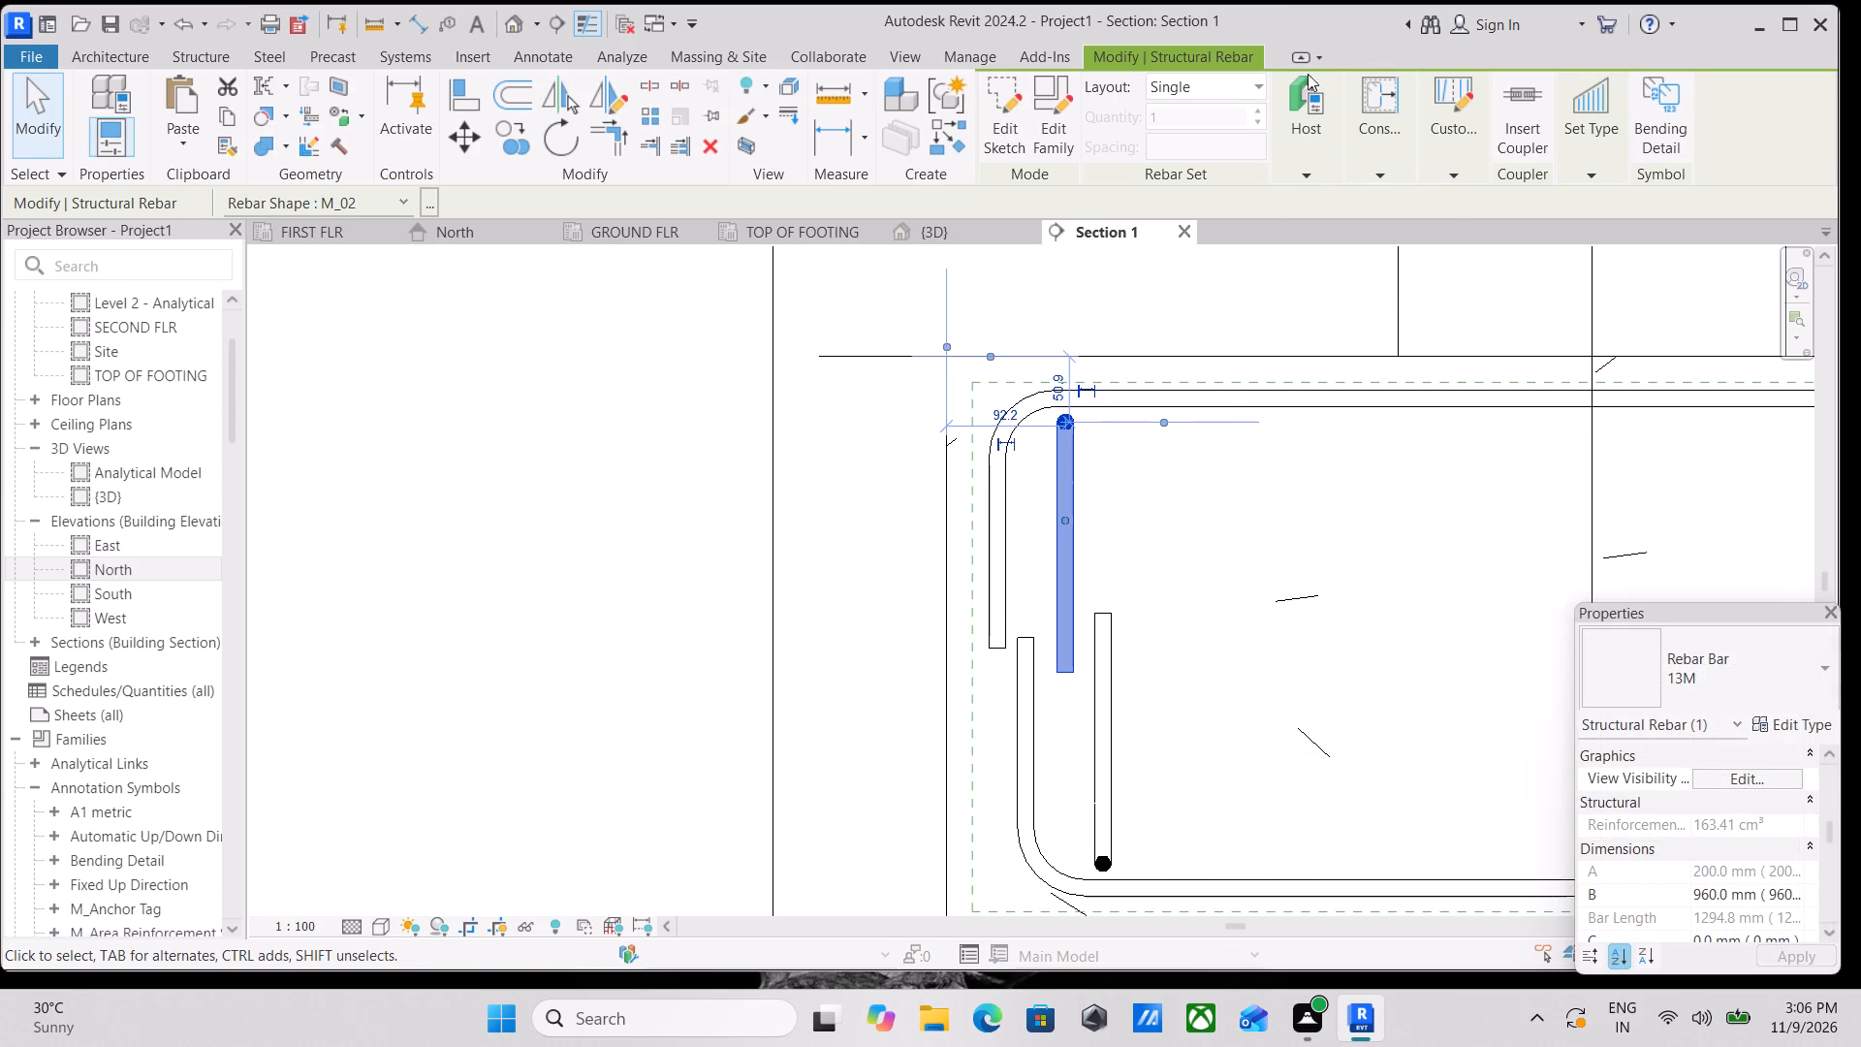
click(1218, 84)
click(1247, 173)
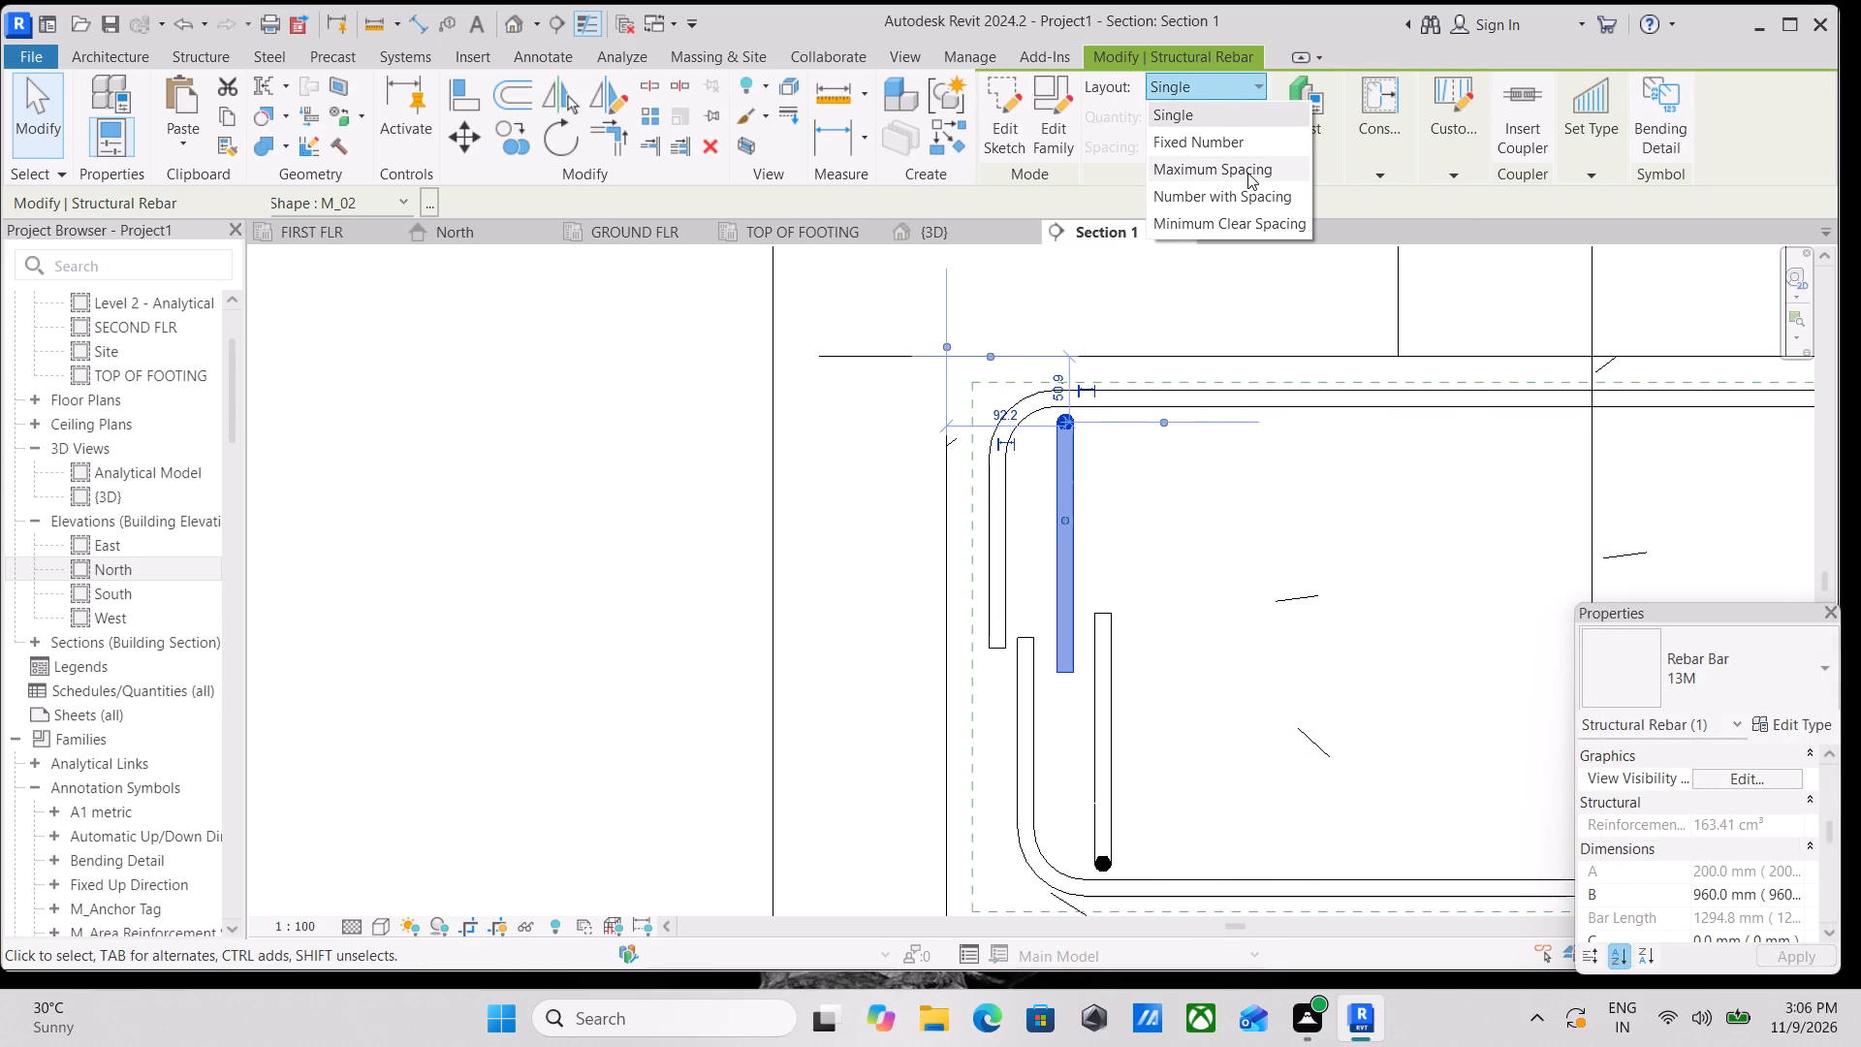
click(1240, 143)
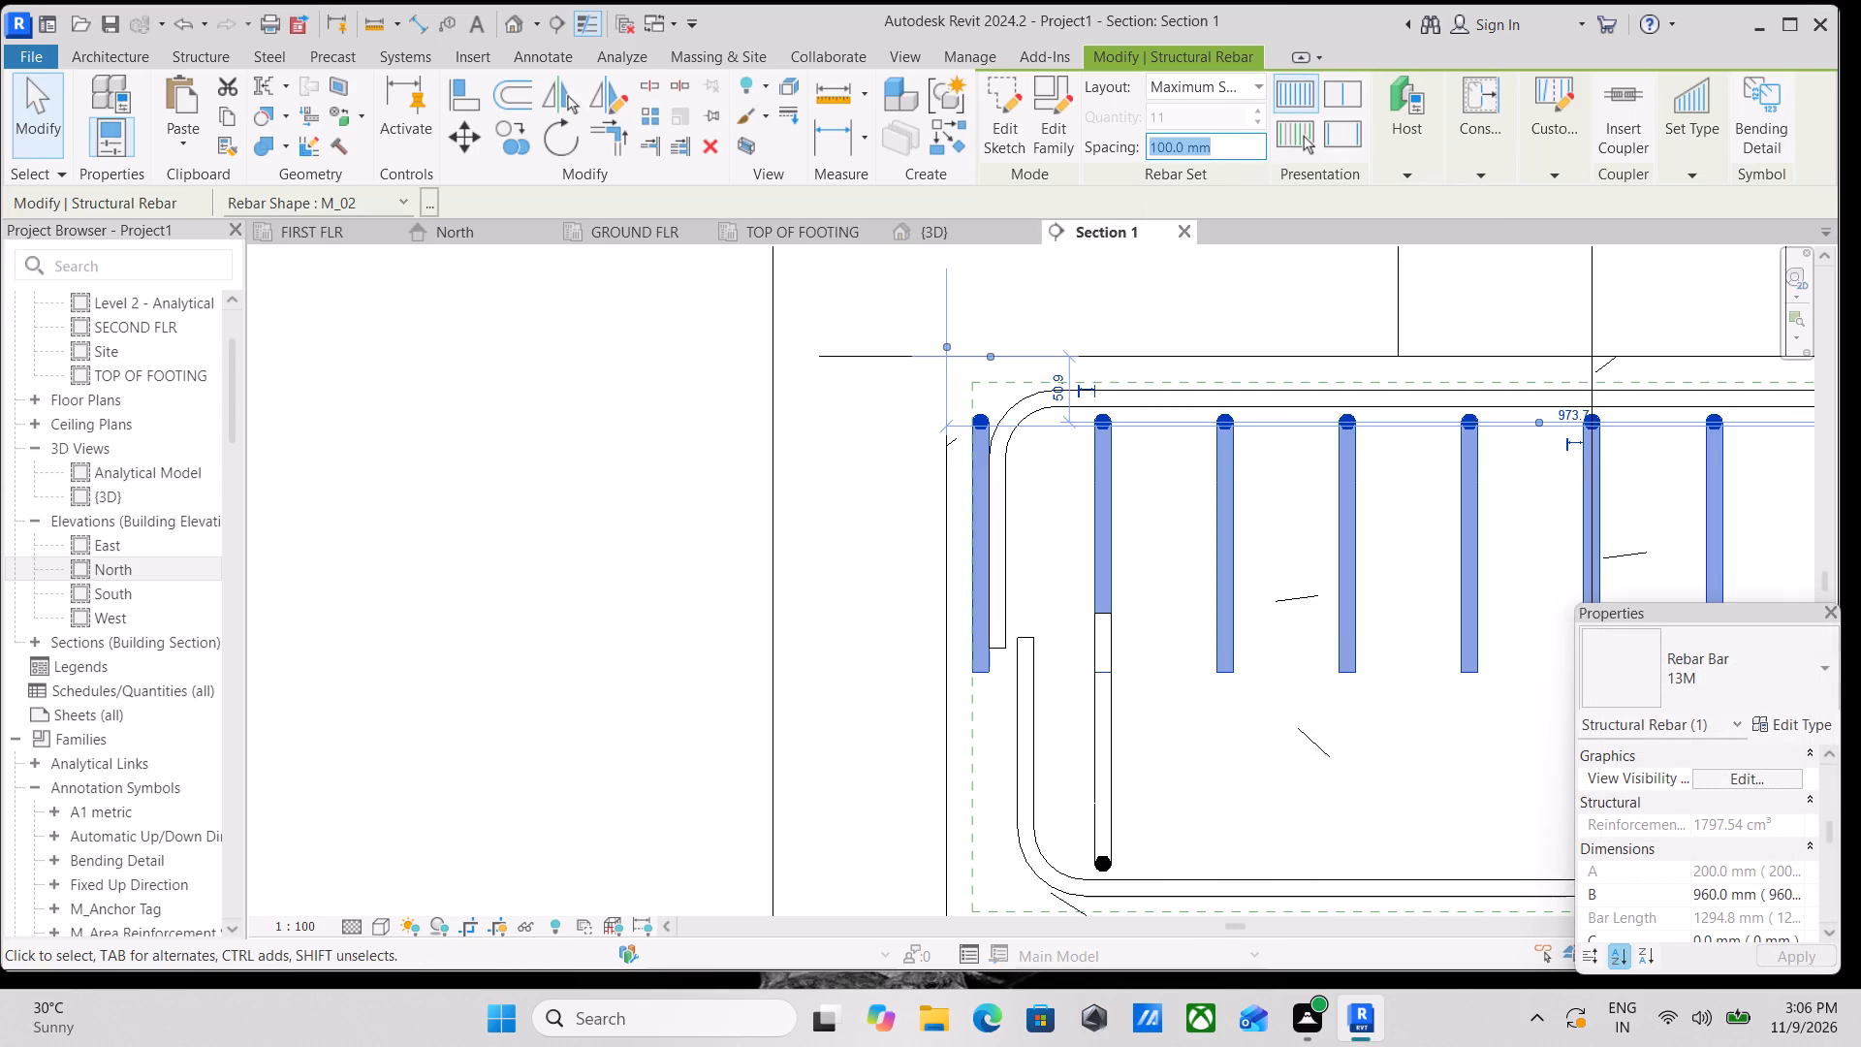
text(120M)
key(Return)
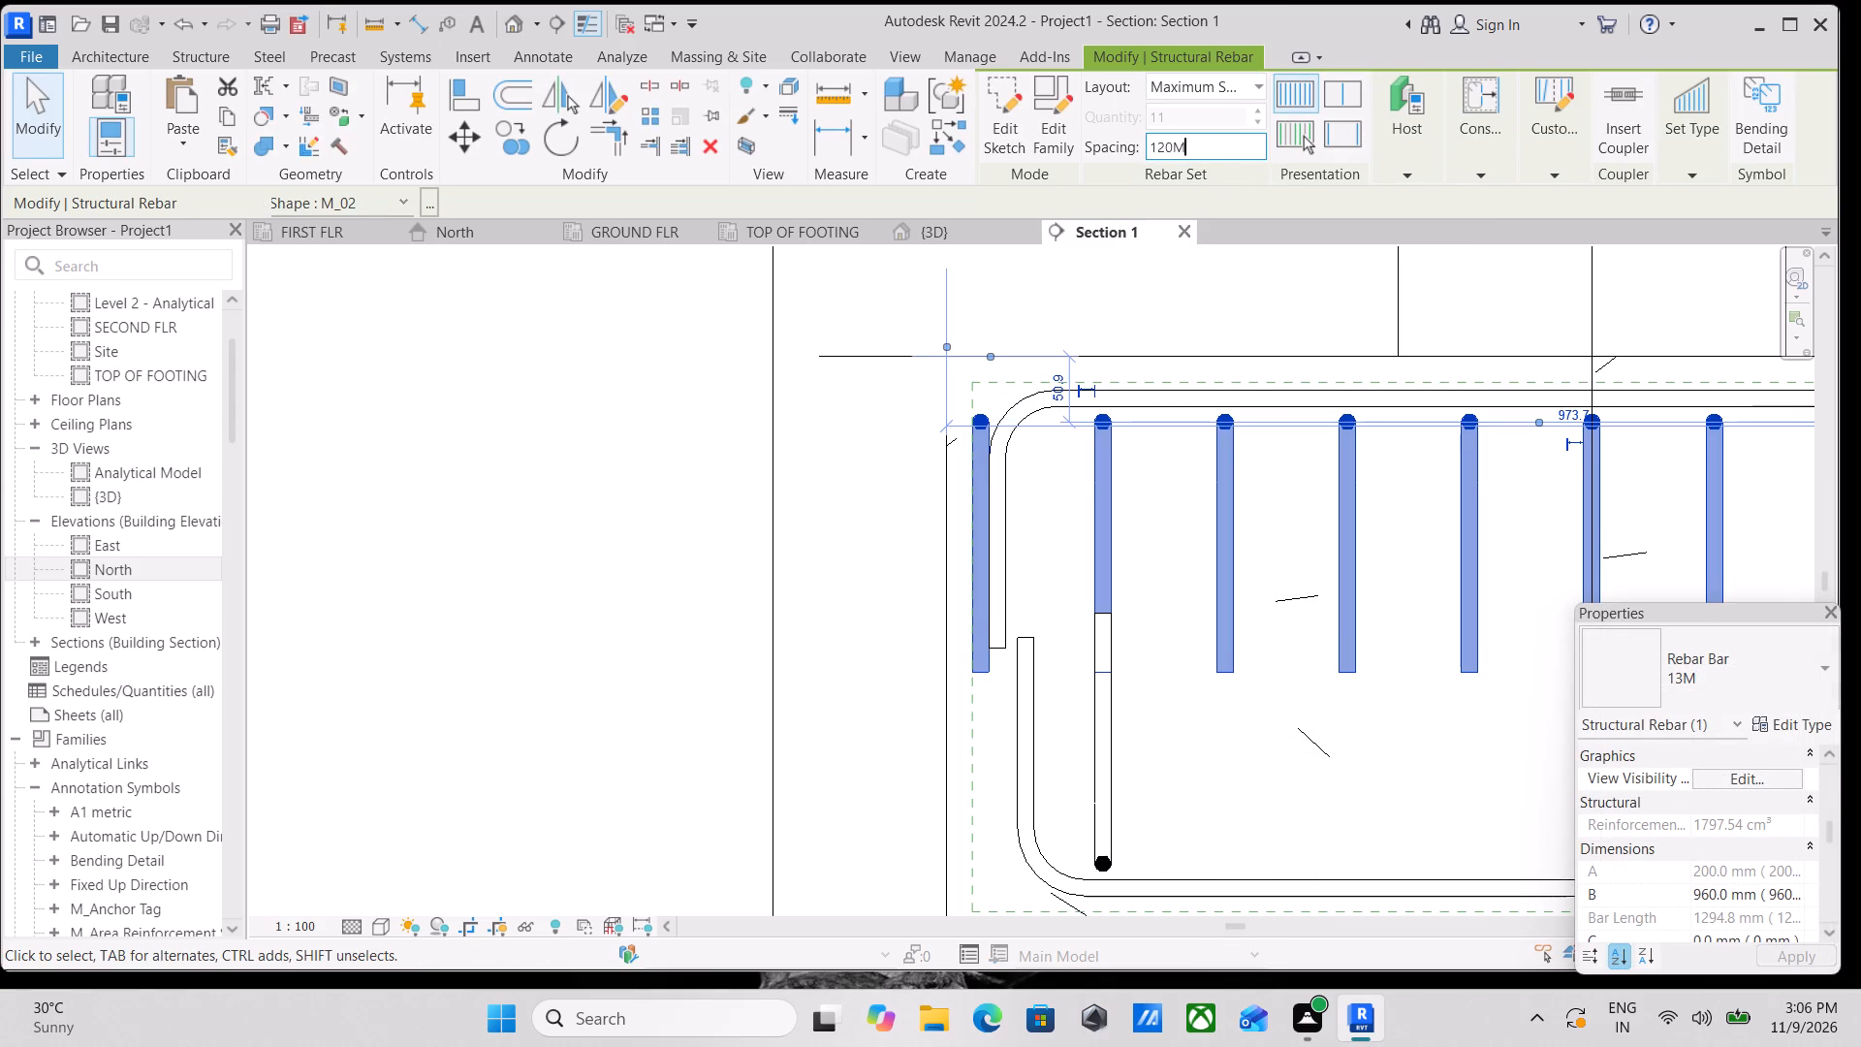
key(Return)
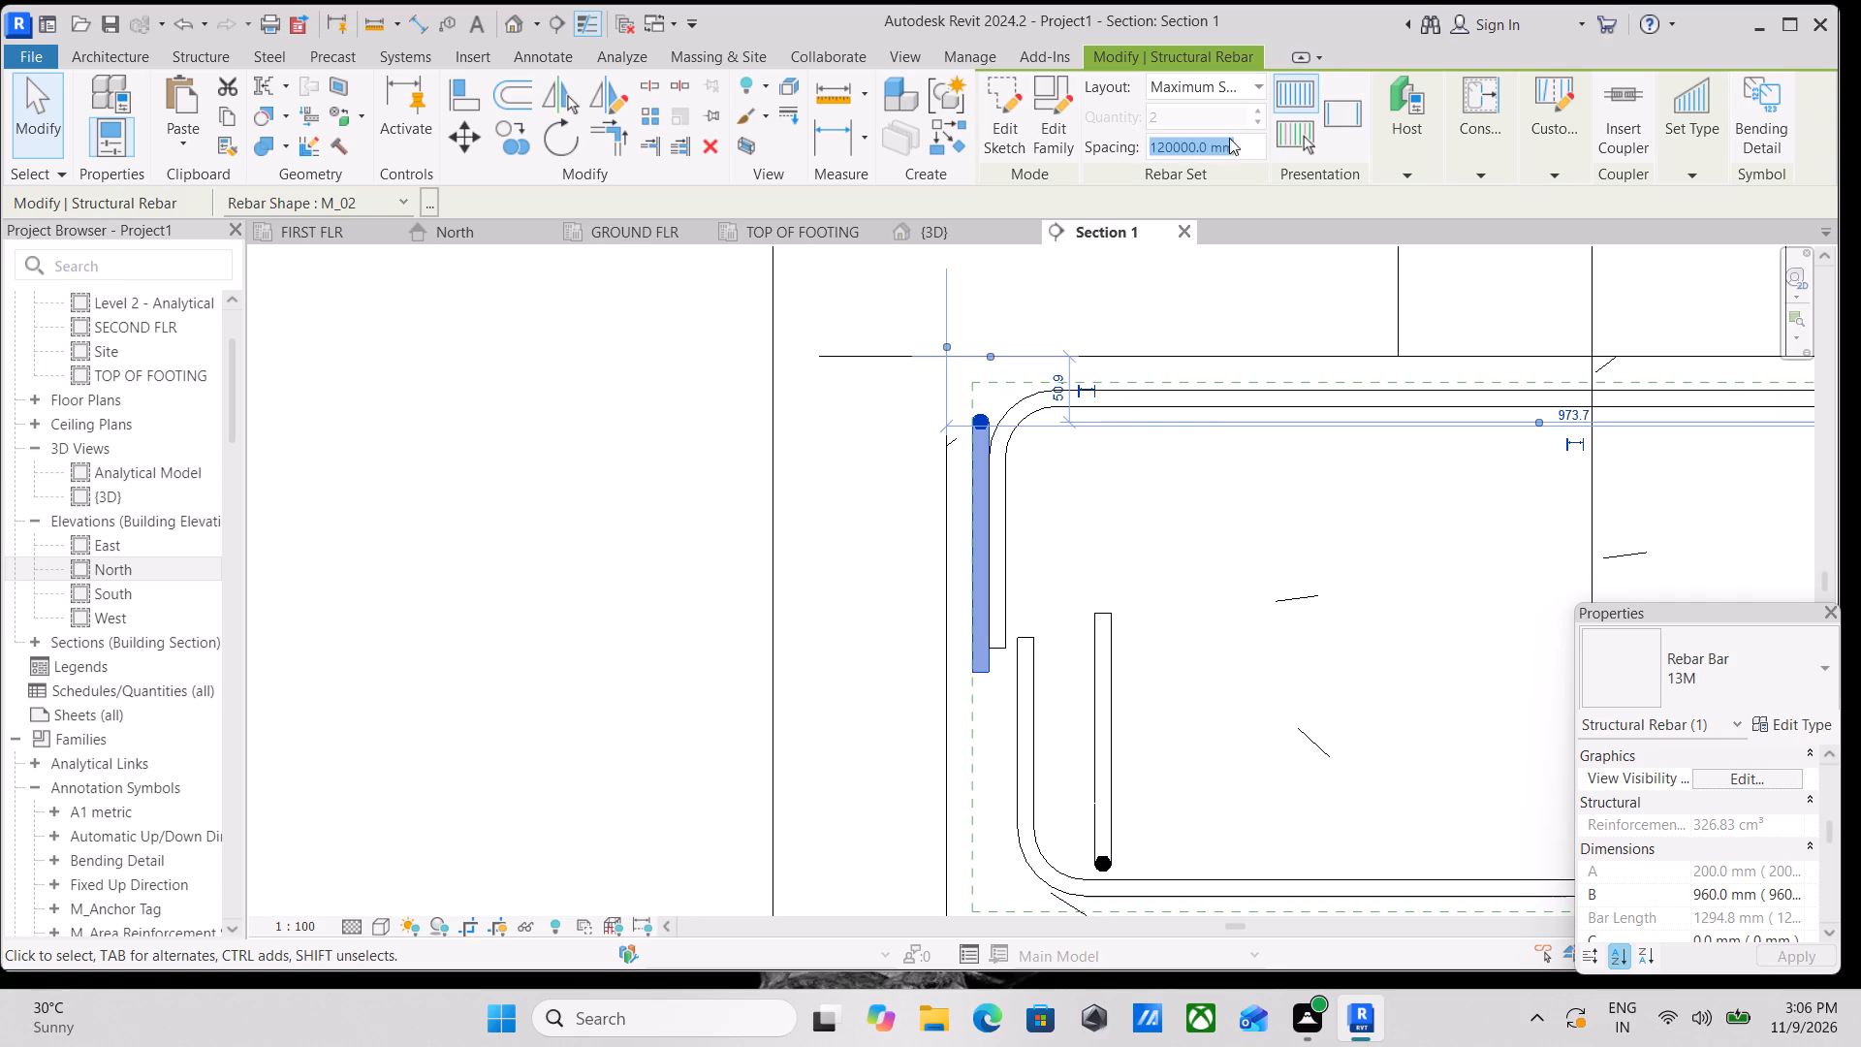
drag(1243, 140, 1139, 141)
text(120MM)
key(Return)
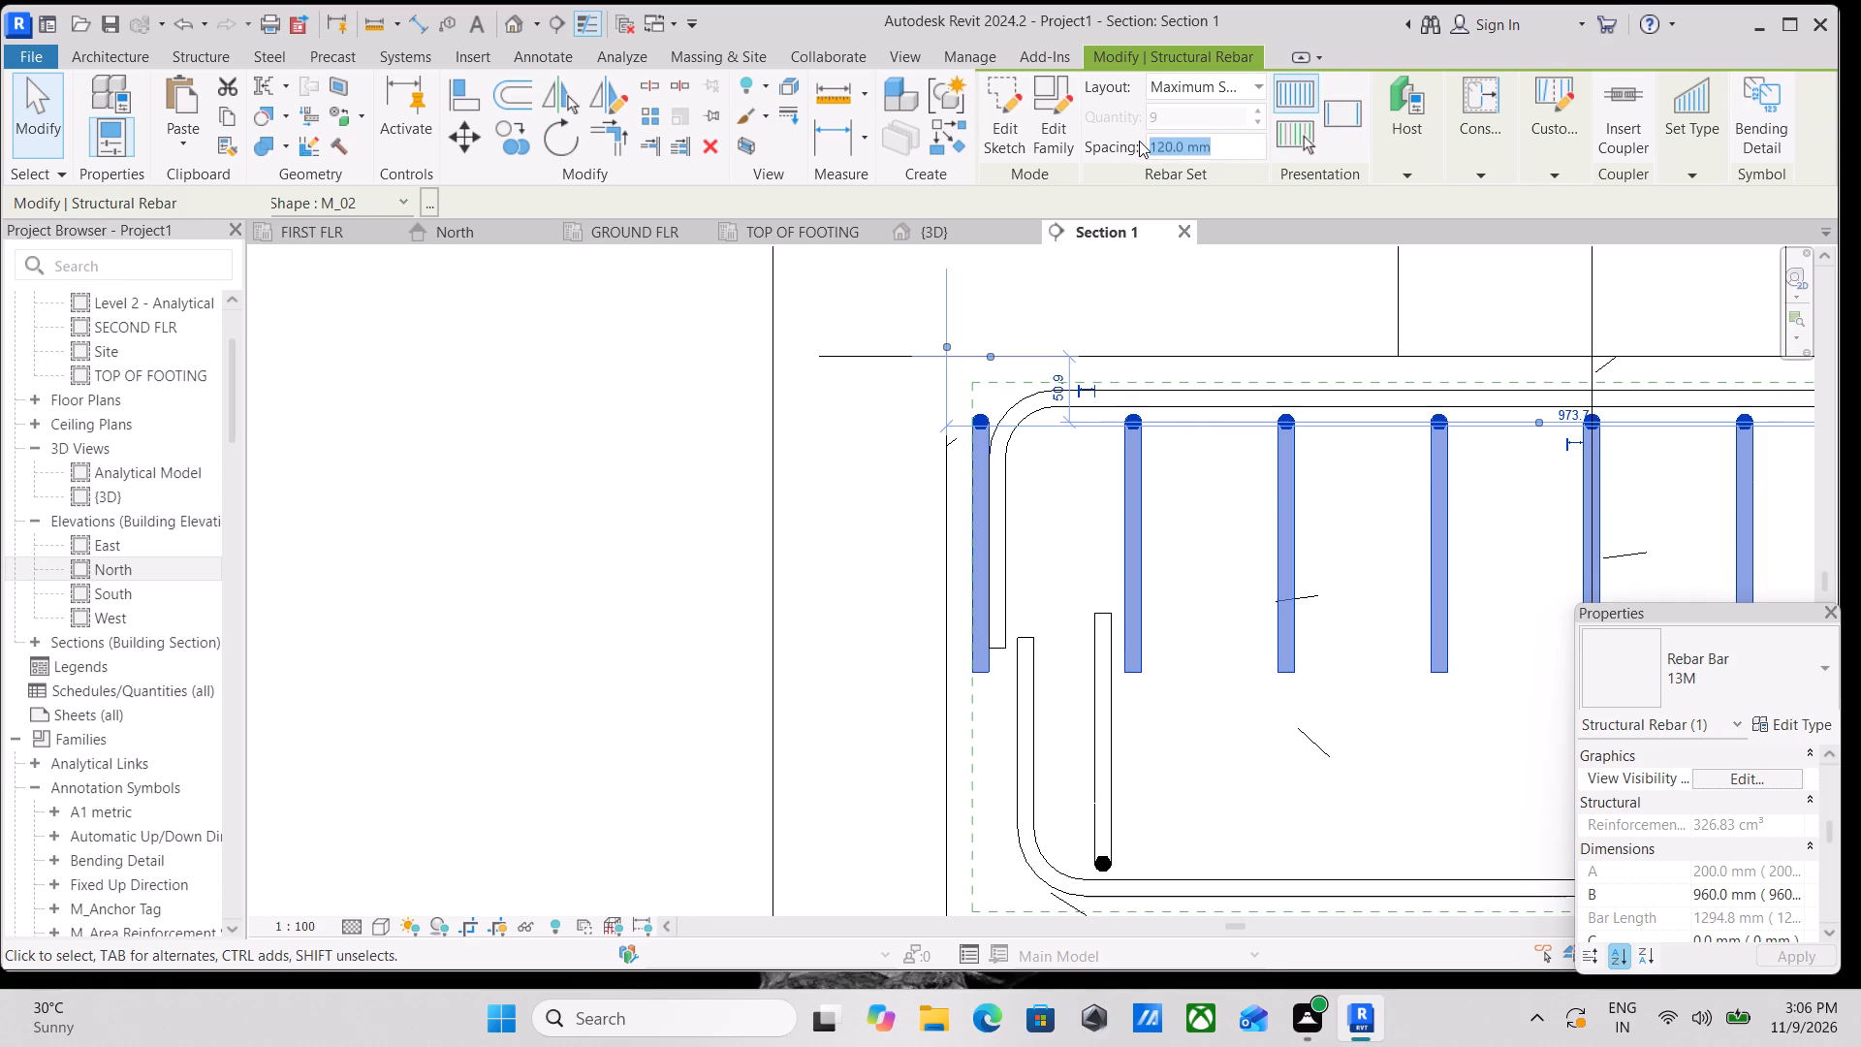
scroll(1478, 475, down, 6)
middle_drag(1490, 489, 1053, 389)
key(Escape)
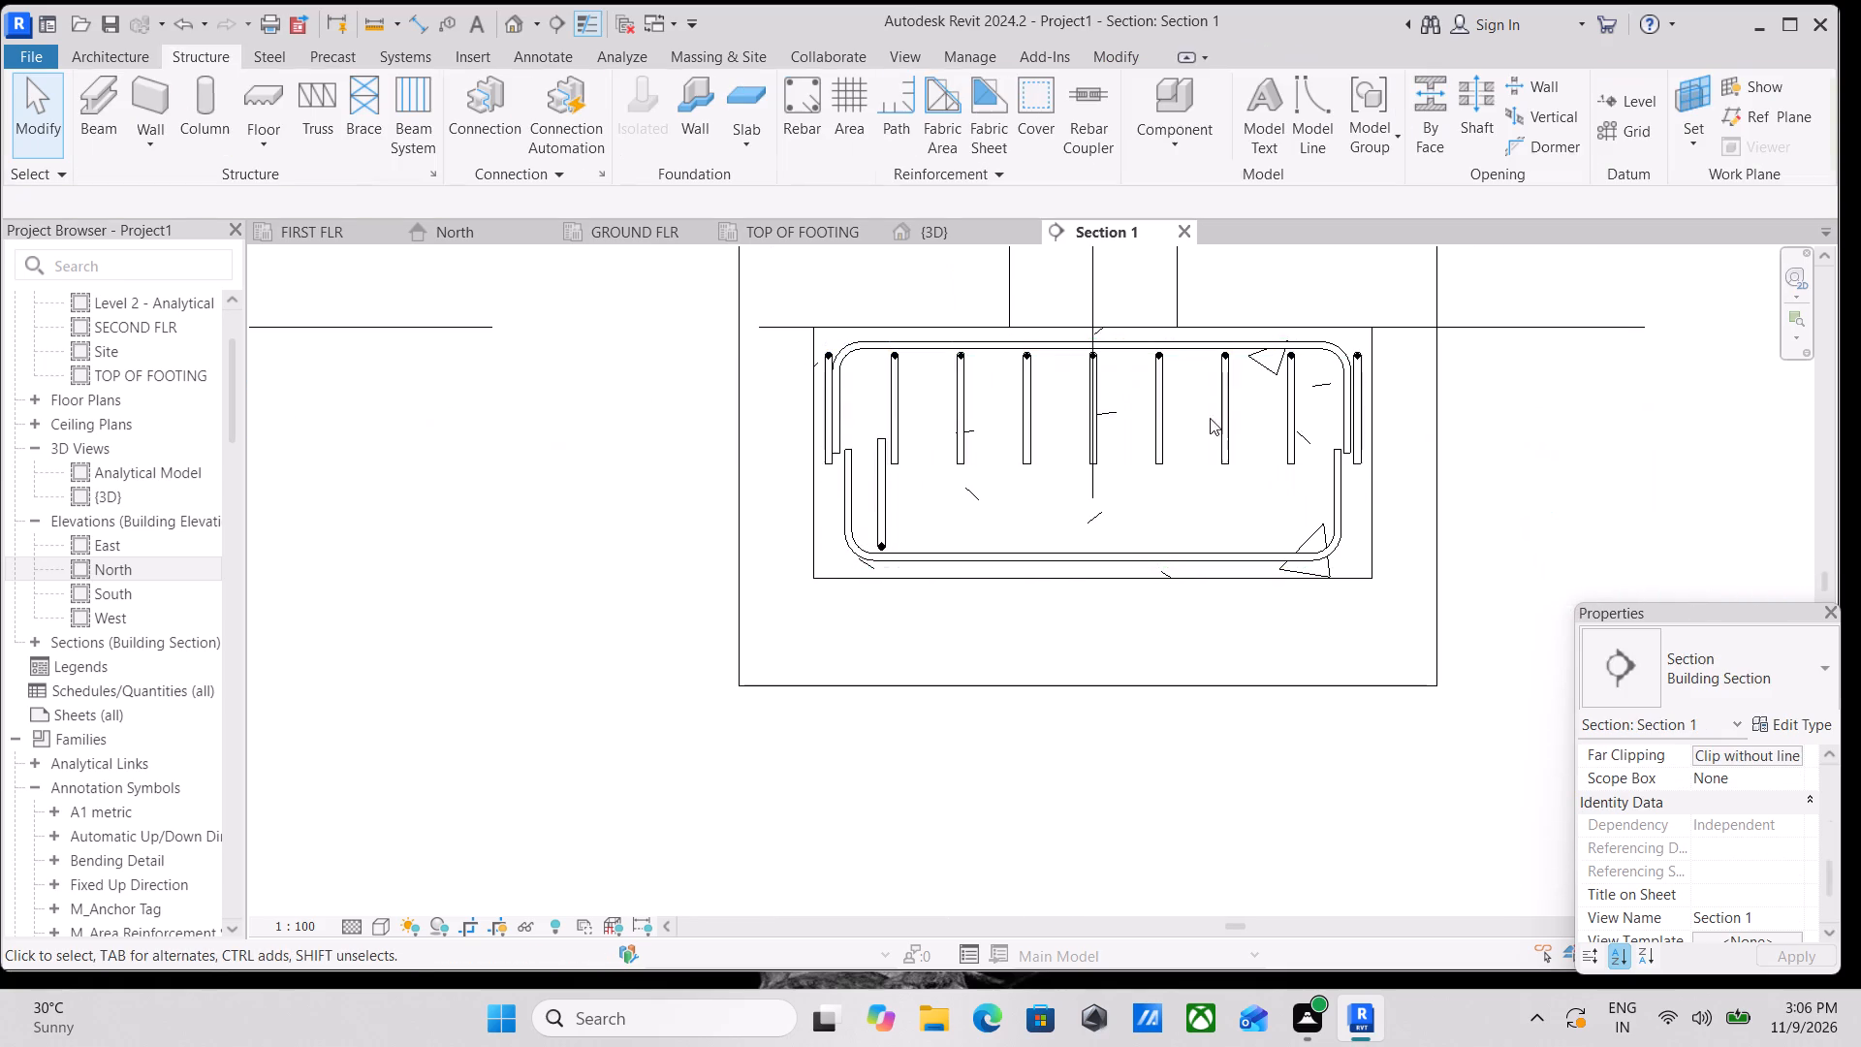
Move the first bar of the upper perpendicular rebar set inward, inside the top rebar's left leg.
middle_drag(1155, 430, 1288, 534)
scroll(1202, 479, up, 1)
scroll(946, 462, up, 6)
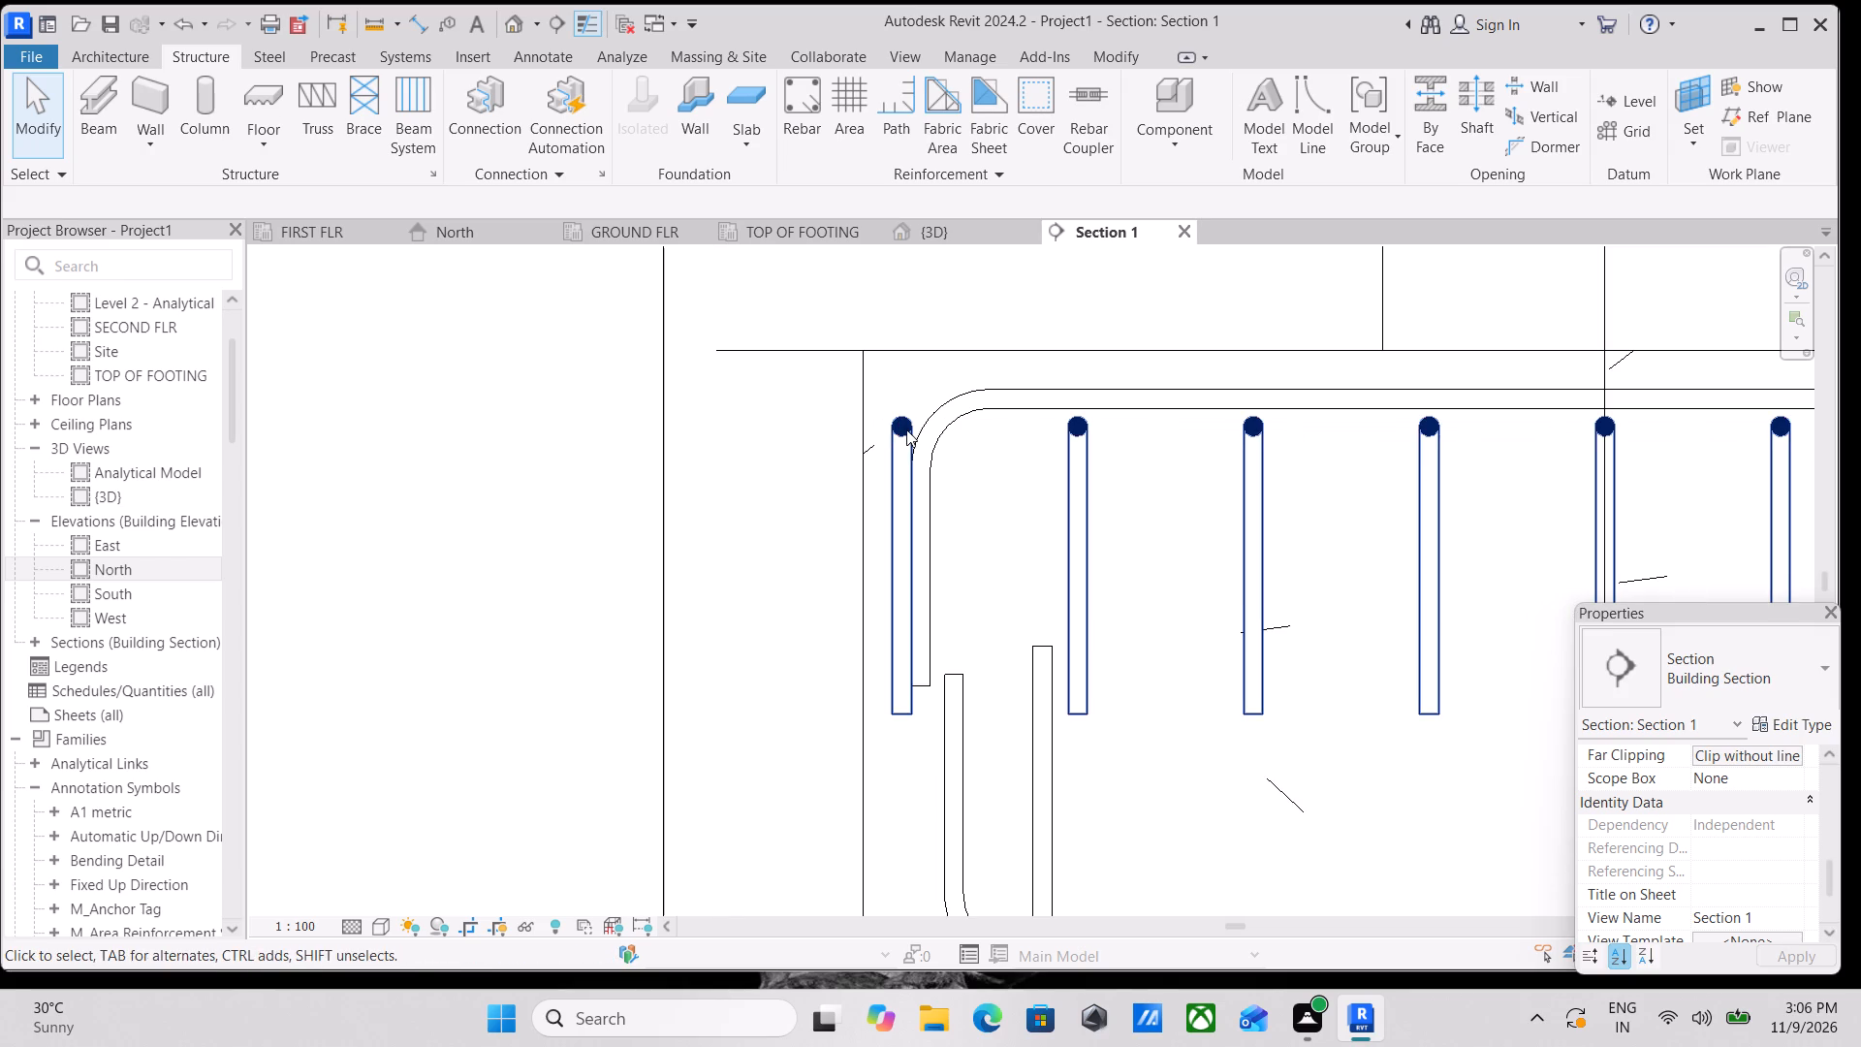
click(906, 428)
scroll(913, 562, up, 2)
drag(908, 565, 963, 574)
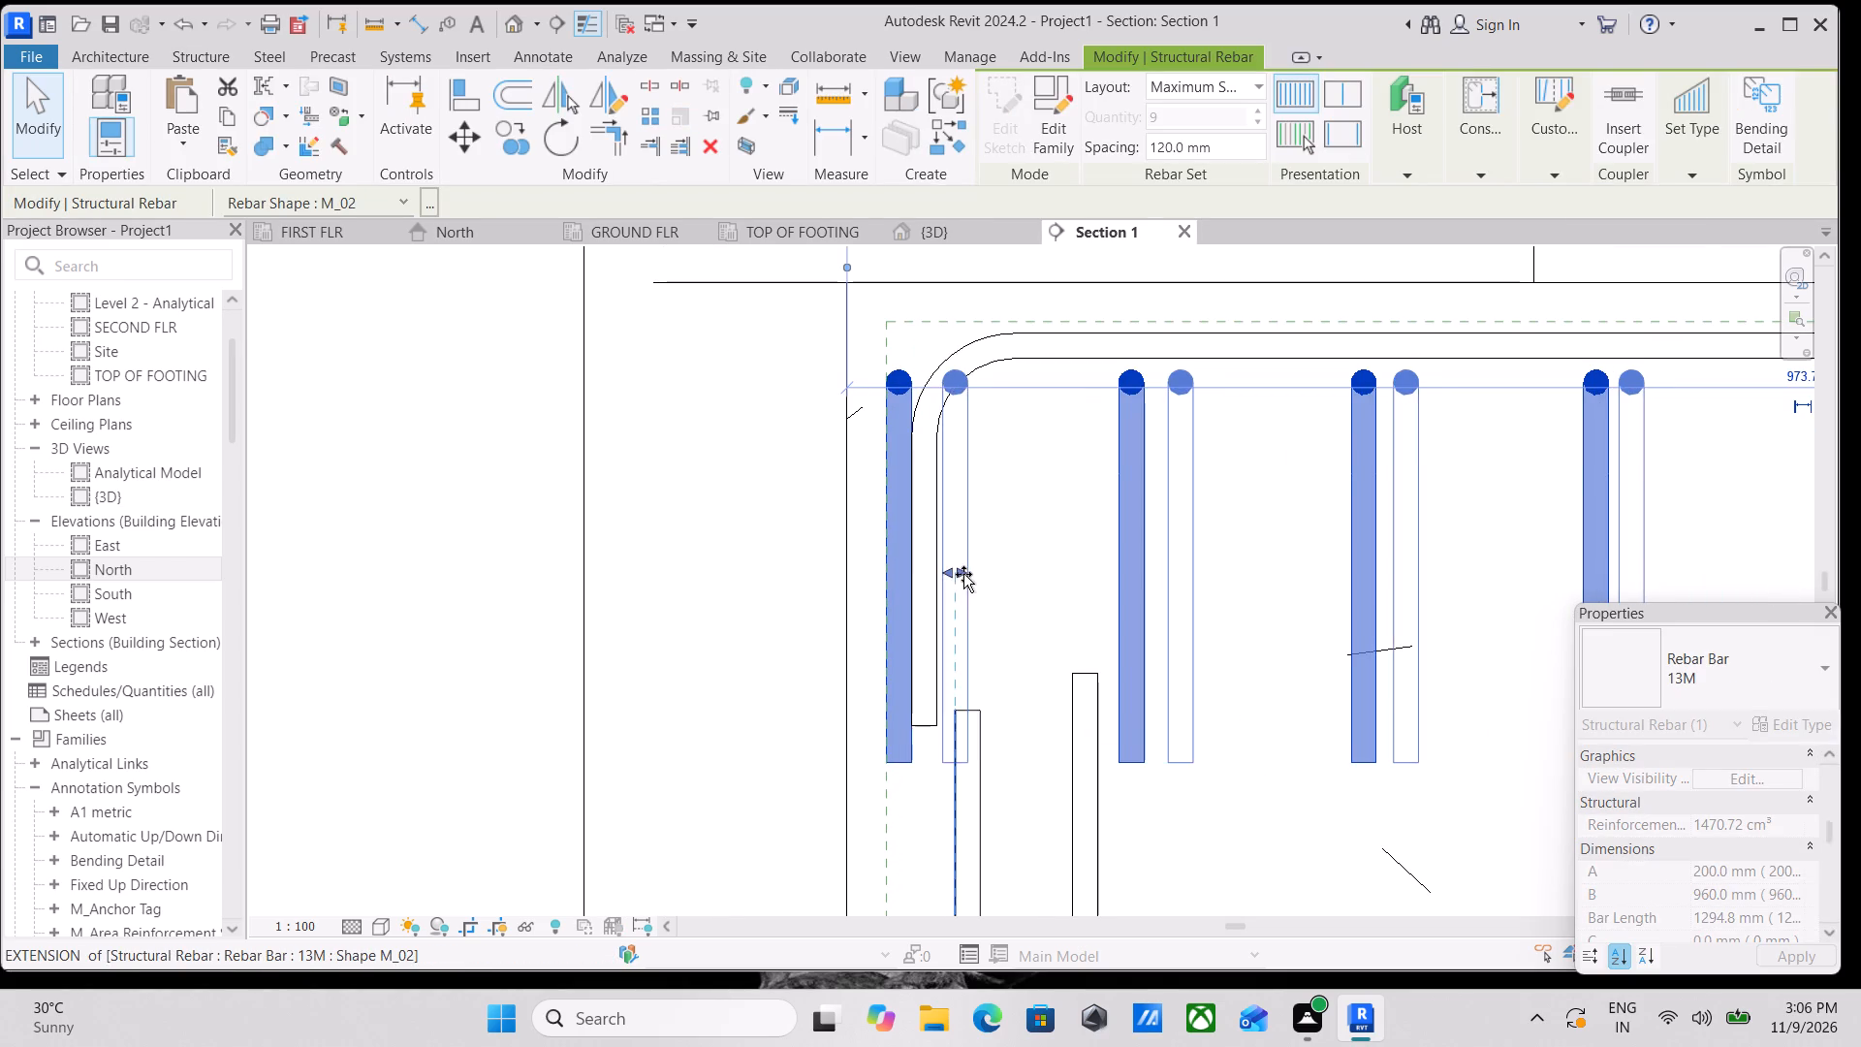
drag(963, 574, 1000, 576)
scroll(1087, 537, down, 2)
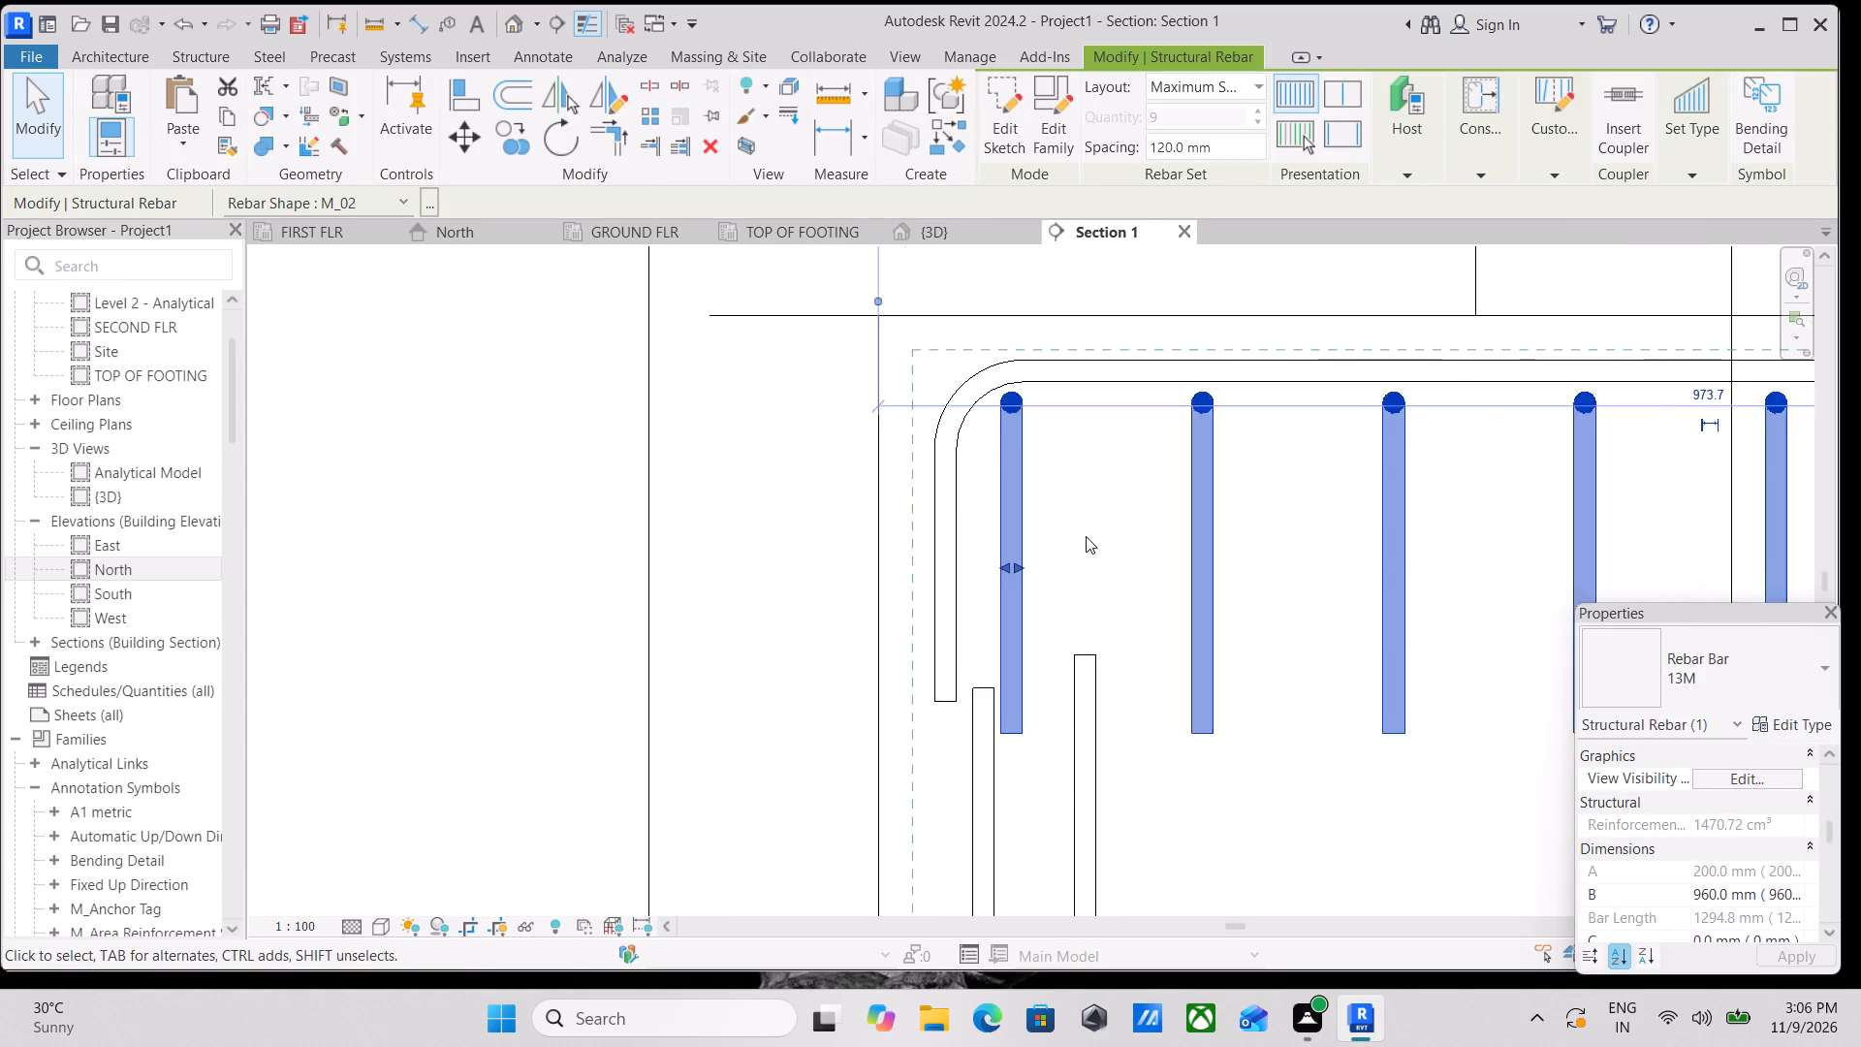
Move the last bar of the upper perpendicular rebar set inward, inside the top rebar's right leg.
middle_drag(1081, 532, 712, 386)
key(Escape)
scroll(1306, 505, down, 3)
middle_drag(1306, 505, 812, 534)
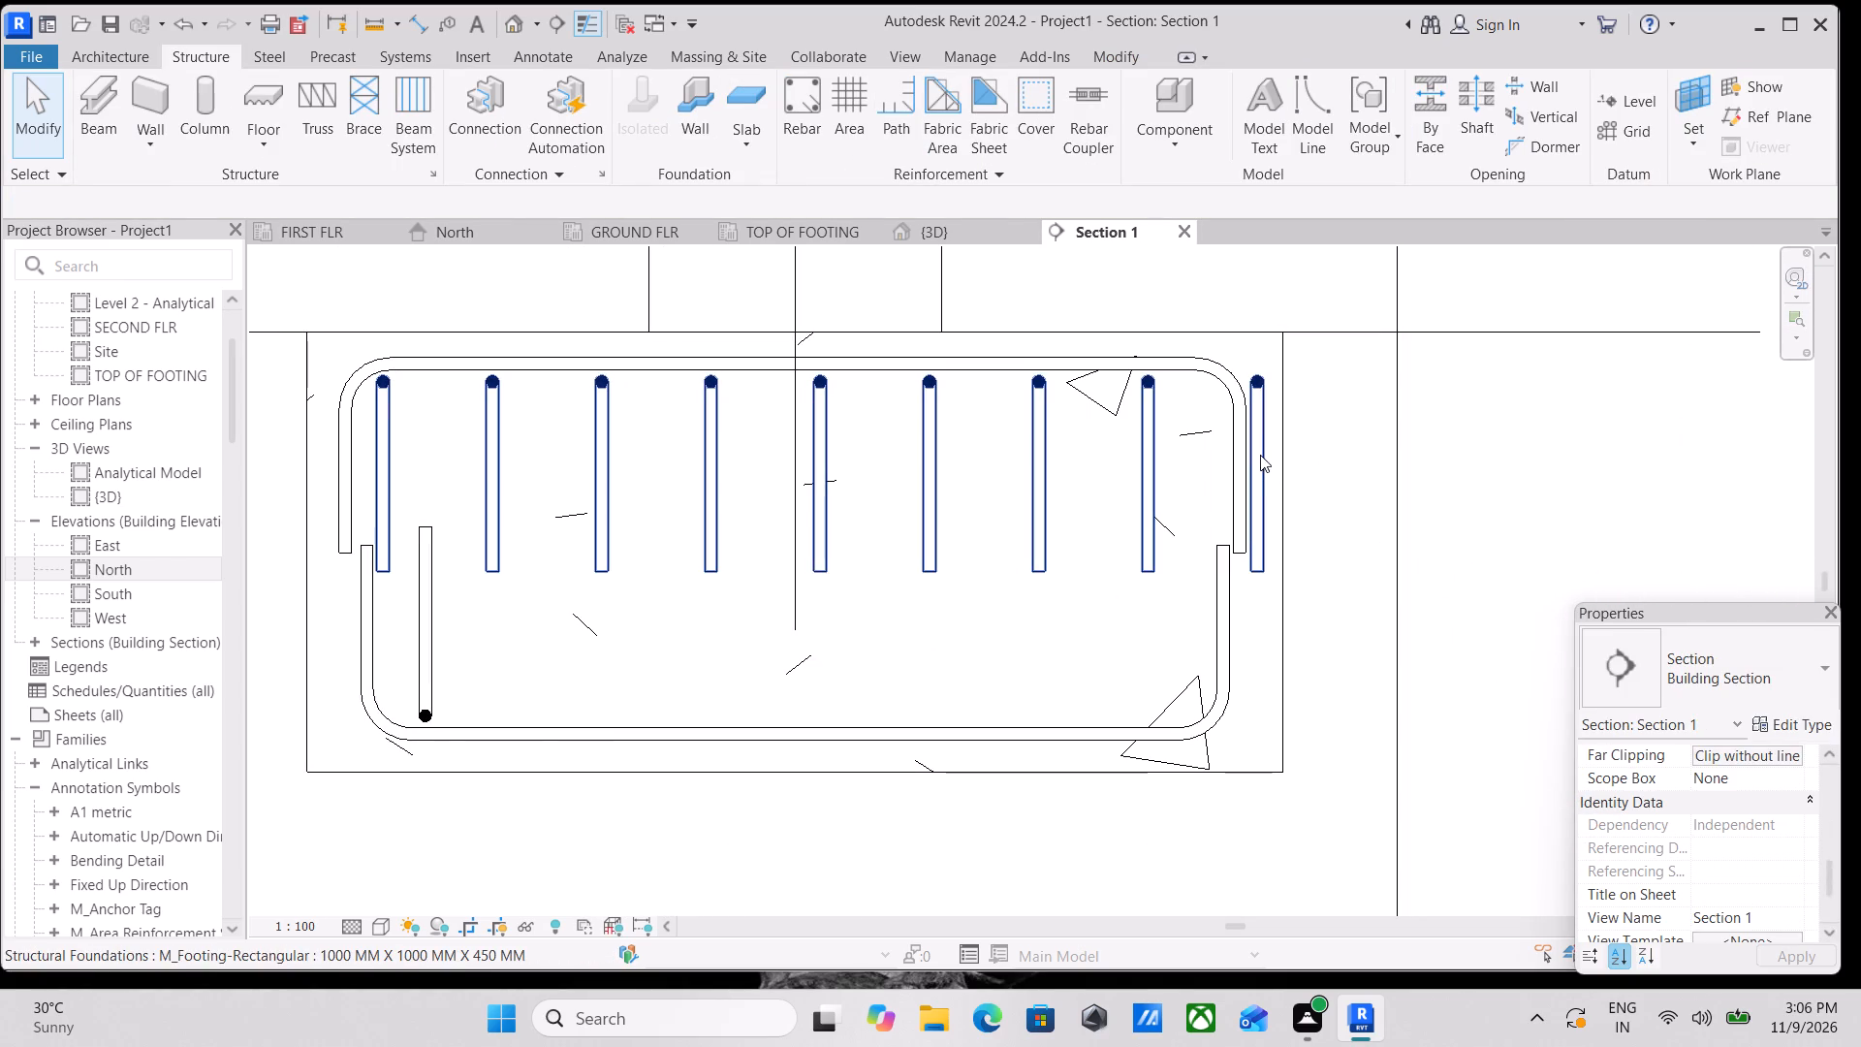
click(1260, 455)
scroll(1242, 485, up, 2)
drag(1250, 470, 1205, 470)
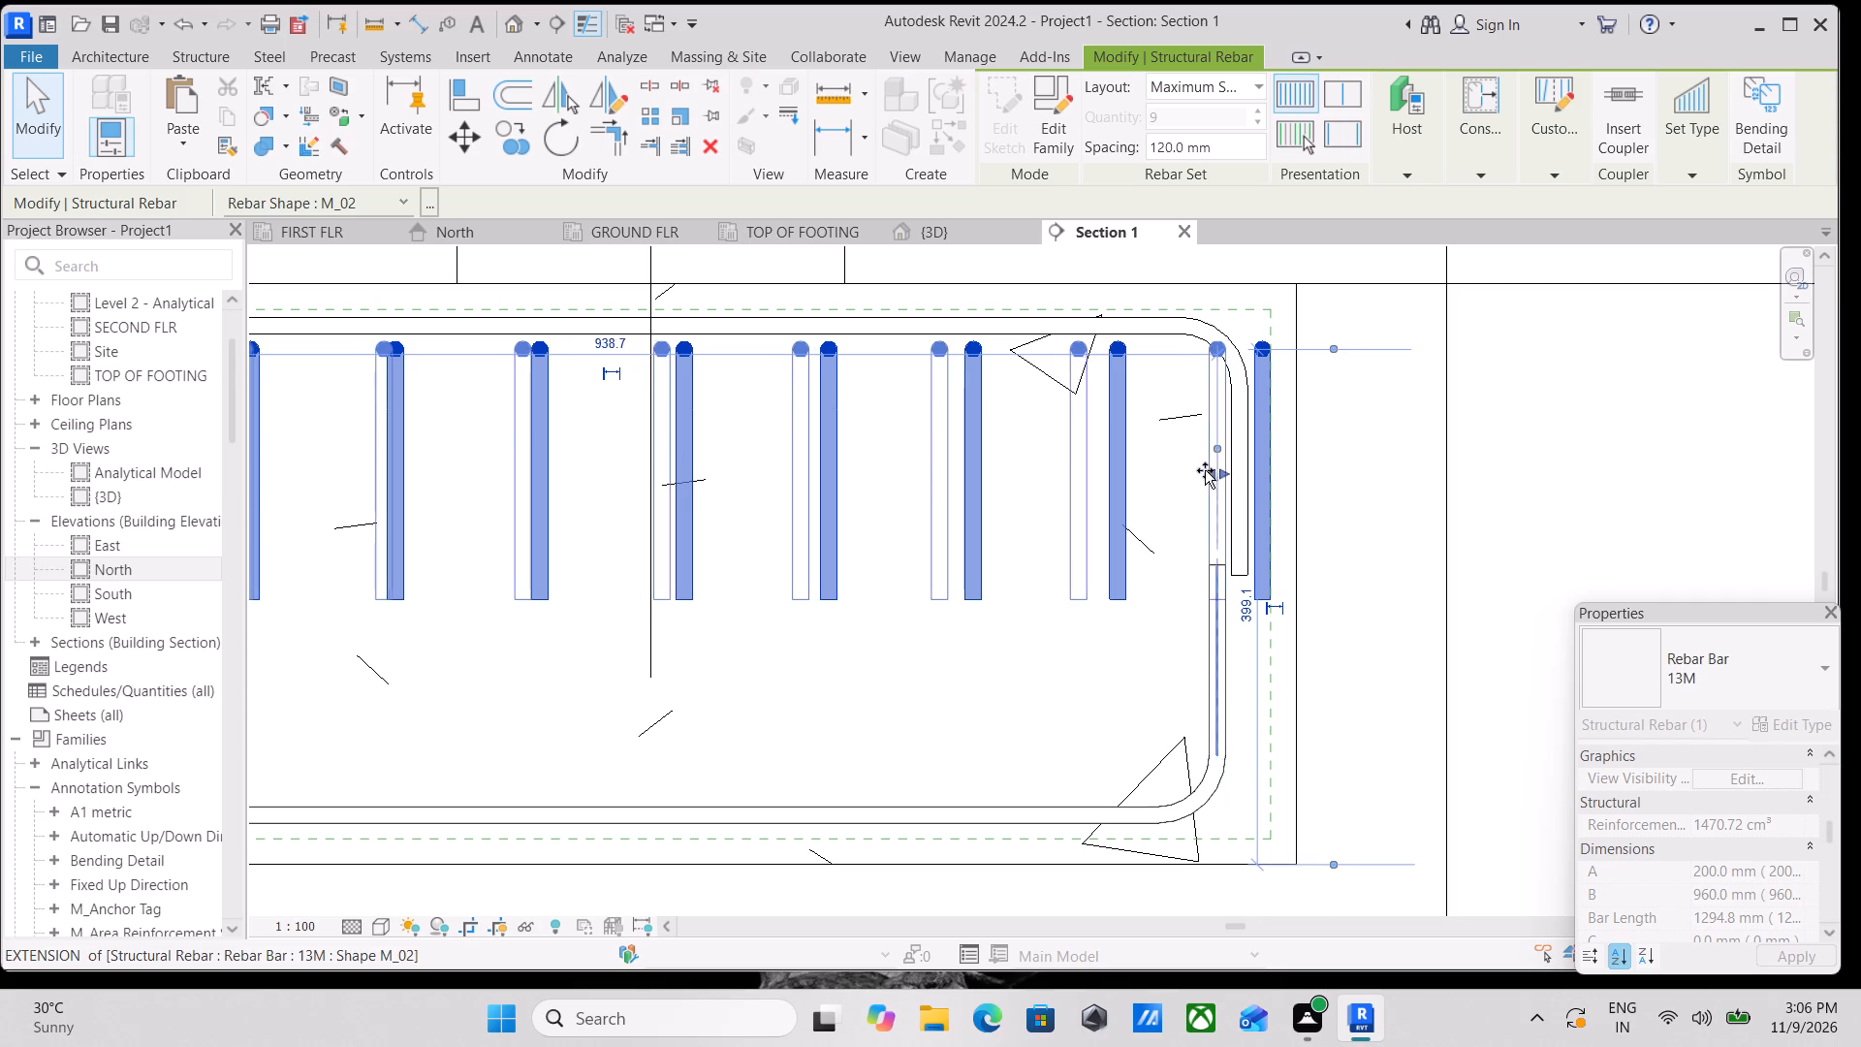
drag(1205, 470, 1191, 470)
scroll(1191, 466, down, 2)
middle_drag(1186, 468, 1736, 438)
key(Escape)
Set the lower perpendicular rebar's layout to Maximum Spacing at 120 mm.
middle_drag(962, 498, 1503, 460)
scroll(903, 577, up, 3)
click(993, 518)
middle_drag(1125, 507, 1094, 571)
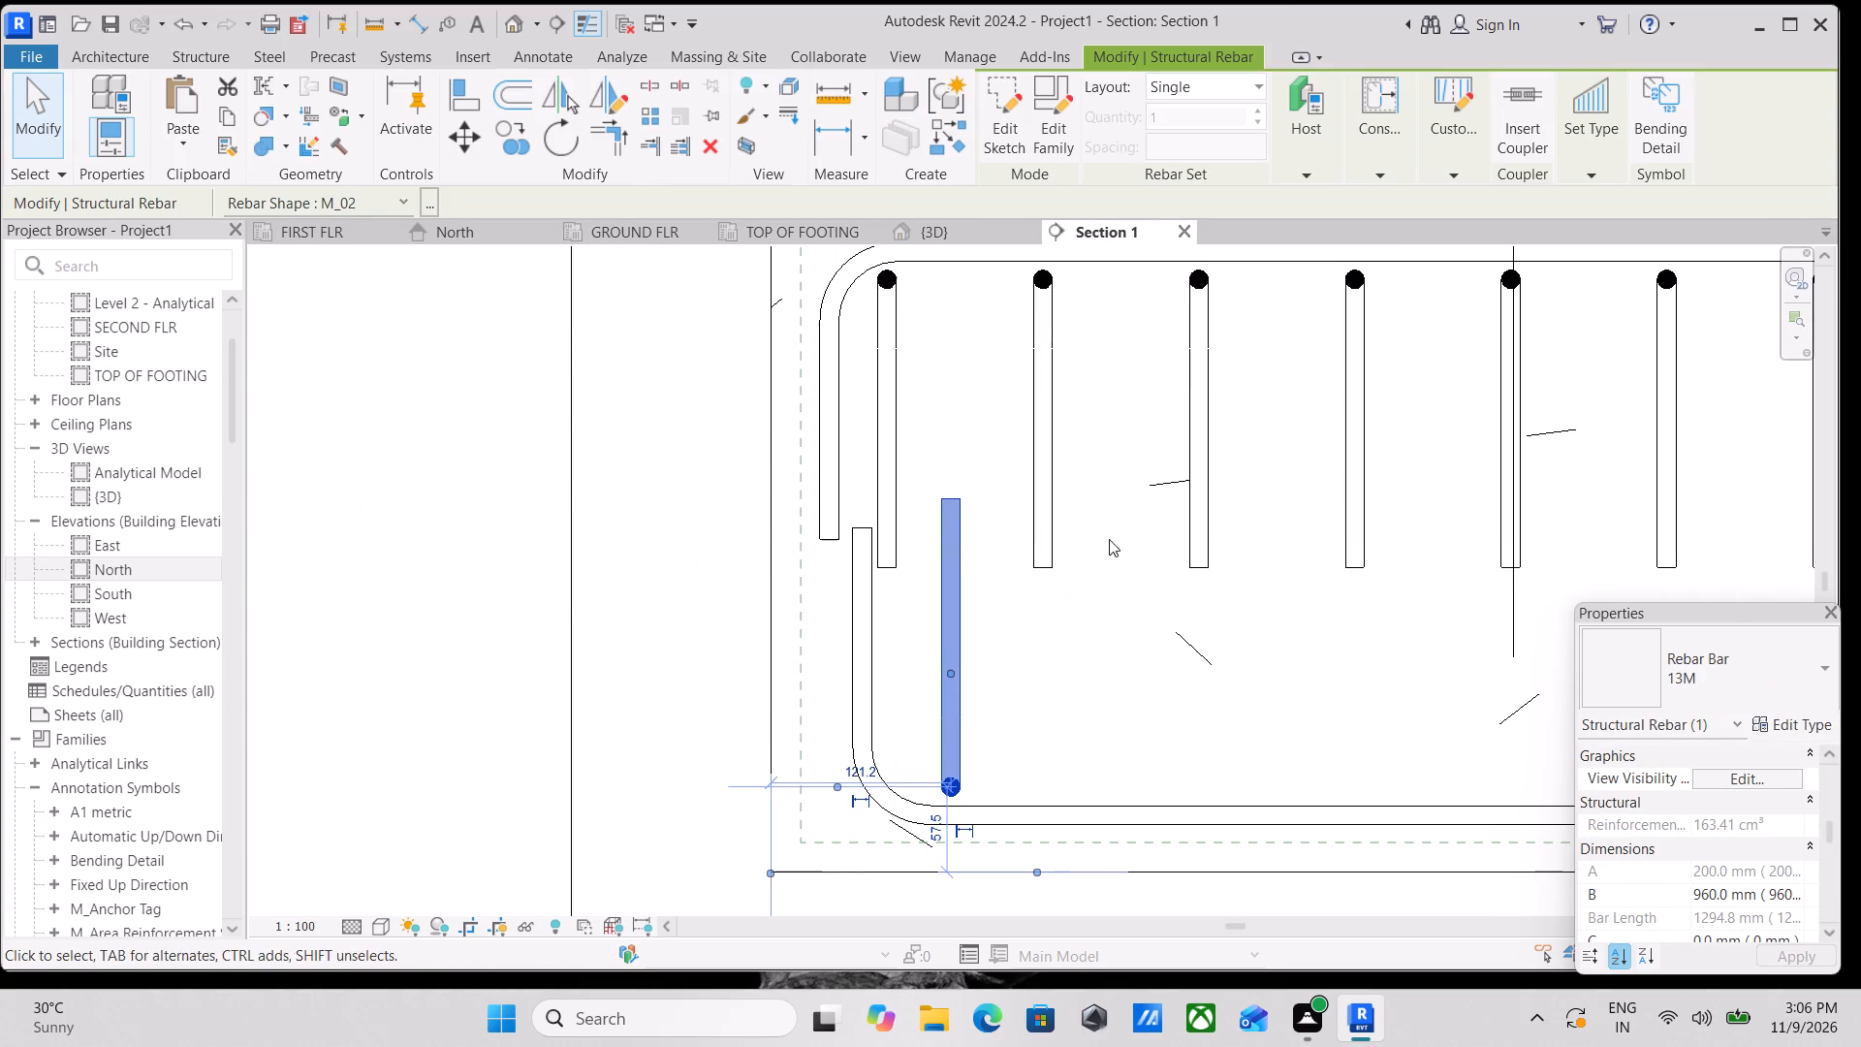
click(1217, 81)
click(1229, 161)
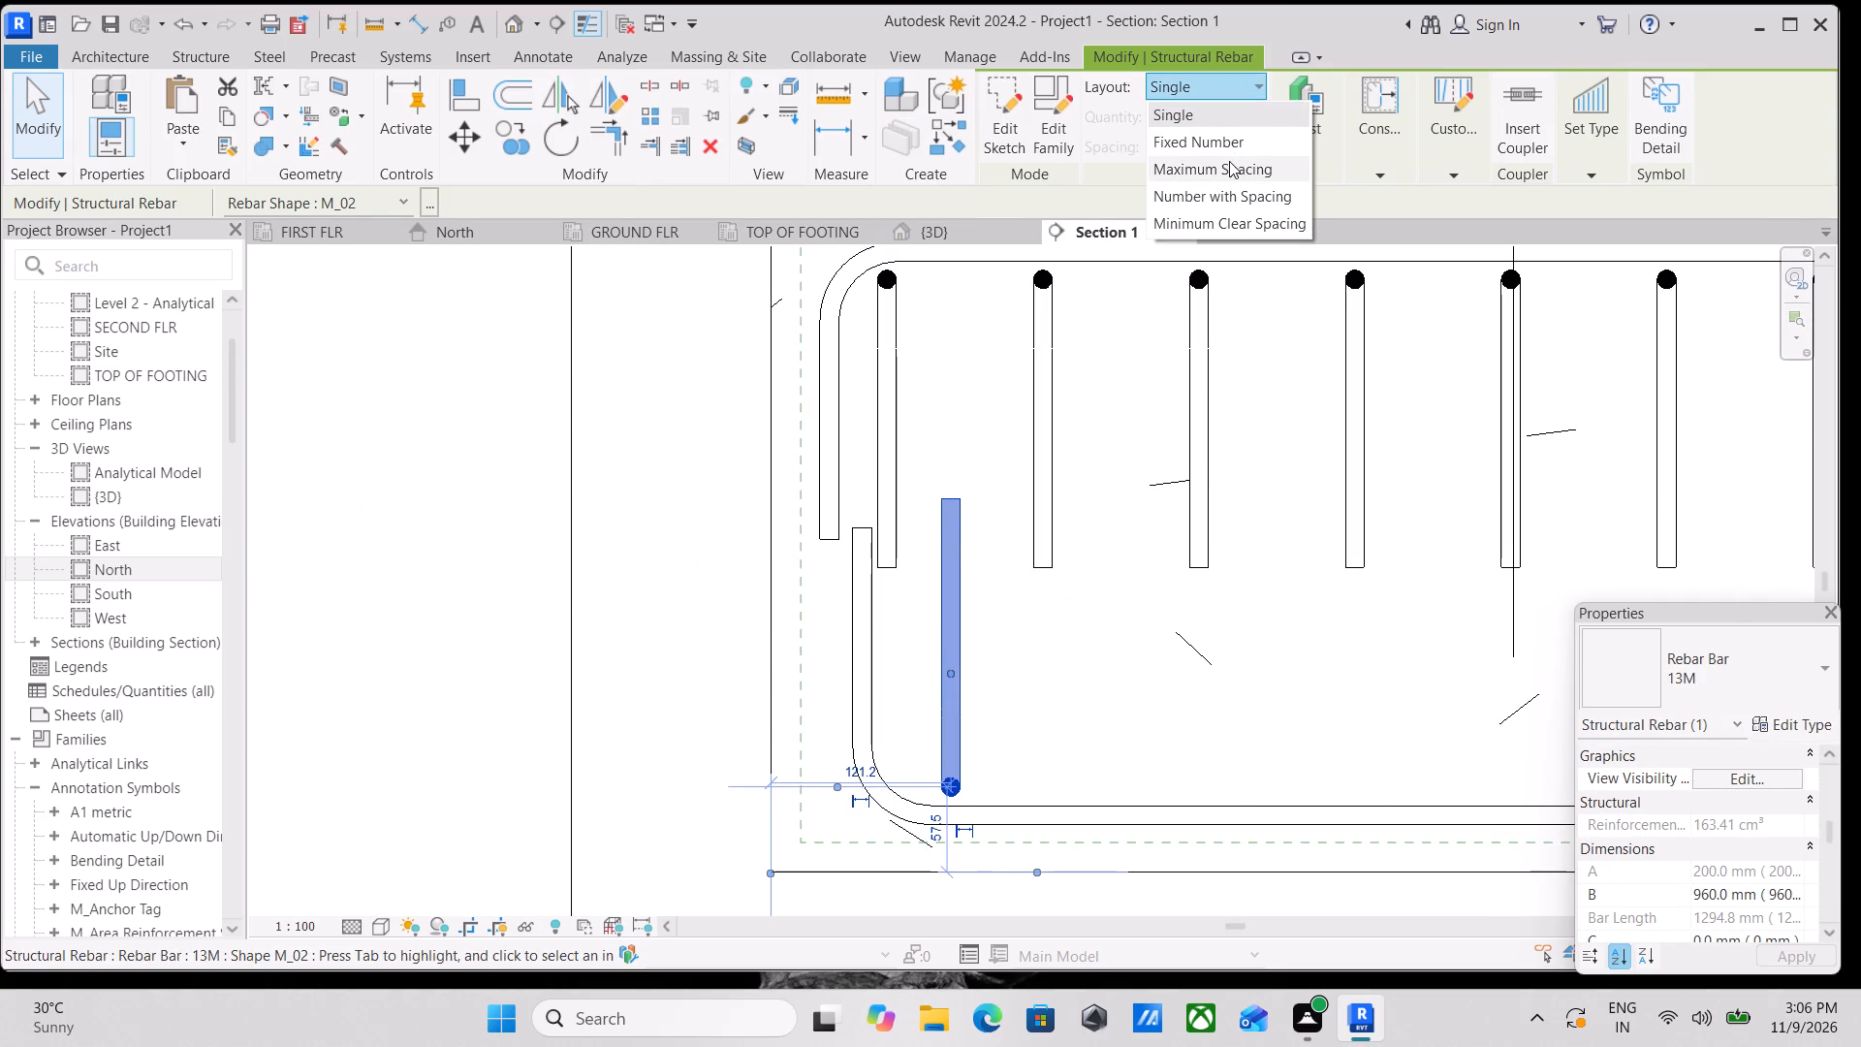
drag(1218, 152, 1119, 161)
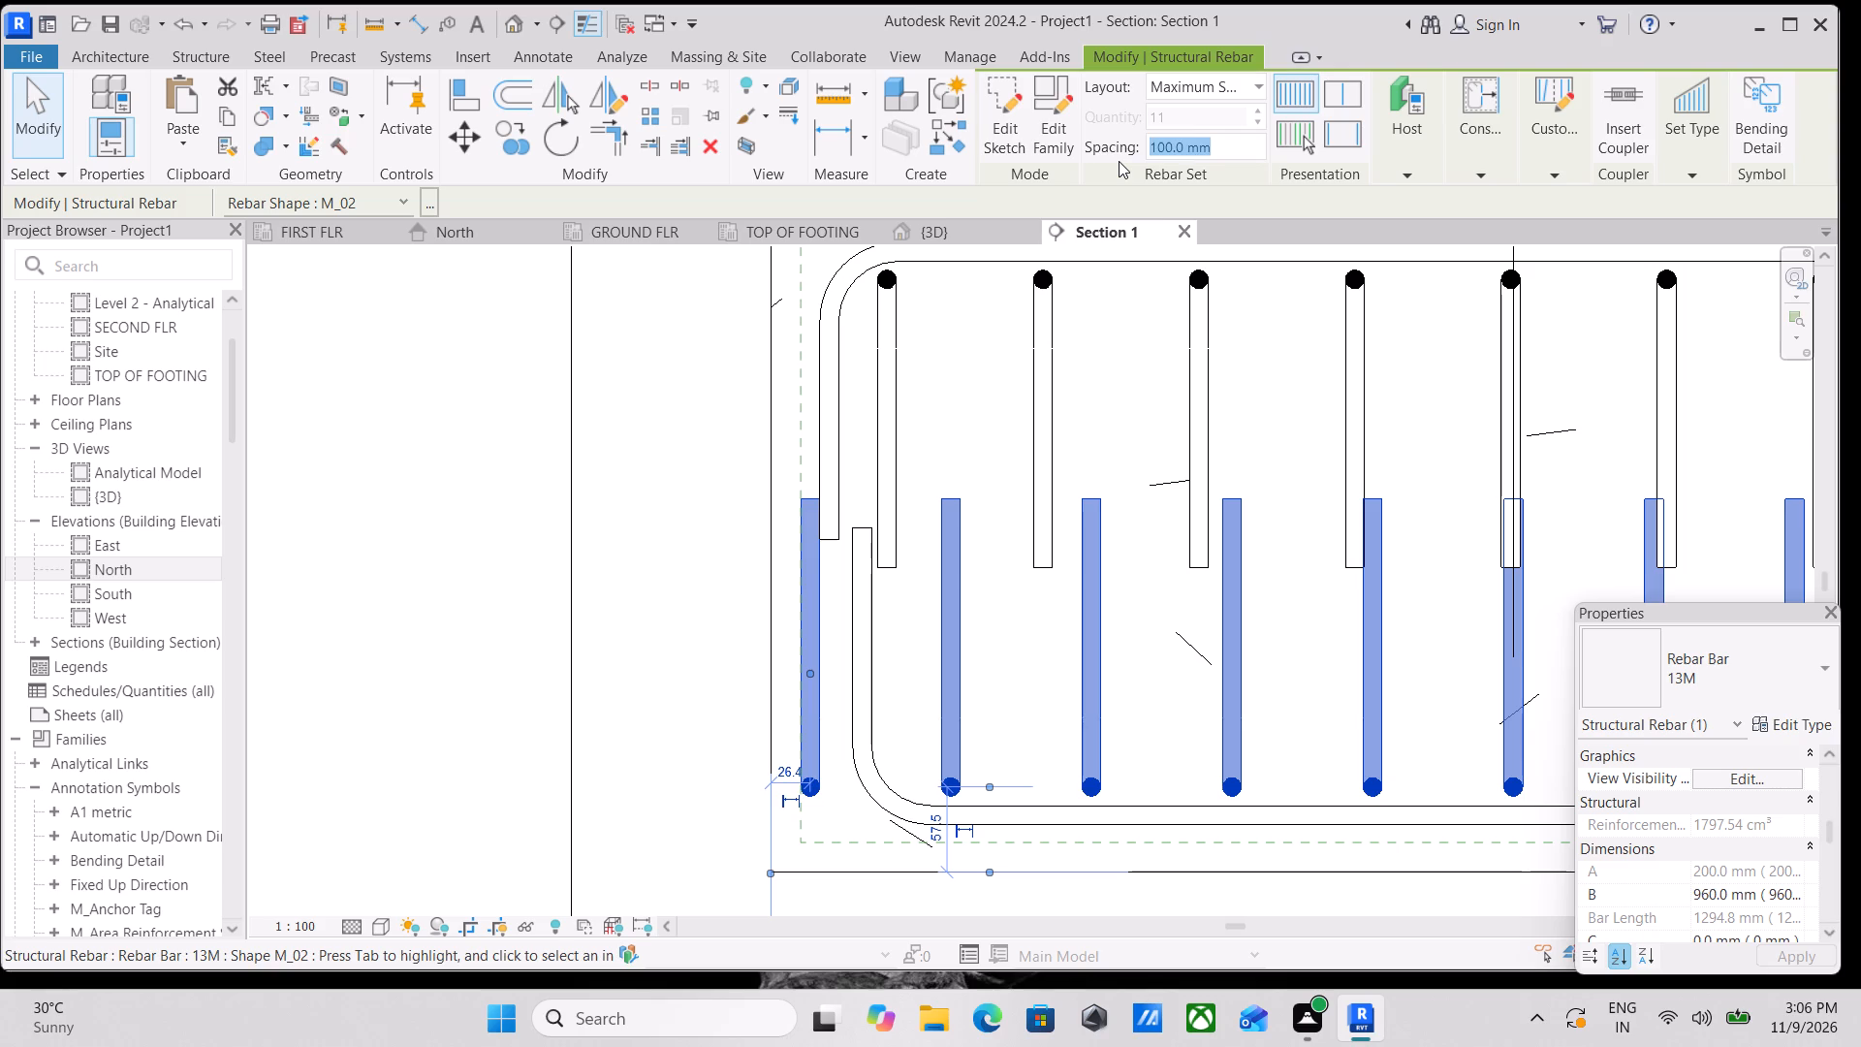
text(120MM)
key(Return)
scroll(1164, 285, down, 3)
key(Escape)
Move both end bars of the lower perpendicular rebar set inward, inside the bottom rebar's two legs.
middle_drag(1266, 520, 1121, 456)
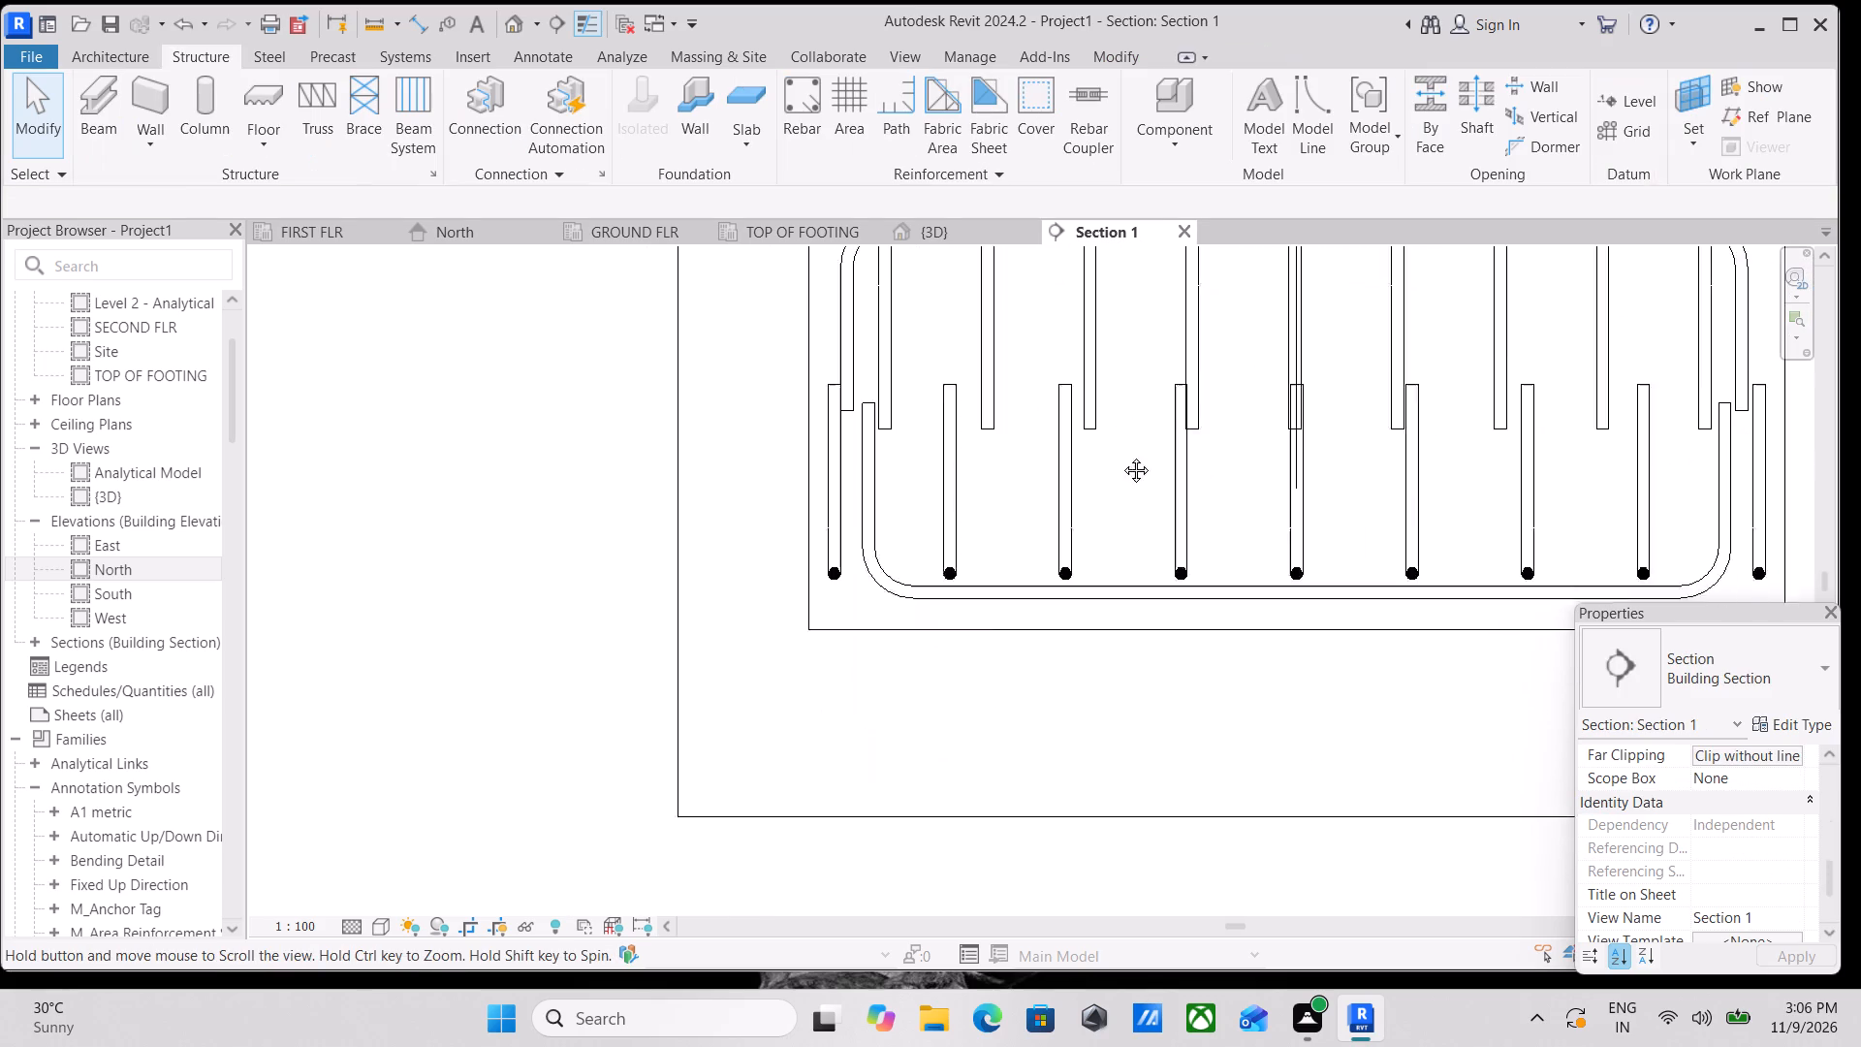
middle_drag(1121, 456, 1100, 451)
click(778, 459)
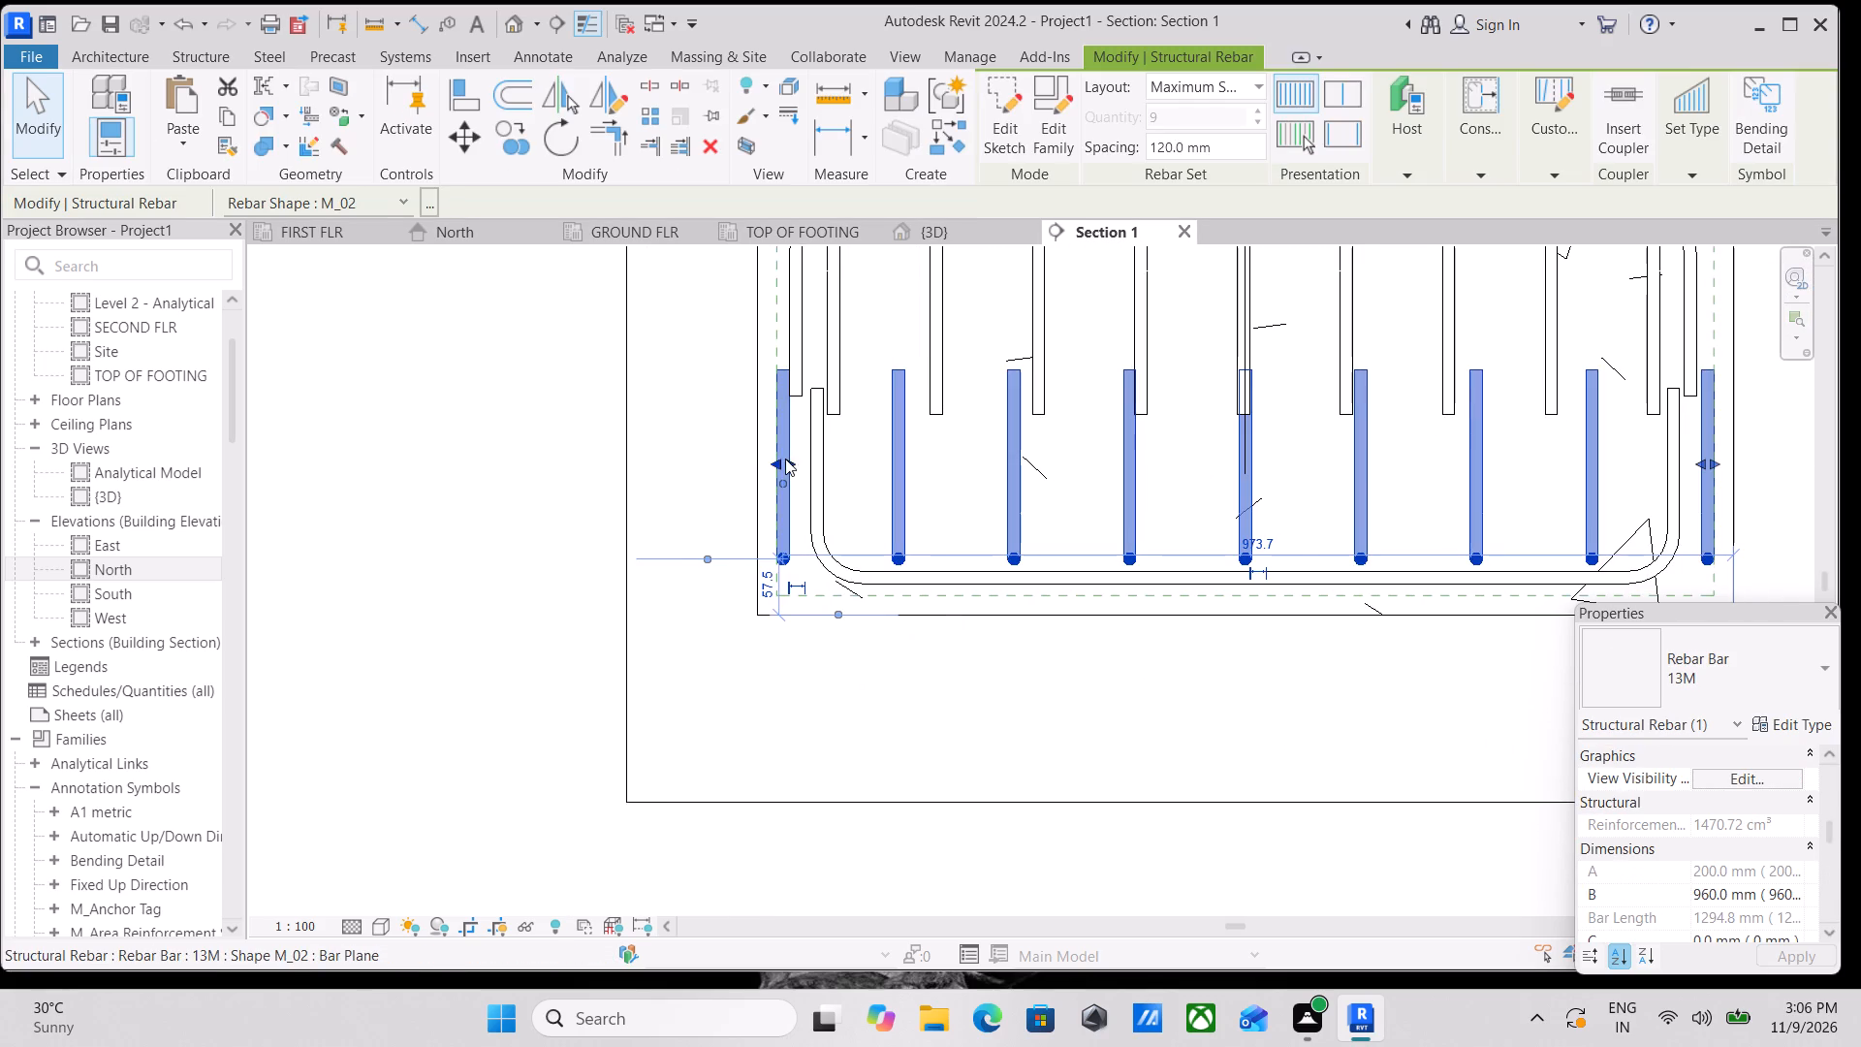
drag(785, 459, 857, 456)
scroll(962, 442, down, 1)
middle_drag(962, 442, 897, 450)
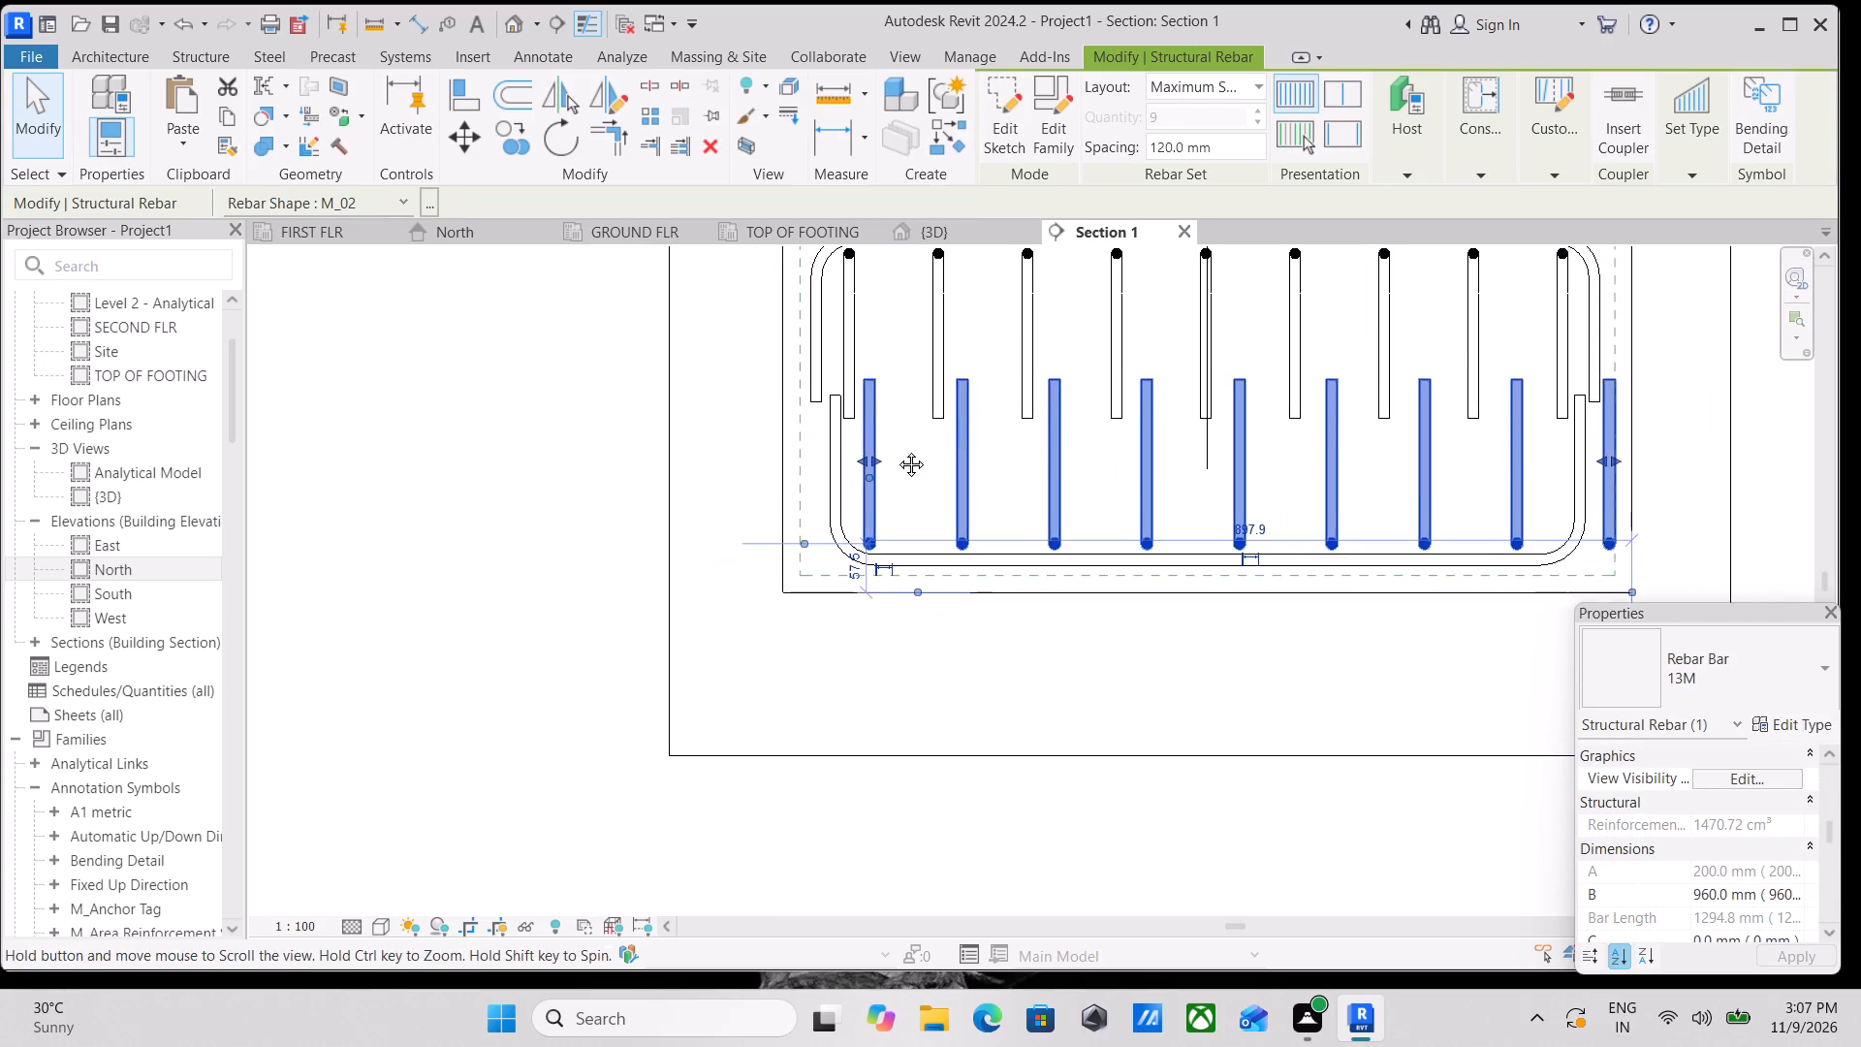
middle_drag(897, 450, 630, 488)
middle_drag(1039, 456, 898, 495)
scroll(1156, 549, up, 3)
drag(1121, 539, 1116, 539)
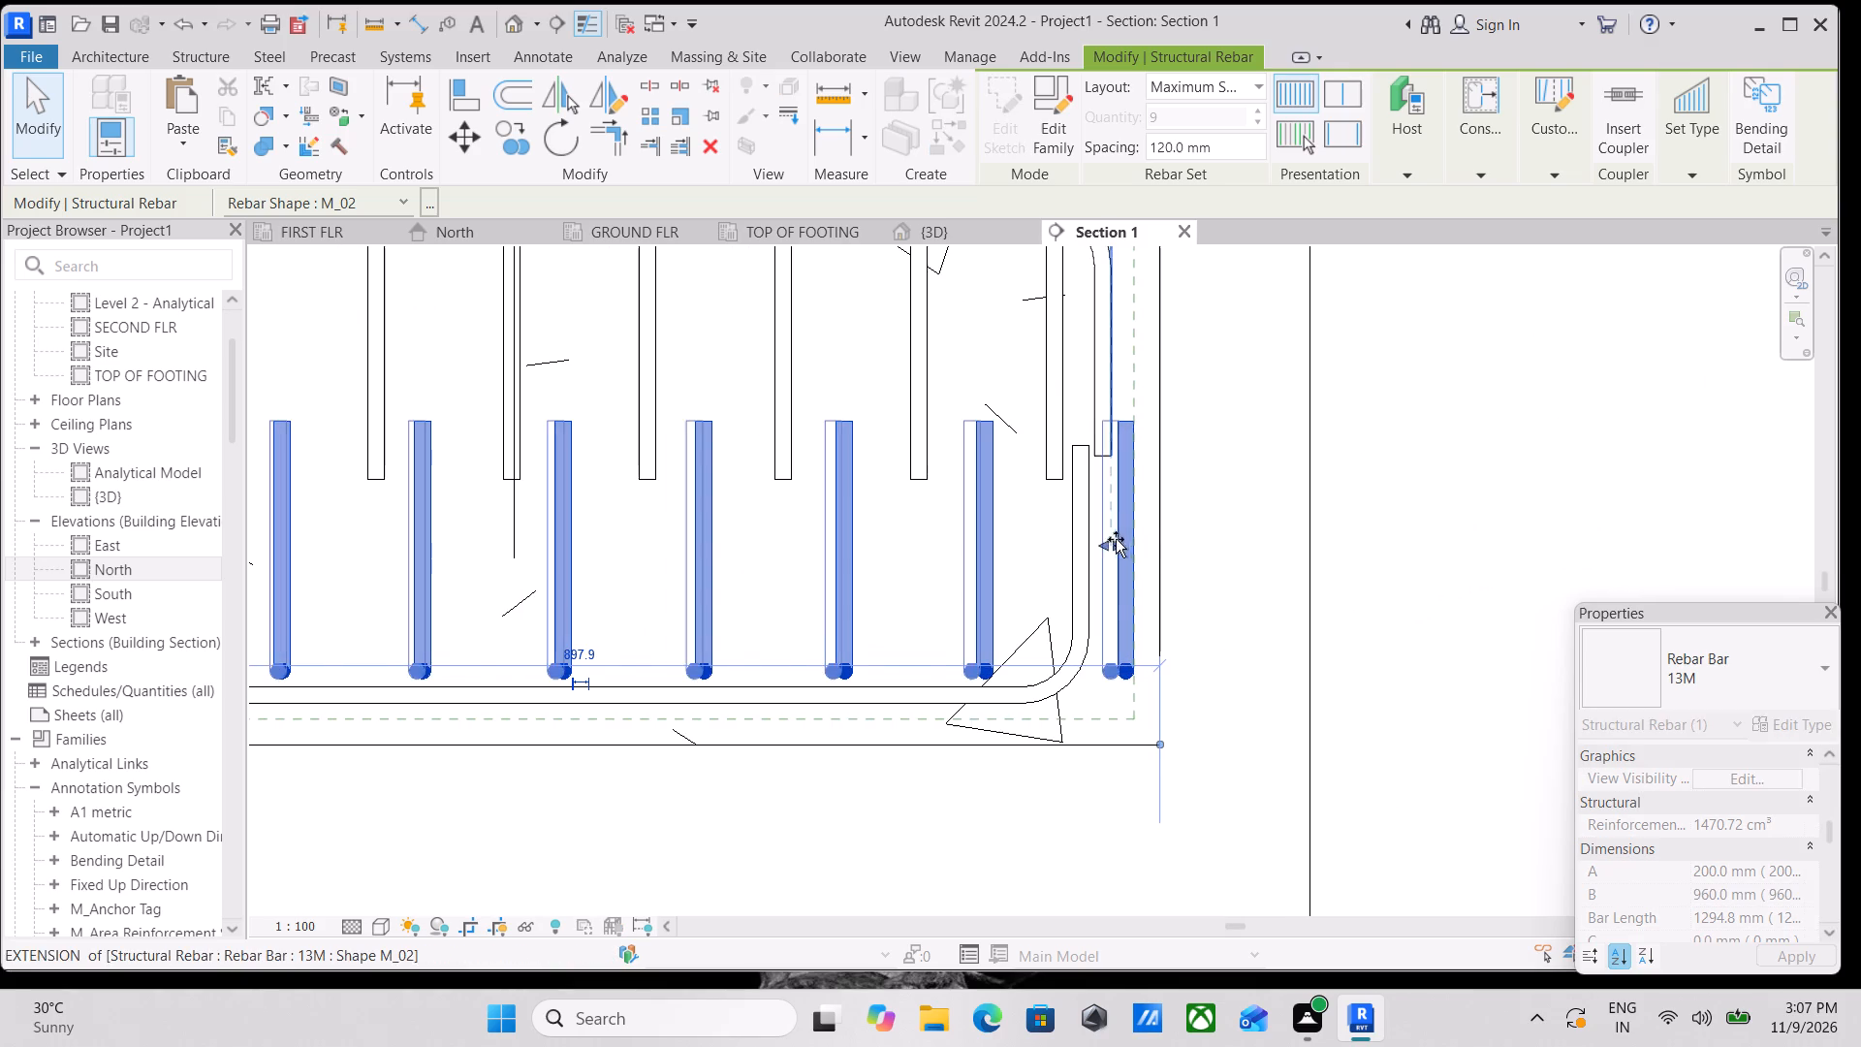
drag(1116, 539, 1018, 531)
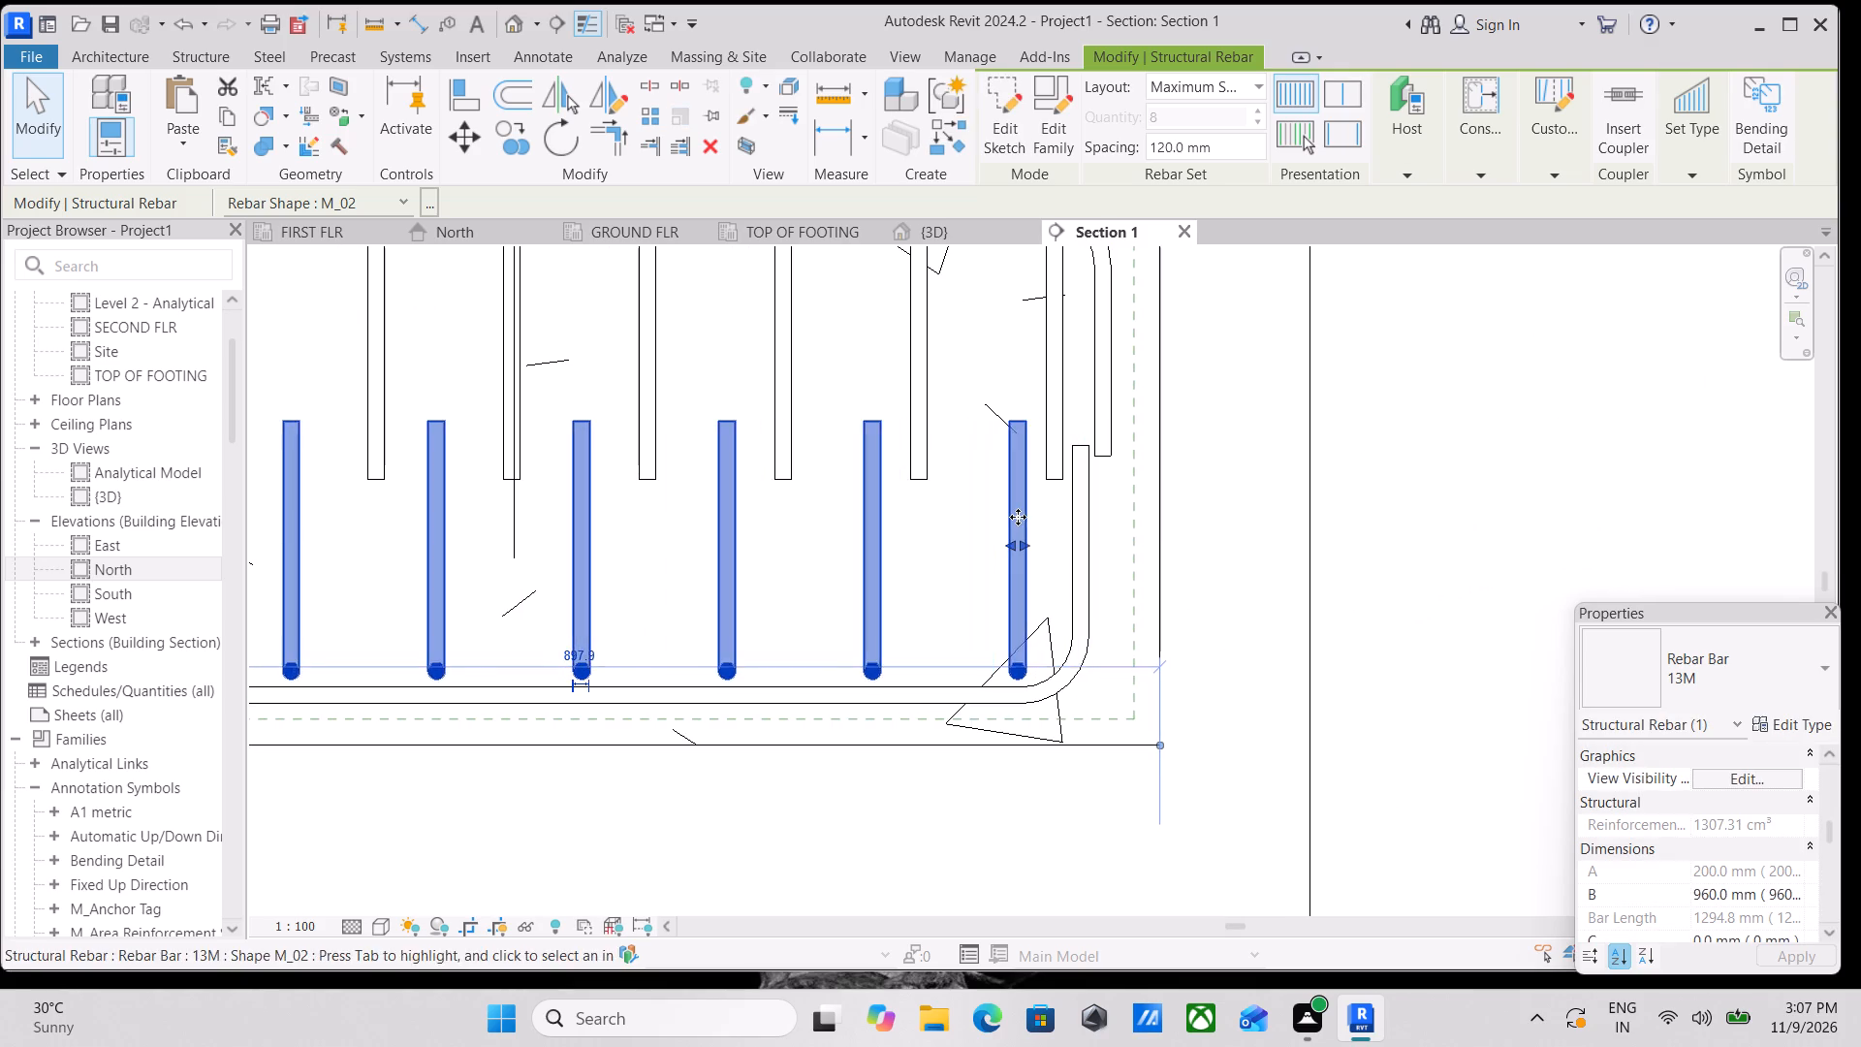
middle_drag(1018, 517, 1338, 482)
key(Escape)
Nudge the lower perpendicular rebar set slightly upward, away from the bottom rebar's horizontal run.
middle_drag(1042, 475, 1284, 526)
click(999, 438)
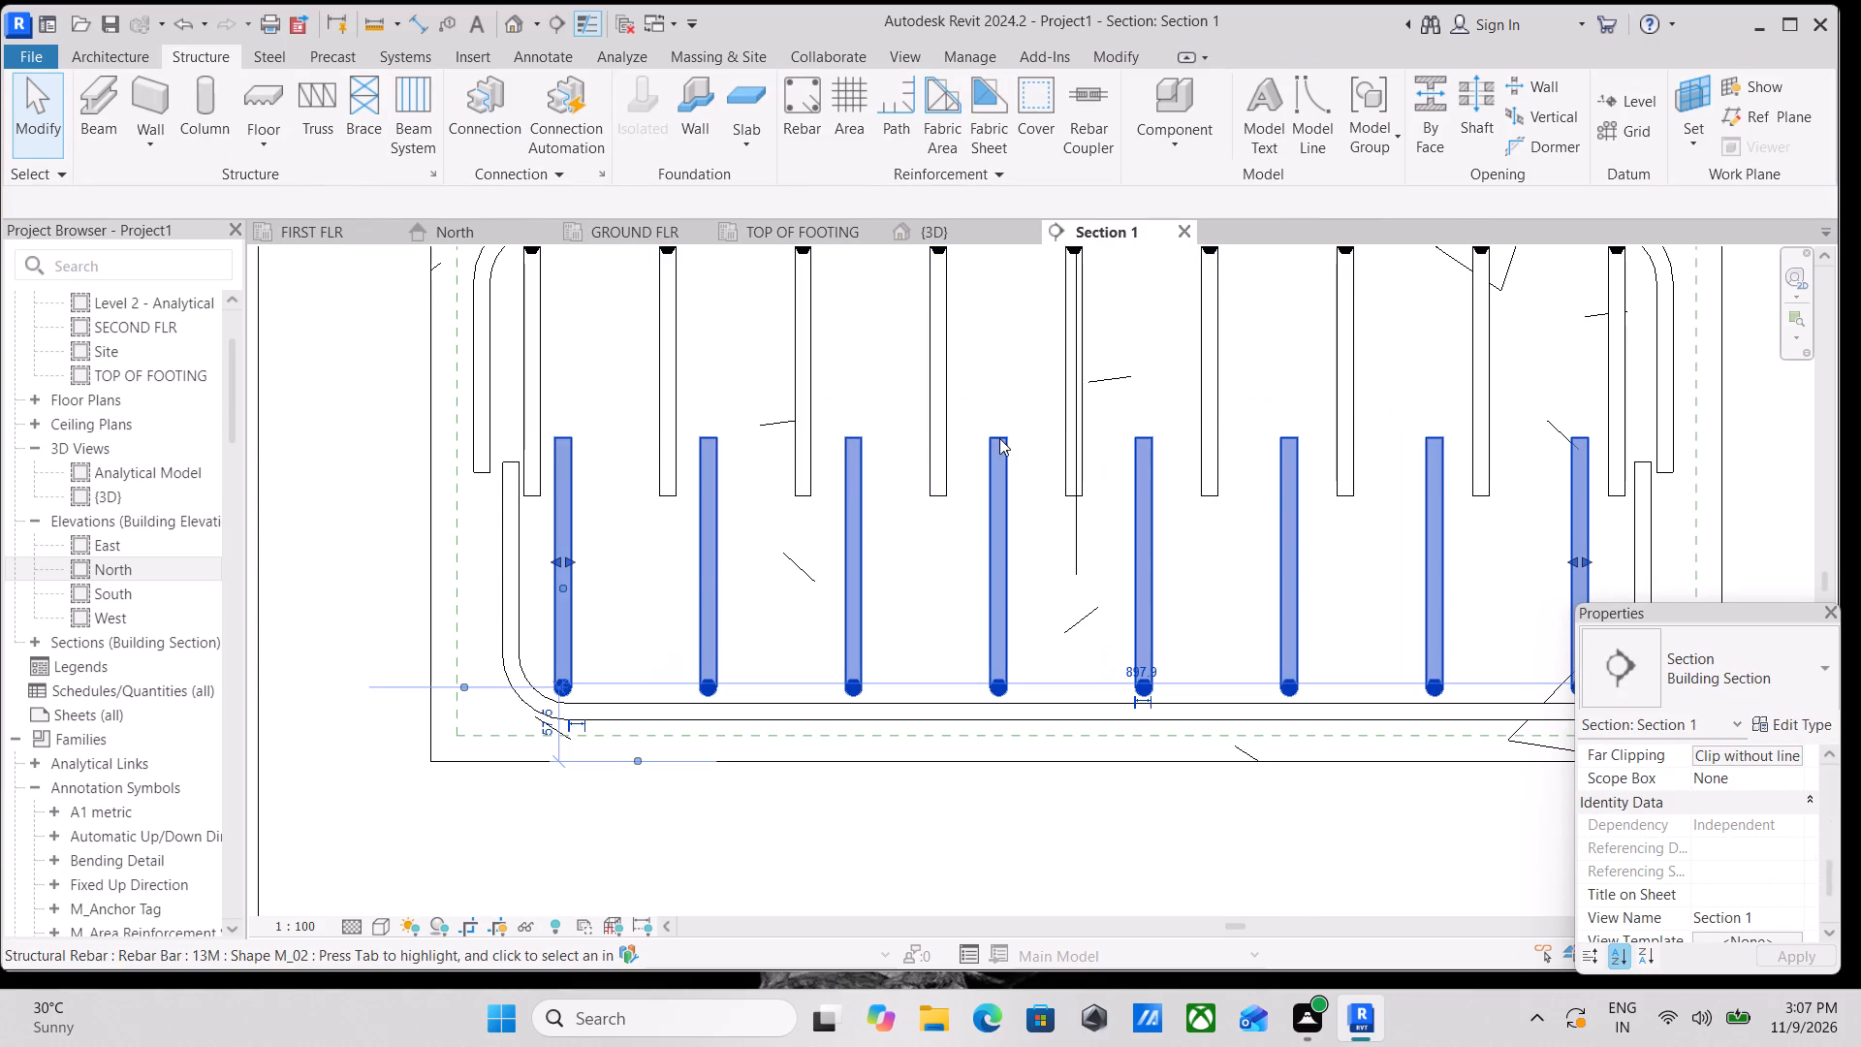
key(Up)
key(Up)
key(Up)
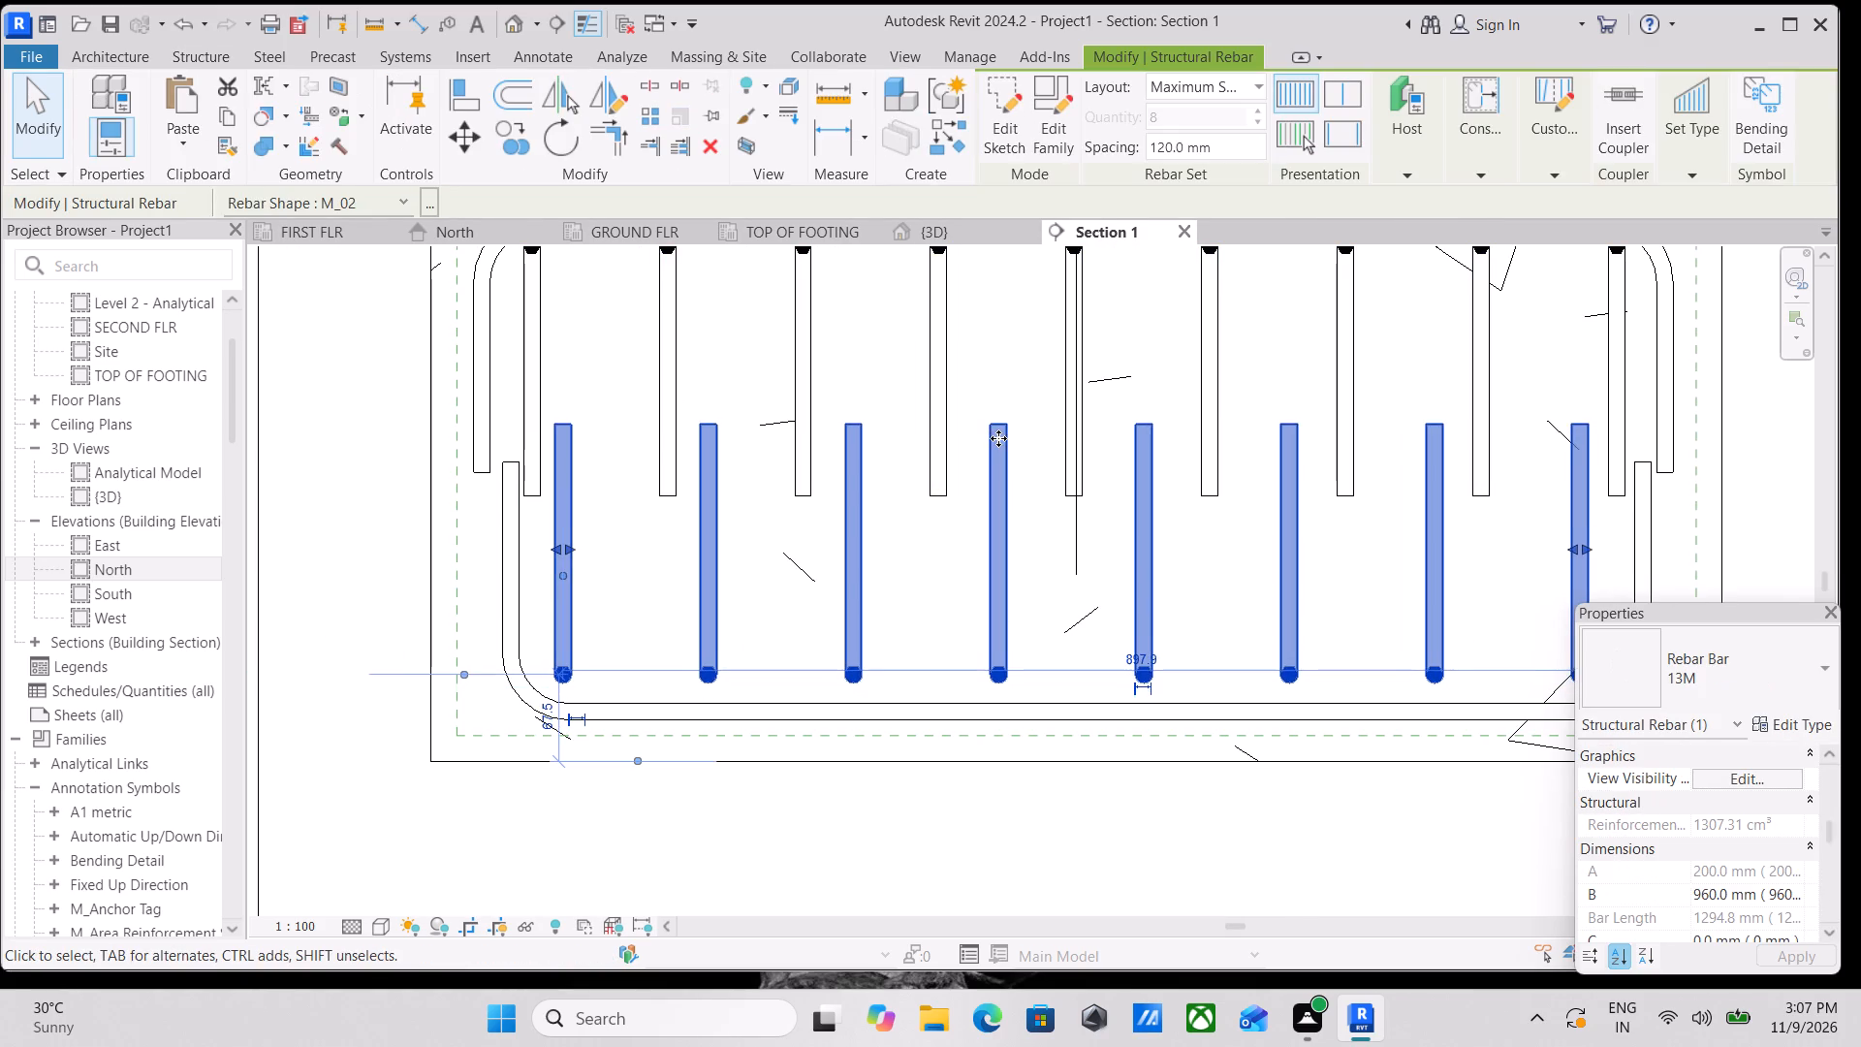
key(Down)
key(Down)
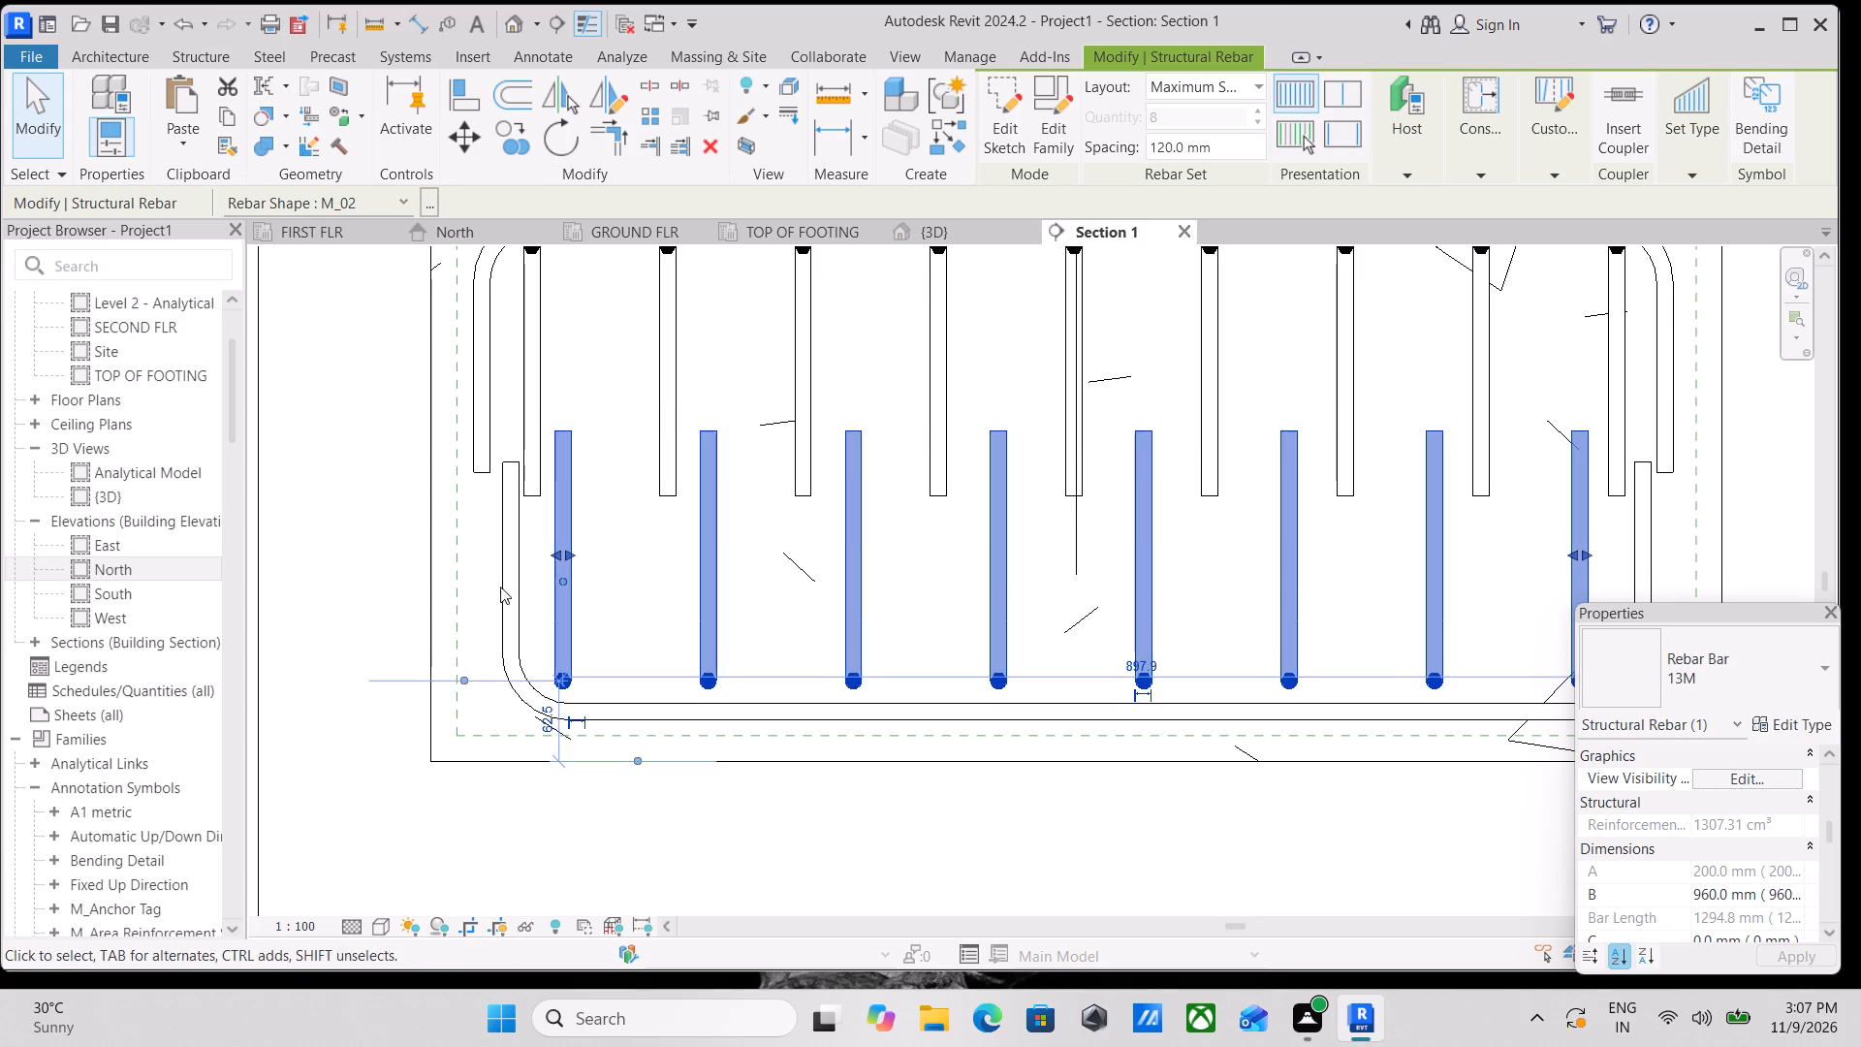
Stretch the bottom rebar's left leg outward, bringing its length B to about 920 mm.
click(496, 586)
drag(490, 586, 481, 583)
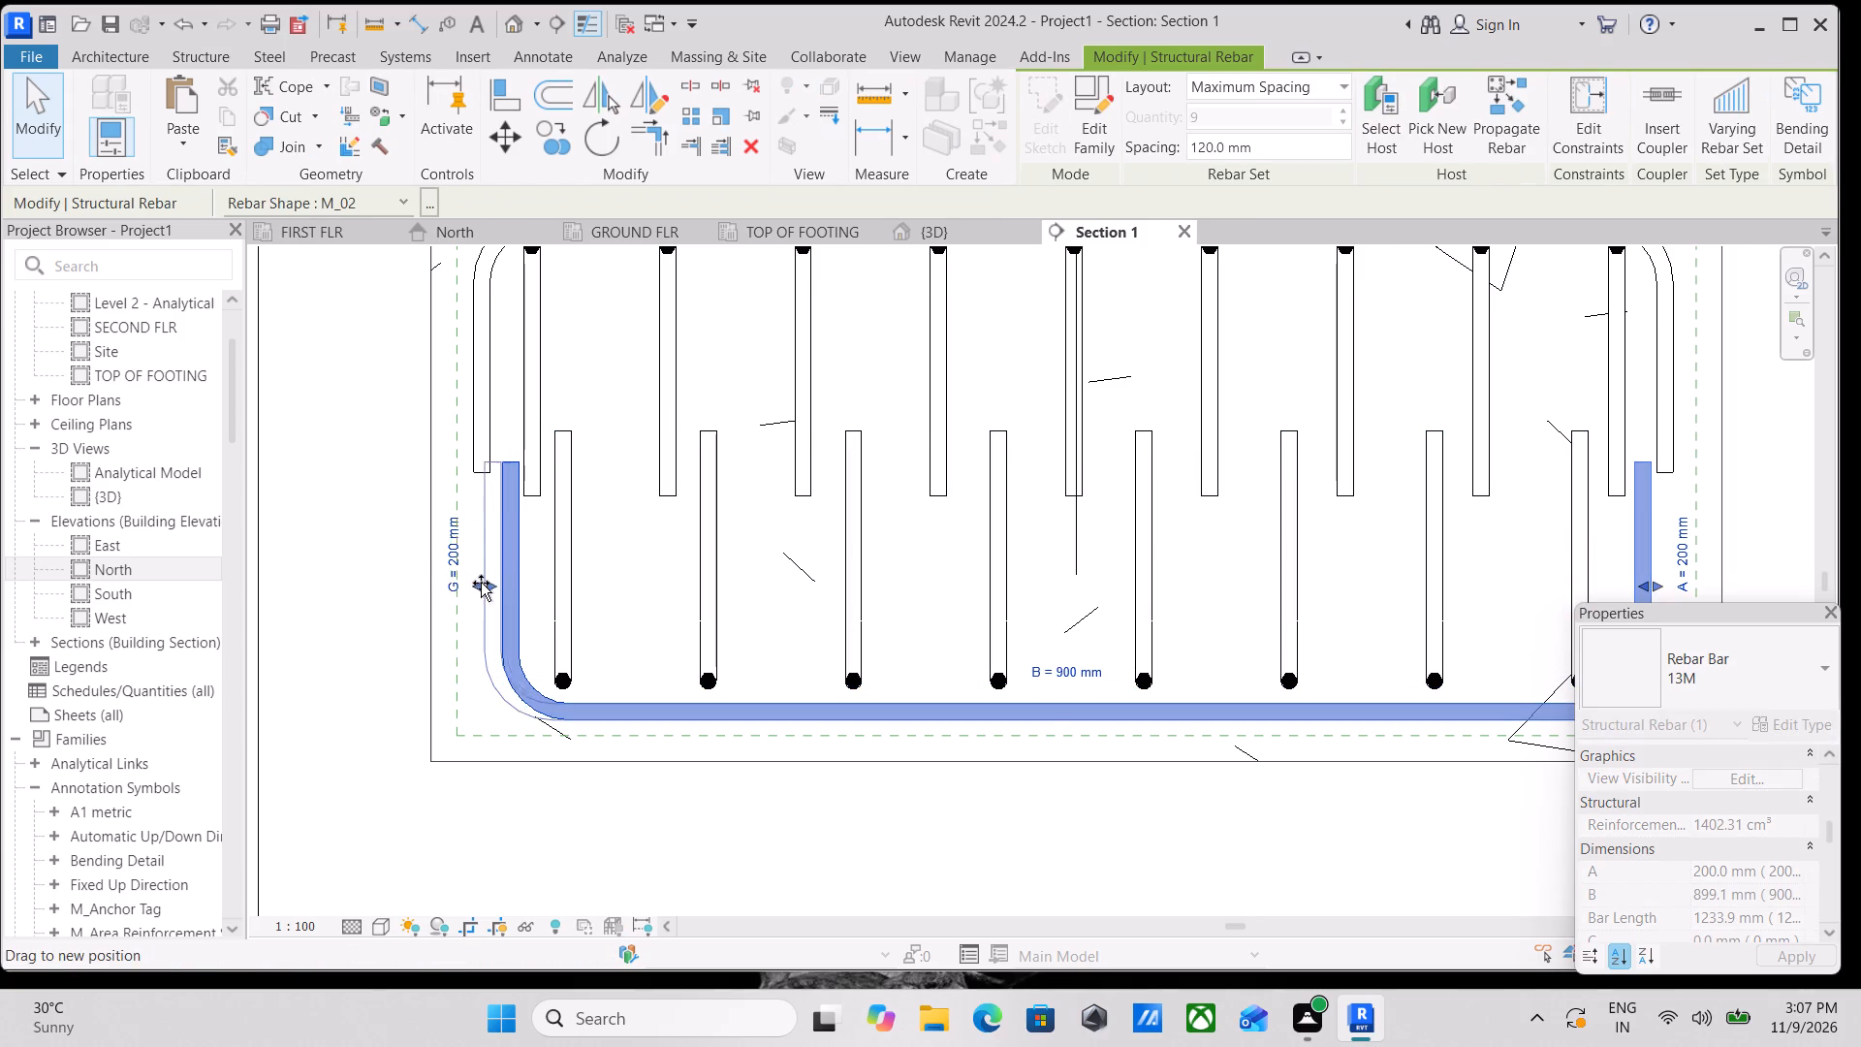
drag(481, 583, 465, 577)
Stretch the bottom rebar's right leg outward to the footing's right cover line, making B about 954 mm.
scroll(567, 553, down, 2)
middle_drag(567, 553, 440, 570)
scroll(440, 570, up, 1)
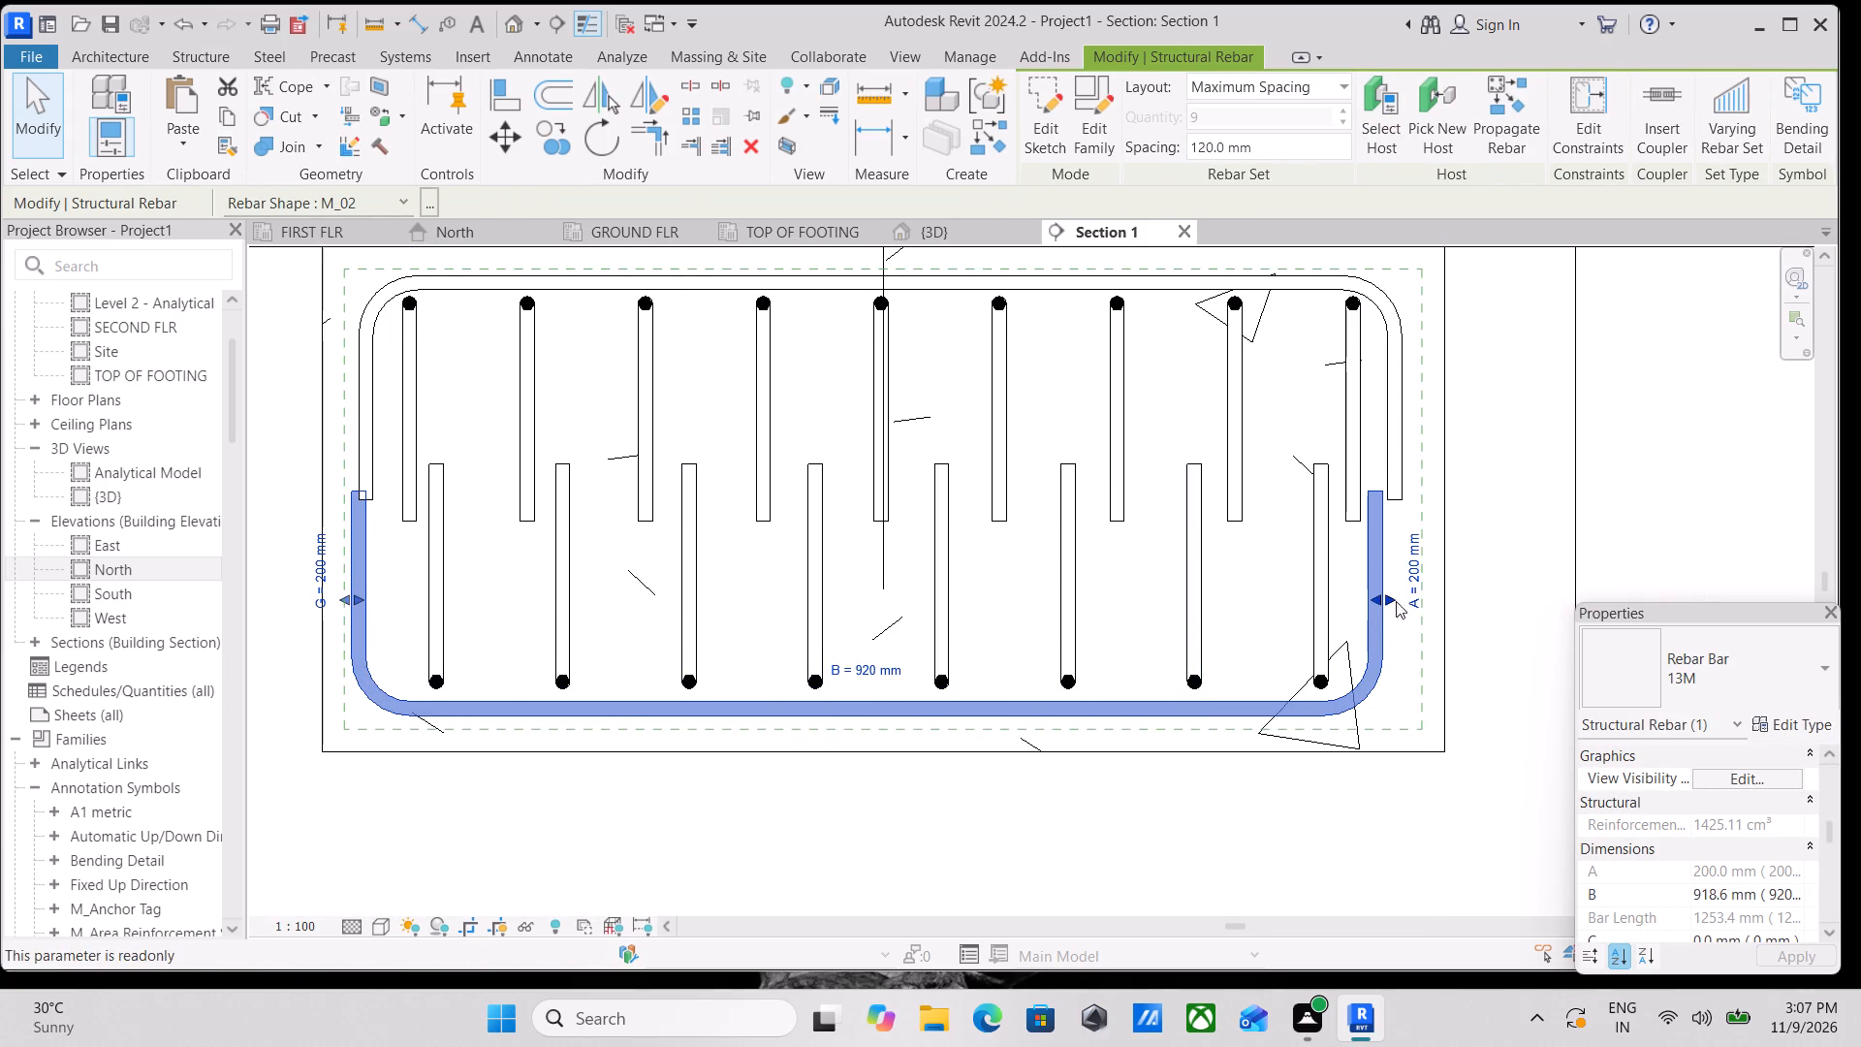
scroll(1380, 597, up, 7)
key(Escape)
click(1363, 604)
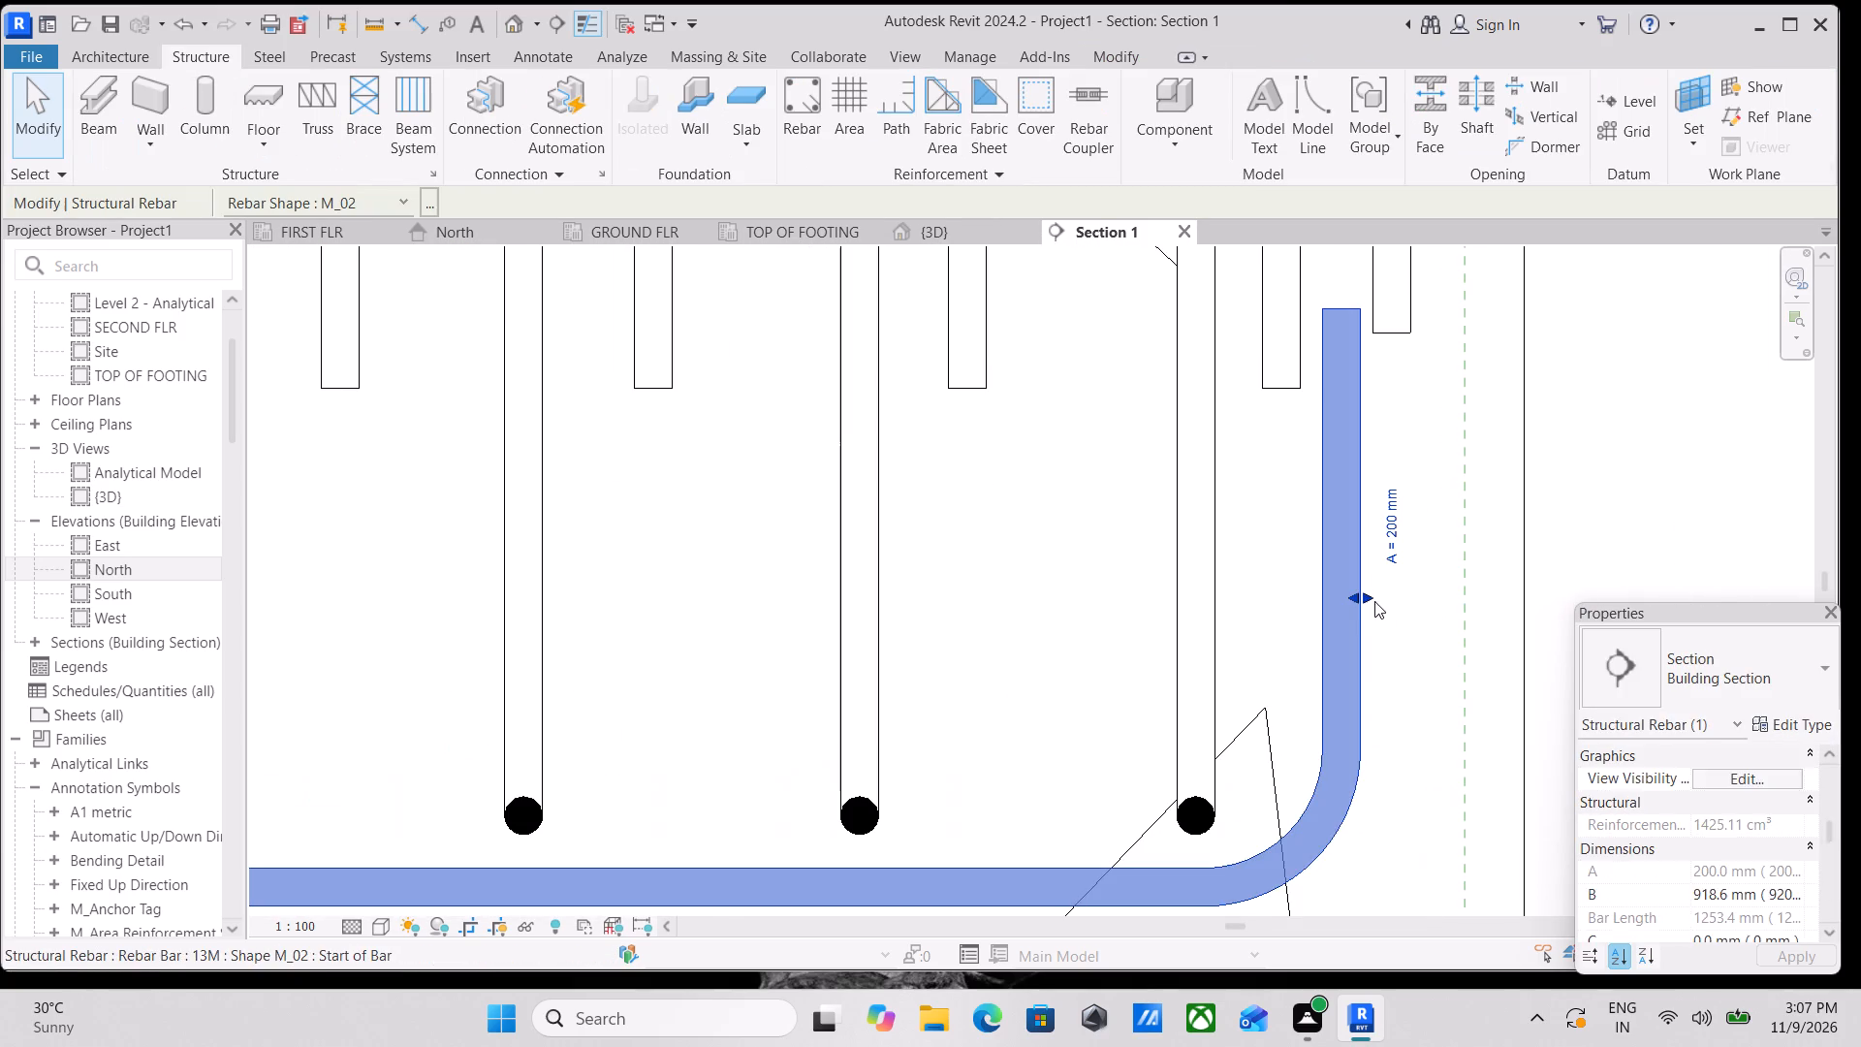
drag(1367, 602, 1424, 605)
scroll(1424, 605, down, 2)
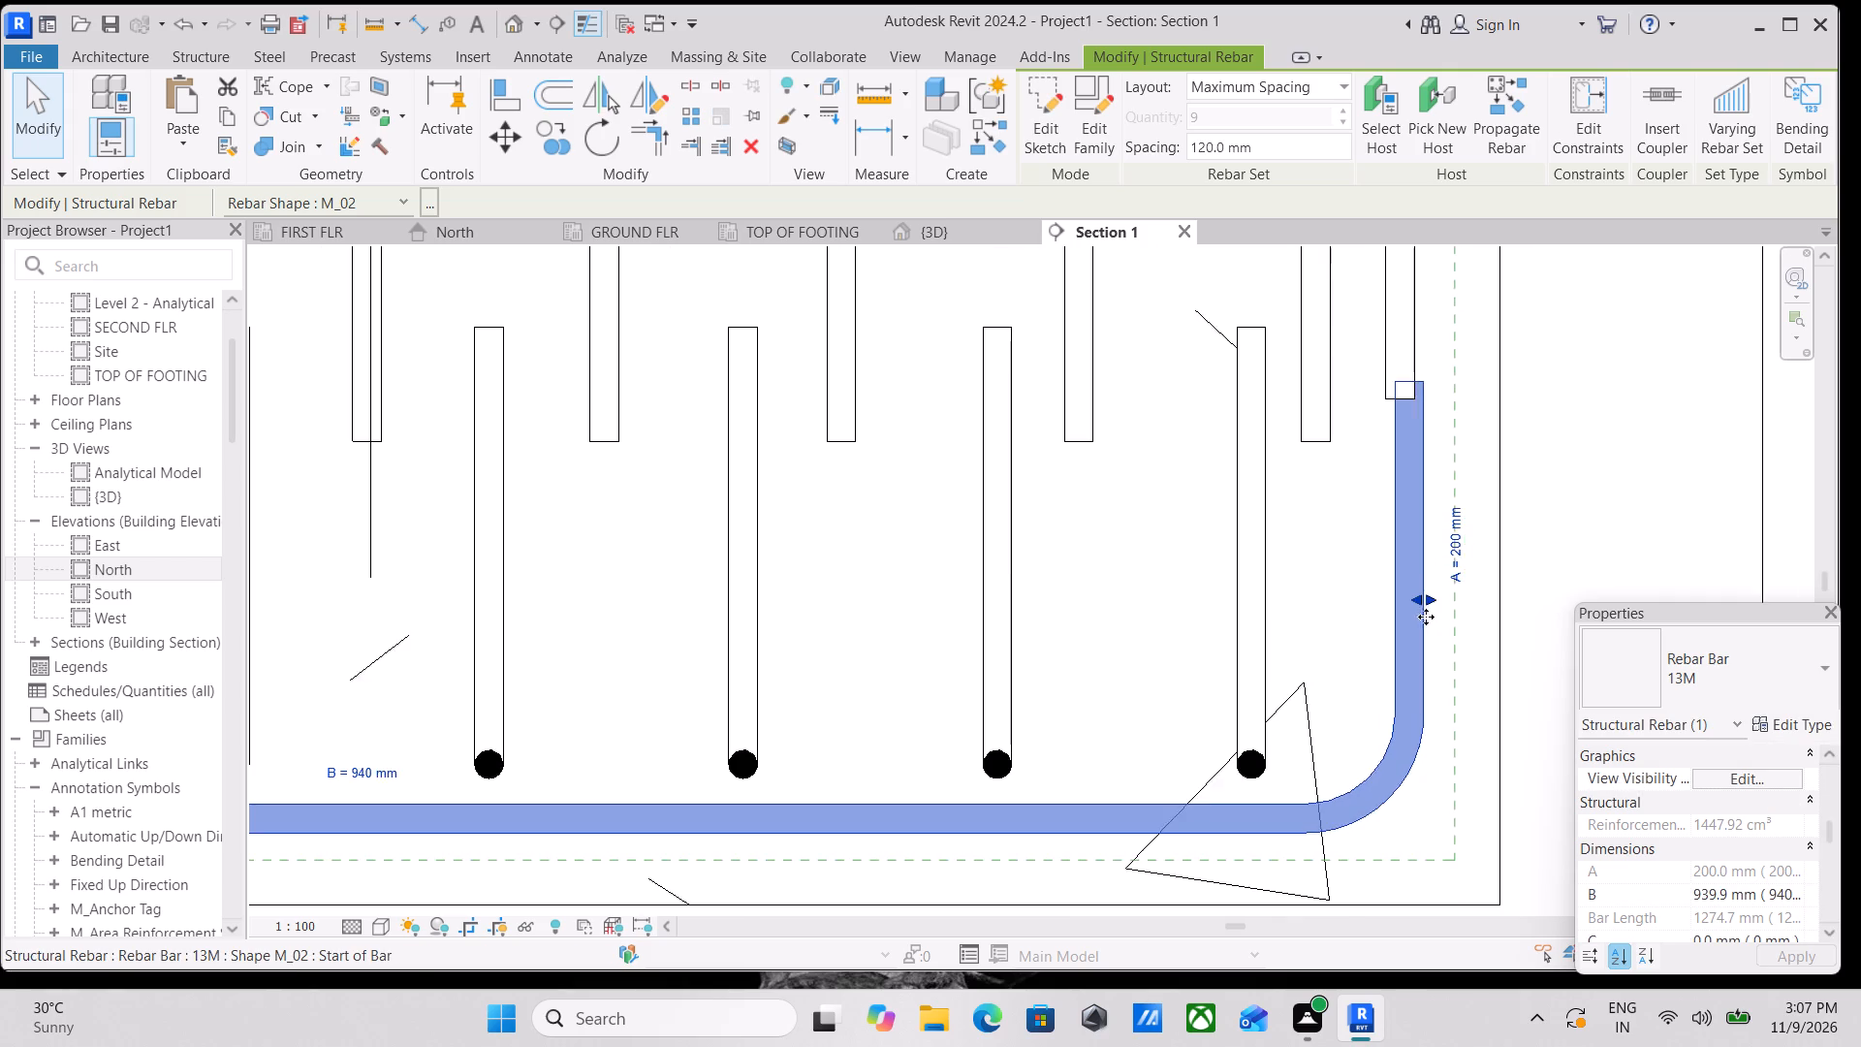
scroll(1426, 617, up, 3)
drag(1431, 593, 1463, 588)
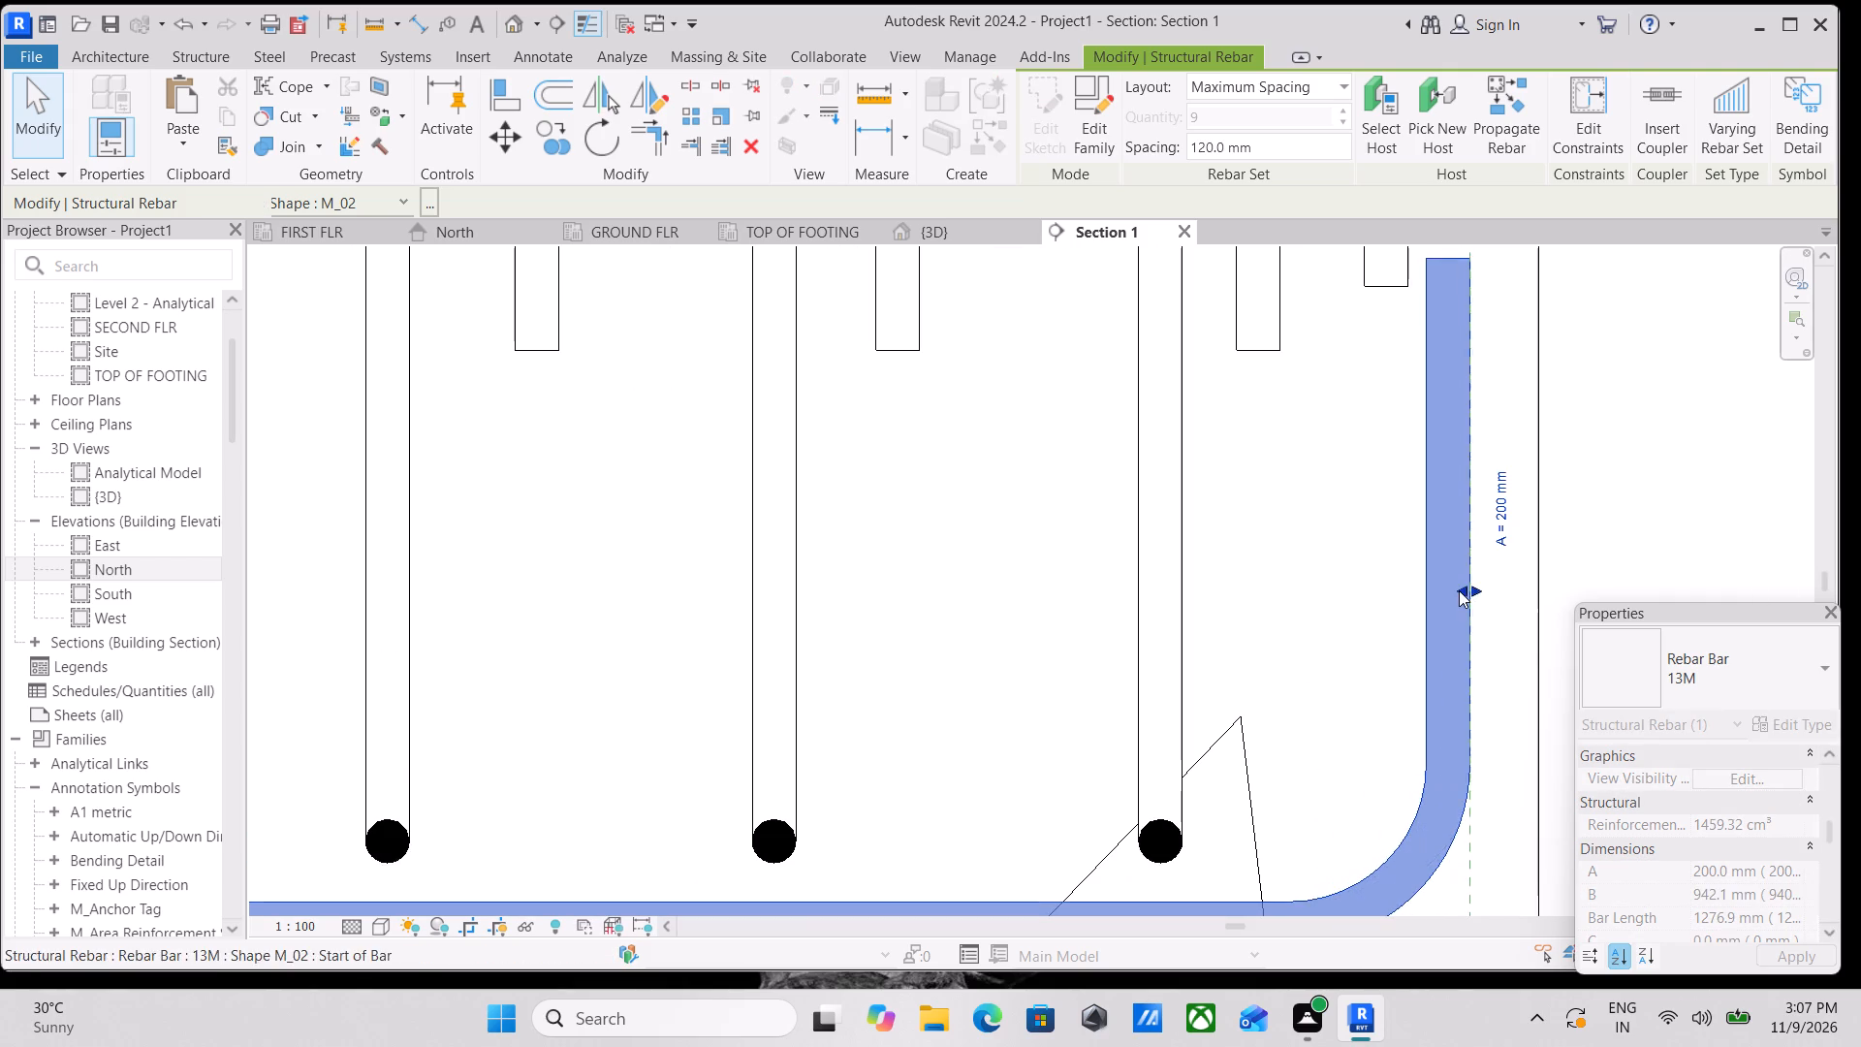
key(Escape)
Stretch the bottom rebar's left leg outward to the footing's left cover line, making B 960 mm.
scroll(1459, 590, down, 6)
middle_drag(1288, 595, 1548, 579)
middle_drag(1213, 579, 1537, 578)
middle_drag(953, 582, 1278, 578)
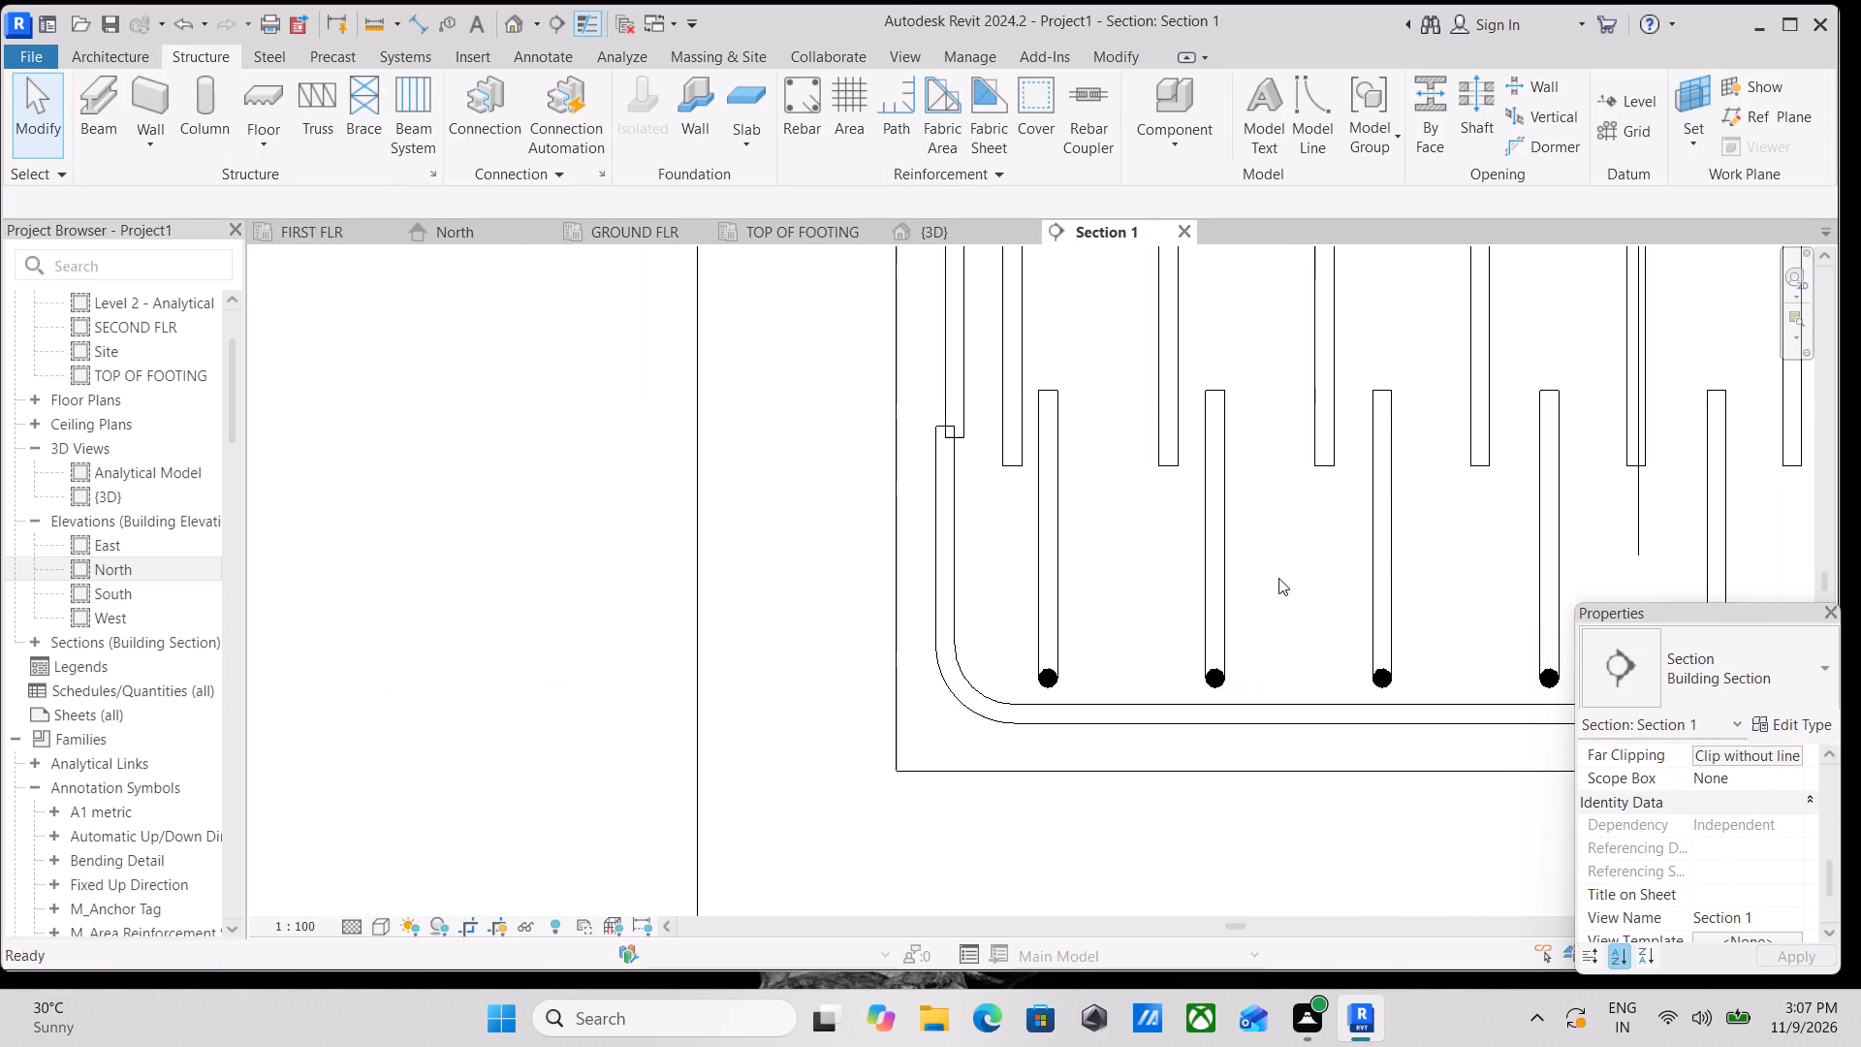
click(953, 532)
scroll(912, 533, up, 3)
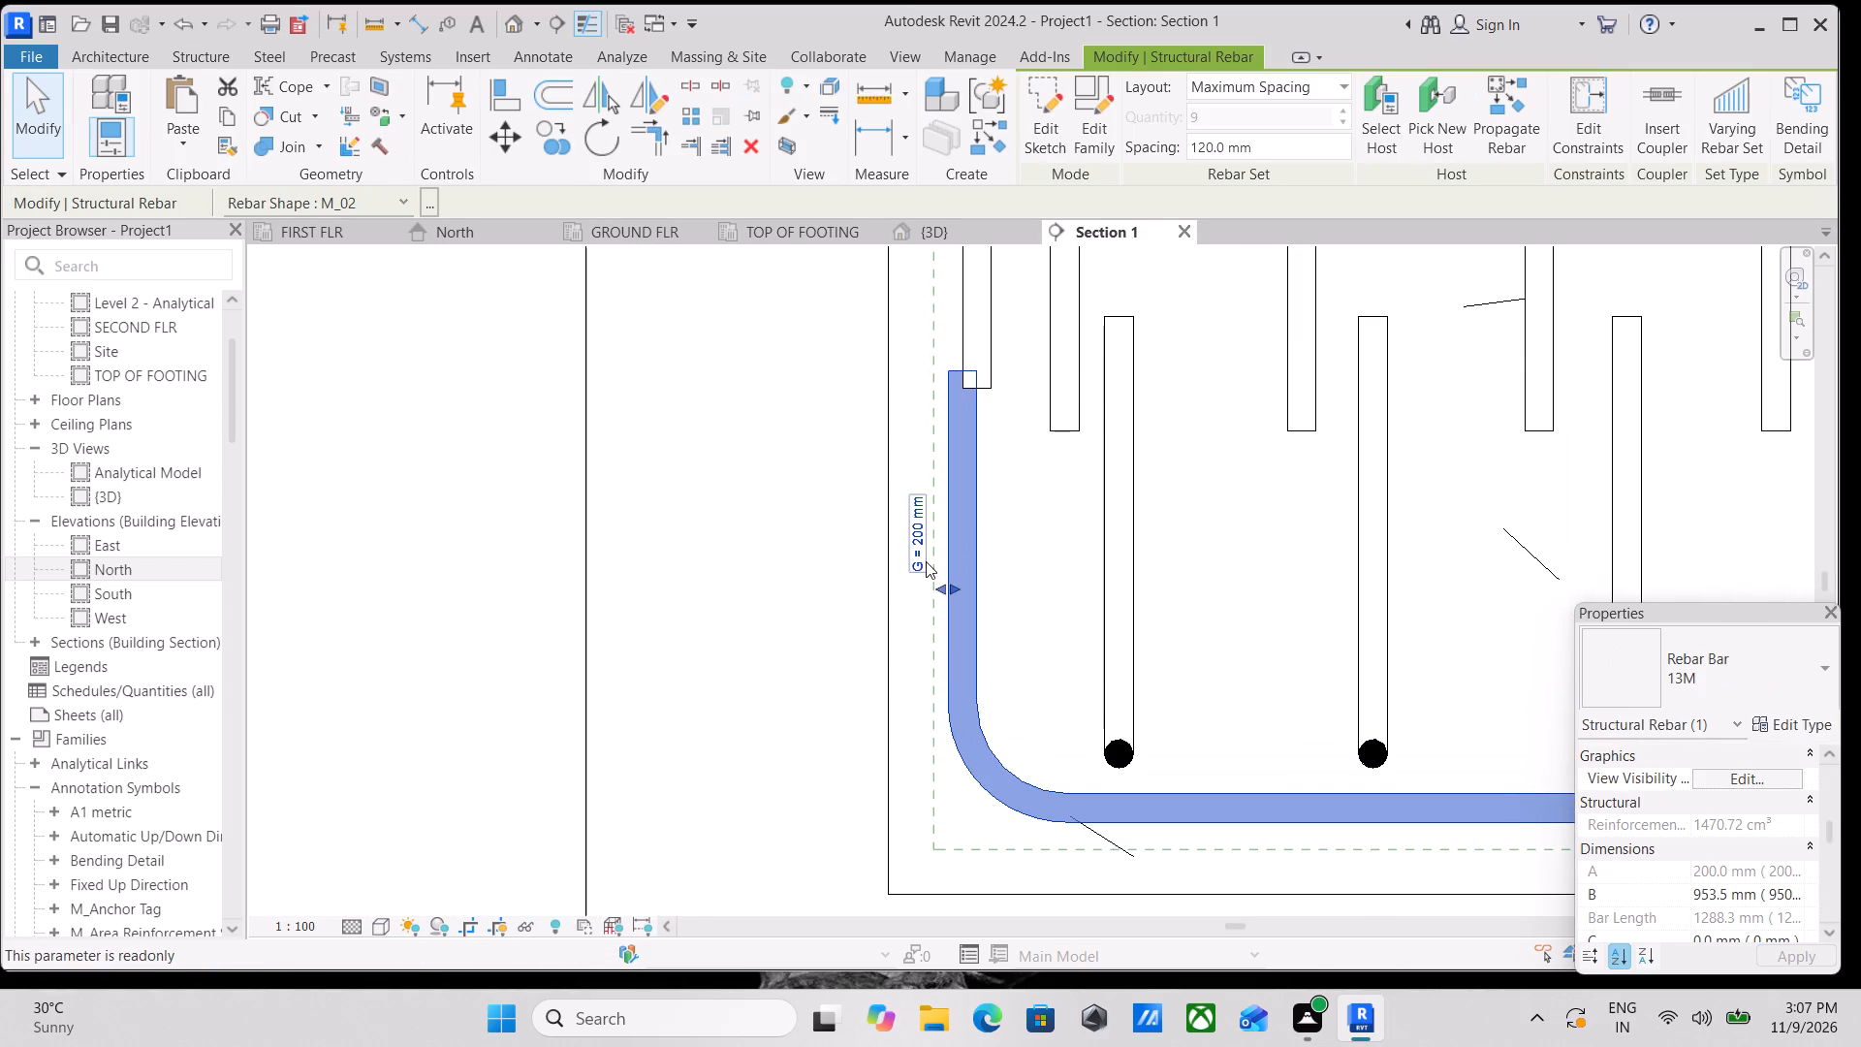
scroll(935, 584, up, 6)
drag(952, 587, 944, 587)
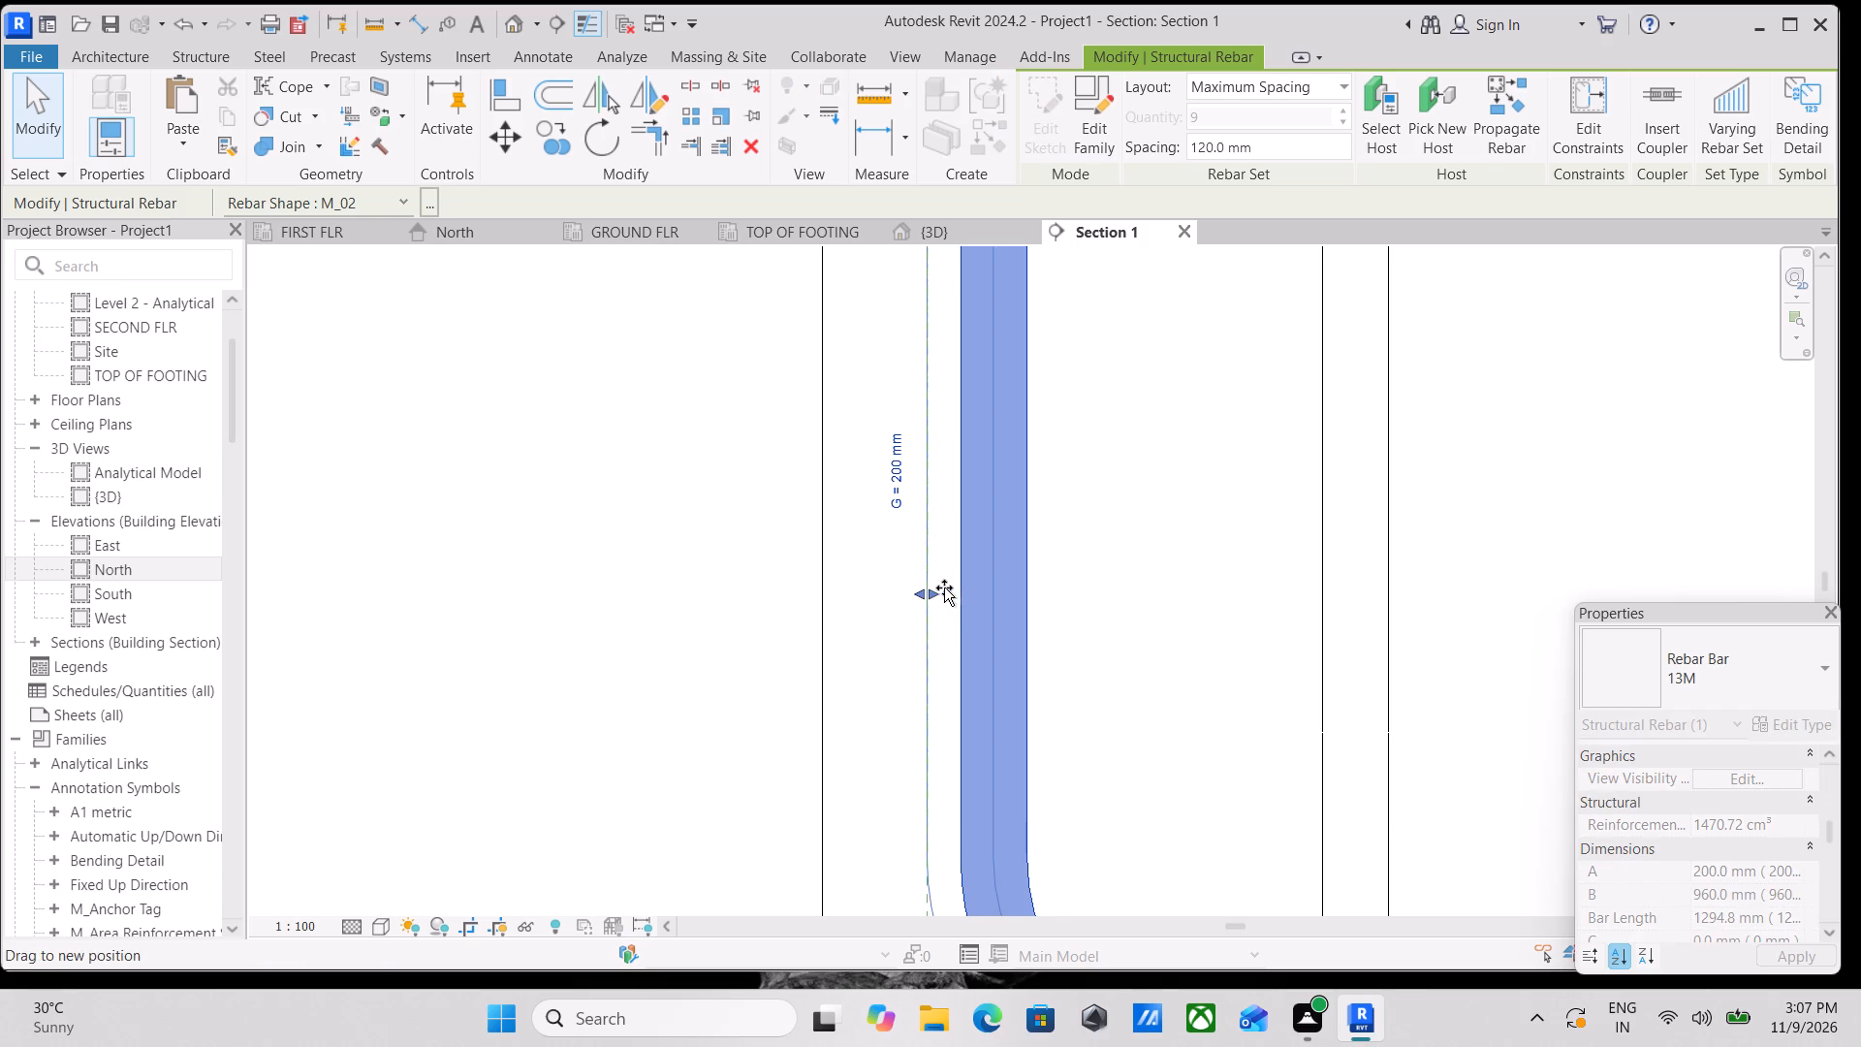
drag(944, 587, 930, 587)
scroll(933, 586, down, 5)
key(Escape)
Shift the top rebar's left leg slightly inward, bringing its length B to about 920 mm.
scroll(1102, 565, down, 3)
middle_drag(1102, 565, 947, 622)
middle_drag(973, 531, 973, 555)
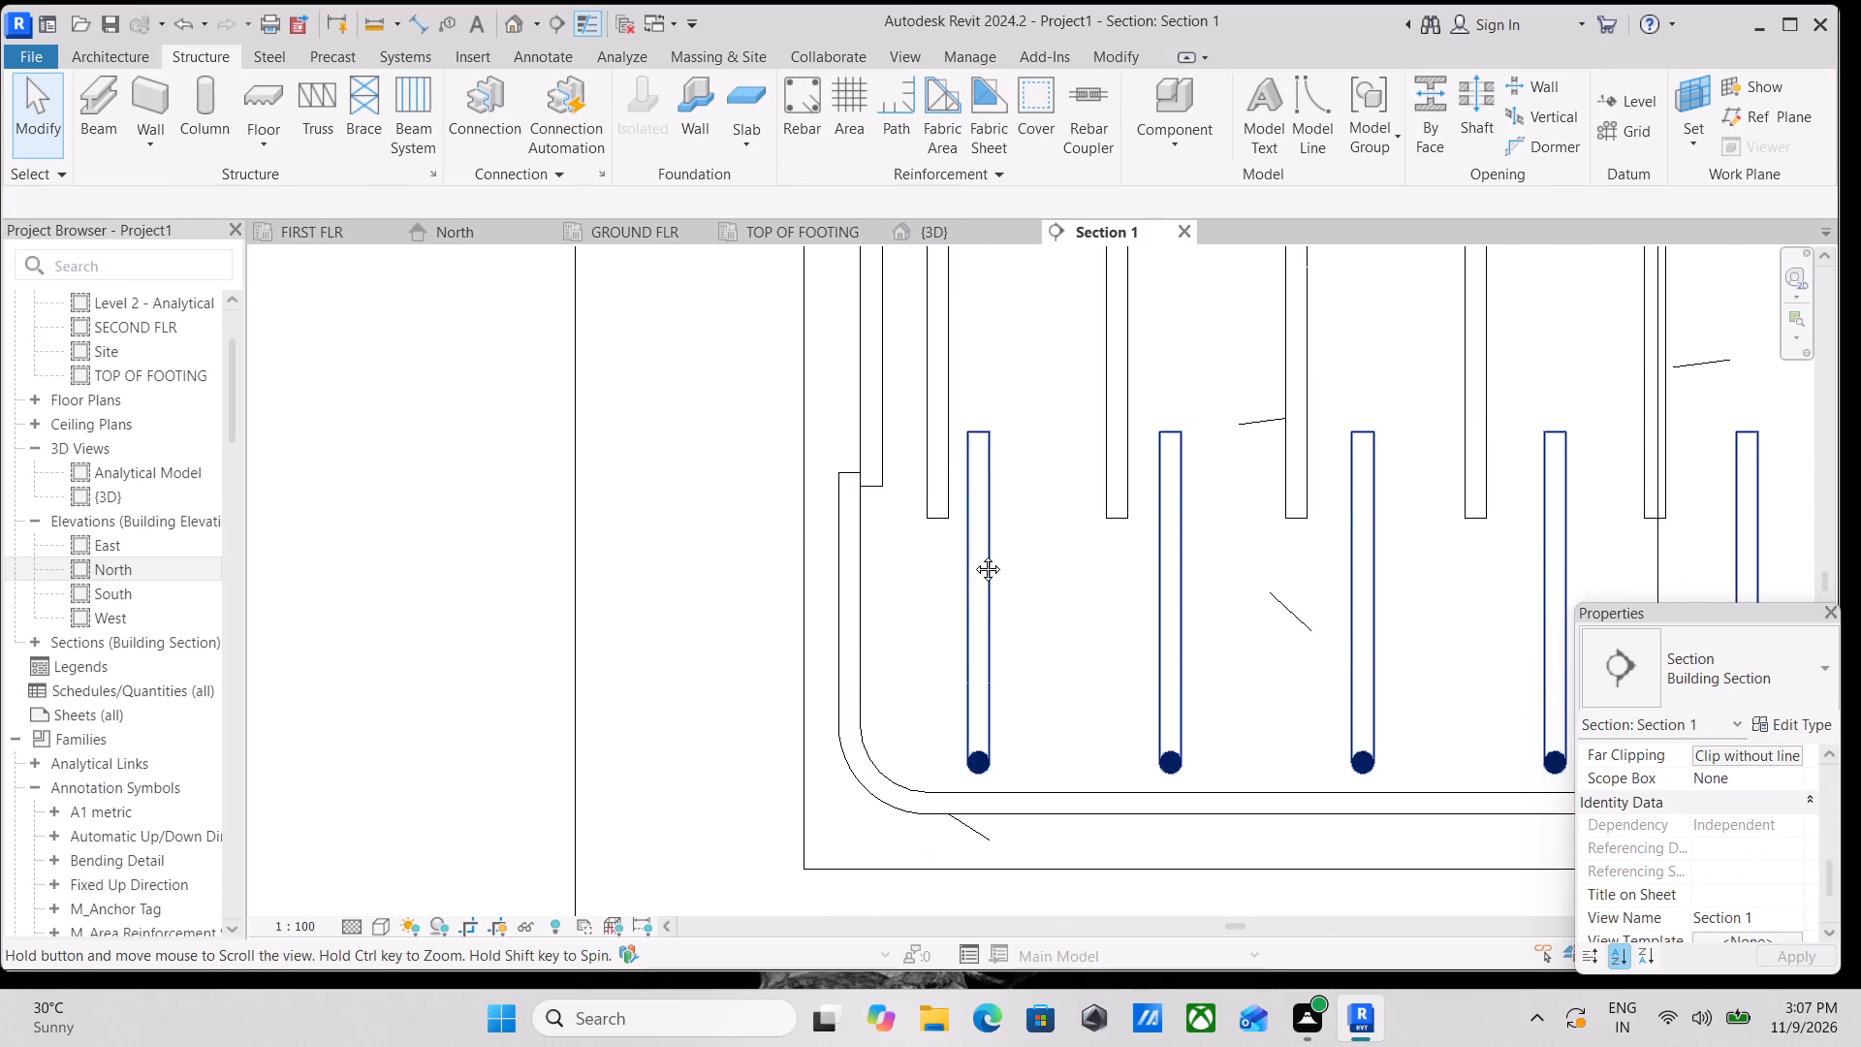
middle_drag(973, 555, 999, 785)
click(912, 569)
scroll(910, 570, up, 2)
click(889, 579)
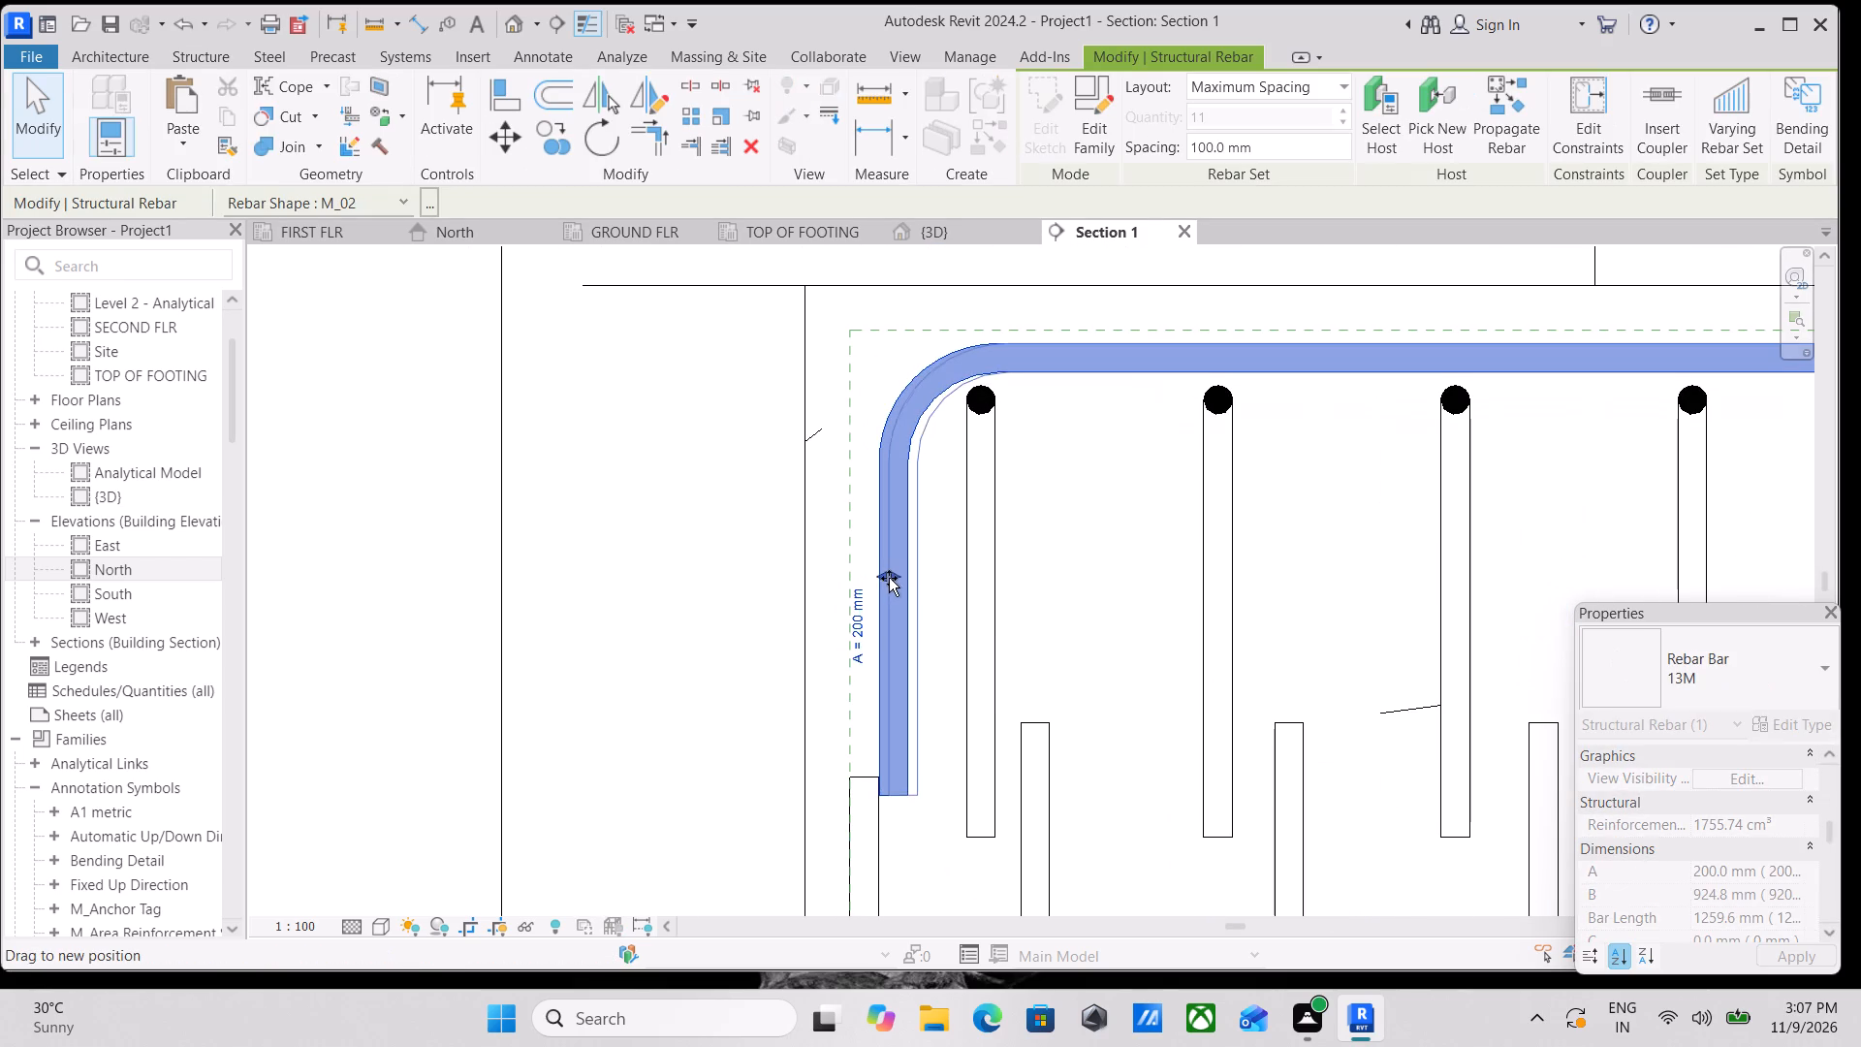
scroll(951, 567, down, 2)
middle_drag(951, 567, 791, 593)
key(Escape)
Adjust the top rebar's right leg slightly inward, bringing its length B to about 918 mm.
scroll(1025, 540, down, 1)
middle_drag(1025, 540, 640, 537)
scroll(1011, 512, down, 2)
middle_drag(1009, 512, 637, 529)
scroll(1134, 596, up, 3)
click(1232, 623)
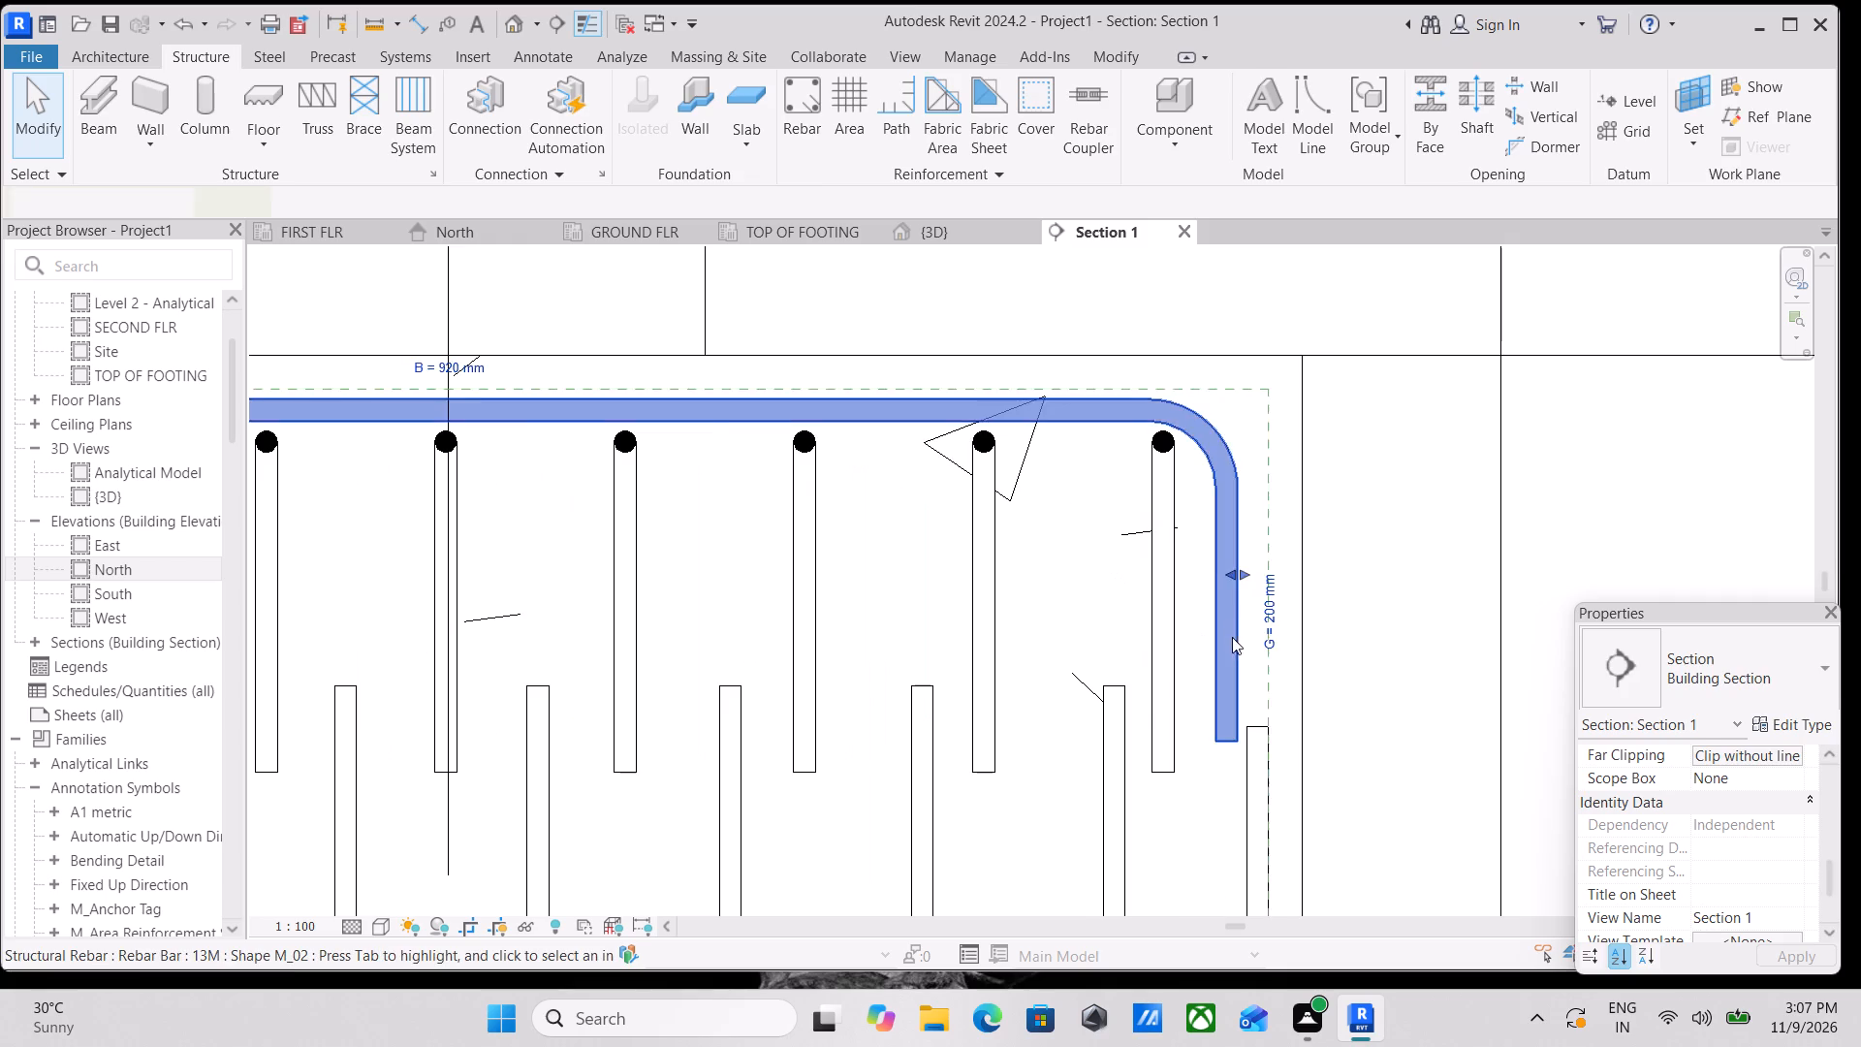
scroll(1233, 644, up, 3)
click(1231, 535)
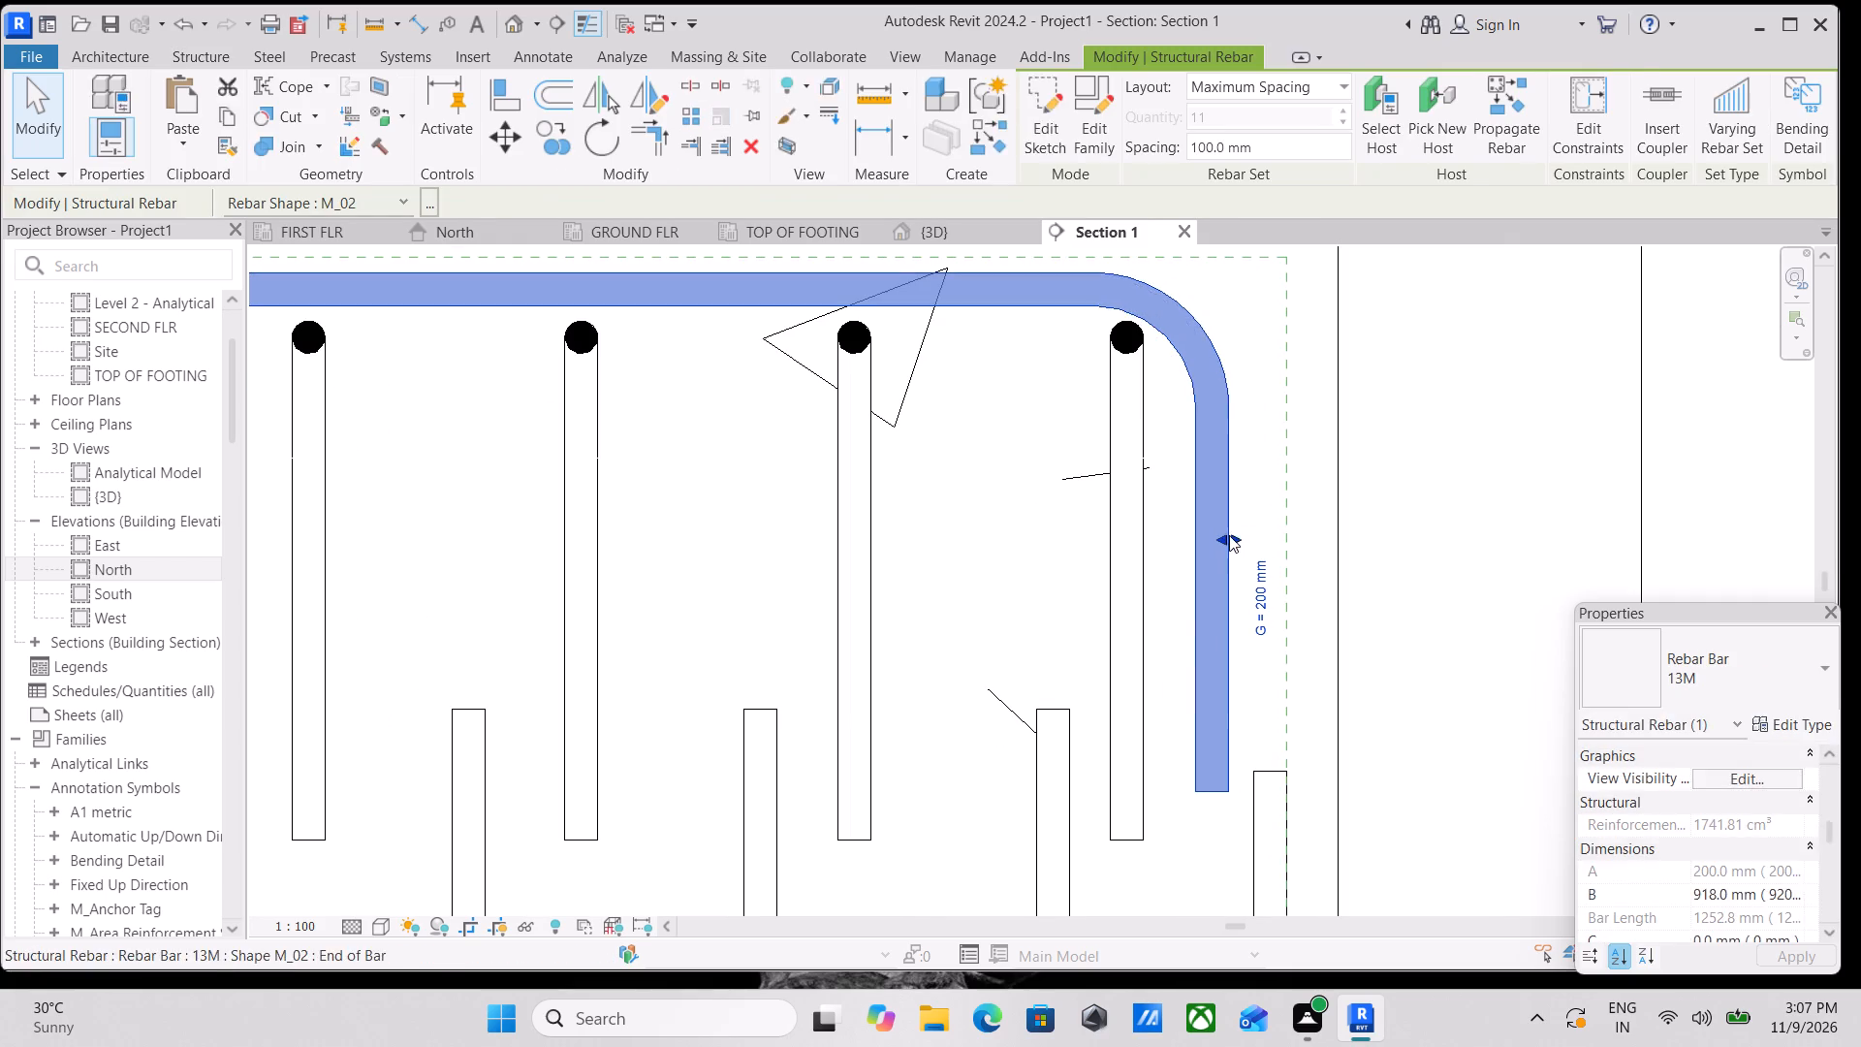
key(Escape)
Review the view visibility states of the lower and upper perpendicular rebar sets for Section 1 and {3D}.
scroll(1229, 535, down, 5)
middle_drag(1098, 559, 1317, 499)
key(Escape)
click(915, 647)
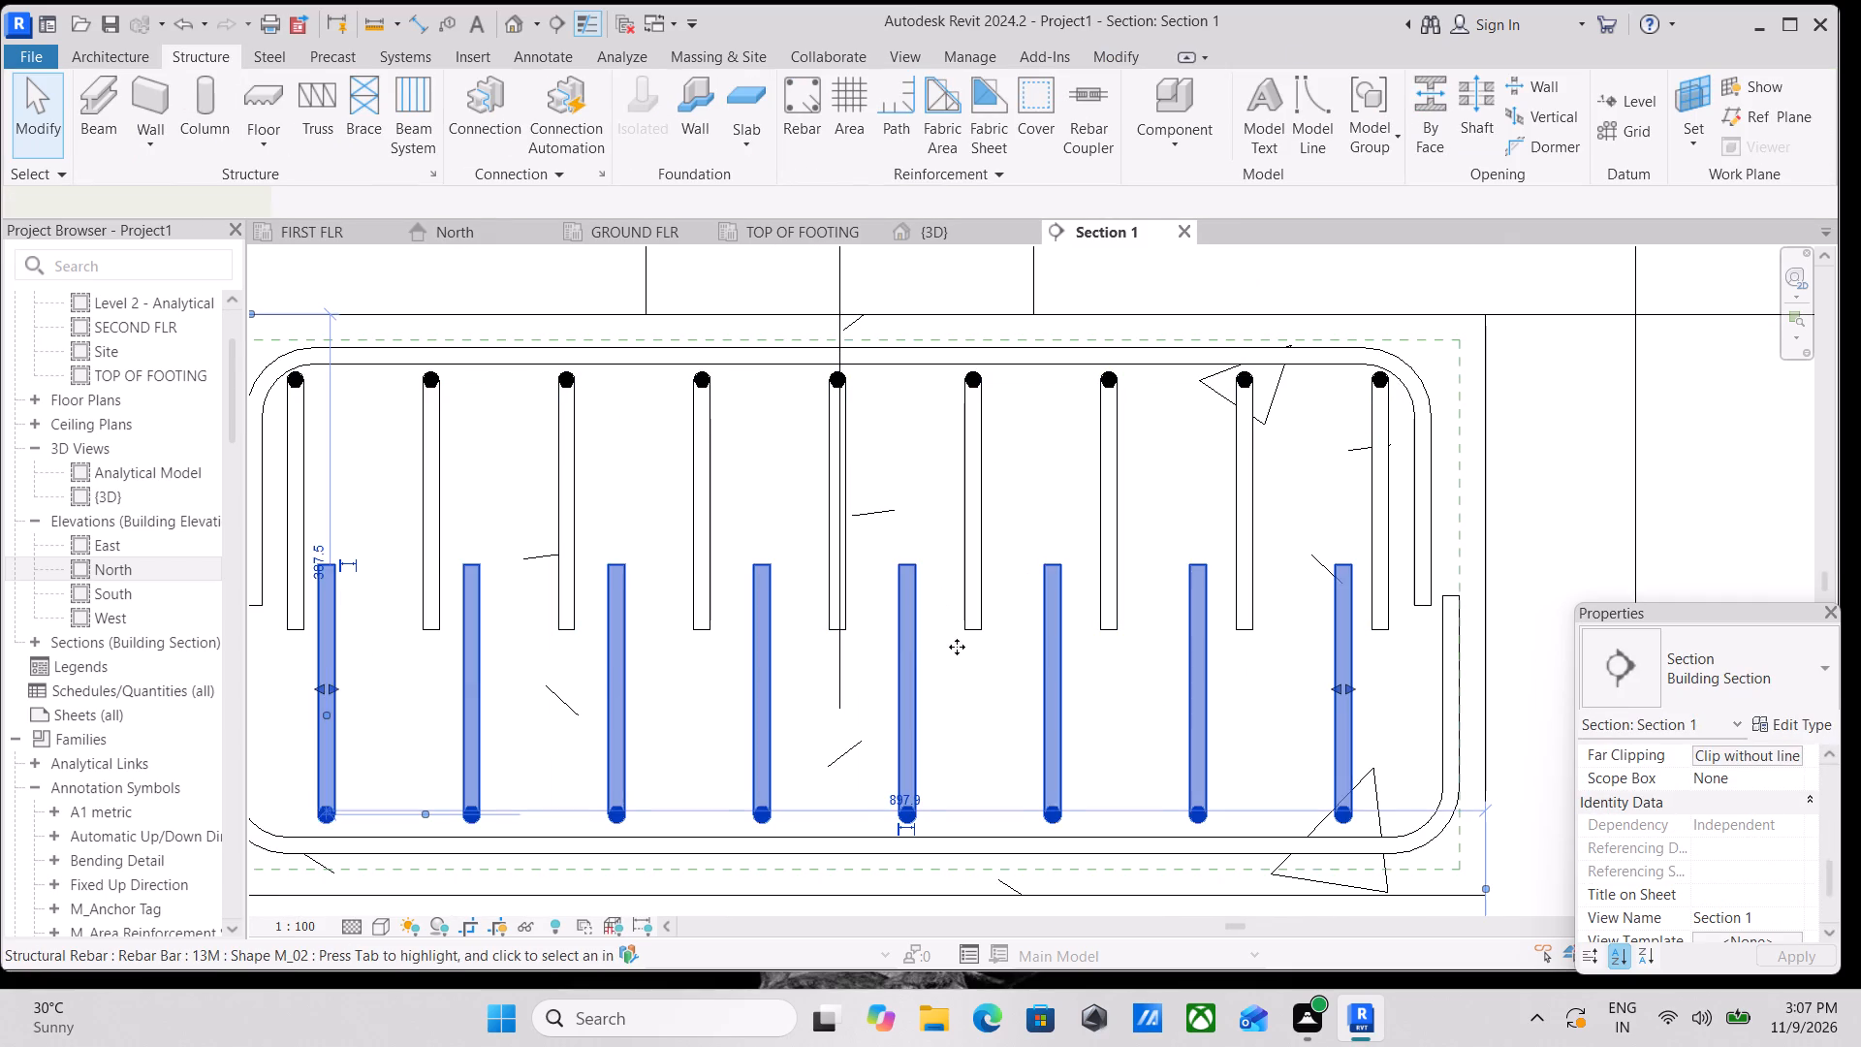
scroll(1640, 816, down, 2)
scroll(1723, 808, up, 2)
click(1736, 783)
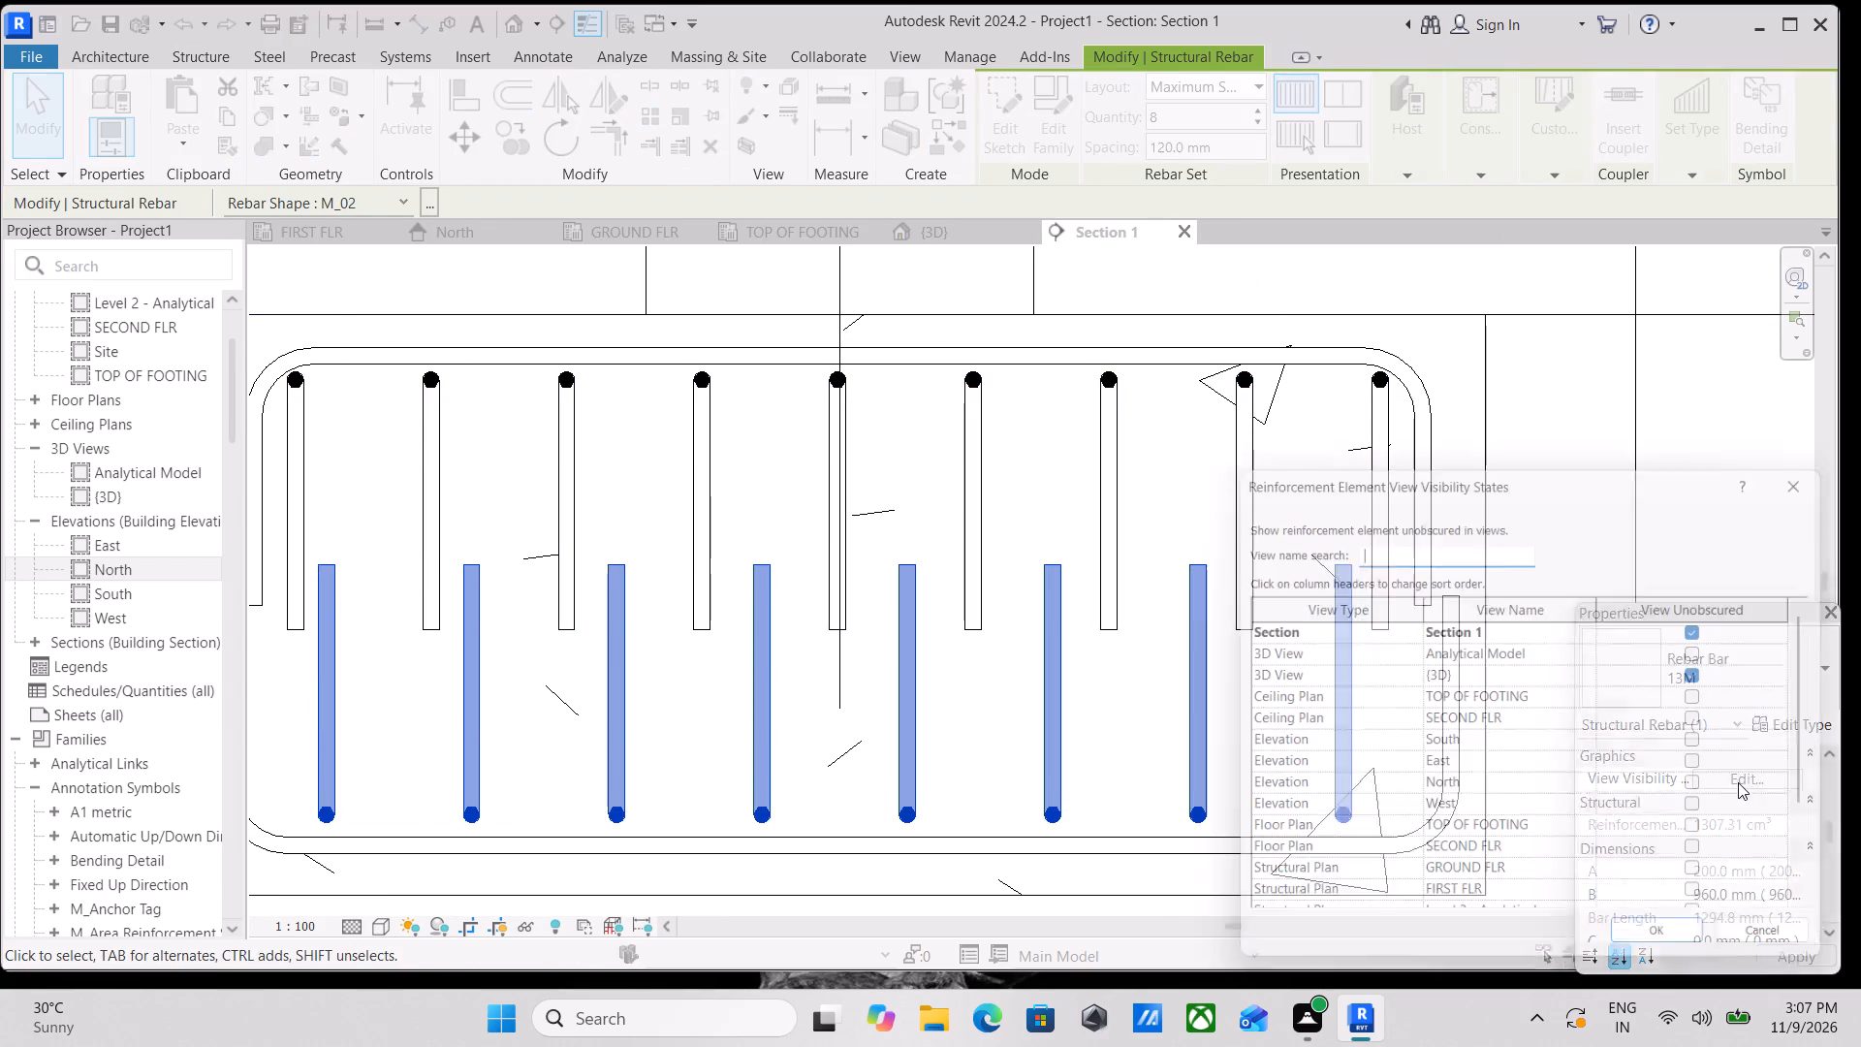
click(1680, 945)
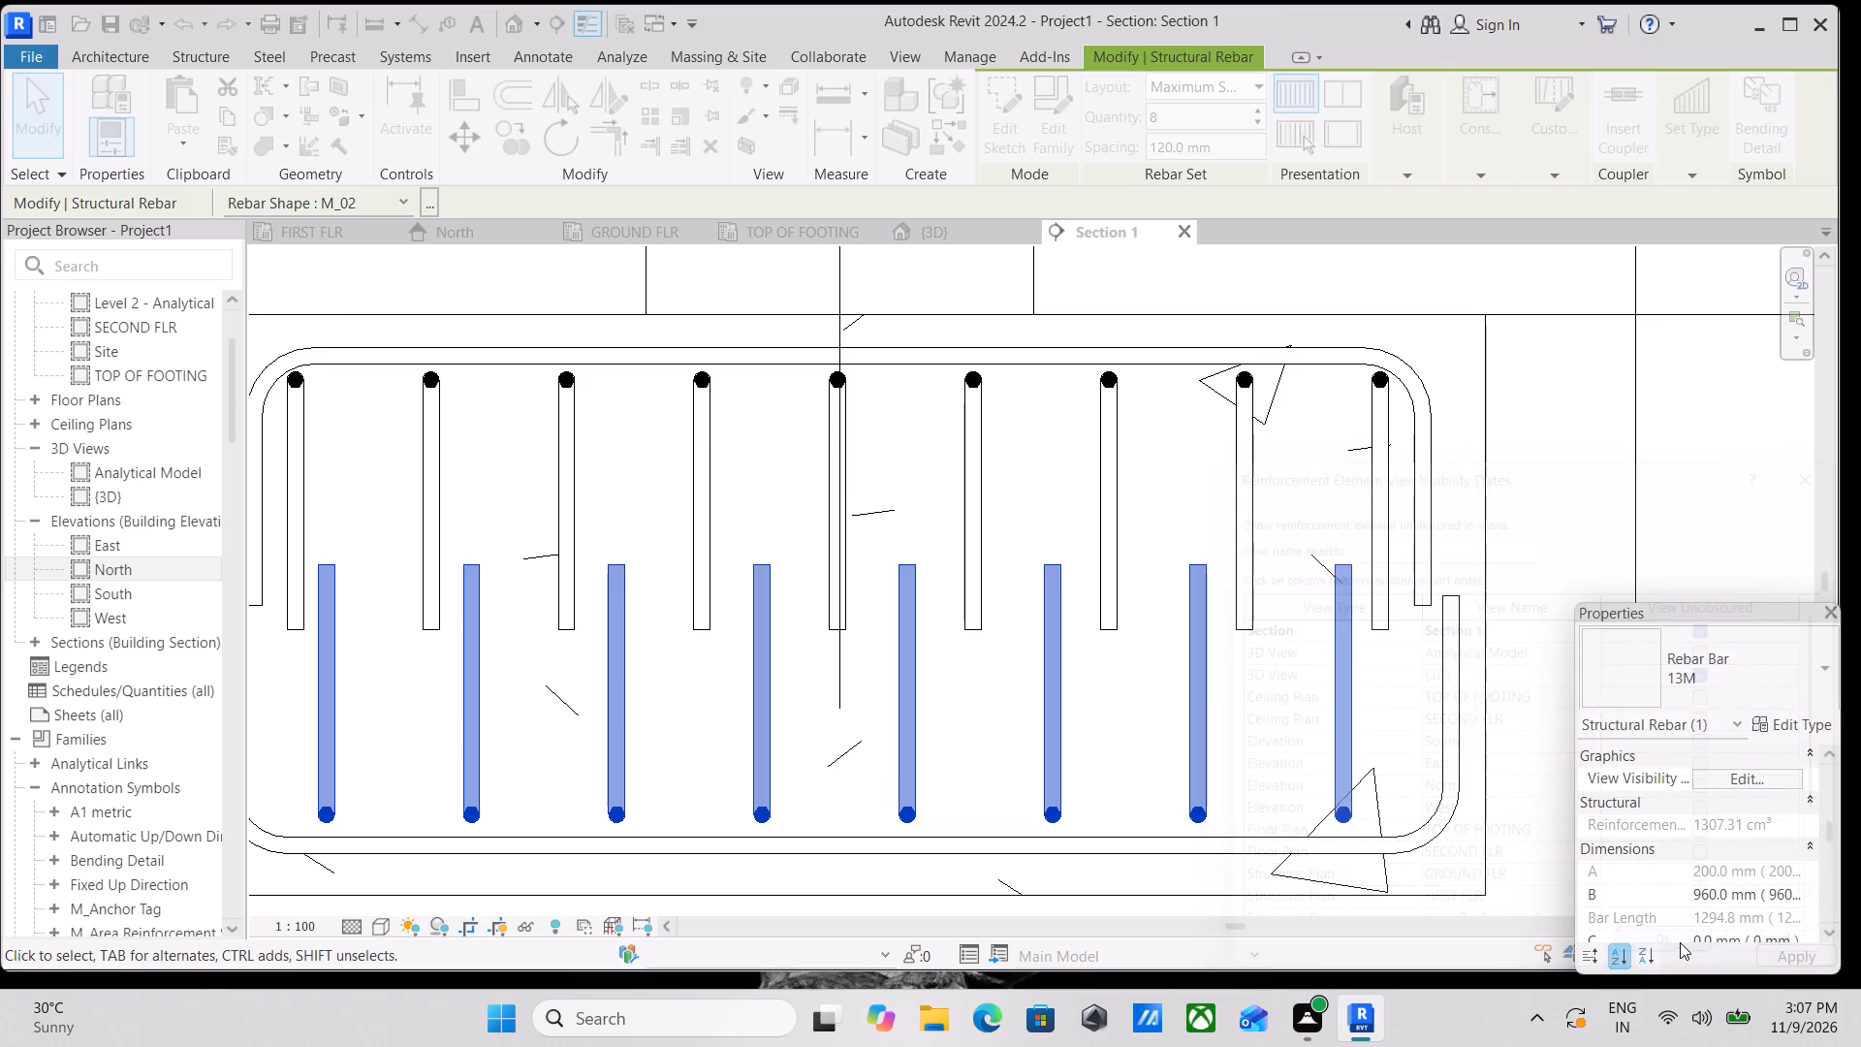
key(Escape)
middle_drag(1049, 558, 1260, 654)
click(910, 532)
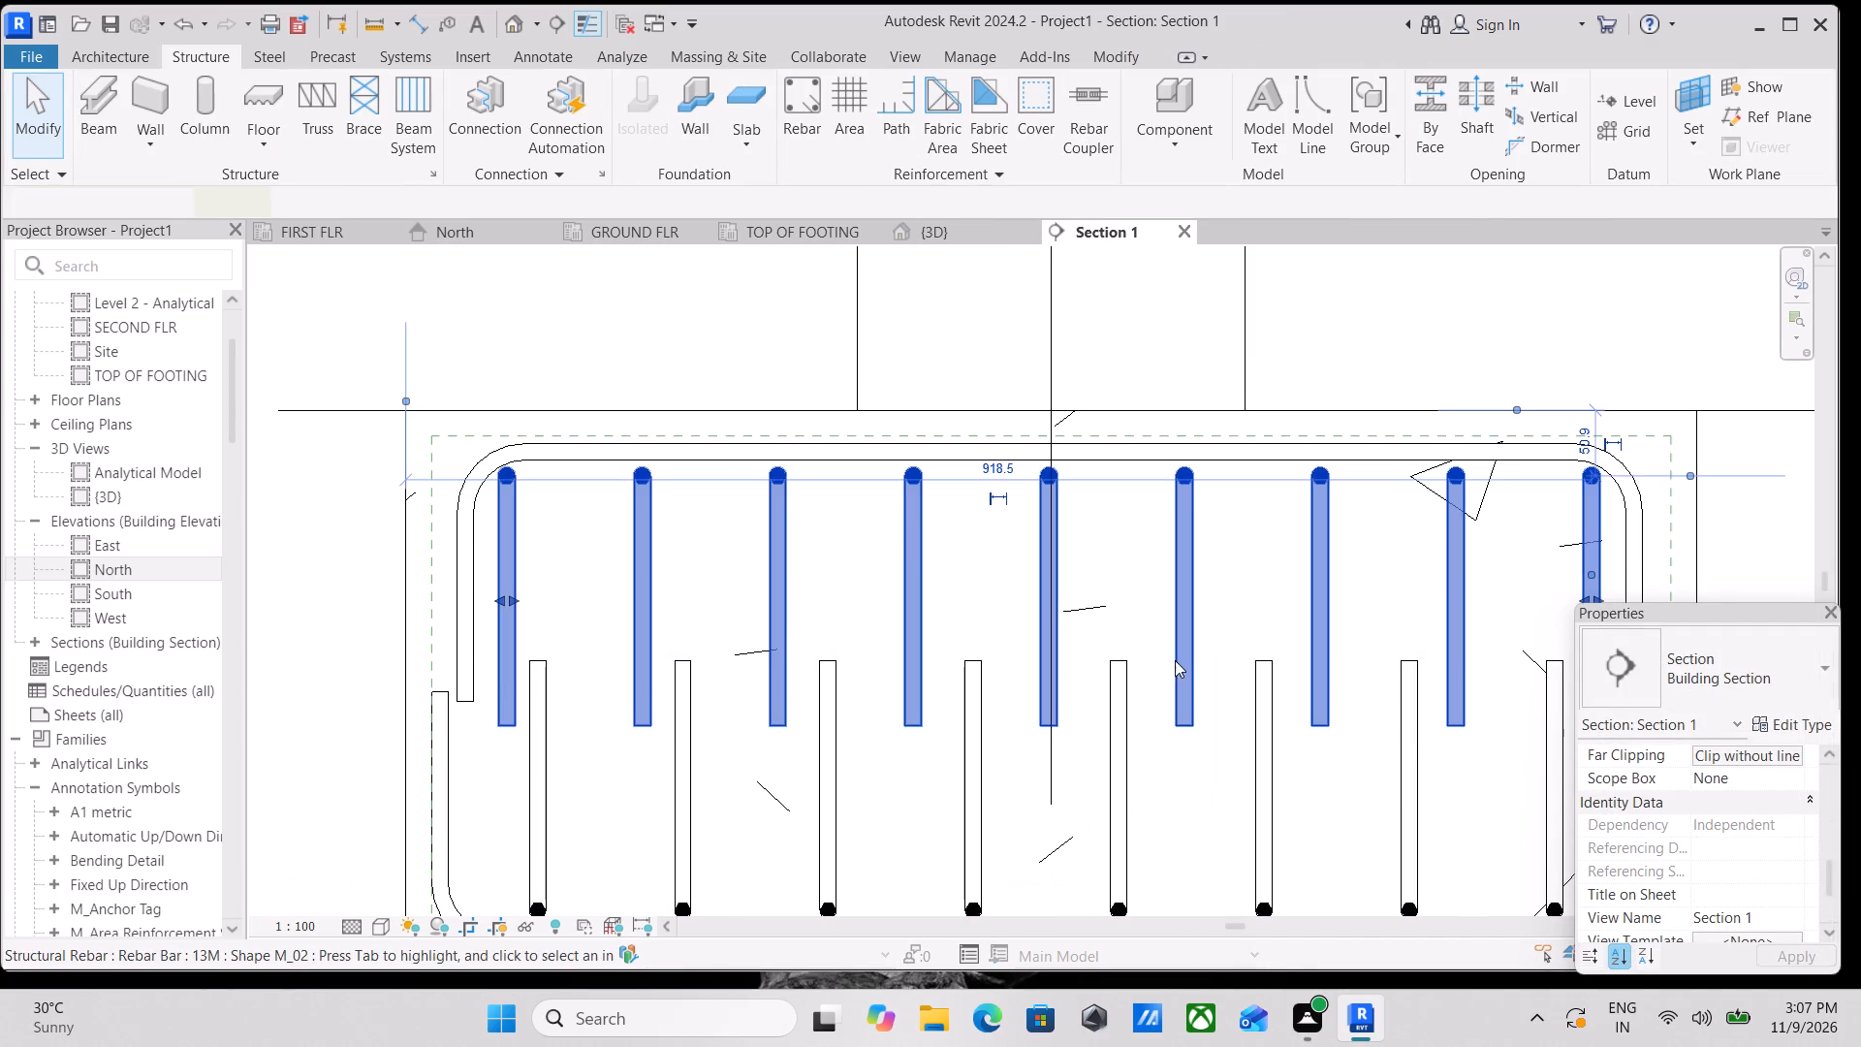
click(1740, 777)
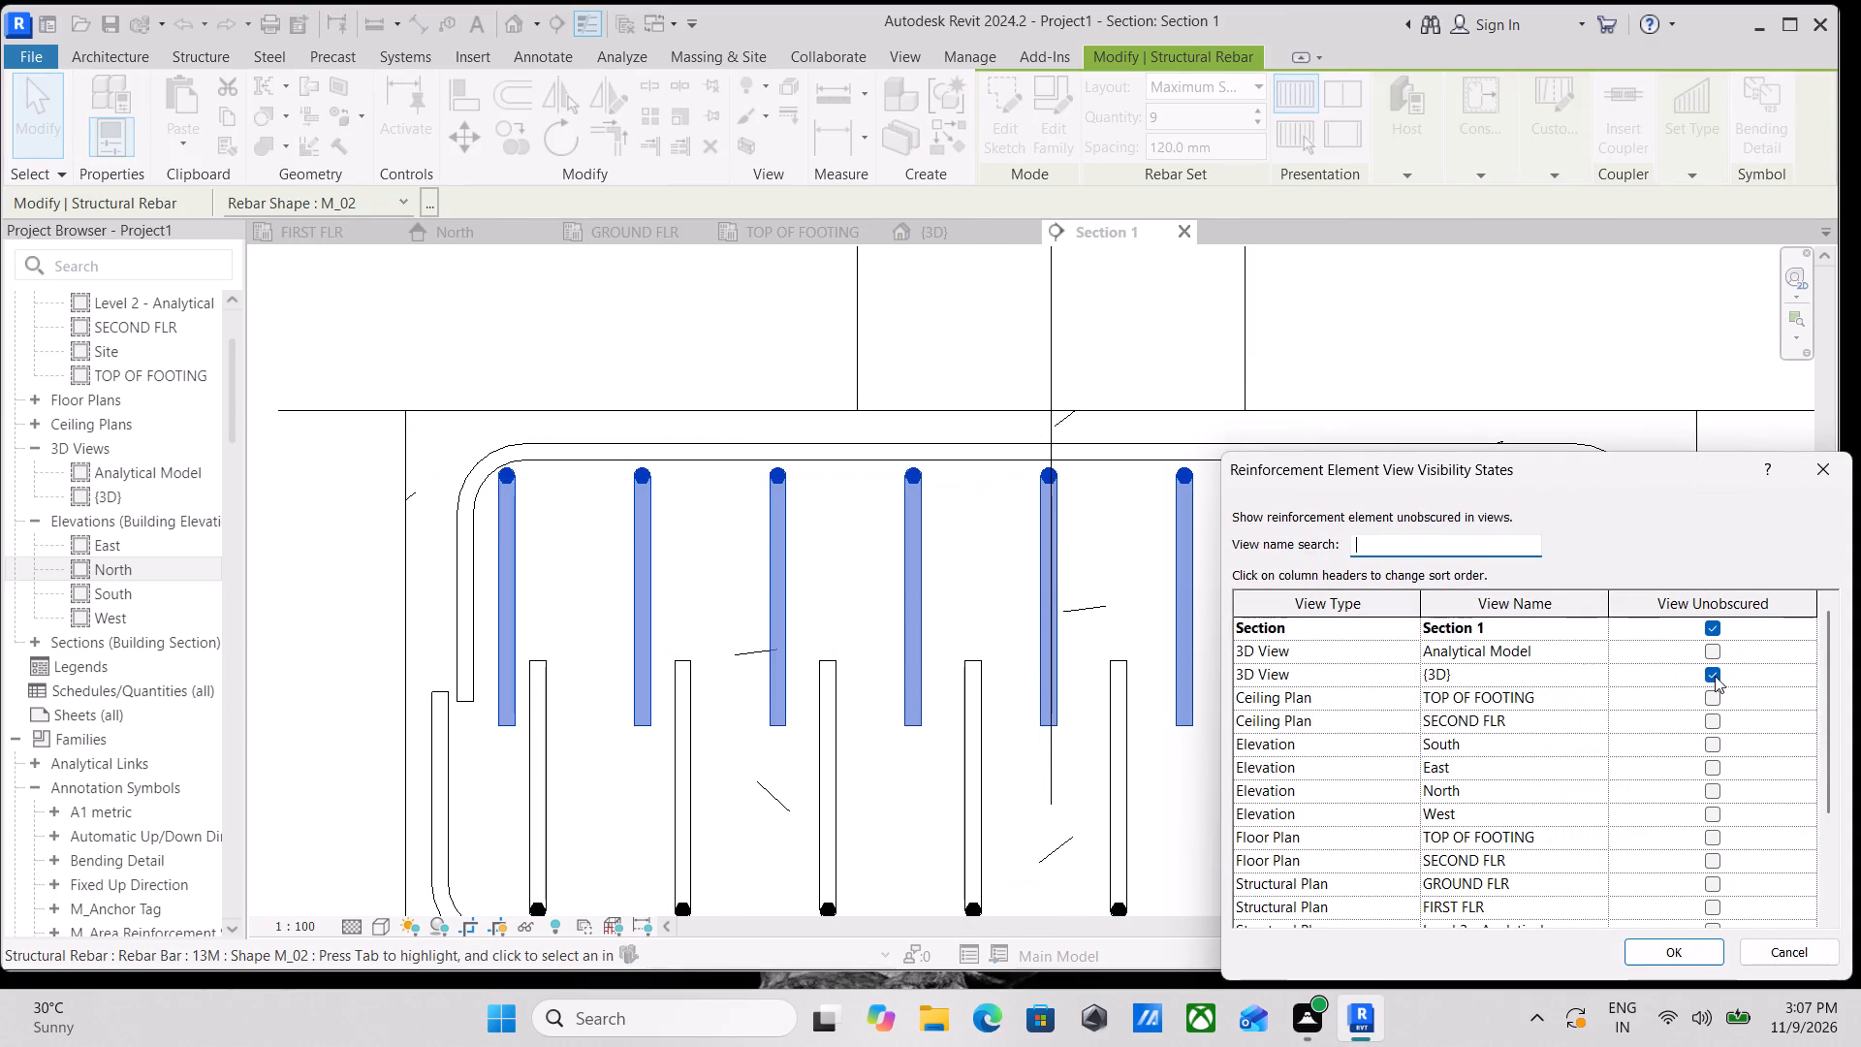
click(1687, 953)
key(Escape)
Examine the grid 1/A footing's rebar sets in Section 1 and in the {3D} view.
scroll(1235, 603, down, 5)
middle_drag(1242, 598, 1309, 669)
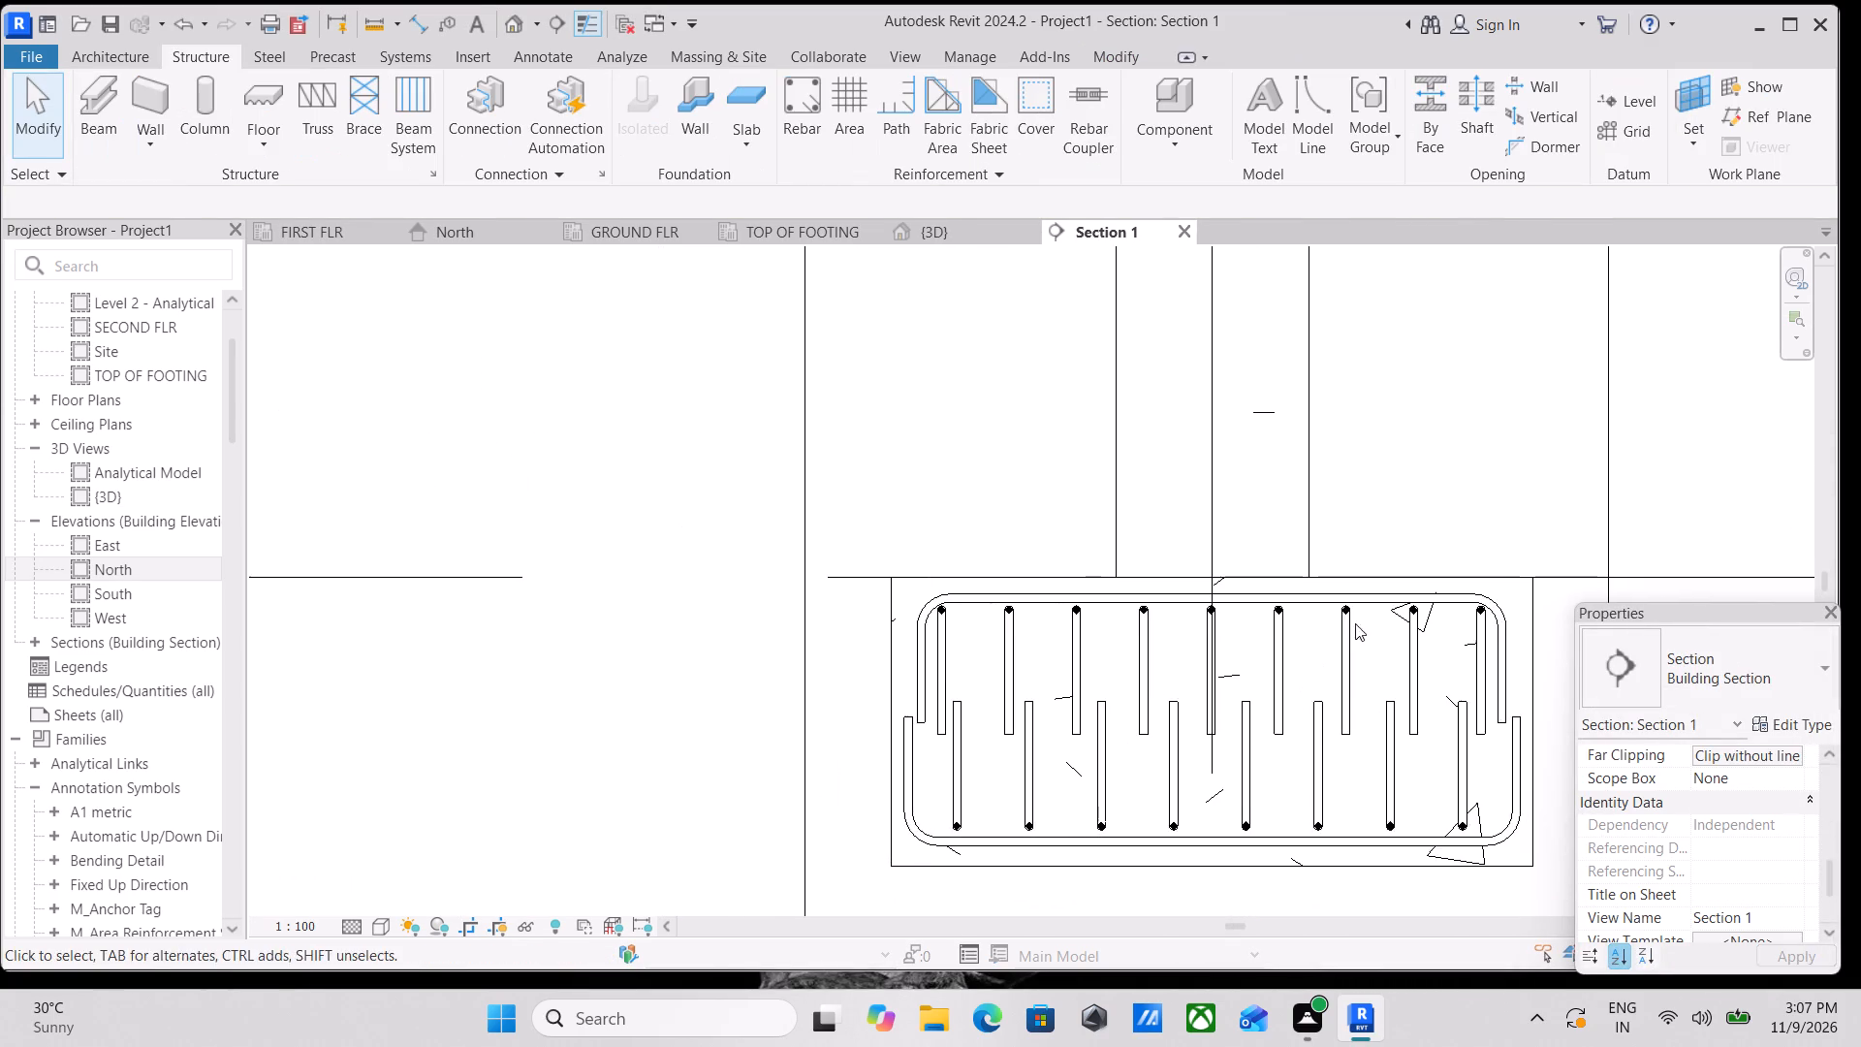
scroll(1251, 482, down, 2)
middle_drag(1226, 514, 1316, 521)
middle_drag(1312, 482, 1121, 510)
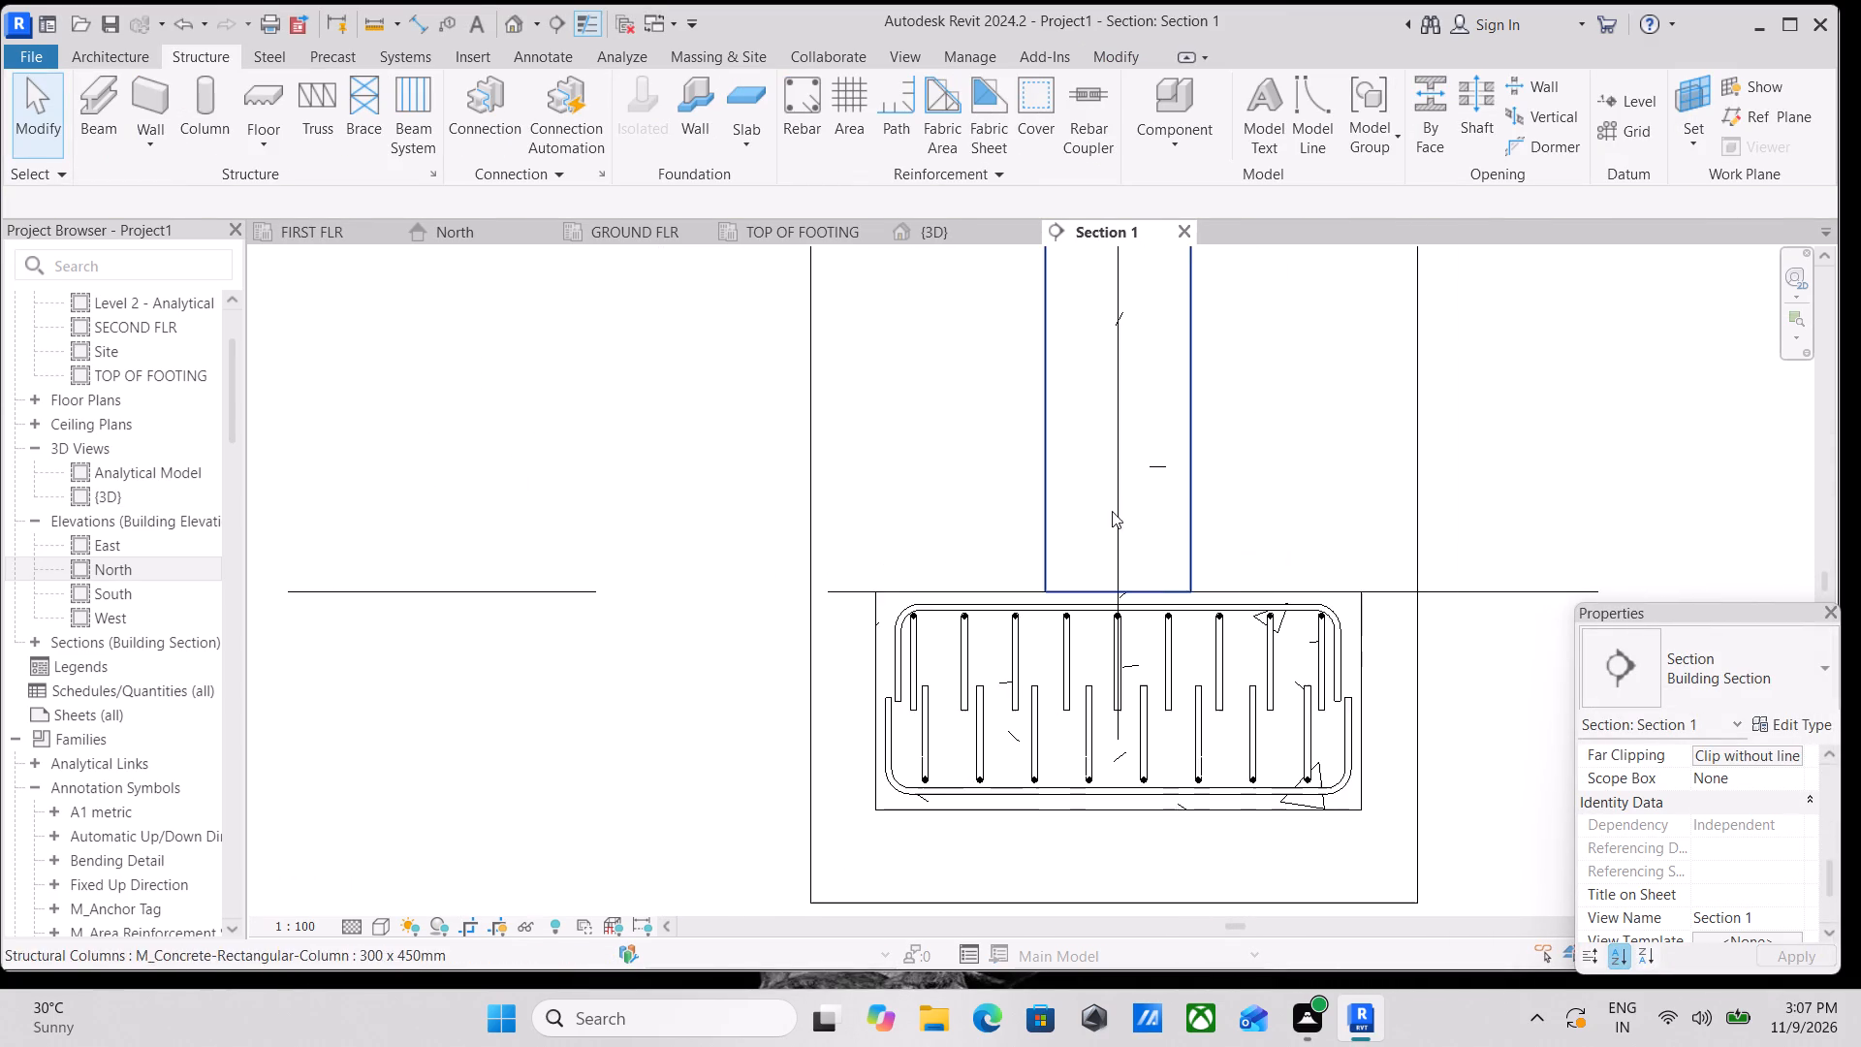
click(949, 238)
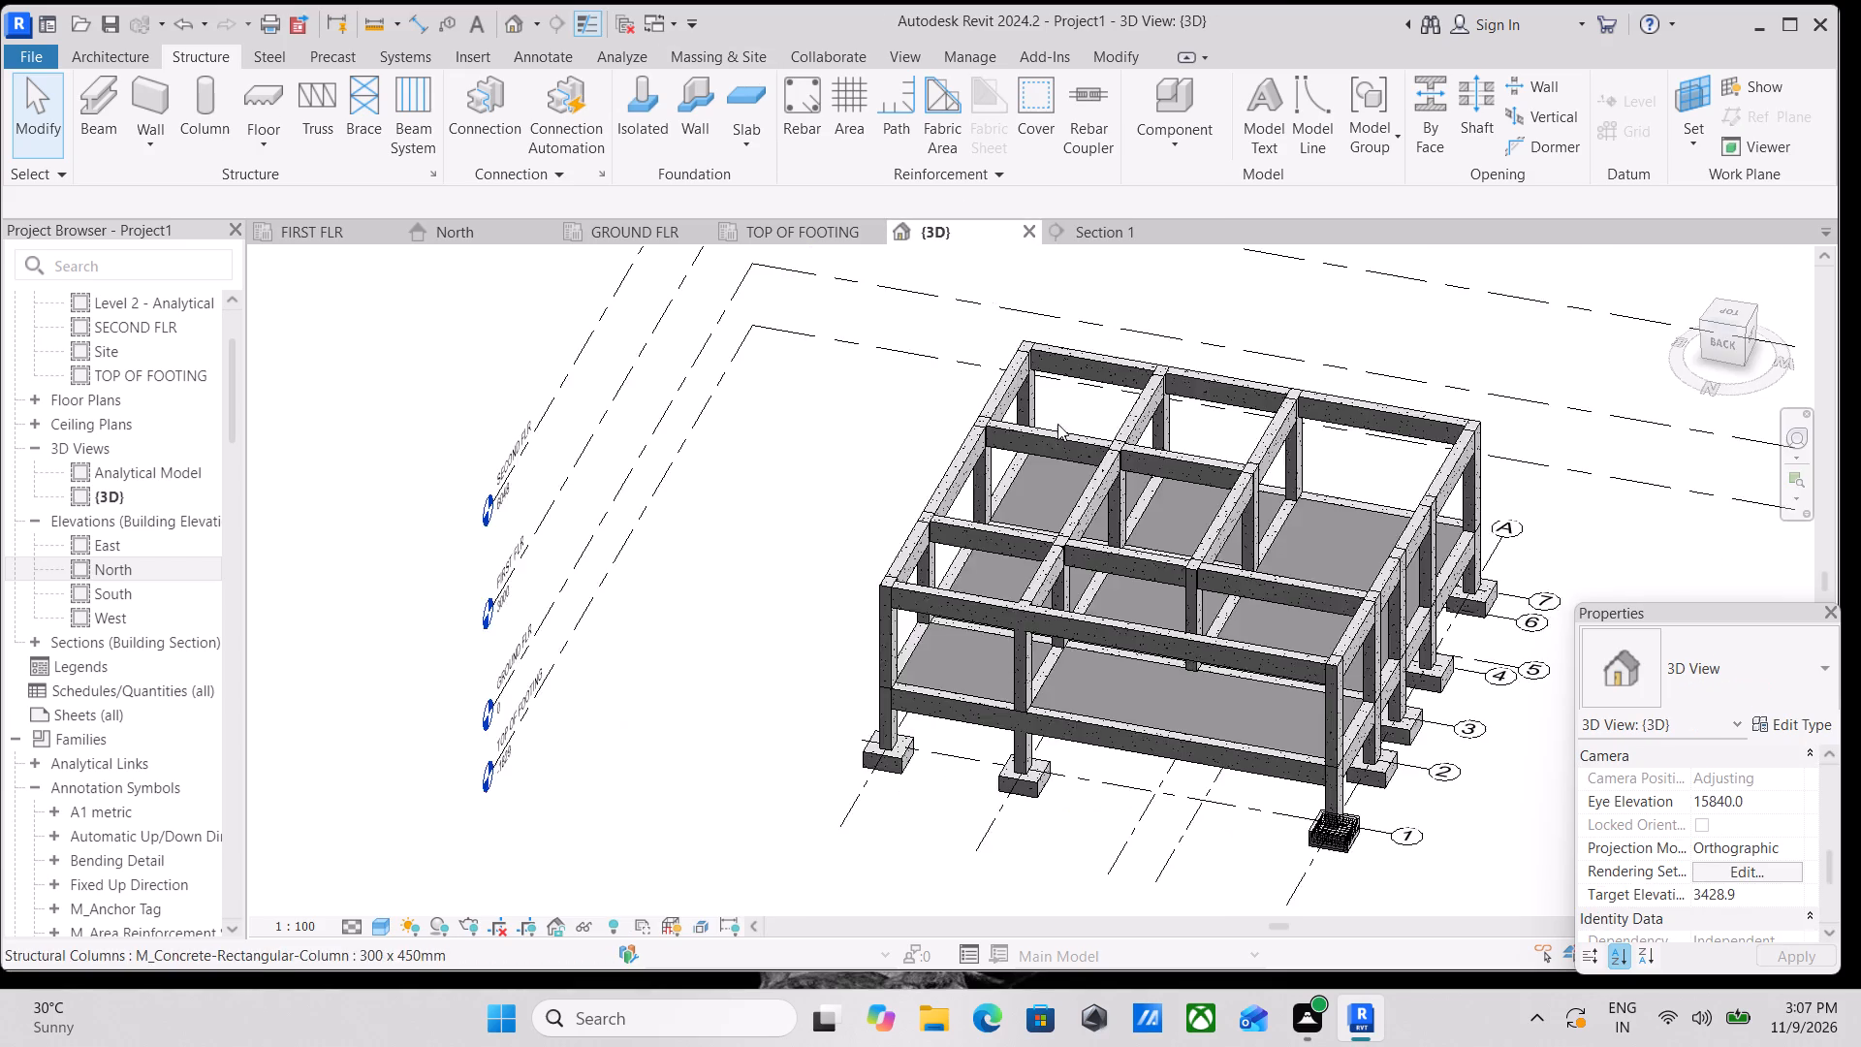
scroll(1072, 436, down, 1)
middle_drag(1079, 440, 1065, 336)
scroll(1435, 555, up, 6)
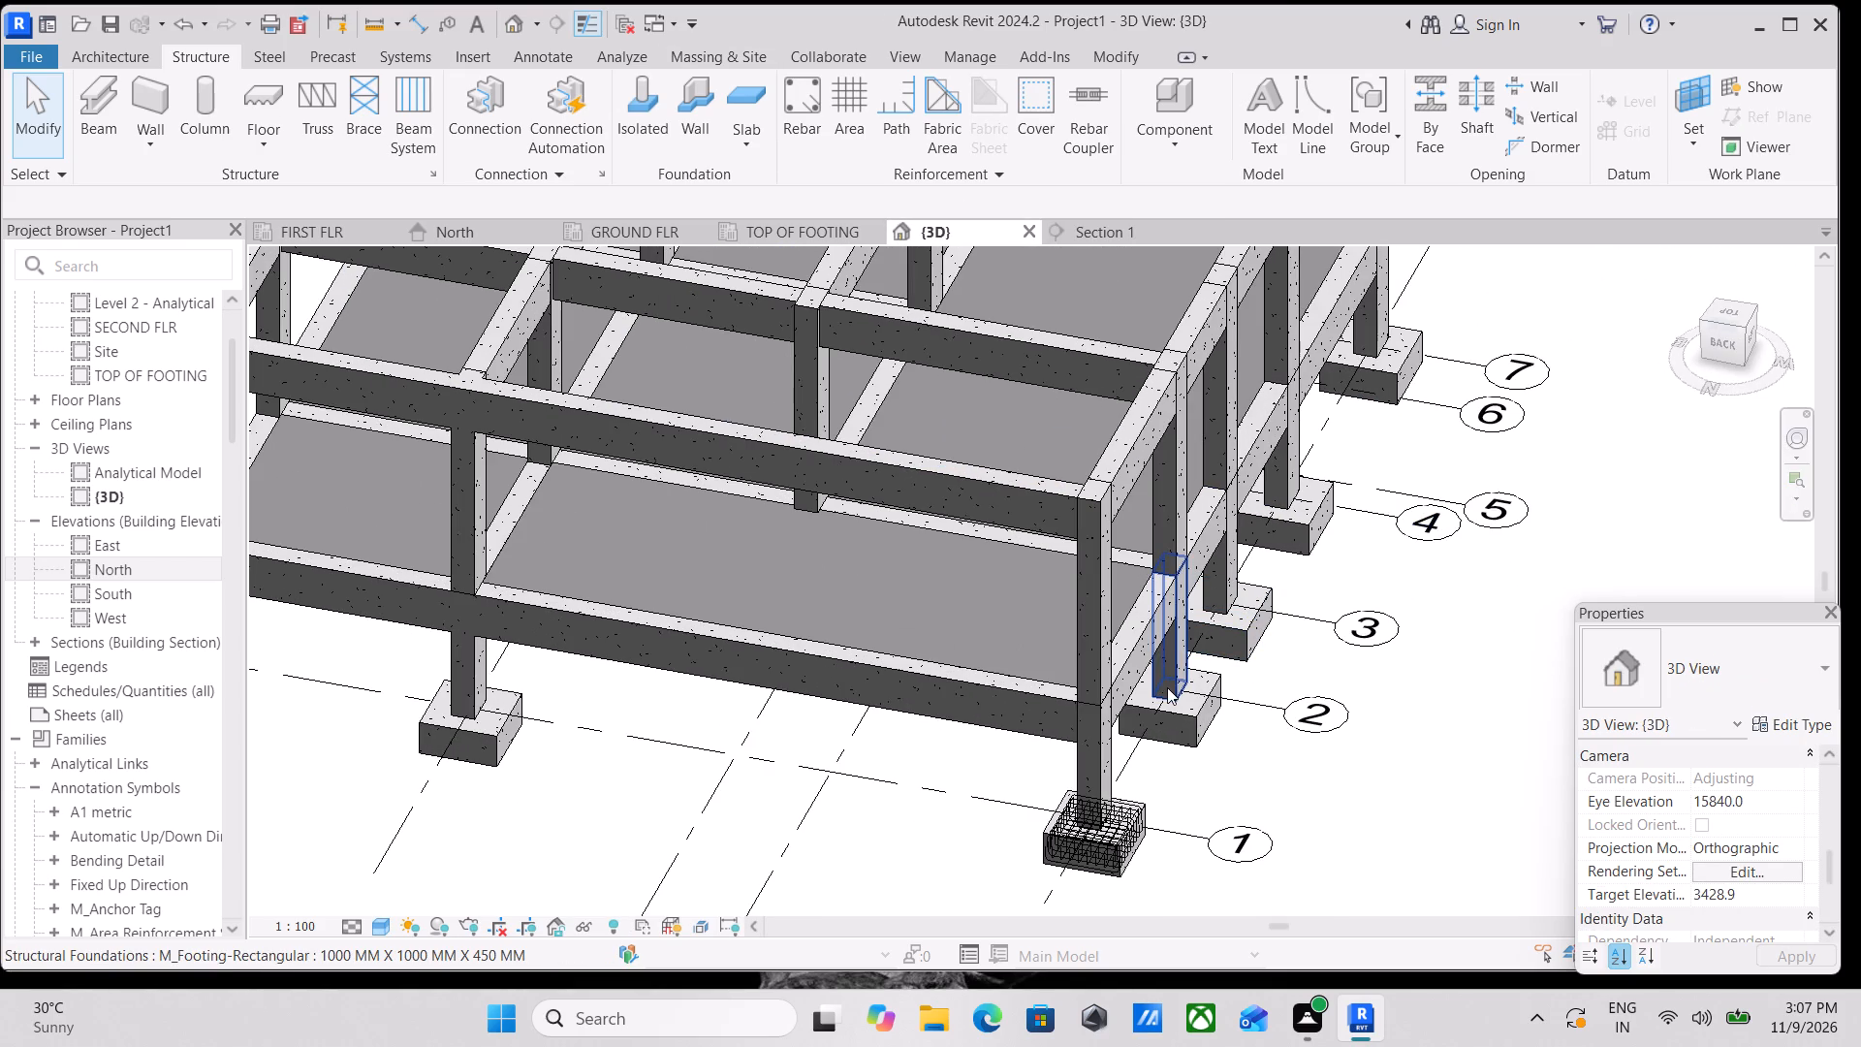
ctrl+middle_drag(1157, 711, 1165, 401)
scroll(1175, 572, up, 4)
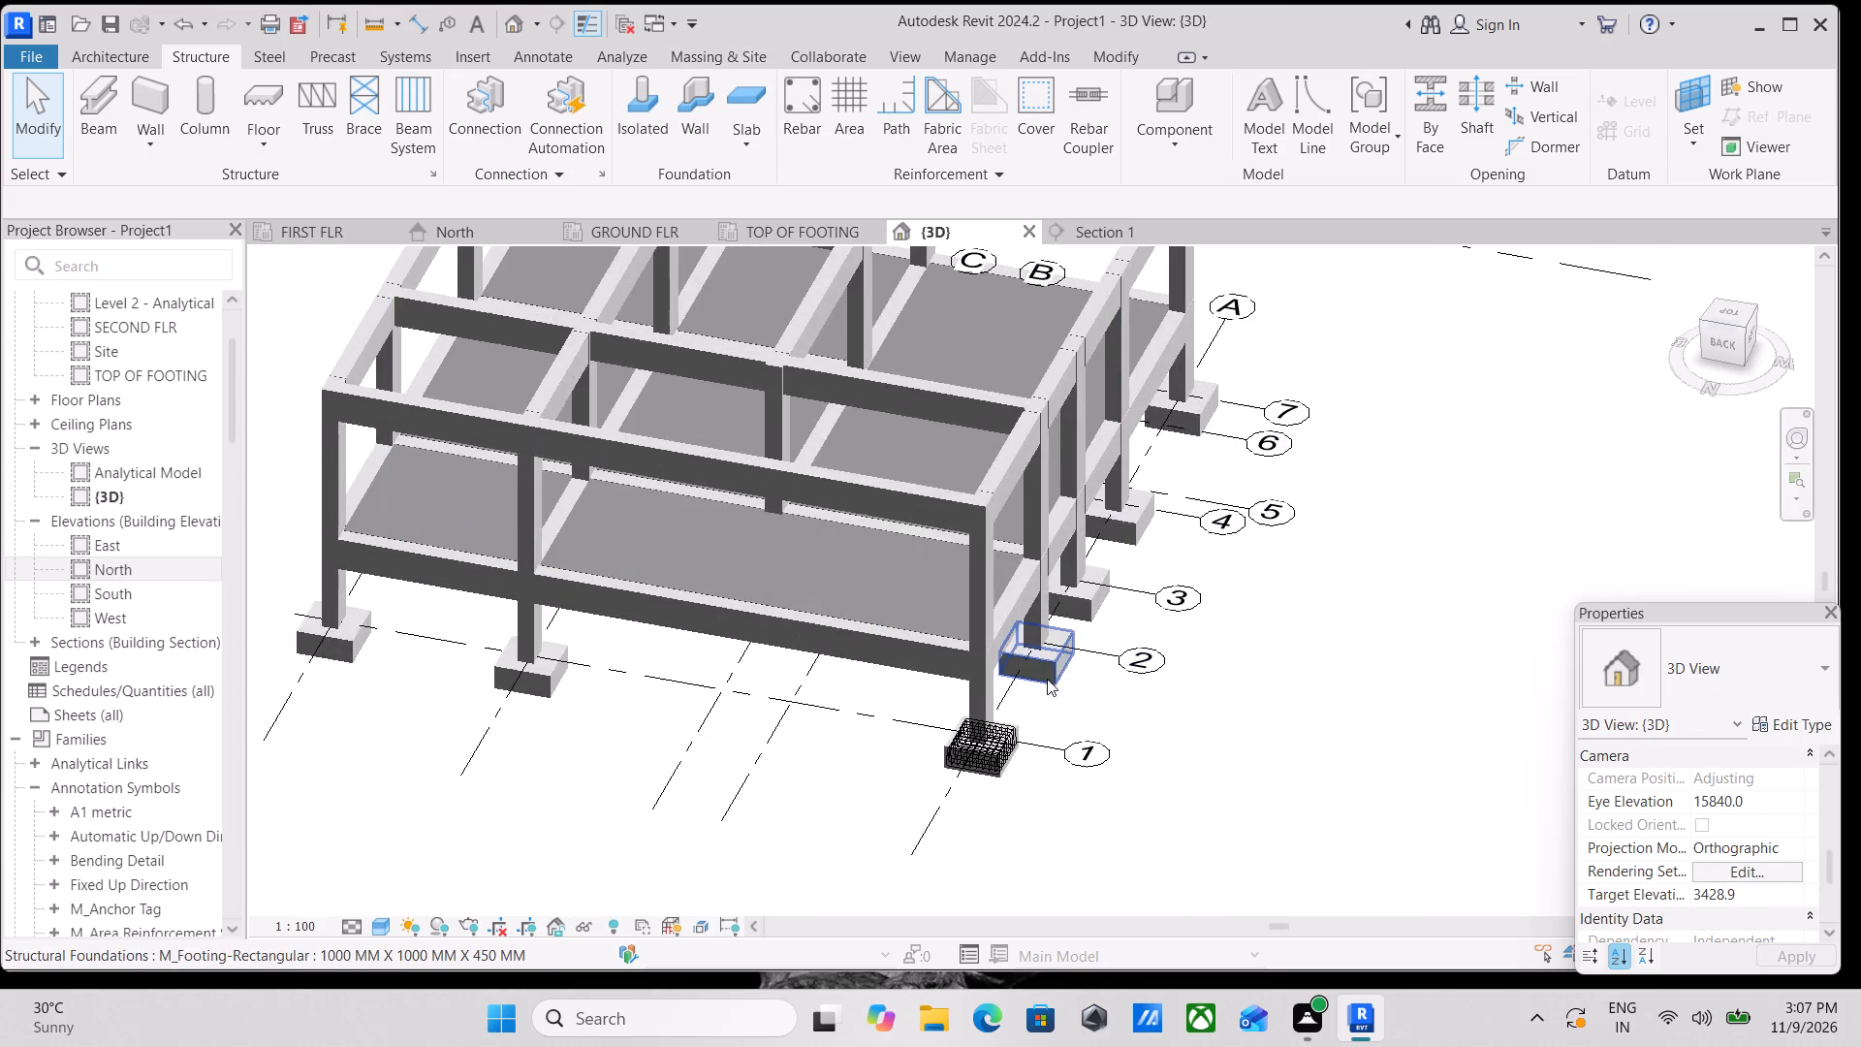
shift+middle_drag(1037, 662, 1058, 408)
scroll(1065, 523, up, 1)
shift+middle_drag(1065, 523, 973, 640)
shift+scroll(976, 636, up, 1)
scroll(862, 721, up, 6)
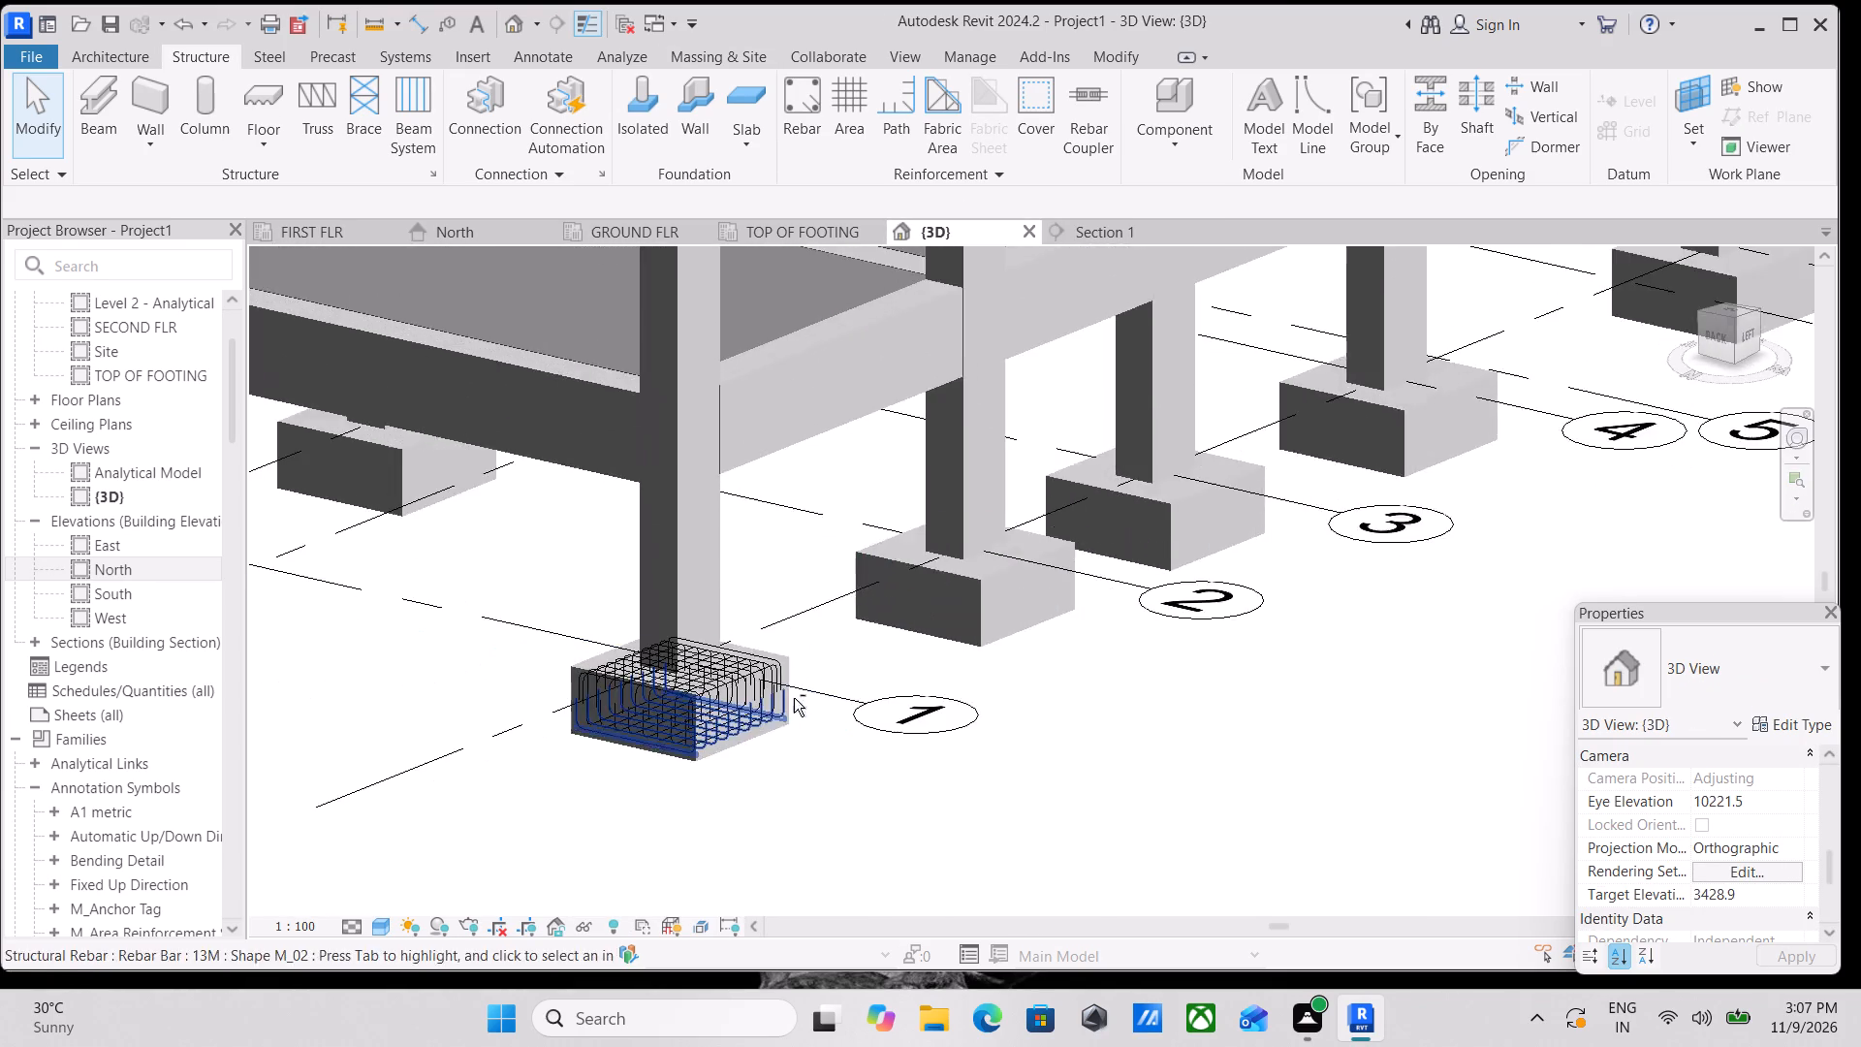
shift+middle_drag(947, 635, 1057, 589)
shift+middle_drag(1040, 611, 761, 715)
scroll(752, 683, down, 2)
middle_drag(752, 683, 1721, 365)
scroll(1304, 428, down, 2)
middle_drag(1266, 428, 1449, 565)
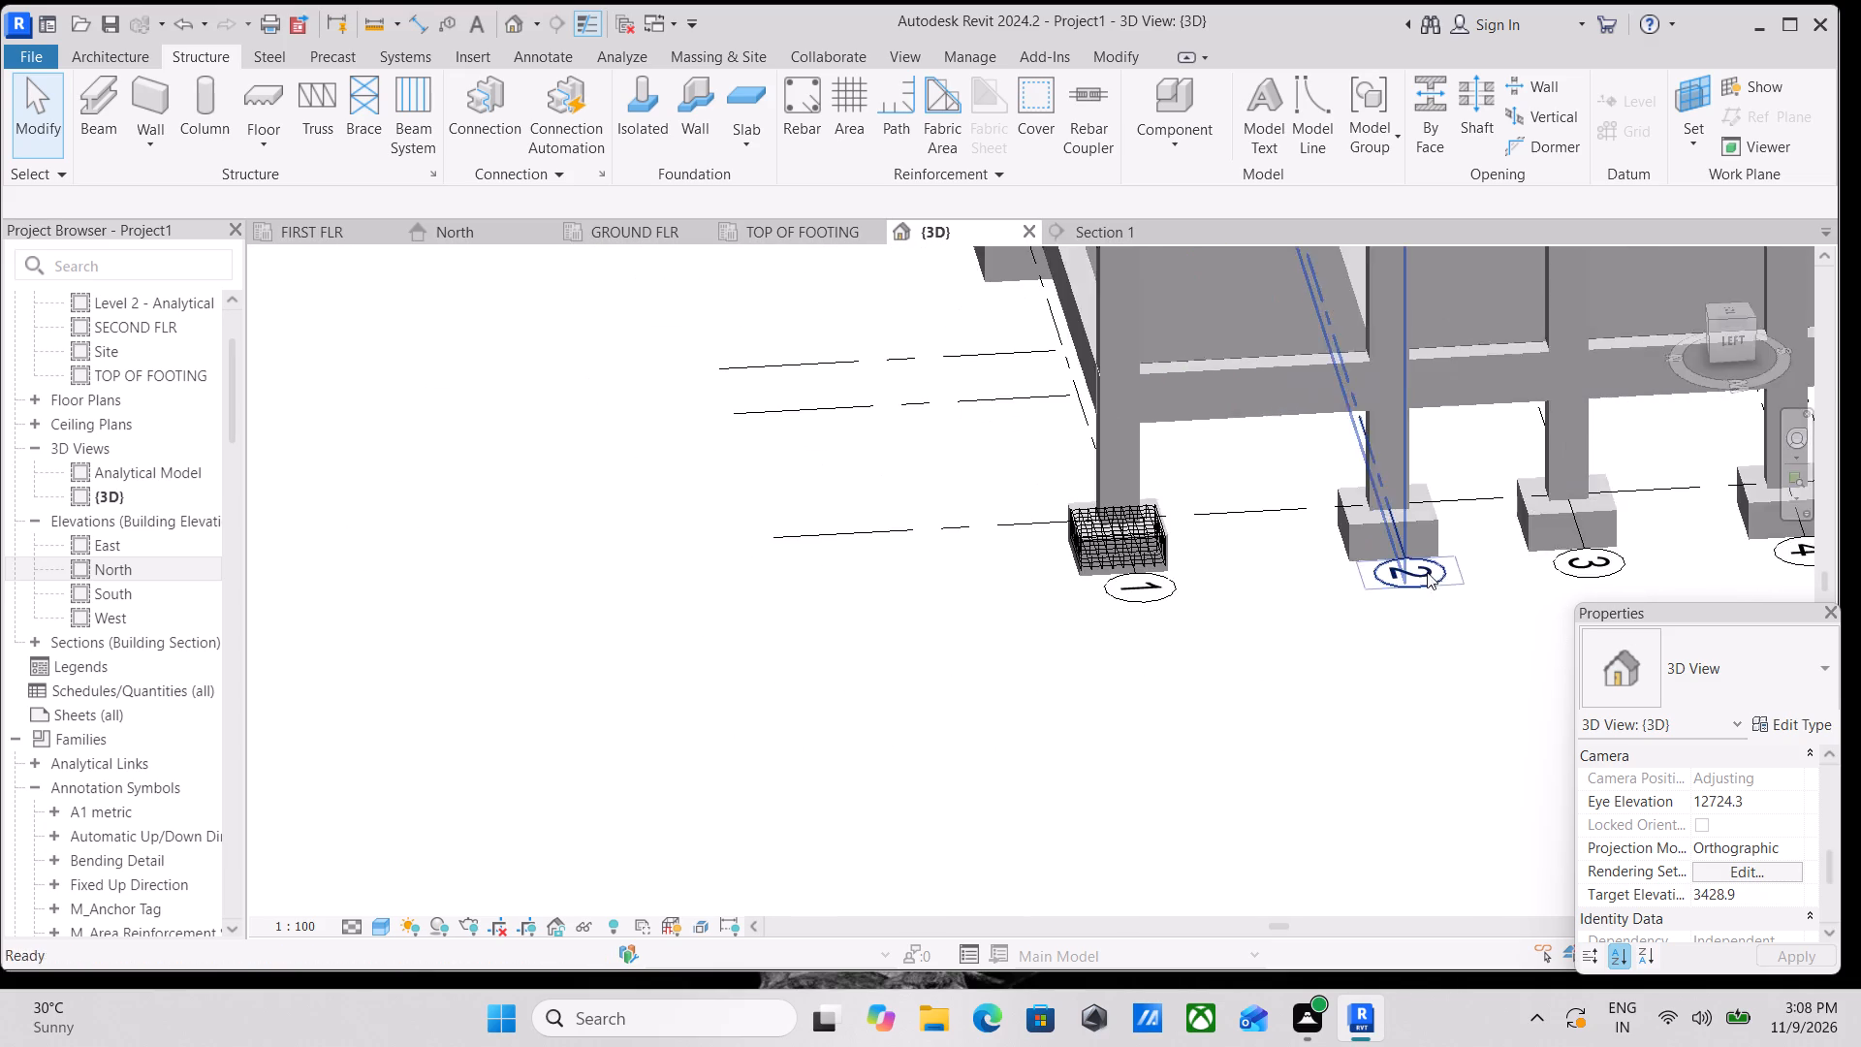
scroll(1205, 525, up, 7)
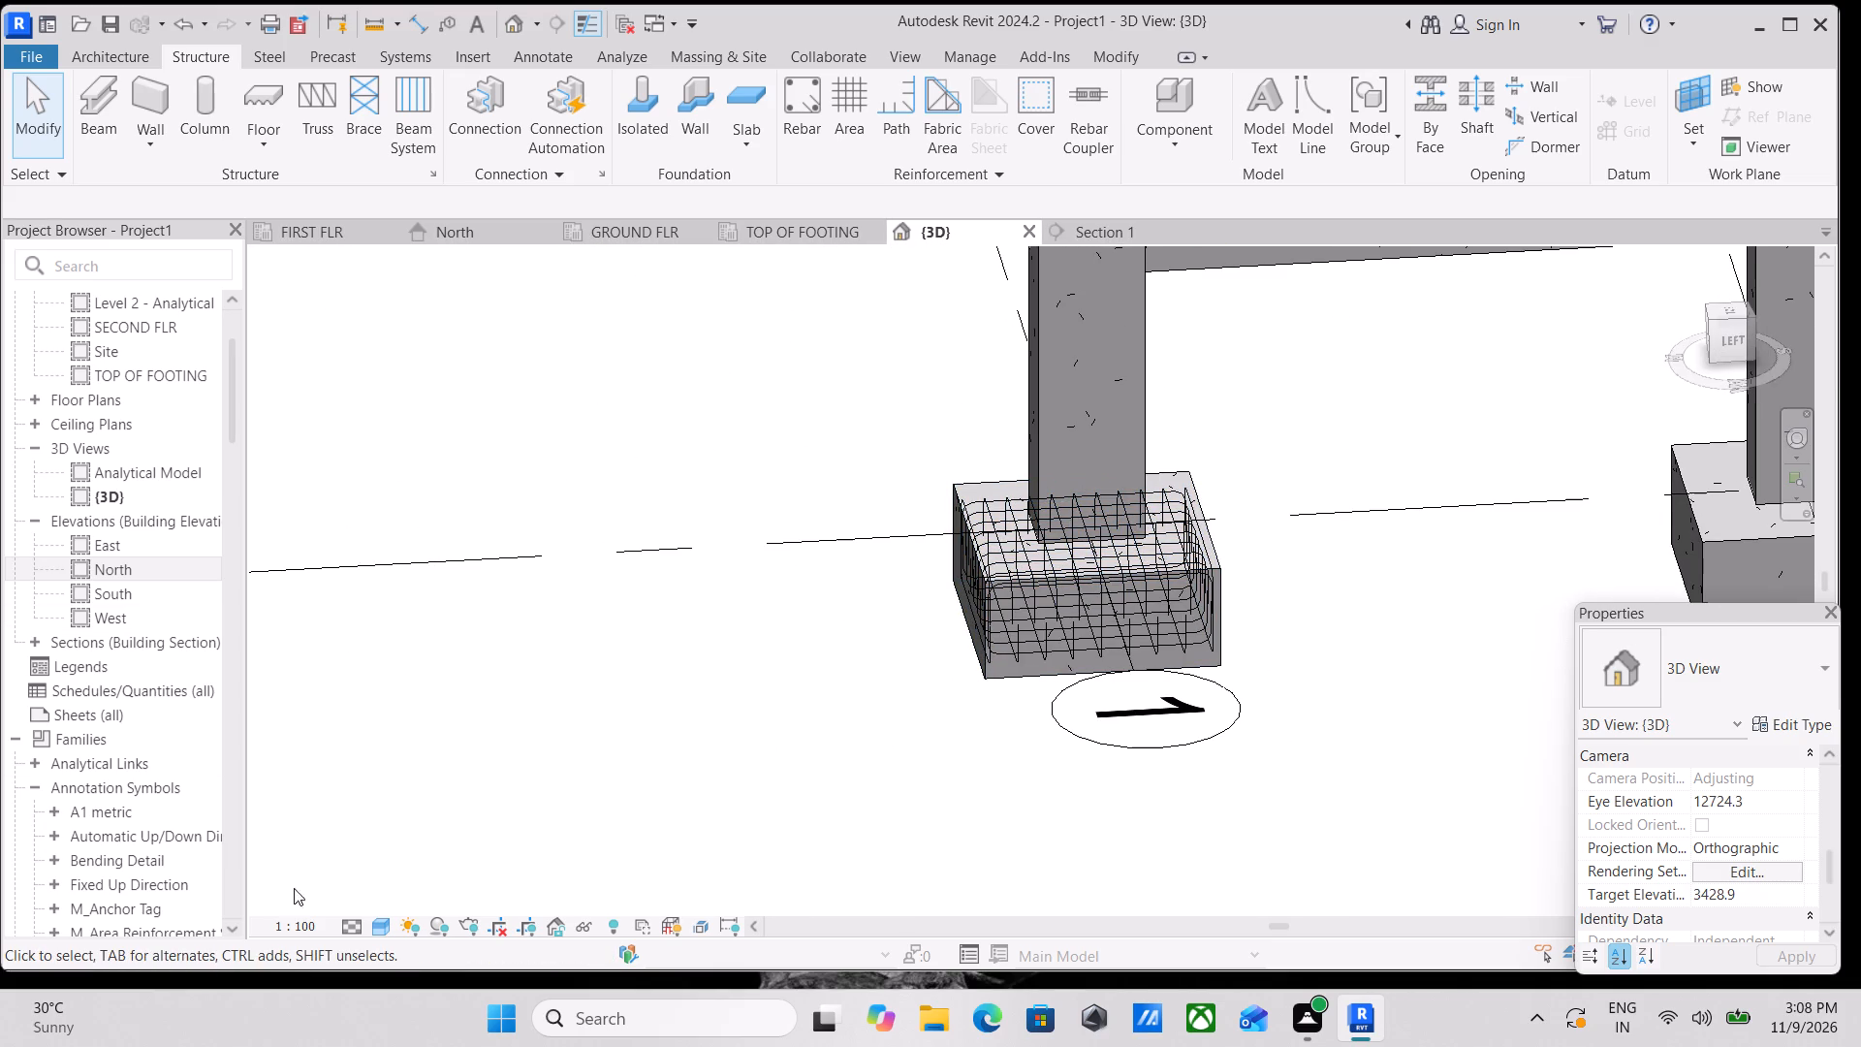
Set the {3D} view's detail level to Fine.
click(344, 924)
click(373, 904)
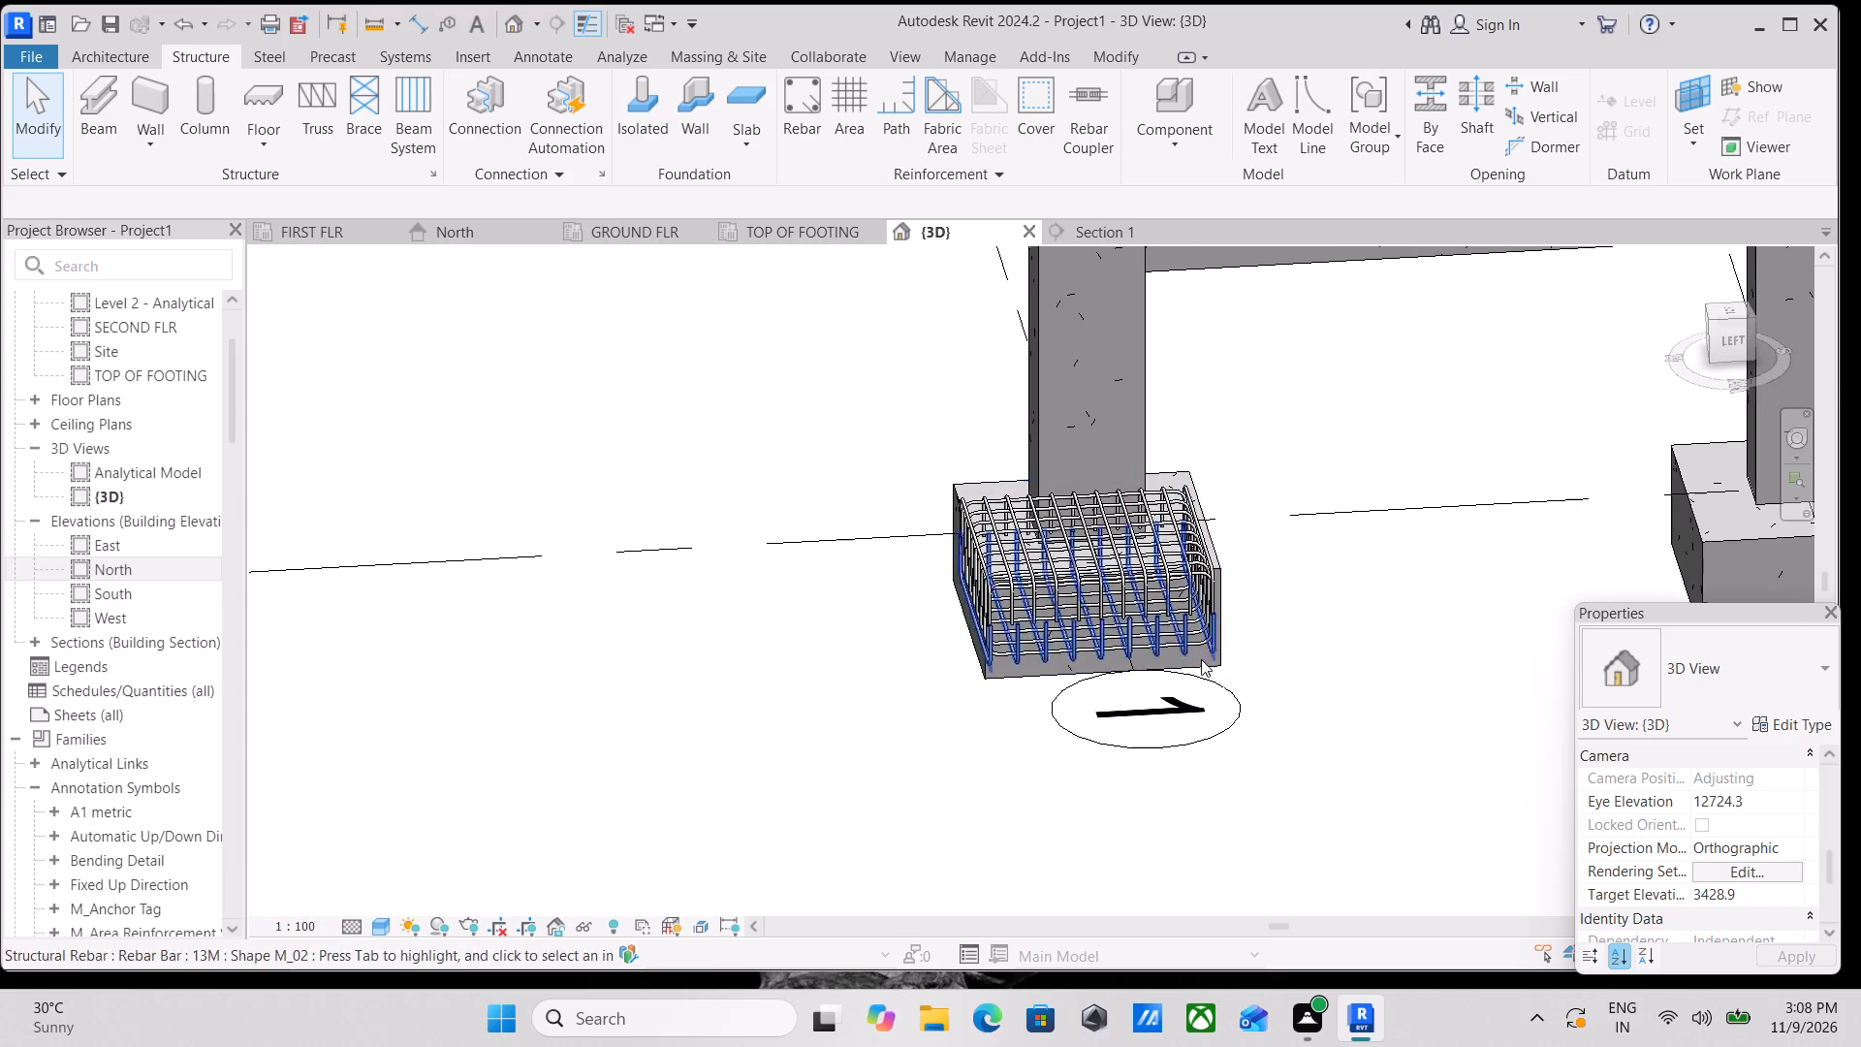
Examine the grid 1/A footing's rebar cage in {3D} from several sides, ending with the back view.
scroll(1214, 650, up, 9)
scroll(1192, 593, down, 8)
shift+middle_drag(1113, 587, 1200, 699)
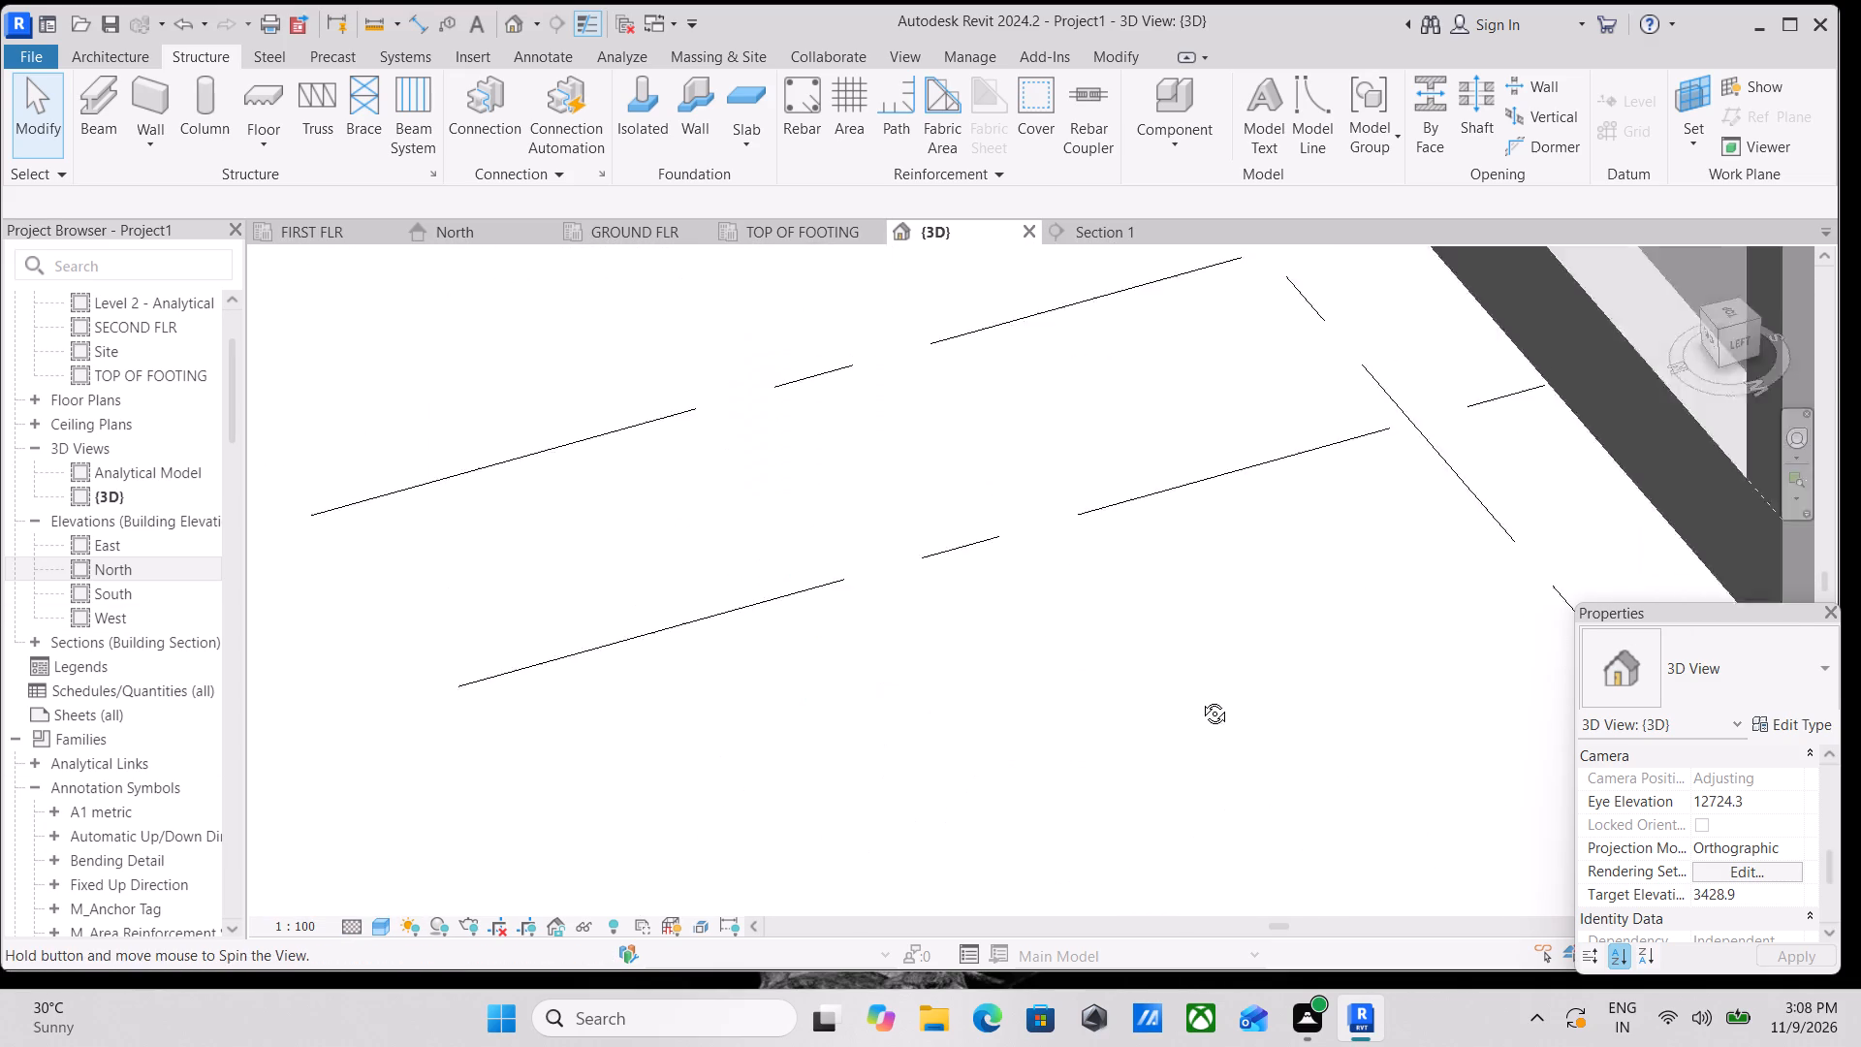
shift+middle_drag(1200, 699, 1238, 738)
middle_drag(1342, 592, 475, 661)
scroll(800, 567, down, 5)
middle_drag(1018, 584, 489, 590)
scroll(795, 575, down, 1)
middle_drag(798, 581, 842, 558)
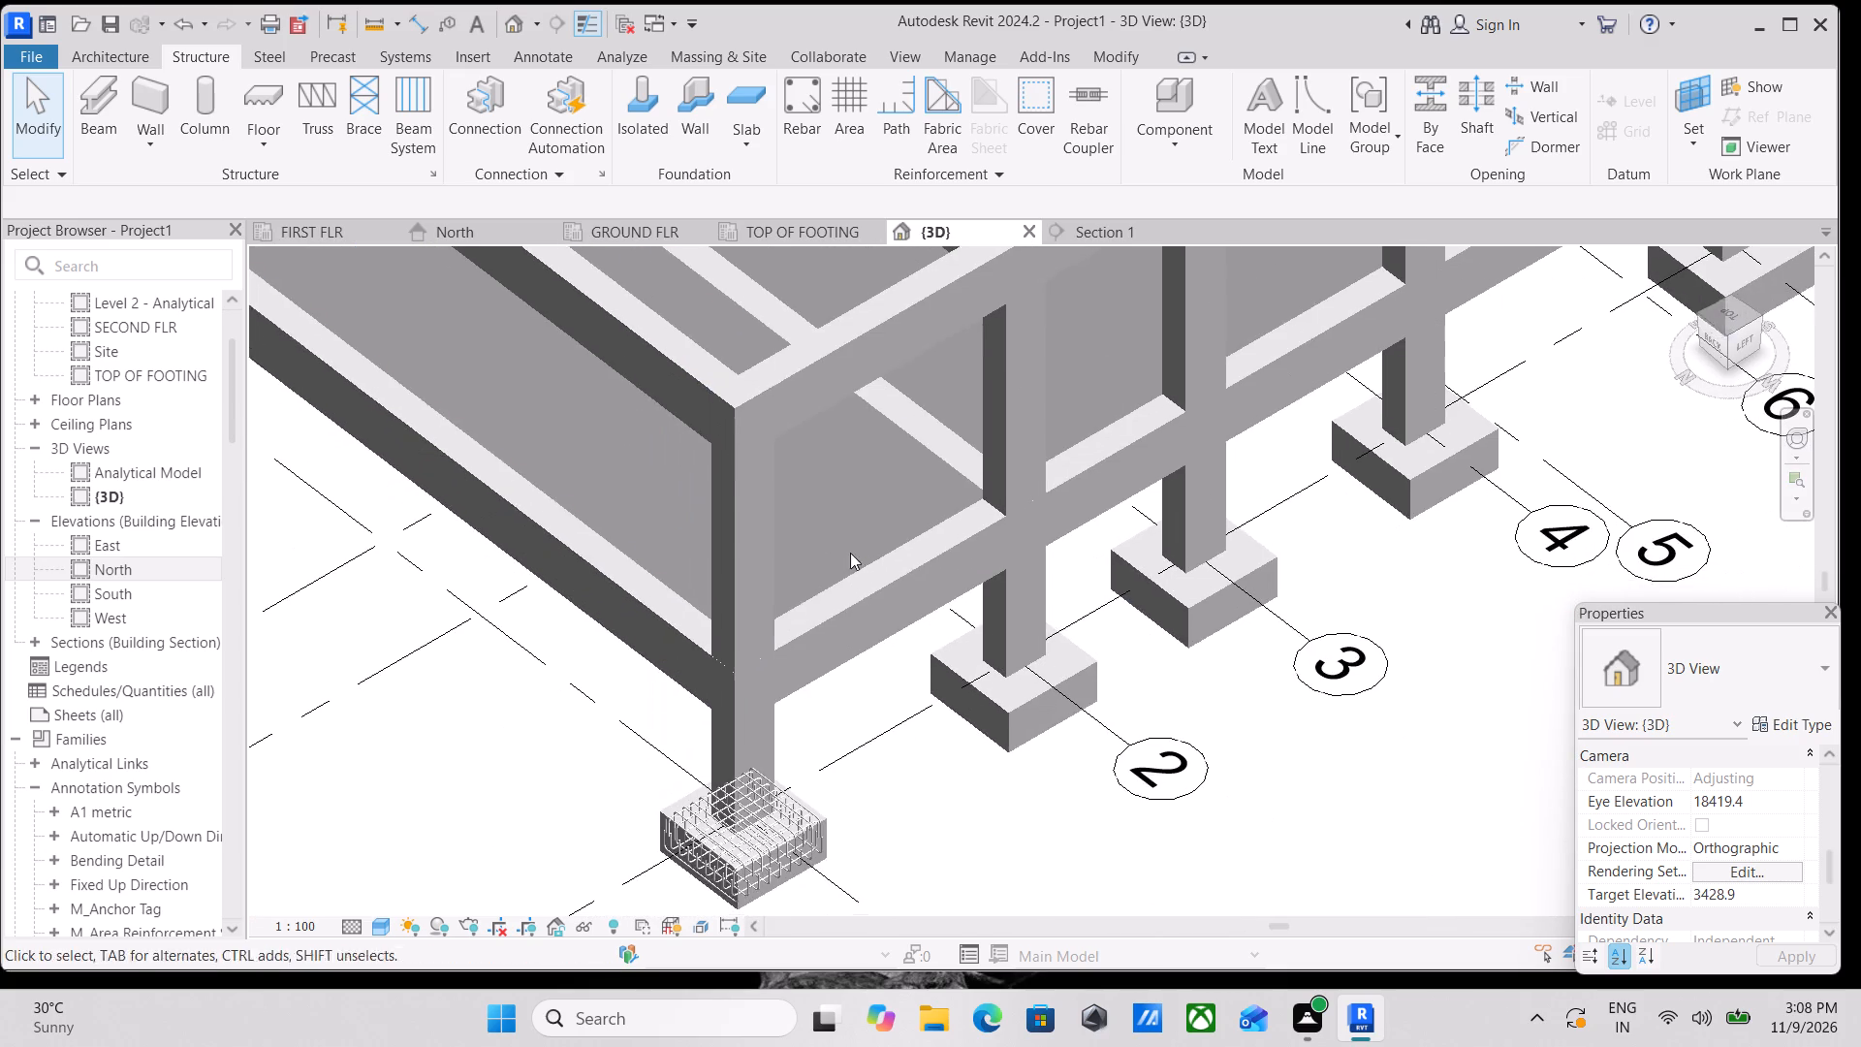
shift+middle_drag(876, 718, 1026, 686)
middle_drag(1038, 671, 803, 682)
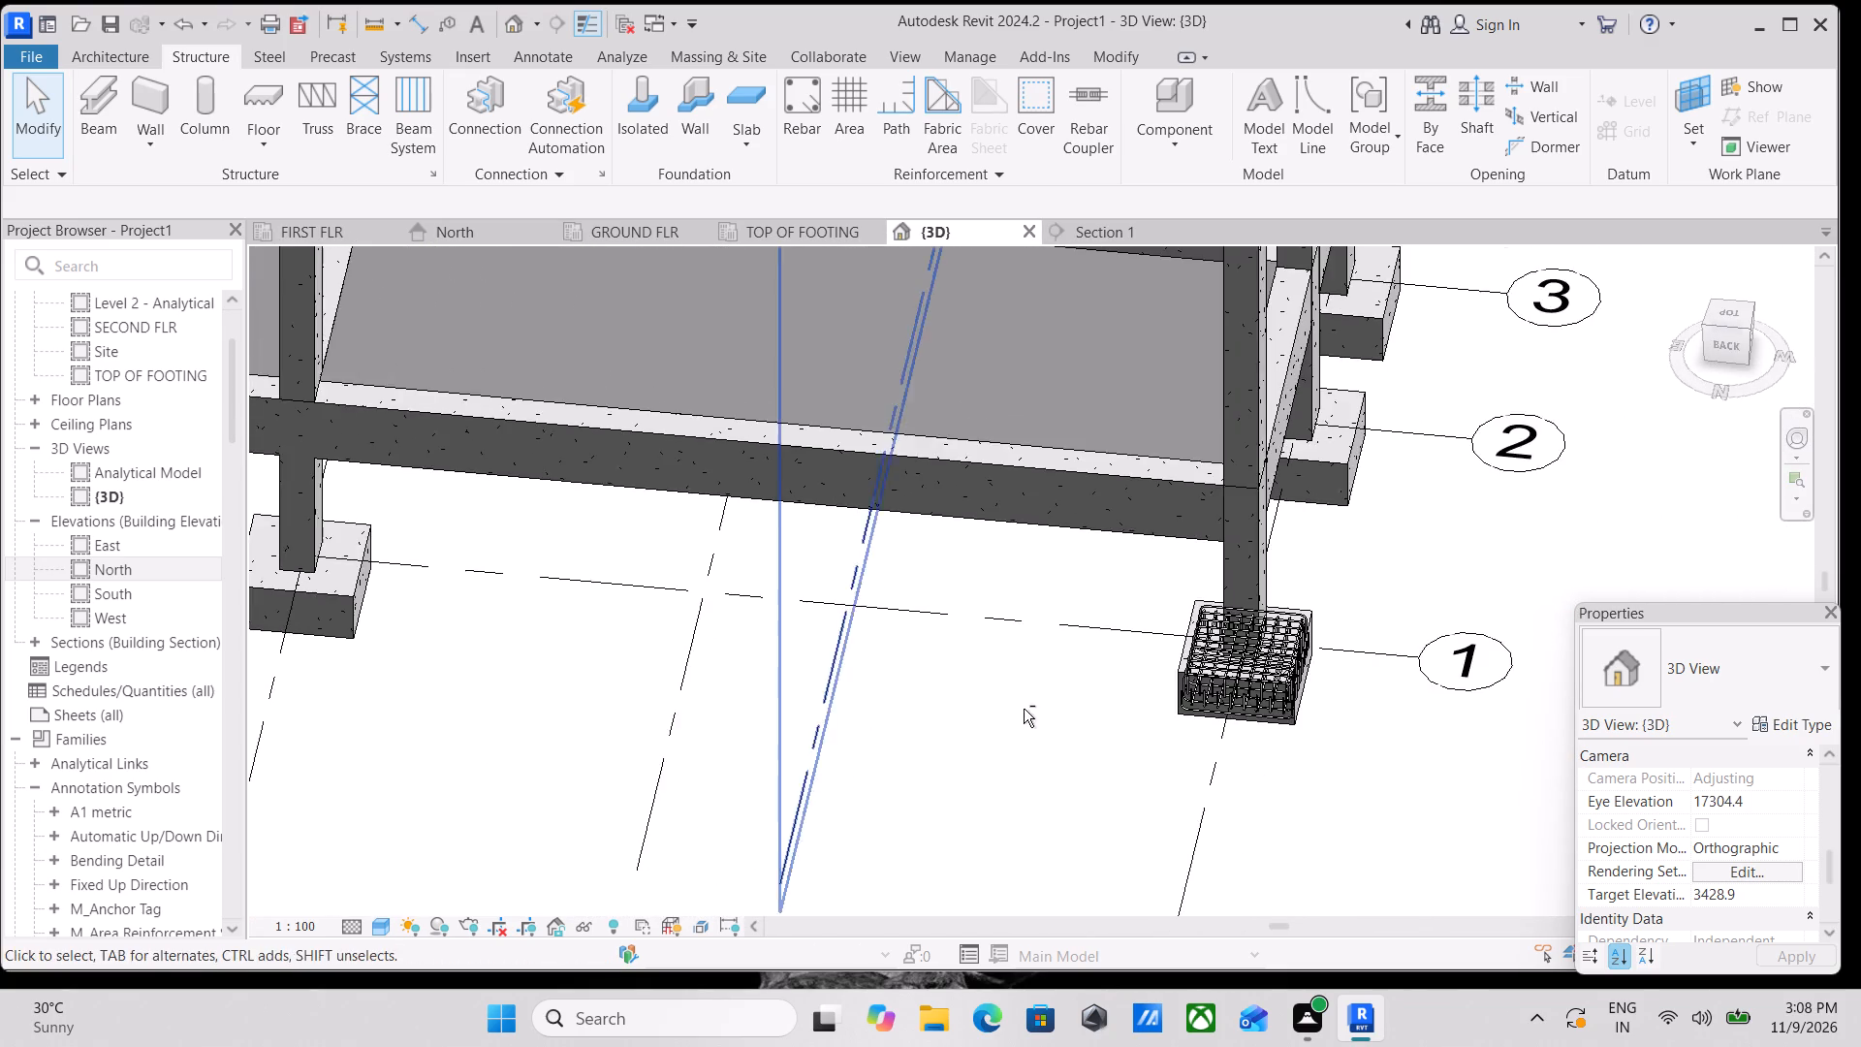
shift+middle_drag(1024, 709, 1174, 713)
middle_drag(1119, 722, 497, 953)
scroll(946, 614, down, 3)
middle_drag(946, 614, 975, 741)
scroll(1057, 598, up, 4)
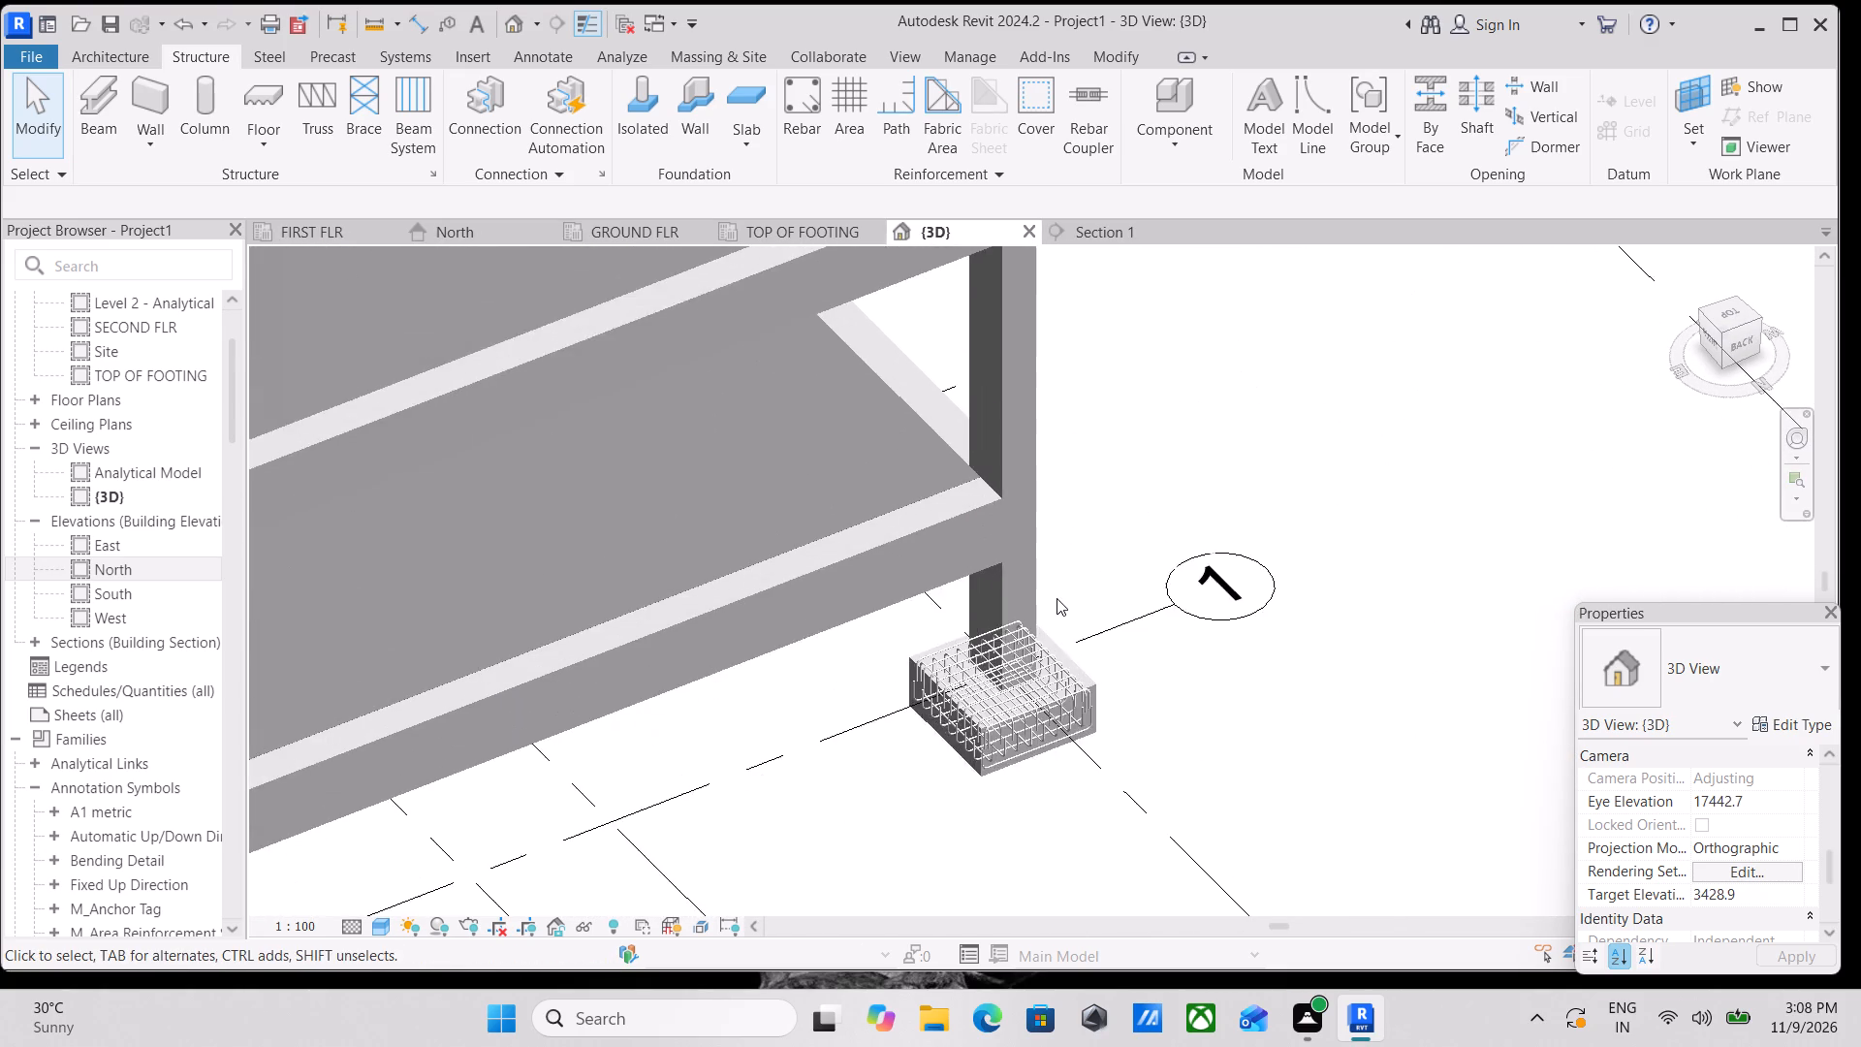
scroll(1057, 598, up, 4)
scroll(914, 578, up, 4)
scroll(914, 578, down, 3)
middle_drag(914, 578, 907, 601)
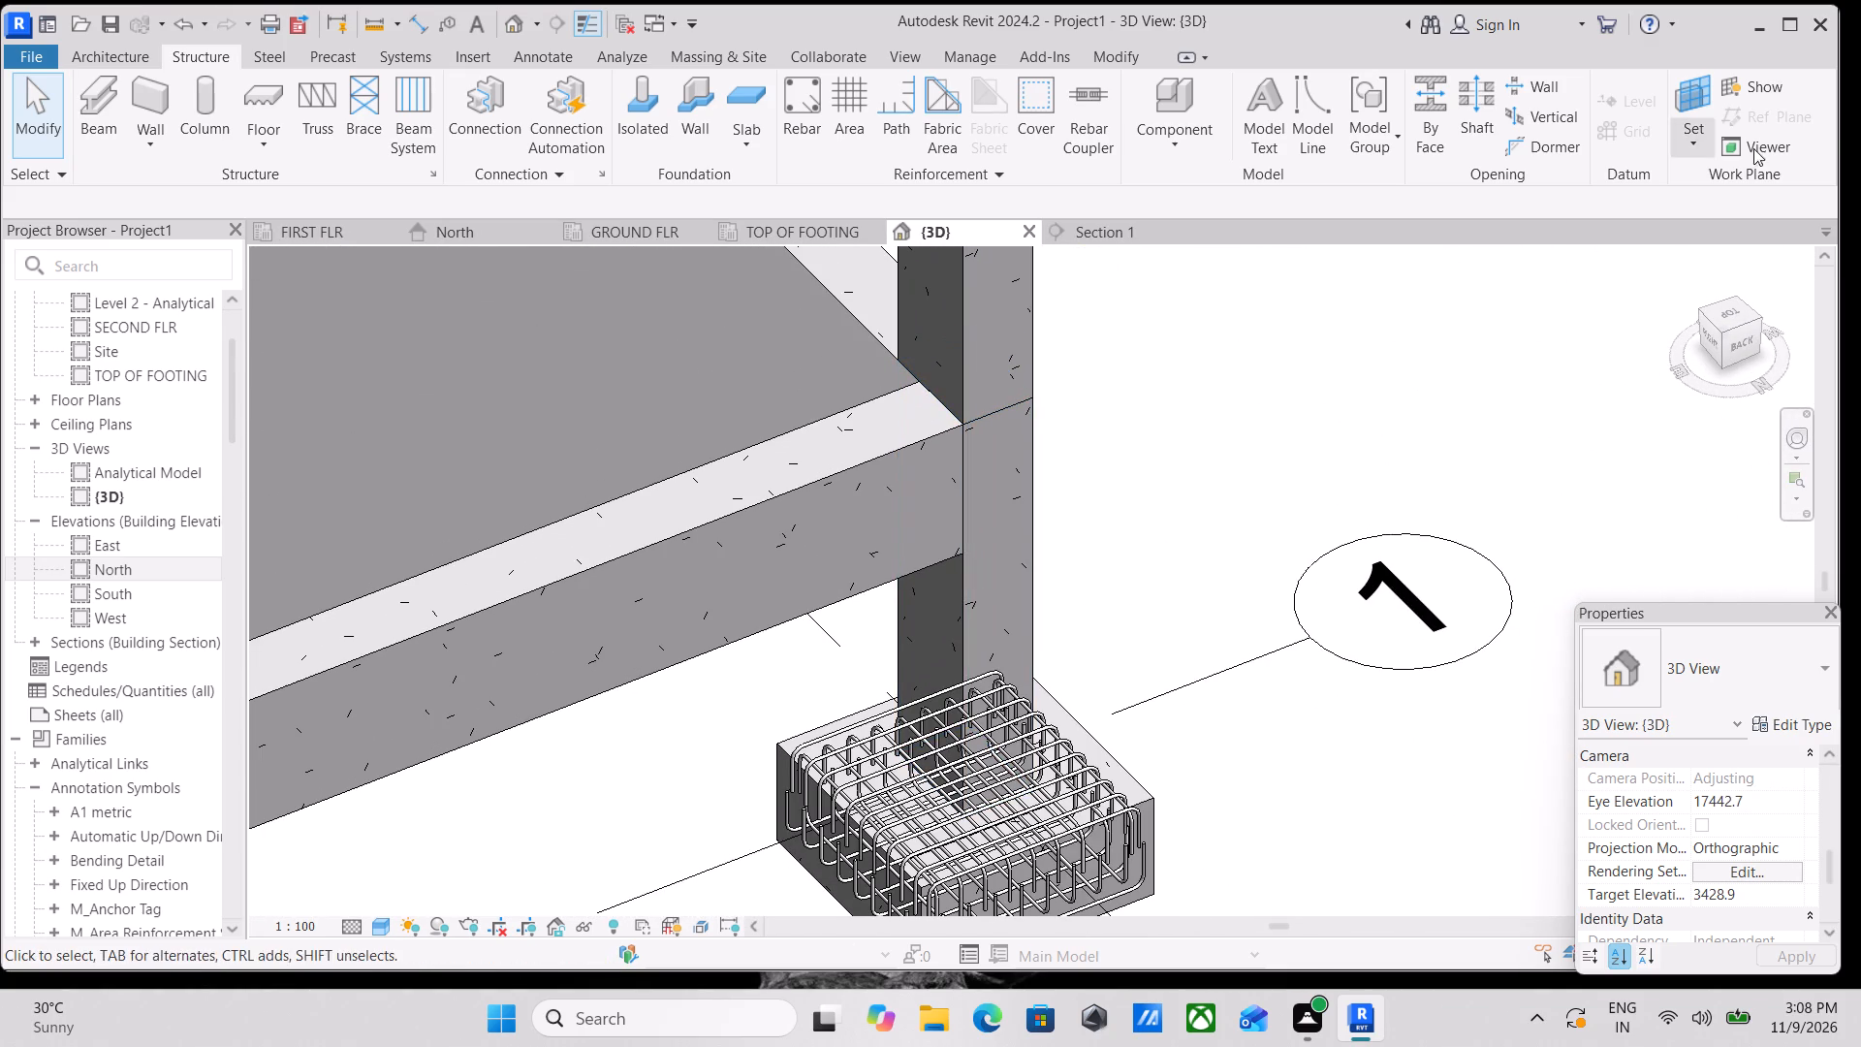
click(1745, 343)
scroll(1343, 398, down, 1)
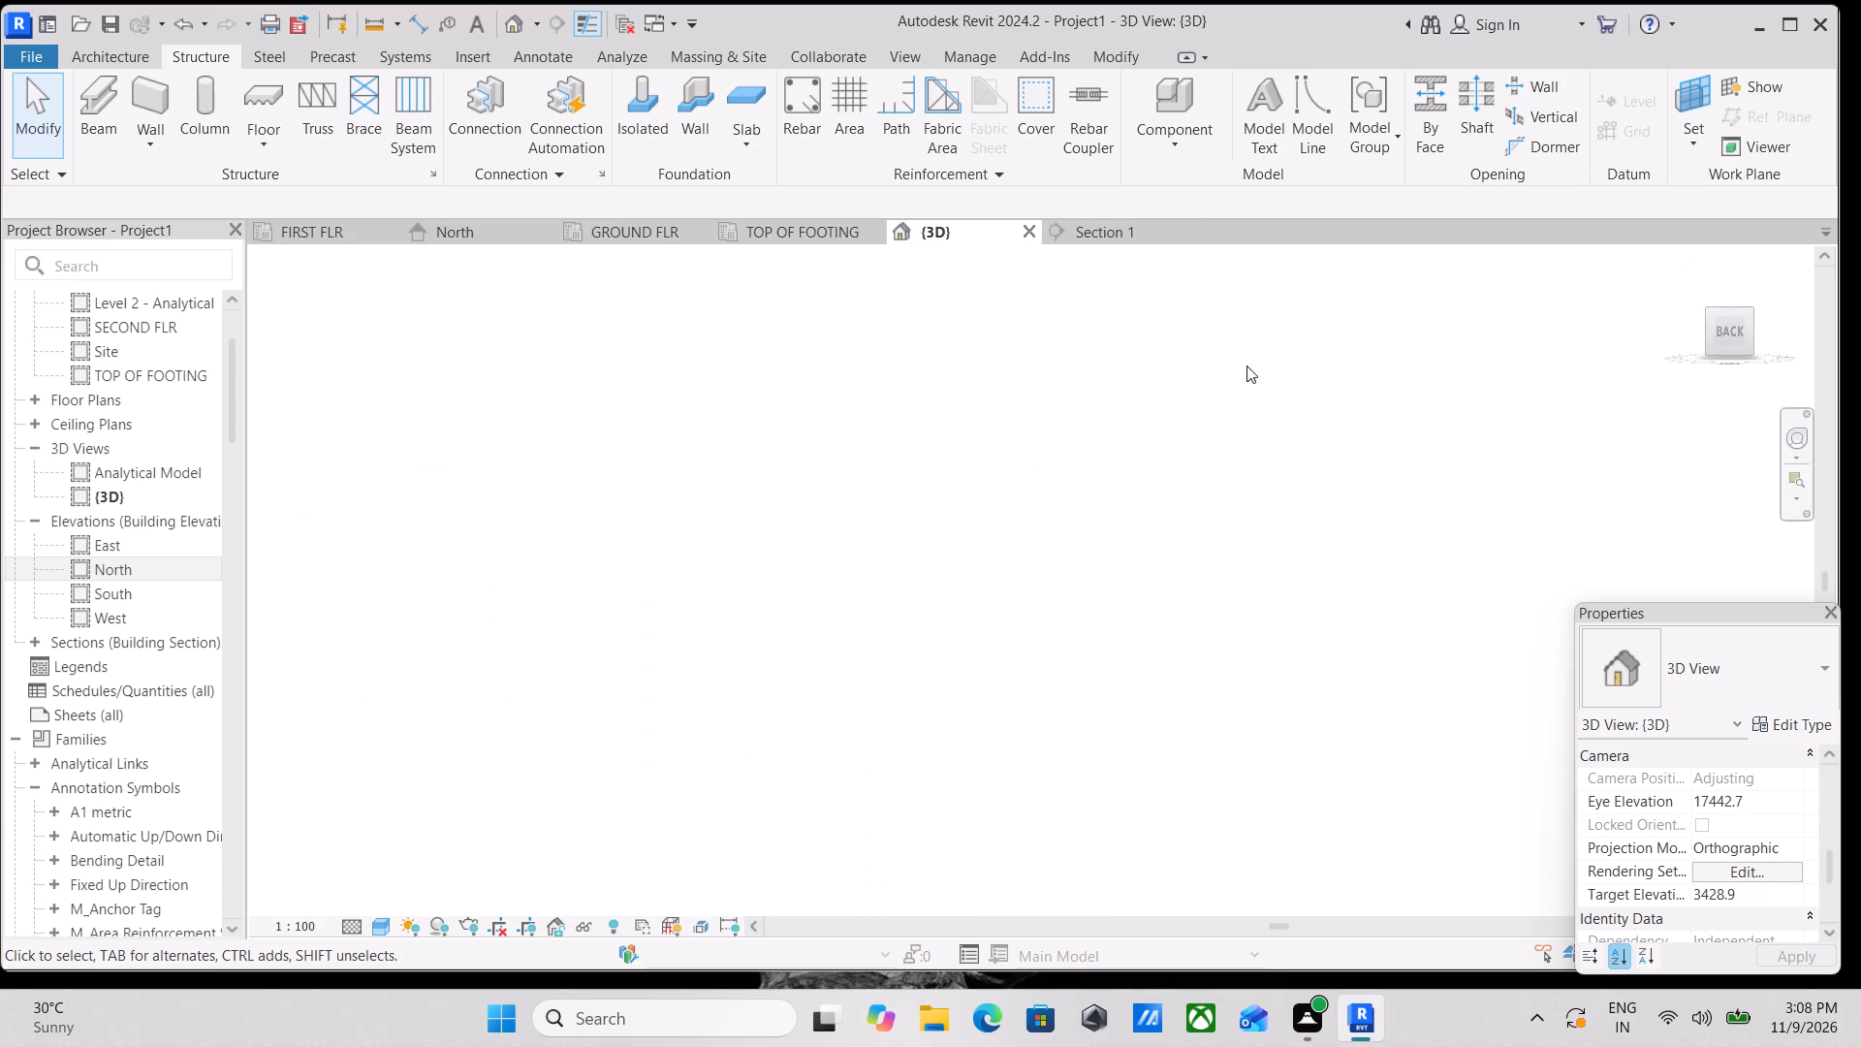
Compare the grid 1/A footing across the TOP OF FOOTING plan, Section 1 and {3D} views.
click(753, 227)
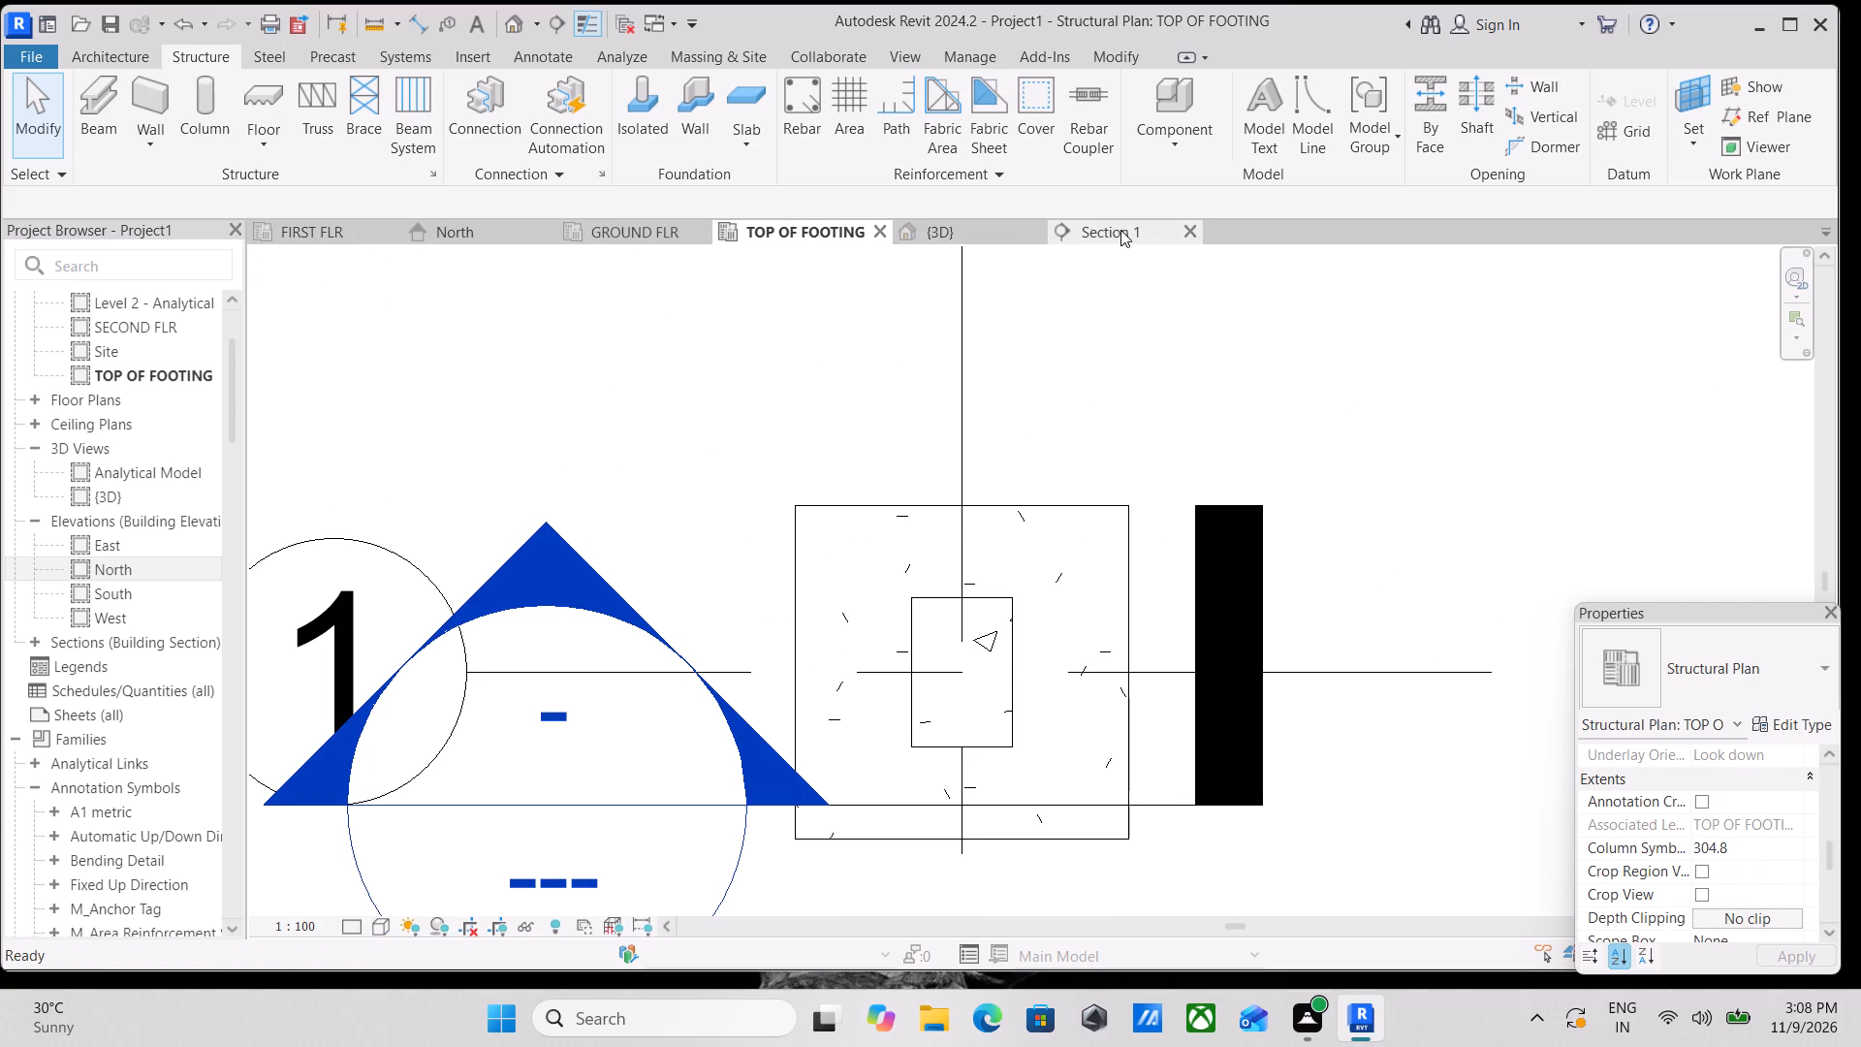
click(1120, 222)
key(Escape)
scroll(1118, 283, down, 2)
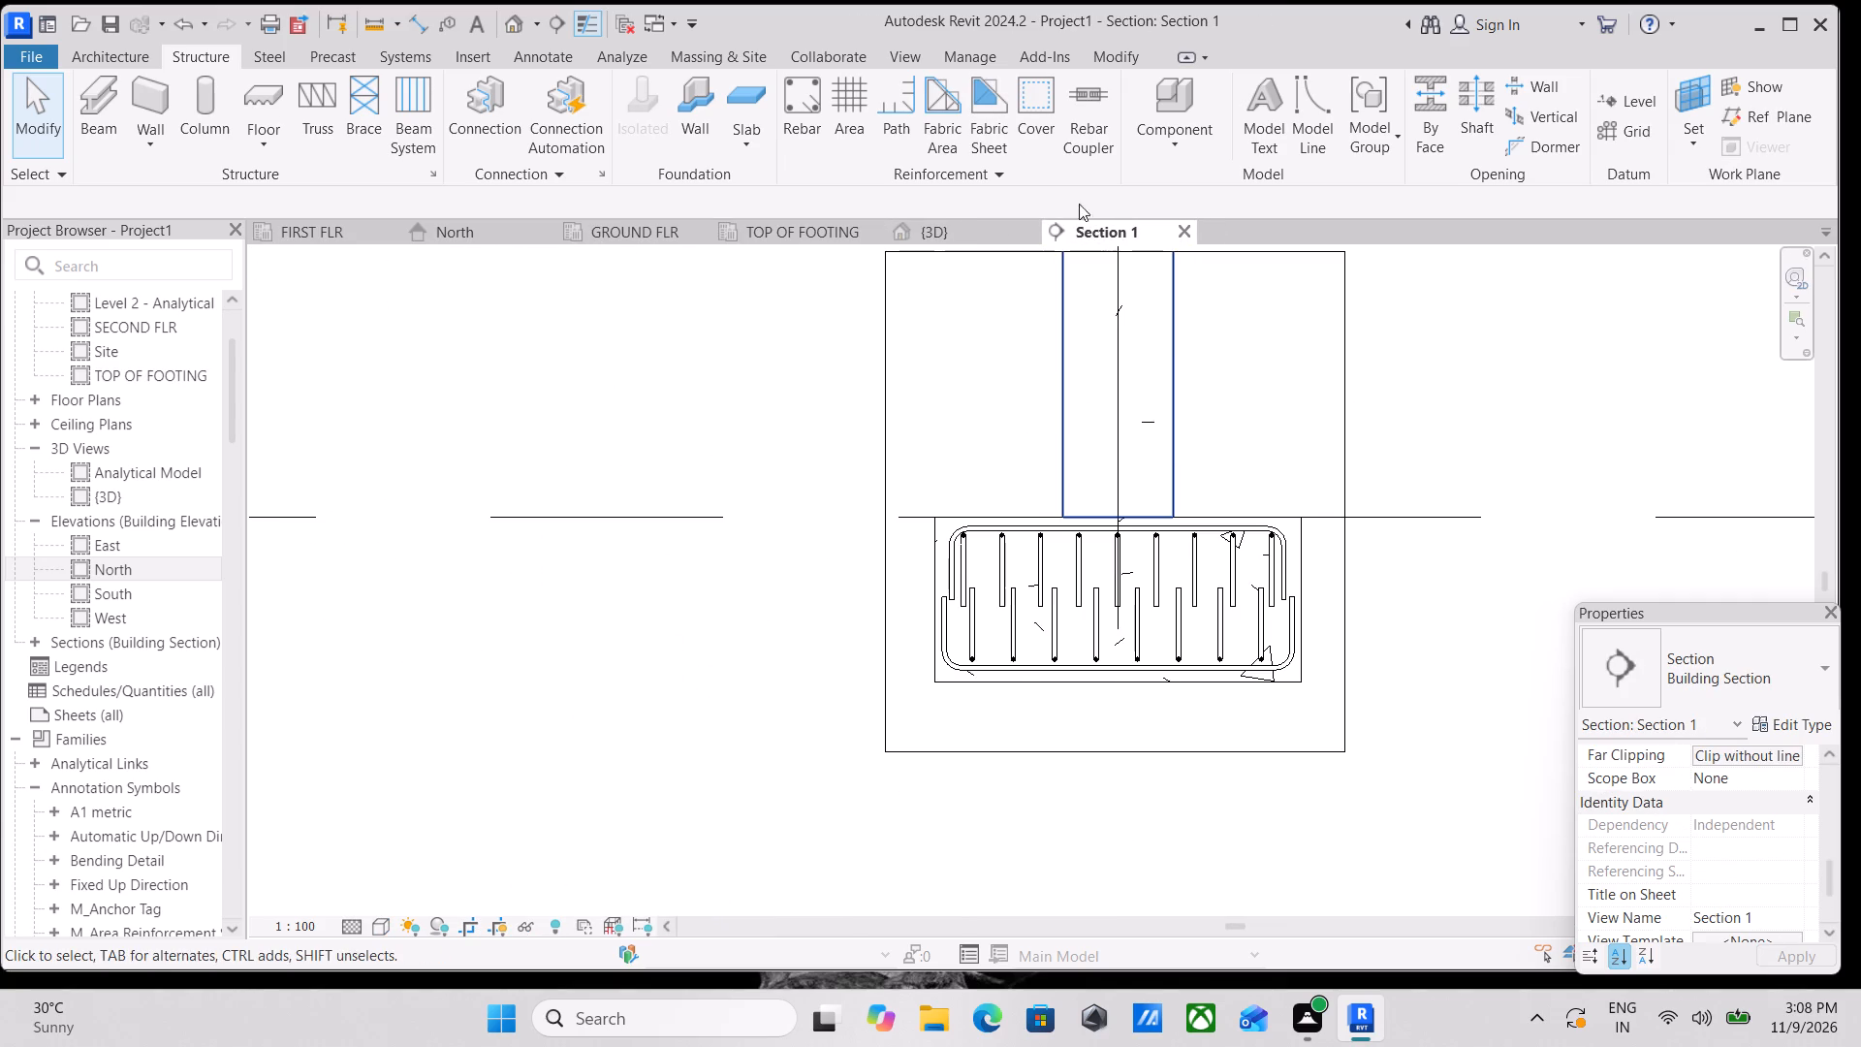
click(989, 231)
scroll(1093, 429, down, 2)
click(1074, 225)
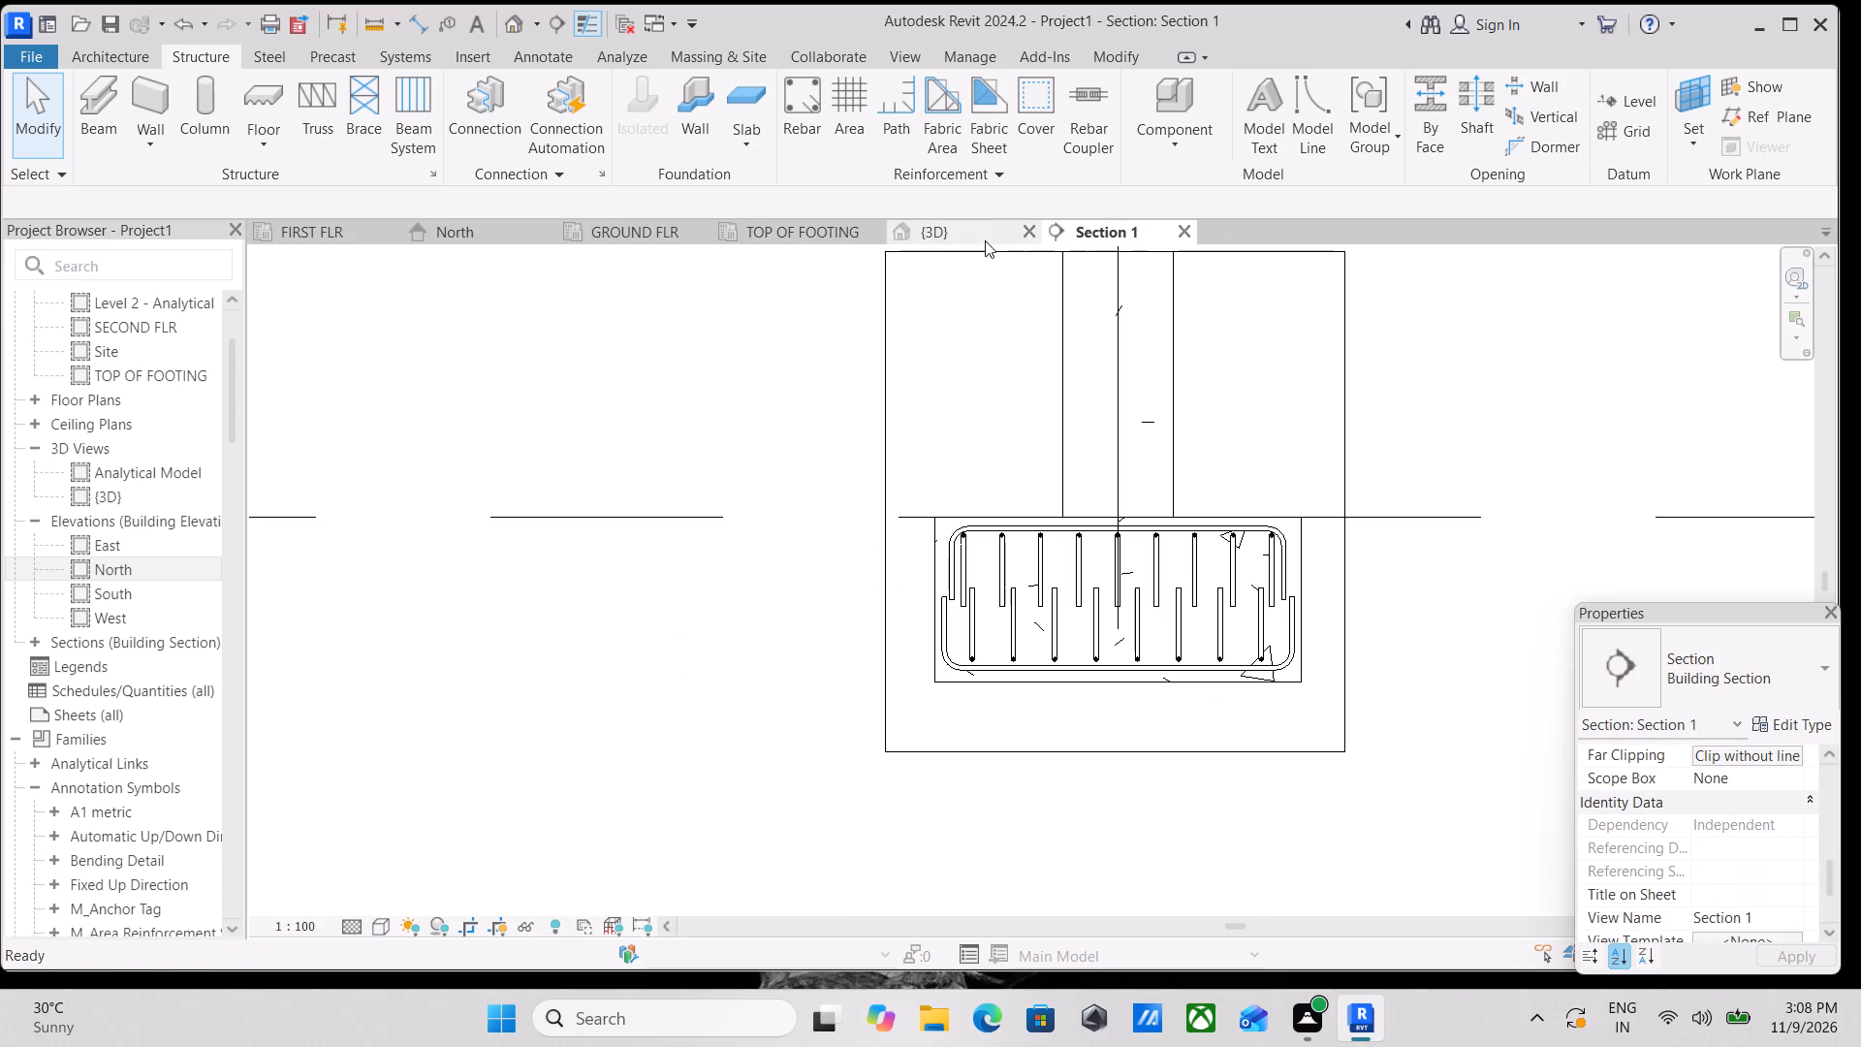
click(990, 233)
scroll(1009, 275, down, 1)
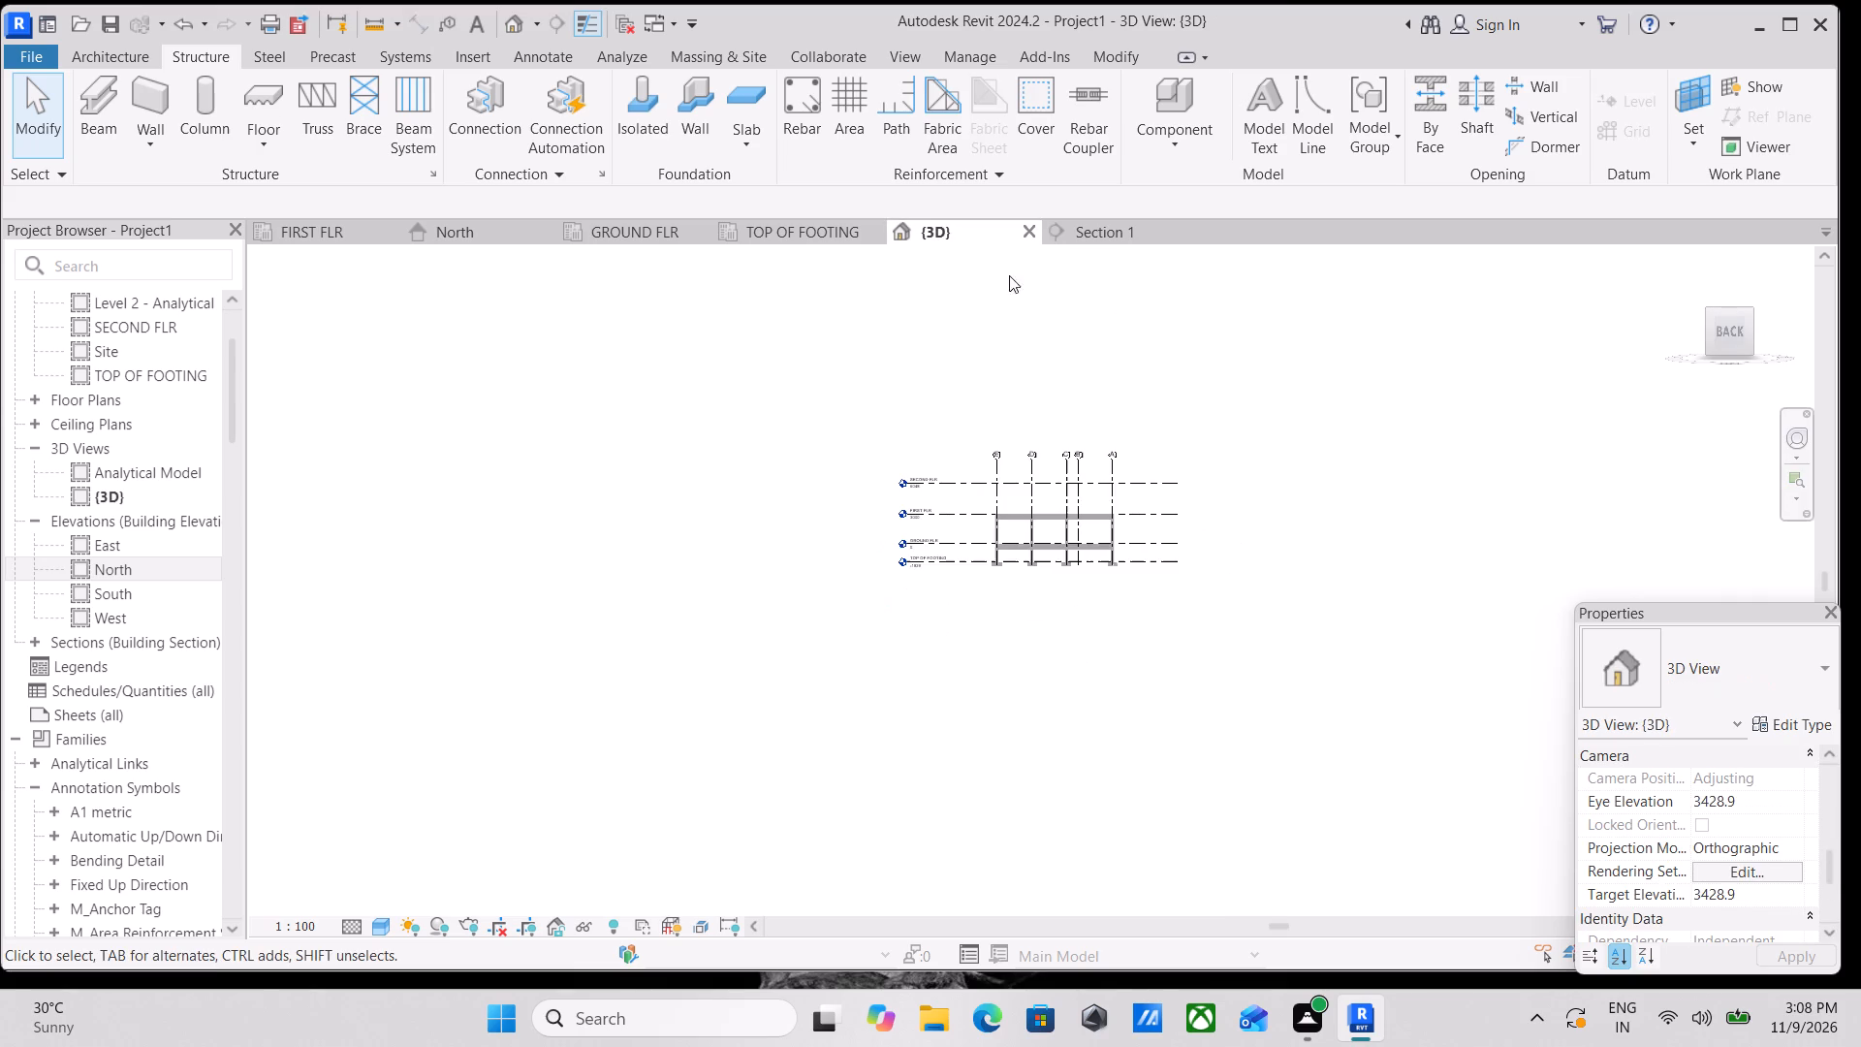
click(808, 229)
scroll(1034, 410, down, 1)
middle_drag(1053, 393, 1133, 298)
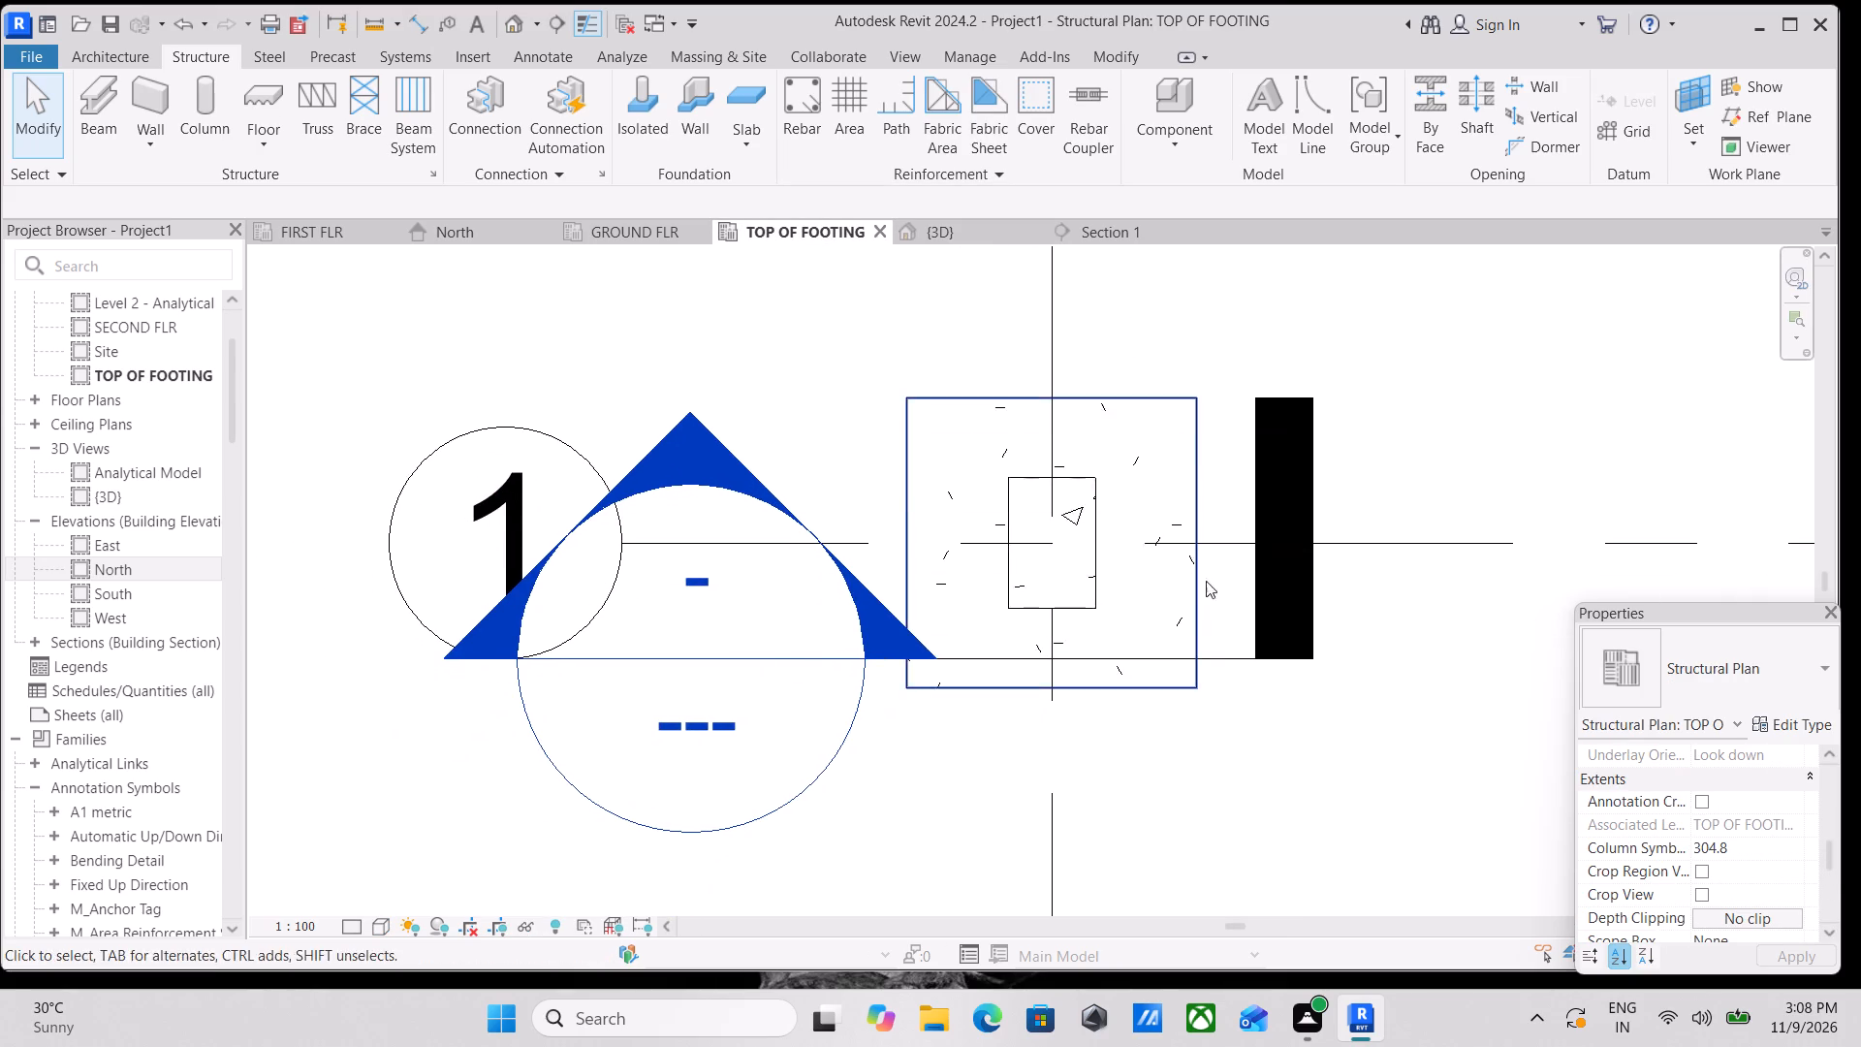
middle_drag(1052, 479, 1204, 504)
scroll(665, 257, down, 2)
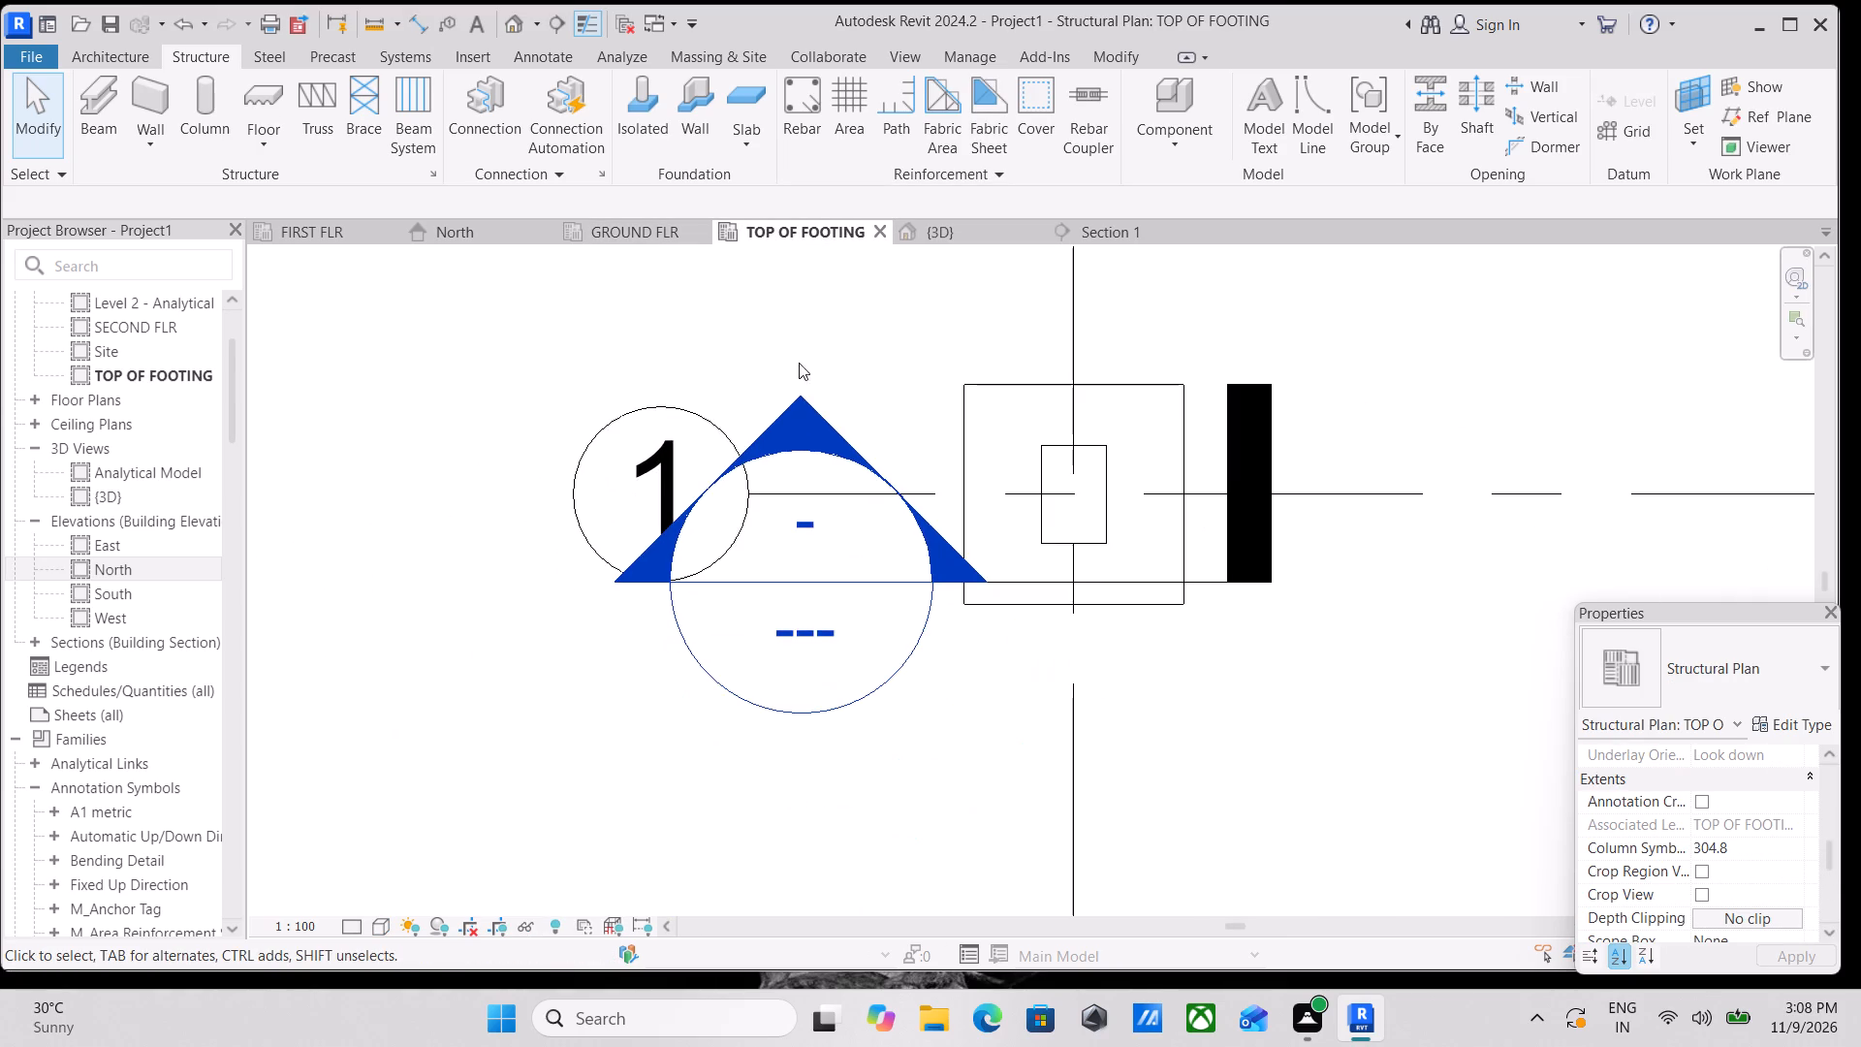
middle_drag(994, 436, 1188, 435)
click(610, 219)
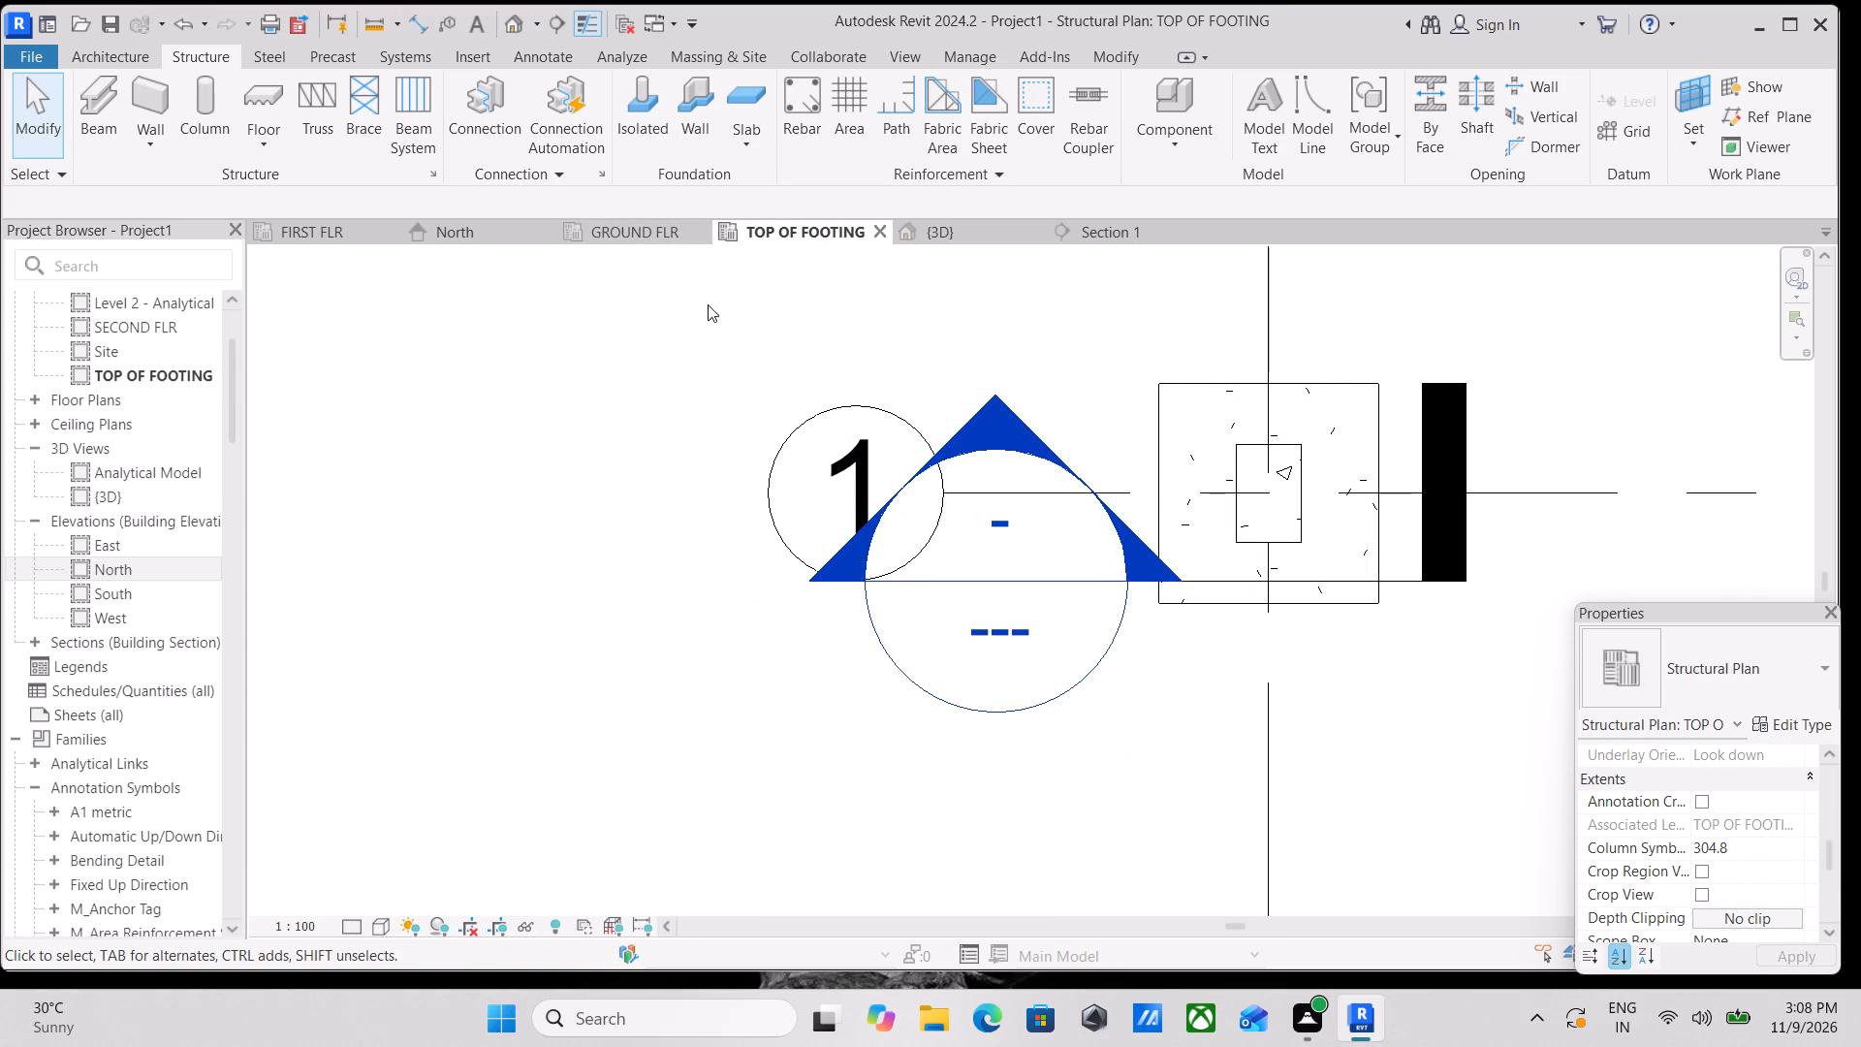
Switch to the GROUND FLR structural plan and set its visual style to Wireframe.
click(658, 229)
scroll(967, 462, up, 2)
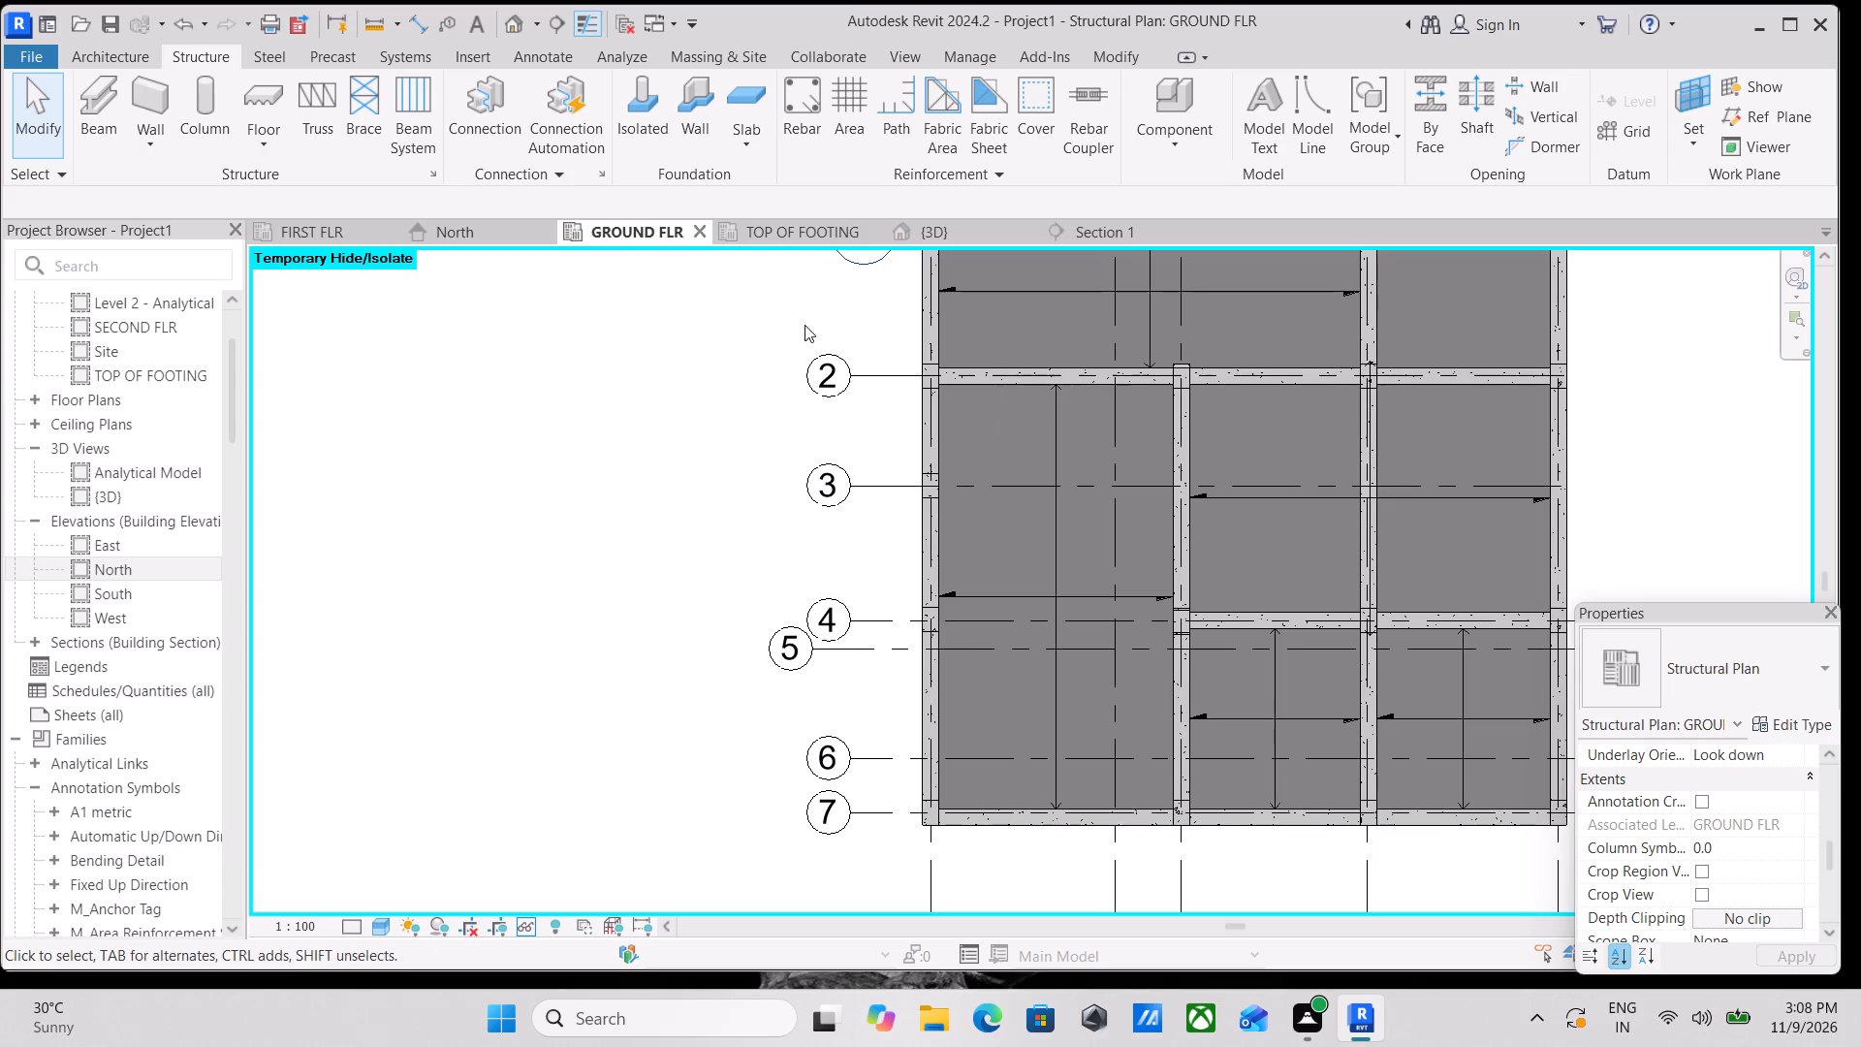
scroll(1341, 576, up, 1)
middle_drag(1333, 582, 1102, 693)
scroll(1112, 673, down, 1)
middle_drag(1112, 673, 1105, 710)
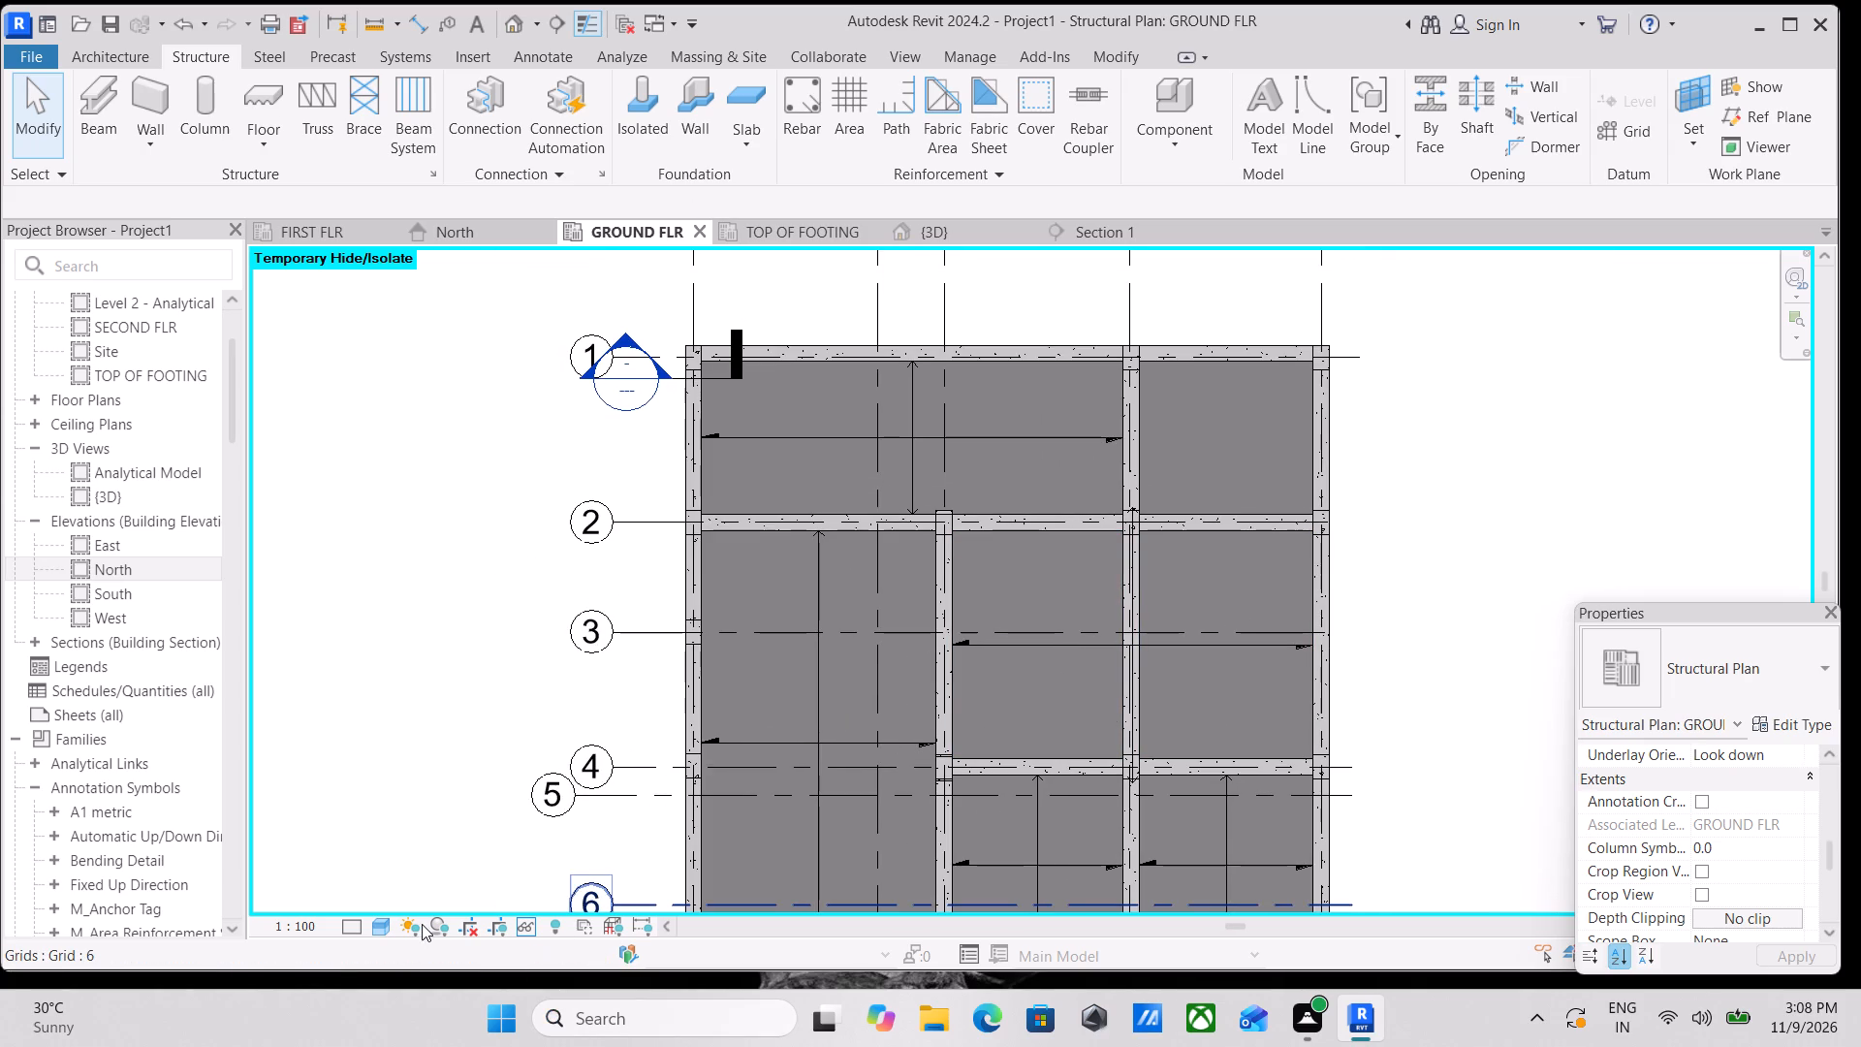
click(351, 919)
click(377, 925)
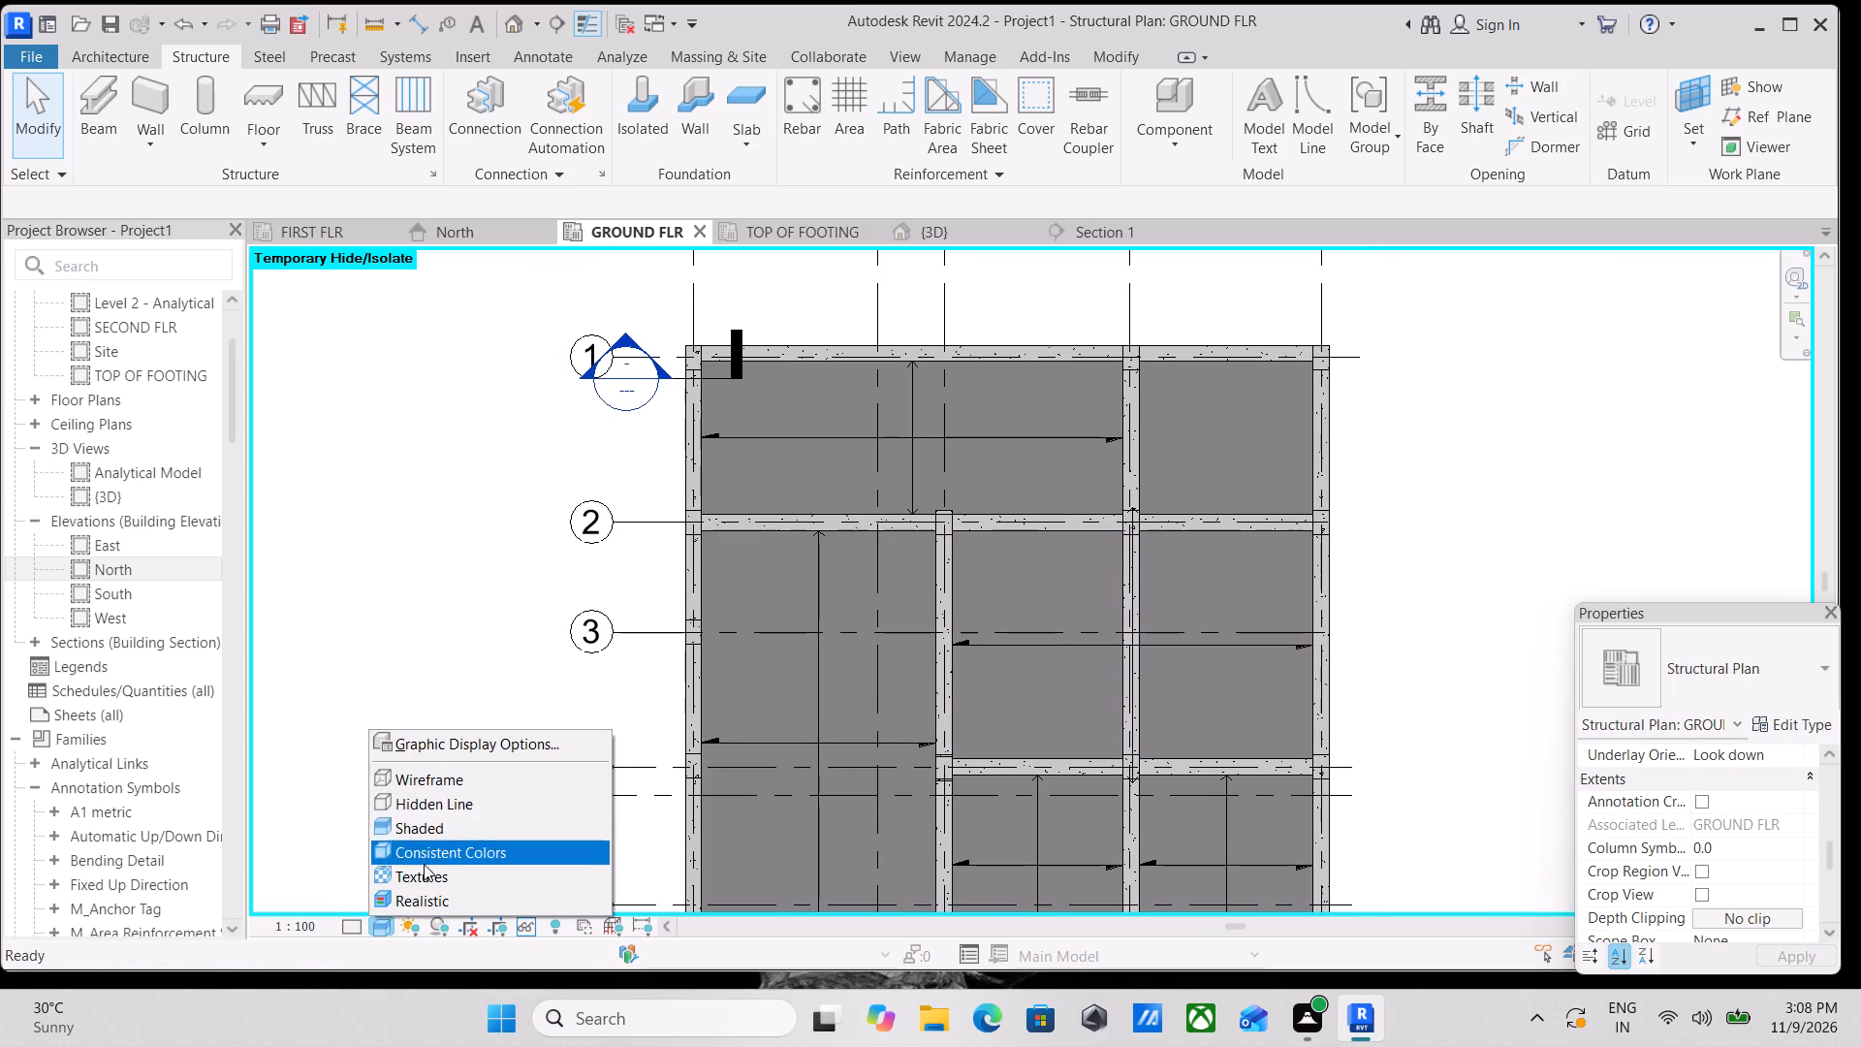
click(466, 778)
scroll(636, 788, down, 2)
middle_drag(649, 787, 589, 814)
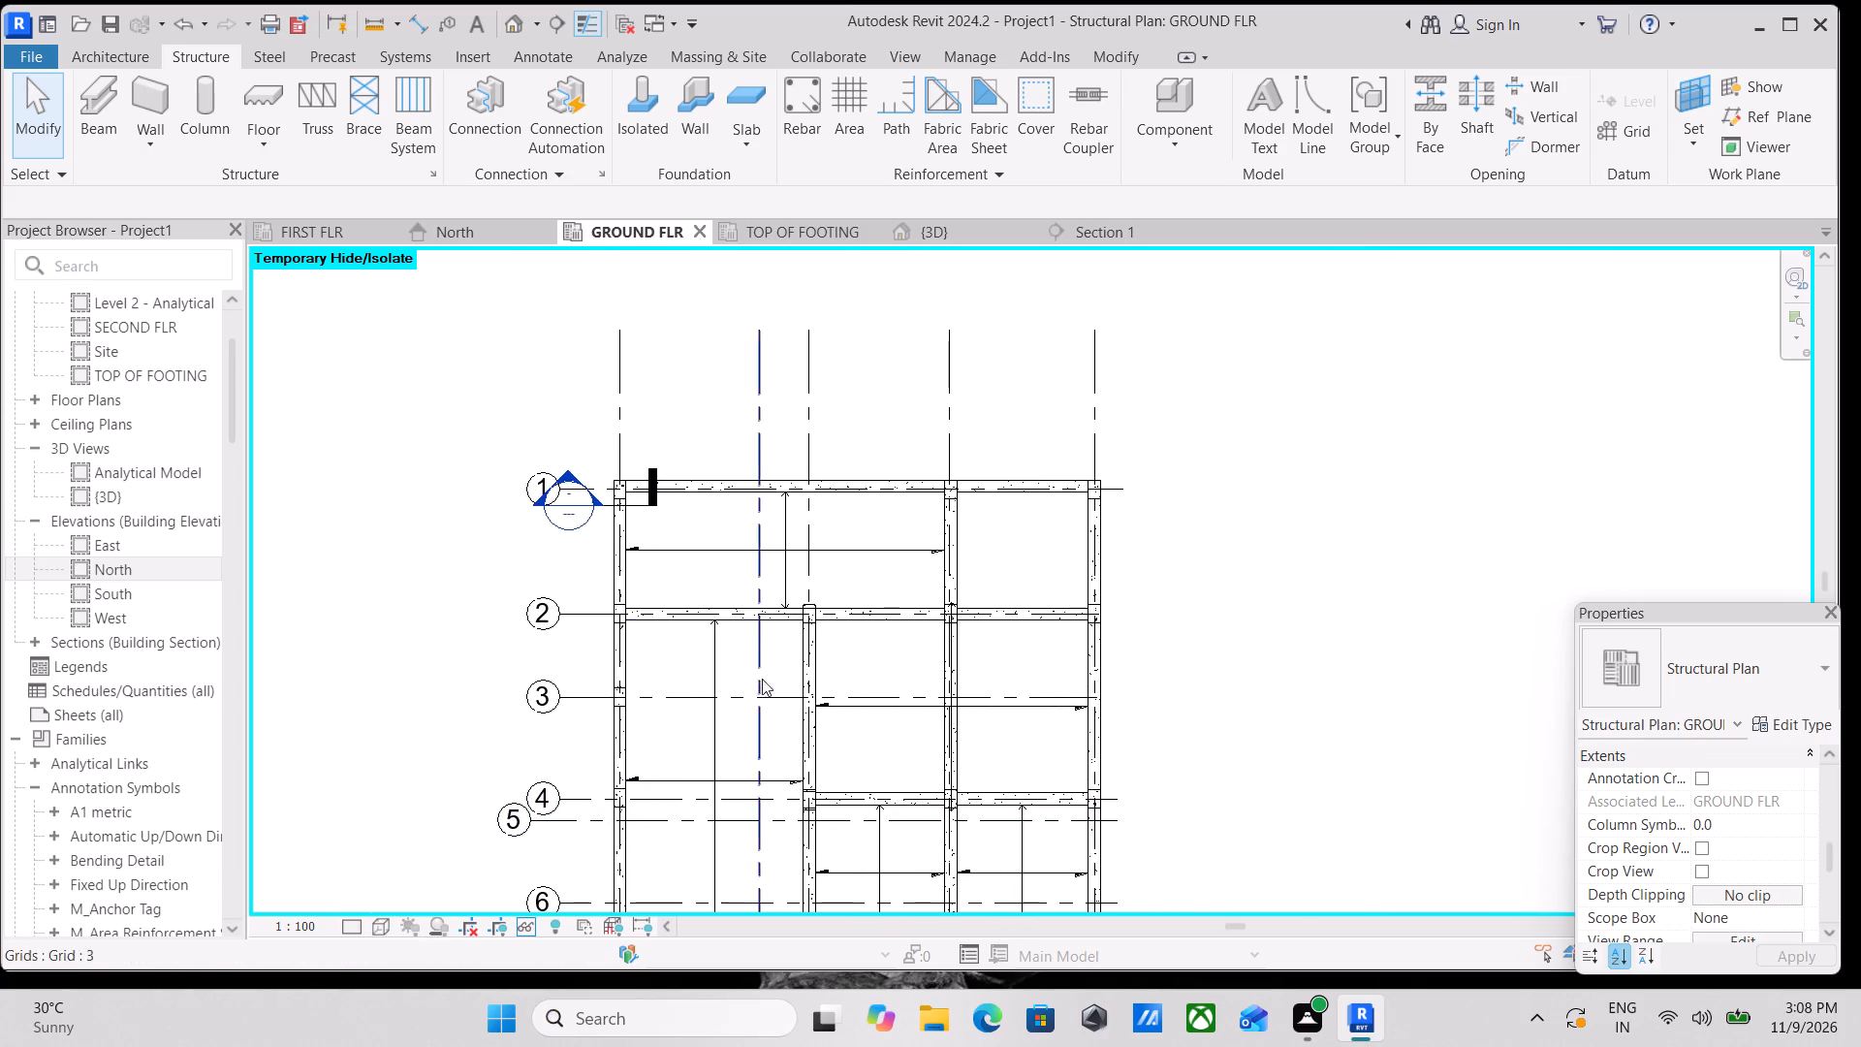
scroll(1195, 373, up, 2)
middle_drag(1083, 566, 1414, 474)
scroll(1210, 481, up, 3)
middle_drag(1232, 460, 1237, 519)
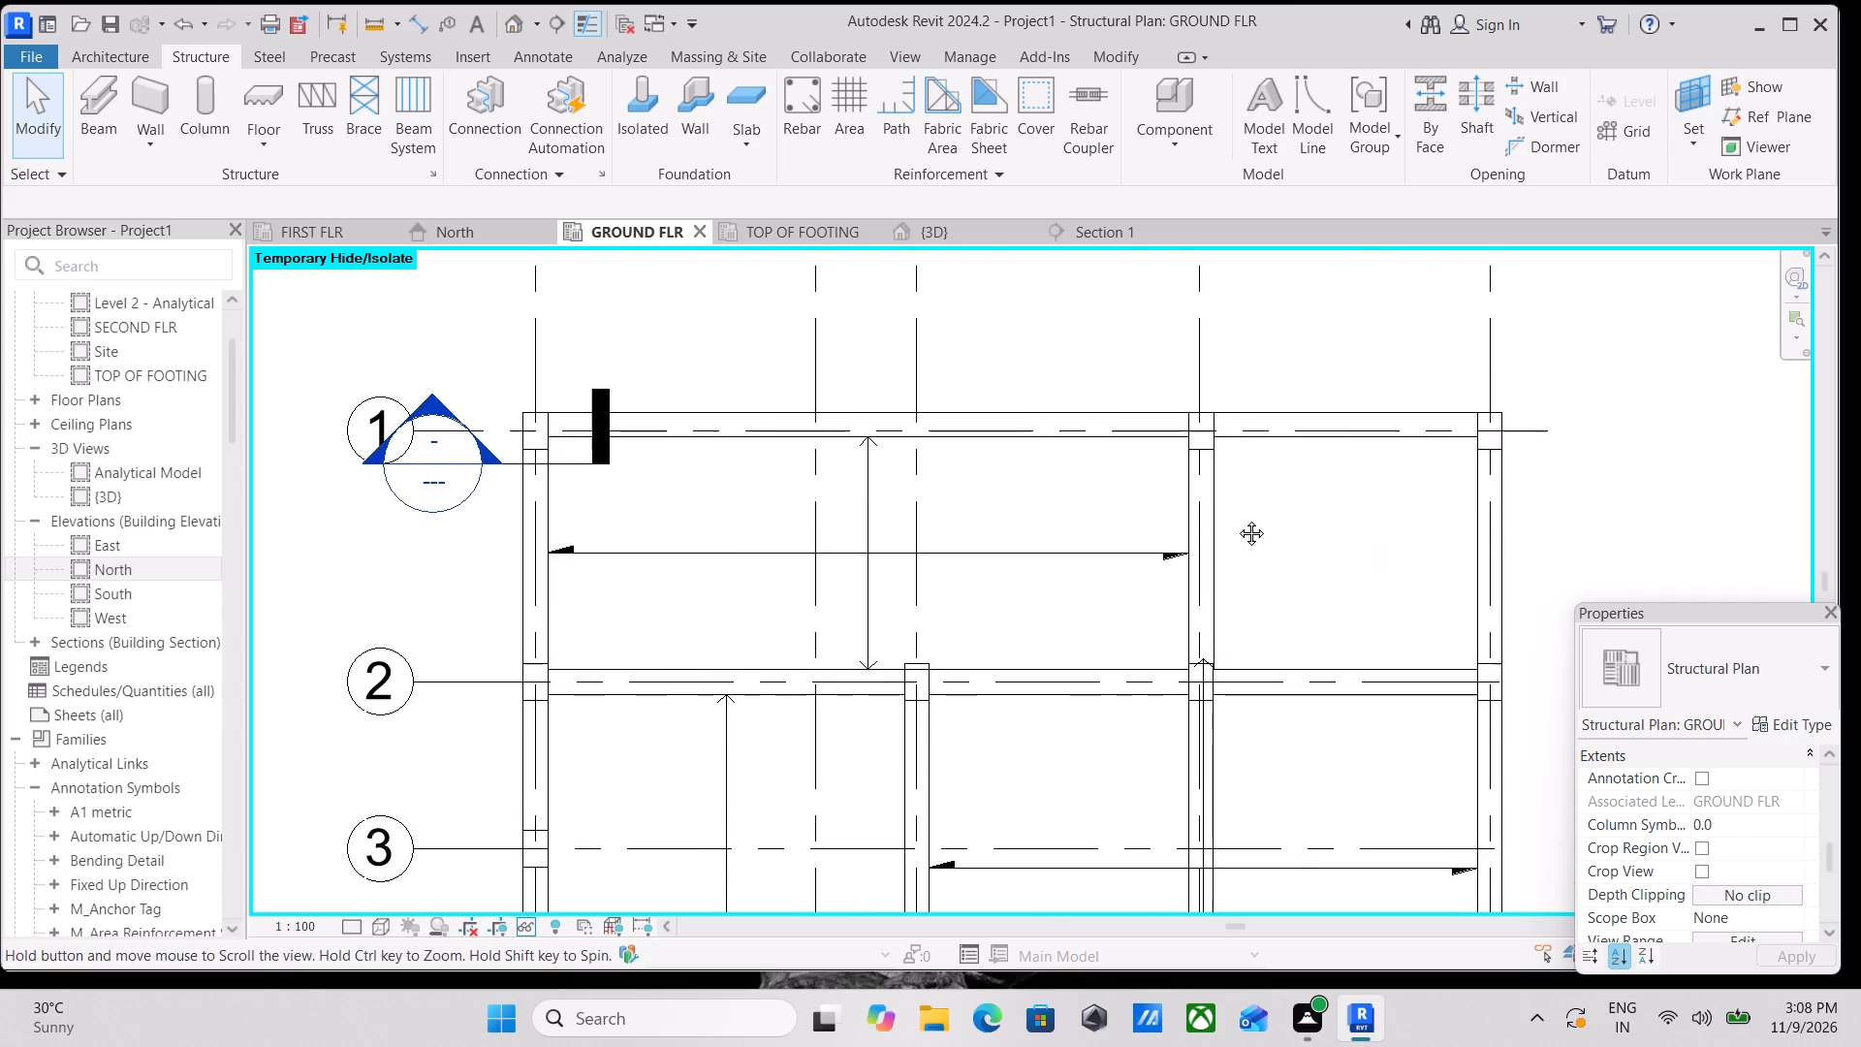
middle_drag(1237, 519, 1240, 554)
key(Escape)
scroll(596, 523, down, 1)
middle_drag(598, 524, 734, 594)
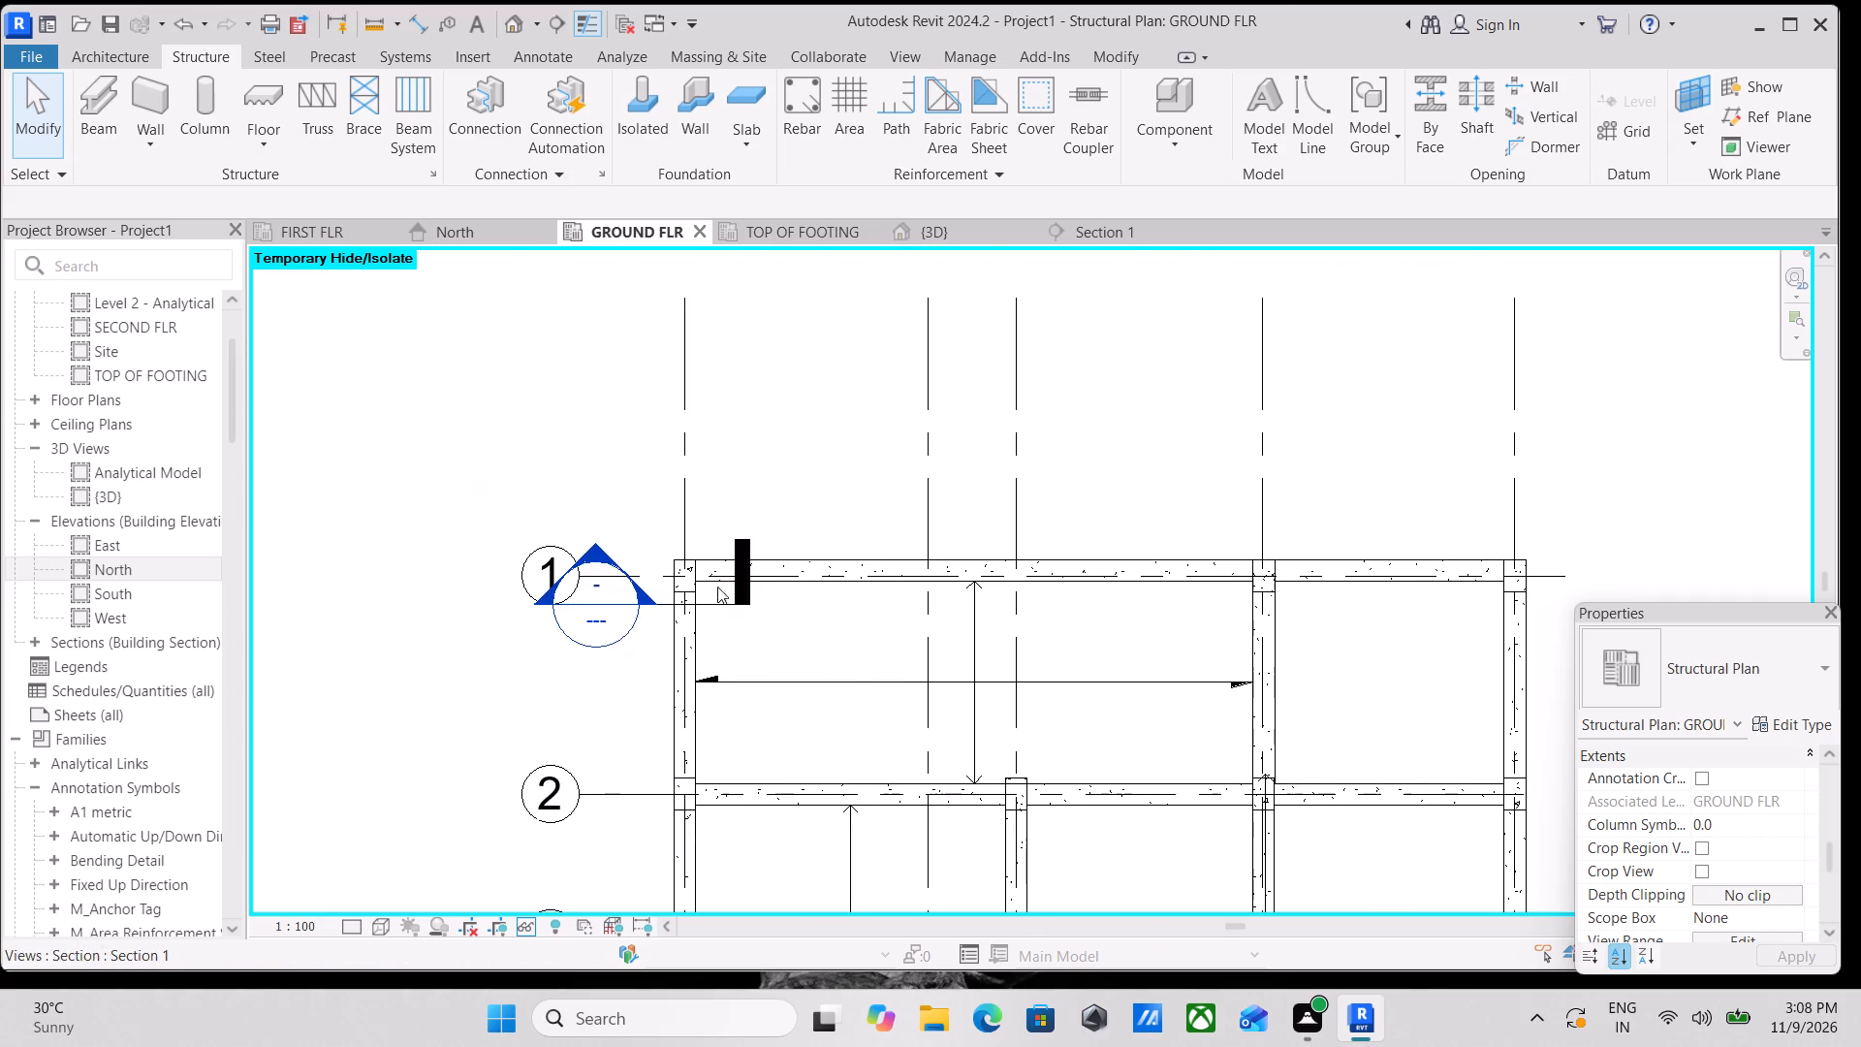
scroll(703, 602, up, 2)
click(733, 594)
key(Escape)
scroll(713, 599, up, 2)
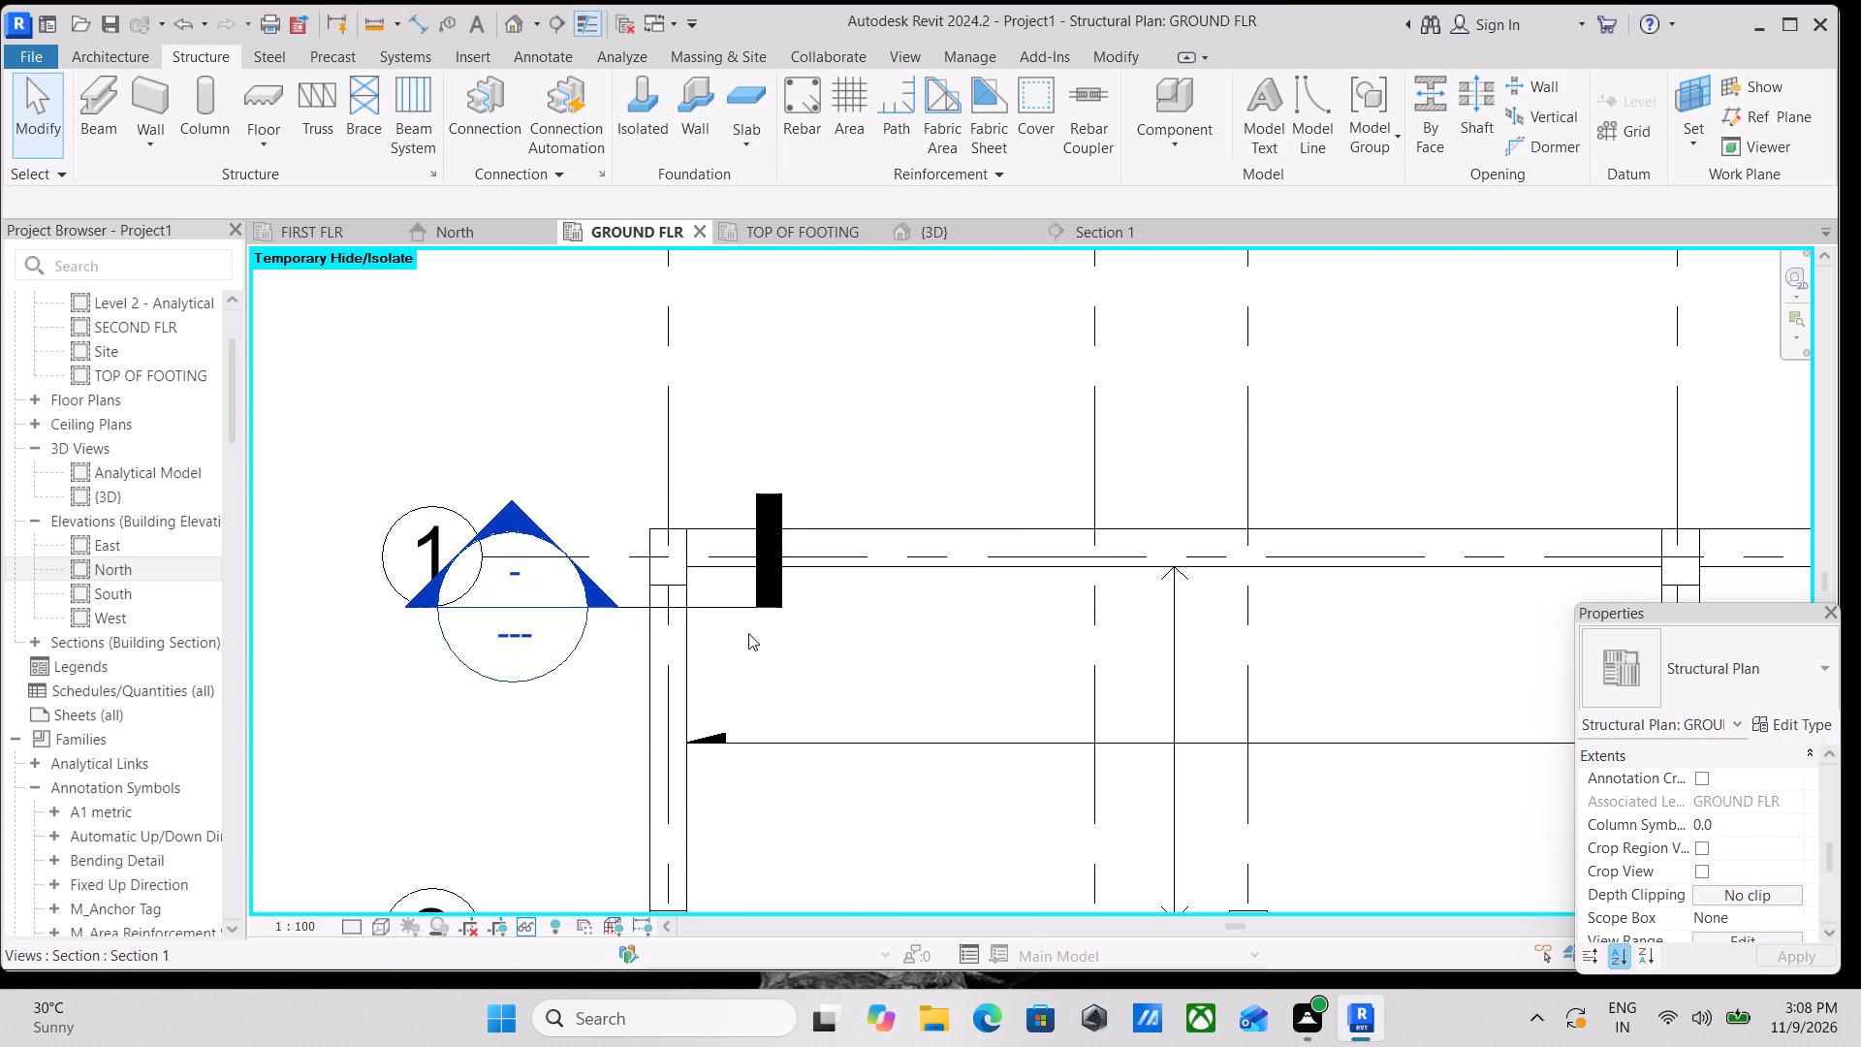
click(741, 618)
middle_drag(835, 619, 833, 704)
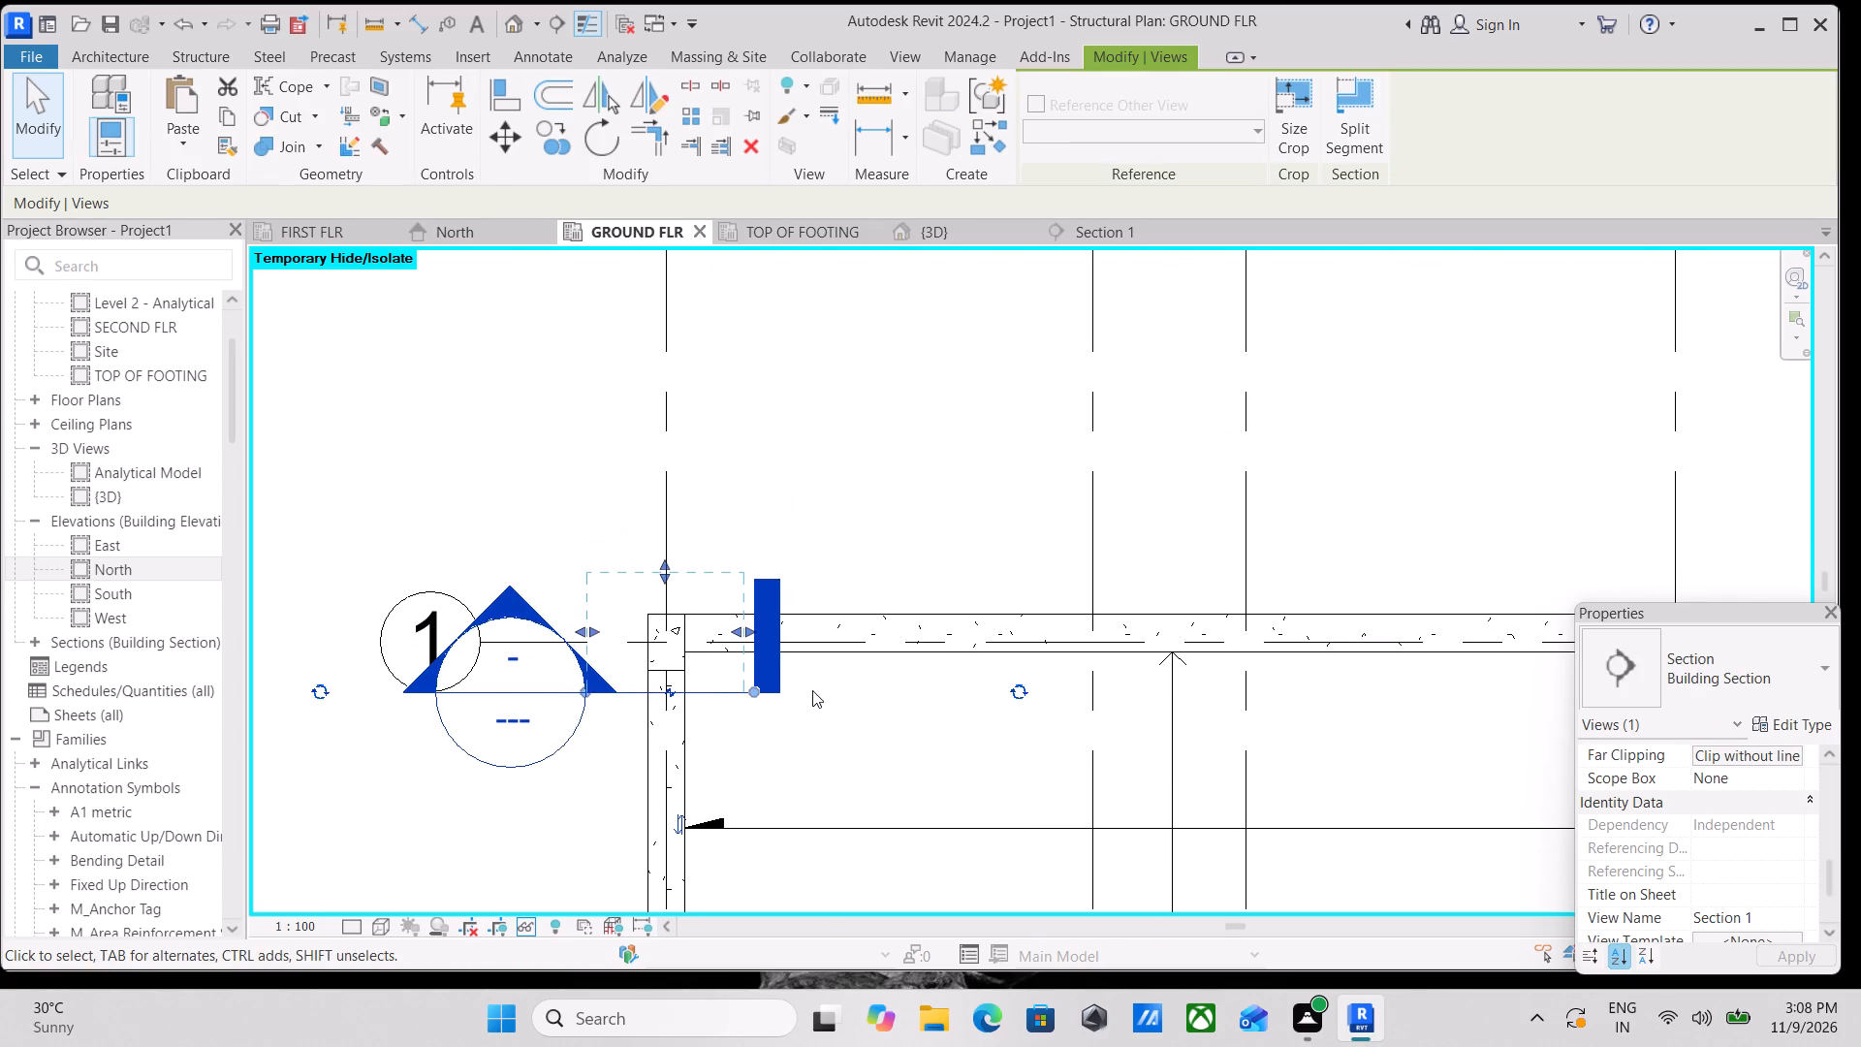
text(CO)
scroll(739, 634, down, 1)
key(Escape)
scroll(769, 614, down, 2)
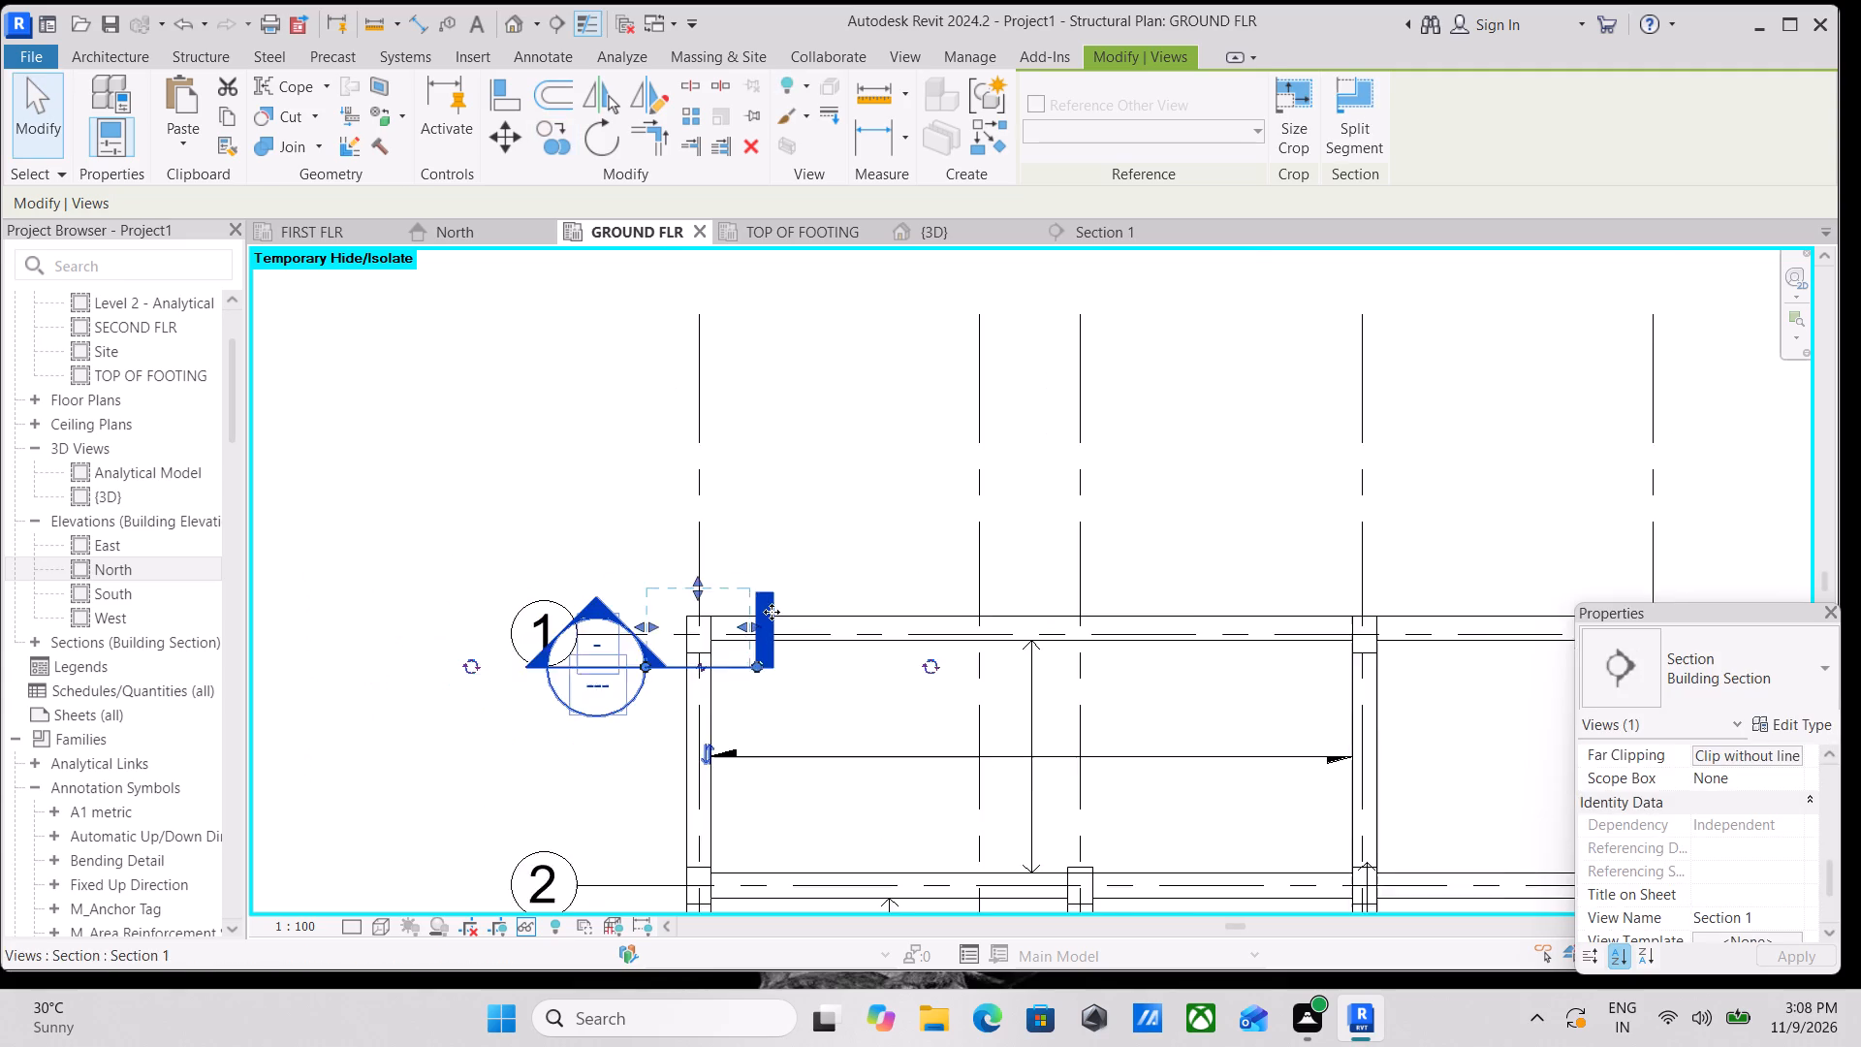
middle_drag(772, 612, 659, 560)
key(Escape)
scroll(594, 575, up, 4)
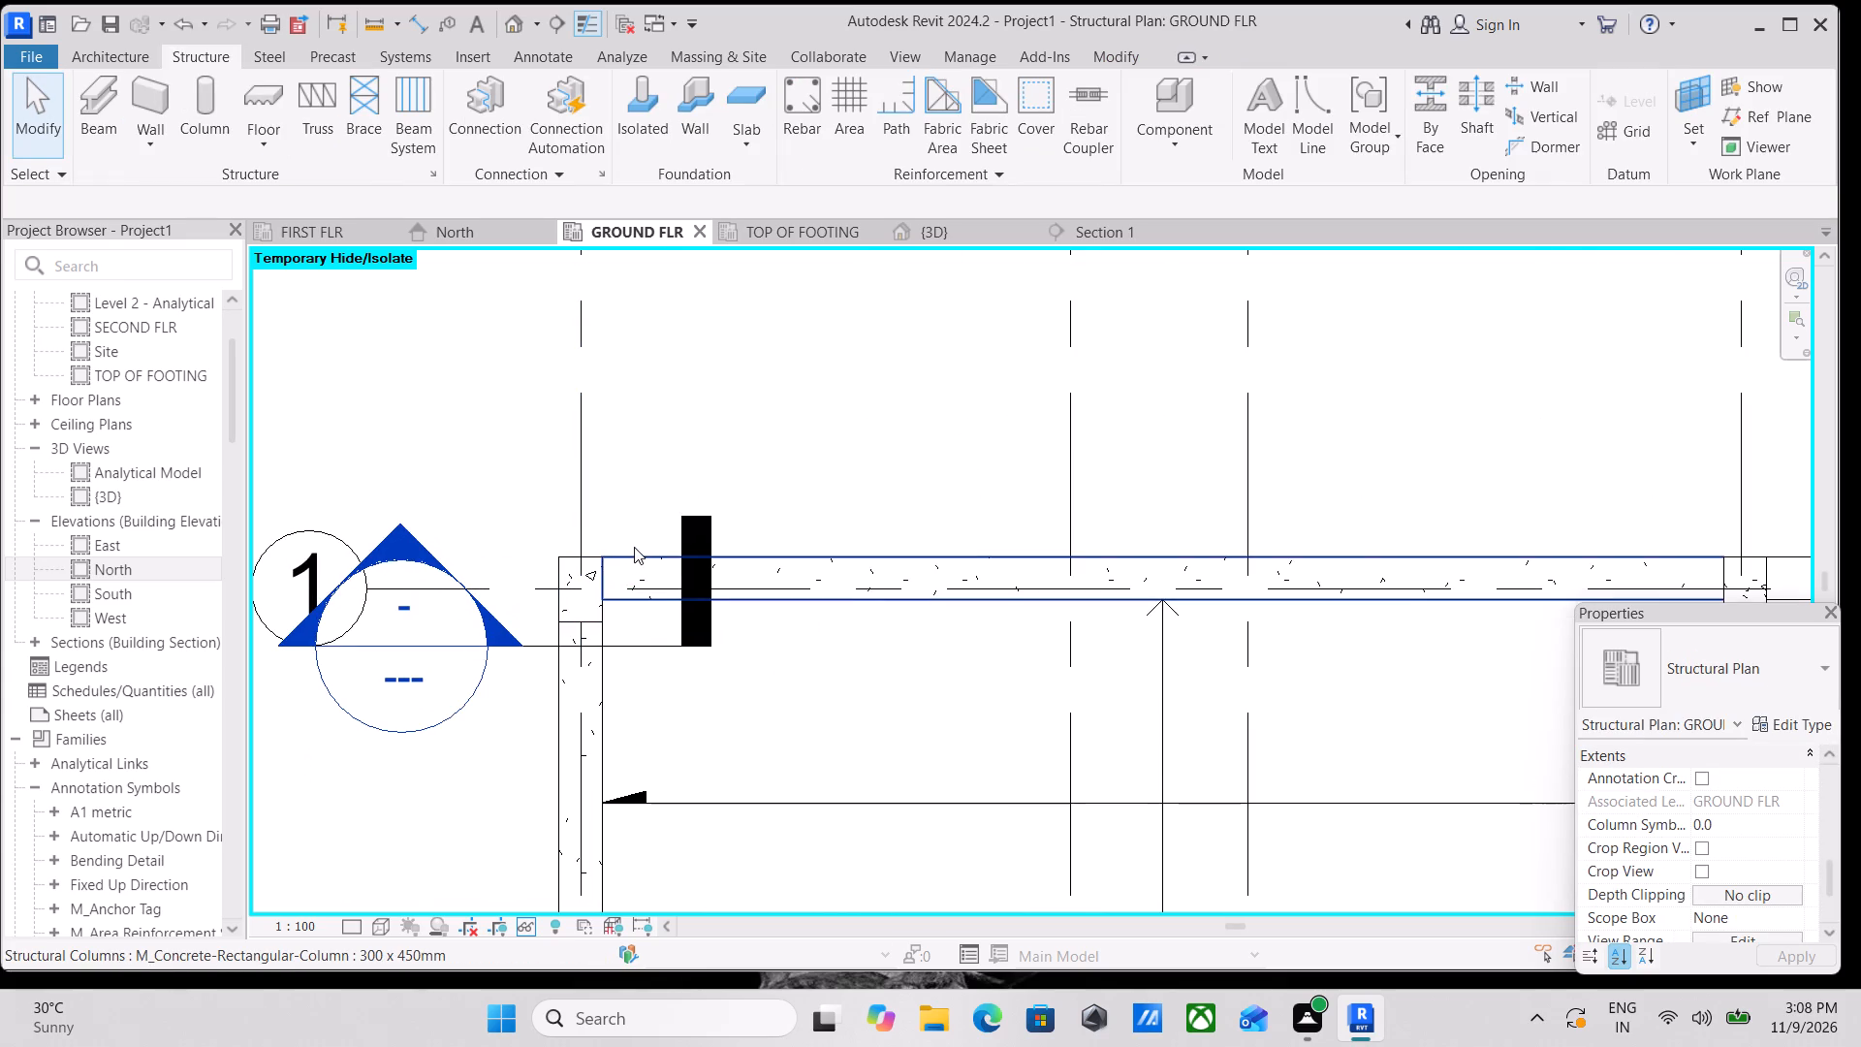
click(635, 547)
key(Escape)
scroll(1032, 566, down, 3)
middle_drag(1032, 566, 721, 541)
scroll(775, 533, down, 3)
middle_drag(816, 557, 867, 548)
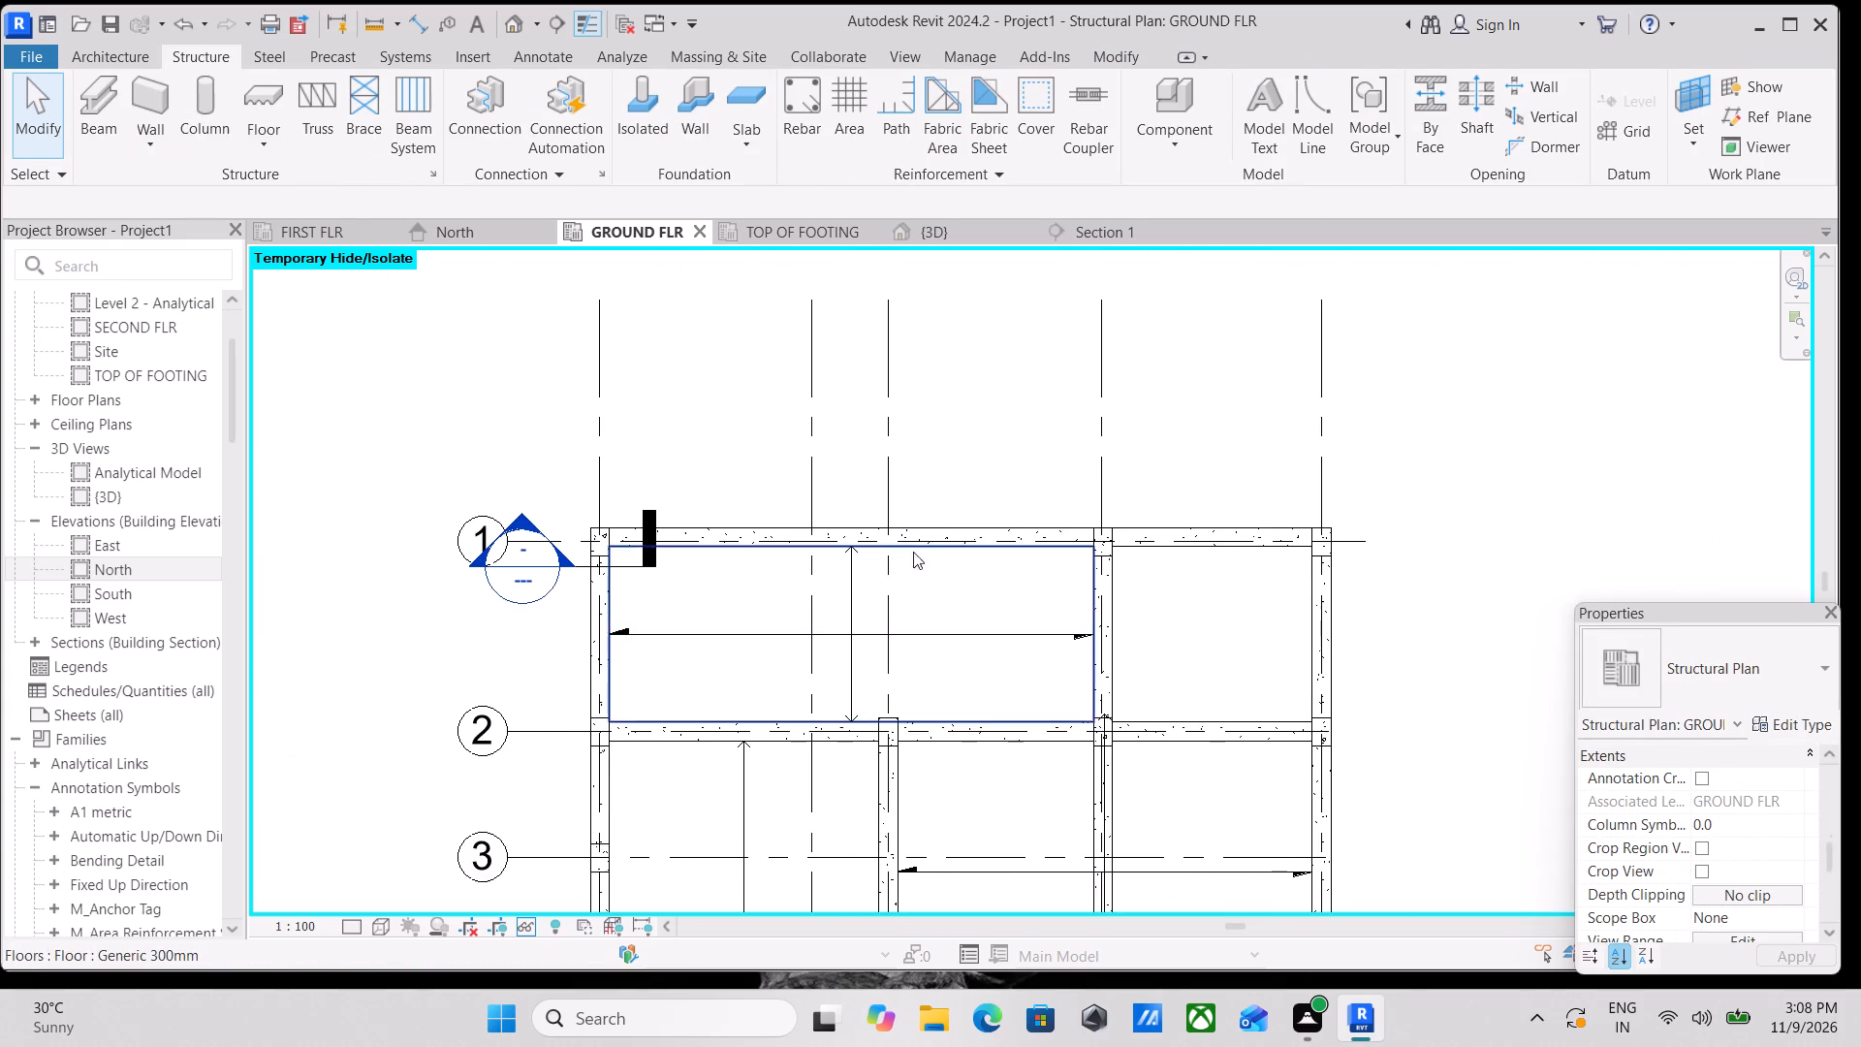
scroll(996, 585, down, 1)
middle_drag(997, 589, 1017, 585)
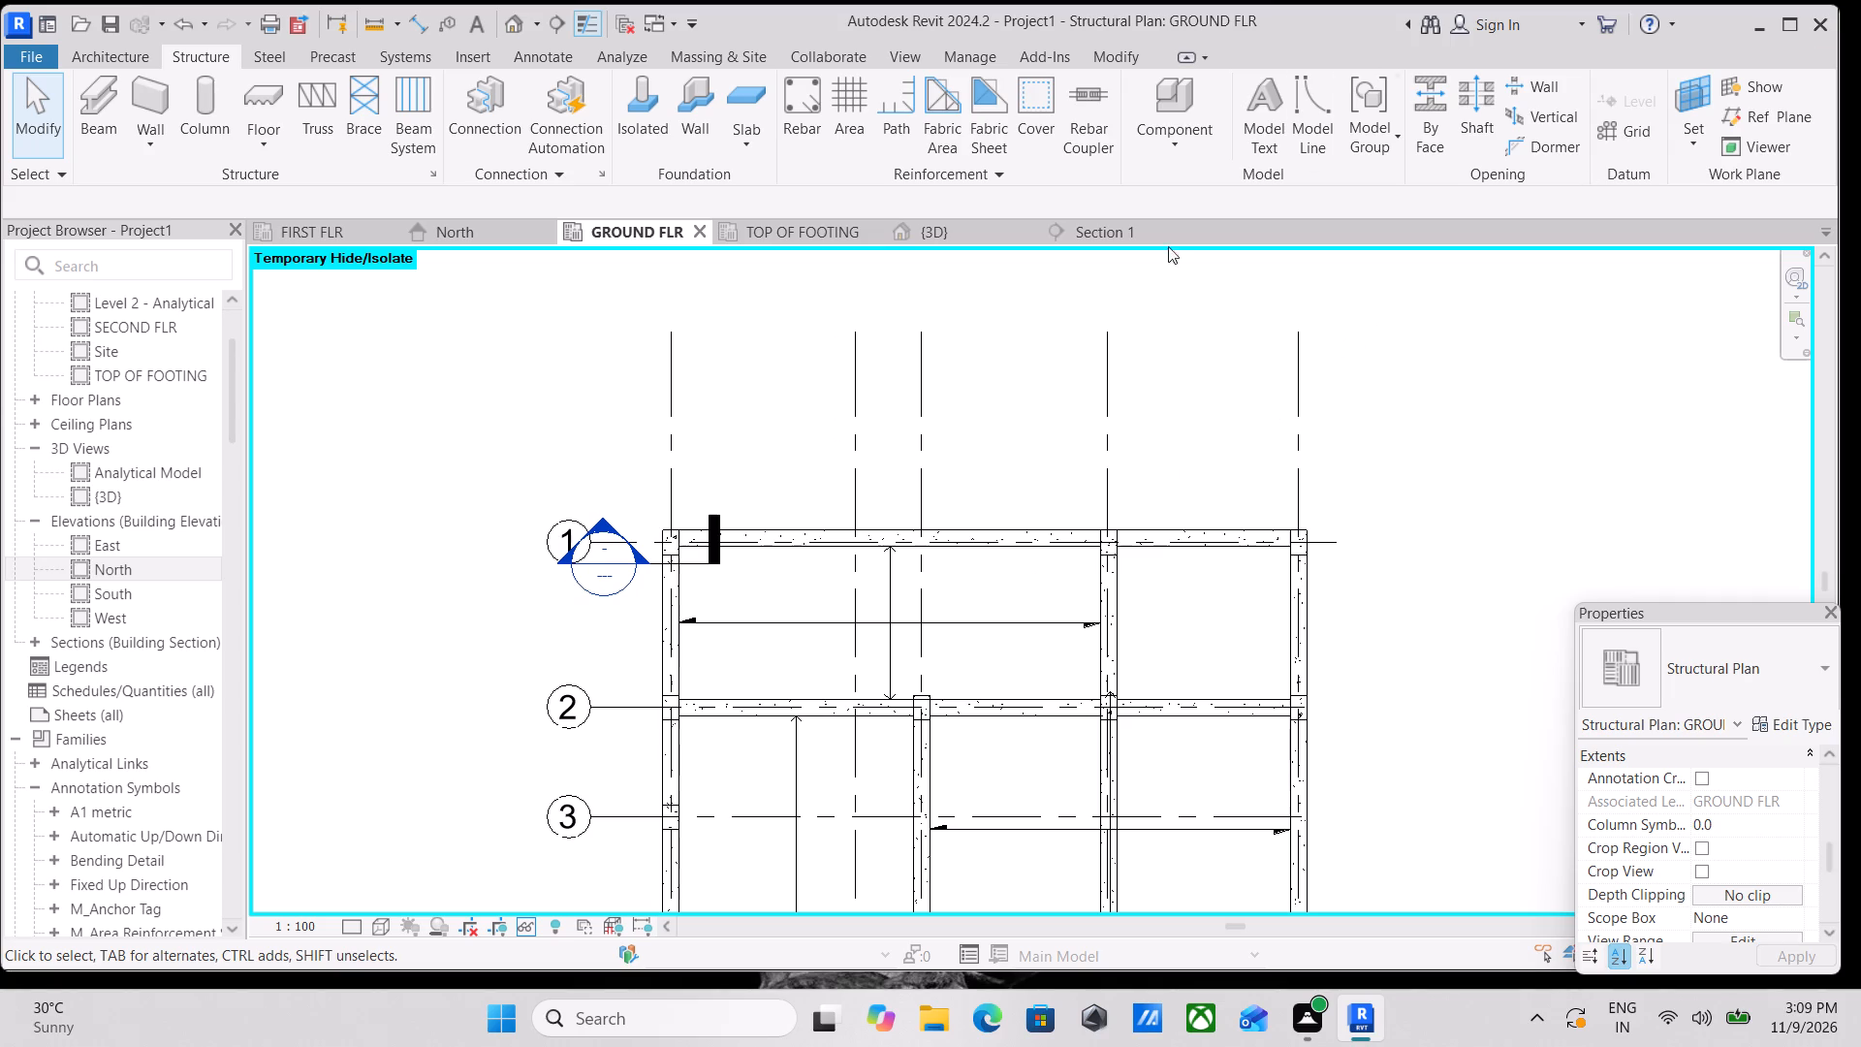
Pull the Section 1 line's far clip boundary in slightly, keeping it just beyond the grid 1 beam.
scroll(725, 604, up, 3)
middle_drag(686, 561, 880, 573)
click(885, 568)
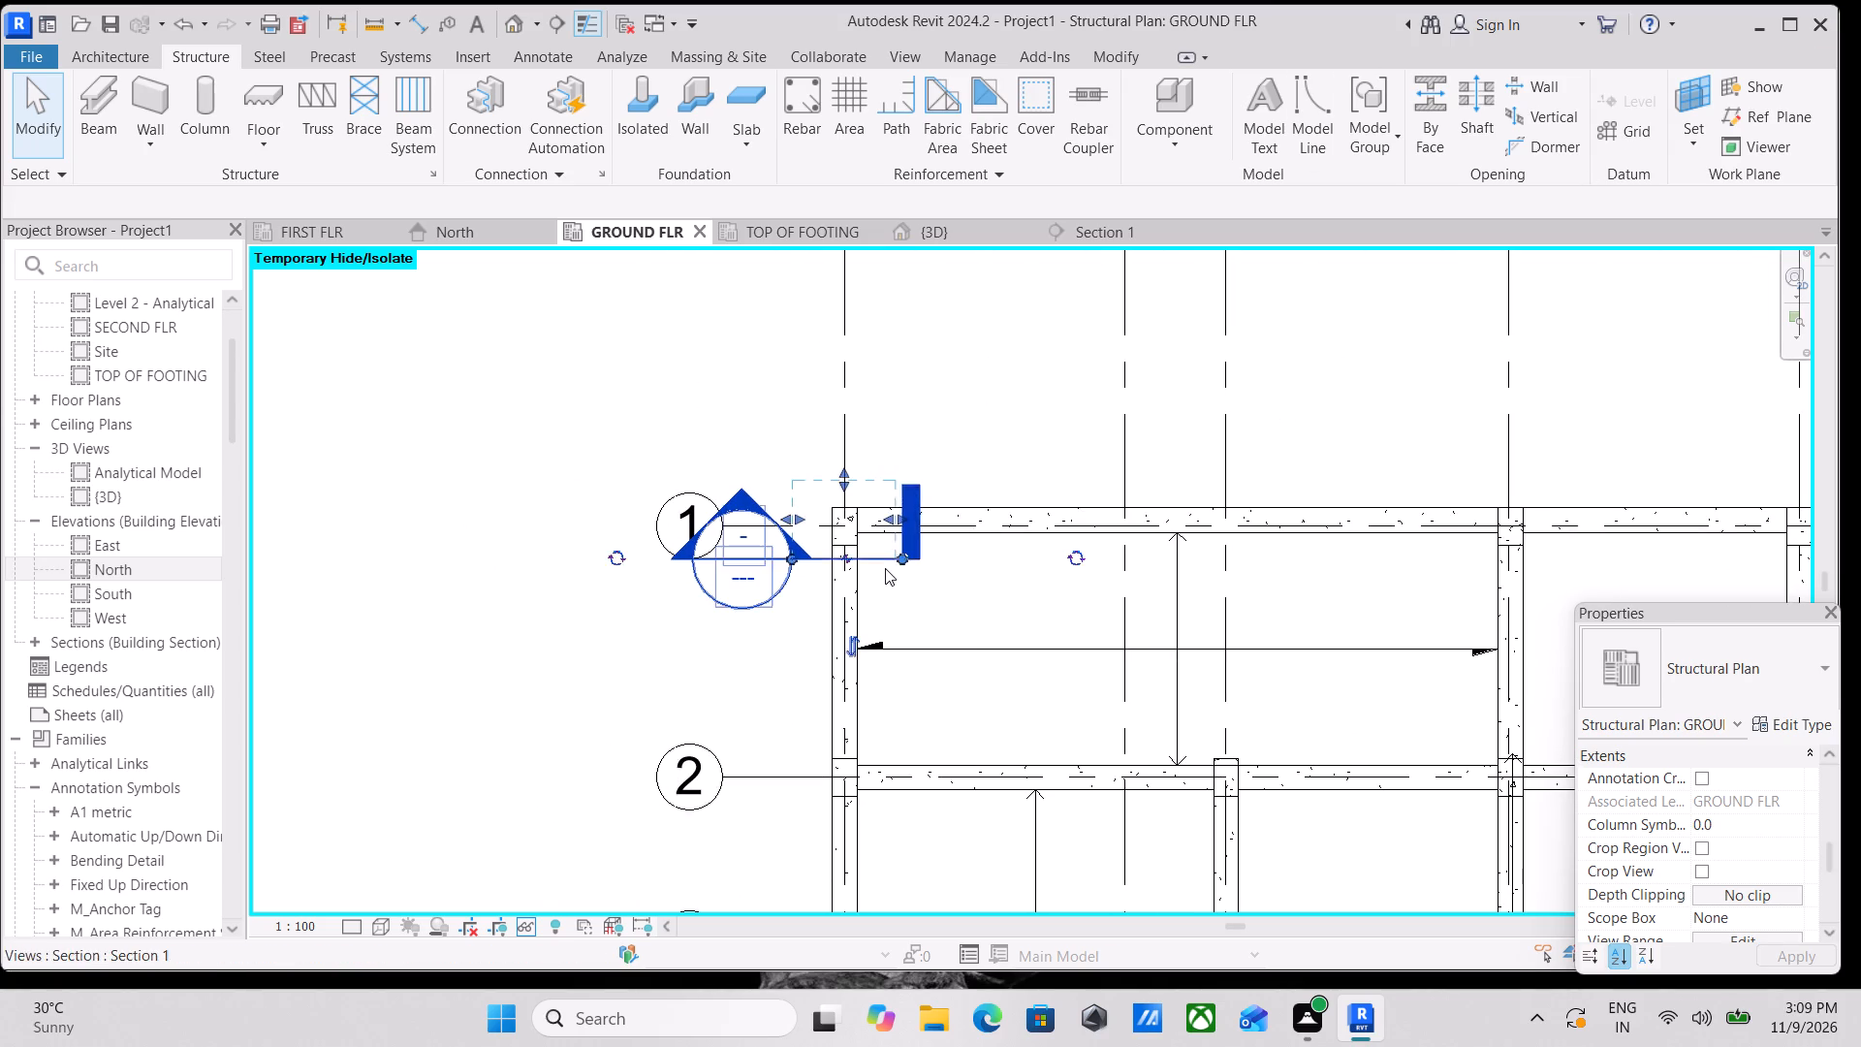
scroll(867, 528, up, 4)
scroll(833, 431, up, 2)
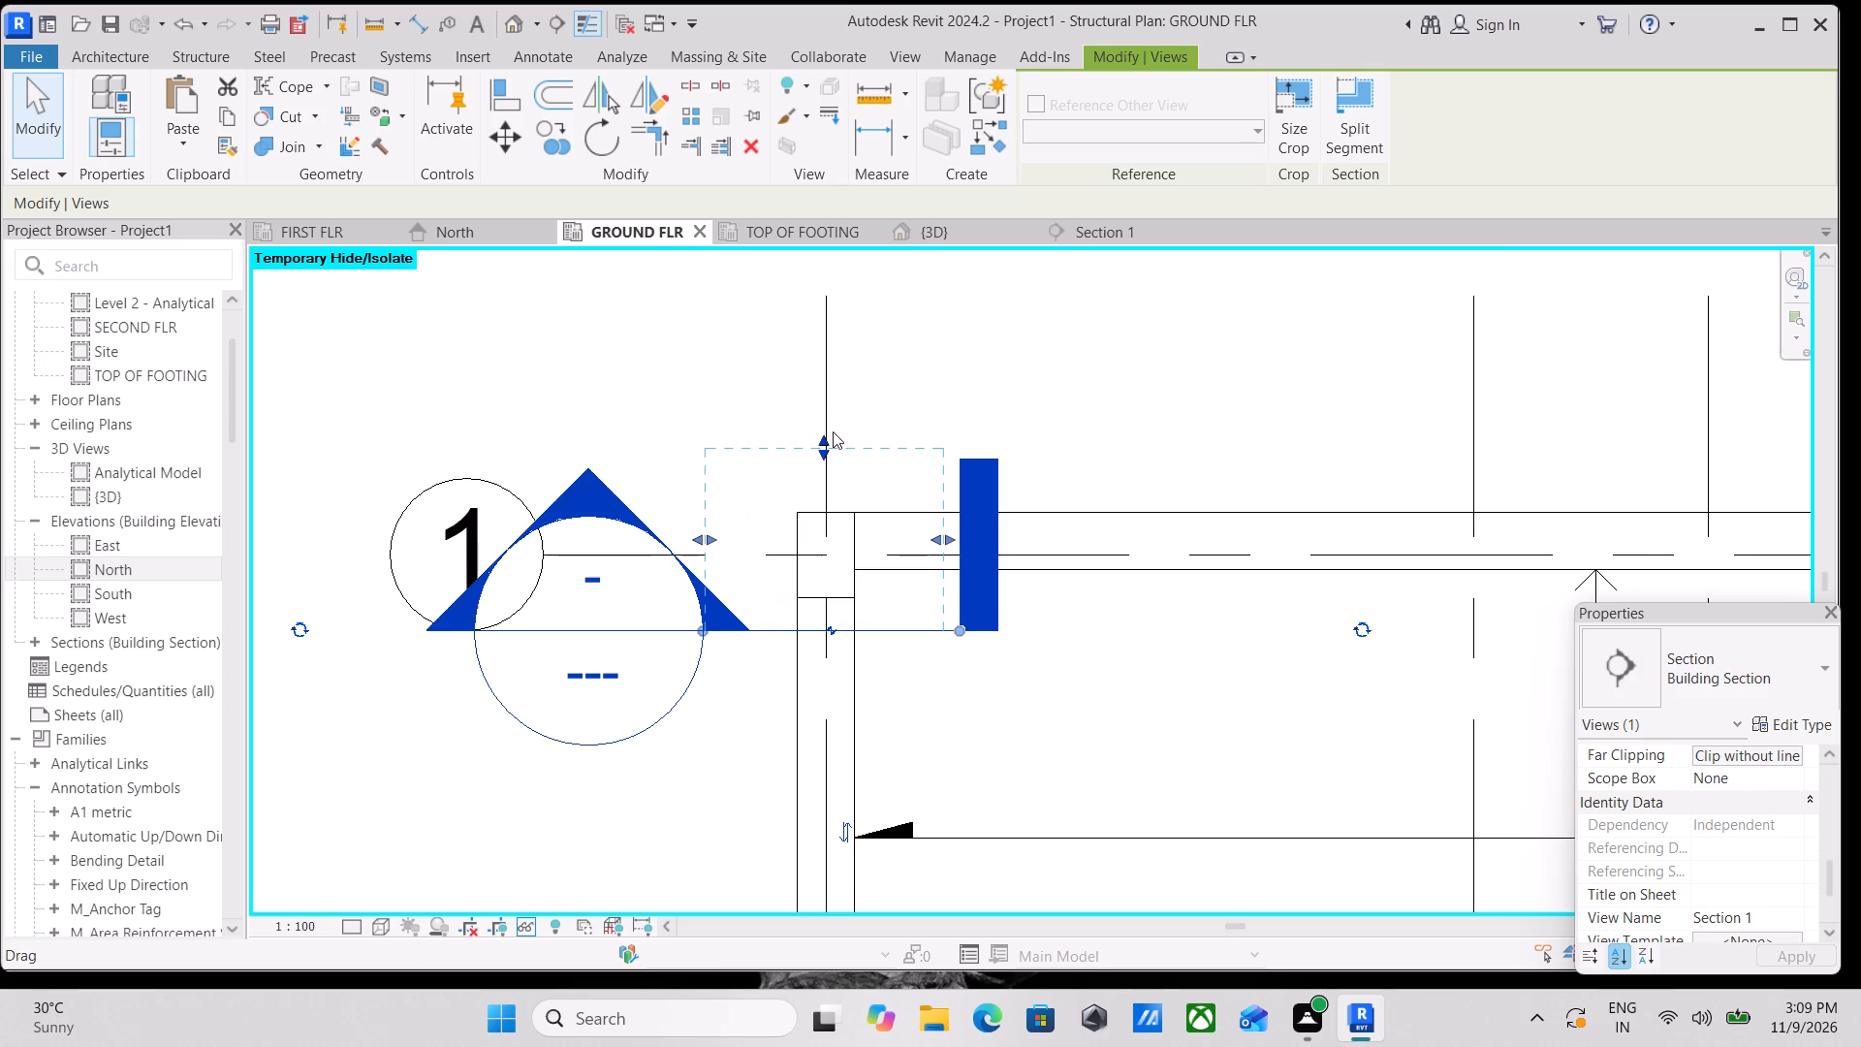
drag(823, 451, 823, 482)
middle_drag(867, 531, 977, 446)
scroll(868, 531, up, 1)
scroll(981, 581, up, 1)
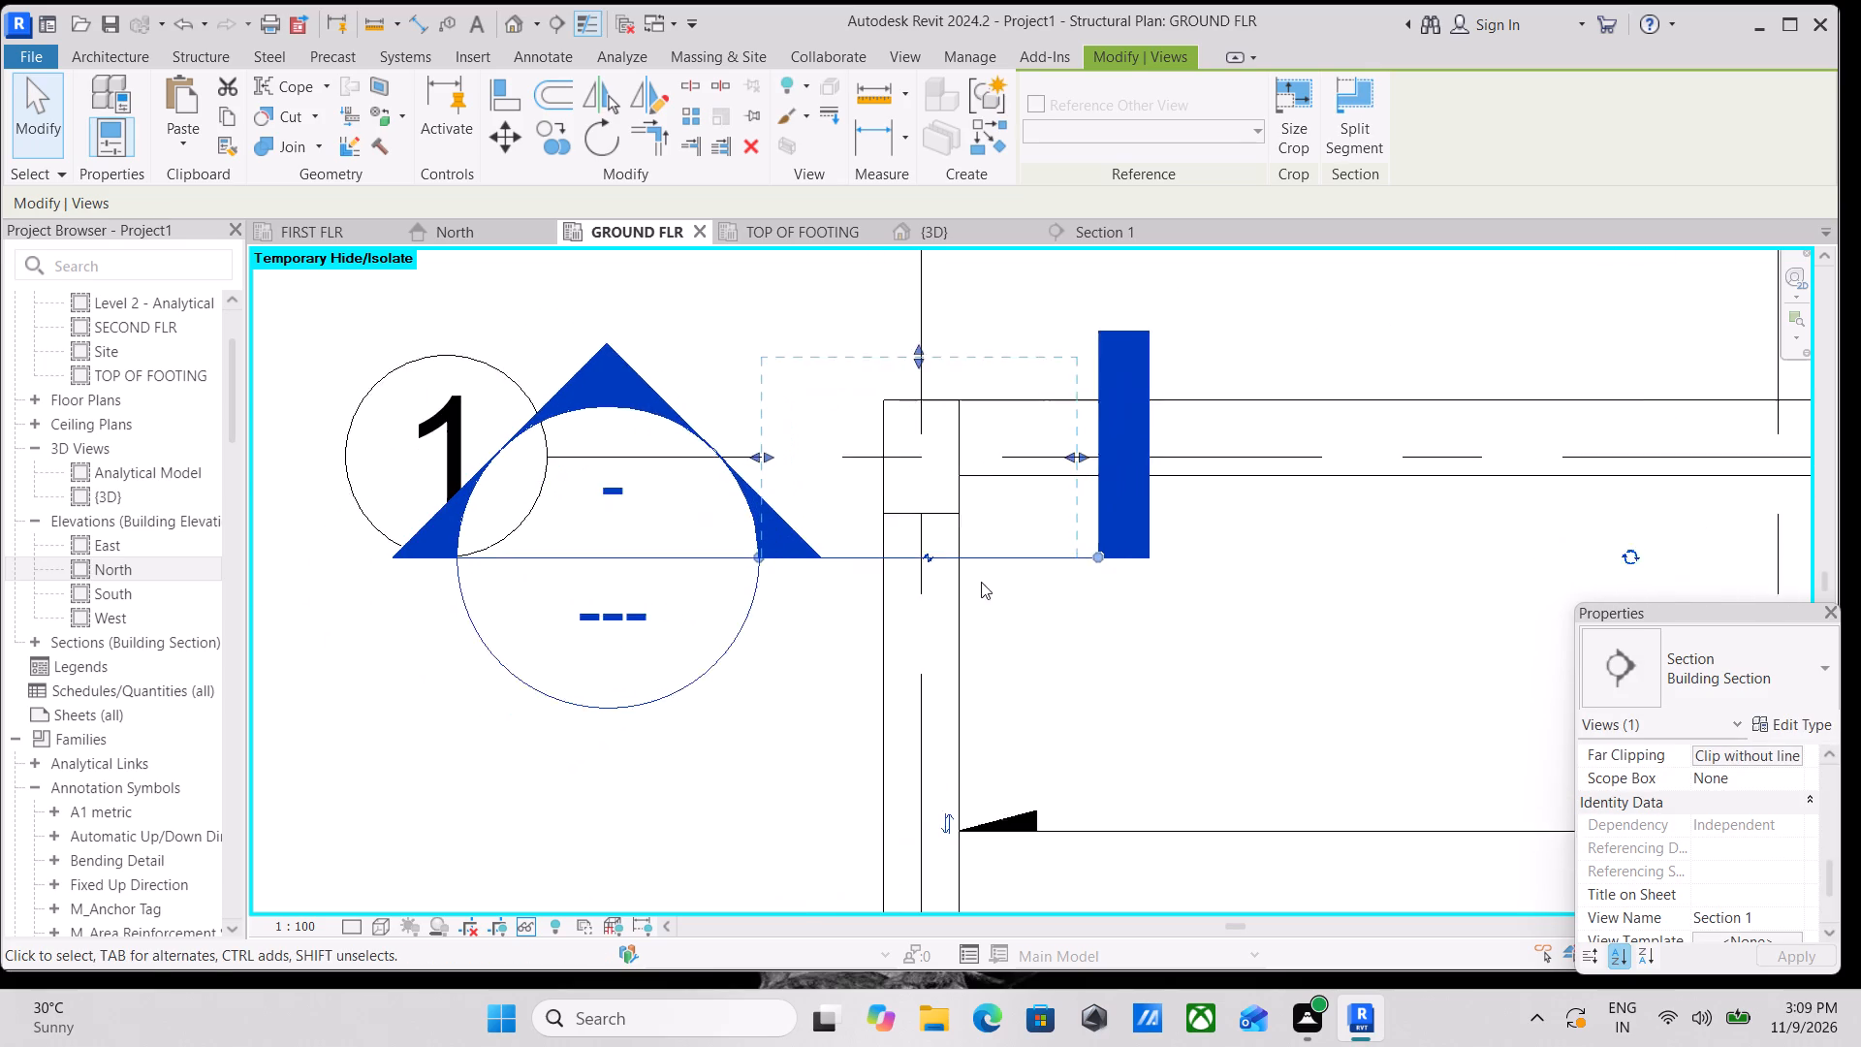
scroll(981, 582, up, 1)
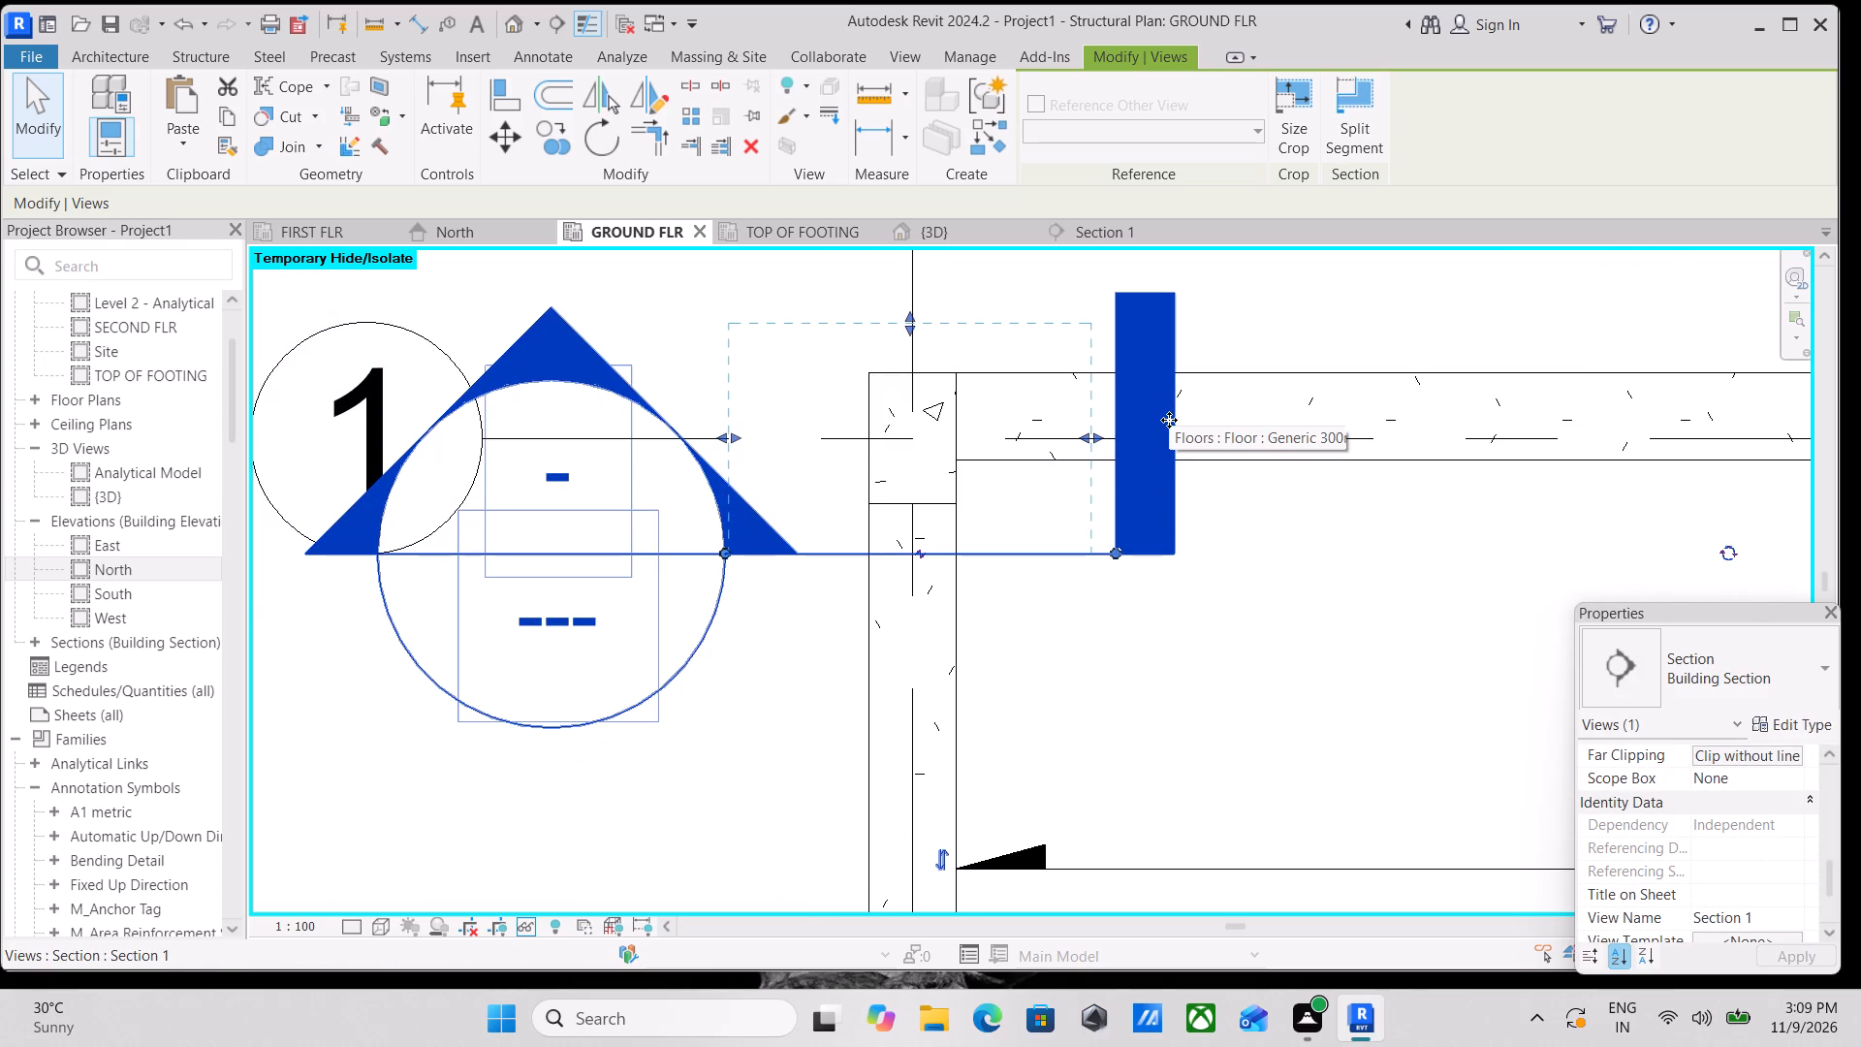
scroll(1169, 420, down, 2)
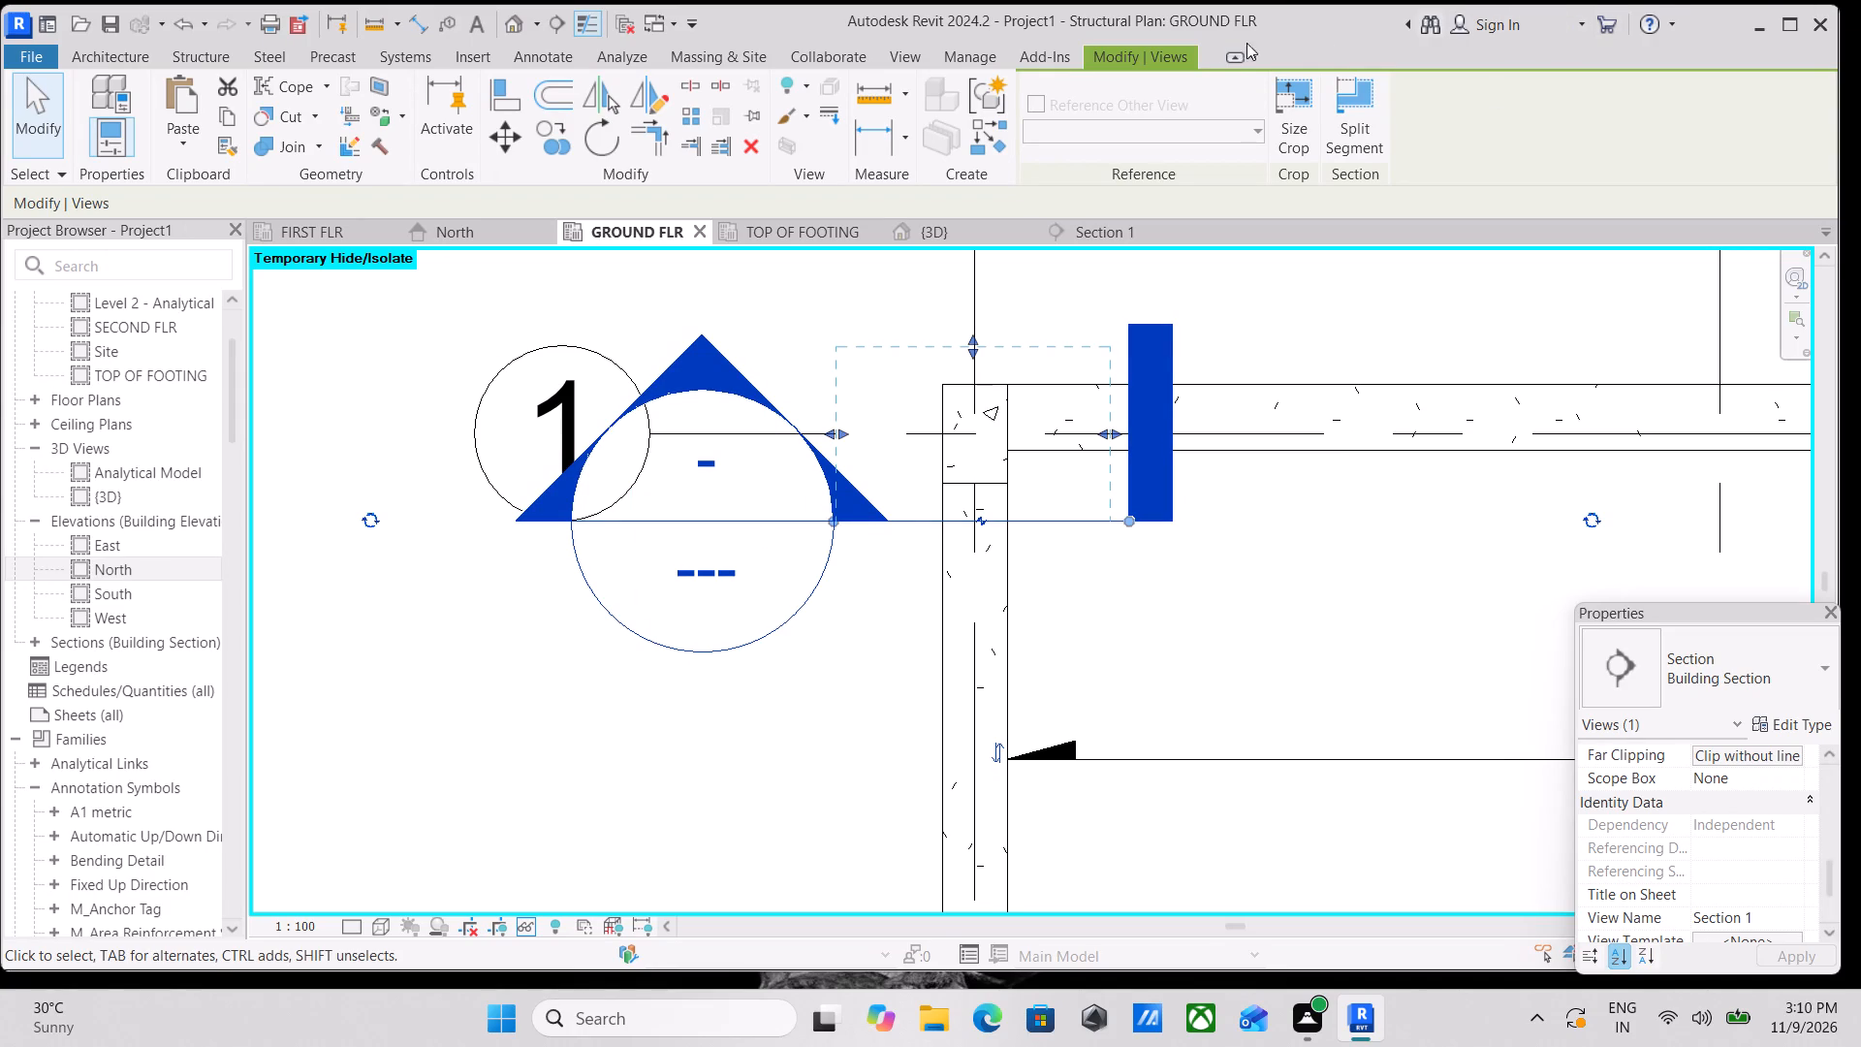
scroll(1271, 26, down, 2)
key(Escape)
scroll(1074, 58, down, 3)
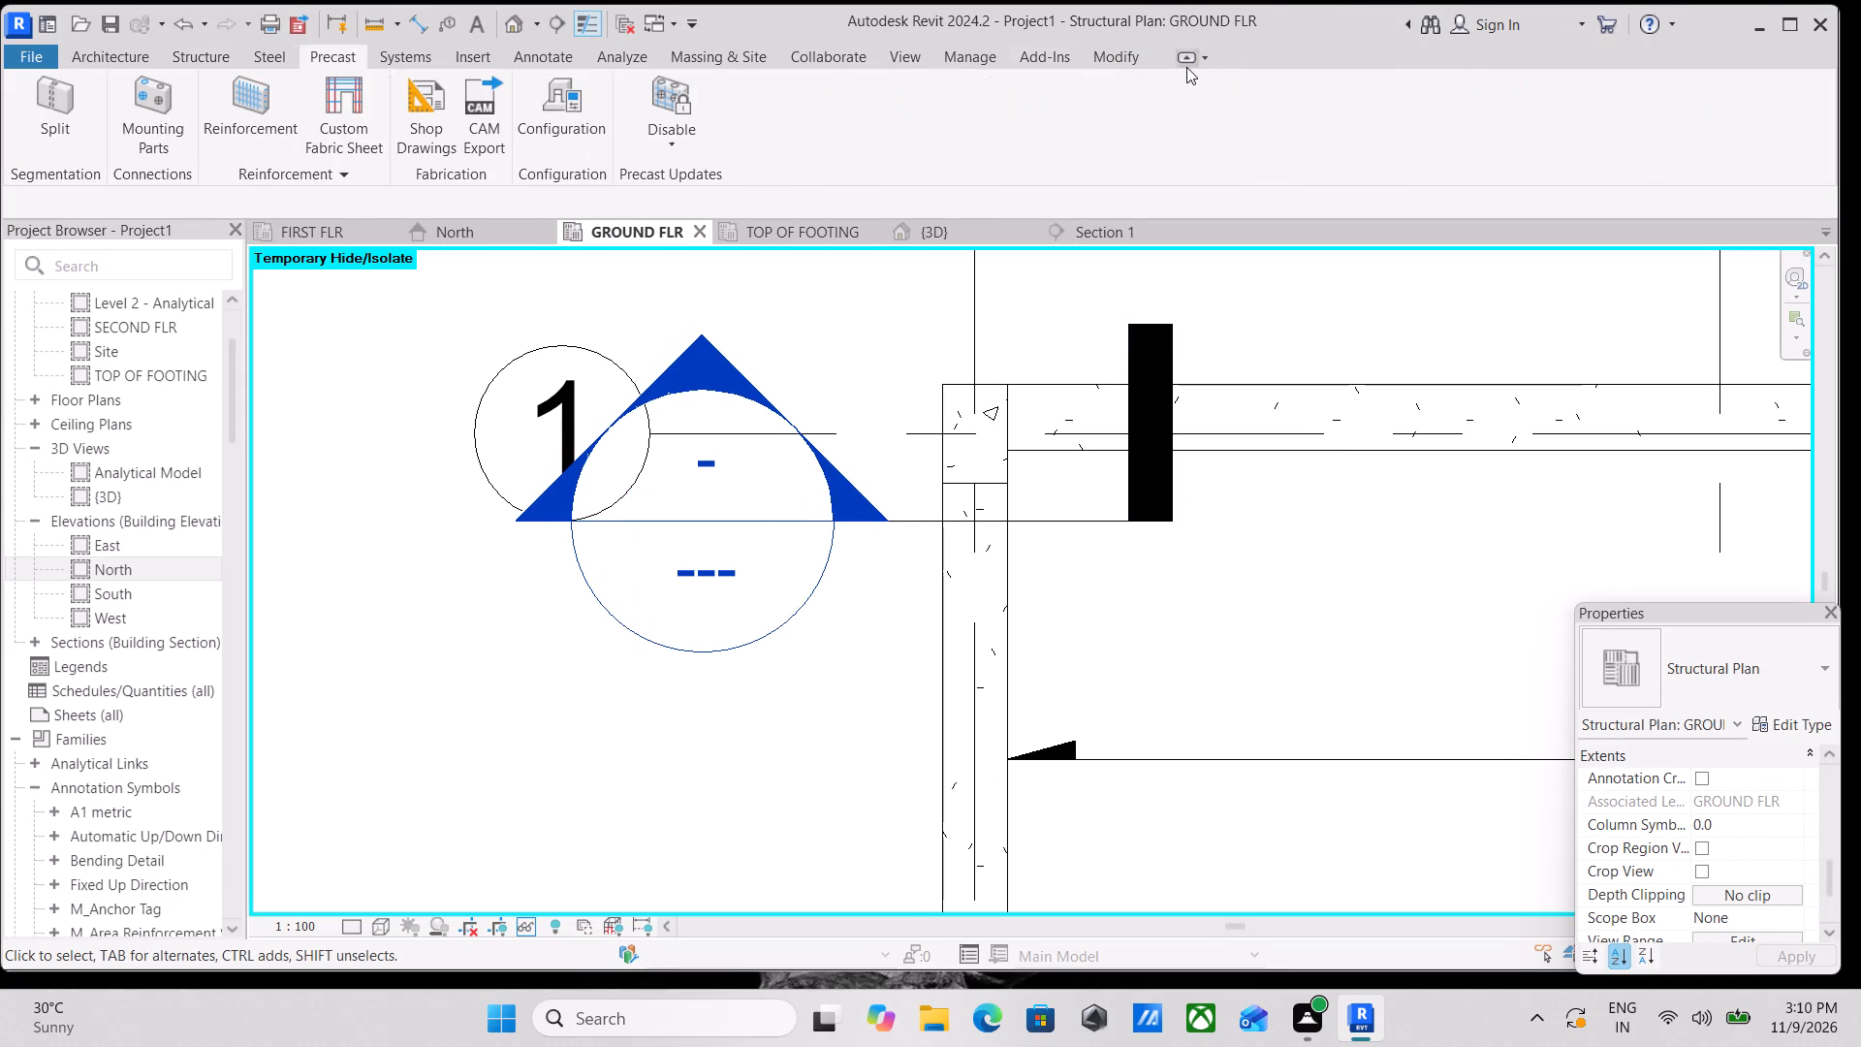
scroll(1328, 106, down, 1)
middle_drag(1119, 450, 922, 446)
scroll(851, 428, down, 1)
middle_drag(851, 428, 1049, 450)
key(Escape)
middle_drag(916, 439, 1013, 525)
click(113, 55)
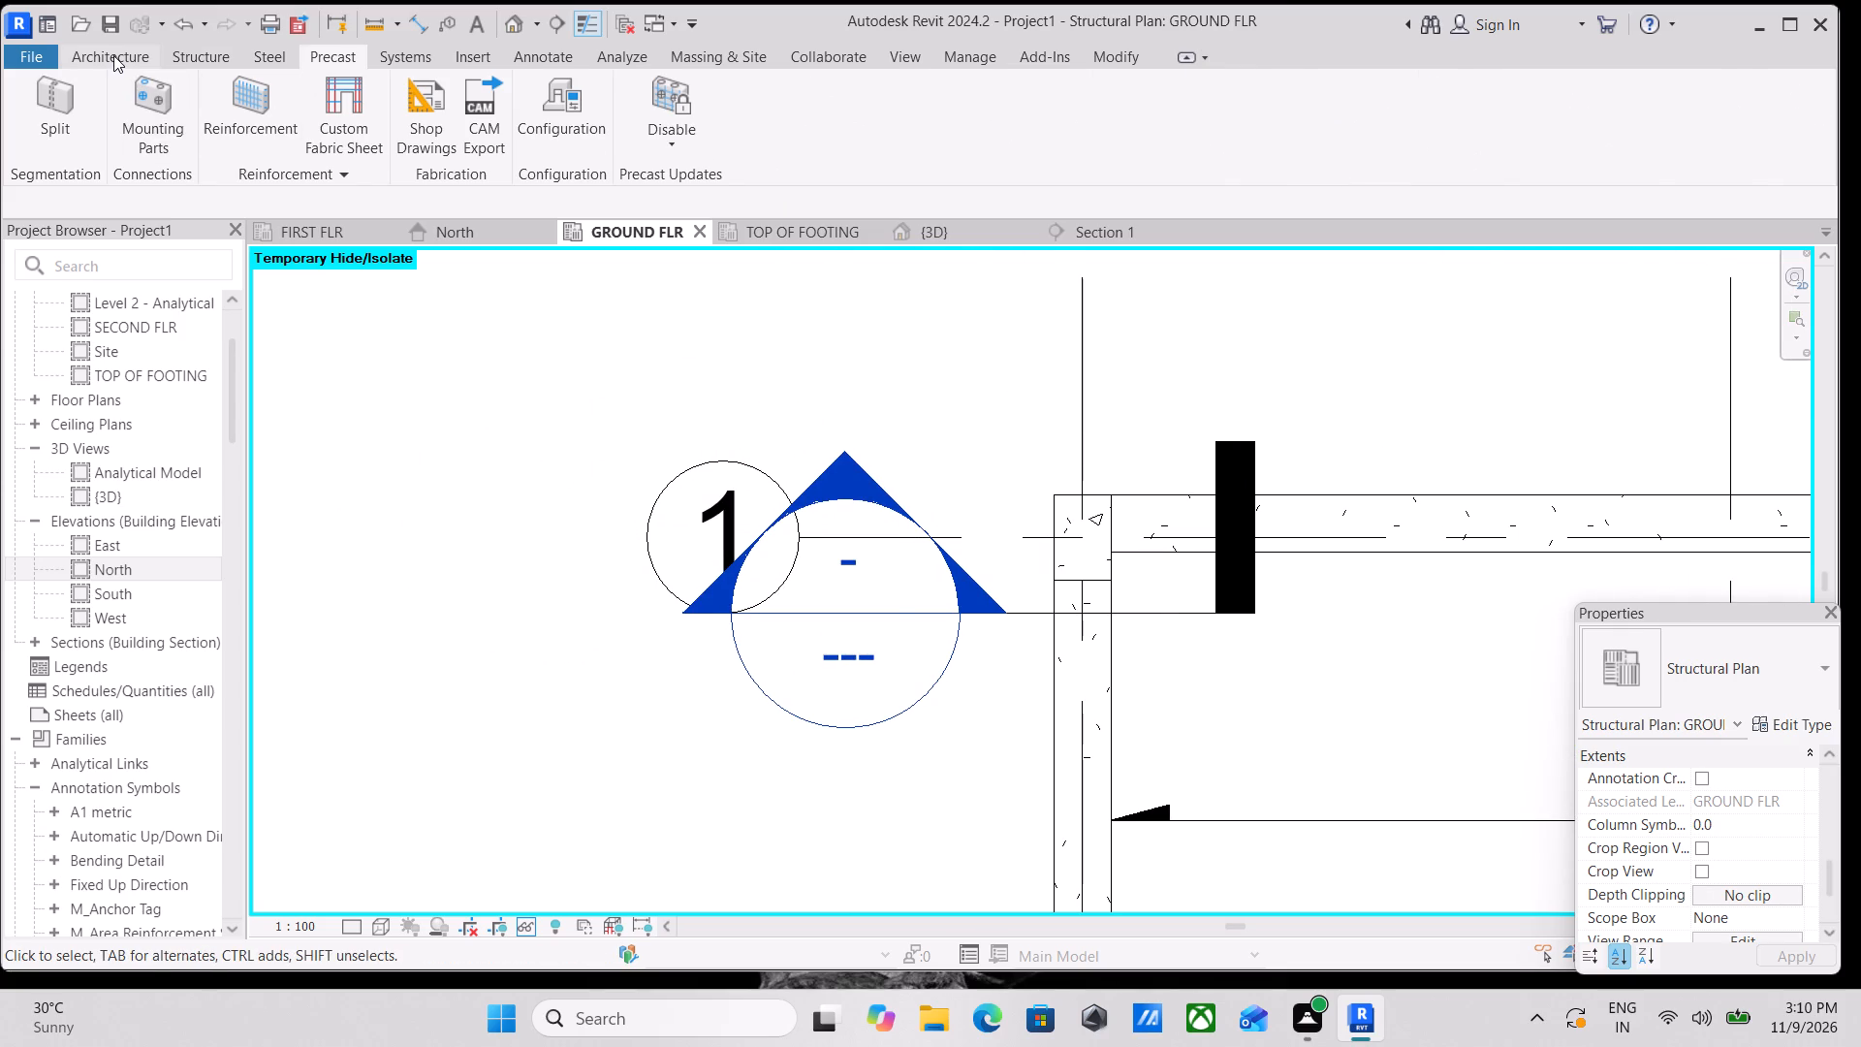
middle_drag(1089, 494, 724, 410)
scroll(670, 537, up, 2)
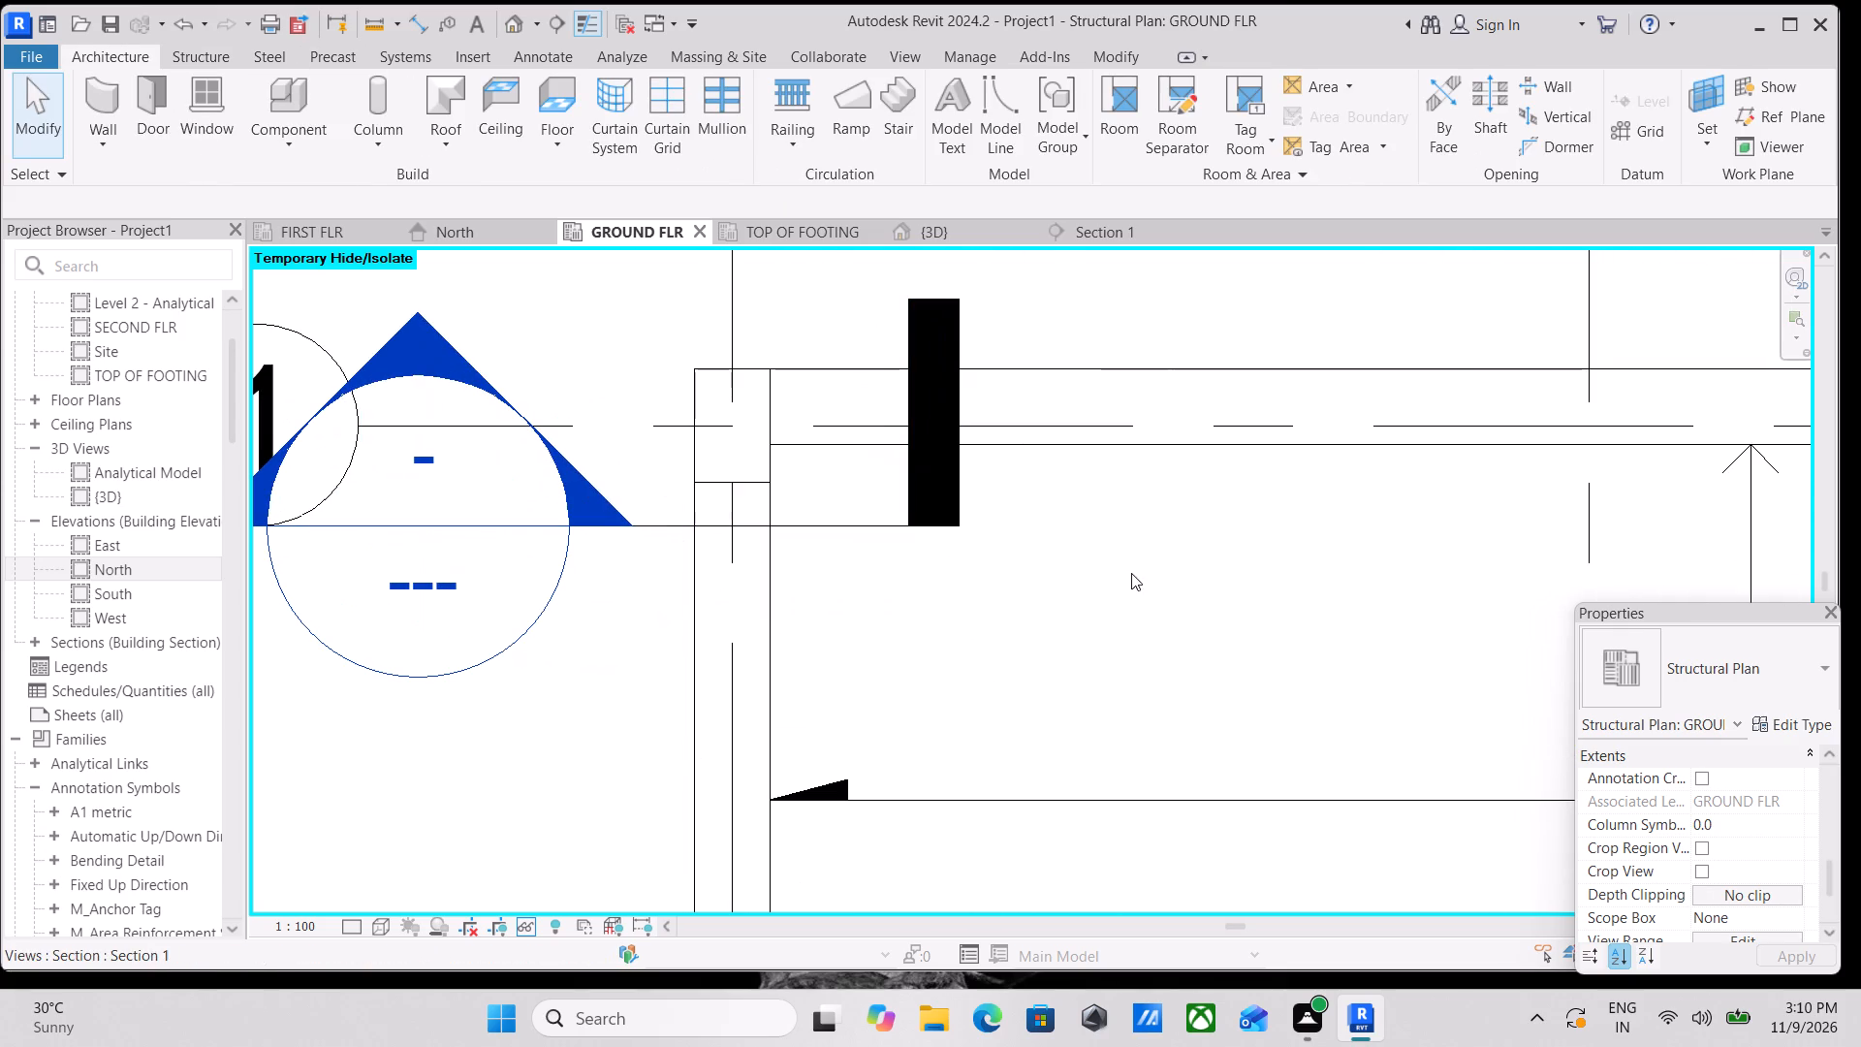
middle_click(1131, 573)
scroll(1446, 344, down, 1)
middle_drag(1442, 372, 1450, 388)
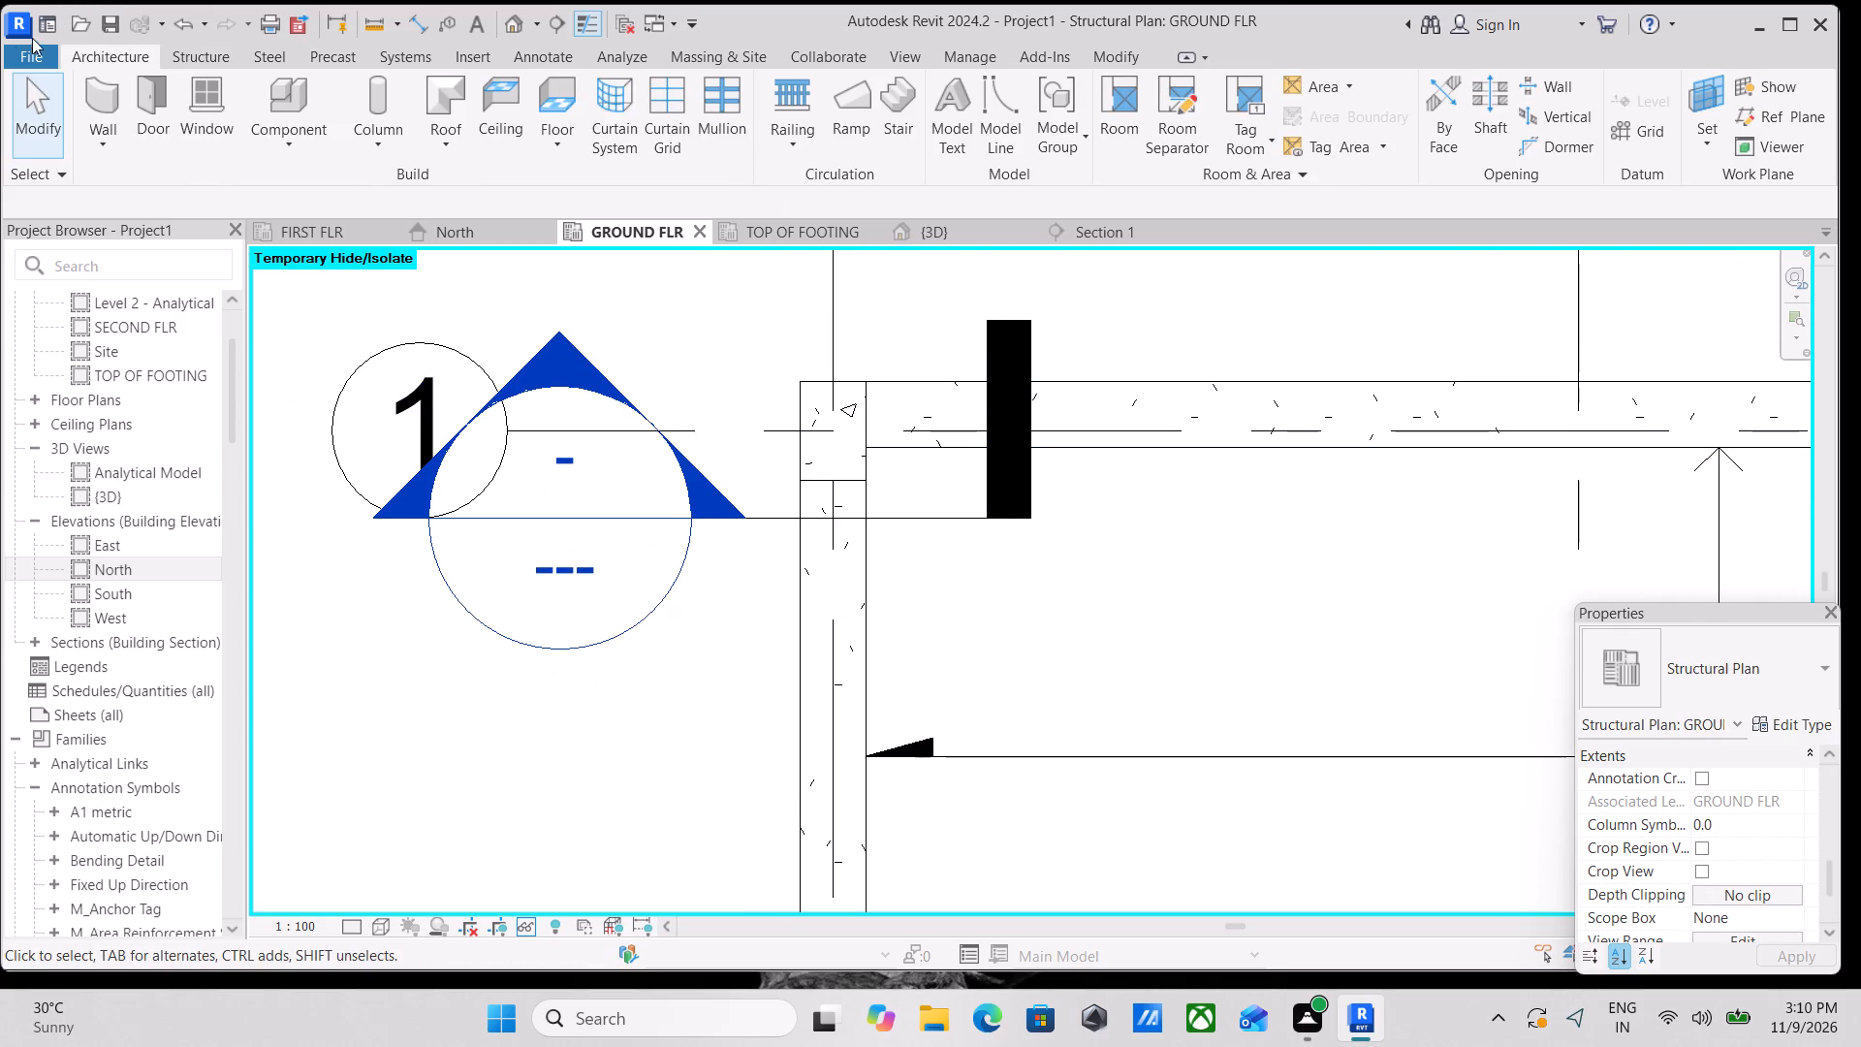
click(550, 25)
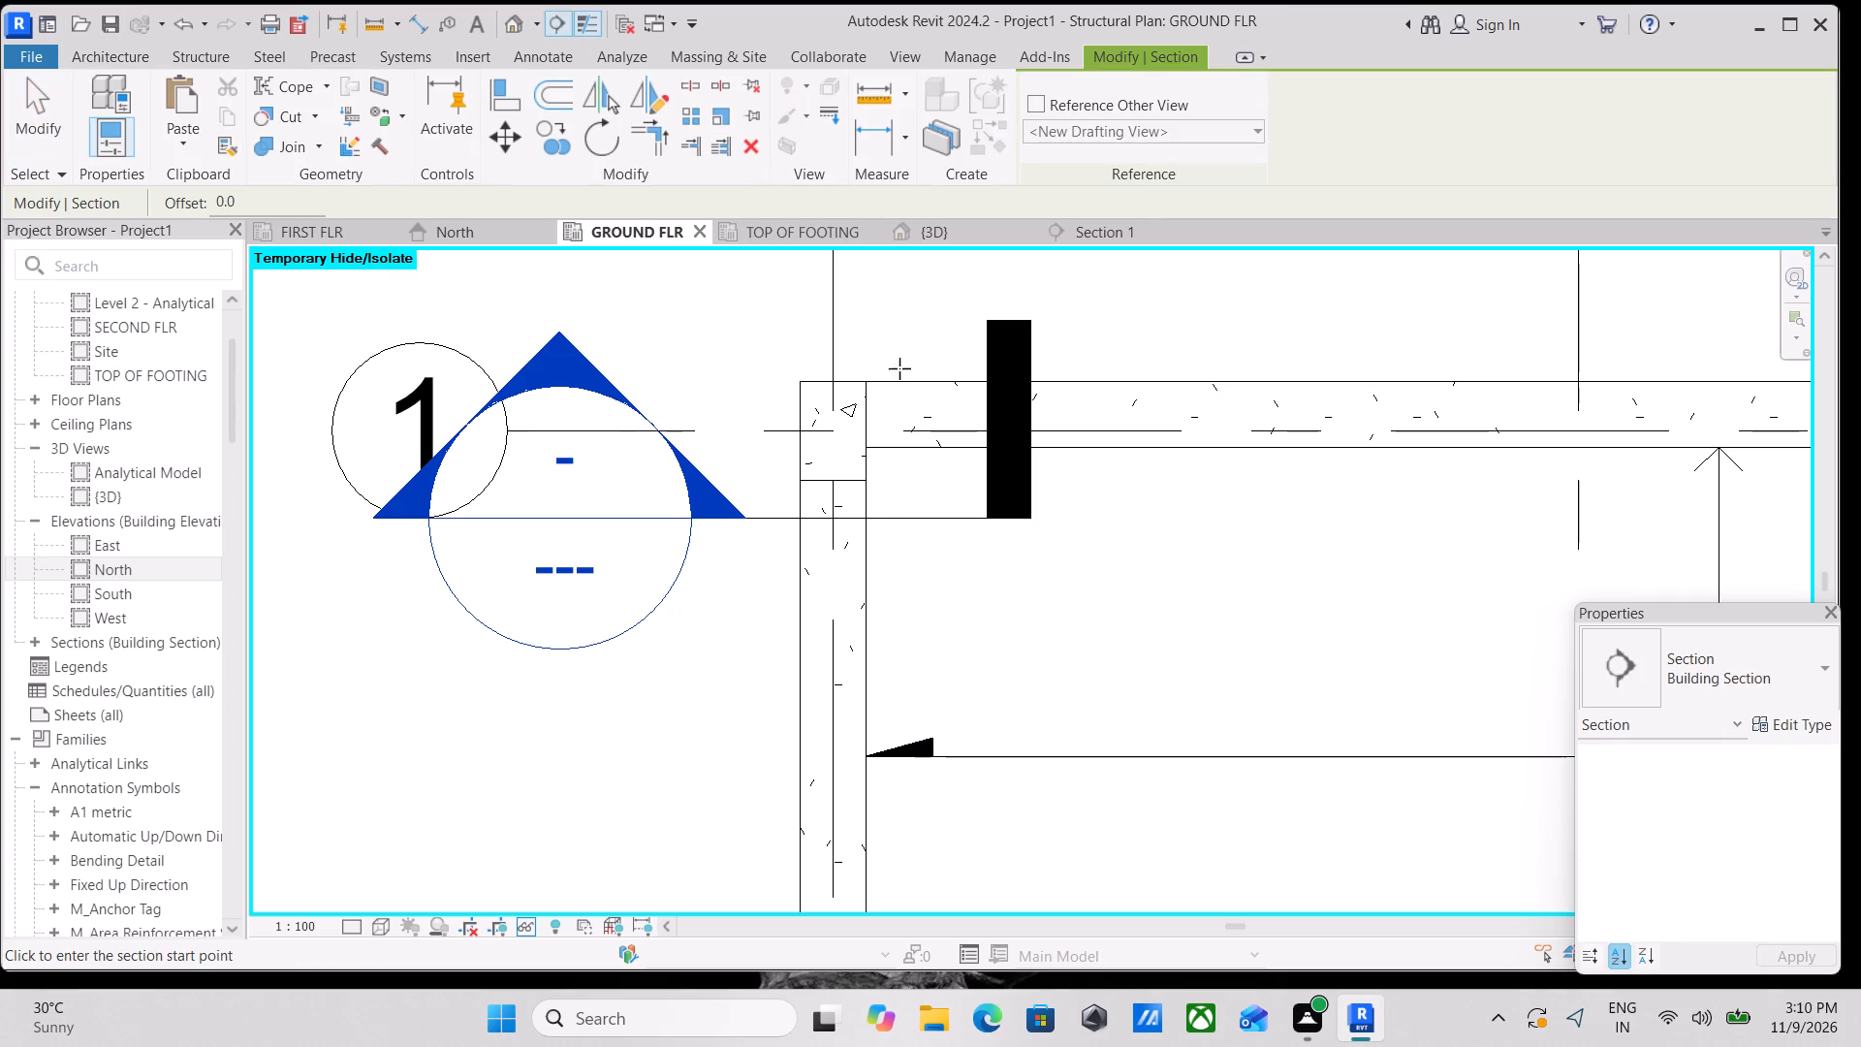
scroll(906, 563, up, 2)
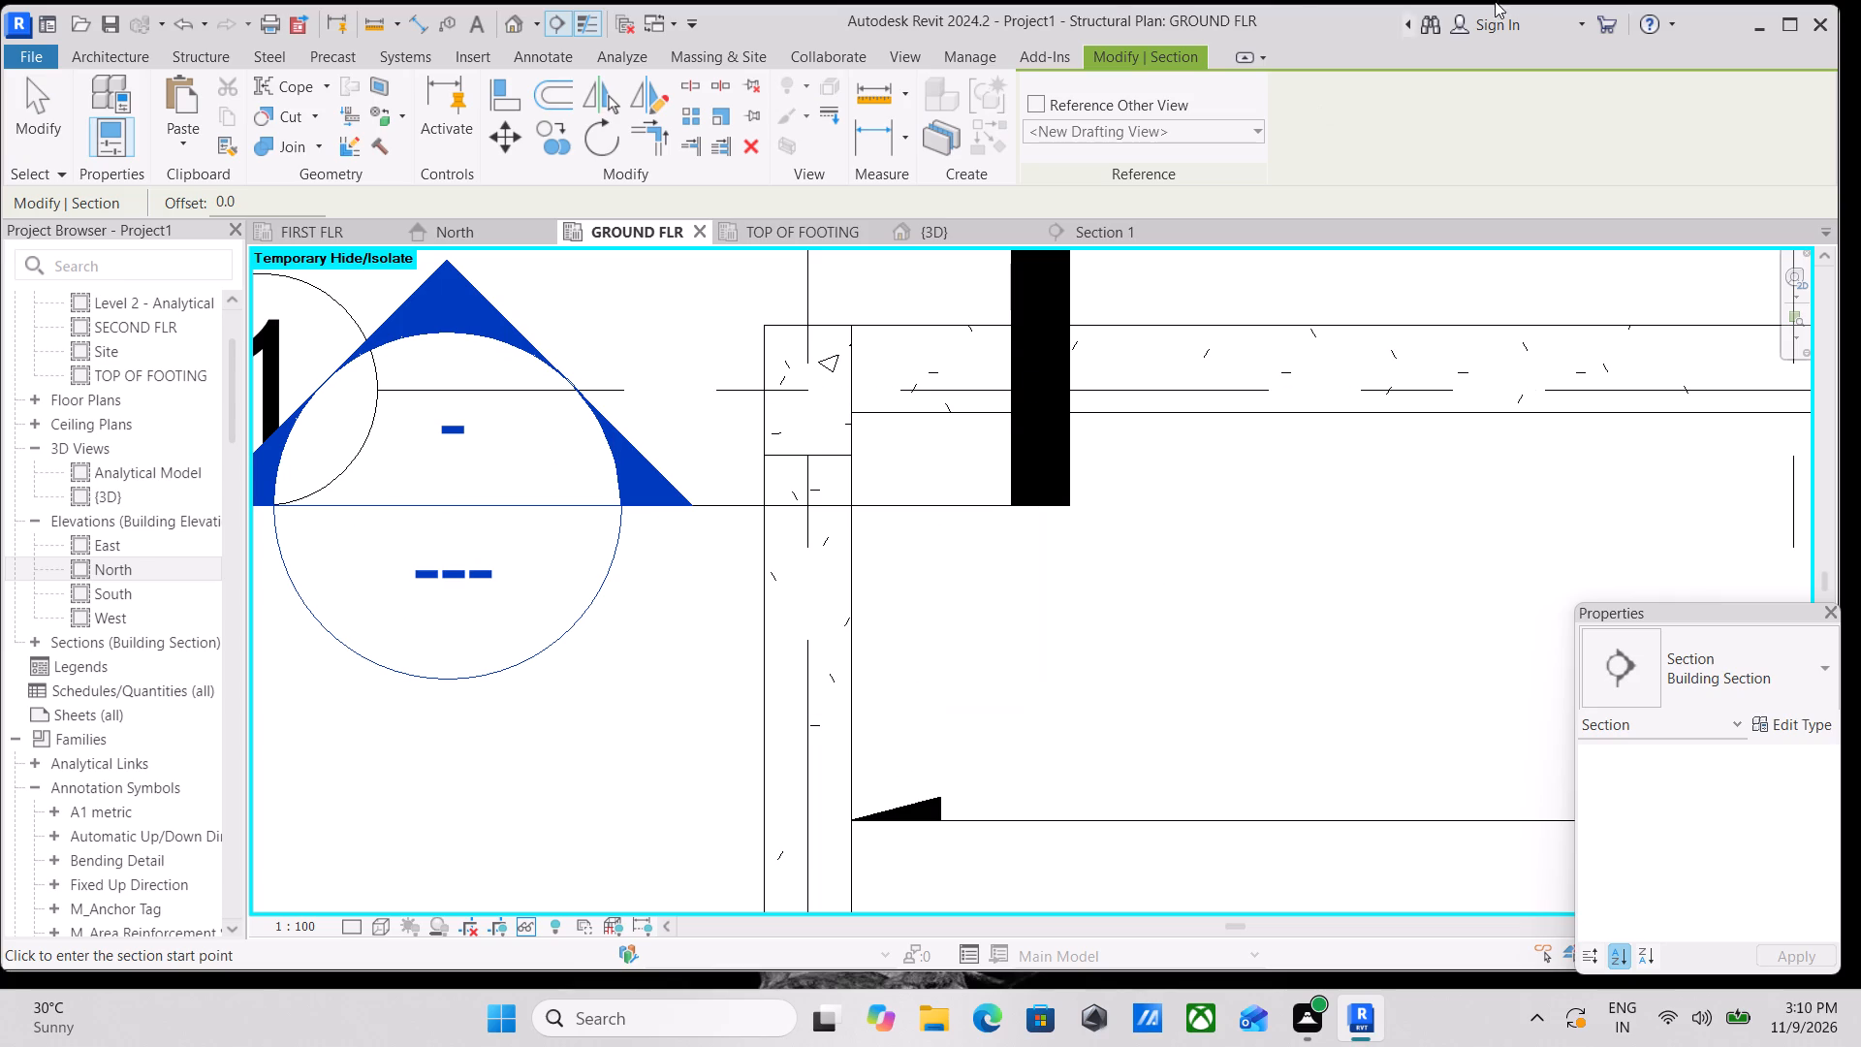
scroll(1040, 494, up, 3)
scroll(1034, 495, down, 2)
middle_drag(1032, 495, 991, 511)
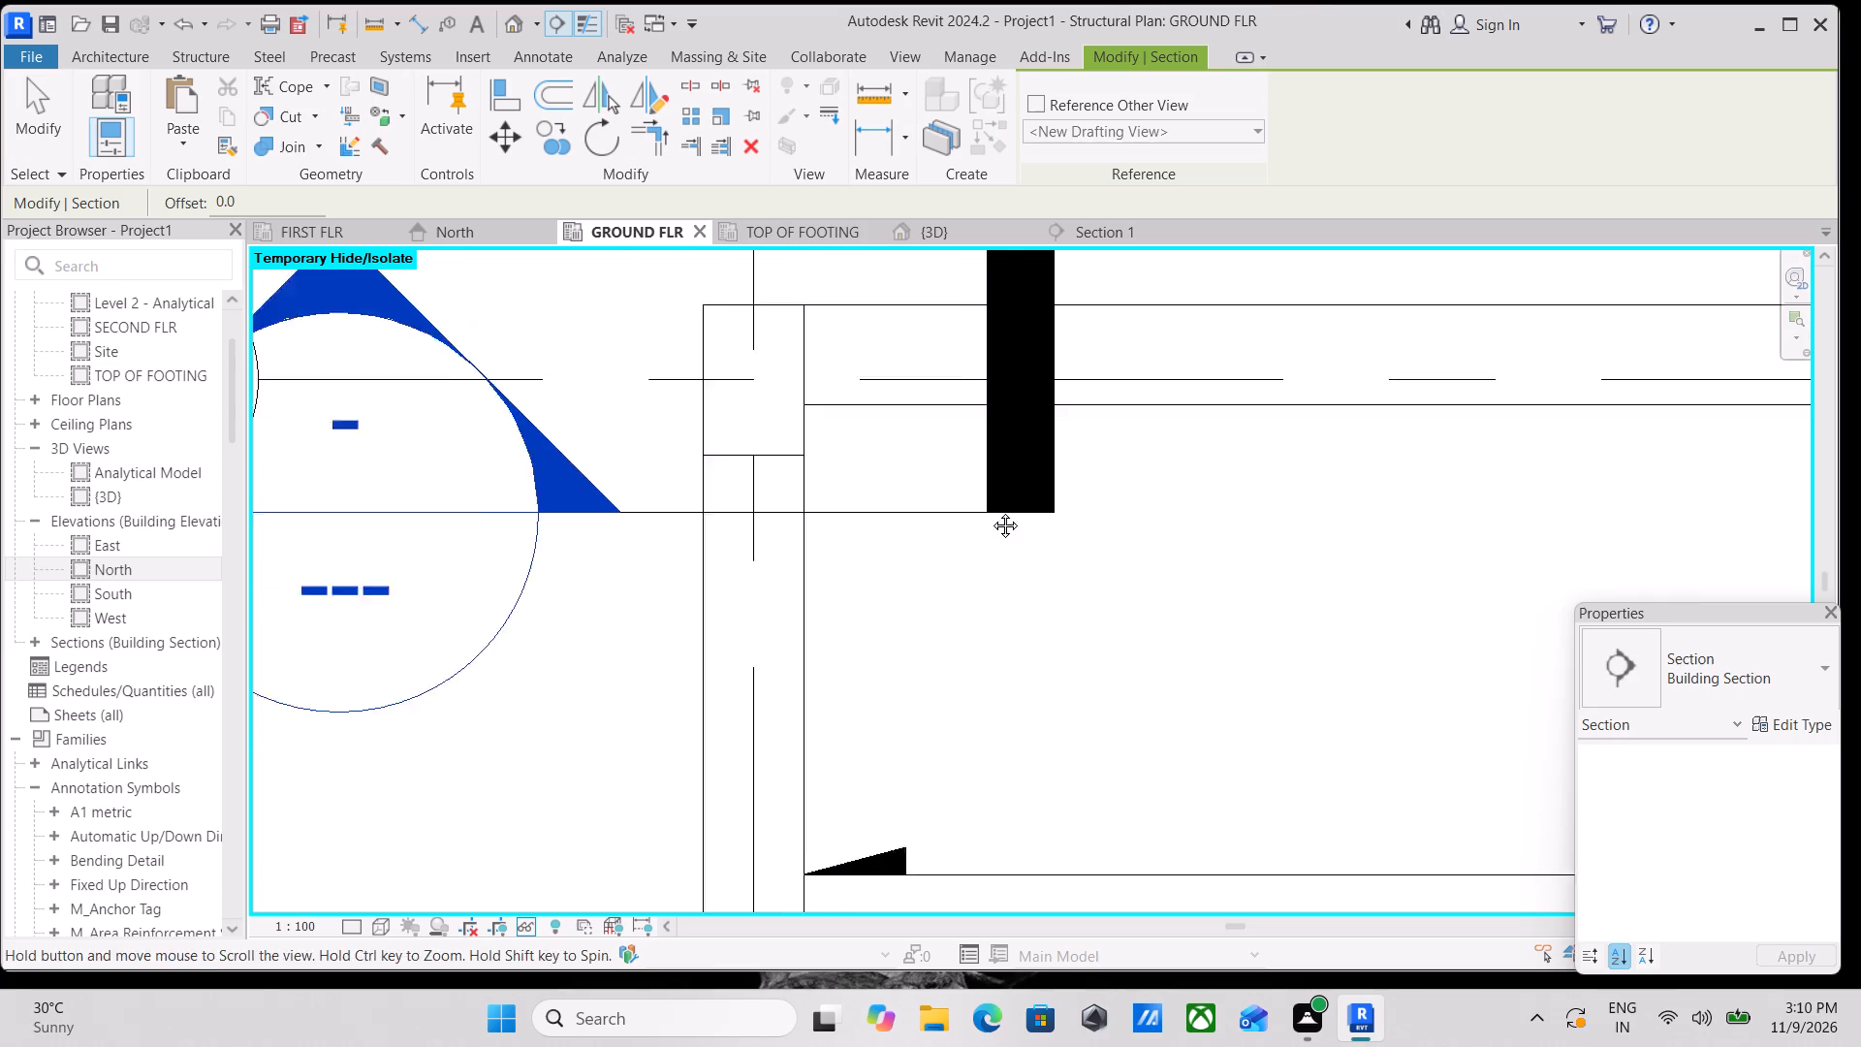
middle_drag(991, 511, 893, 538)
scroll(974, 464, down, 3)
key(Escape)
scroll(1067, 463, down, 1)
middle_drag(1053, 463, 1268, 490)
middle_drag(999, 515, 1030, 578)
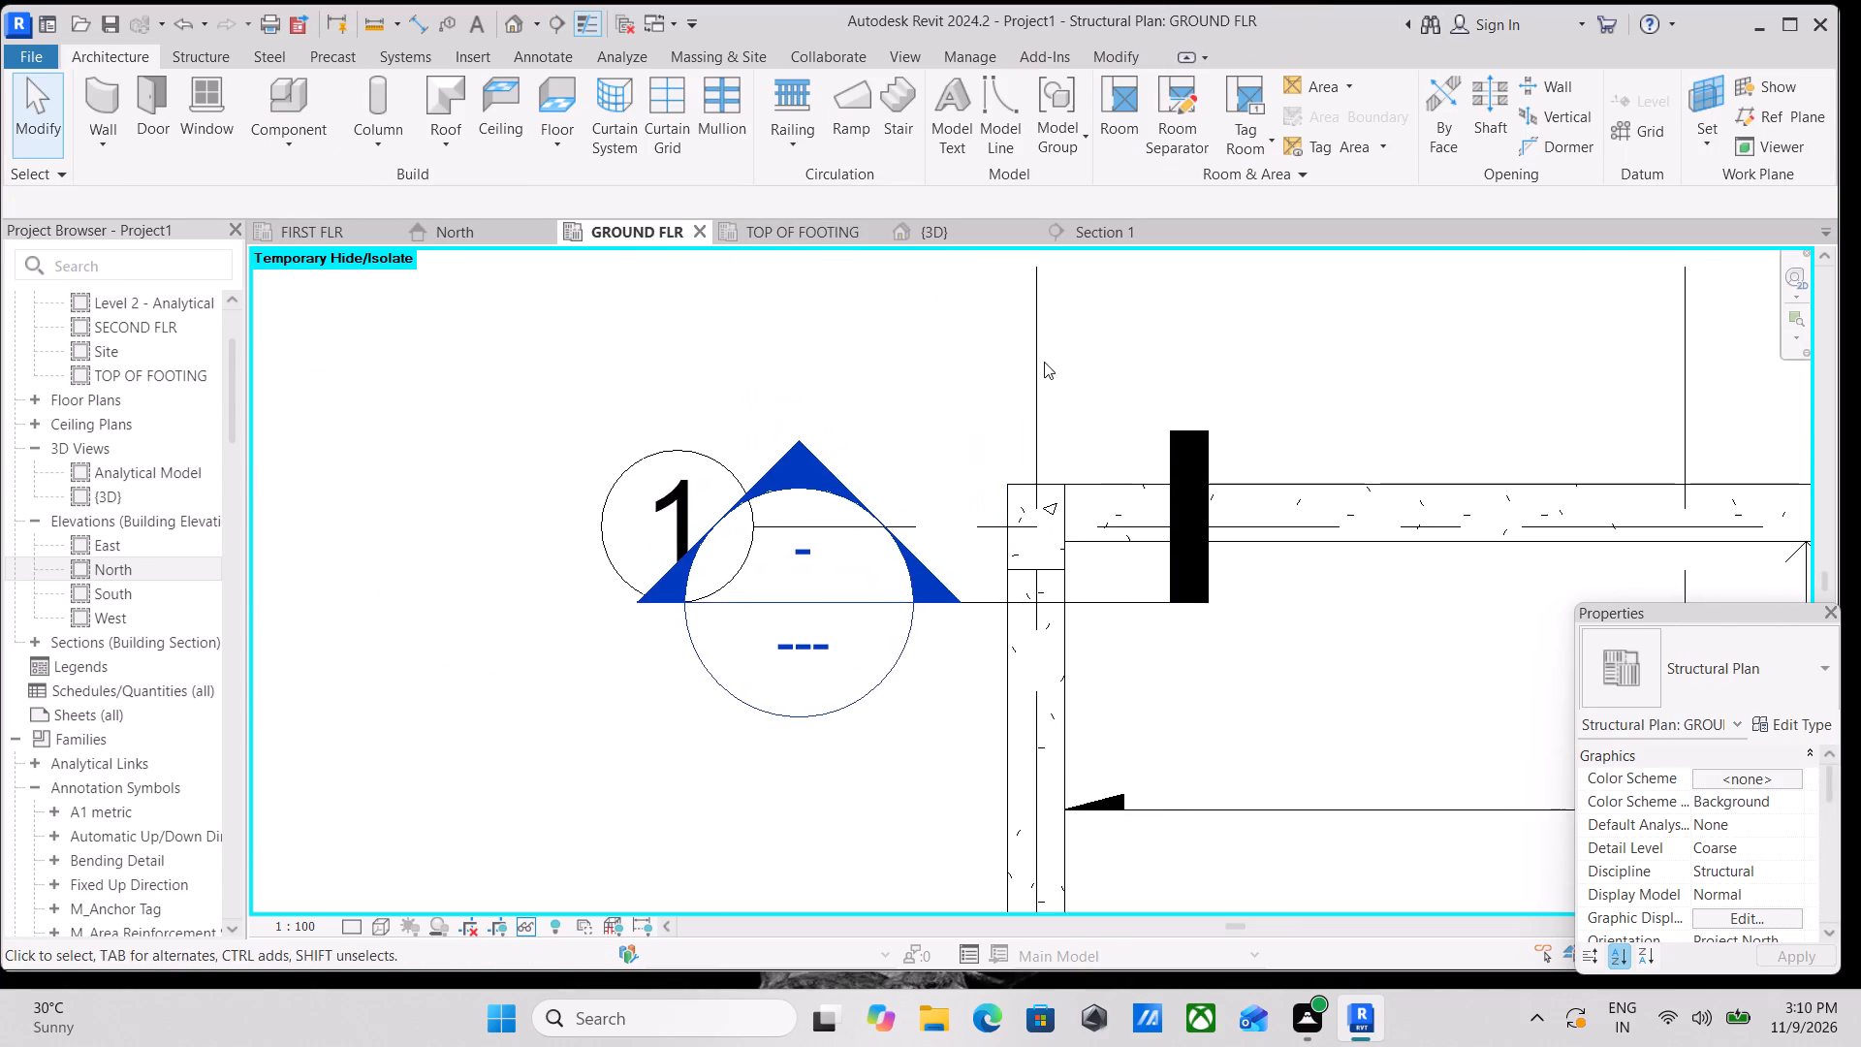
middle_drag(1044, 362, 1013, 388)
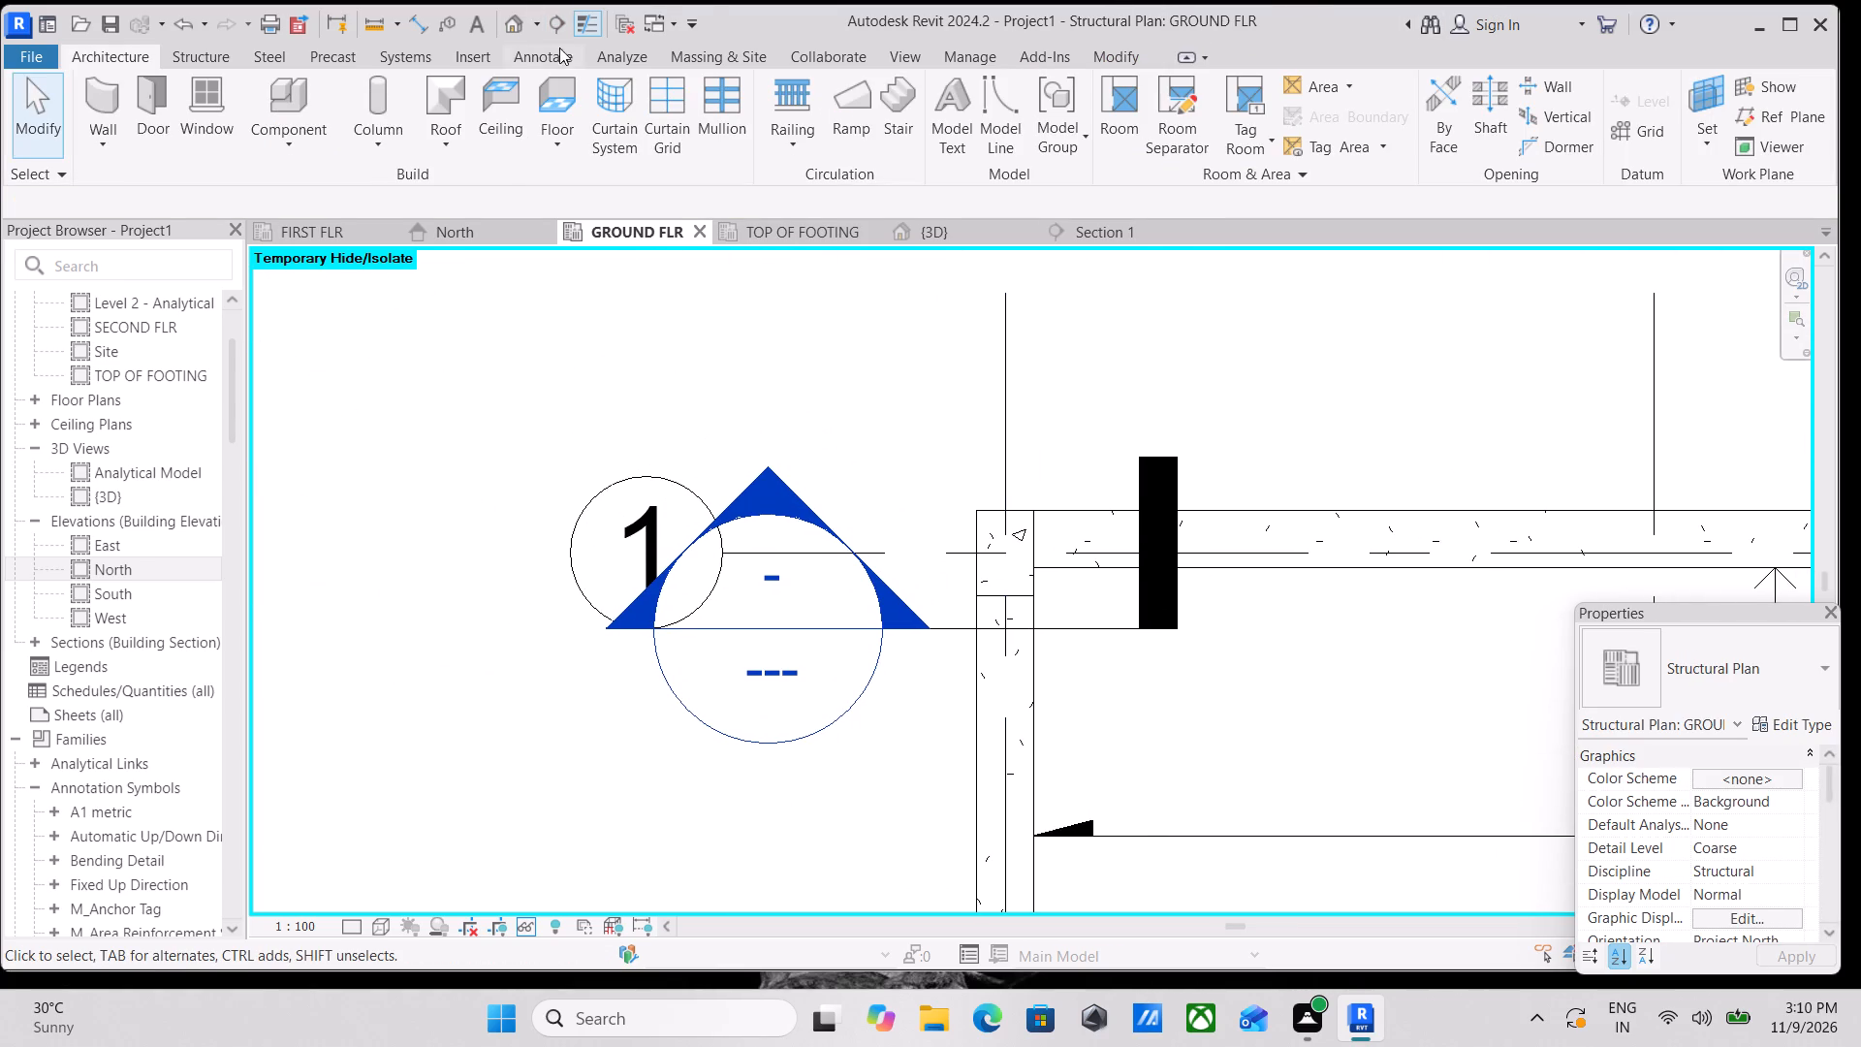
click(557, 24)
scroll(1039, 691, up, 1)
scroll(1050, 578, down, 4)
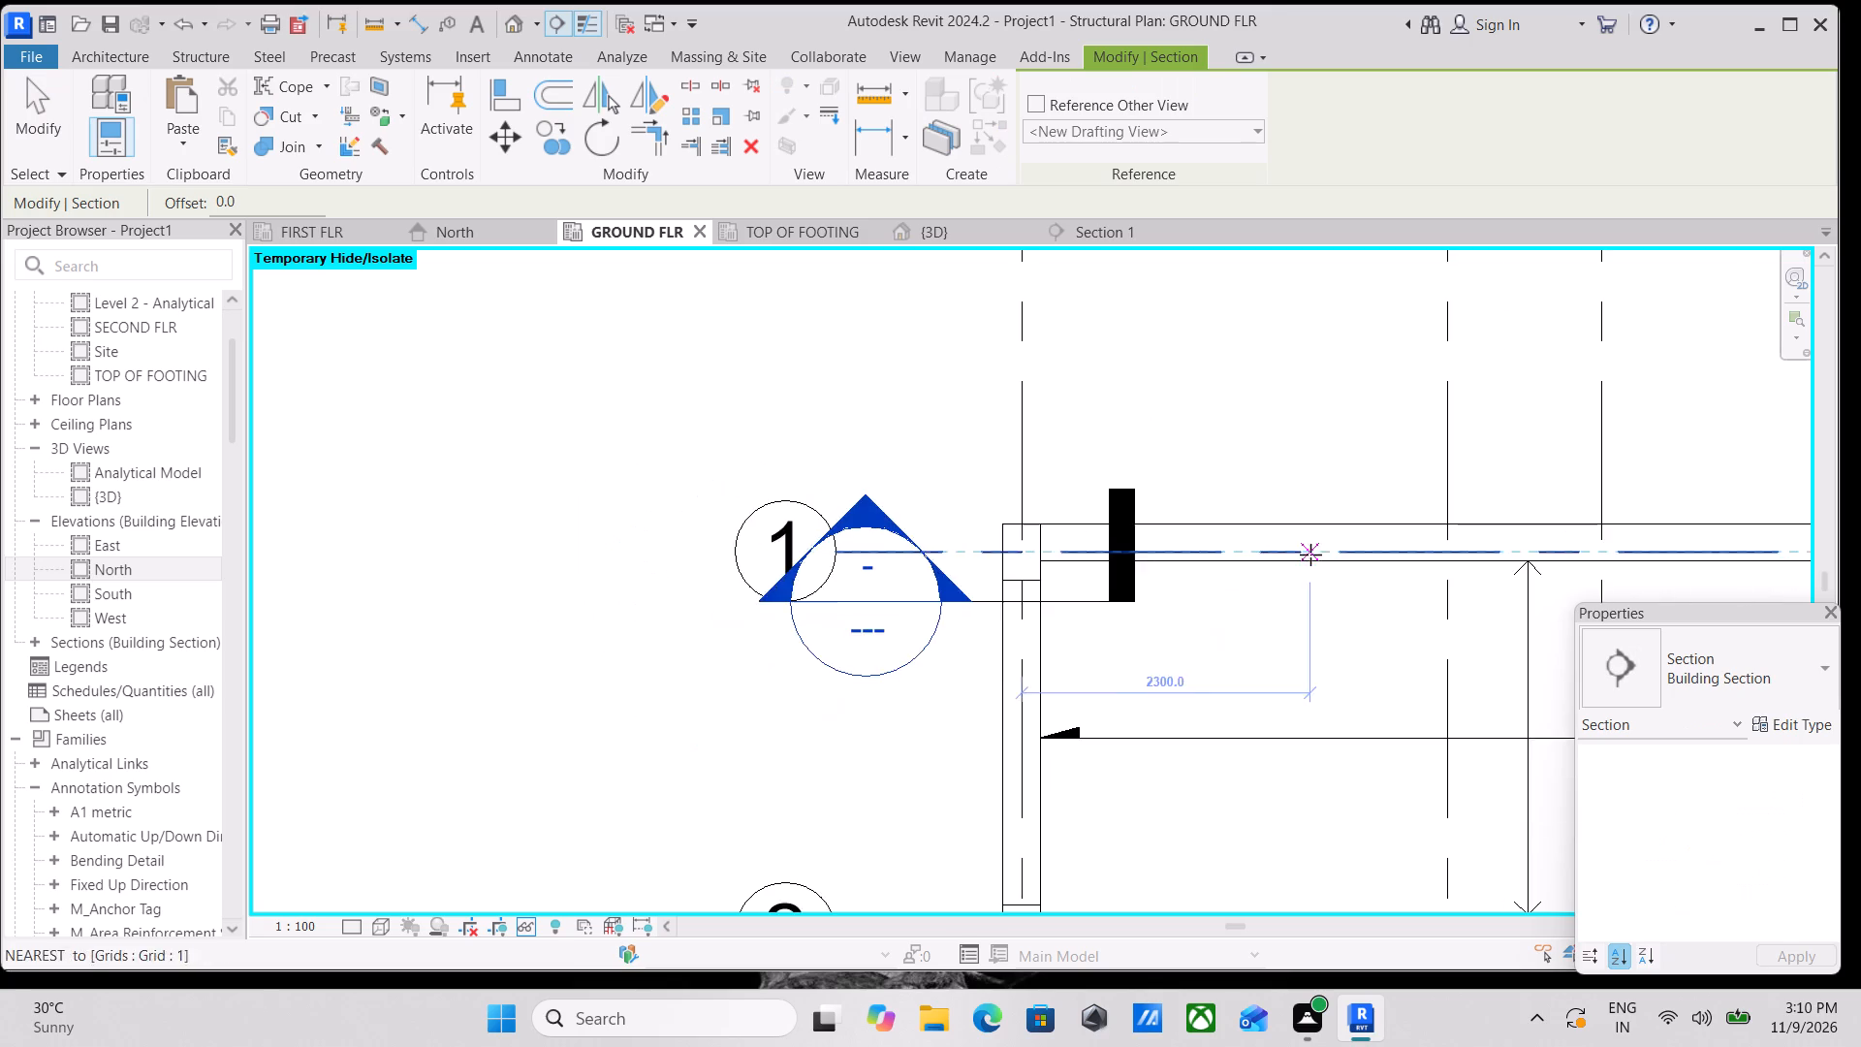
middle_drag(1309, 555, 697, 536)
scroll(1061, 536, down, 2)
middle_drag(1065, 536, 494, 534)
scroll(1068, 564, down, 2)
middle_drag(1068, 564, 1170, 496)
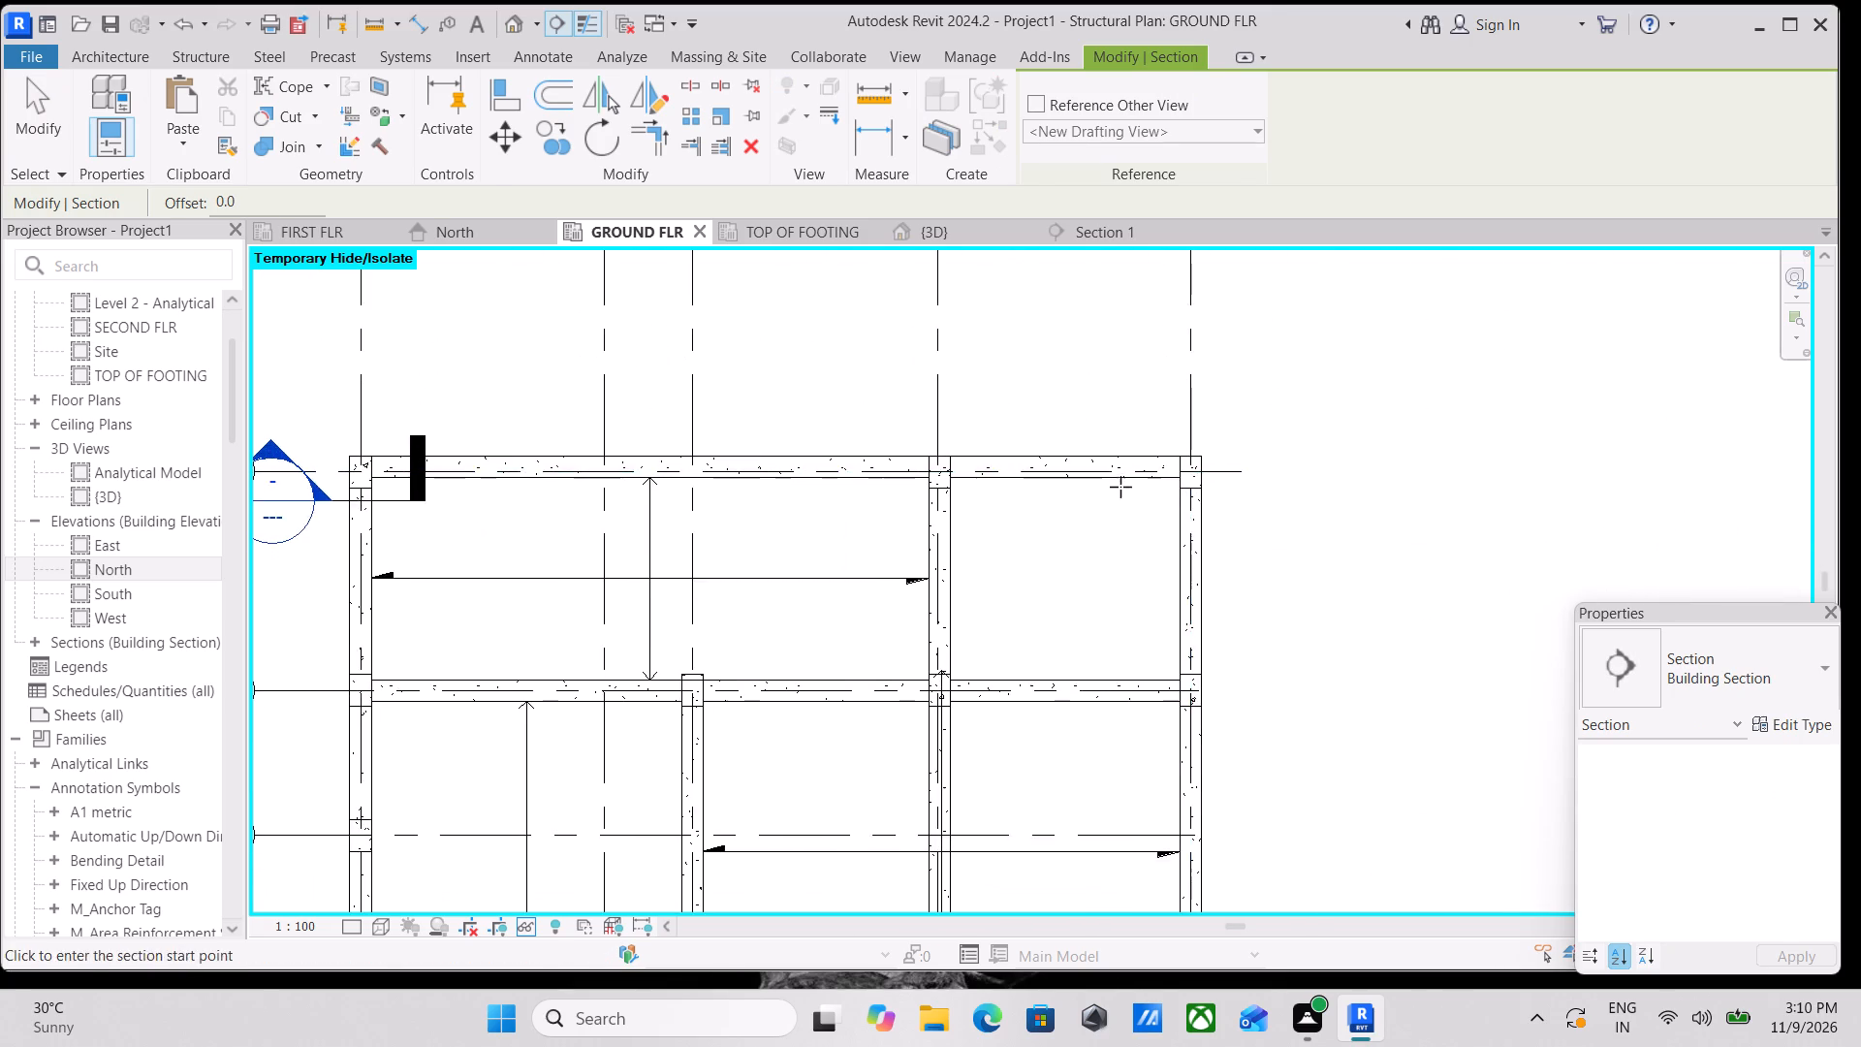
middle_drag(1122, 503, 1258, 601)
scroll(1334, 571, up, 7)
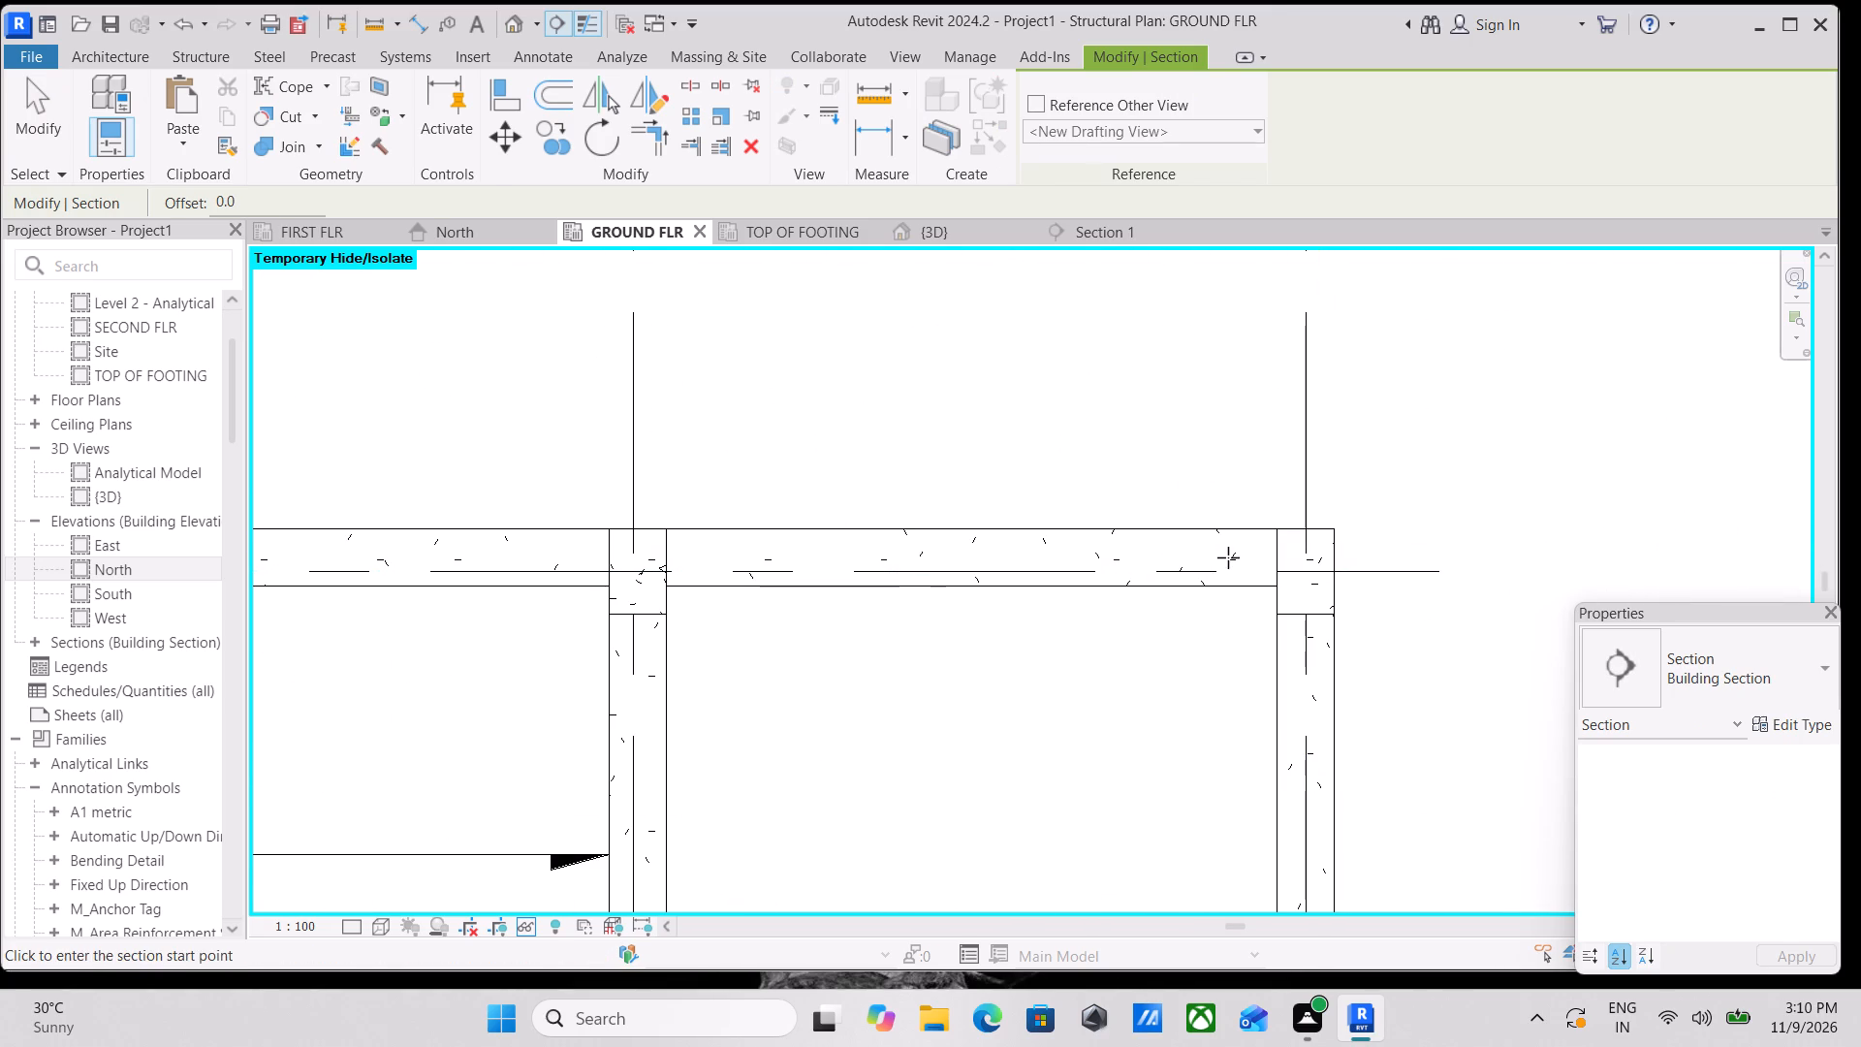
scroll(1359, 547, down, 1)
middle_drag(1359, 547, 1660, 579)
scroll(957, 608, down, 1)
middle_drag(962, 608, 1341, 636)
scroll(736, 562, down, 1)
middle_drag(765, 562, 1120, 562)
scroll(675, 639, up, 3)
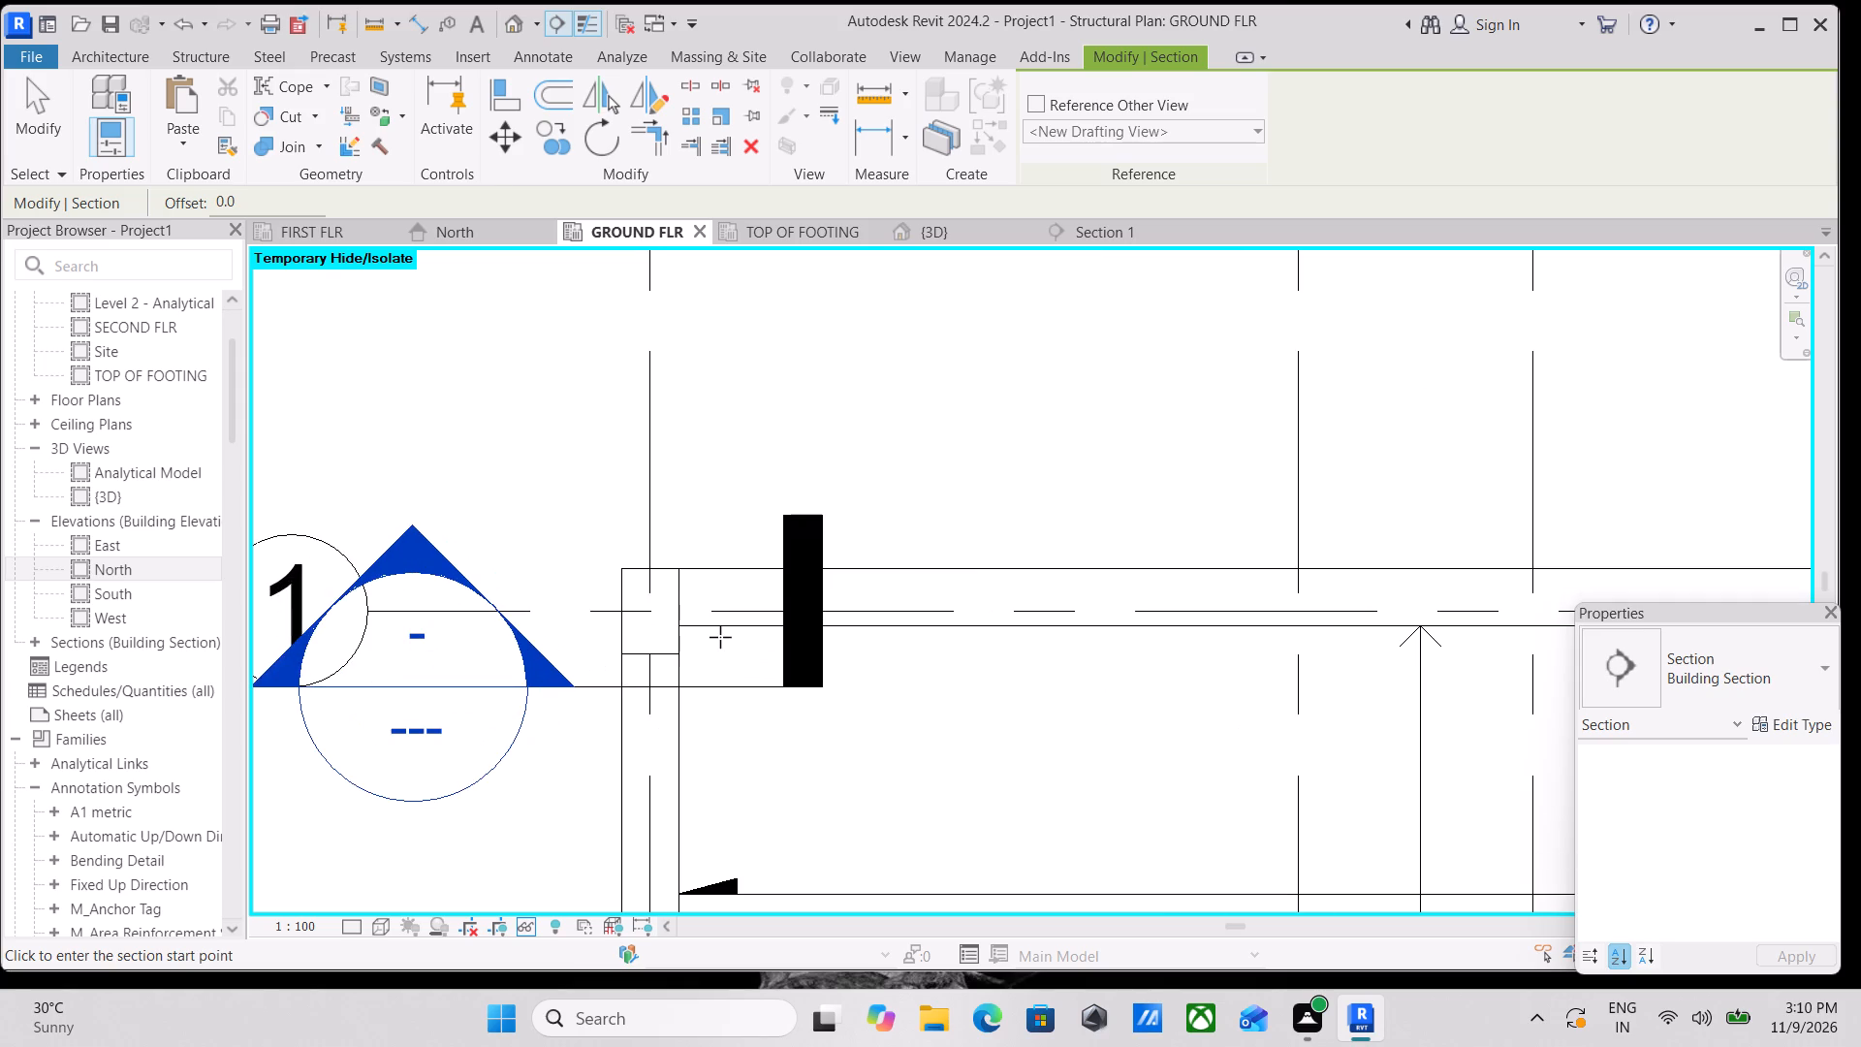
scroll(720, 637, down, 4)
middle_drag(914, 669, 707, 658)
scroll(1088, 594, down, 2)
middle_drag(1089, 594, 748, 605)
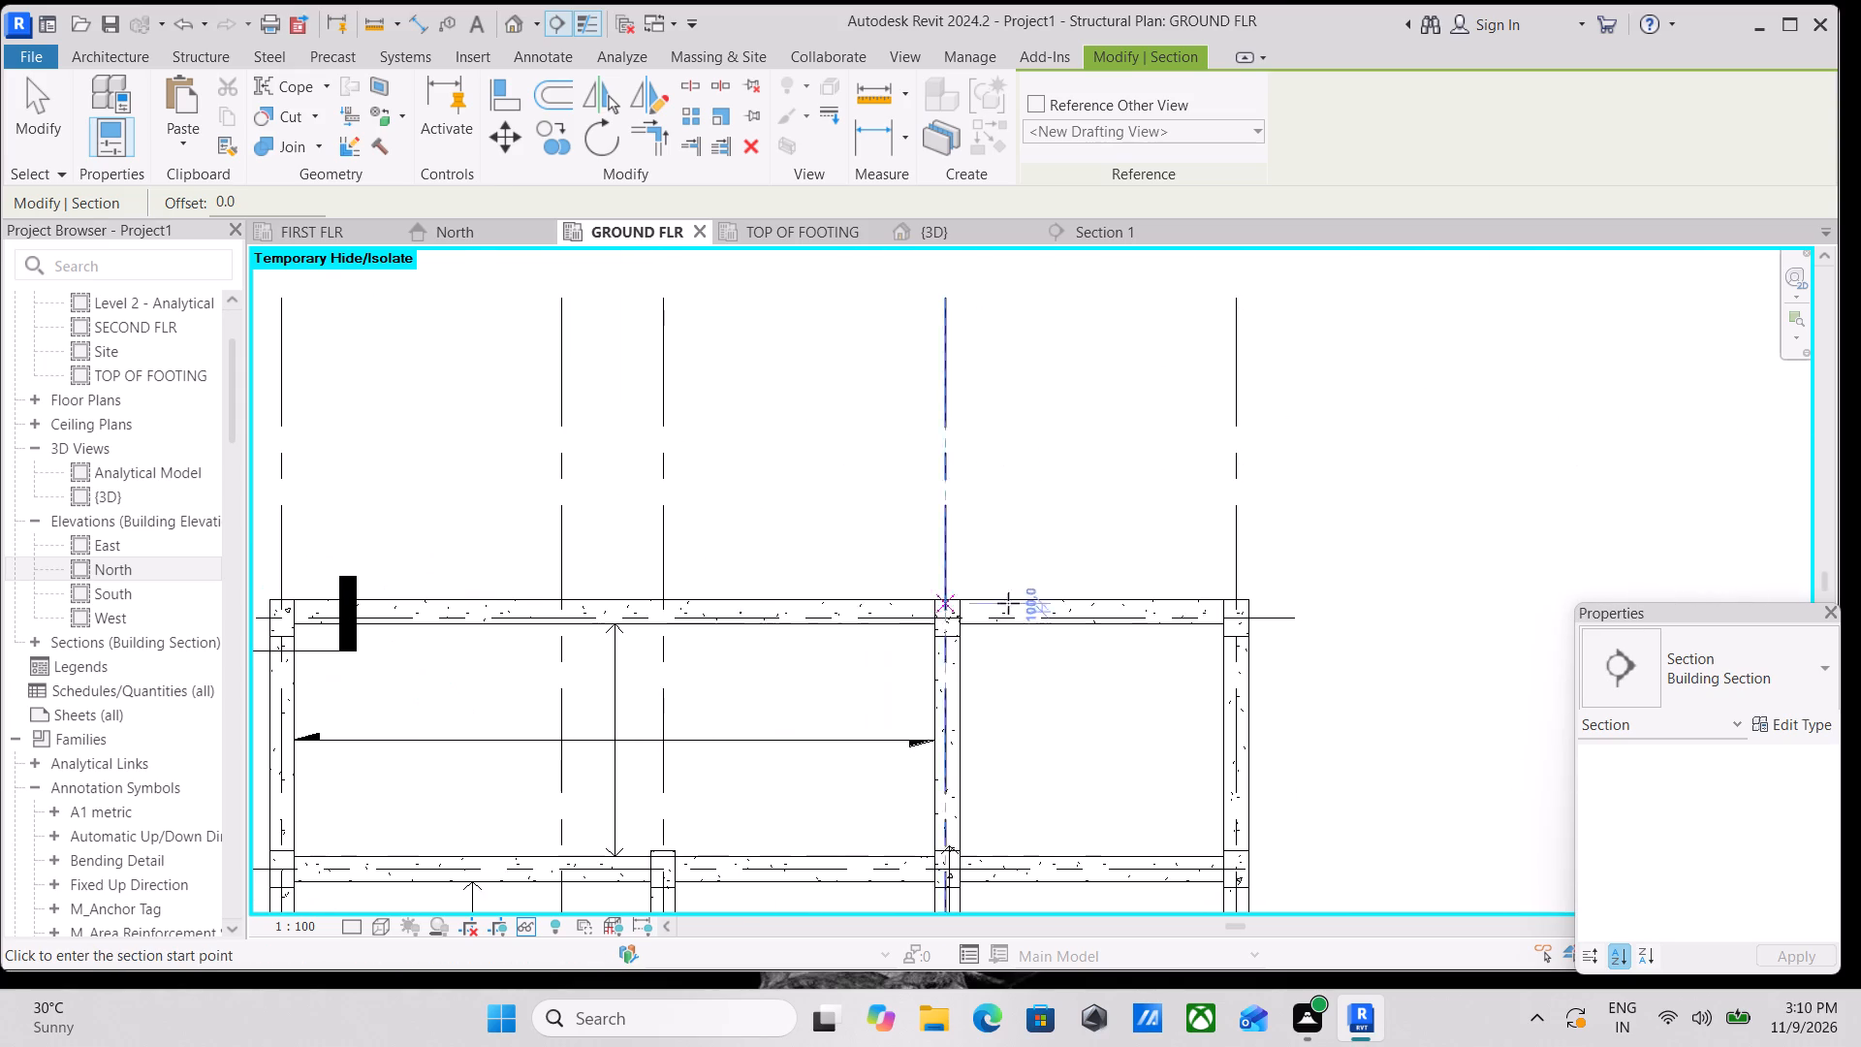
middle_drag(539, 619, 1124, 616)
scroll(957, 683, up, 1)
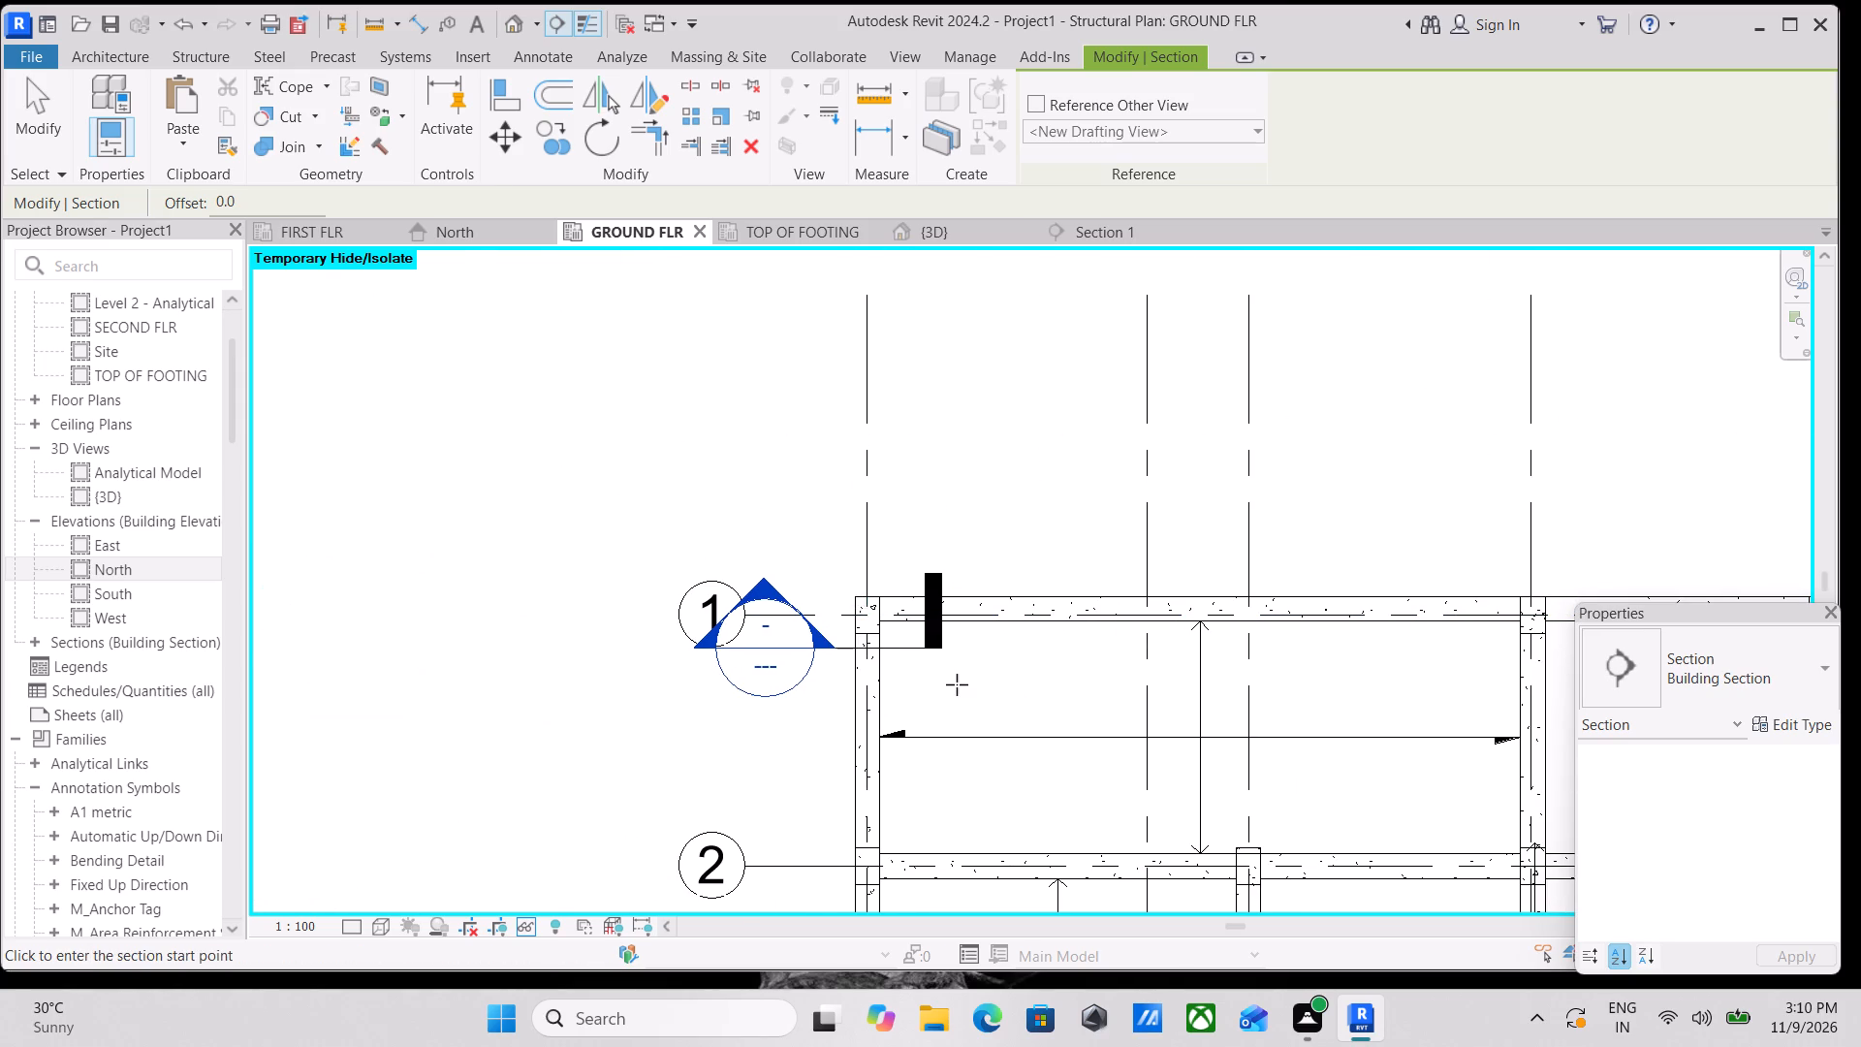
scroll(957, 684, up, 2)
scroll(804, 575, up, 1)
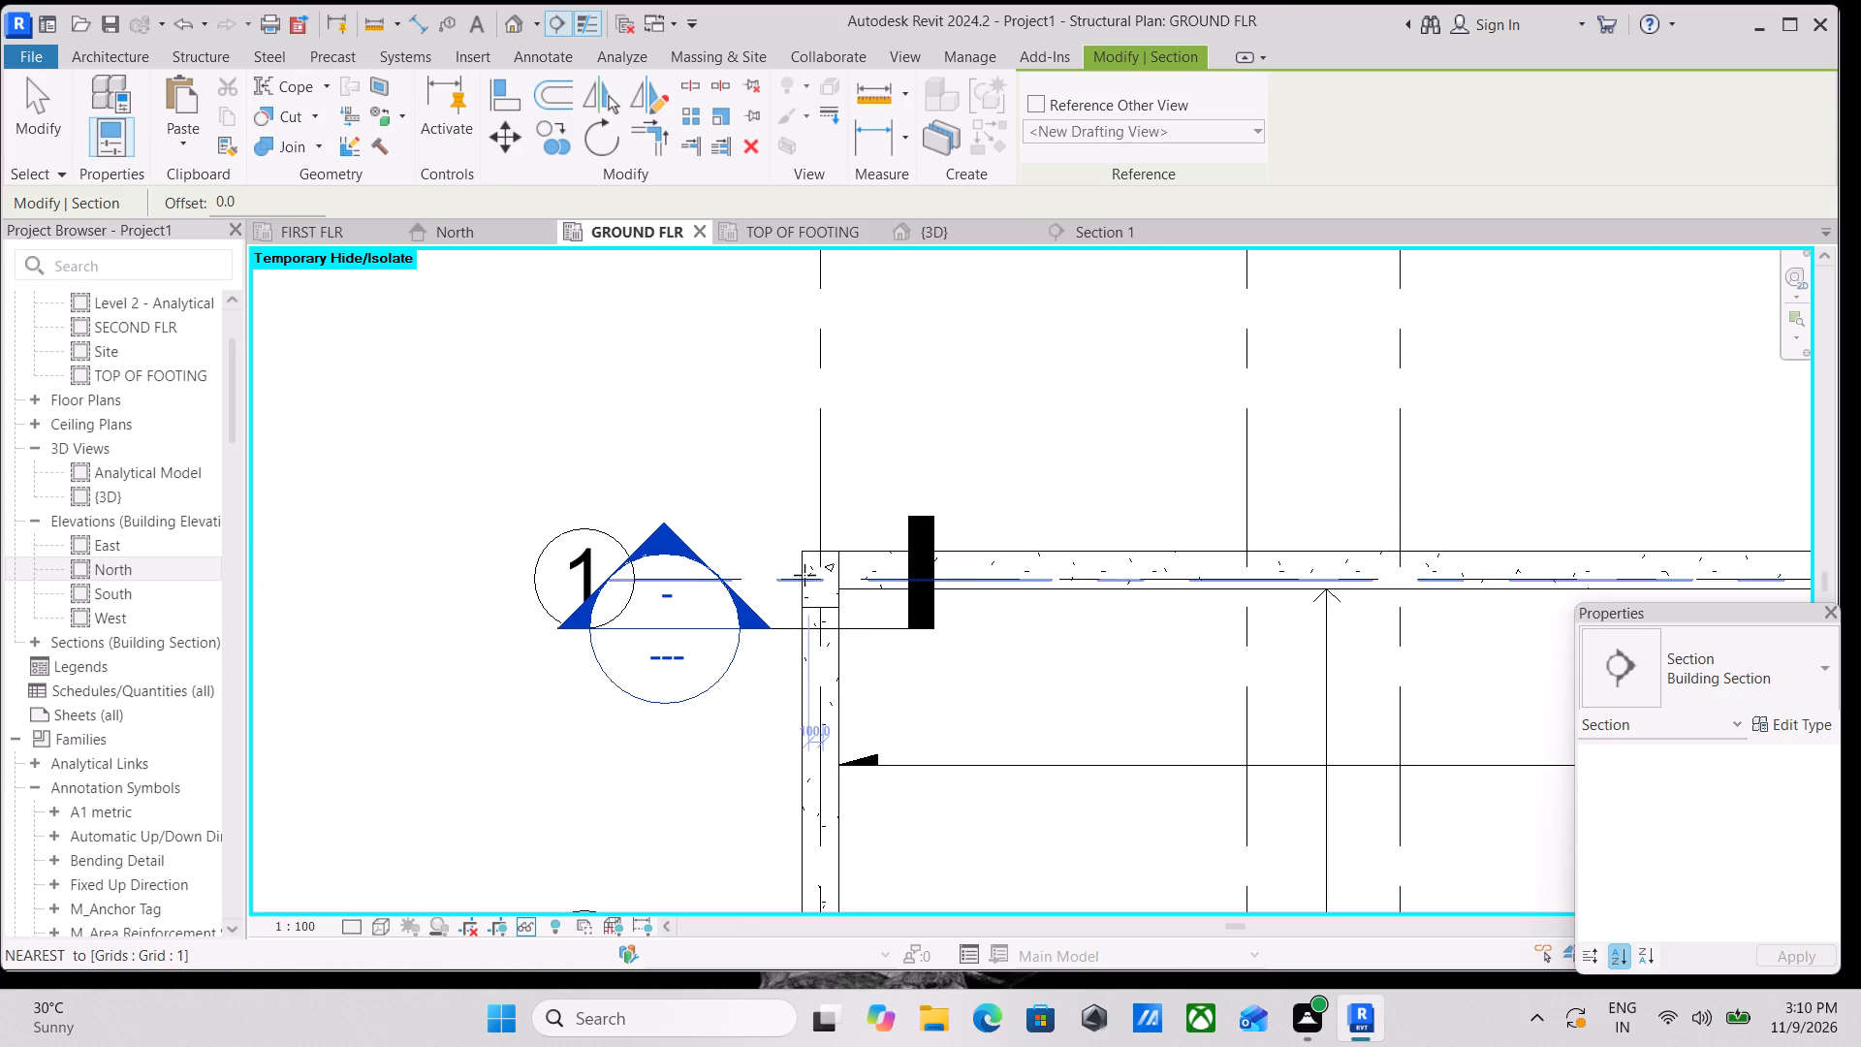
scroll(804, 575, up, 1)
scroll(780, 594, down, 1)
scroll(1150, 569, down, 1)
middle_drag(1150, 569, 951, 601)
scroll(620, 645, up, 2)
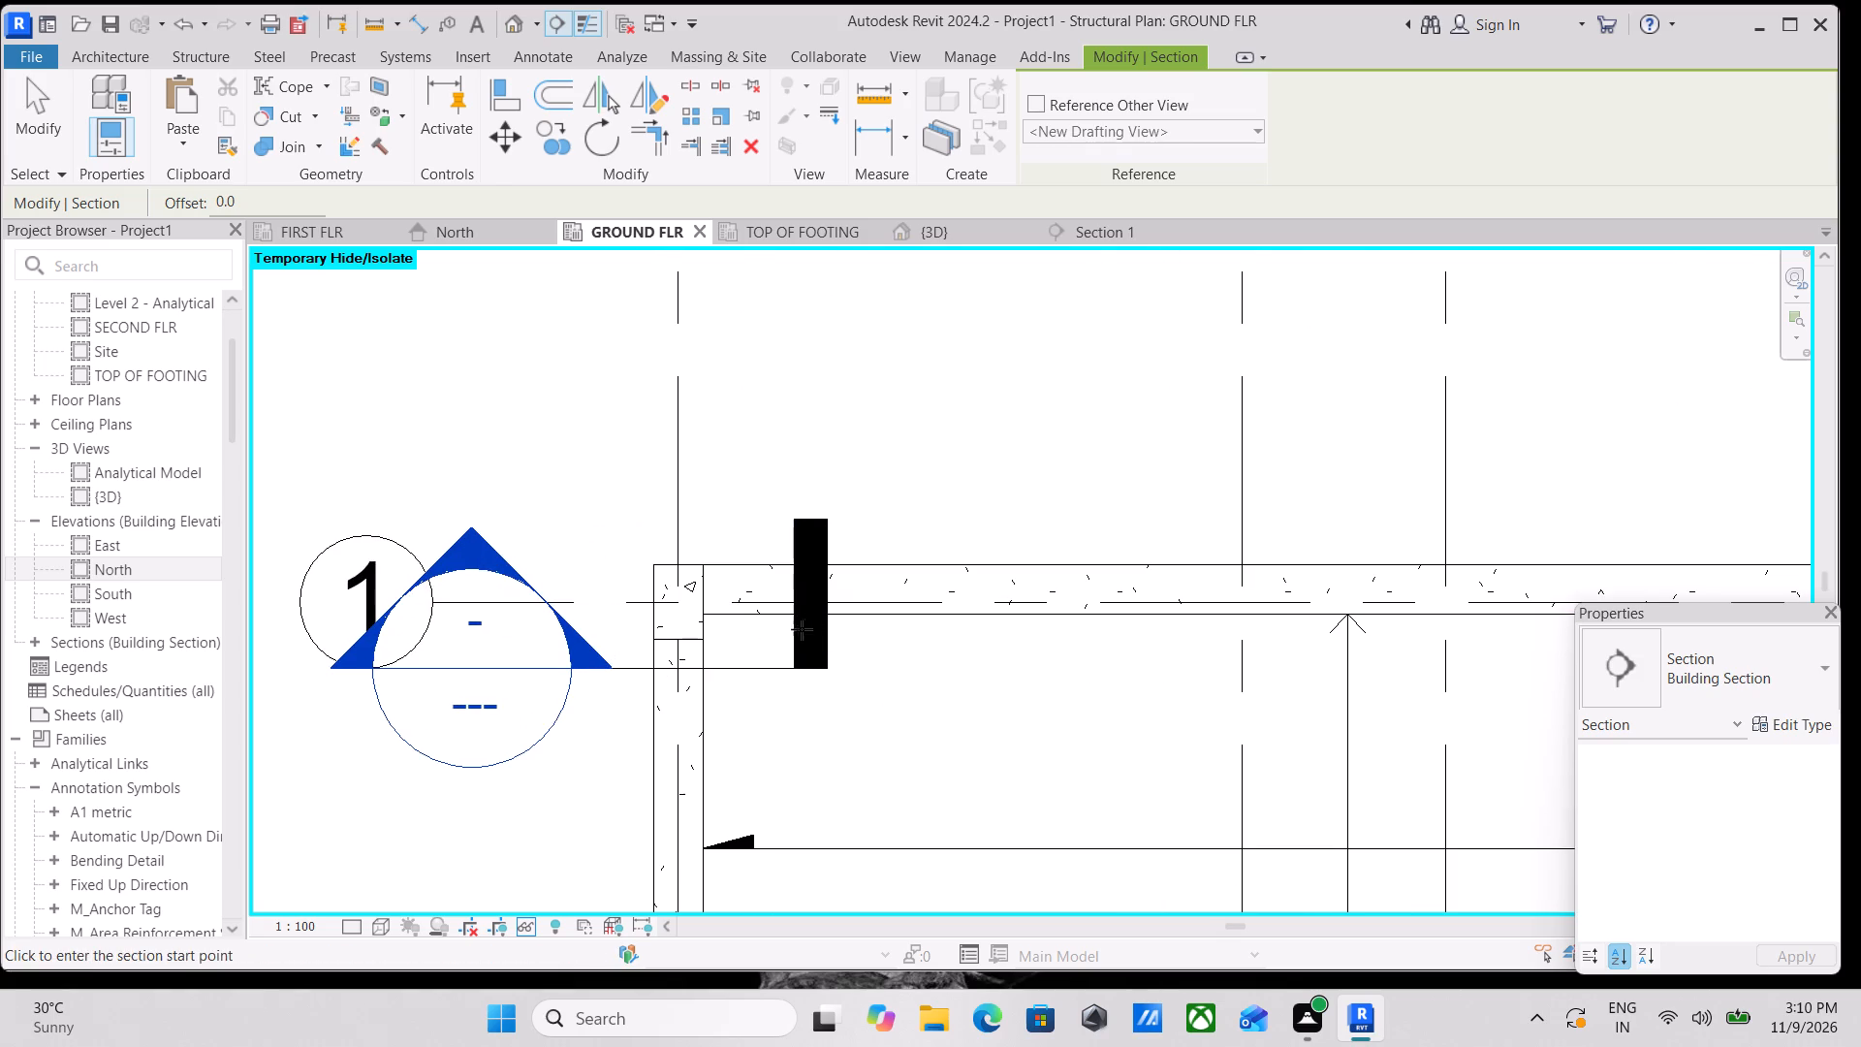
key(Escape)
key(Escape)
Nudge the Section 1 line in small increments toward grid 1 until it cuts through the grid 1/A column.
click(712, 672)
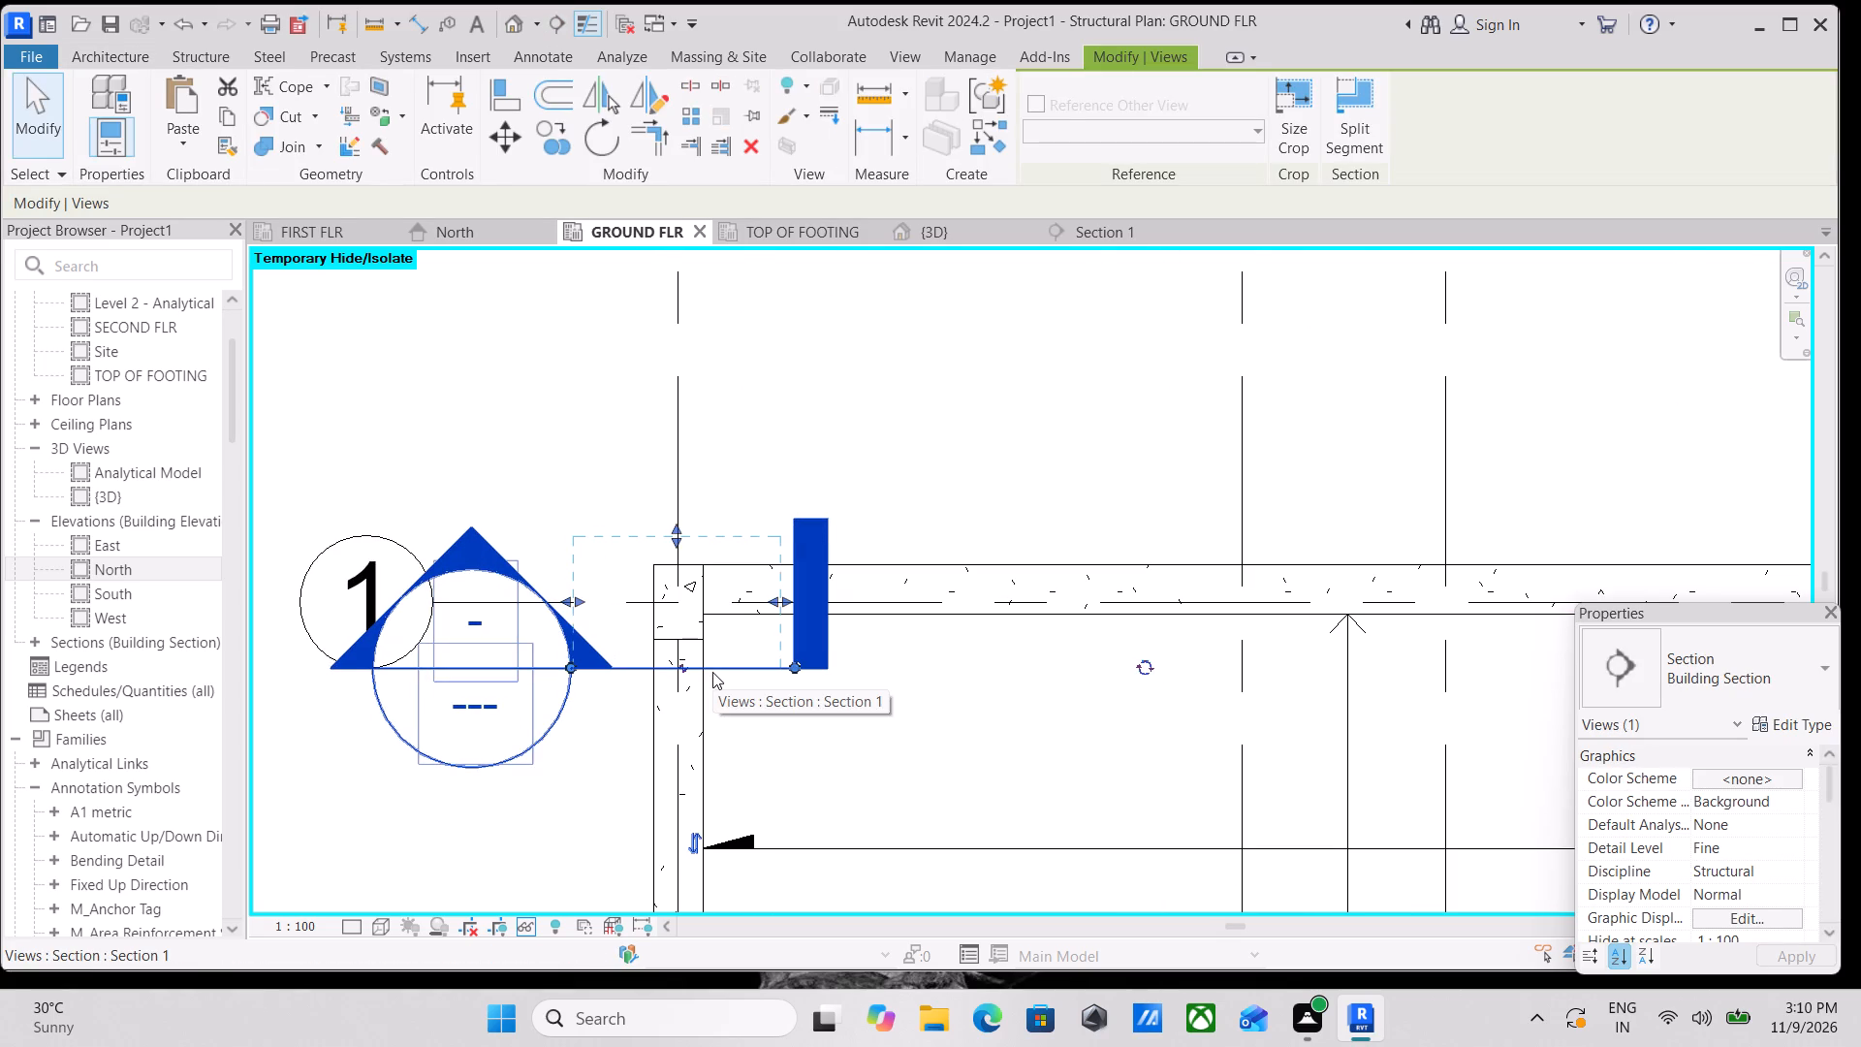
key(Up)
key(Up)
key(Up)
key(Up)
key(Up)
key(Up)
click(722, 664)
key(Up)
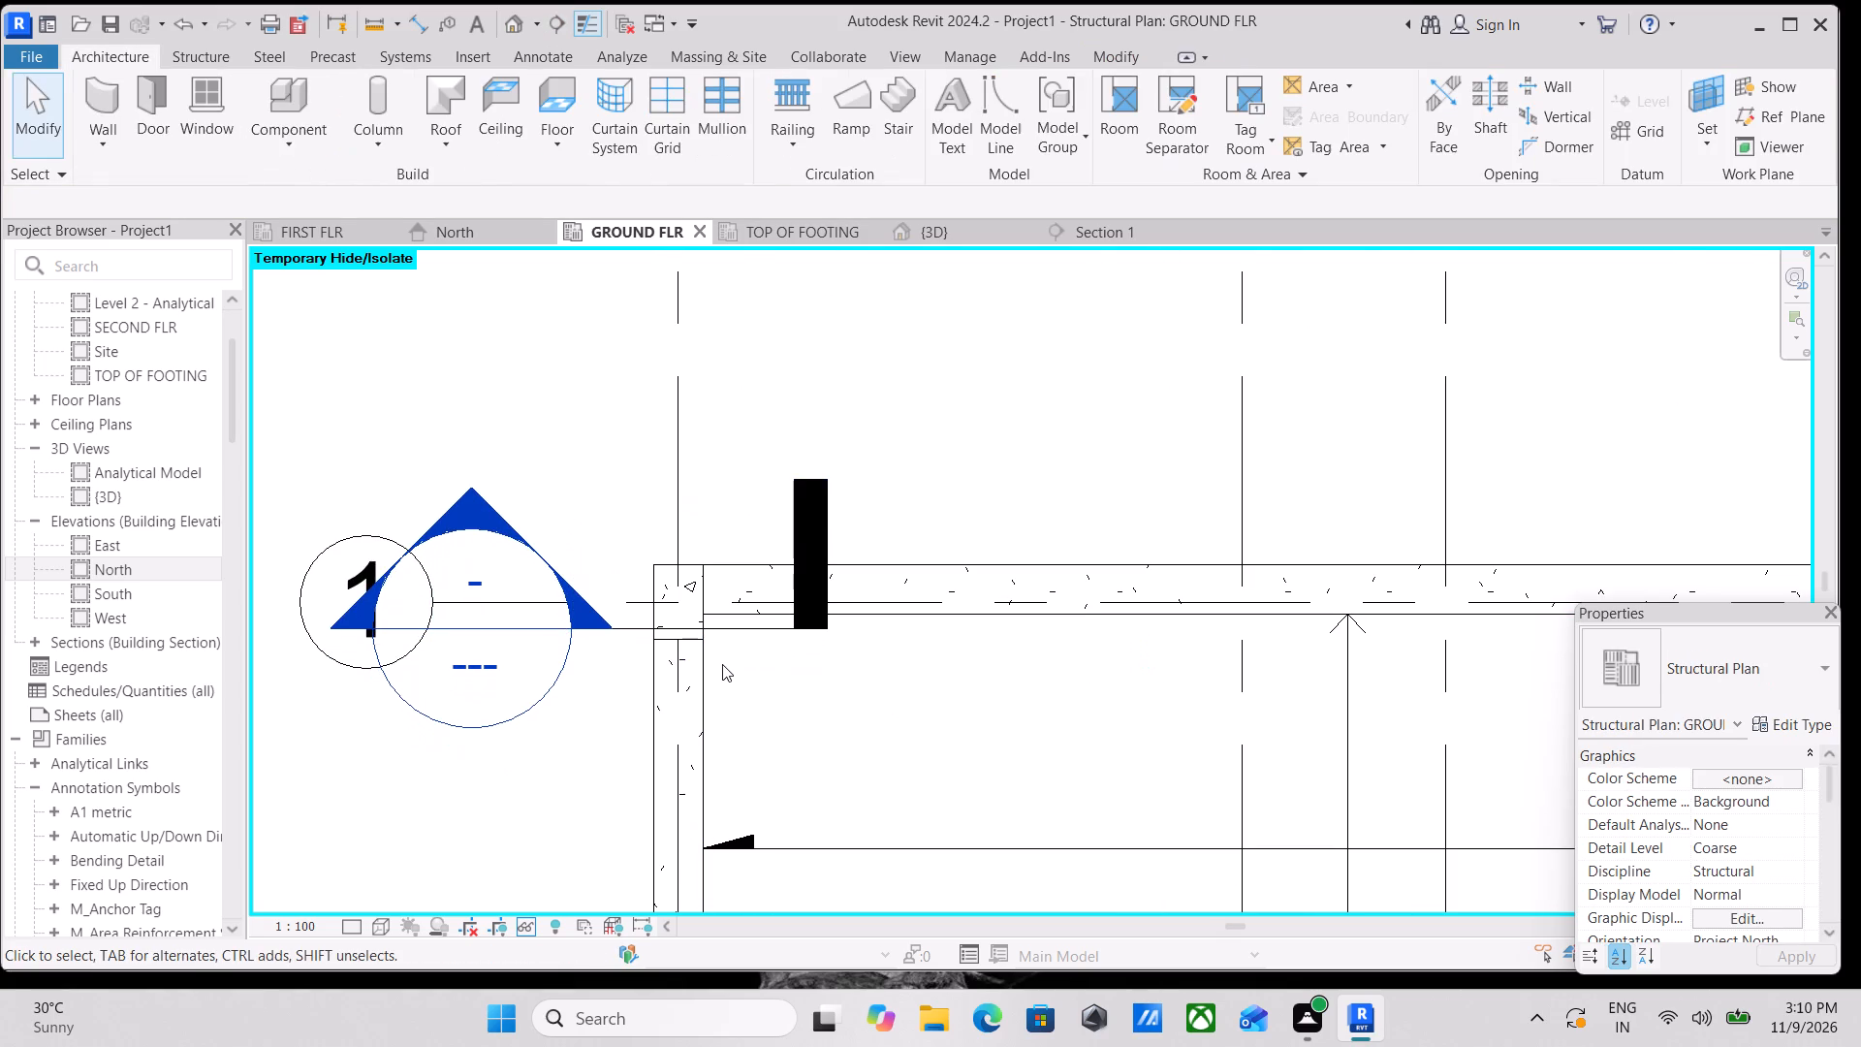
key(Up)
key(Up)
scroll(874, 630, up, 1)
drag(874, 630, 888, 637)
middle_drag(928, 674, 1026, 745)
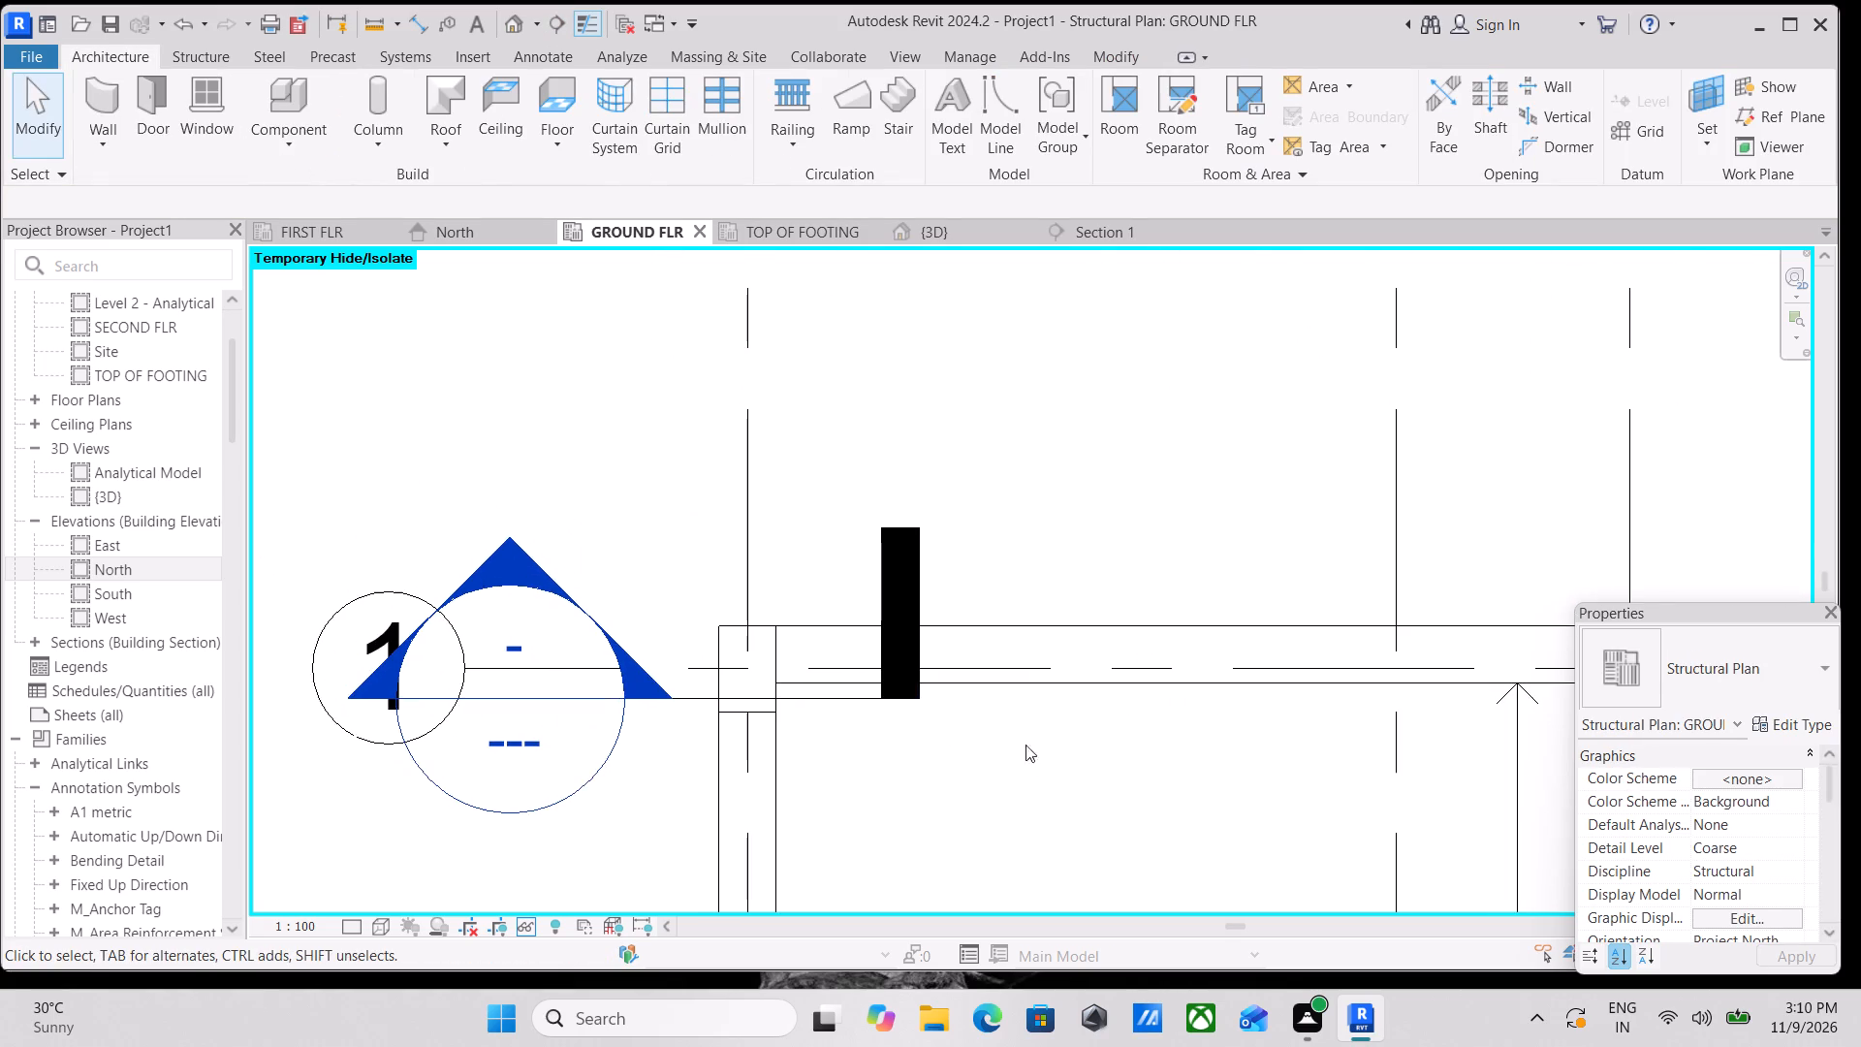
key(Up)
key(Up)
key(Up)
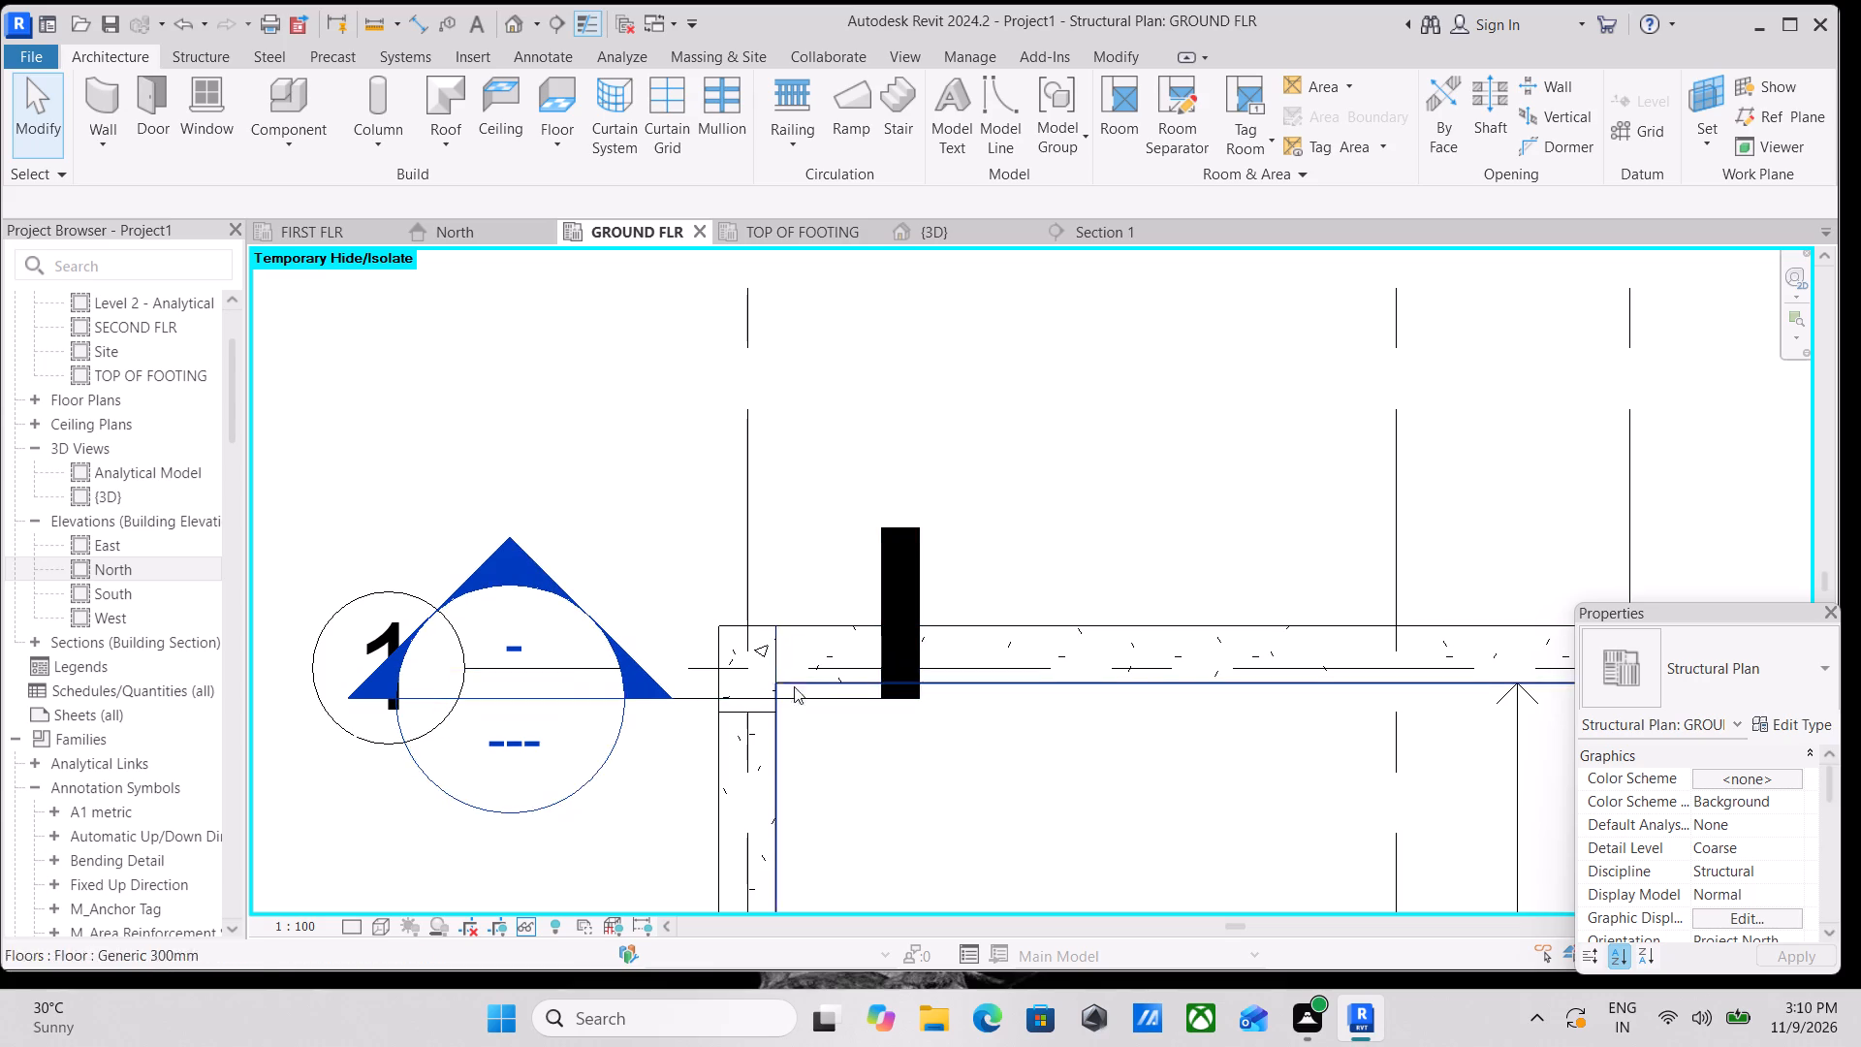
key(Up)
drag(641, 609, 789, 668)
scroll(795, 704, up, 2)
key(Escape)
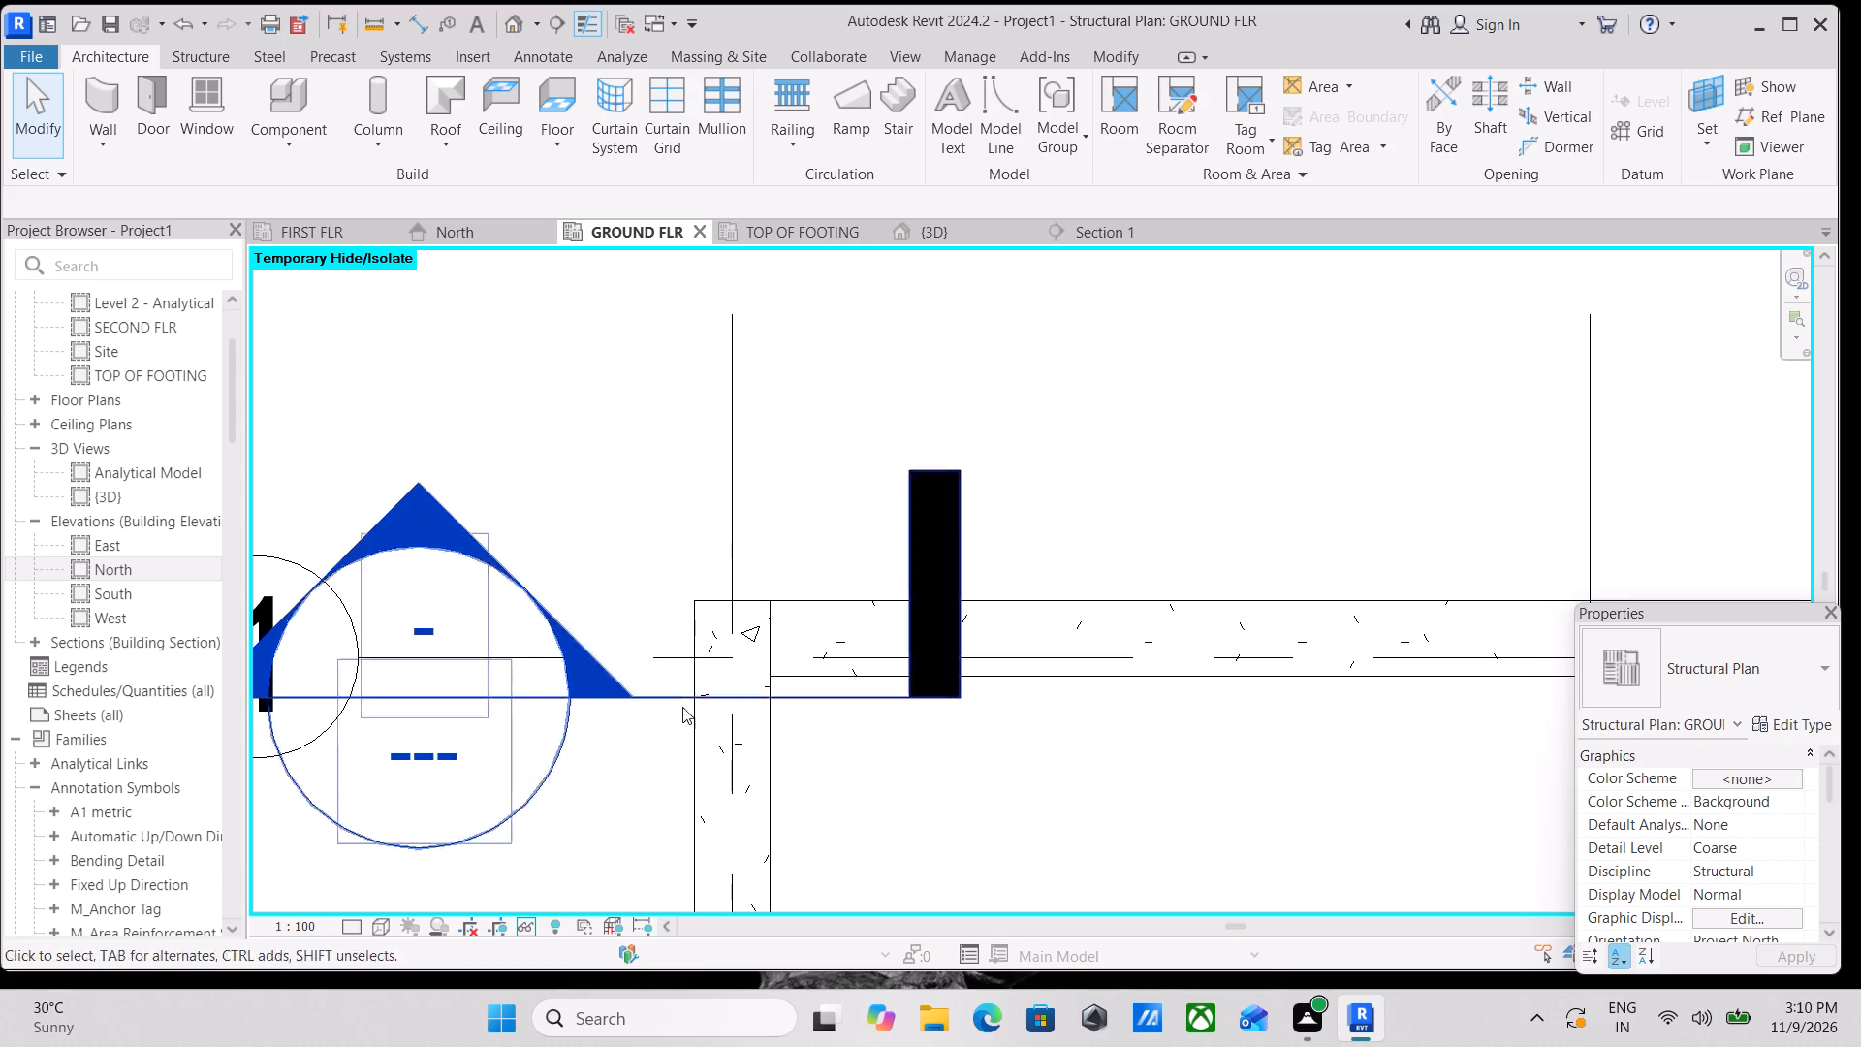
key(Escape)
Nudge the Section 1 line slightly farther toward grid 1 within the grid 1/A column.
click(657, 701)
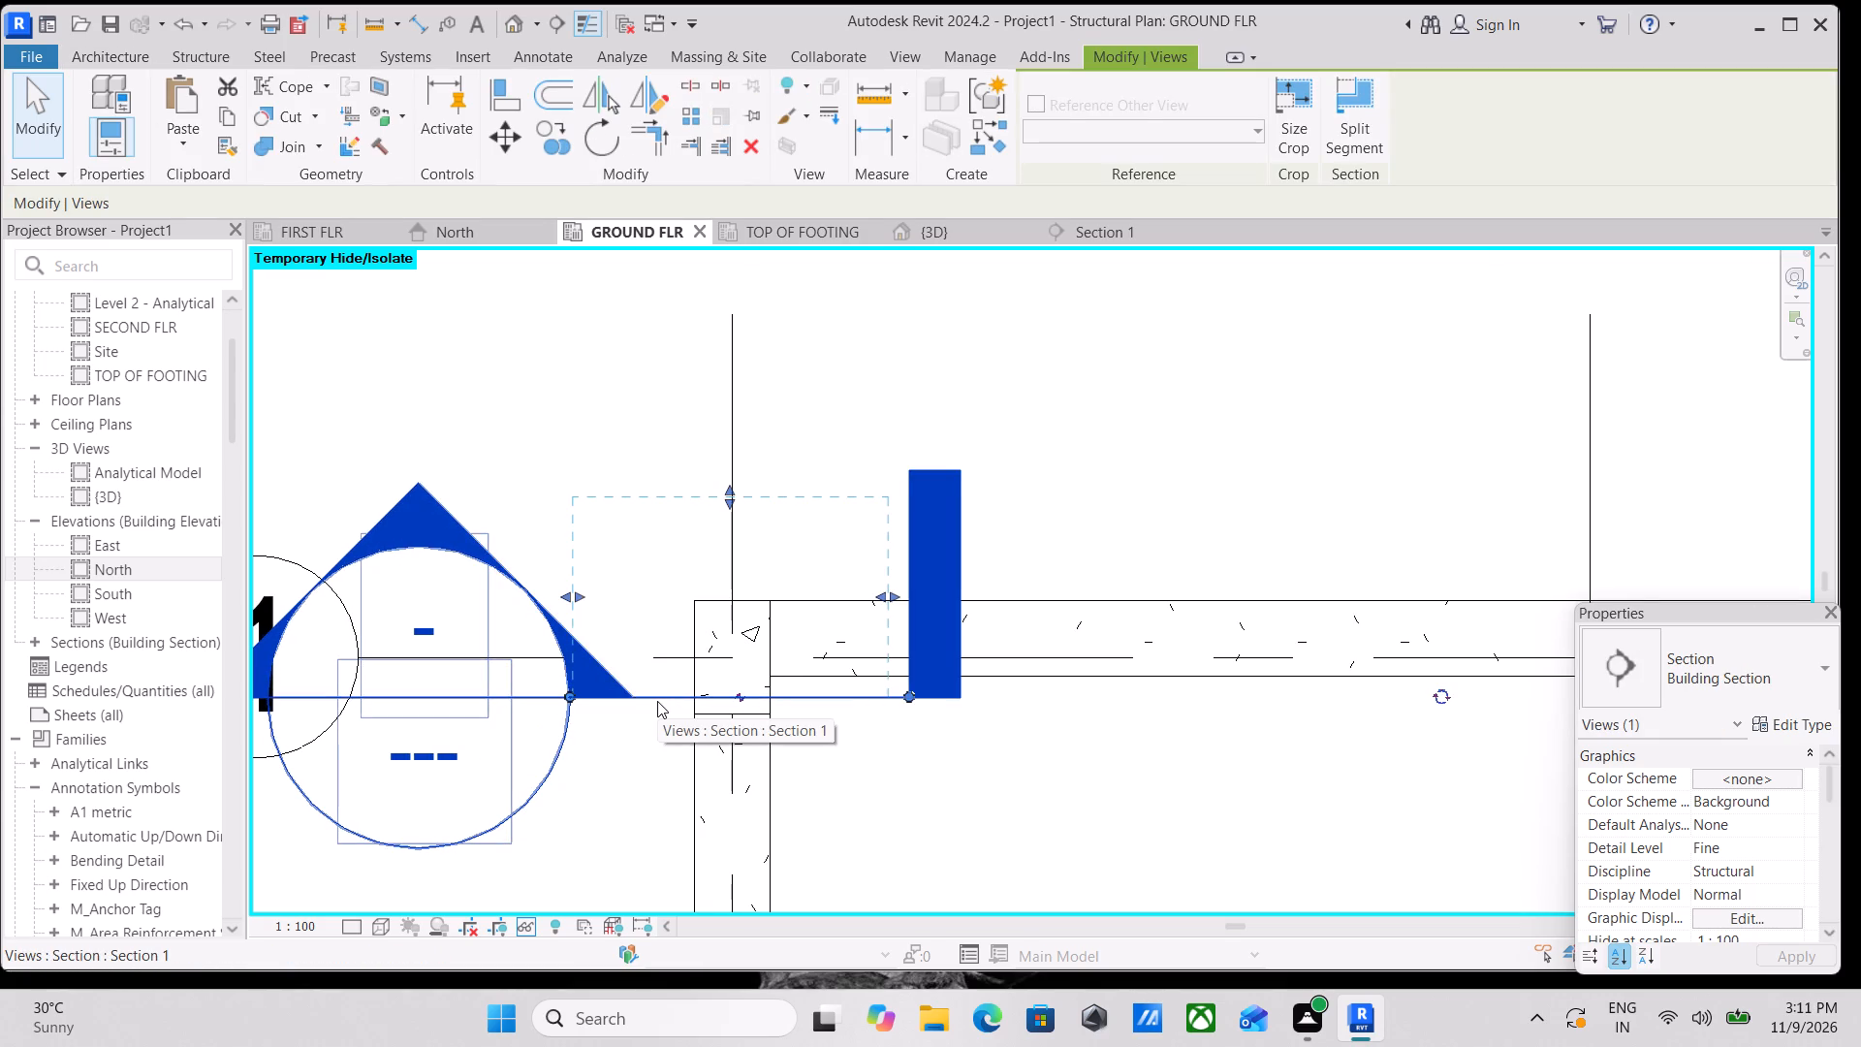
key(Up)
key(Up)
key(Up)
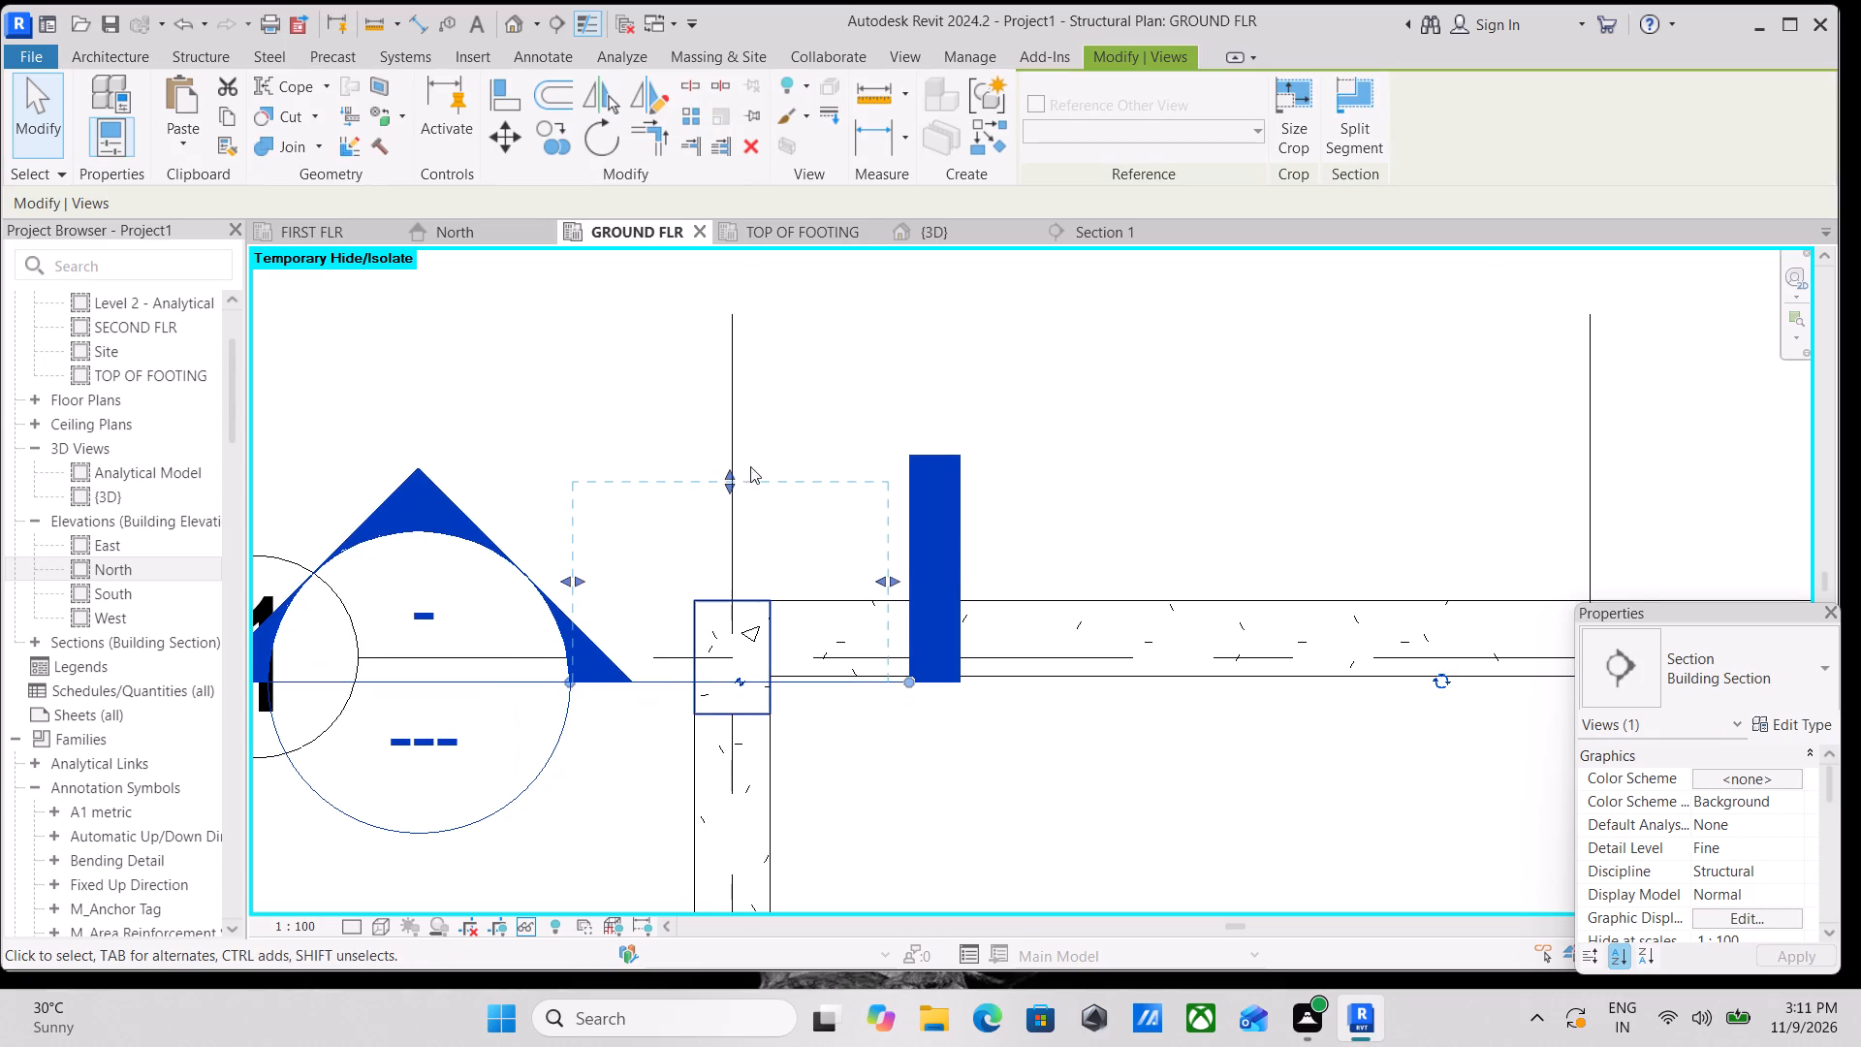
Reduce Section 1's view depth to just beyond the beam's outer face and shorten its tail end toward the grid 1/A column.
drag(736, 472, 737, 546)
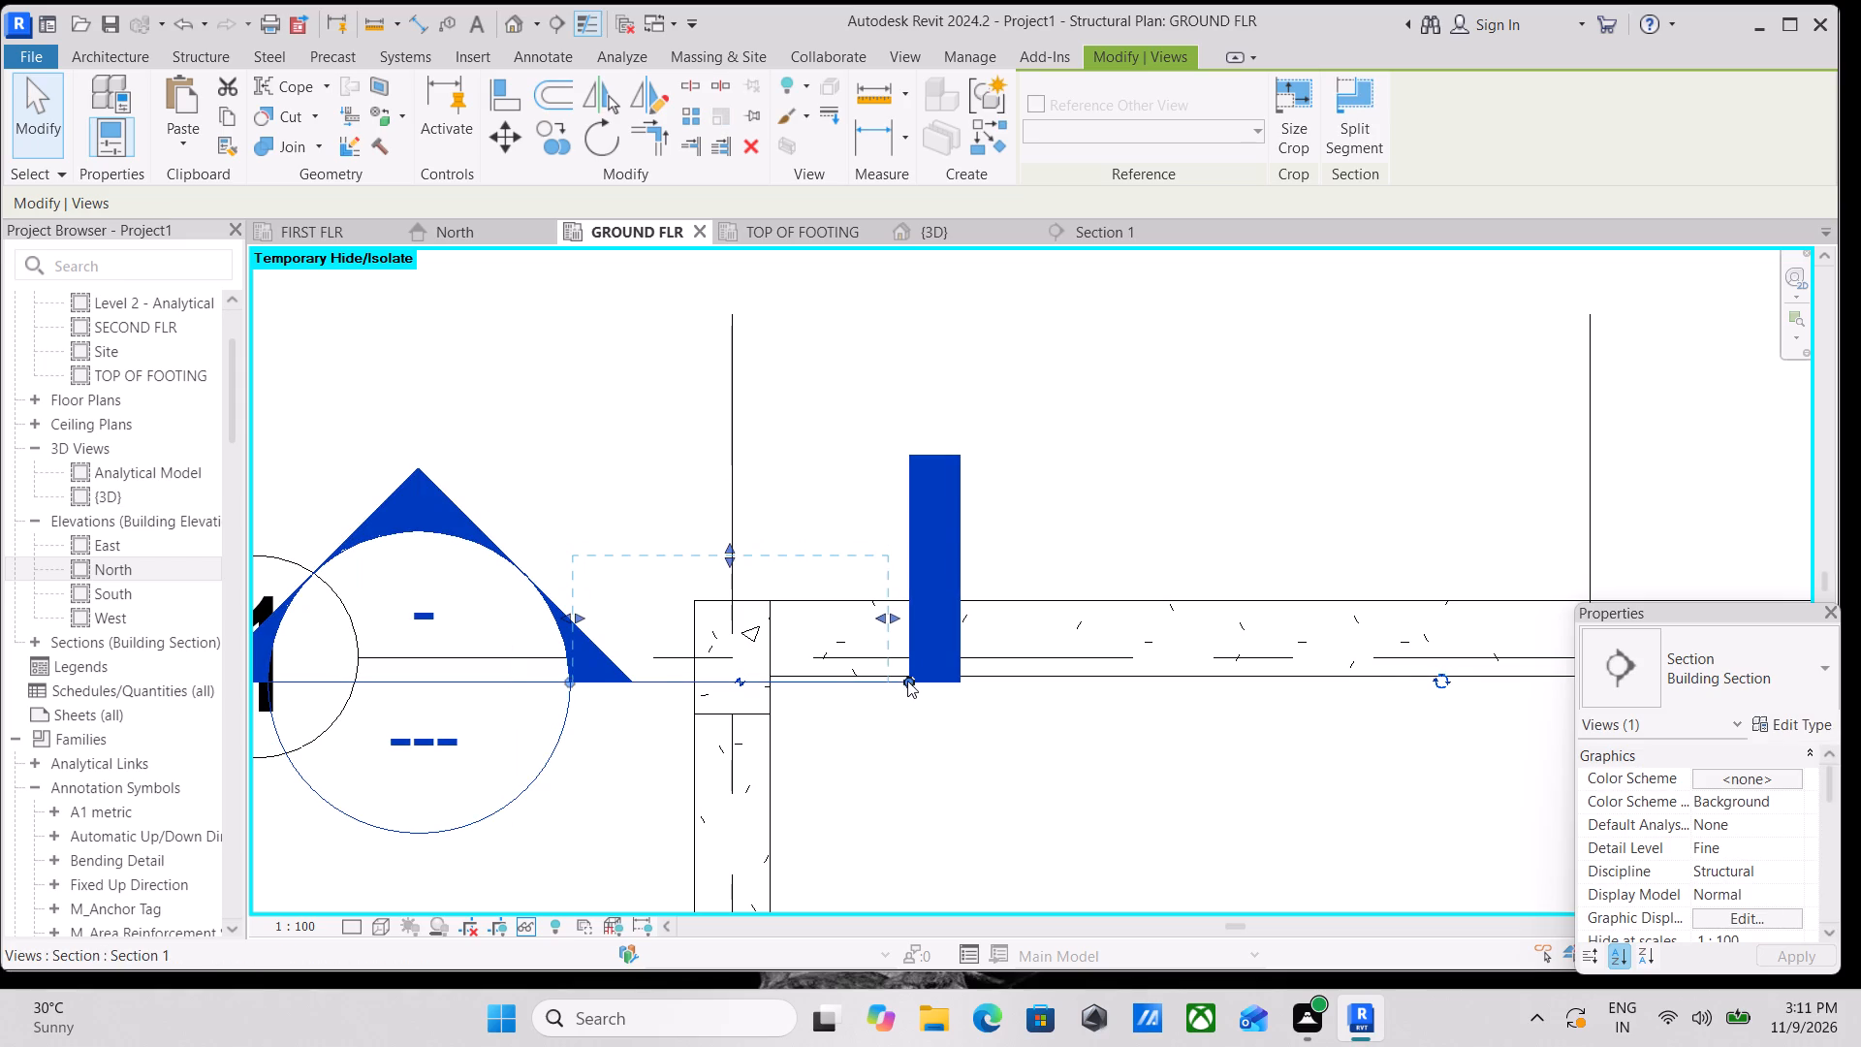
drag(907, 680, 835, 687)
middle_drag(875, 629, 1054, 651)
key(Escape)
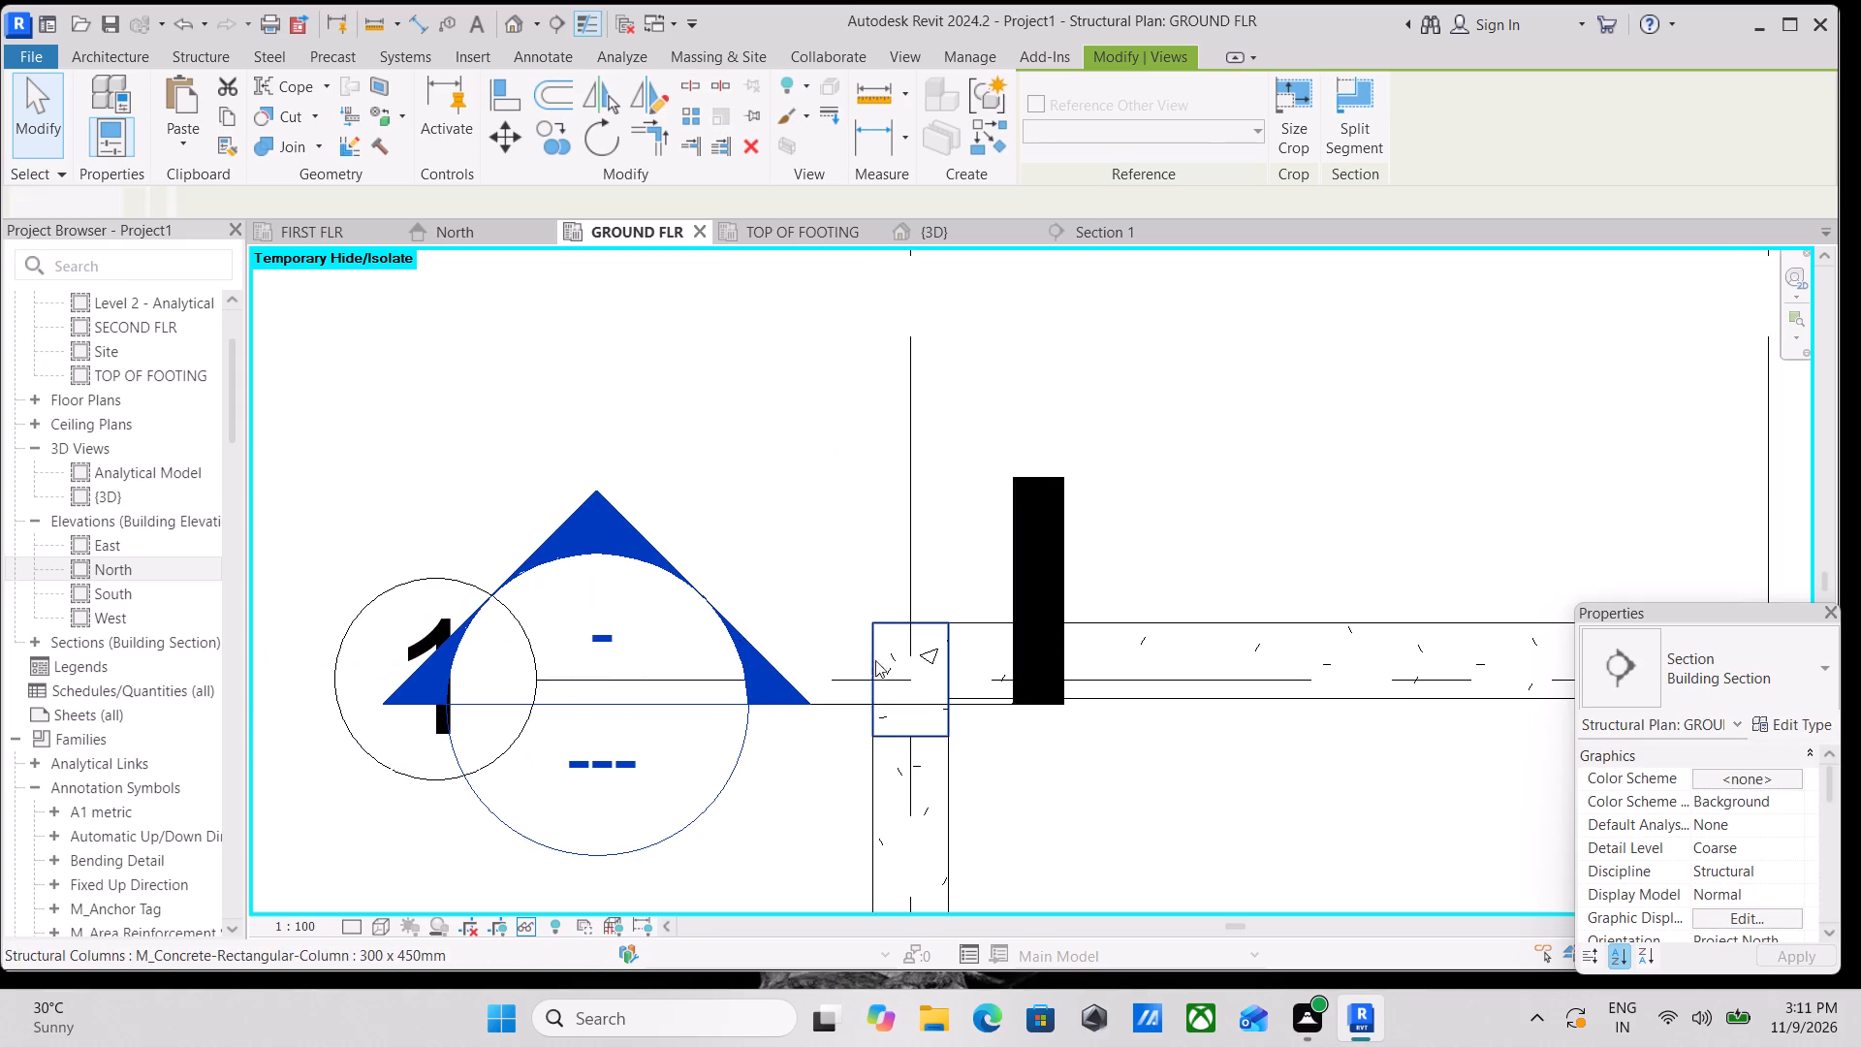
Go to the Section 1 view from its section head in the plan.
right_click(600, 514)
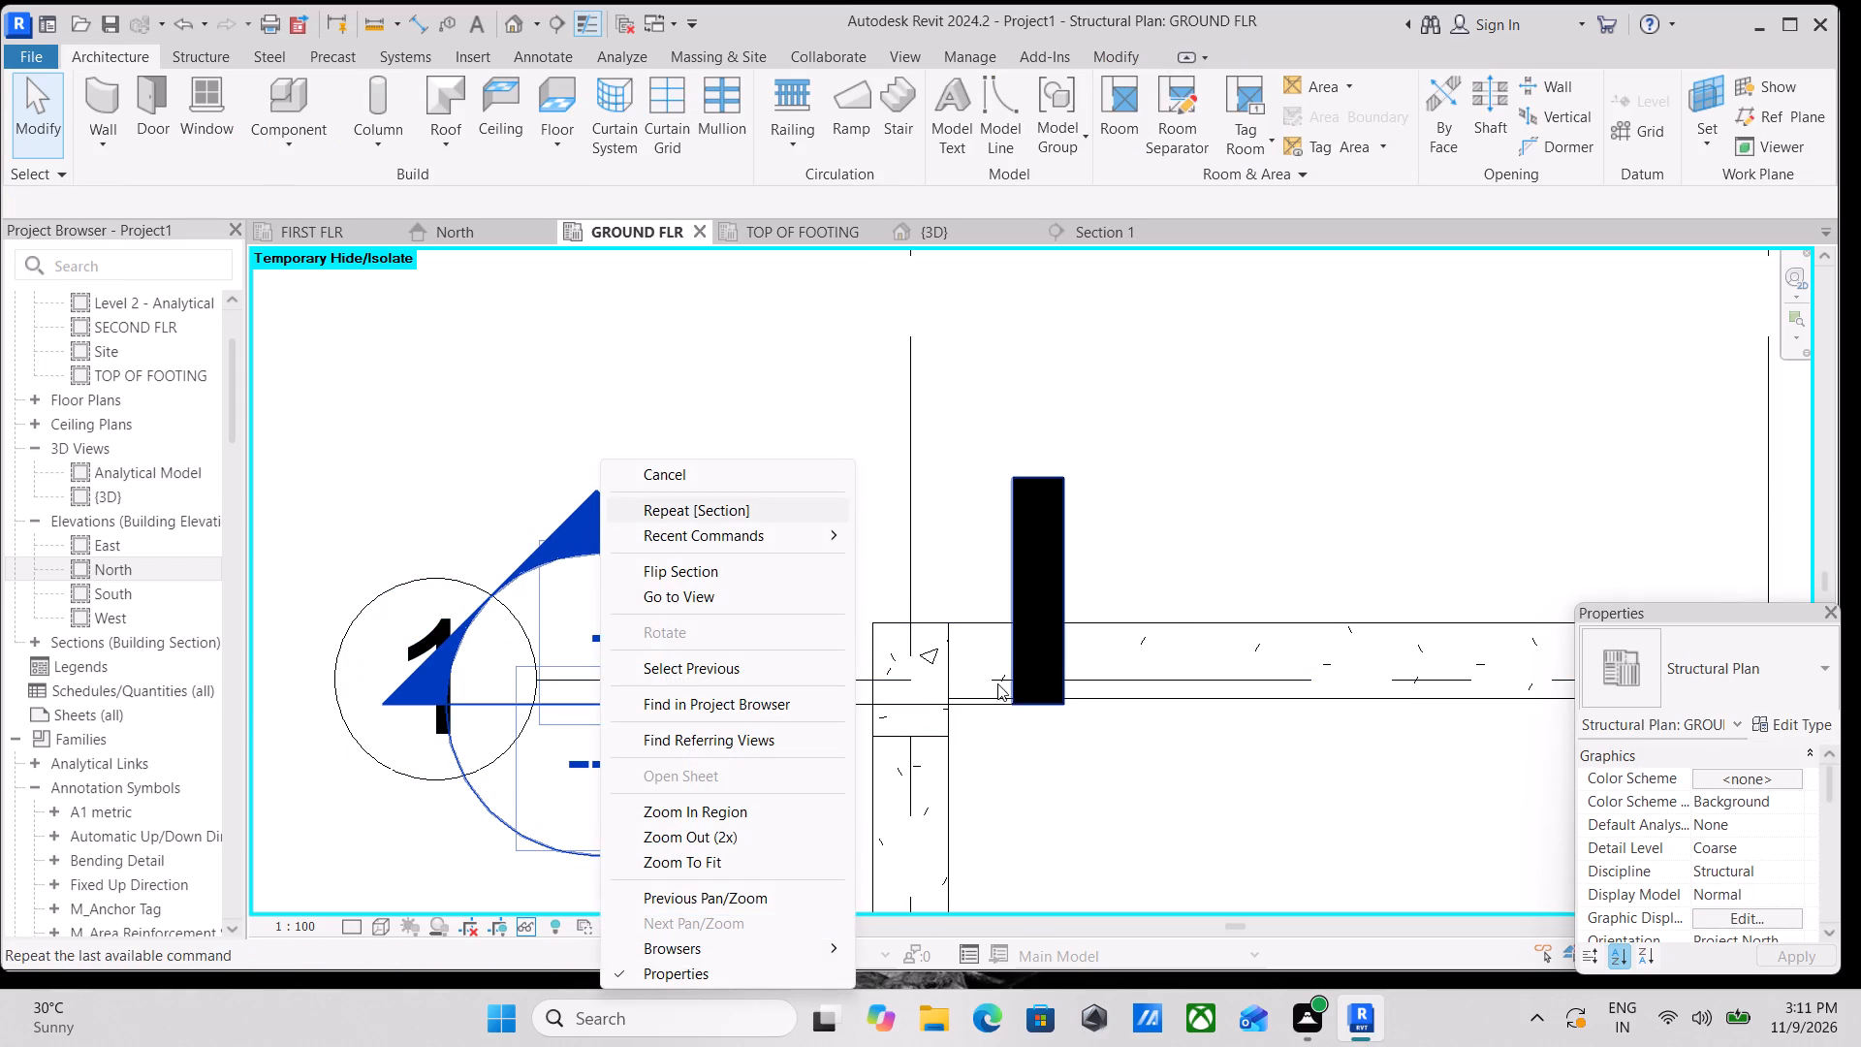
click(728, 595)
scroll(1057, 665, down, 1)
middle_drag(1060, 665, 1071, 656)
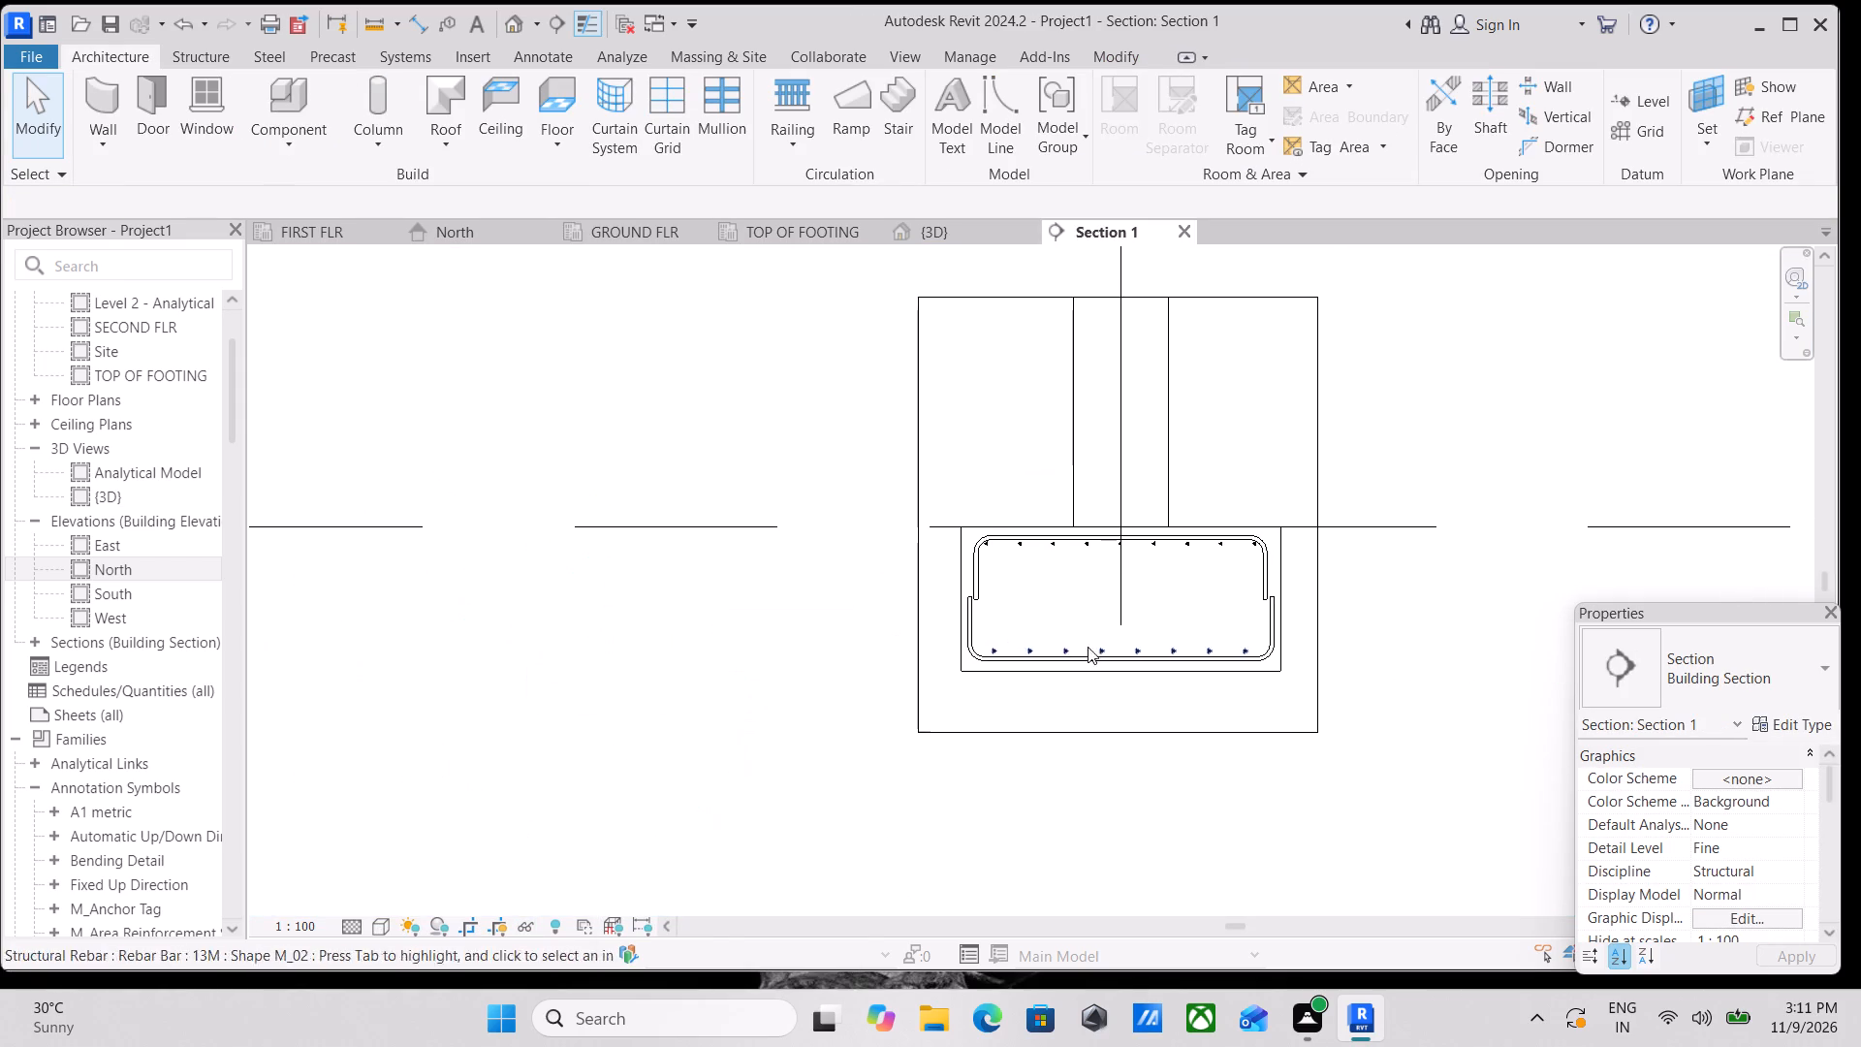
Raise the top edge of Section 1's crop region in stages past the beam to just above the GROUND FLR level.
scroll(1125, 627, down, 1)
middle_drag(1125, 627, 1095, 904)
click(1167, 616)
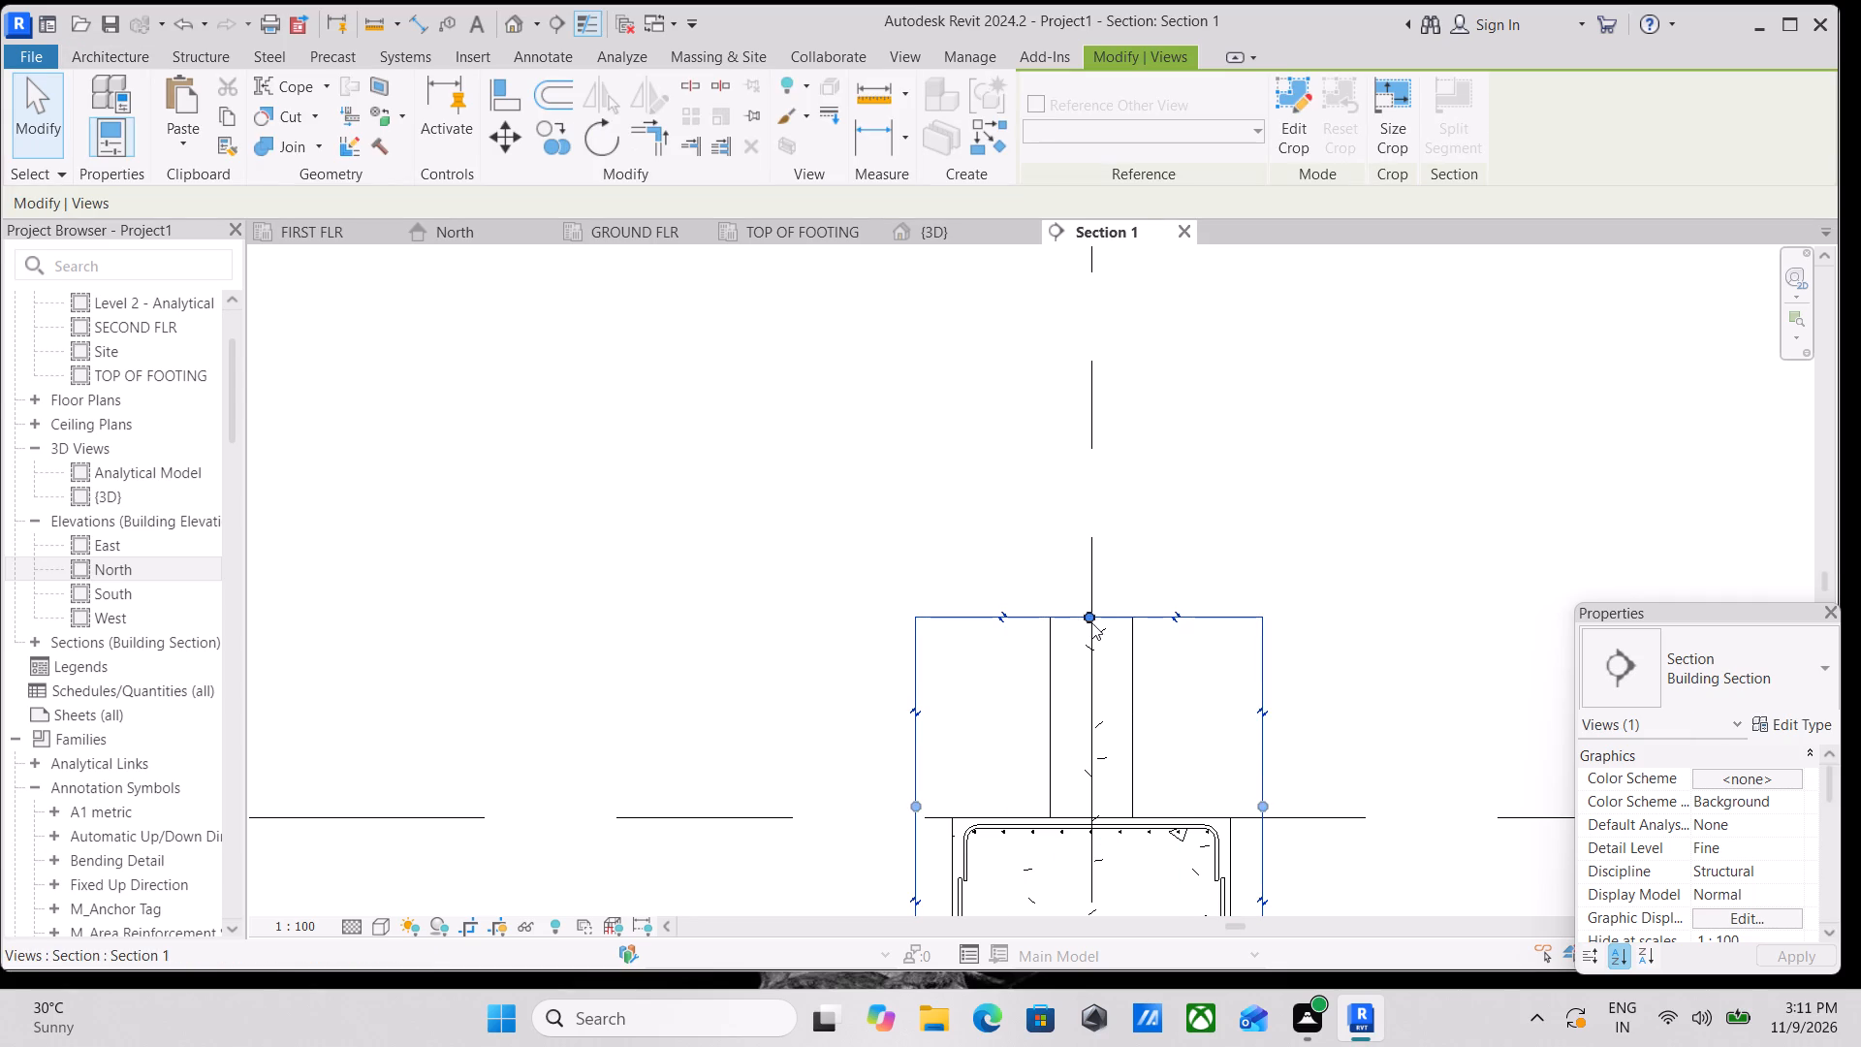
drag(1091, 622, 1113, 494)
middle_drag(1129, 593, 1069, 698)
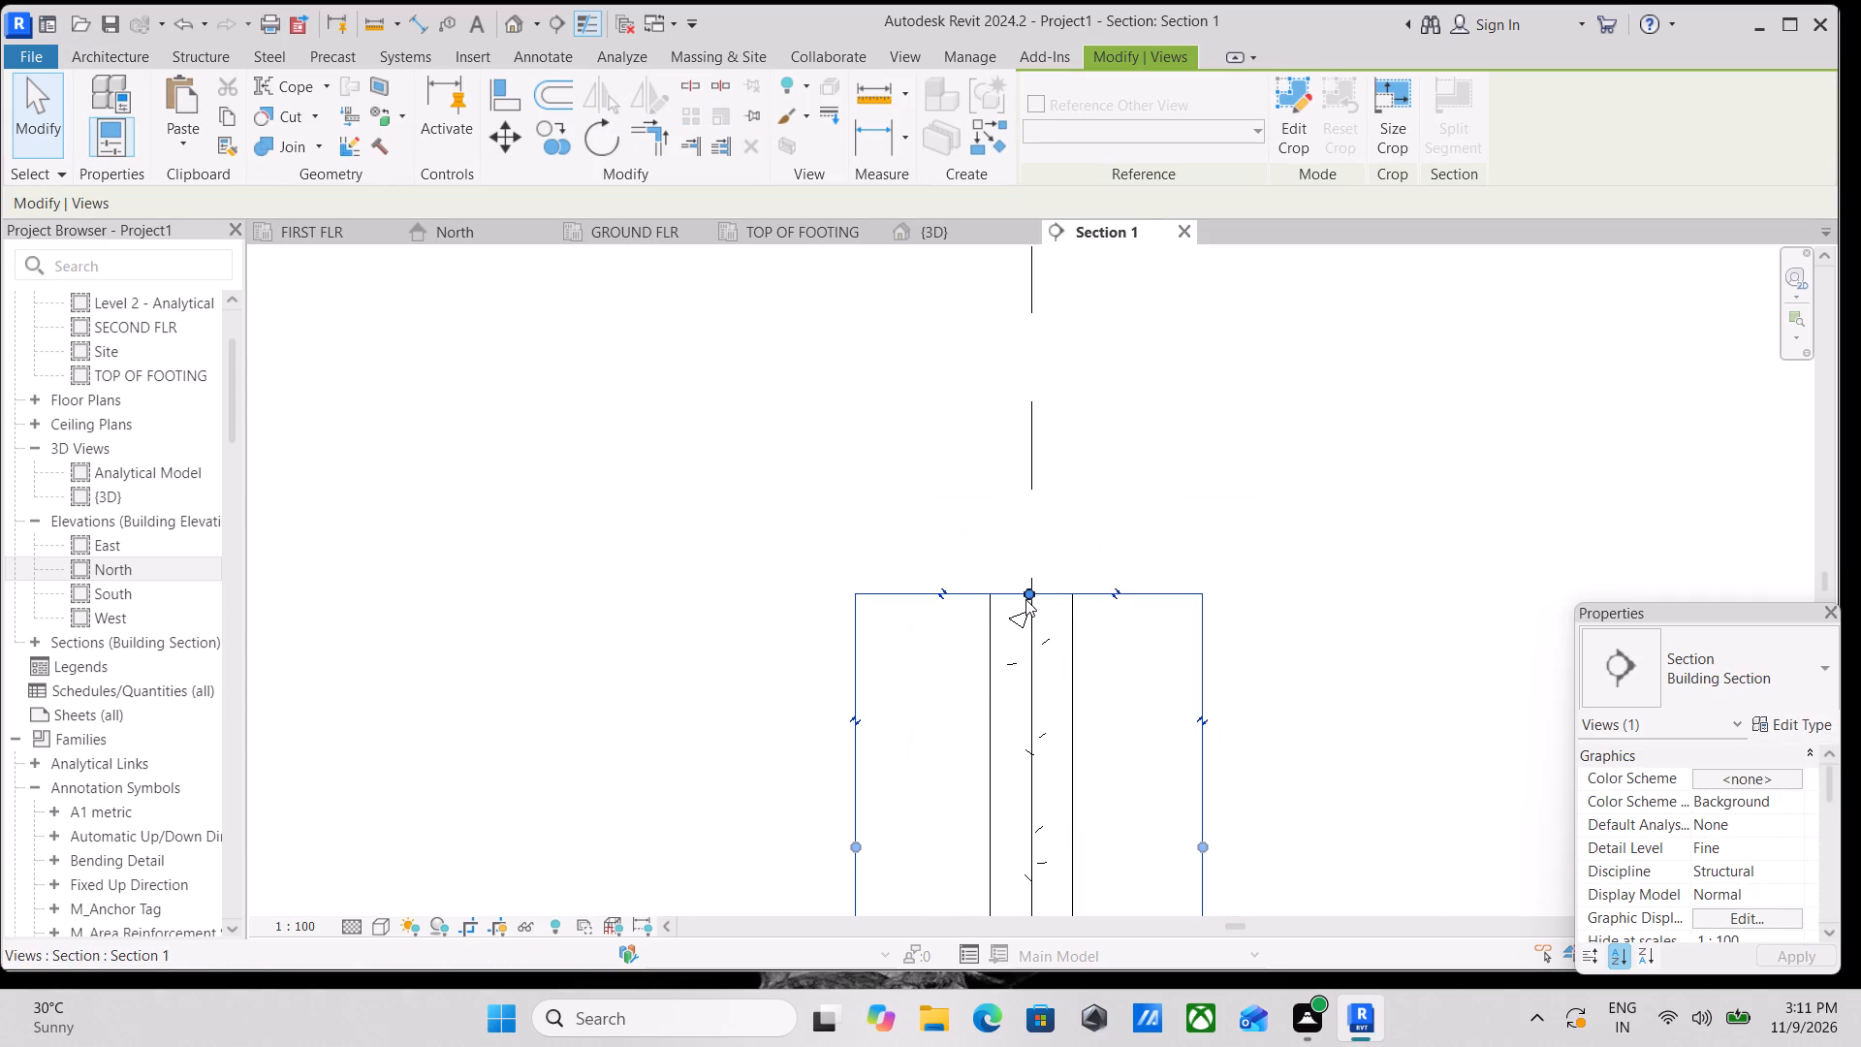
drag(1025, 599, 1033, 559)
middle_drag(1079, 625, 1062, 718)
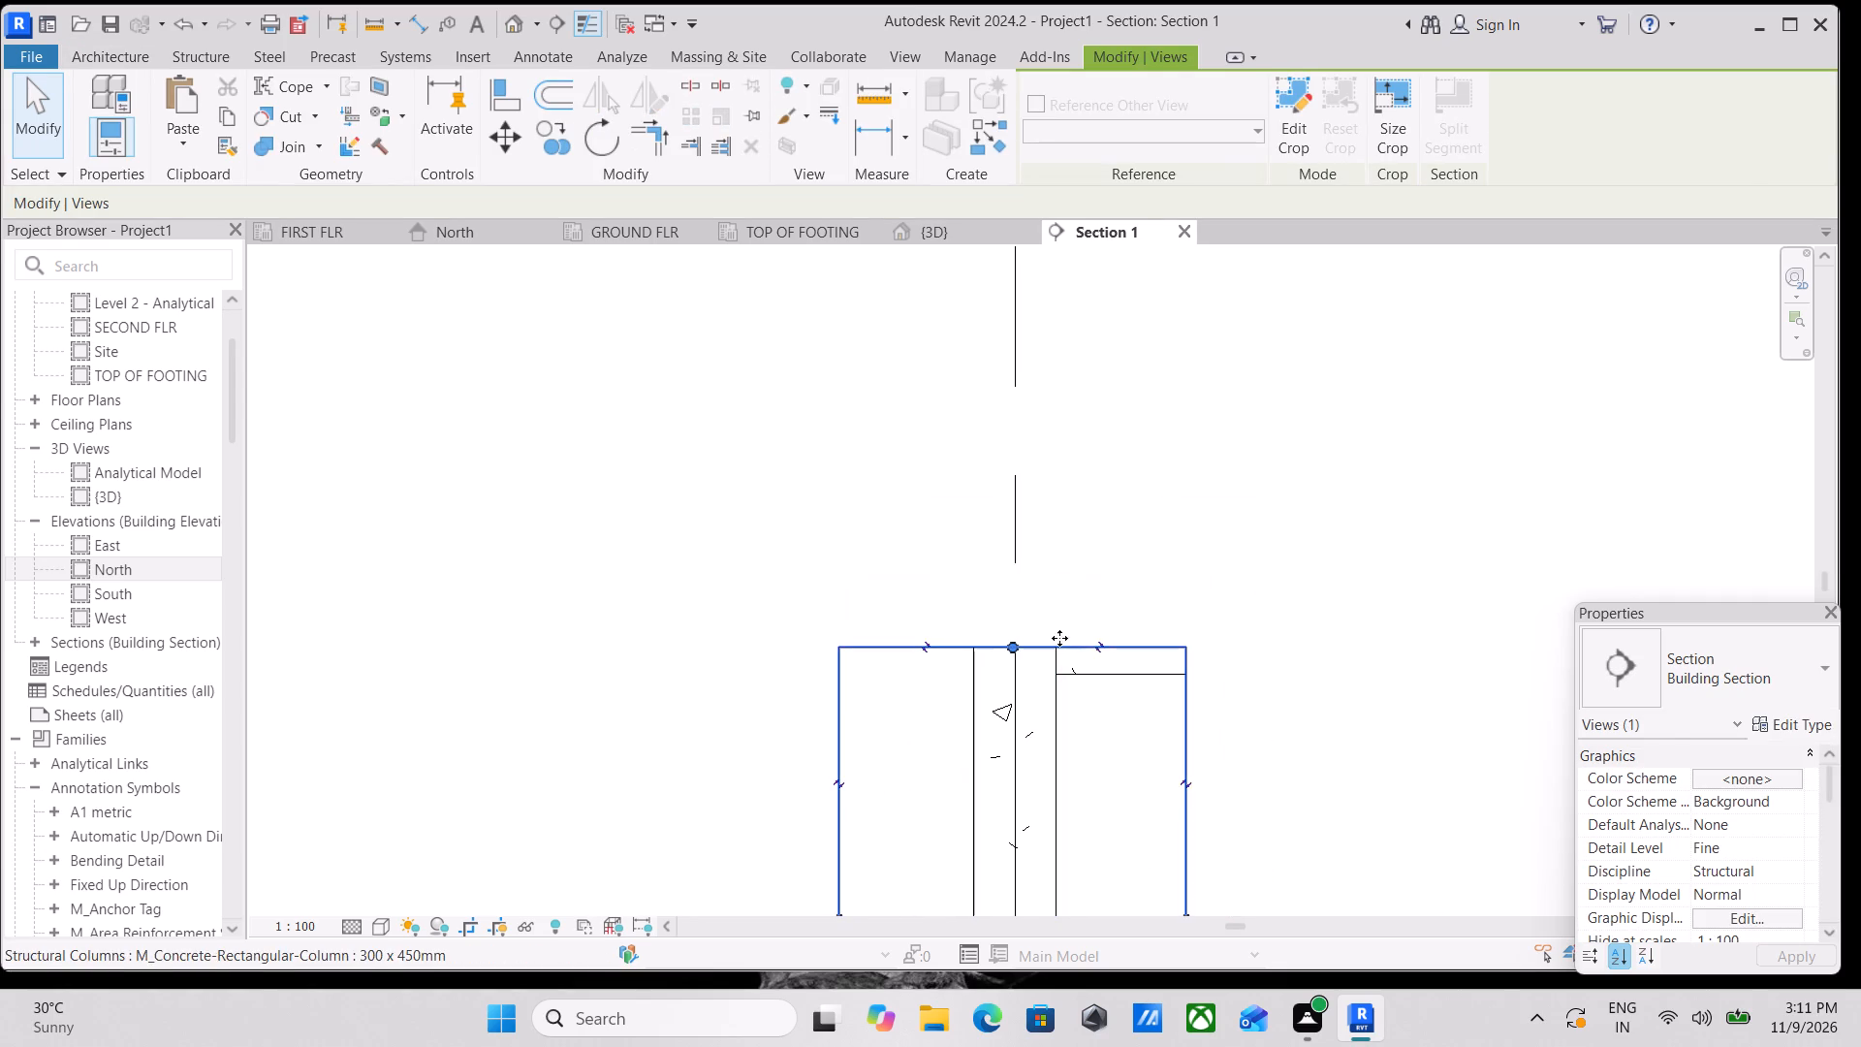
key(Escape)
click(1138, 644)
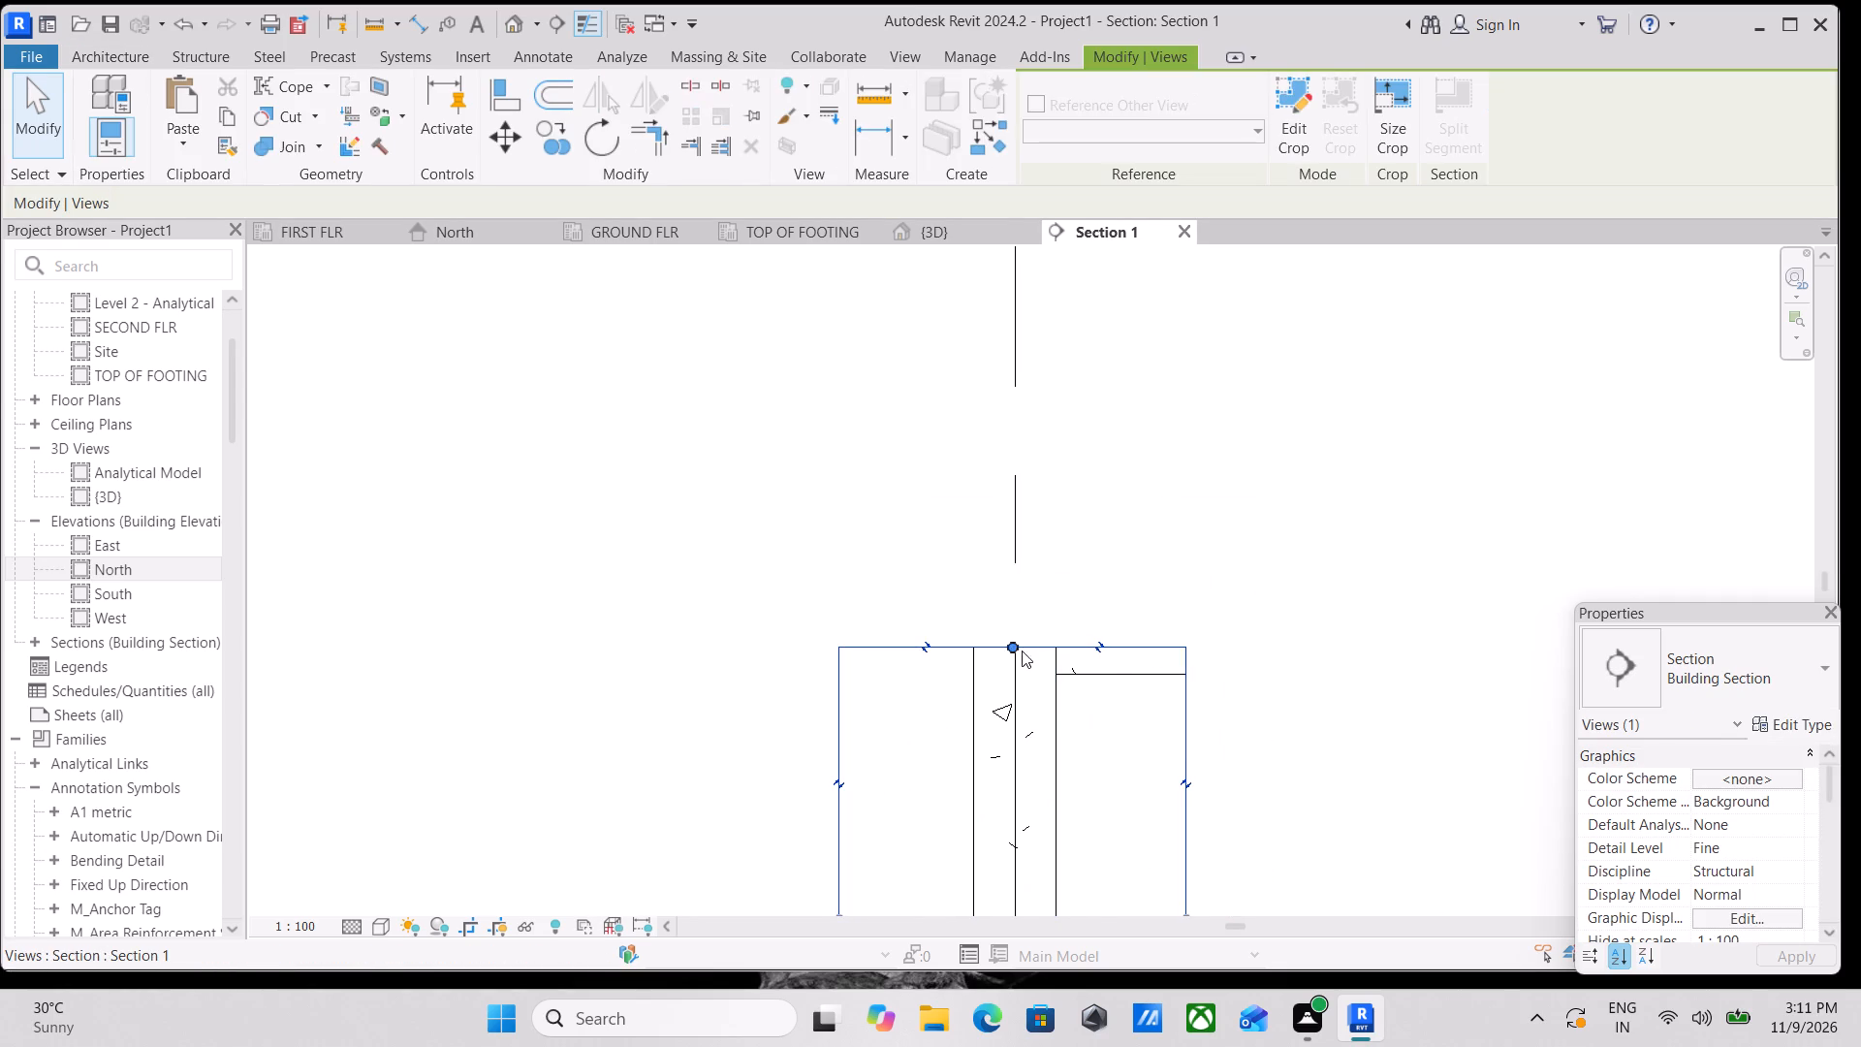
drag(1022, 650, 1037, 586)
middle_drag(1065, 655, 1057, 697)
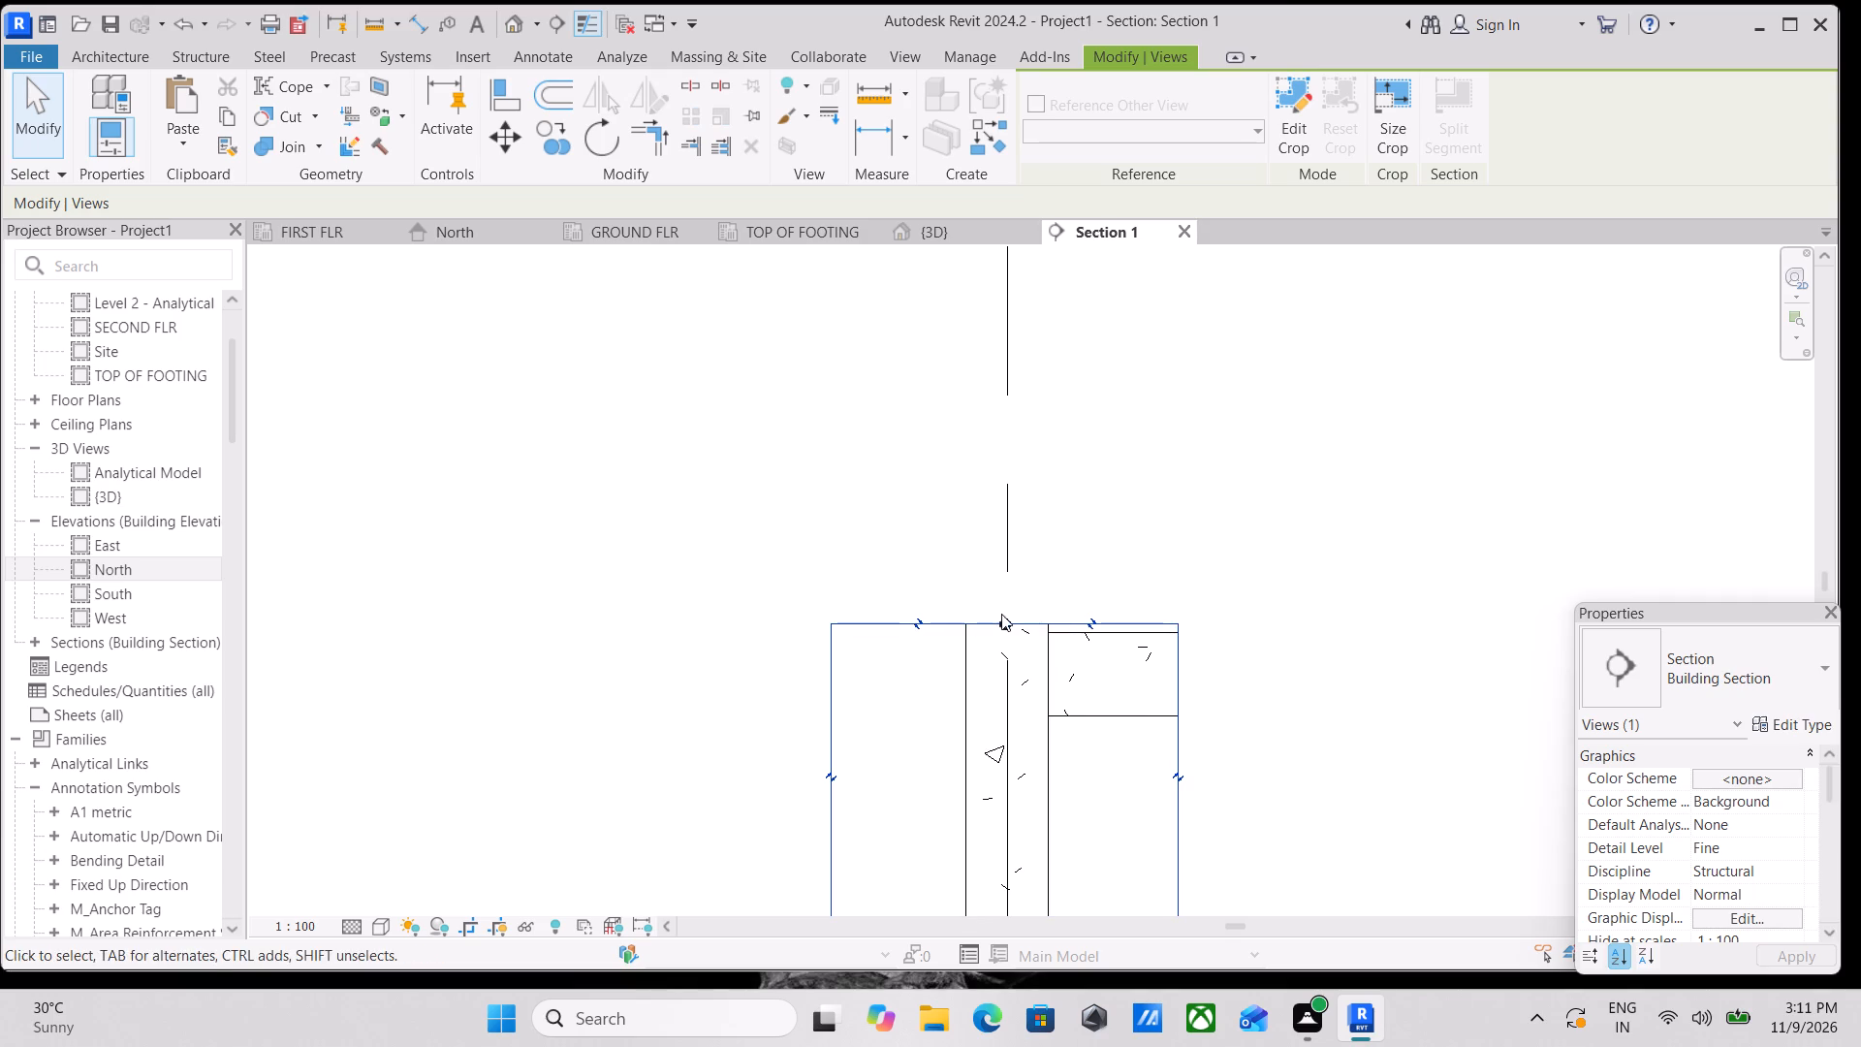
drag(1001, 614, 1025, 565)
middle_drag(1060, 661, 1051, 674)
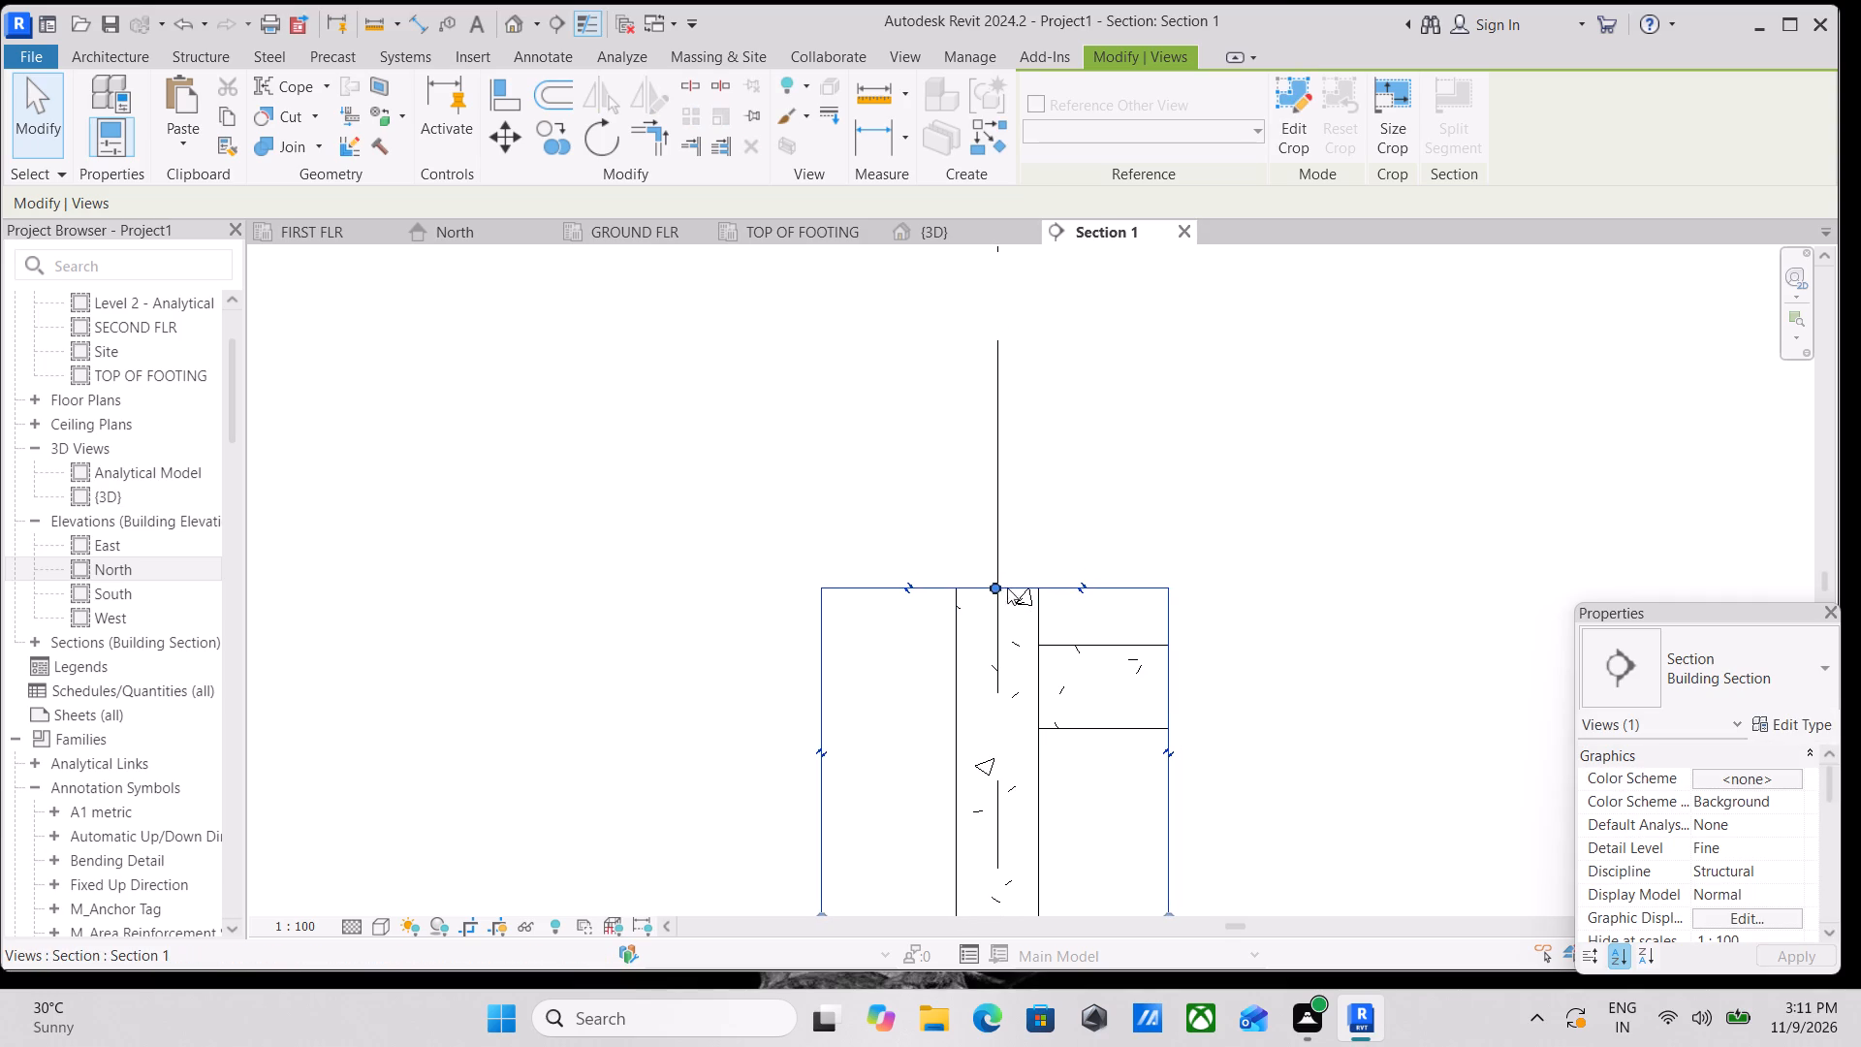
scroll(998, 586, down, 3)
middle_drag(1046, 655, 1044, 745)
scroll(1042, 684, down, 1)
drag(1002, 684, 1008, 595)
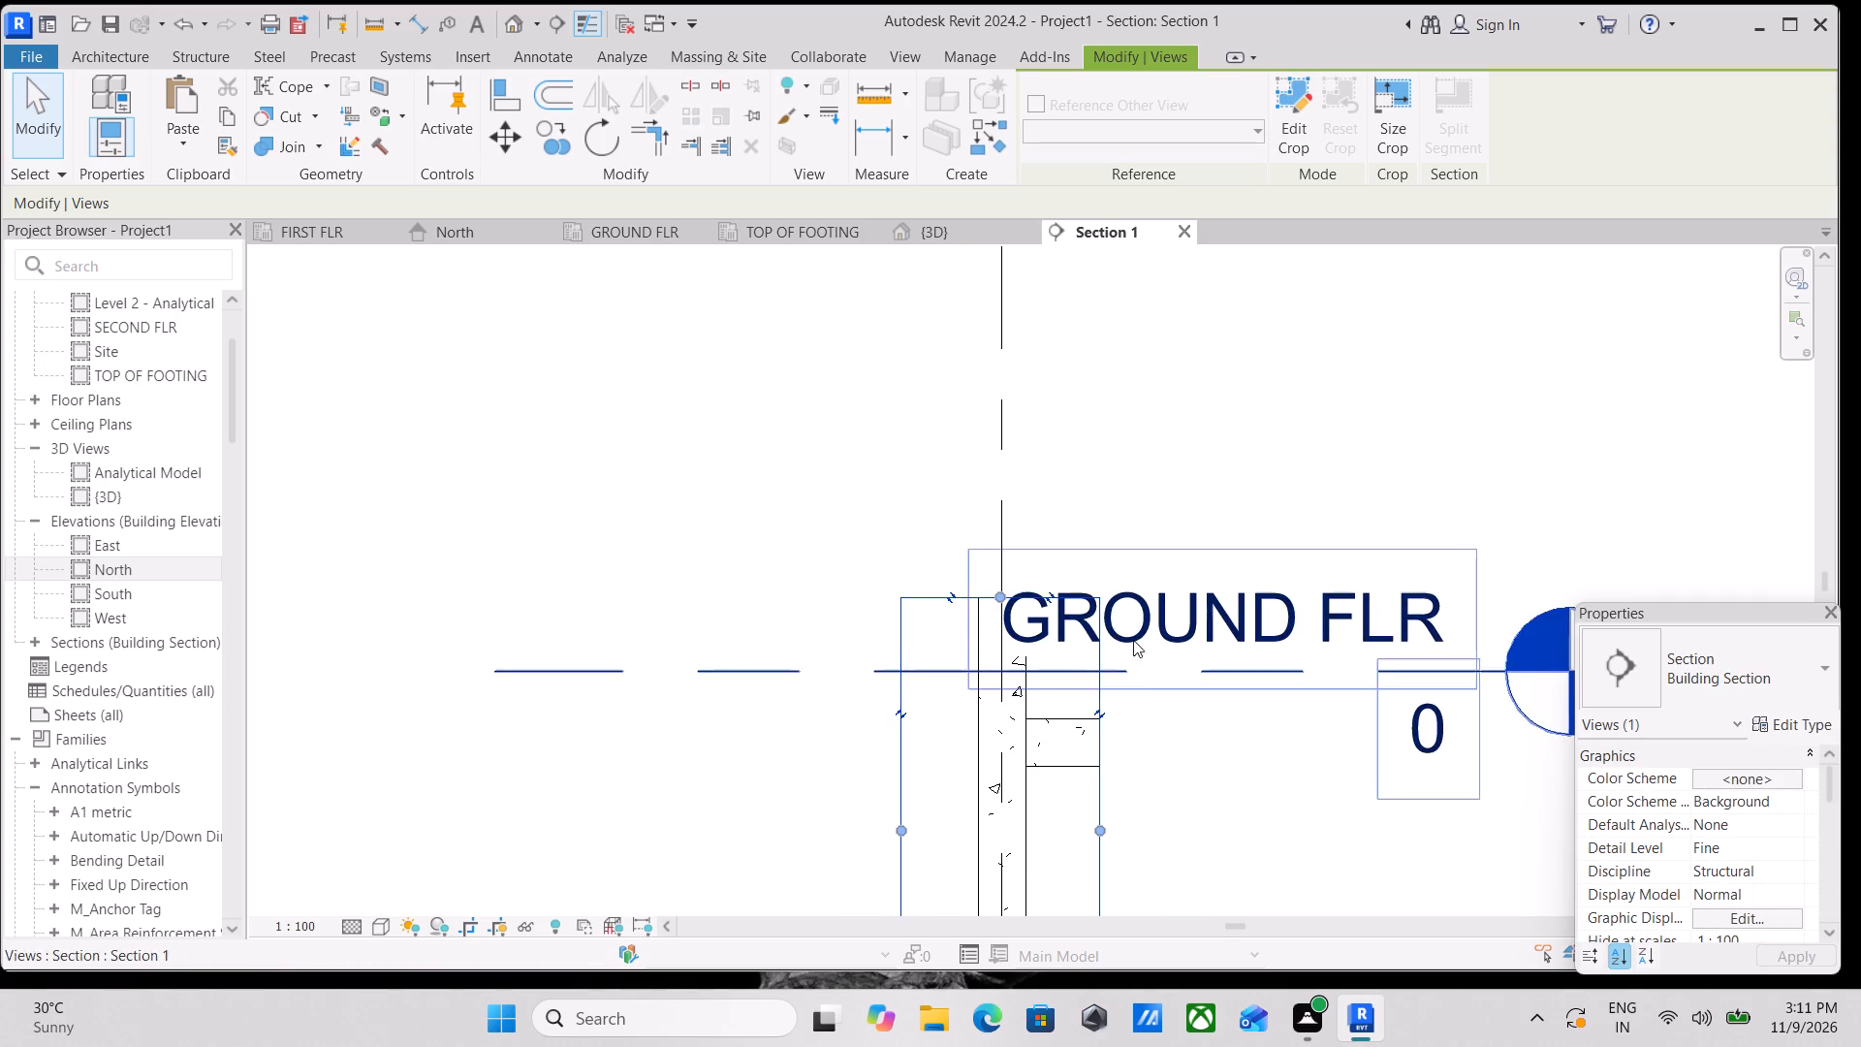
Pull the head end of the GROUND FLR level line outward, well clear of the grid A column in Section 1.
scroll(994, 627, up, 3)
scroll(1075, 717, up, 2)
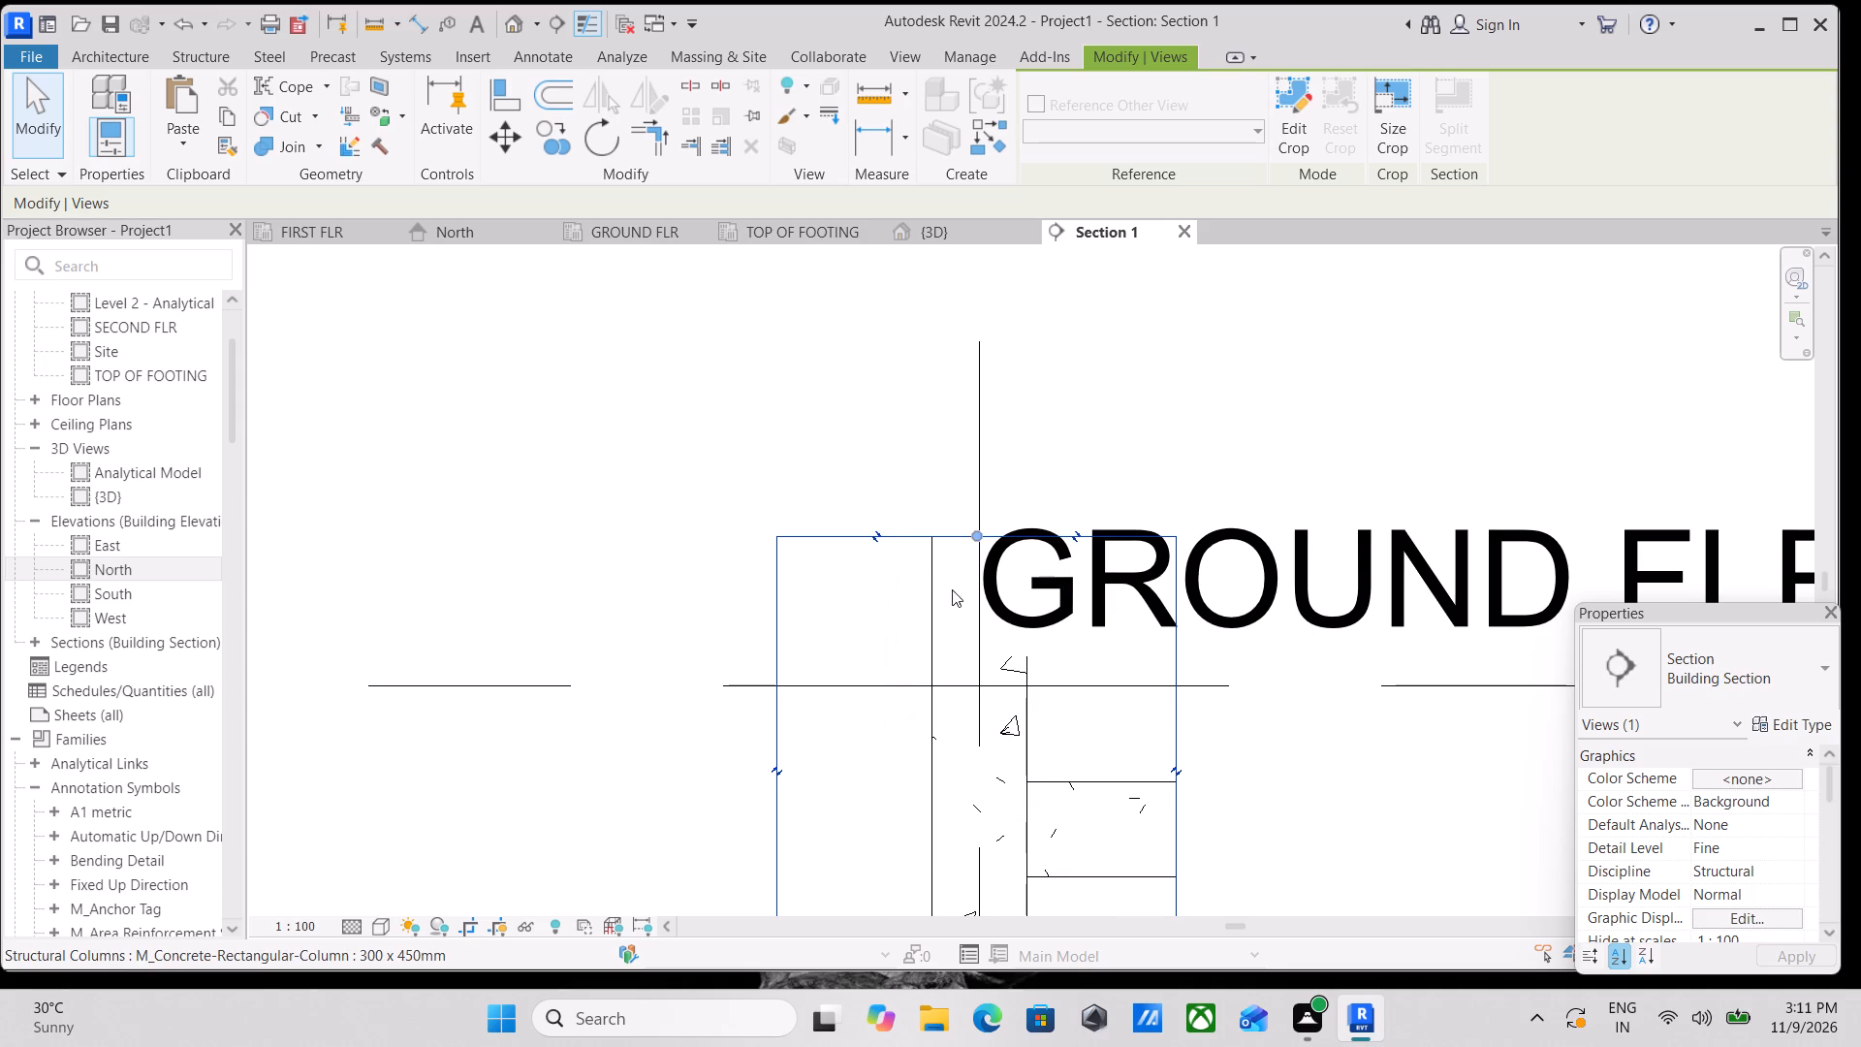
scroll(993, 541, down, 5)
middle_drag(1141, 628, 940, 628)
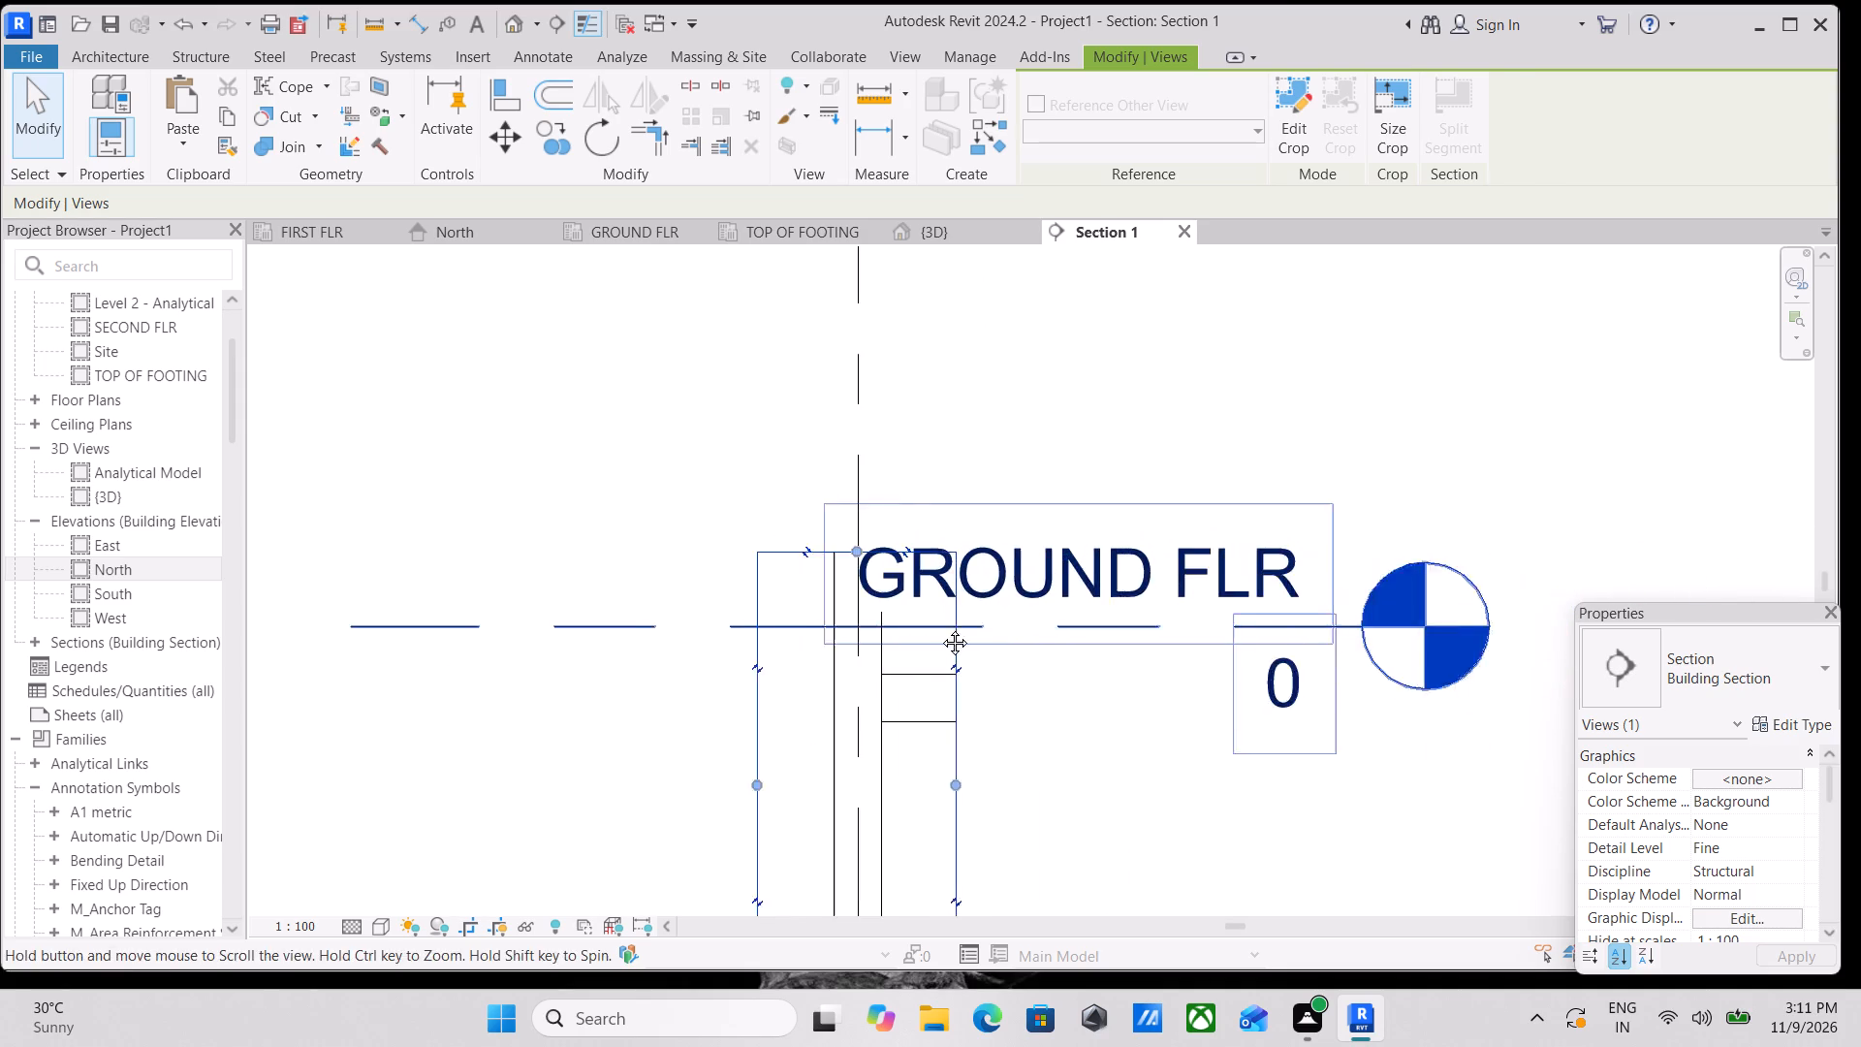
middle_drag(940, 628, 918, 627)
scroll(965, 623, down, 3)
middle_click(997, 634)
key(Escape)
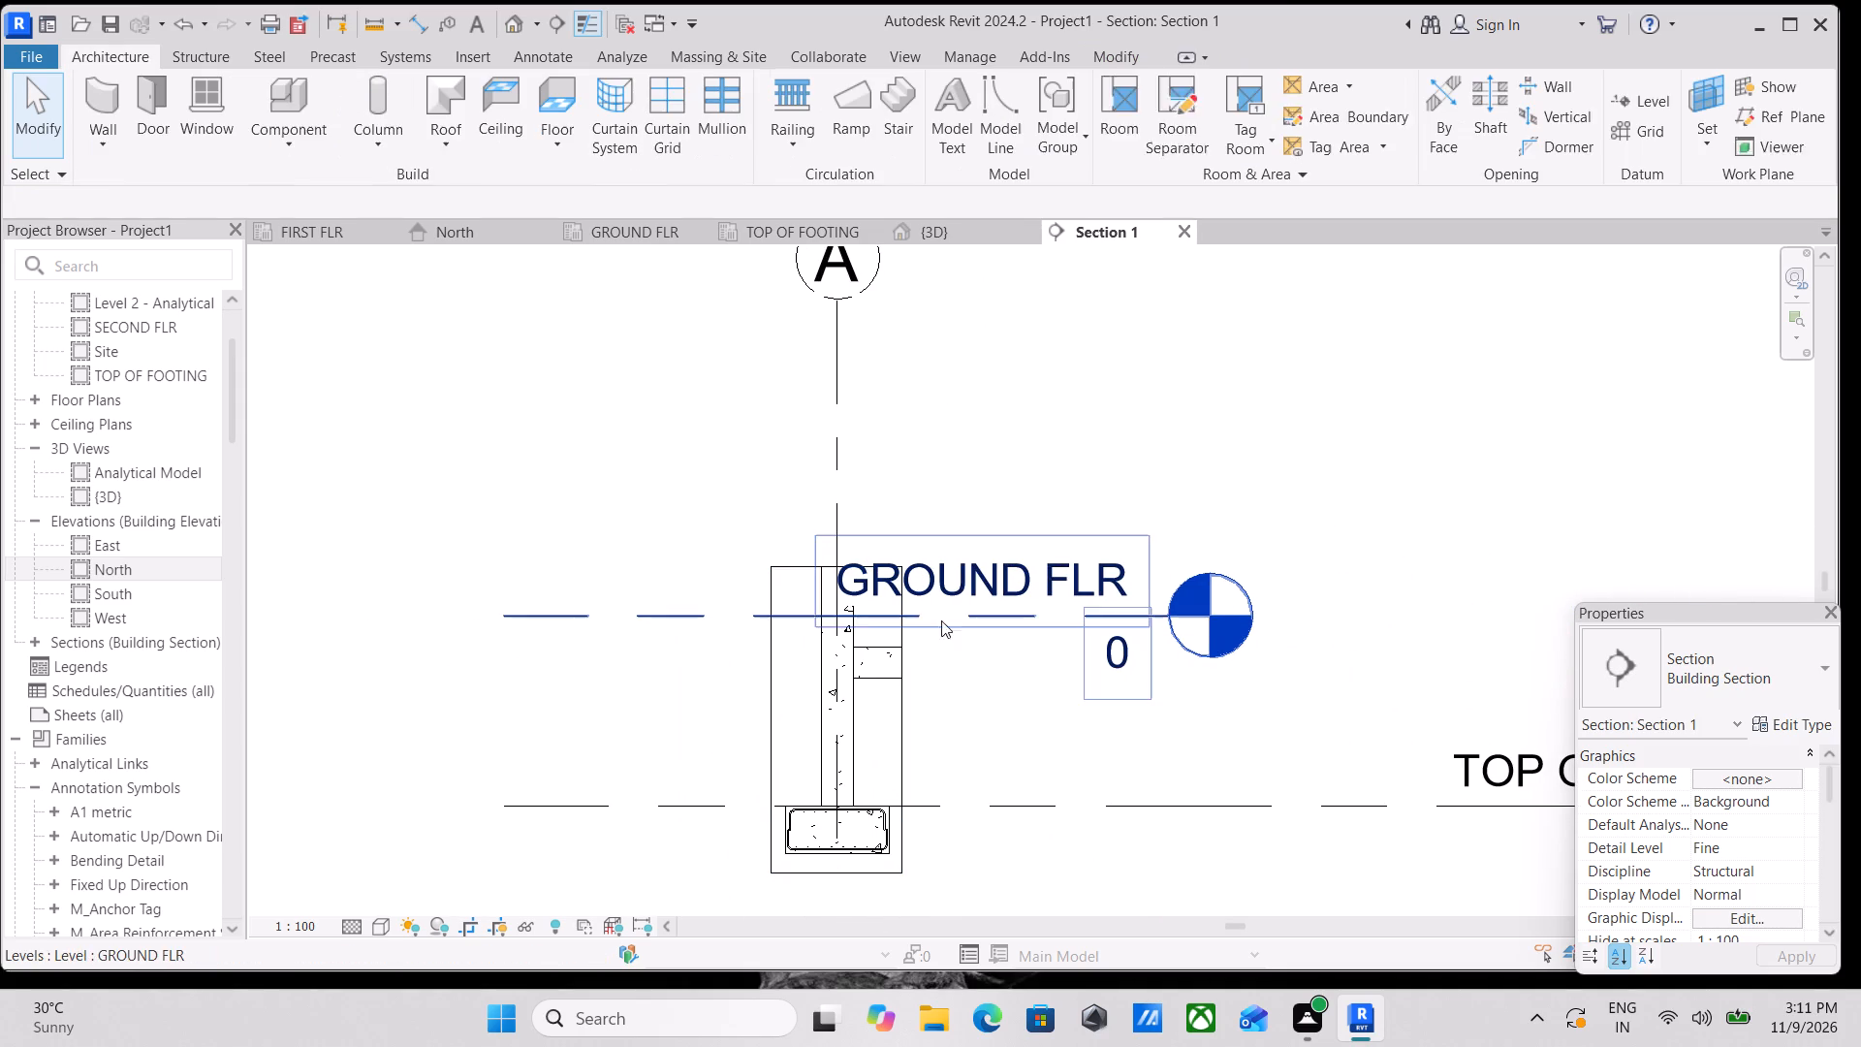
click(671, 623)
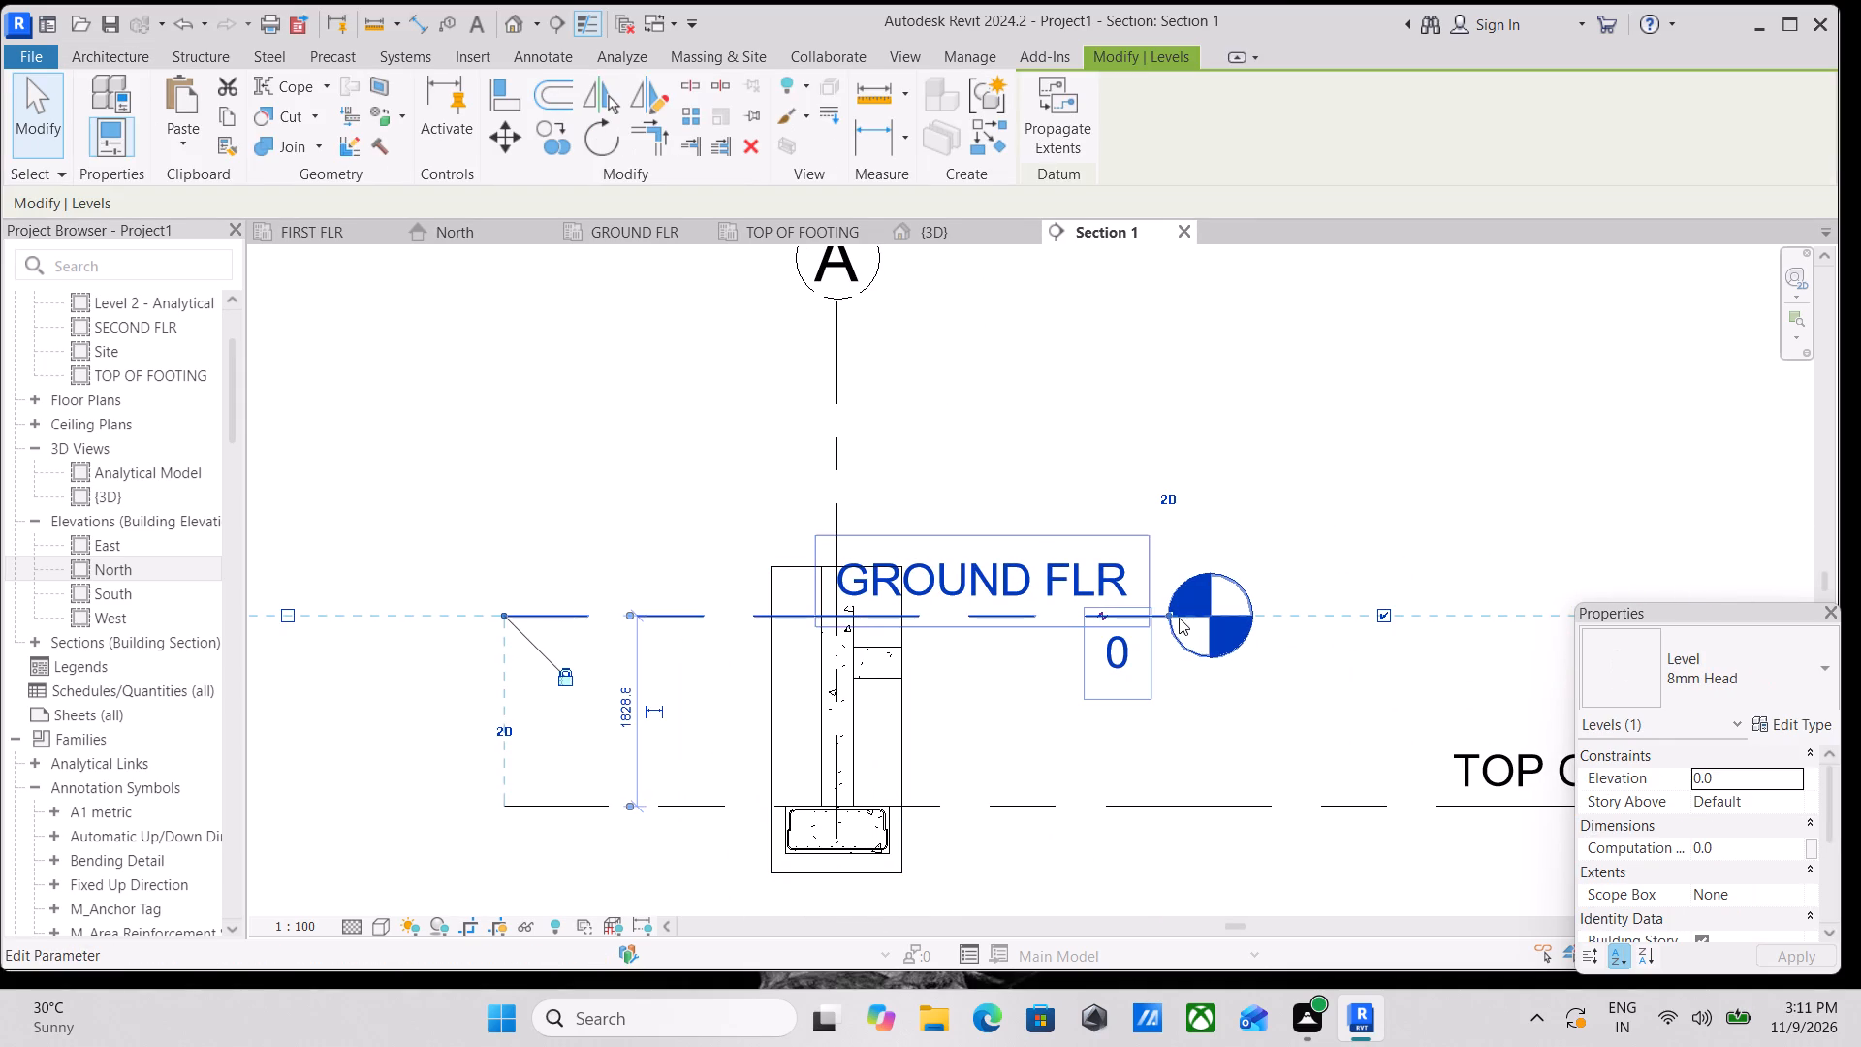
drag(1170, 616, 1755, 568)
scroll(1419, 587, down, 1)
middle_drag(1419, 587, 1074, 587)
scroll(1414, 609, up, 2)
drag(1360, 615, 1634, 586)
scroll(758, 620, down, 1)
key(Escape)
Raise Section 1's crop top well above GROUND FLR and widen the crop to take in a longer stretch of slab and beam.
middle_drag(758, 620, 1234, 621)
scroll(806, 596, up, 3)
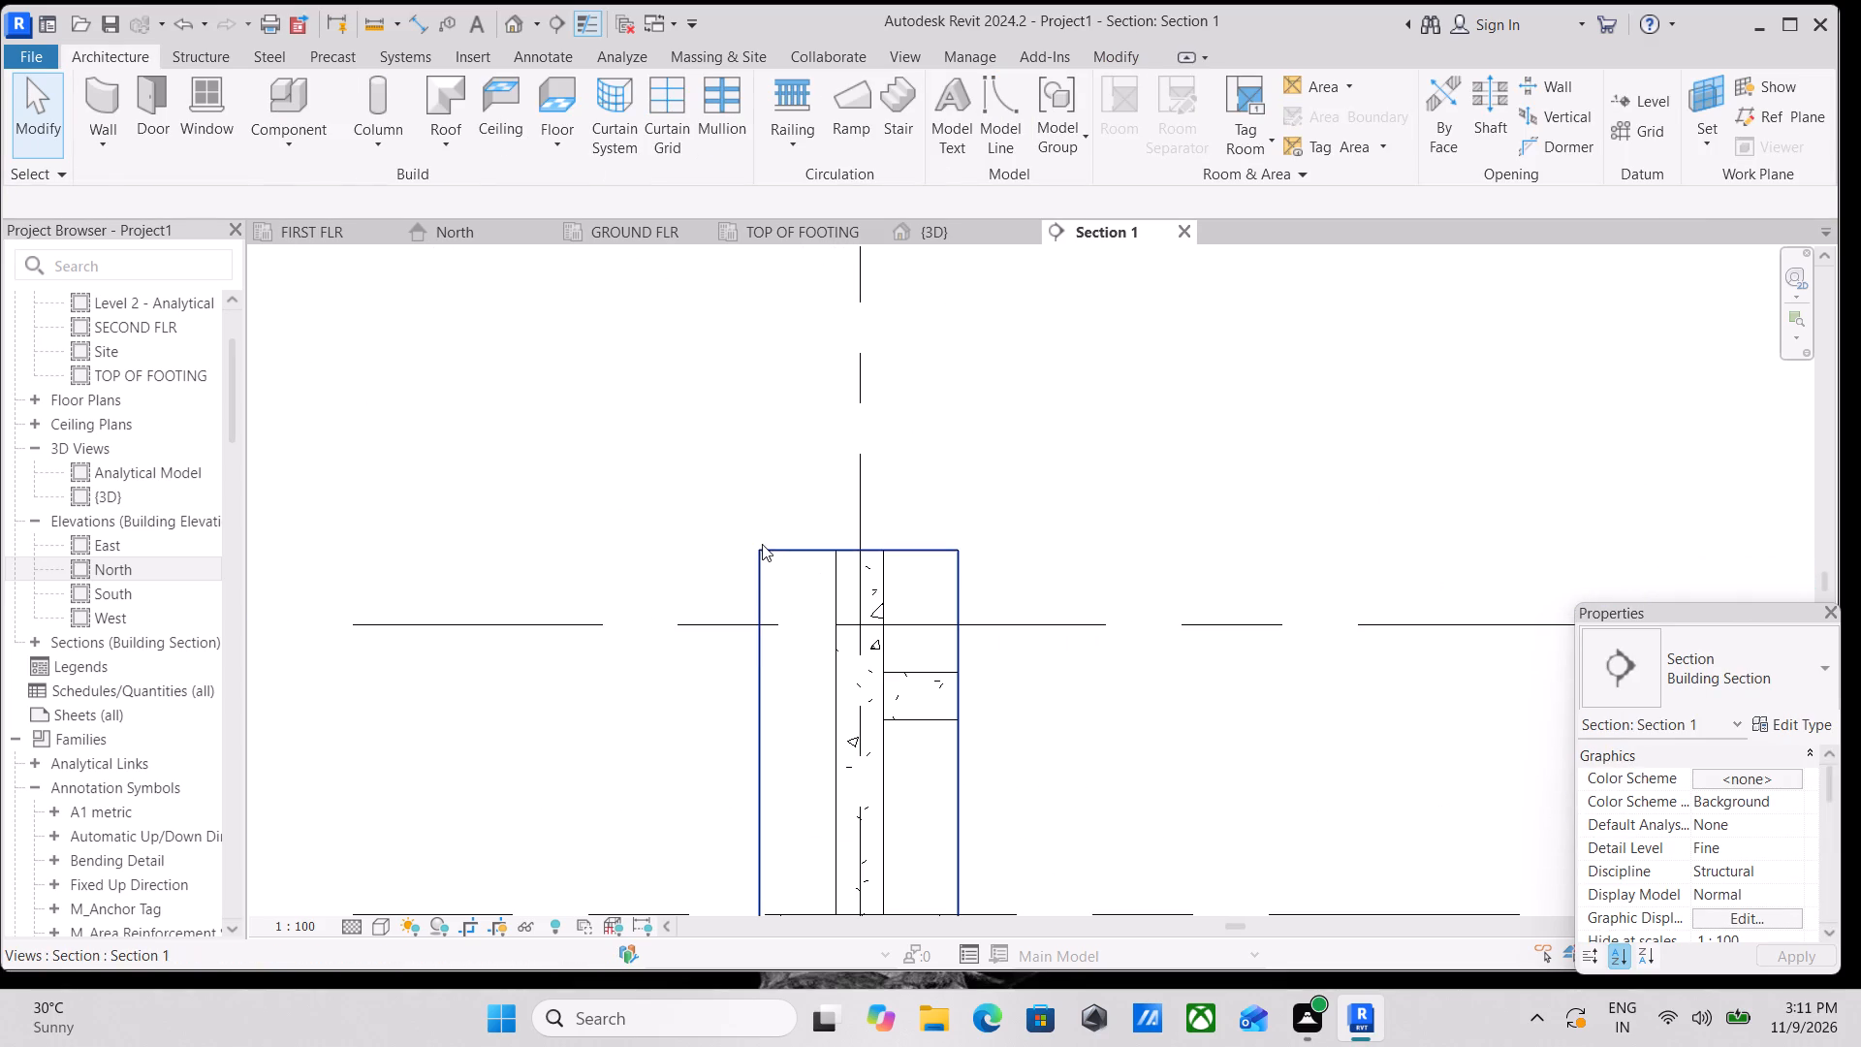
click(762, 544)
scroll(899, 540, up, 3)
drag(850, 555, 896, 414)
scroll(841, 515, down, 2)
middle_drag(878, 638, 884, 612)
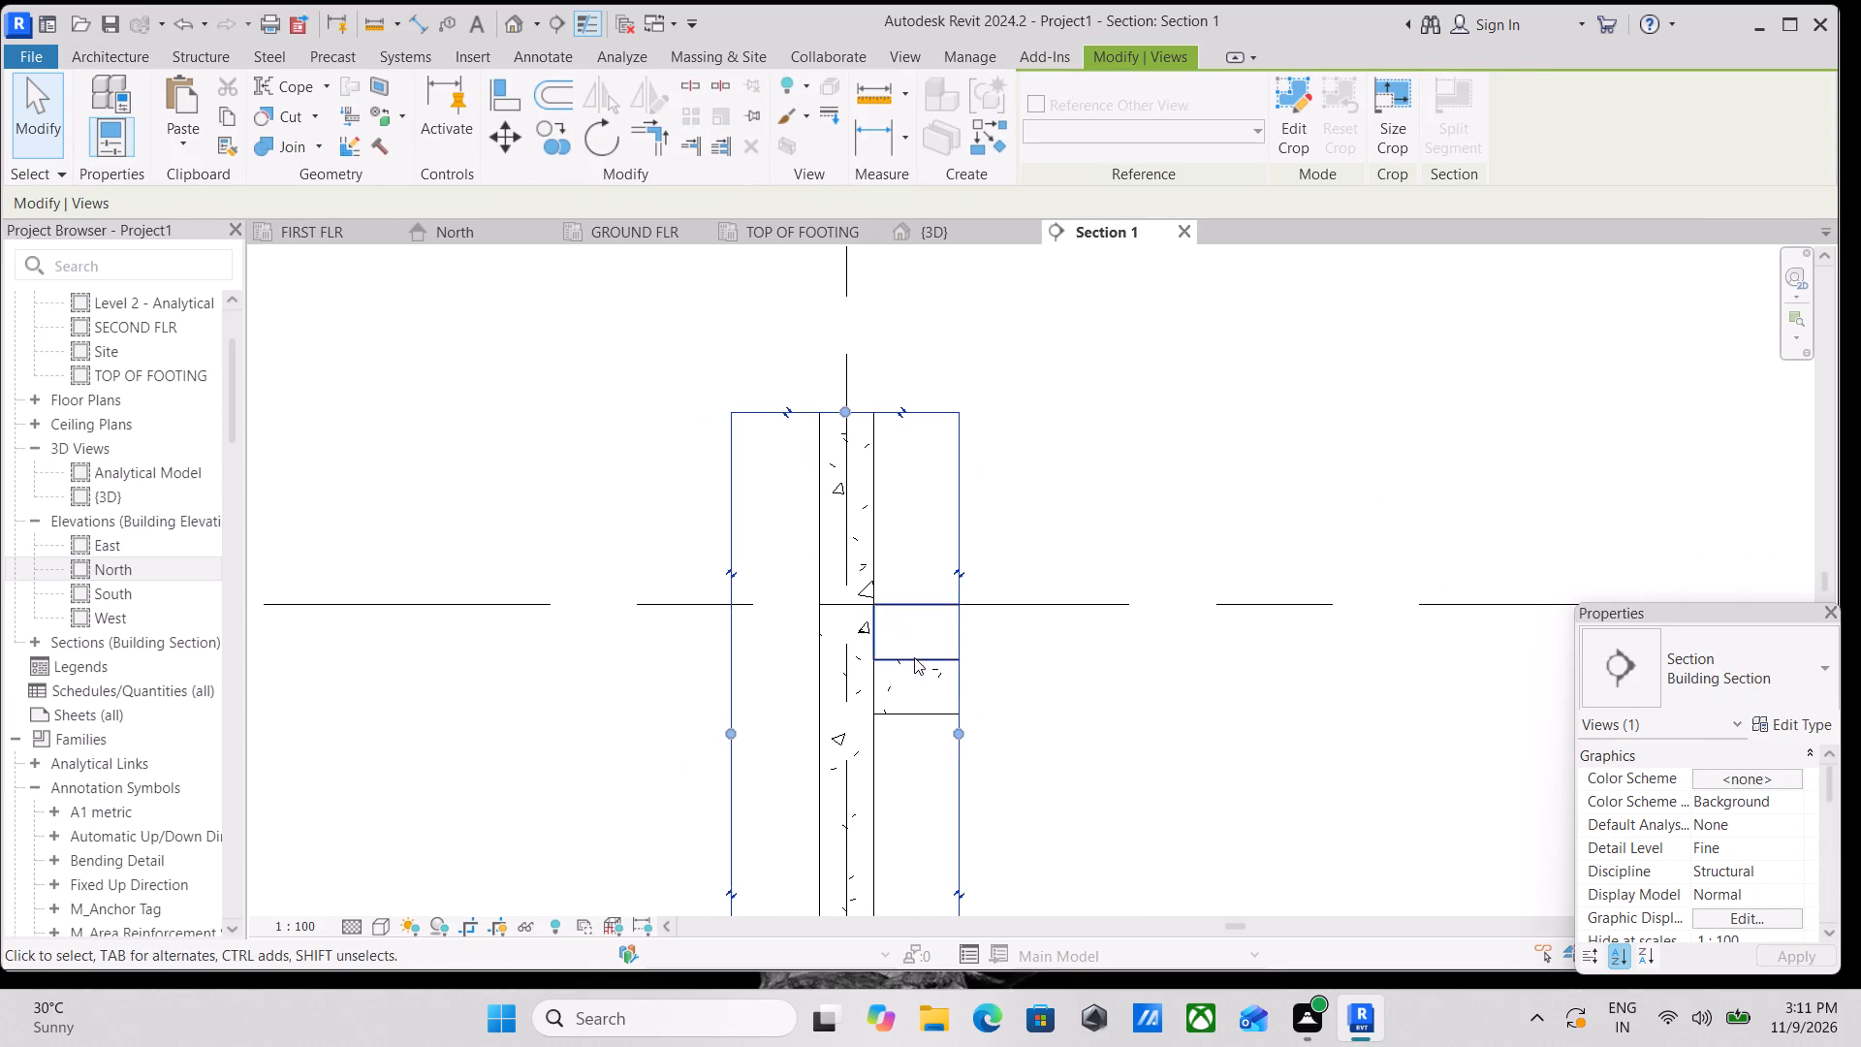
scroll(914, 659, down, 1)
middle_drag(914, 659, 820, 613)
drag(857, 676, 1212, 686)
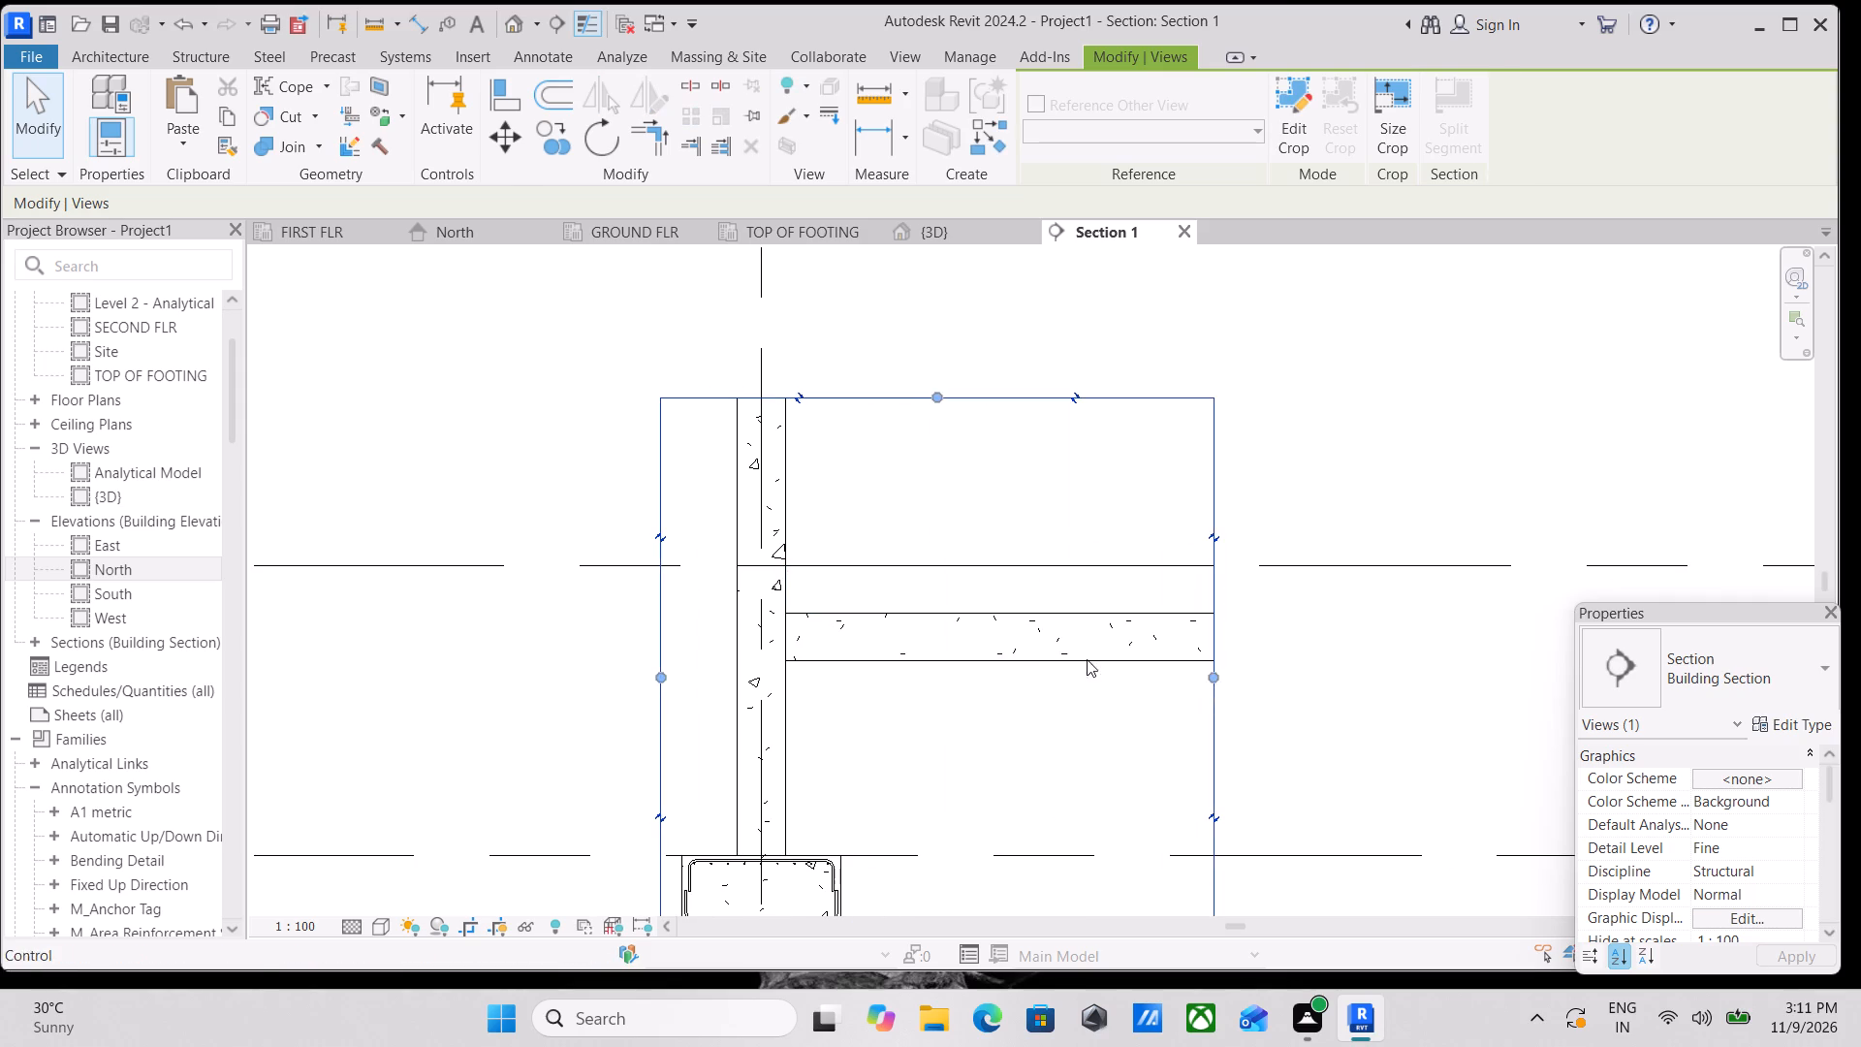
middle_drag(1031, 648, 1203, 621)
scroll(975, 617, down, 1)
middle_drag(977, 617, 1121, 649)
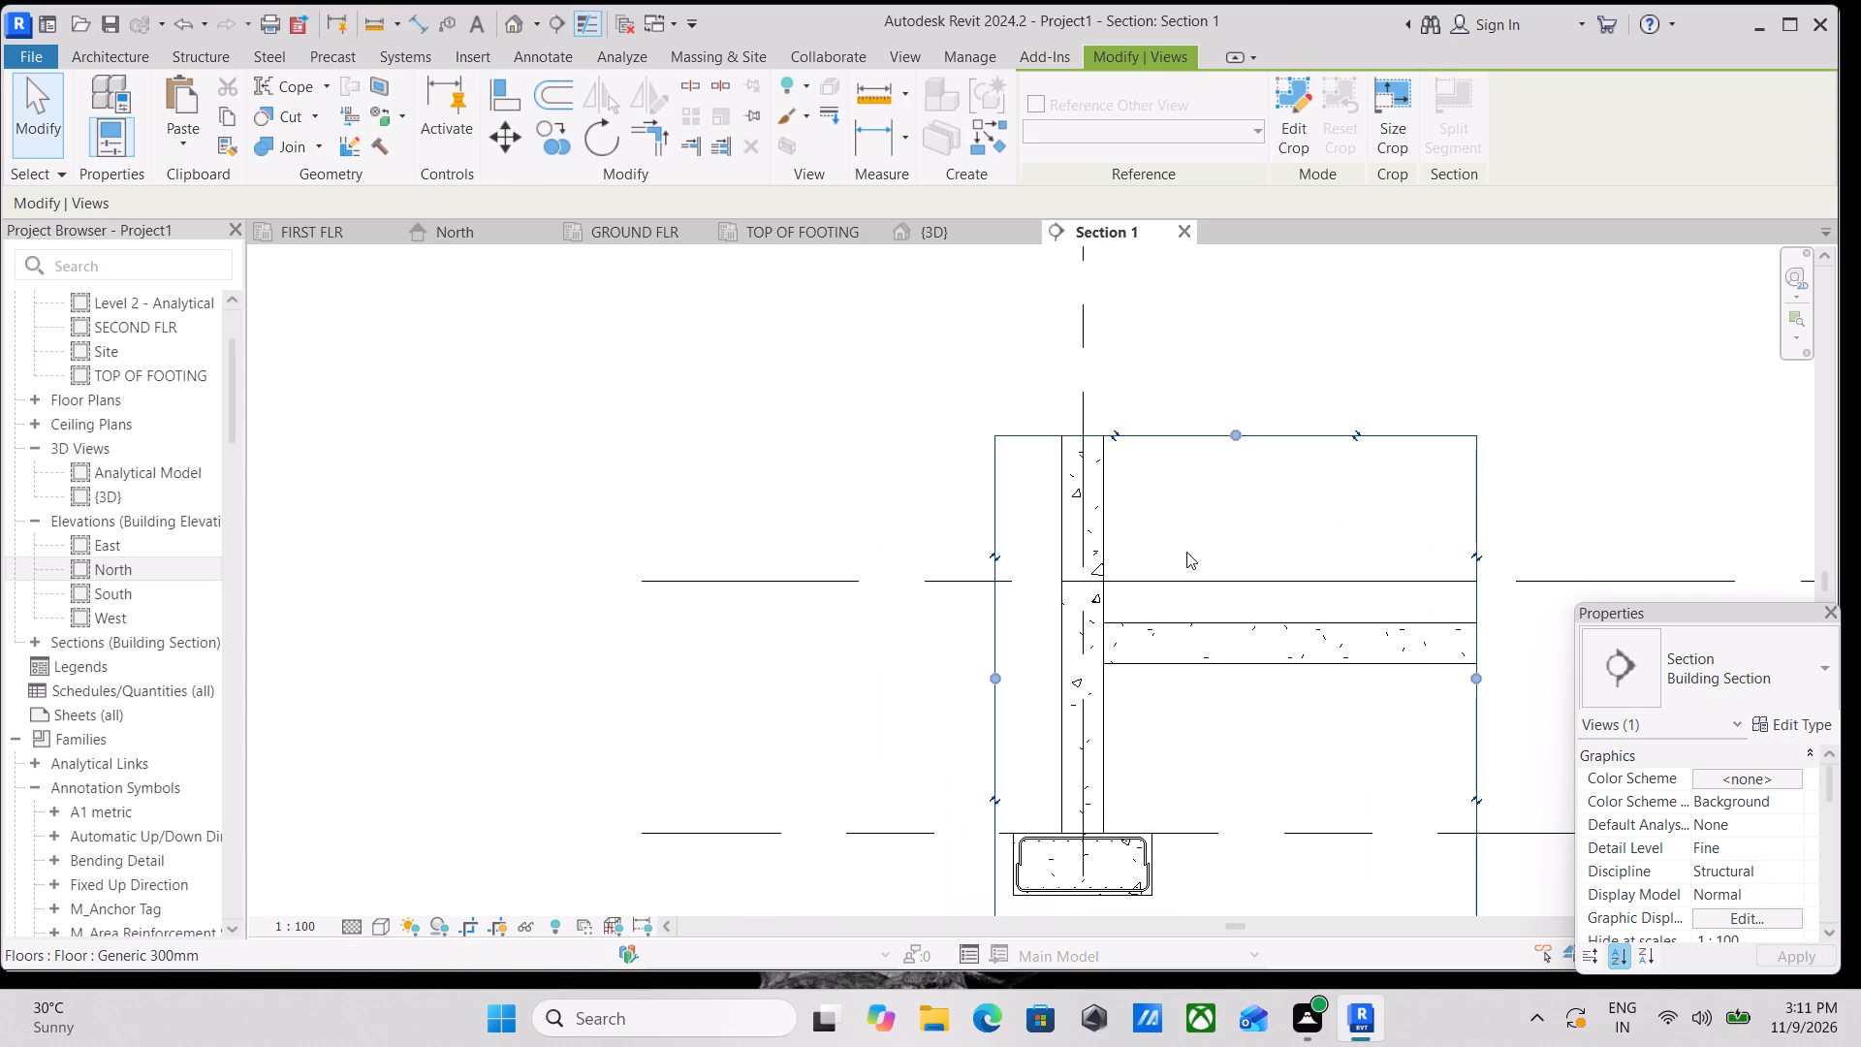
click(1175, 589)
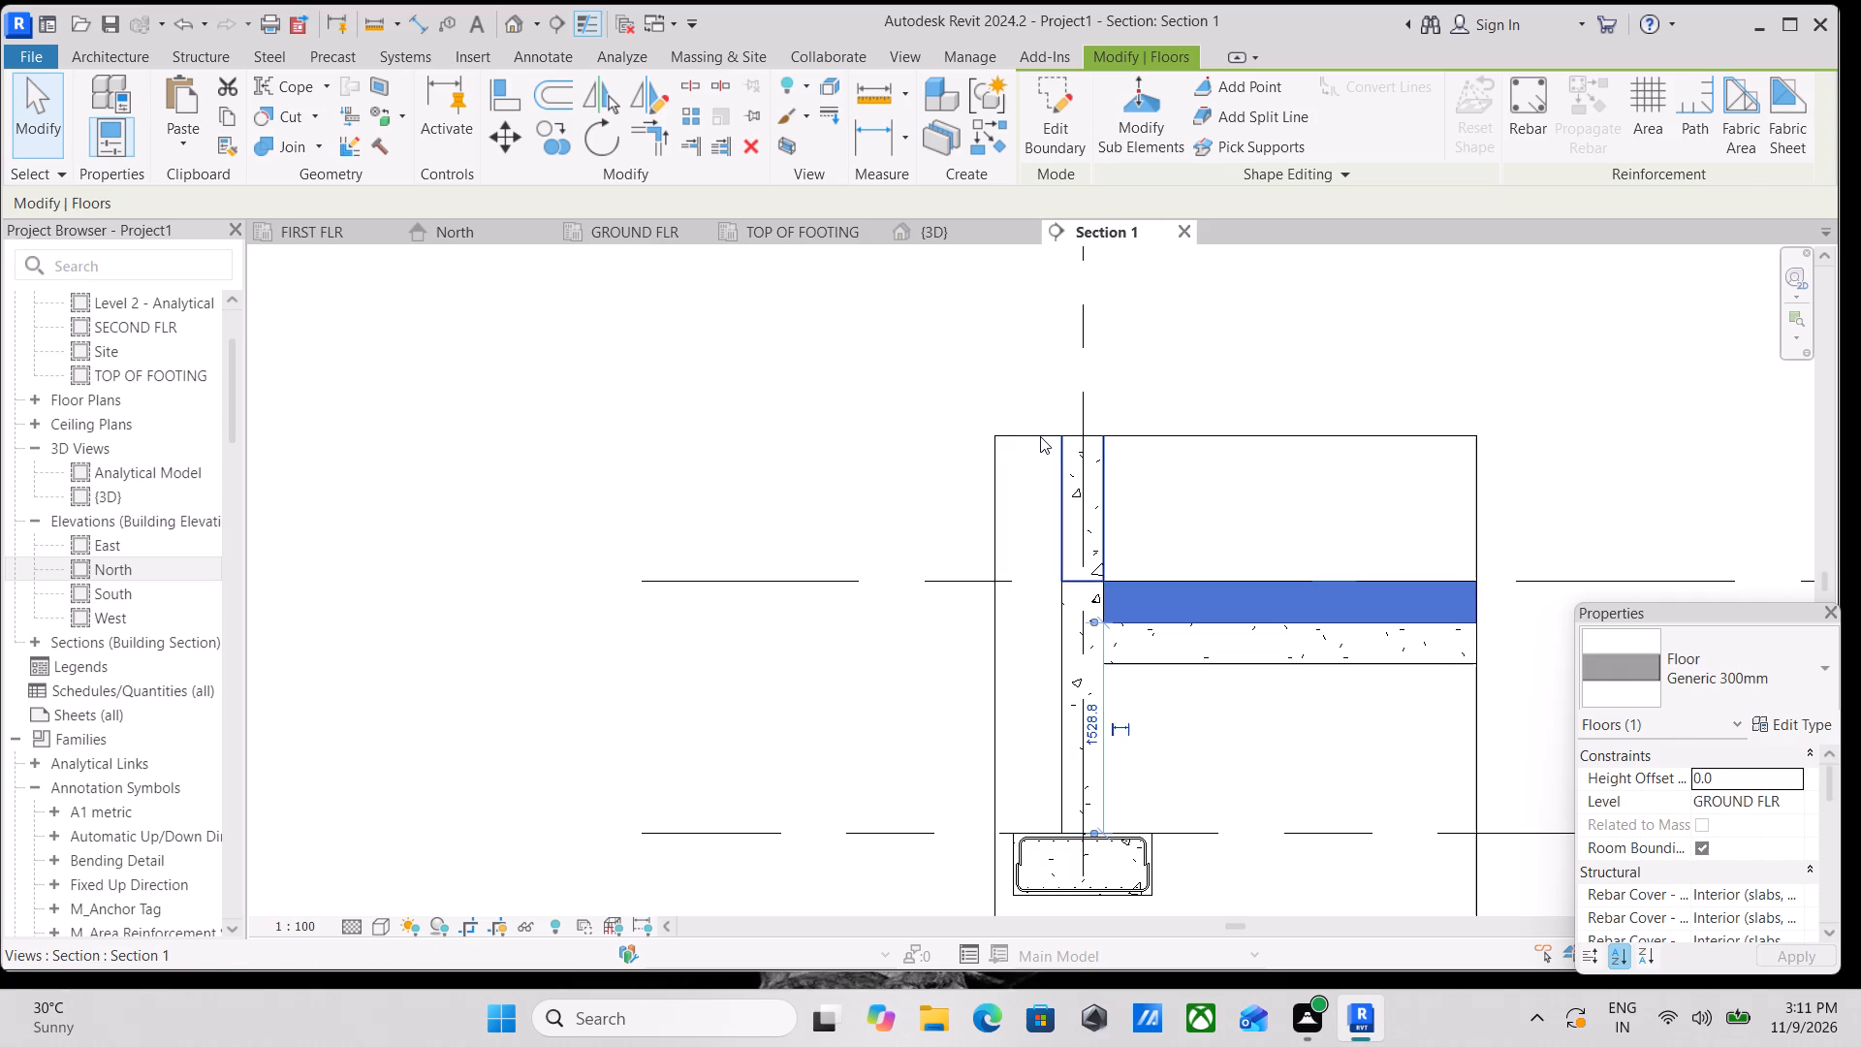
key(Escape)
Tighten Section 1's crop region to just above GROUND FLR, a short stretch of beam beside the column, and partway into the footing.
click(1003, 432)
drag(1242, 440, 1234, 492)
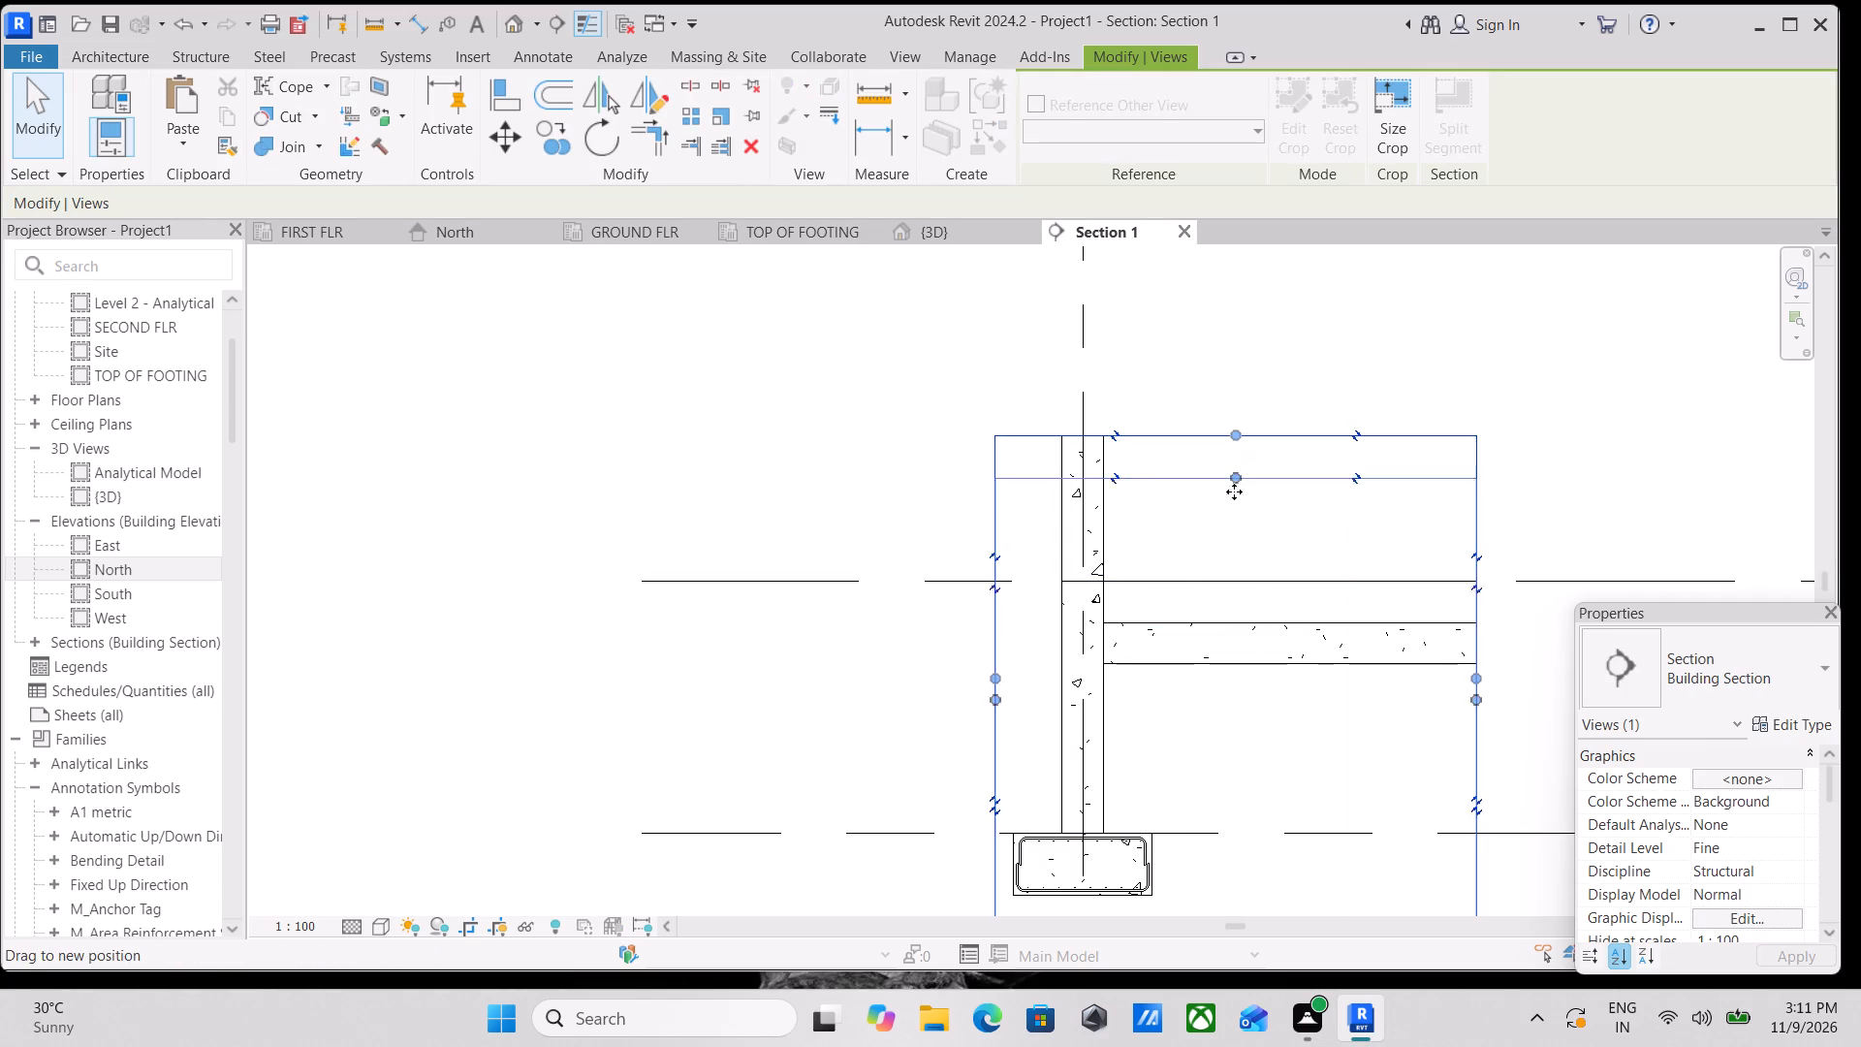
drag(1234, 492, 1223, 556)
drag(1477, 740, 1230, 754)
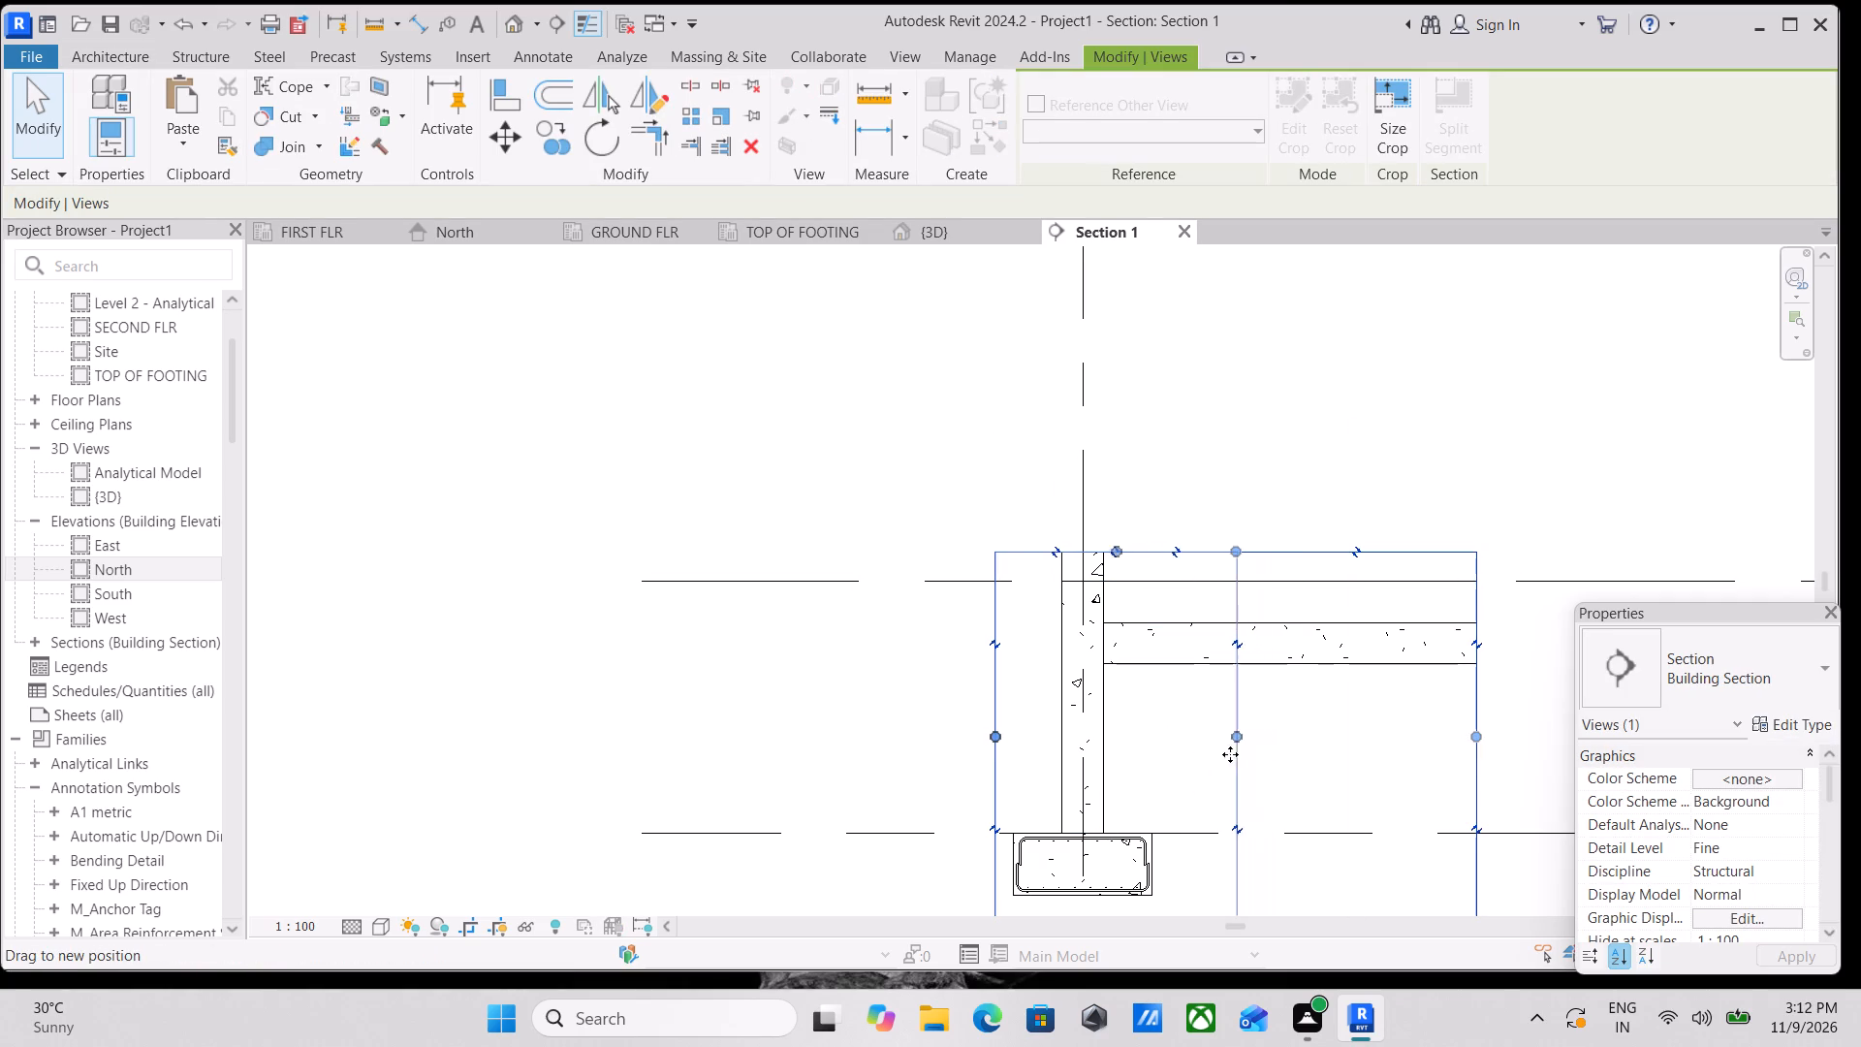
drag(1230, 754, 1208, 758)
middle_drag(1123, 811, 1115, 561)
drag(1091, 678, 1095, 627)
middle_drag(1051, 583, 1000, 747)
middle_drag(988, 555, 918, 609)
scroll(923, 586, up, 2)
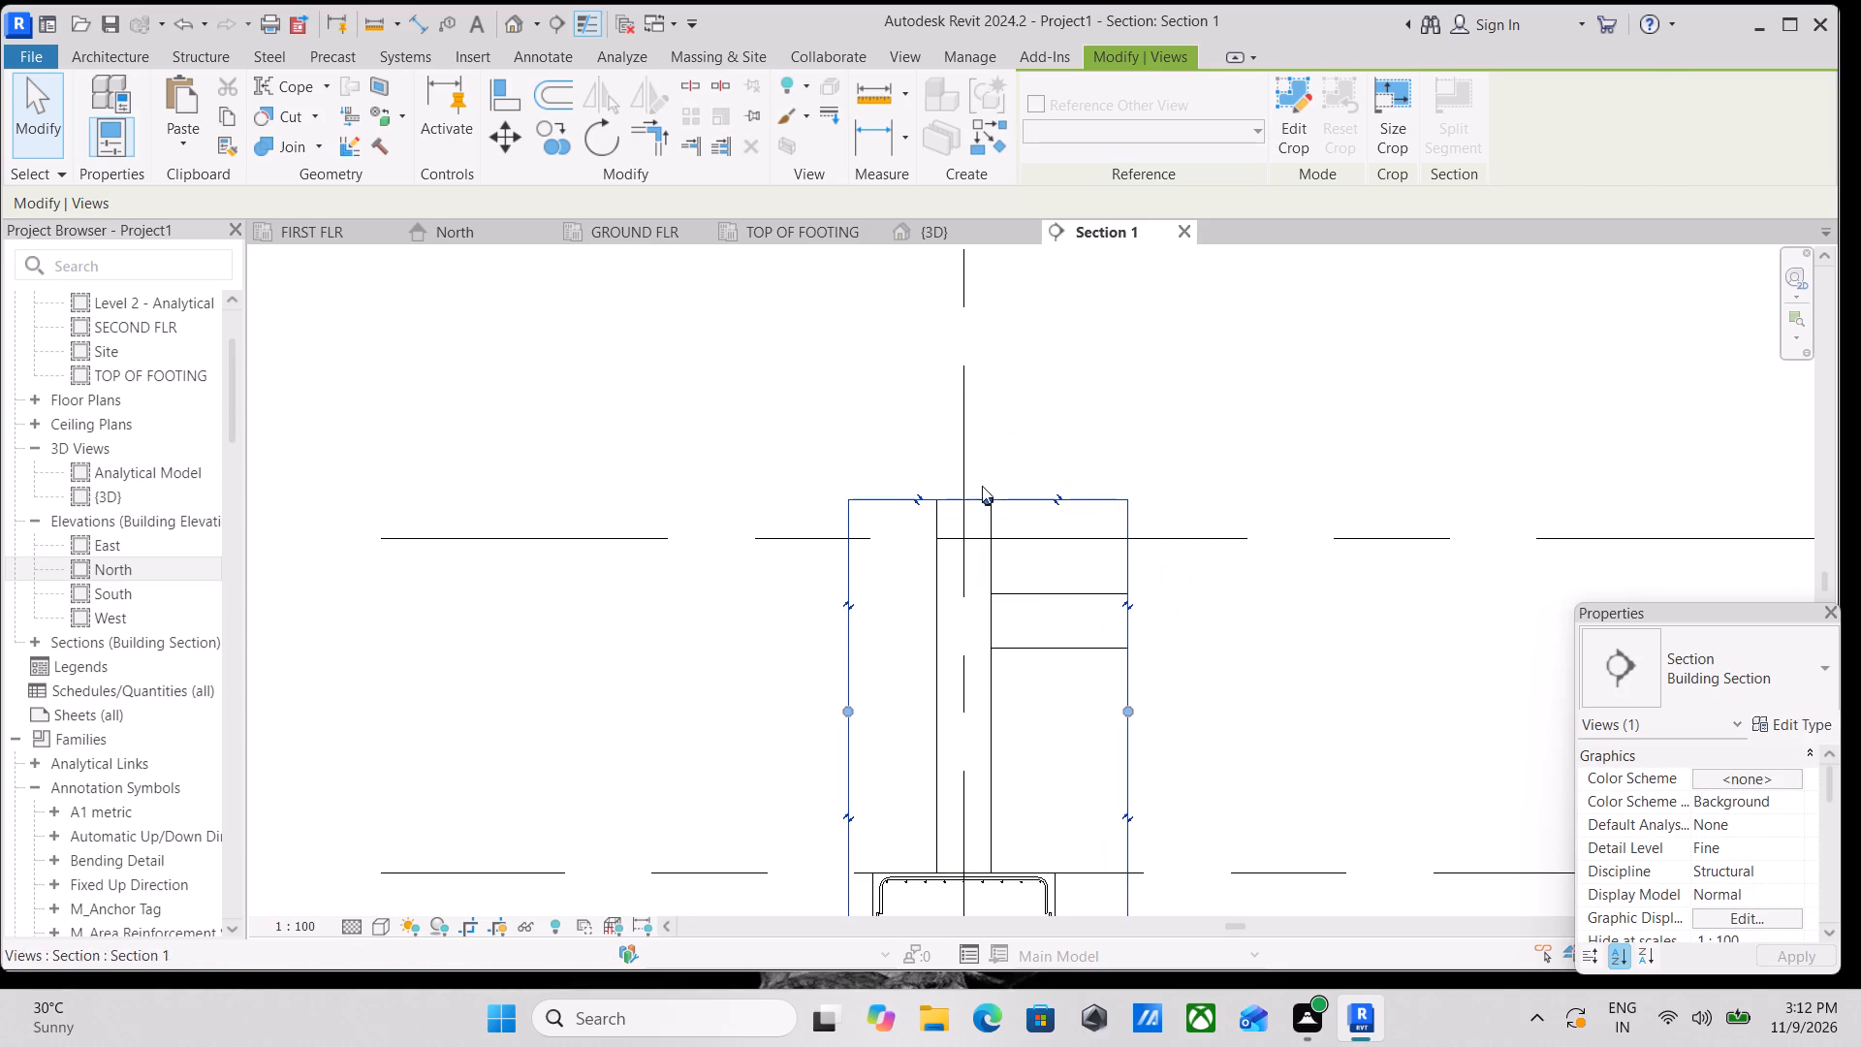
drag(991, 489, 990, 514)
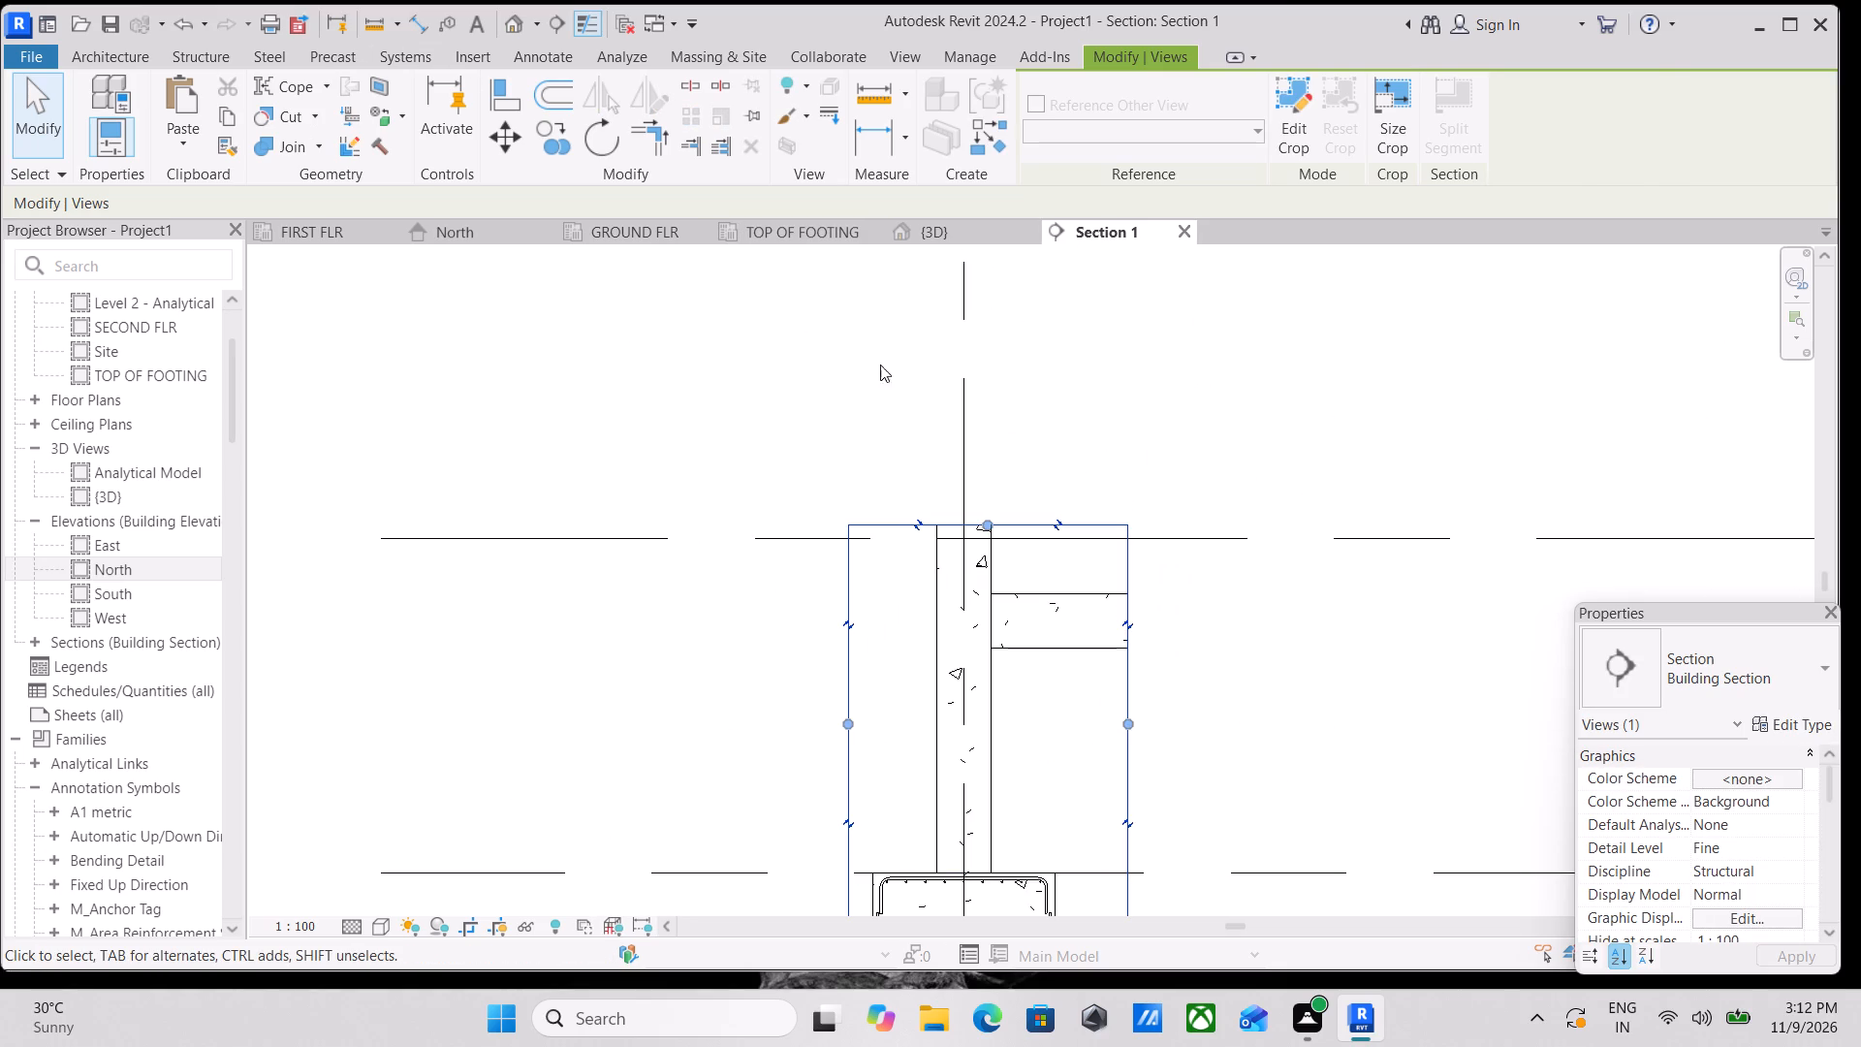
Review the rebar cover settings for the interior shell, slab, wall and joist cover types.
scroll(952, 655, up, 2)
middle_drag(956, 649, 969, 642)
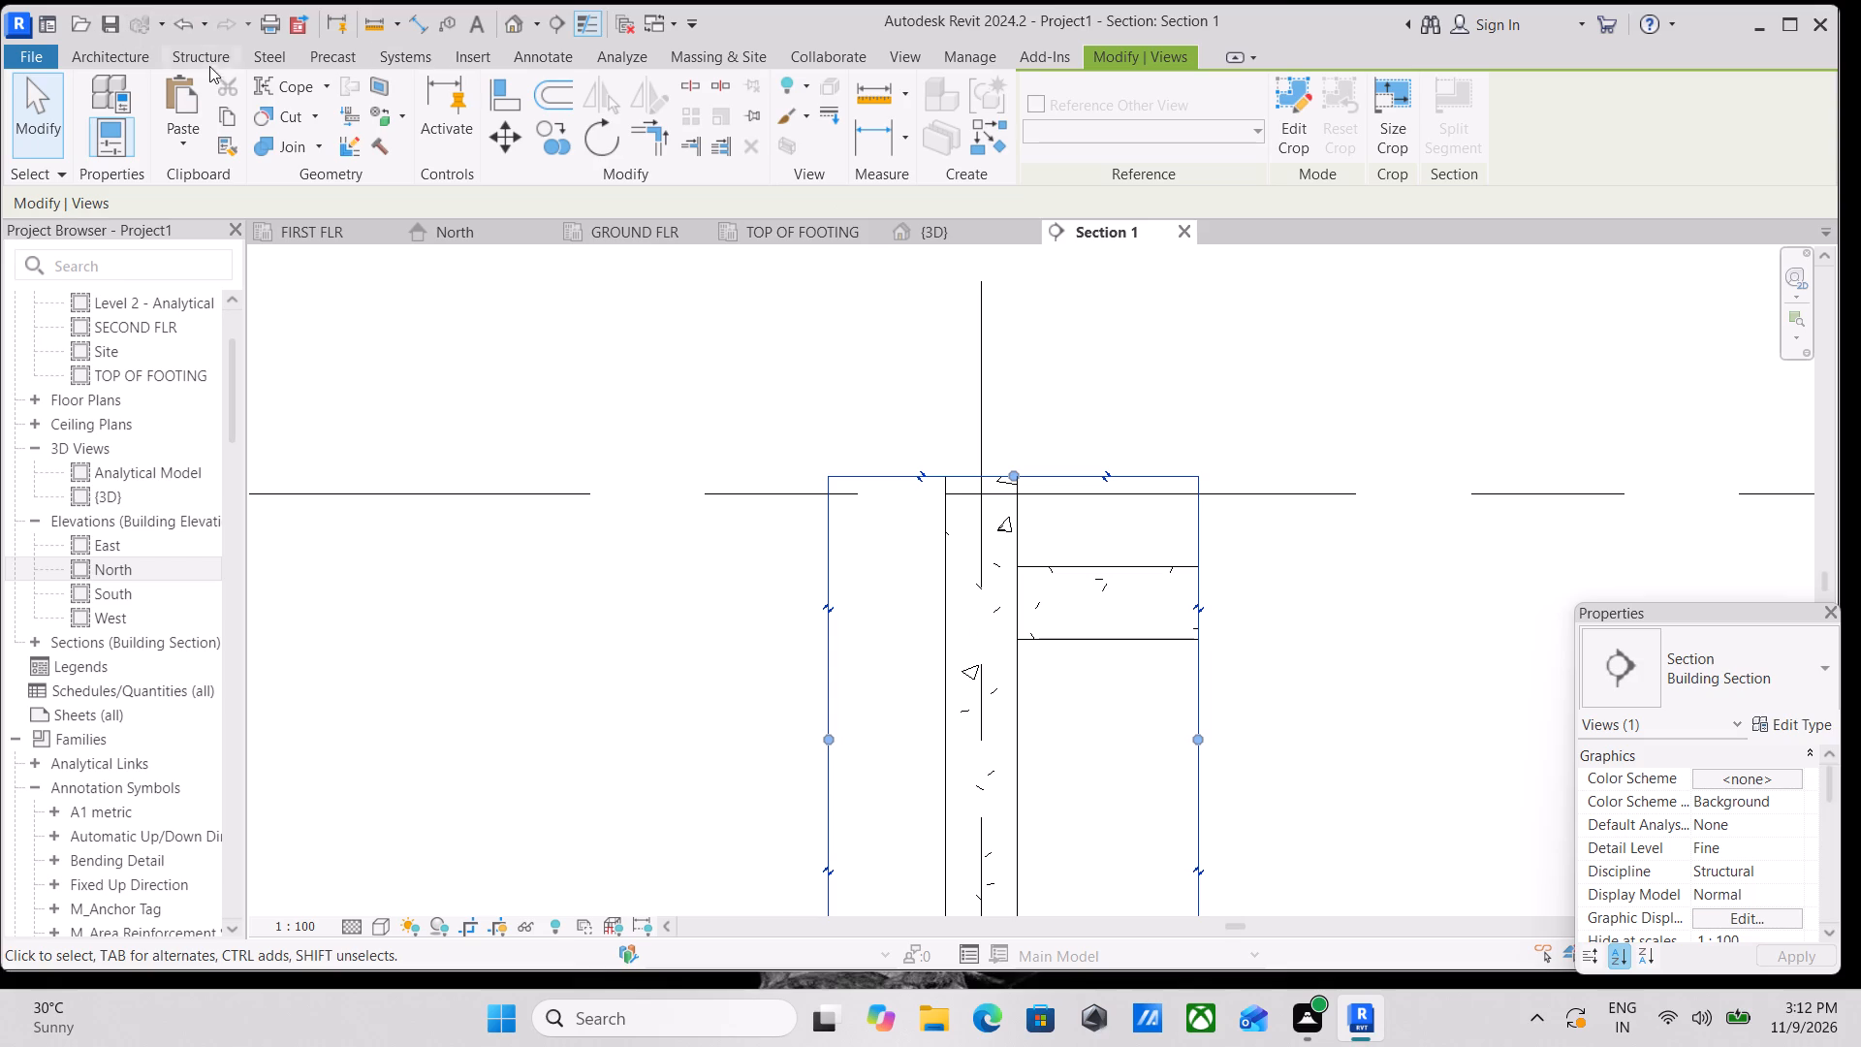
click(209, 50)
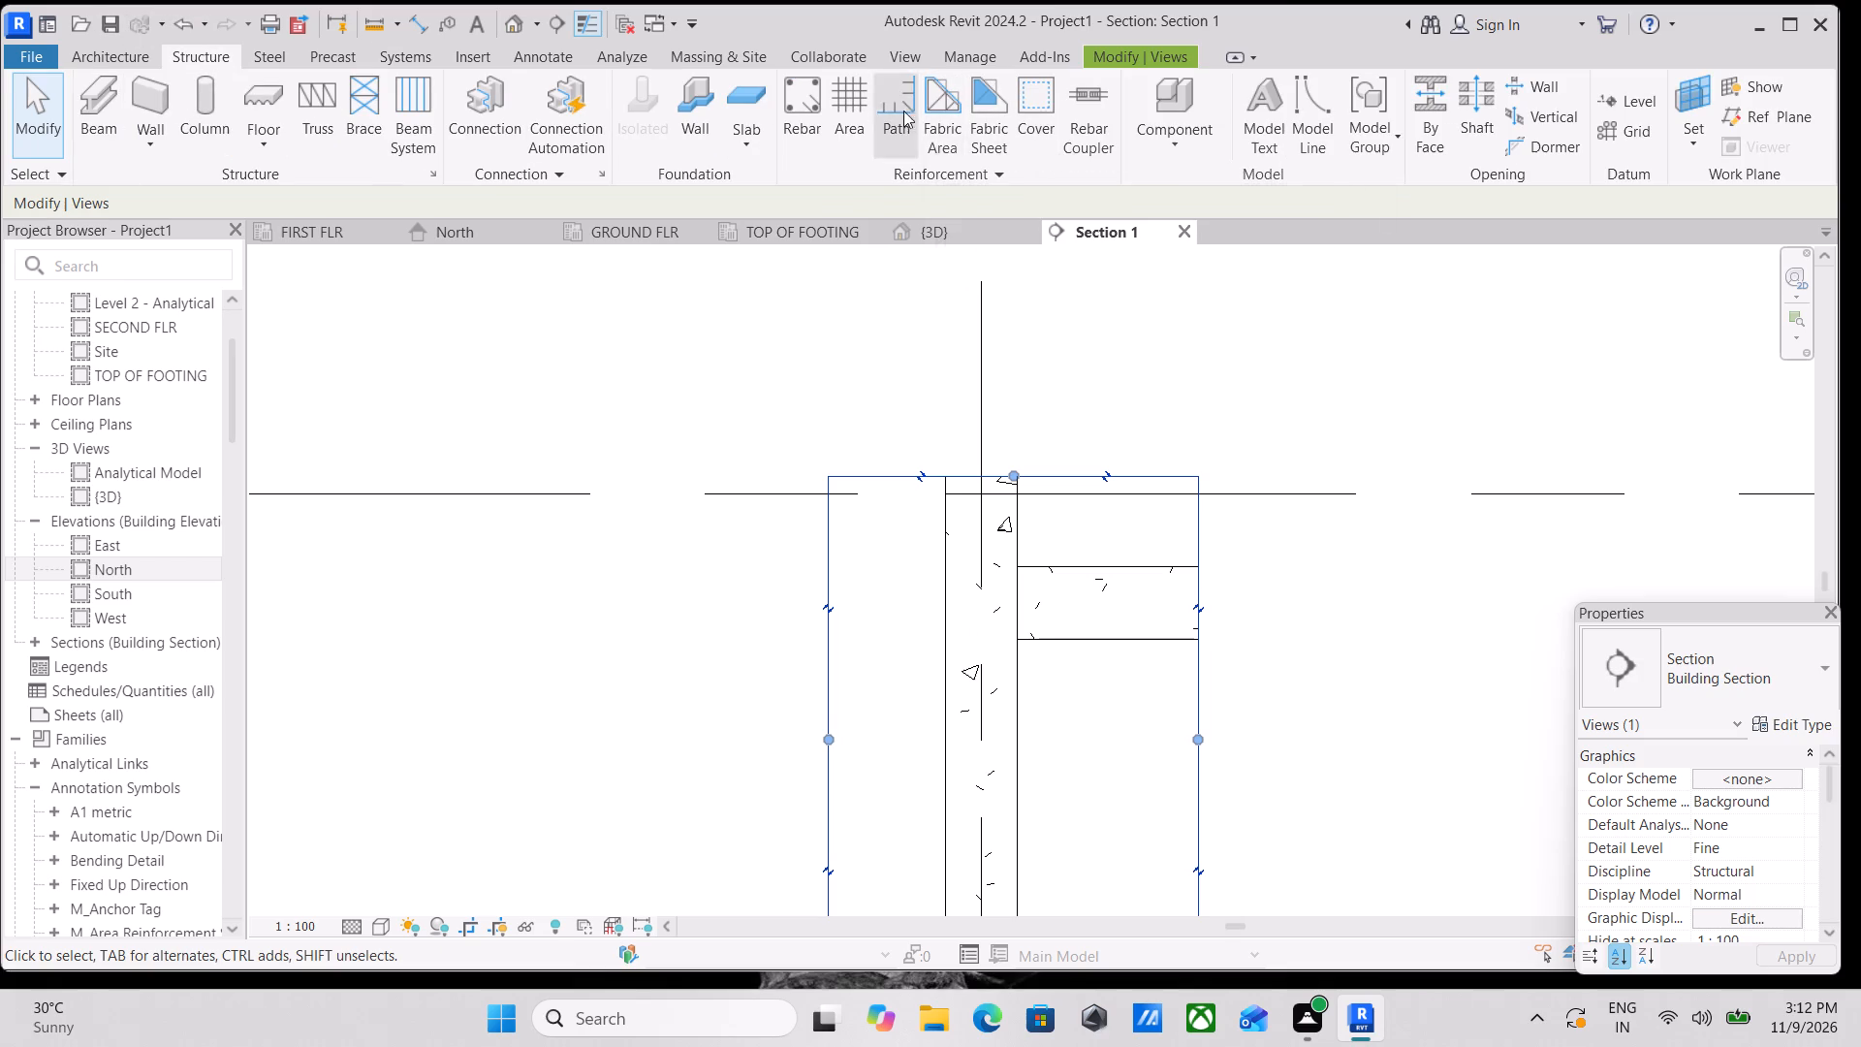
click(1026, 115)
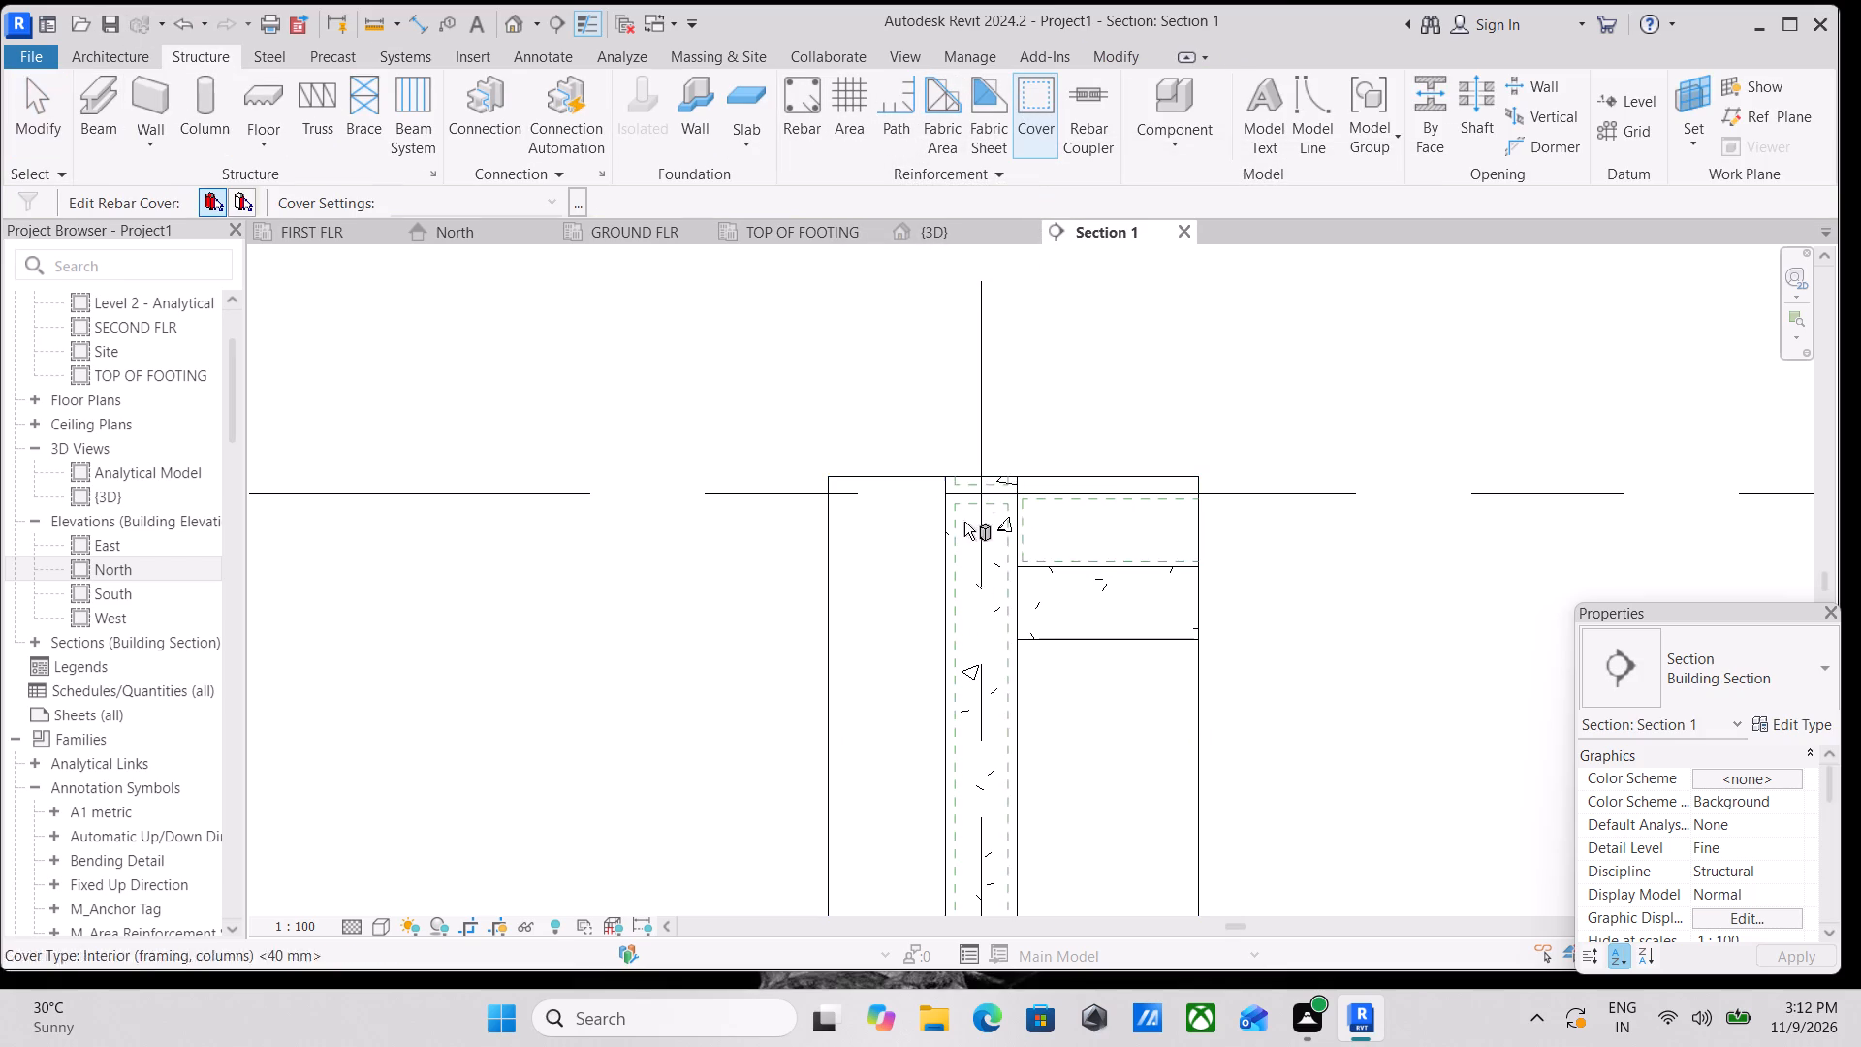
scroll(968, 490, up, 5)
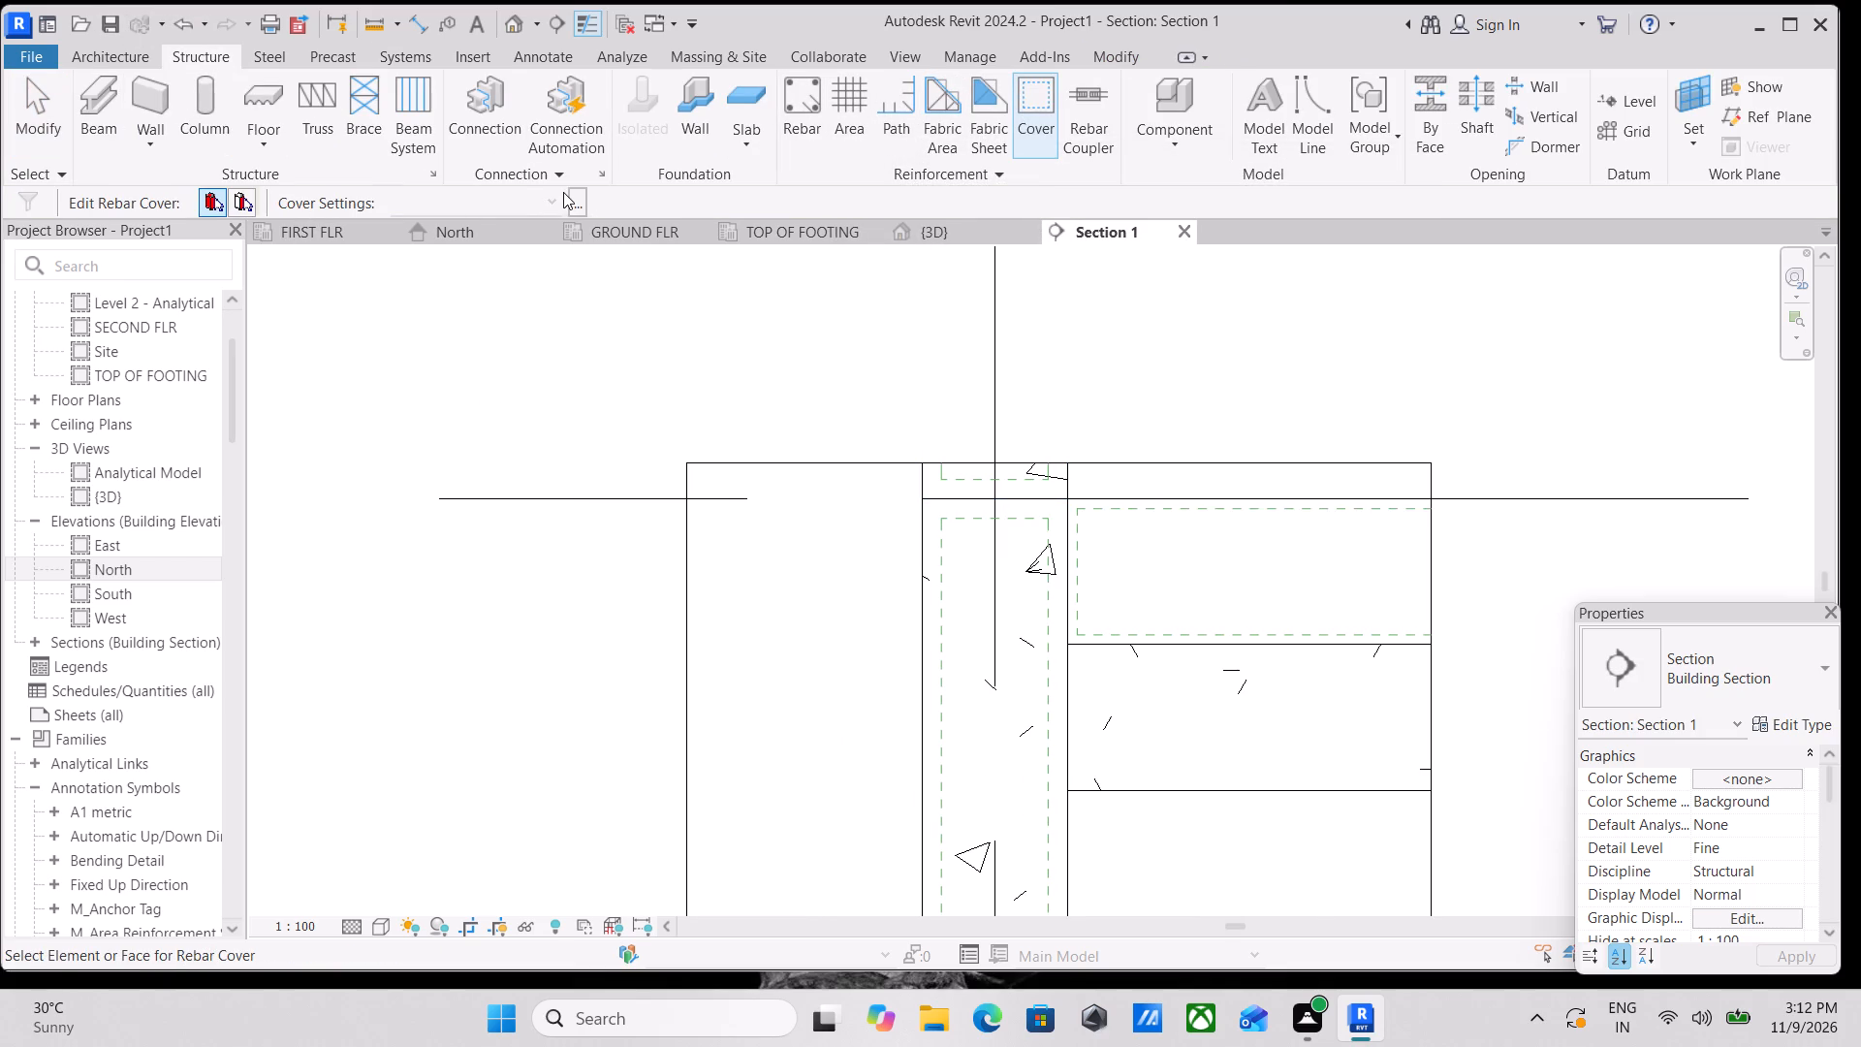
click(570, 194)
scroll(1108, 613, down, 2)
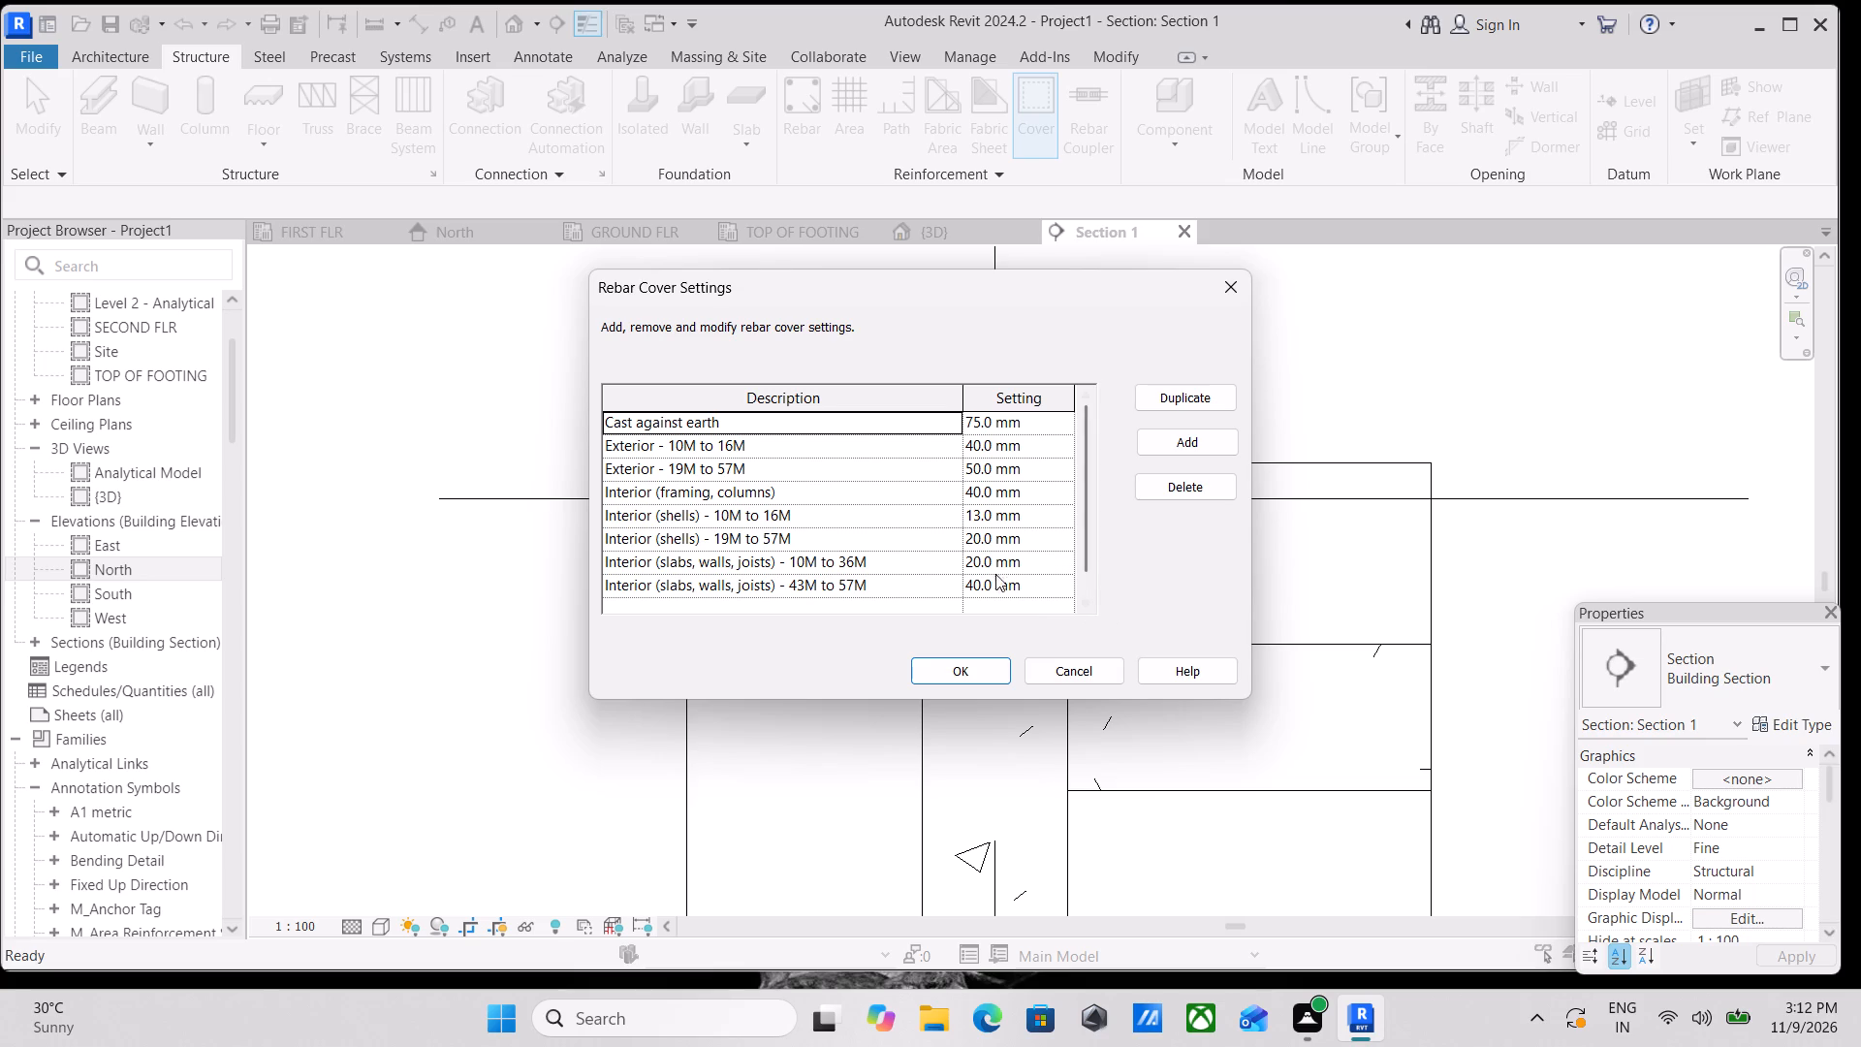
click(974, 507)
click(942, 584)
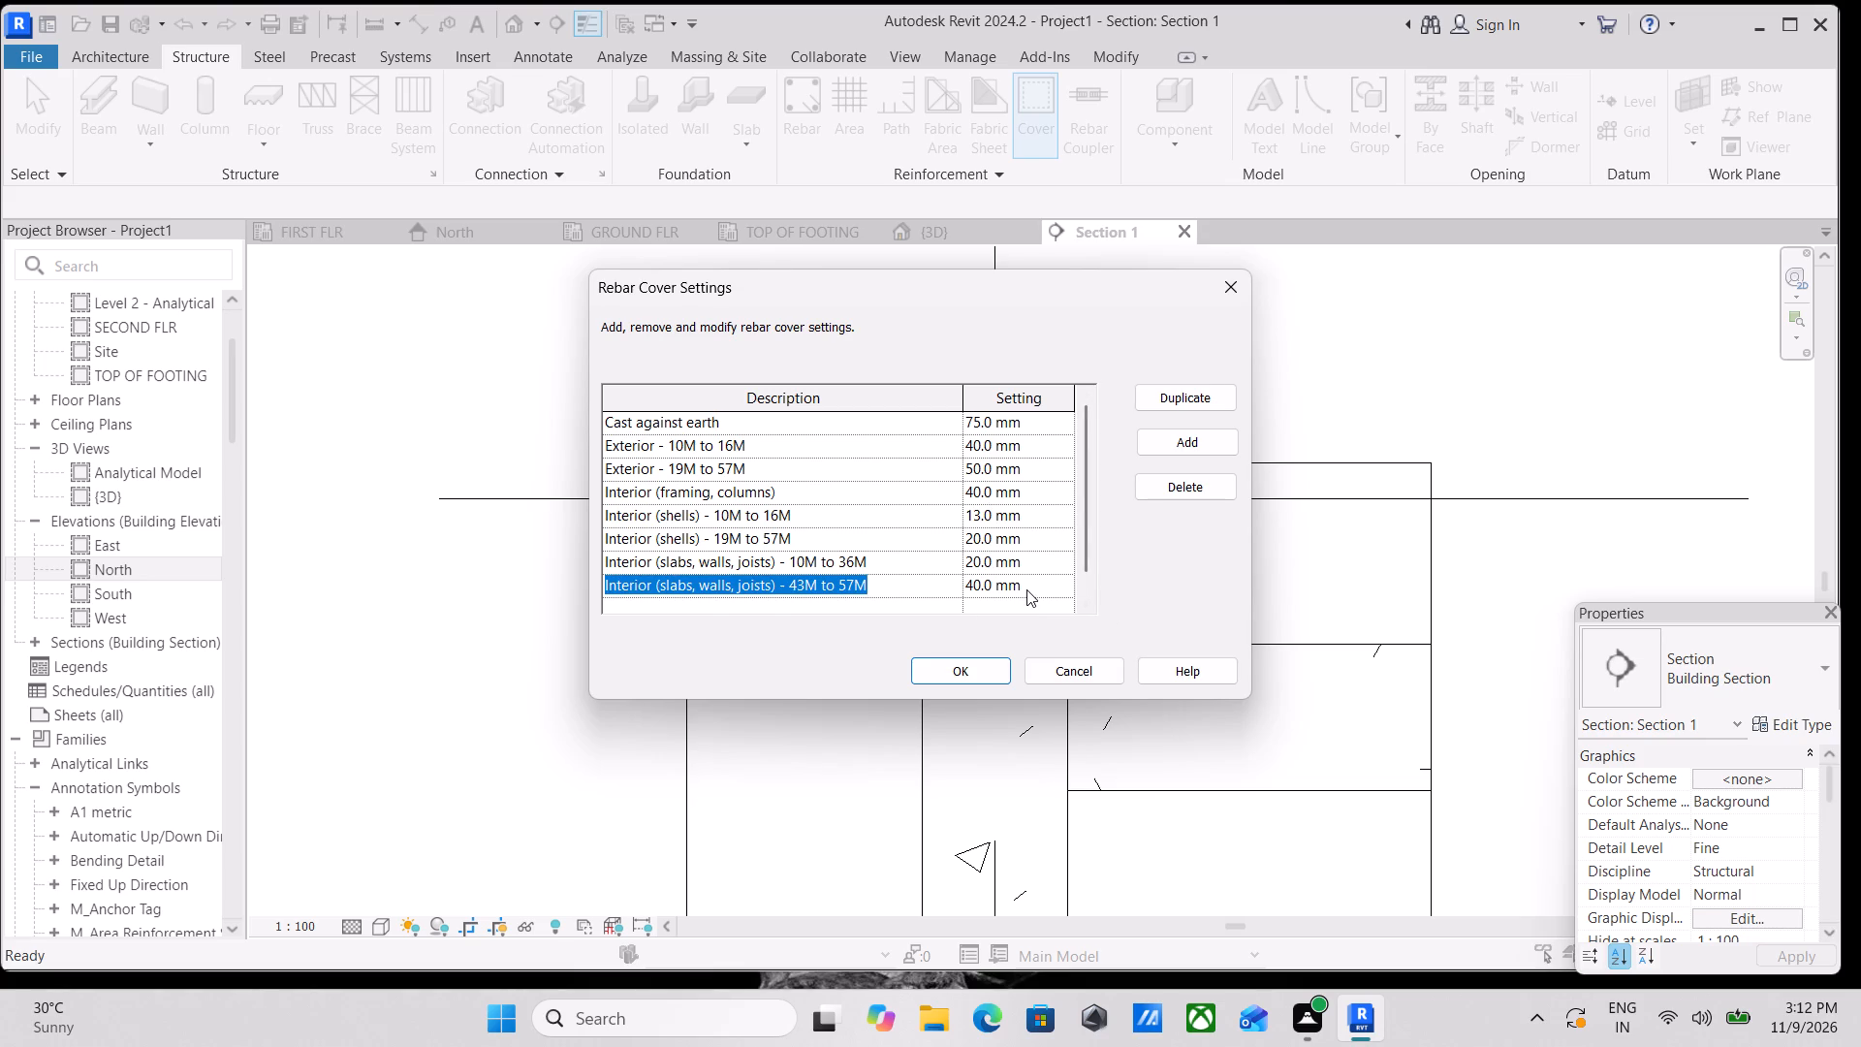
click(1026, 589)
click(996, 576)
click(948, 556)
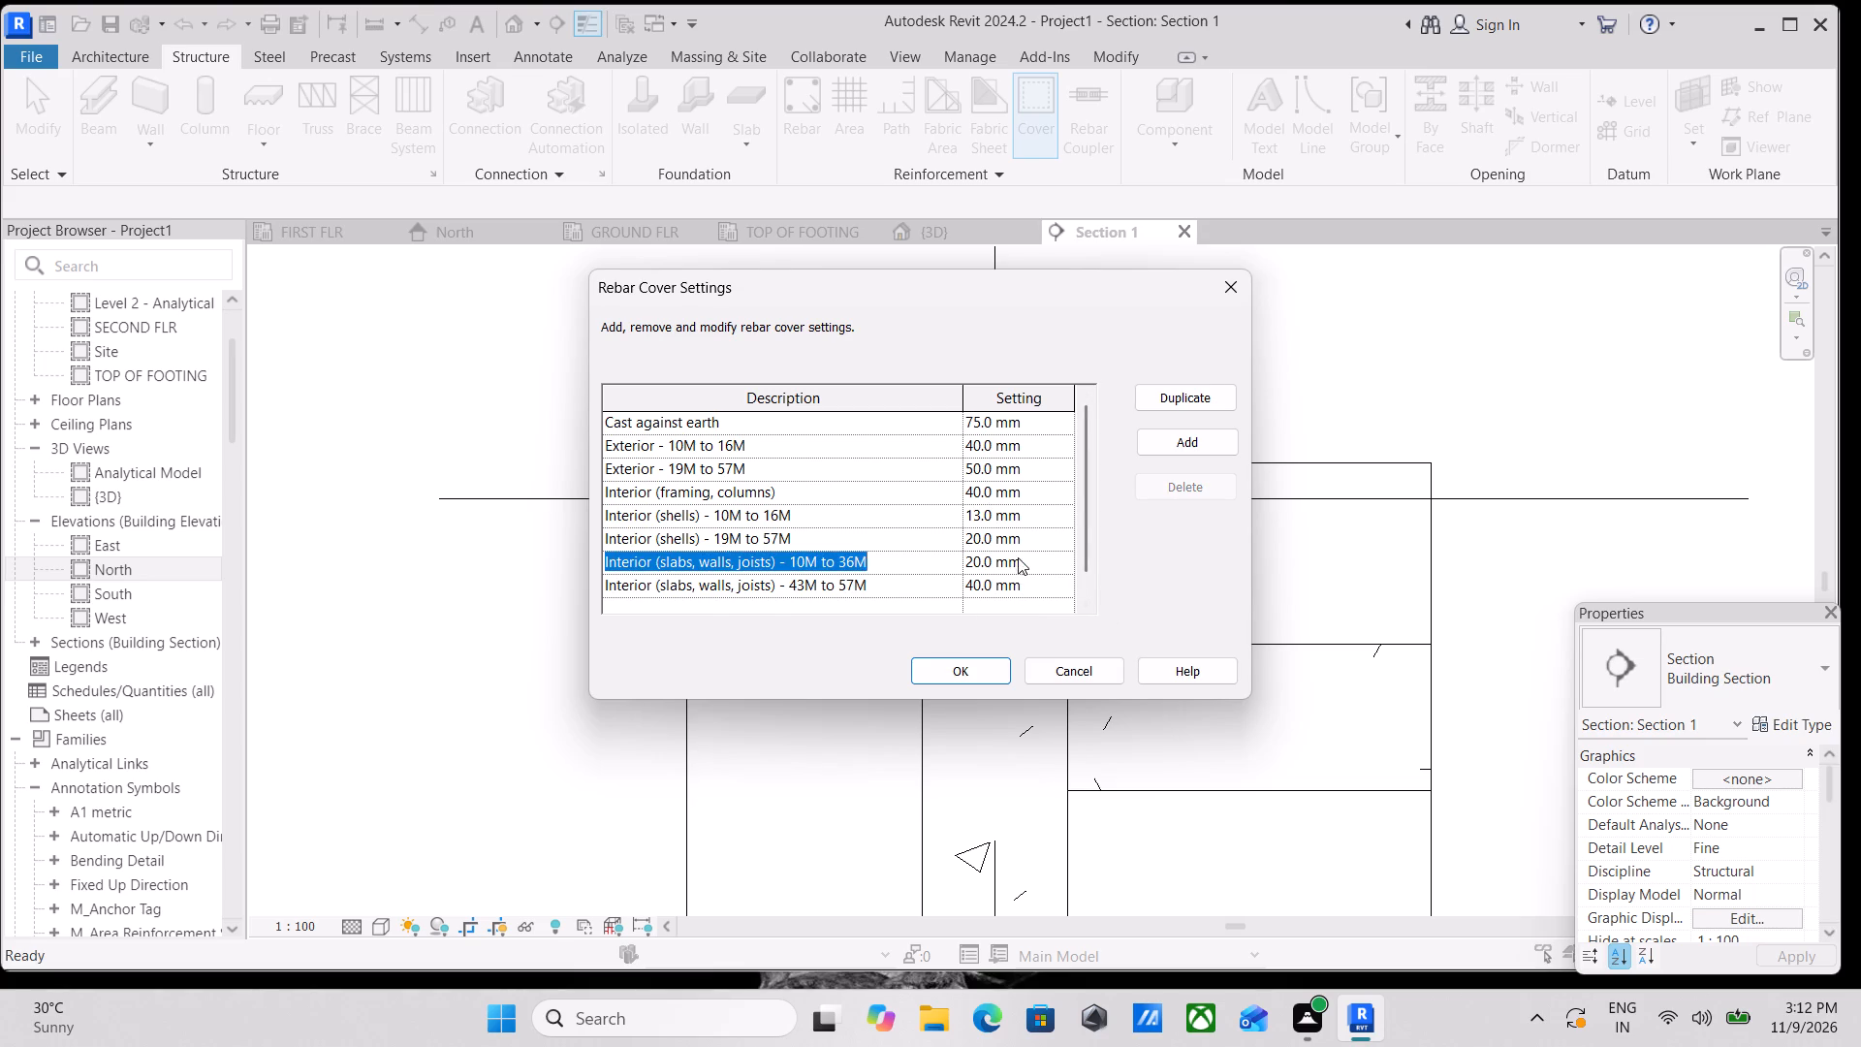
click(1018, 557)
click(949, 668)
scroll(1020, 610, up, 2)
scroll(1039, 595, down, 2)
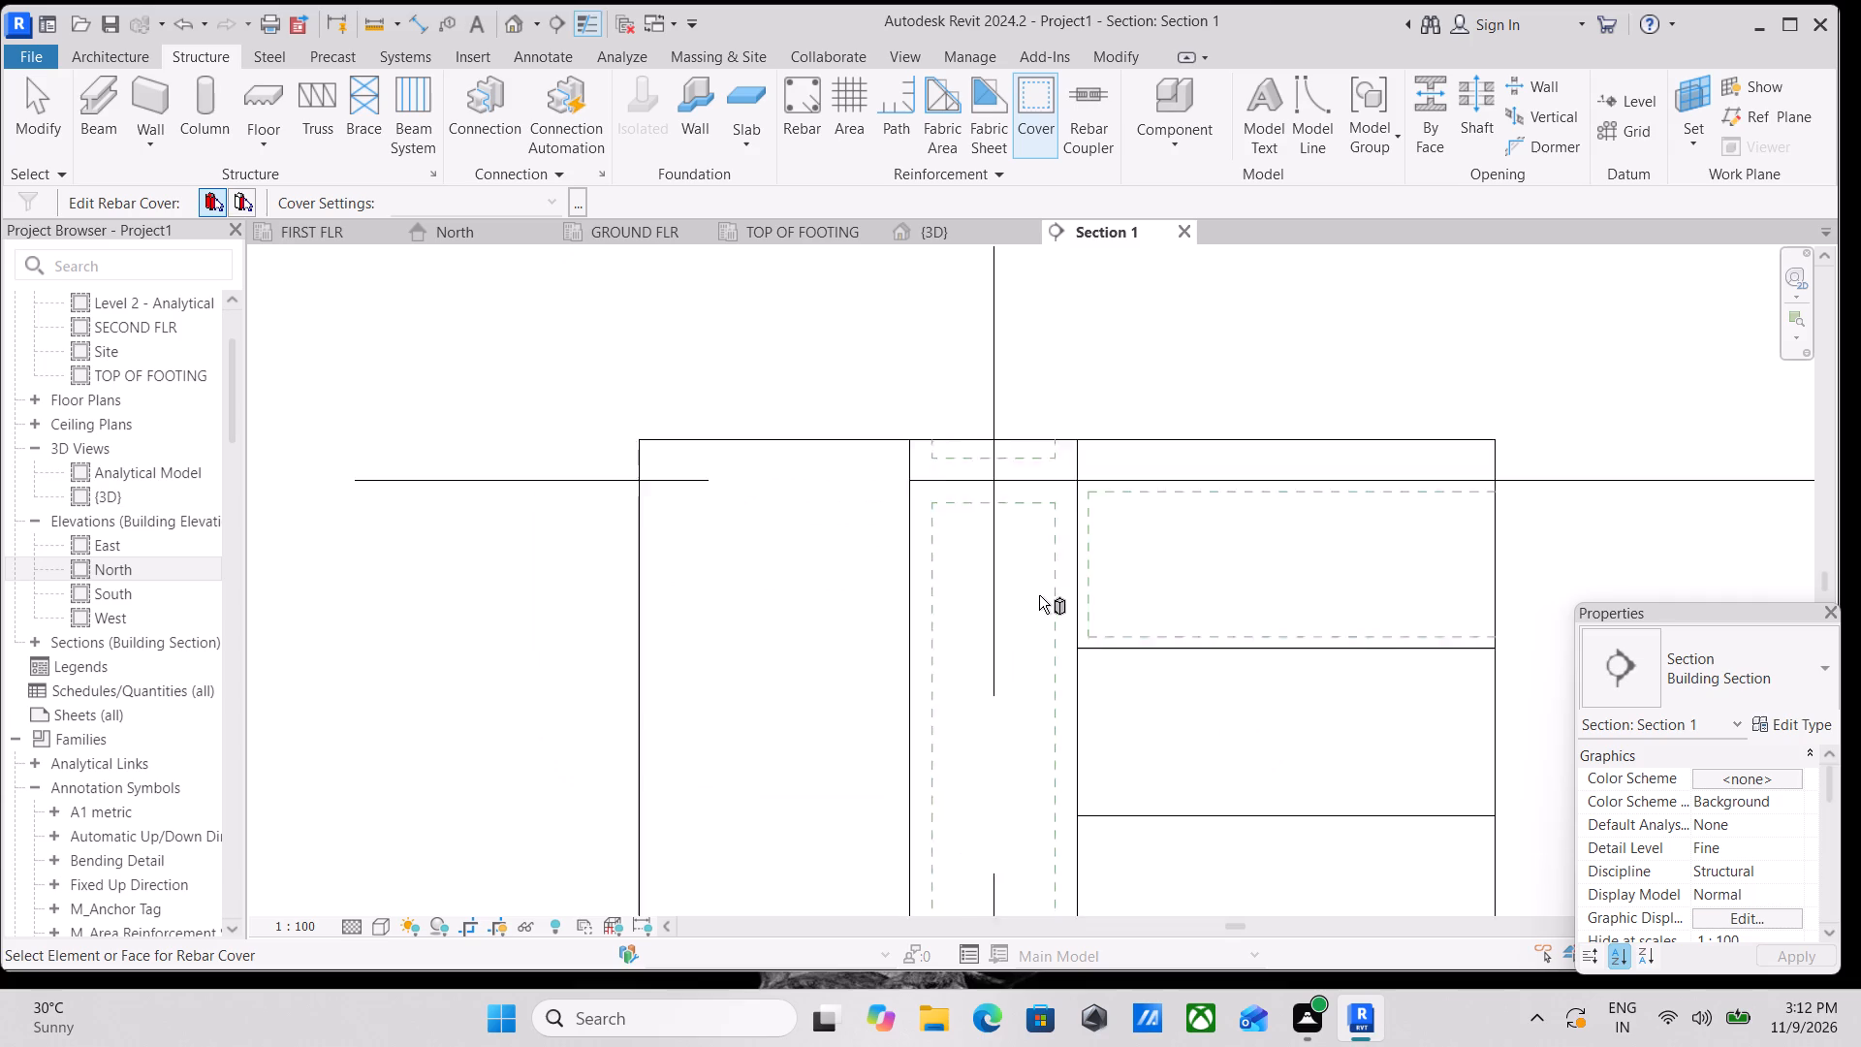
scroll(1039, 595, down, 2)
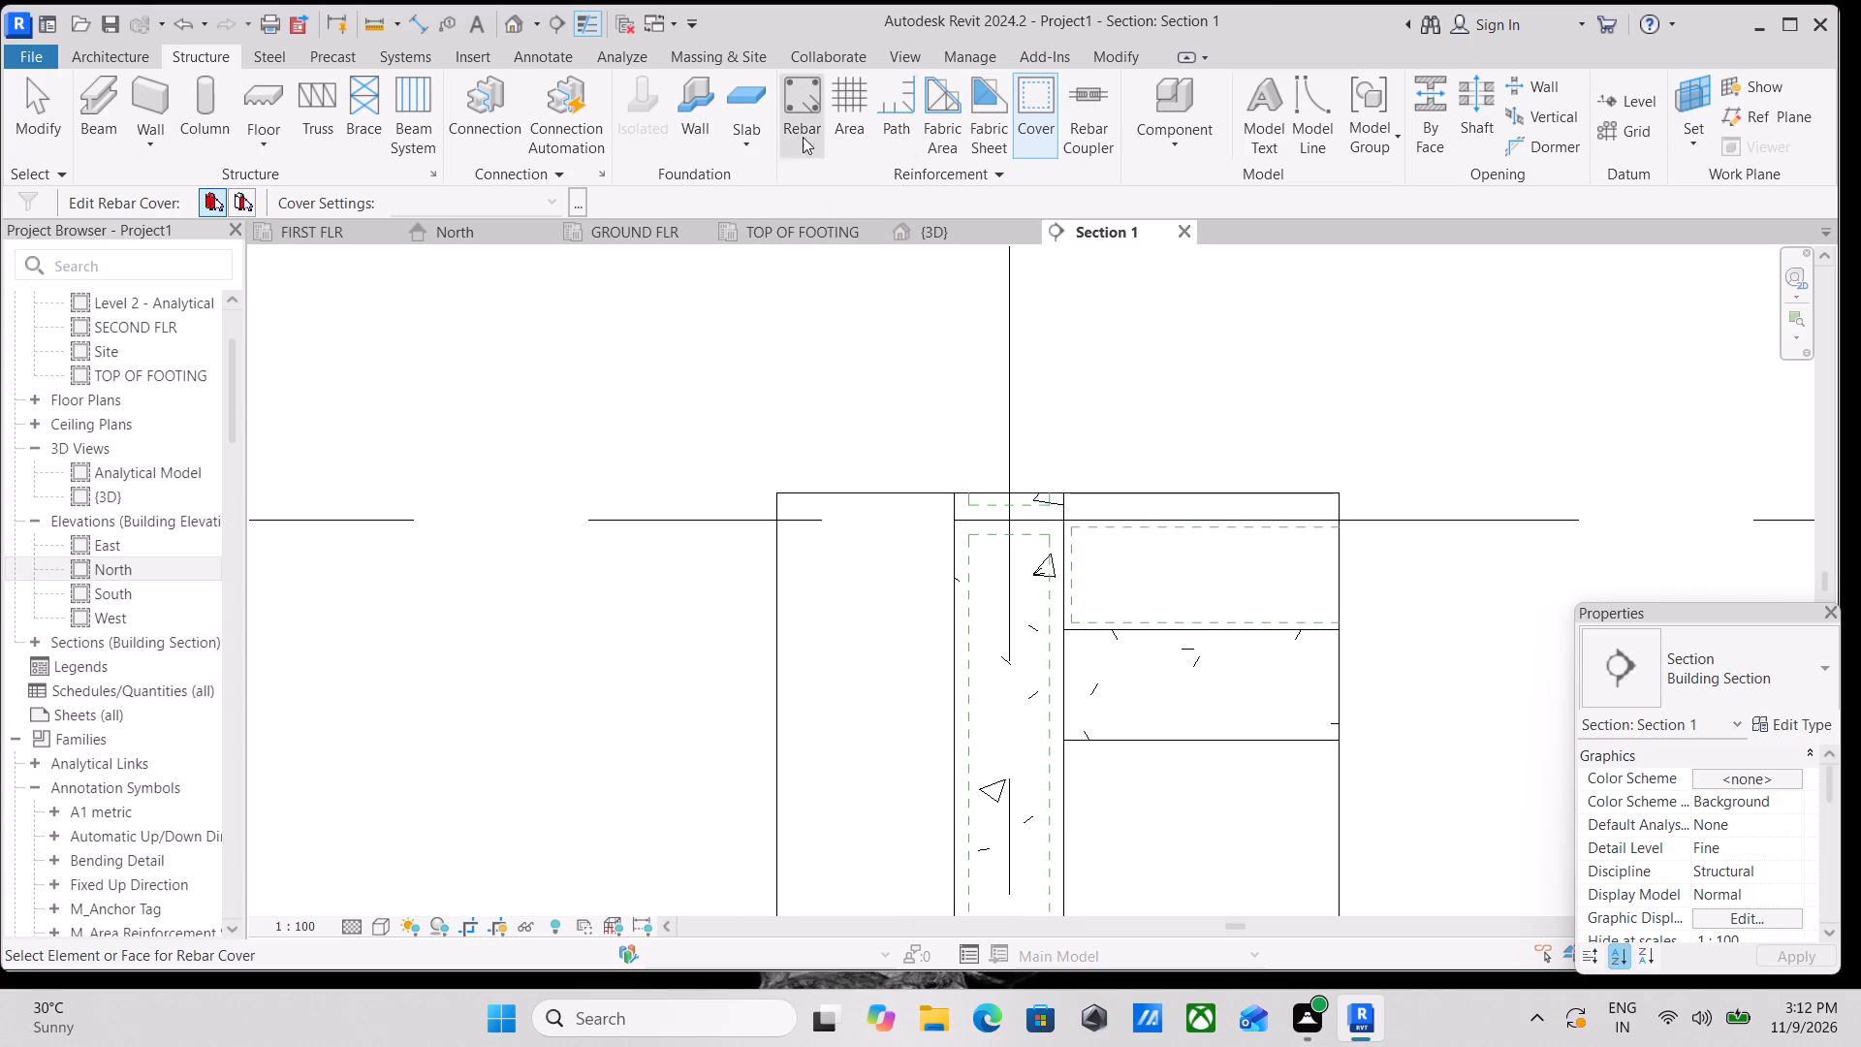
Place a 13M rebar tie of shape M_T1 across the column, just below GROUND FLR in Section 1.
click(810, 121)
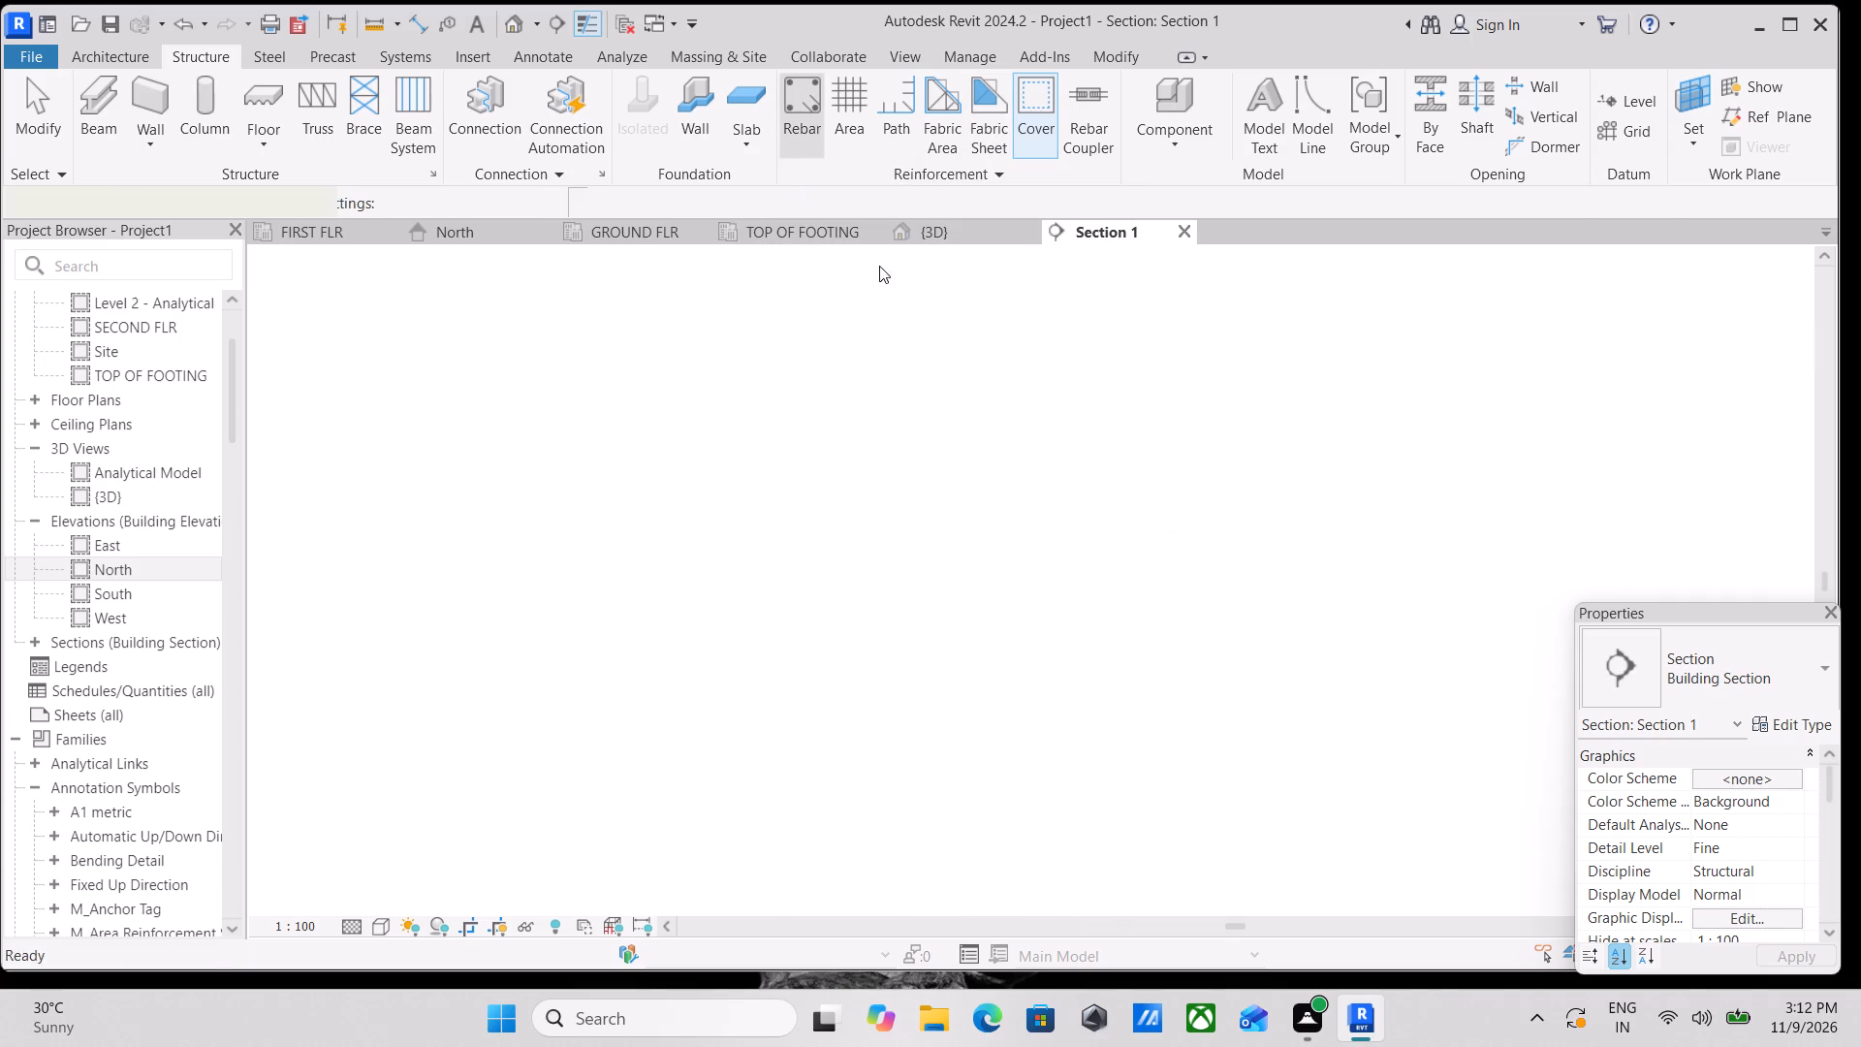
scroll(1723, 442, up, 5)
scroll(1719, 437, down, 9)
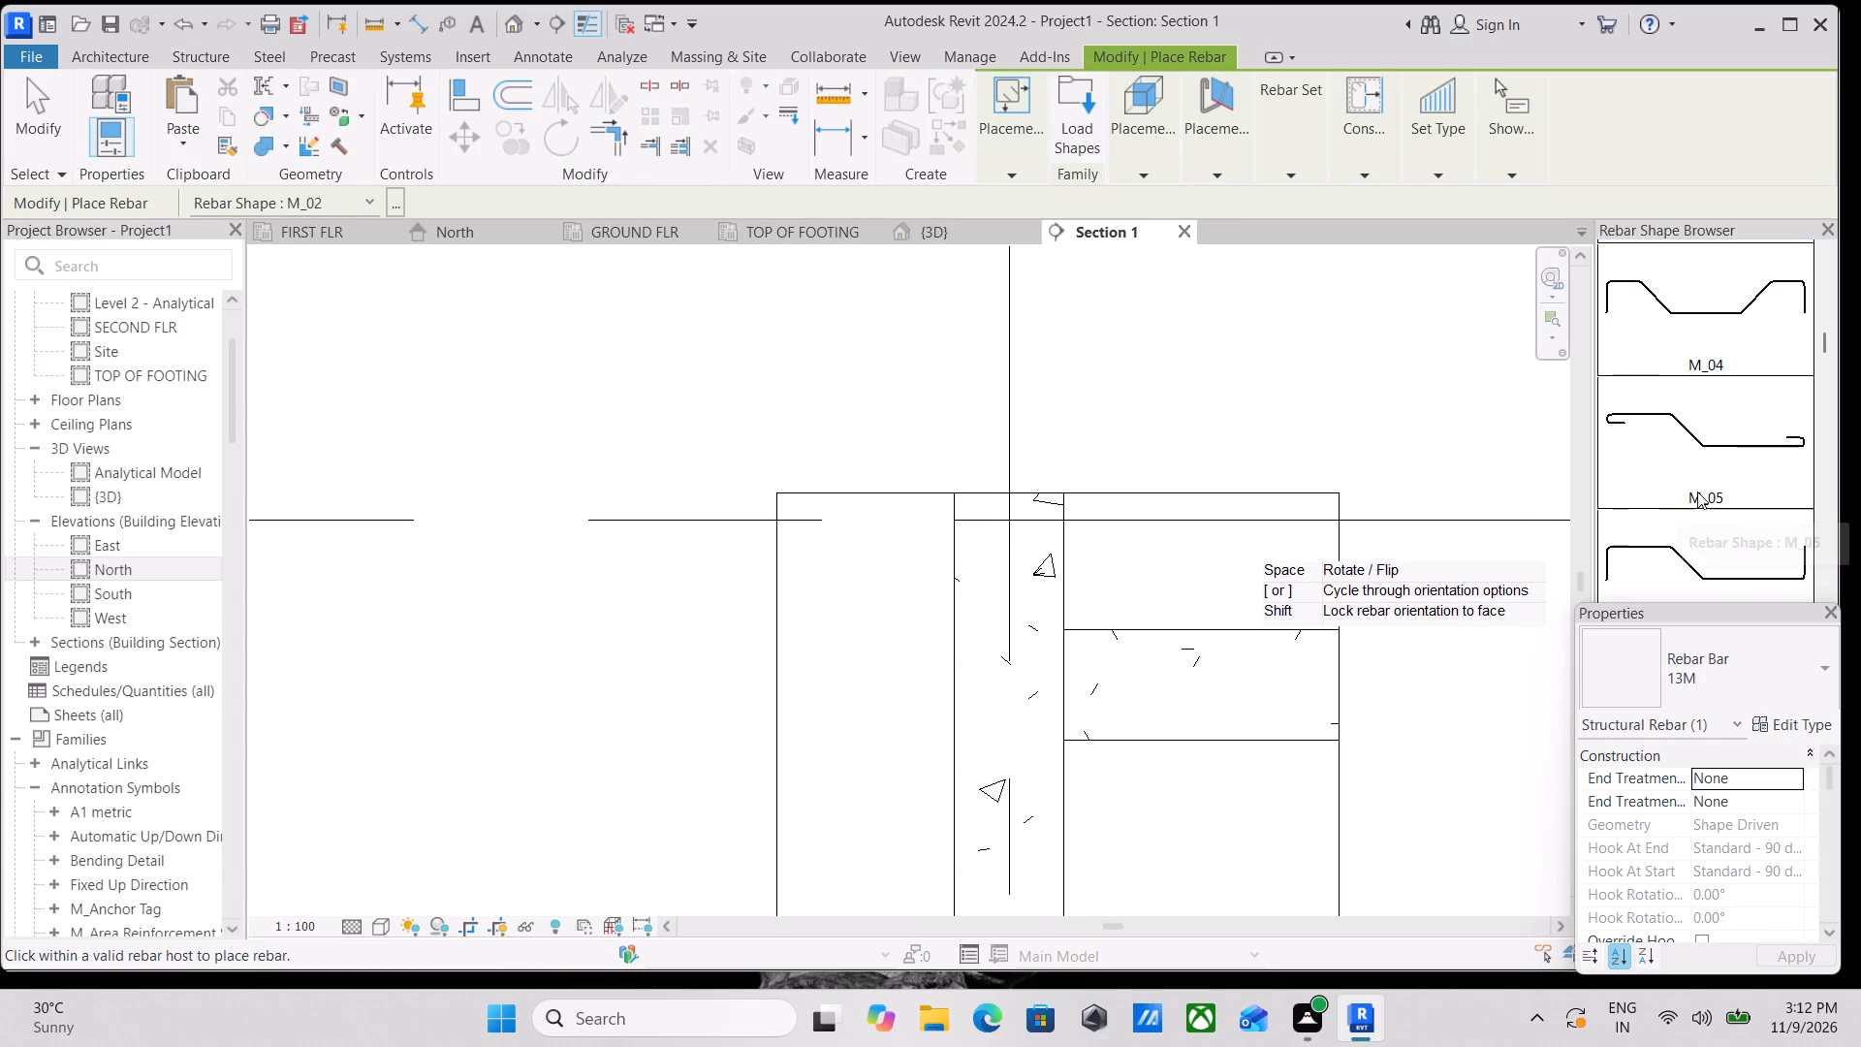
scroll(1697, 492, down, 9)
scroll(1698, 492, down, 16)
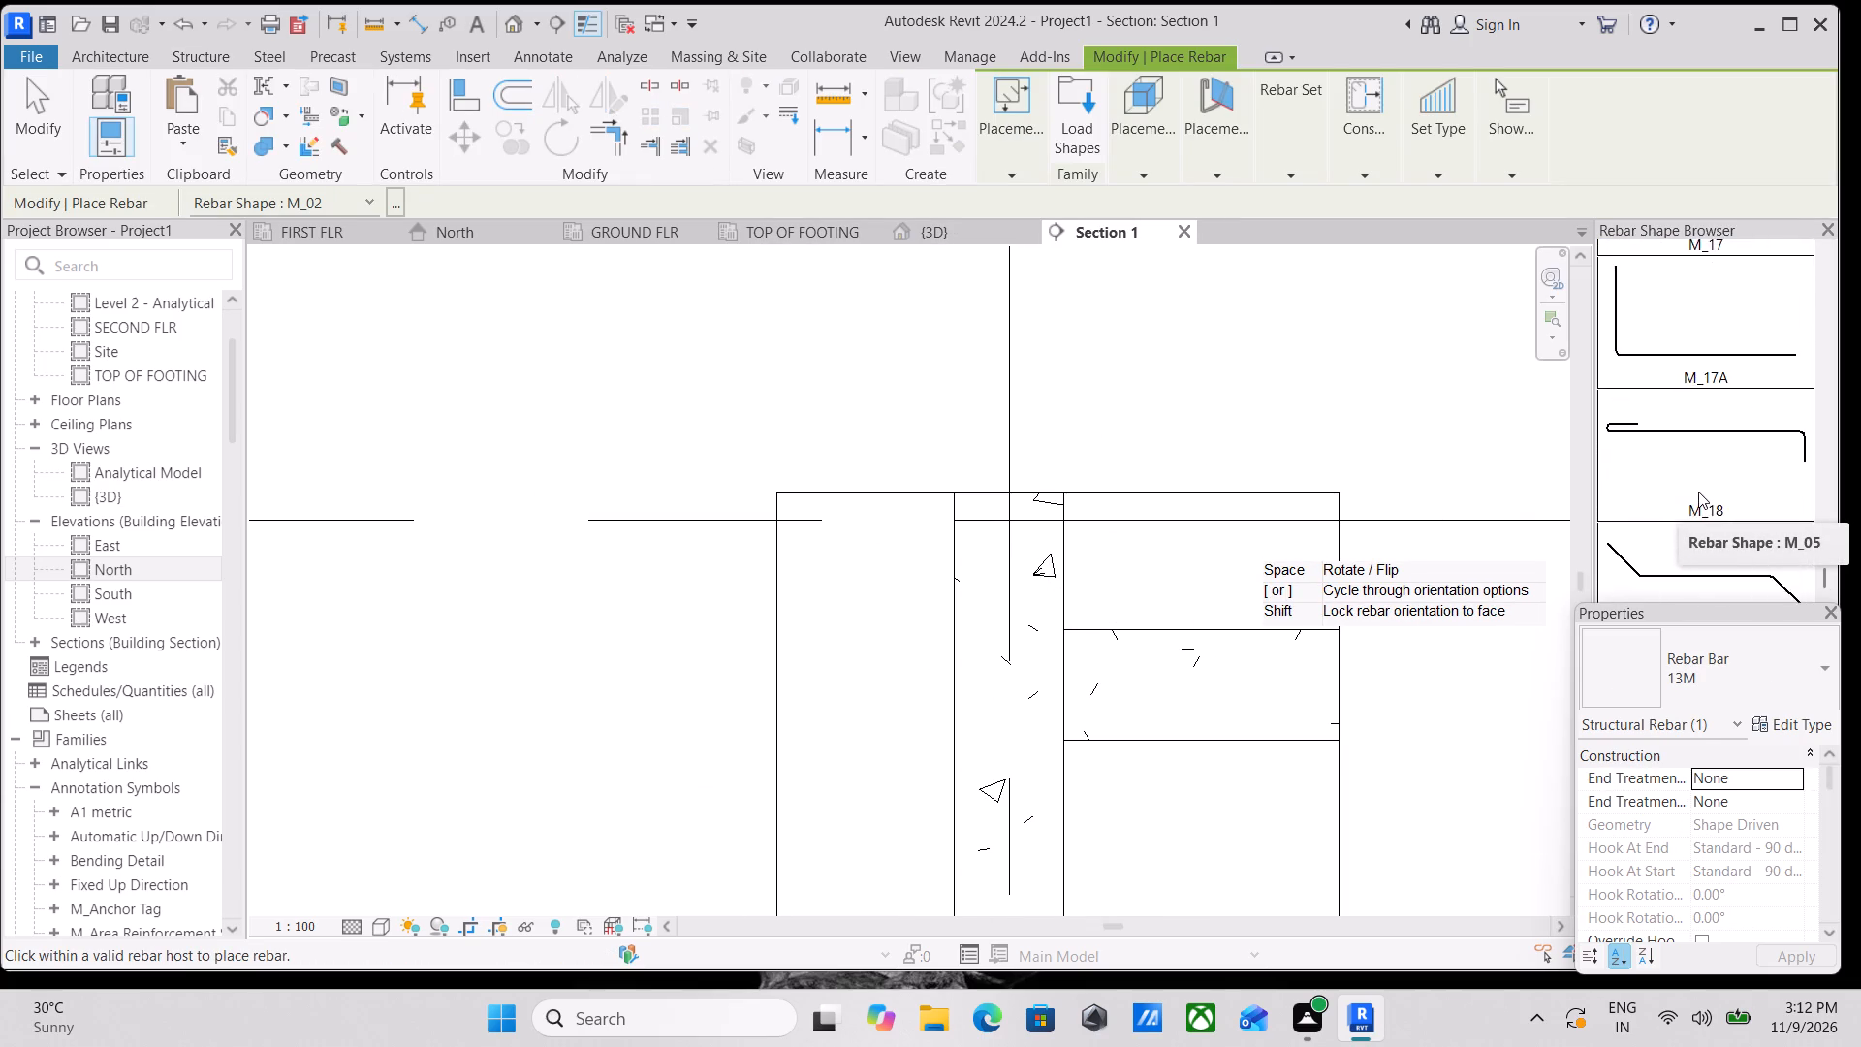
scroll(1698, 492, down, 20)
scroll(1698, 492, down, 2)
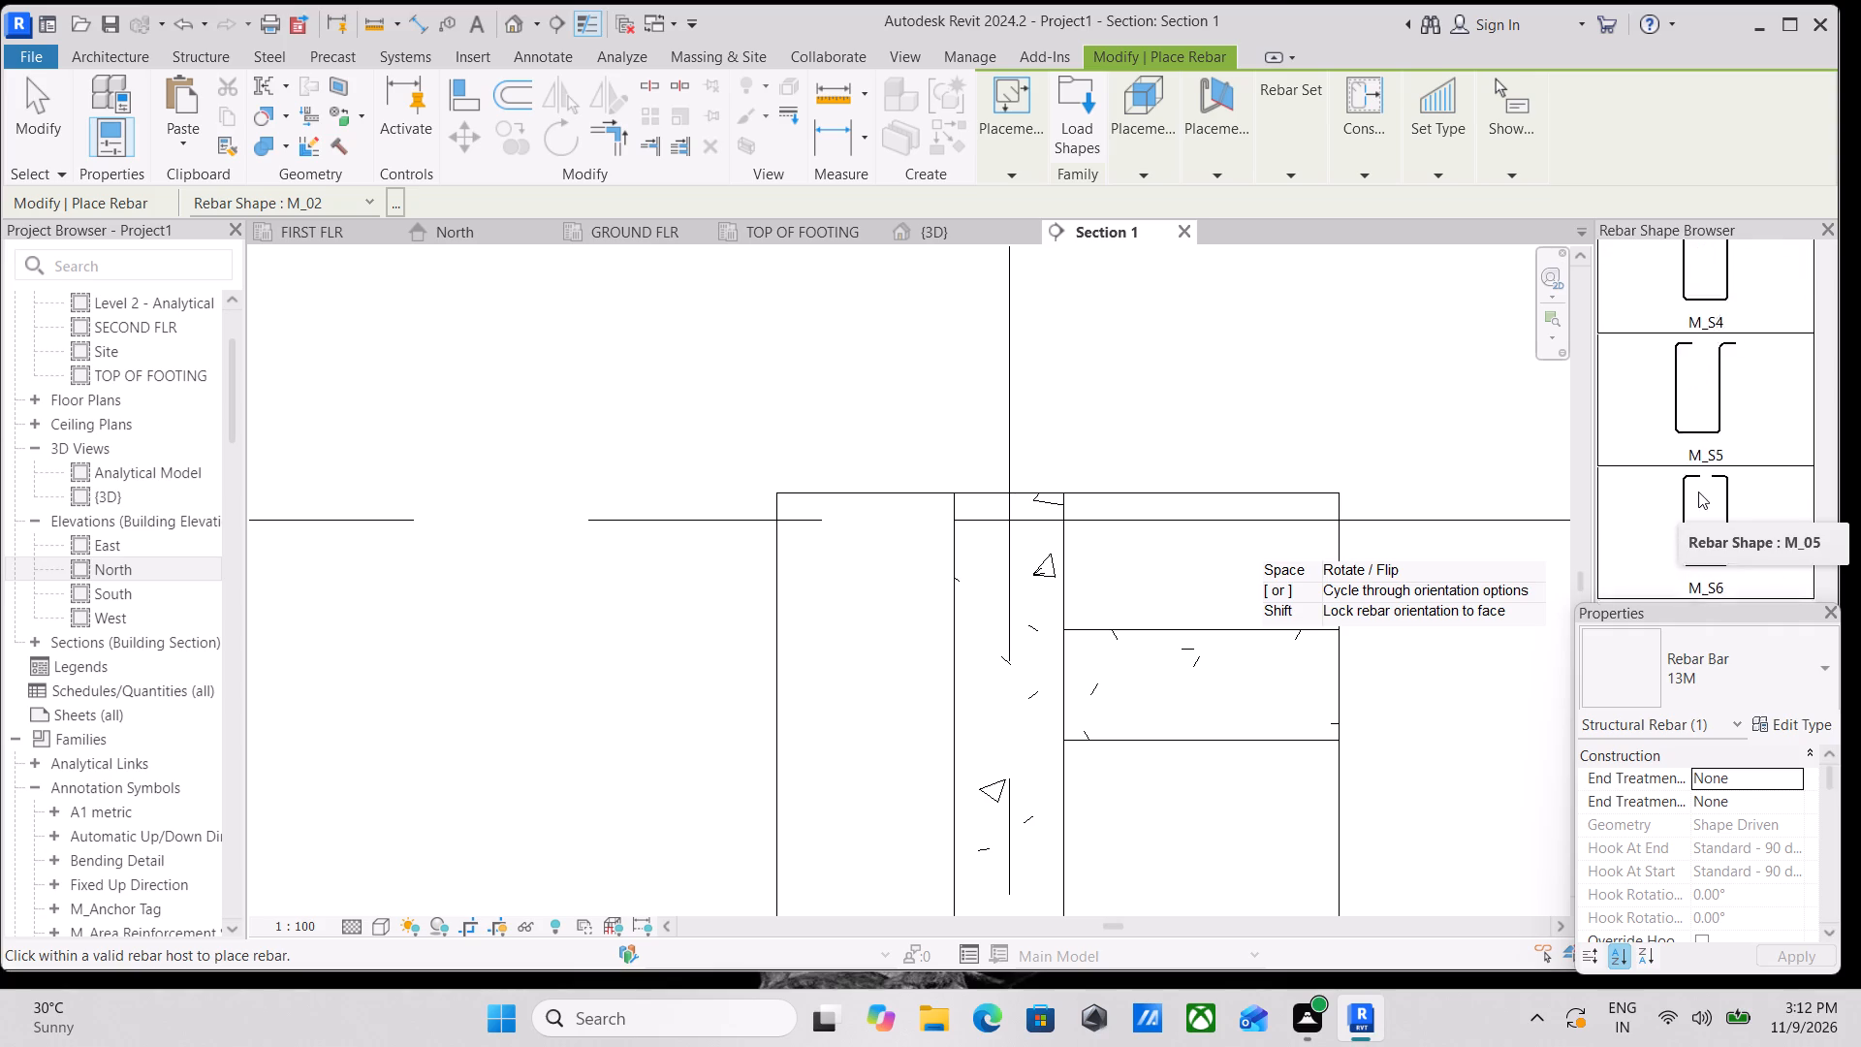
scroll(1698, 492, down, 8)
click(1710, 372)
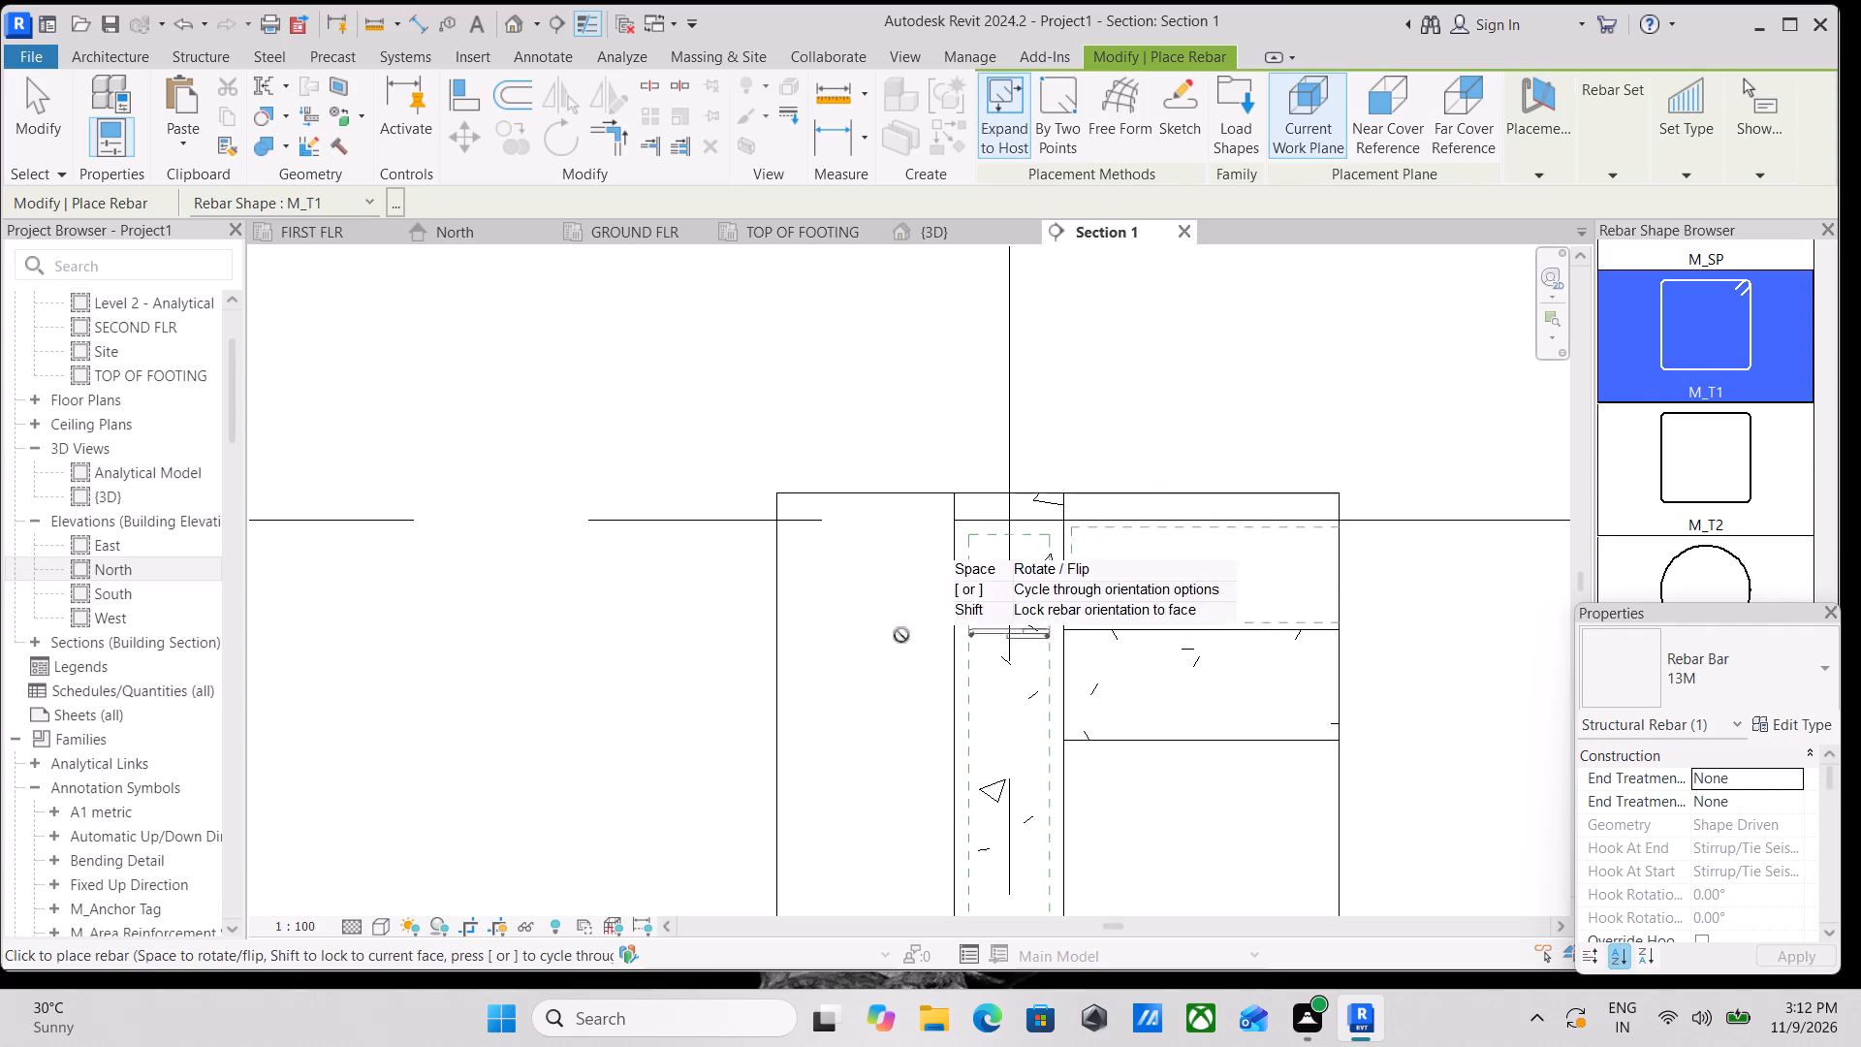
scroll(1028, 596, up, 9)
middle_drag(1003, 523, 1031, 614)
scroll(1031, 614, up, 1)
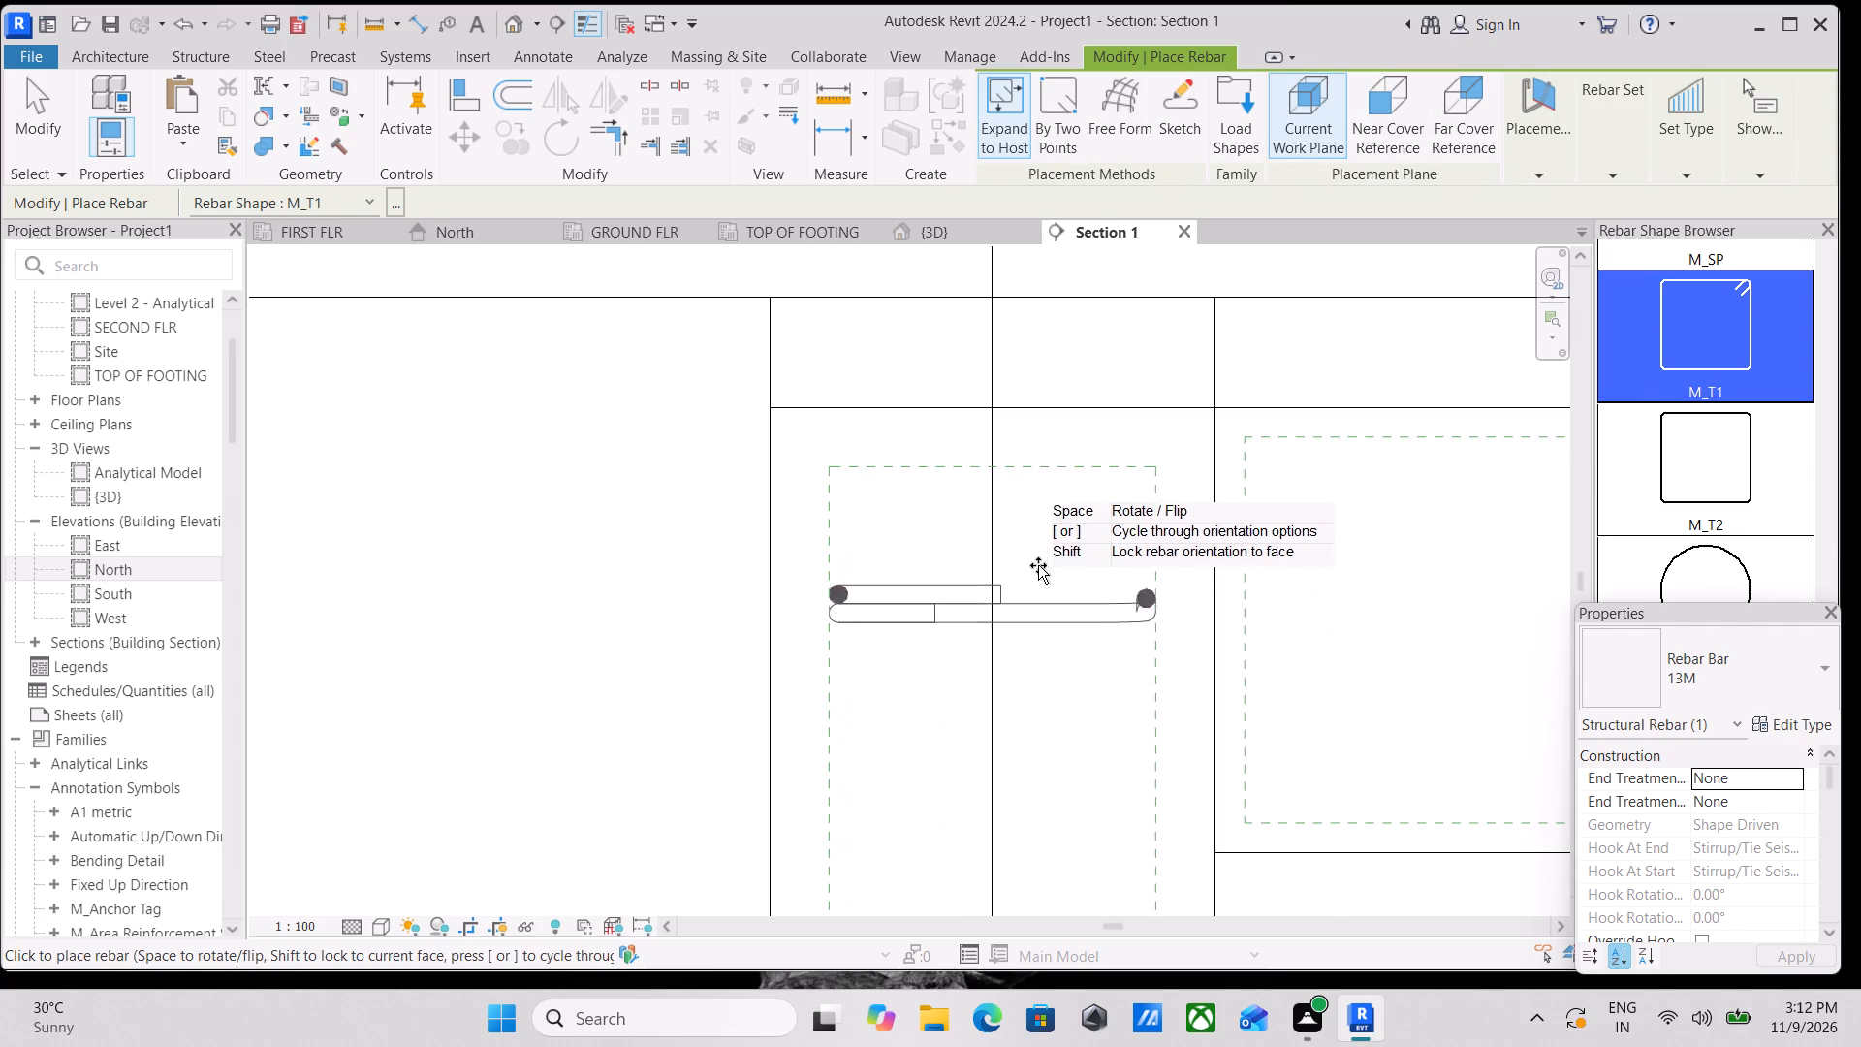
click(932, 642)
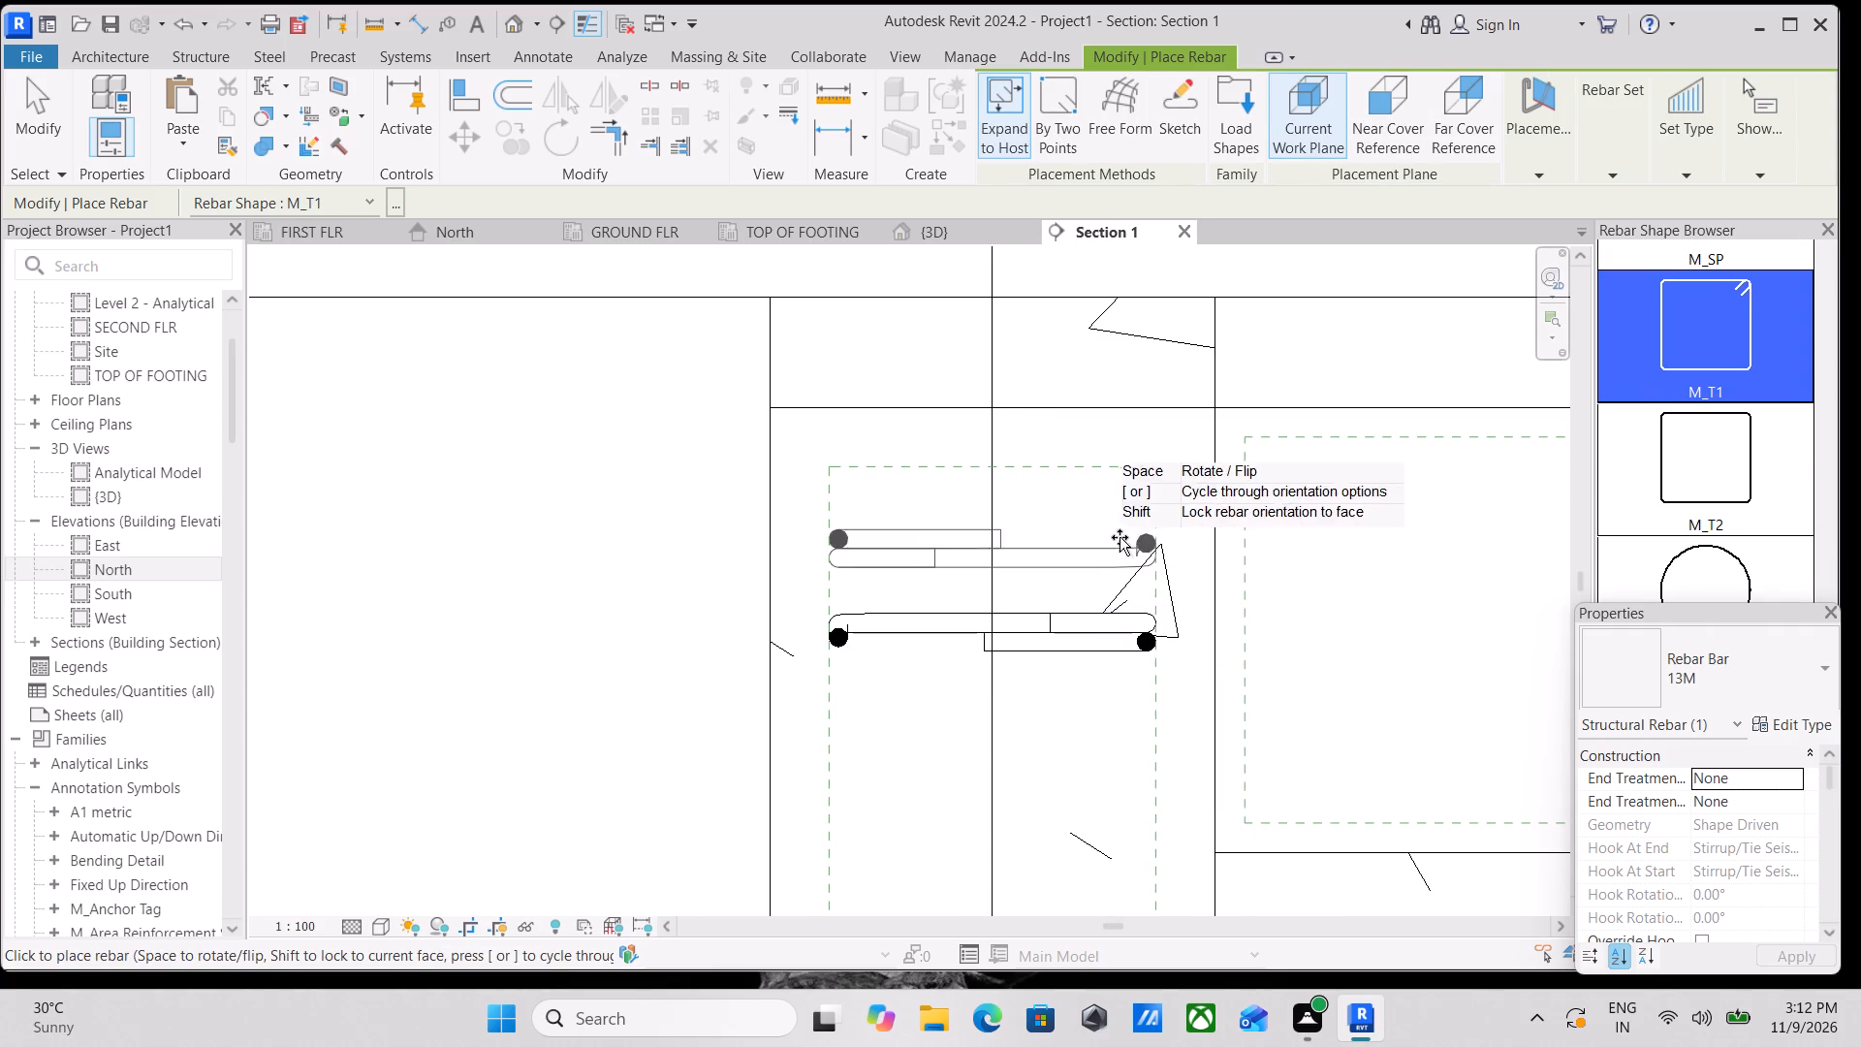
key(Escape)
key(Escape)
Make the column's new M_T1 tie show unobscured in the {3D} view through its view visibility states.
scroll(935, 612, down, 2)
middle_click(935, 612)
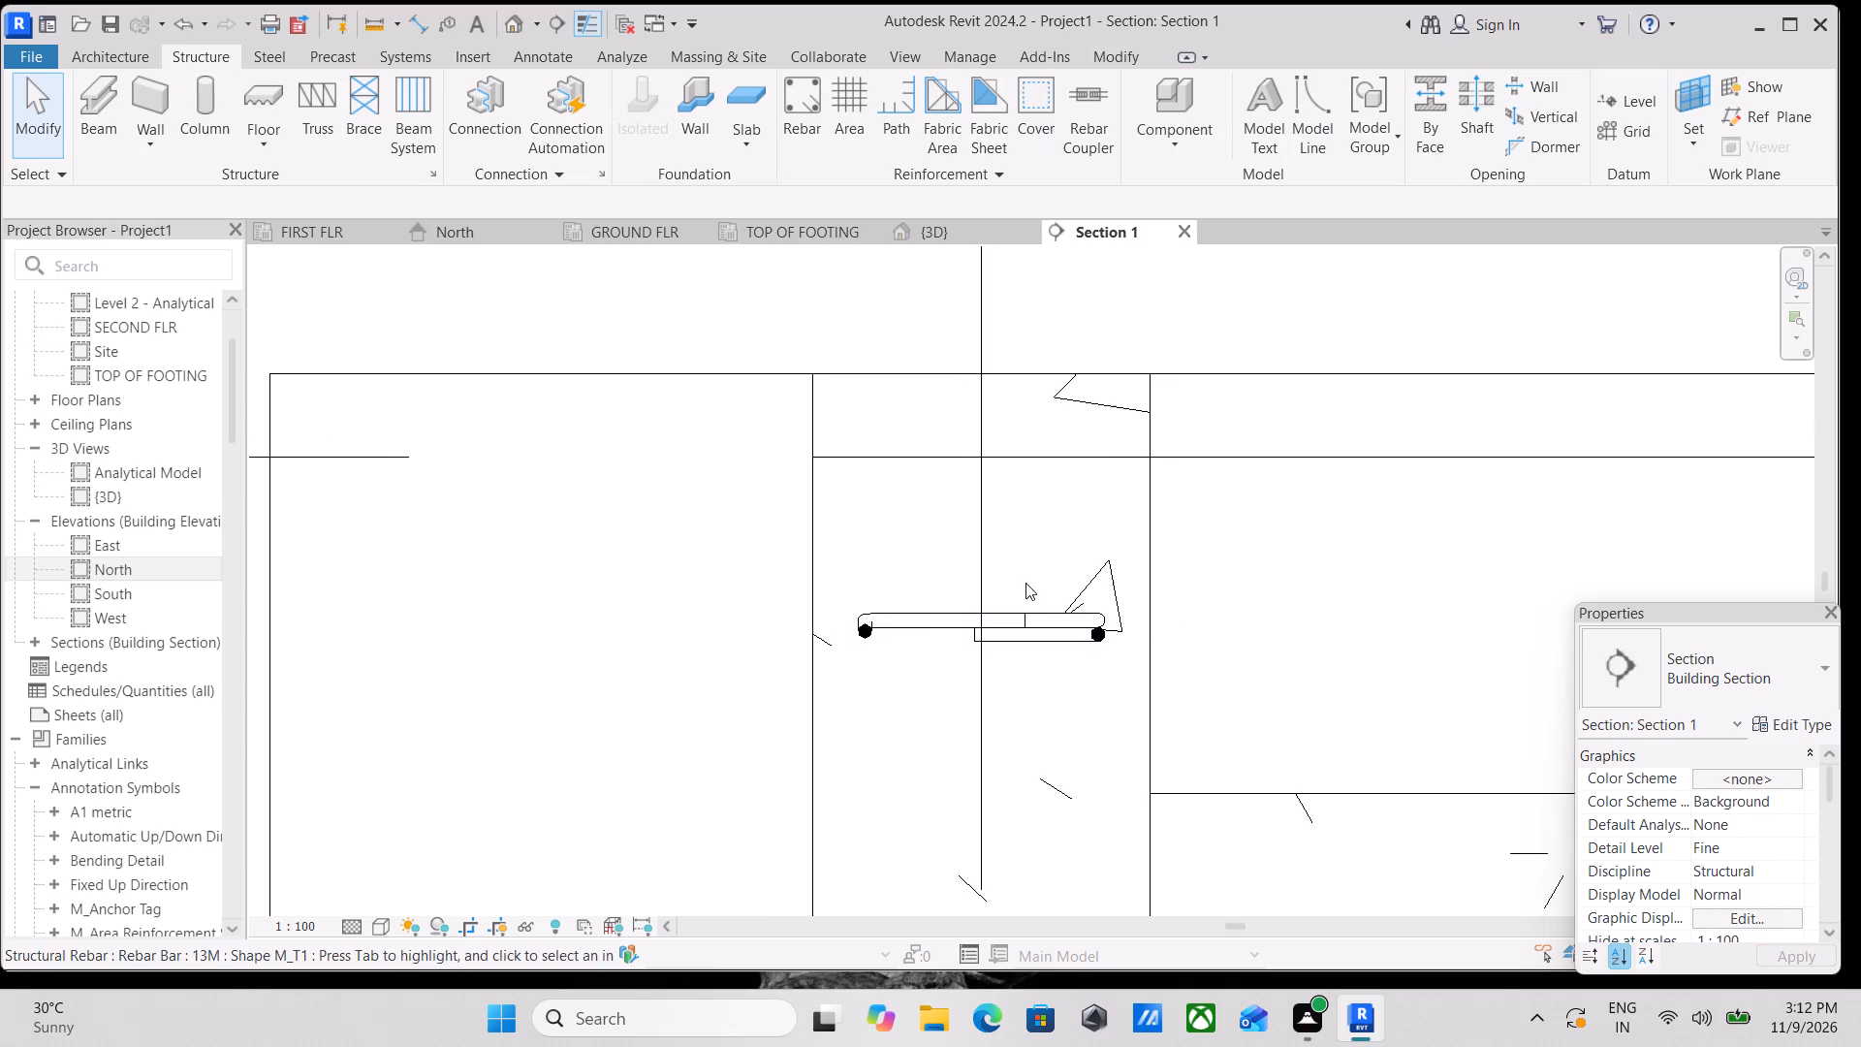
click(938, 620)
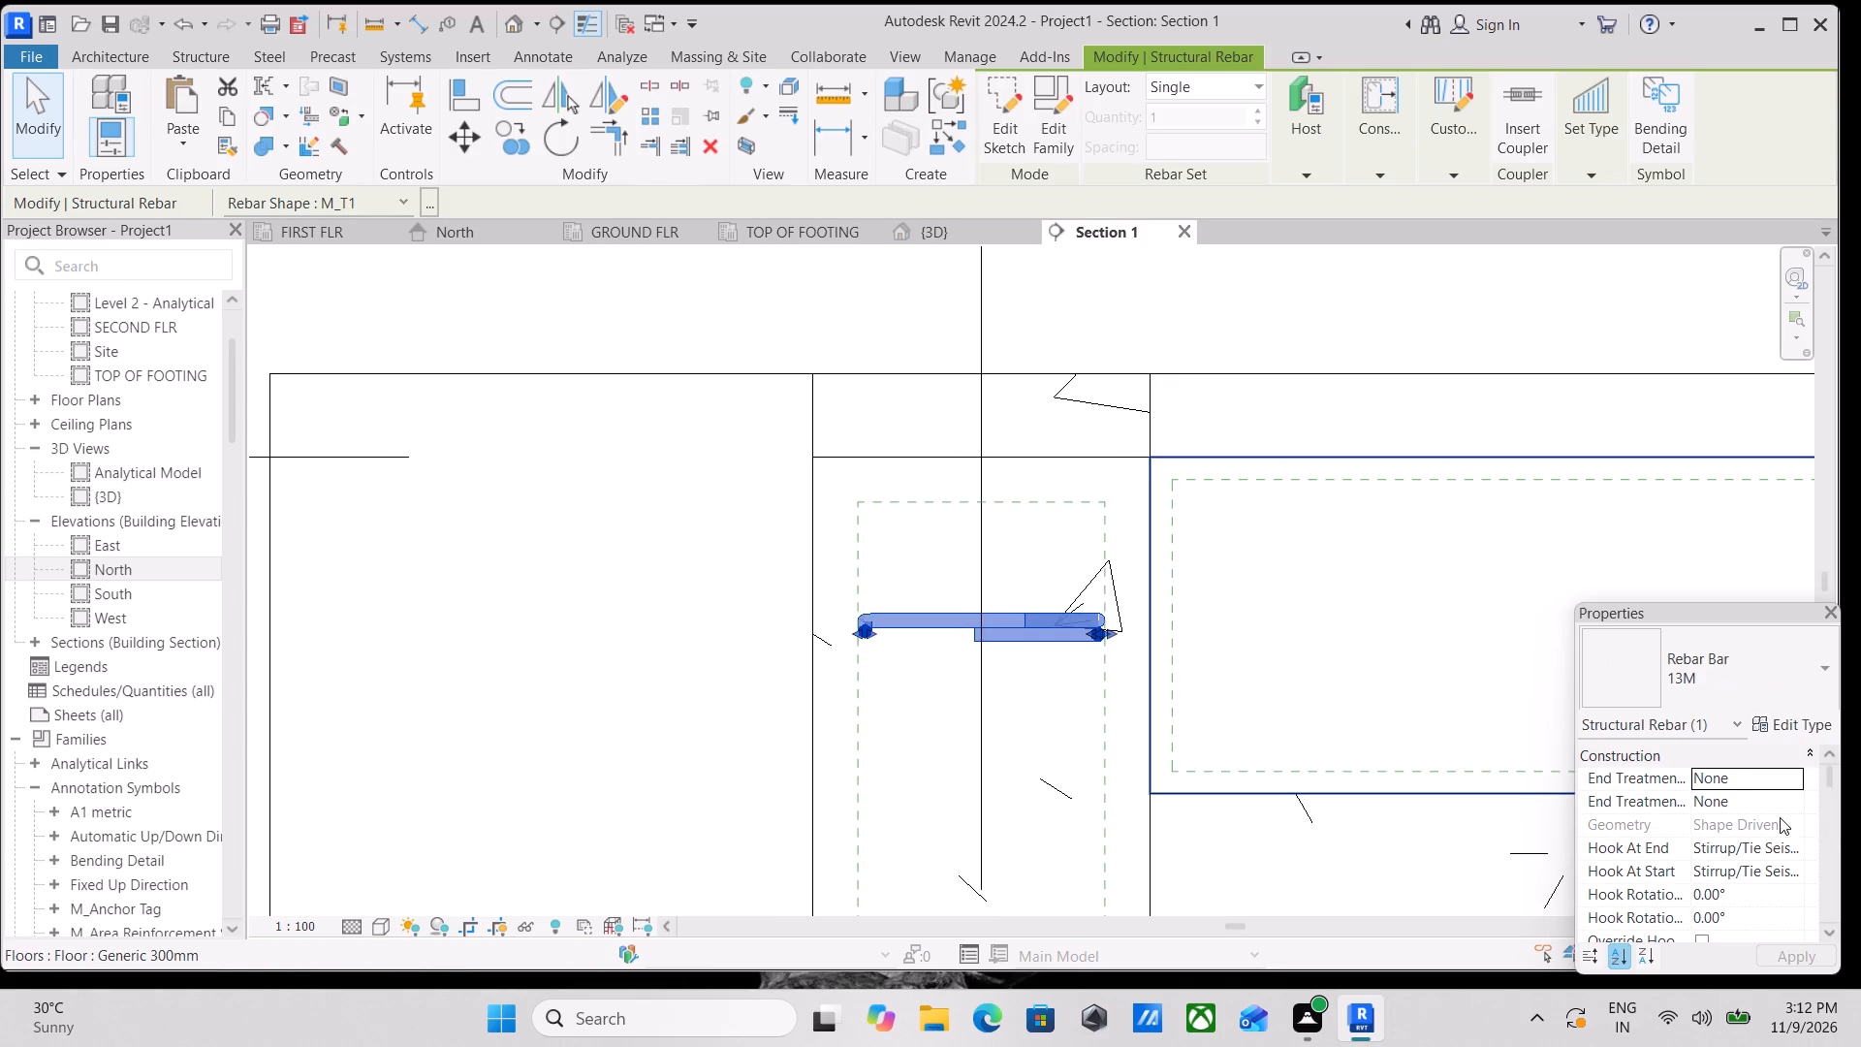
scroll(1723, 811, down, 4)
scroll(1727, 820, up, 3)
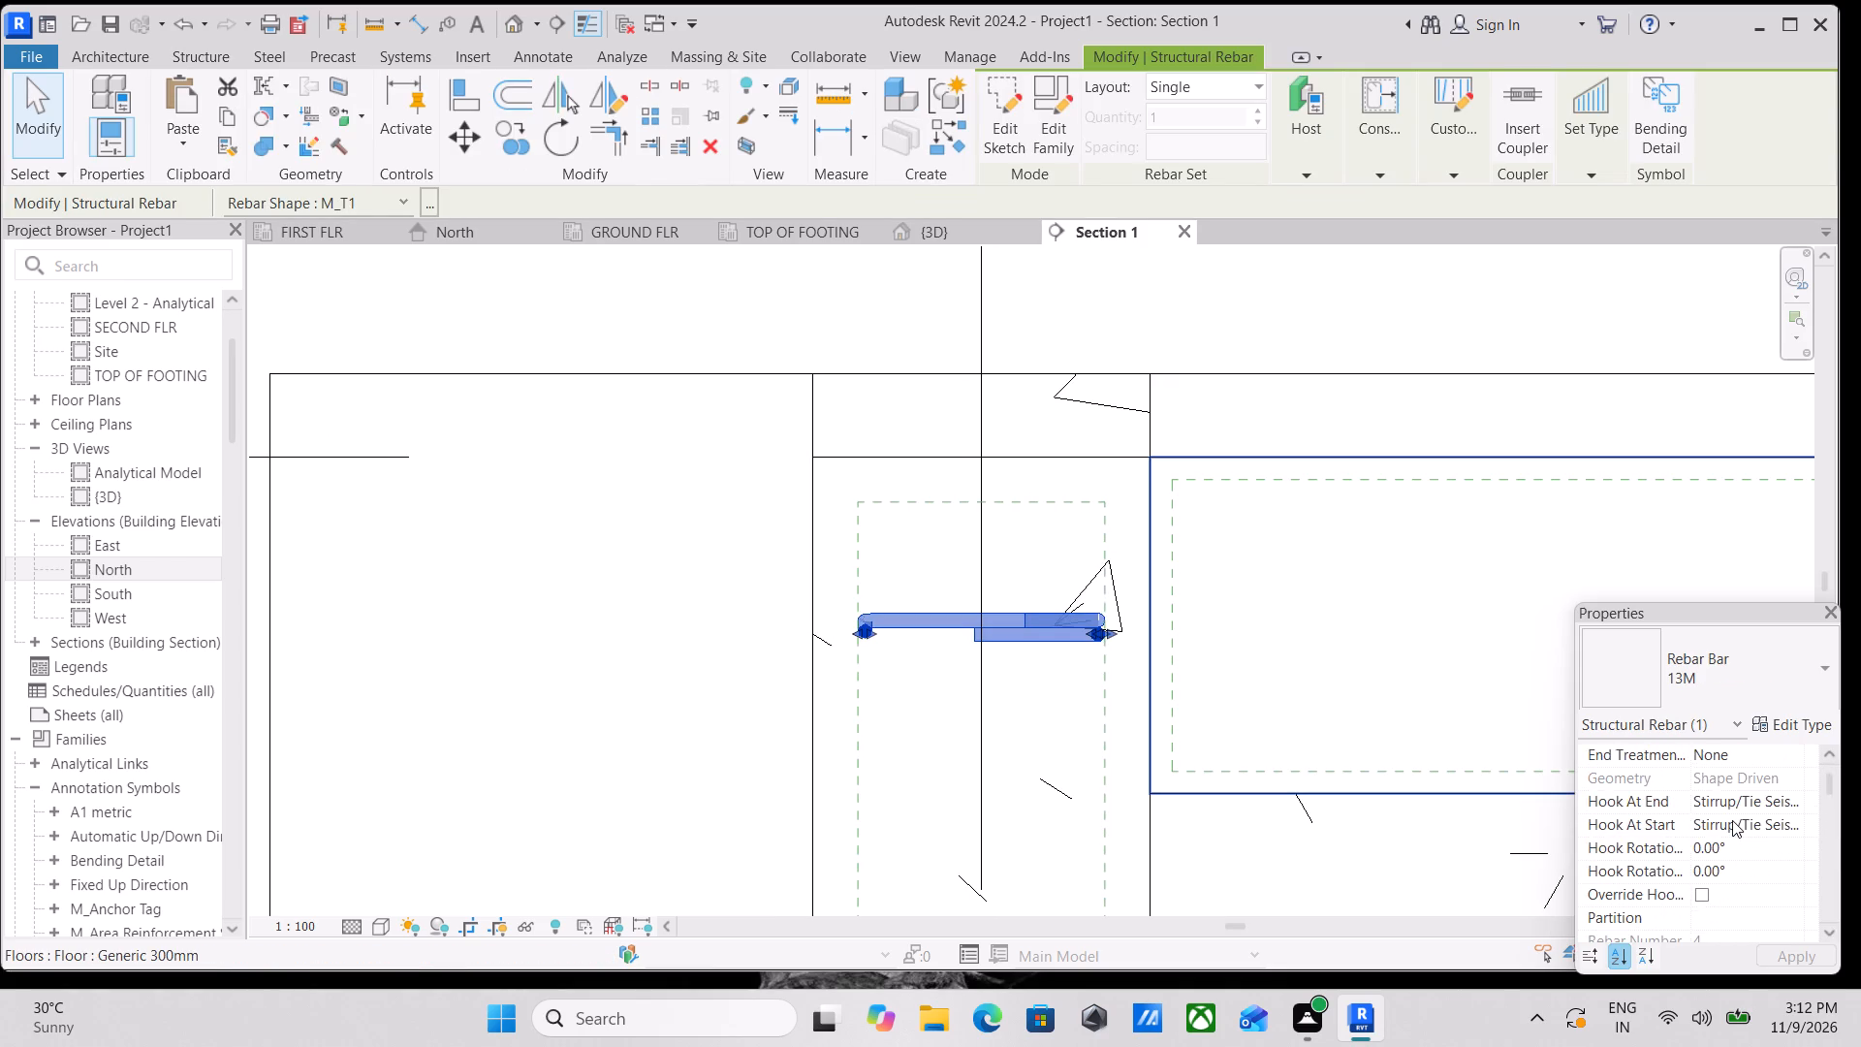
scroll(1732, 820, down, 7)
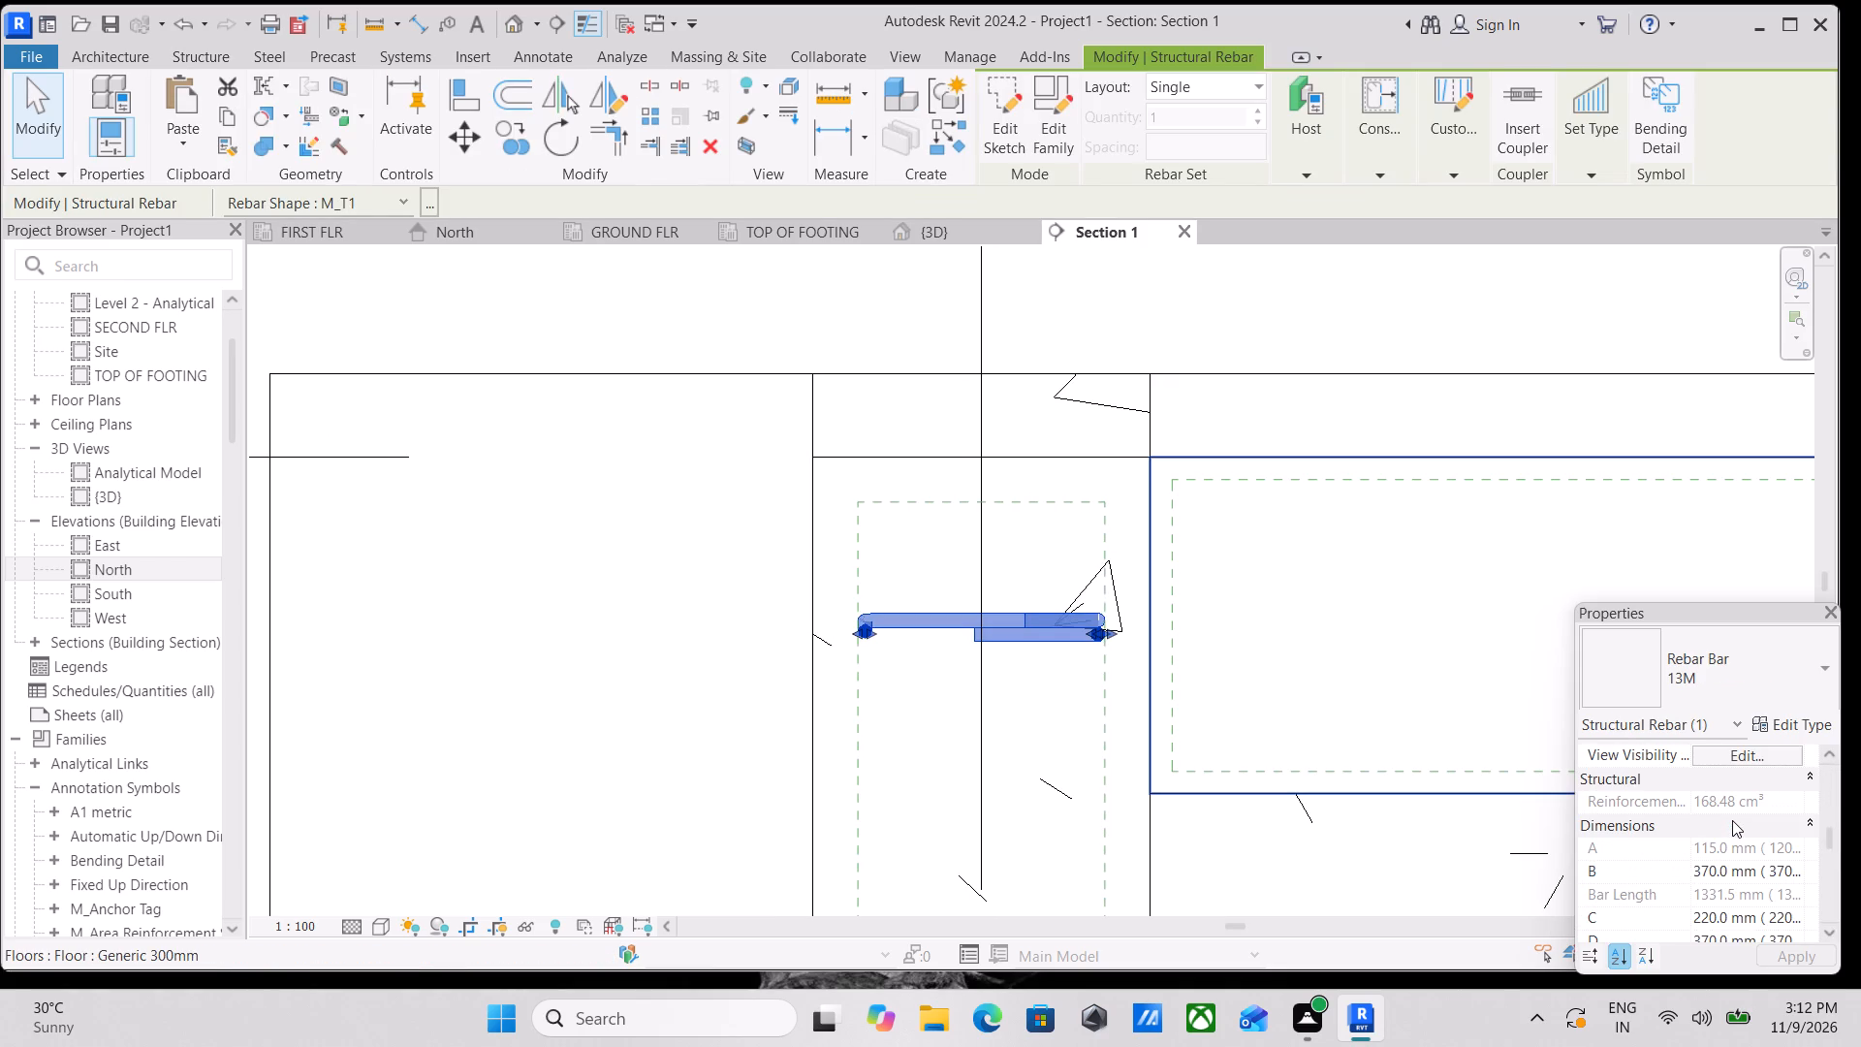
scroll(1732, 820, up, 1)
click(1745, 803)
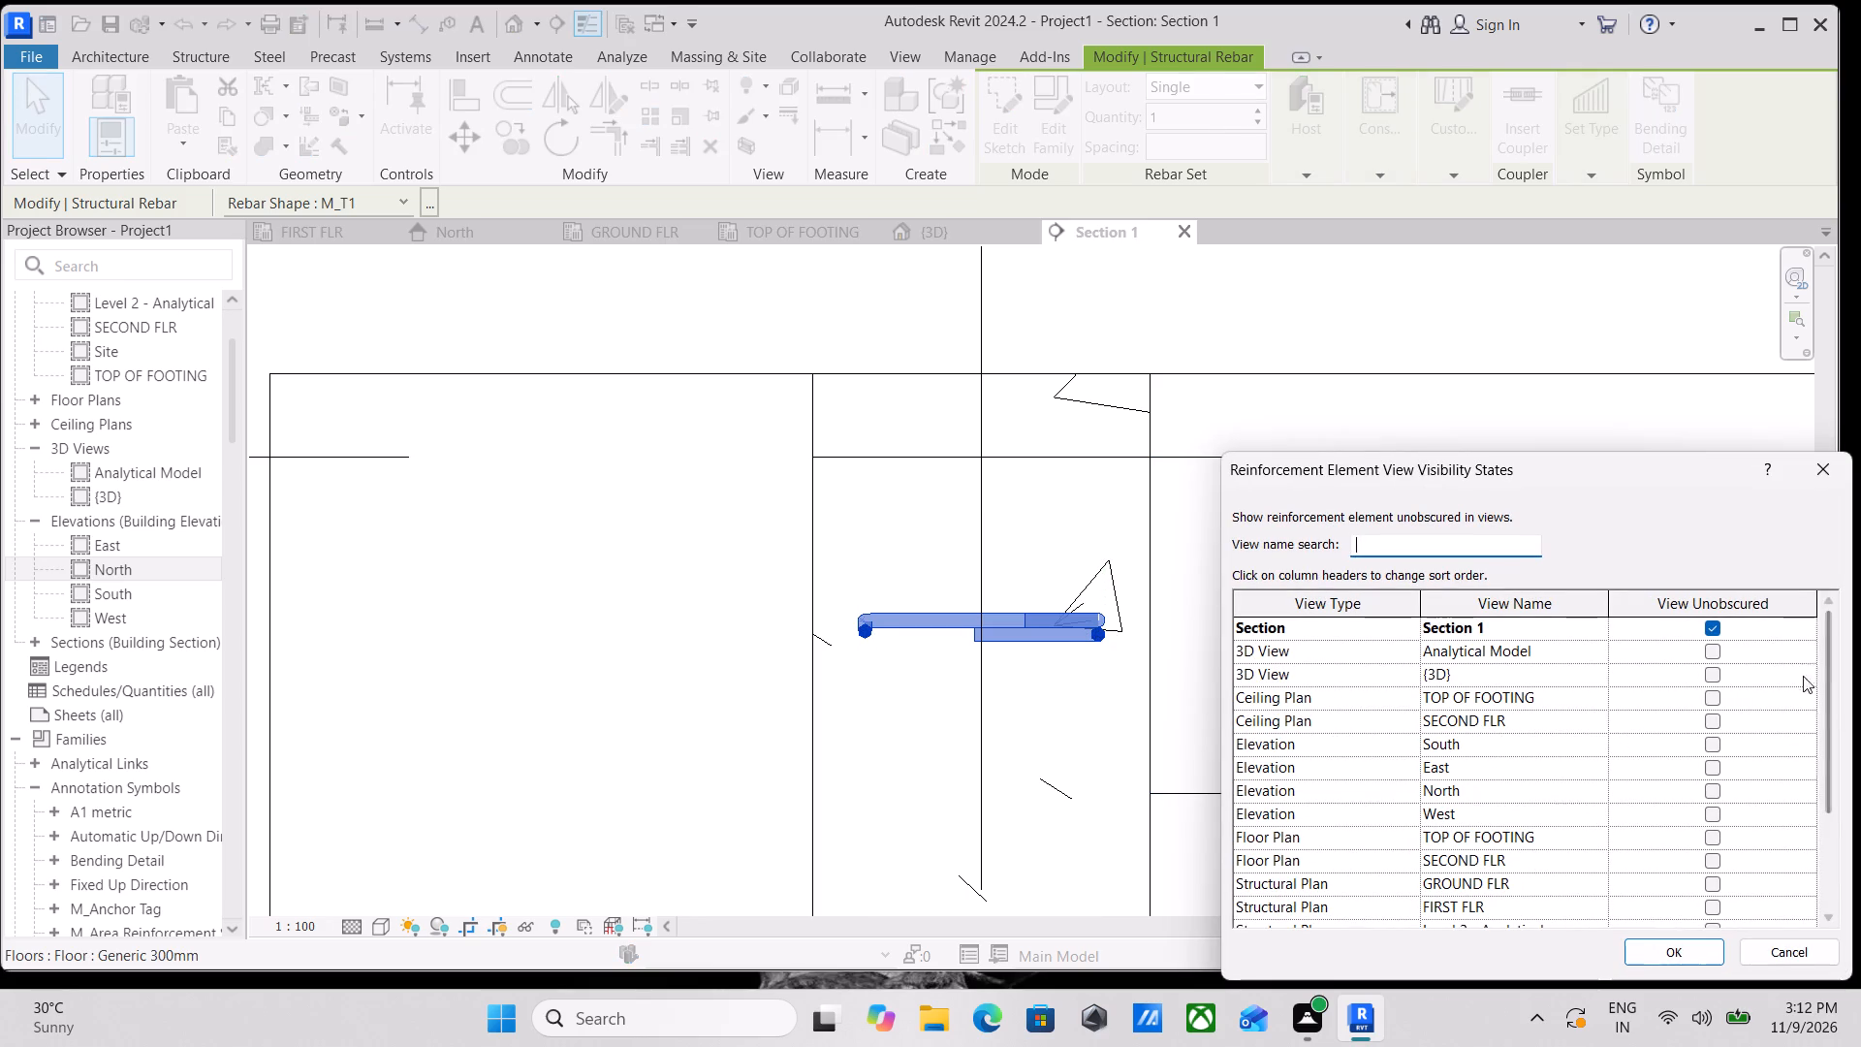
click(1714, 675)
click(1652, 948)
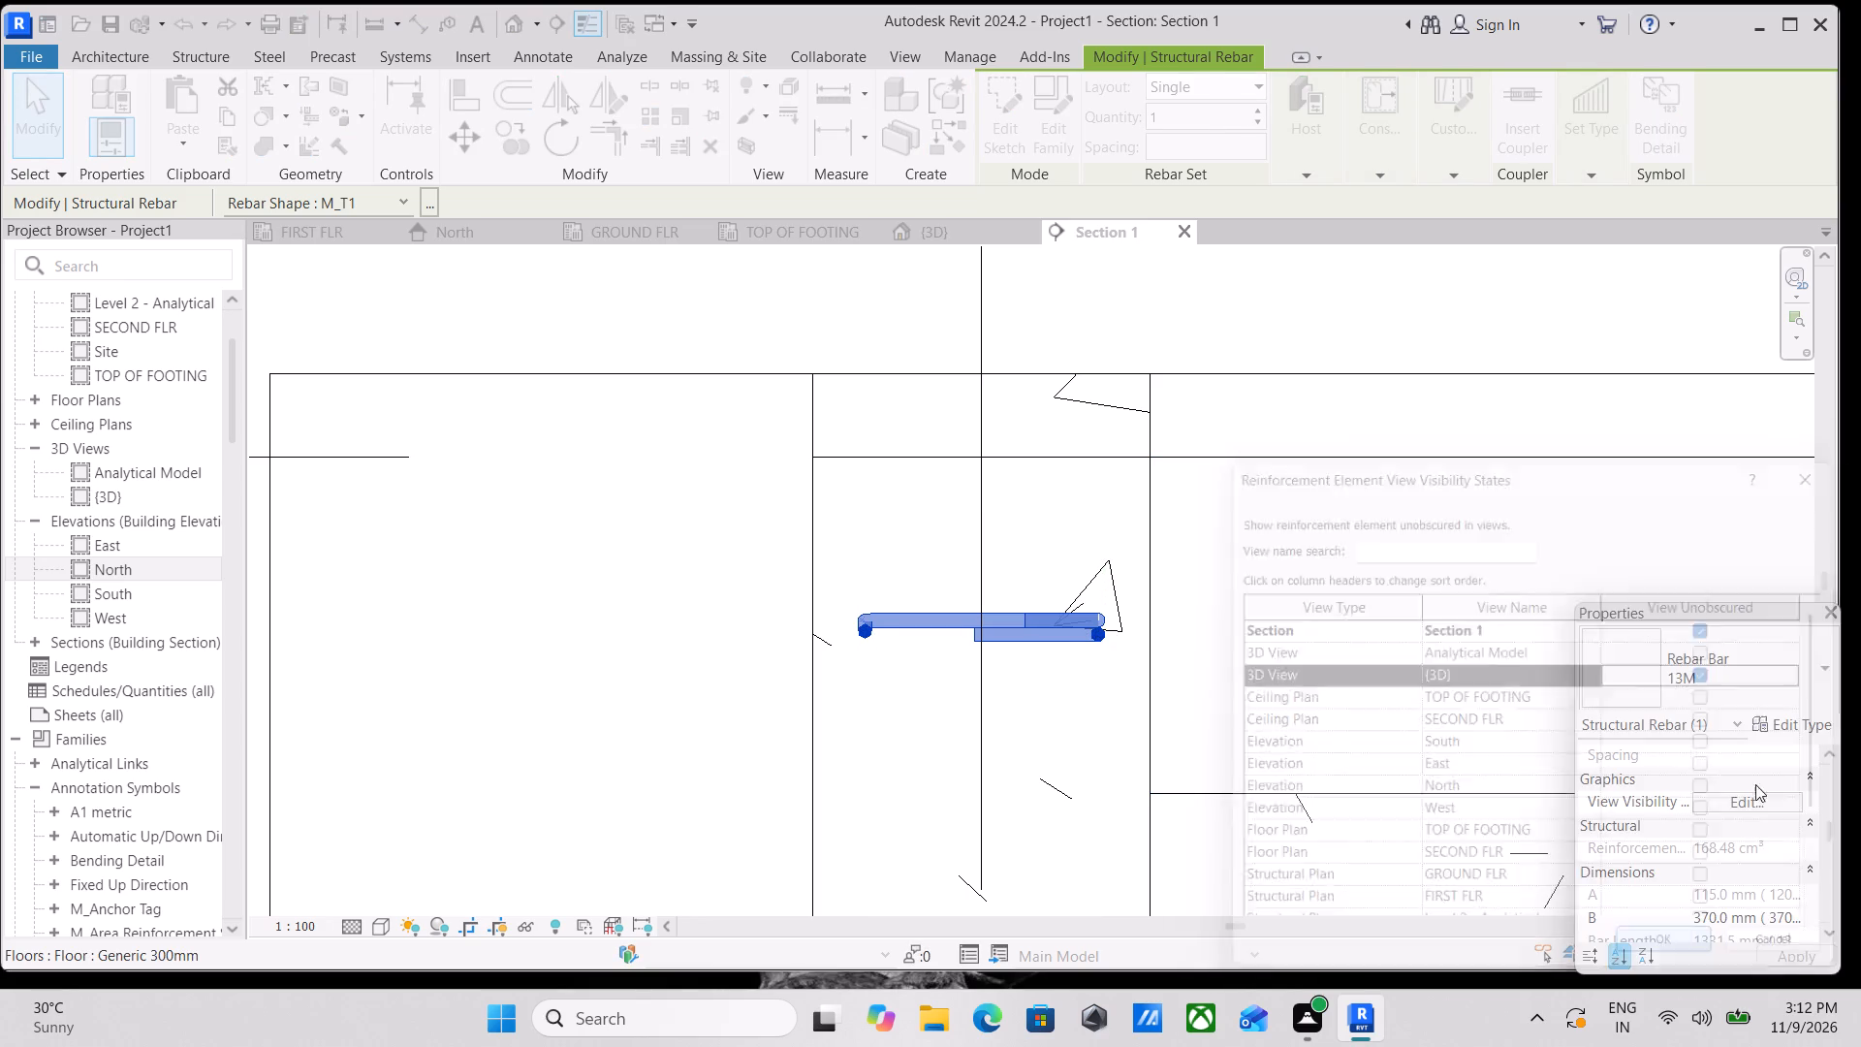
scroll(1134, 656, down, 2)
key(Escape)
Open the column tie's sketch for editing in the TOP OF FOOTING floor plan, focused on footing 1/A.
scroll(899, 640, up, 4)
double_click(1020, 622)
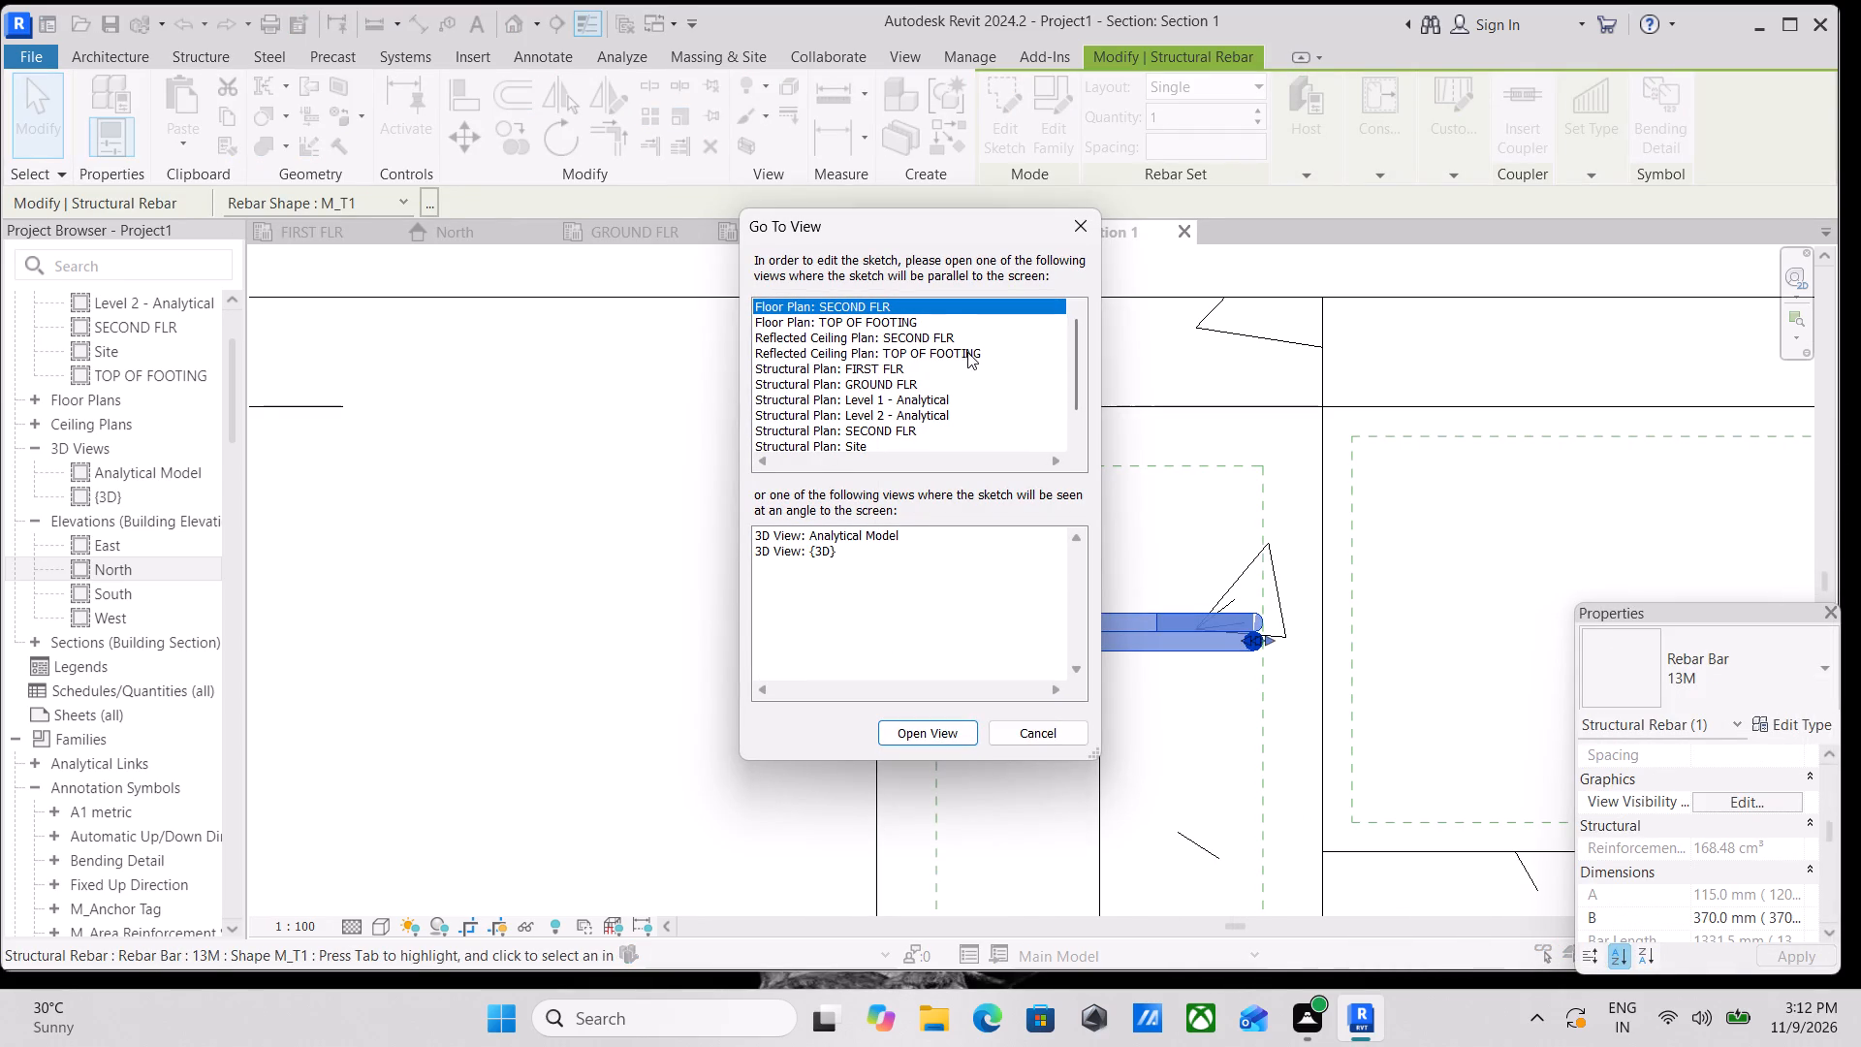
click(825, 311)
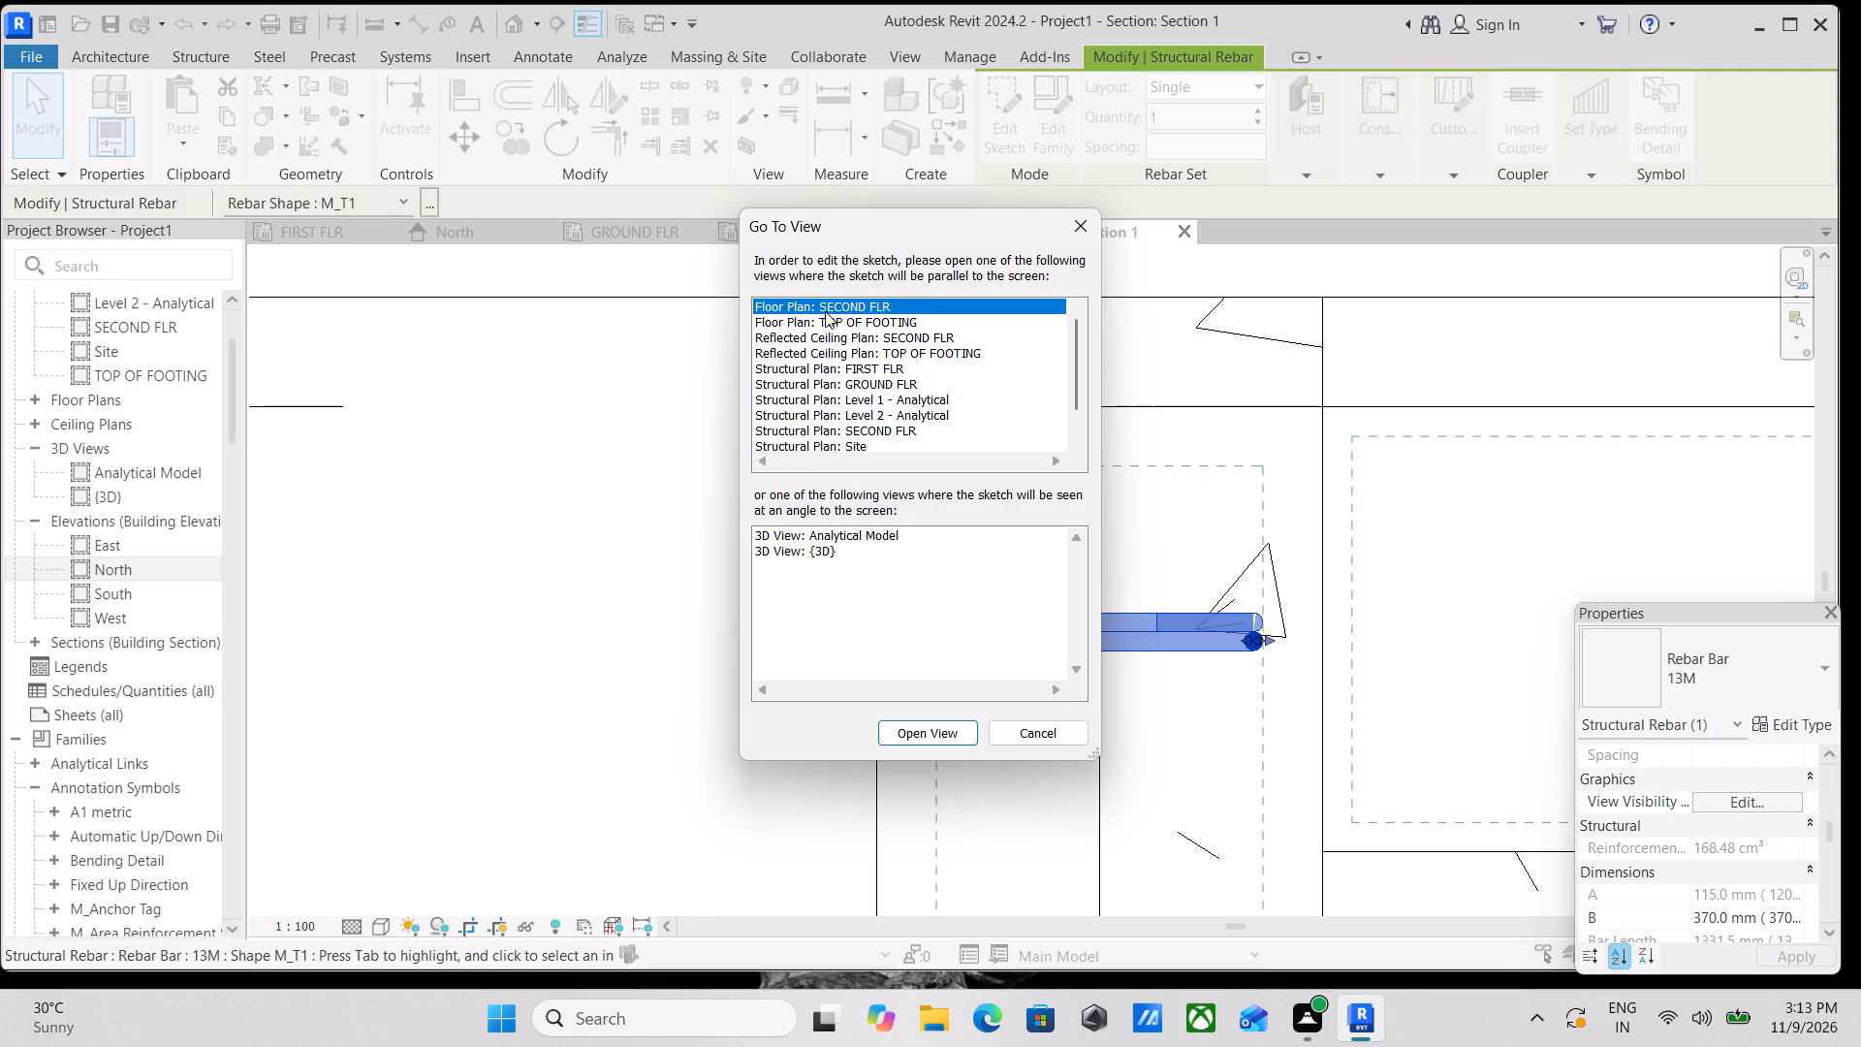
click(841, 325)
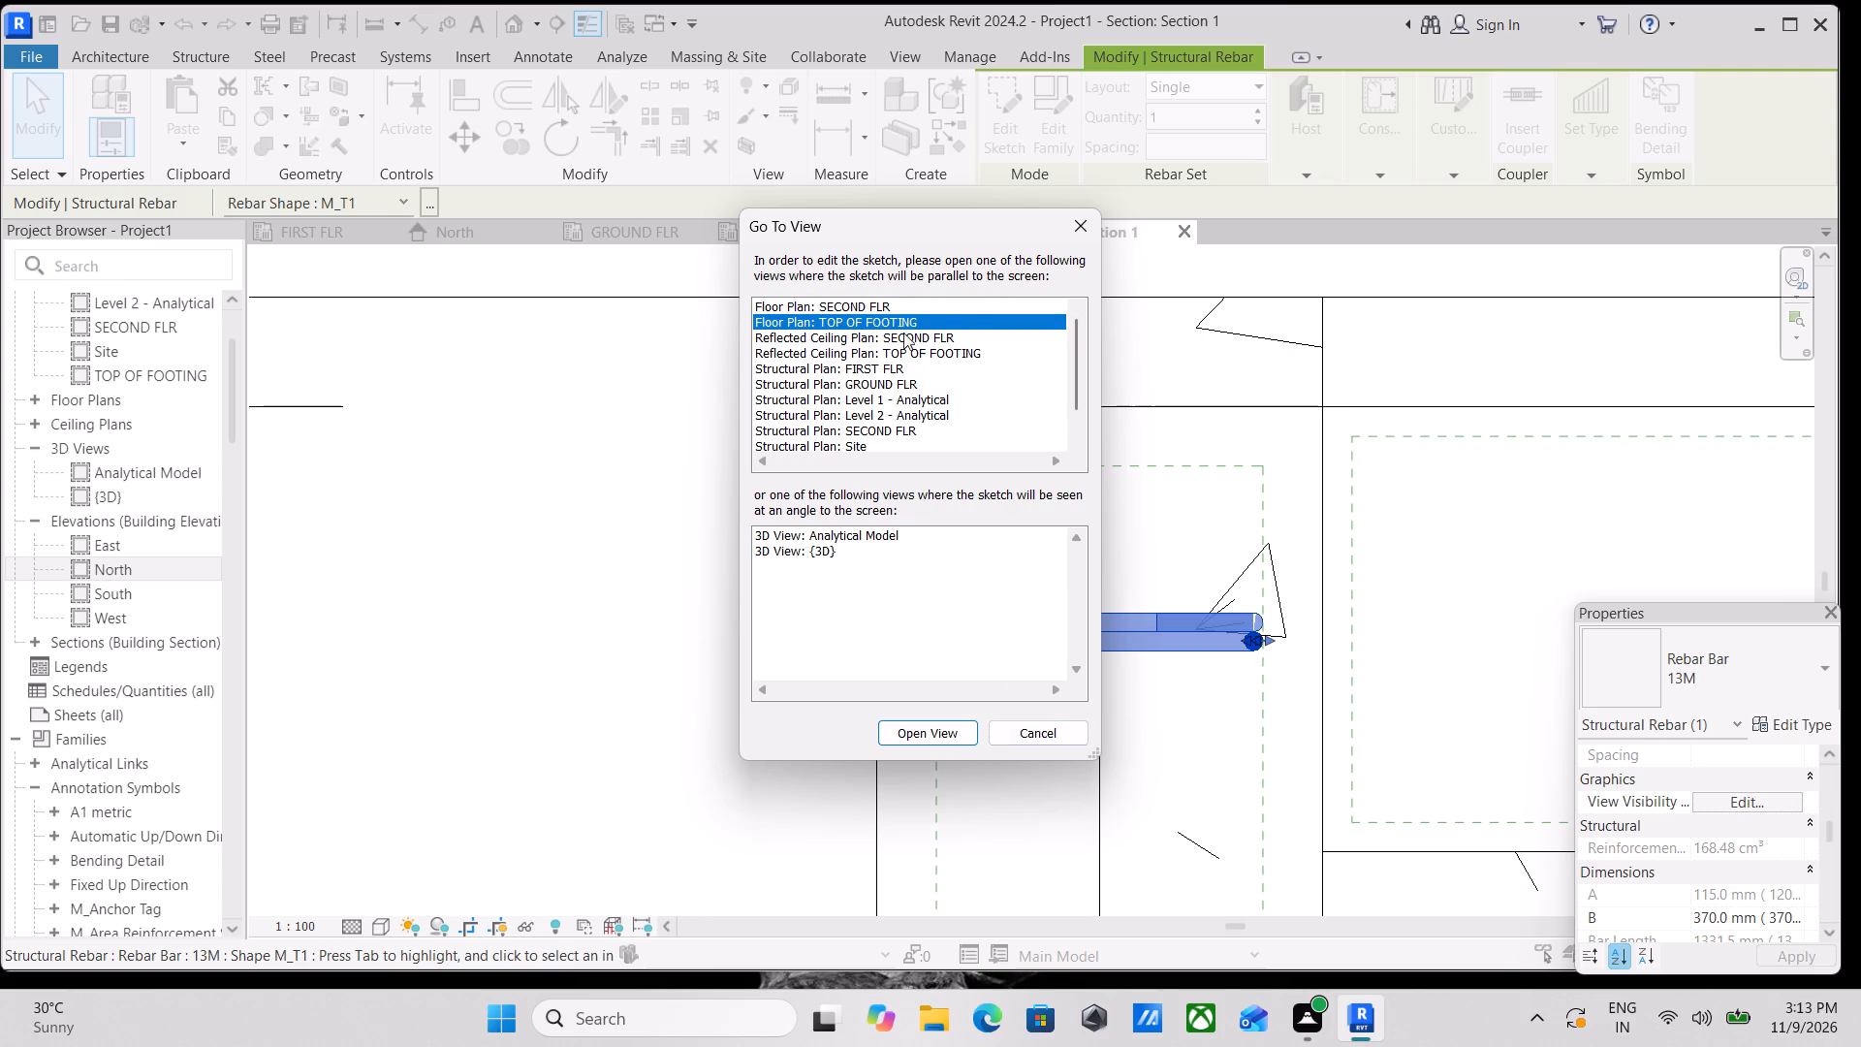
click(821, 303)
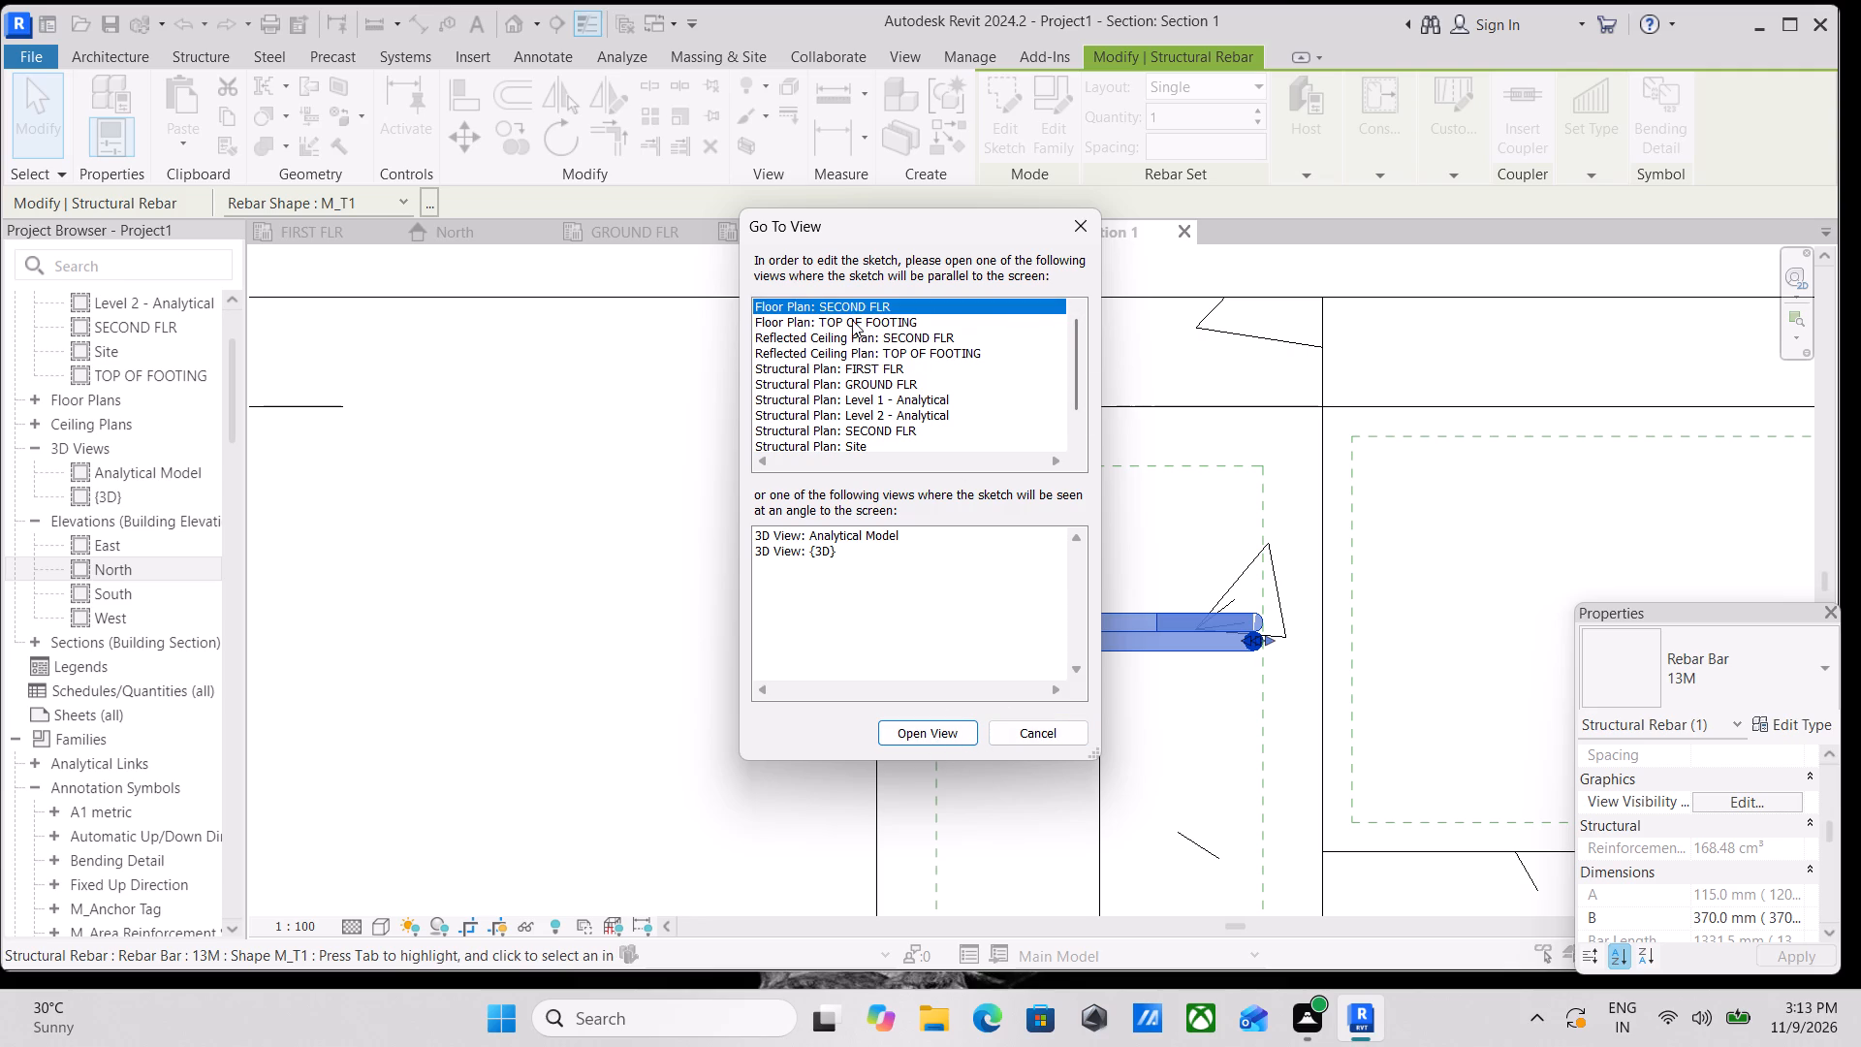
click(852, 320)
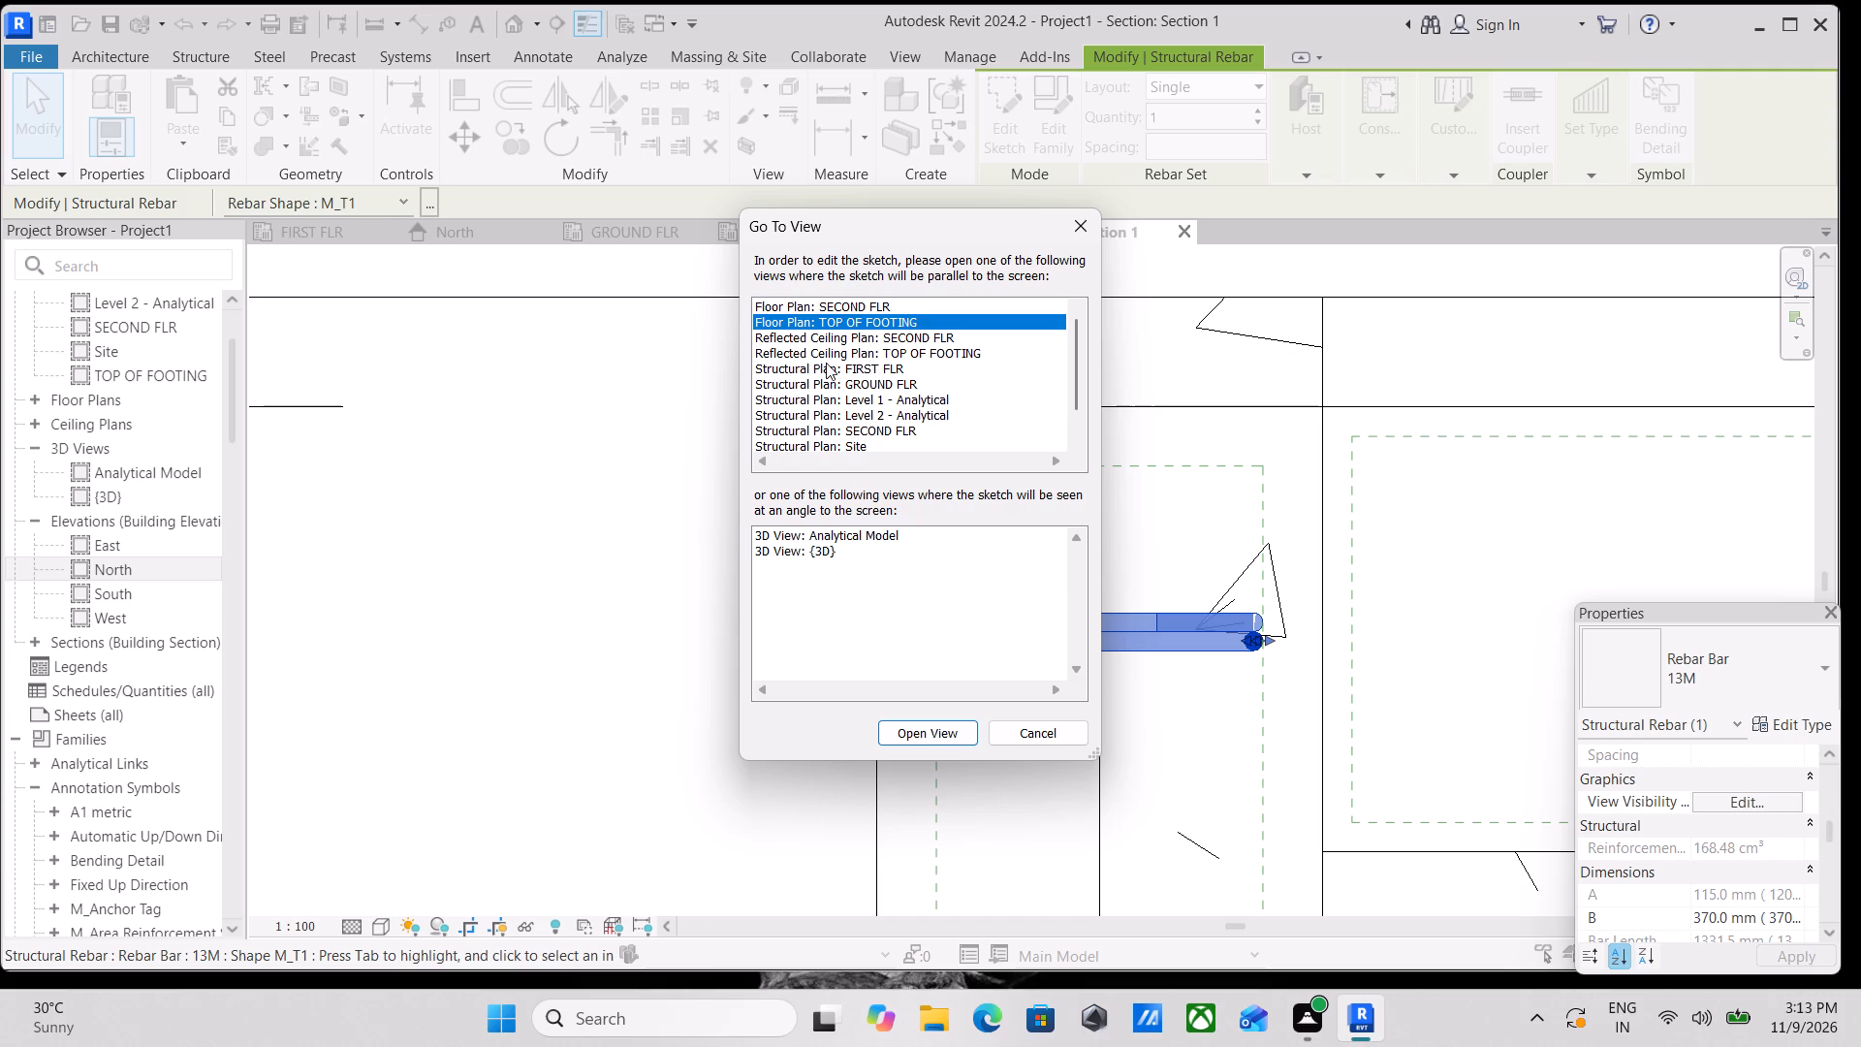
click(851, 303)
click(853, 323)
click(922, 728)
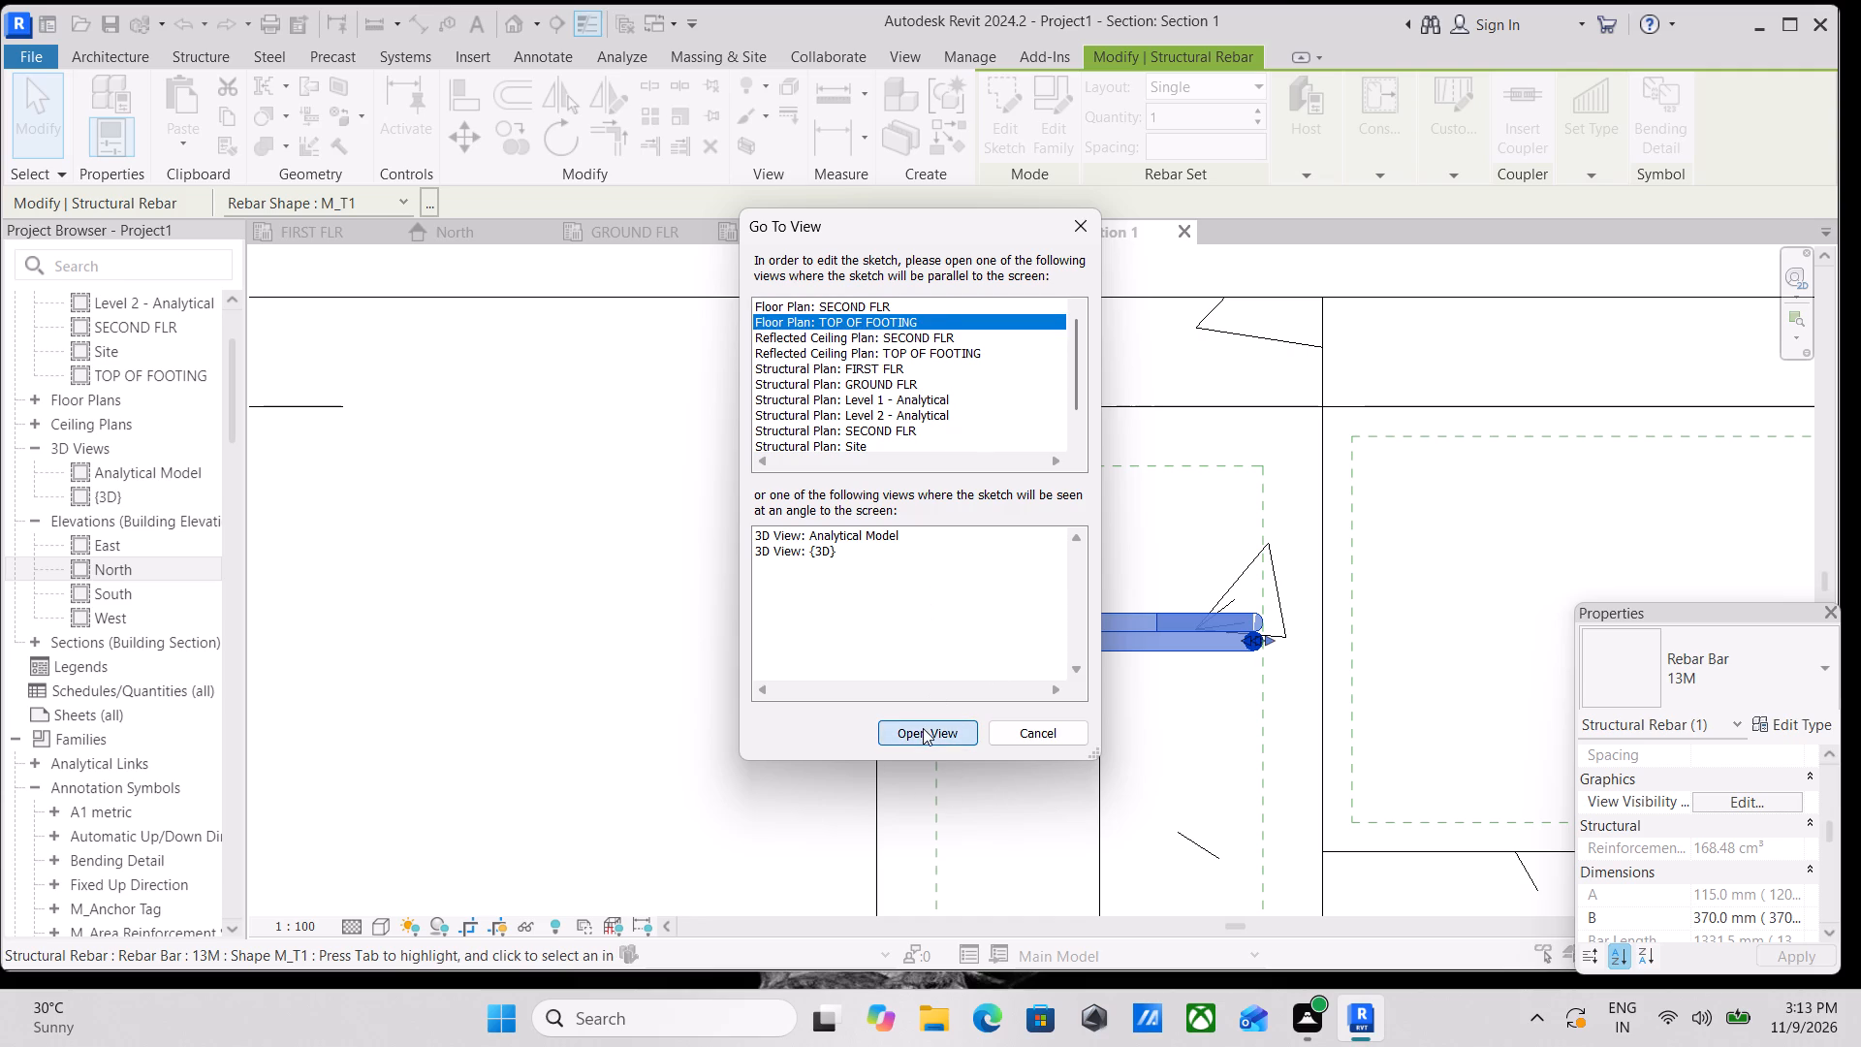
scroll(988, 533, up, 3)
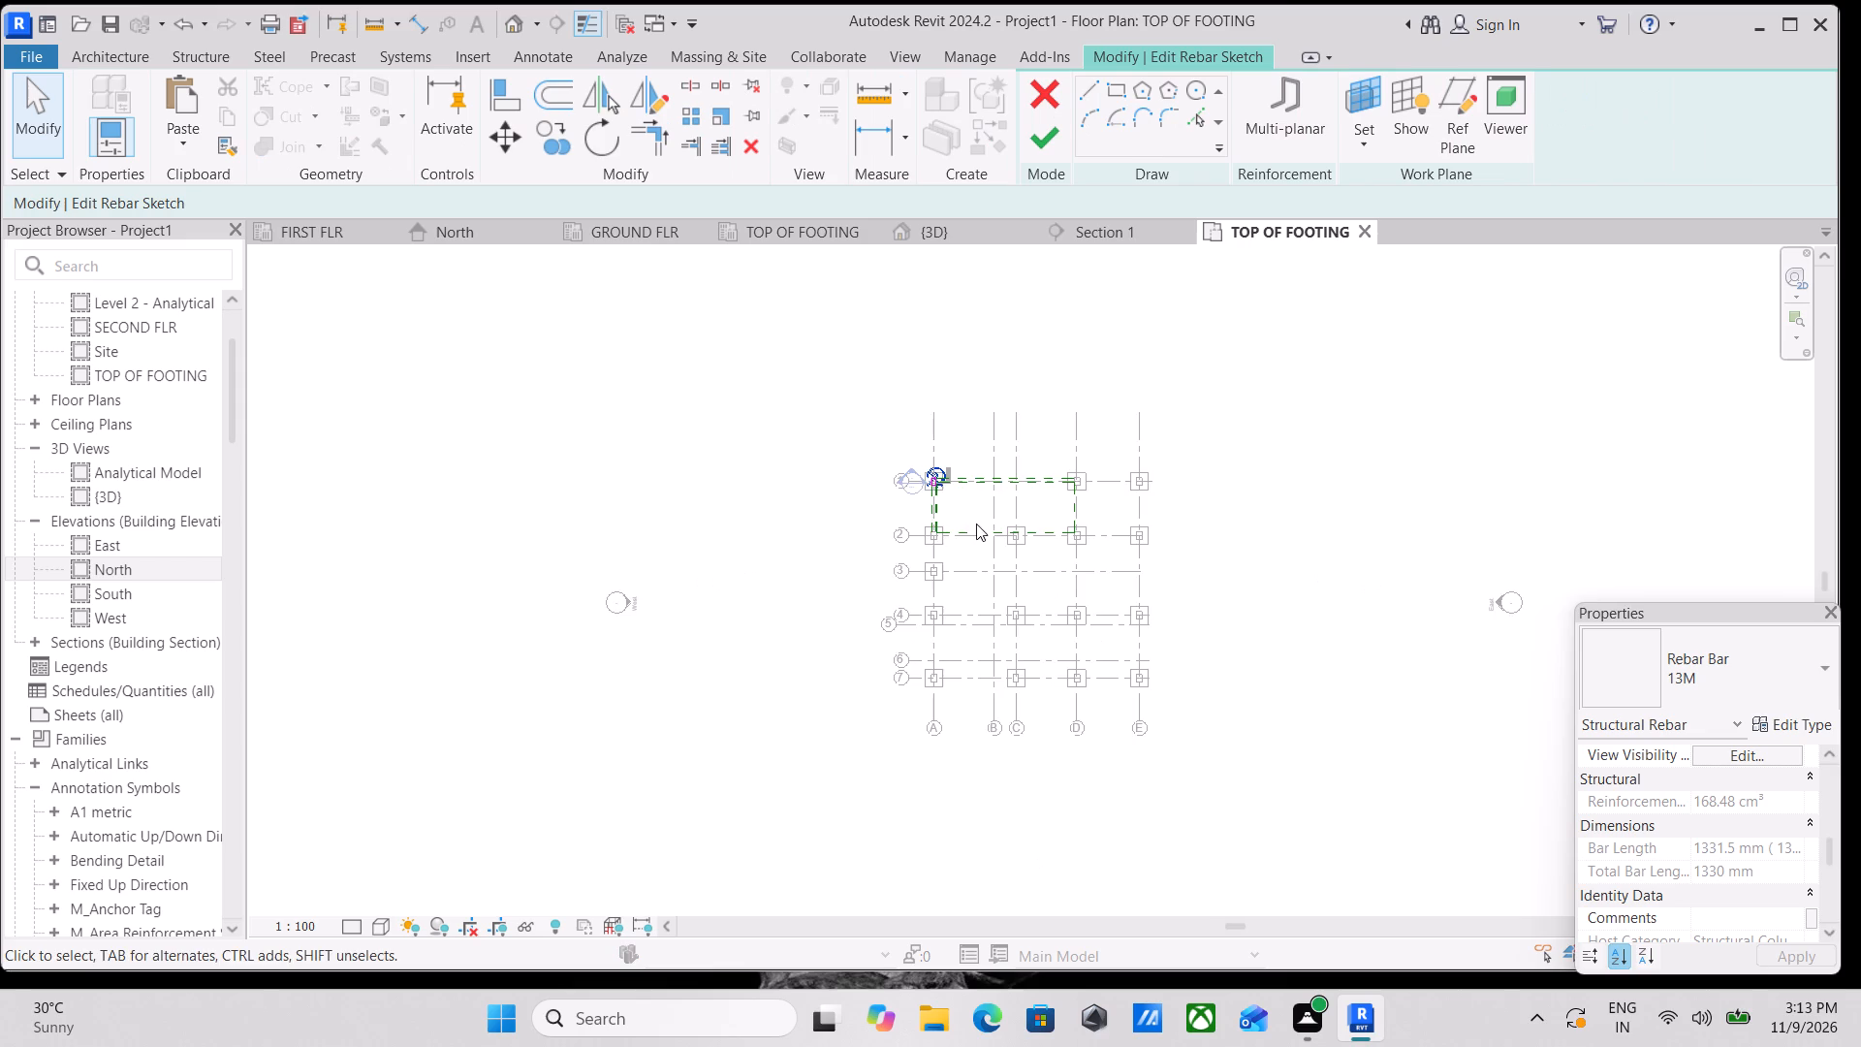
scroll(976, 523, up, 19)
middle_drag(930, 474, 974, 781)
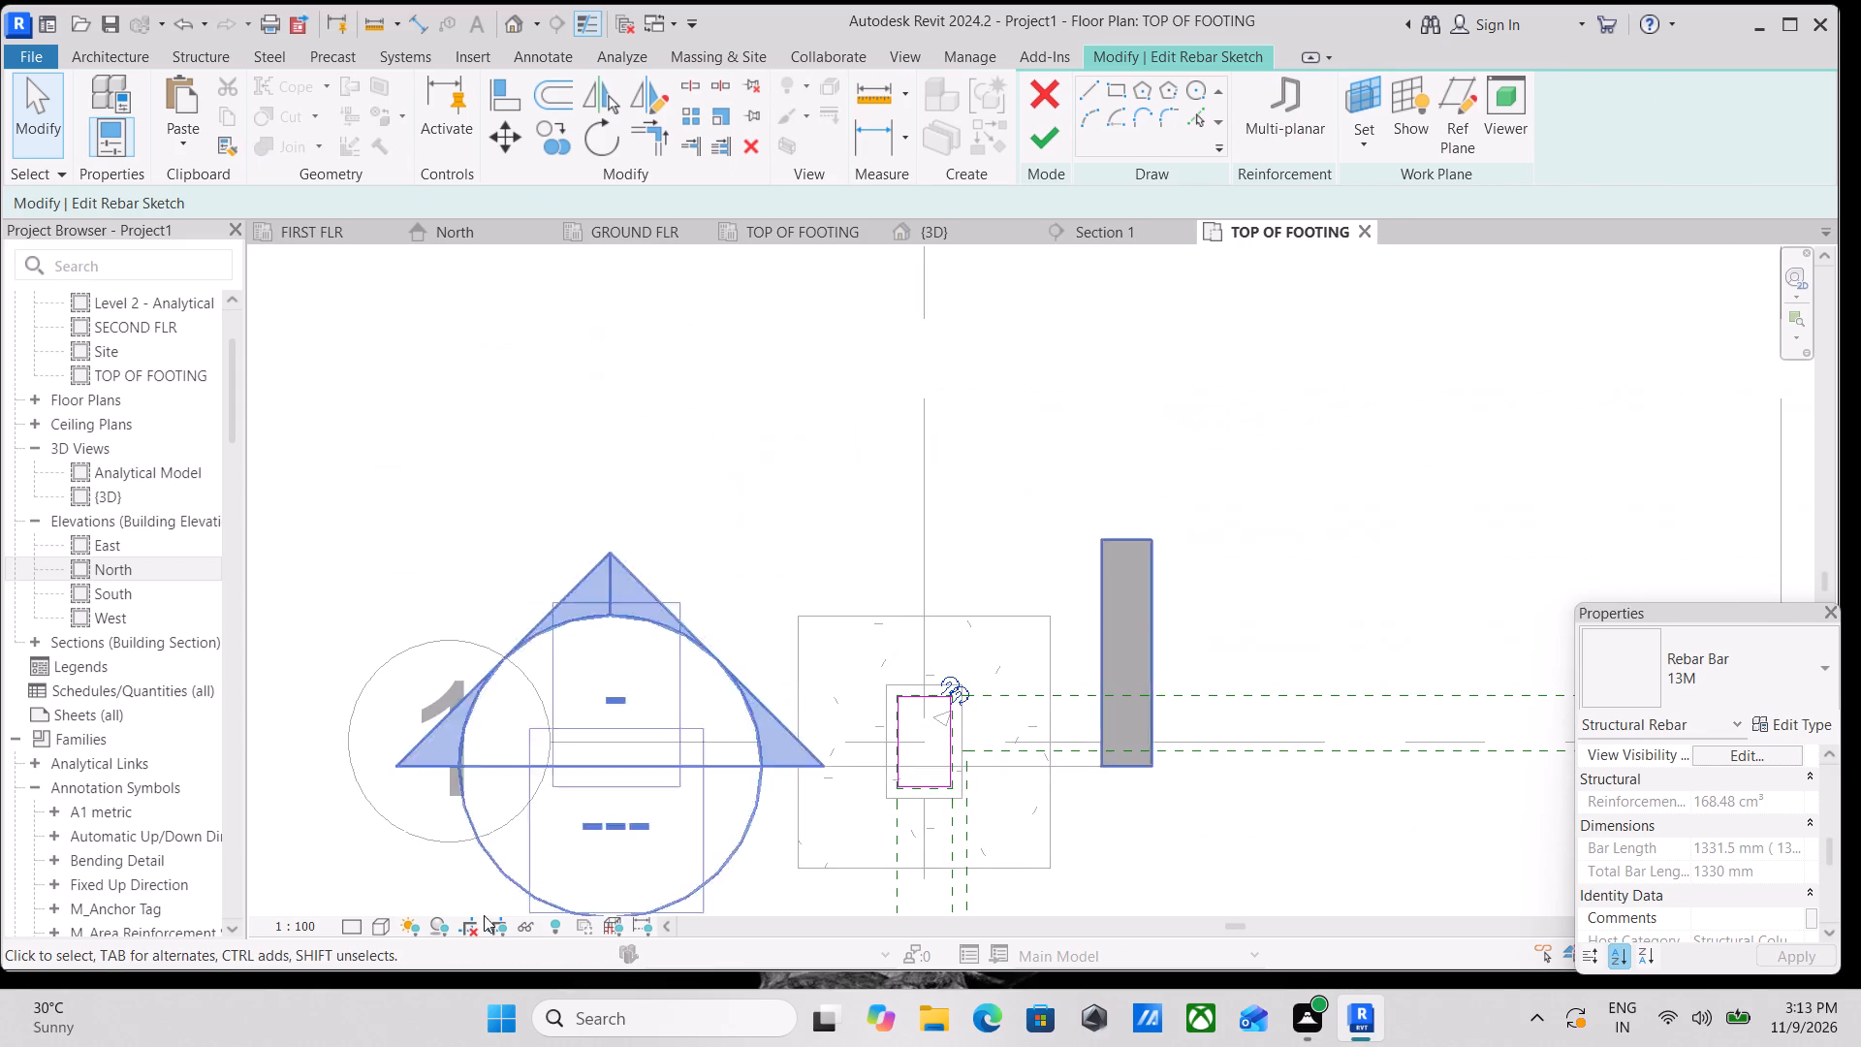
Display the TOP OF FOOTING floor plan in Wireframe style at Fine detail level.
click(390, 911)
click(390, 915)
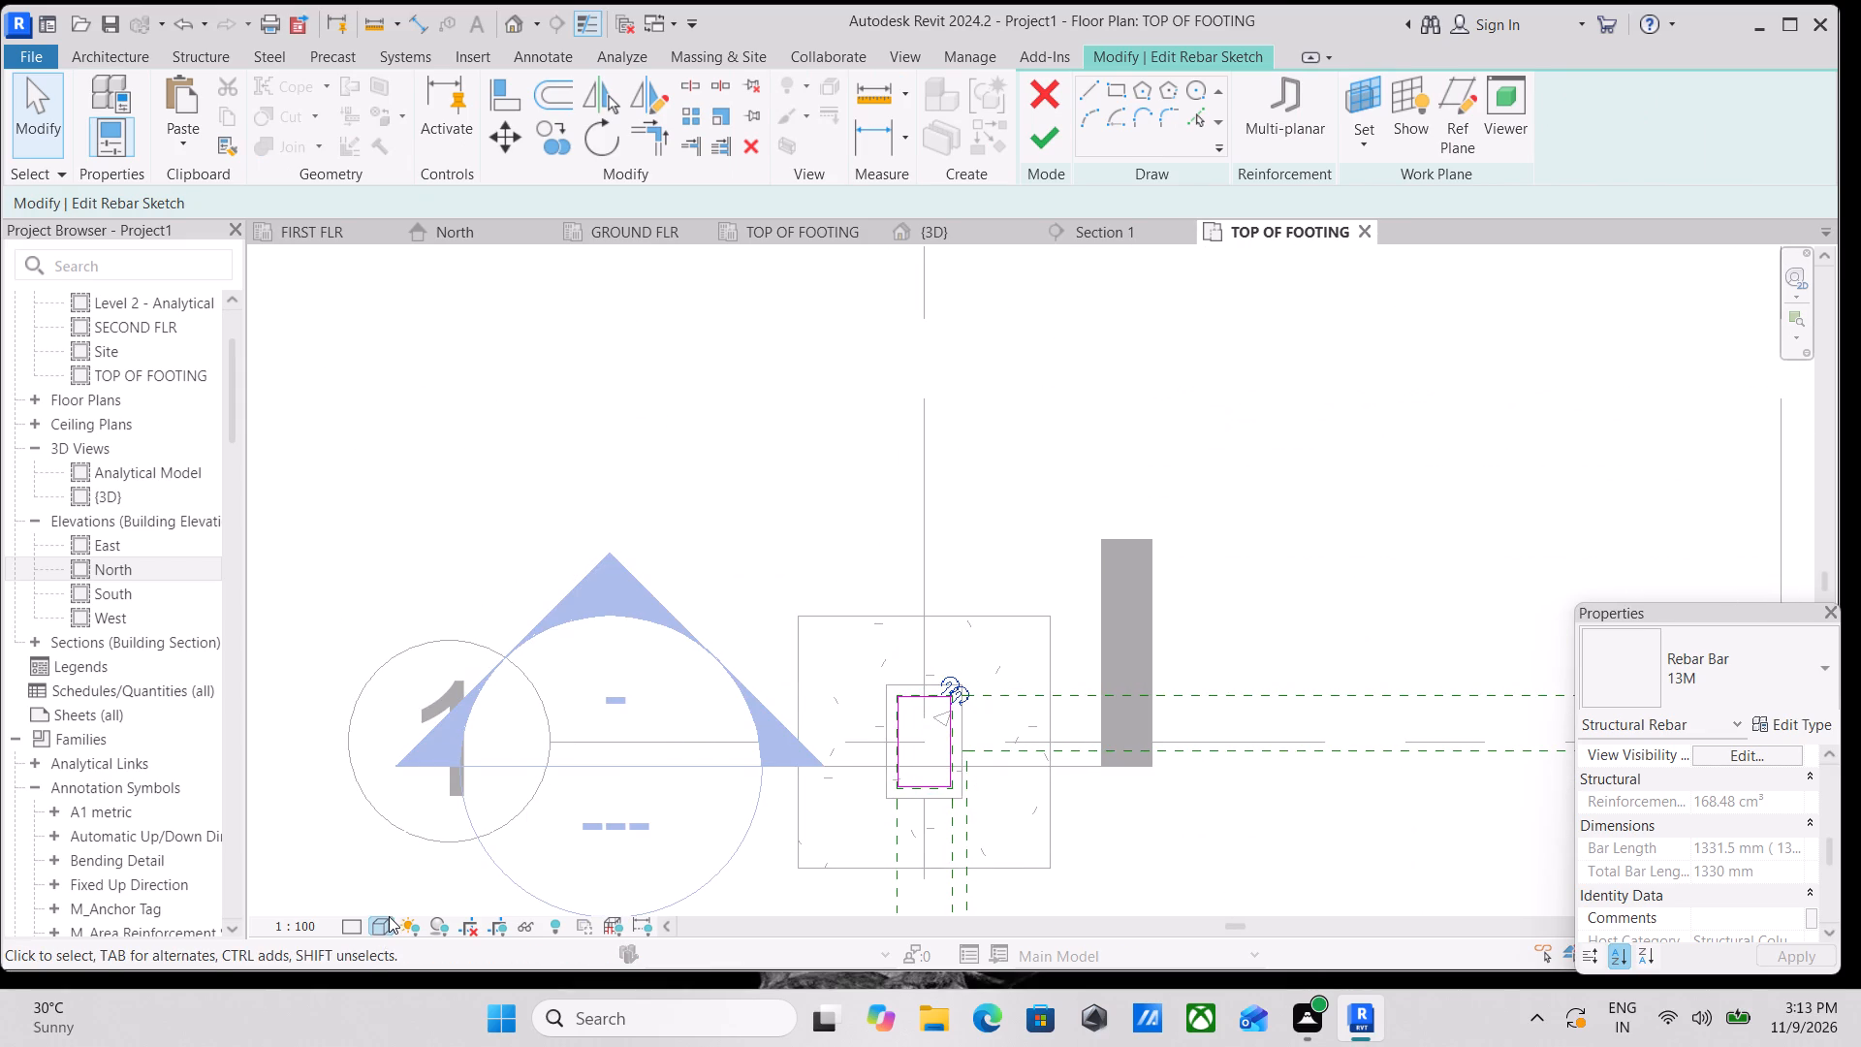
click(389, 916)
click(453, 776)
scroll(1043, 737, up, 2)
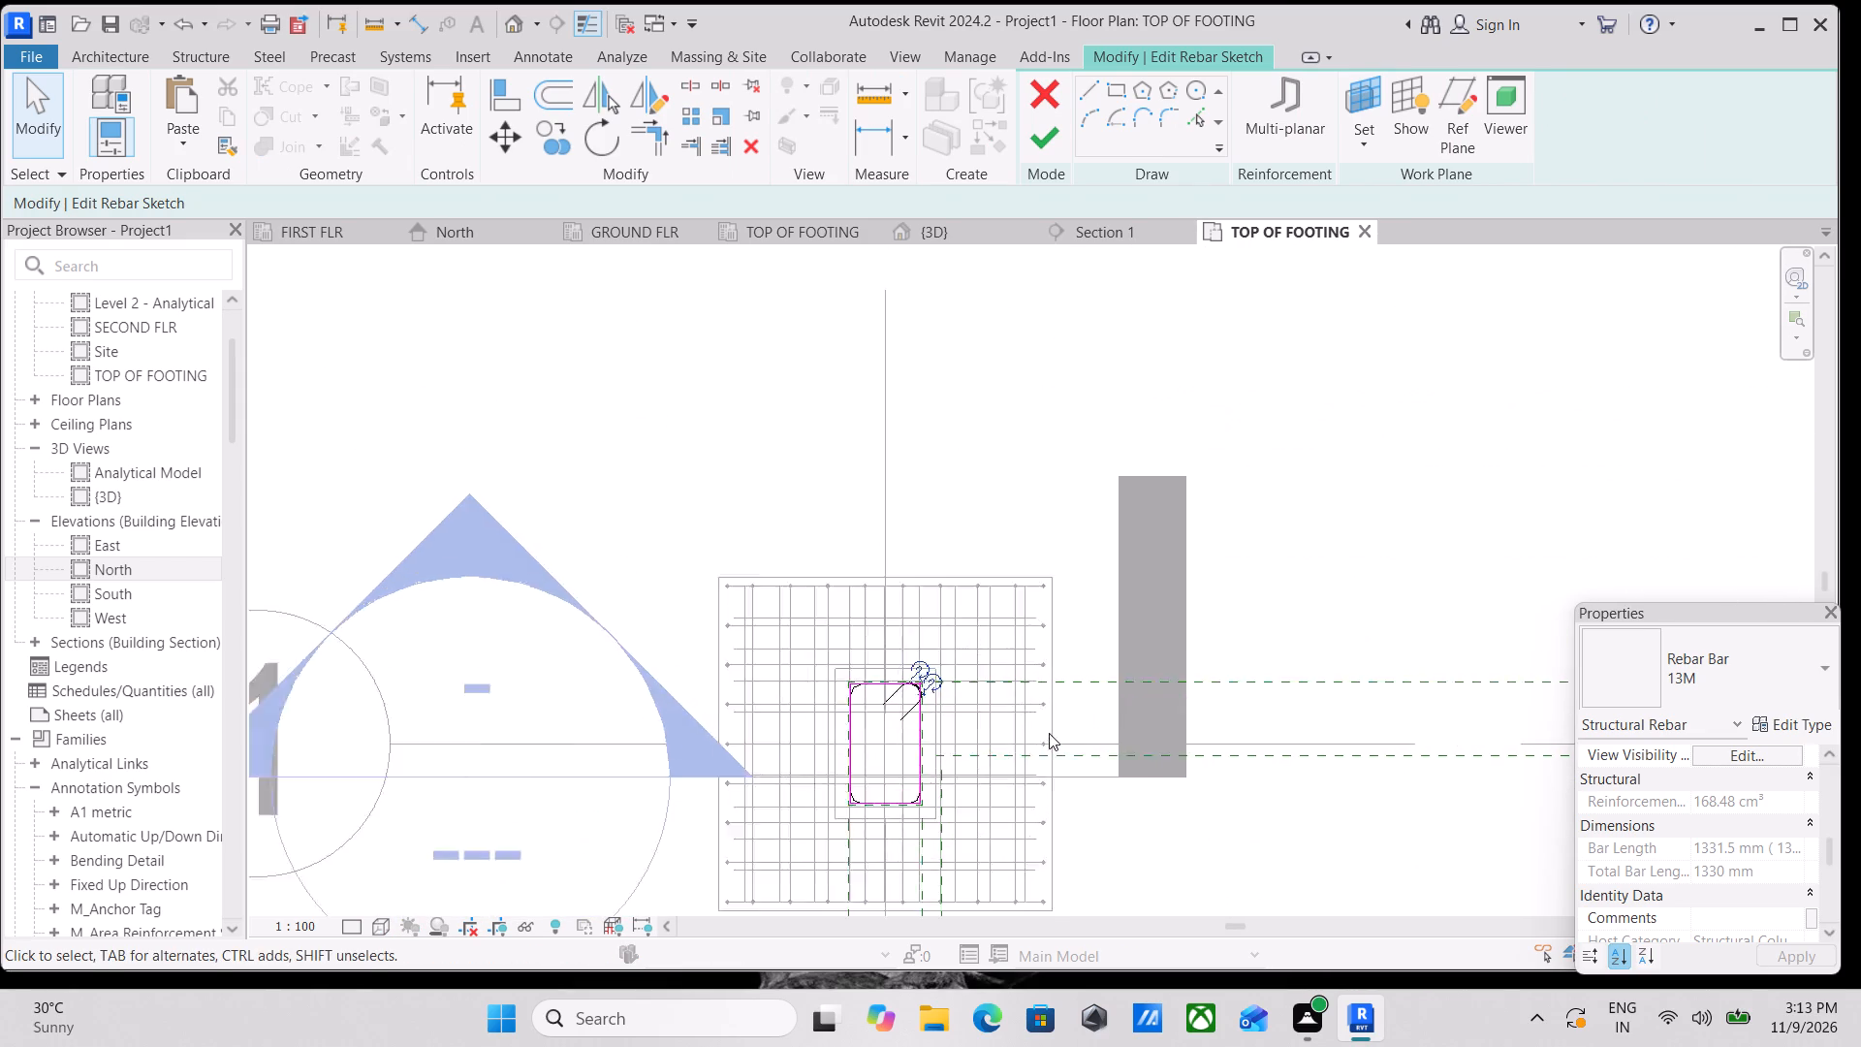
scroll(1049, 733, up, 3)
click(351, 924)
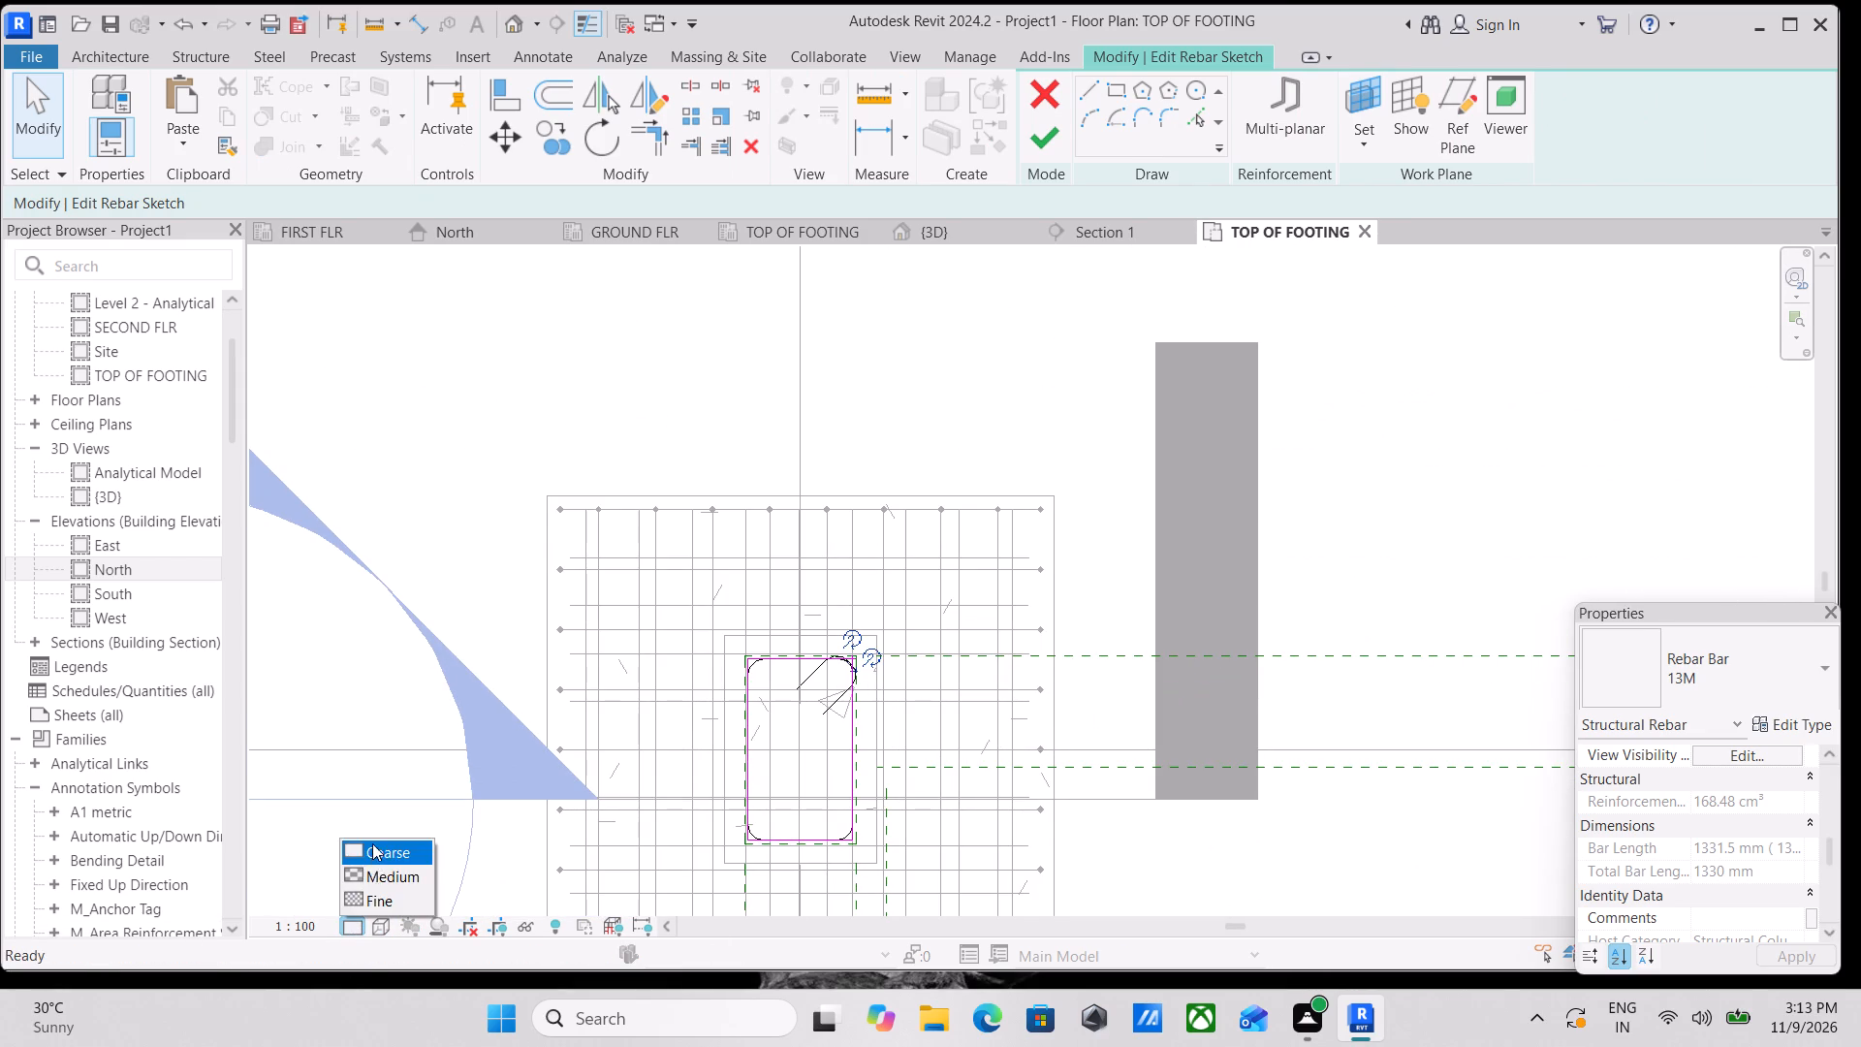
click(375, 897)
scroll(842, 679, up, 3)
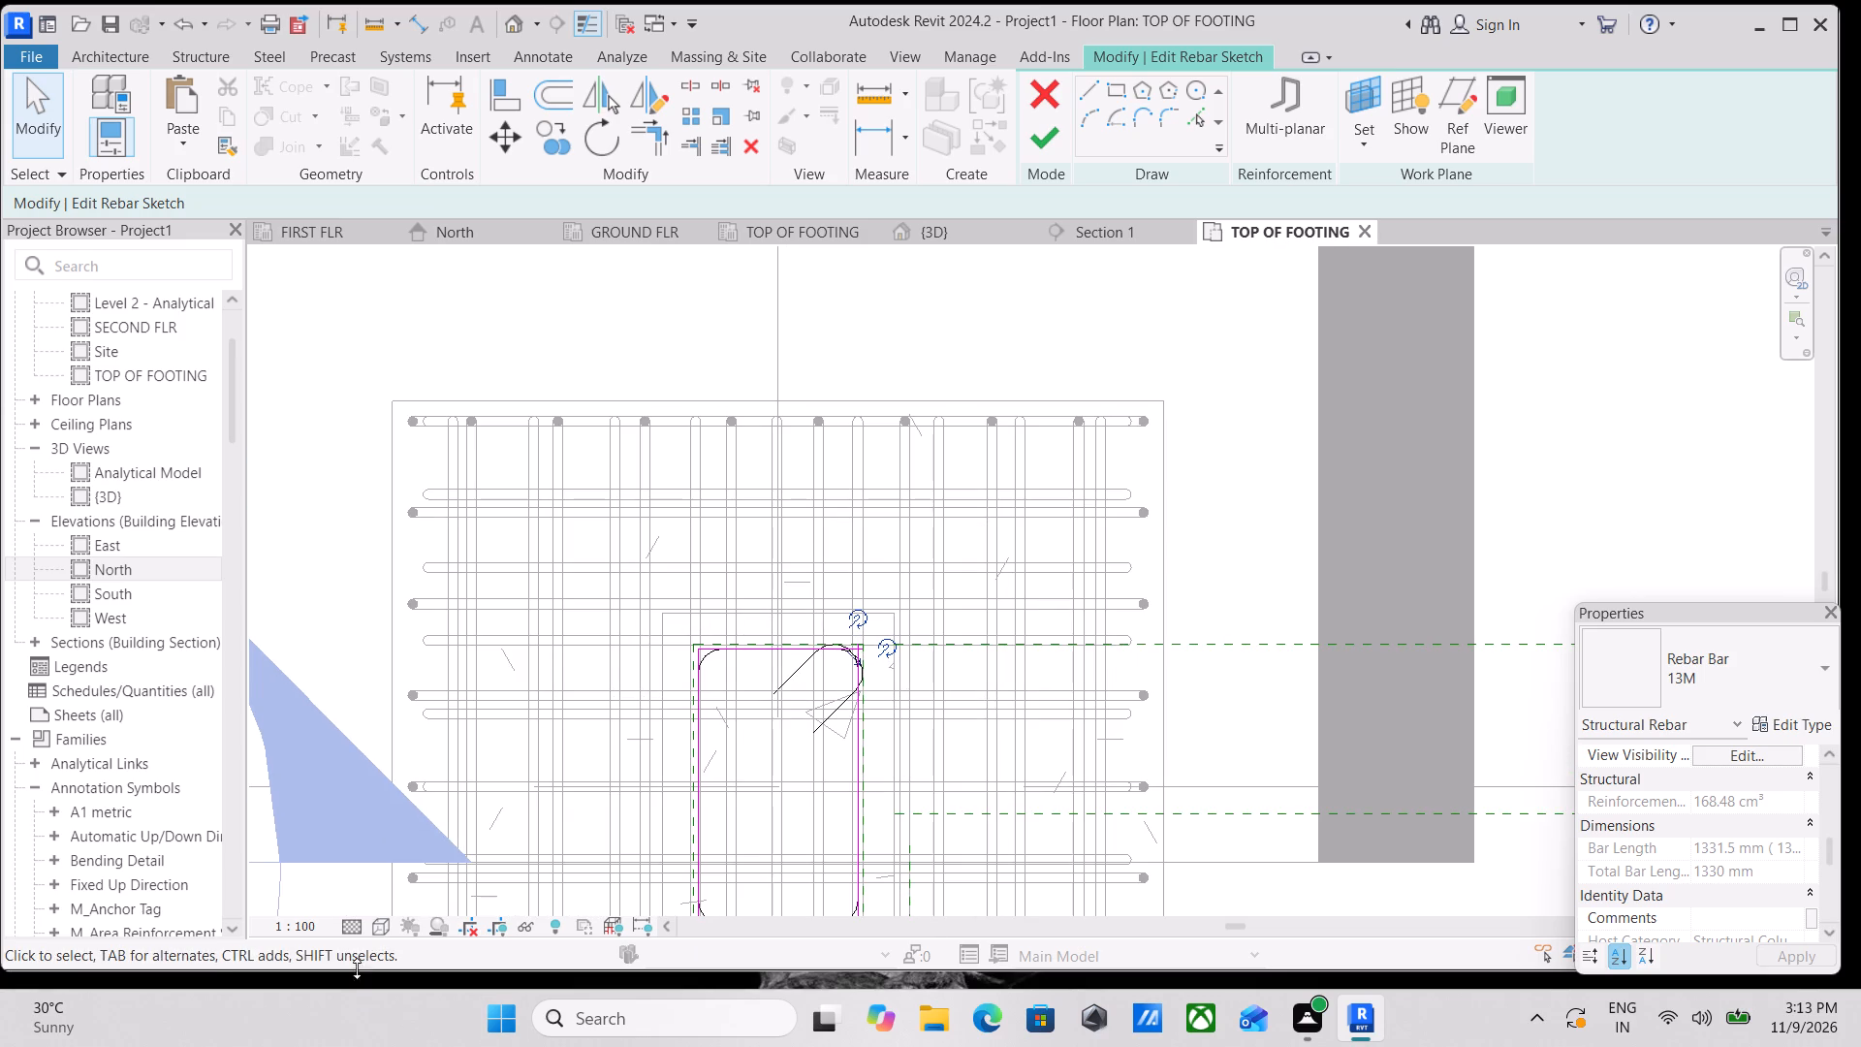
click(379, 927)
click(442, 781)
Switch the floor plan to Hidden Line and finish the column tie's sketch without altering its shape.
click(384, 913)
click(384, 931)
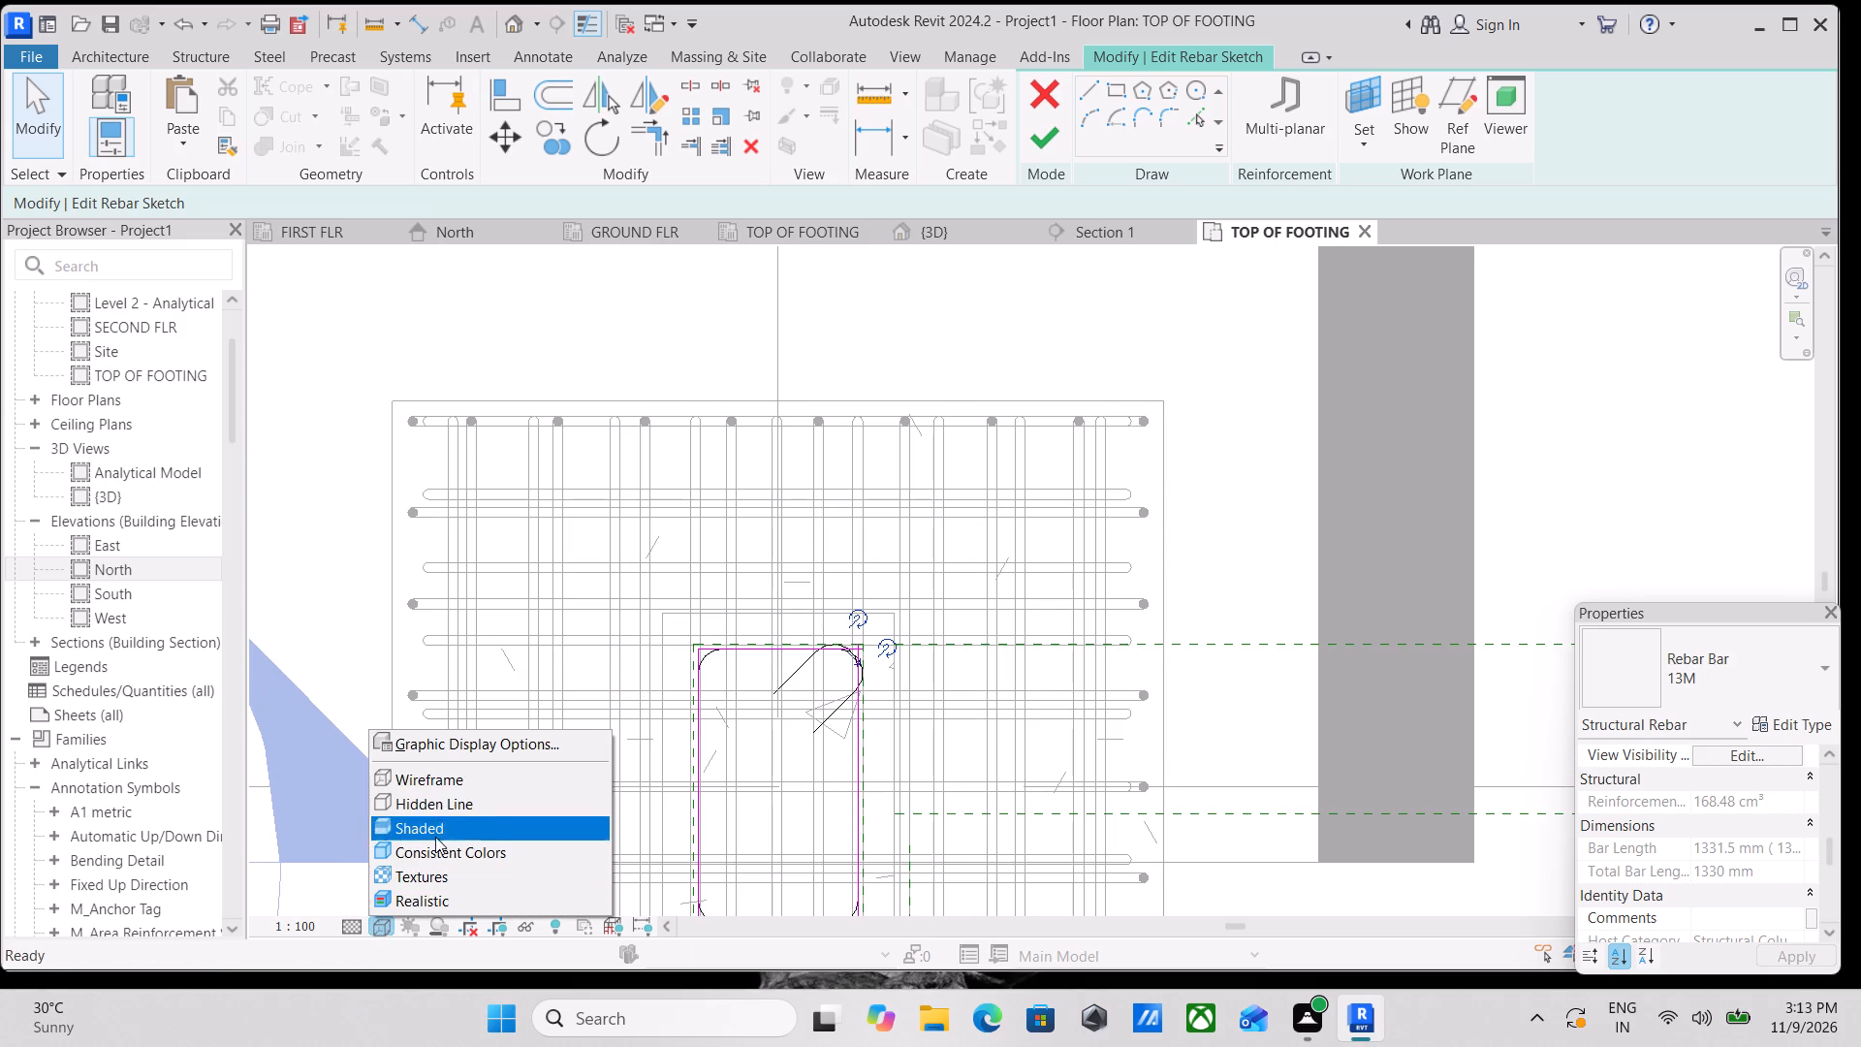
click(444, 809)
scroll(751, 741, down, 1)
middle_drag(752, 741, 1026, 668)
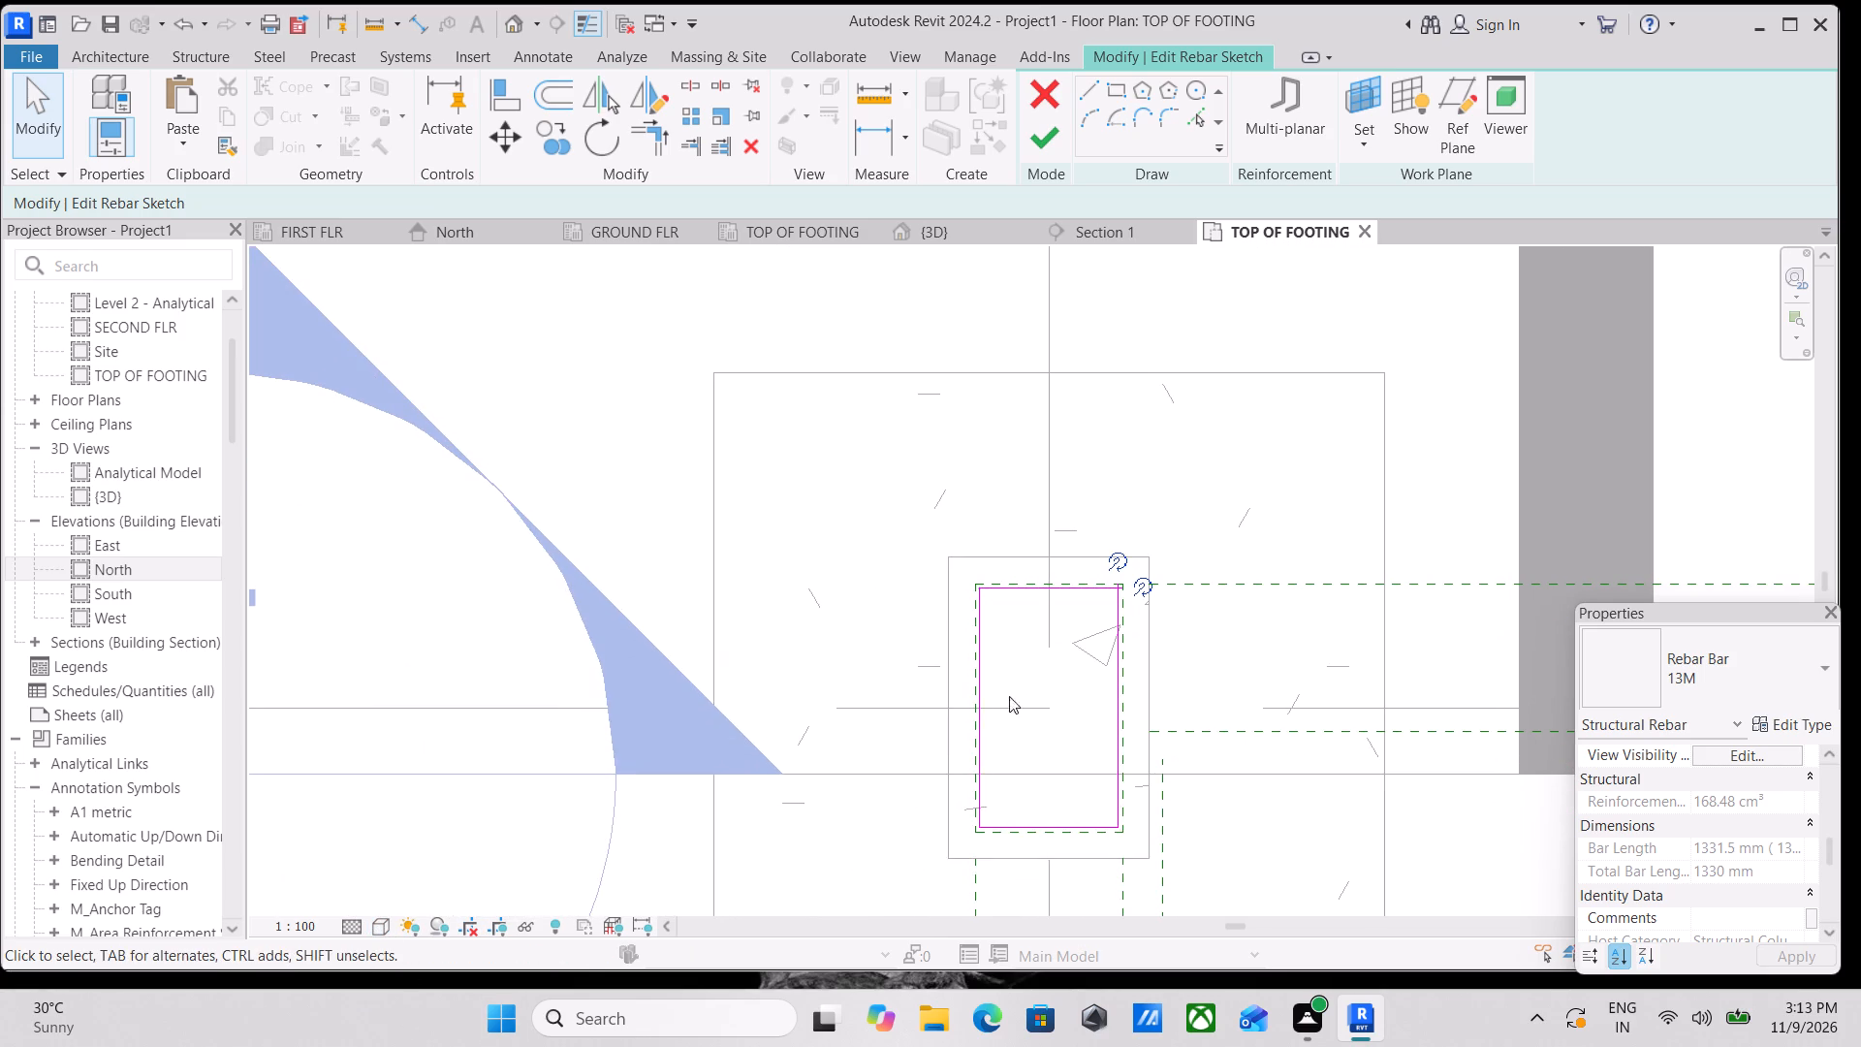
click(1060, 139)
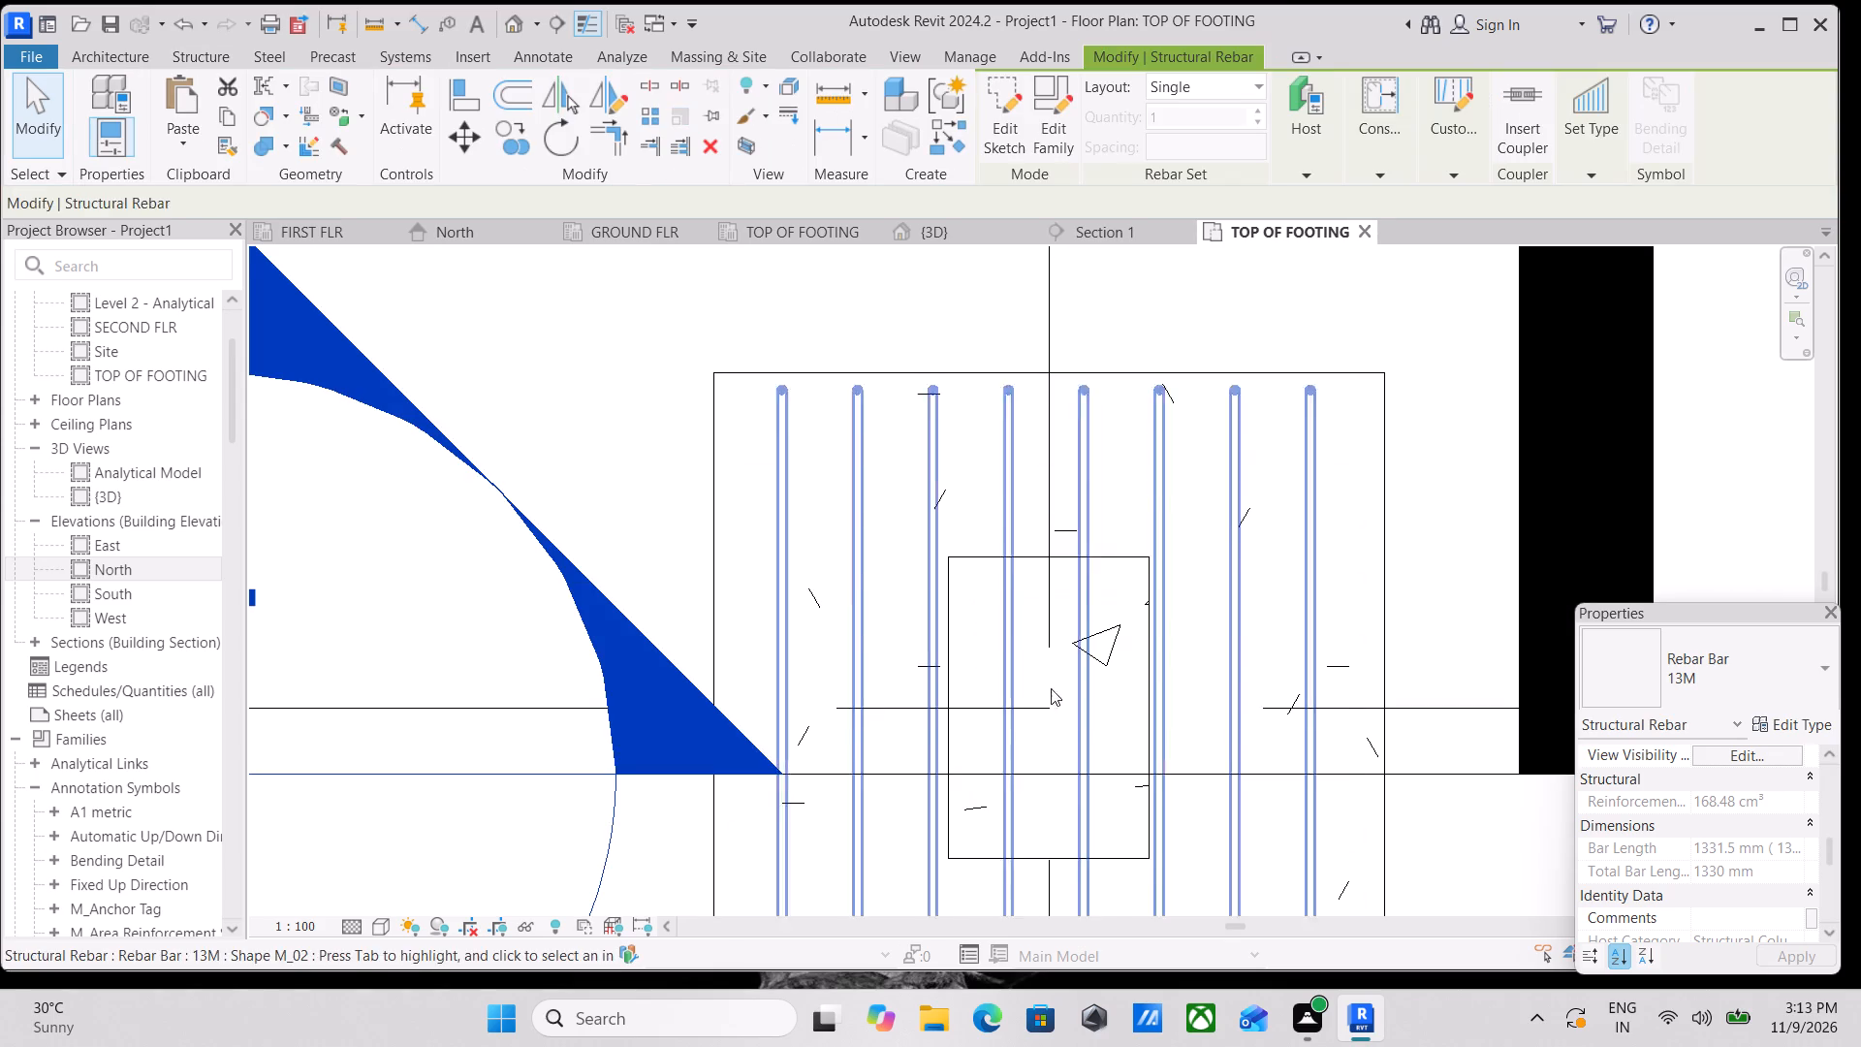
Set the TOP OF FOOTING floor plan to the Wireframe visual style.
click(384, 931)
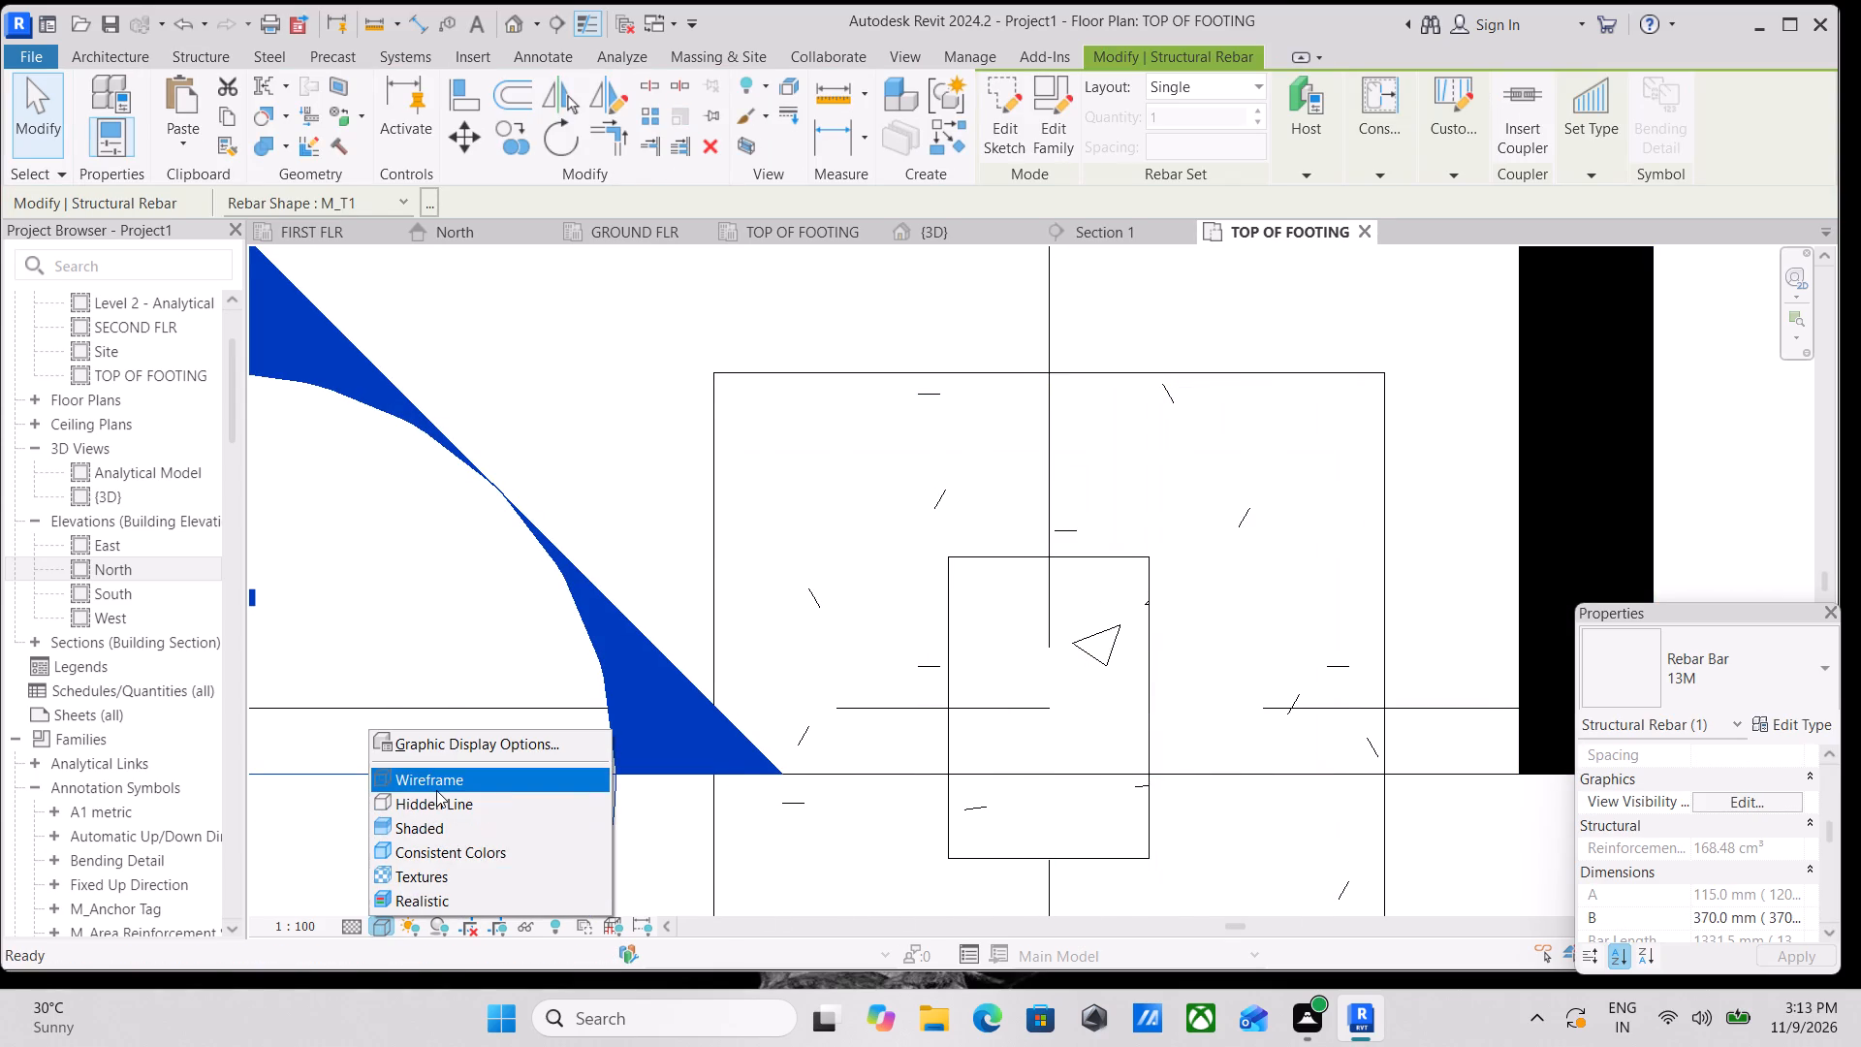
click(436, 790)
scroll(1062, 708, down, 1)
middle_drag(1063, 708, 970, 721)
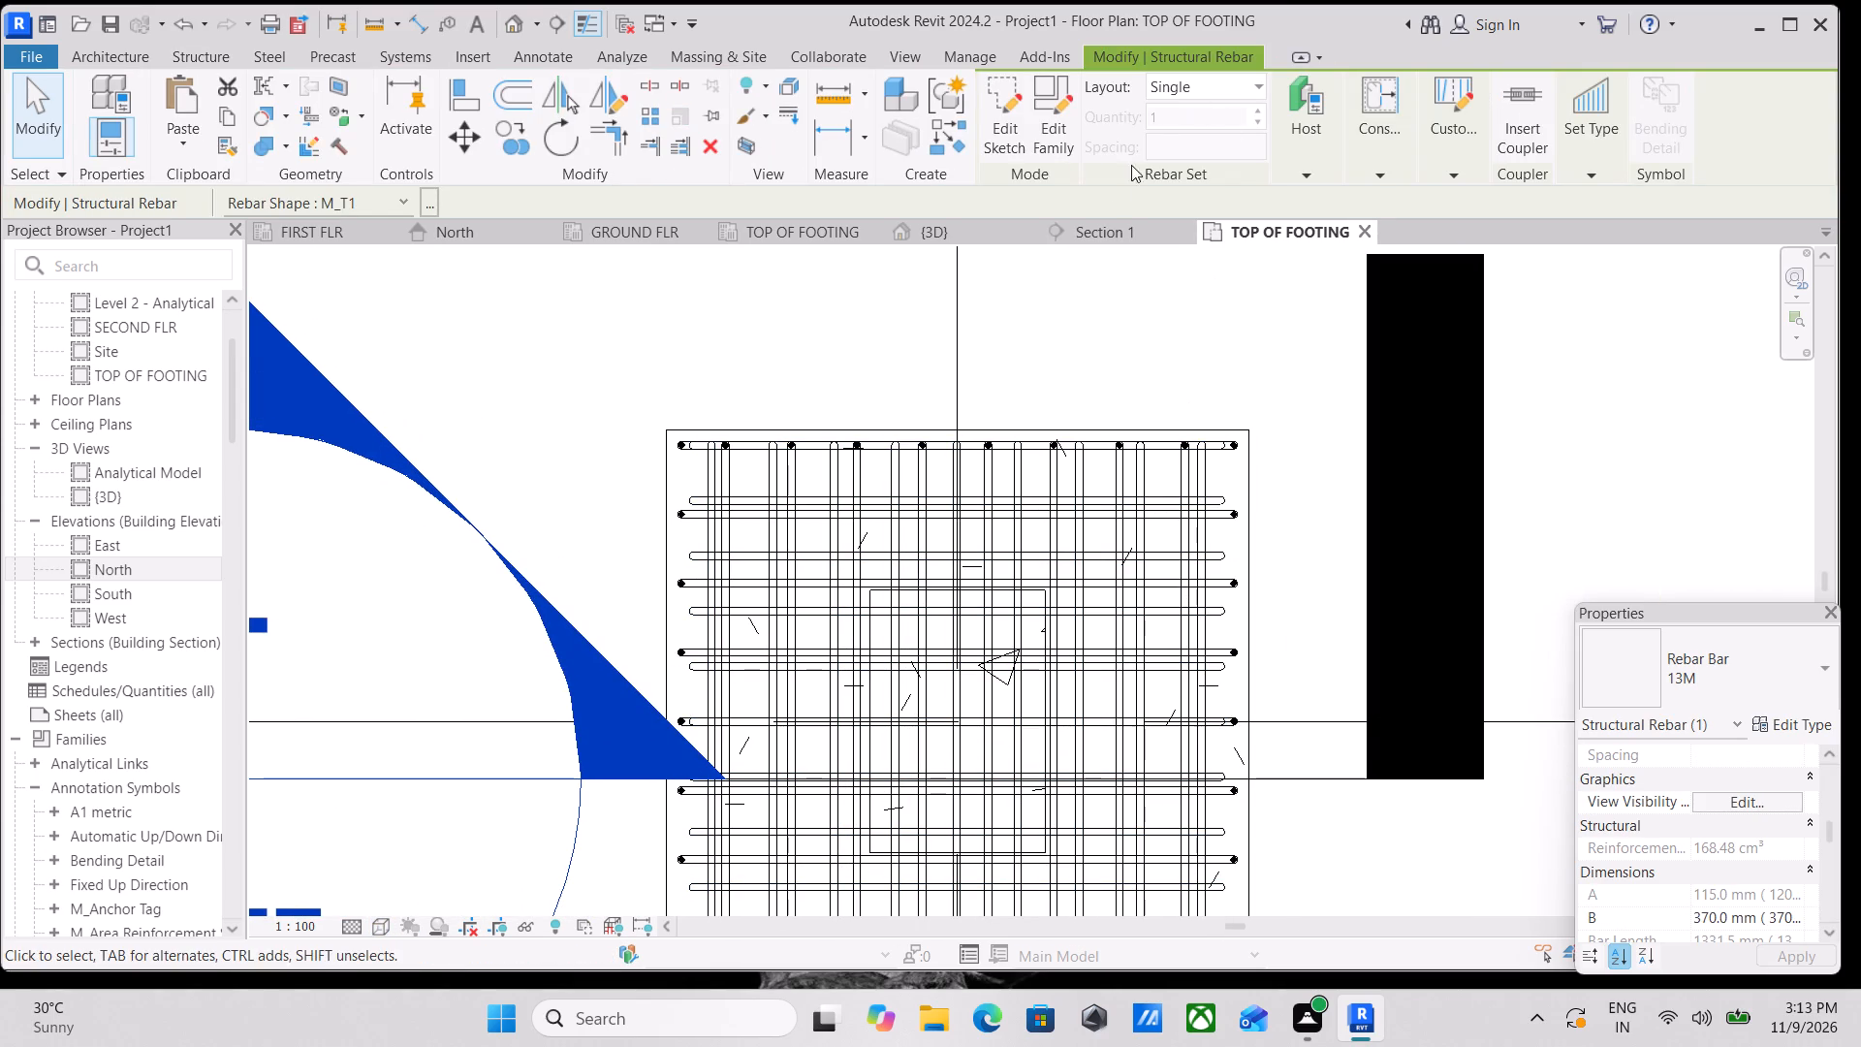
Return to the Section 1 view, focused on the tie in the column.
click(1109, 237)
key(Escape)
scroll(1165, 621, down, 2)
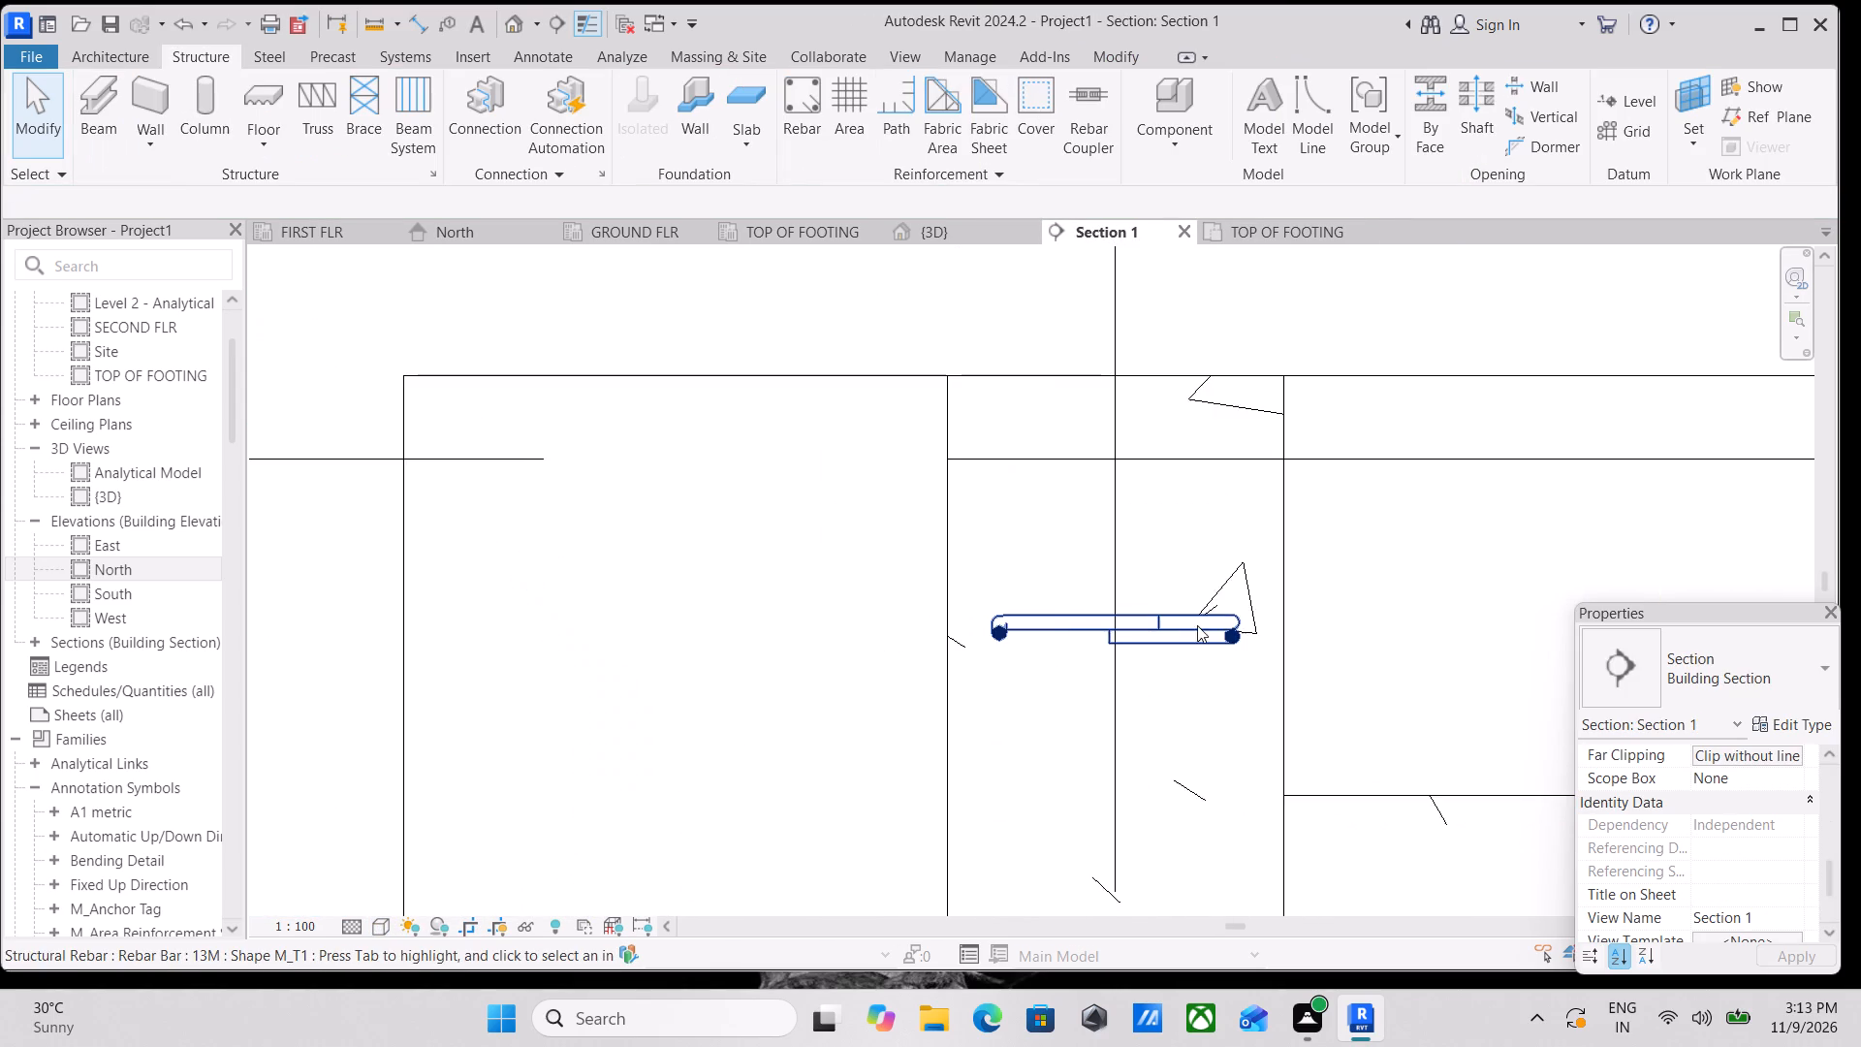
middle_drag(1197, 625, 1038, 552)
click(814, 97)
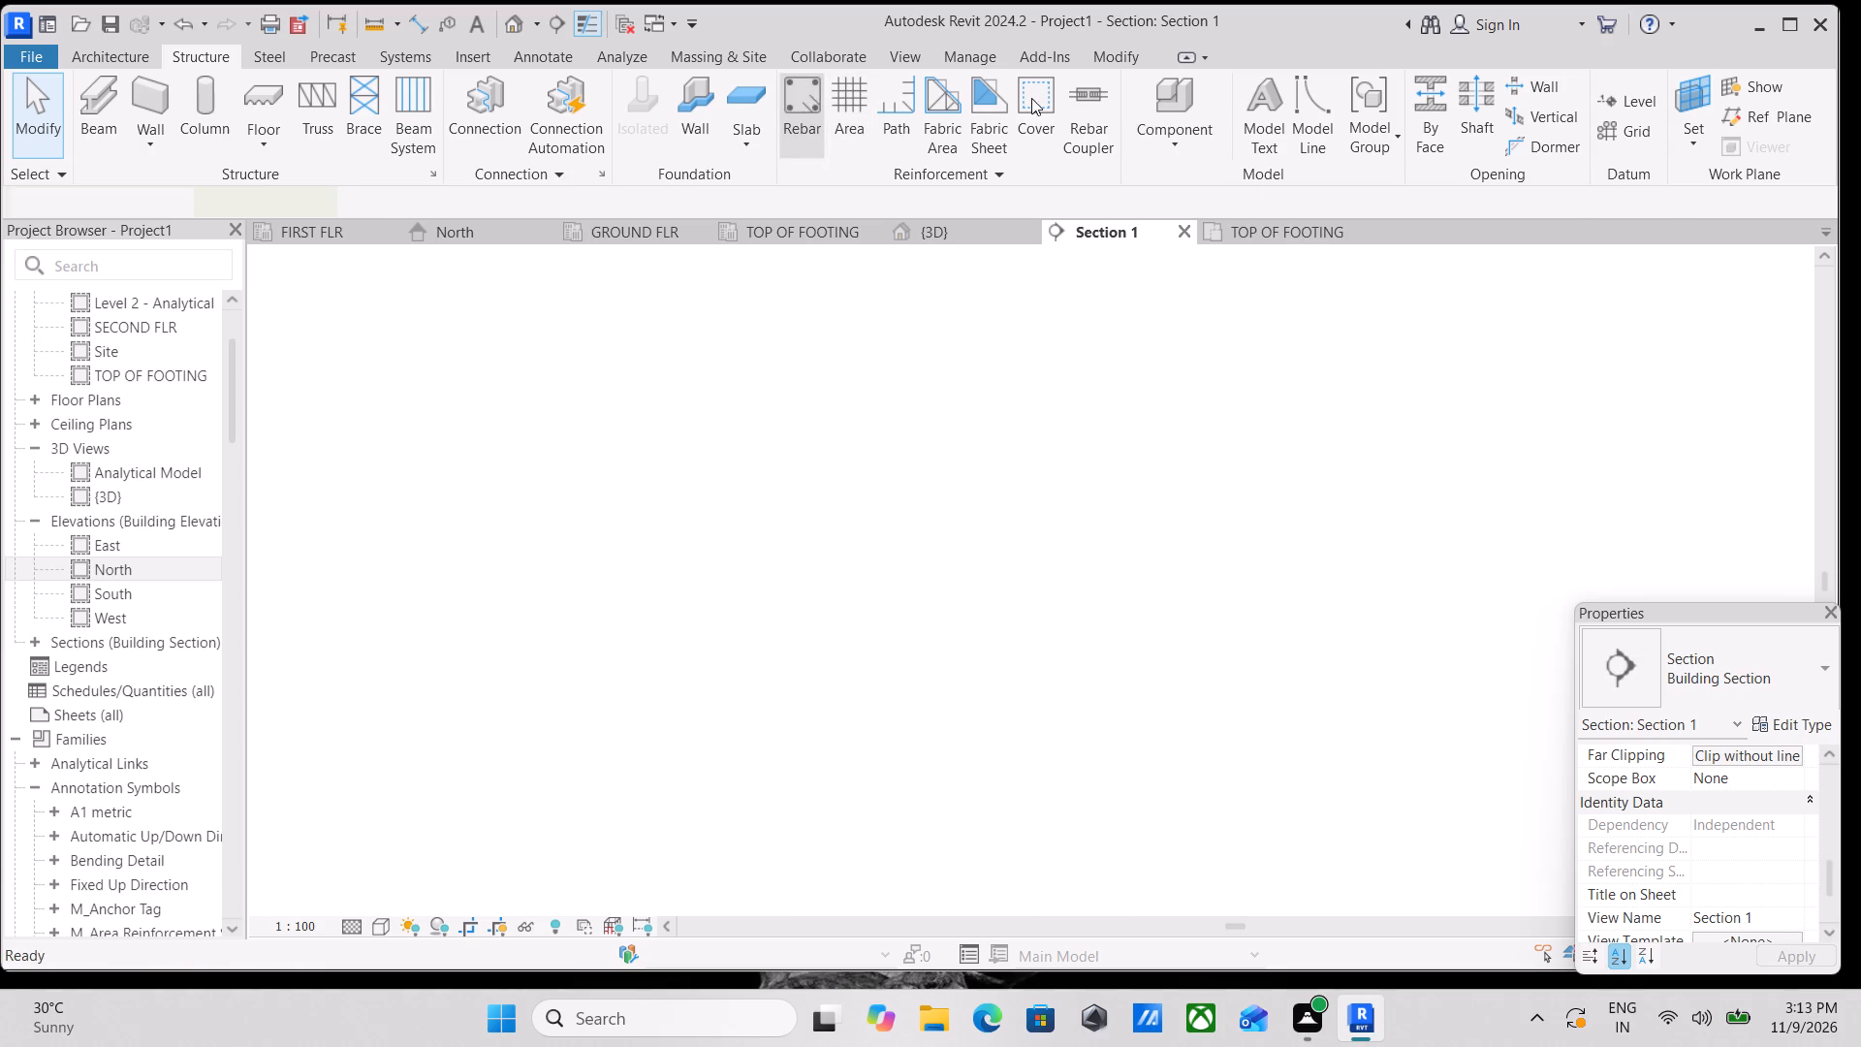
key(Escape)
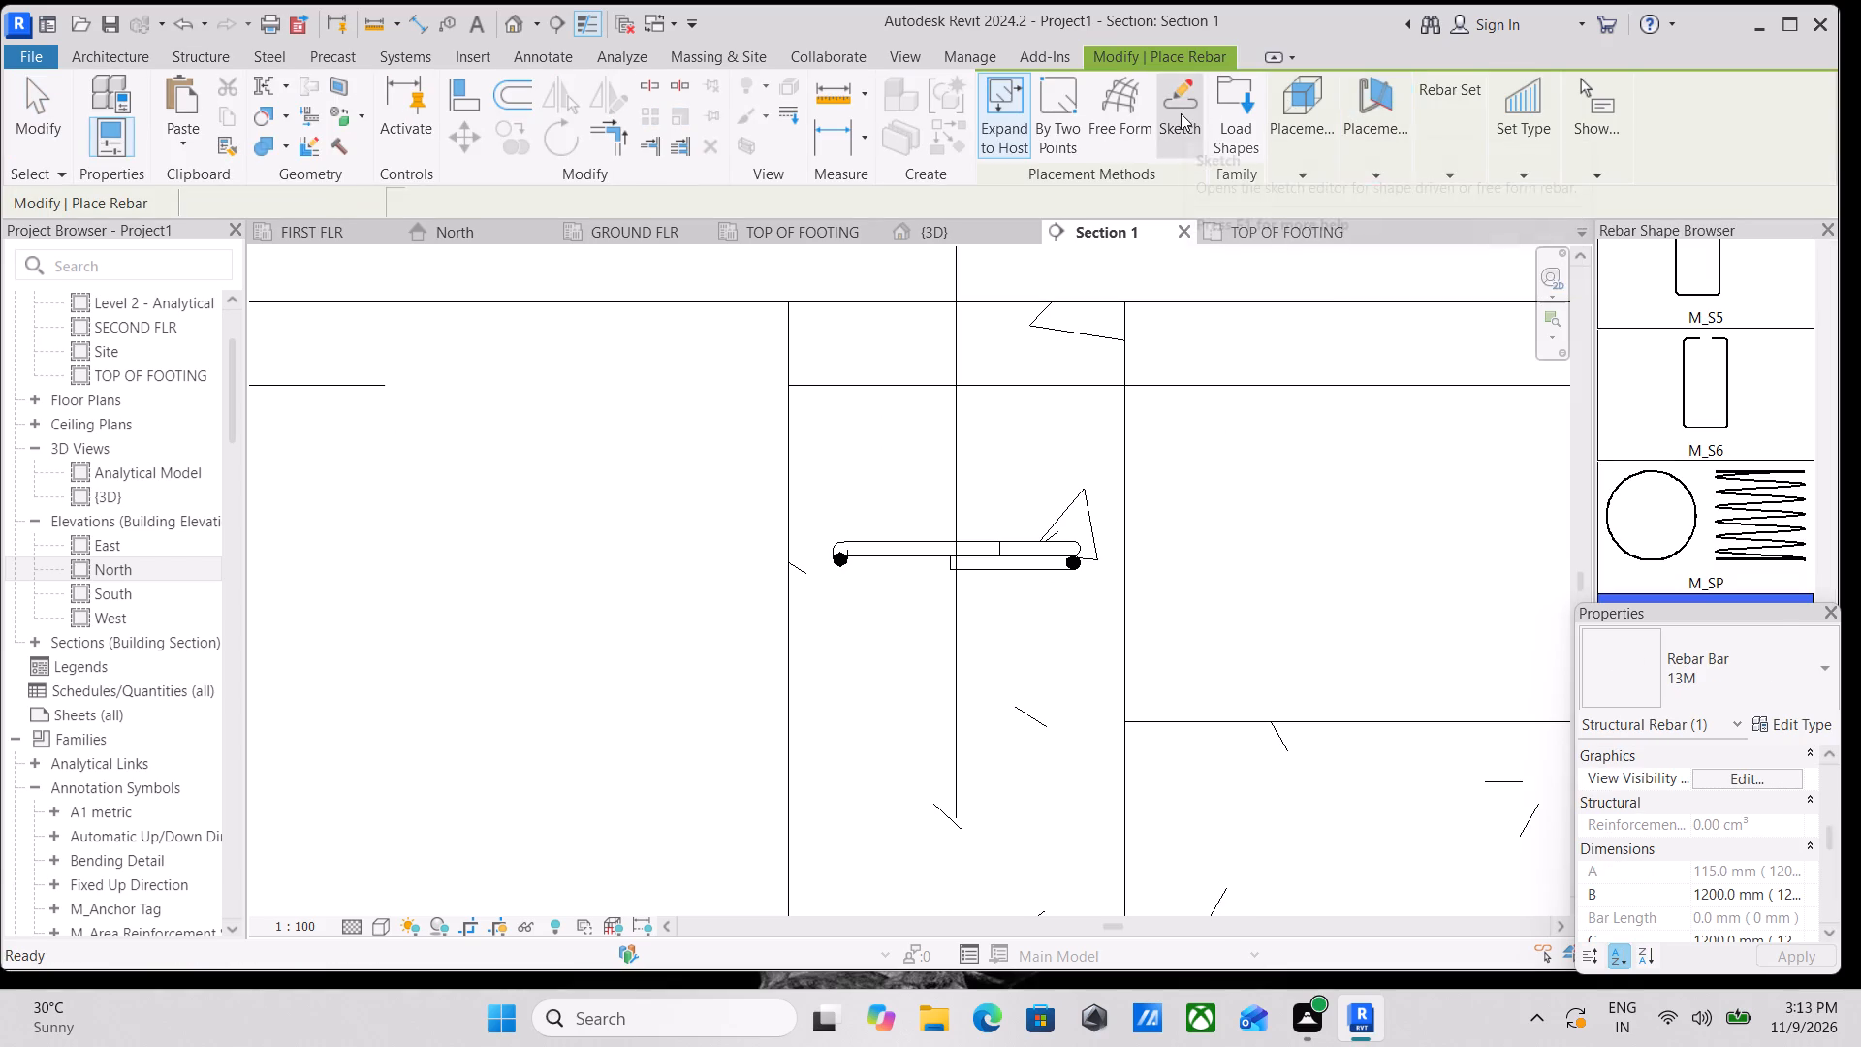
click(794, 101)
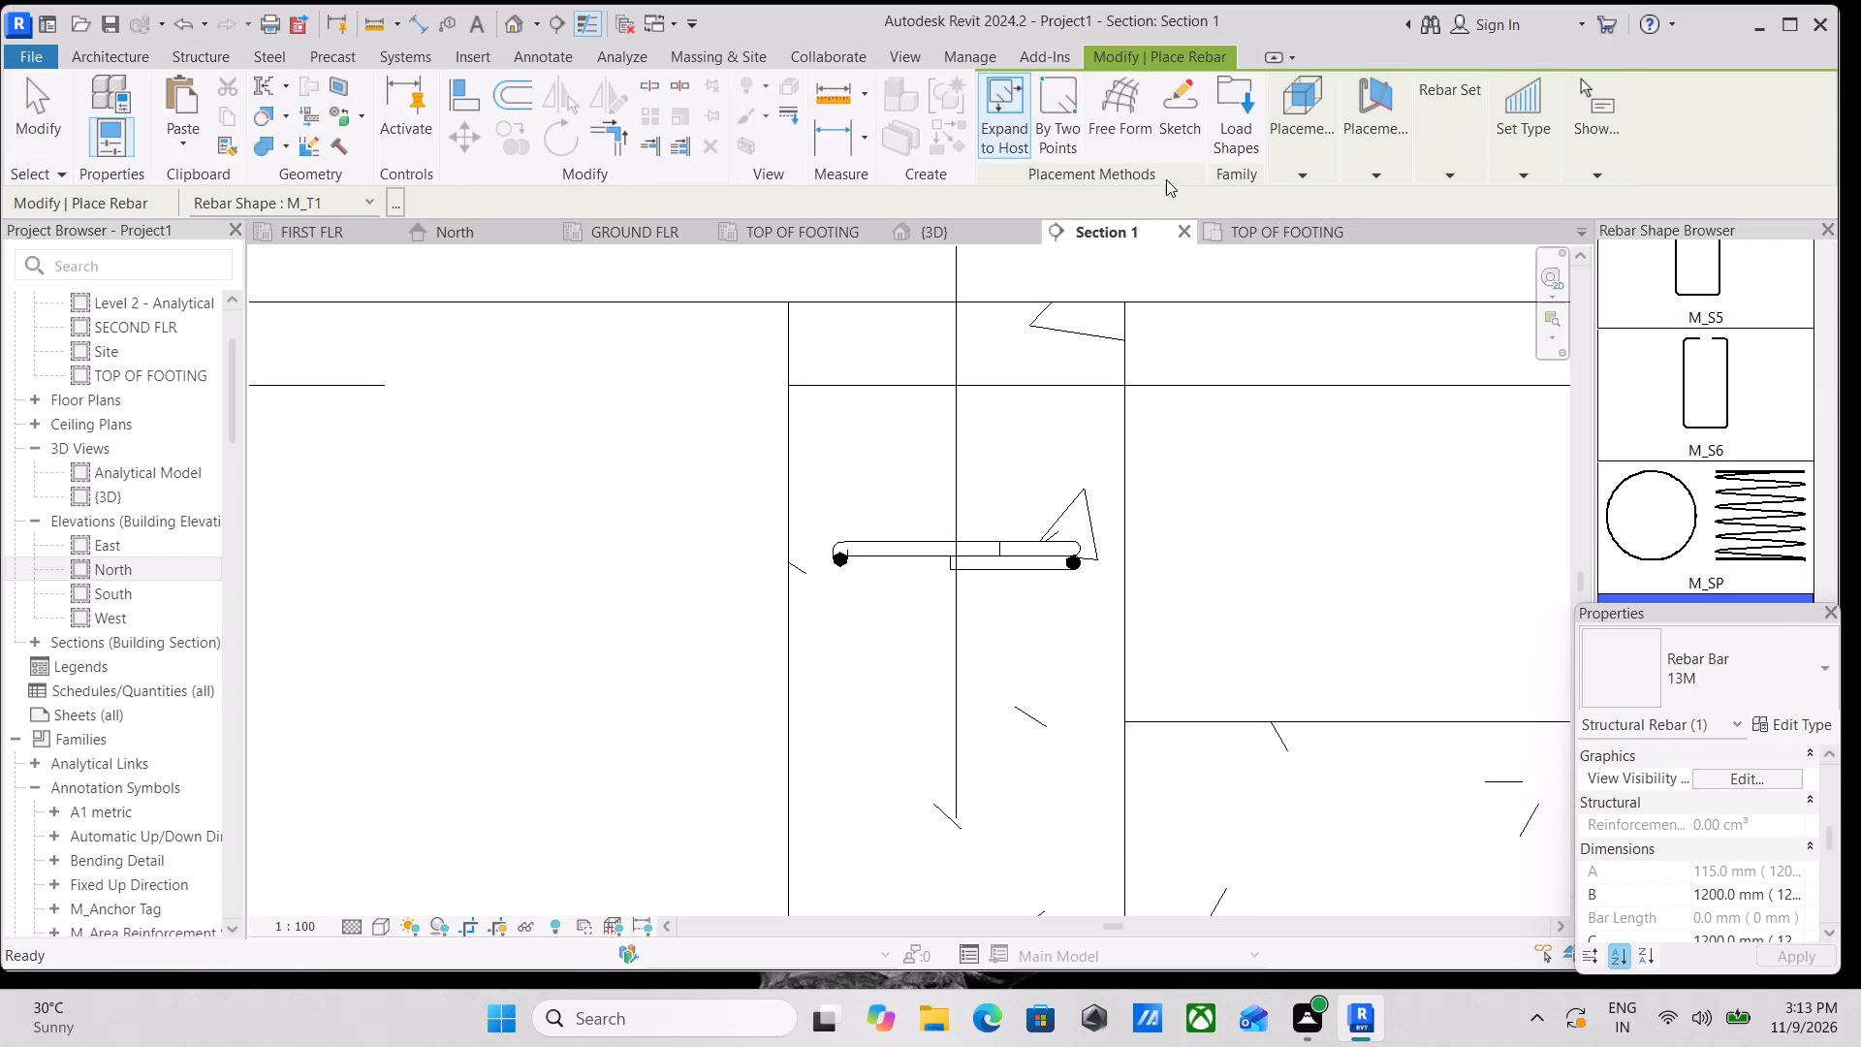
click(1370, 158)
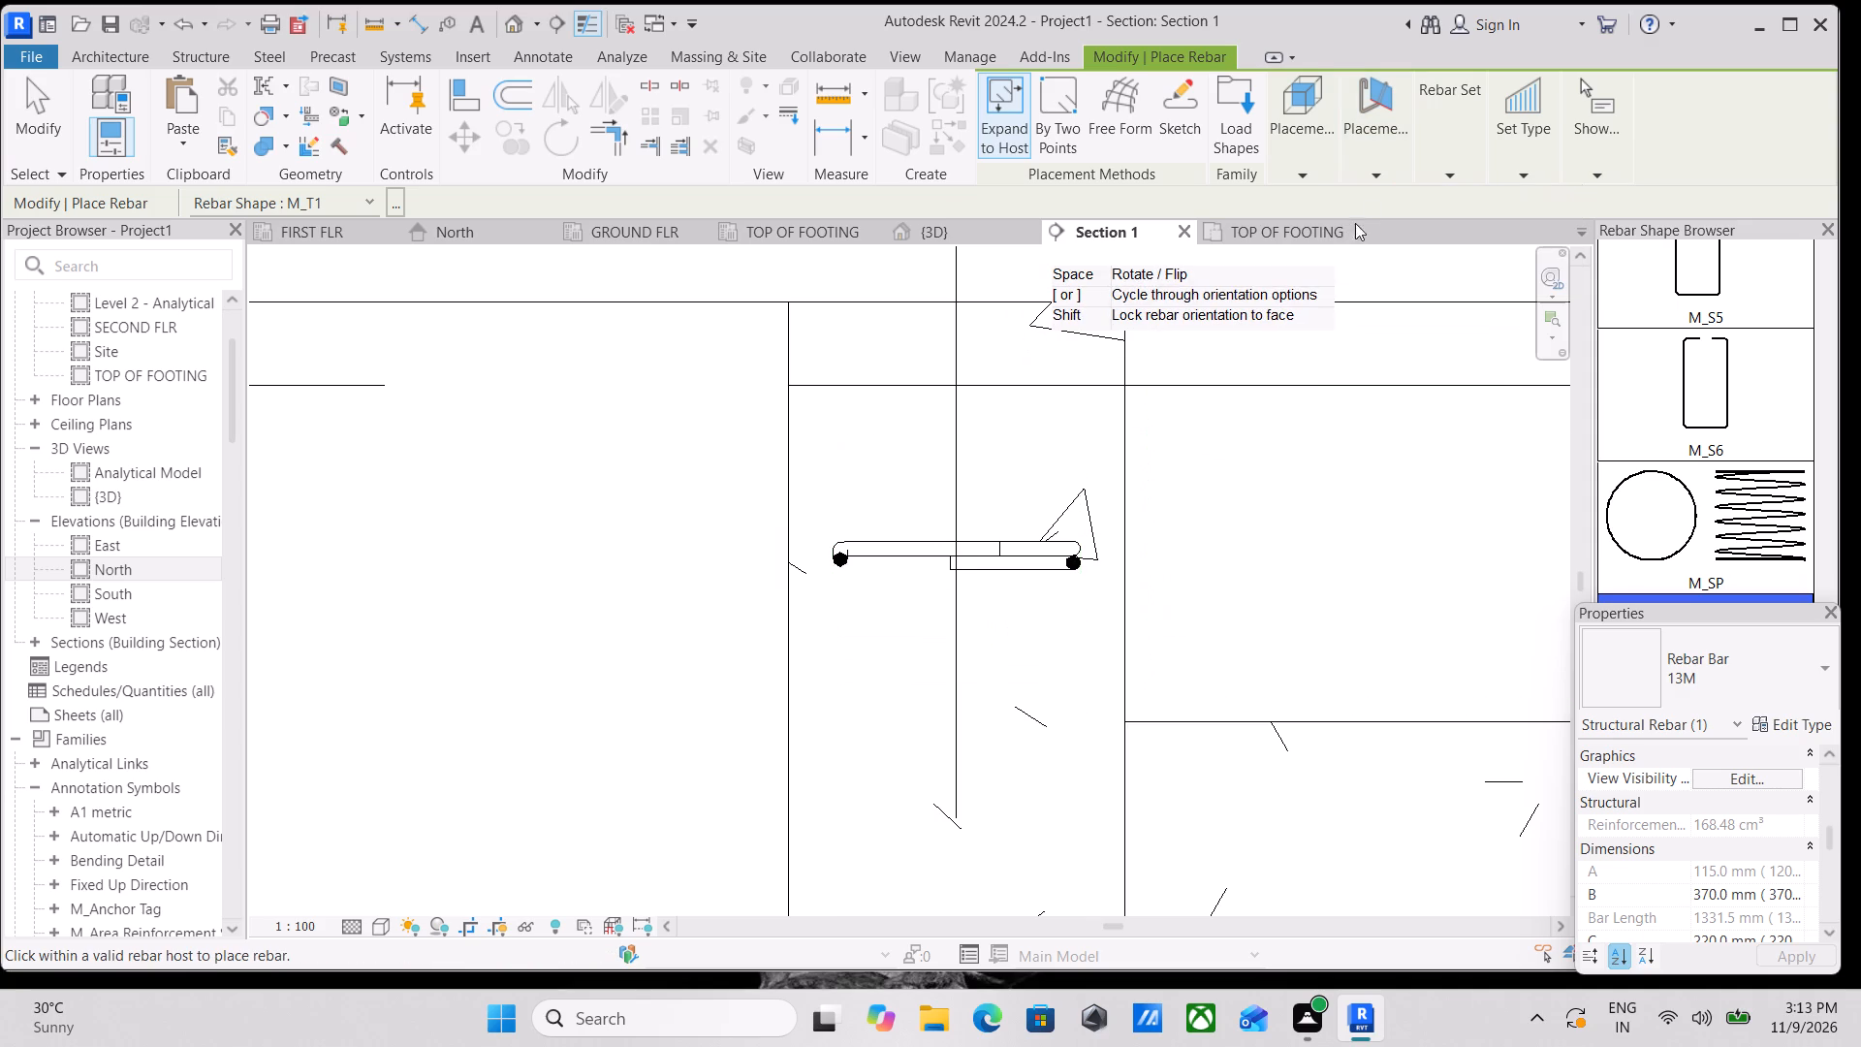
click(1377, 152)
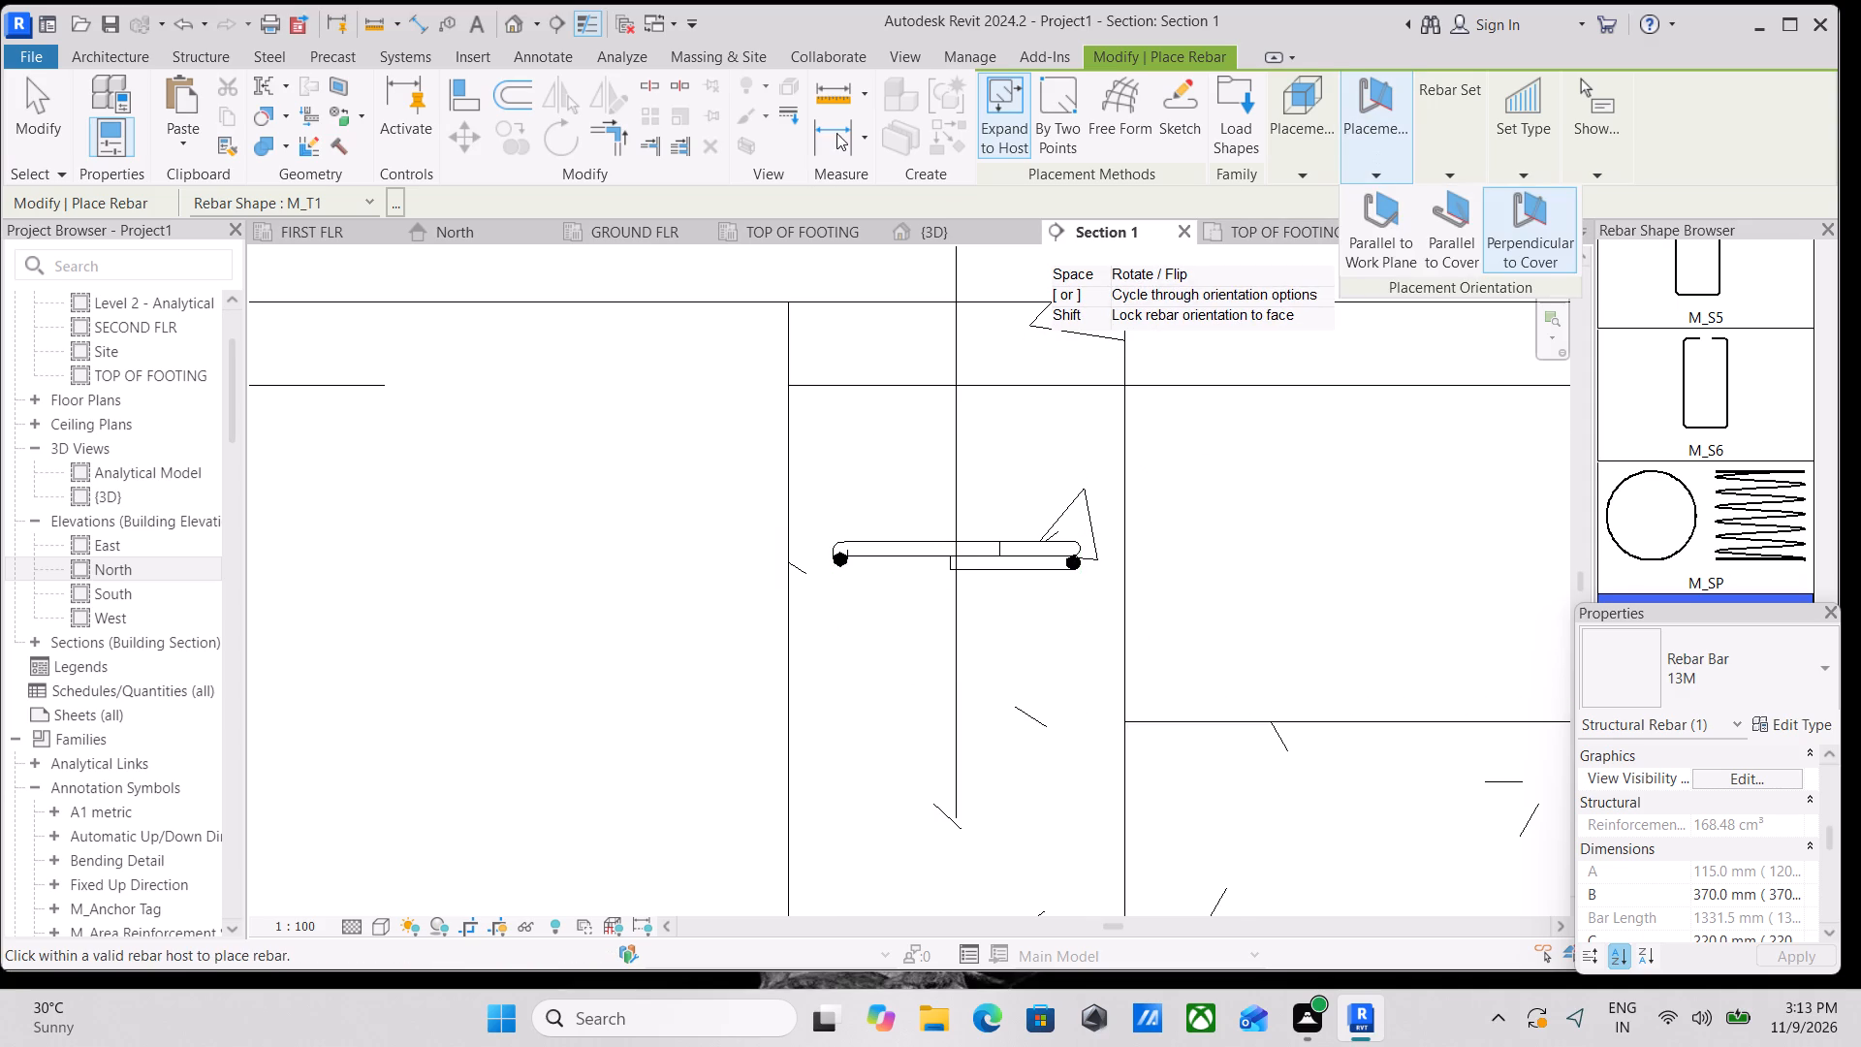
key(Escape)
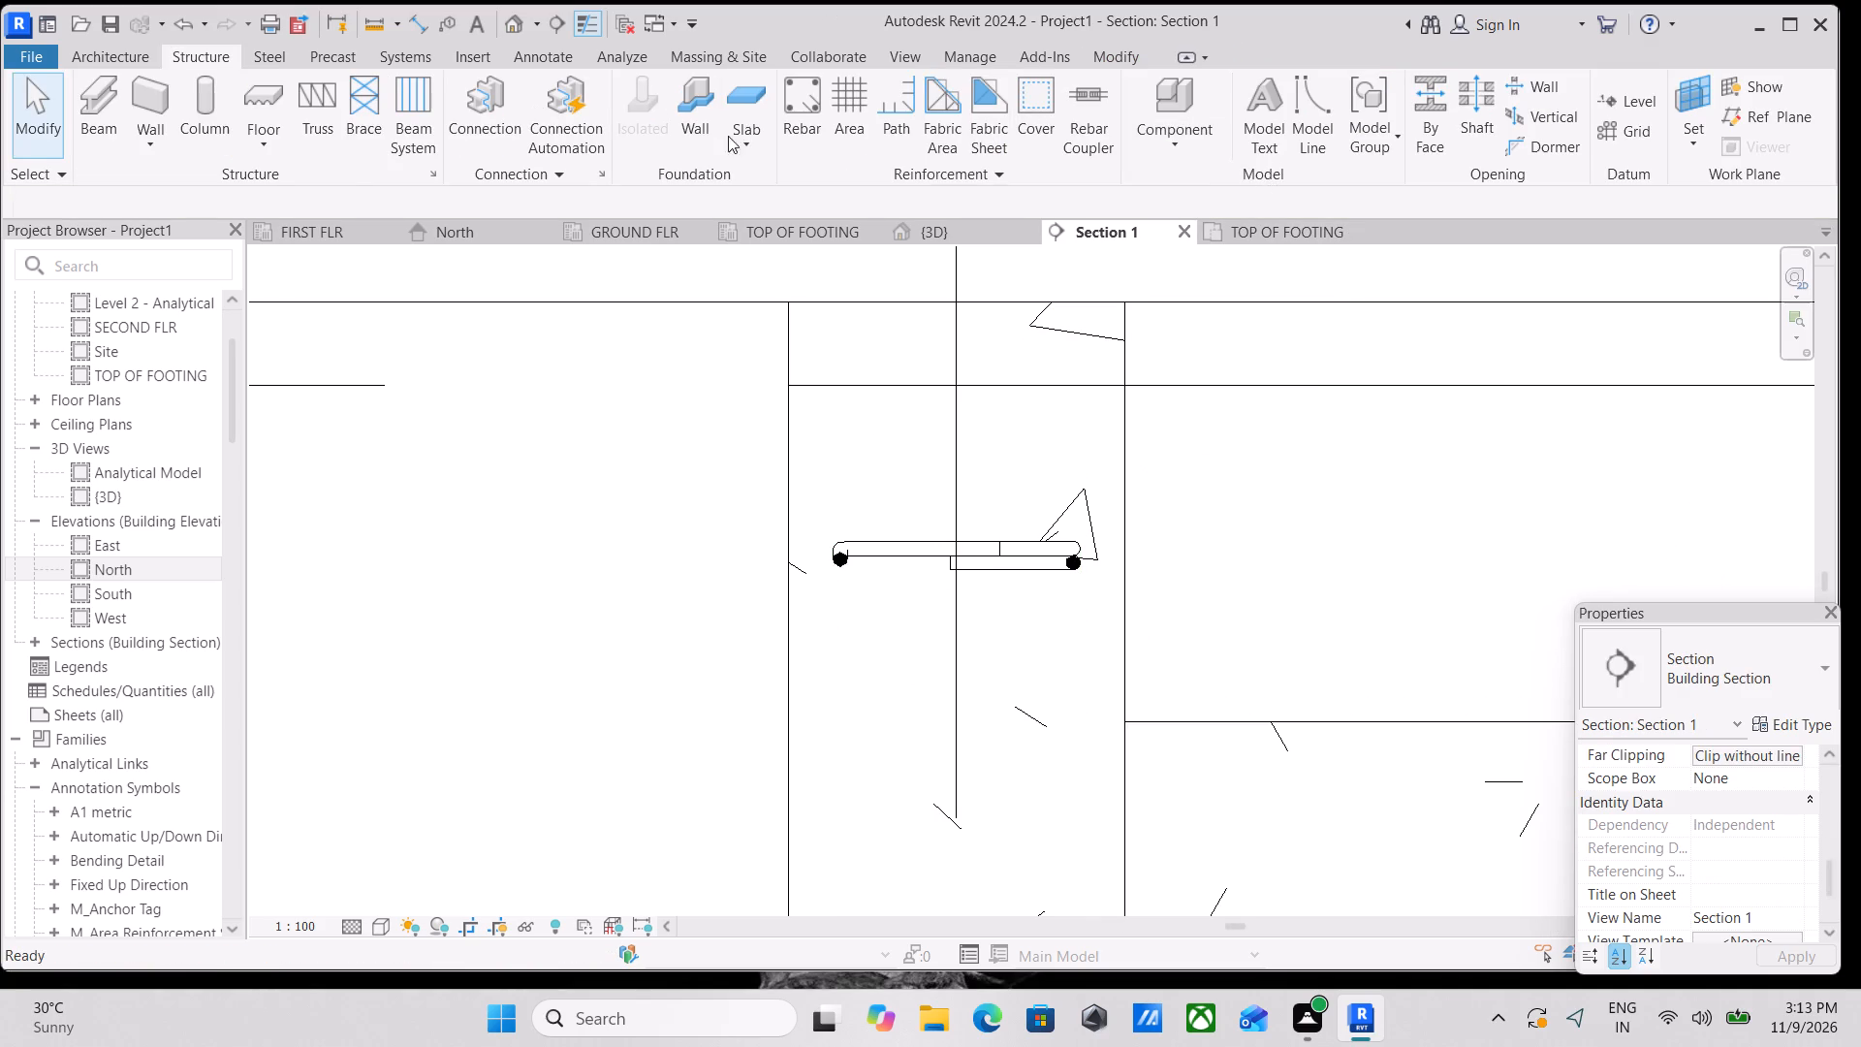
Place a straight 13M bar of shape M_00, parallel to the work plane, vertically inside the column near its inner face in Section 1.
click(789, 104)
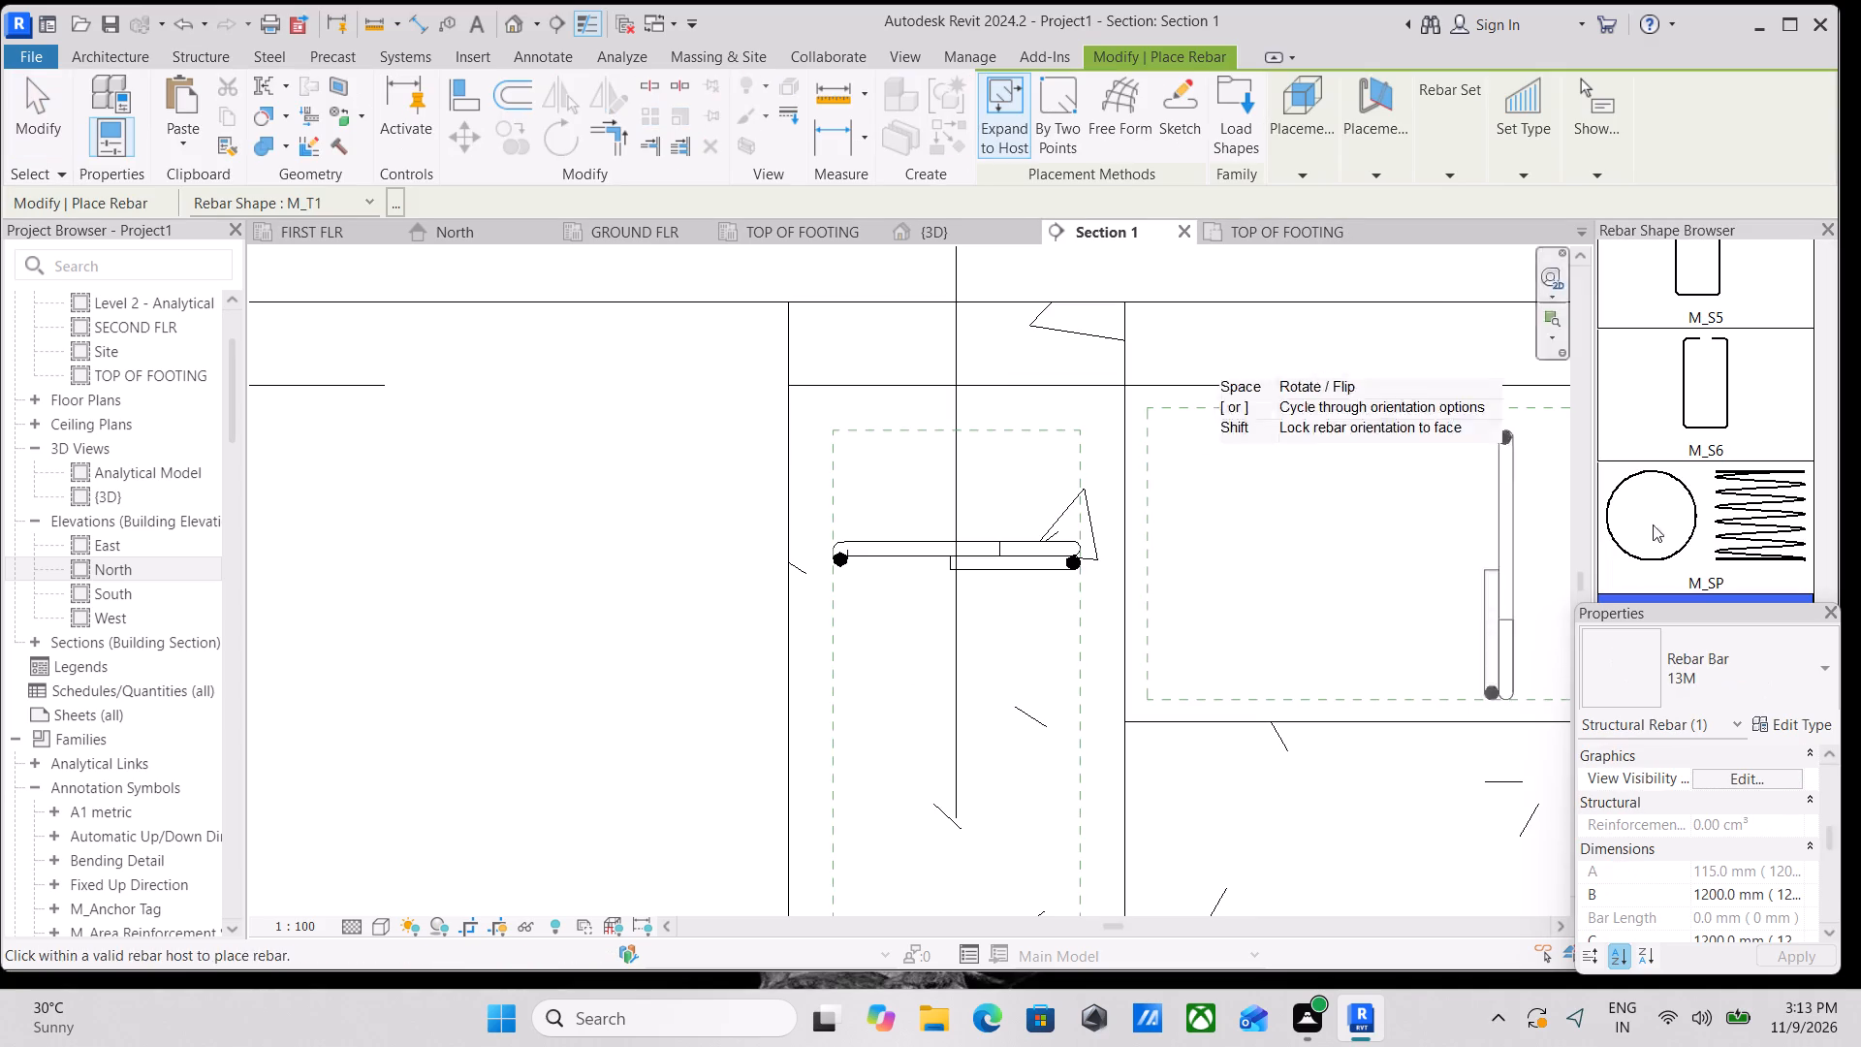
scroll(1722, 323, up, 19)
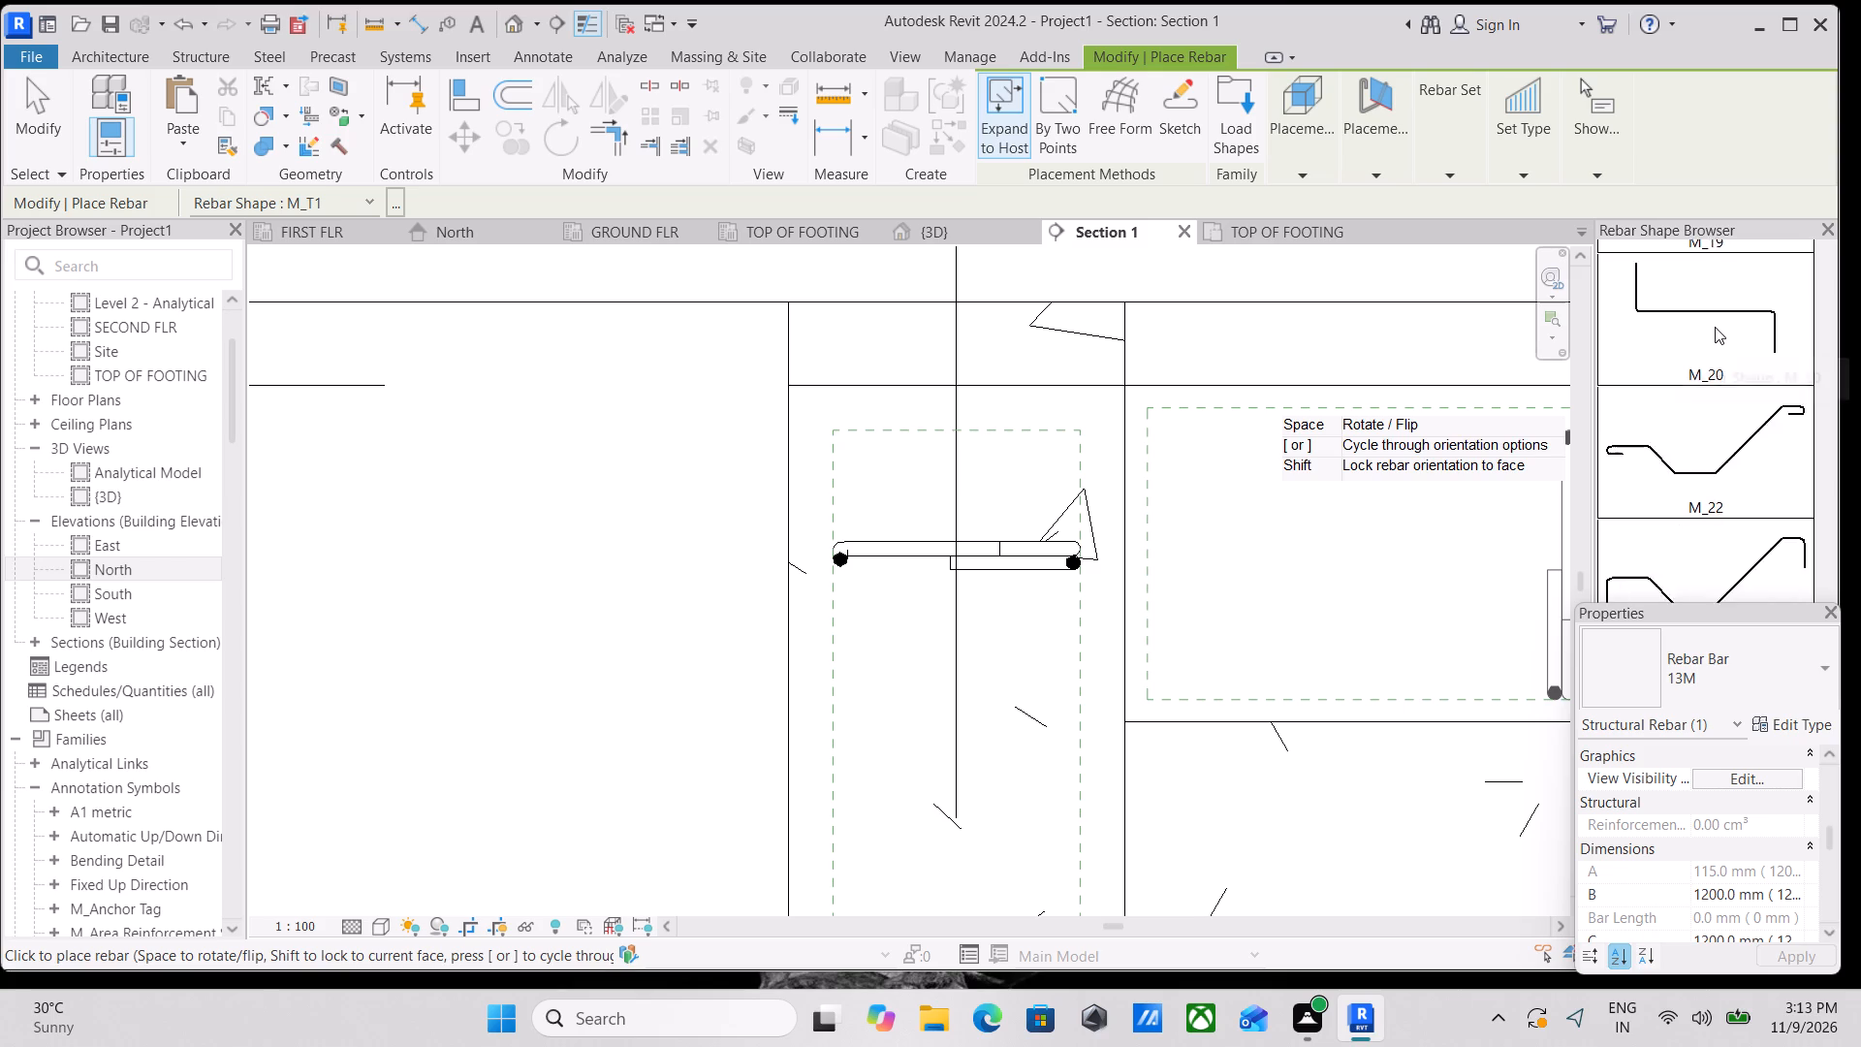
scroll(1715, 327, up, 20)
scroll(1715, 327, up, 20)
scroll(1715, 327, up, 1)
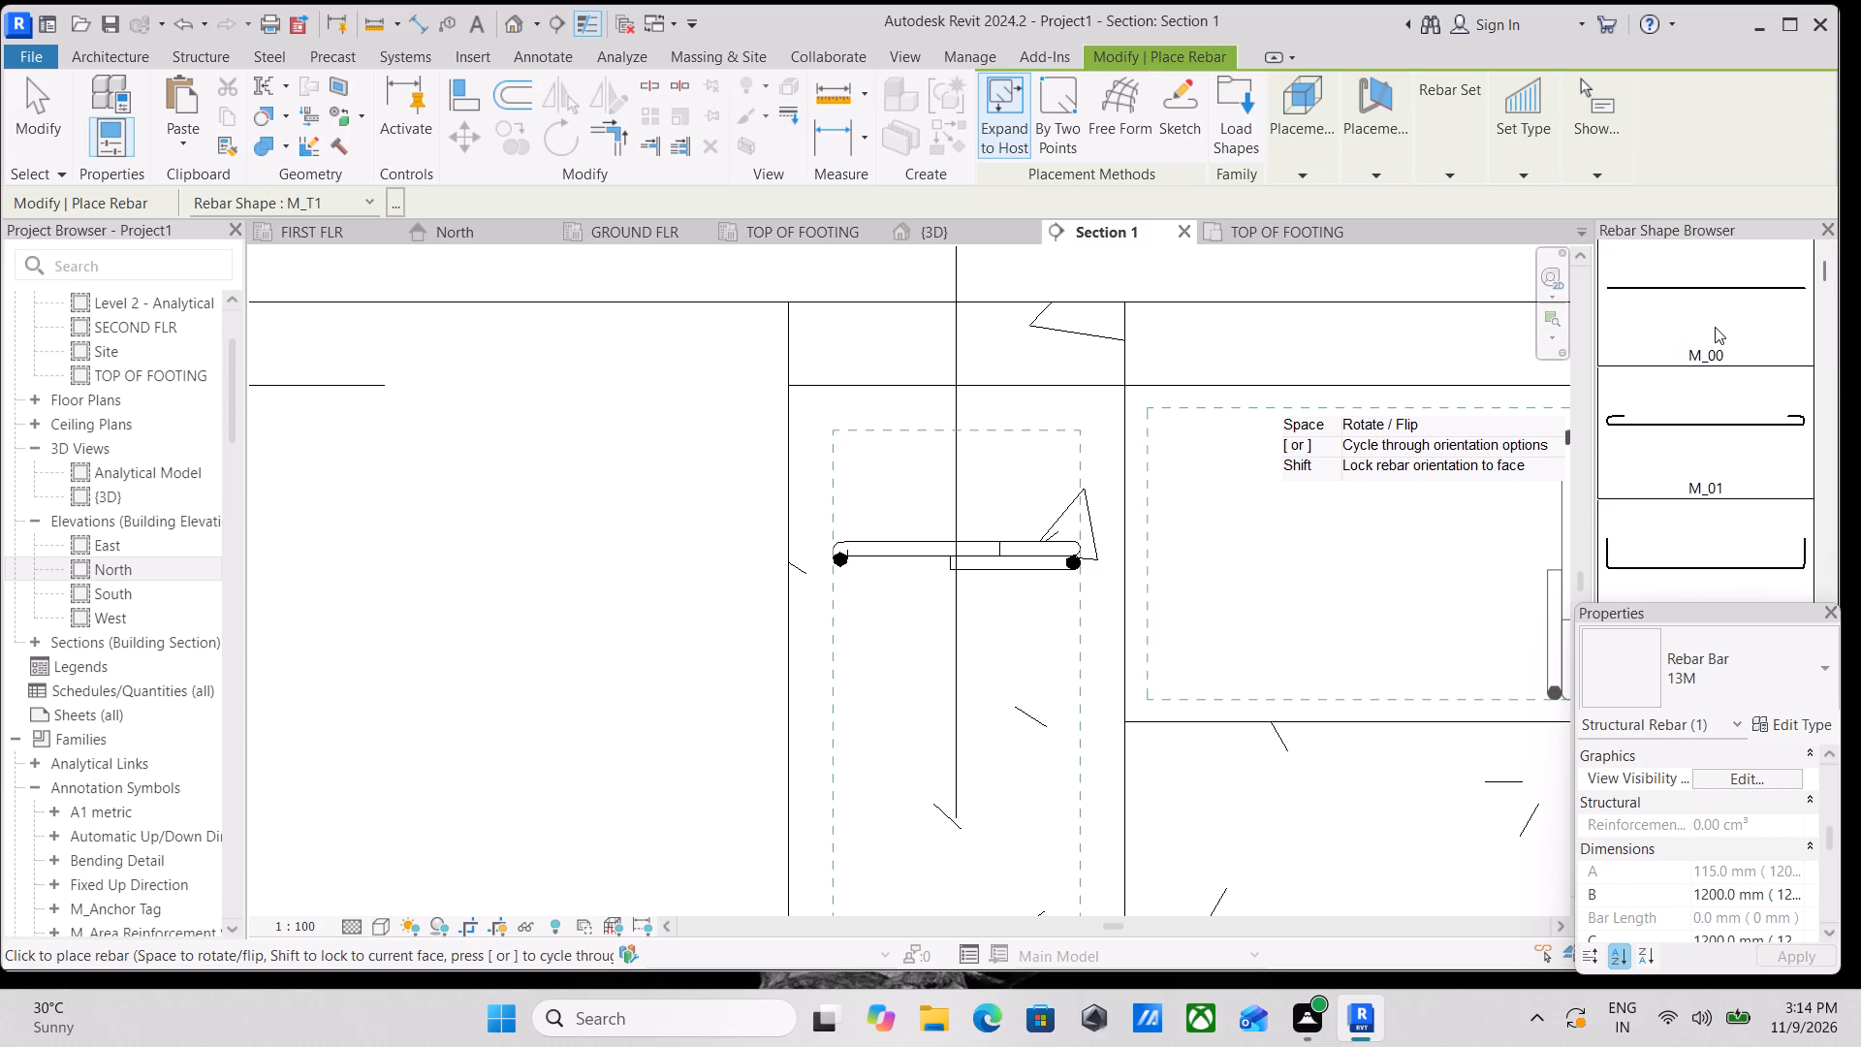
scroll(1715, 327, up, 7)
click(1734, 286)
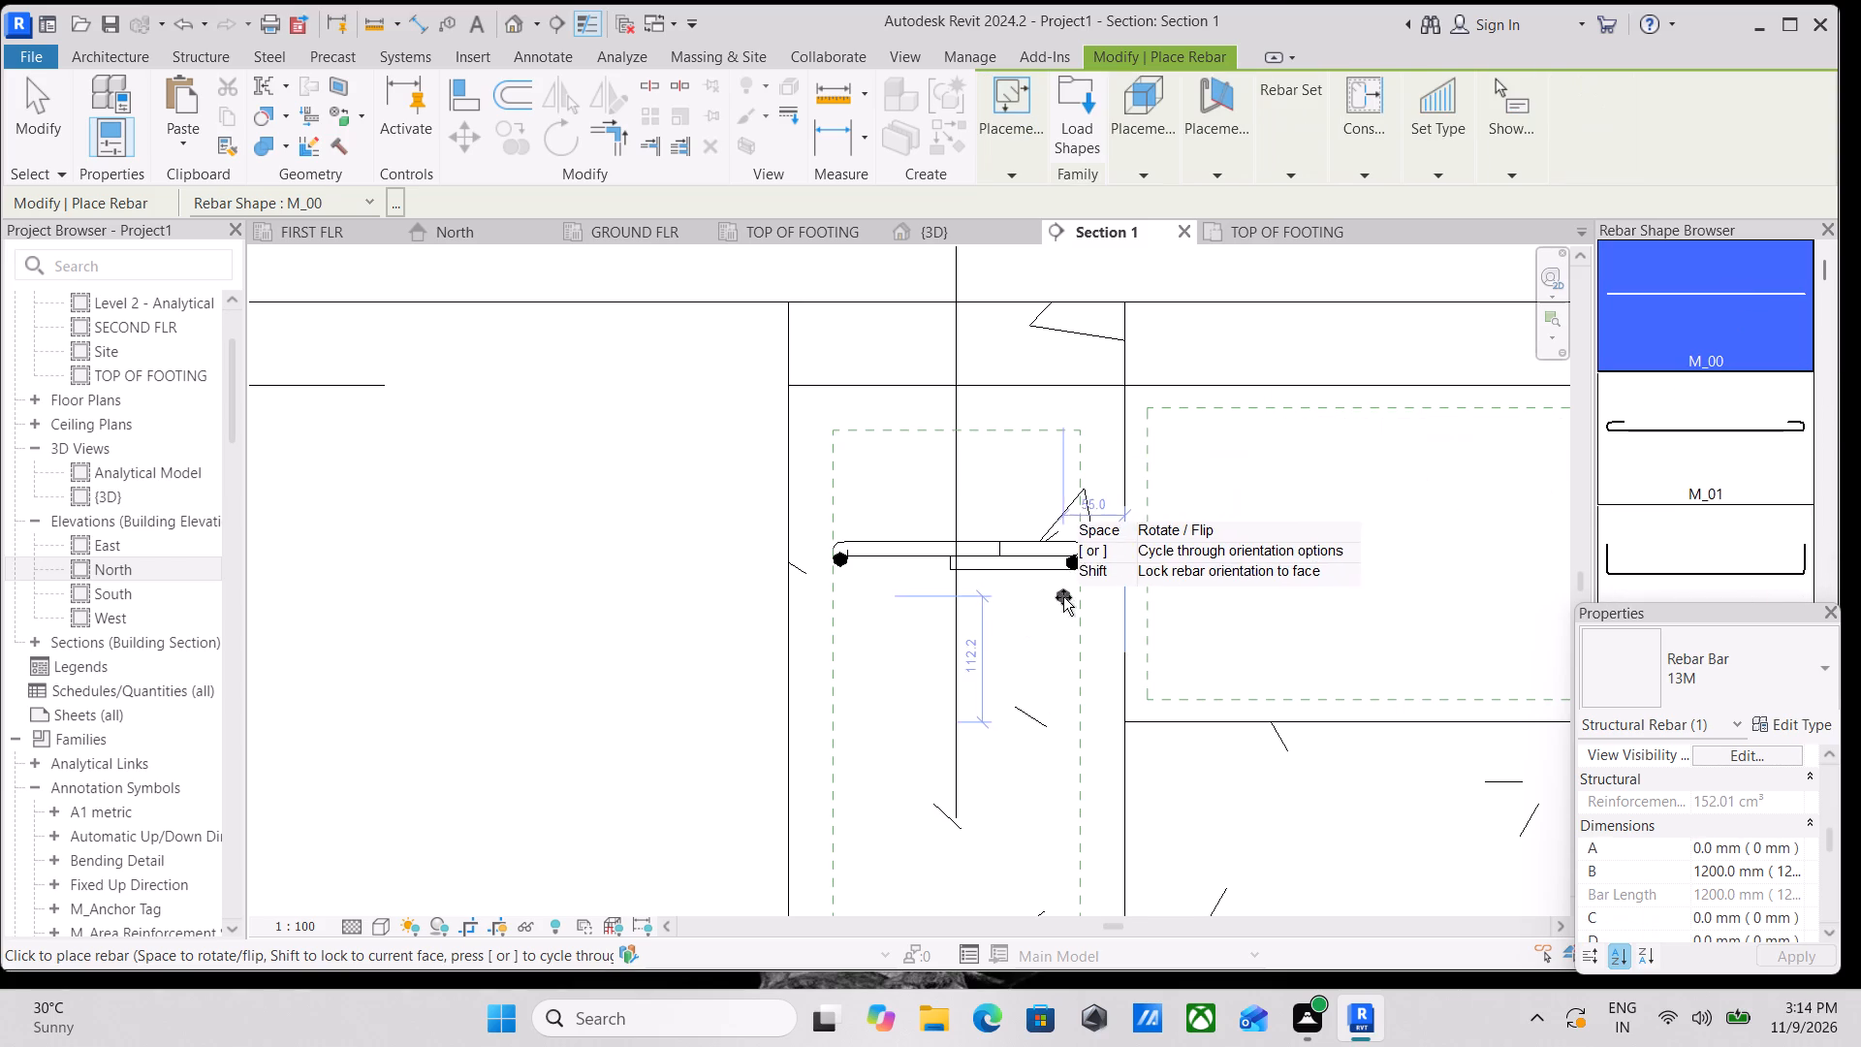
middle_drag(1063, 597, 1070, 557)
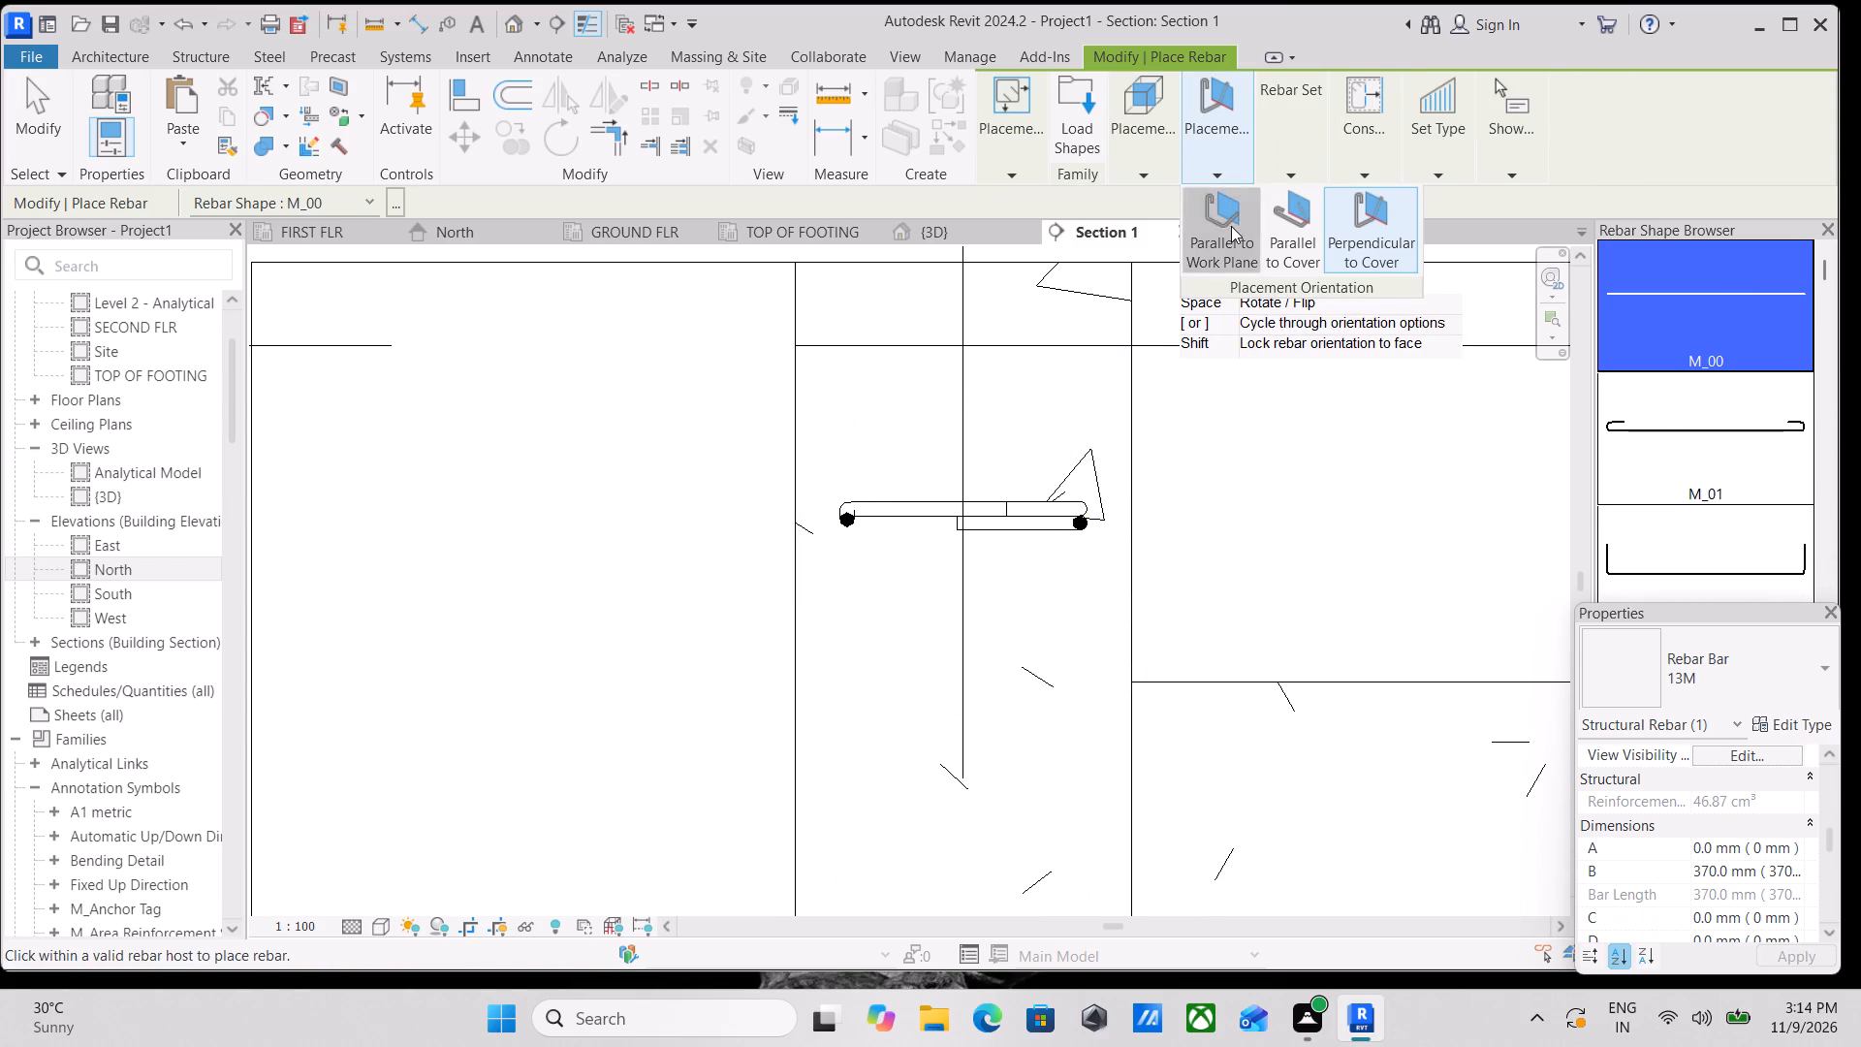
click(1231, 226)
scroll(1049, 486, down, 1)
middle_drag(1049, 486, 1089, 421)
scroll(1057, 476, up, 1)
scroll(1093, 463, down, 1)
middle_drag(1093, 463, 1175, 328)
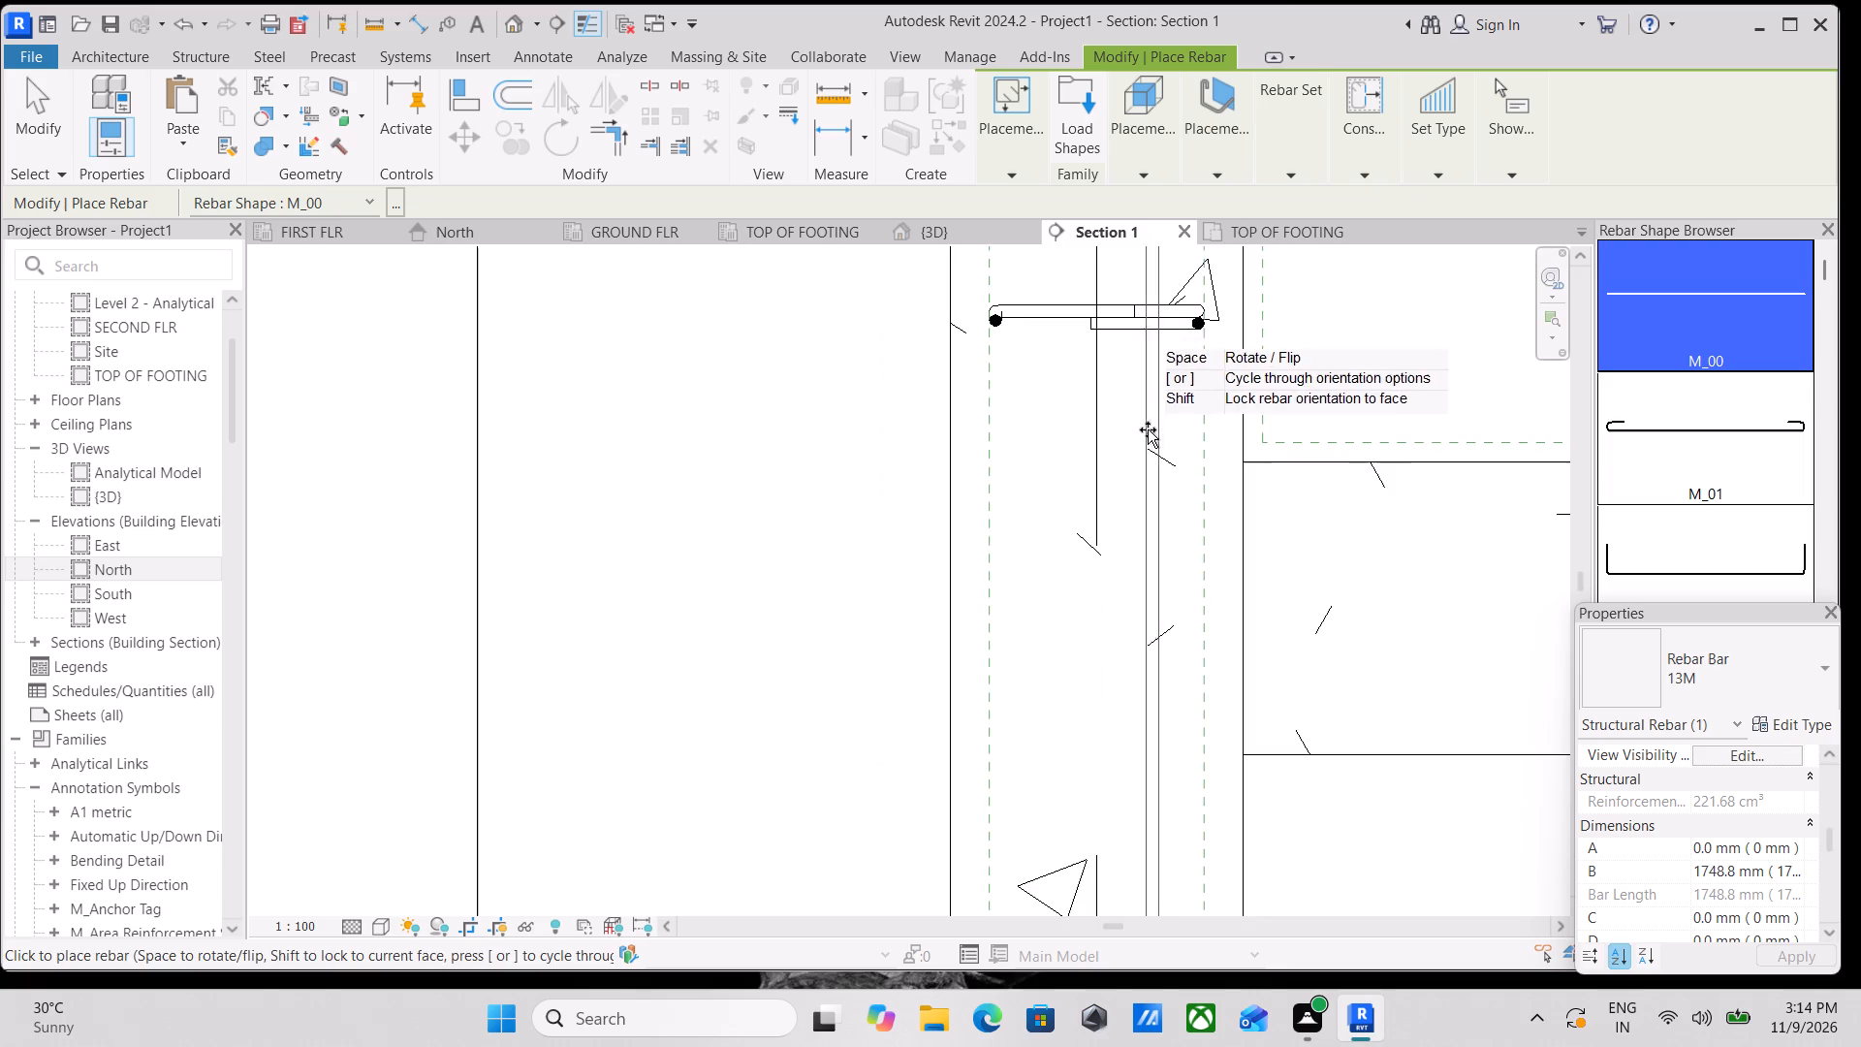
scroll(1148, 430, down, 1)
middle_drag(1148, 430, 1198, 357)
scroll(1200, 356, down, 3)
middle_drag(1200, 356, 1138, 356)
scroll(1137, 356, down, 3)
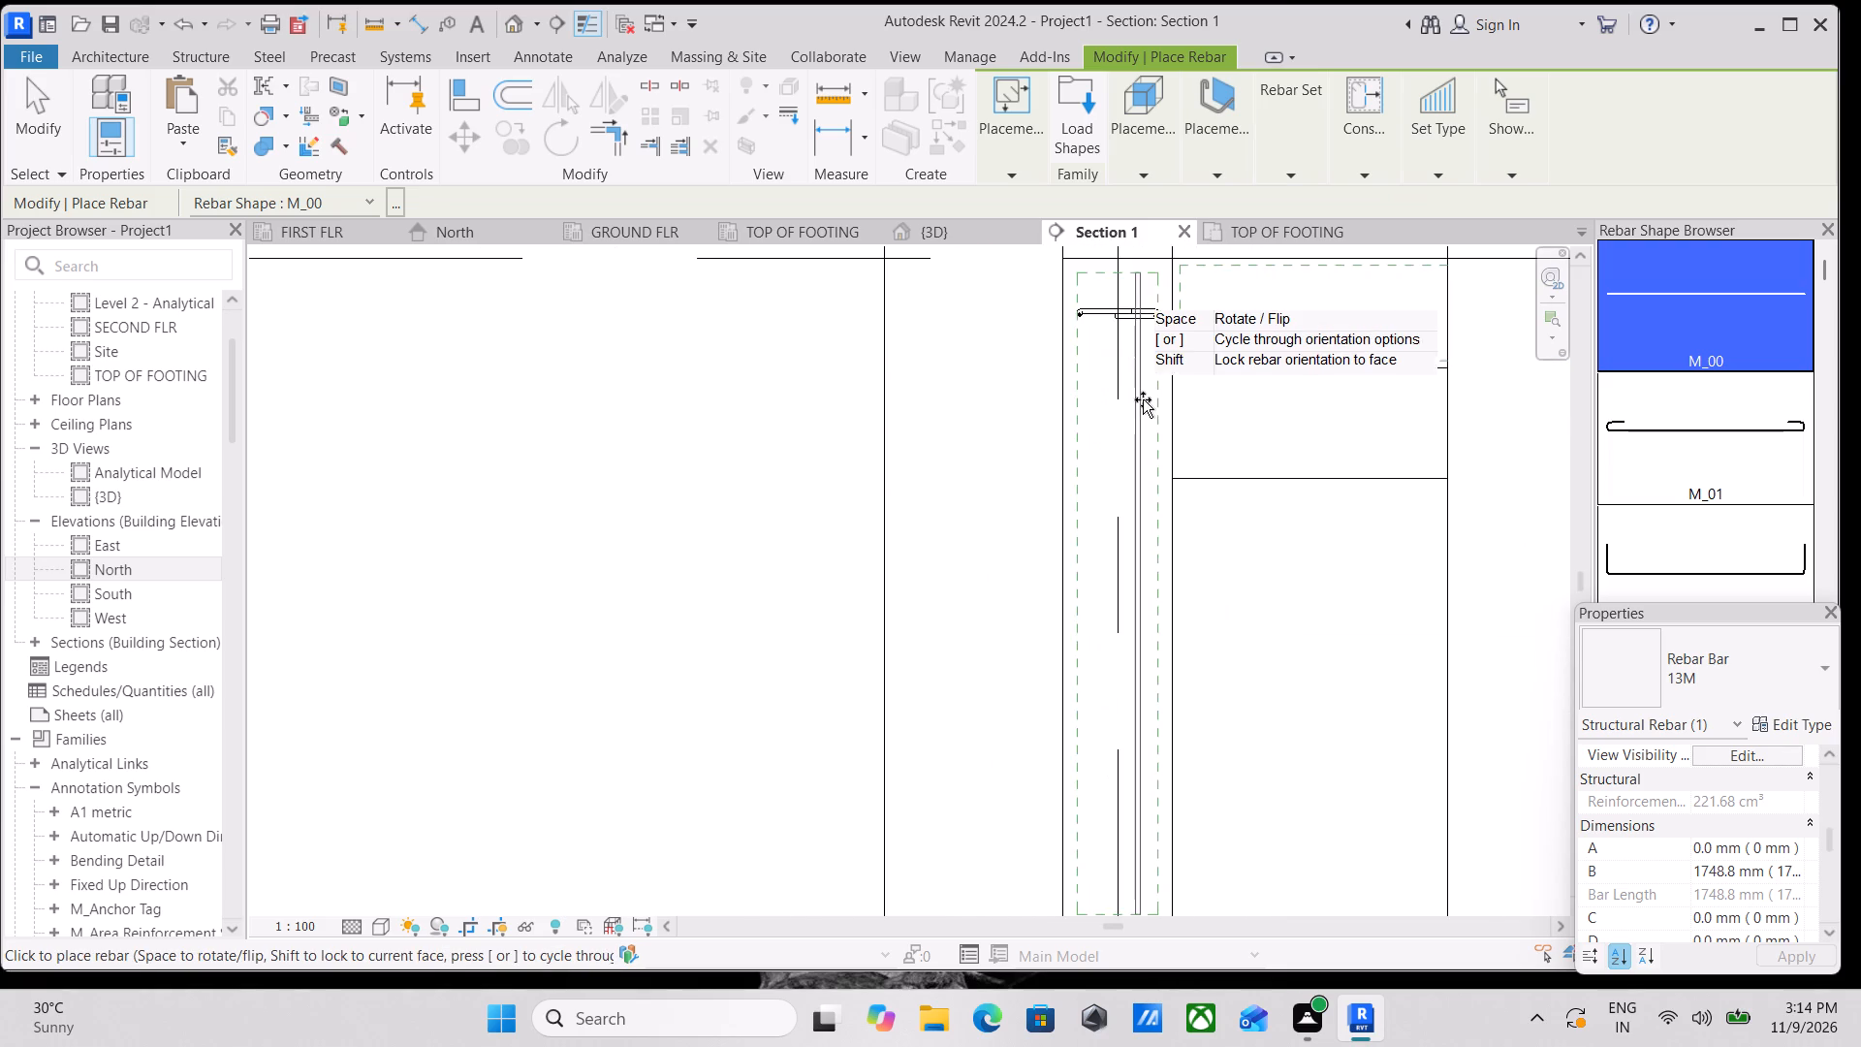
scroll(1143, 400, down, 2)
middle_drag(1143, 400, 1141, 359)
middle_drag(1141, 359, 1112, 559)
scroll(1112, 559, up, 3)
scroll(1124, 453, up, 2)
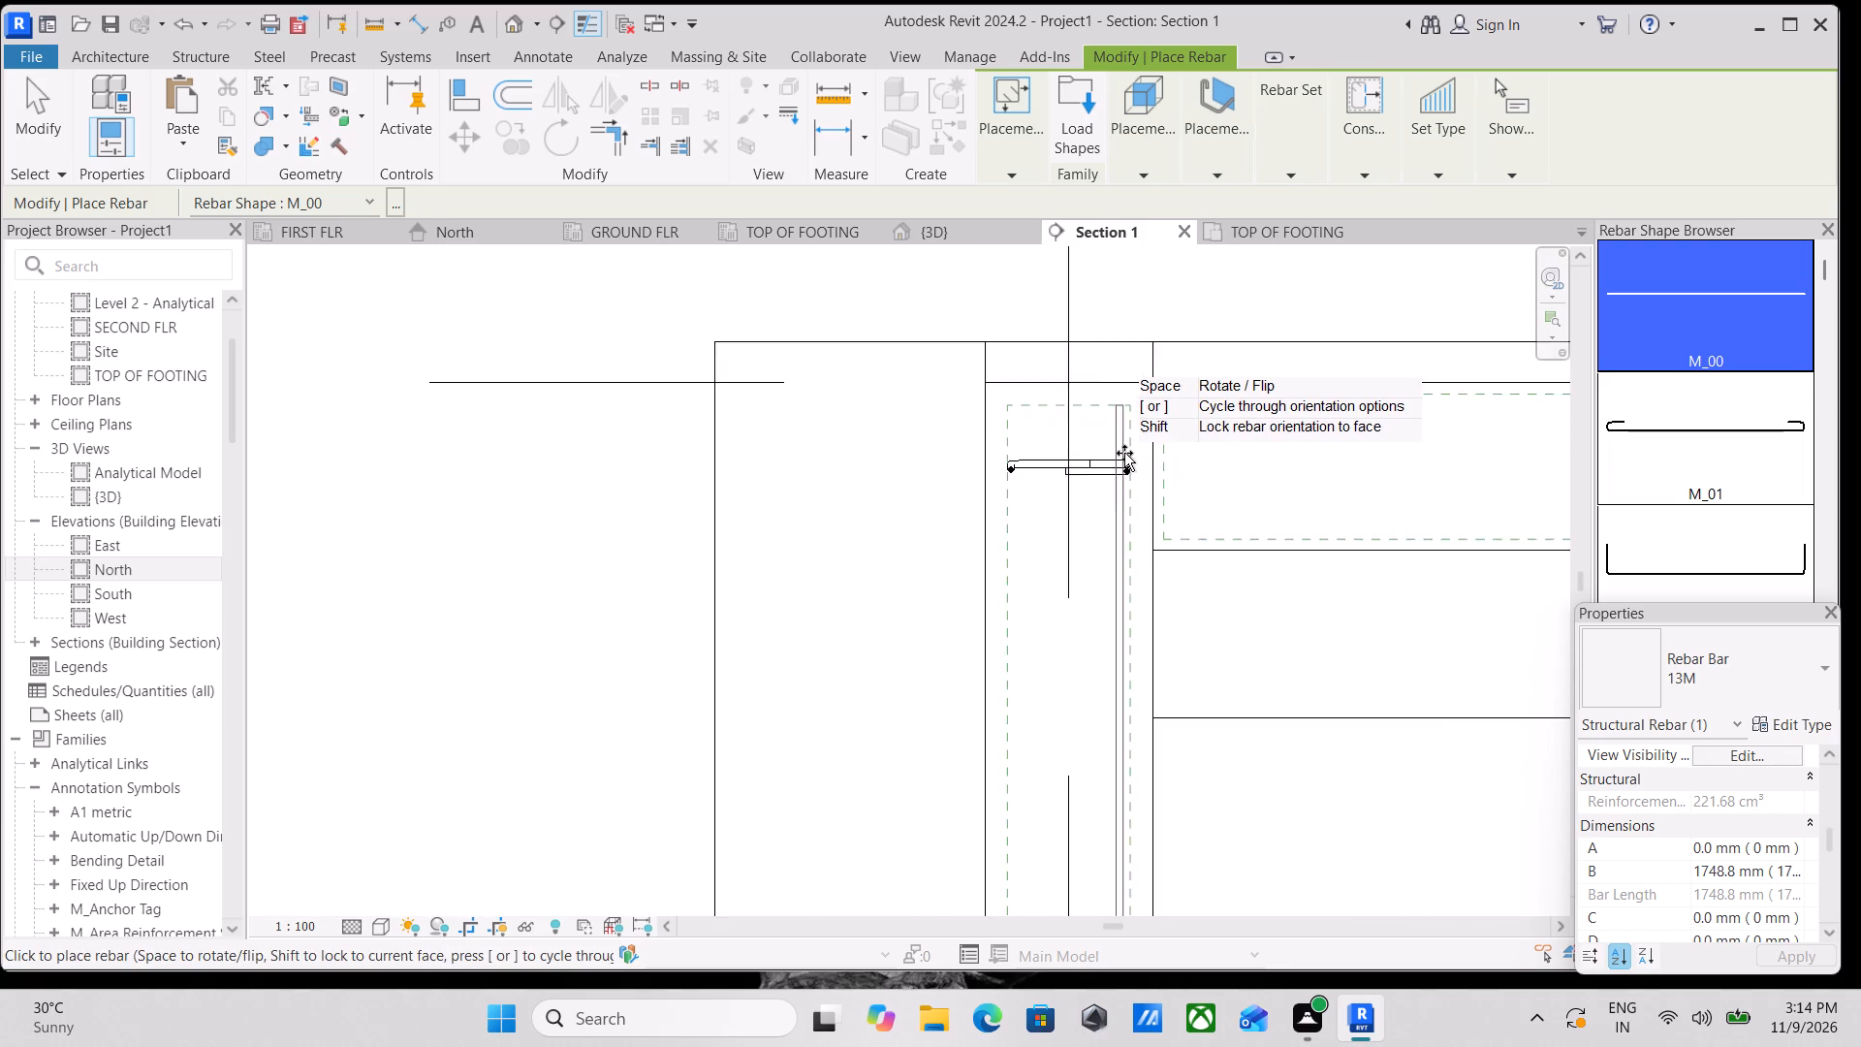
scroll(1124, 453, up, 6)
click(1112, 428)
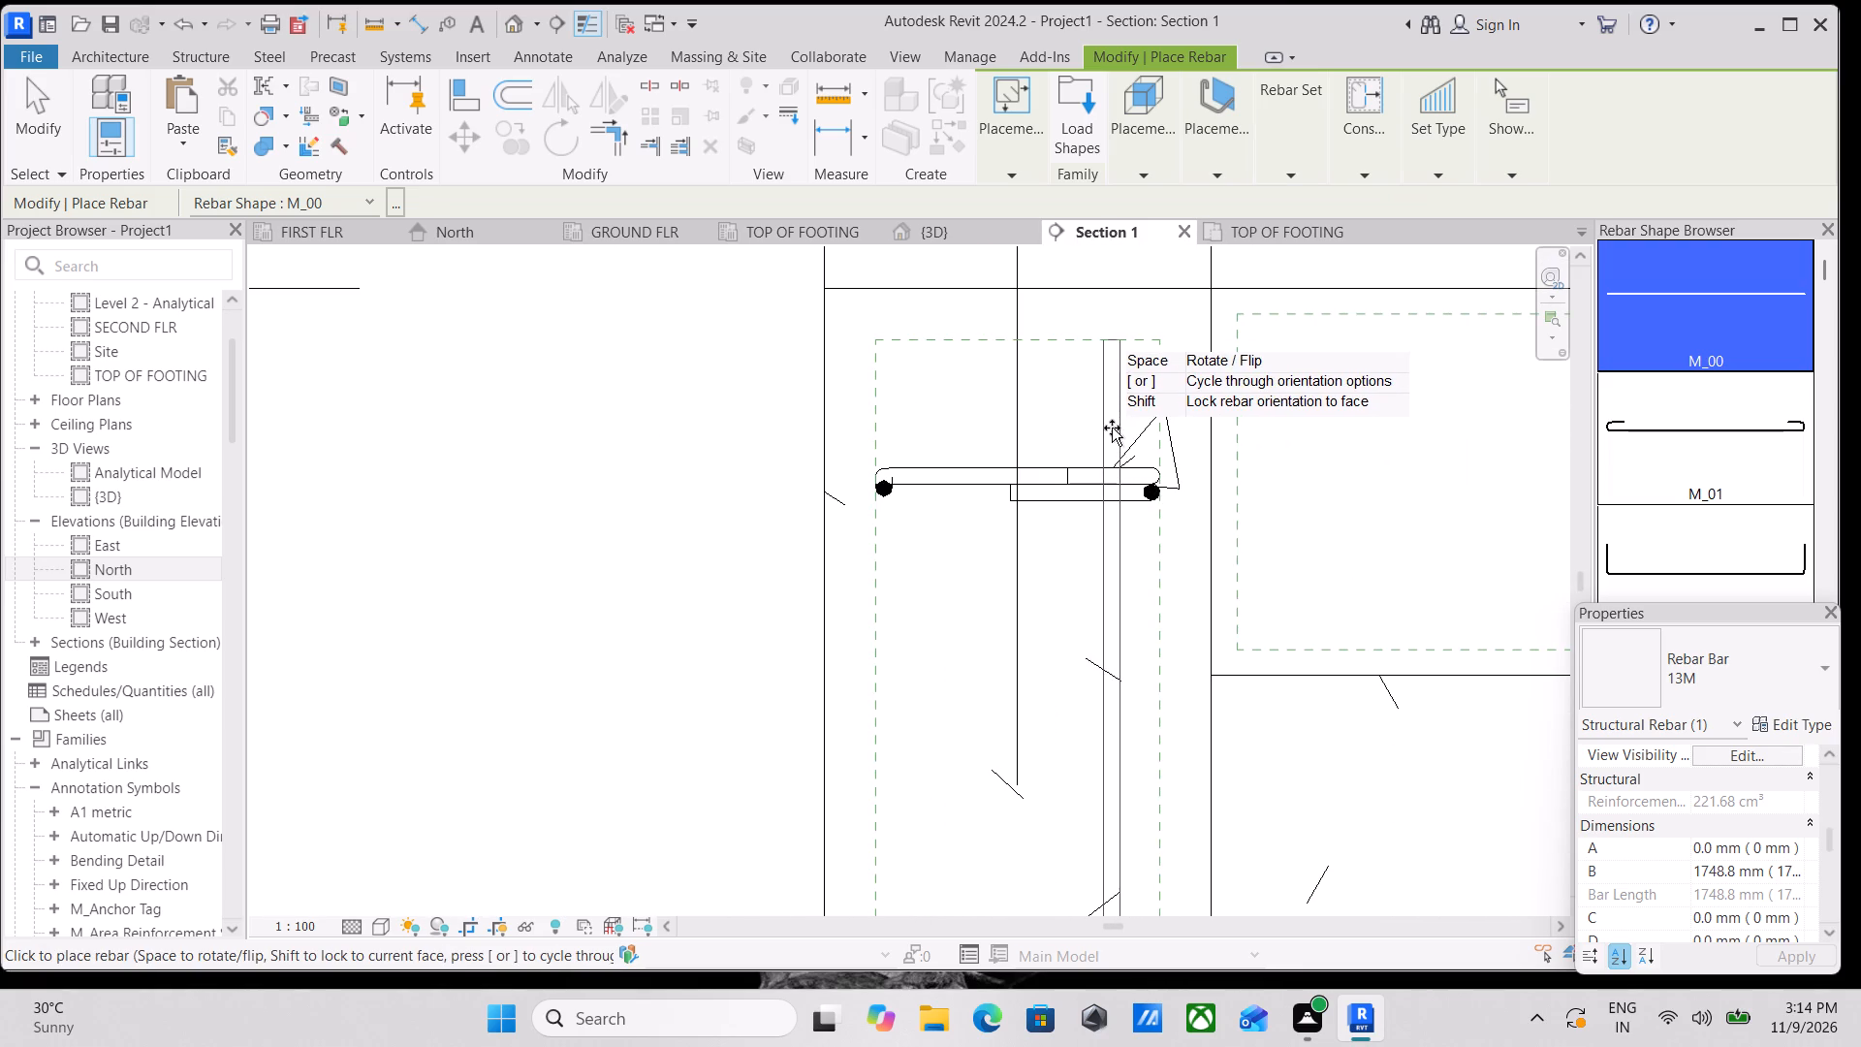
key(Escape)
key(Escape)
Make the column's vertical M_00 bar unobscured in the {3D} view.
scroll(1110, 417, up, 2)
click(1114, 415)
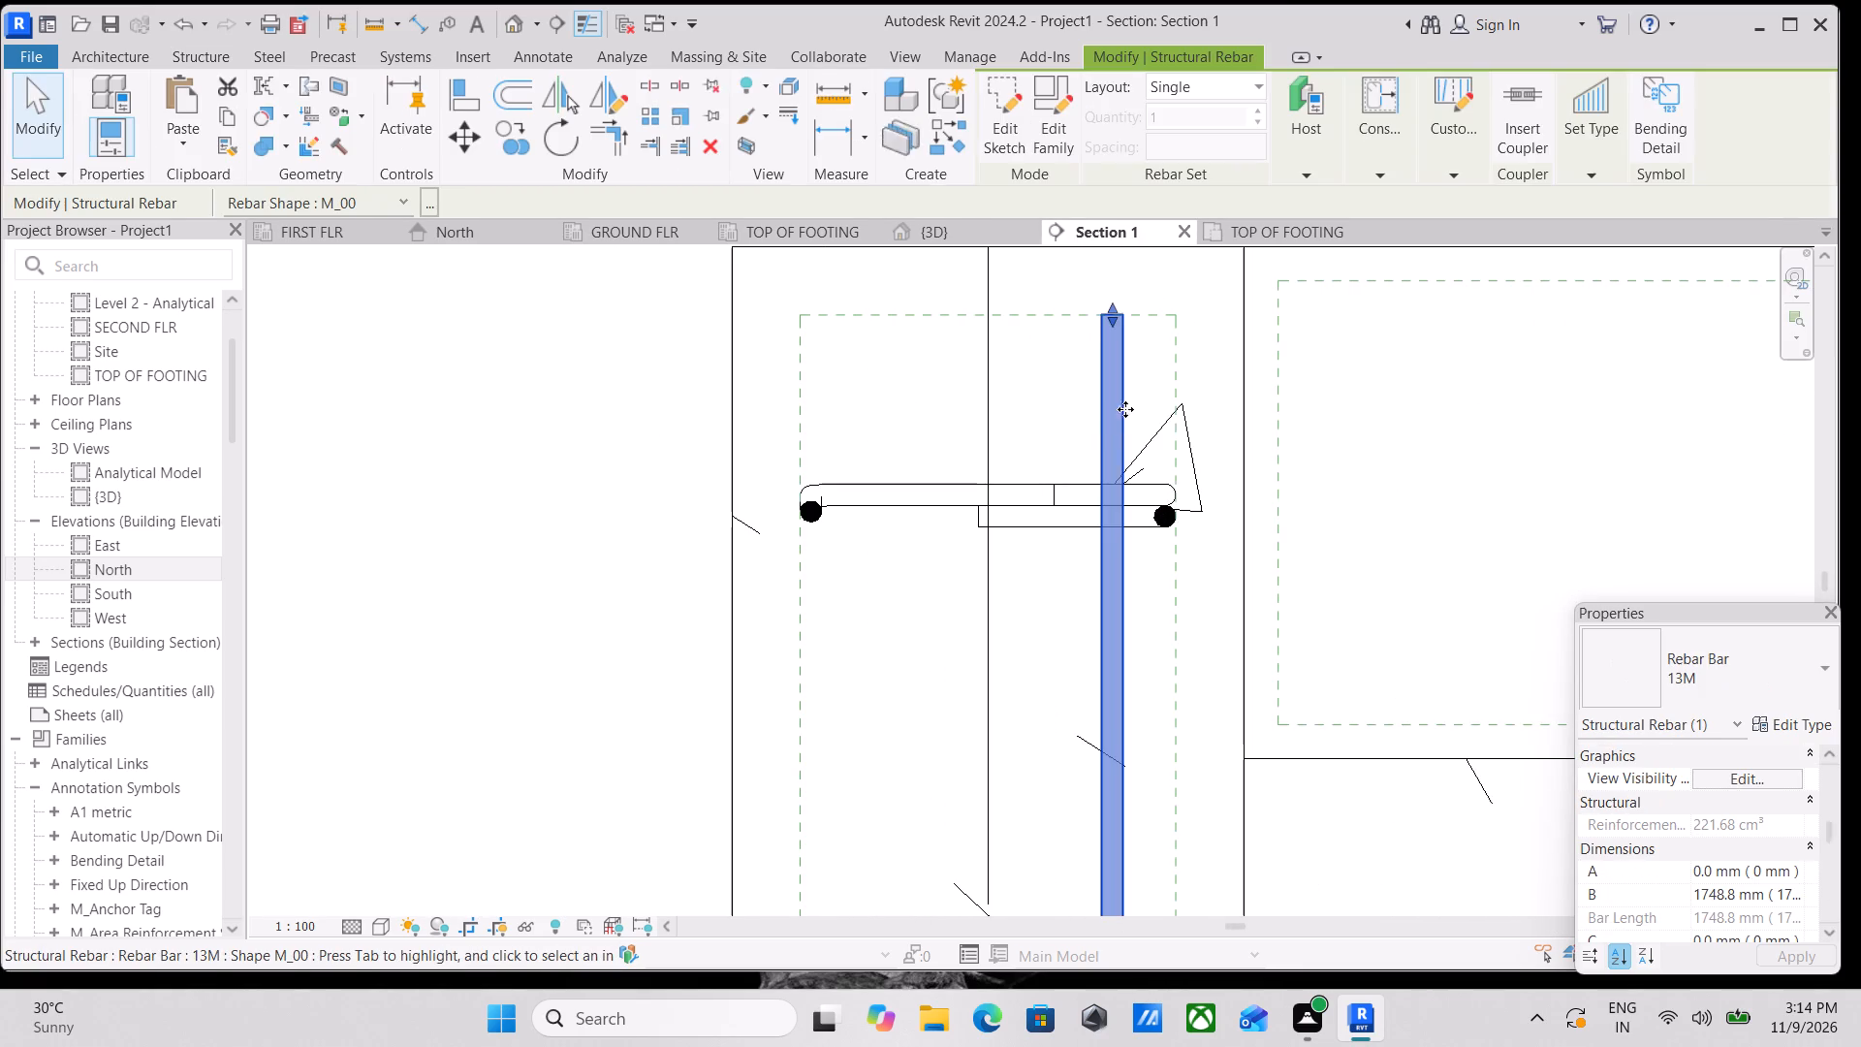
scroll(1759, 780, down, 1)
scroll(1758, 780, up, 2)
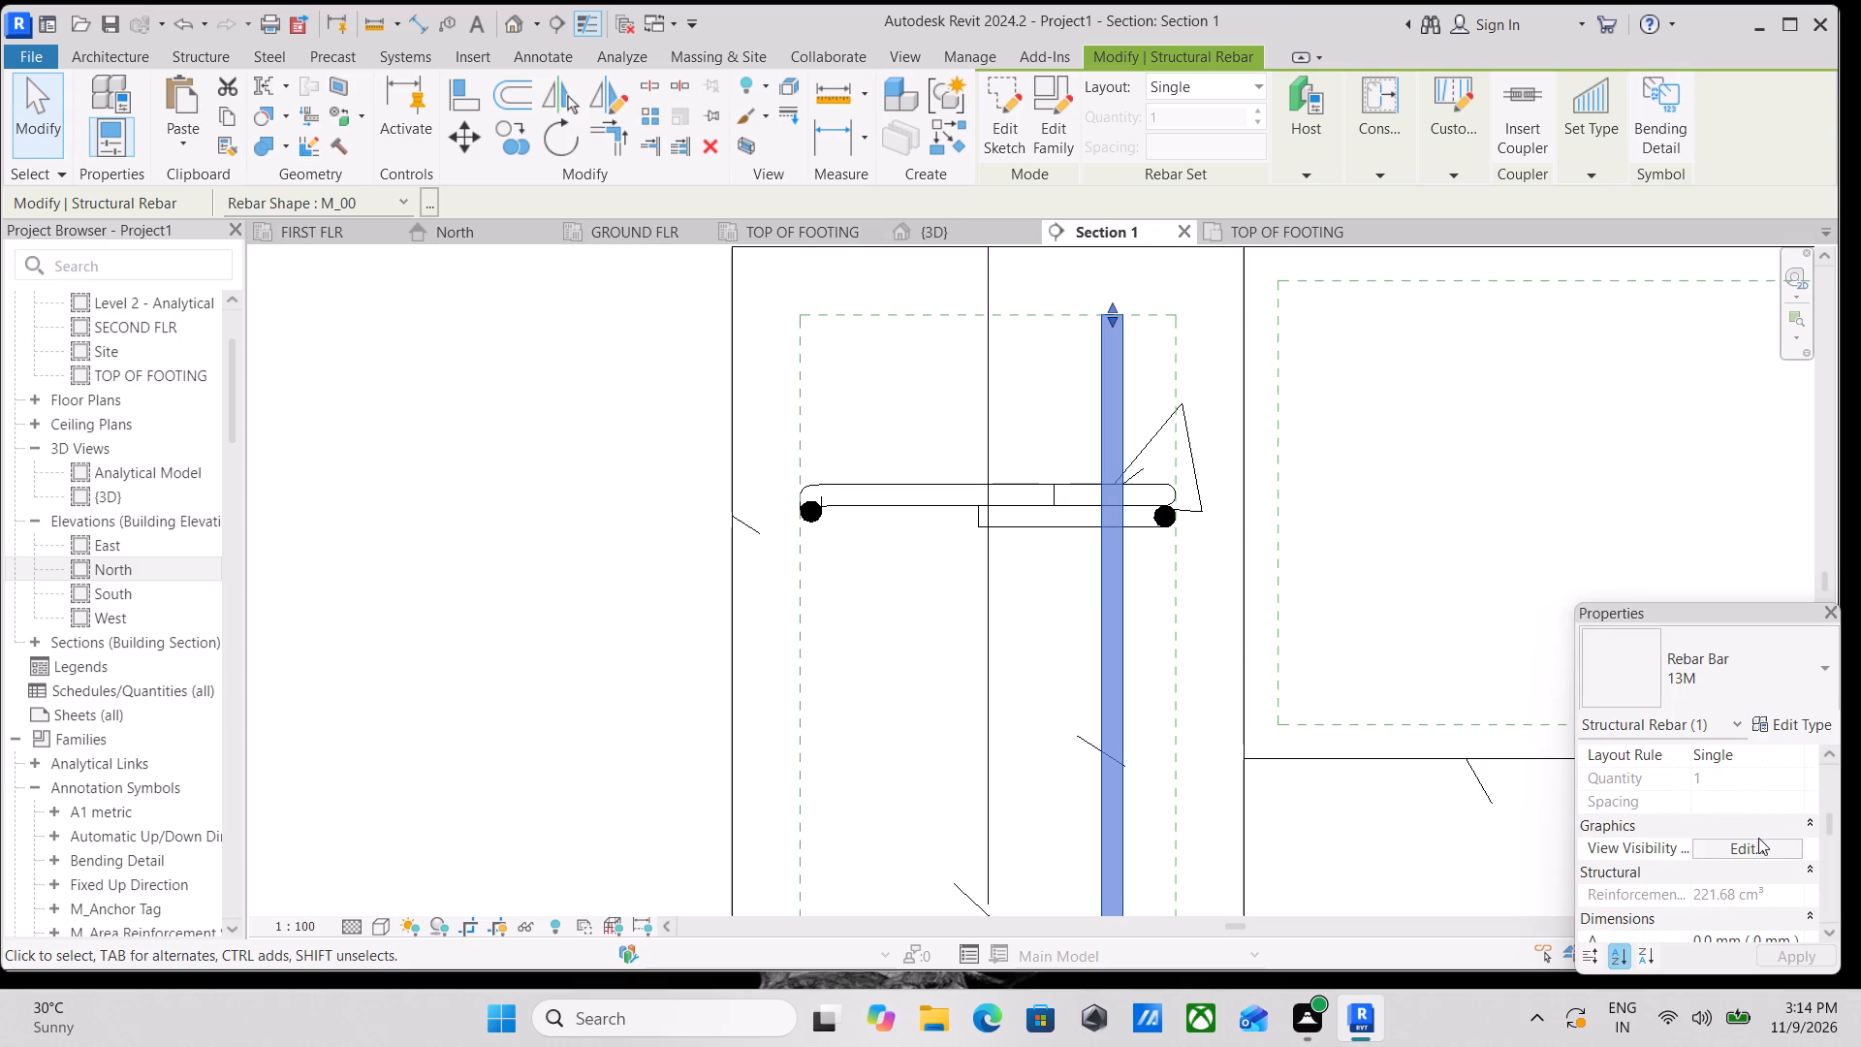
click(1758, 847)
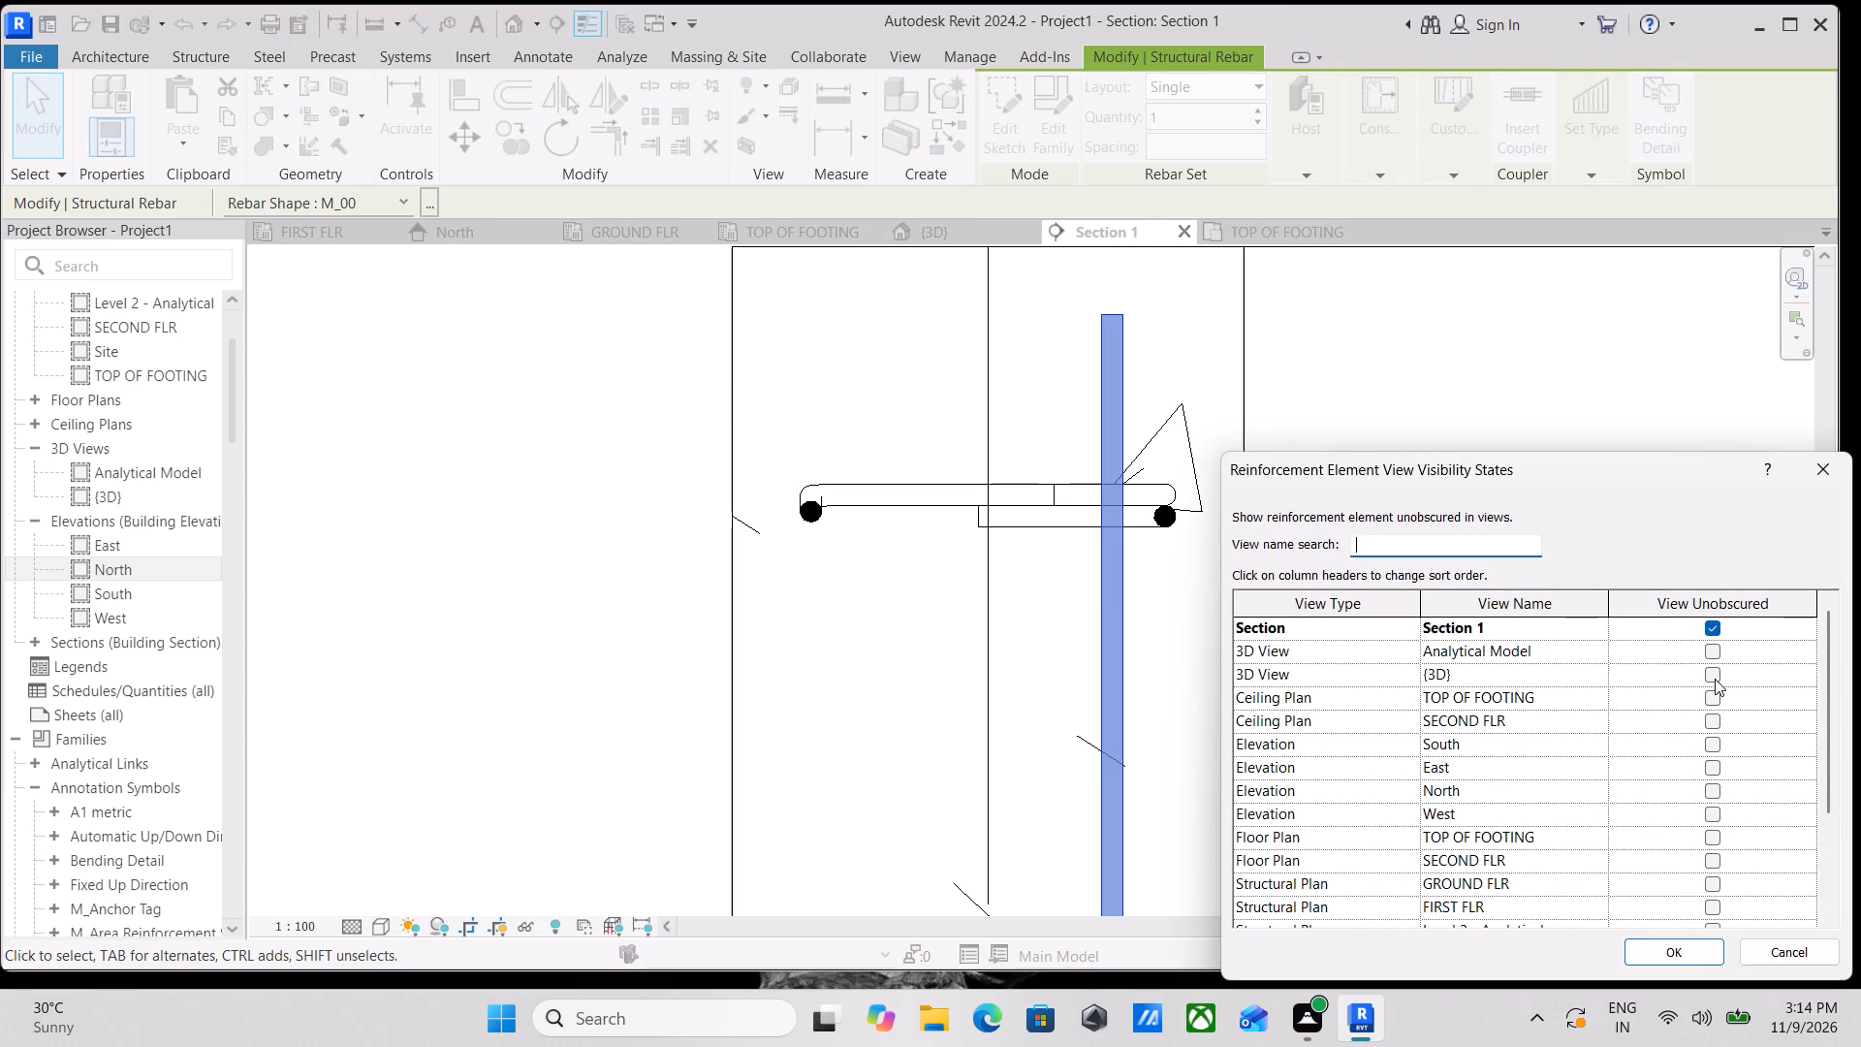
click(1715, 679)
click(1659, 945)
key(Escape)
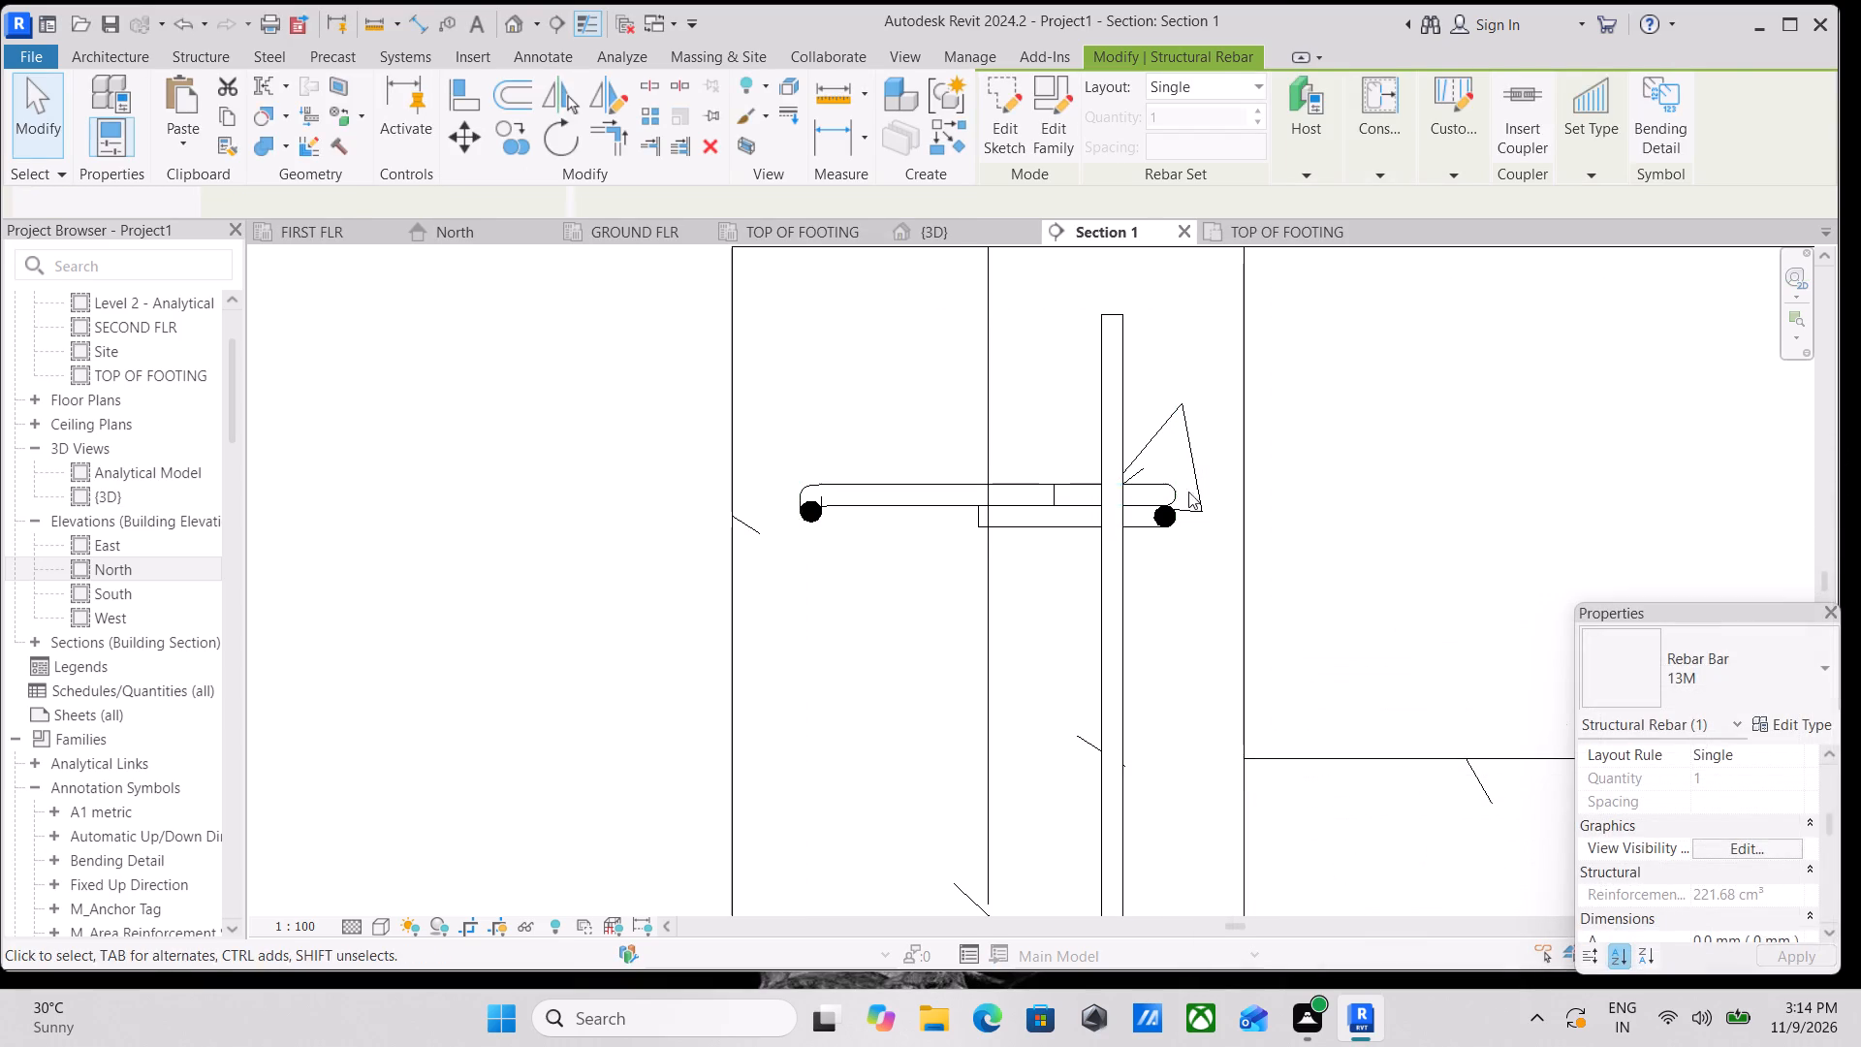
click(1101, 406)
scroll(1108, 401, down, 4)
middle_drag(1142, 380, 1178, 354)
key(Escape)
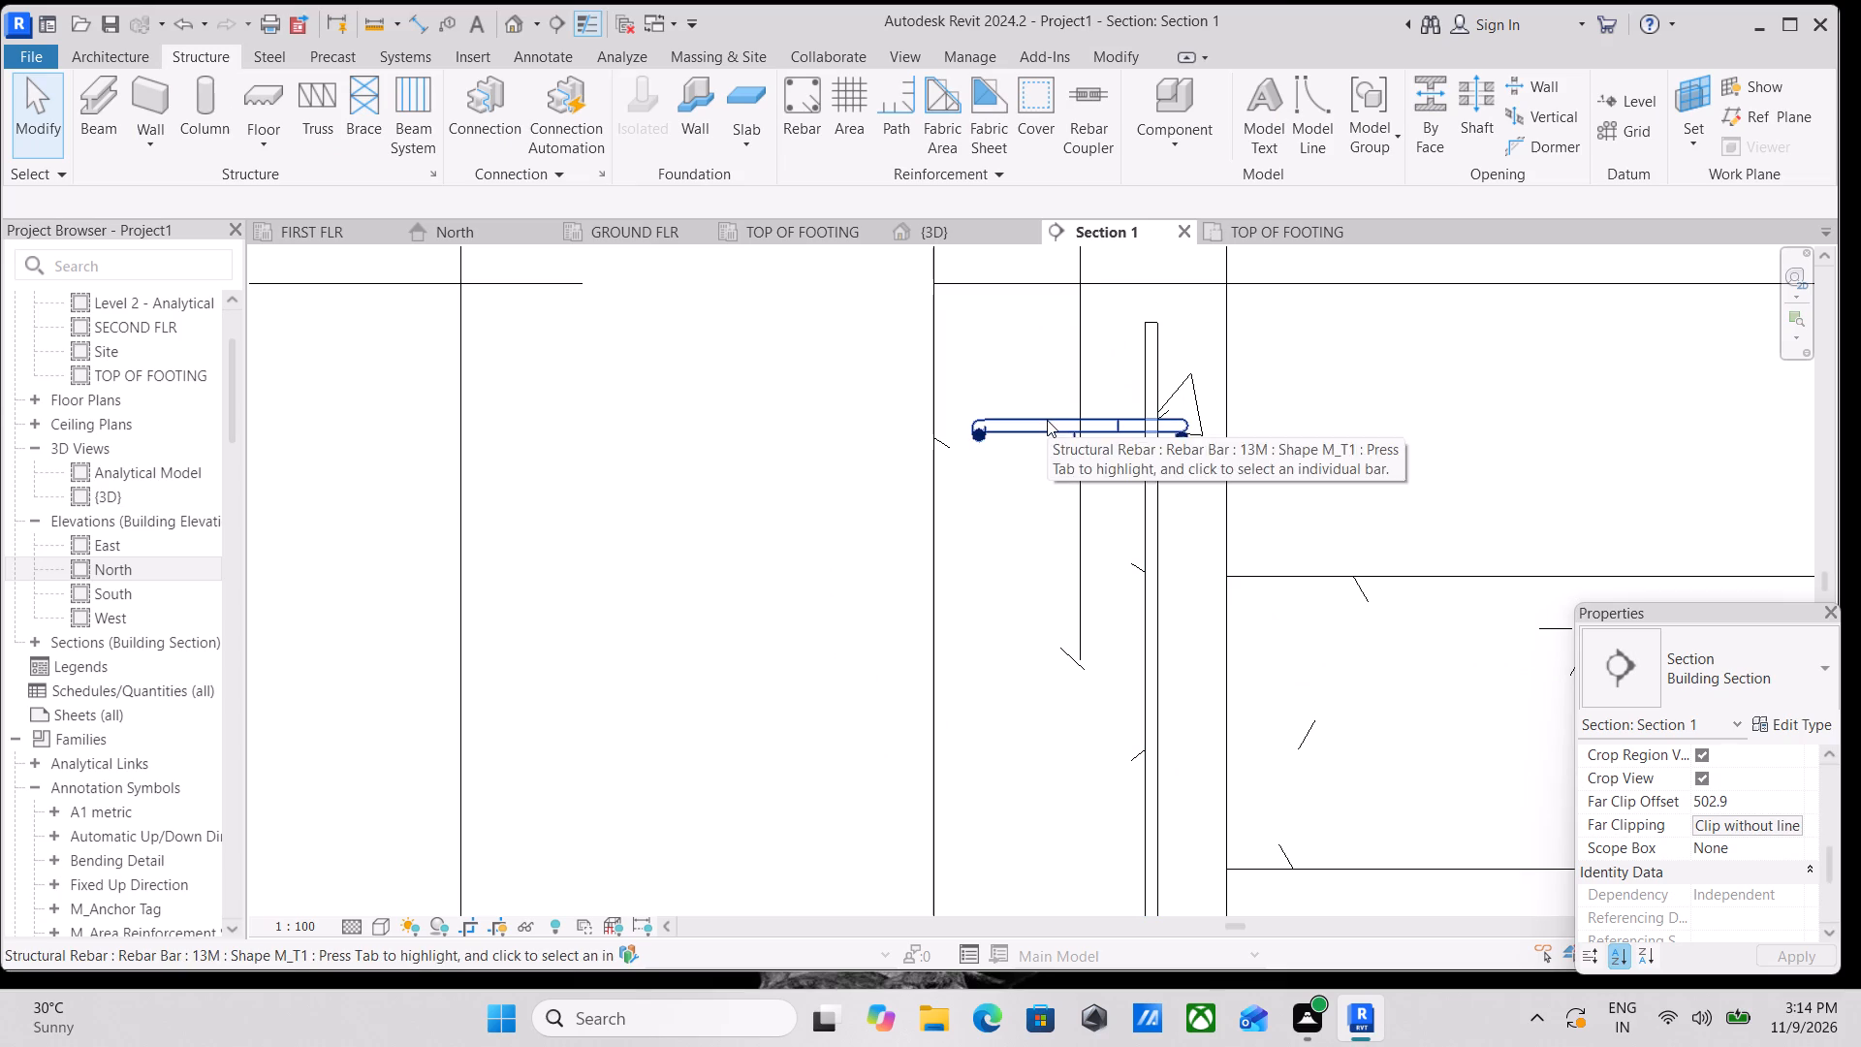
Open the column tie's sketch for editing in the FIRST FLR structural plan, focused on the column at grid 1.
double_click(1047, 420)
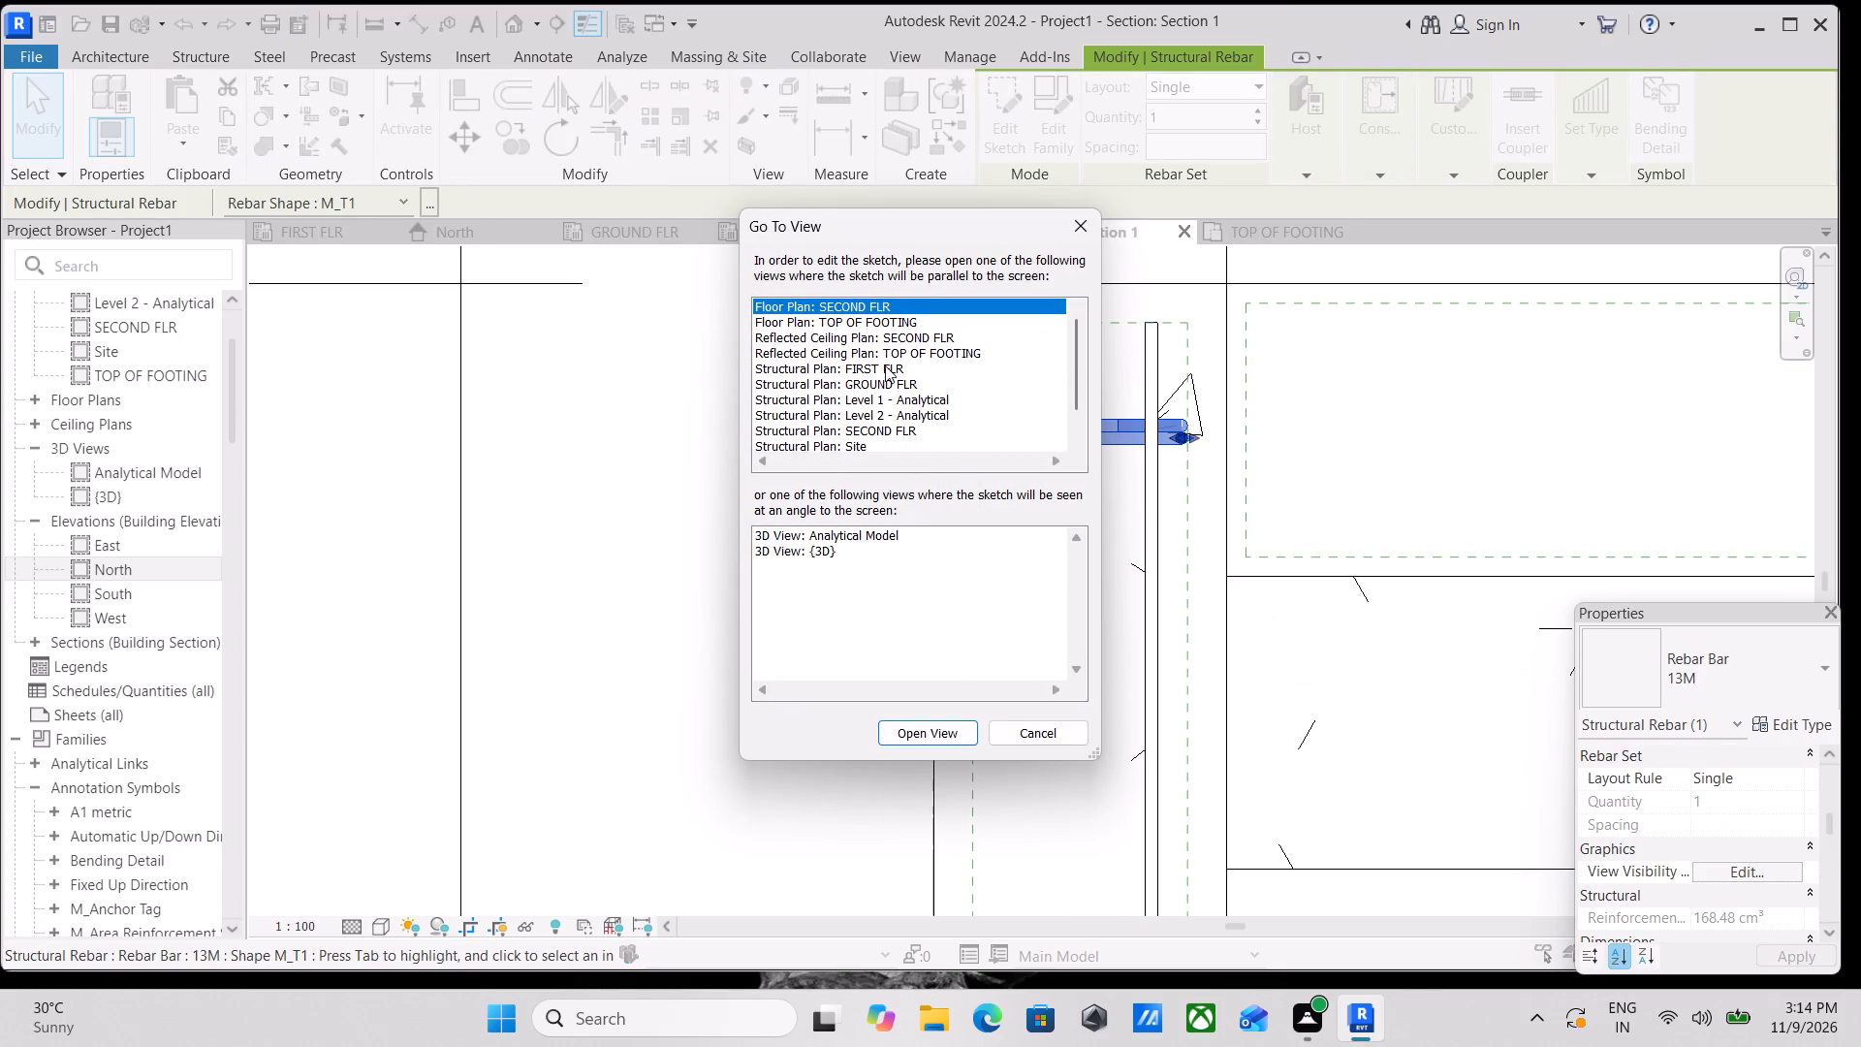
click(885, 365)
click(943, 736)
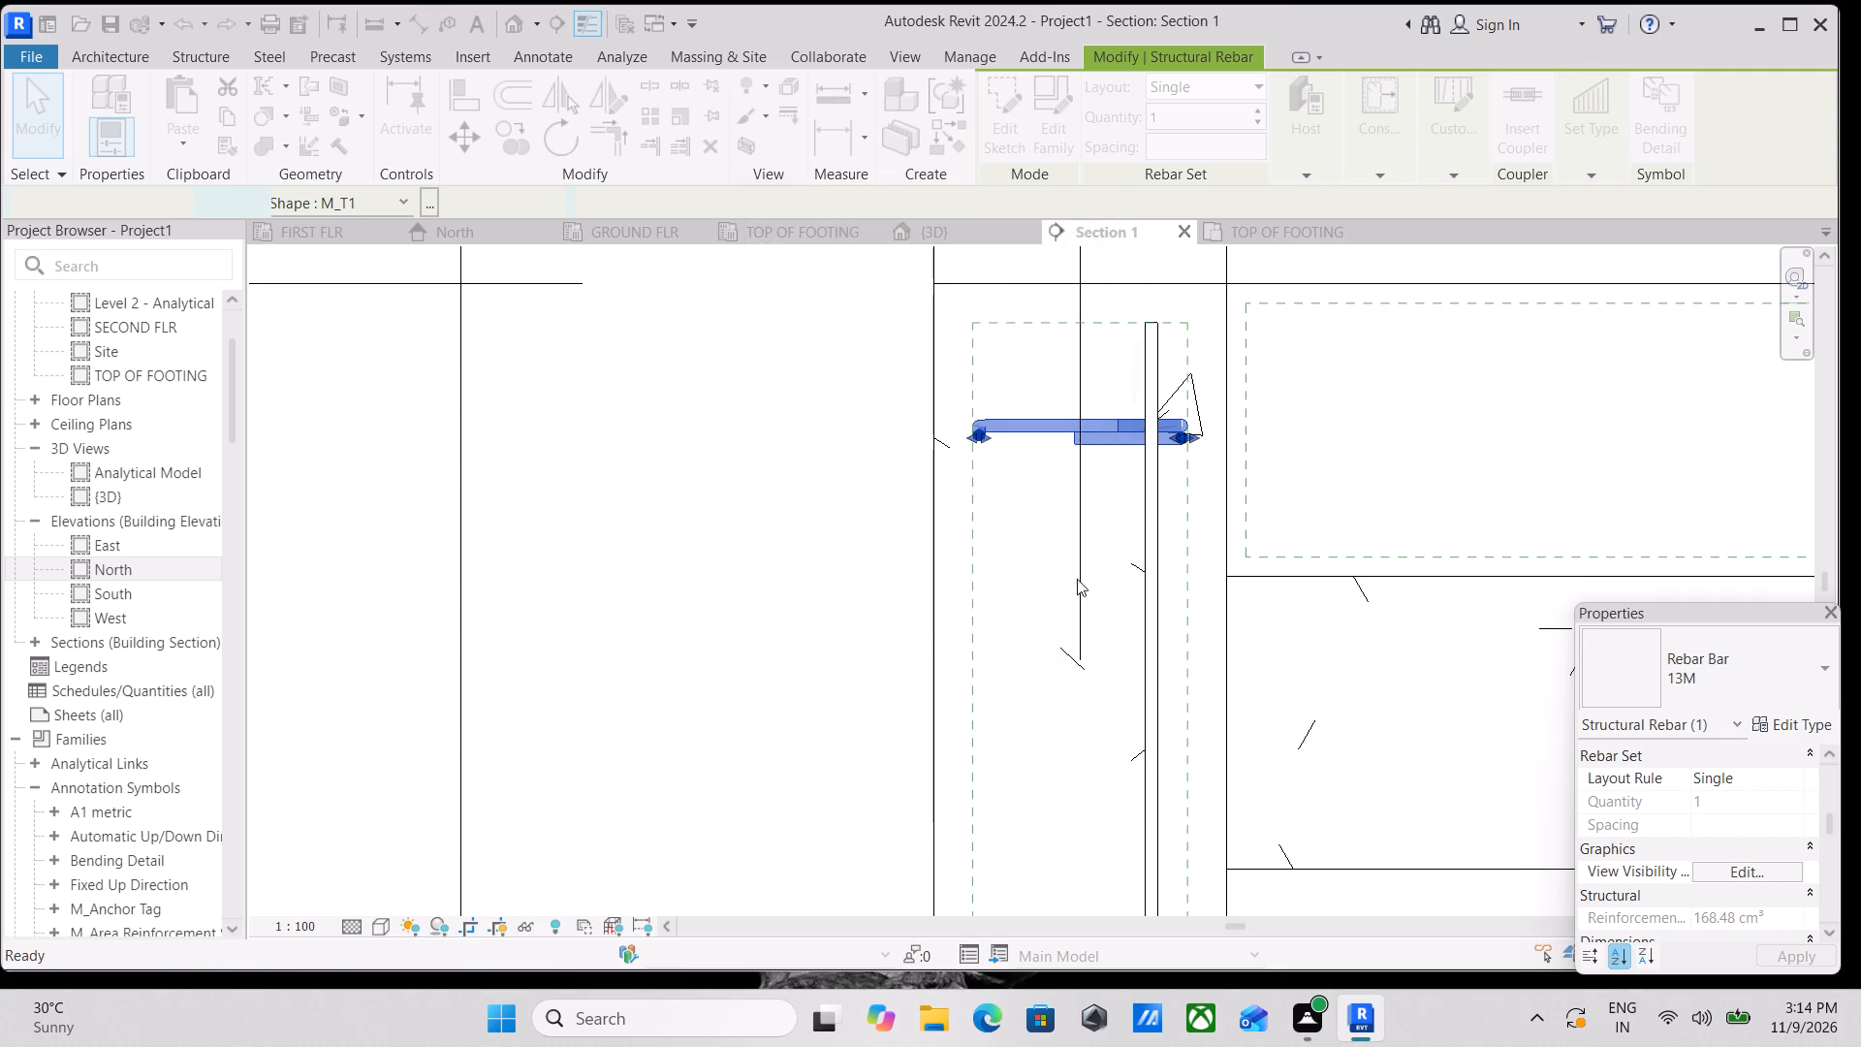
scroll(827, 483, up, 6)
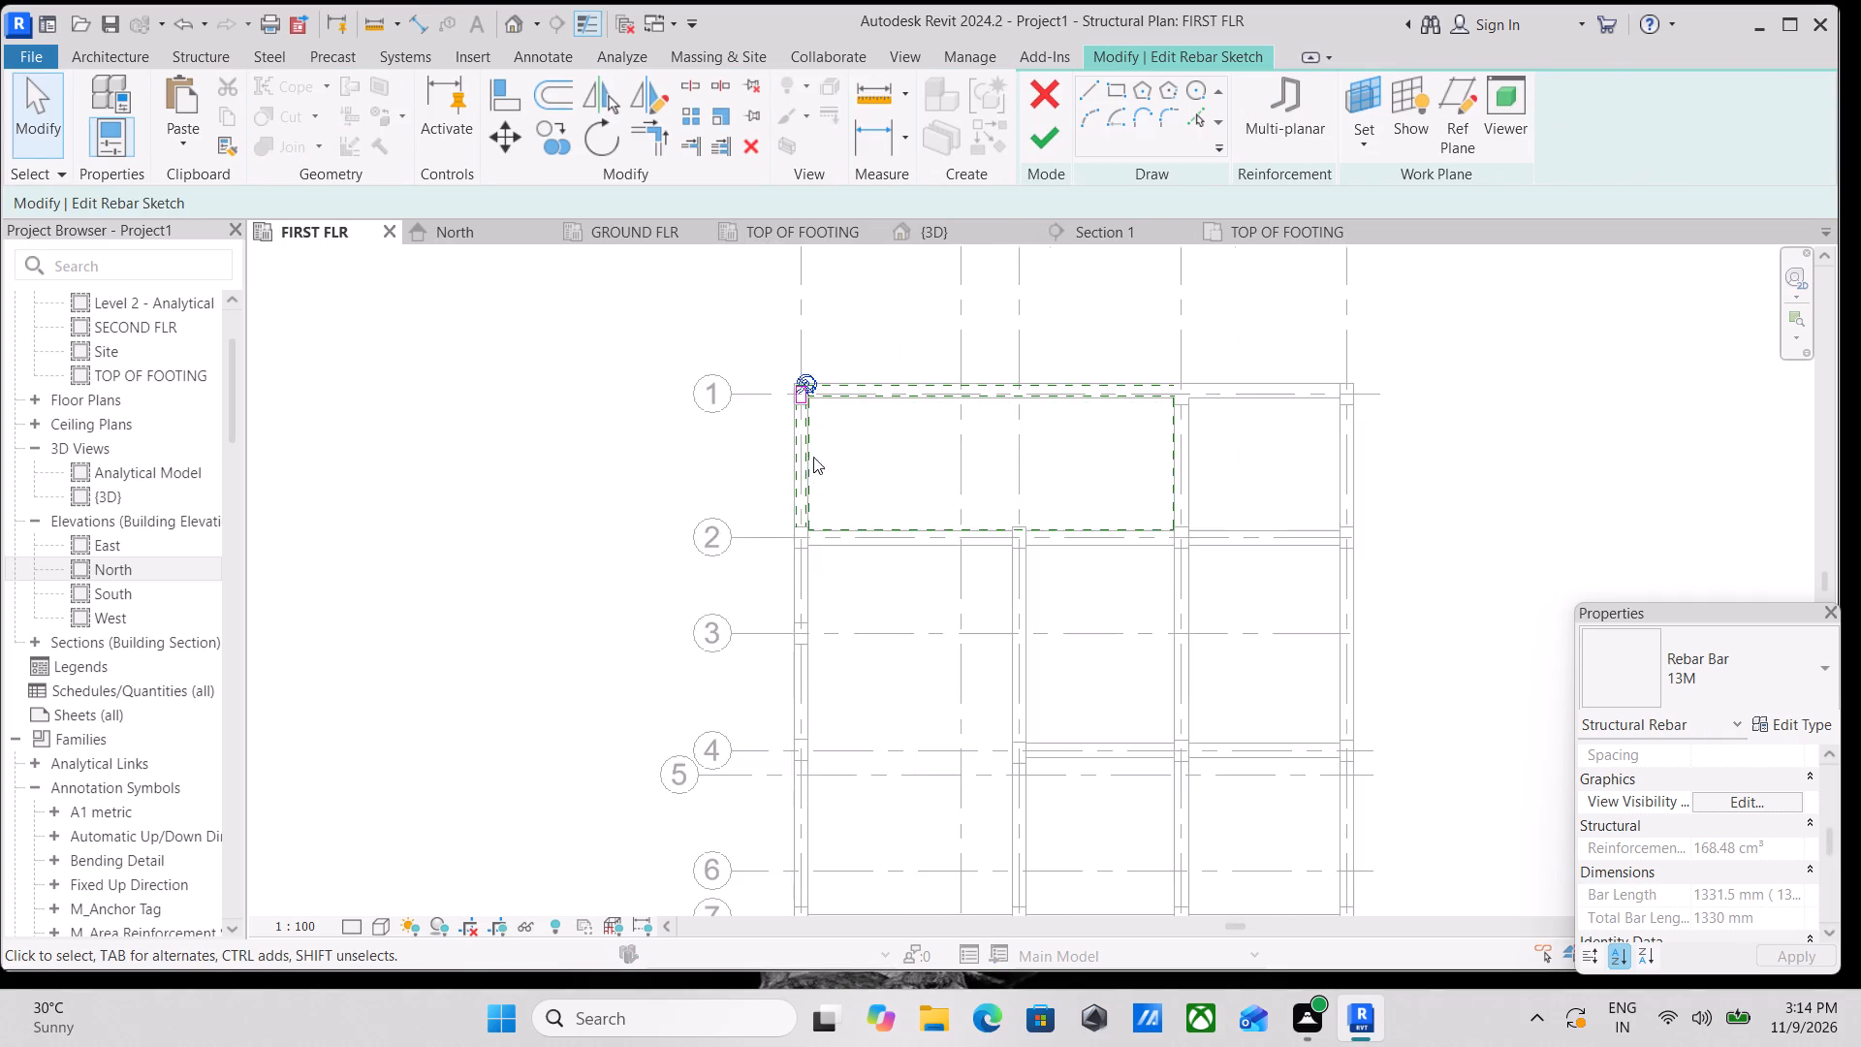
scroll(813, 457, up, 2)
middle_drag(853, 436, 954, 739)
scroll(973, 608, up, 7)
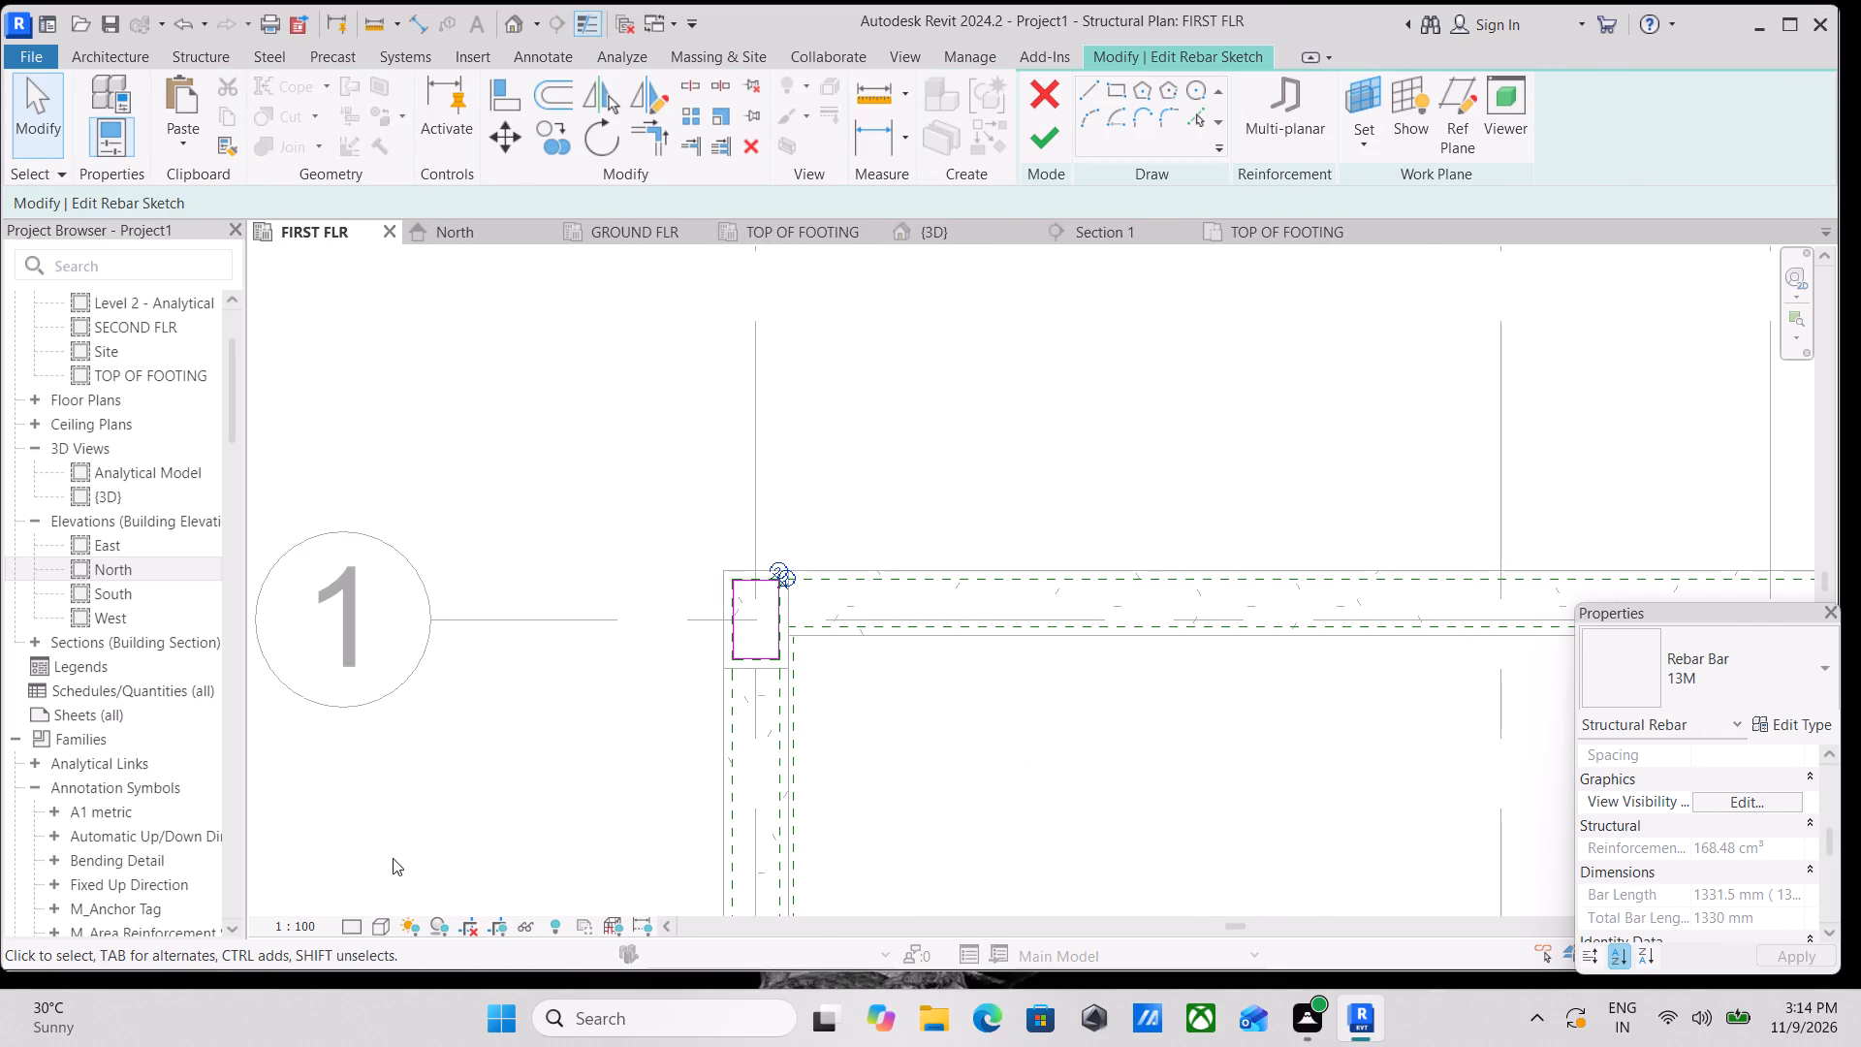
Display the FIRST FLR structural plan at Fine detail level in the Wireframe visual style.
click(378, 912)
click(378, 926)
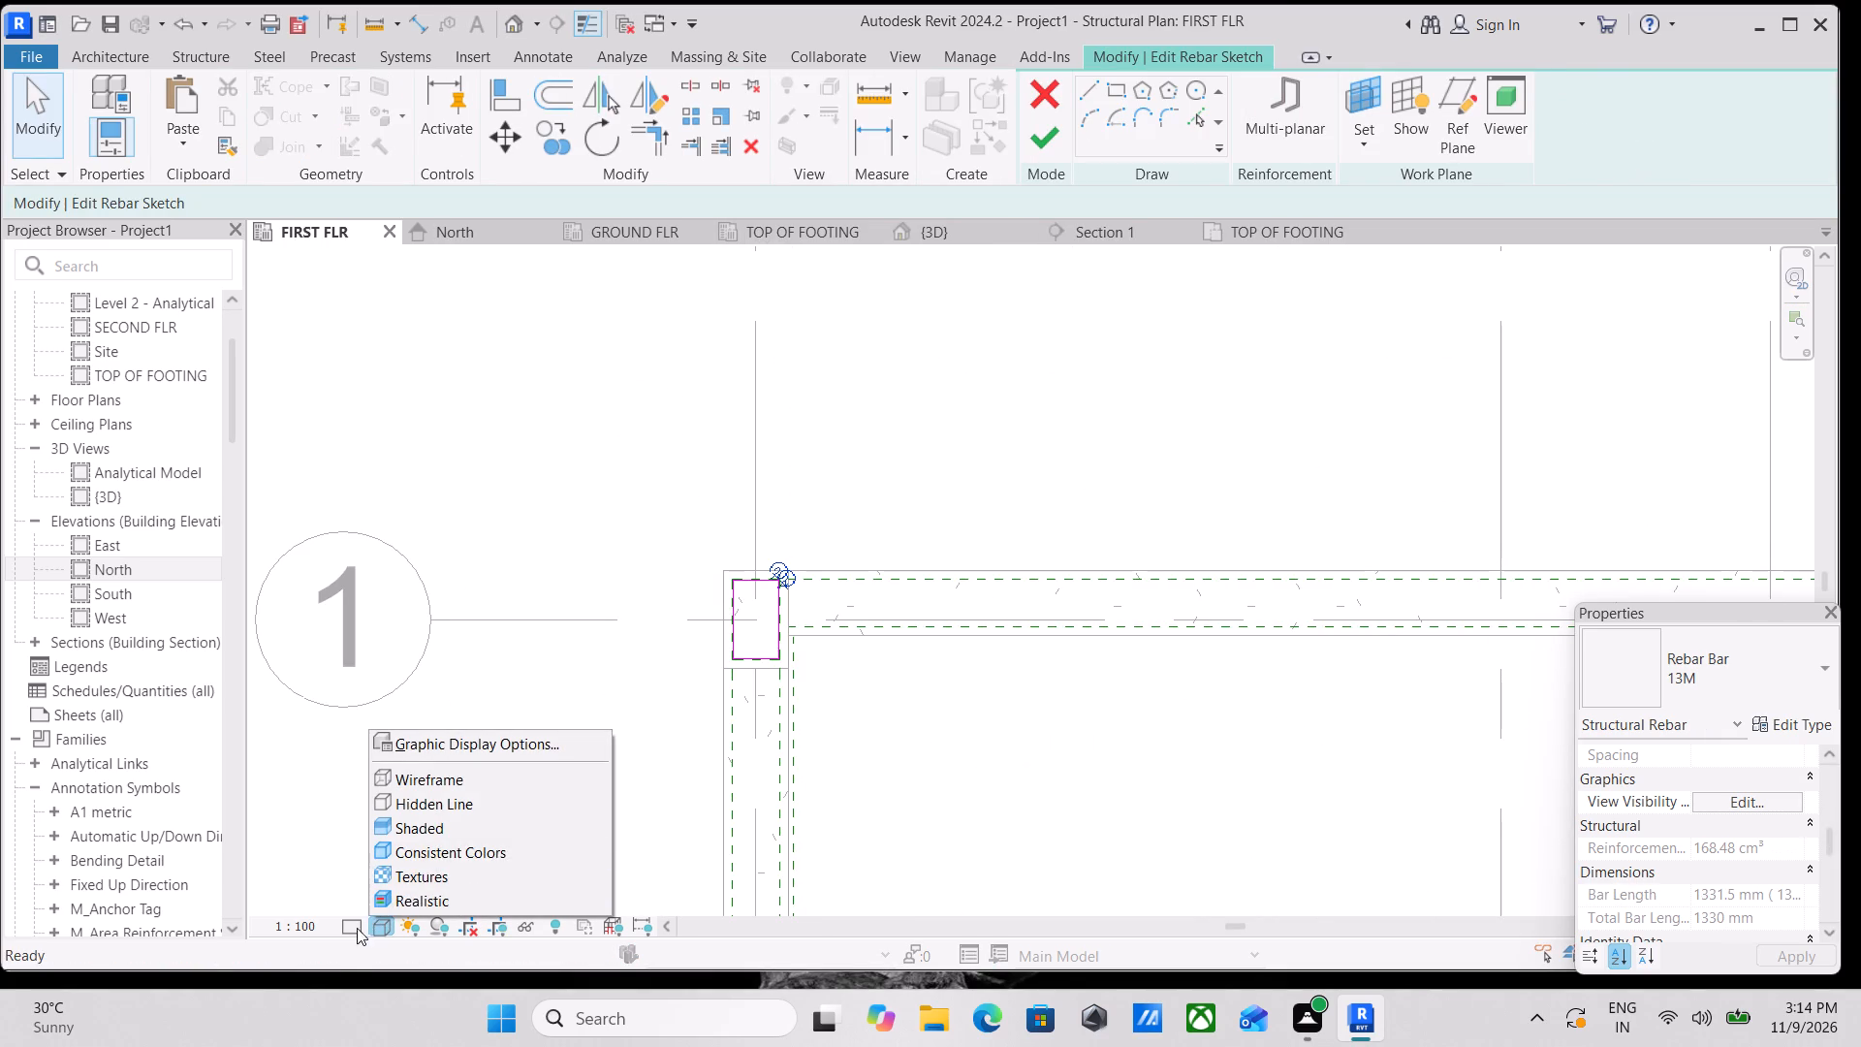
click(350, 936)
click(383, 891)
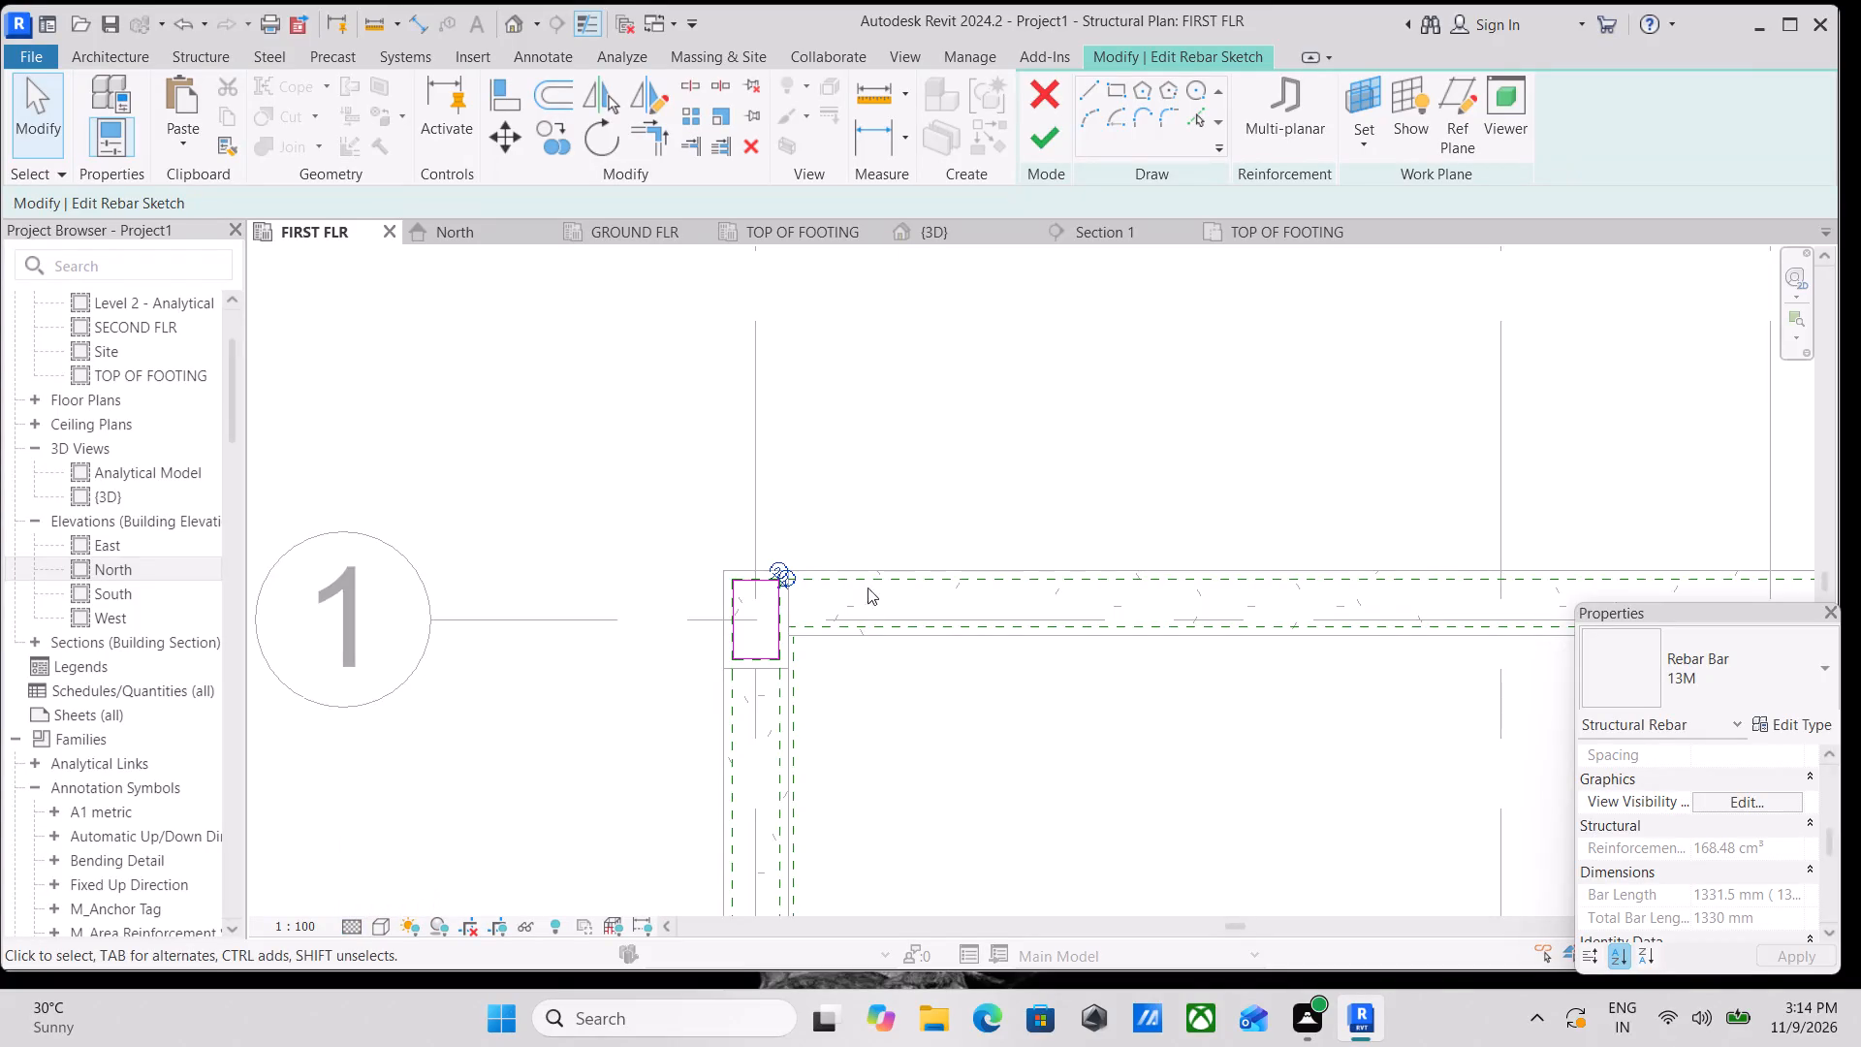
scroll(809, 613, up, 3)
middle_drag(756, 642, 1006, 656)
scroll(1006, 656, up, 1)
click(379, 928)
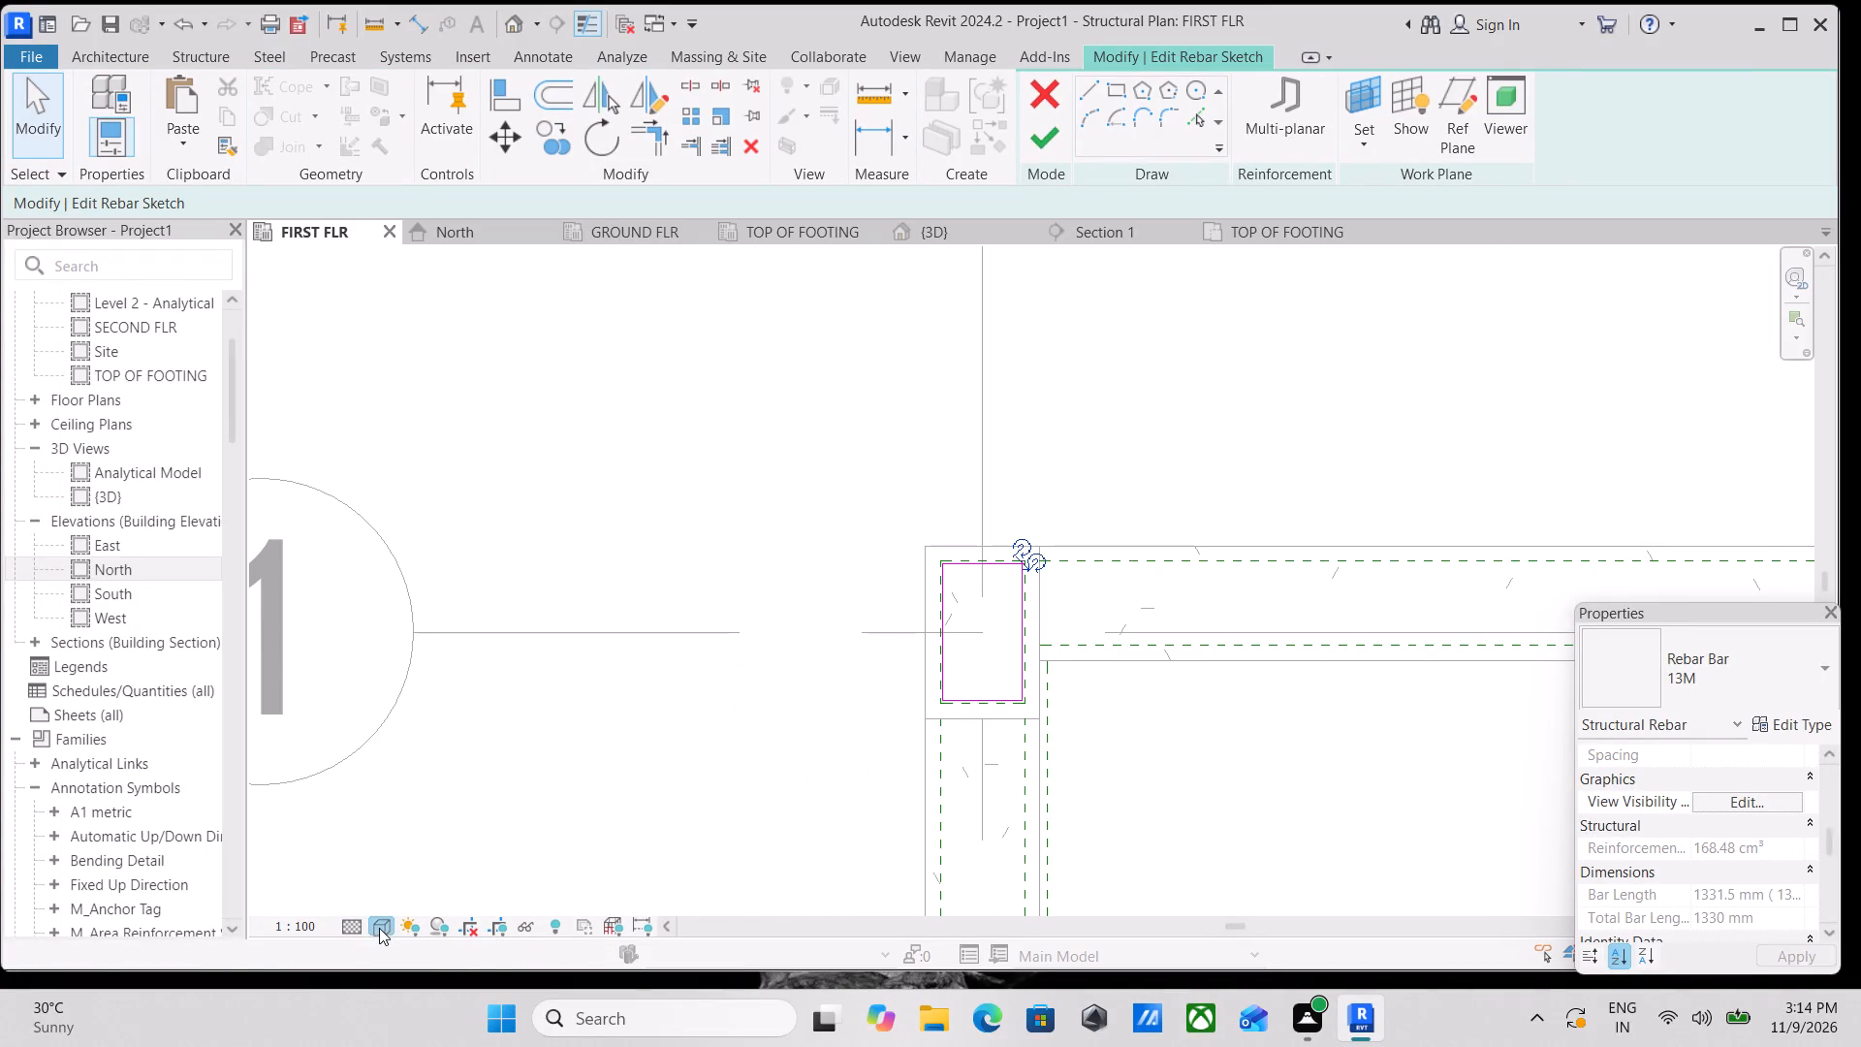
click(434, 777)
scroll(1094, 557, up, 3)
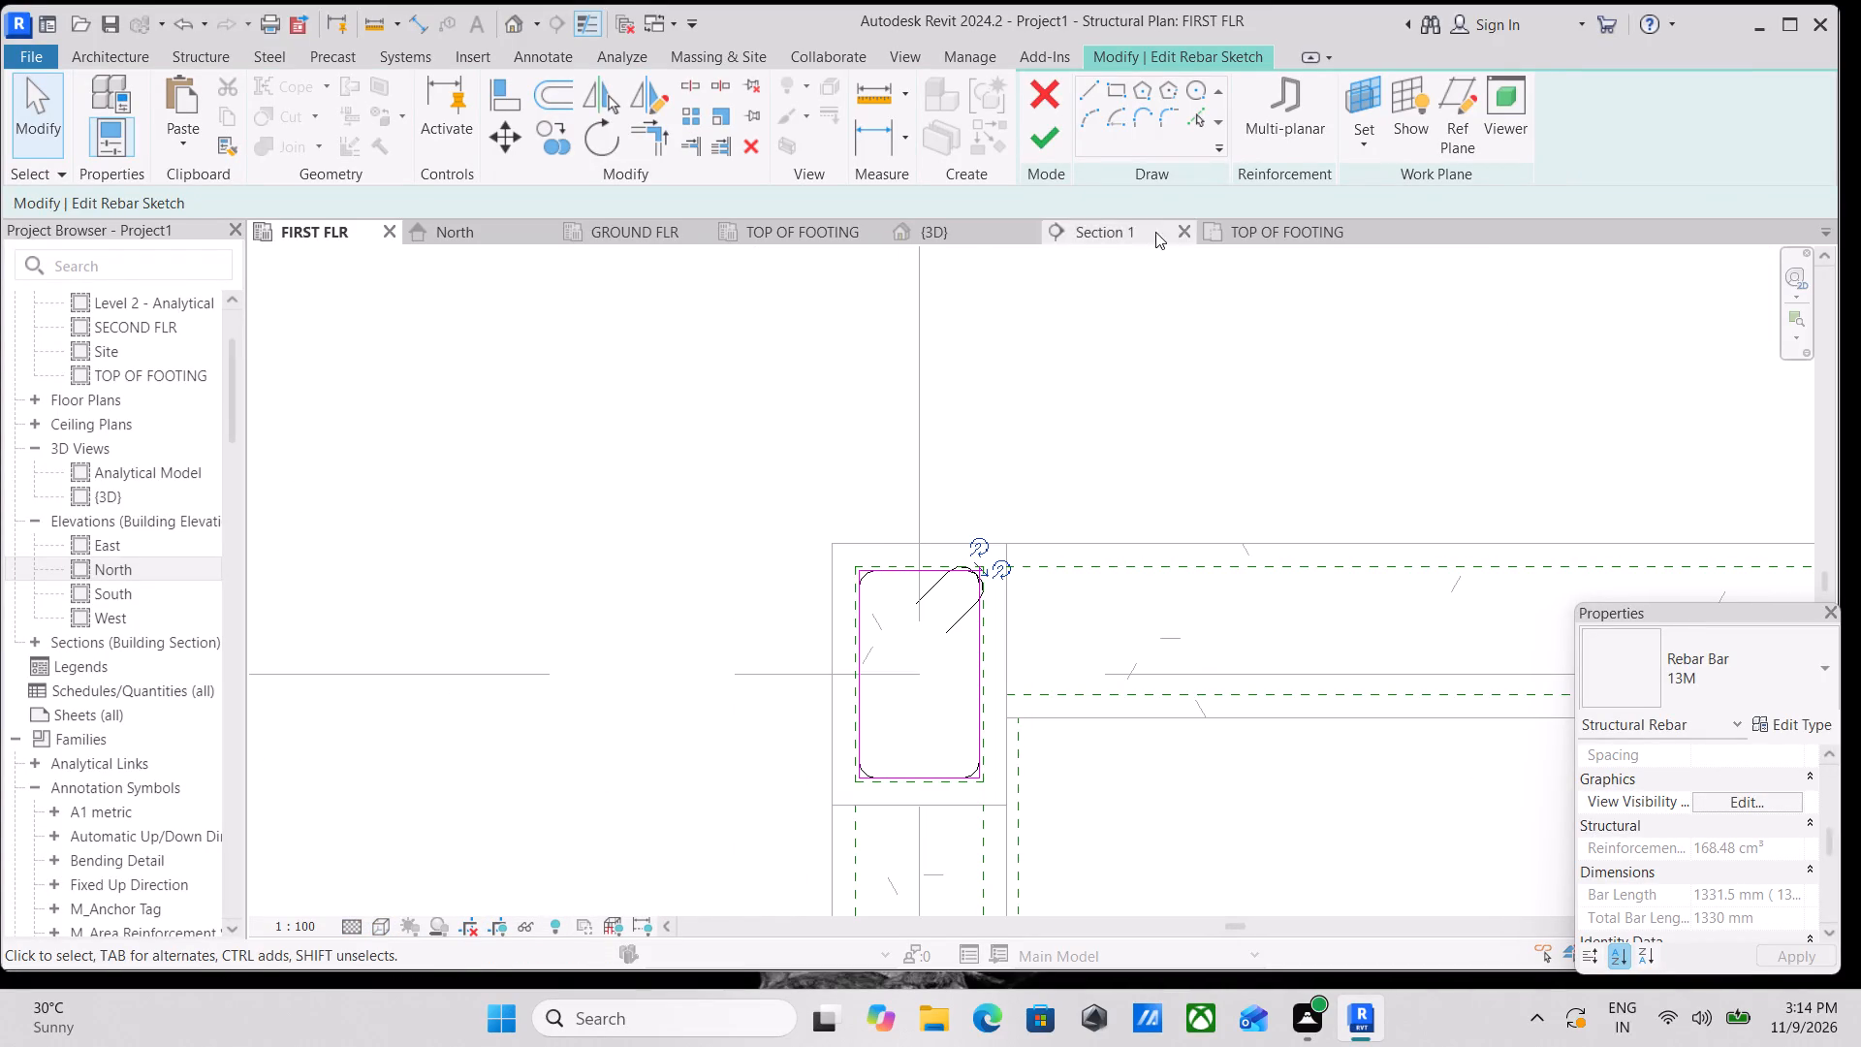
Finish the column tie's sketch without altering its shape.
click(1049, 135)
scroll(937, 684, up, 3)
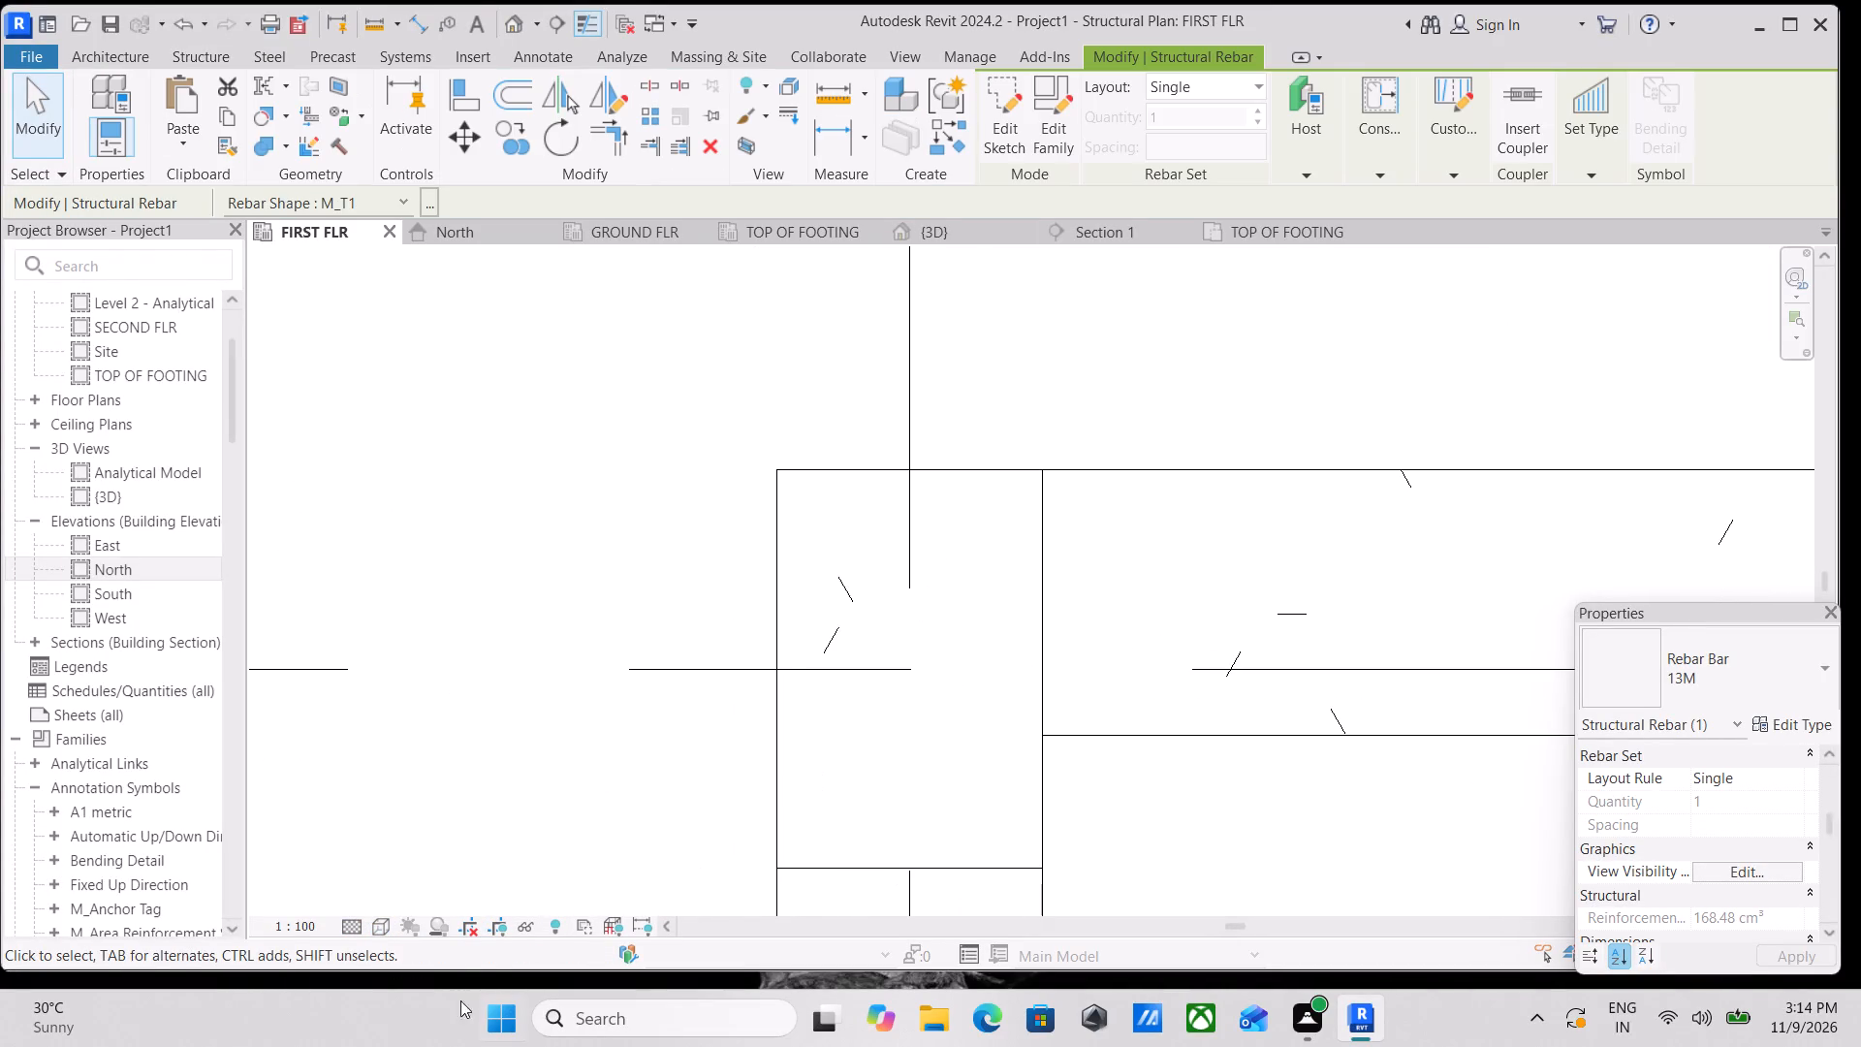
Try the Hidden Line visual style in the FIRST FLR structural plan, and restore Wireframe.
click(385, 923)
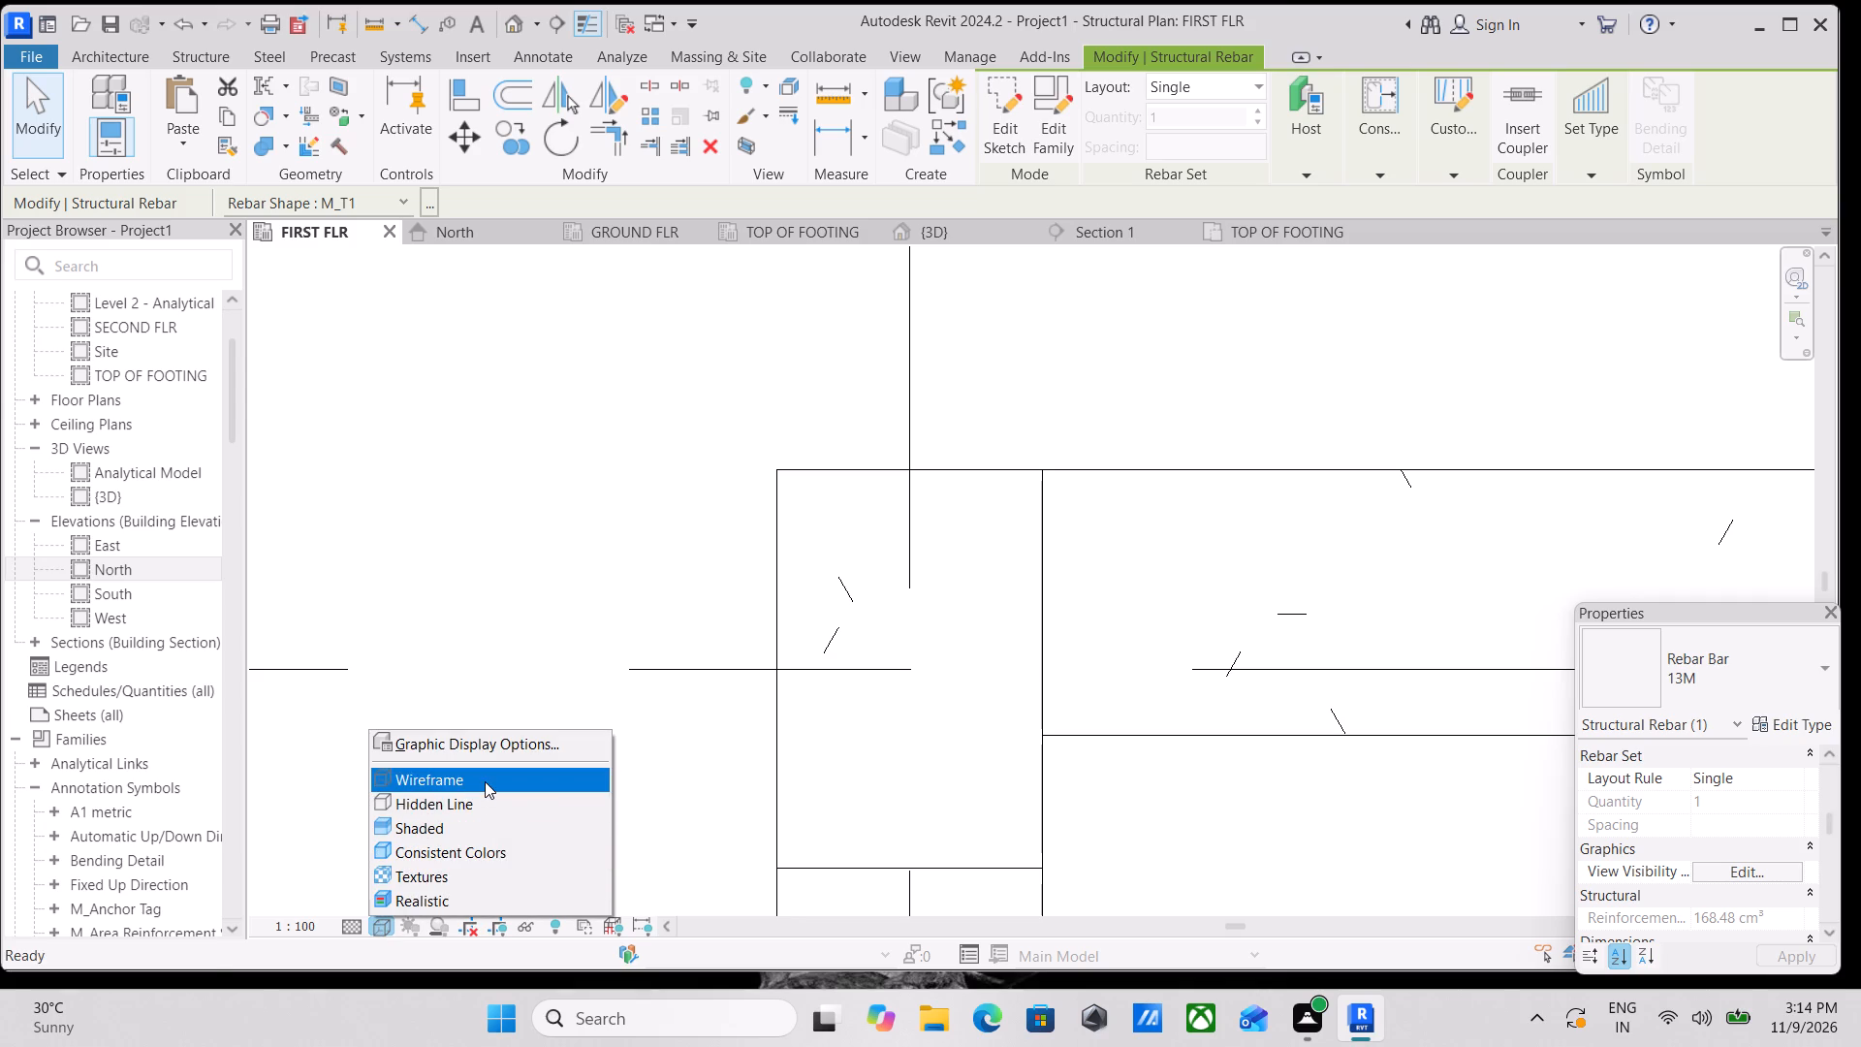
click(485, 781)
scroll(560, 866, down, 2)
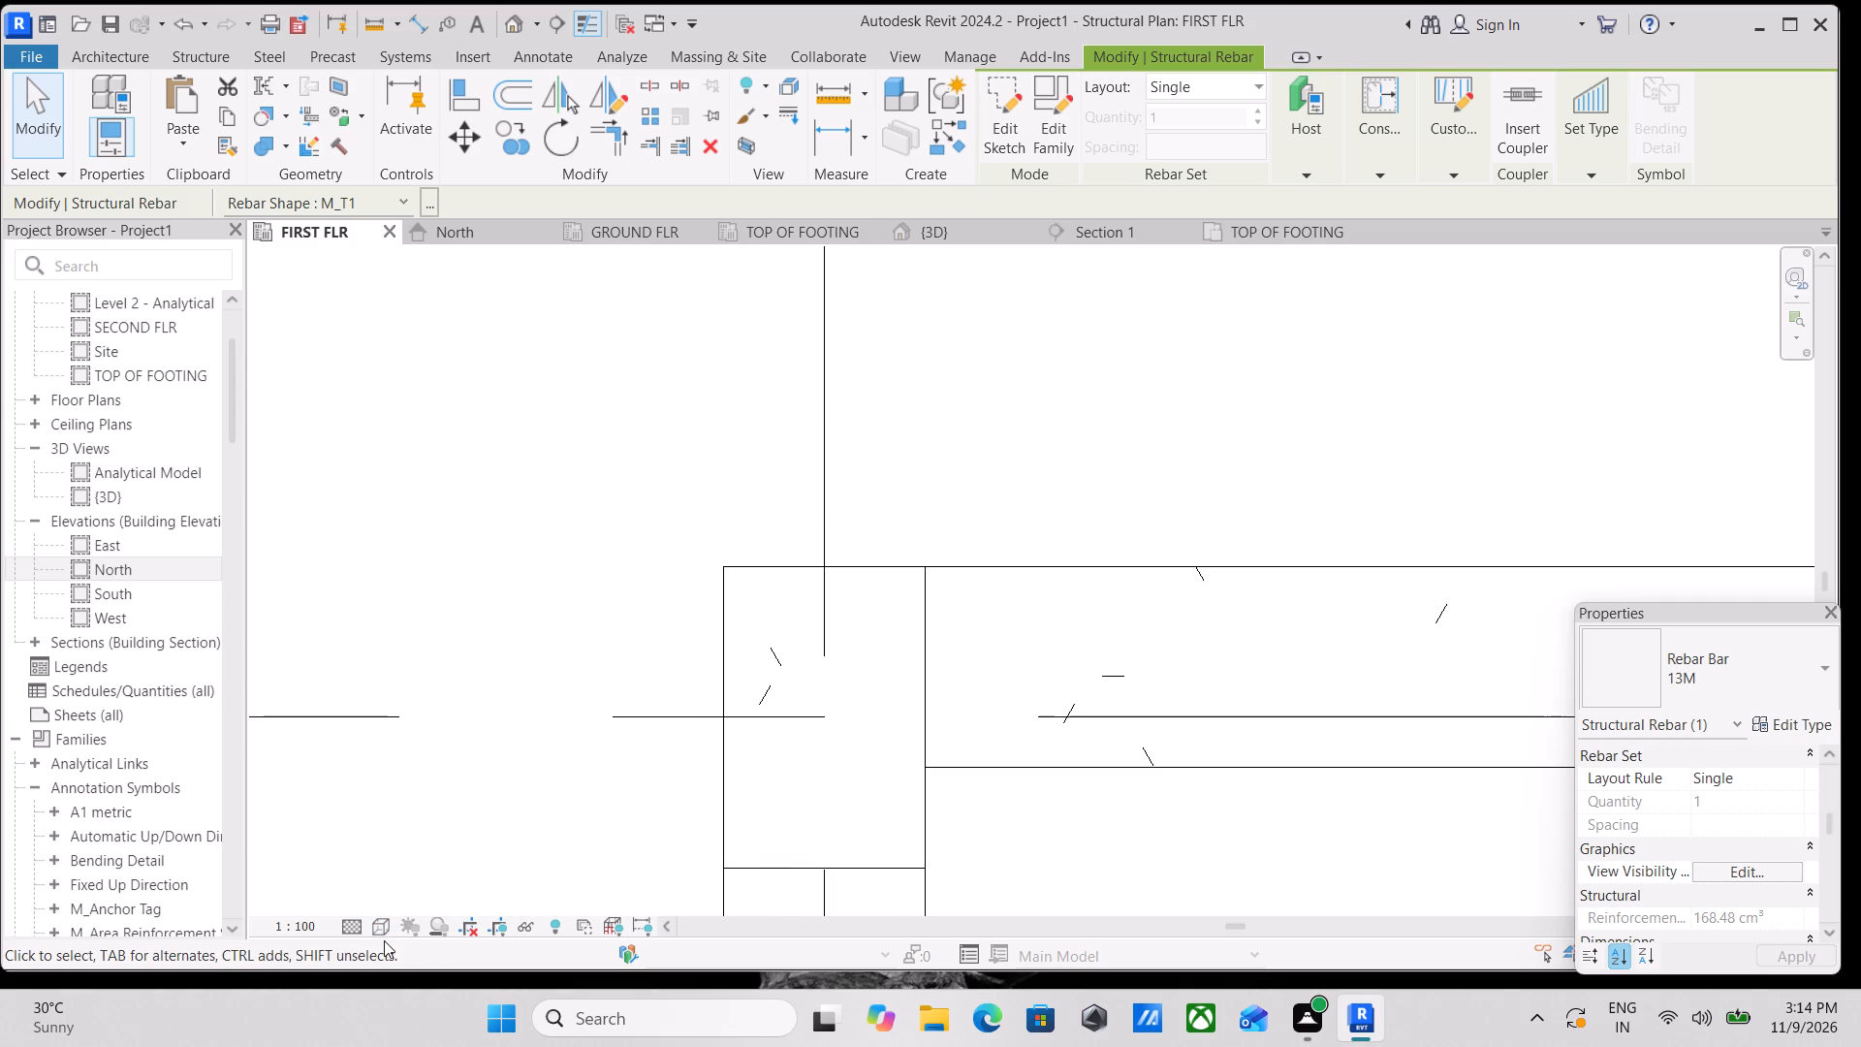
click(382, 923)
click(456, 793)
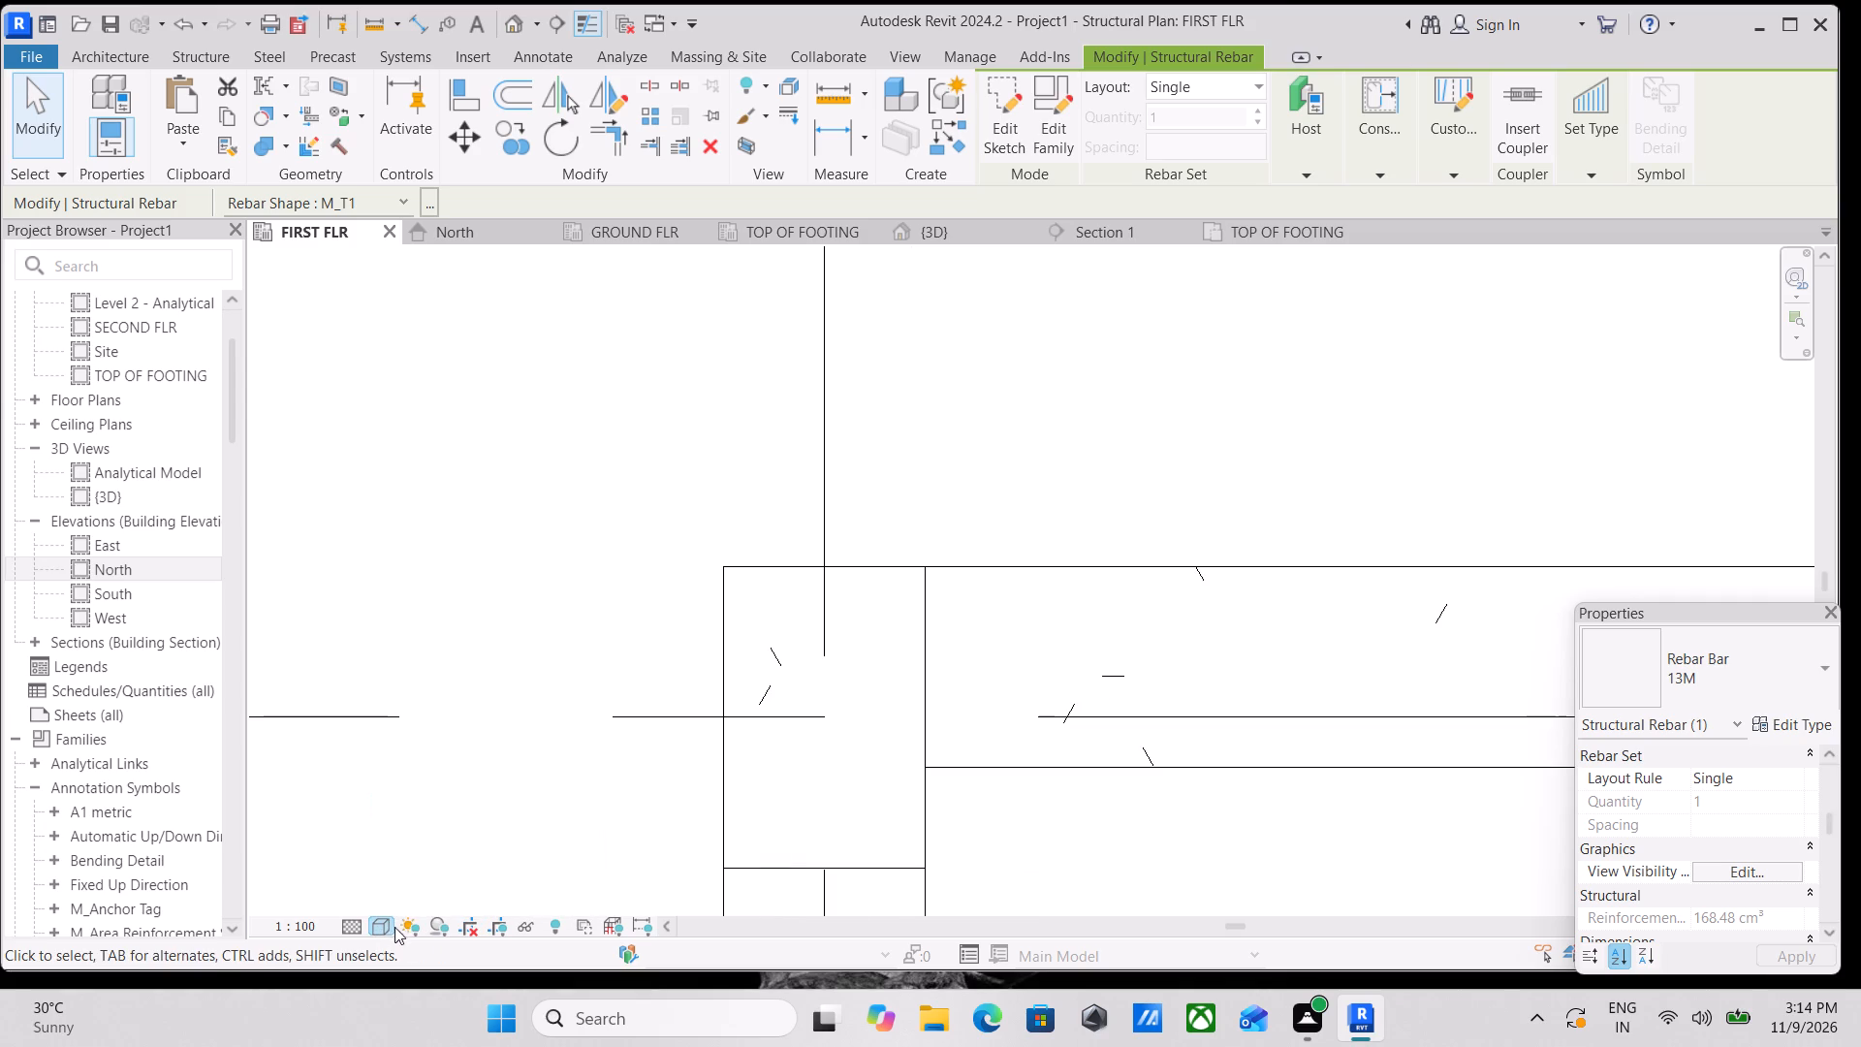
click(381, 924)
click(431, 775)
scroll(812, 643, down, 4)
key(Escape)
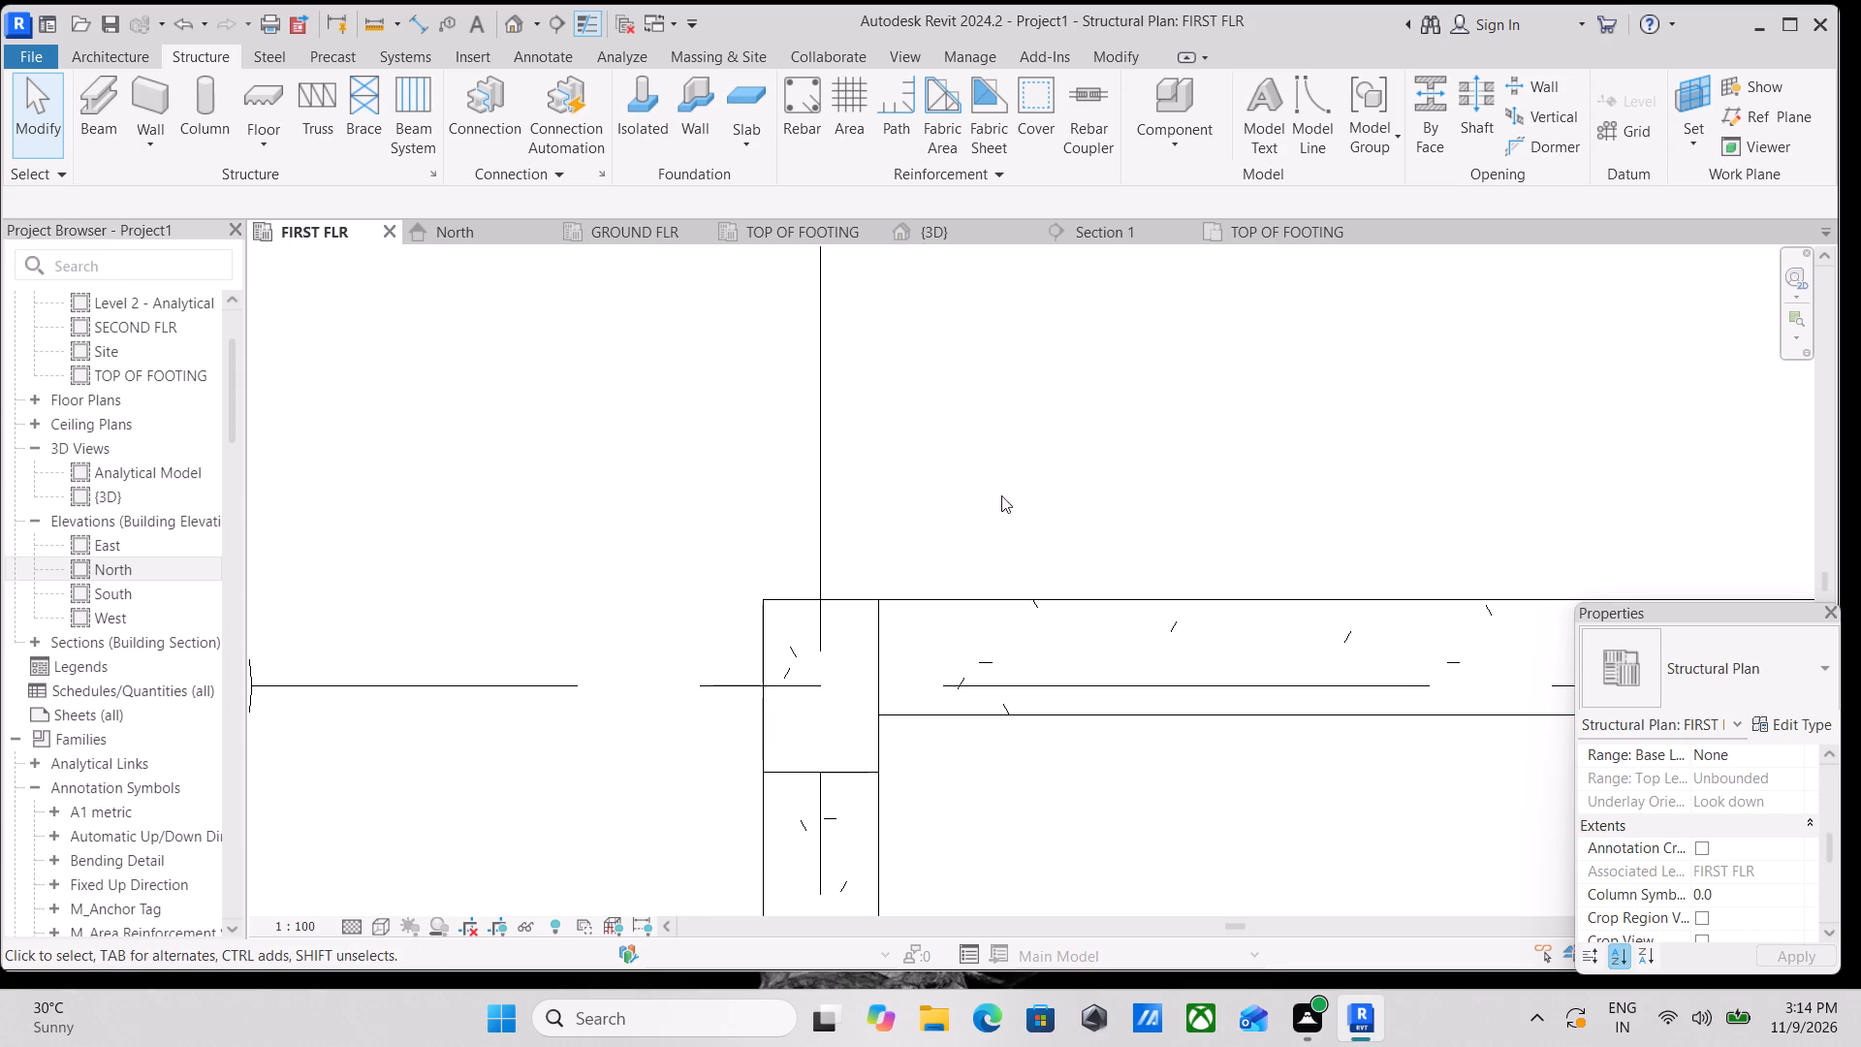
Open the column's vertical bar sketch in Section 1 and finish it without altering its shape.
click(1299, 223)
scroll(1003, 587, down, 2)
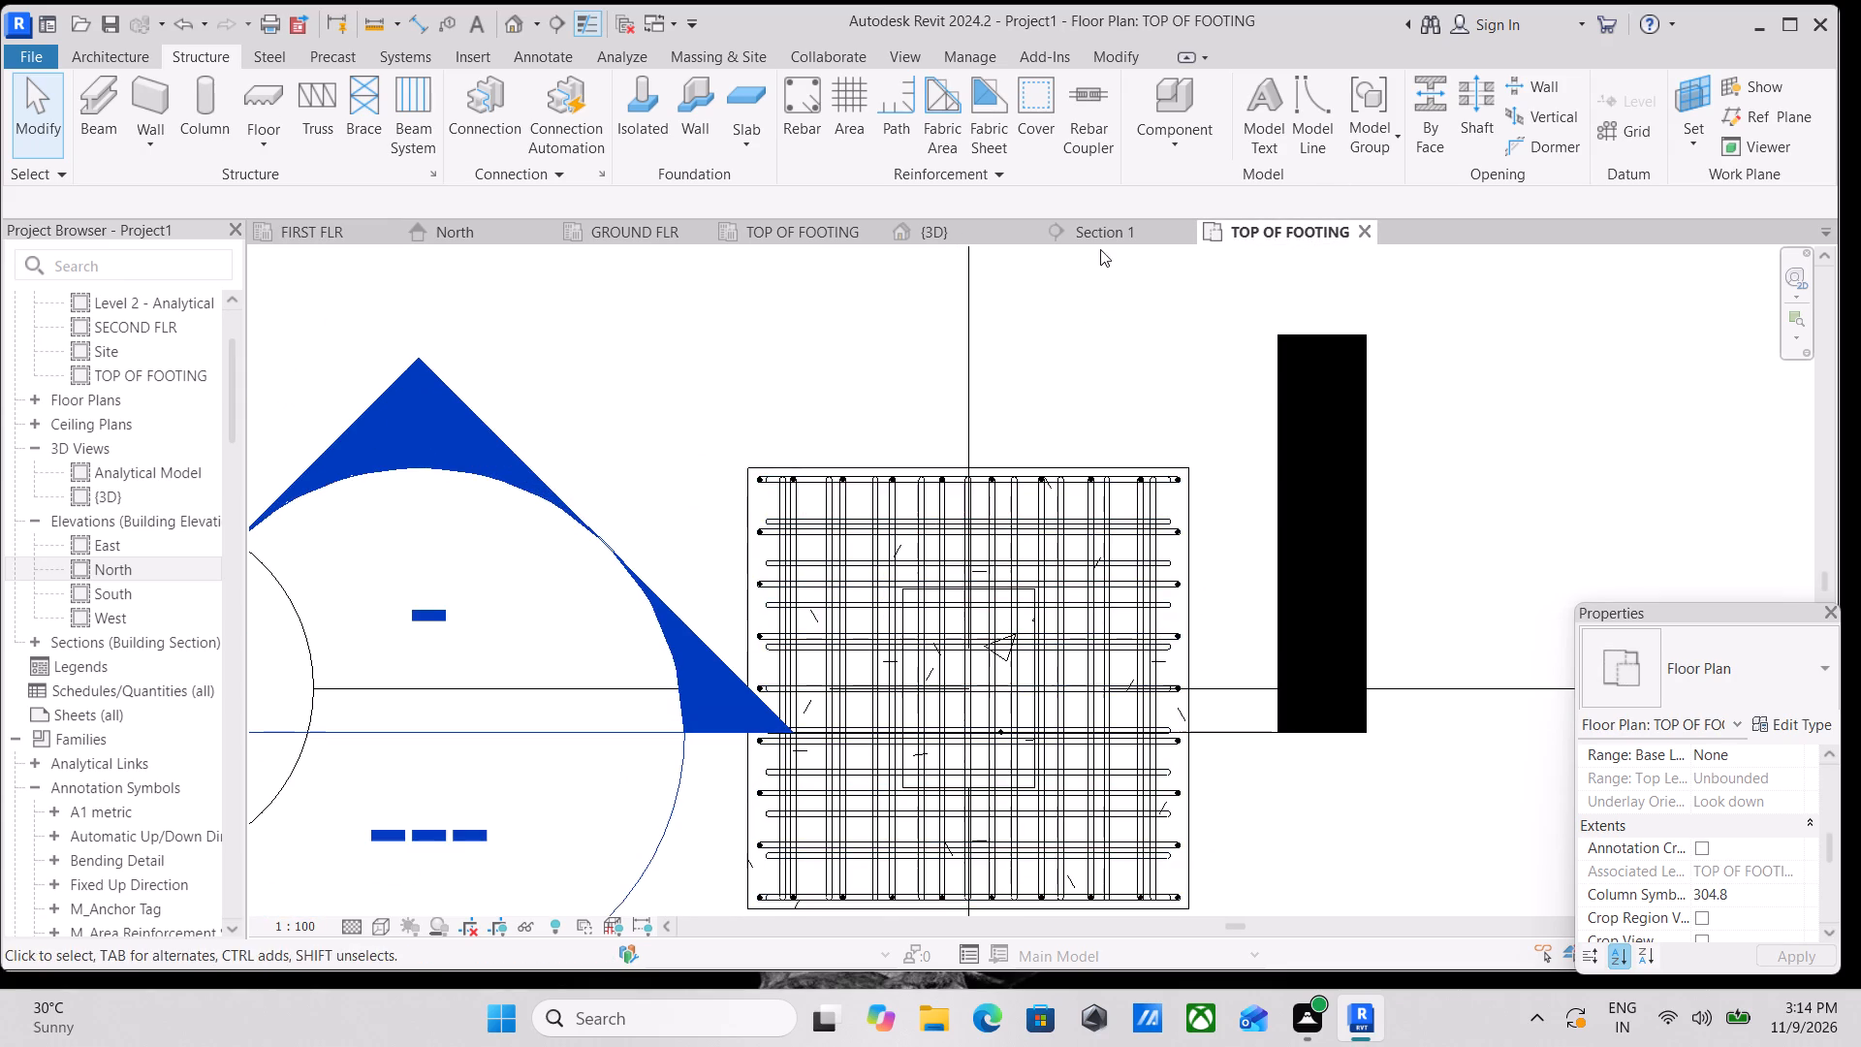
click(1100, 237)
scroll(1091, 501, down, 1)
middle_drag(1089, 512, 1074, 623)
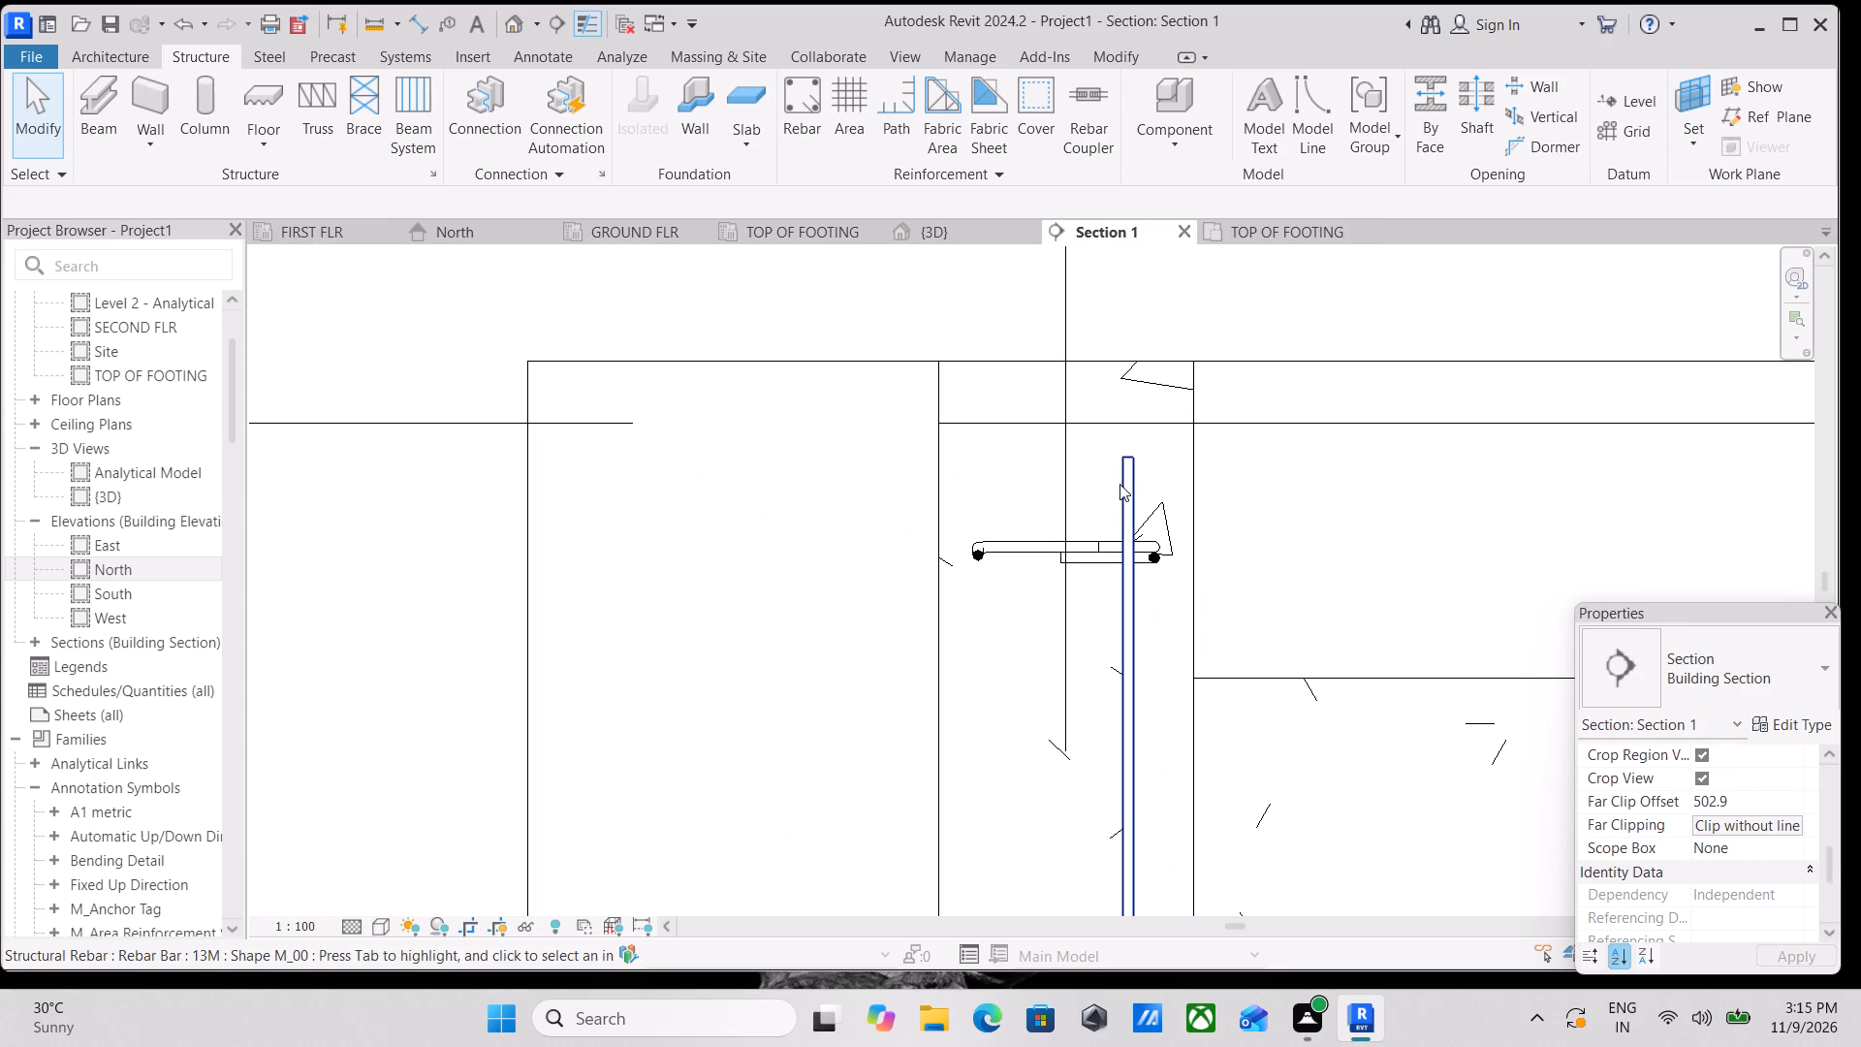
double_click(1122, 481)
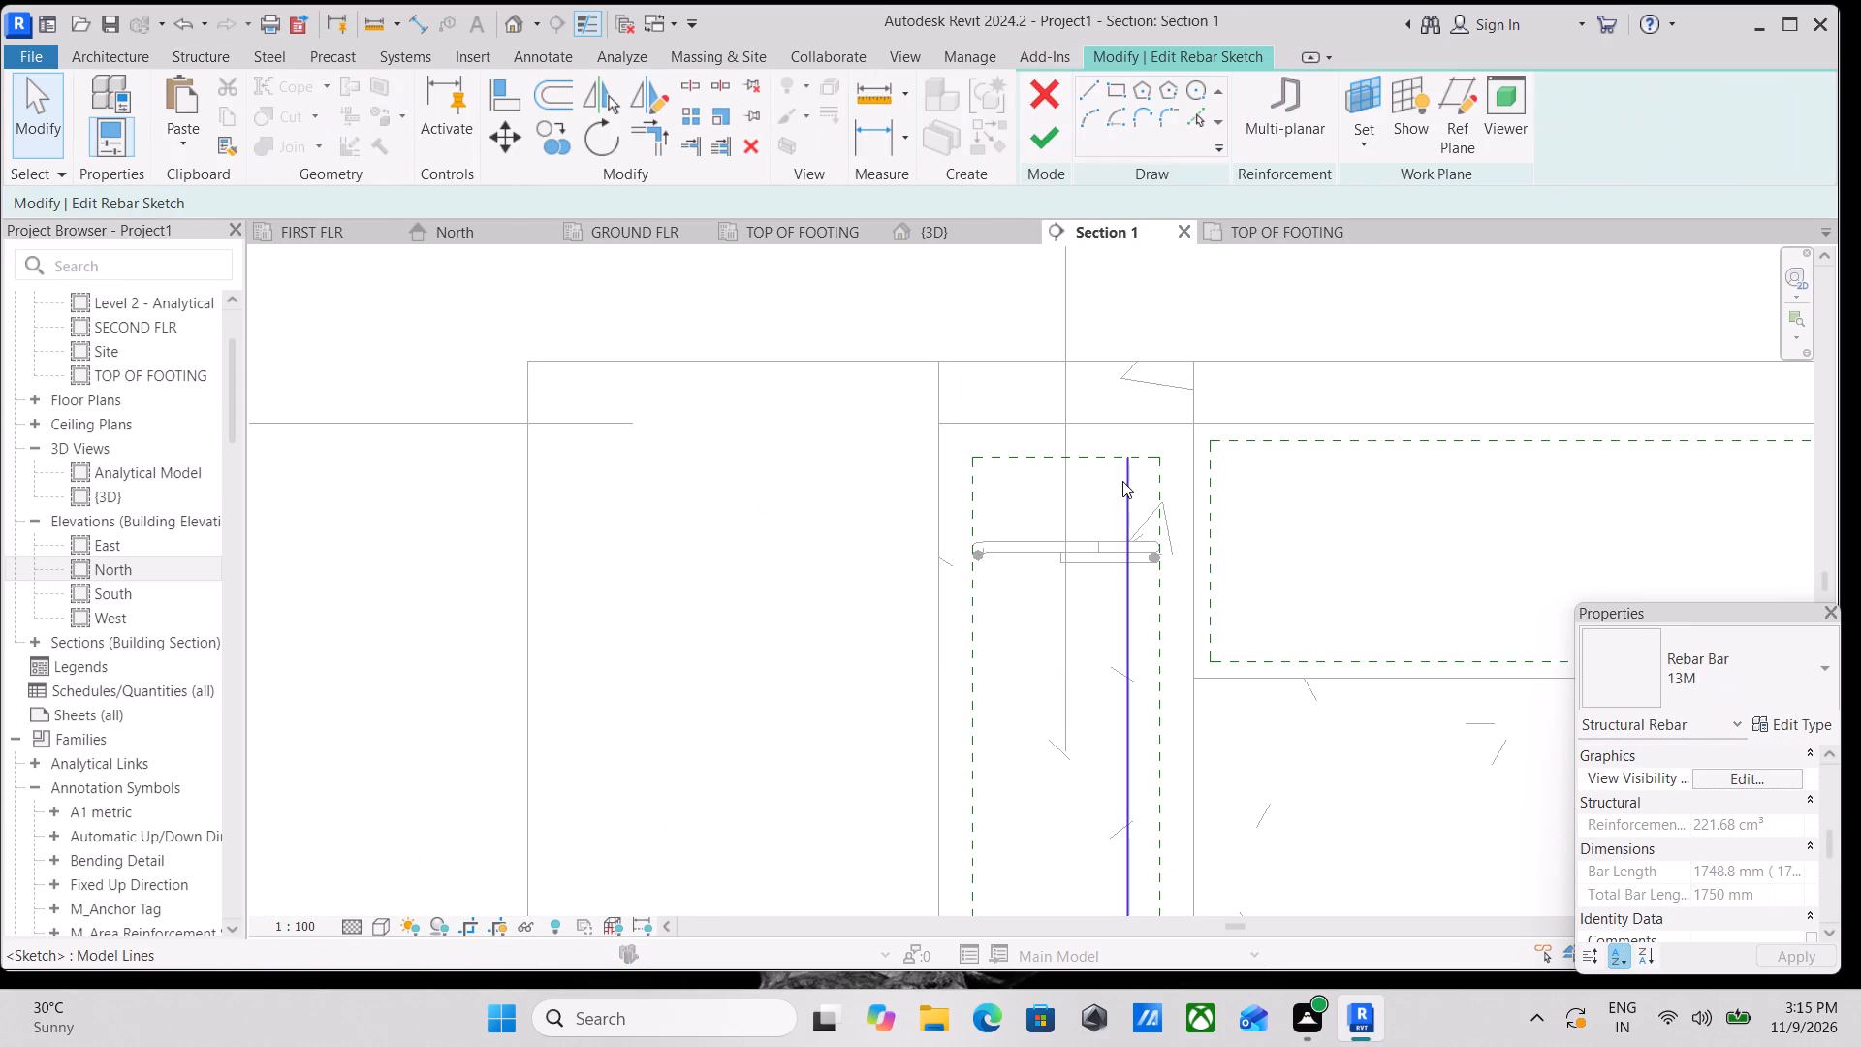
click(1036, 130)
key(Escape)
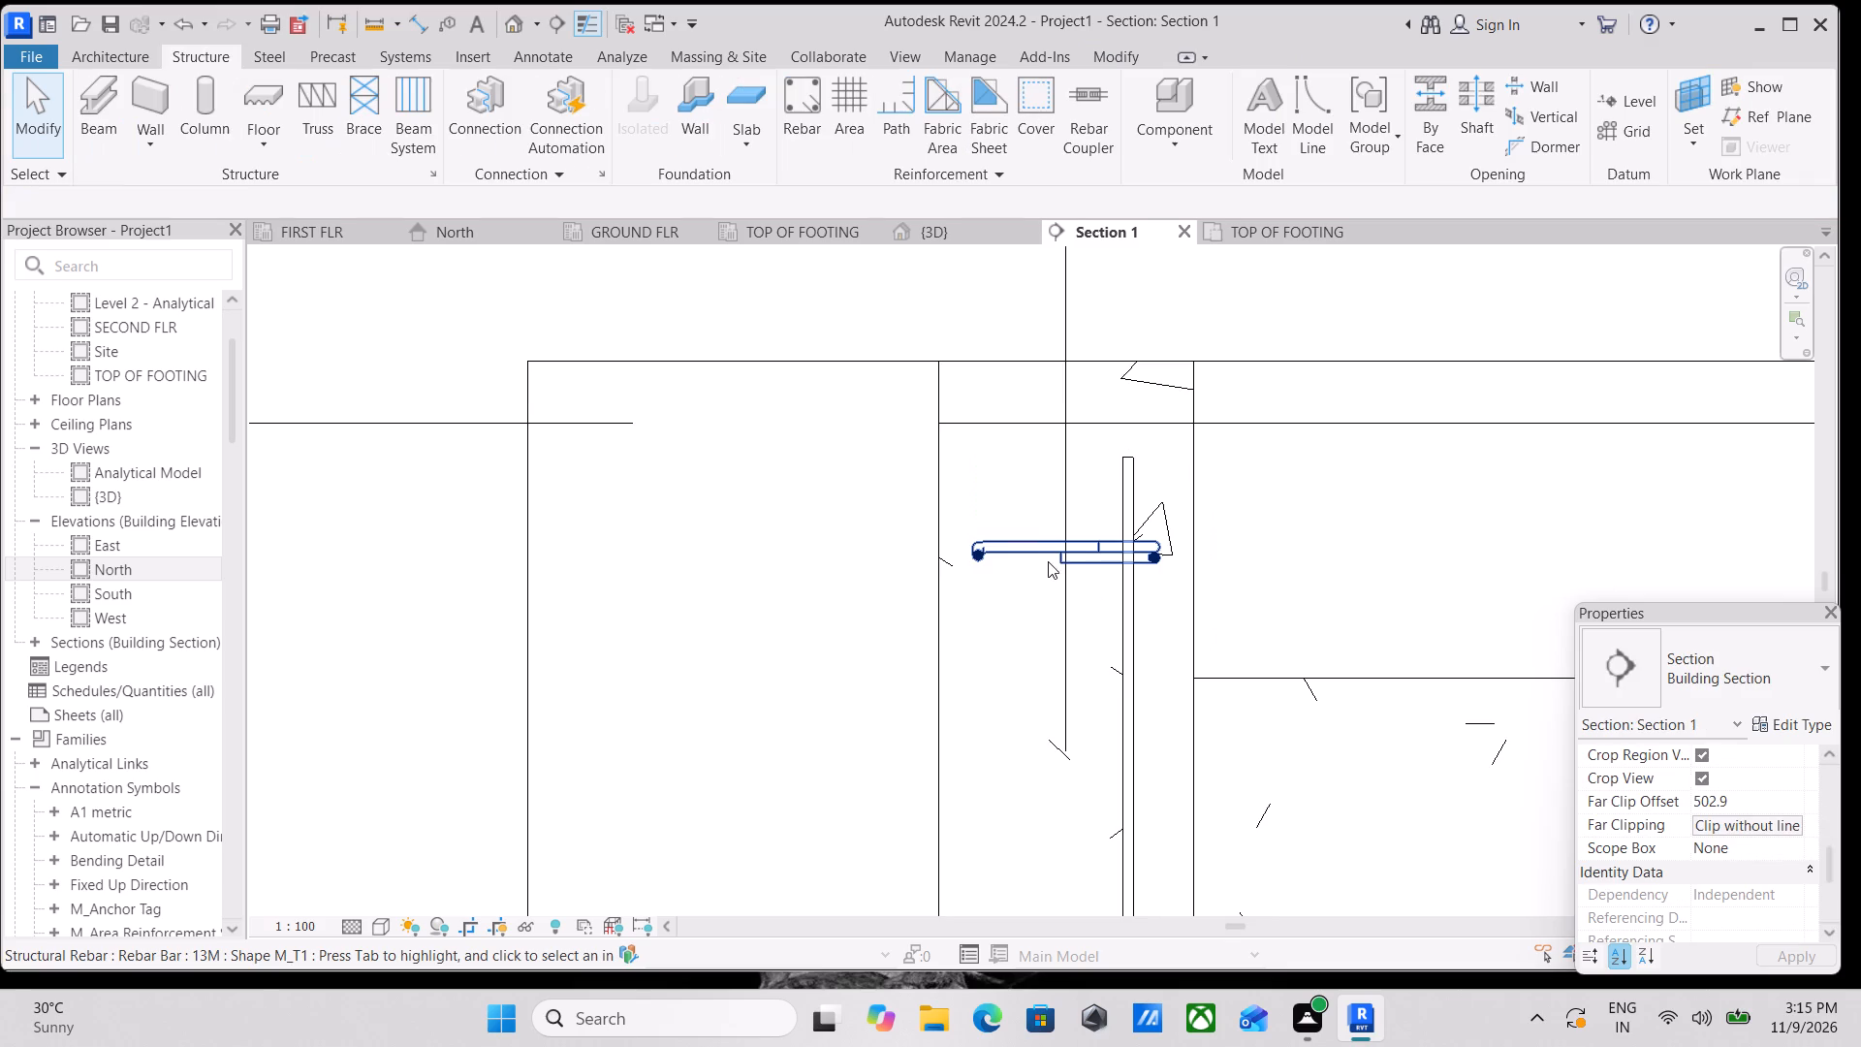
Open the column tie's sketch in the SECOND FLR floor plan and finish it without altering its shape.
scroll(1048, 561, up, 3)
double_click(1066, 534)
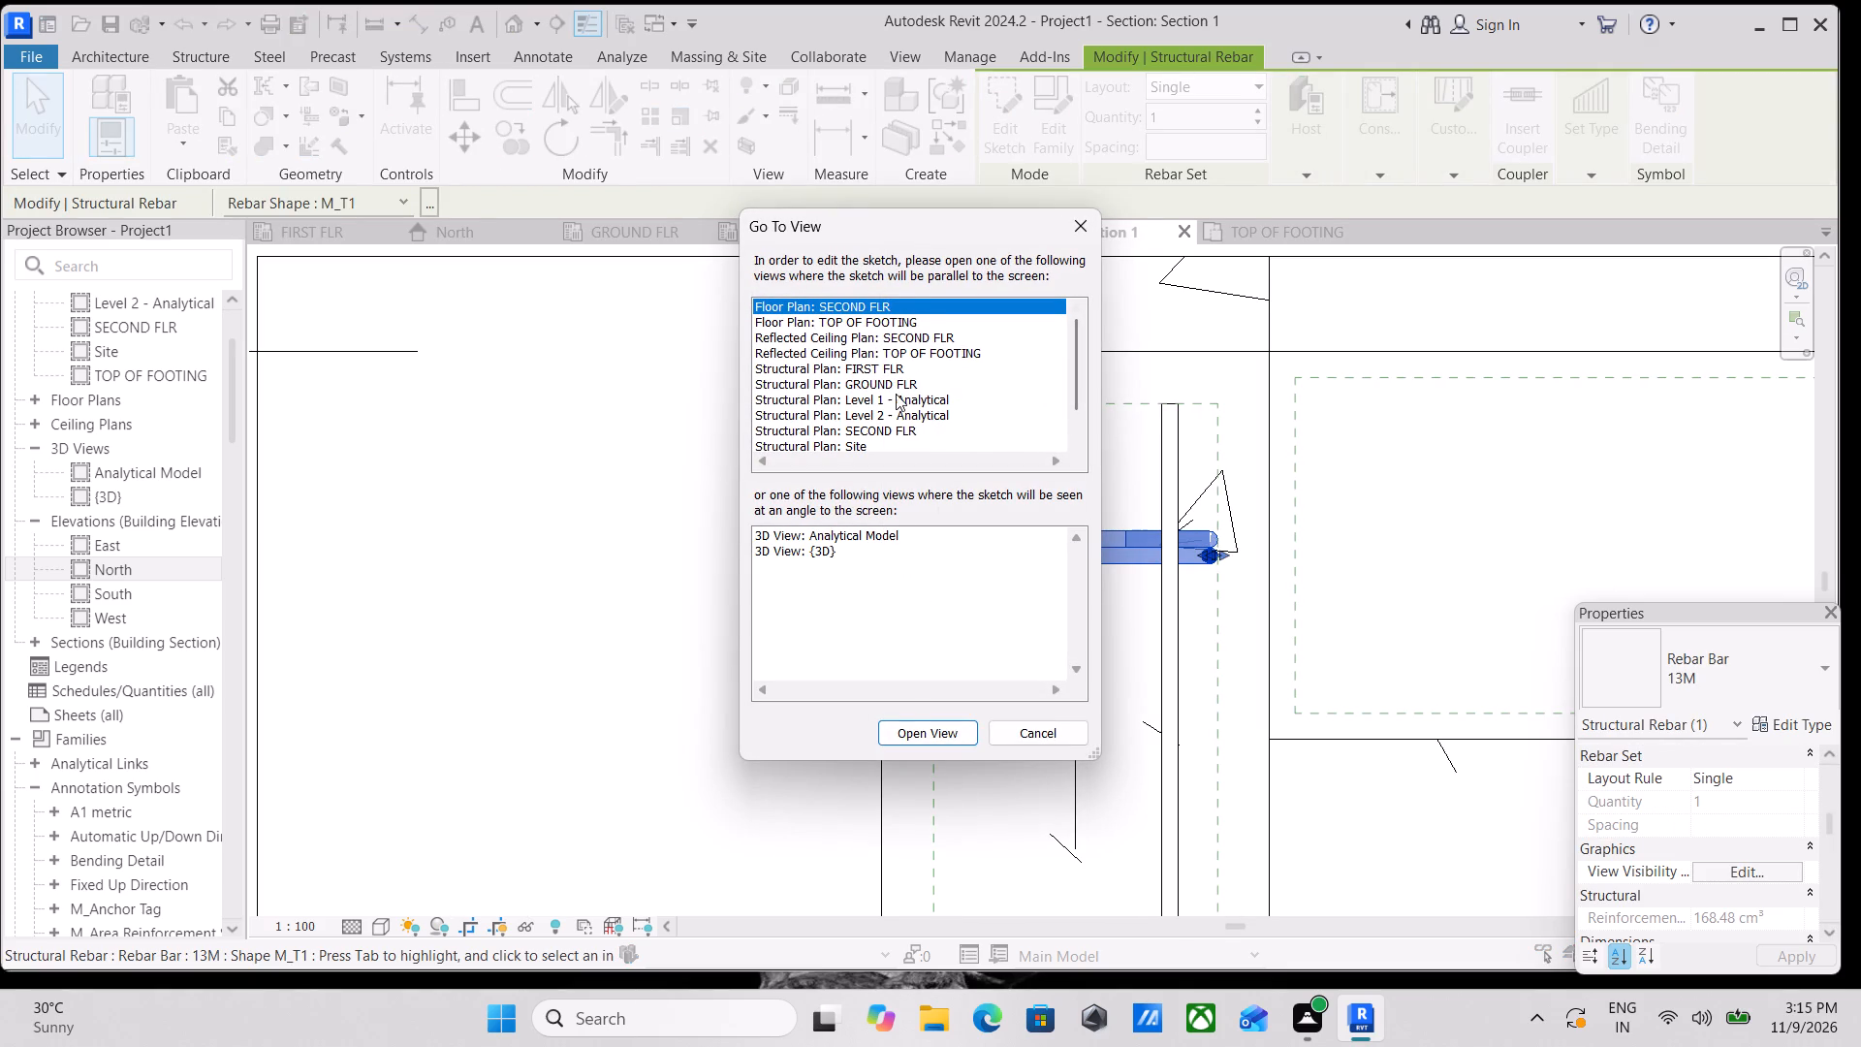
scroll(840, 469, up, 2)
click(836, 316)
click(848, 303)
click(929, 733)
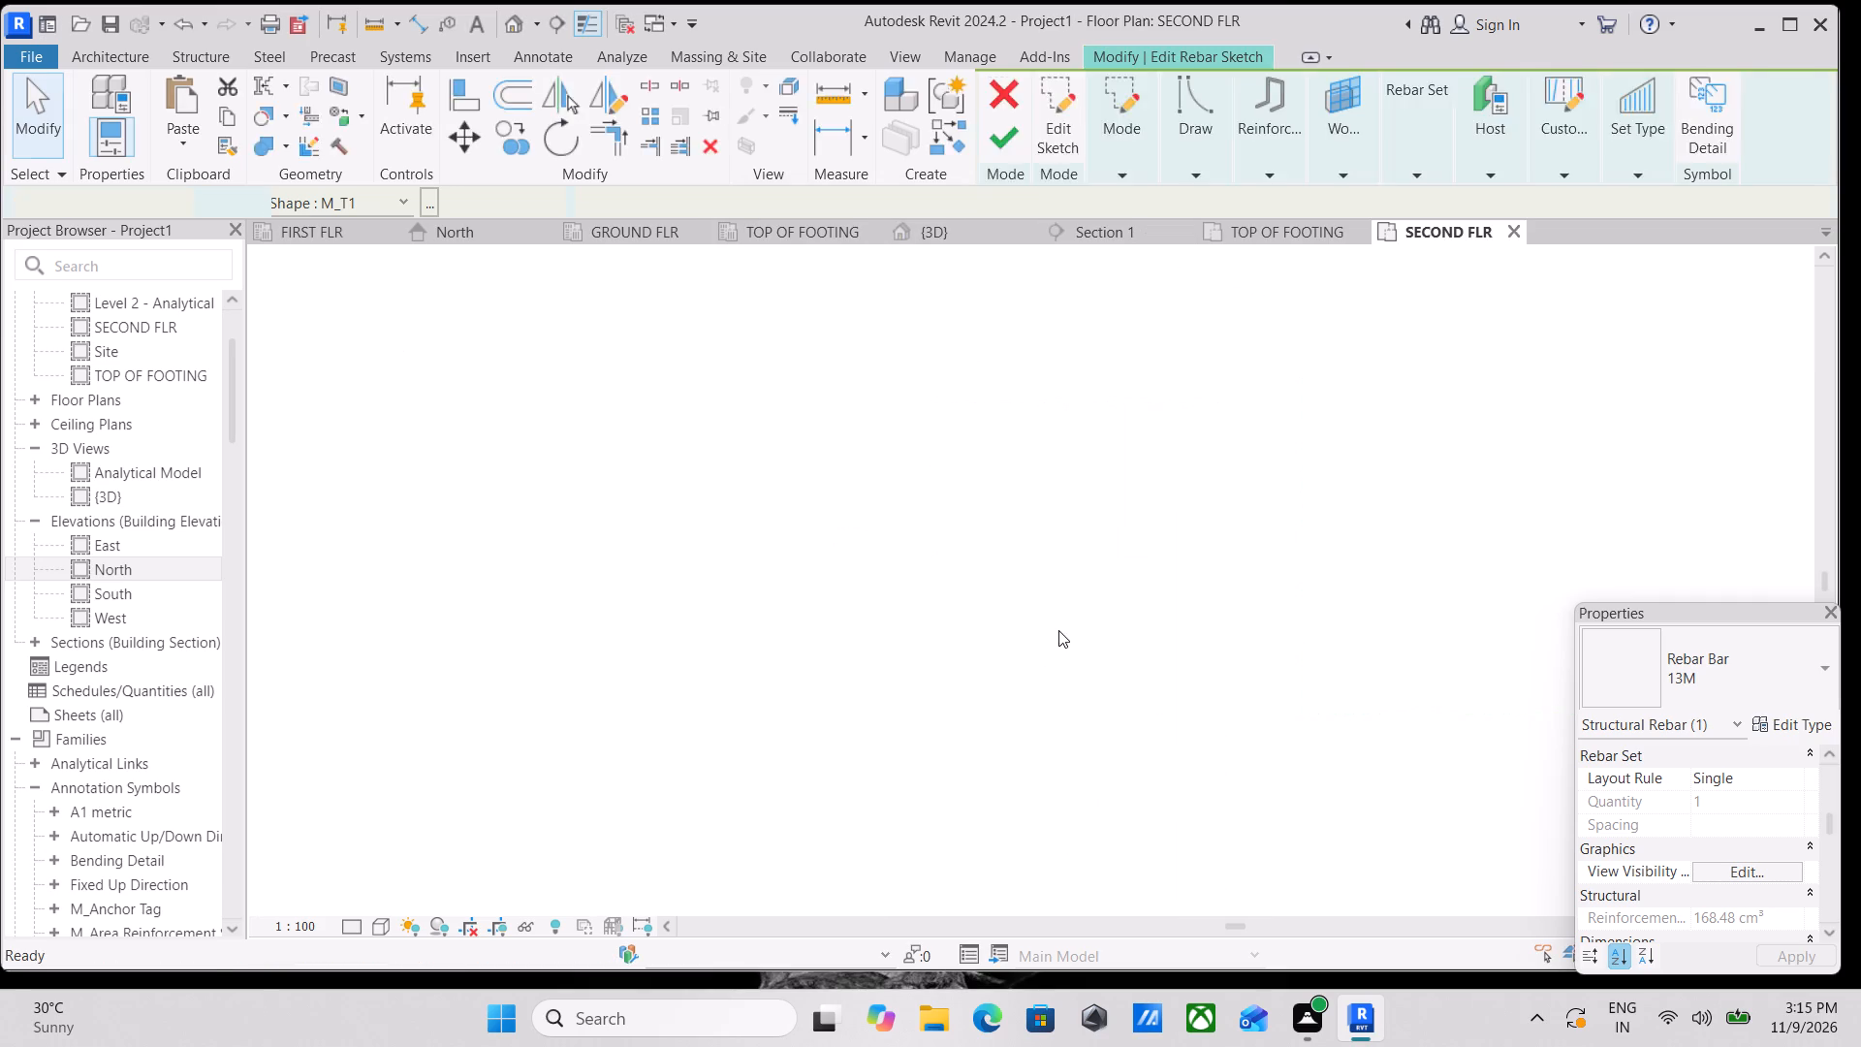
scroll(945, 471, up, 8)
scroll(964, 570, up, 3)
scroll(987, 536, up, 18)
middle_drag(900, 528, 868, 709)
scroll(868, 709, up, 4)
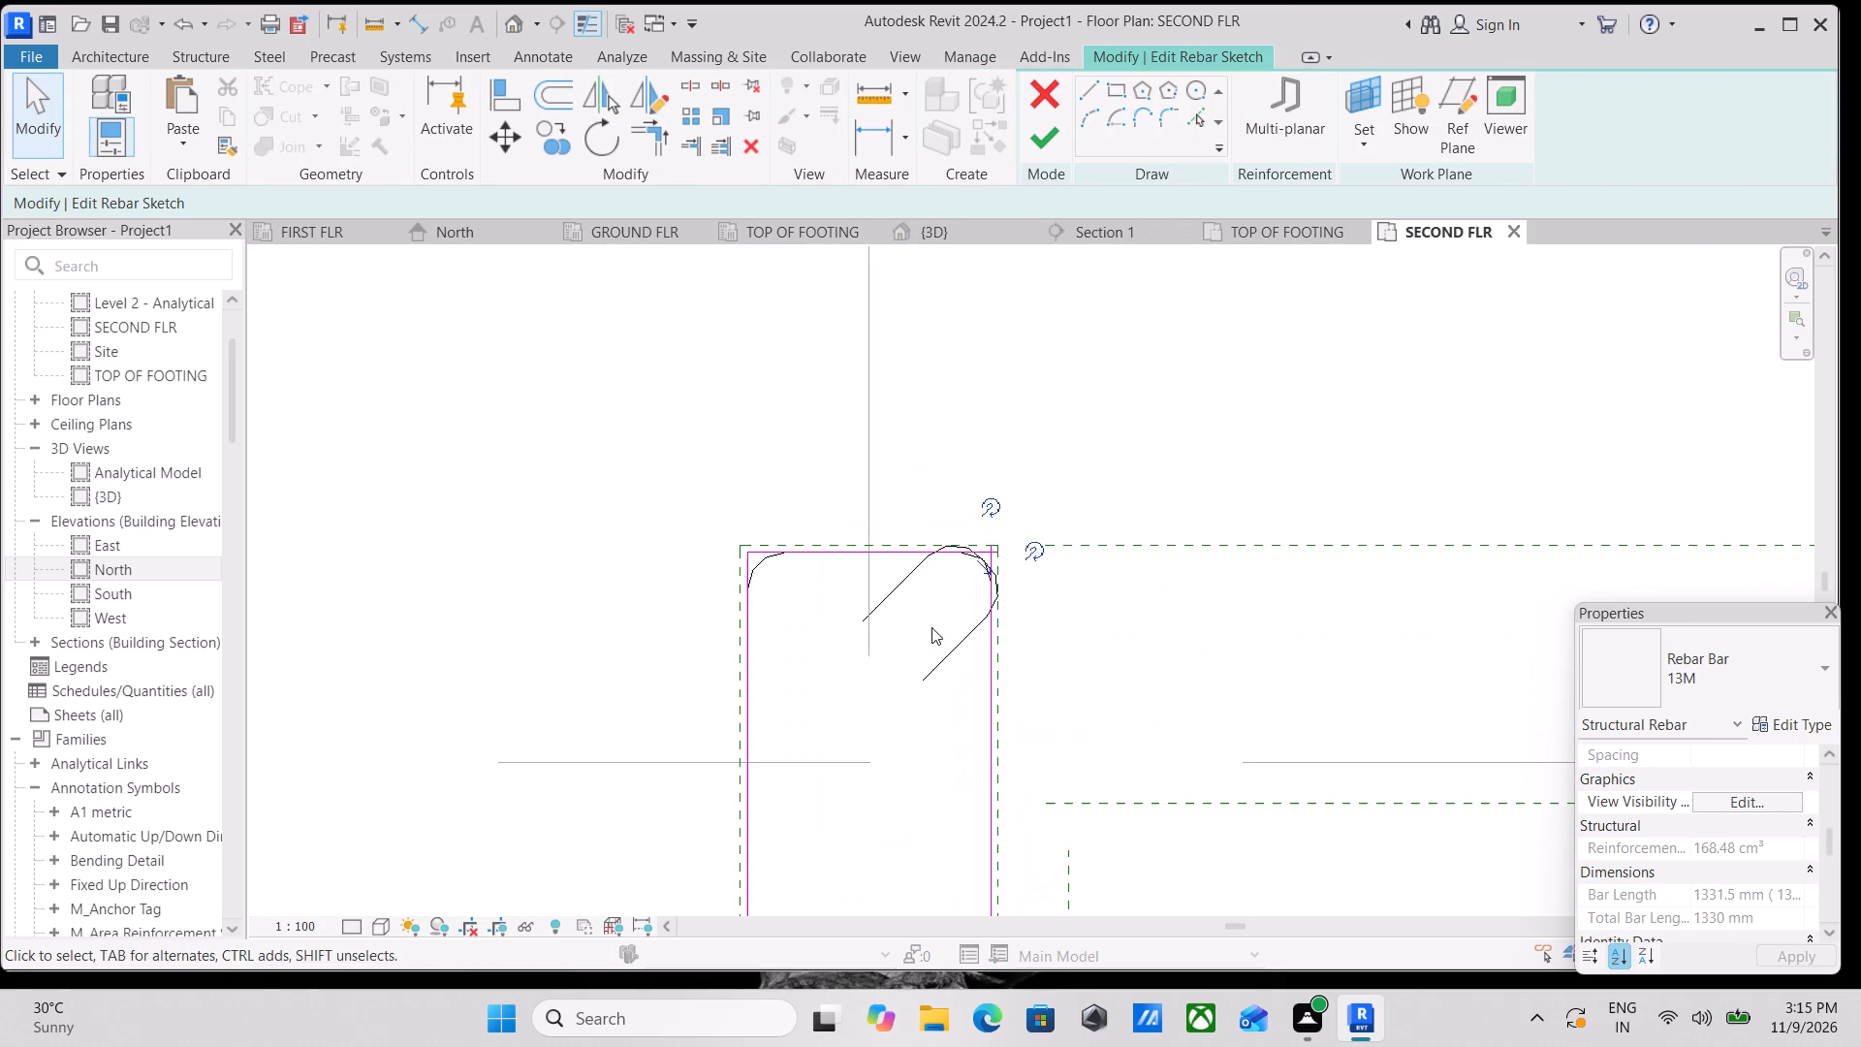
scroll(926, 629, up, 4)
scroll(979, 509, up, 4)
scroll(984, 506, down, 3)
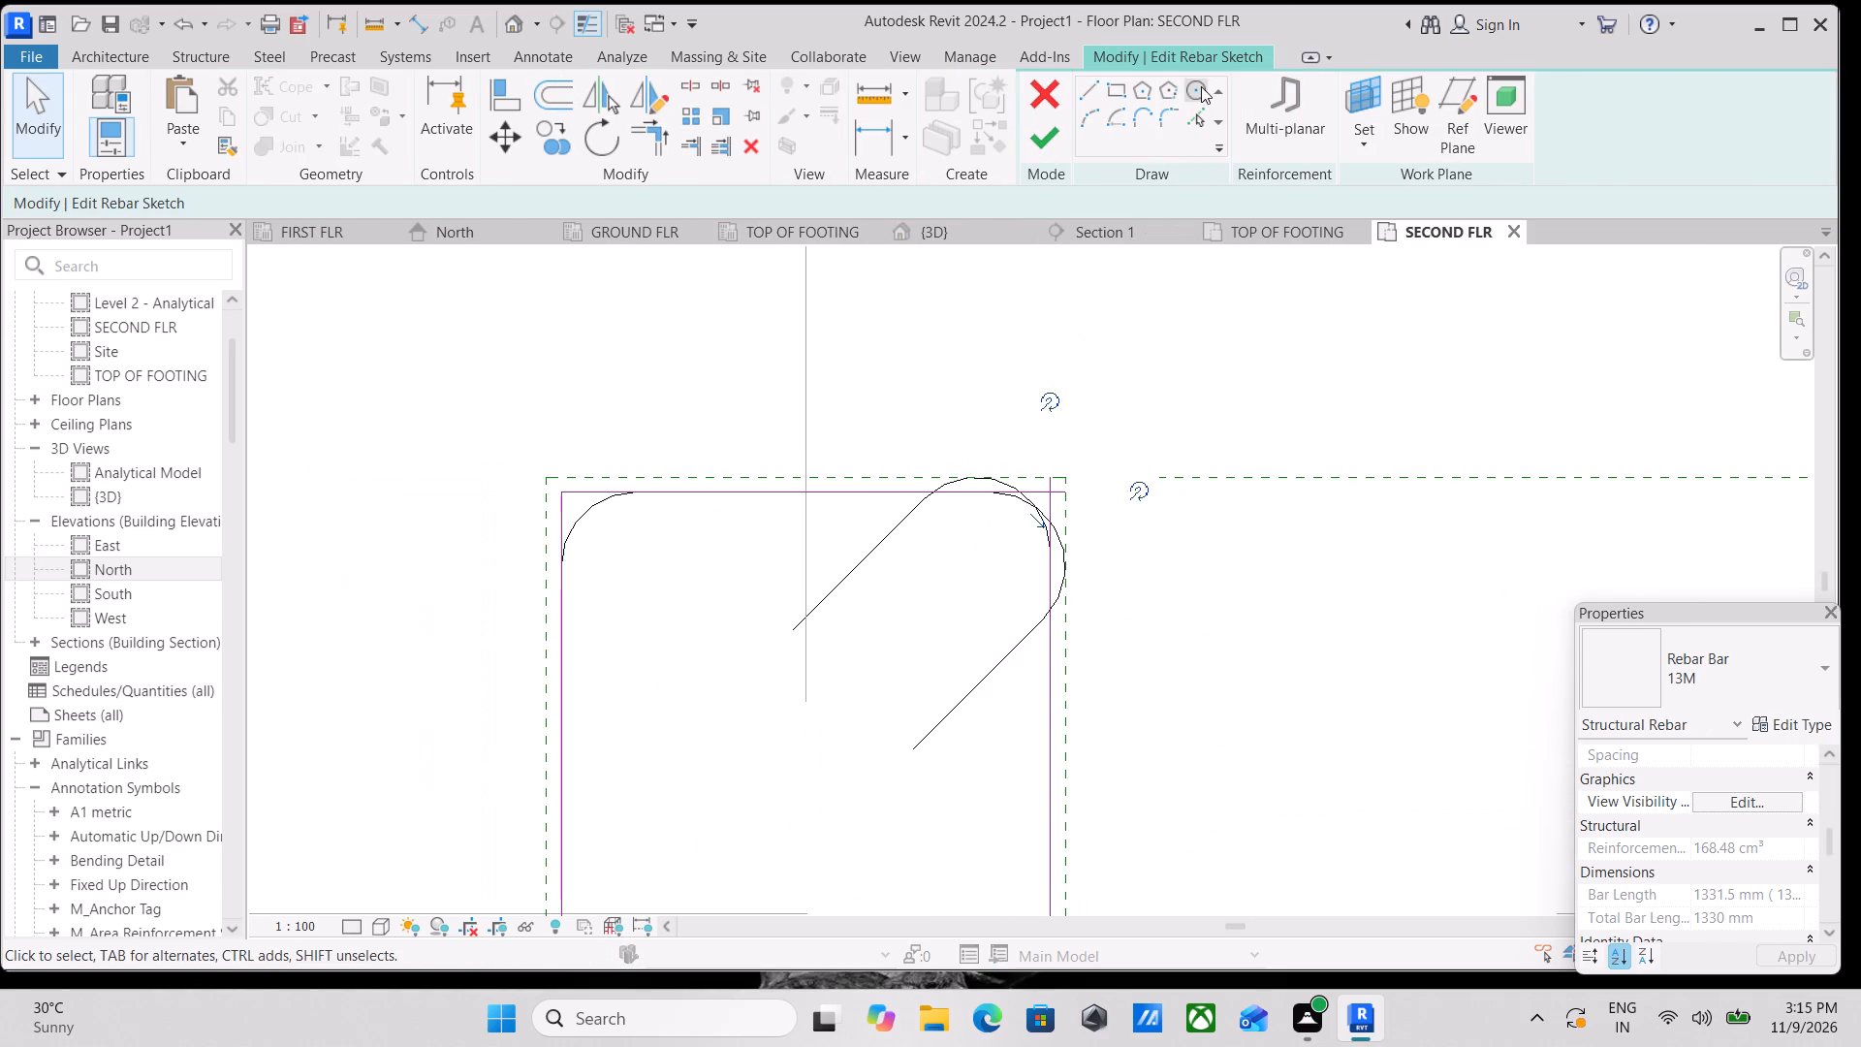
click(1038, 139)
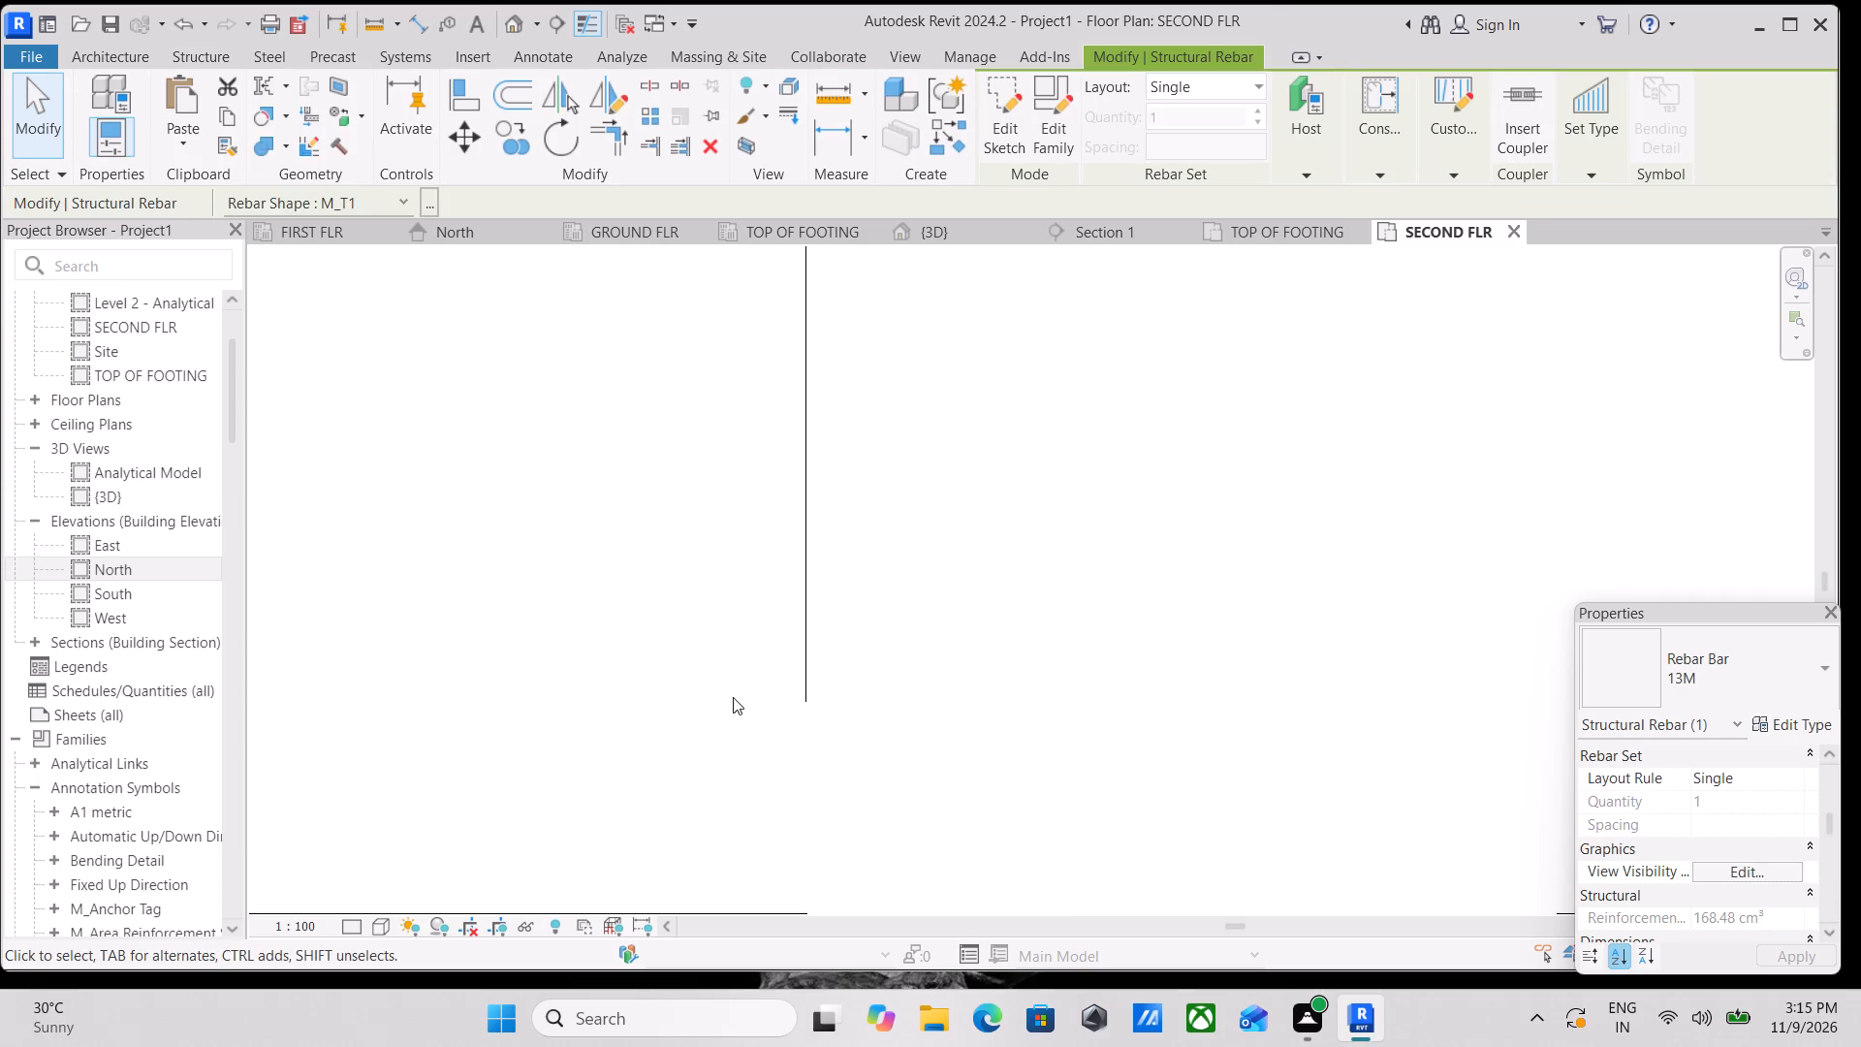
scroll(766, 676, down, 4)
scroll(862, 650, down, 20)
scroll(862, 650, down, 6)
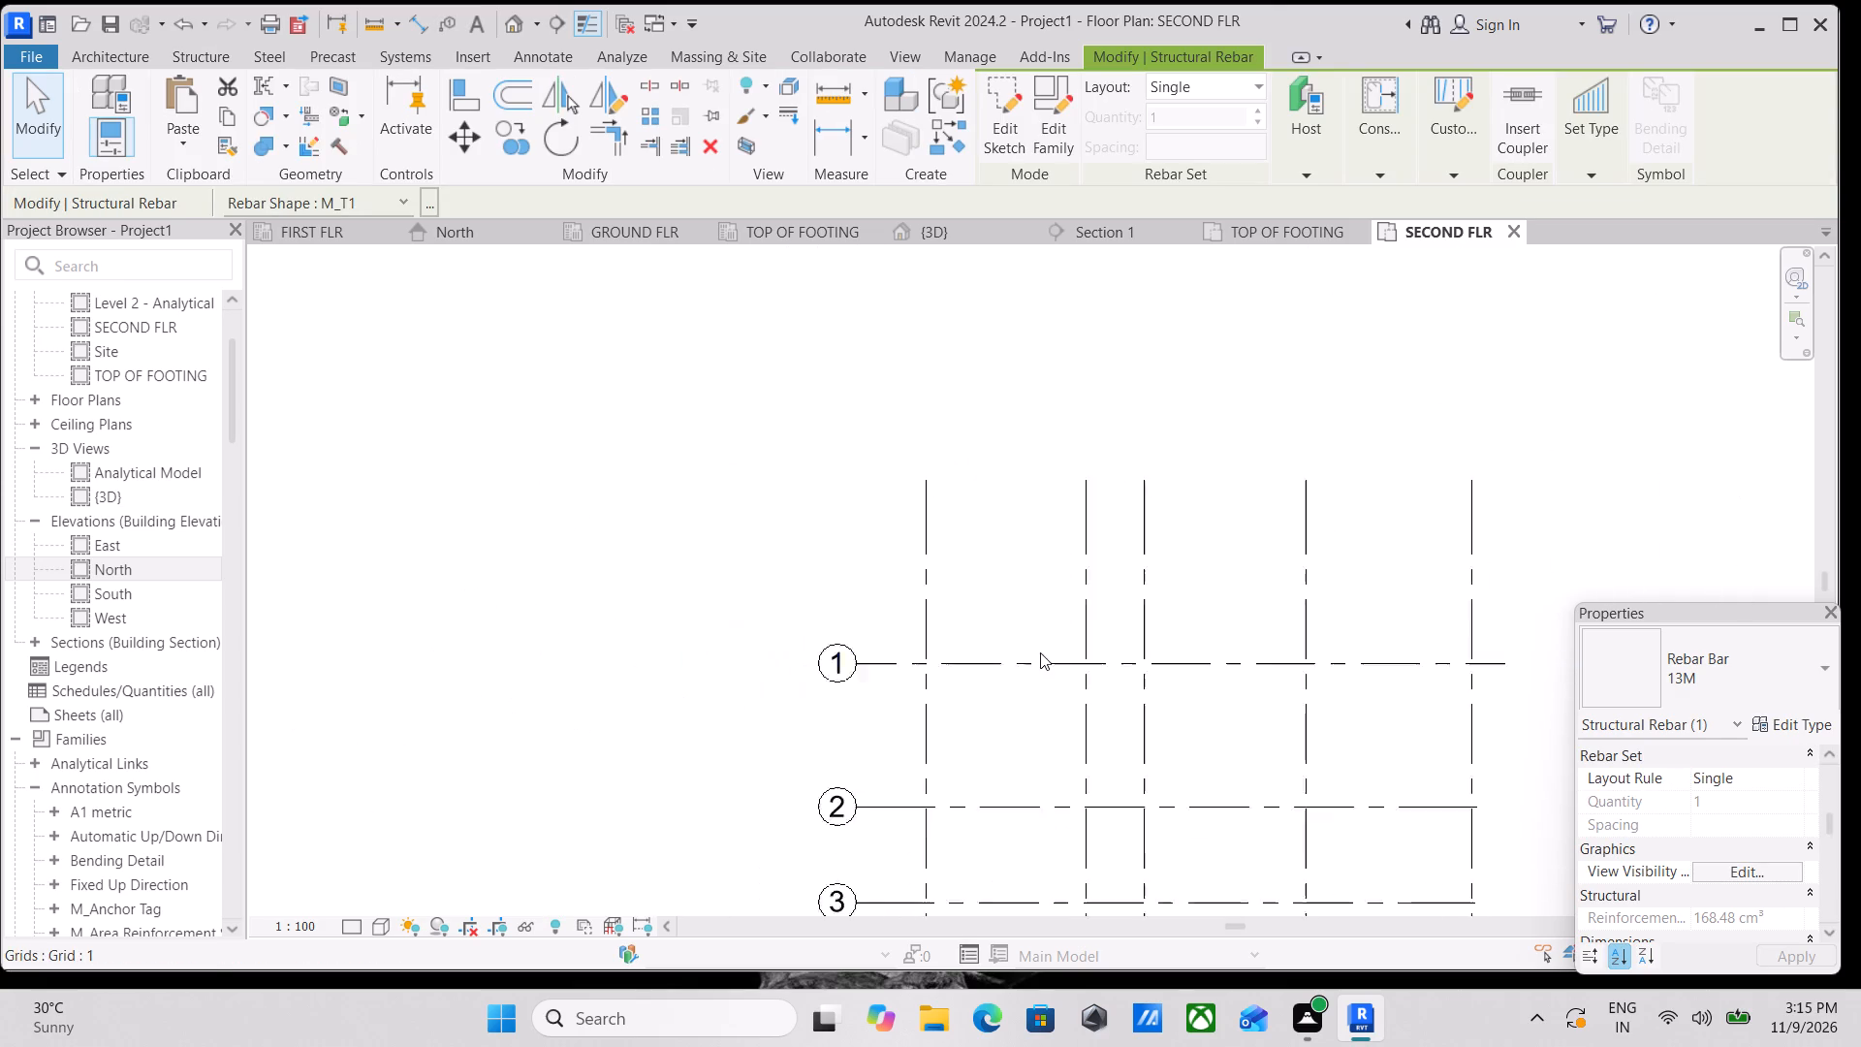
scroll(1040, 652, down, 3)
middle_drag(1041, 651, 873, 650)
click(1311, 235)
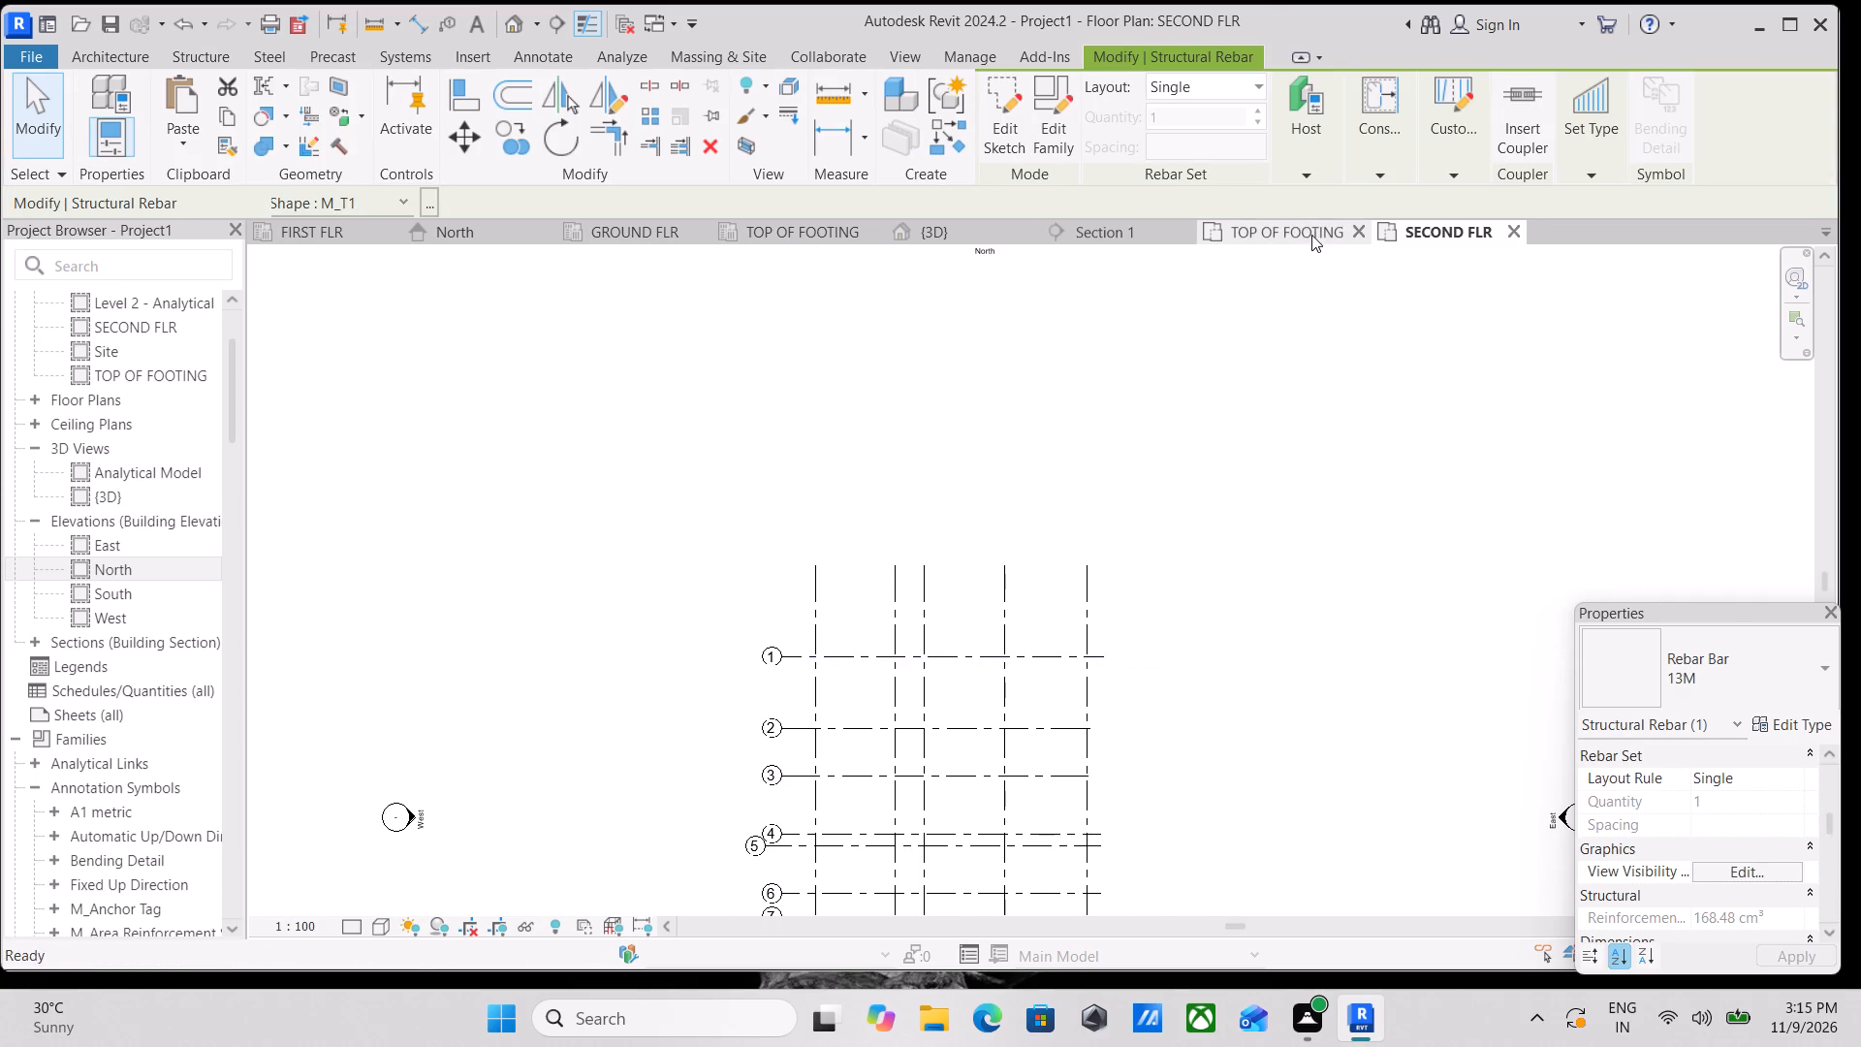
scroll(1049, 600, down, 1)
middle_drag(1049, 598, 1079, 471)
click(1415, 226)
Extend the top edge of Section 1's crop region upward to show more of the column above the upper level line.
click(1089, 223)
scroll(1172, 565, up, 1)
key(Escape)
middle_drag(1182, 560, 1159, 553)
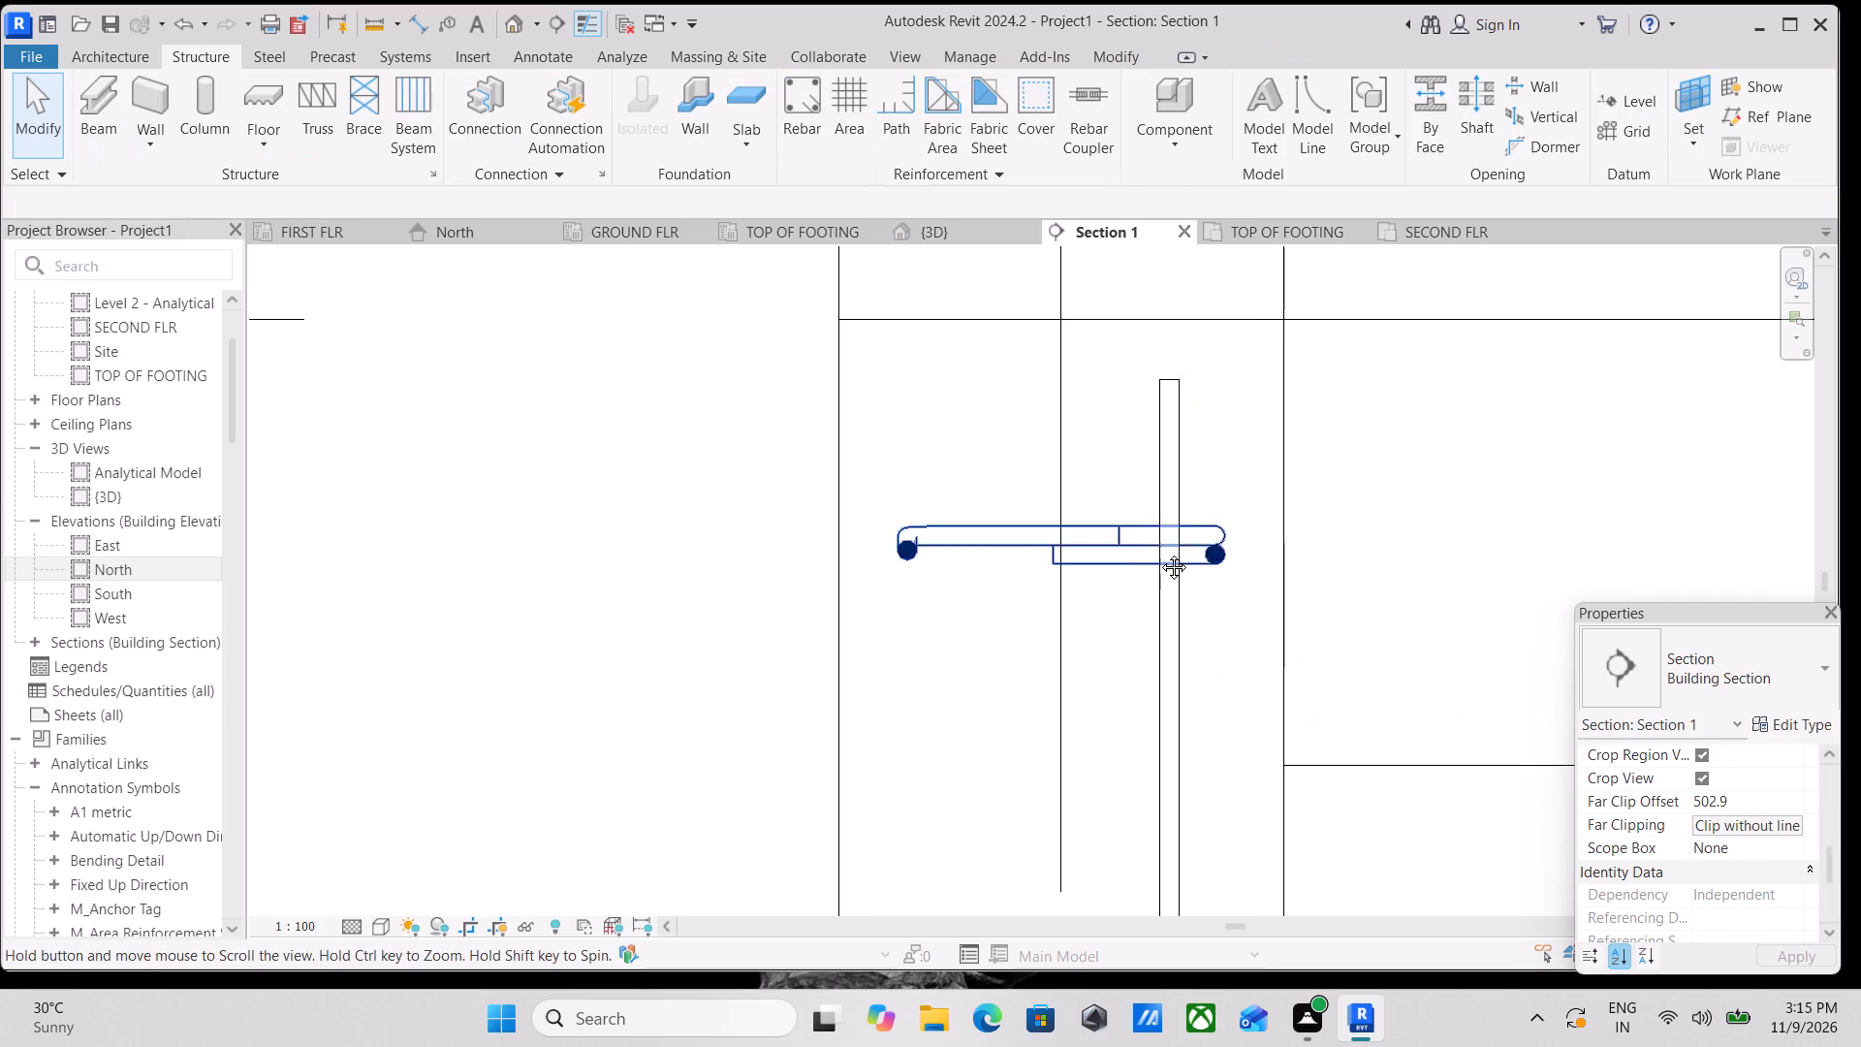
middle_drag(1159, 553, 867, 472)
middle_click(869, 399)
scroll(723, 419, down, 2)
middle_drag(723, 419, 810, 393)
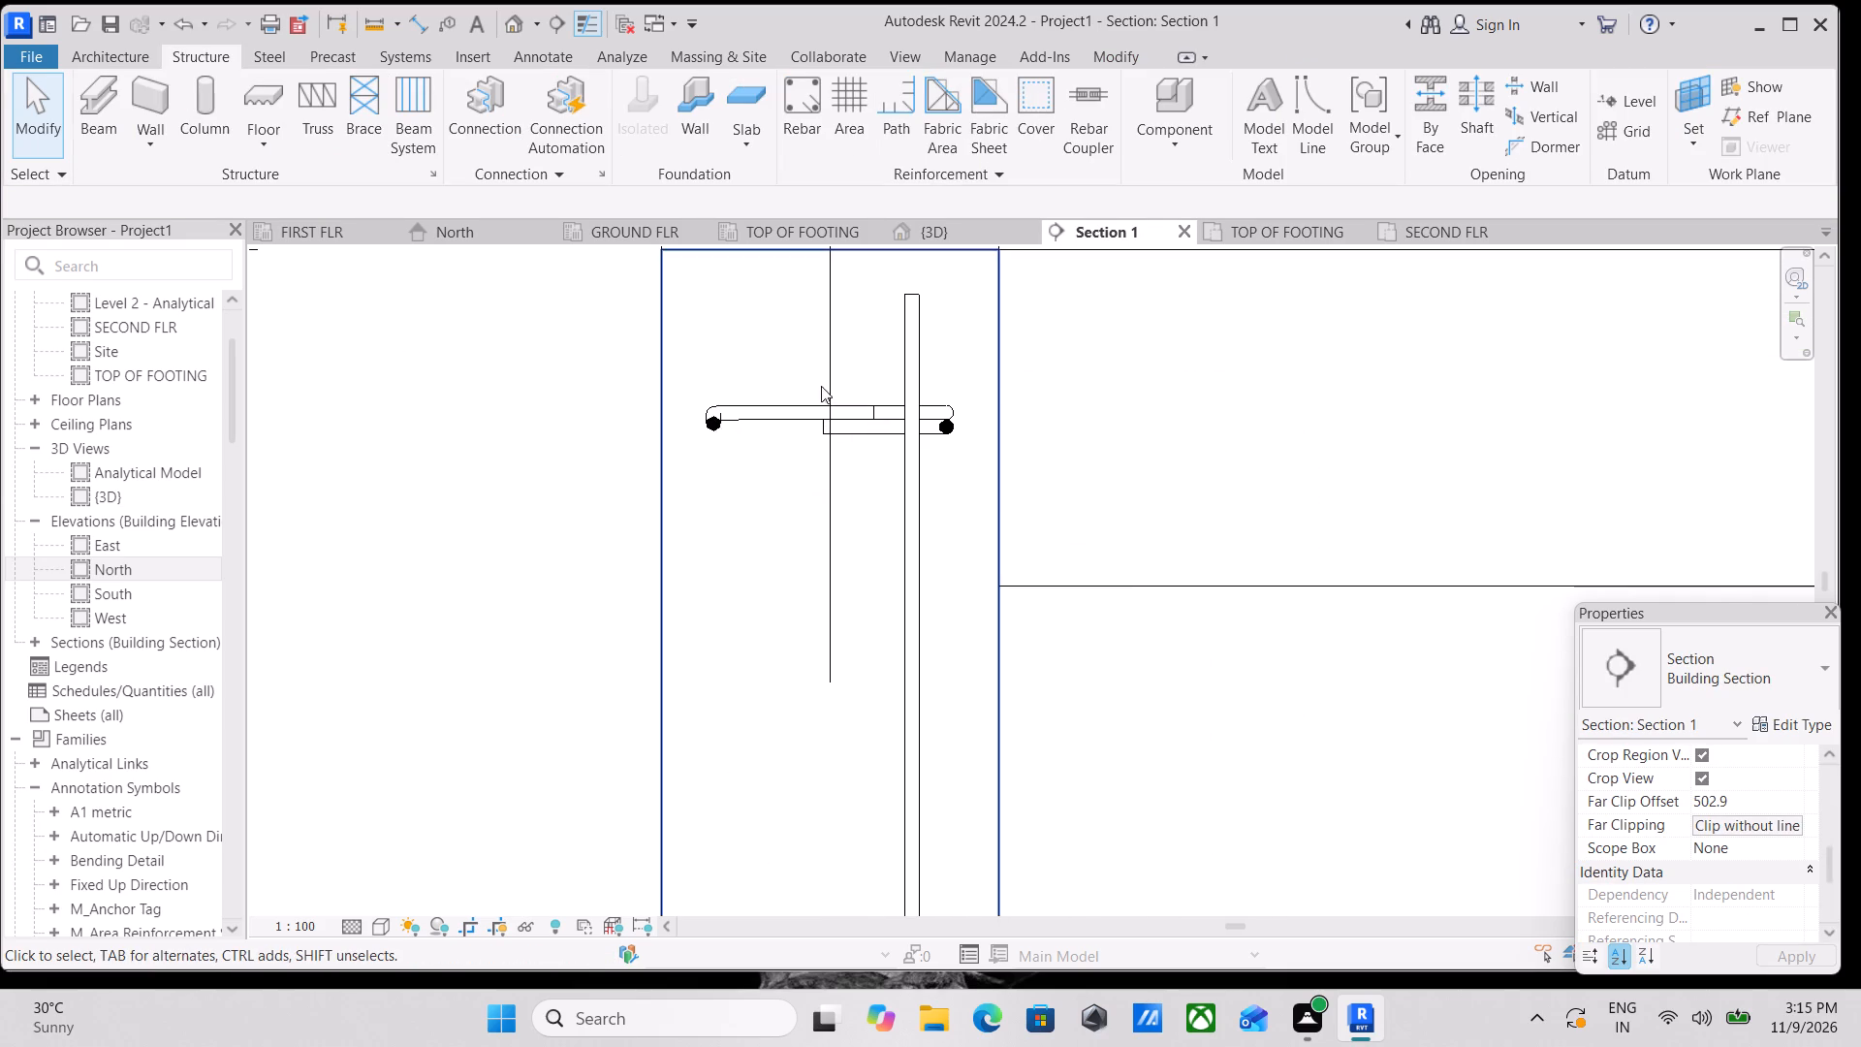
scroll(793, 410, down, 10)
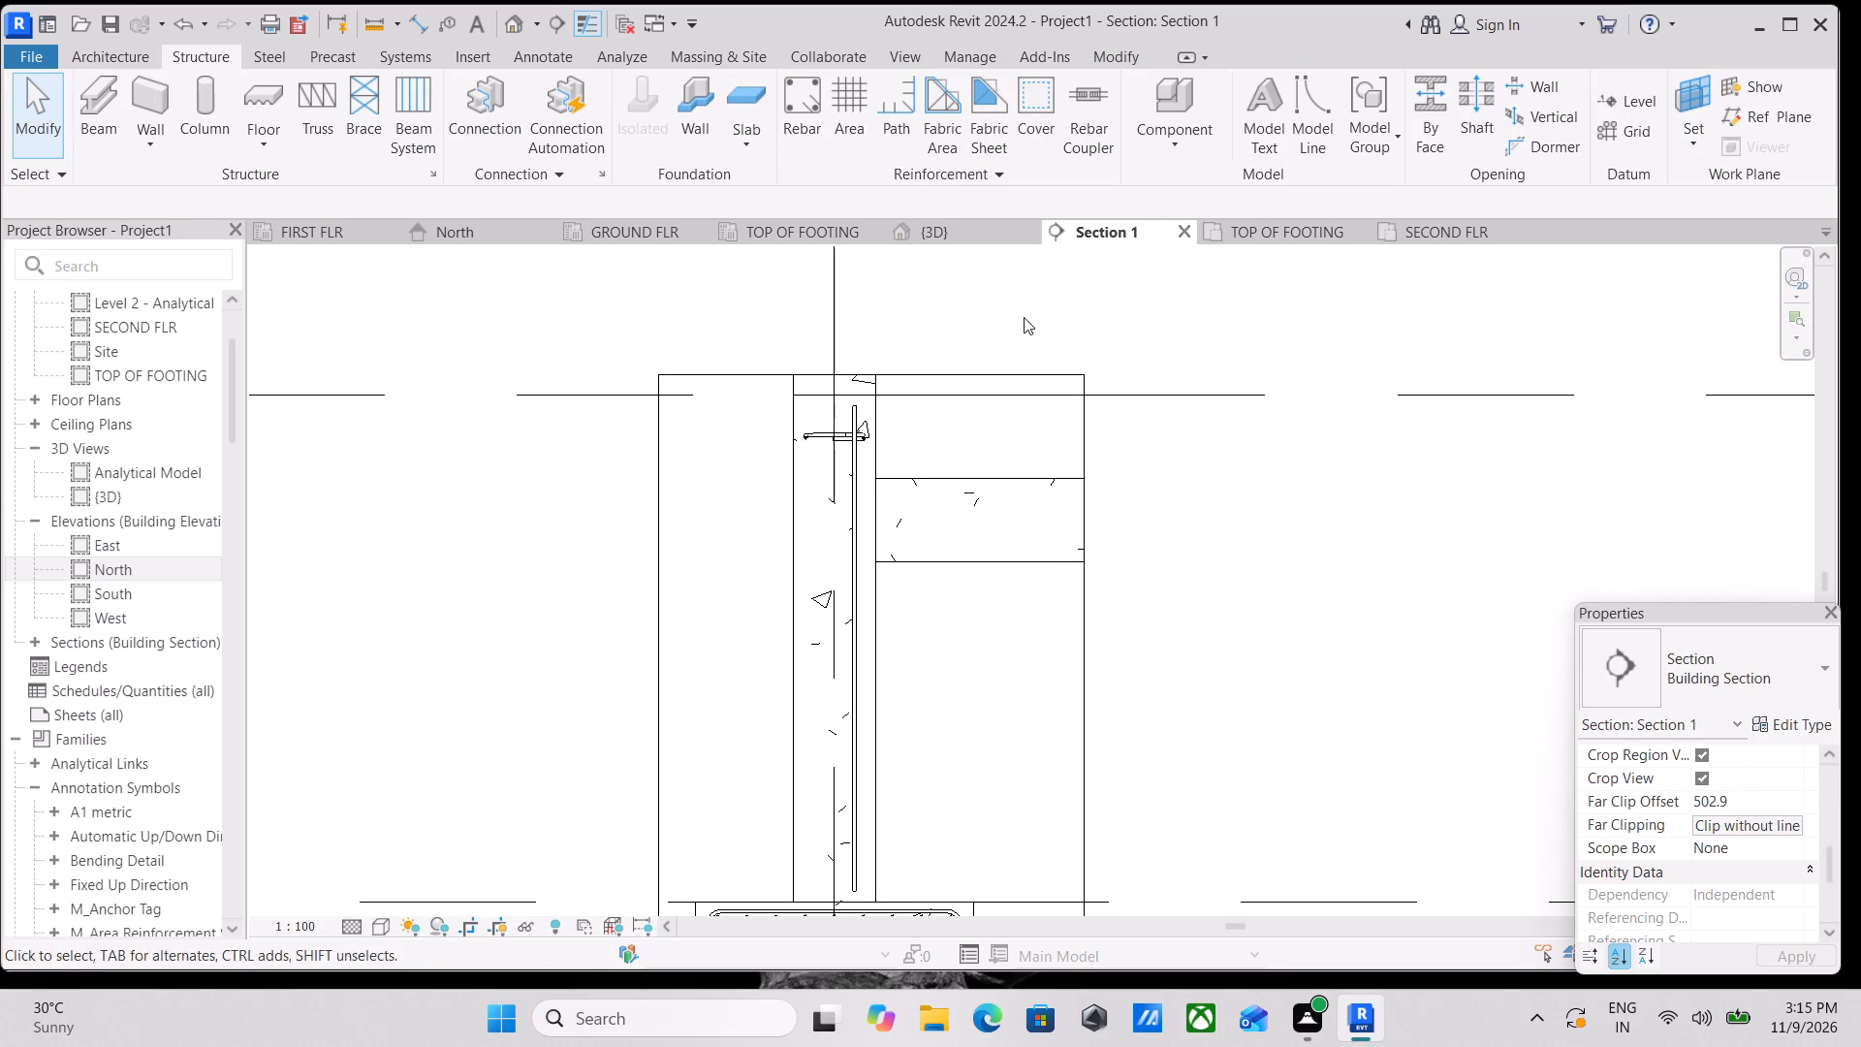
scroll(841, 404, down, 1)
middle_drag(841, 404, 1014, 327)
click(845, 436)
middle_drag(965, 387, 842, 533)
drag(911, 442, 920, 384)
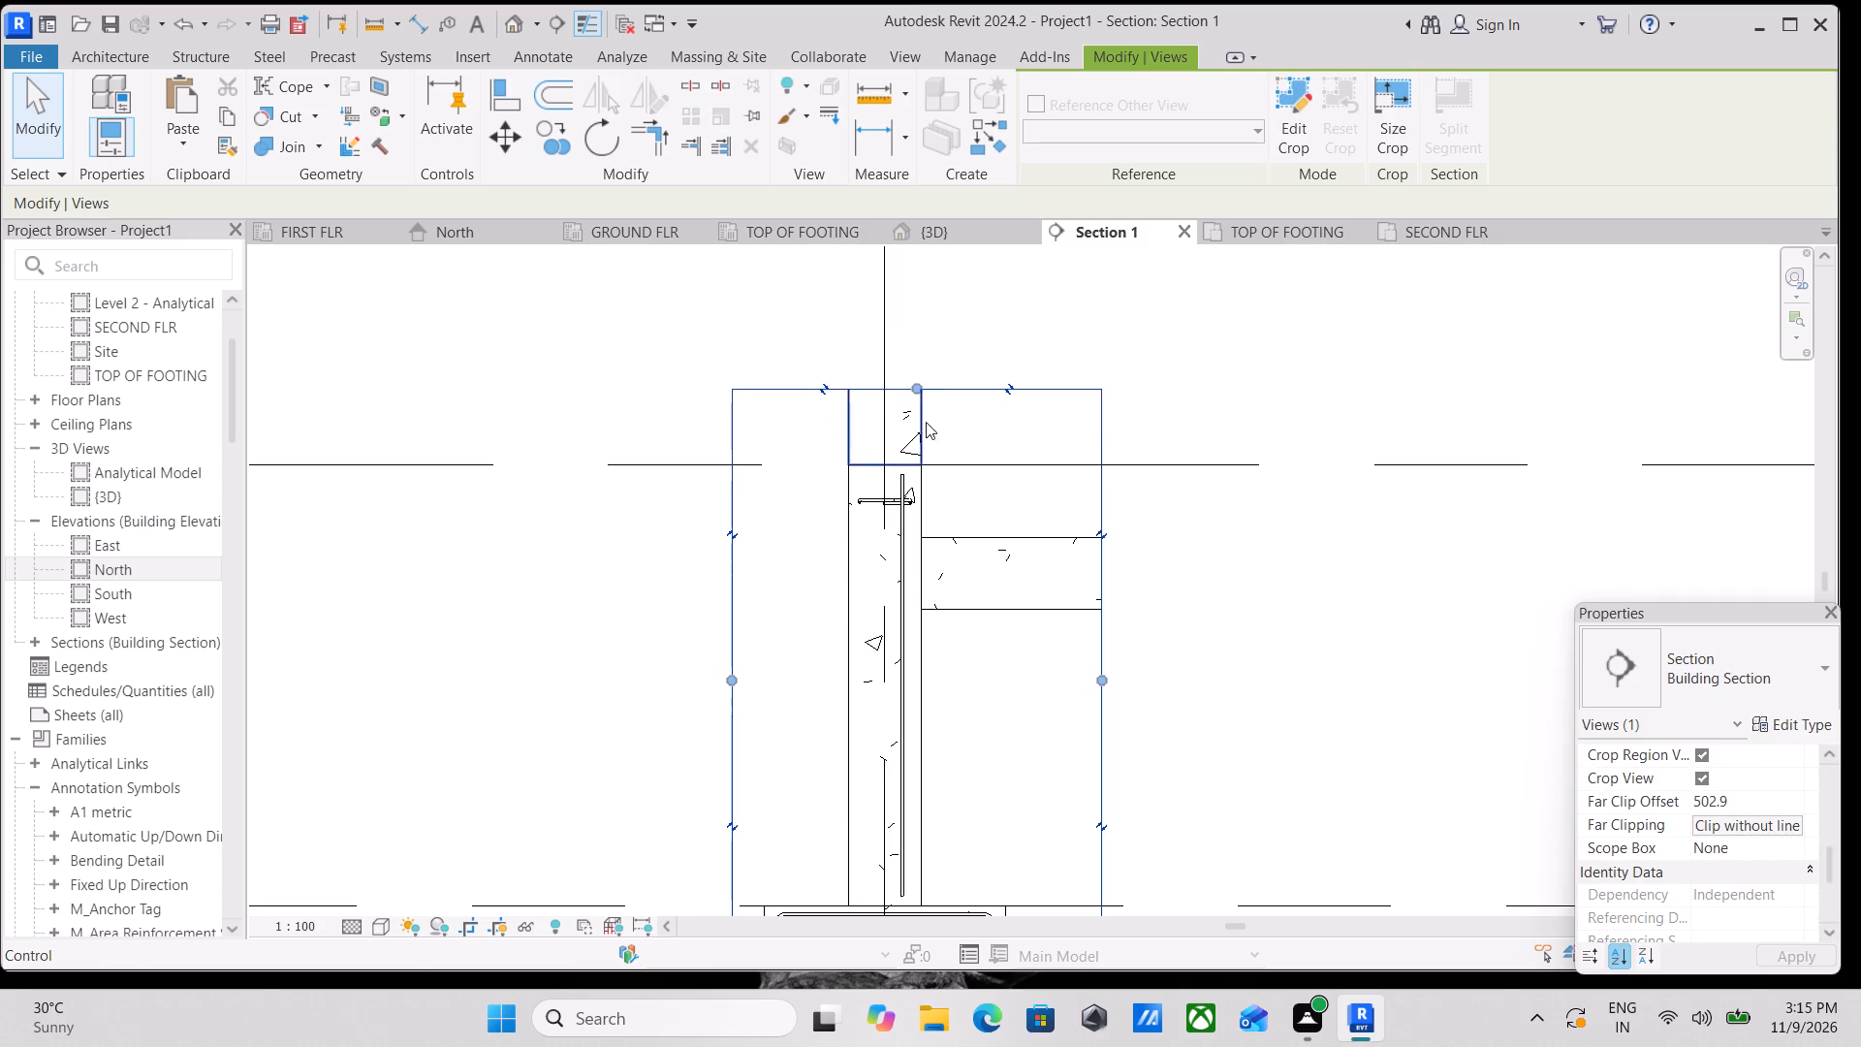
middle_drag(927, 434, 998, 391)
key(Escape)
Open the column tie's sketch in the GROUND FLR structural plan, finish it without altering its shape, and dismiss the save reminder.
scroll(954, 461, up, 7)
triple_click(939, 444)
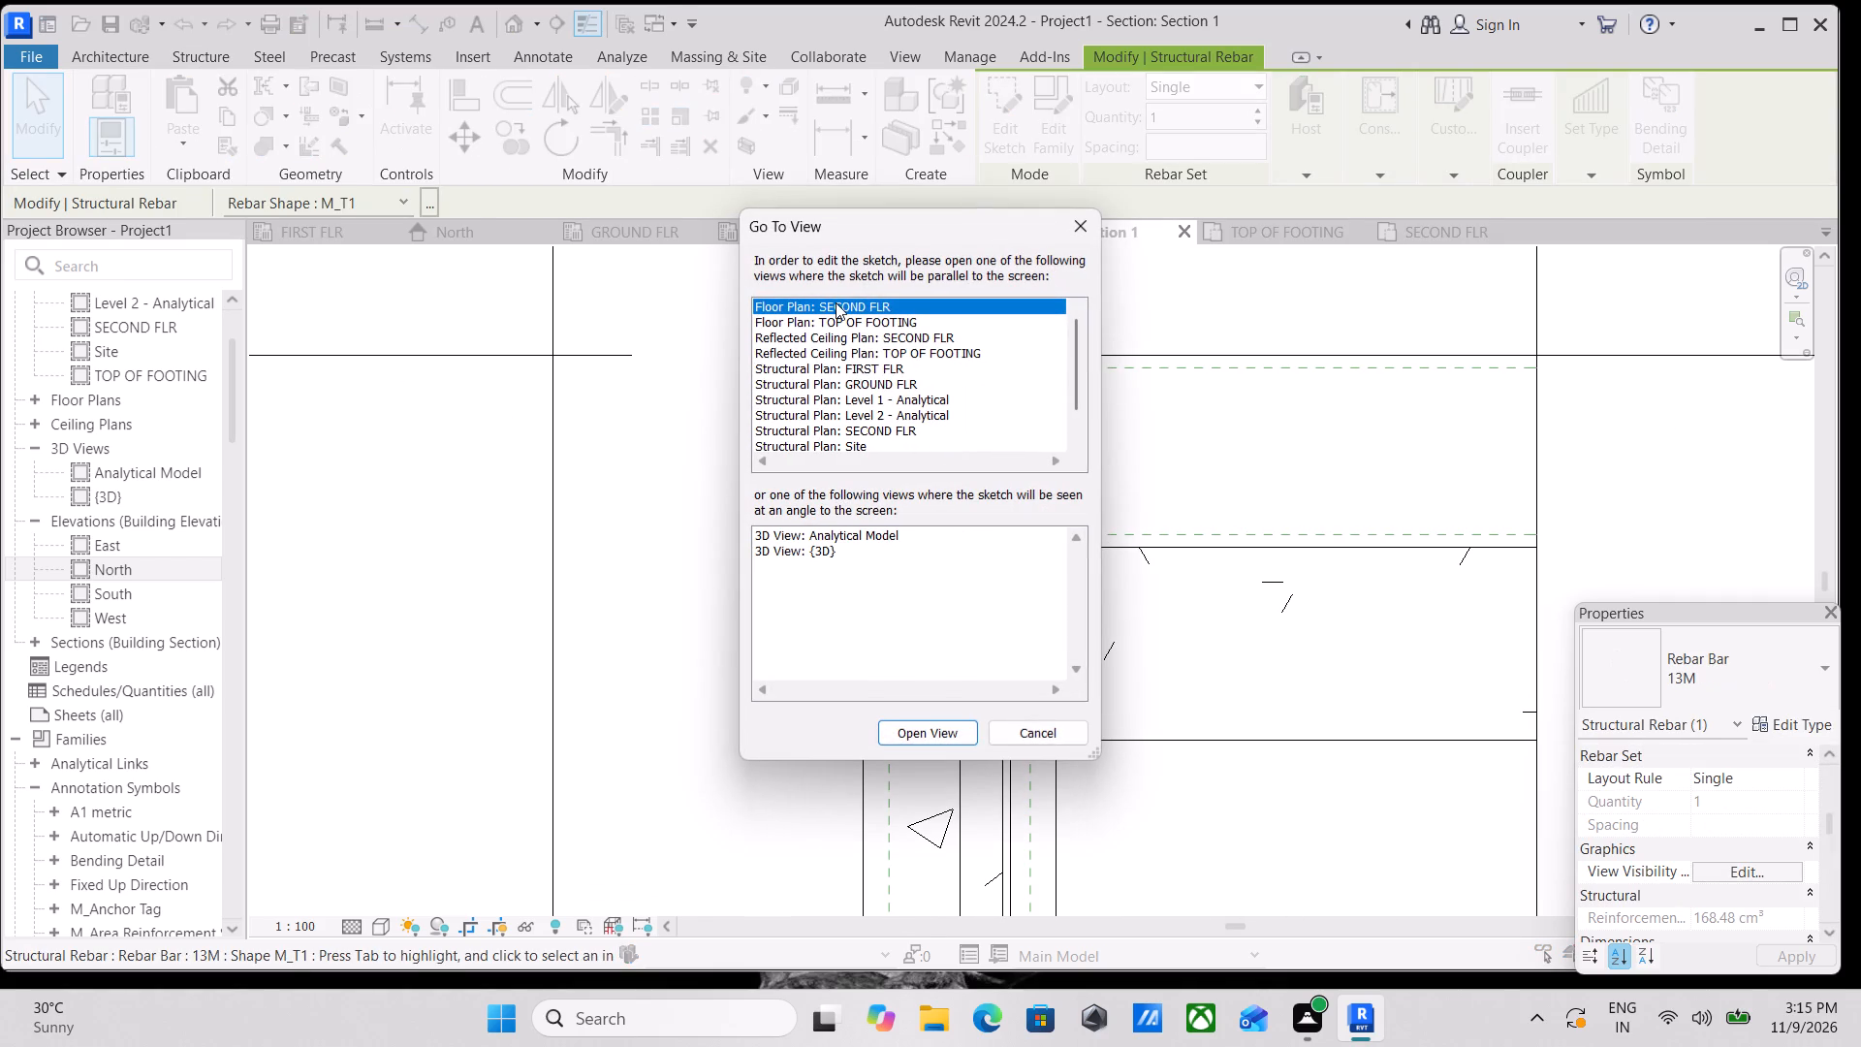
click(852, 376)
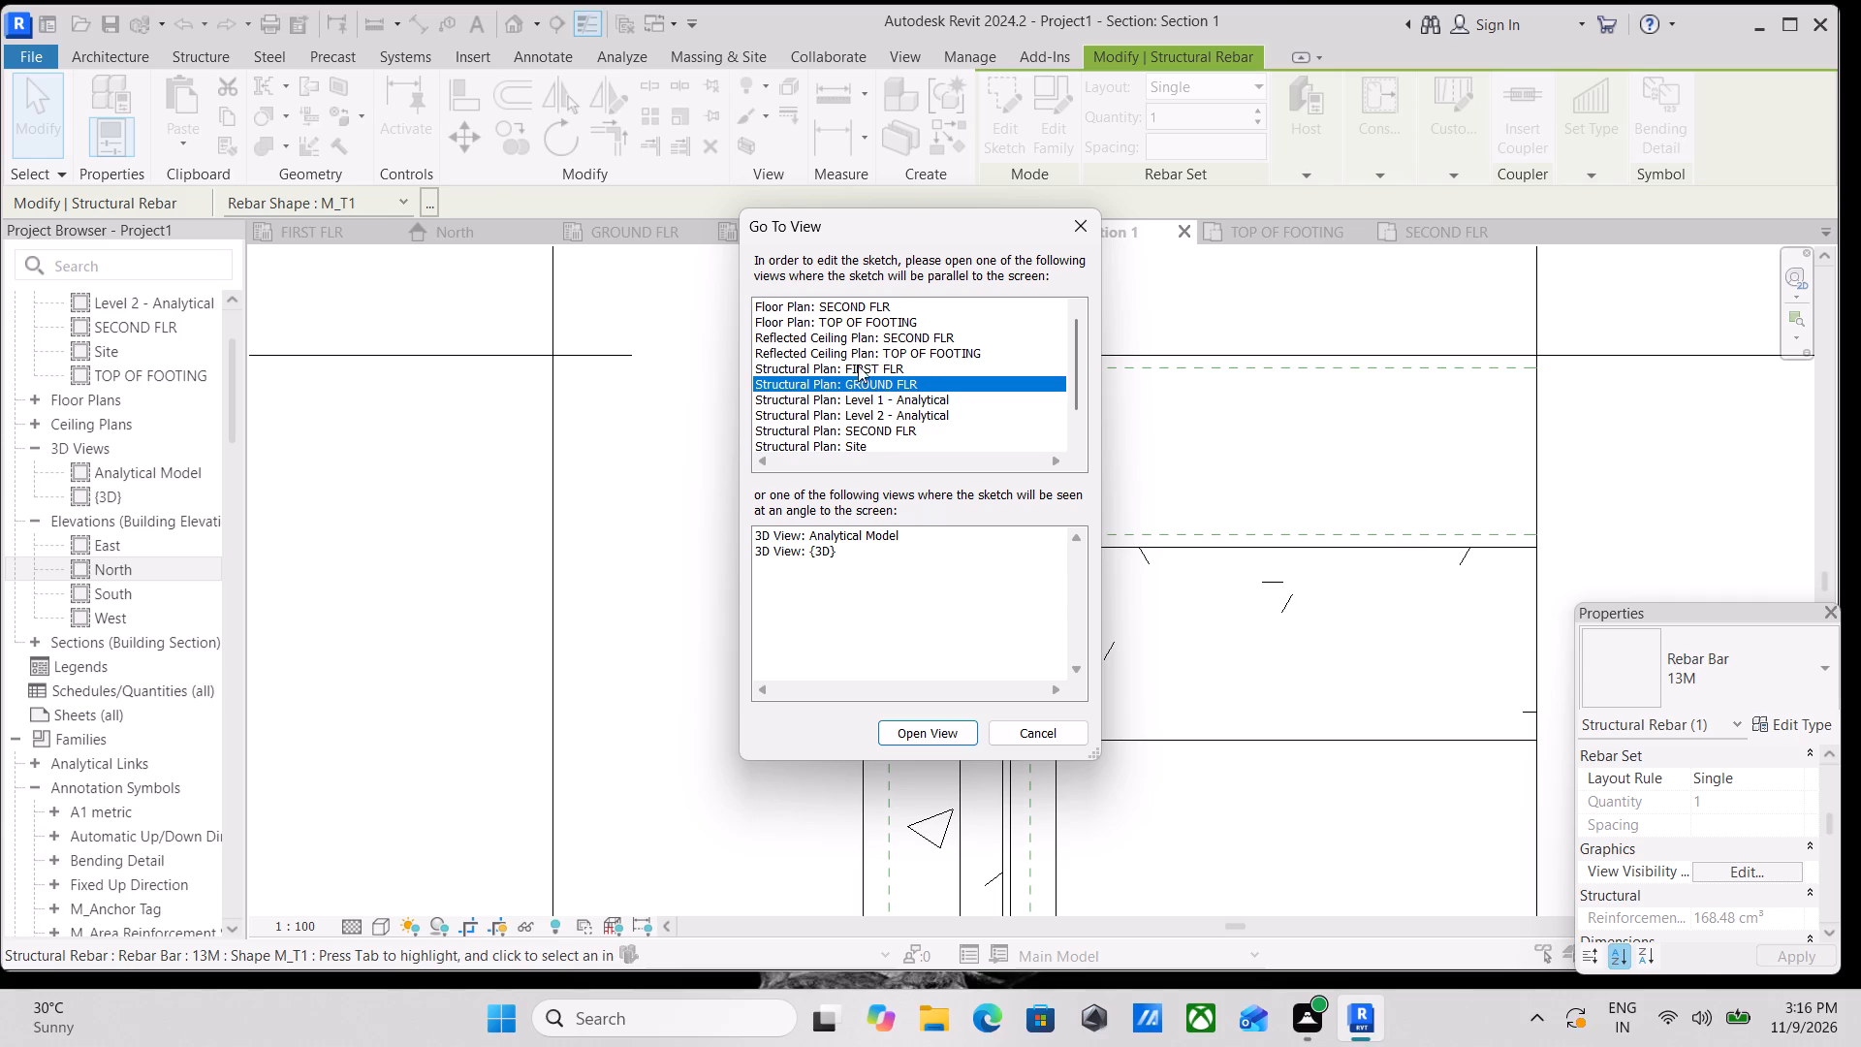
click(928, 734)
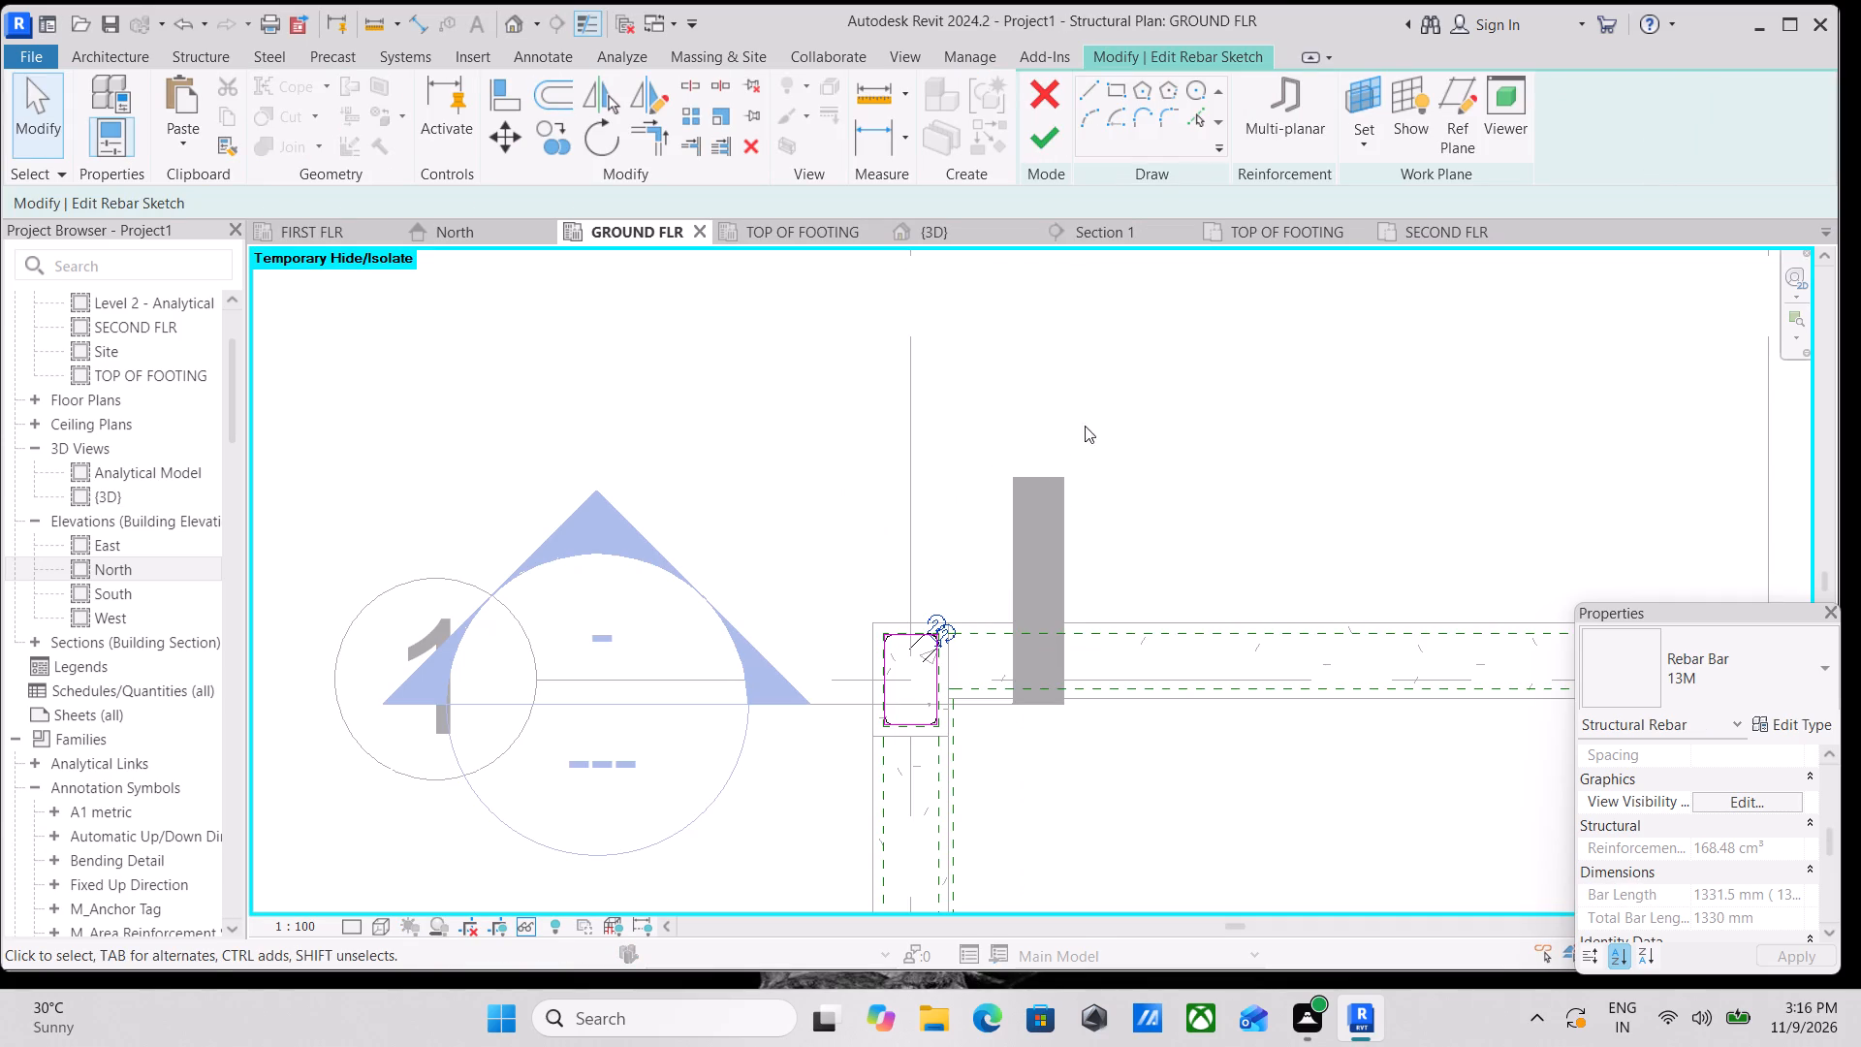
click(1044, 139)
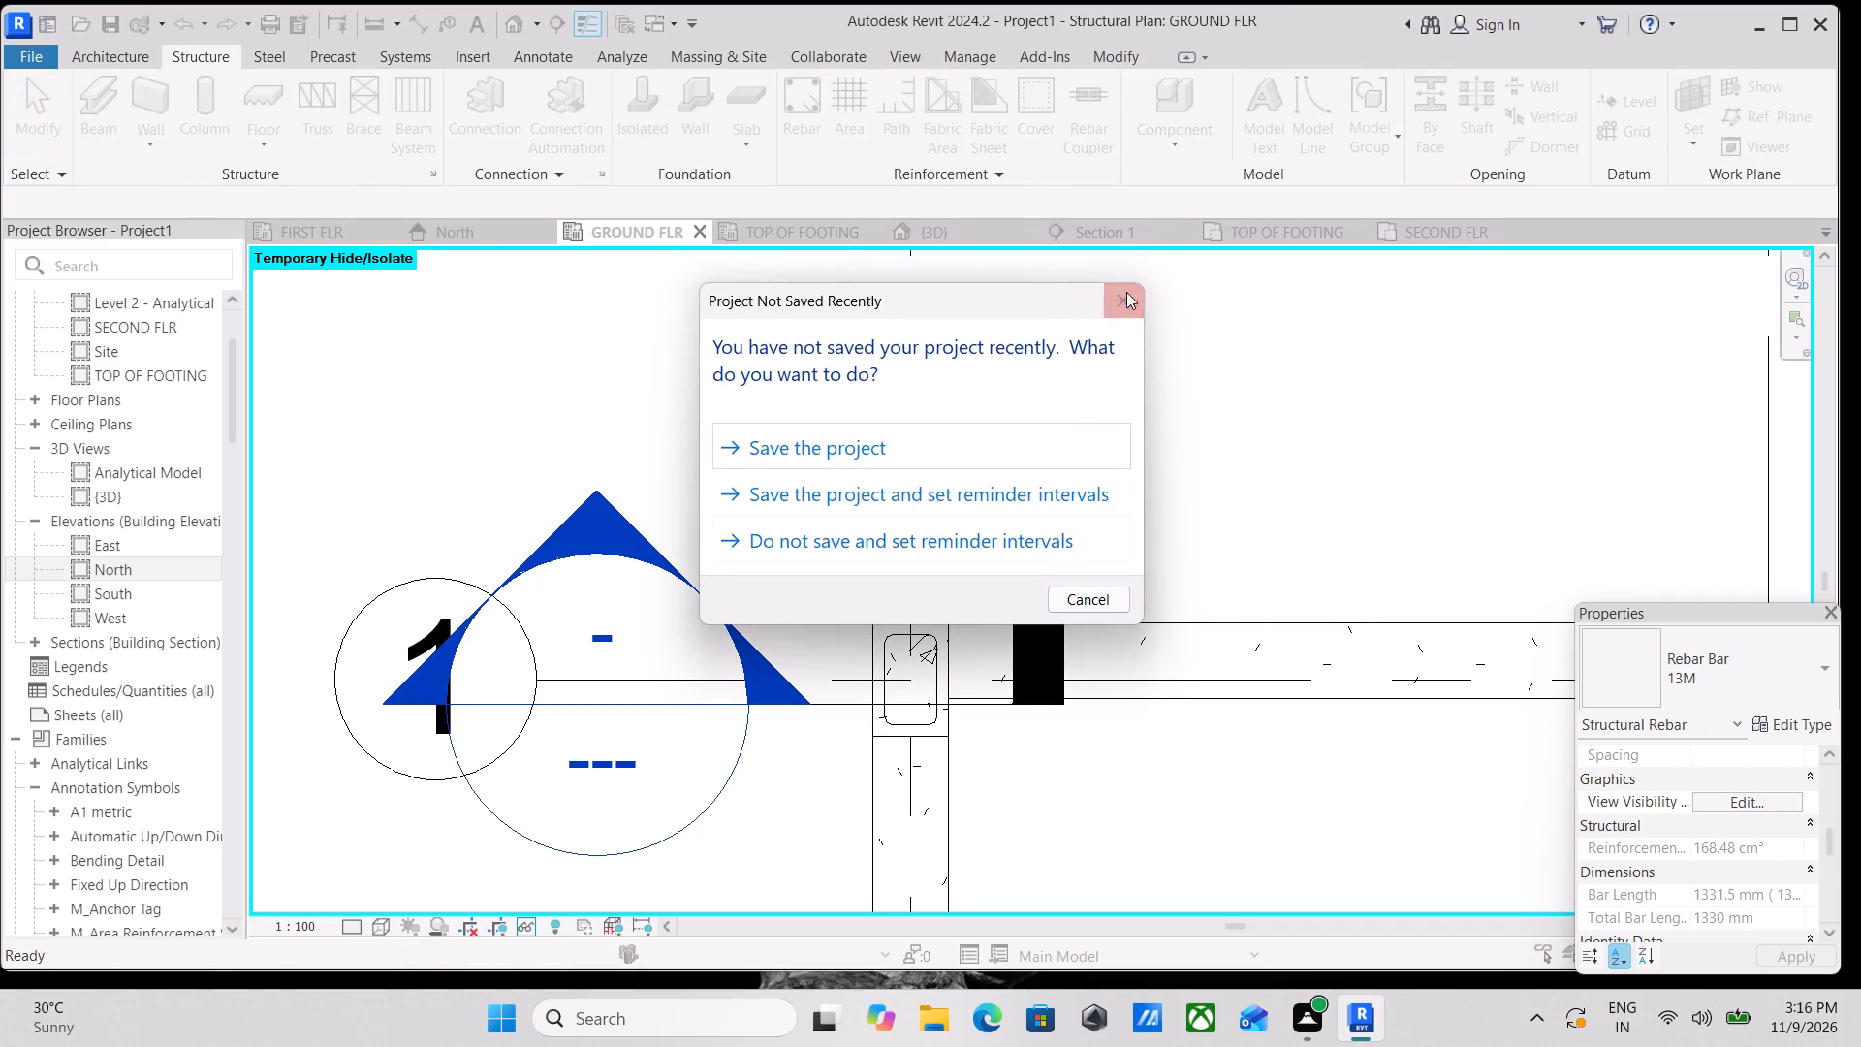
click(1123, 298)
Set the GROUND FLR structural plan to Fine detail level, focused on the column at grid 1.
scroll(881, 770, up, 4)
middle_drag(989, 587, 821, 638)
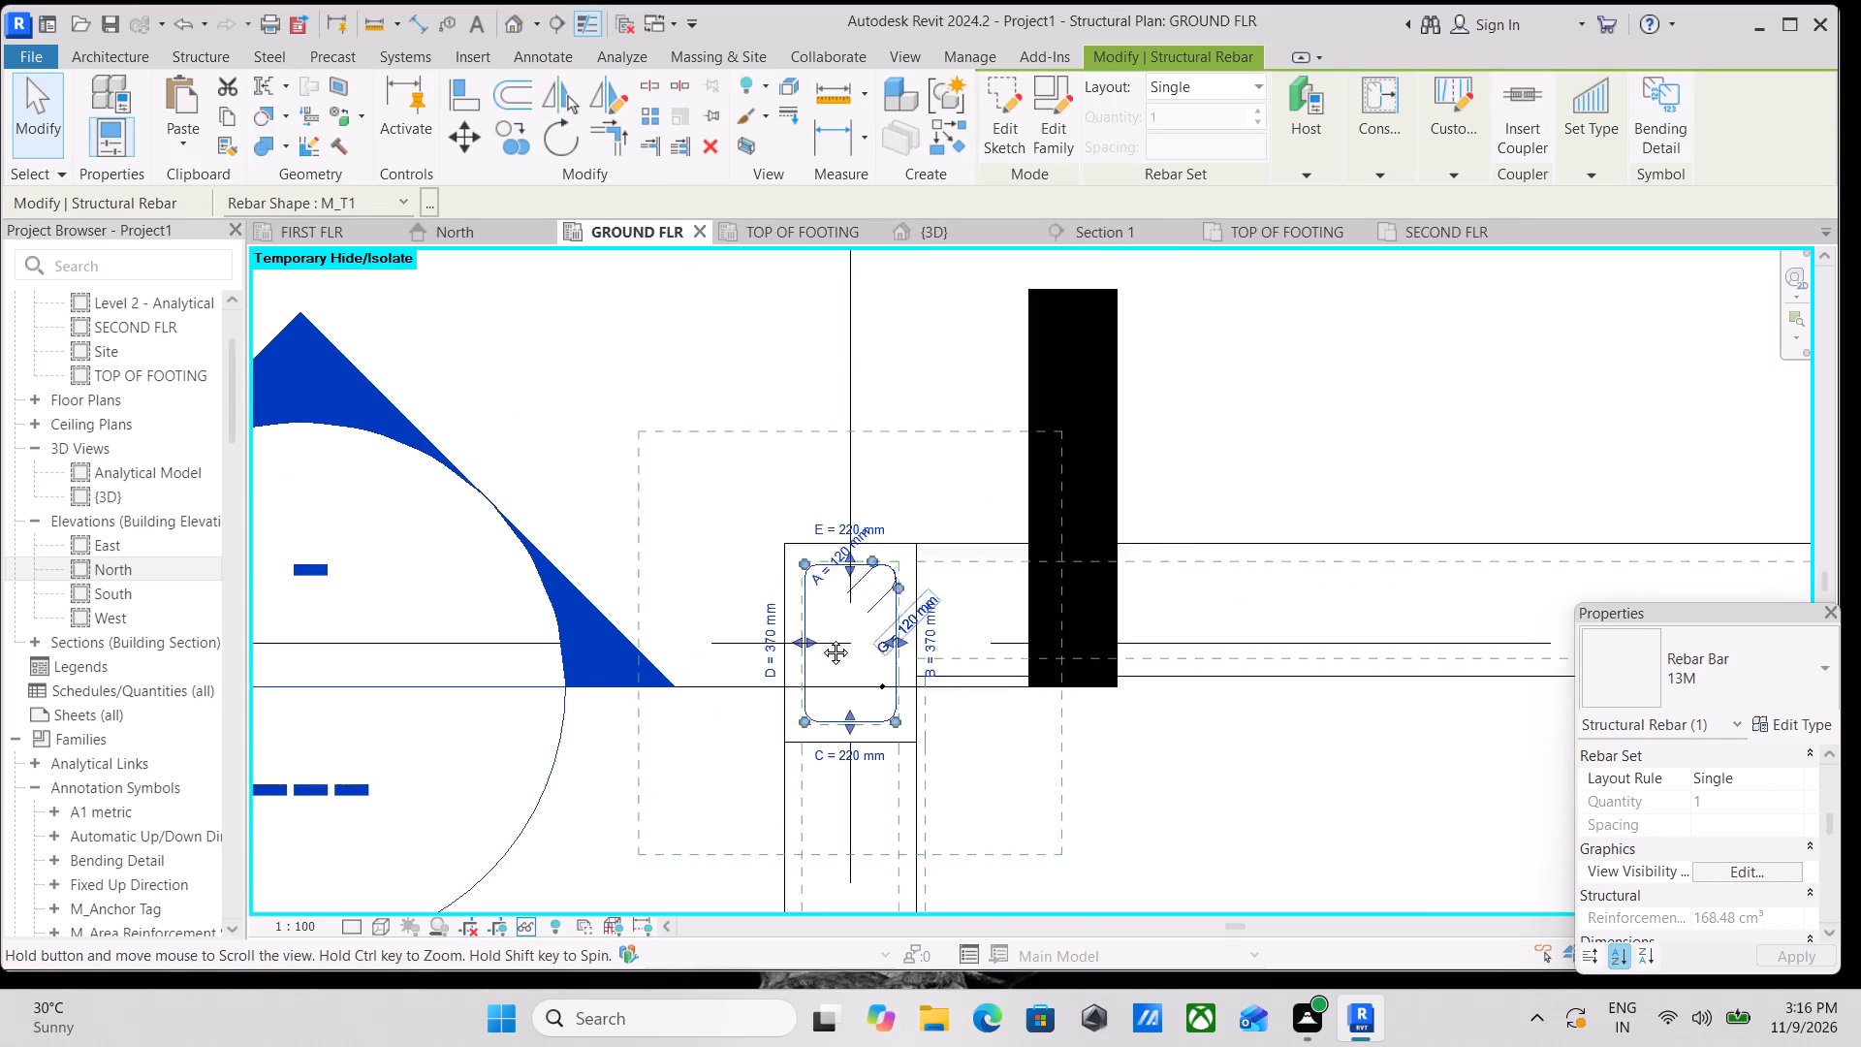
middle_drag(821, 638, 791, 645)
scroll(791, 645, up, 4)
middle_drag(732, 699, 851, 564)
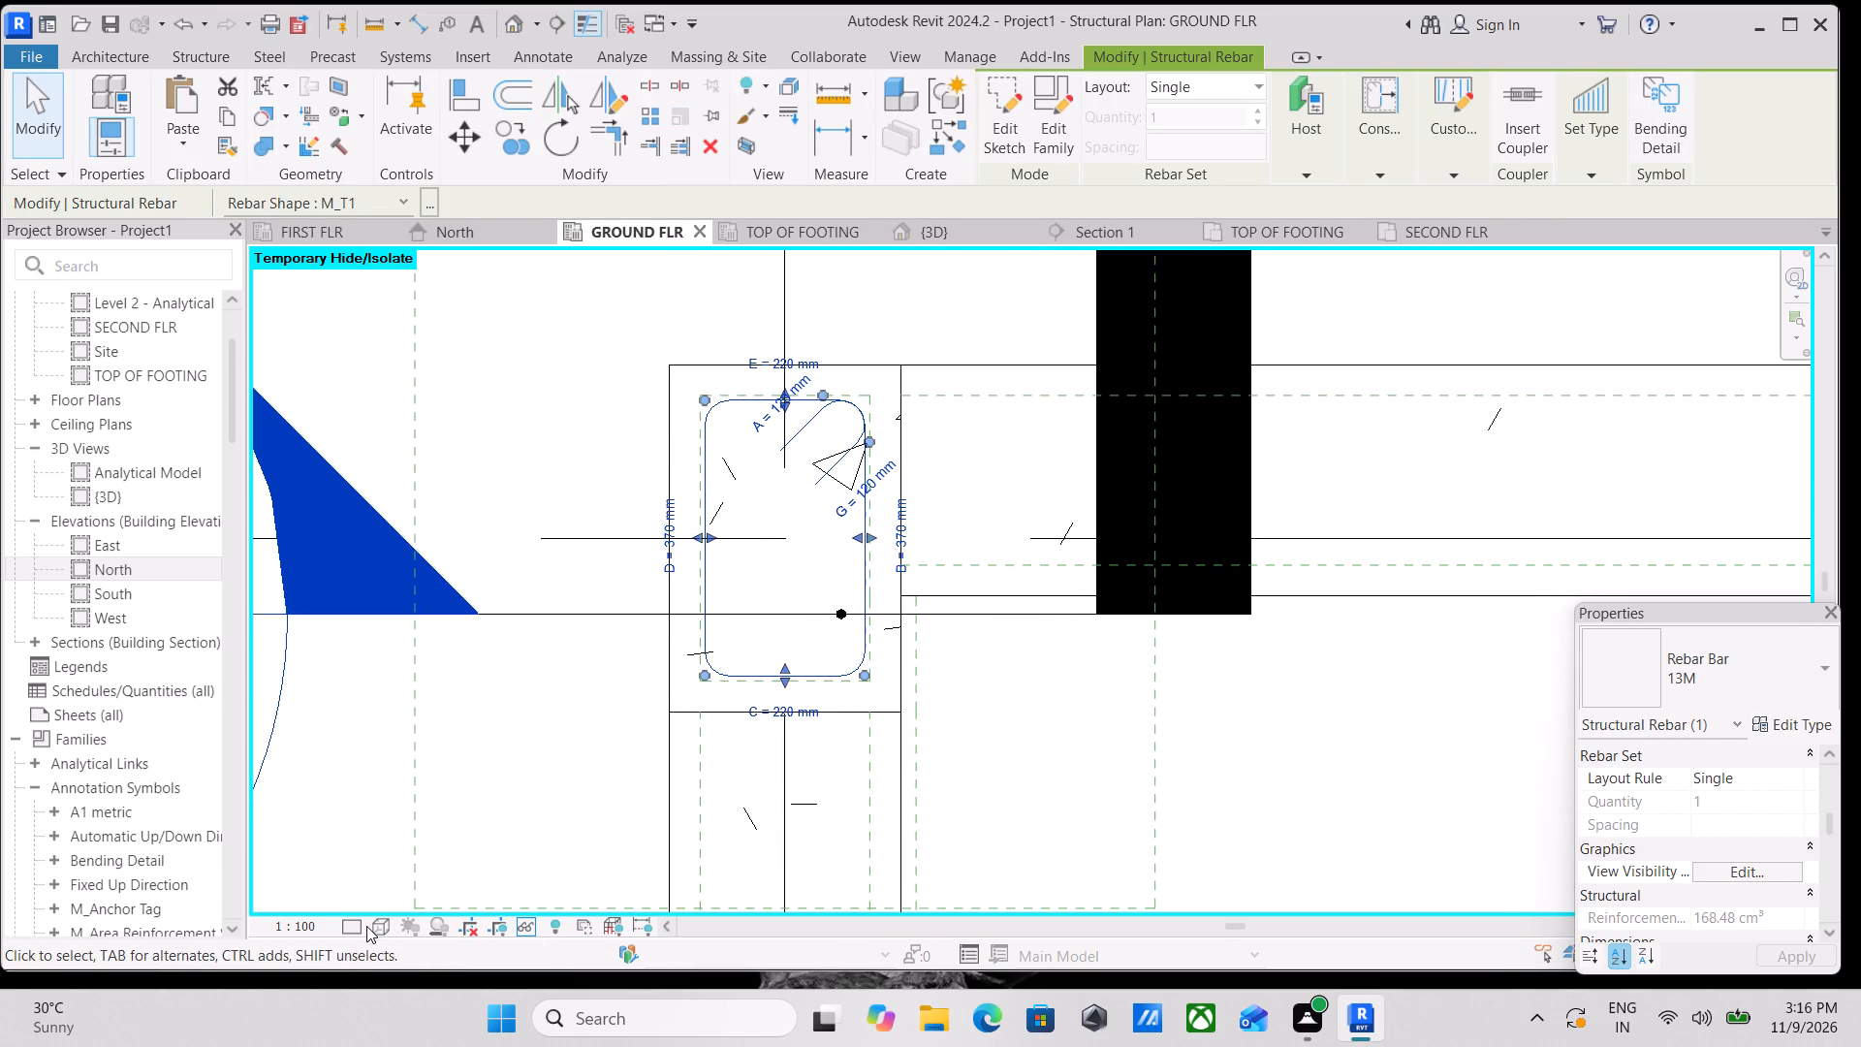
click(351, 926)
click(384, 901)
scroll(554, 665, up, 3)
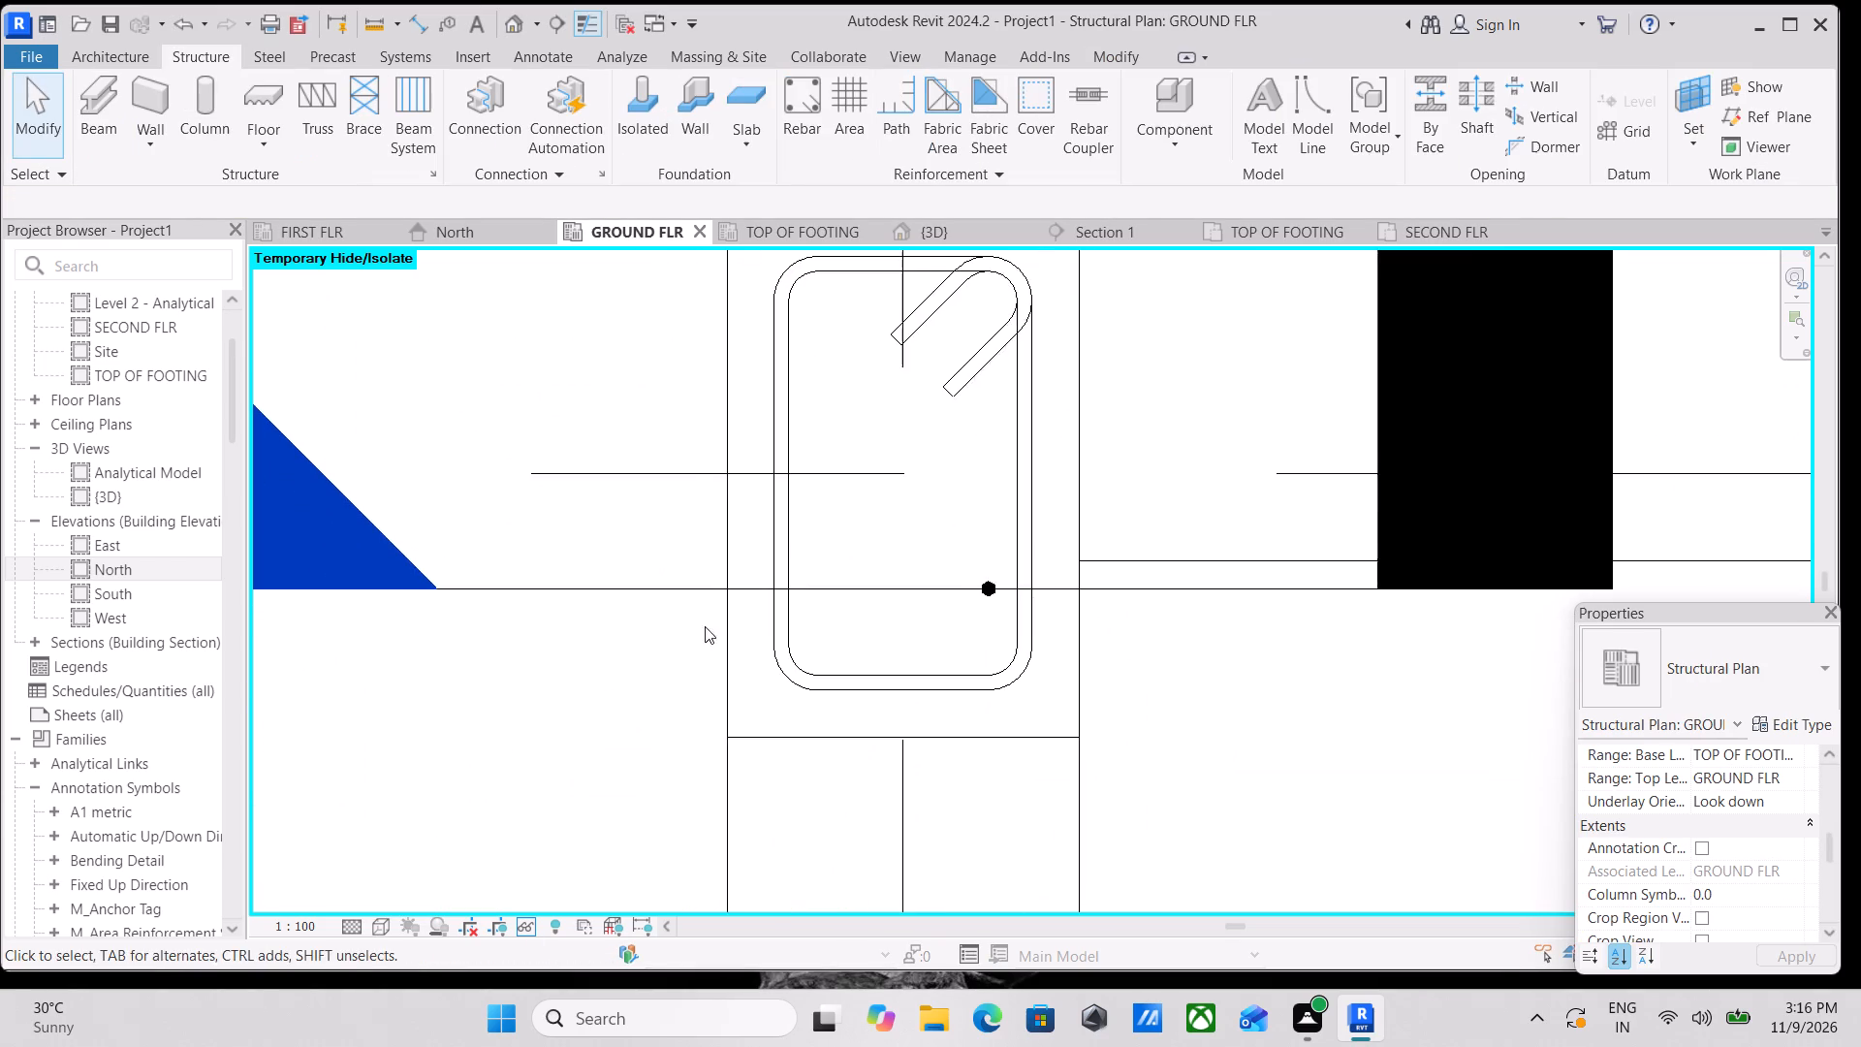
middle_drag(752, 646, 848, 830)
Nudge the column's vertical bar down into the tie's lower-right corner, about 373.5 mm below the column's upper face in plan.
click(1088, 780)
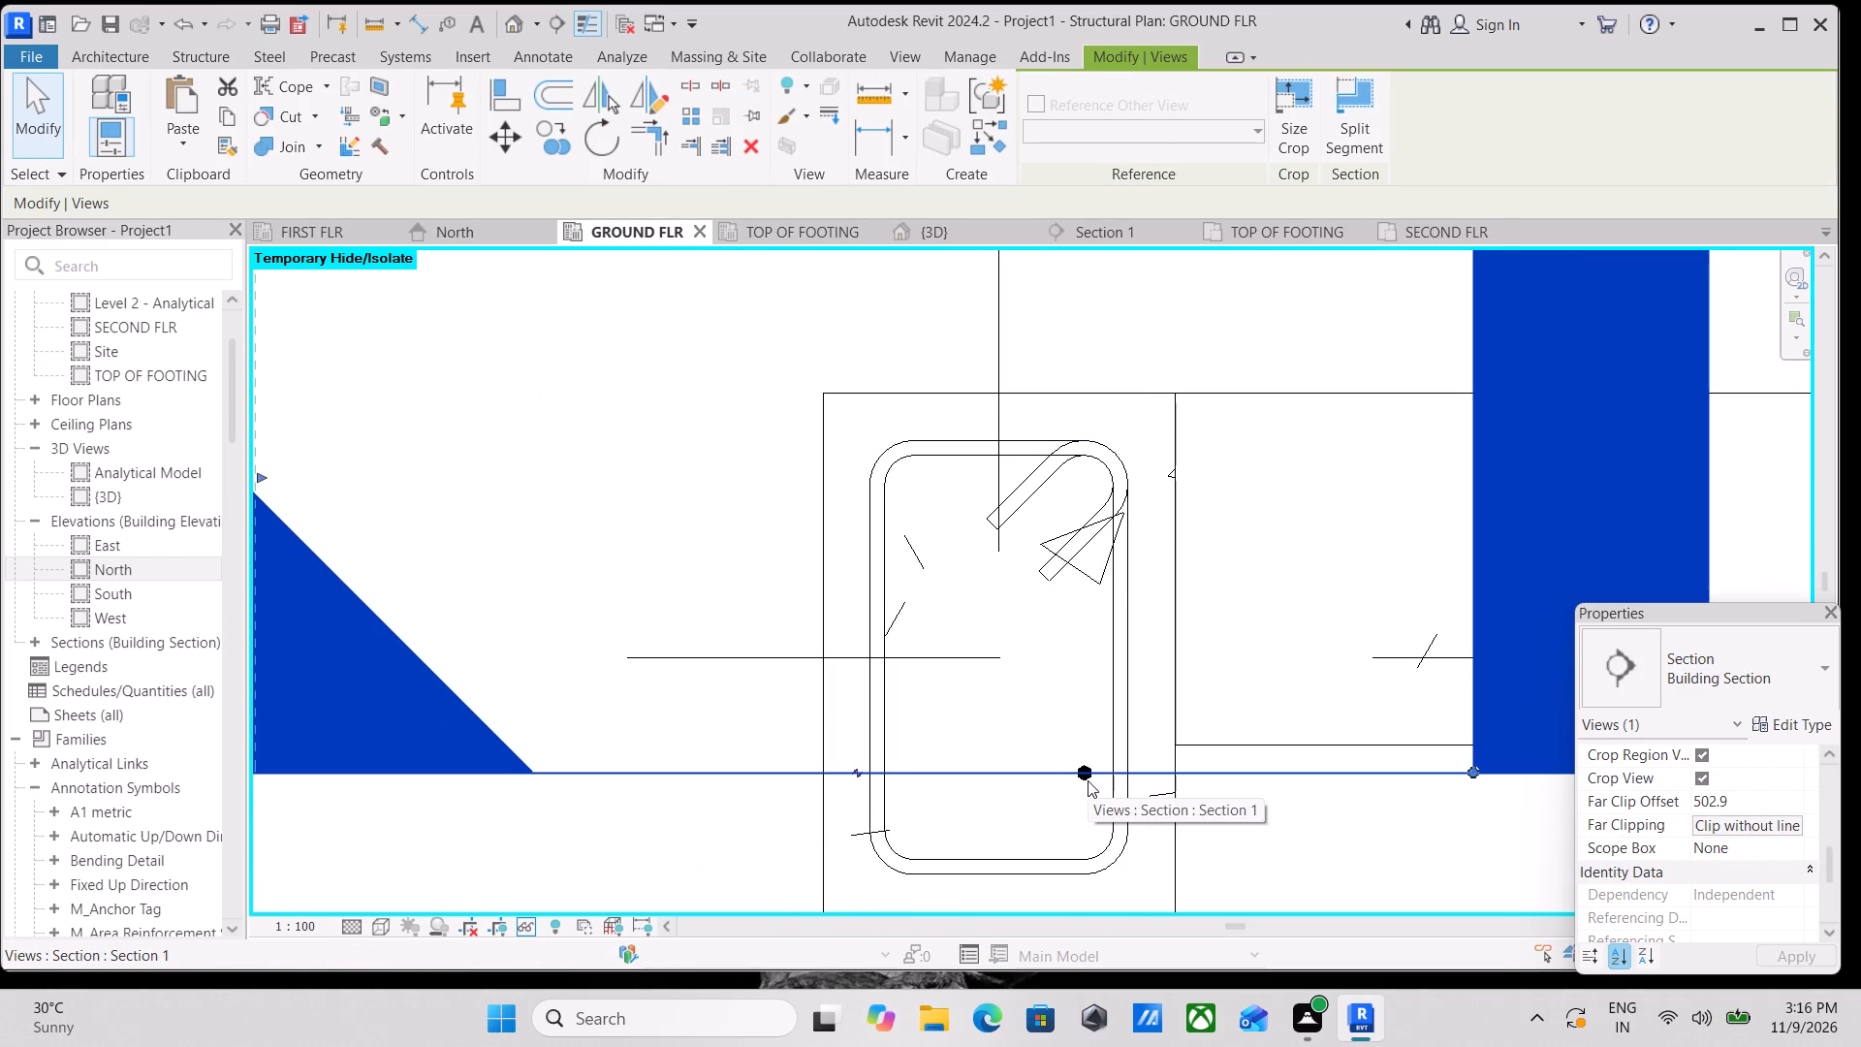
scroll(1130, 818, up, 3)
key(Escape)
click(1063, 767)
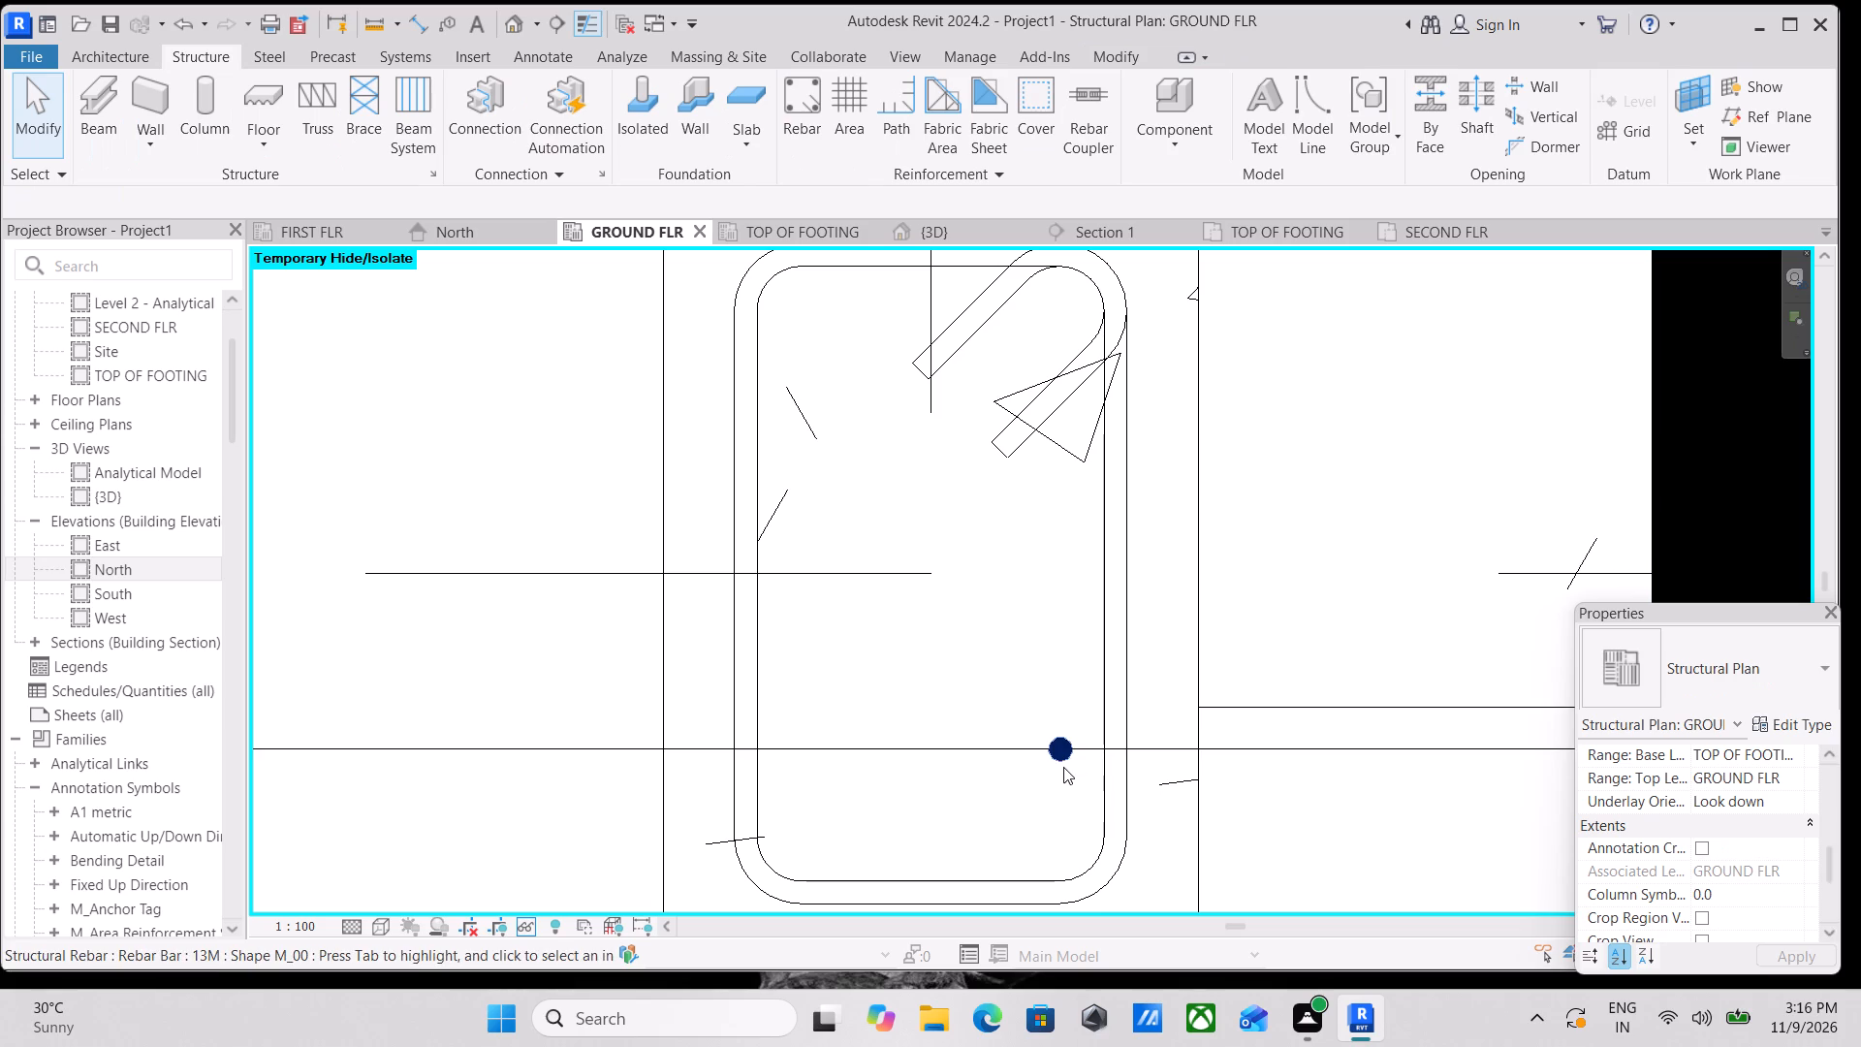
key(Down)
key(Down)
key(Down)
key(Down)
key(Down)
key(Down)
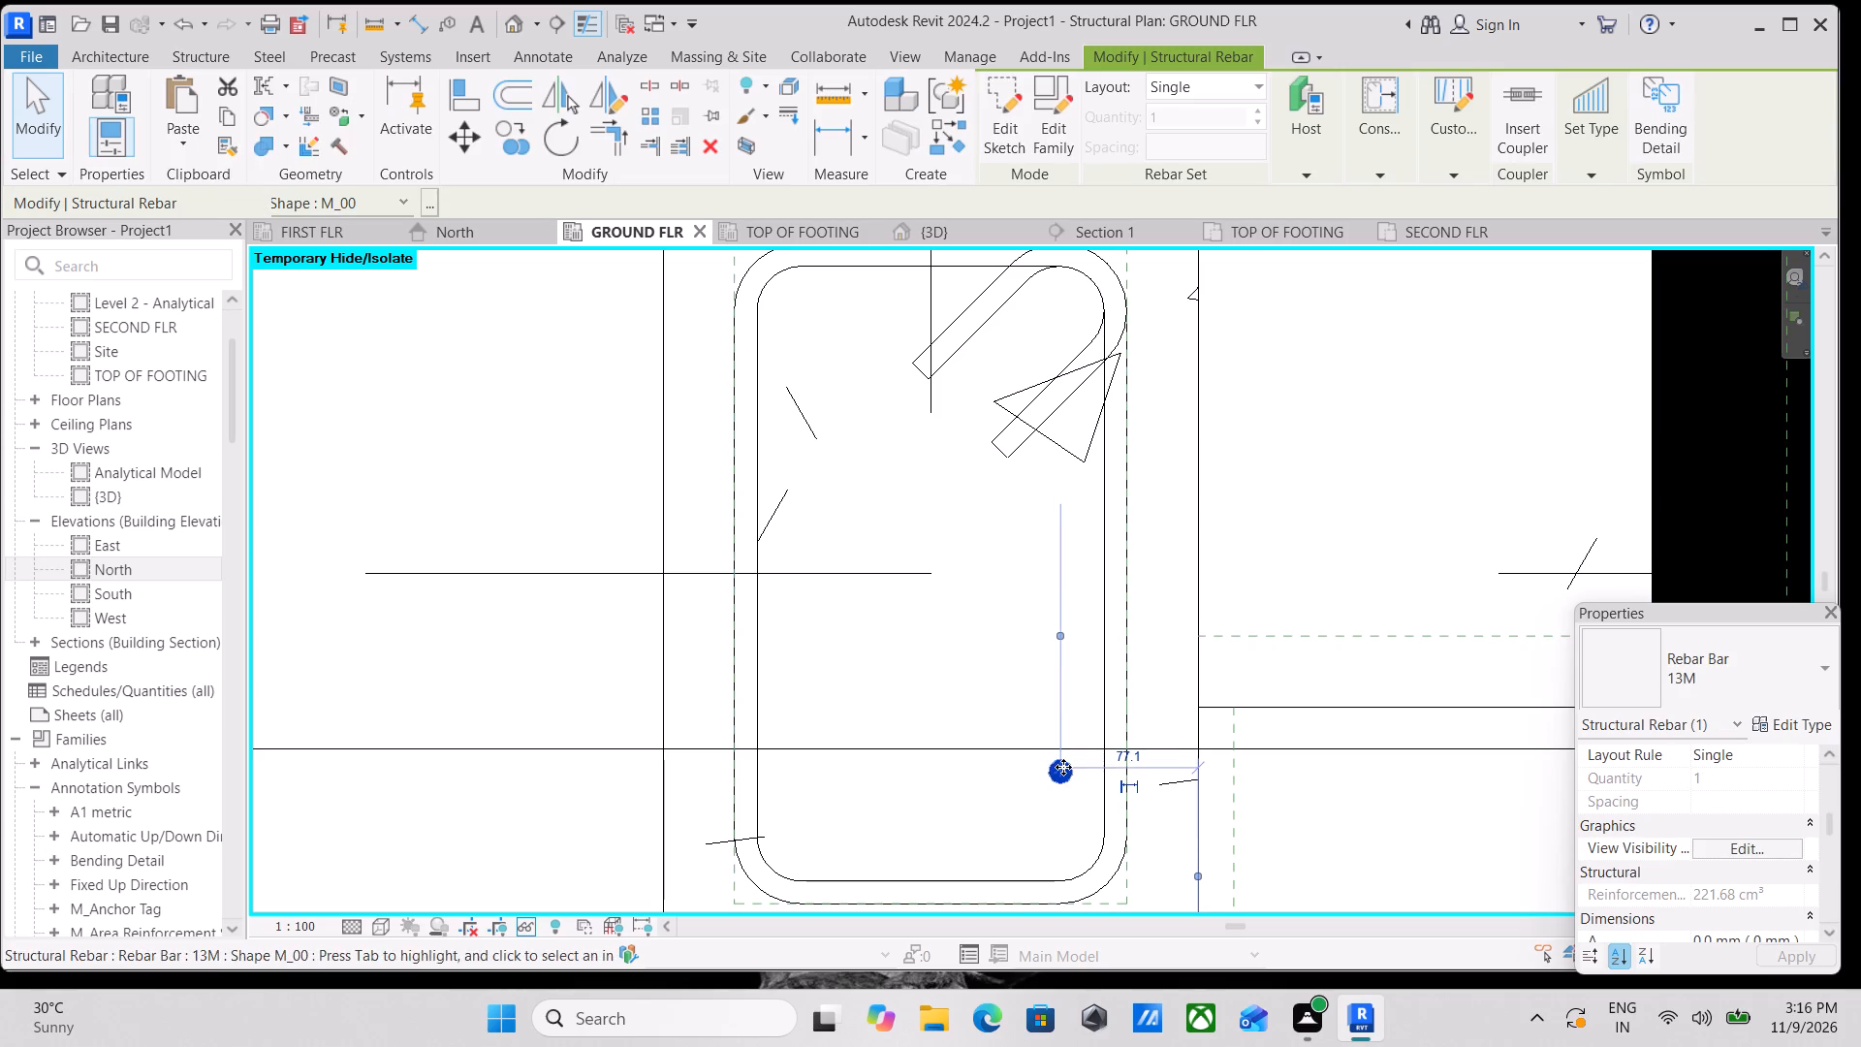
key(Down)
key(Down)
key(Down)
key(Down)
key(Down)
key(Down)
key(Down)
key(Down)
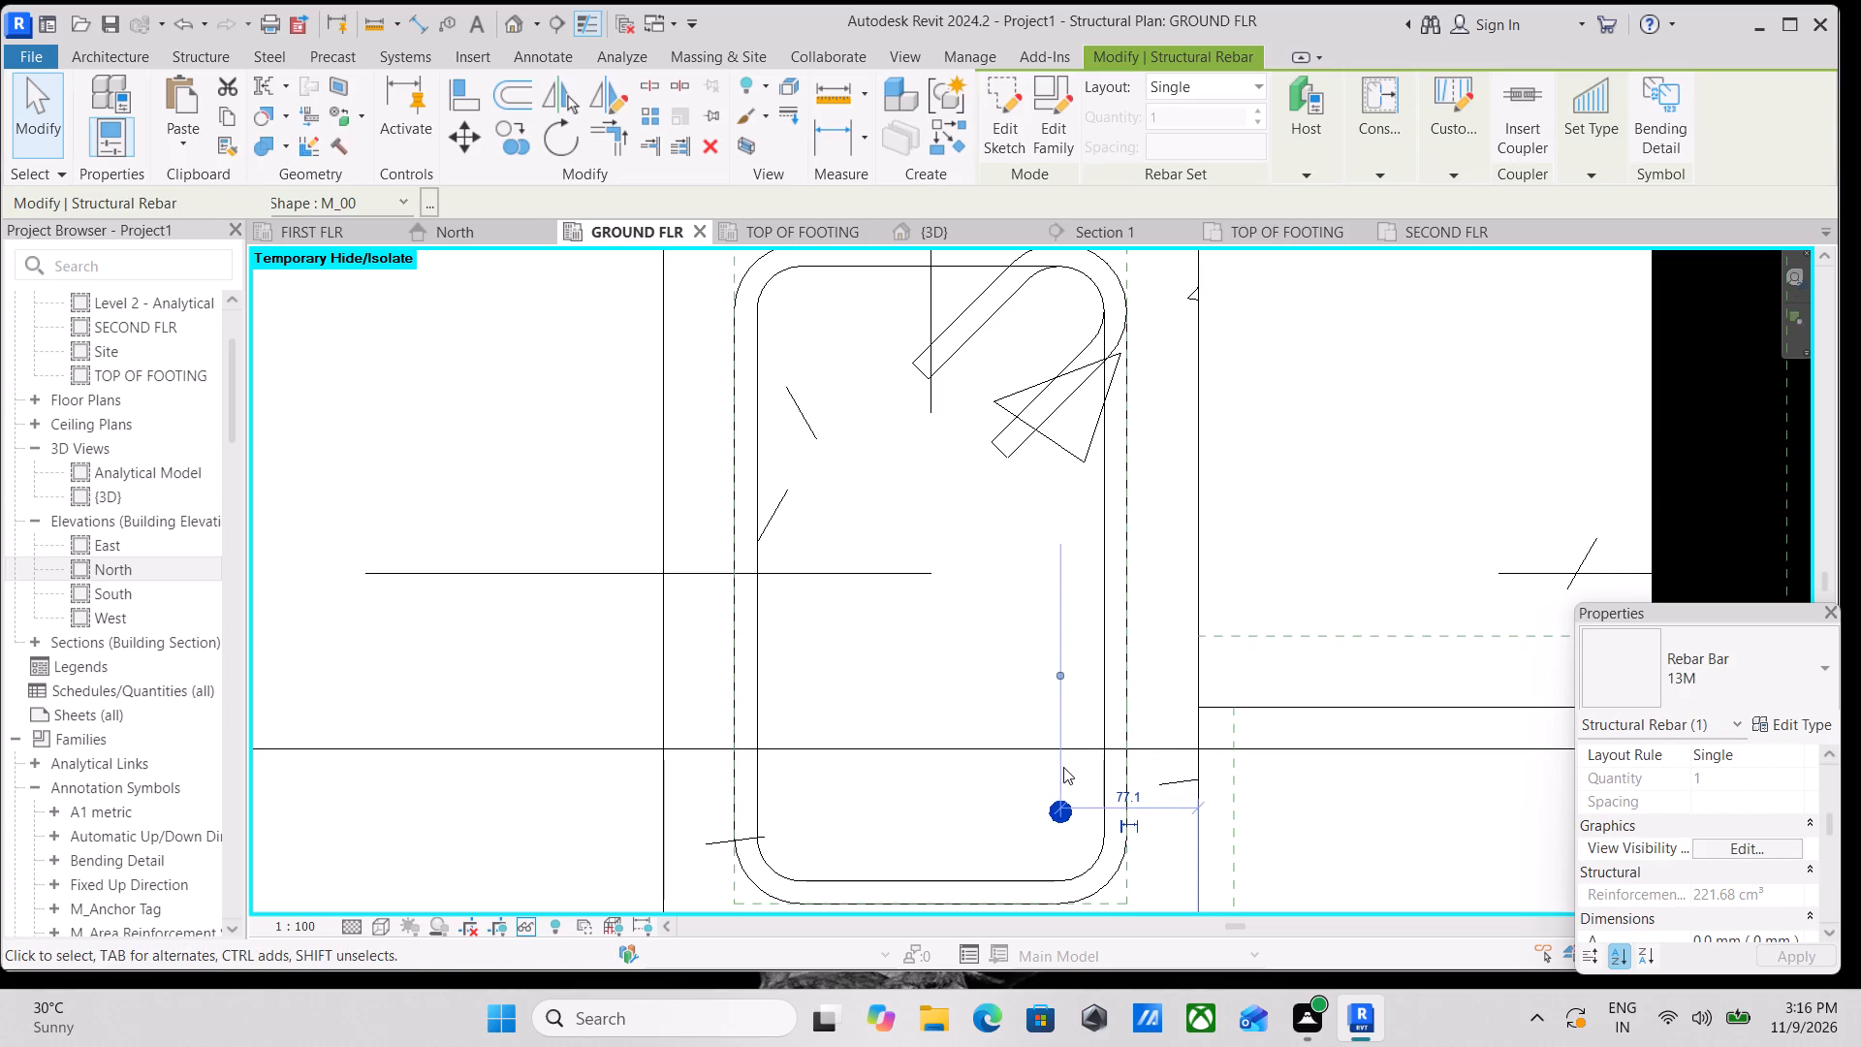
key(Down)
key(Down)
key(Down)
key(Down)
key(Down)
key(Down)
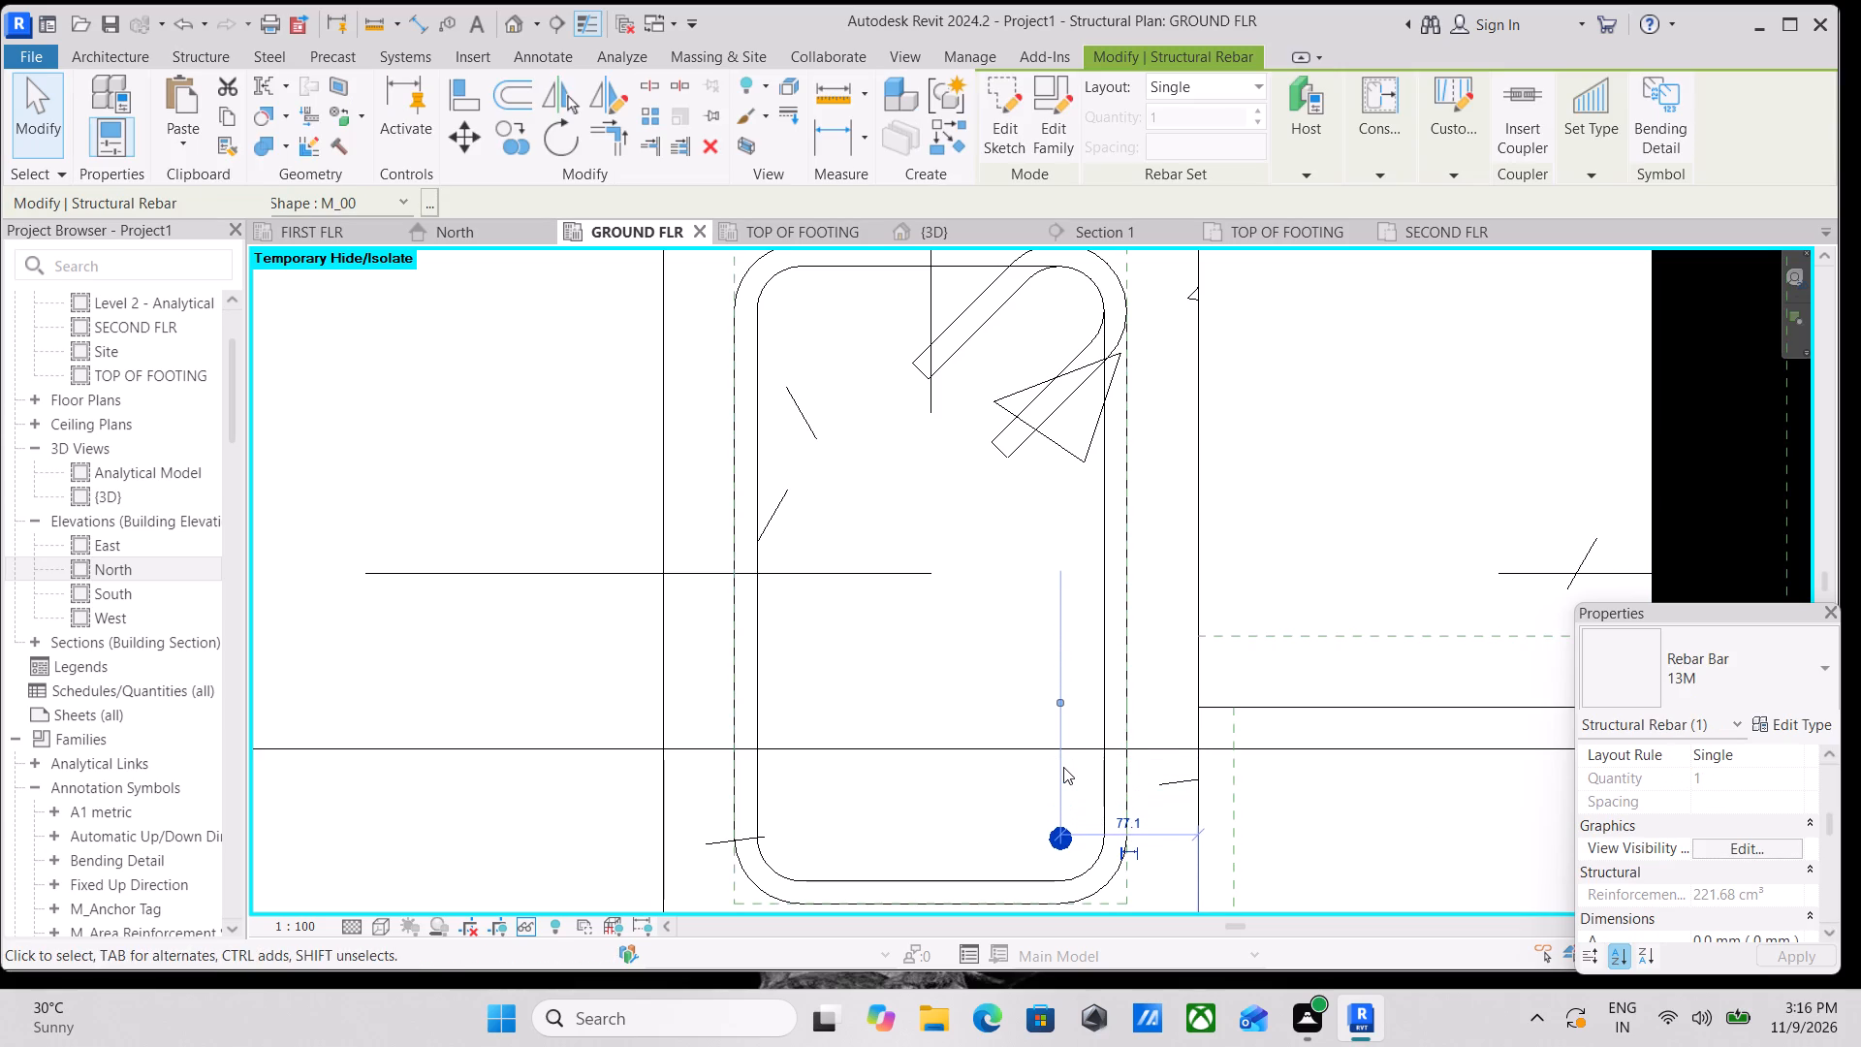
scroll(1063, 767, down, 2)
key(Down)
key(Up)
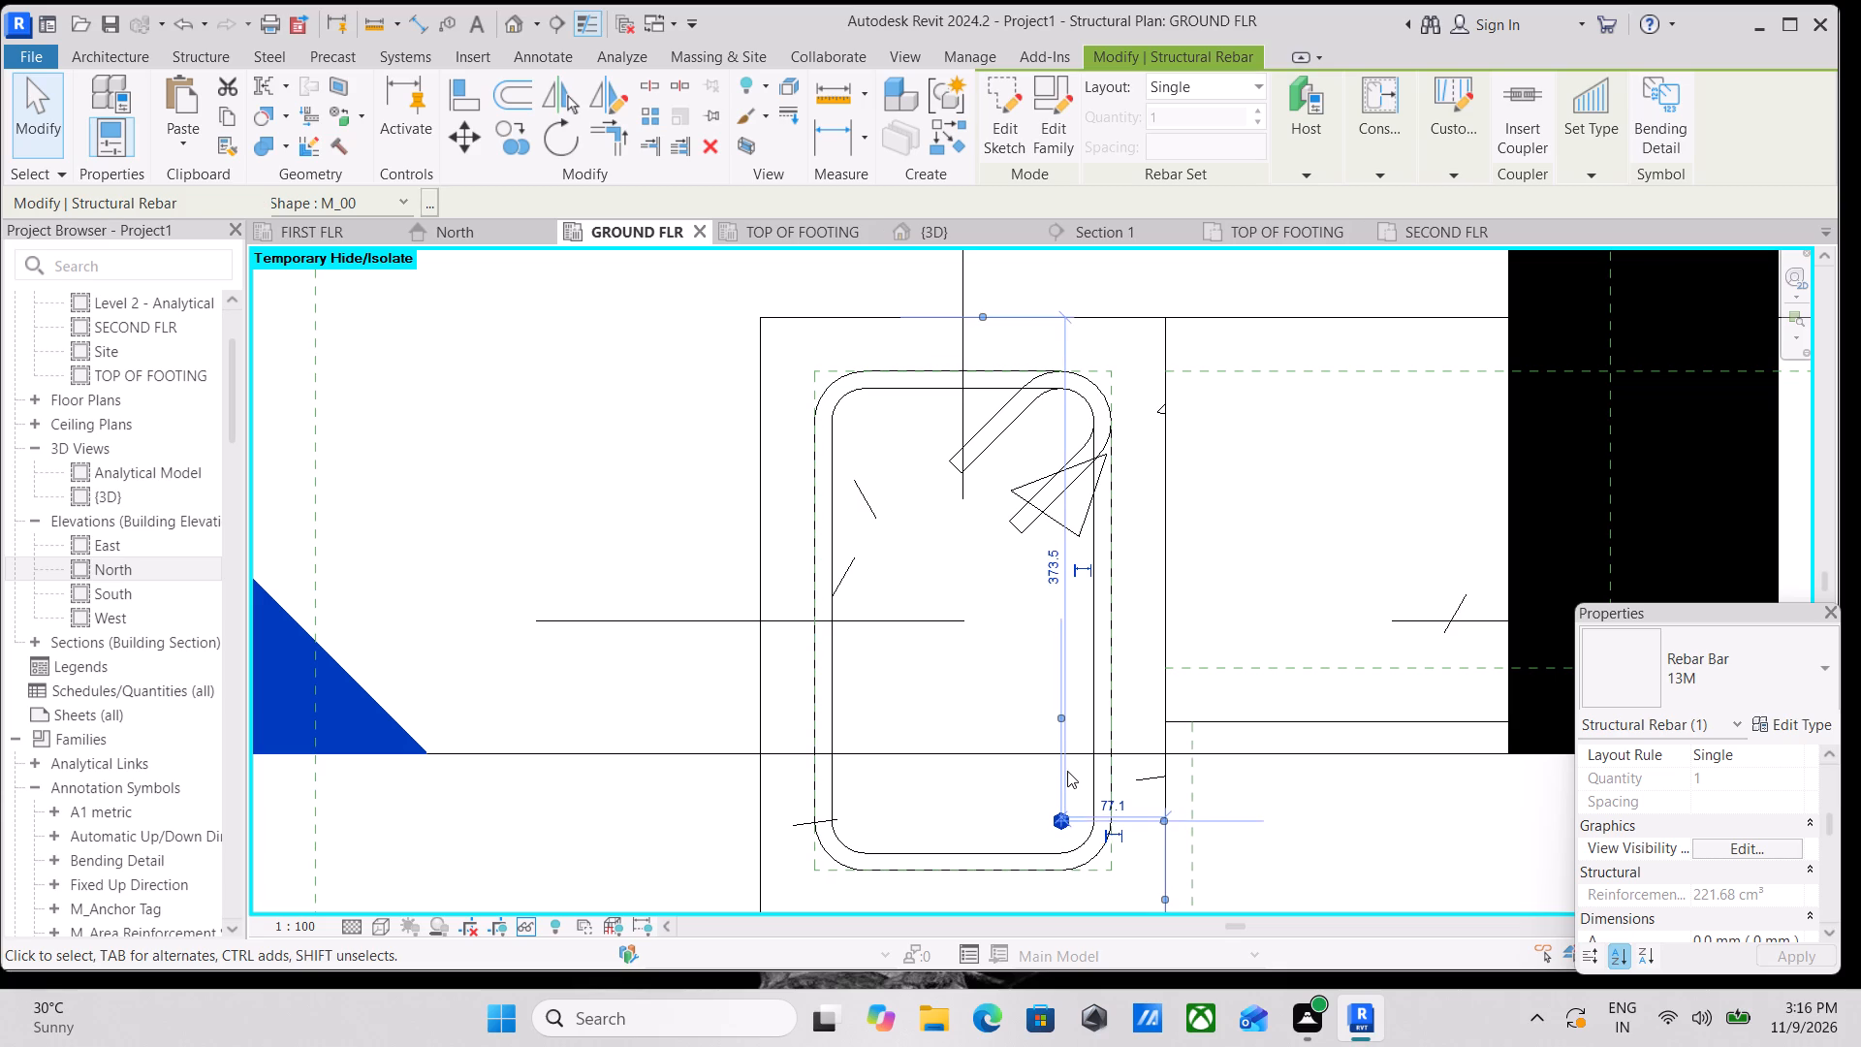
scroll(1105, 809, up, 1)
key(Escape)
scroll(1090, 717, down, 1)
middle_drag(1090, 746, 1108, 789)
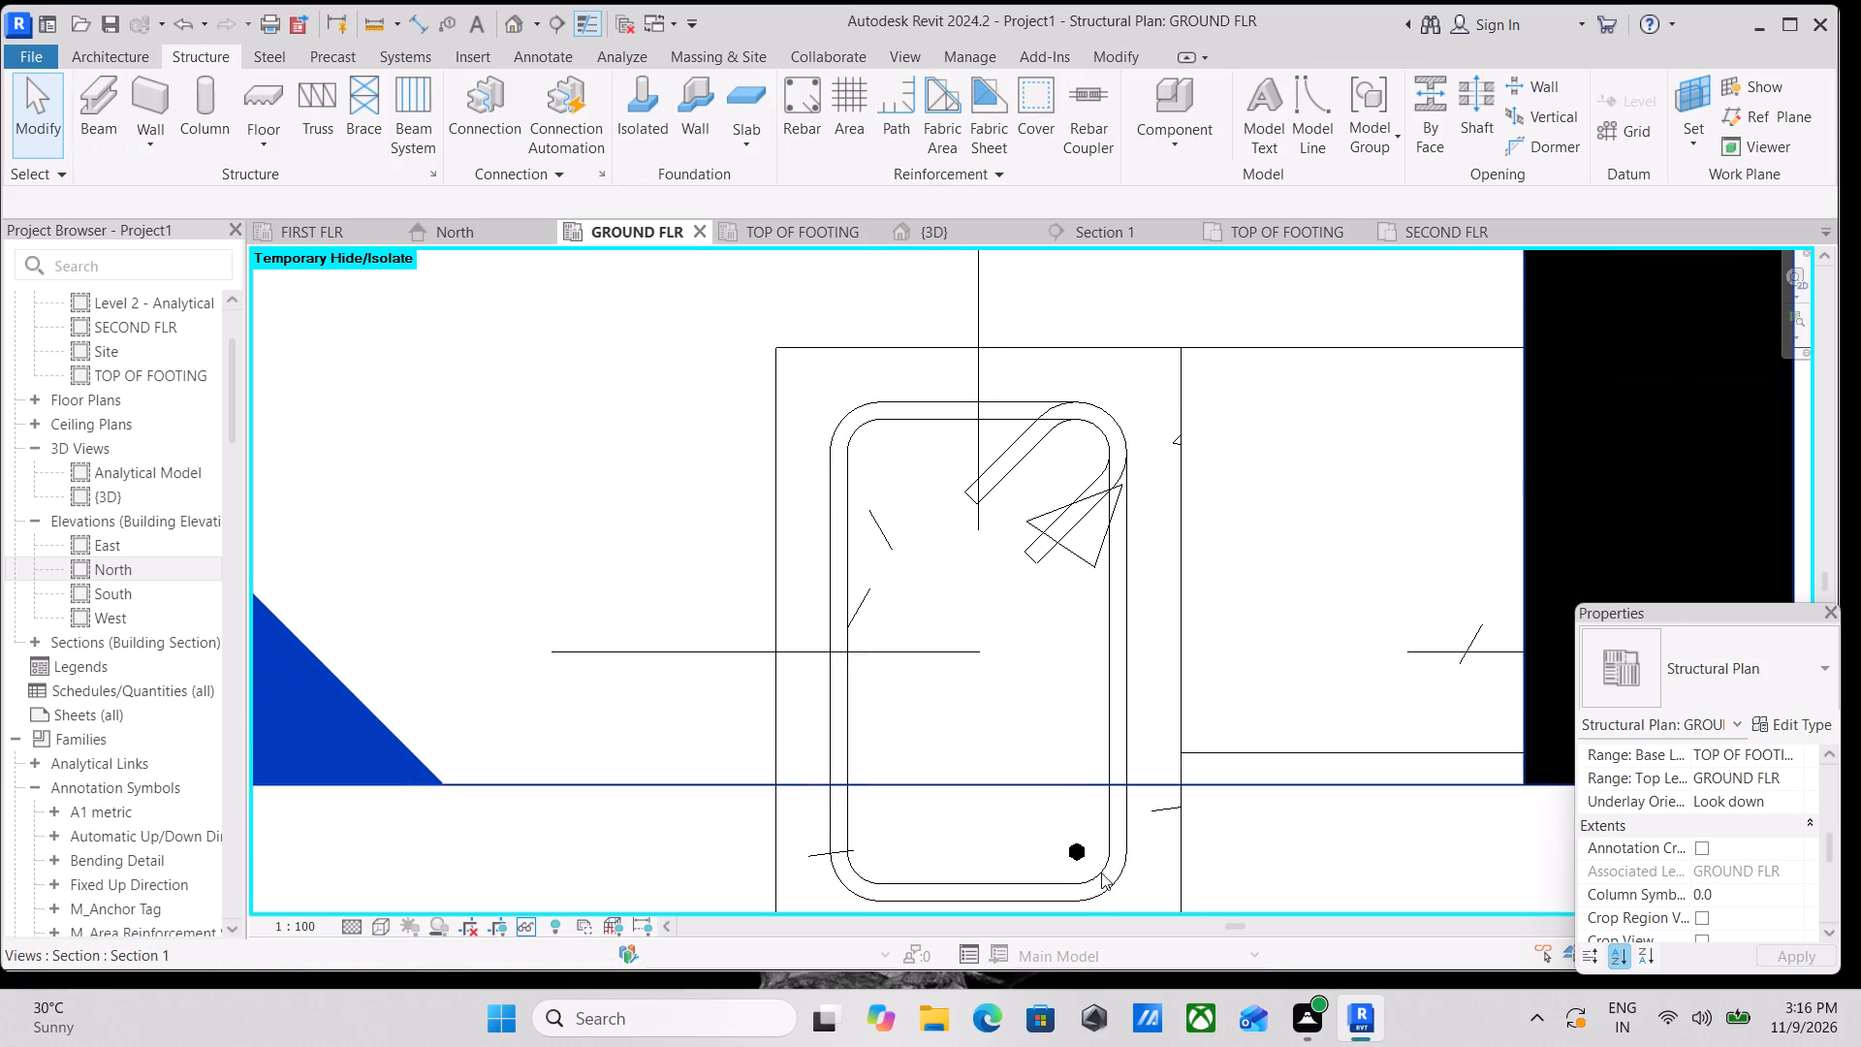
Open the rebar set layout options for the vertical bar in the tie's lower-right corner.
click(1086, 835)
scroll(1083, 838, down, 1)
middle_drag(1083, 838, 1186, 788)
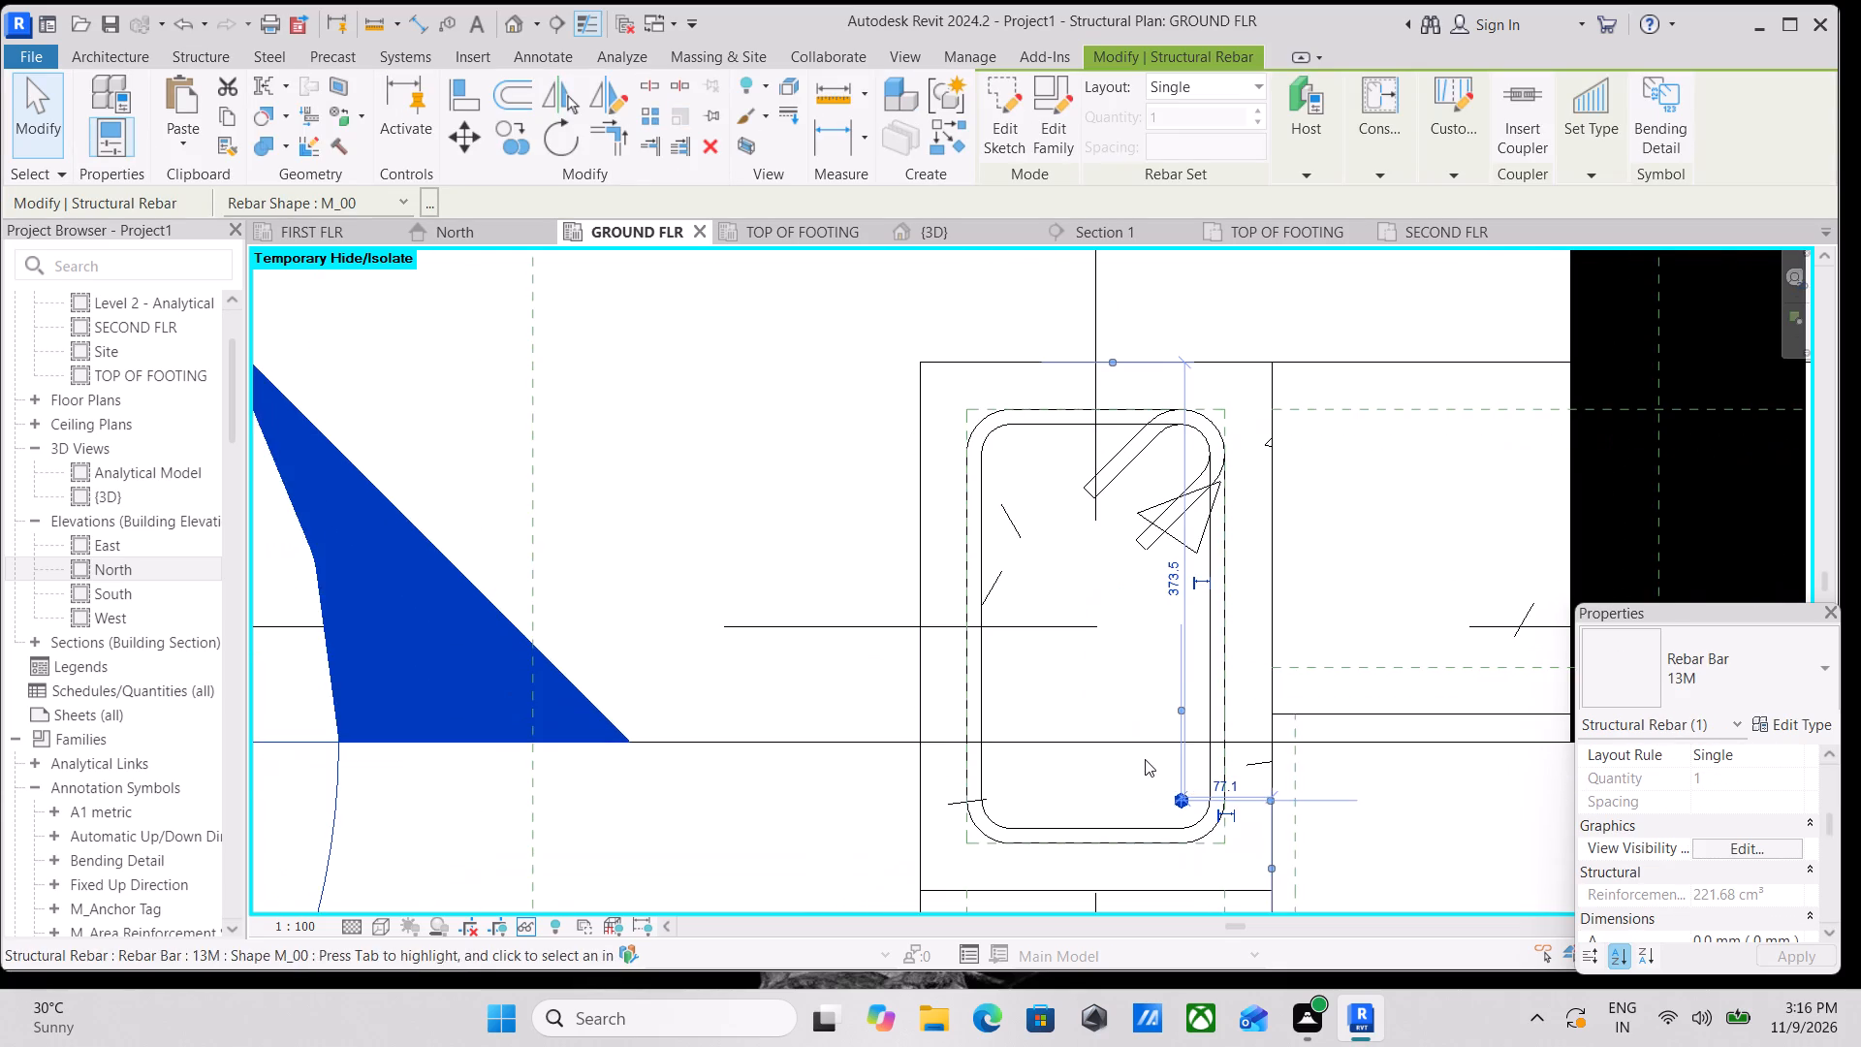
middle_drag(1145, 759, 1178, 798)
click(1208, 91)
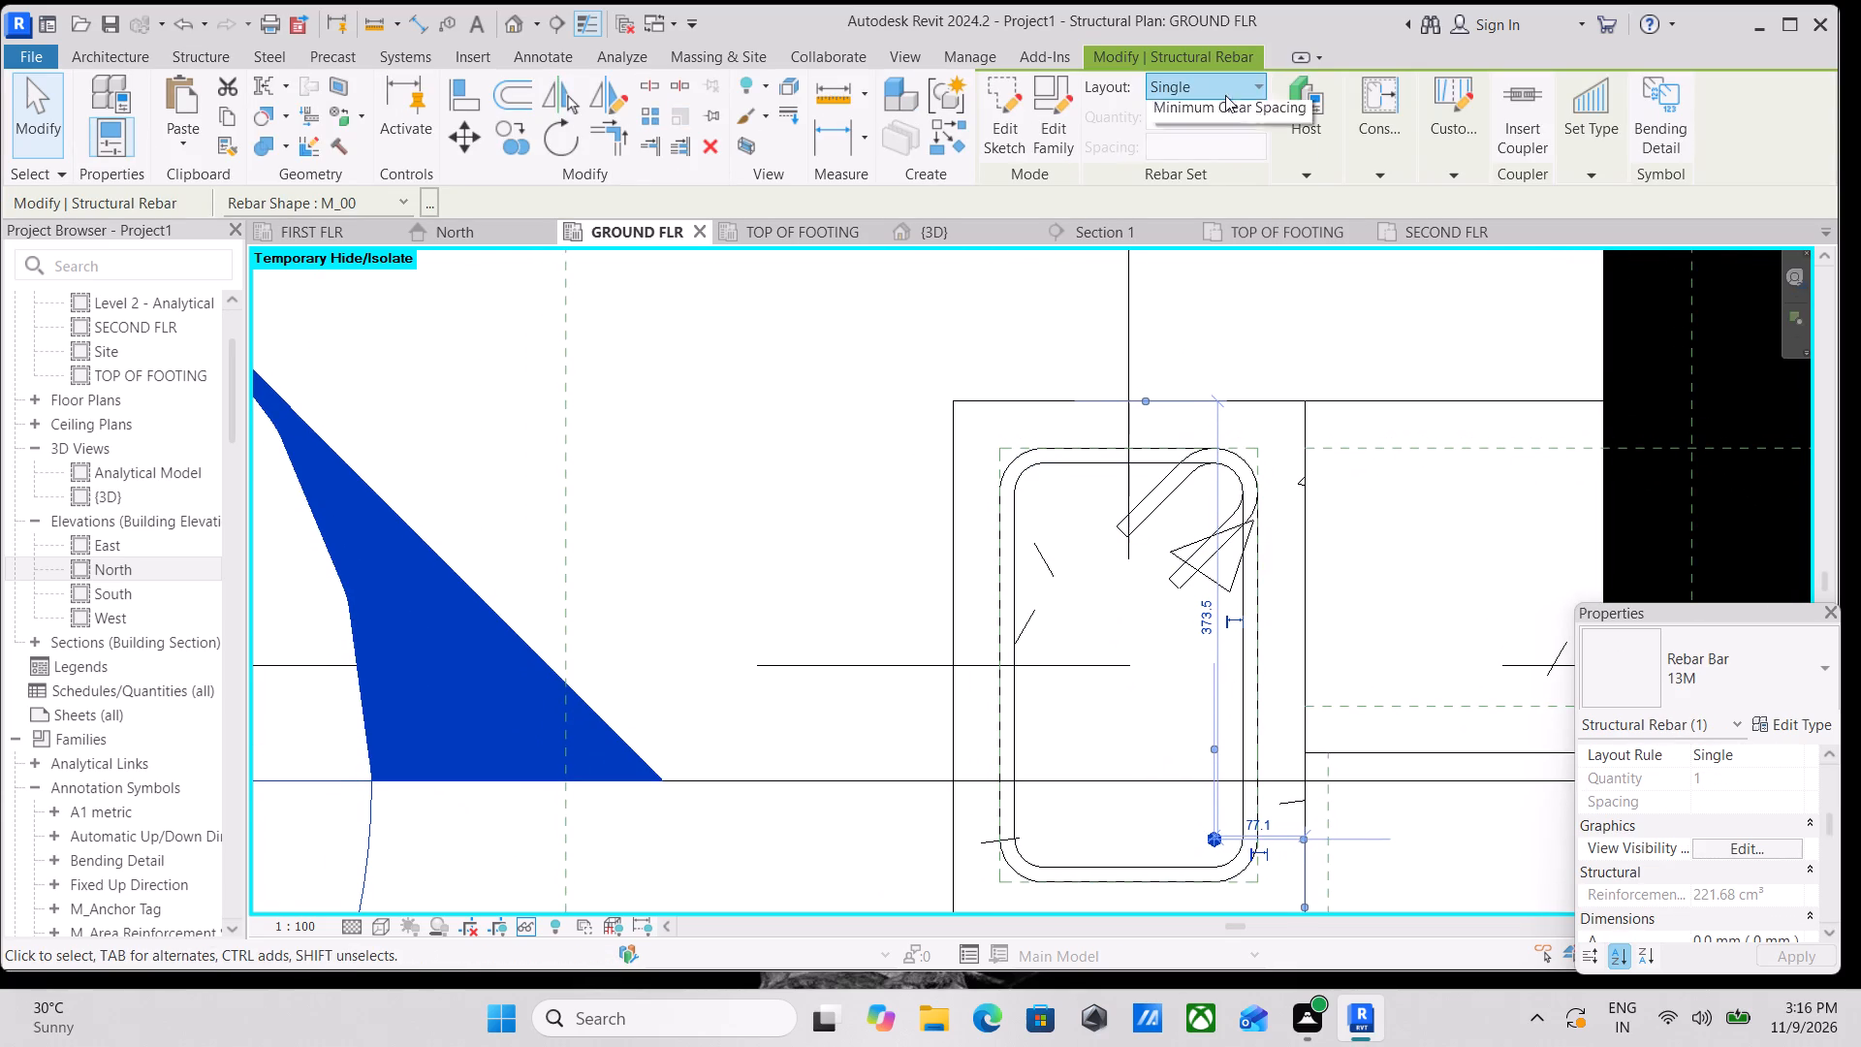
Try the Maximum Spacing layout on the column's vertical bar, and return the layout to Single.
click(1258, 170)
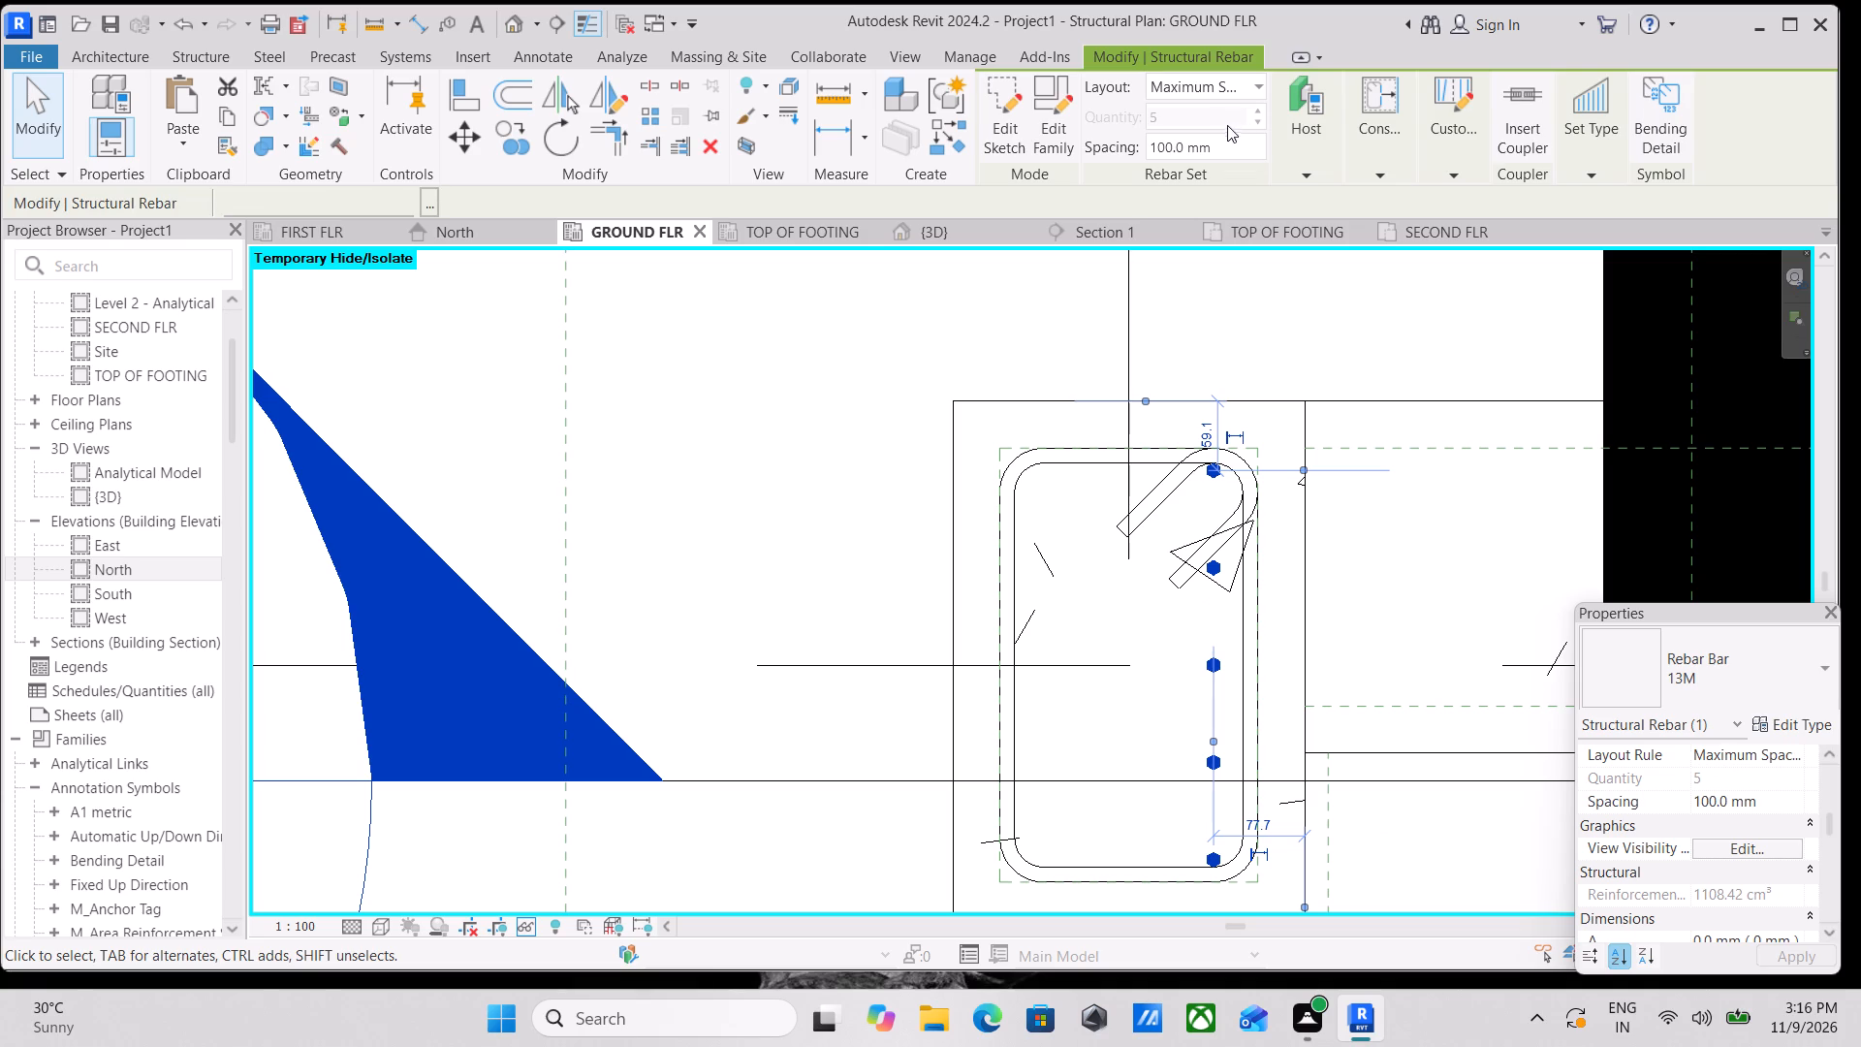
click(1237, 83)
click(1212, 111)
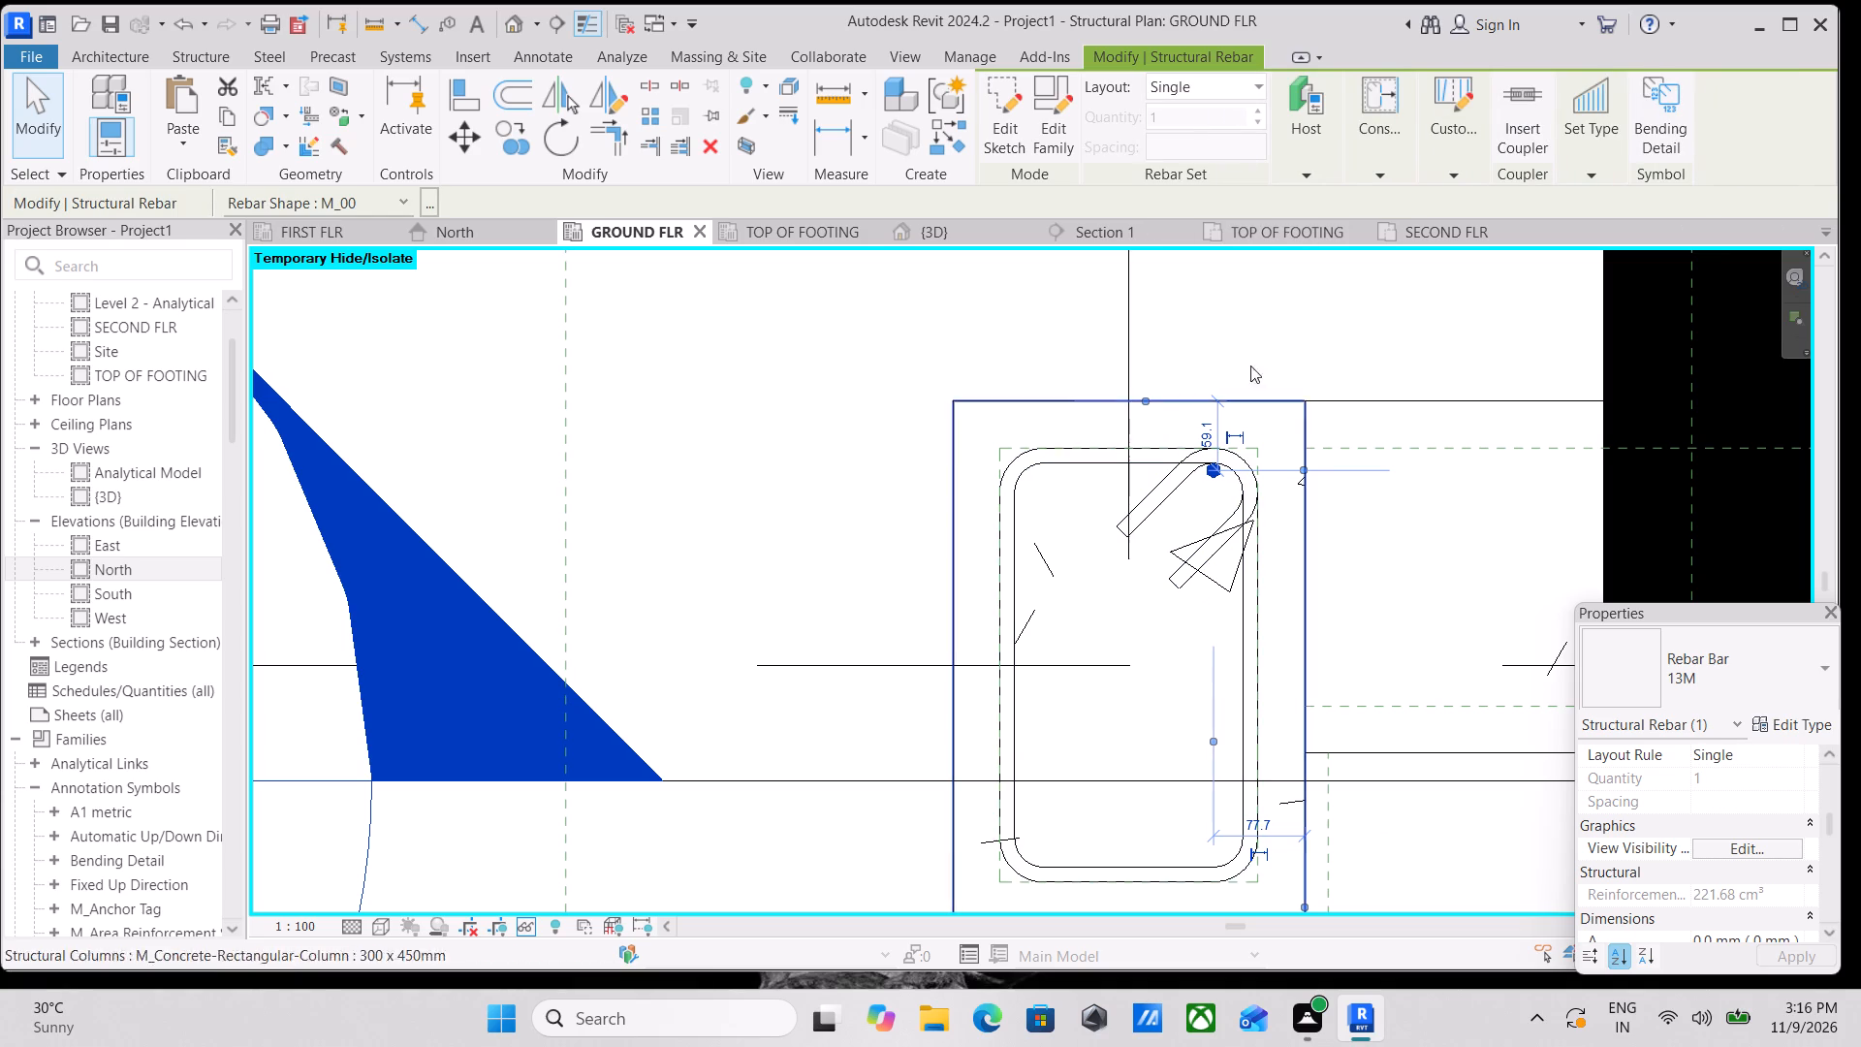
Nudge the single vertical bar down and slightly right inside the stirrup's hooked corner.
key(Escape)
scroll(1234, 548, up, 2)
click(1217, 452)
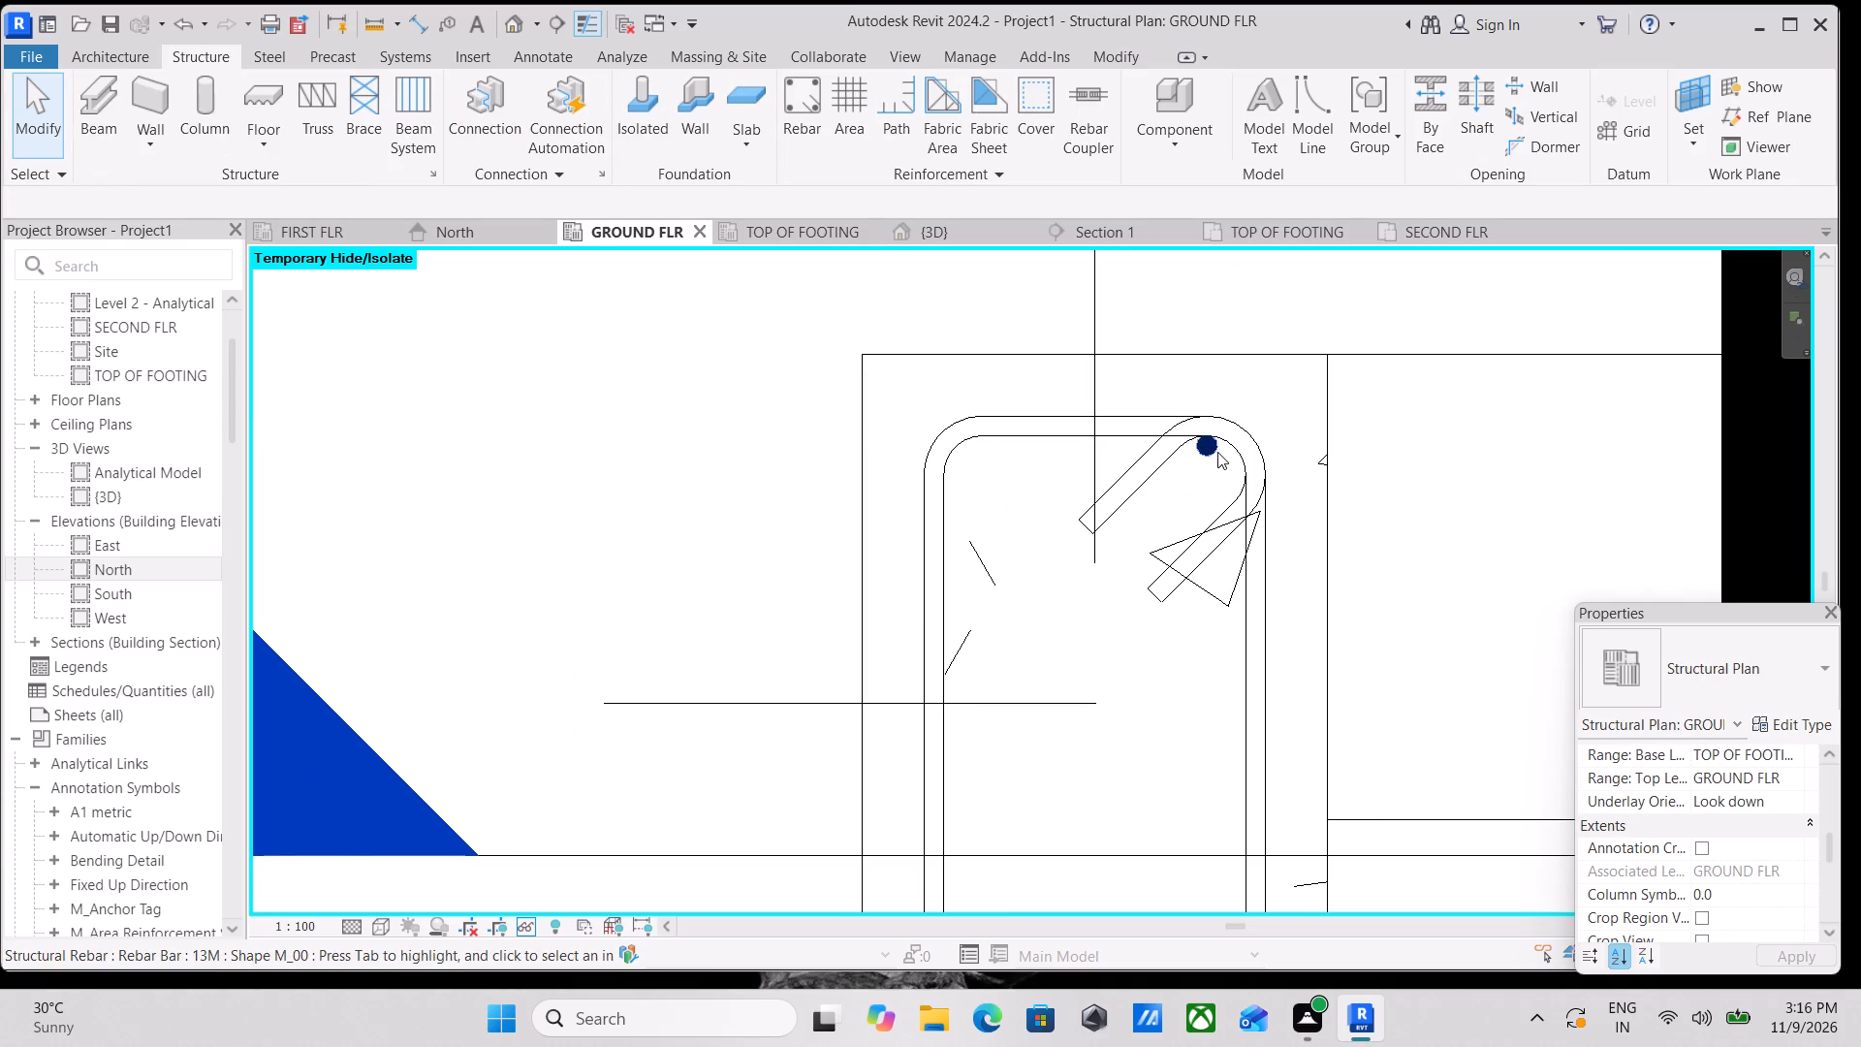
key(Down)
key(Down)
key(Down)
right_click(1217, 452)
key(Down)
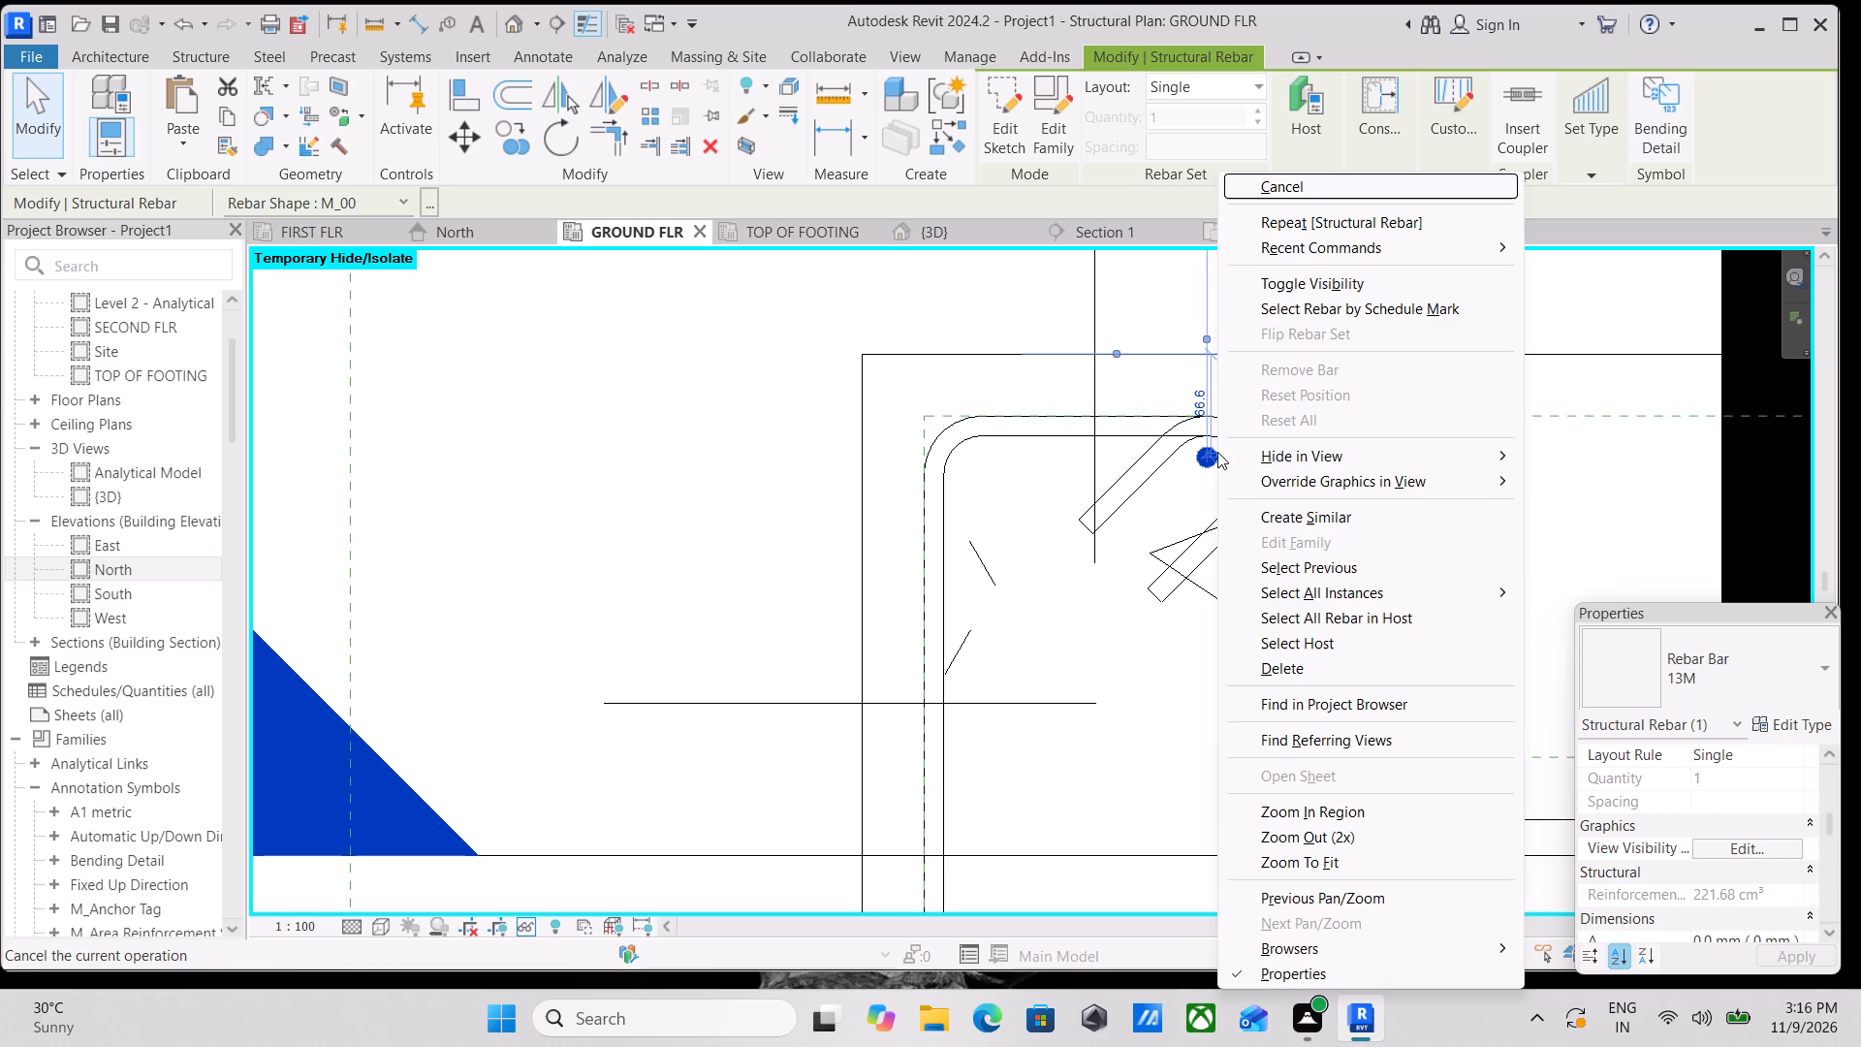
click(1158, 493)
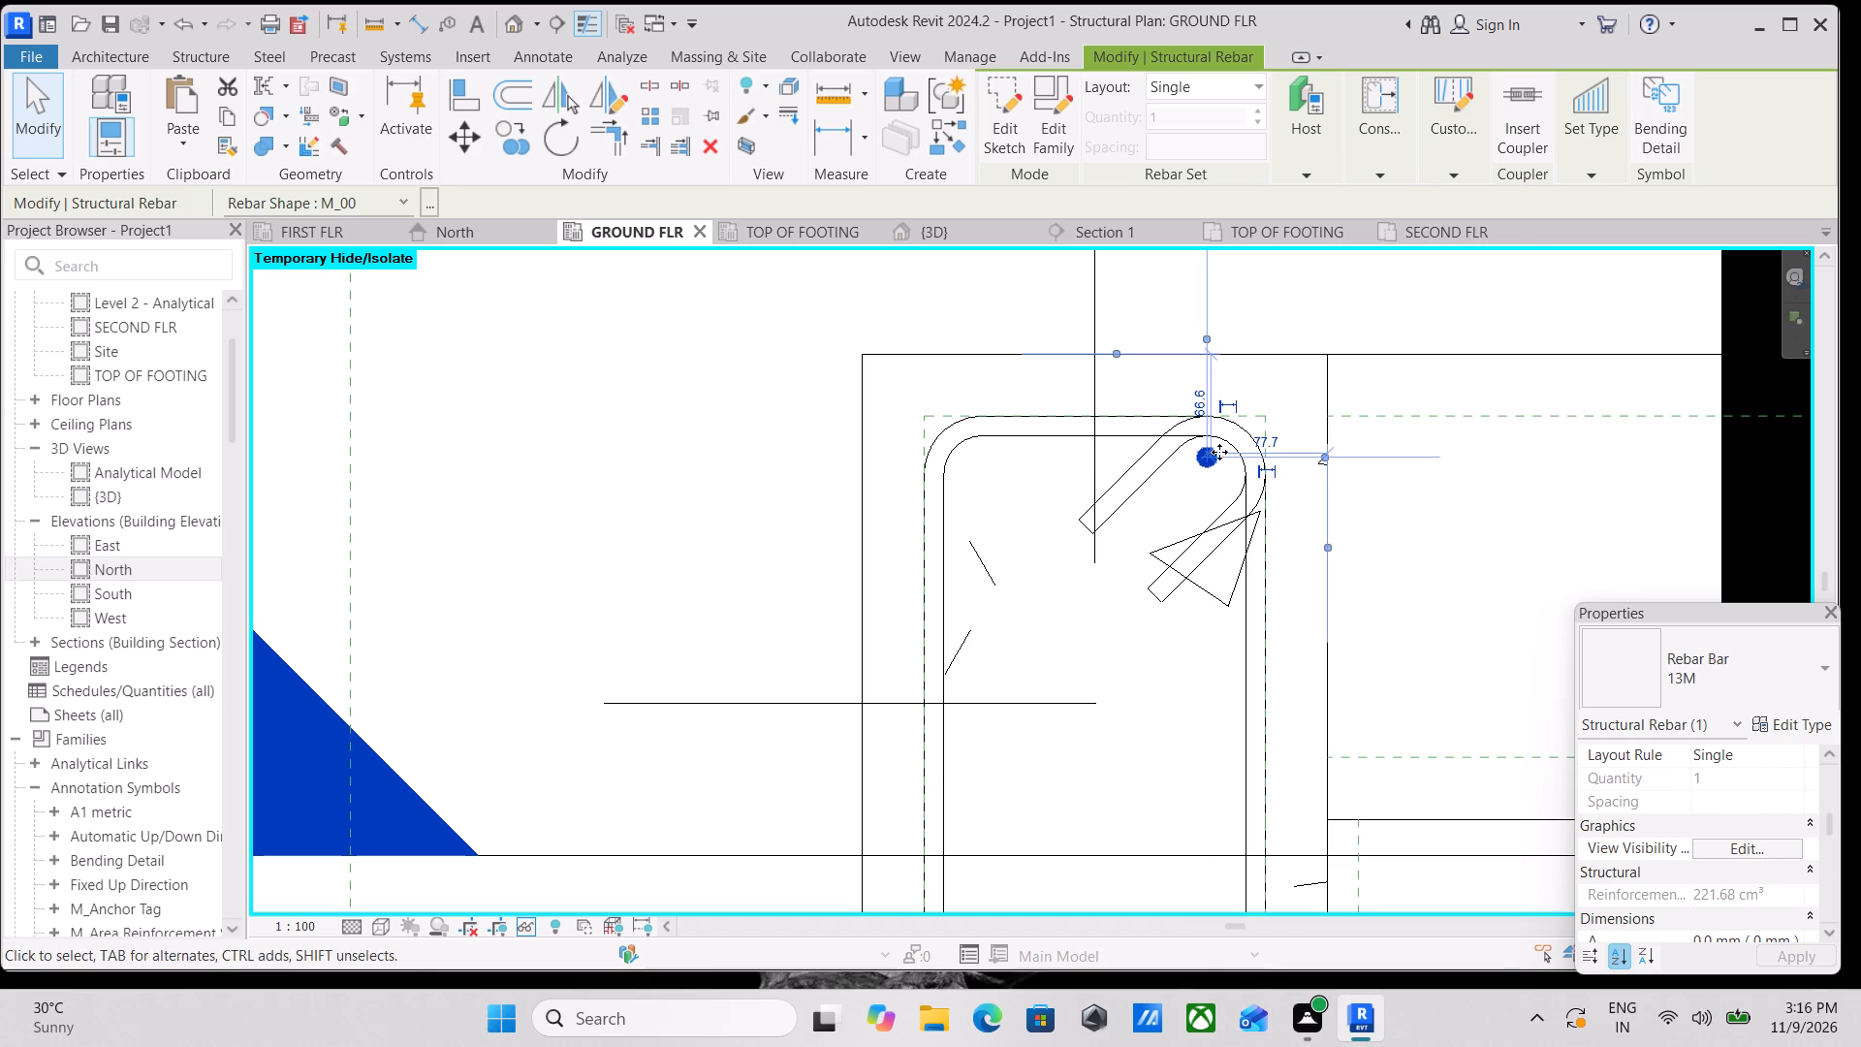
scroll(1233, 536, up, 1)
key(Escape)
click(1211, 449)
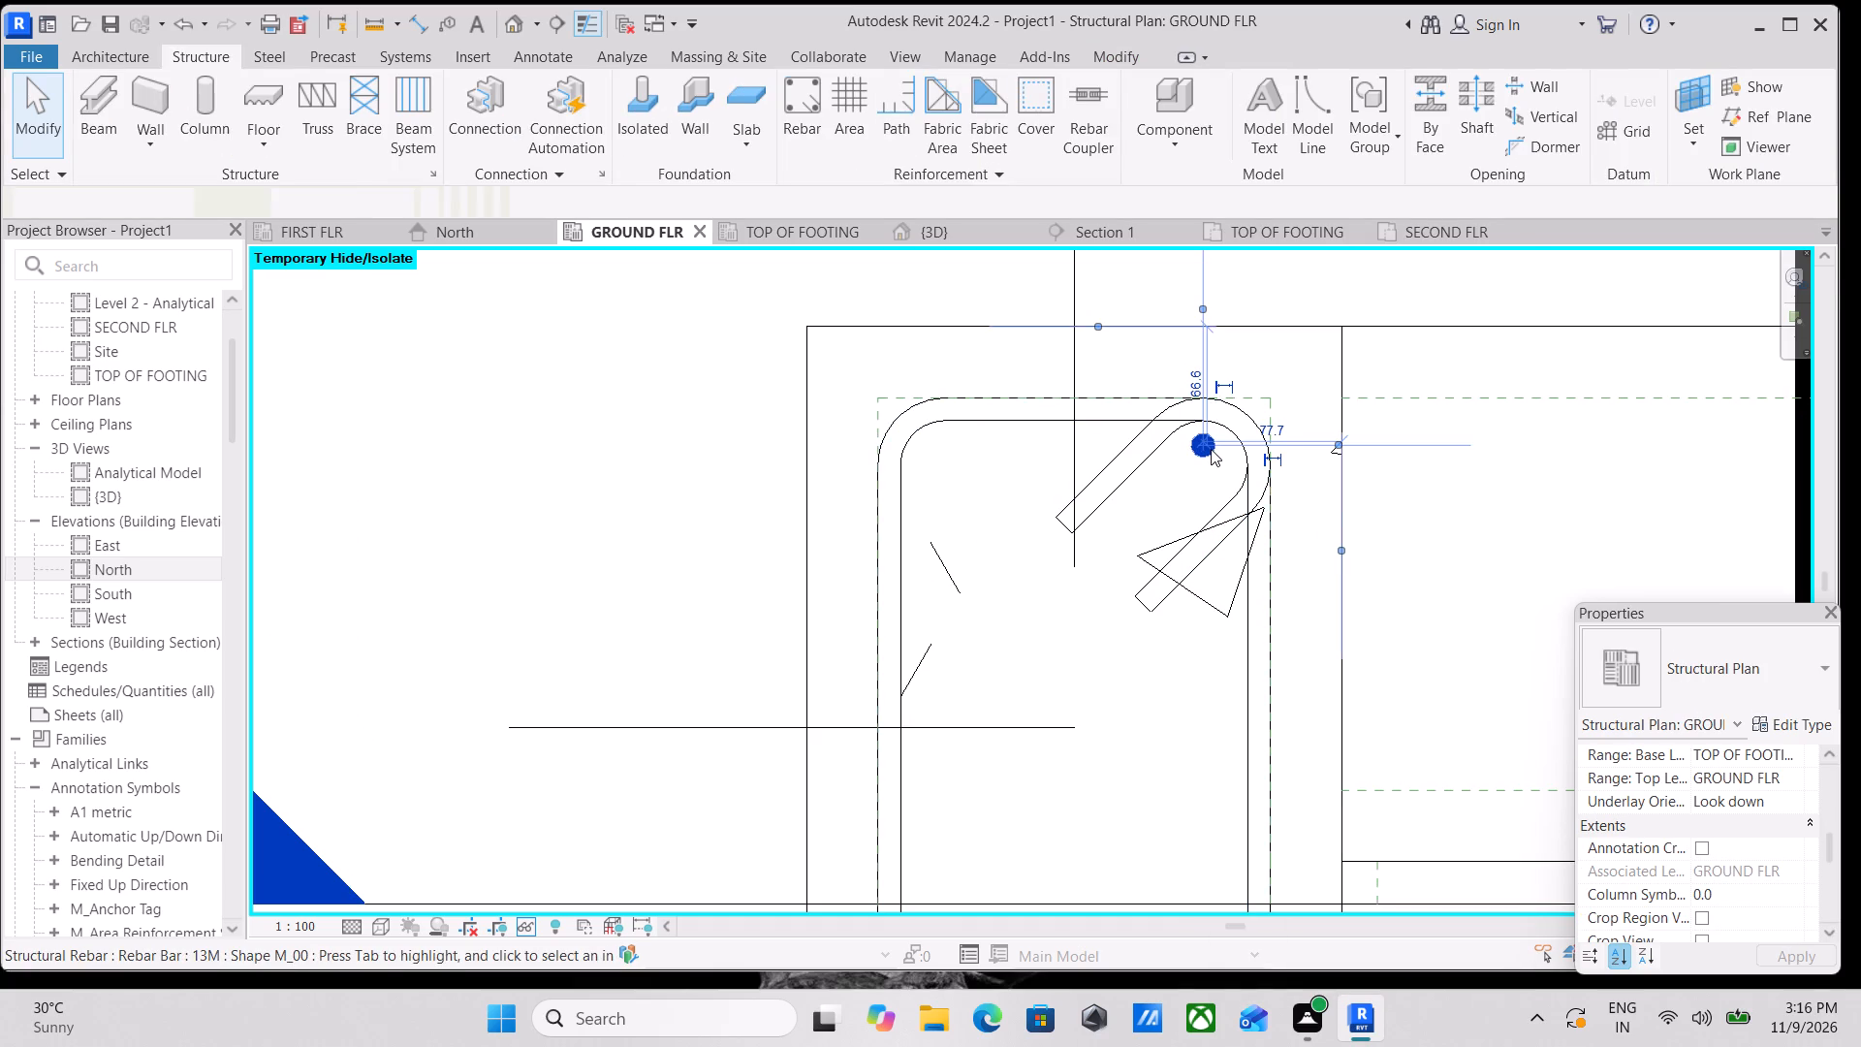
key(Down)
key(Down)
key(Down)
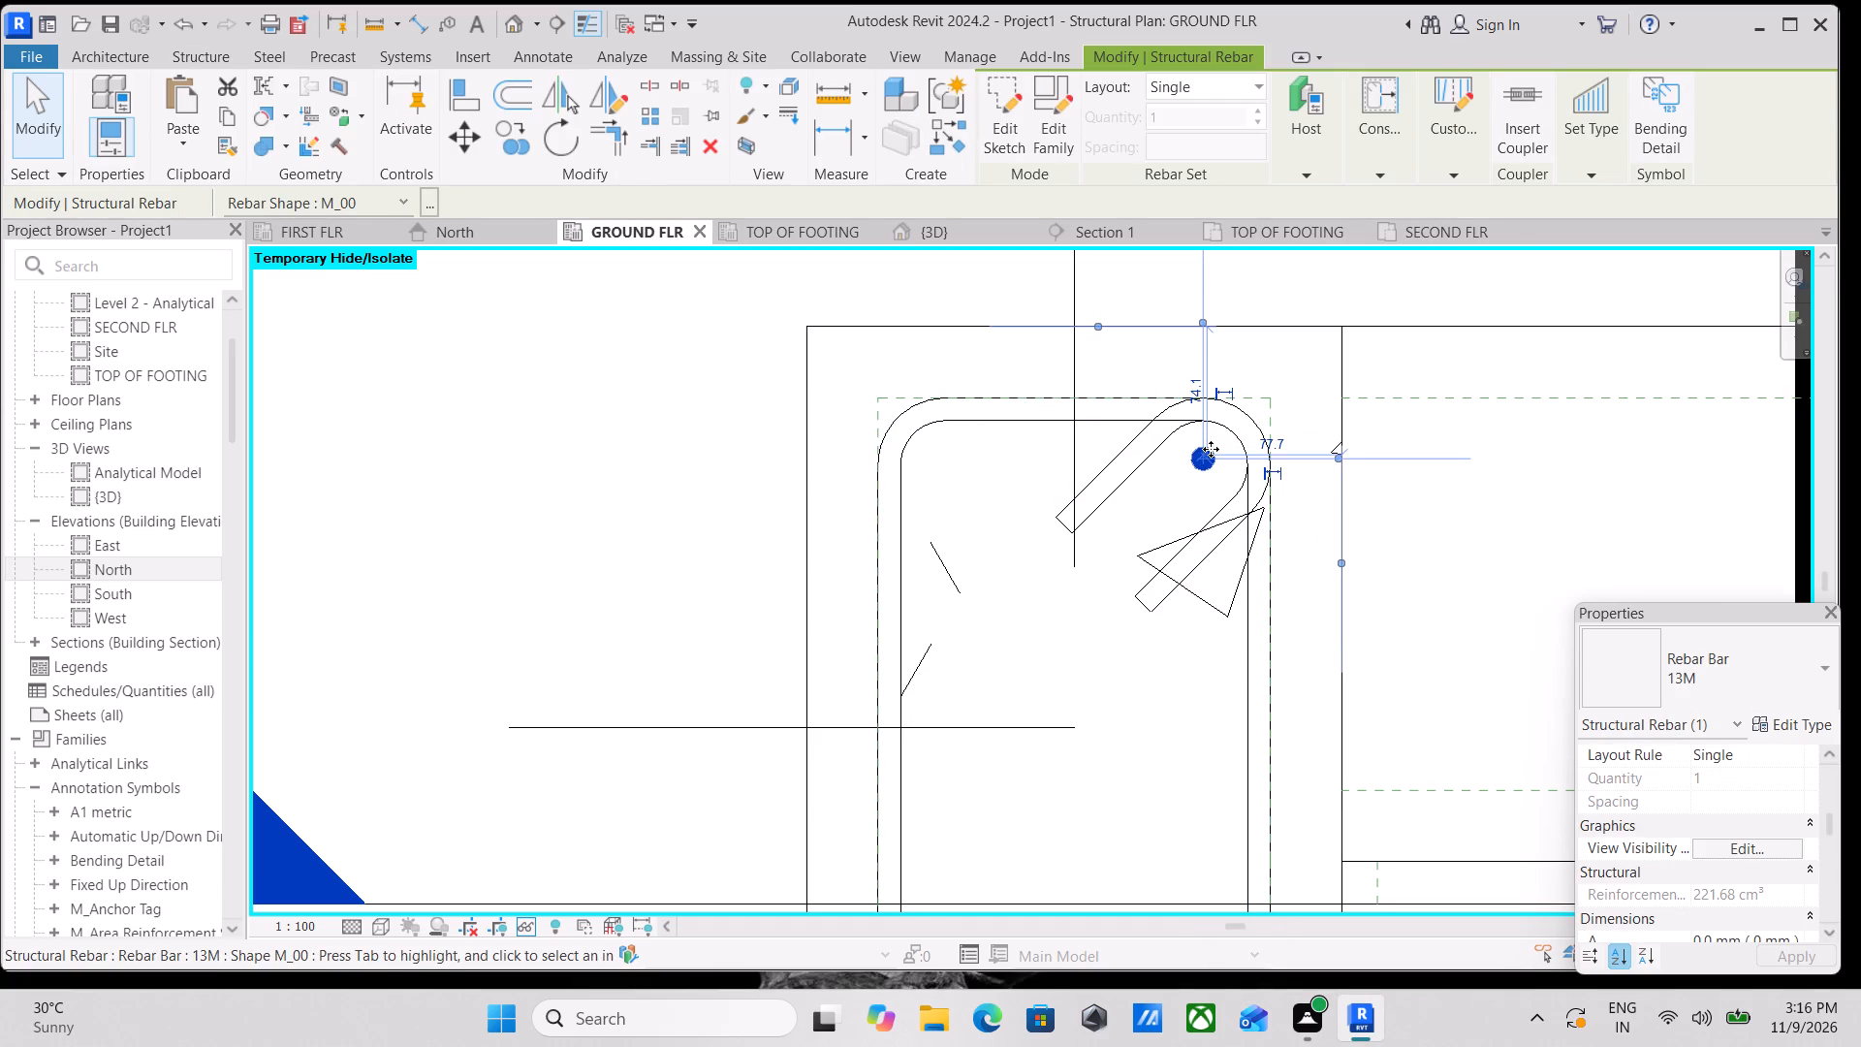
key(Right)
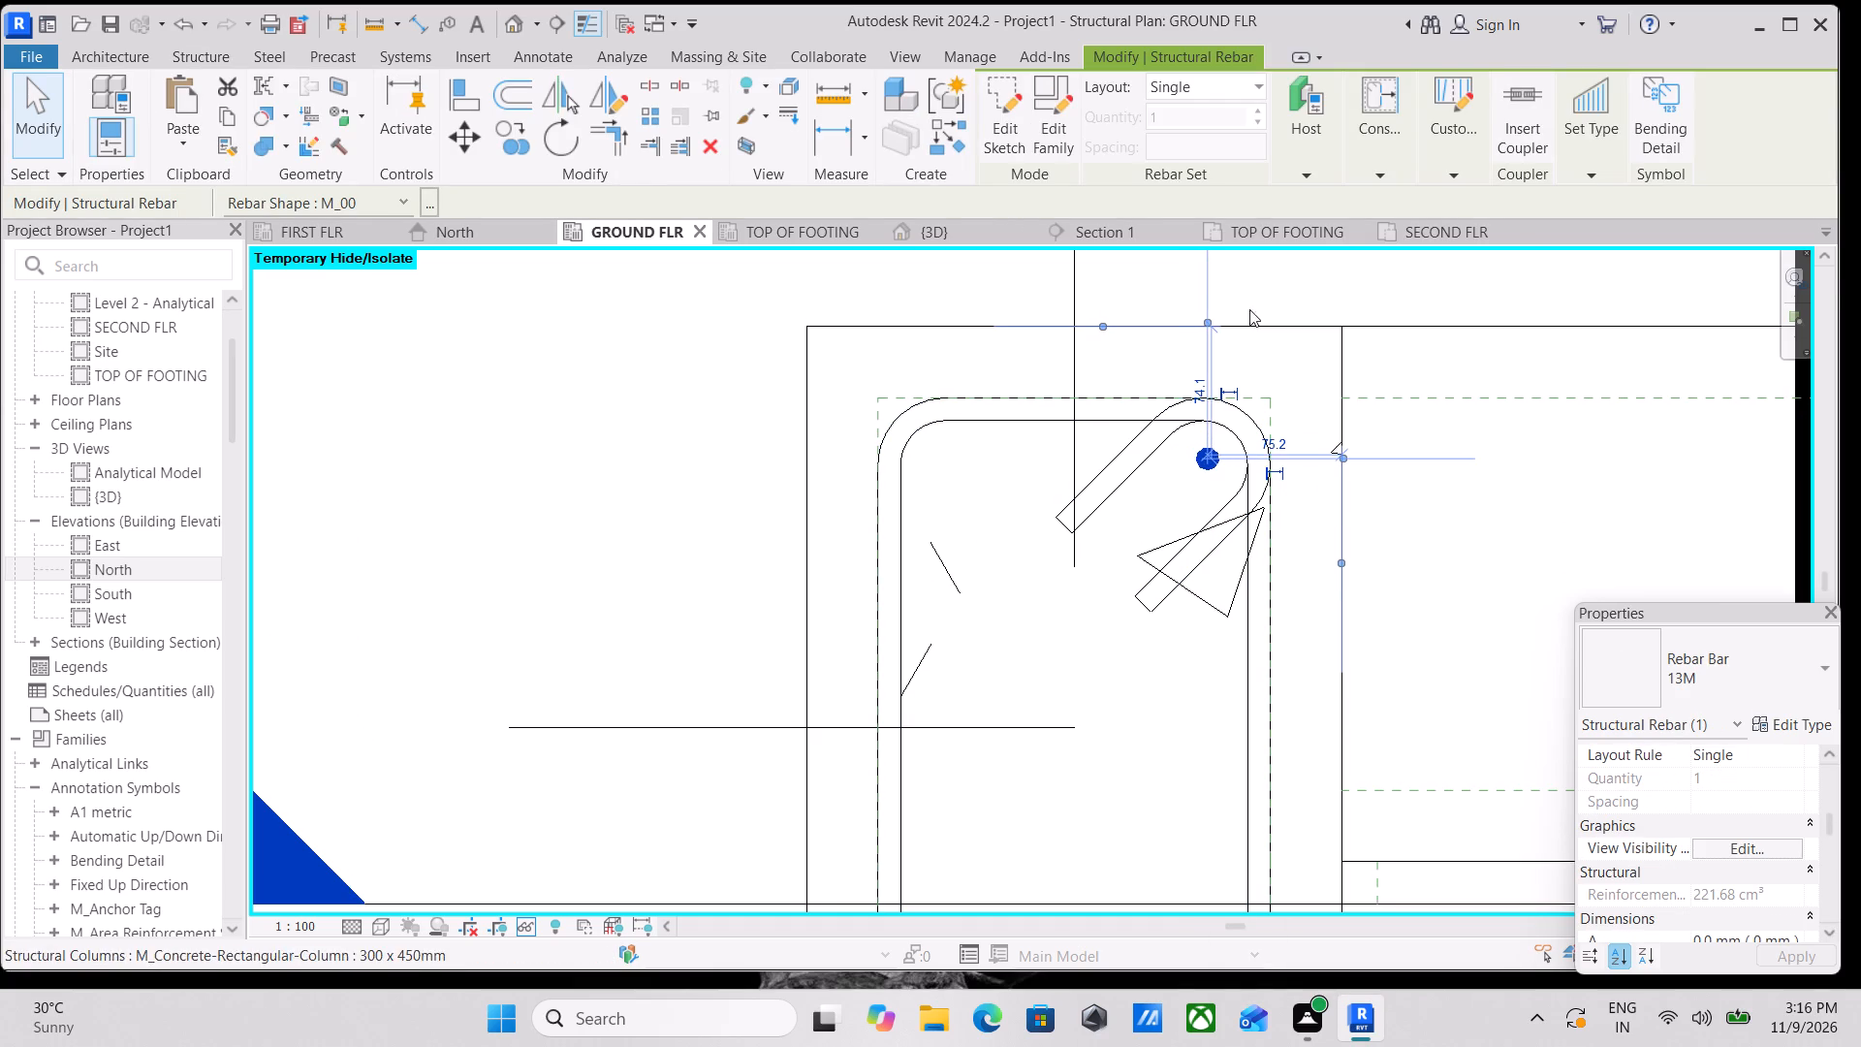
Change the vertical bar's layout to Maximum Spacing, then to Fixed Number with a quantity of 4.
click(1246, 75)
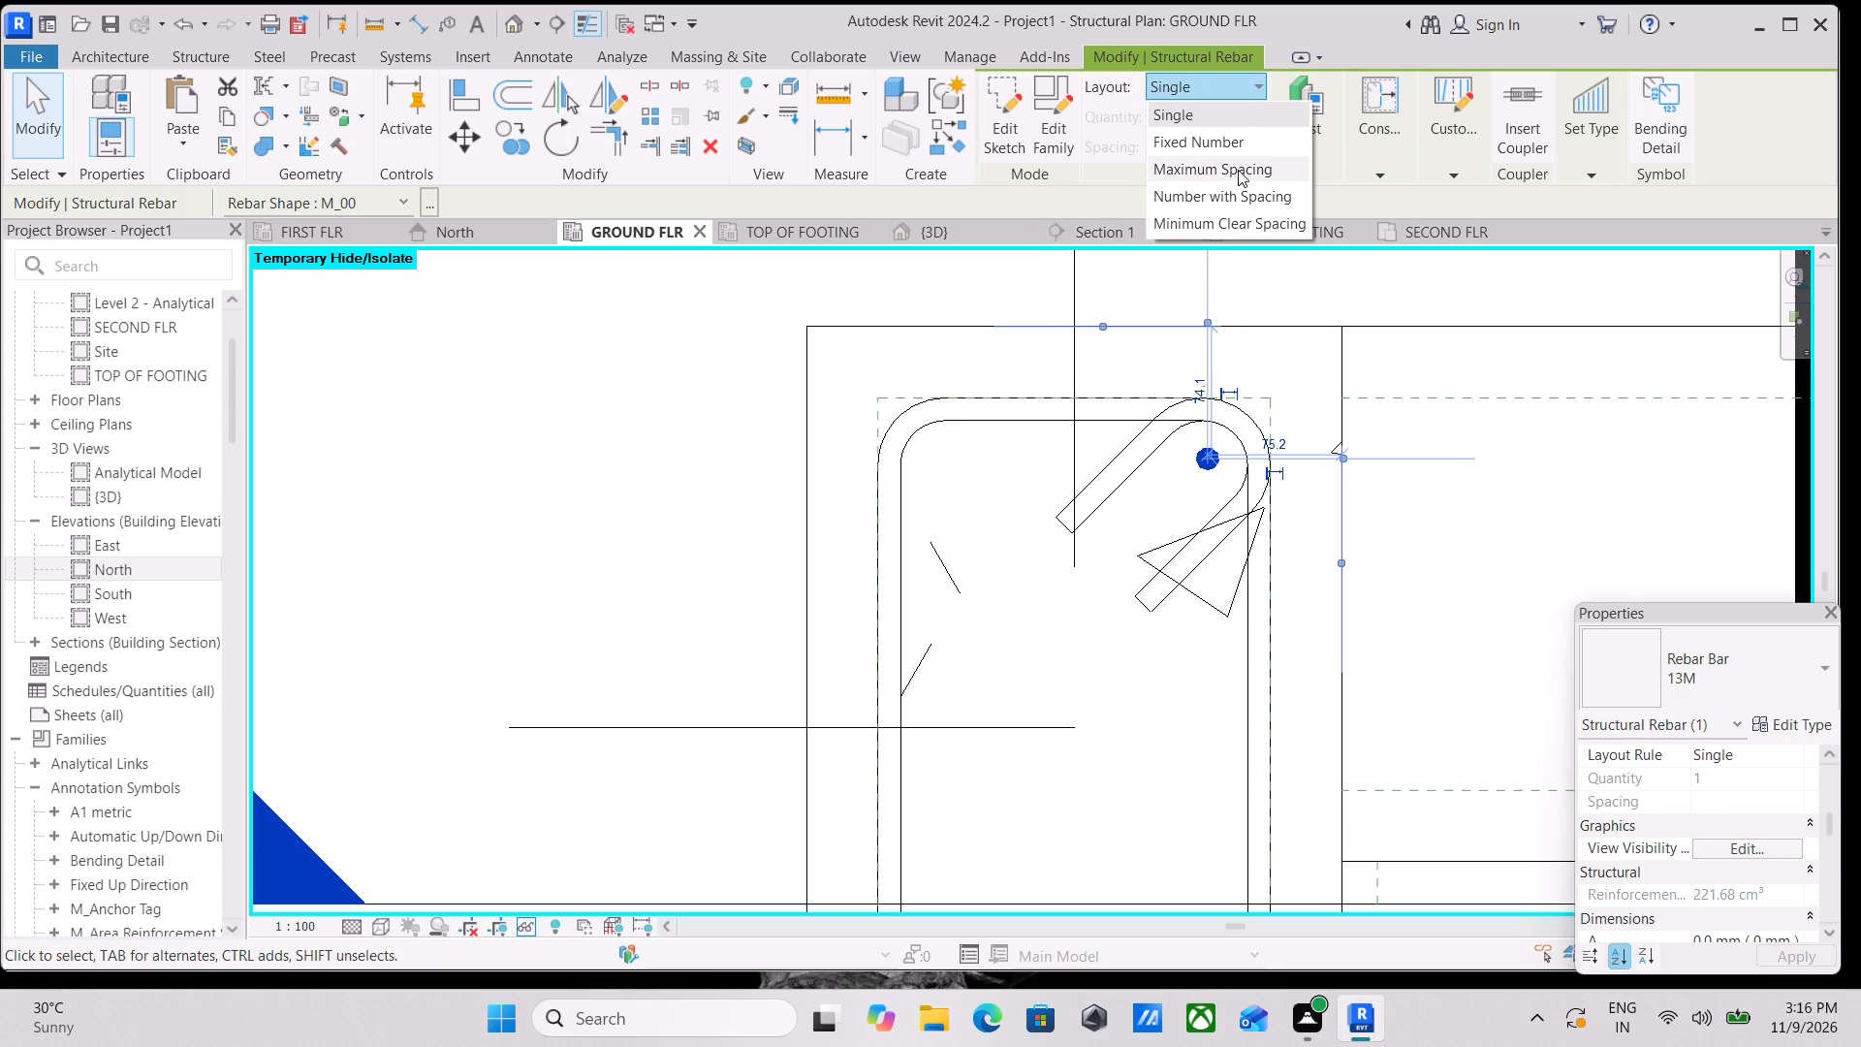
click(1238, 162)
drag(1224, 149, 1108, 151)
click(1227, 84)
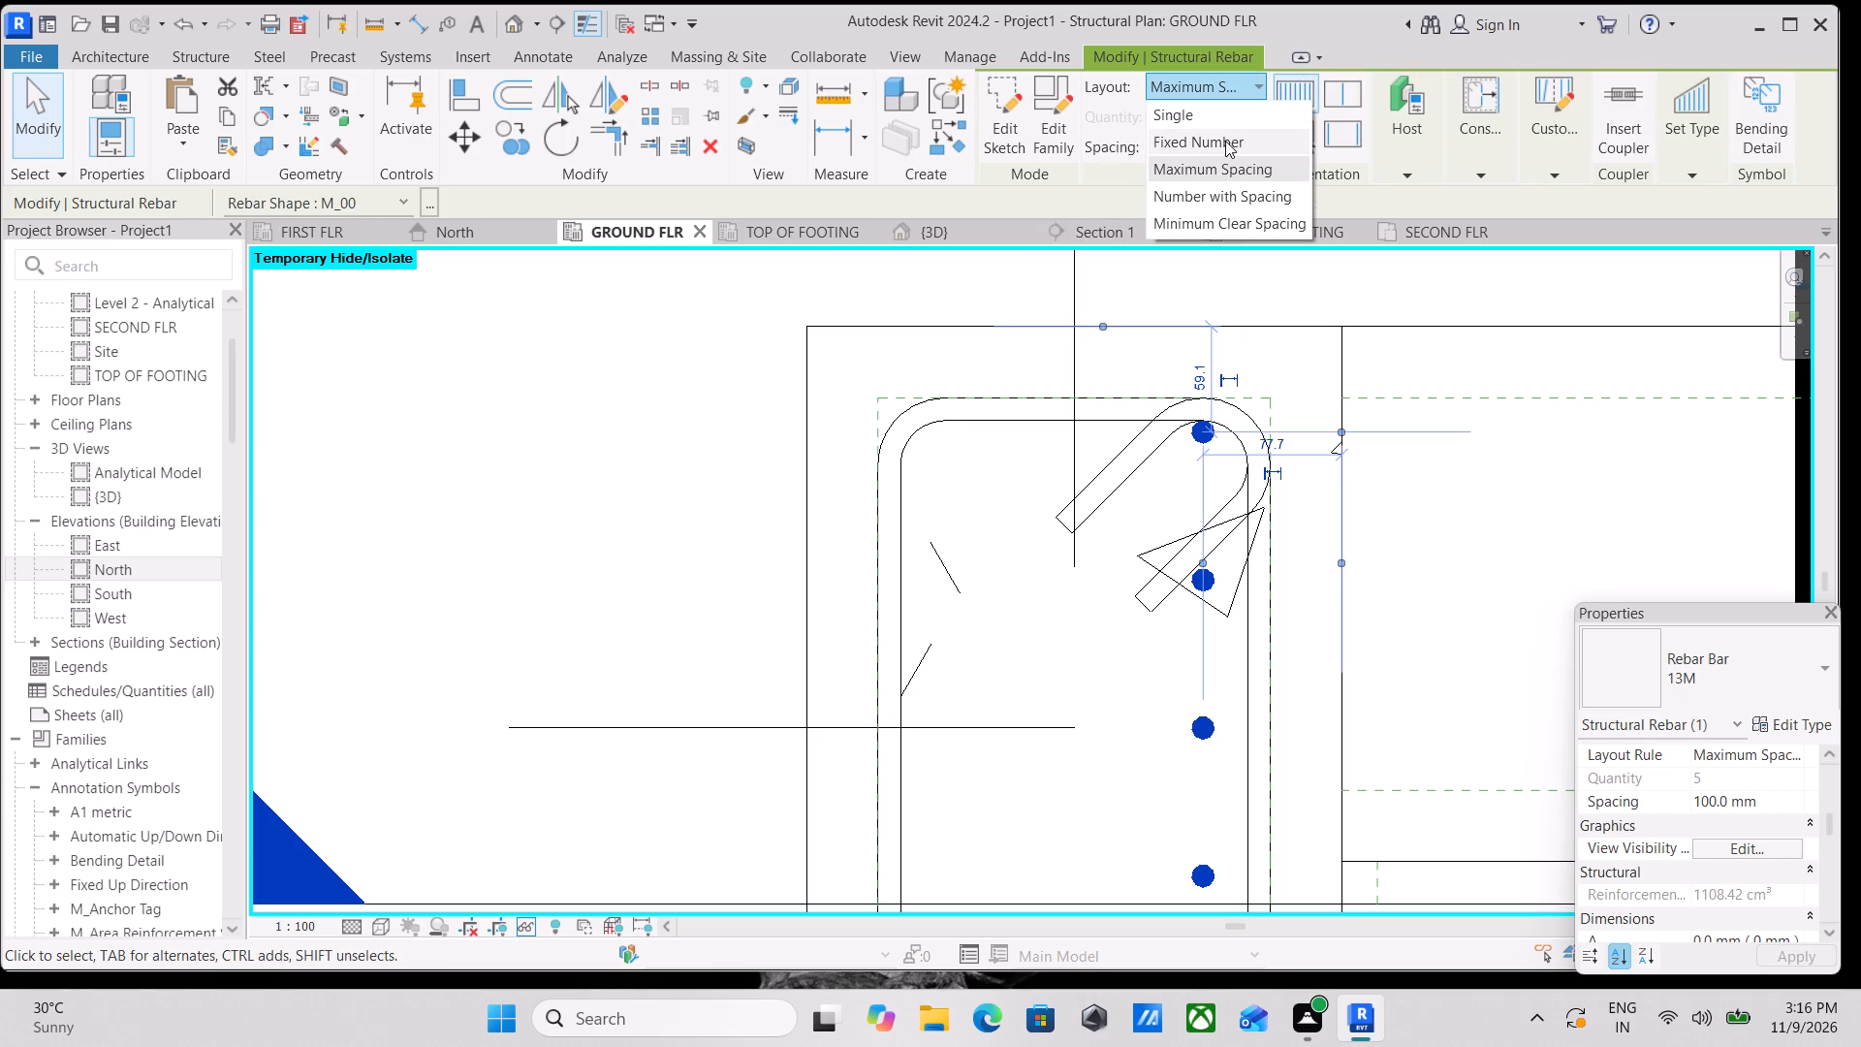
click(1225, 141)
click(1205, 120)
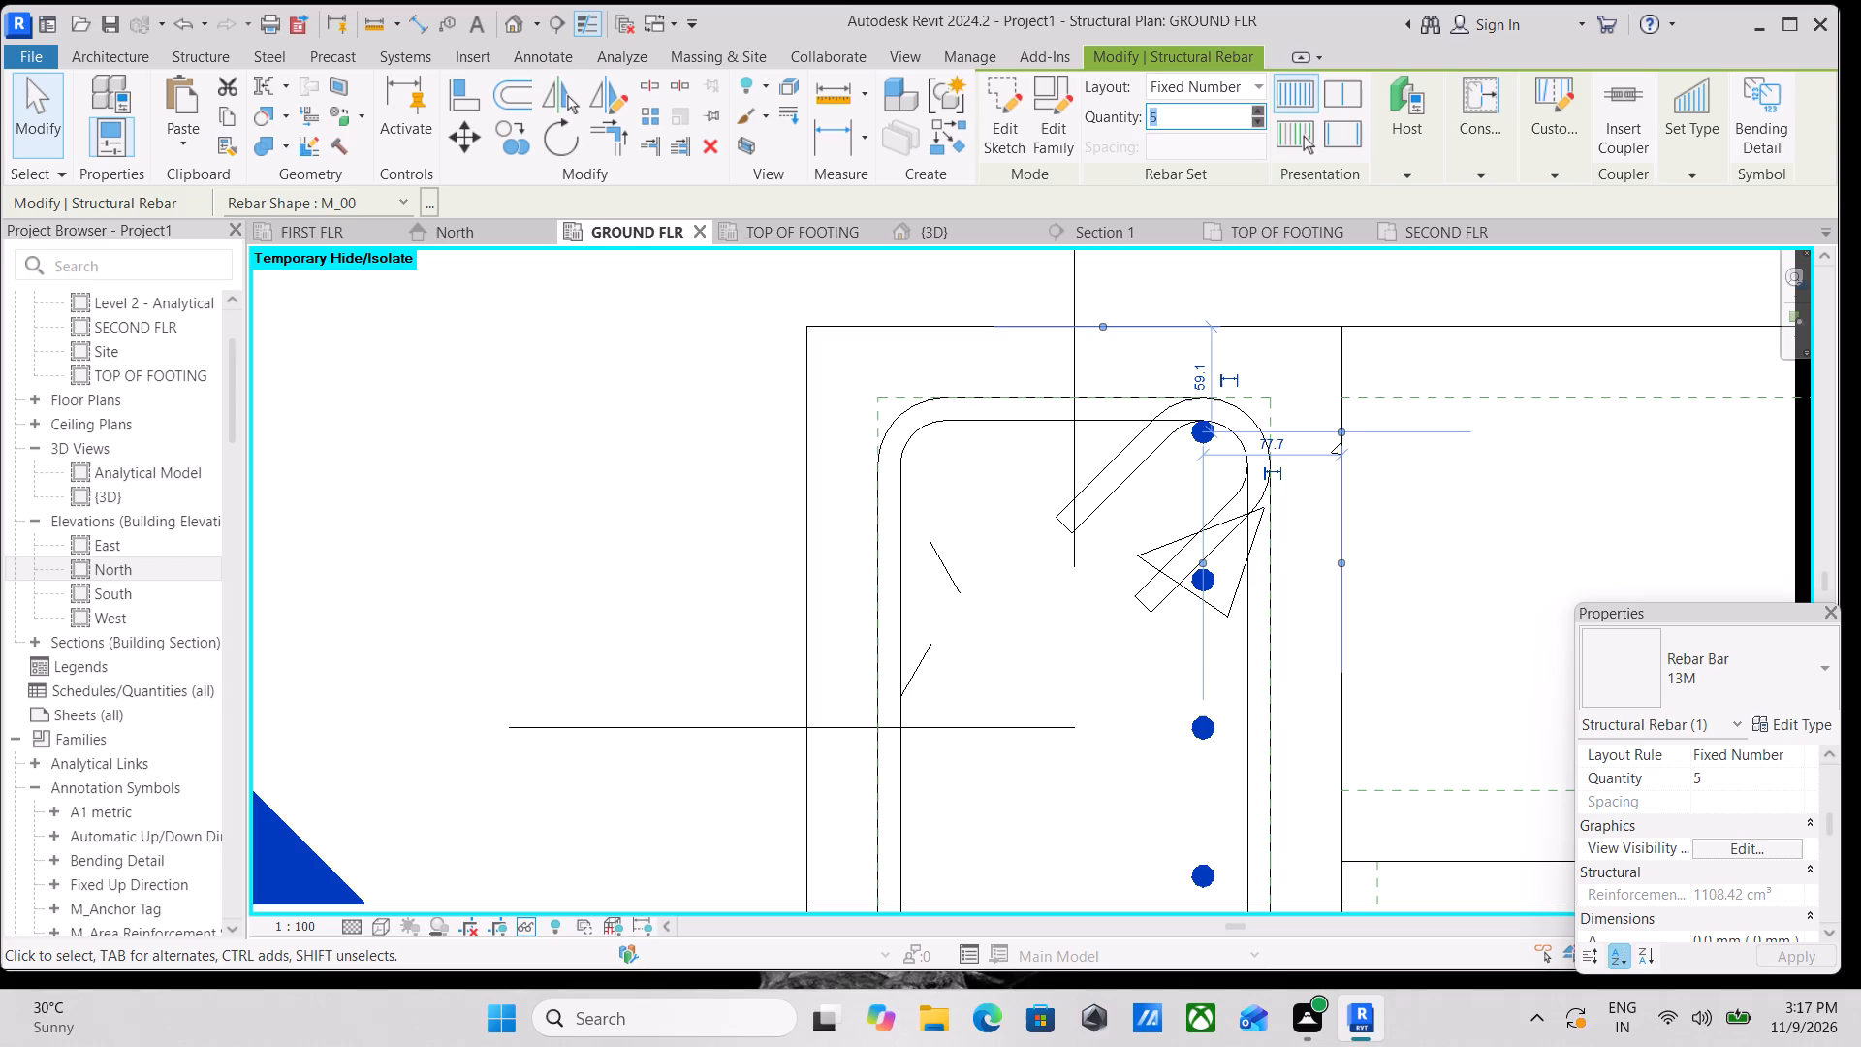
key(2)
key(BackSpace)
key(4)
key(Return)
scroll(1215, 643, down, 2)
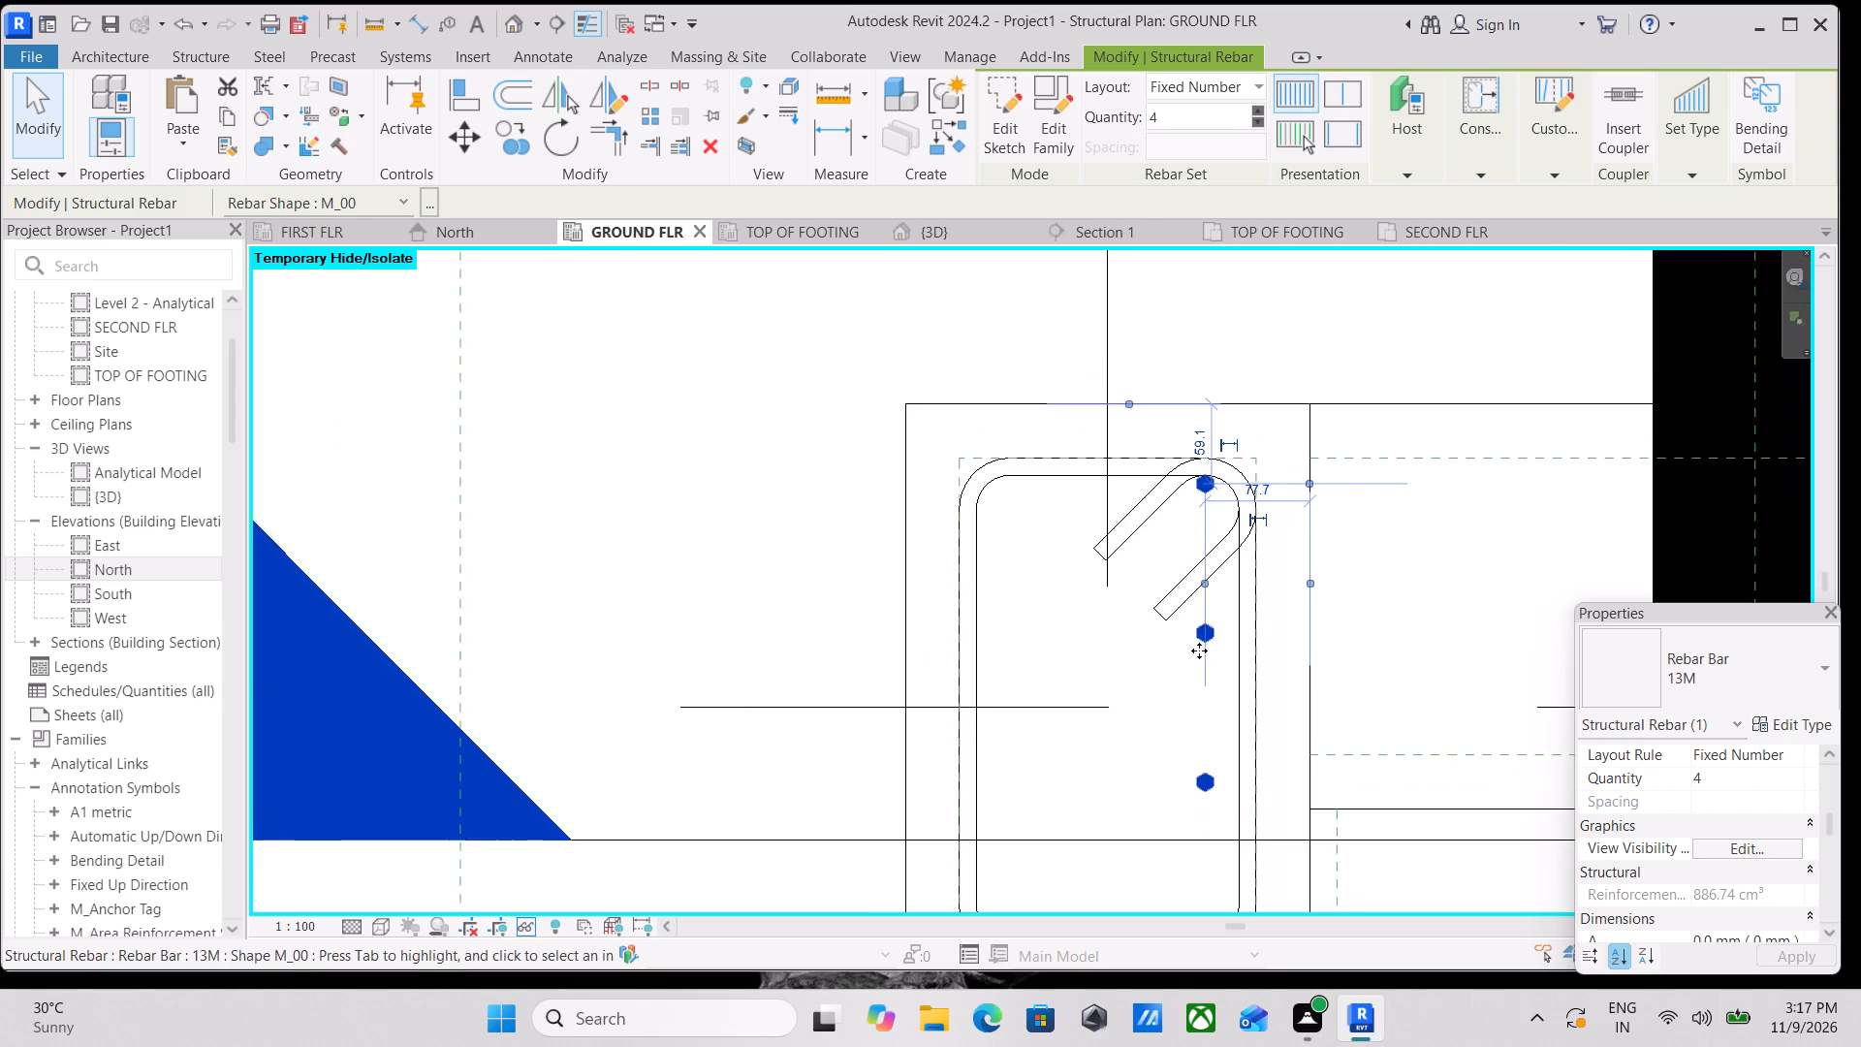
scroll(1199, 650, down, 2)
key(Escape)
Adjust the bar set's ends, shifting the lowest bar slightly up and the top bar to about 76 mm below the column's upper edge.
middle_drag(1198, 651, 1219, 535)
scroll(1228, 775, up, 5)
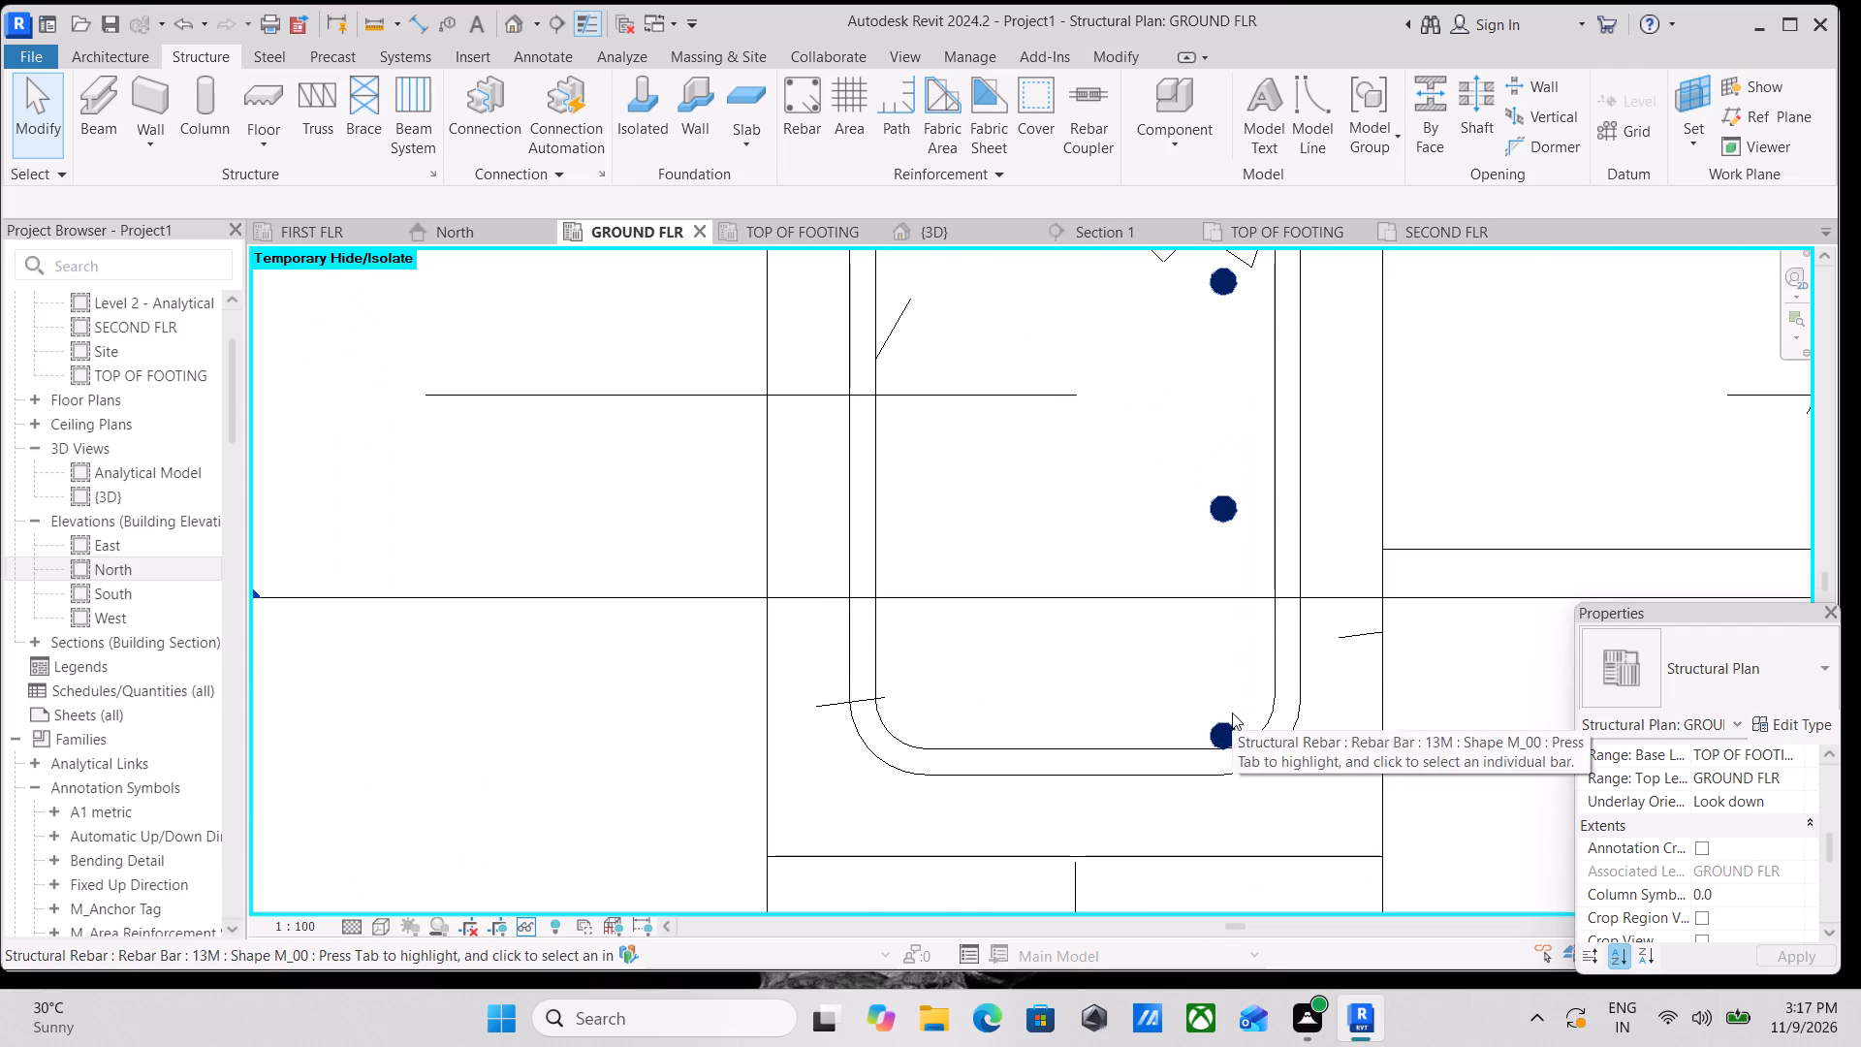
click(1218, 726)
scroll(1218, 726, down, 2)
middle_drag(1218, 726, 1042, 907)
scroll(1044, 903, down, 1)
scroll(1094, 838, down, 2)
middle_drag(1094, 837, 1128, 707)
scroll(1088, 764, up, 2)
drag(1088, 760, 1088, 750)
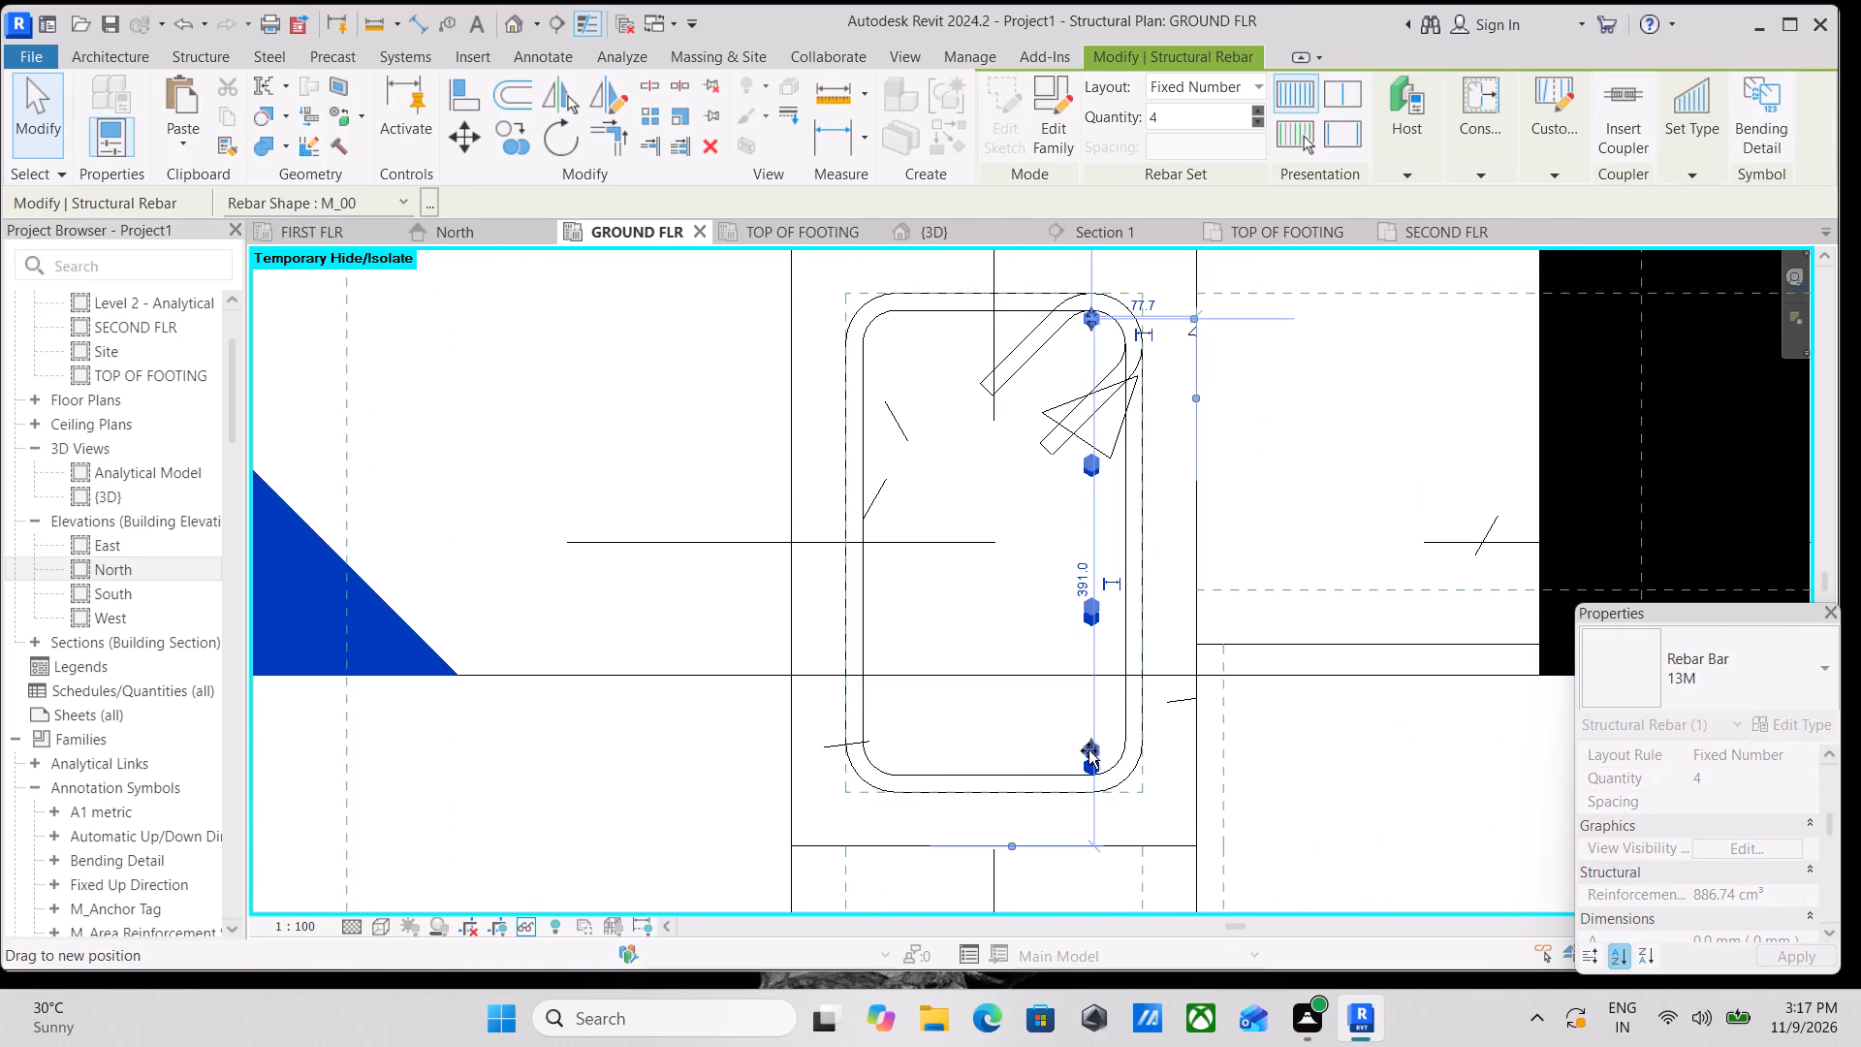
drag(1088, 750, 1088, 747)
middle_drag(1091, 746, 1123, 903)
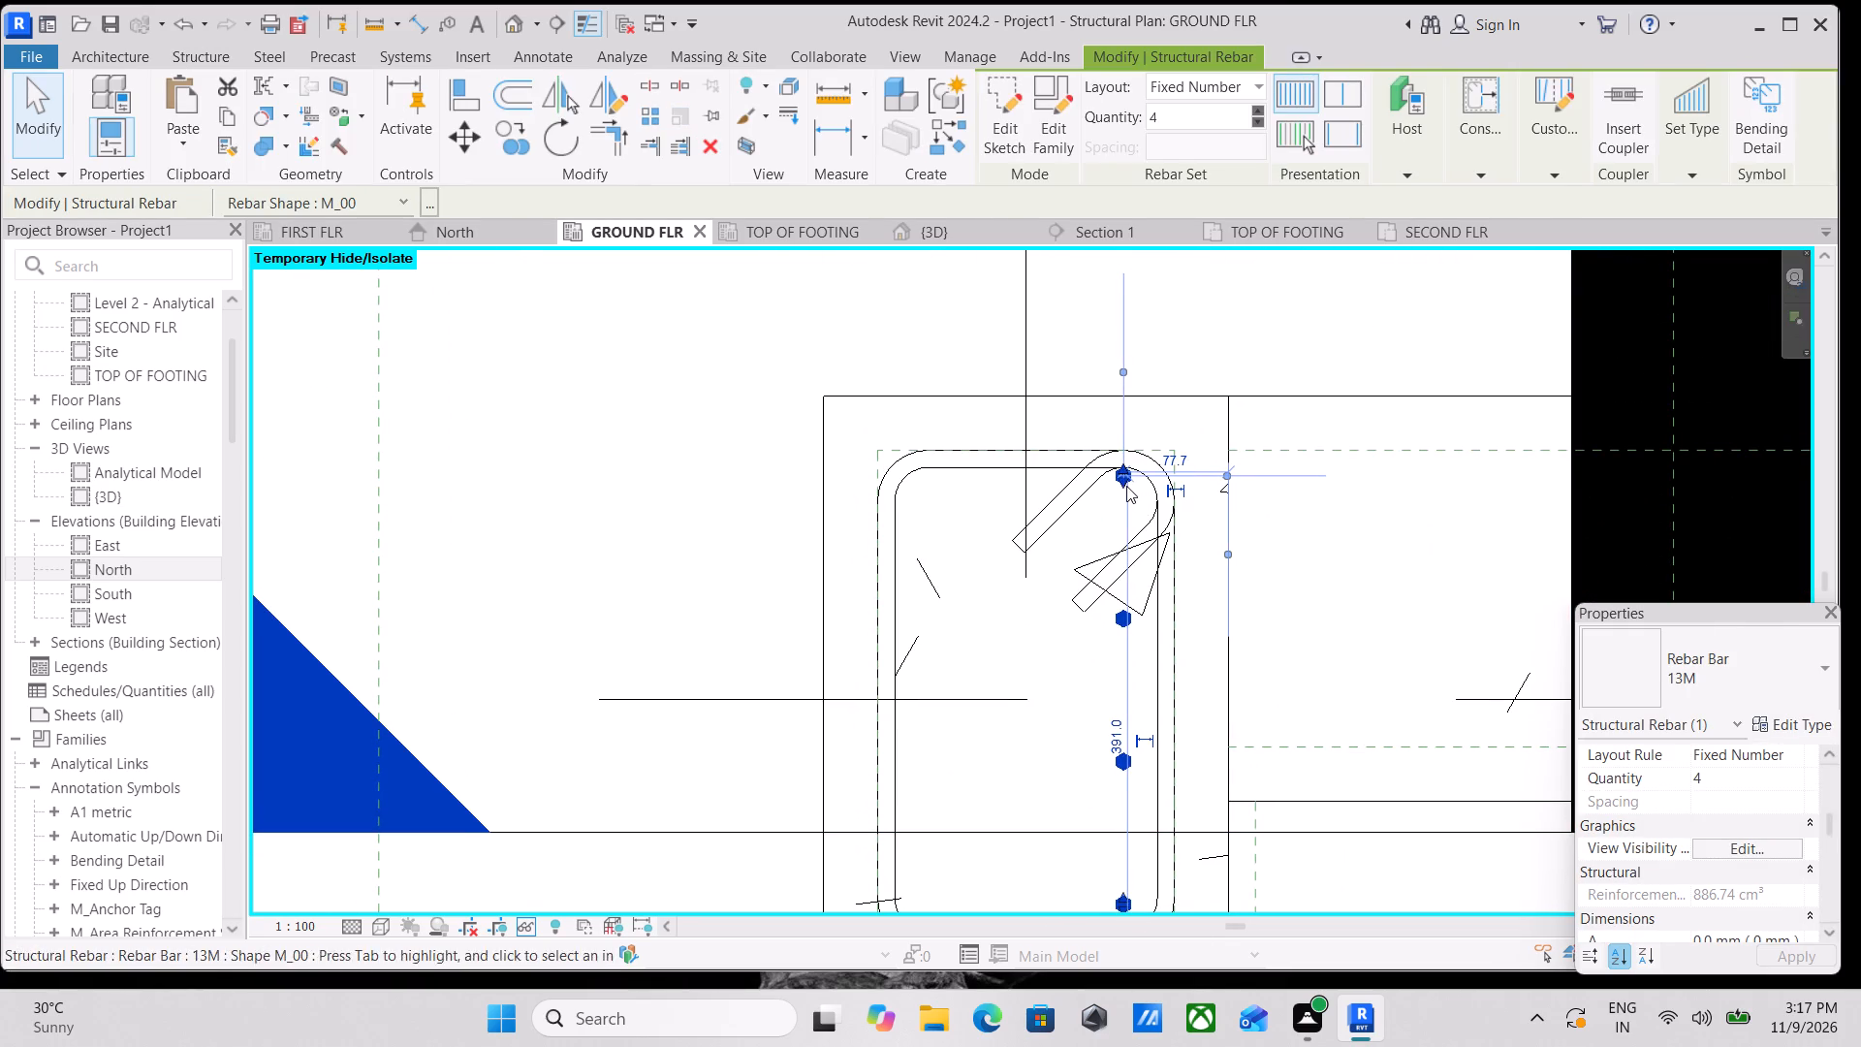
drag(1125, 484, 1127, 499)
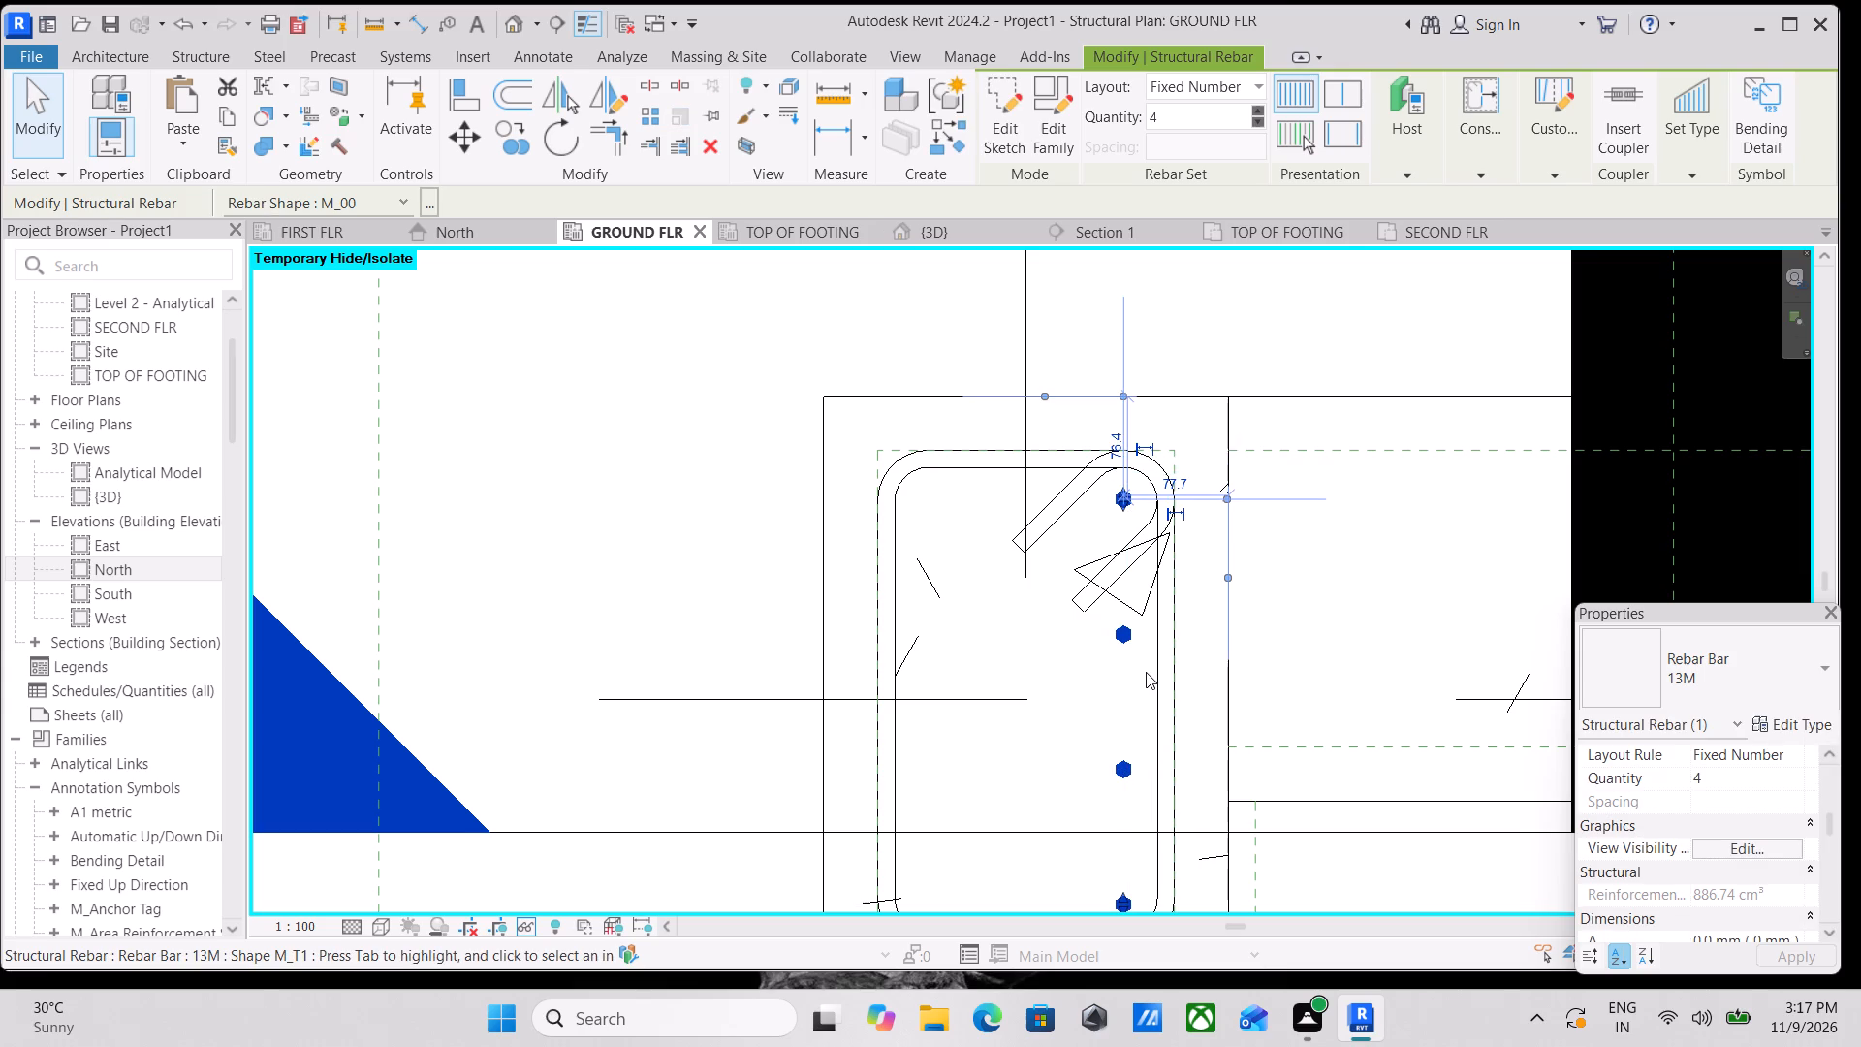
key(Escape)
middle_drag(1146, 672, 1154, 604)
key(Escape)
Set the vertical bar set's quantity to 1.
scroll(1122, 600, up, 2)
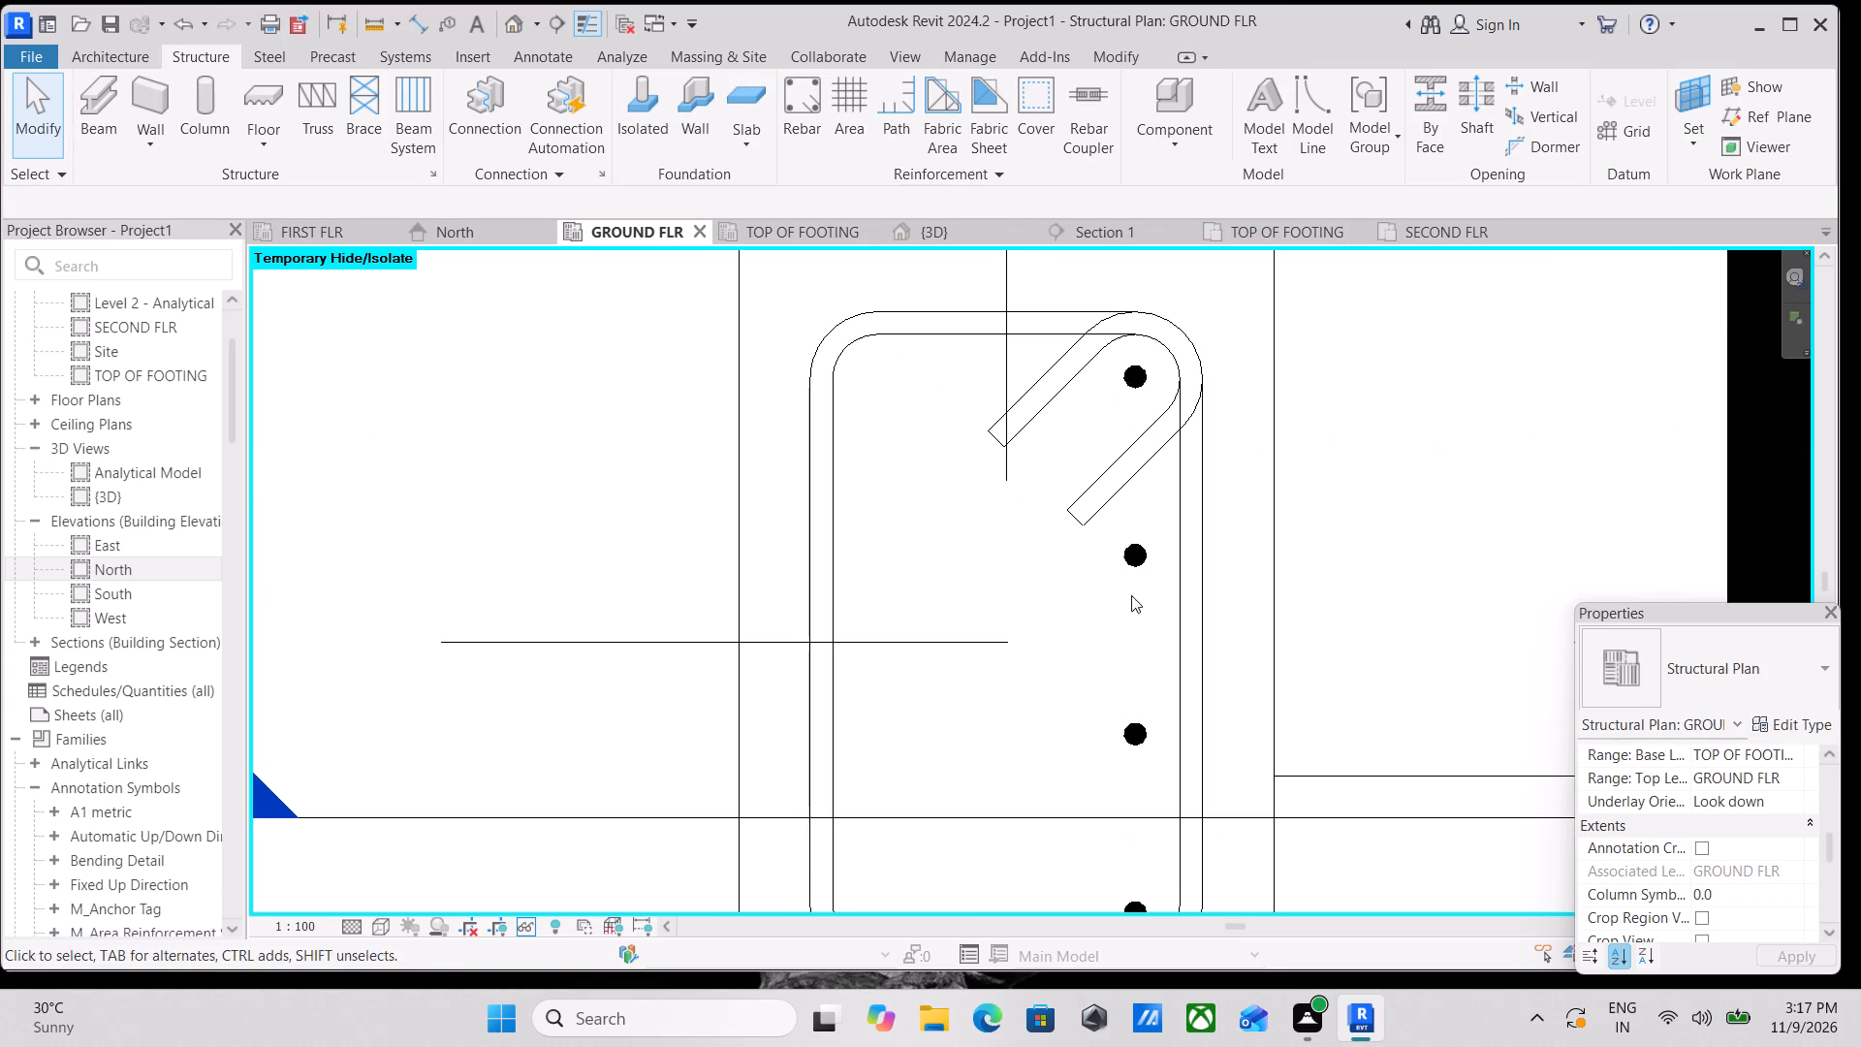
click(1147, 553)
scroll(1194, 472, down, 1)
middle_drag(1194, 472, 1170, 492)
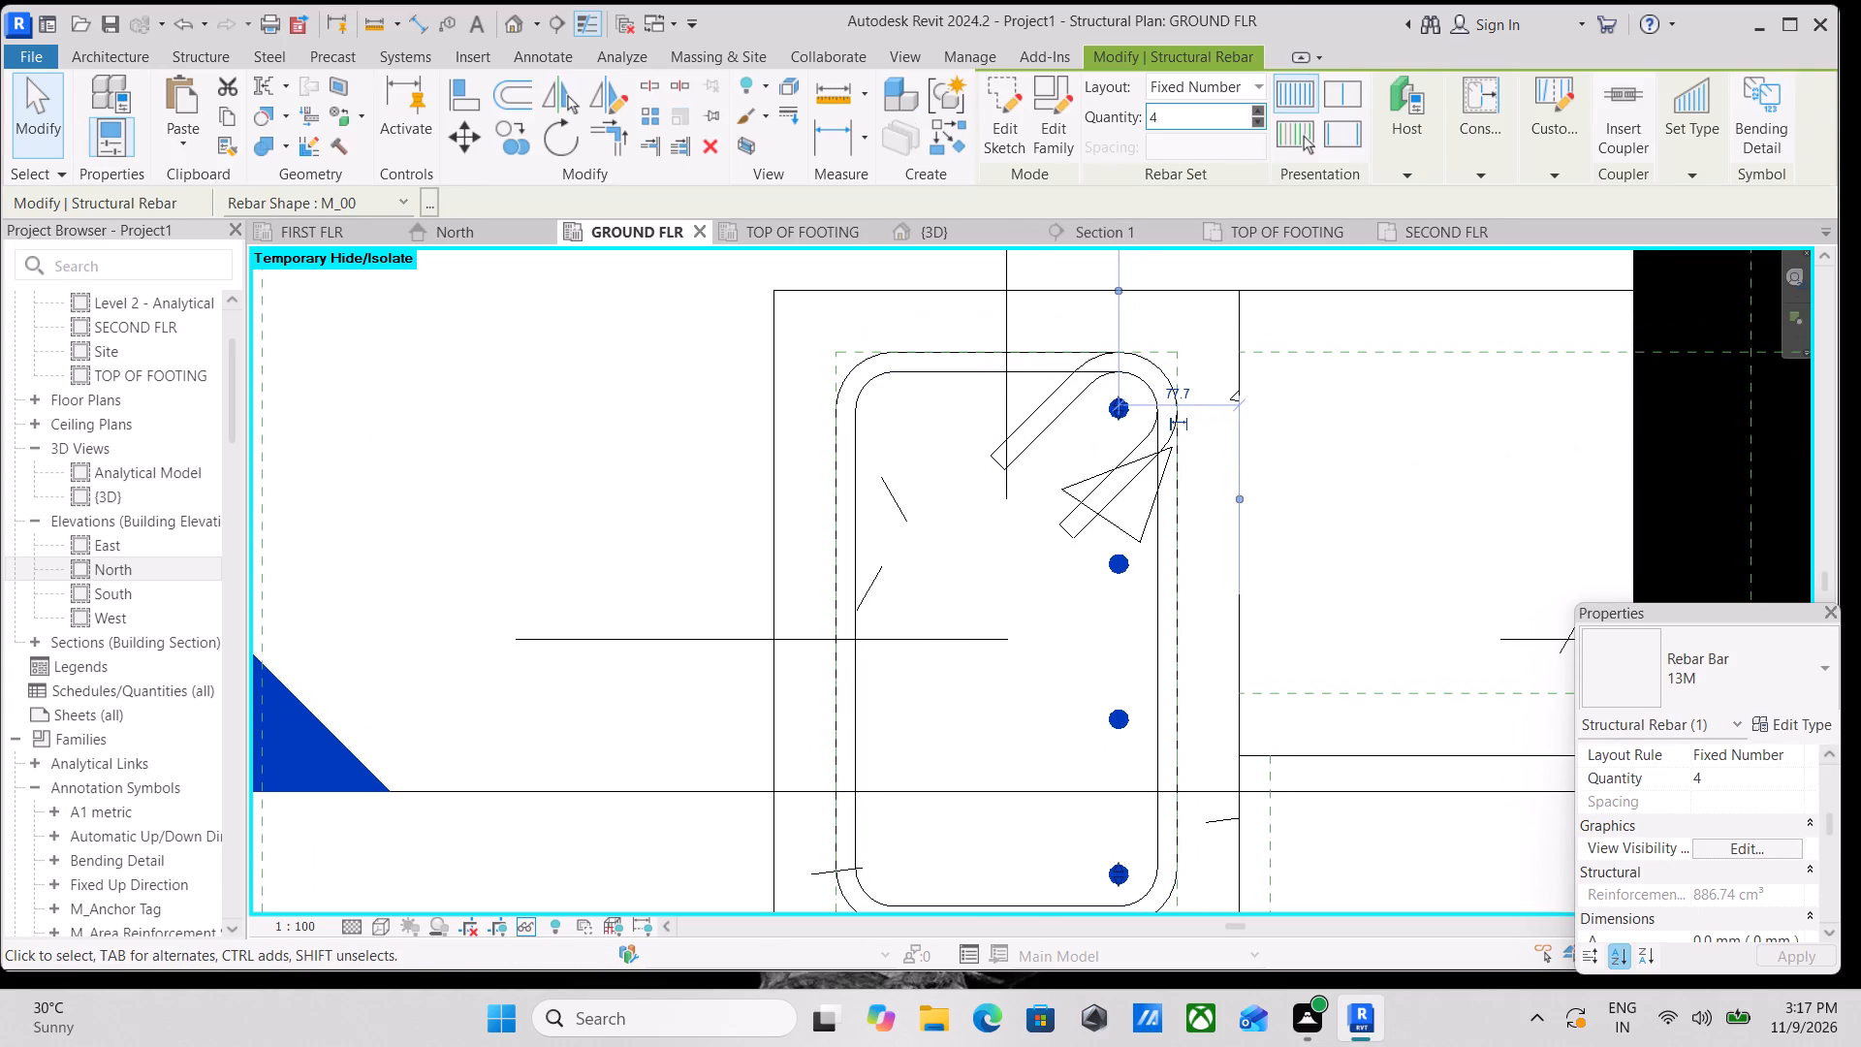
scroll(476, 779, down, 3)
scroll(954, 587, down, 3)
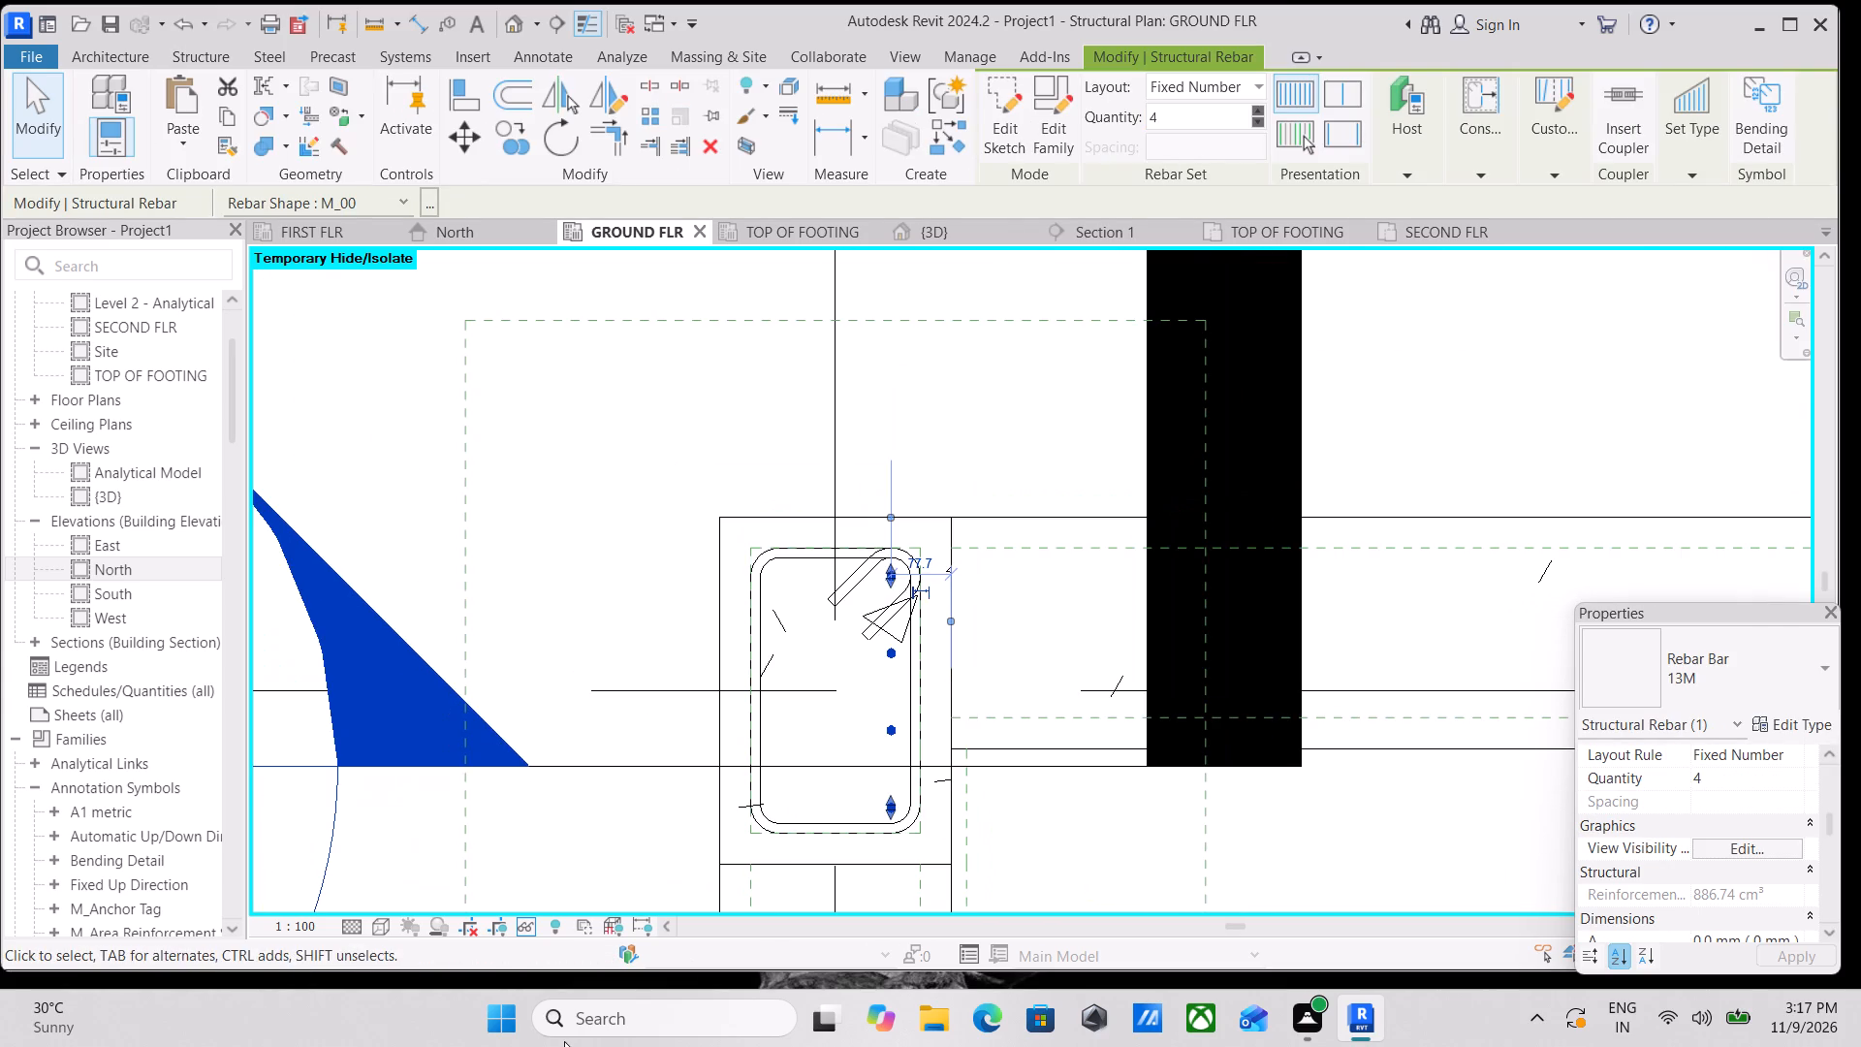
scroll(953, 802, down, 4)
scroll(918, 723, up, 3)
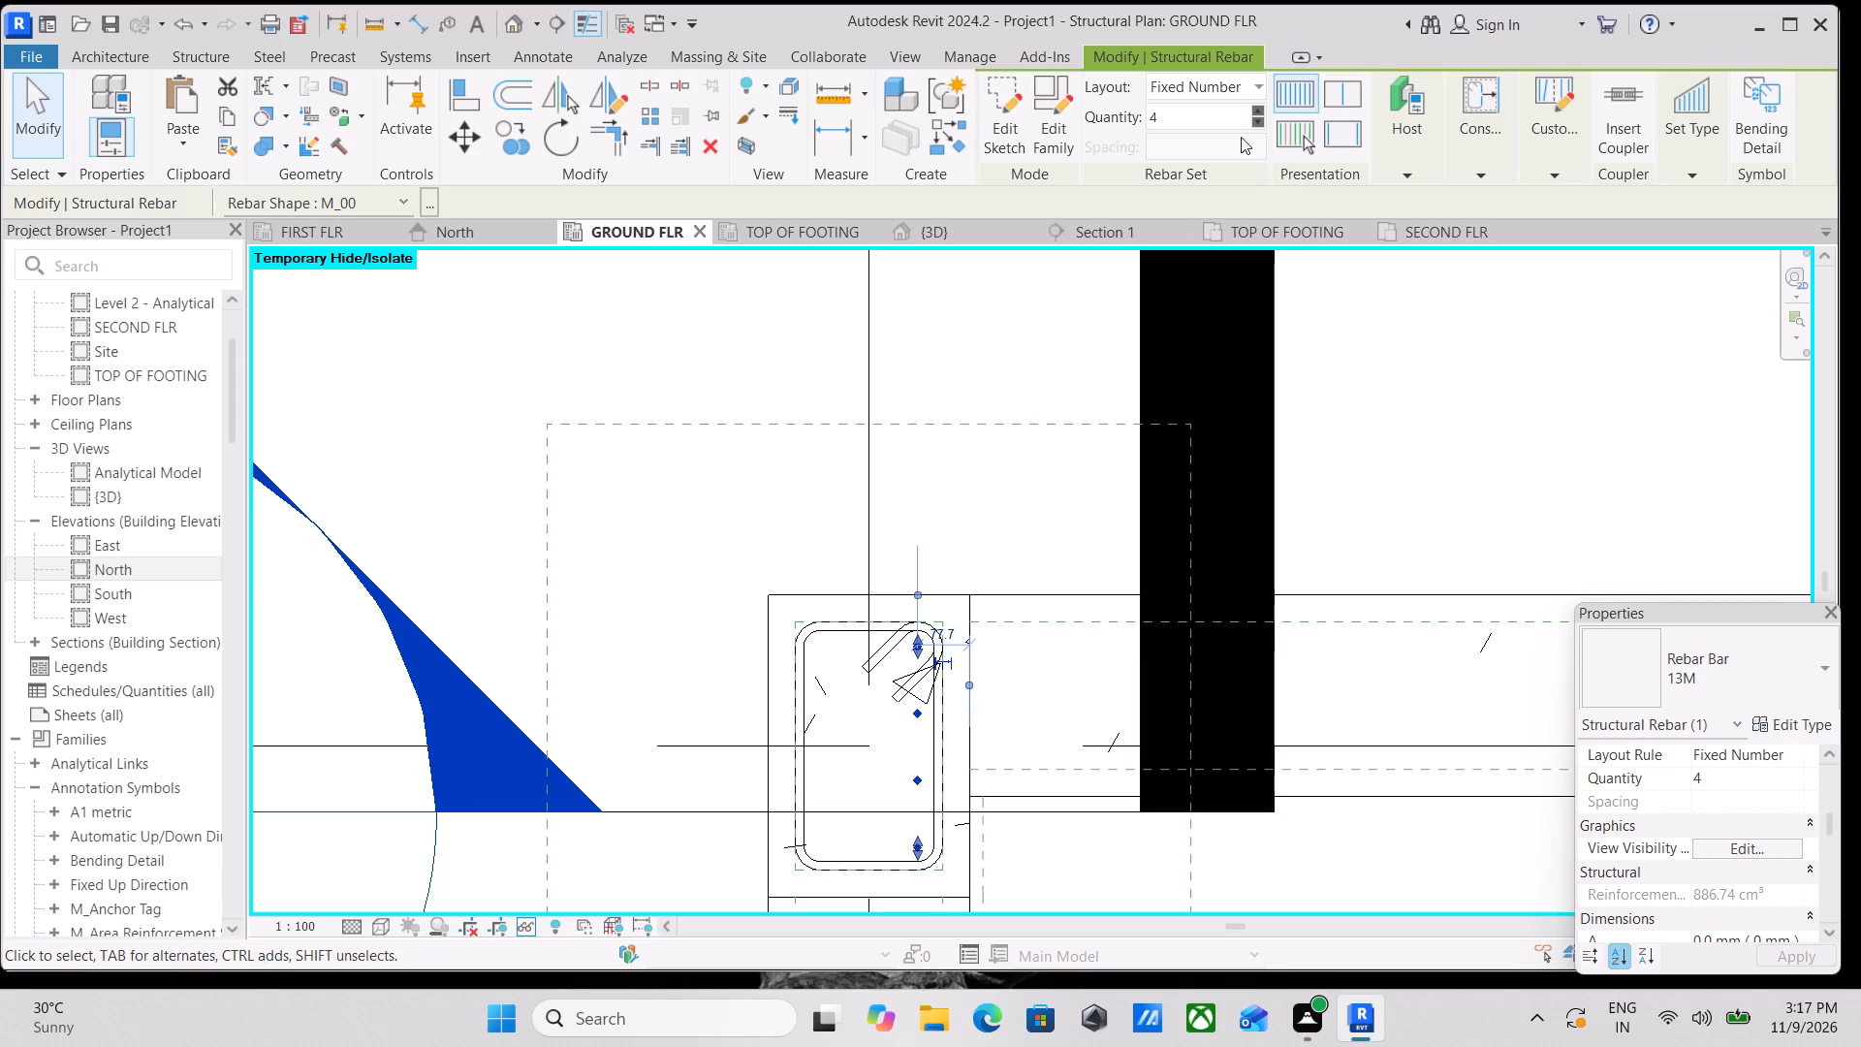
click(1183, 111)
key(1)
key(Return)
key(Escape)
Open the remaining vertical bar's sketch for editing in the North elevation.
scroll(866, 671, up, 3)
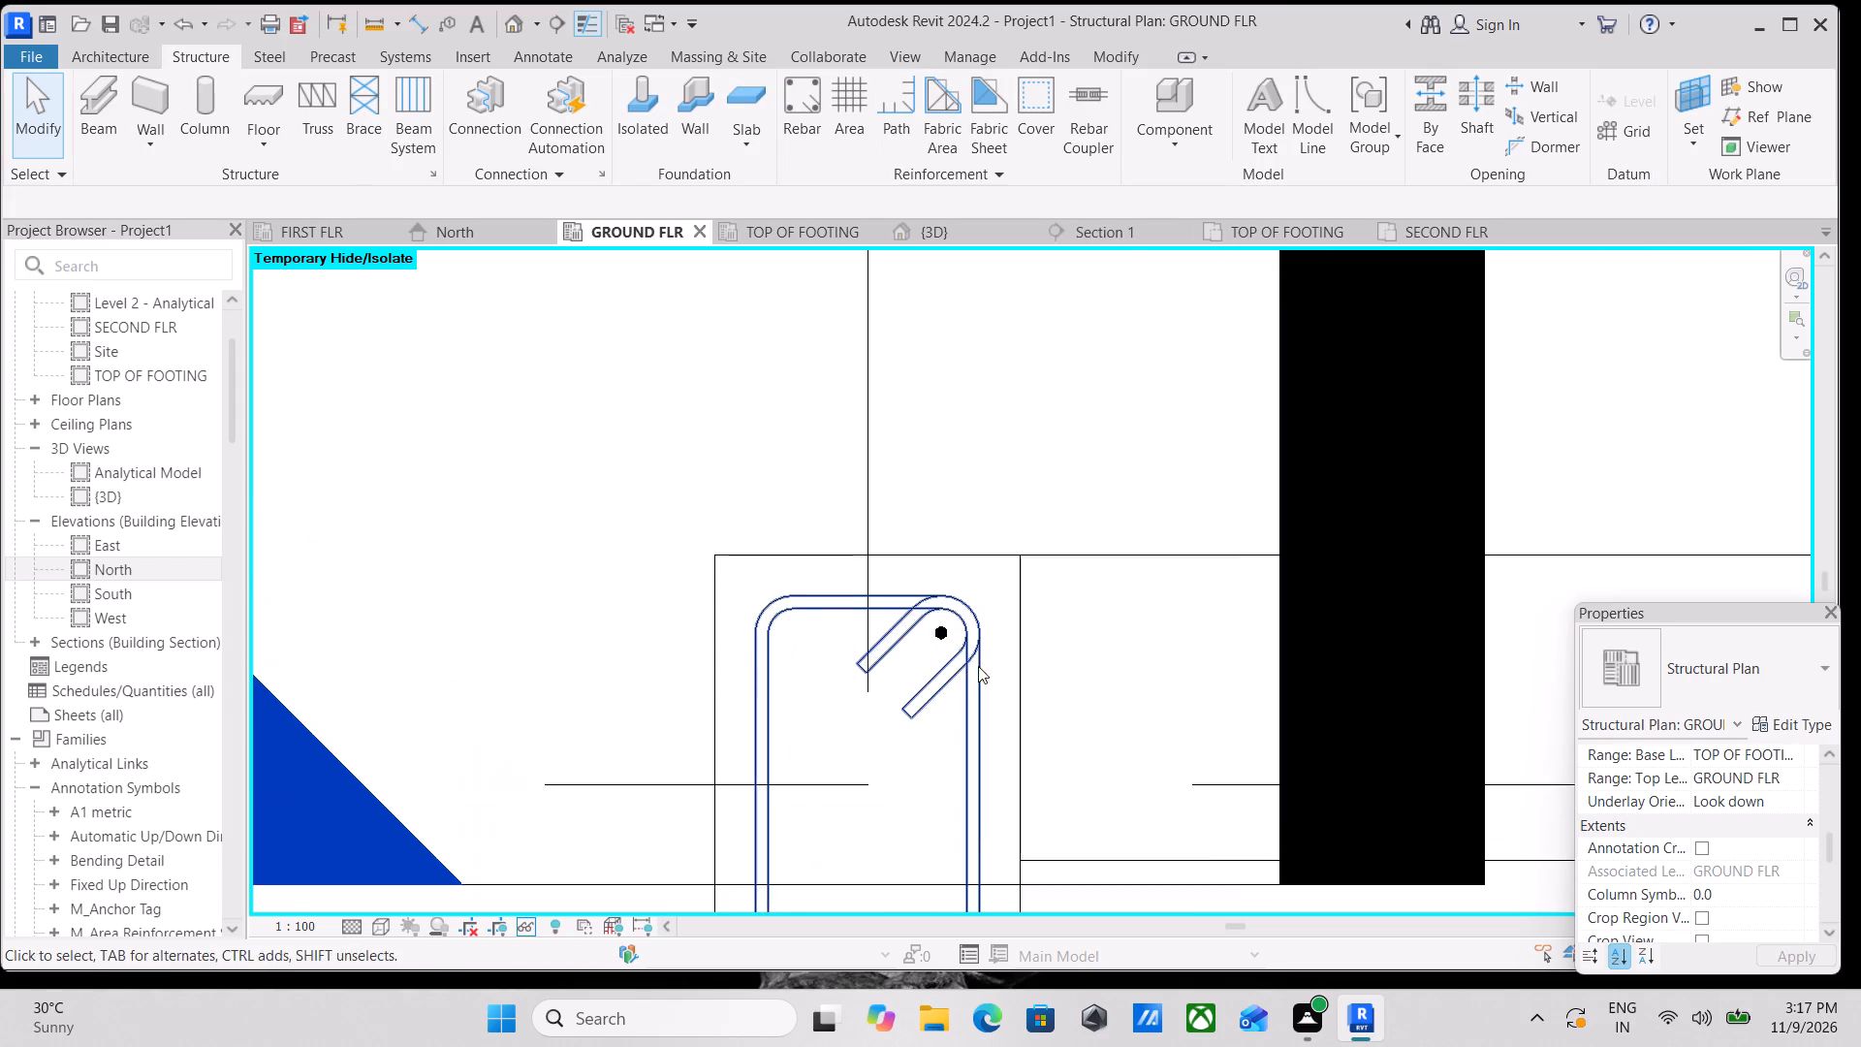
scroll(982, 663, up, 4)
key(Escape)
scroll(864, 619, up, 4)
double_click(939, 598)
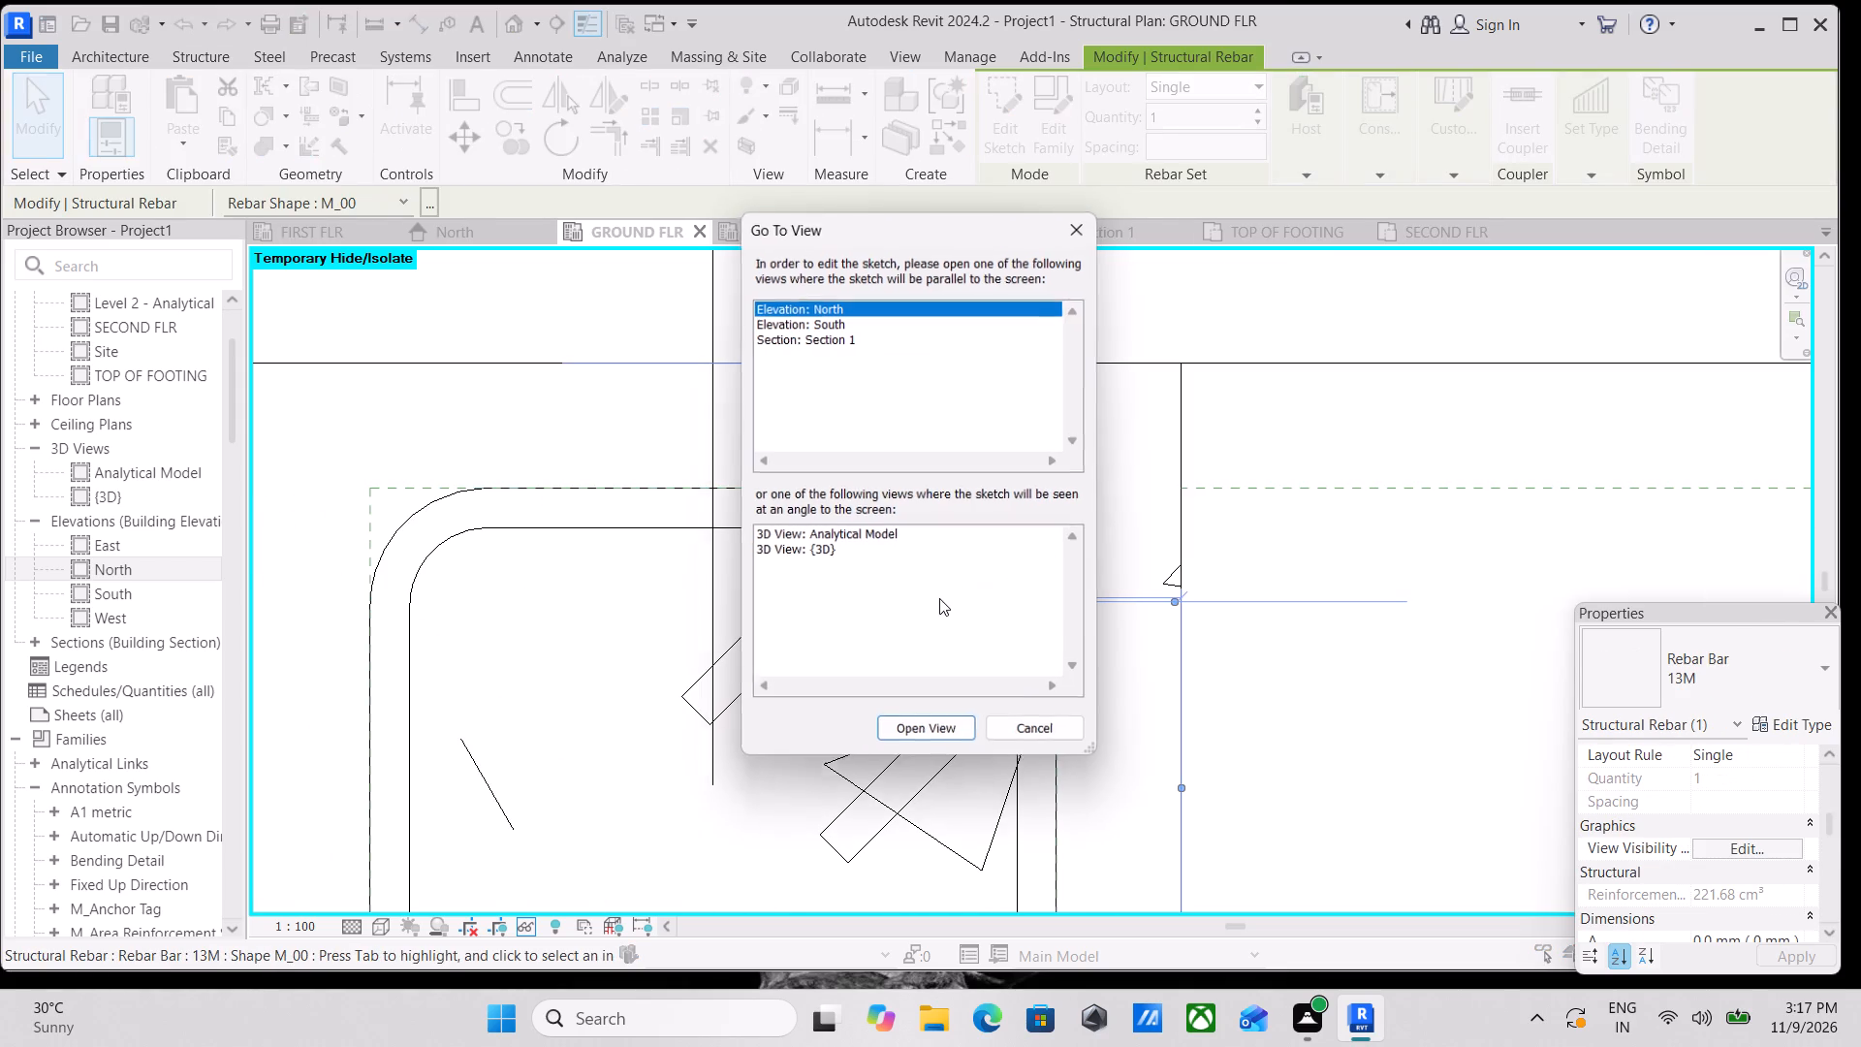
click(952, 739)
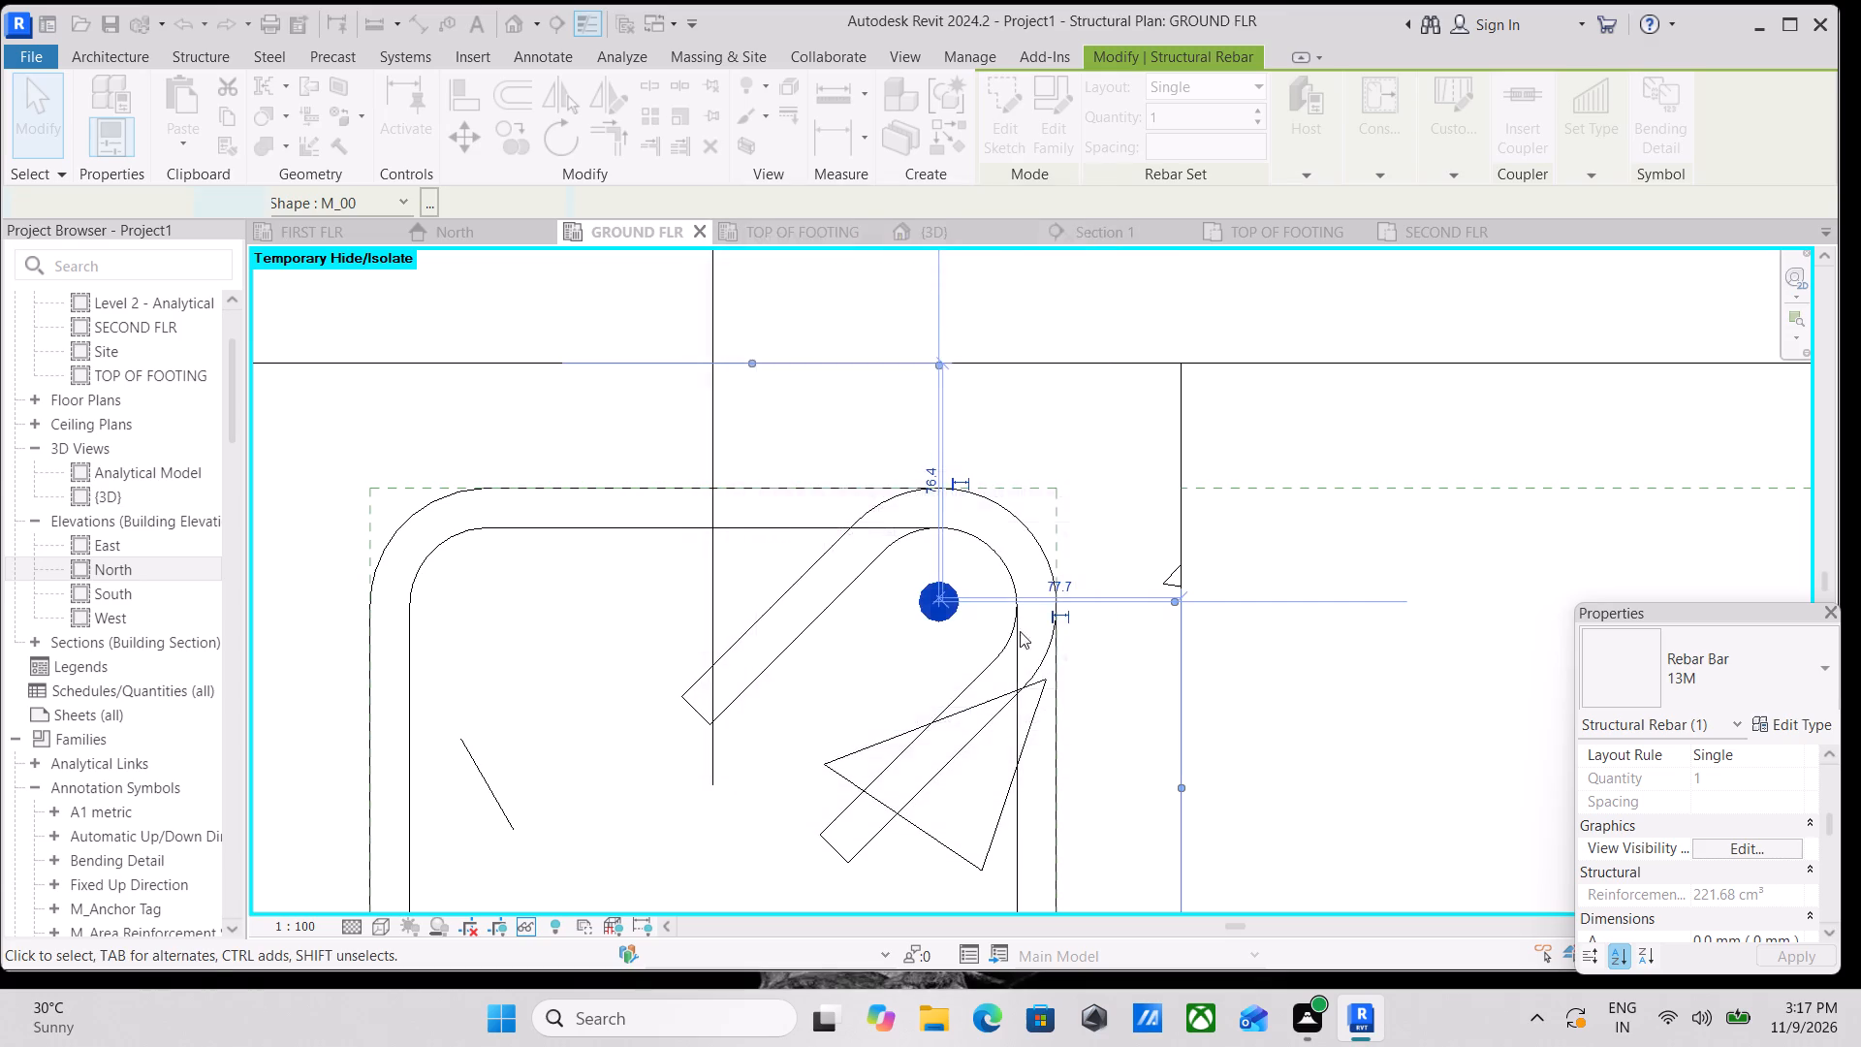
Sketch a horizontal line about 408 mm long in the footing, from its left cover line to directly below the vertical bar.
scroll(1079, 578, down, 3)
middle_drag(1166, 559, 527, 535)
scroll(1296, 591, up, 2)
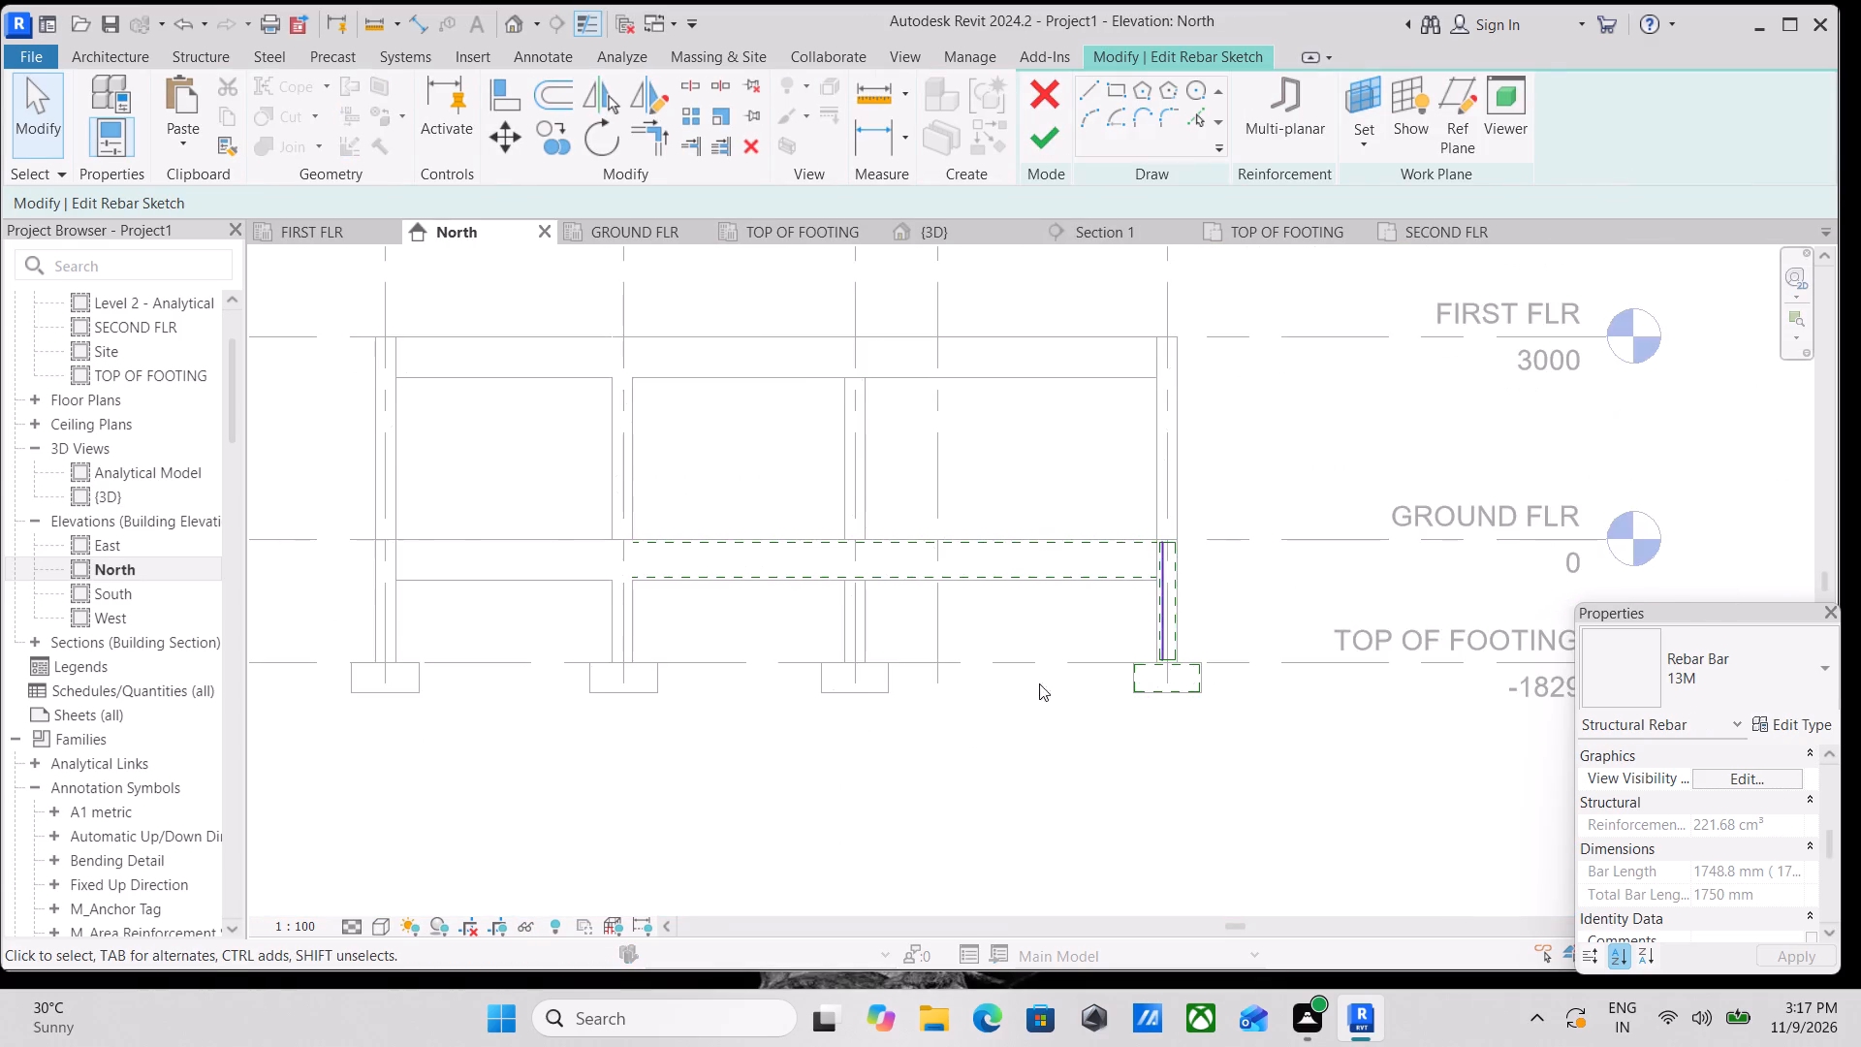
scroll(985, 716, up, 3)
click(1079, 97)
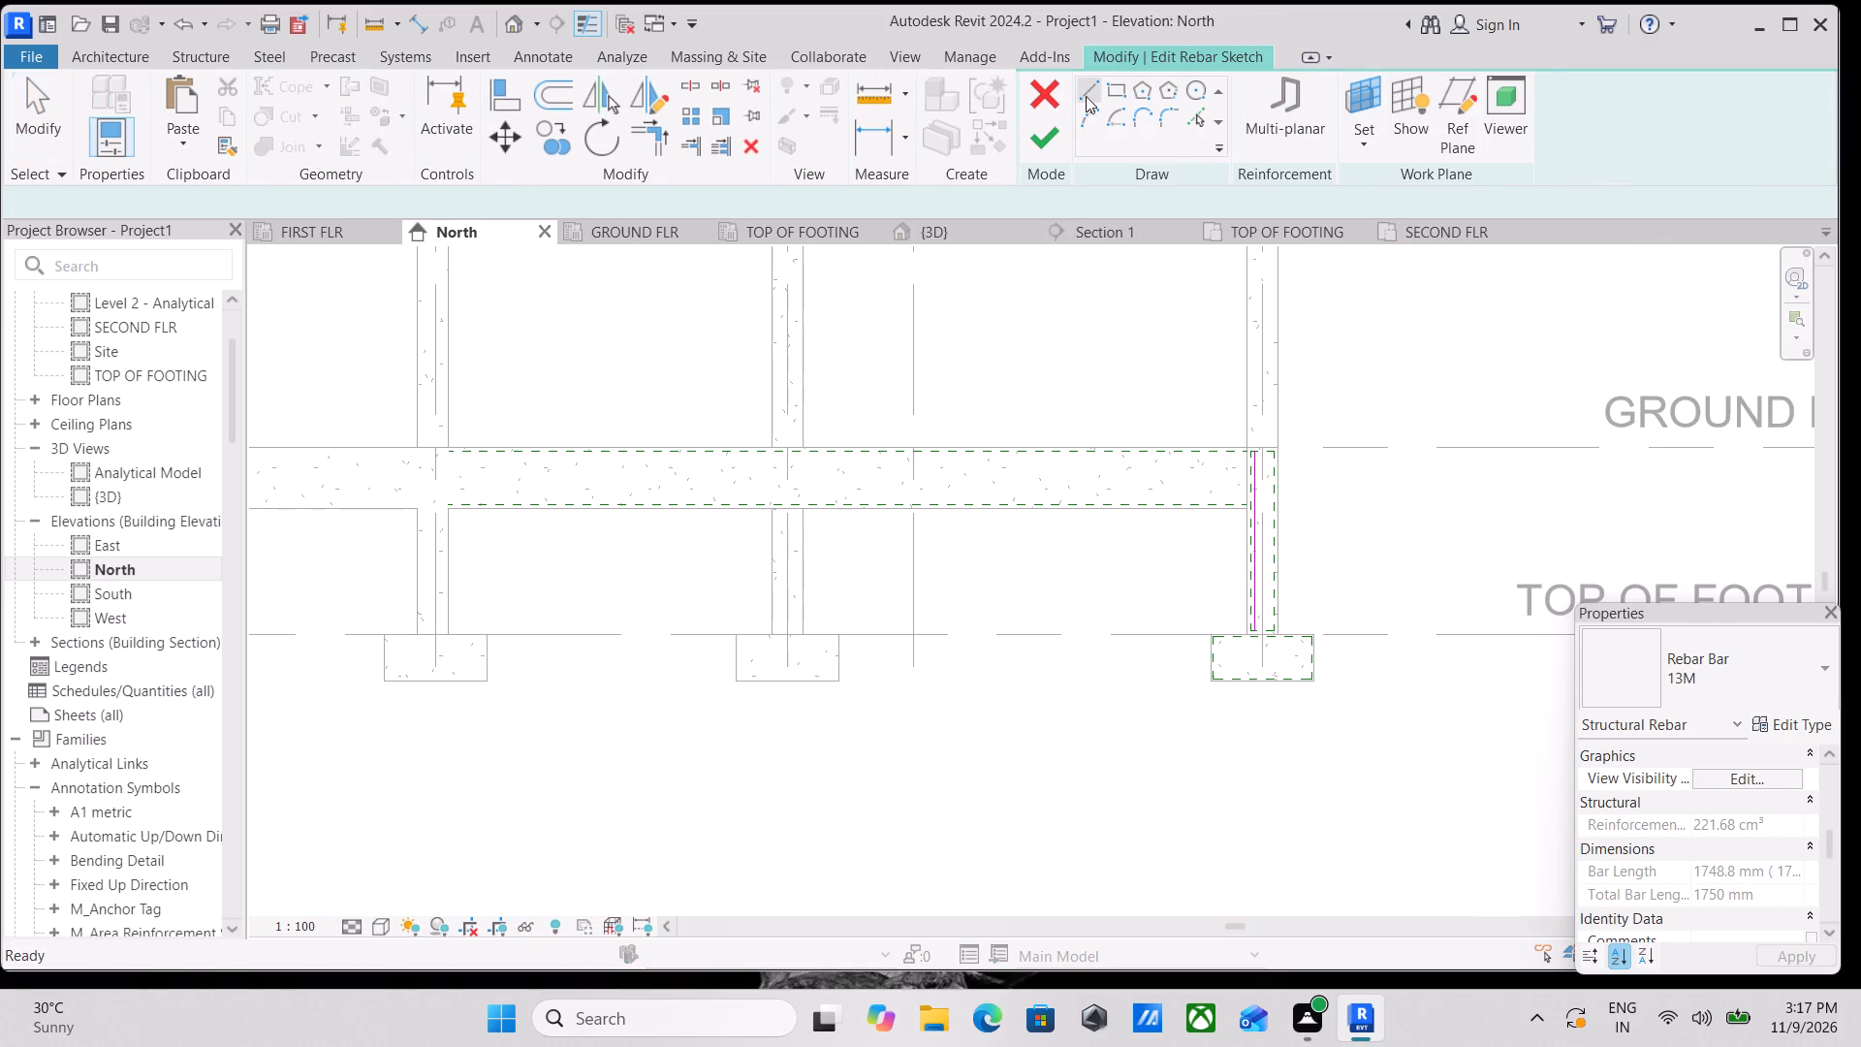
scroll(1340, 770, up, 3)
scroll(1140, 590, up, 8)
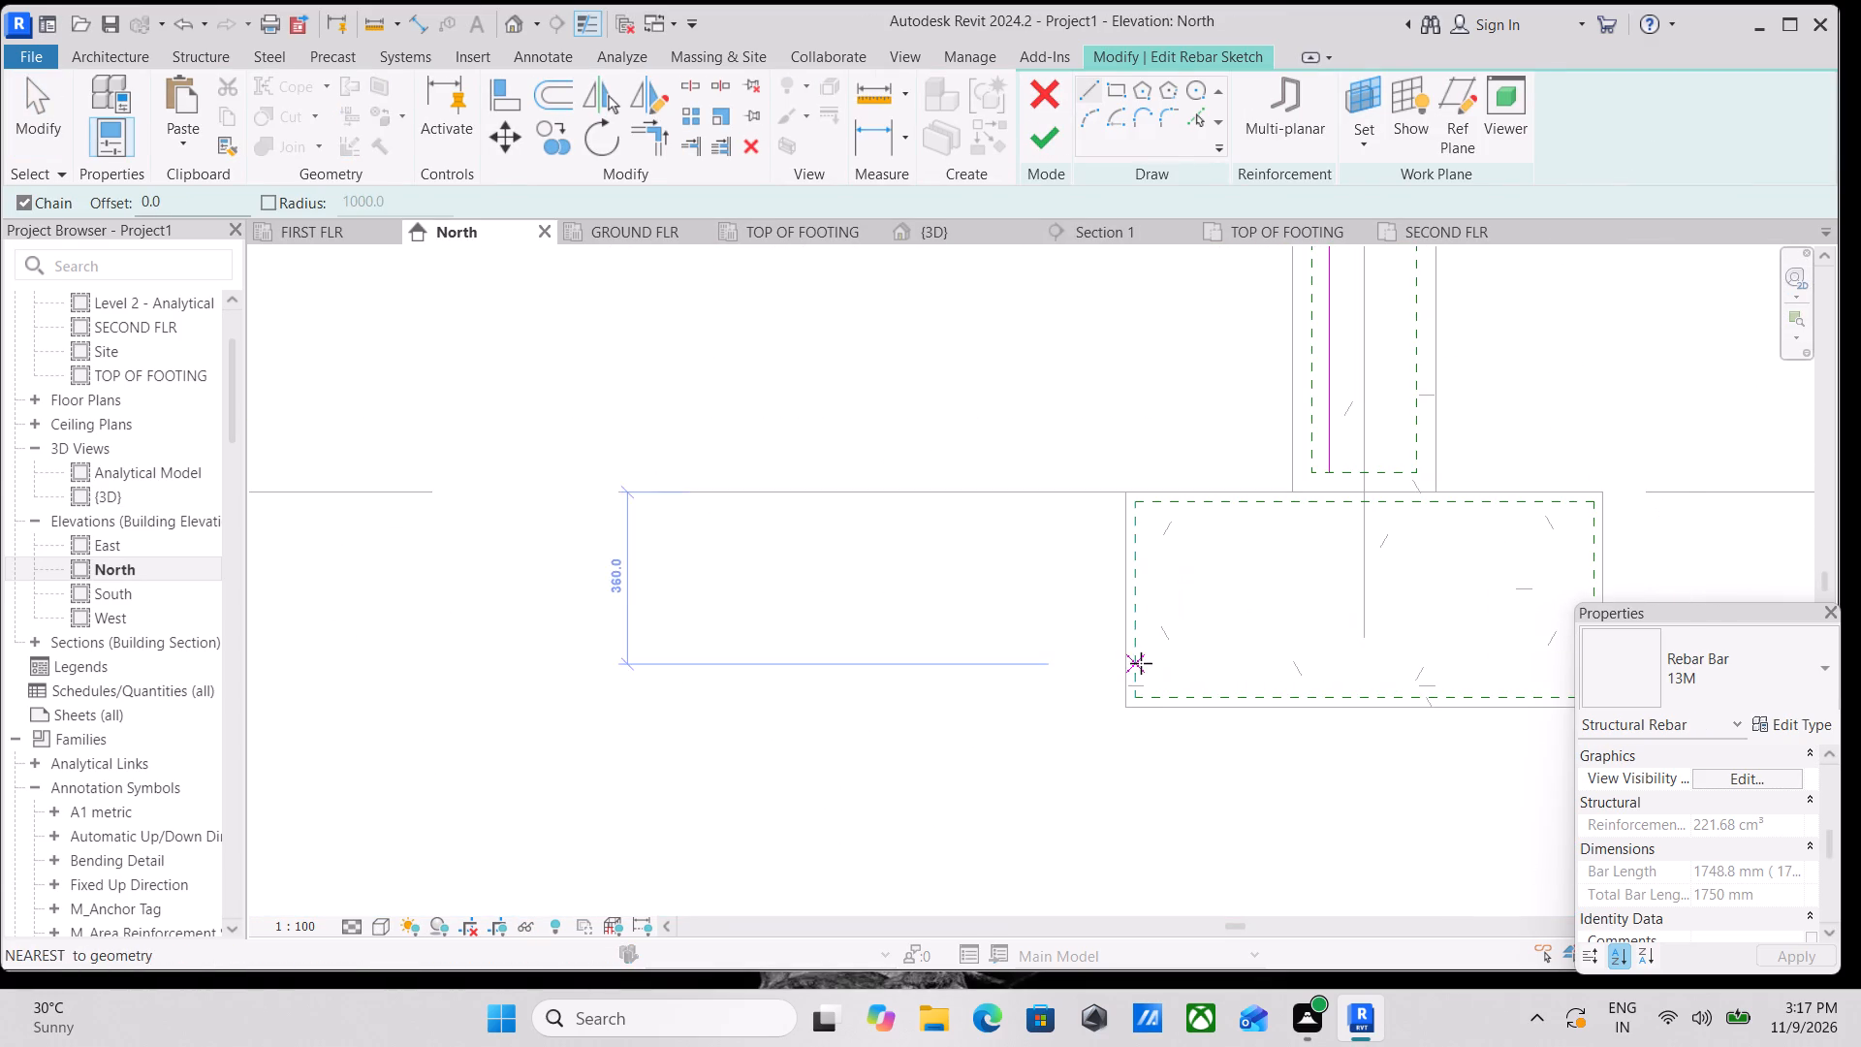
click(1141, 663)
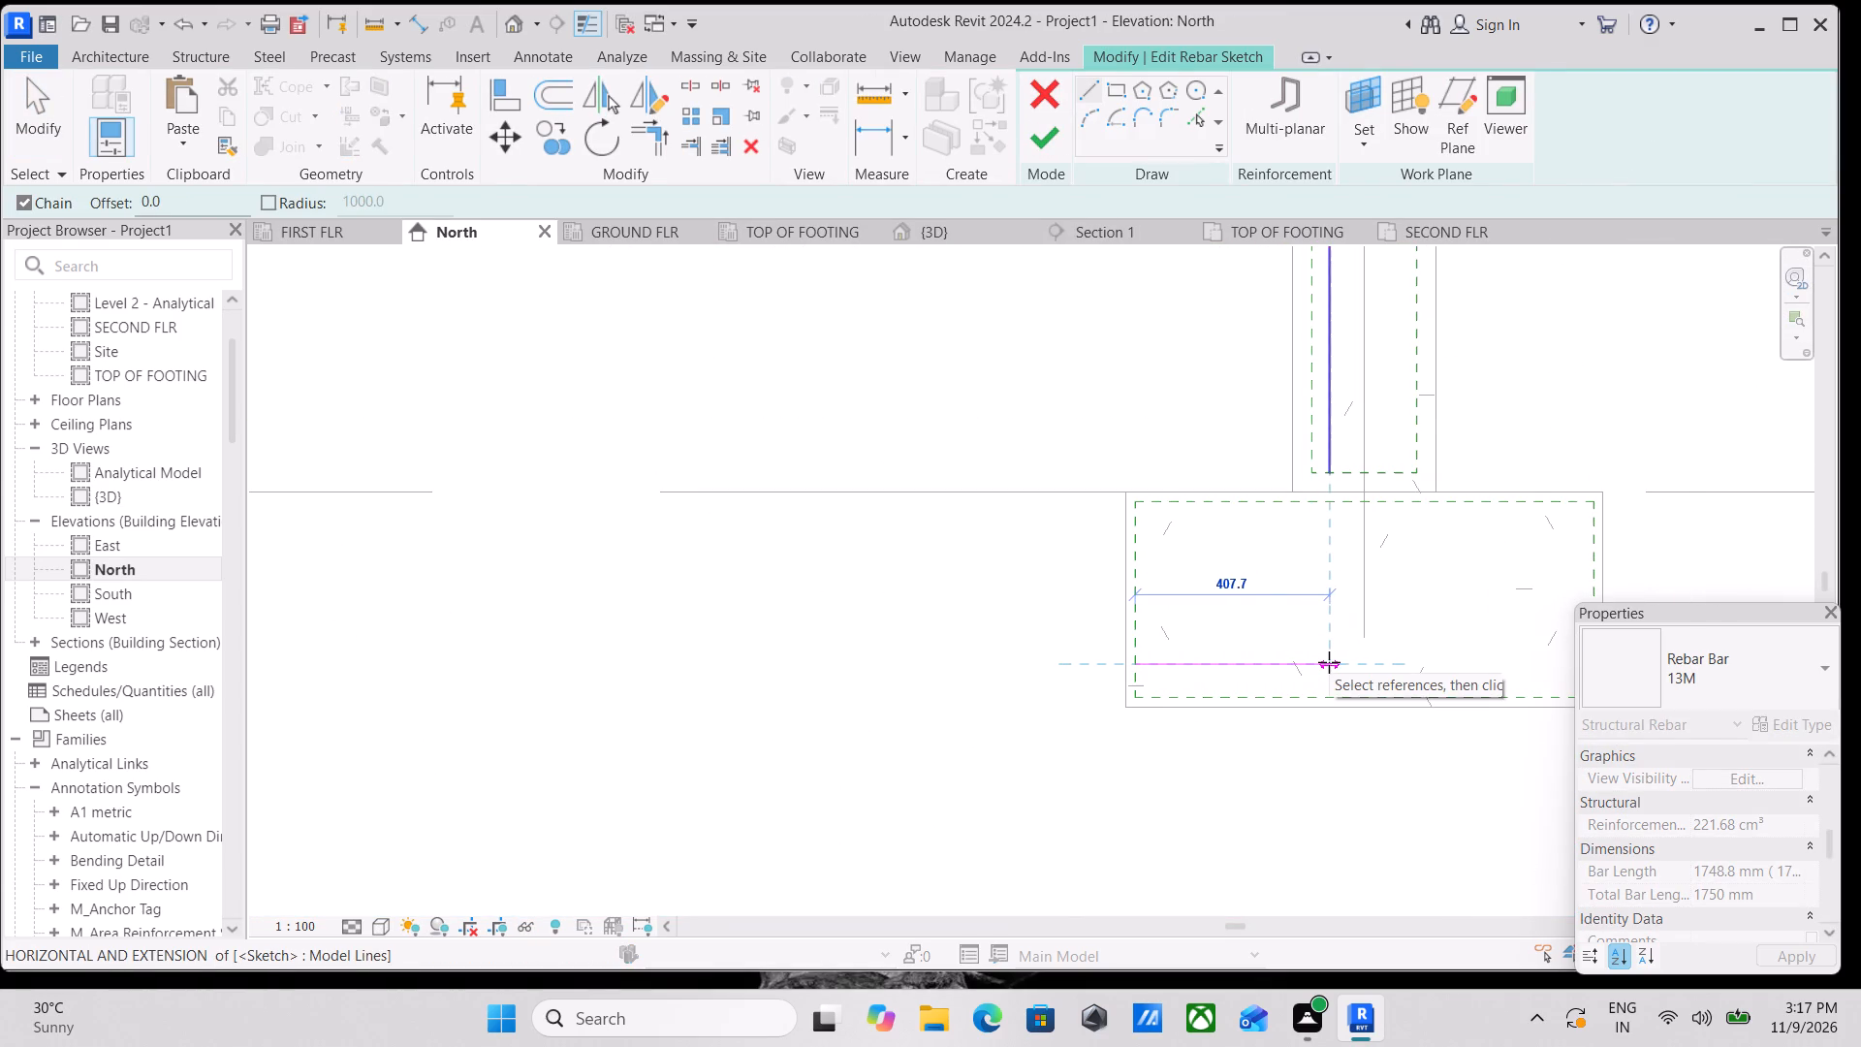
click(1329, 662)
key(Escape)
key(Escape)
Trim/extend the vertical bar line to a corner with the footing's horizontal line, and finish the rebar sketch.
text(TR)
click(1334, 438)
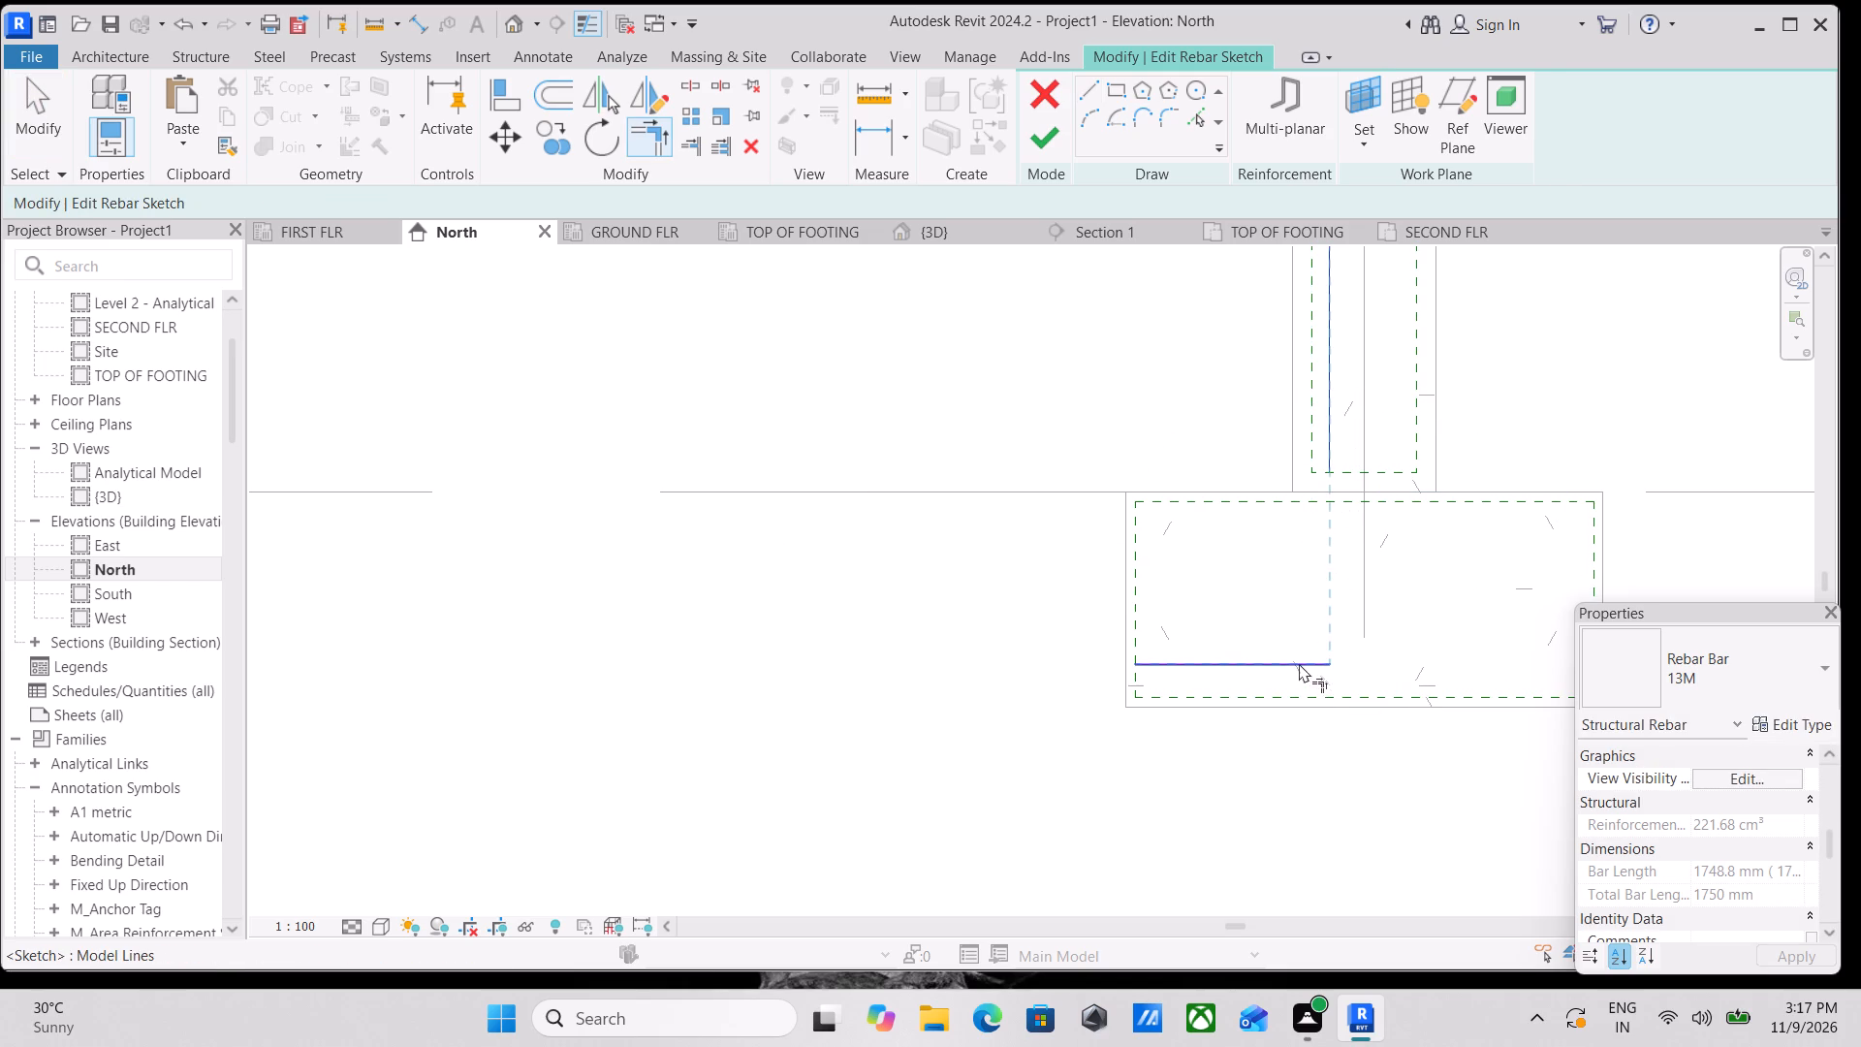
click(1299, 663)
scroll(1285, 560, down, 2)
middle_drag(1285, 560, 1274, 628)
click(1032, 147)
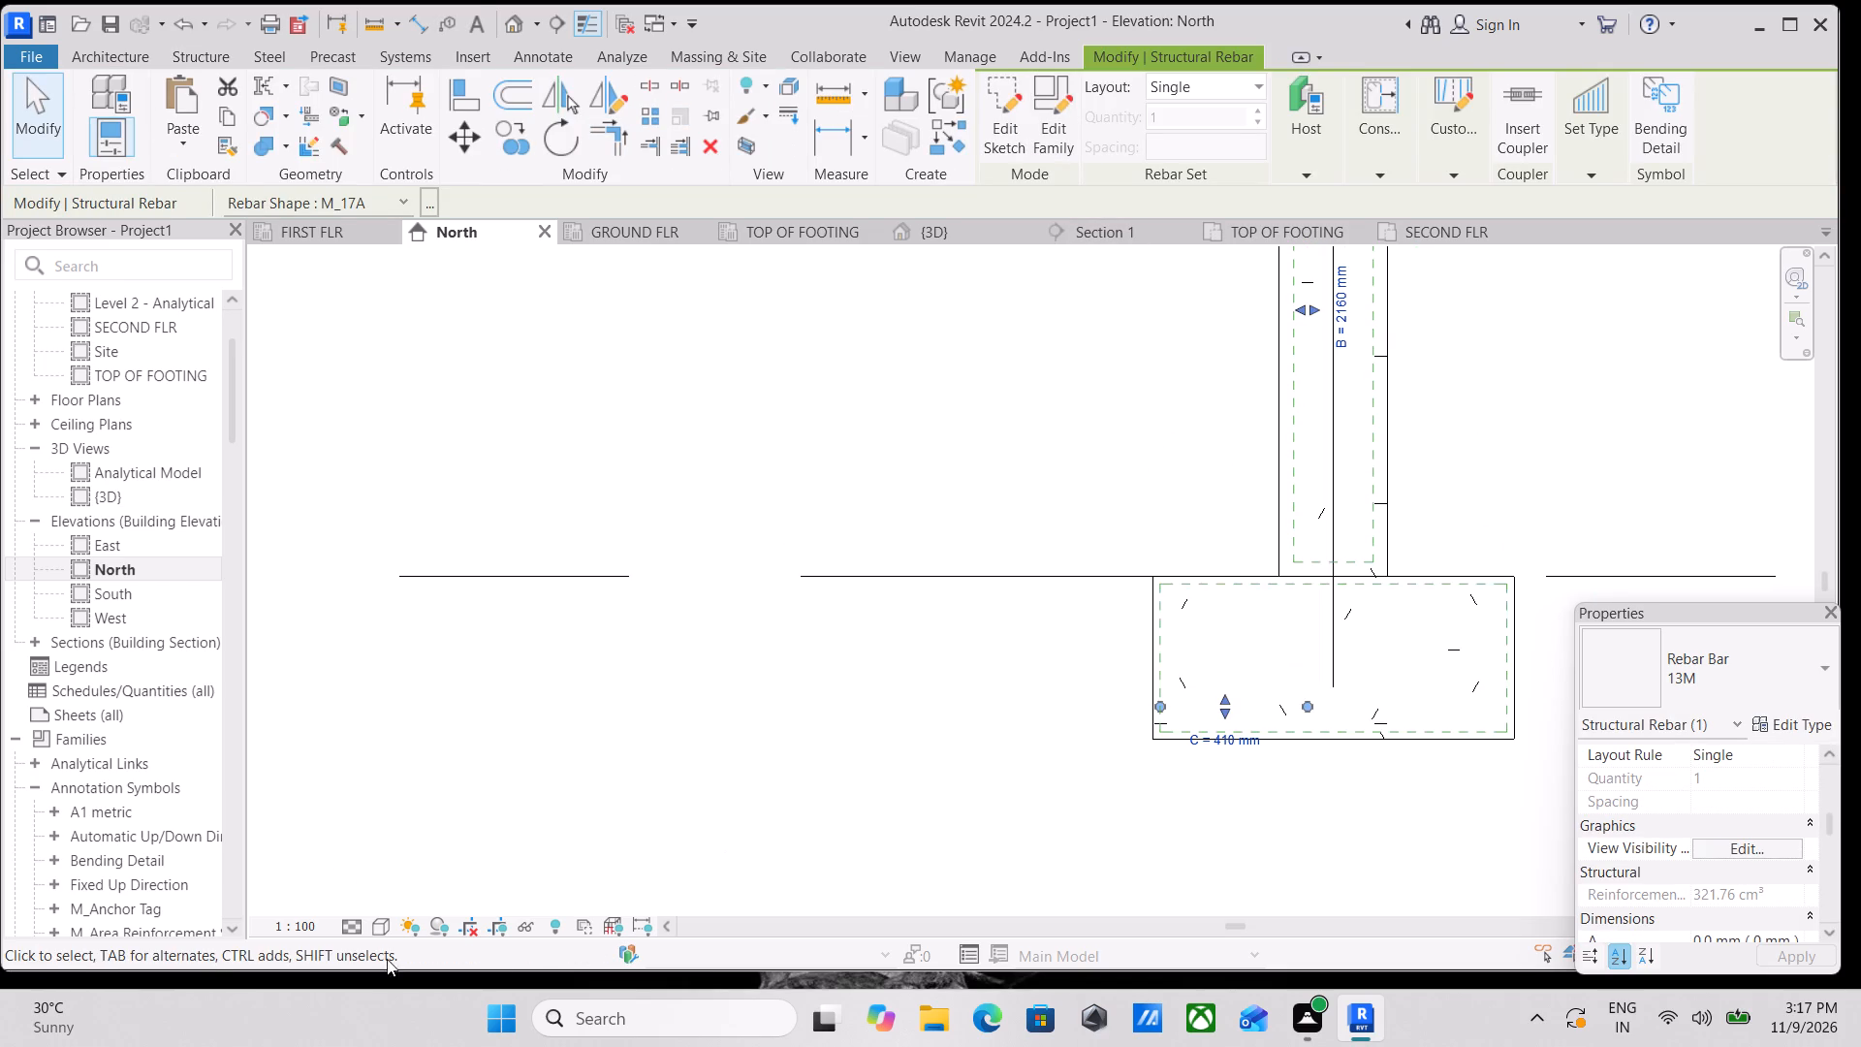
Set the North elevation to Fine detail level and Wireframe visual style.
click(387, 926)
click(353, 925)
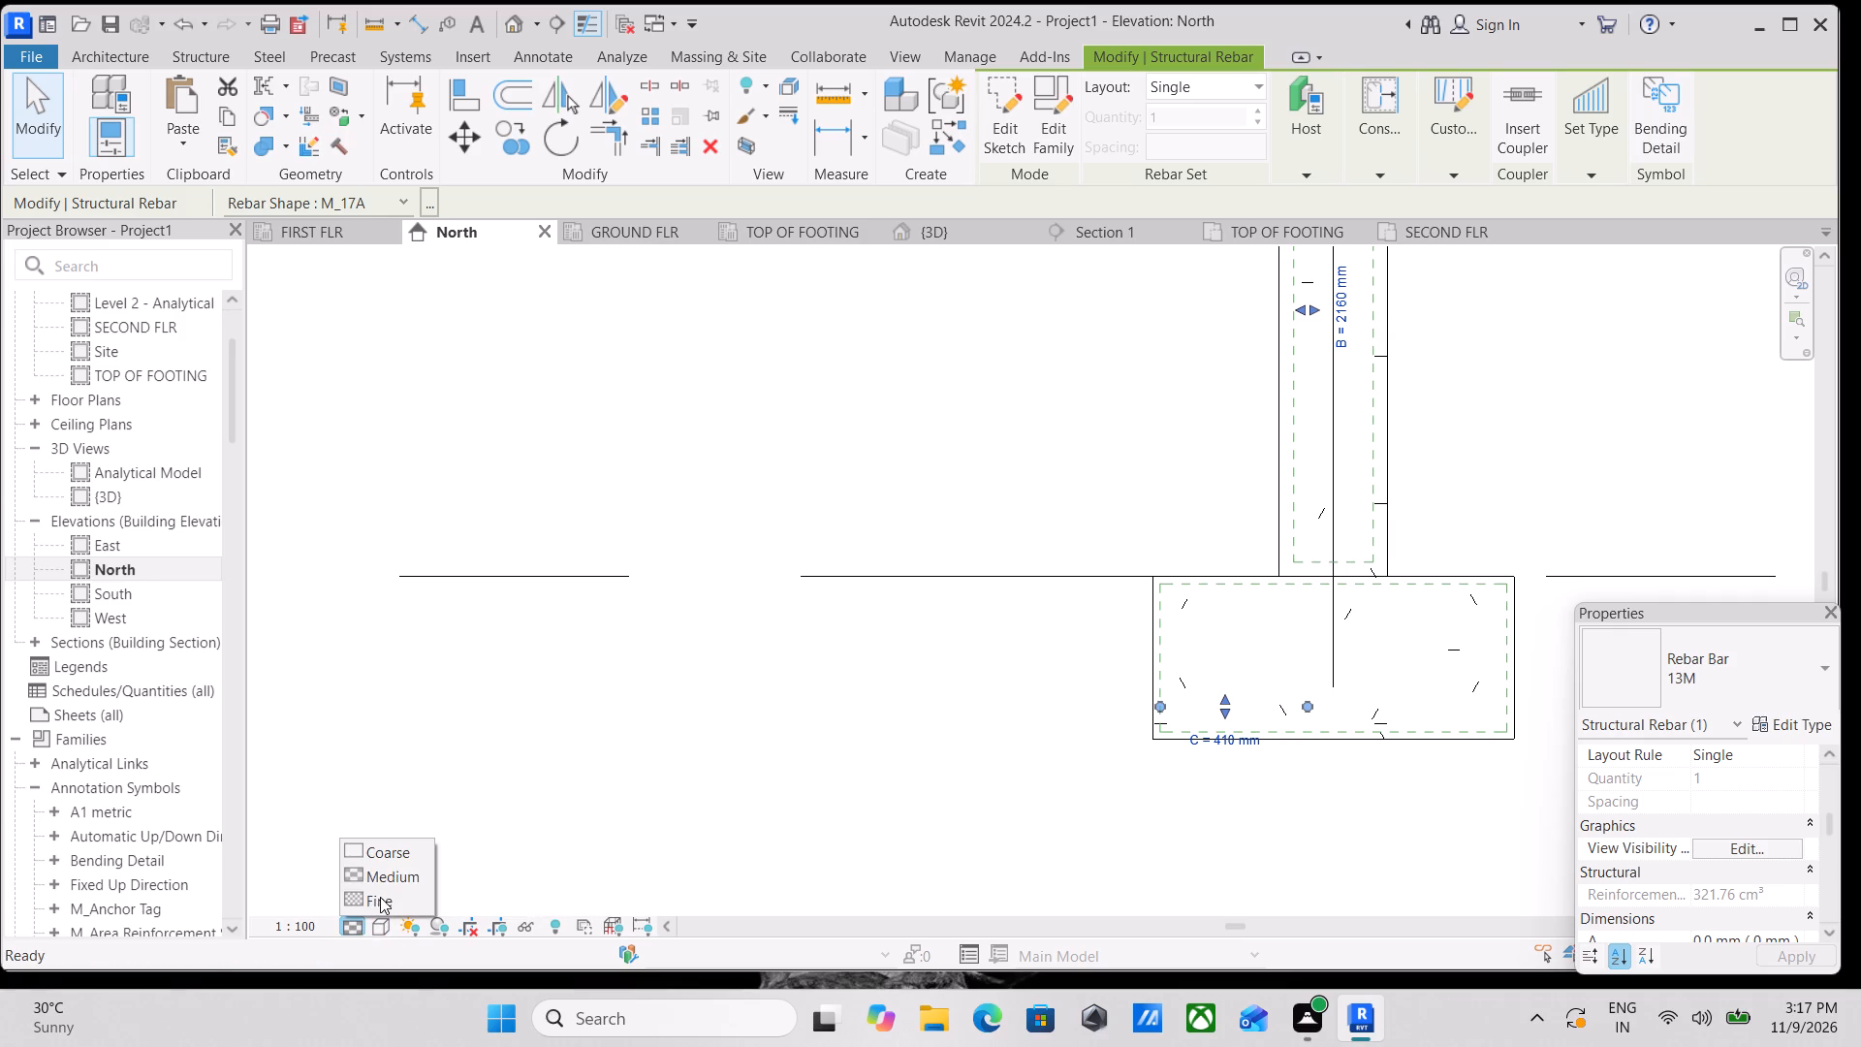
click(380, 897)
scroll(920, 719, down, 1)
middle_drag(930, 719, 699, 789)
click(383, 920)
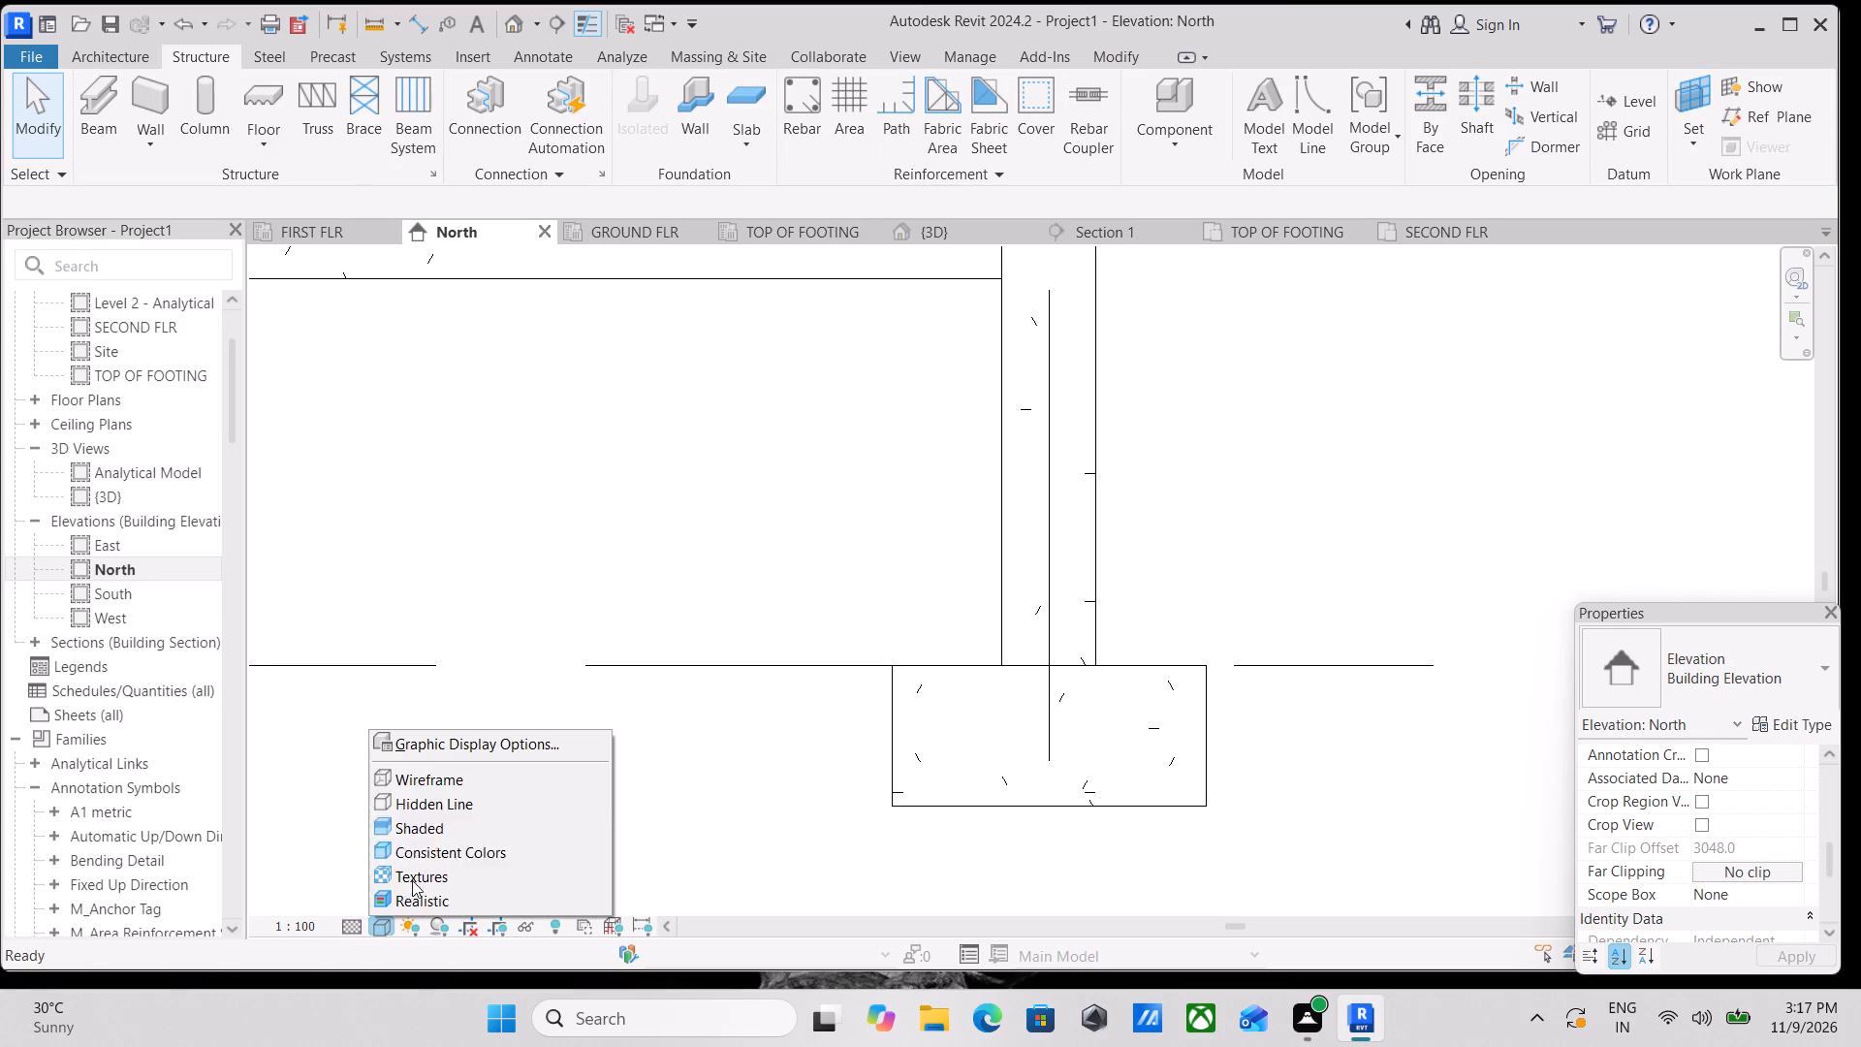
click(456, 777)
middle_drag(1065, 695, 1114, 875)
scroll(1101, 839, up, 1)
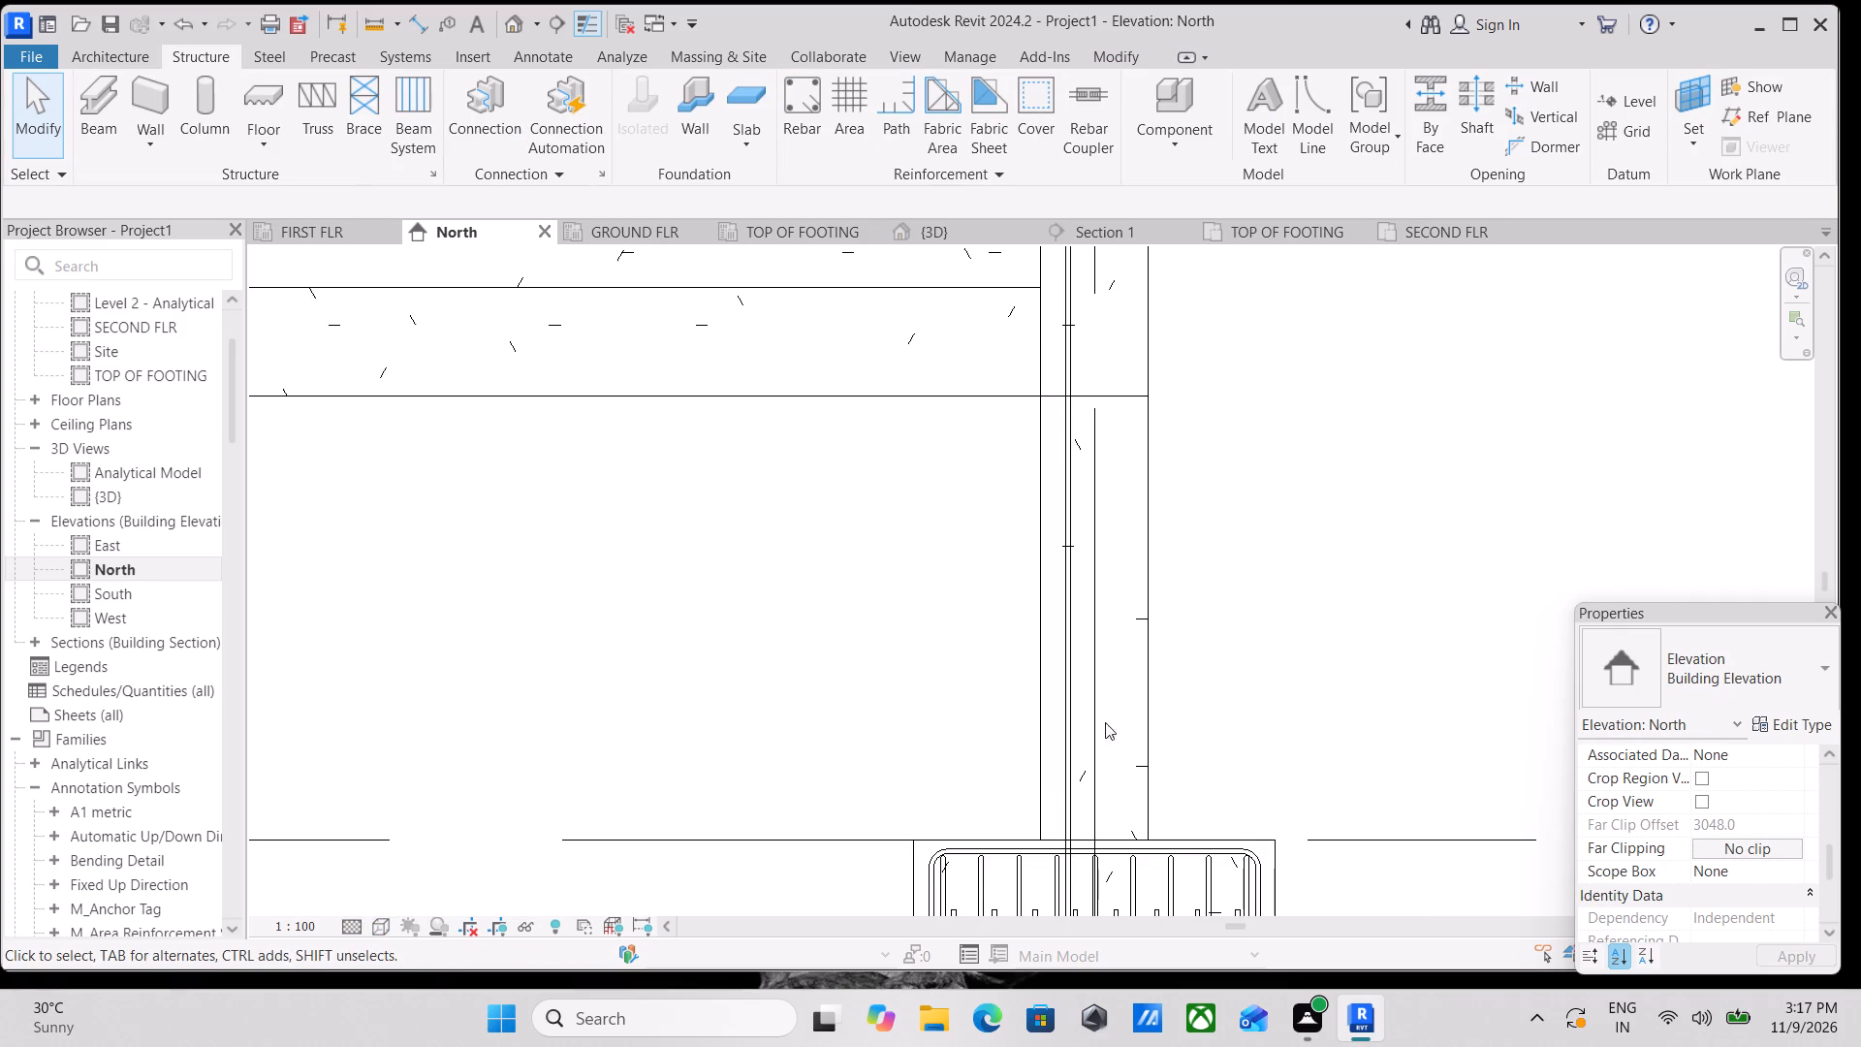
Review in which views the column's vertical bar is set to show unobscured, keeping the settings as they are.
click(1070, 675)
scroll(1070, 675, down, 3)
middle_drag(1070, 675, 1071, 949)
scroll(1079, 740, down, 1)
scroll(1057, 670, up, 4)
key(Escape)
scroll(1073, 647, up, 3)
click(1088, 640)
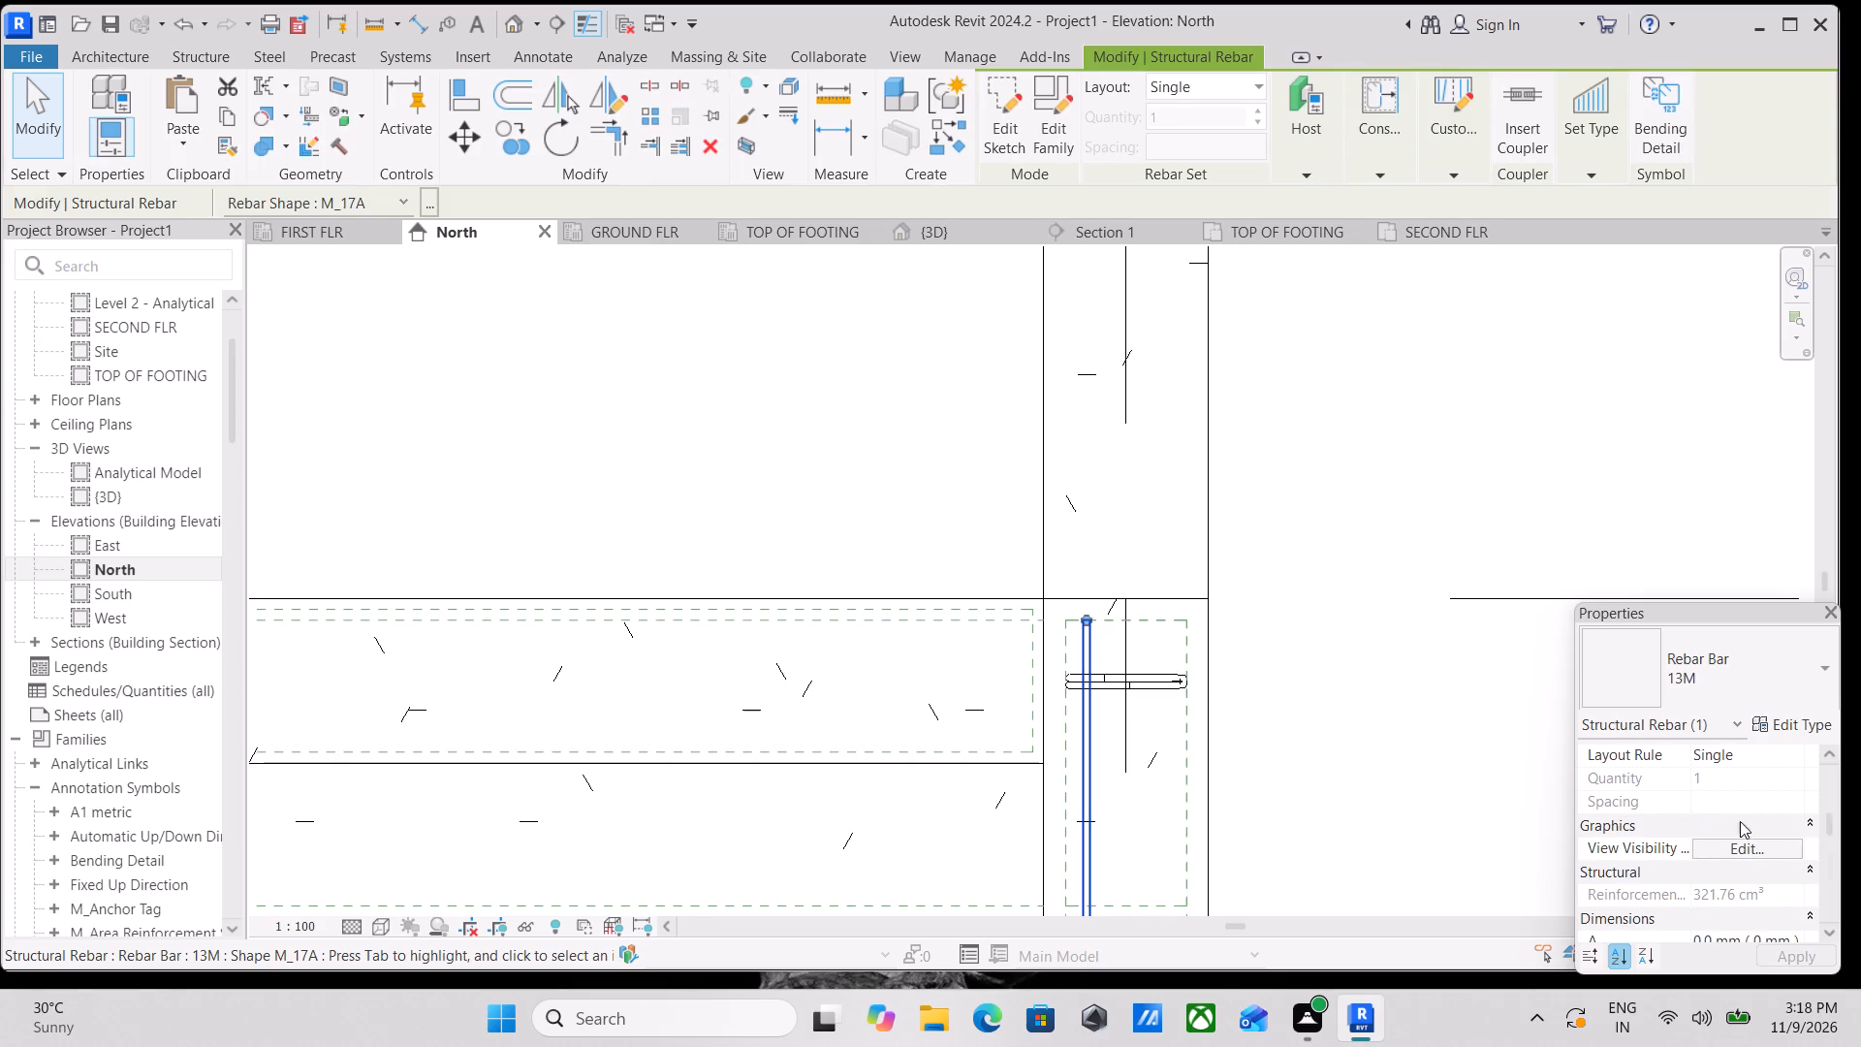
scroll(1788, 830, down, 1)
scroll(1784, 824, up, 2)
click(1757, 891)
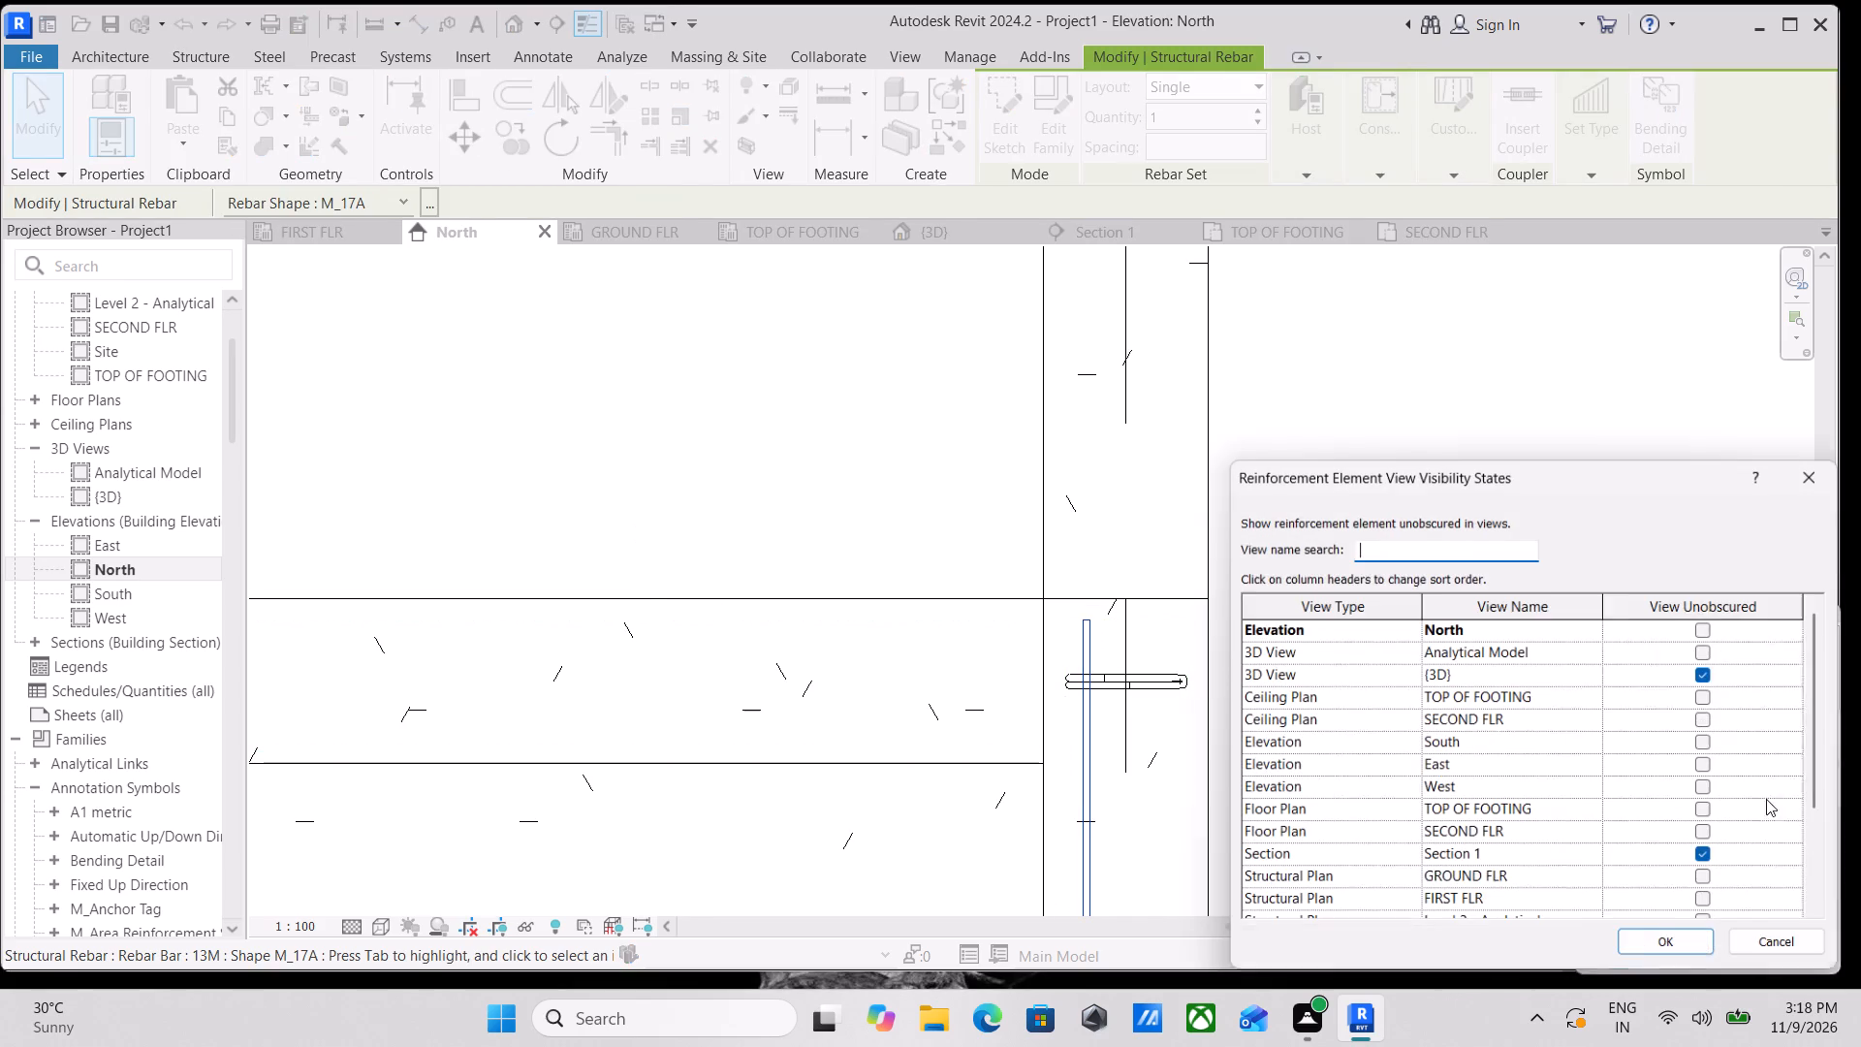
click(1686, 950)
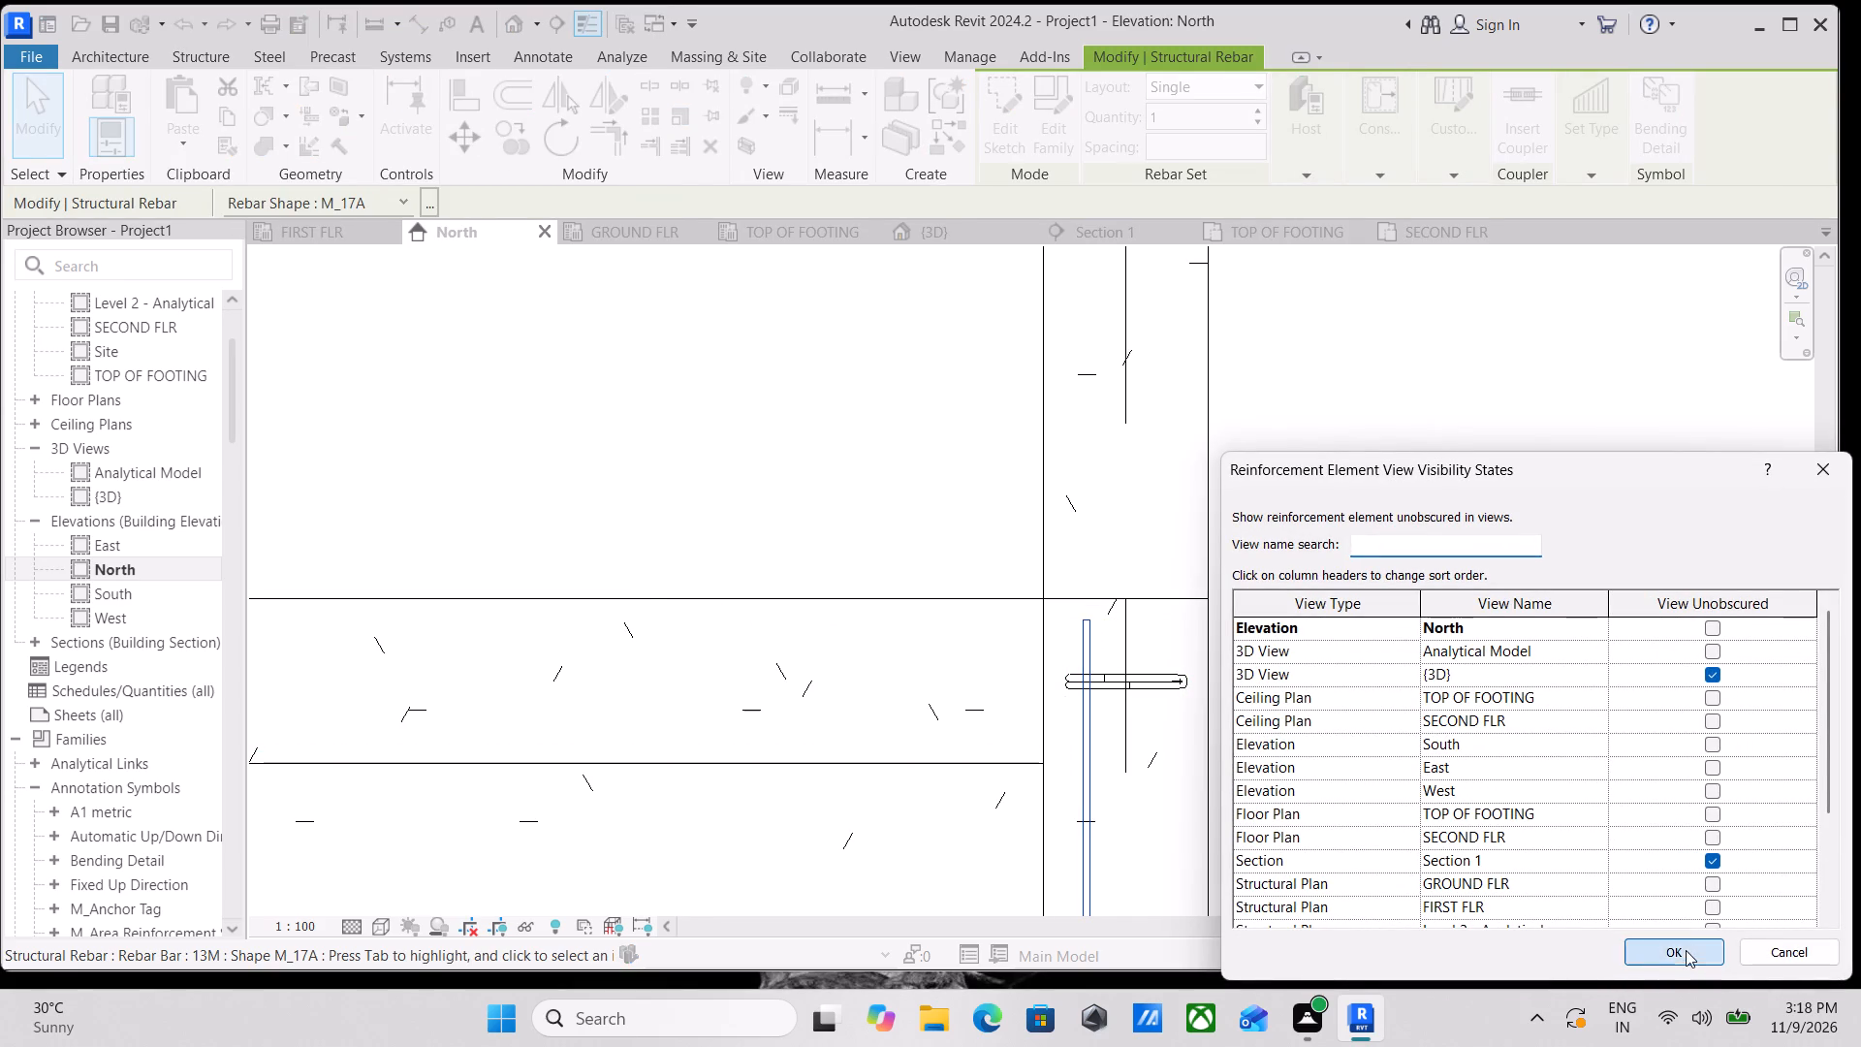
key(Escape)
Go to the GROUND FLR structural plan by opening the column stirrup's sketch there, and leave the sketch unedited.
scroll(1136, 717, up, 7)
key(Escape)
double_click(1164, 627)
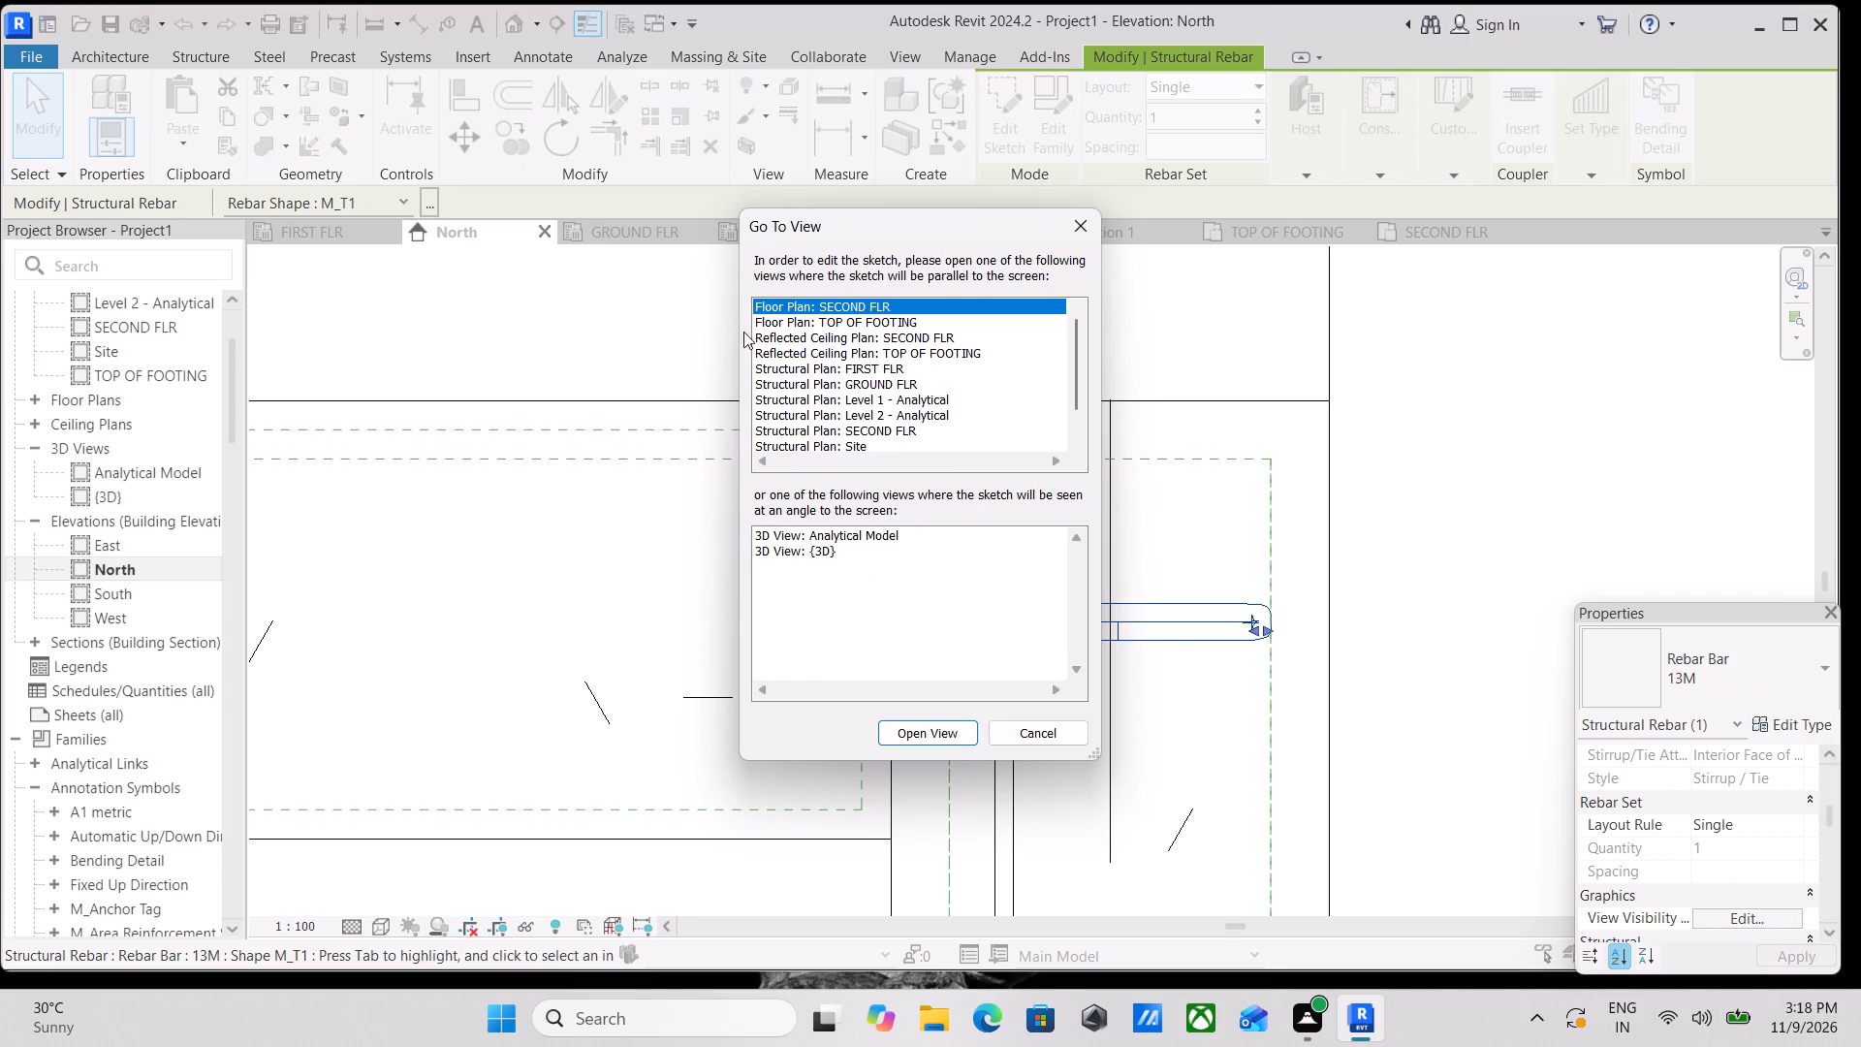
click(862, 377)
click(911, 730)
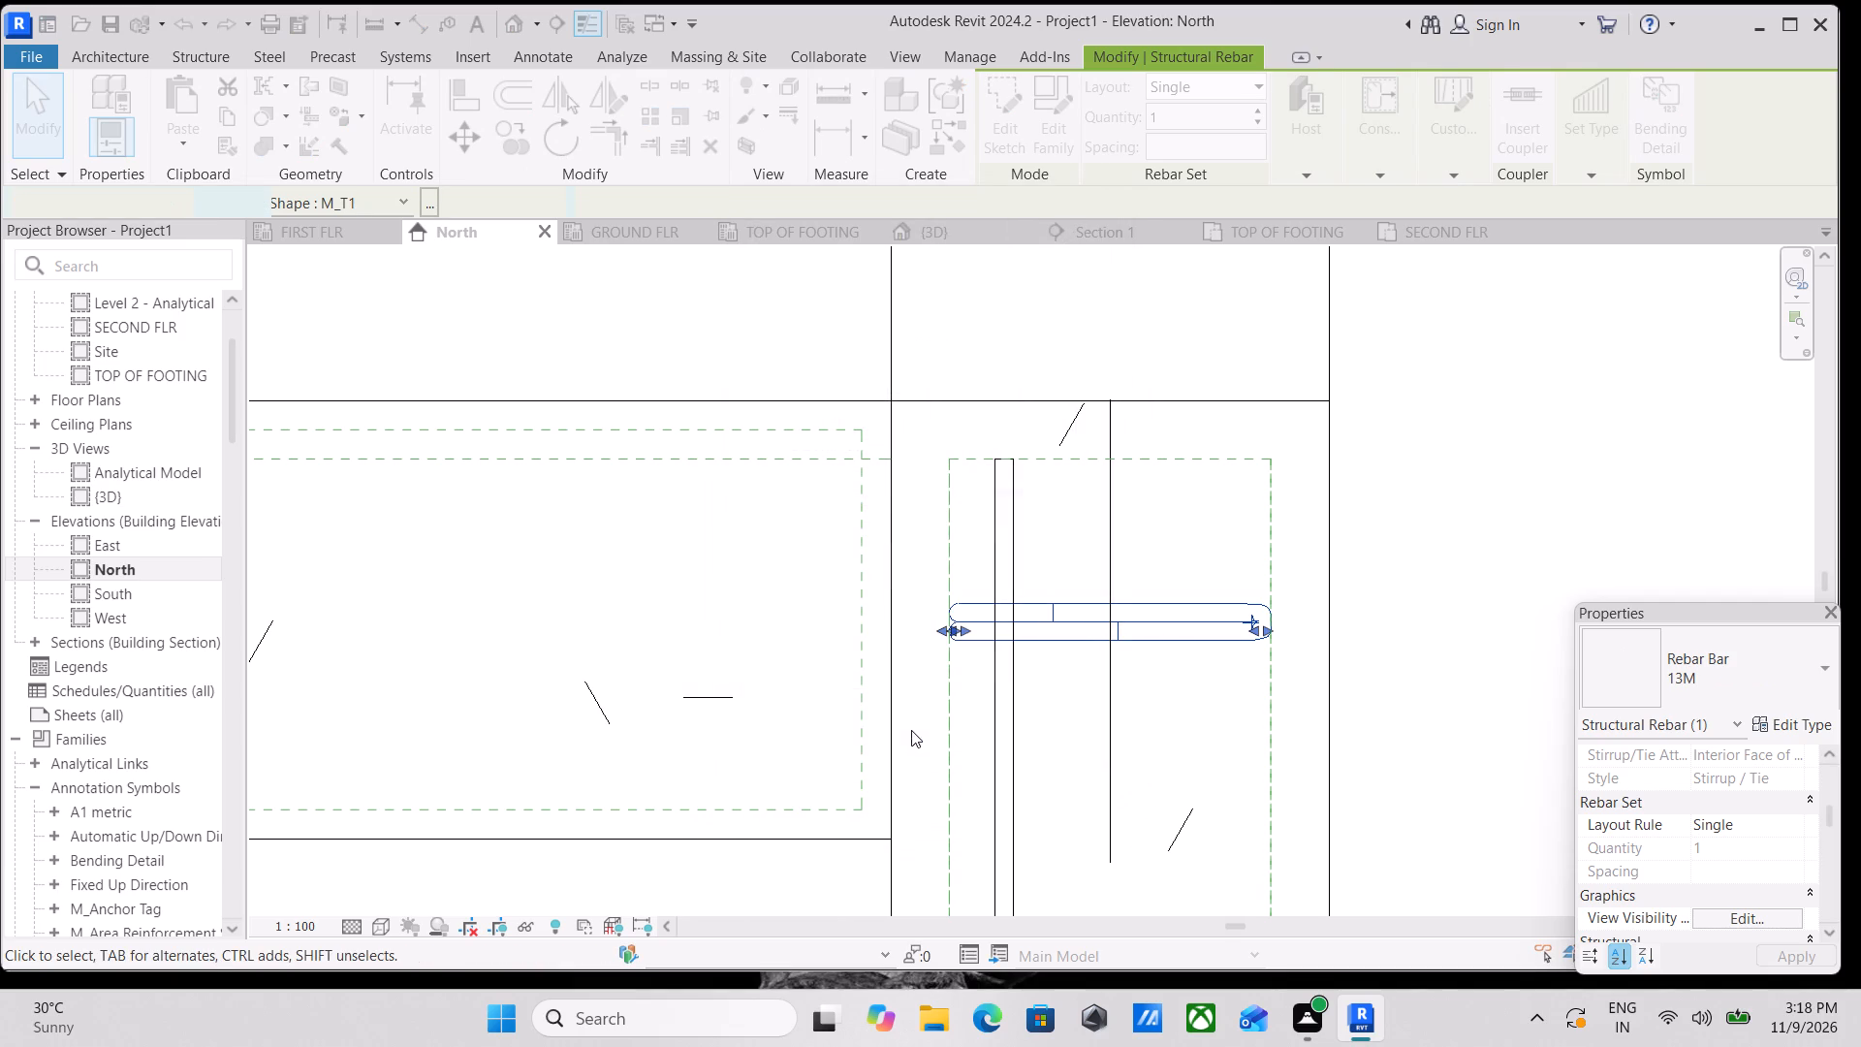
scroll(911, 730, down, 2)
scroll(1026, 638, down, 3)
scroll(1169, 713, down, 7)
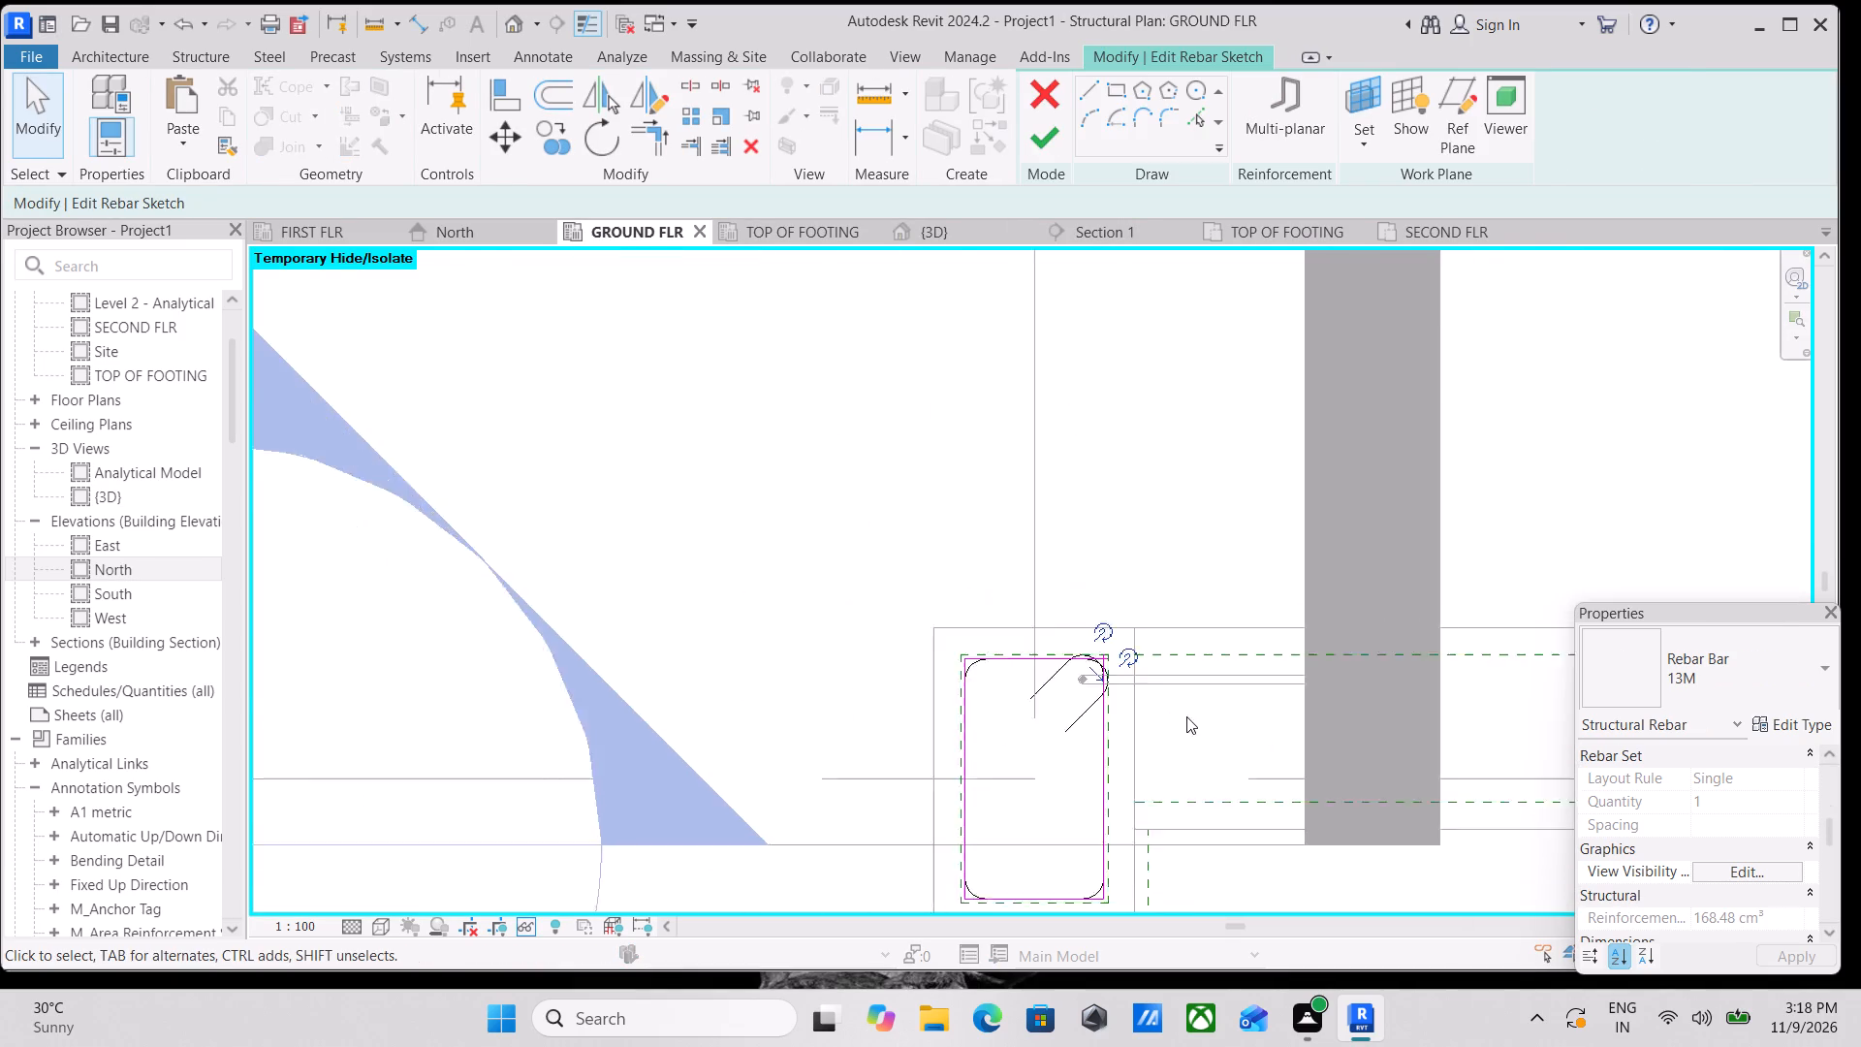
middle_drag(1186, 716, 1238, 631)
scroll(1227, 648, down, 2)
middle_drag(1227, 648, 1066, 698)
scroll(1052, 700, down, 2)
middle_drag(1052, 700, 1025, 718)
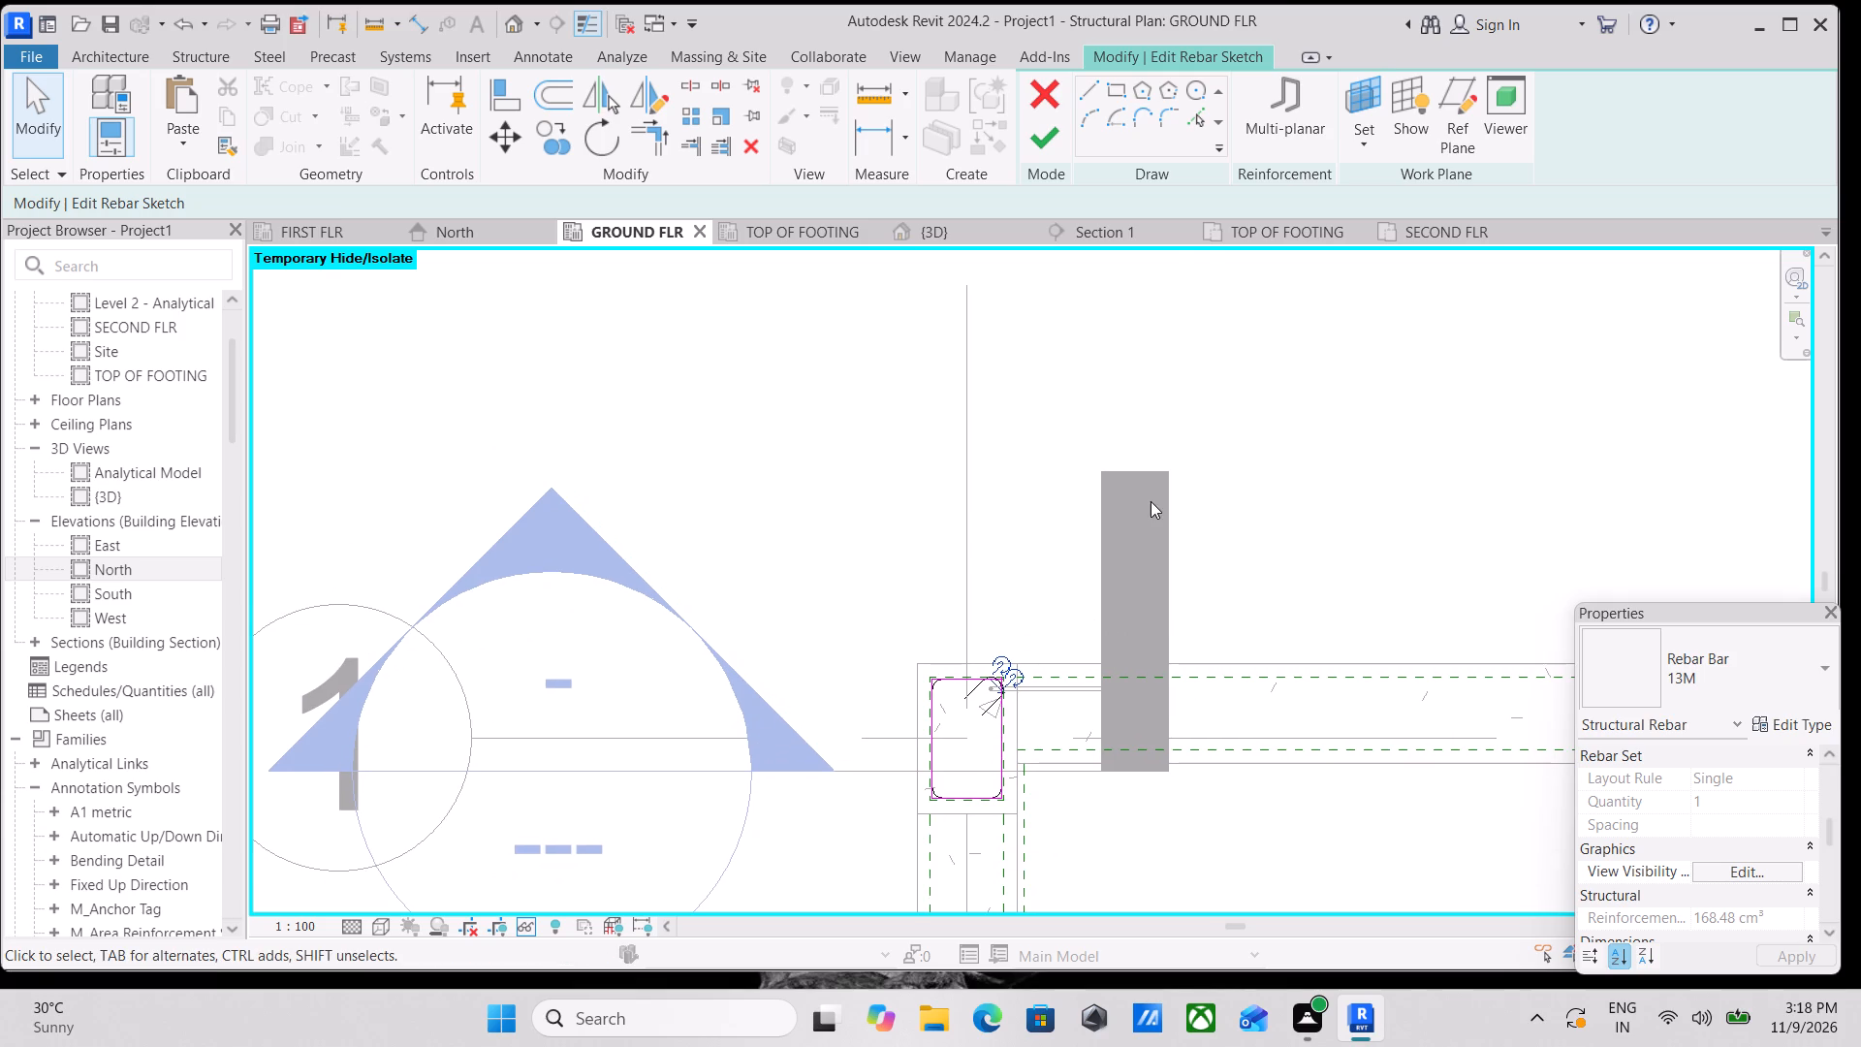
click(1036, 128)
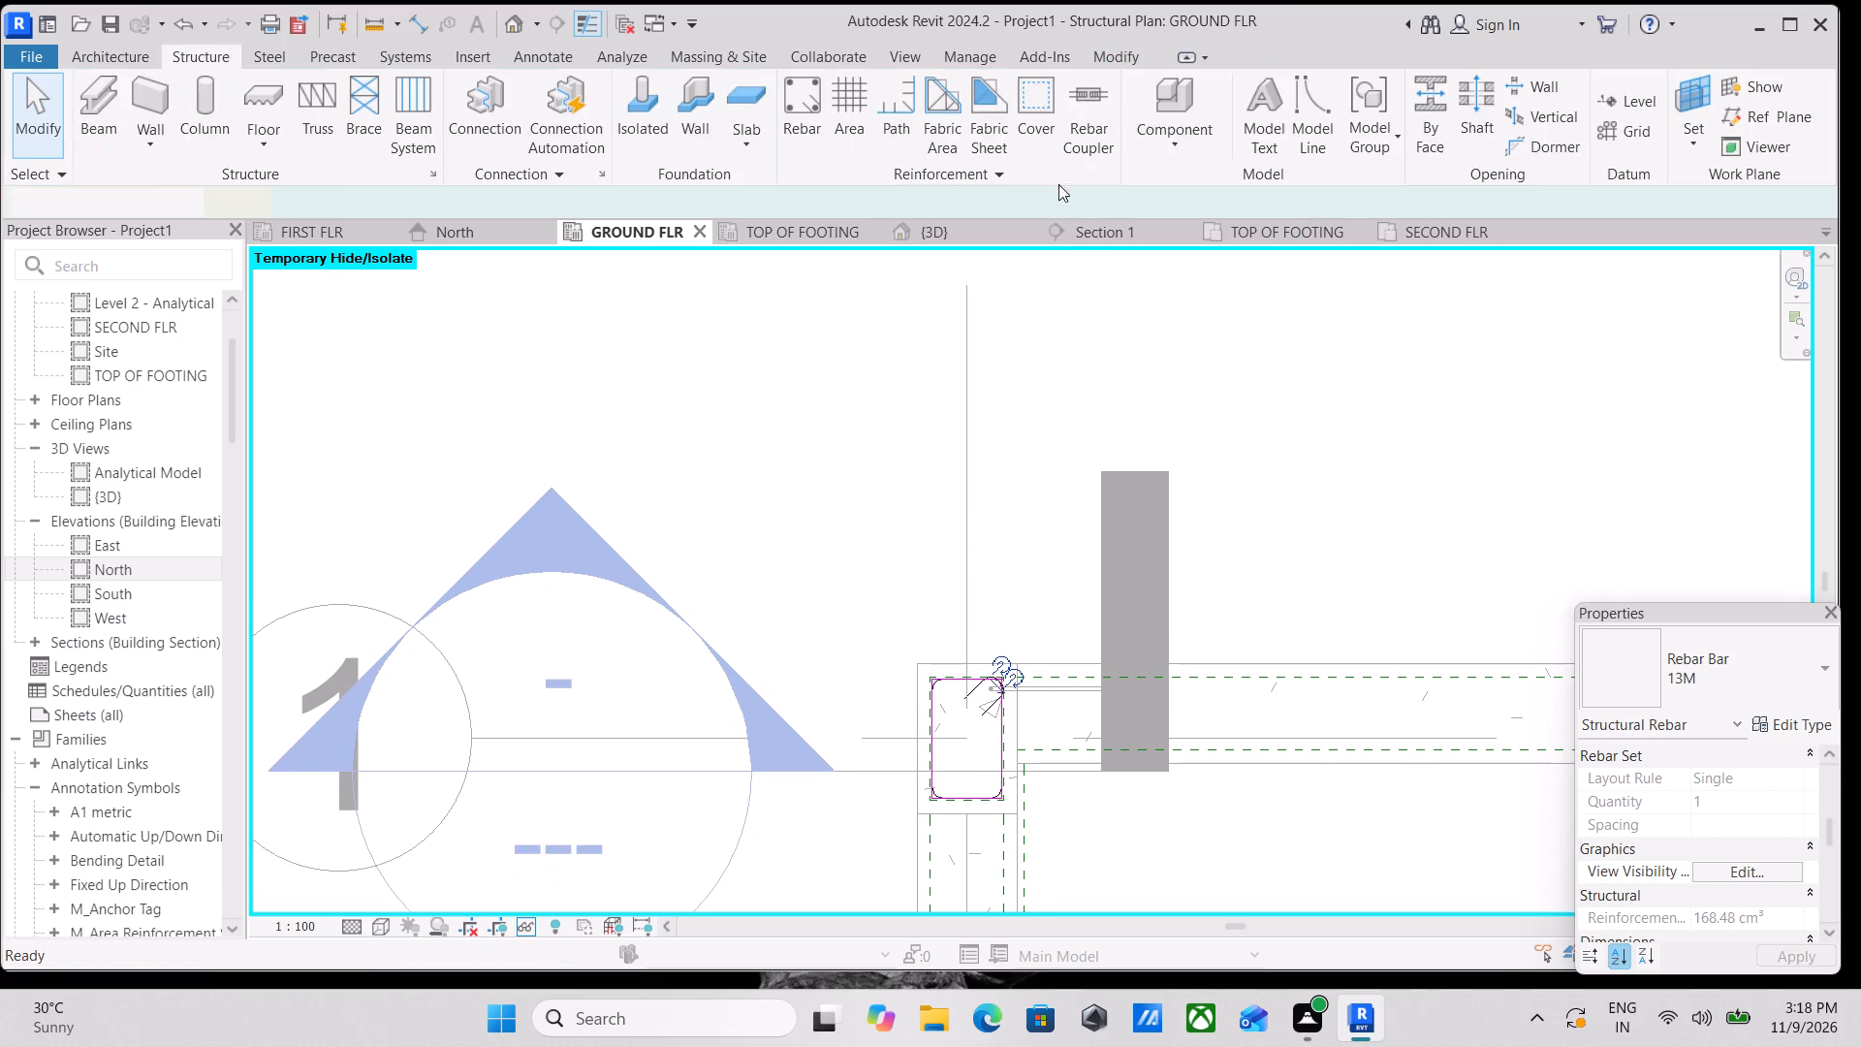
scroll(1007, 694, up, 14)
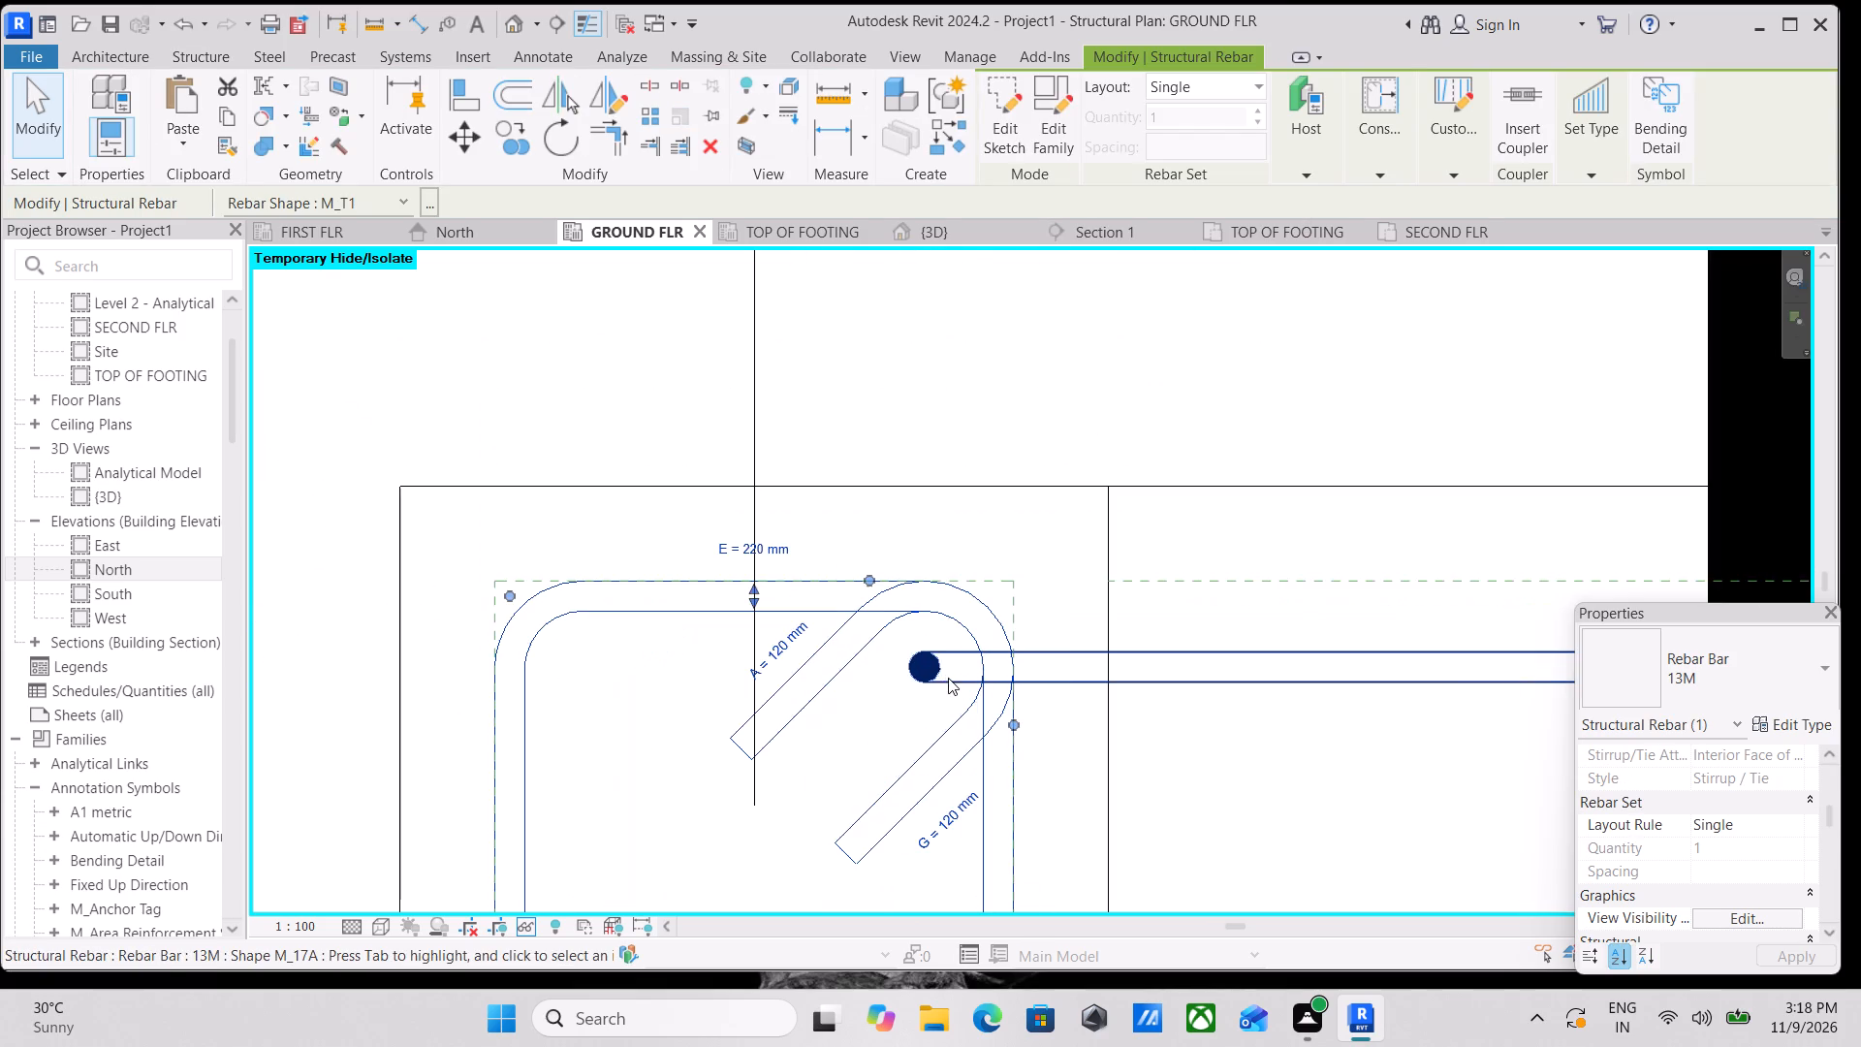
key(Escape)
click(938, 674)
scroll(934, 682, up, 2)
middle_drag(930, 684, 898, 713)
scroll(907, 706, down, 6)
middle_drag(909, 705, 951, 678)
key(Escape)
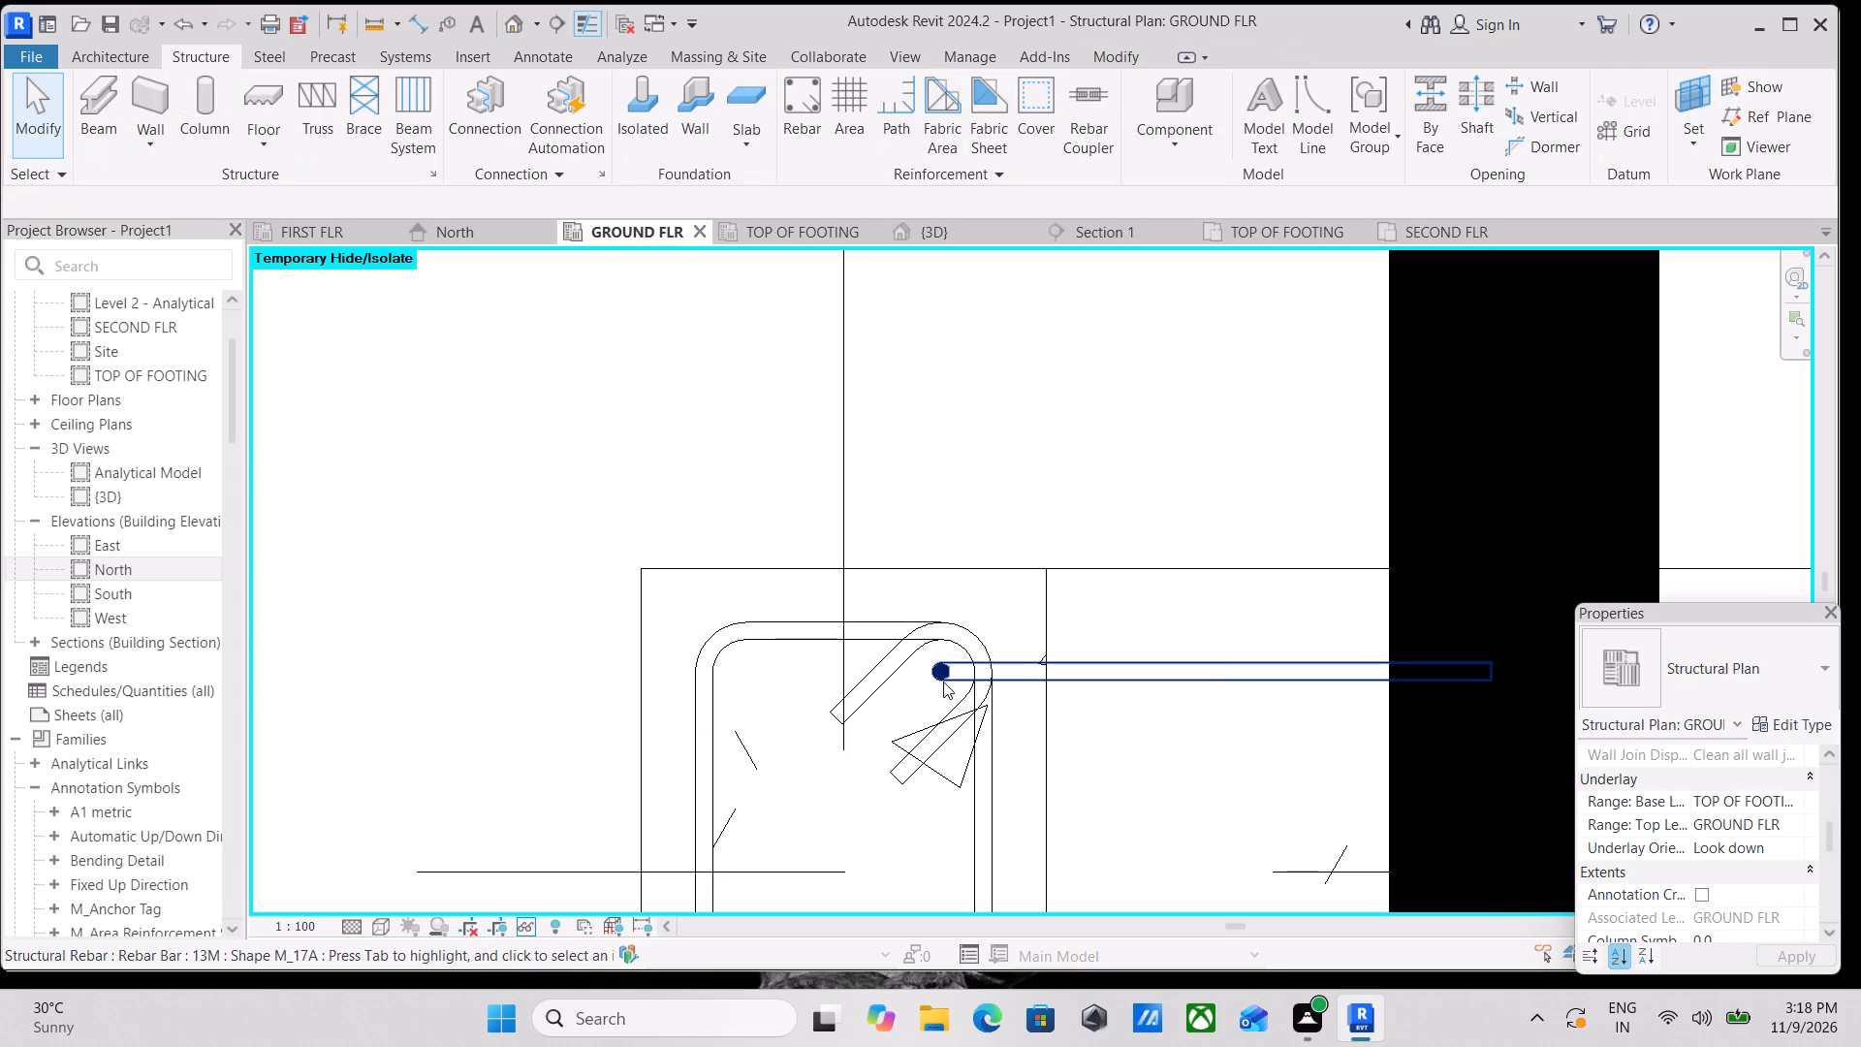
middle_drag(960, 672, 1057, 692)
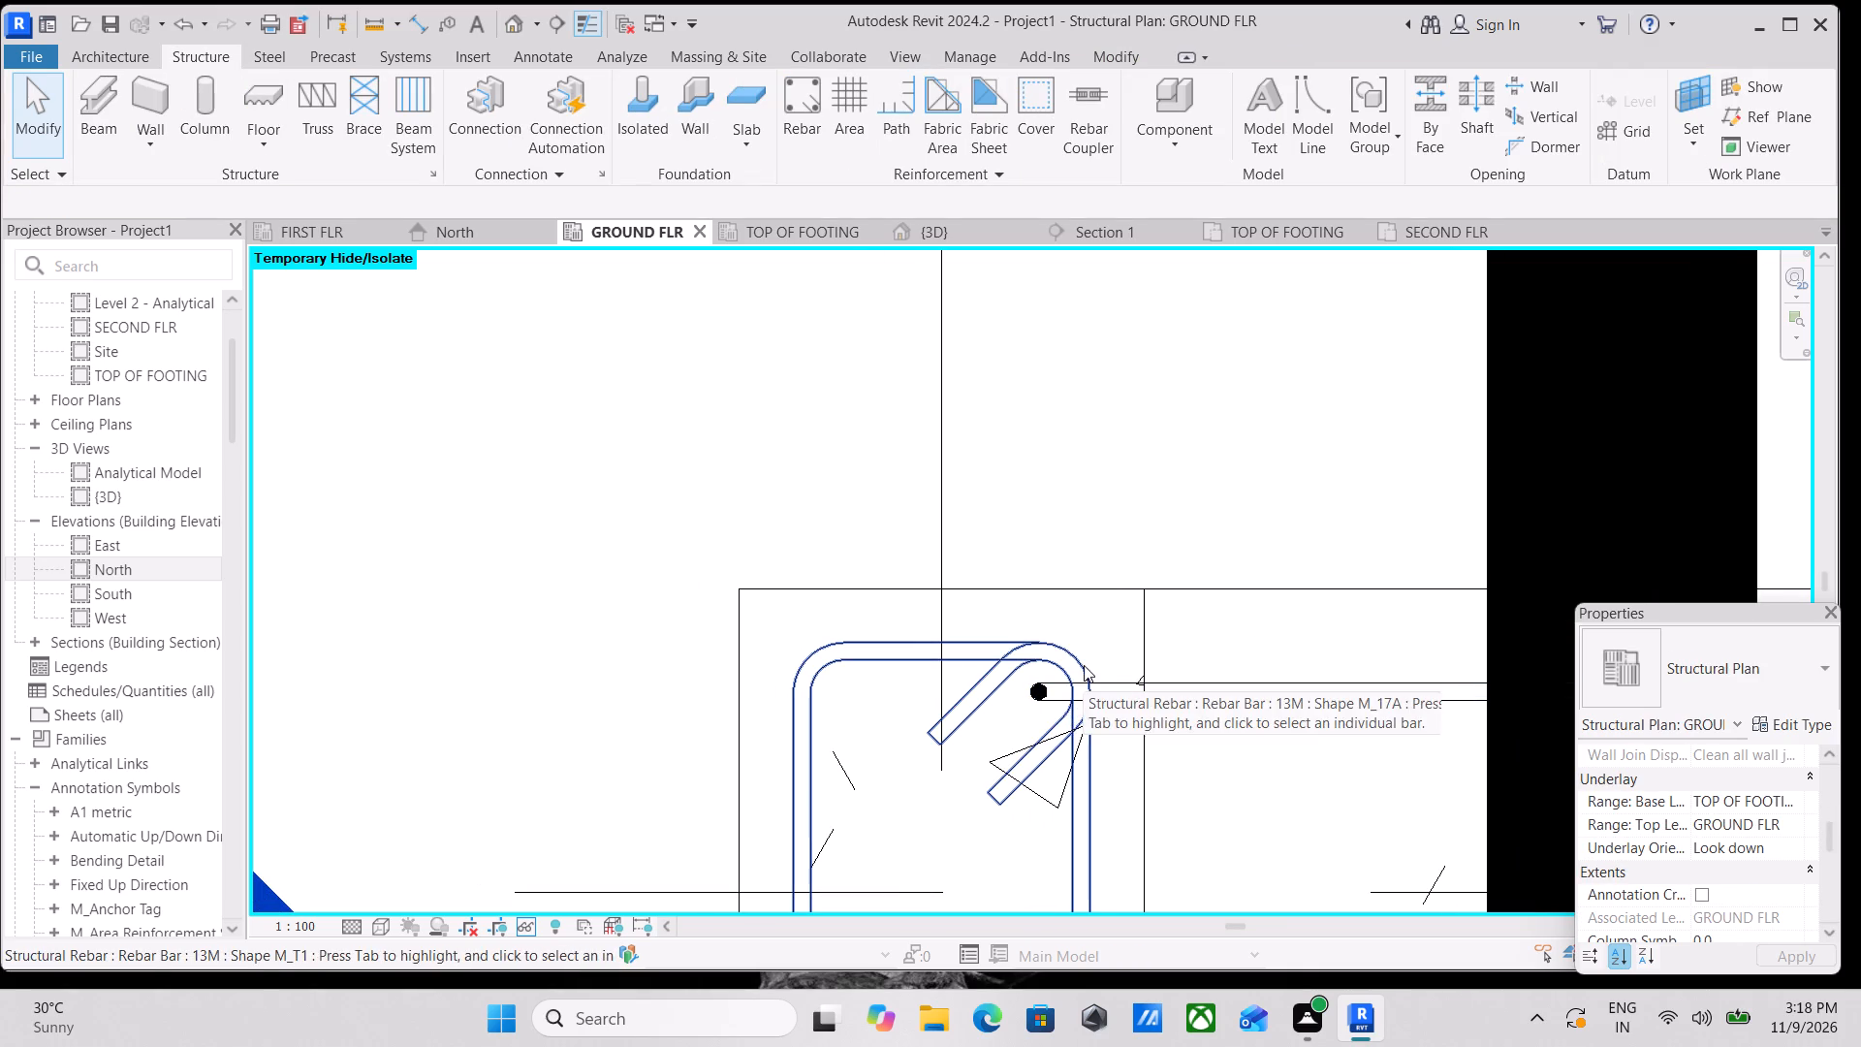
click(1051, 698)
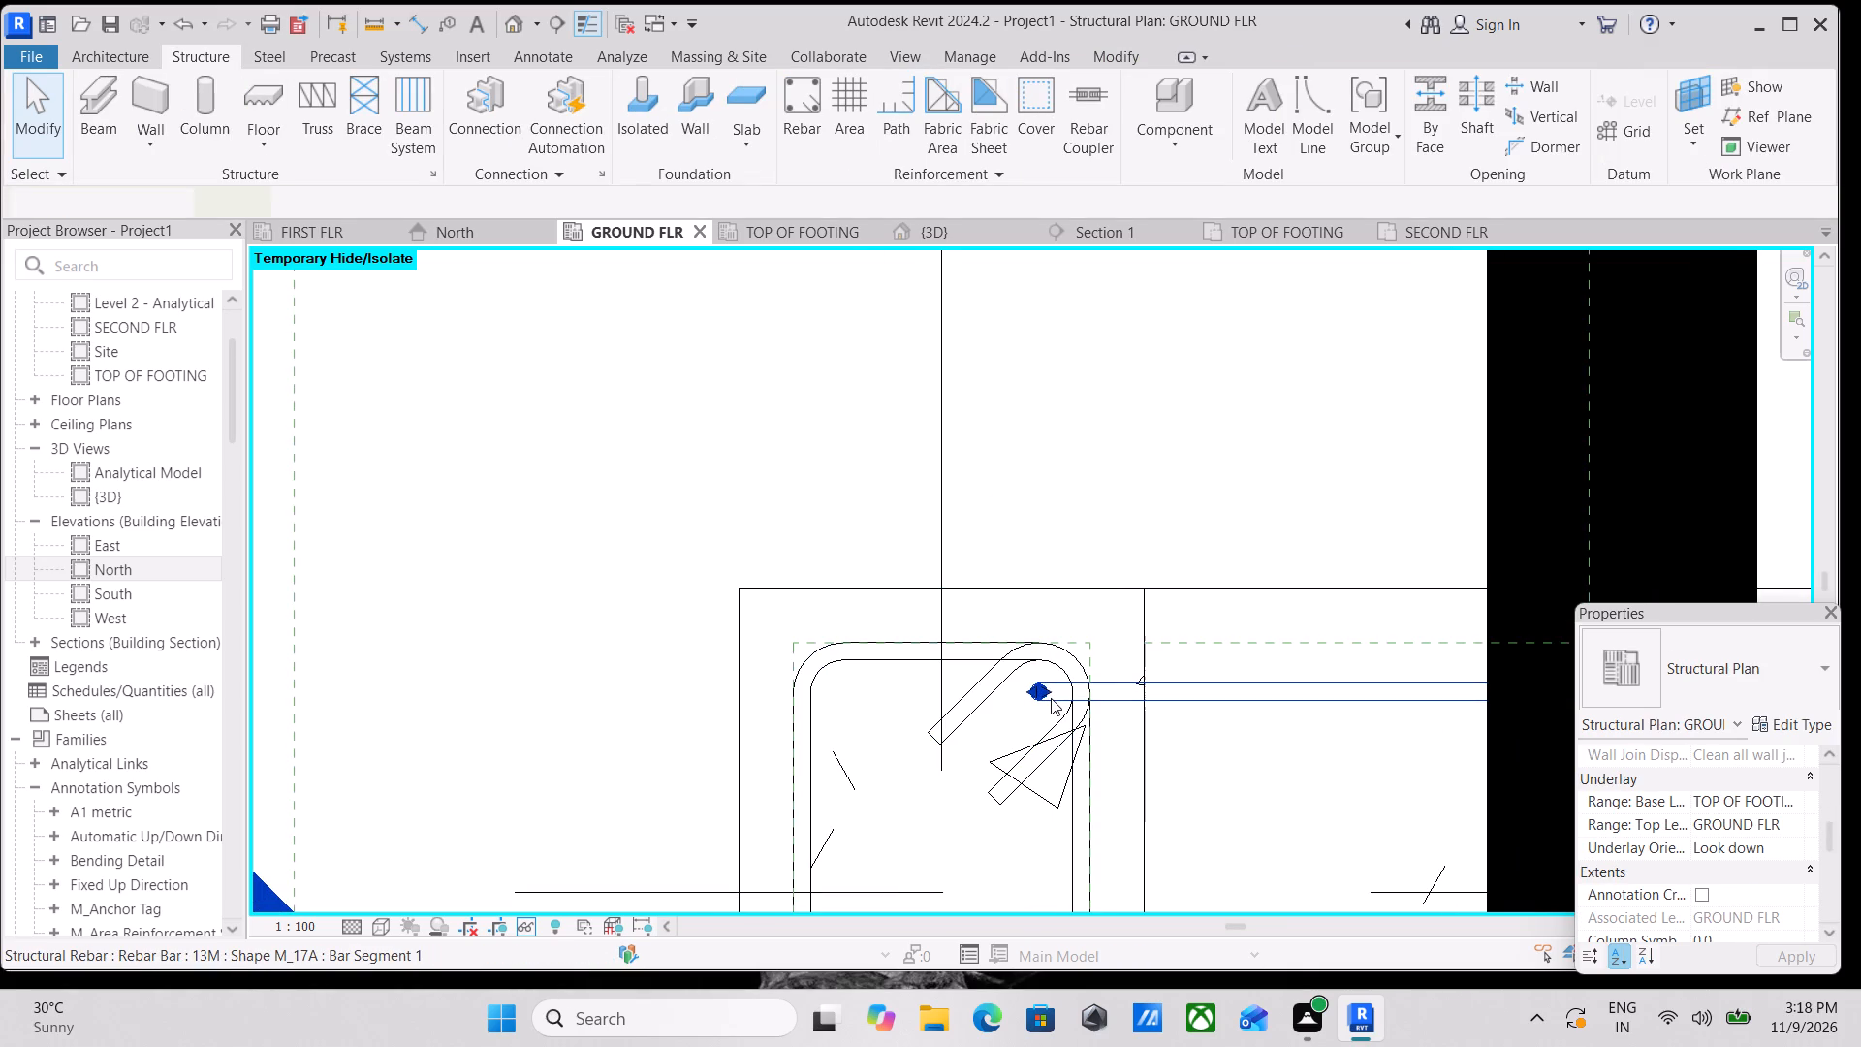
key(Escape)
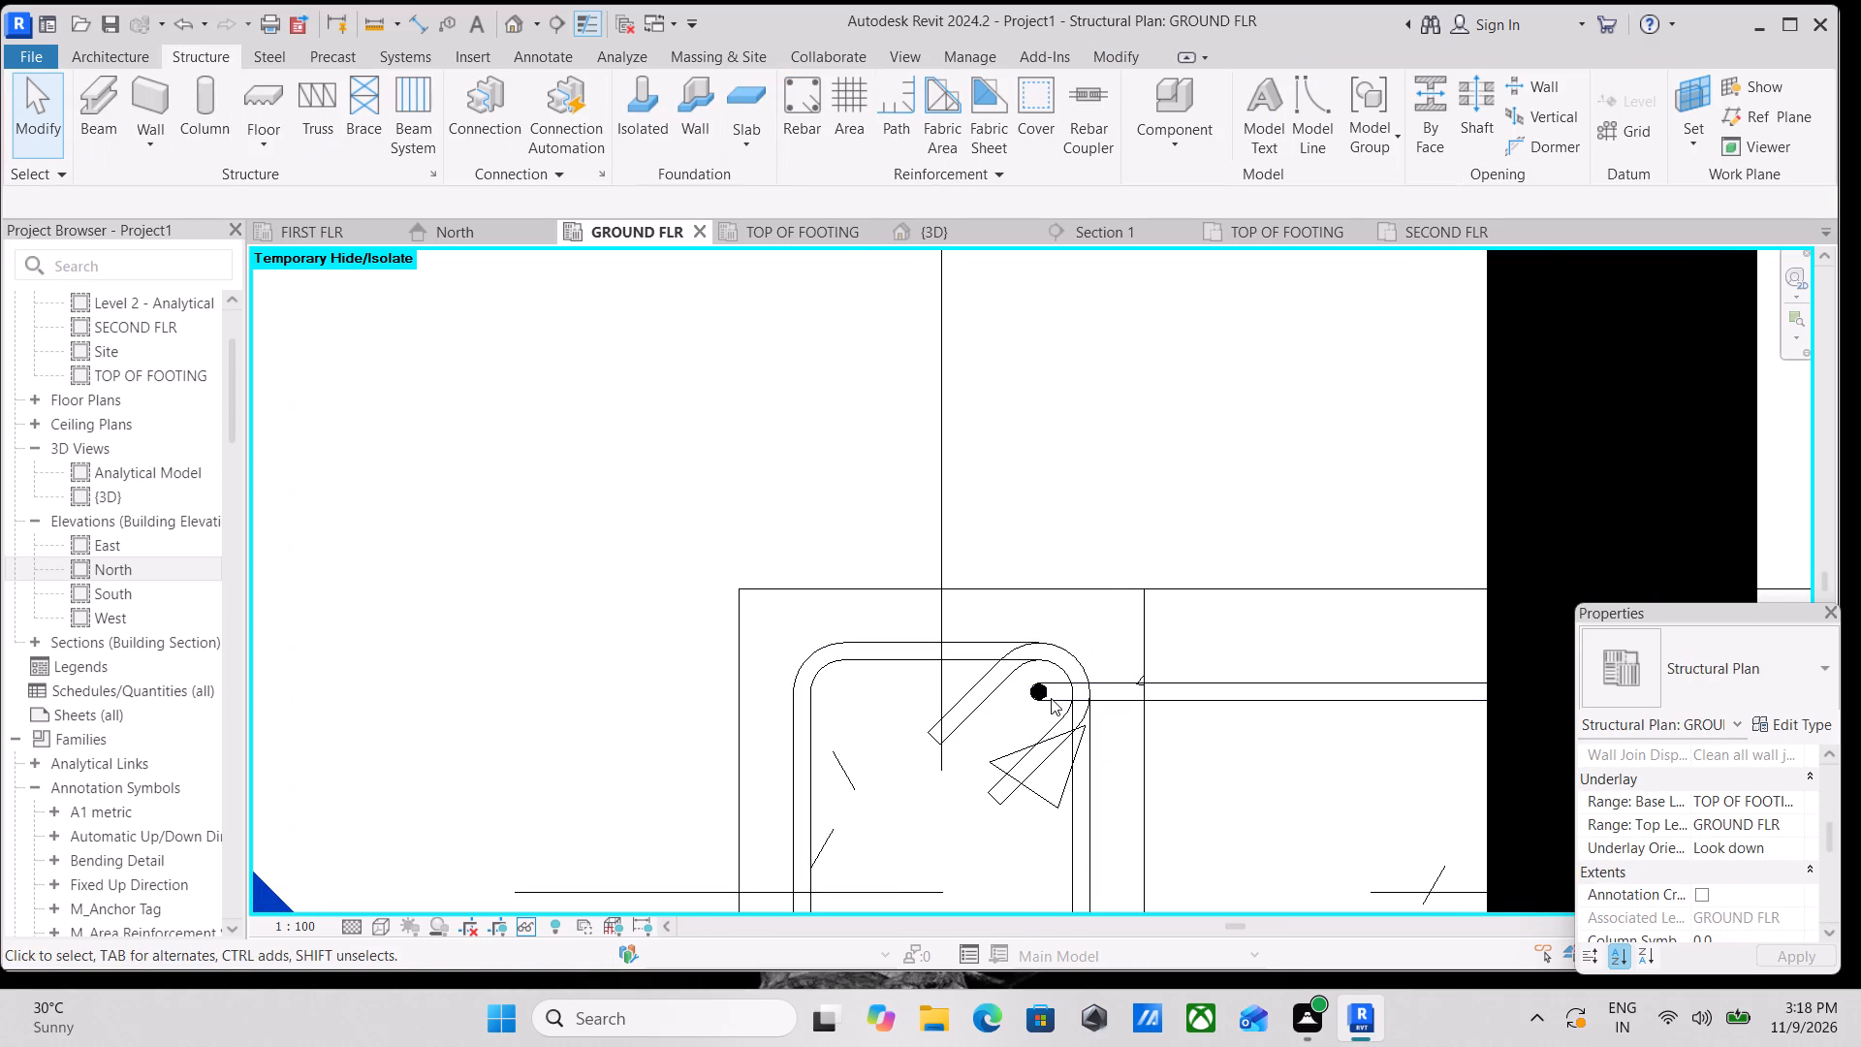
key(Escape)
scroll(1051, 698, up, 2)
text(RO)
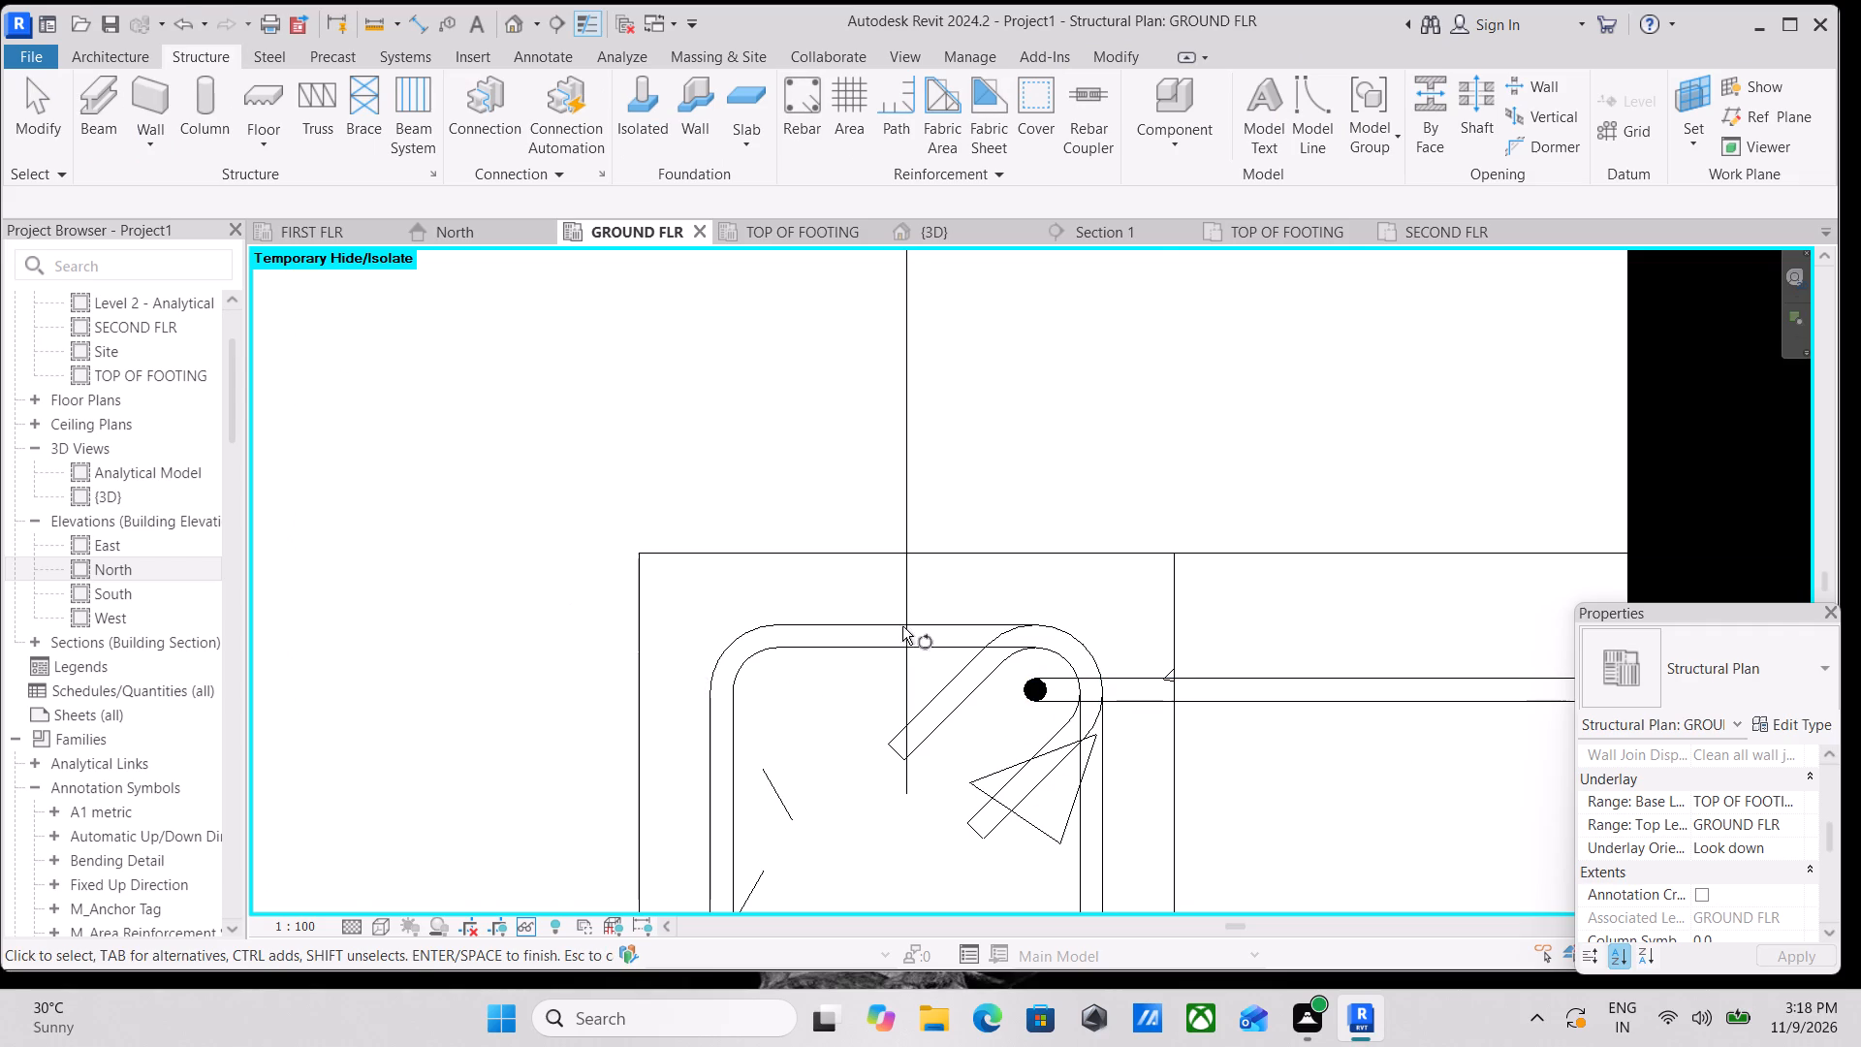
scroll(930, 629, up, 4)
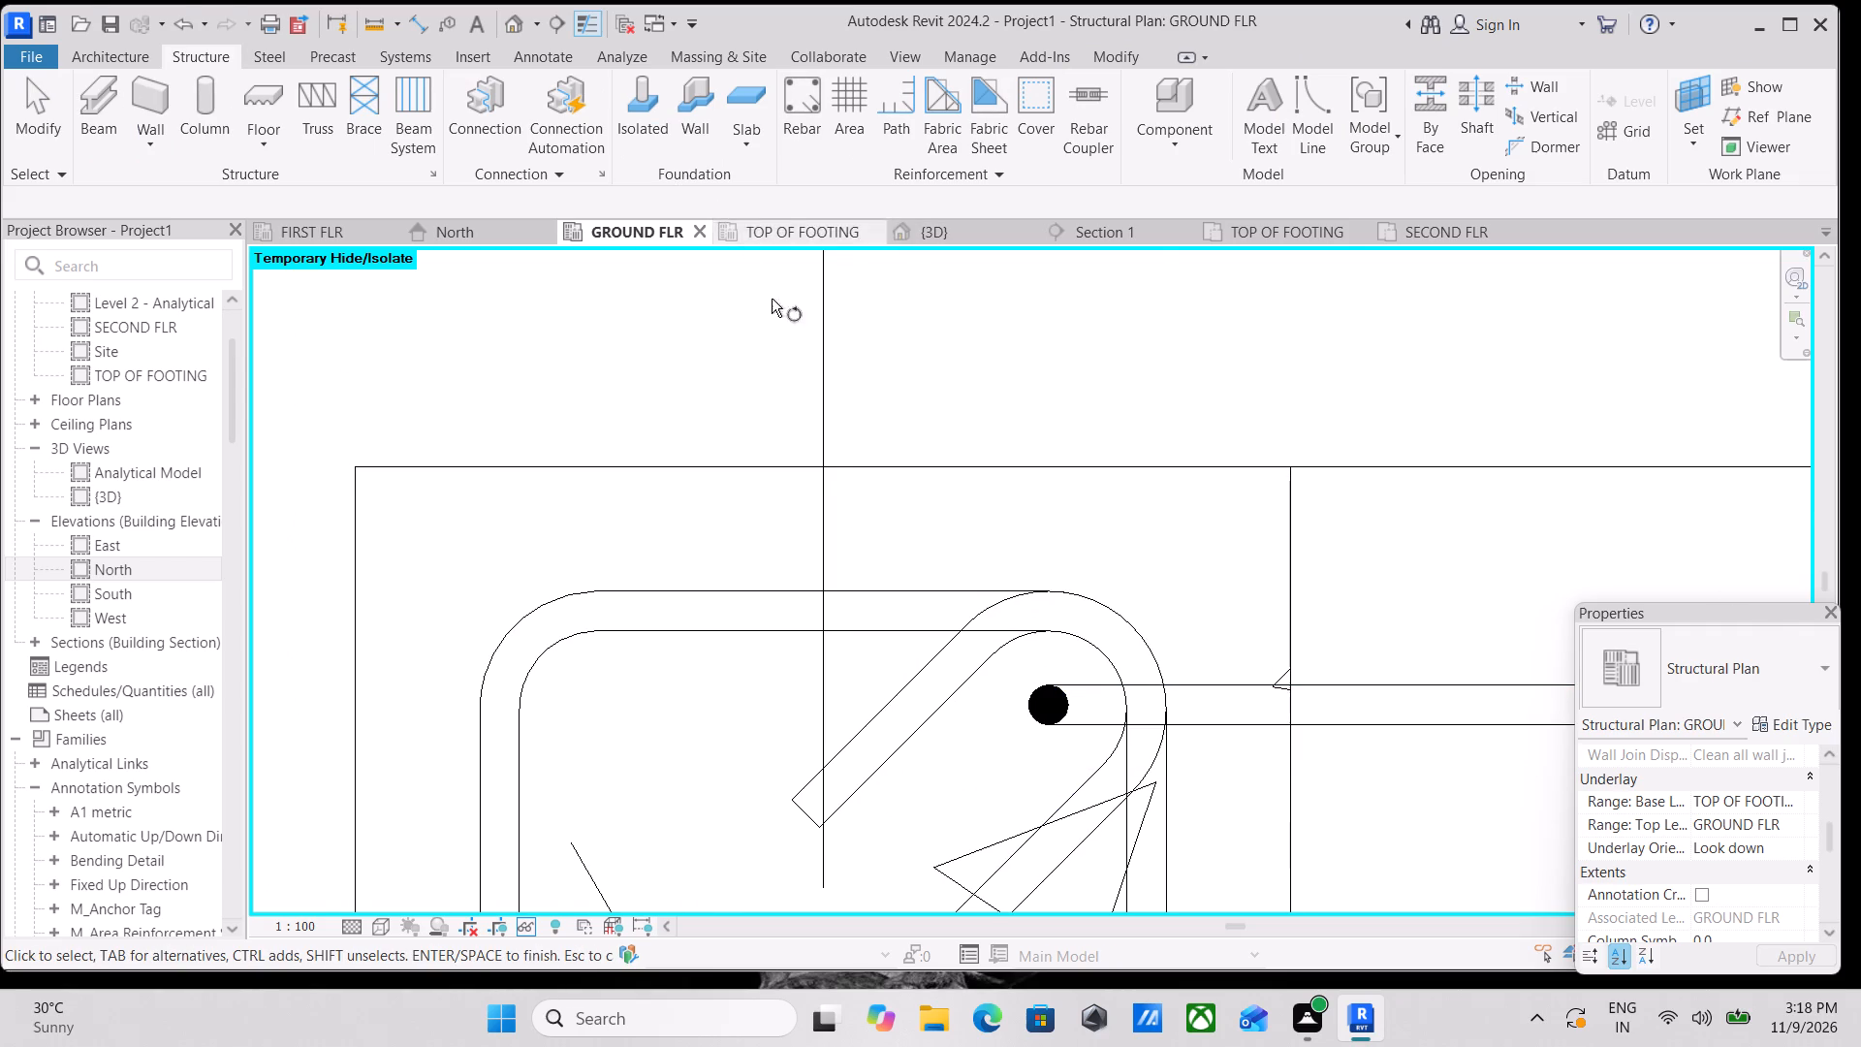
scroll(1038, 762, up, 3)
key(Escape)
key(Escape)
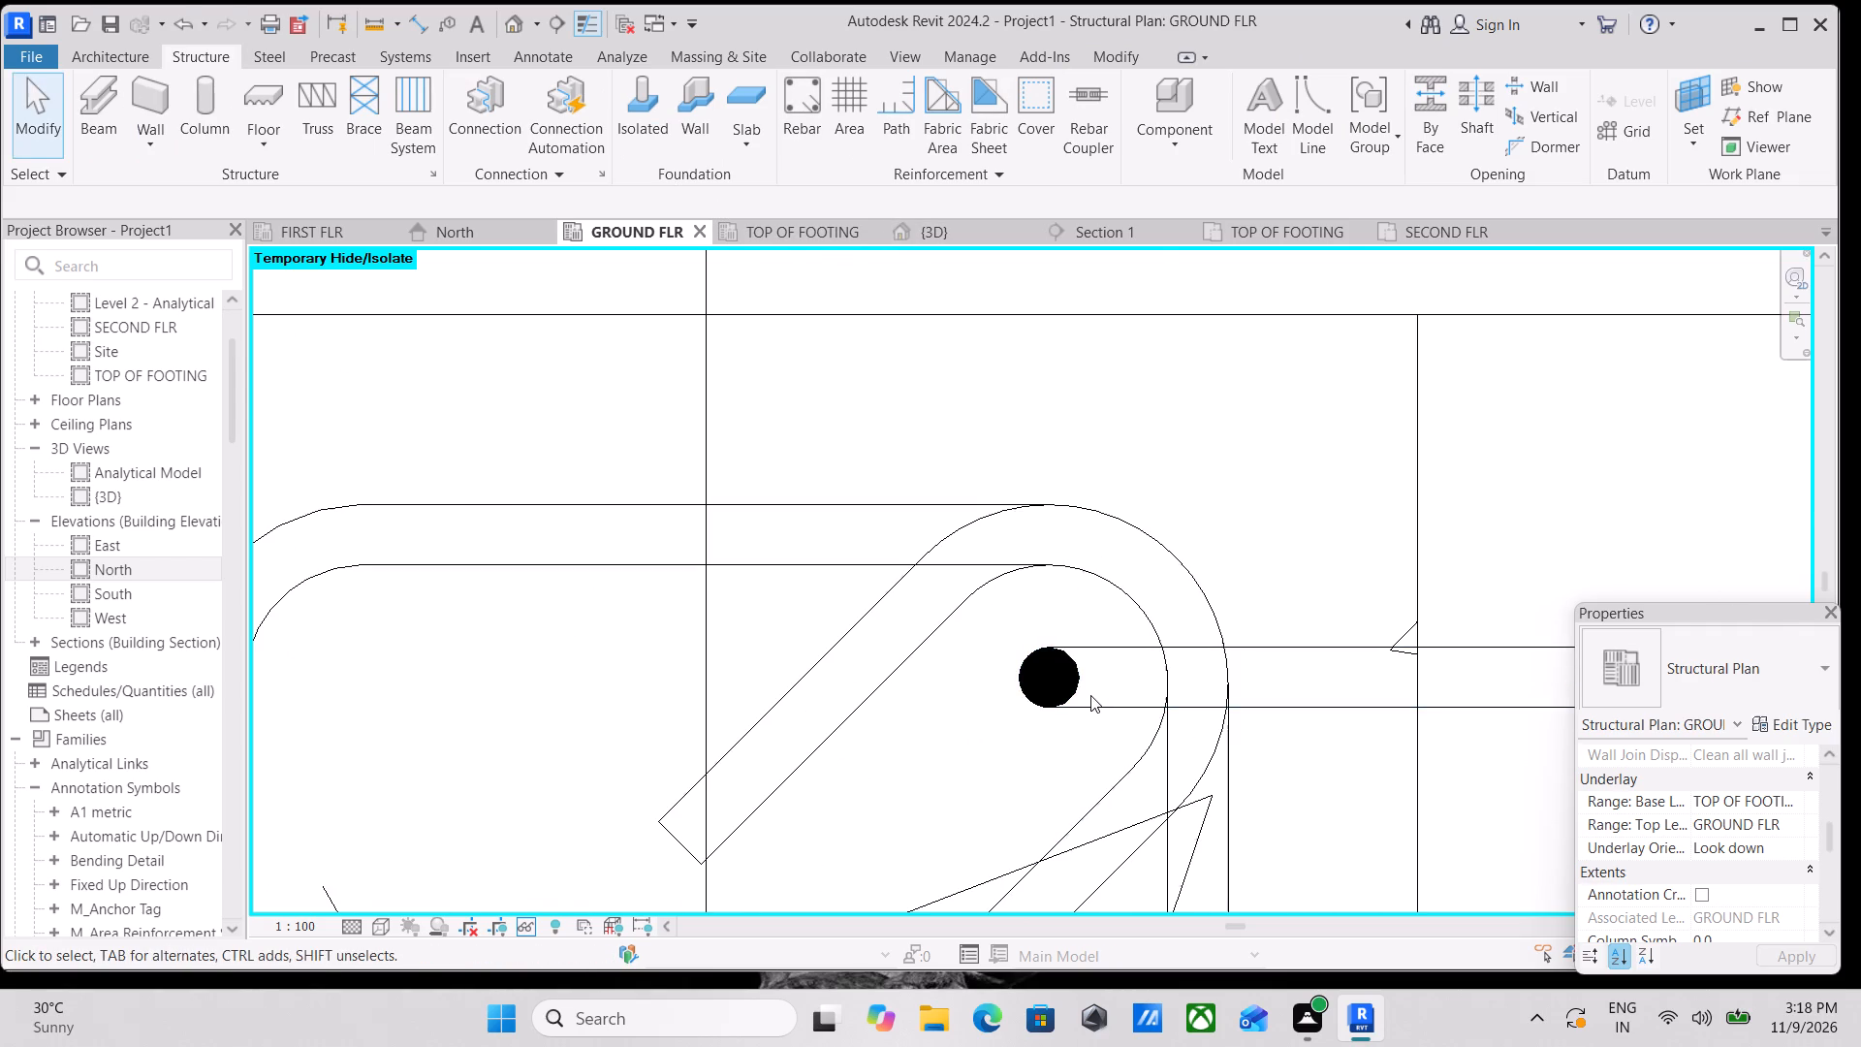
Rotate a copy of the L-shaped vertical bar about its circular section's centre so the copy's leg runs diagonally outward from the stirrup corner.
click(1085, 696)
text(RO)
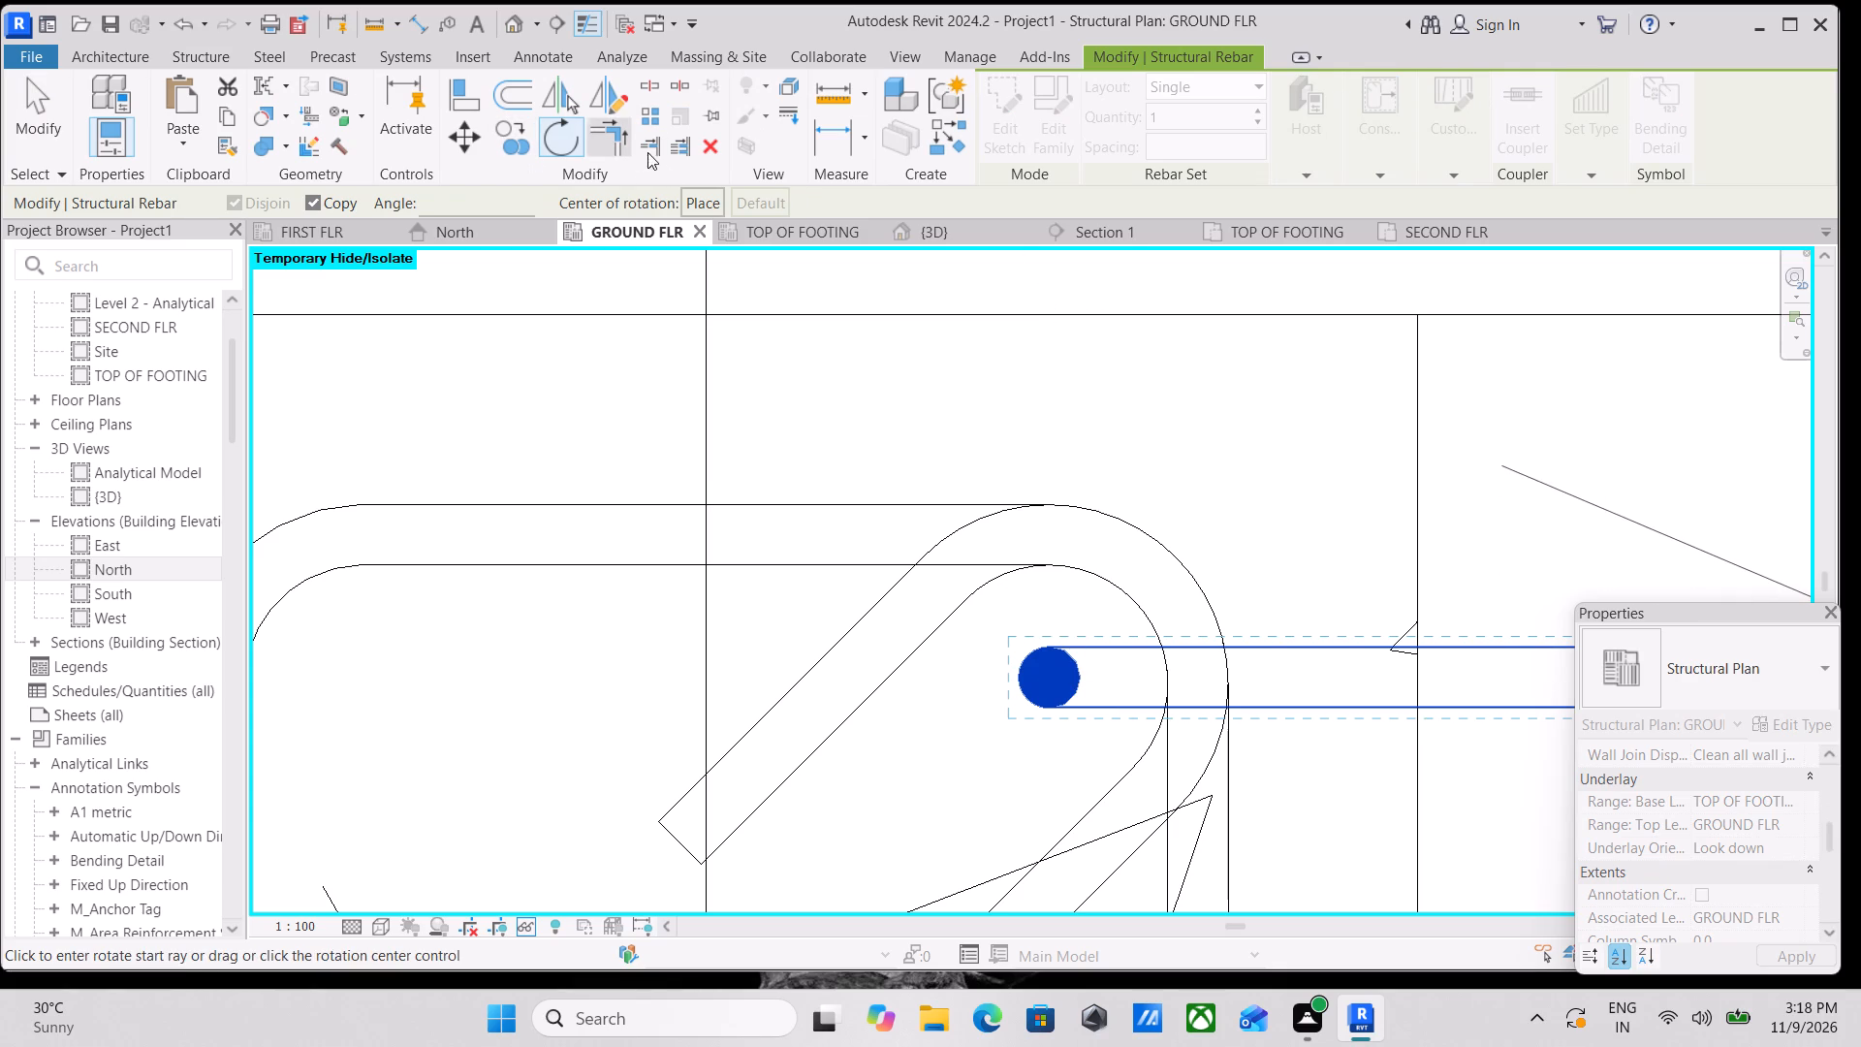
click(704, 201)
middle_drag(1078, 556, 773, 457)
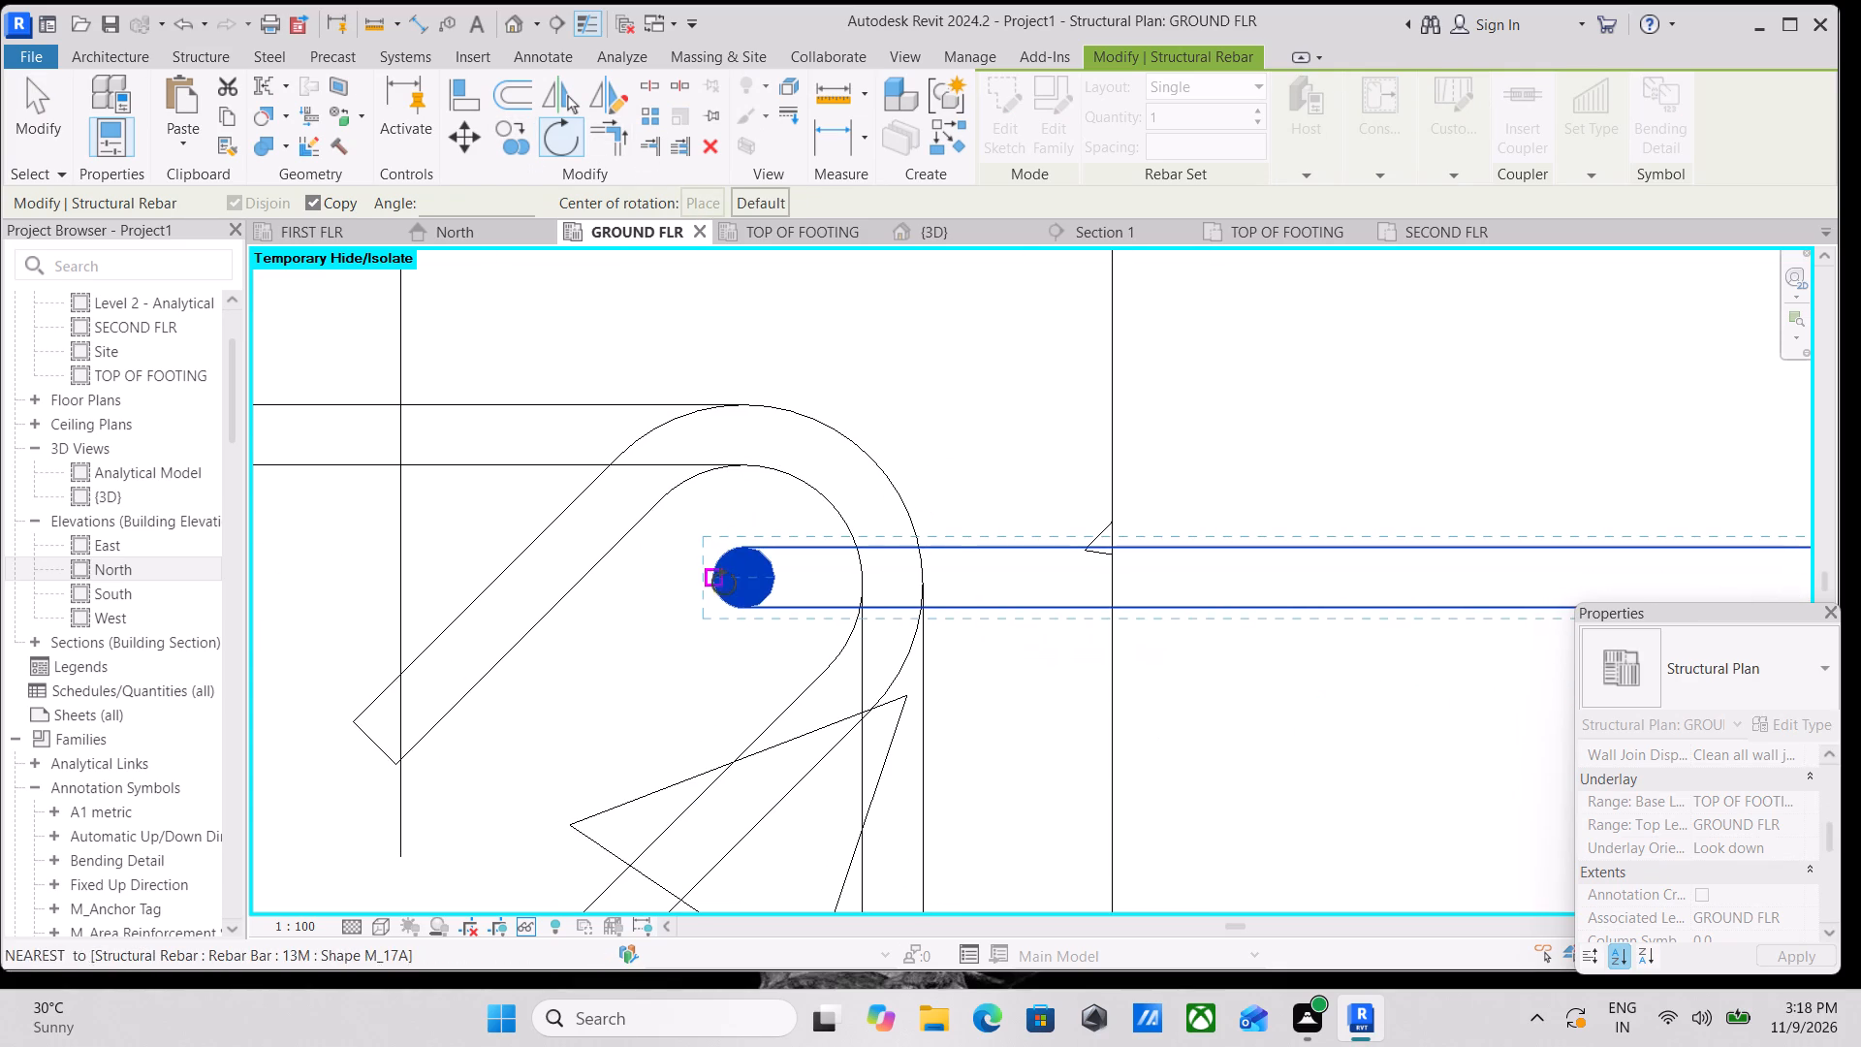
scroll(737, 582, up, 7)
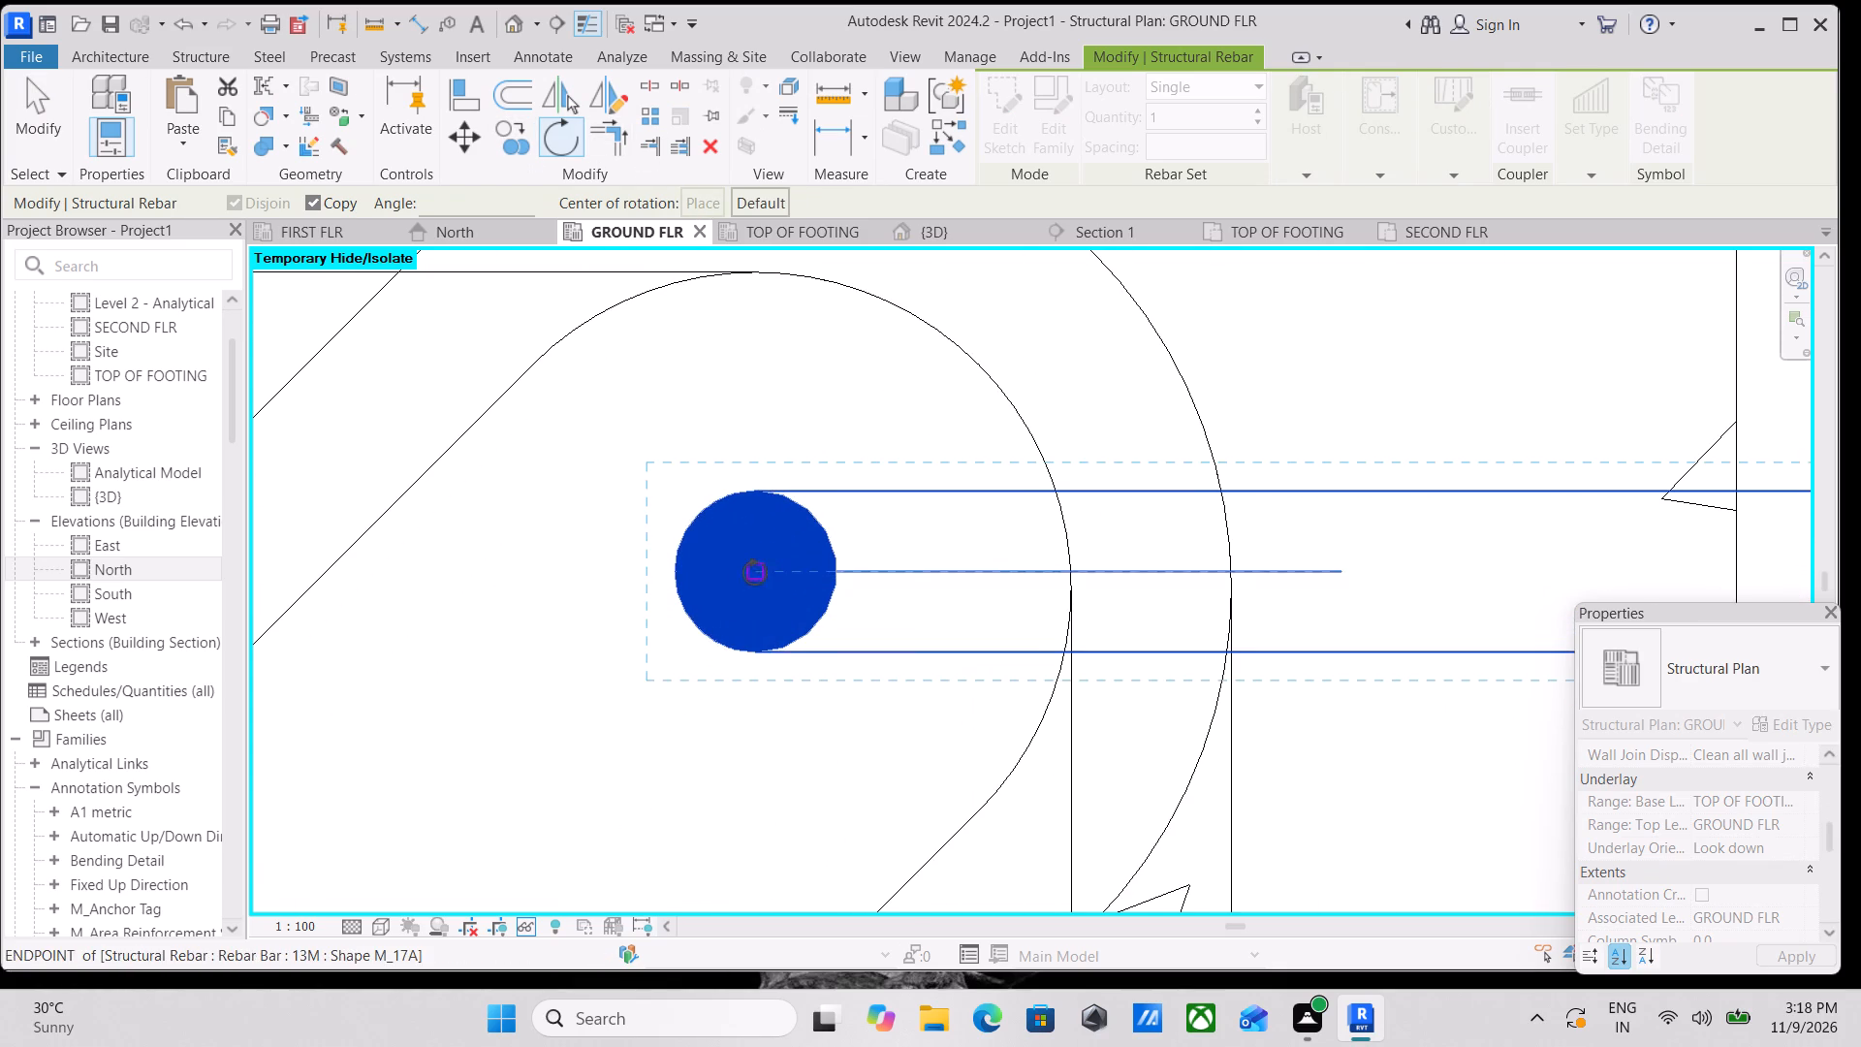
click(762, 569)
middle_drag(1090, 547, 660, 463)
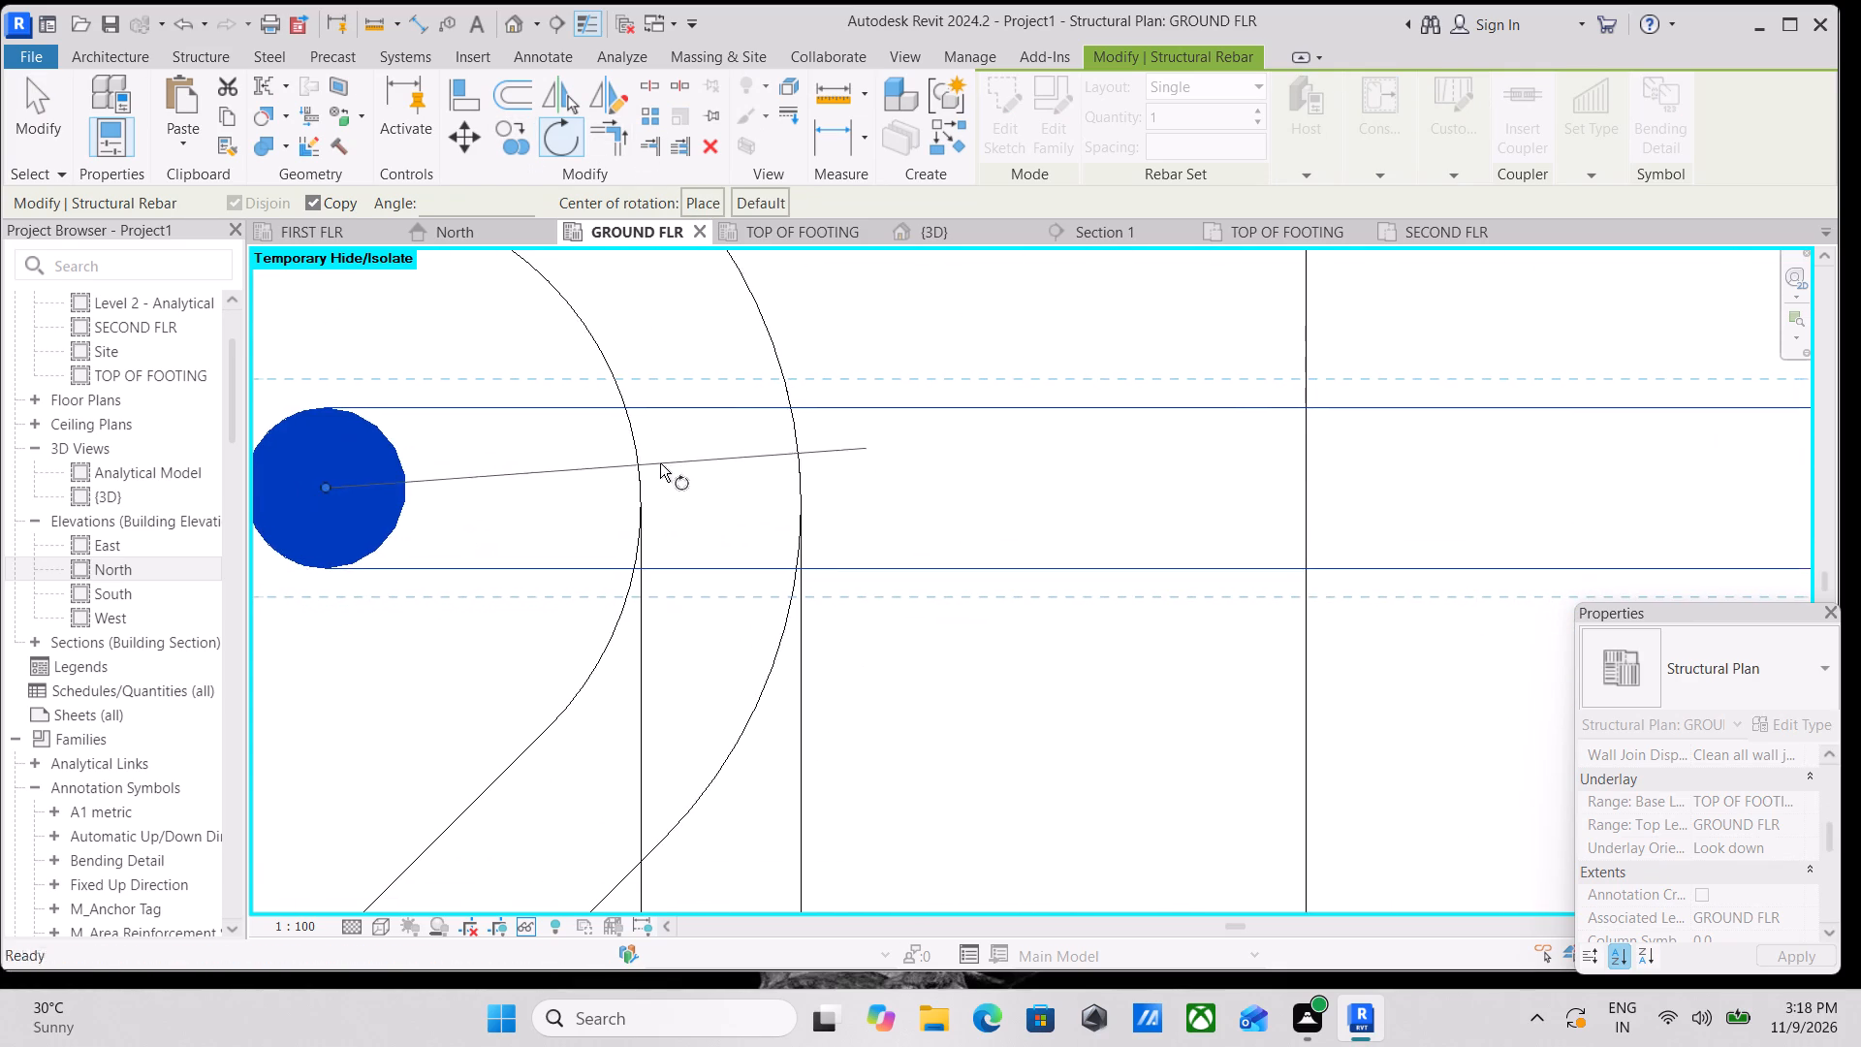
click(1034, 486)
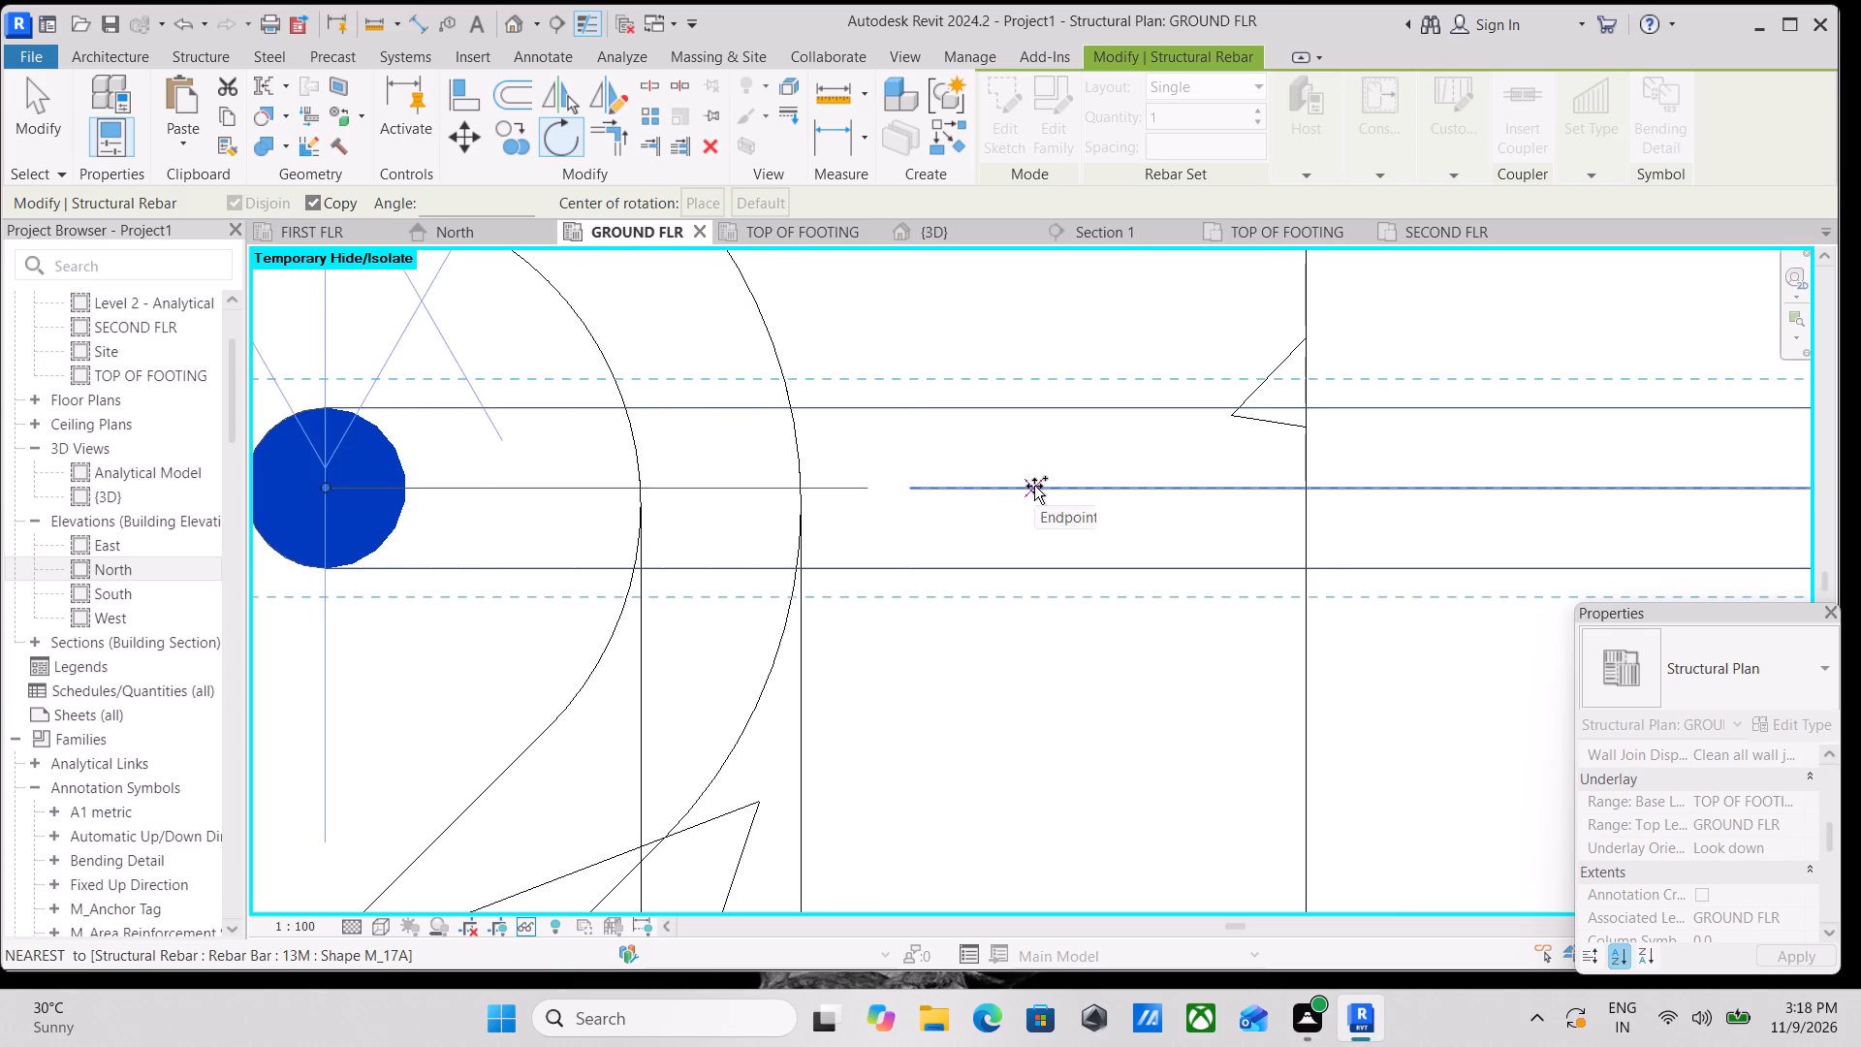
scroll(1034, 486, down, 11)
middle_drag(1034, 486, 1034, 650)
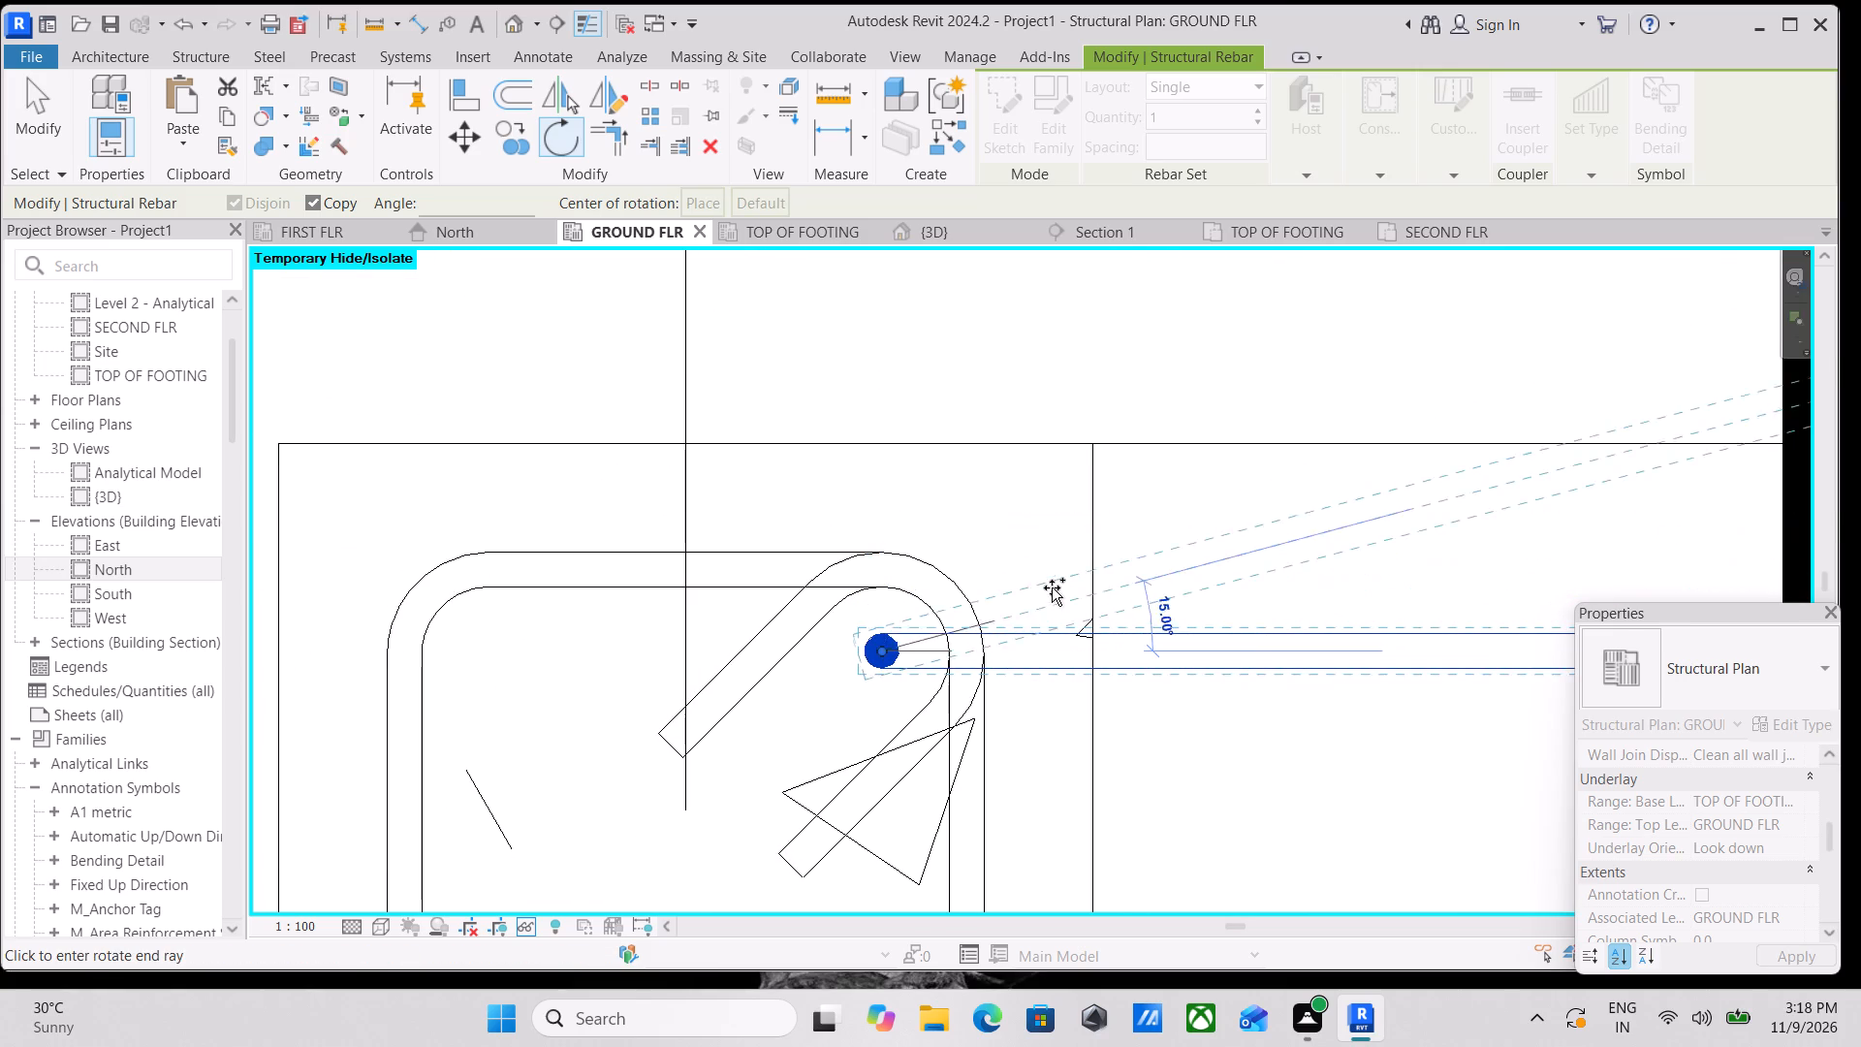
click(1058, 526)
scroll(1058, 526, down, 2)
middle_drag(1058, 526, 869, 533)
scroll(892, 514, down, 3)
key(Escape)
scroll(967, 505, down, 3)
key(Escape)
middle_drag(967, 505, 932, 585)
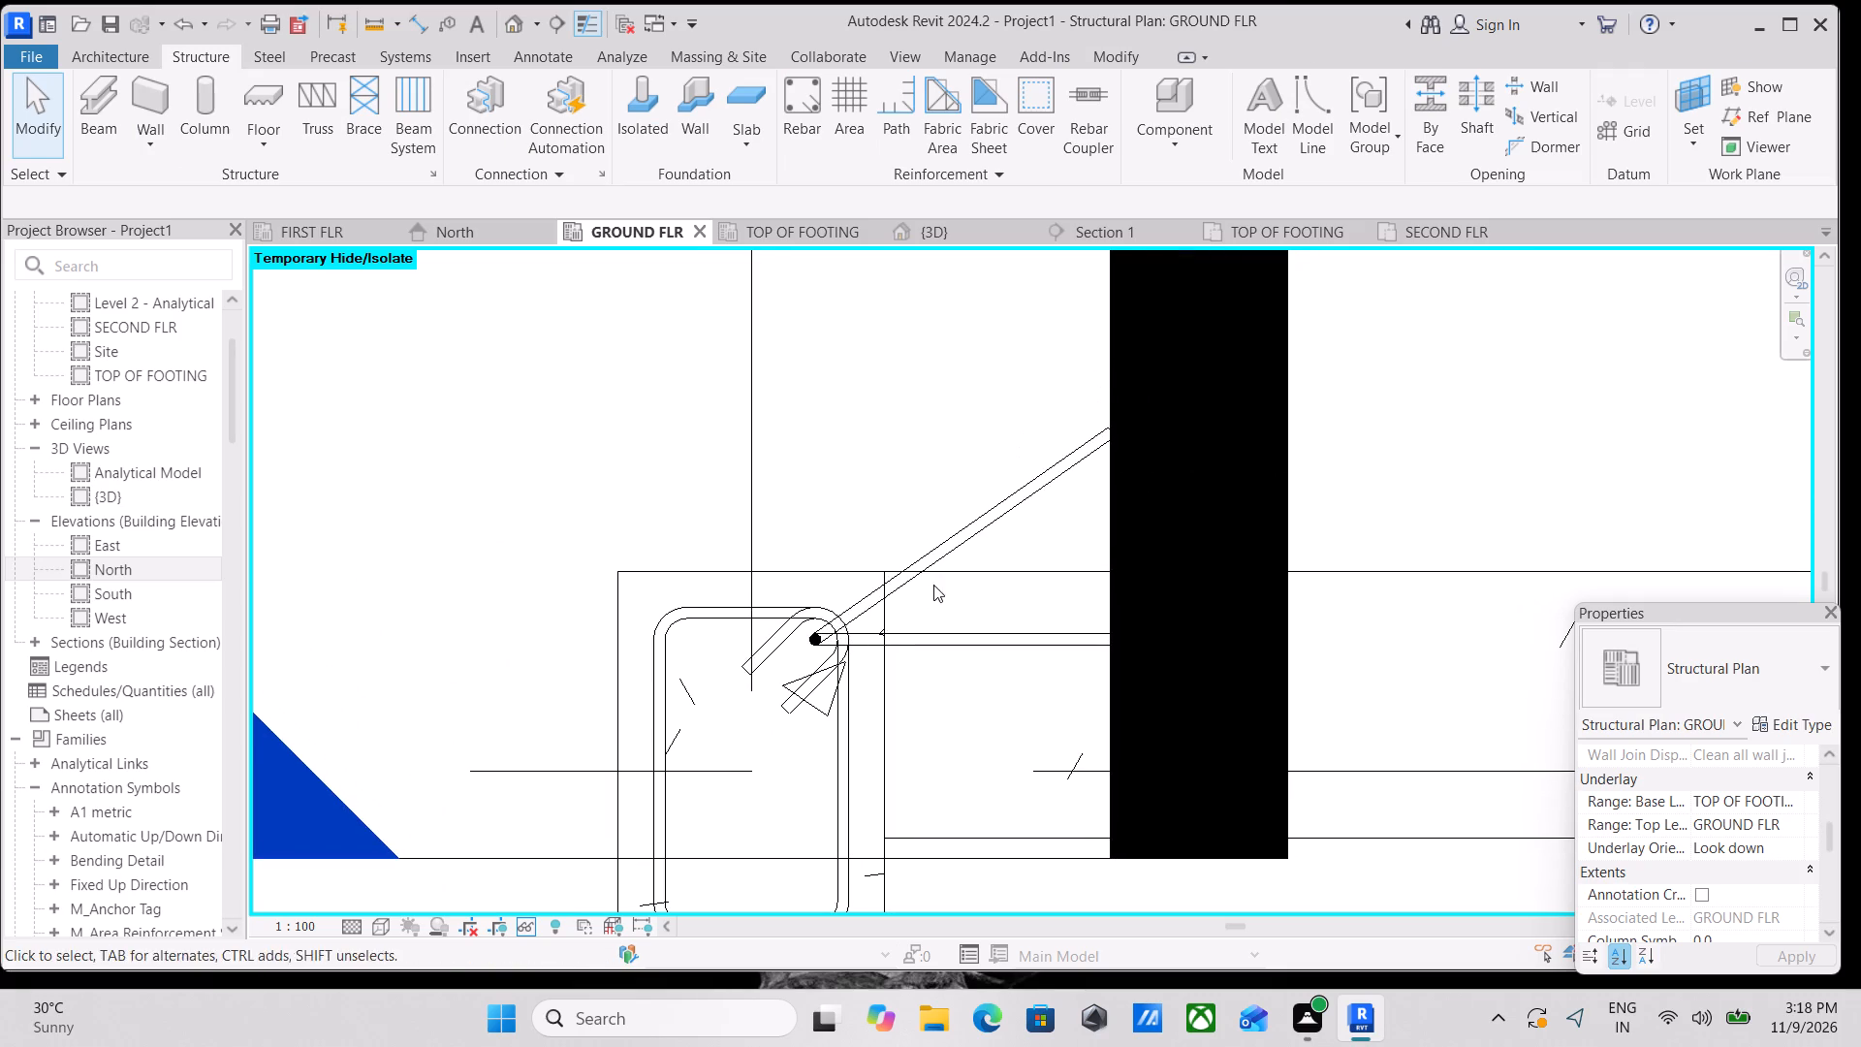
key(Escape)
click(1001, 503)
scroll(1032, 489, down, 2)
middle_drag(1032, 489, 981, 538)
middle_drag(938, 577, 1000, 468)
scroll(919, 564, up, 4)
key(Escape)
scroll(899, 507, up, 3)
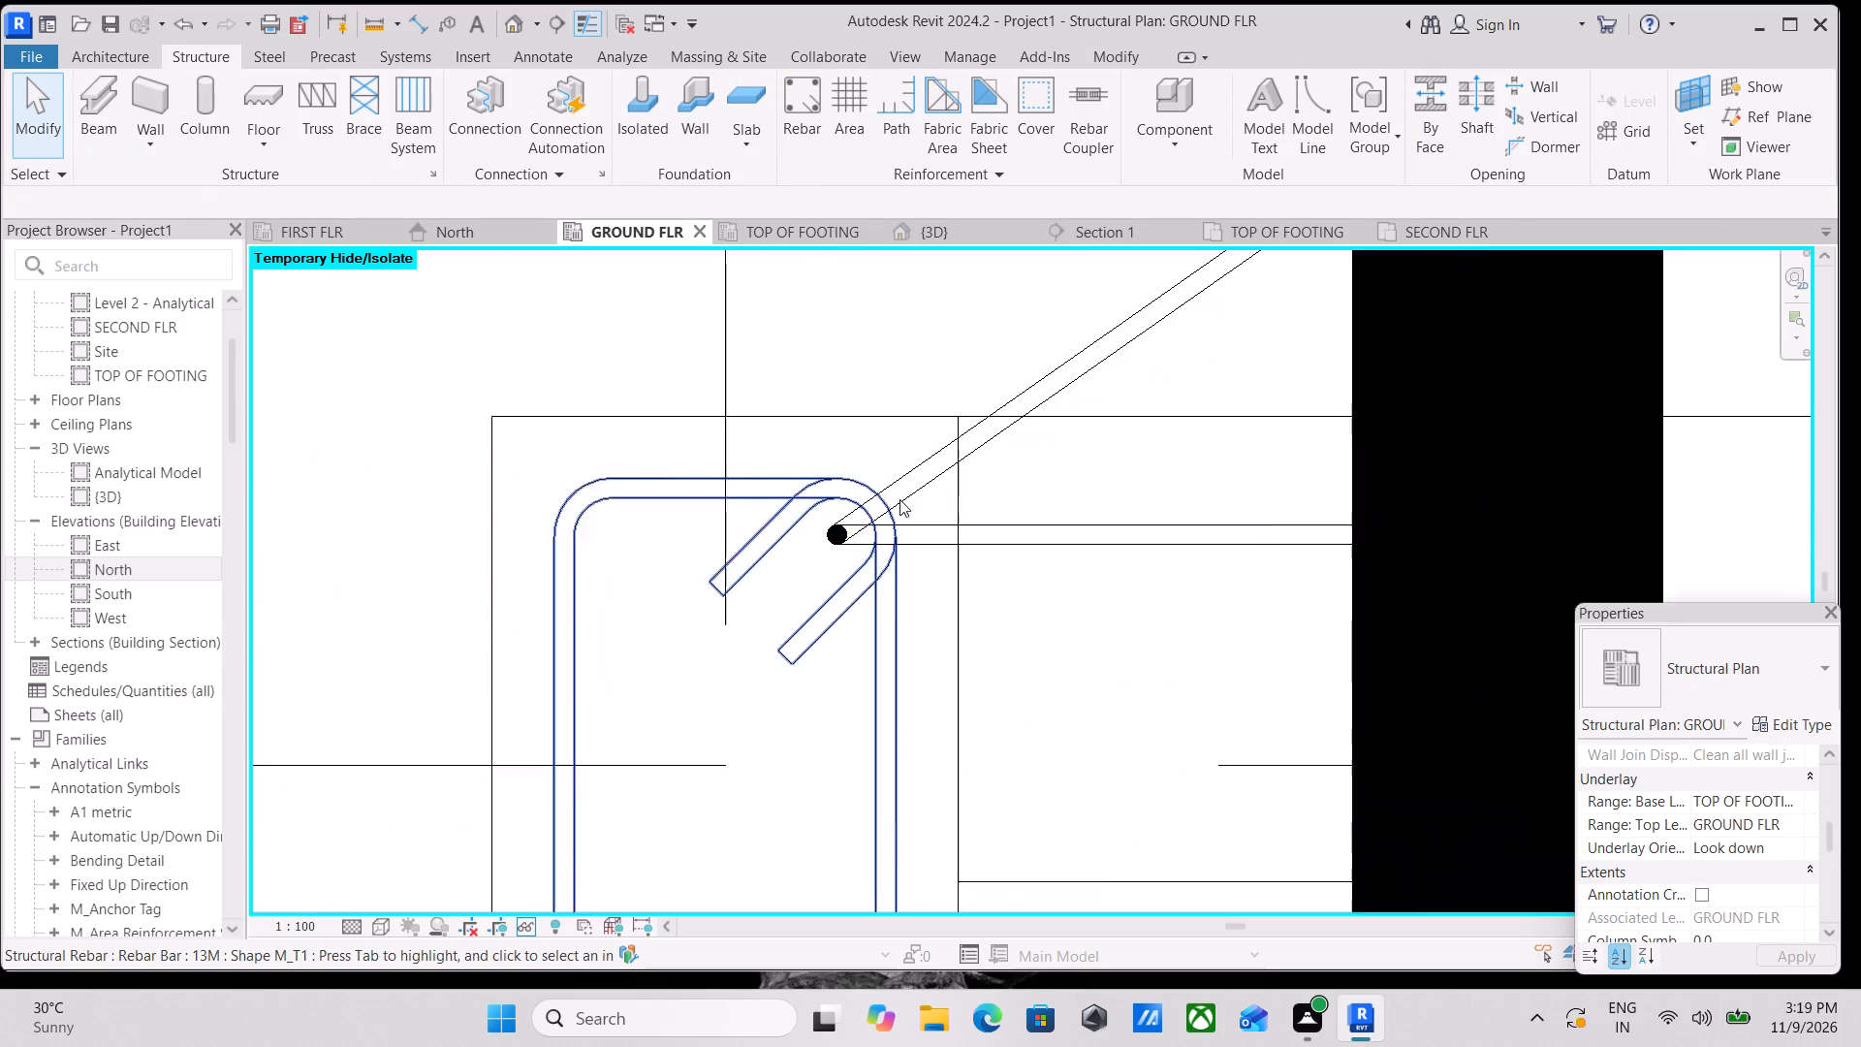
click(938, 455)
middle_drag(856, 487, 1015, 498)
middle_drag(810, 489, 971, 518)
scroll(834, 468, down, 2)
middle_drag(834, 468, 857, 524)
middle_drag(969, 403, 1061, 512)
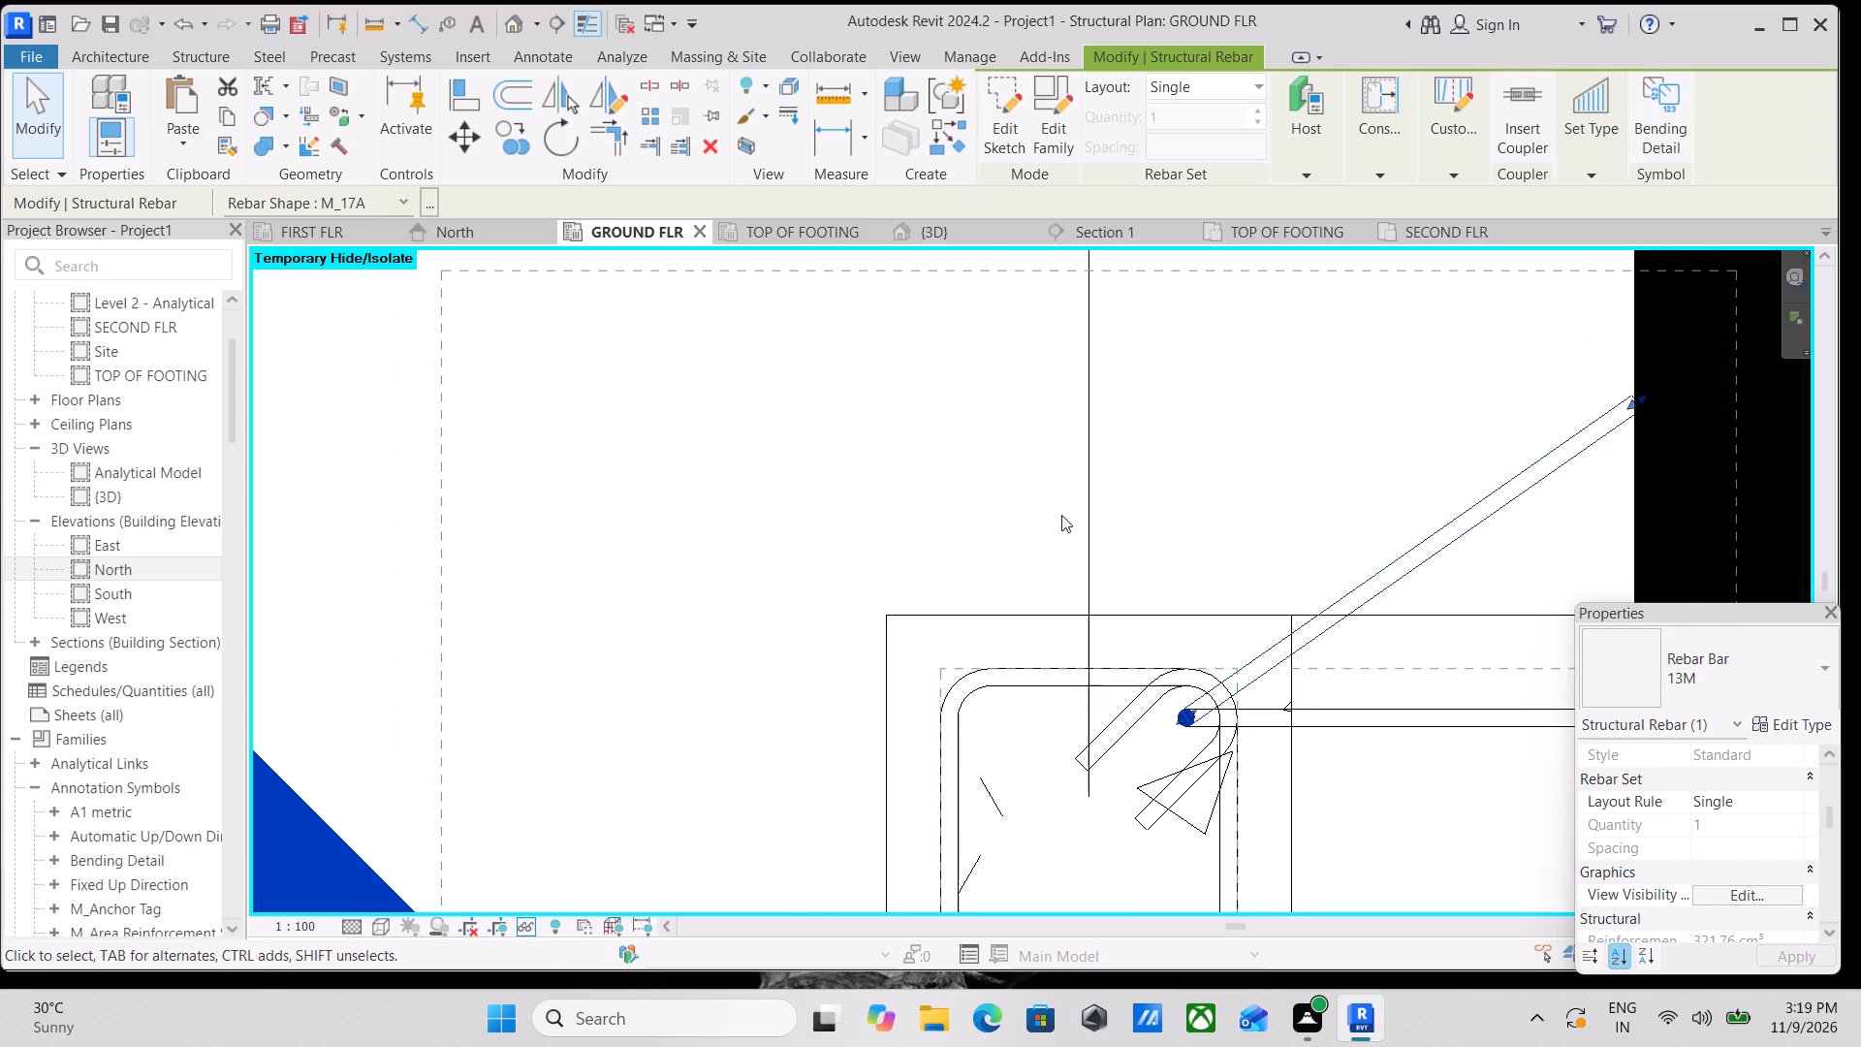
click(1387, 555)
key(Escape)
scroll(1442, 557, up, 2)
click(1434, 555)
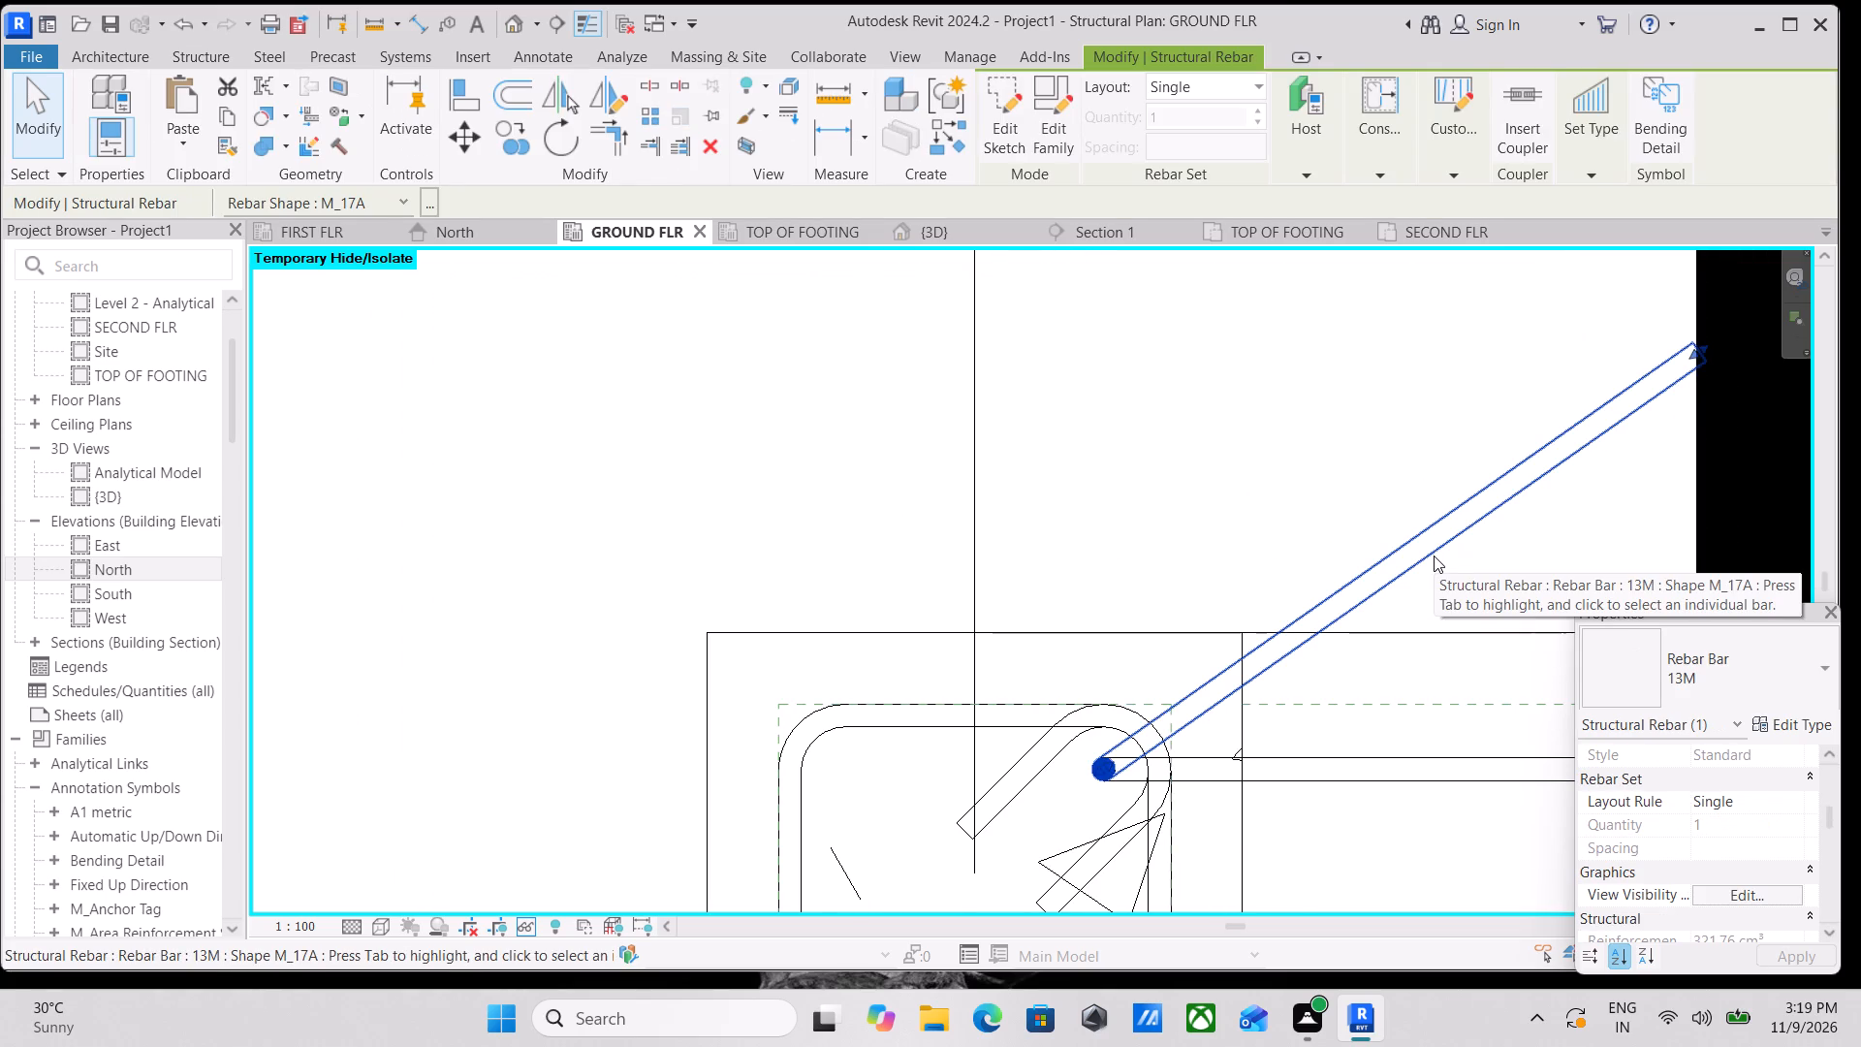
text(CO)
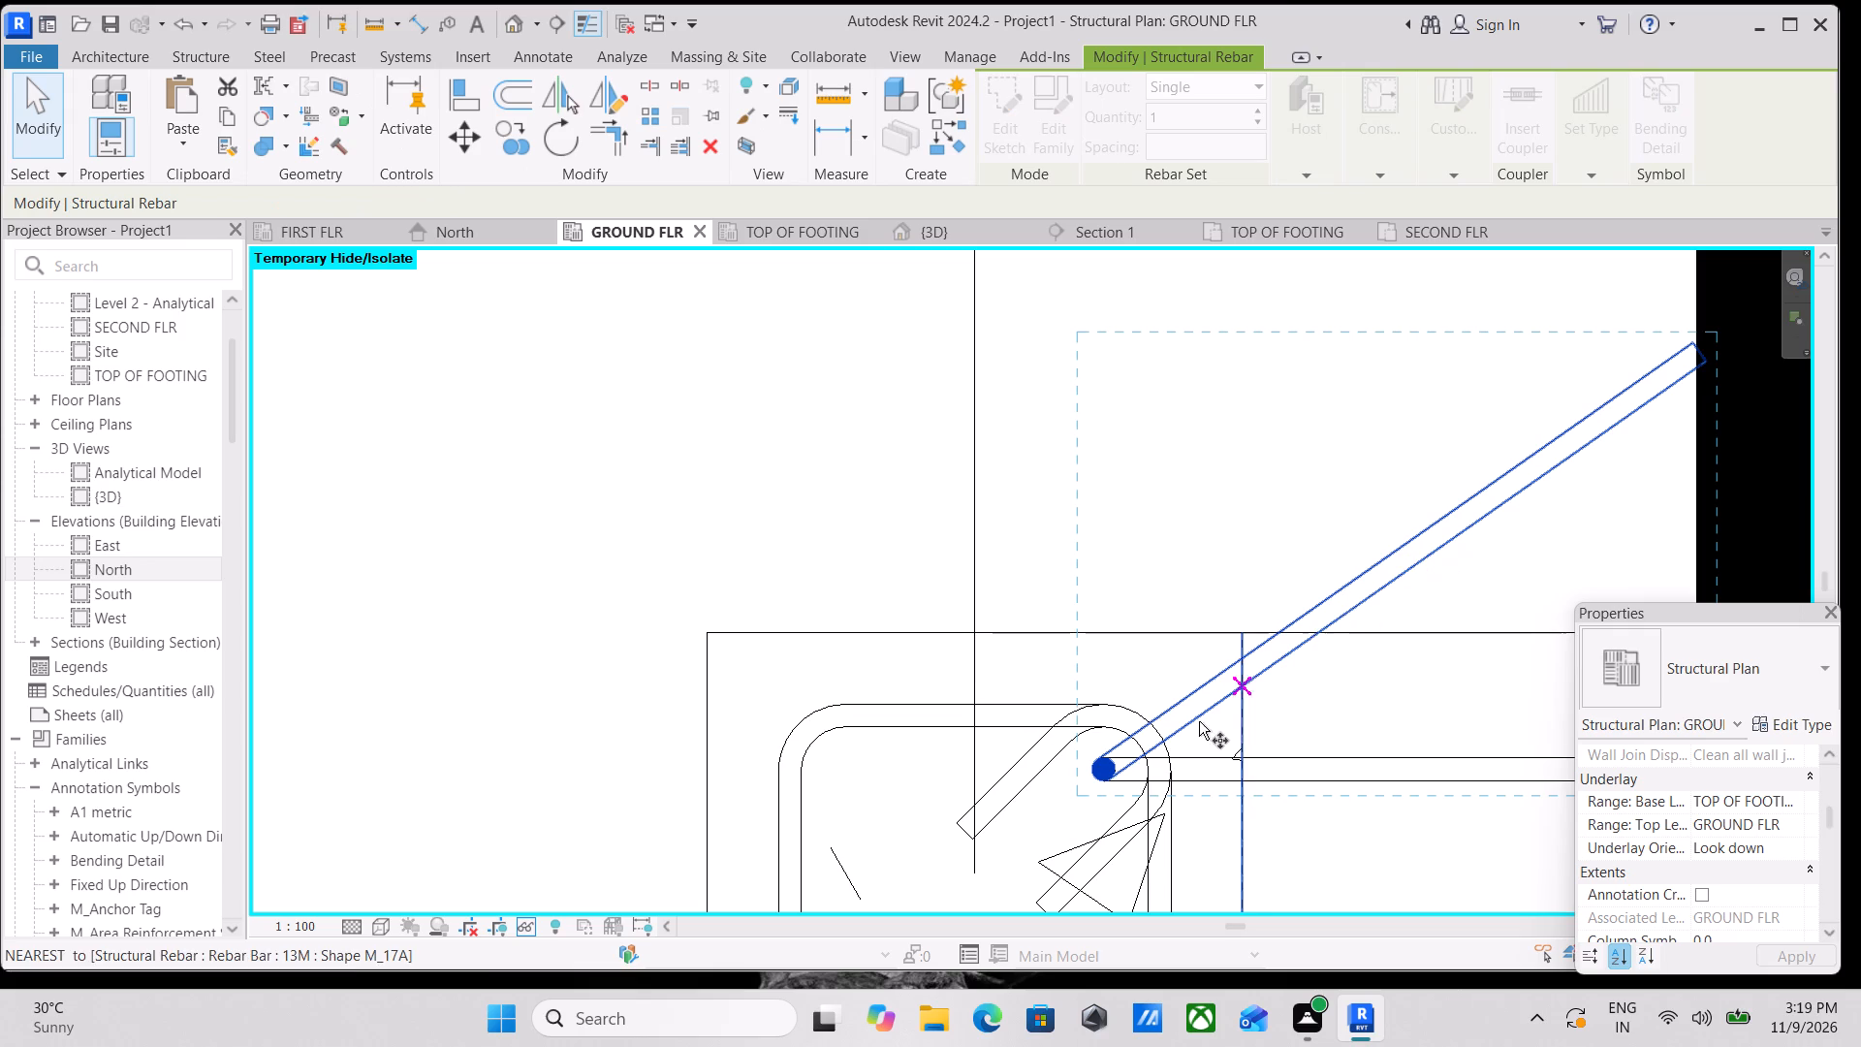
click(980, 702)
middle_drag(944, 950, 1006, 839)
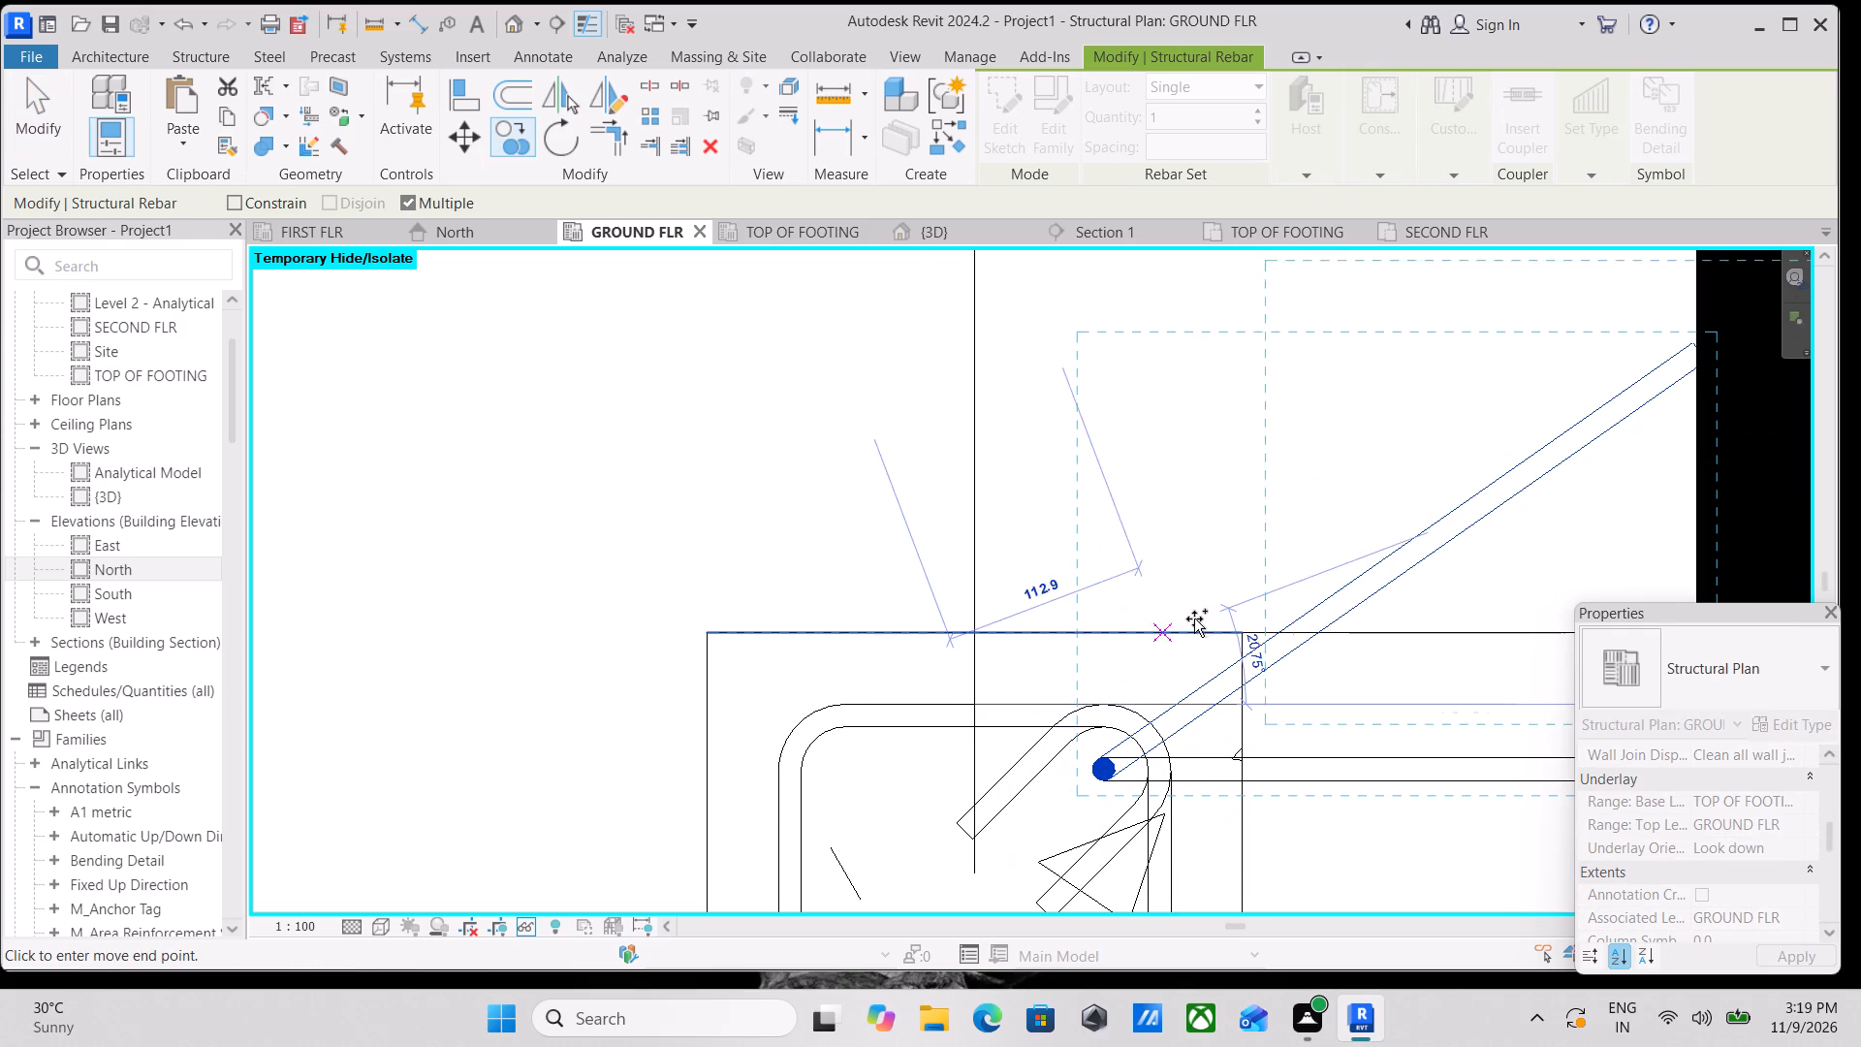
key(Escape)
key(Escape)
Mirror a copy of the diagonal-leg bar across a vertical axis drawn along grid A, into the stirrup's opposite corner.
click(1384, 585)
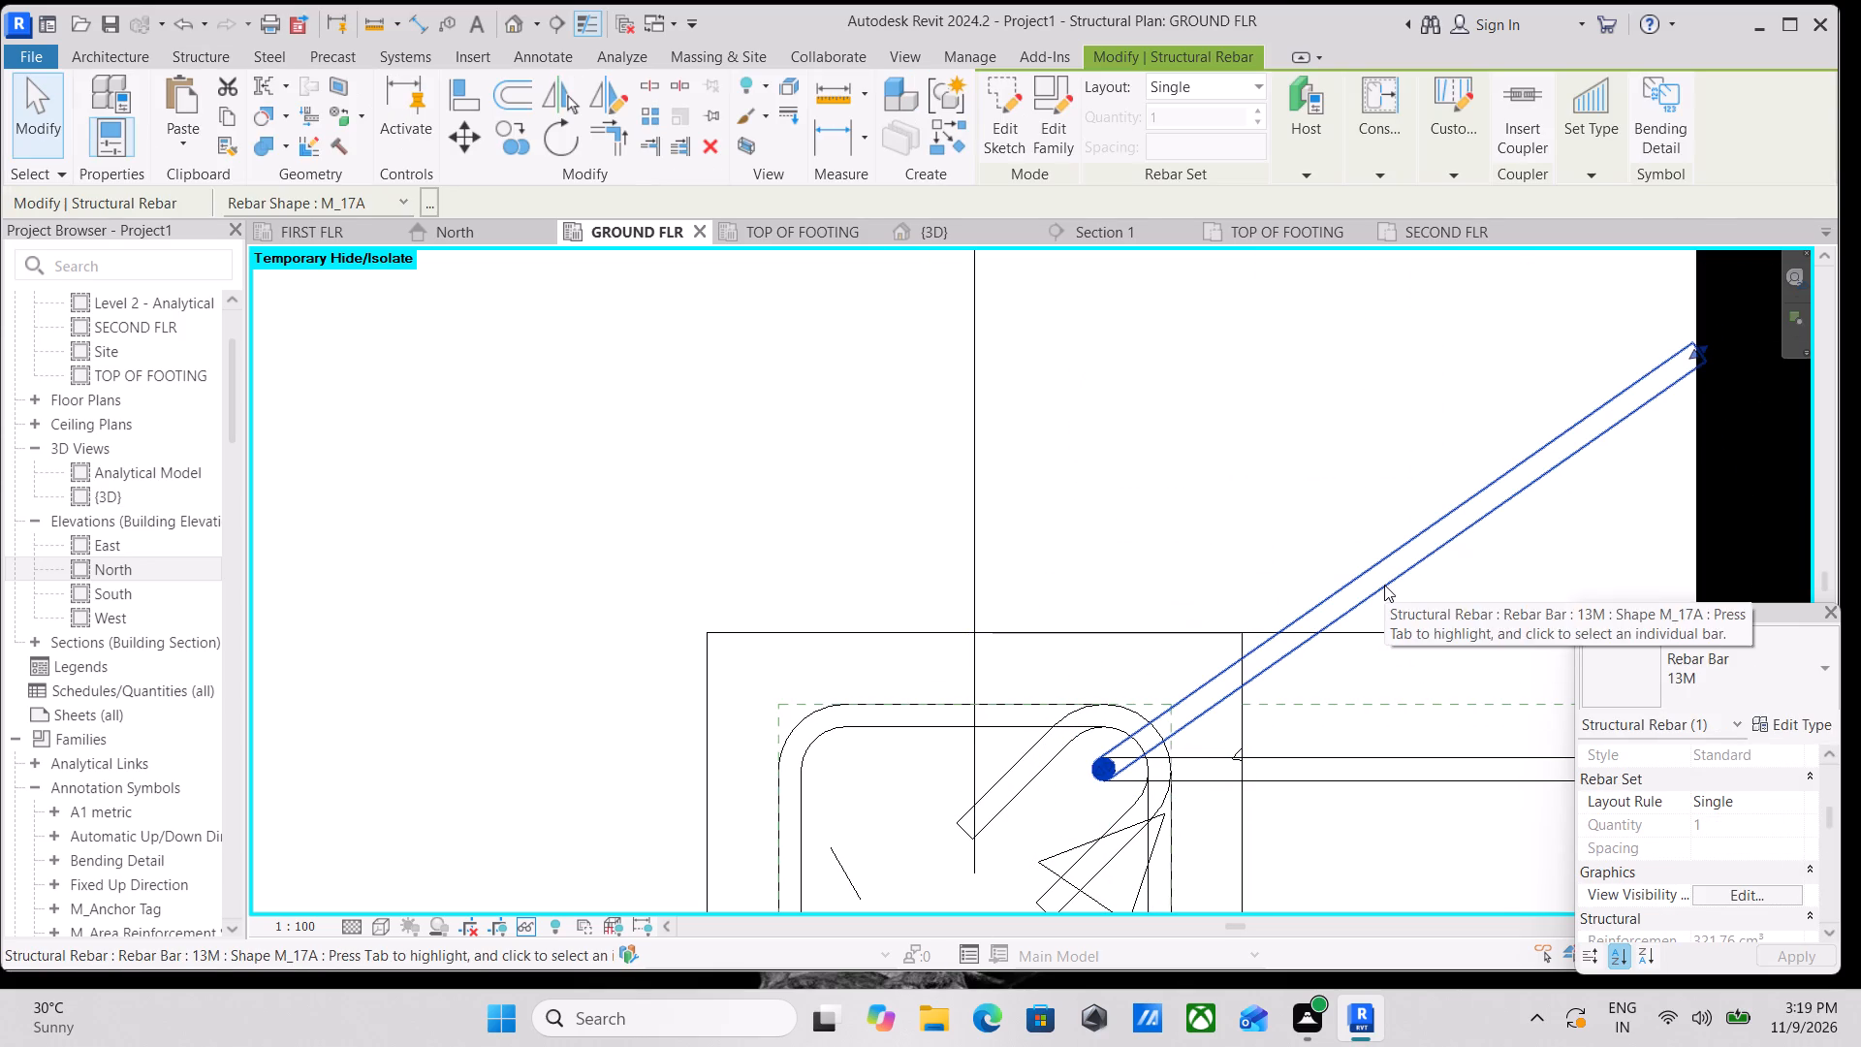
text(DM)
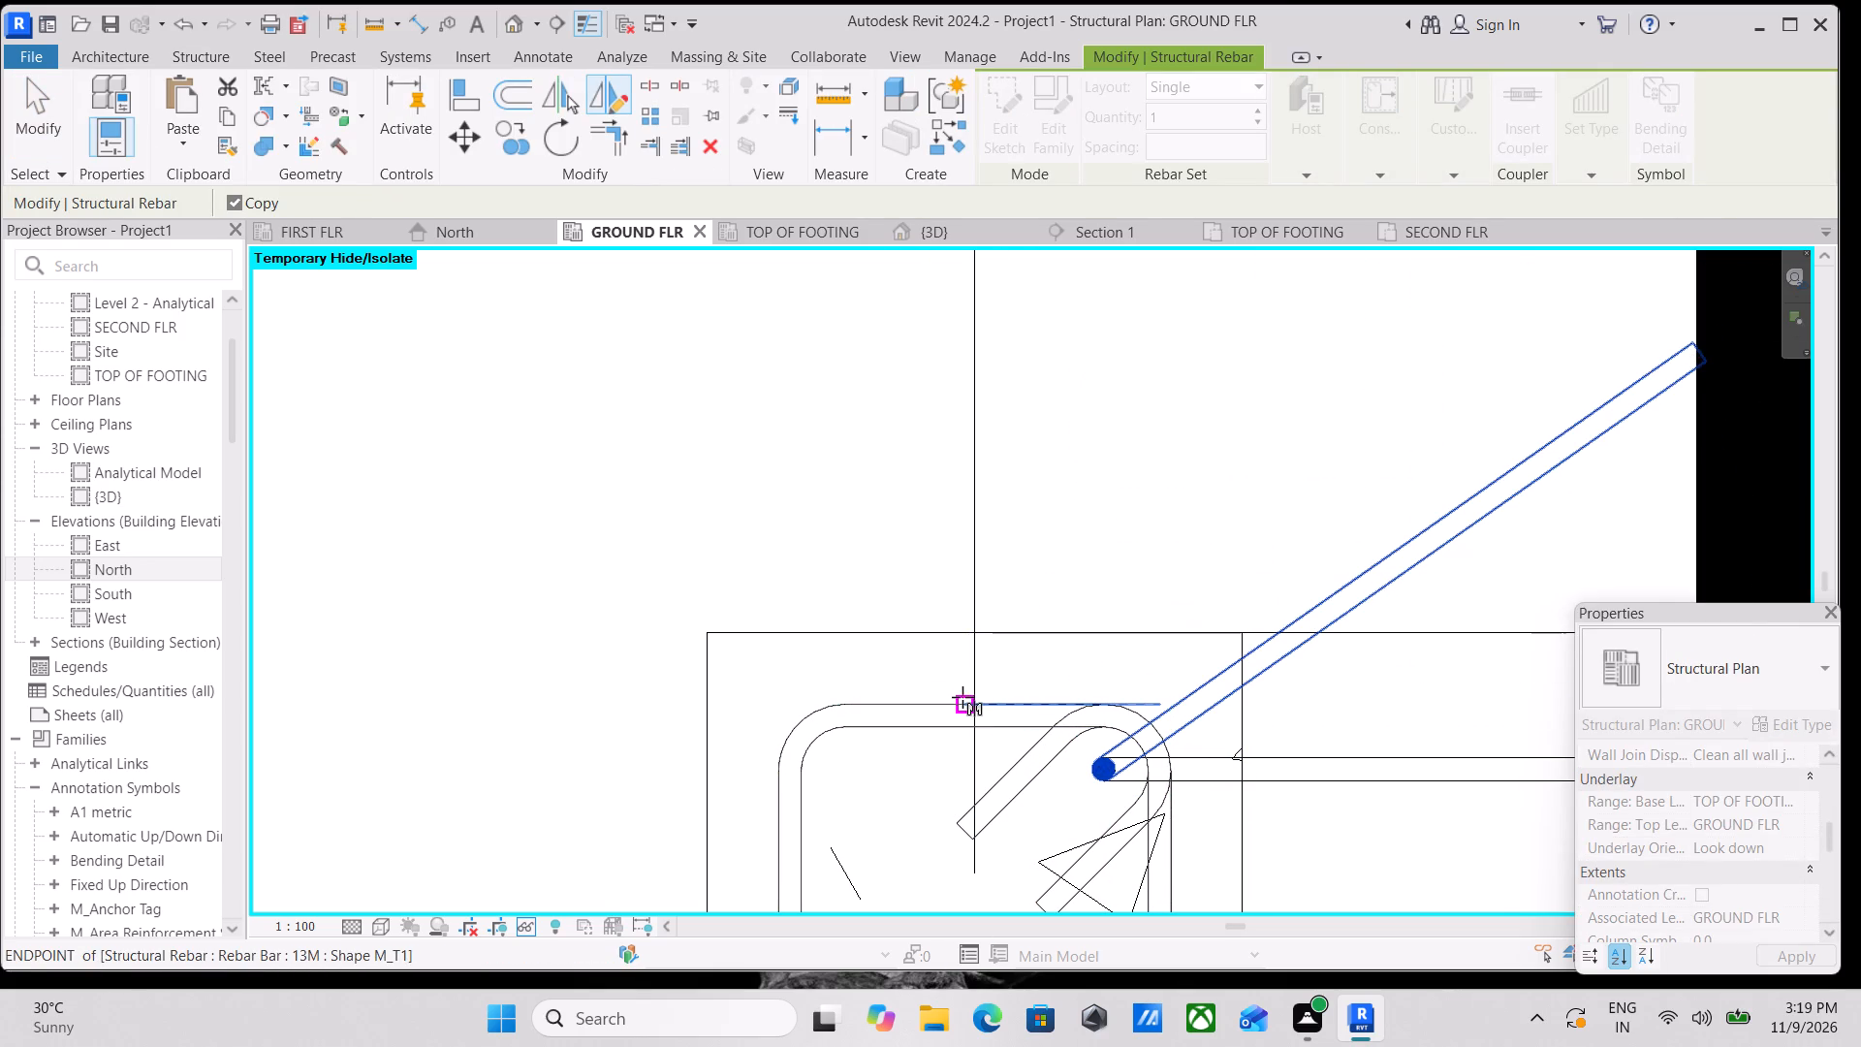
scroll(975, 716, up, 4)
click(975, 693)
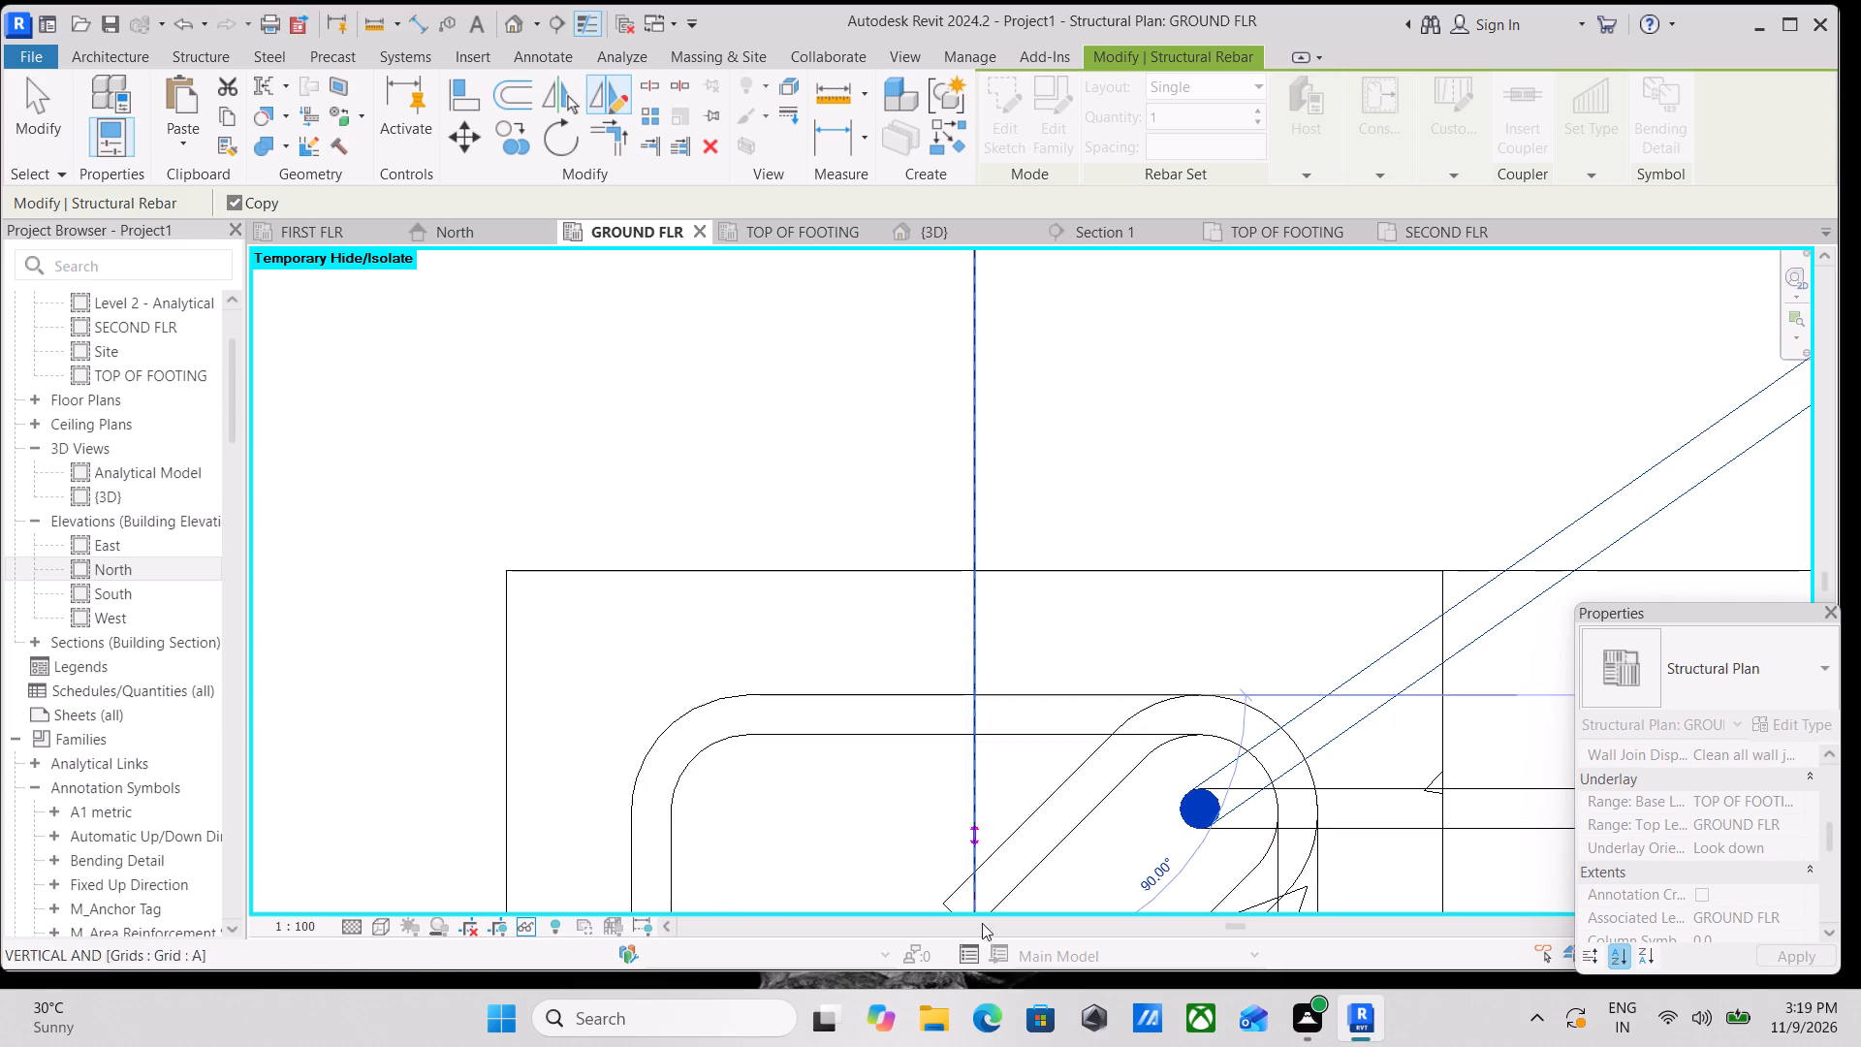
middle_drag(981, 940, 985, 697)
scroll(941, 835, down, 4)
middle_drag(941, 836, 964, 647)
scroll(937, 936, down, 2)
middle_drag(937, 936, 964, 820)
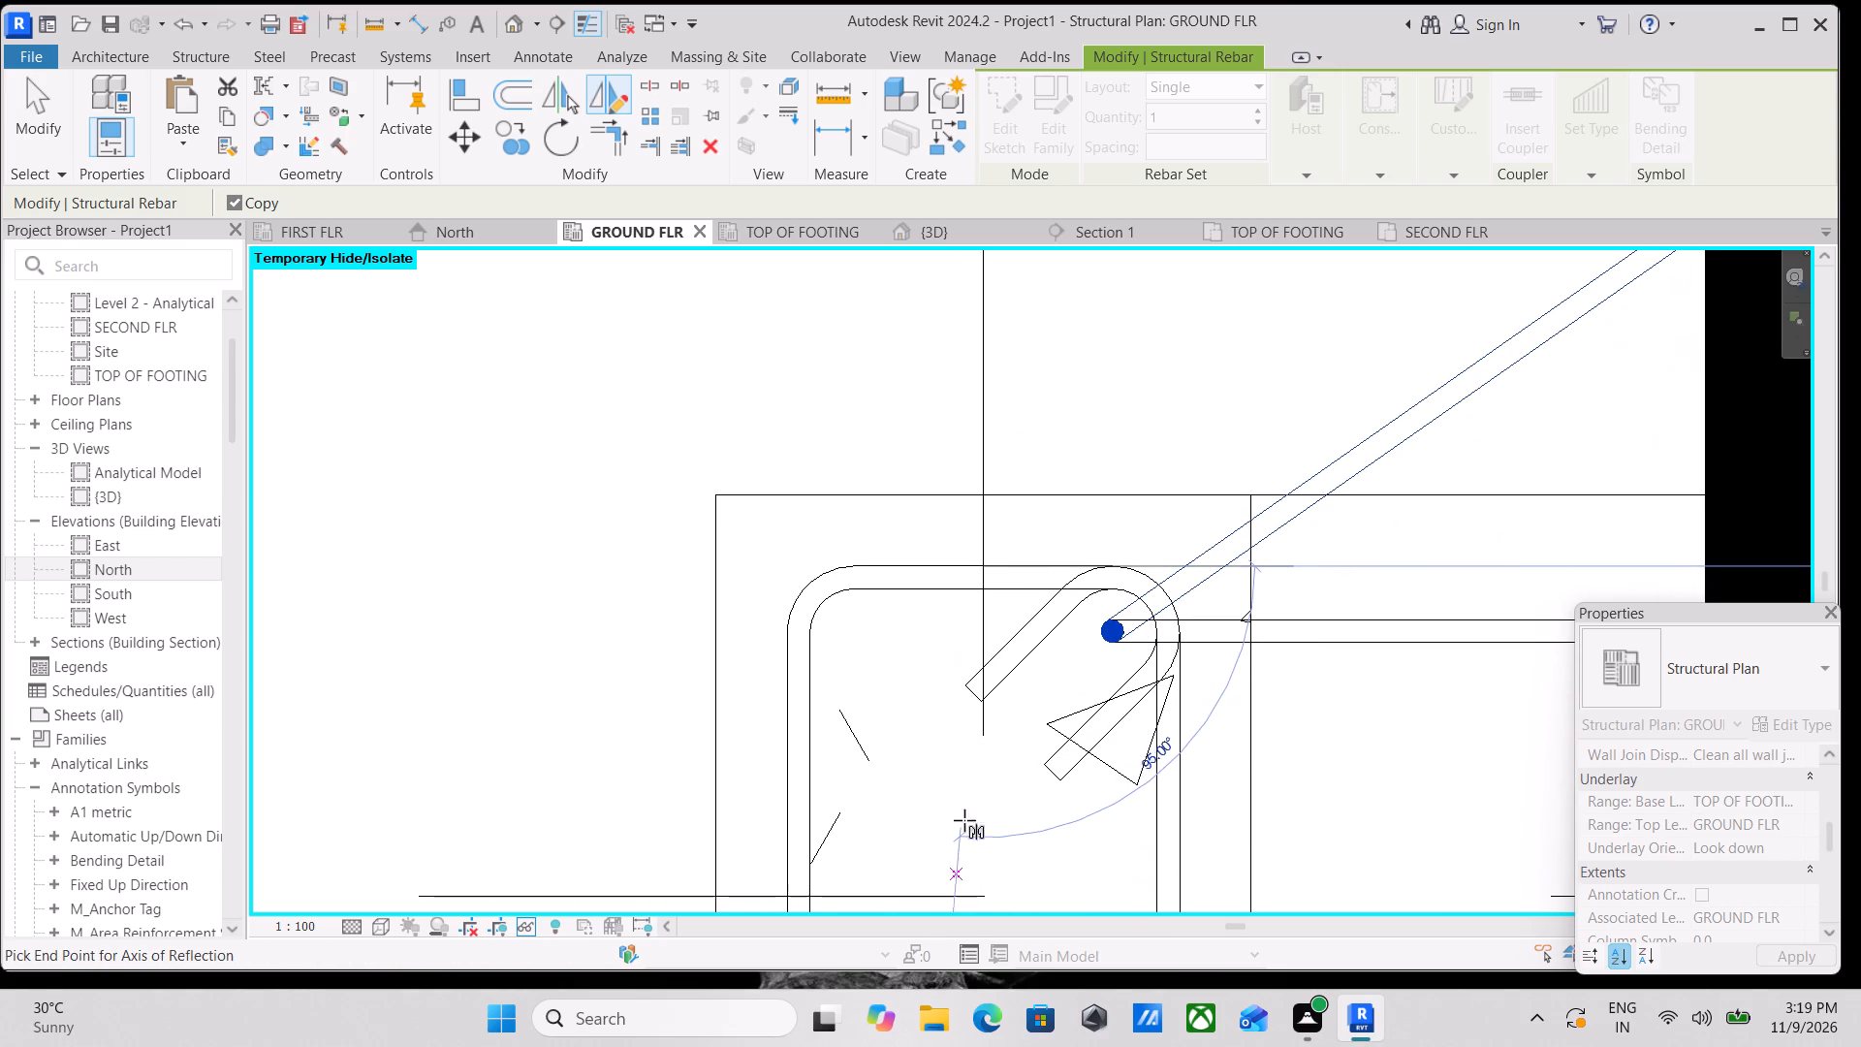
middle_drag(964, 820, 990, 714)
scroll(955, 822, down, 3)
middle_drag(955, 823, 1026, 682)
scroll(1050, 852, down, 1)
middle_drag(1050, 852, 1058, 749)
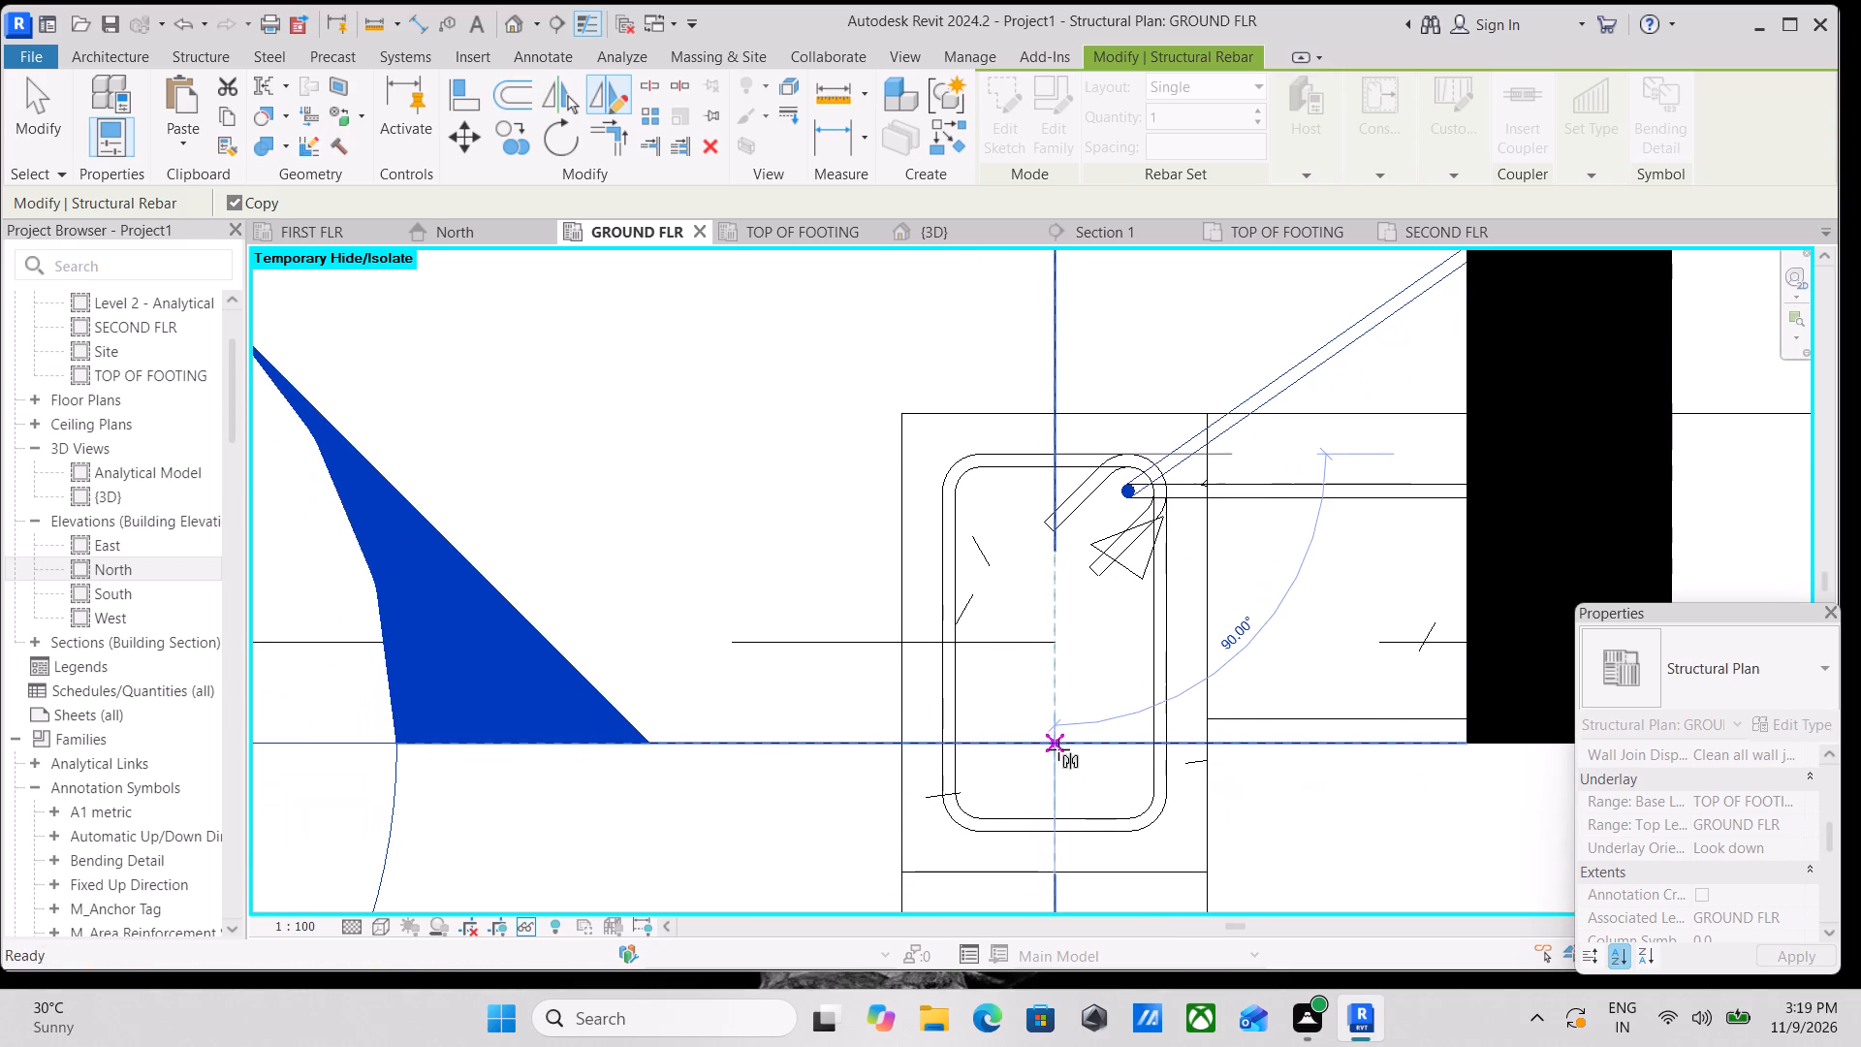
click(1053, 850)
scroll(1053, 850, down, 2)
middle_drag(1053, 850, 1050, 936)
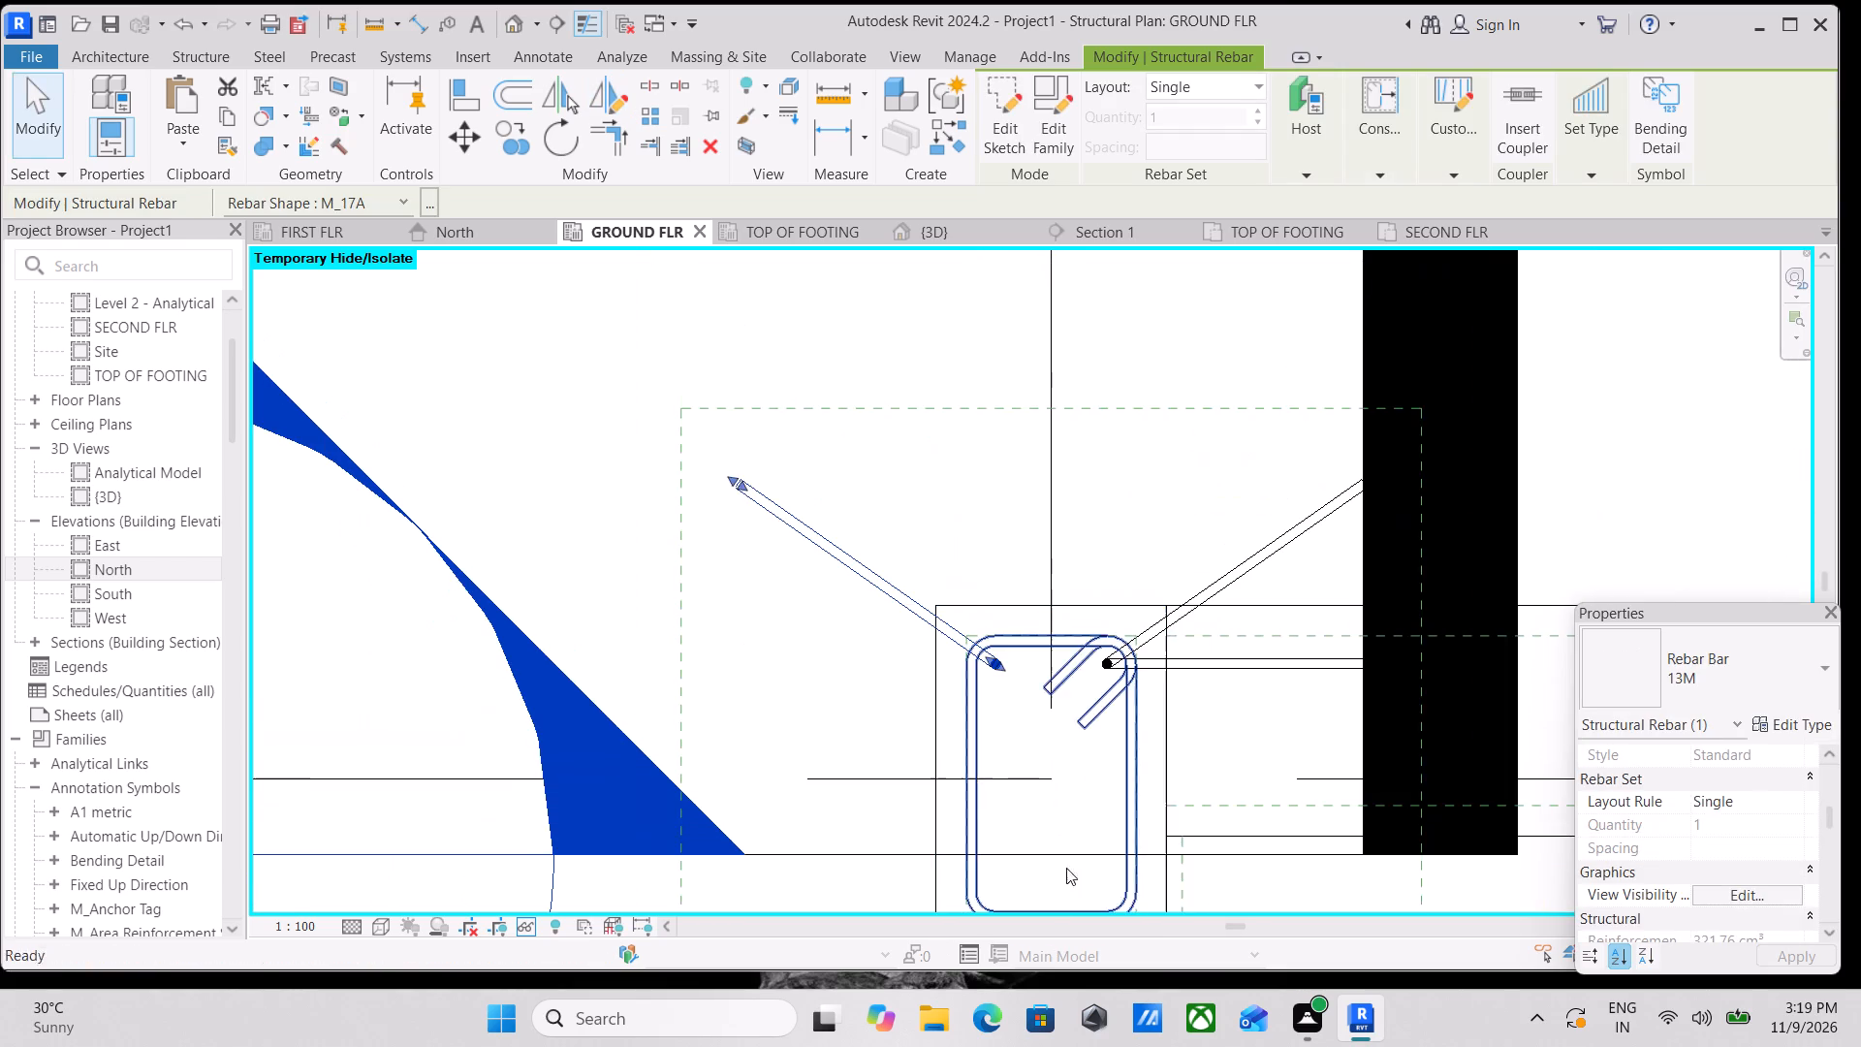
key(Escape)
key(Escape)
scroll(995, 674, up, 4)
middle_drag(1017, 746, 1016, 778)
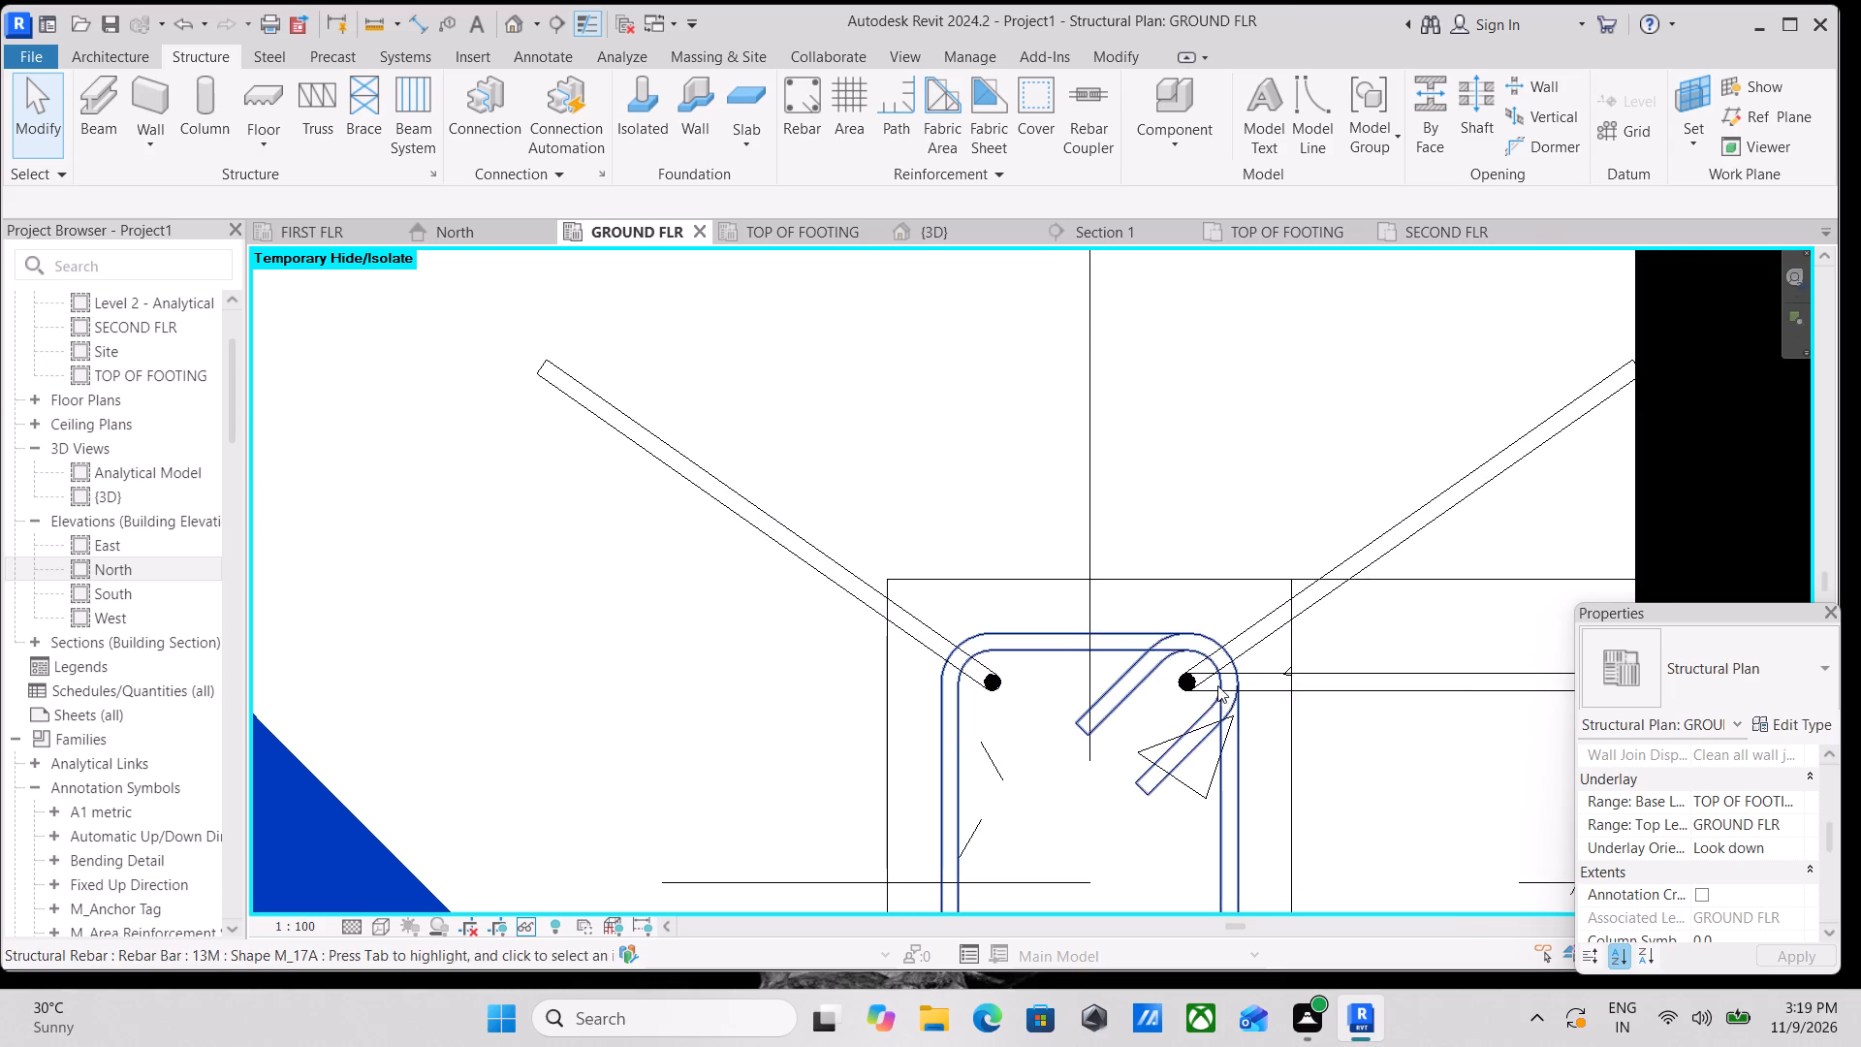
Mirror copies of both diagonal-leg bars across a horizontal axis along grid 1, into the stirrup's two remaining corners.
ctrl+click(841, 583)
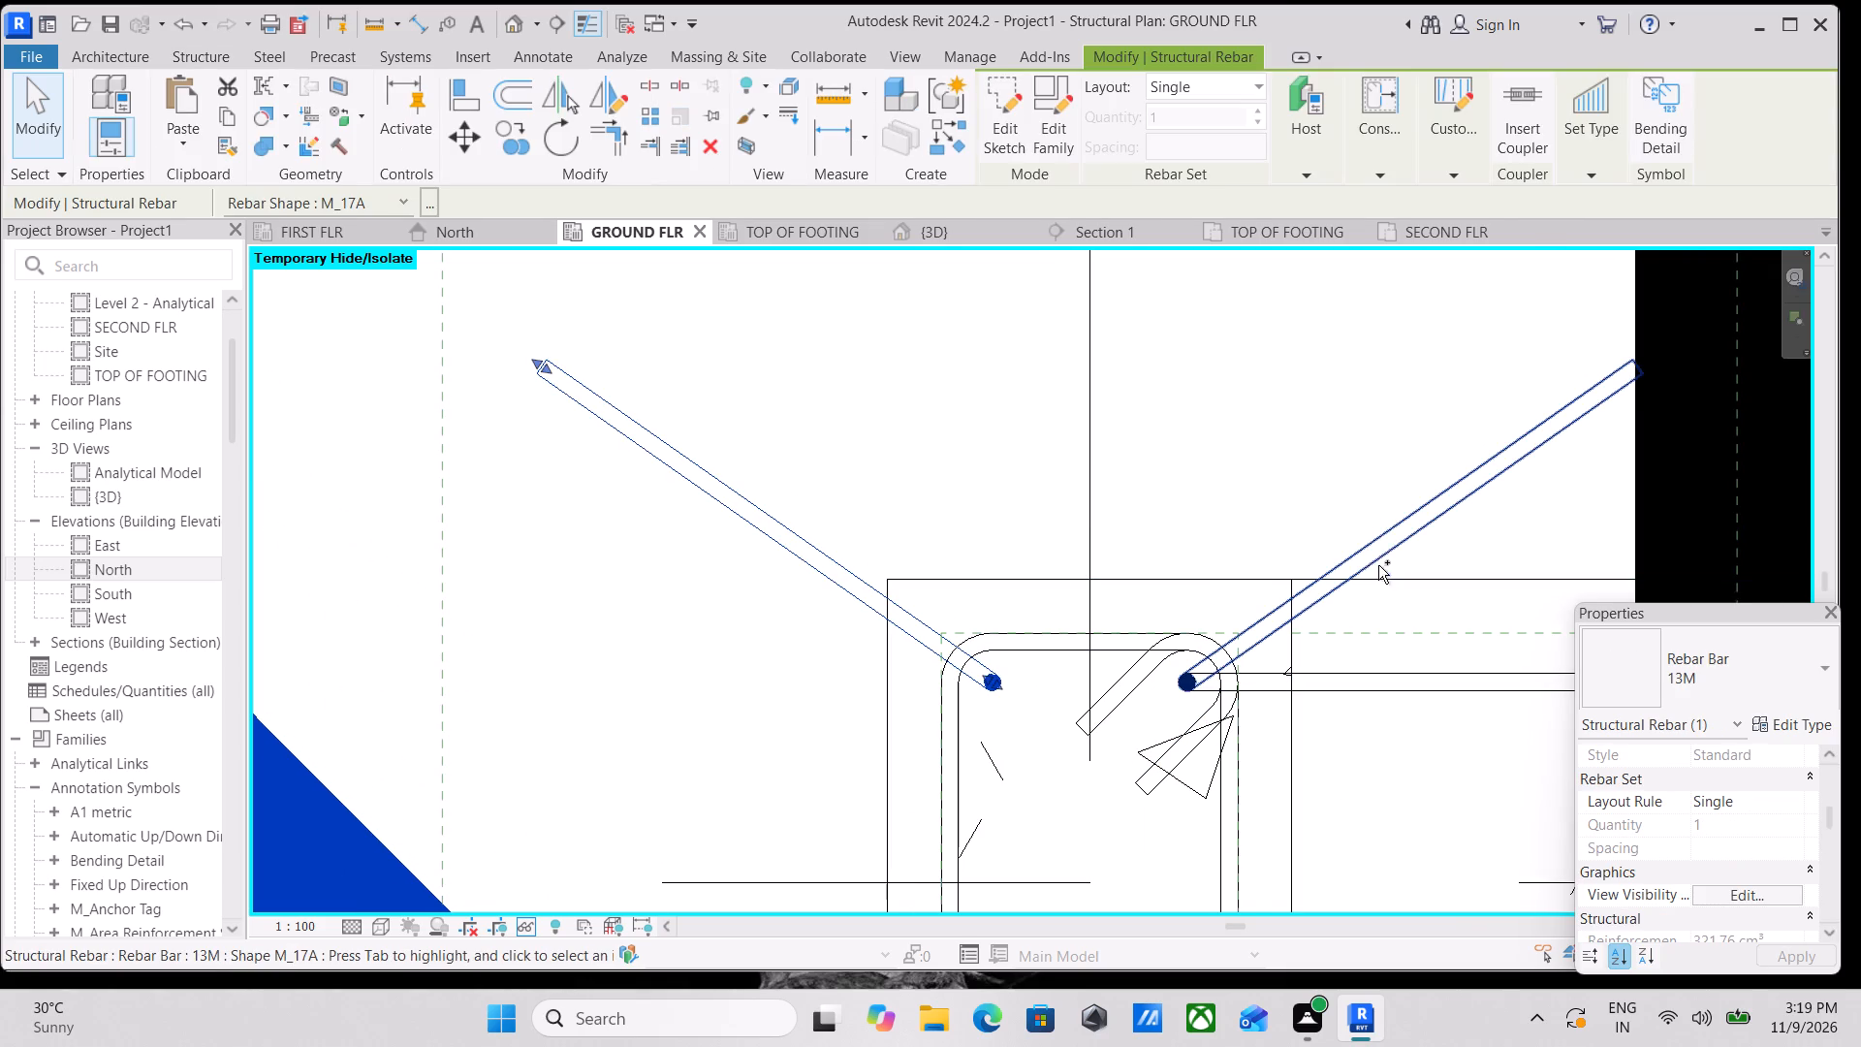
ctrl+click(1379, 543)
middle_drag(1060, 652, 1137, 513)
middle_drag(1084, 657, 1068, 649)
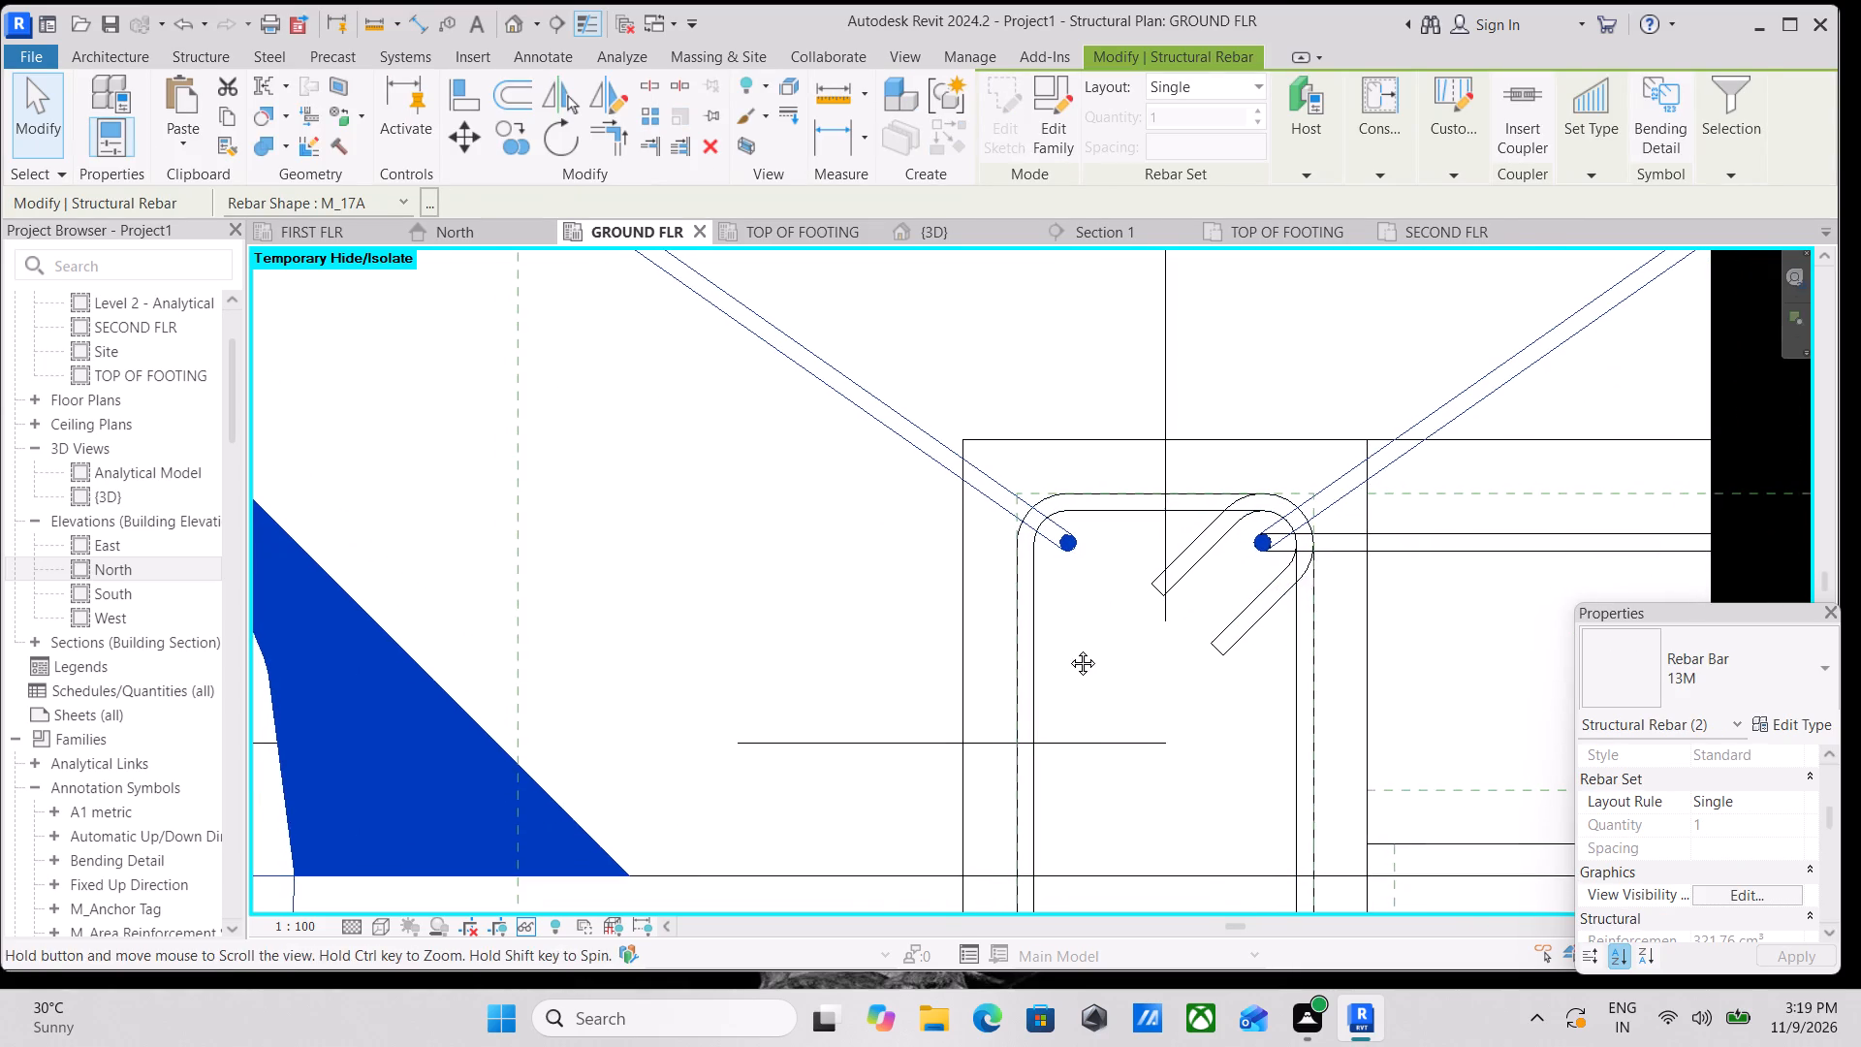
middle_drag(1068, 649, 990, 599)
middle_drag(962, 694, 1008, 615)
text(DM)
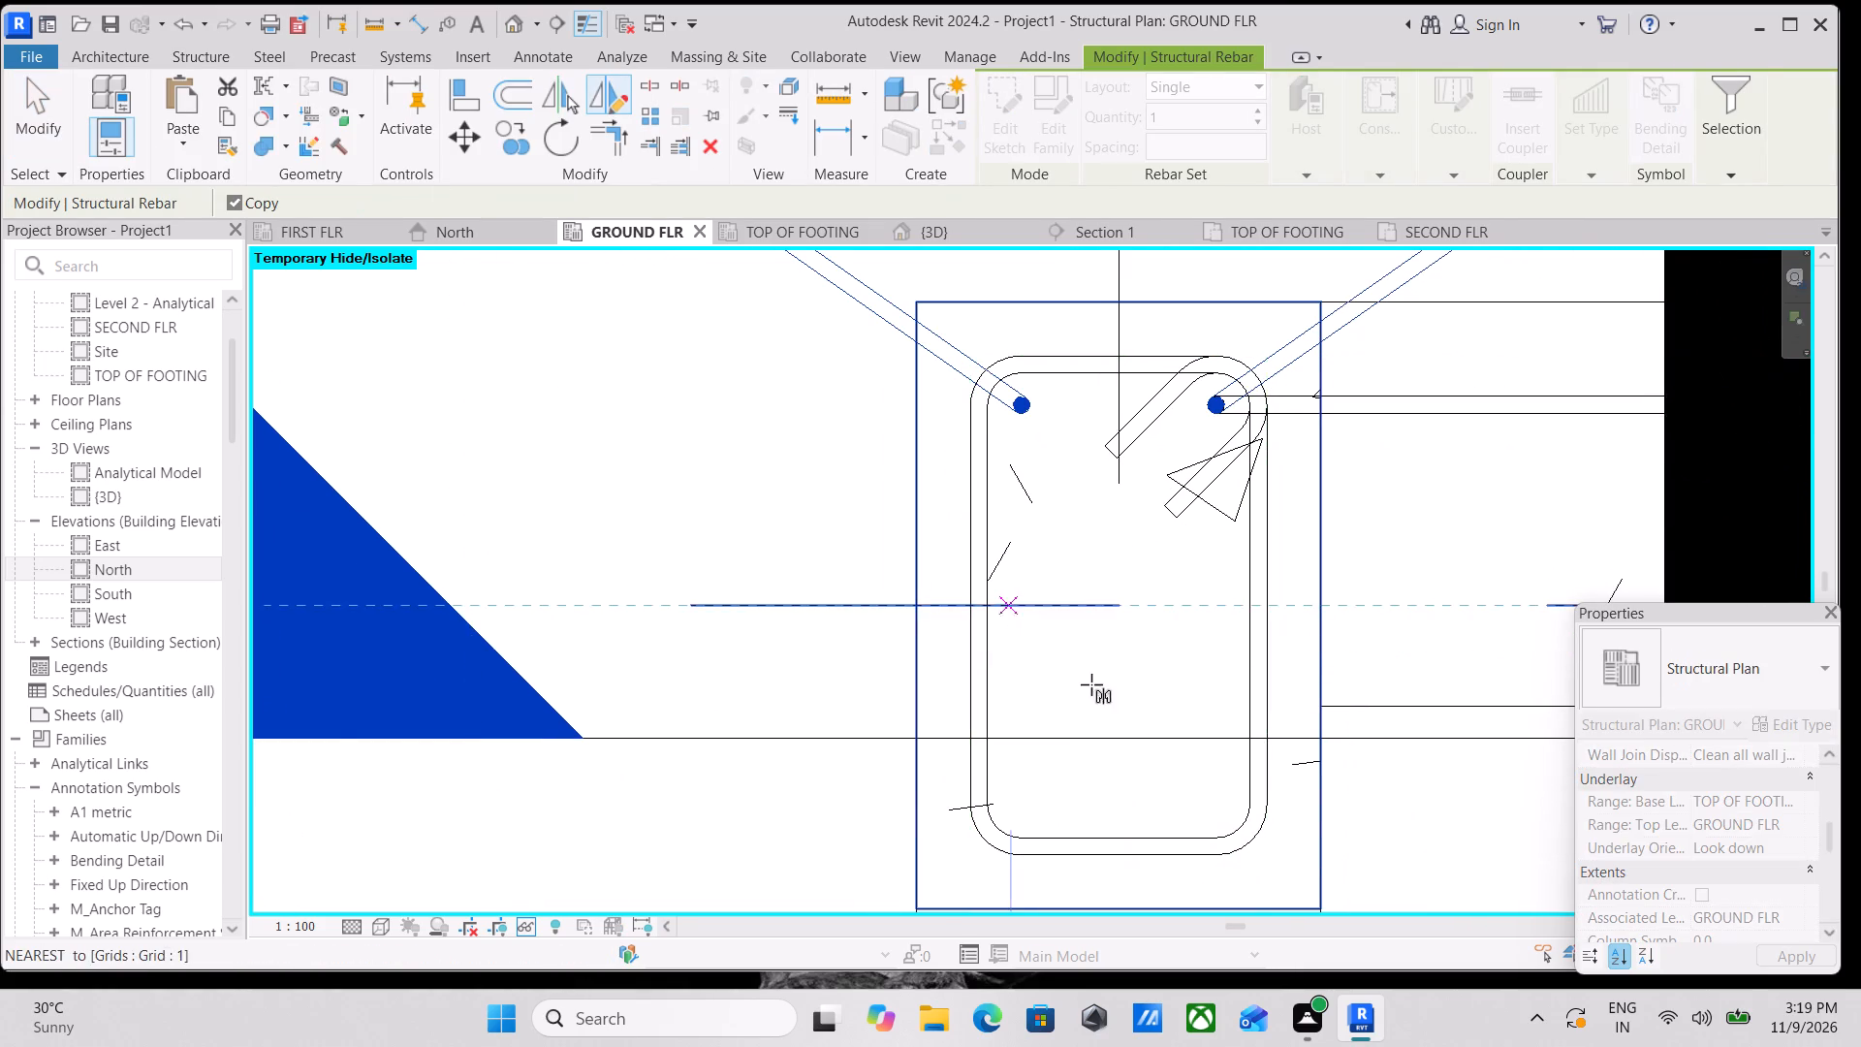
middle_drag(1159, 761, 1029, 748)
scroll(1157, 761, down, 1)
click(881, 611)
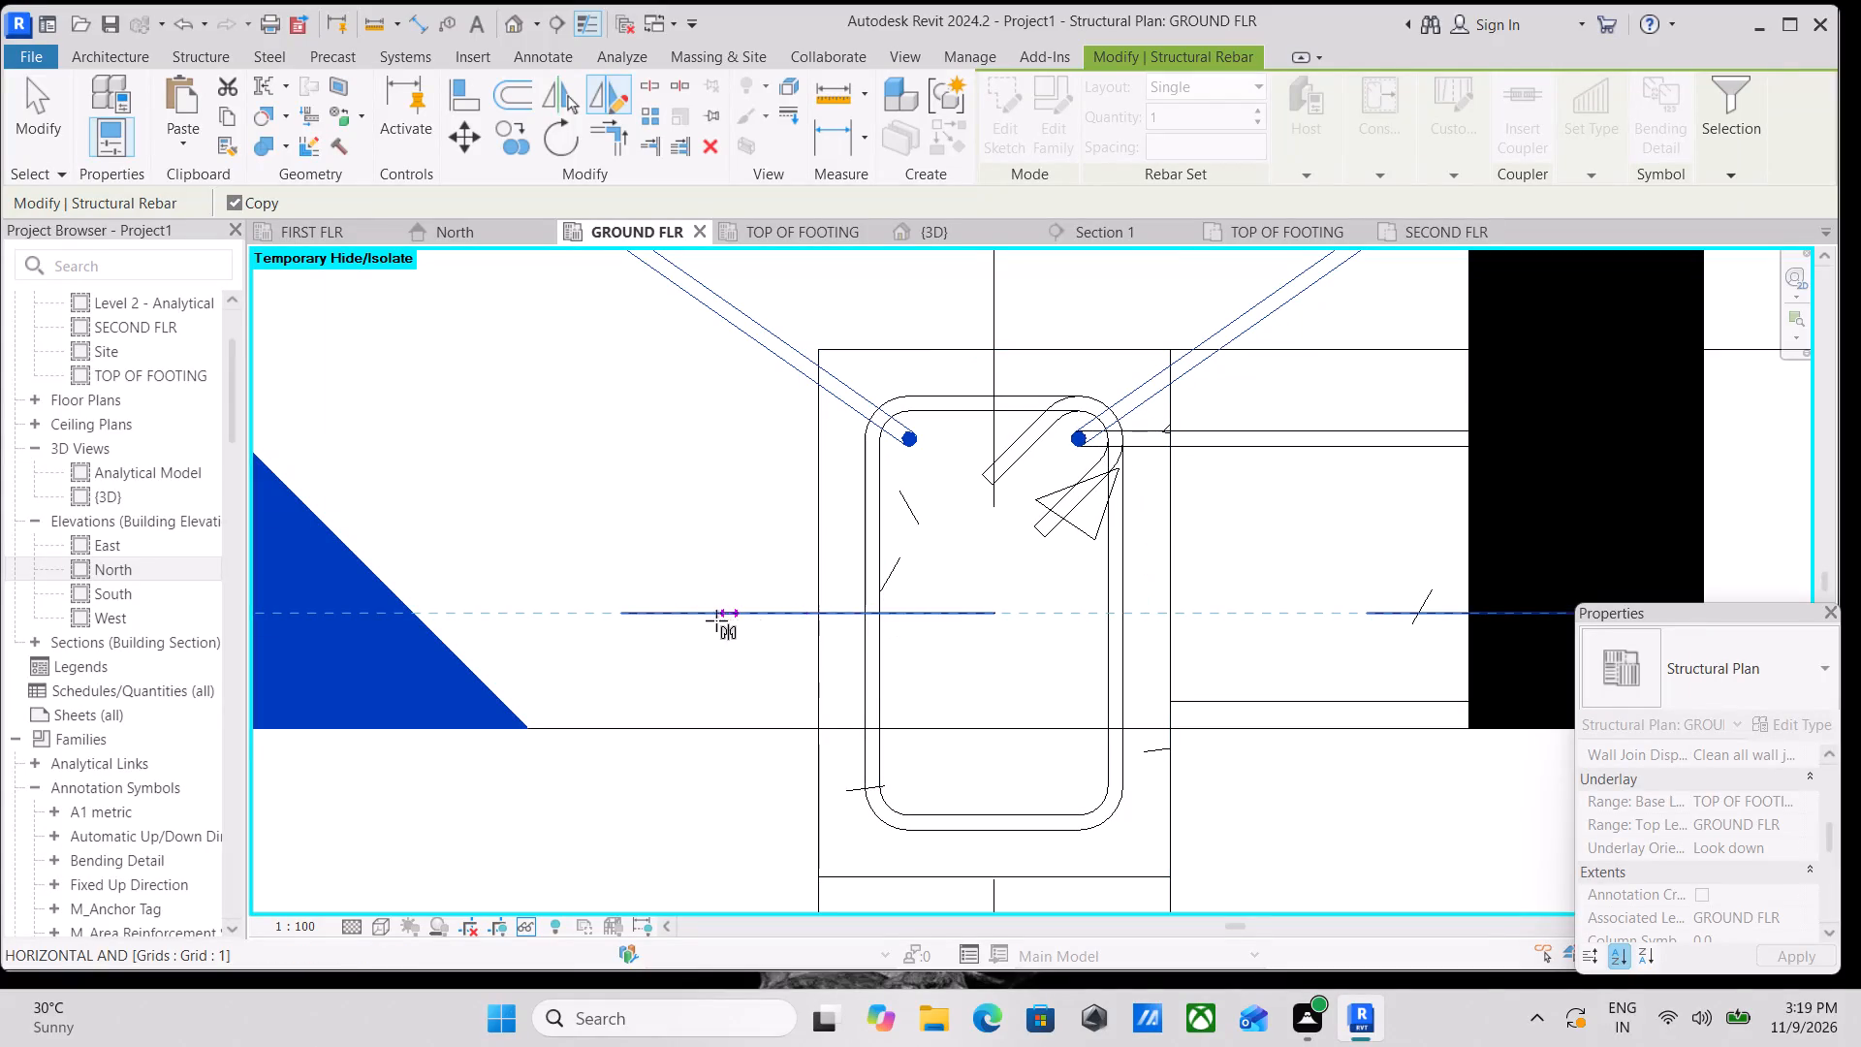
click(656, 620)
scroll(656, 620, down, 3)
key(Escape)
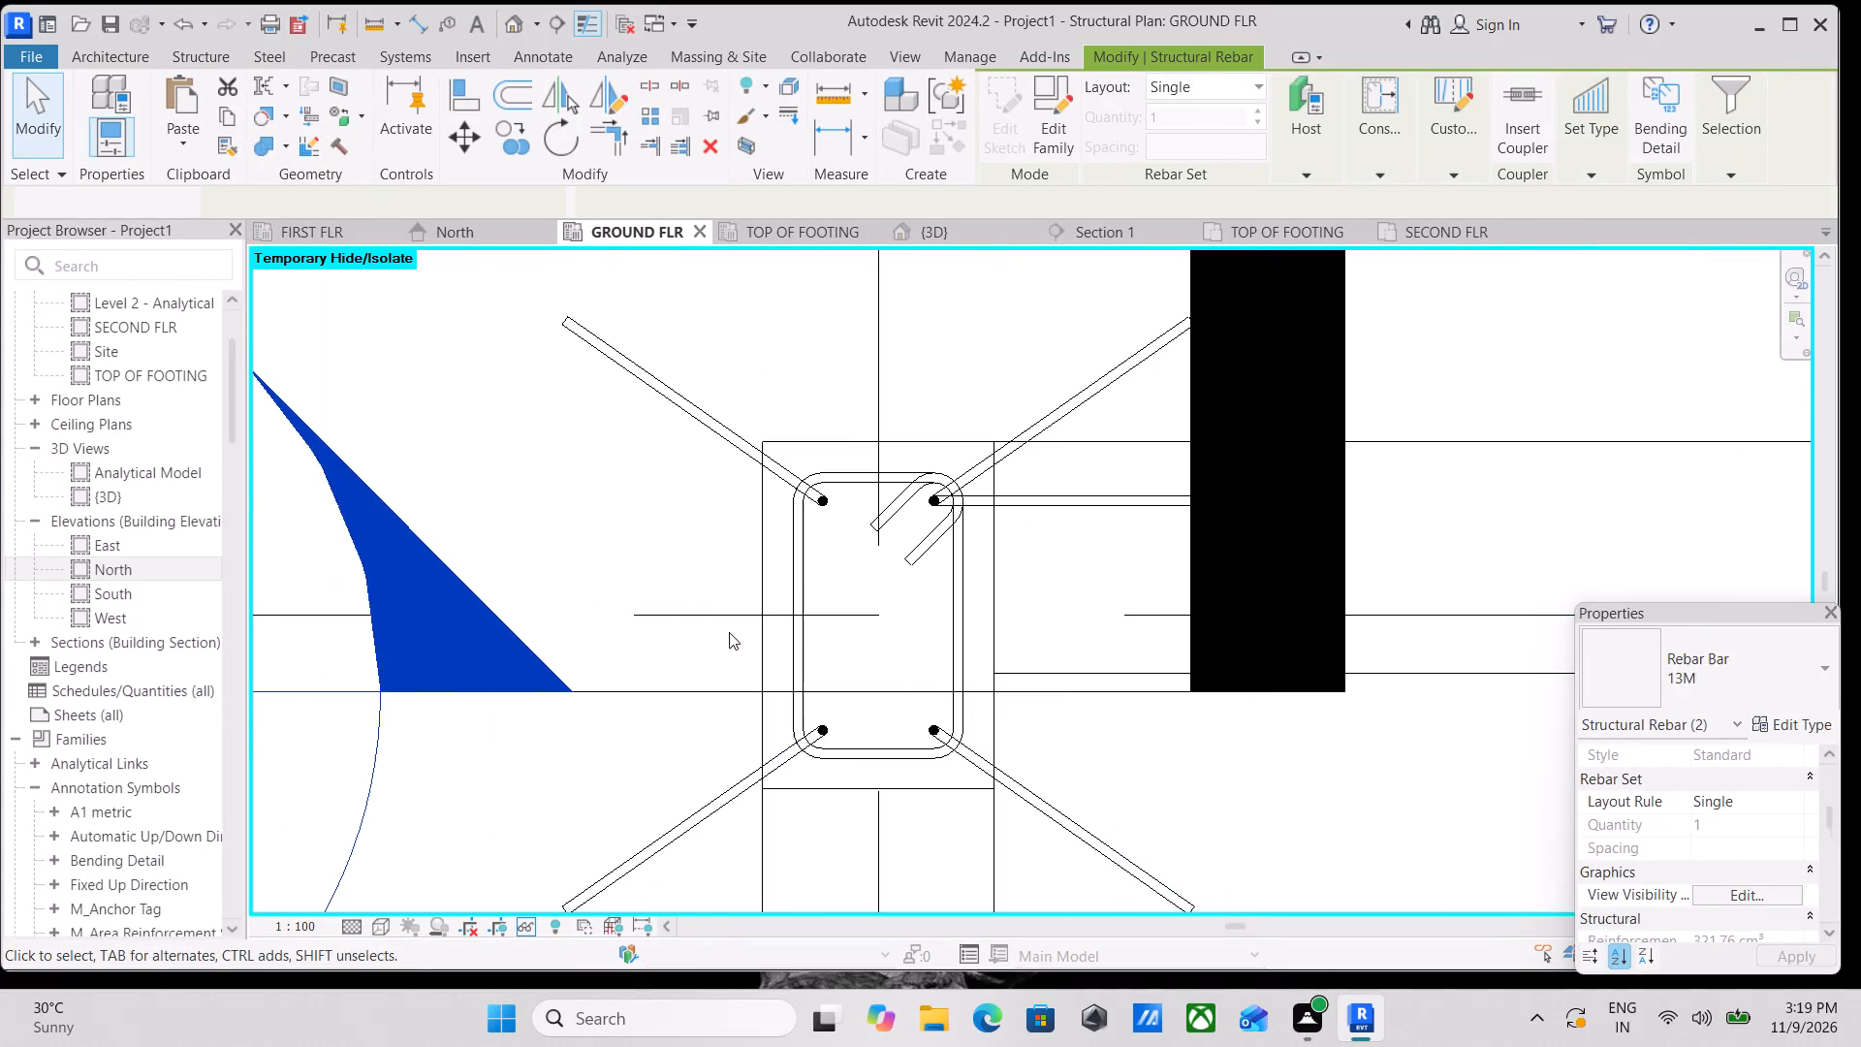
scroll(922, 668, down, 1)
middle_drag(922, 668, 873, 704)
key(Escape)
scroll(960, 643, up, 3)
key(Escape)
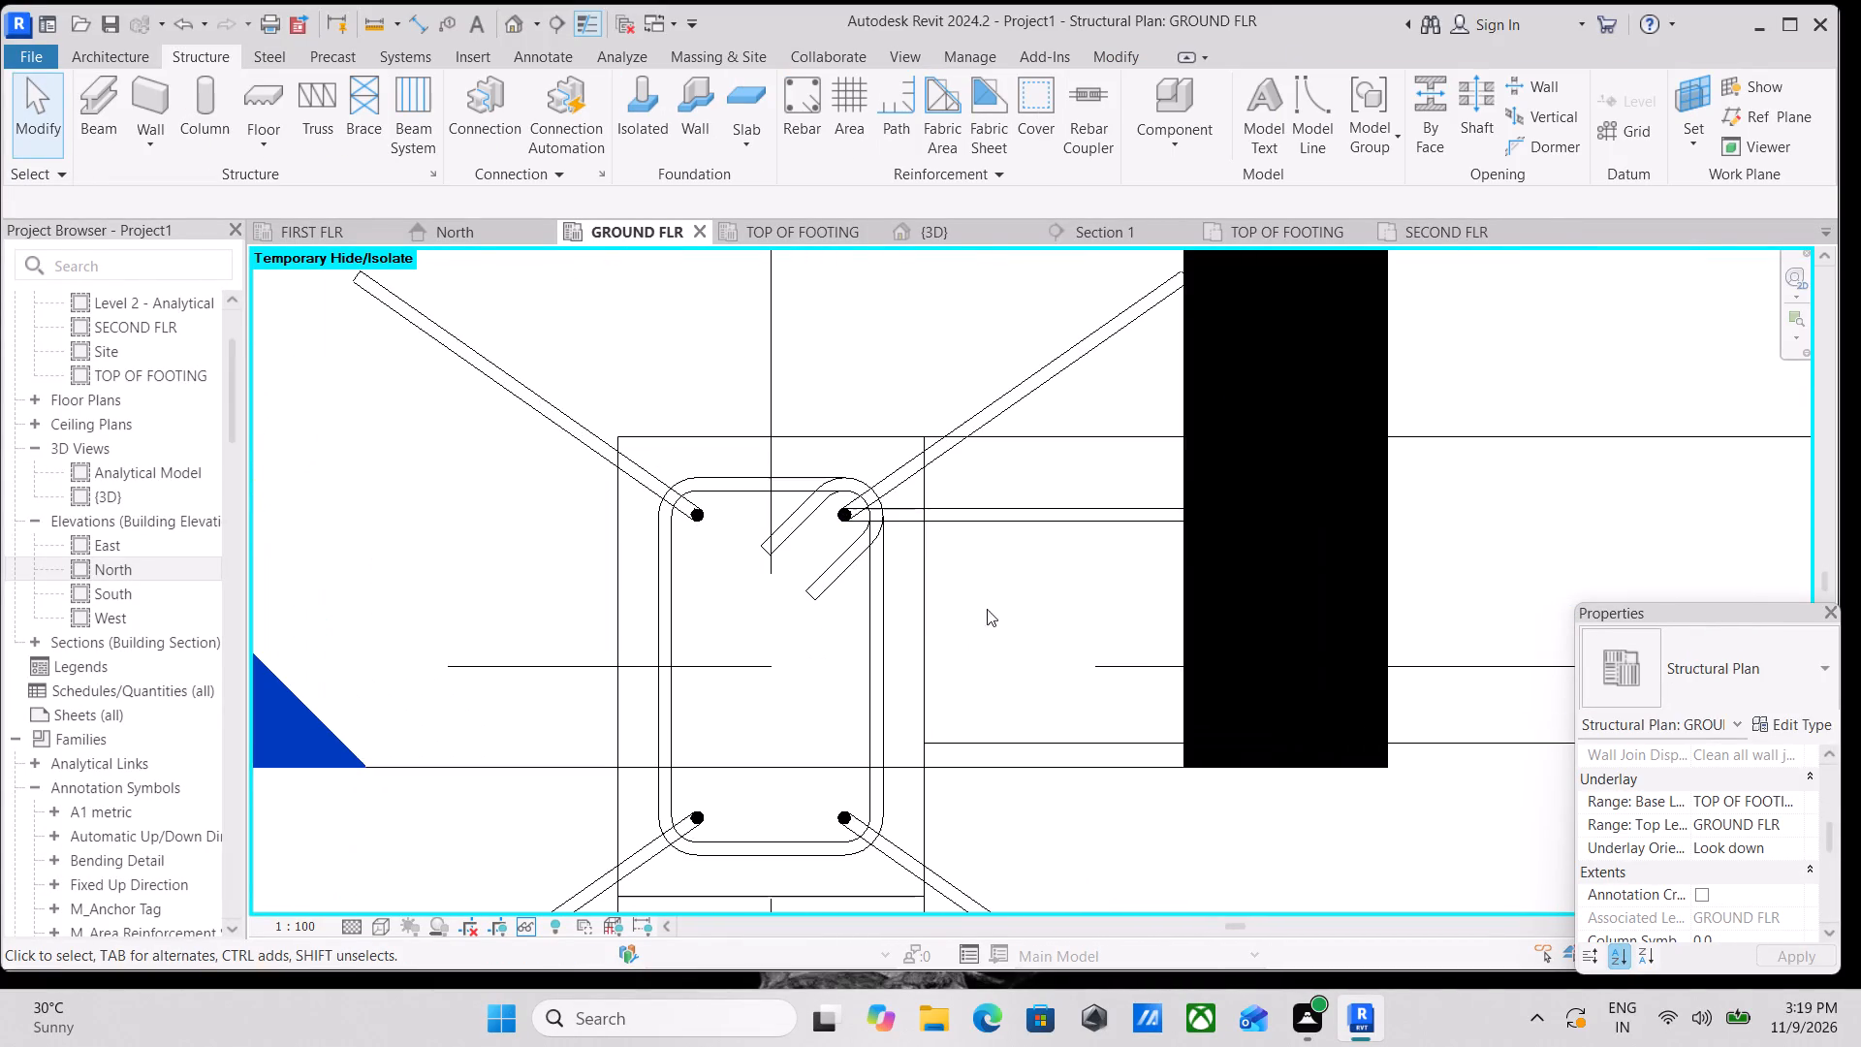
Nudge the straight-leg bar along the stirrup's long side, away from the corner, until it sits about on grid 1.
click(1028, 513)
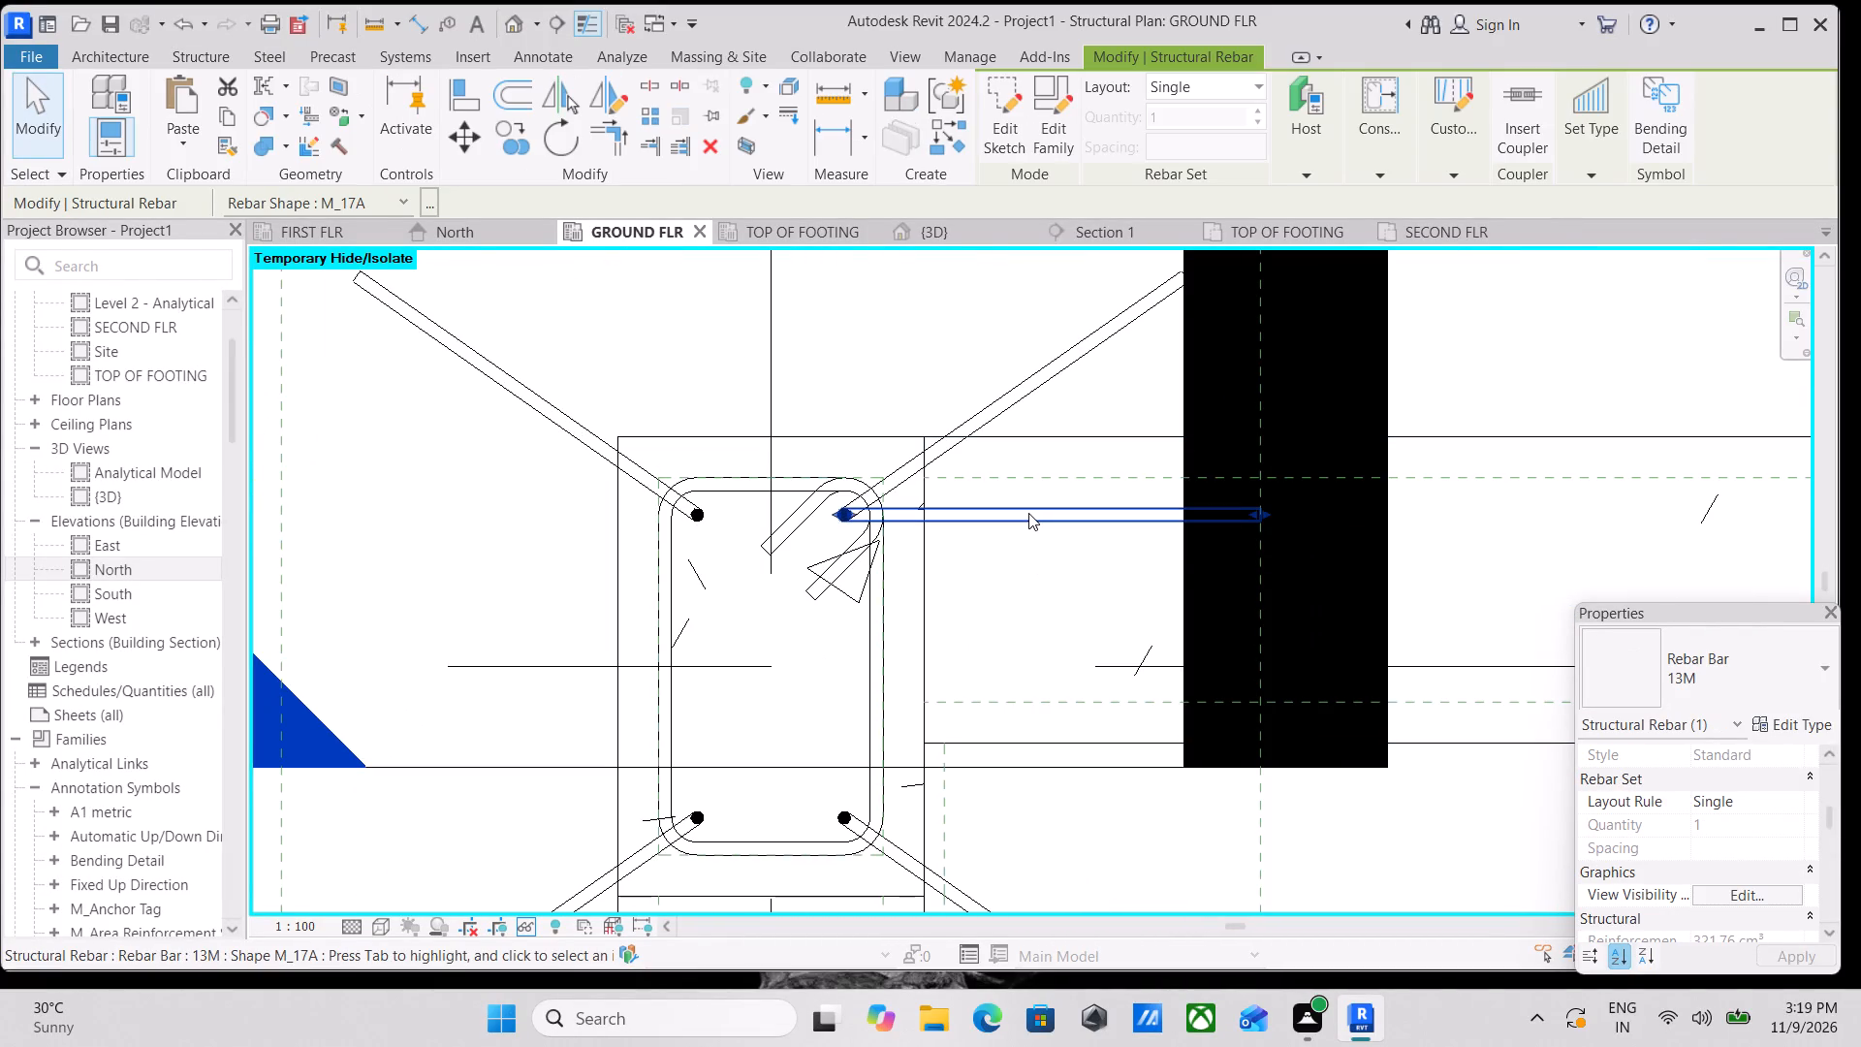
key(Down)
key(Down)
key(Down)
key(Down)
key(Down)
key(Down)
key(Down)
key(Down)
key(Down)
key(Down)
key(Down)
key(Down)
key(Down)
key(Down)
key(Down)
key(Down)
key(Down)
key(Down)
key(Down)
key(Down)
key(Down)
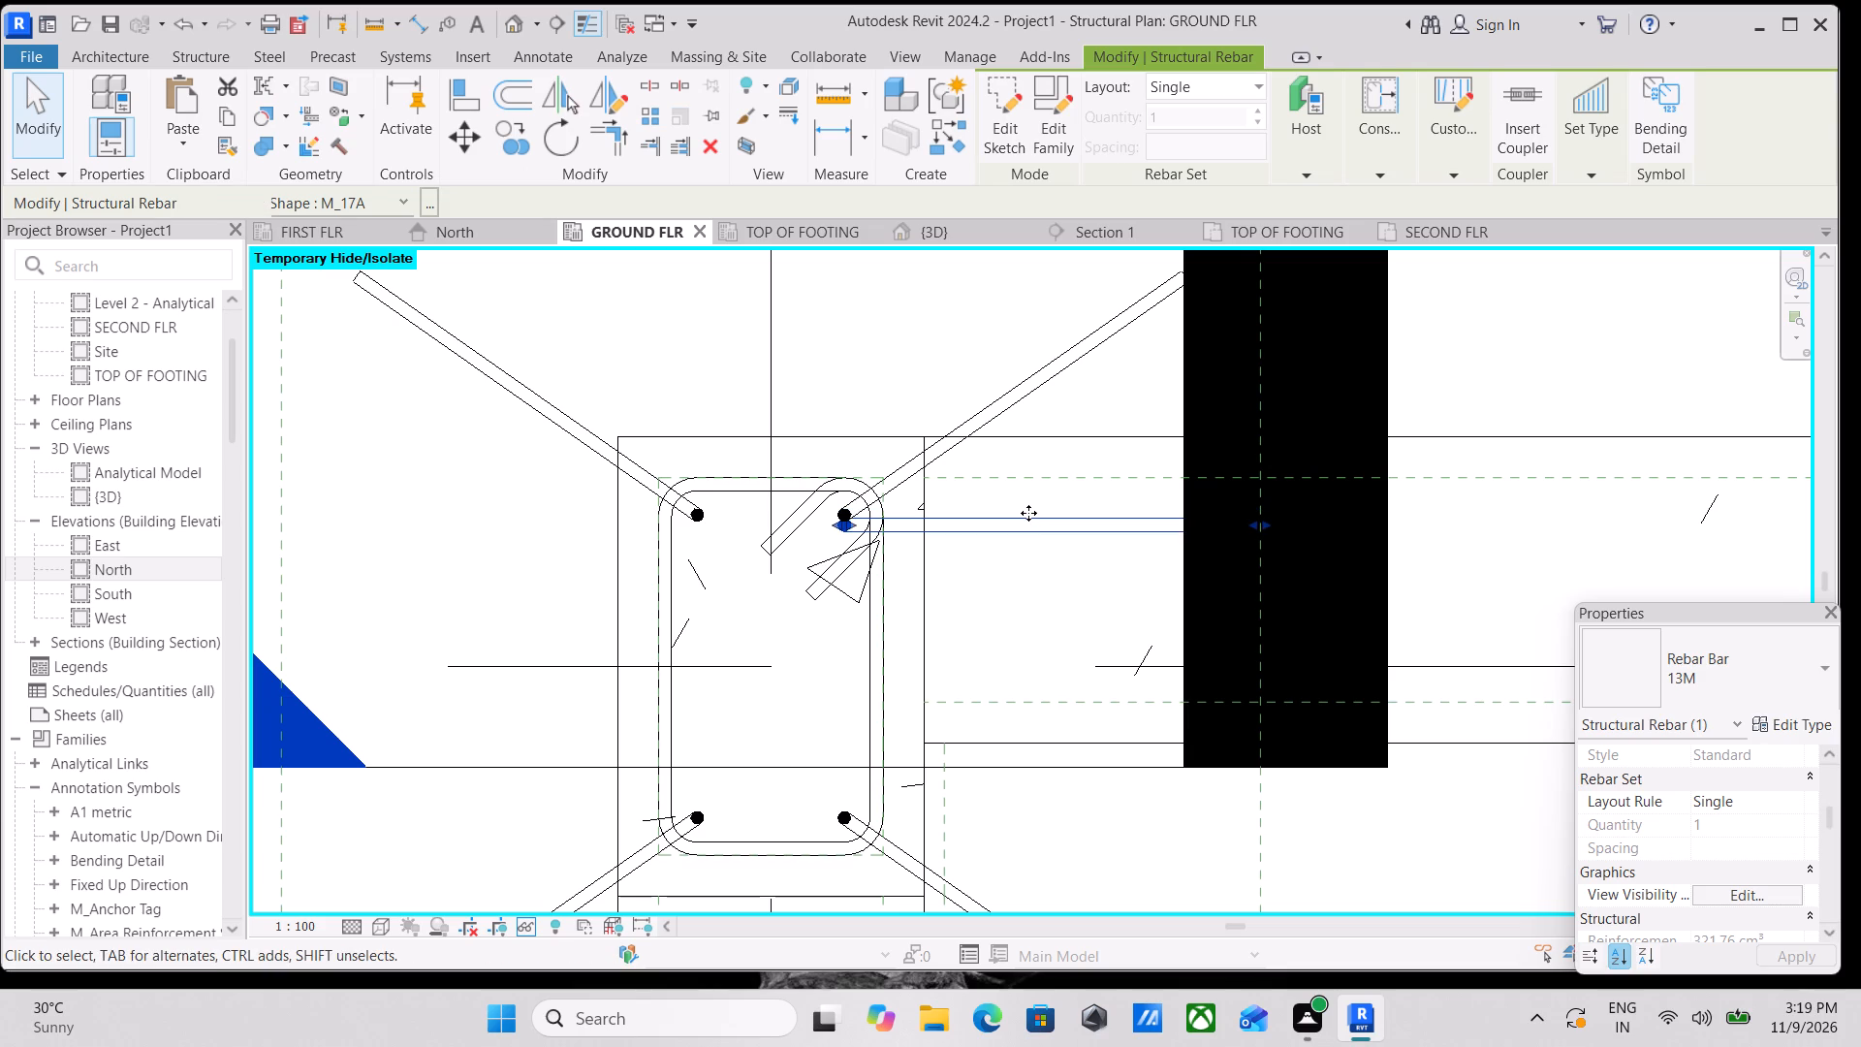
key(Down)
key(Down)
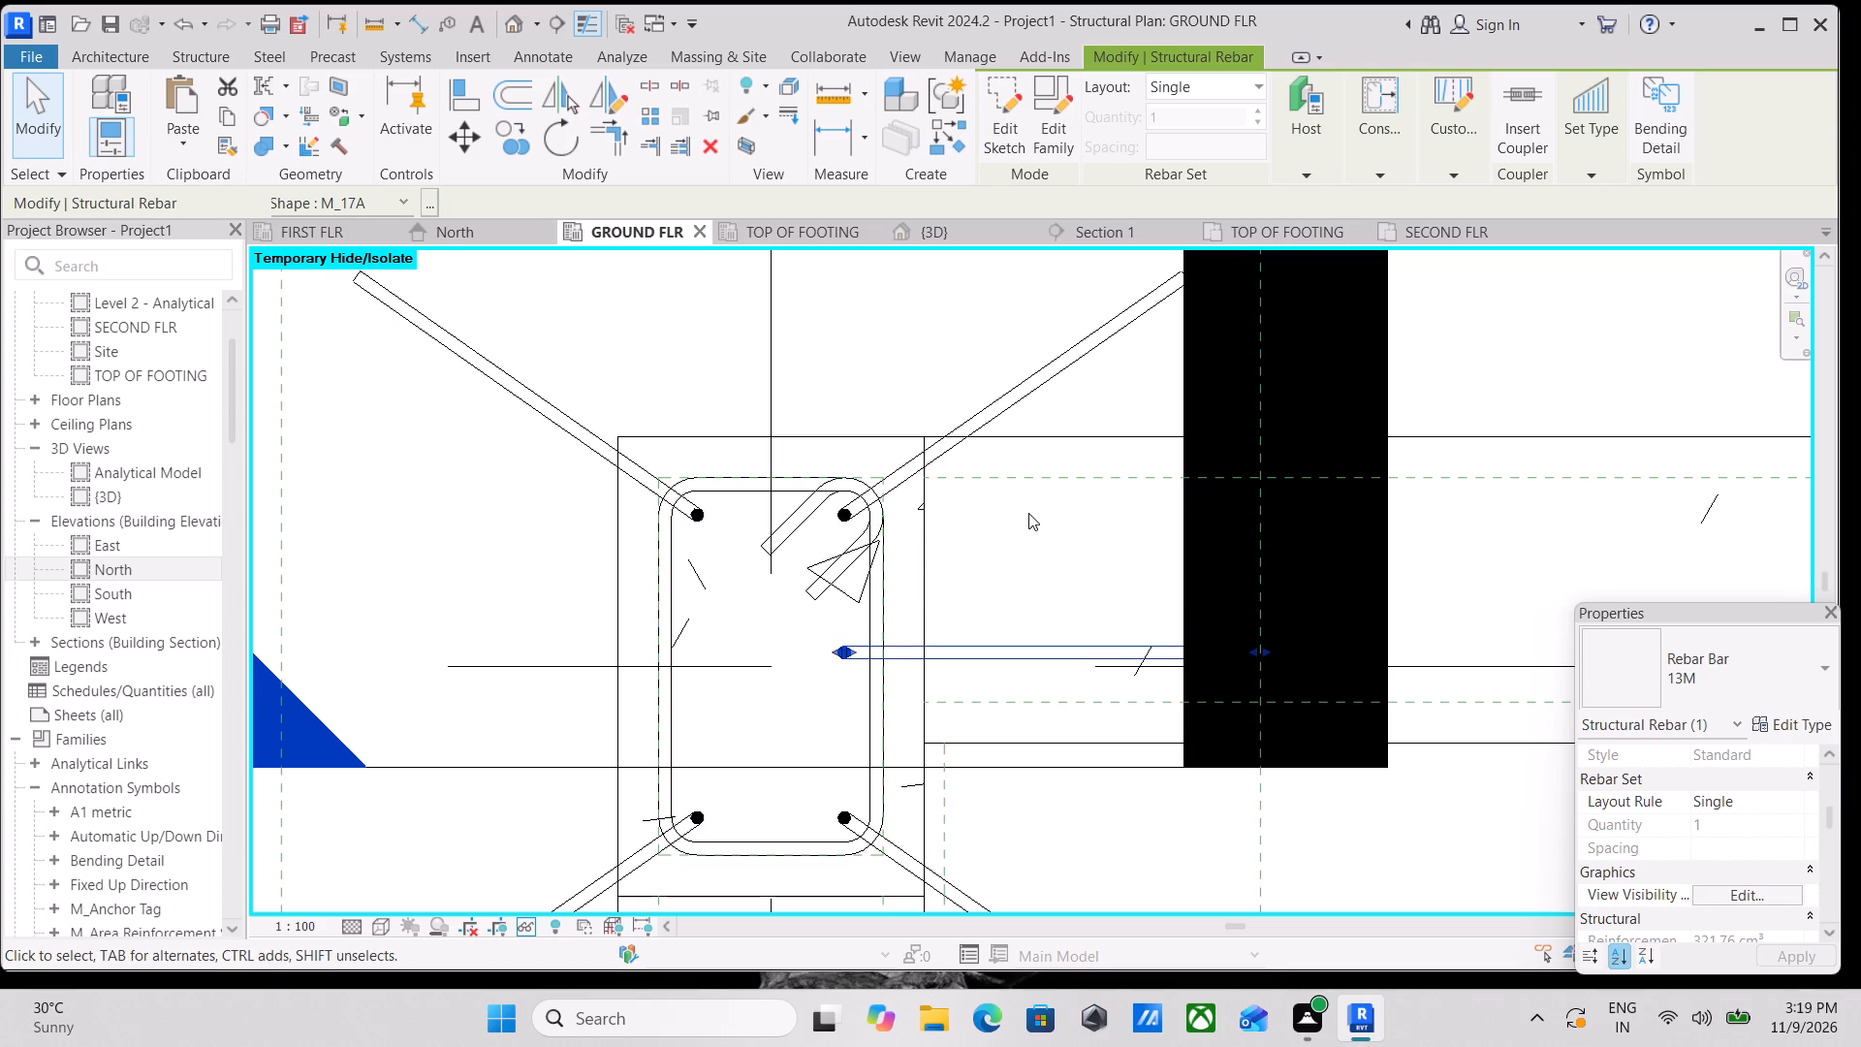
key(Down)
key(Down)
key(Down)
key(Up)
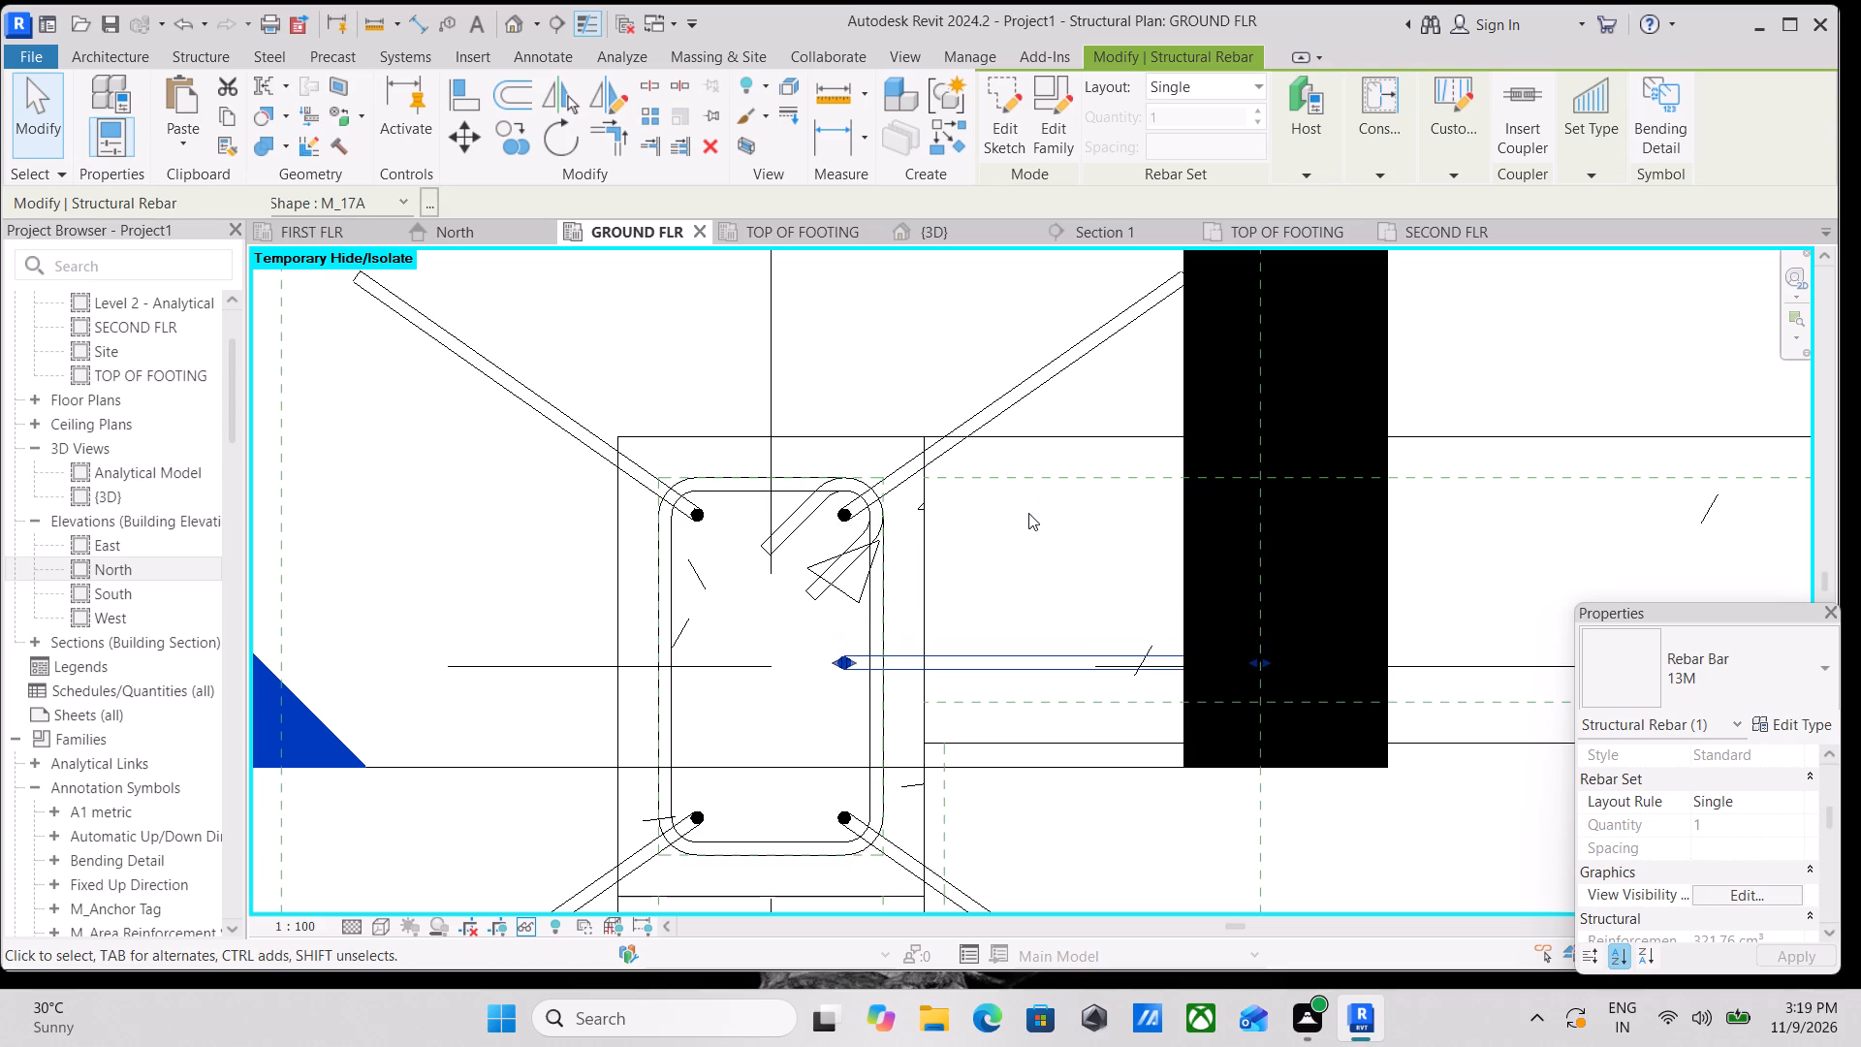
key(Down)
key(Up)
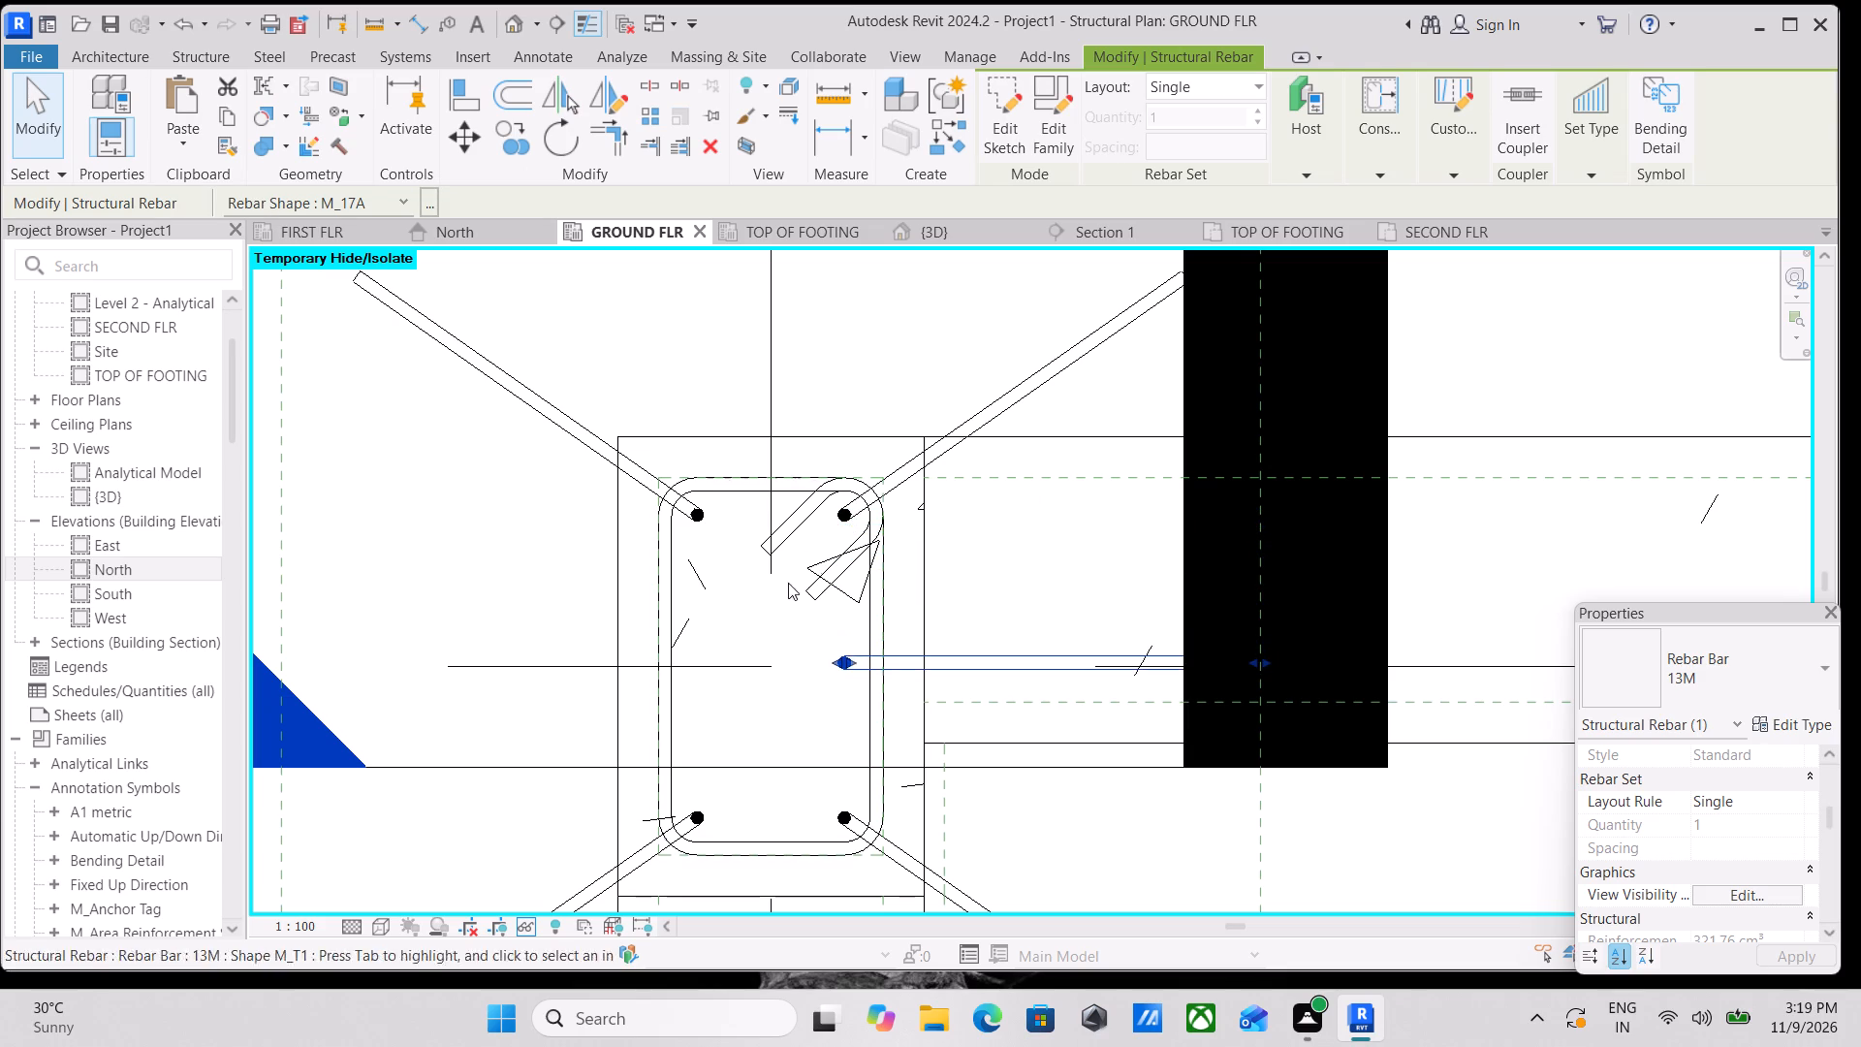
Set the straight-leg bar's layout to Fixed Number with a quantity of 2.
scroll(870, 747, up, 3)
key(Escape)
scroll(857, 639, up, 2)
click(821, 613)
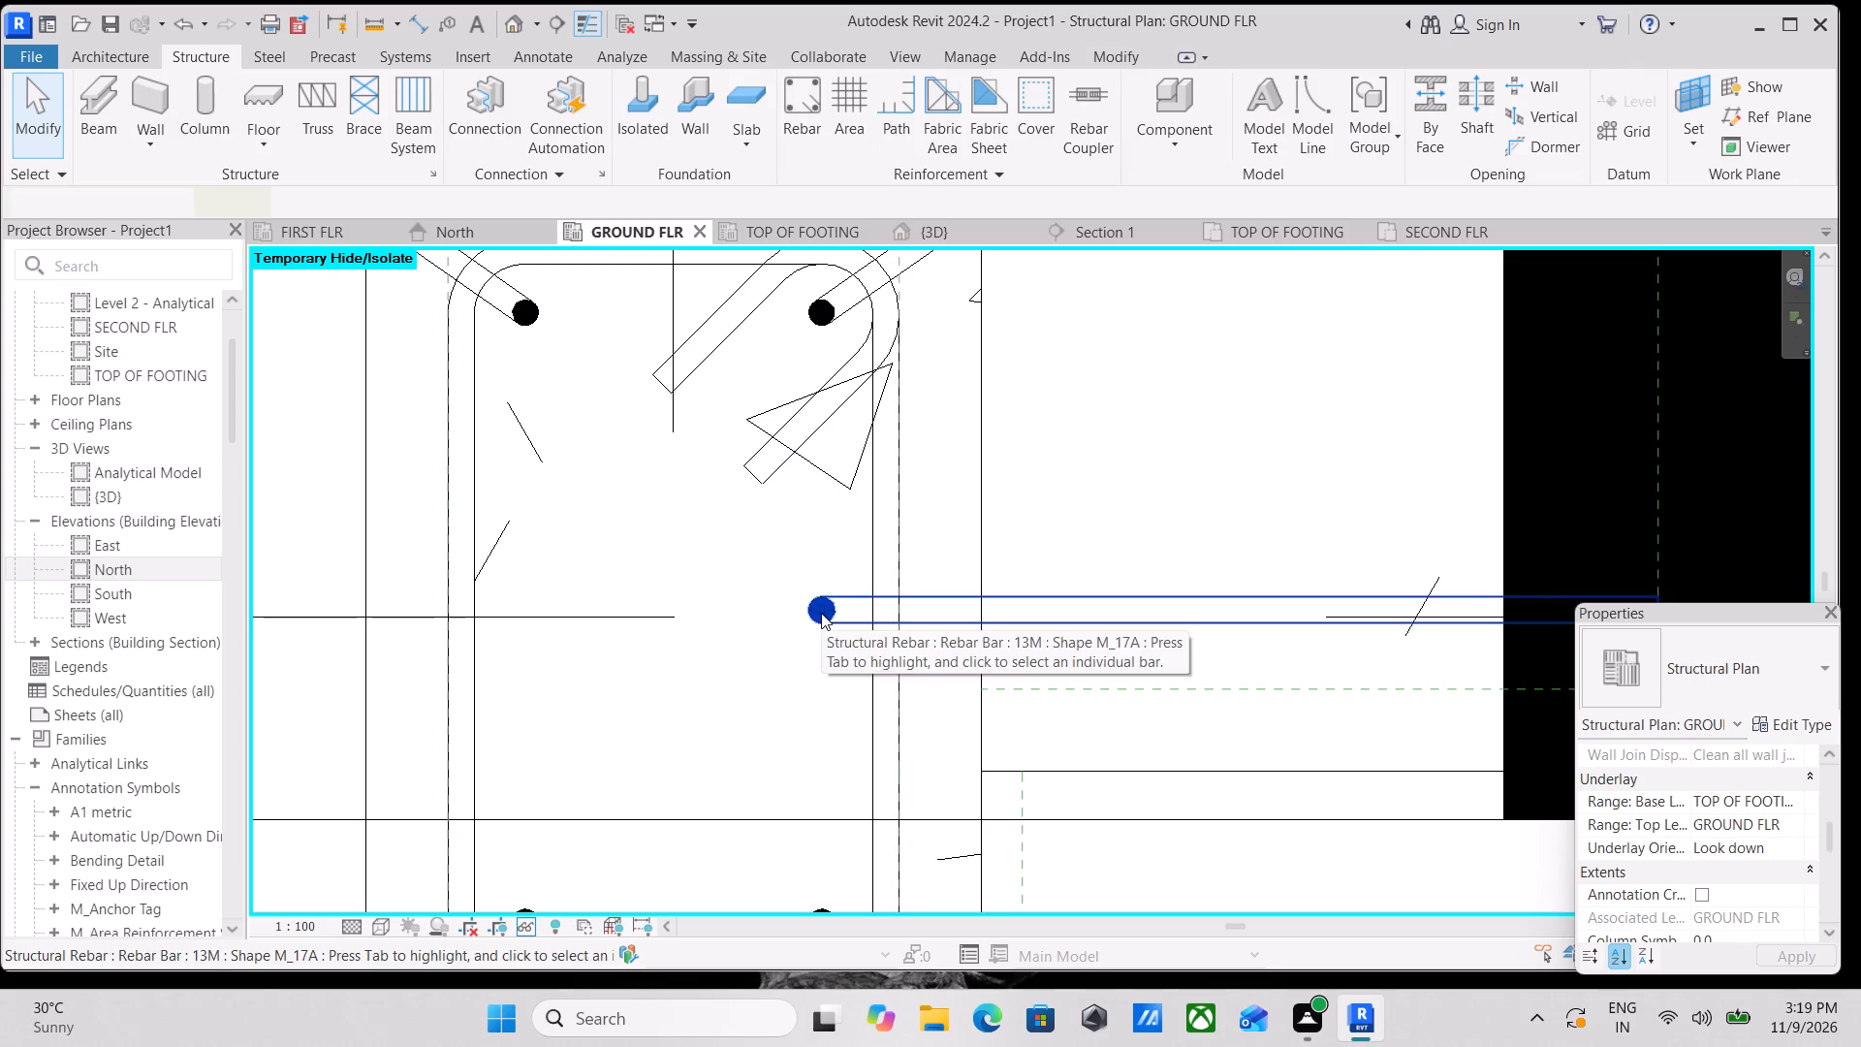
click(1225, 91)
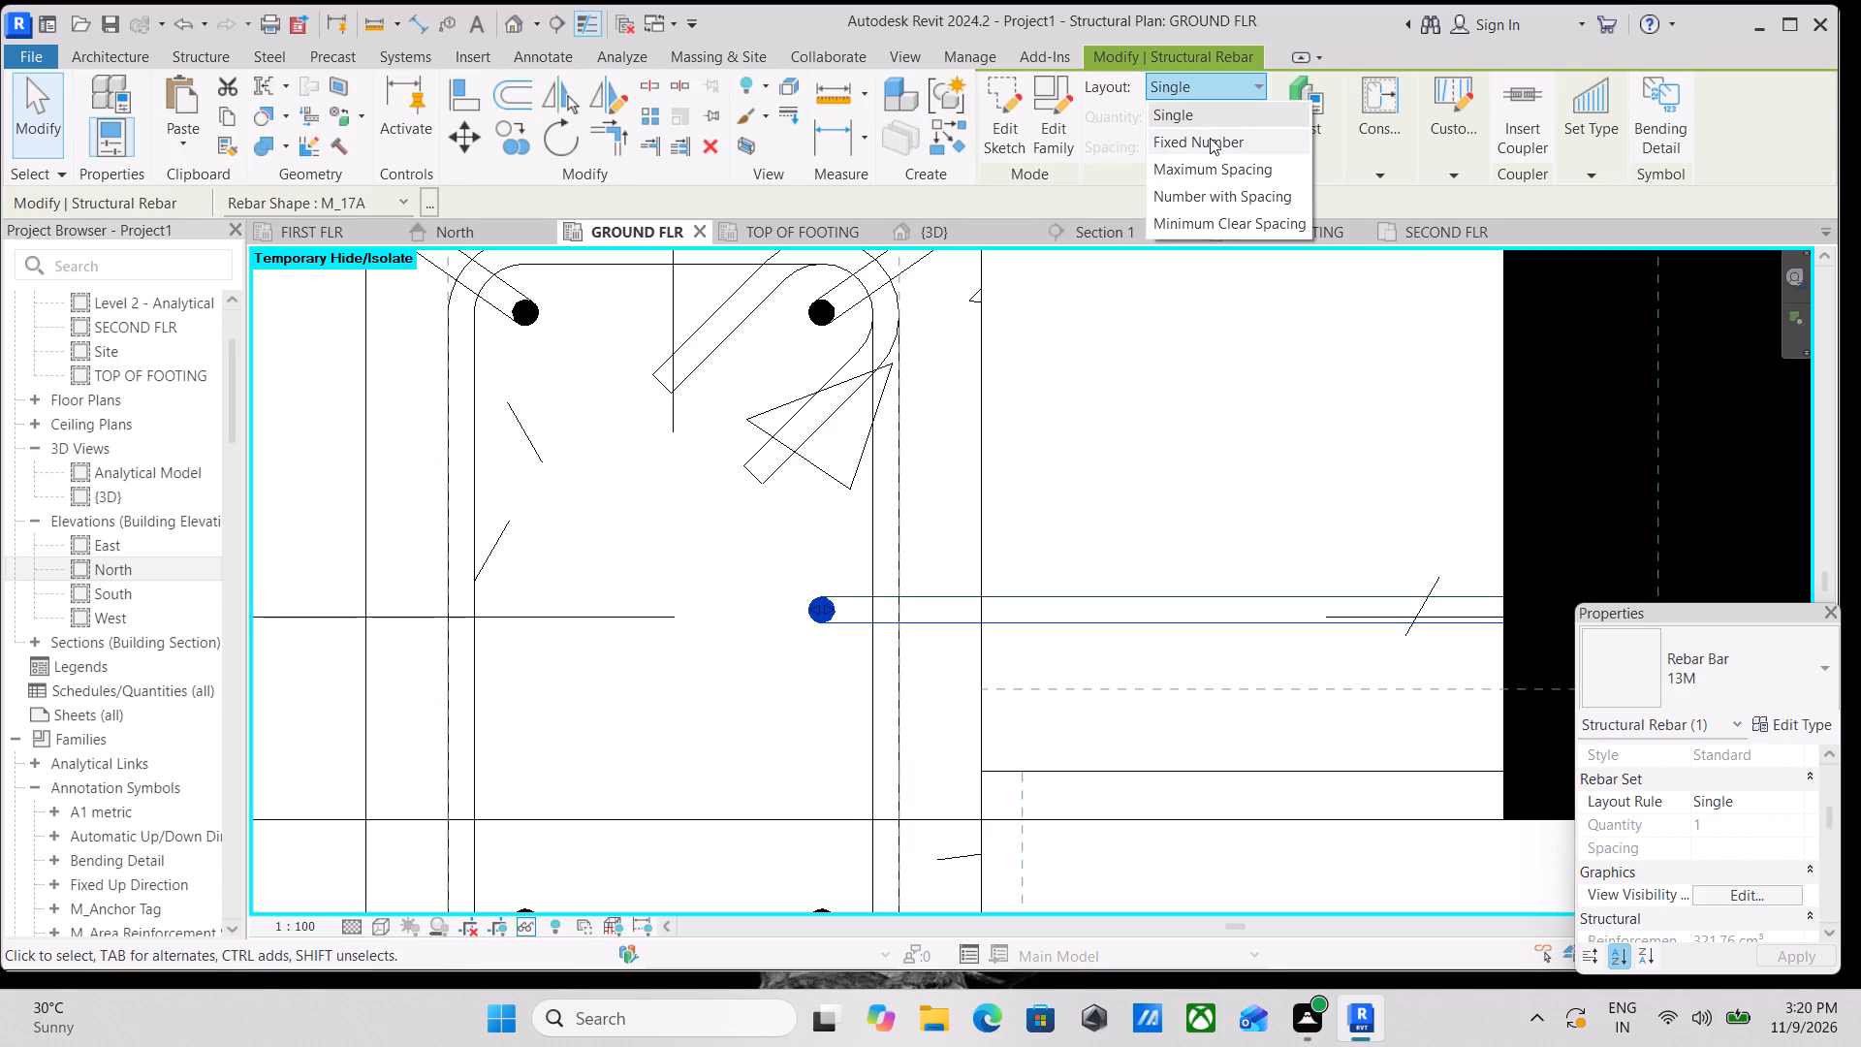
click(1210, 138)
click(1204, 116)
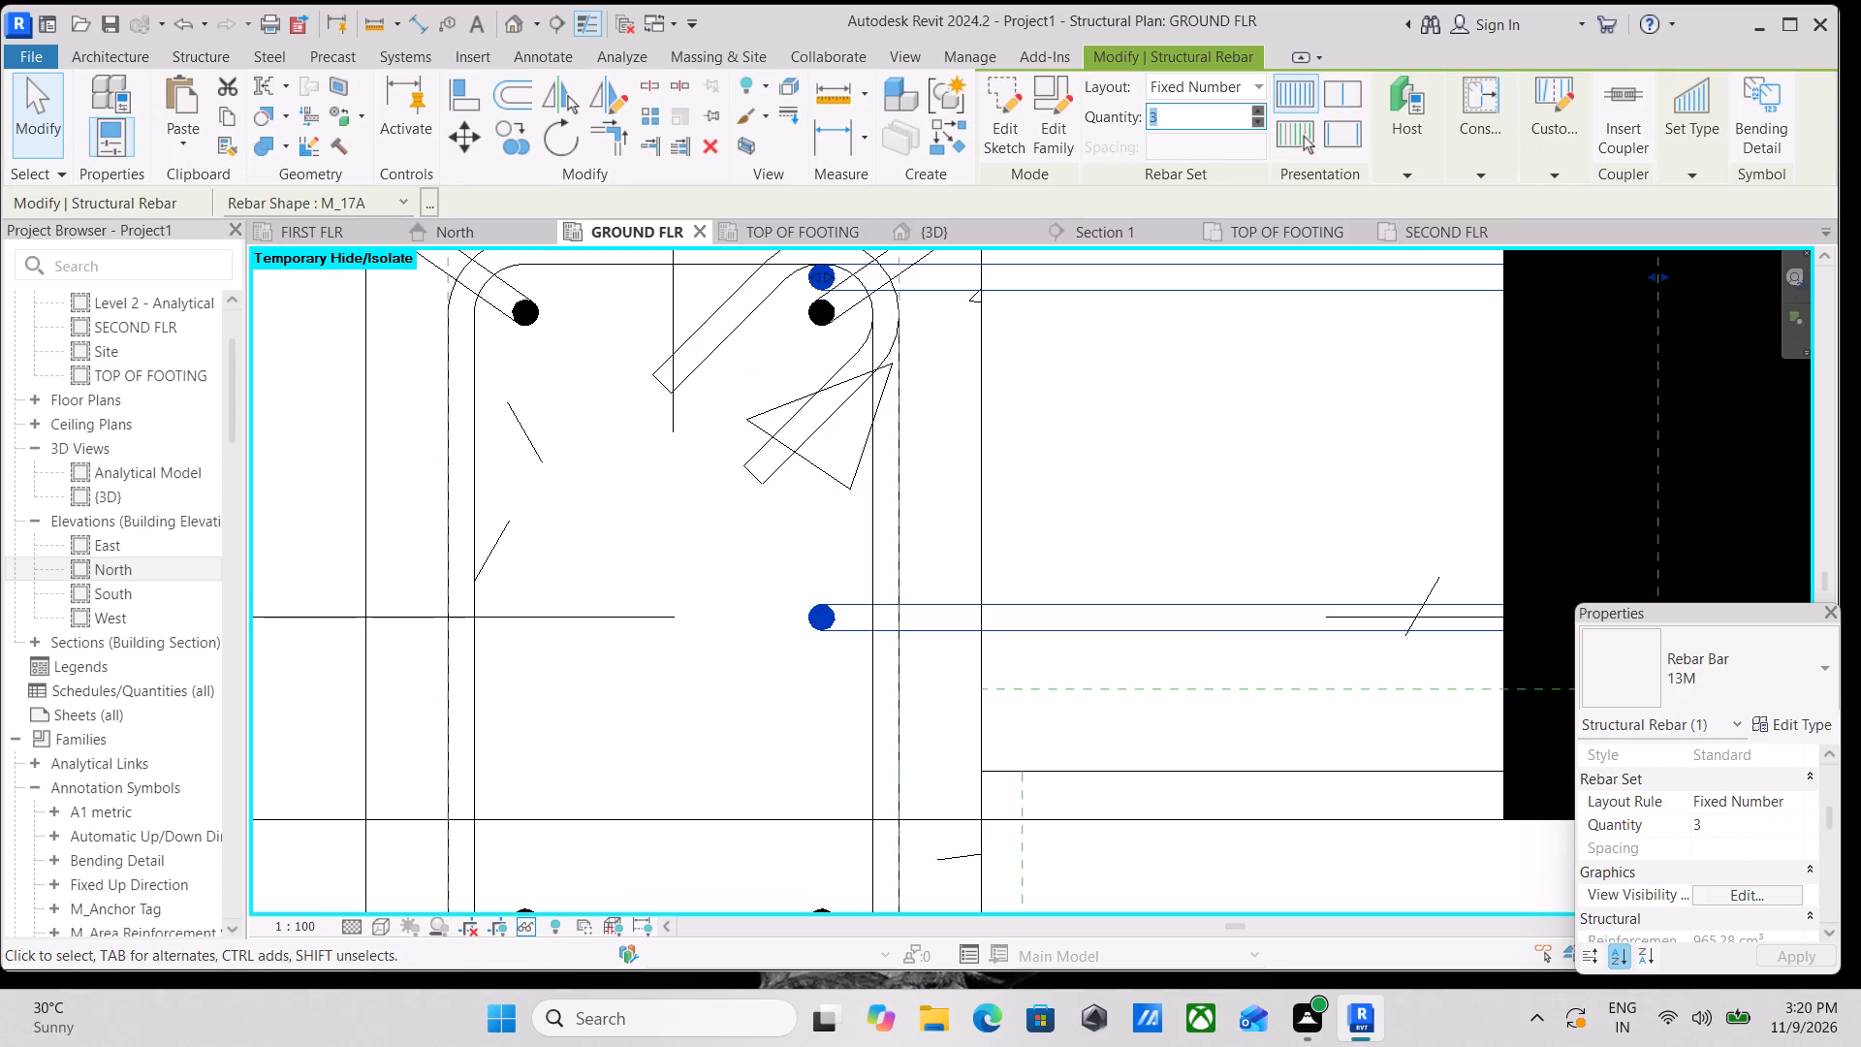
key(2)
key(Return)
scroll(1029, 480, down, 2)
key(Escape)
scroll(1012, 558, down, 2)
key(Escape)
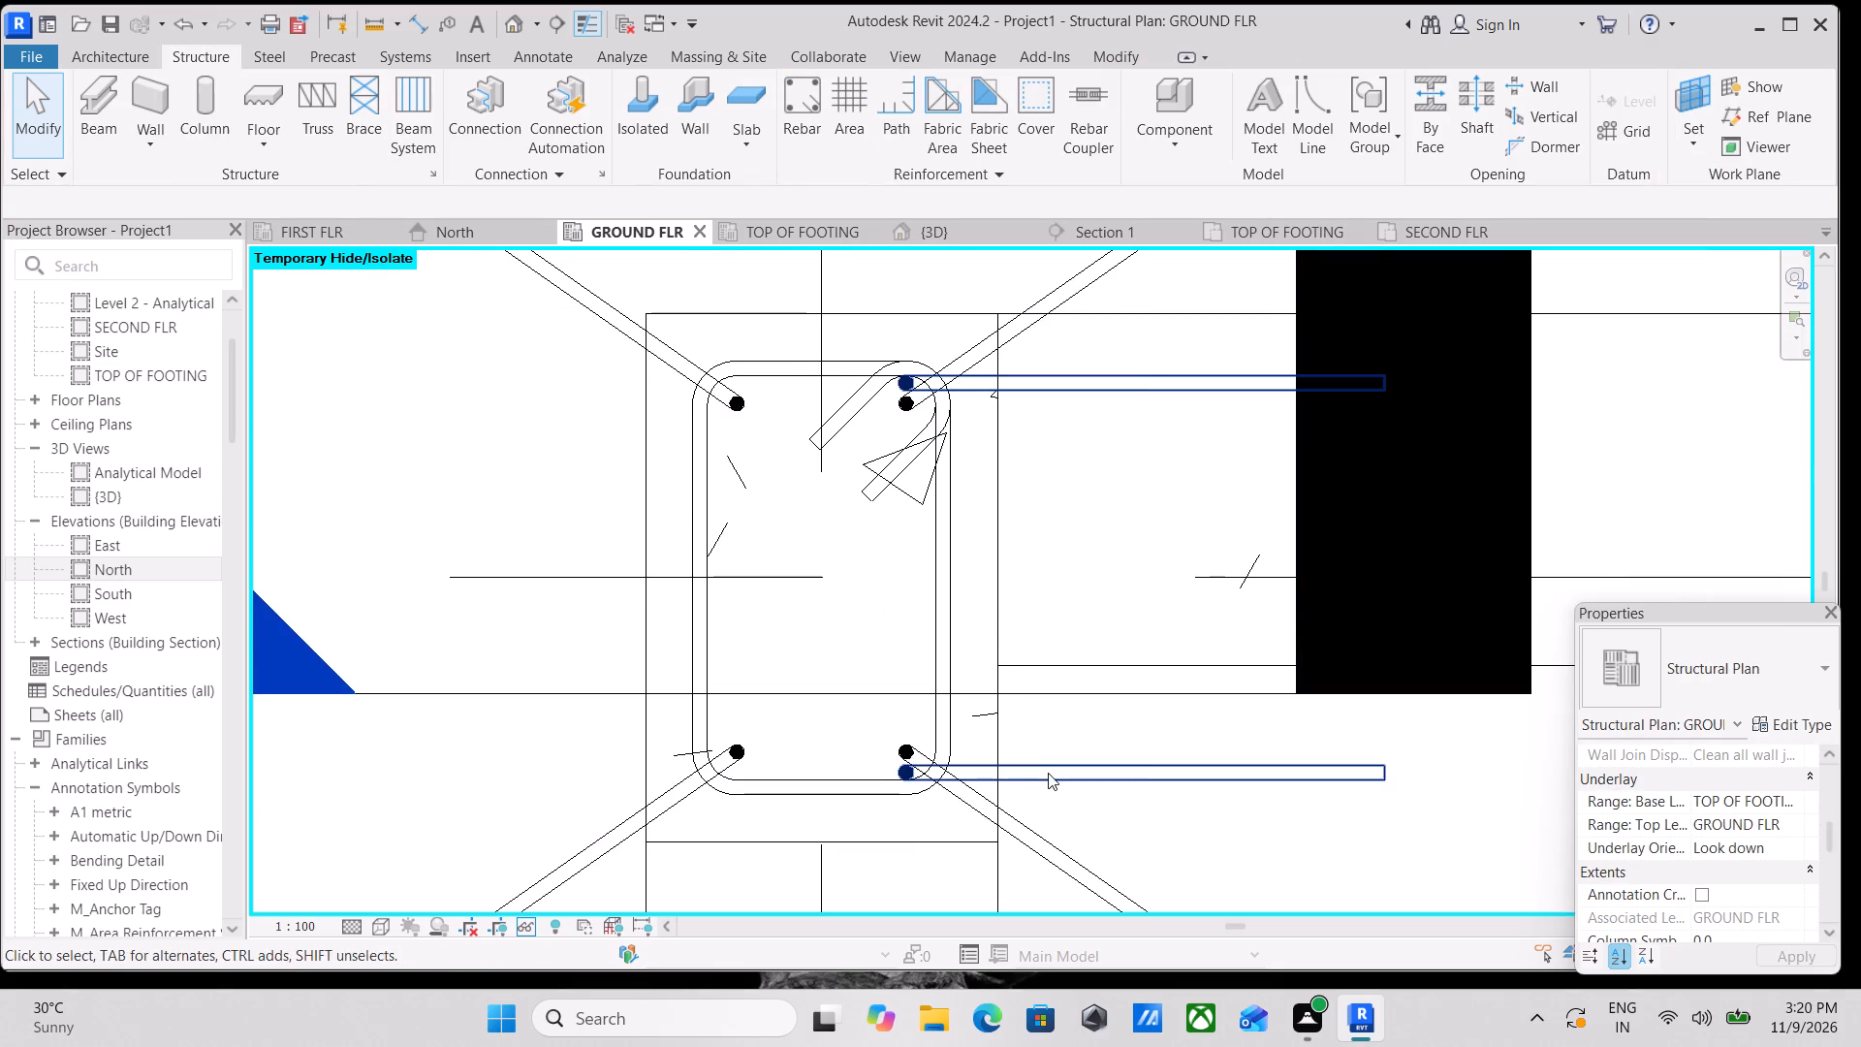
Adjust both ends of the two-bar set inward so its bars sit between the corner bars, on either side of grid 1.
click(1048, 773)
drag(1143, 765, 1130, 724)
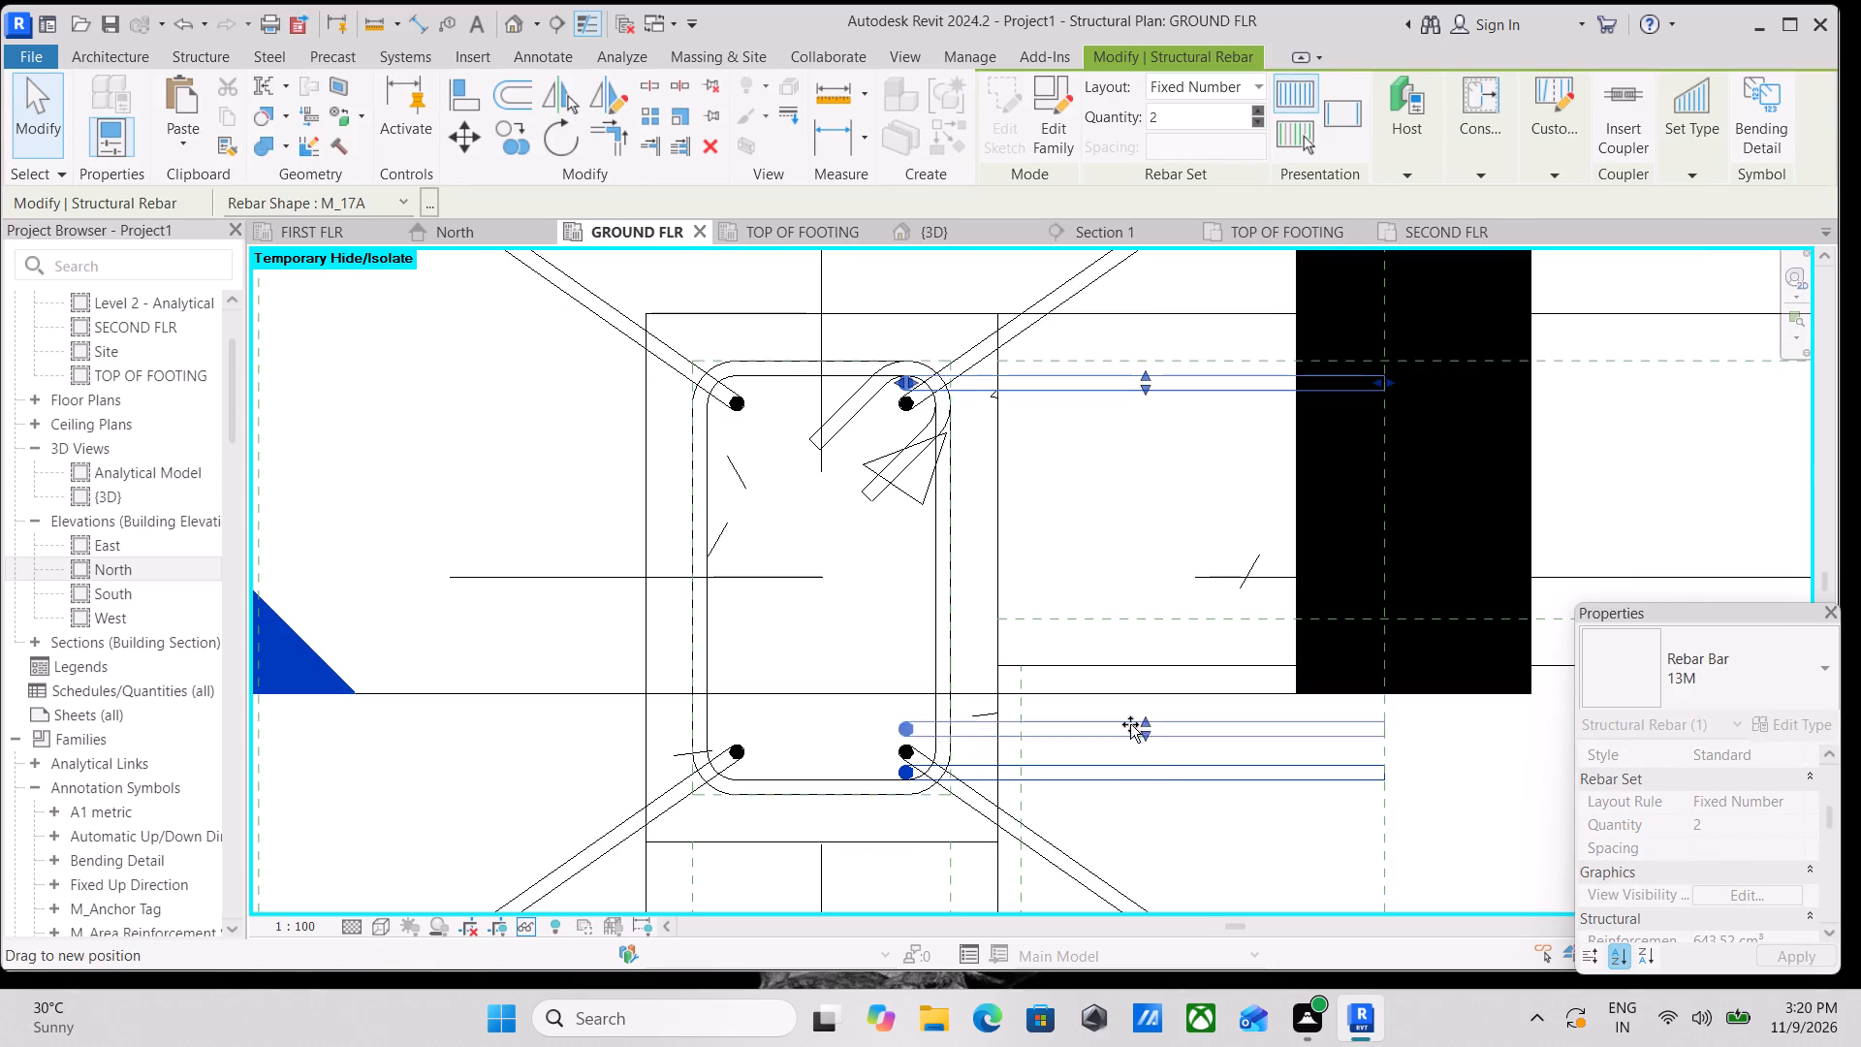
drag(1130, 724, 1130, 694)
middle_drag(1053, 687, 1046, 795)
scroll(1051, 701, down, 1)
scroll(1049, 781, up, 1)
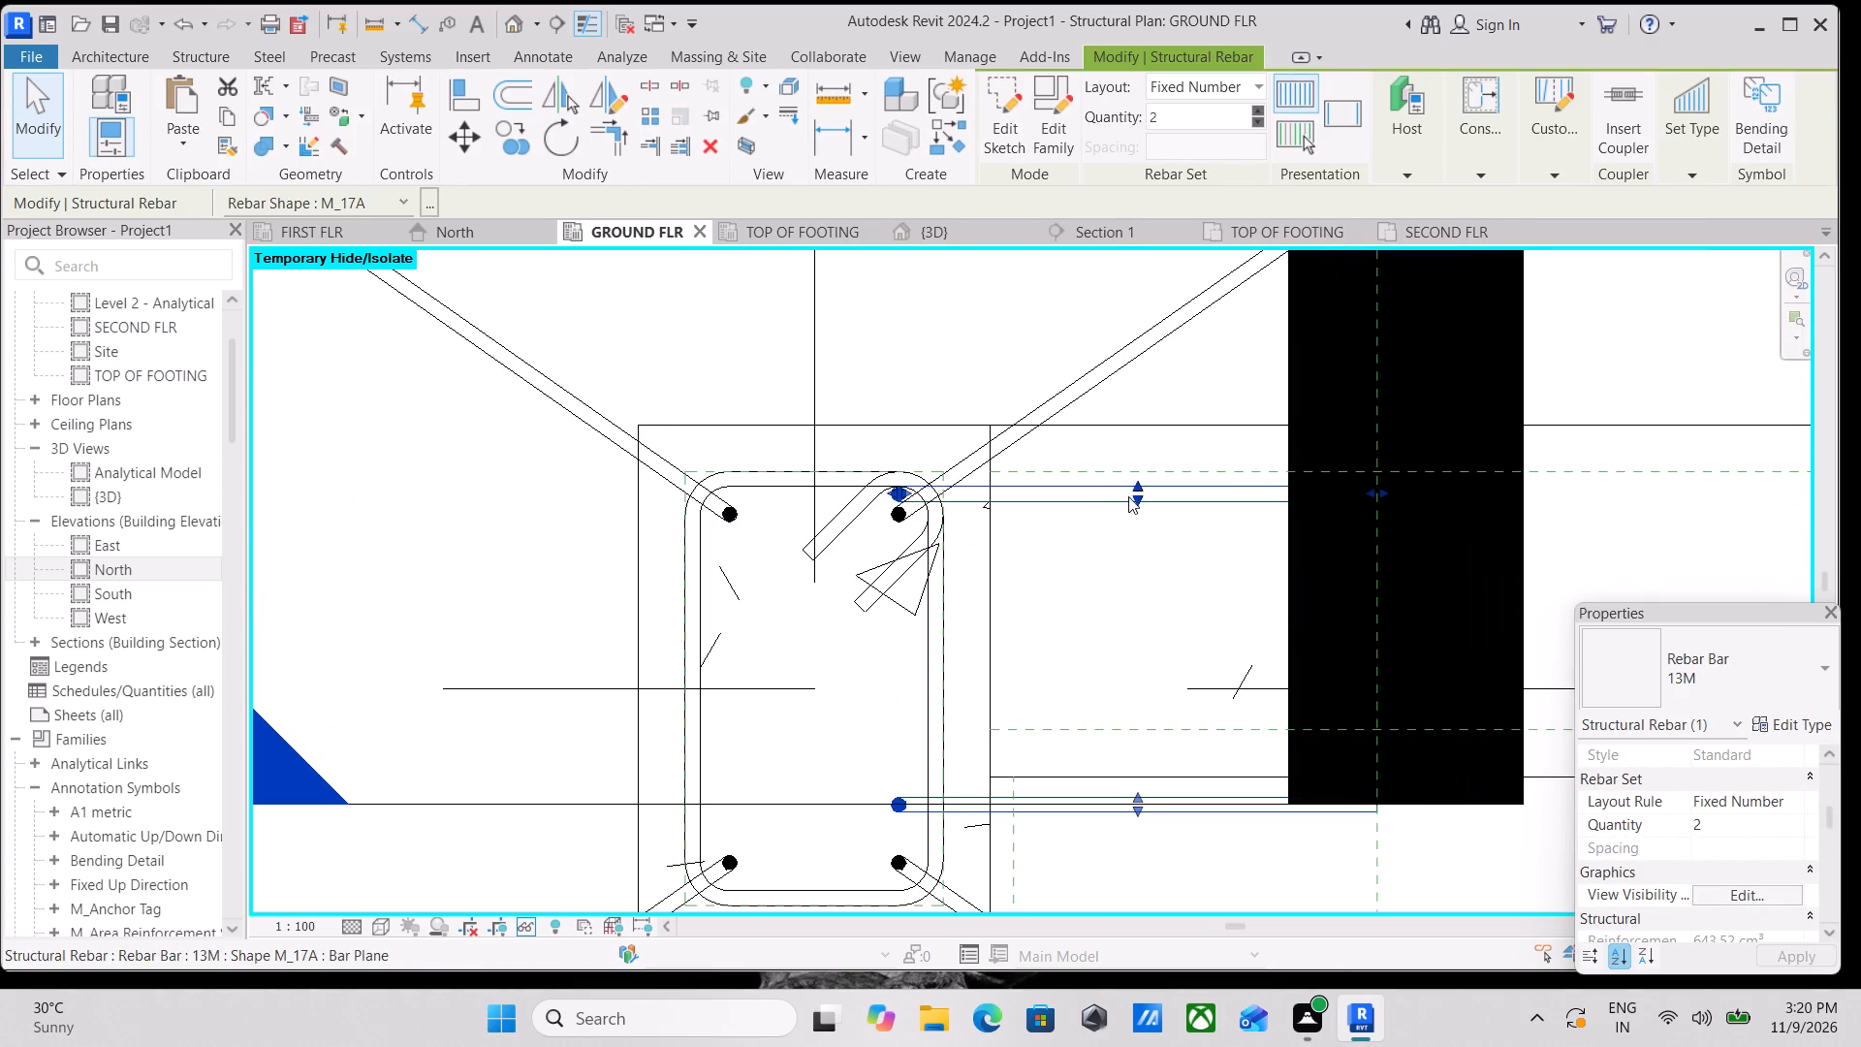
drag(1129, 495, 1128, 640)
key(Escape)
middle_drag(1103, 655, 1057, 596)
click(1078, 747)
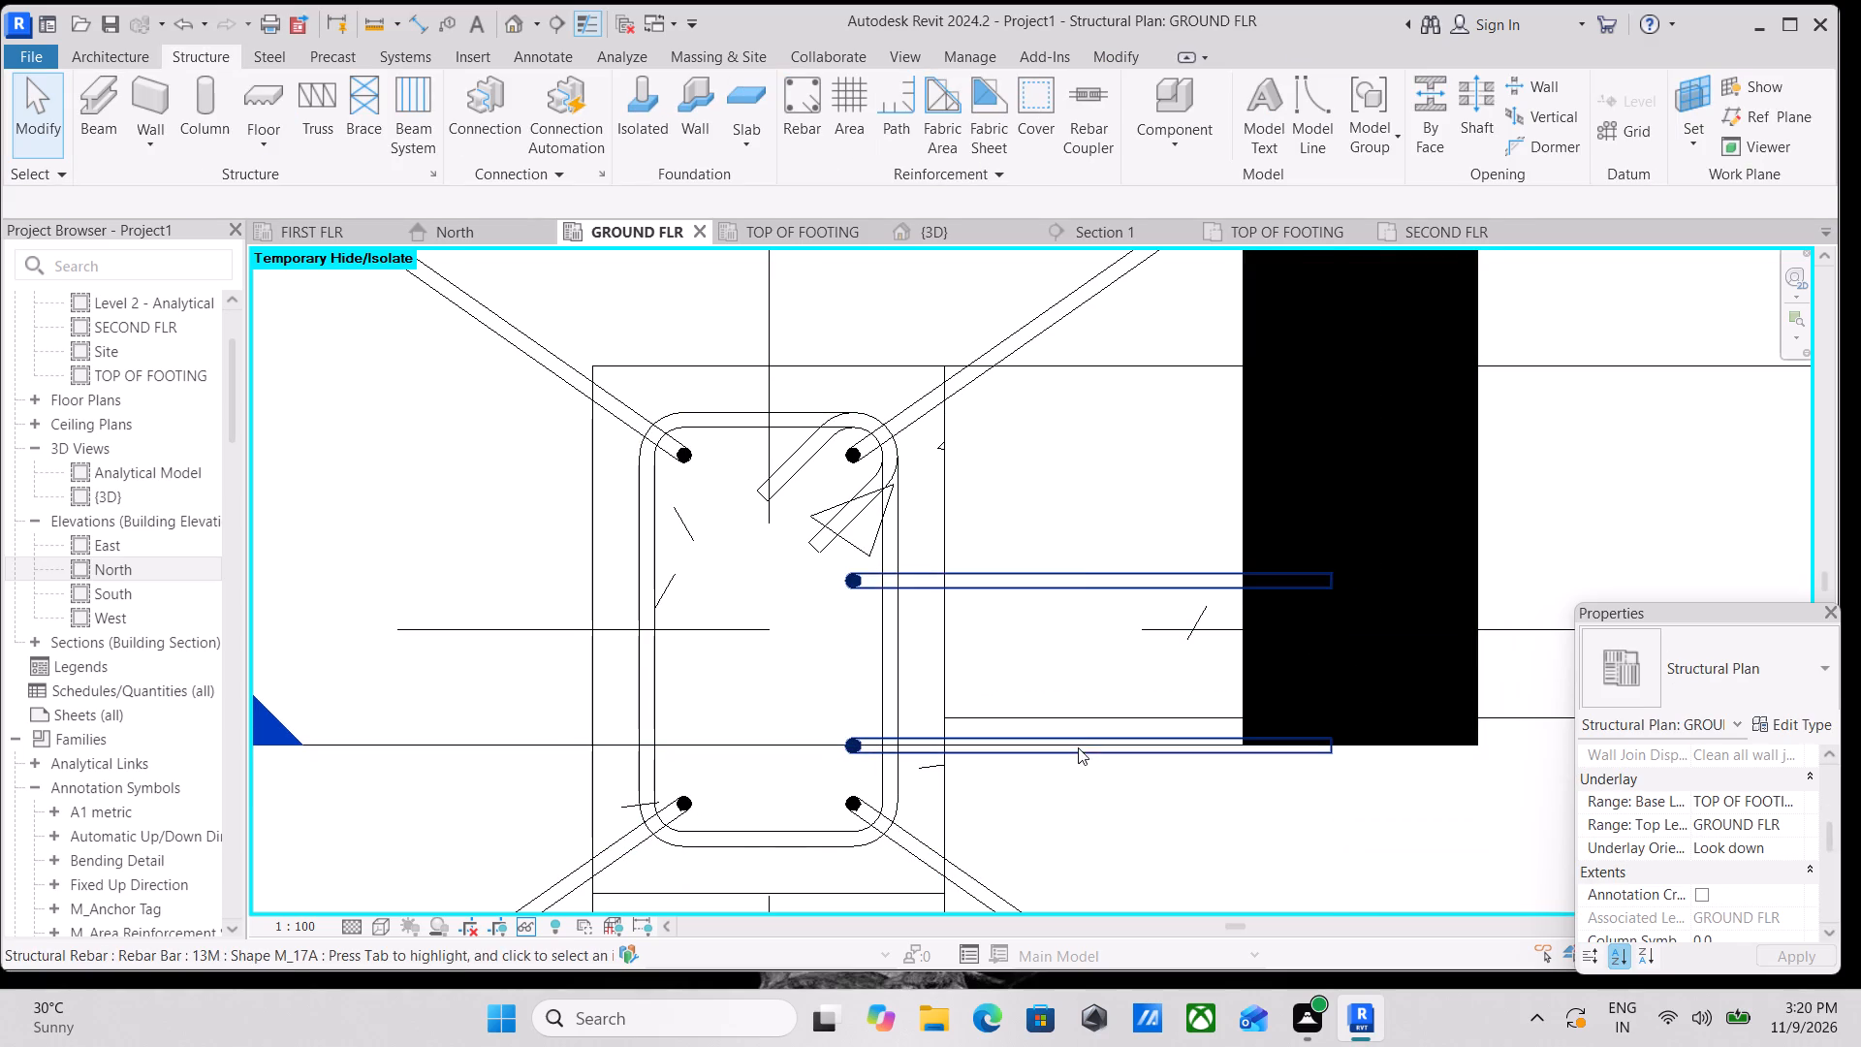
drag(1088, 728, 1084, 704)
middle_drag(1051, 669, 1024, 724)
scroll(1079, 629, up, 2)
click(1065, 630)
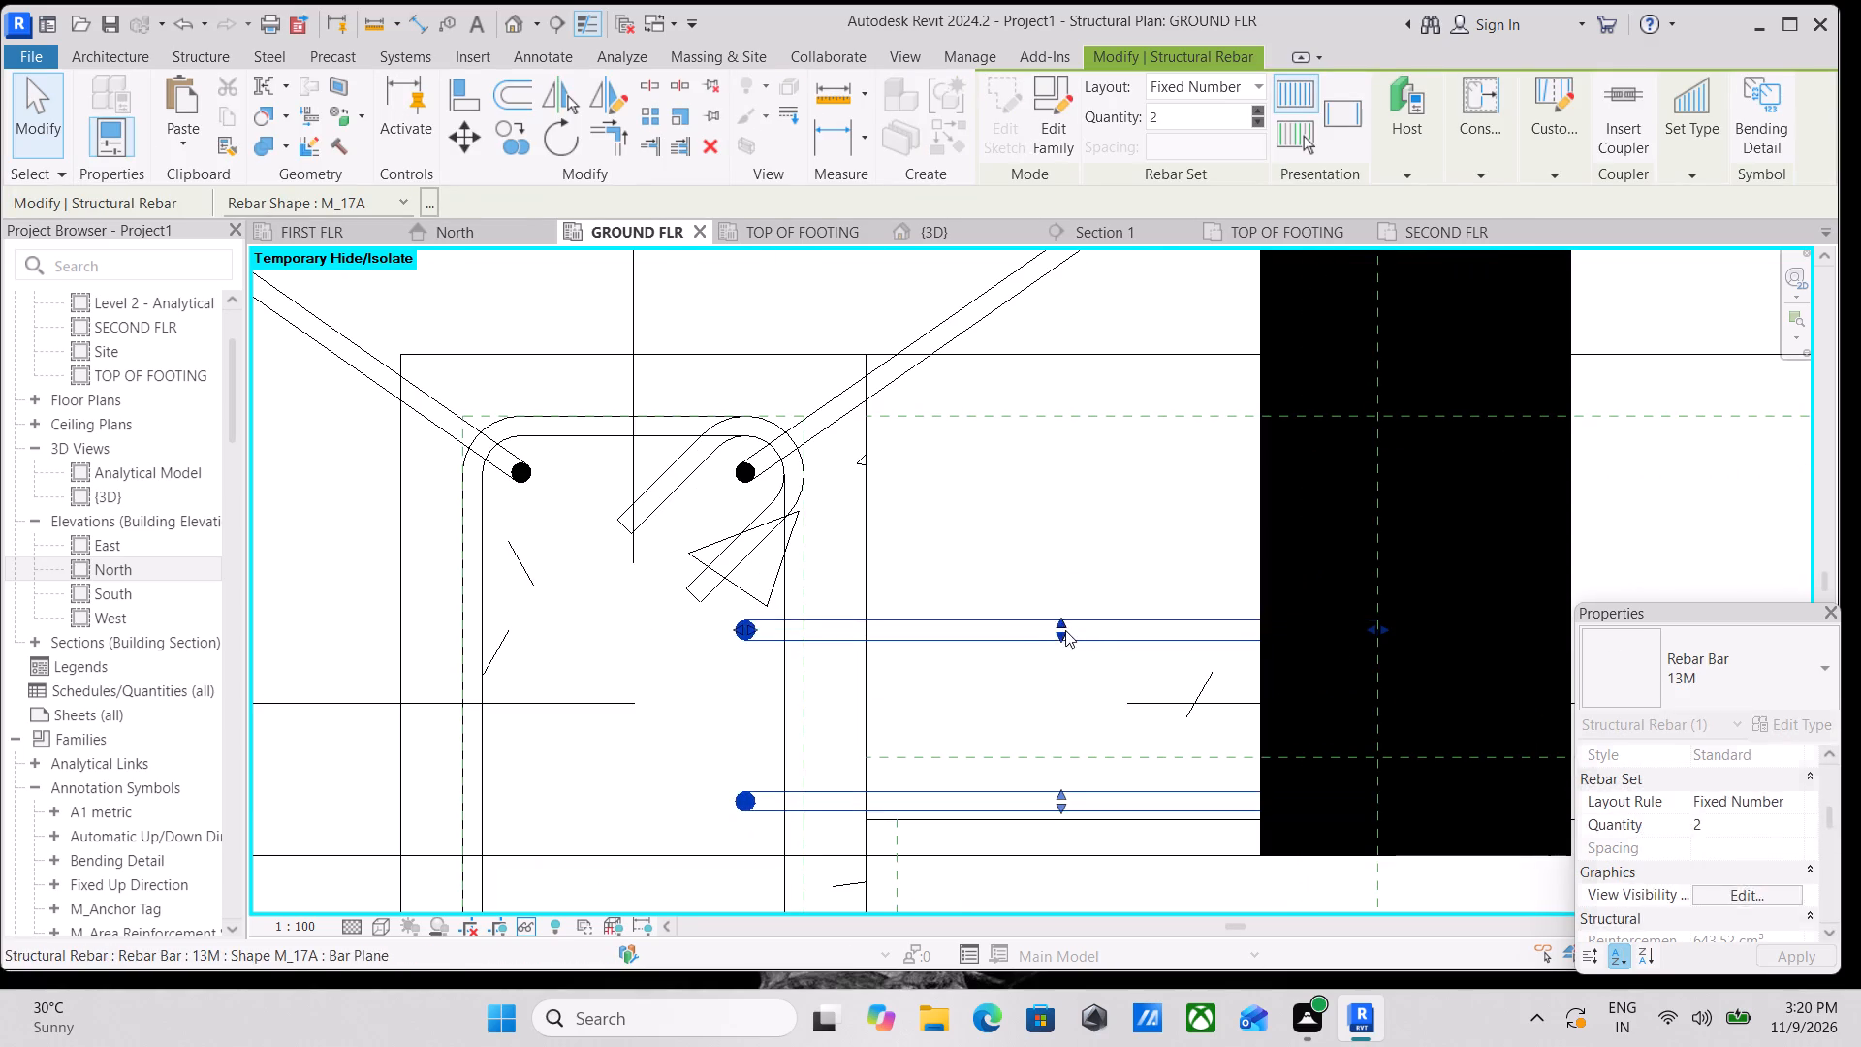
key(Escape)
middle_drag(947, 649, 1047, 617)
key(Escape)
Mirror a copy of the two-bar set across a vertical axis along grid A, onto the stirrup's opposite long side.
click(1025, 605)
middle_drag(978, 652, 1127, 626)
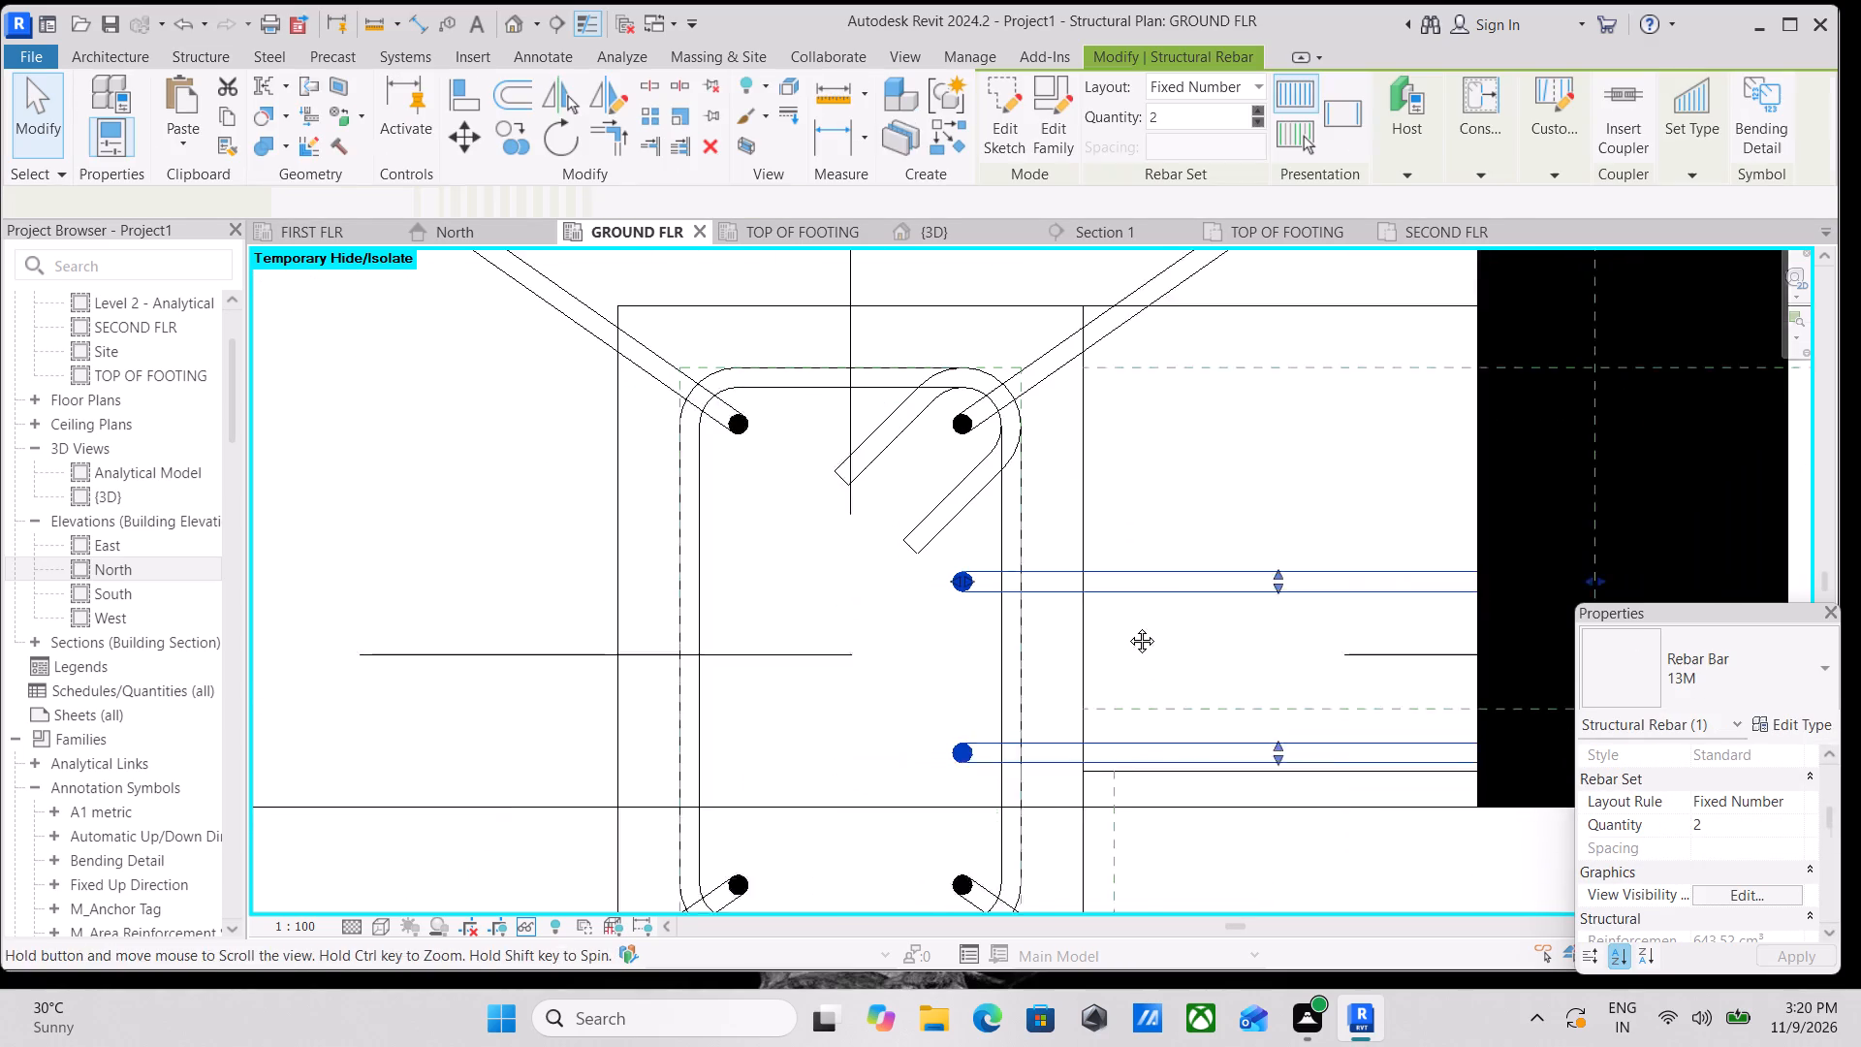
middle_drag(1127, 626, 1130, 625)
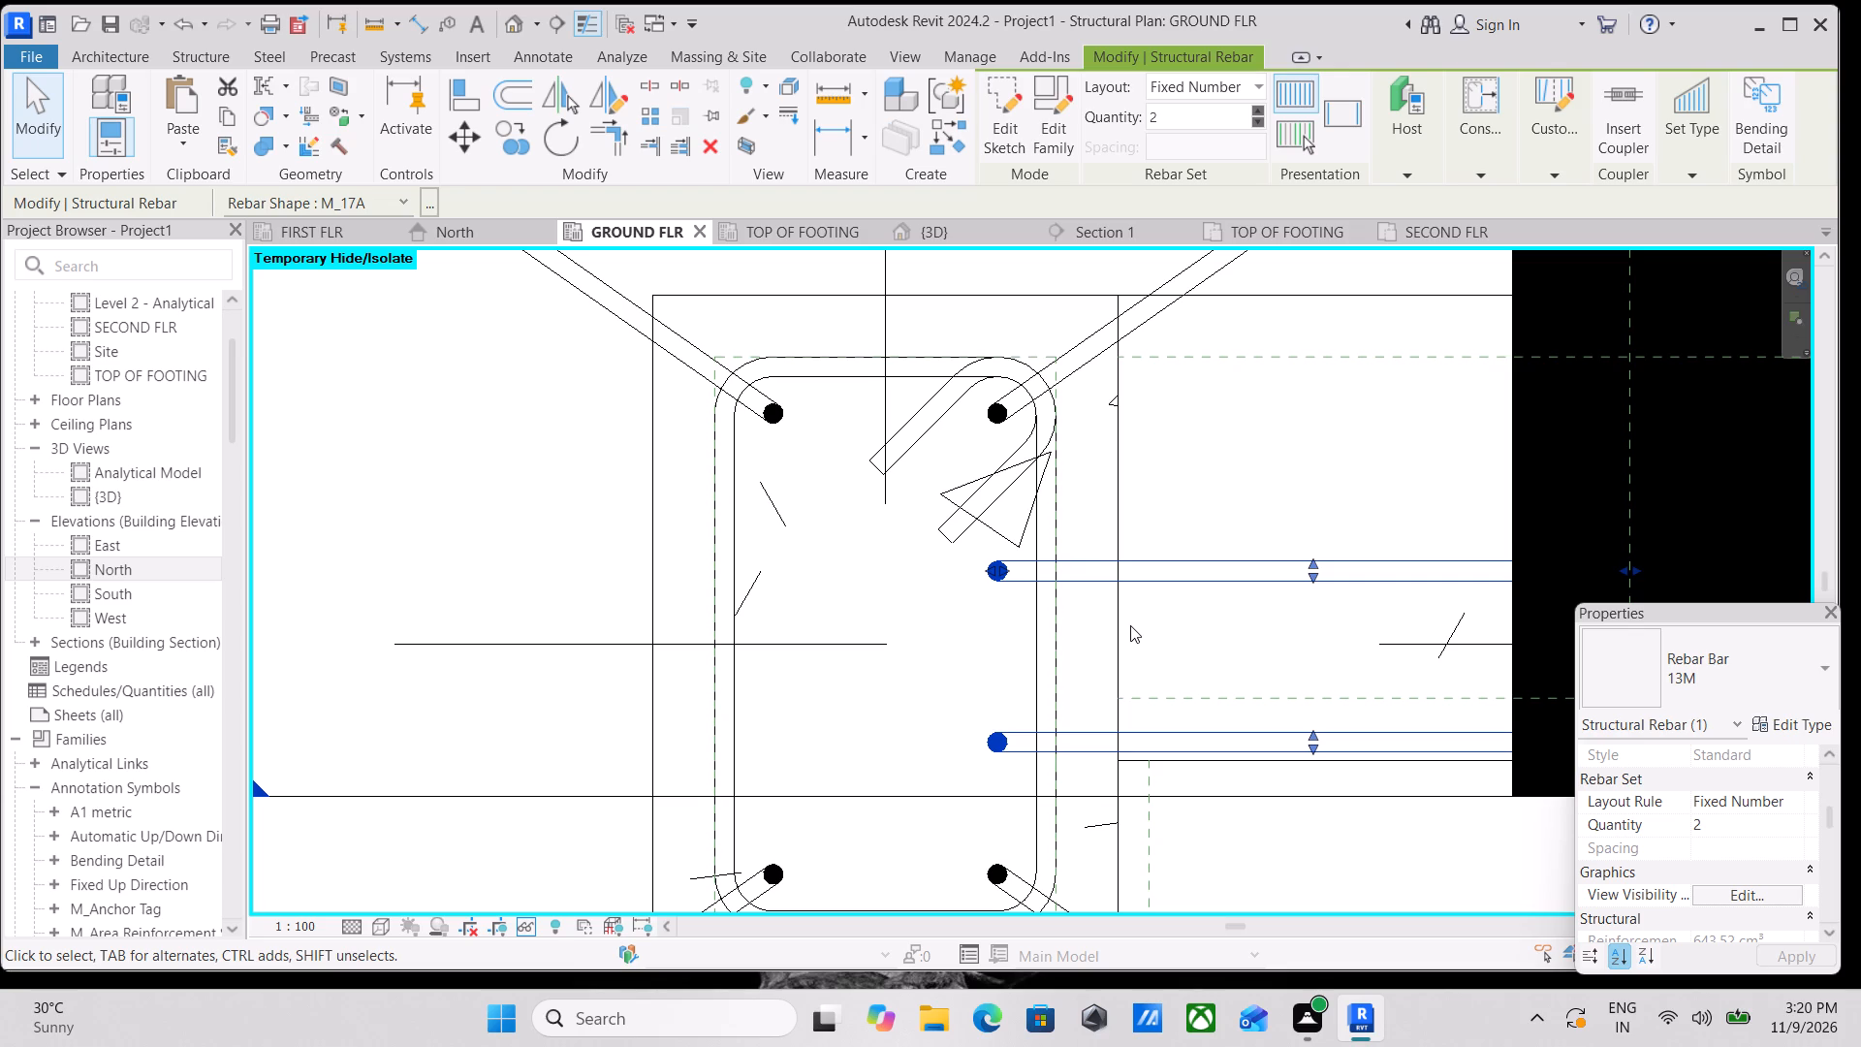
text(DM)
scroll(945, 744, down, 2)
middle_drag(947, 730, 1004, 592)
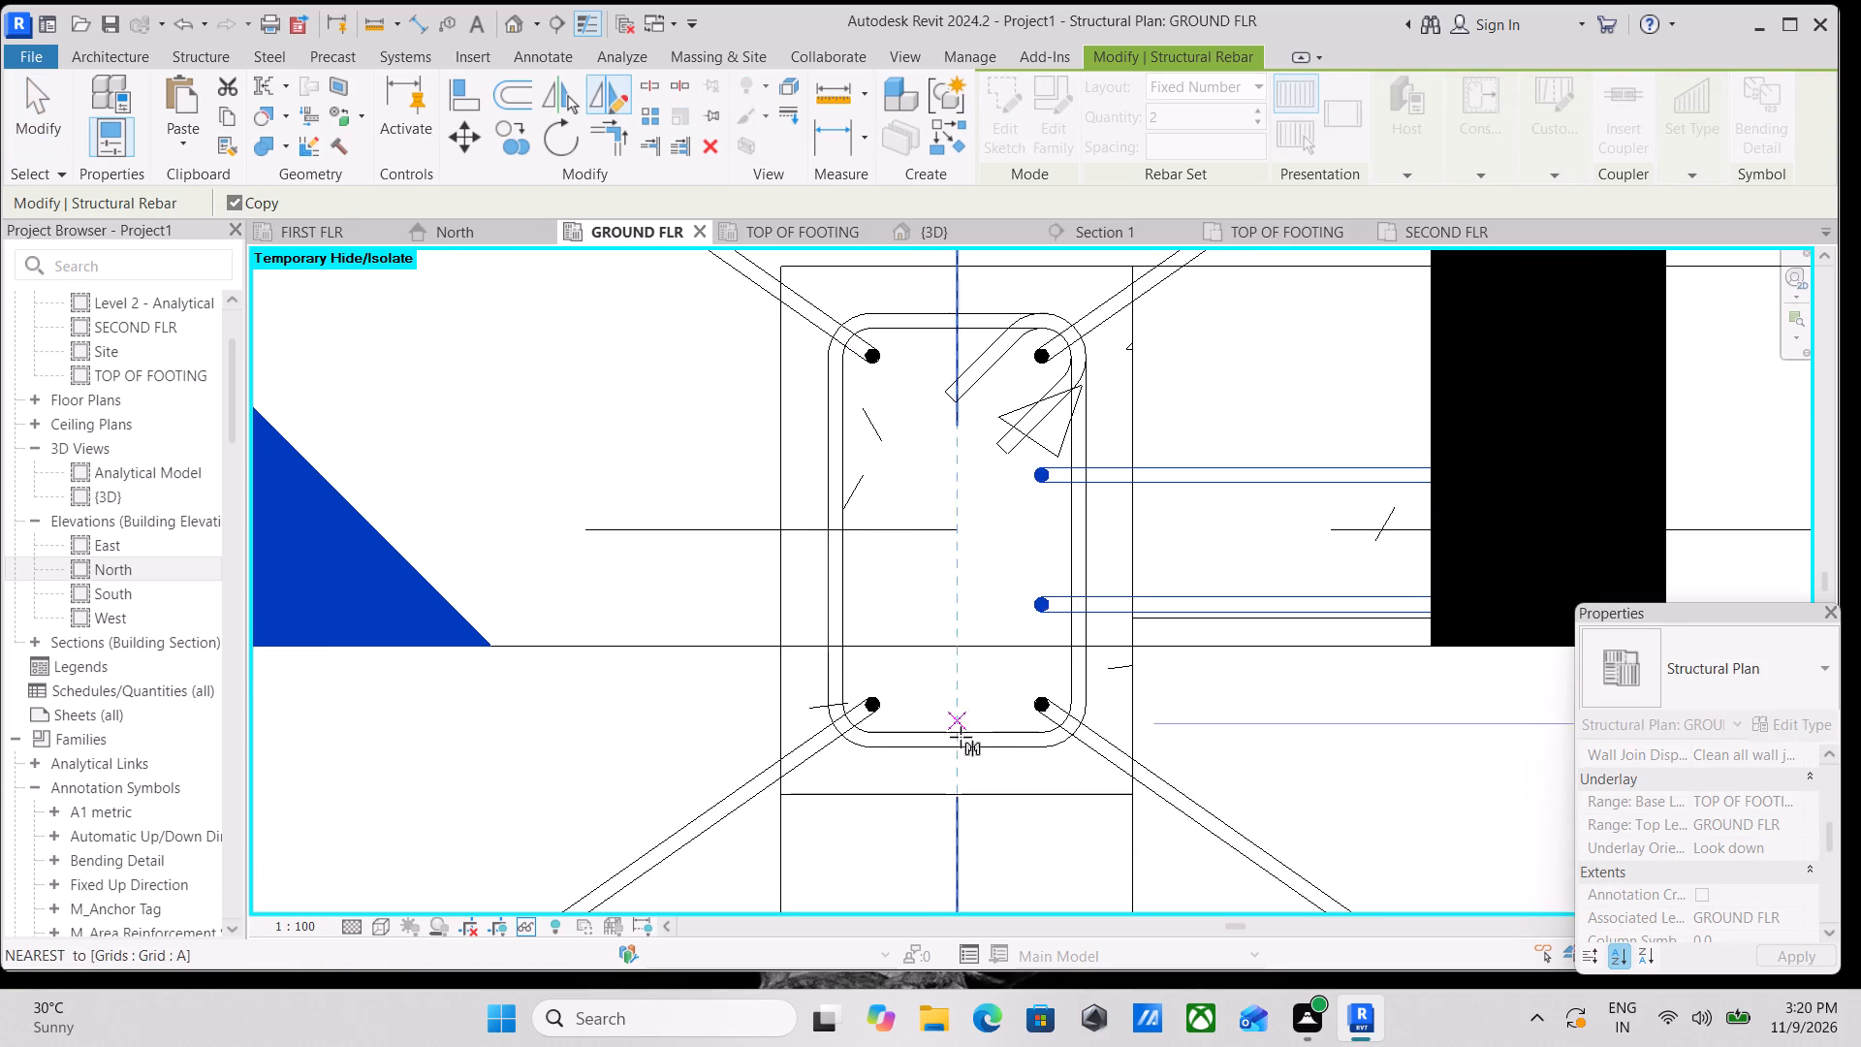
click(962, 729)
middle_drag(979, 827, 949, 655)
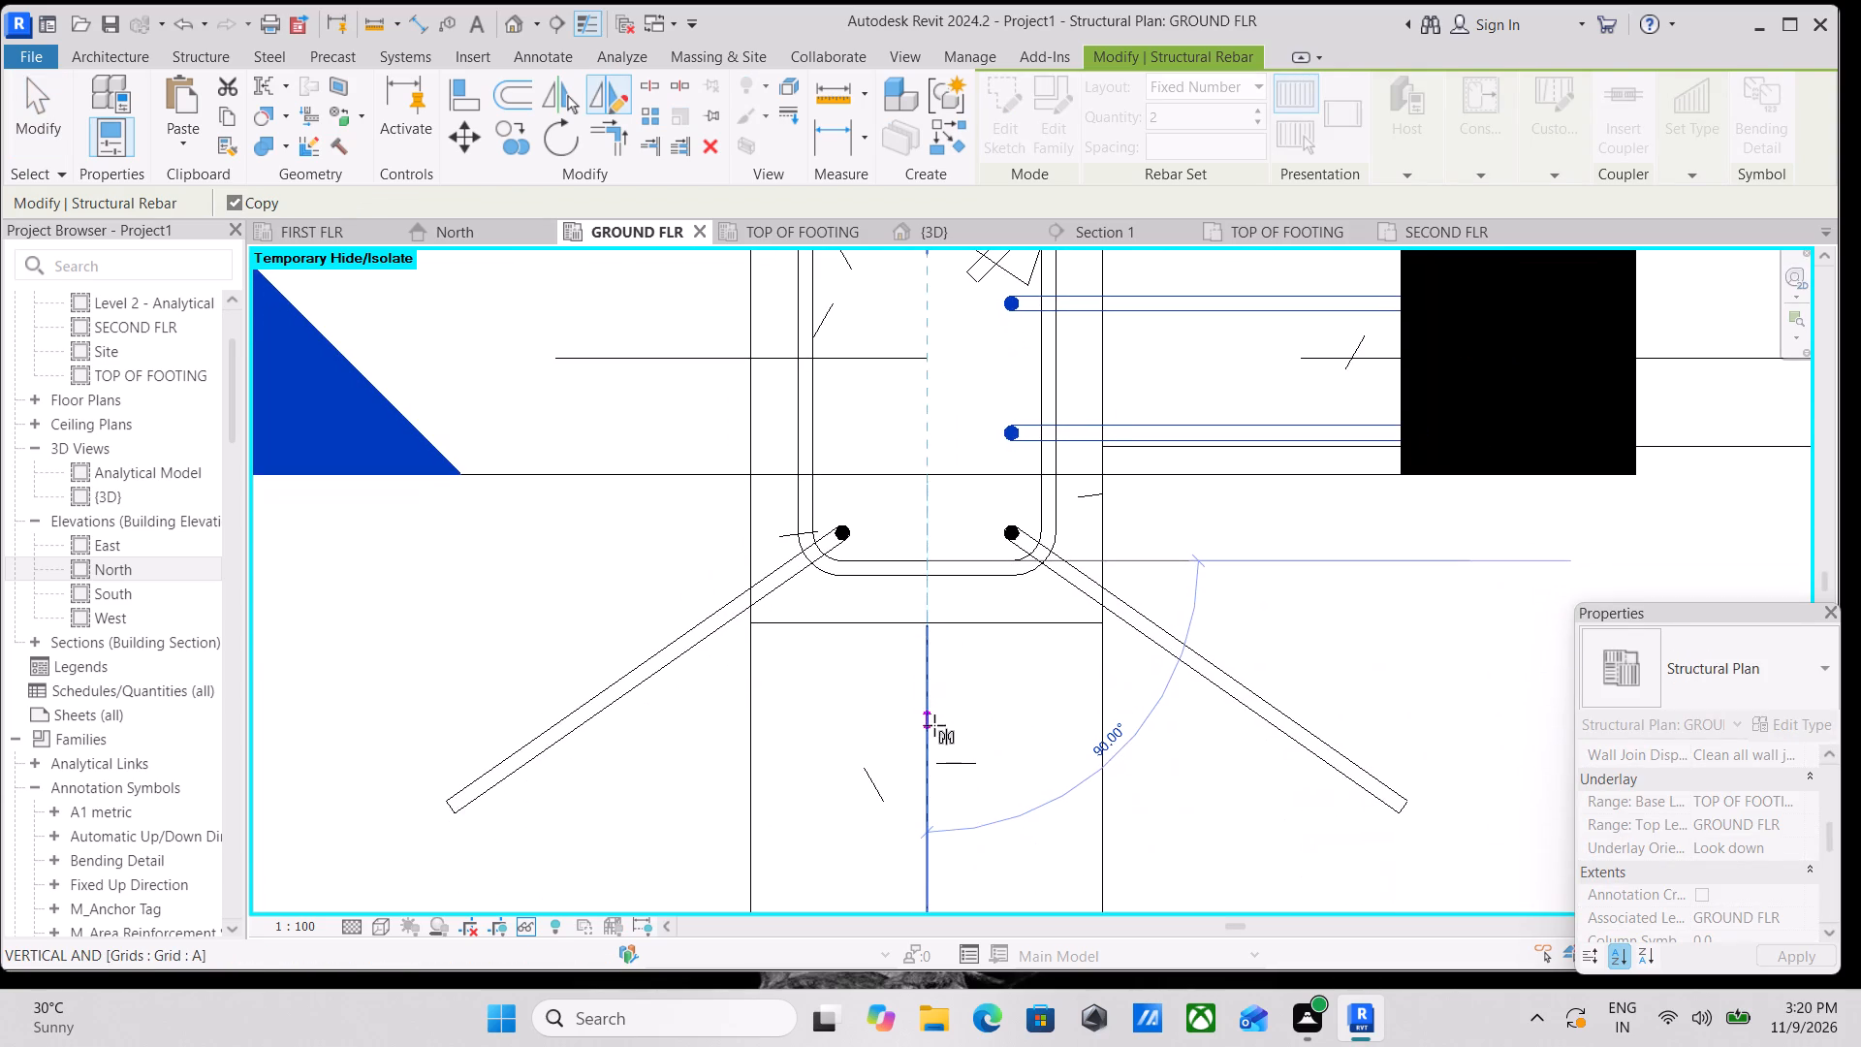
click(933, 740)
scroll(935, 717, down, 1)
middle_drag(935, 717, 957, 906)
key(Escape)
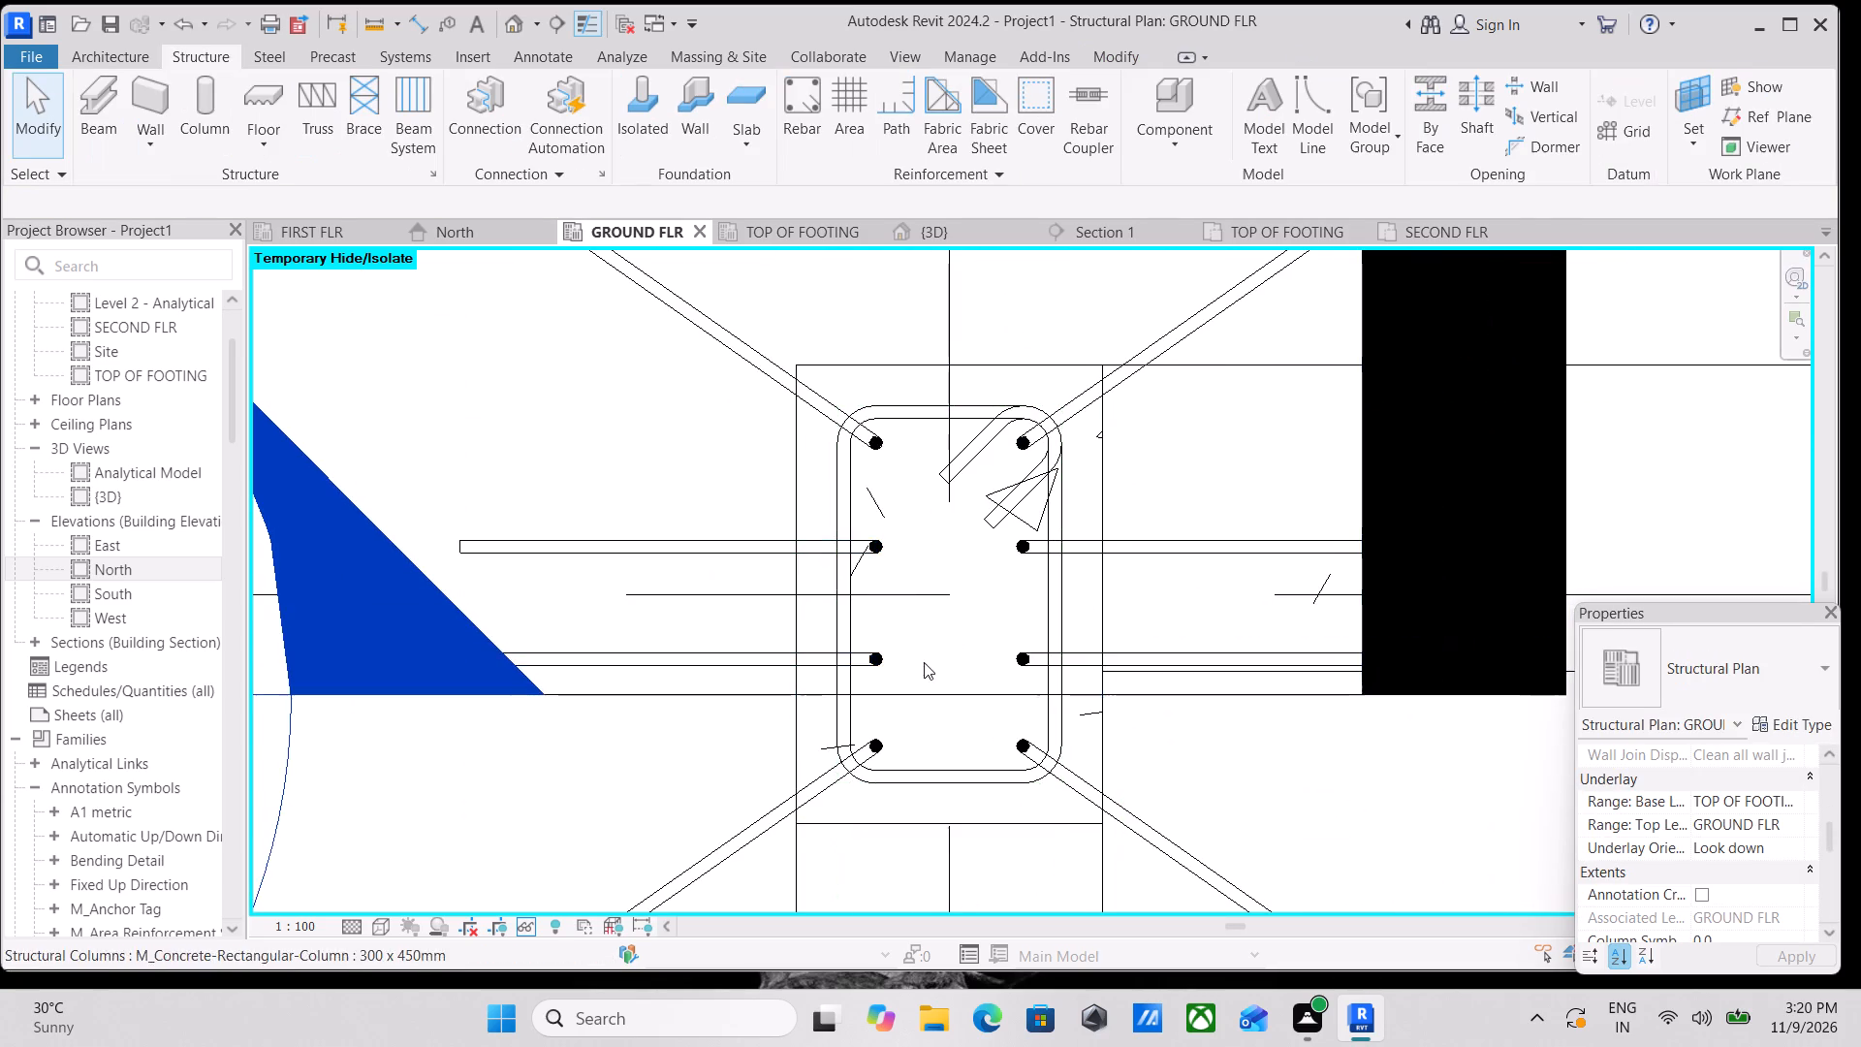
Review in which views the mirrored two-bar set is set to show unobscured, keeping the settings as they are.
middle_drag(917, 663, 957, 812)
click(775, 706)
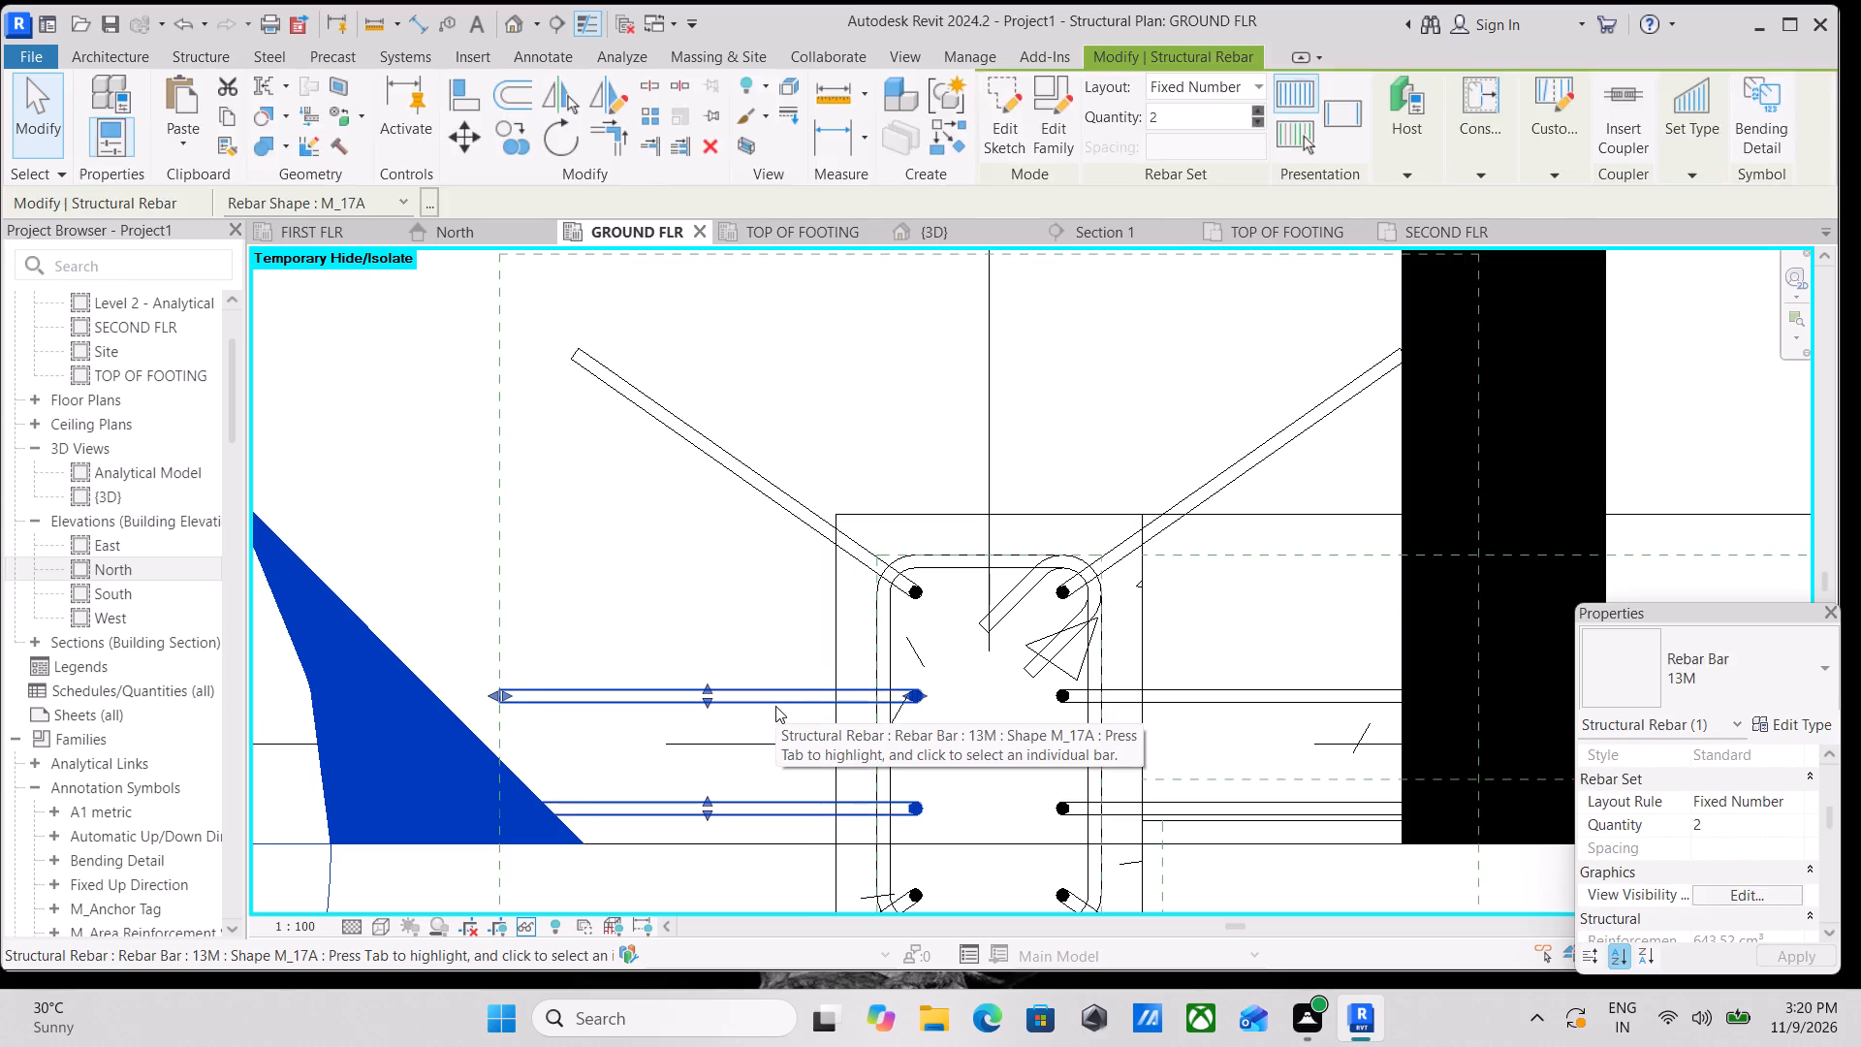
scroll(775, 706, down, 2)
key(Escape)
click(786, 701)
scroll(1769, 738, down, 2)
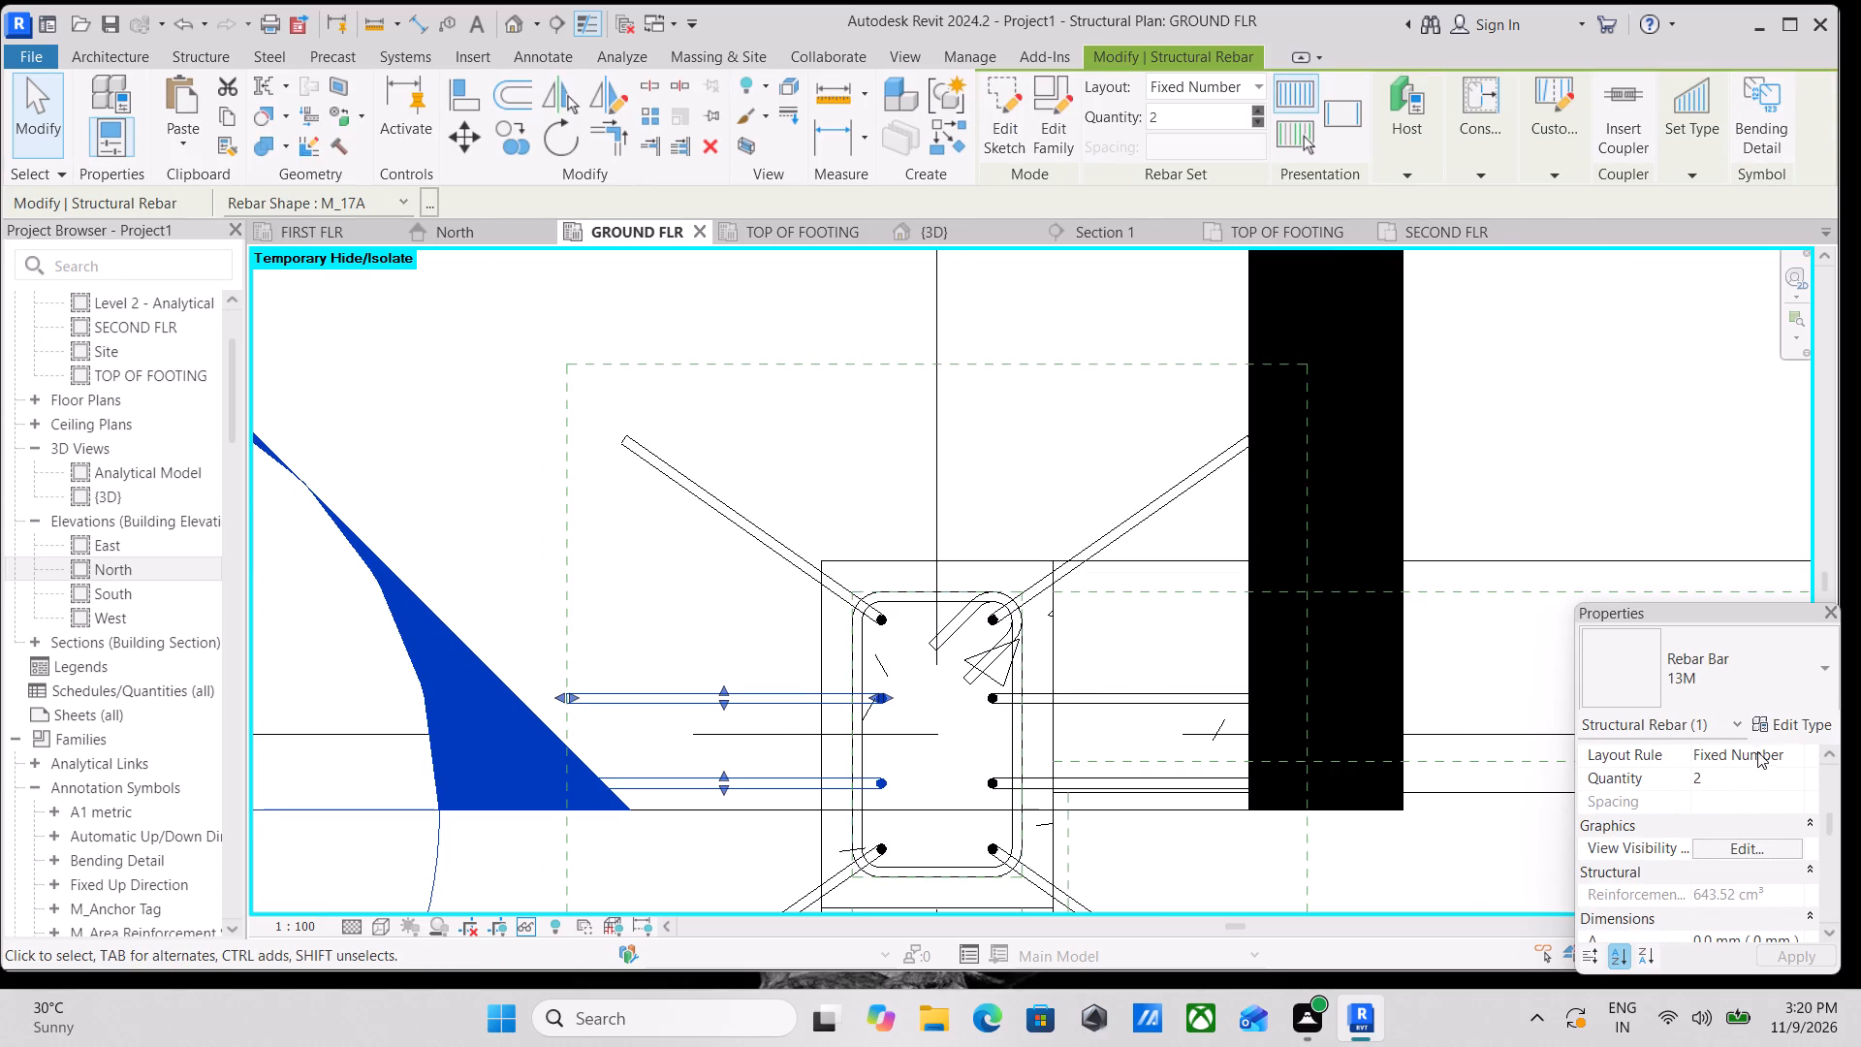
scroll(1779, 836, up, 1)
click(1754, 894)
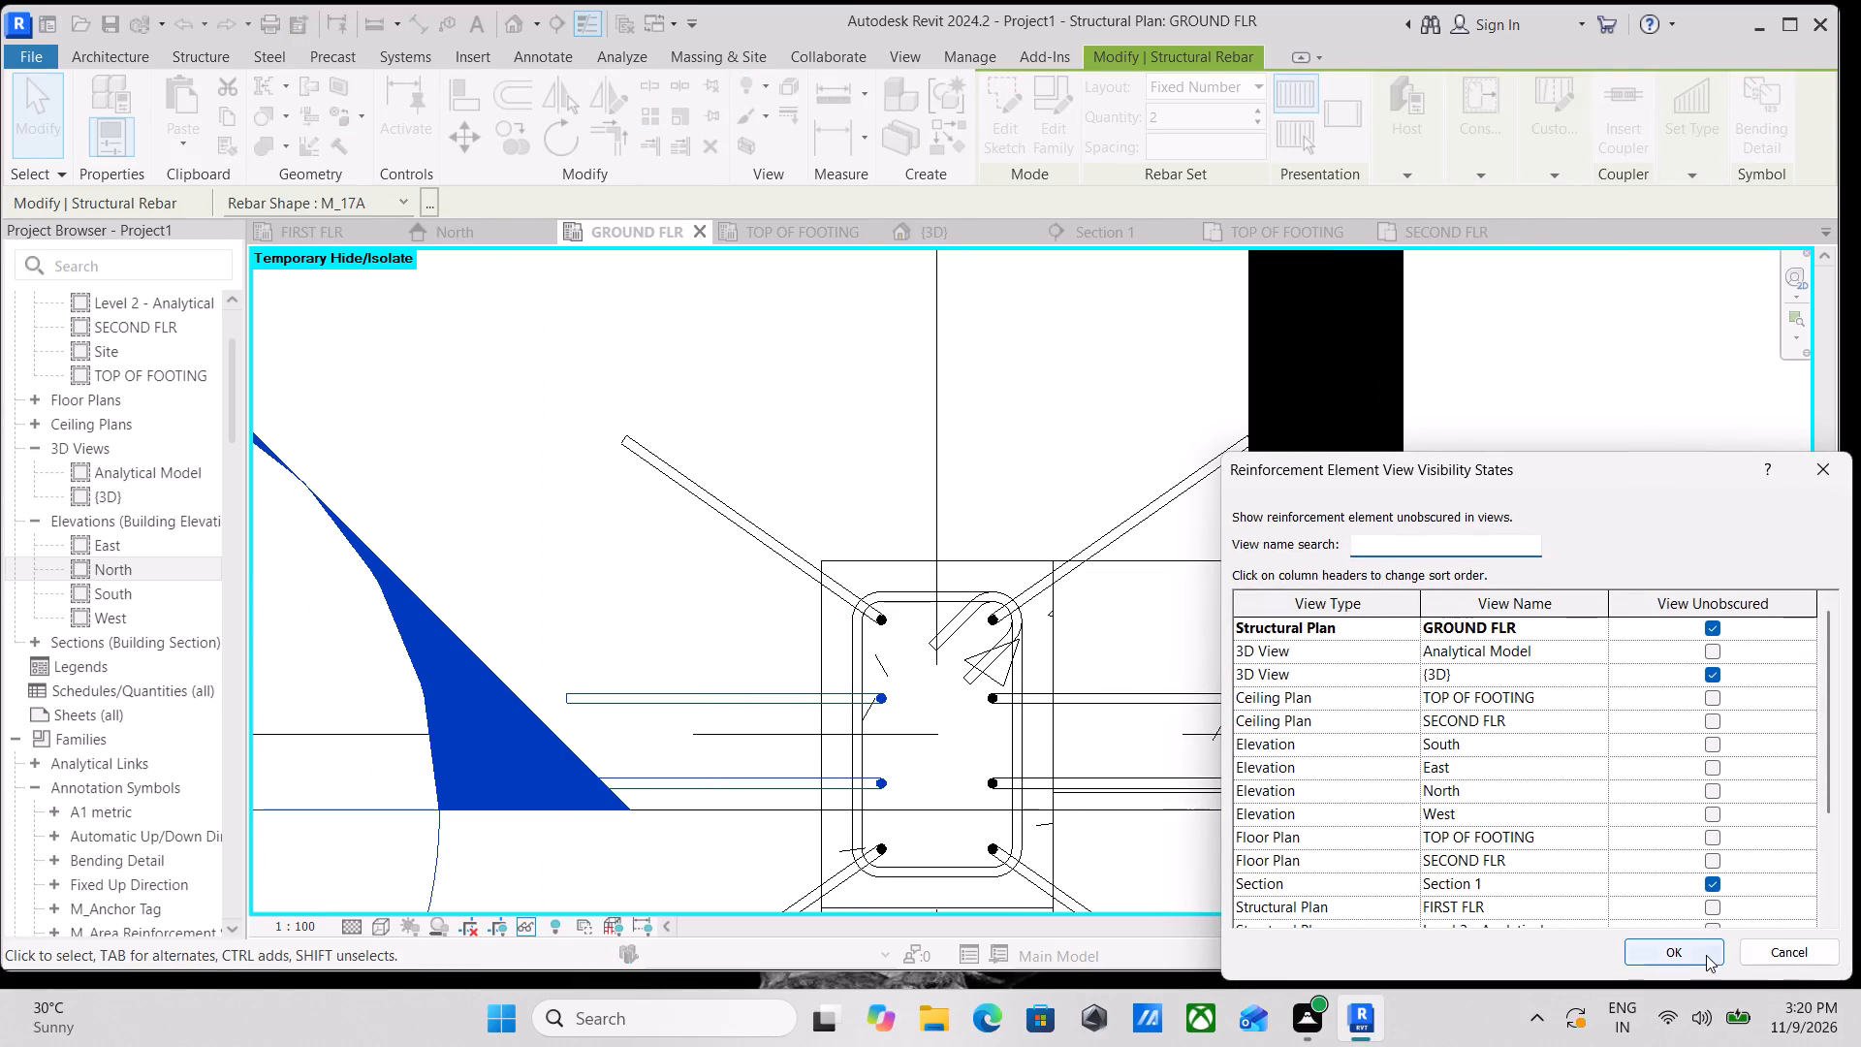
click(1705, 954)
key(Escape)
scroll(944, 736, down, 2)
key(Escape)
scroll(1099, 726, up, 1)
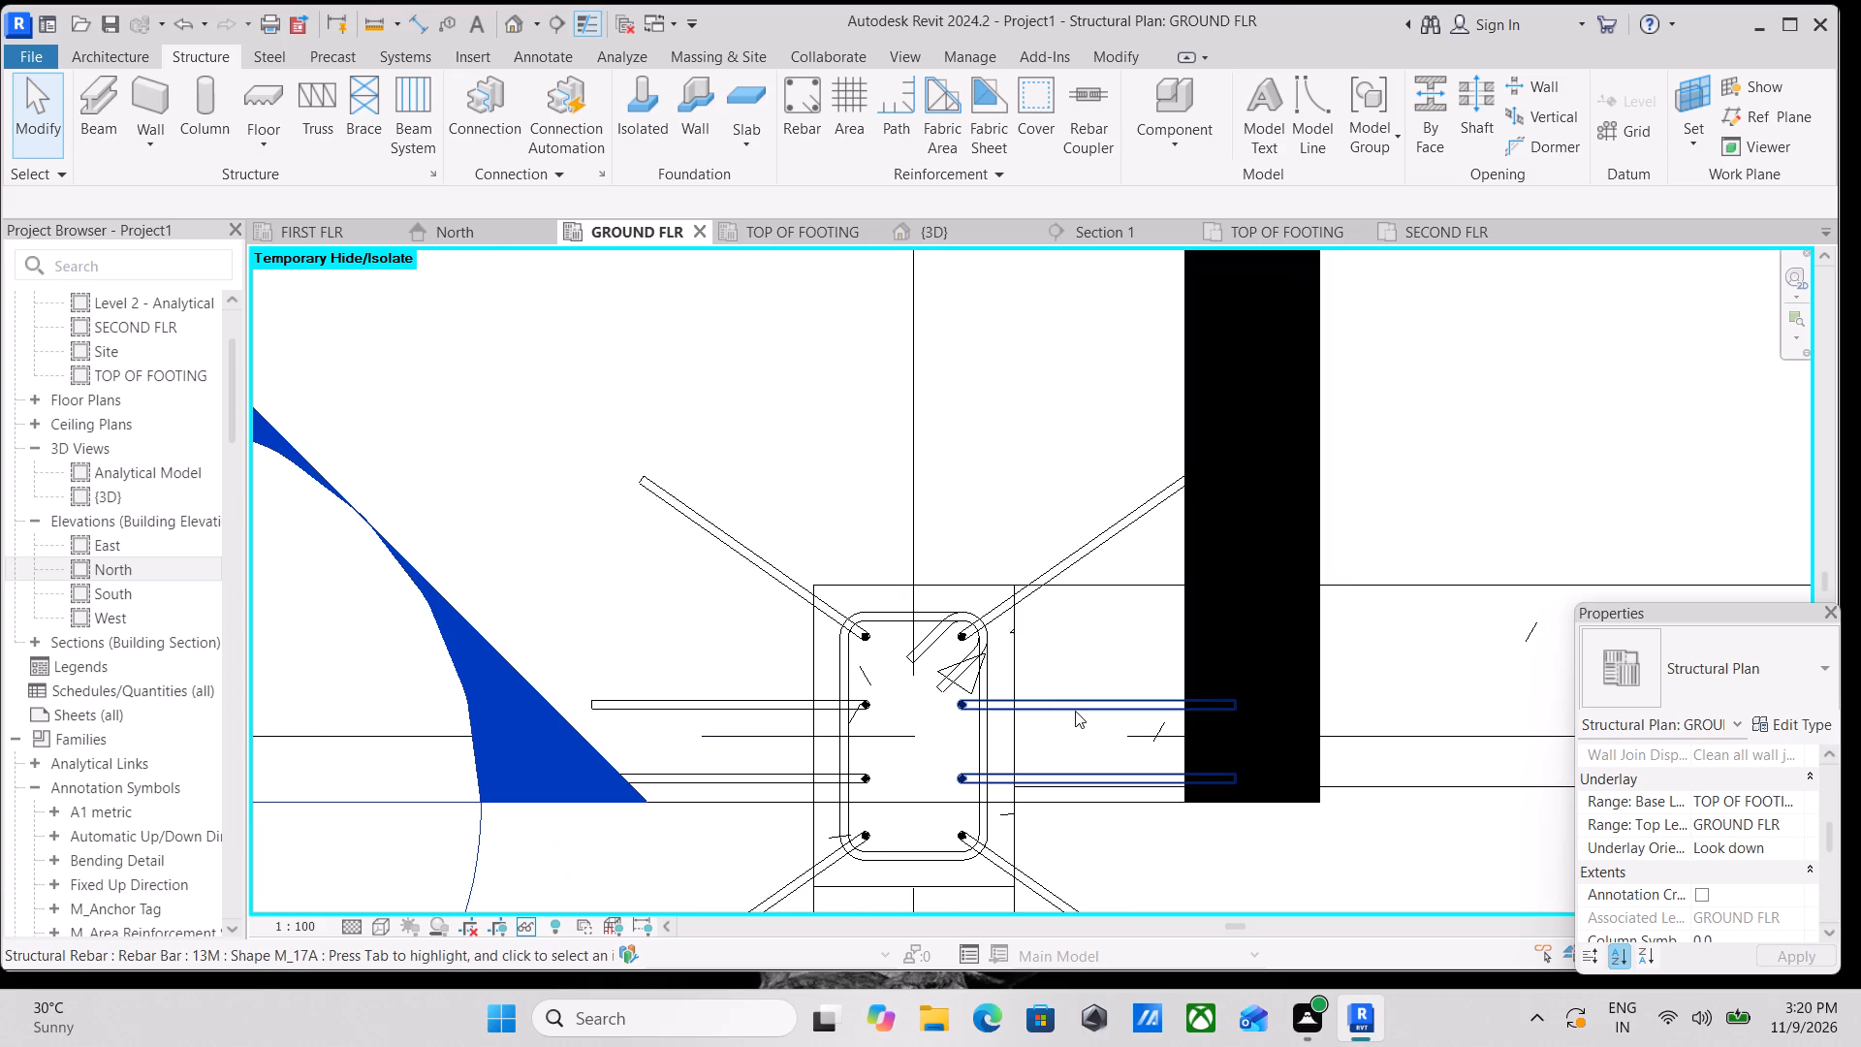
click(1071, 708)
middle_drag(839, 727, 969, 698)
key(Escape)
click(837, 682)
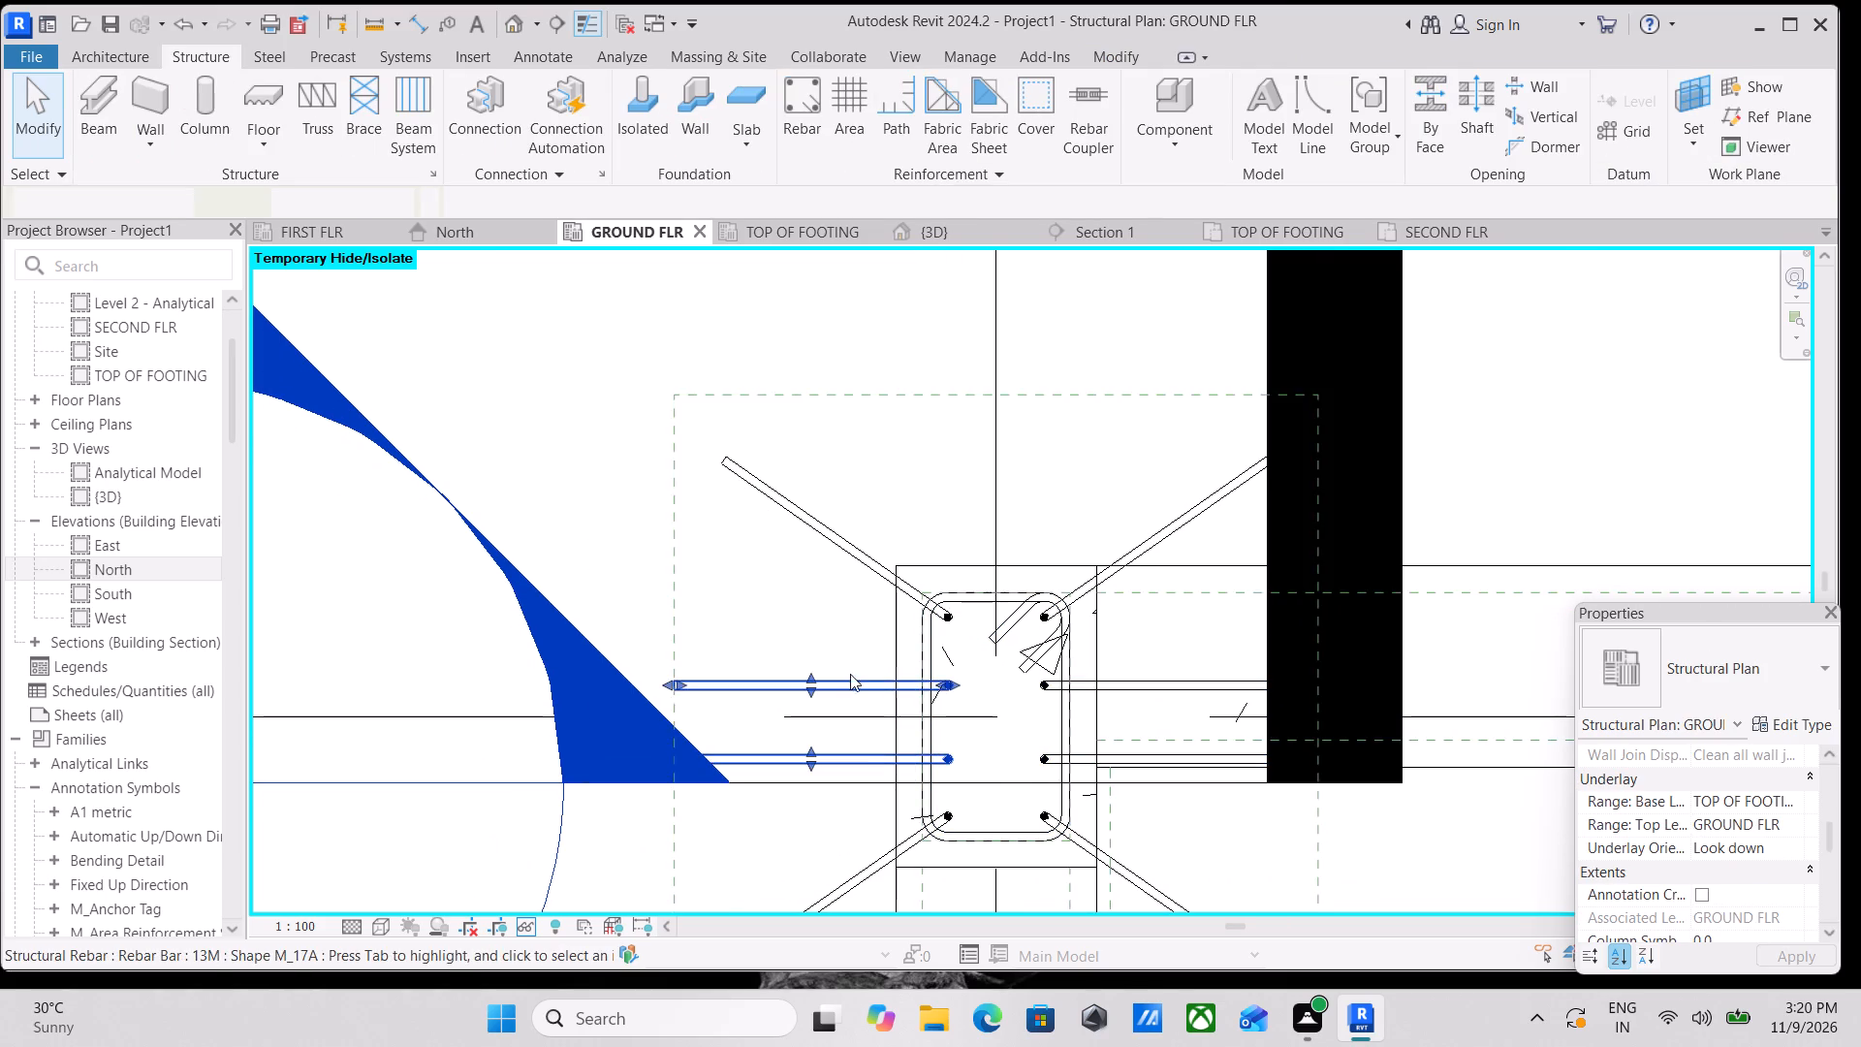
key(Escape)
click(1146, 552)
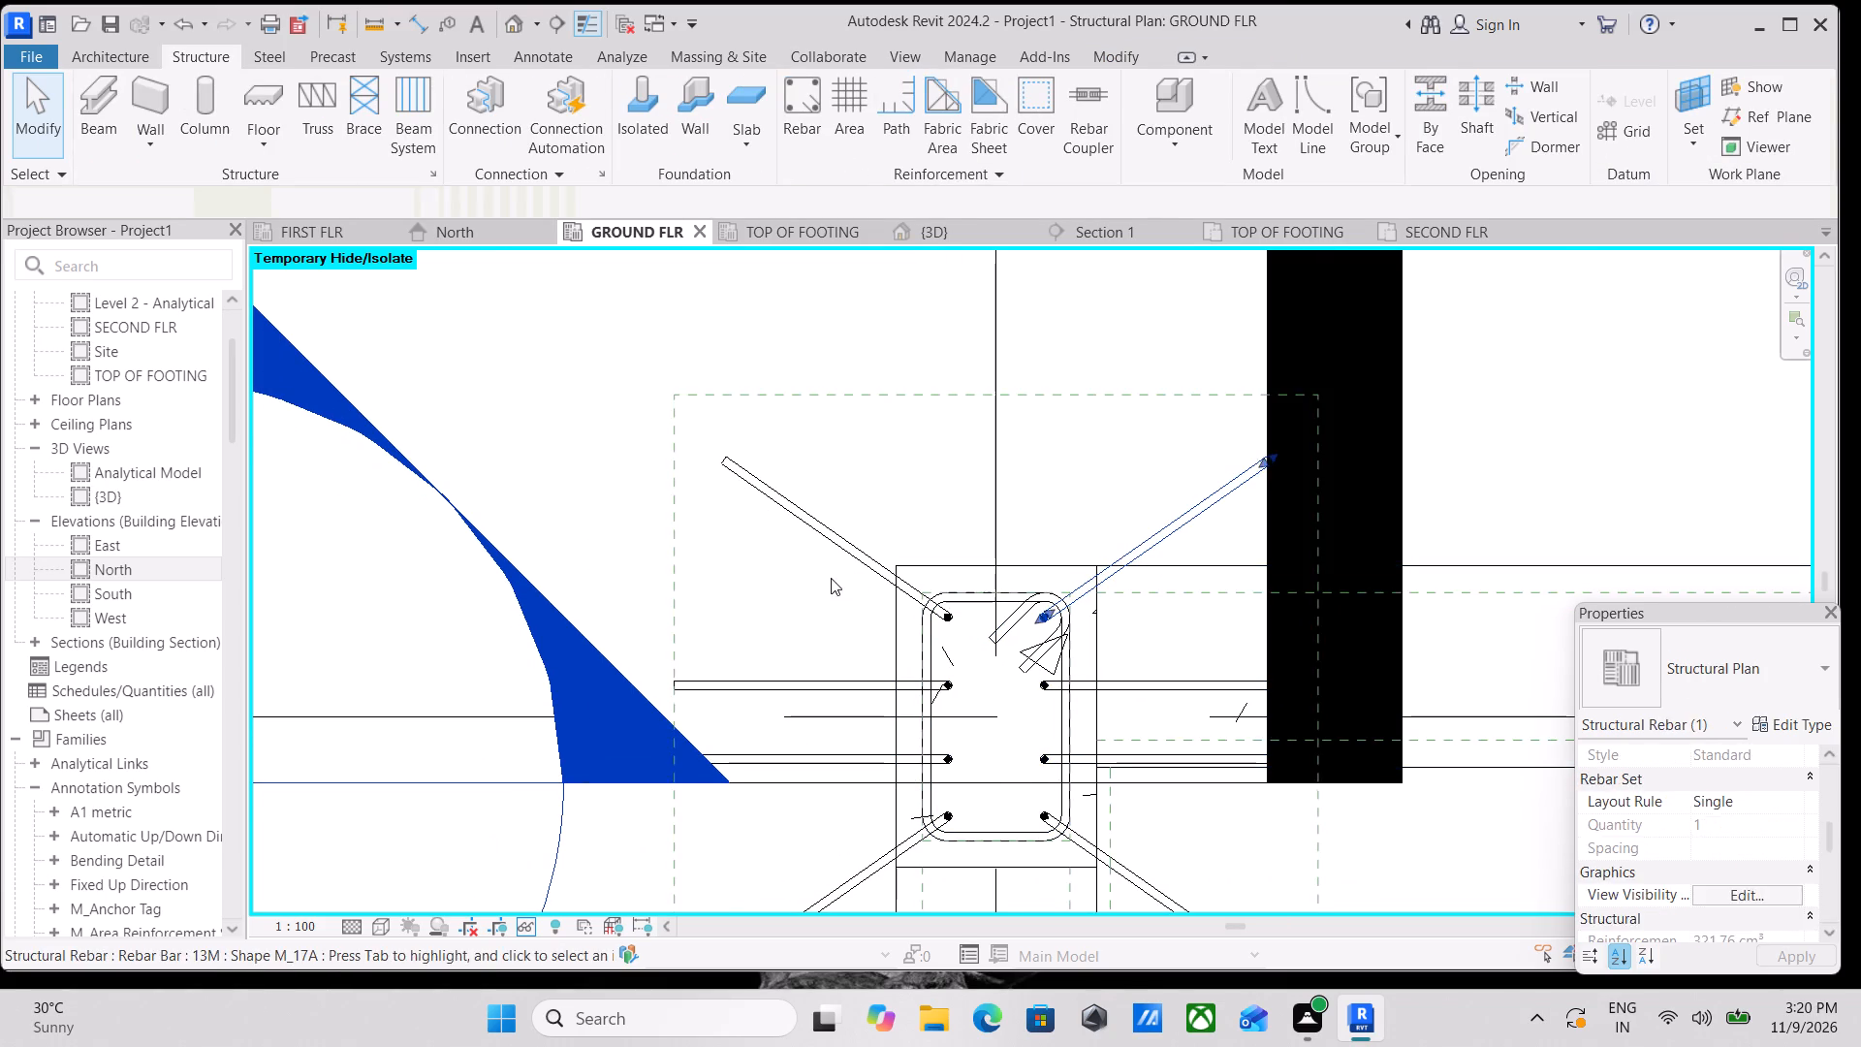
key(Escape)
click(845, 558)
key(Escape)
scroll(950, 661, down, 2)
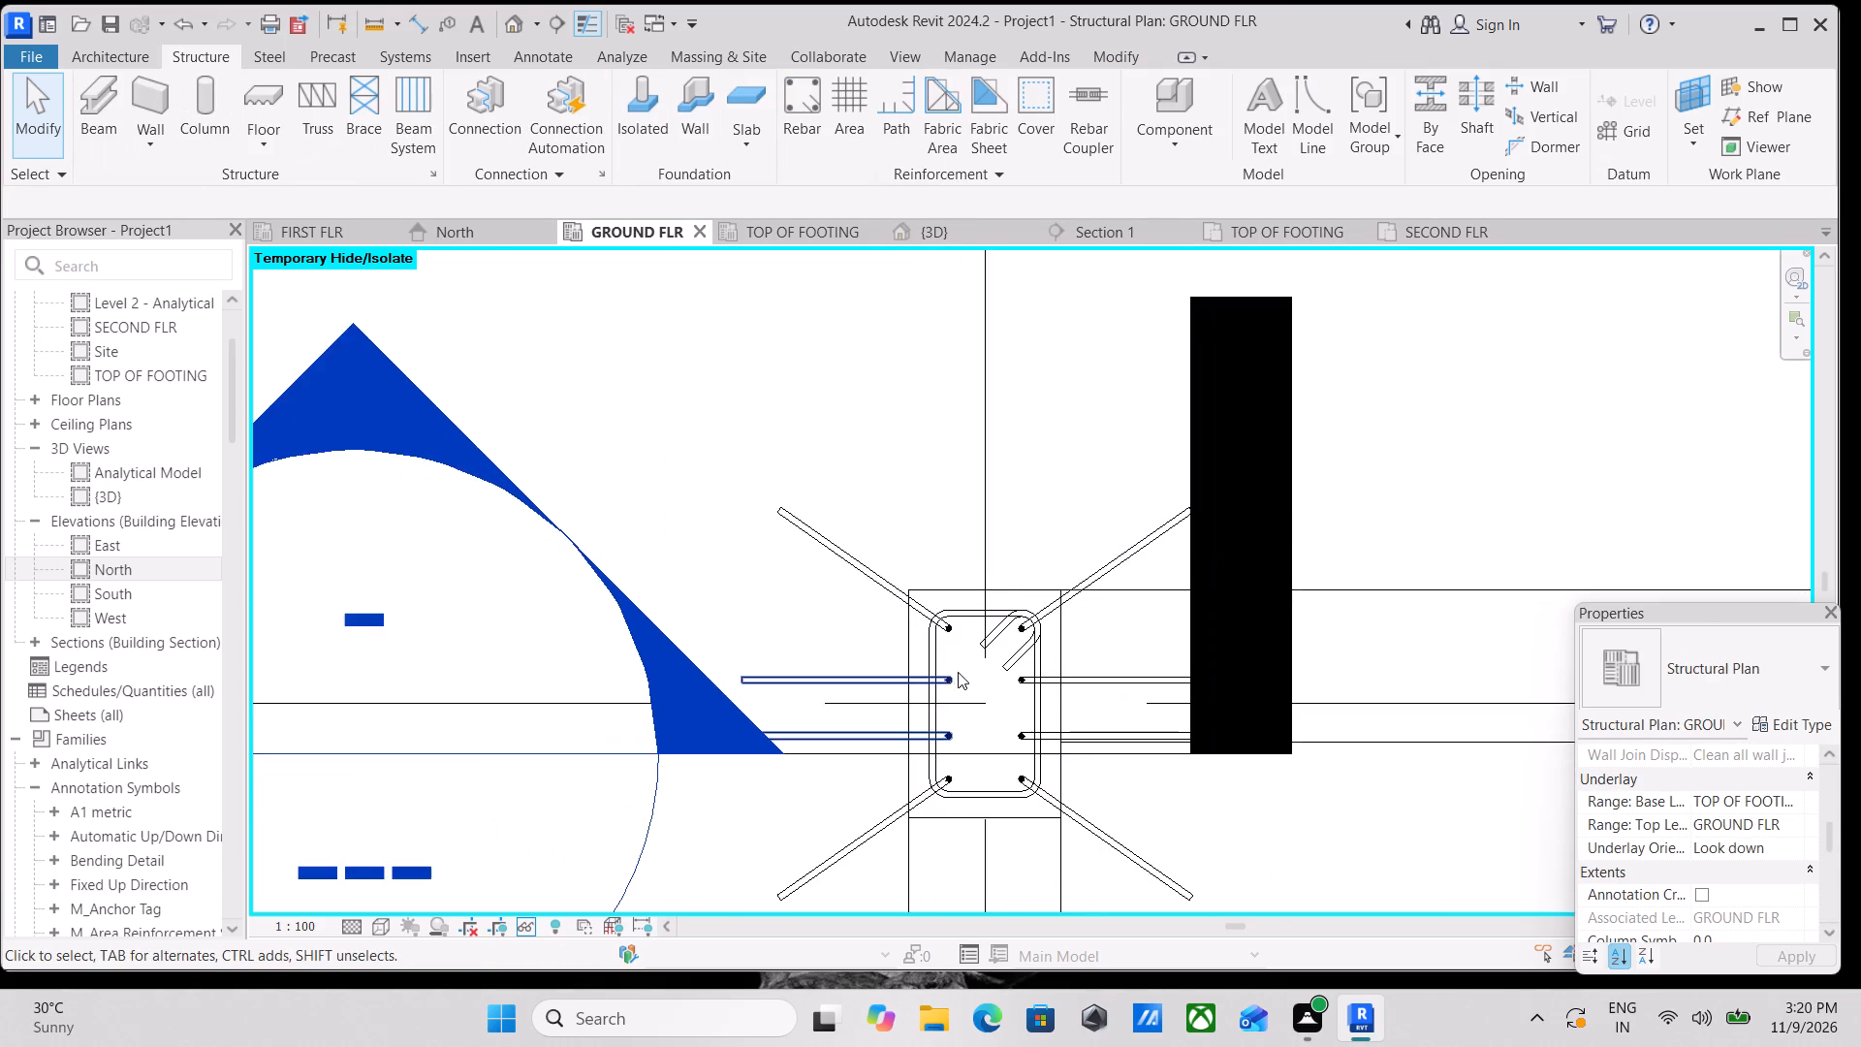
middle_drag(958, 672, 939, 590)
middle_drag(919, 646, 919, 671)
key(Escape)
Examine the reinforced column and its footing at grid 1 in the {3D} view.
click(910, 236)
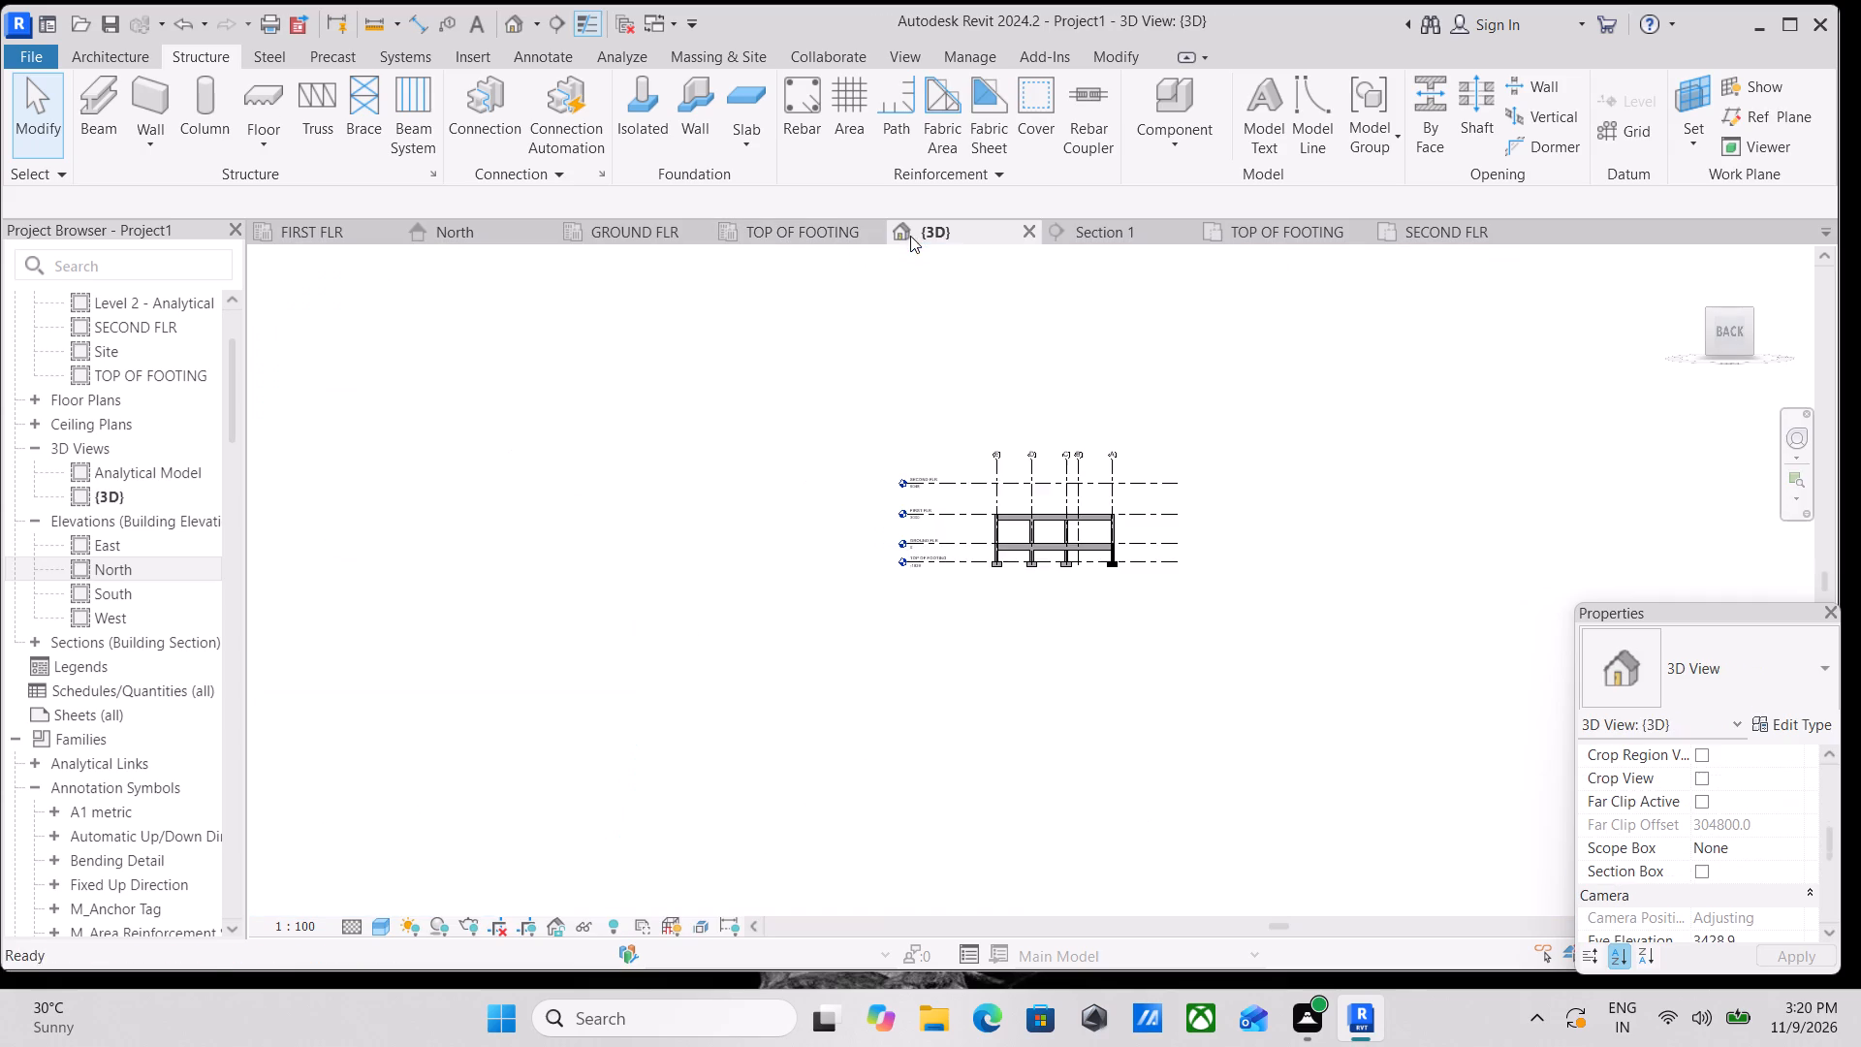
scroll(1012, 614, up, 3)
shift+middle_drag(1116, 565, 945, 827)
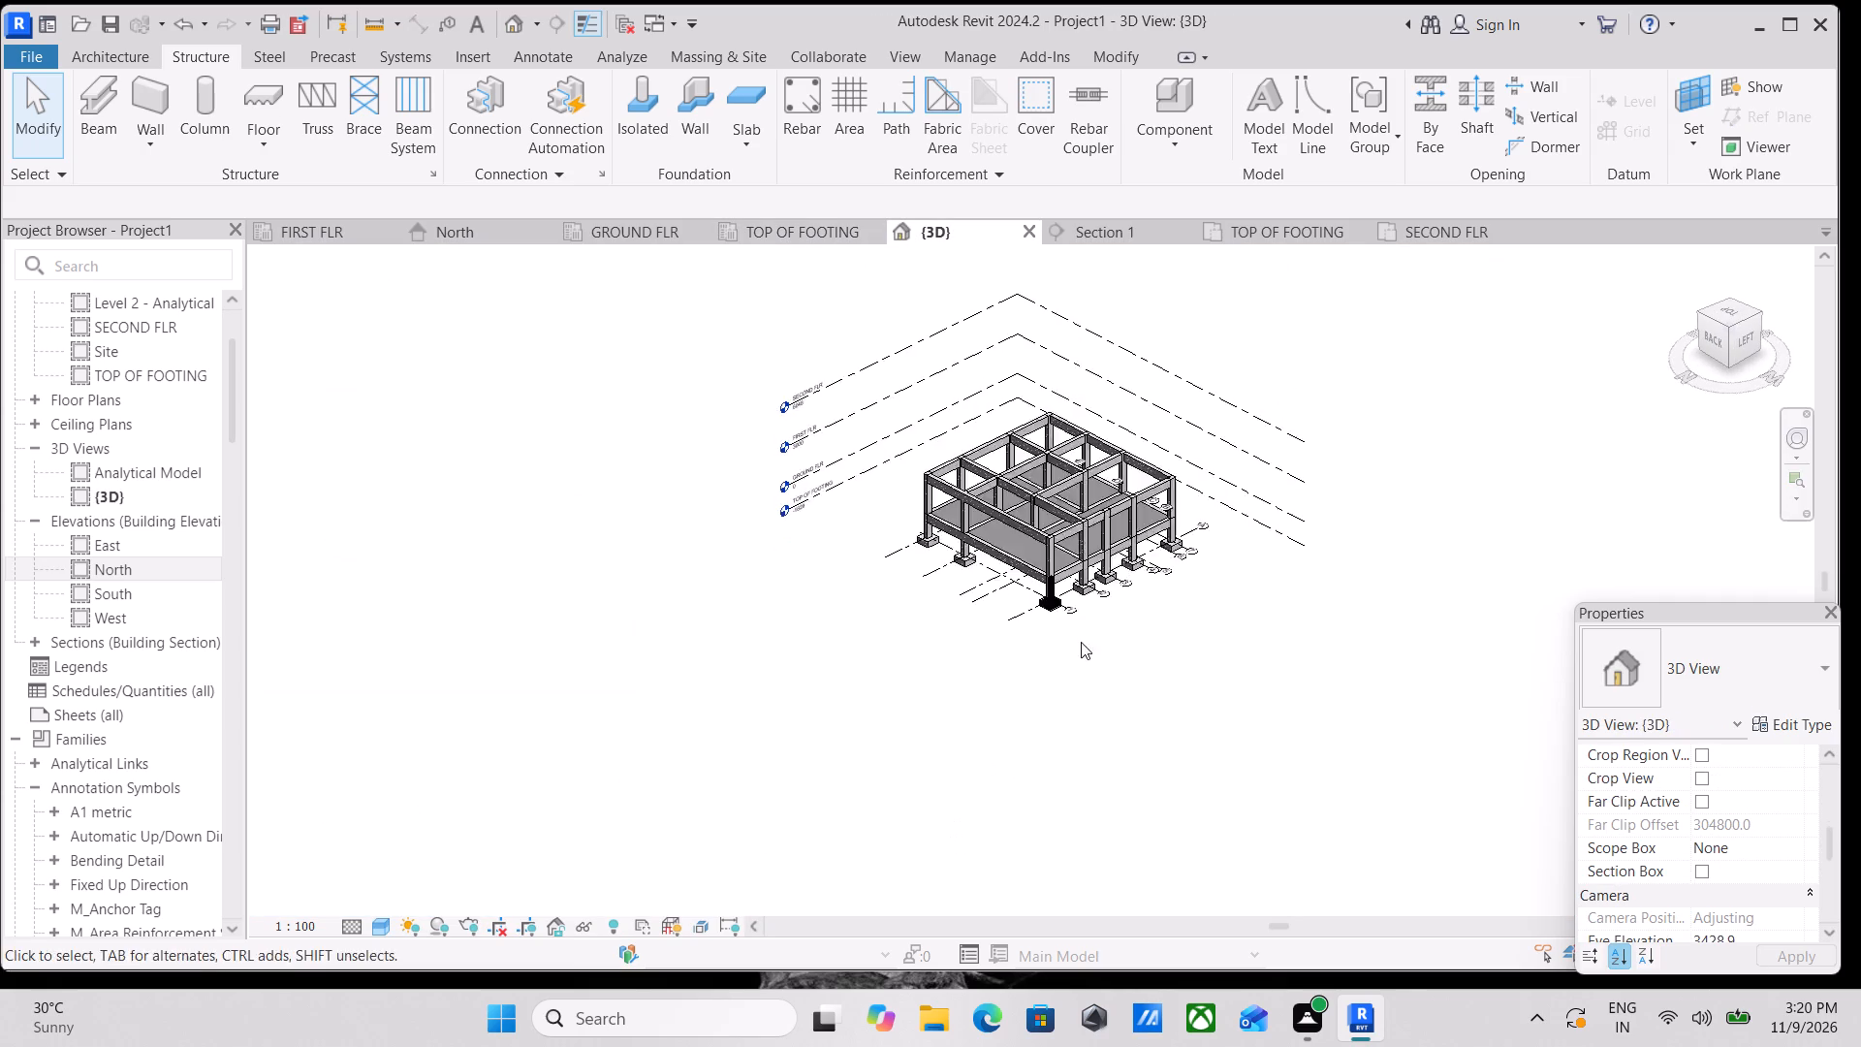
scroll(1084, 637, up, 15)
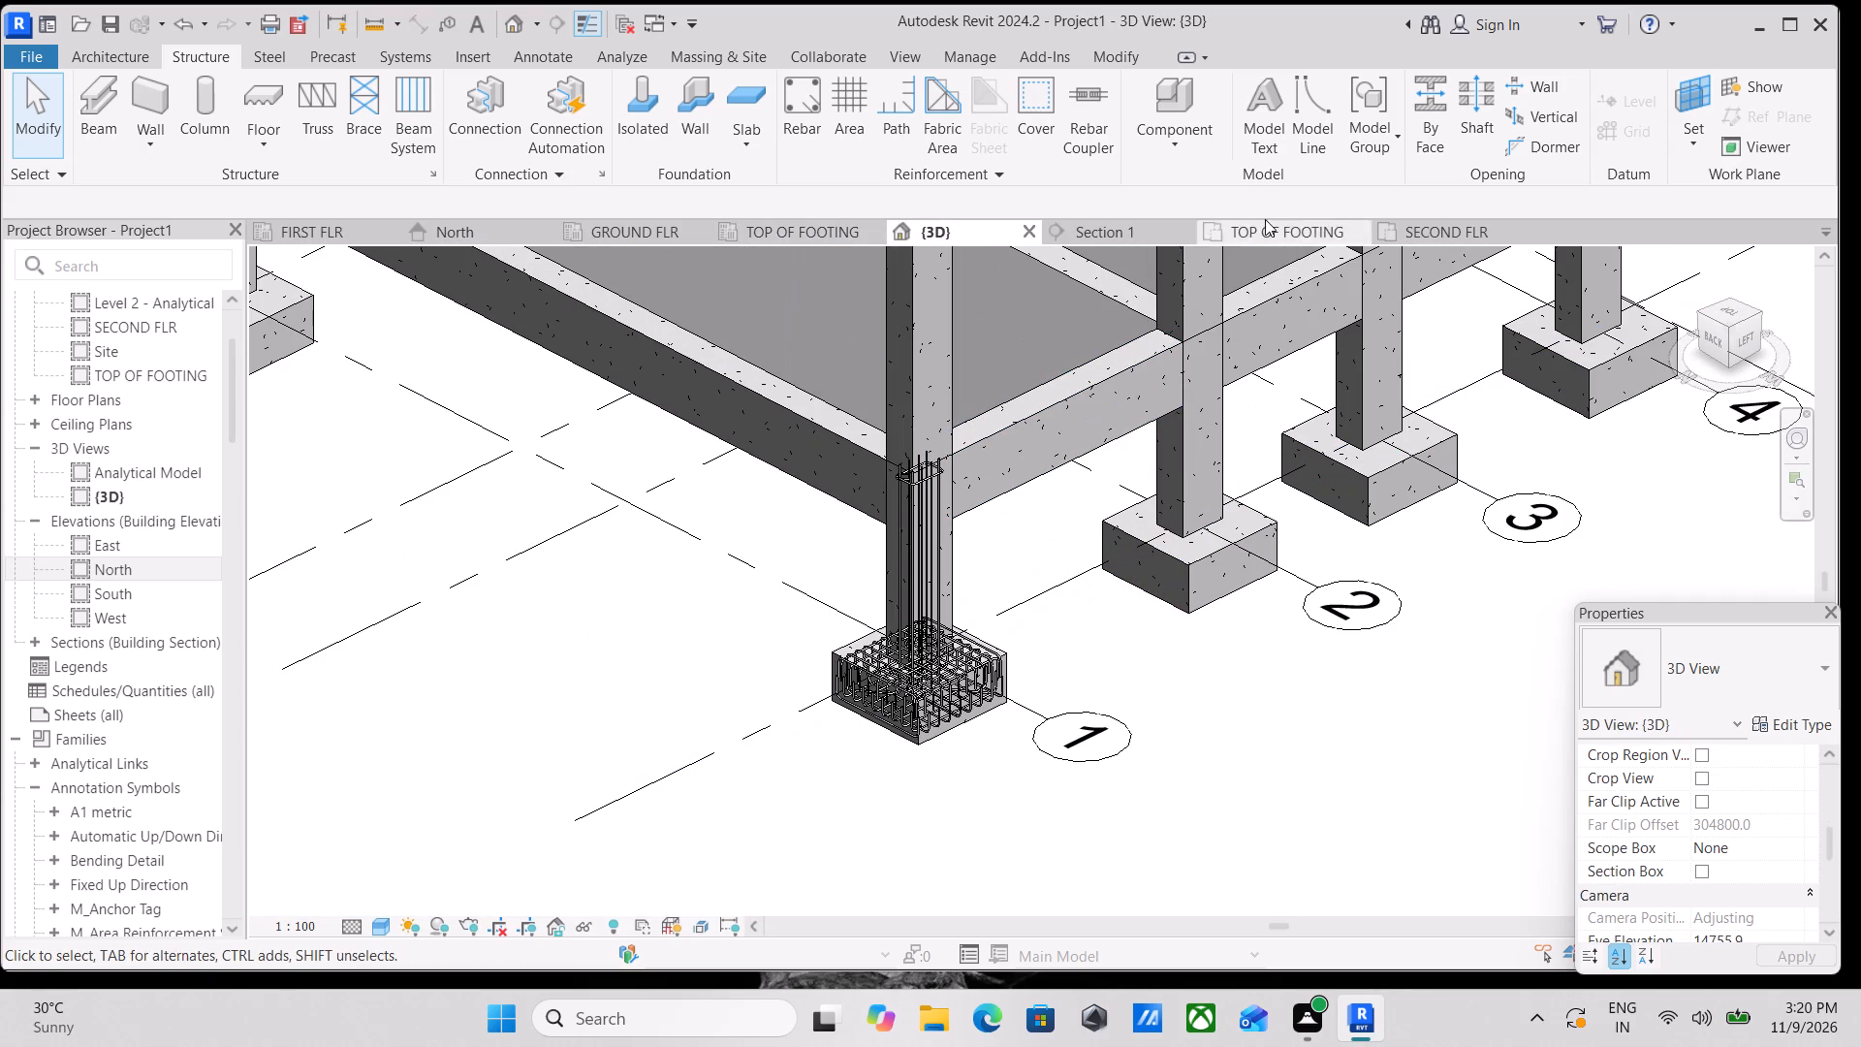
Open the Section 1 view and look through the rebar properties of the single stirrup near the column's top.
click(1426, 222)
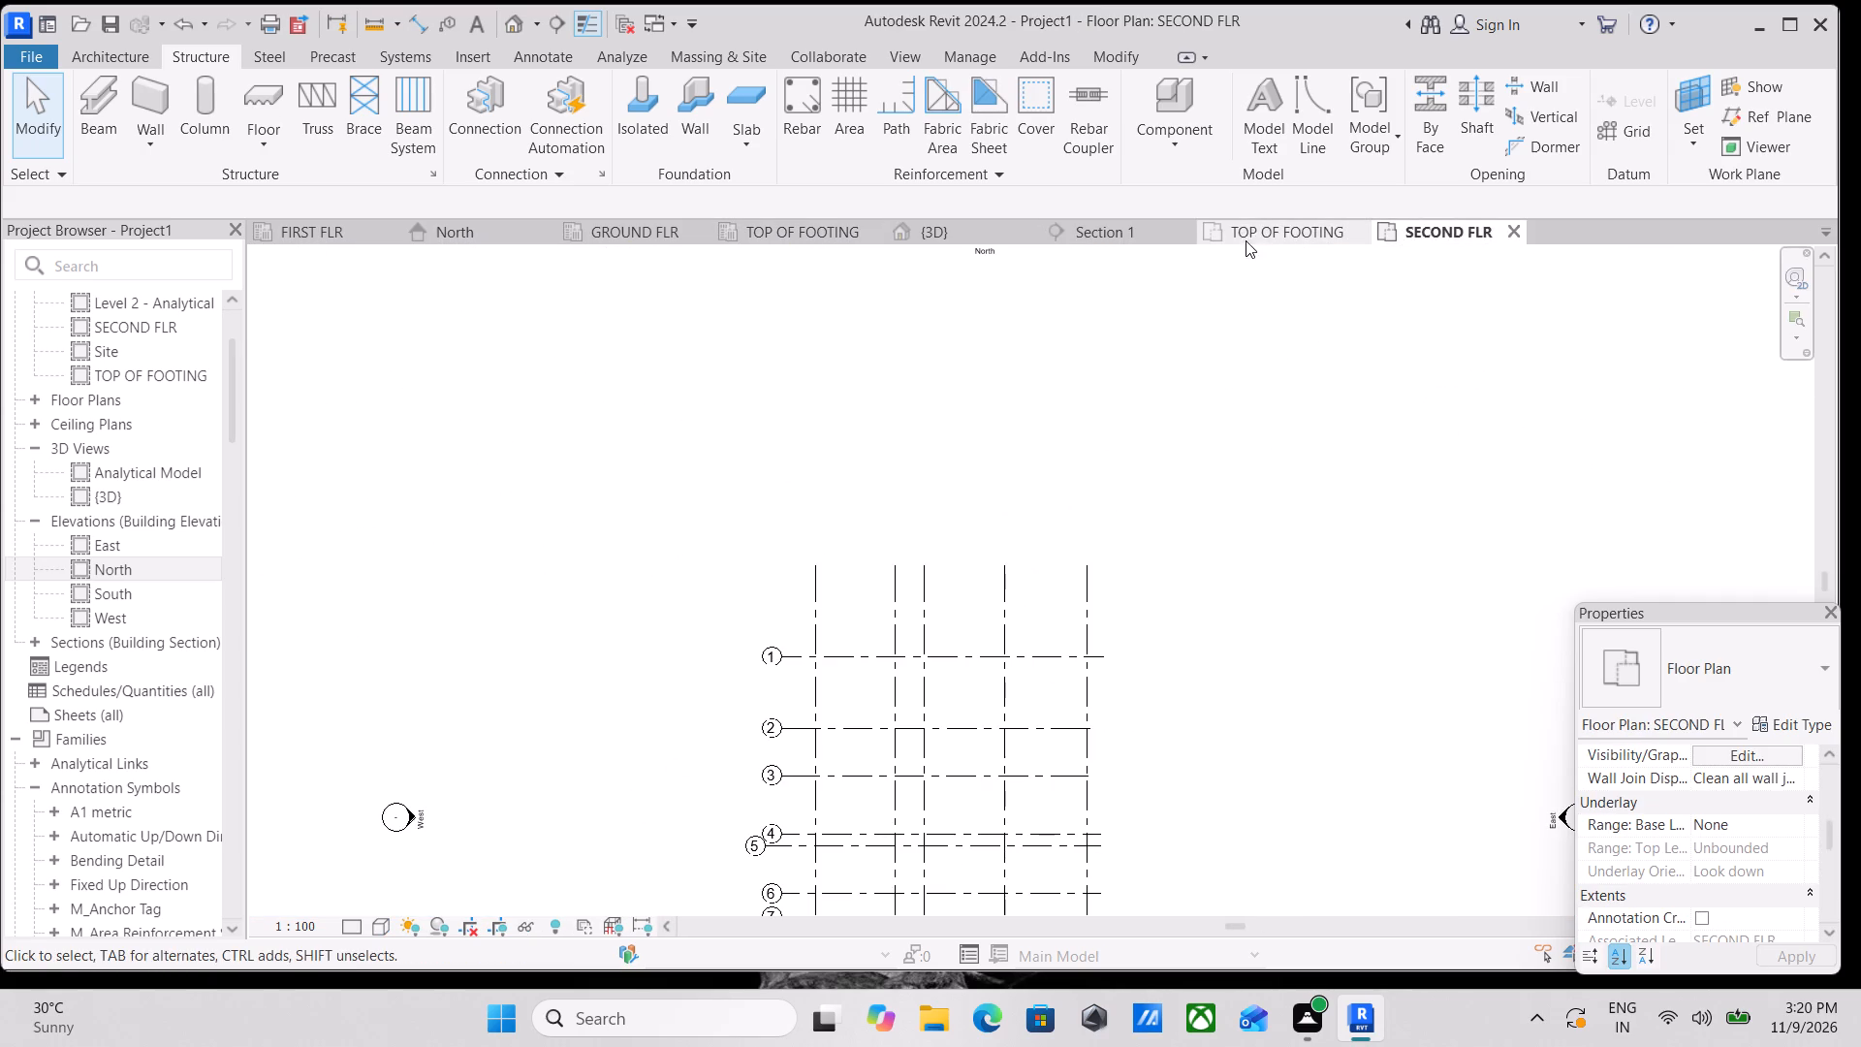
click(1257, 224)
click(1079, 234)
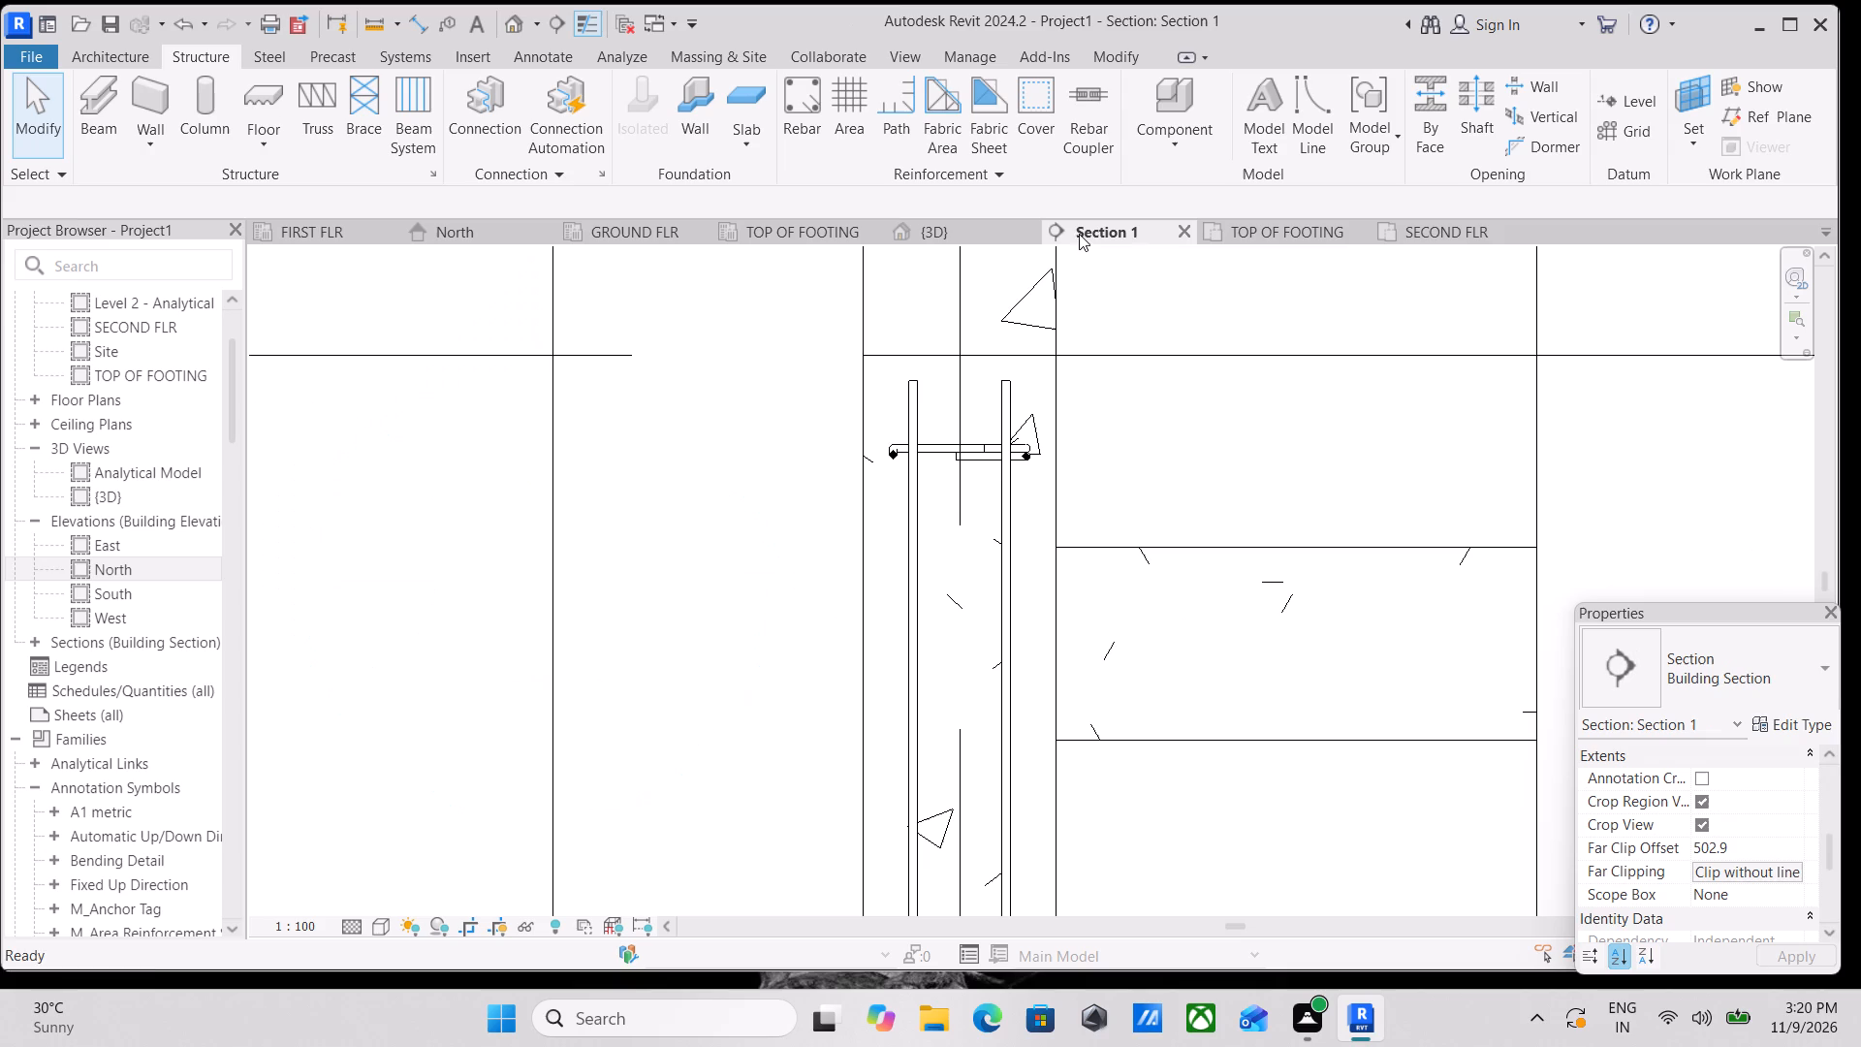
click(965, 446)
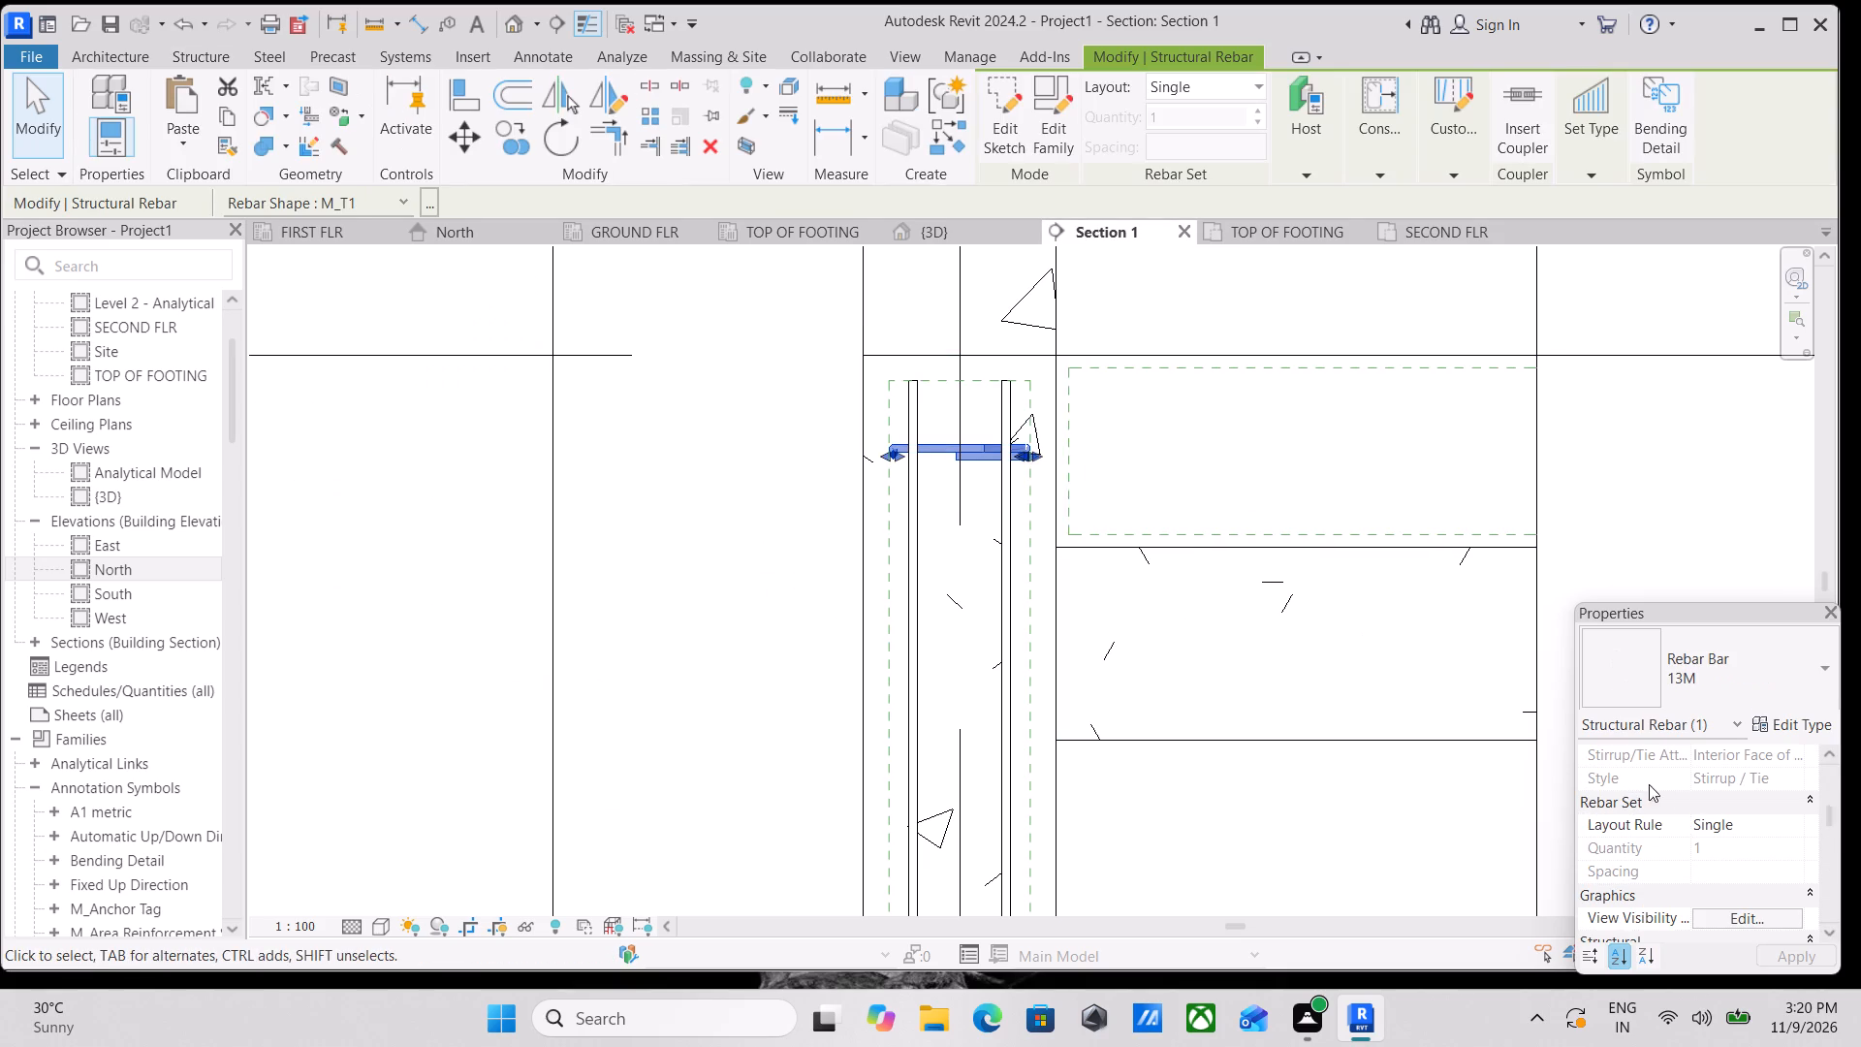
scroll(1776, 892, down, 1)
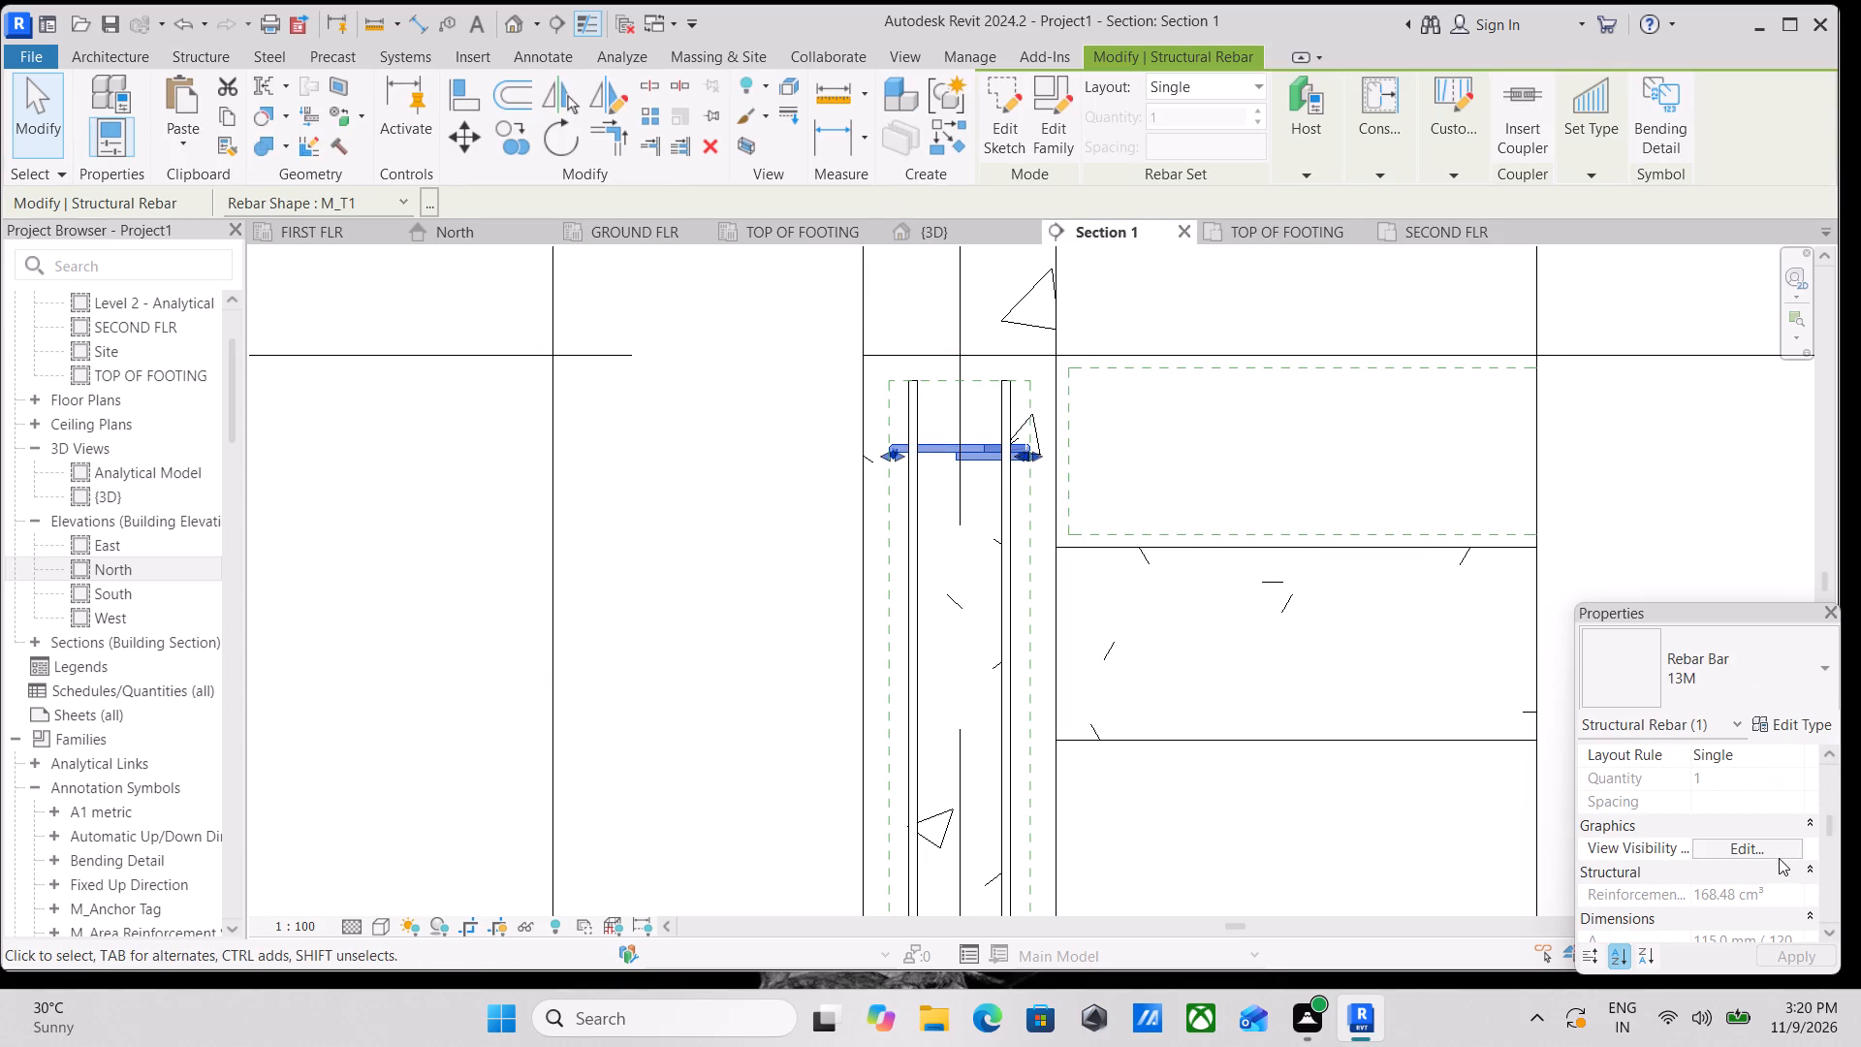
scroll(1779, 858, up, 5)
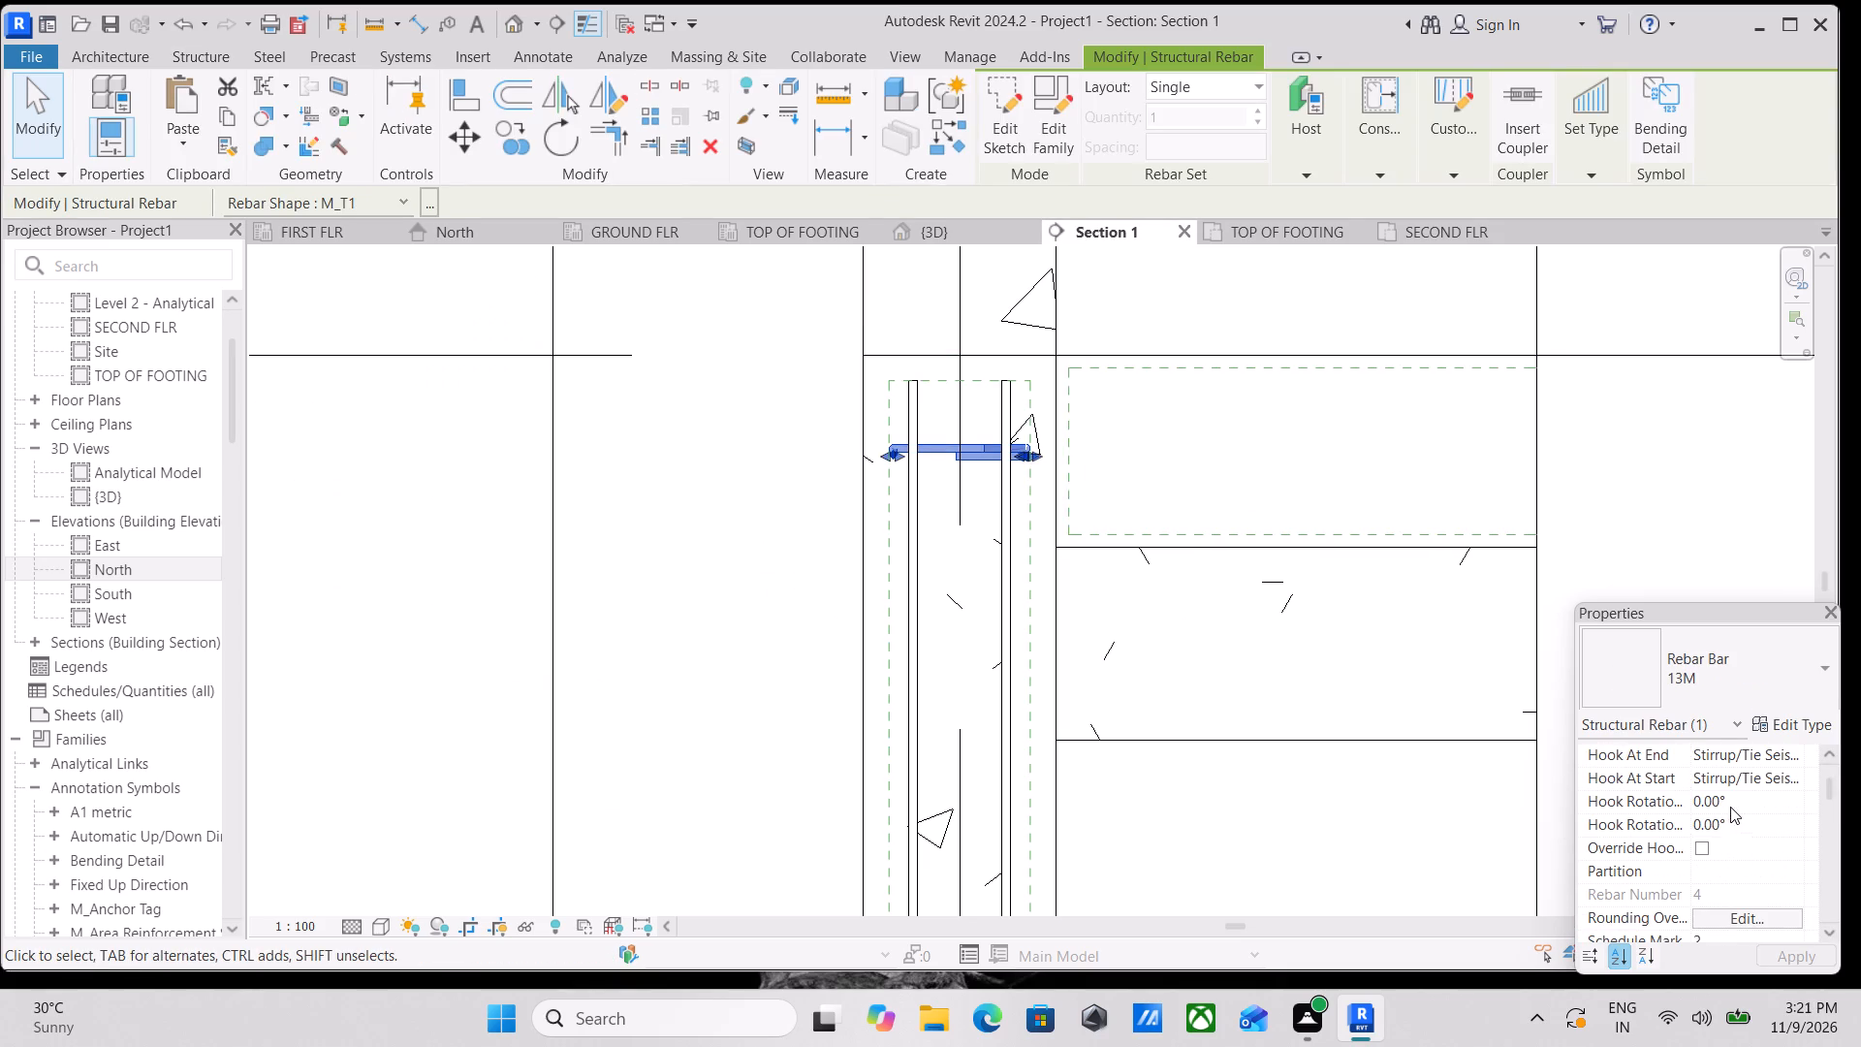
scroll(1752, 907, up, 5)
scroll(1091, 681, down, 1)
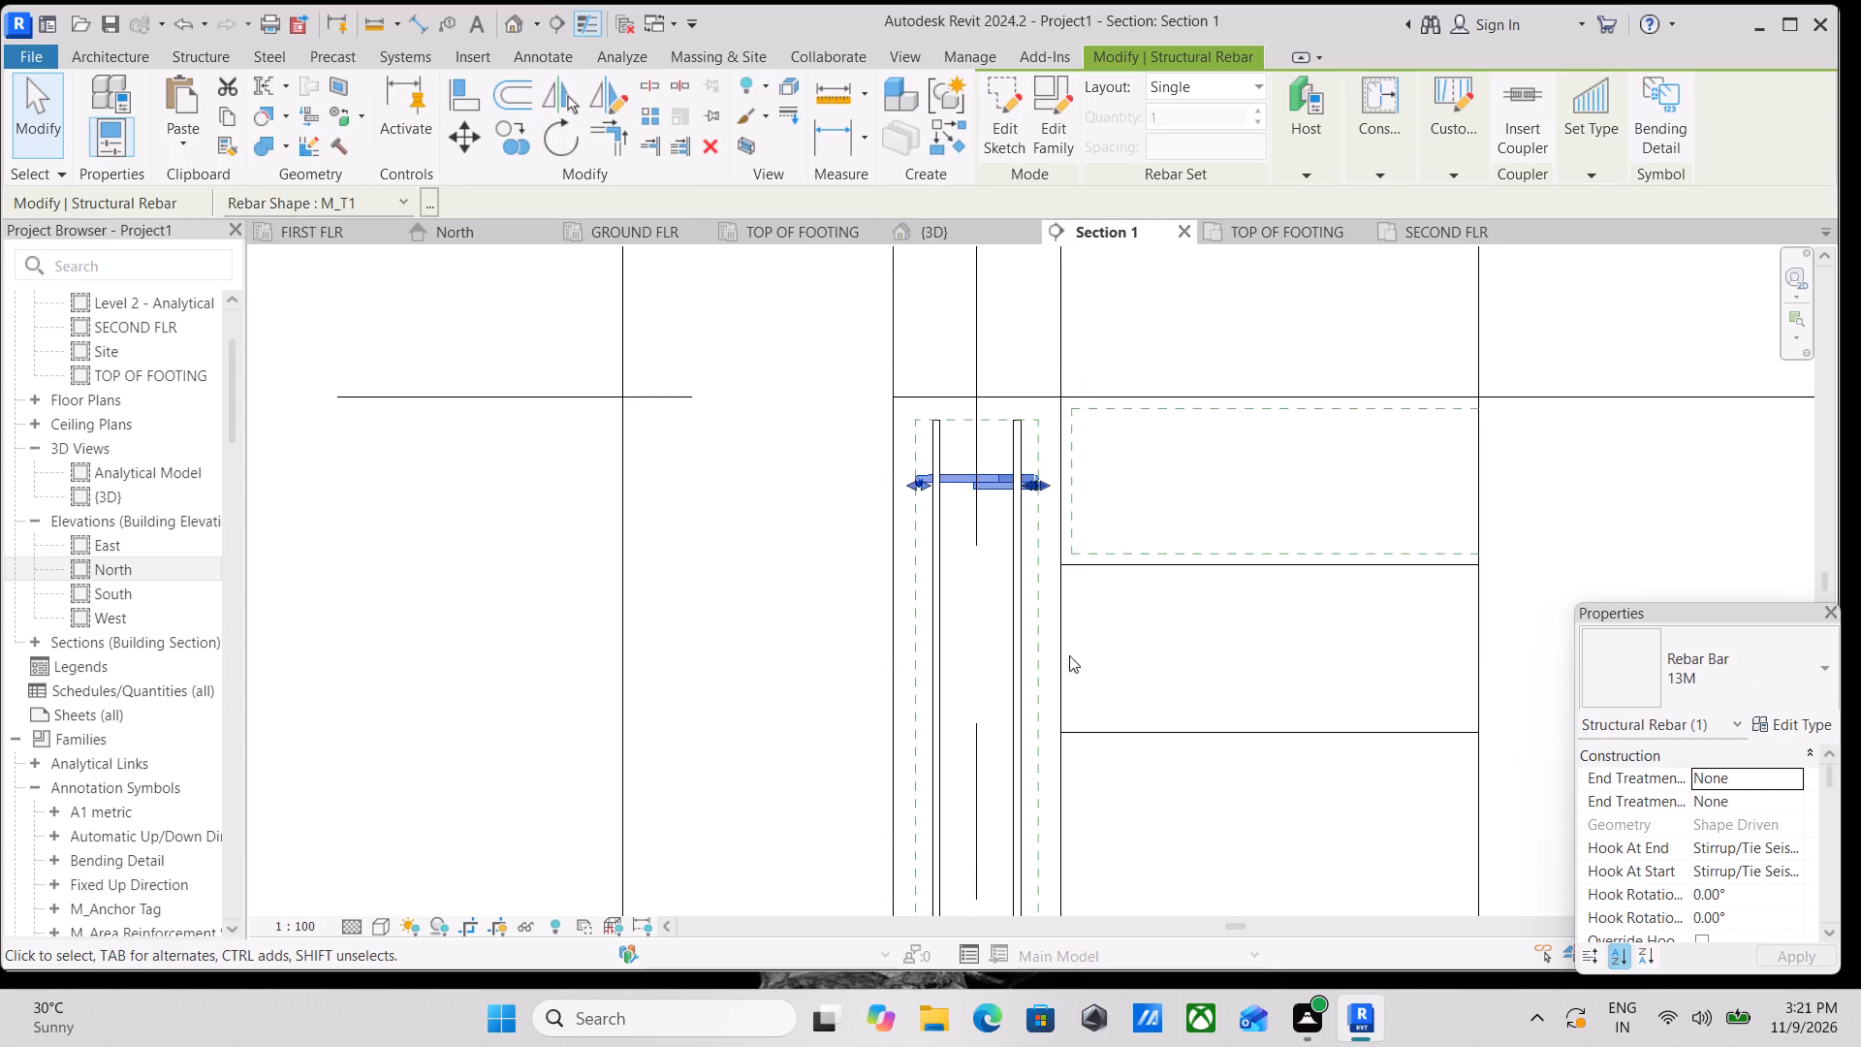
scroll(1069, 655, down, 1)
scroll(980, 558, up, 4)
key(Escape)
scroll(955, 496, up, 4)
middle_drag(993, 461, 874, 529)
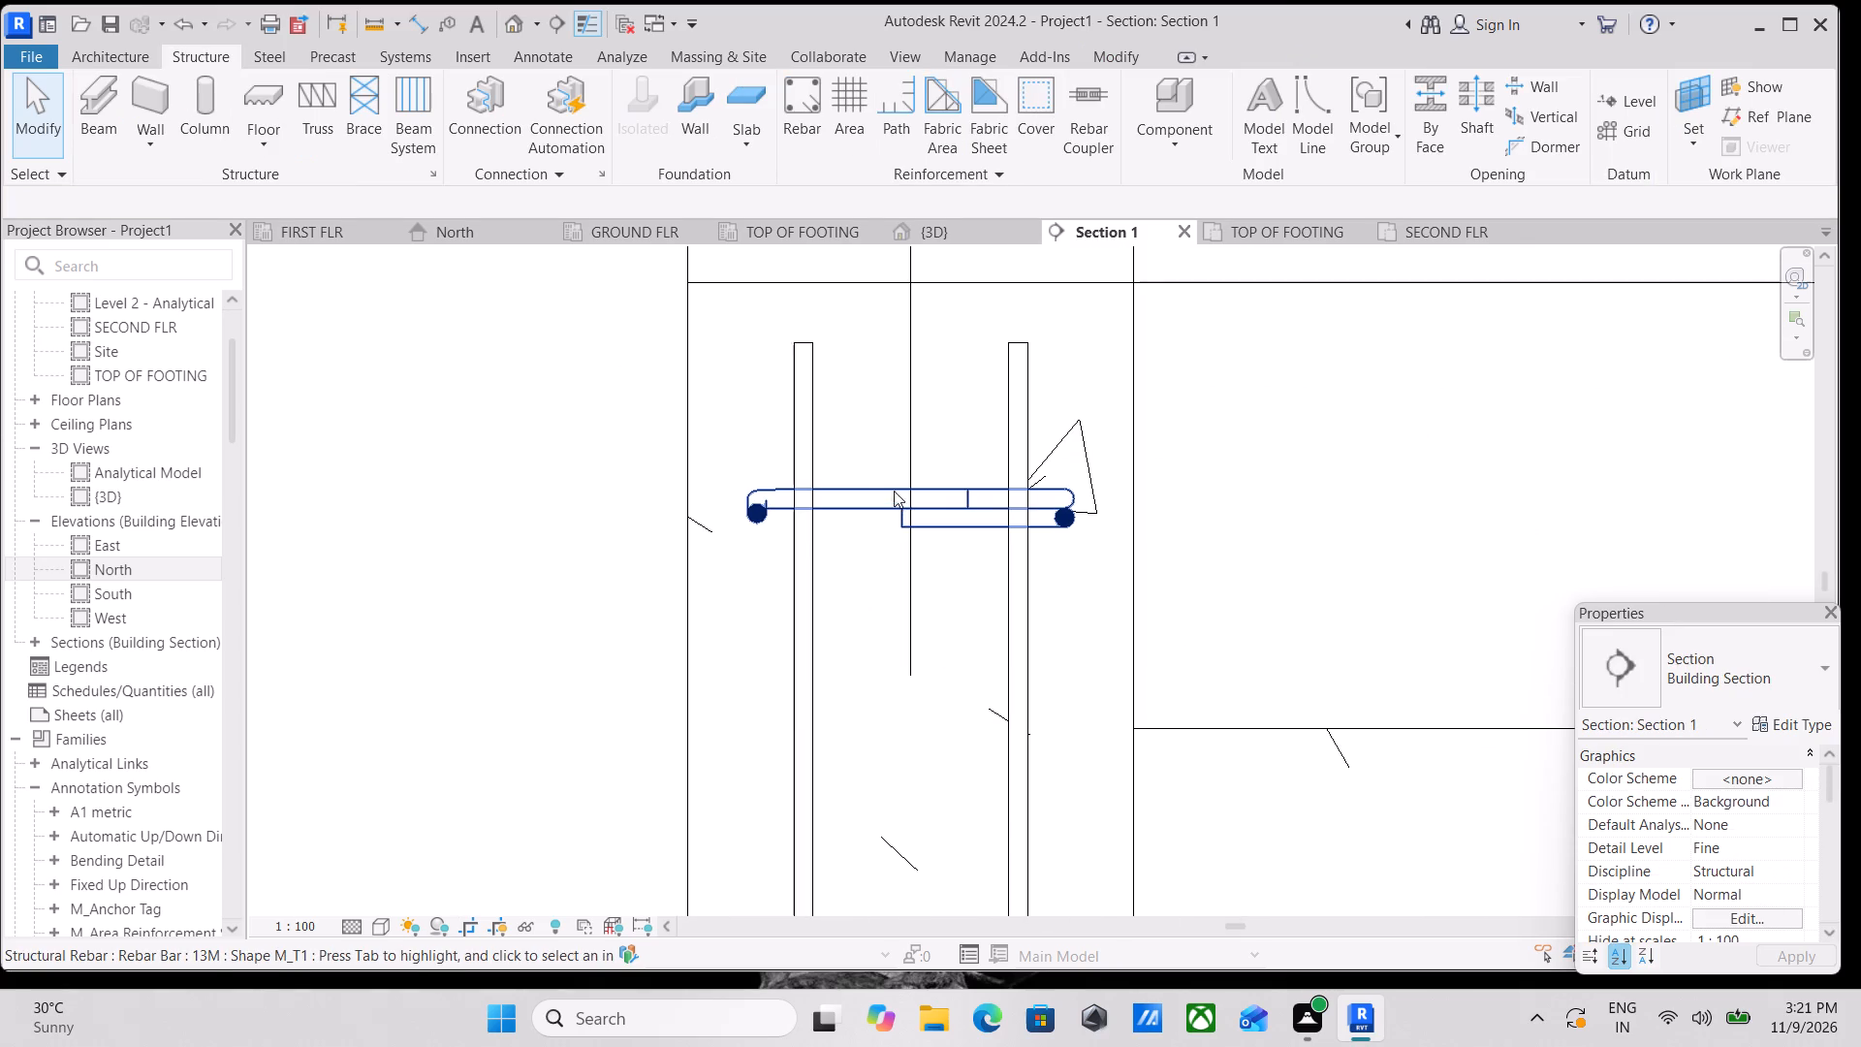
Set the column stirrup's layout to Maximum Spacing with a spacing of 120 mm.
click(883, 492)
scroll(1798, 837, down, 3)
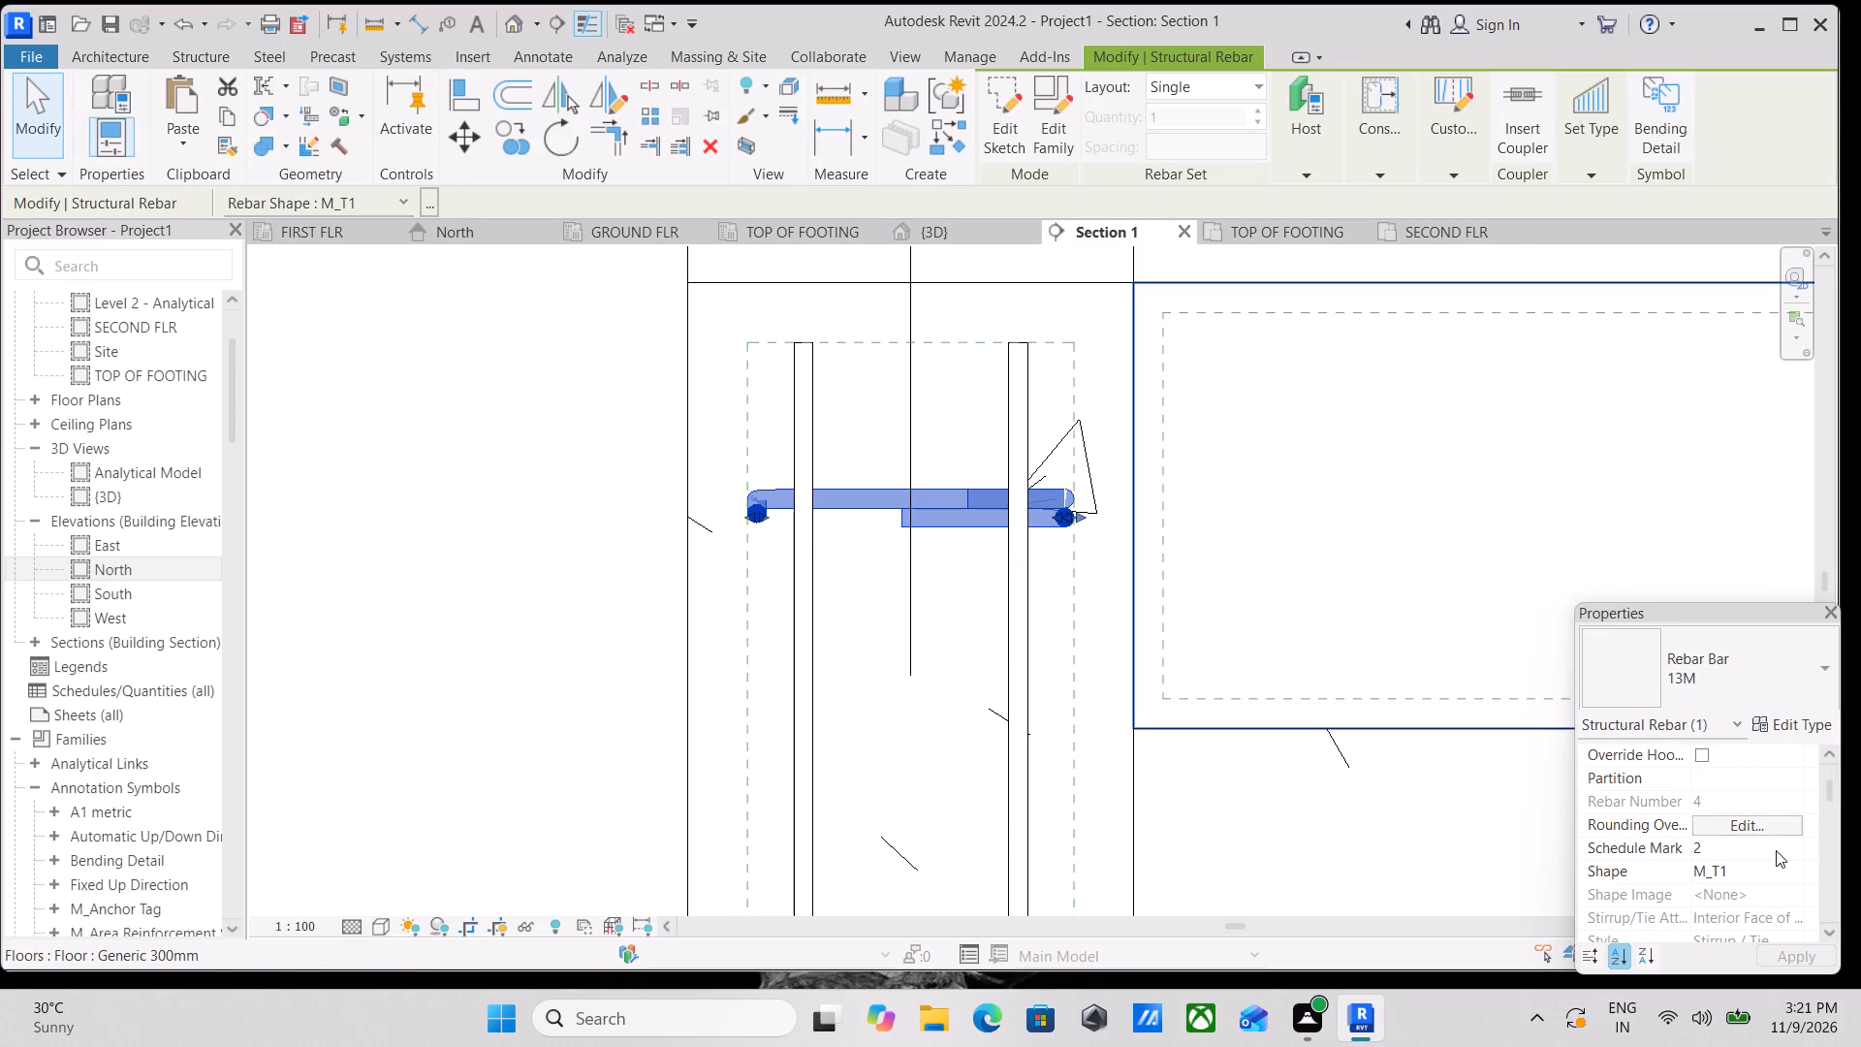
scroll(1769, 851, down, 3)
scroll(1751, 843, up, 2)
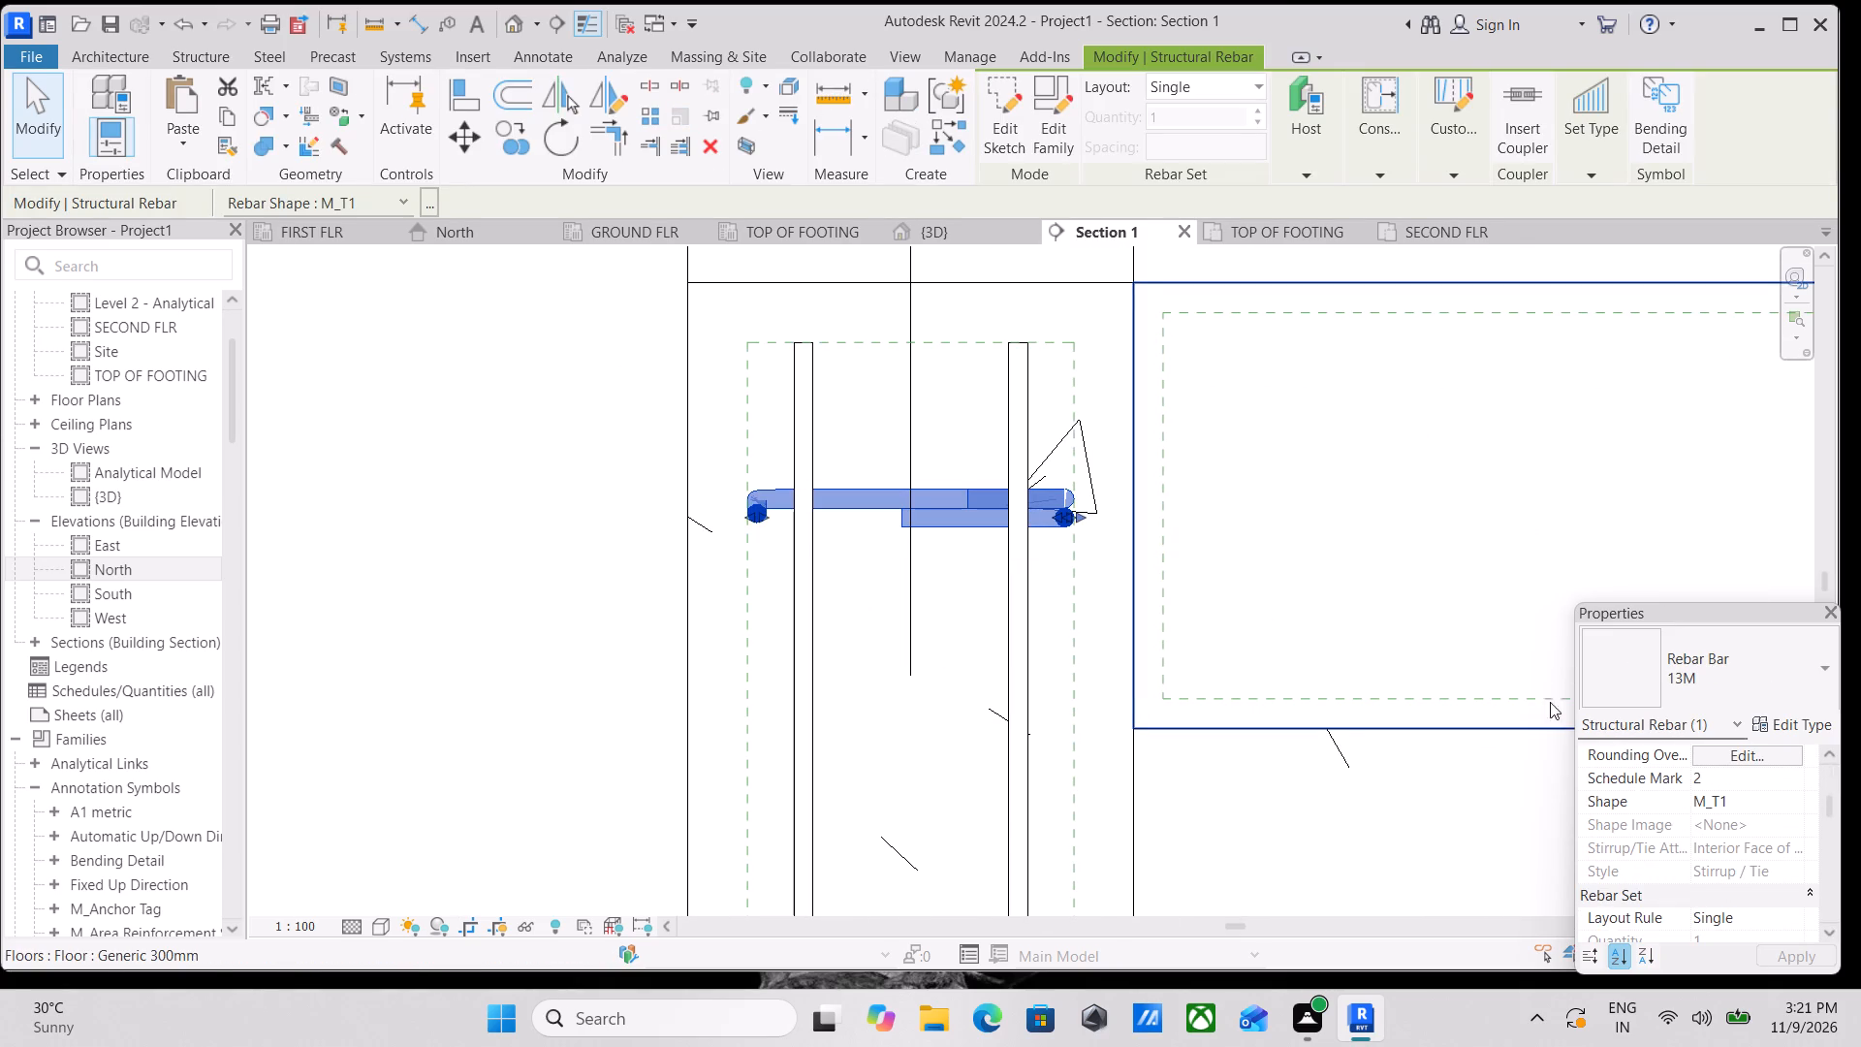
click(1218, 90)
click(1209, 174)
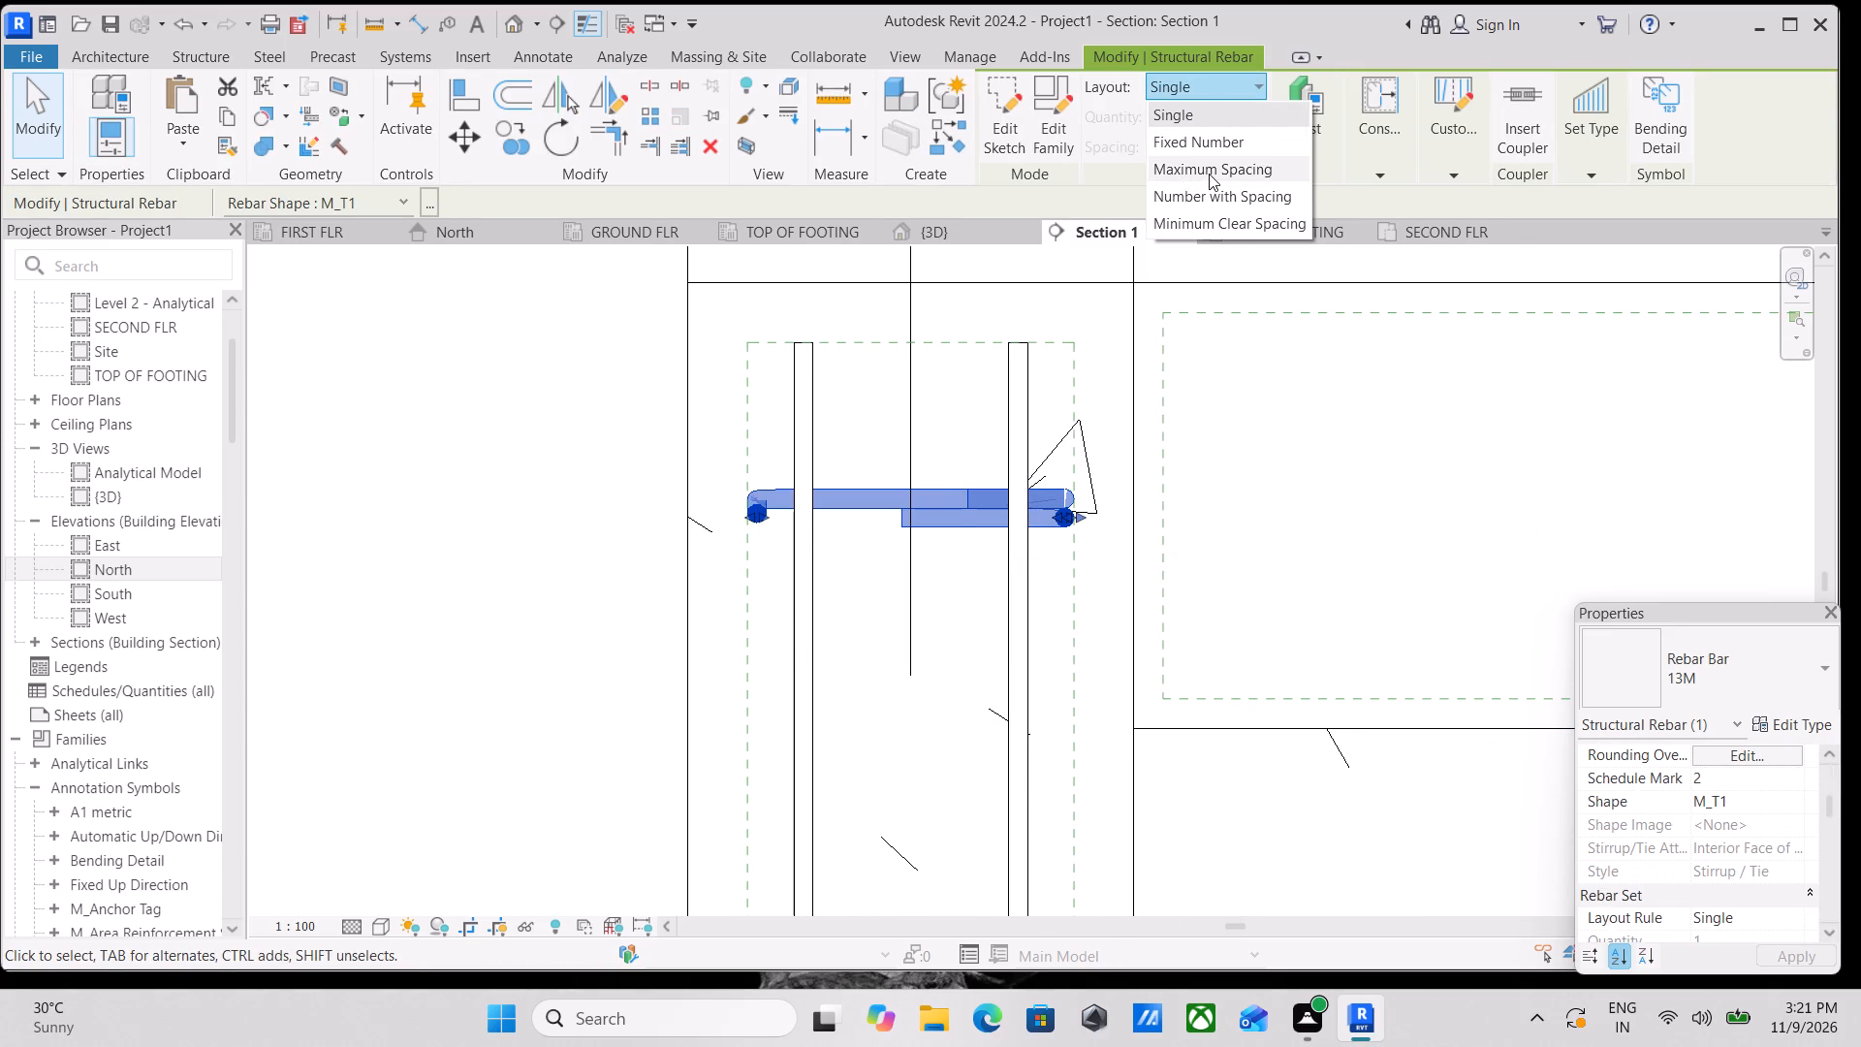
click(1242, 147)
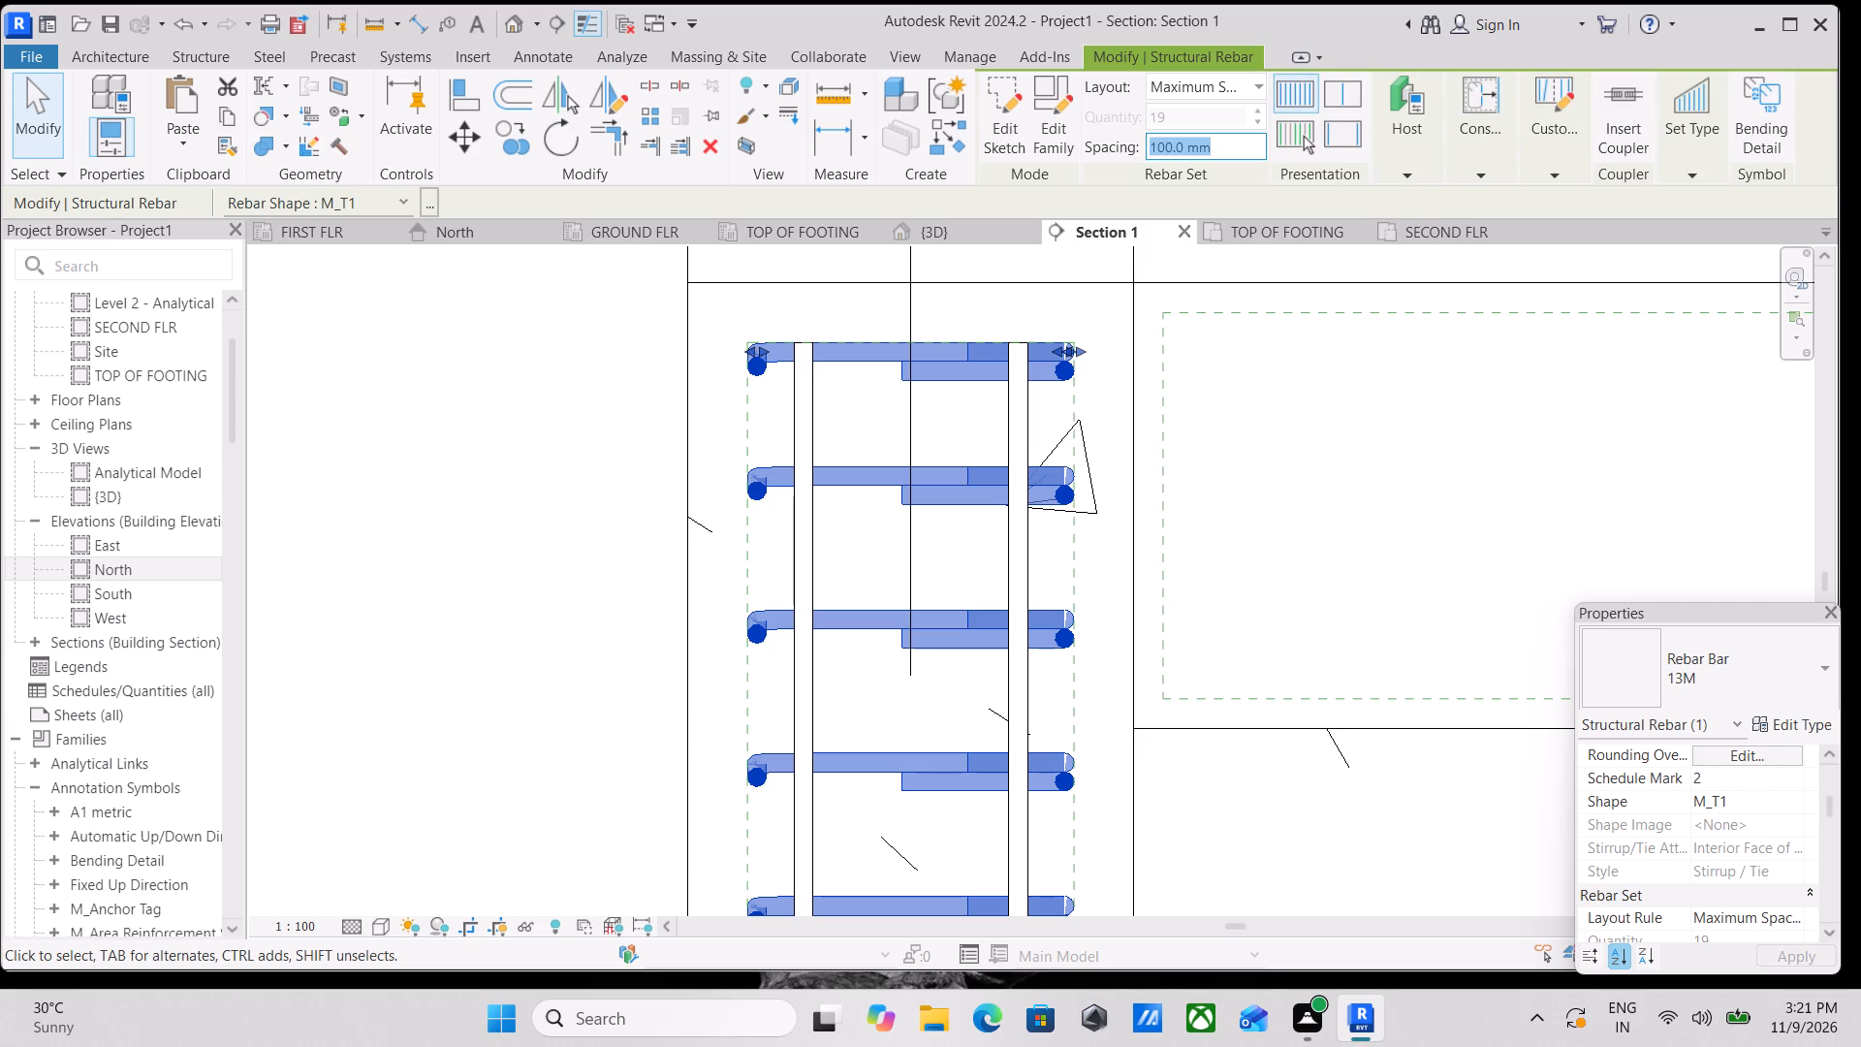
text(120MM)
key(Return)
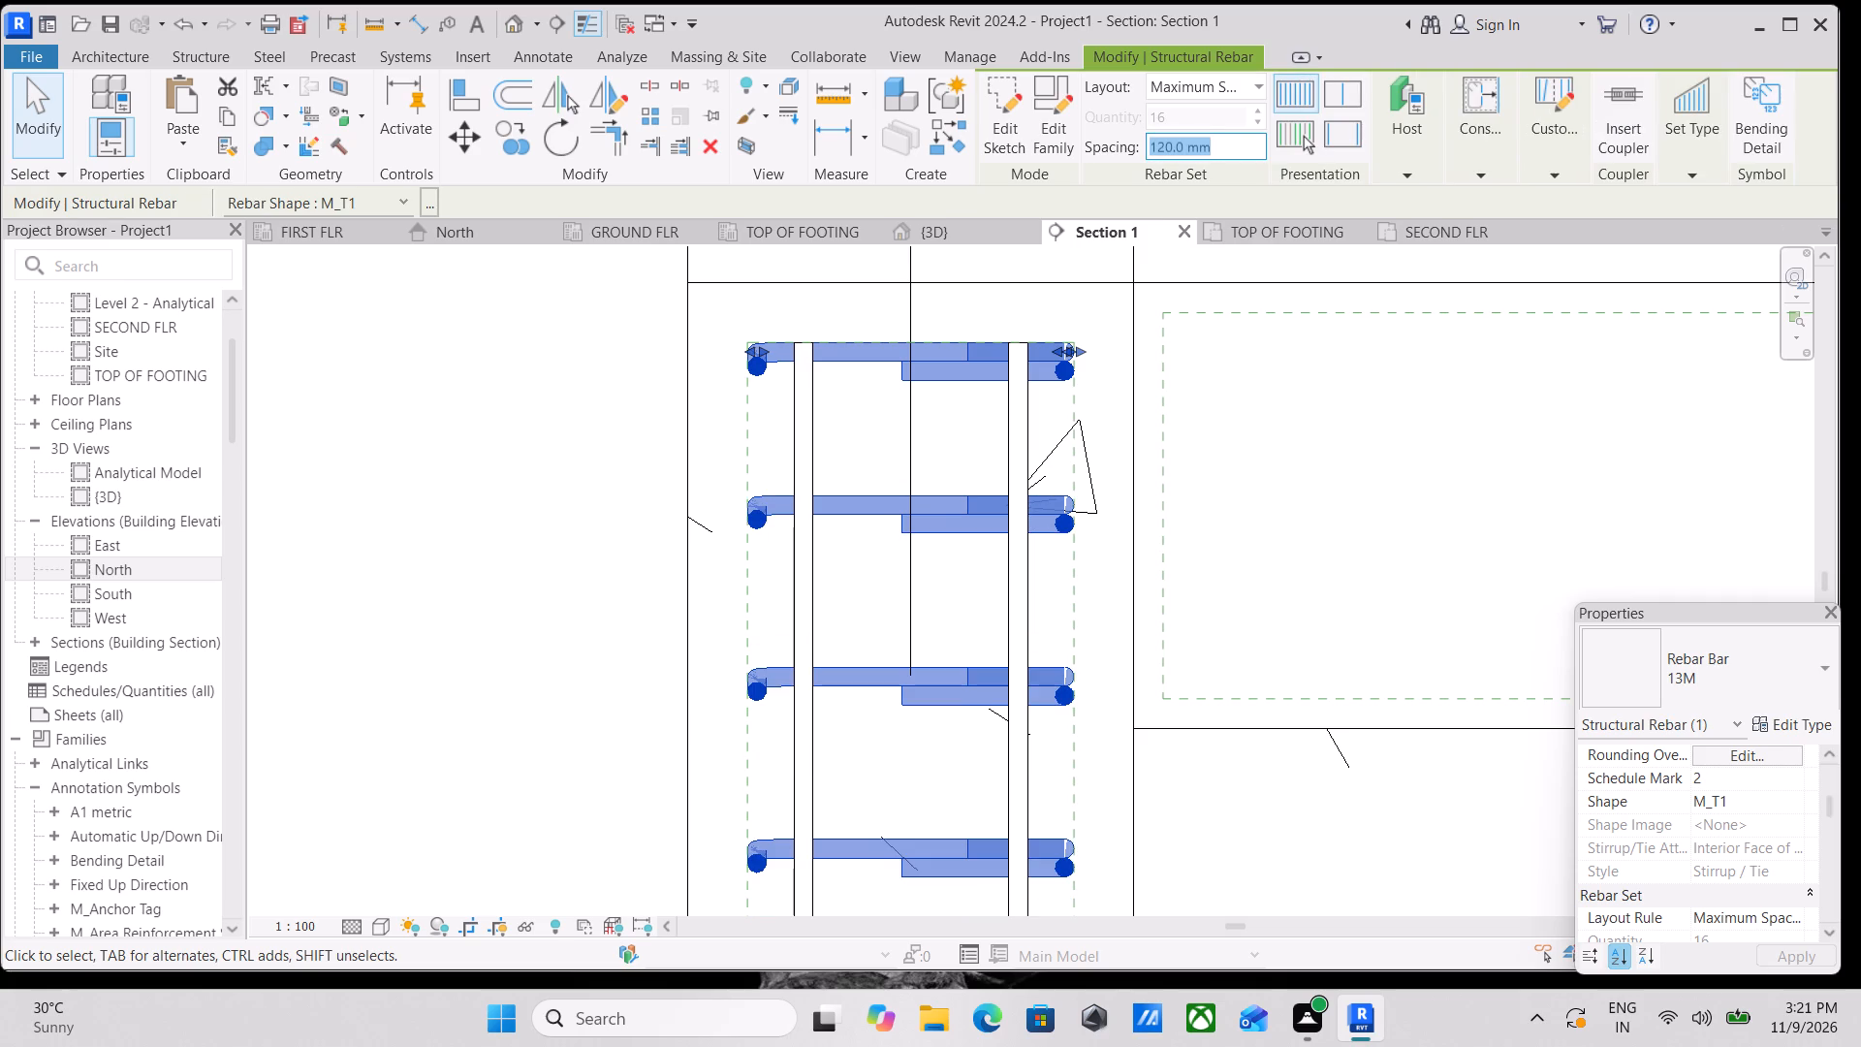
key(Escape)
key(Escape)
scroll(871, 491, down, 2)
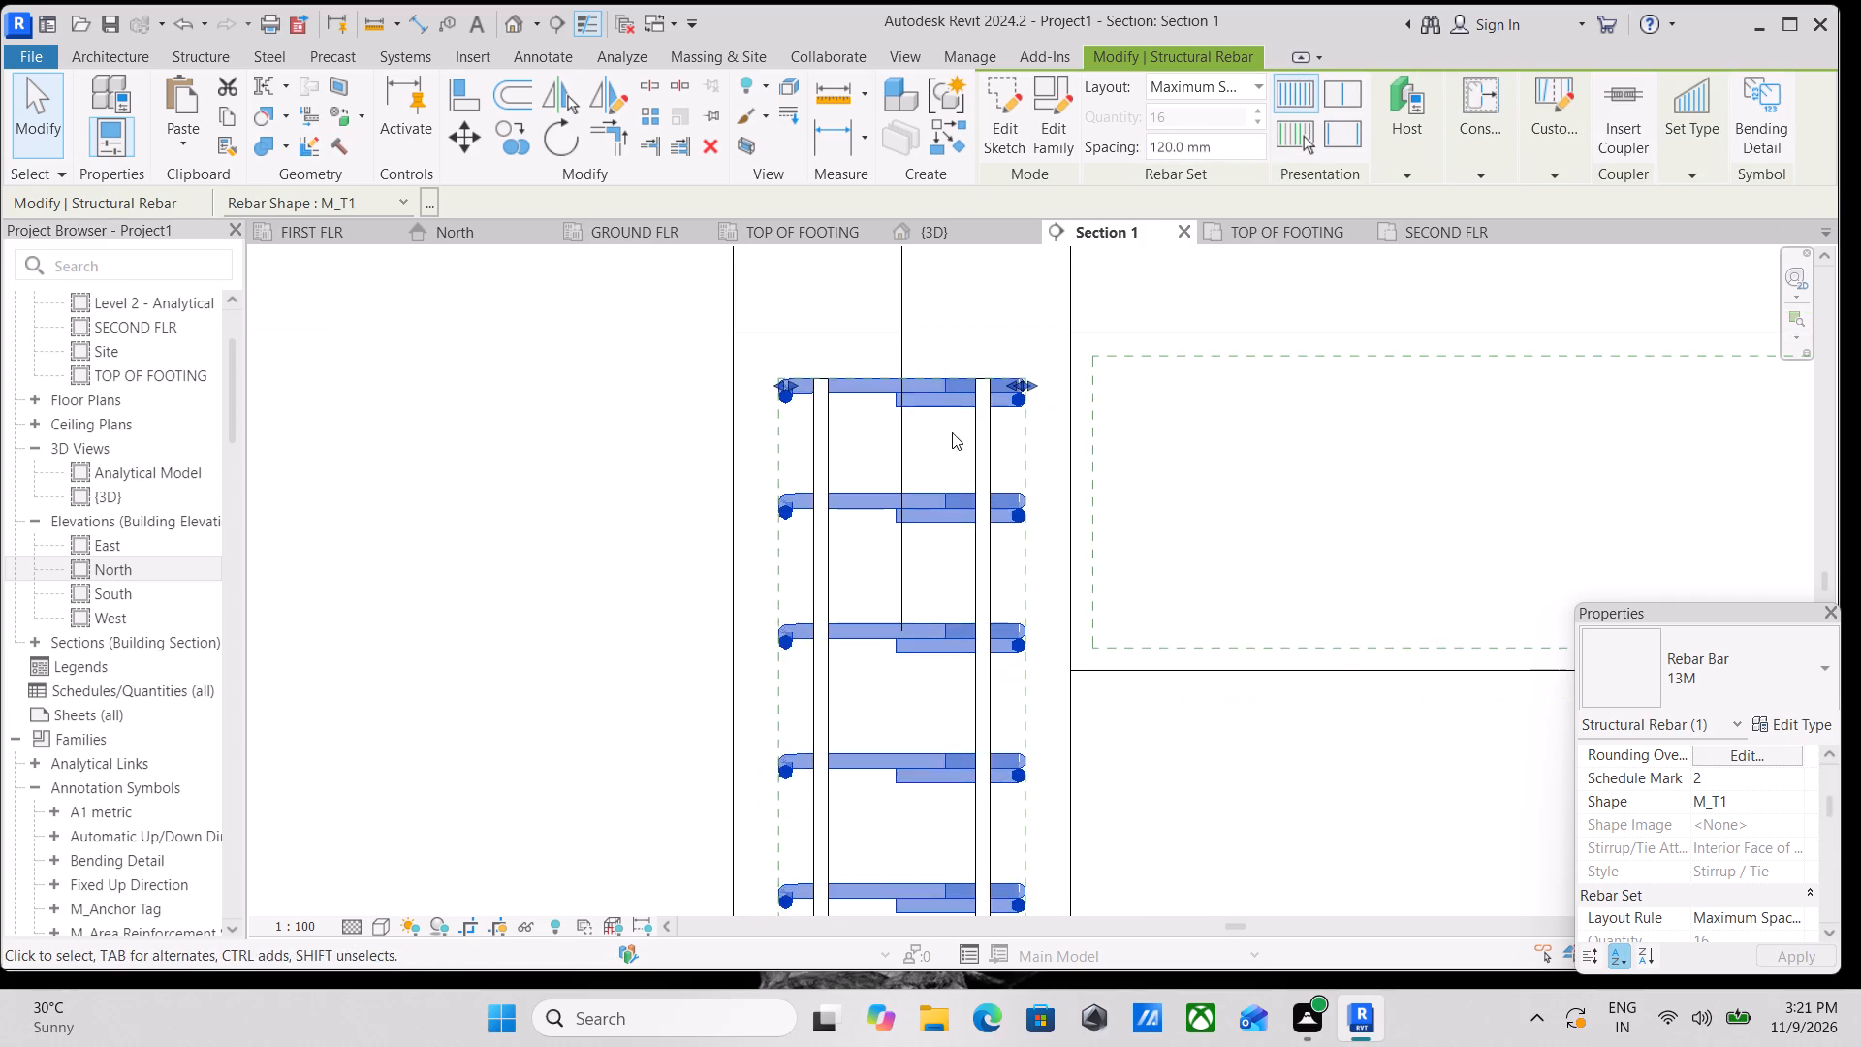
key(Escape)
Examine the stirrup set over the column's full height, from its top down to the footing, in Section 1.
scroll(890, 413, down, 1)
middle_drag(890, 413, 930, 466)
click(907, 430)
scroll(911, 438, down, 2)
middle_drag(911, 438, 962, 381)
scroll(991, 373, up, 1)
scroll(1056, 543, down, 3)
middle_drag(1057, 534, 1110, 362)
scroll(1097, 538, down, 3)
middle_drag(1097, 538, 1104, 430)
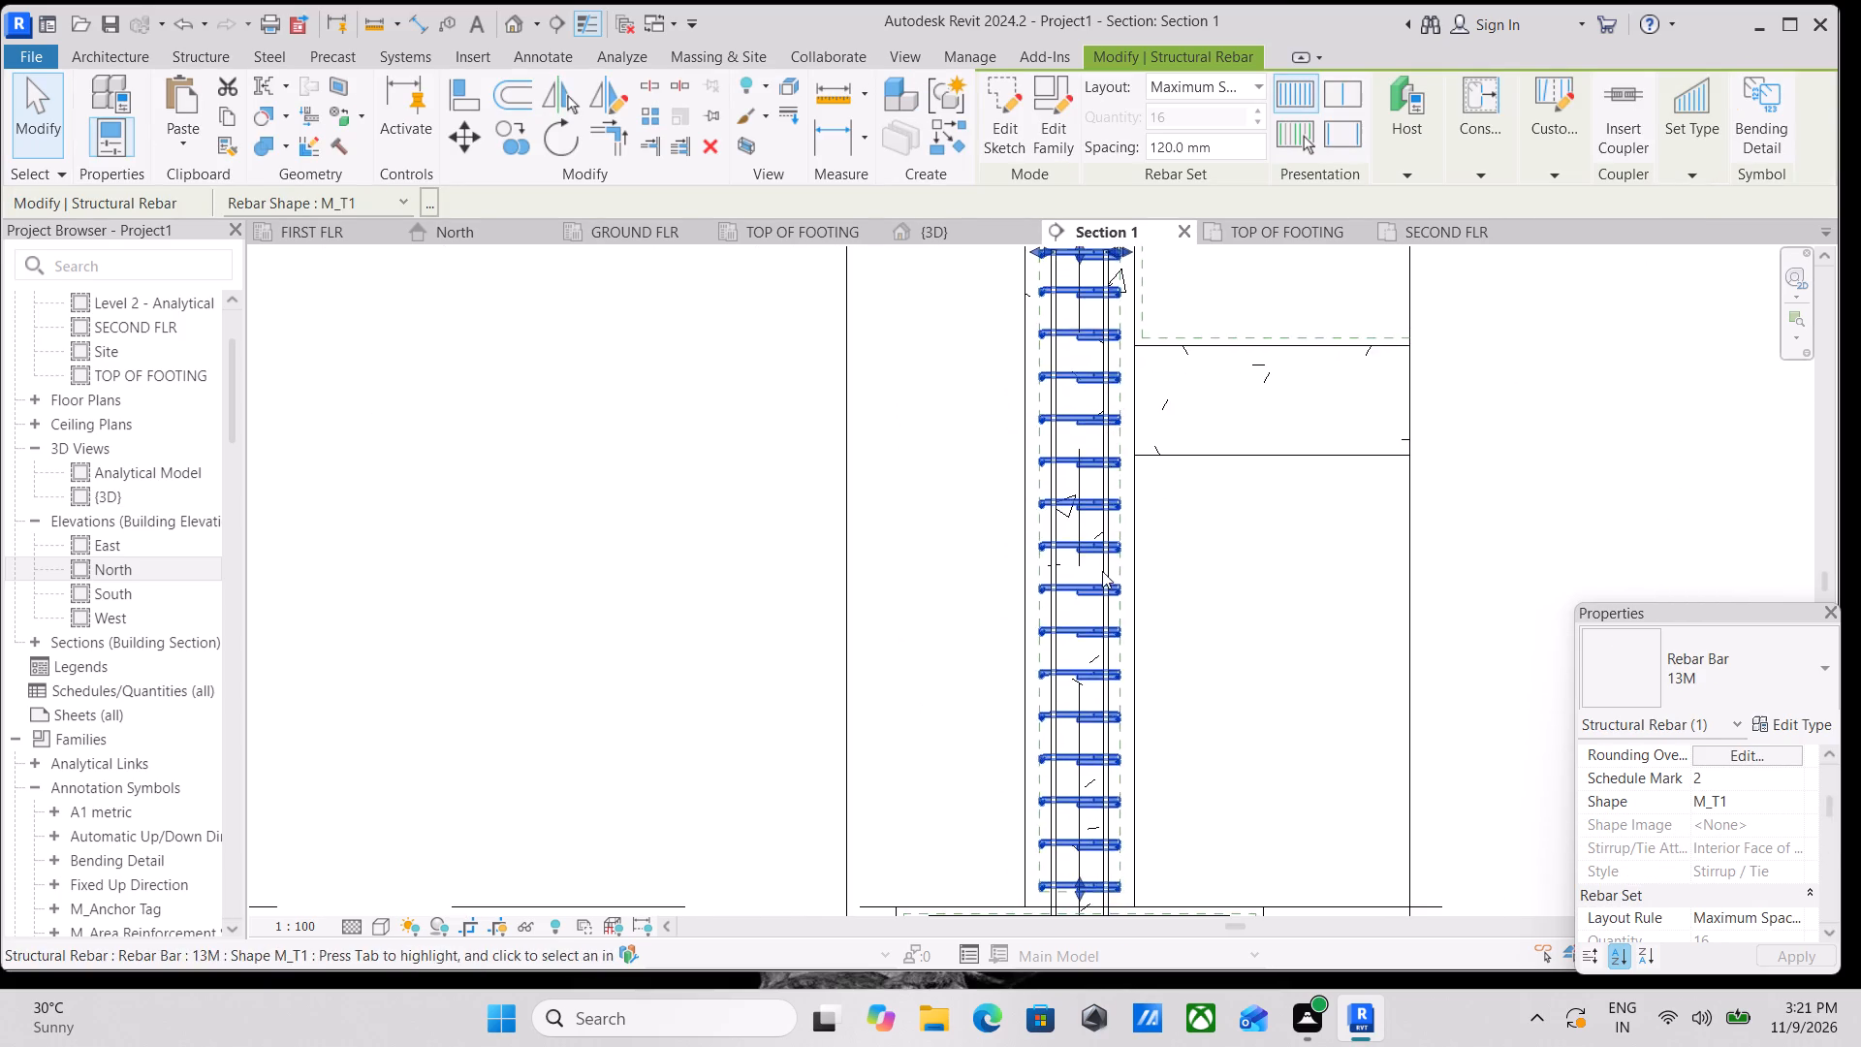
key(Escape)
middle_drag(1060, 631, 1075, 472)
click(1083, 661)
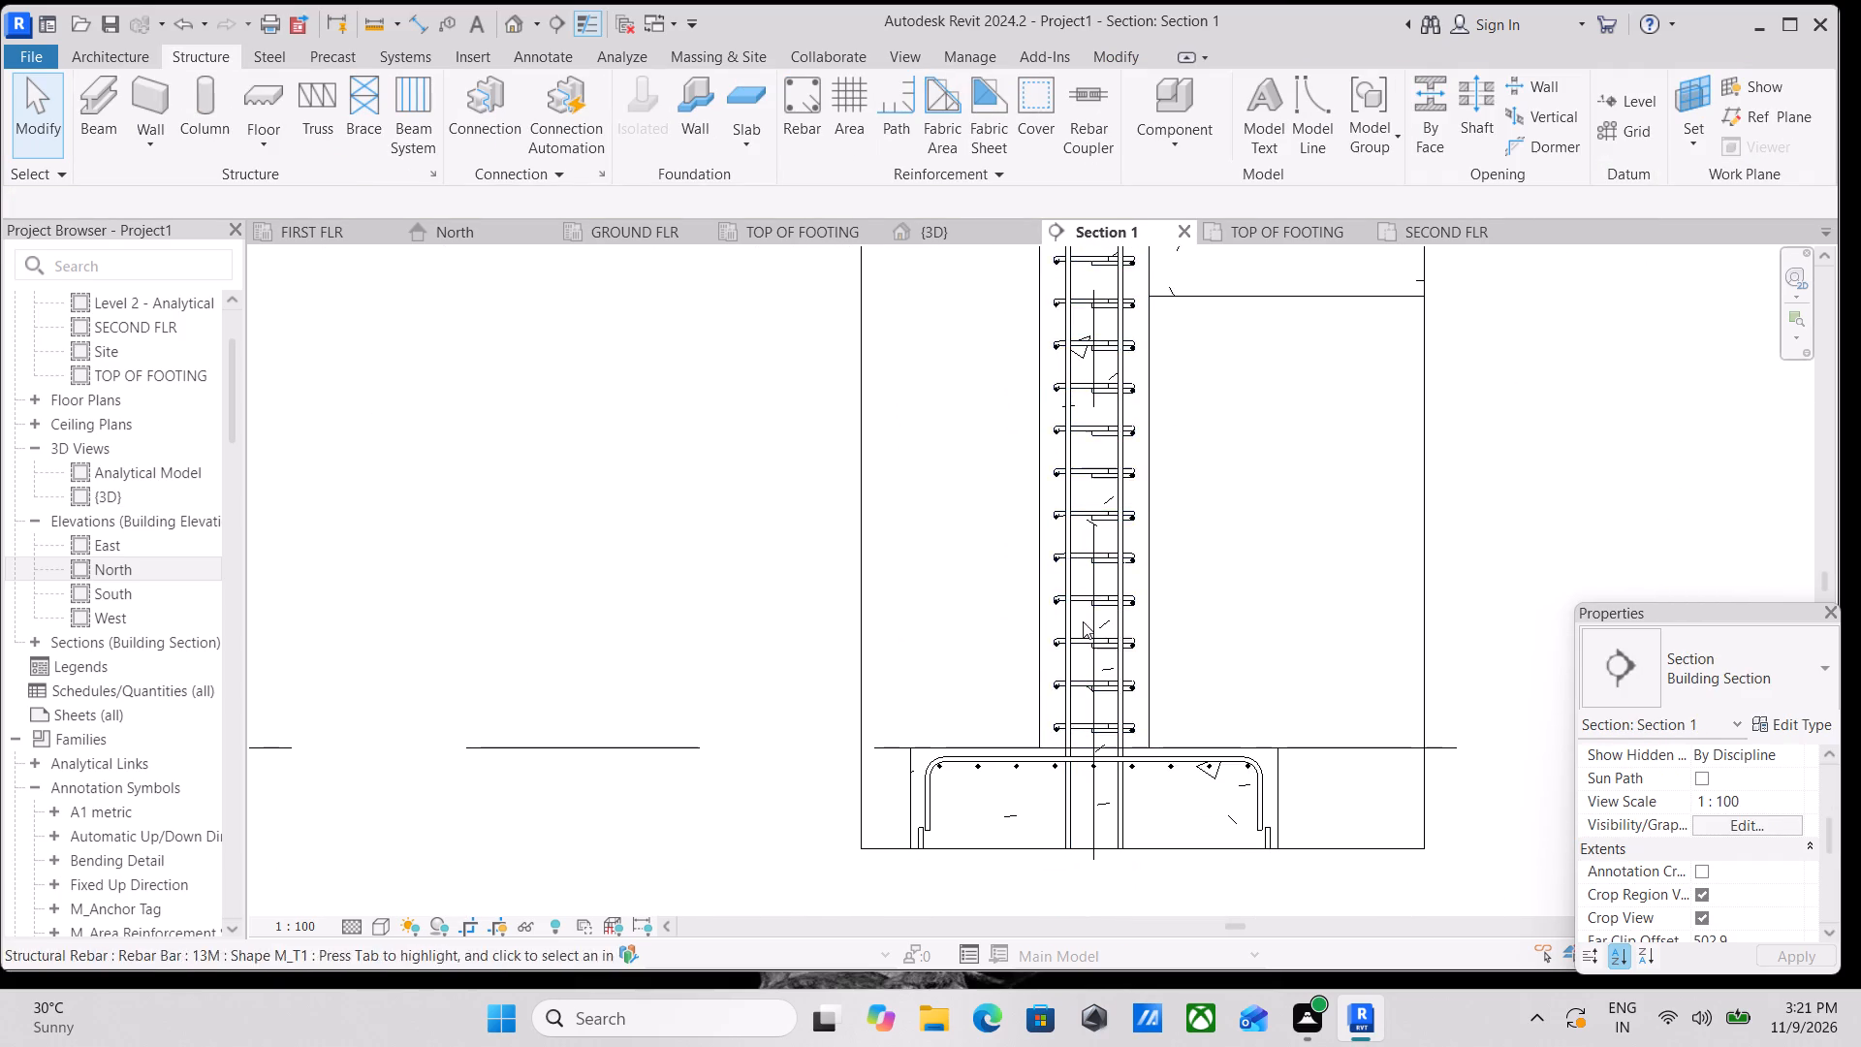
scroll(1083, 620, down, 1)
middle_drag(1083, 620, 1077, 884)
key(Escape)
middle_drag(1122, 616, 1098, 858)
scroll(1053, 622, up, 7)
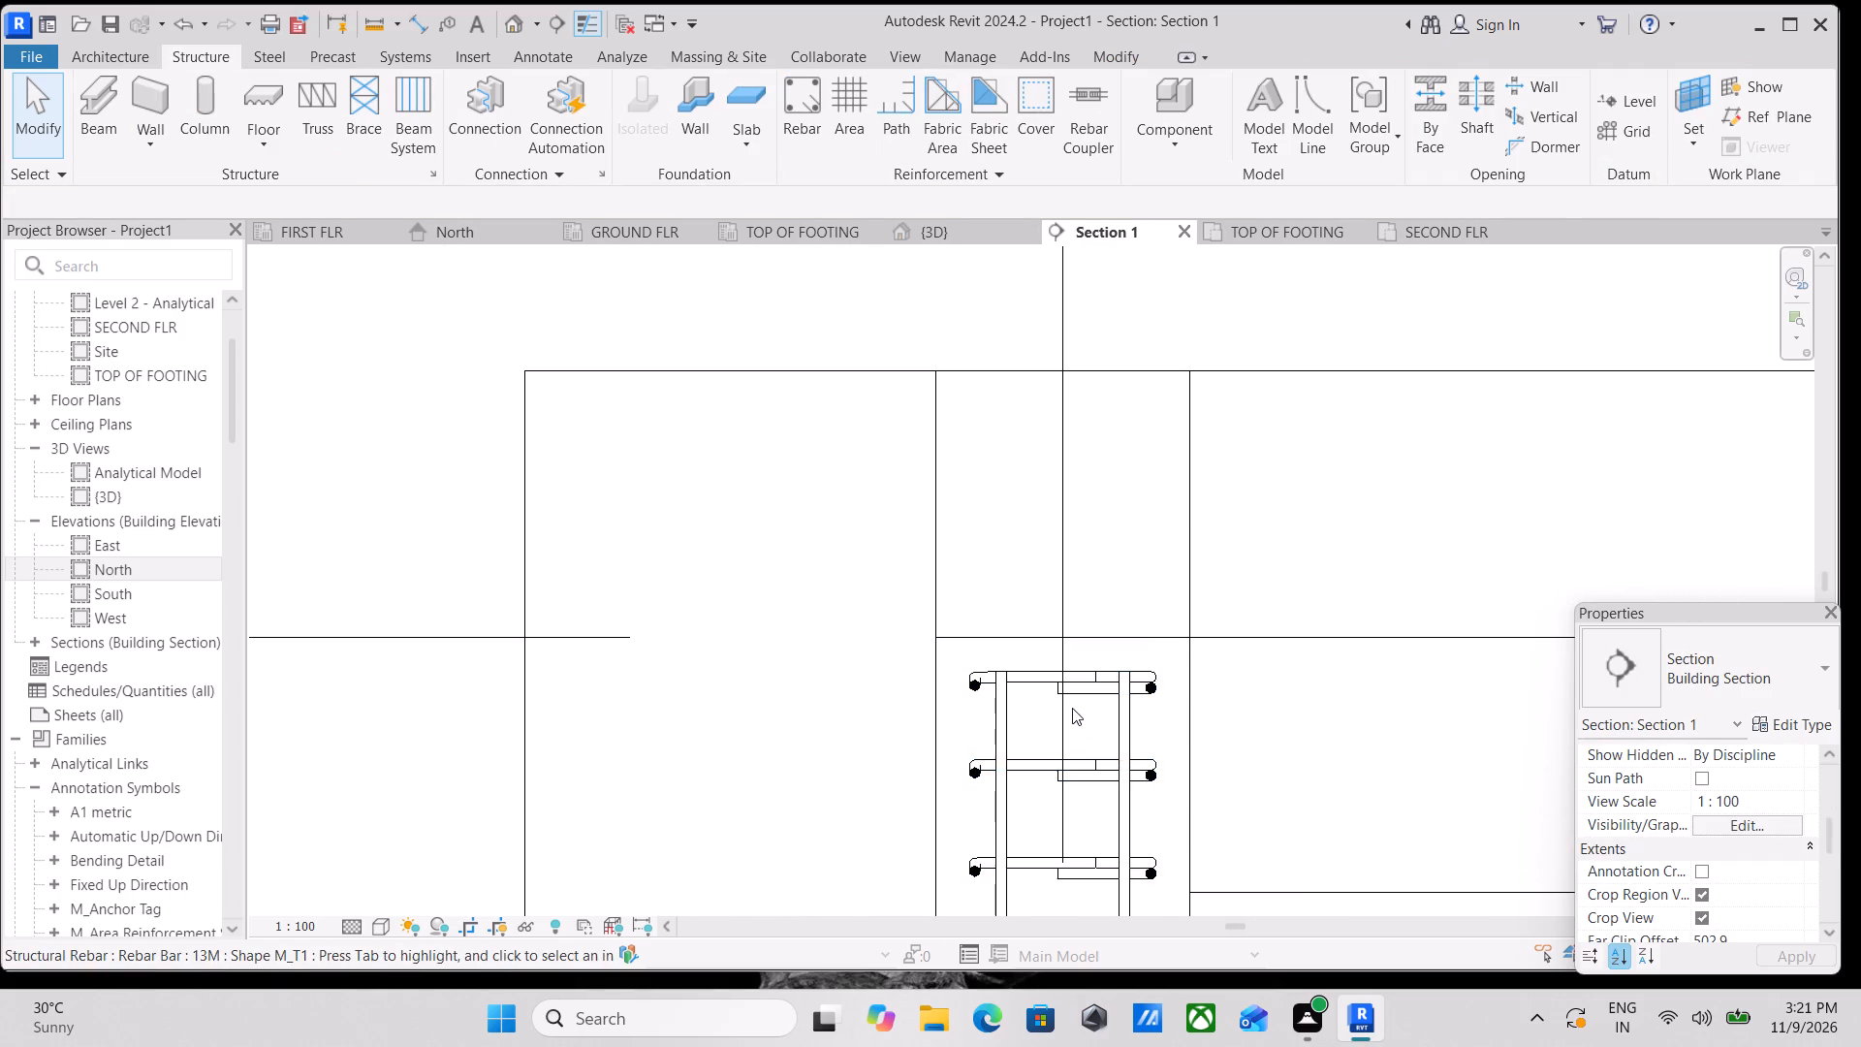
click(1041, 682)
scroll(1022, 734, up, 3)
middle_drag(1039, 719, 854, 655)
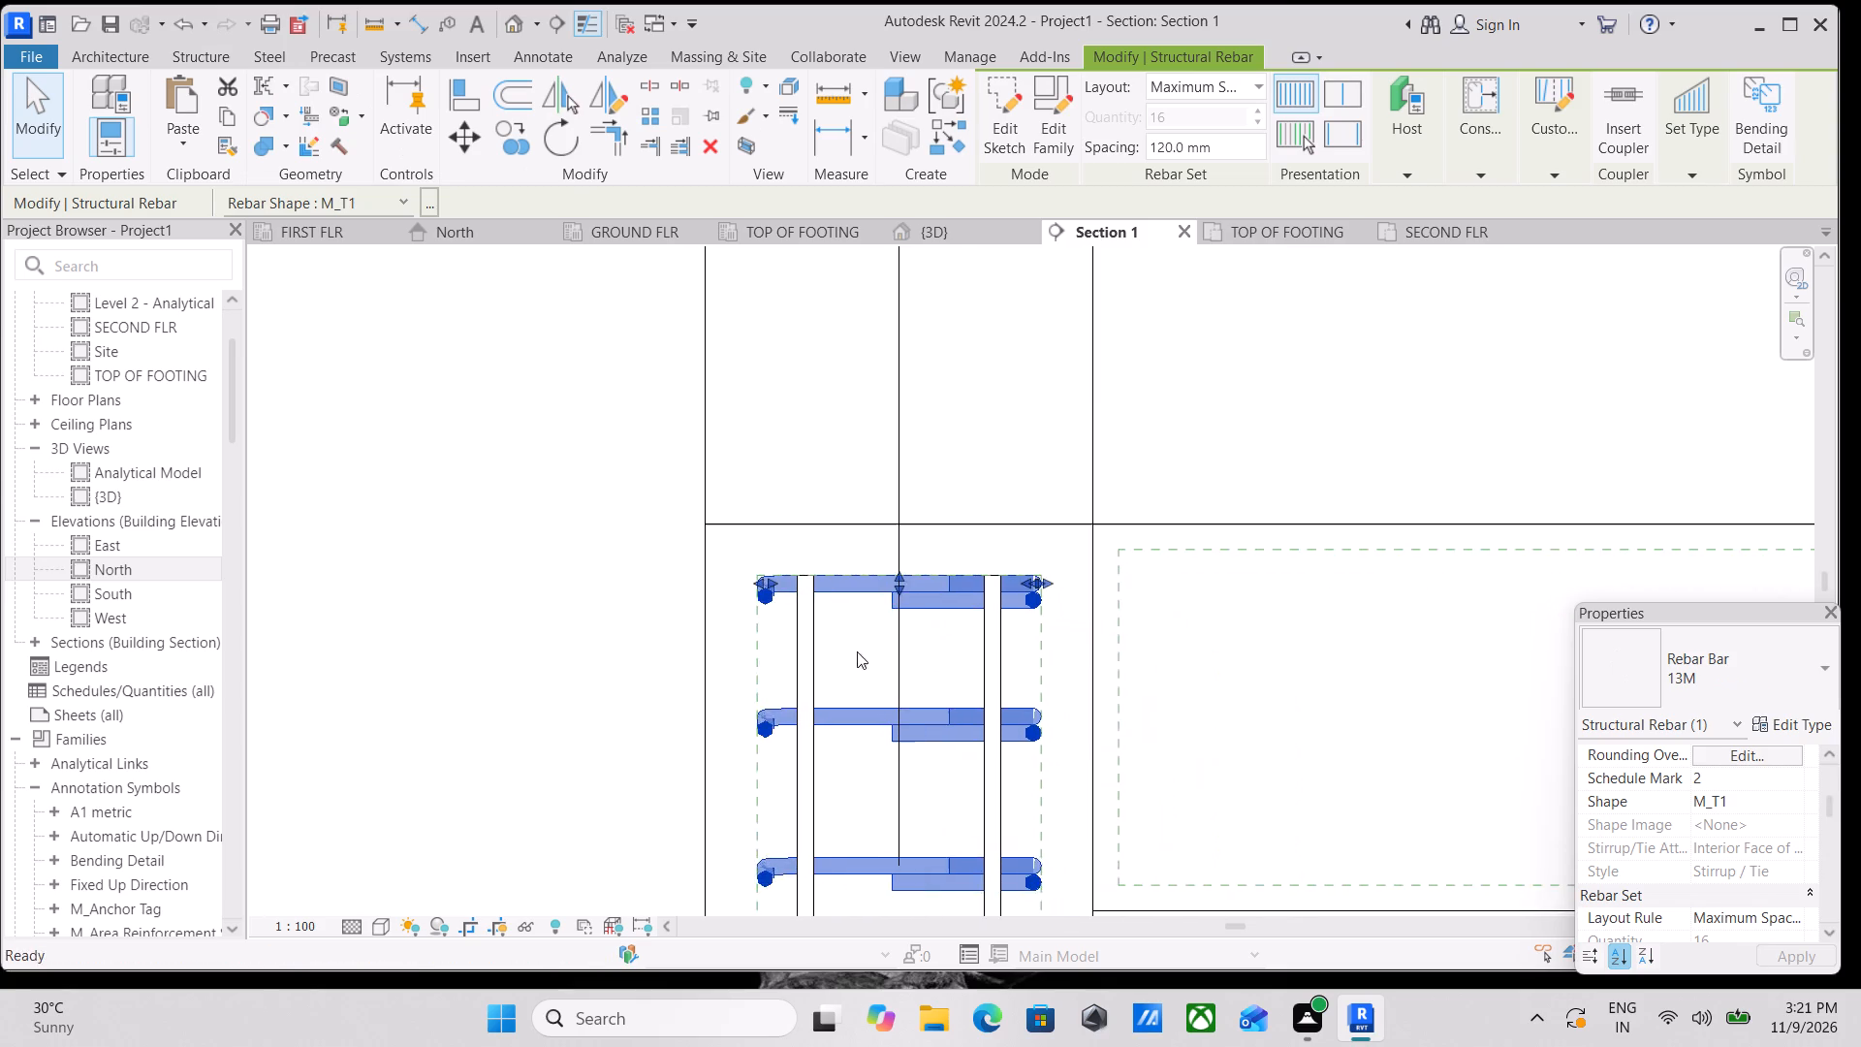
key(Escape)
scroll(888, 581, up, 3)
key(Escape)
click(839, 586)
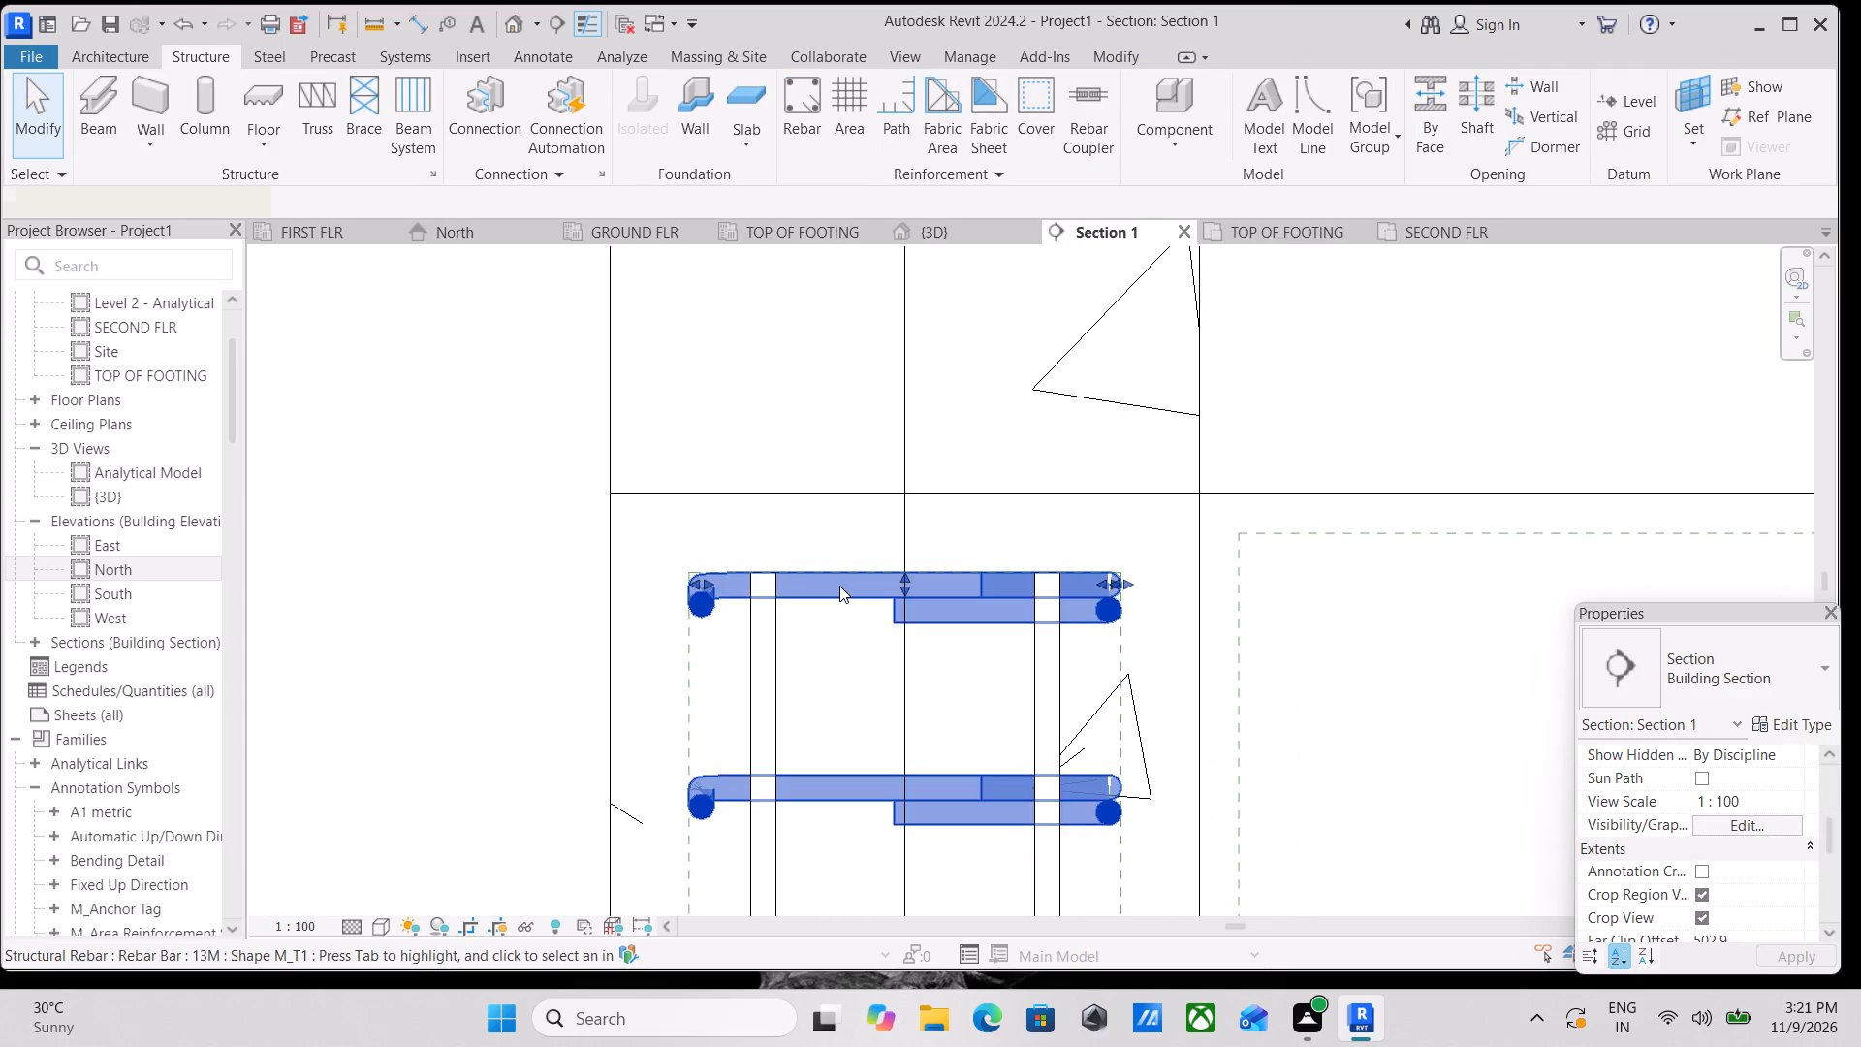
scroll(837, 586, down, 4)
key(Escape)
scroll(840, 617, down, 2)
middle_drag(840, 617, 881, 603)
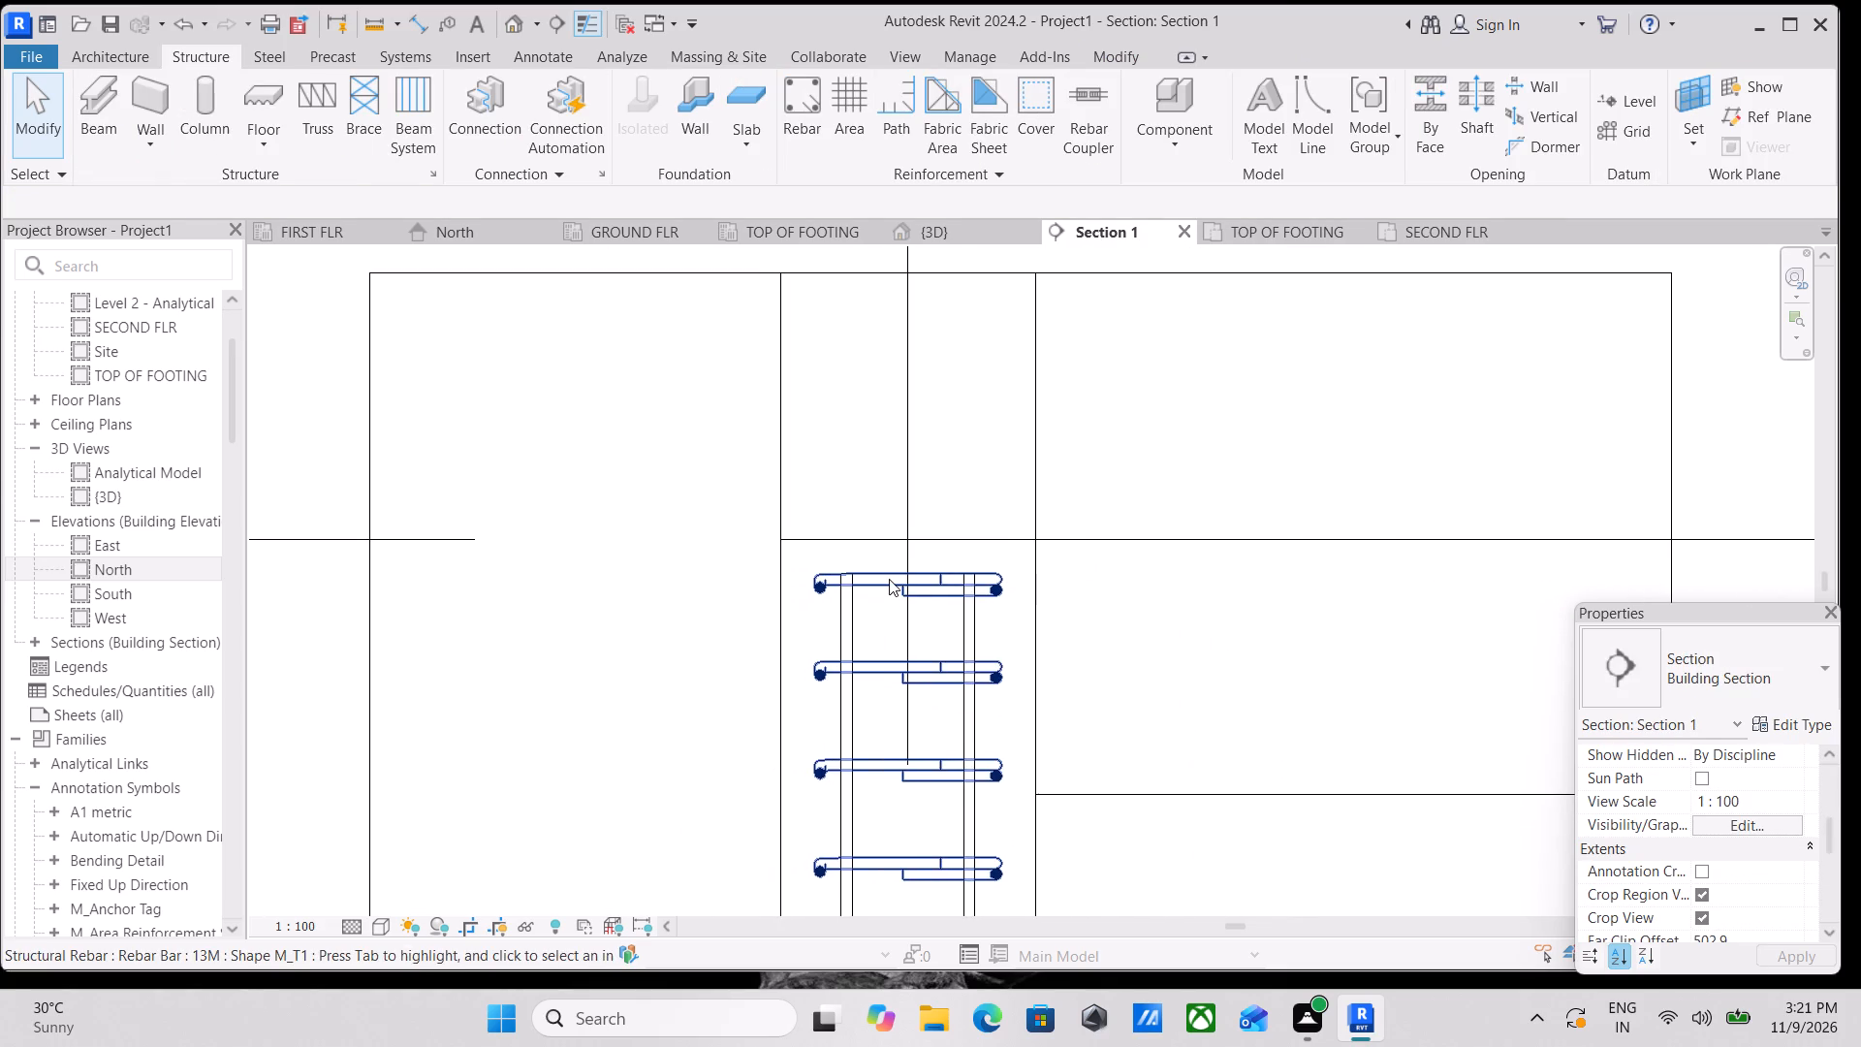
Review in which views the stirrup set is set to show unobscured, keeping the settings as they are.
click(889, 579)
scroll(1722, 783, down, 2)
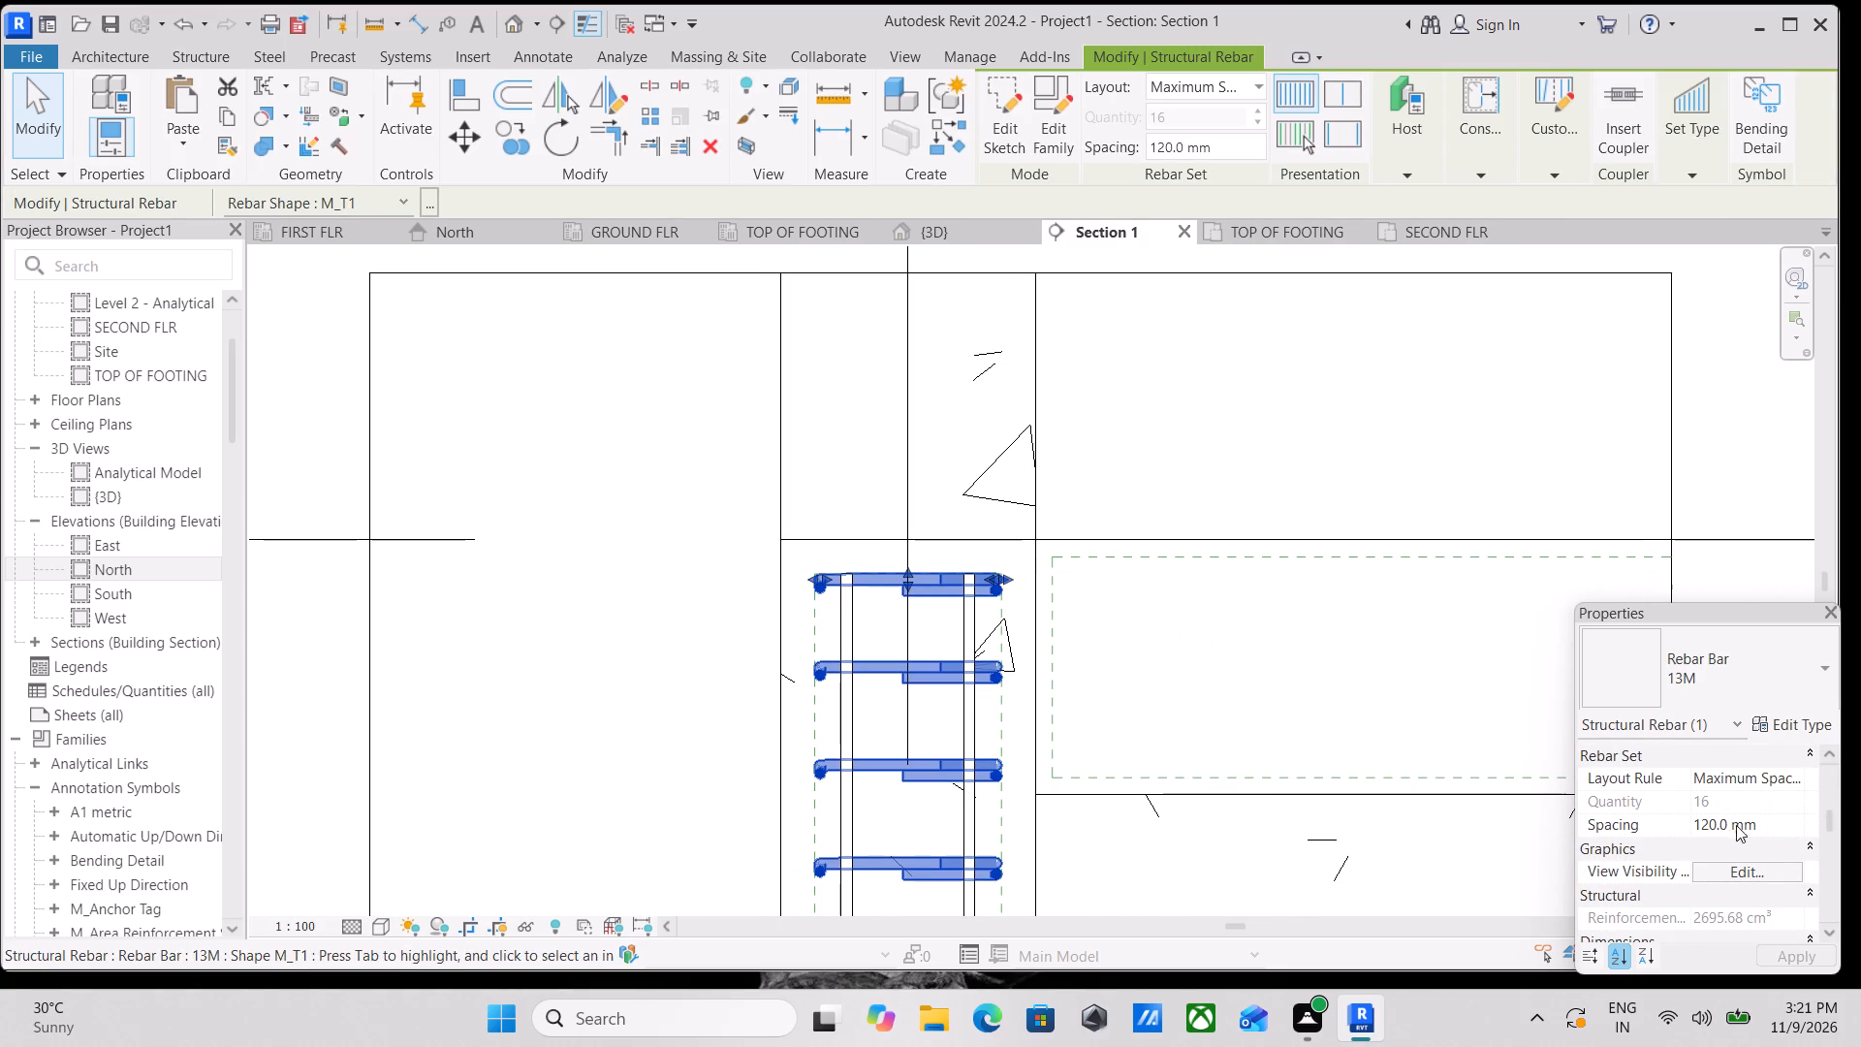
click(1768, 874)
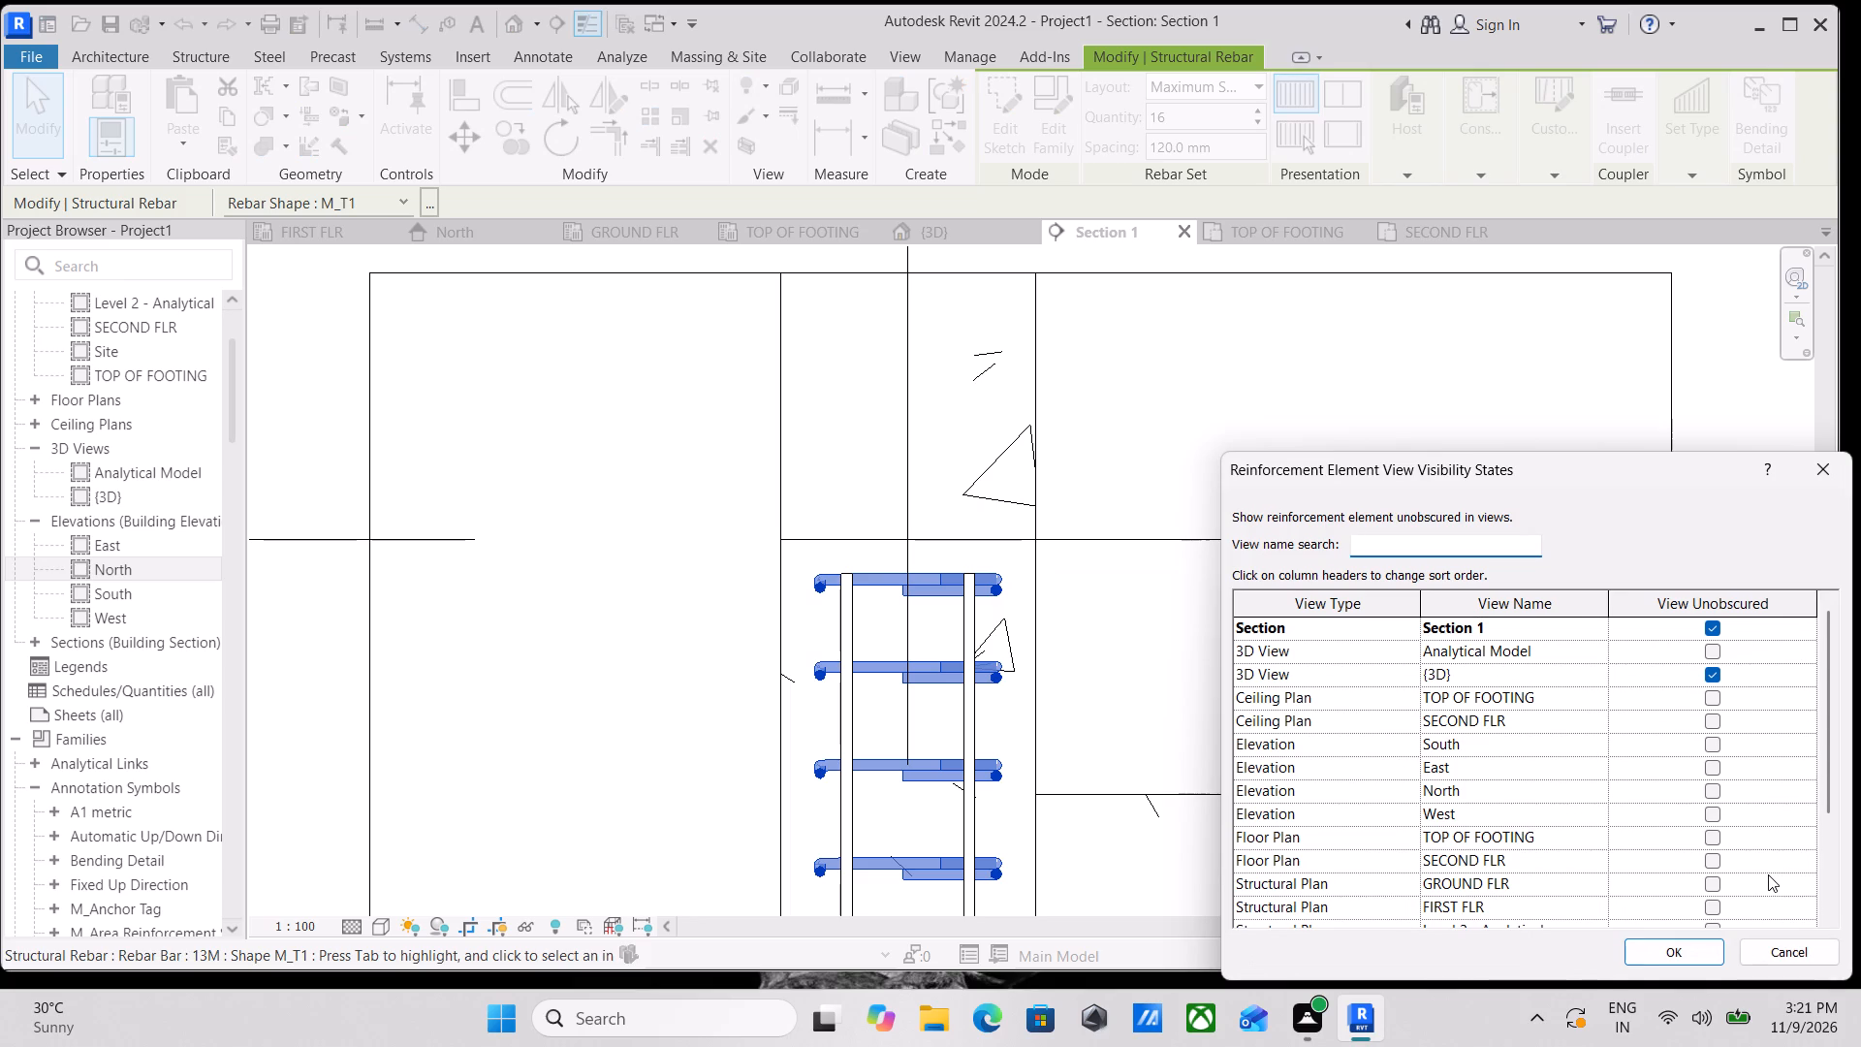
click(1674, 956)
key(Escape)
scroll(1103, 709, down, 2)
key(Escape)
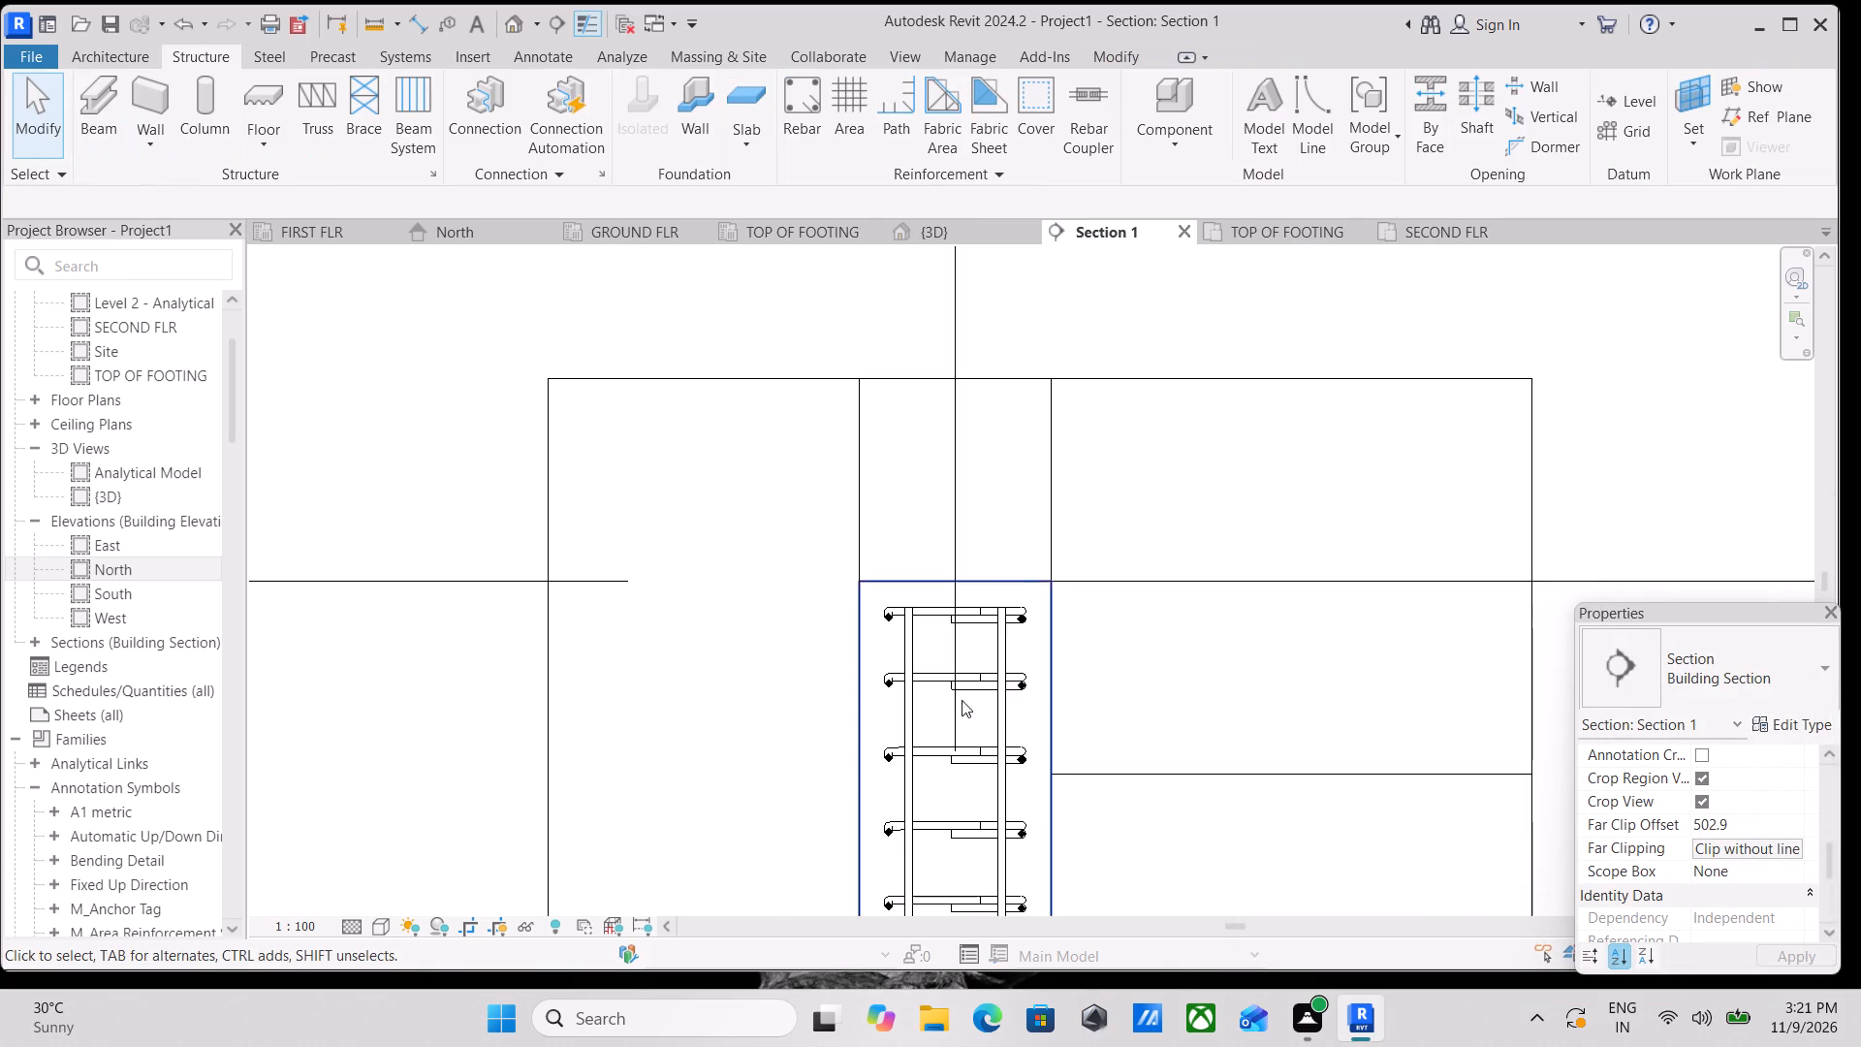
scroll(963, 633, down, 2)
middle_drag(963, 633, 988, 634)
scroll(1108, 555, down, 1)
middle_click(1108, 555)
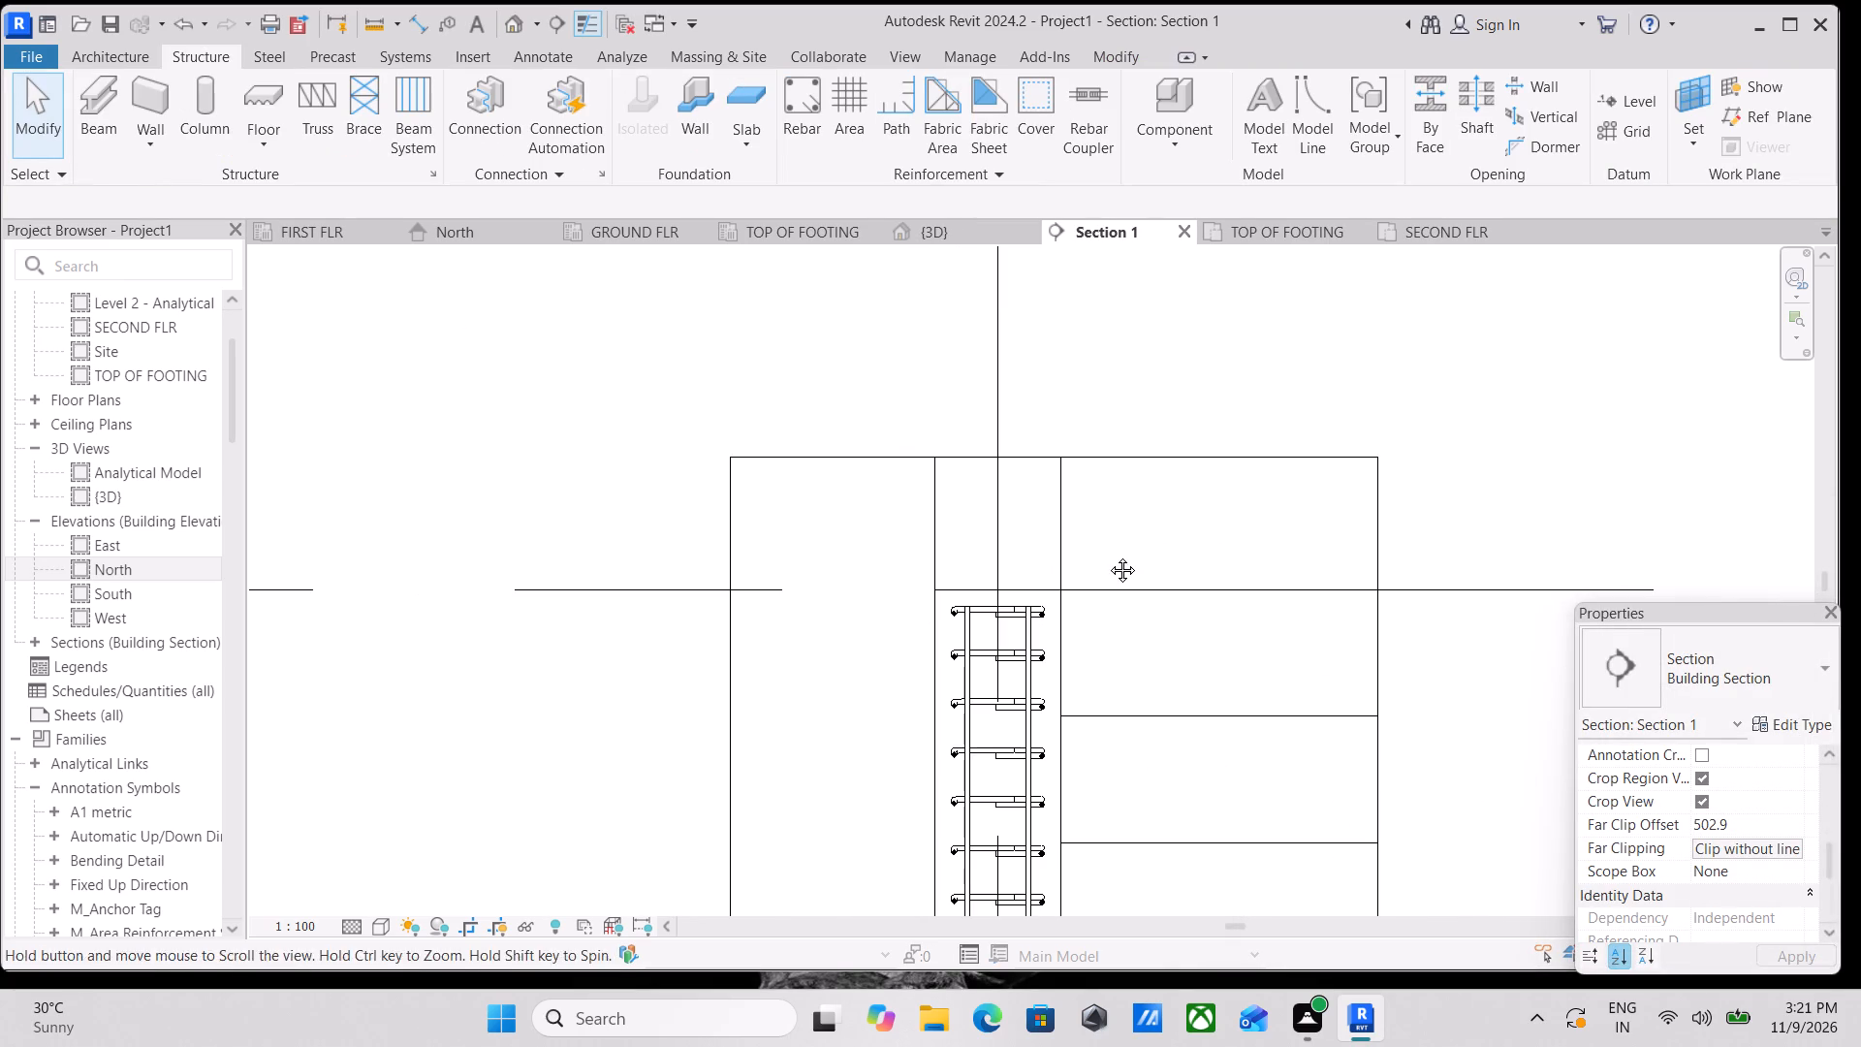
Look over the reinforced column at grid 1 and the row of columns along grid A in the {3D} view.
click(937, 231)
scroll(957, 576, up, 2)
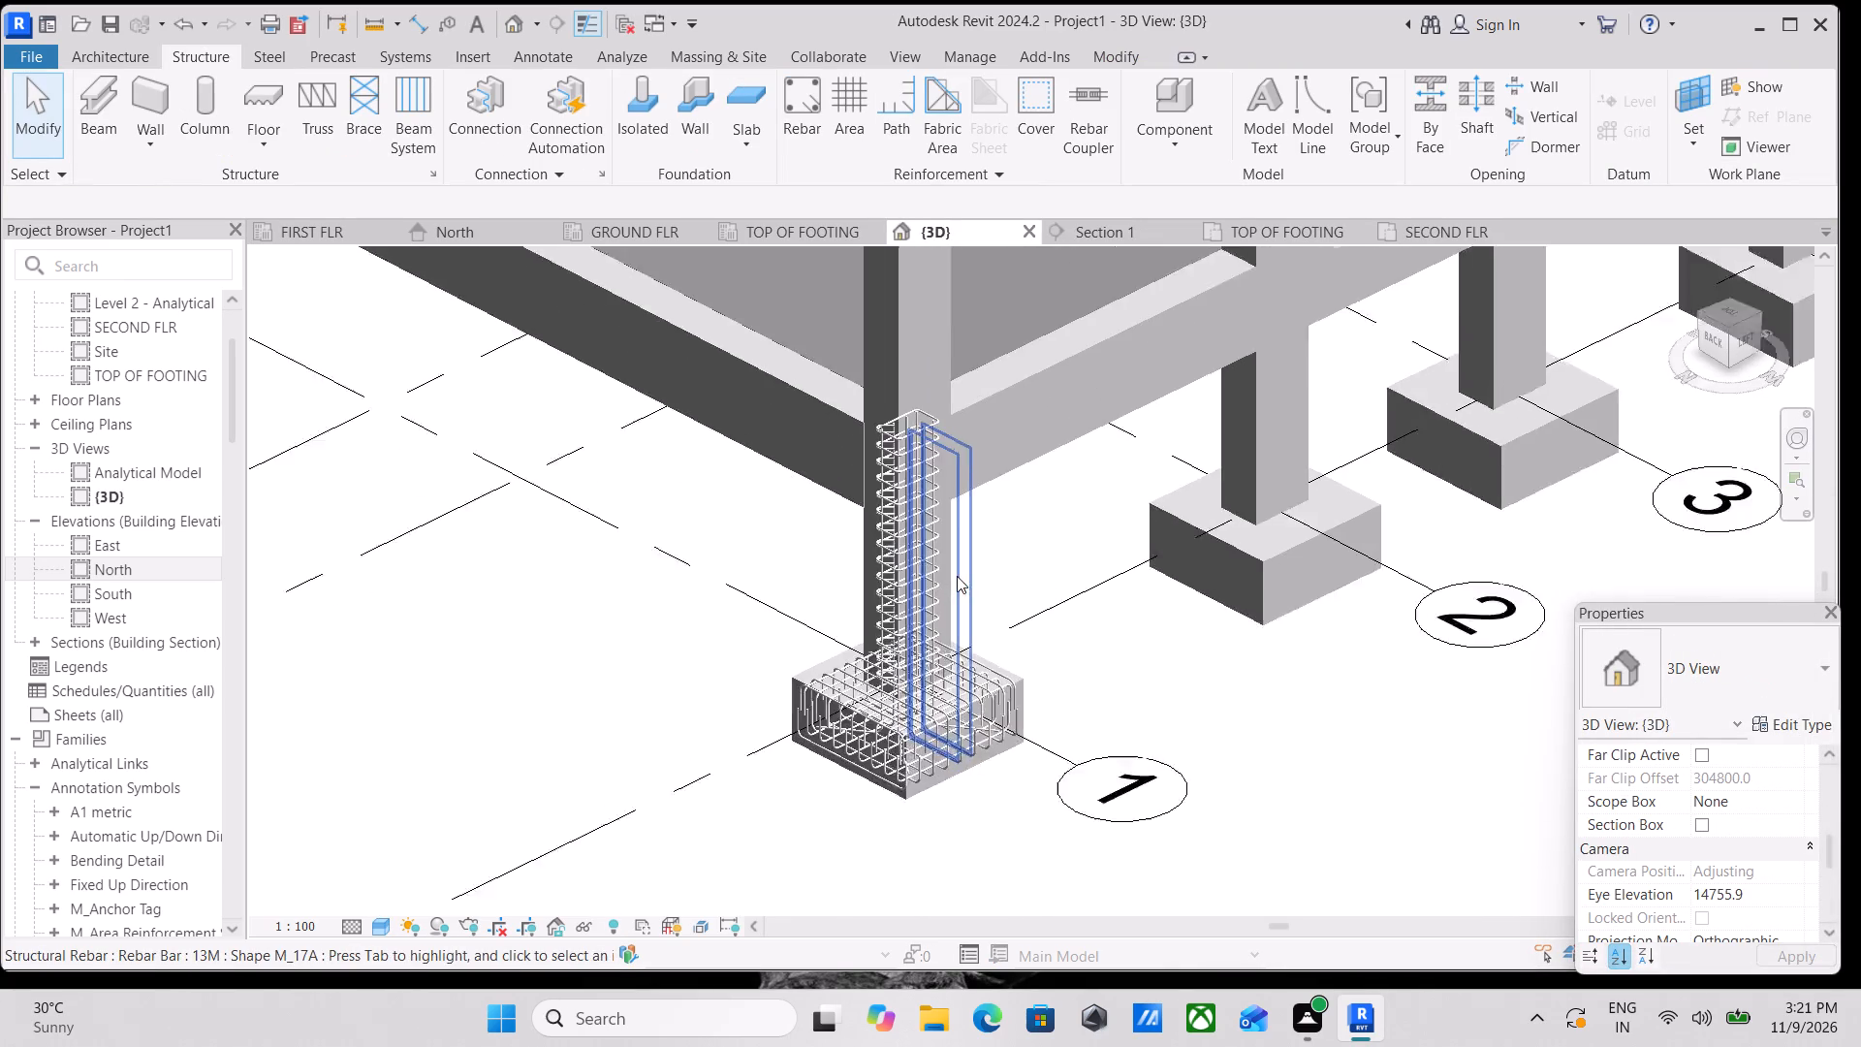
scroll(957, 576, up, 1)
scroll(984, 557, down, 2)
shift+middle_drag(1025, 619, 1195, 499)
scroll(1190, 501, down, 1)
middle_drag(1149, 543, 480, 818)
middle_drag(844, 629, 796, 713)
shift+middle_drag(1069, 609, 1017, 701)
middle_drag(1018, 701, 896, 730)
middle_drag(895, 730, 1196, 523)
shift+middle_drag(1164, 545, 1007, 669)
scroll(960, 692, down, 1)
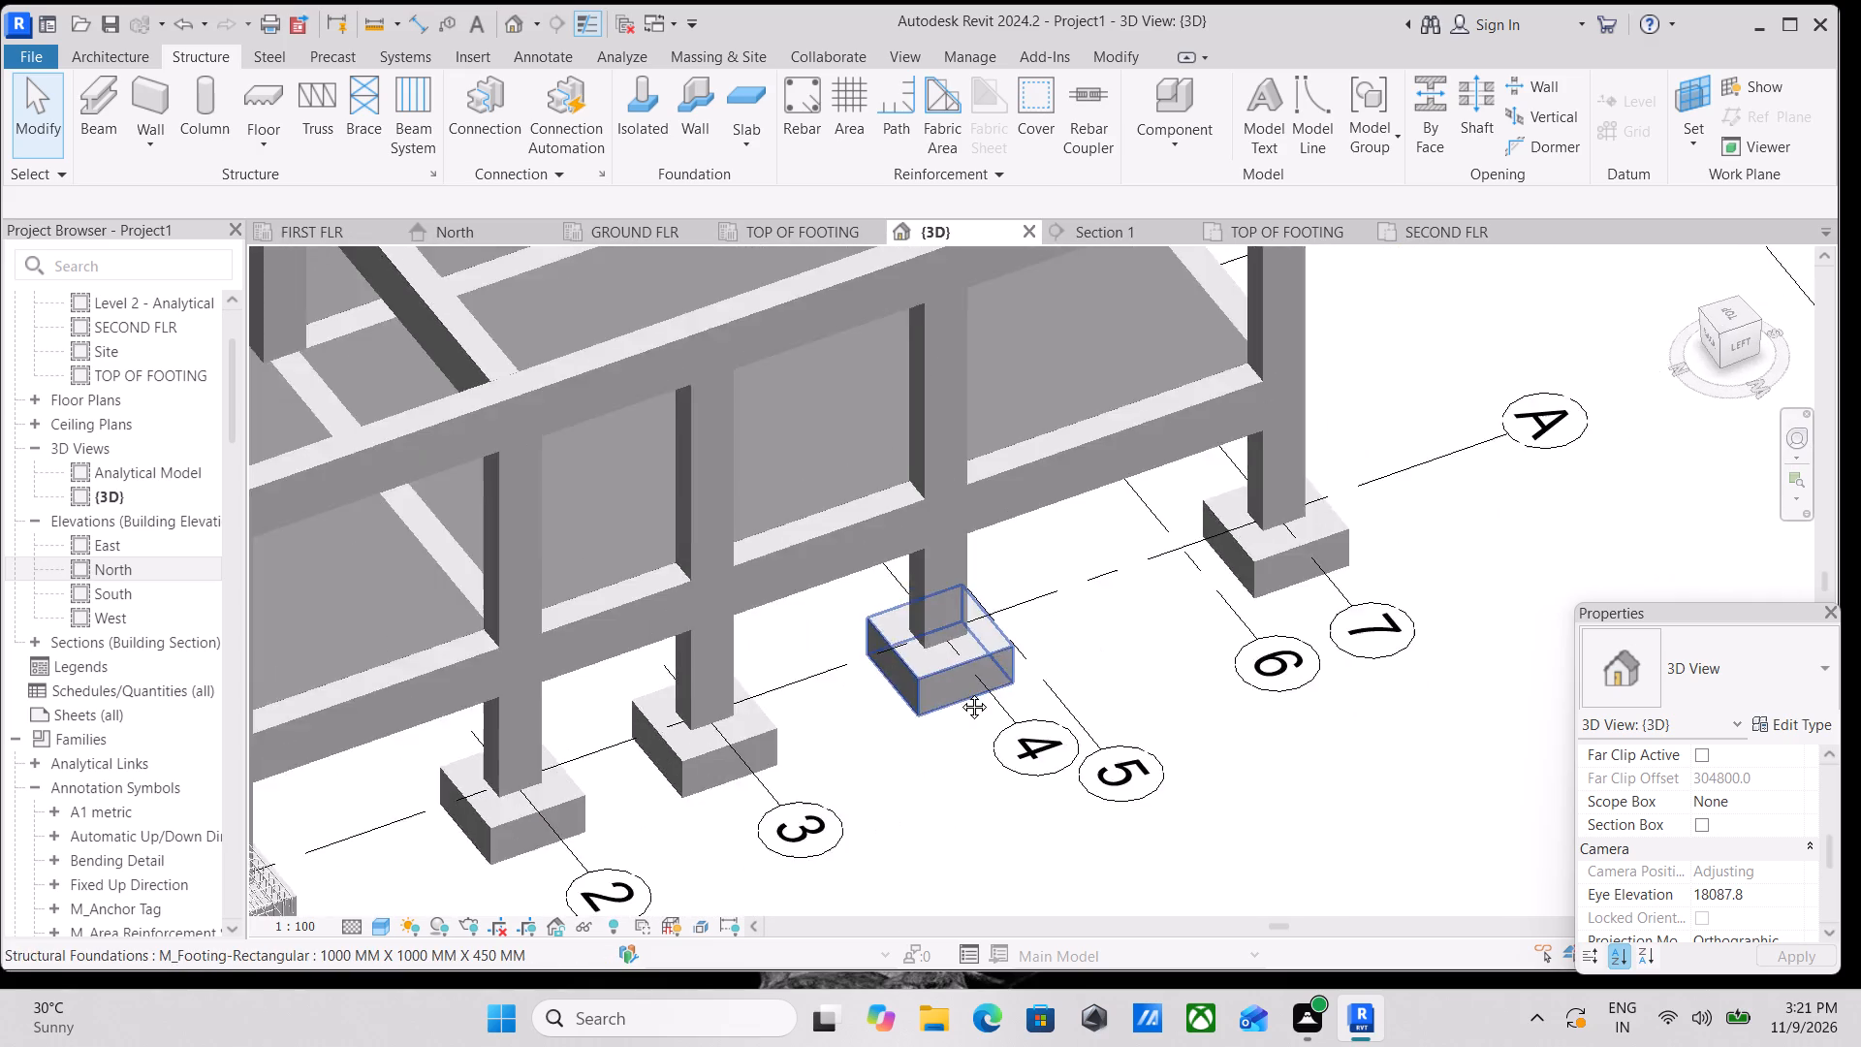
middle_drag(960, 692, 1548, 352)
scroll(960, 692, down, 1)
shift+middle_drag(1346, 475, 1105, 510)
middle_drag(1025, 522, 1460, 719)
middle_drag(1013, 535, 1186, 682)
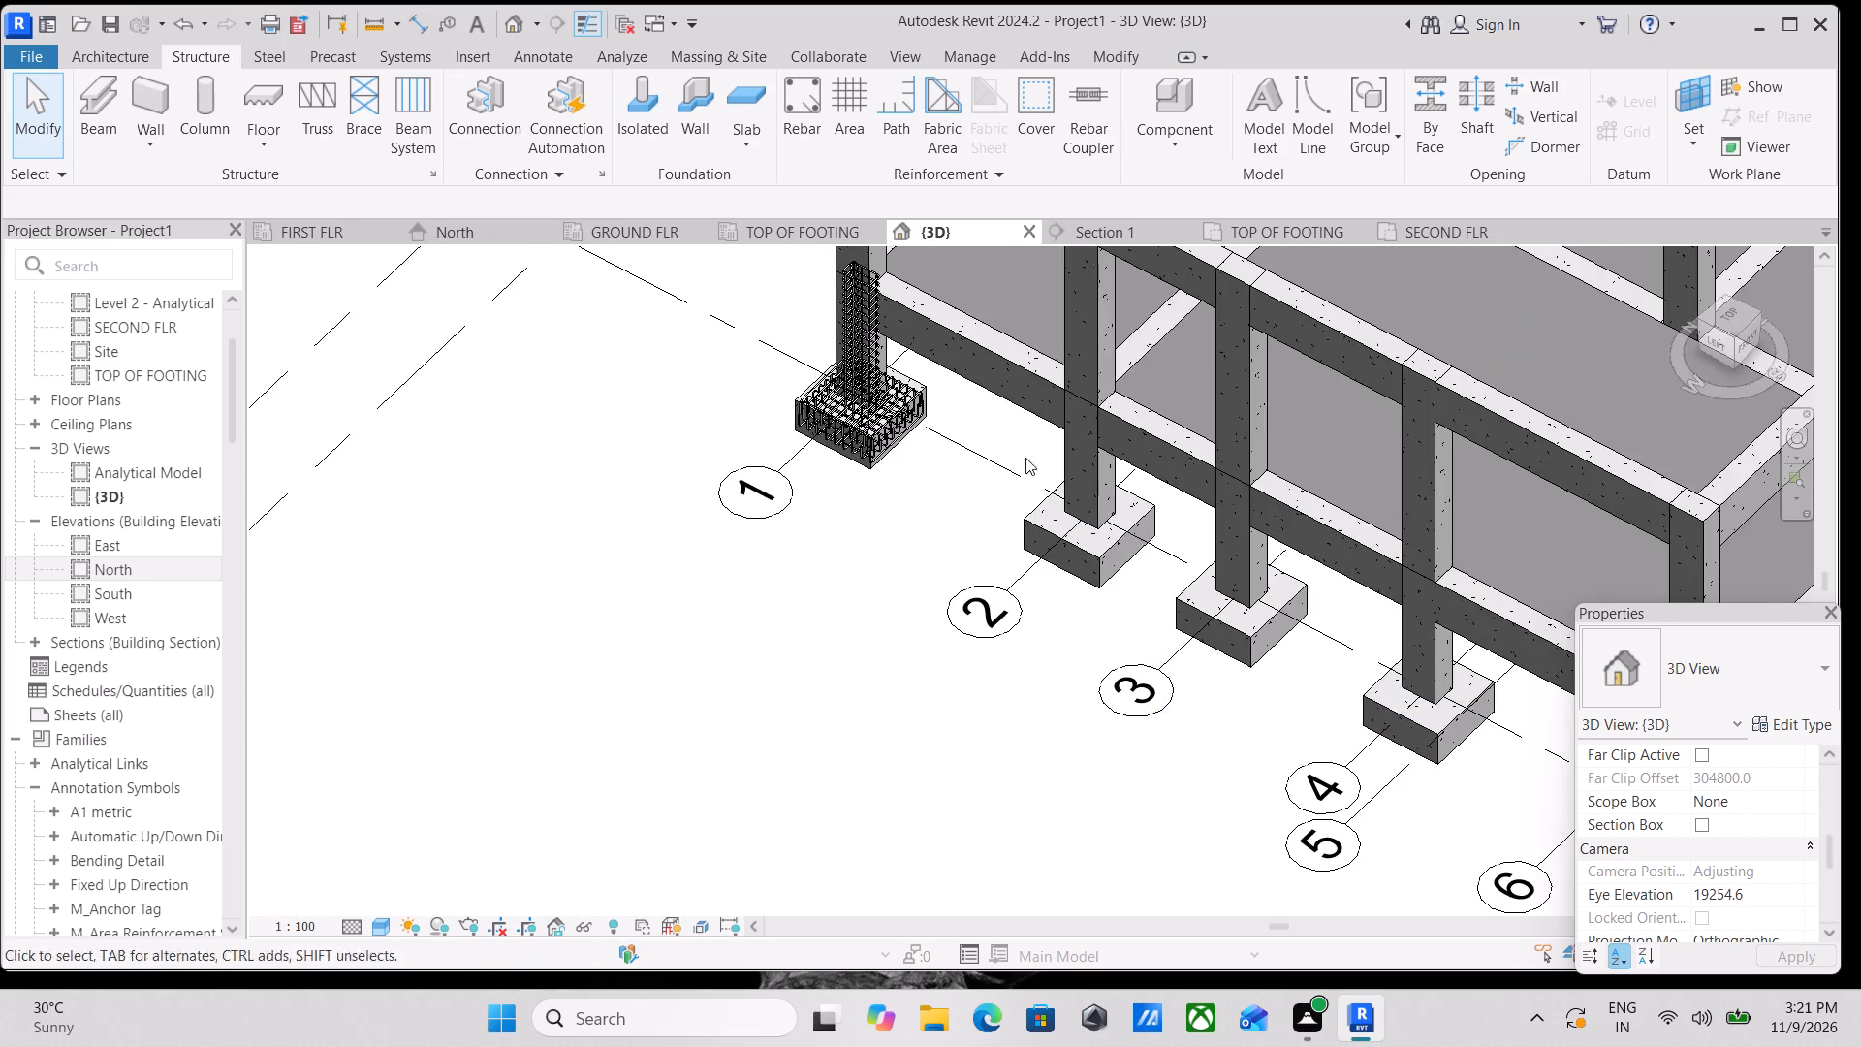
Examine the column's stirrups and vertical bars and the footing reinforcement at grid 1 from several angles.
scroll(957, 392, up, 2)
middle_drag(959, 418, 1056, 672)
scroll(1051, 669, up, 6)
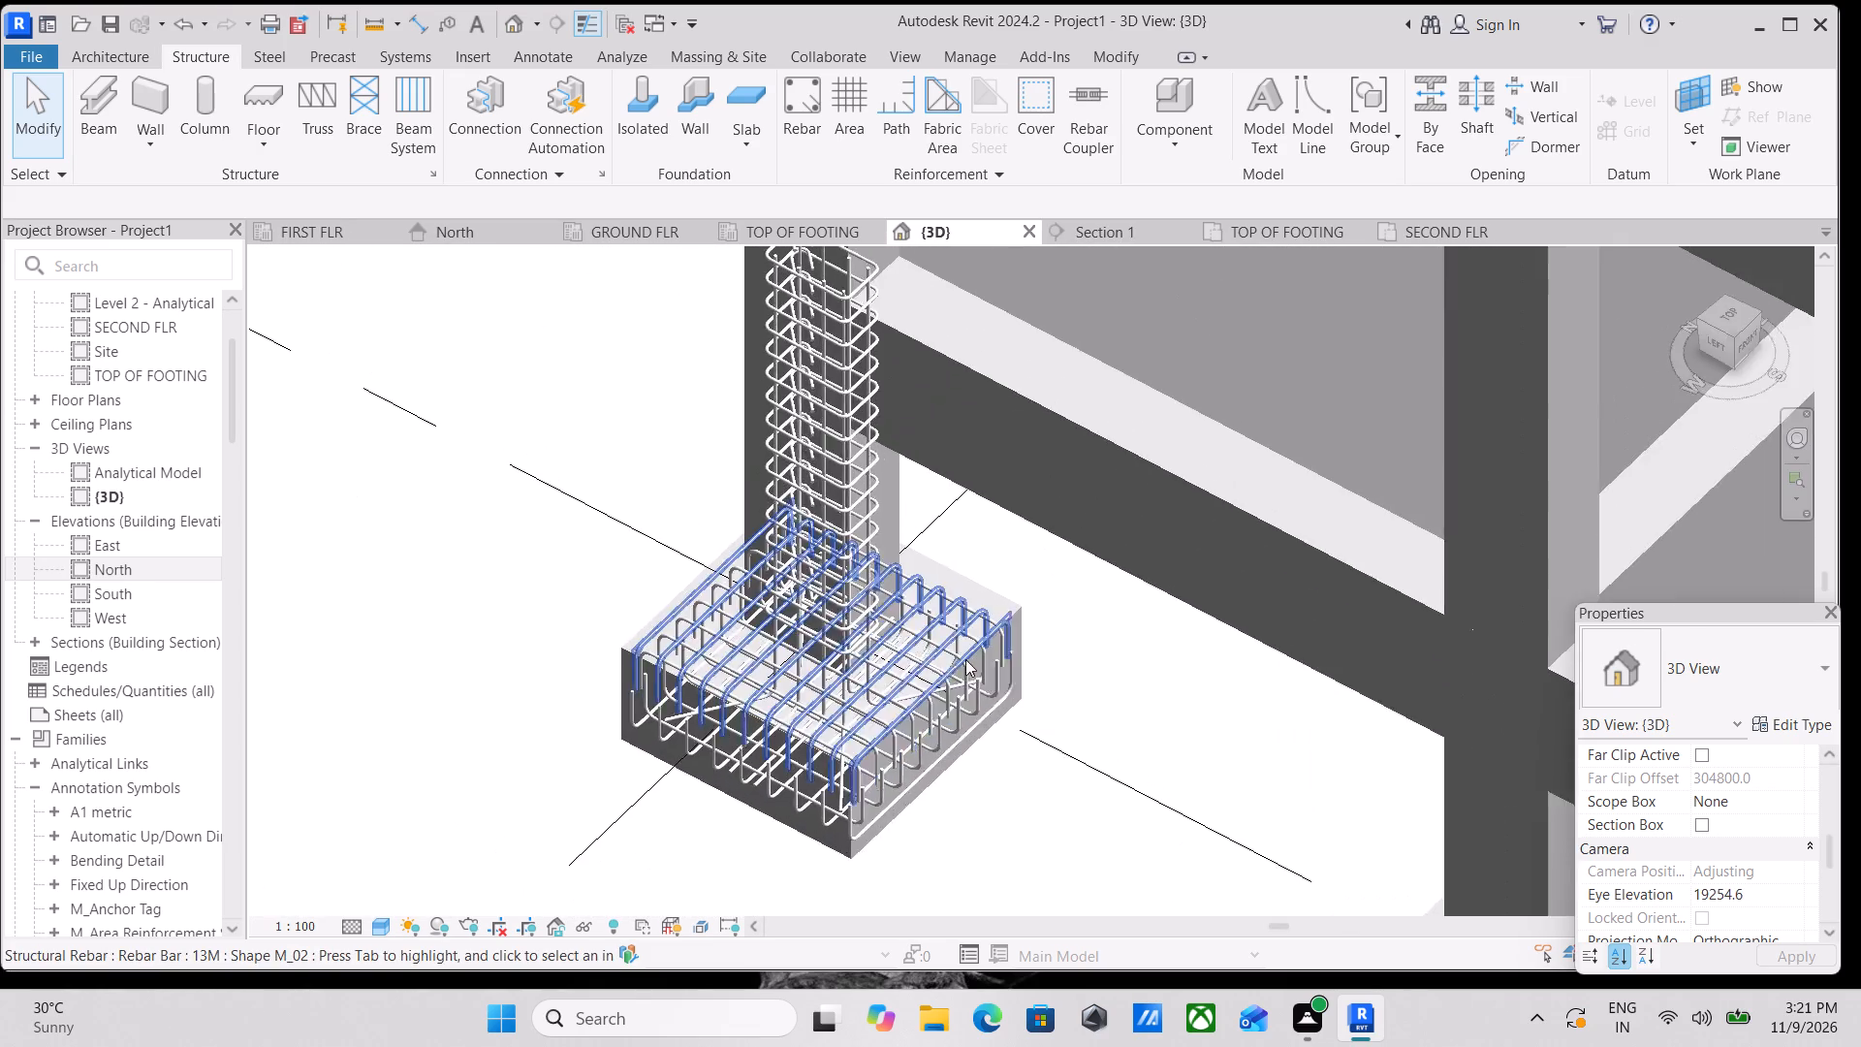
middle_drag(926, 666, 1058, 562)
scroll(926, 666, up, 1)
shift+middle_drag(1076, 609, 1106, 667)
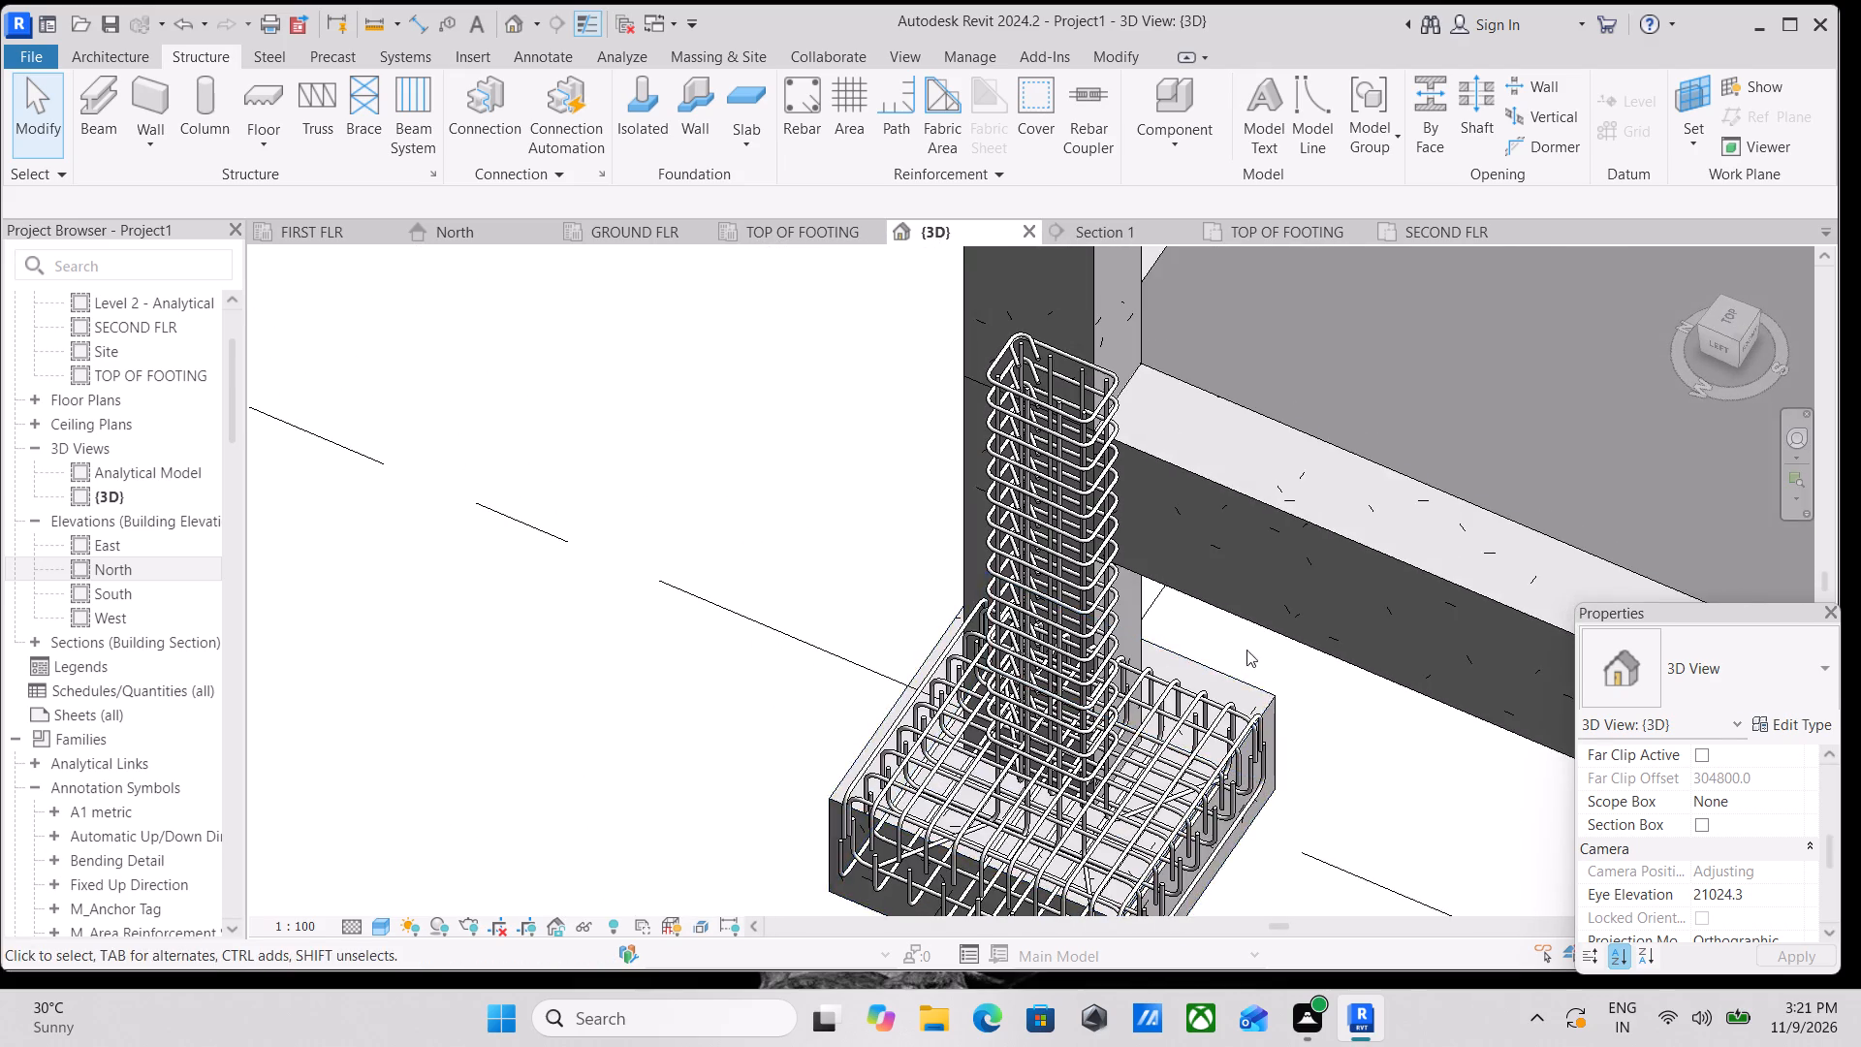
middle_drag(1276, 642, 1274, 463)
middle_drag(1265, 547, 1277, 568)
middle_drag(1311, 624, 1310, 579)
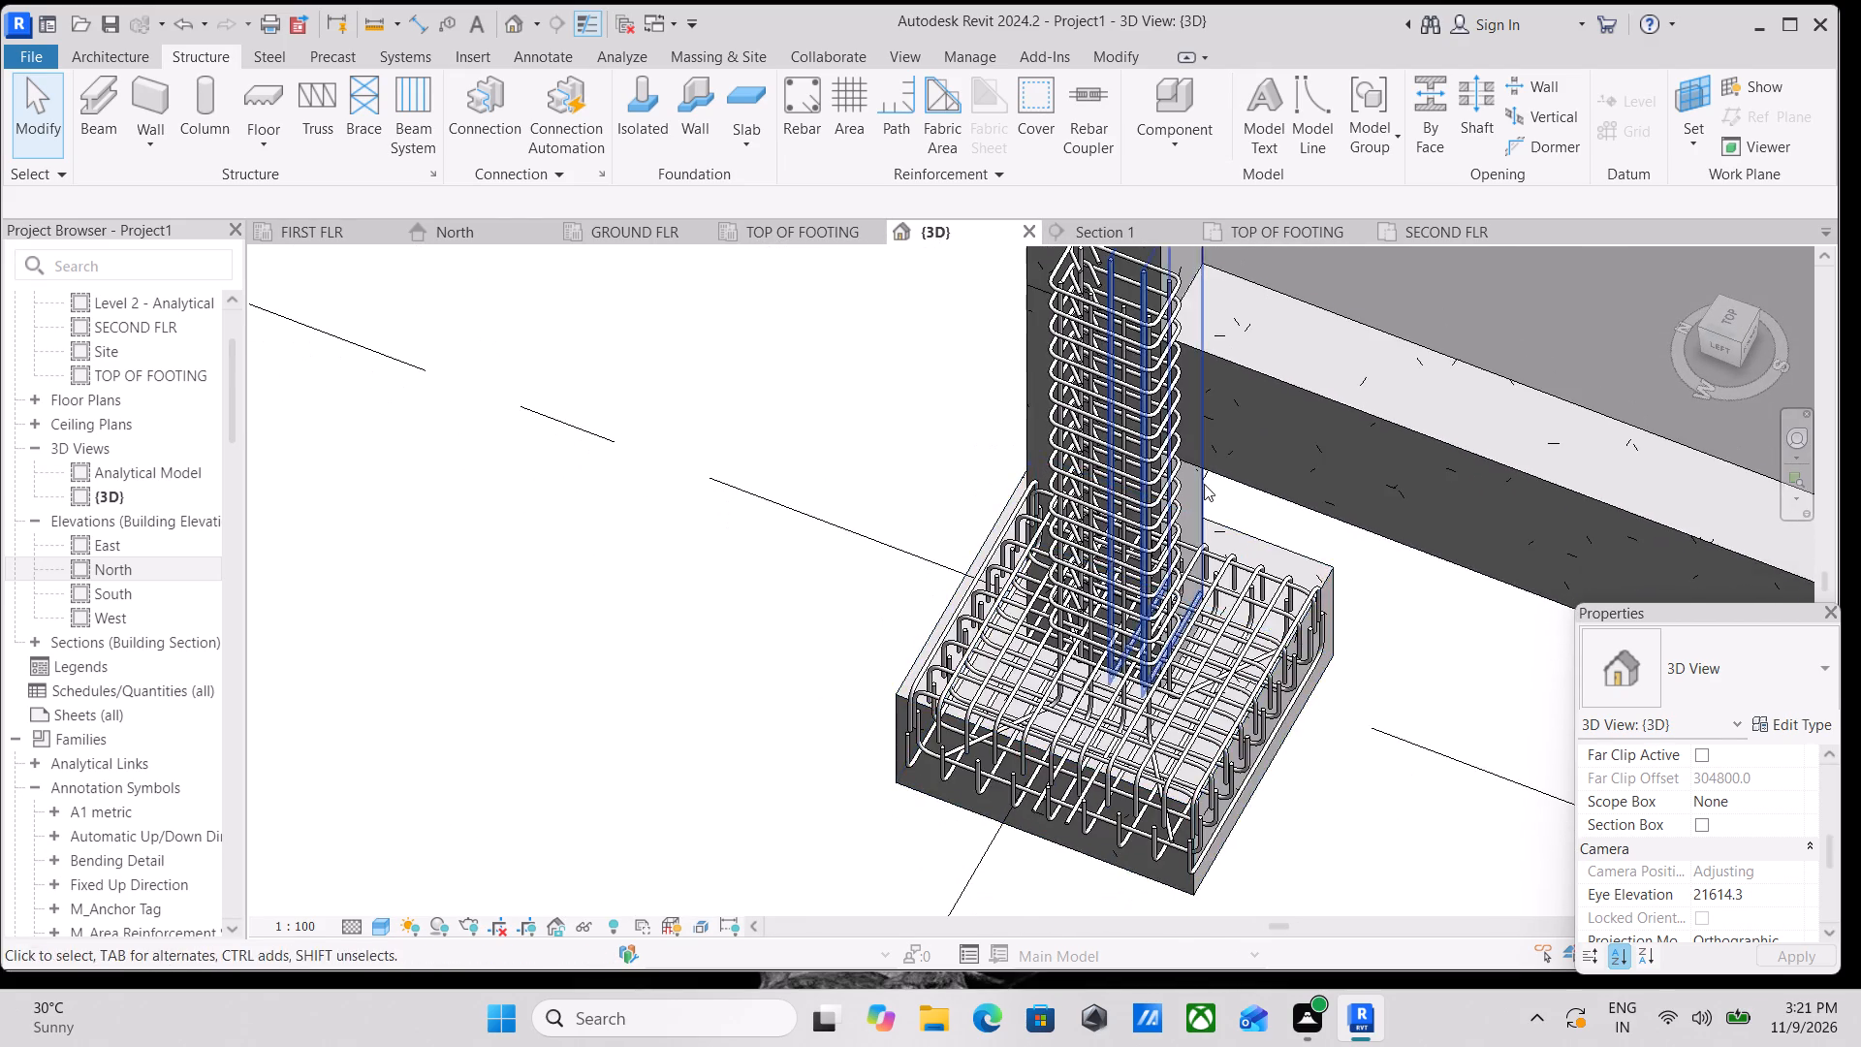
scroll(1187, 469, up, 2)
scroll(1204, 518, down, 3)
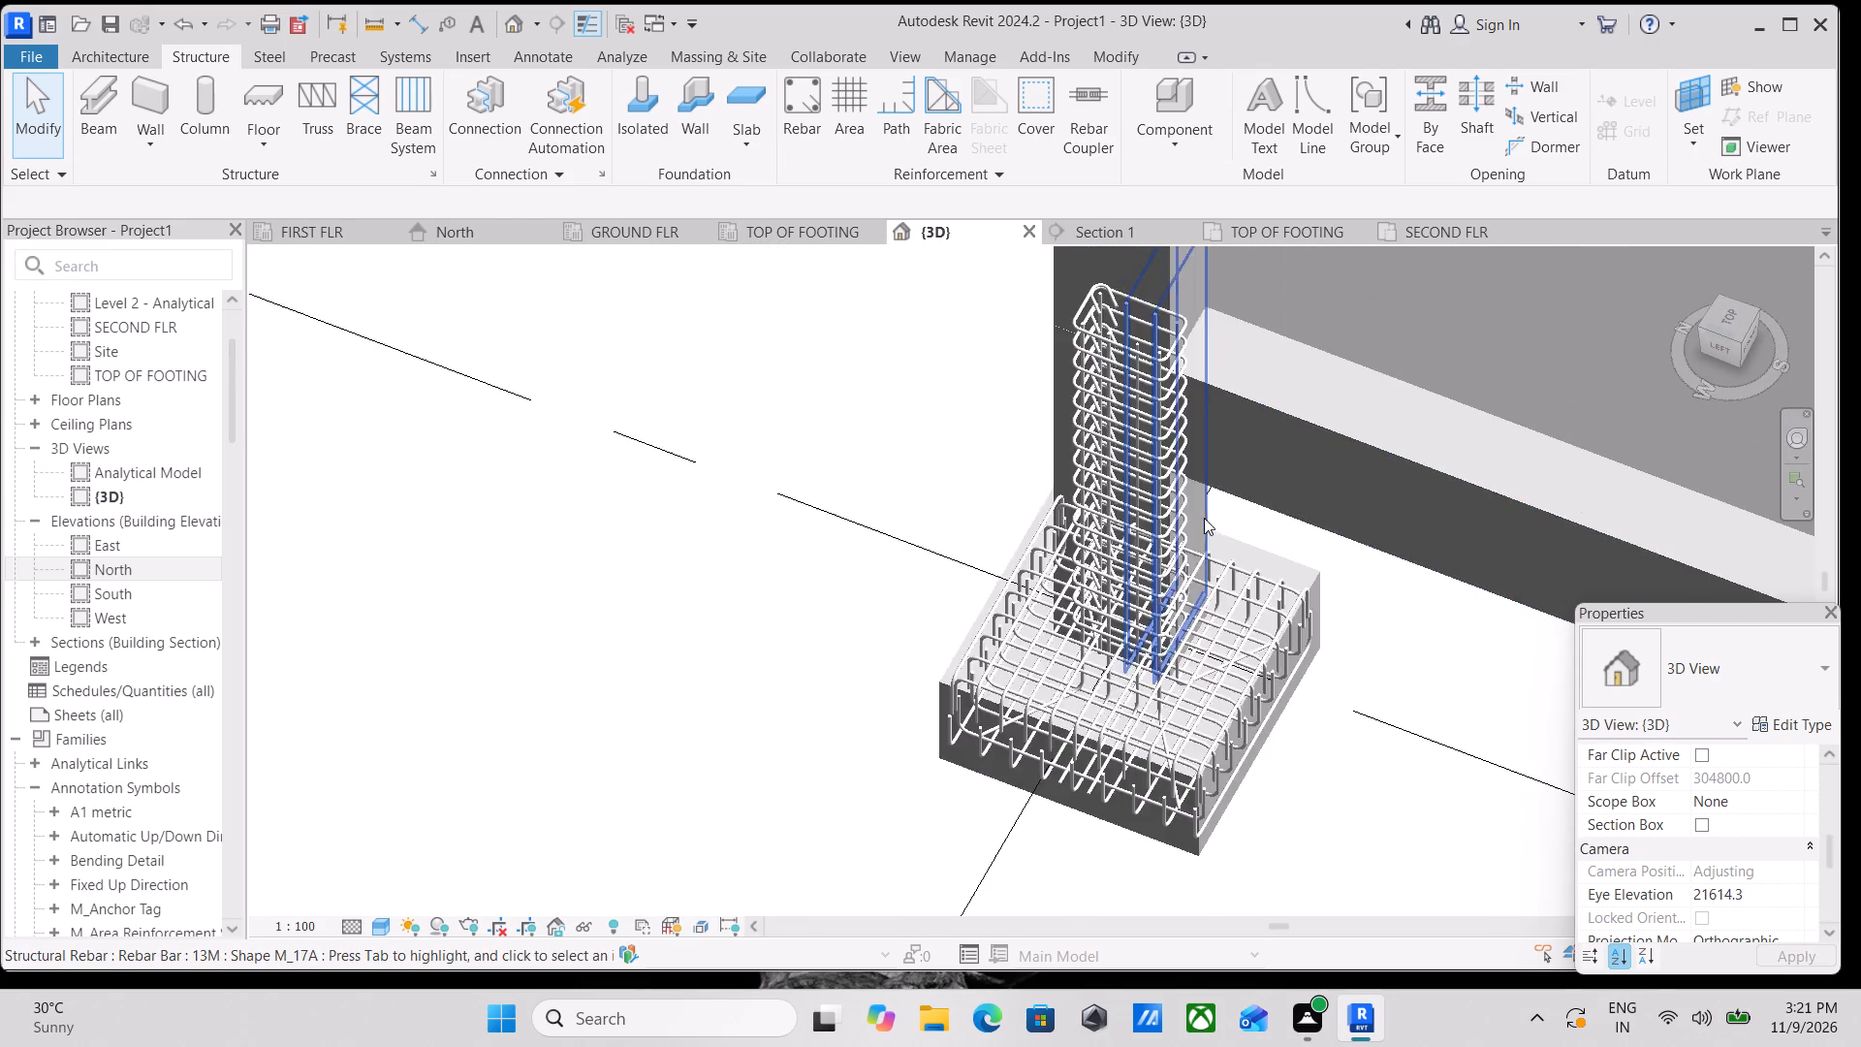
scroll(1239, 585, down, 2)
shift+middle_drag(1384, 615, 1418, 377)
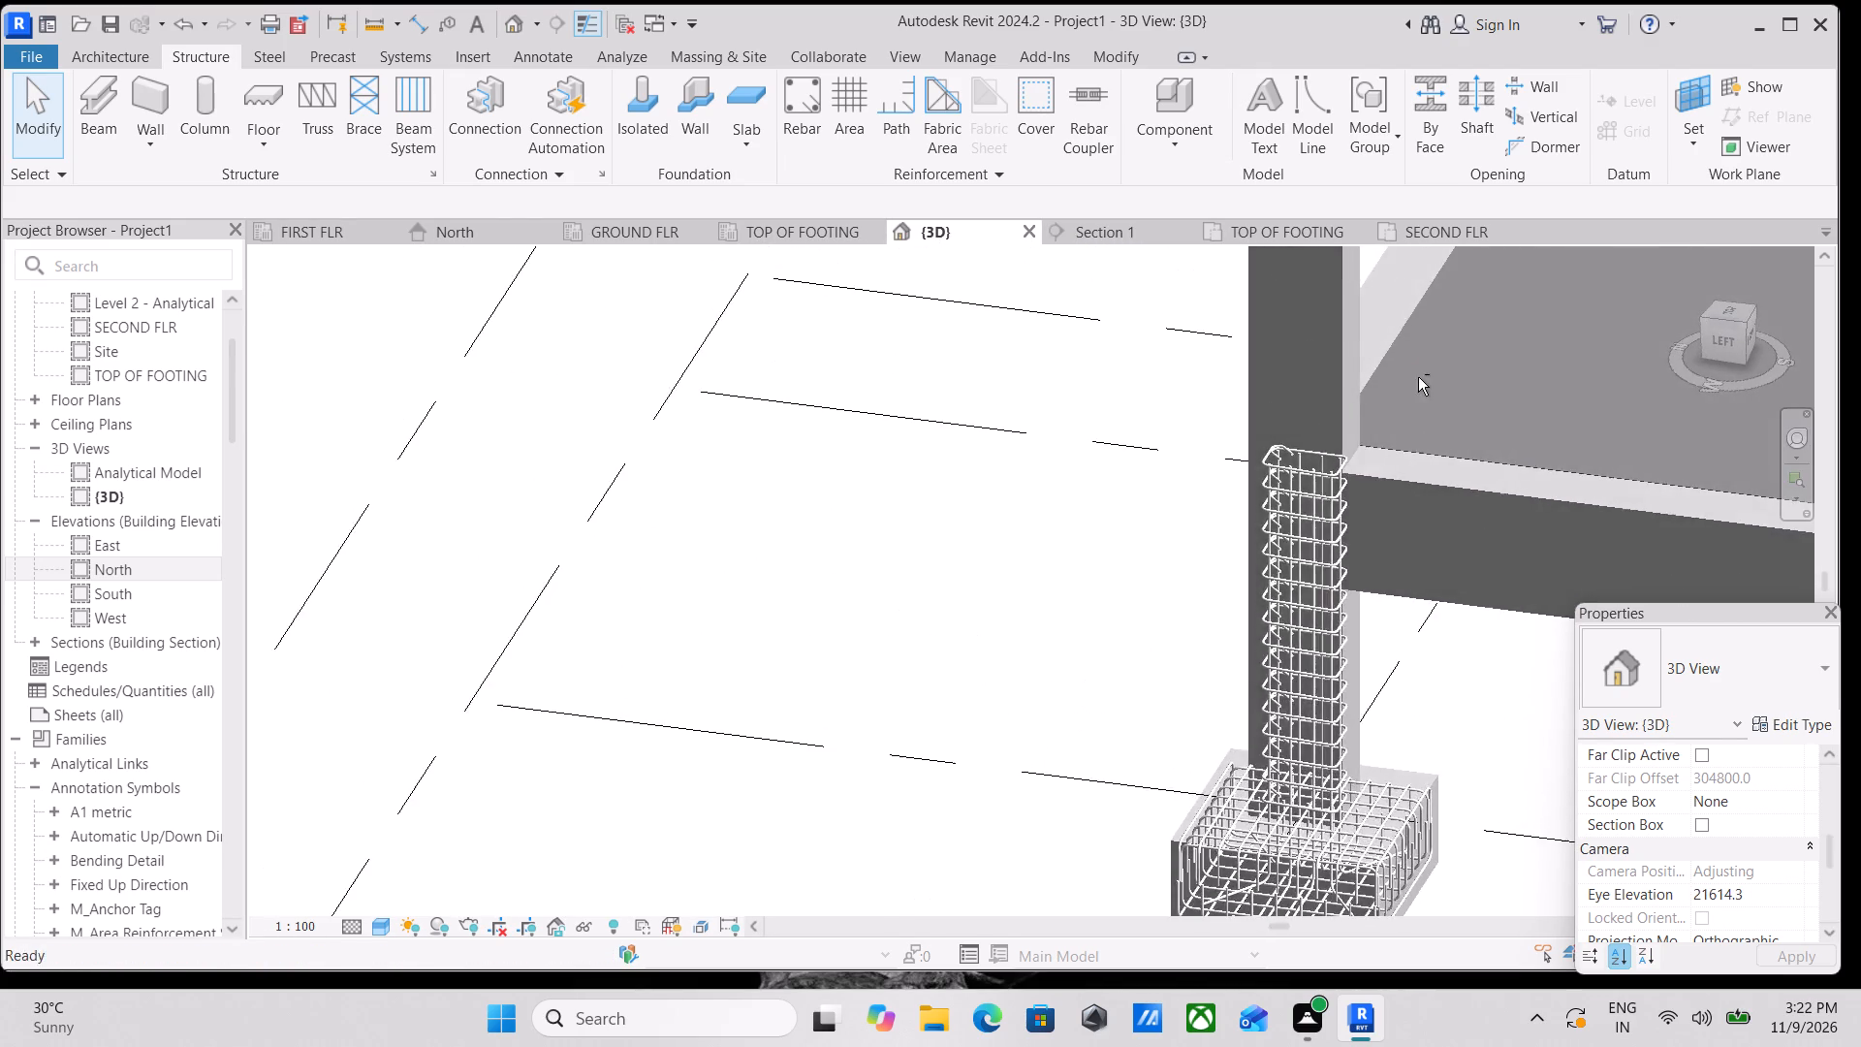
middle_drag(1381, 550, 1109, 367)
scroll(969, 444, up, 2)
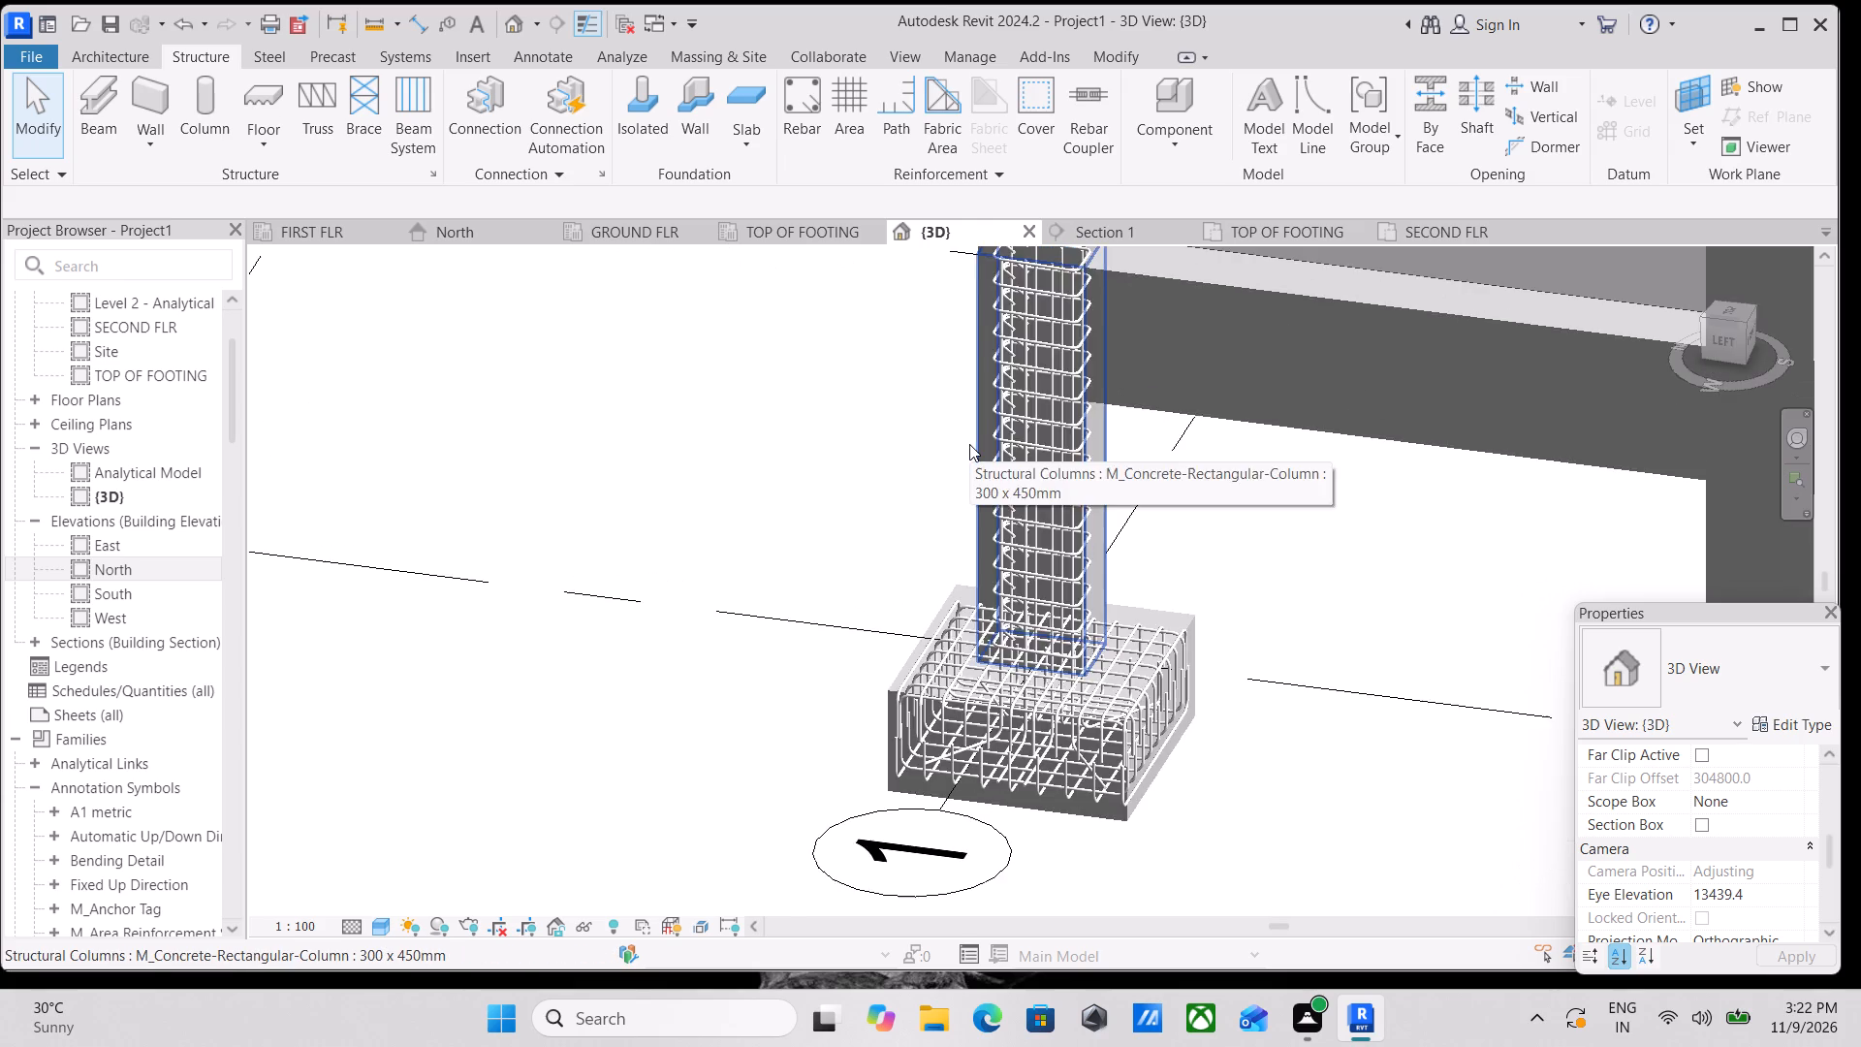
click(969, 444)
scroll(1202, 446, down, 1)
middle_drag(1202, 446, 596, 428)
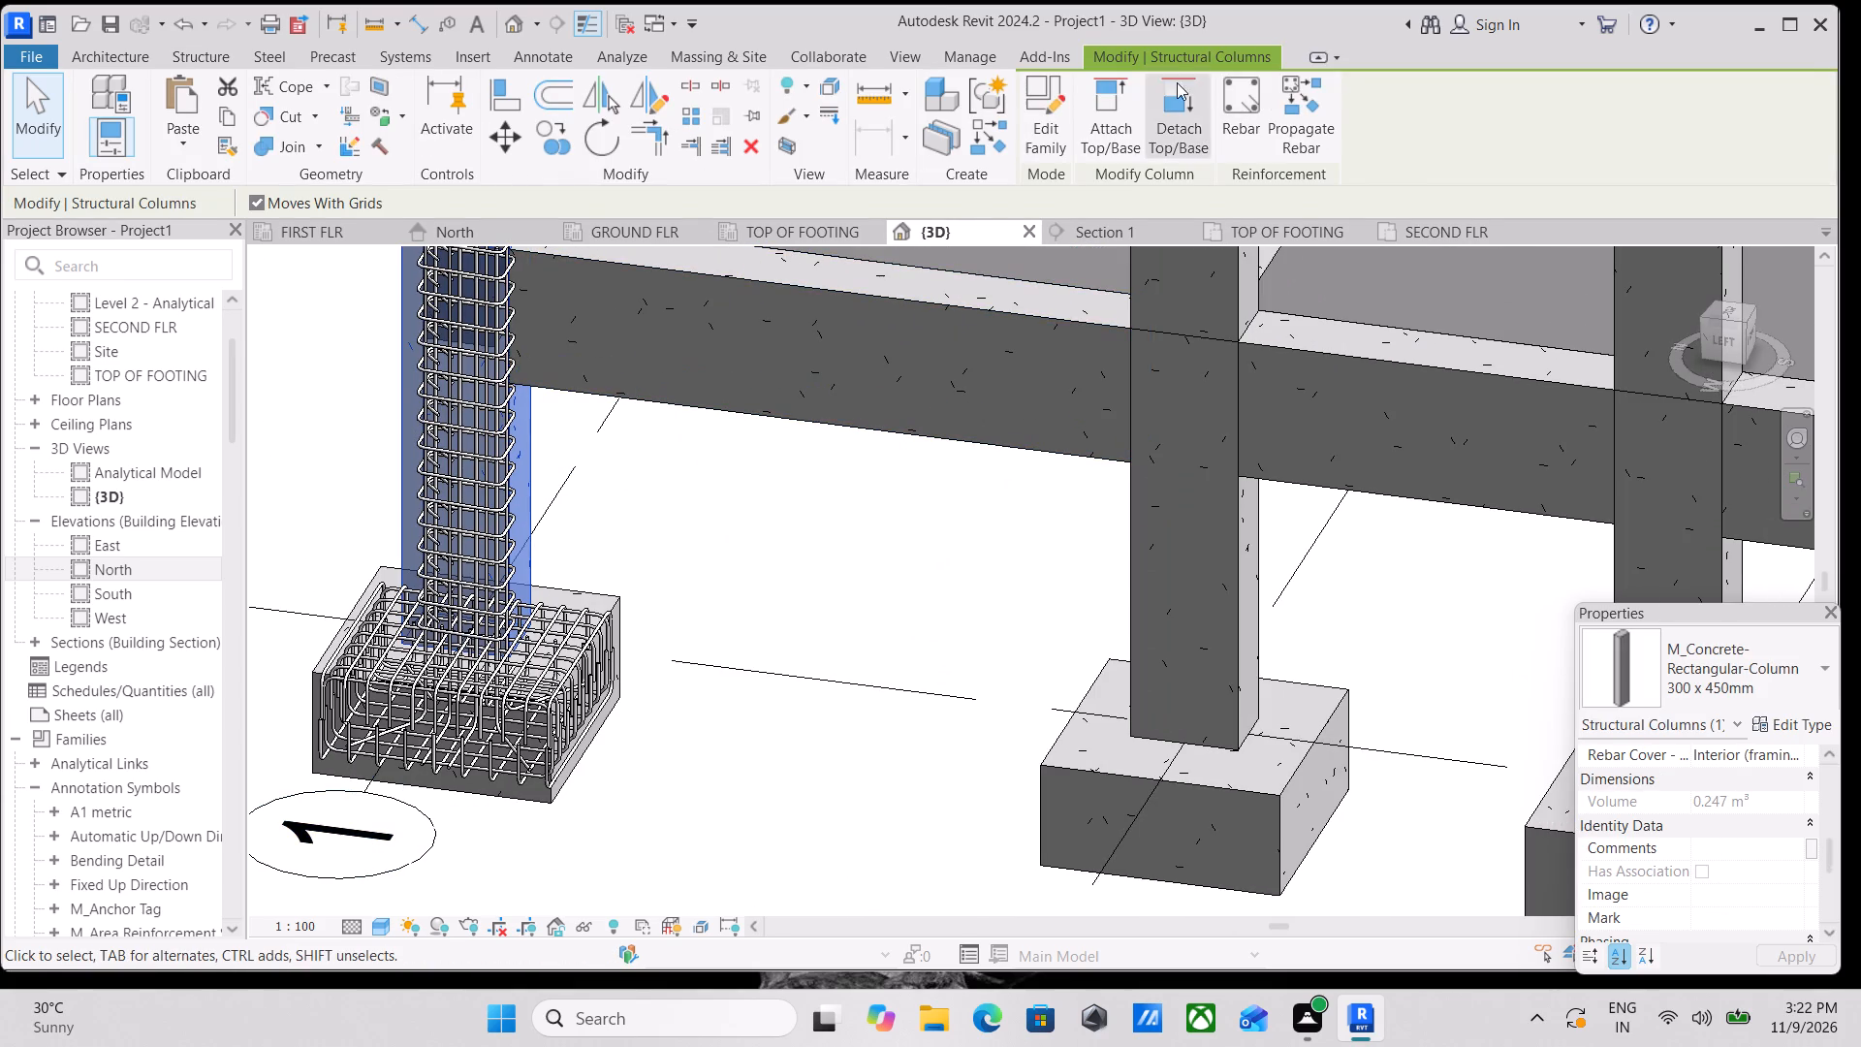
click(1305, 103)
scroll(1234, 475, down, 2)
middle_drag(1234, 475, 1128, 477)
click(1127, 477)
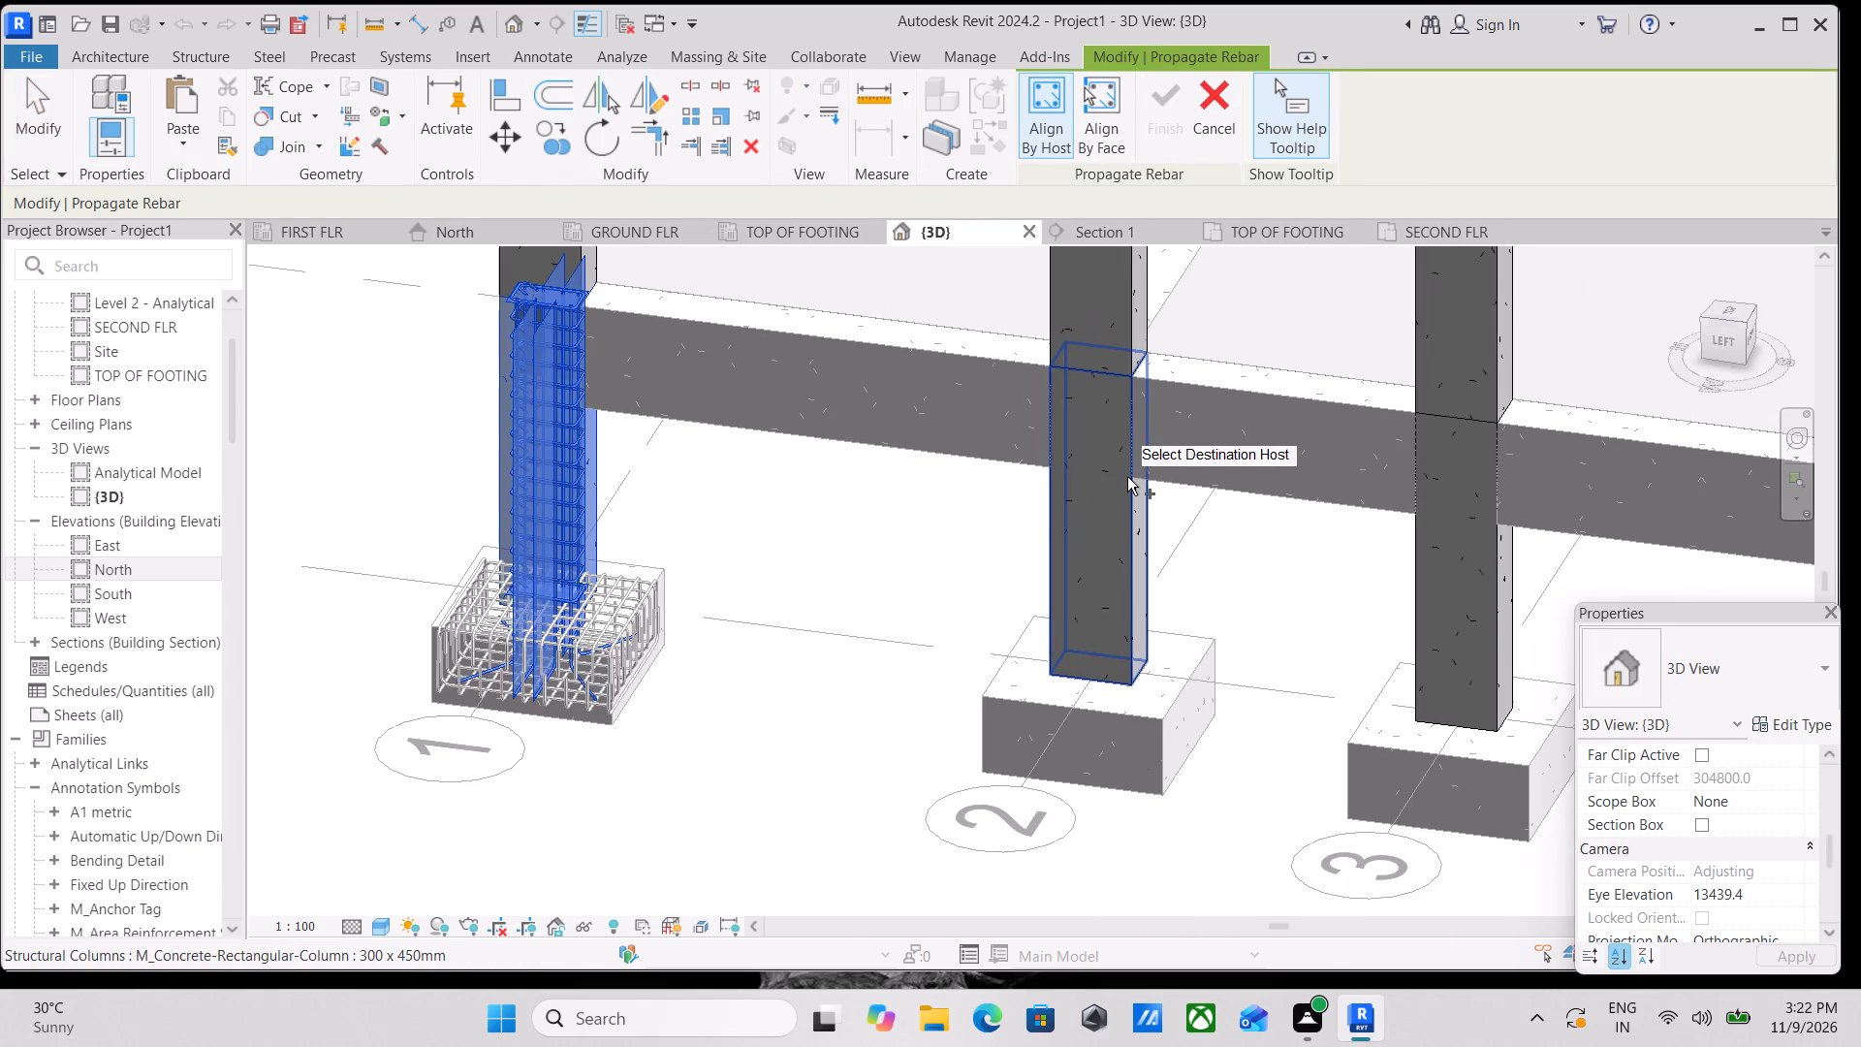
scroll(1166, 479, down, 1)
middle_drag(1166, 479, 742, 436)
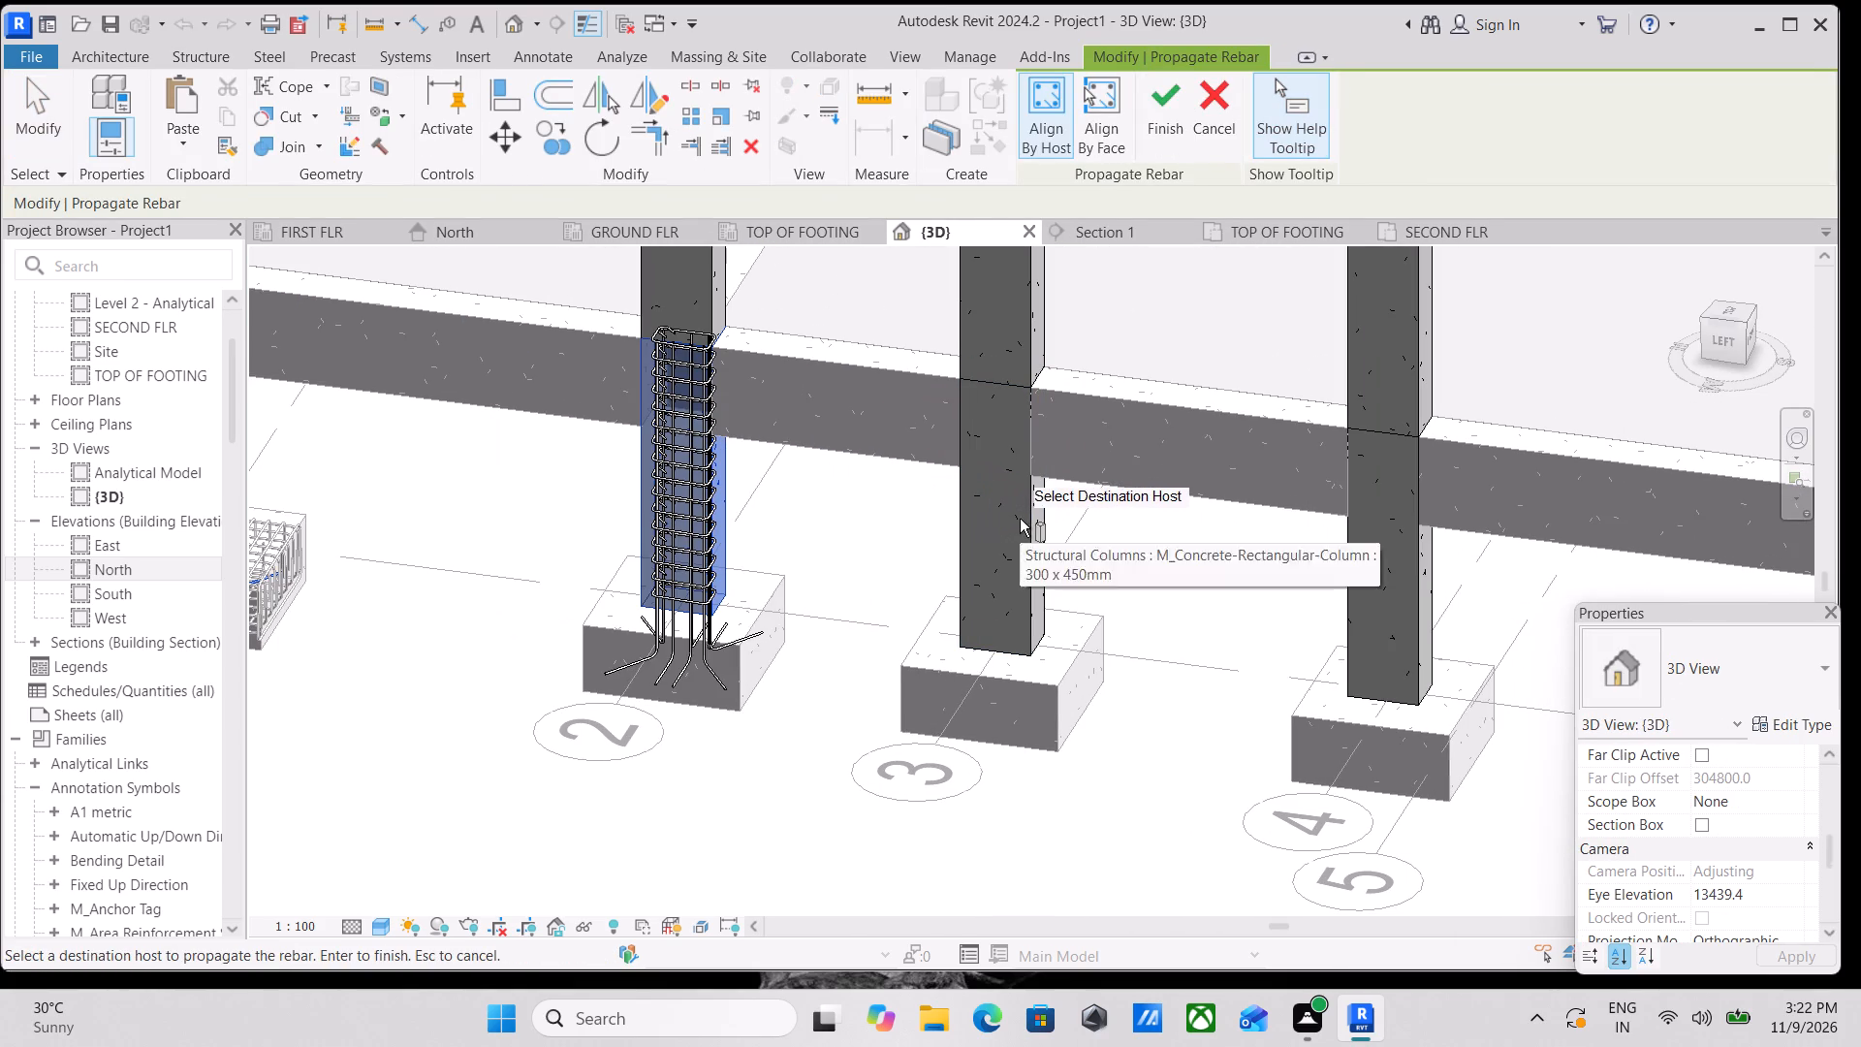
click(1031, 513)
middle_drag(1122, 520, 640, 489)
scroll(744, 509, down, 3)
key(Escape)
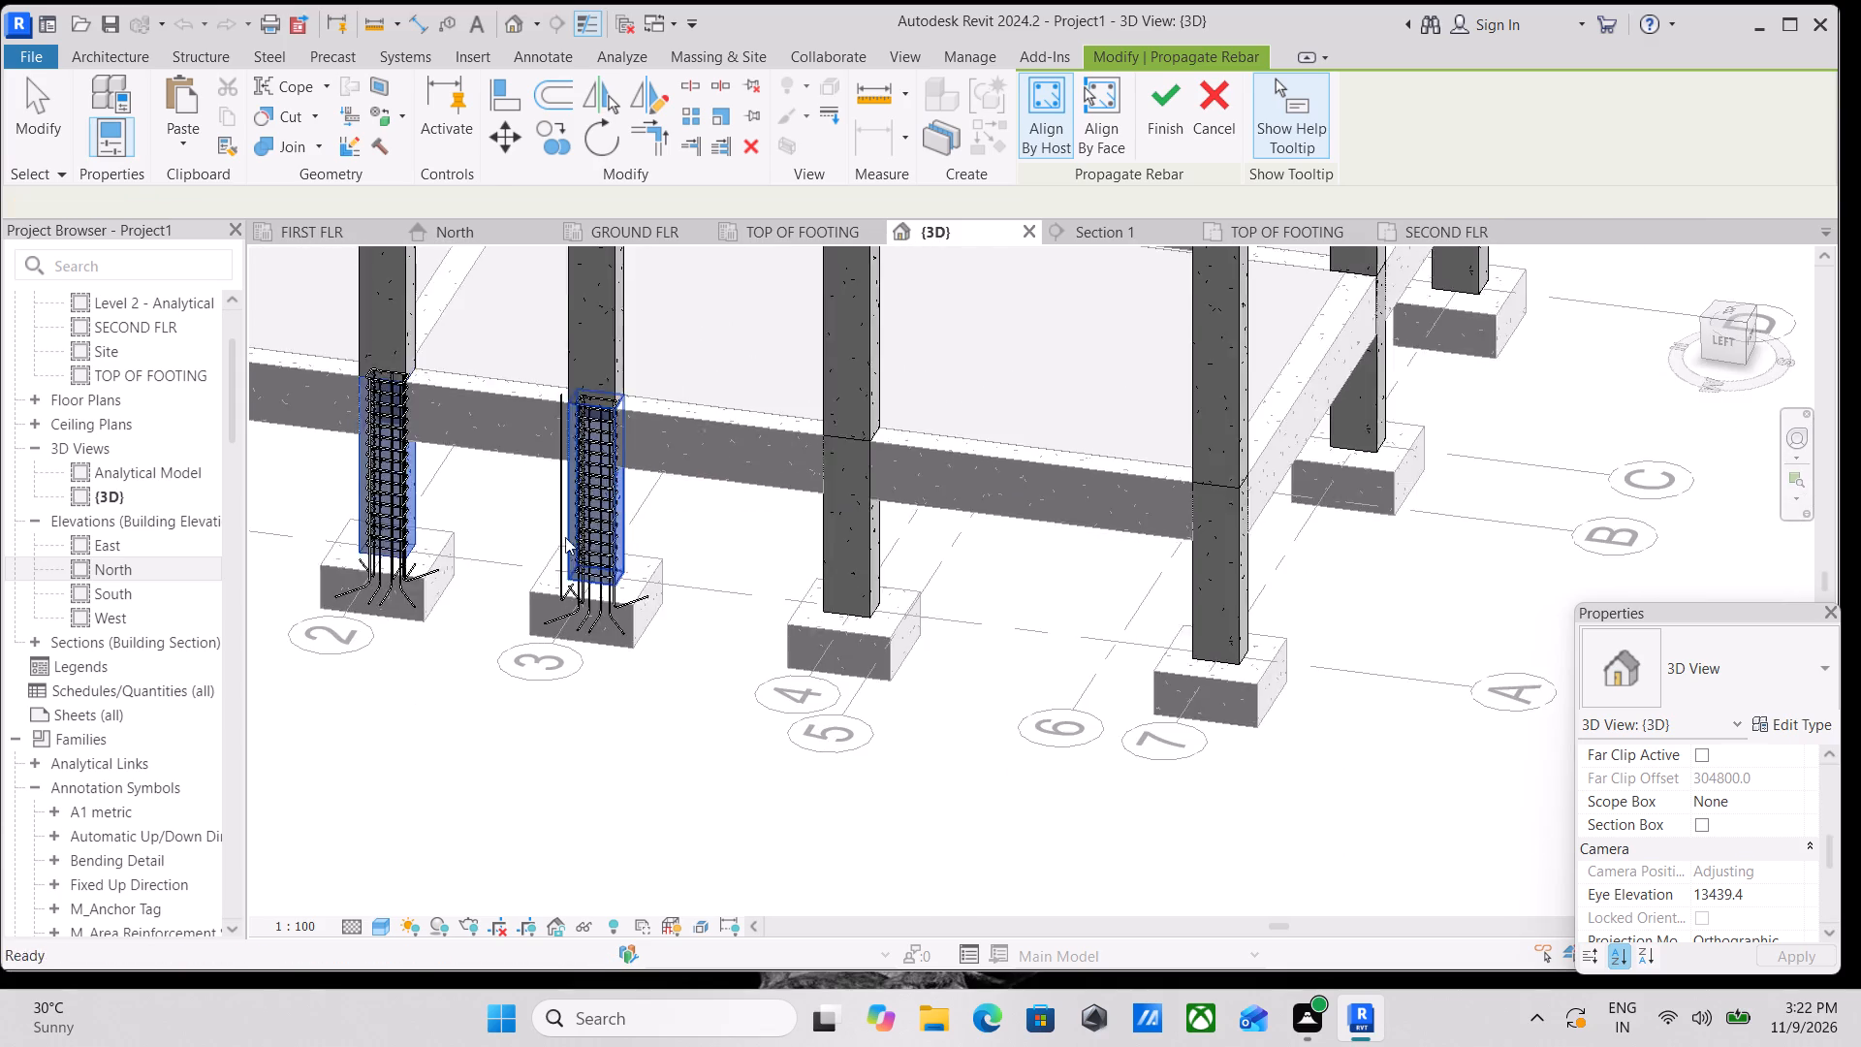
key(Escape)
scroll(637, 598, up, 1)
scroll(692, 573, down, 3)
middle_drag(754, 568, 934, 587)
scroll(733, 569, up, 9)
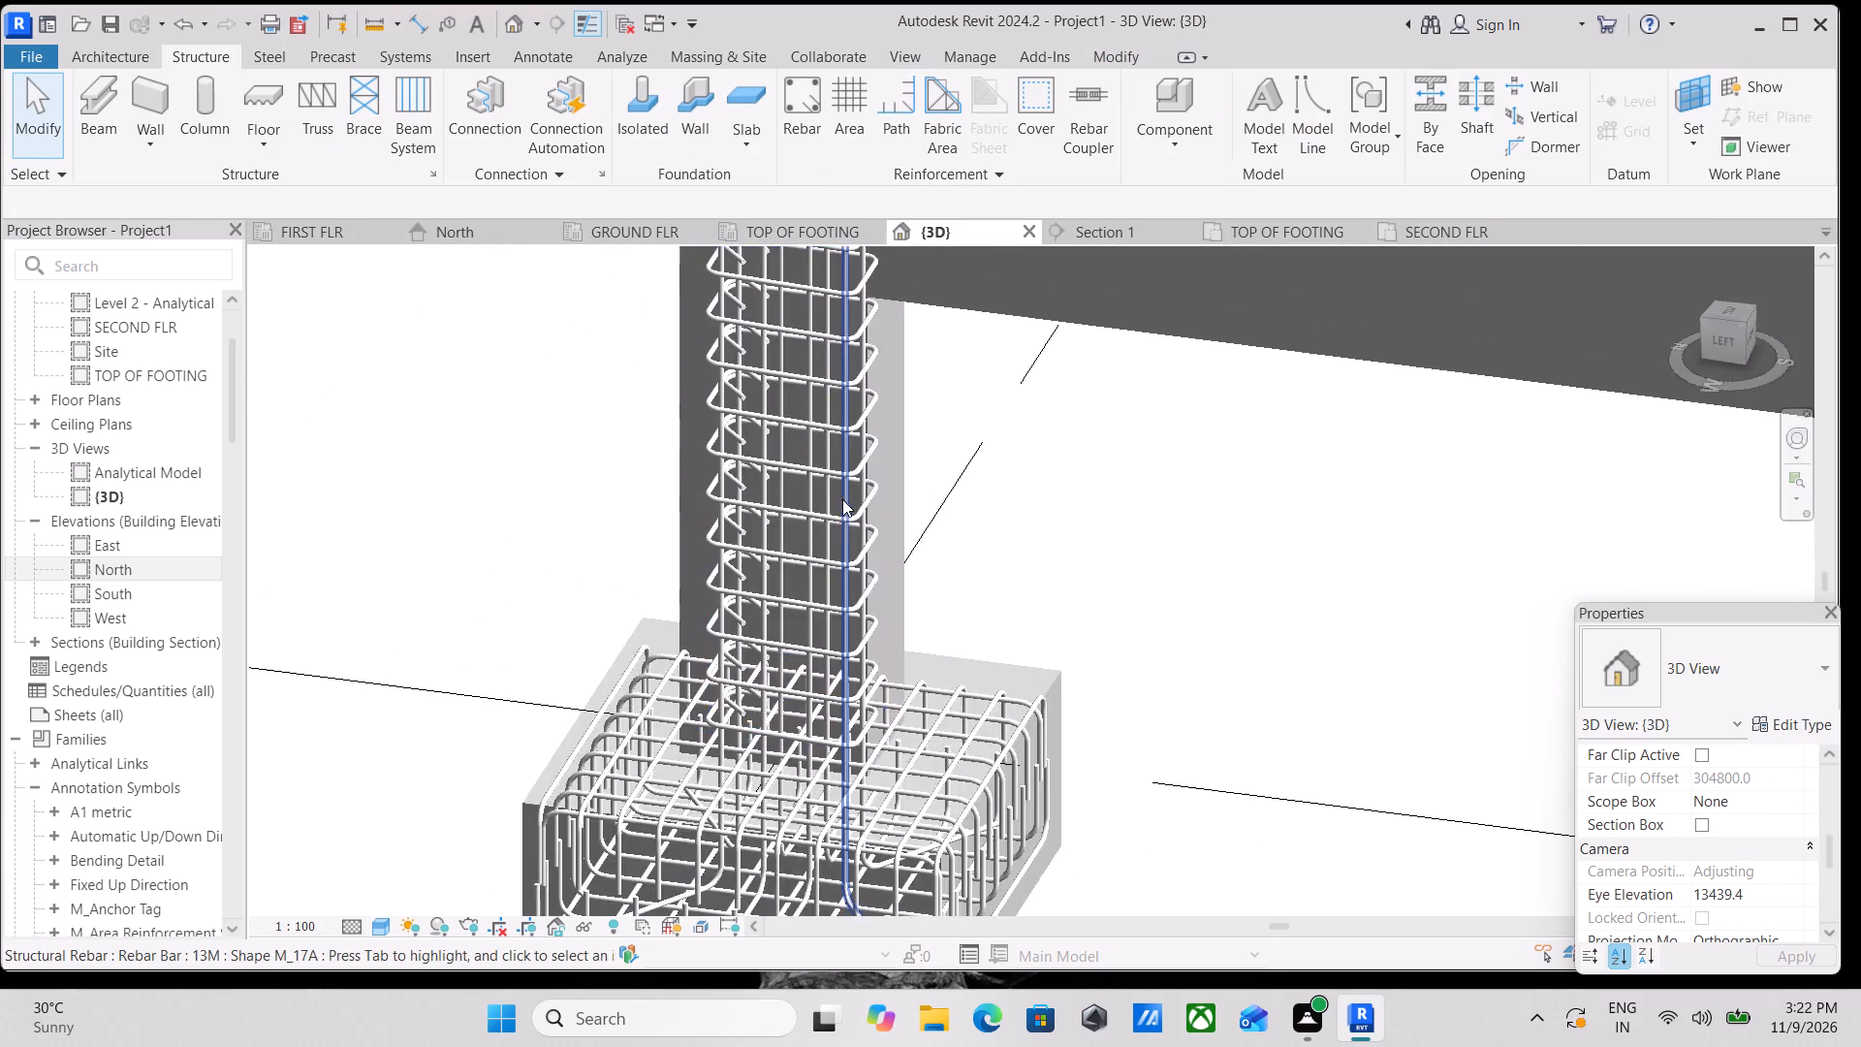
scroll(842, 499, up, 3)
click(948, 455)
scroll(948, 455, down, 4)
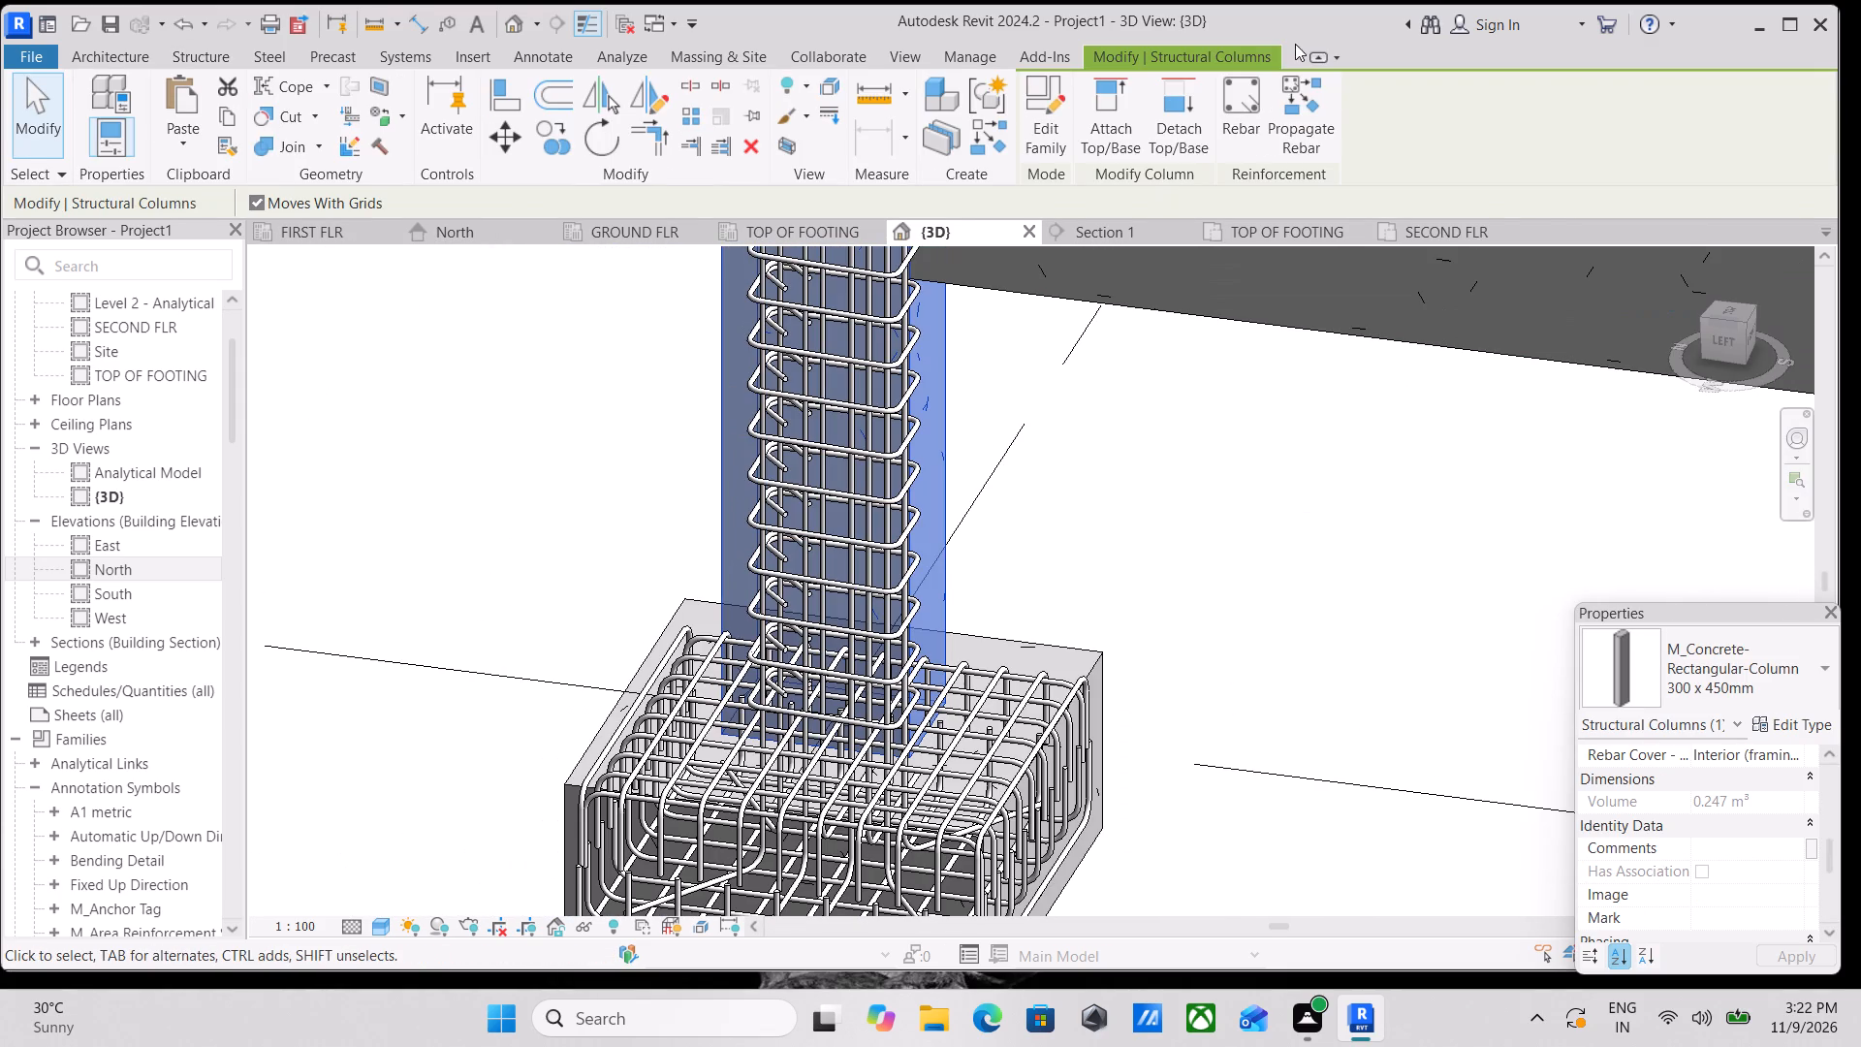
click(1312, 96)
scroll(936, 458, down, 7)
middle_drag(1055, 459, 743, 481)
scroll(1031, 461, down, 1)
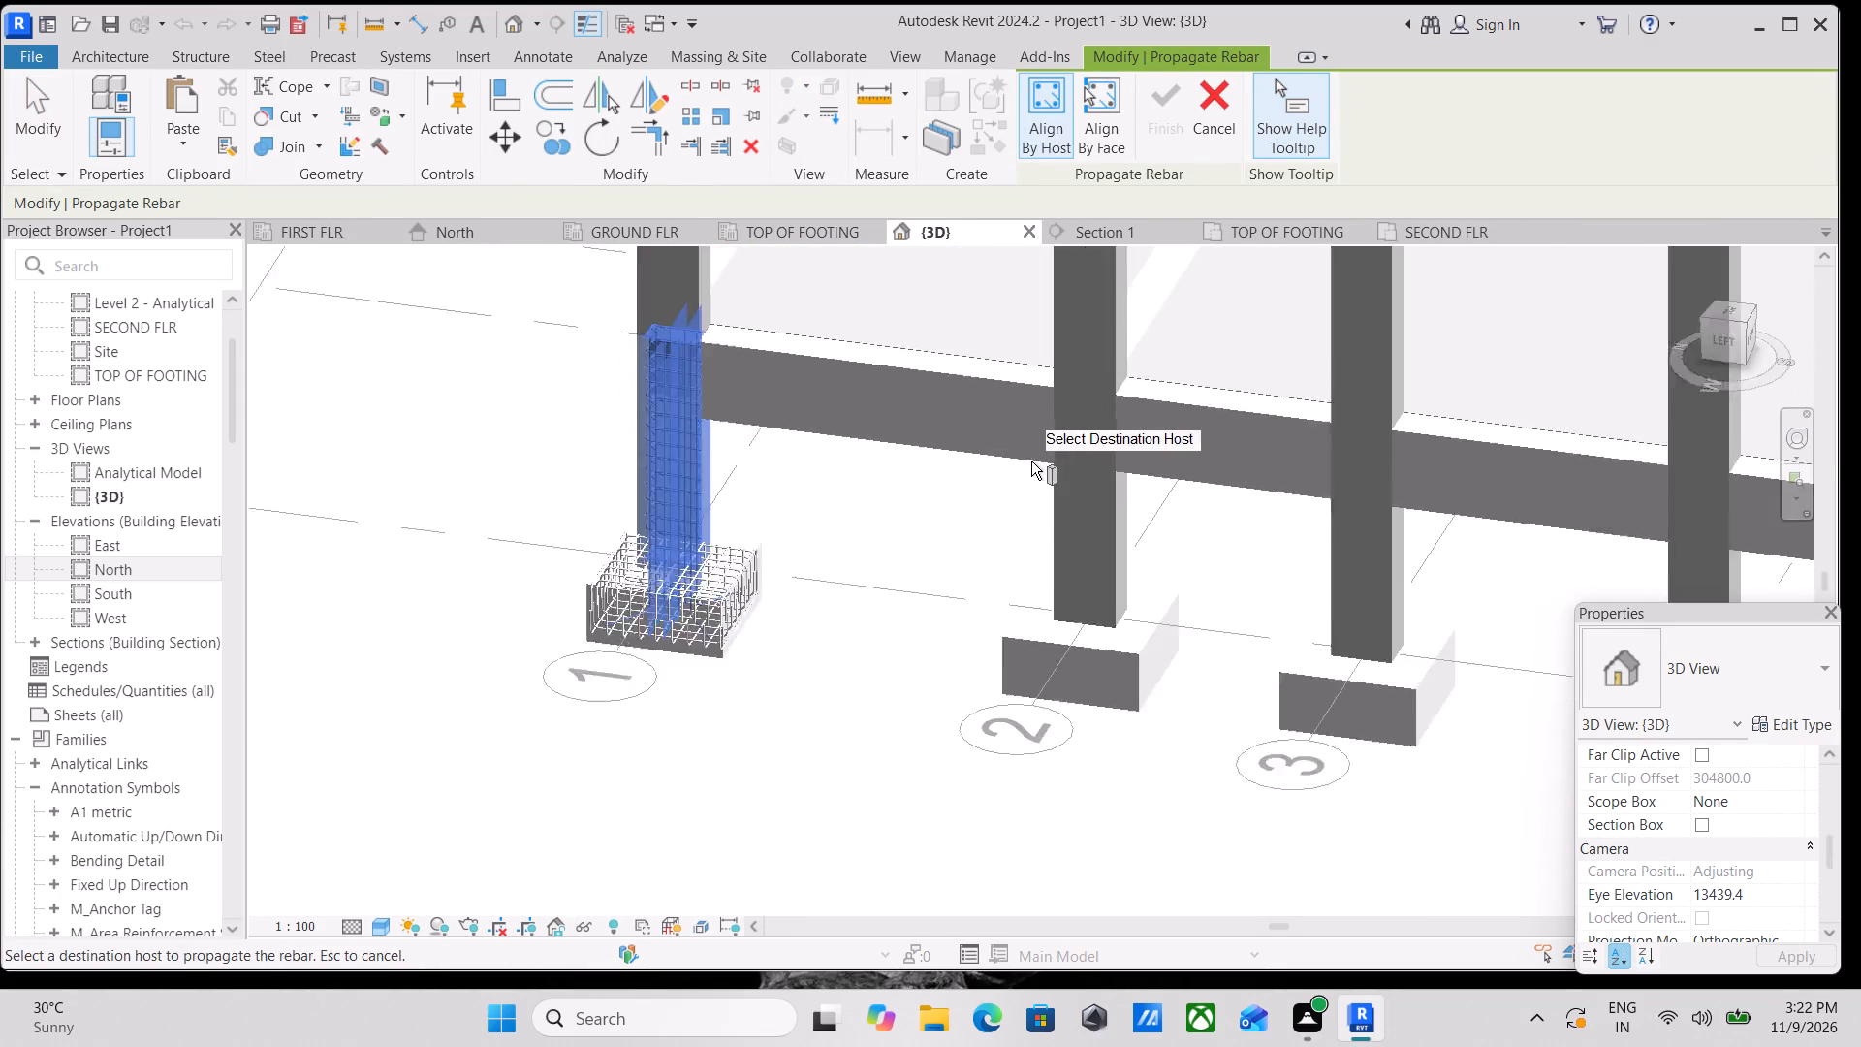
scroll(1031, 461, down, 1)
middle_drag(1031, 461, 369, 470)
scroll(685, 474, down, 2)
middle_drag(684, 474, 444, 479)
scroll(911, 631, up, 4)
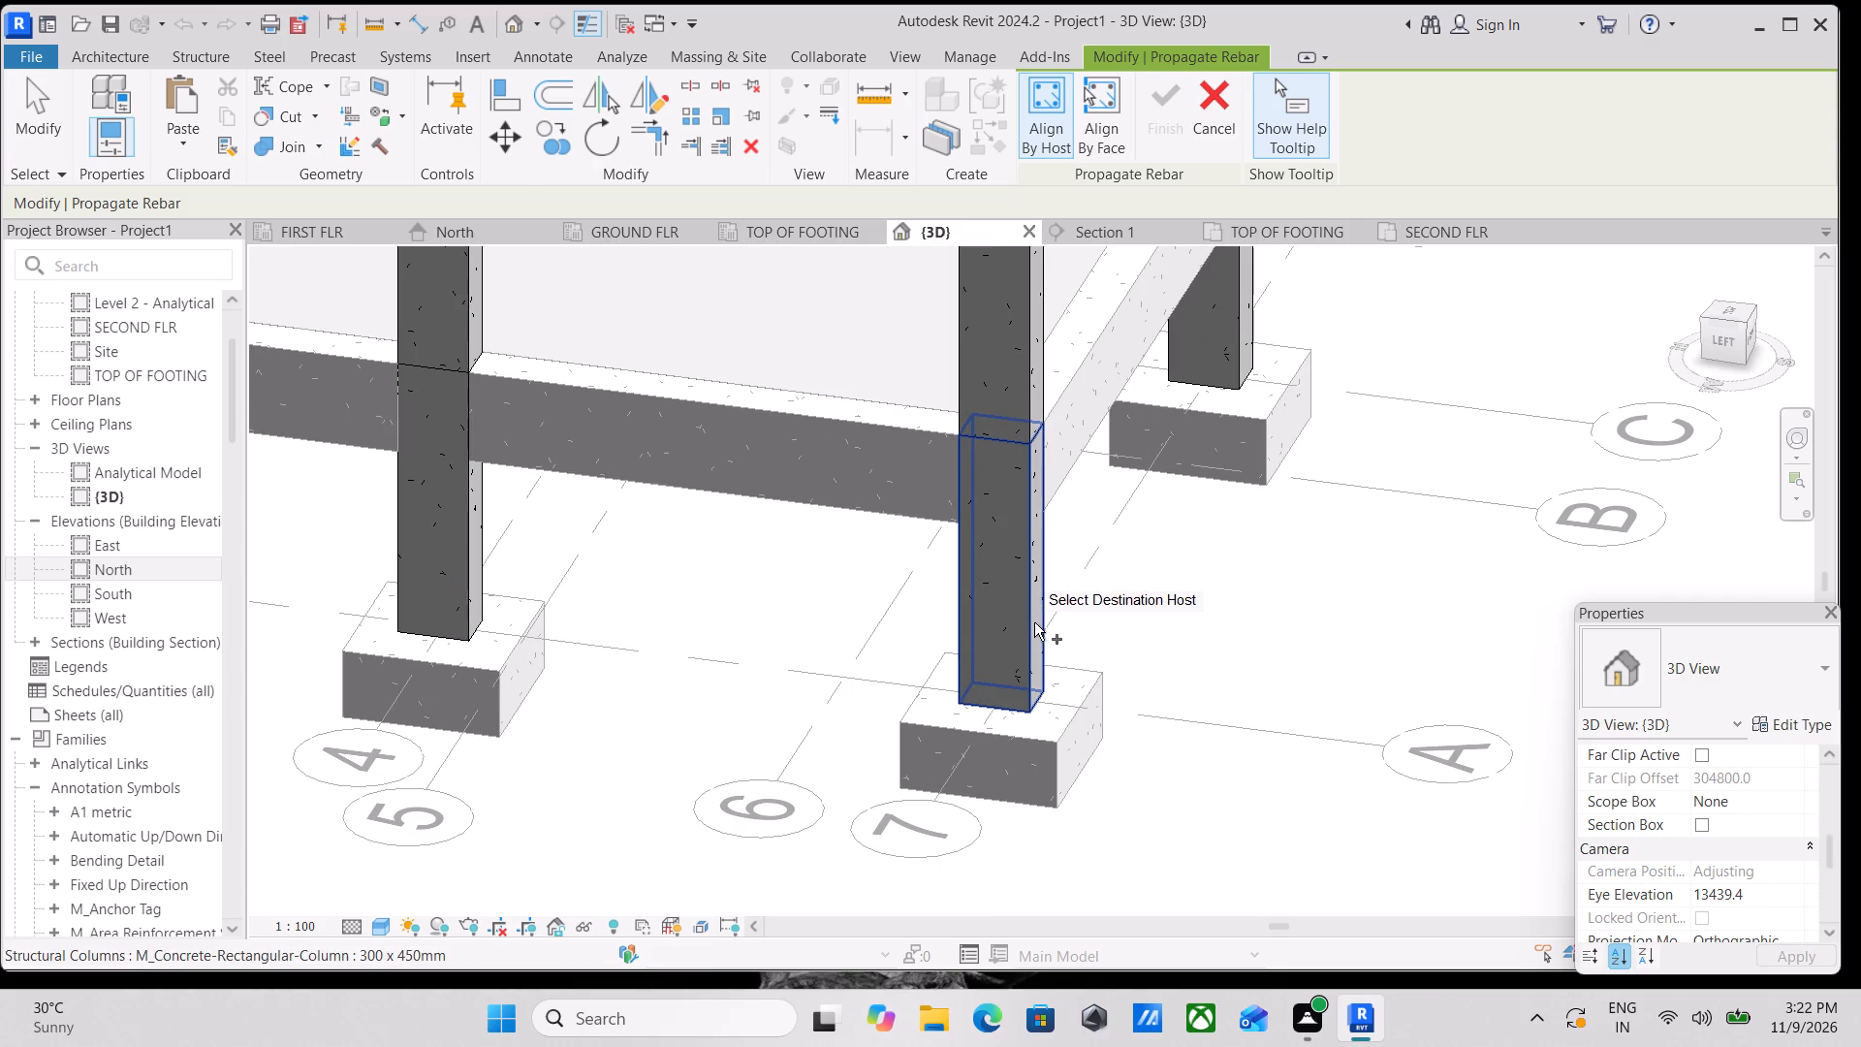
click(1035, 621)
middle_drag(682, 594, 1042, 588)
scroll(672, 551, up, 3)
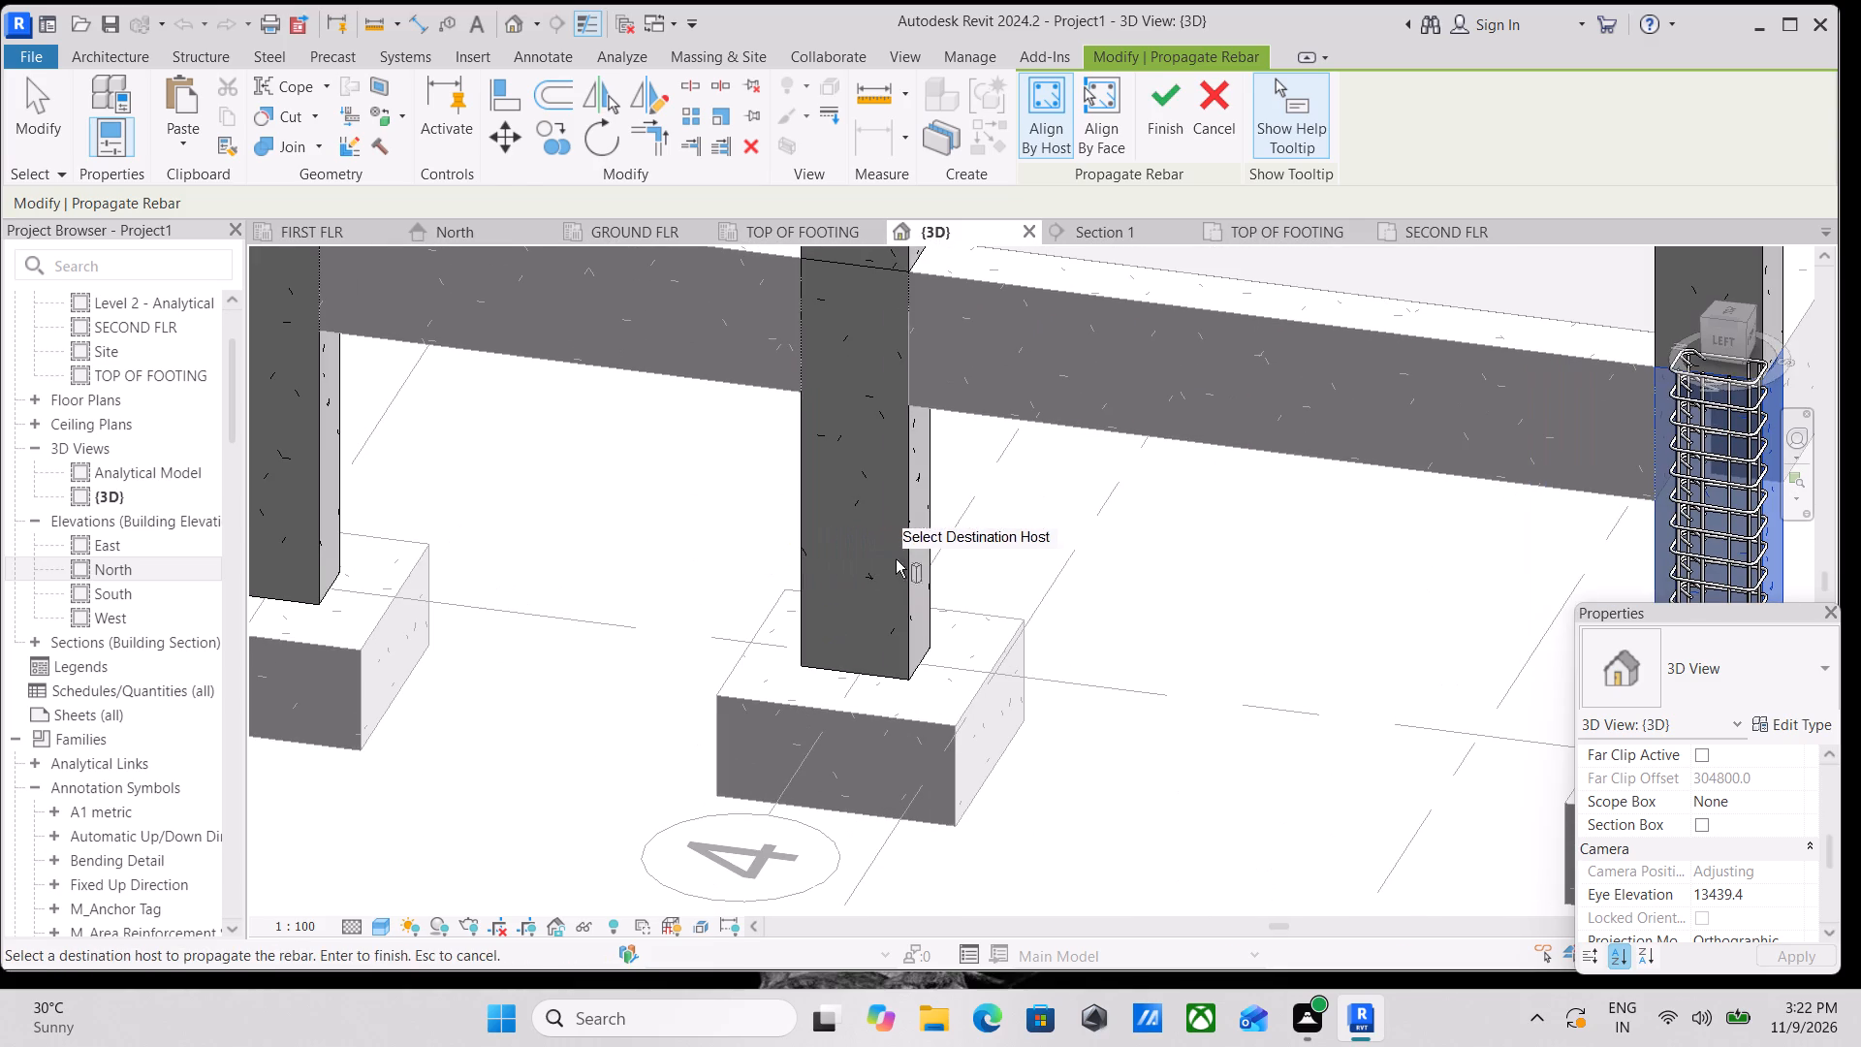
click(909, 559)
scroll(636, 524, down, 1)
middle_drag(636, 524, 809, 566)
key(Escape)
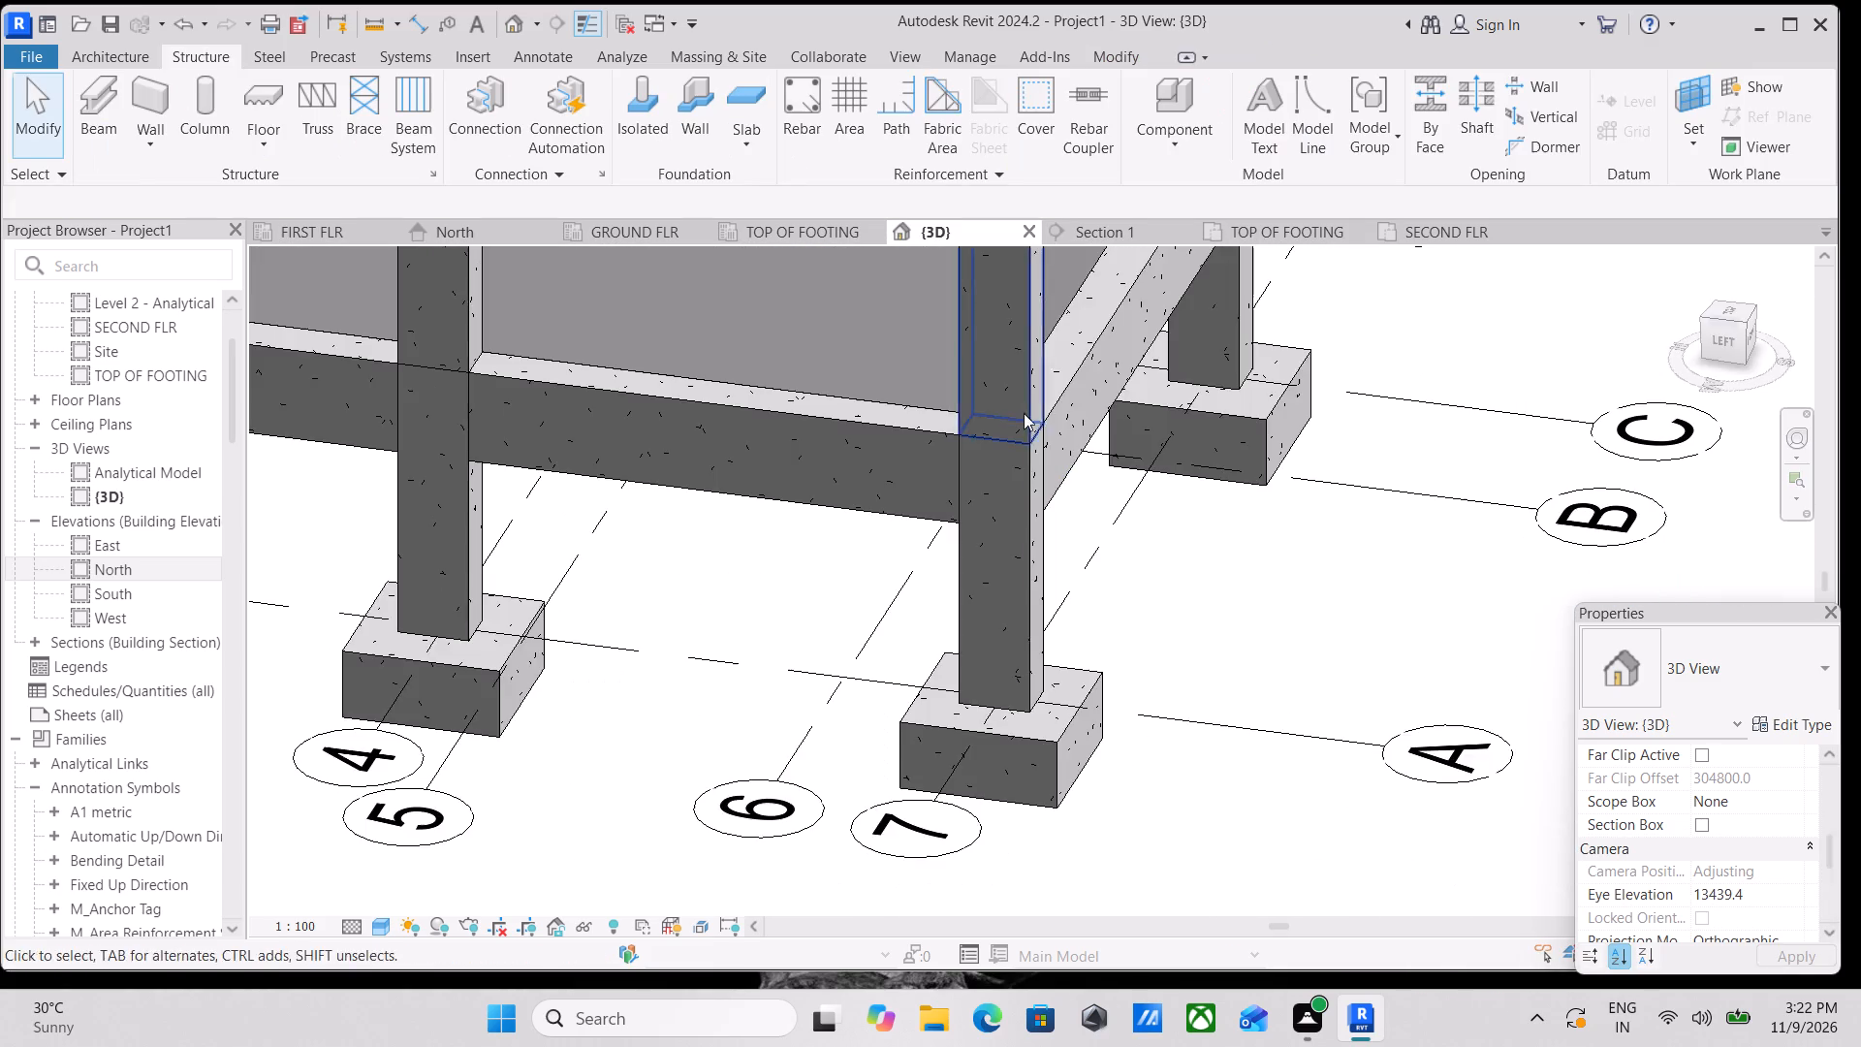
Propagate the reinforced A/1 column's rebar, aligned by host, to the lower column at grids D and 1.
scroll(763, 499, down, 2)
middle_drag(756, 498, 1468, 453)
middle_drag(618, 430, 1039, 505)
scroll(709, 411, up, 6)
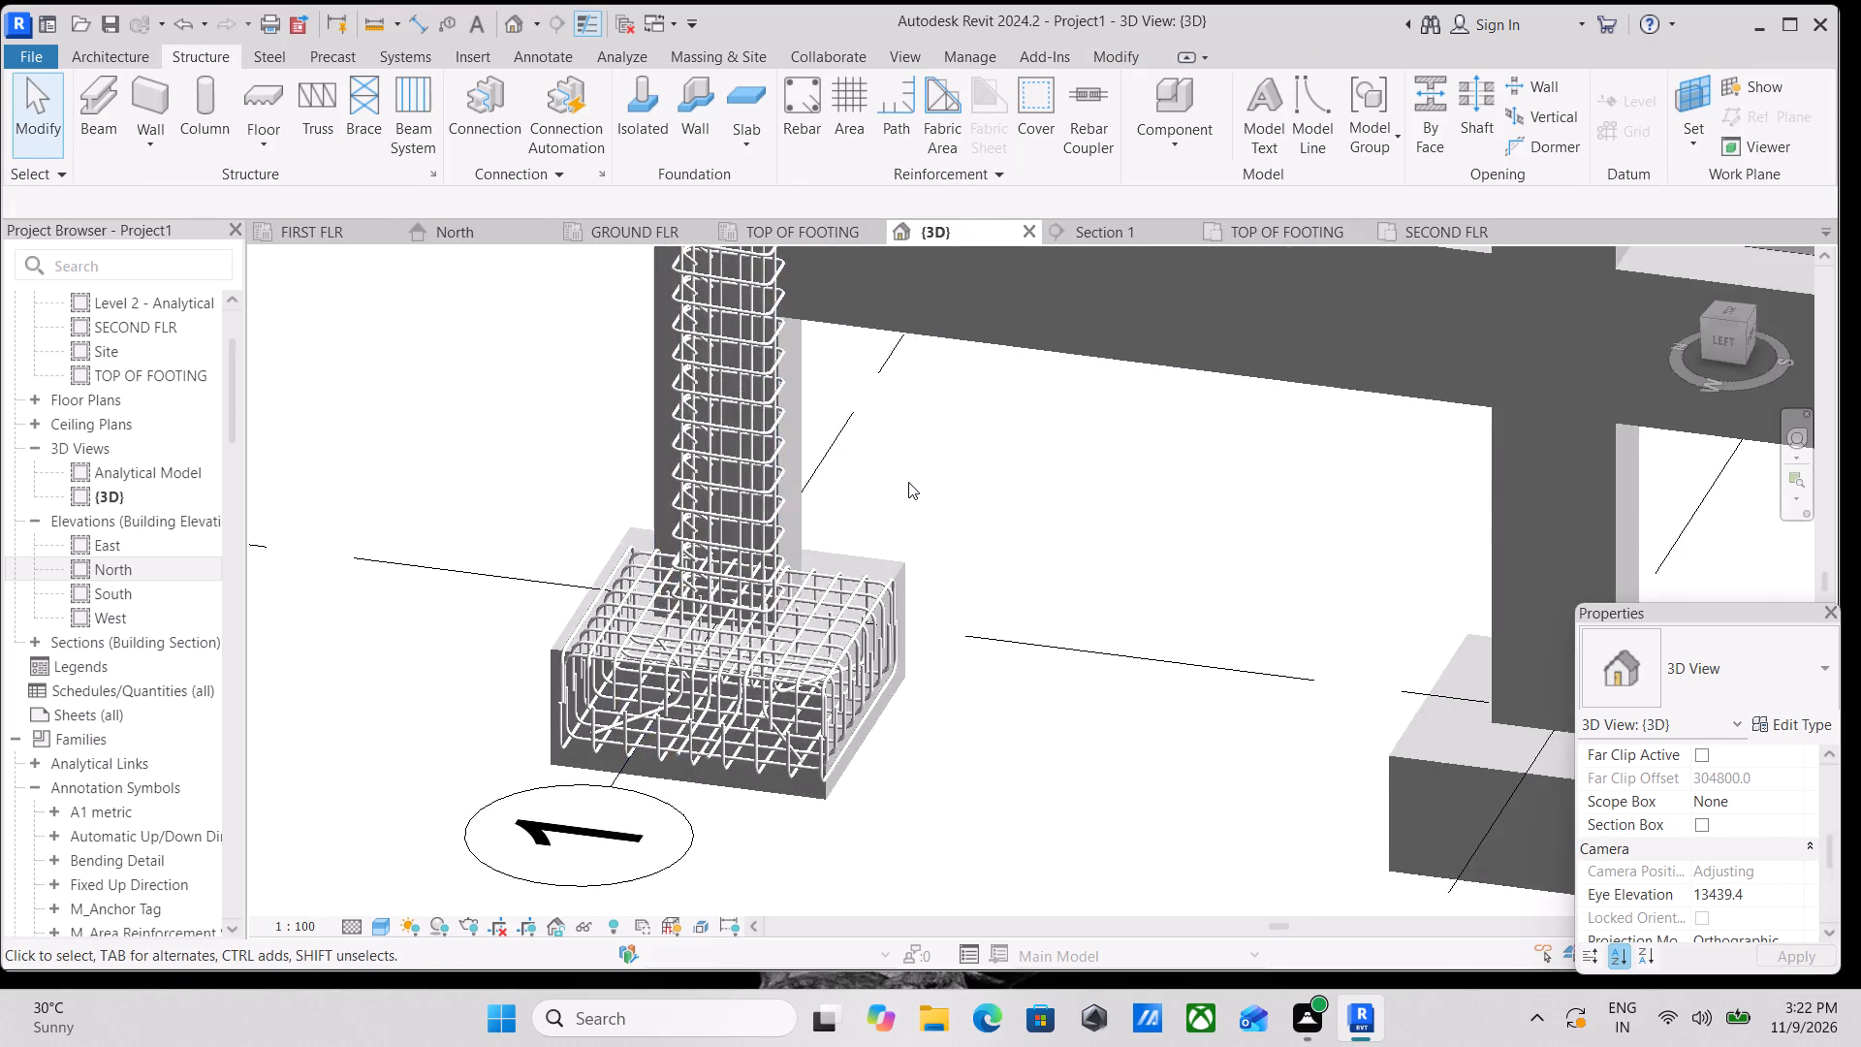
scroll(908, 482, down, 4)
shift+middle_drag(898, 461, 1098, 591)
middle_drag(1098, 591, 0, 245)
shift+middle_drag(704, 440, 783, 450)
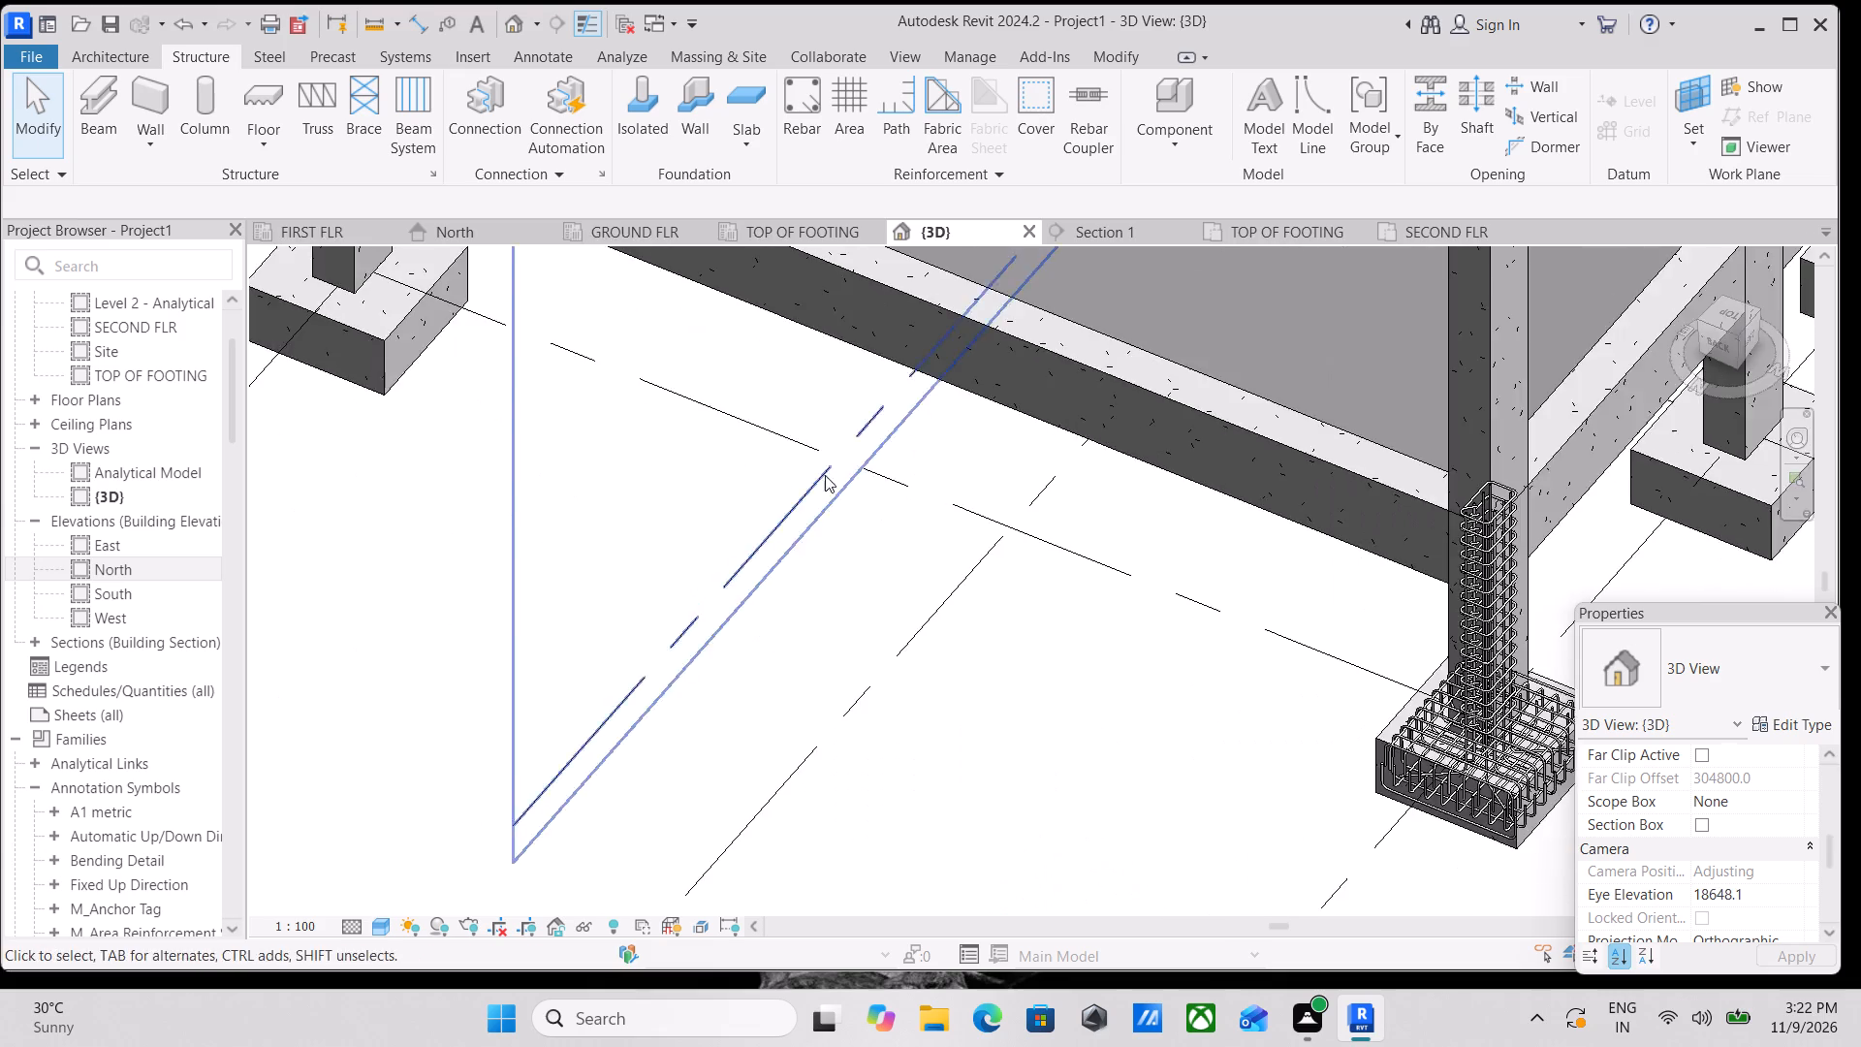
middle_drag(819, 475, 63, 403)
scroll(550, 475, up, 3)
scroll(806, 523, up, 3)
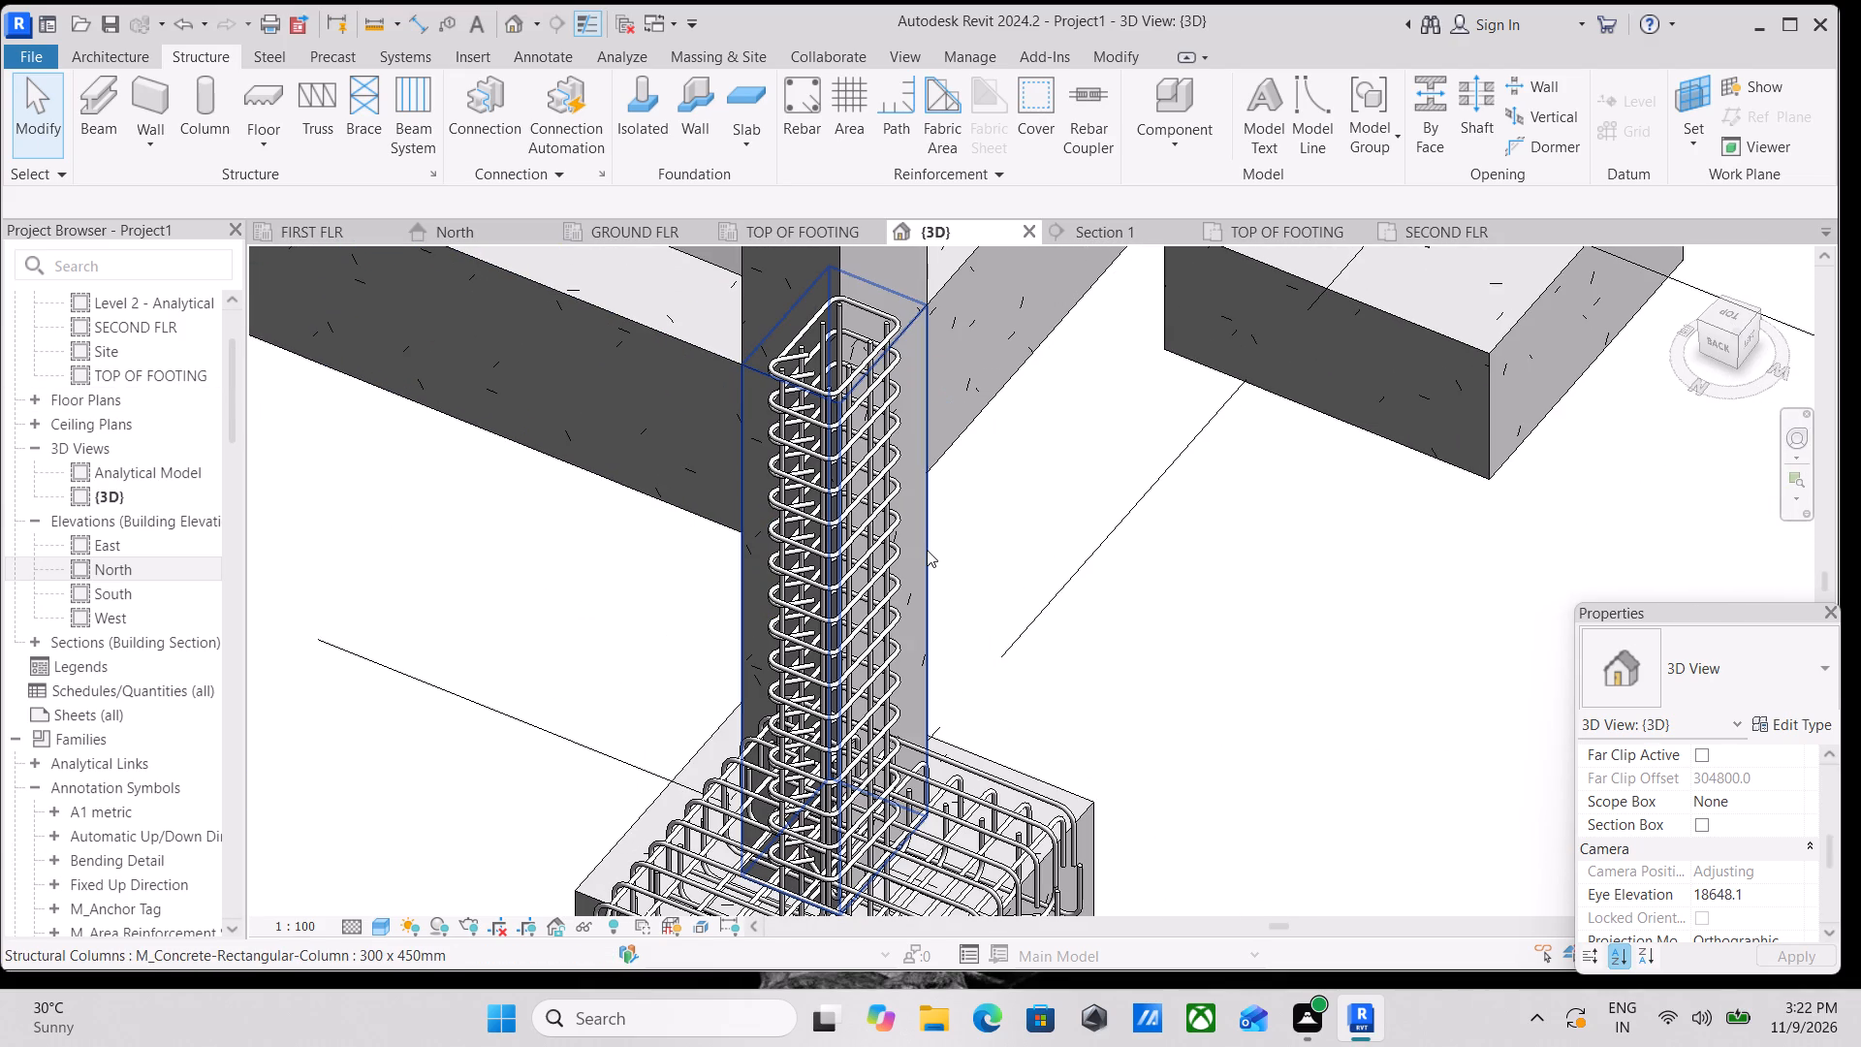
click(927, 550)
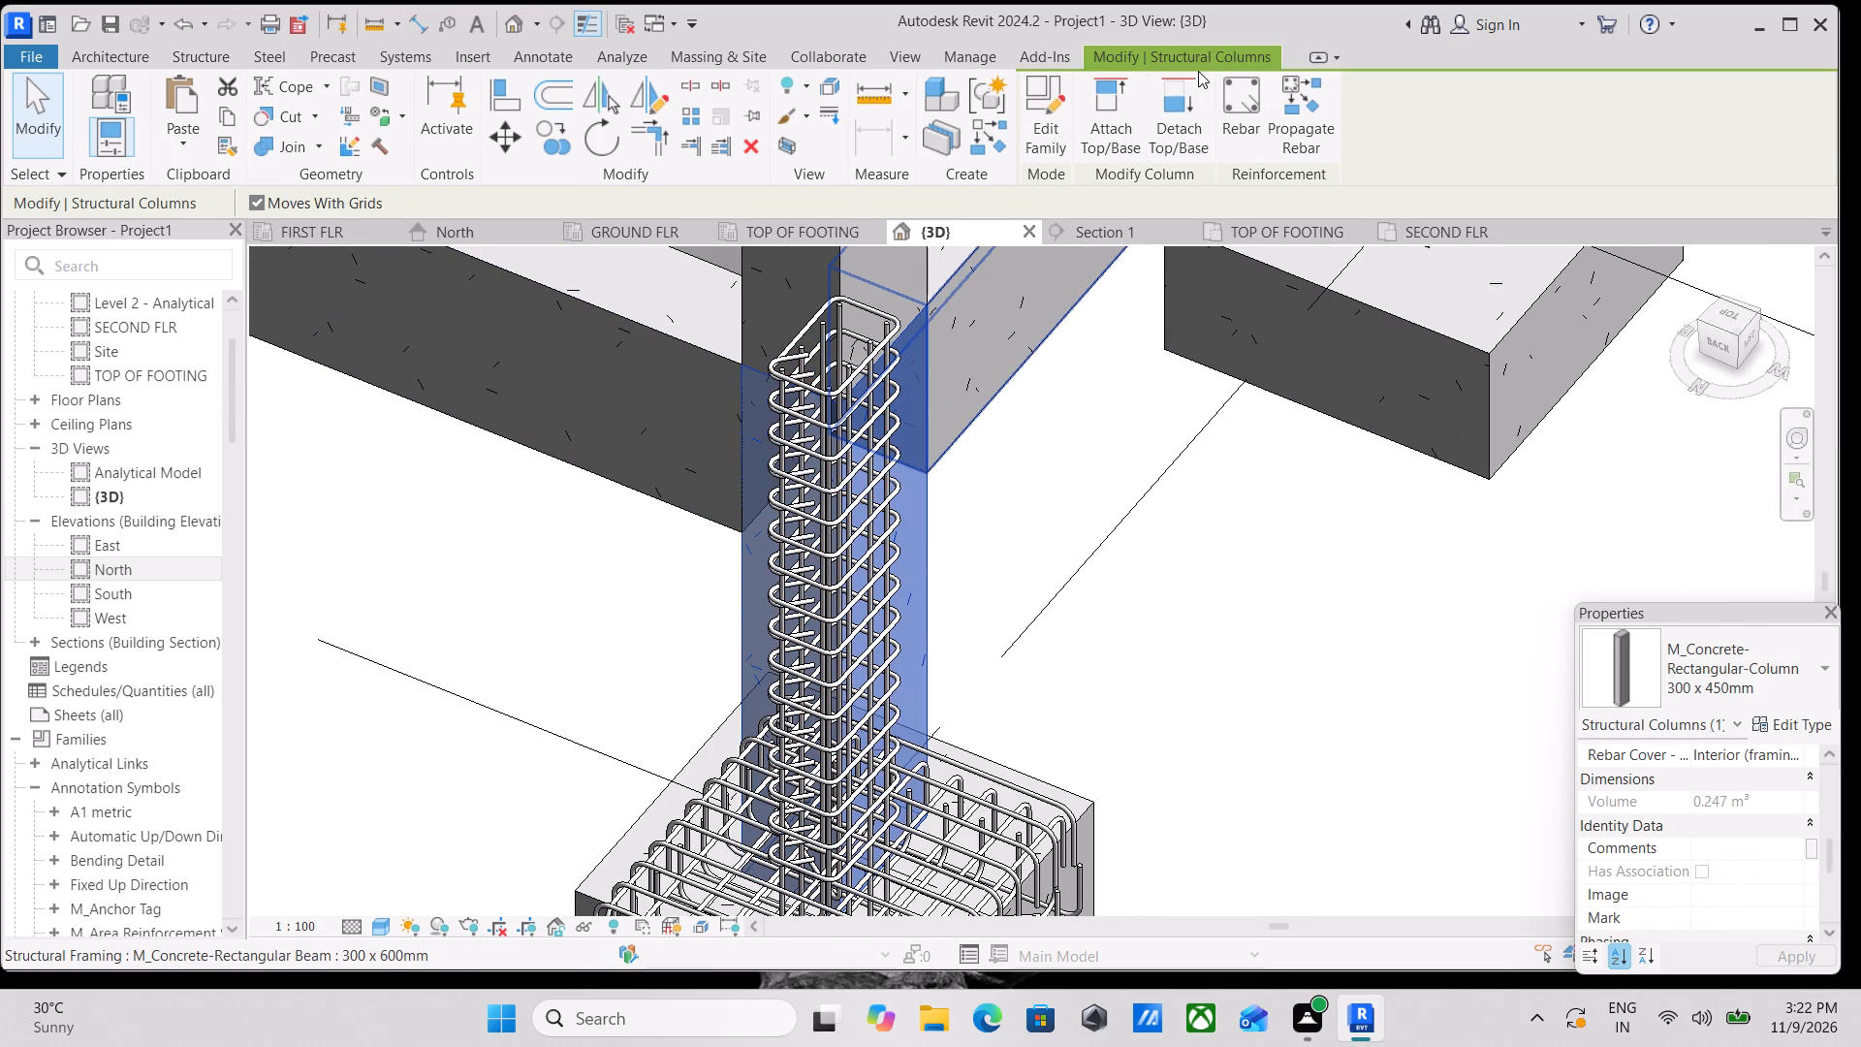
click(1303, 69)
scroll(721, 587, down, 9)
middle_drag(622, 587, 926, 495)
scroll(370, 480, down, 1)
middle_drag(370, 480, 529, 532)
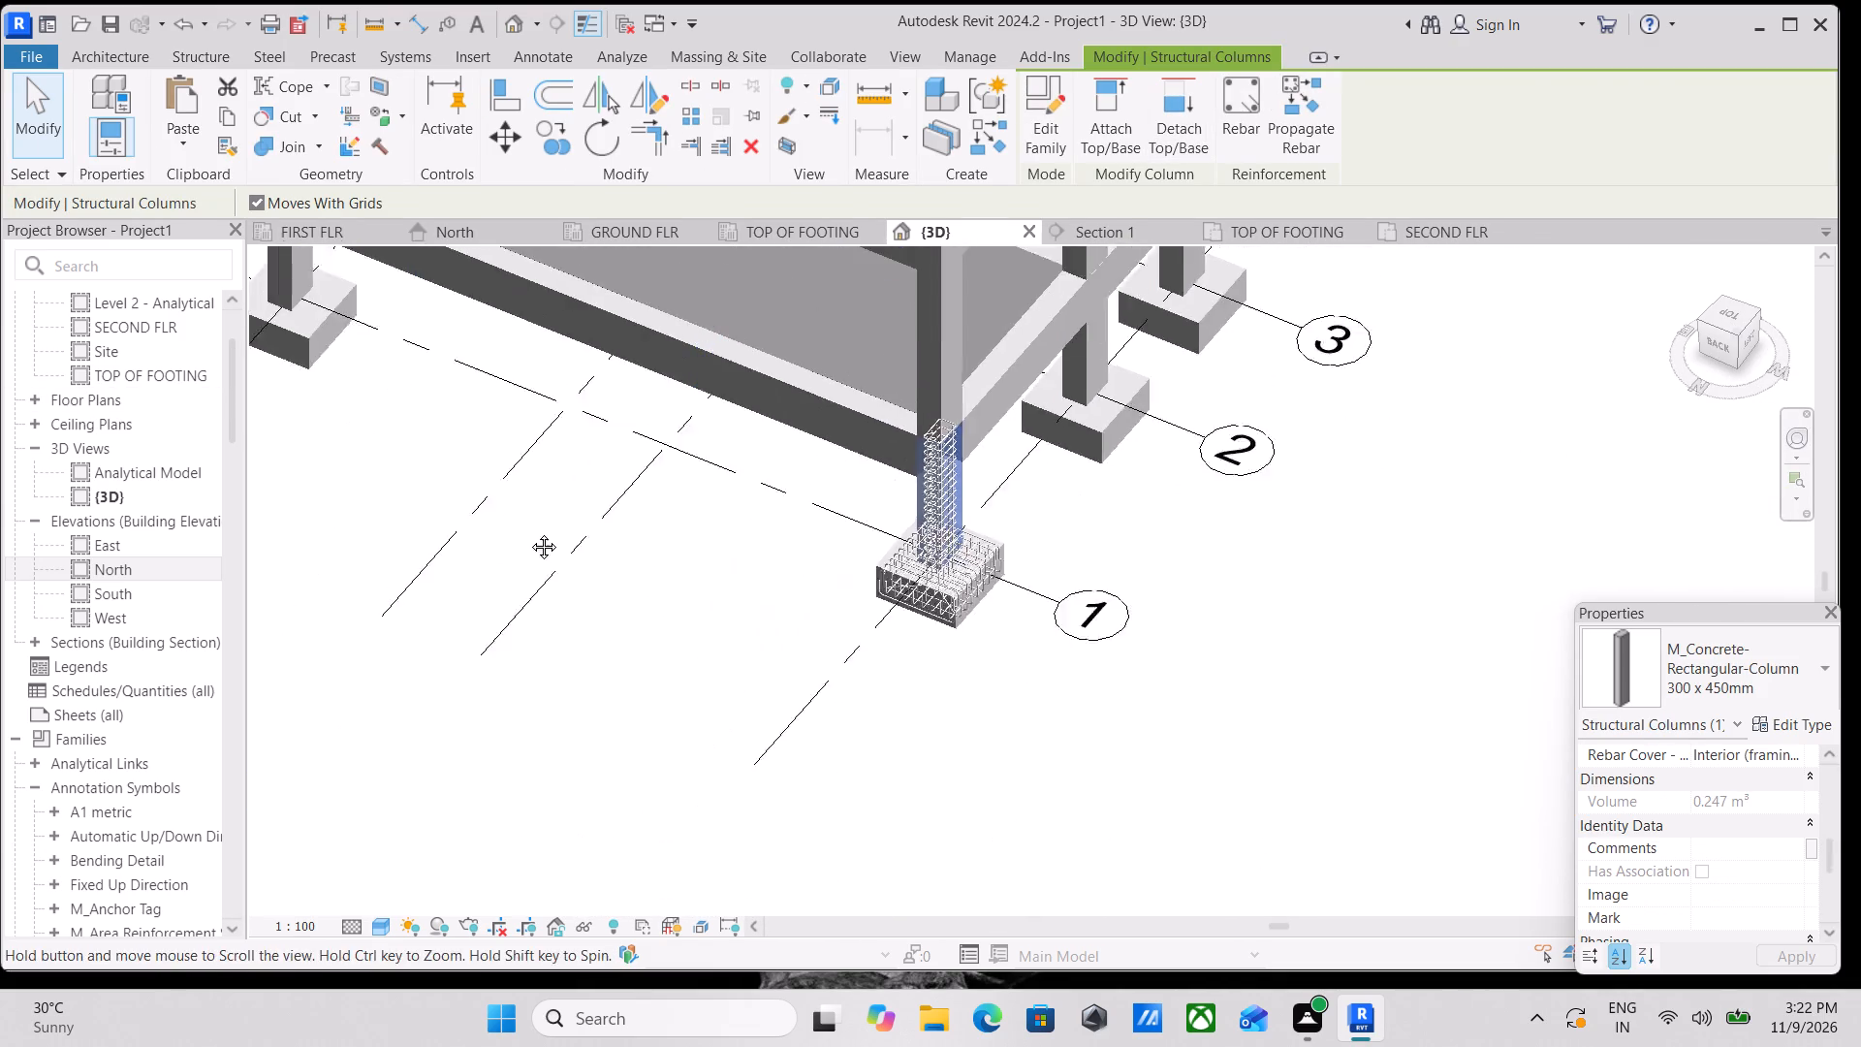
middle_drag(529, 532, 771, 596)
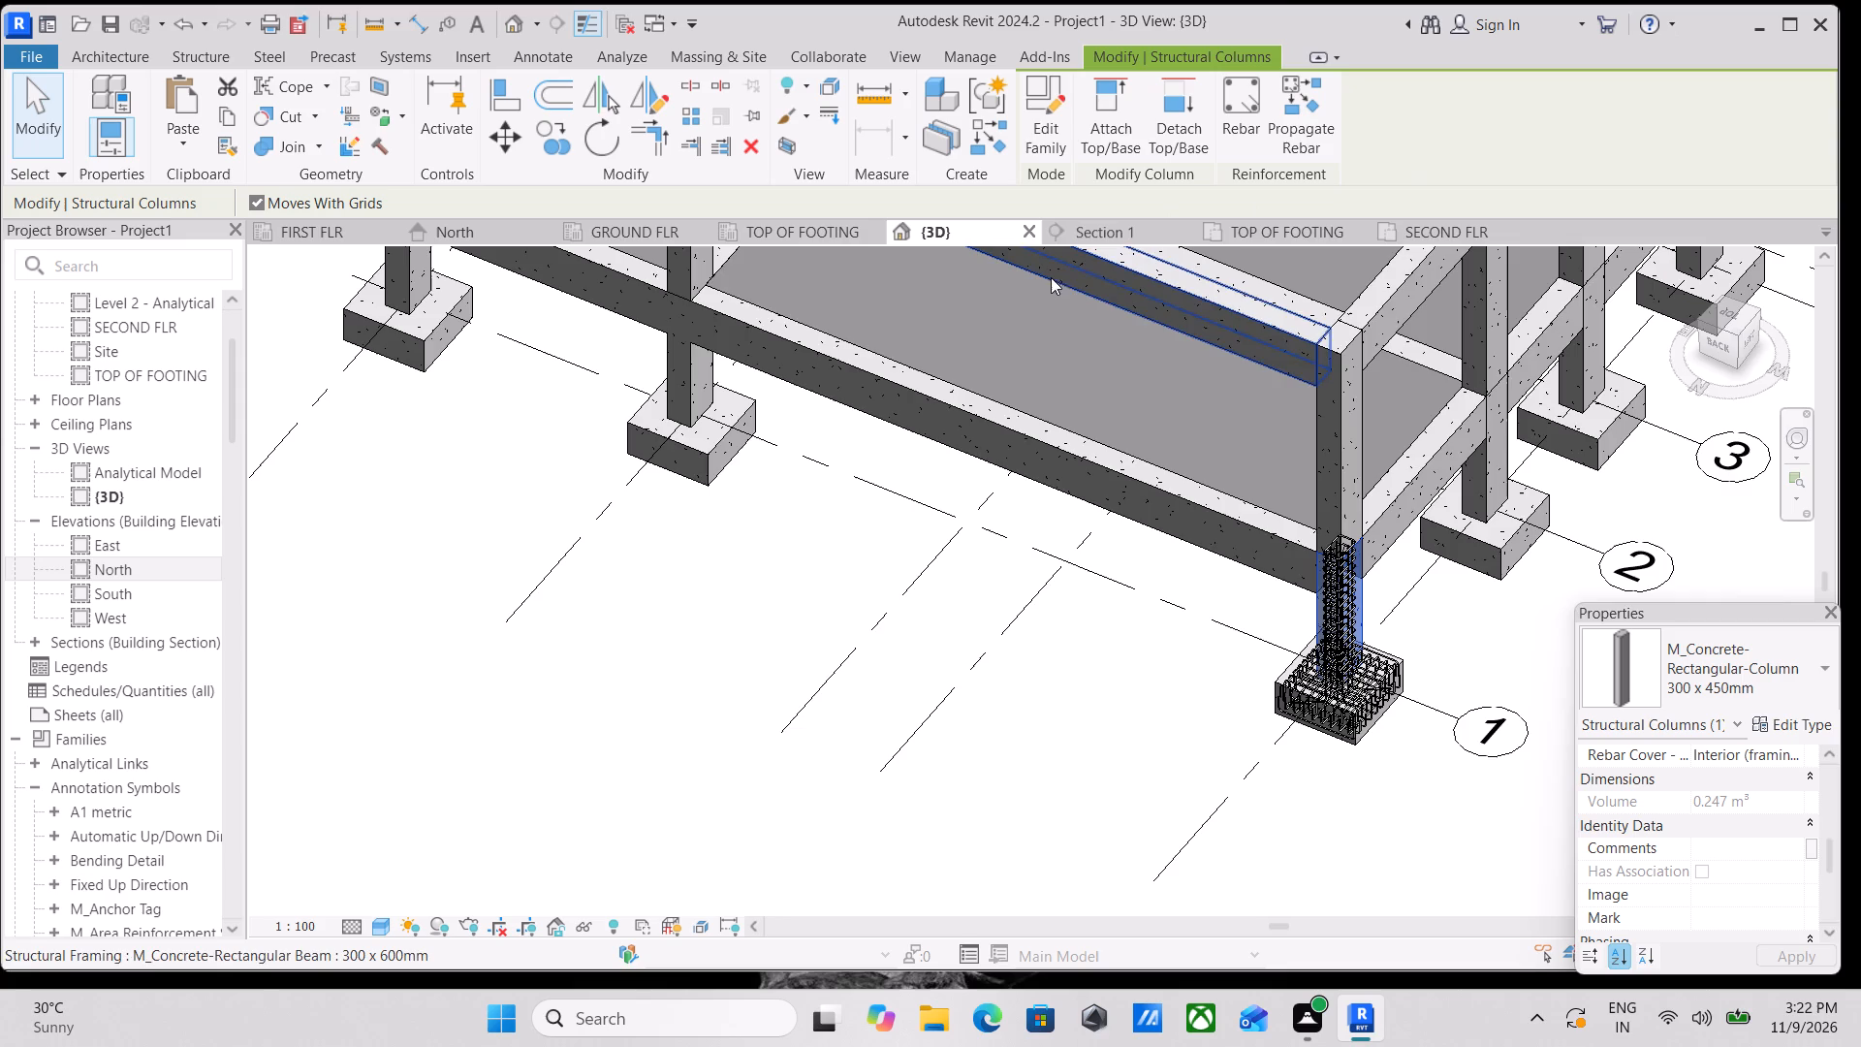
scroll(707, 393, up, 3)
middle_drag(648, 376, 708, 446)
scroll(805, 406, down, 2)
middle_drag(805, 406, 266, 108)
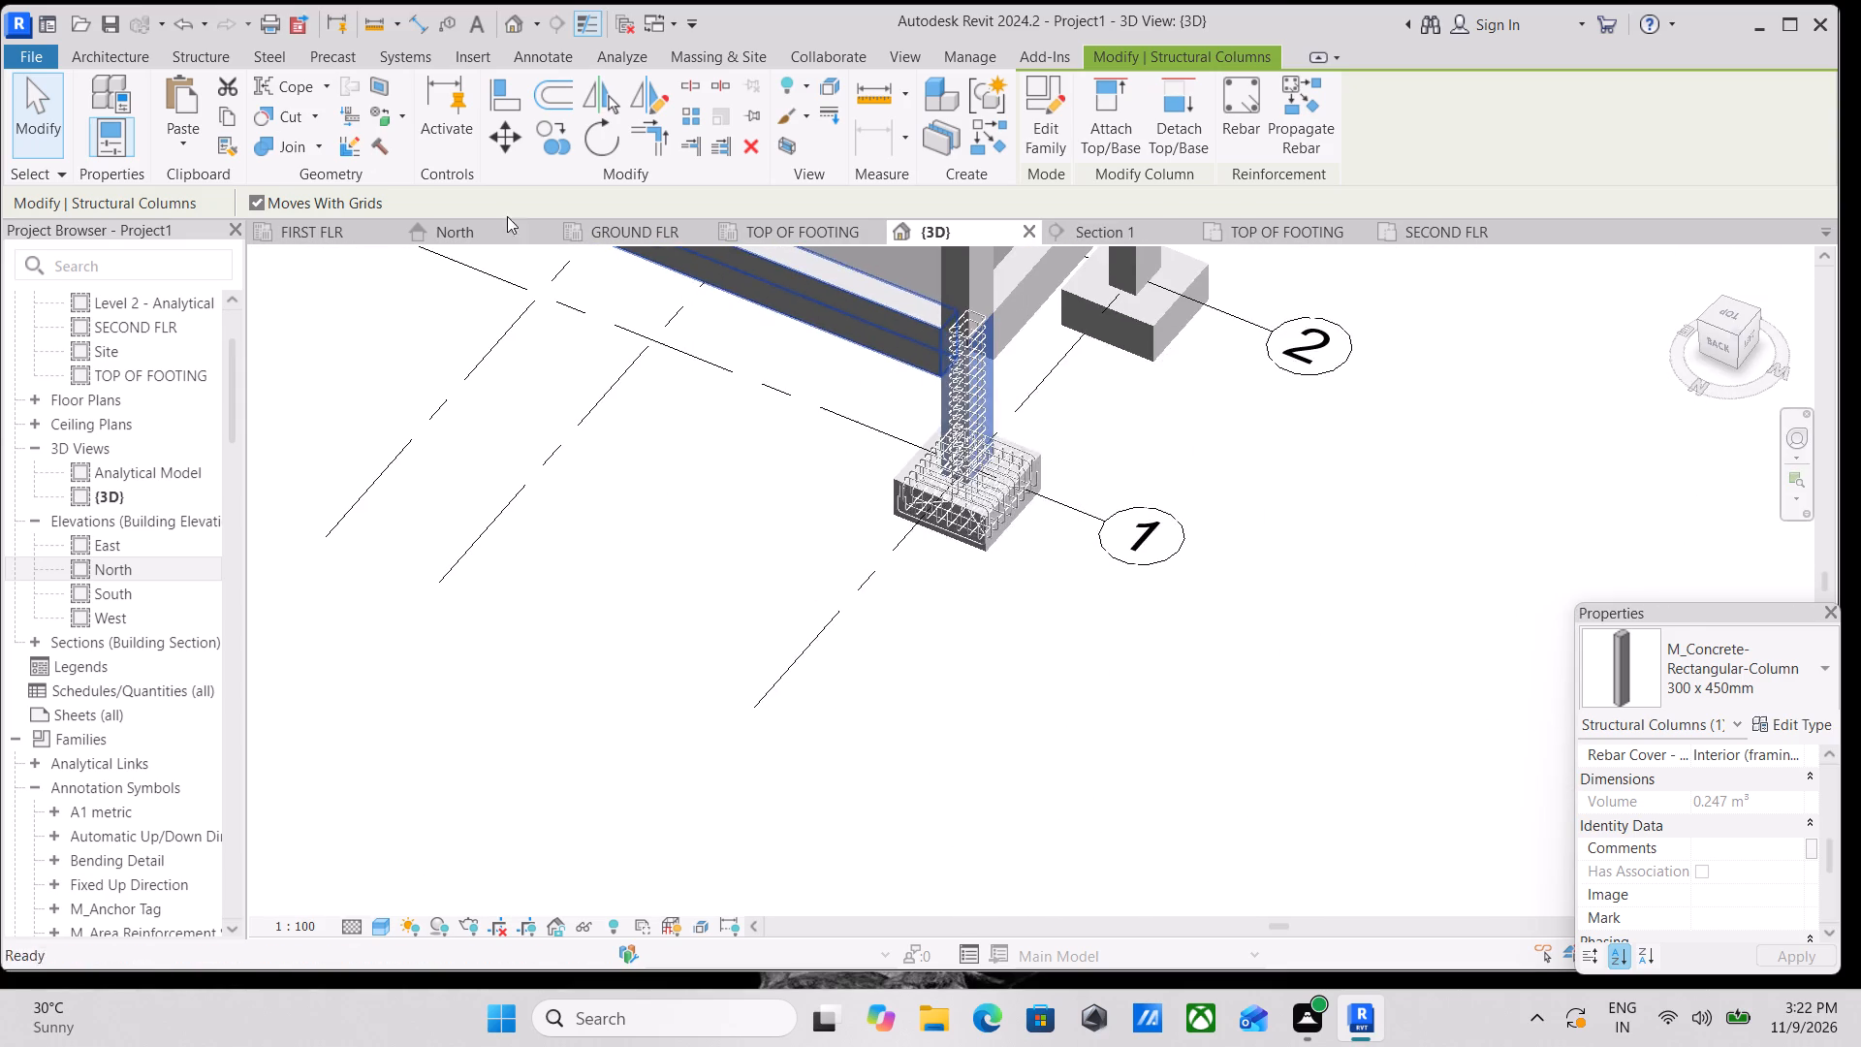
click(1291, 85)
middle_drag(892, 473, 1246, 604)
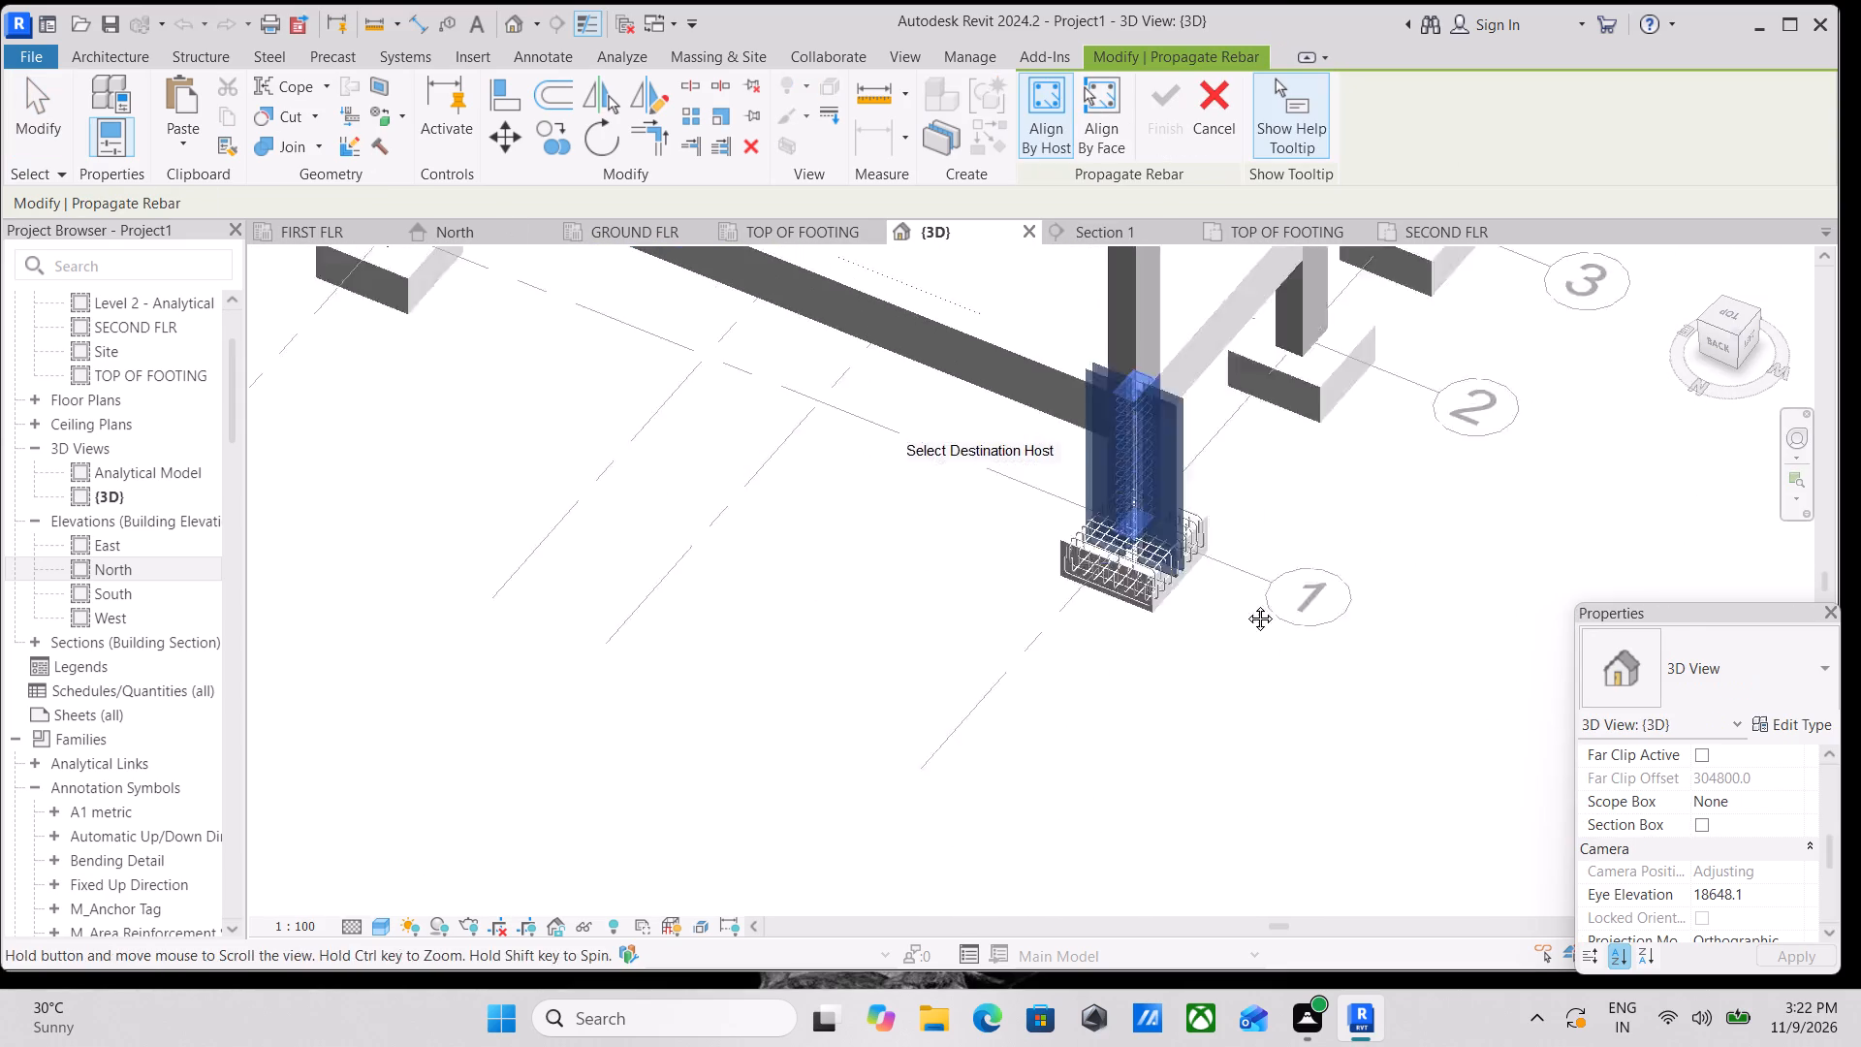
middle_drag(1246, 604, 1271, 614)
middle_drag(778, 485, 983, 611)
middle_drag(805, 483, 1046, 710)
scroll(1040, 651, up, 9)
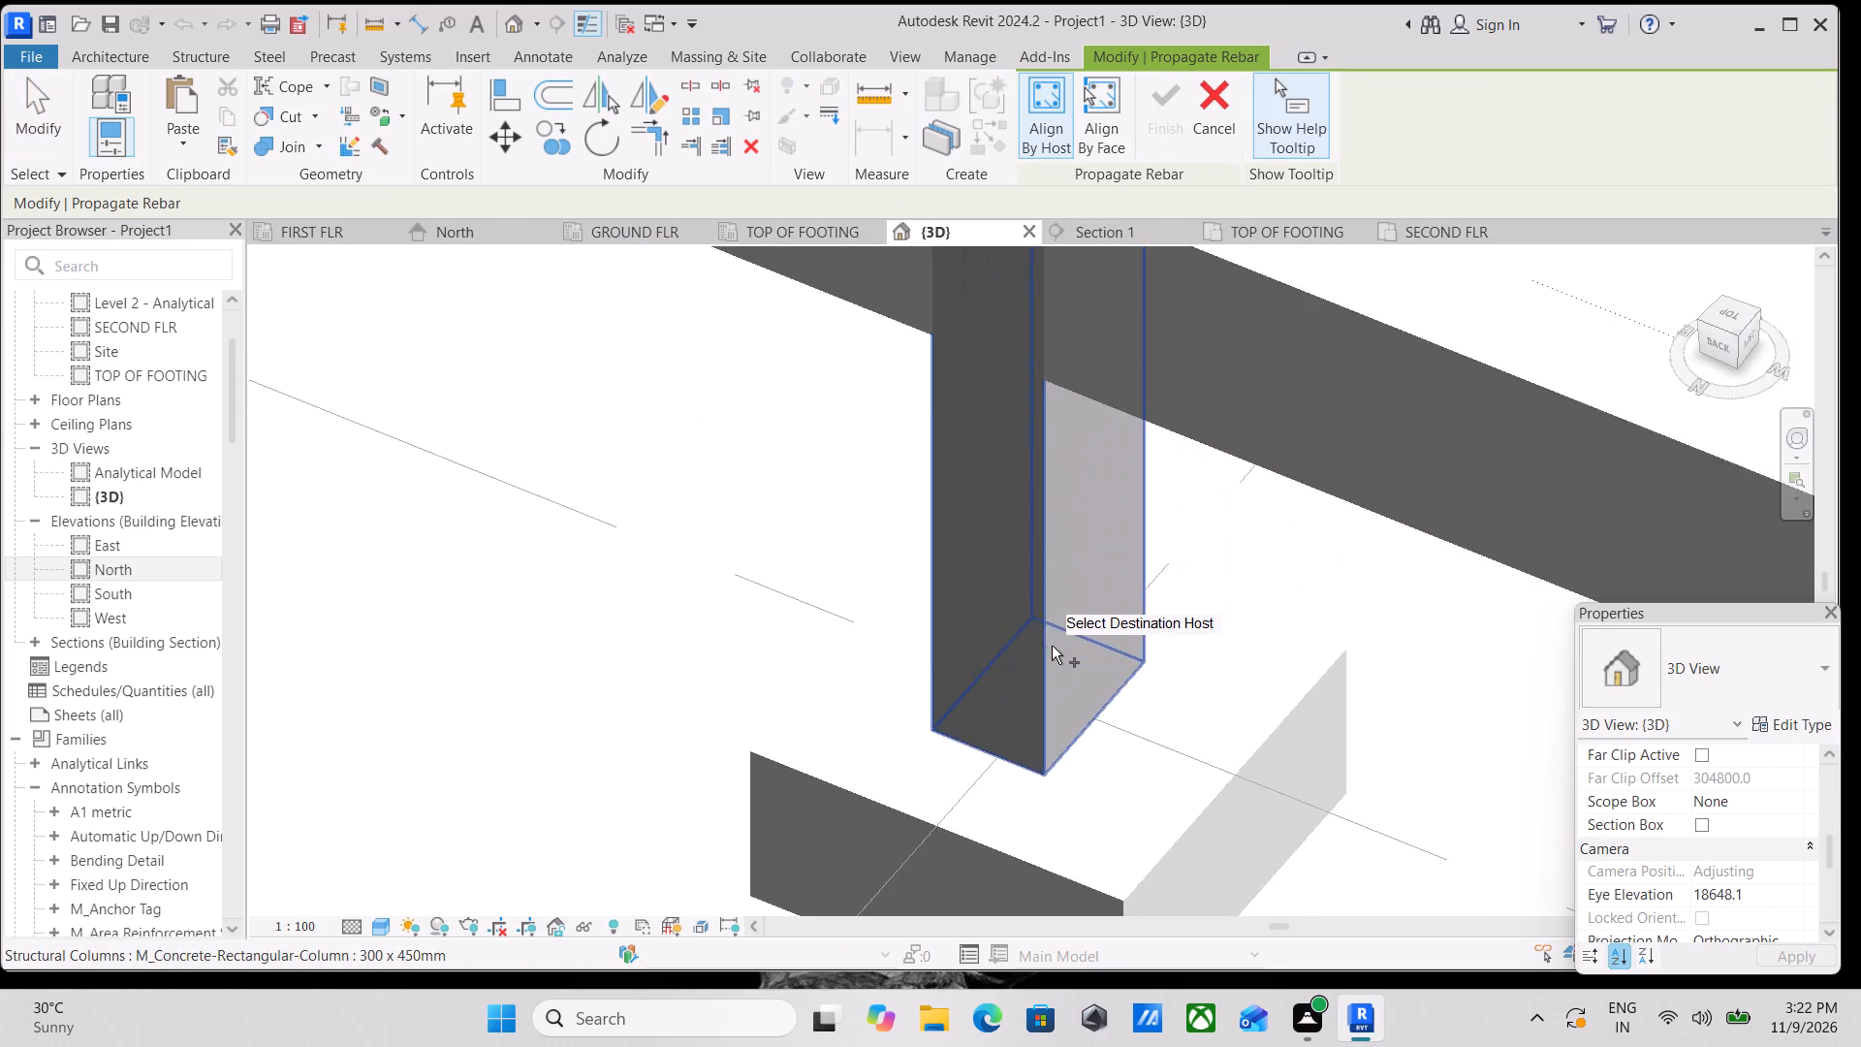
scroll(1052, 646, up, 6)
click(1035, 565)
Add the lower corner column at grids E and 1 as a destination host for the rebar propagation.
scroll(1036, 565, down, 13)
middle_drag(1081, 604, 1226, 798)
middle_drag(984, 629, 1137, 749)
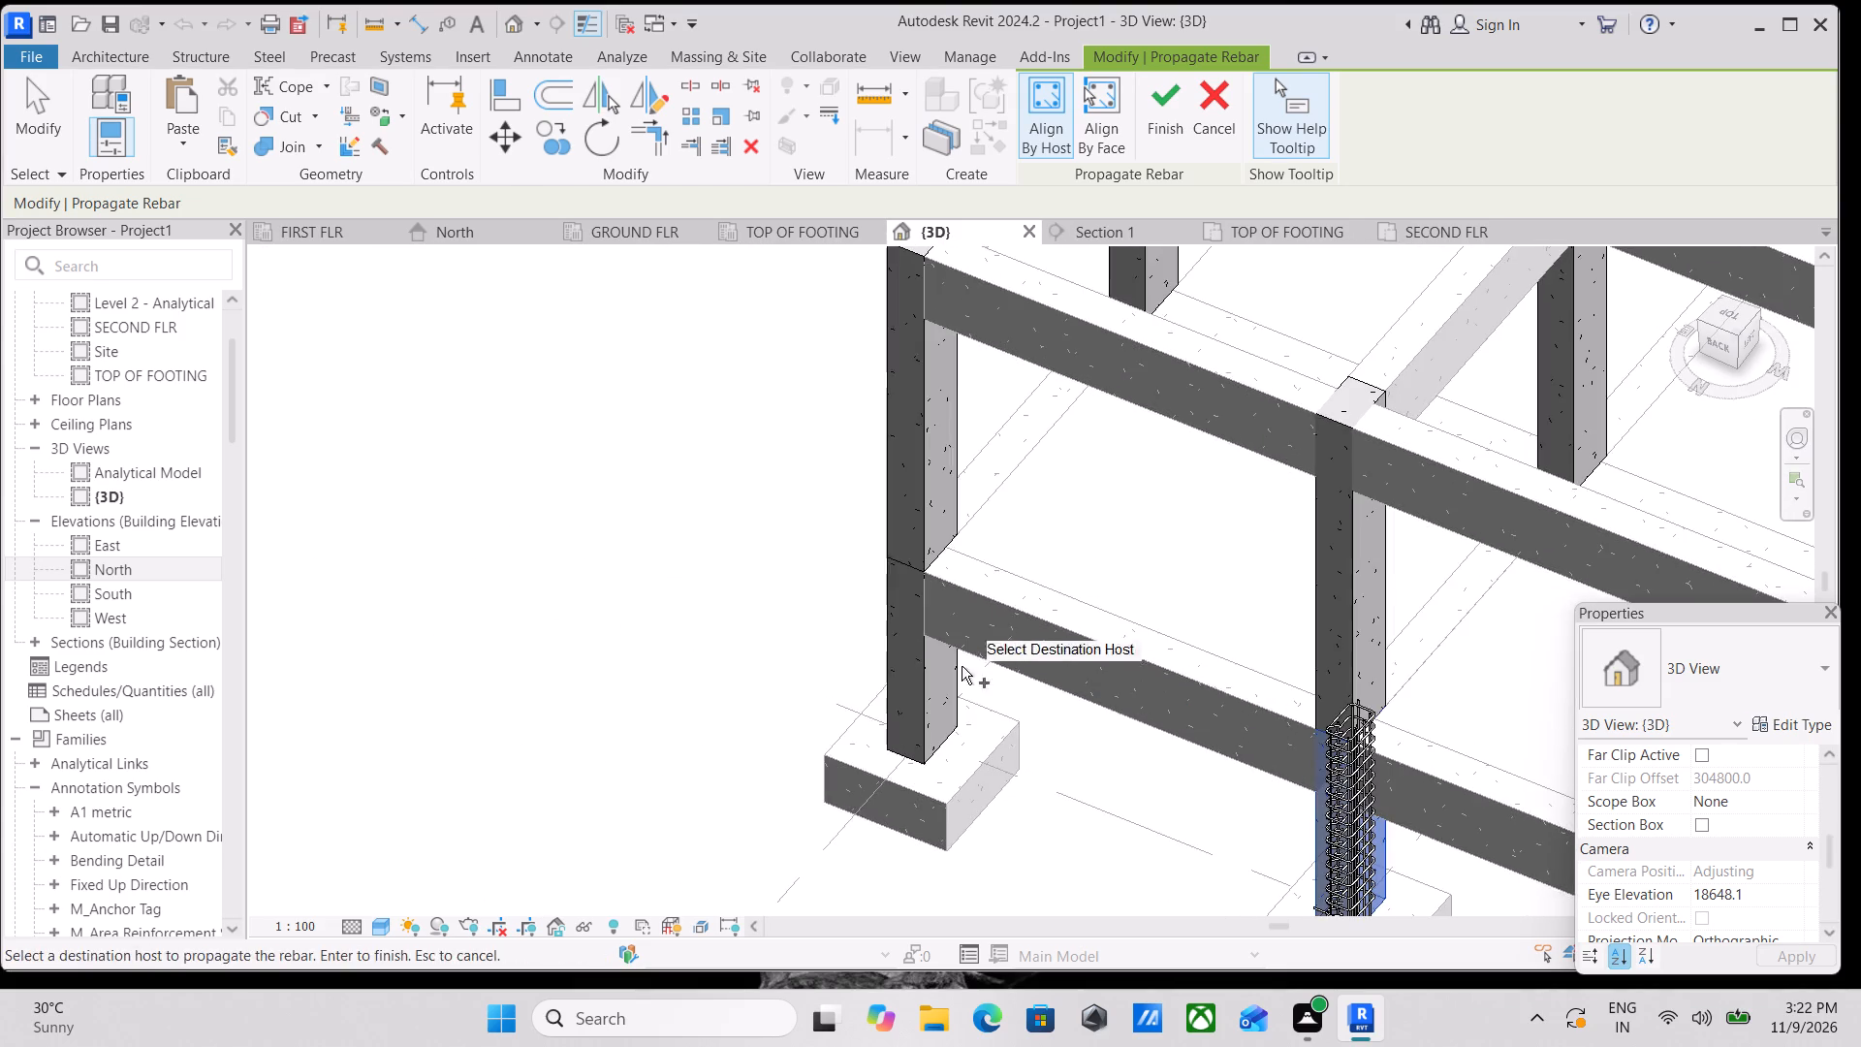
scroll(921, 635, up, 12)
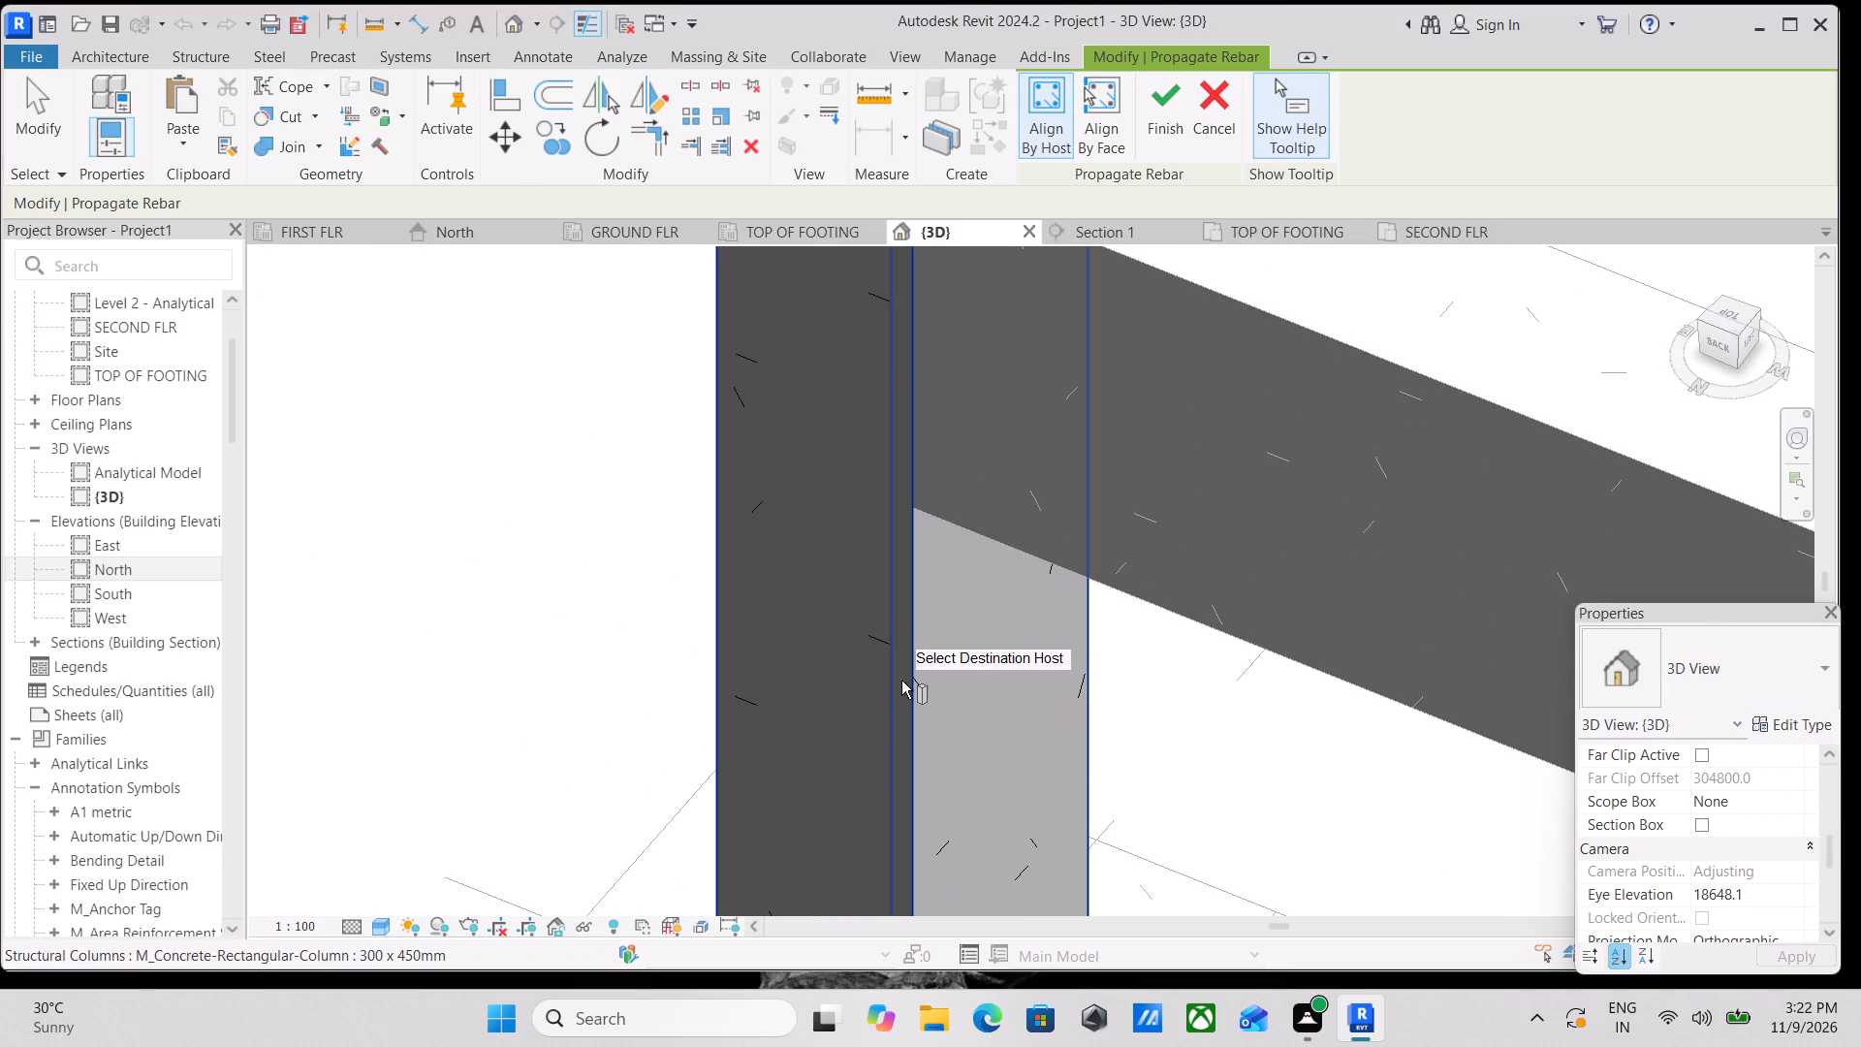
click(916, 701)
Add the lower corner column at grids A and 7 as a destination host for the rebar propagation.
scroll(928, 692, down, 14)
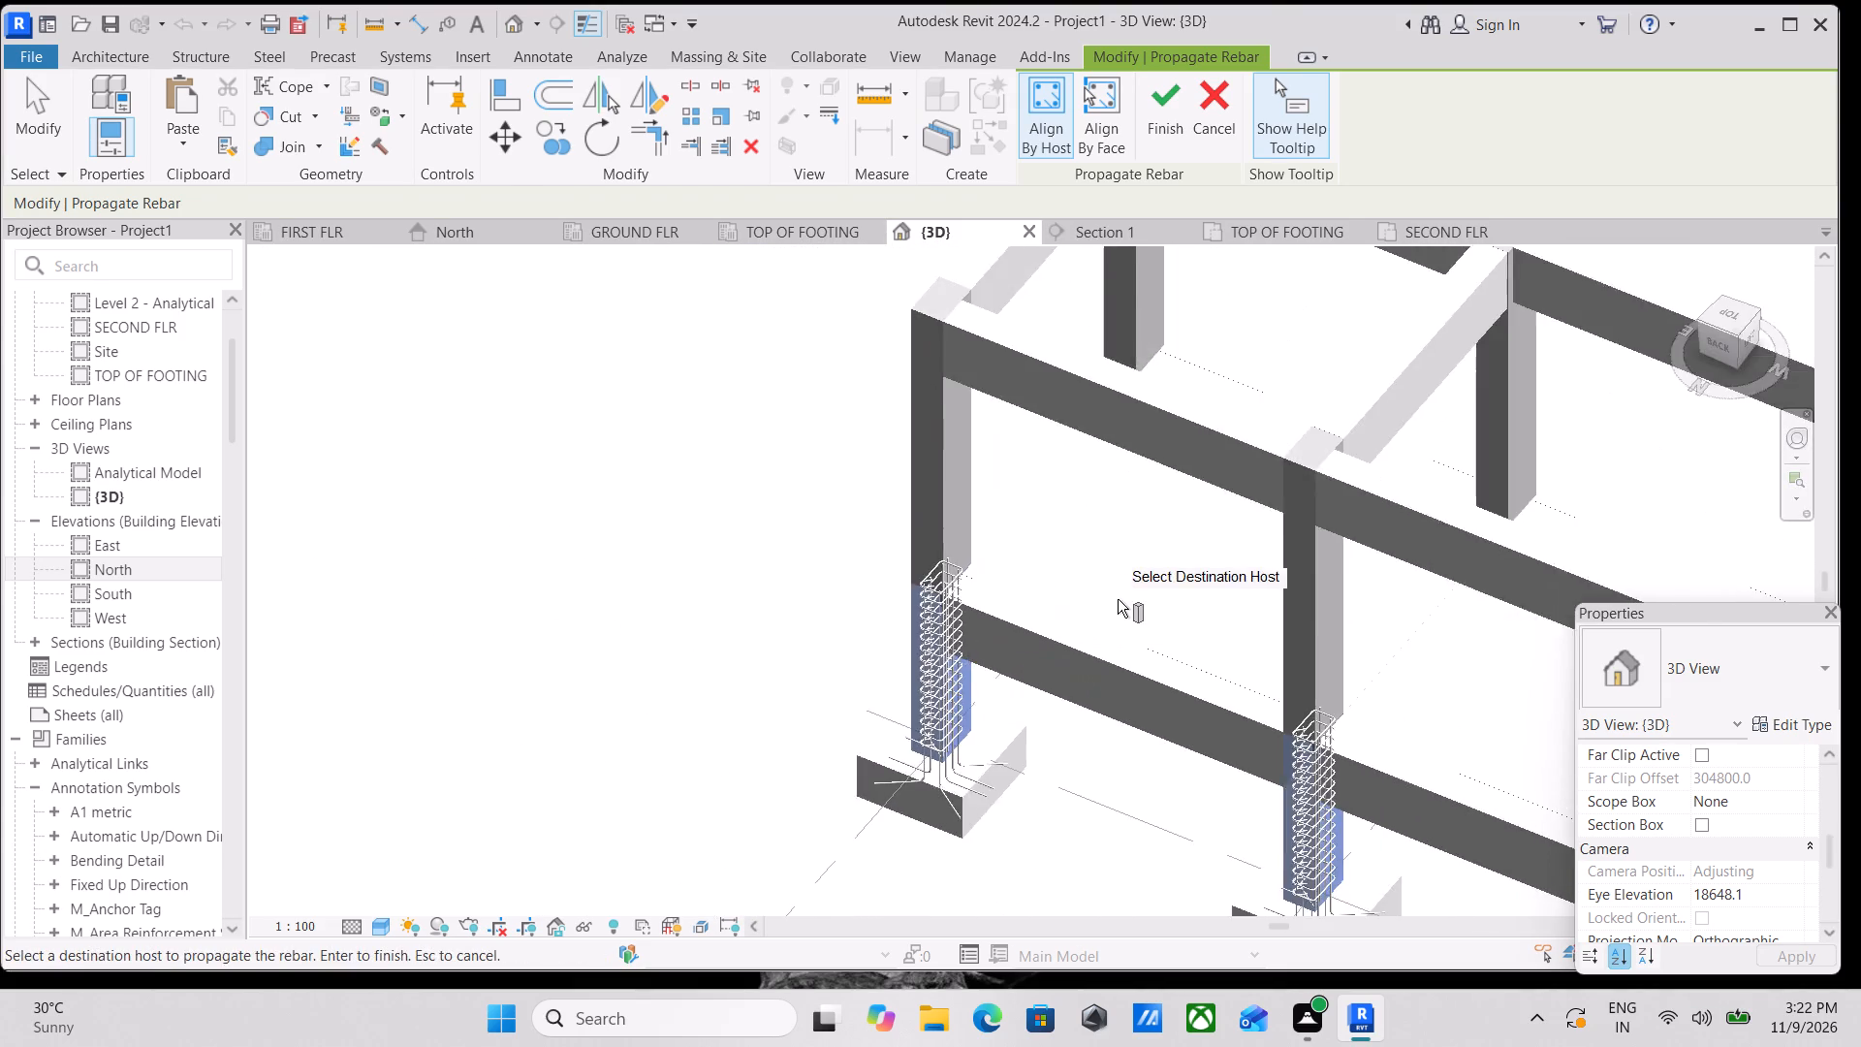
scroll(1118, 599, down, 2)
middle_drag(1083, 535, 986, 388)
scroll(1086, 451, down, 3)
middle_drag(1086, 451, 451, 228)
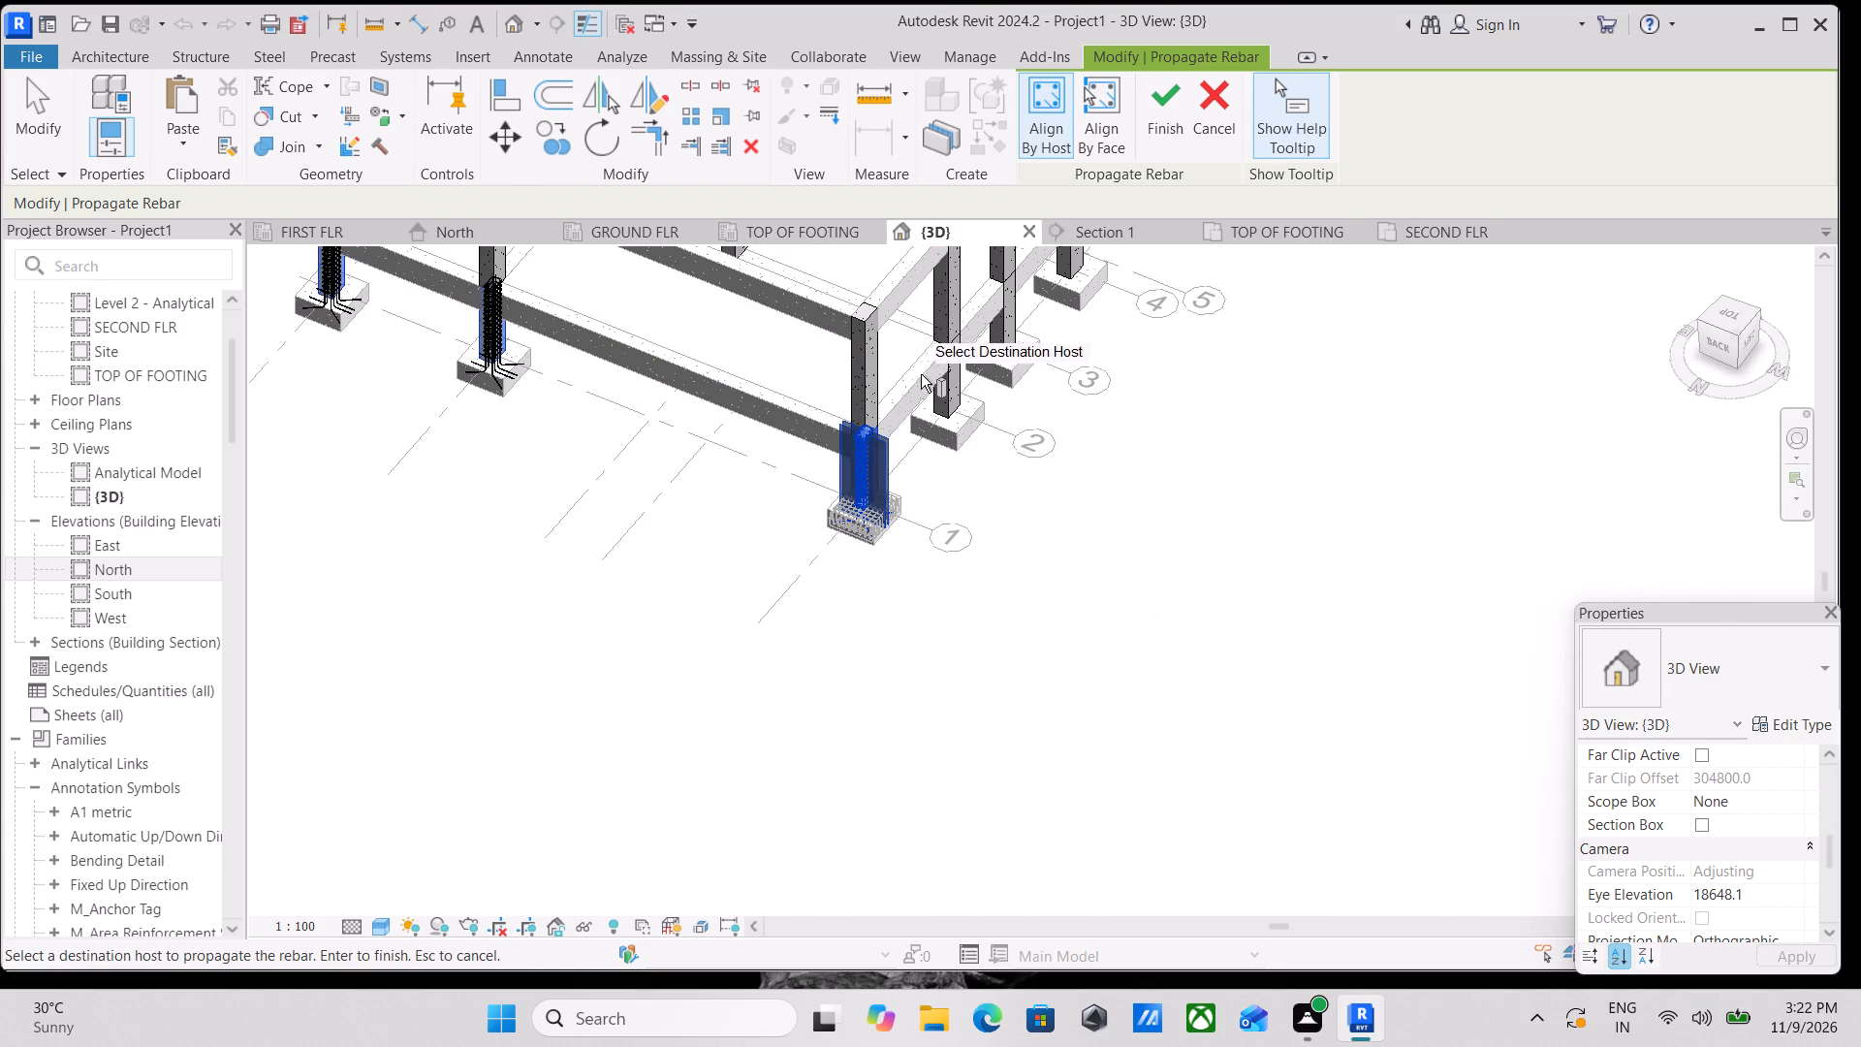
shift+middle_drag(995, 417, 615, 373)
scroll(753, 416, up, 2)
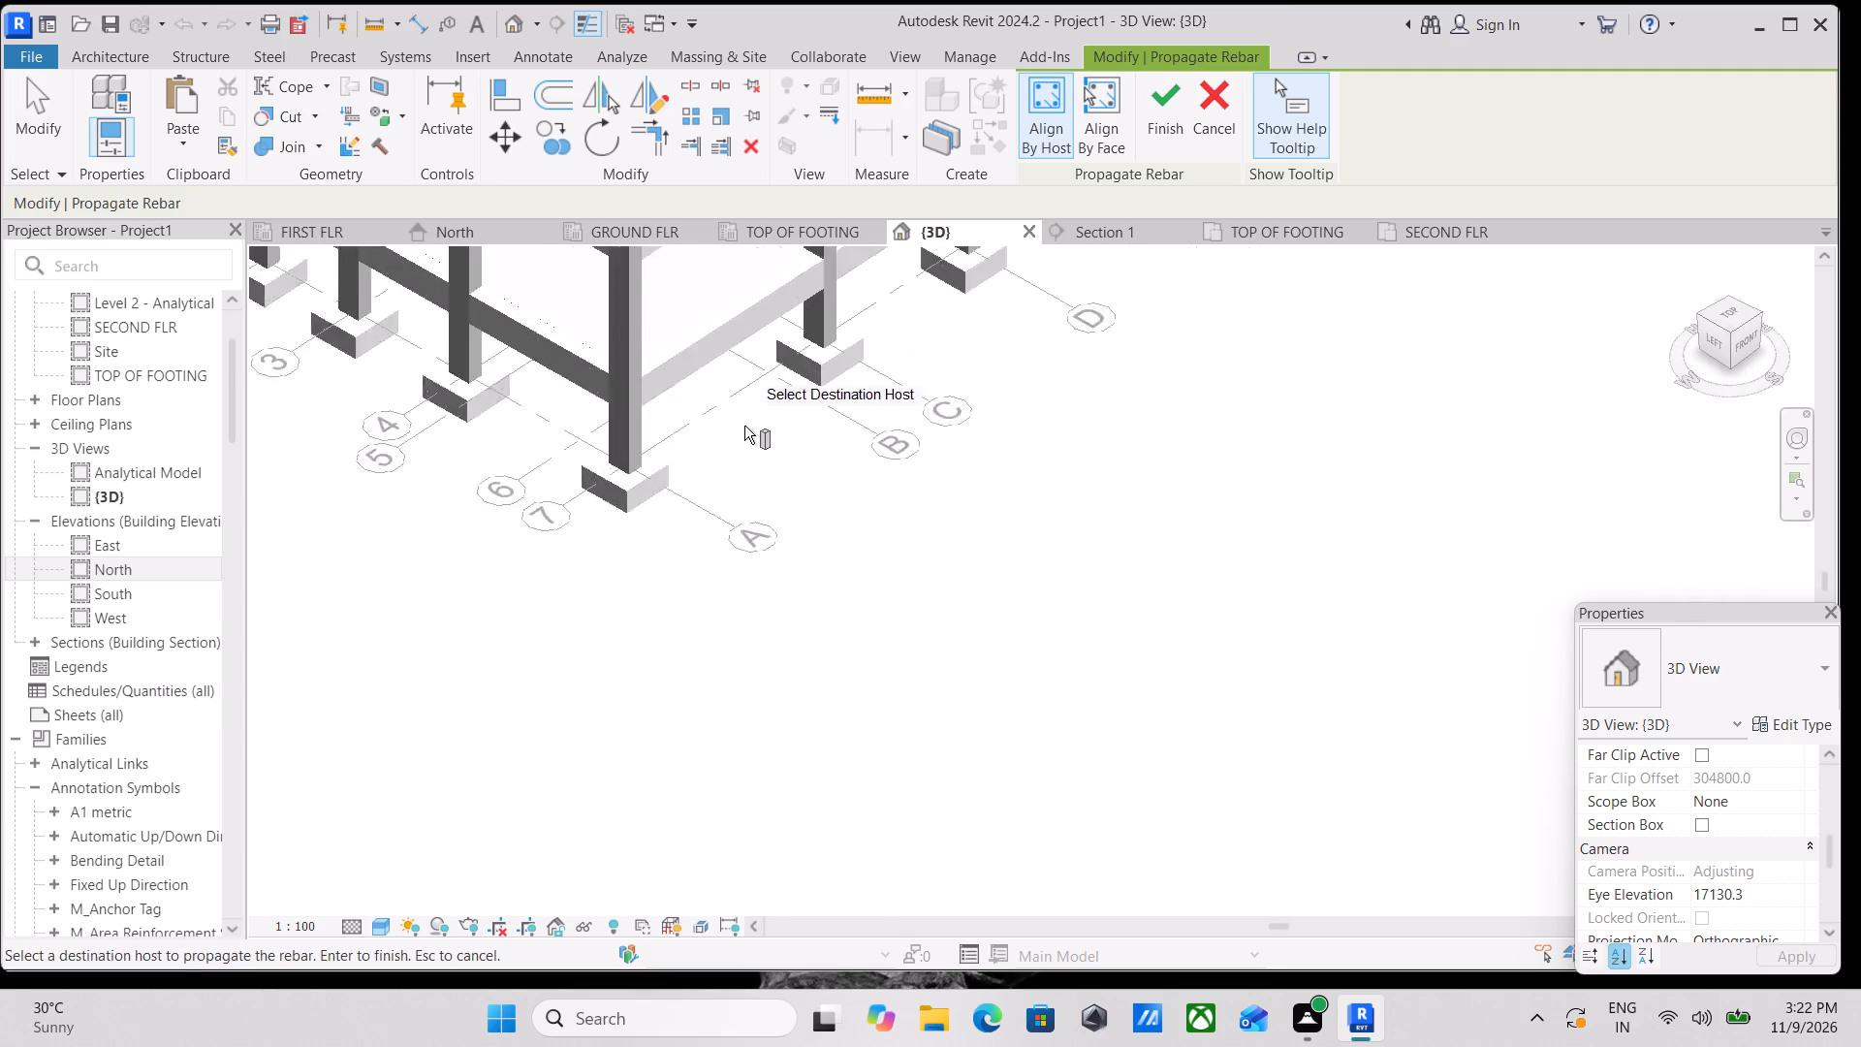
scroll(744, 426, up, 14)
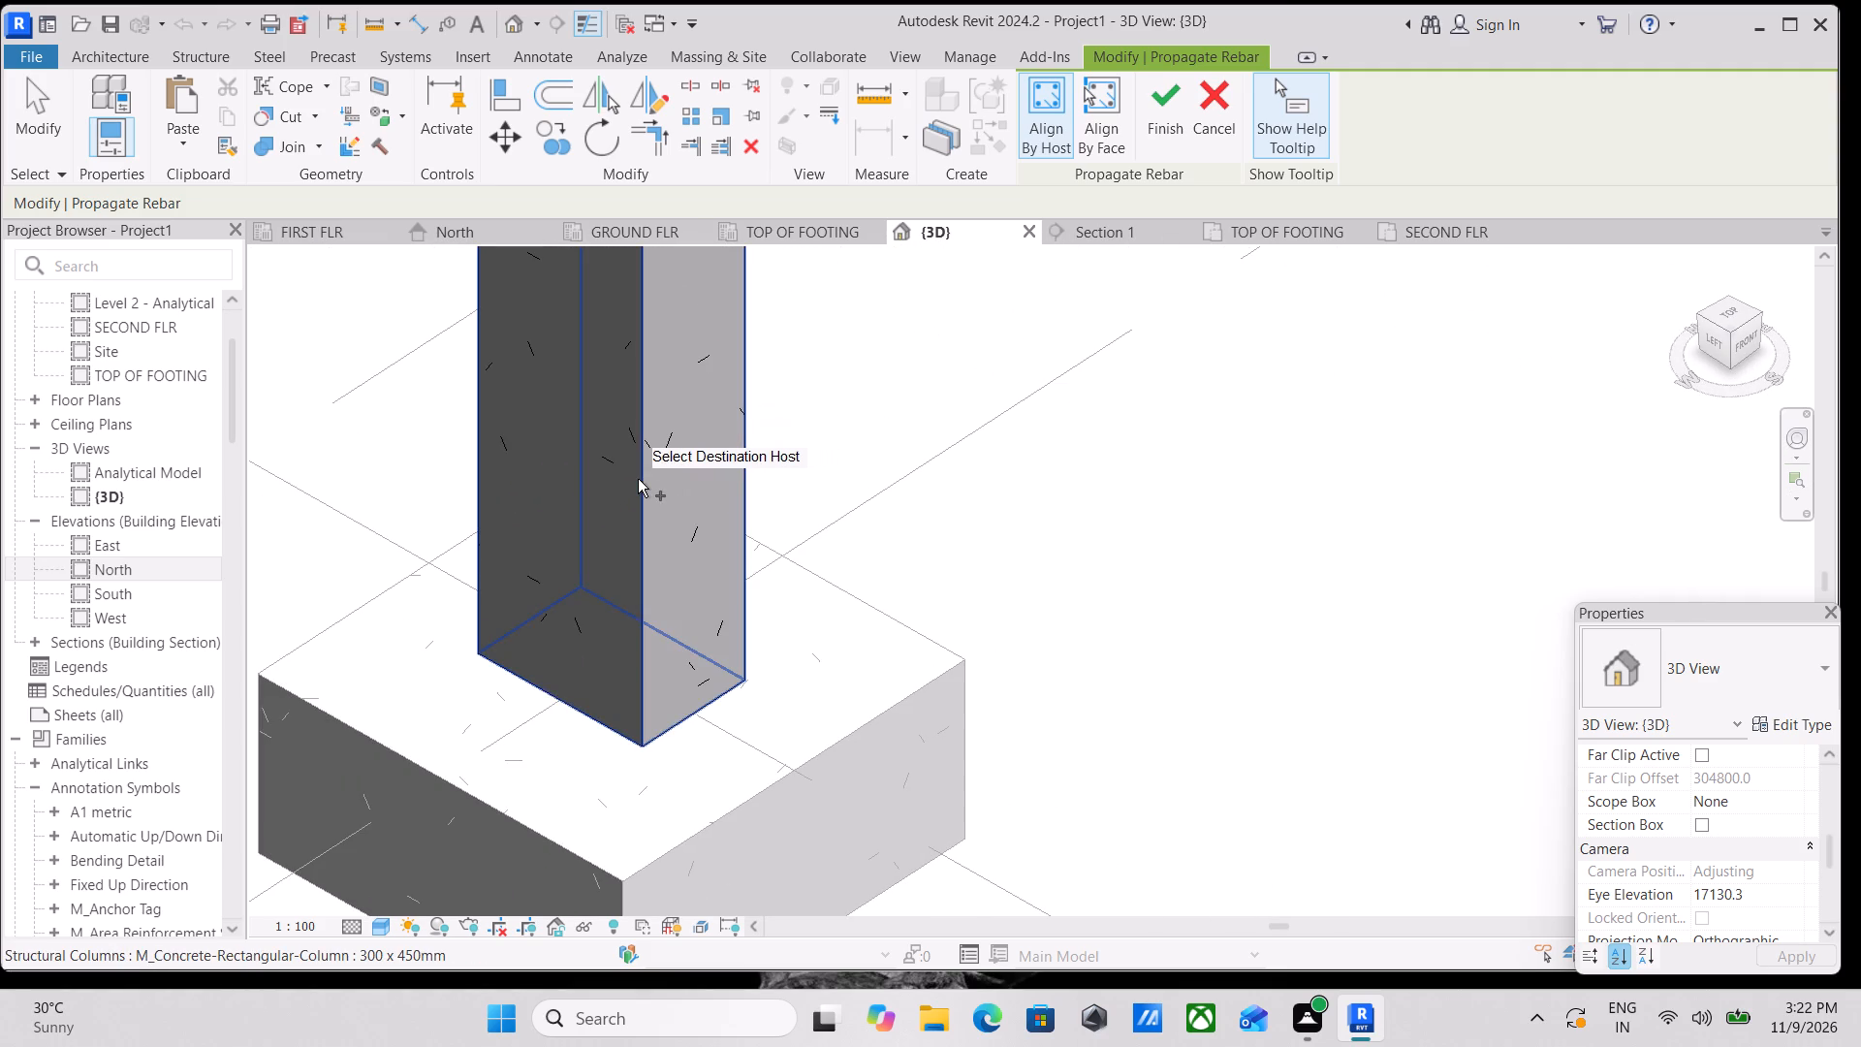
click(638, 479)
Propagate the column rebar to the lower column at grids C and 7.
scroll(651, 464, down, 6)
middle_drag(729, 456, 1086, 646)
scroll(1008, 592, down, 4)
middle_drag(1007, 591, 667, 631)
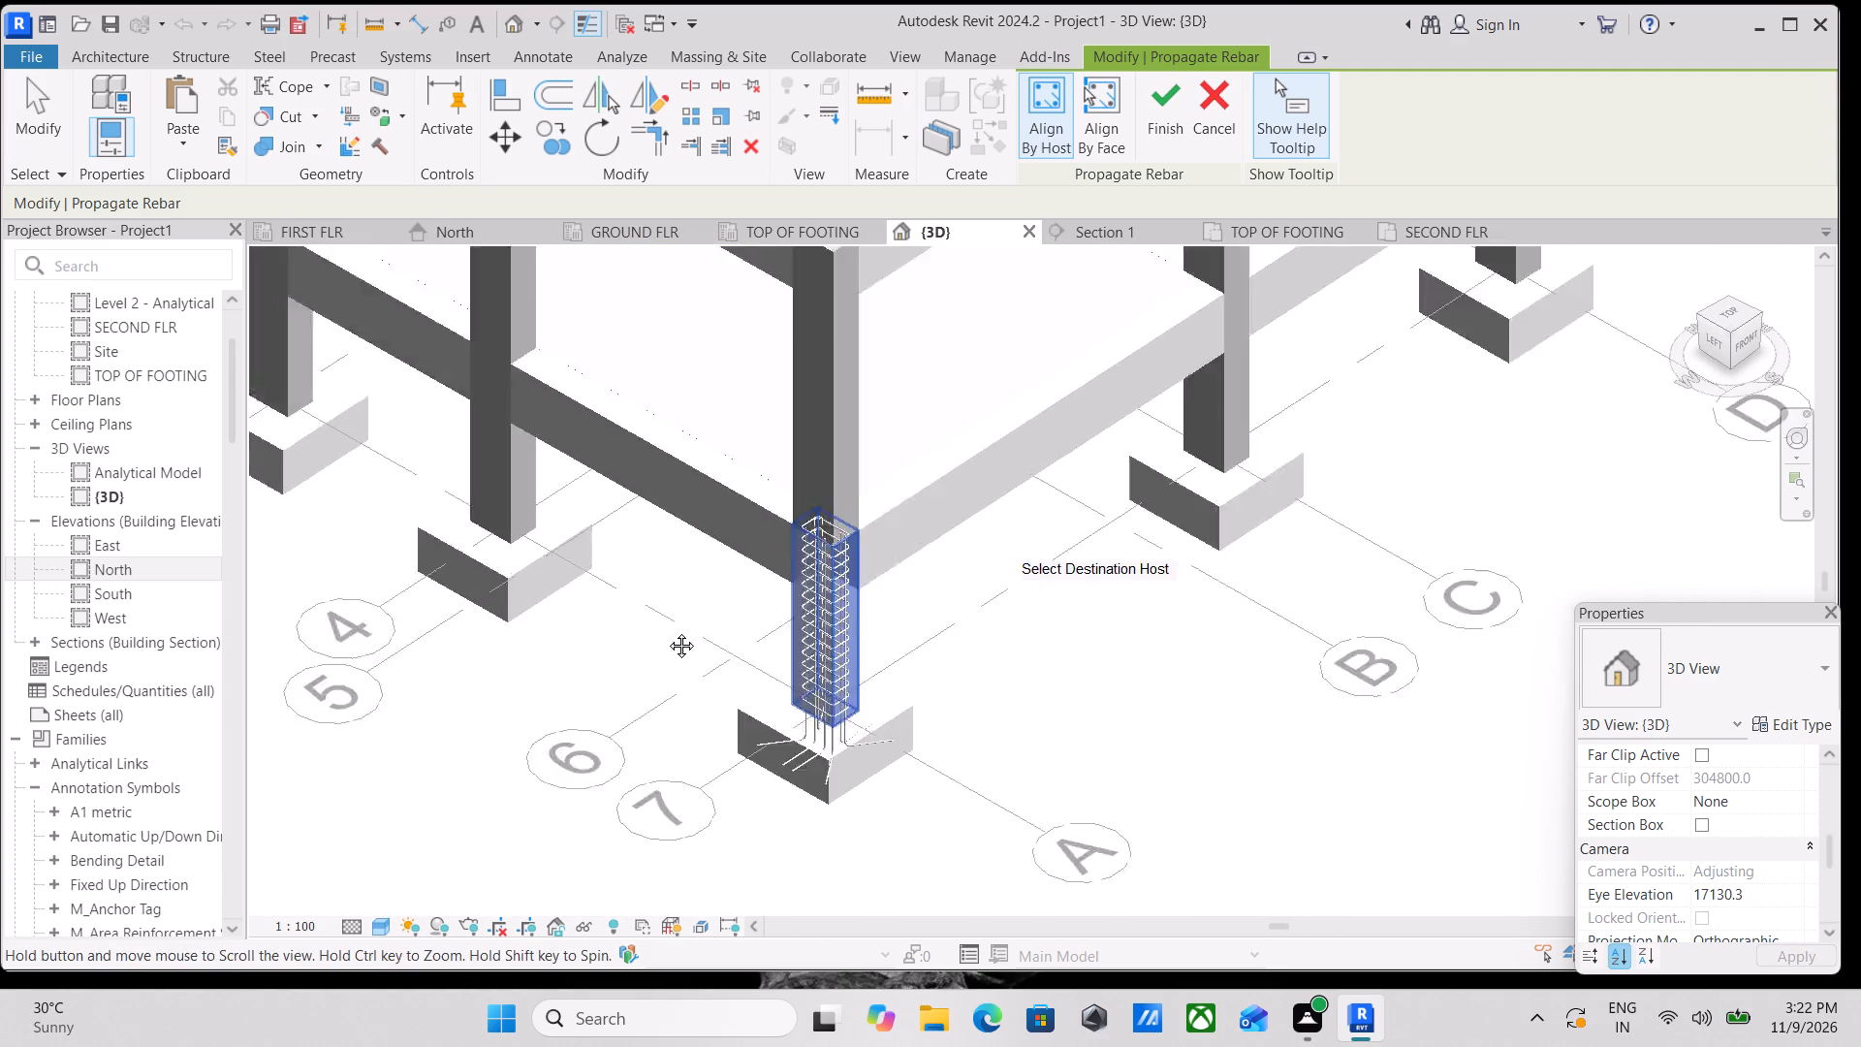
middle_drag(667, 631, 588, 634)
scroll(977, 488, up, 4)
click(991, 411)
Propagate the column rebar to the two remaining lower columns along grid 7, at grids D and E.
scroll(1040, 387, down, 2)
middle_drag(1034, 426, 1021, 491)
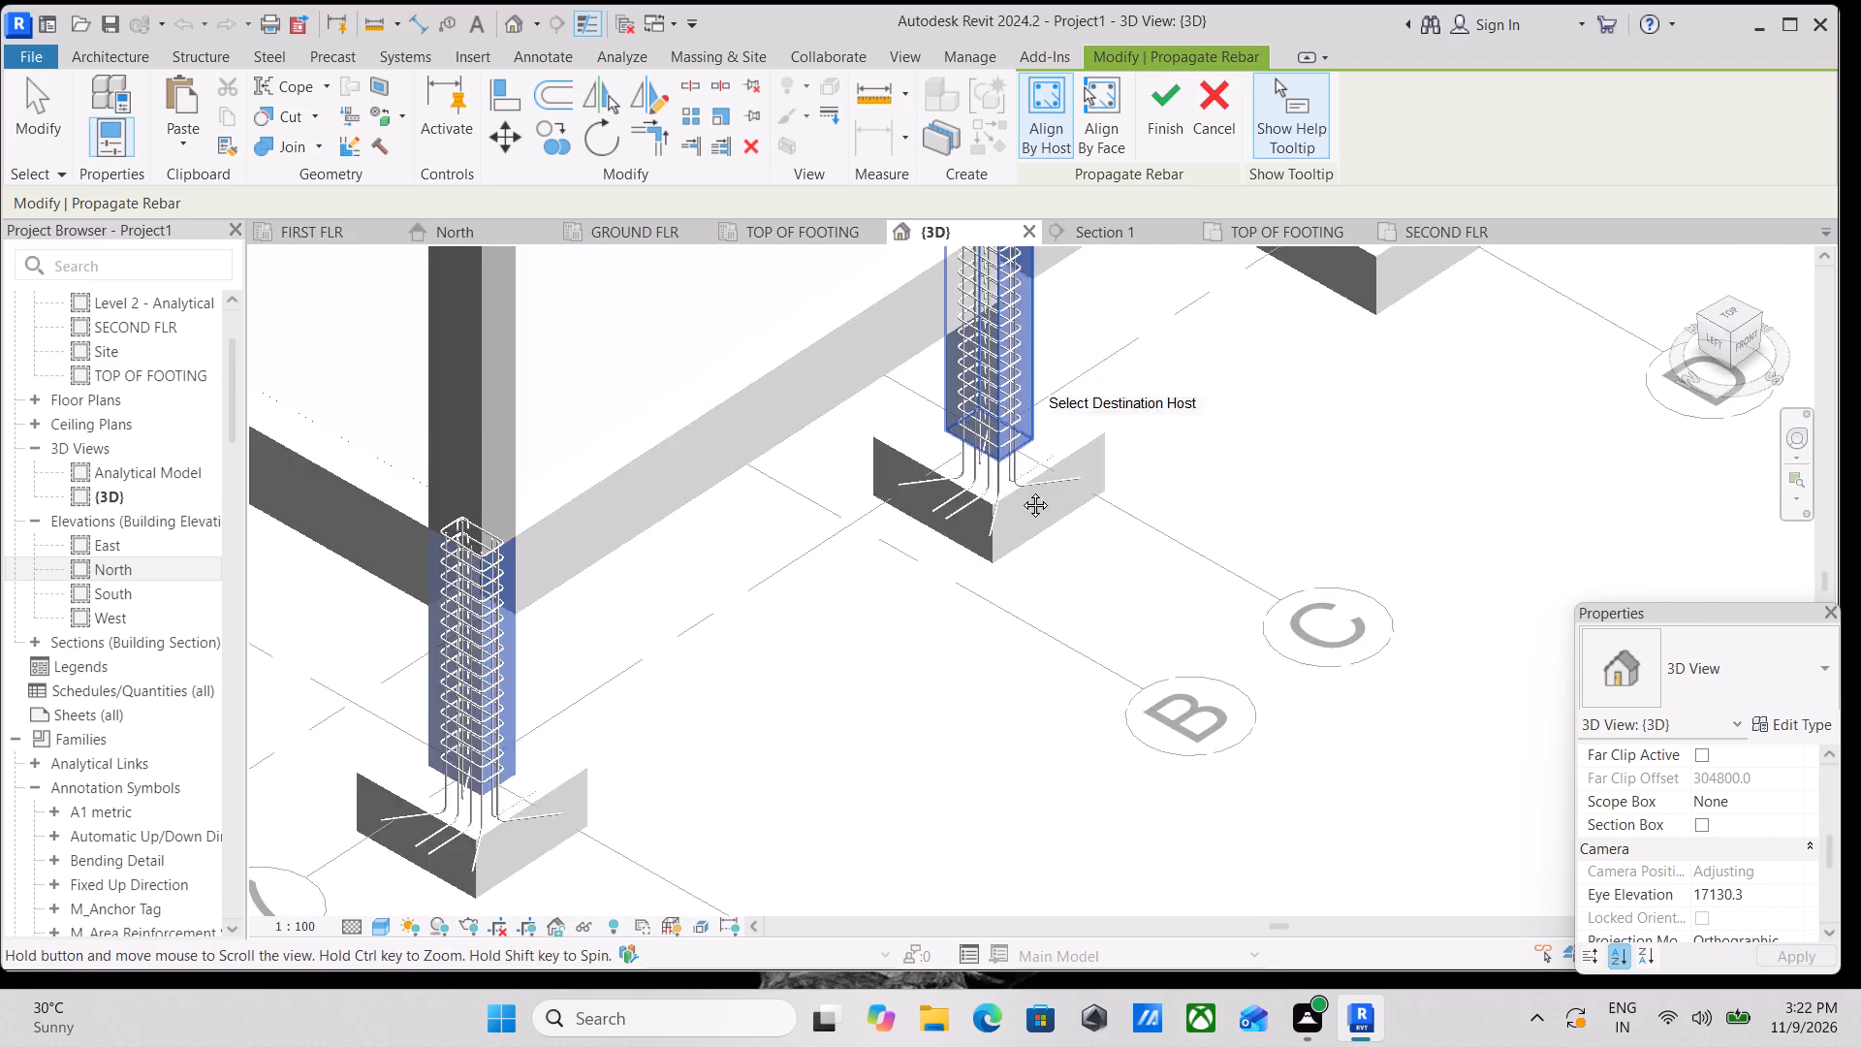
middle_drag(1021, 491, 944, 764)
middle_drag(1066, 621, 745, 729)
scroll(890, 604, up, 1)
click(989, 553)
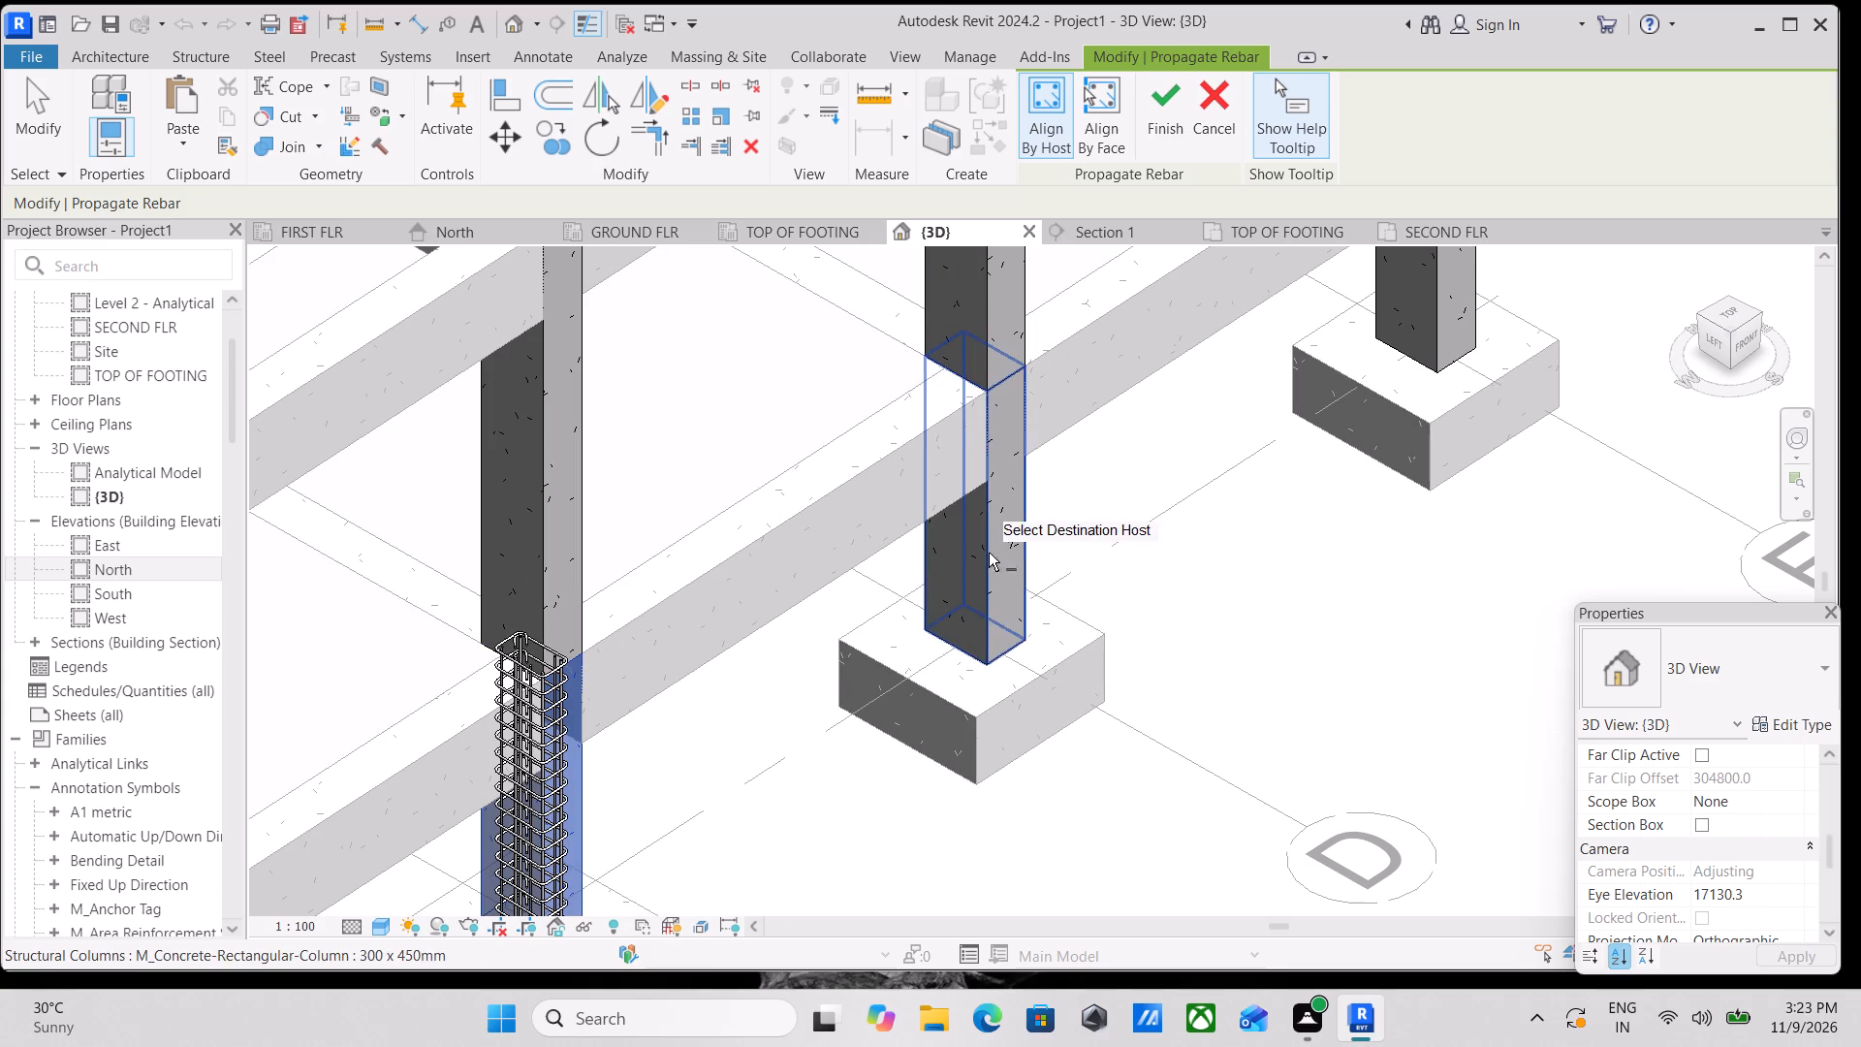
scroll(1084, 487, down, 2)
middle_drag(1082, 492, 868, 715)
click(1148, 519)
Add the lower column at grids A and 3 as a destination host for the rebar propagation.
scroll(1147, 519, down, 2)
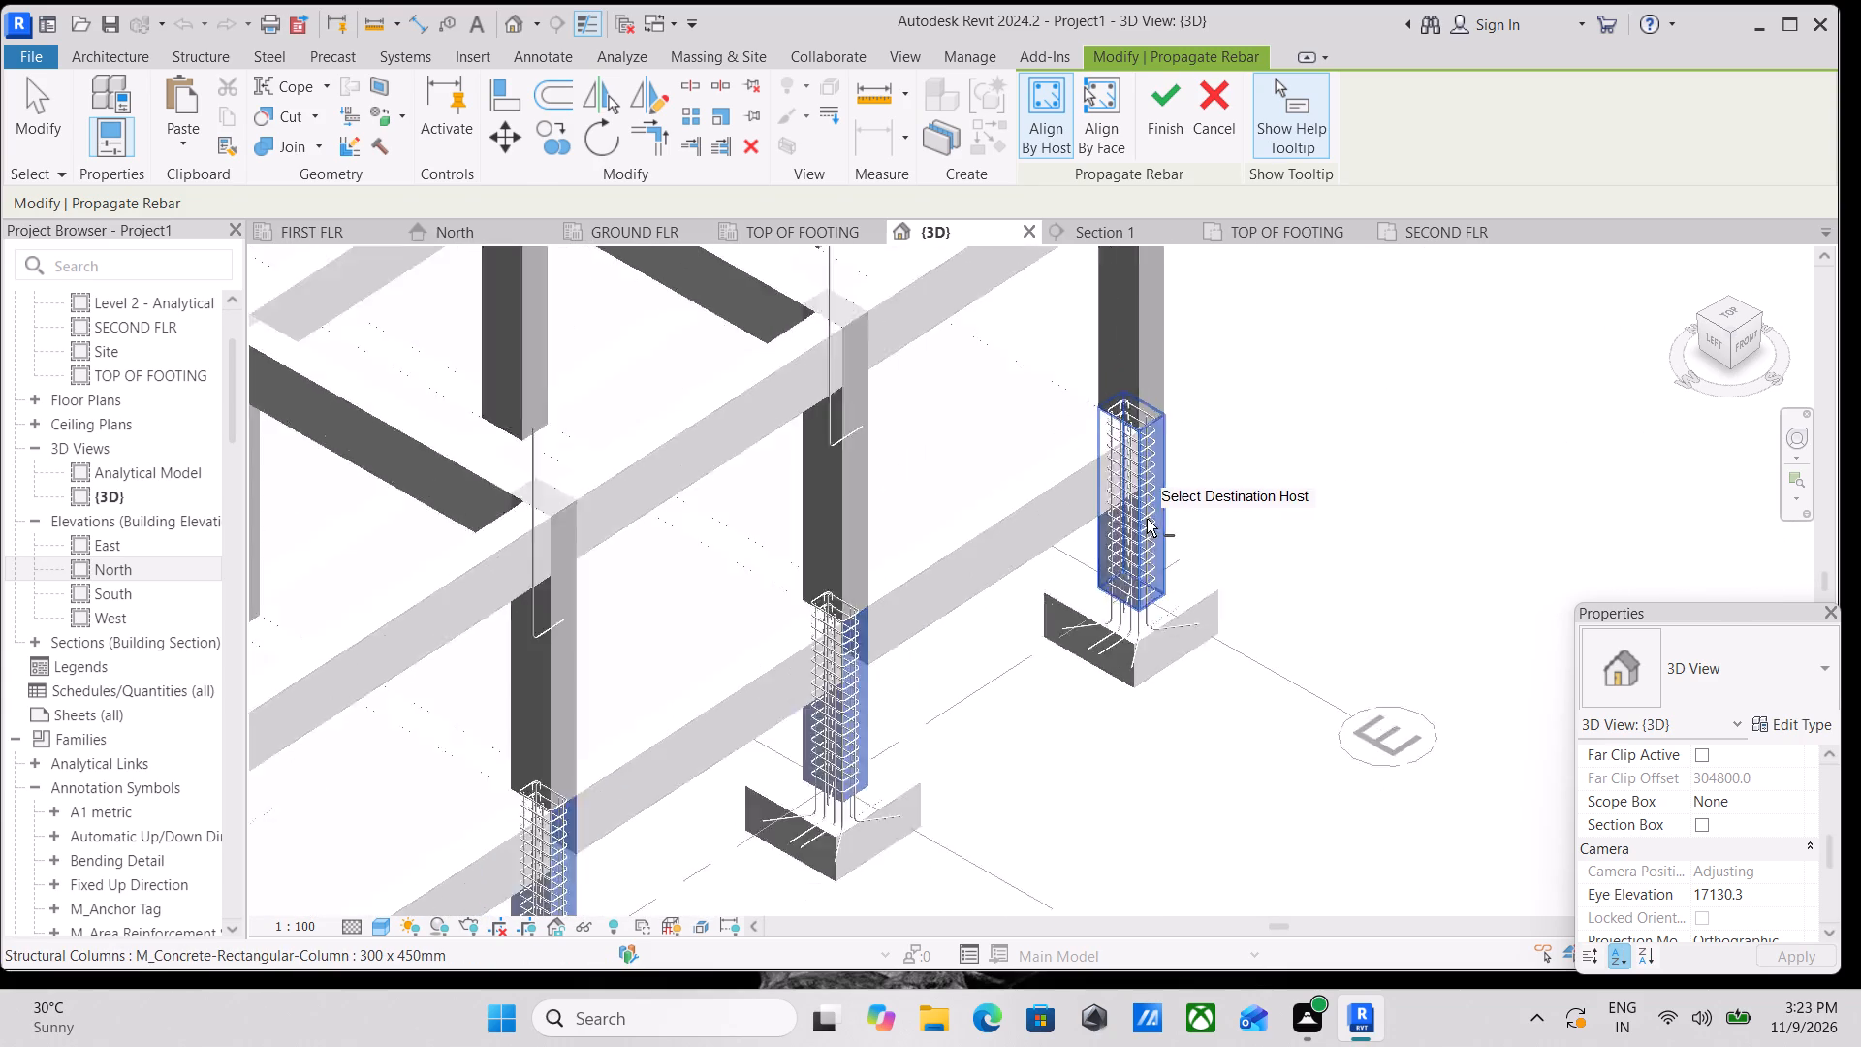
scroll(1147, 519, down, 5)
middle_drag(980, 583, 1221, 490)
scroll(673, 587, up, 11)
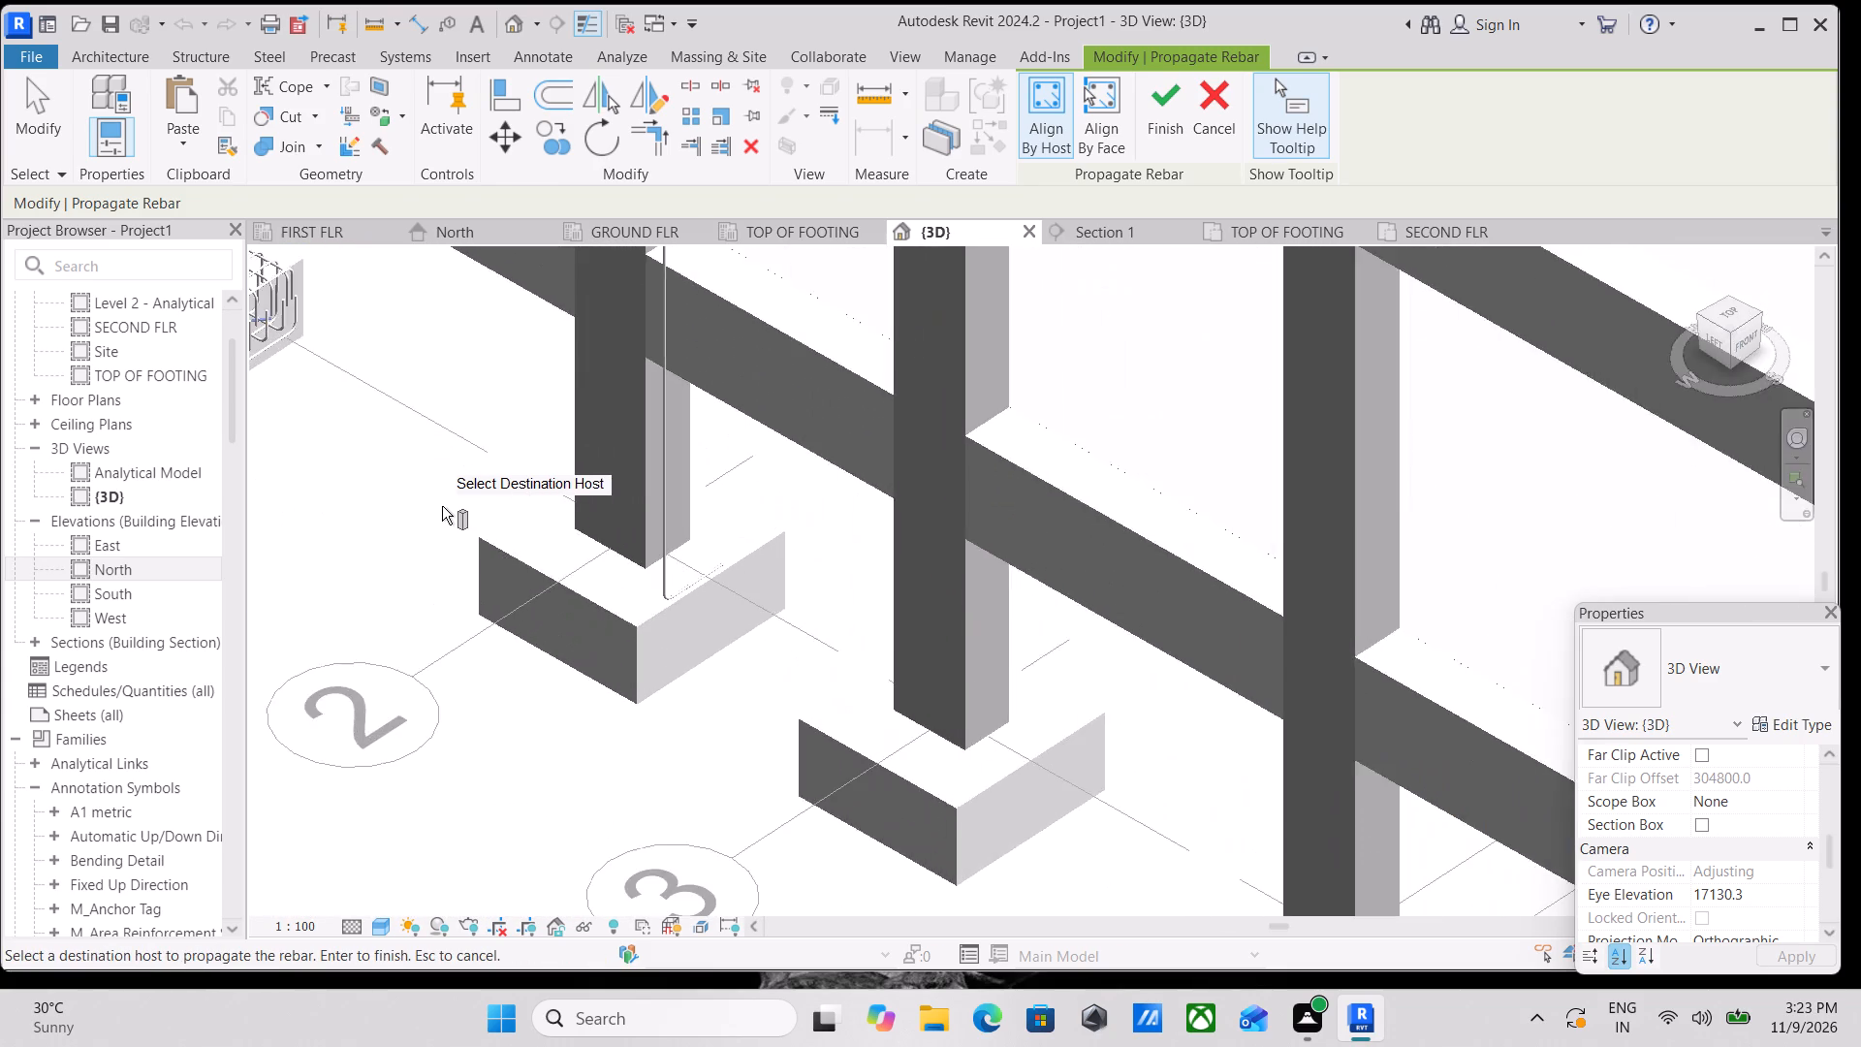
scroll(443, 505, up, 5)
scroll(443, 505, down, 10)
middle_drag(484, 531, 602, 807)
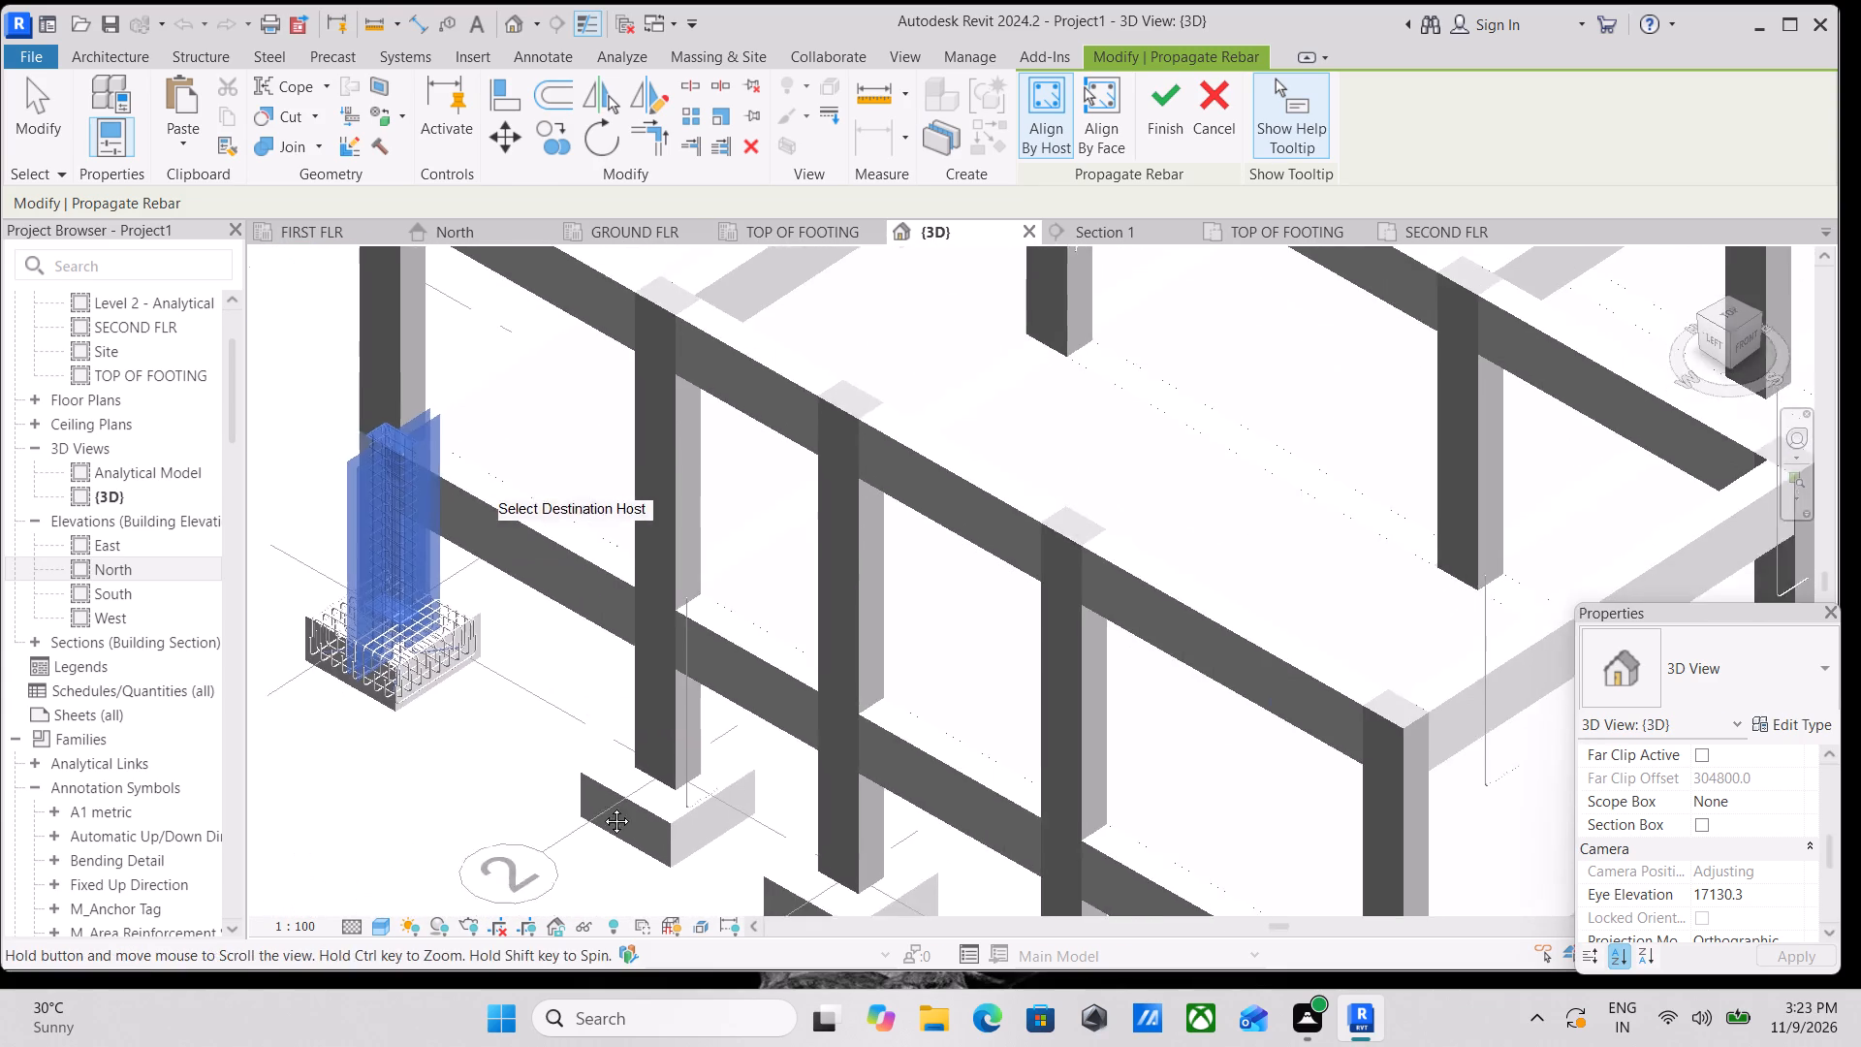
middle_drag(602, 807, 605, 816)
scroll(699, 776, down, 3)
scroll(838, 862, up, 8)
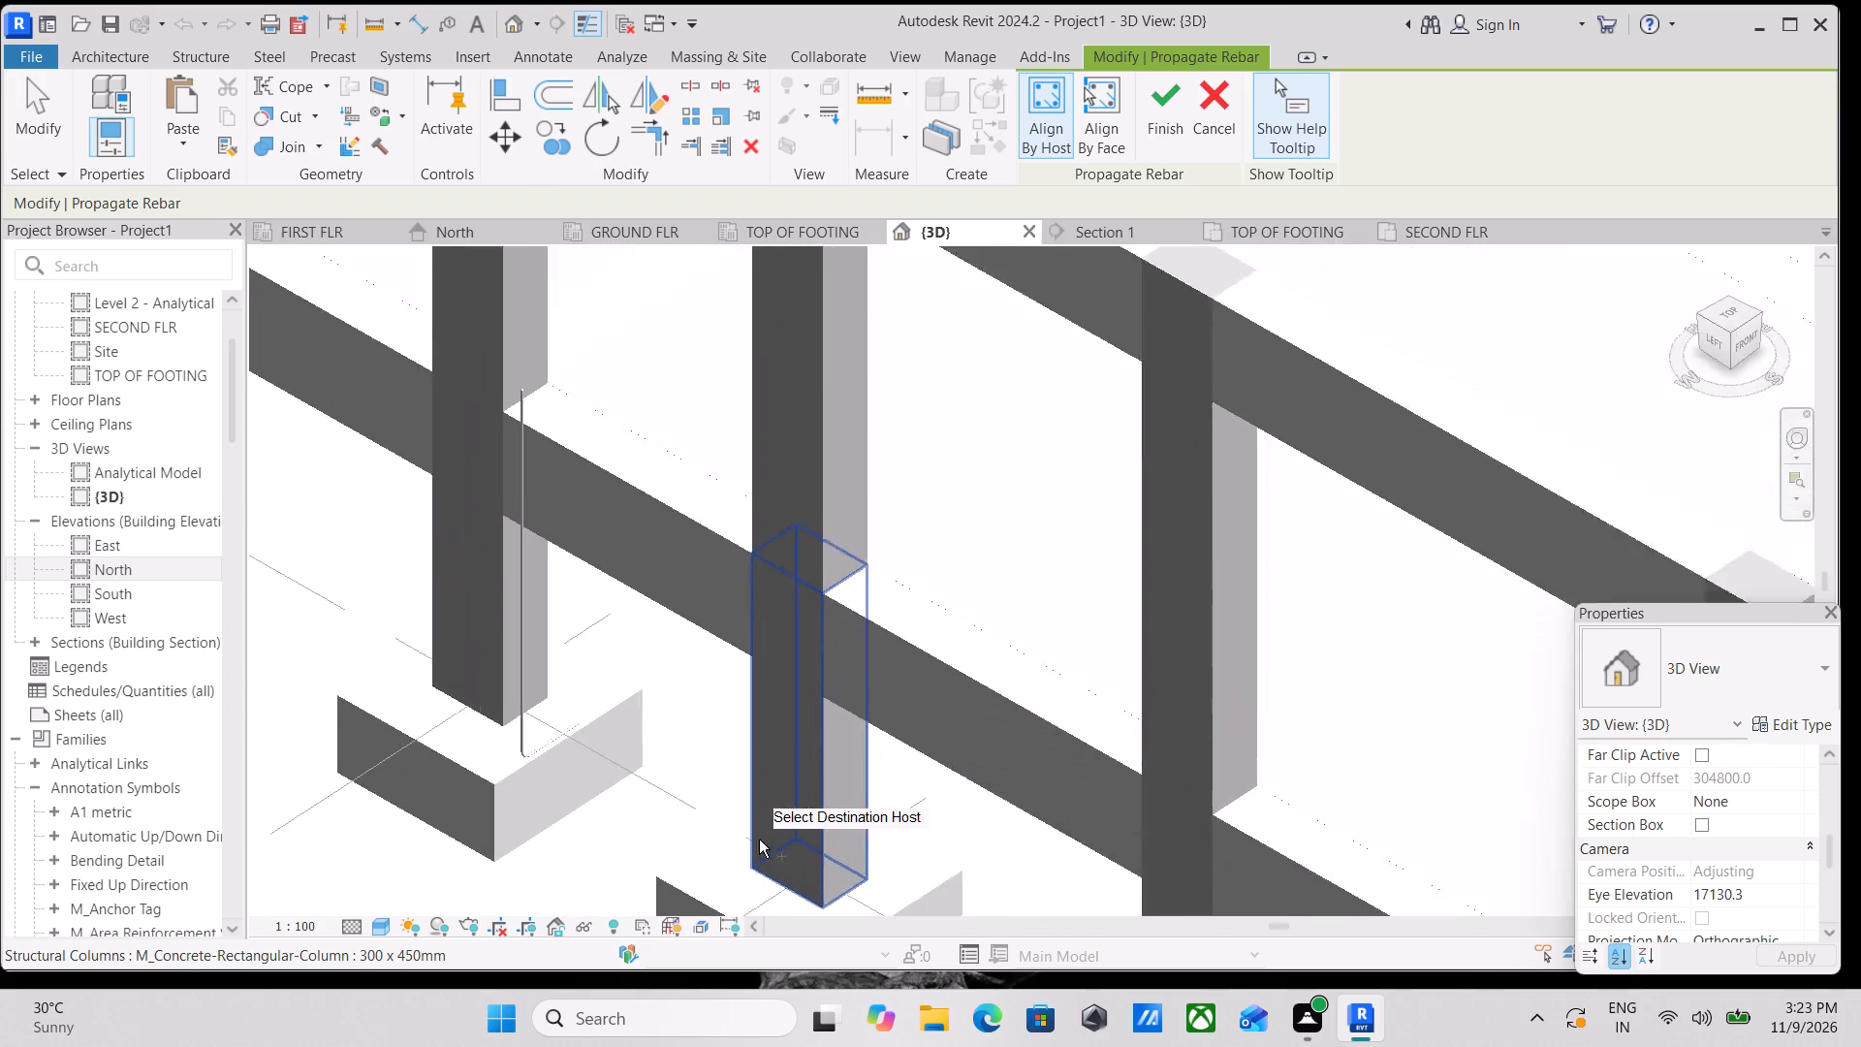
scroll(759, 840, up, 1)
middle_drag(820, 791, 873, 658)
scroll(849, 685, up, 5)
click(910, 664)
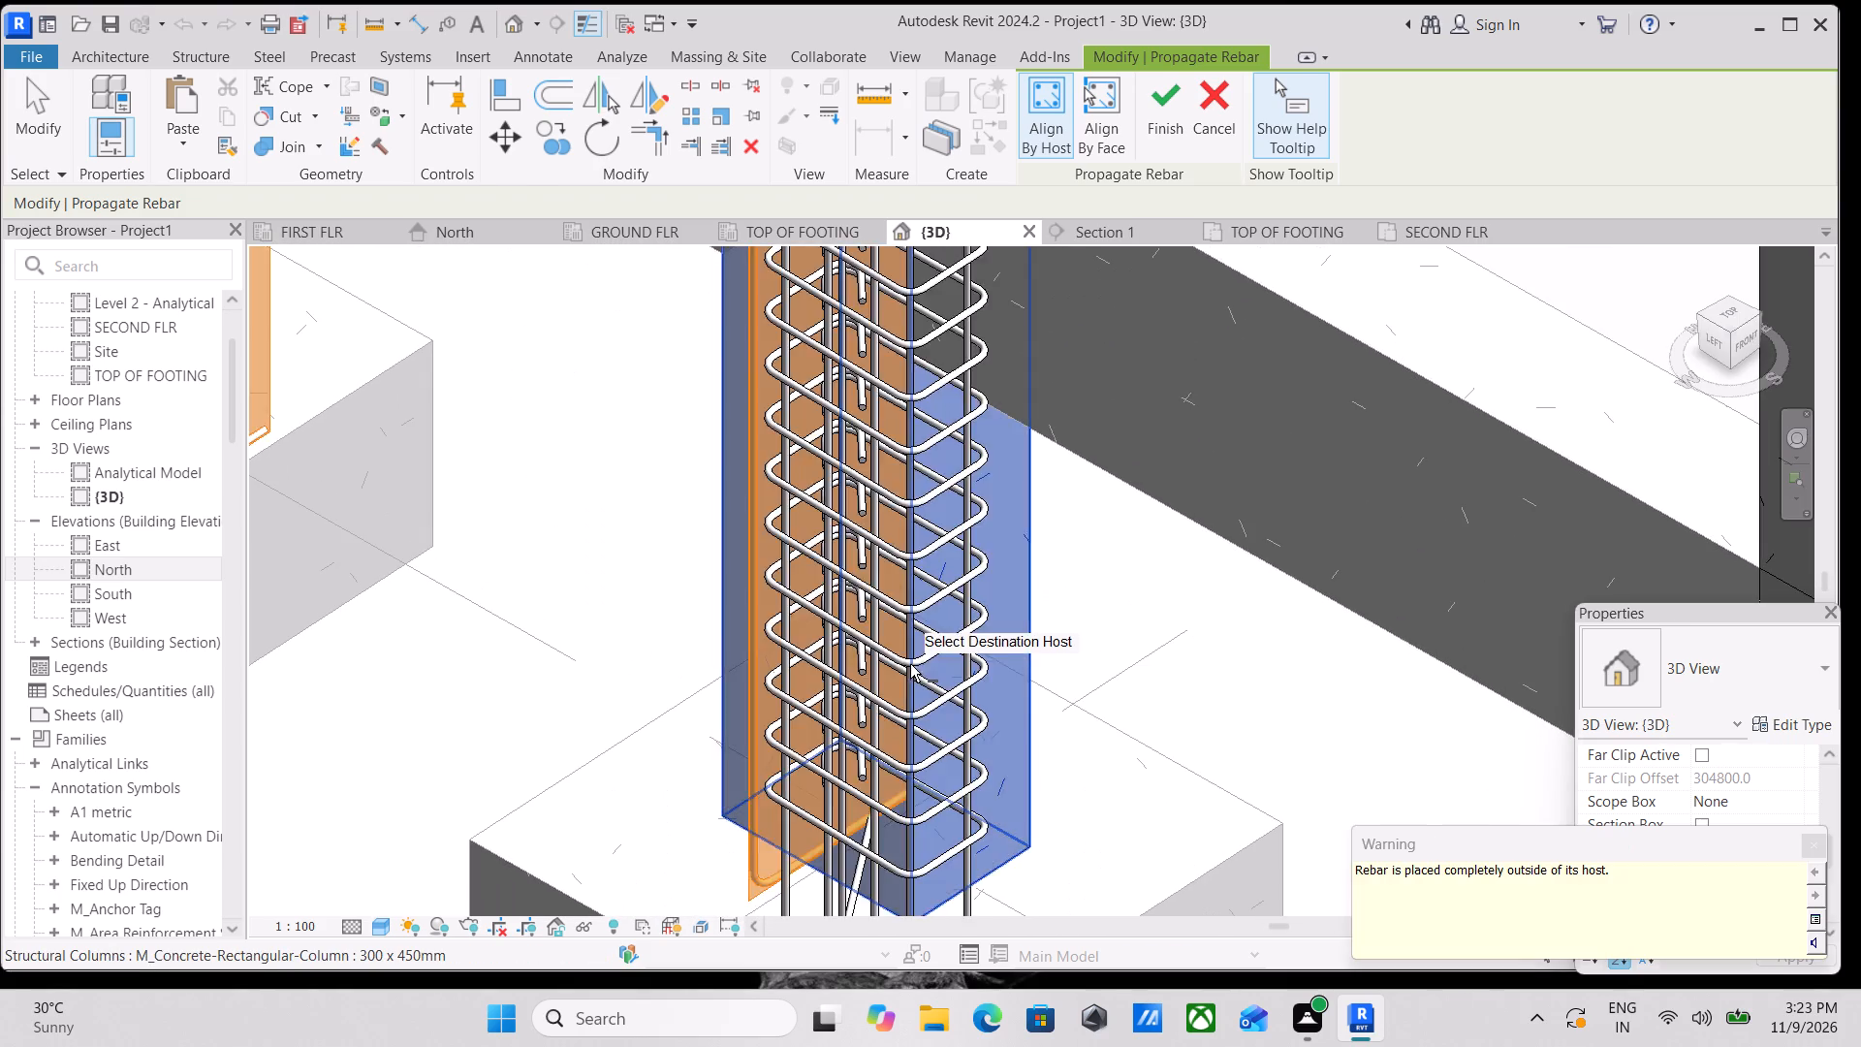
Add the lower column at grids A and 4 as a destination host for the rebar propagation.
scroll(976, 663, down, 13)
middle_drag(1049, 659, 940, 695)
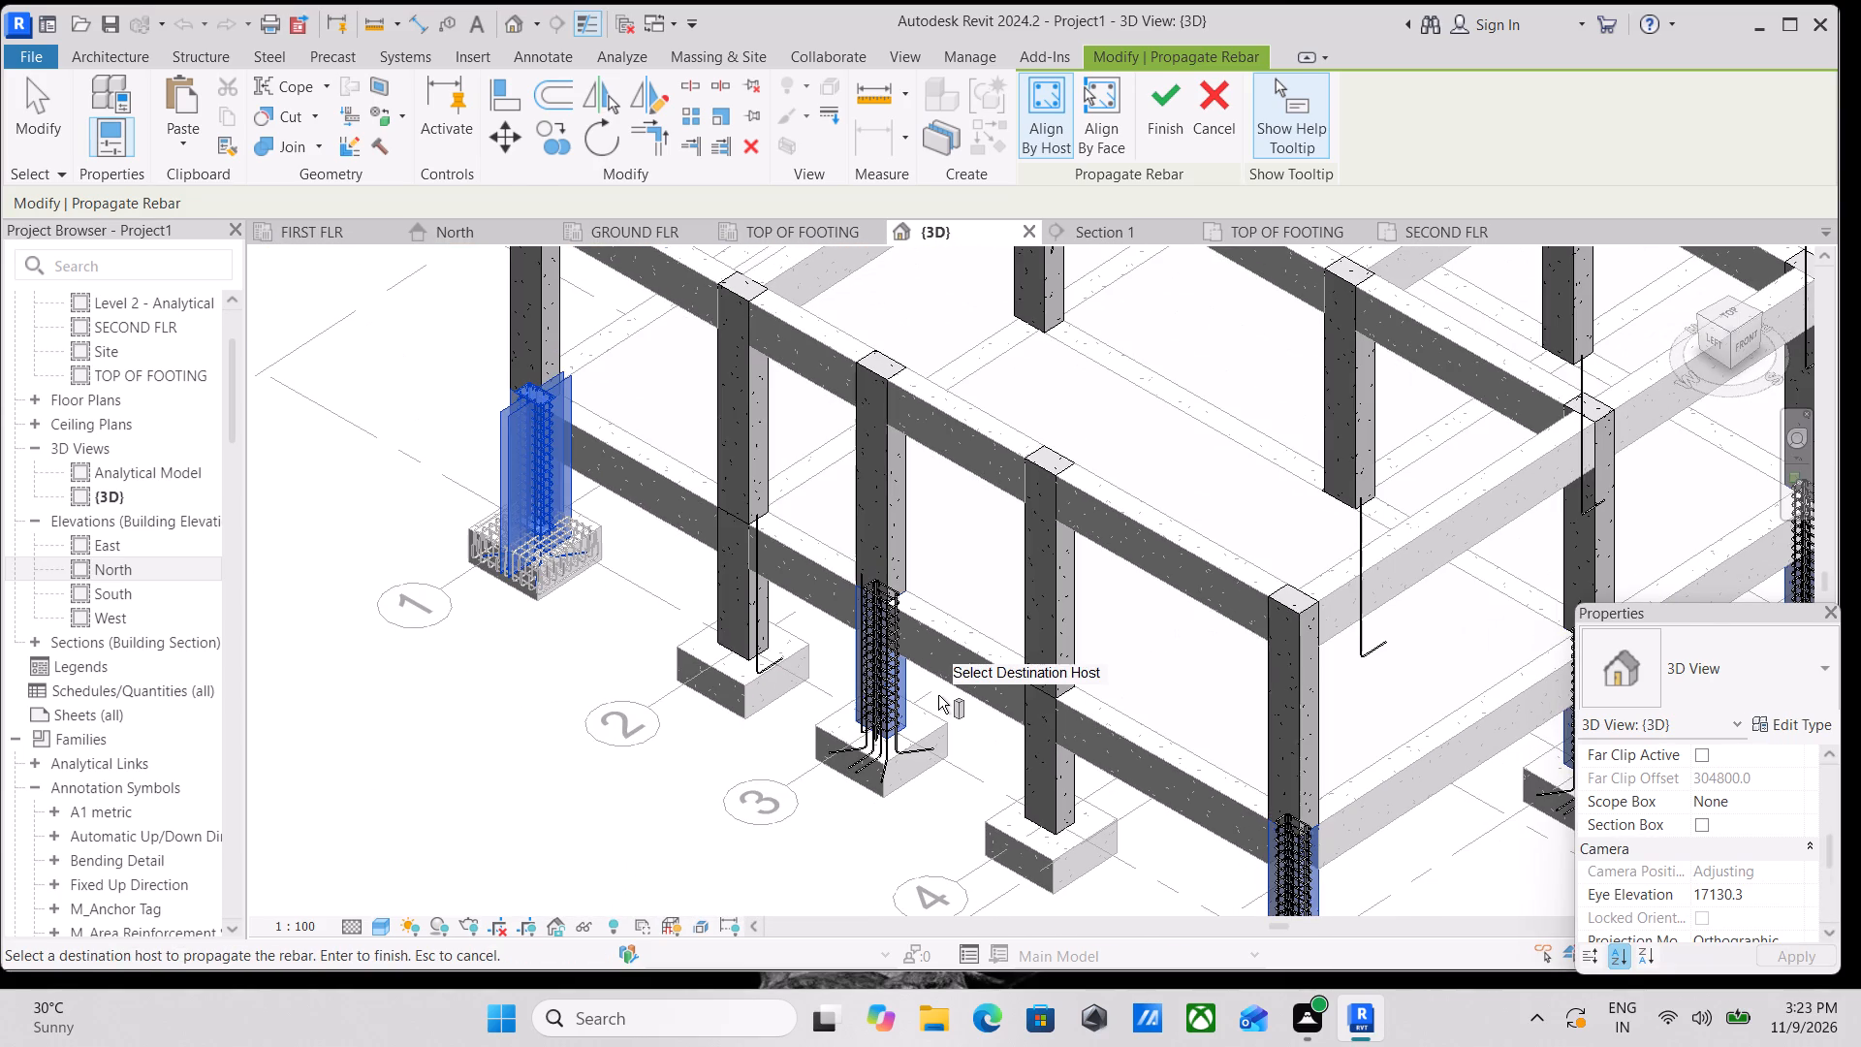
middle_drag(960, 743, 806, 677)
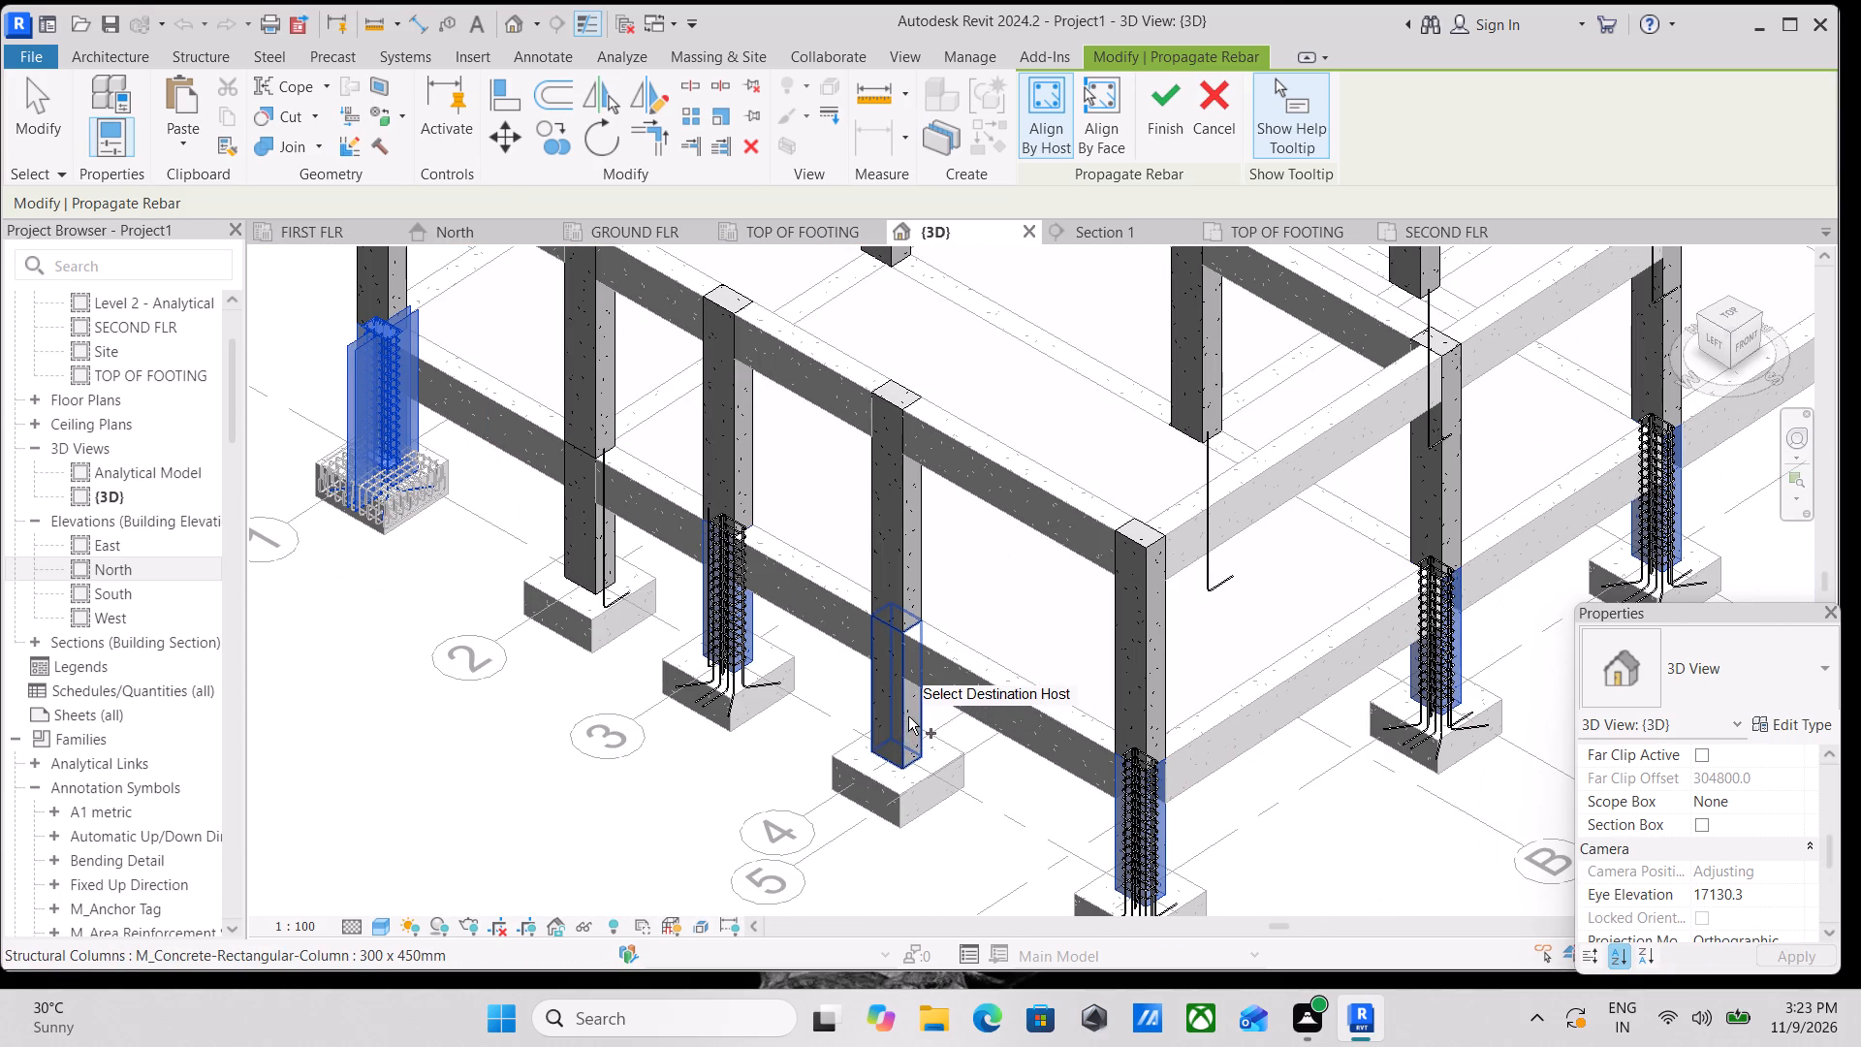
click(908, 716)
Propagate the column rebar to the lower grid E column nearest the corner column at grids E and 1.
scroll(496, 619, up, 5)
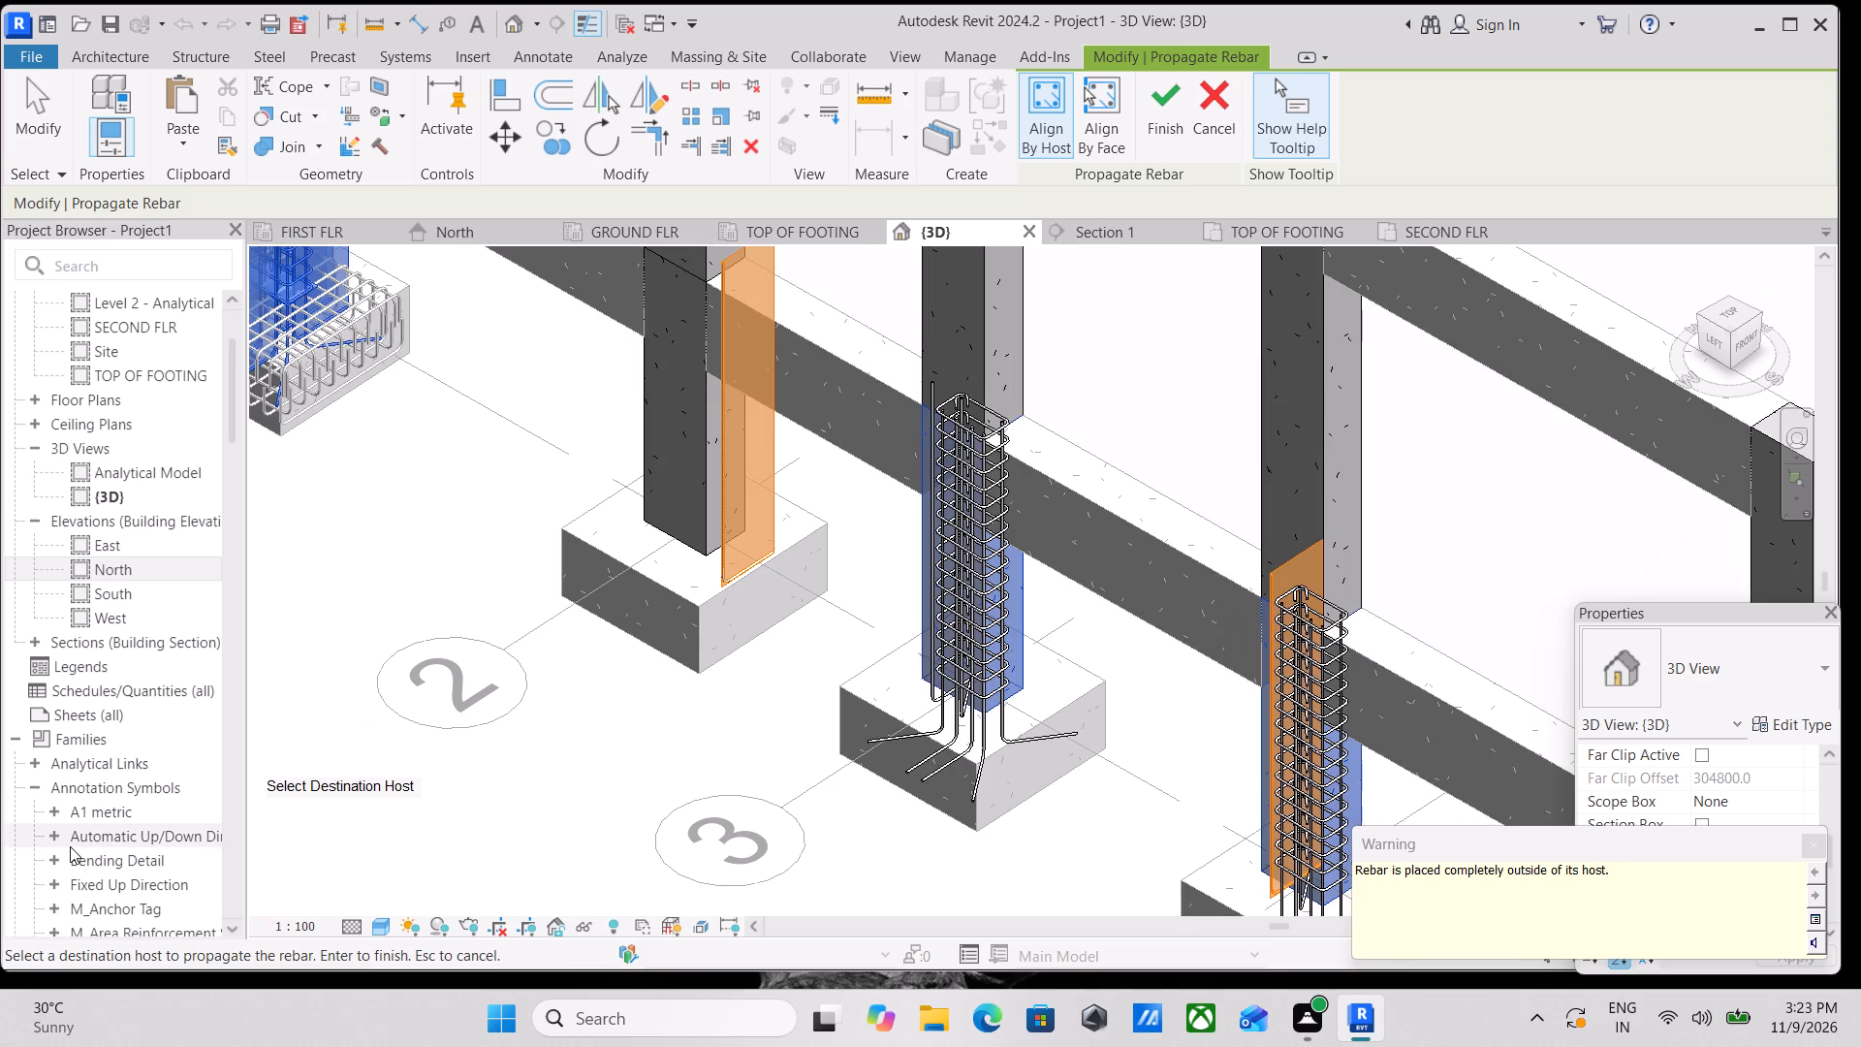
scroll(1060, 603, down, 6)
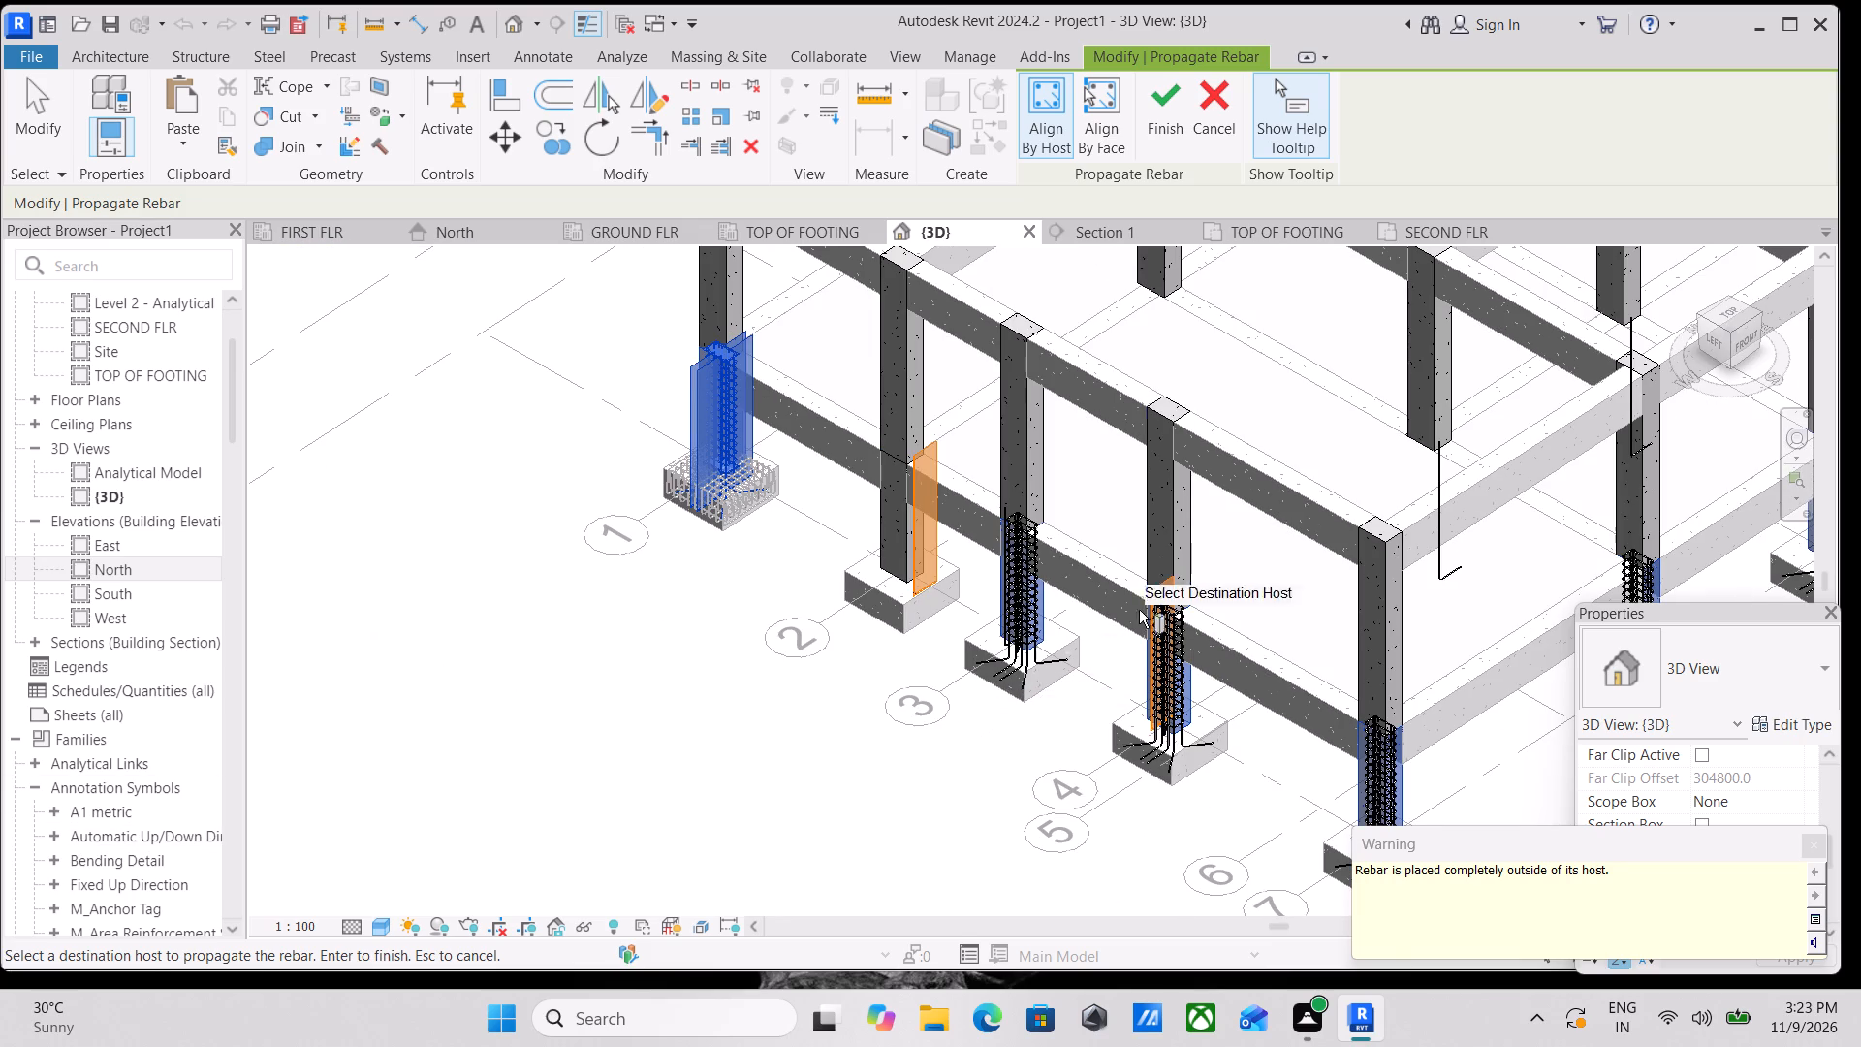
scroll(1163, 595, down, 4)
middle_drag(1285, 601, 977, 560)
scroll(974, 562, up, 2)
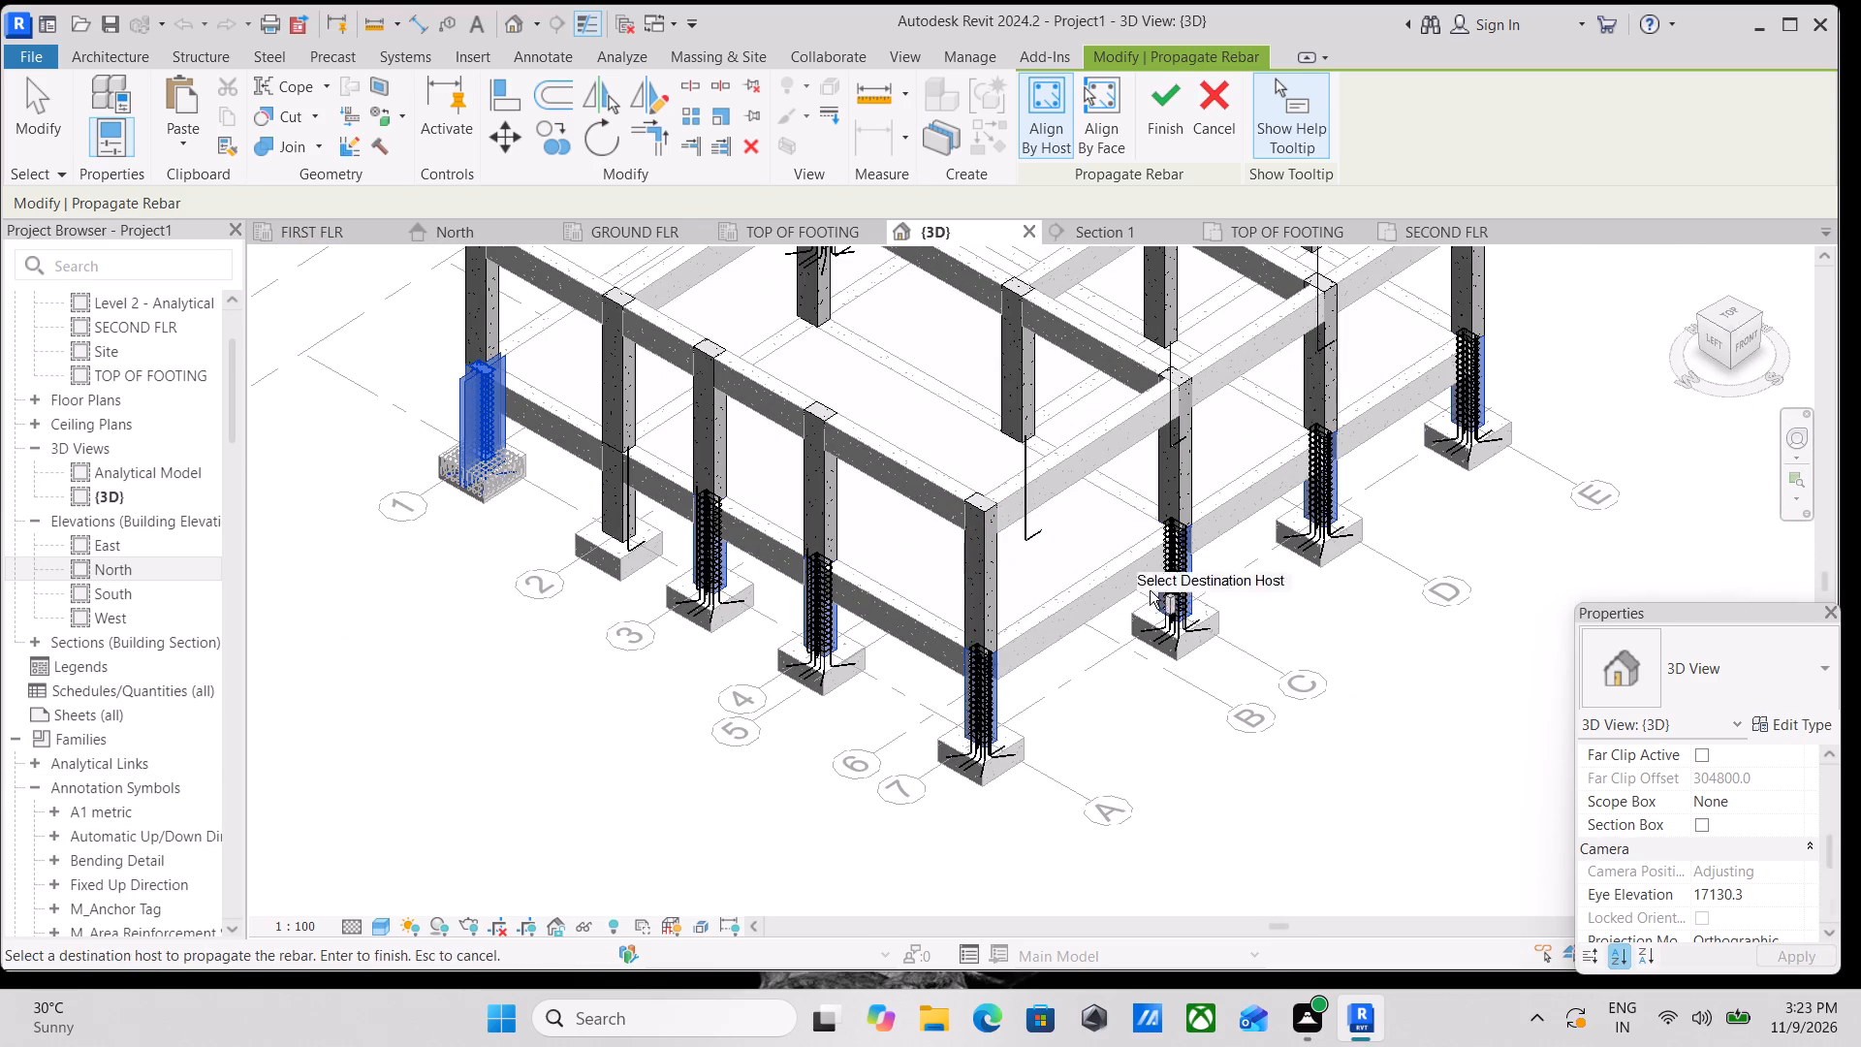
scroll(1137, 695, up, 3)
scroll(1137, 688, down, 3)
shift+middle_drag(1137, 673, 1326, 449)
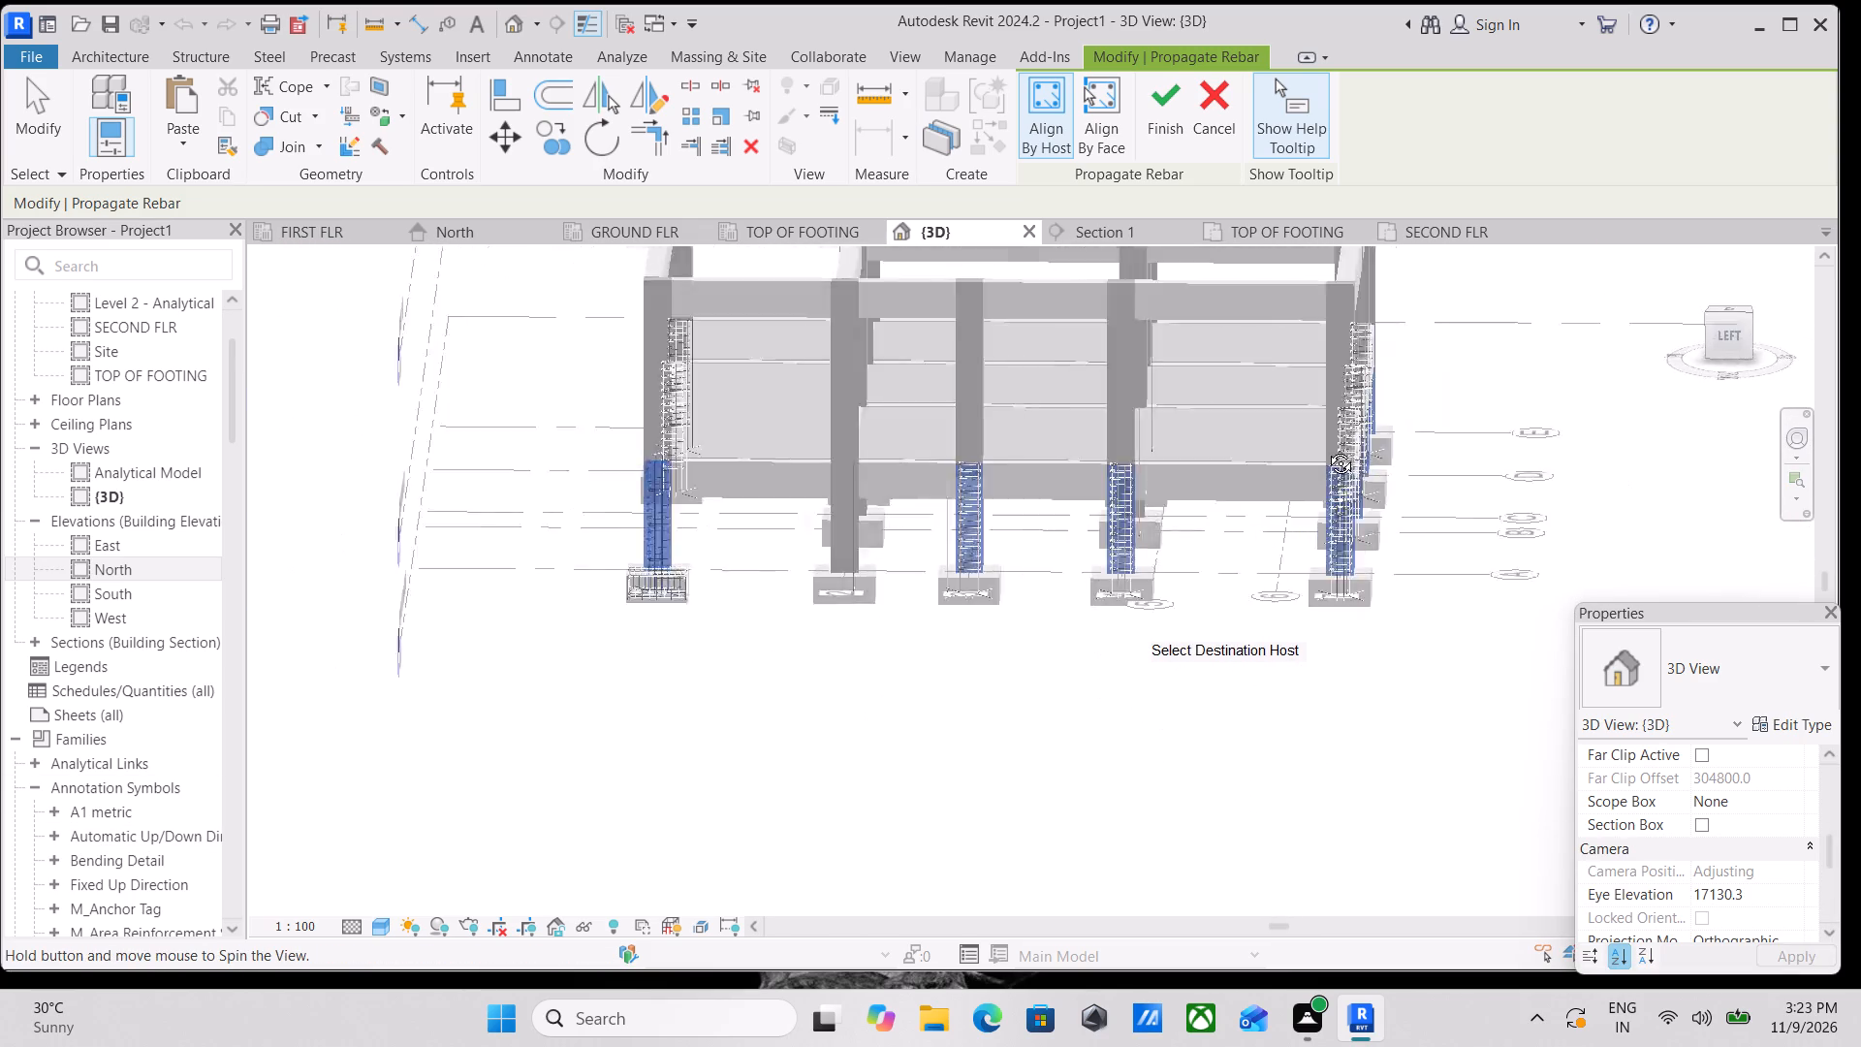
shift+middle_drag(1326, 449, 1413, 459)
shift+middle_drag(1090, 619, 1623, 373)
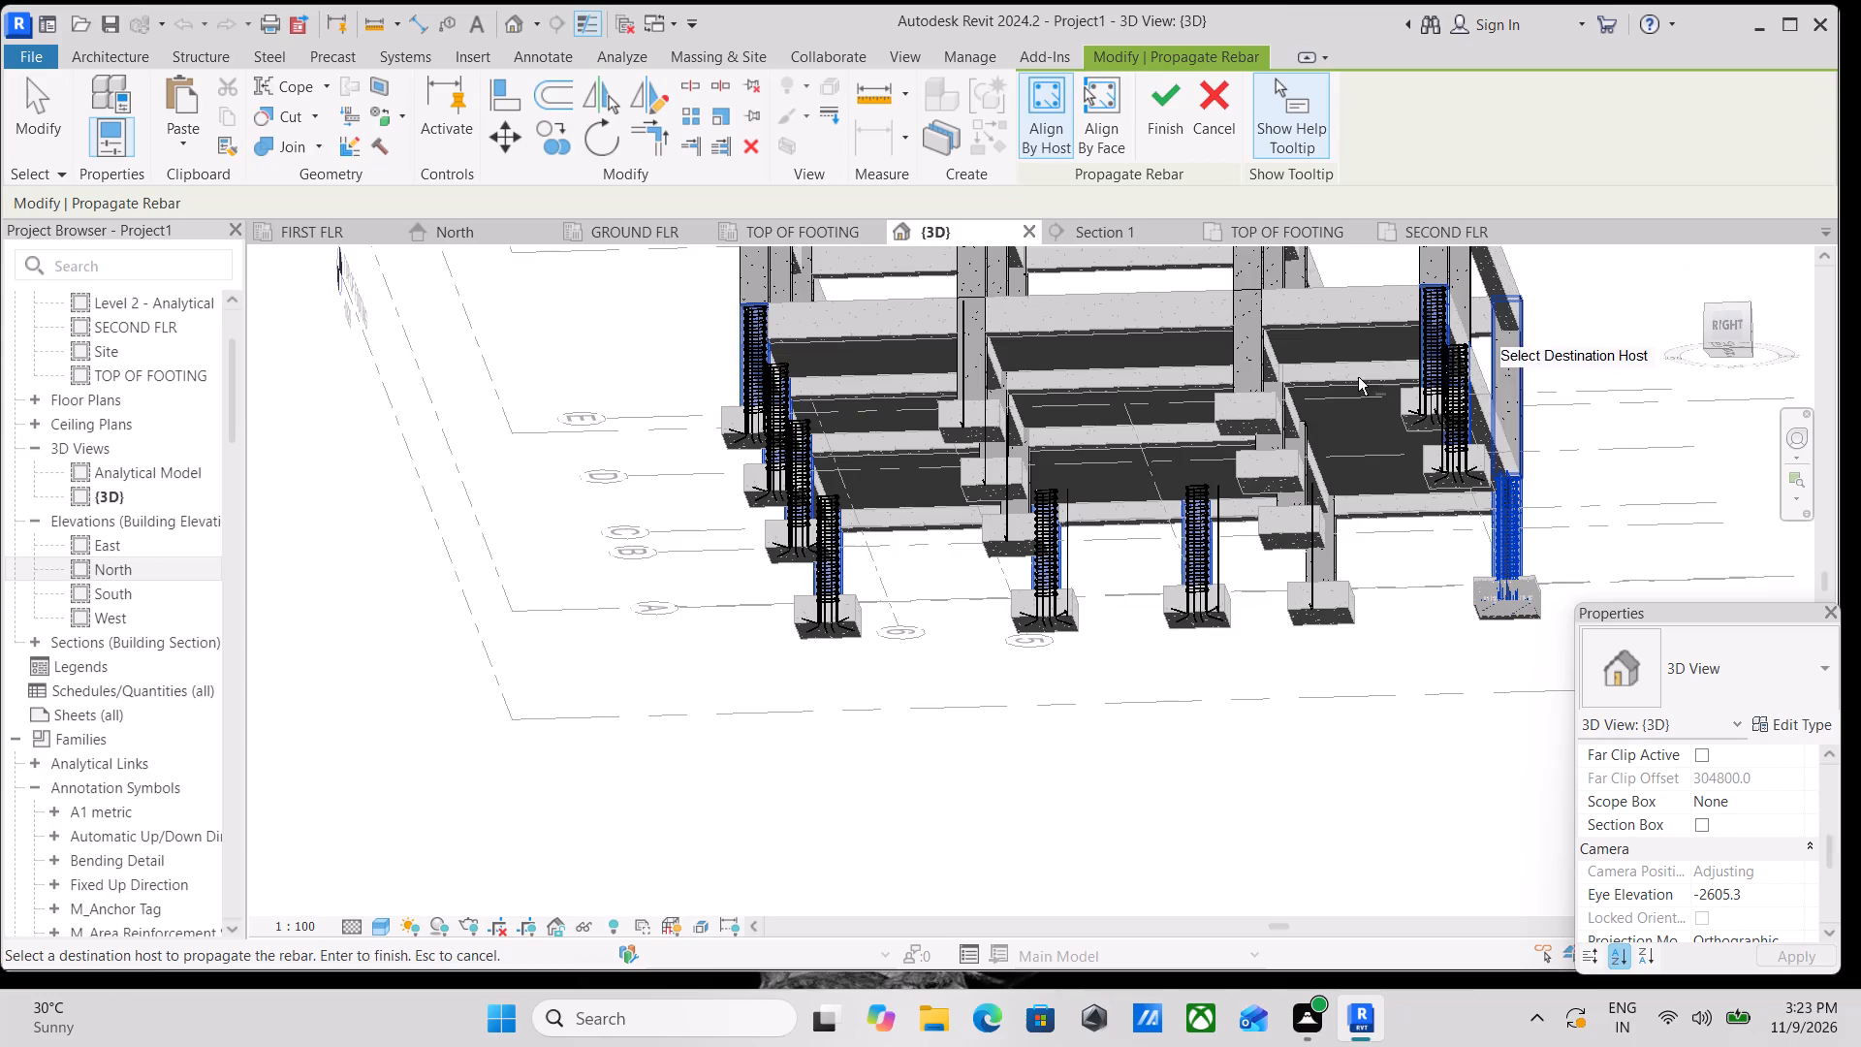
shift+middle_drag(1313, 435, 931, 619)
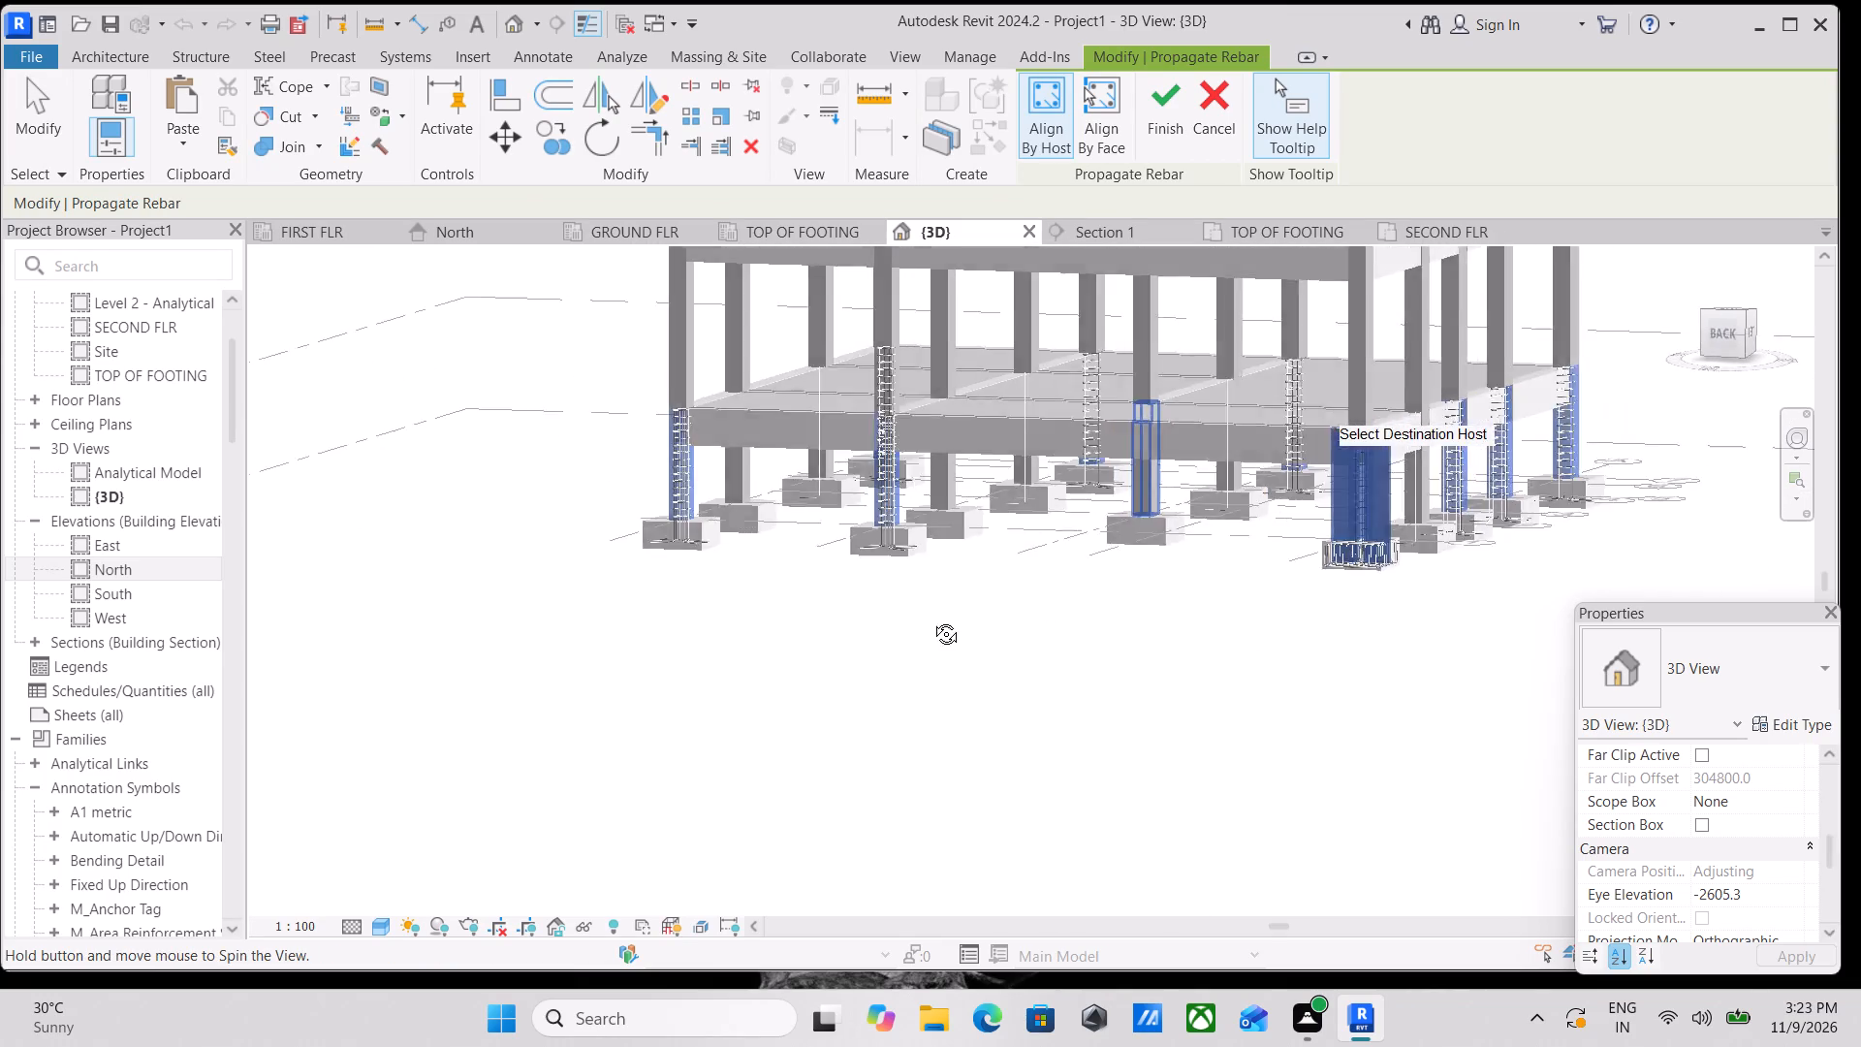
shift+middle_drag(931, 619, 865, 627)
shift+scroll(865, 627, up, 2)
scroll(709, 492, up, 10)
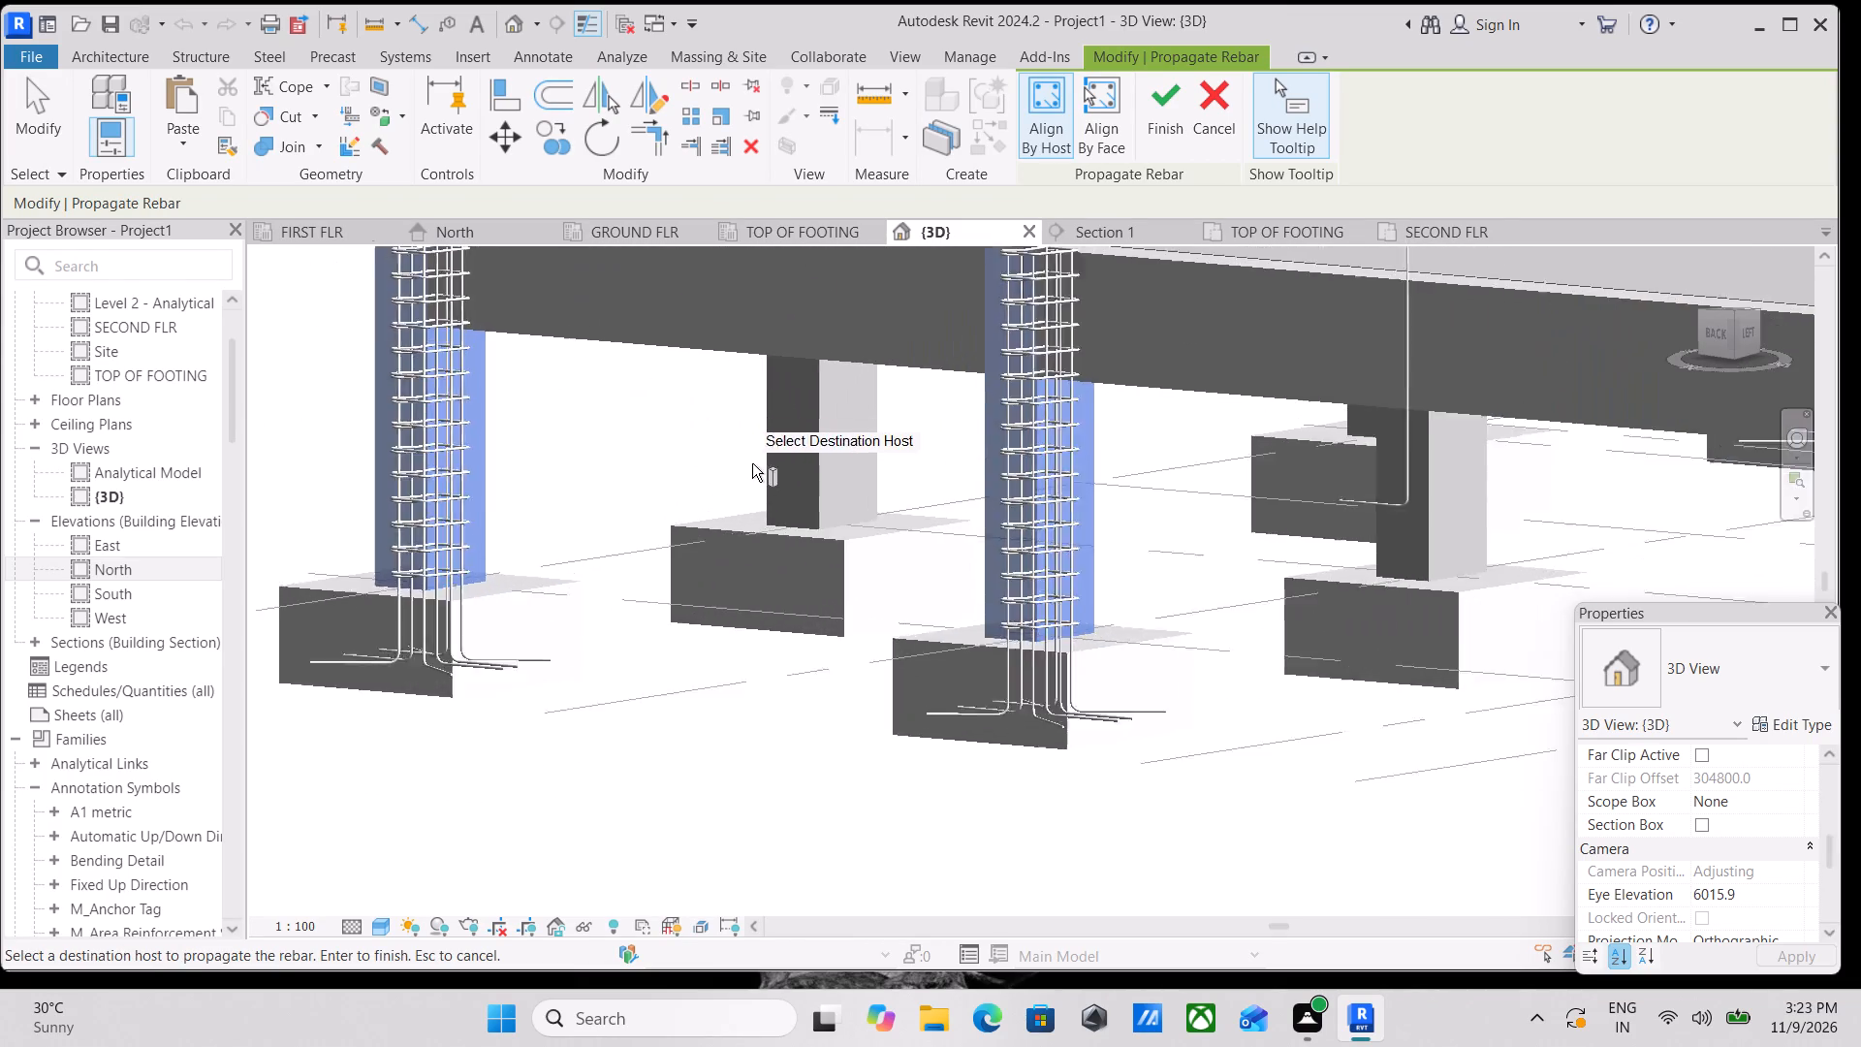
scroll(752, 463, up, 2)
click(770, 427)
Finish the rebar propagation for the chosen destination columns.
scroll(781, 427, down, 2)
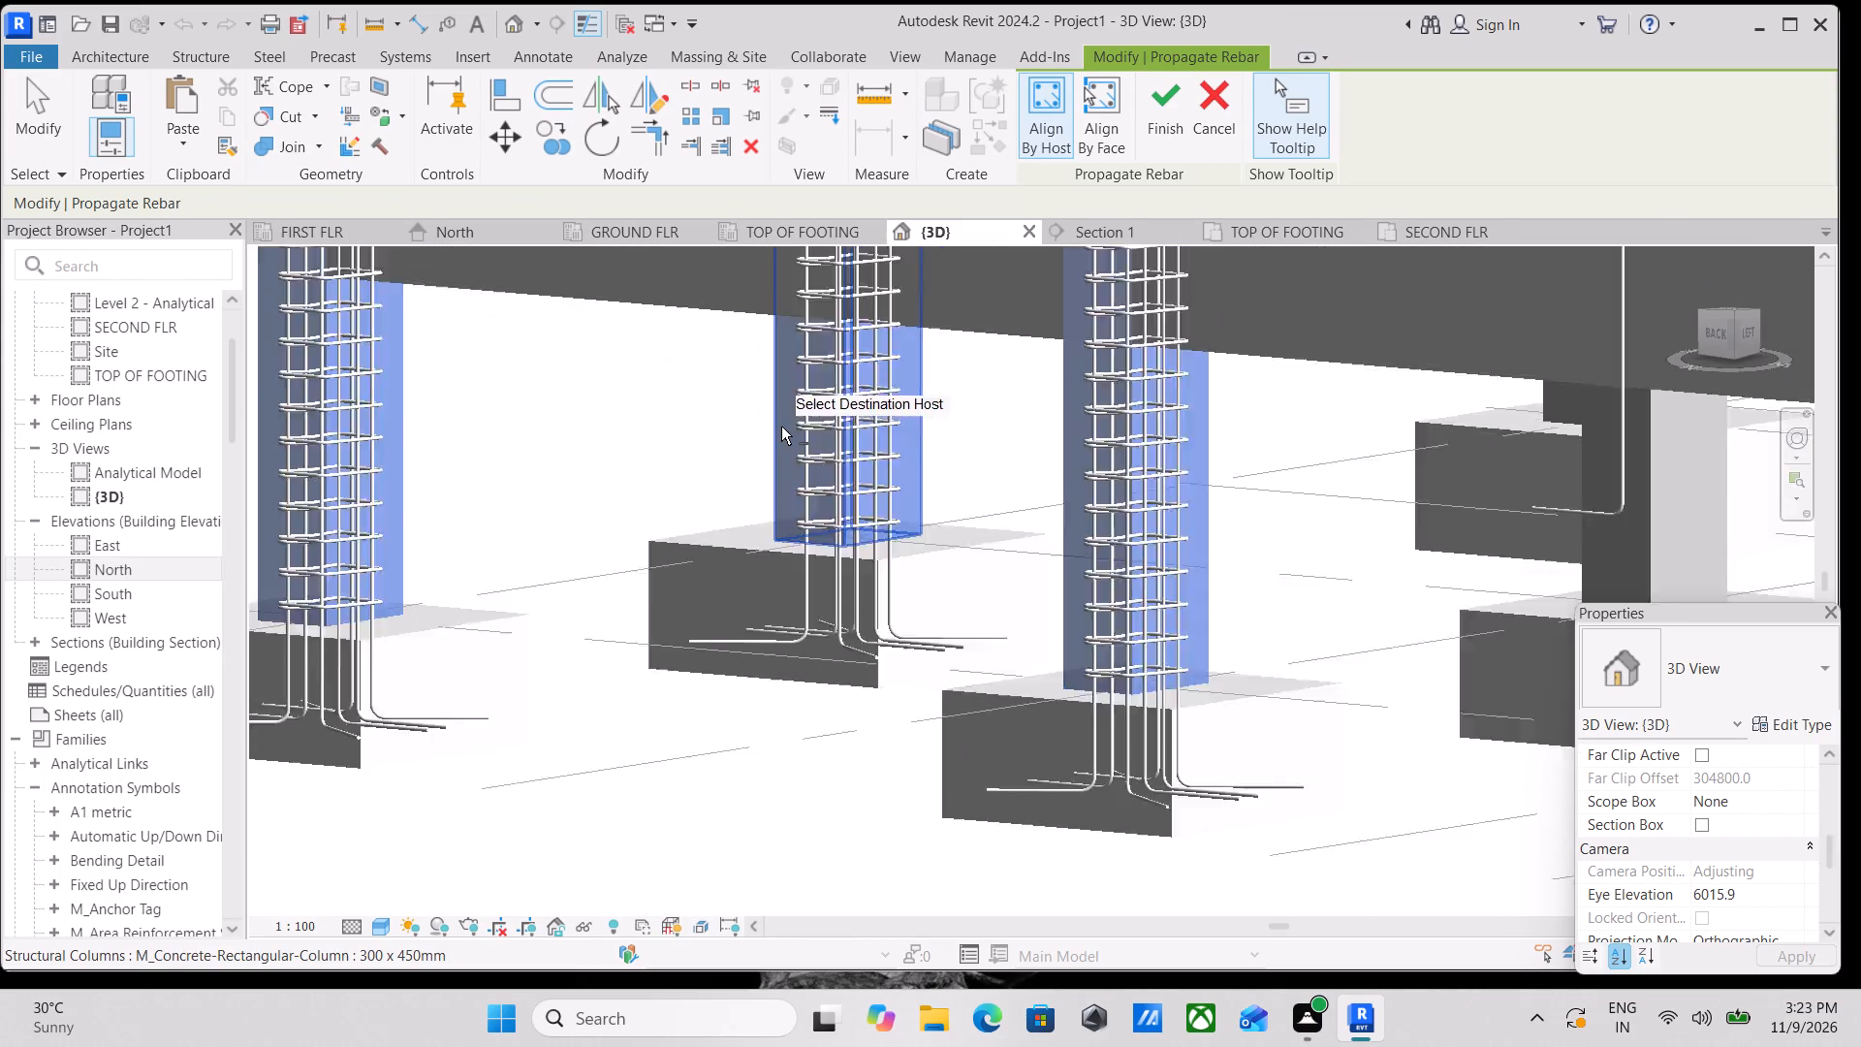
scroll(781, 427, down, 2)
middle_drag(974, 510, 429, 532)
scroll(746, 521, down, 5)
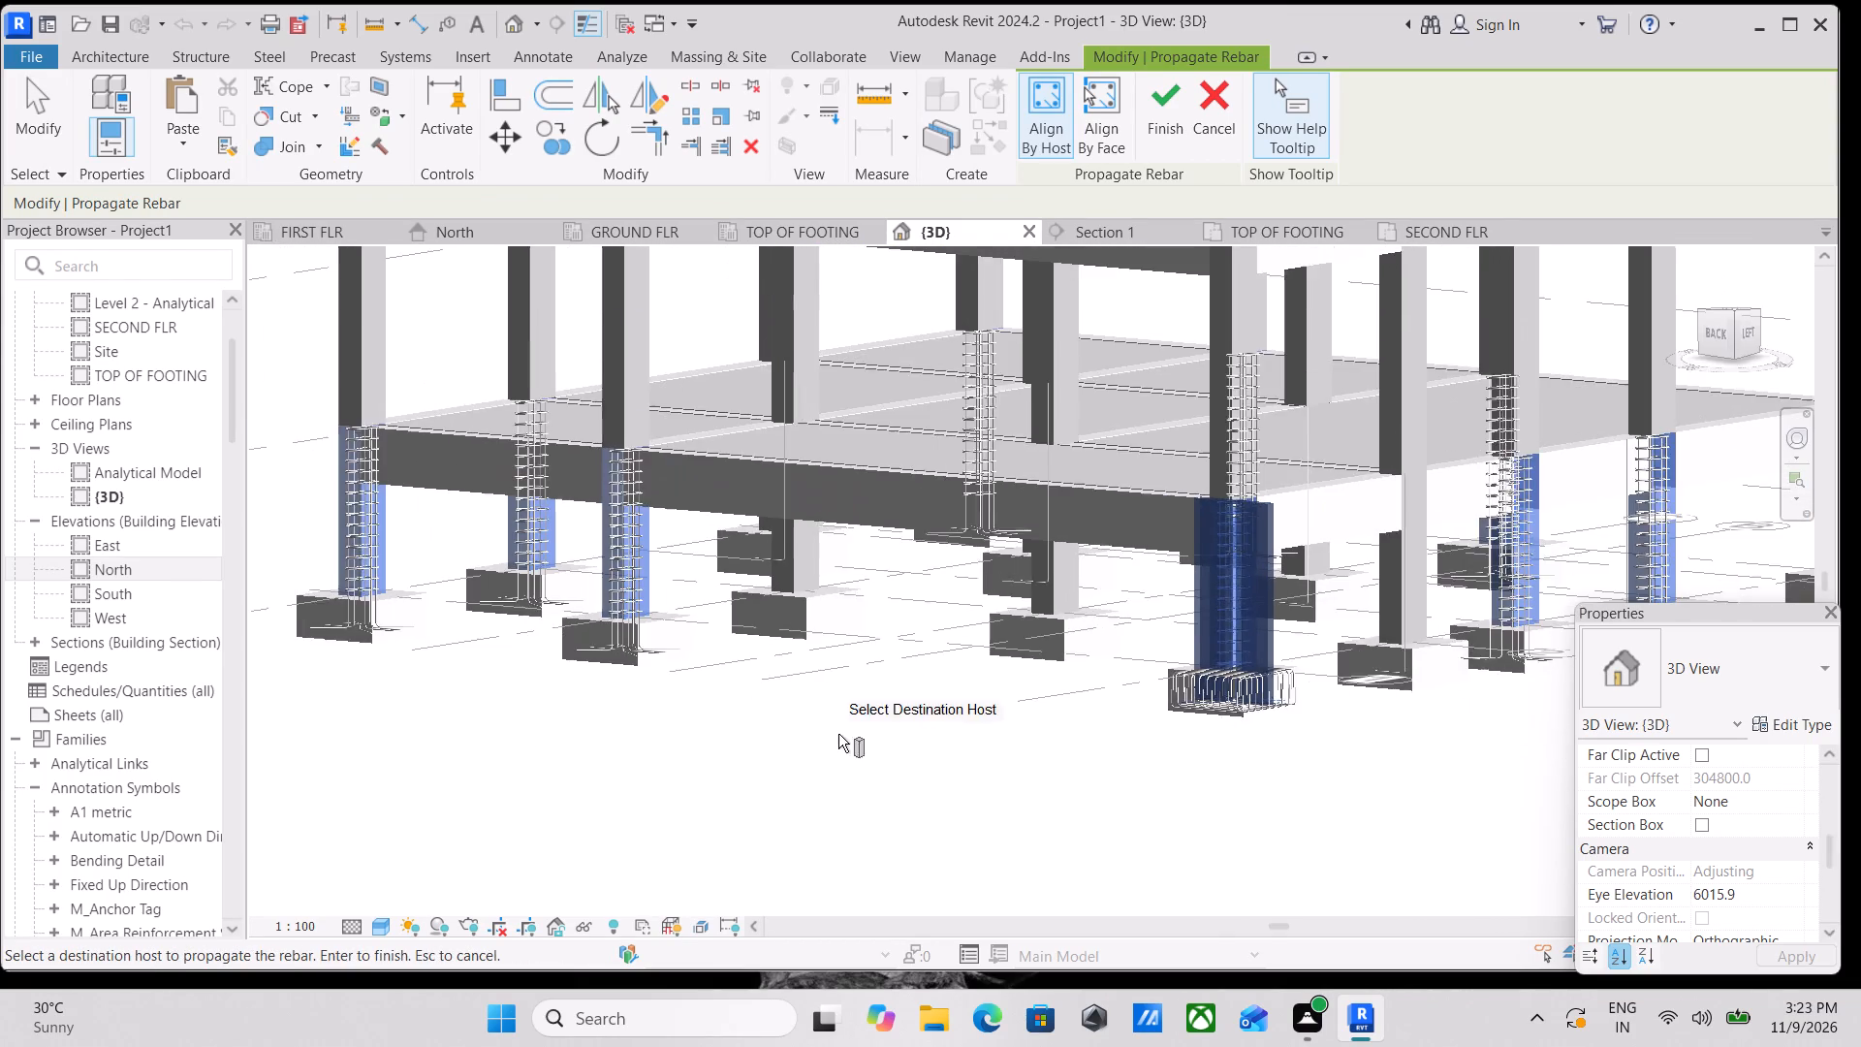
scroll(868, 734, up, 6)
scroll(729, 421, up, 4)
scroll(729, 416, down, 1)
middle_drag(733, 501, 770, 806)
scroll(777, 789, up, 1)
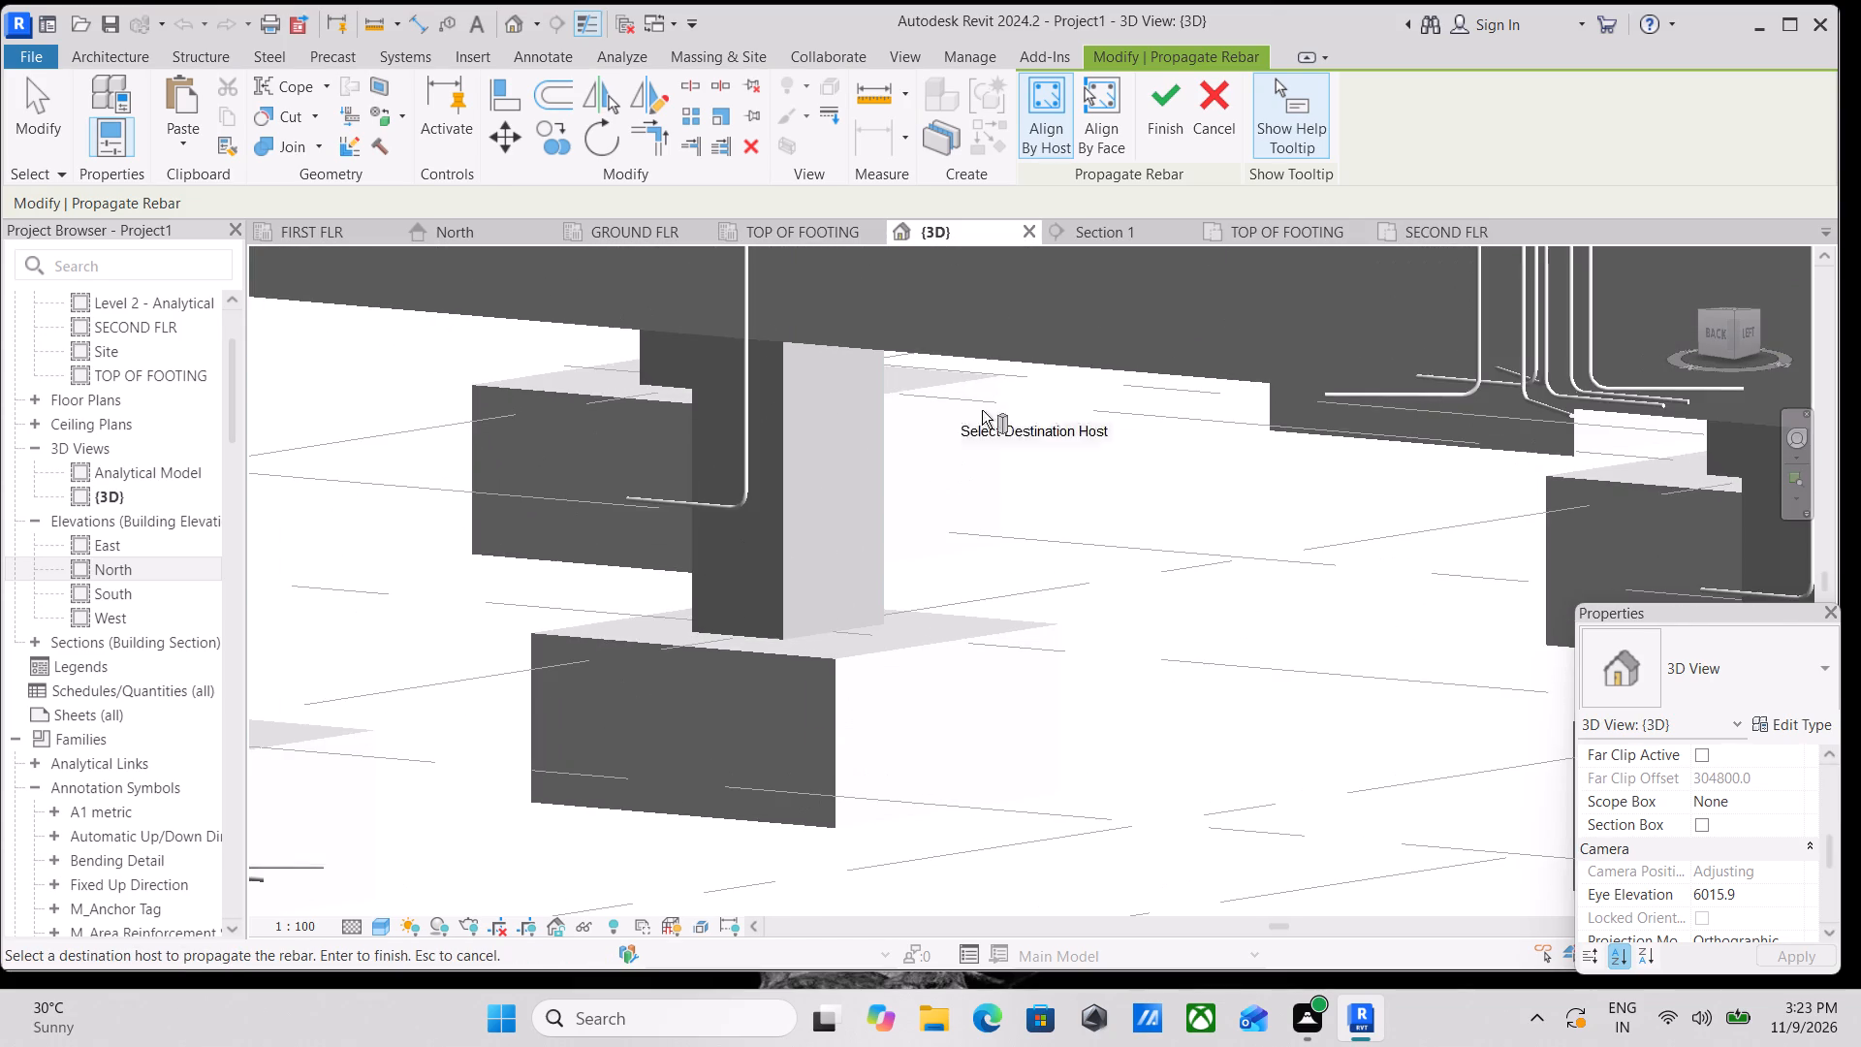
click(1156, 105)
scroll(1040, 487, down, 8)
key(Escape)
Examine how far the stray hooked M_17A two-bar set extends between neighbouring columns.
scroll(921, 530, up, 12)
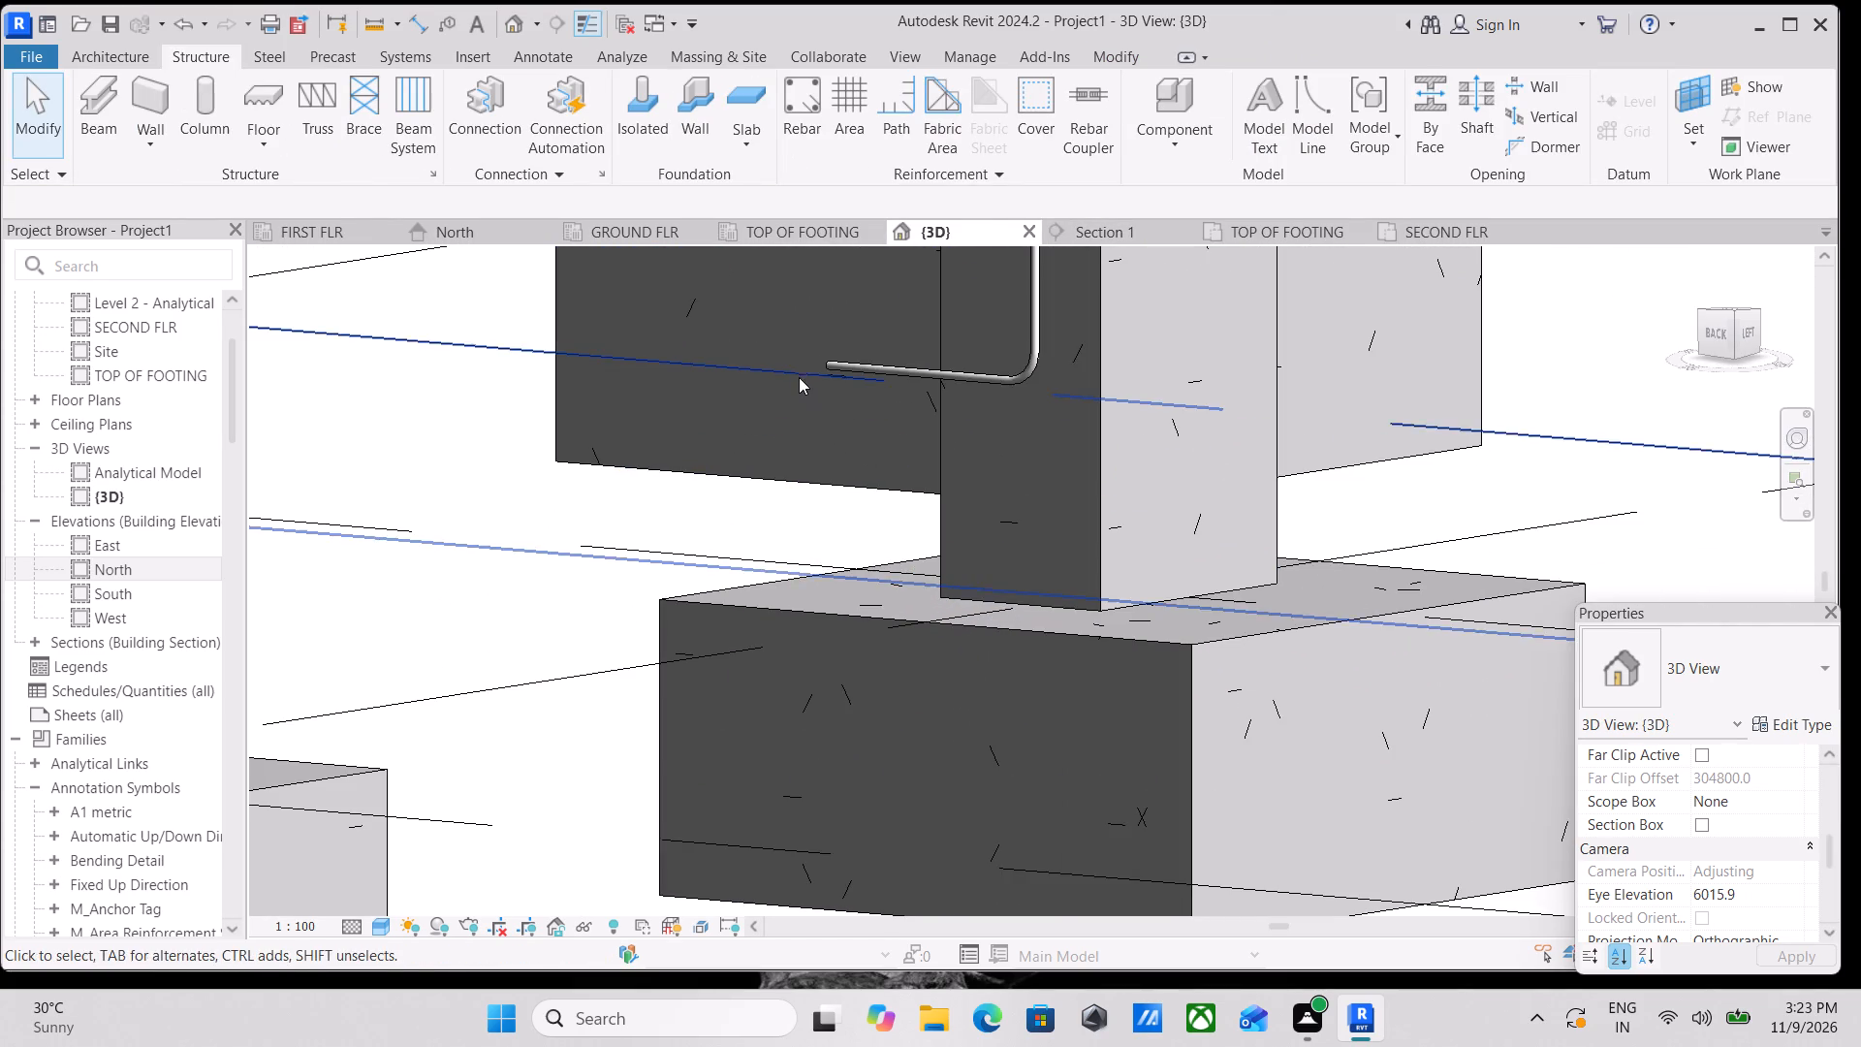
scroll(844, 355, up, 3)
click(841, 357)
scroll(841, 357, down, 7)
middle_drag(841, 357, 899, 577)
scroll(904, 575, down, 2)
shift+middle_drag(904, 571, 1160, 734)
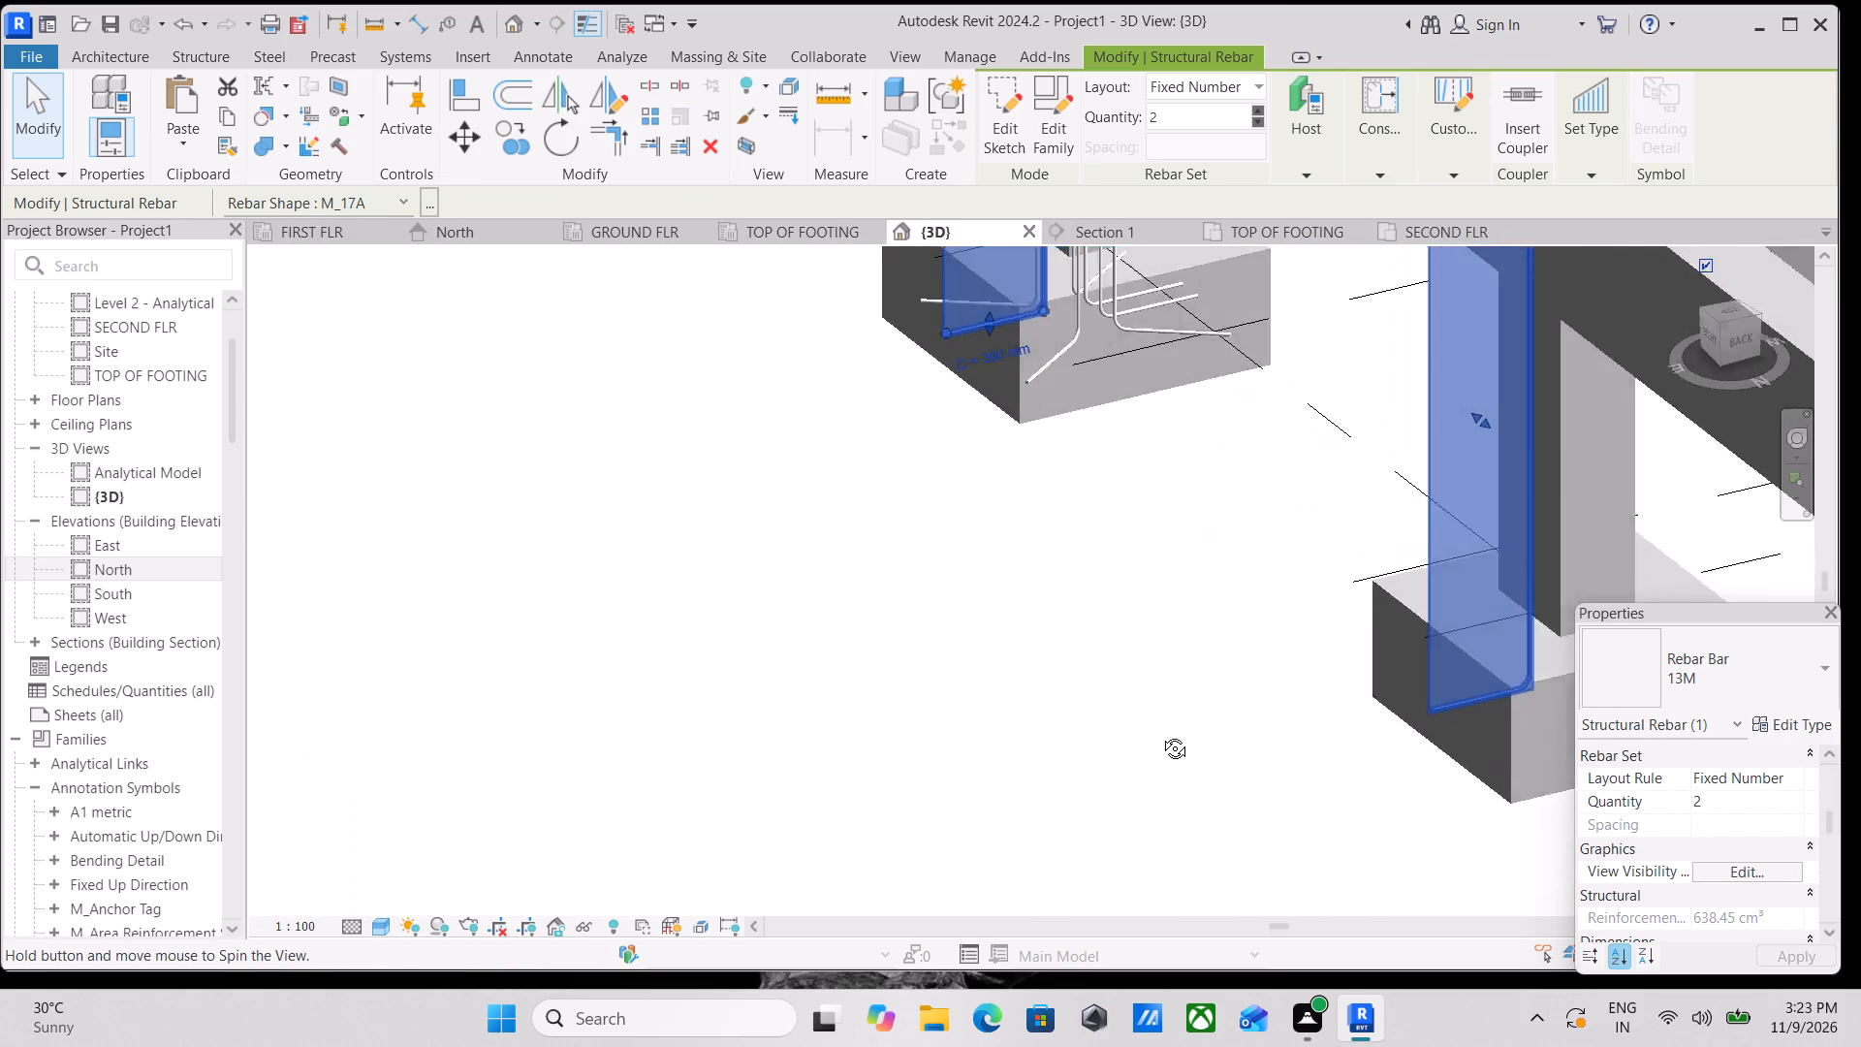
shift+middle_drag(1160, 734, 1335, 692)
scroll(1340, 682, down, 4)
middle_drag(1361, 663, 996, 617)
key(Escape)
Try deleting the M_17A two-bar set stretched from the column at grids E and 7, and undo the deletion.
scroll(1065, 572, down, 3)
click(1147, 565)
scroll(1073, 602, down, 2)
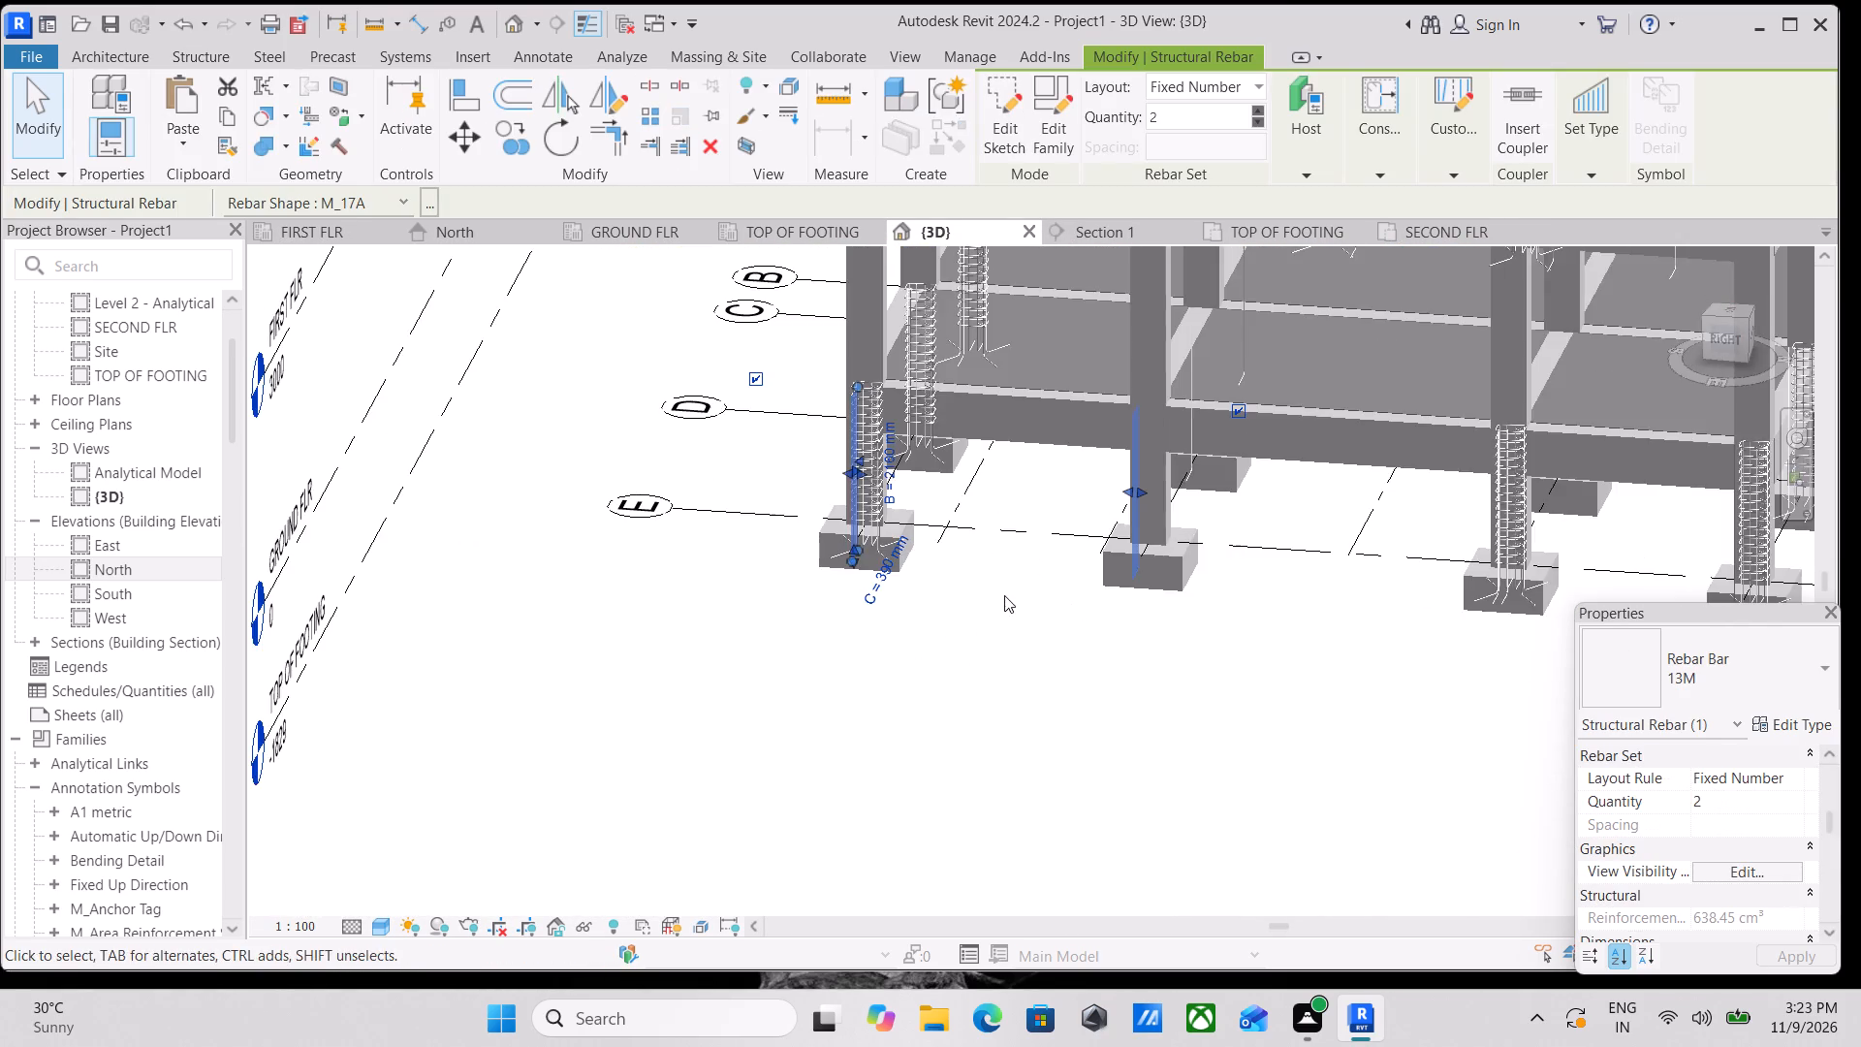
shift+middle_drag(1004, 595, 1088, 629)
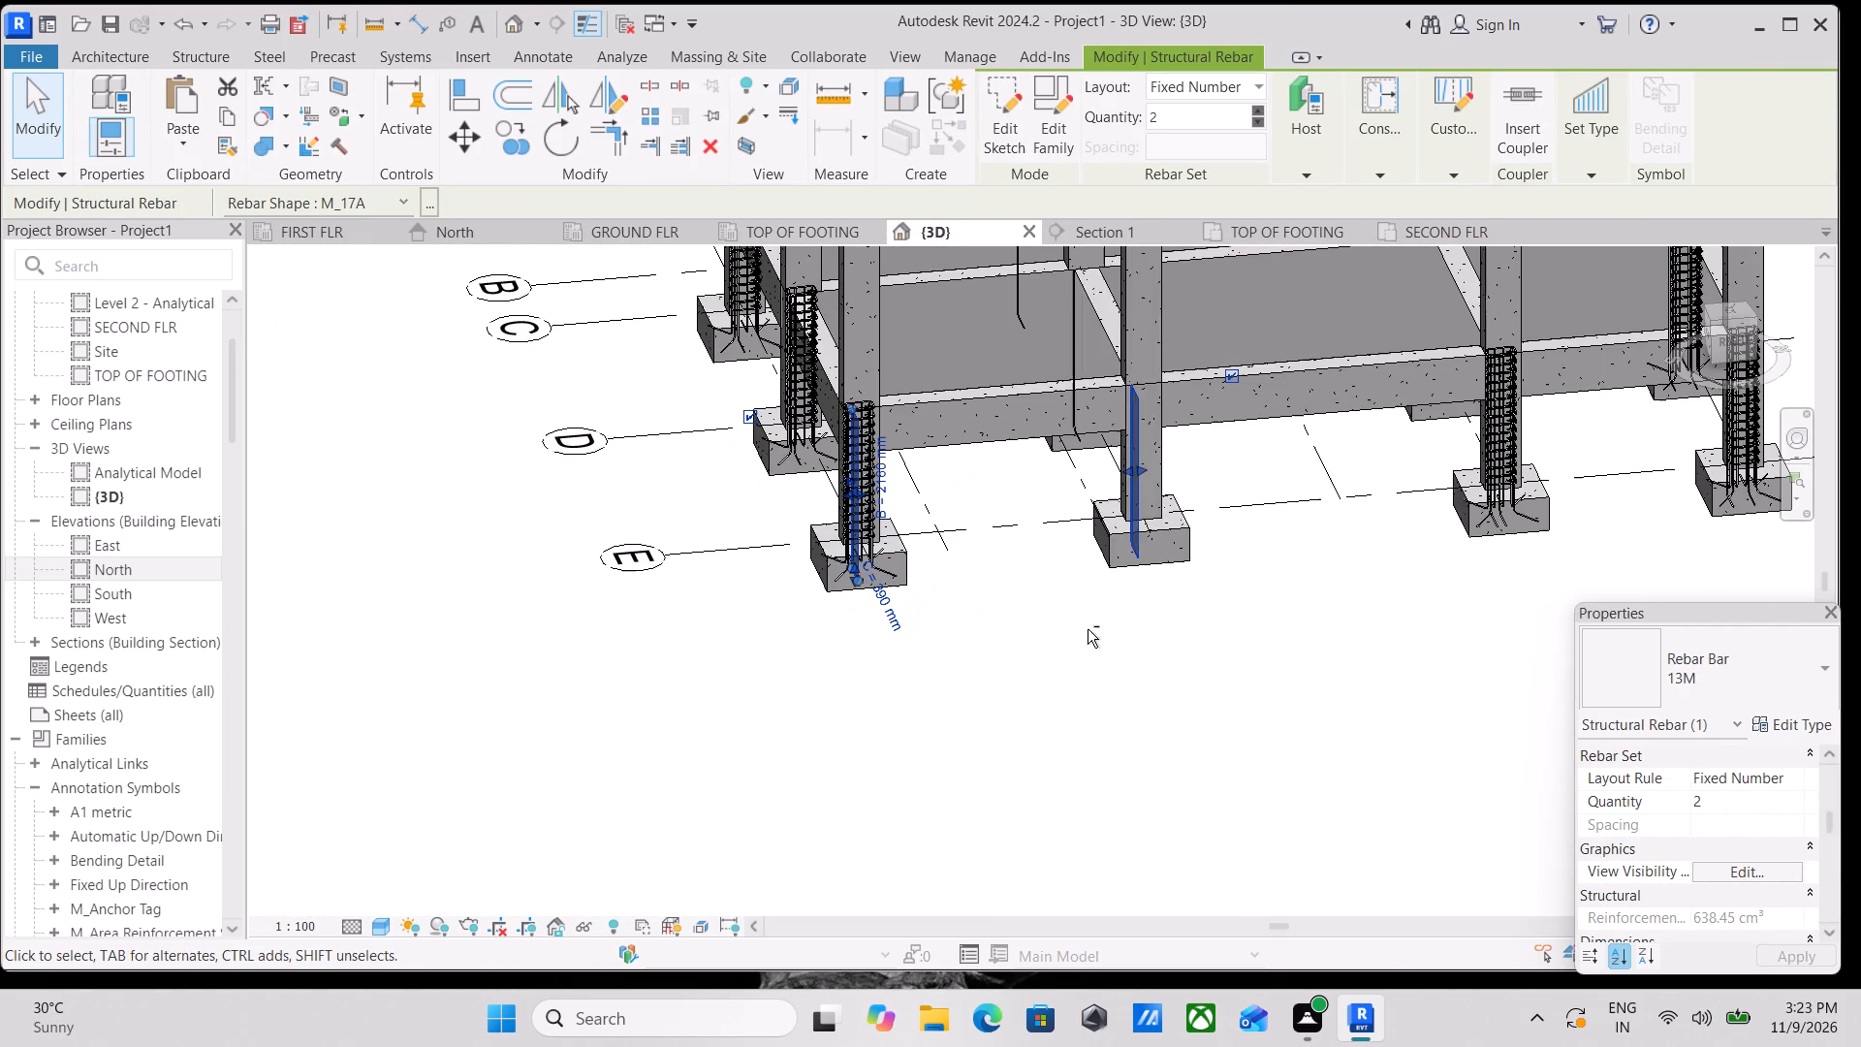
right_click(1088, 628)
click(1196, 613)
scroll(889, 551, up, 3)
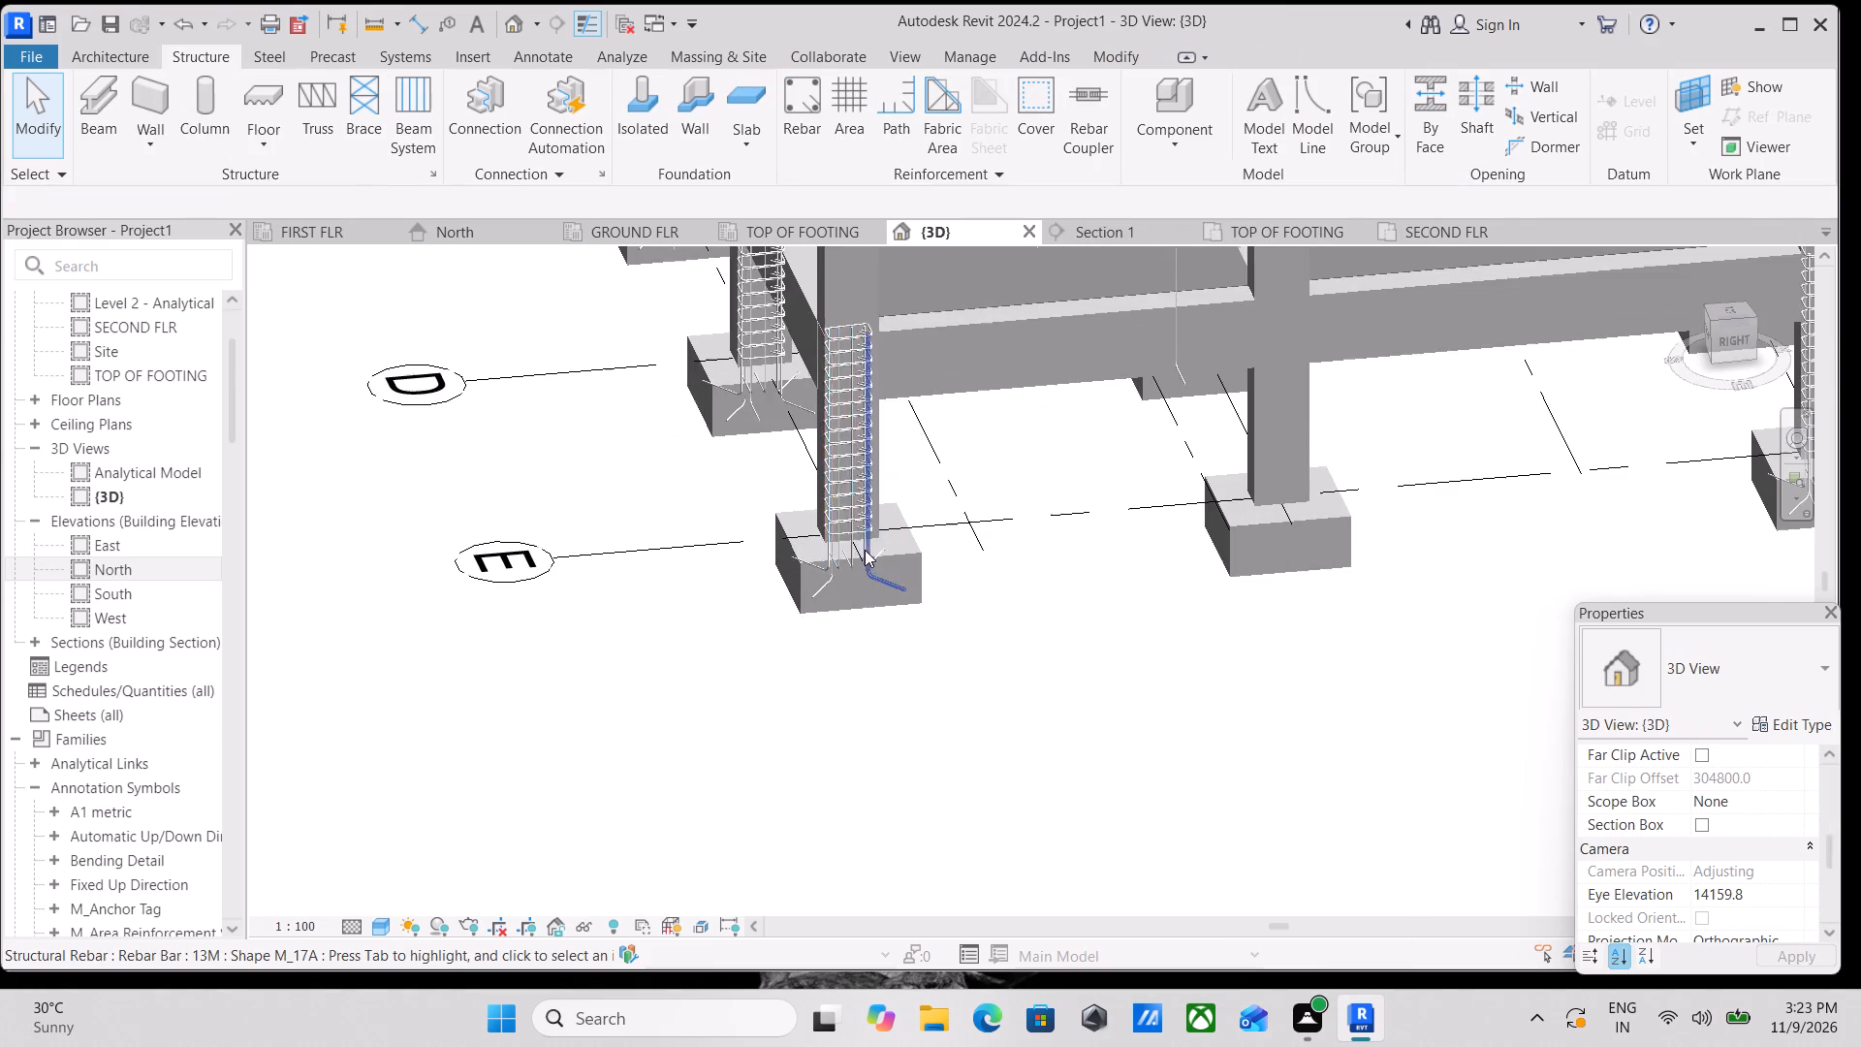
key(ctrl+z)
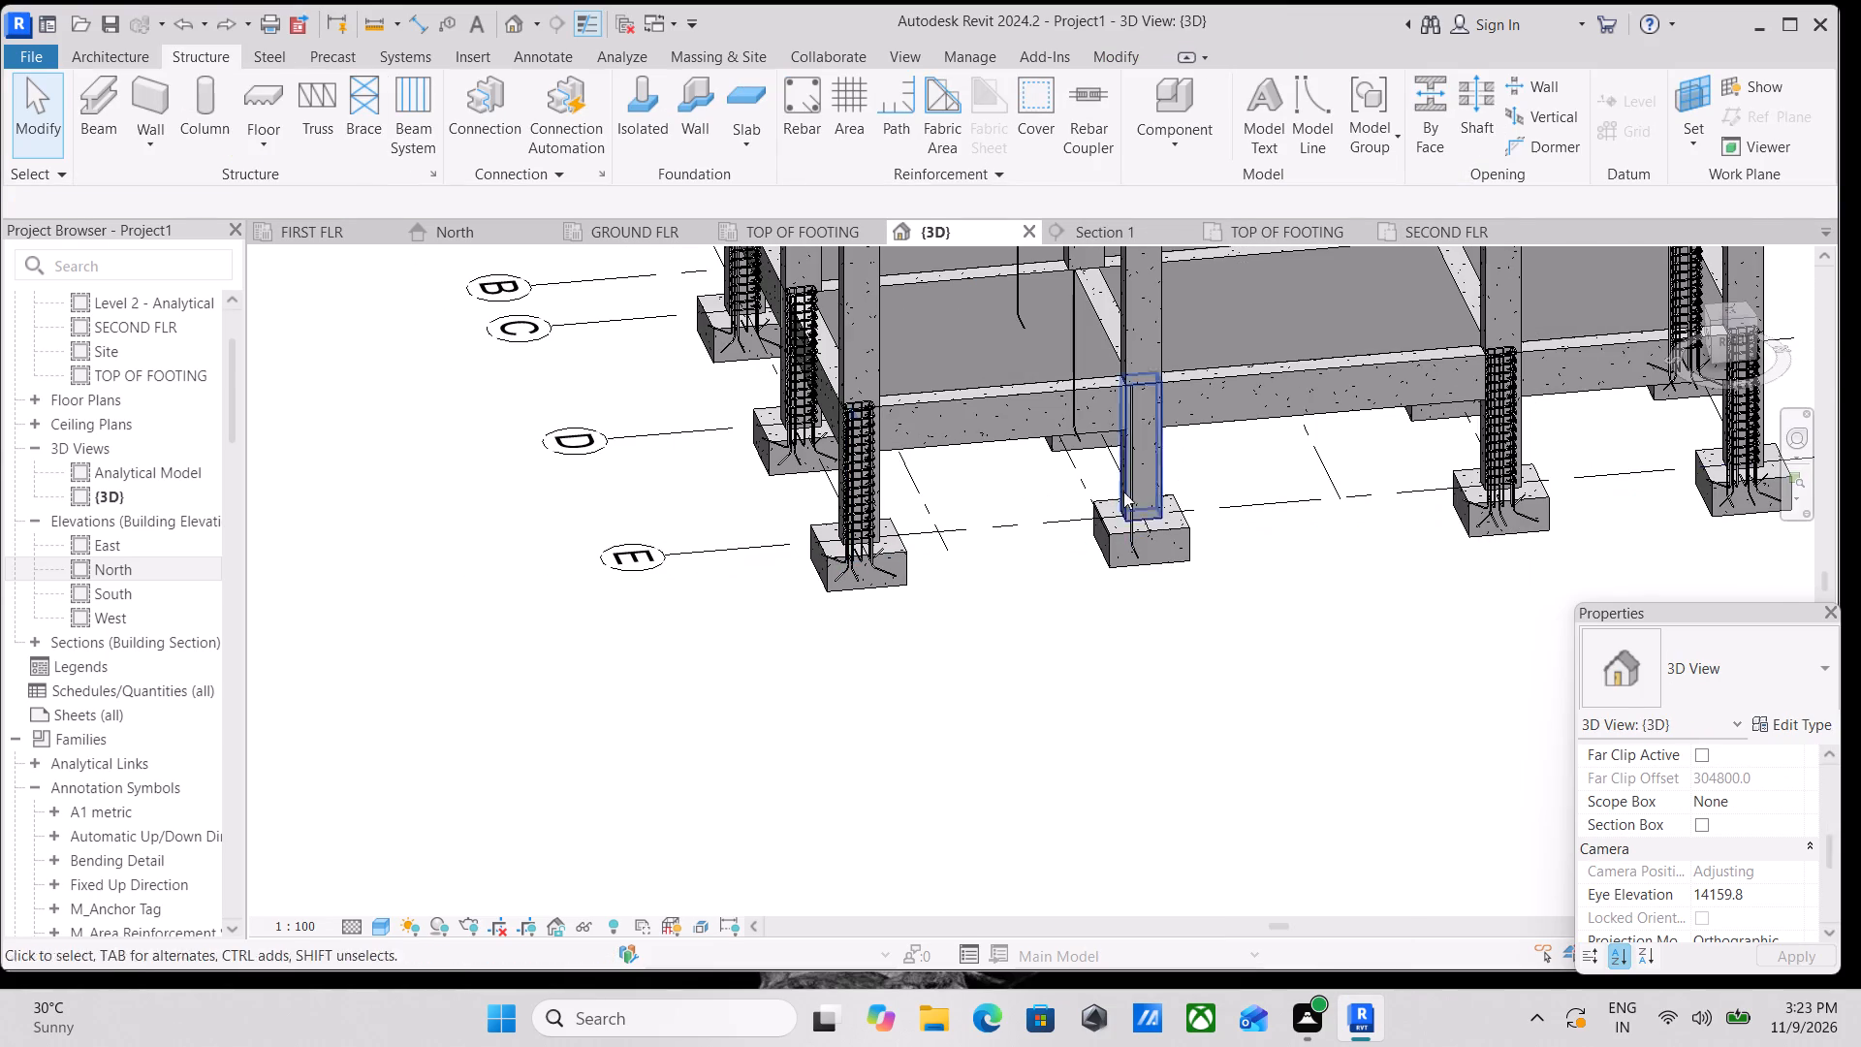
Pull the far bar of the M_17A two-bar set from the neighbouring grid E column back into the column at grids E and 7.
scroll(1157, 529, up, 3)
click(1122, 523)
scroll(1122, 546, down, 7)
scroll(1200, 564, down, 1)
shift+middle_drag(1209, 562, 1220, 754)
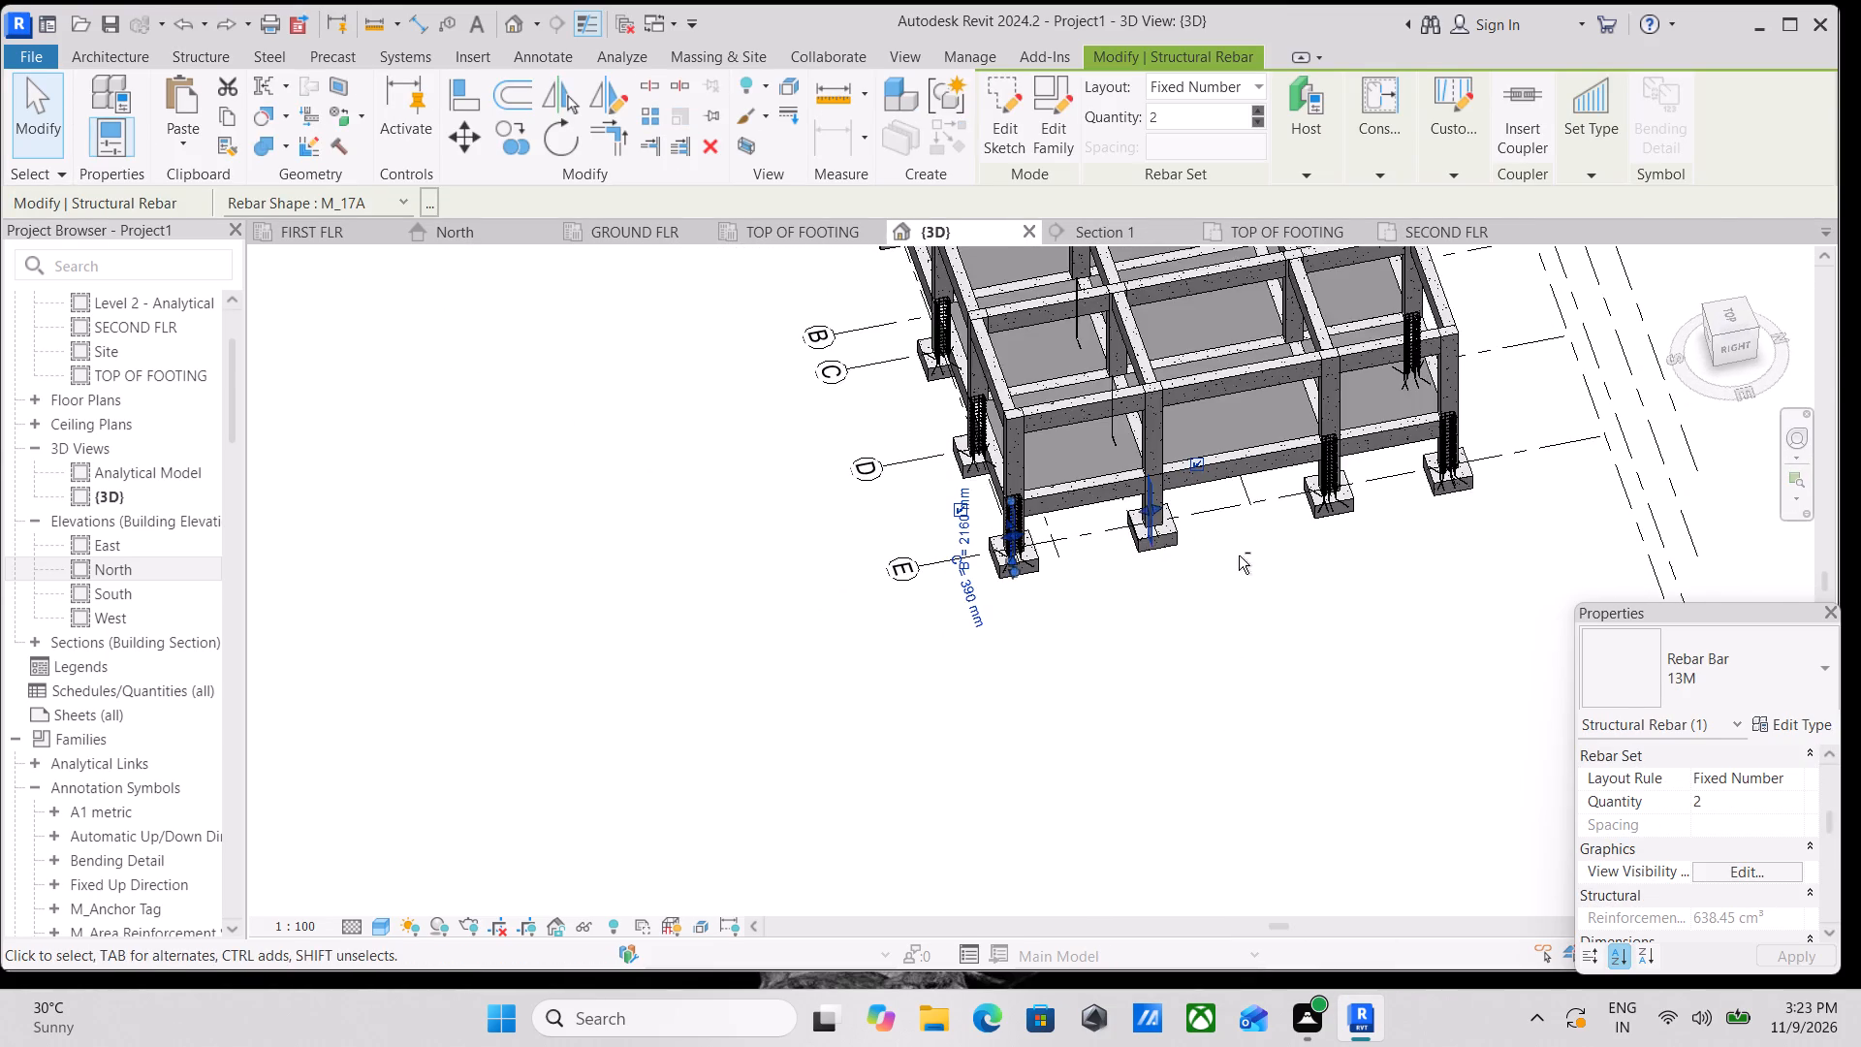
shift+middle_drag(1239, 589, 1237, 747)
scroll(1120, 508, up, 4)
scroll(1187, 563, up, 4)
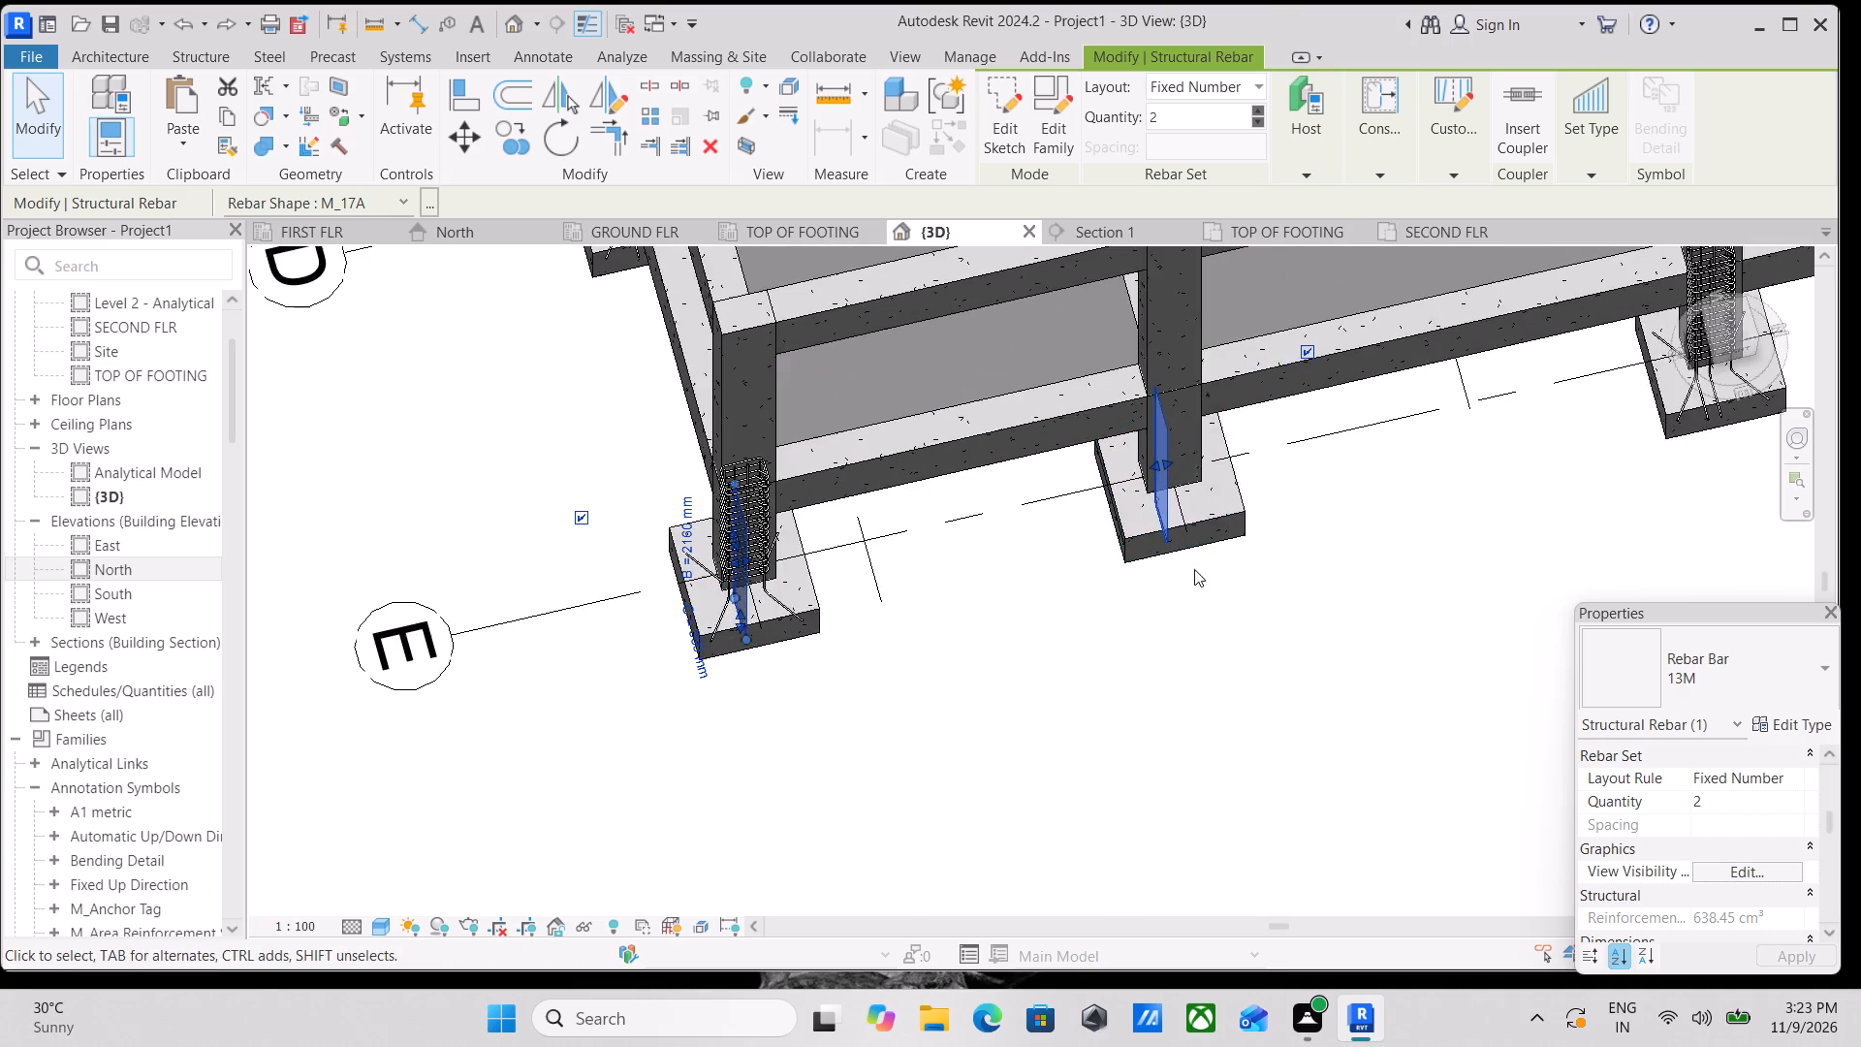
scroll(1207, 575, up, 4)
scroll(1134, 482, up, 3)
drag(1115, 343, 1011, 366)
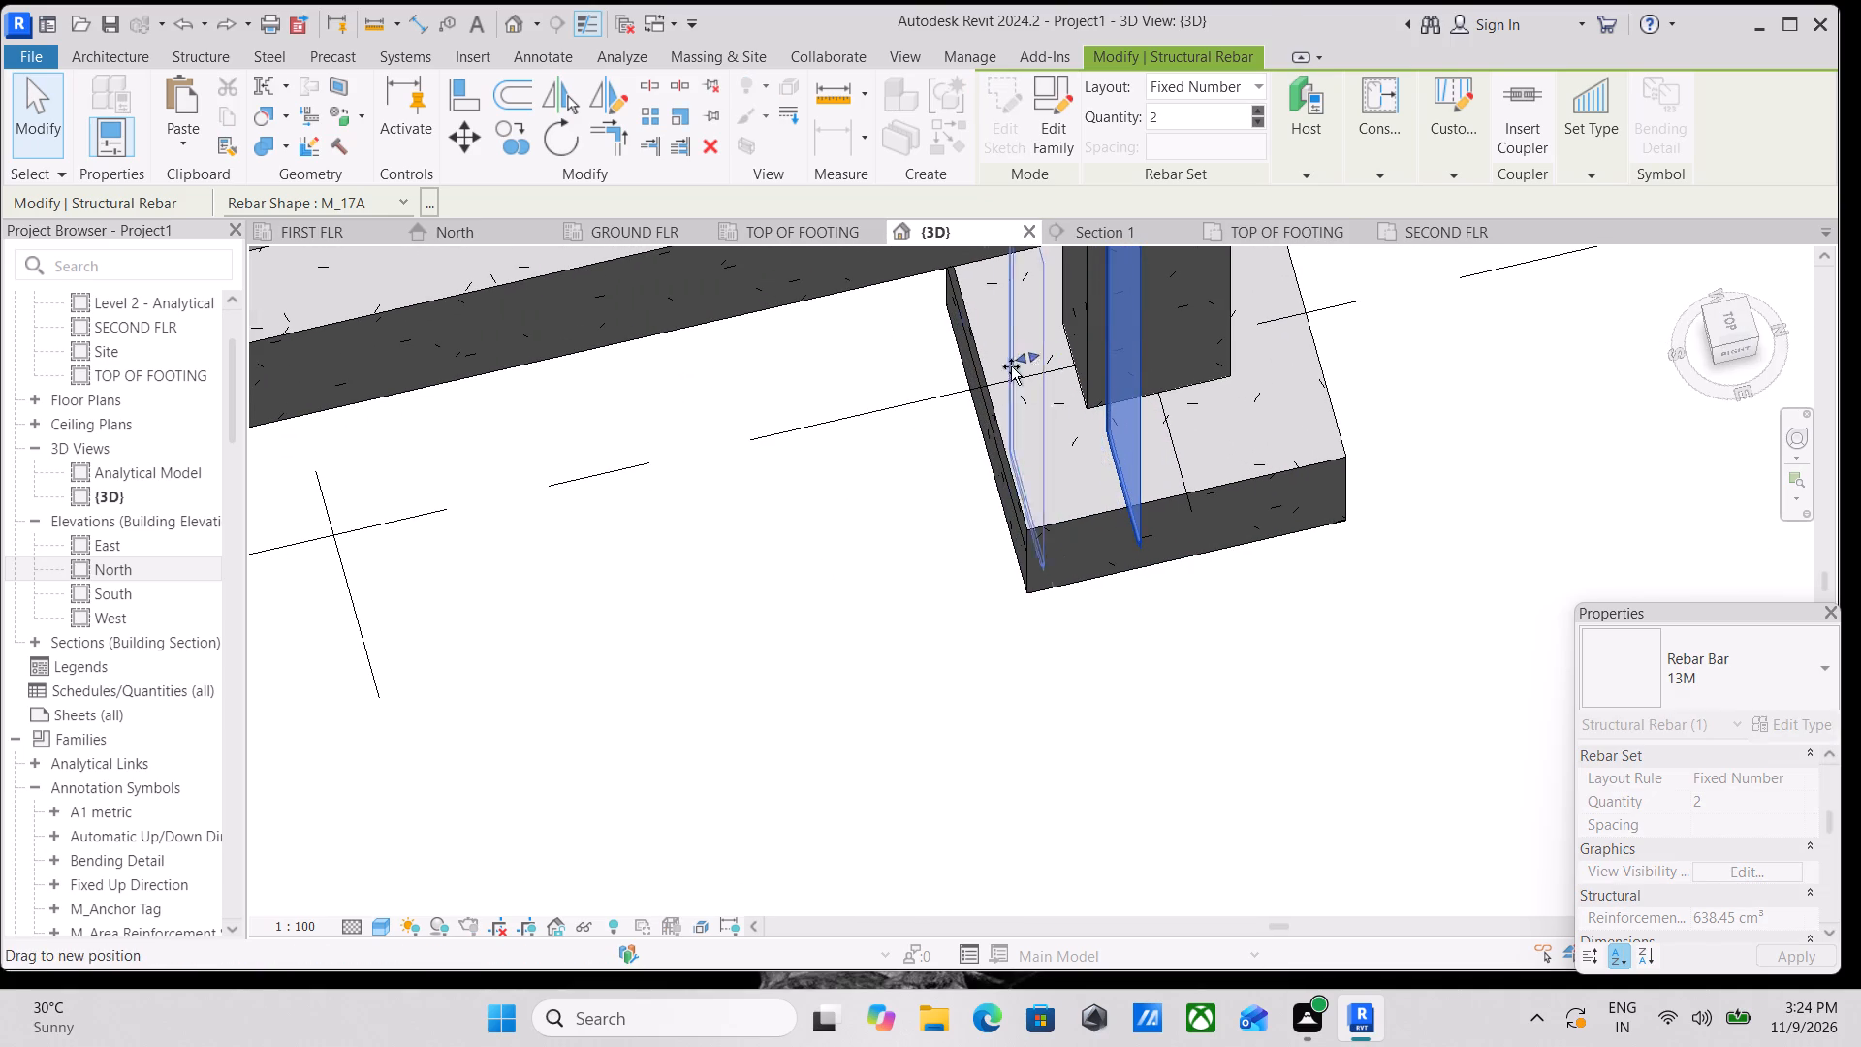
drag(1011, 366, 658, 456)
scroll(651, 458, down, 3)
middle_drag(651, 458, 1143, 512)
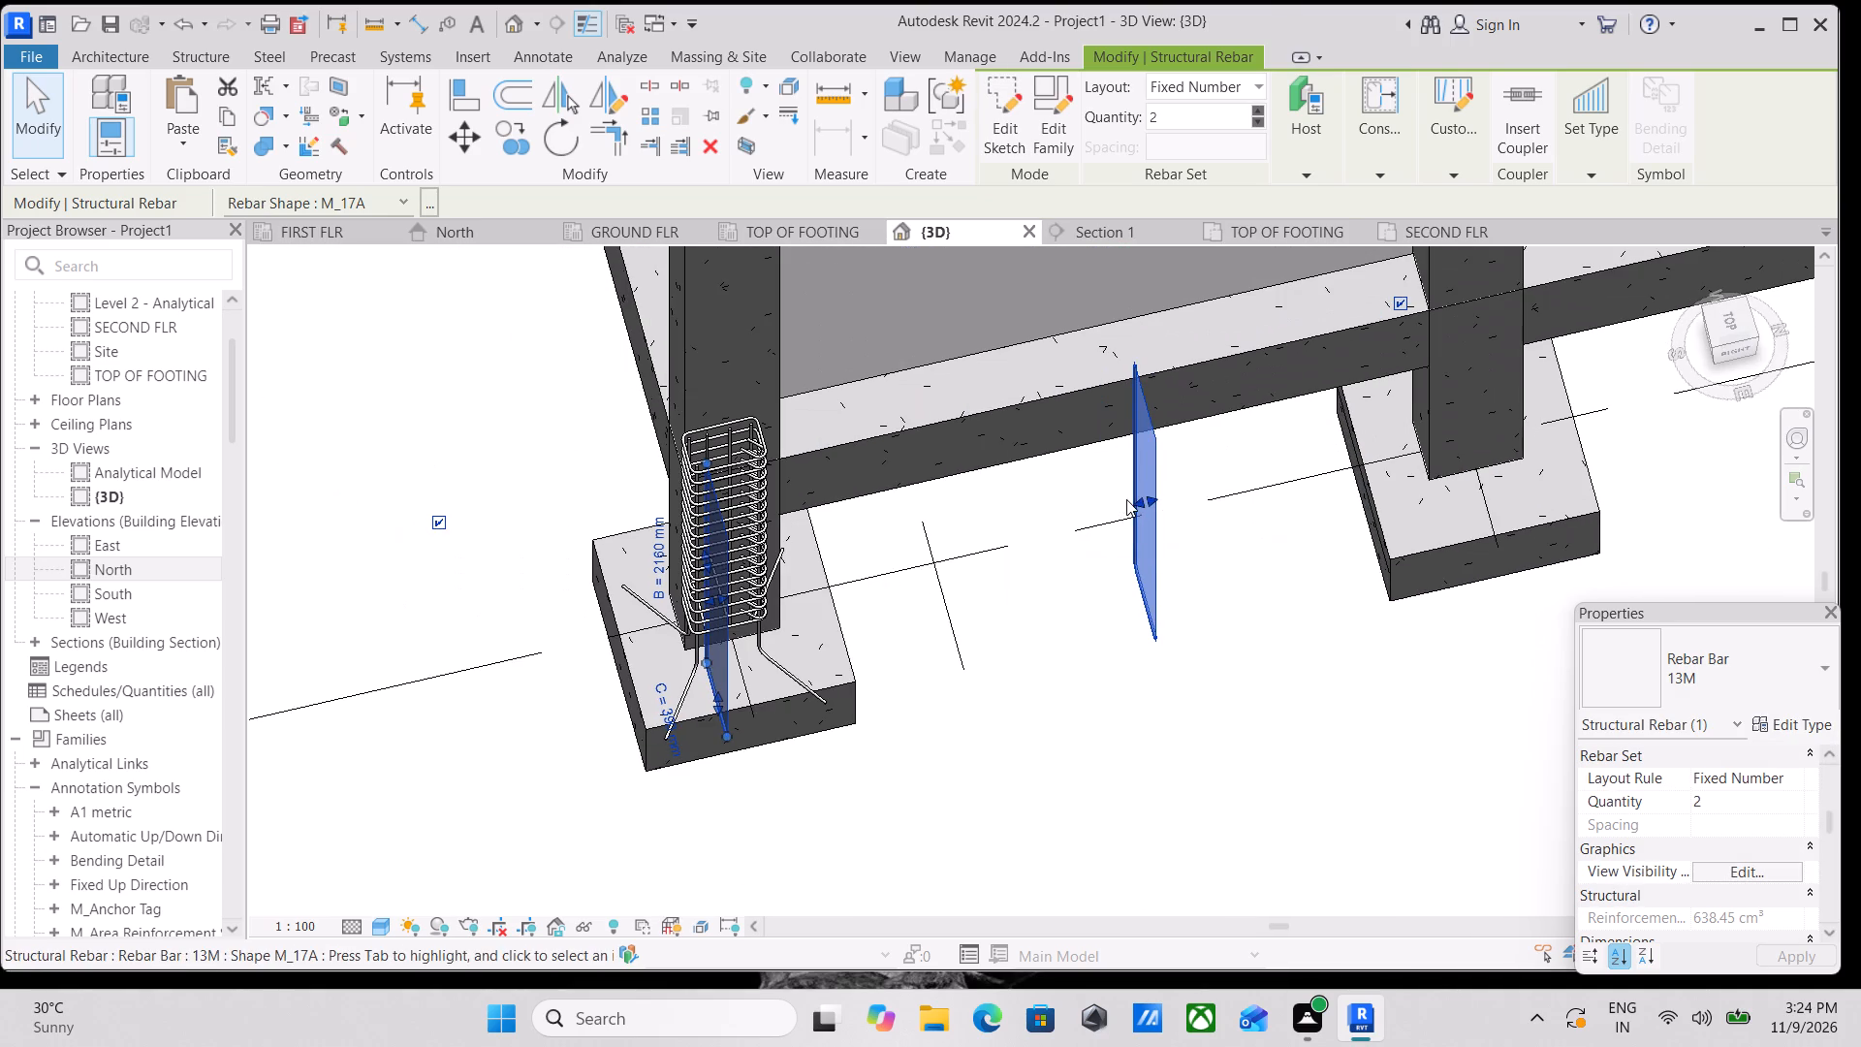
drag(1126, 499, 856, 549)
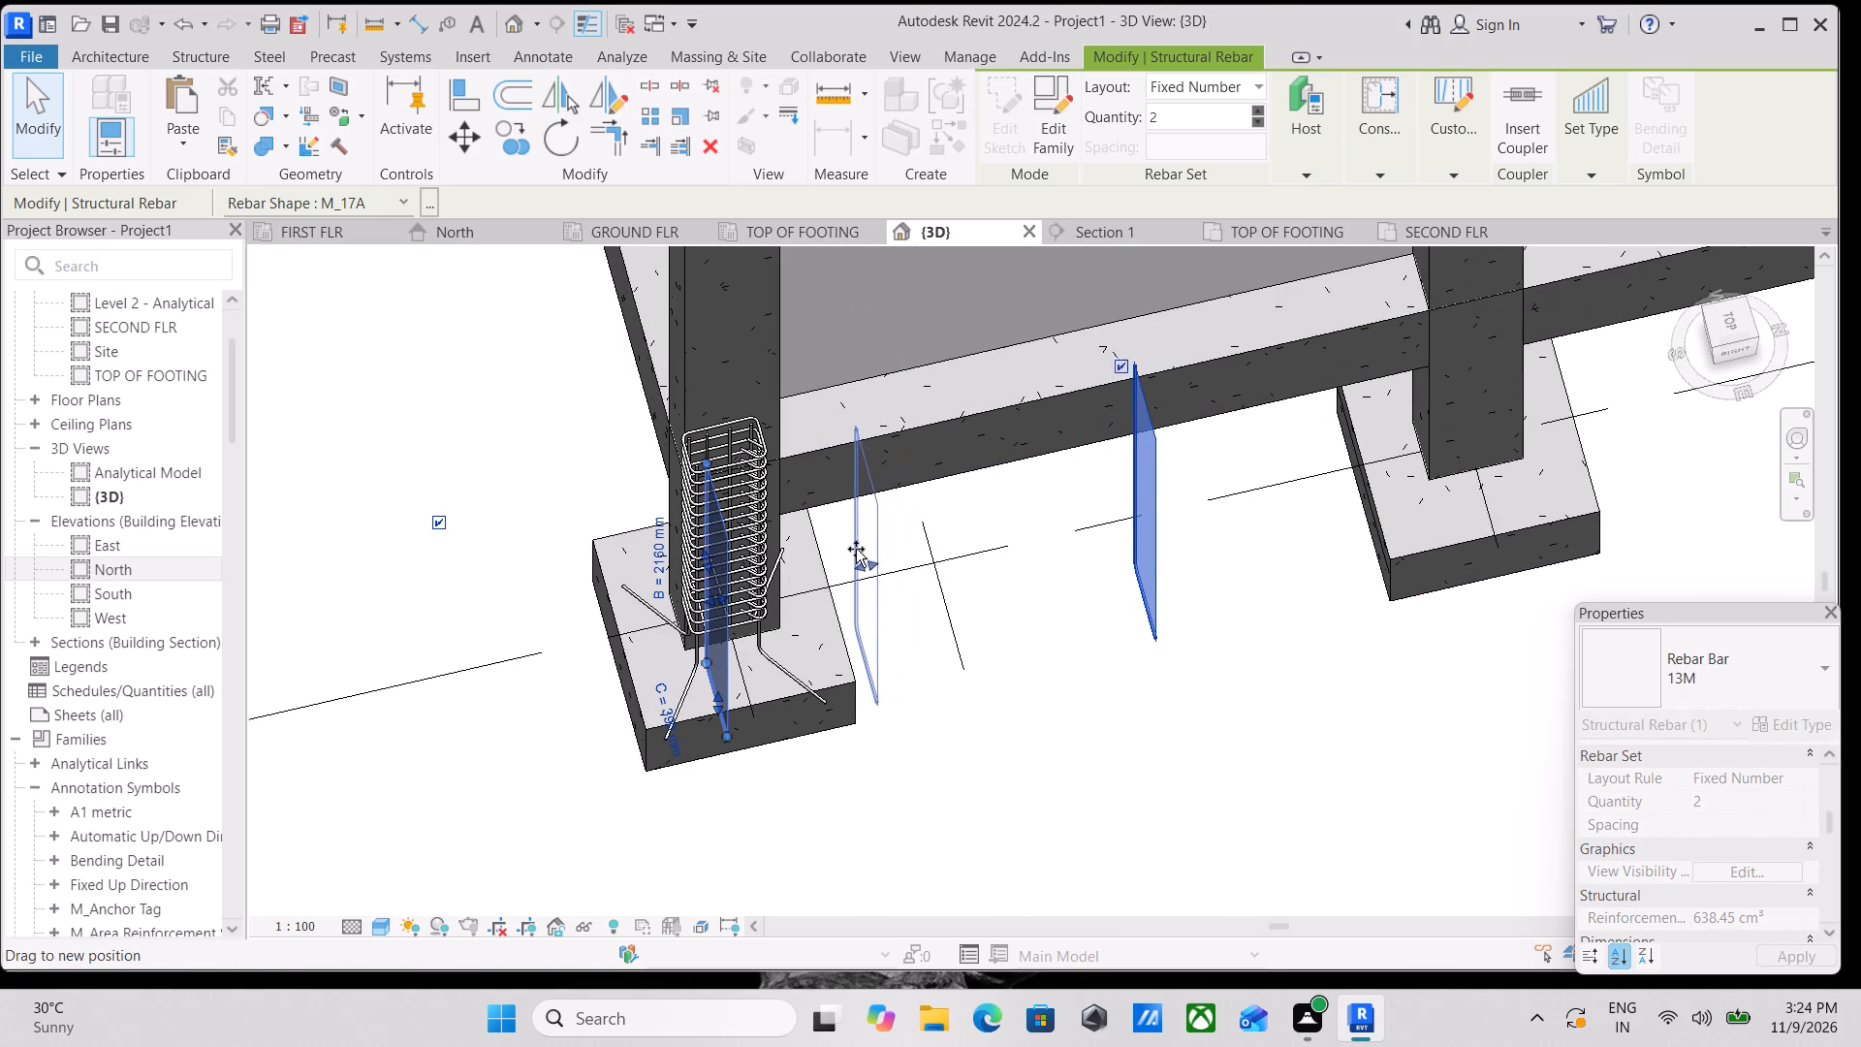
drag(856, 549, 749, 557)
scroll(830, 509, down, 4)
key(Escape)
Examine the rebar of the lower columns along grid 7, from the corner at grid E to the corner at grid A.
scroll(1025, 482, down, 3)
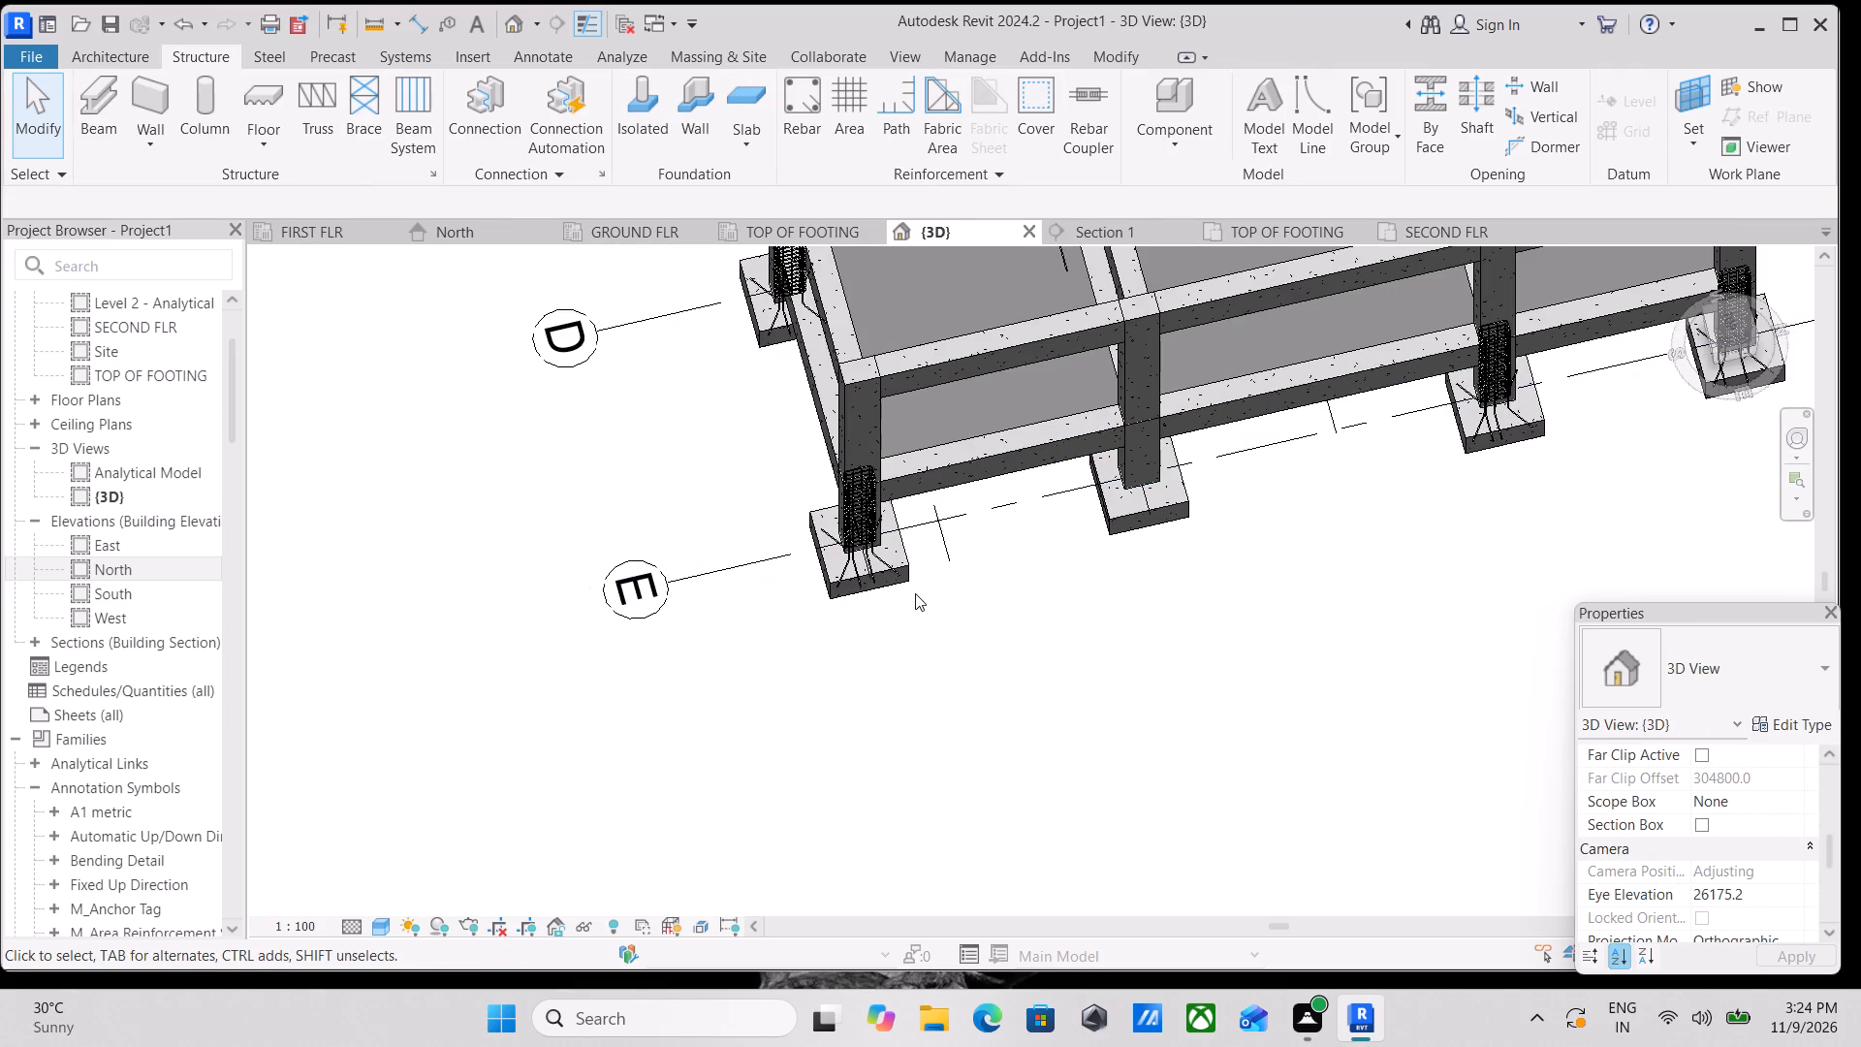
scroll(917, 592, up, 1)
shift+middle_drag(920, 557, 1318, 405)
scroll(1245, 644, up, 4)
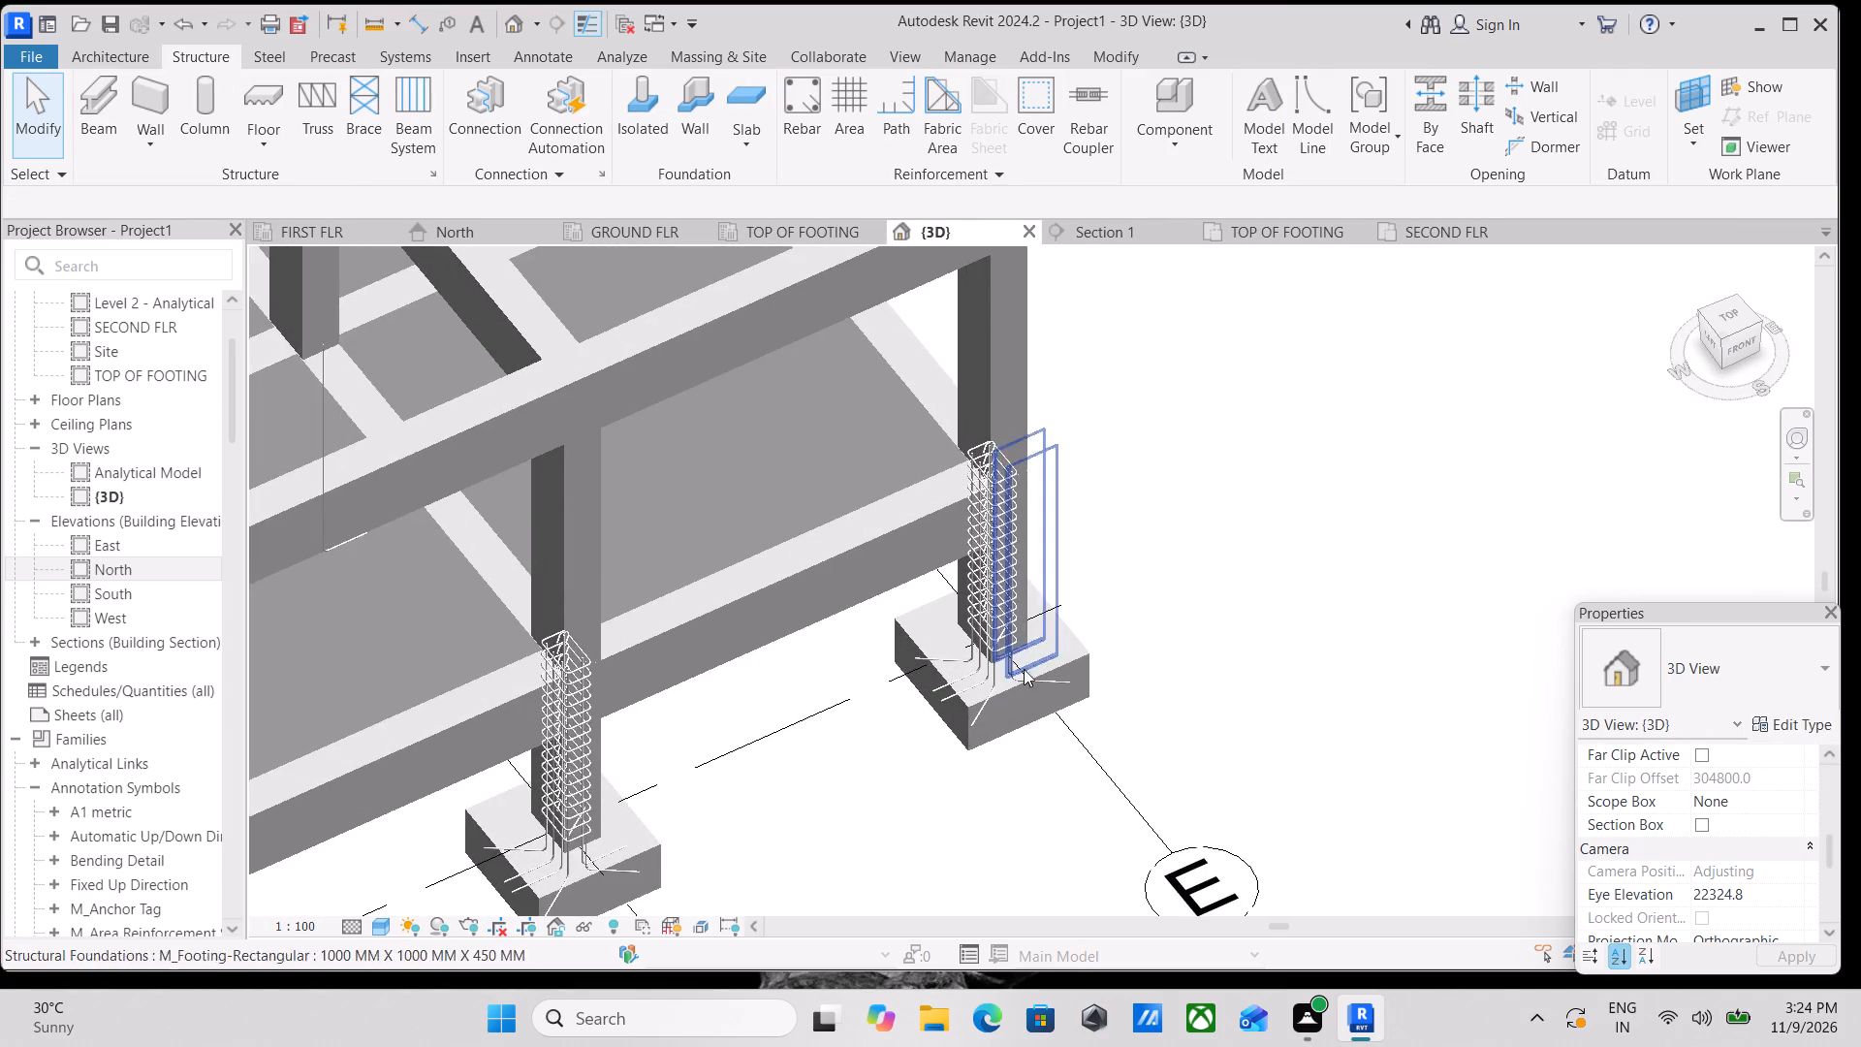
scroll(1024, 669, up, 3)
scroll(1173, 480, up, 8)
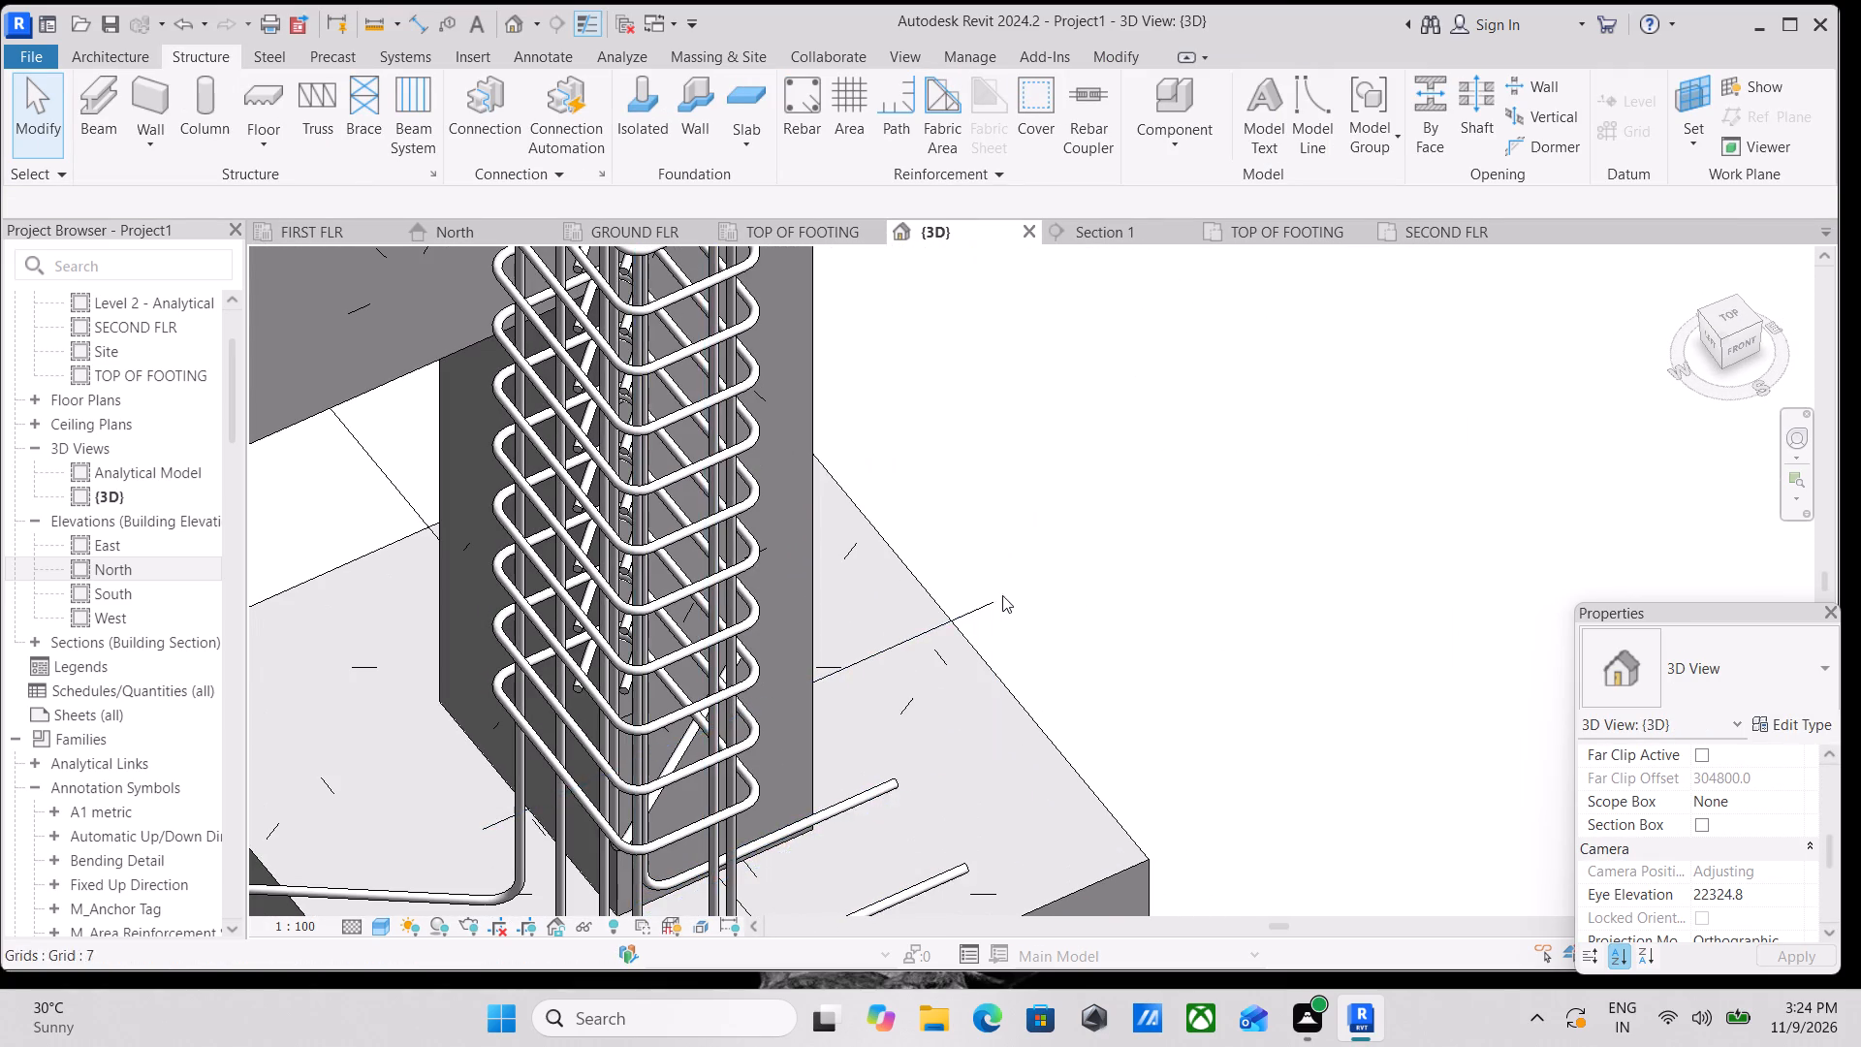
scroll(832, 737, down, 1)
middle_drag(881, 671, 904, 614)
scroll(1048, 523, down, 3)
middle_drag(985, 594, 1098, 465)
scroll(994, 536, down, 2)
middle_drag(994, 536, 1105, 503)
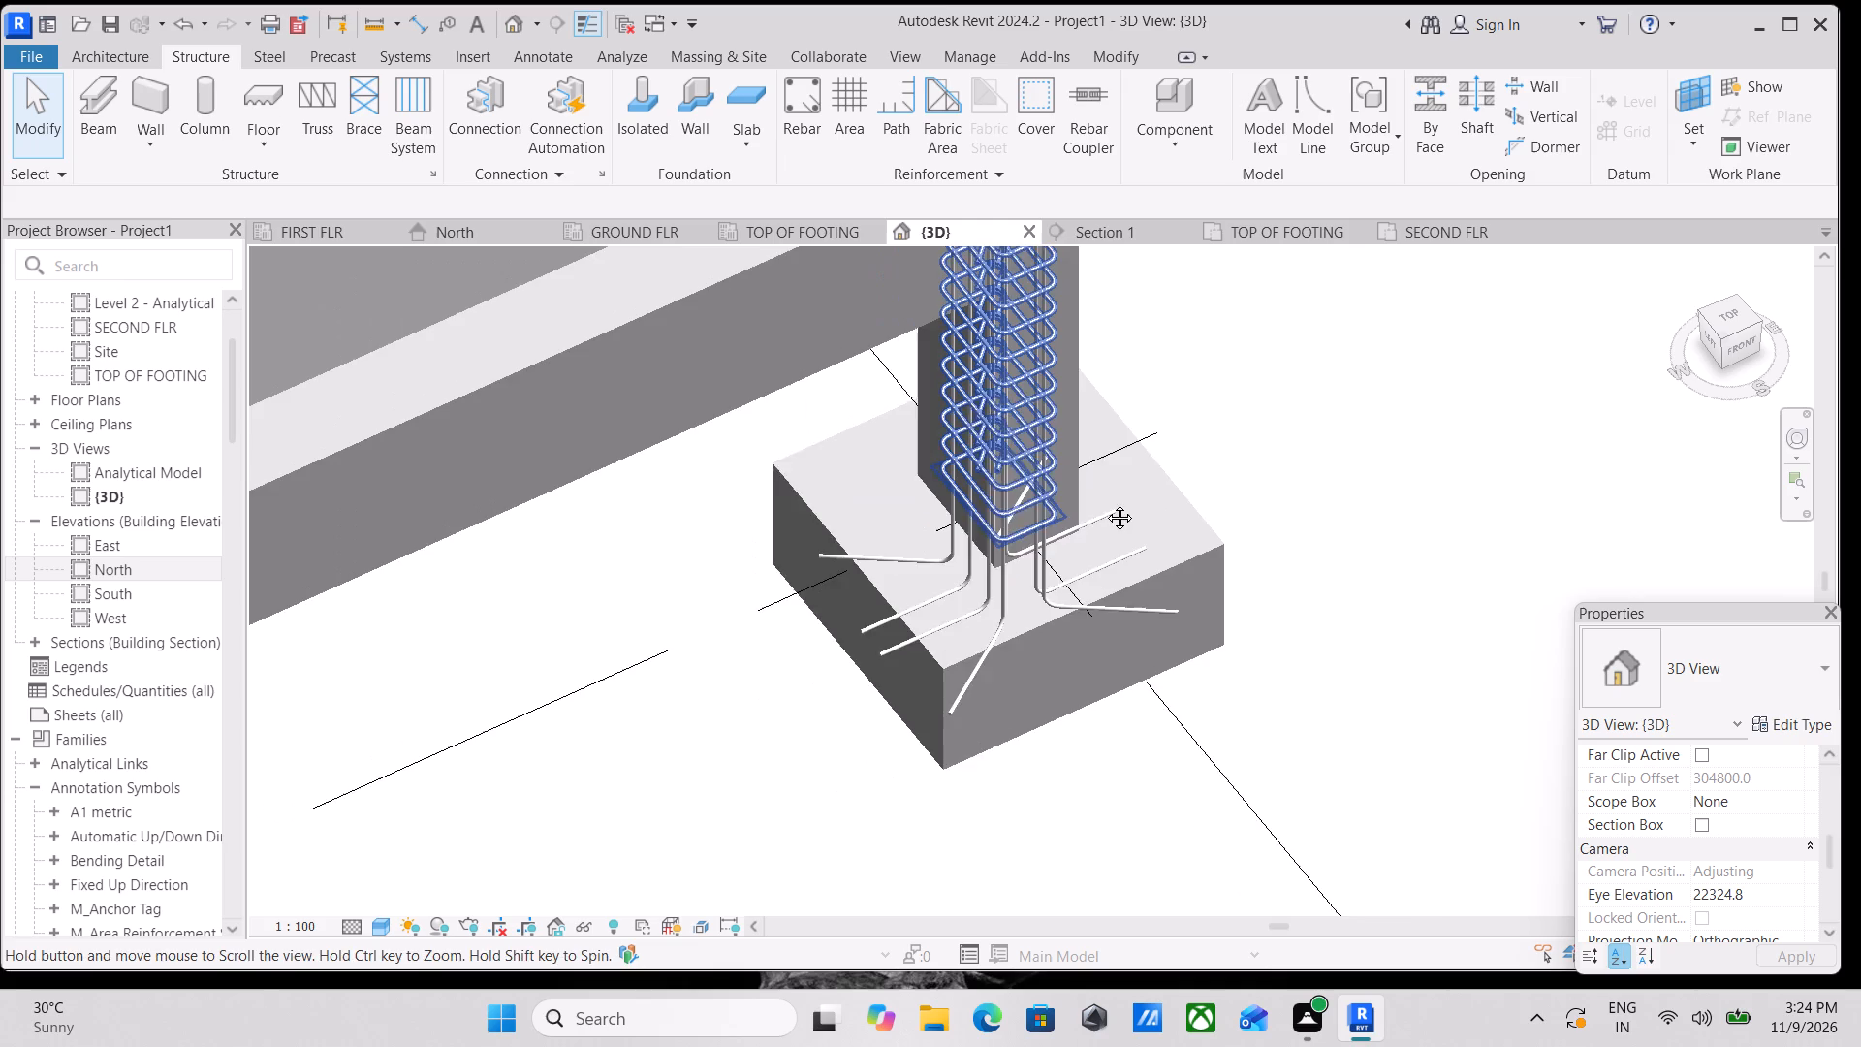
middle_drag(1105, 503, 1110, 499)
scroll(1038, 542, down, 8)
middle_drag(928, 600, 1177, 464)
scroll(955, 551, down, 3)
middle_drag(1021, 551, 1265, 542)
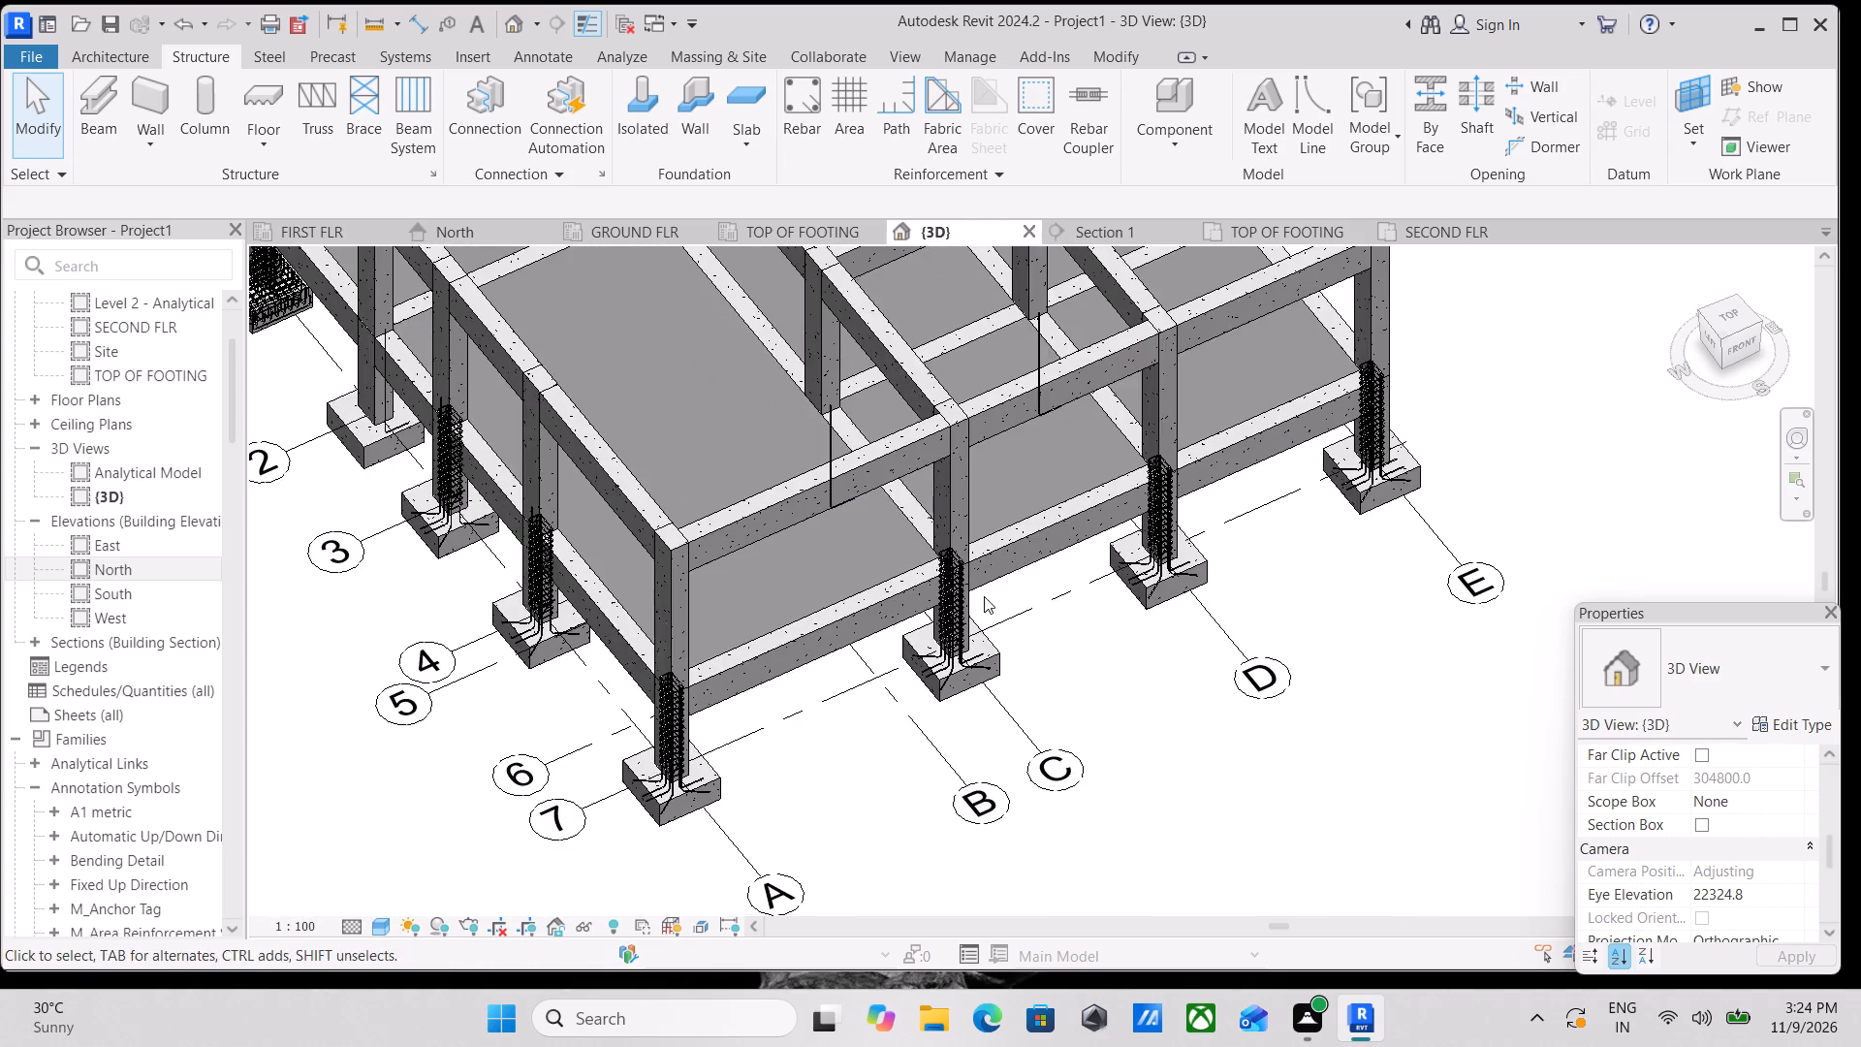
middle_drag(993, 590, 1165, 464)
scroll(1072, 537, down, 1)
middle_drag(858, 545, 957, 668)
scroll(942, 649, up, 3)
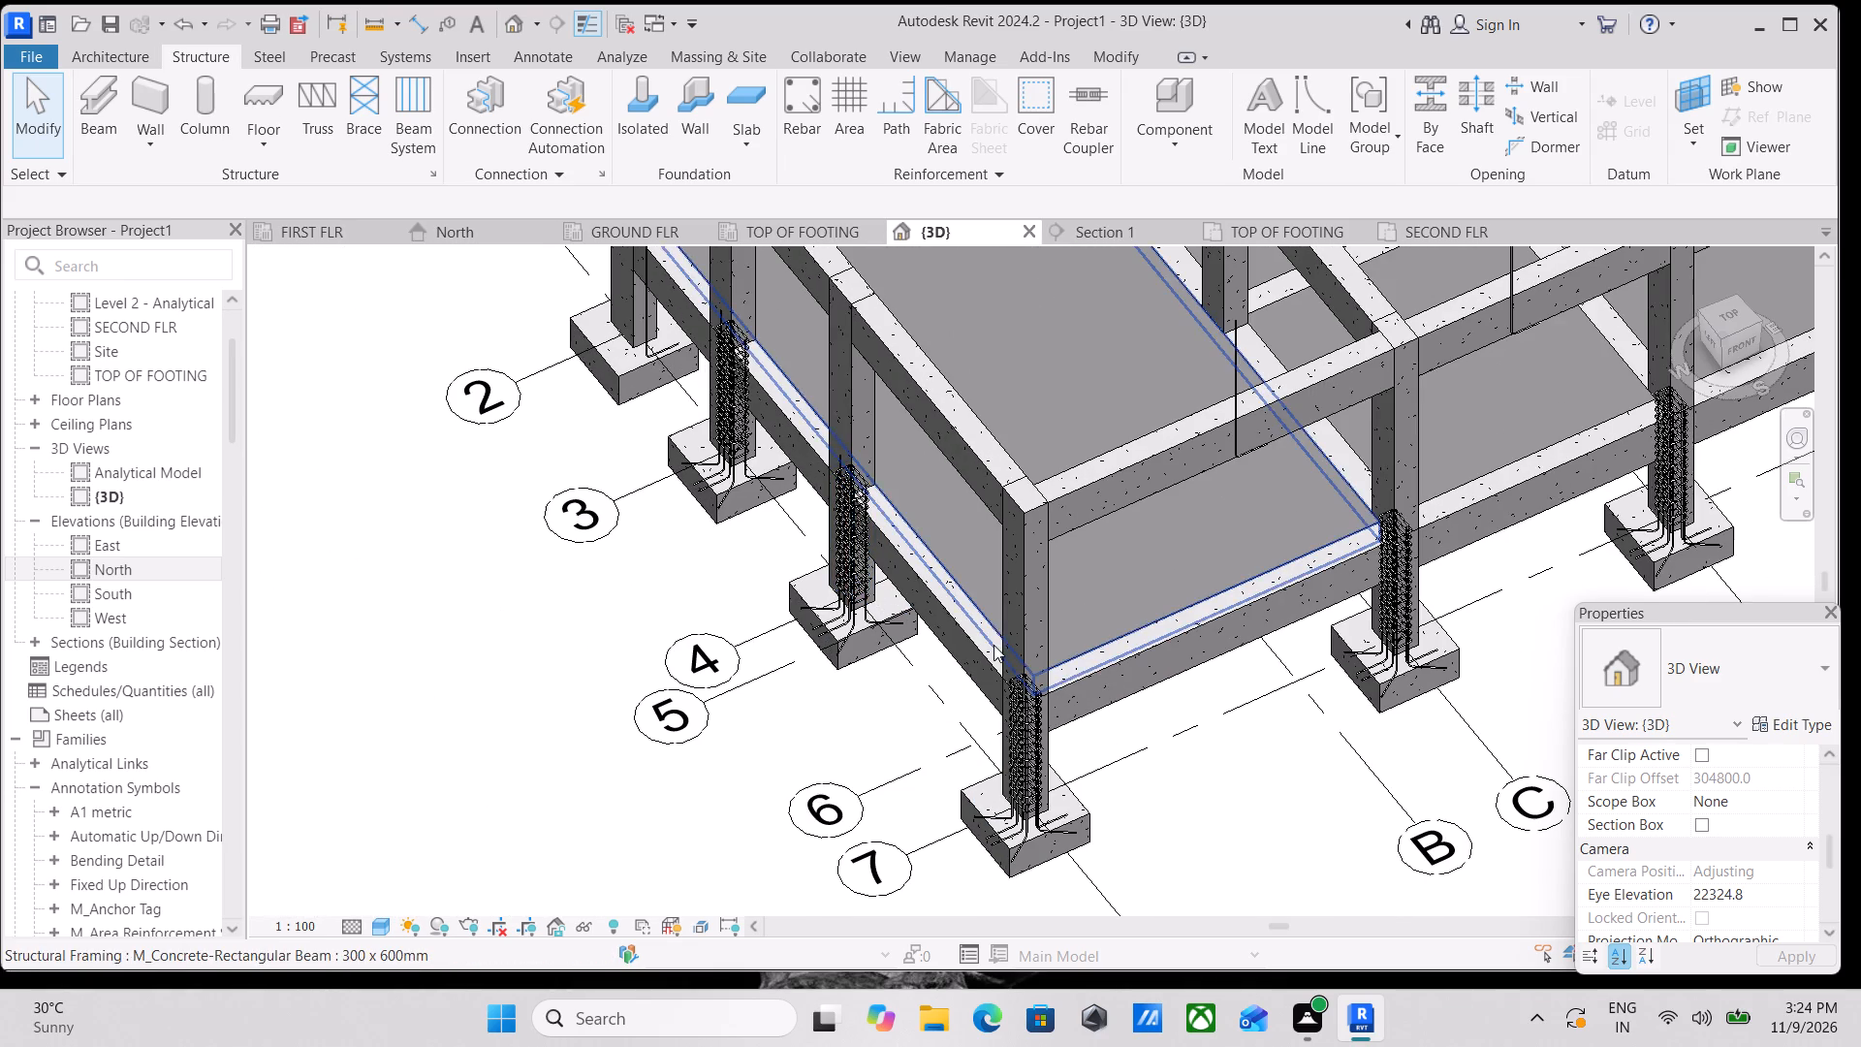
Examine the lower columns and footings from the side and from underneath for missing or misplaced reinforcement.
middle_drag(994, 642, 838, 478)
shift+middle_drag(952, 591, 1094, 377)
shift+middle_drag(1068, 526, 1090, 435)
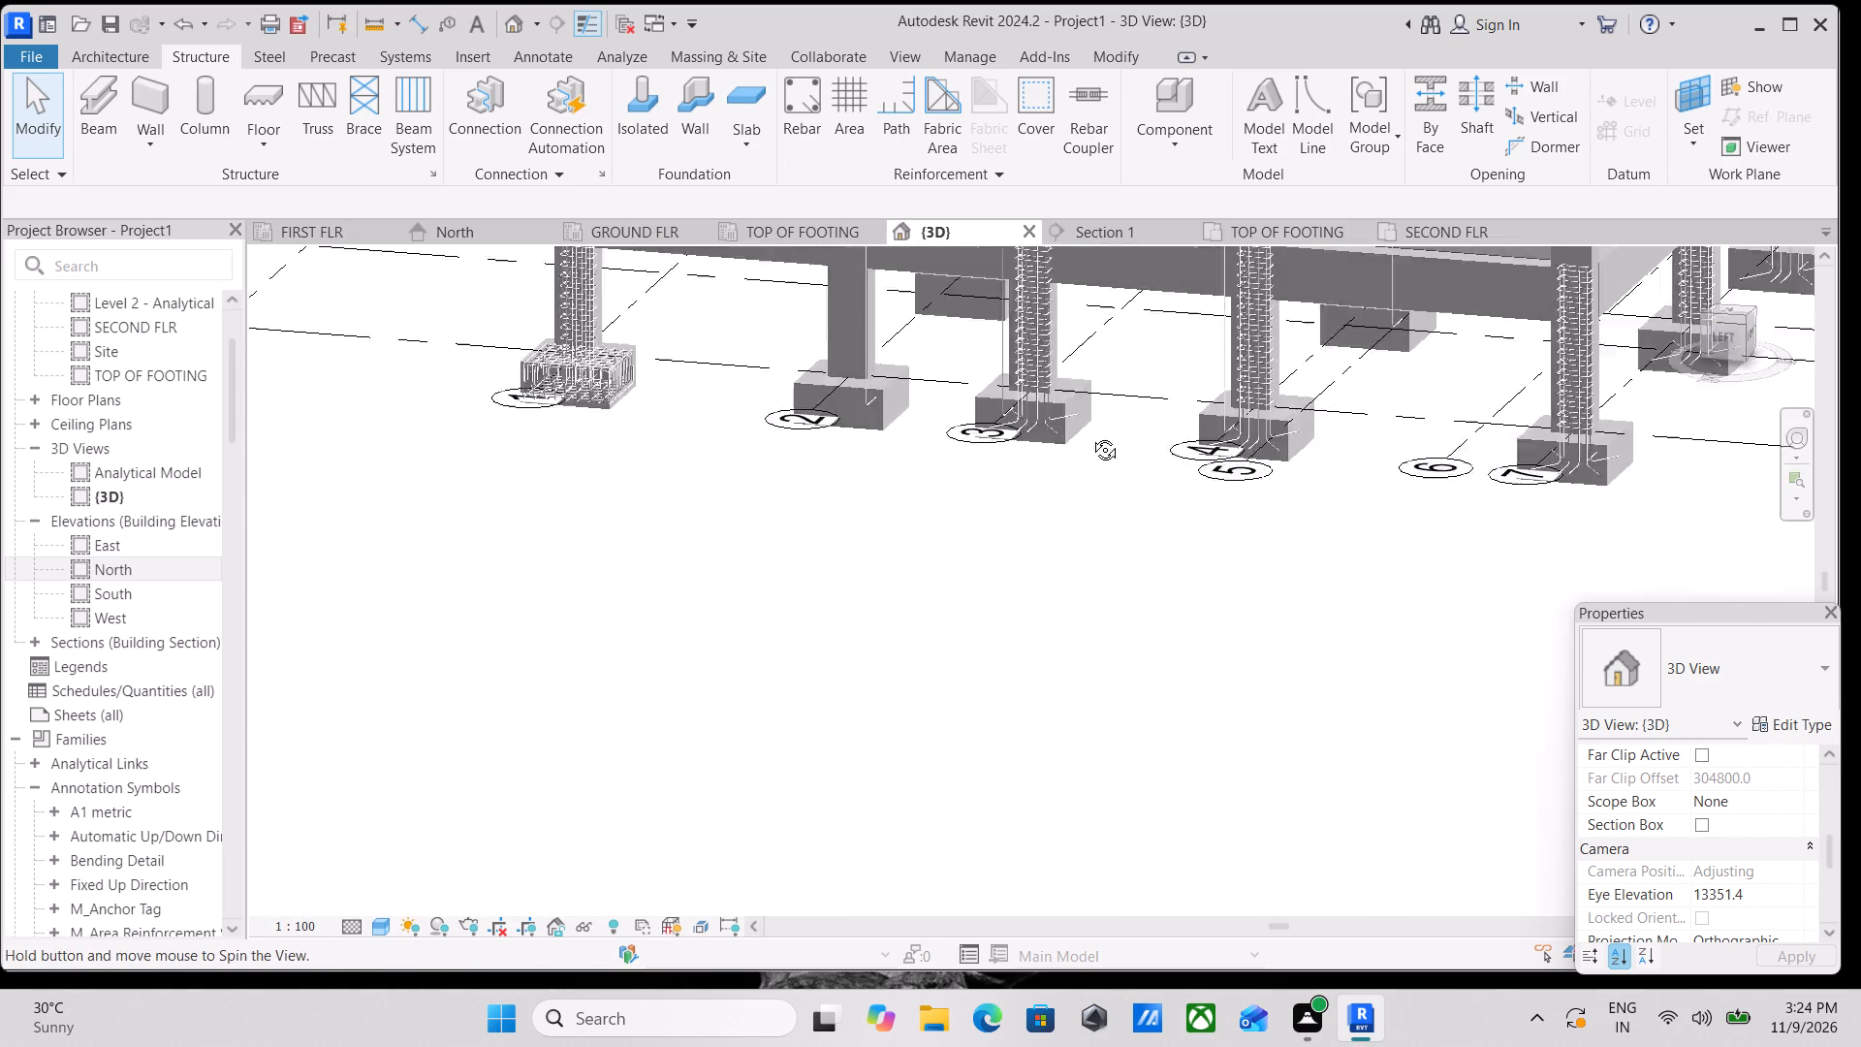
shift+middle_drag(1090, 435, 1091, 428)
scroll(1089, 430, up, 1)
middle_drag(1074, 459, 857, 788)
shift+middle_drag(900, 708, 938, 617)
middle_drag(992, 627, 869, 808)
shift+middle_drag(887, 790, 897, 744)
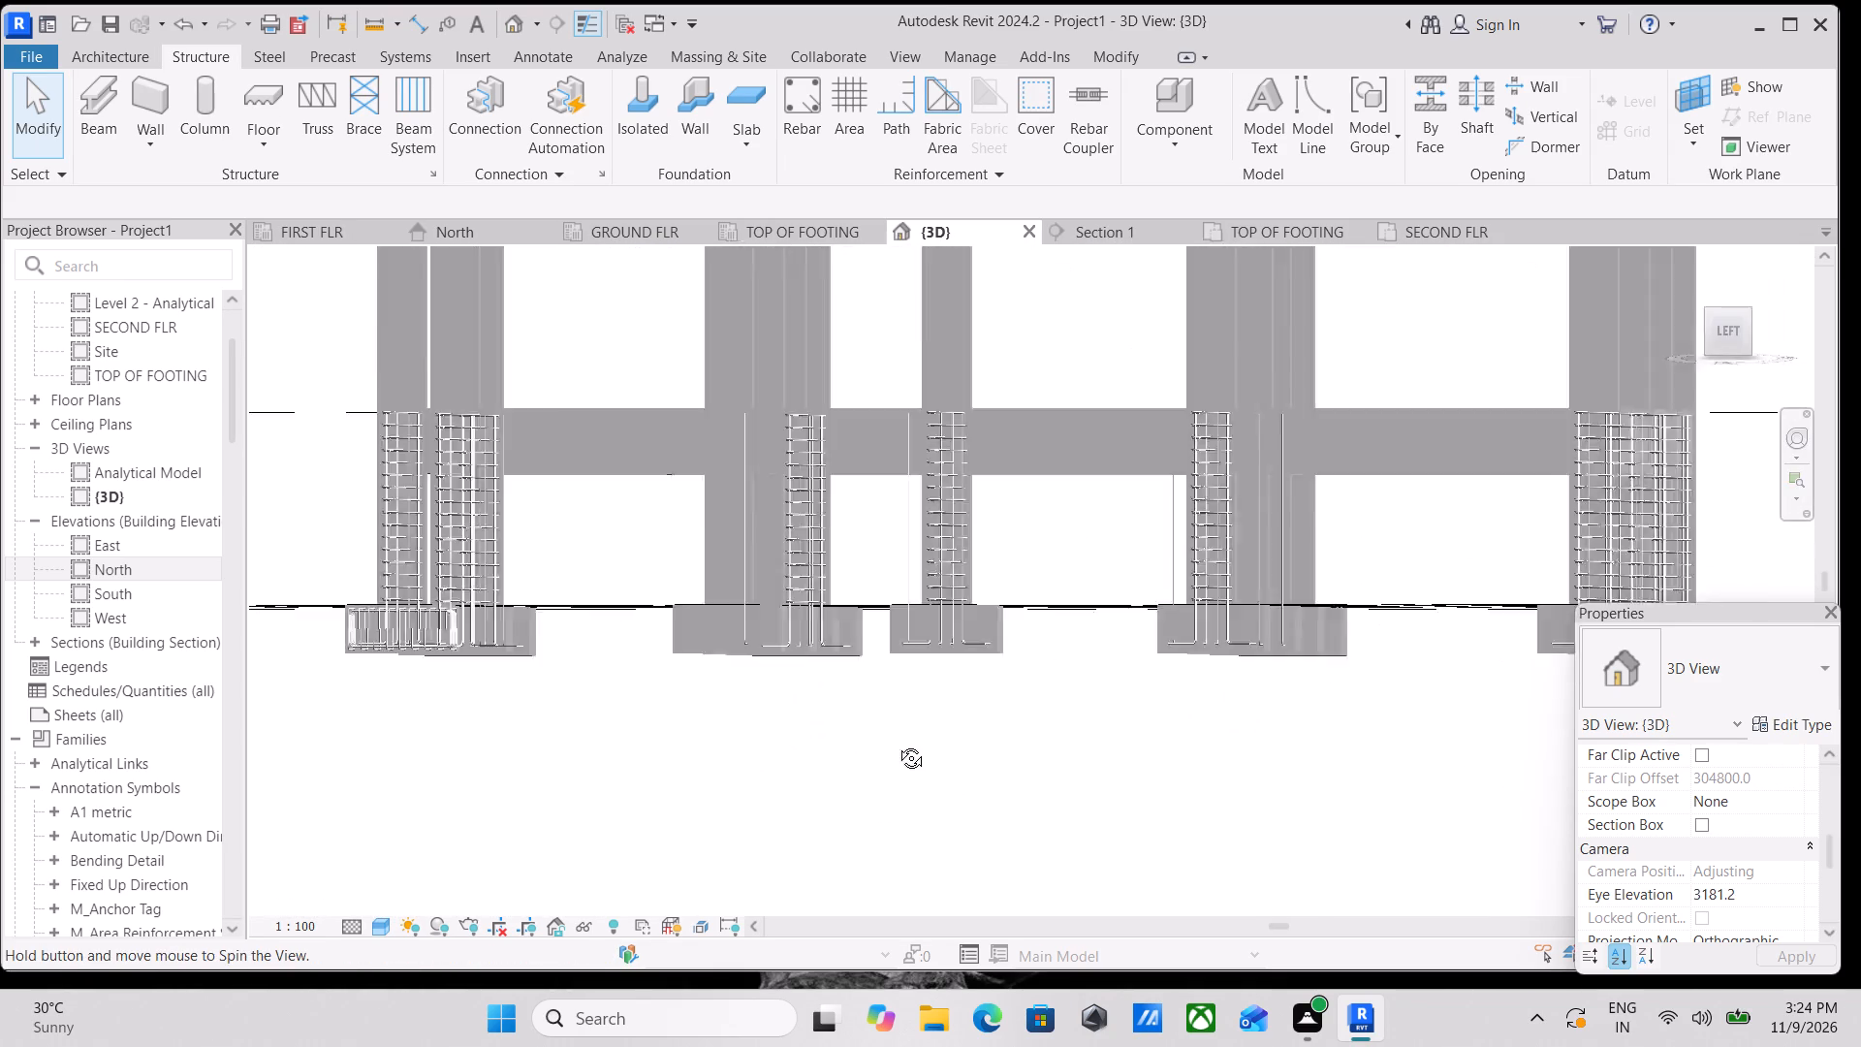
shift+middle_drag(897, 744, 1146, 551)
middle_drag(1146, 551, 679, 923)
shift+middle_drag(934, 812, 1030, 612)
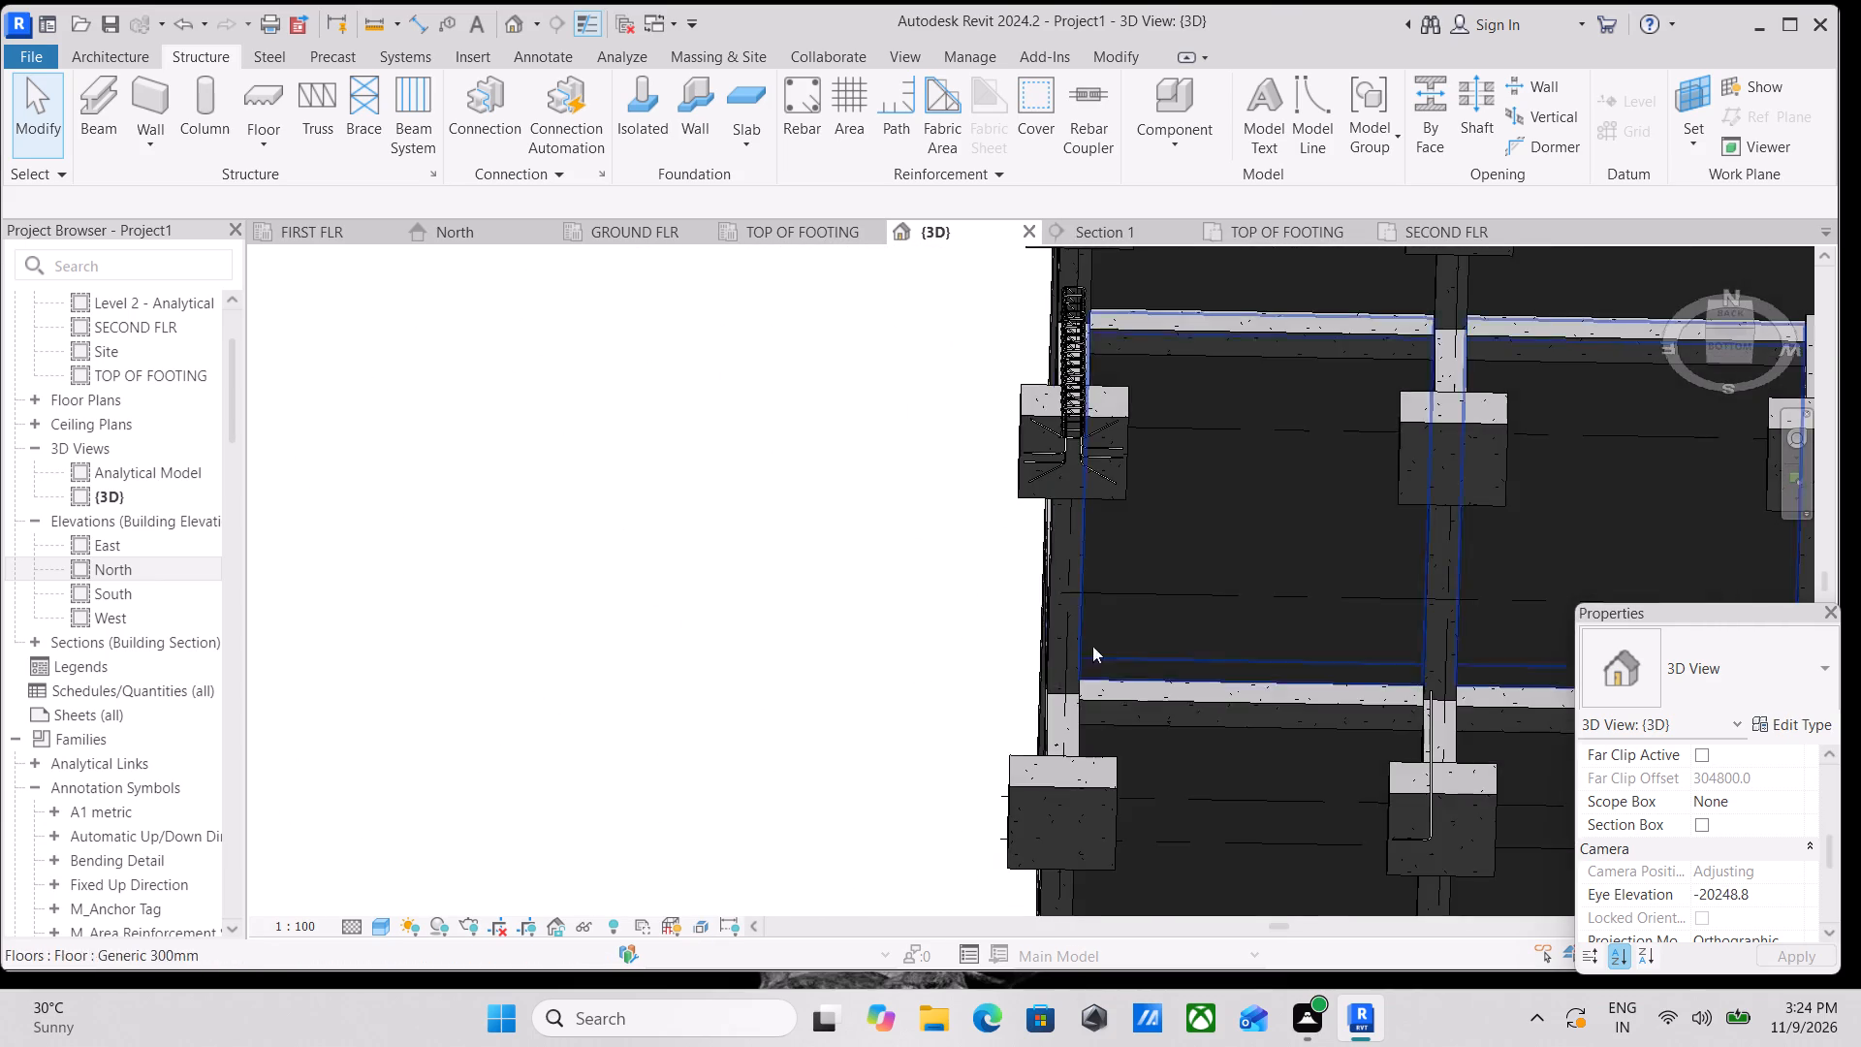
middle_drag(1106, 660, 1265, 680)
middle_drag(1271, 681, 811, 700)
middle_drag(1149, 640, 1183, 746)
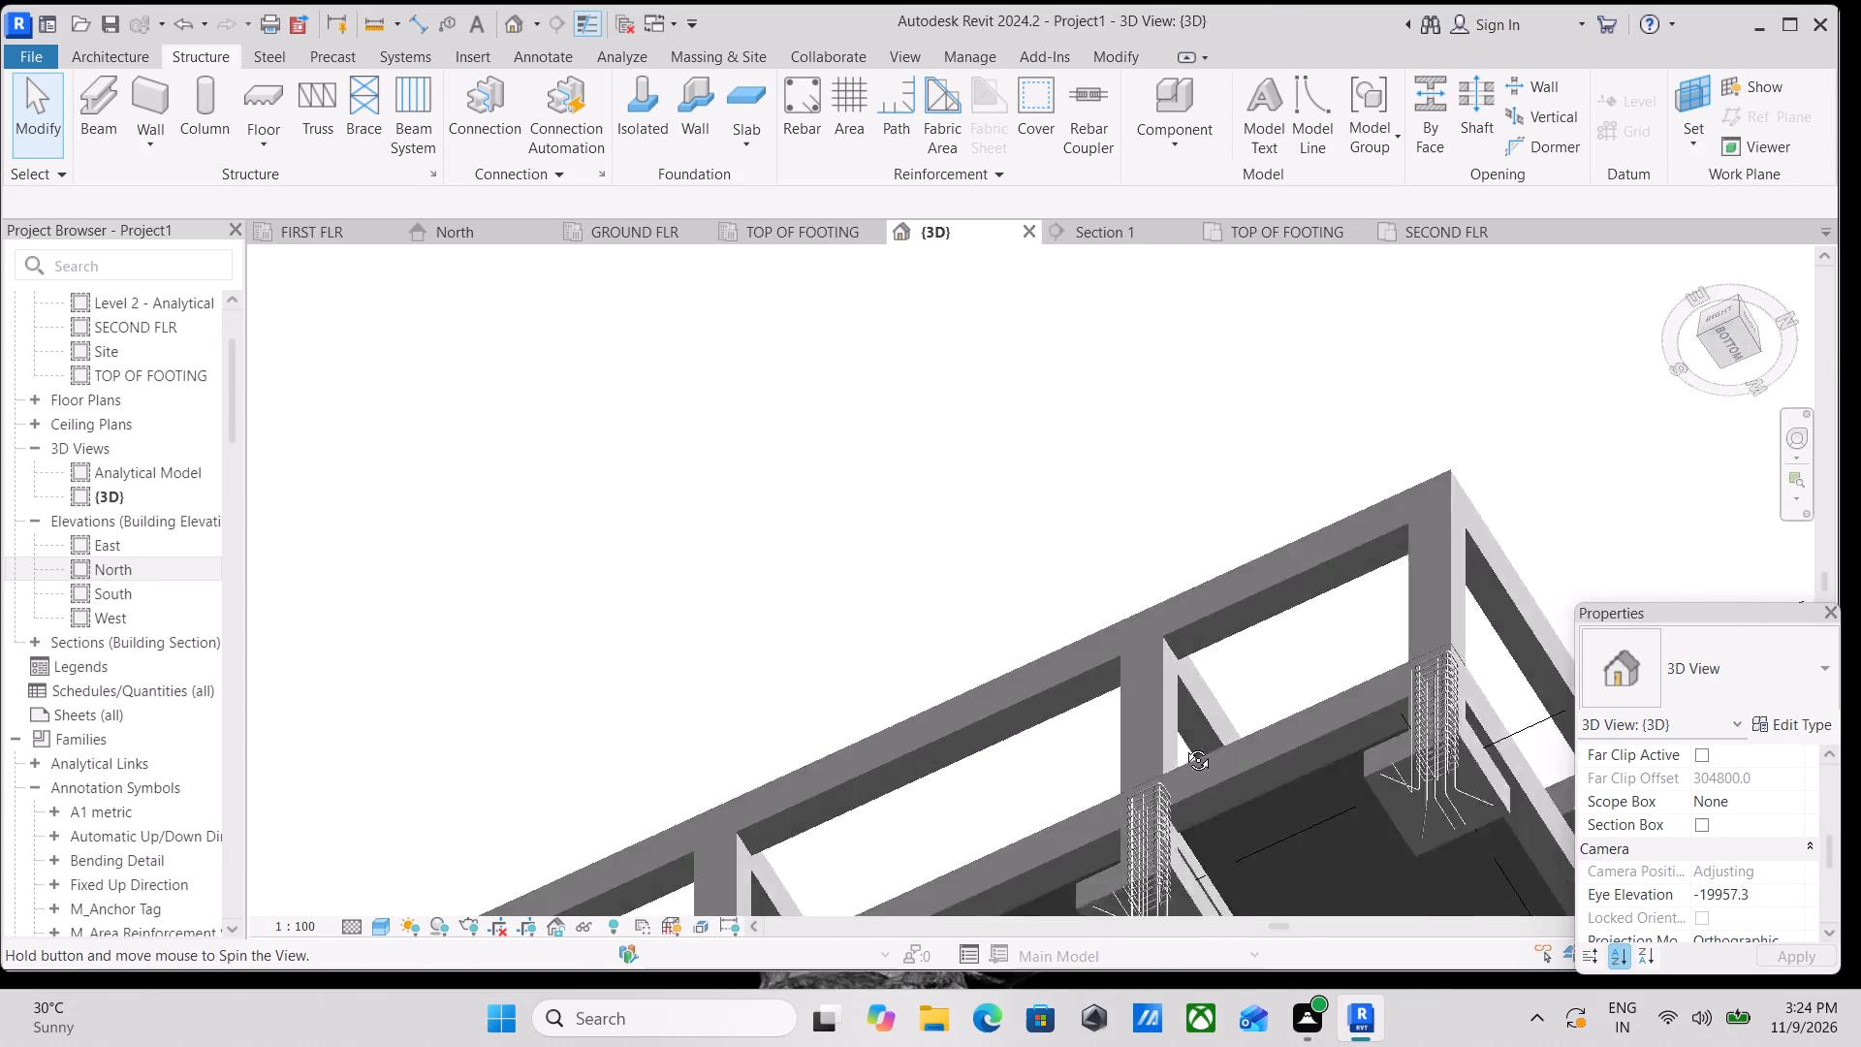
middle_drag(1183, 746, 1190, 745)
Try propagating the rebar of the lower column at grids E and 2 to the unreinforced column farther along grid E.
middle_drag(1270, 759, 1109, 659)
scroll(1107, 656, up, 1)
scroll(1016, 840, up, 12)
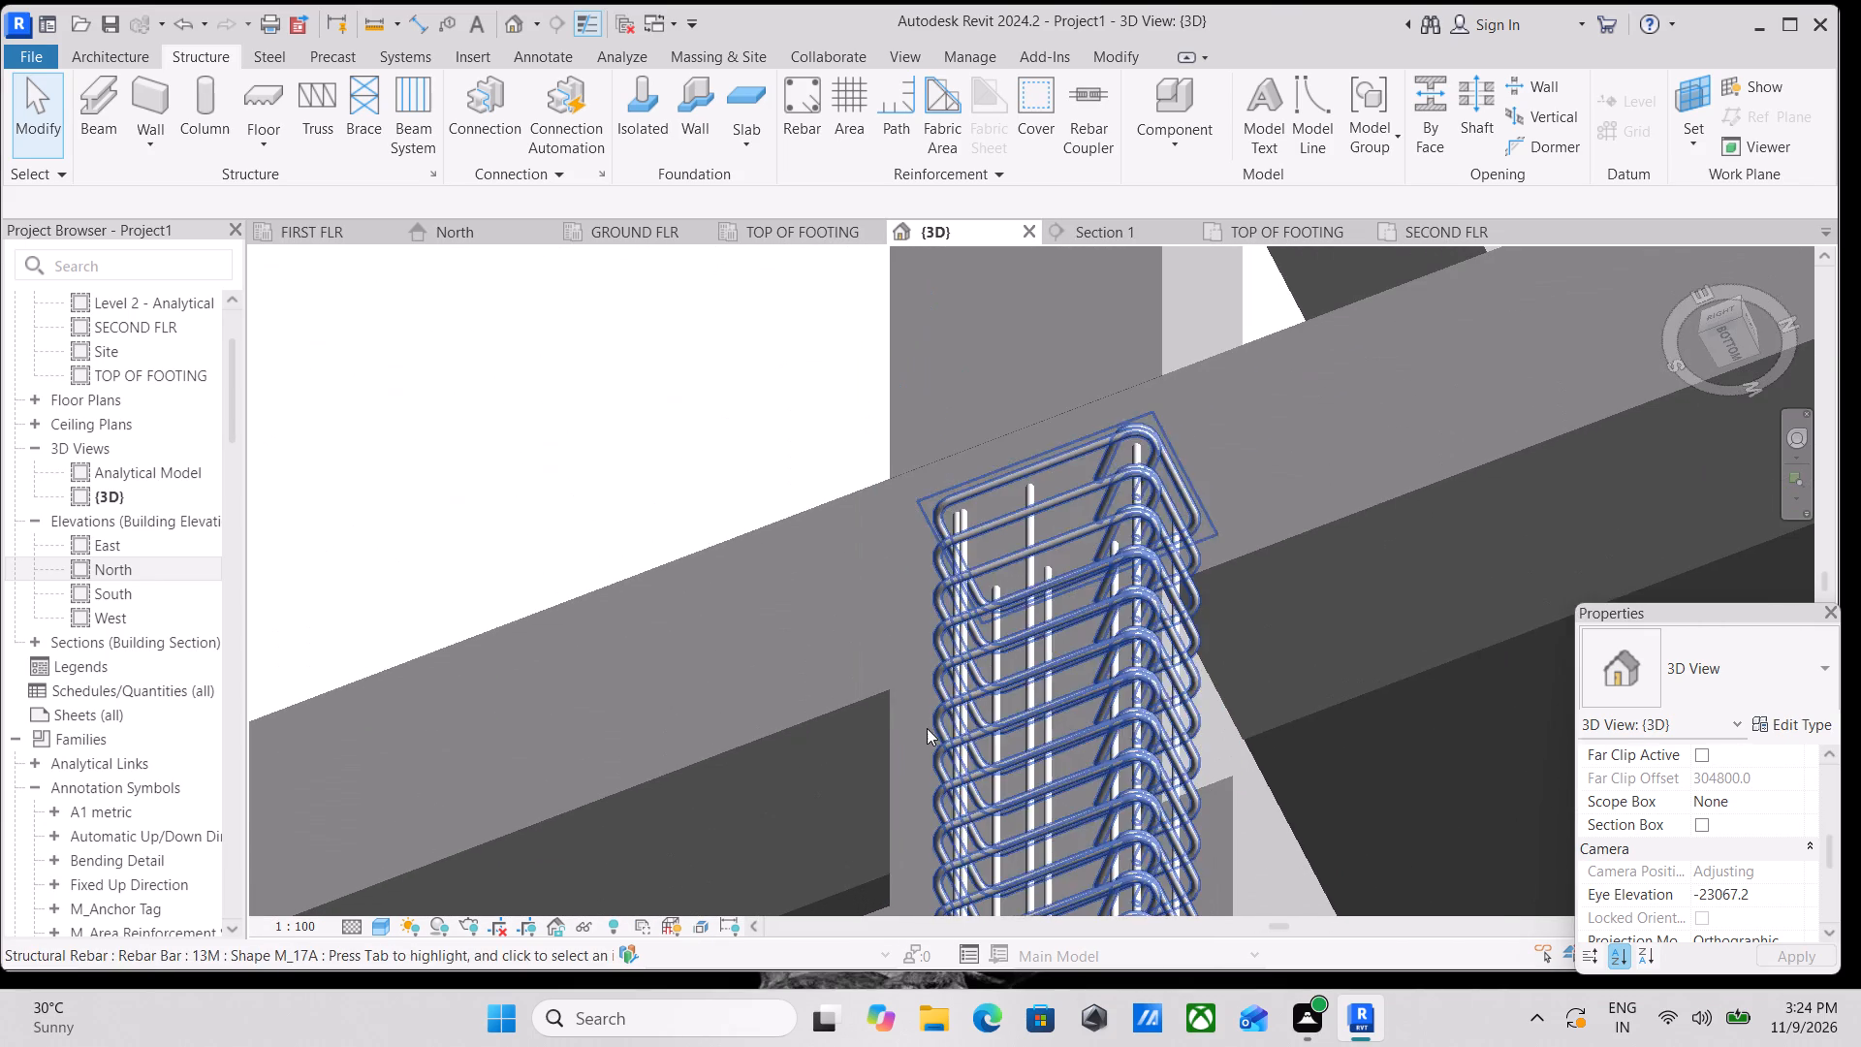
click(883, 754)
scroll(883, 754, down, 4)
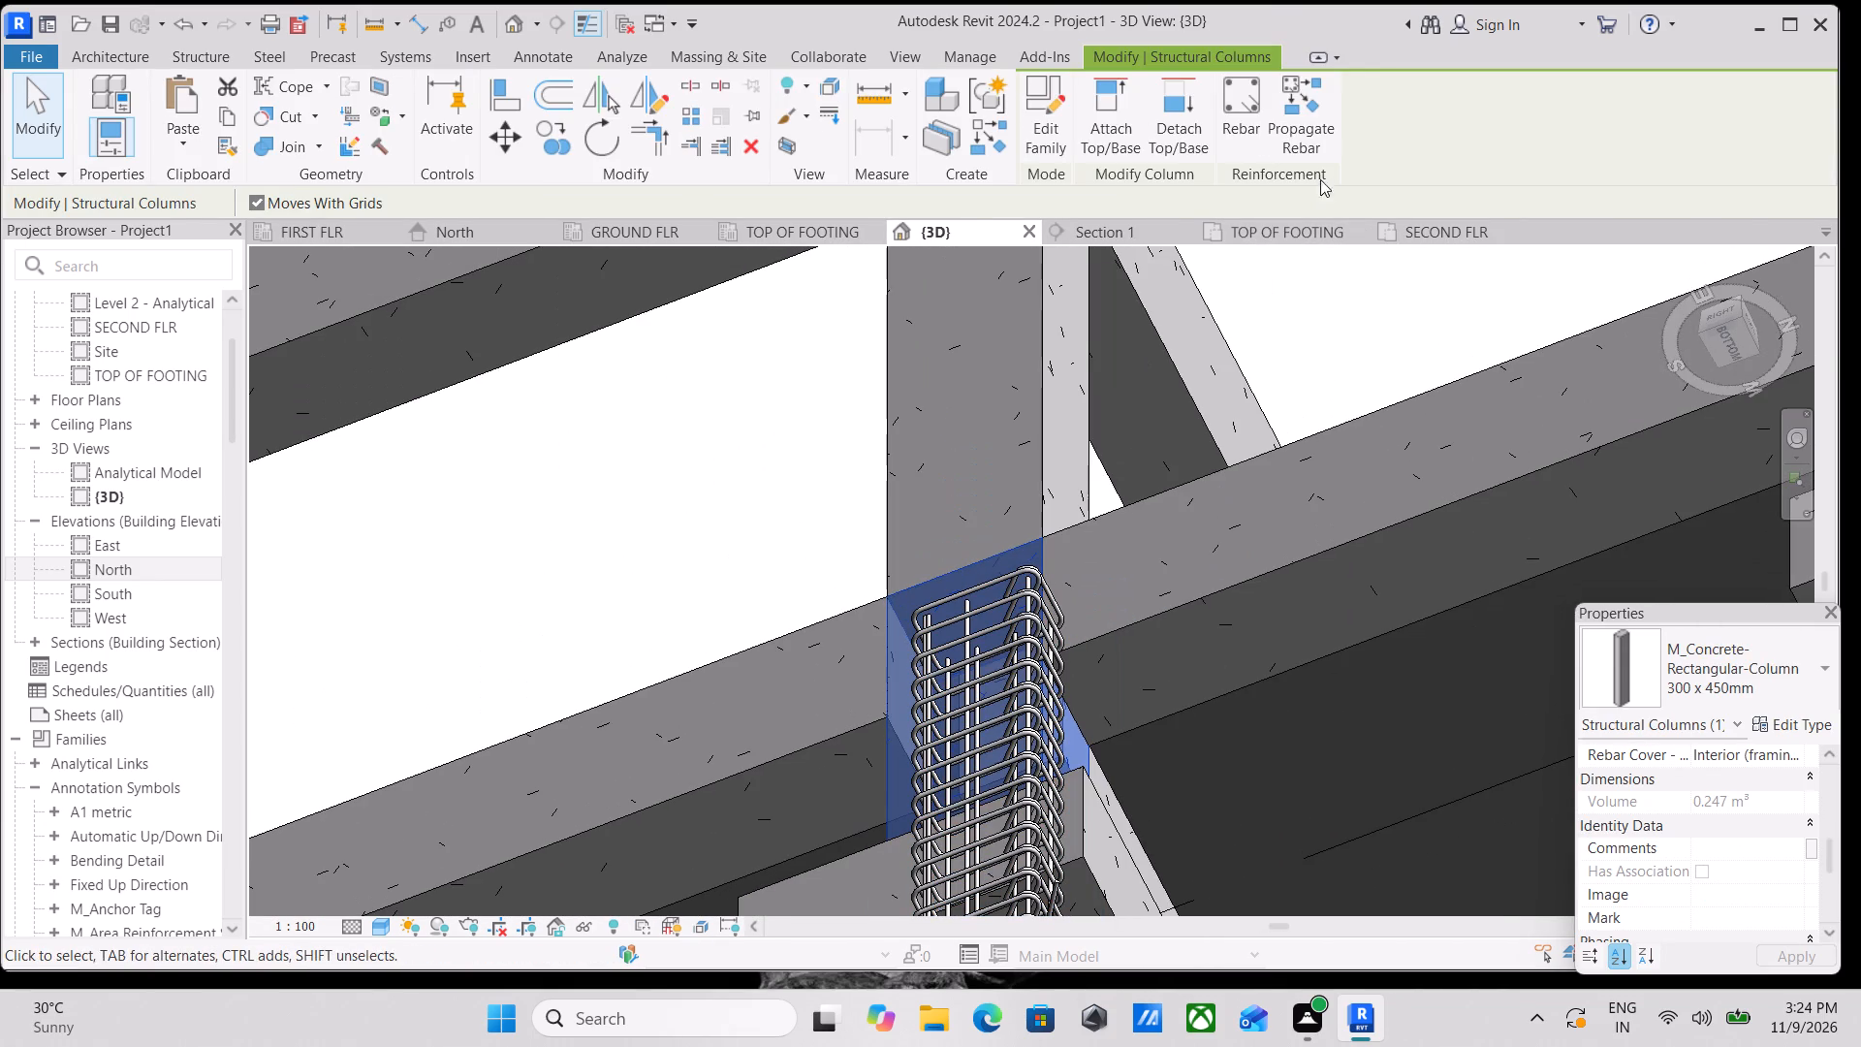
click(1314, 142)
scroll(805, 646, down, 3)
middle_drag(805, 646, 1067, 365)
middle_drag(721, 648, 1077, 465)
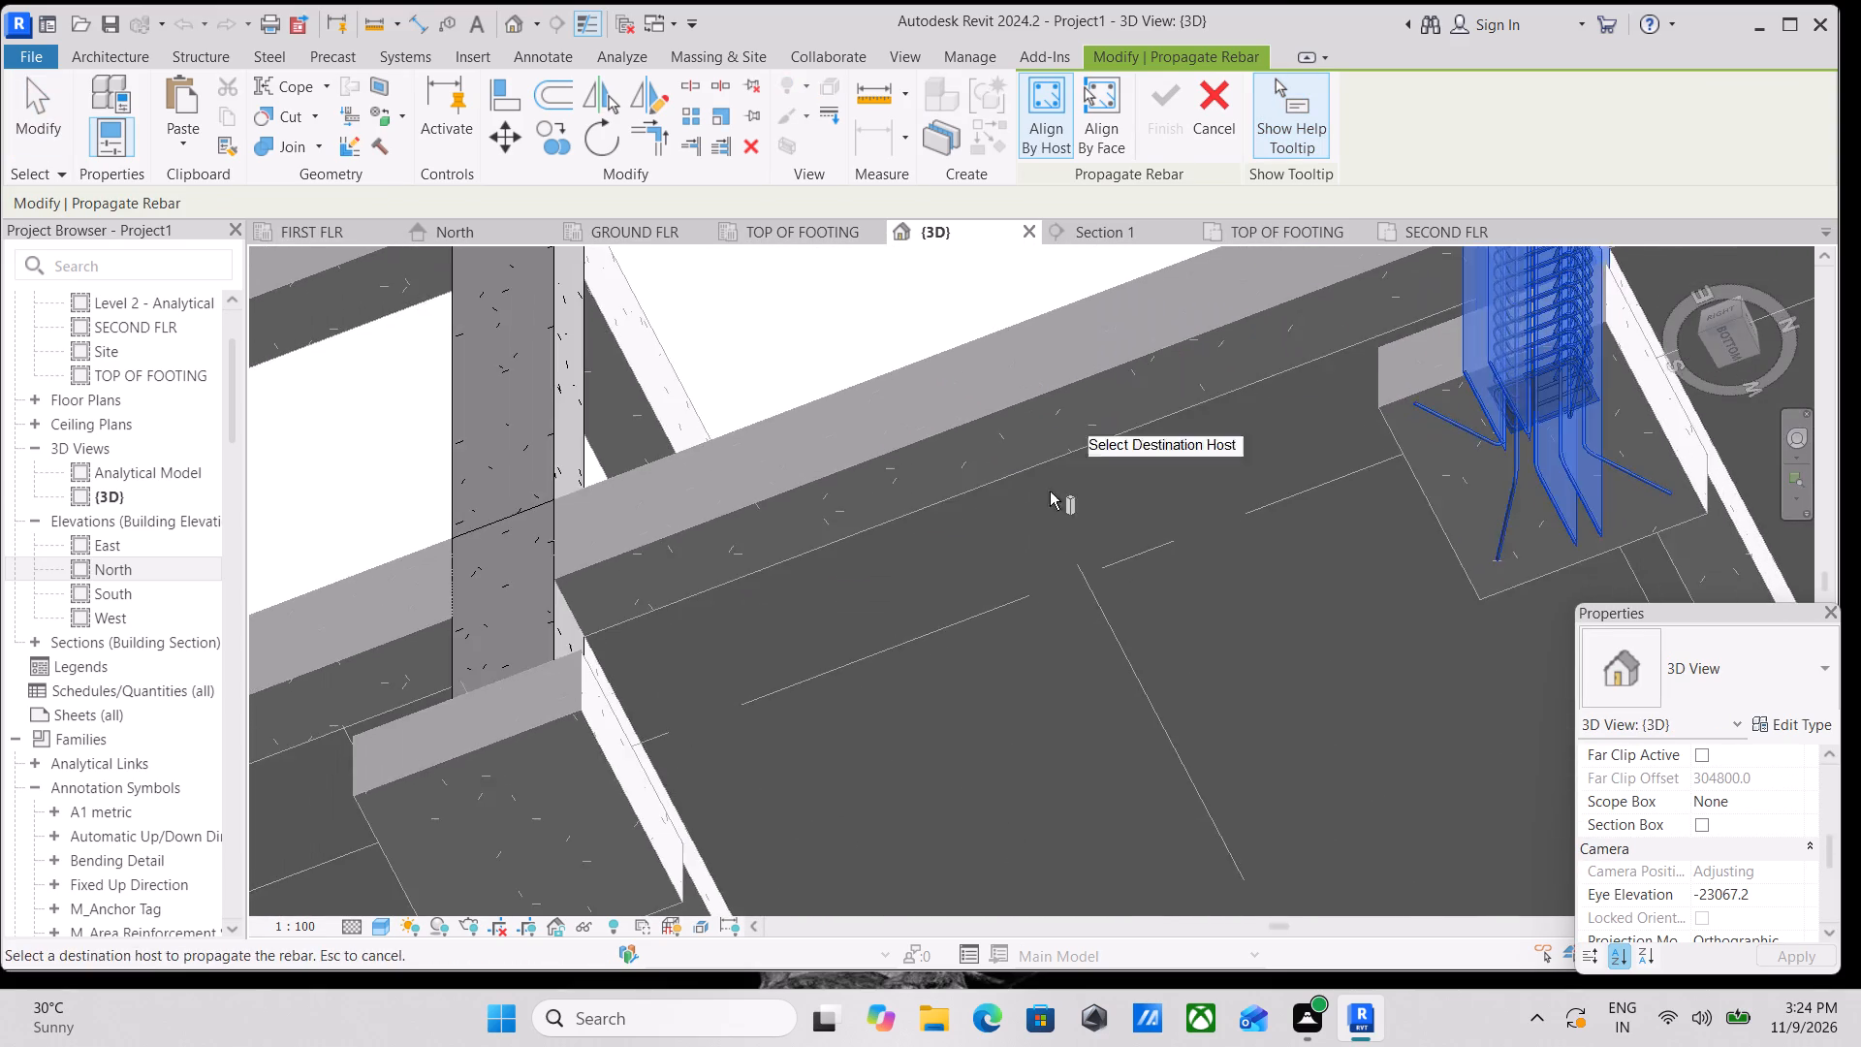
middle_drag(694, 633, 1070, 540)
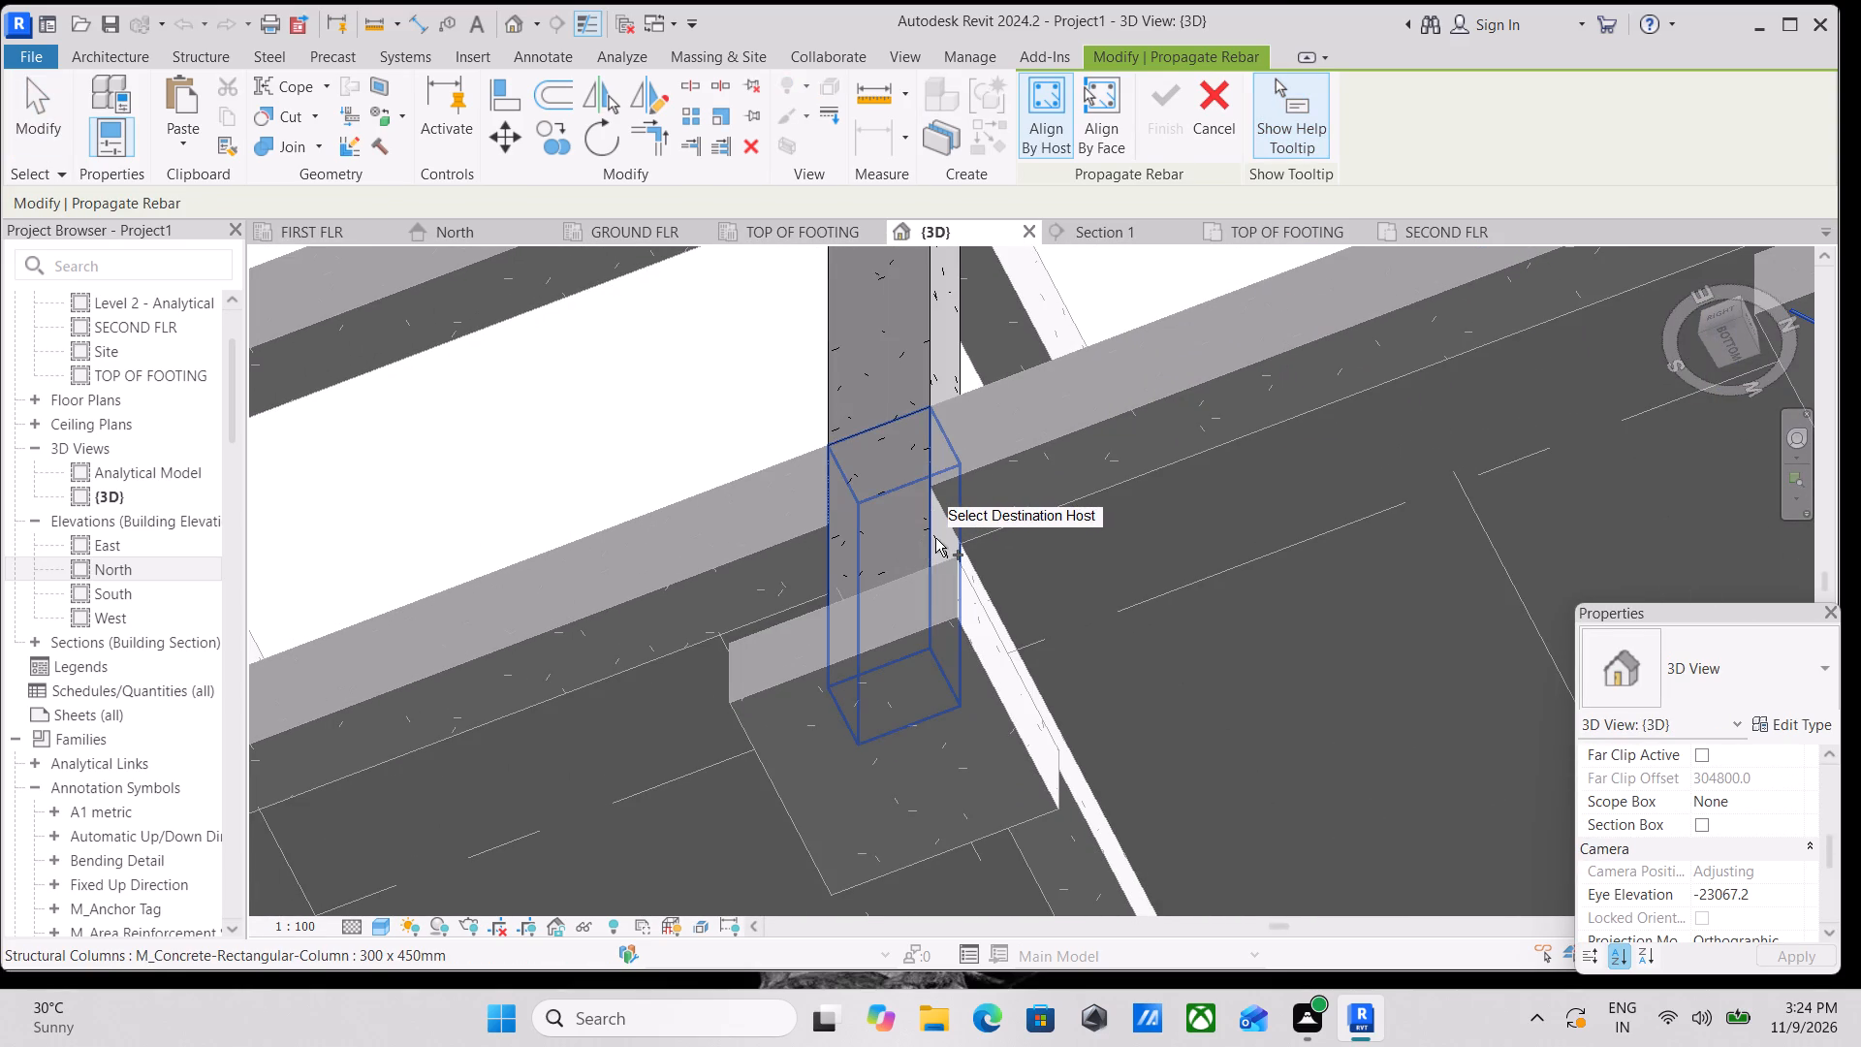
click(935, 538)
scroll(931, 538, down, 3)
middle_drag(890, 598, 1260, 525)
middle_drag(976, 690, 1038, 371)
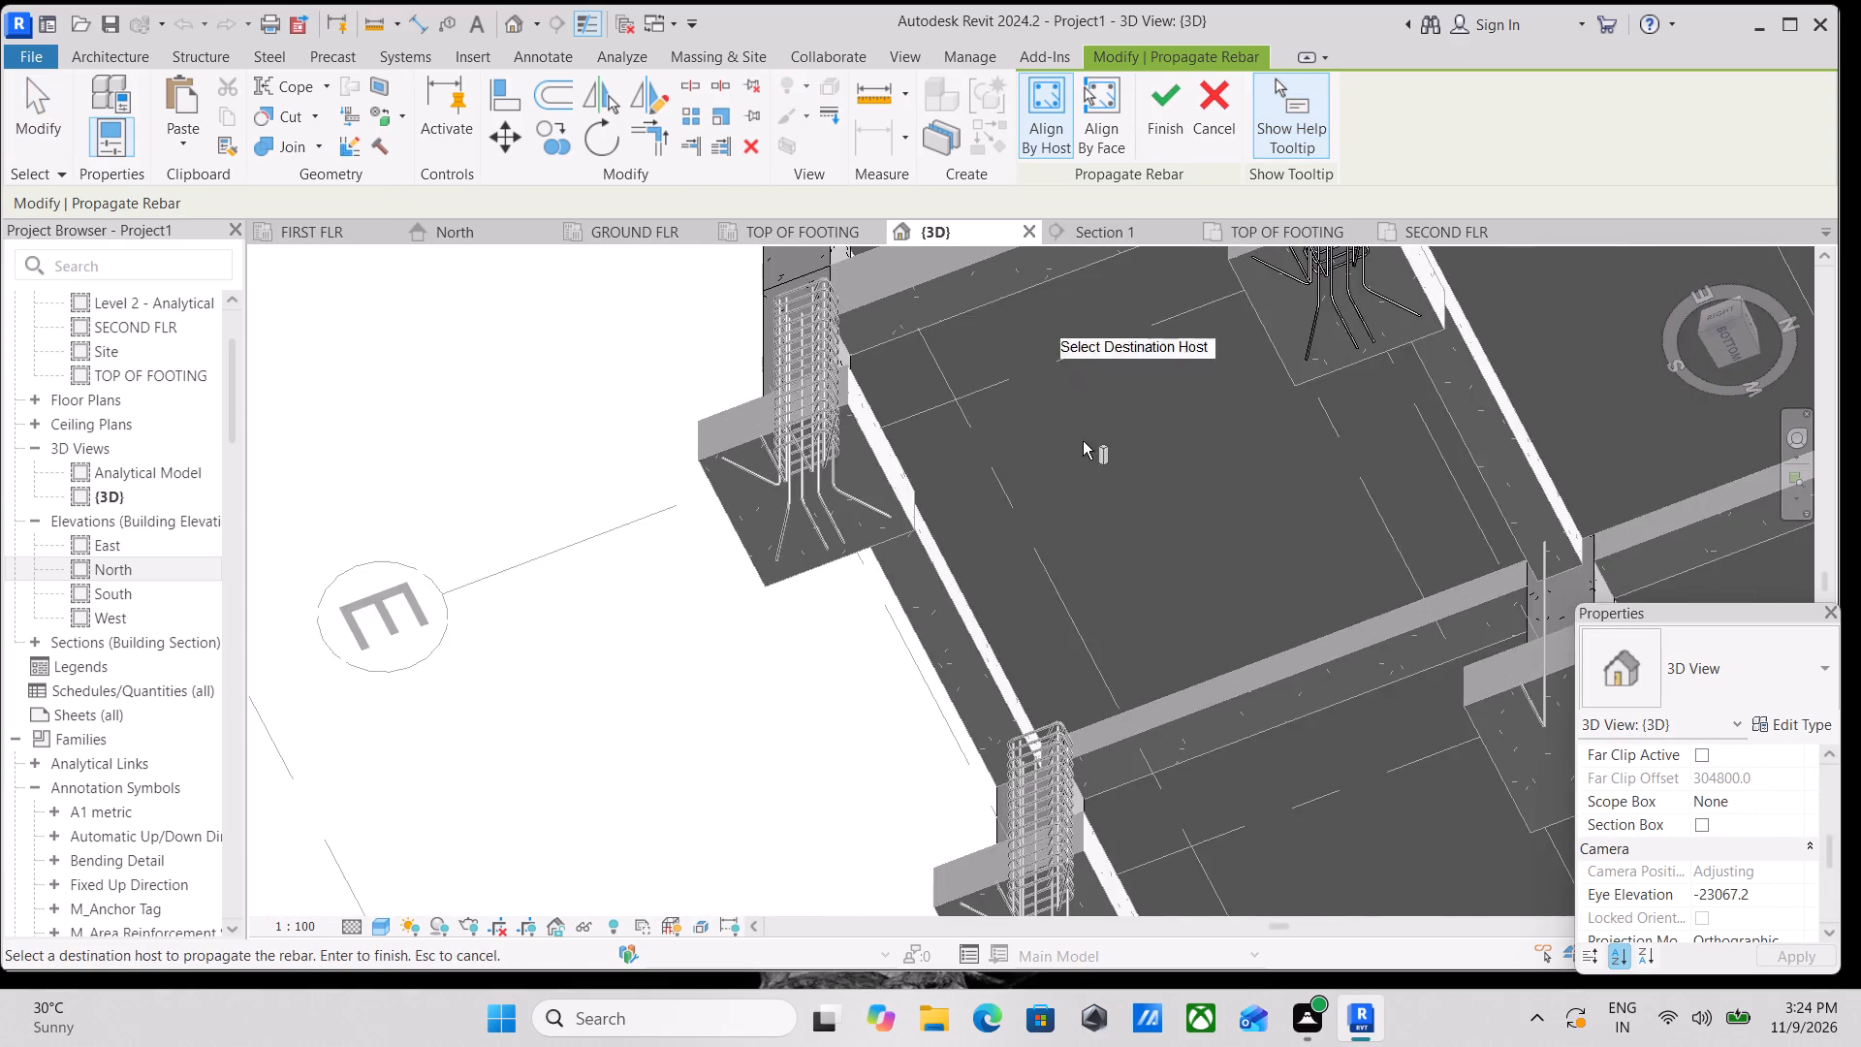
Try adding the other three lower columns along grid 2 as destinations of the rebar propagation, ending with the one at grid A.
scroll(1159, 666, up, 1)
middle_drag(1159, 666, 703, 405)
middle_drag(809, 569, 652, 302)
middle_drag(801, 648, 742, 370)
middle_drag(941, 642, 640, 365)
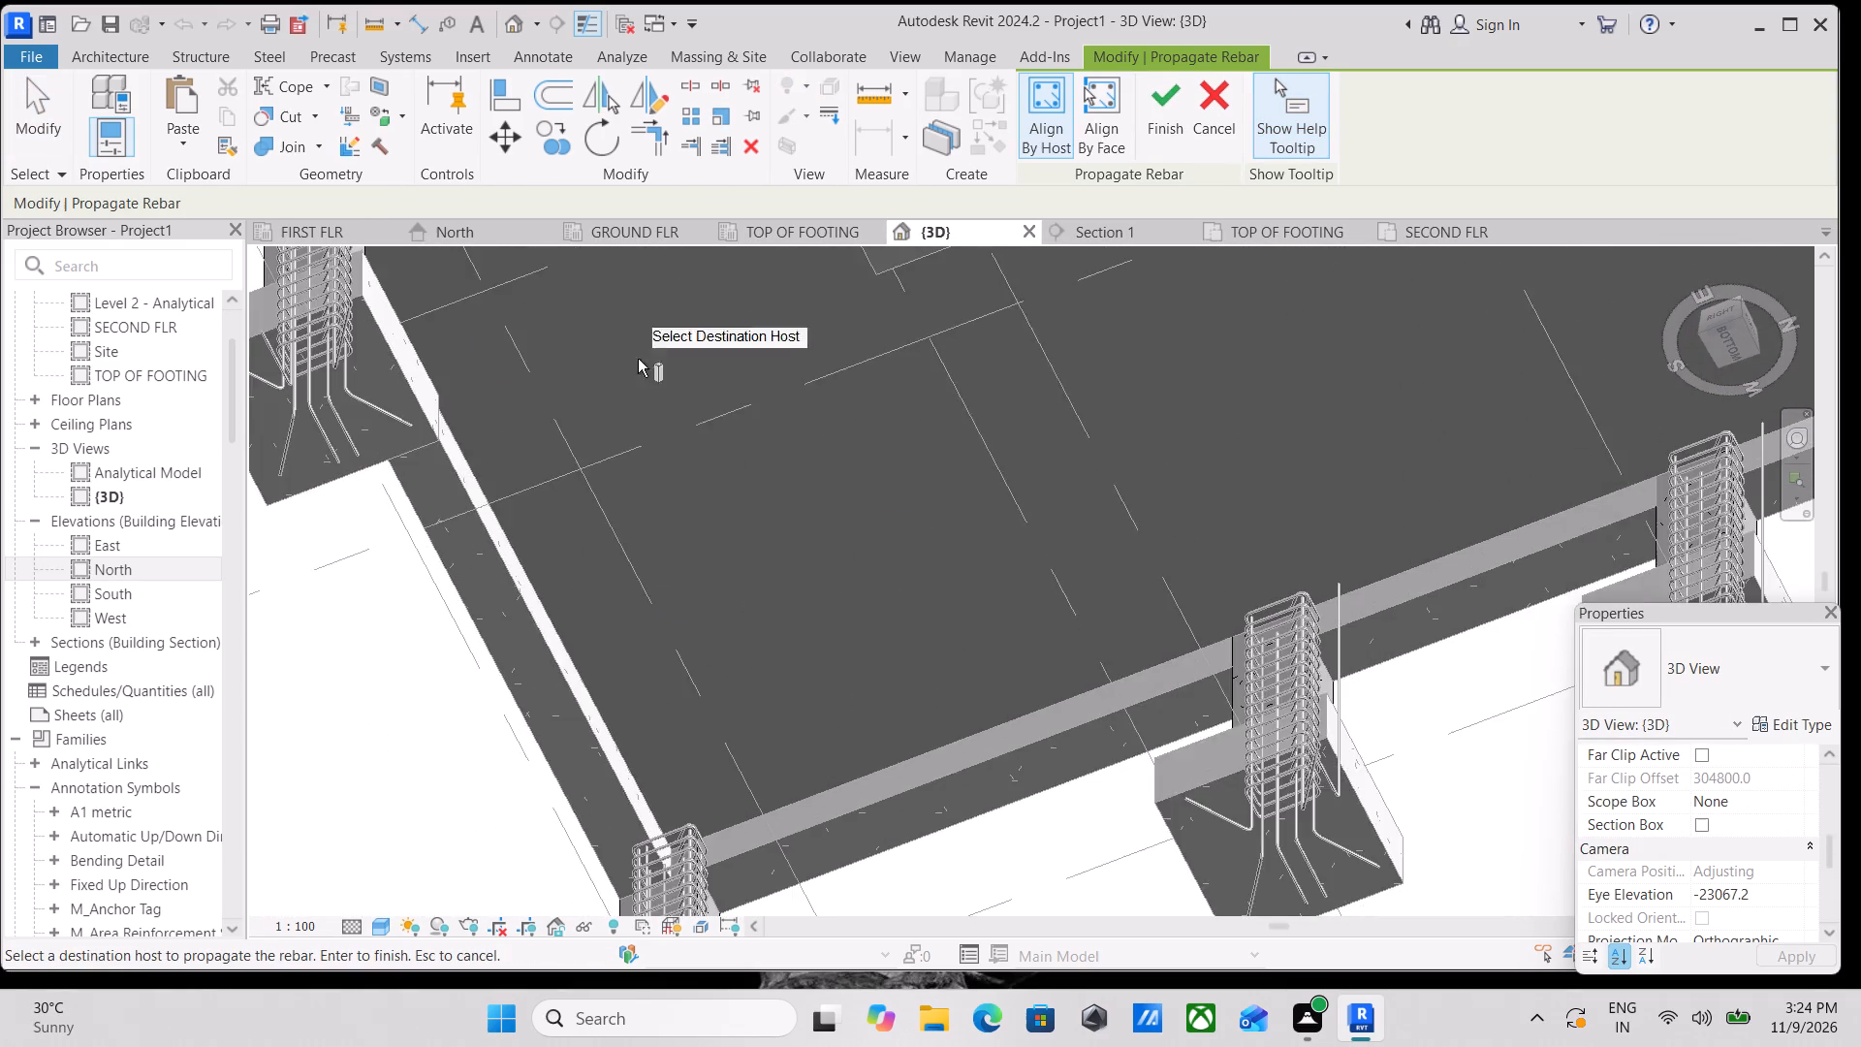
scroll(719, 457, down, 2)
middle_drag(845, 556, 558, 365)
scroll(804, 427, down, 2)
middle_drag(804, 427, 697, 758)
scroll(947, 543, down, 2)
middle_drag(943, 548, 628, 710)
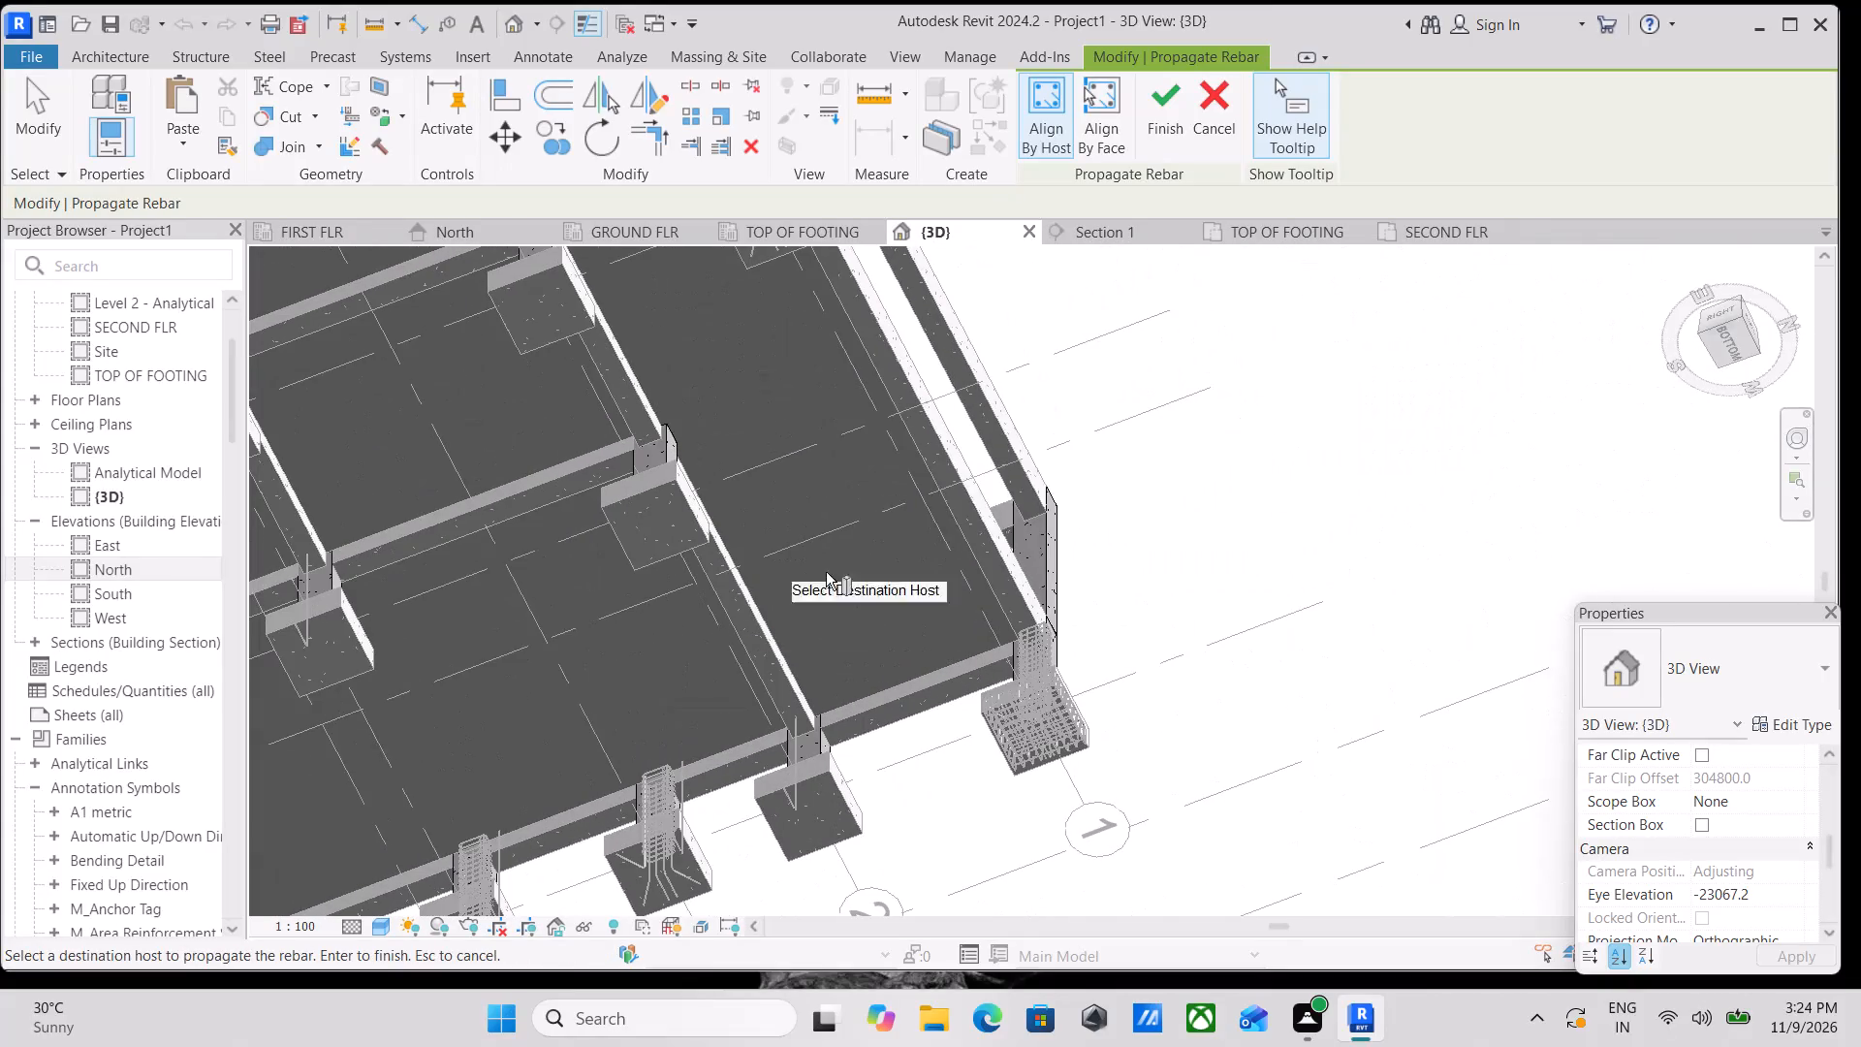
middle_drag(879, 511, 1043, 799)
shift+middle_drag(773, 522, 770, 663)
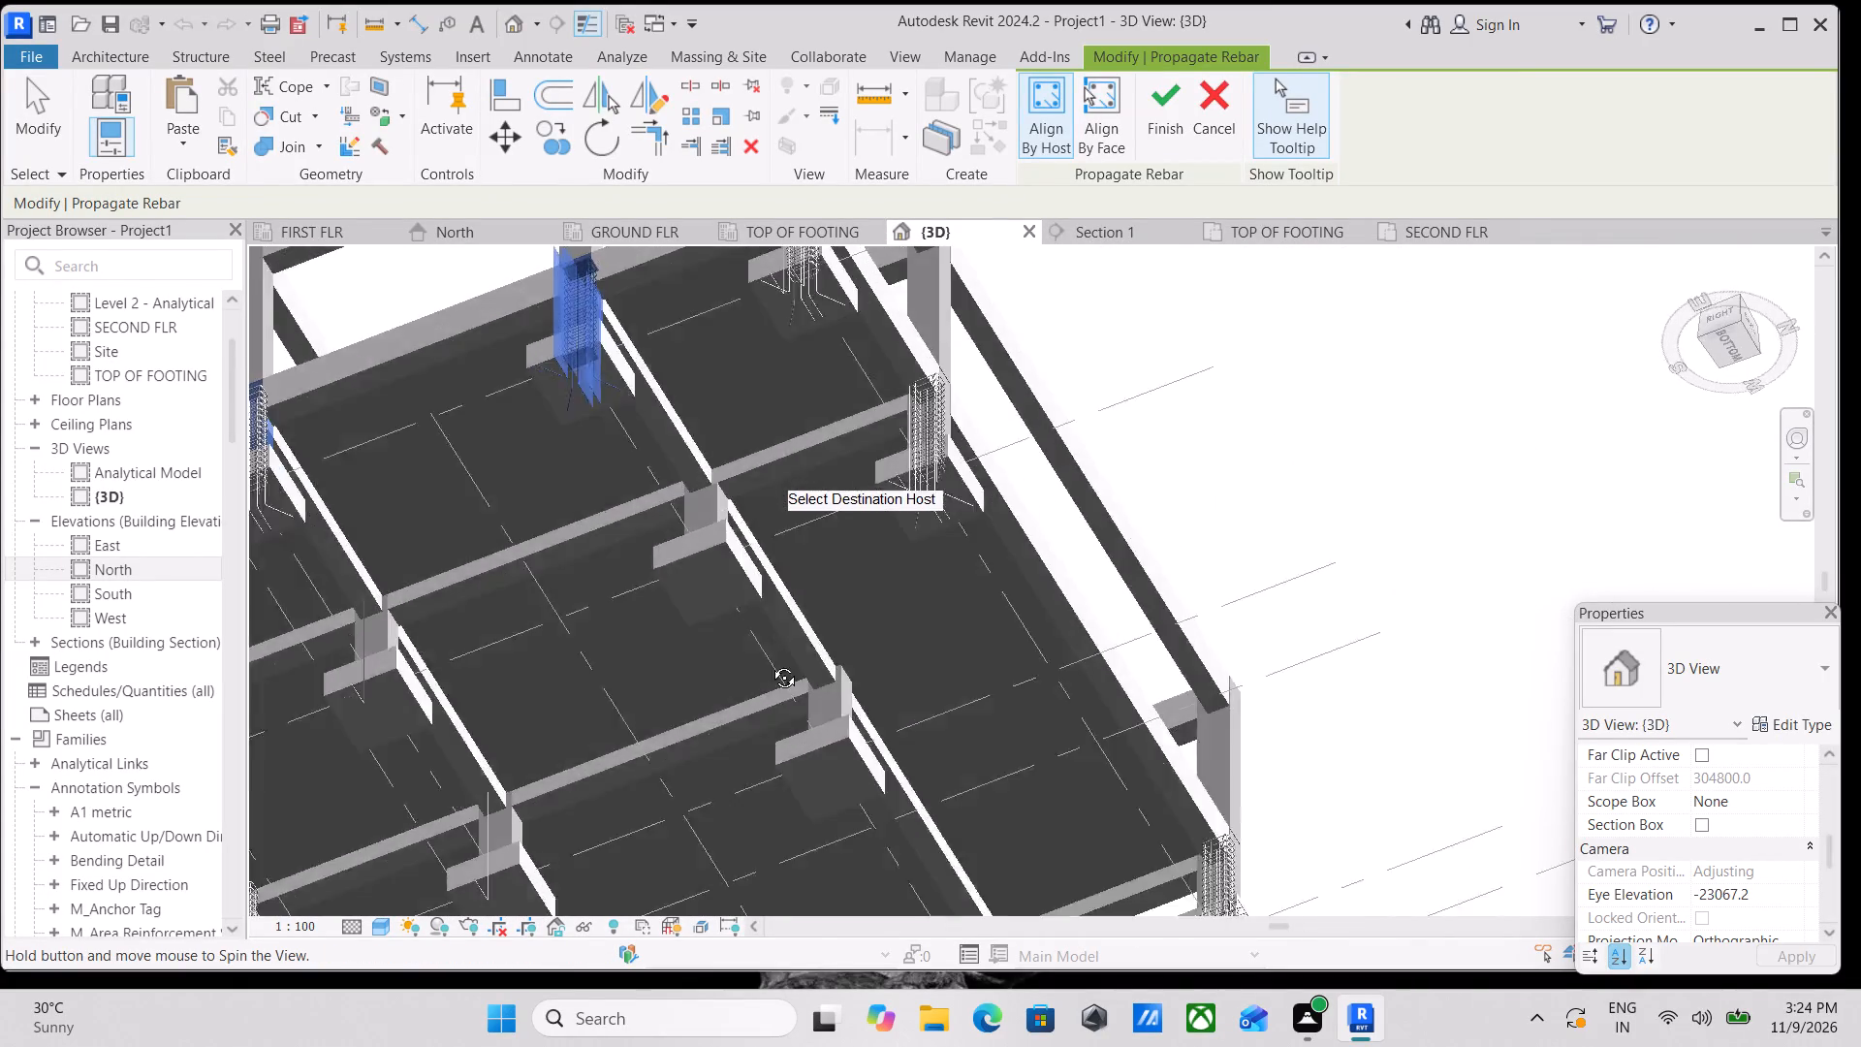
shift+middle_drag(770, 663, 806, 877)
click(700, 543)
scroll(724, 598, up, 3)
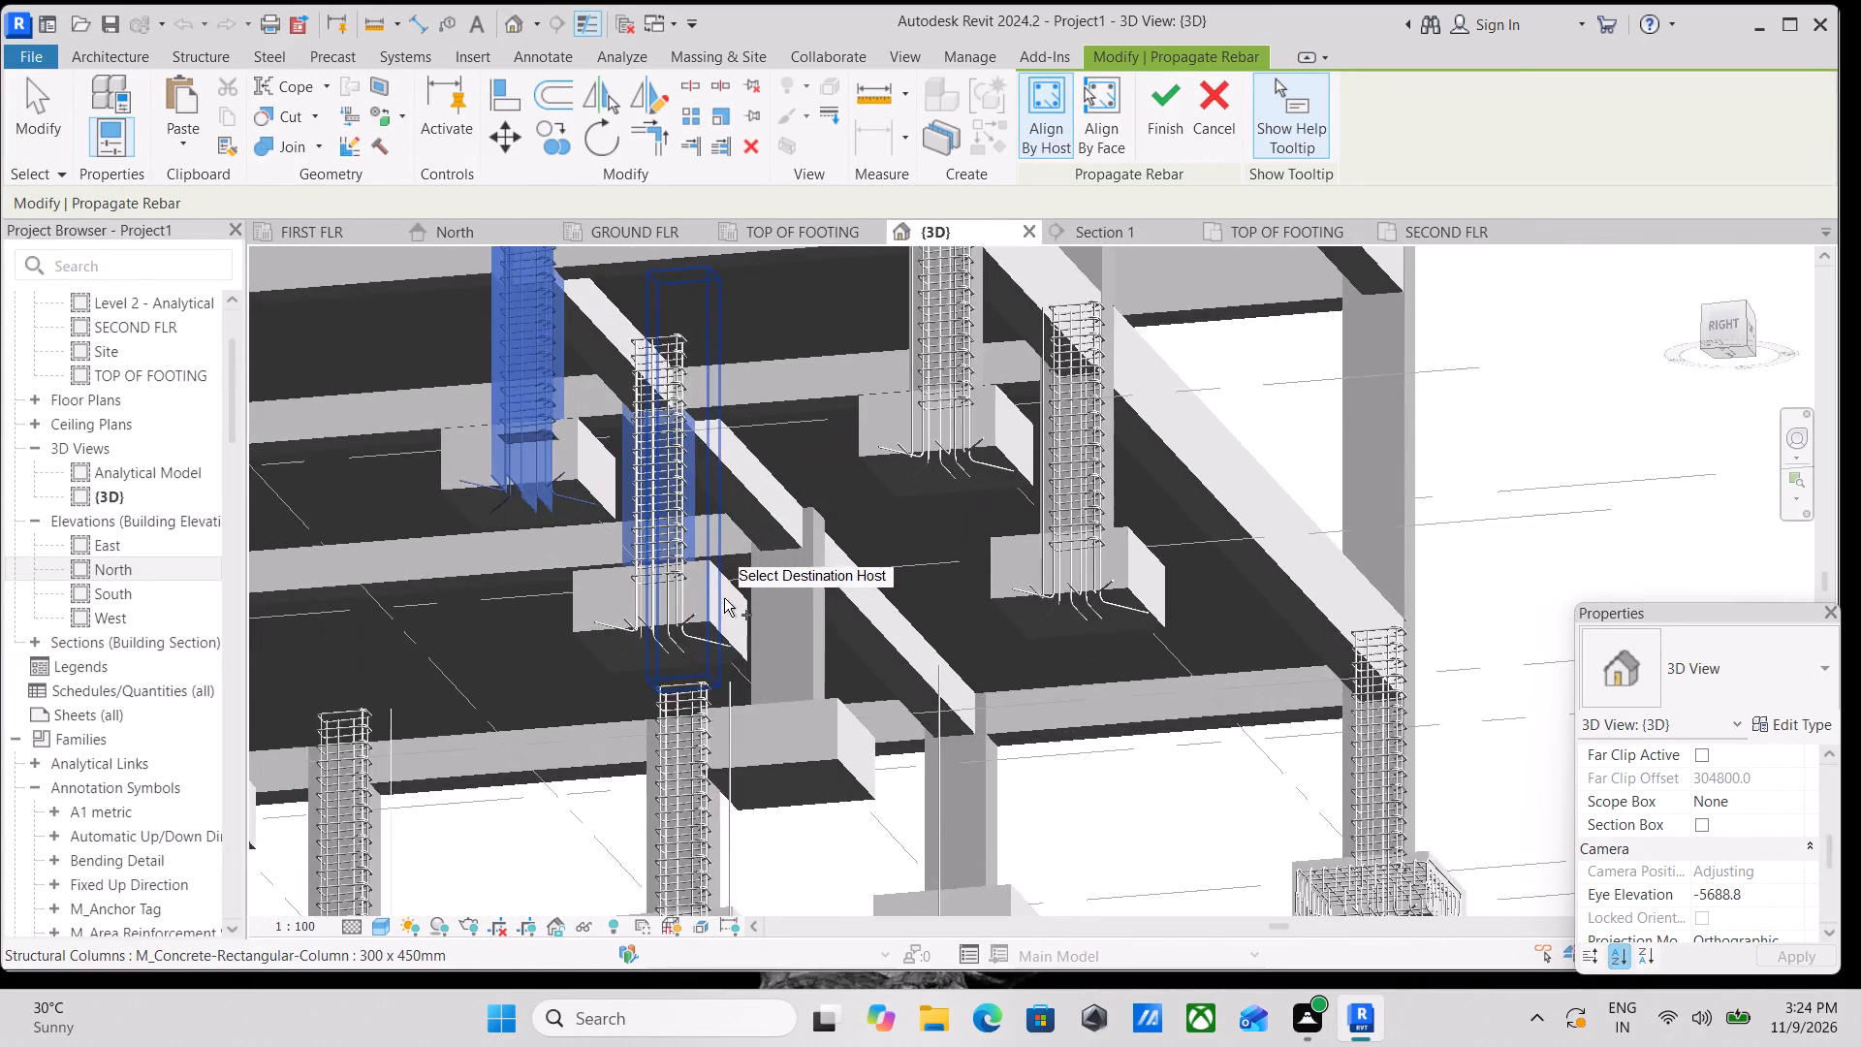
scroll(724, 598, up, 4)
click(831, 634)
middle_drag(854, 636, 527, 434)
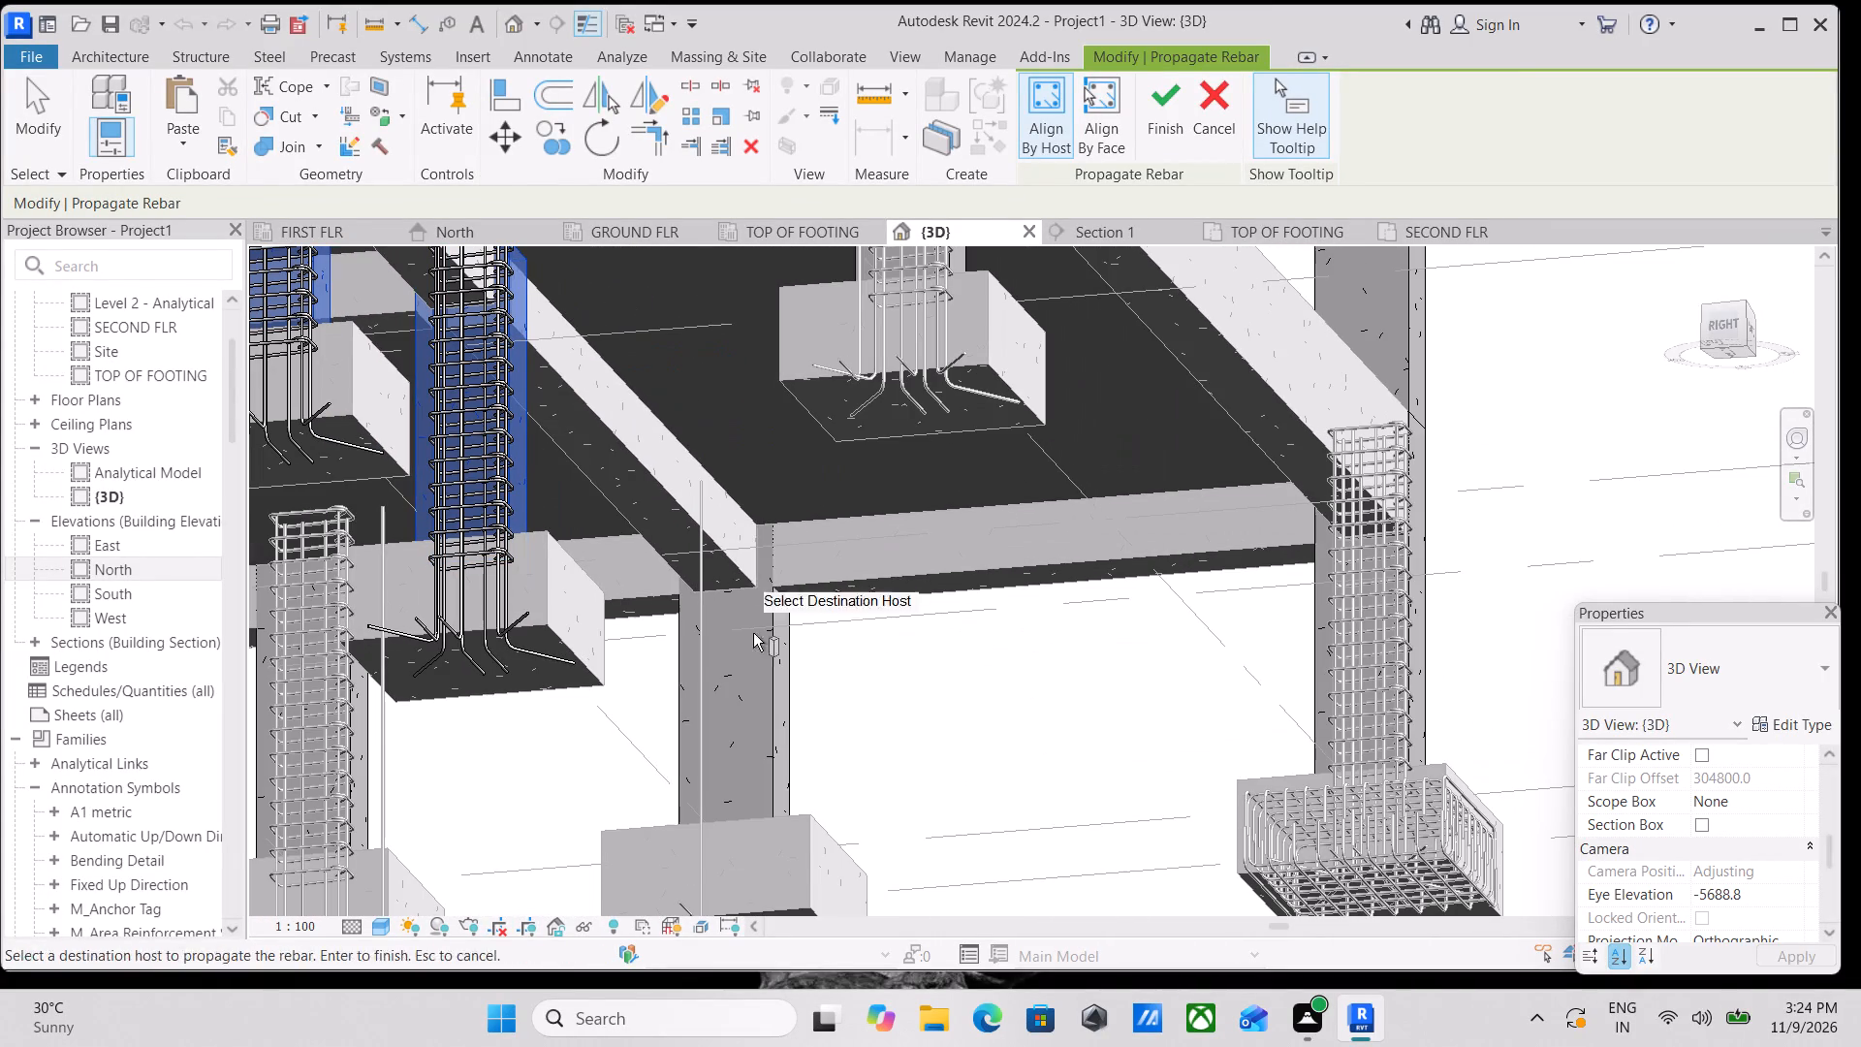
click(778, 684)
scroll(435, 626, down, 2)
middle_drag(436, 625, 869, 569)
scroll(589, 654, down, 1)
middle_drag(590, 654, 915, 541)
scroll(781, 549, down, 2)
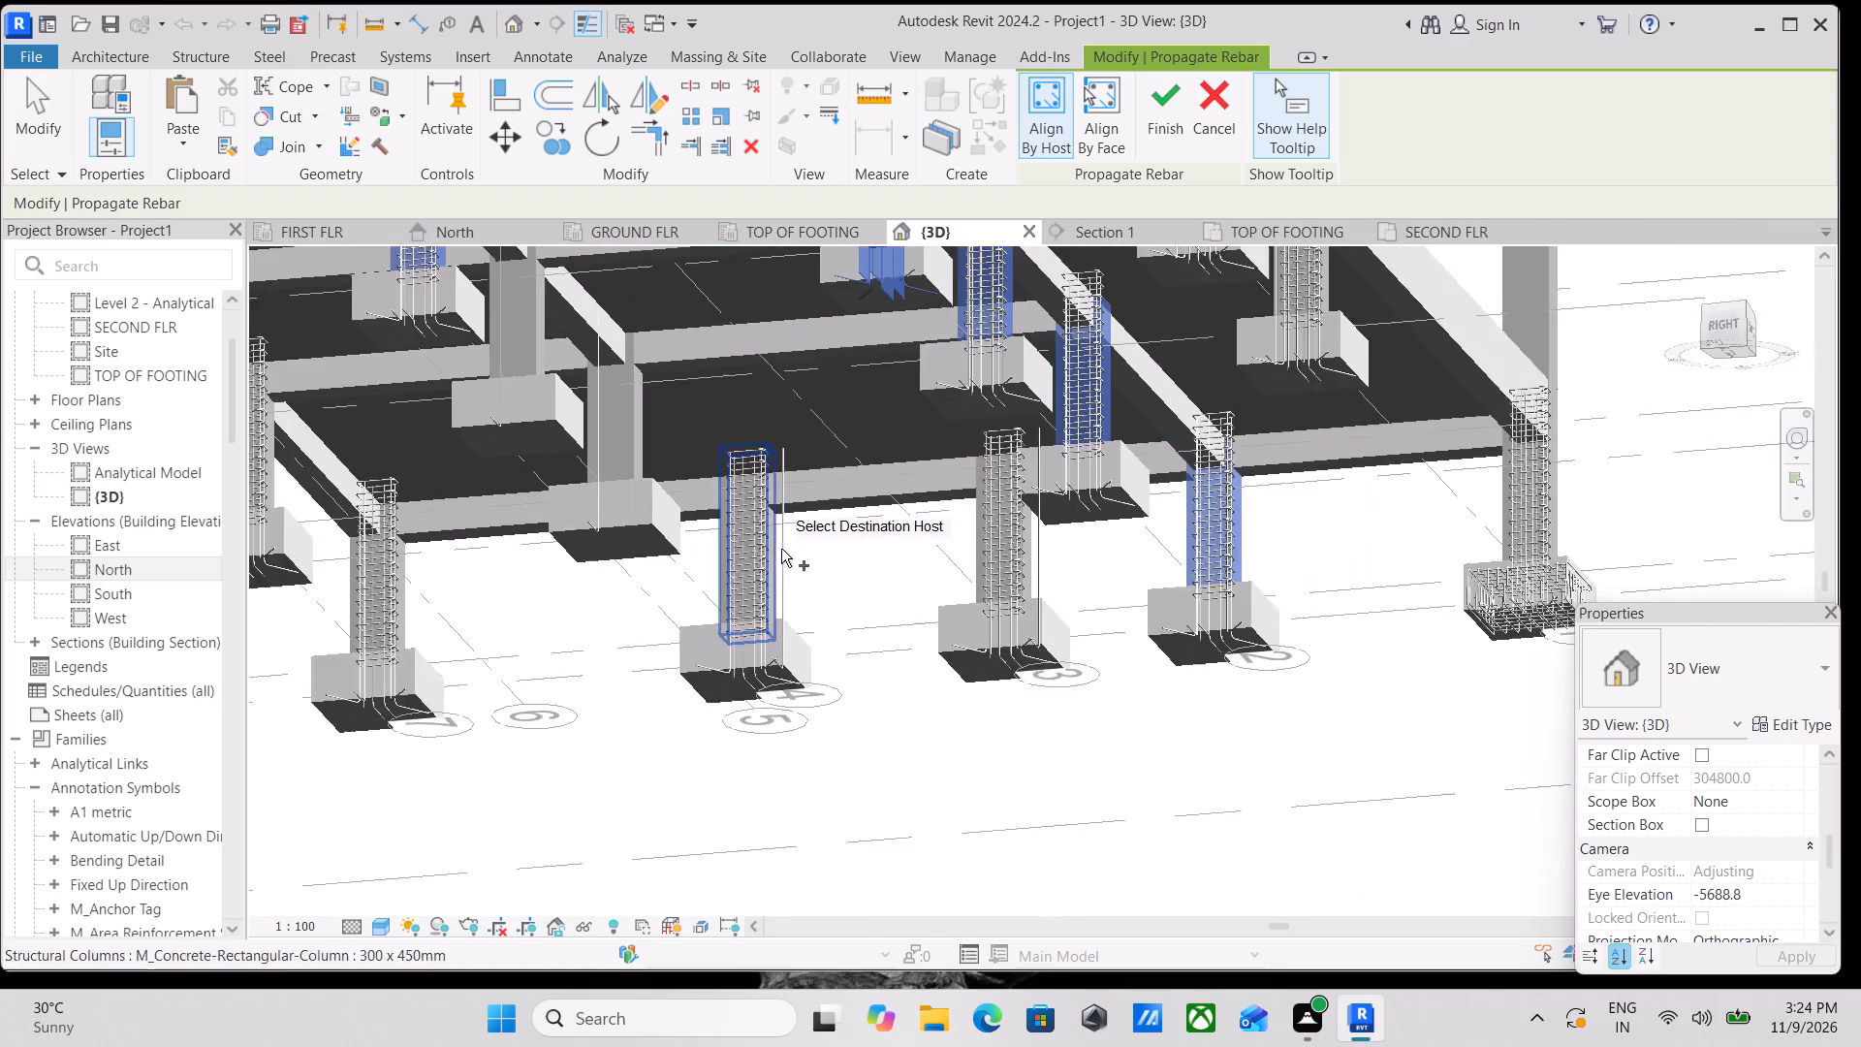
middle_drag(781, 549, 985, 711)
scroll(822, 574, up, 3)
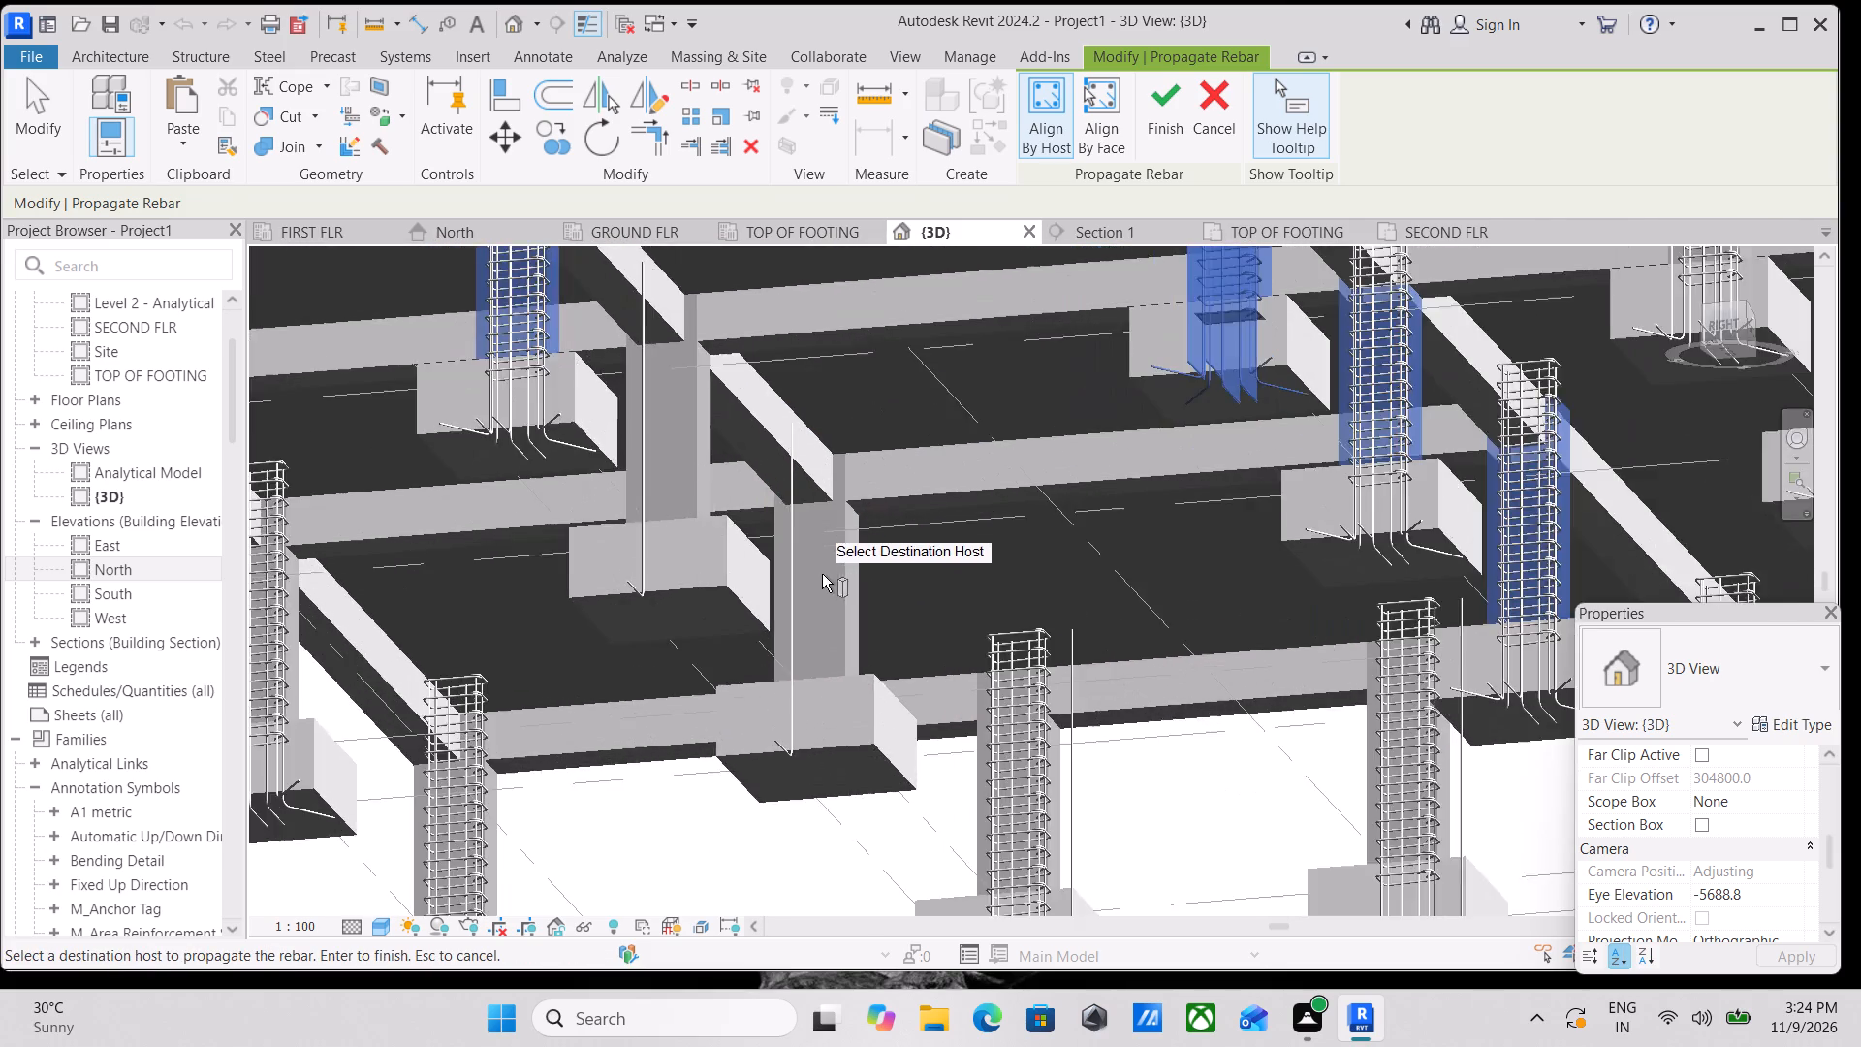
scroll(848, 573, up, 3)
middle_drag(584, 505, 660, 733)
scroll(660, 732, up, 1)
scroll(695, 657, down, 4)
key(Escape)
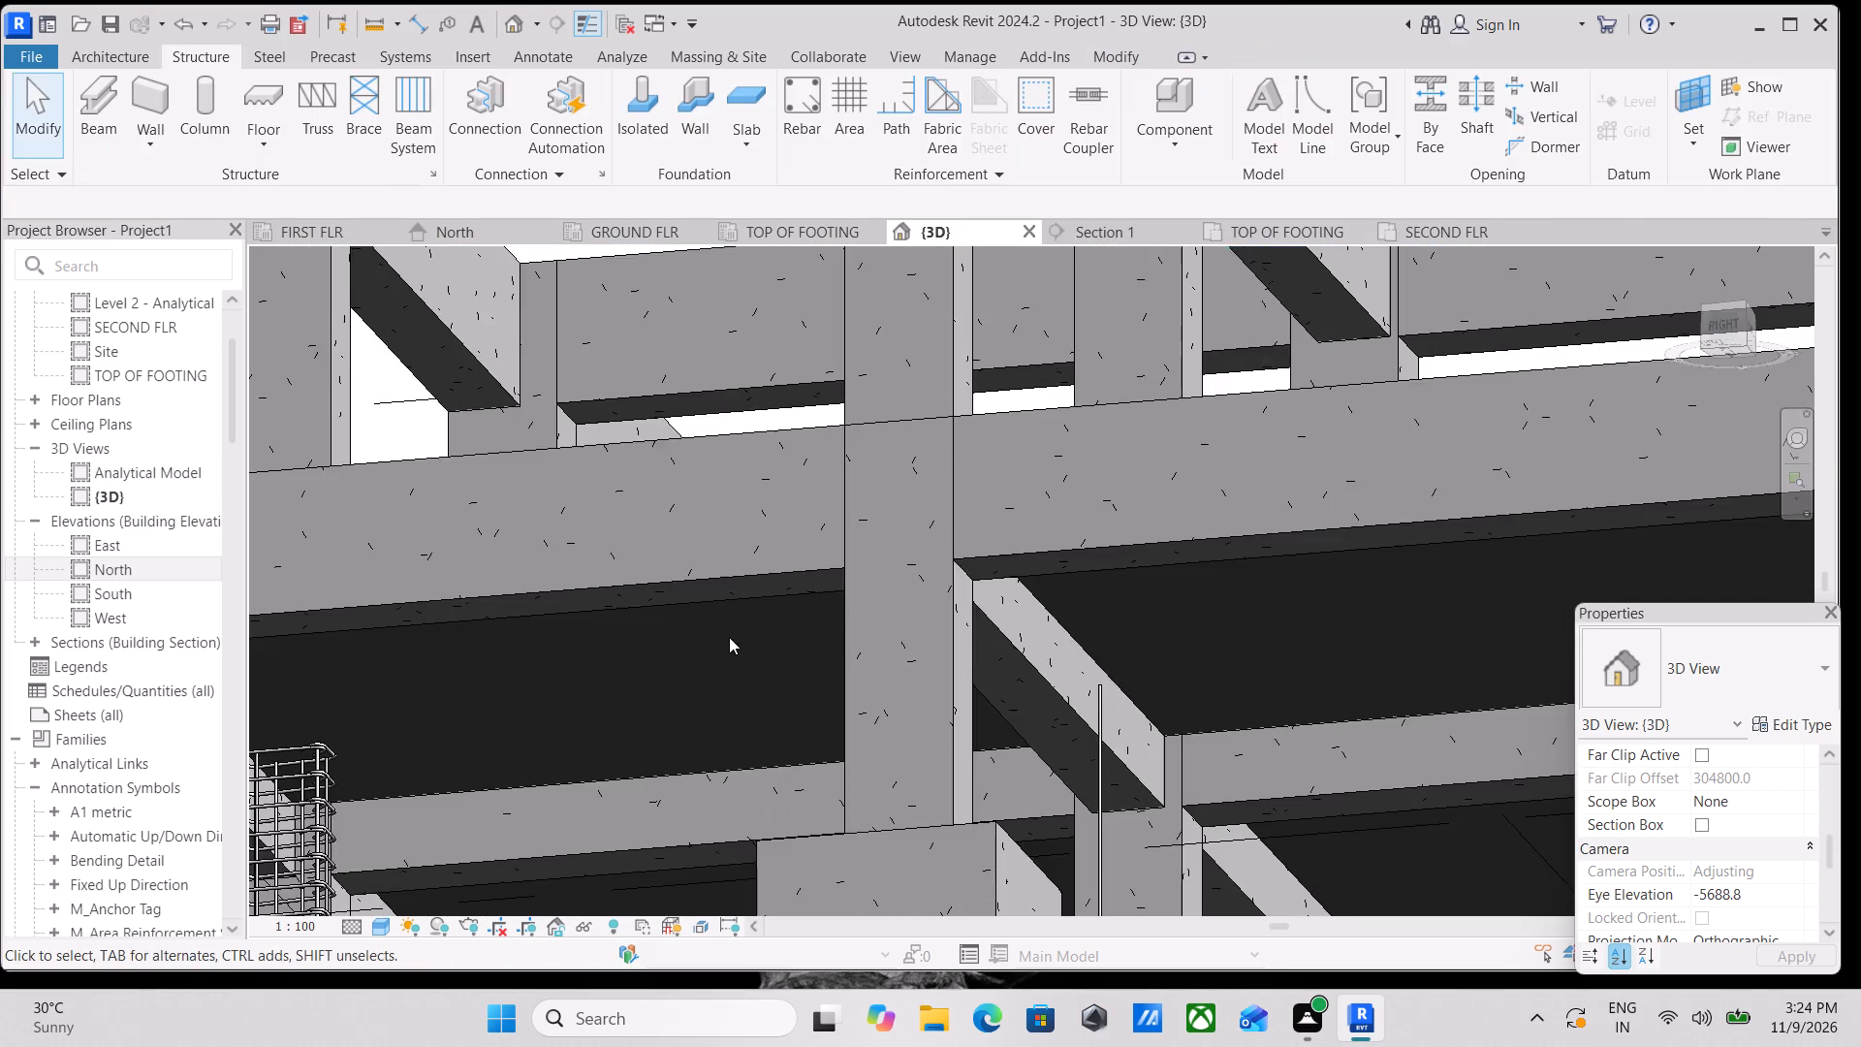
Undo the rebar propagation to the footing-level columns, back to the single reinforced column at grids A and 1.
scroll(756, 630, down, 6)
middle_drag(794, 680, 626, 467)
scroll(784, 628, up, 4)
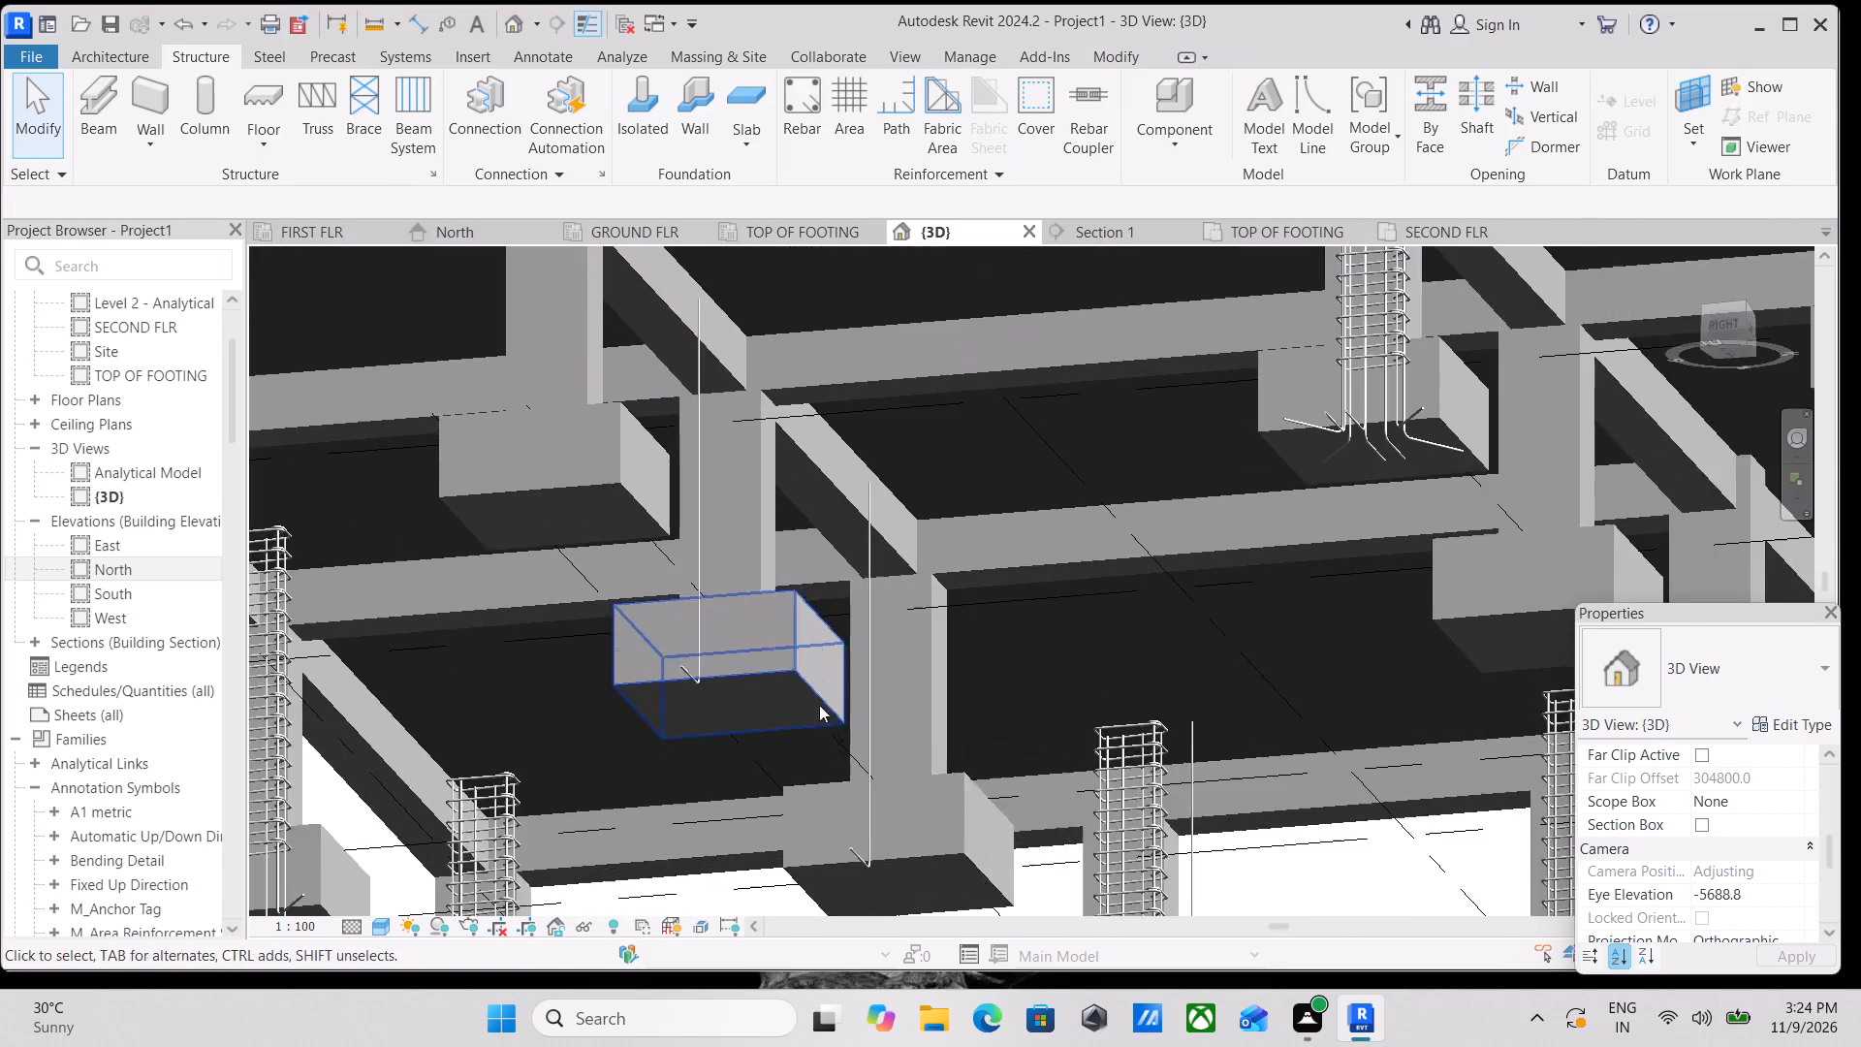
scroll(764, 769, up, 4)
click(636, 622)
scroll(636, 622, down, 8)
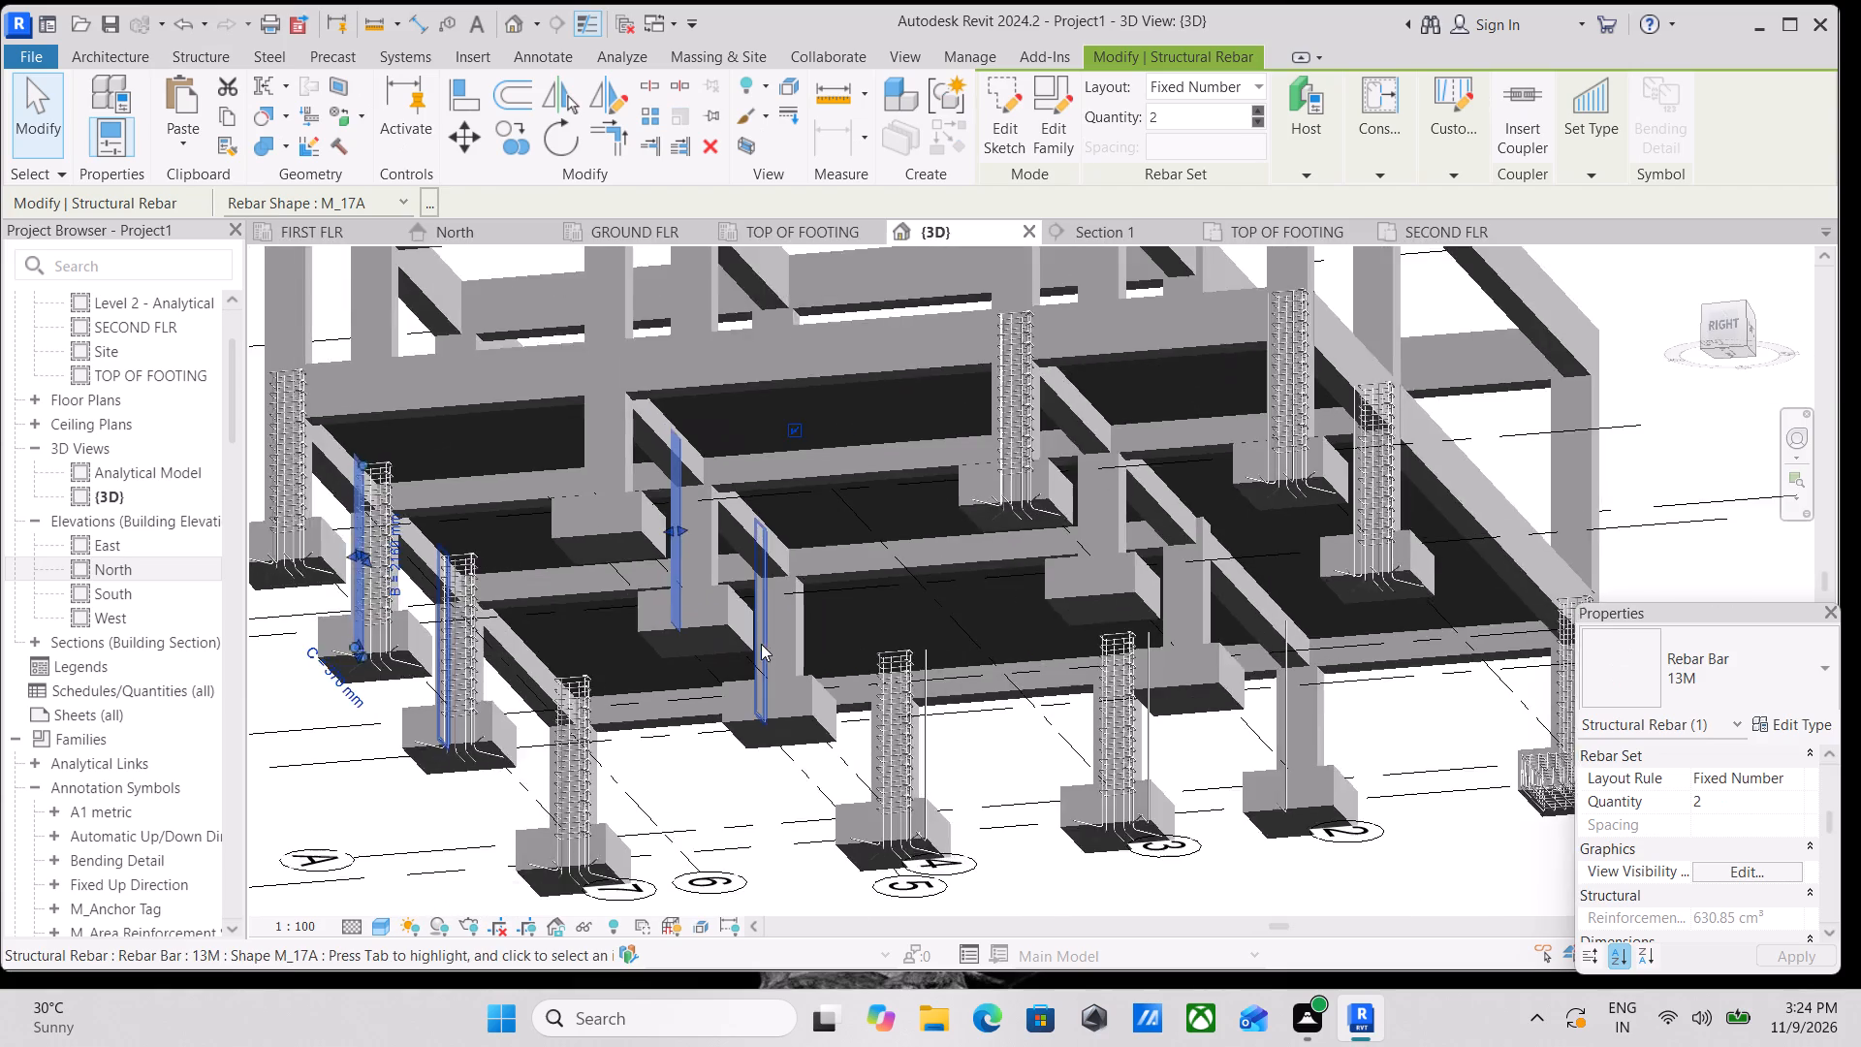
scroll(761, 644, down, 3)
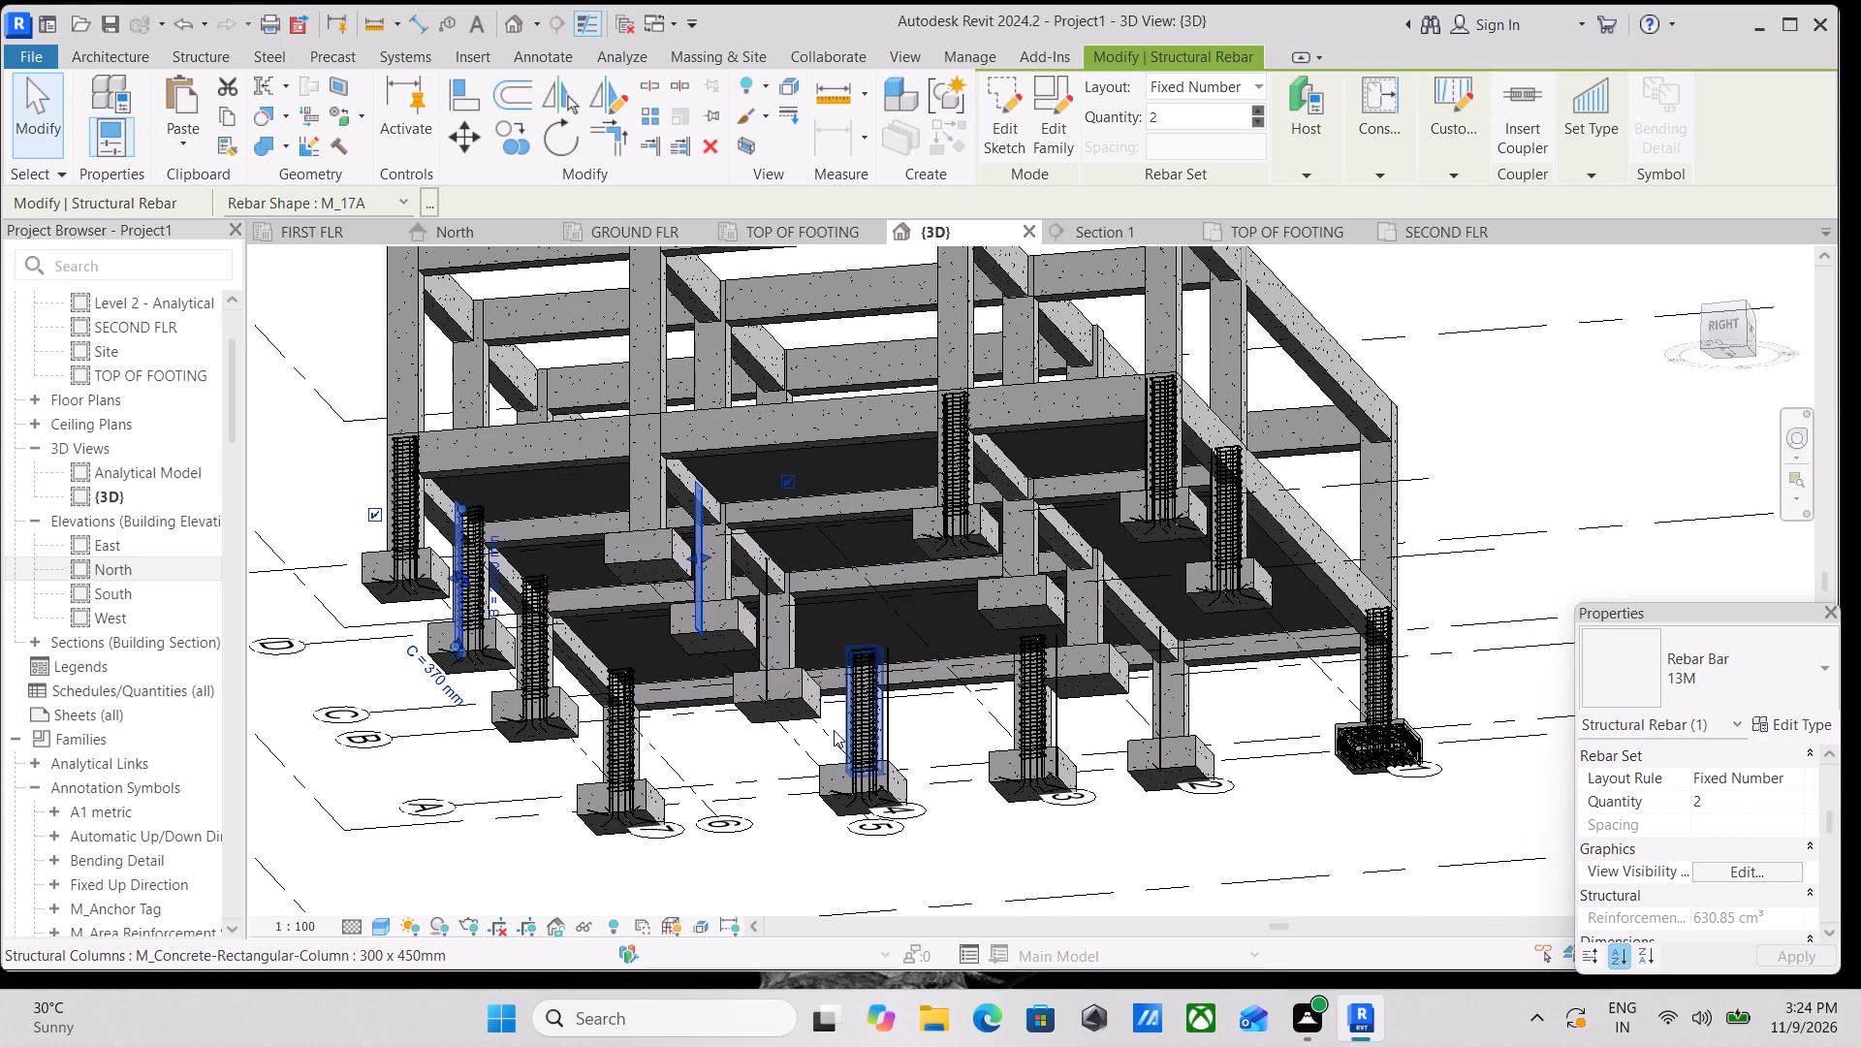
key(ctrl+z)
key(ctrl+z)
key(ctrl+z)
Examine the original reinforced column and its footing at grids A and 1 from several sides.
ctrl+scroll(857, 708, down, 5)
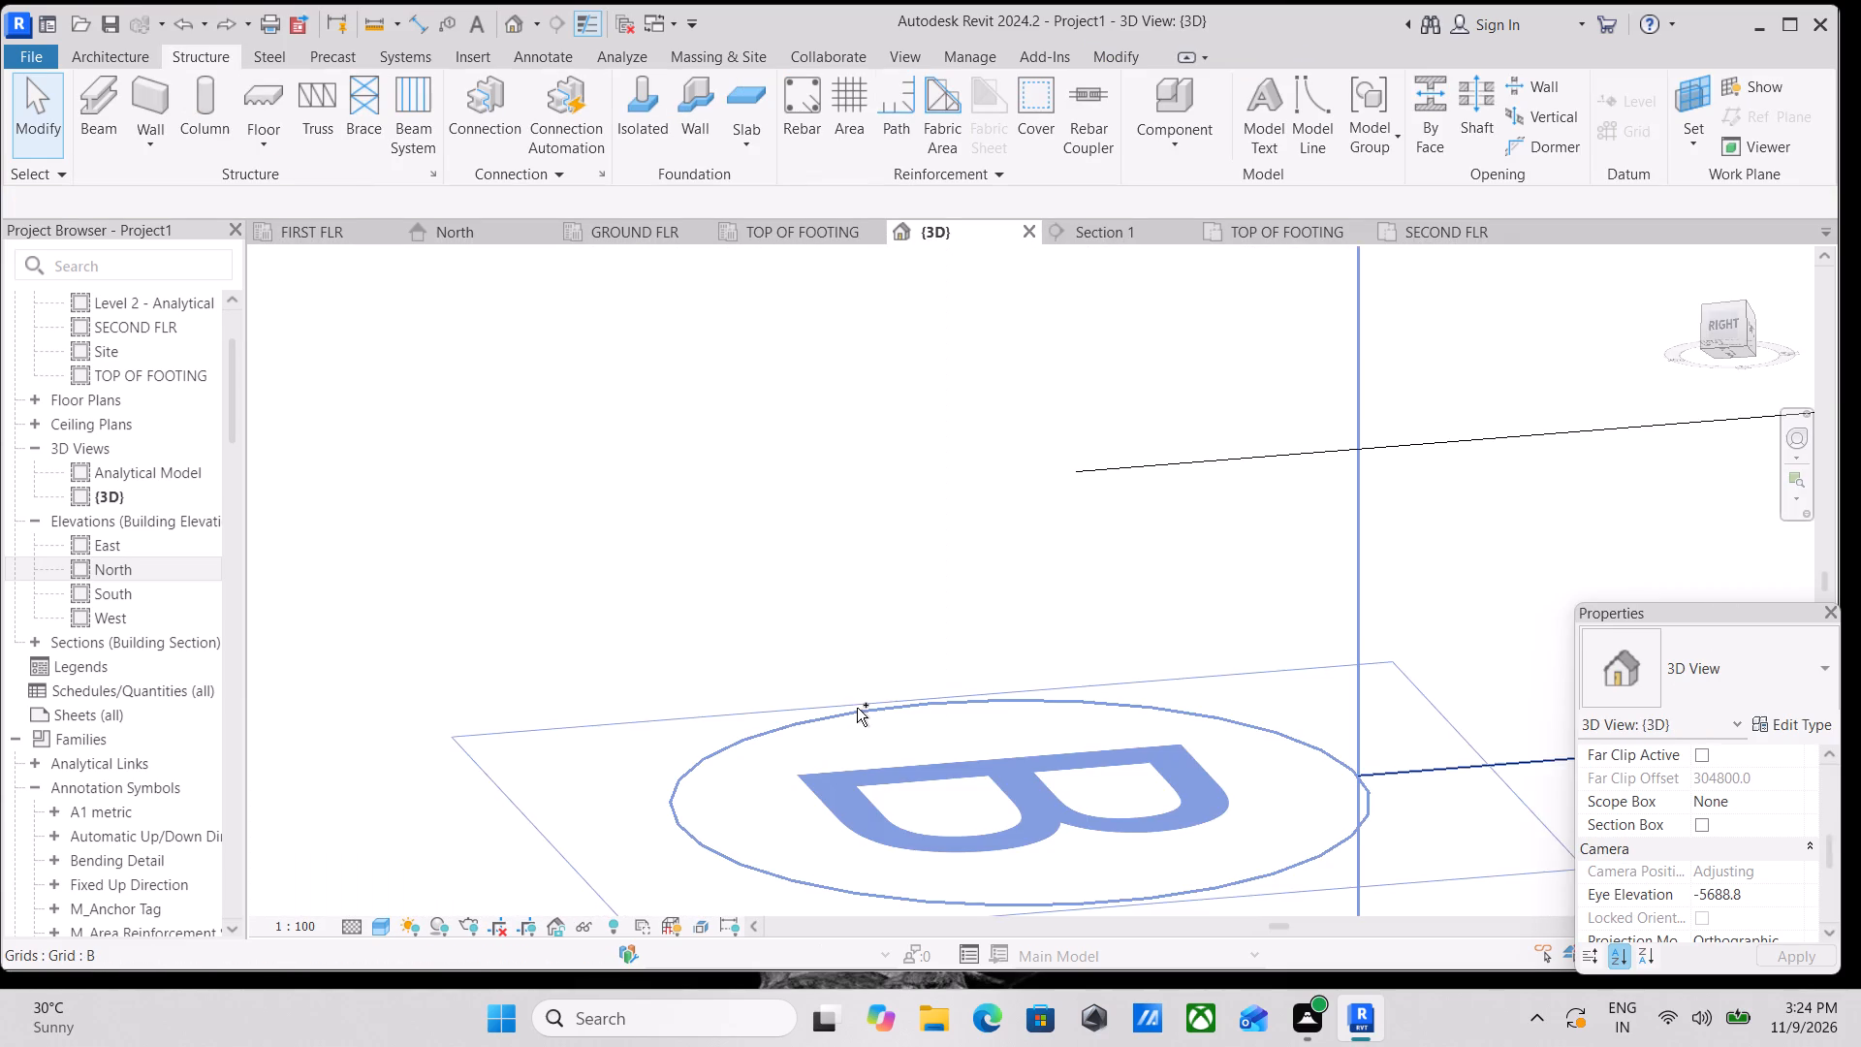
scroll(857, 708, down, 16)
middle_drag(857, 707, 421, 589)
scroll(420, 589, up, 1)
scroll(589, 575, down, 5)
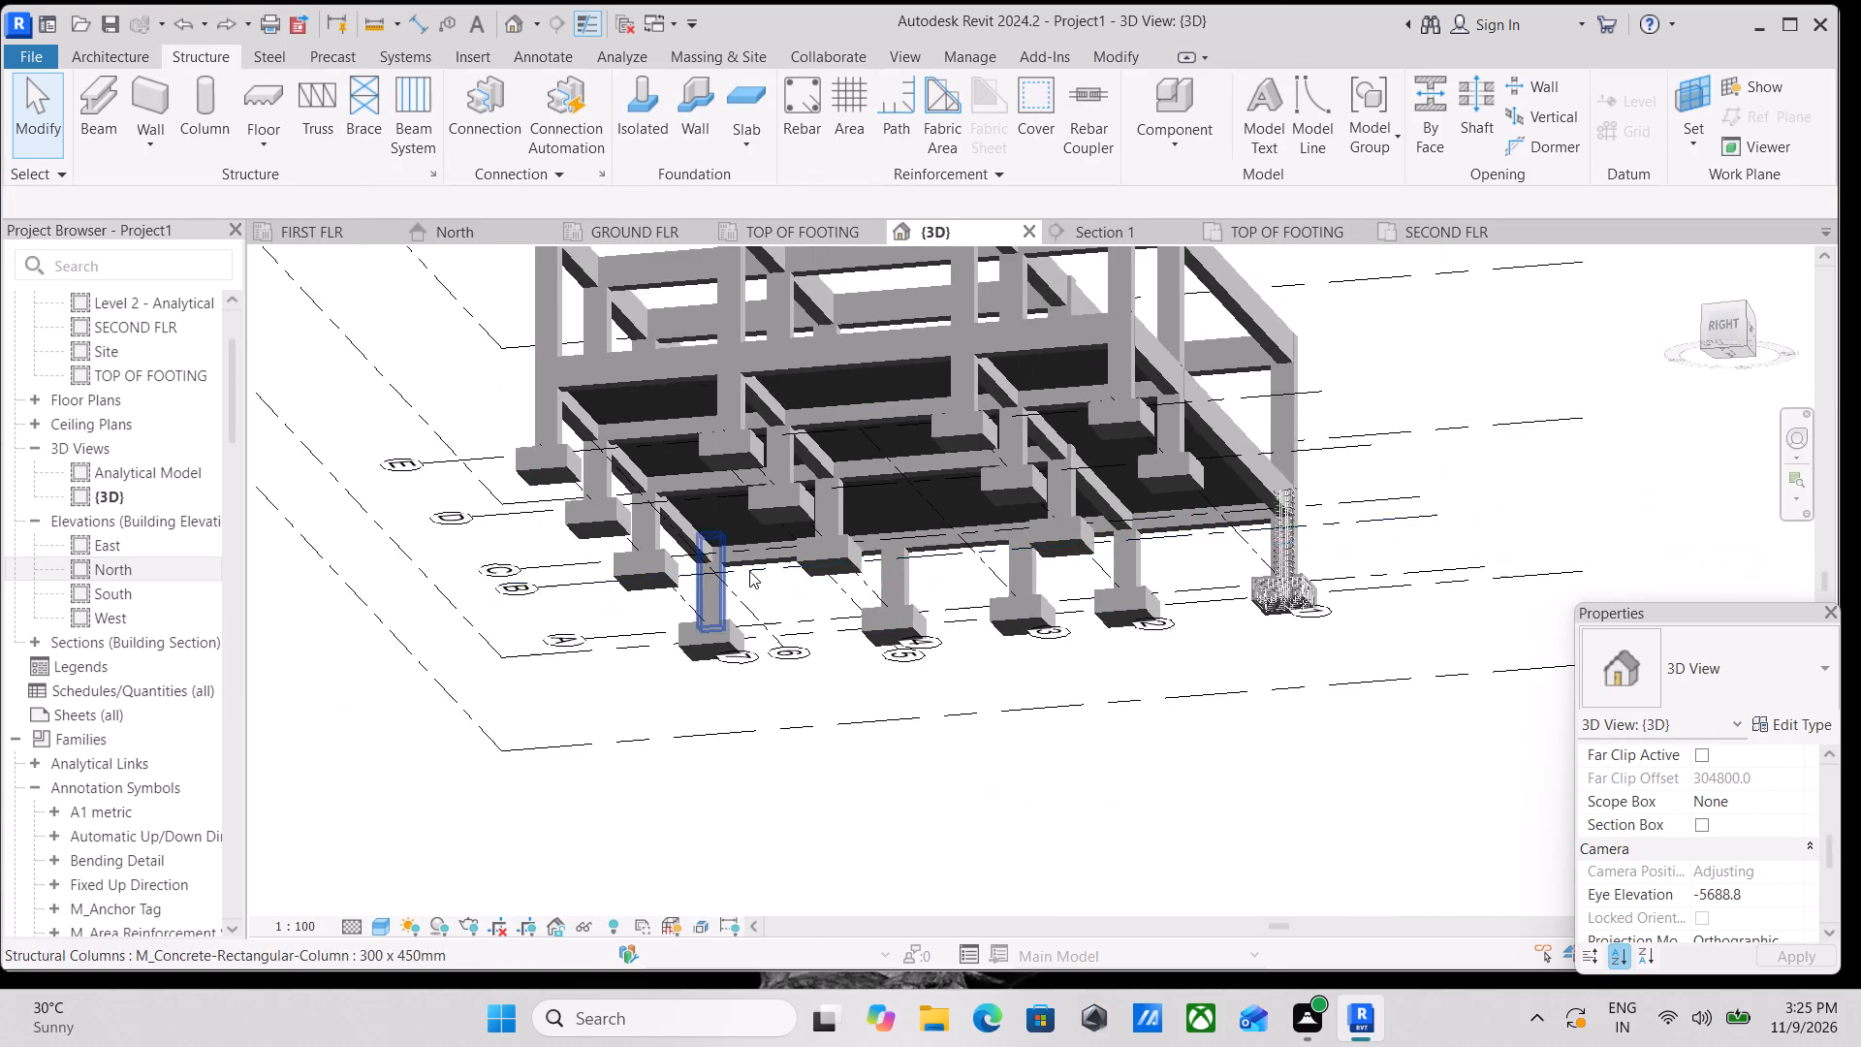
scroll(749, 571, down, 1)
middle_drag(749, 571, 737, 628)
shift+middle_drag(795, 511, 563, 866)
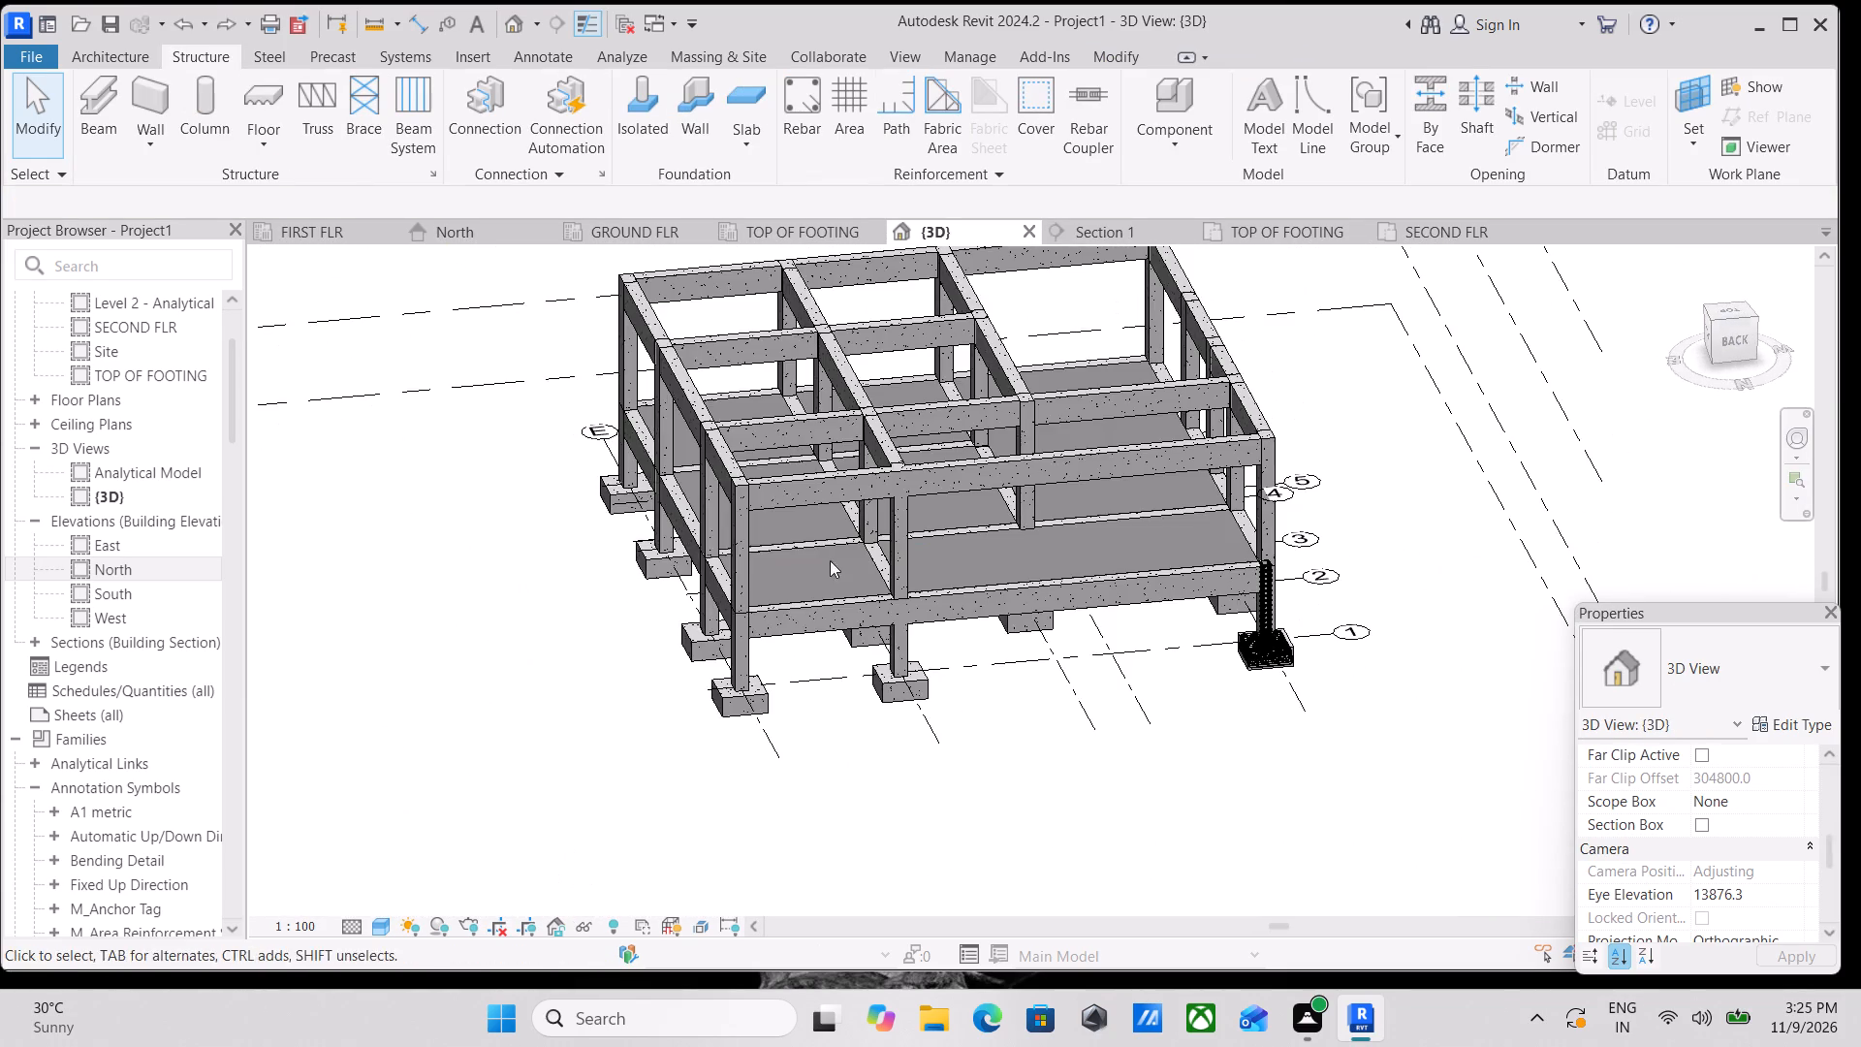
scroll(892, 480, up, 2)
key(Escape)
scroll(725, 588, up, 1)
middle_drag(725, 588, 816, 653)
scroll(894, 677, up, 1)
middle_drag(1062, 656, 0, 446)
scroll(570, 419, up, 3)
middle_drag(599, 493, 743, 341)
shift+middle_drag(768, 513, 596, 471)
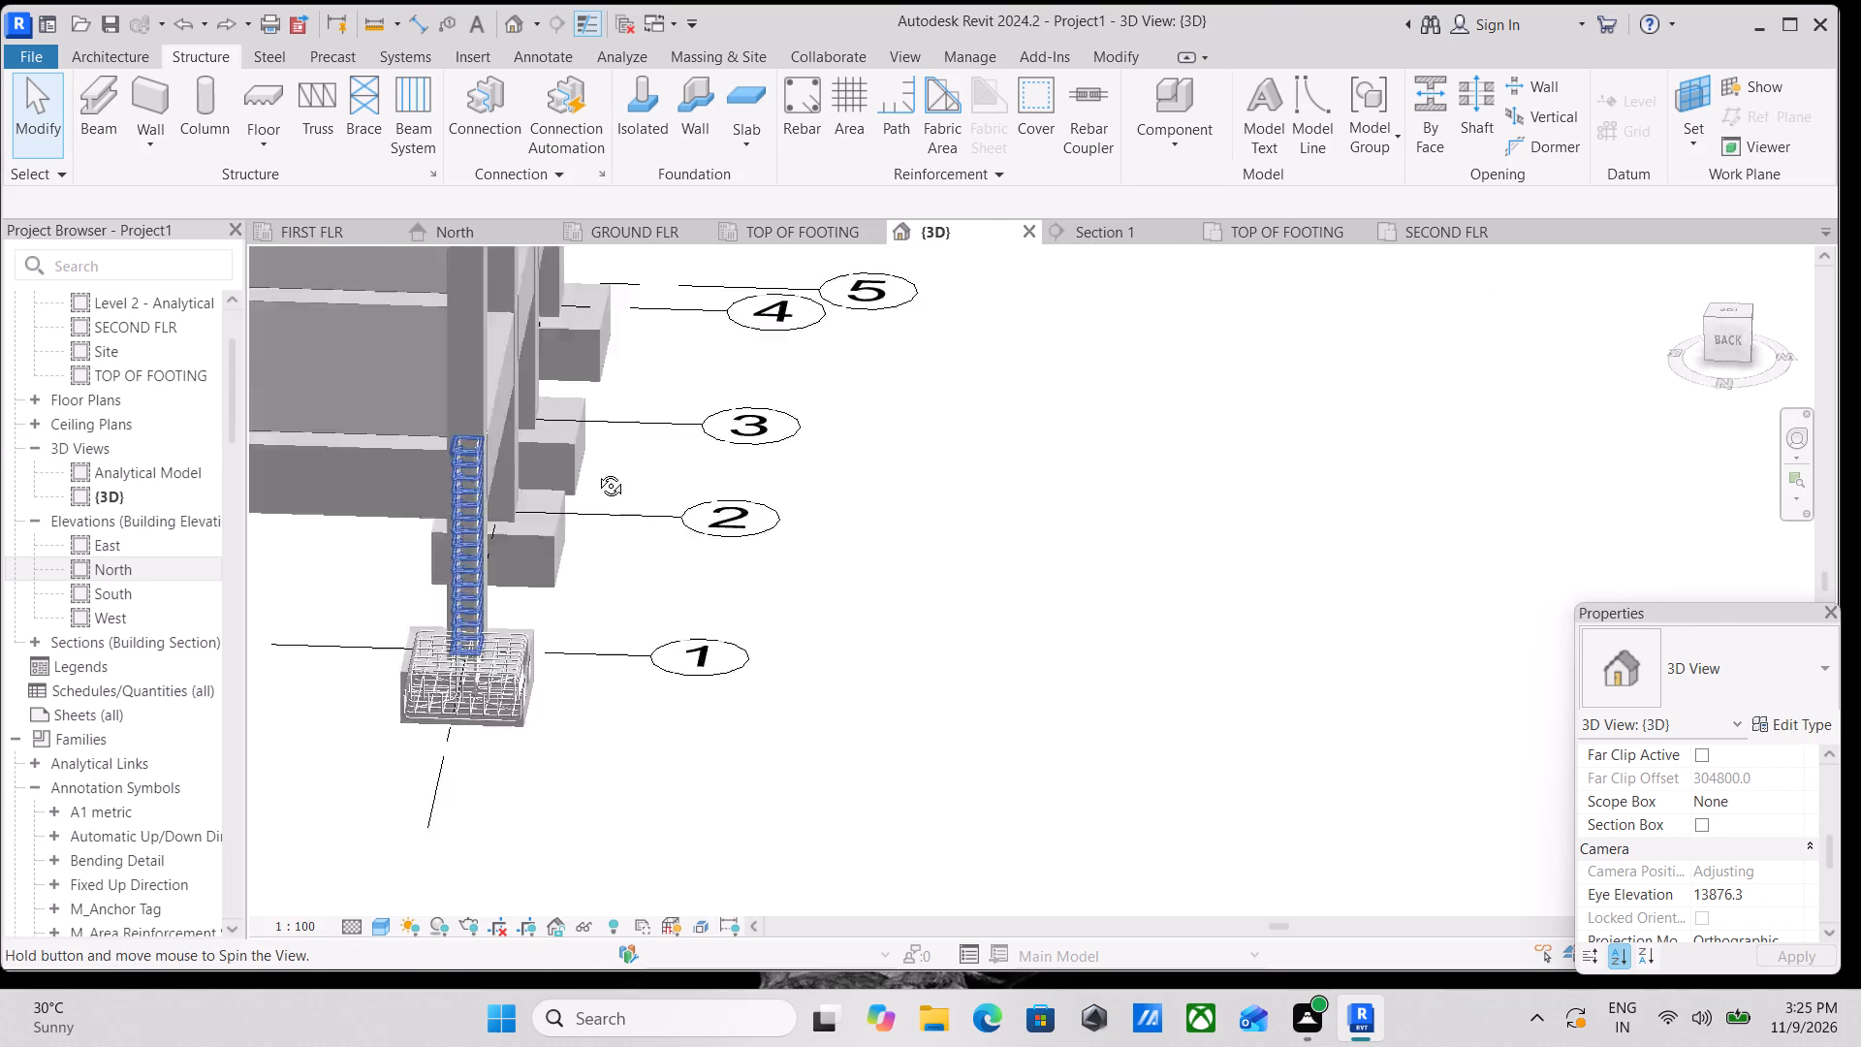
shift+middle_drag(596, 471, 331, 409)
scroll(391, 425, down, 2)
middle_drag(441, 445, 1163, 437)
scroll(904, 458, down, 8)
middle_drag(828, 471, 1453, 520)
scroll(768, 492, up, 2)
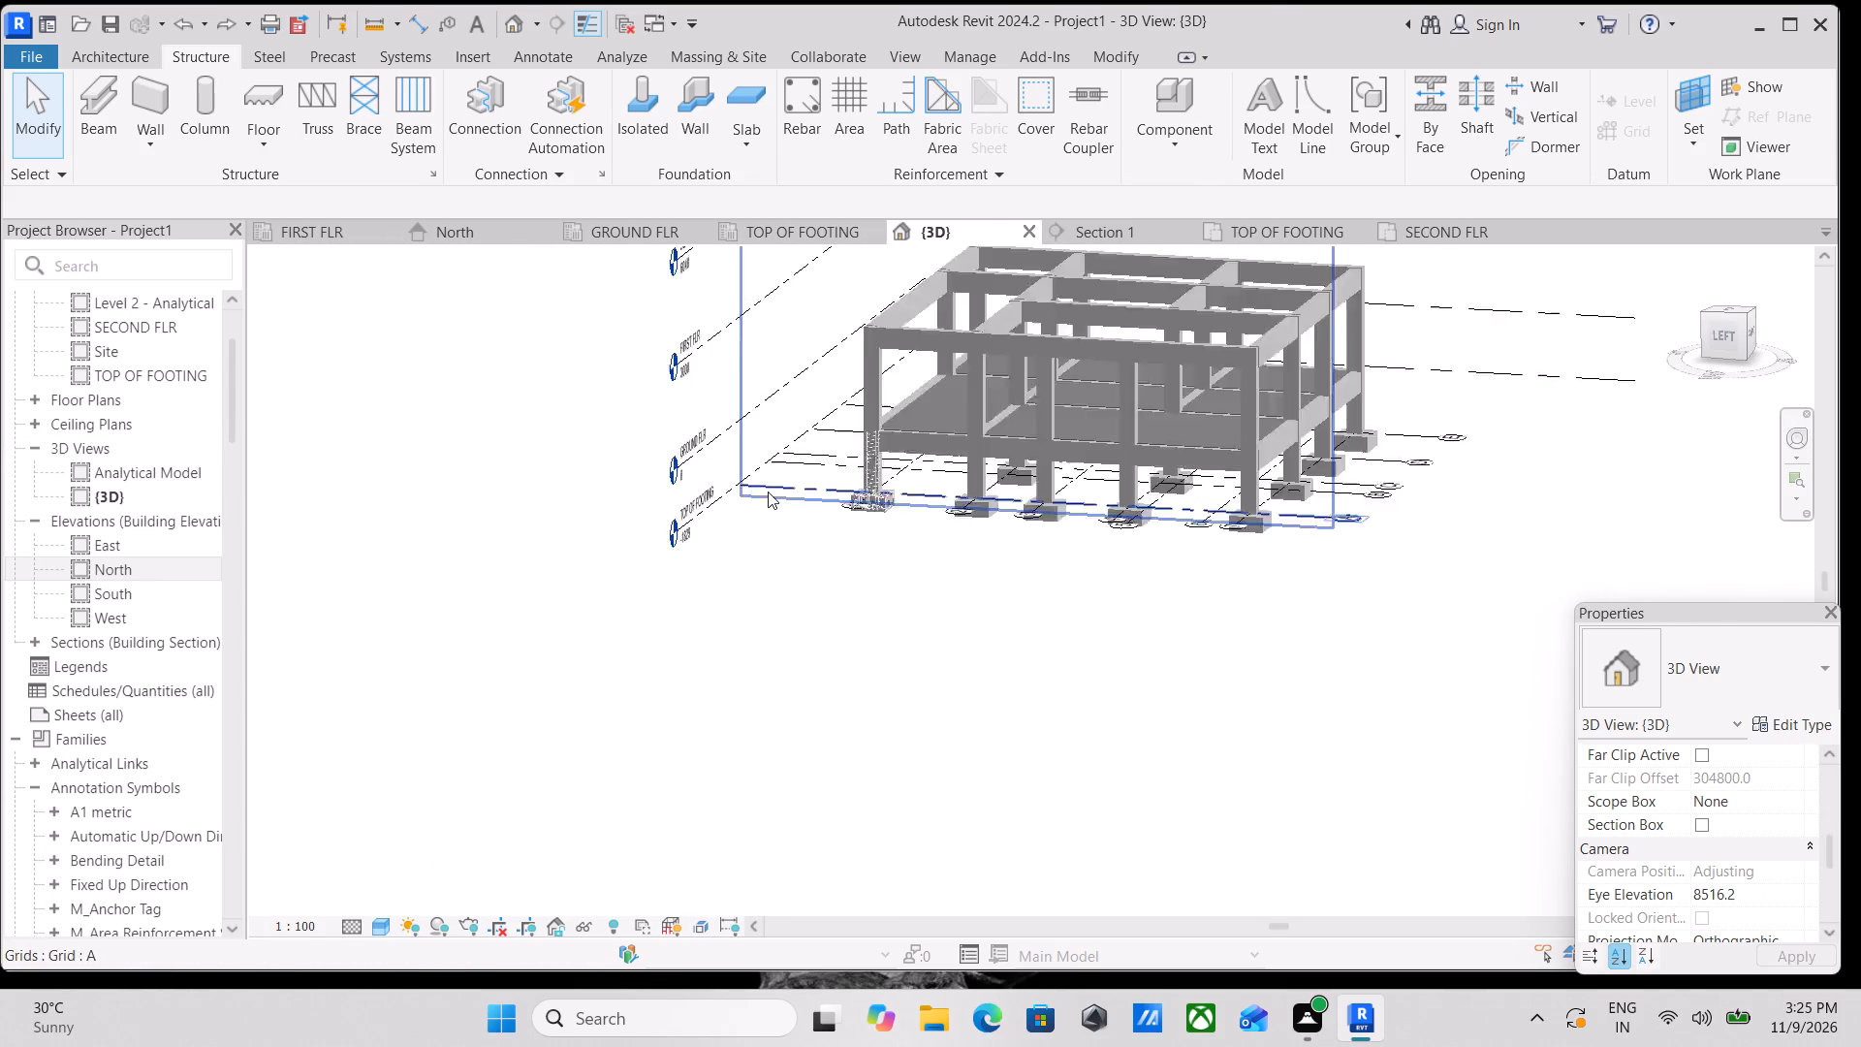
scroll(768, 492, up, 11)
middle_drag(1072, 483, 1568, 524)
shift+middle_drag(1375, 518, 1297, 457)
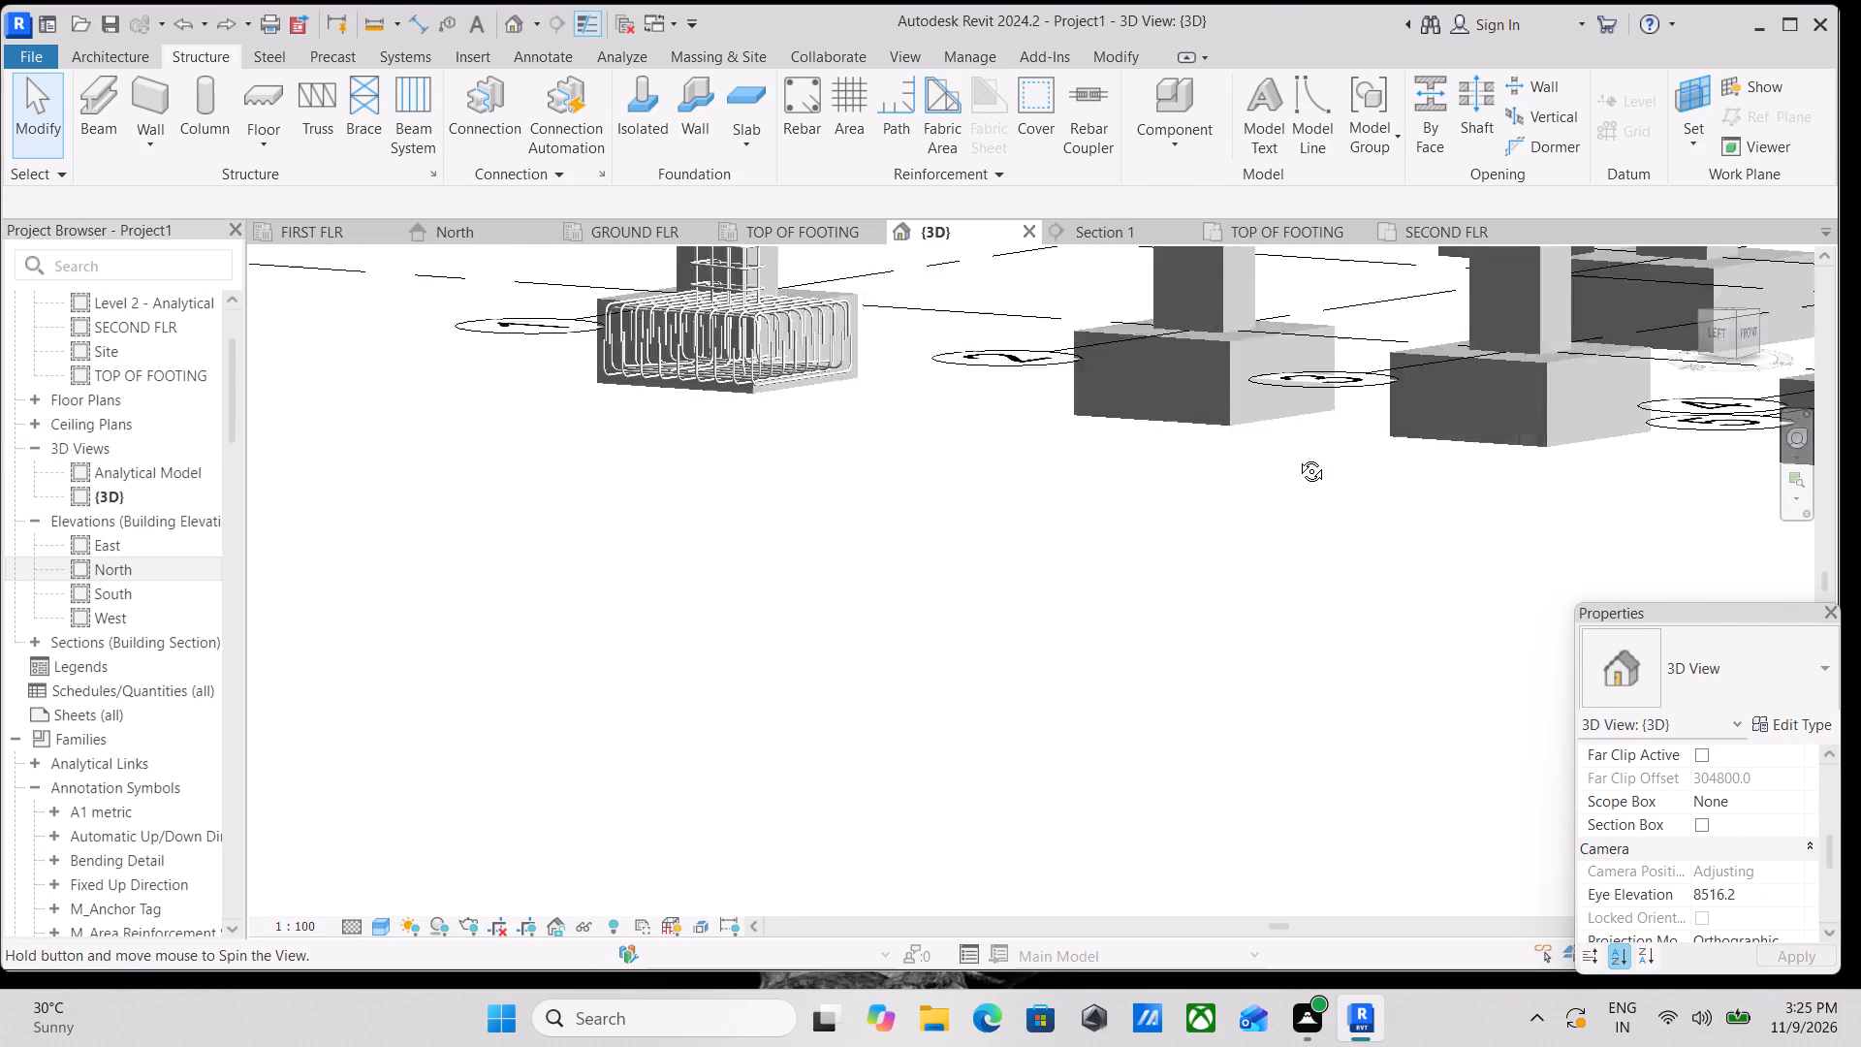
shift+middle_drag(1297, 457, 1295, 455)
scroll(1276, 455, down, 2)
middle_drag(1276, 455, 1425, 699)
shift+middle_drag(1134, 568, 1052, 648)
middle_drag(989, 592, 1004, 744)
scroll(1004, 744, up, 2)
scroll(1002, 555, up, 4)
scroll(1143, 594, up, 4)
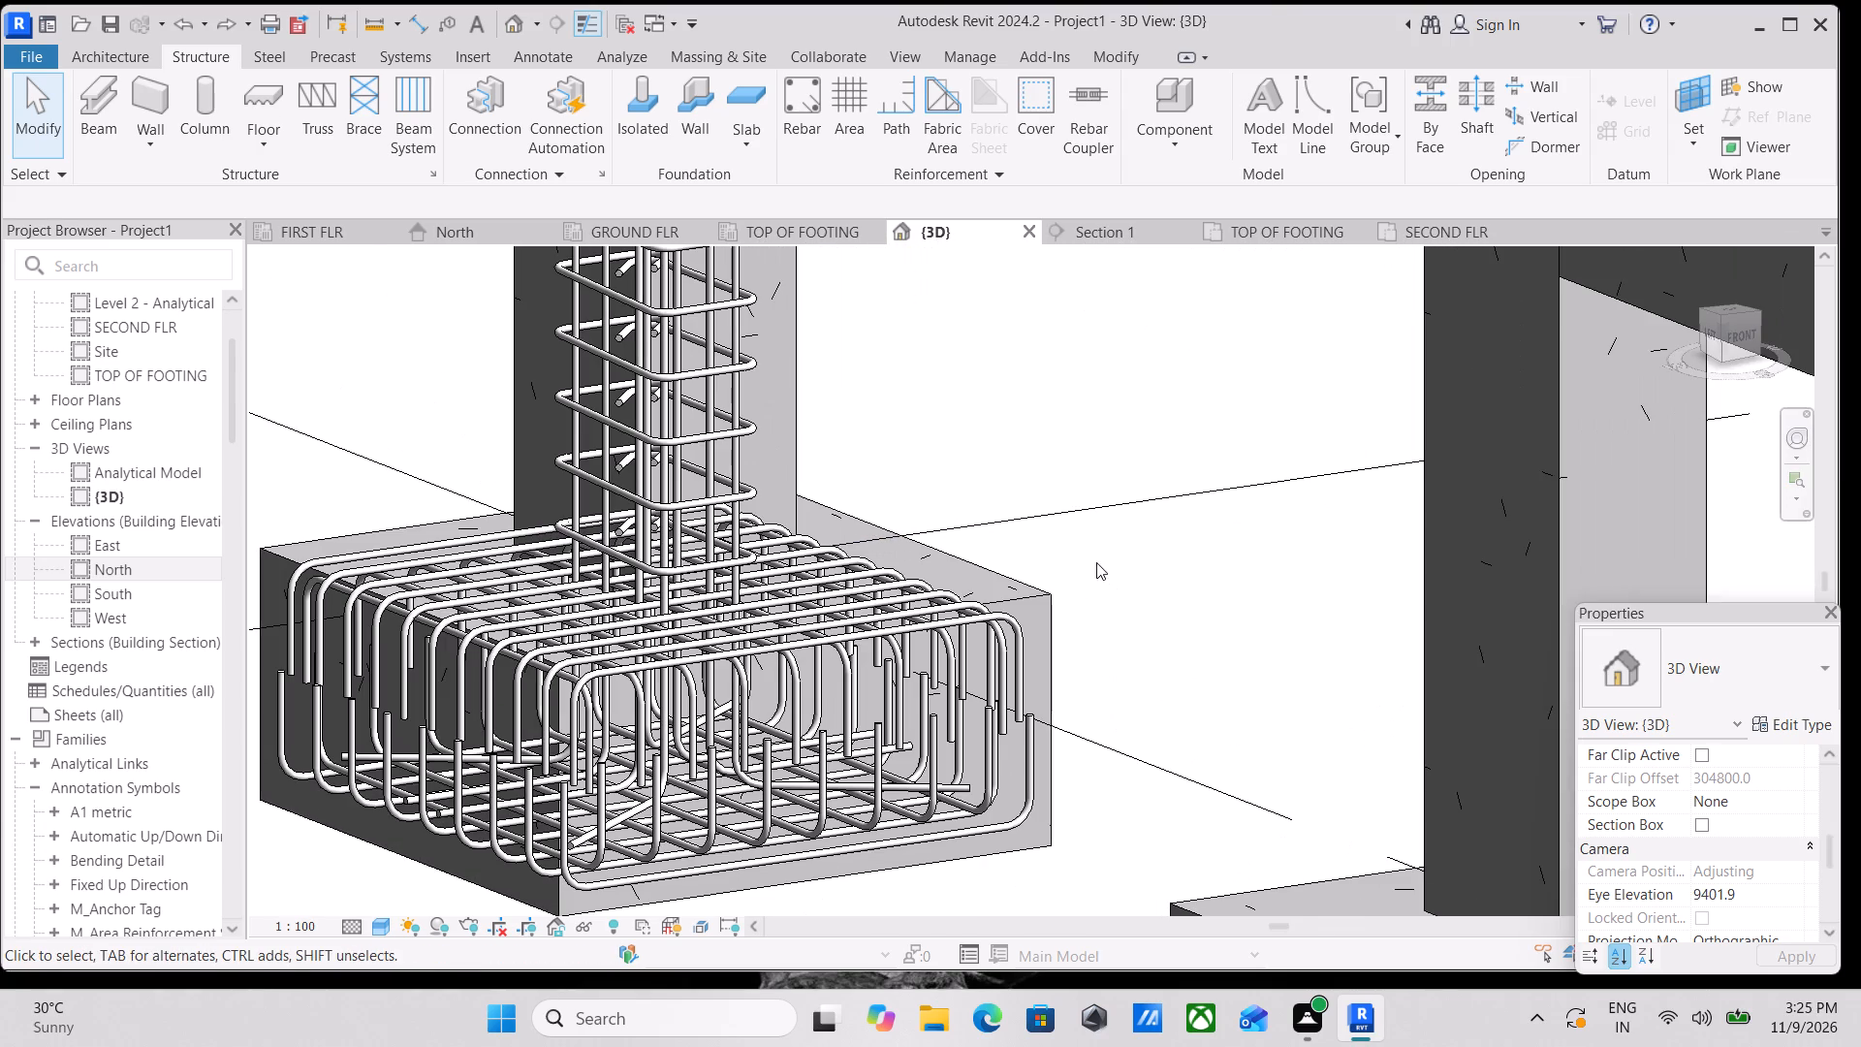
click(1046, 588)
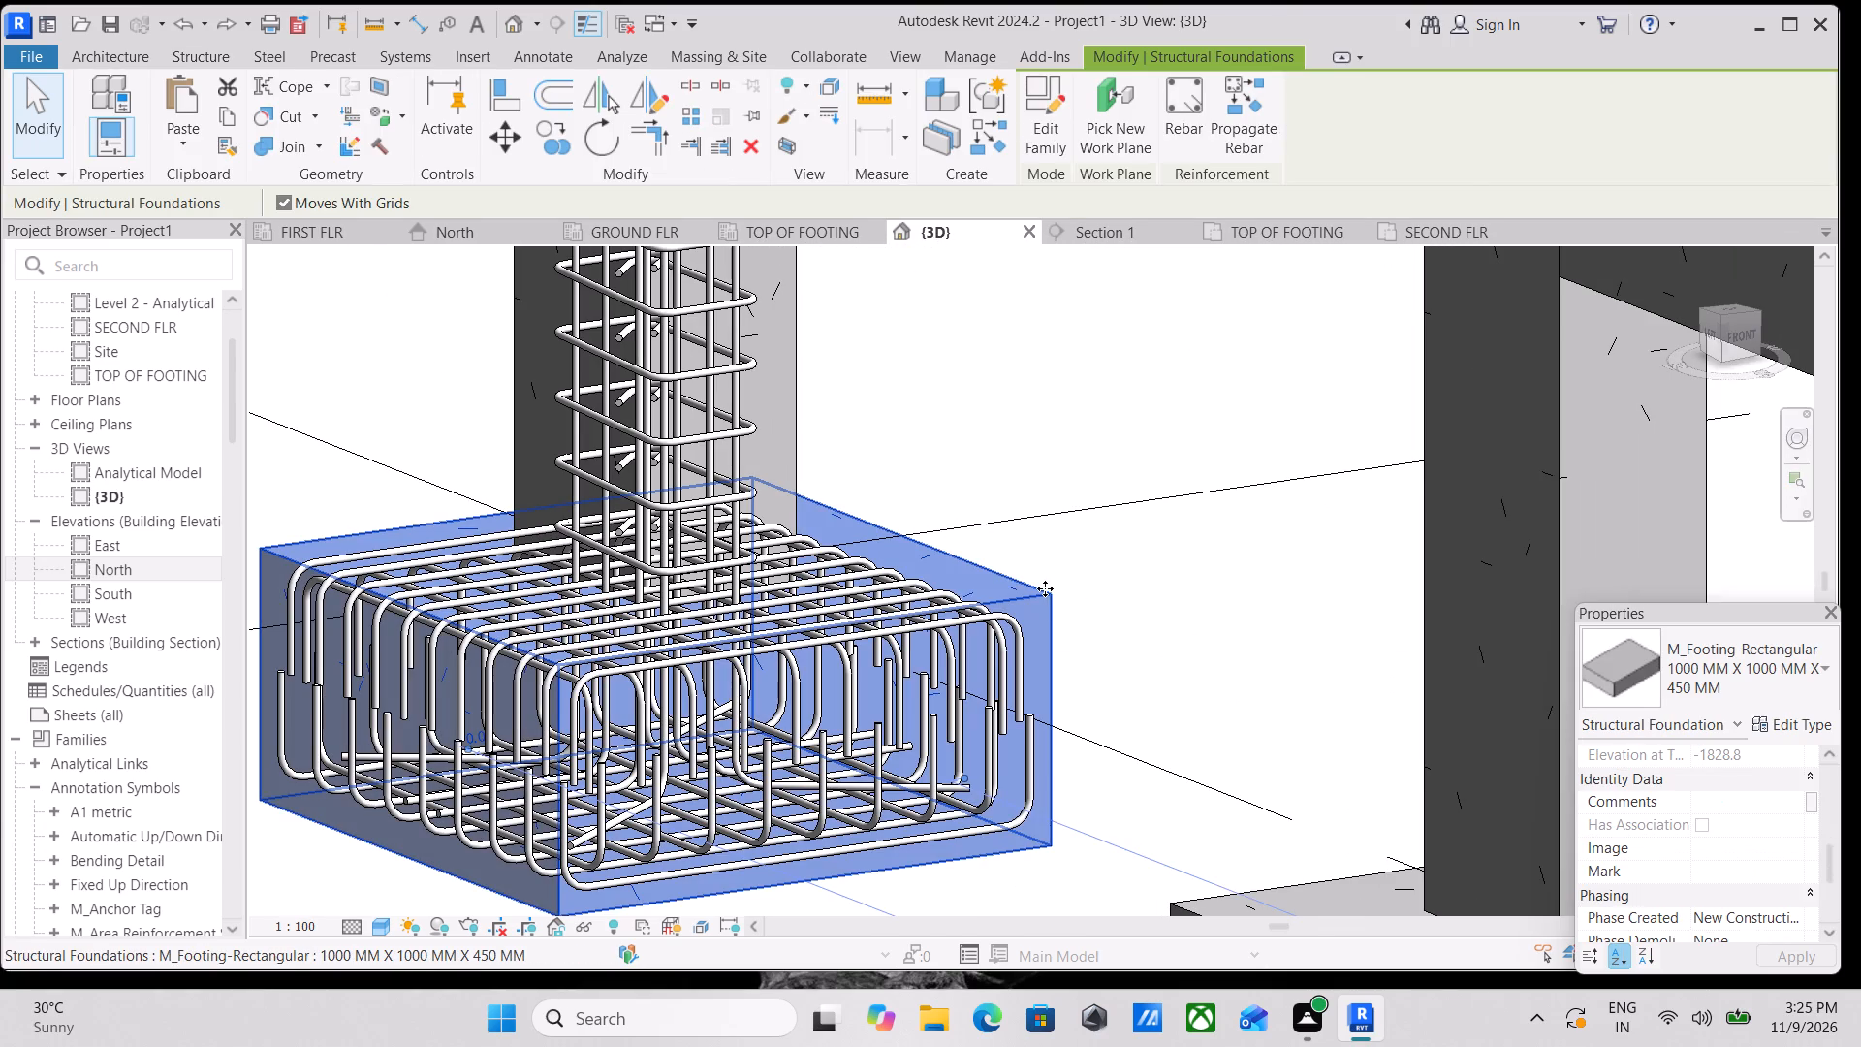
key(Escape)
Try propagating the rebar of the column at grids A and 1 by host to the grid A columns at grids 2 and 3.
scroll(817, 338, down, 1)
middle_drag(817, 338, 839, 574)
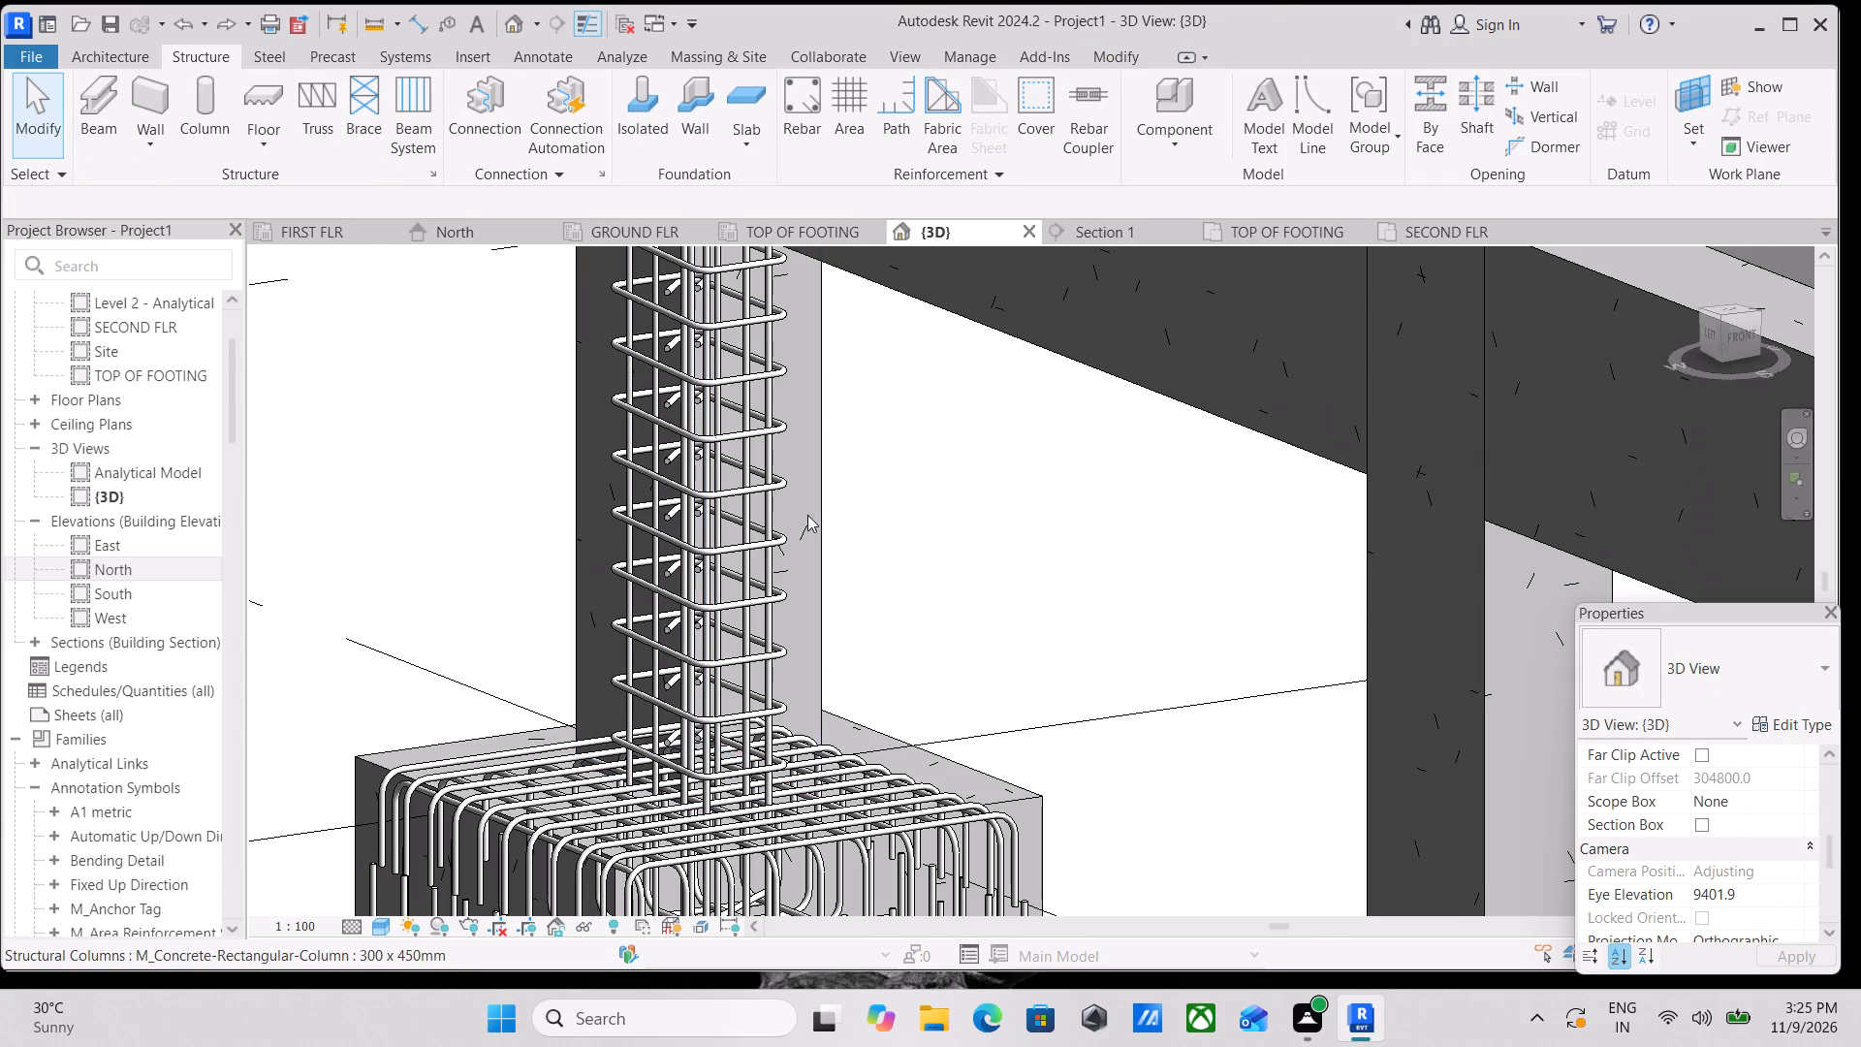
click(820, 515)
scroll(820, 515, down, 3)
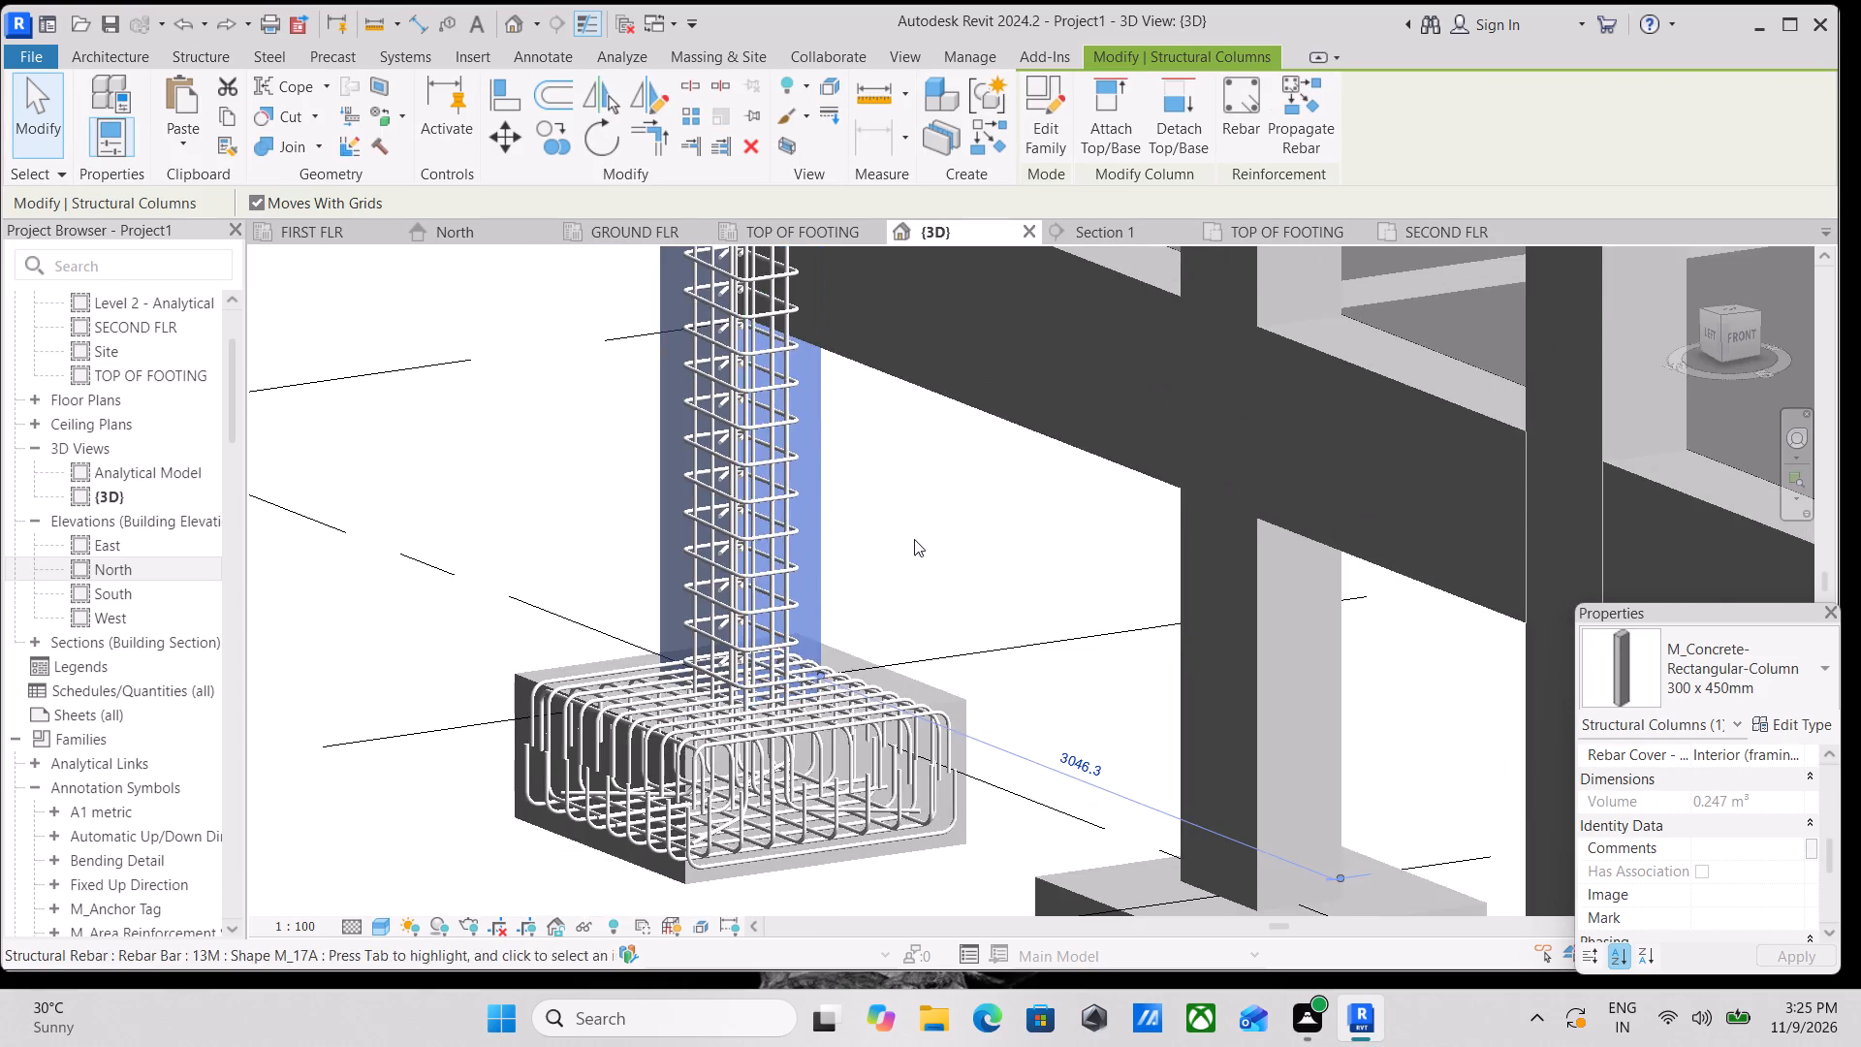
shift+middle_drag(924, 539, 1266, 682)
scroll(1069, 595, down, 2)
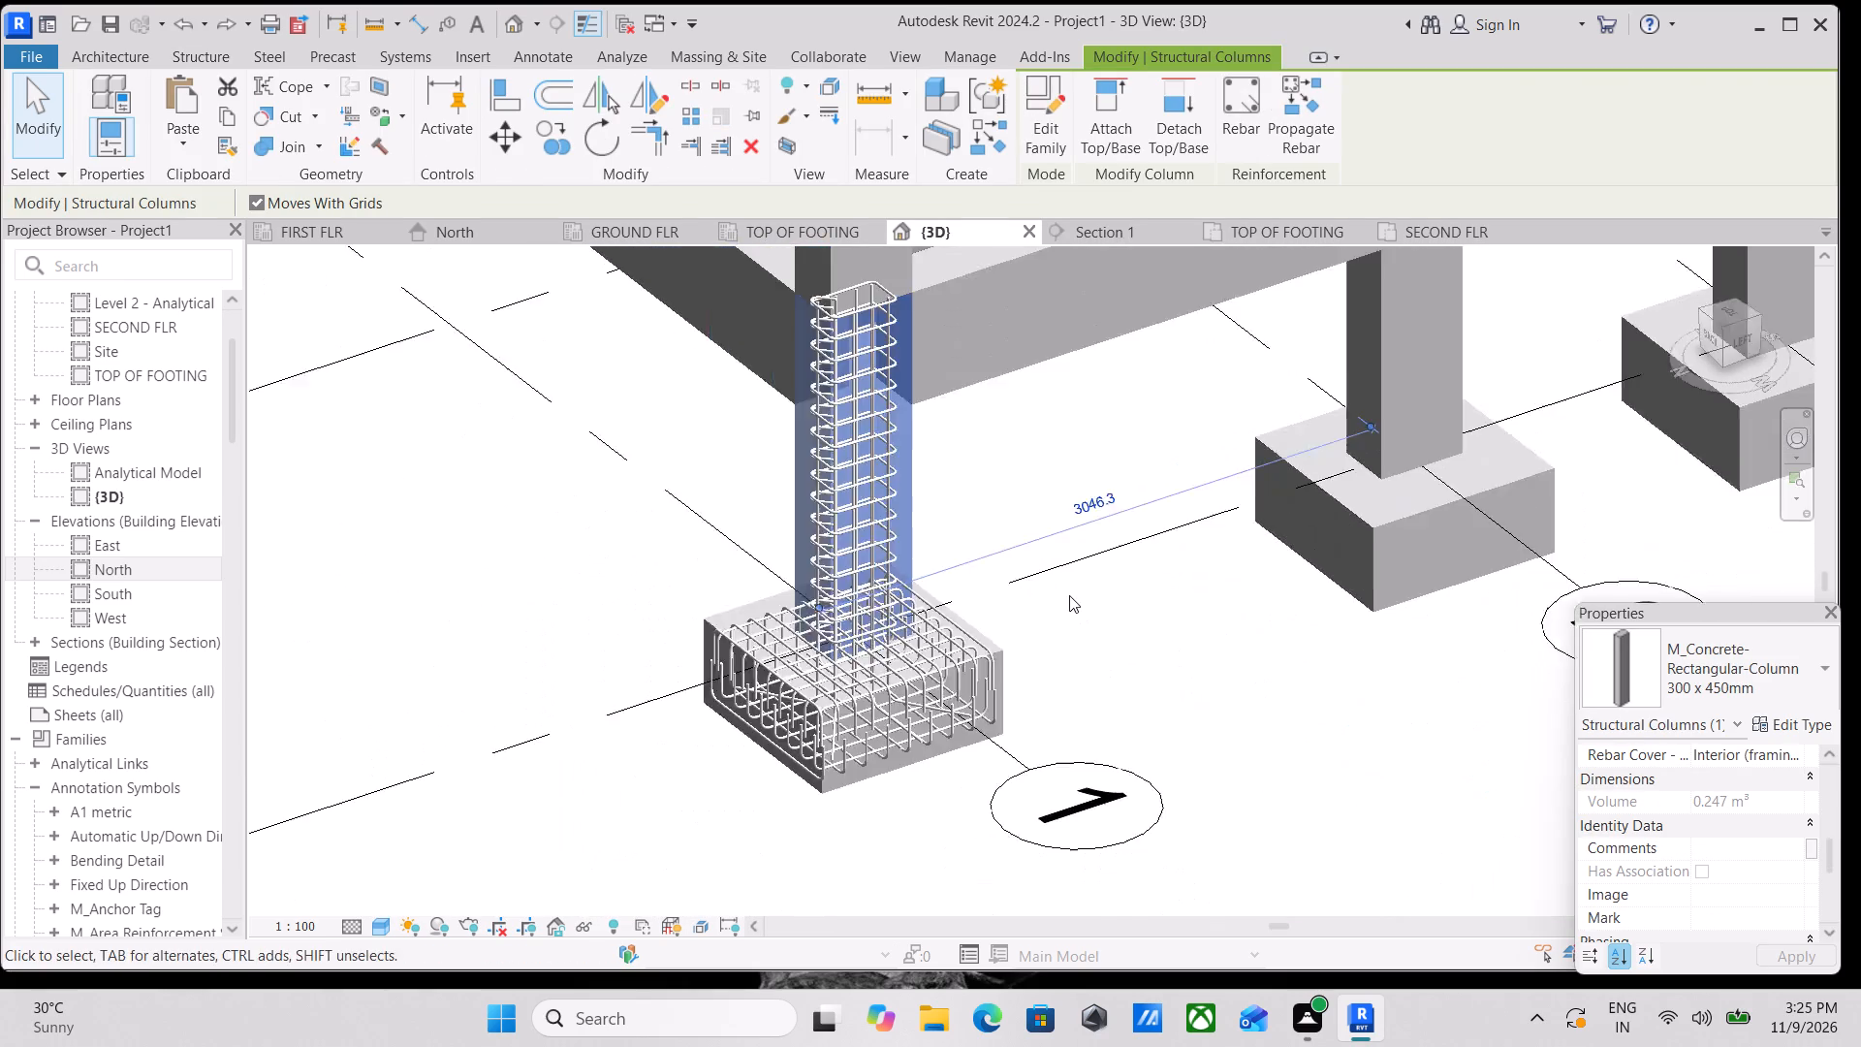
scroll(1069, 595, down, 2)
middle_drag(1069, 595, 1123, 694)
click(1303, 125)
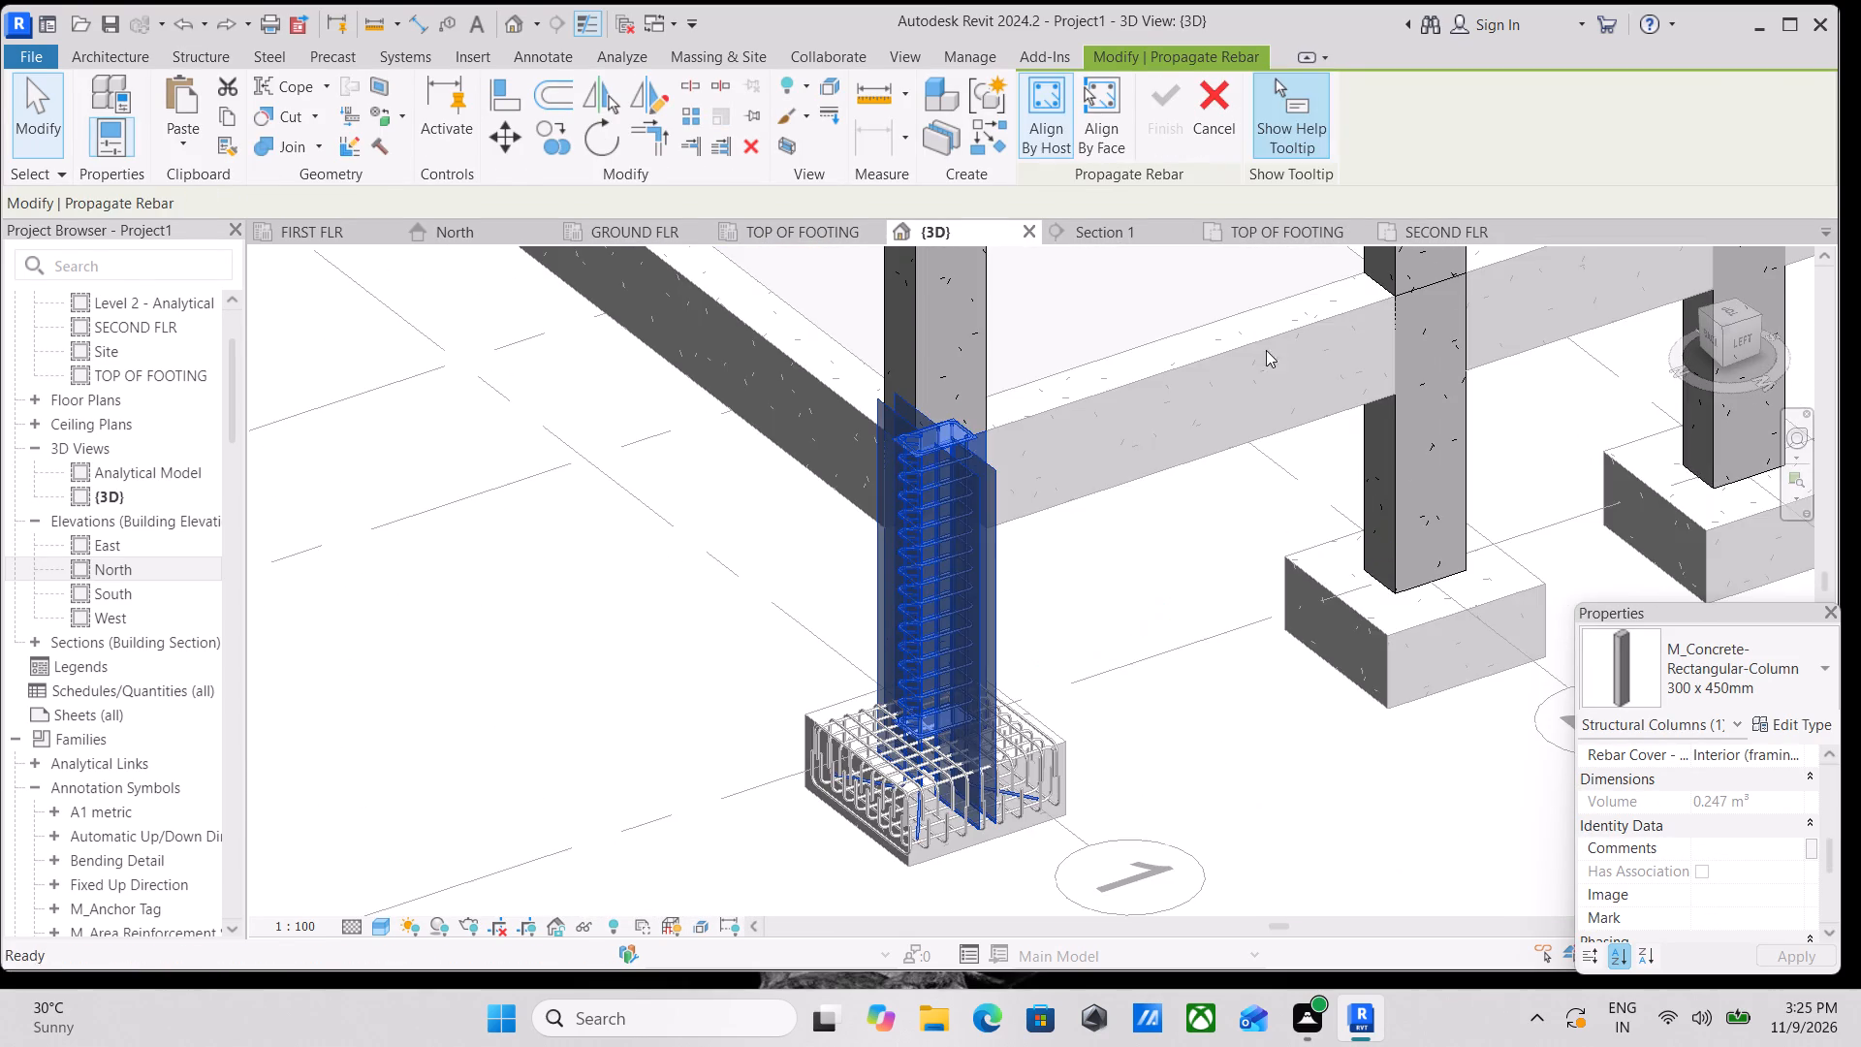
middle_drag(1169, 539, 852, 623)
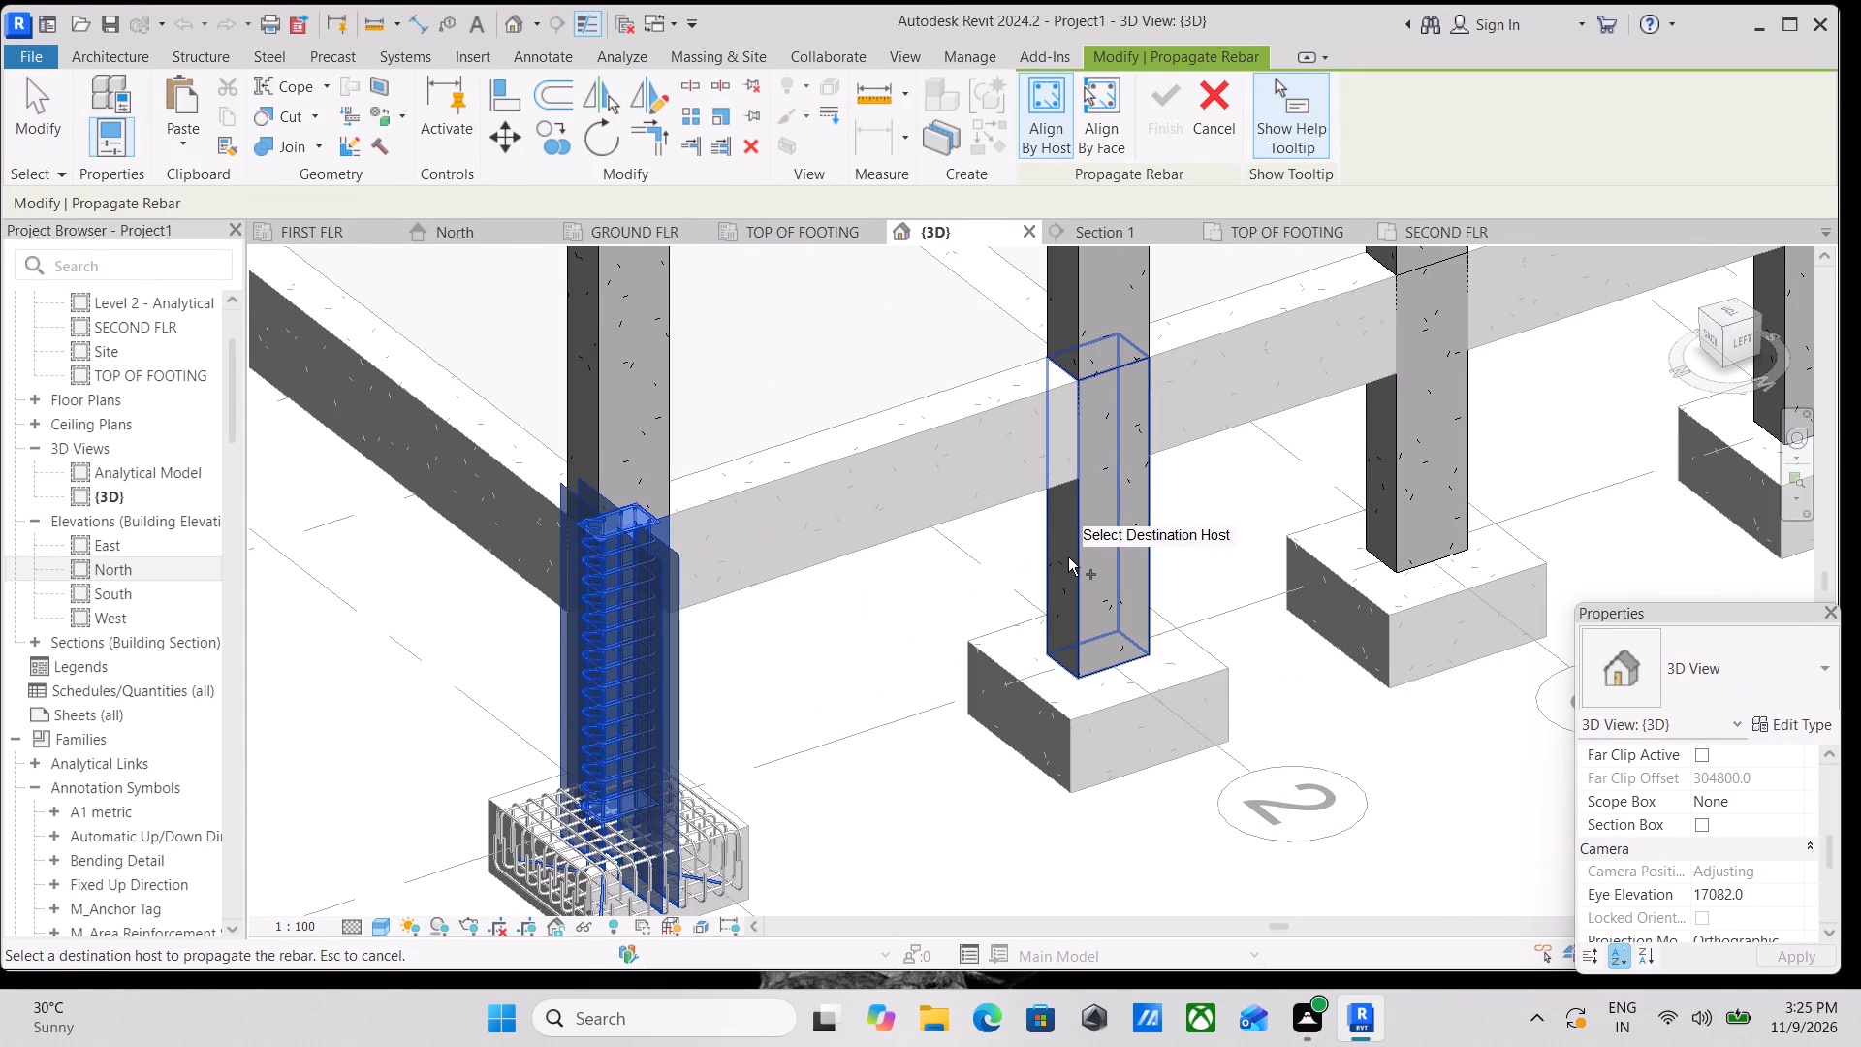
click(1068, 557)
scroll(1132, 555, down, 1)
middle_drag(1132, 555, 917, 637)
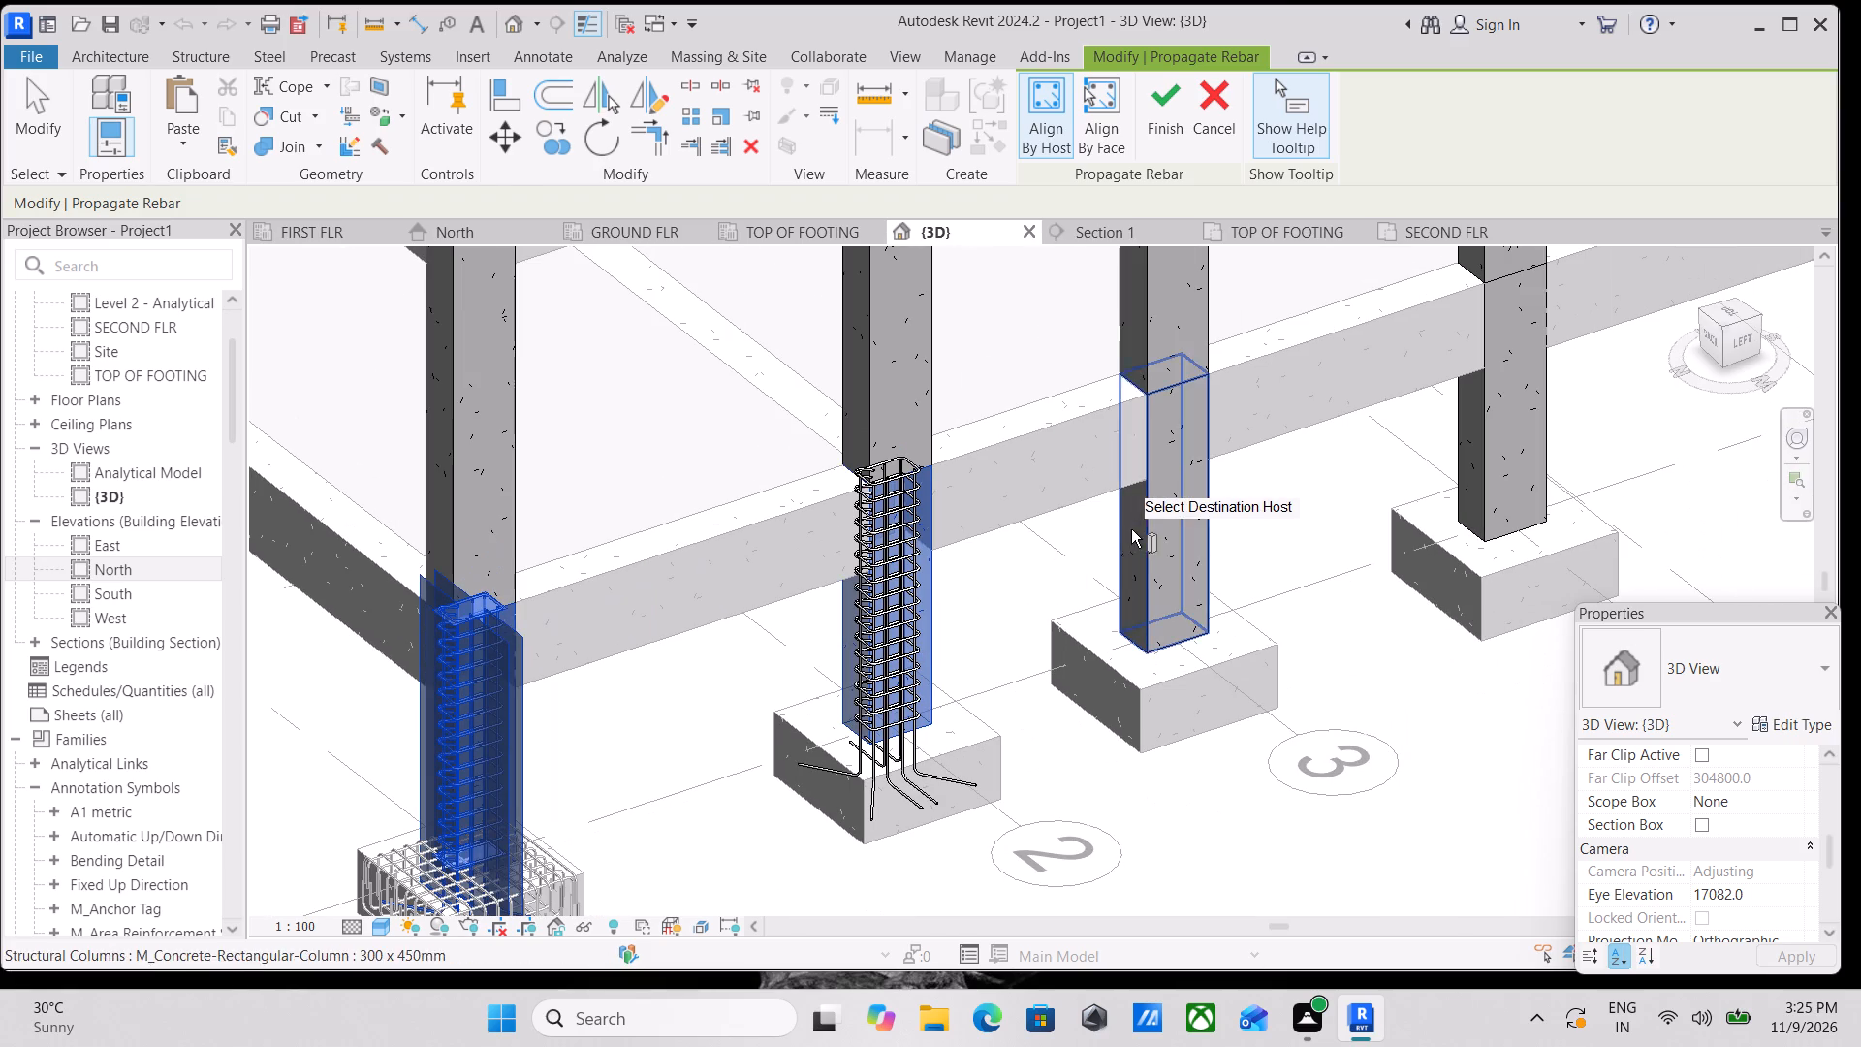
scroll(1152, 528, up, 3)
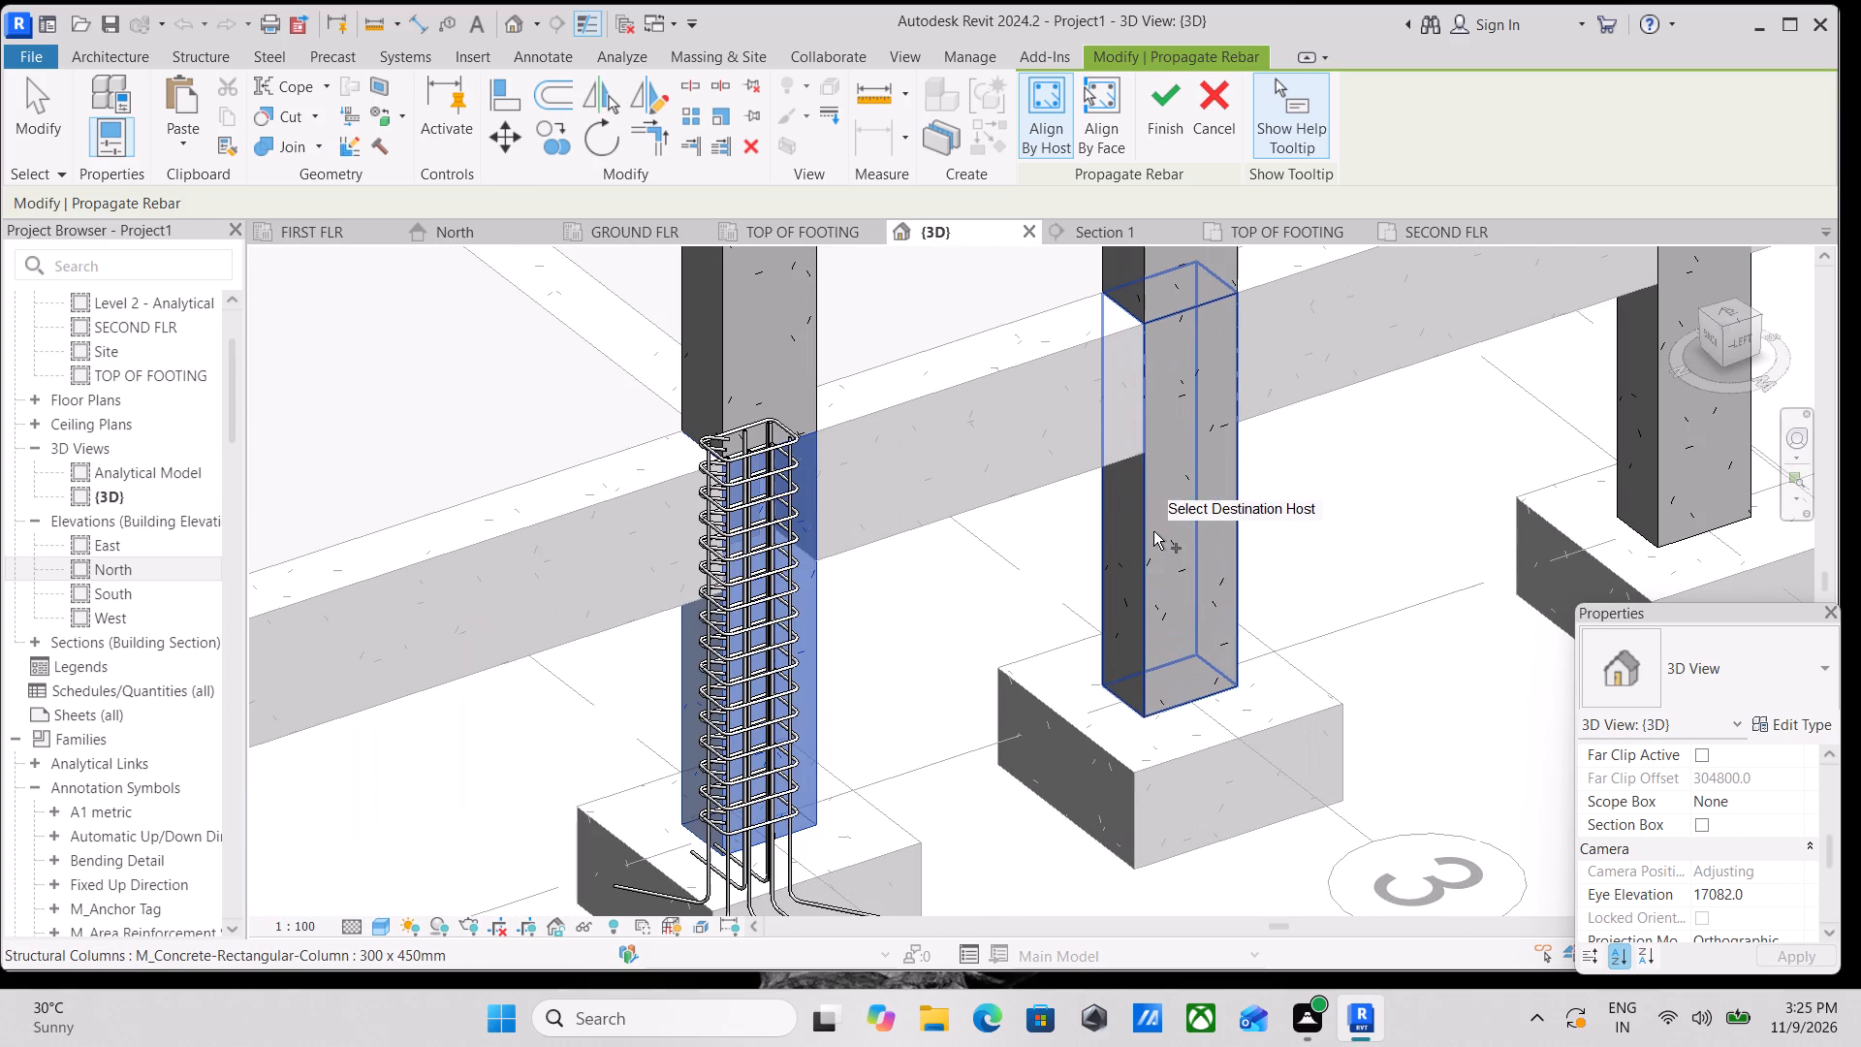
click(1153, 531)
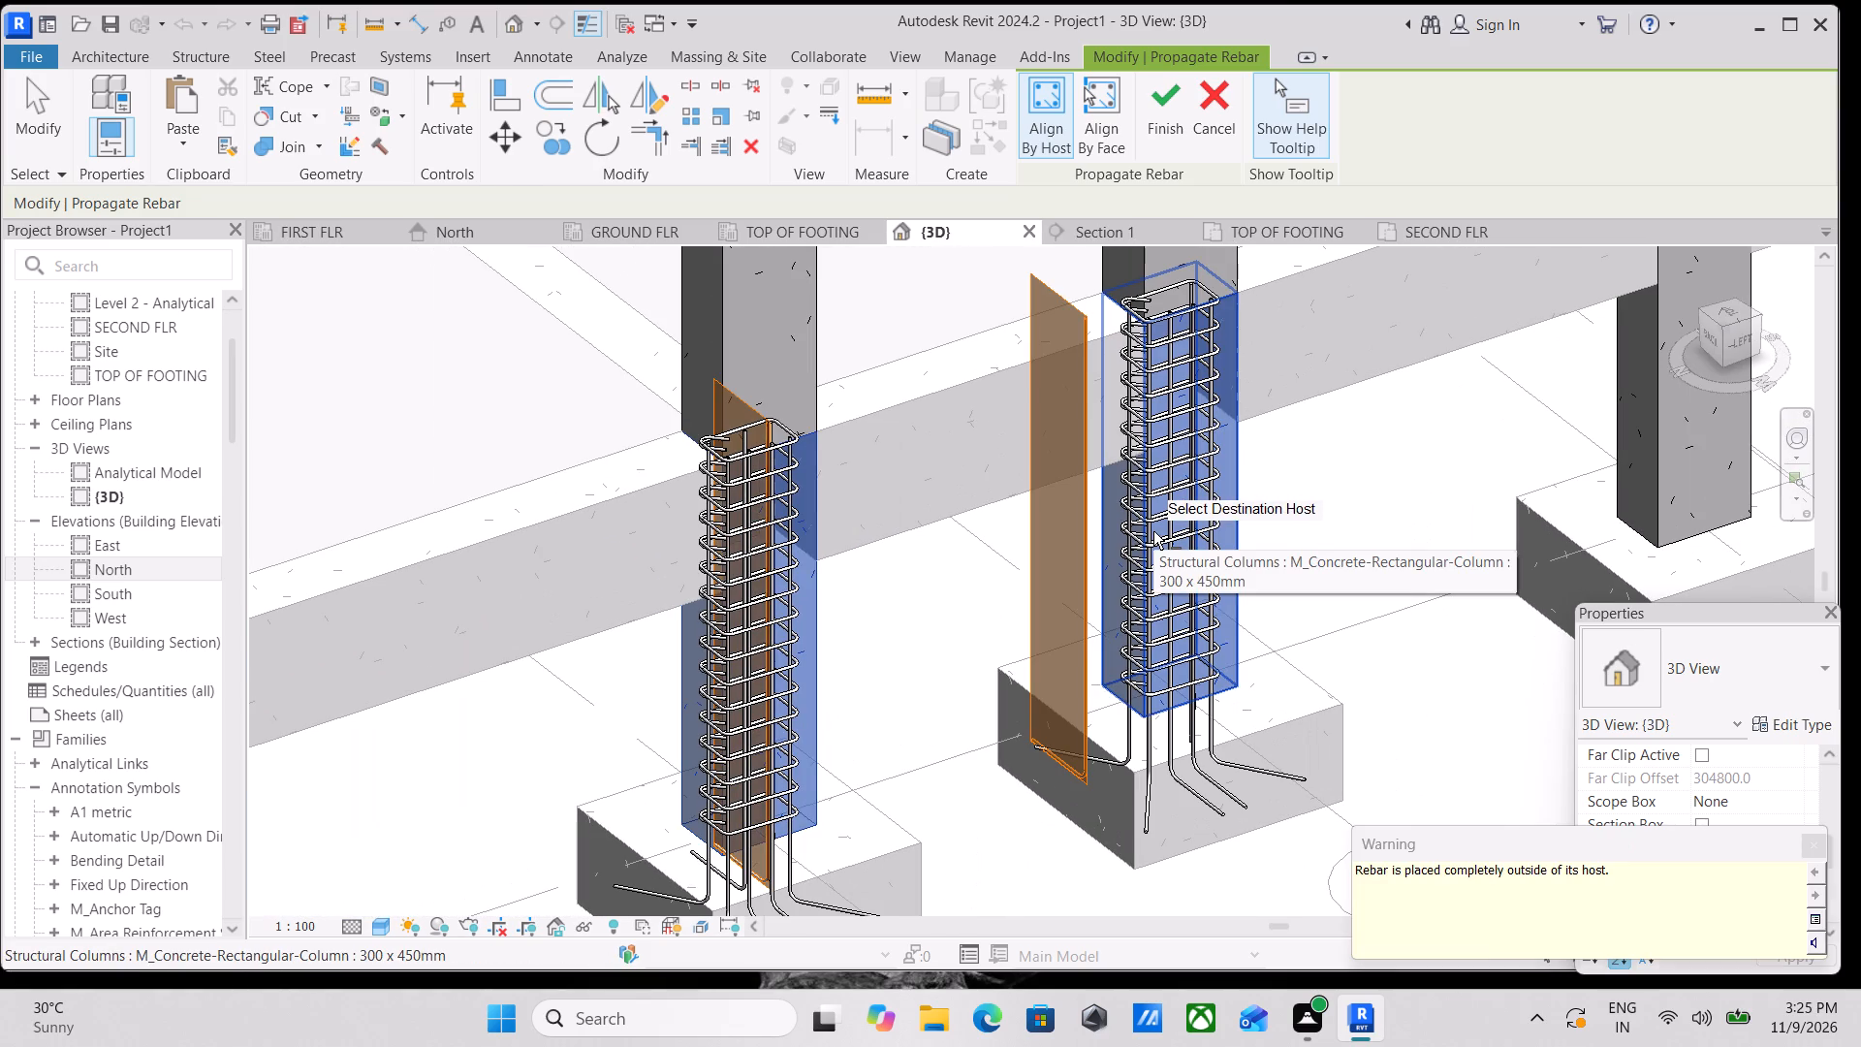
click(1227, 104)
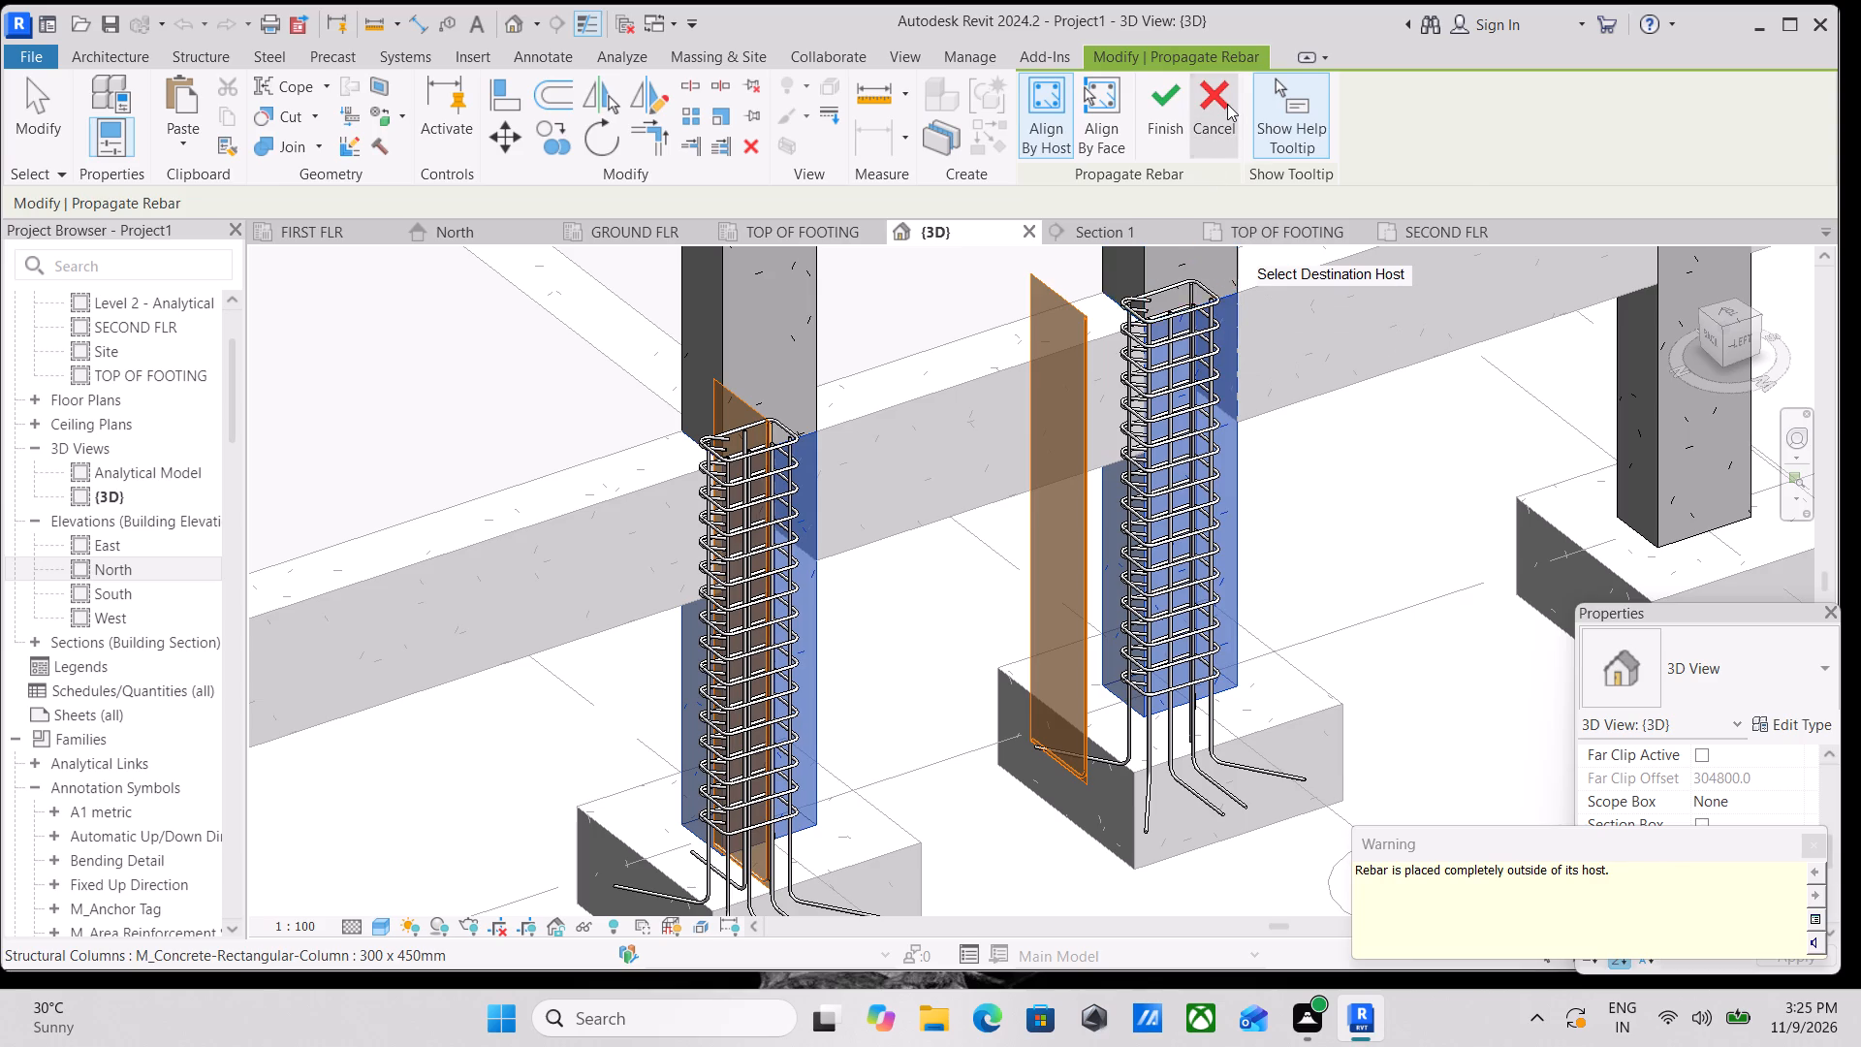
Examine the reinforced column and footing at grids A and 1 from several sides.
scroll(757, 684, down, 1)
middle_drag(713, 695, 800, 577)
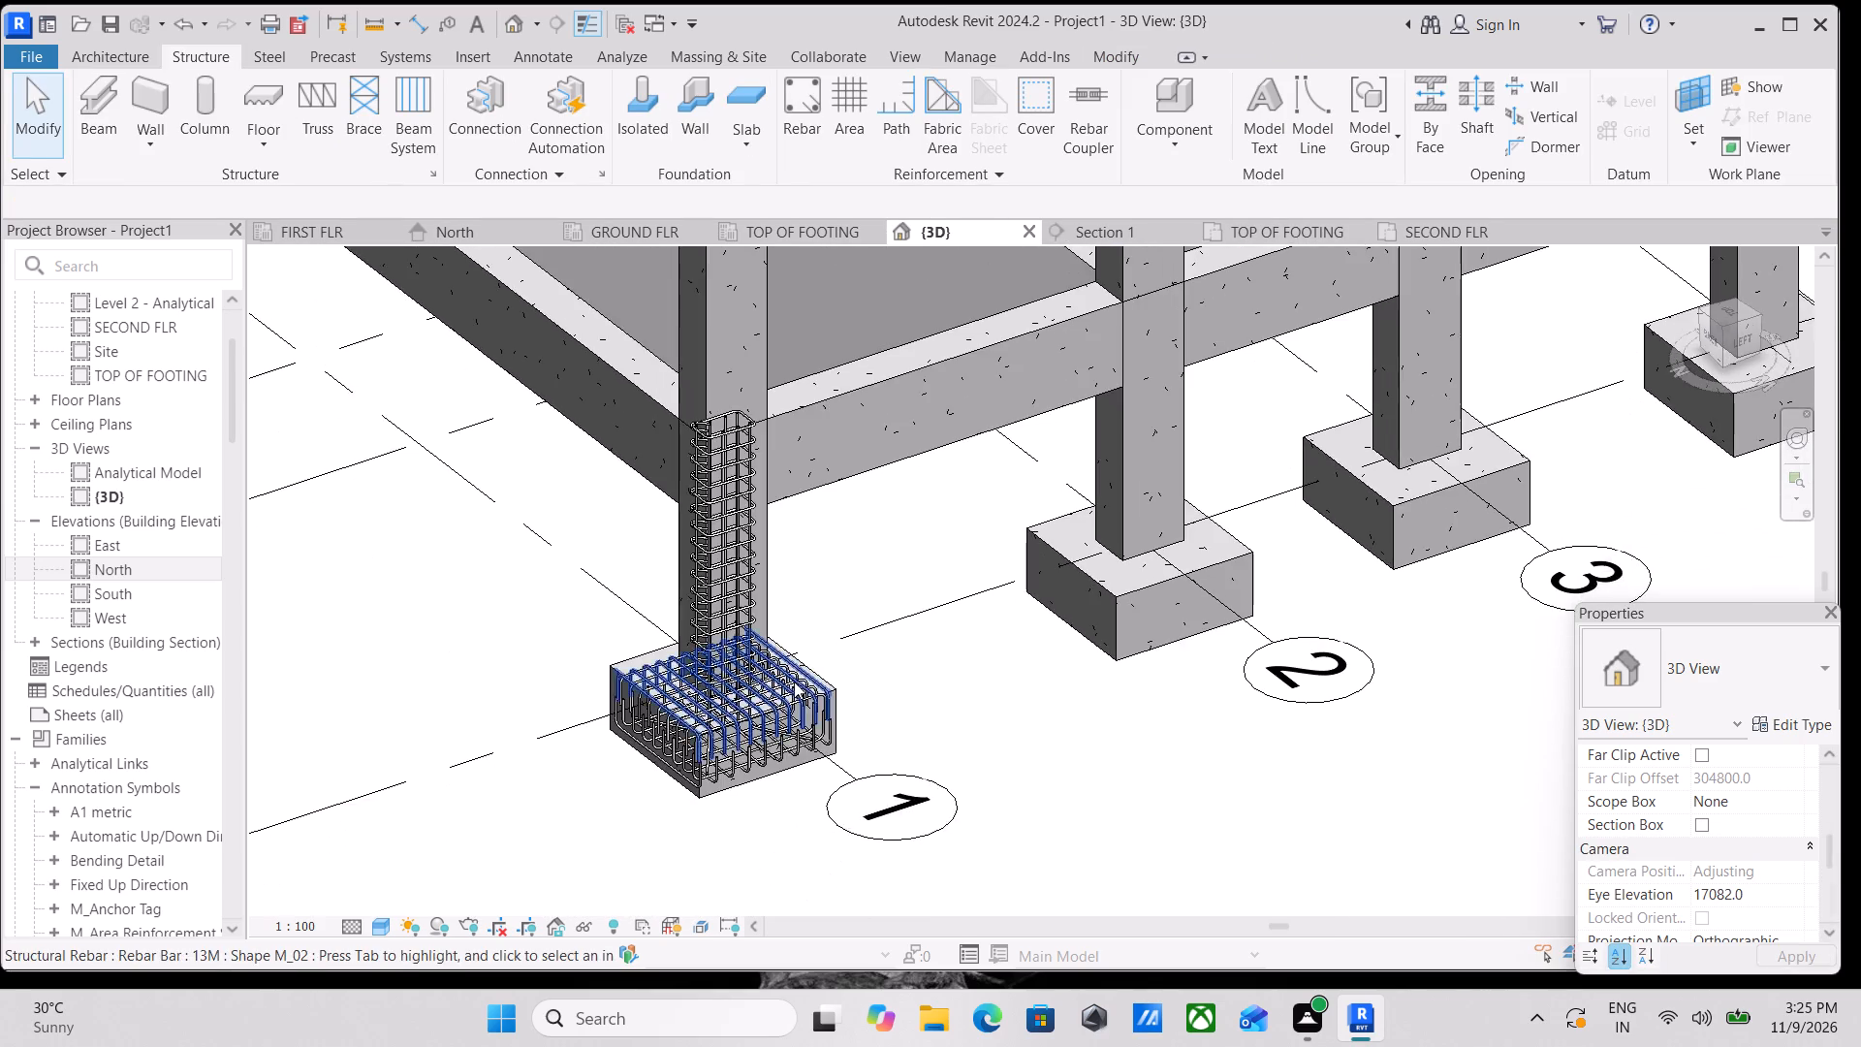
scroll(768, 737, up, 4)
scroll(822, 683, down, 2)
middle_drag(824, 682, 860, 490)
scroll(860, 490, down, 1)
shift+middle_drag(860, 490, 928, 617)
middle_drag(737, 445, 857, 599)
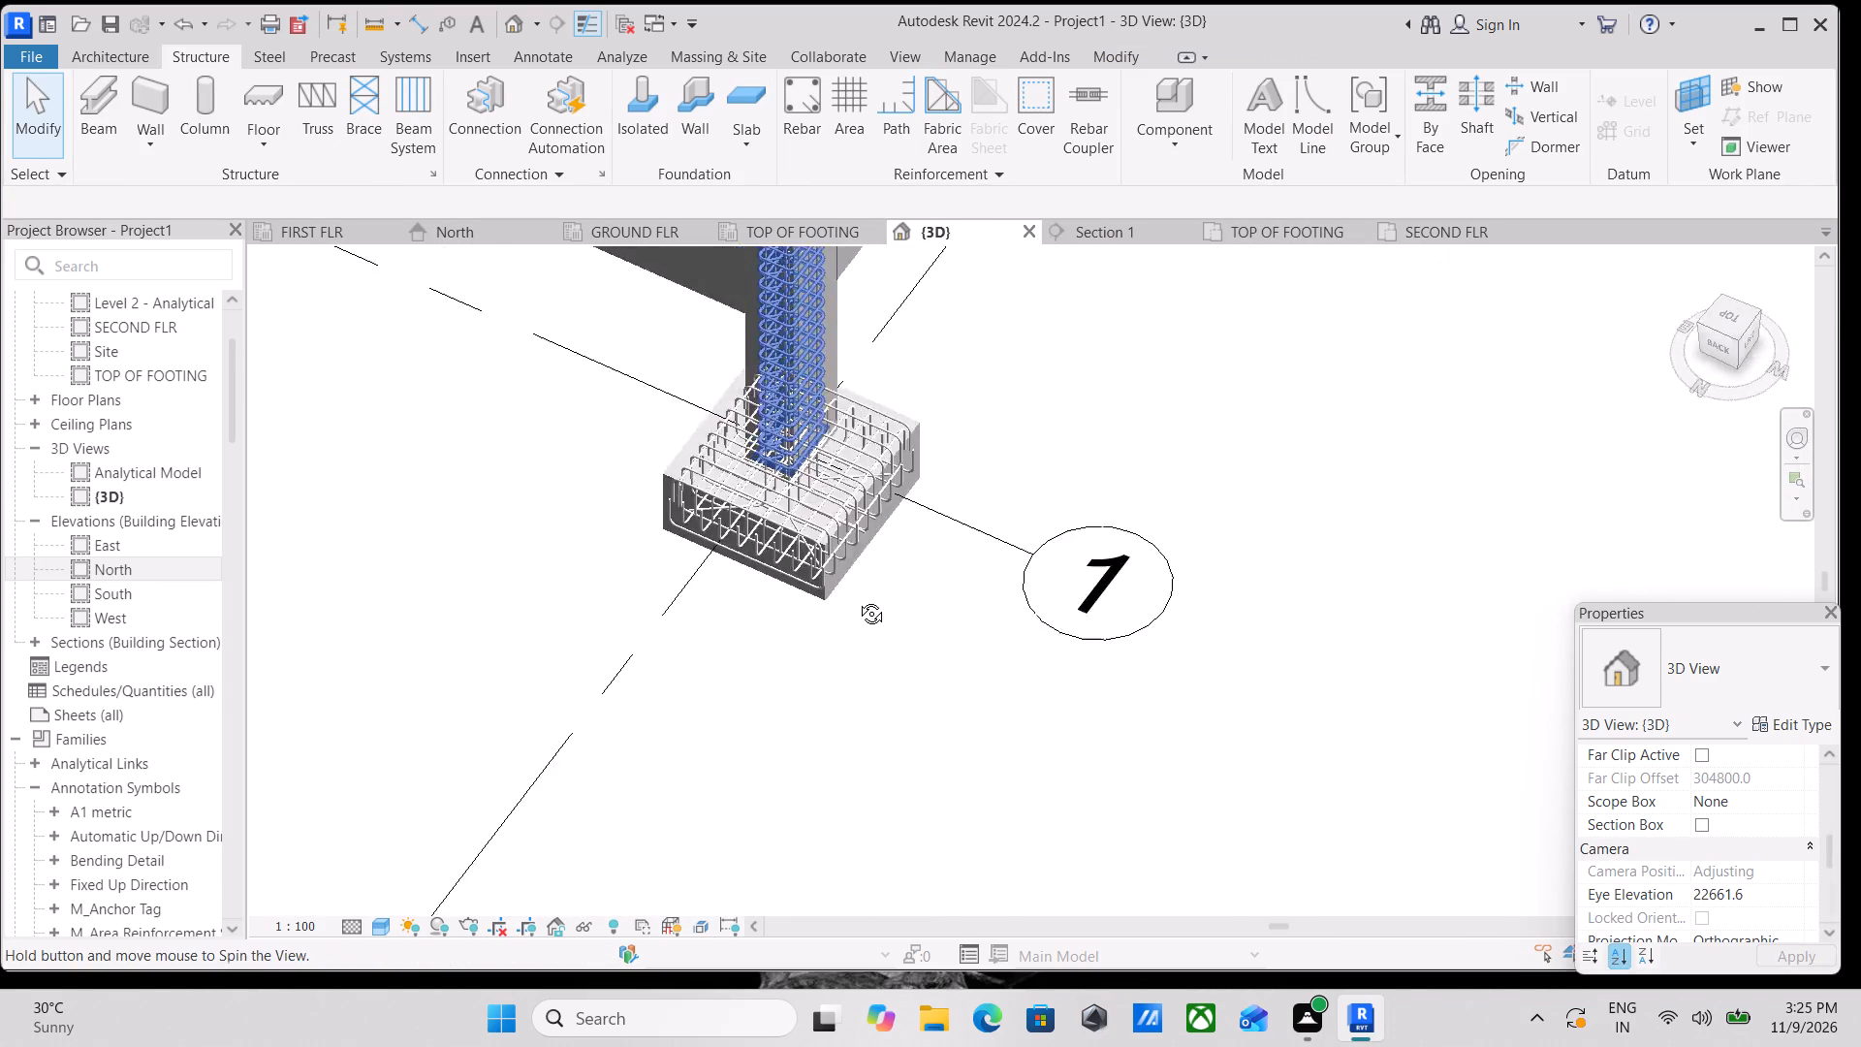
middle_drag(857, 599, 473, 377)
middle_drag(780, 457, 967, 301)
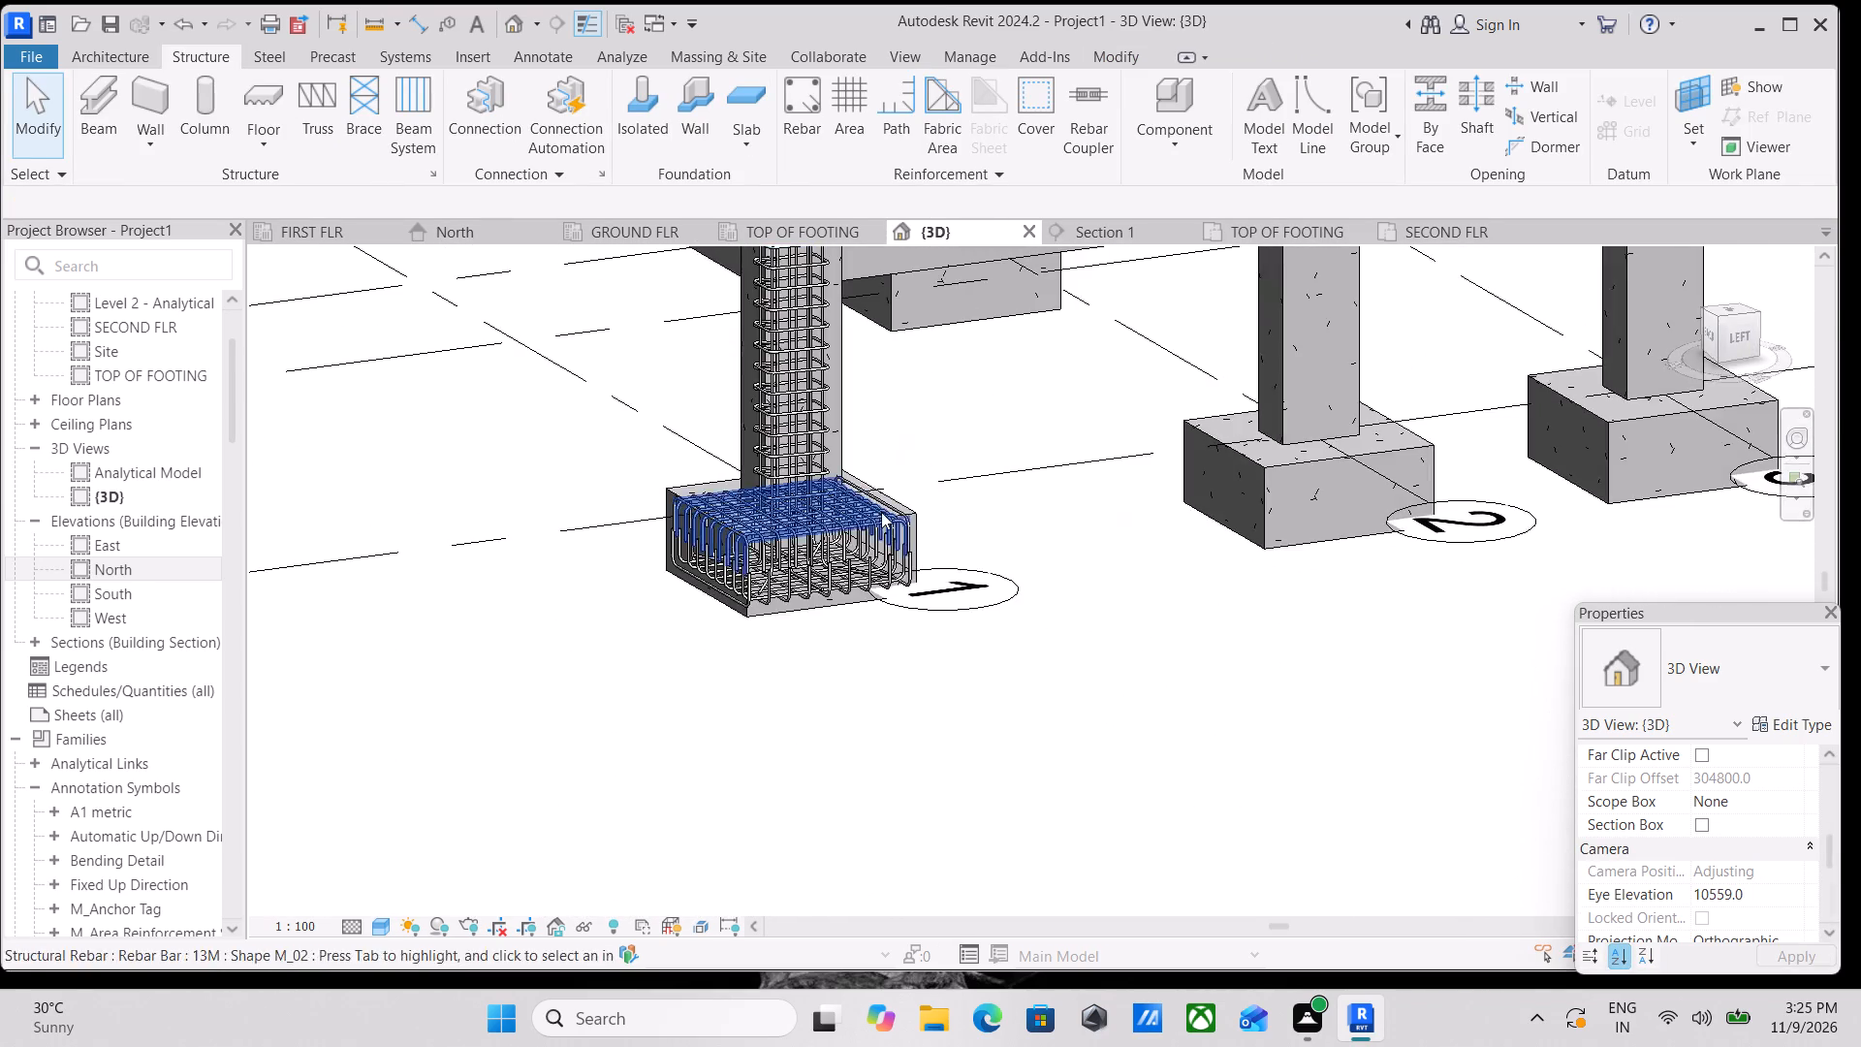
shift+middle_drag(871, 524, 1108, 409)
shift+scroll(871, 524, up, 1)
shift+middle_drag(894, 521, 721, 823)
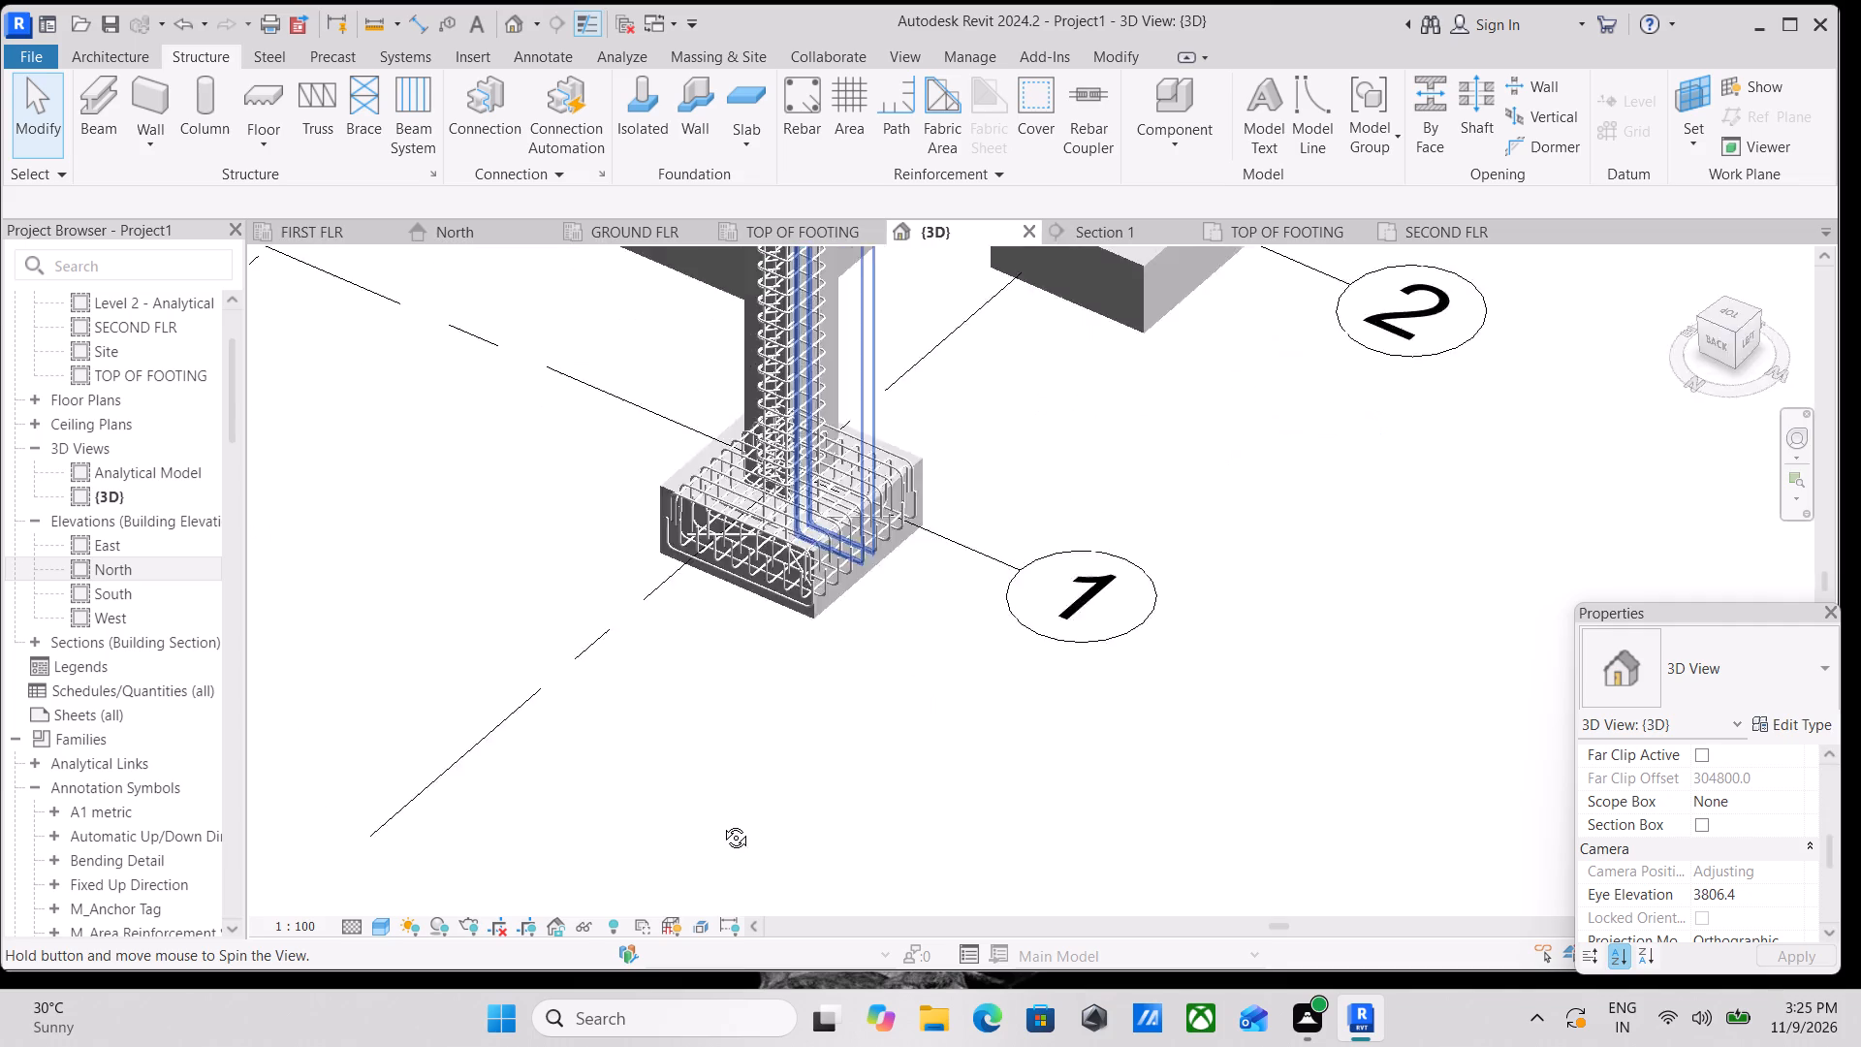
shift+middle_drag(721, 823, 468, 841)
scroll(1011, 428, up, 7)
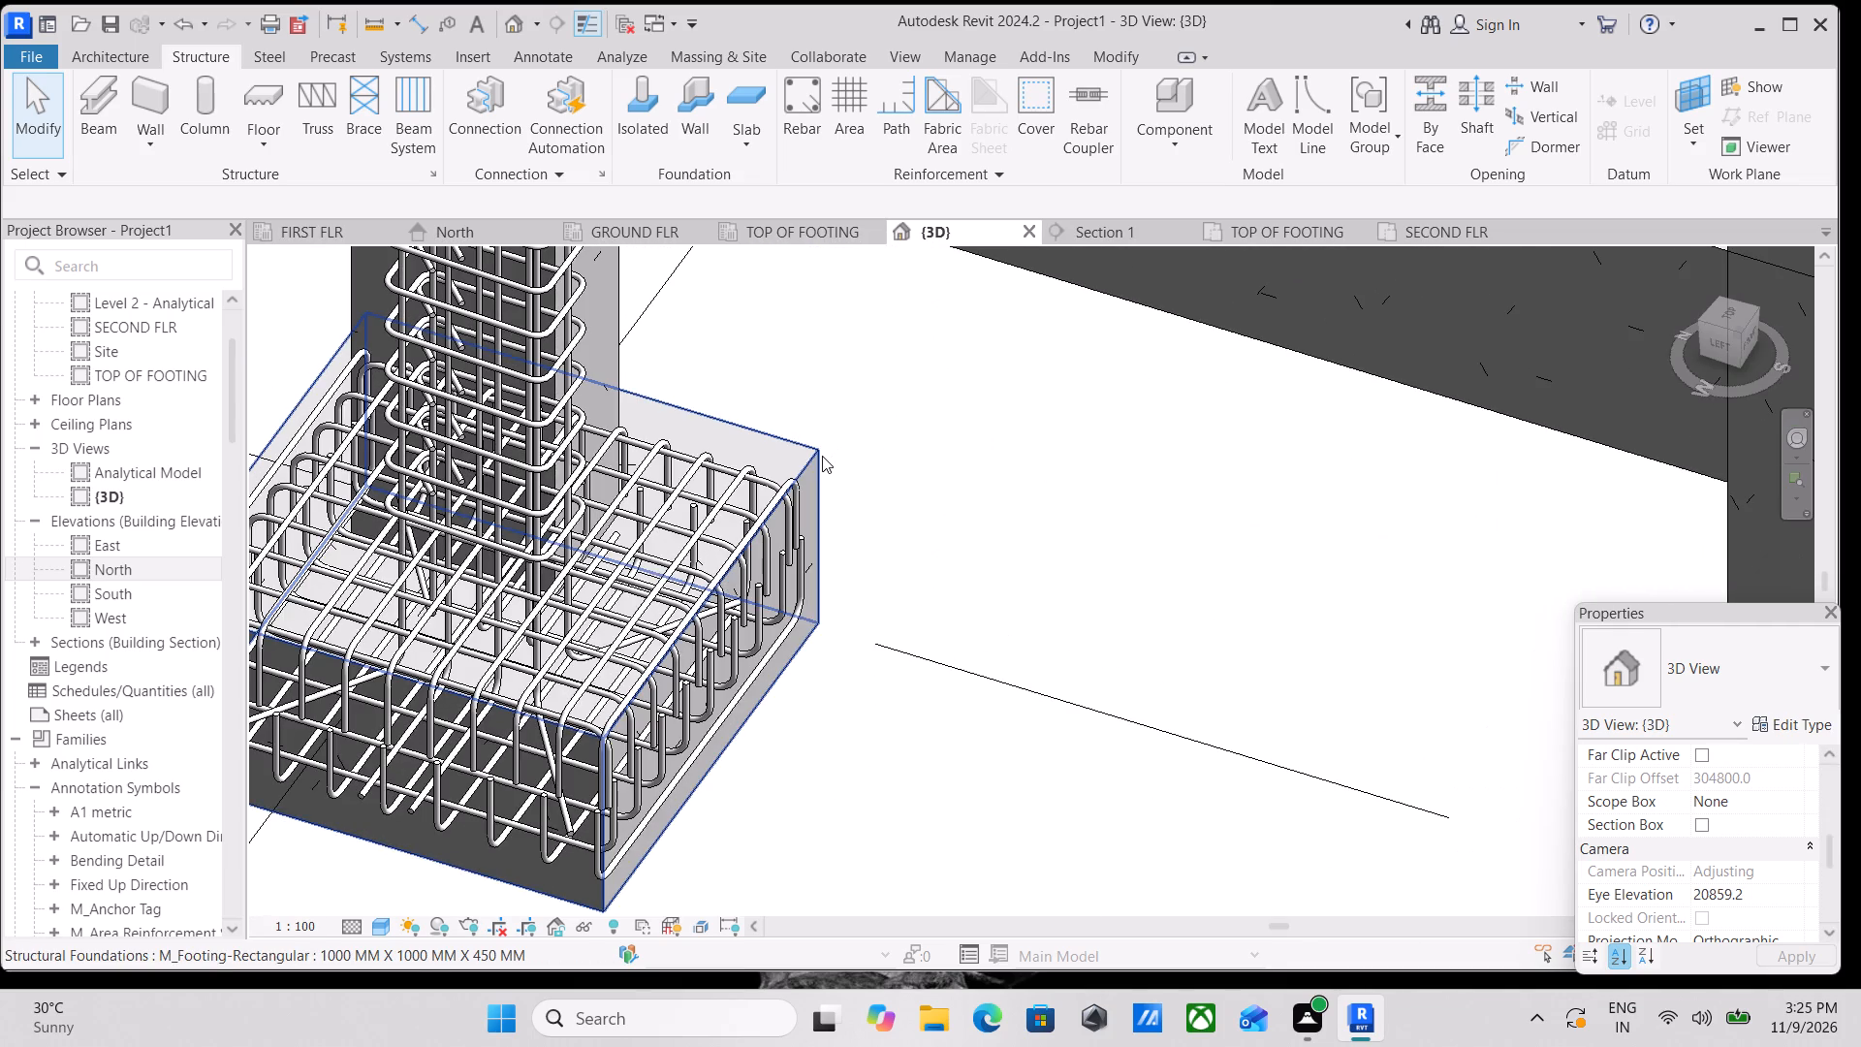
click(822, 456)
scroll(822, 456, down, 6)
middle_drag(858, 517, 879, 541)
scroll(872, 541, down, 2)
shift+middle_drag(834, 548, 1191, 430)
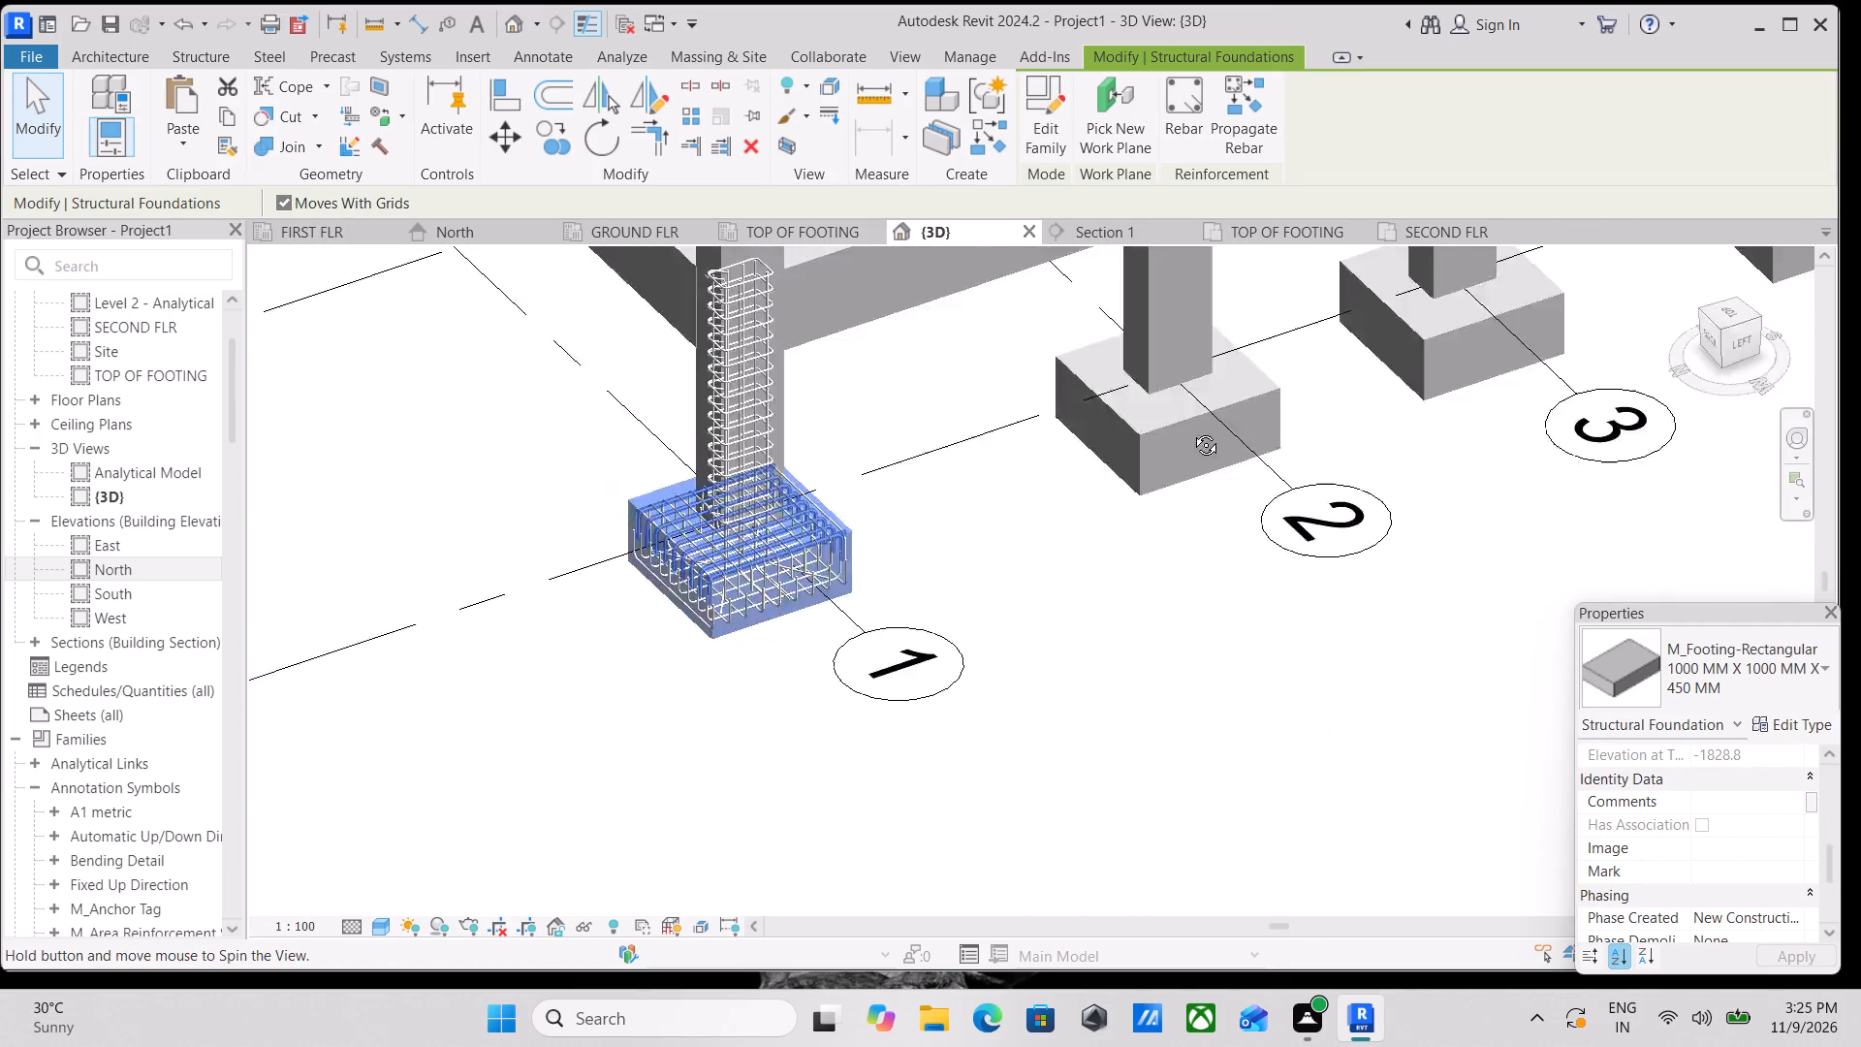
shift+middle_drag(1191, 430, 1284, 341)
scroll(948, 496, down, 7)
middle_drag(808, 531, 1058, 551)
key(Escape)
scroll(760, 538, up, 1)
middle_drag(881, 527, 1079, 458)
shift+middle_drag(807, 551, 1050, 321)
middle_drag(1065, 395, 726, 710)
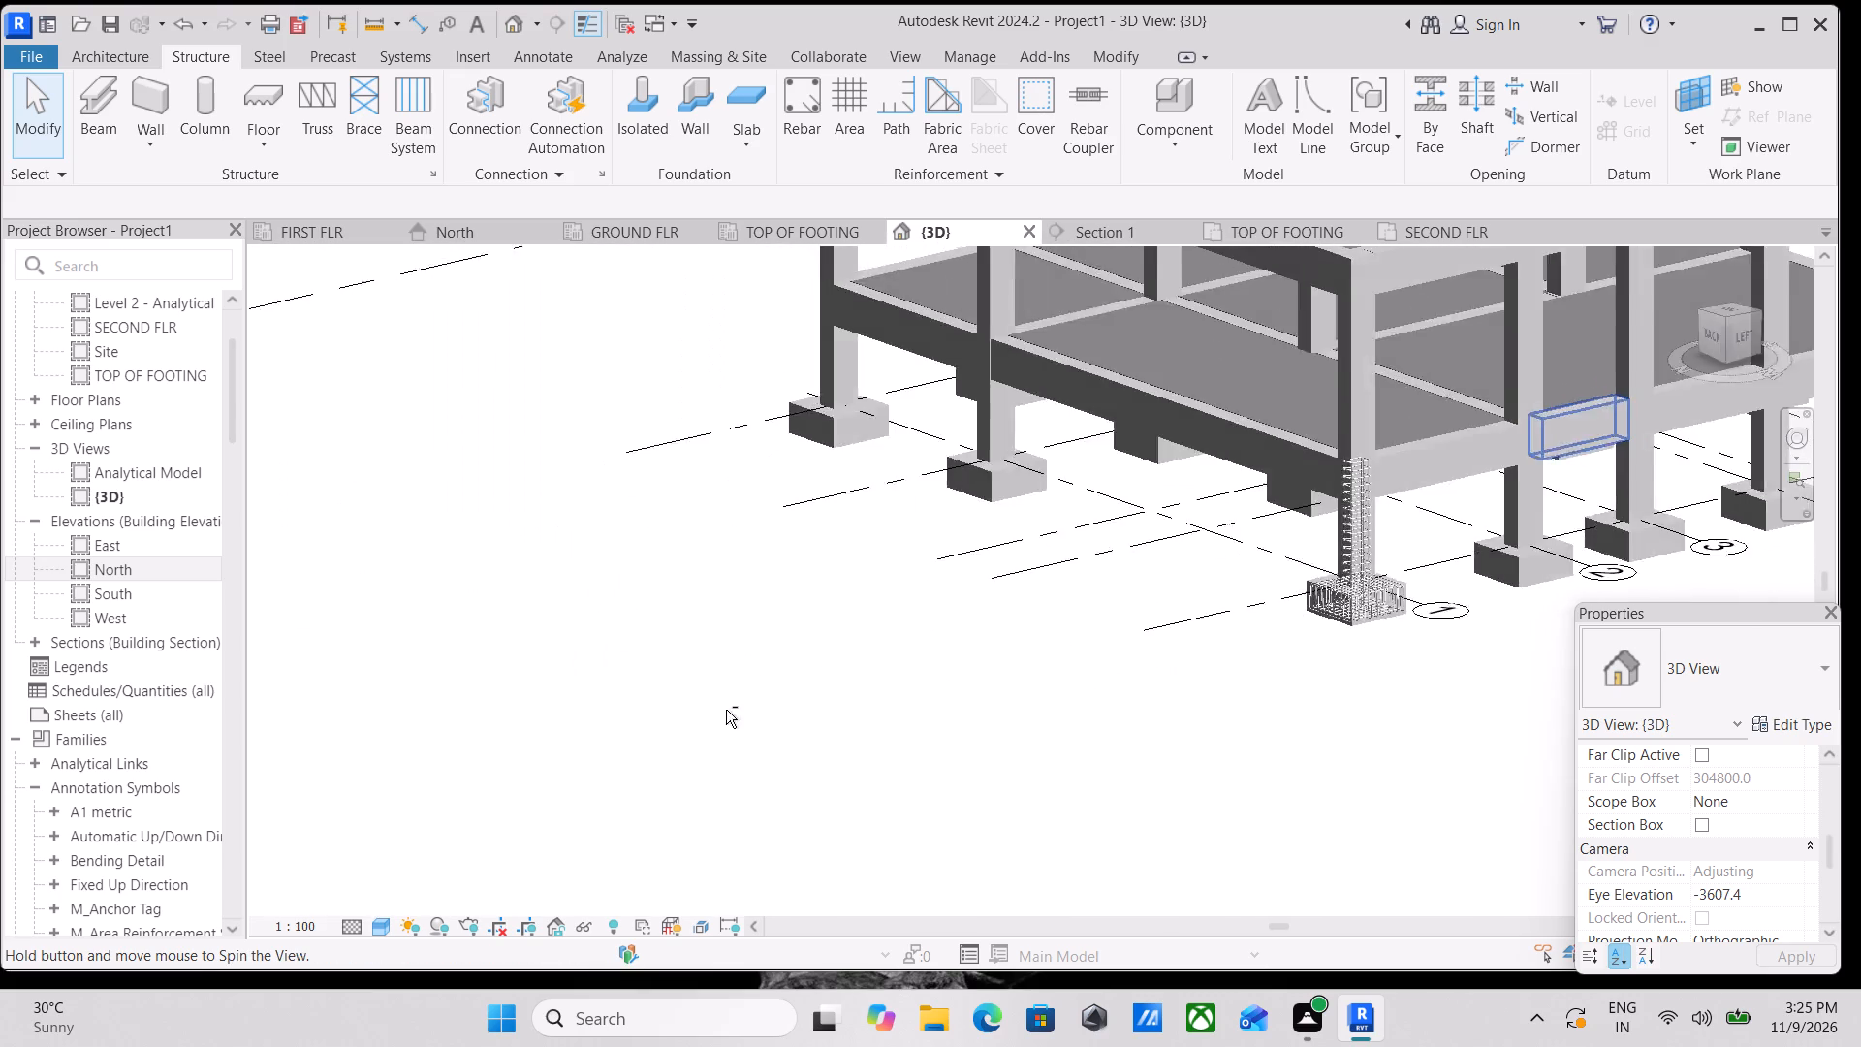
middle_drag(726, 710, 643, 745)
middle_drag(1258, 587, 975, 685)
scroll(1390, 629, up, 6)
middle_drag(982, 597, 1151, 474)
scroll(1049, 592, up, 5)
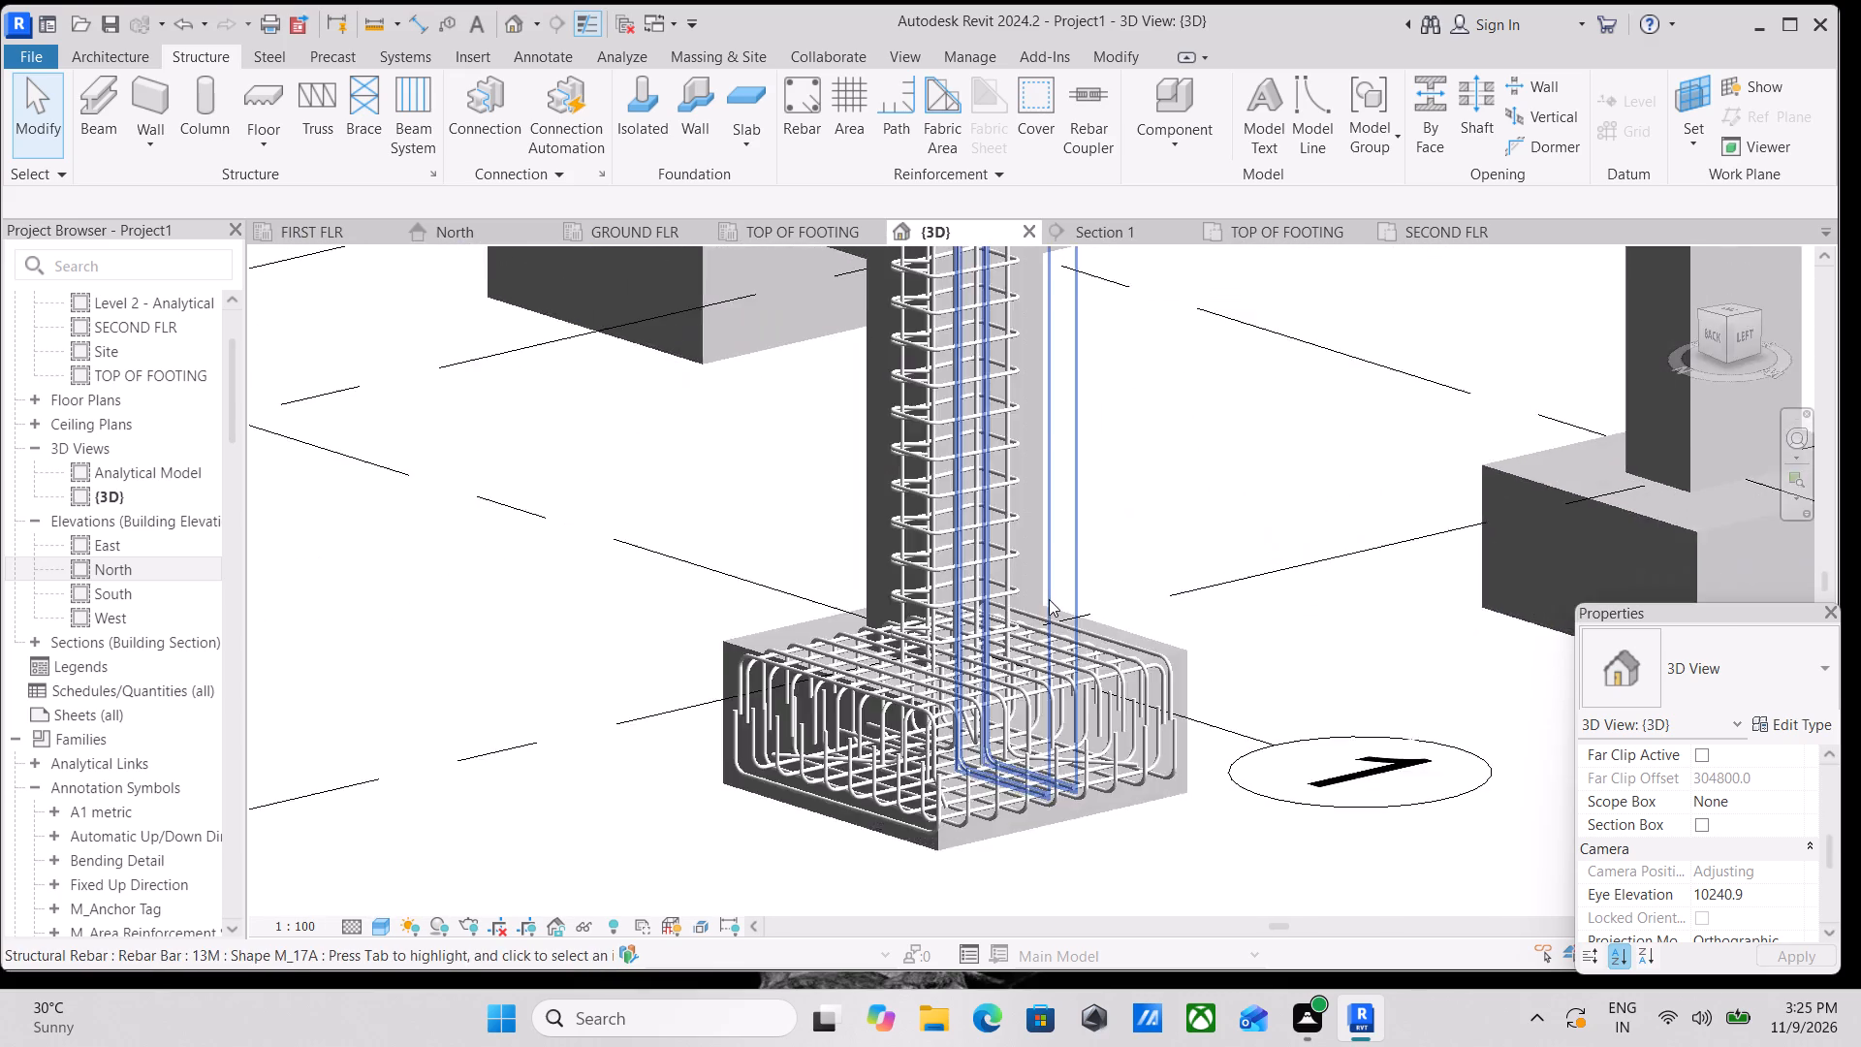
scroll(1049, 599, up, 4)
scroll(1102, 520, down, 1)
shift+middle_drag(1102, 520, 1027, 682)
scroll(1104, 583, down, 1)
middle_drag(1104, 583, 1070, 491)
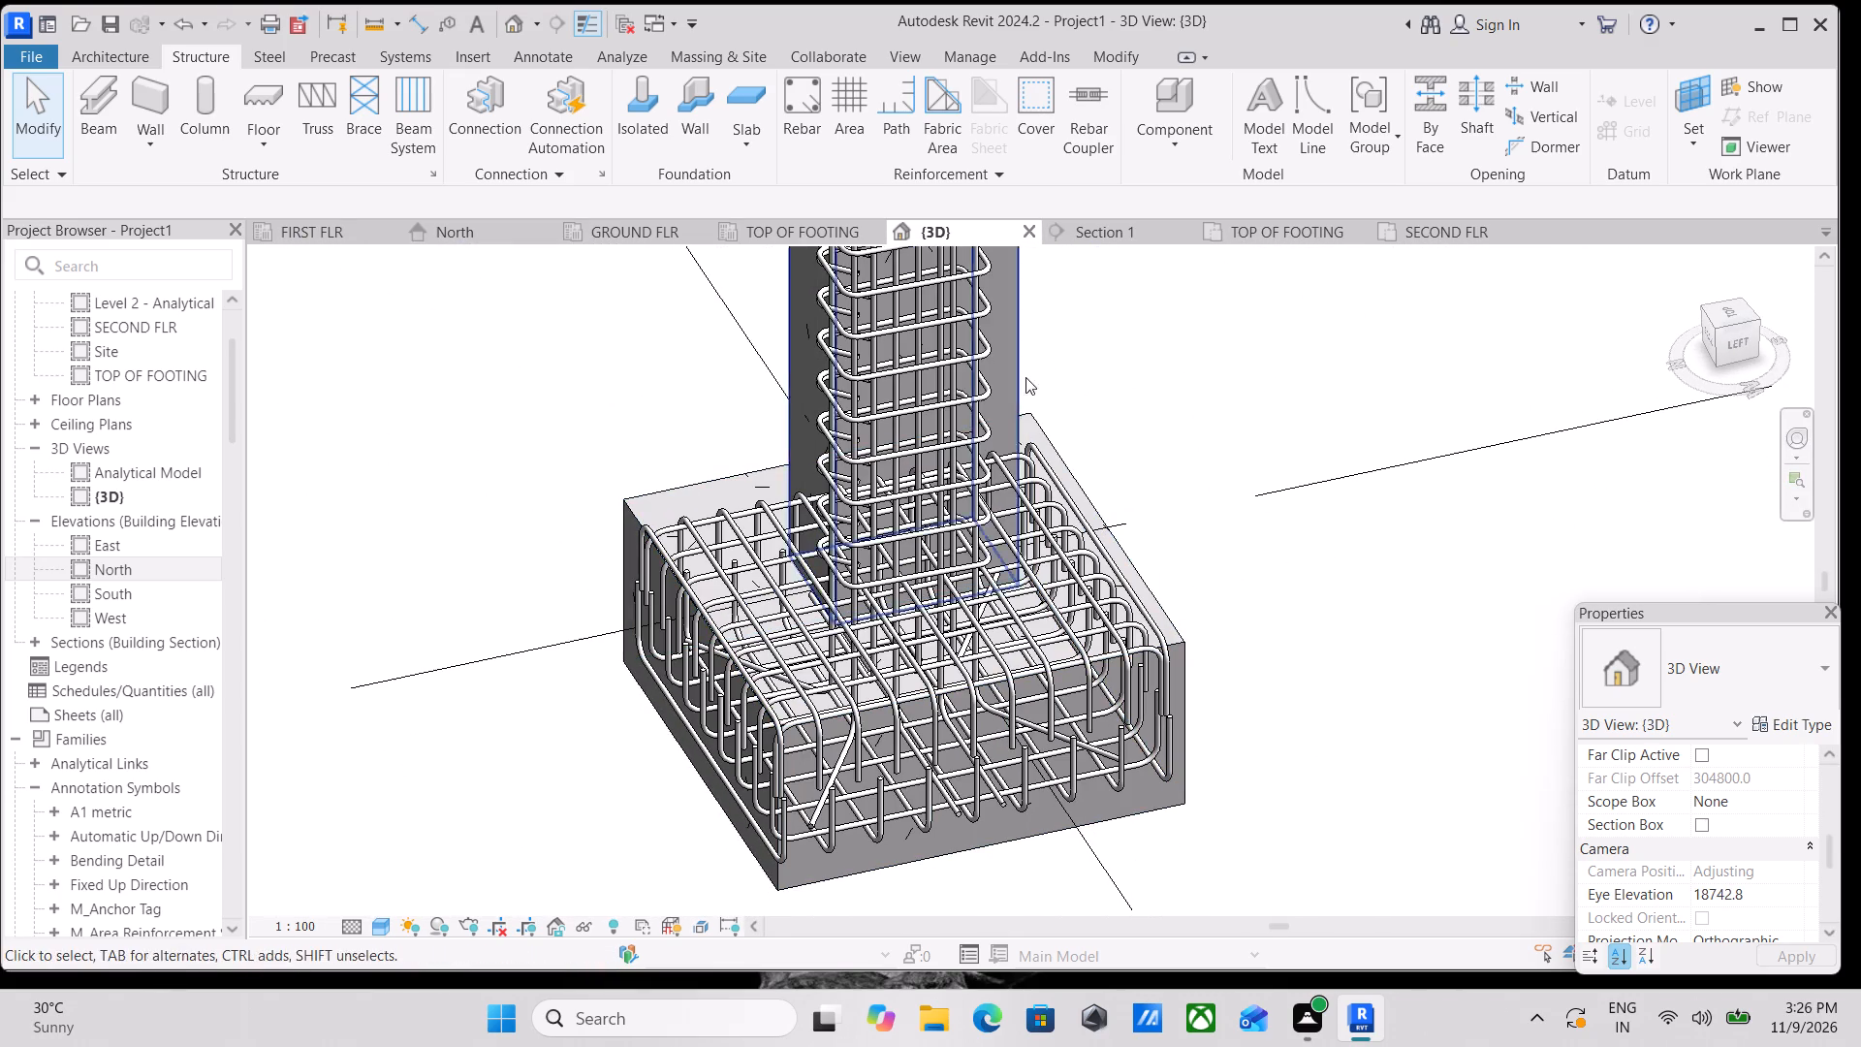
middle_drag(1130, 504, 1119, 383)
scroll(1162, 691, up, 5)
Propagate the rebar of the footing at grids A and 1 by host to the grid A footings at grids 2, 3, 4 and 7.
click(1186, 667)
scroll(1265, 498, down, 1)
middle_drag(1259, 502, 941, 625)
click(1238, 103)
scroll(979, 555, down, 9)
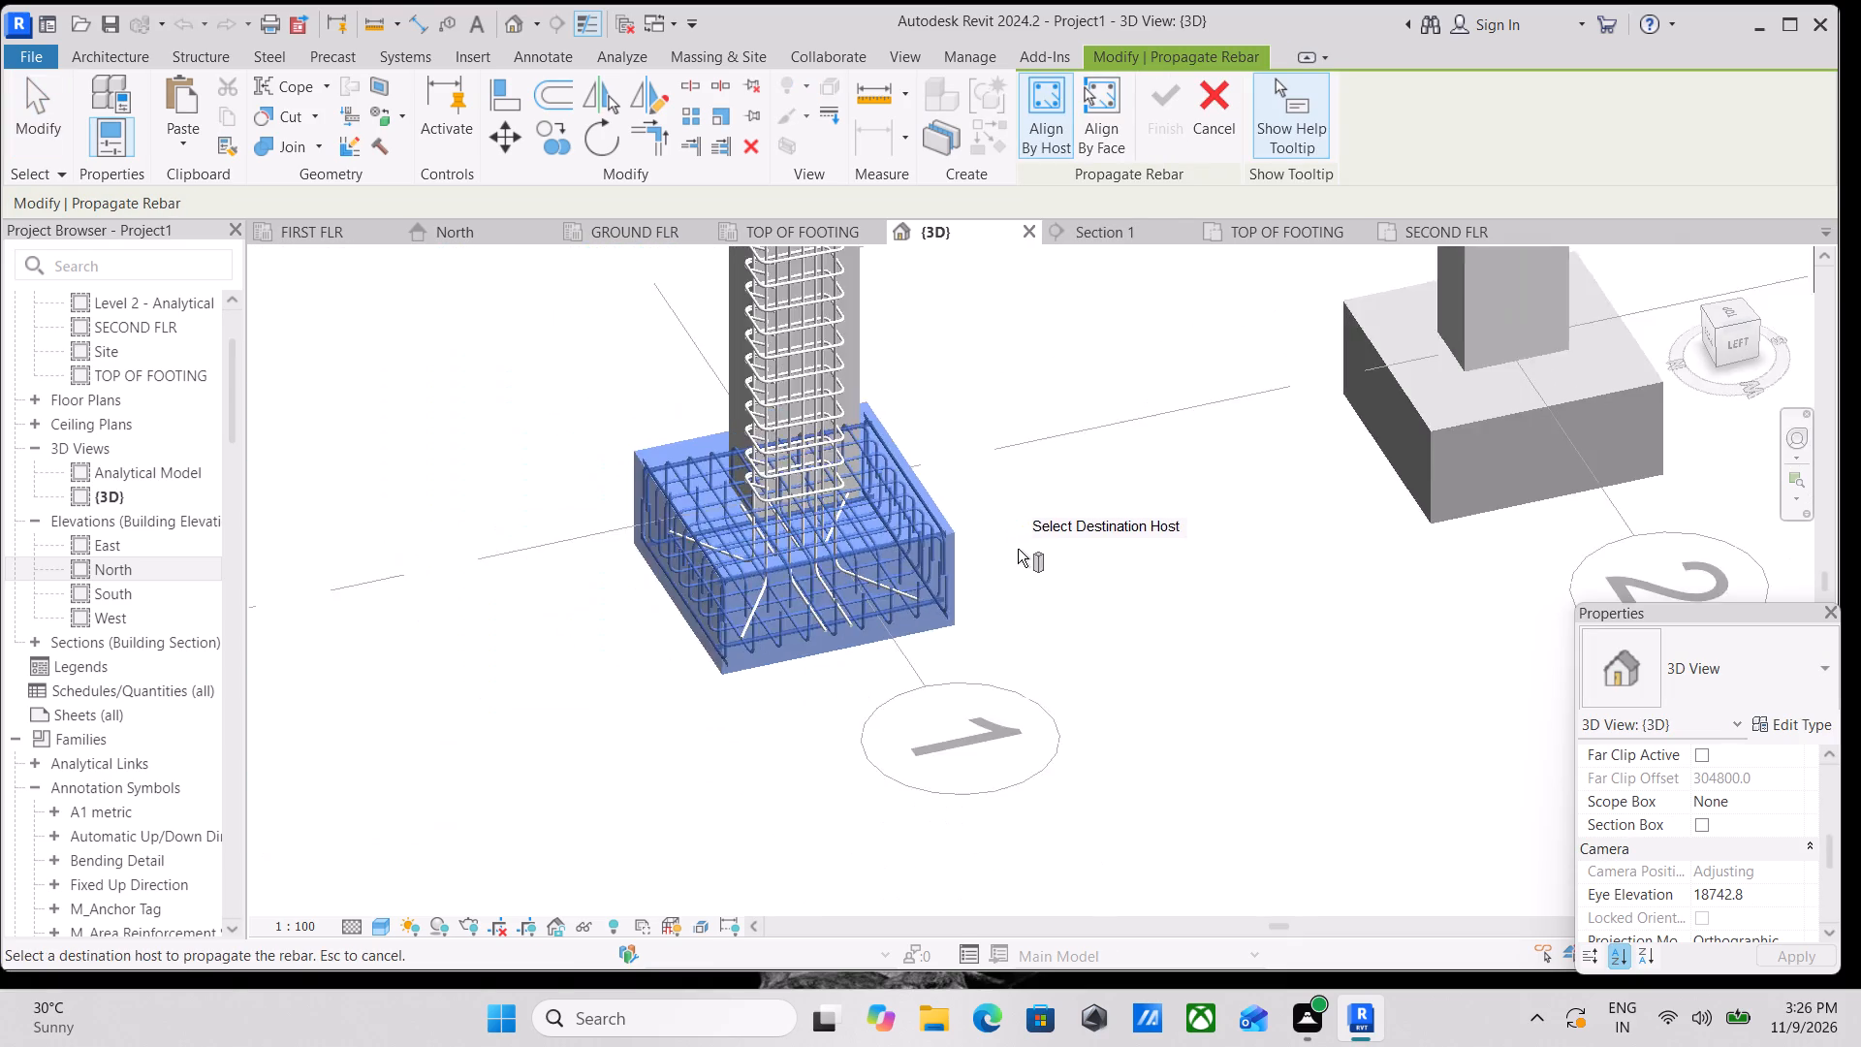
middle_drag(1018, 549, 577, 667)
click(926, 566)
scroll(1088, 466, down, 2)
middle_drag(1088, 466, 1019, 508)
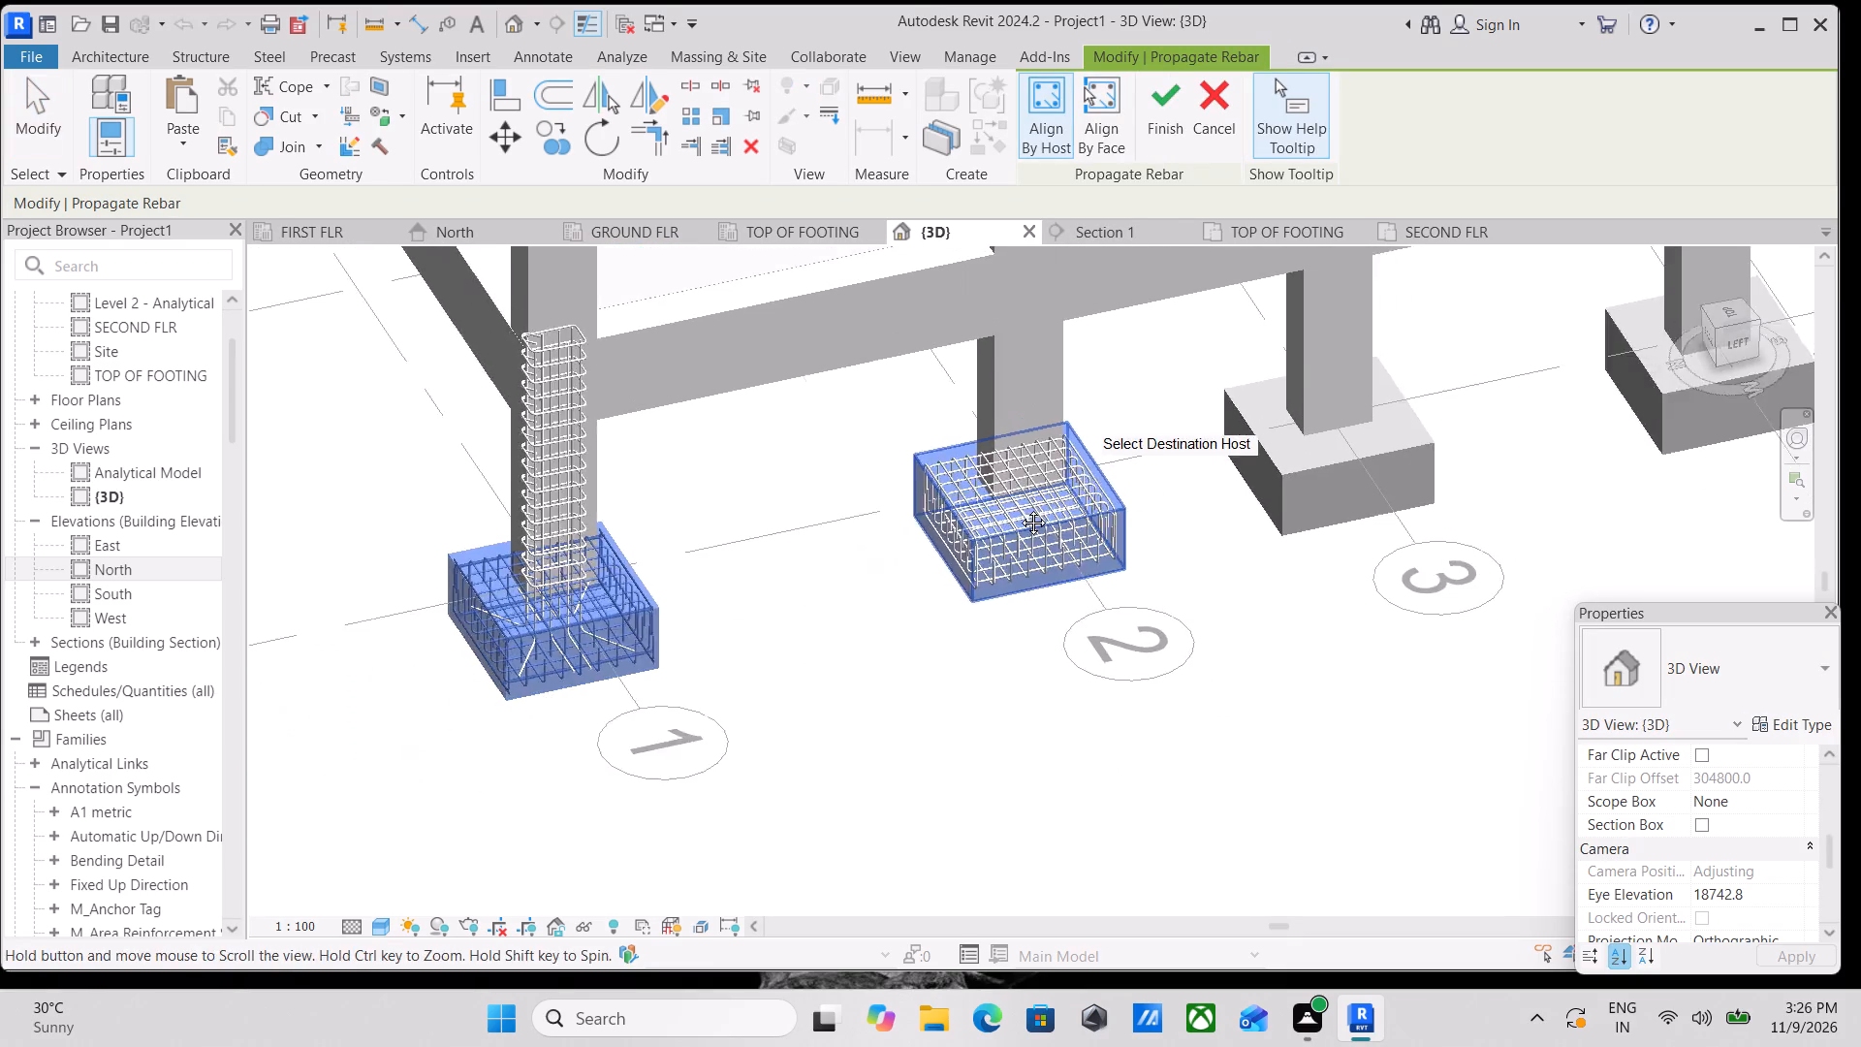
middle_drag(1019, 508, 539, 613)
click(733, 633)
middle_drag(956, 557, 656, 654)
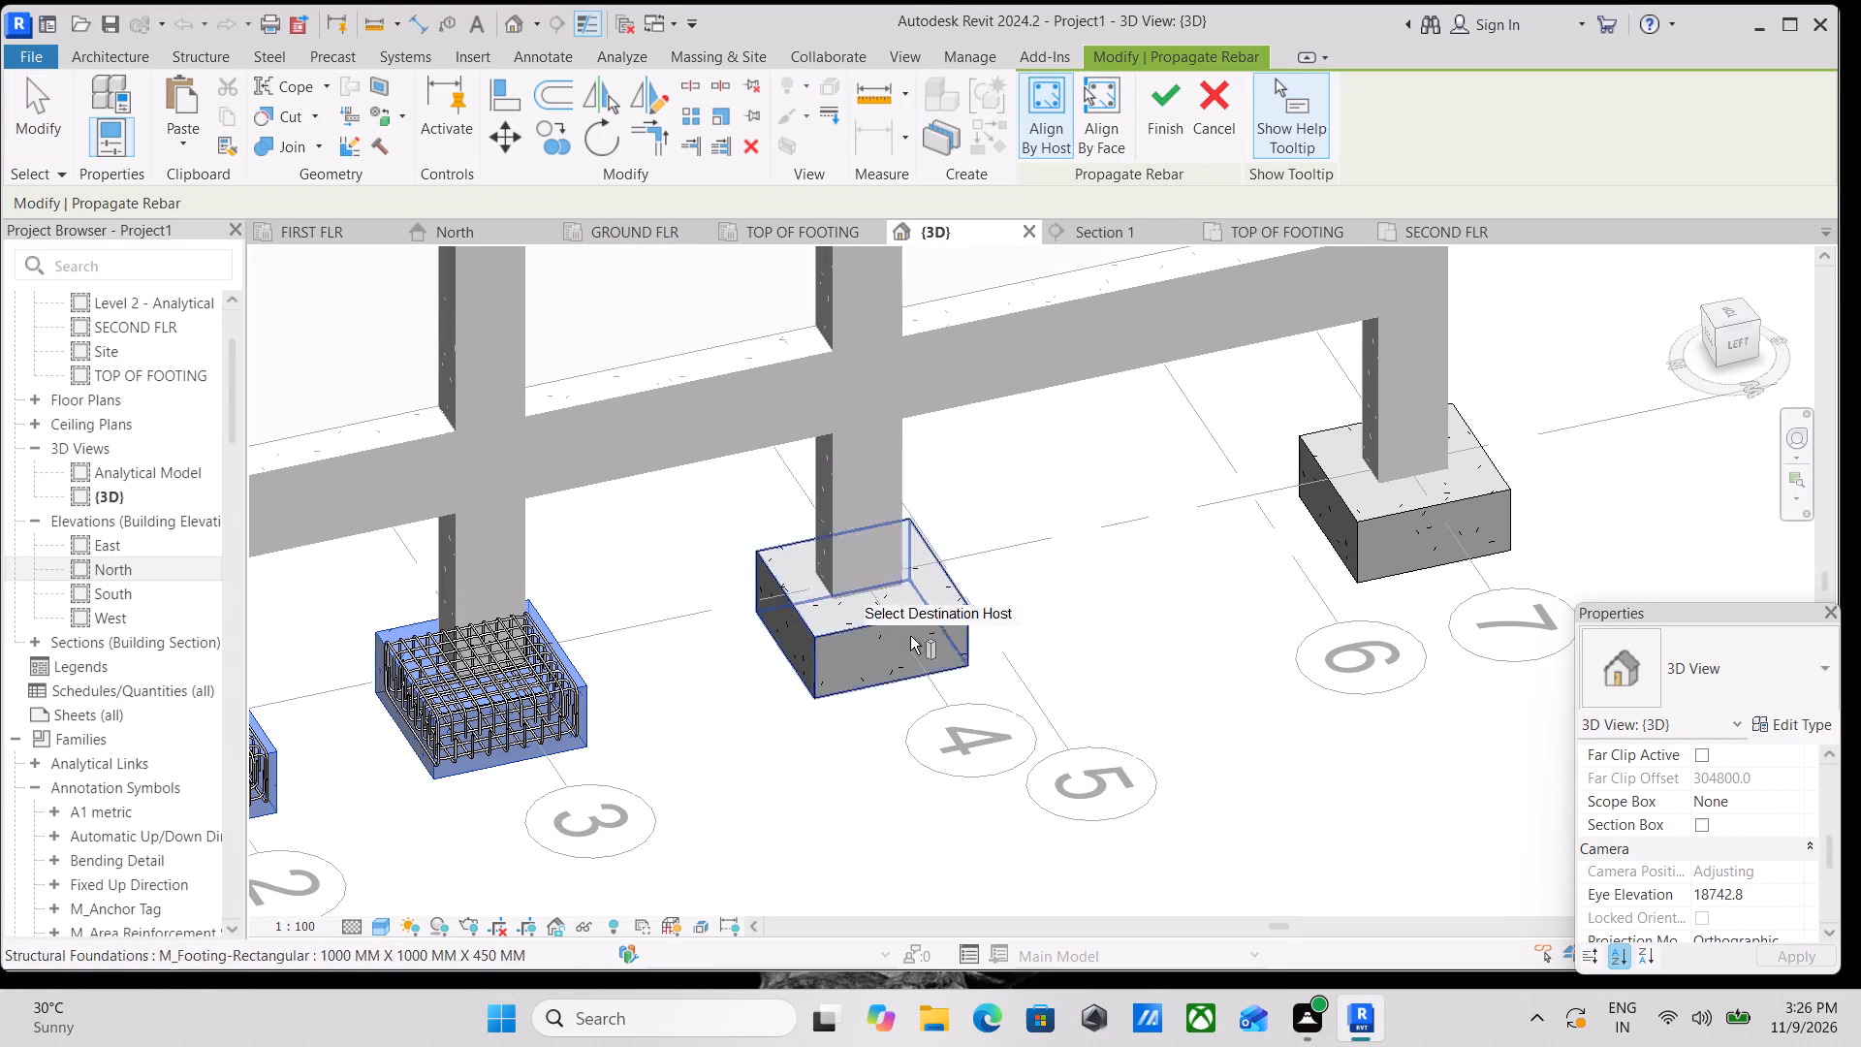
click(811, 642)
scroll(1134, 502, down, 1)
middle_drag(1134, 502, 678, 603)
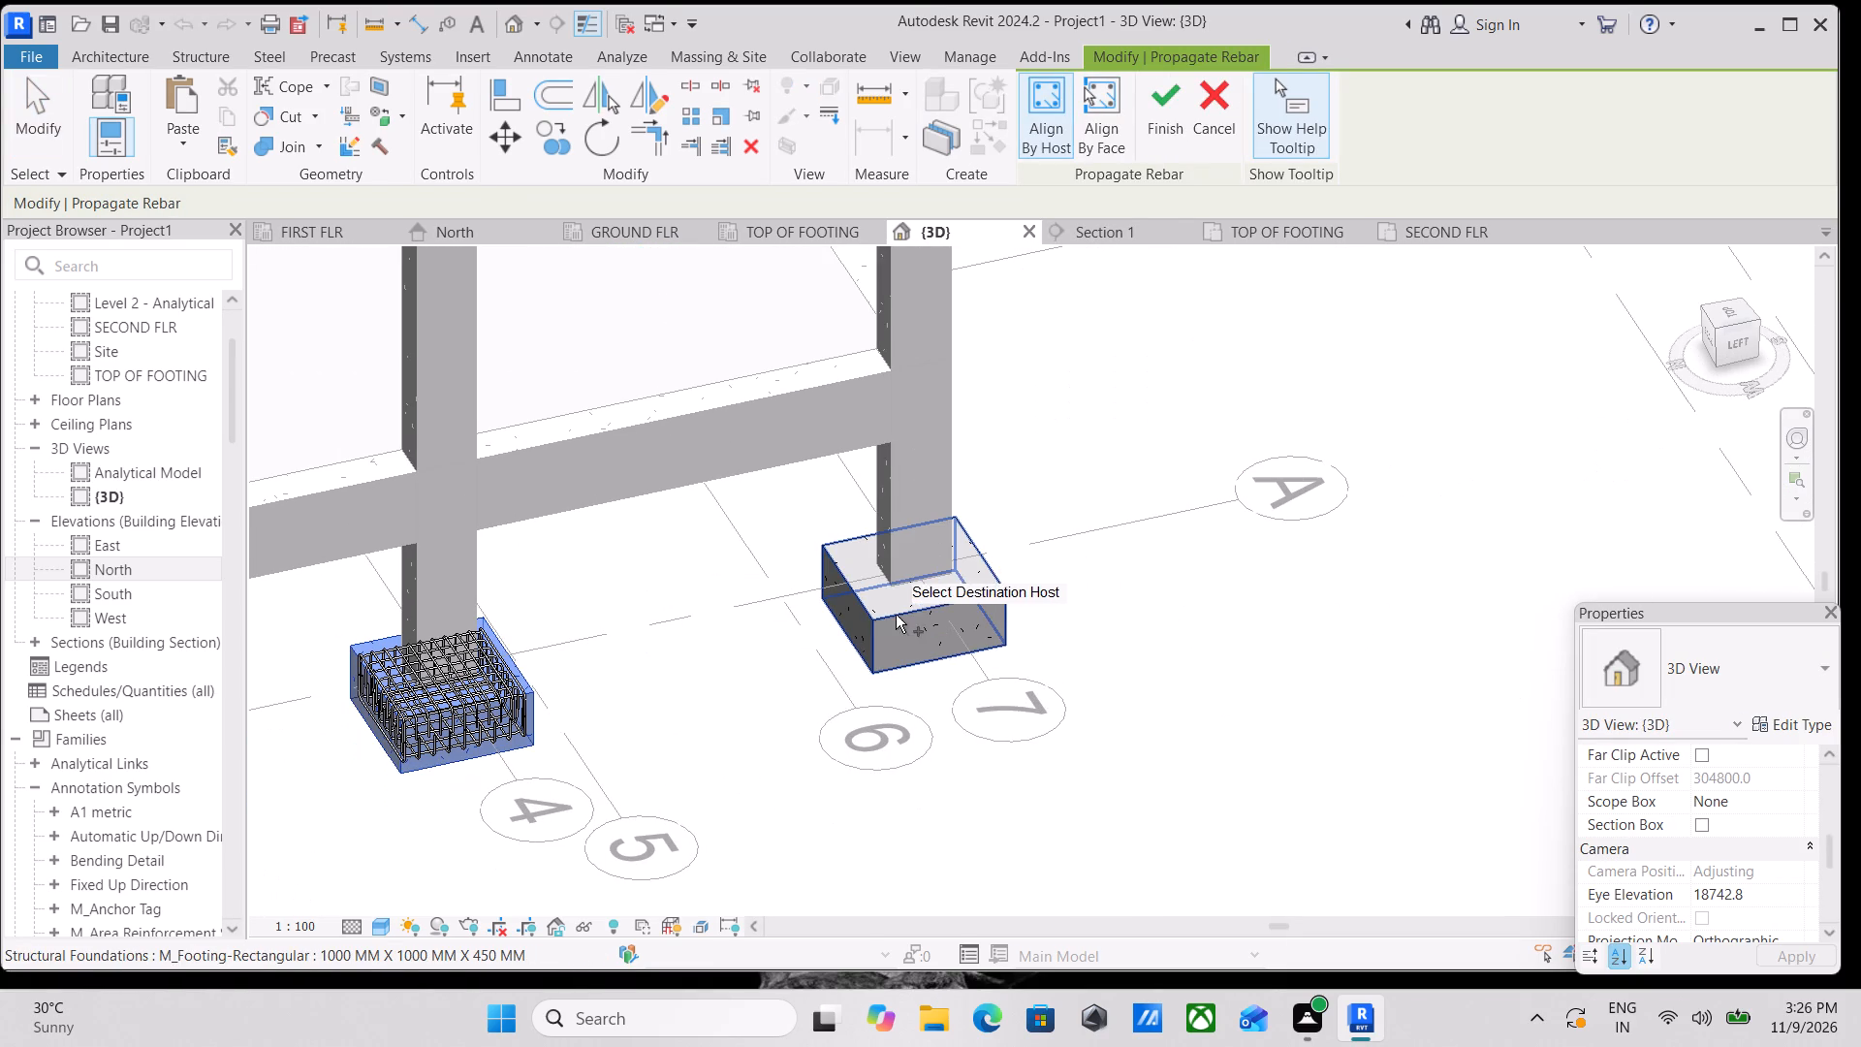
click(857, 617)
Add the footings at C-2, D-1 and E-1 as destinations of the footing rebar propagation.
scroll(1012, 523, down, 2)
middle_drag(1012, 523, 1276, 472)
middle_drag(821, 647, 976, 523)
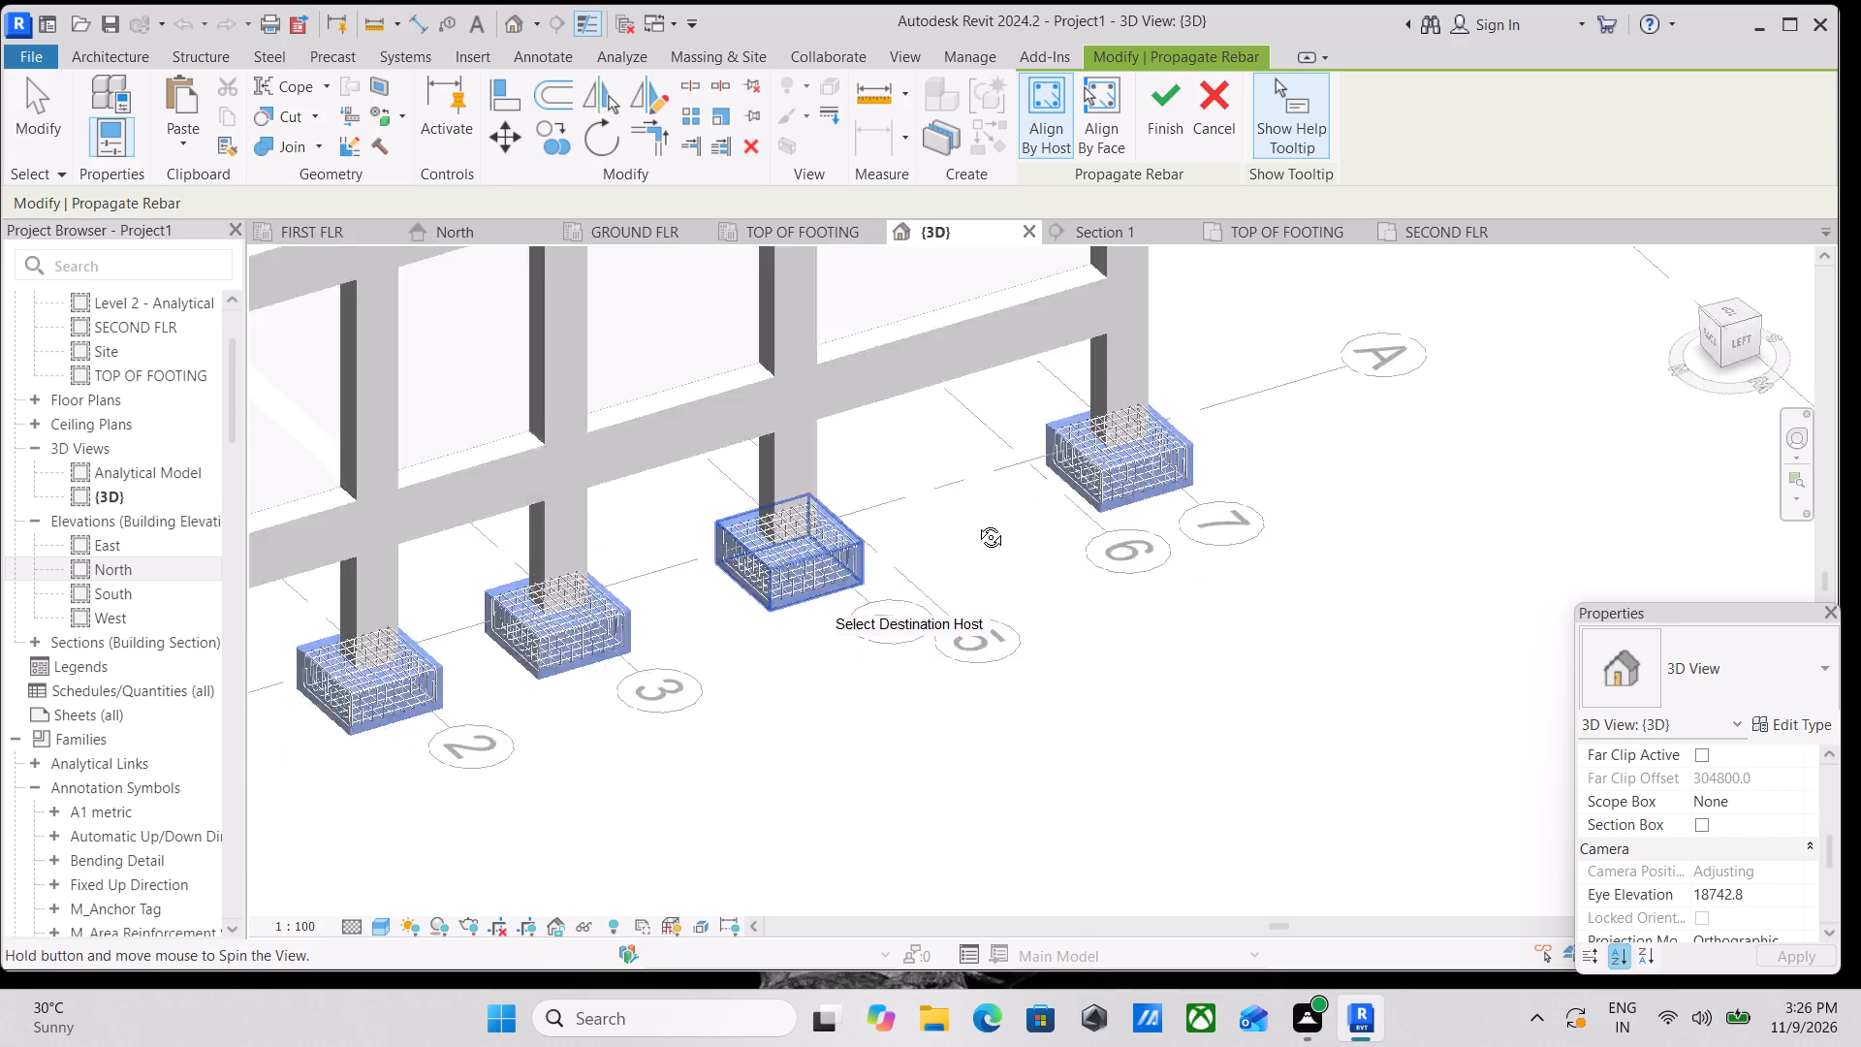
middle_drag(976, 523, 1115, 408)
shift+scroll(1029, 477, down, 1)
scroll(848, 600, down, 7)
middle_drag(753, 645, 1114, 645)
scroll(767, 670, up, 8)
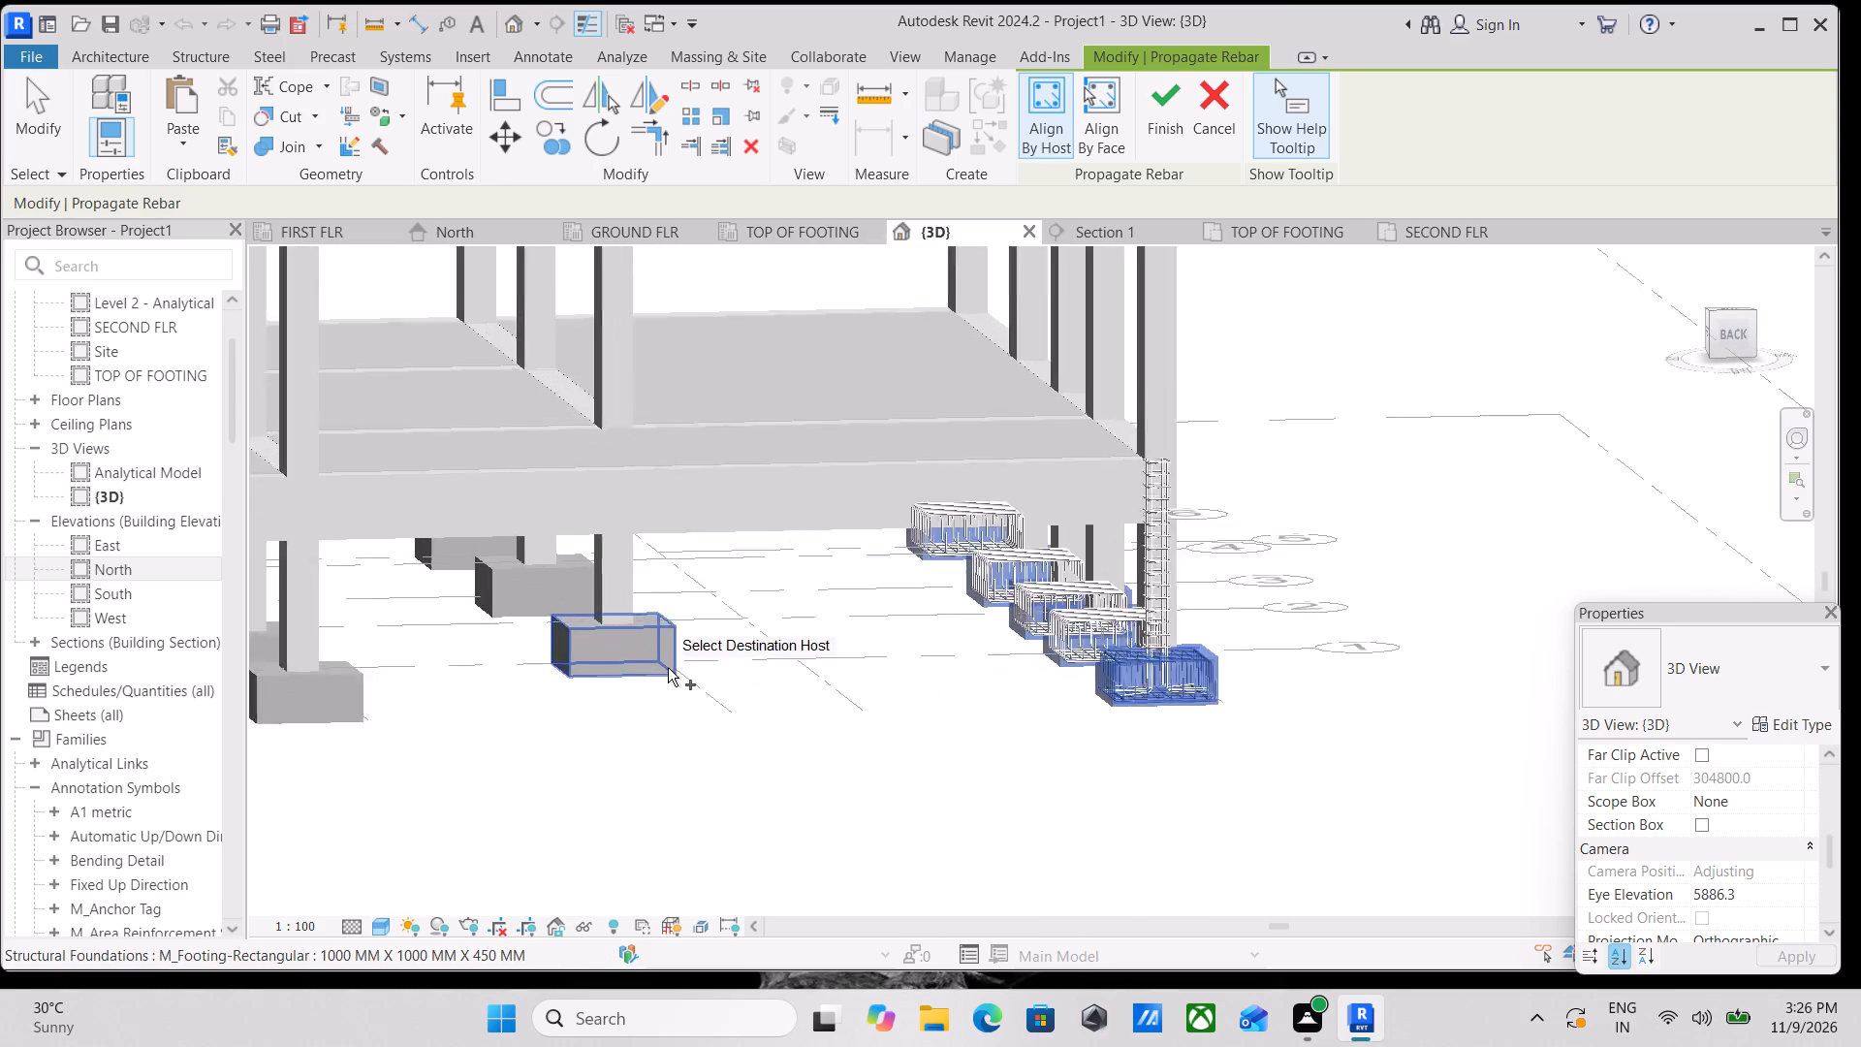
middle_drag(666, 668, 926, 688)
scroll(926, 688, up, 7)
click(970, 576)
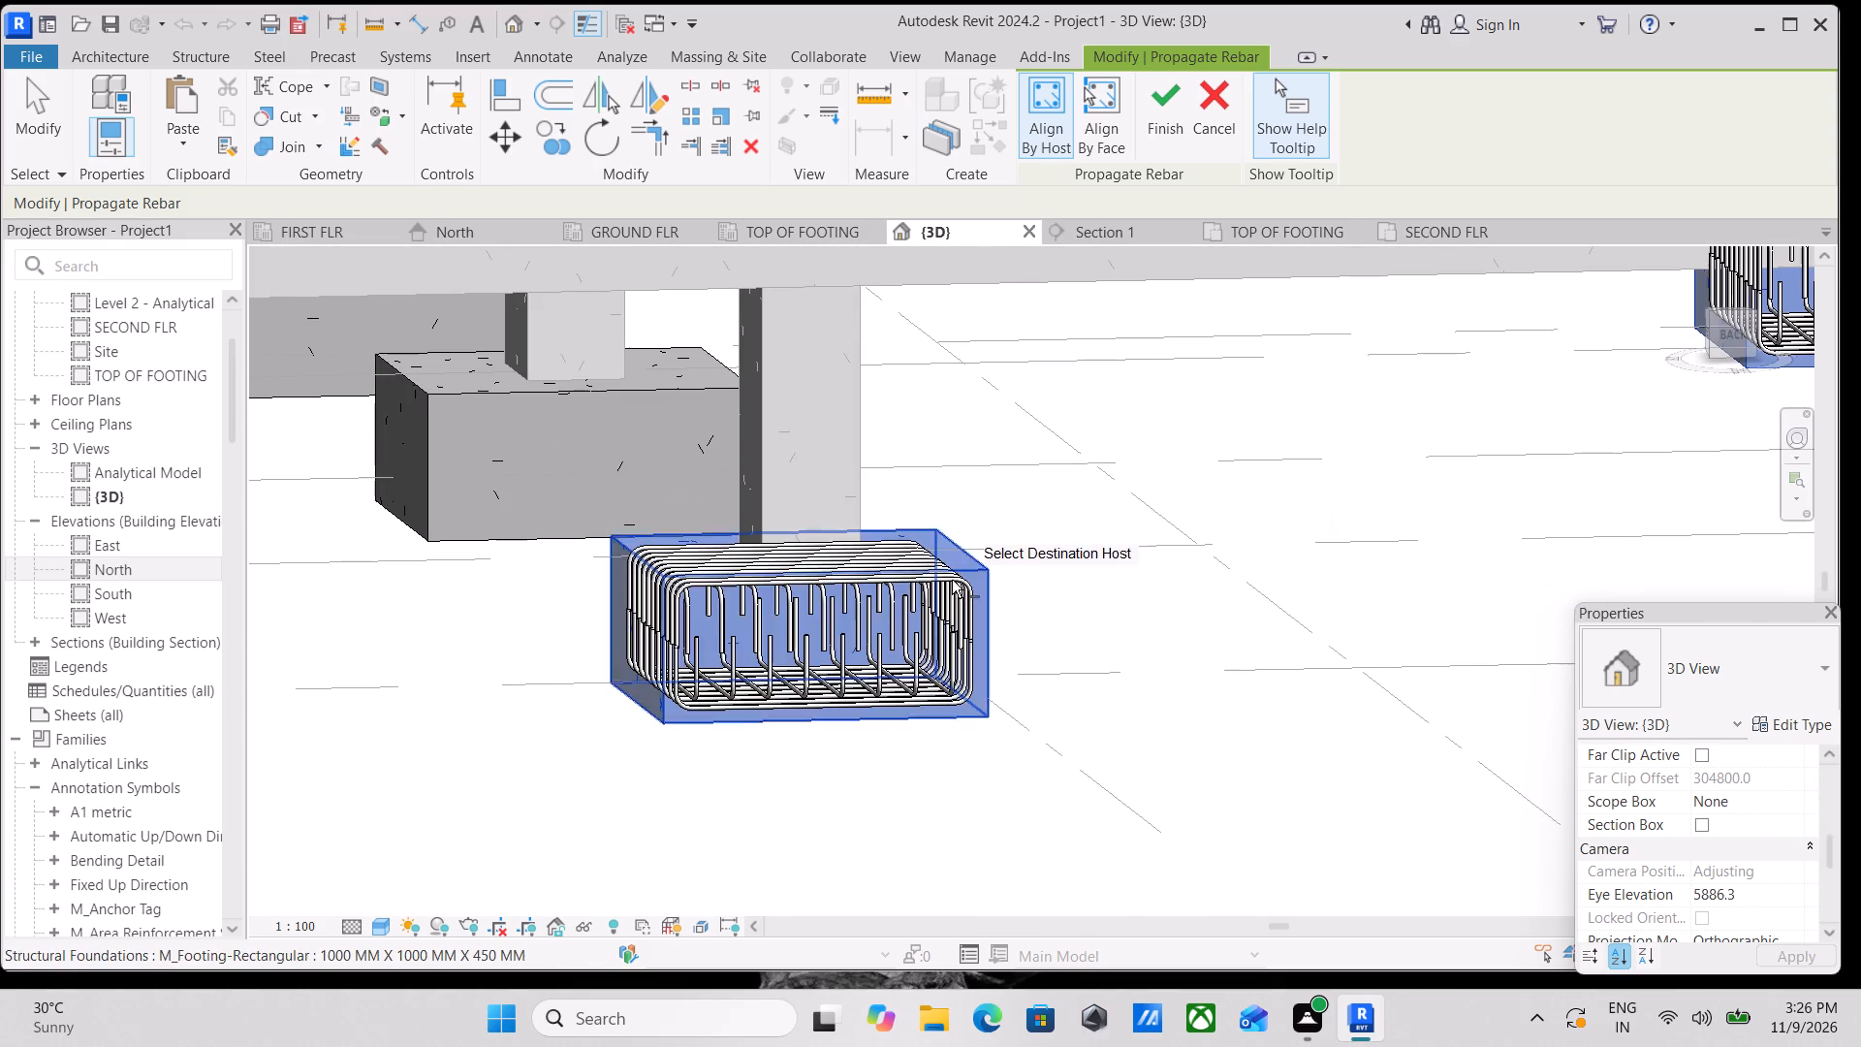
scroll(736, 595, down, 2)
middle_drag(736, 595, 1322, 604)
scroll(1045, 635, down, 3)
shift+middle_drag(1003, 627, 1067, 767)
middle_drag(1067, 767, 1092, 621)
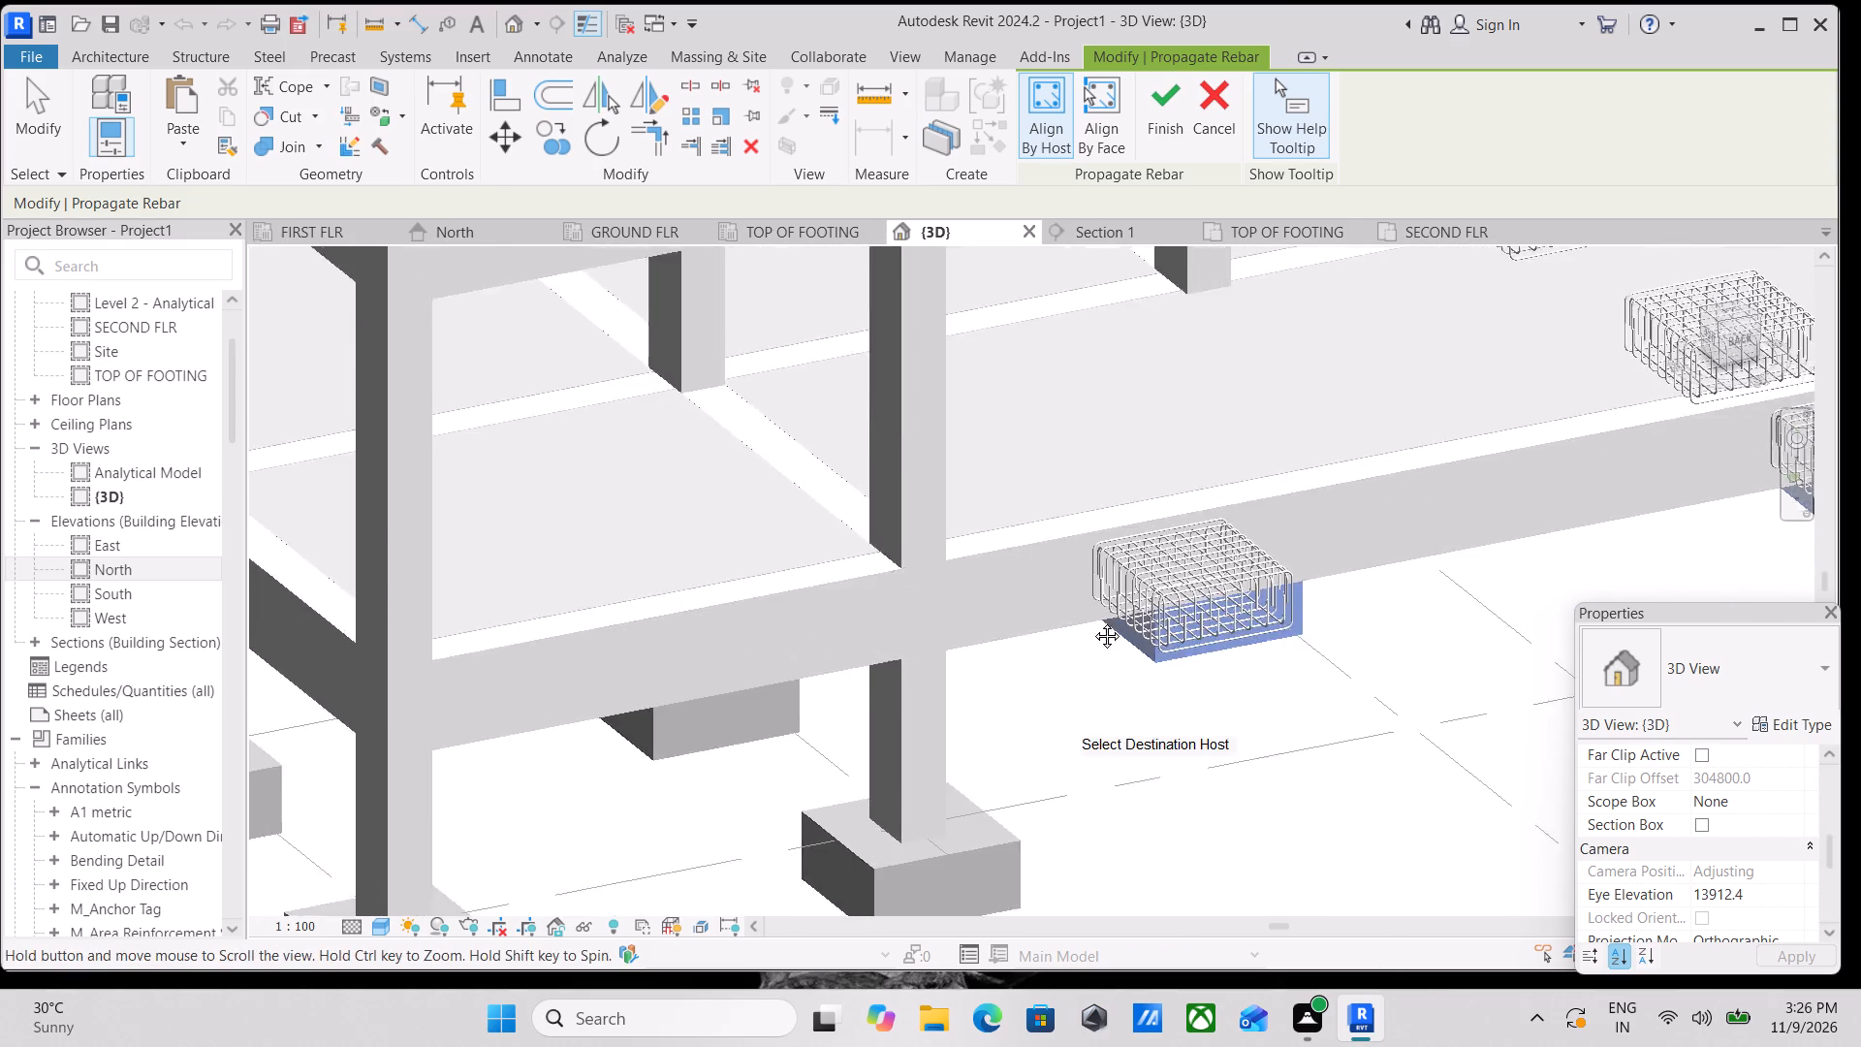
middle_drag(1092, 621, 1118, 401)
scroll(1073, 524, up, 1)
click(1063, 541)
middle_drag(860, 546, 1138, 428)
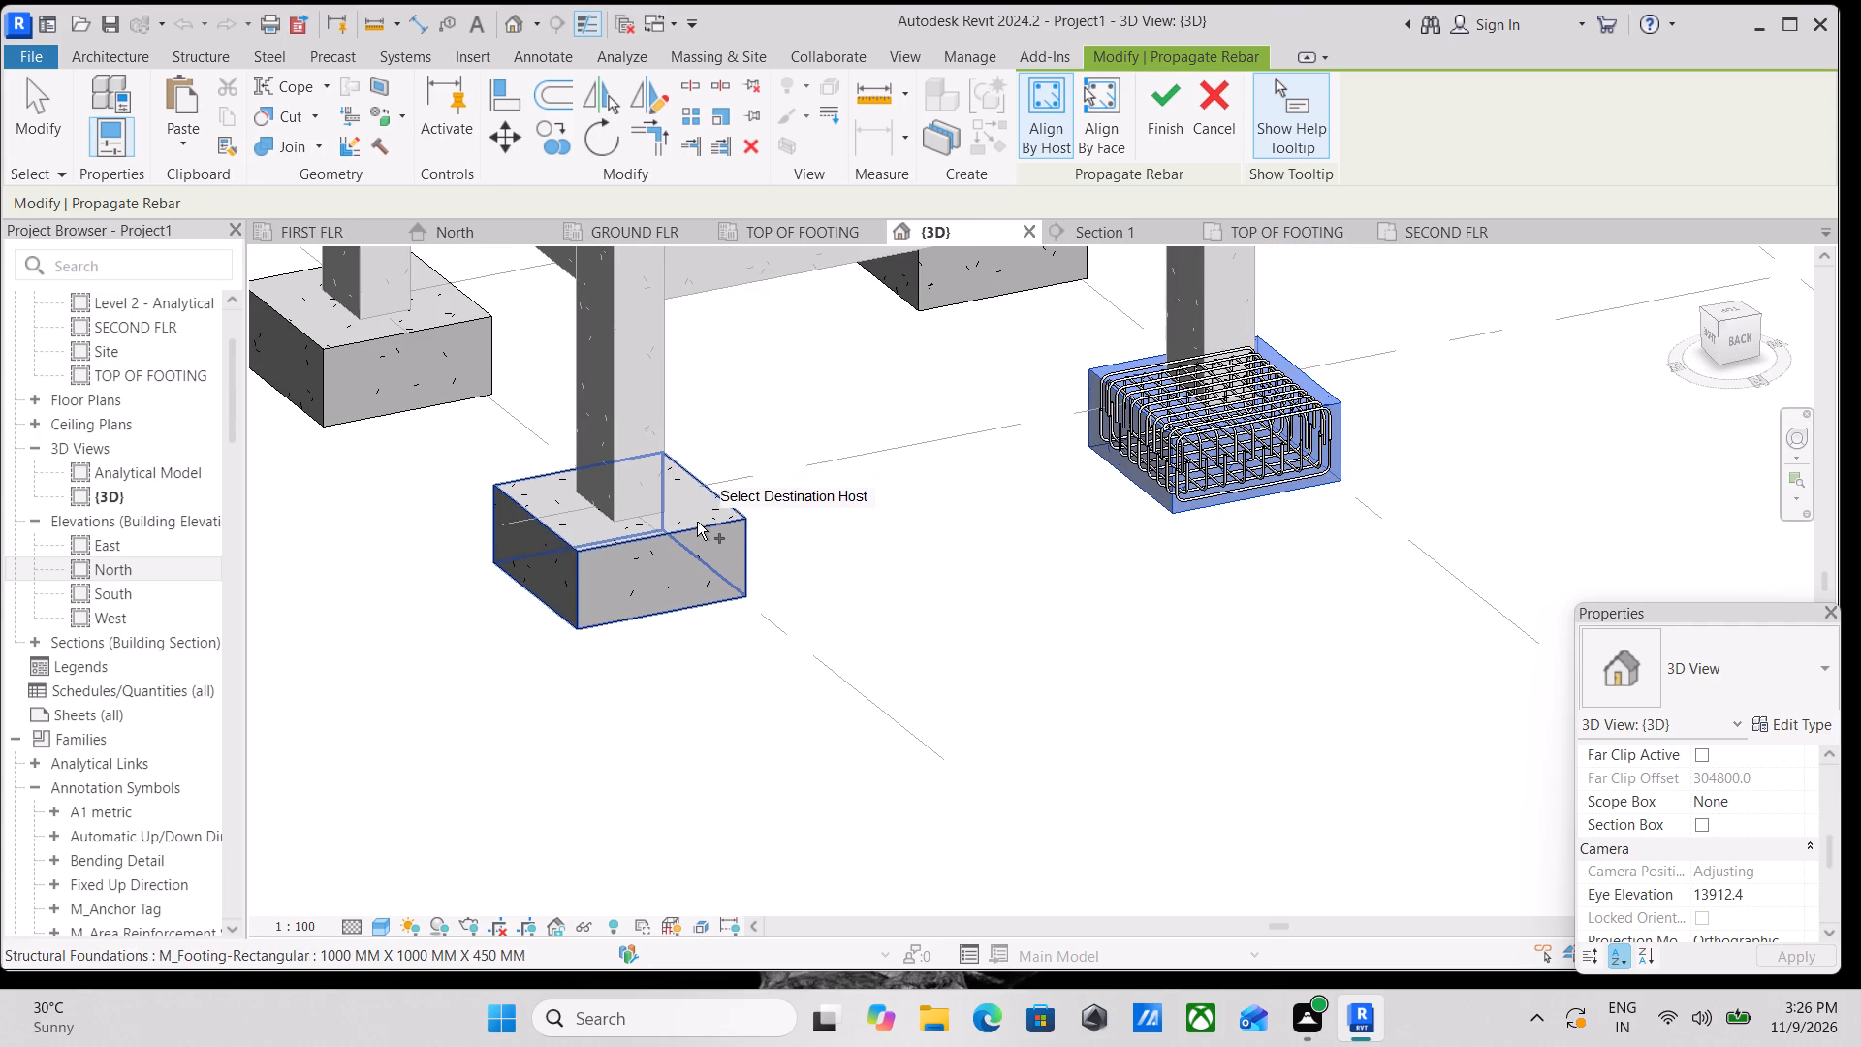
click(715, 524)
Add the footings at D-2, E-2, E-4 and E-7 as destinations of the footing rebar propagation.
middle_drag(766, 466, 916, 728)
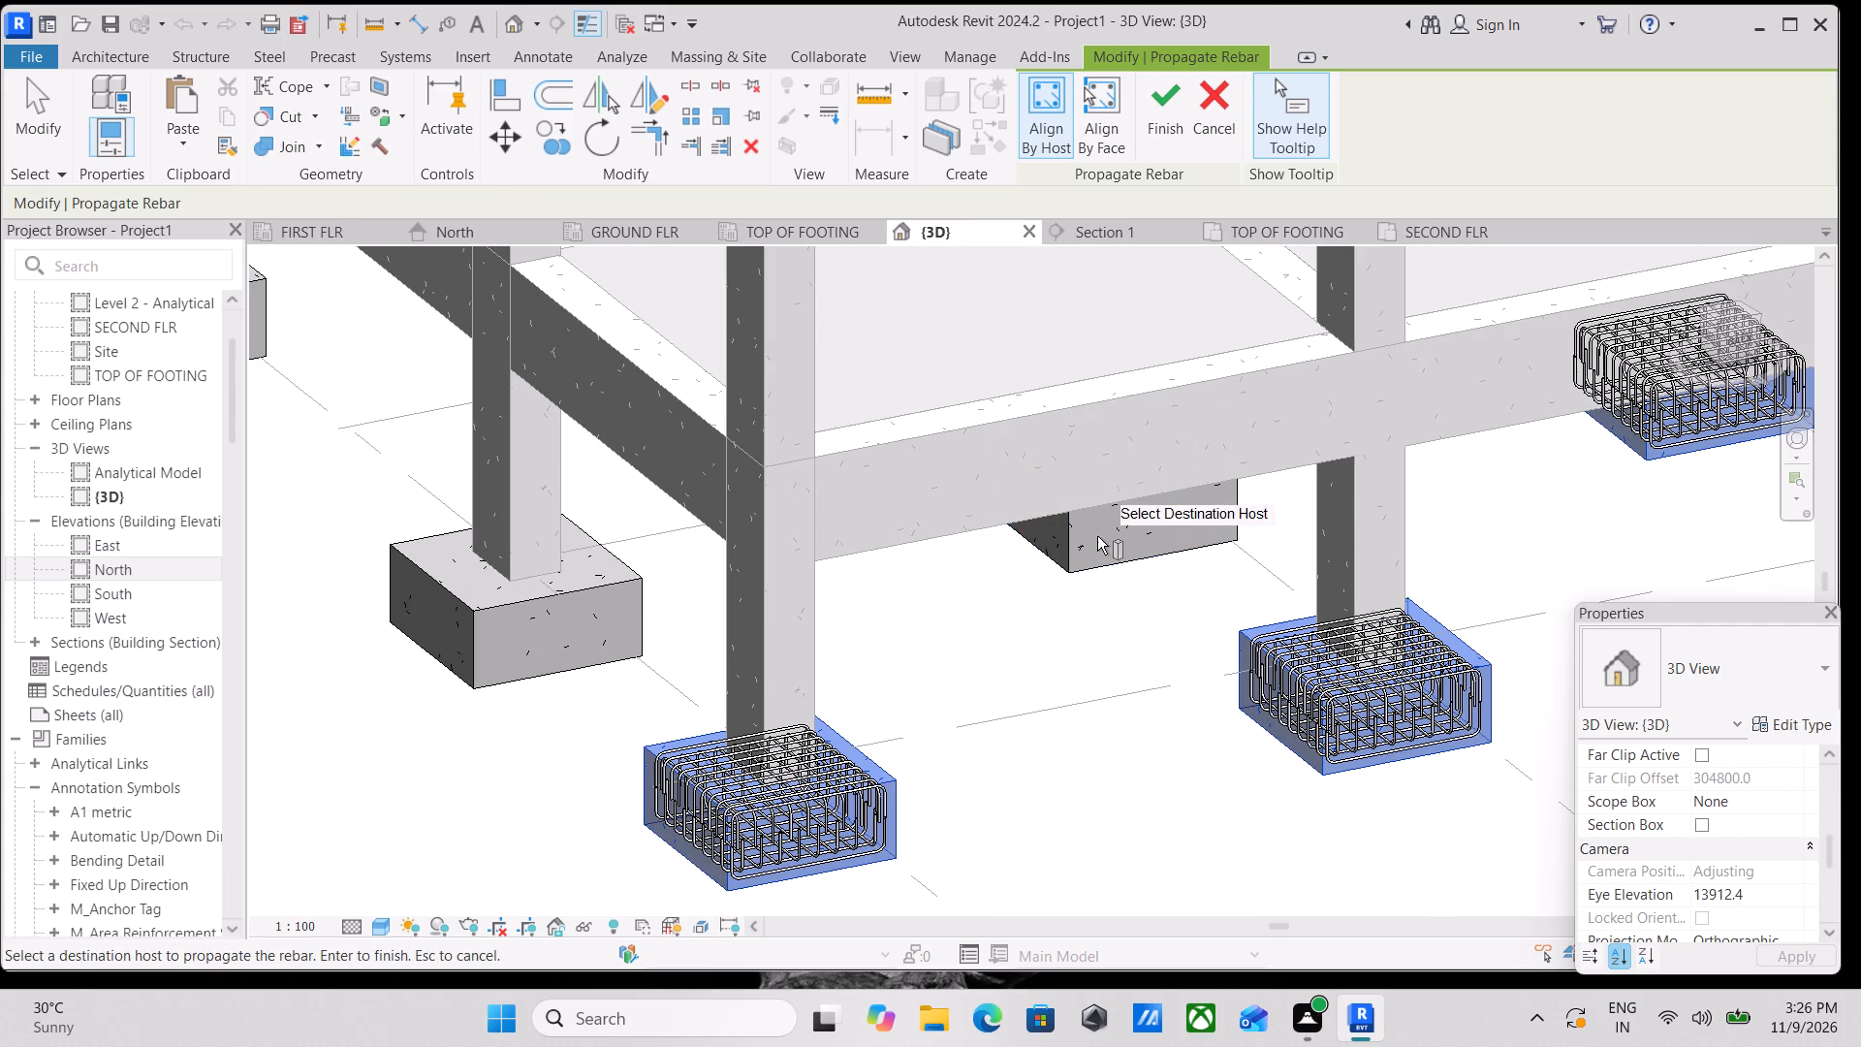
click(1071, 536)
click(464, 618)
middle_drag(589, 615, 978, 691)
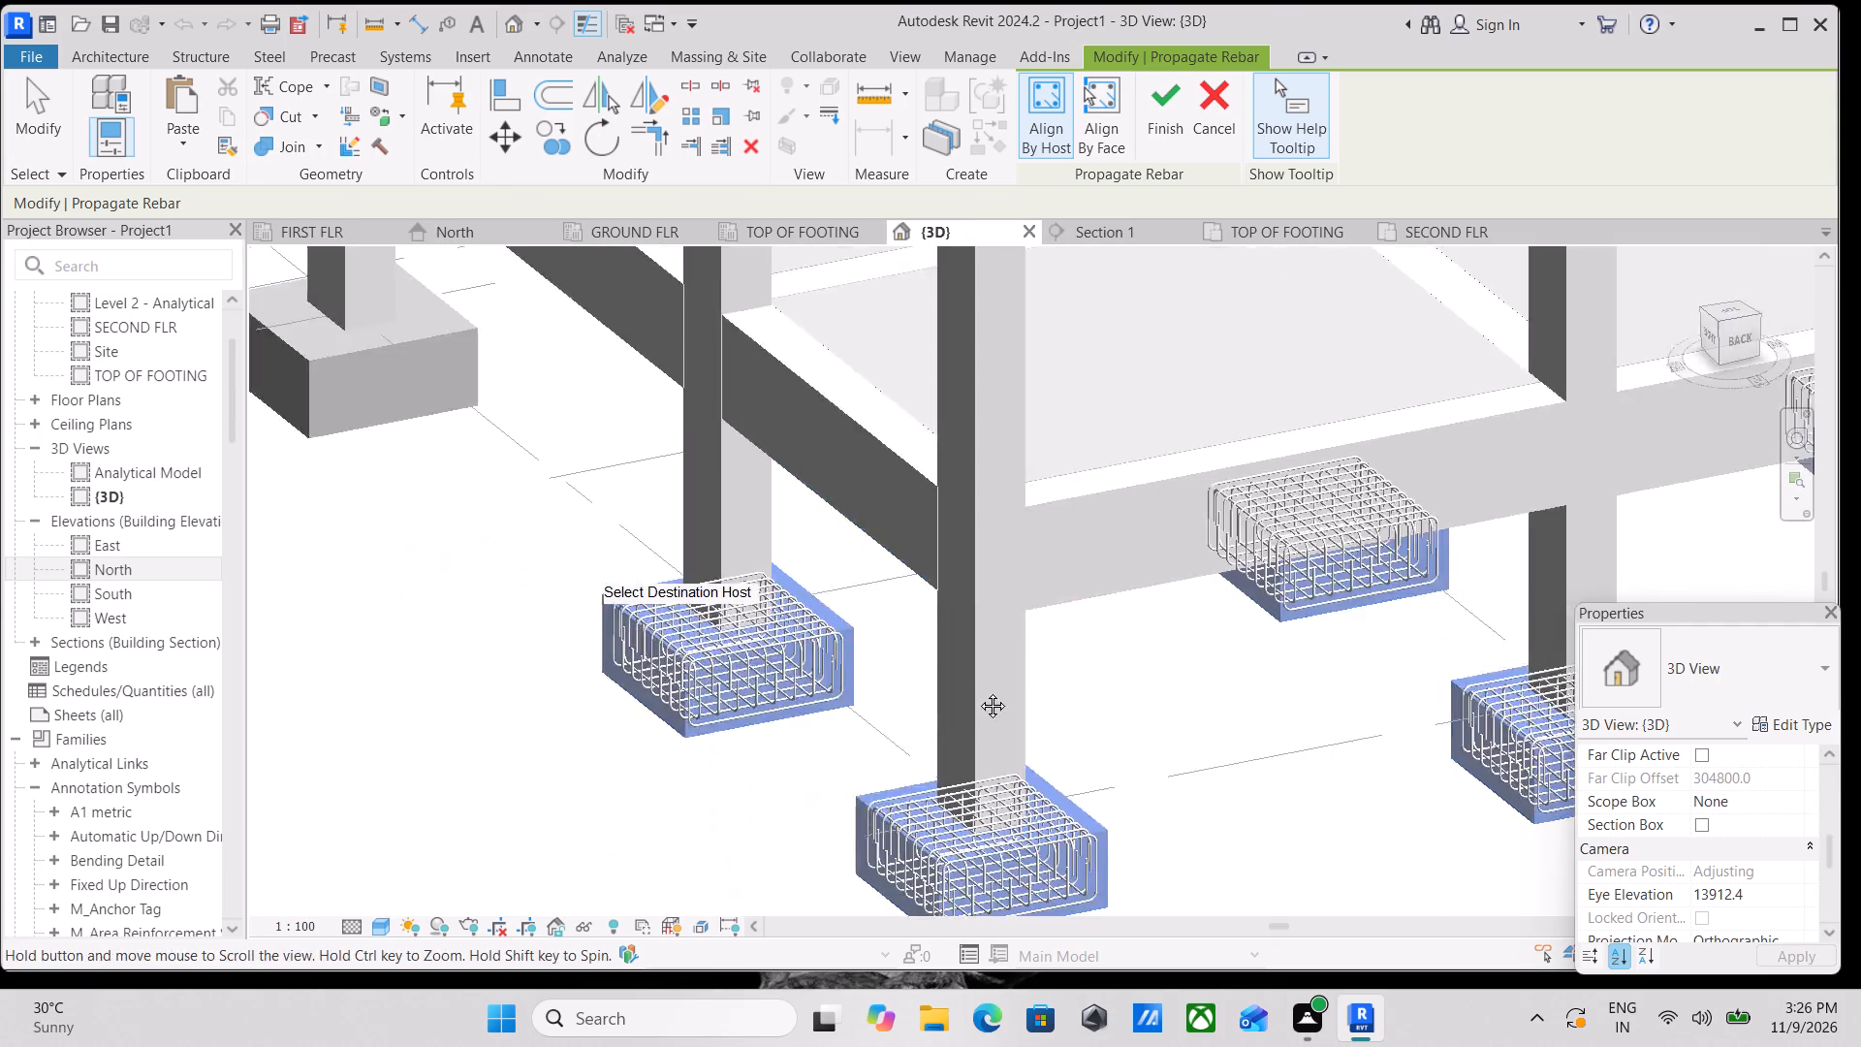
middle_drag(978, 691, 1148, 698)
middle_drag(965, 647, 1137, 770)
click(818, 553)
middle_drag(861, 616, 1099, 949)
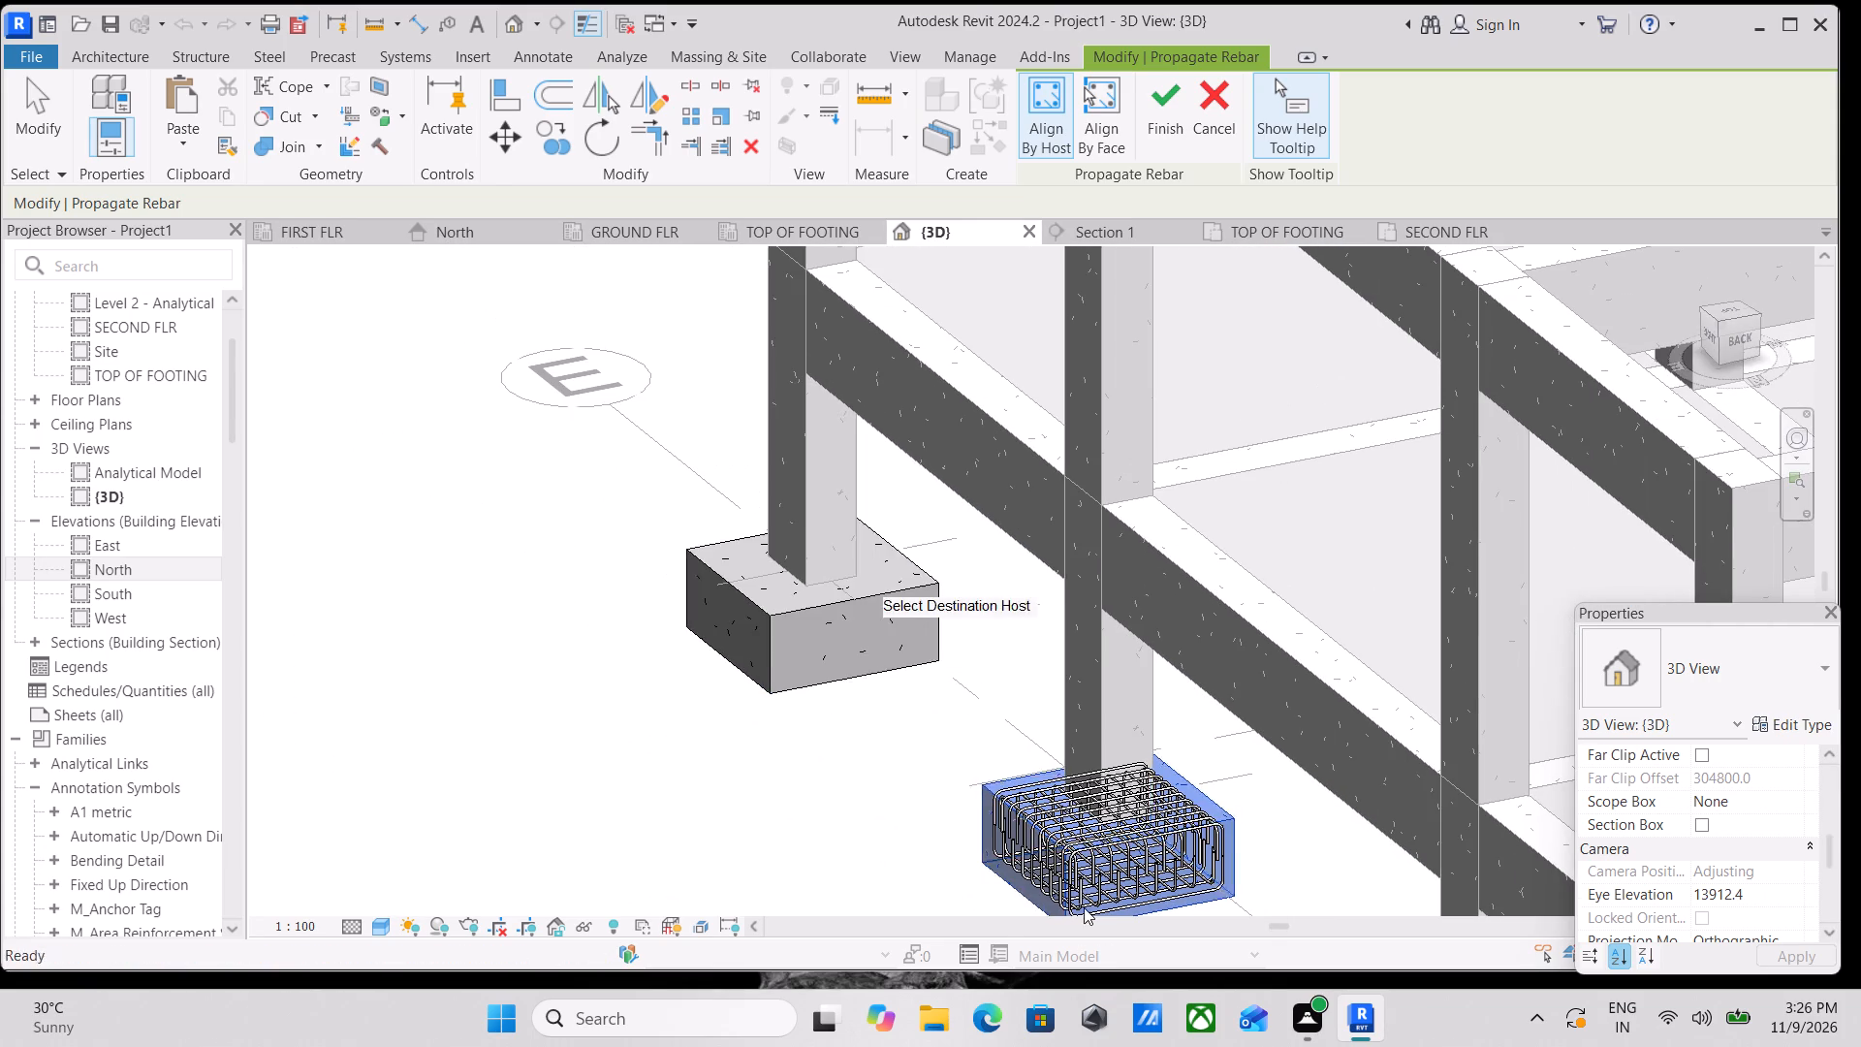
click(775, 631)
Add the four remaining footings at C-4, C-7, D-4 and D-7 as rebar propagation destinations.
scroll(1082, 717, down, 5)
middle_drag(1250, 817, 1126, 724)
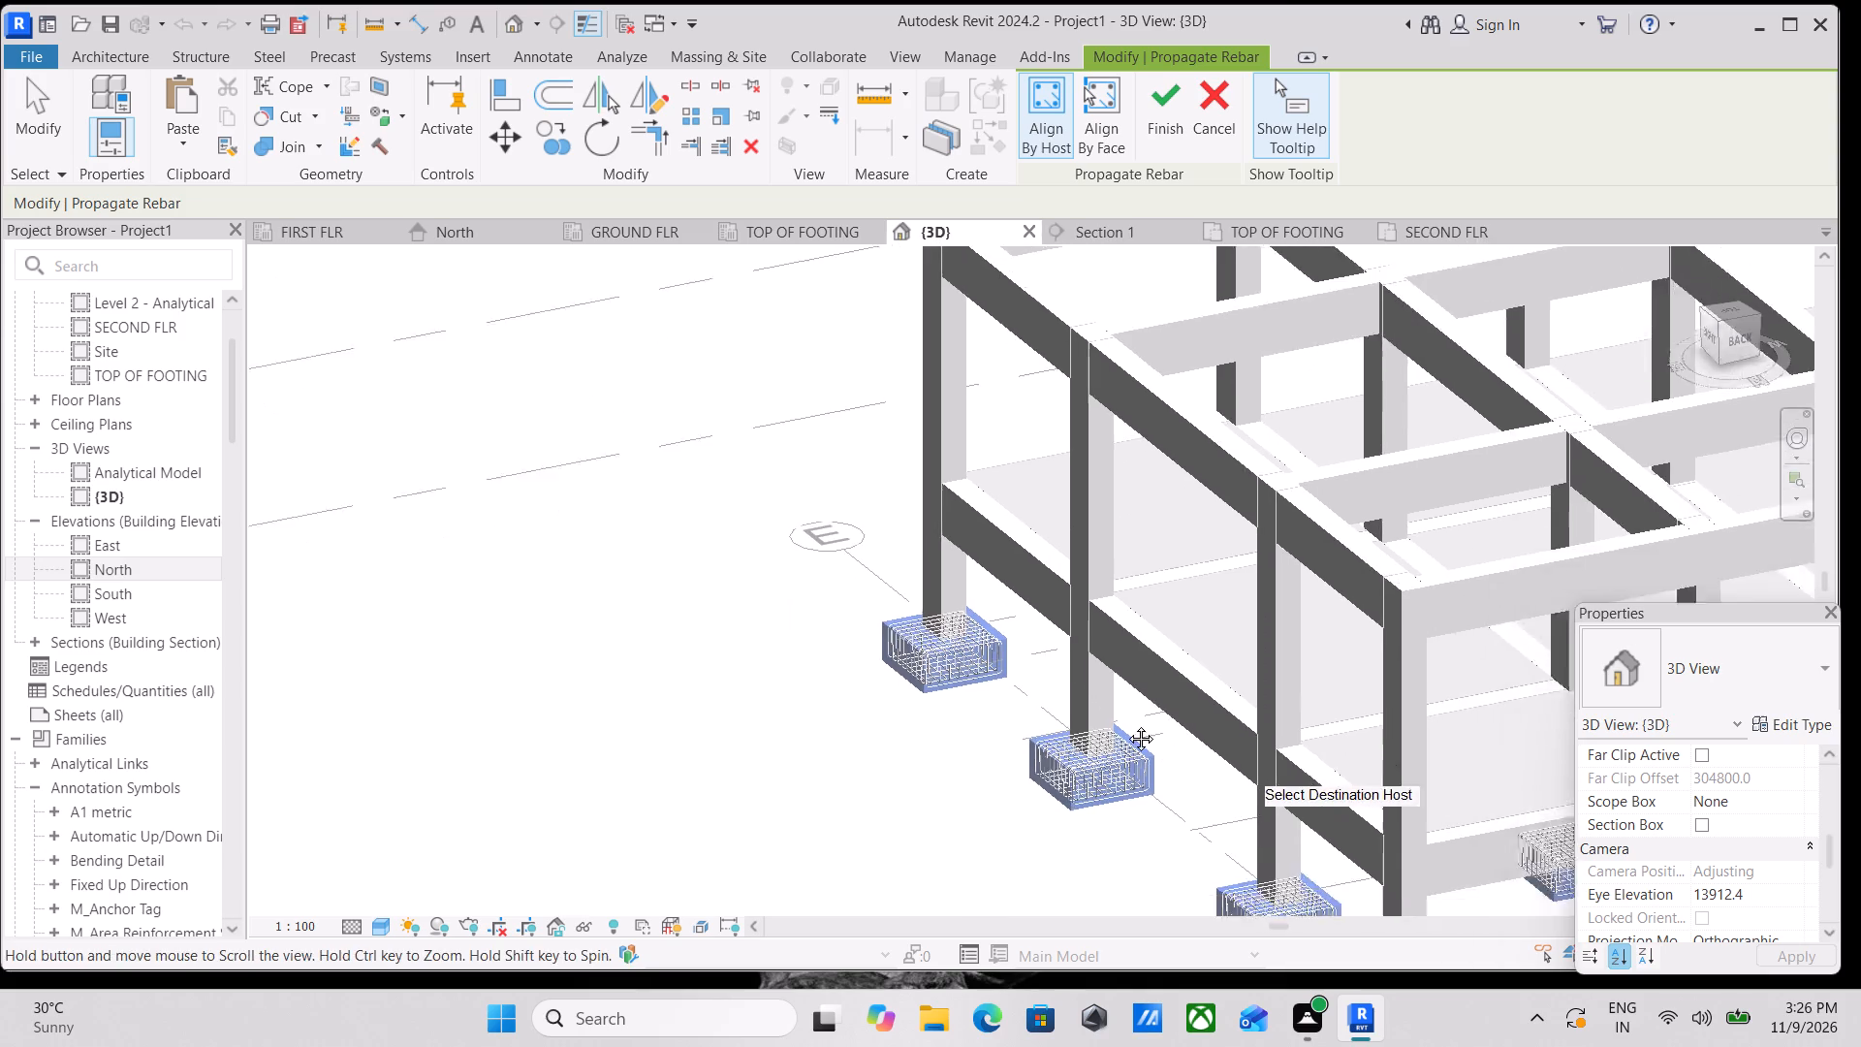
middle_drag(1126, 724, 997, 642)
shift+middle_drag(1210, 801, 1274, 409)
shift+scroll(1219, 557, up, 1)
middle_drag(1251, 660, 809, 403)
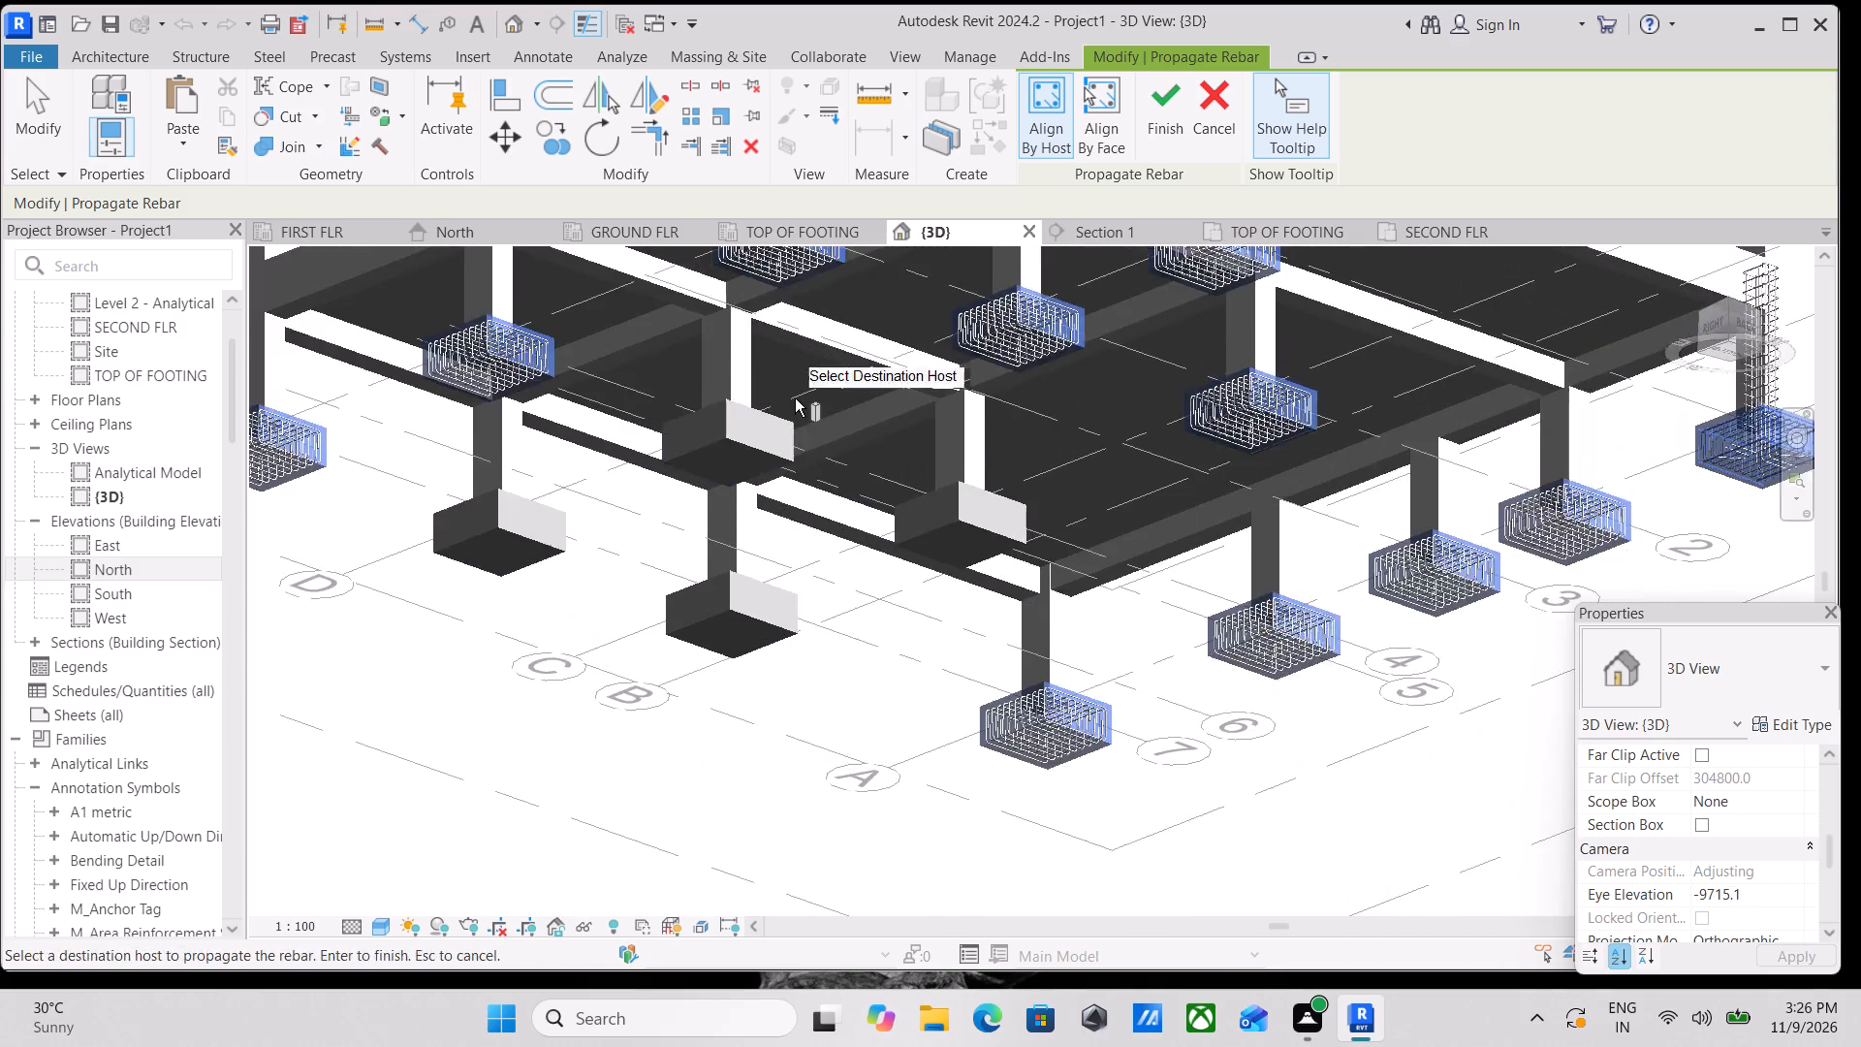
scroll(972, 580, up, 3)
click(972, 496)
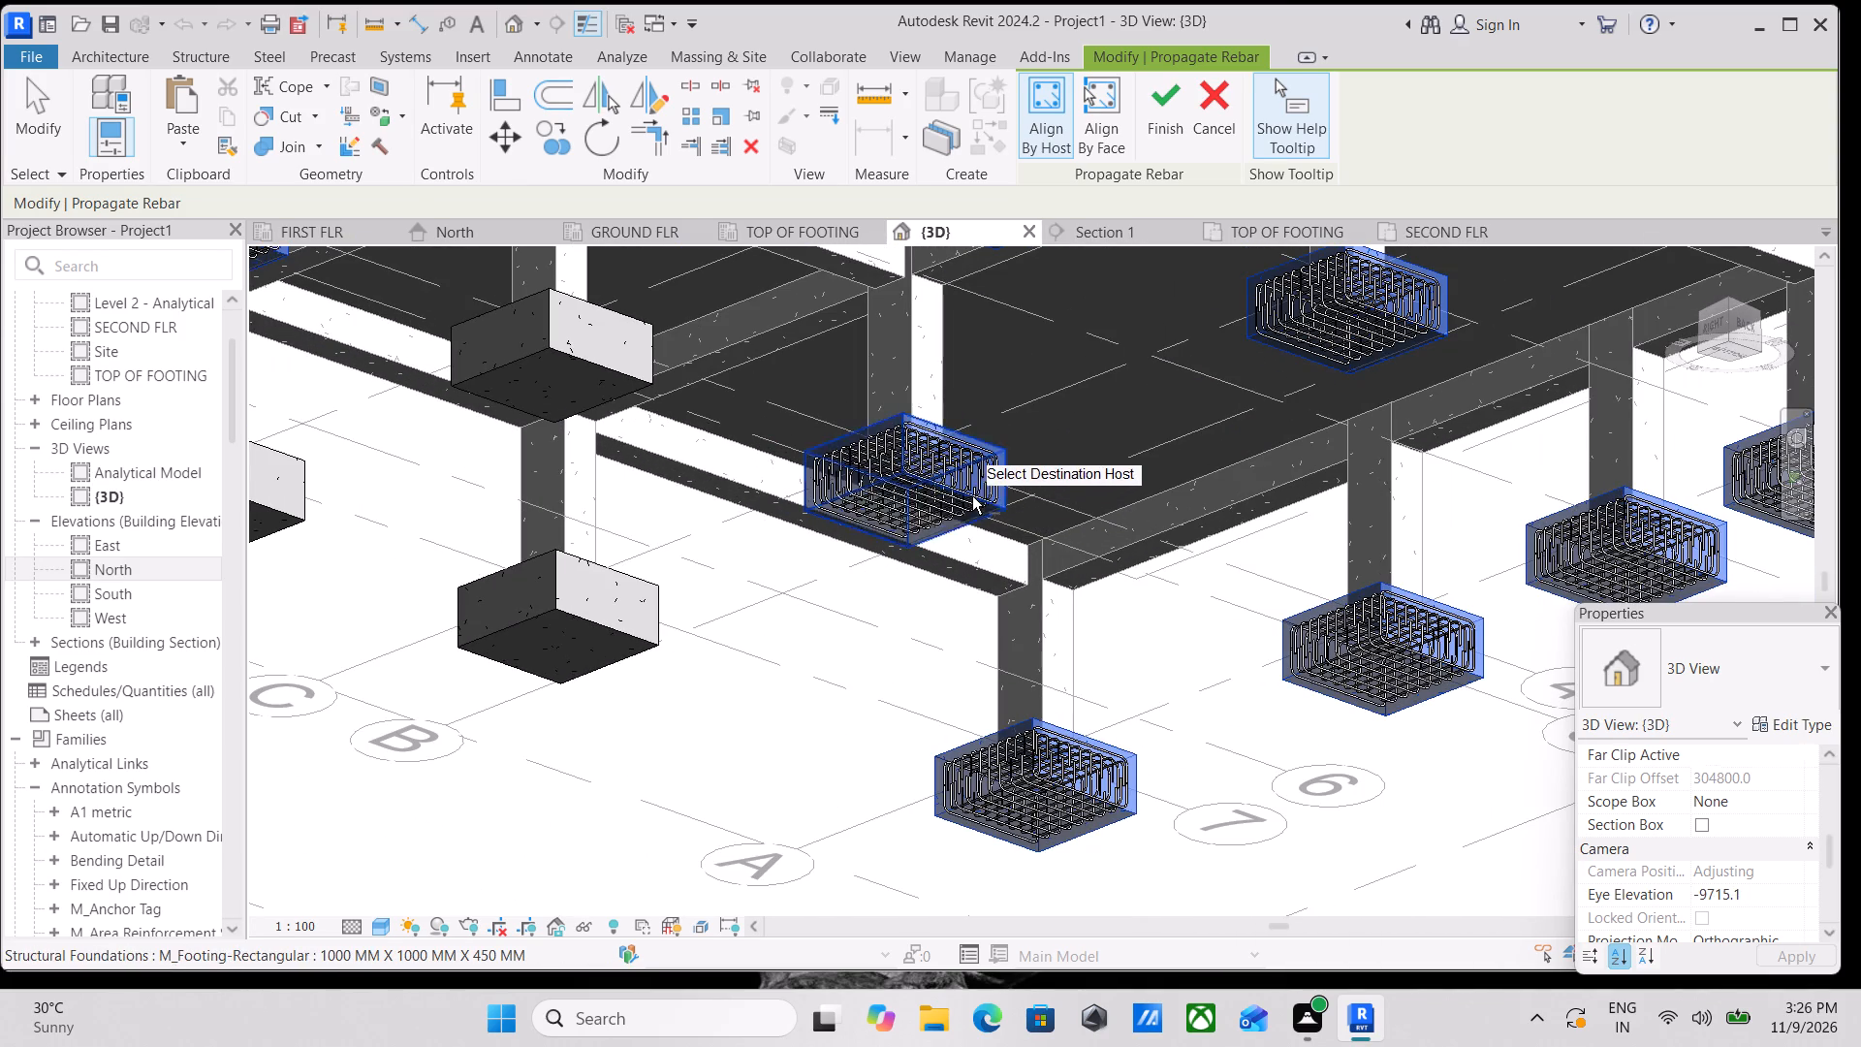
middle_drag(835, 536, 1104, 561)
click(869, 650)
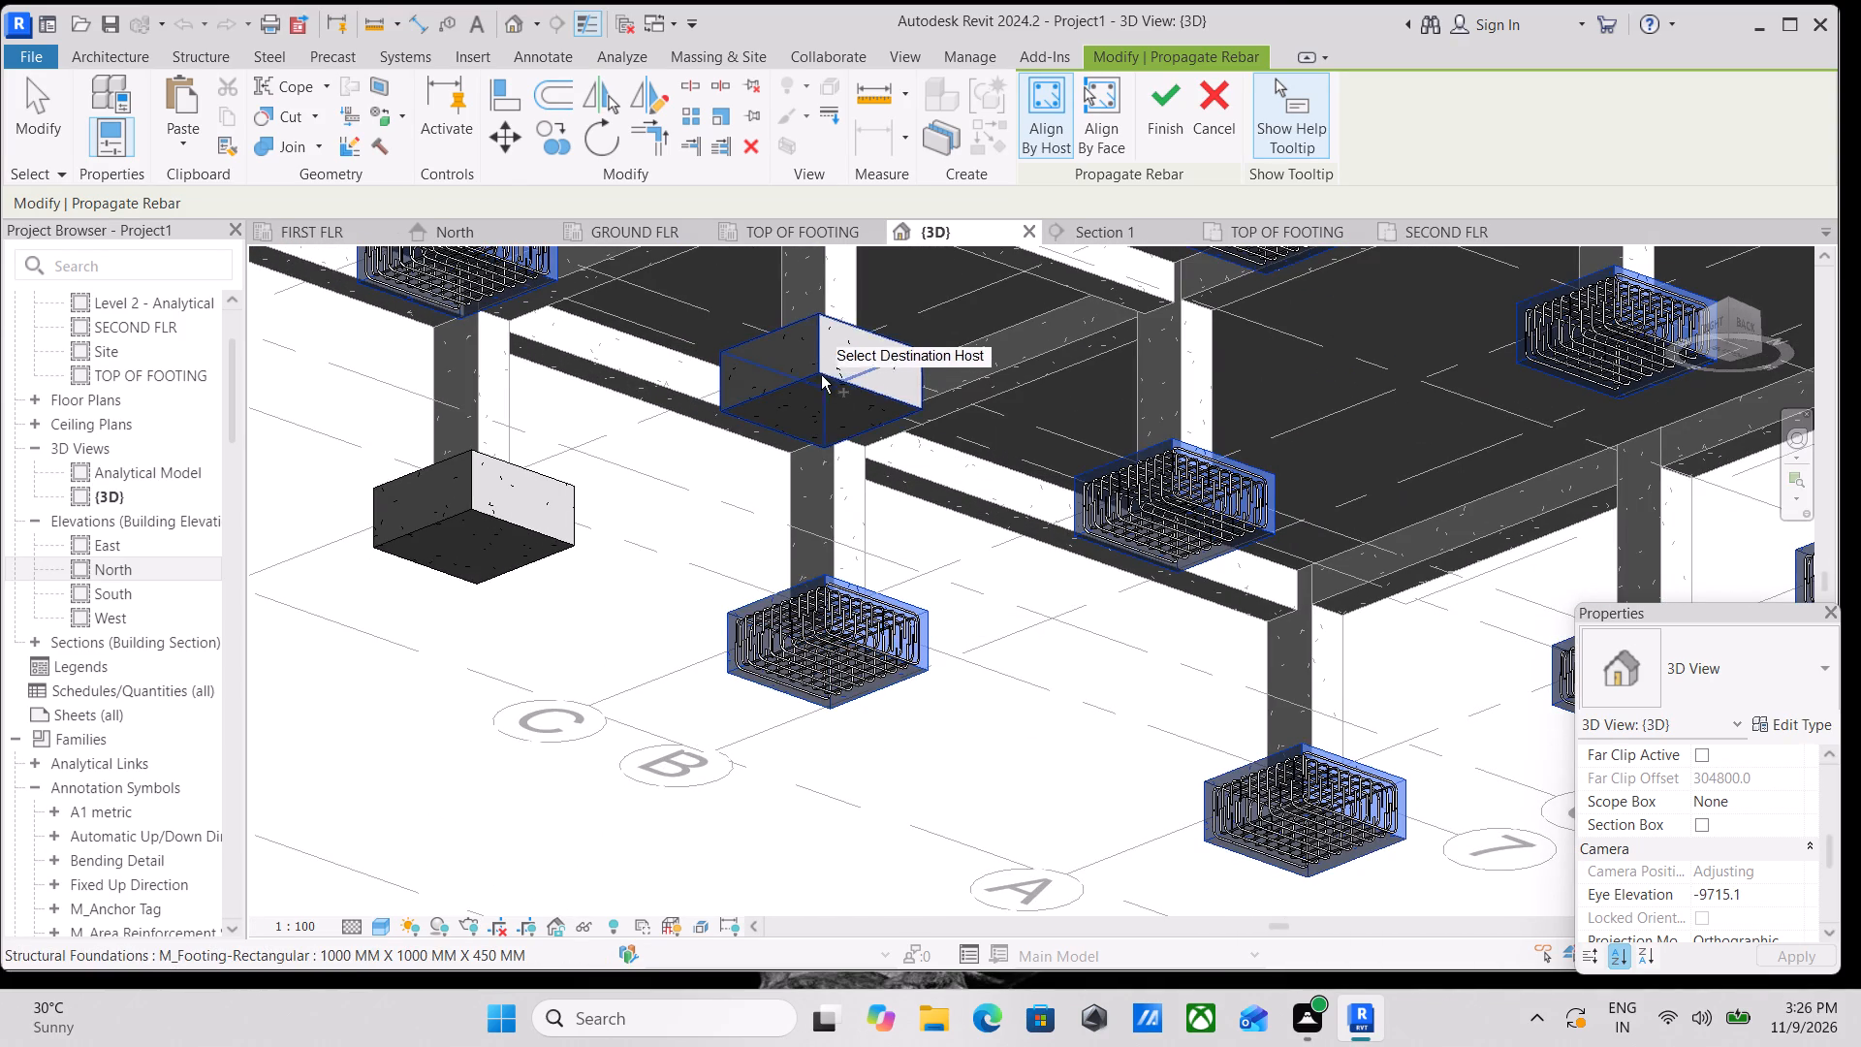
click(818, 372)
middle_drag(818, 372, 1220, 622)
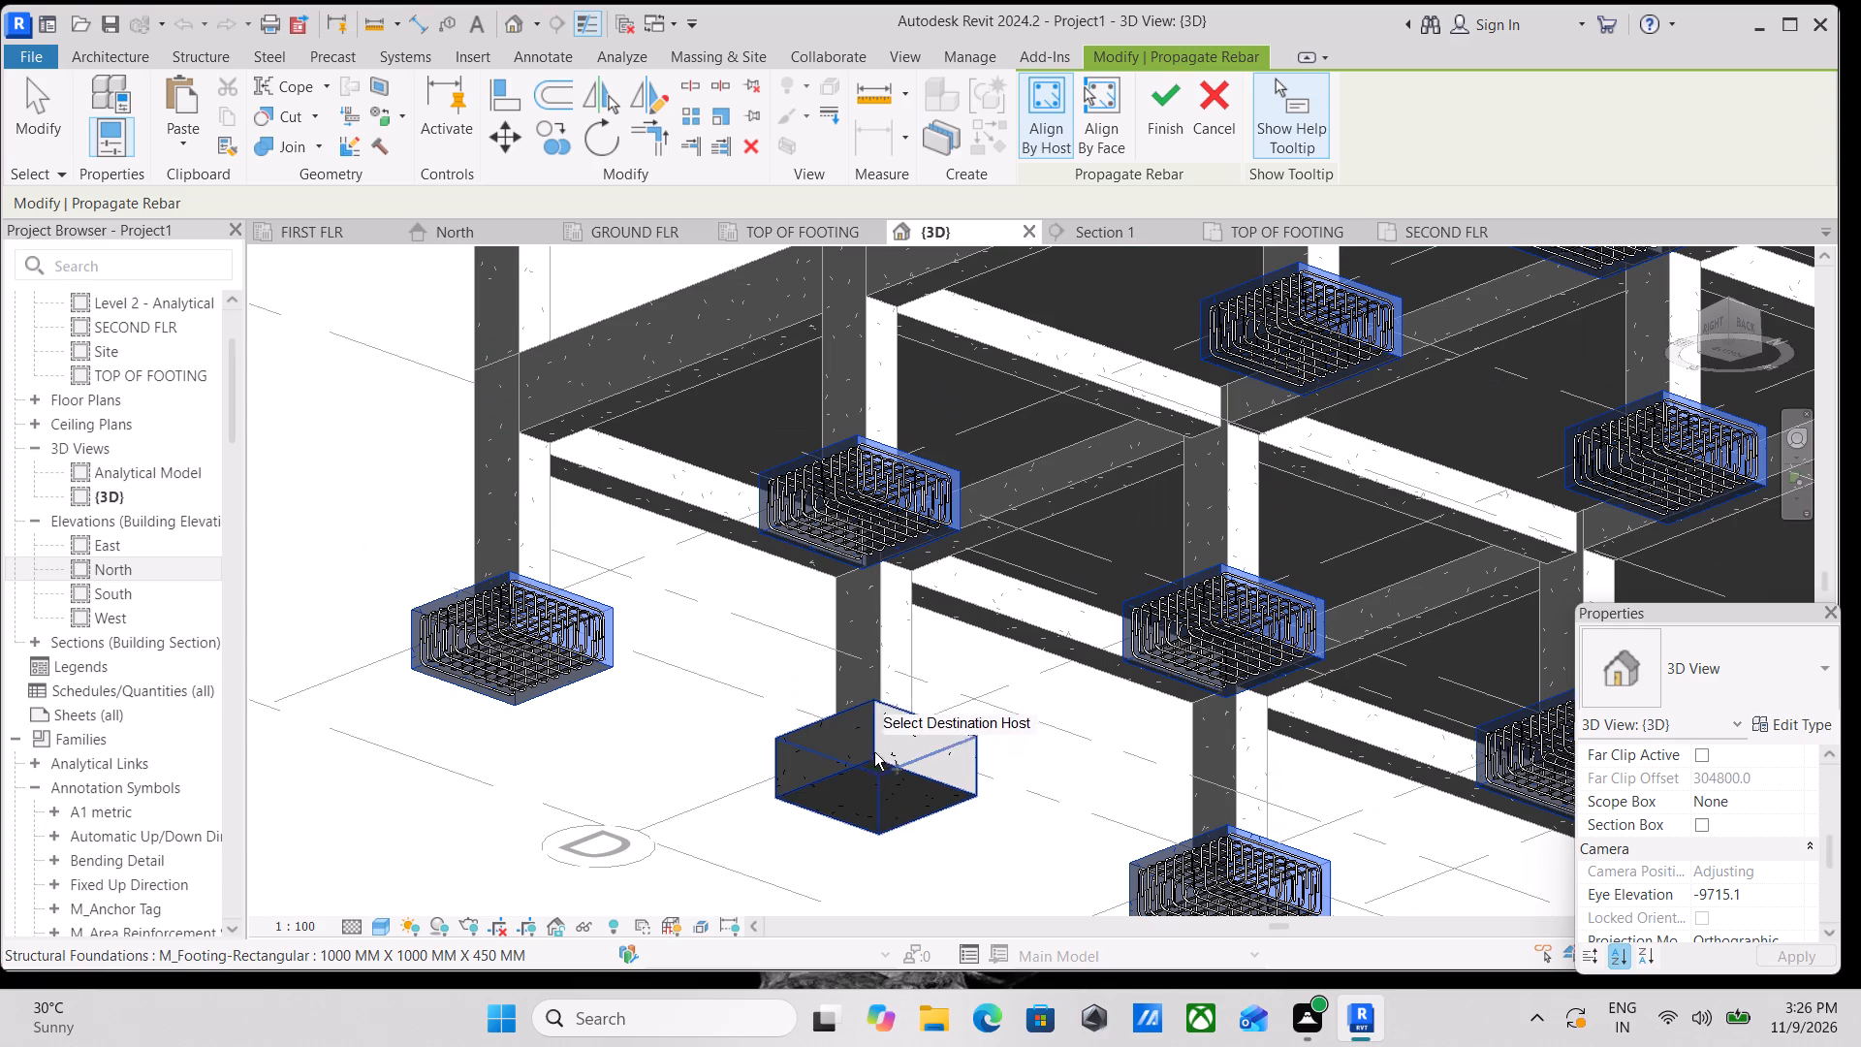
click(877, 756)
Check that every footing is included as a destination and finish the footing rebar propagation.
scroll(923, 746, down, 4)
middle_drag(1128, 739, 816, 721)
scroll(813, 719, up, 1)
scroll(1006, 694, down, 2)
middle_drag(1006, 694, 934, 697)
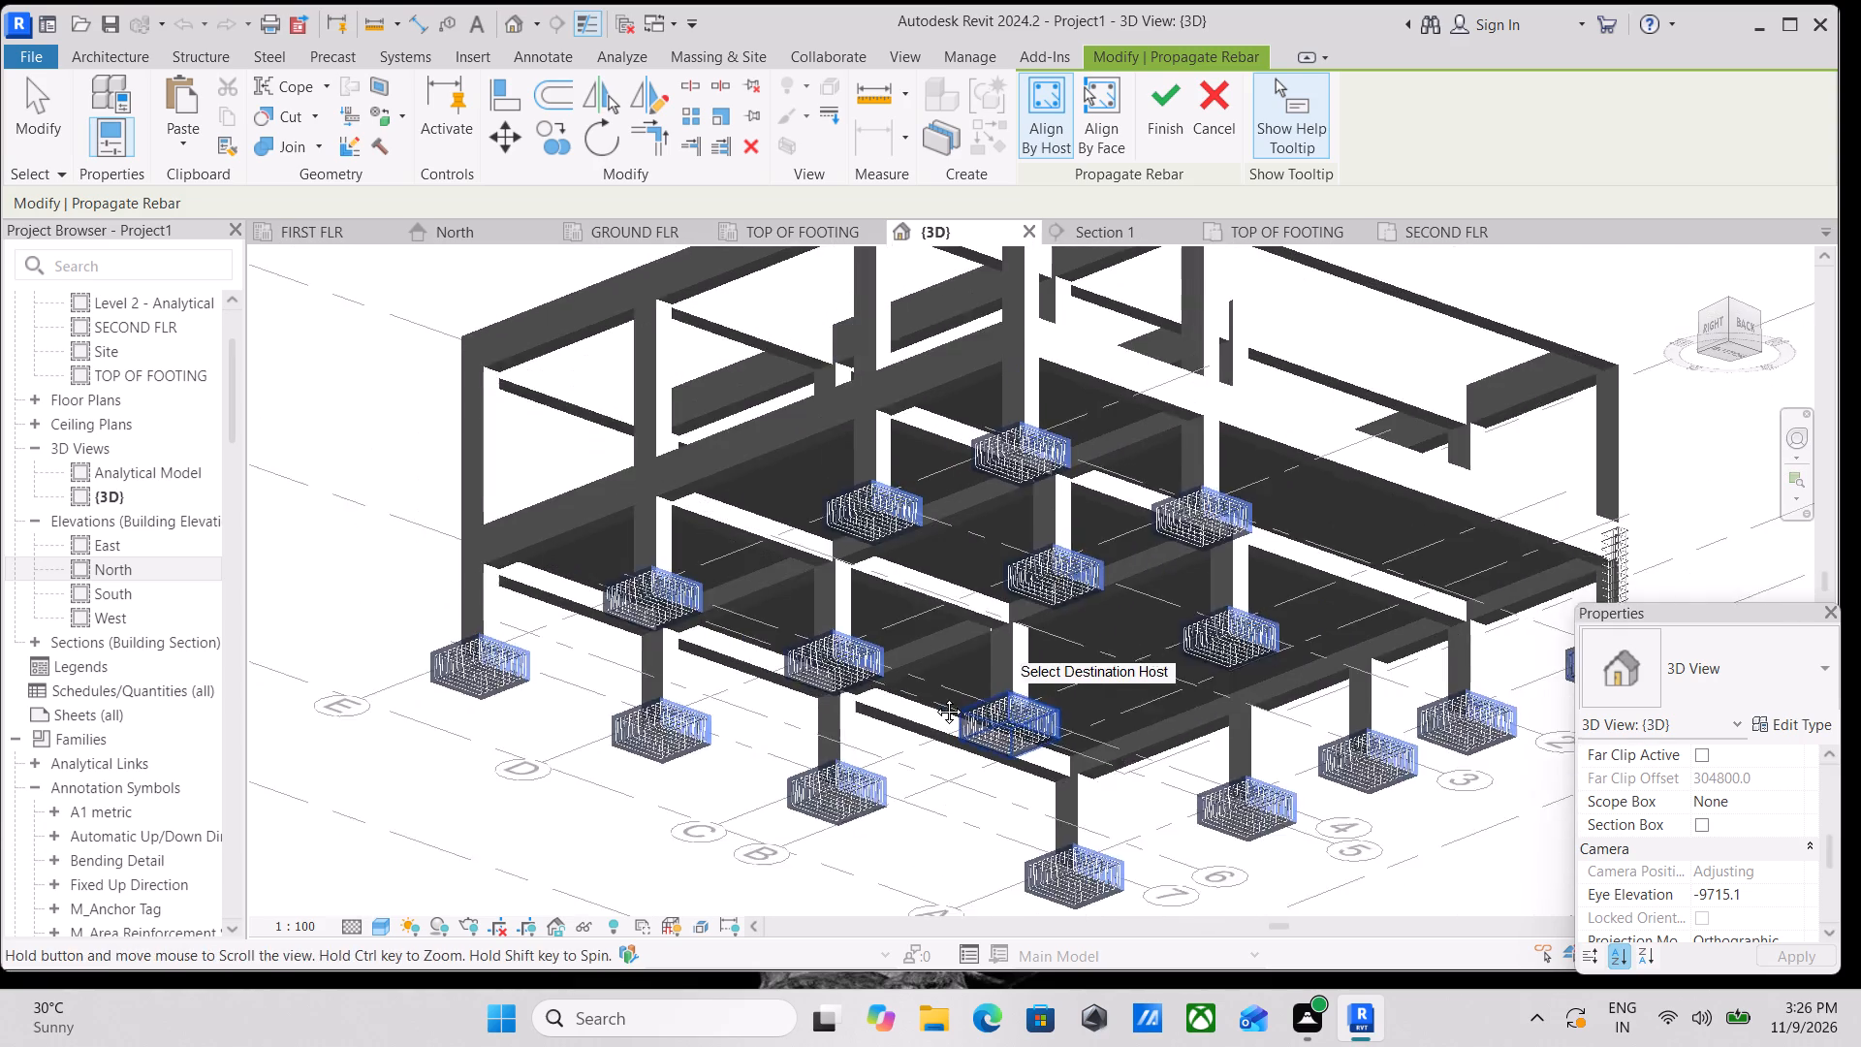
middle_drag(934, 697, 781, 697)
scroll(1202, 721, down, 1)
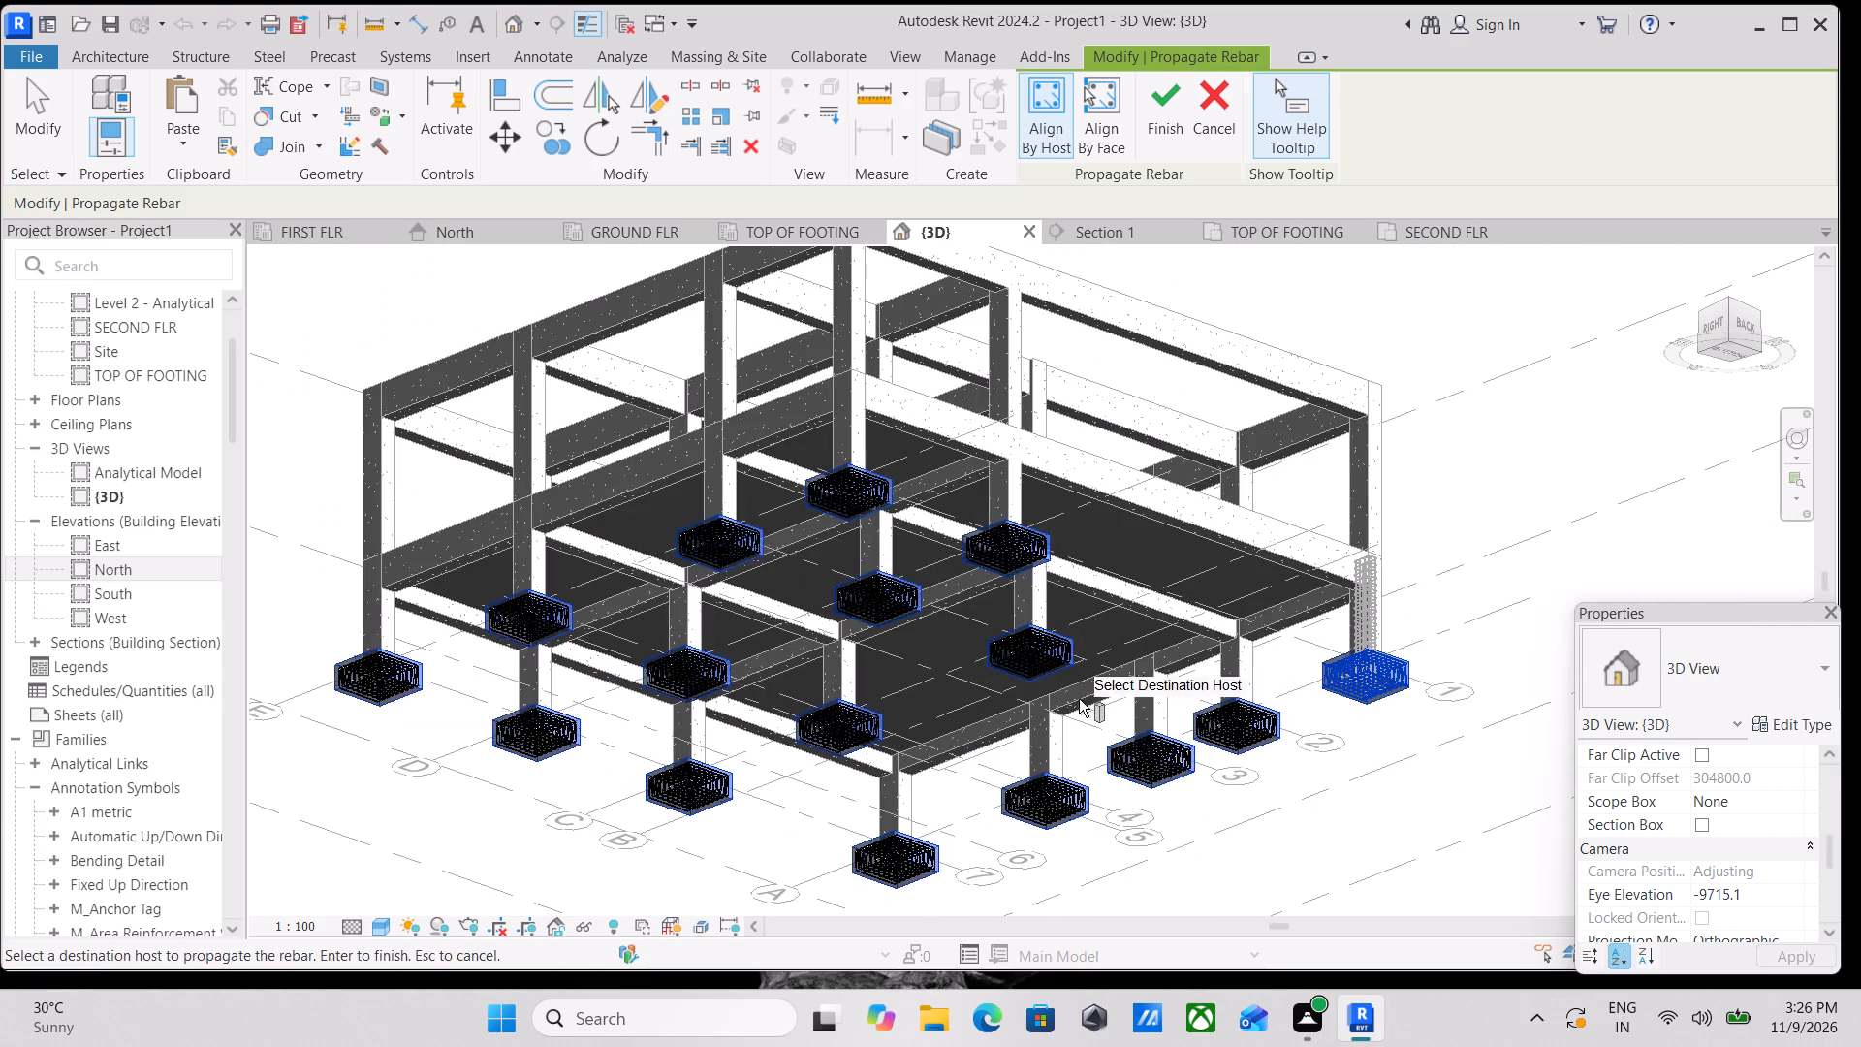
shift+middle_drag(1084, 675, 1379, 859)
middle_drag(1355, 728, 741, 717)
click(1152, 83)
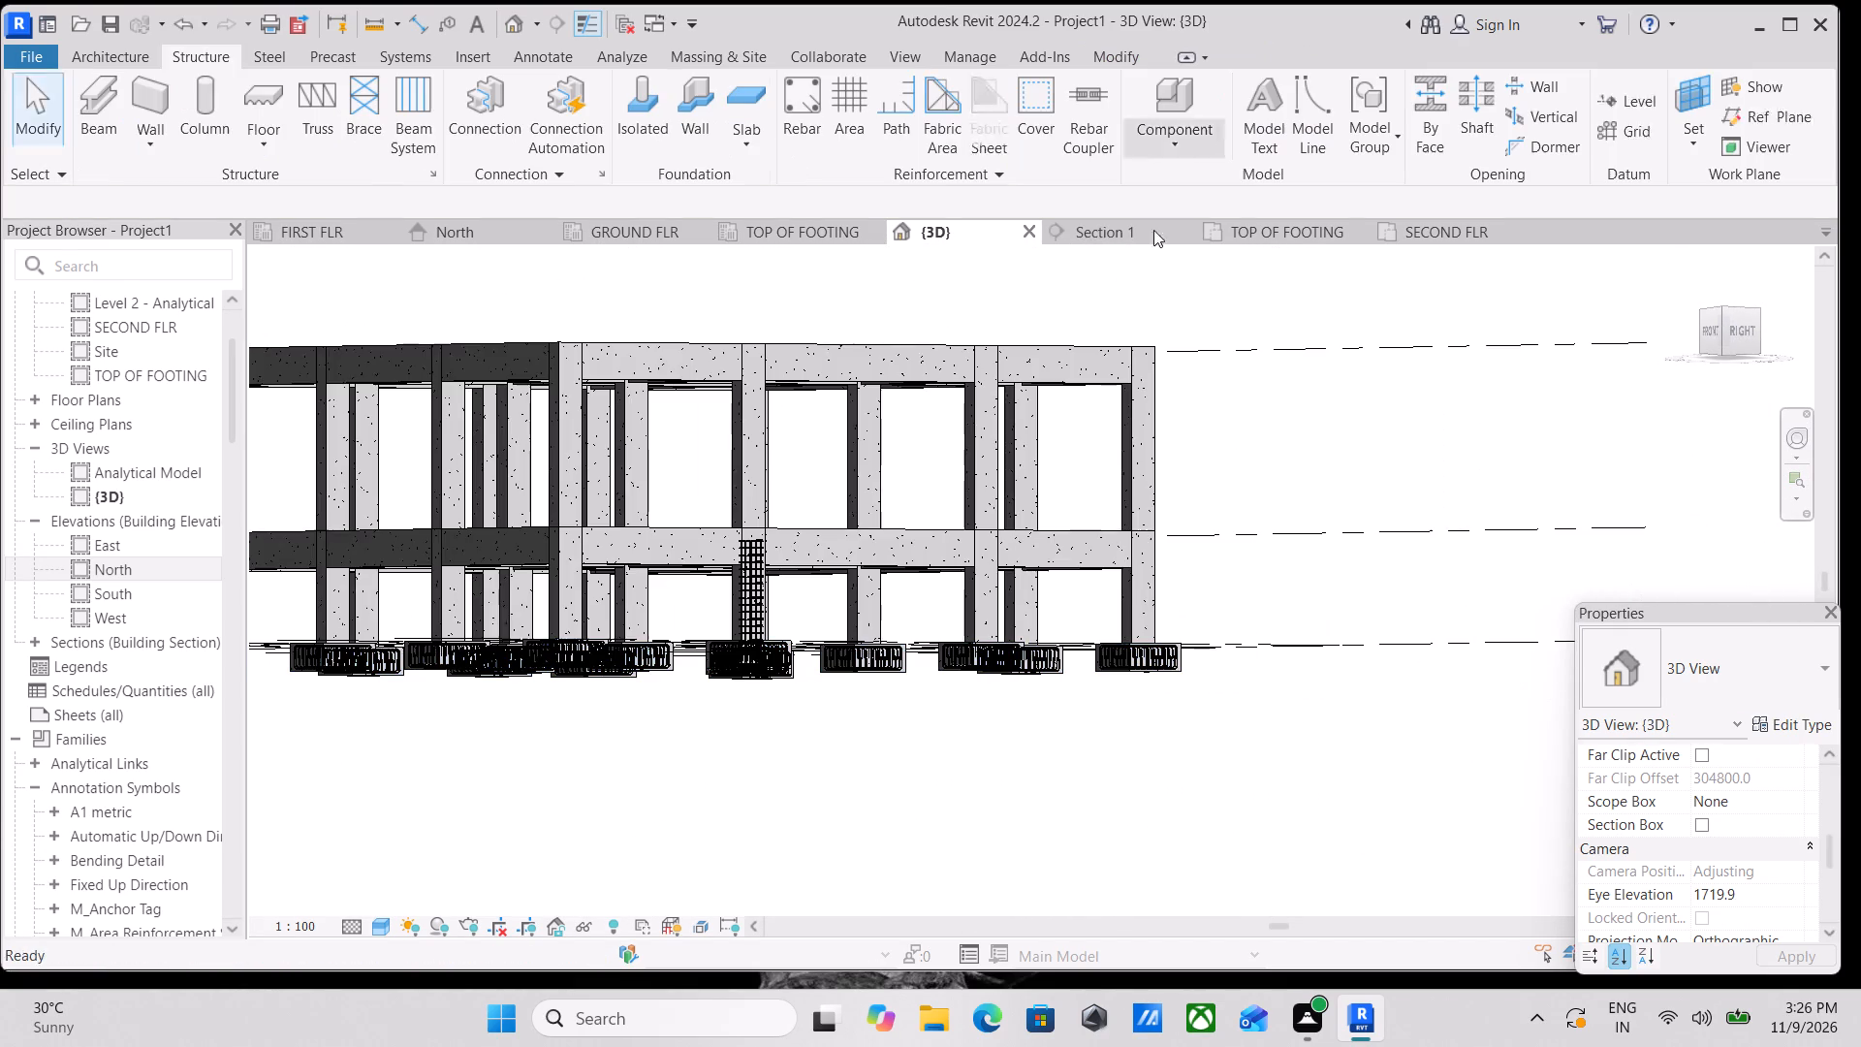
Examine the footing rebar across the building and around the reinforced column at grids A and 1.
scroll(1104, 610, up, 2)
scroll(1116, 604, down, 1)
middle_drag(1116, 604, 893, 647)
scroll(715, 600, down, 3)
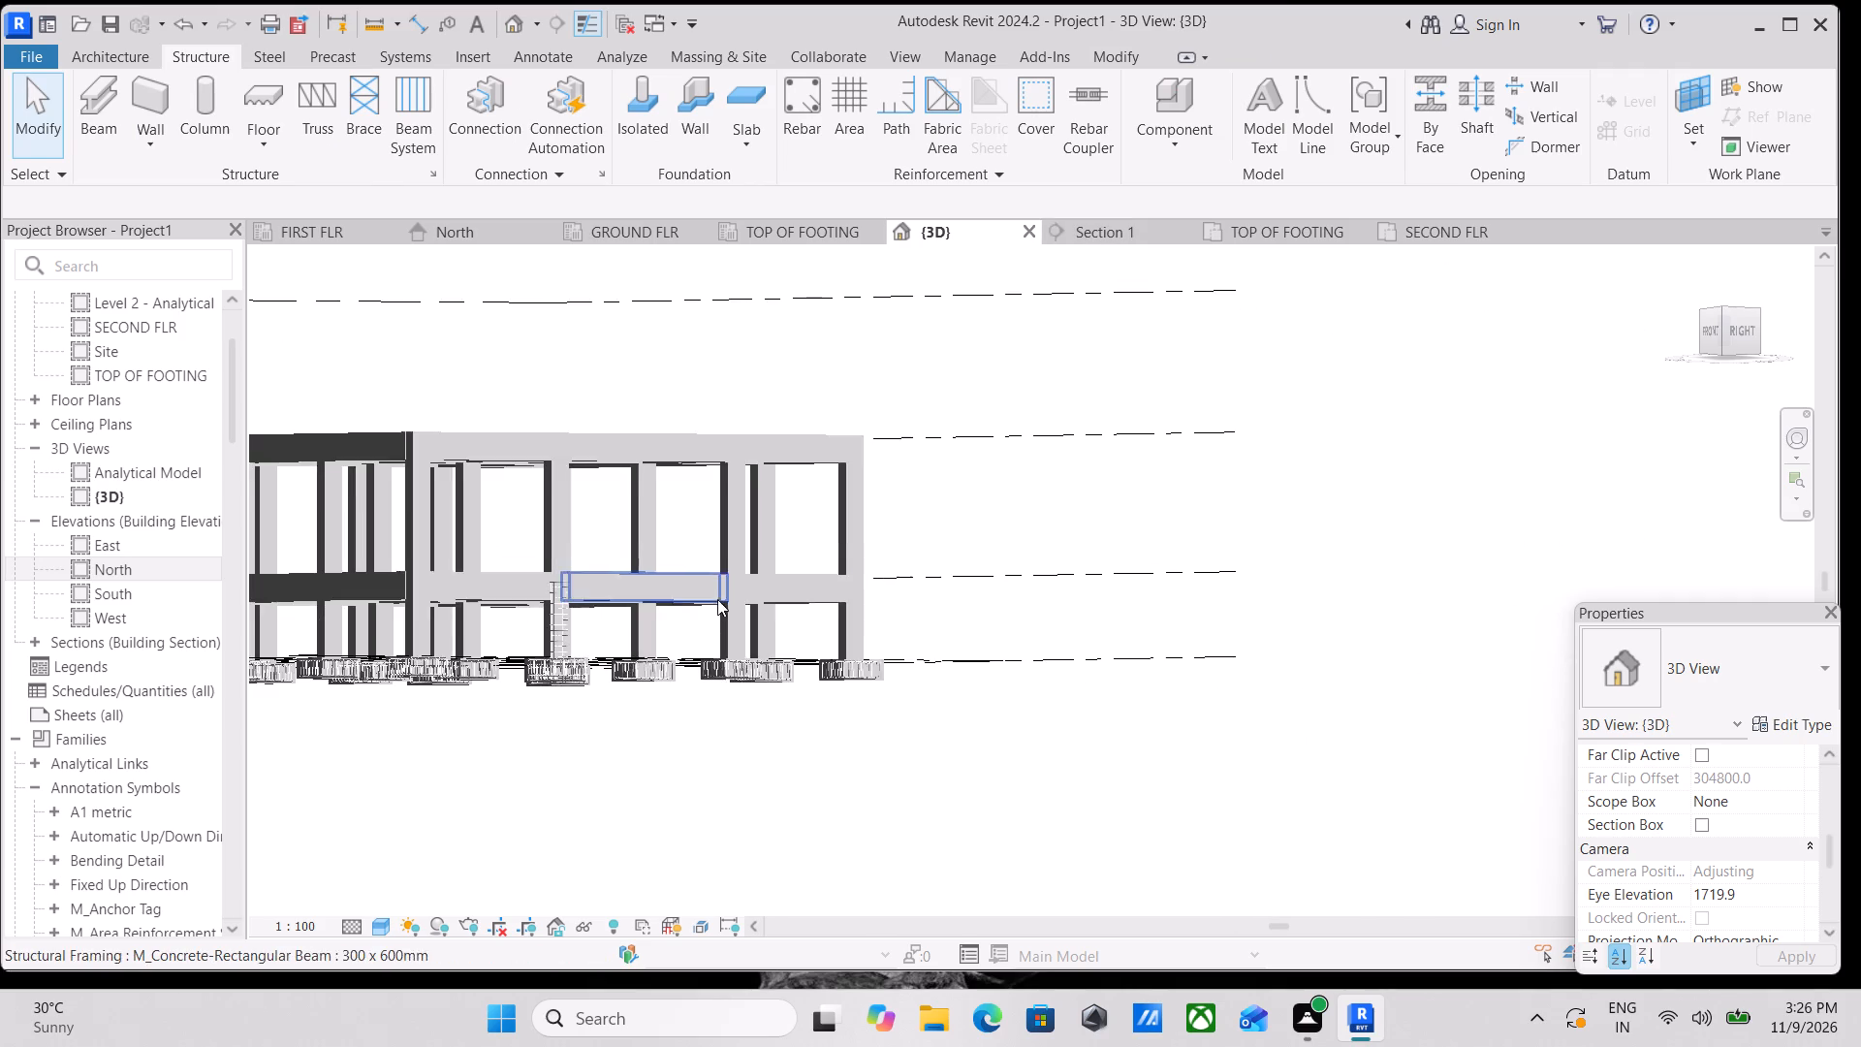
key(Escape)
scroll(677, 605, down, 1)
middle_drag(677, 605, 784, 605)
shift+middle_drag(689, 617, 821, 756)
scroll(747, 669, up, 3)
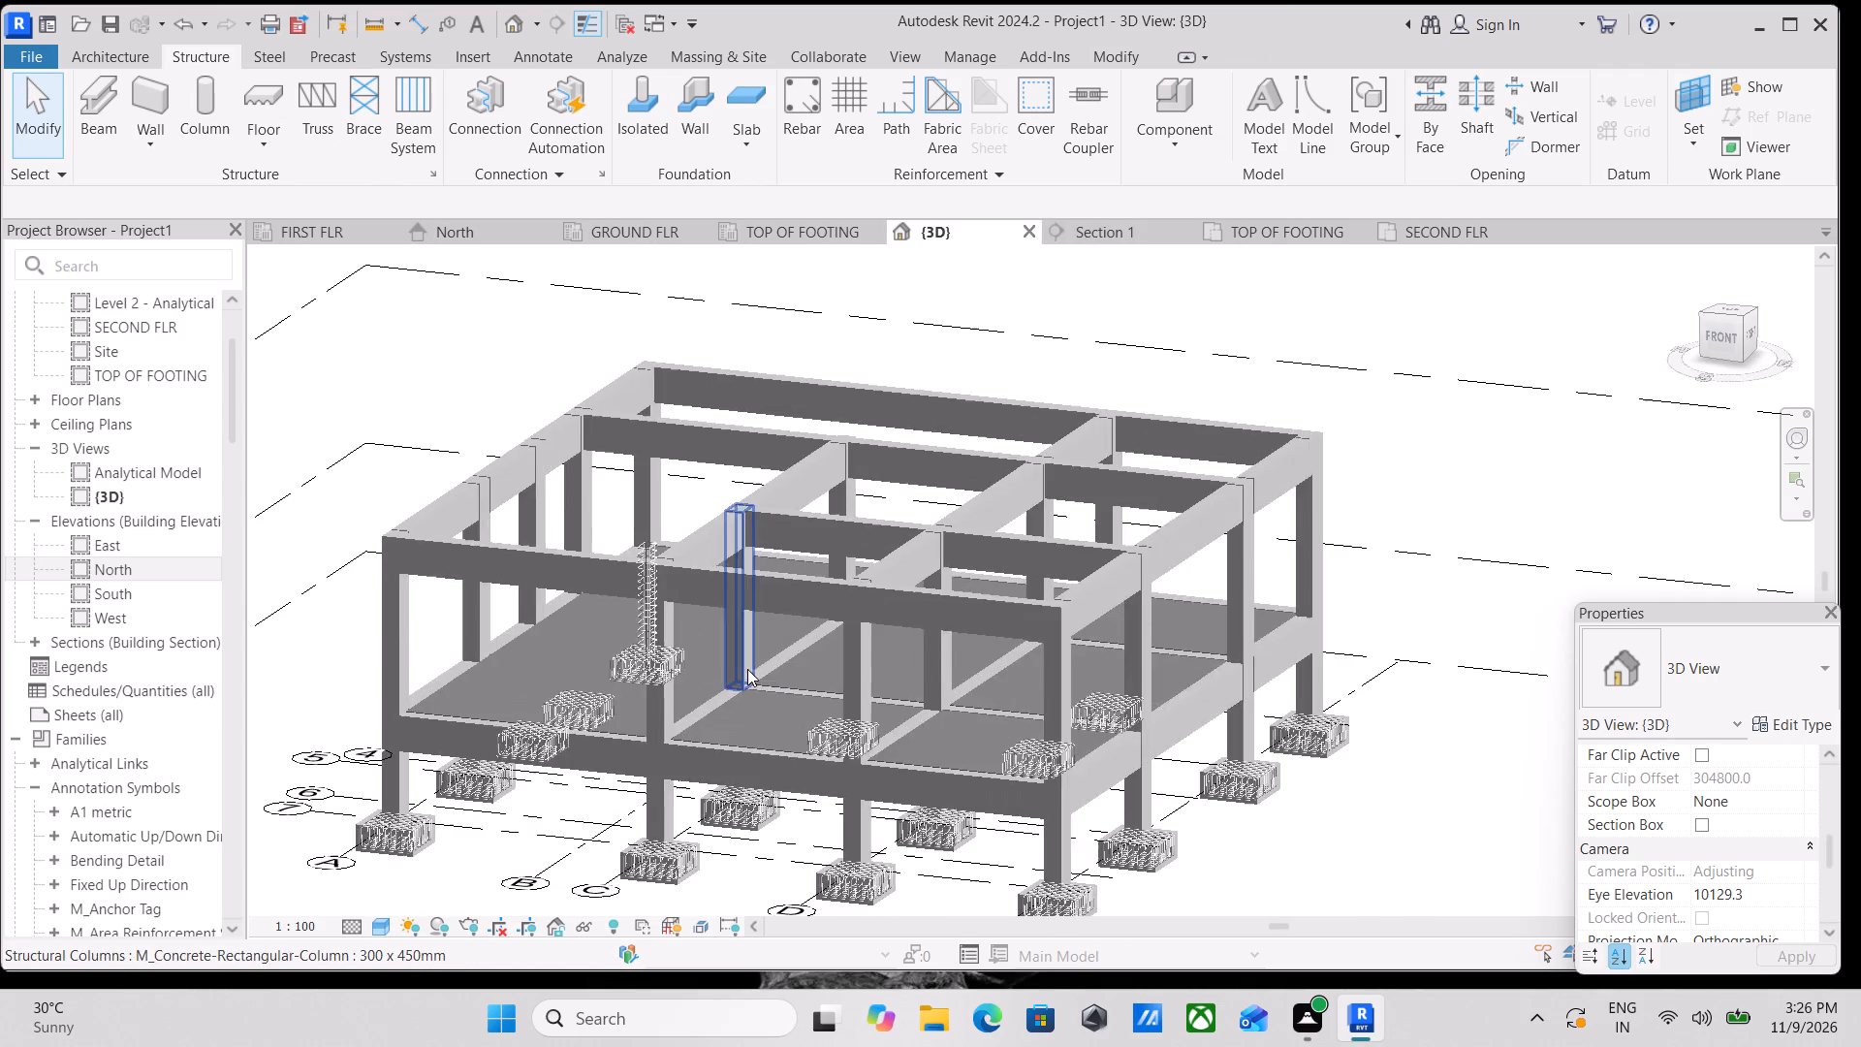
scroll(853, 732, down, 1)
middle_drag(825, 682, 1289, 650)
scroll(809, 662, up, 7)
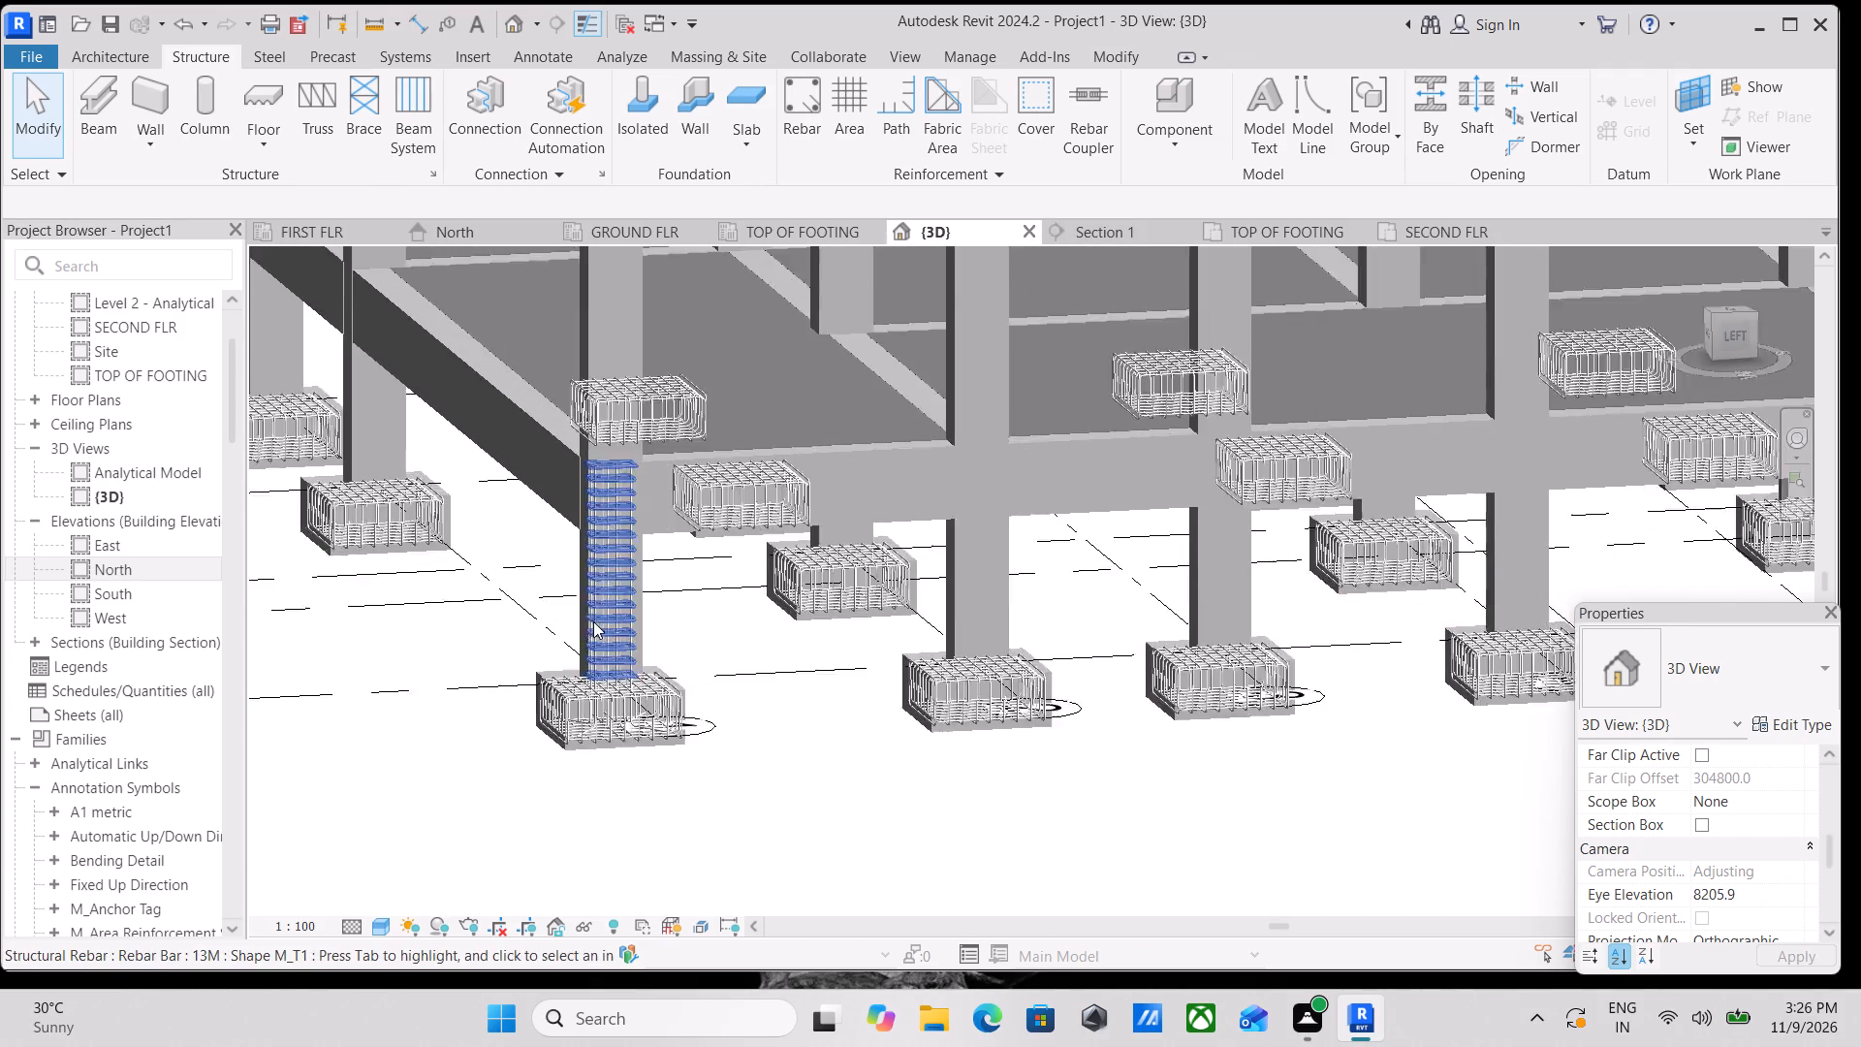
scroll(593, 621, up, 8)
scroll(687, 584, down, 2)
middle_drag(687, 584, 808, 648)
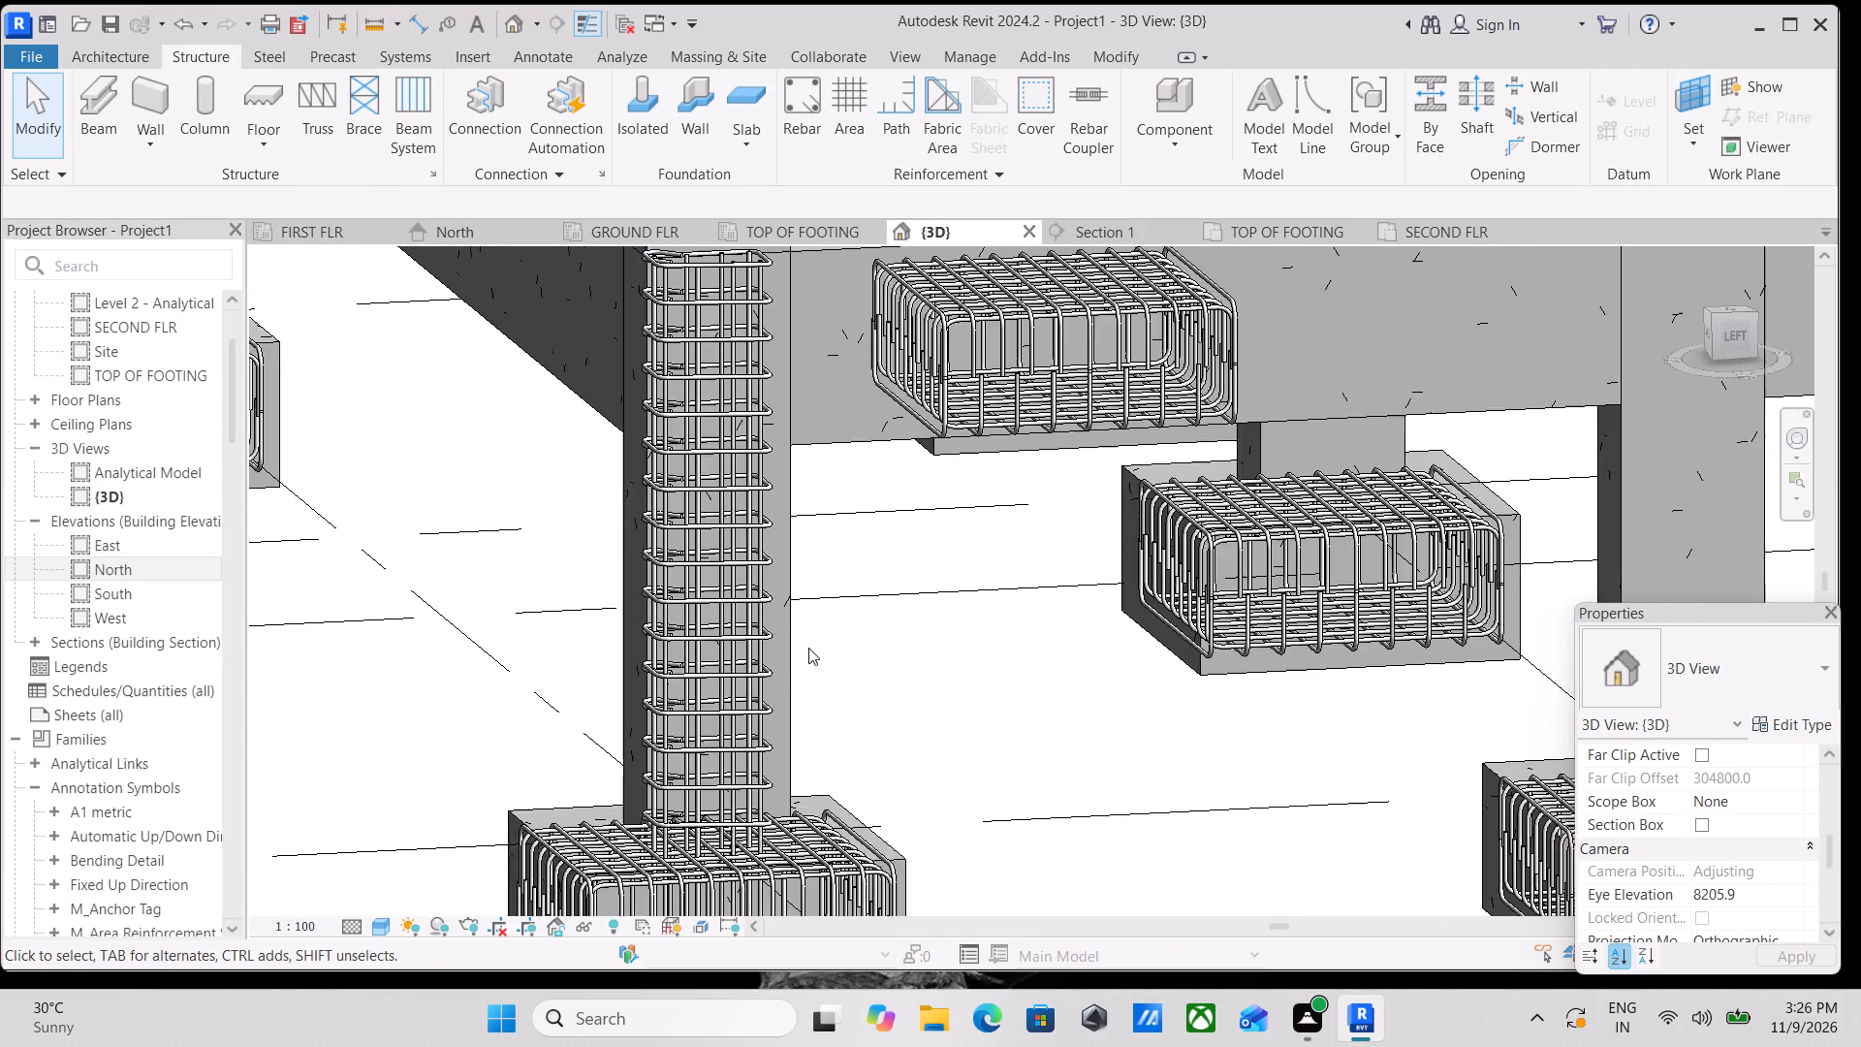
scroll(808, 648, down, 3)
scroll(800, 650, up, 1)
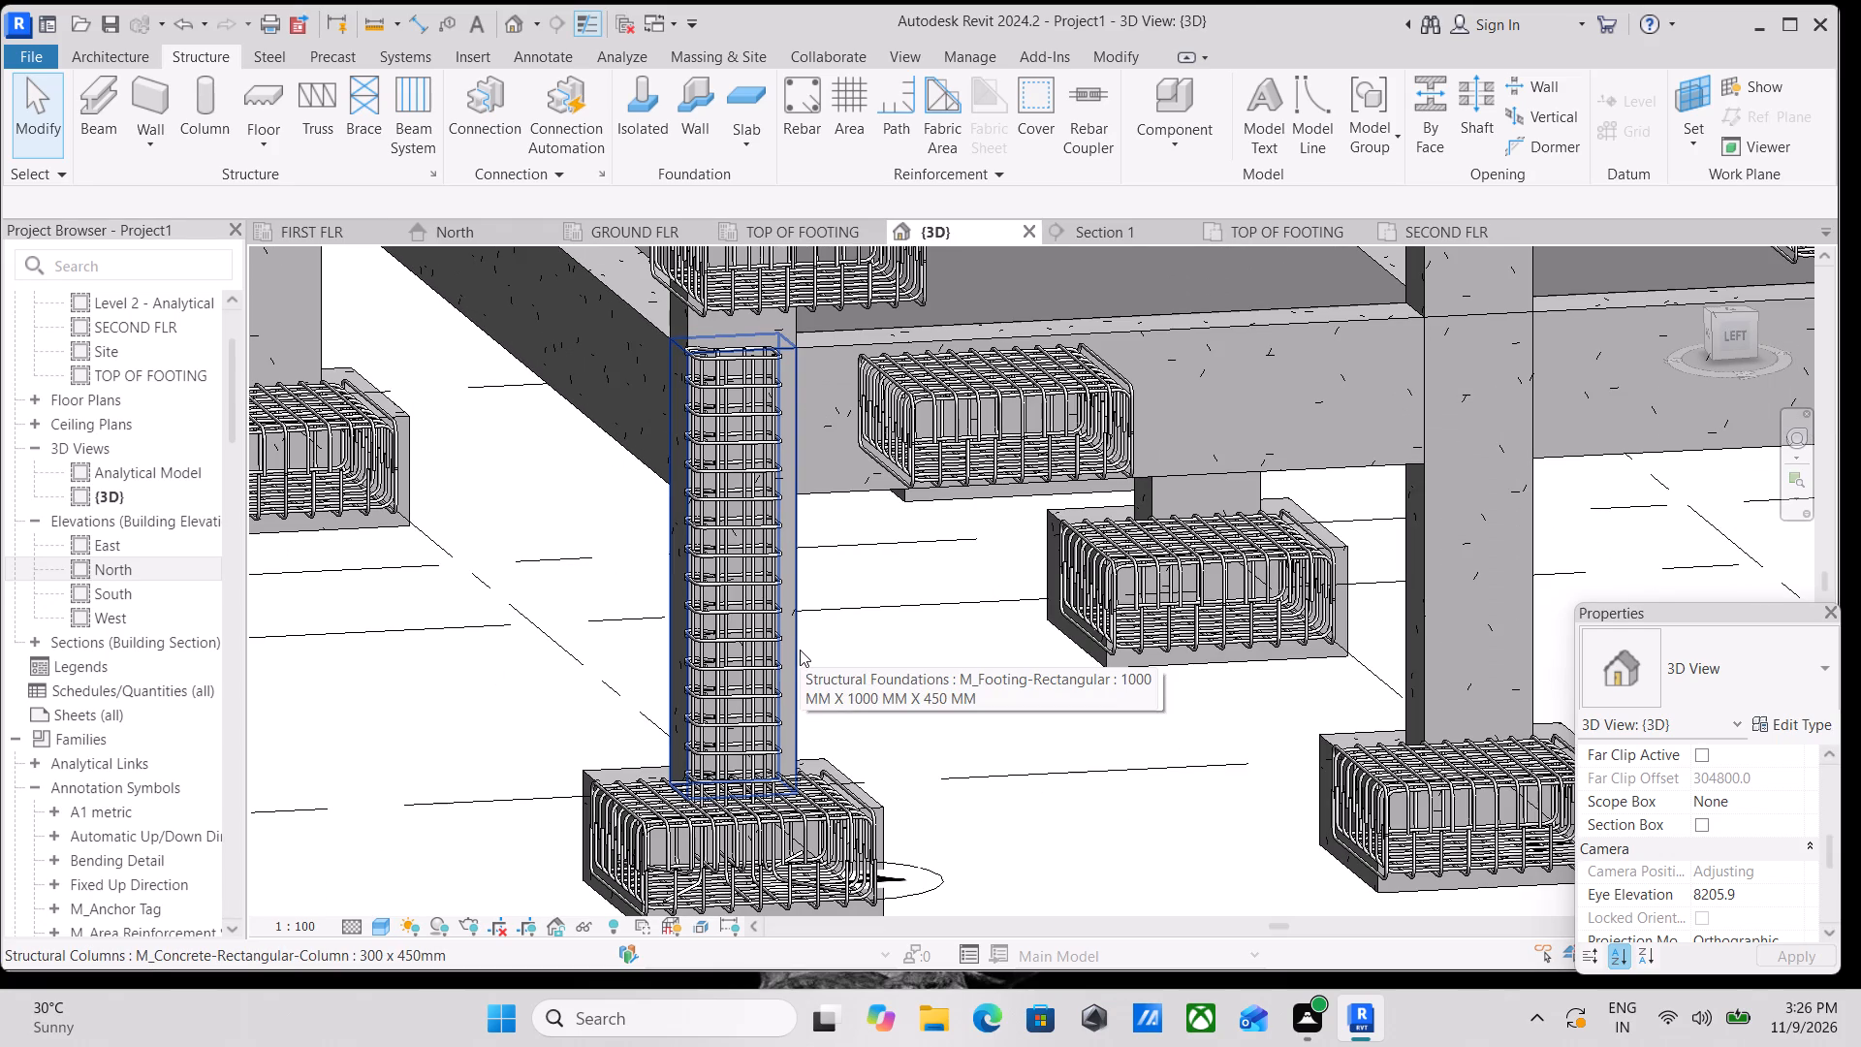
scroll(825, 543, up, 3)
middle_drag(833, 592, 885, 427)
key(Escape)
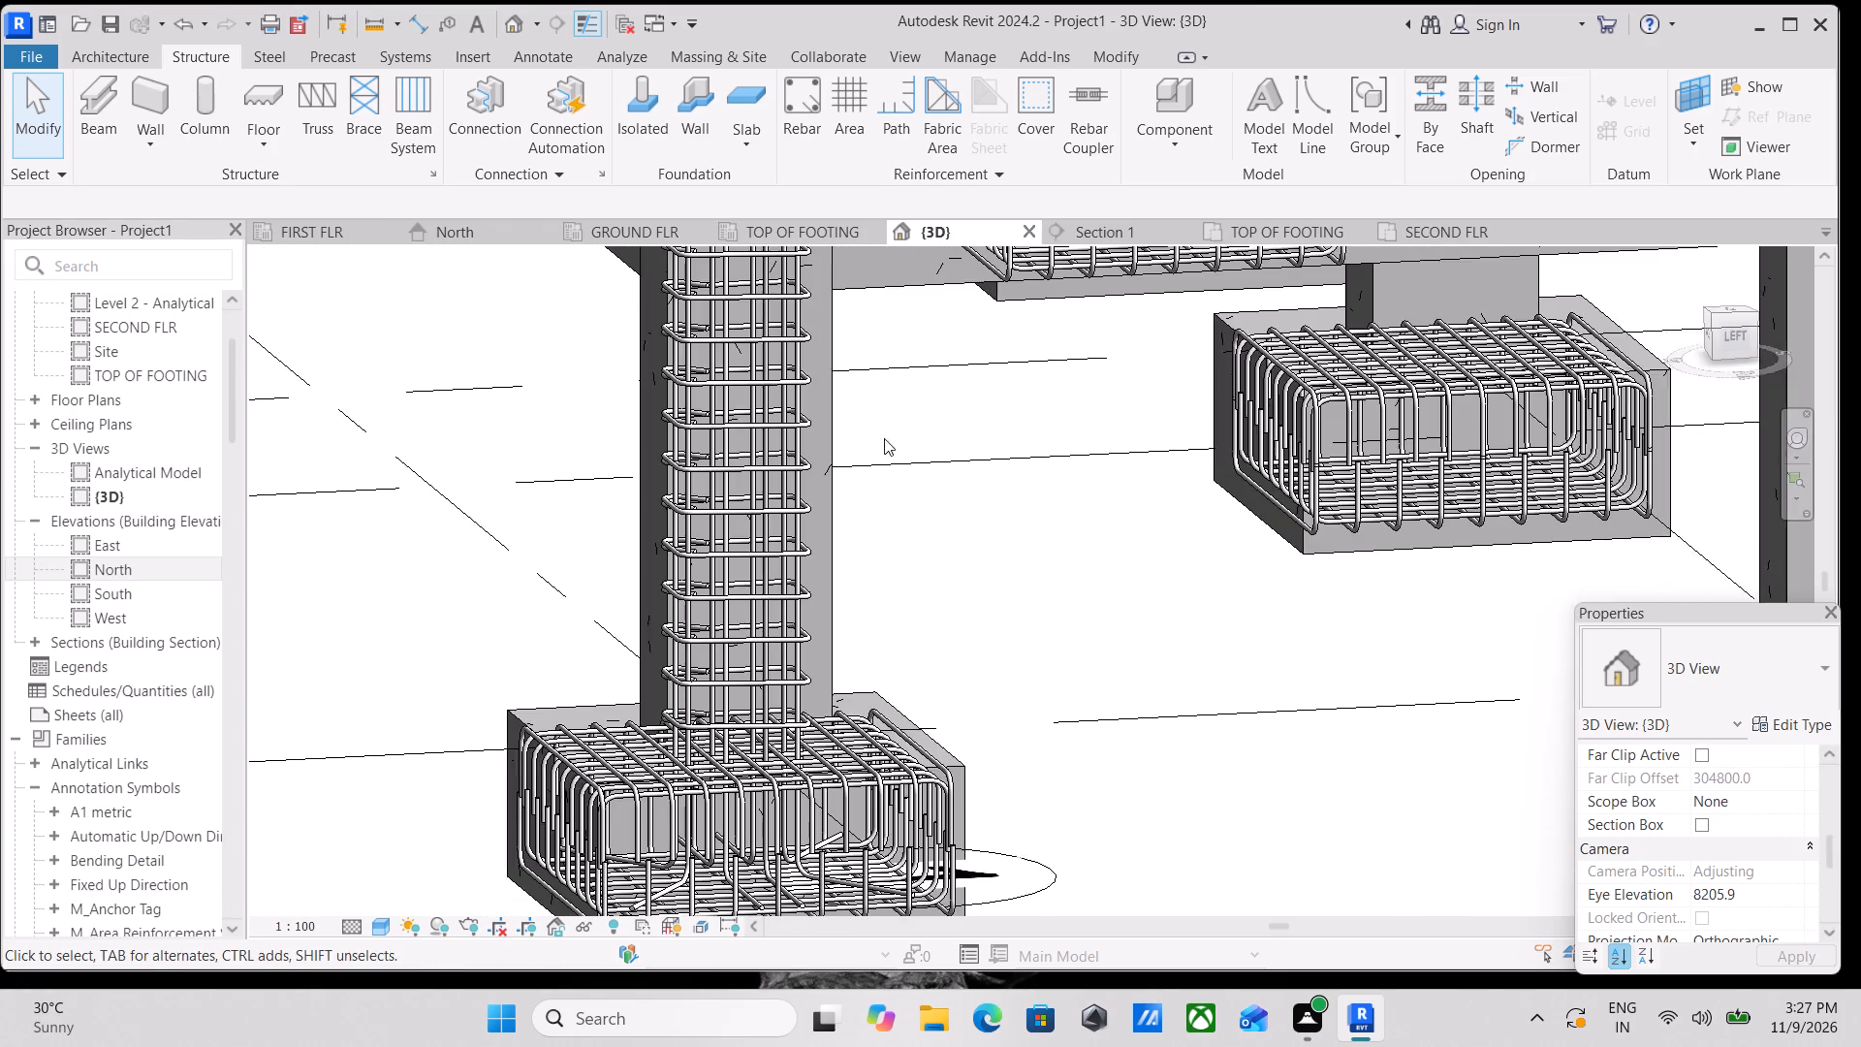
Examine the vertical bars of the reinforced A-1 column in relation to its footing.
scroll(884, 438, down, 3)
middle_drag(877, 458, 800, 496)
scroll(791, 488, down, 2)
shift+middle_drag(791, 483, 911, 671)
middle_drag(819, 499, 1005, 625)
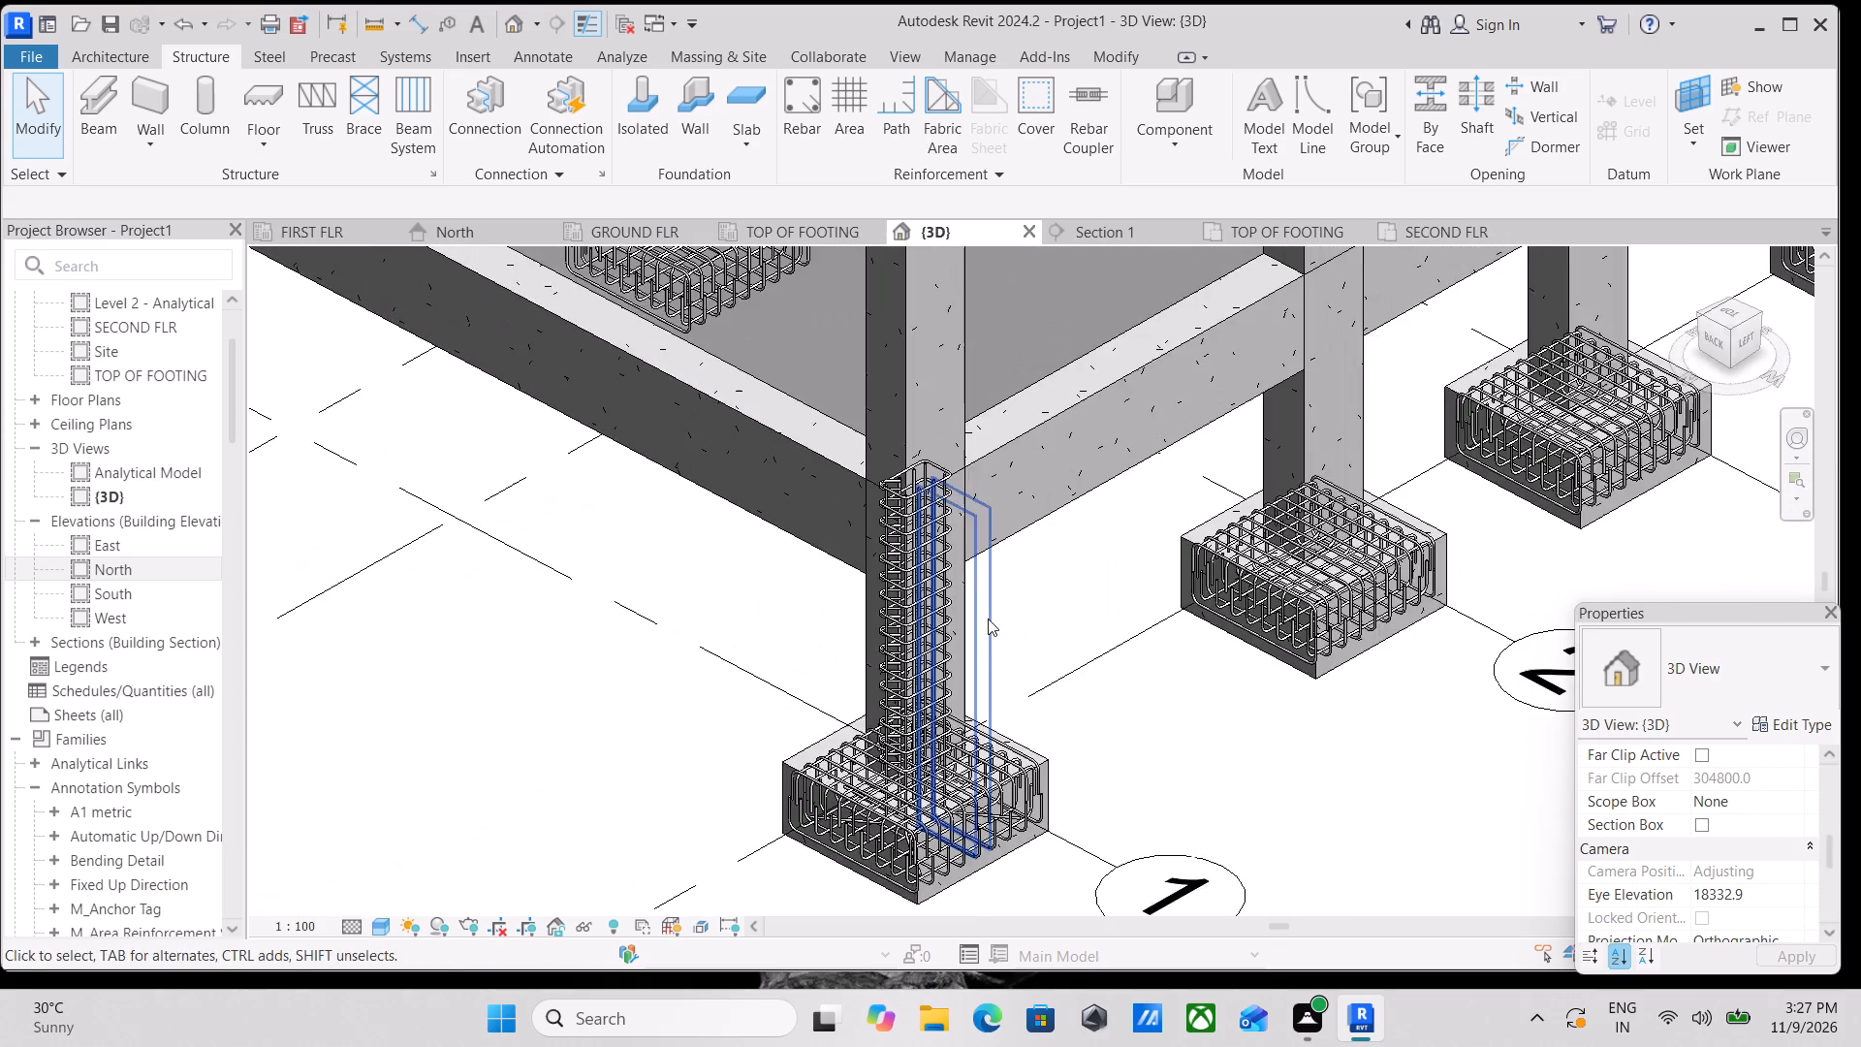
scroll(977, 619, up, 4)
key(Escape)
middle_drag(1207, 537, 1219, 527)
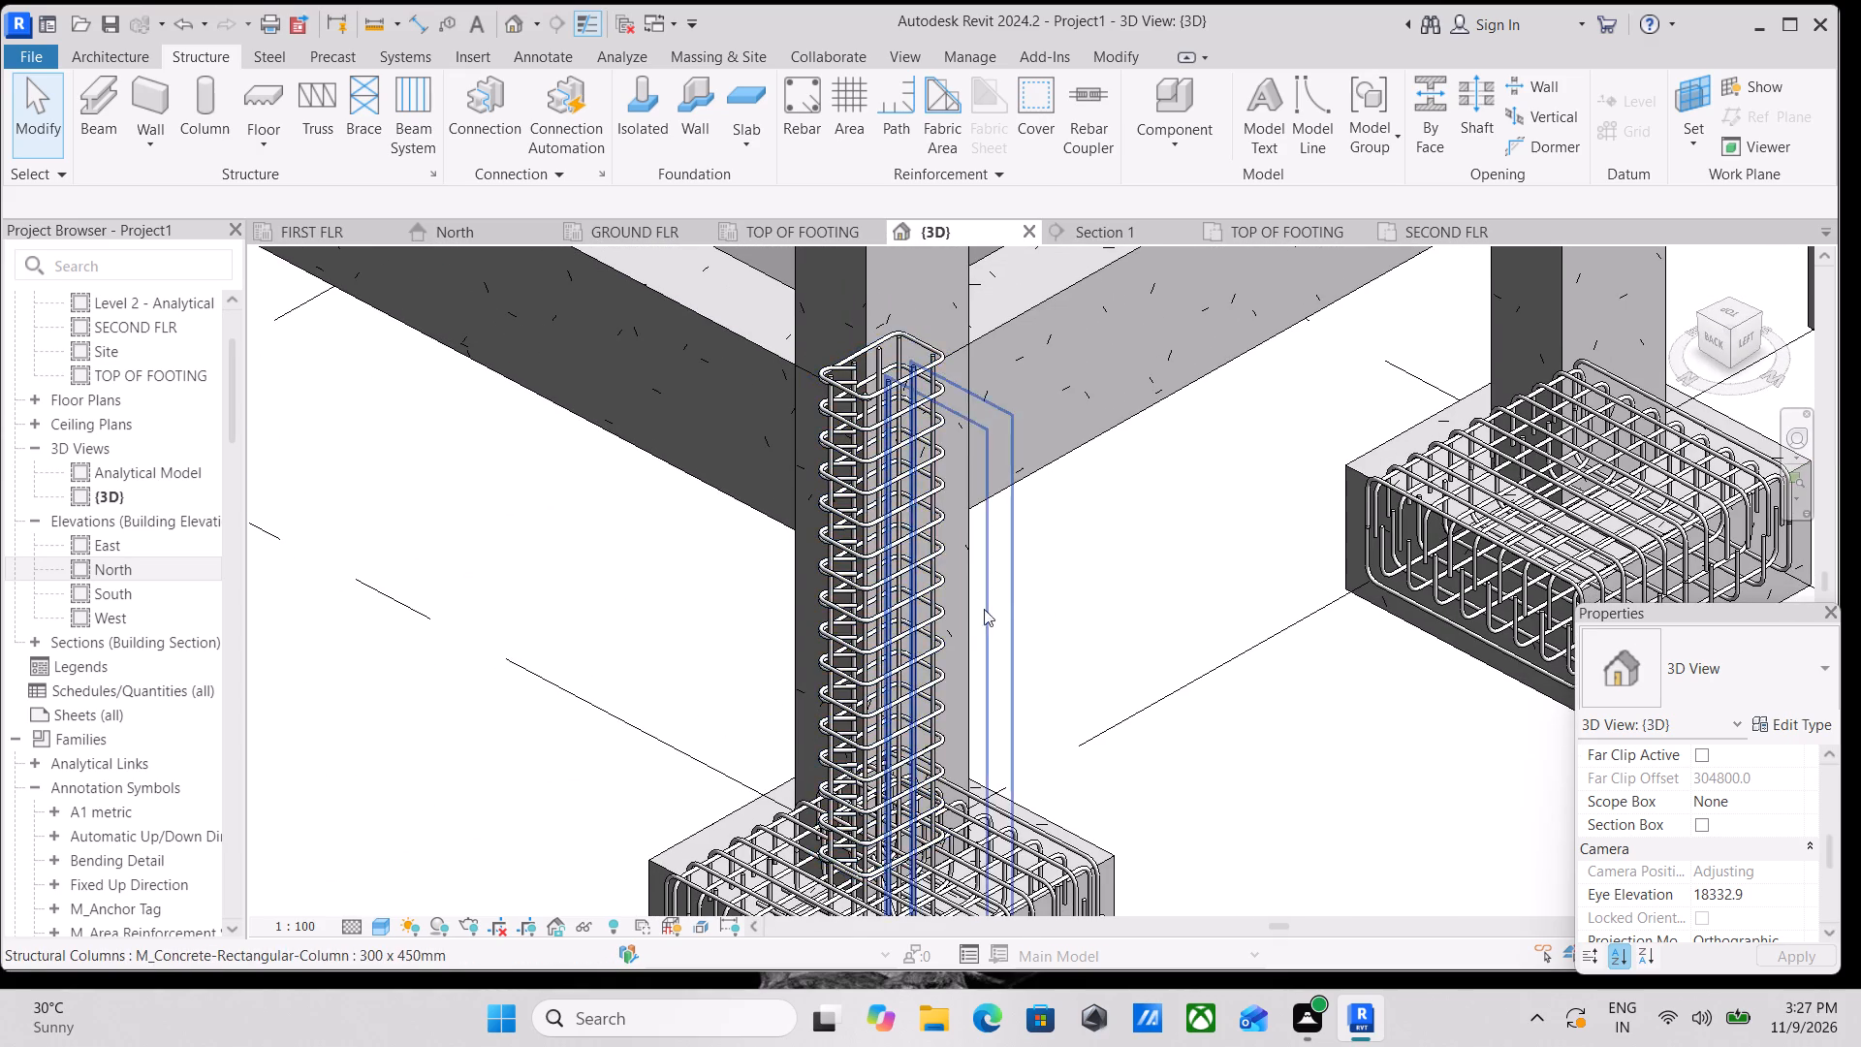
scroll(962, 623, up, 2)
Shorten the bottom leg C of the two-bar M_17A vertical rebar set in the A-1 footing to about 350 mm.
click(993, 683)
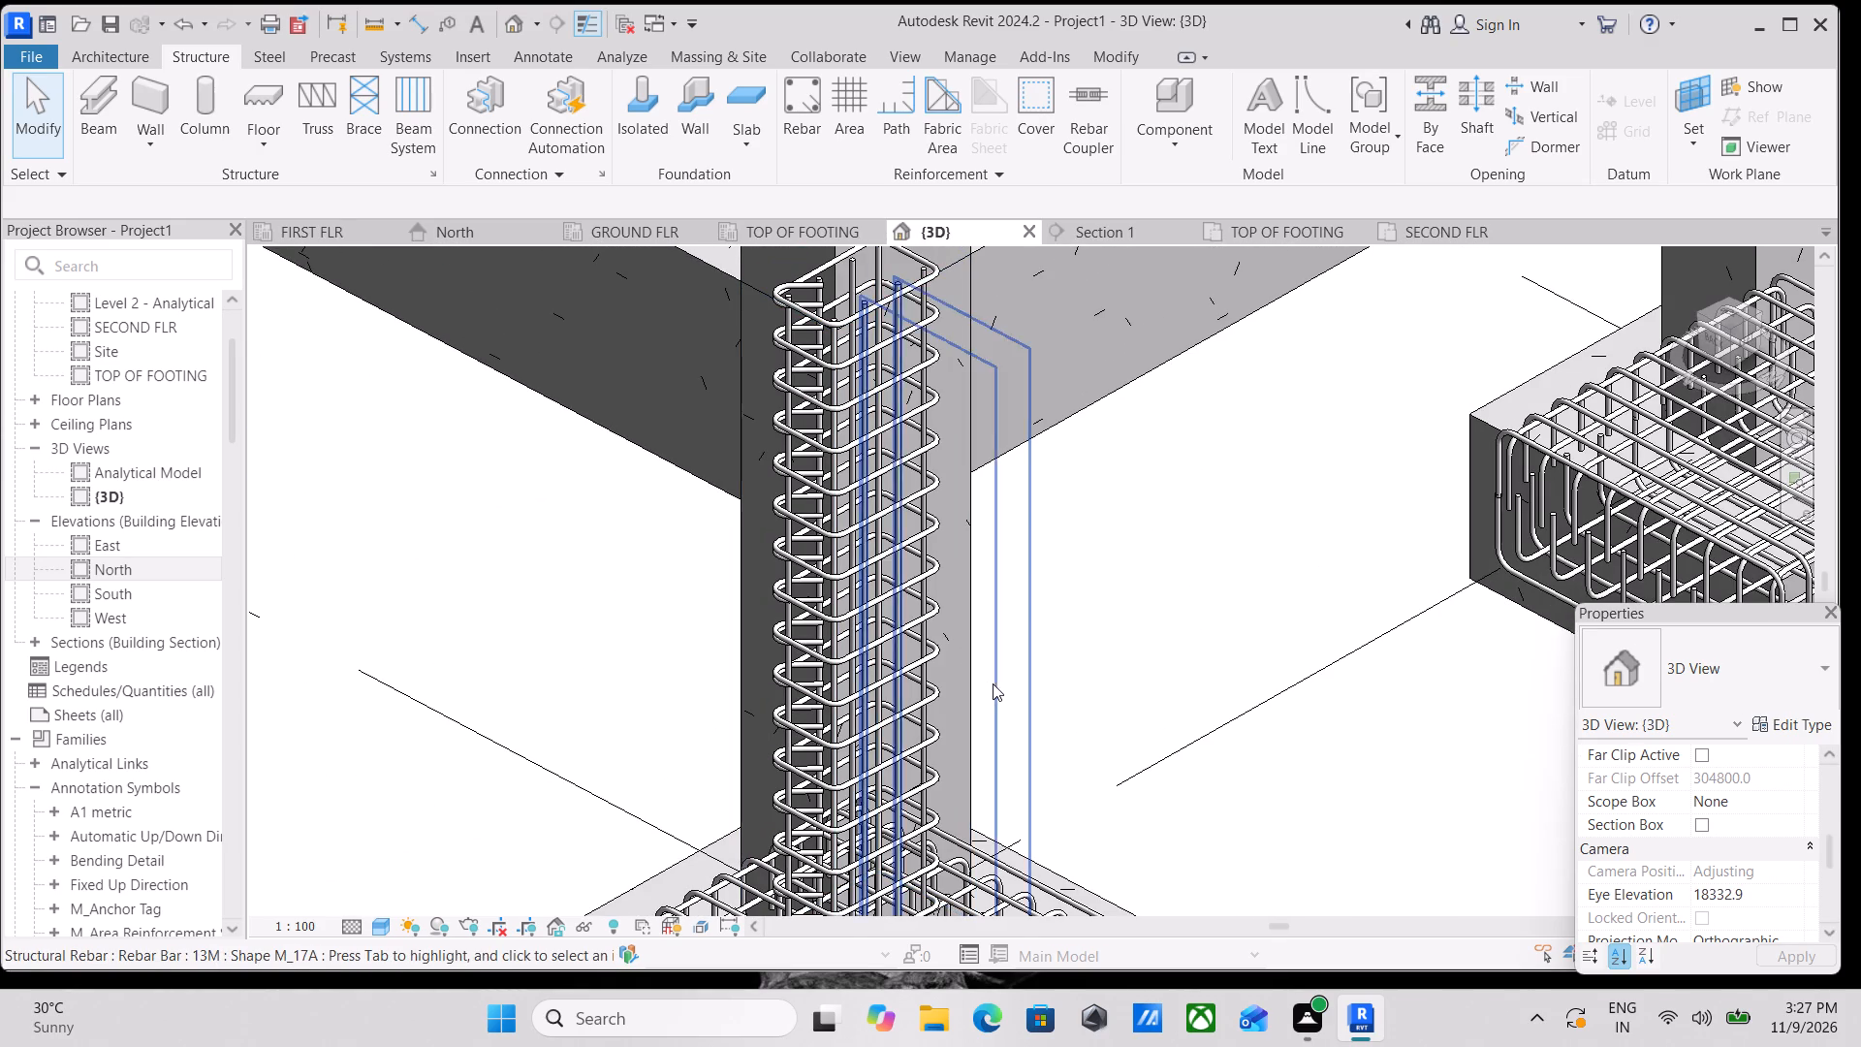
scroll(1008, 674, down, 3)
scroll(1101, 637, down, 2)
middle_drag(1101, 637, 1120, 567)
shift+middle_drag(1129, 563, 1118, 738)
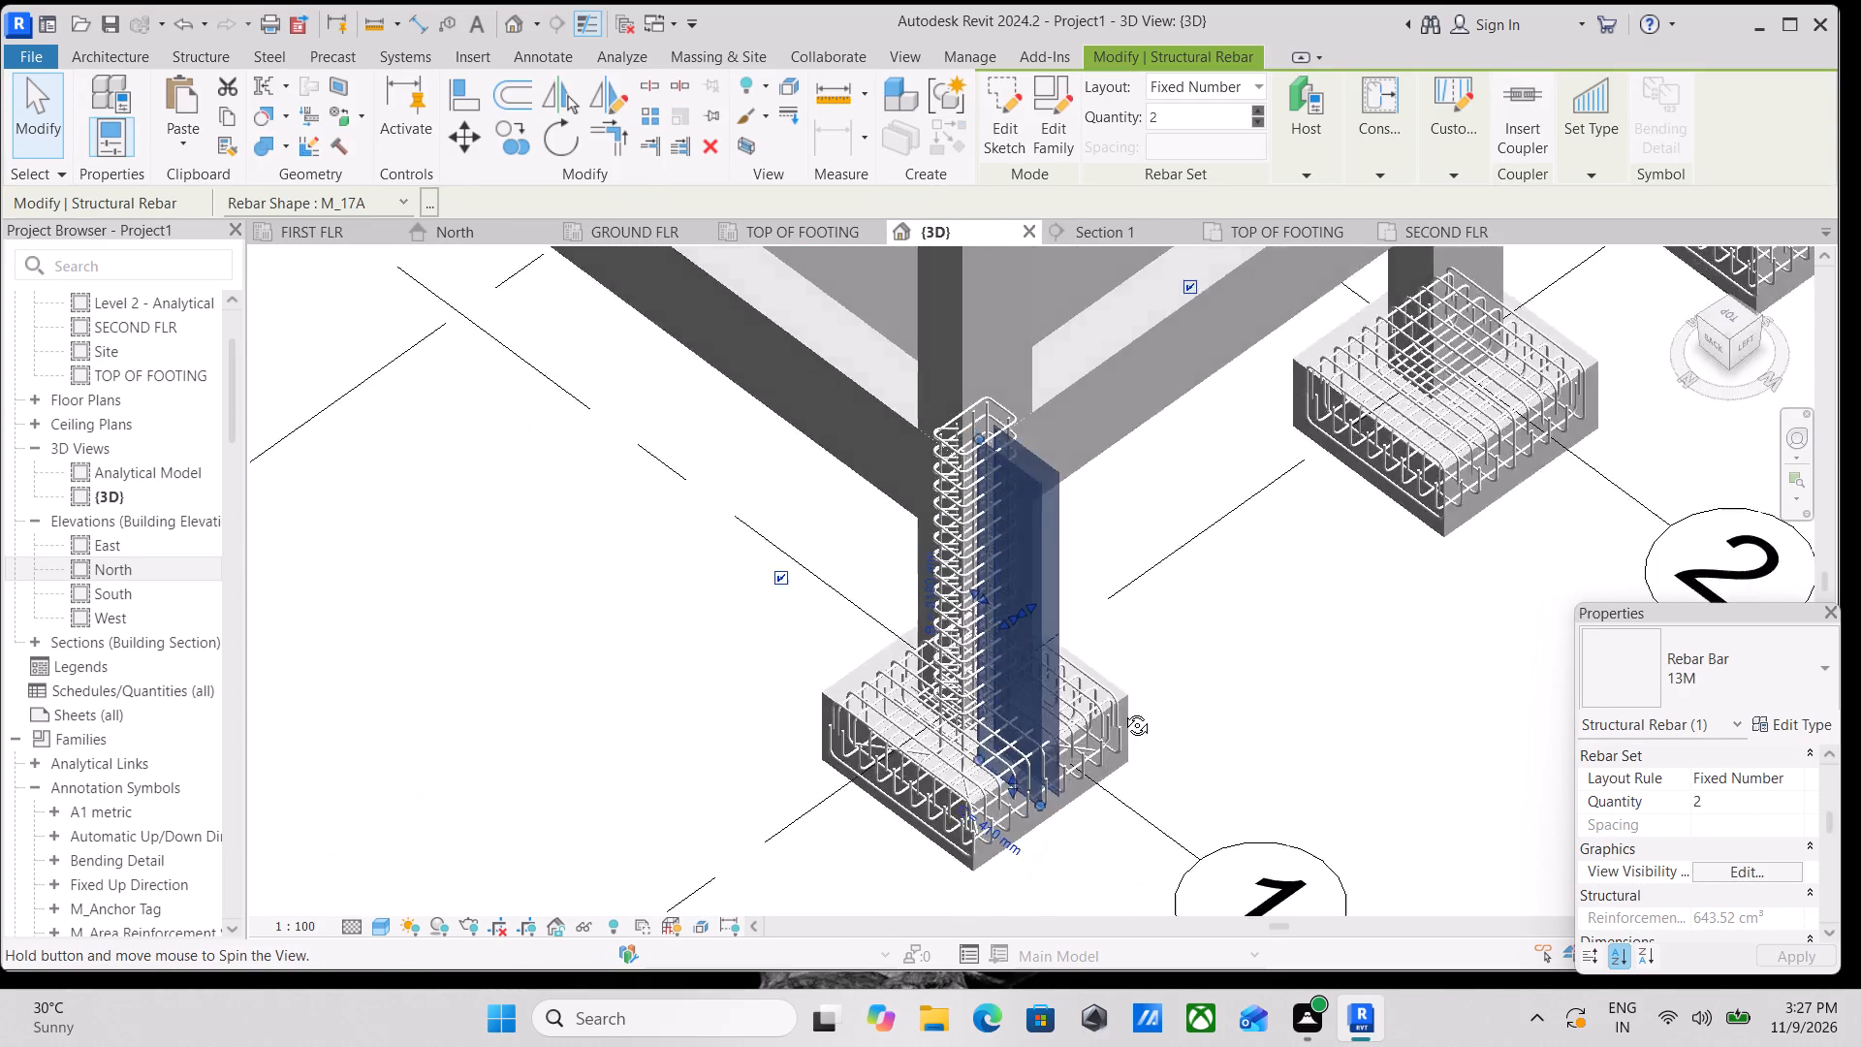
shift+middle_drag(1118, 738, 1351, 897)
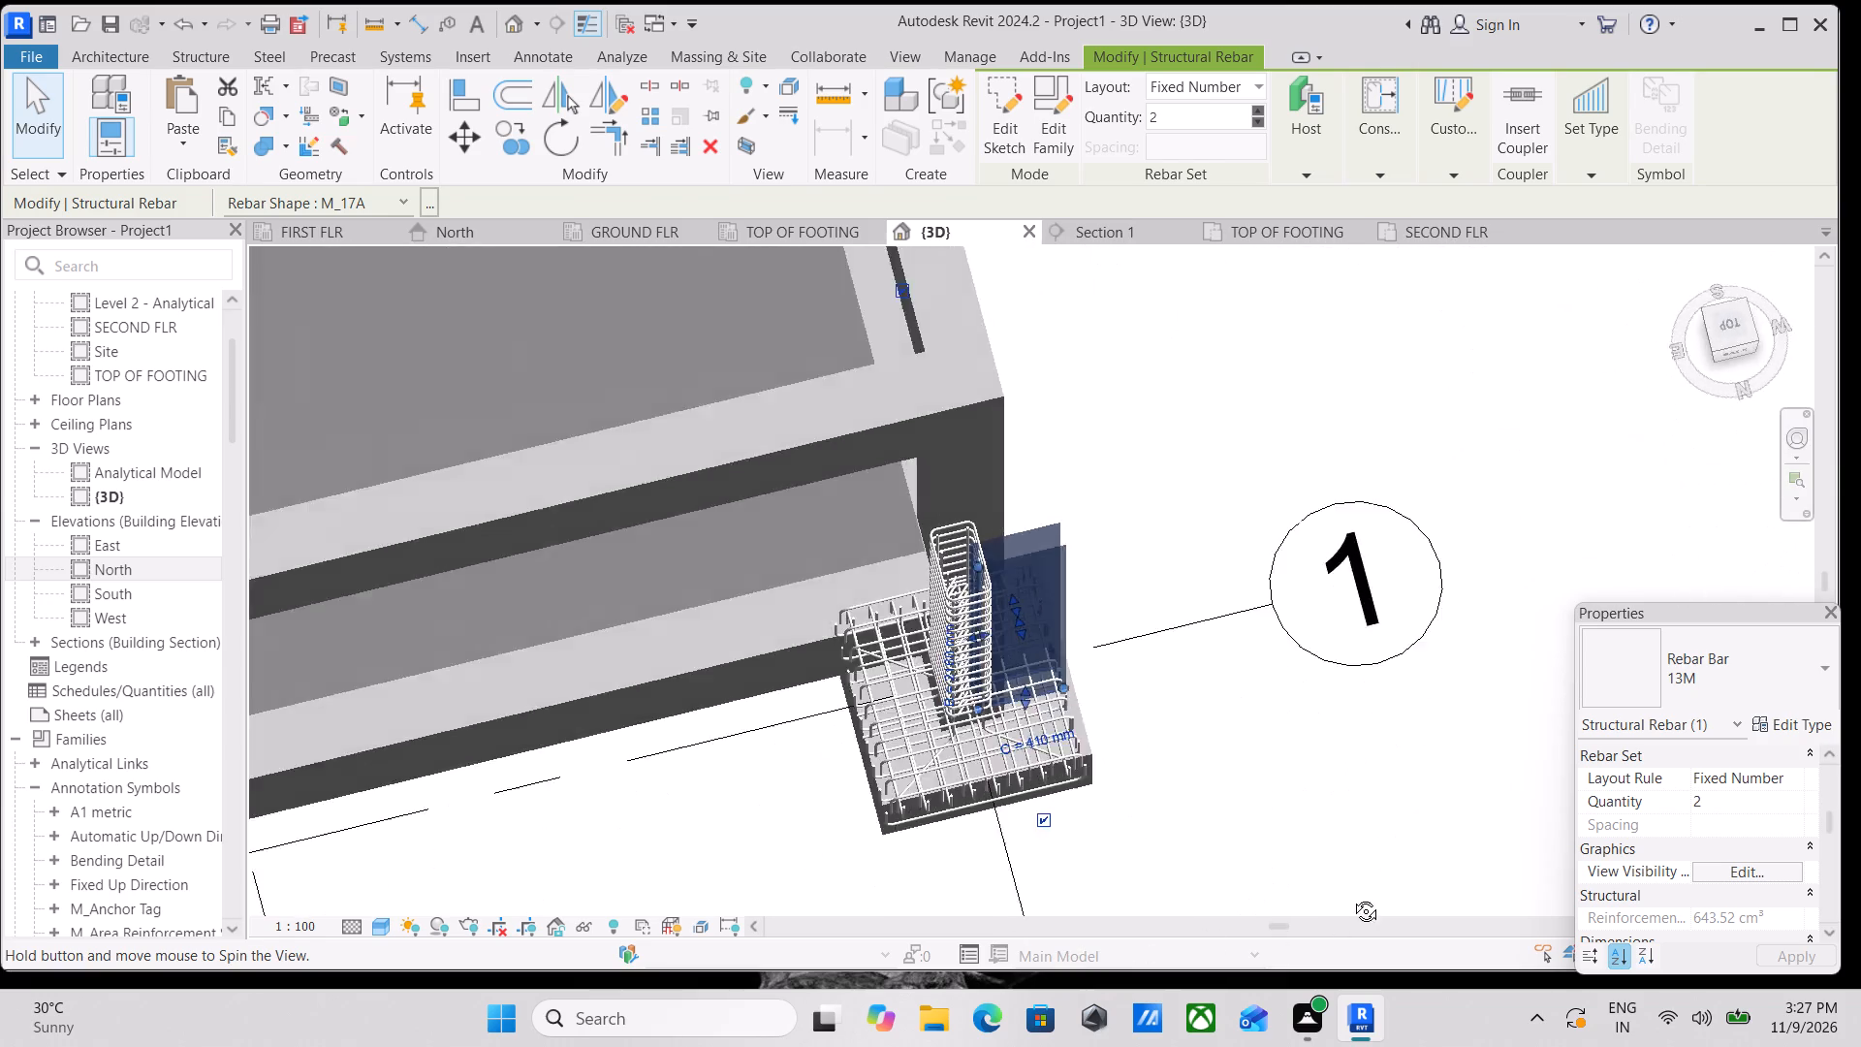
shift+middle_drag(1351, 897, 691, 525)
middle_drag(1113, 655, 1142, 636)
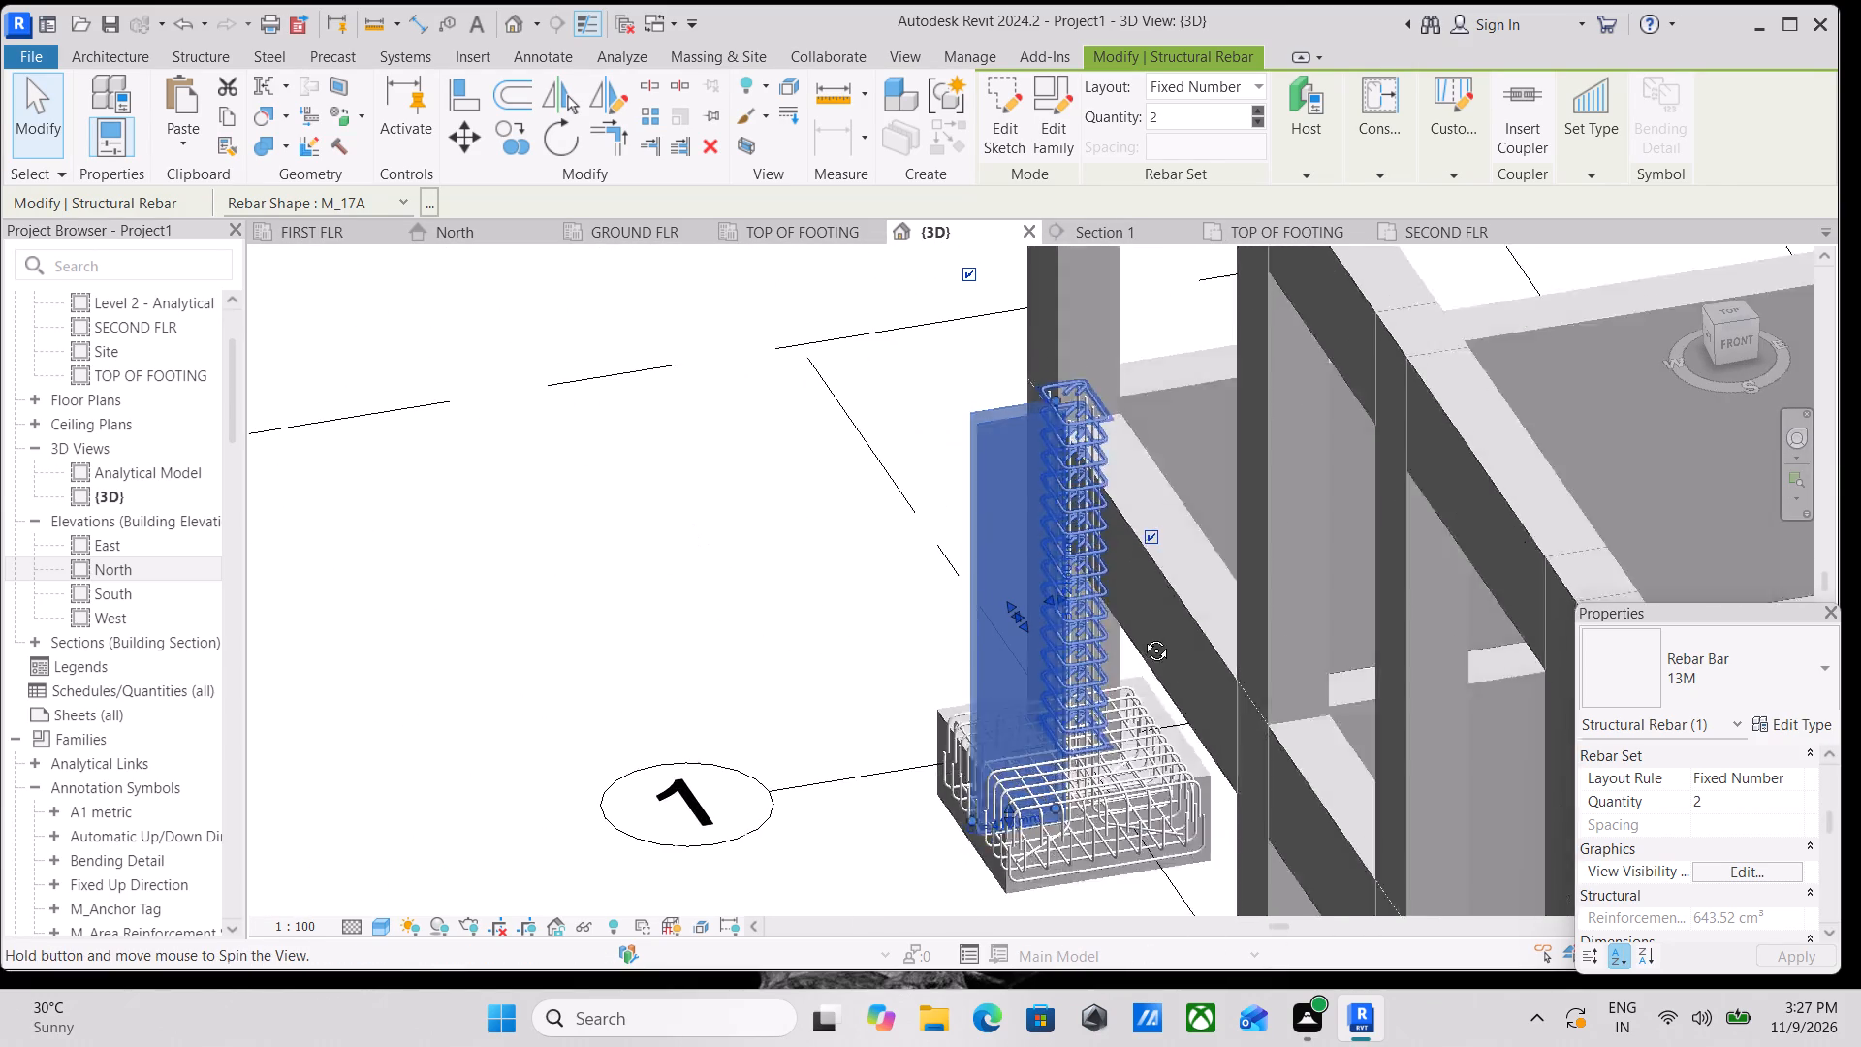
middle_drag(1142, 636, 1495, 707)
scroll(1143, 675, up, 3)
shift+middle_drag(1101, 646, 1341, 429)
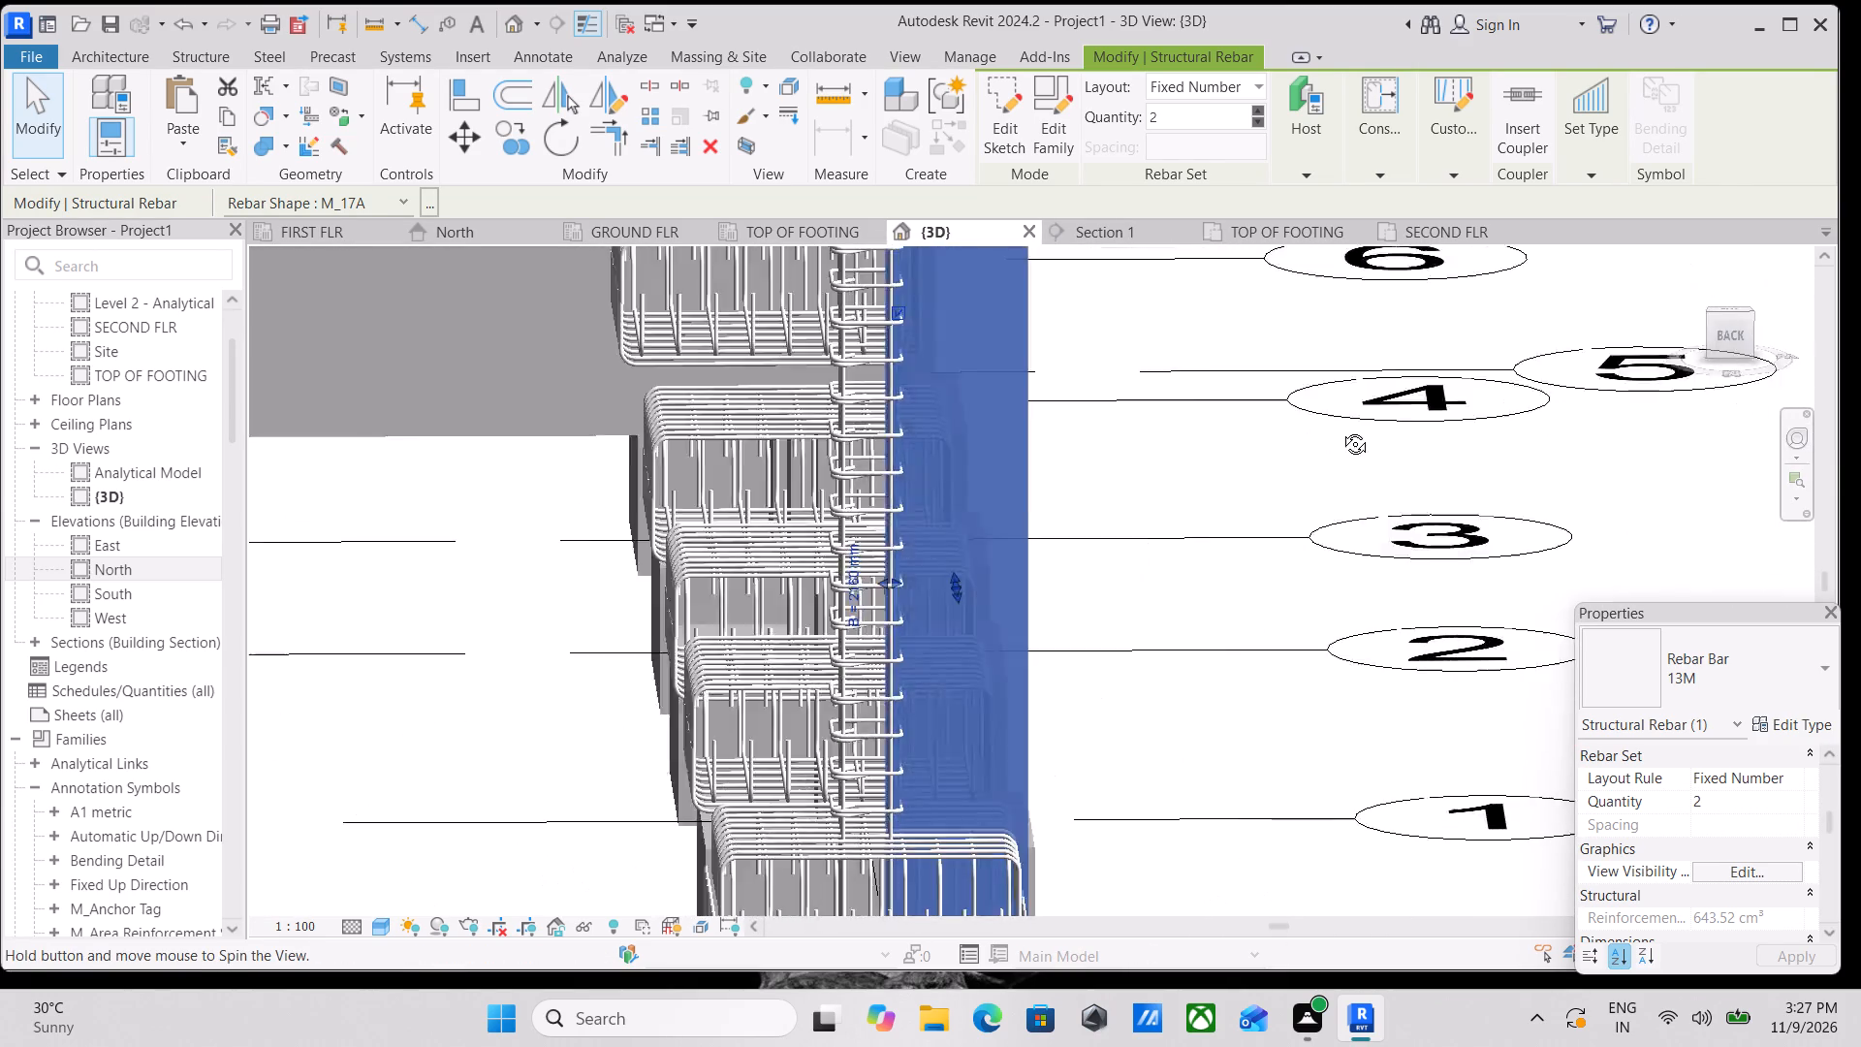
shift+middle_drag(1341, 429, 830, 605)
middle_drag(1142, 689, 1173, 529)
middle_drag(1093, 688, 1376, 604)
middle_drag(1171, 789, 1273, 833)
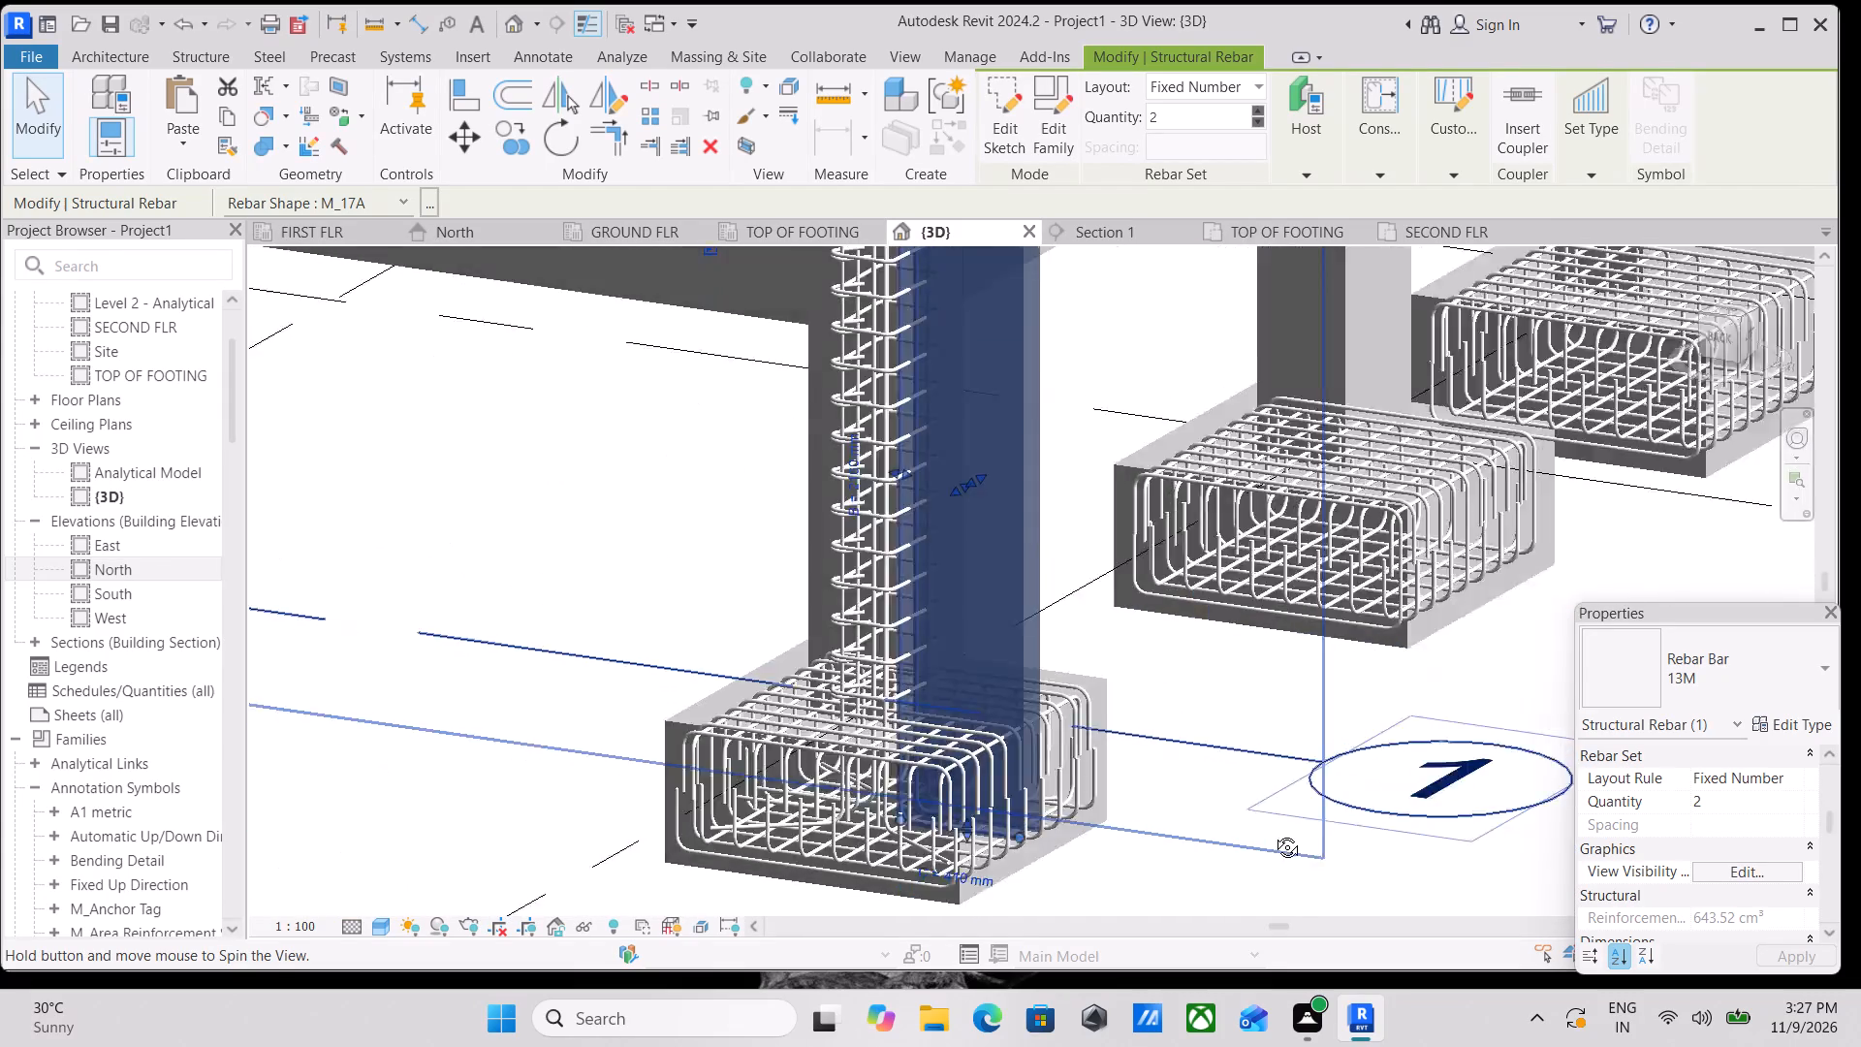
middle_drag(1273, 833, 1364, 786)
shift+scroll(1364, 786, up, 2)
middle_drag(1038, 844, 1066, 538)
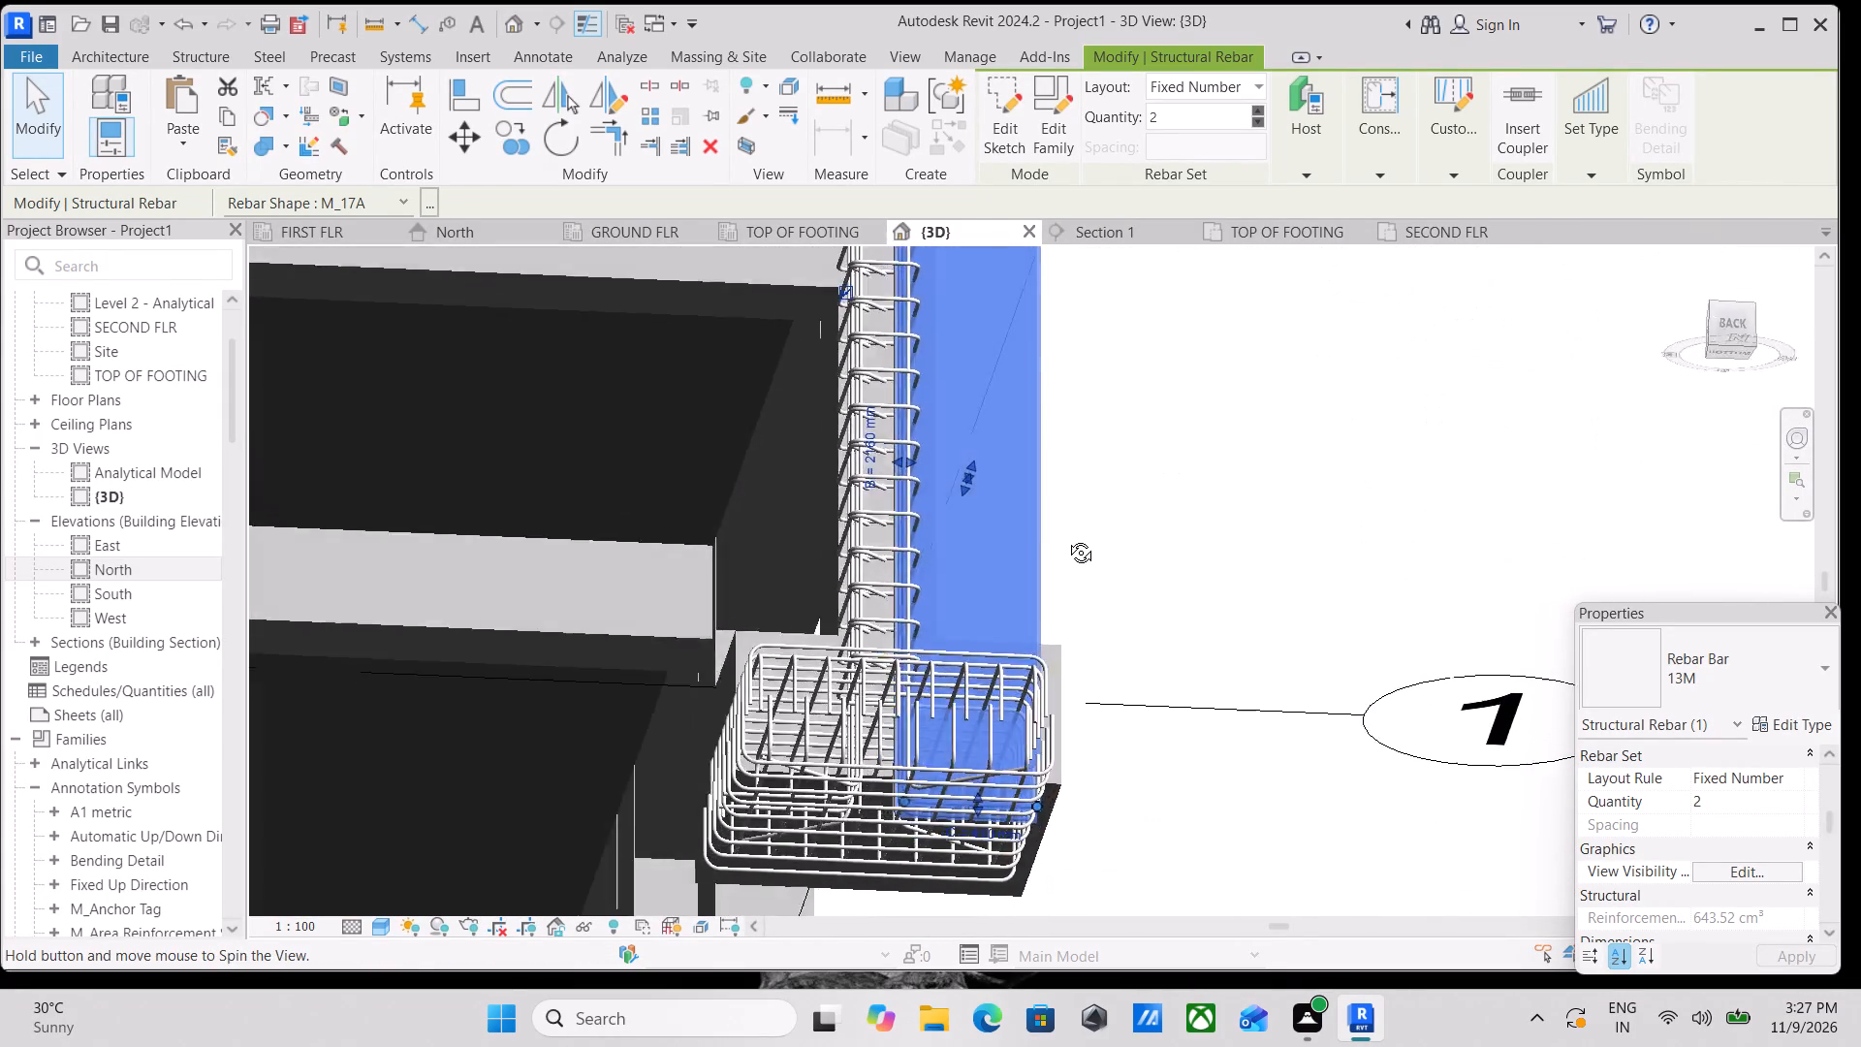
middle_drag(1066, 538, 998, 893)
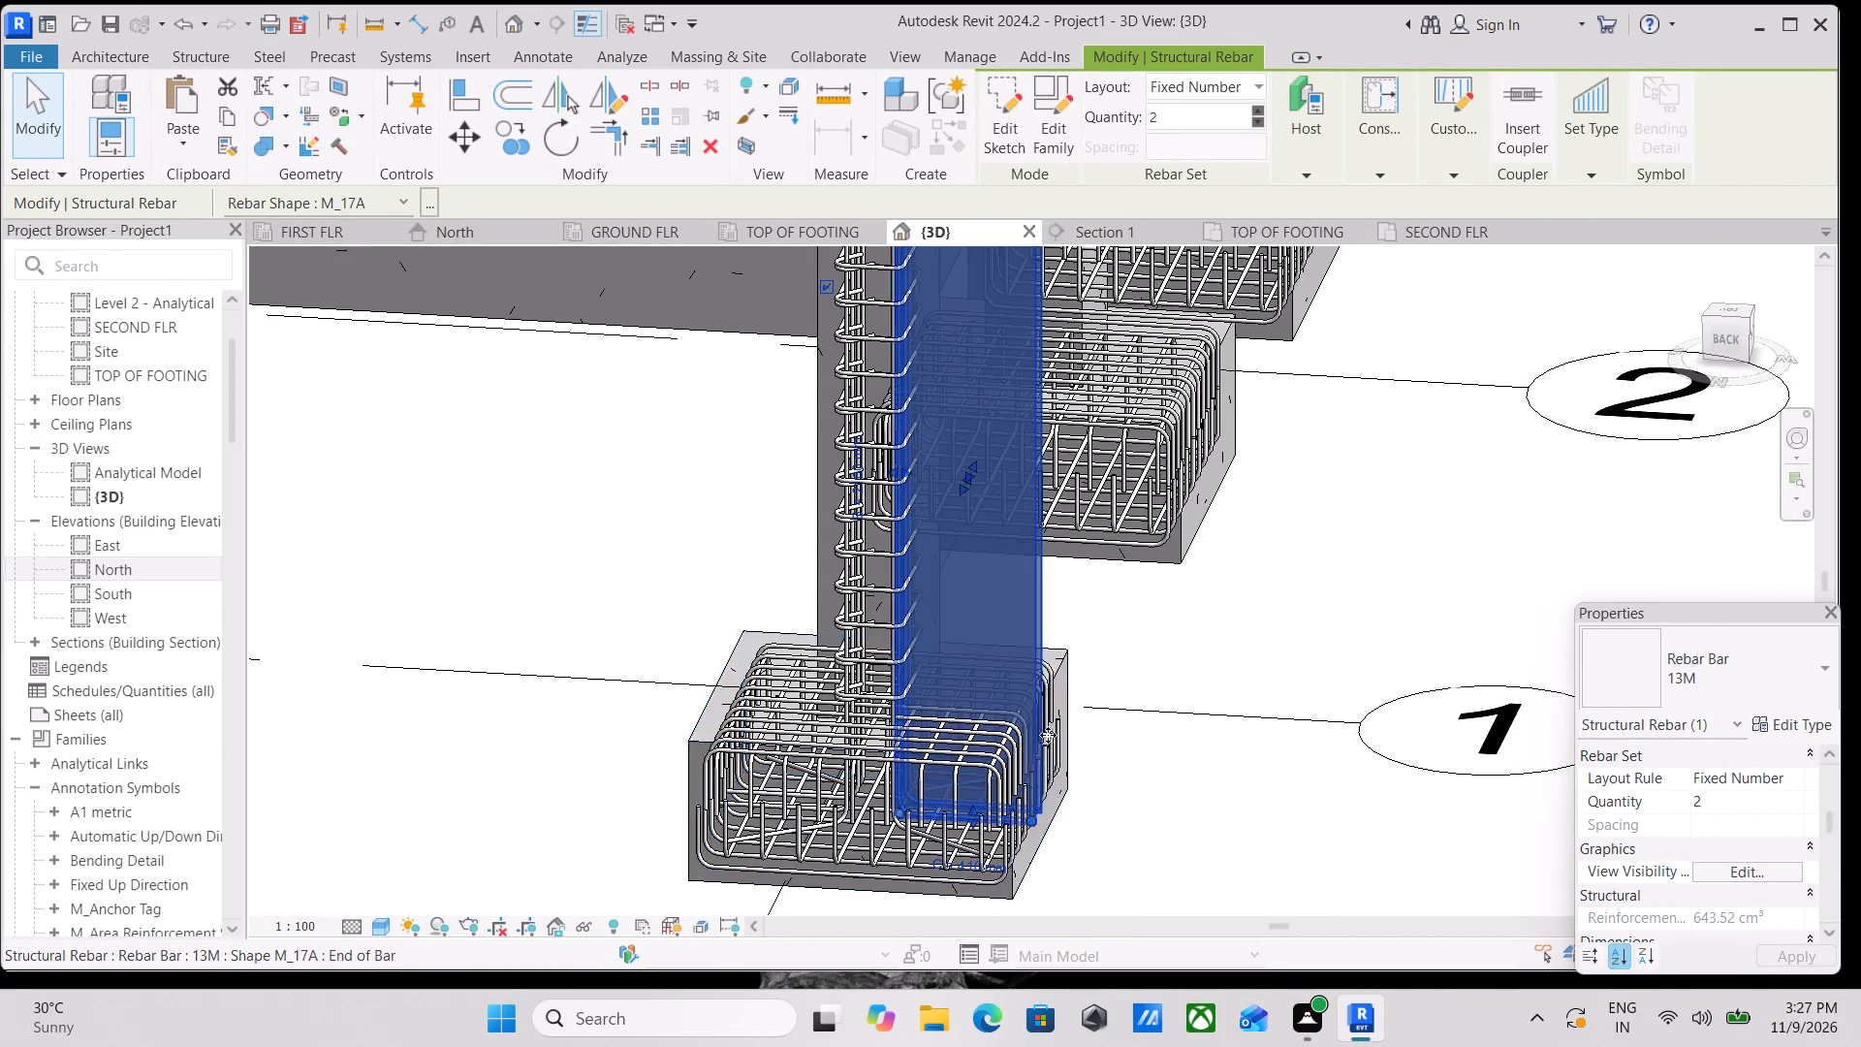
shift+middle_drag(1048, 735, 884, 941)
scroll(995, 815, up, 9)
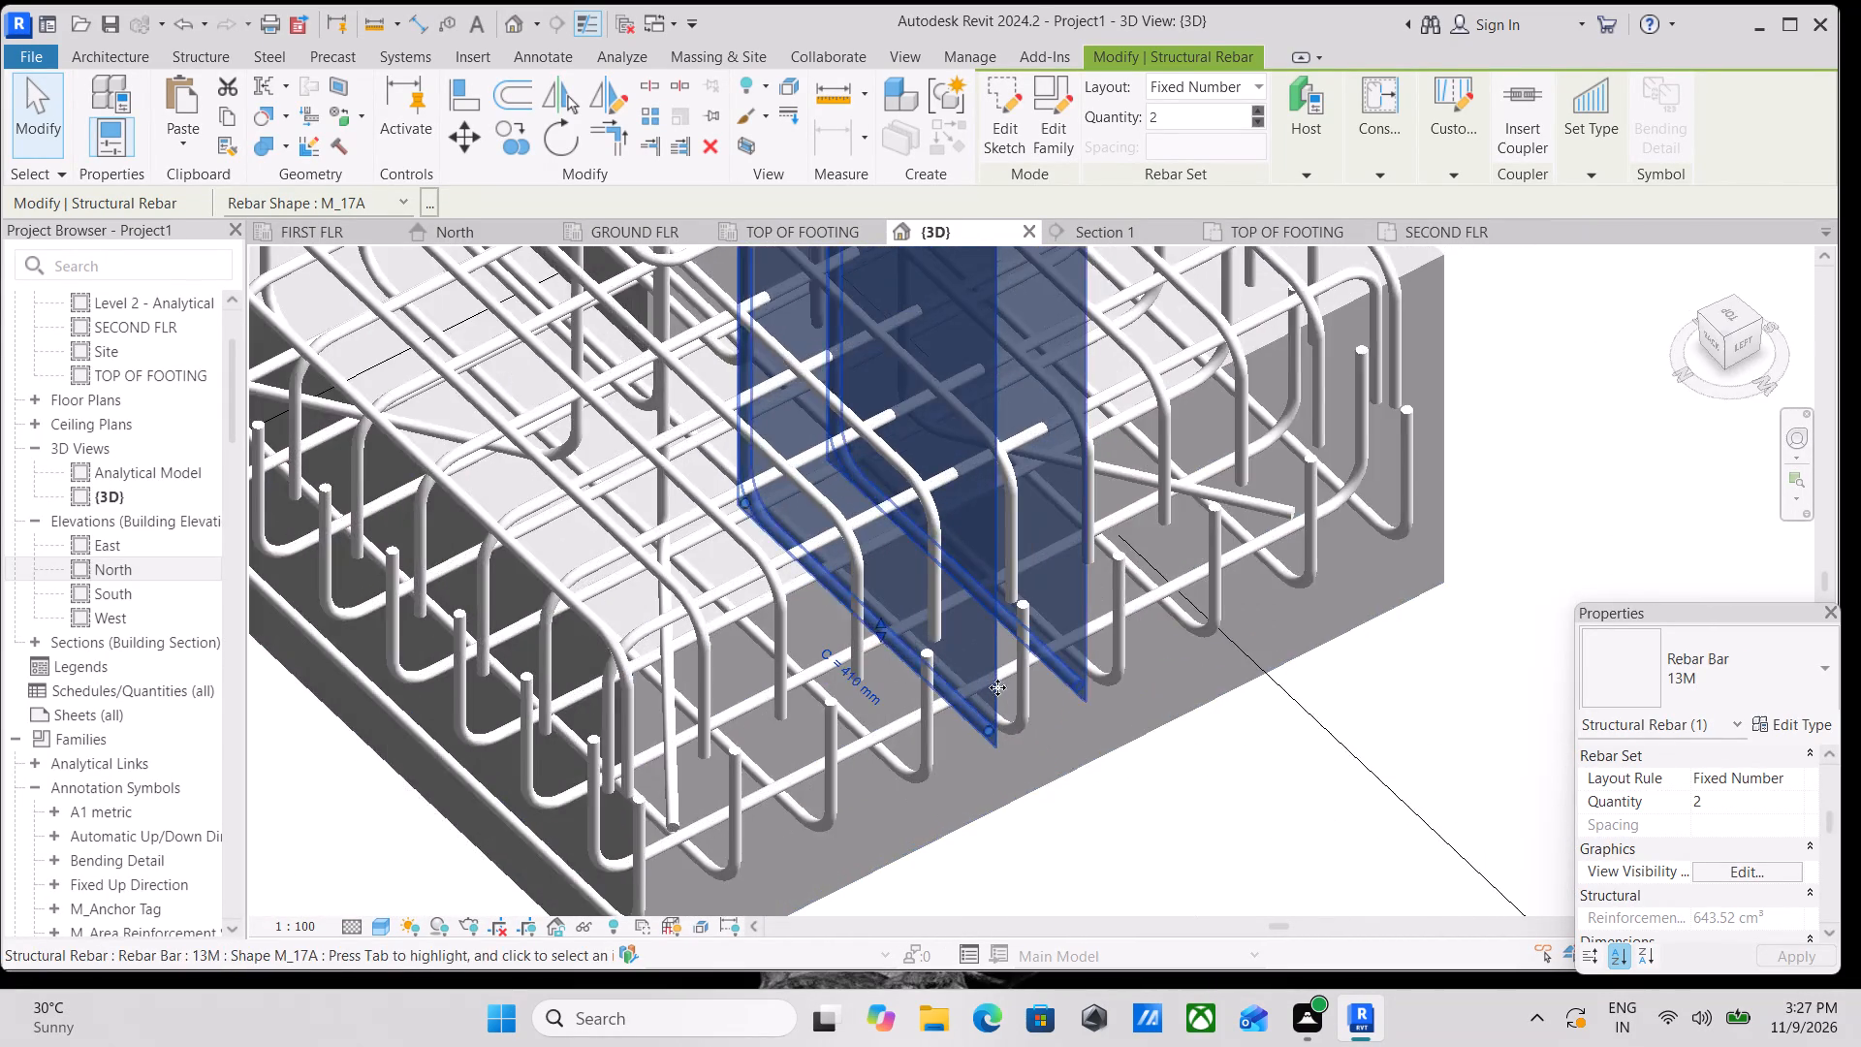
scroll(997, 687, up, 3)
middle_click(968, 720)
scroll(980, 796, up, 3)
drag(1012, 774, 941, 753)
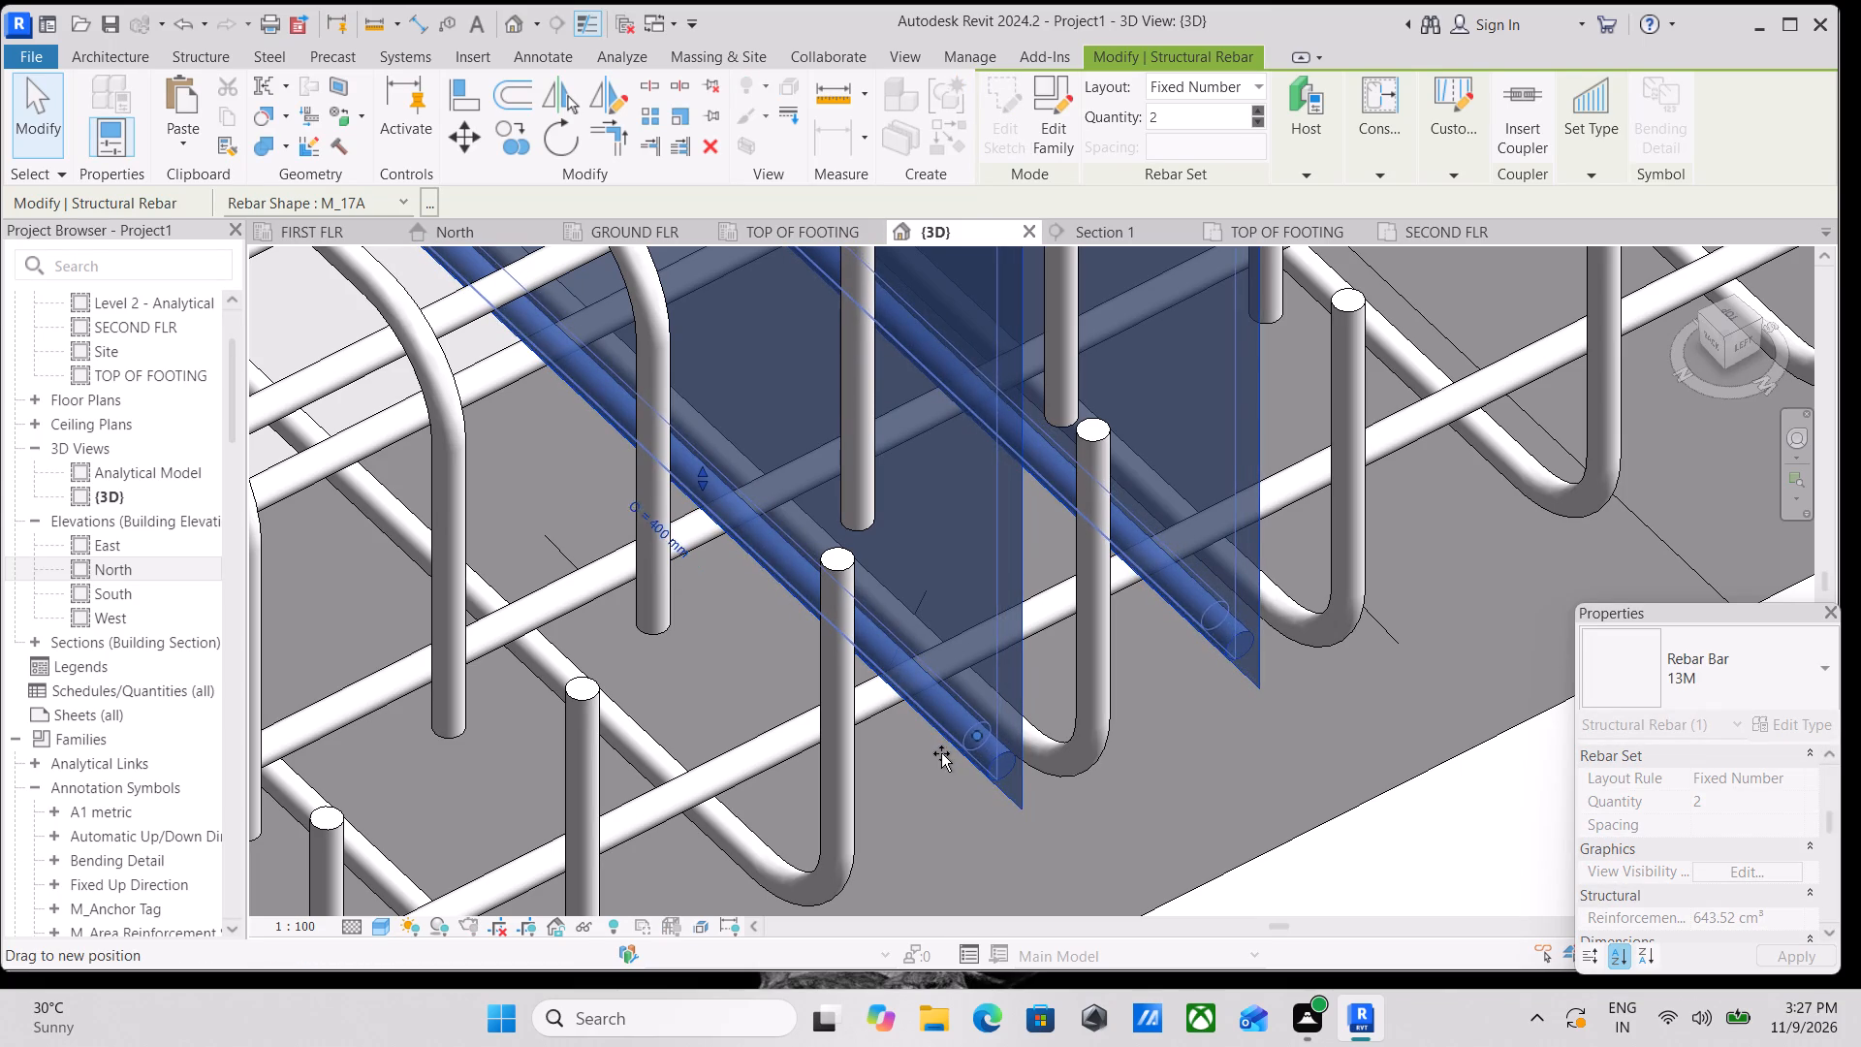
drag(941, 753, 733, 740)
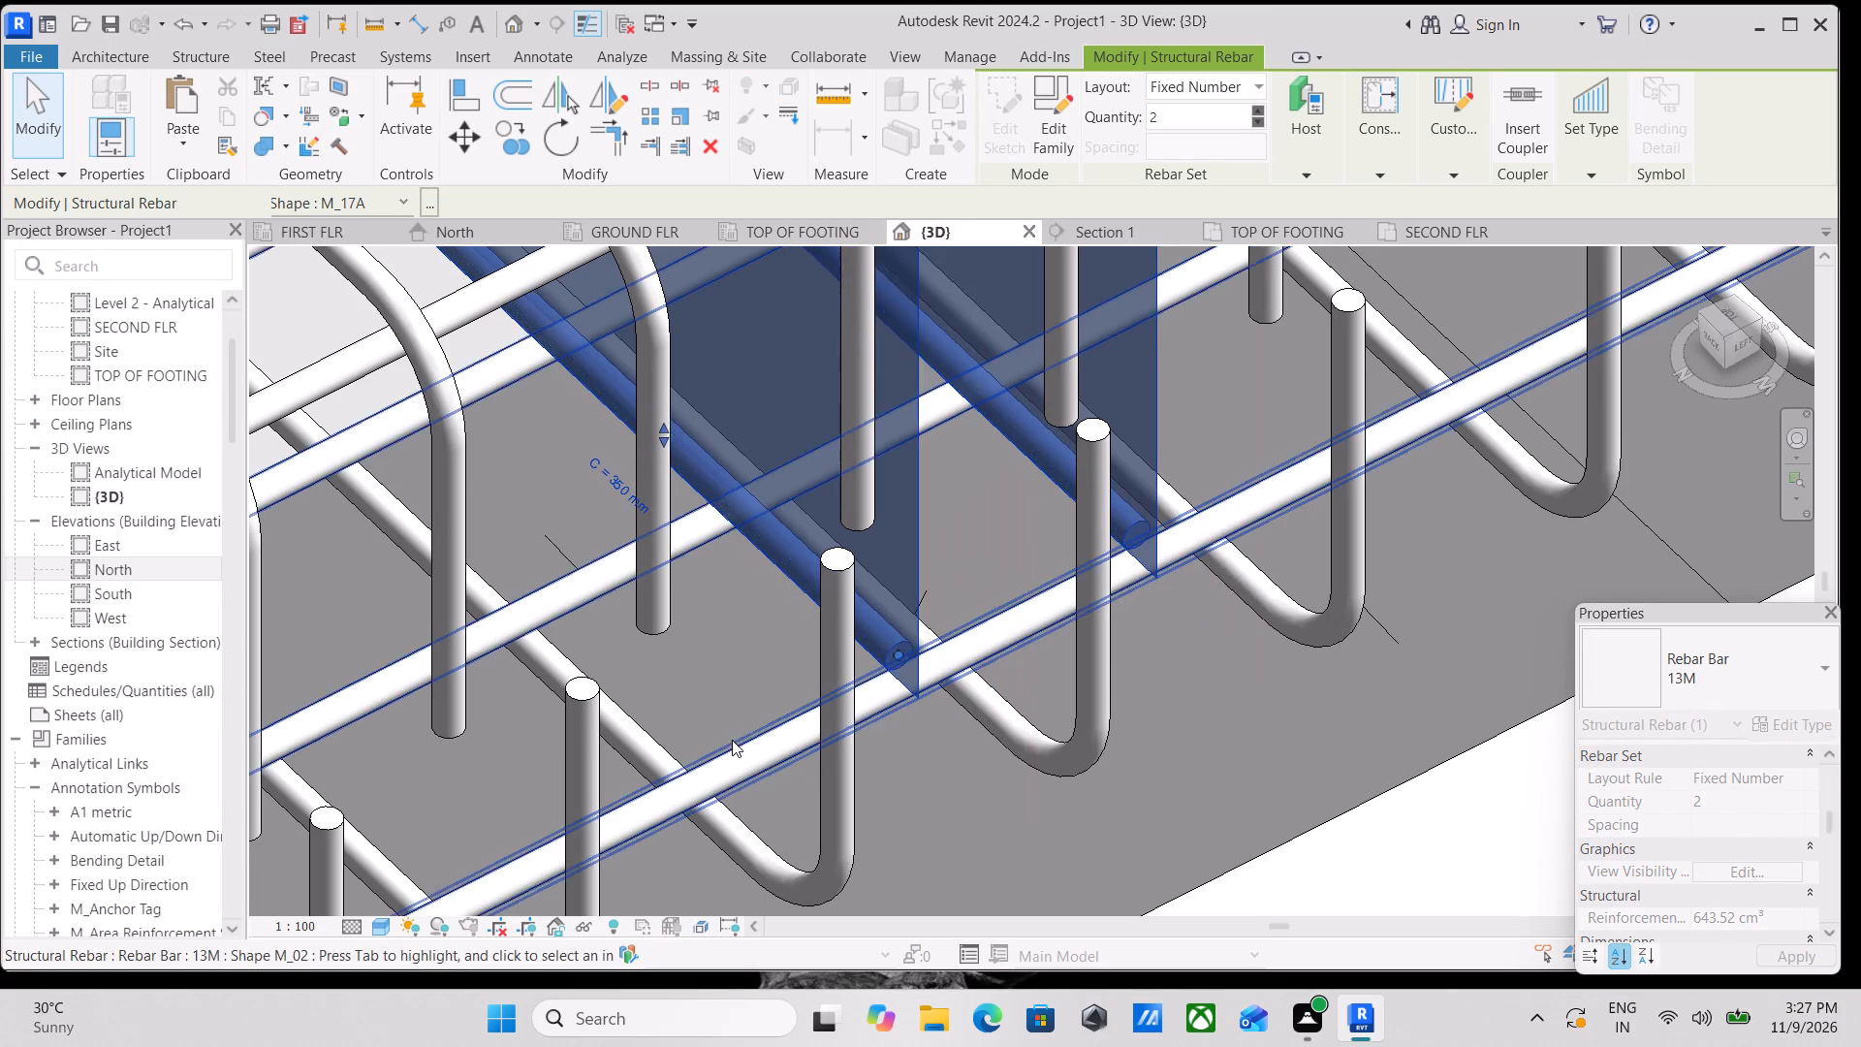
scroll(824, 740, down, 8)
middle_click(931, 717)
key(Escape)
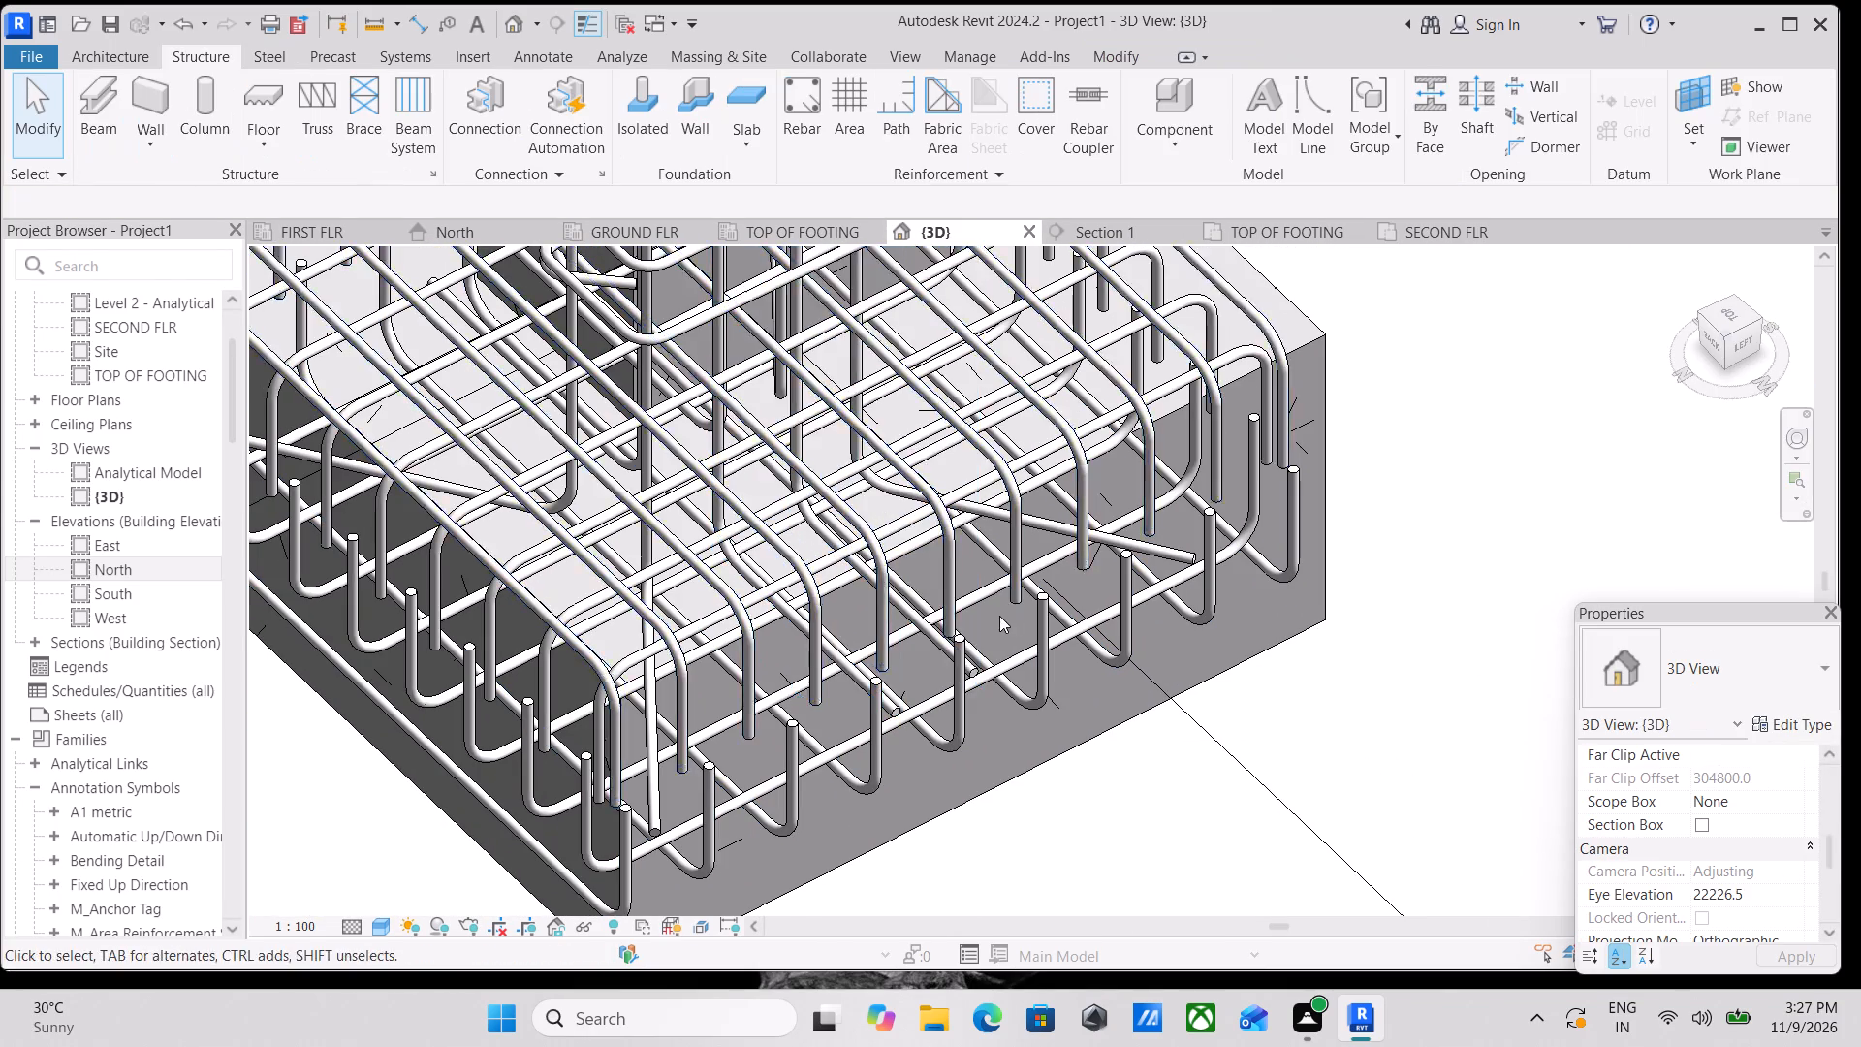
Examine the bottom legs of the M_17A column bars among the A-1 footing's reinforcement from several sides.
scroll(994, 618, down, 3)
middle_drag(993, 619, 1010, 641)
scroll(1006, 745, up, 2)
scroll(1051, 642, down, 2)
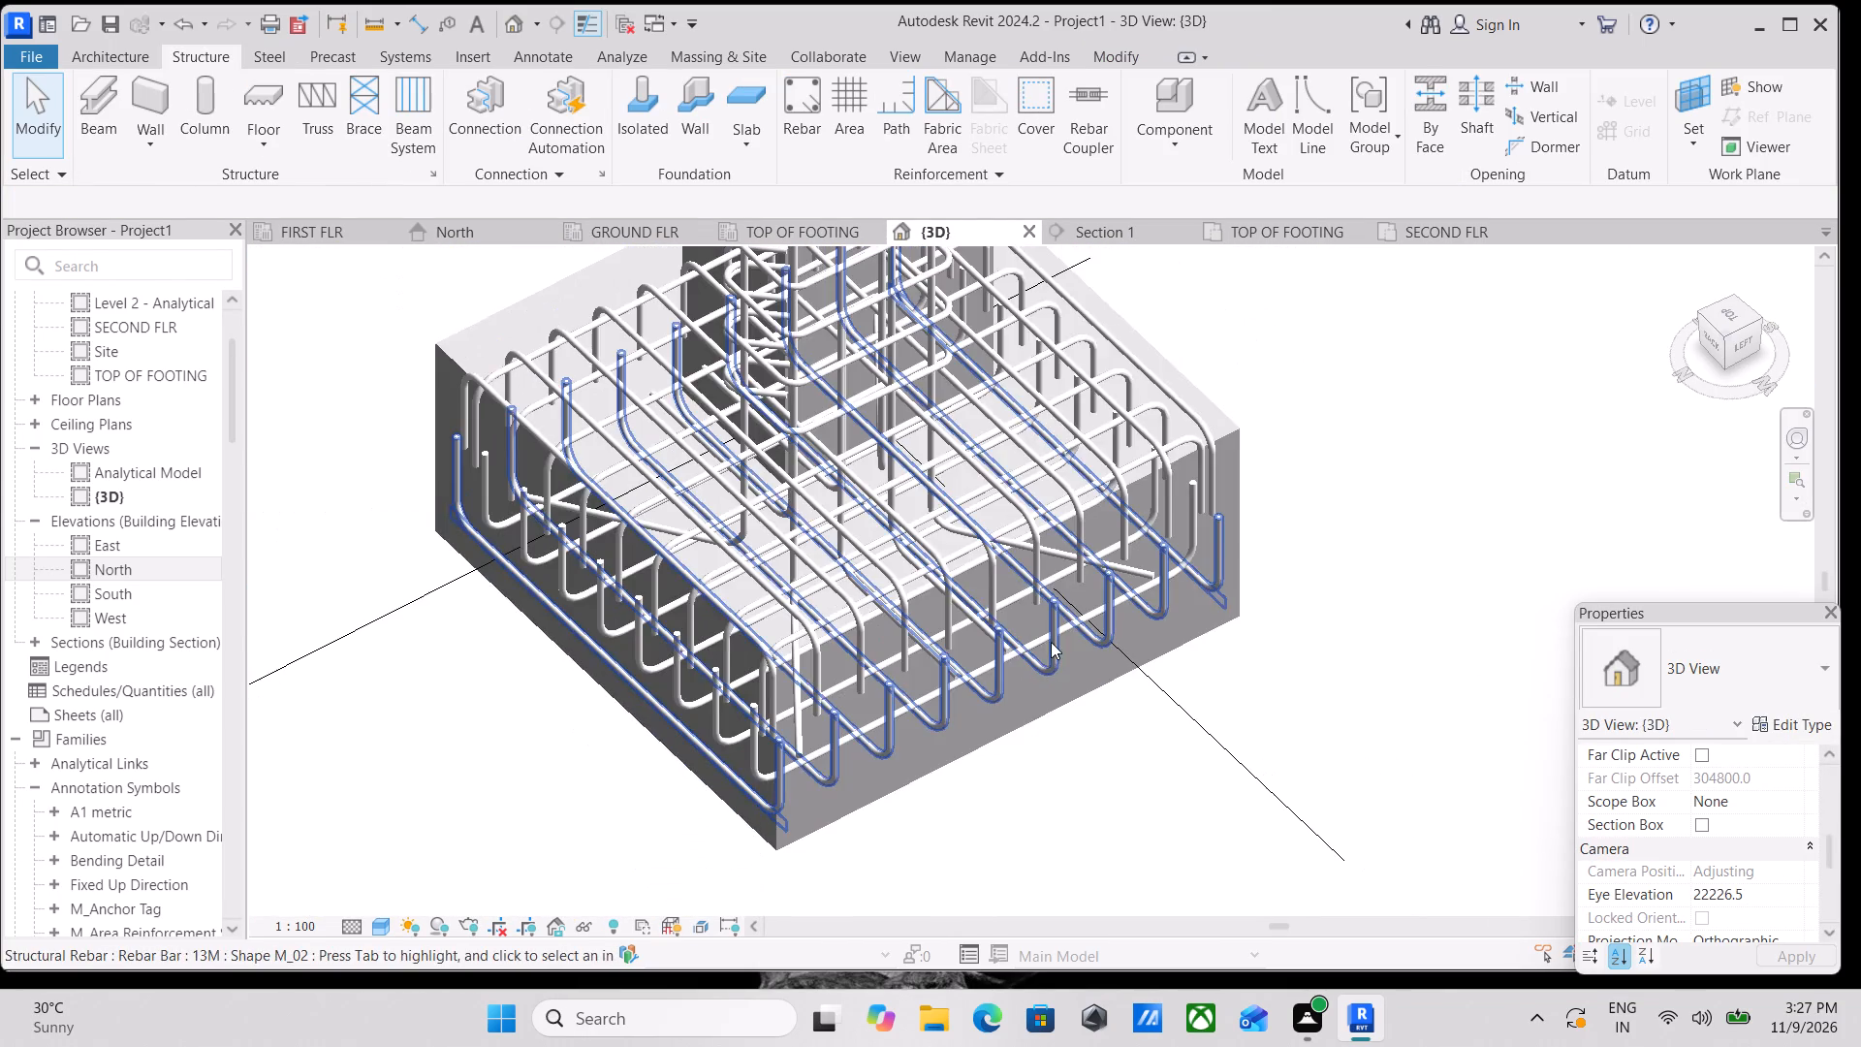
shift+middle_drag(1051, 642, 1134, 755)
scroll(1040, 534, up, 3)
scroll(958, 574, up, 4)
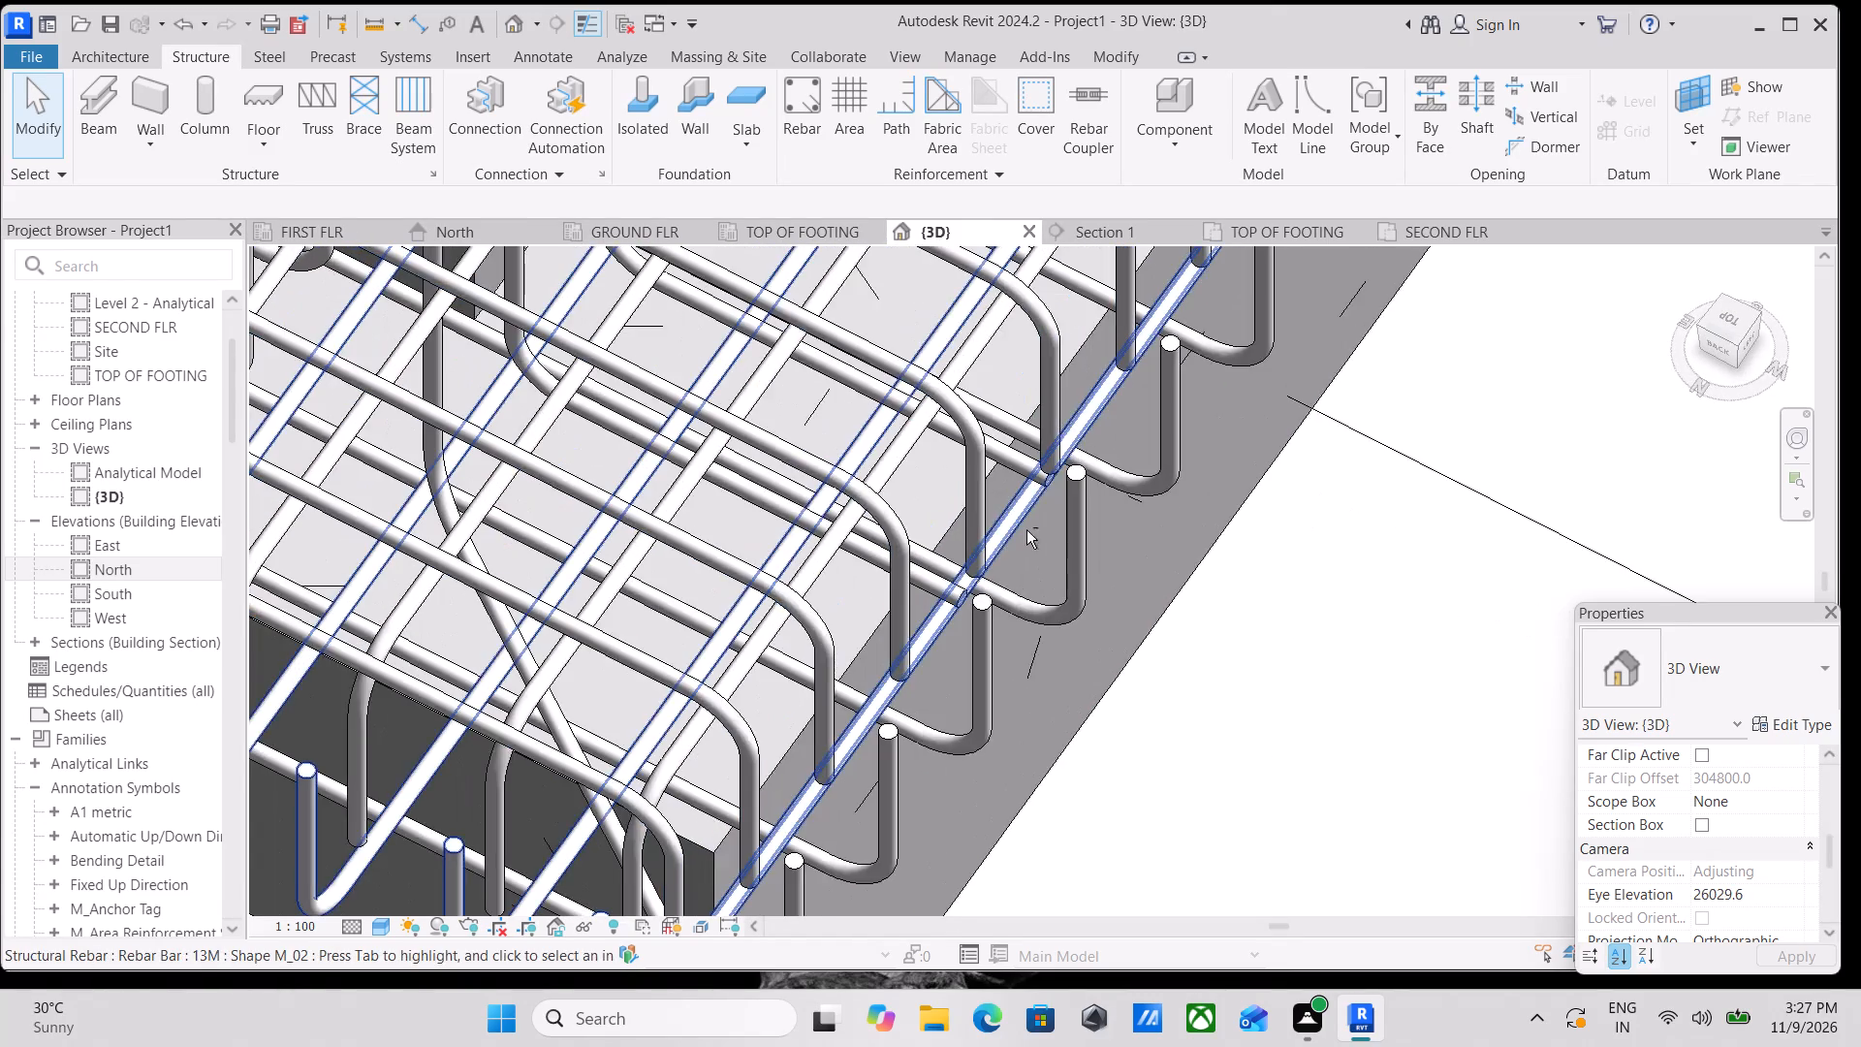
shift+middle_drag(1026, 530, 1059, 560)
click(997, 513)
scroll(1040, 494, down, 5)
middle_drag(1139, 492, 1138, 644)
scroll(1100, 515, down, 2)
shift+middle_drag(1099, 516, 1236, 483)
scroll(975, 496, down, 2)
middle_drag(975, 496, 1054, 516)
shift+middle_drag(856, 572, 545, 504)
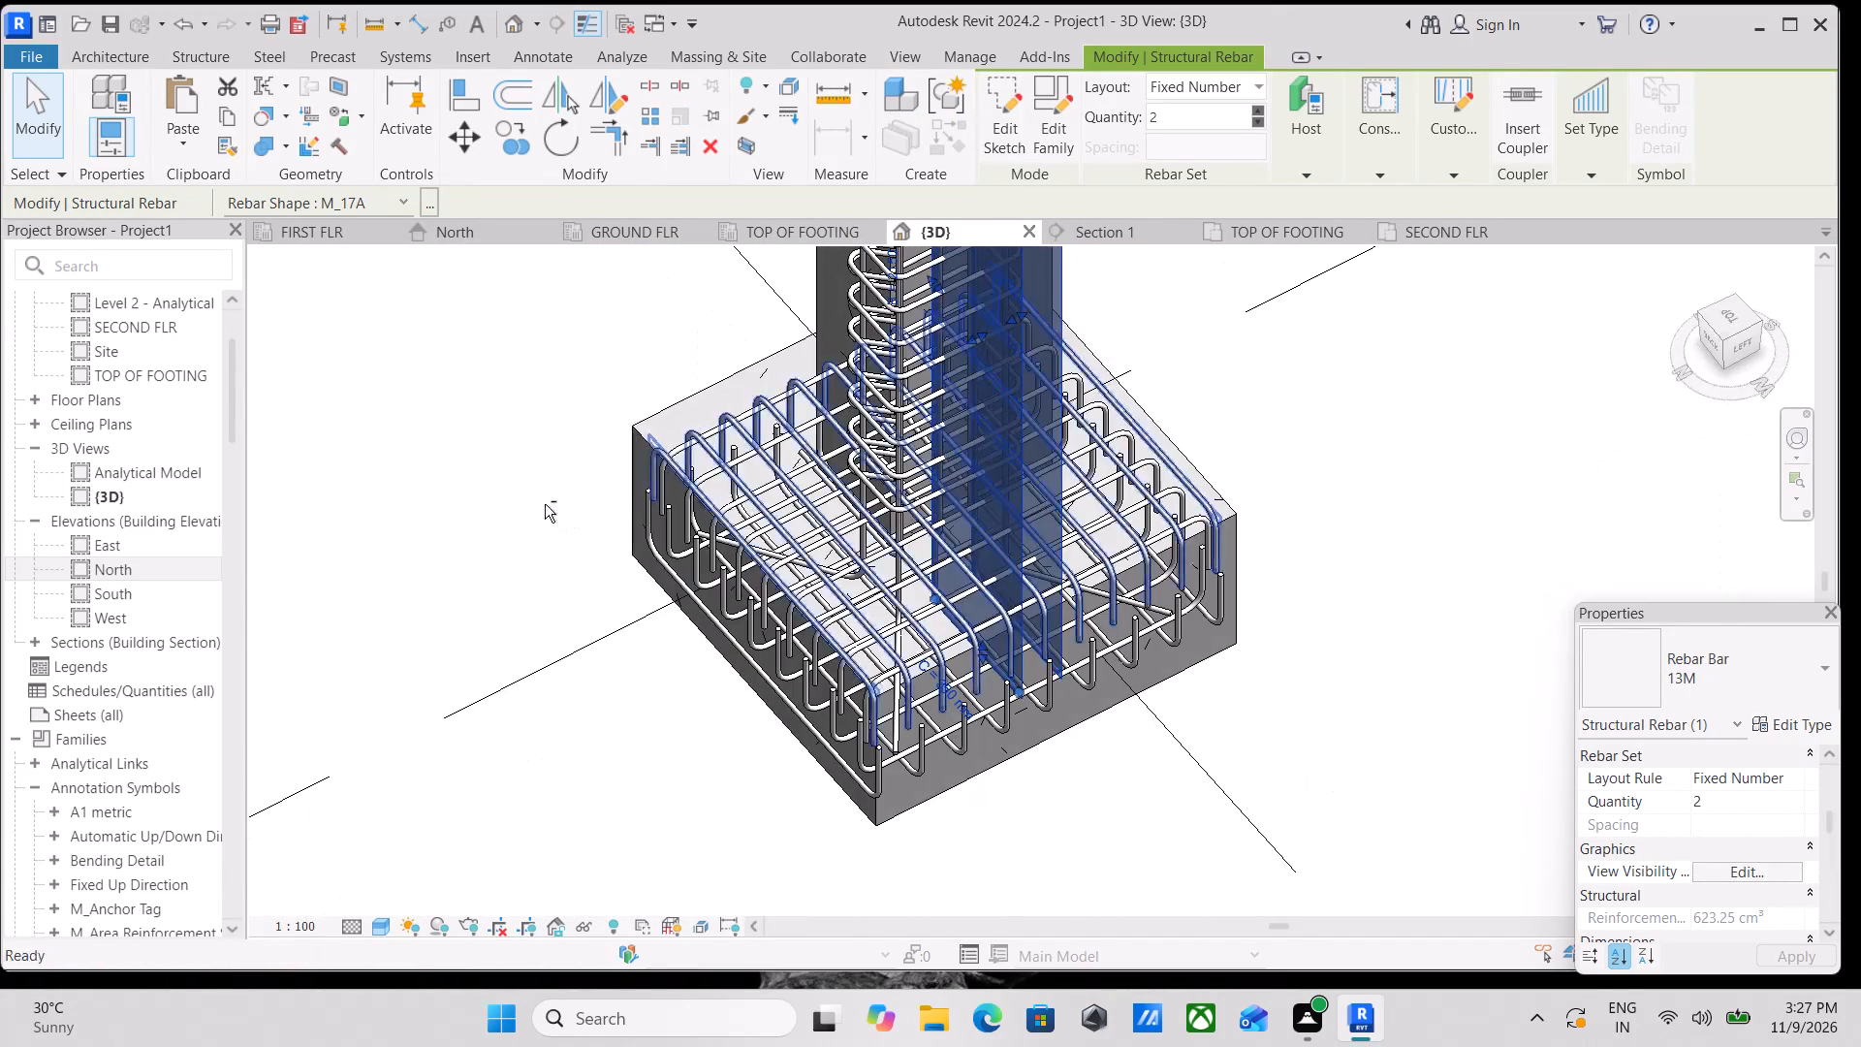
shift+middle_drag(963, 510, 822, 571)
middle_drag(1054, 555, 905, 605)
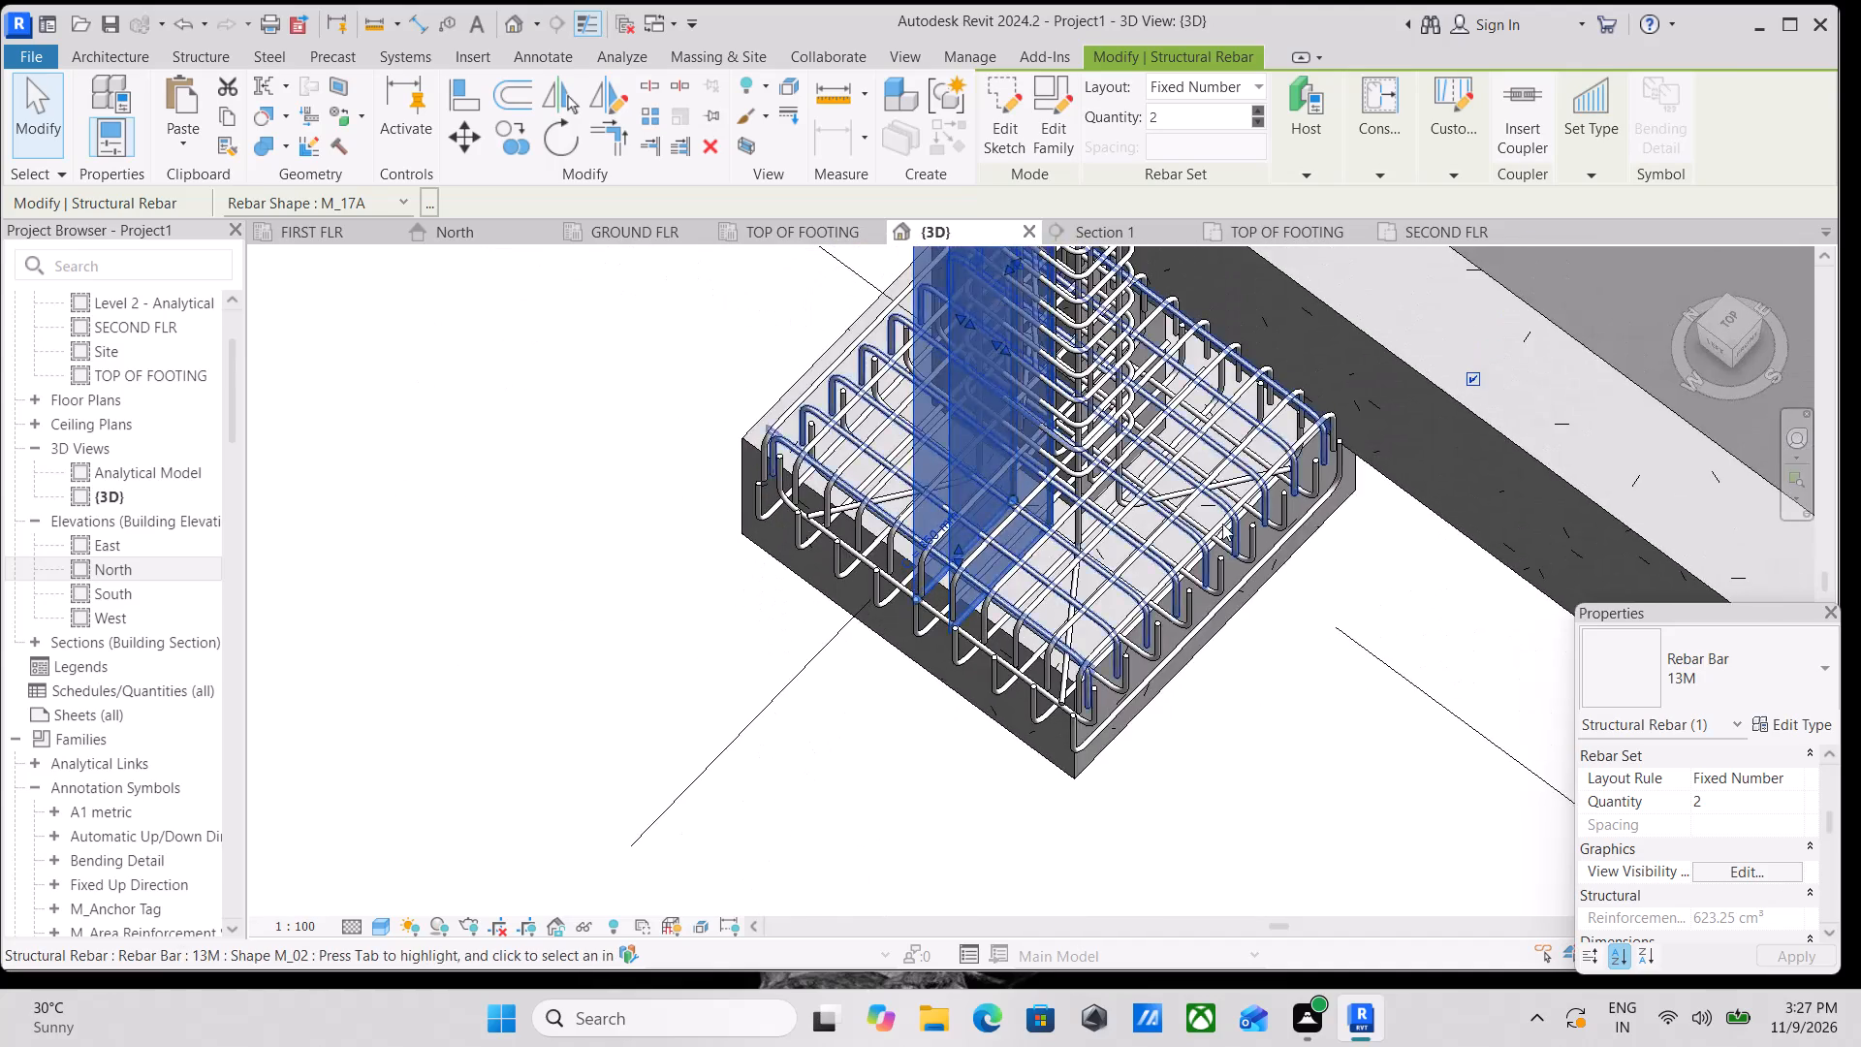
scroll(1222, 523, up, 3)
scroll(1216, 420, up, 2)
middle_drag(1216, 416, 973, 473)
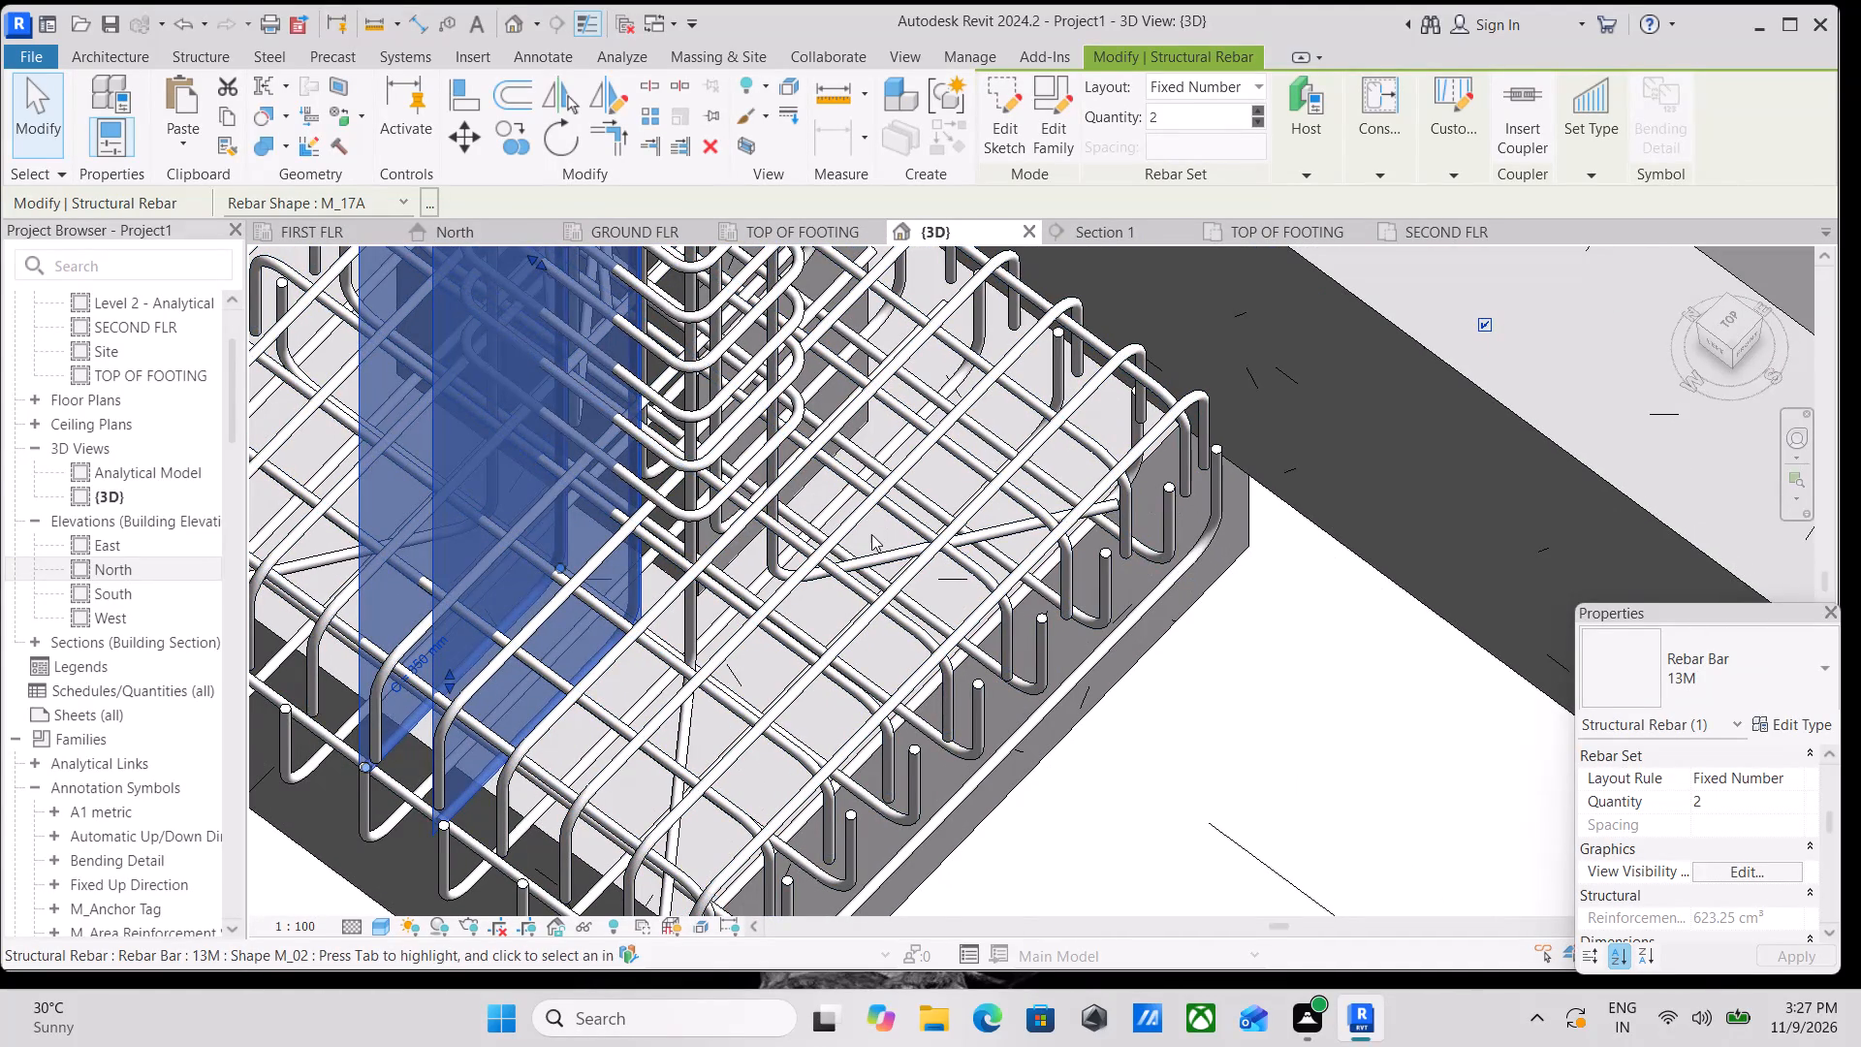
click(905, 555)
scroll(962, 546, down, 2)
middle_drag(941, 532, 874, 575)
key(Escape)
Inspect the single M_17A bar lying across the A-1 footing's reinforcement.
scroll(918, 566, down, 5)
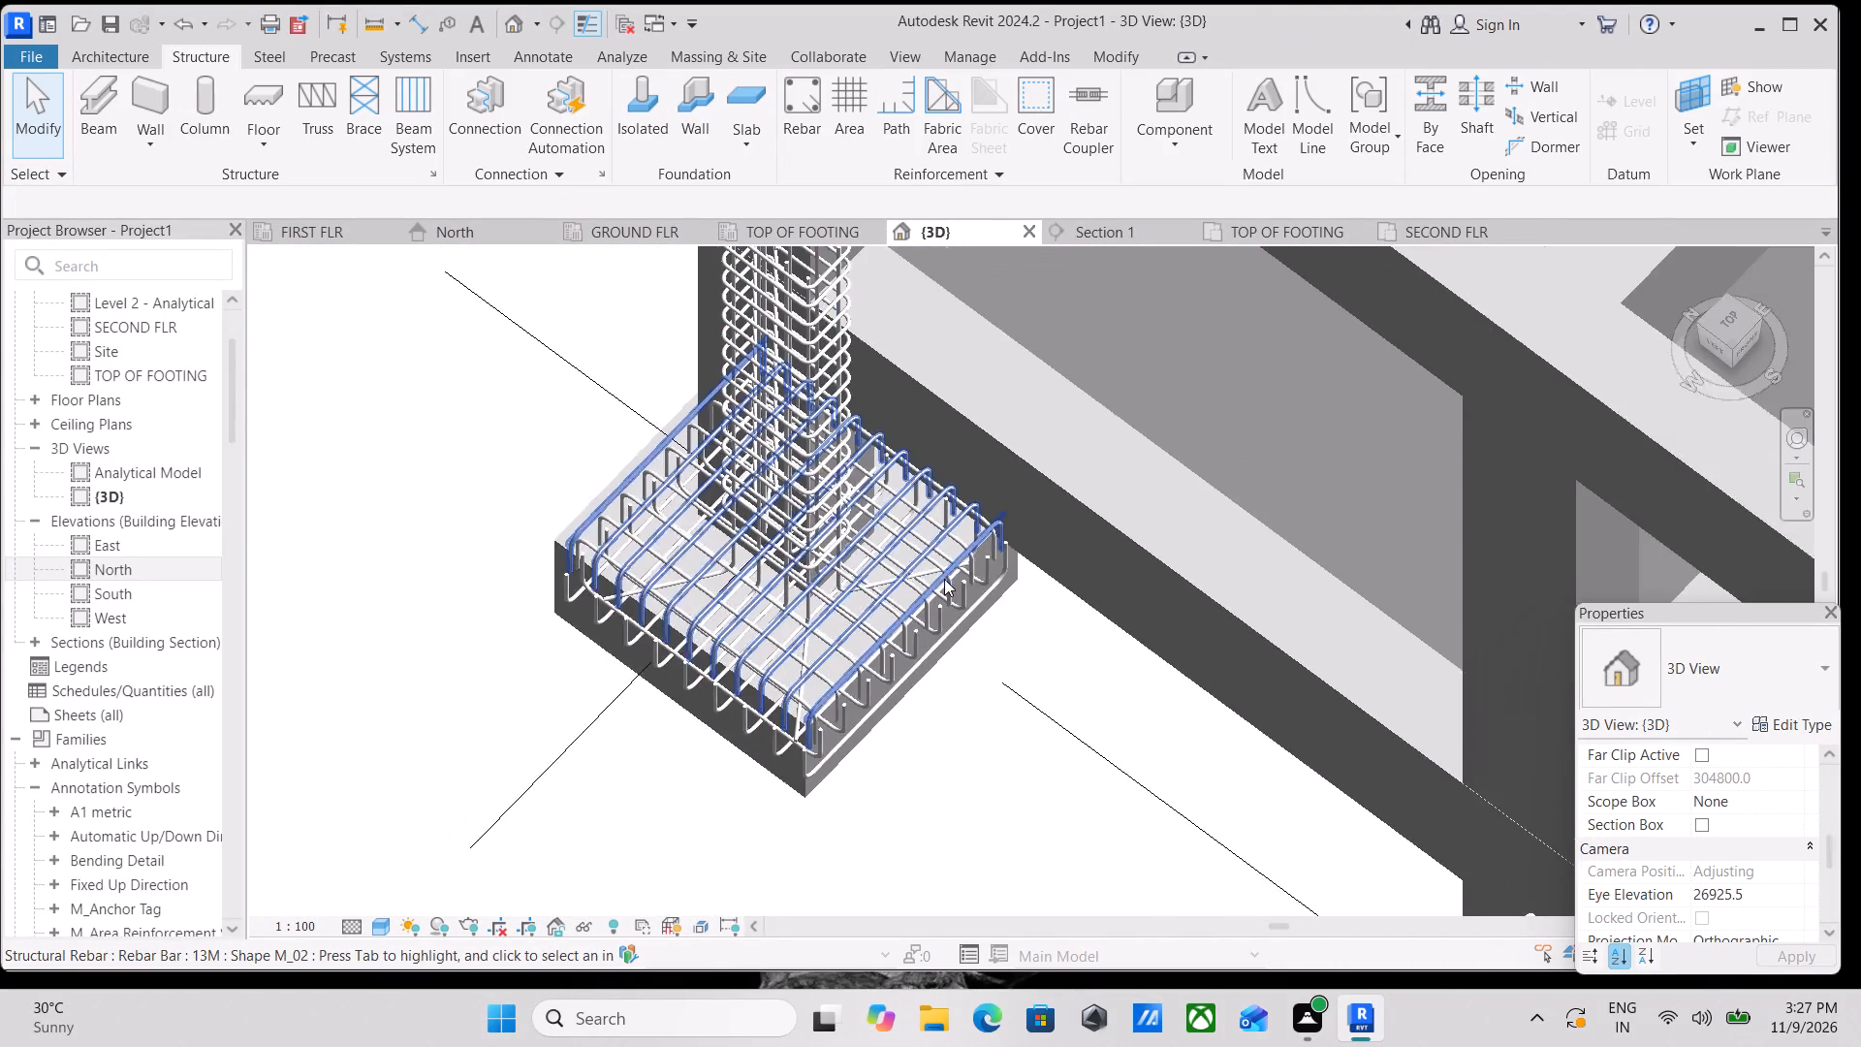
scroll(944, 579, down, 1)
shift+middle_drag(913, 614, 1274, 554)
scroll(949, 593, up, 3)
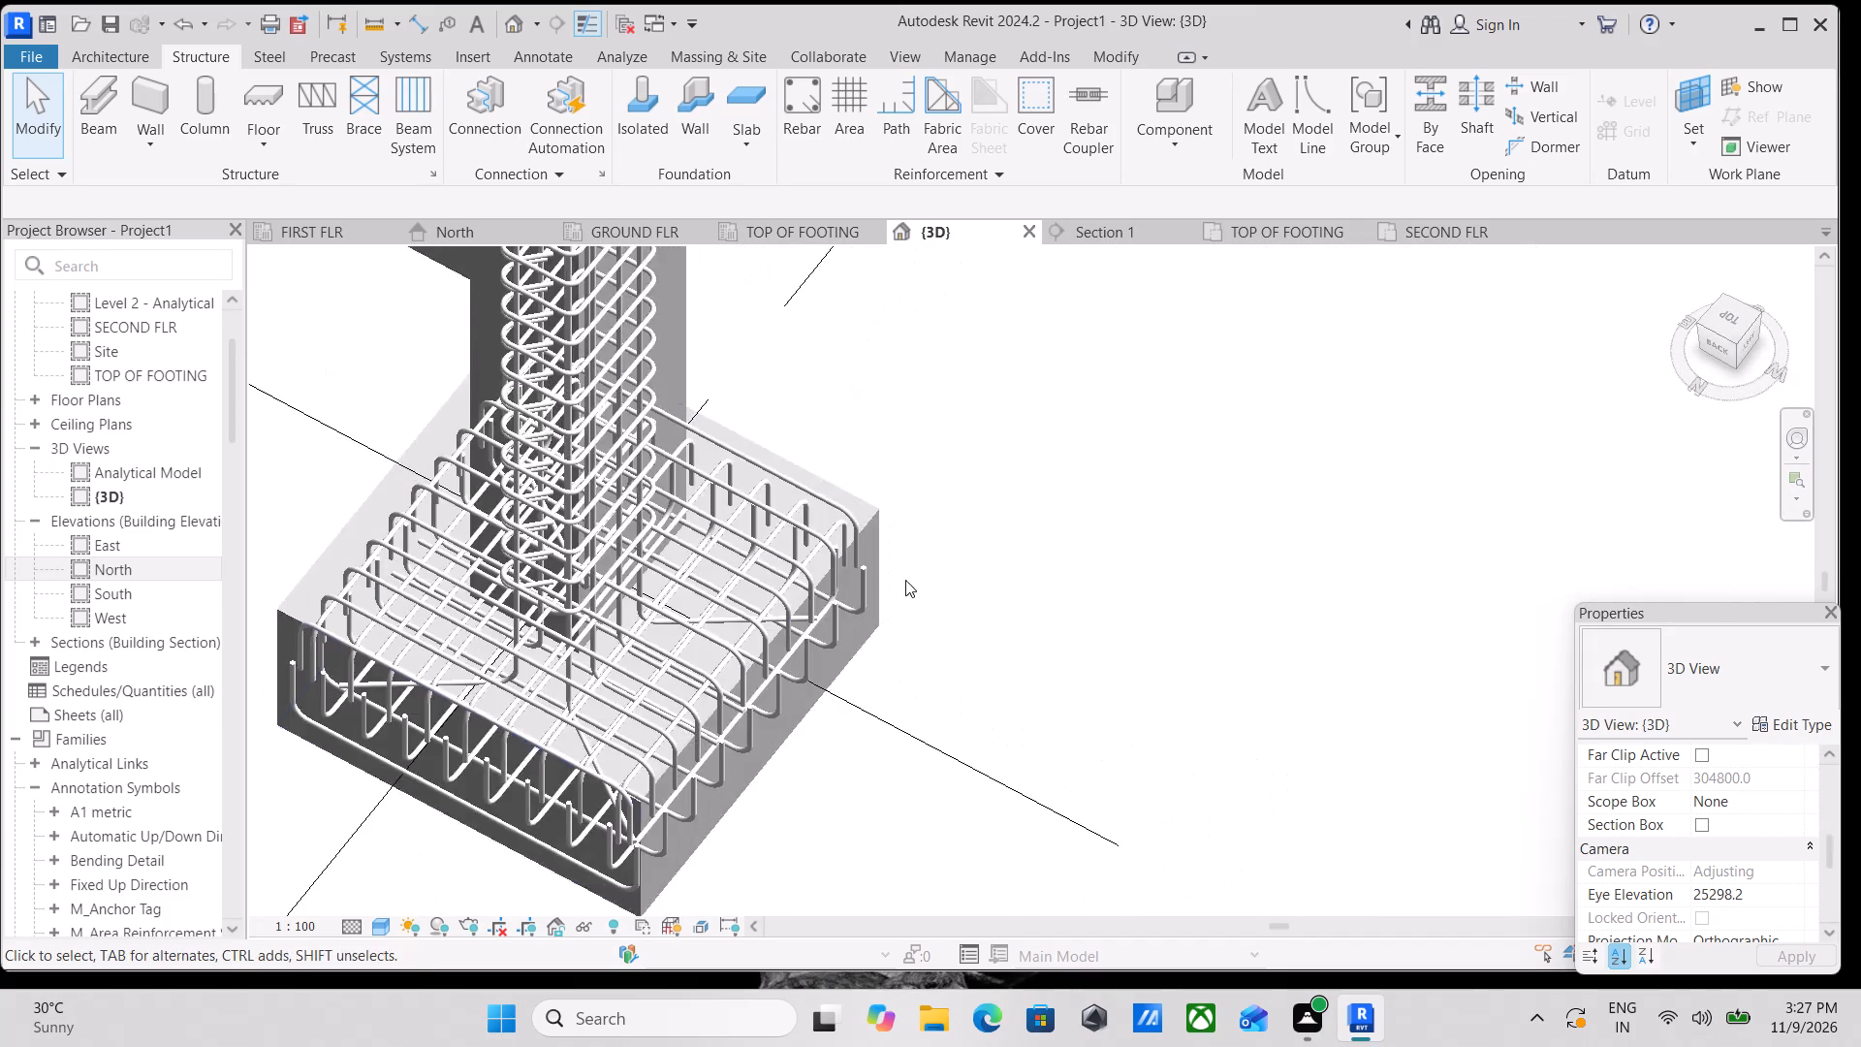
scroll(905, 580, up, 4)
middle_drag(837, 607, 1001, 463)
scroll(924, 476, up, 5)
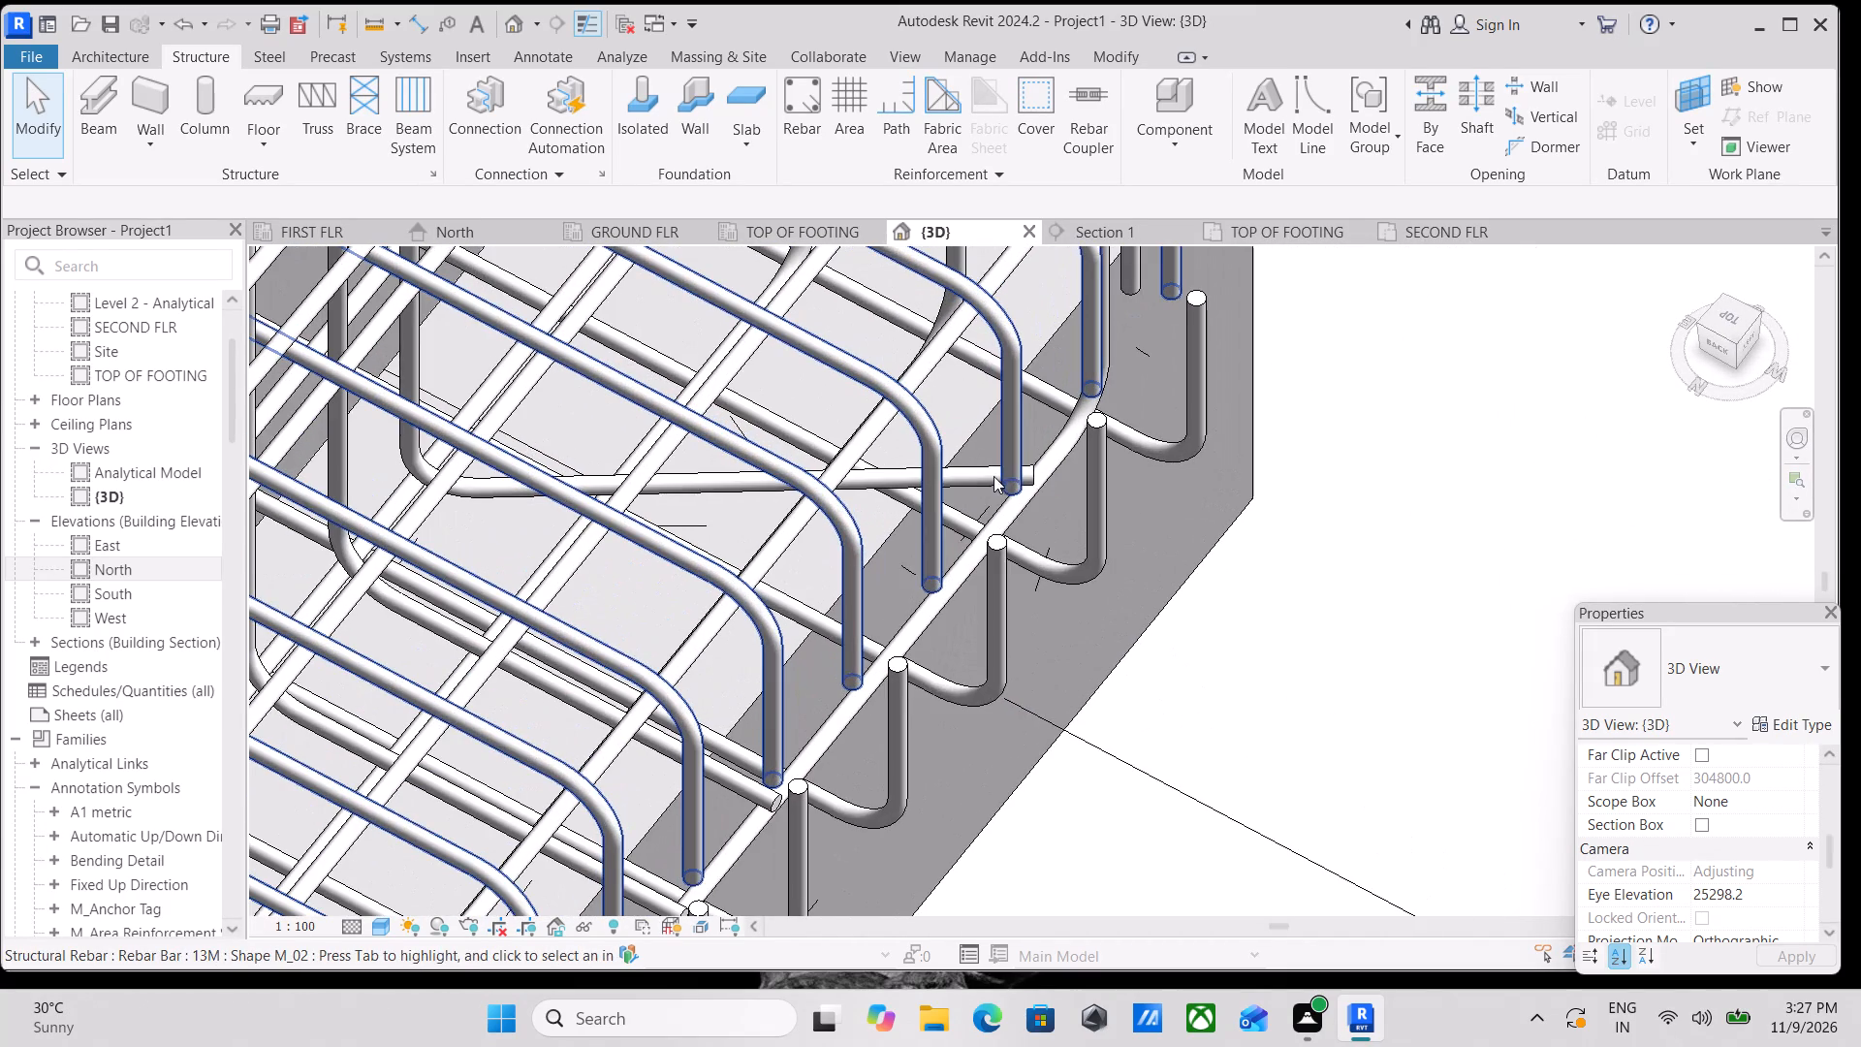
click(973, 480)
scroll(971, 482, down, 6)
middle_drag(915, 517, 986, 513)
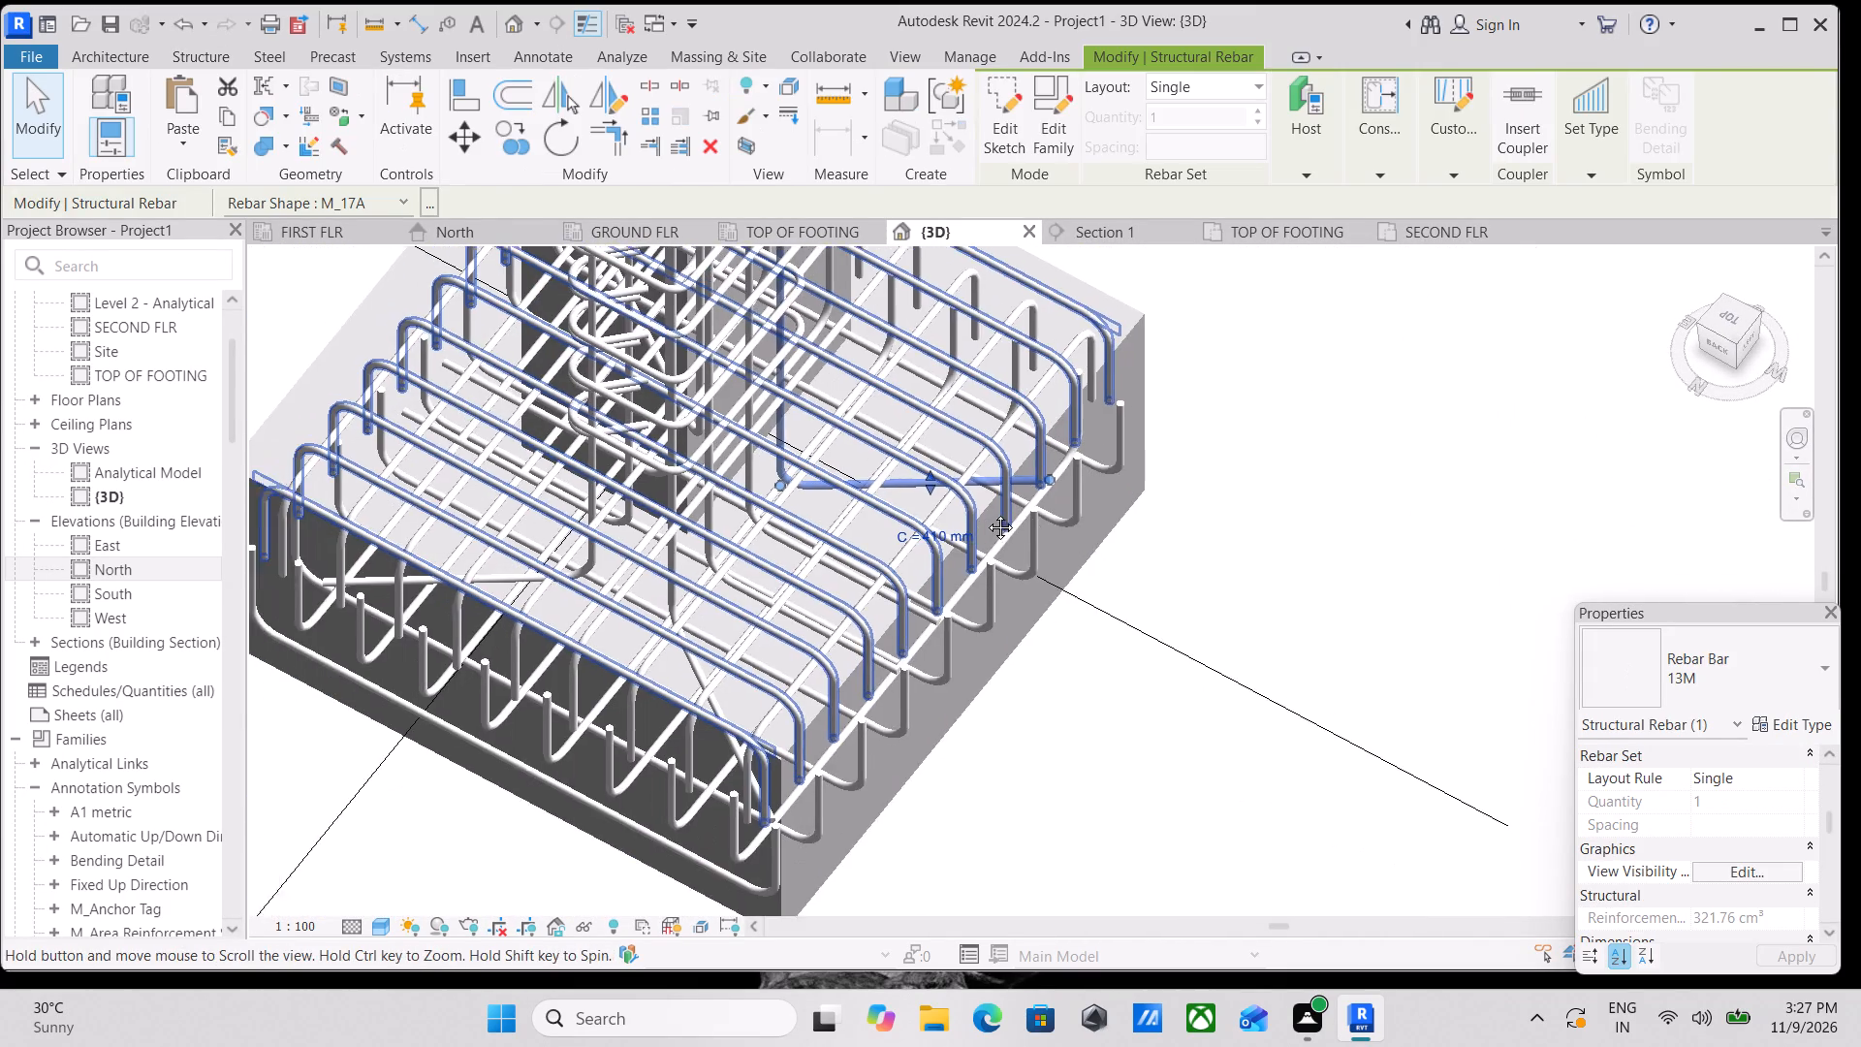
middle_drag(986, 513, 992, 513)
scroll(1002, 517, down, 3)
shift+middle_drag(1002, 517, 1049, 621)
scroll(912, 406, down, 2)
middle_drag(911, 422, 895, 571)
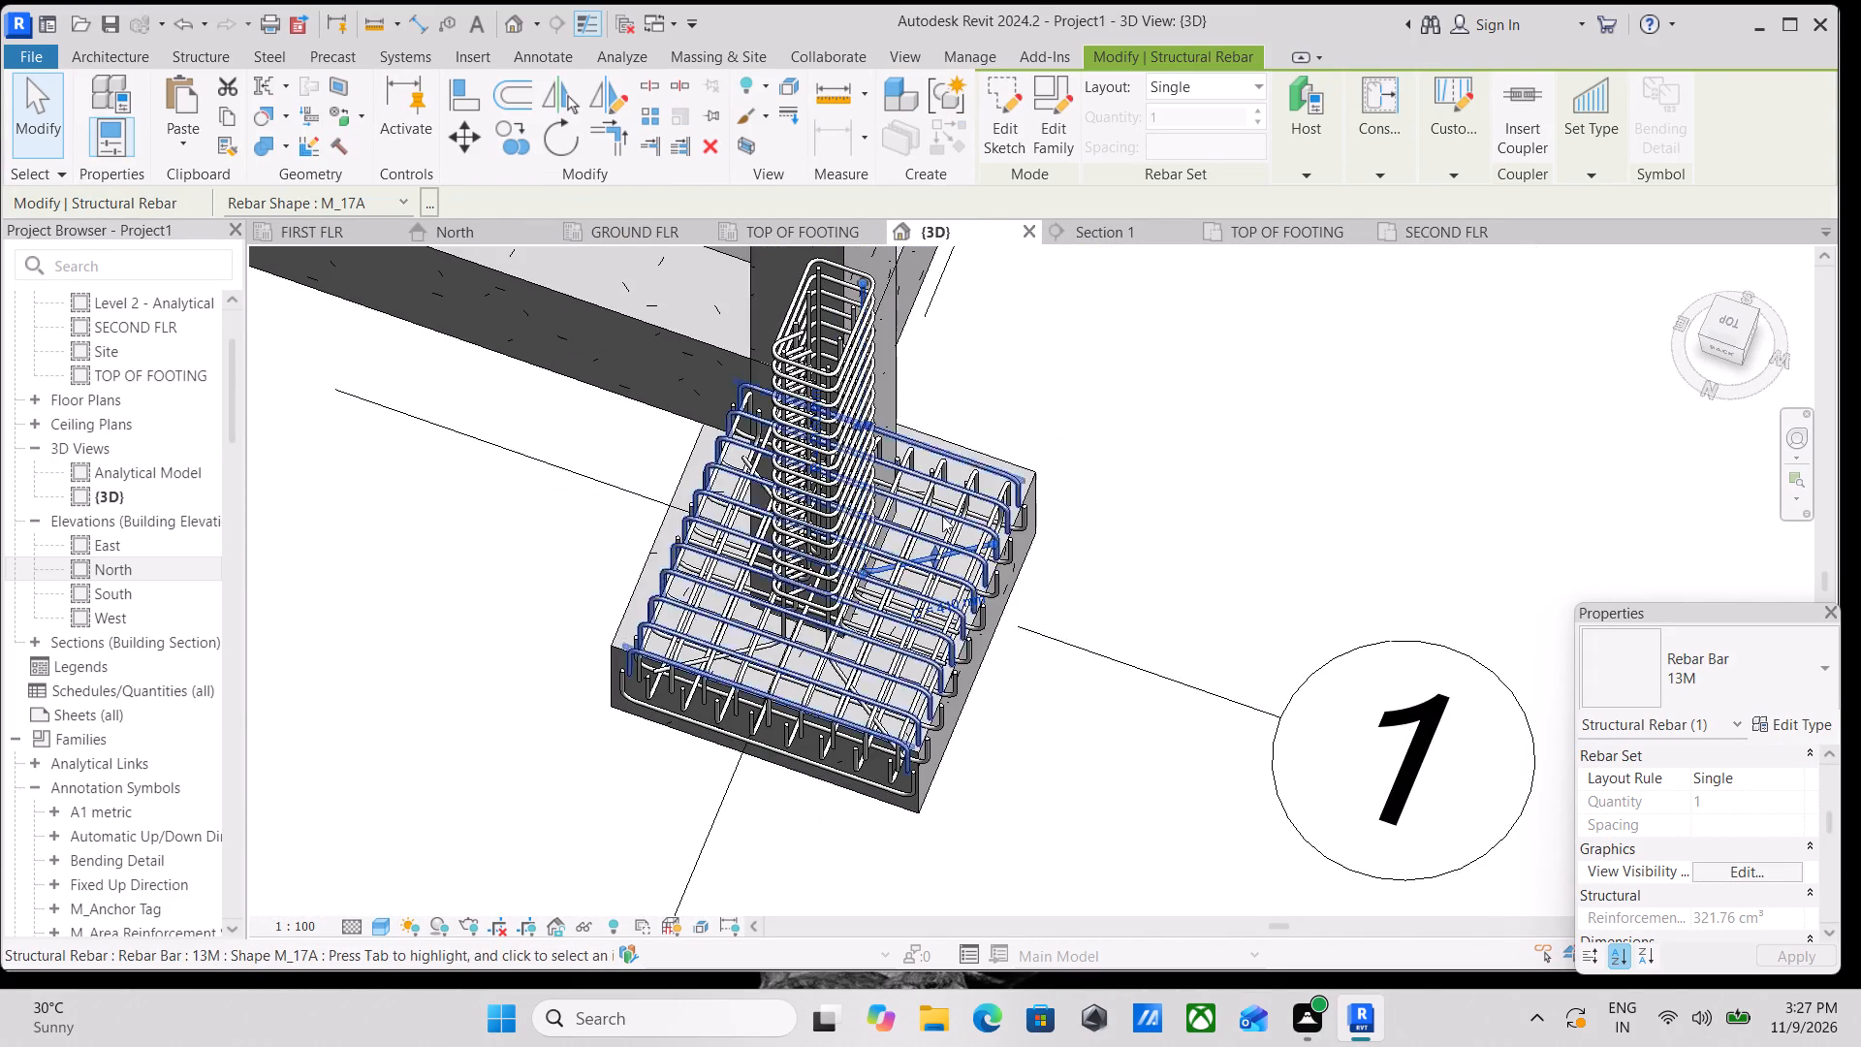
key(Escape)
Compare the rebar of the A-1 footing and column with the neighbouring footings from around the building corner.
scroll(983, 372, down, 3)
shift+middle_drag(1016, 570, 899, 271)
shift+middle_drag(975, 529, 1194, 426)
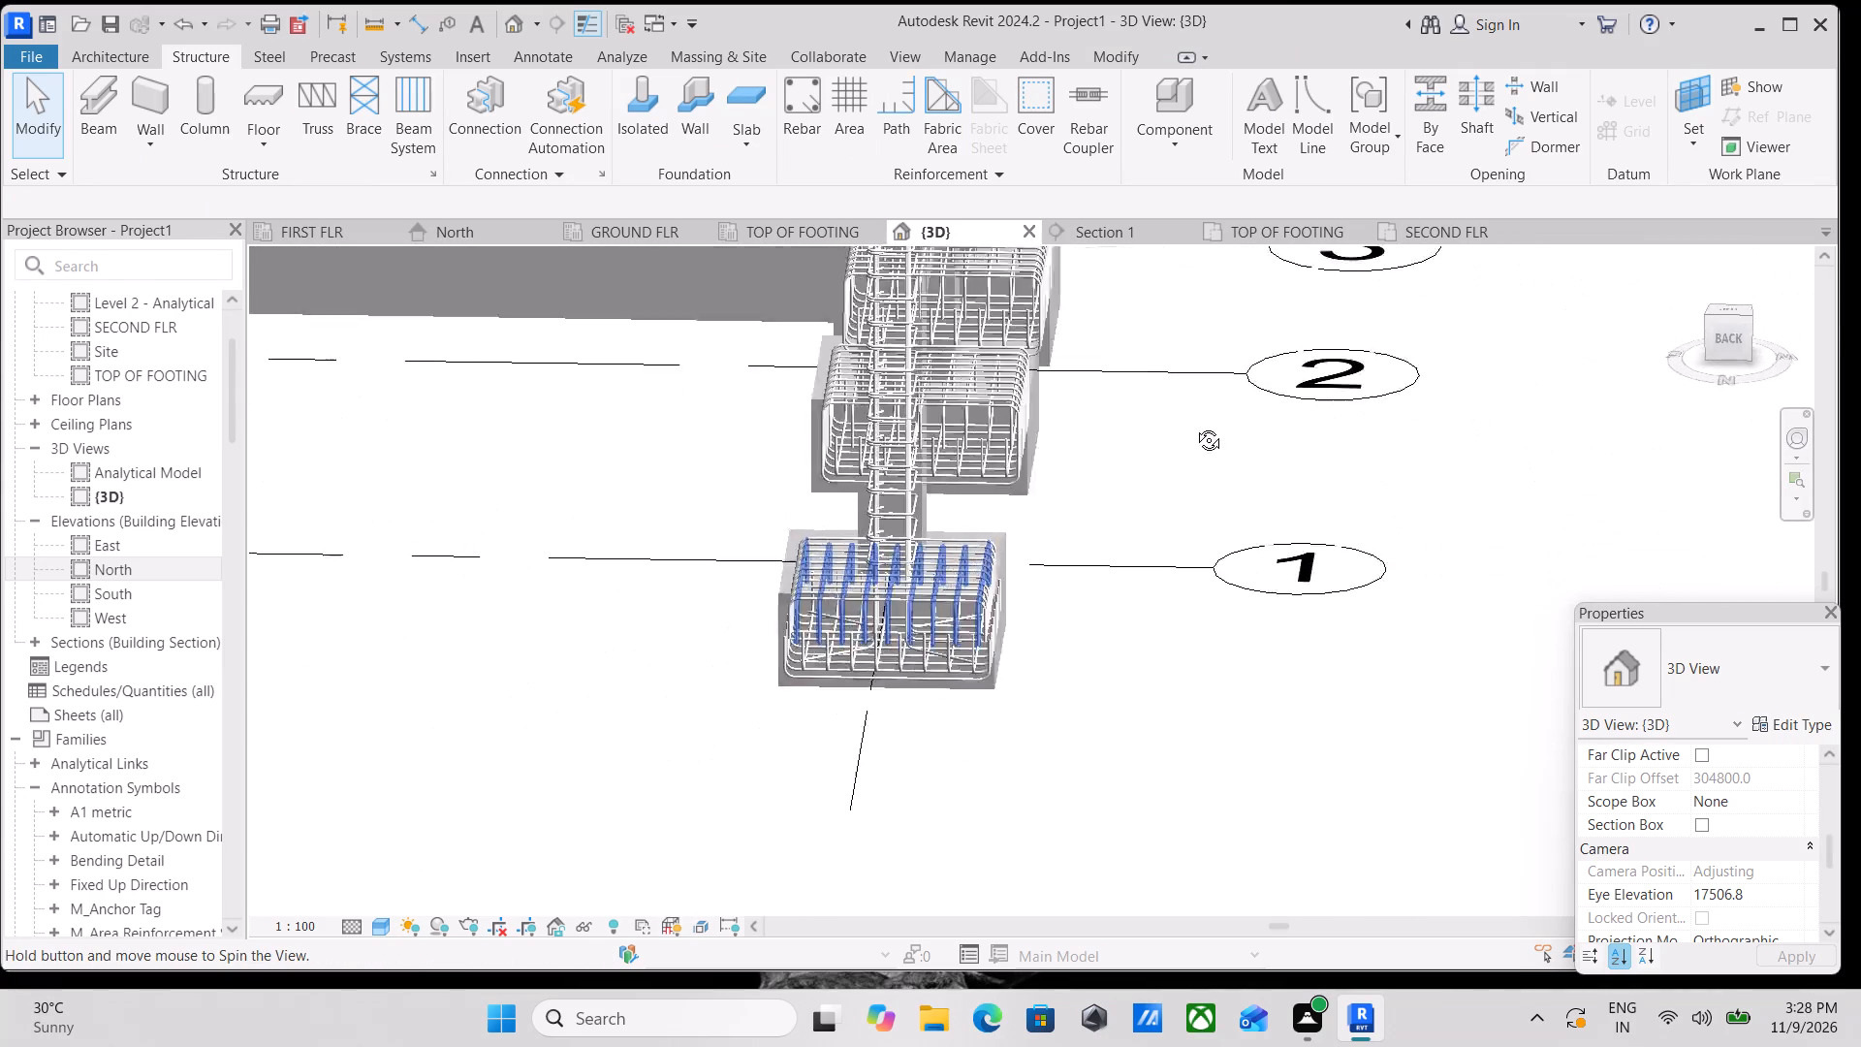
shift+middle_drag(1194, 426, 1235, 444)
scroll(1000, 466, up, 3)
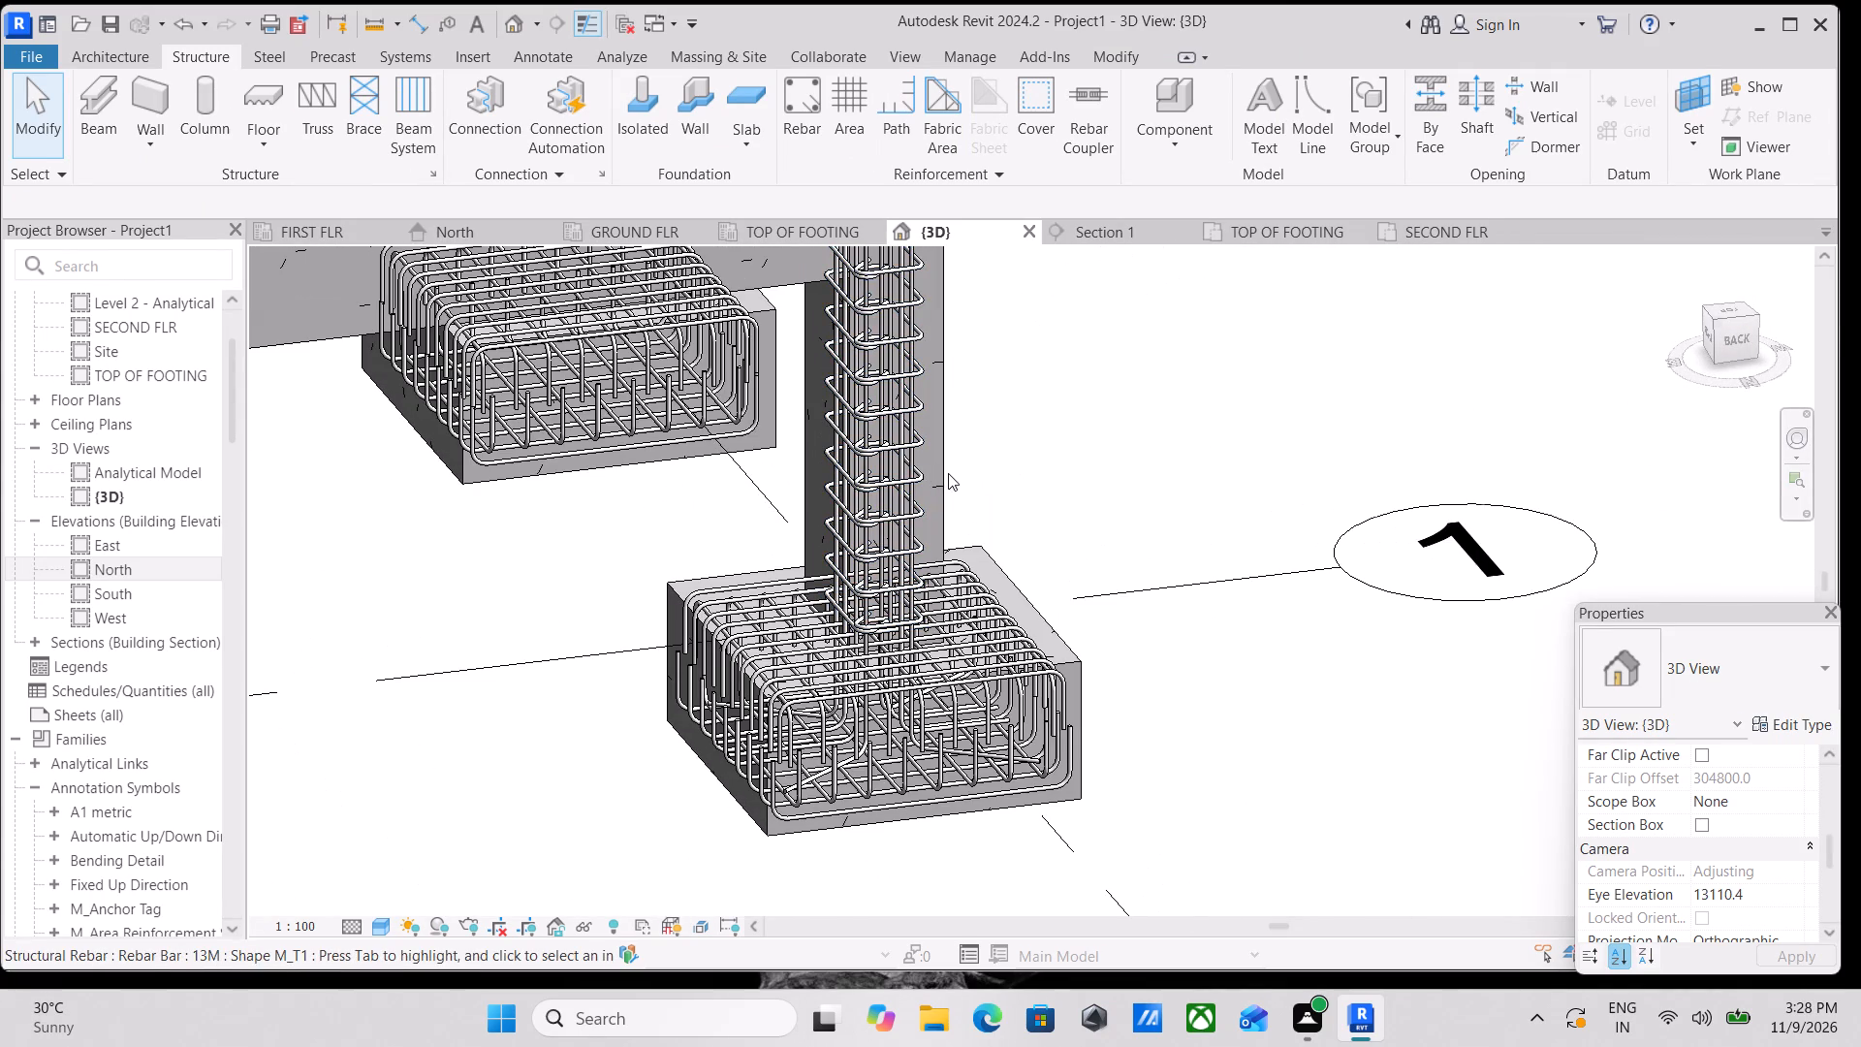
click(945, 474)
scroll(953, 470, down, 2)
key(Escape)
scroll(966, 454, down, 2)
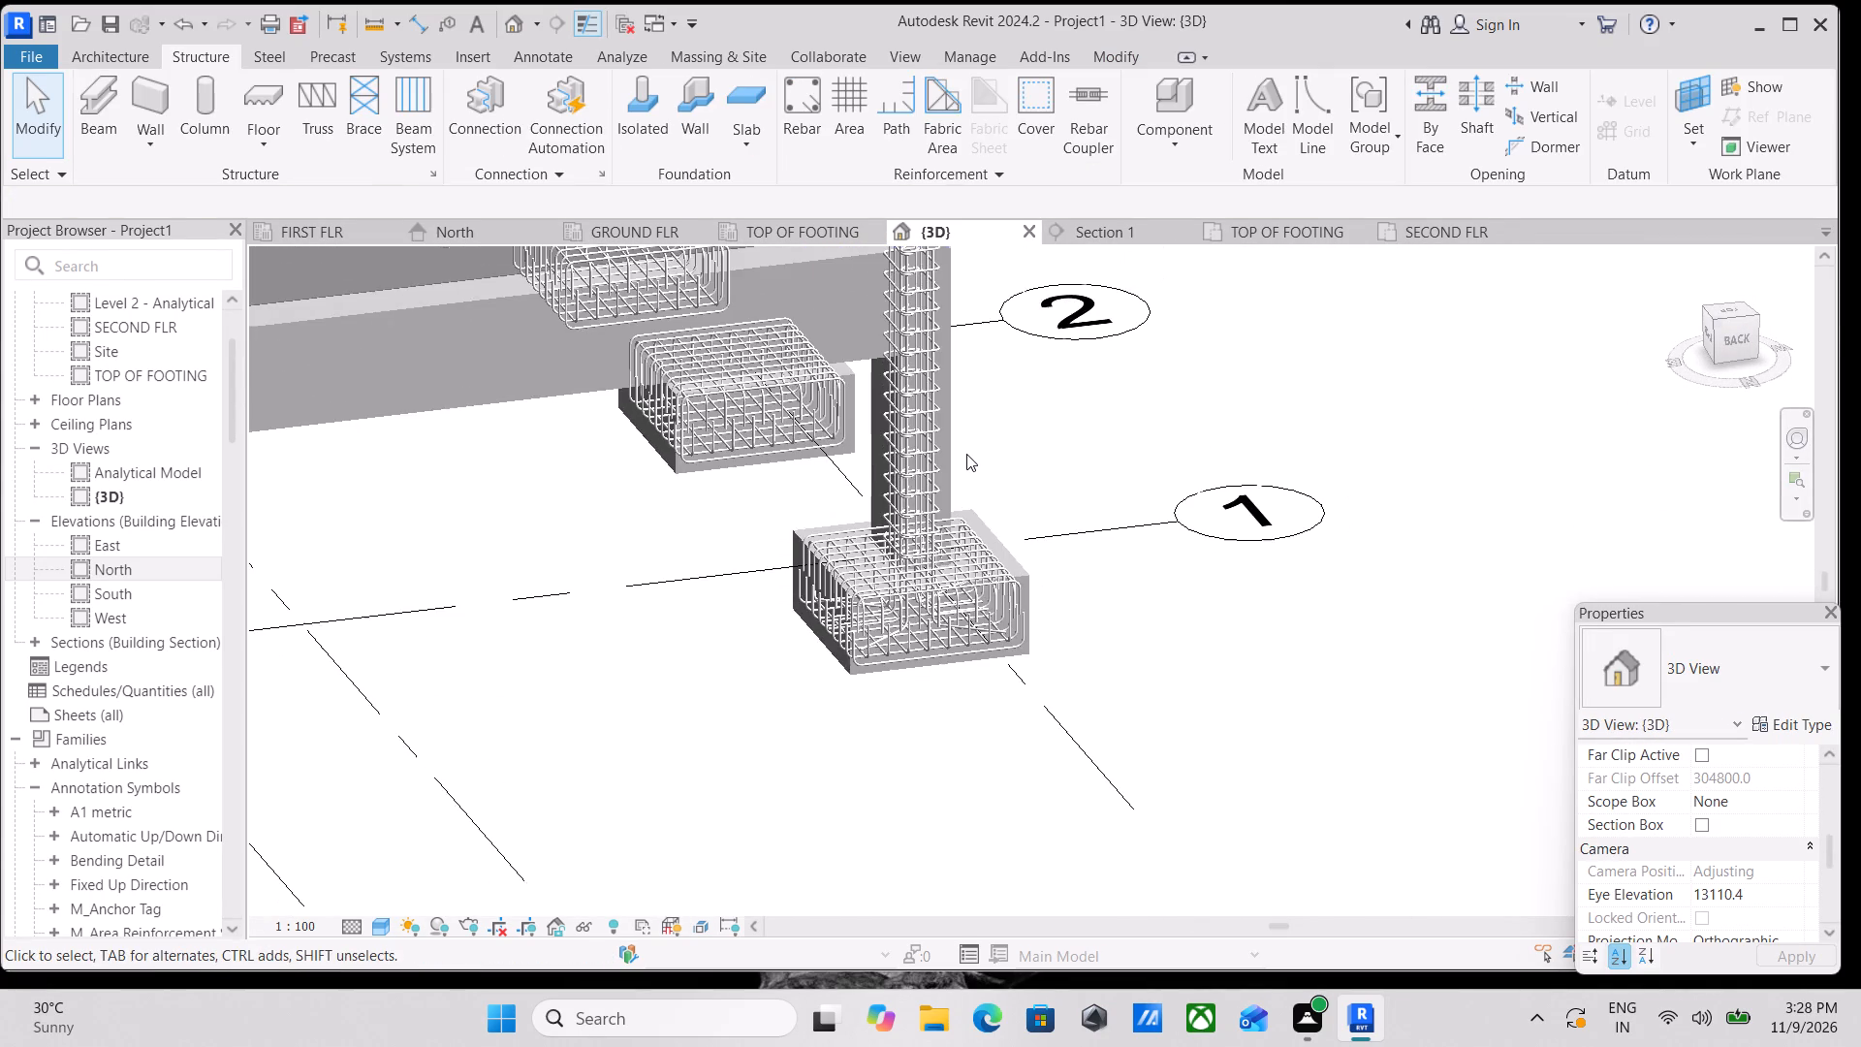
shift+middle_drag(994, 434, 452, 581)
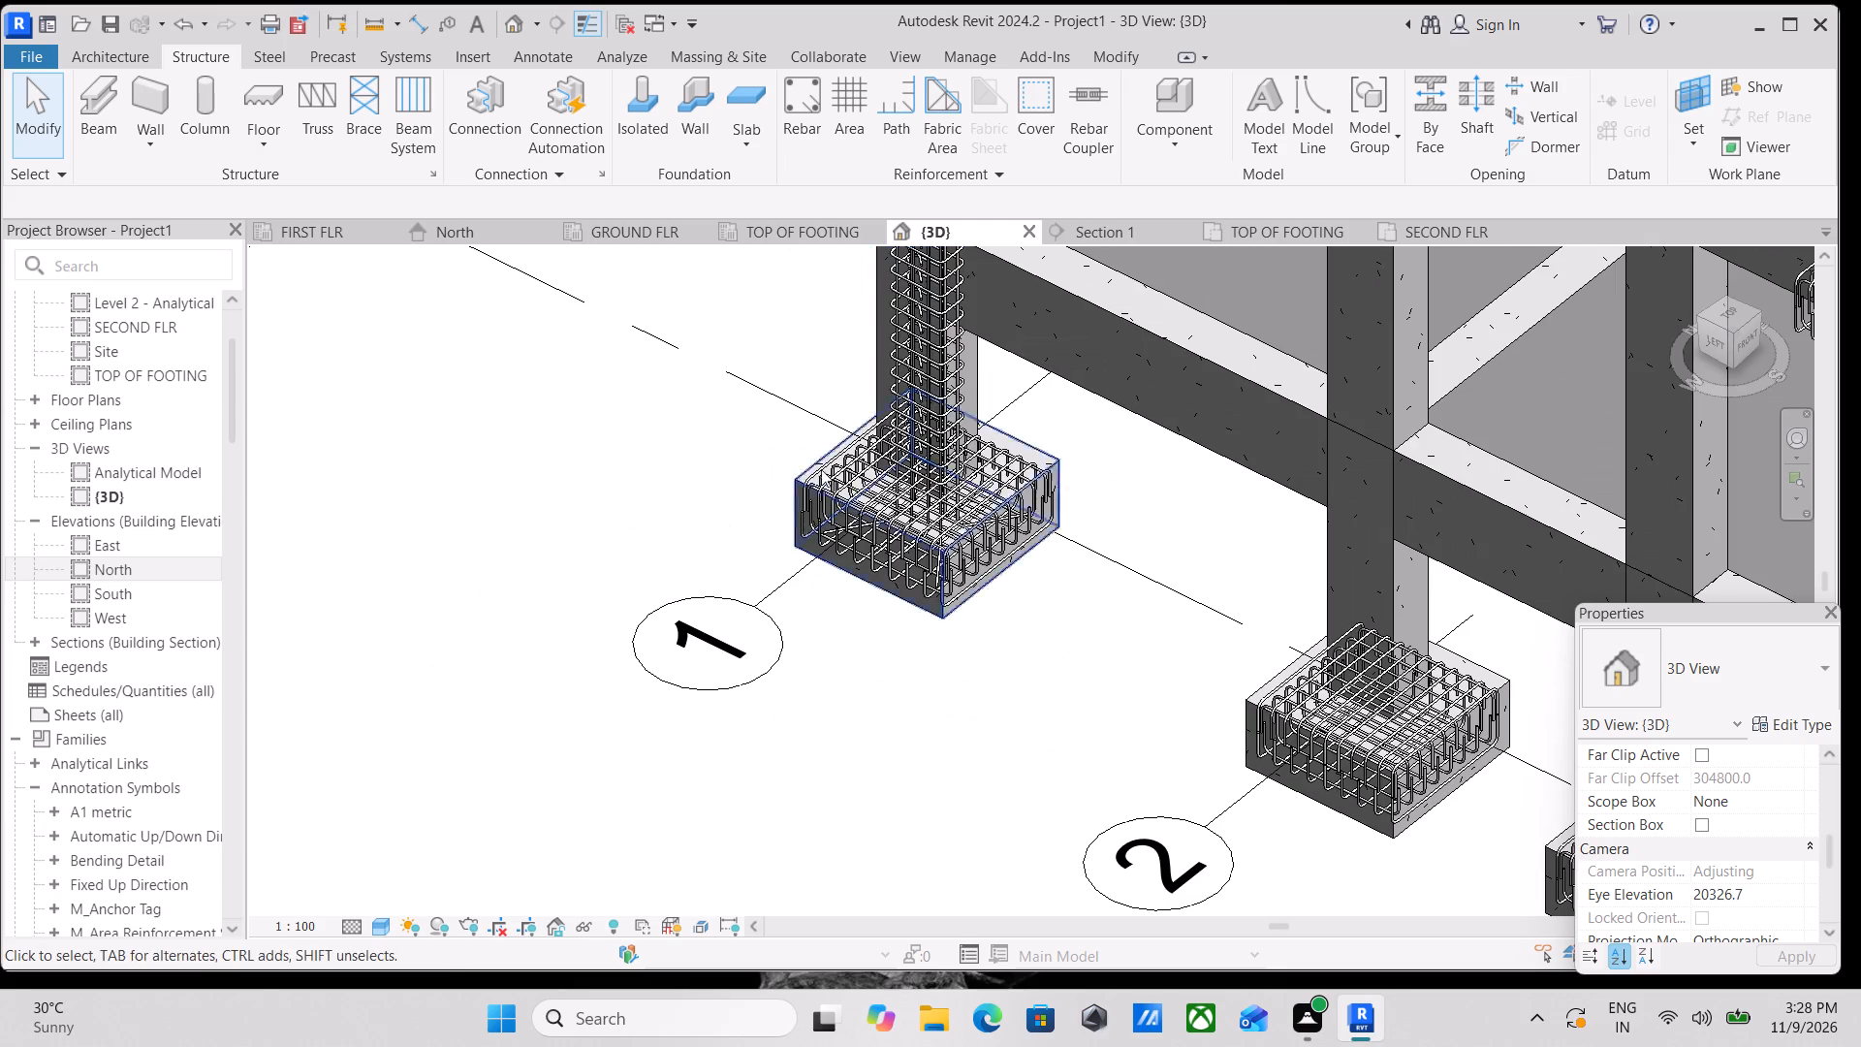
scroll(990, 376, up, 7)
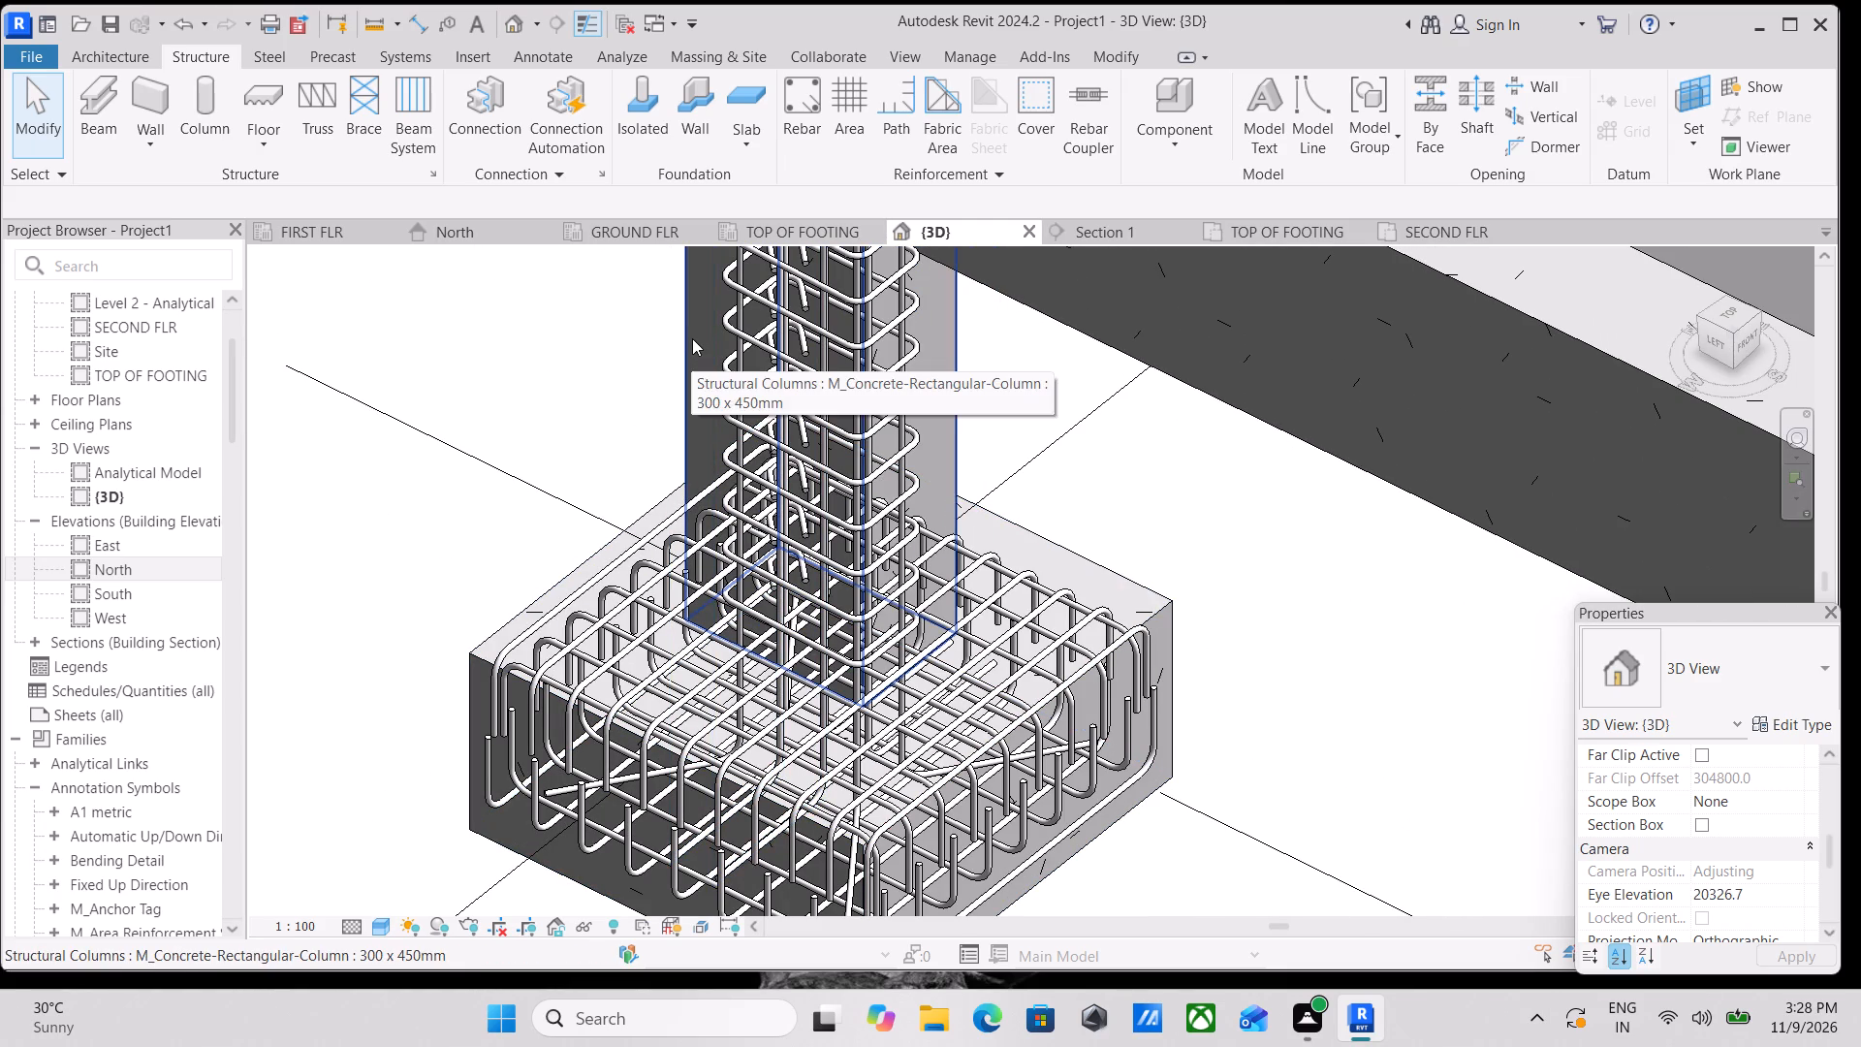
Inspect the ties and vertical M_17A bars of the A-1 column along its height against the column's faces.
shift+middle_drag(772, 402, 884, 609)
scroll(811, 510, down, 3)
middle_drag(811, 510, 999, 255)
scroll(643, 460, up, 1)
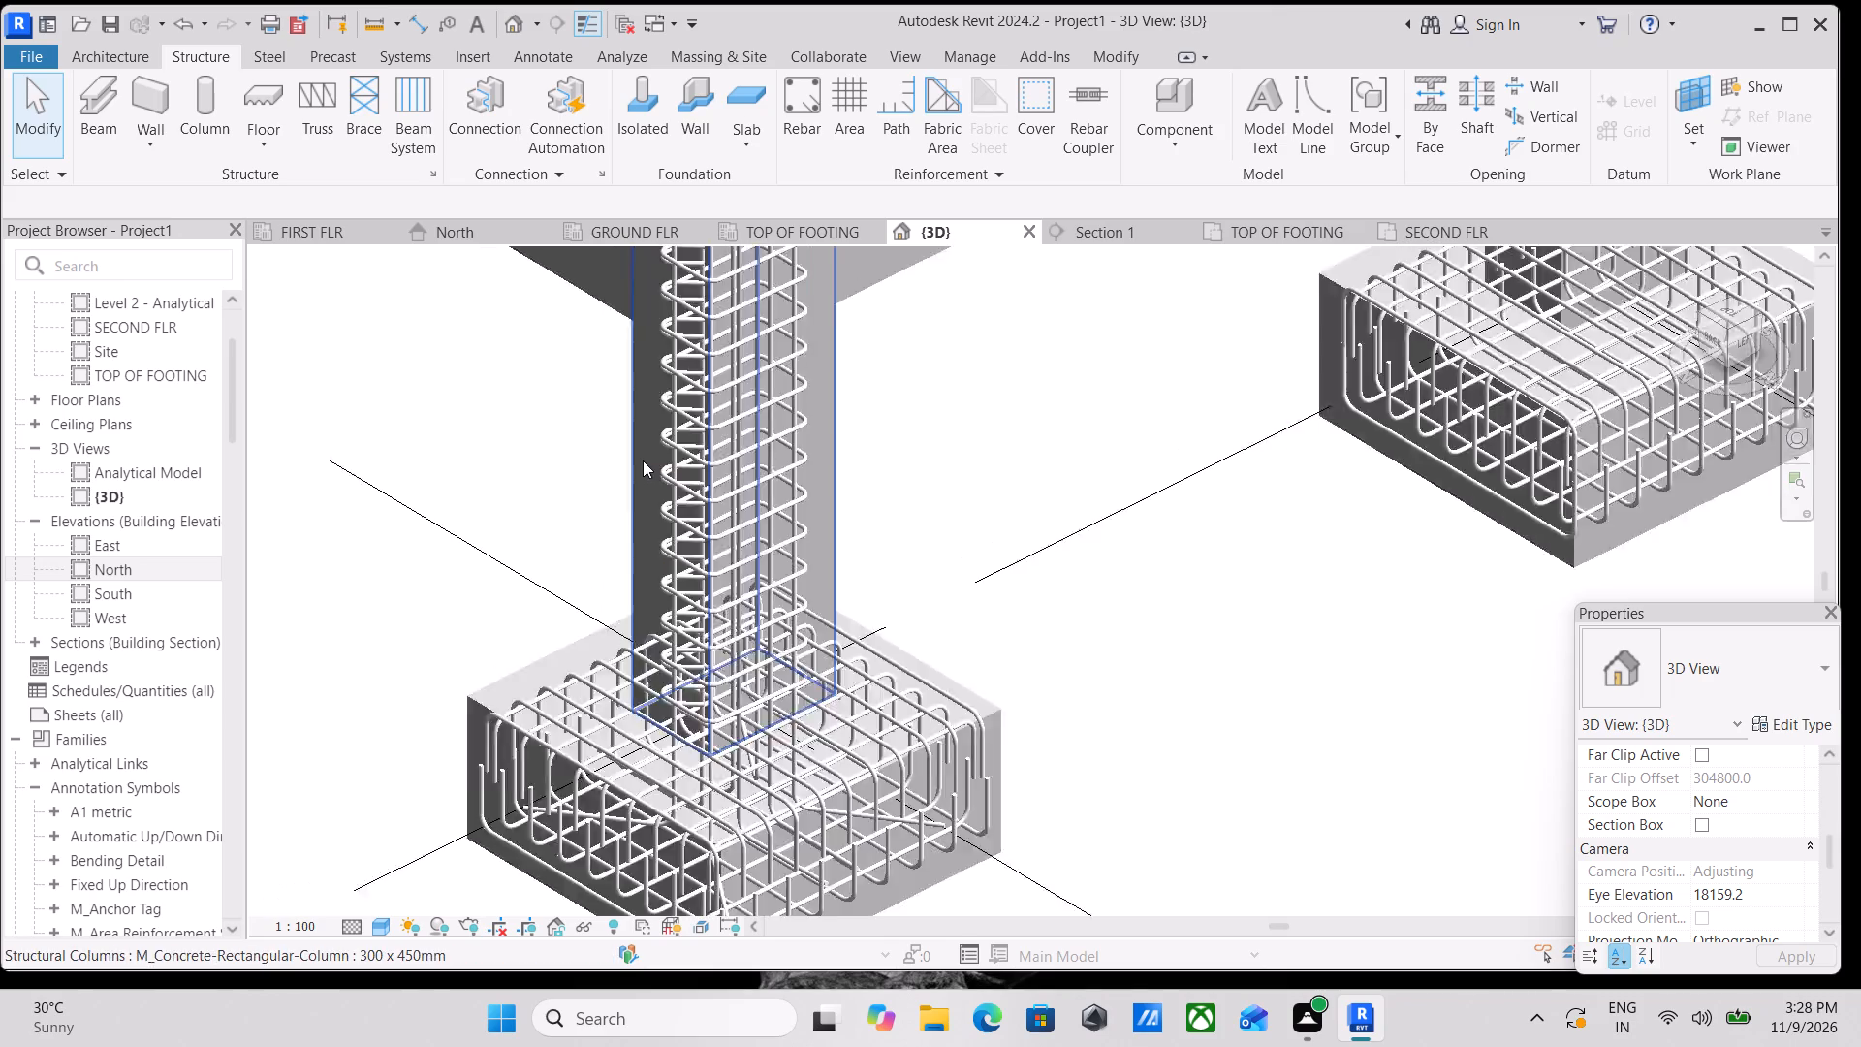
scroll(643, 460, up, 6)
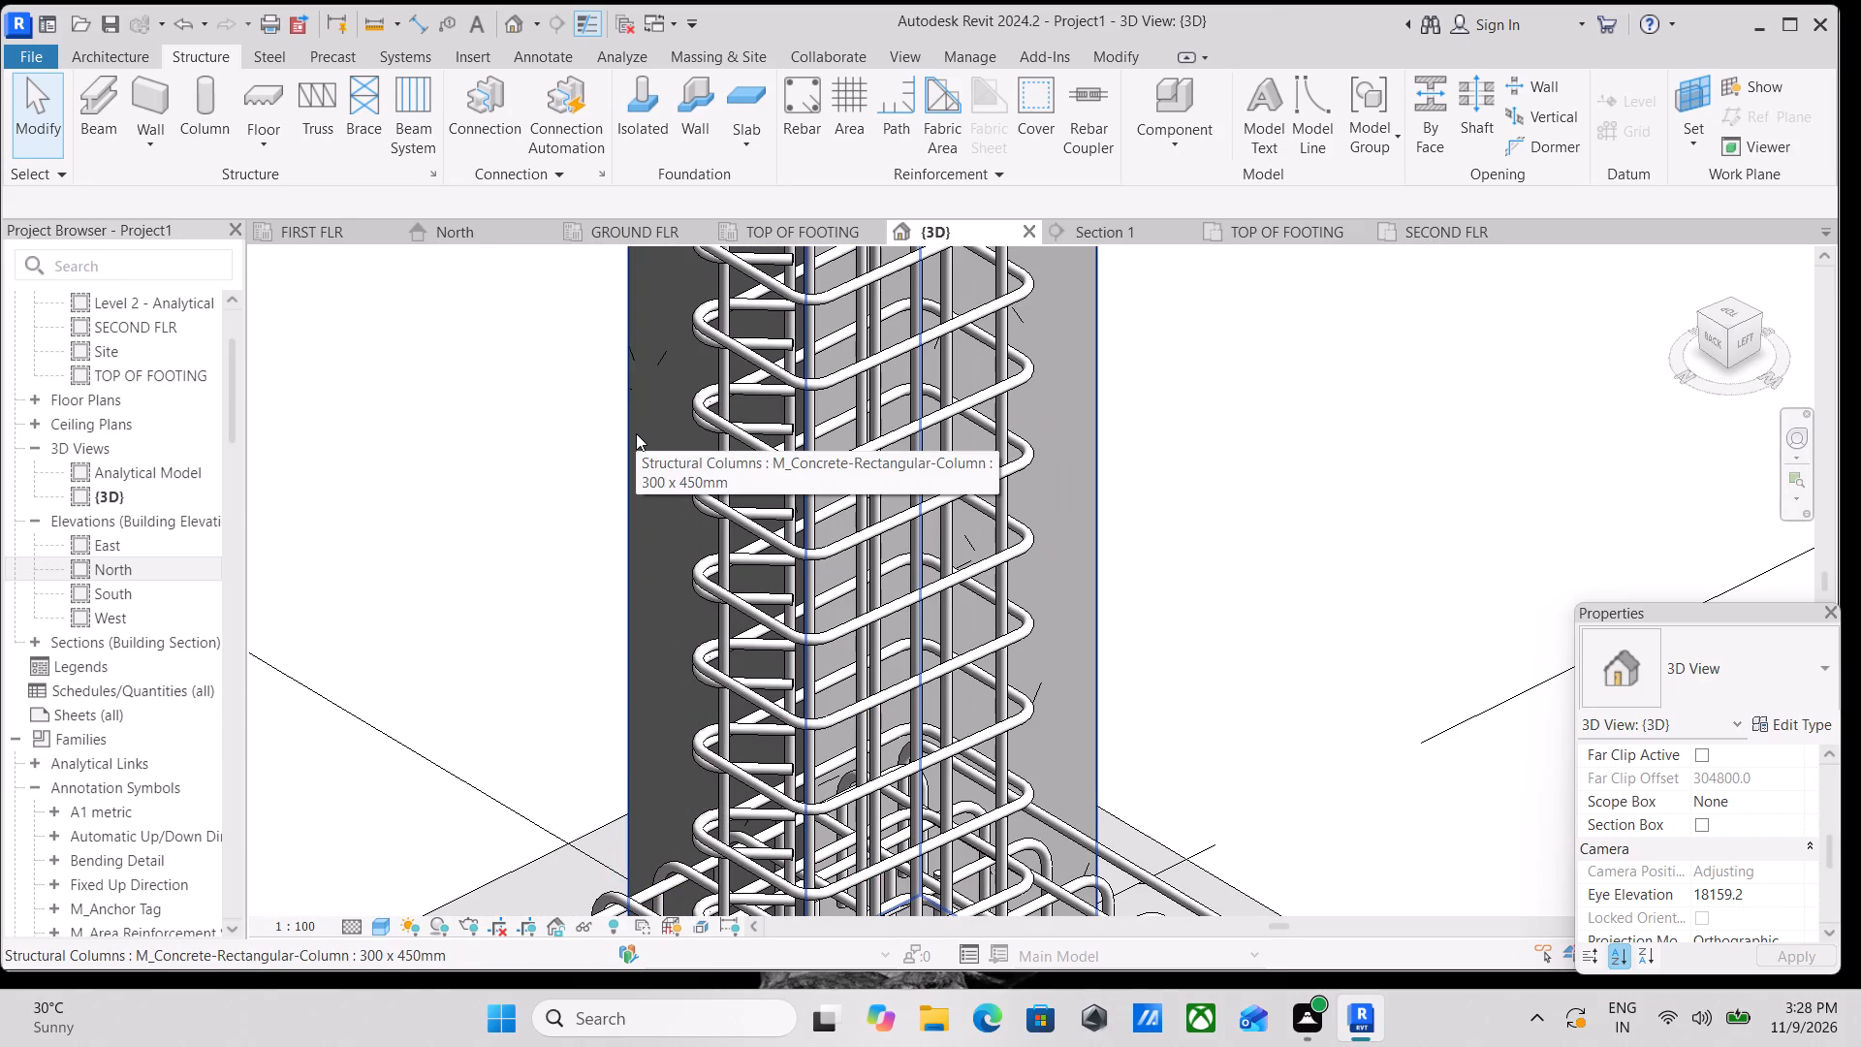
click(636, 433)
scroll(636, 433, down, 5)
key(Escape)
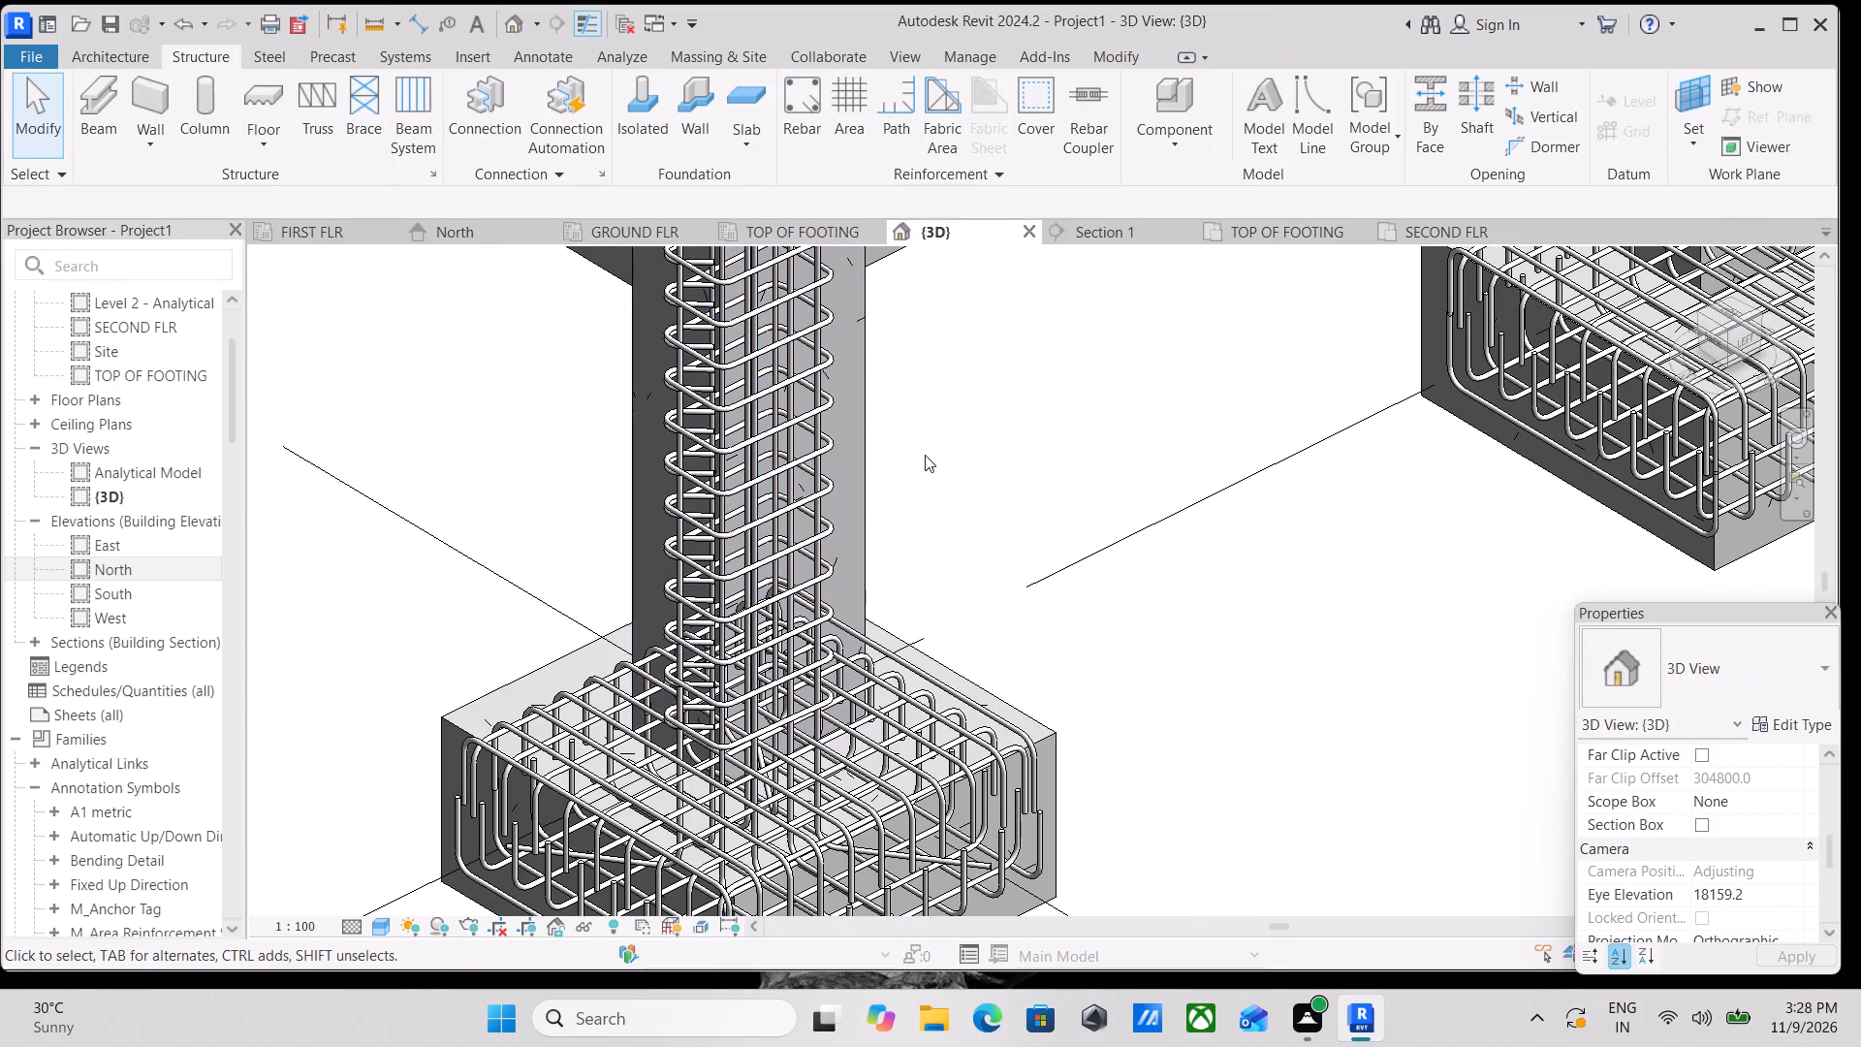
click(867, 467)
scroll(908, 454, down, 3)
middle_drag(908, 454, 852, 567)
scroll(852, 567, down, 1)
middle_drag(915, 525, 842, 696)
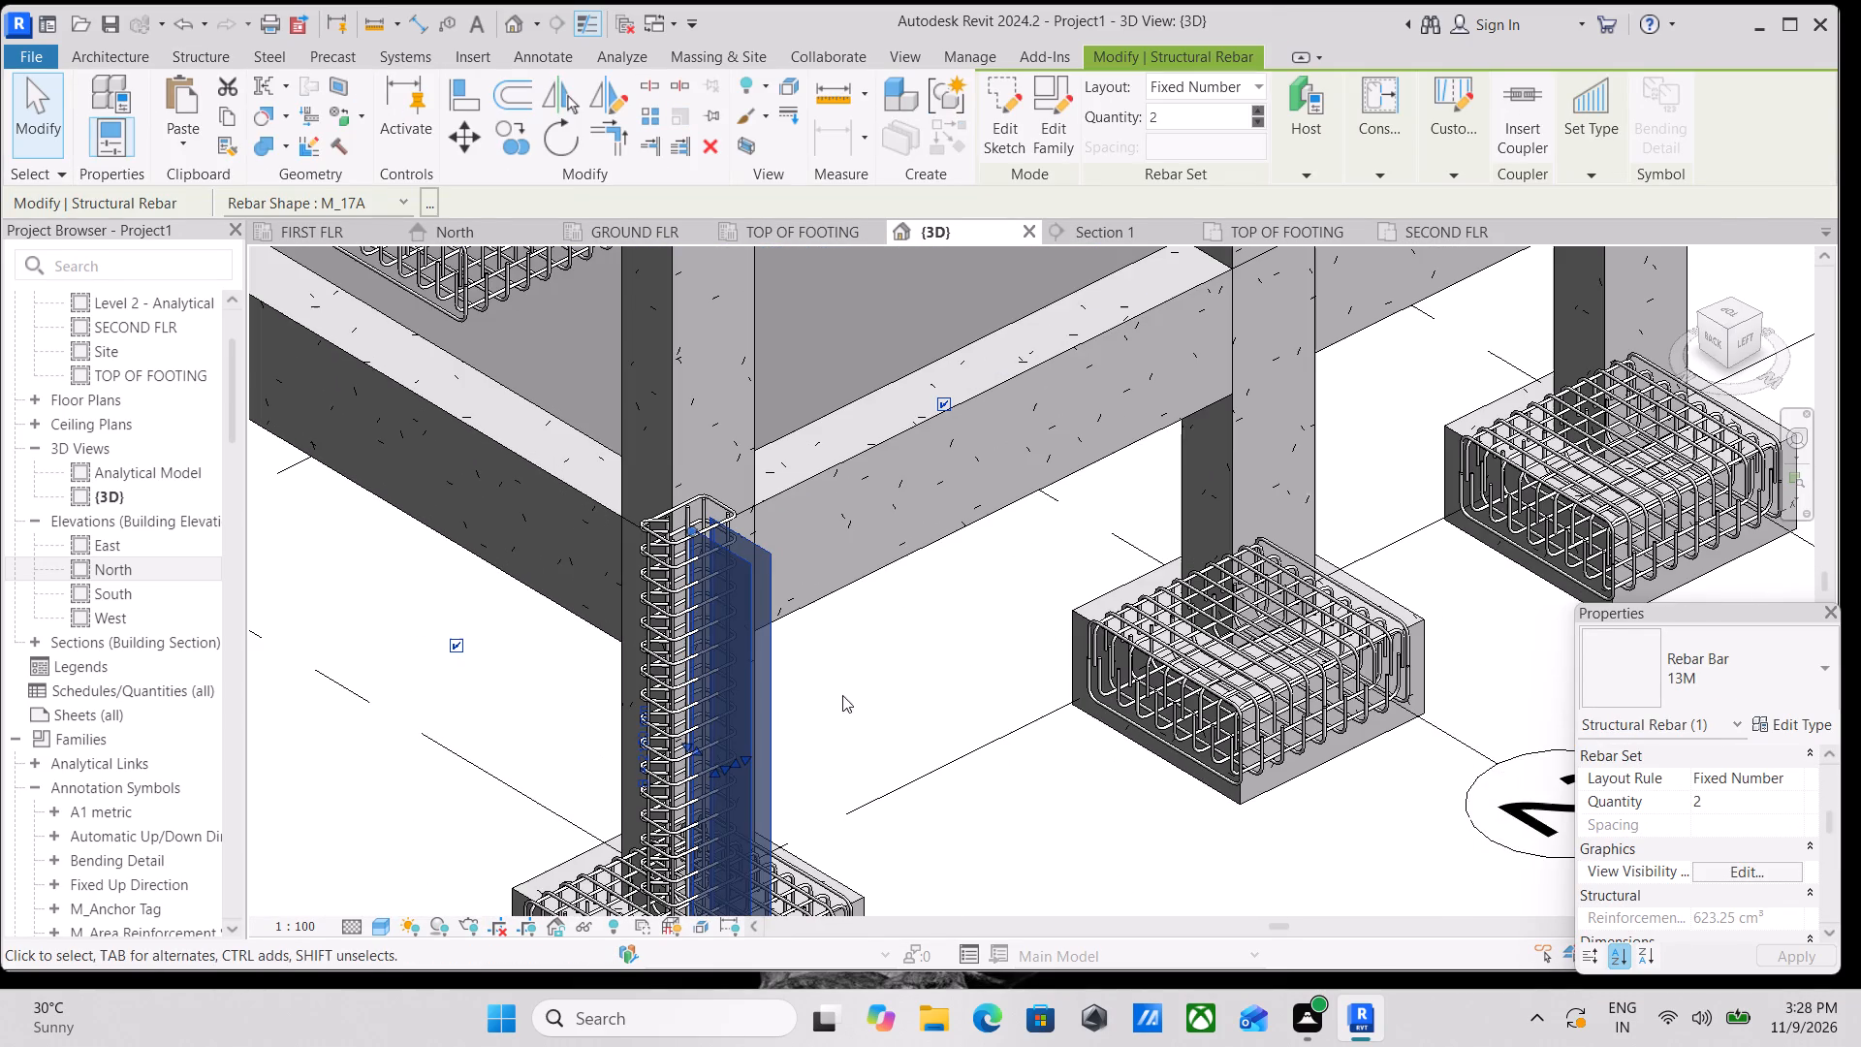
key(Escape)
scroll(731, 553, down, 1)
middle_drag(731, 553, 847, 419)
shift+middle_drag(833, 630, 1004, 742)
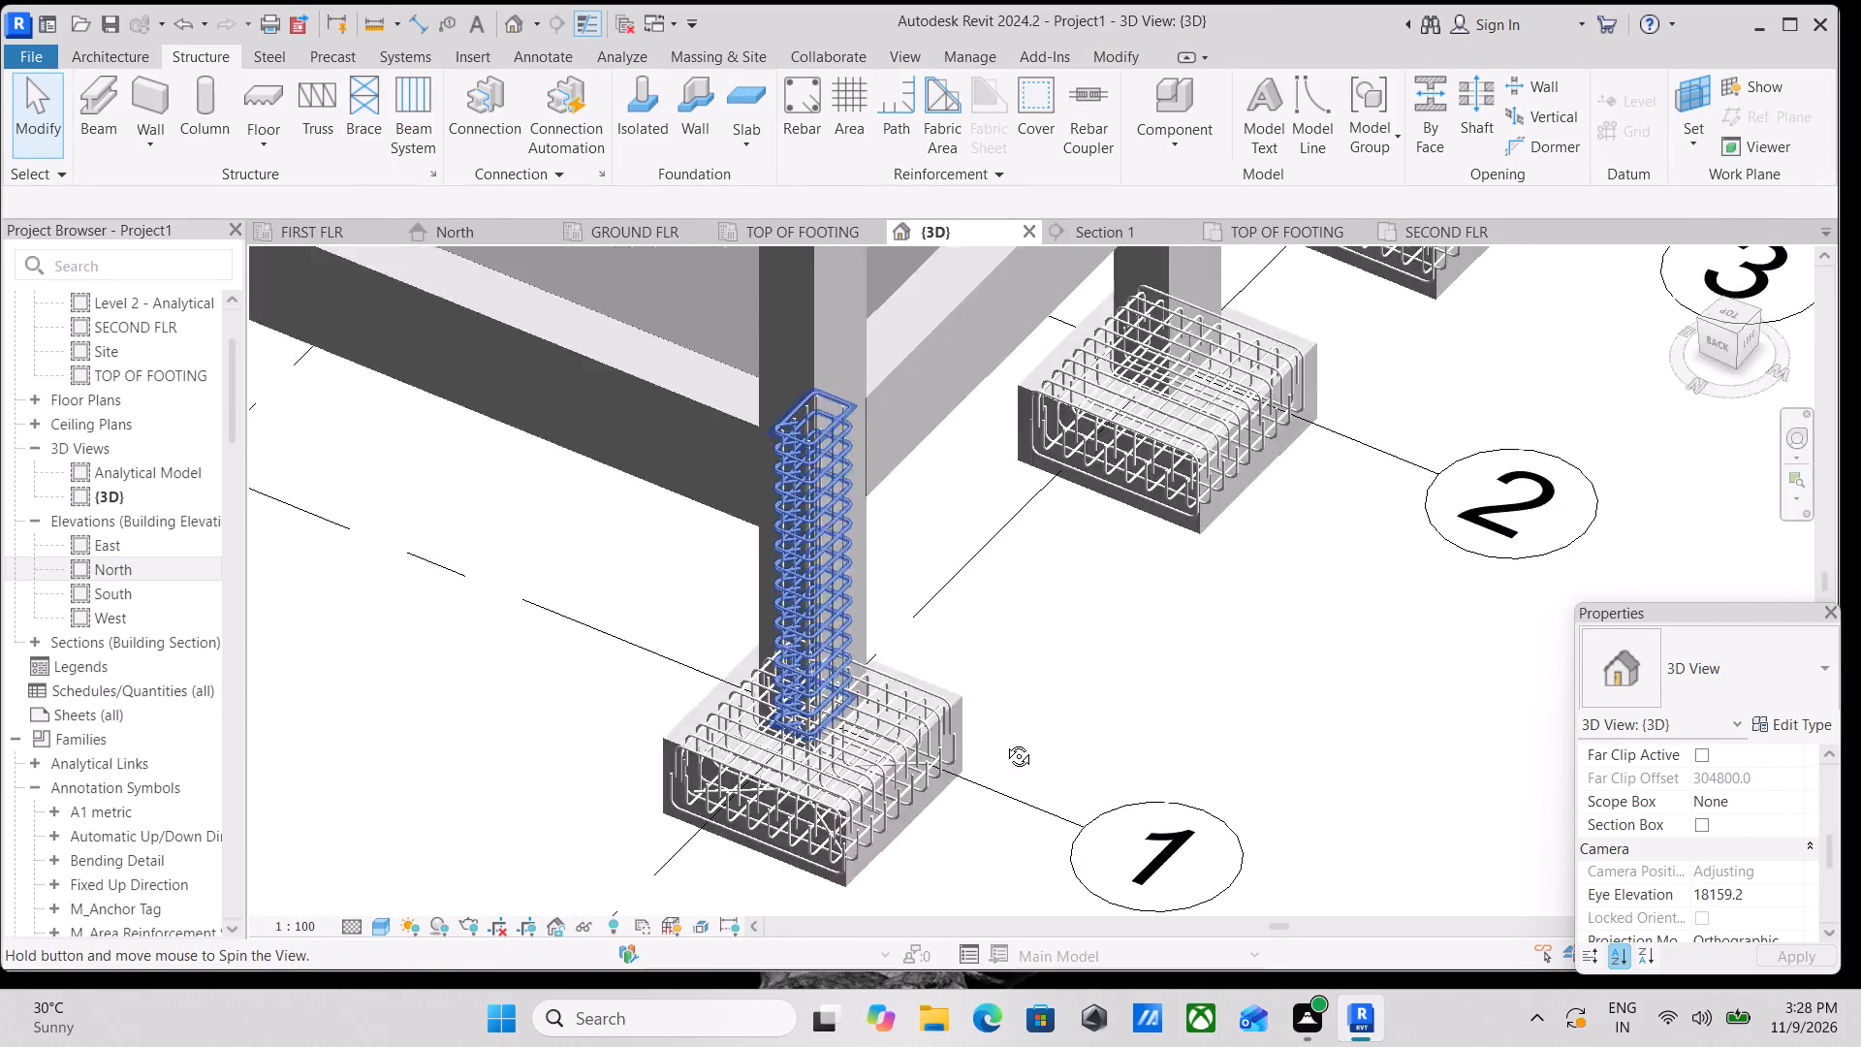
shift+middle_drag(1004, 742, 948, 618)
scroll(846, 650, up, 8)
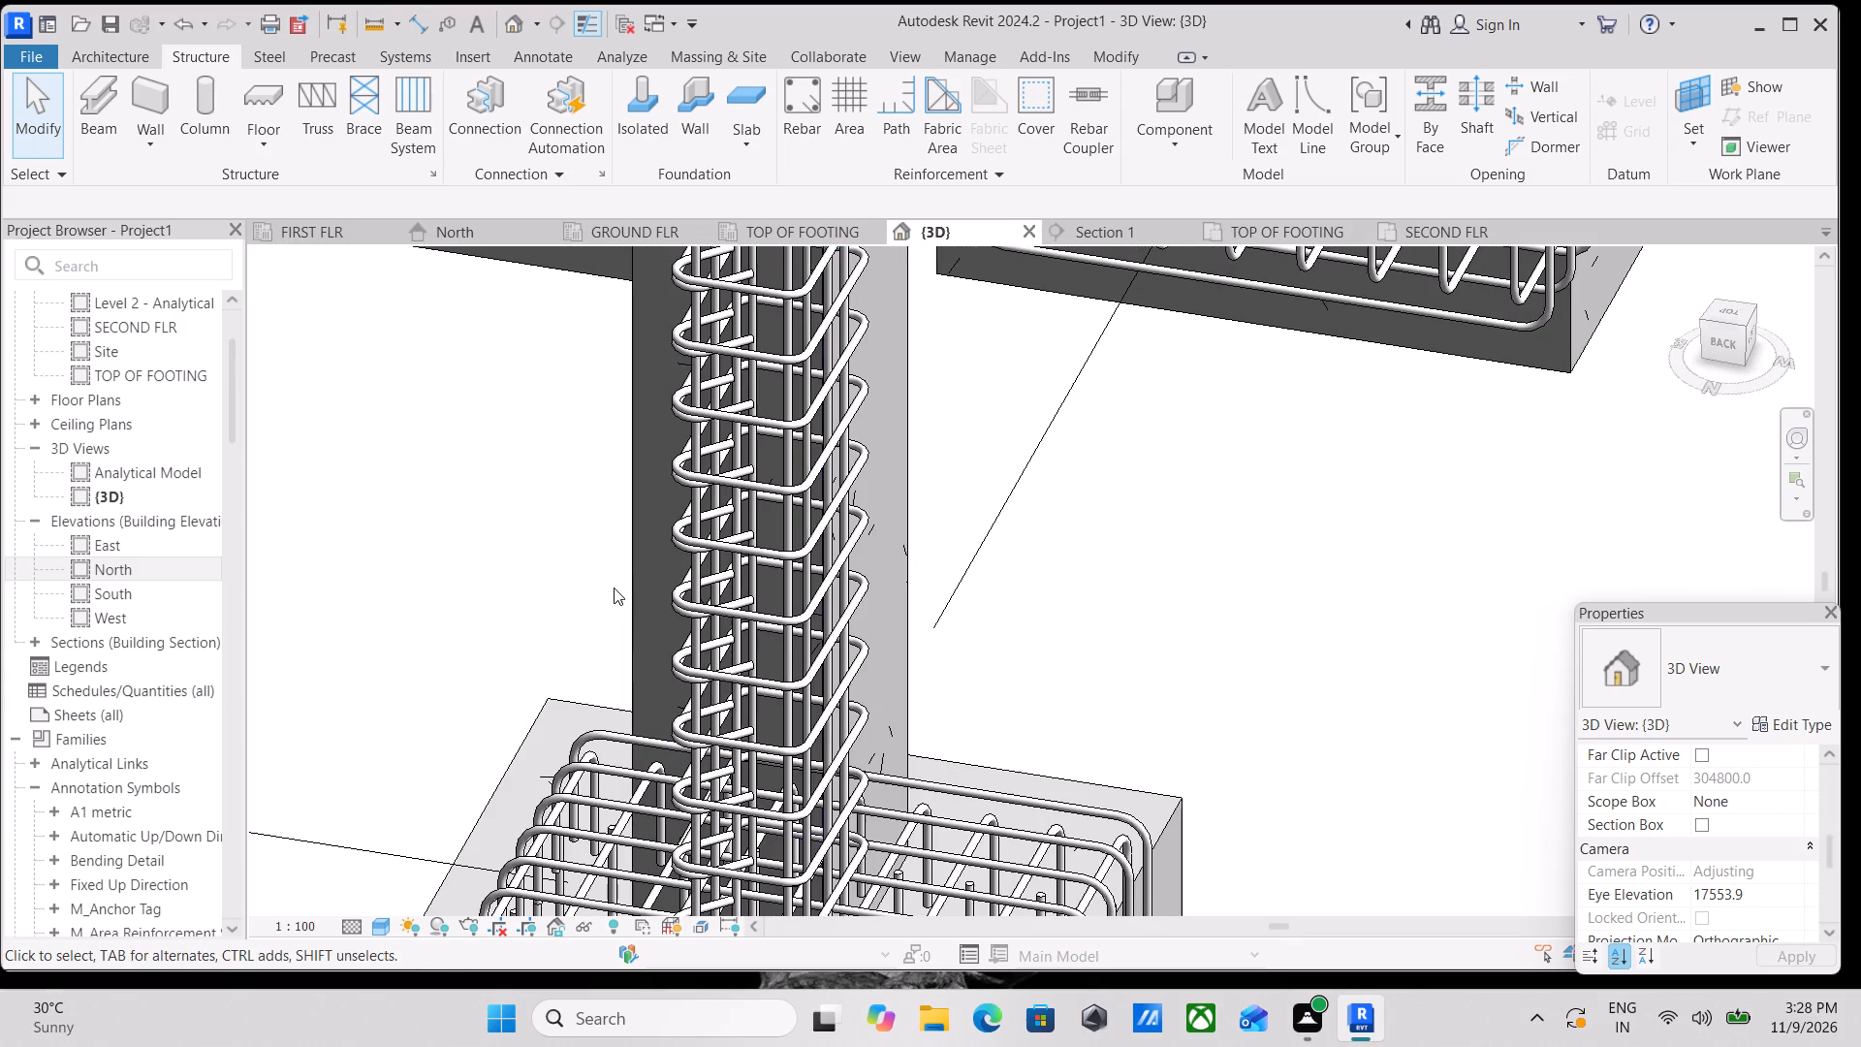
Propagate the A-1 column's rebar to the A-2 footing-level column, aligned by host.
click(639, 575)
scroll(653, 567, down, 4)
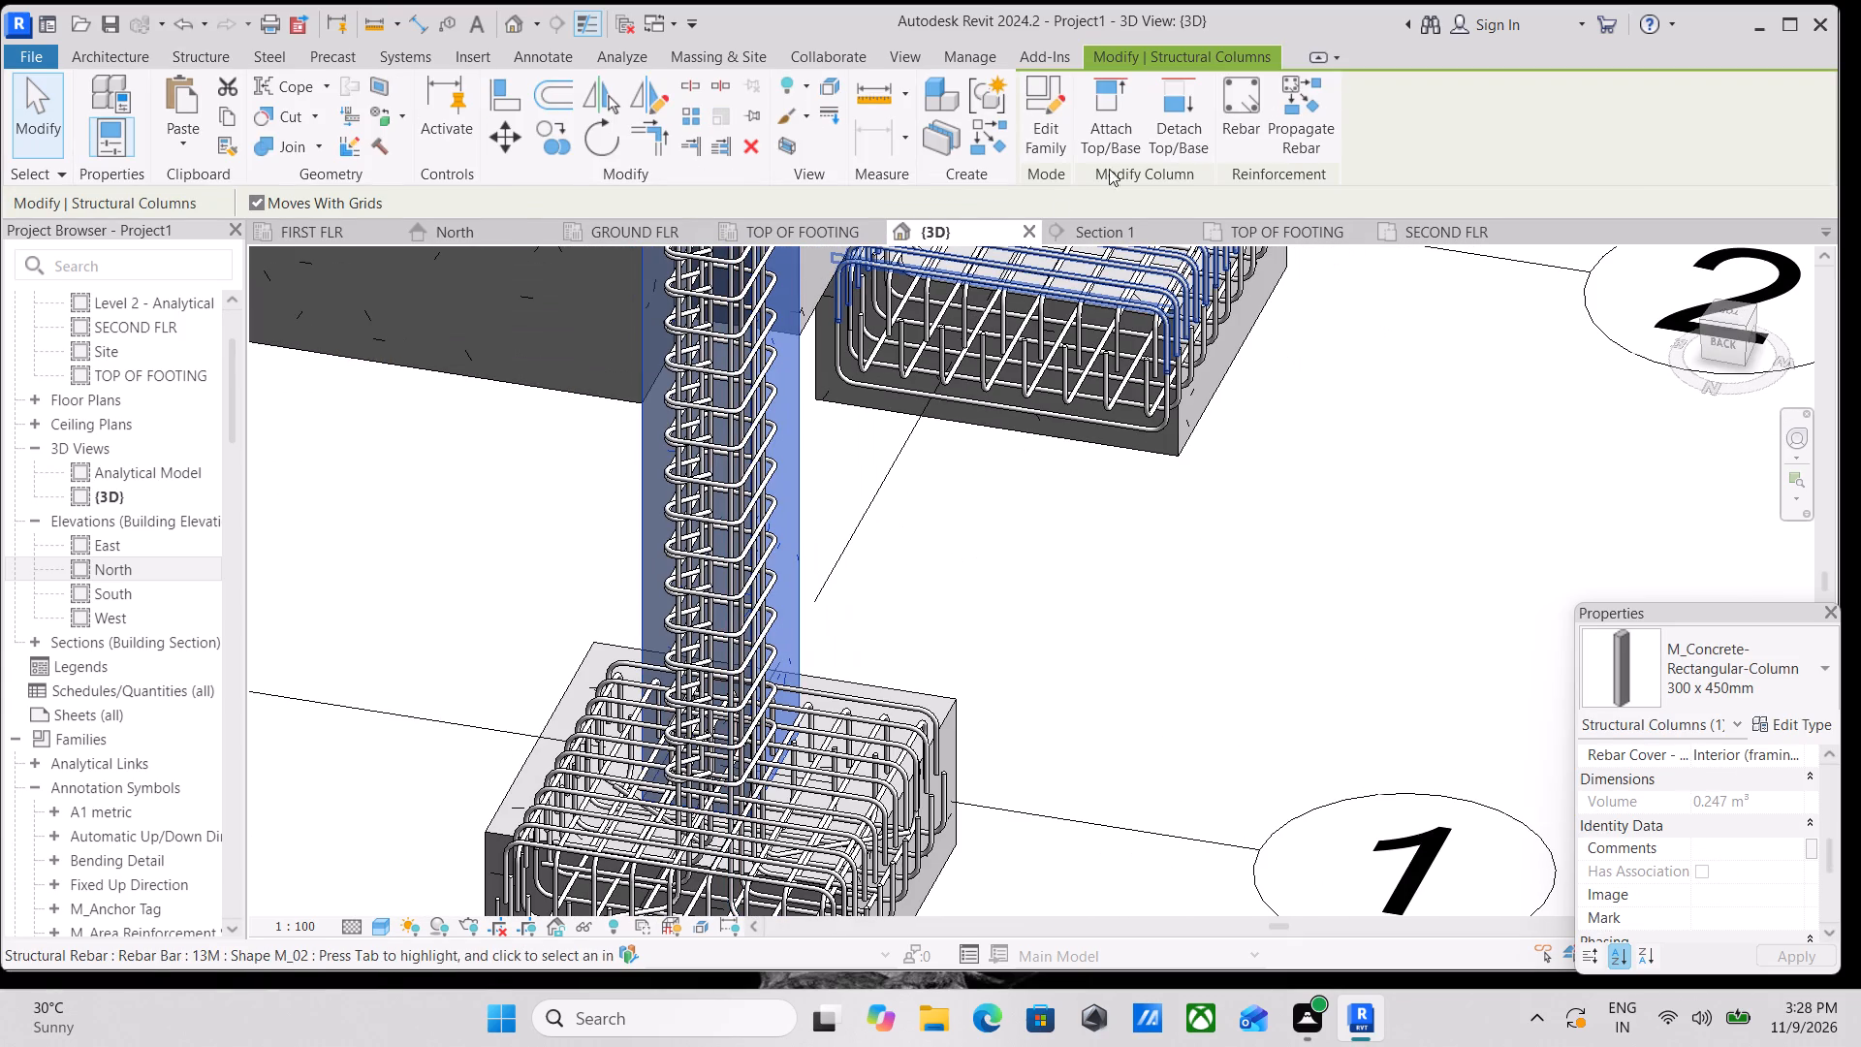
click(1284, 114)
scroll(681, 504, down, 4)
middle_drag(681, 504, 924, 540)
scroll(546, 488, down, 3)
middle_drag(556, 481, 945, 573)
middle_drag(636, 482, 937, 497)
scroll(940, 499, down, 5)
middle_drag(915, 590, 1046, 270)
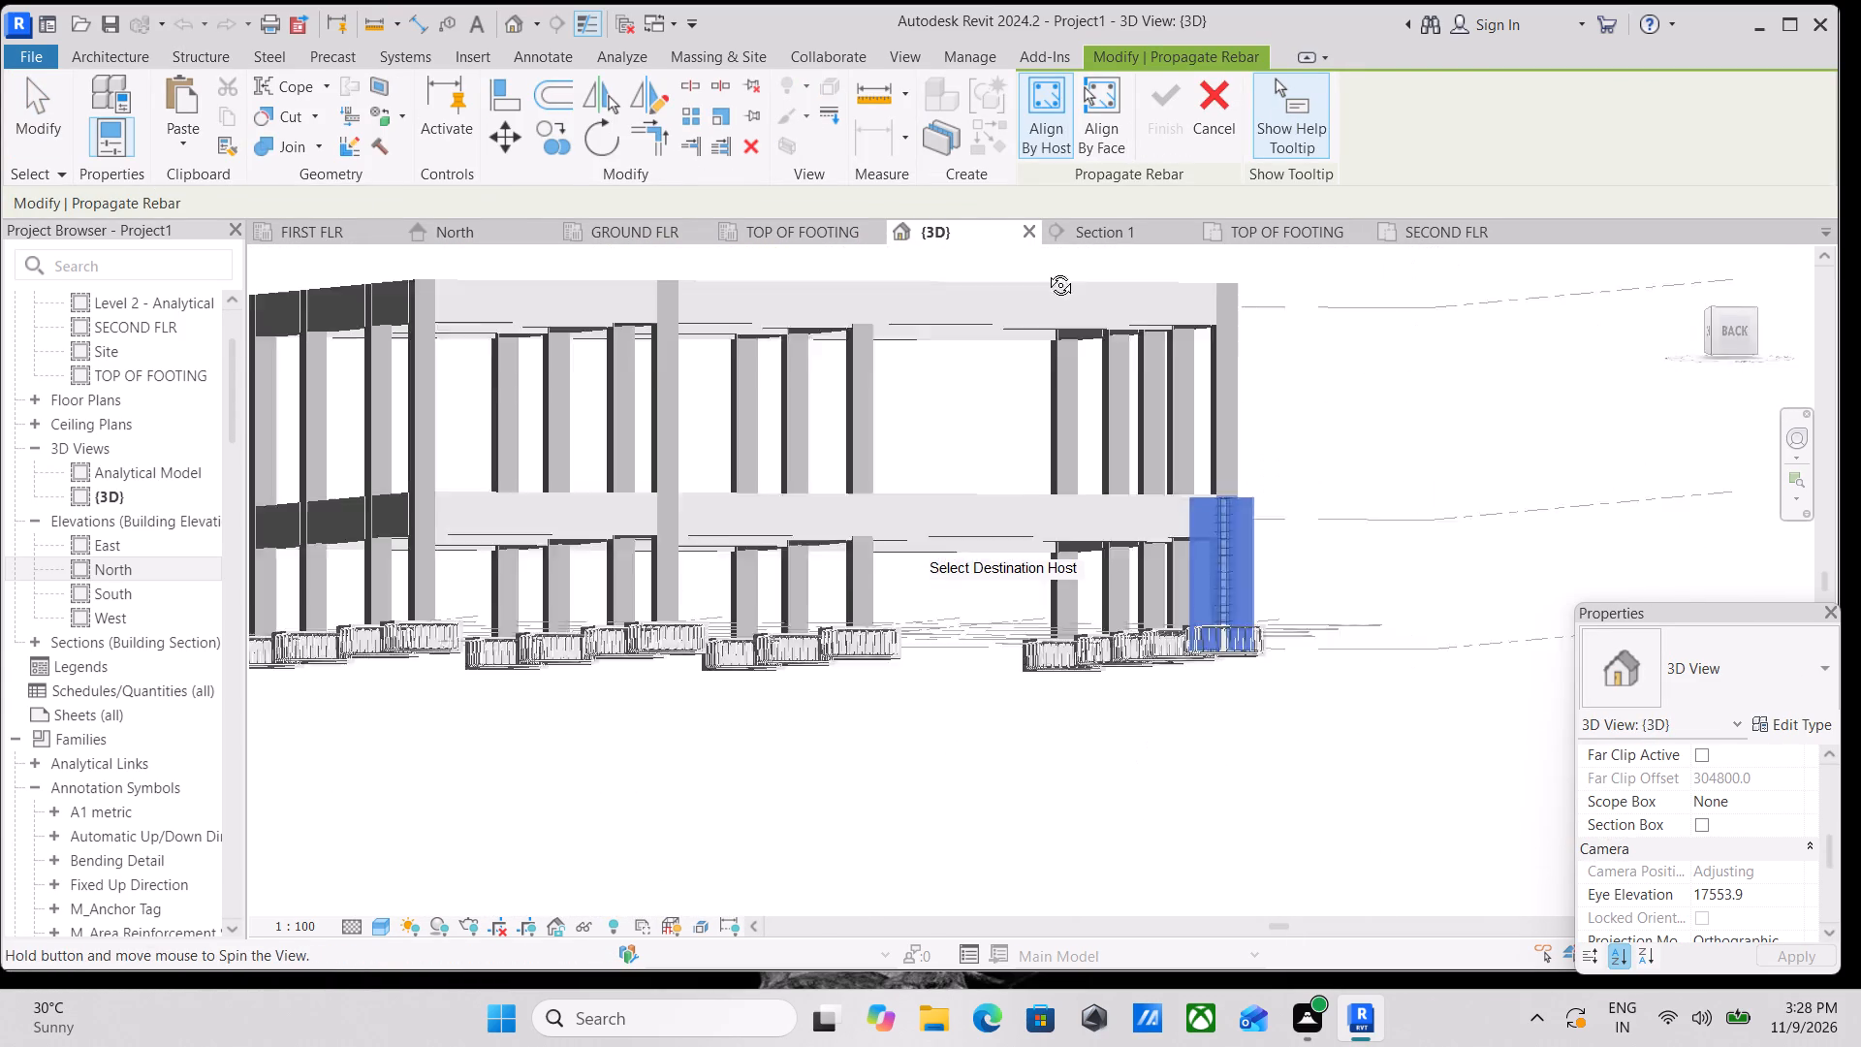
middle_drag(1046, 270, 1072, 247)
middle_drag(934, 446, 1028, 594)
scroll(1108, 680, up, 6)
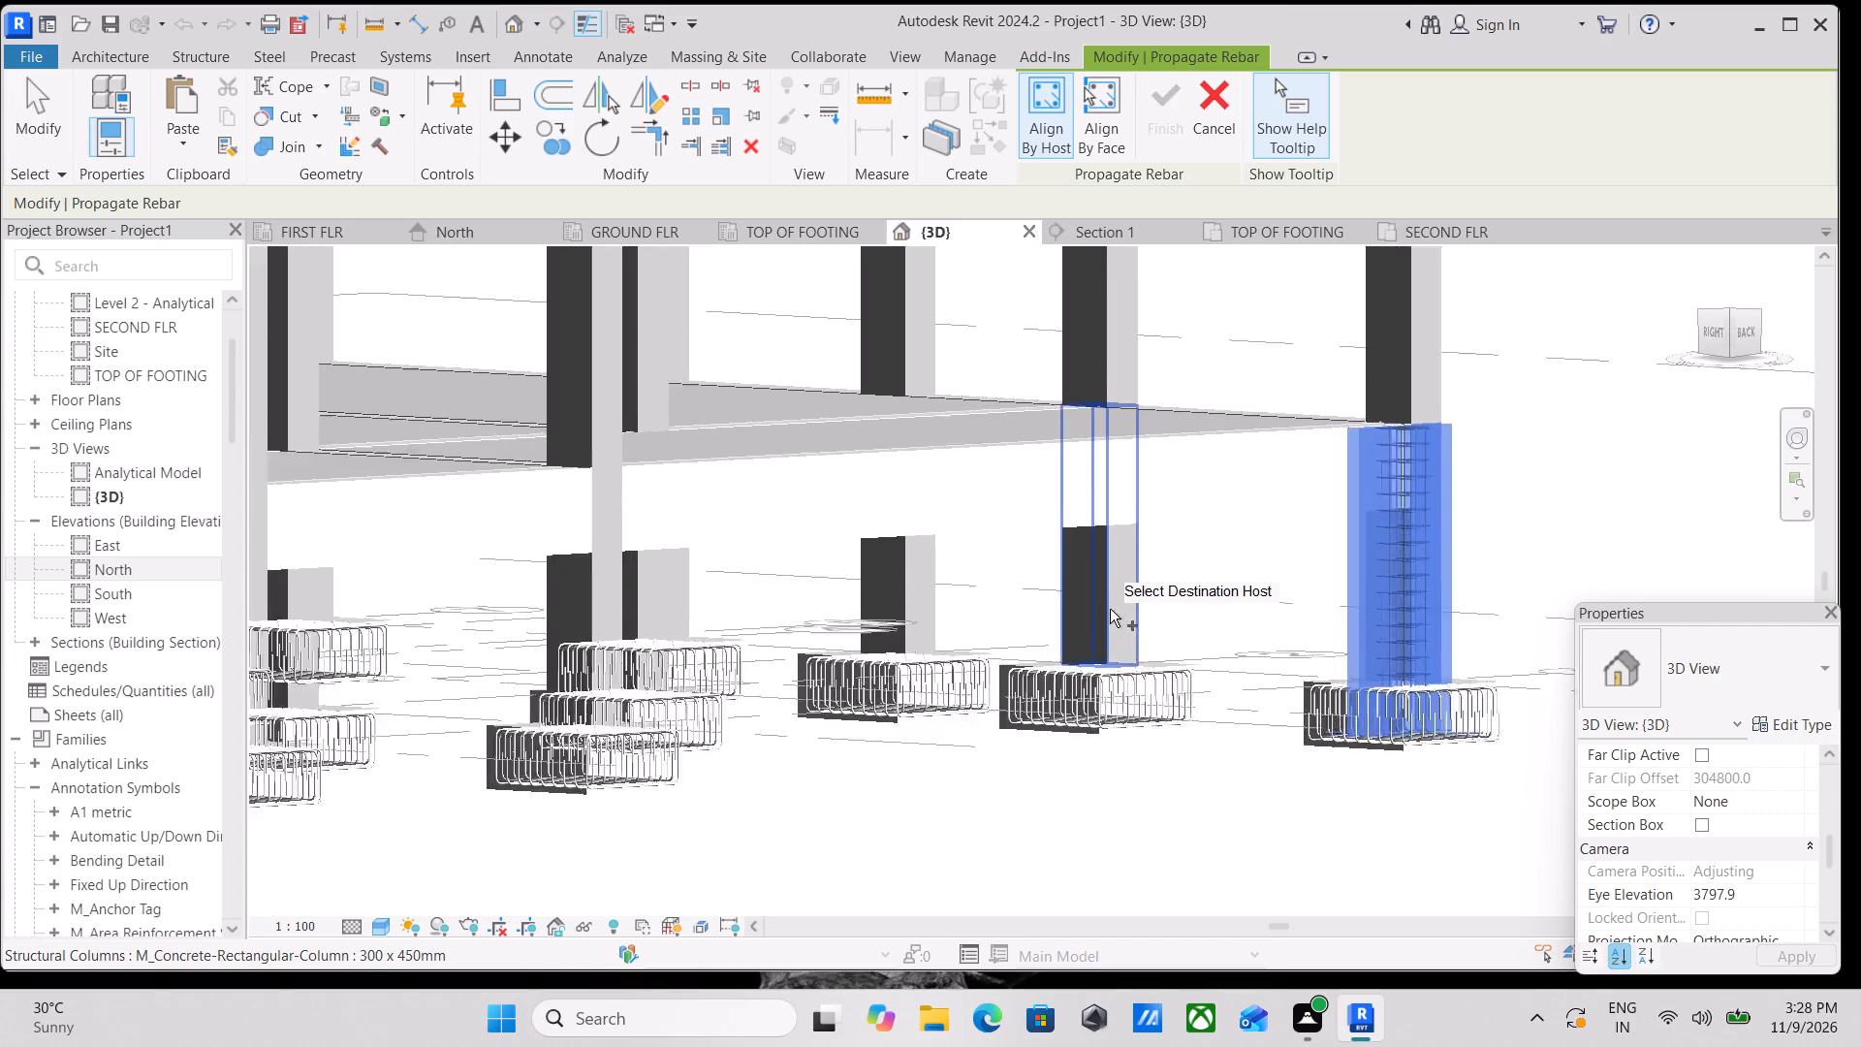
scroll(1110, 609, up, 2)
scroll(1111, 588, down, 3)
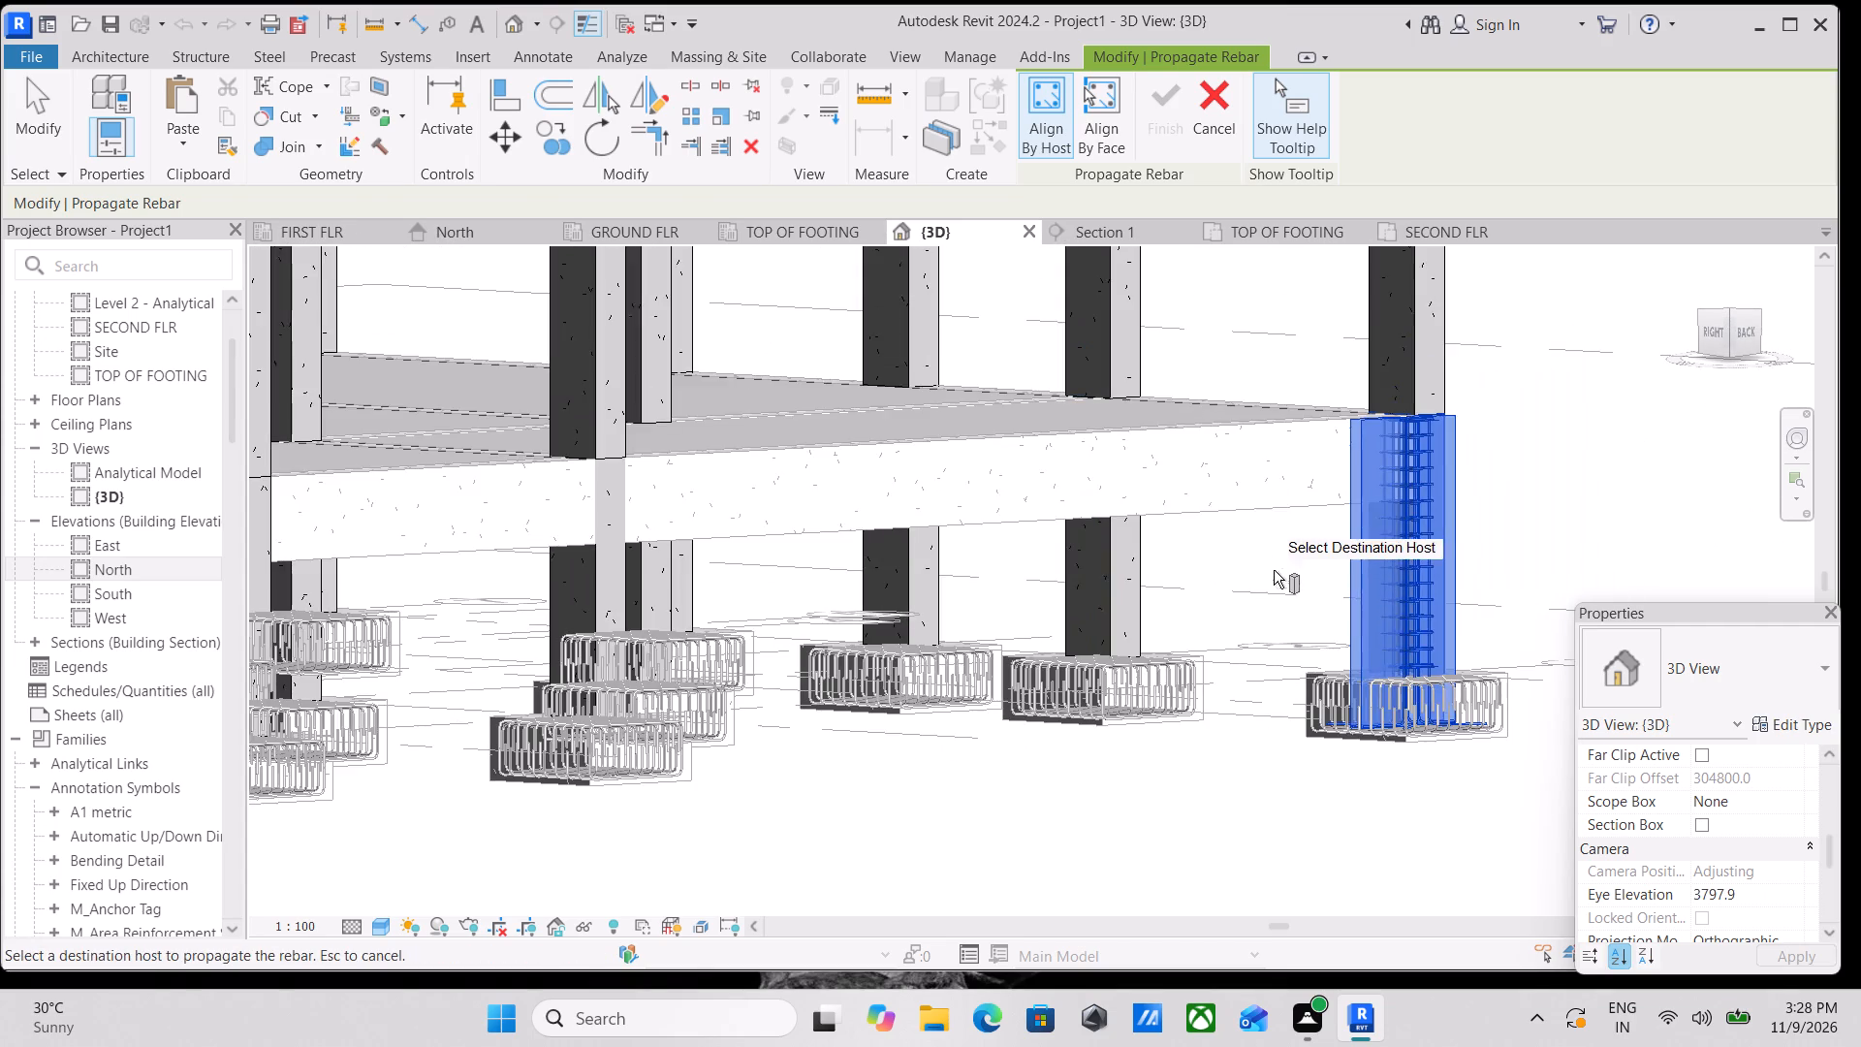
middle_drag(1274, 570, 765, 749)
middle_drag(1175, 670, 443, 636)
scroll(648, 612, up, 2)
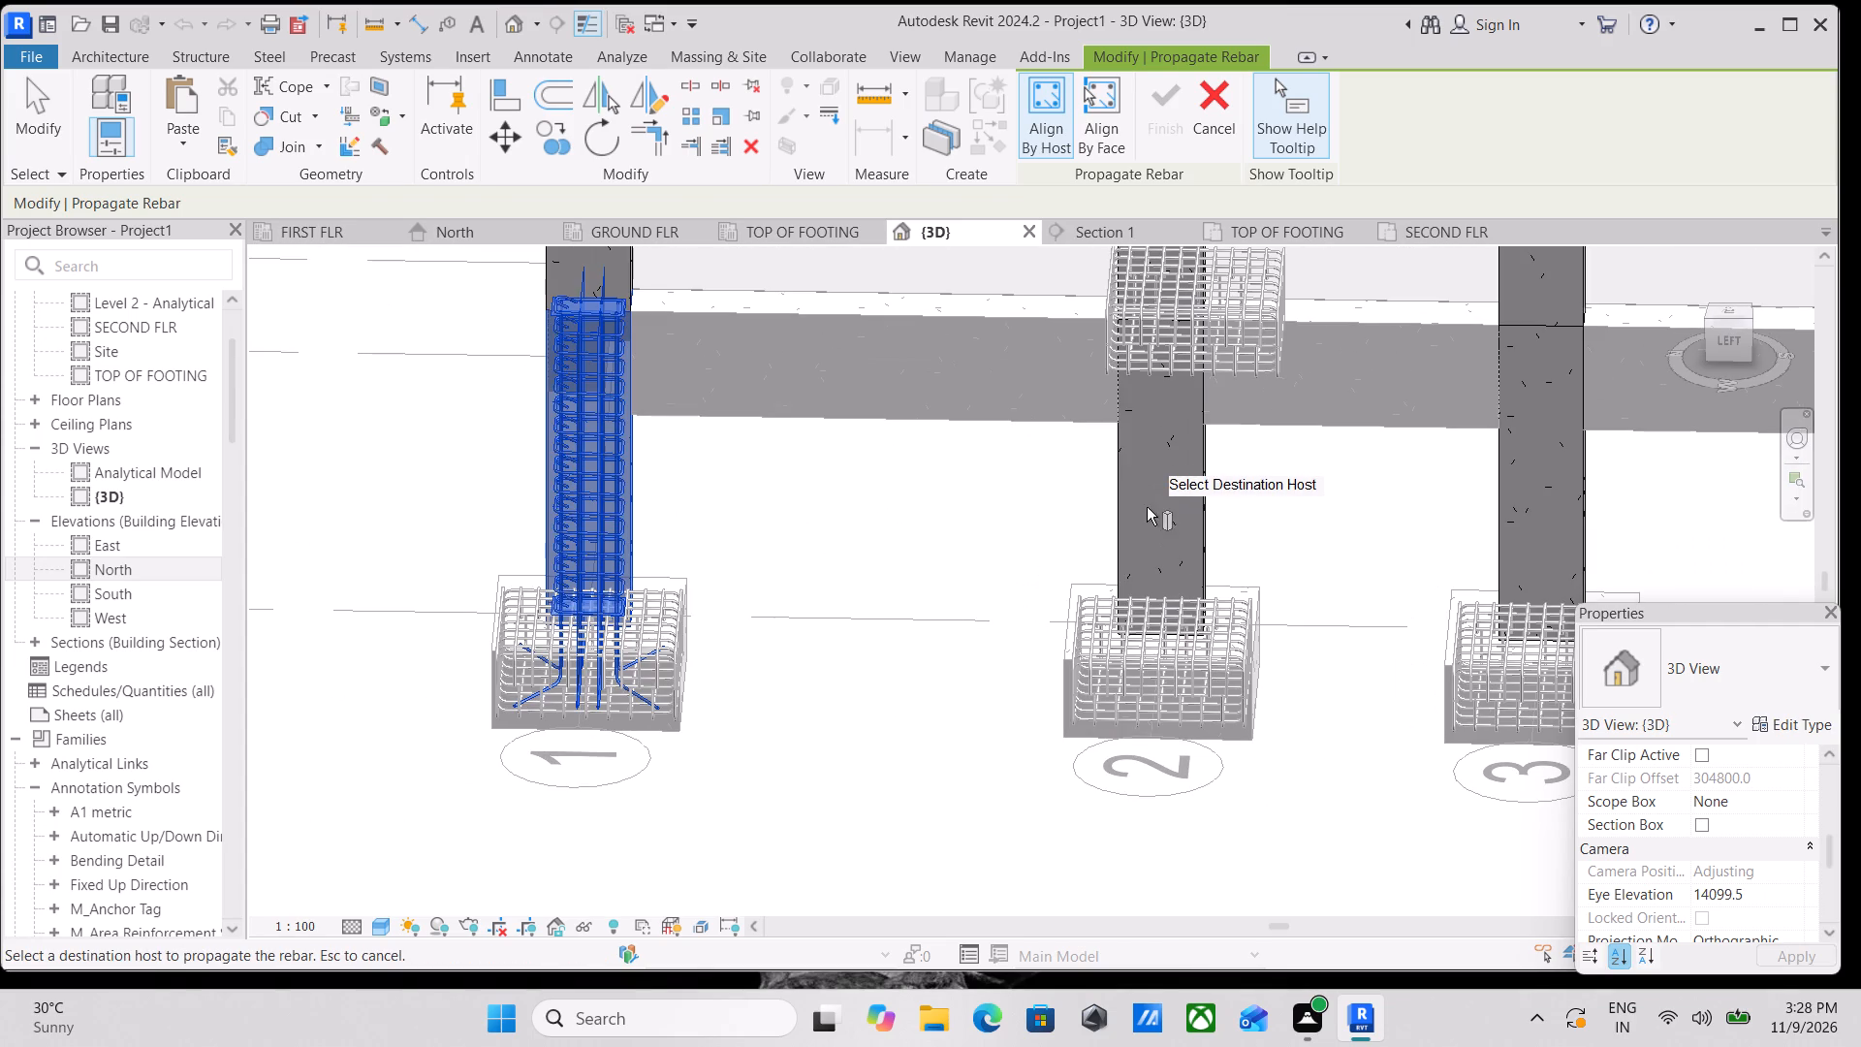
click(1111, 511)
Include the A-3 column as another destination and finish propagating the rebar.
middle_drag(1208, 507, 468, 591)
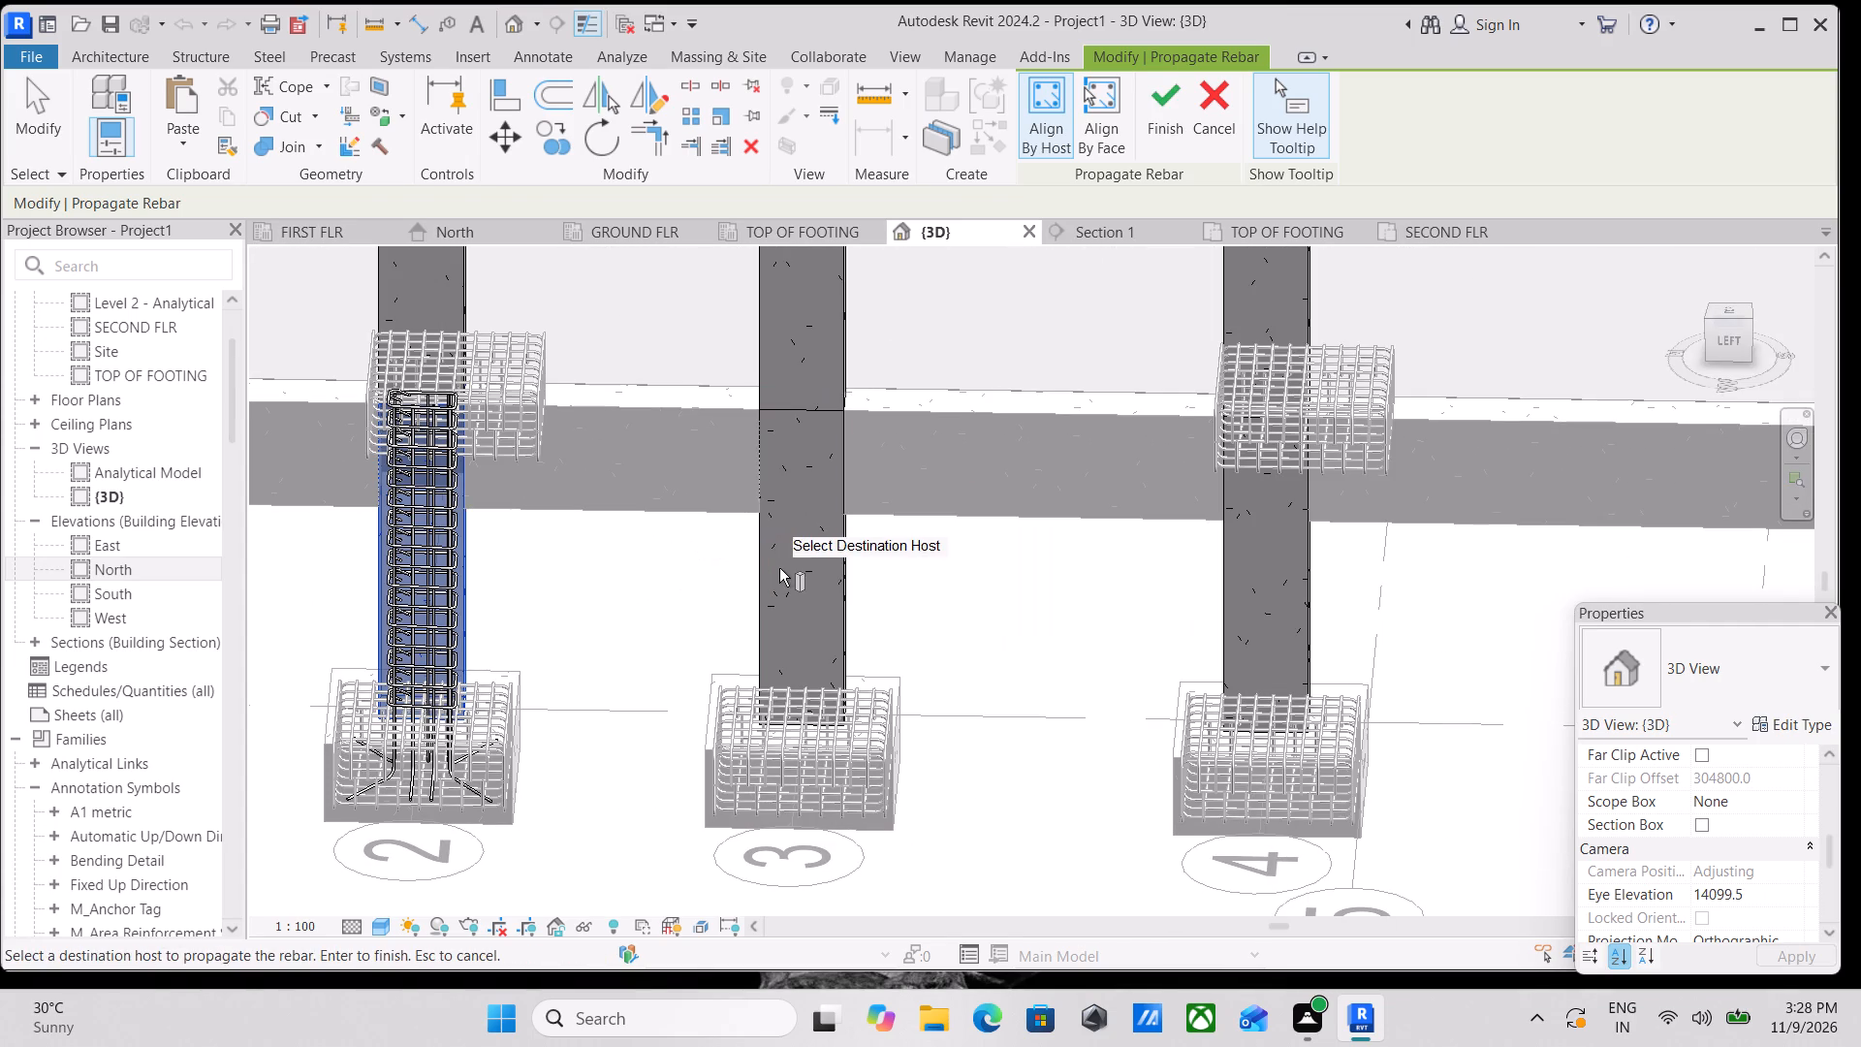
click(760, 569)
middle_drag(912, 569, 647, 575)
scroll(647, 575, down, 2)
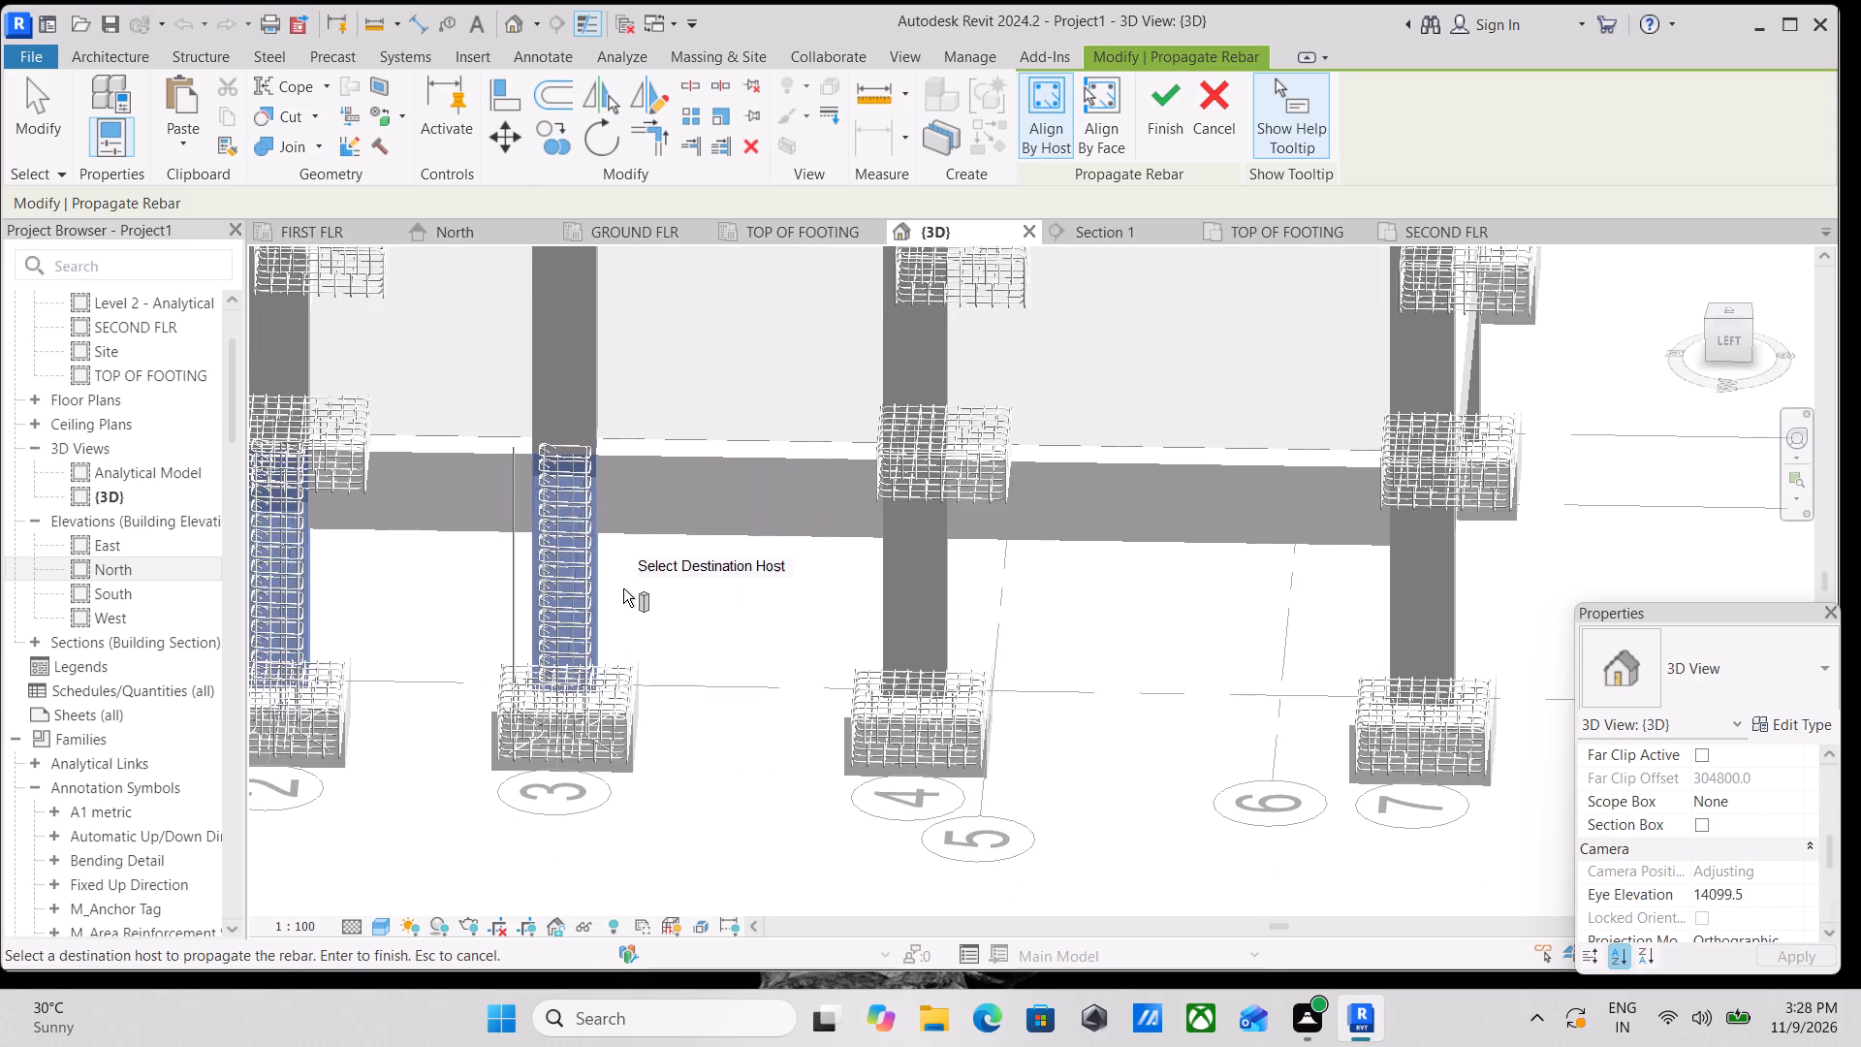
click(1169, 96)
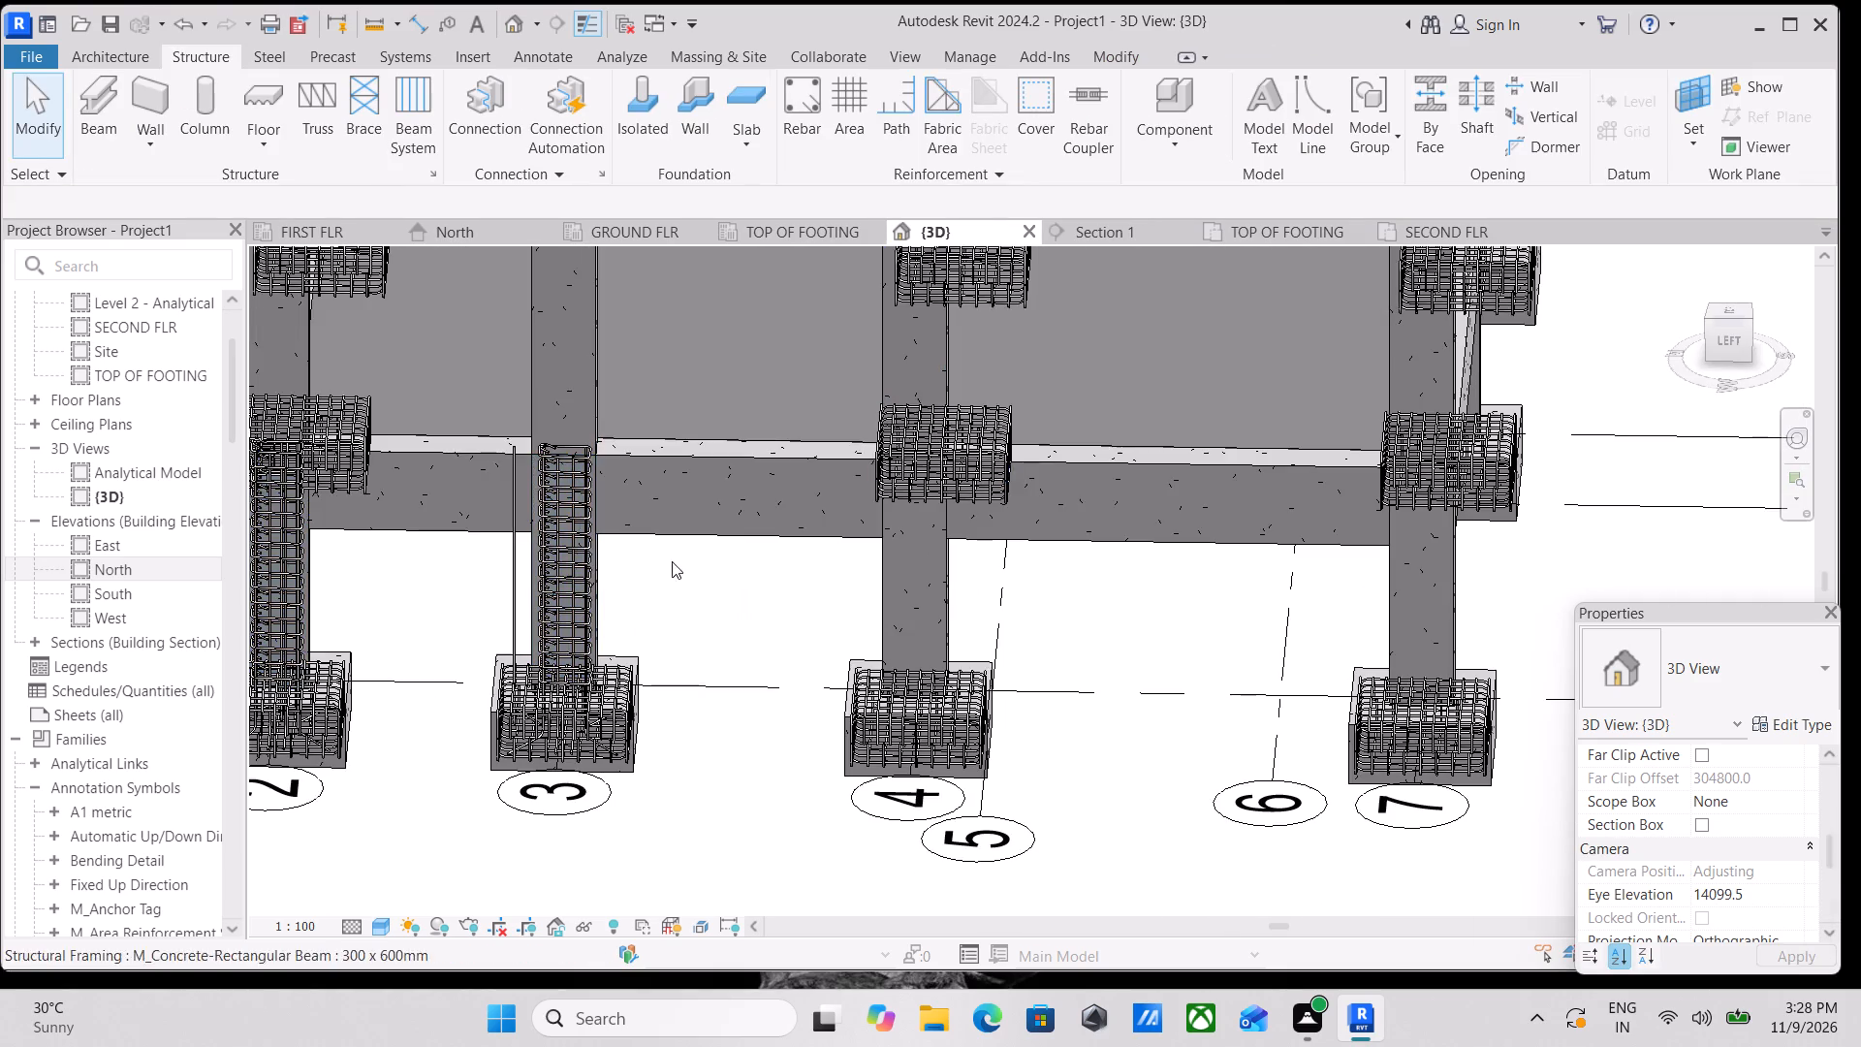
Delete the misplaced M_17A bar set standing outside the A-3 column.
middle_drag(672, 561, 773, 570)
scroll(767, 575, up, 3)
key(Escape)
shift+middle_drag(720, 564, 807, 662)
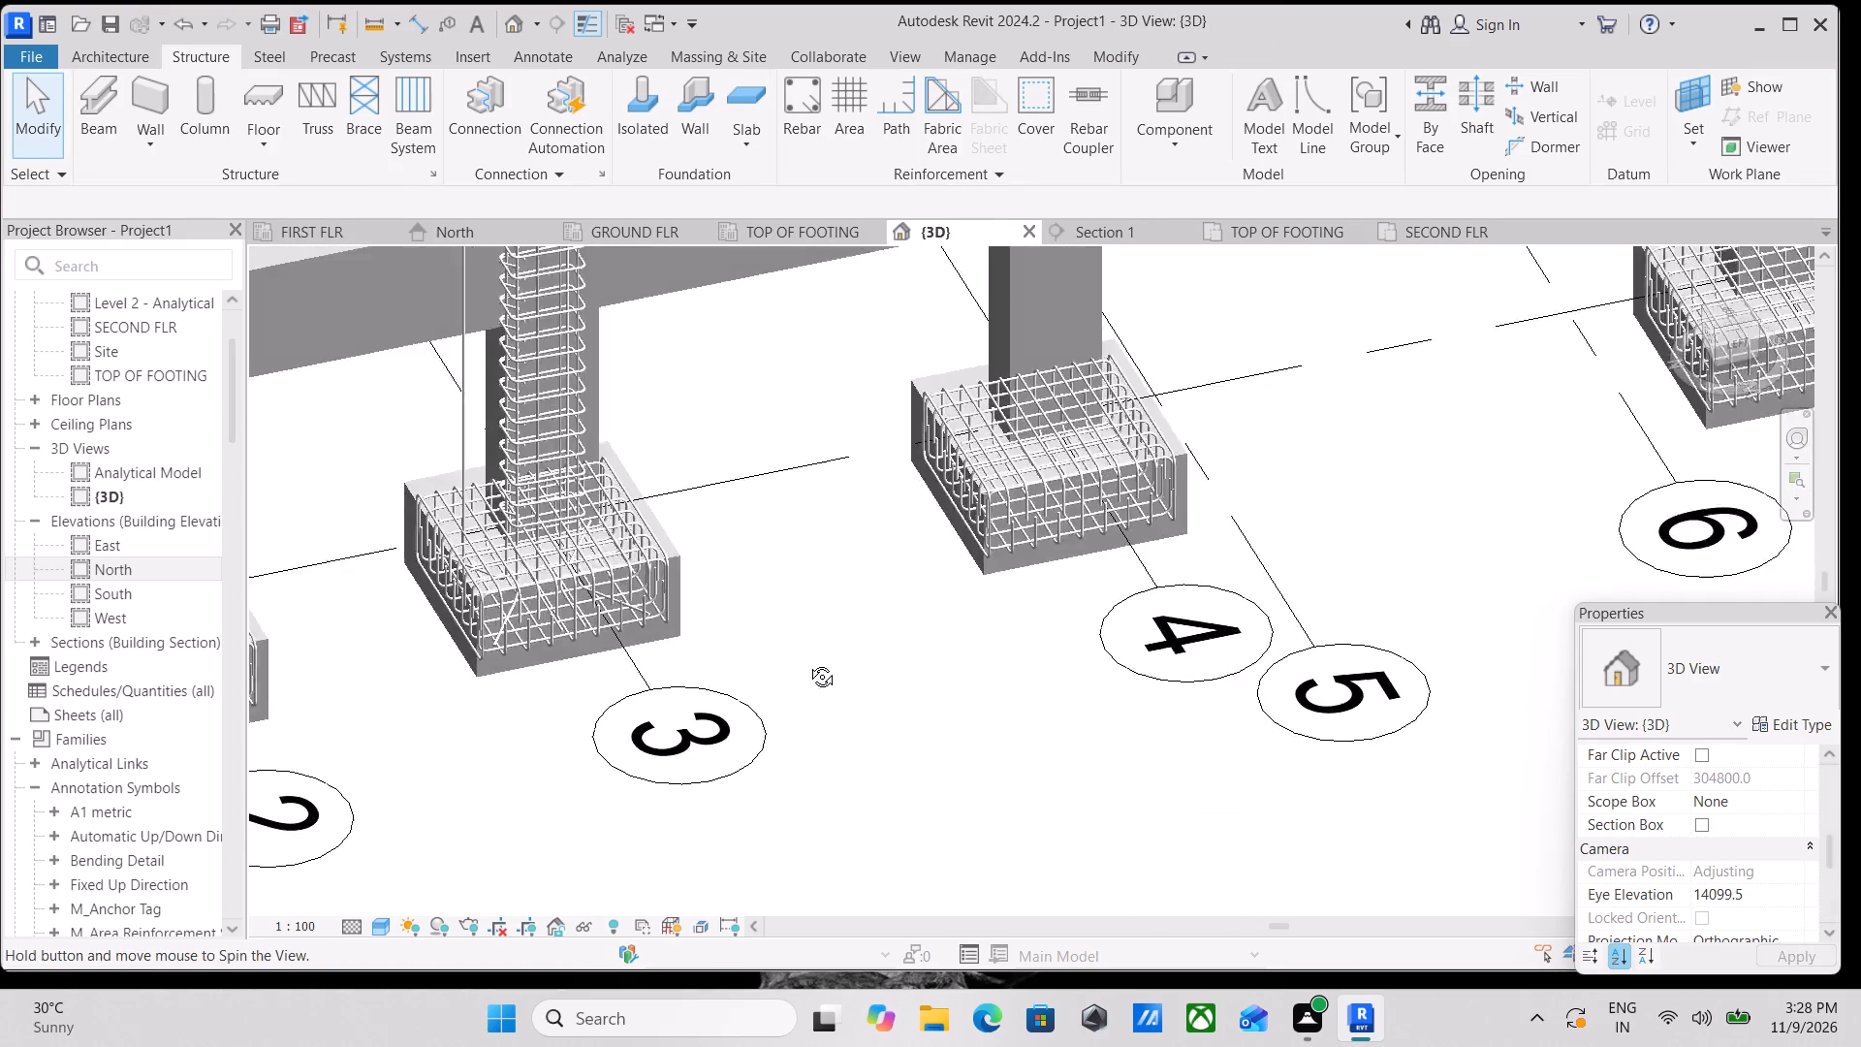
shift+middle_drag(807, 662, 832, 684)
middle_drag(756, 612, 989, 828)
click(625, 526)
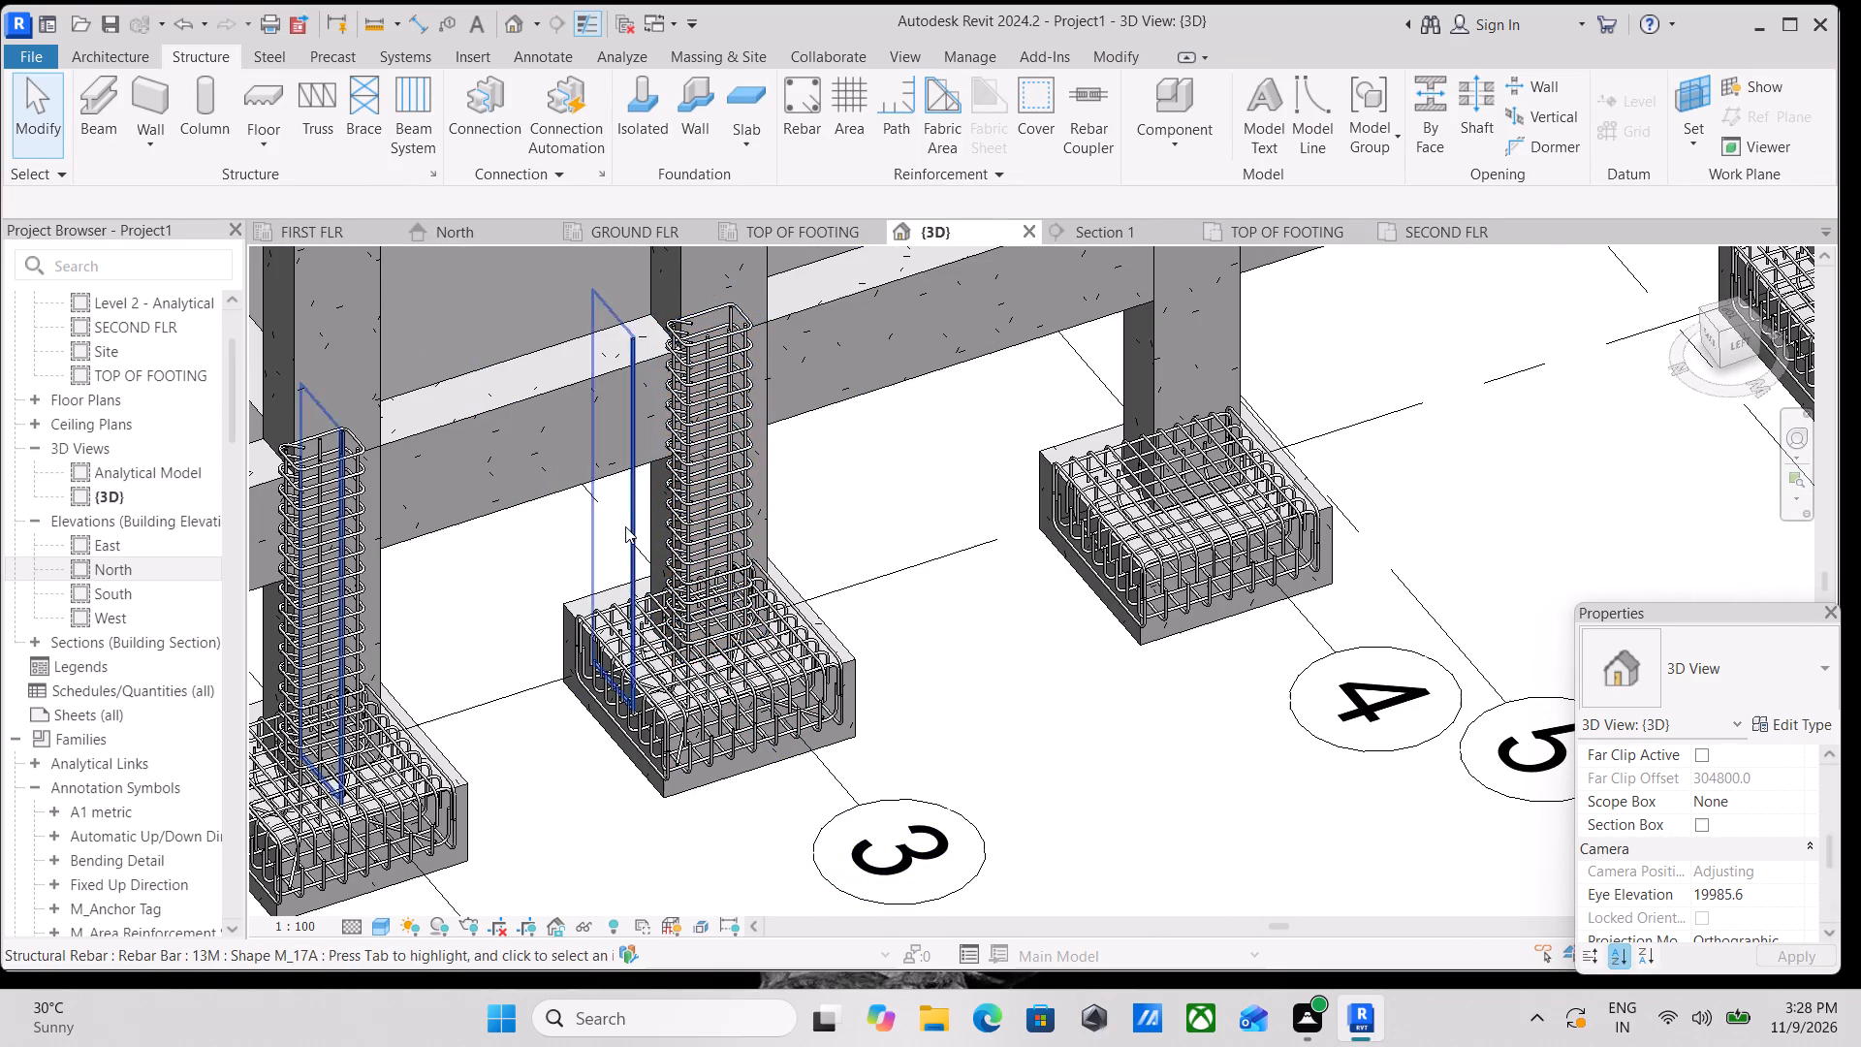
middle_drag(627, 563, 769, 604)
scroll(600, 598, down, 1)
middle_drag(600, 598, 610, 593)
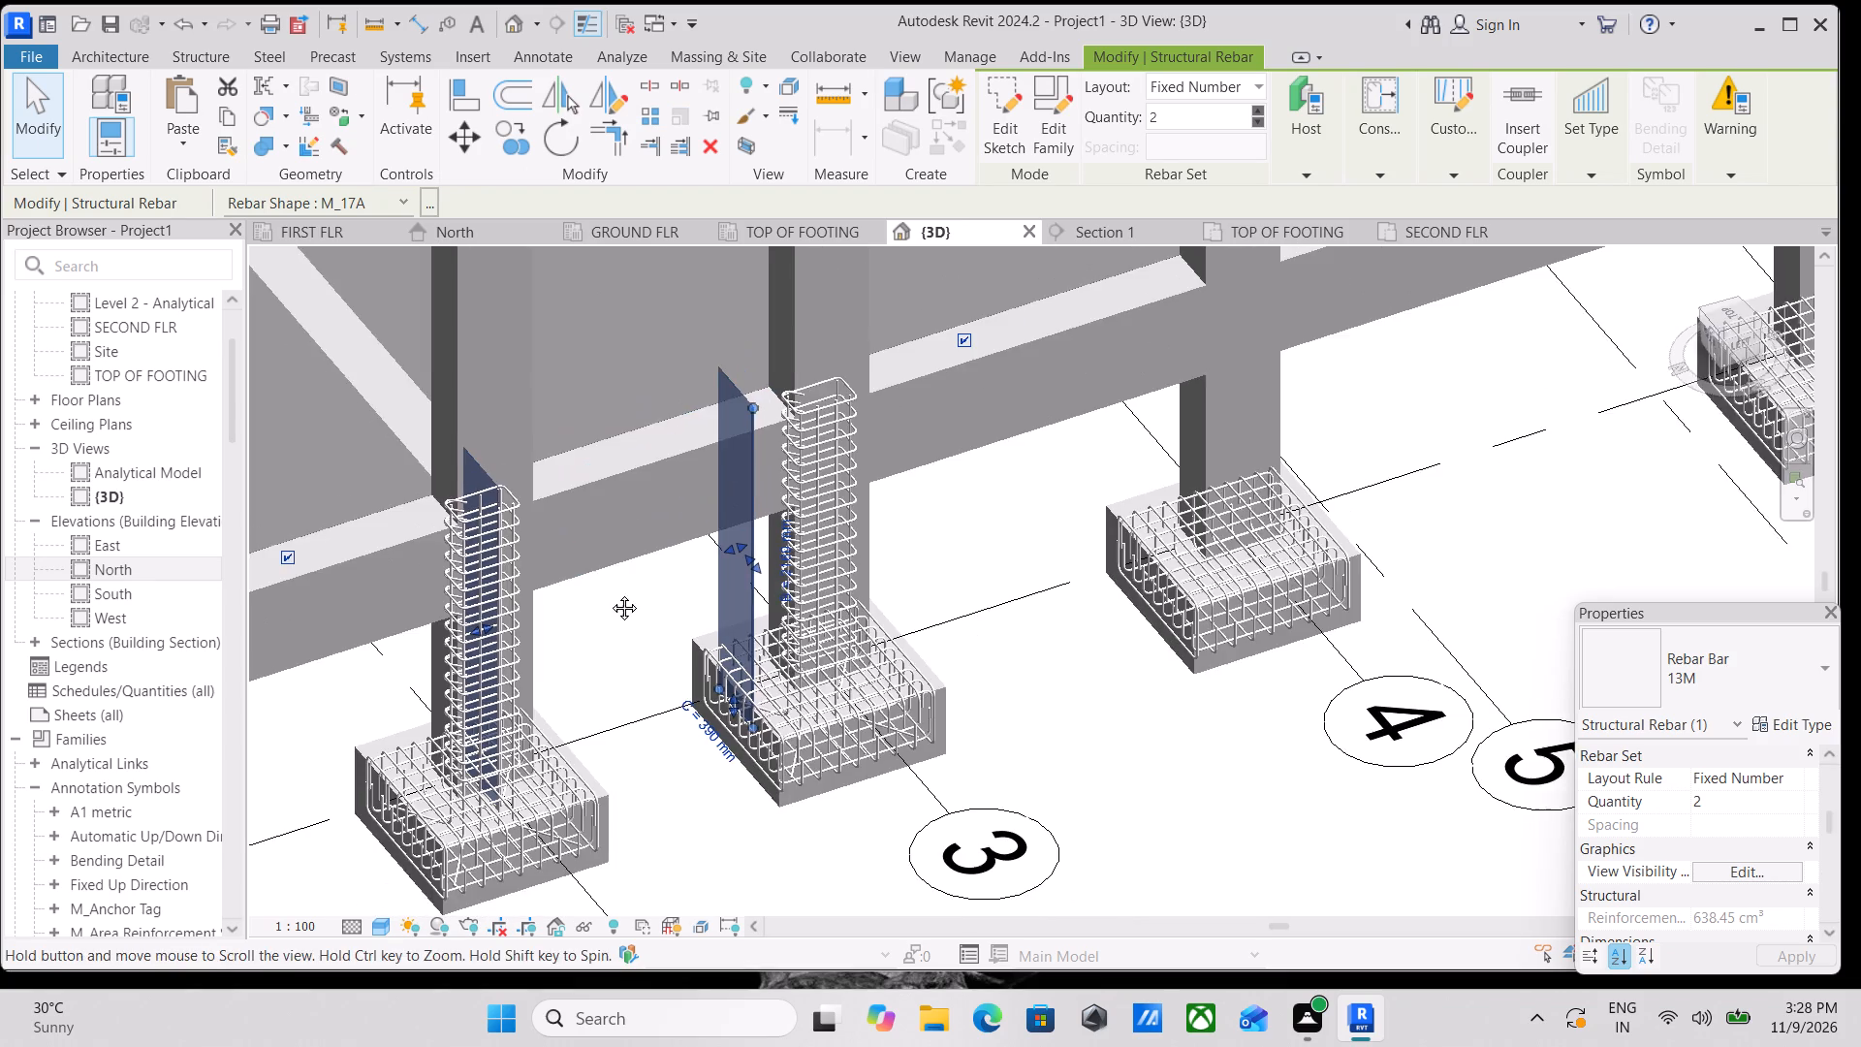
middle_drag(610, 593, 632, 579)
shift+middle_drag(645, 594, 623, 363)
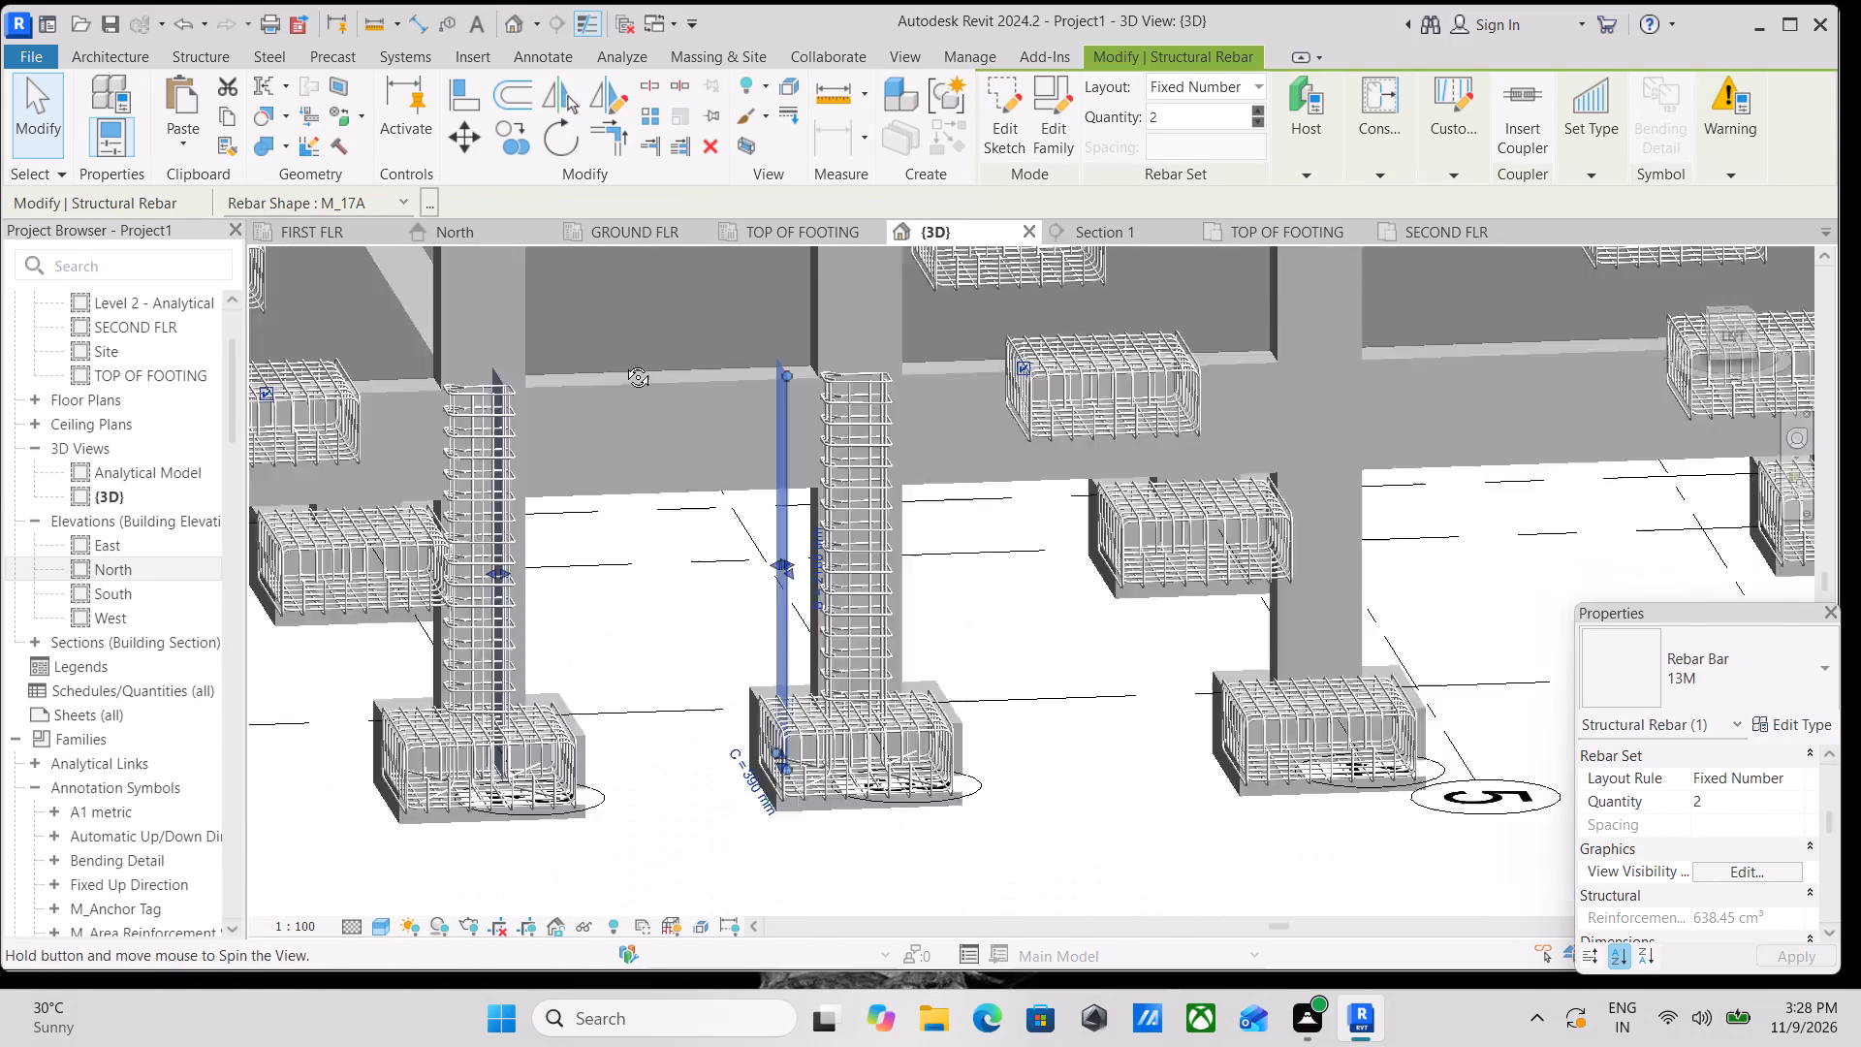
shift+middle_drag(623, 363, 574, 639)
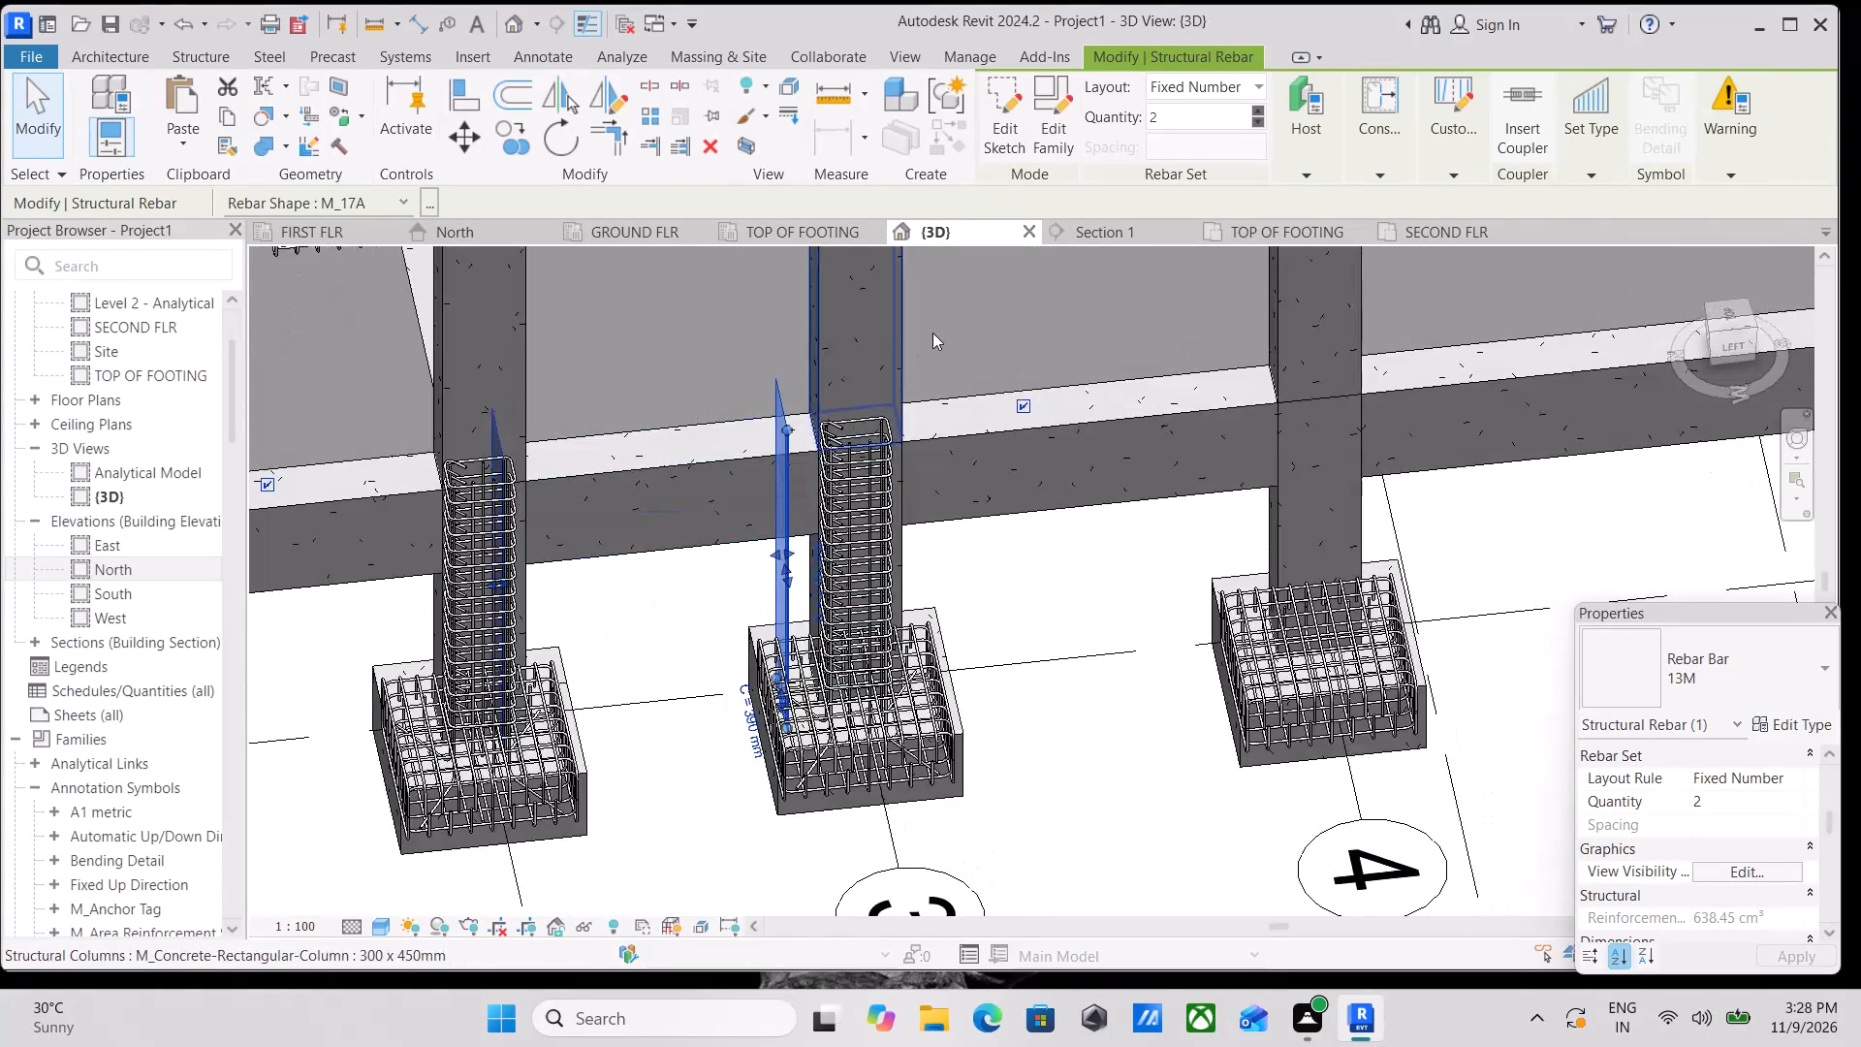
scroll(936, 328, up, 3)
middle_drag(772, 575, 801, 428)
scroll(726, 604, up, 4)
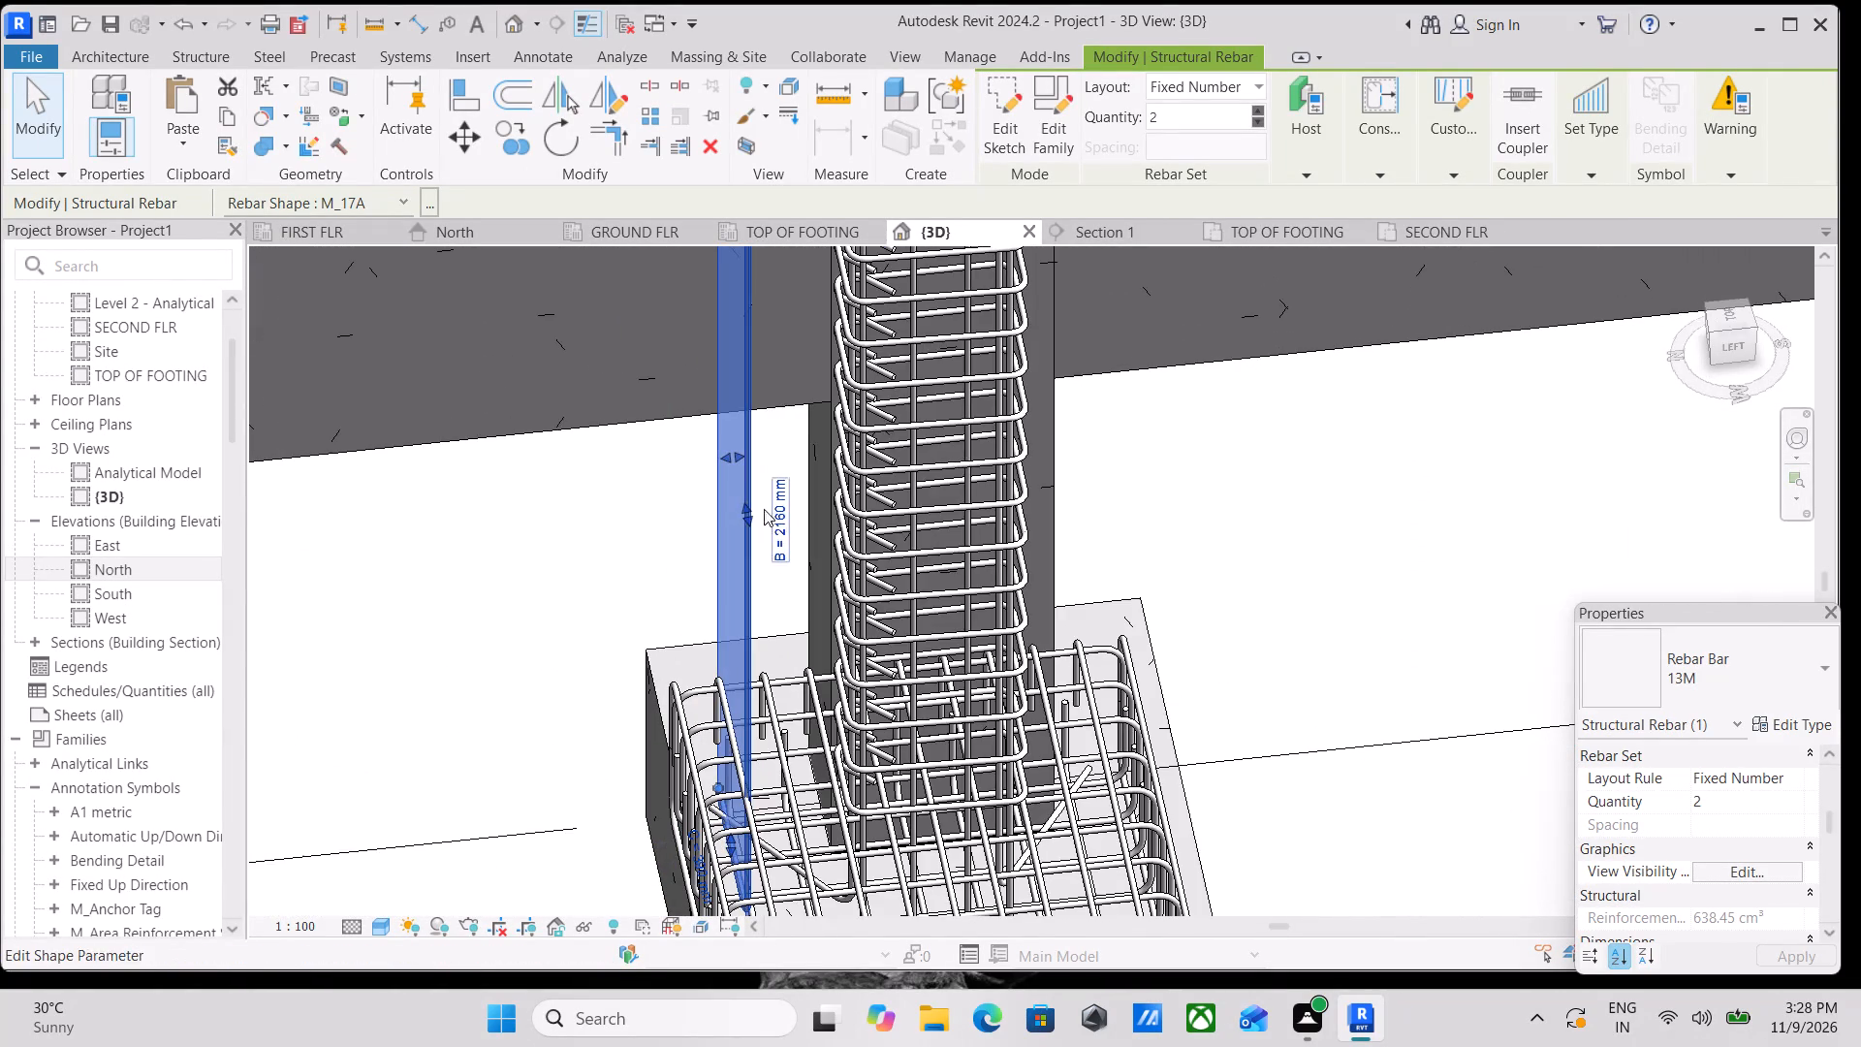
right_click(756, 505)
click(832, 606)
Propagate the A-3 column's rebar to the A-4 and A-7 columns, aligned by host.
scroll(832, 606, down, 2)
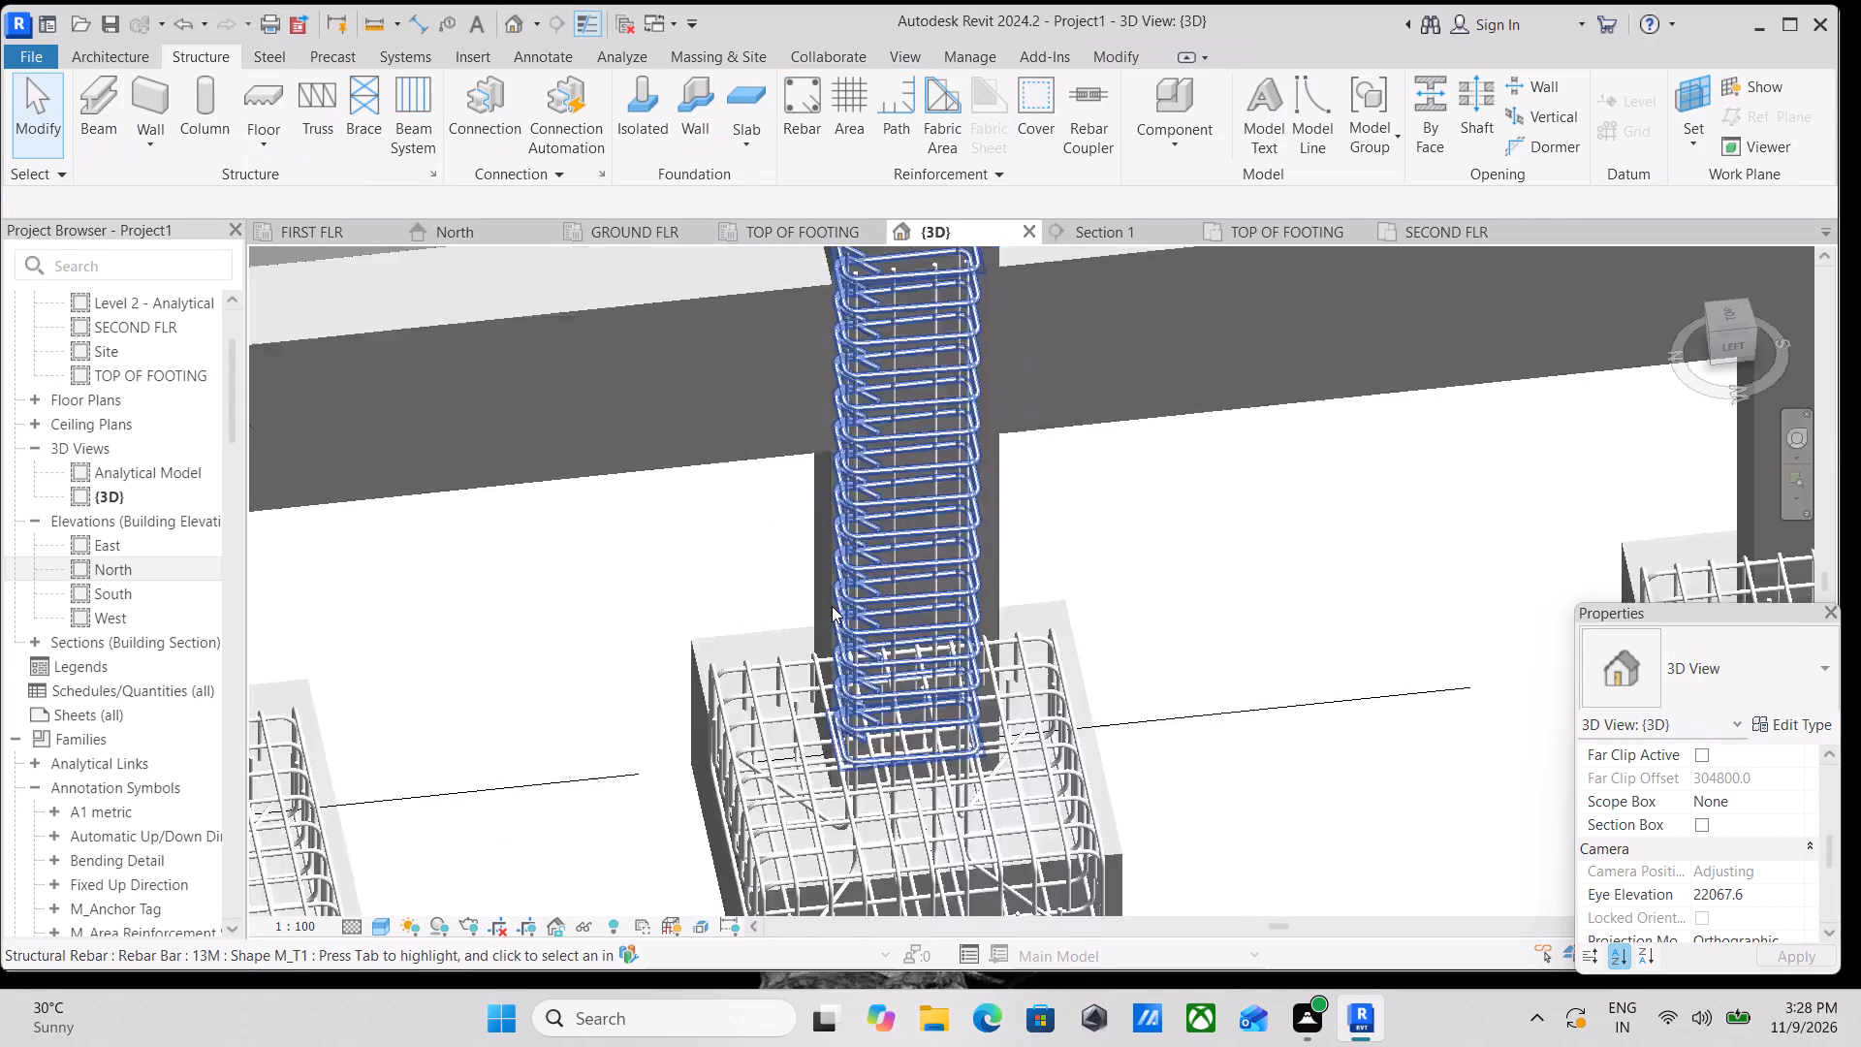
scroll(832, 606, down, 3)
middle_drag(871, 598, 901, 556)
scroll(918, 535, down, 1)
scroll(959, 383, up, 2)
shift+middle_drag(922, 499, 1136, 391)
middle_drag(990, 581, 712, 505)
middle_drag(745, 523, 775, 454)
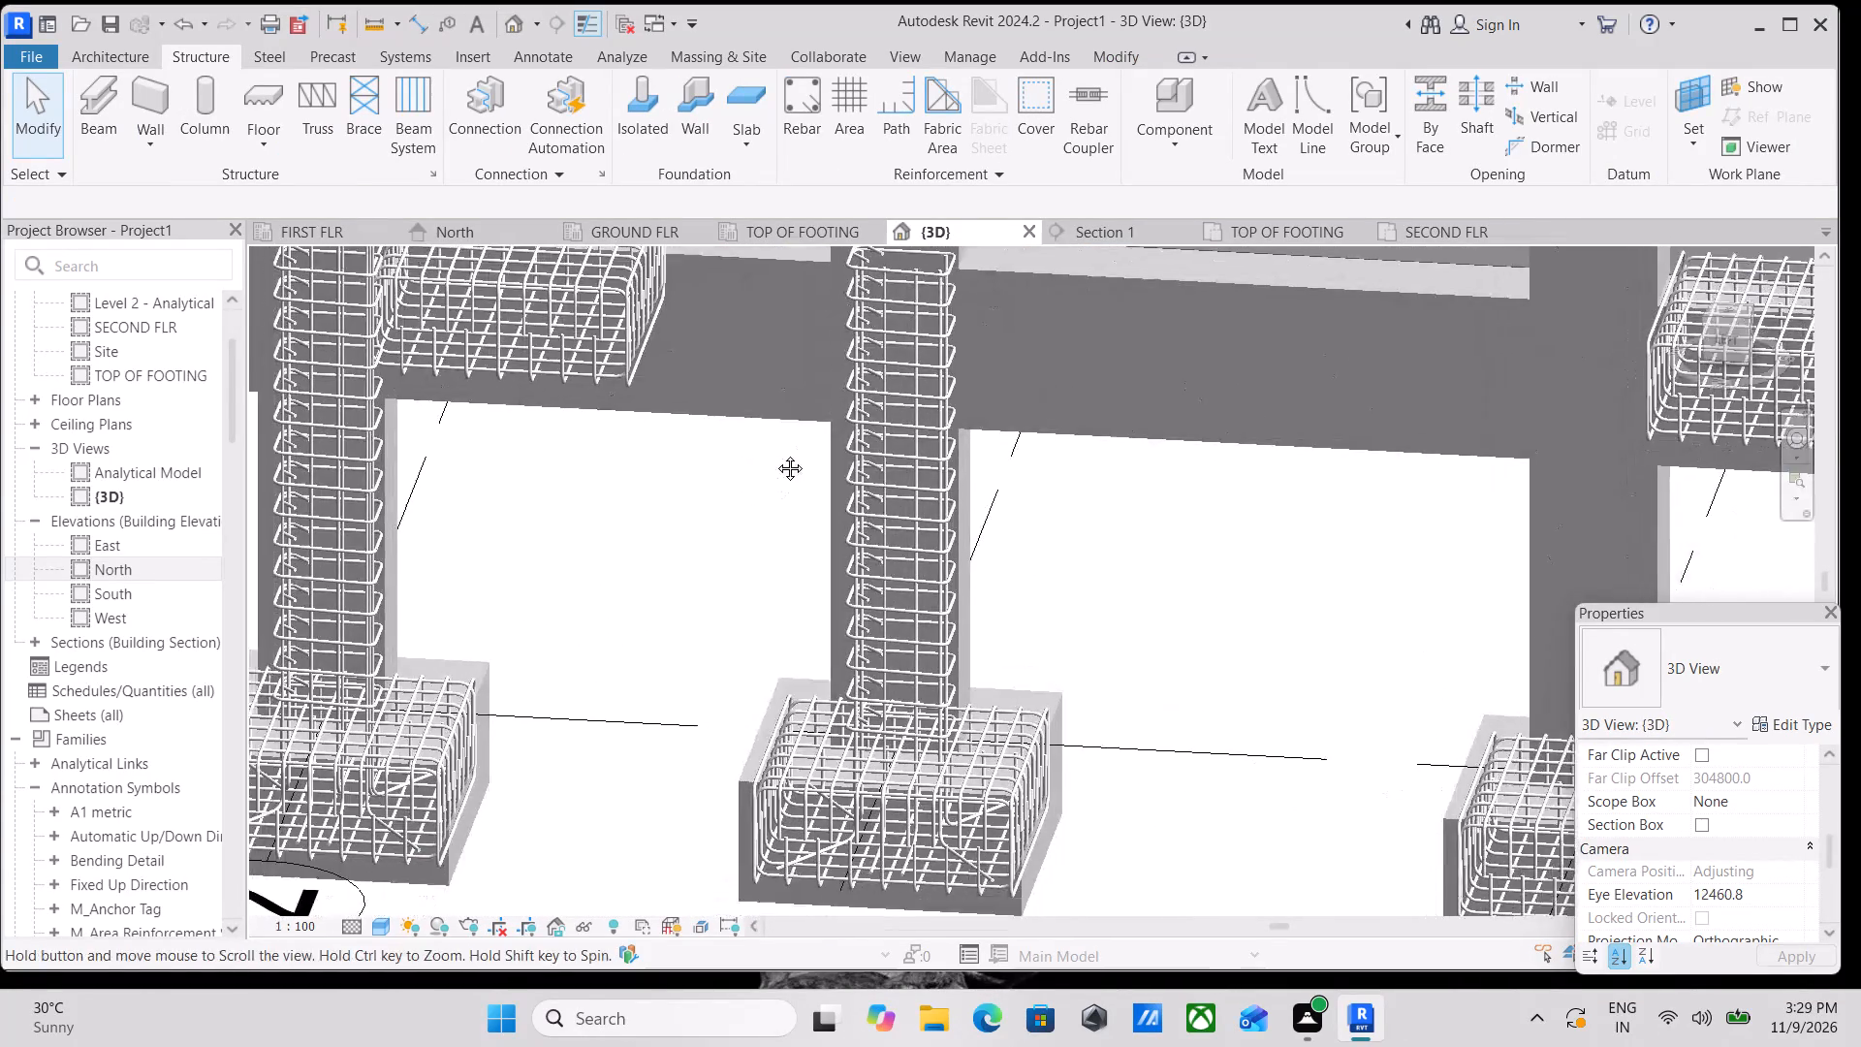
middle_drag(775, 454, 776, 452)
scroll(974, 420, up, 3)
click(975, 523)
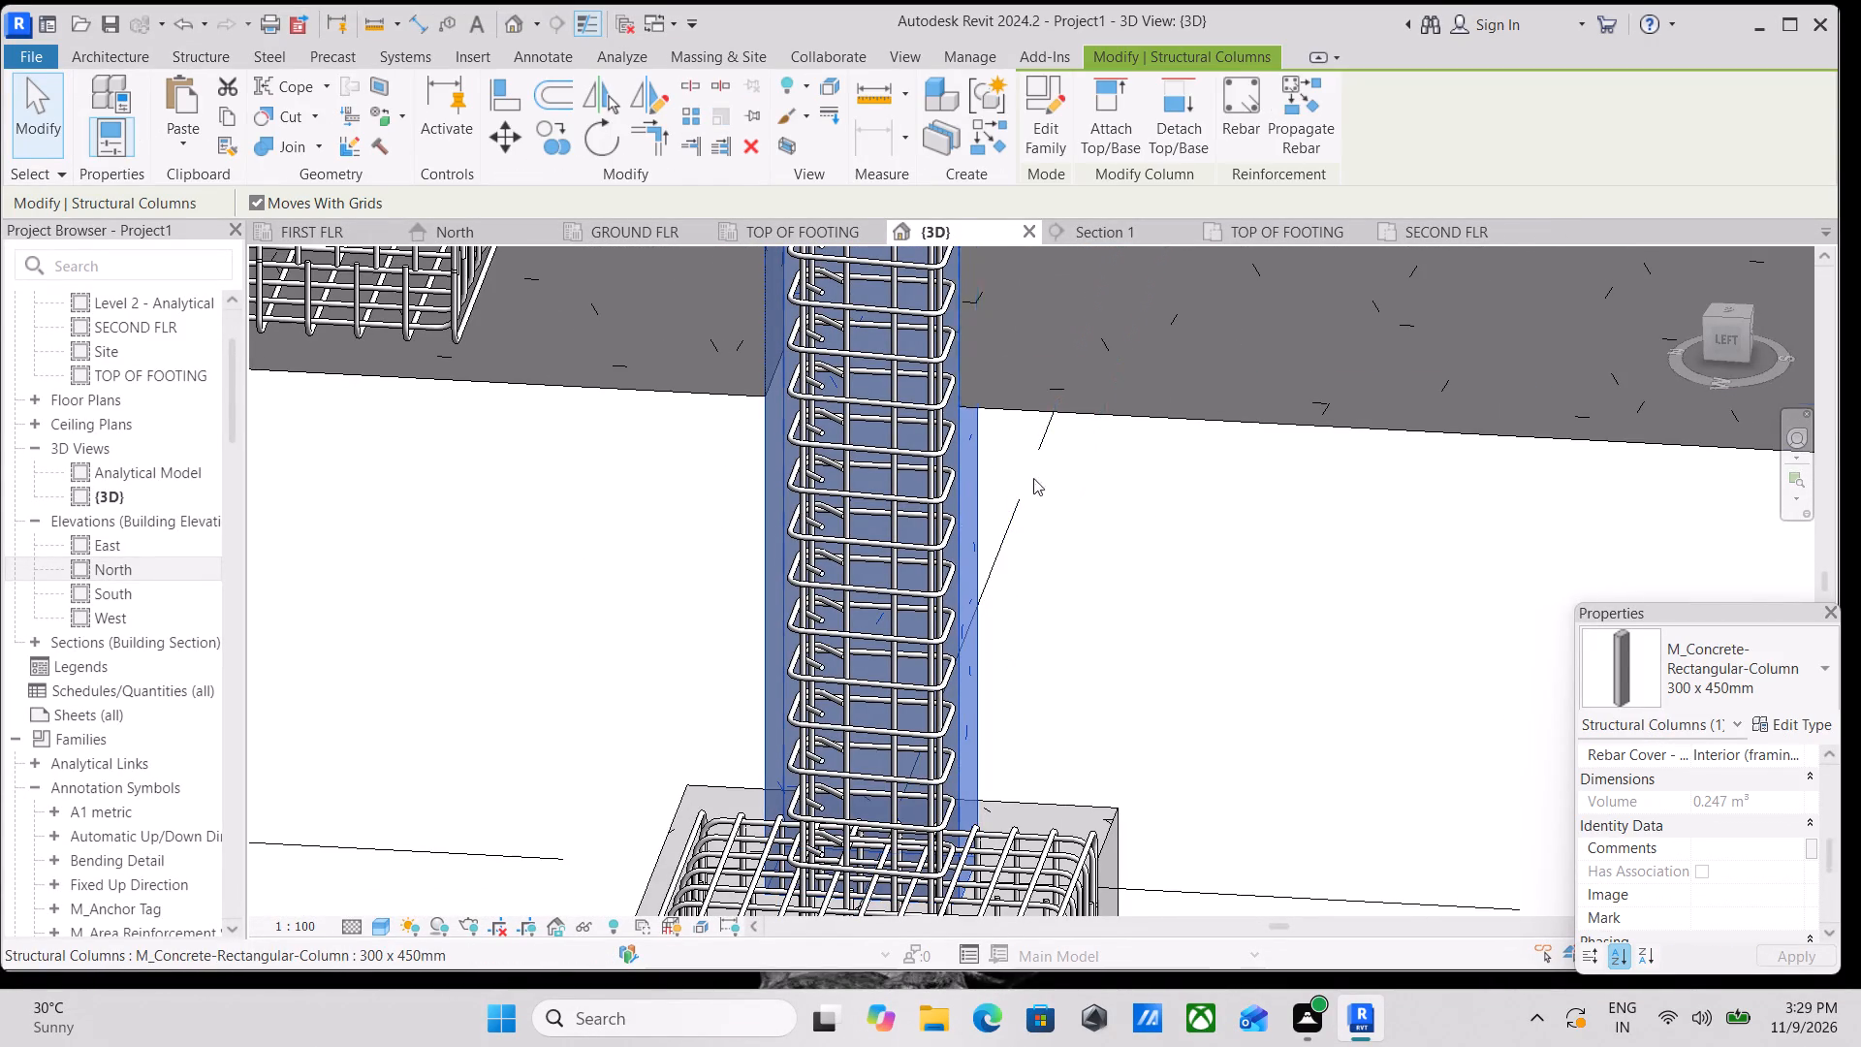
click(1298, 114)
scroll(1179, 515, down, 3)
middle_drag(1179, 515, 672, 453)
scroll(851, 474, down, 2)
middle_drag(851, 474, 642, 502)
click(836, 547)
scroll(961, 509, down, 1)
middle_drag(961, 509, 577, 534)
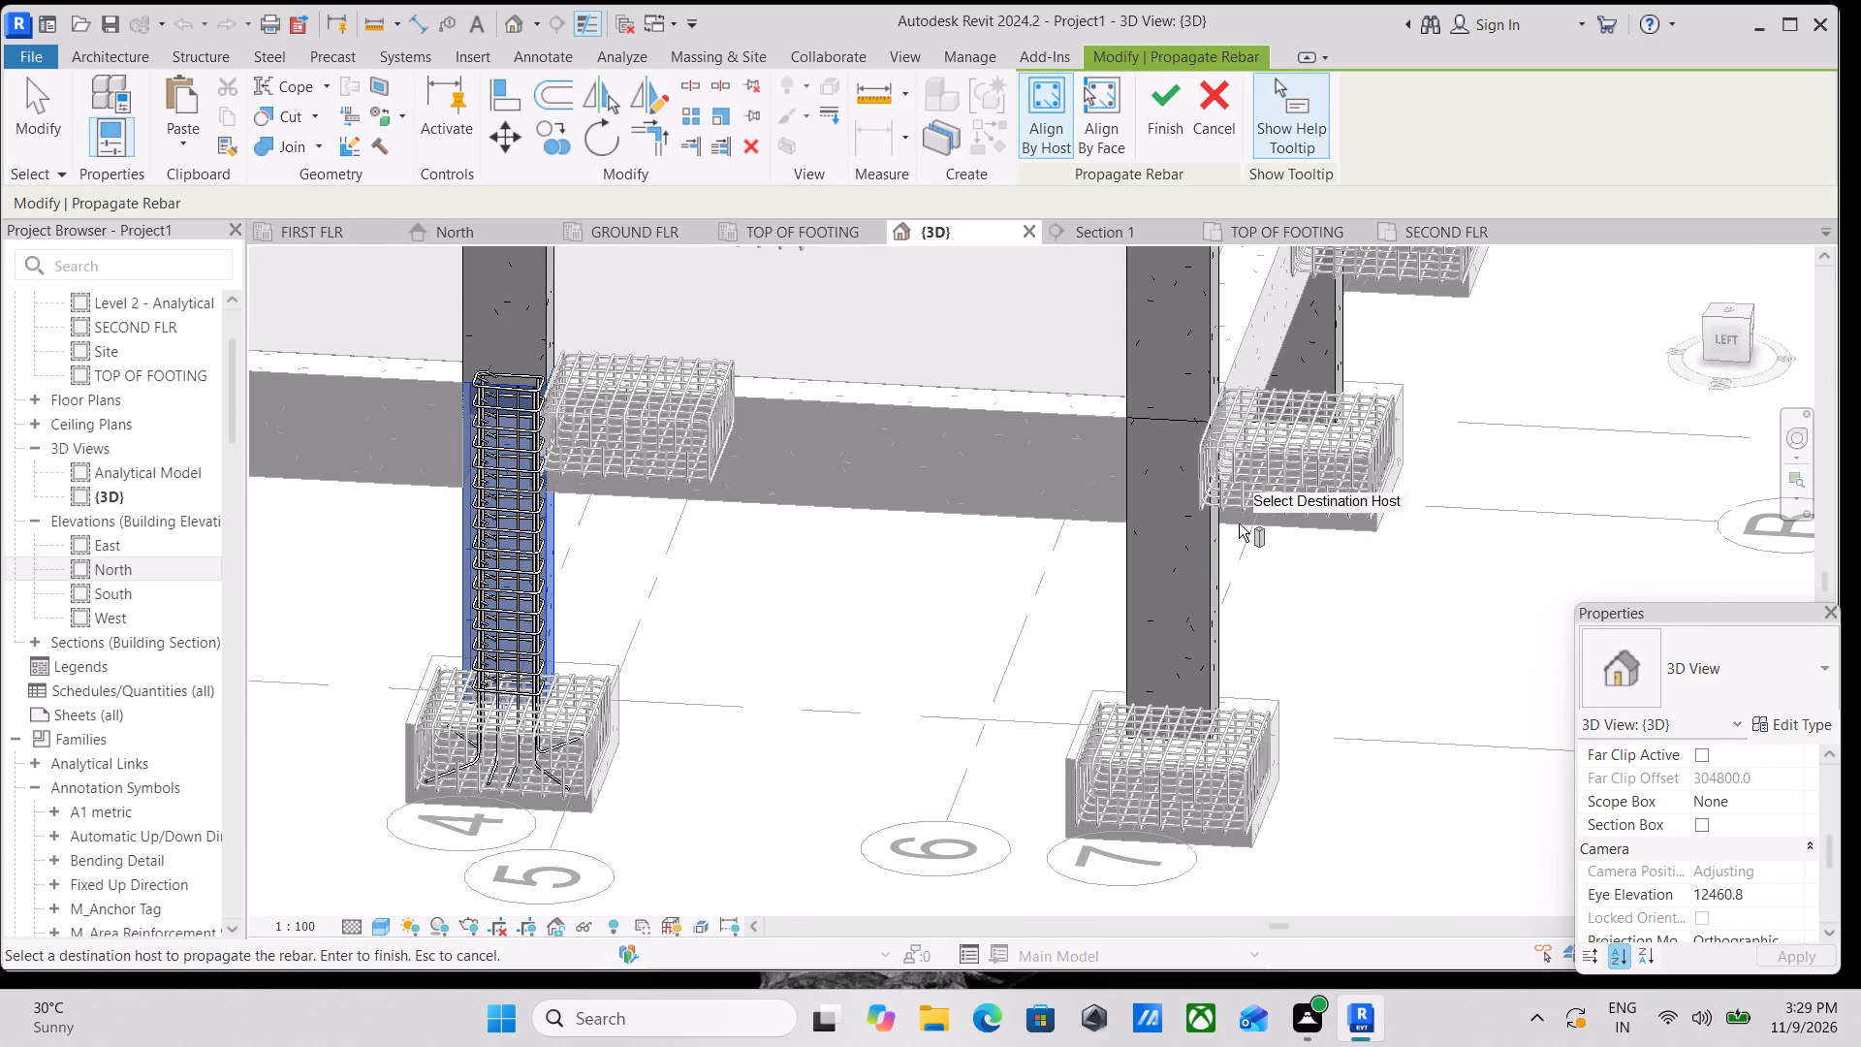
click(1213, 574)
Add the C-7 and D-7 columns as further destinations of the rebar propagation.
scroll(1213, 574, down, 5)
middle_drag(1249, 557, 1153, 604)
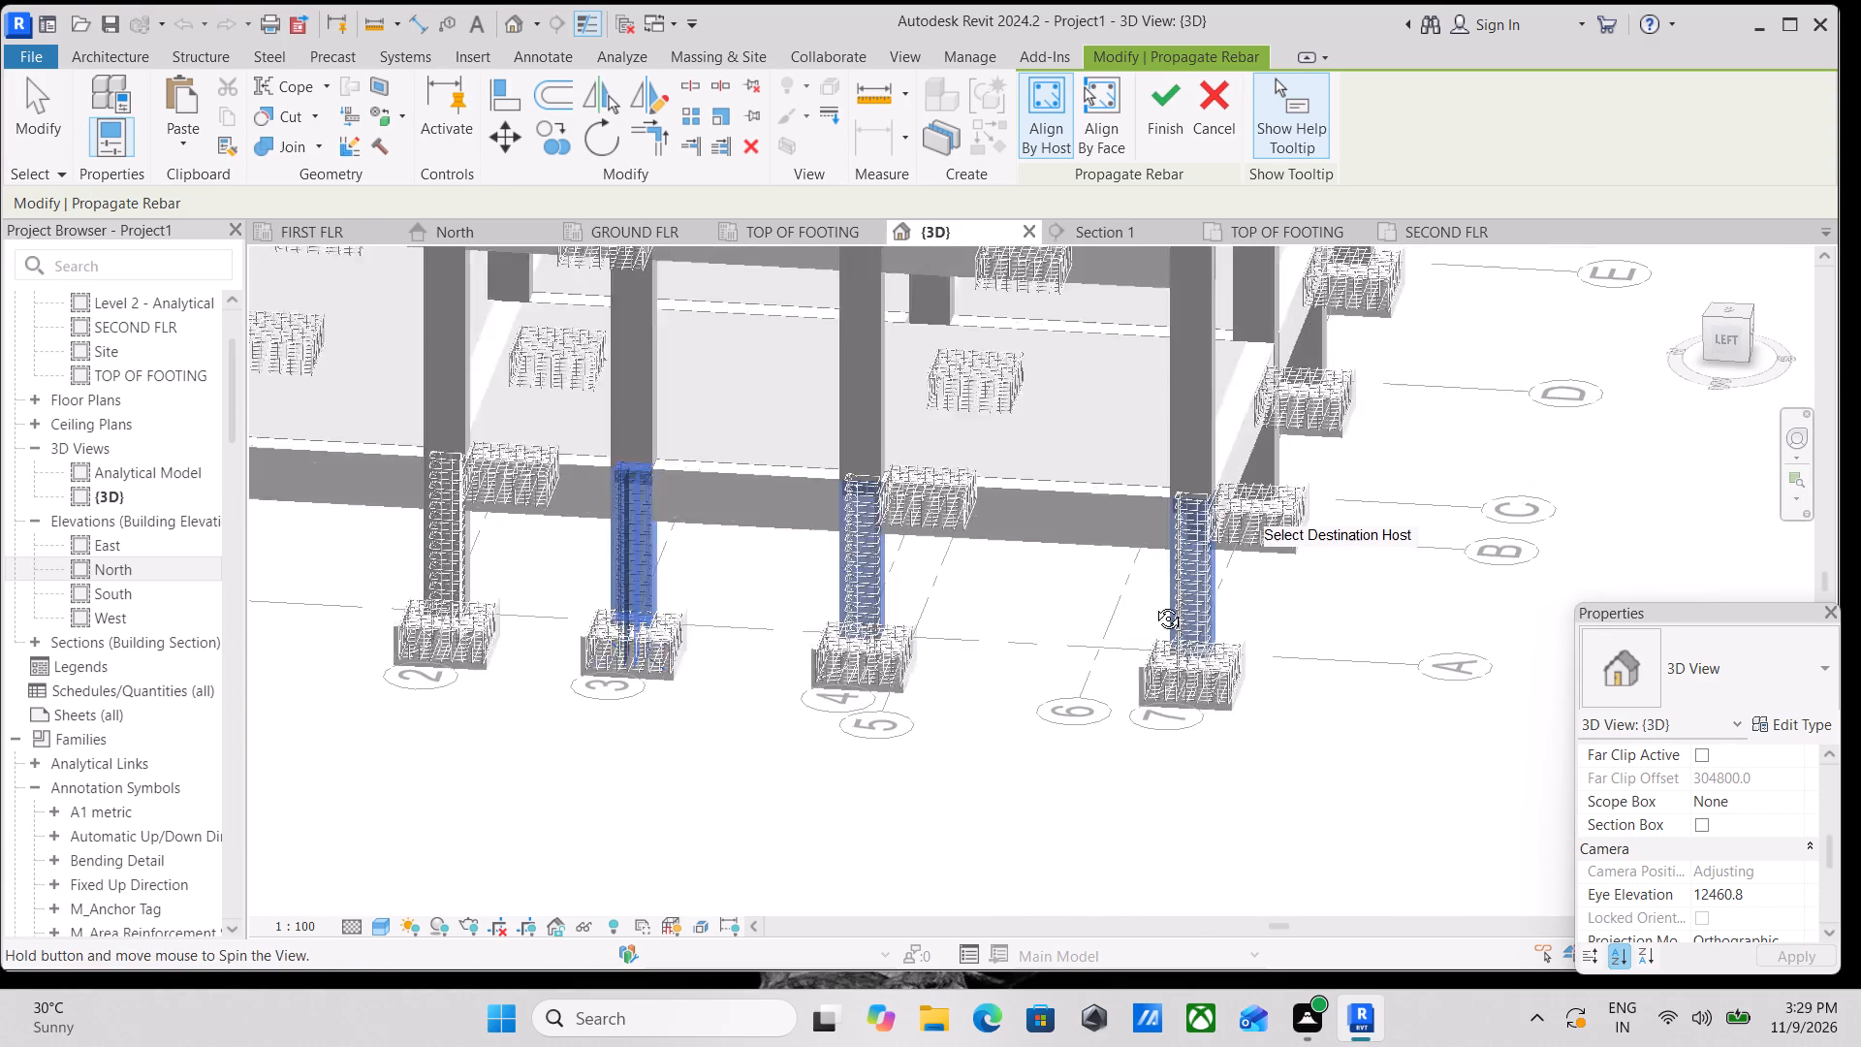
middle_drag(1153, 604, 827, 704)
middle_drag(819, 696, 1191, 275)
middle_drag(1077, 430, 1255, 390)
scroll(1103, 648, up, 1)
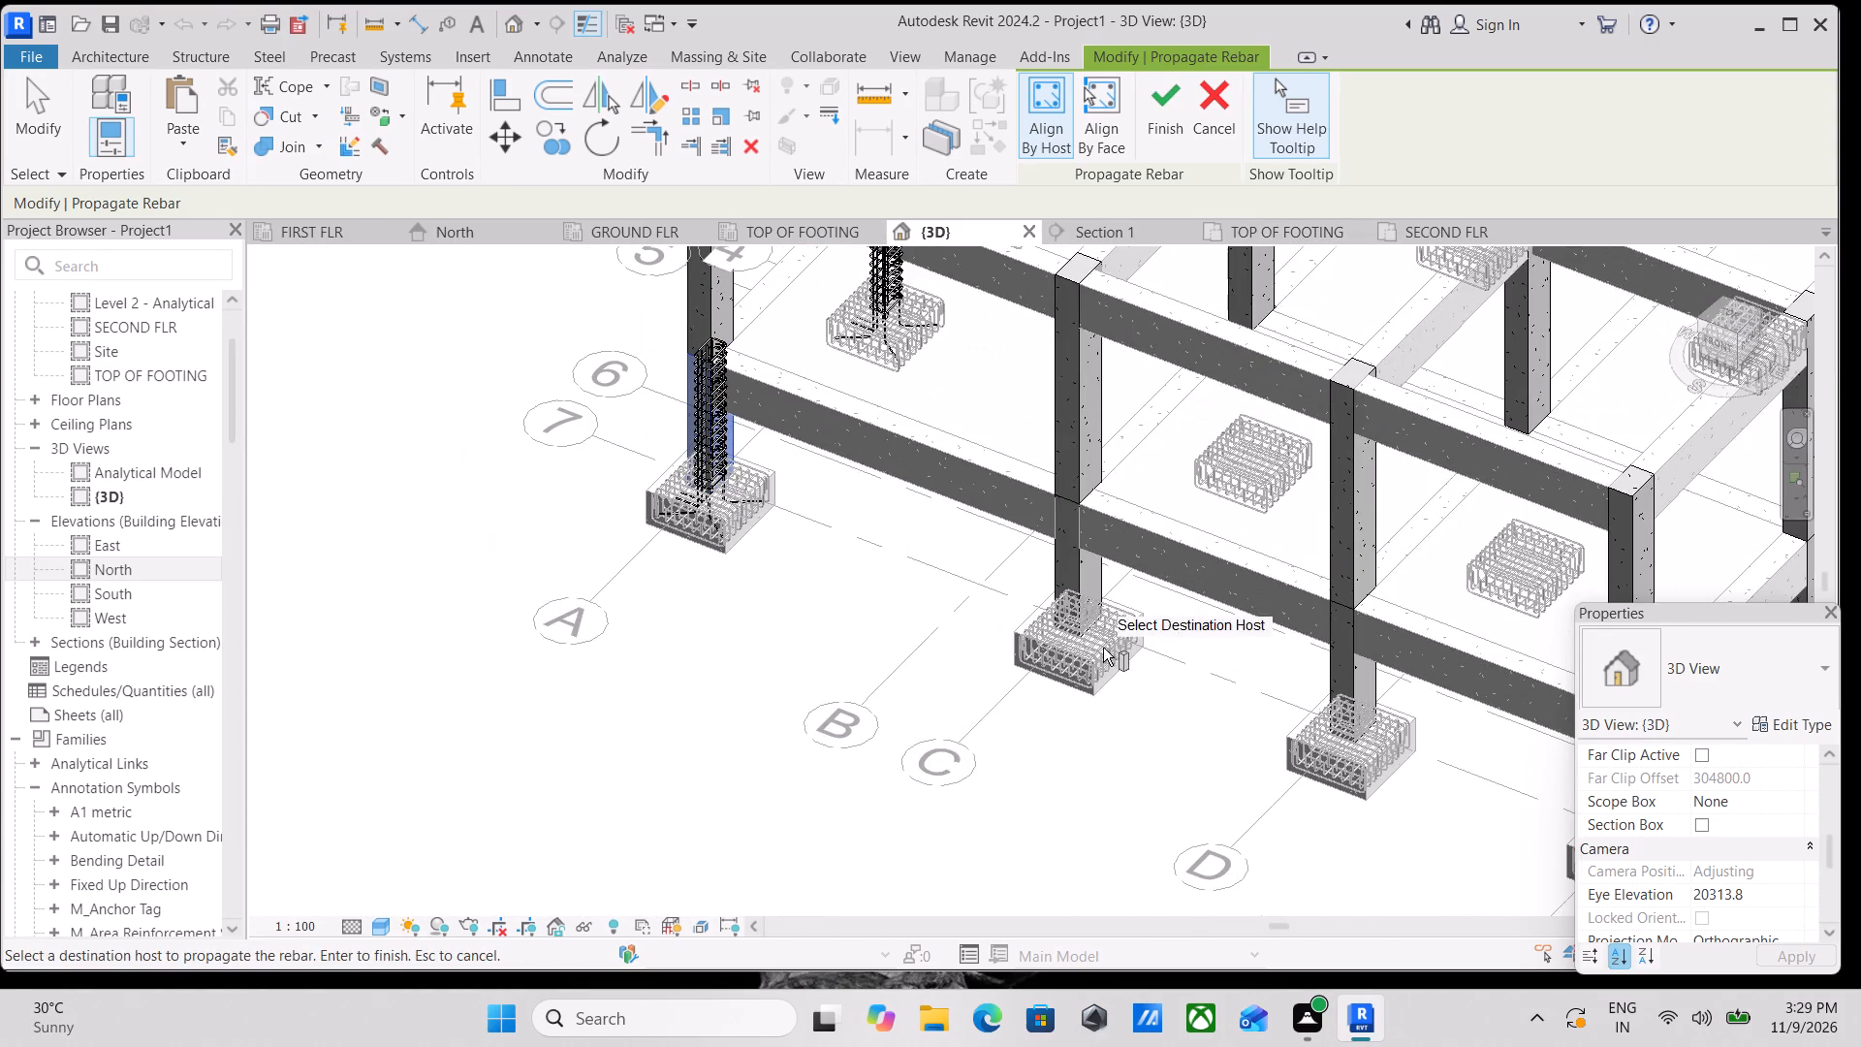
scroll(1103, 648, up, 3)
scroll(1077, 543, up, 3)
click(1045, 501)
middle_drag(1155, 474, 1154, 474)
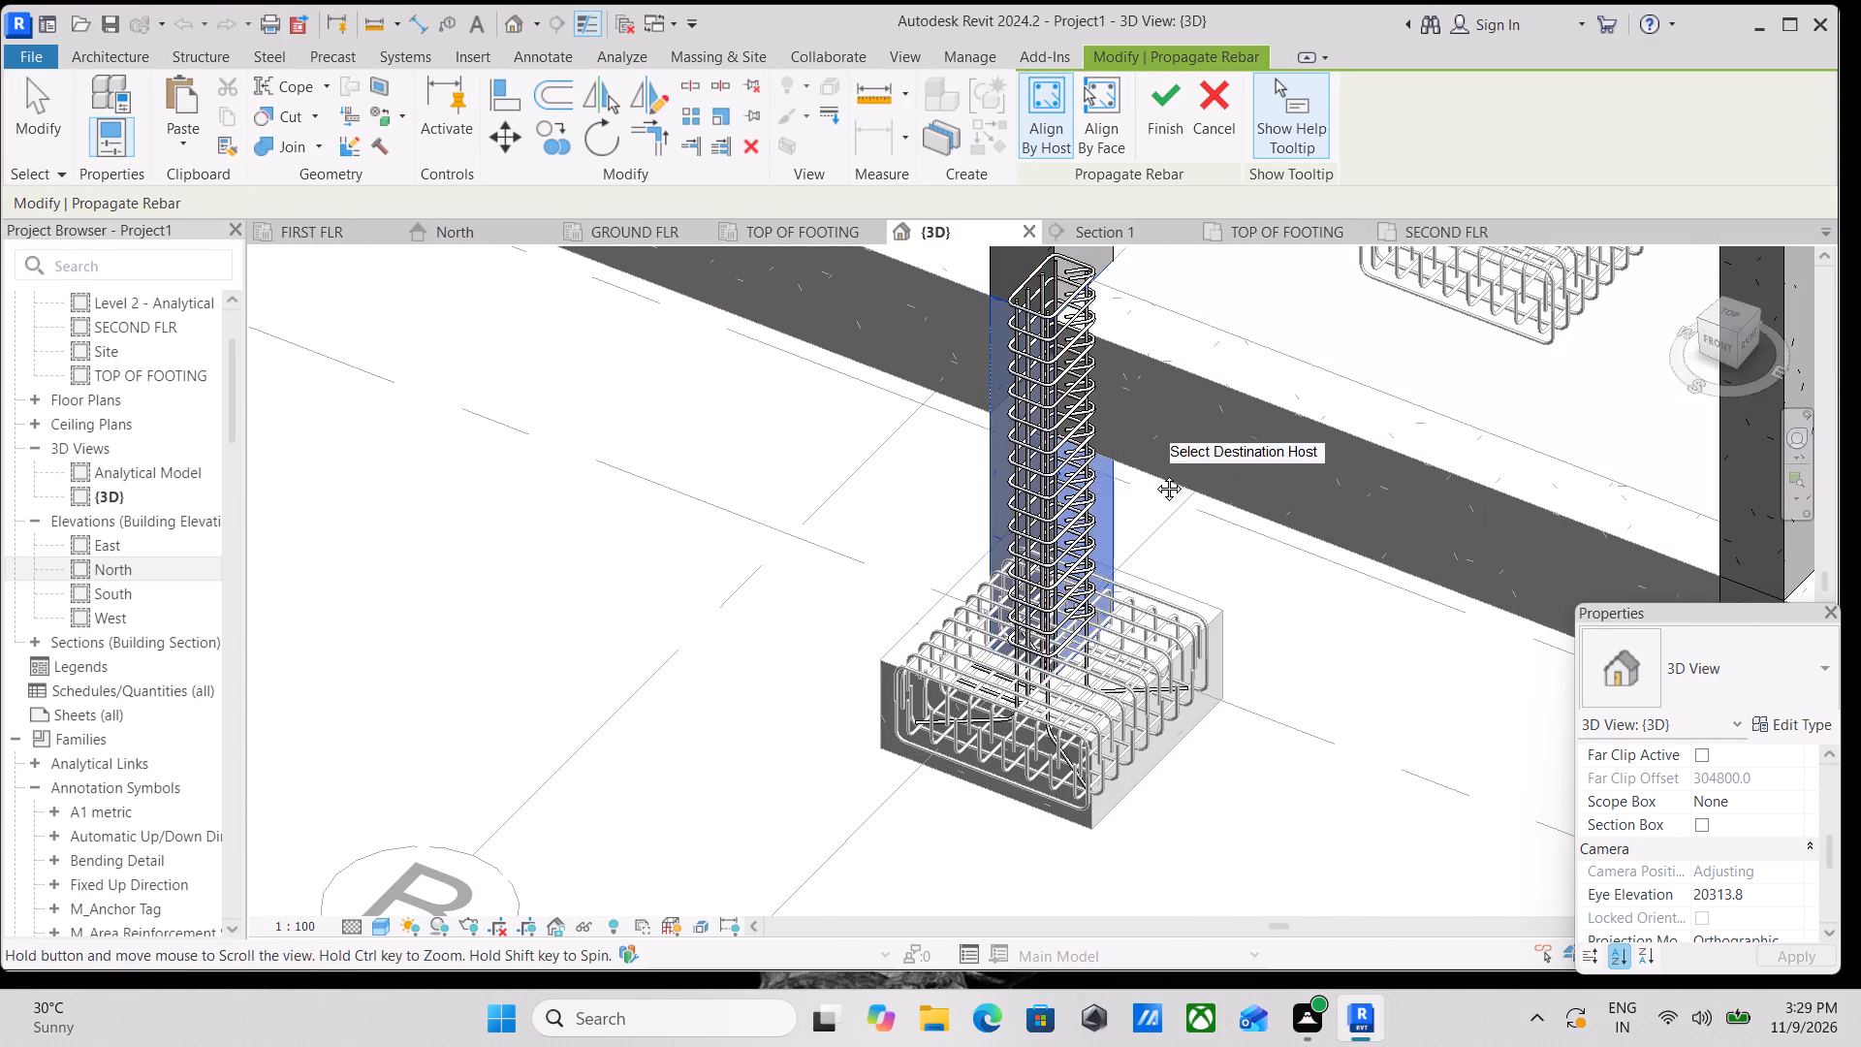
middle_drag(1154, 474, 513, 396)
scroll(890, 449, down, 2)
middle_drag(890, 449, 431, 325)
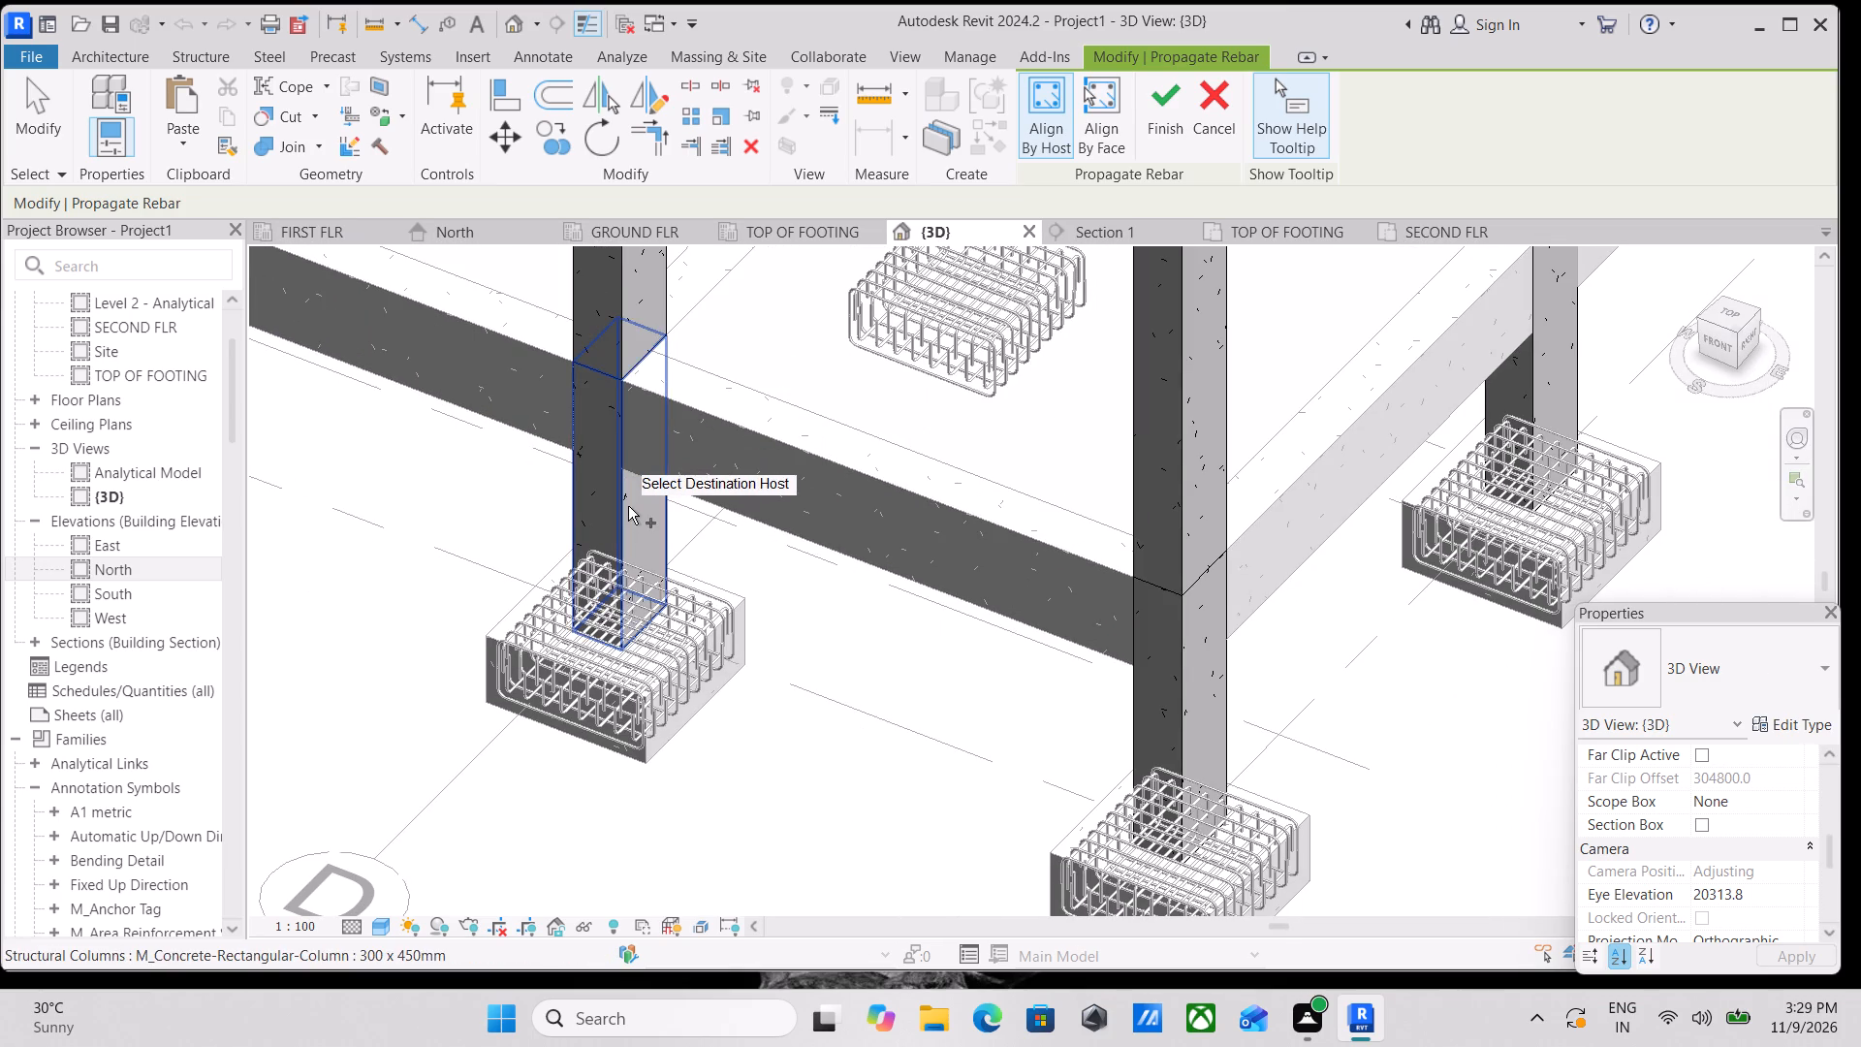
click(628, 506)
Add the E-7 corner column as a destination of the rebar propagation.
middle_drag(783, 530, 812, 612)
scroll(754, 567, down, 1)
middle_drag(741, 554, 773, 659)
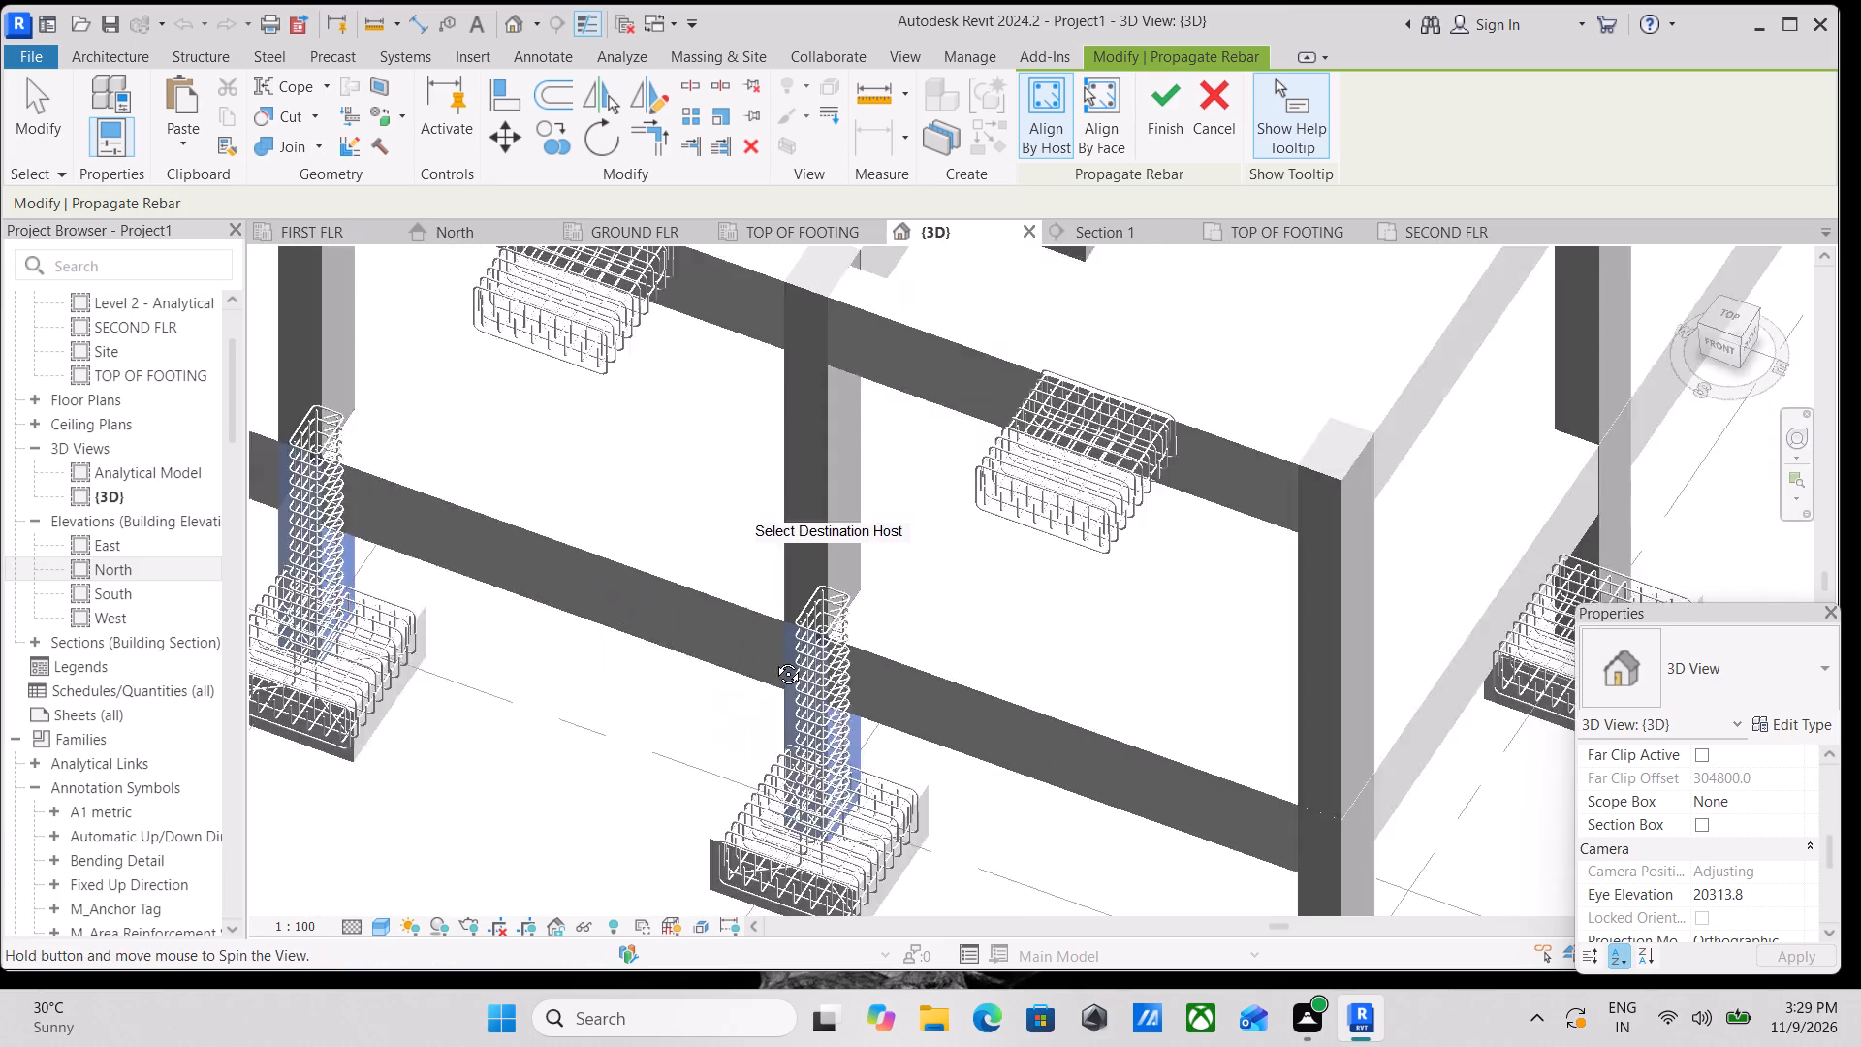
middle_drag(773, 659, 814, 762)
scroll(1169, 760, up, 3)
scroll(1273, 748, up, 8)
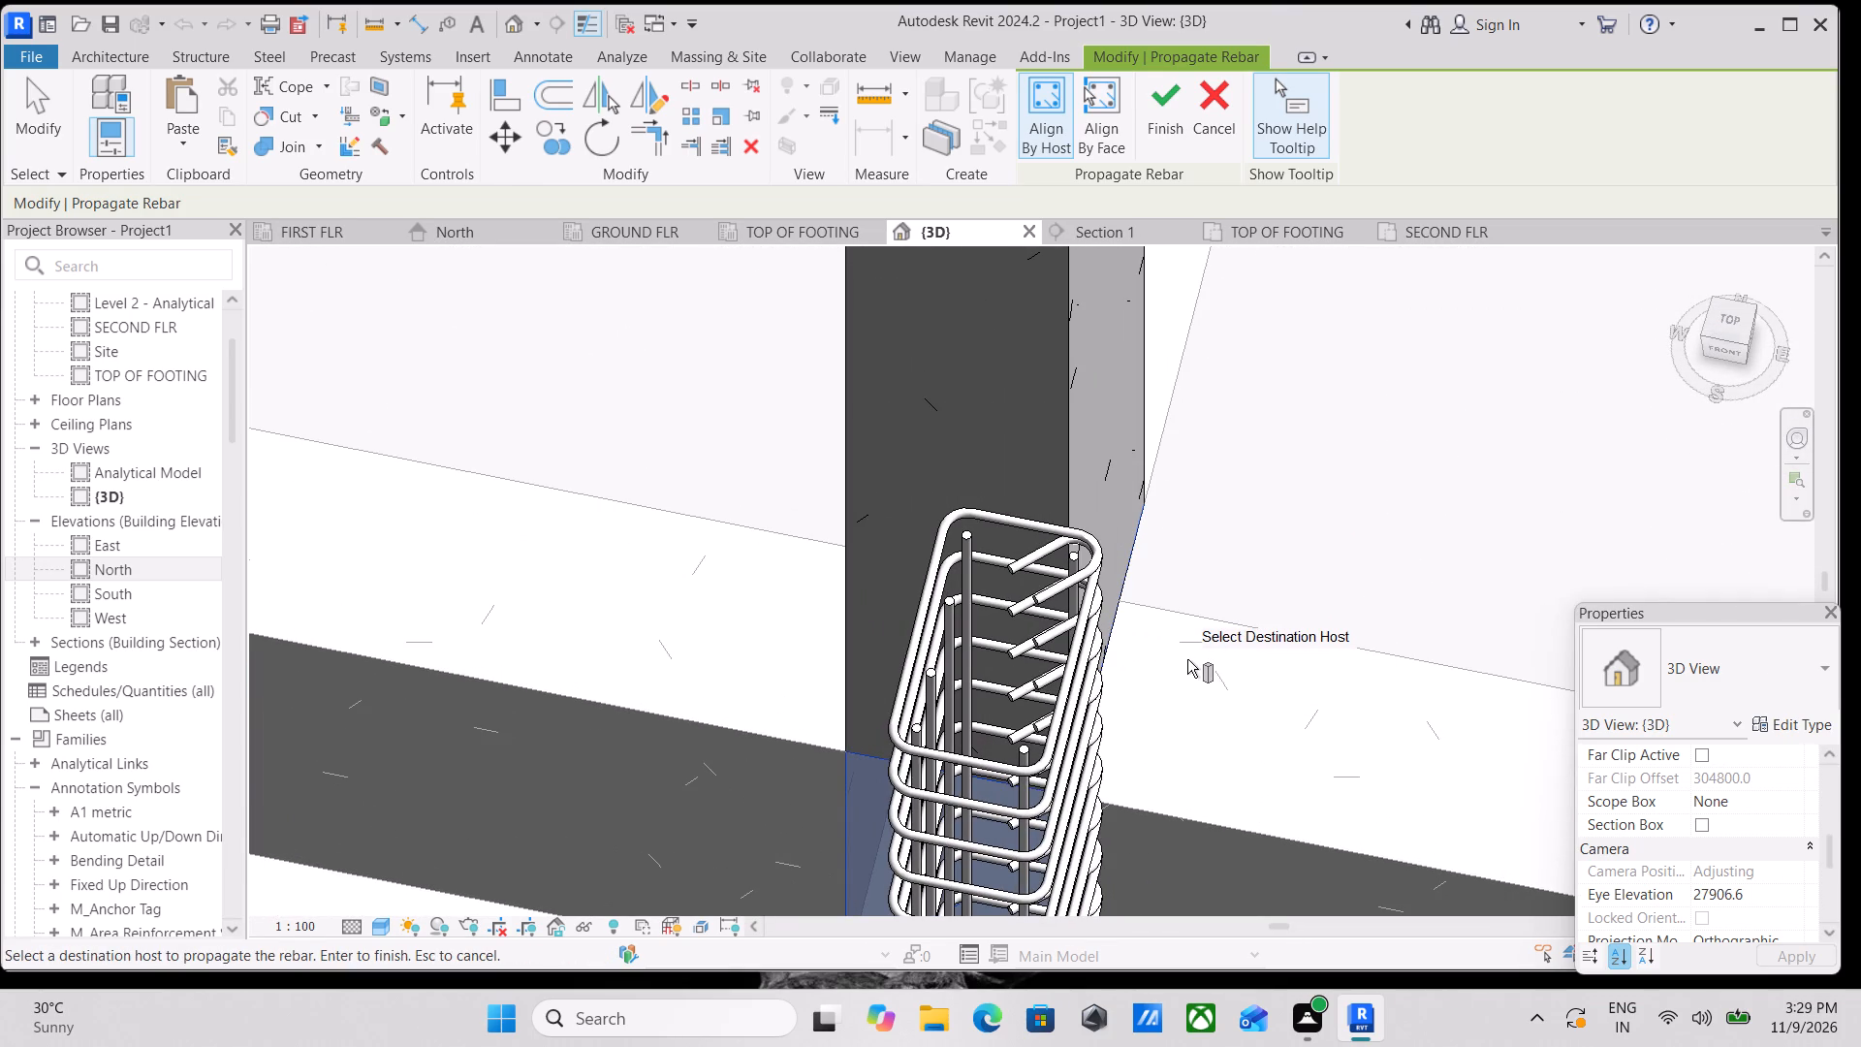
scroll(1187, 659, down, 1)
middle_drag(1174, 650, 858, 494)
scroll(926, 522, down, 1)
scroll(839, 498, down, 3)
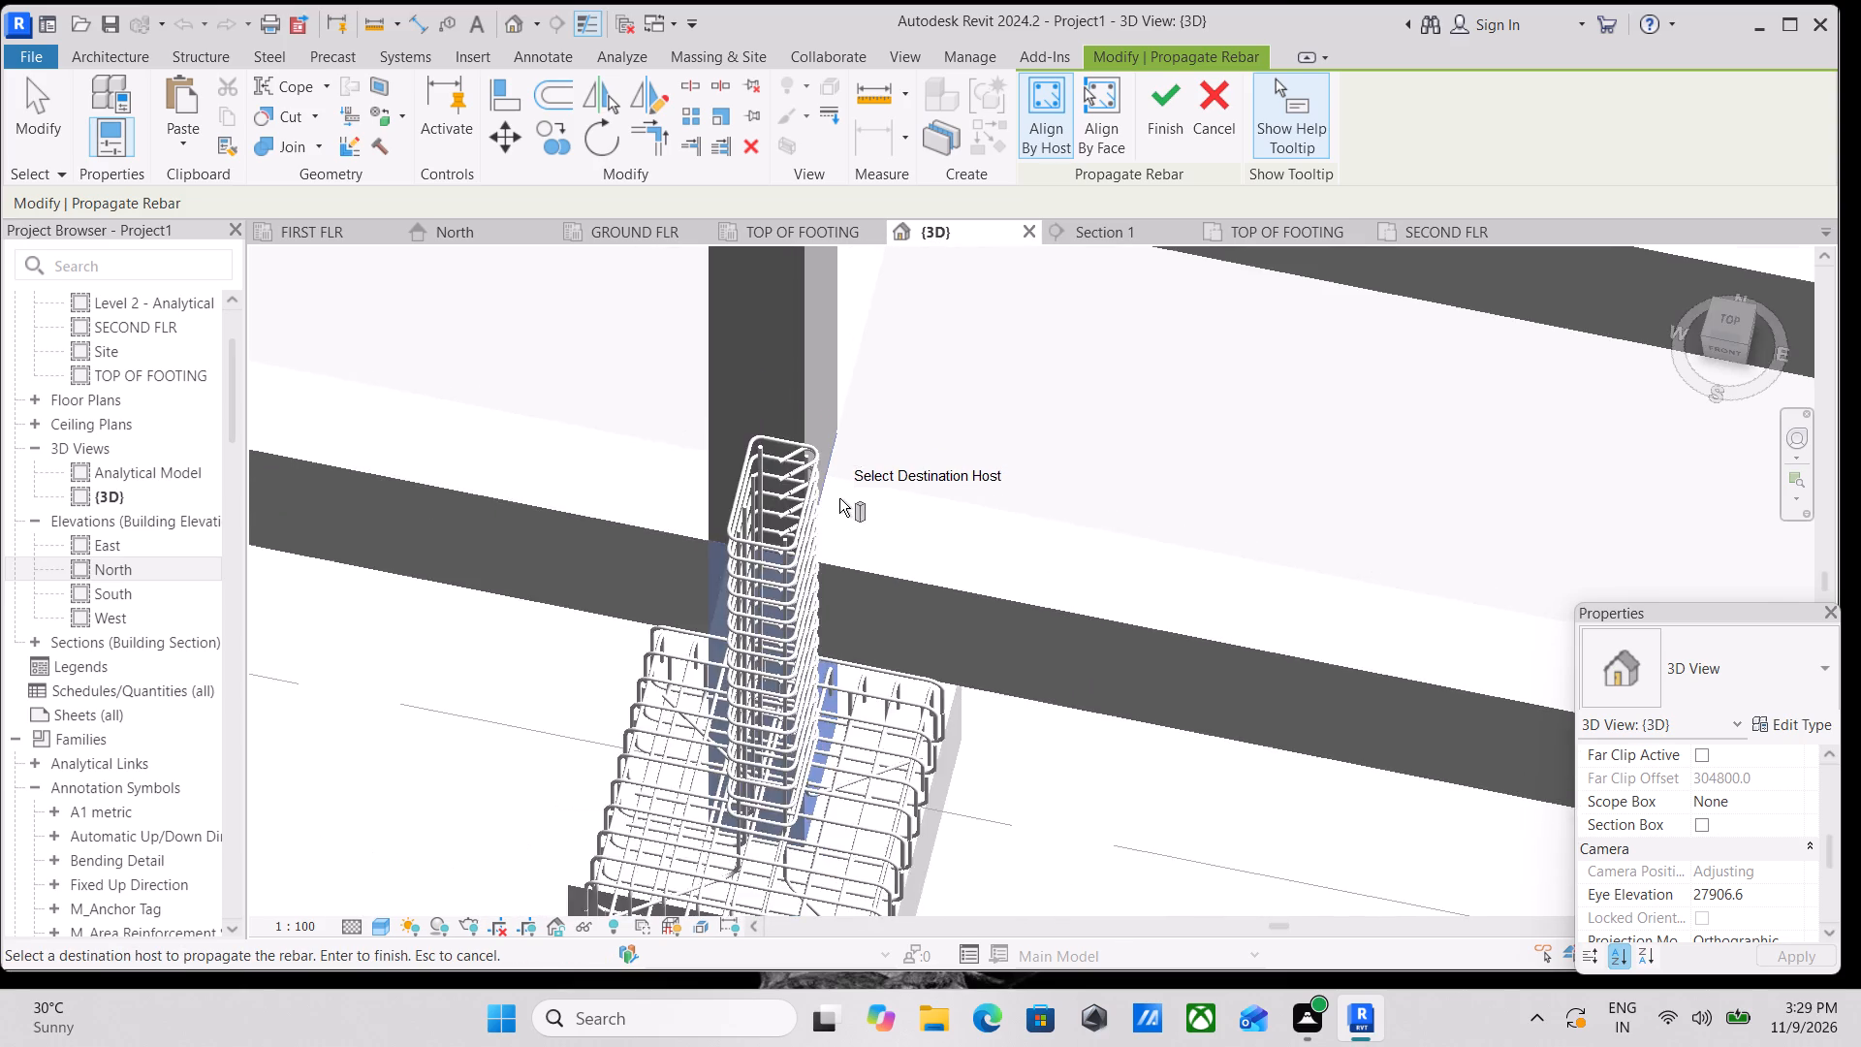
scroll(839, 498, down, 2)
middle_drag(1052, 562, 55, 333)
middle_drag(574, 456, 469, 432)
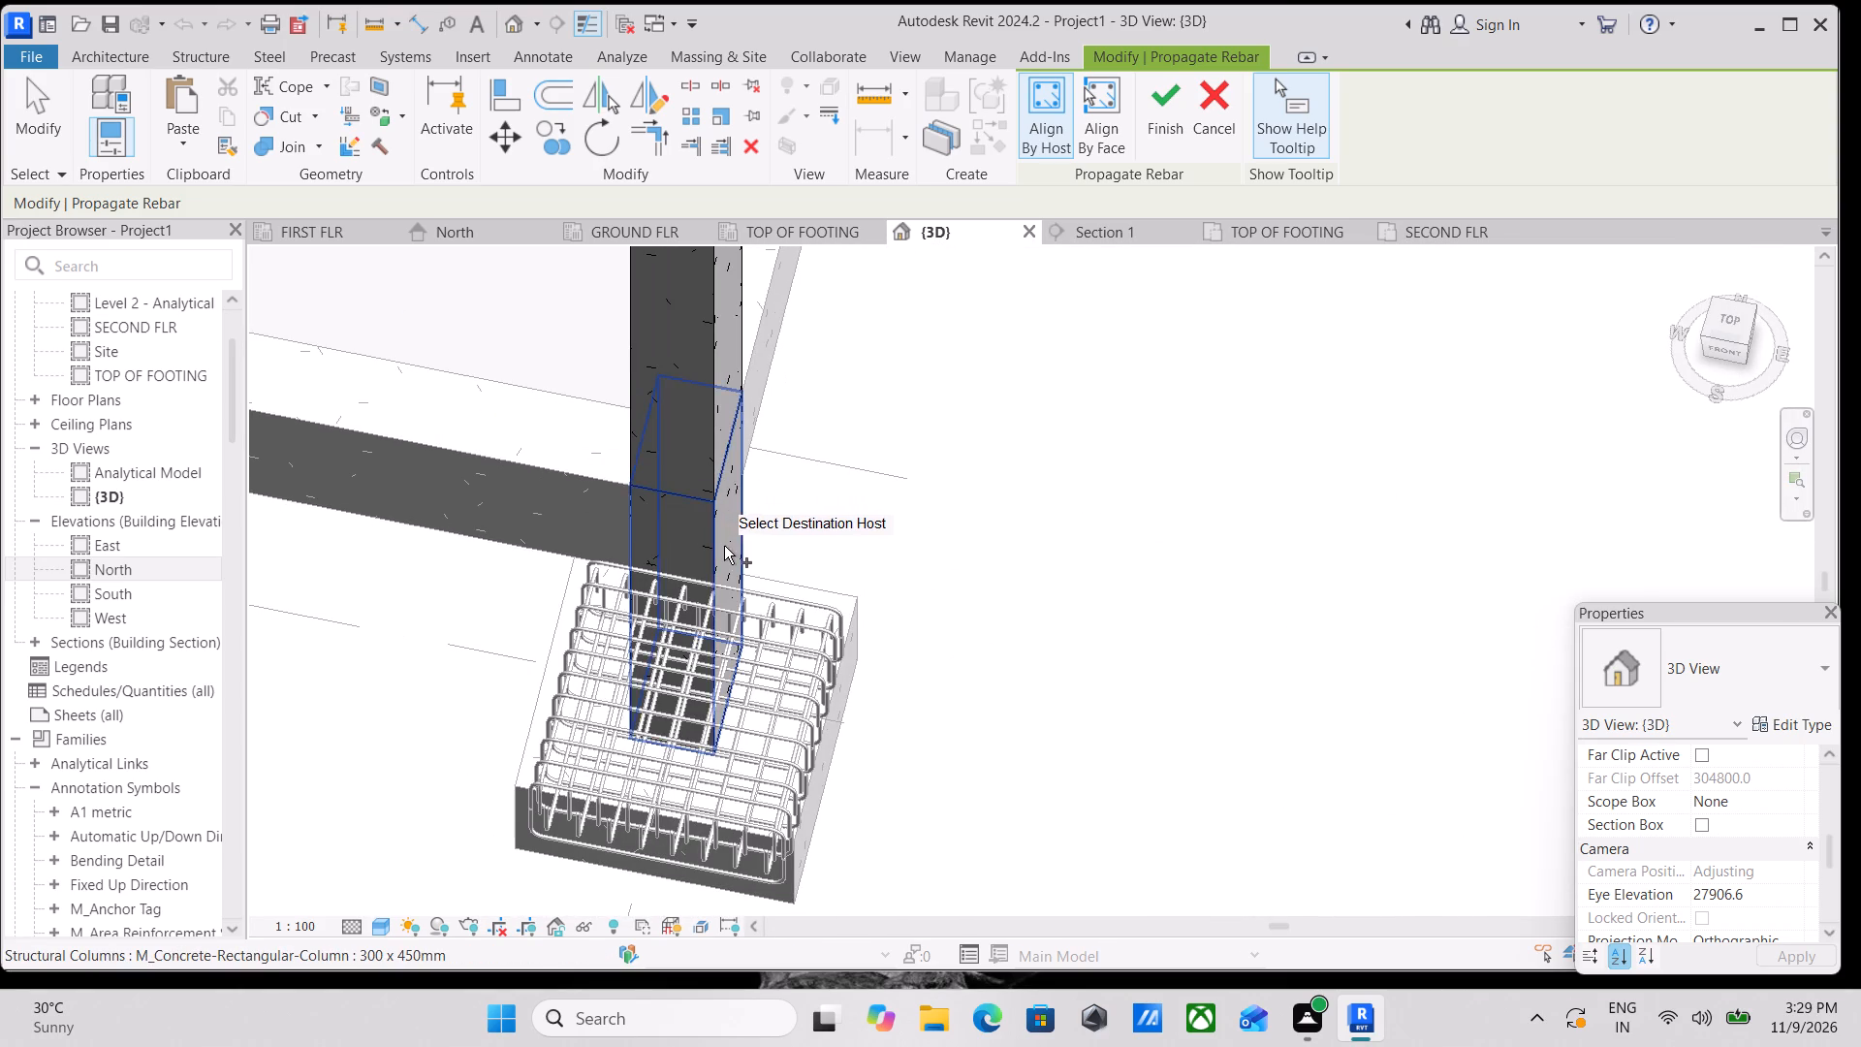
scroll(724, 546, down, 1)
click(724, 546)
Check the E-7 column's bar layout from above and finish the rebar propagation.
scroll(724, 546, down, 2)
middle_drag(724, 546, 765, 759)
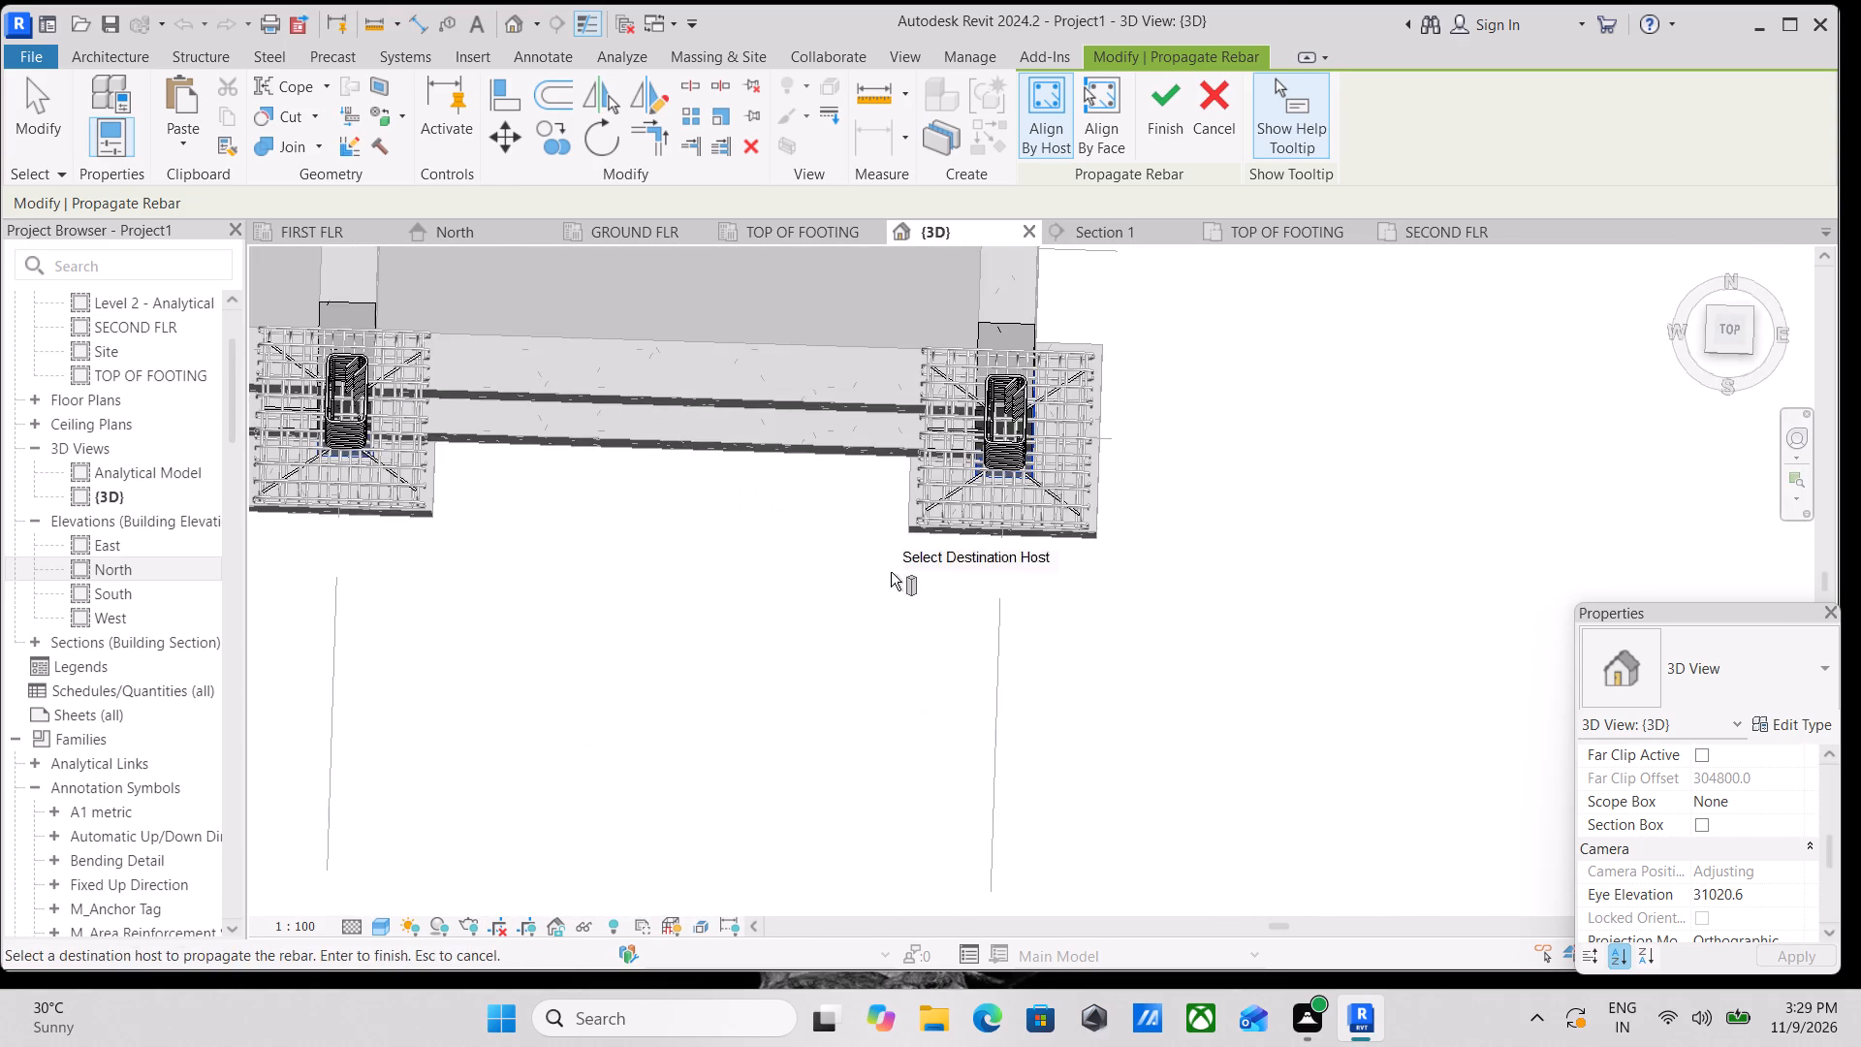
middle_drag(896, 557, 908, 672)
shift+middle_drag(1088, 415, 1078, 357)
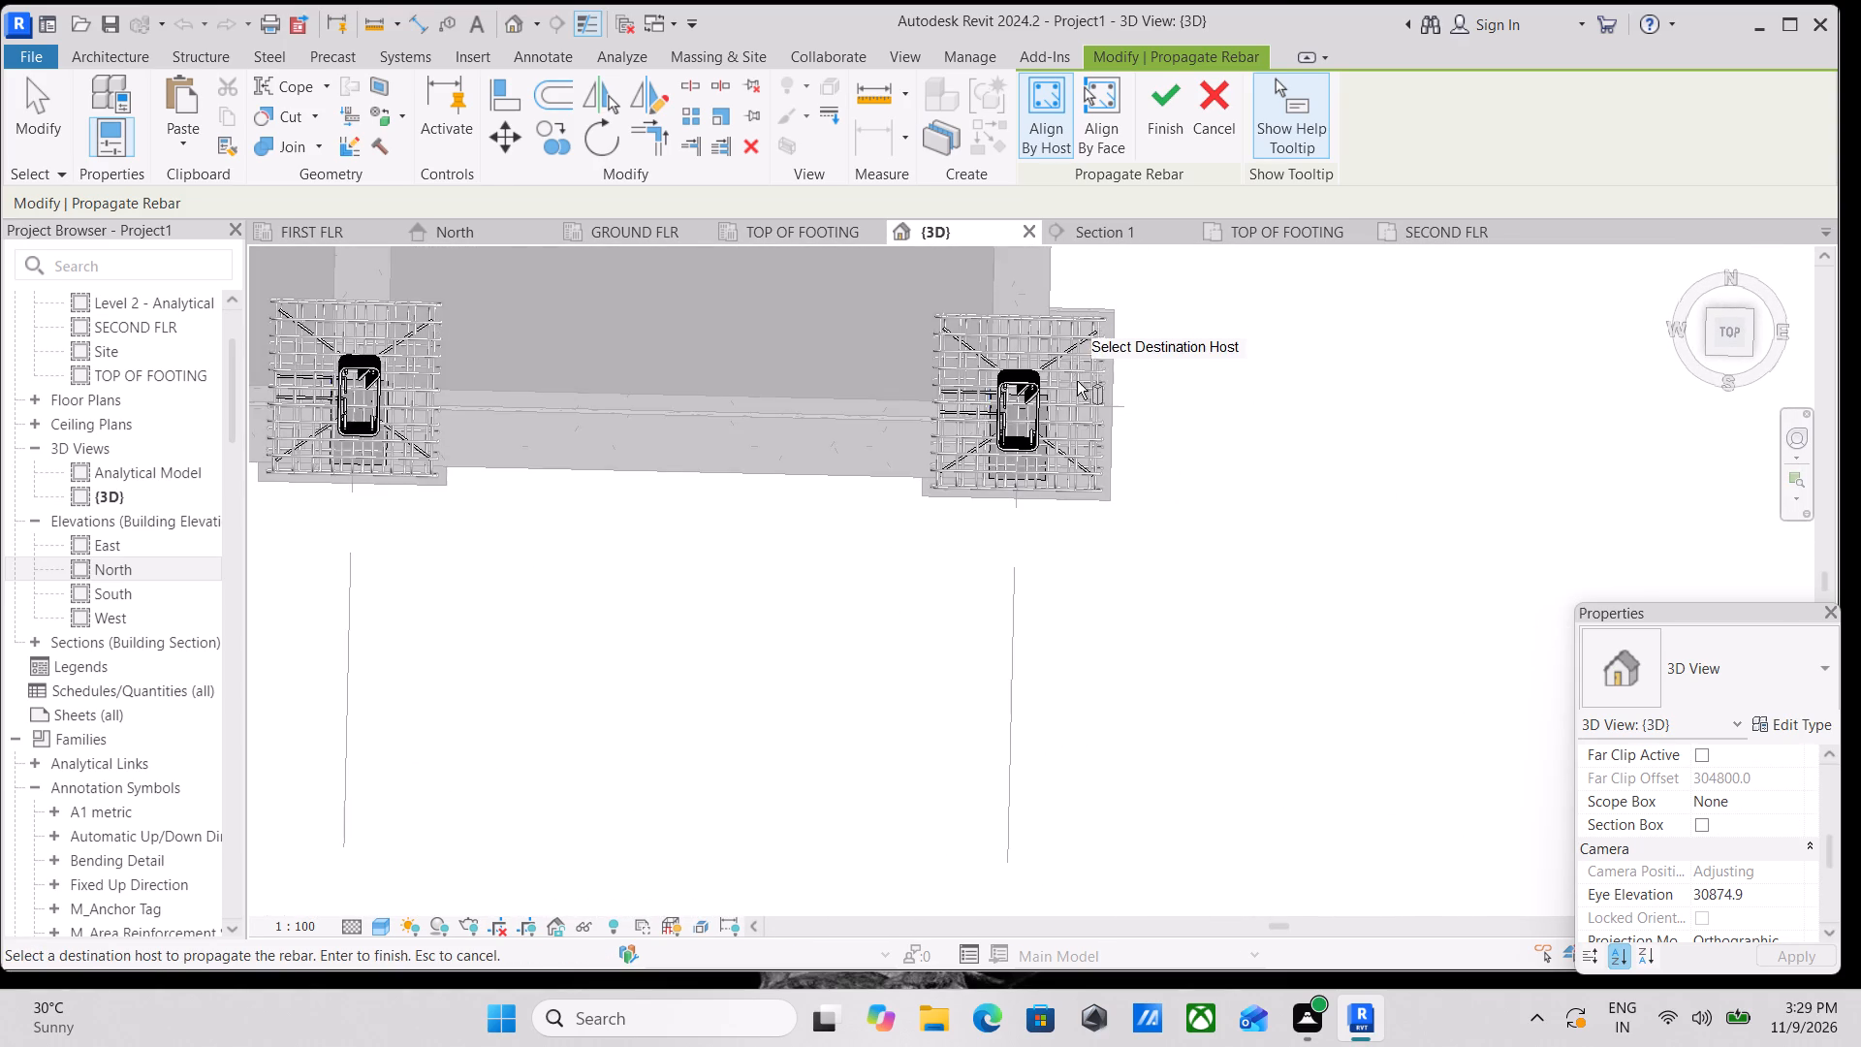
scroll(1077, 384, up, 4)
shift+middle_drag(1045, 454, 1029, 432)
scroll(893, 684, up, 5)
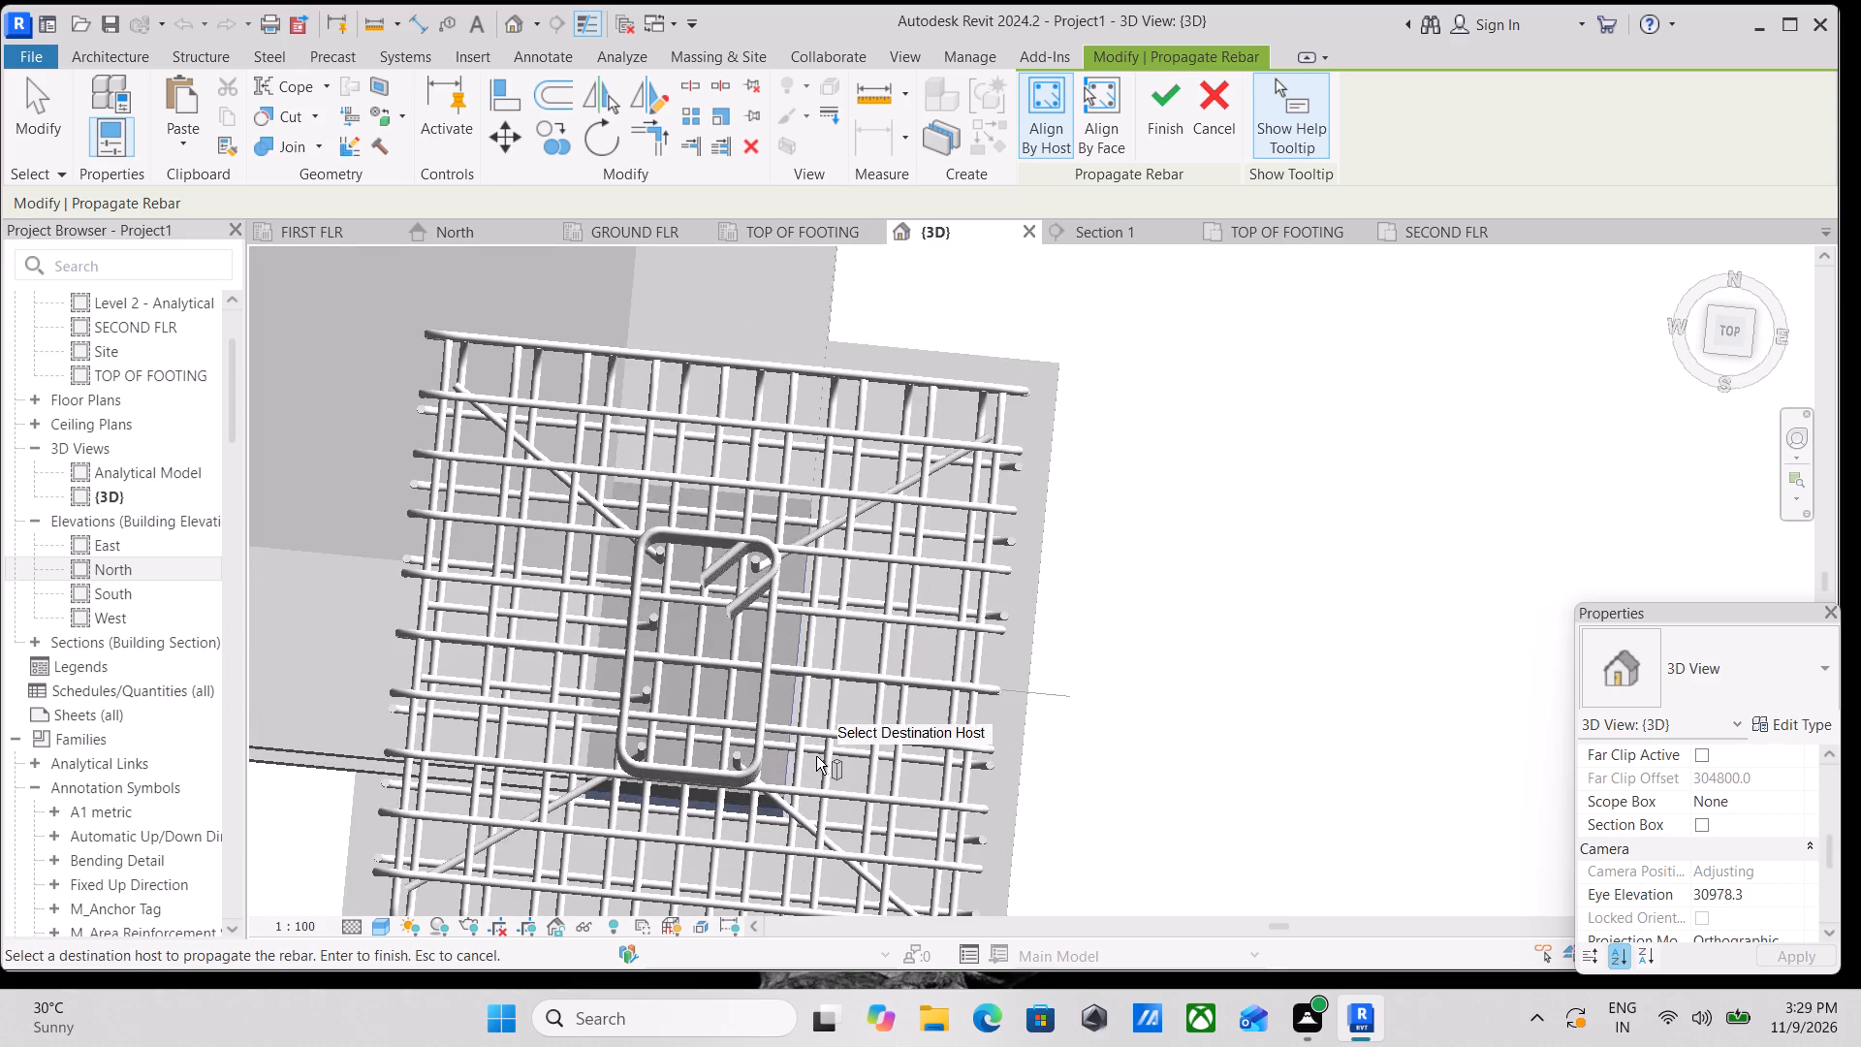
scroll(769, 744, up, 2)
middle_drag(741, 576, 795, 605)
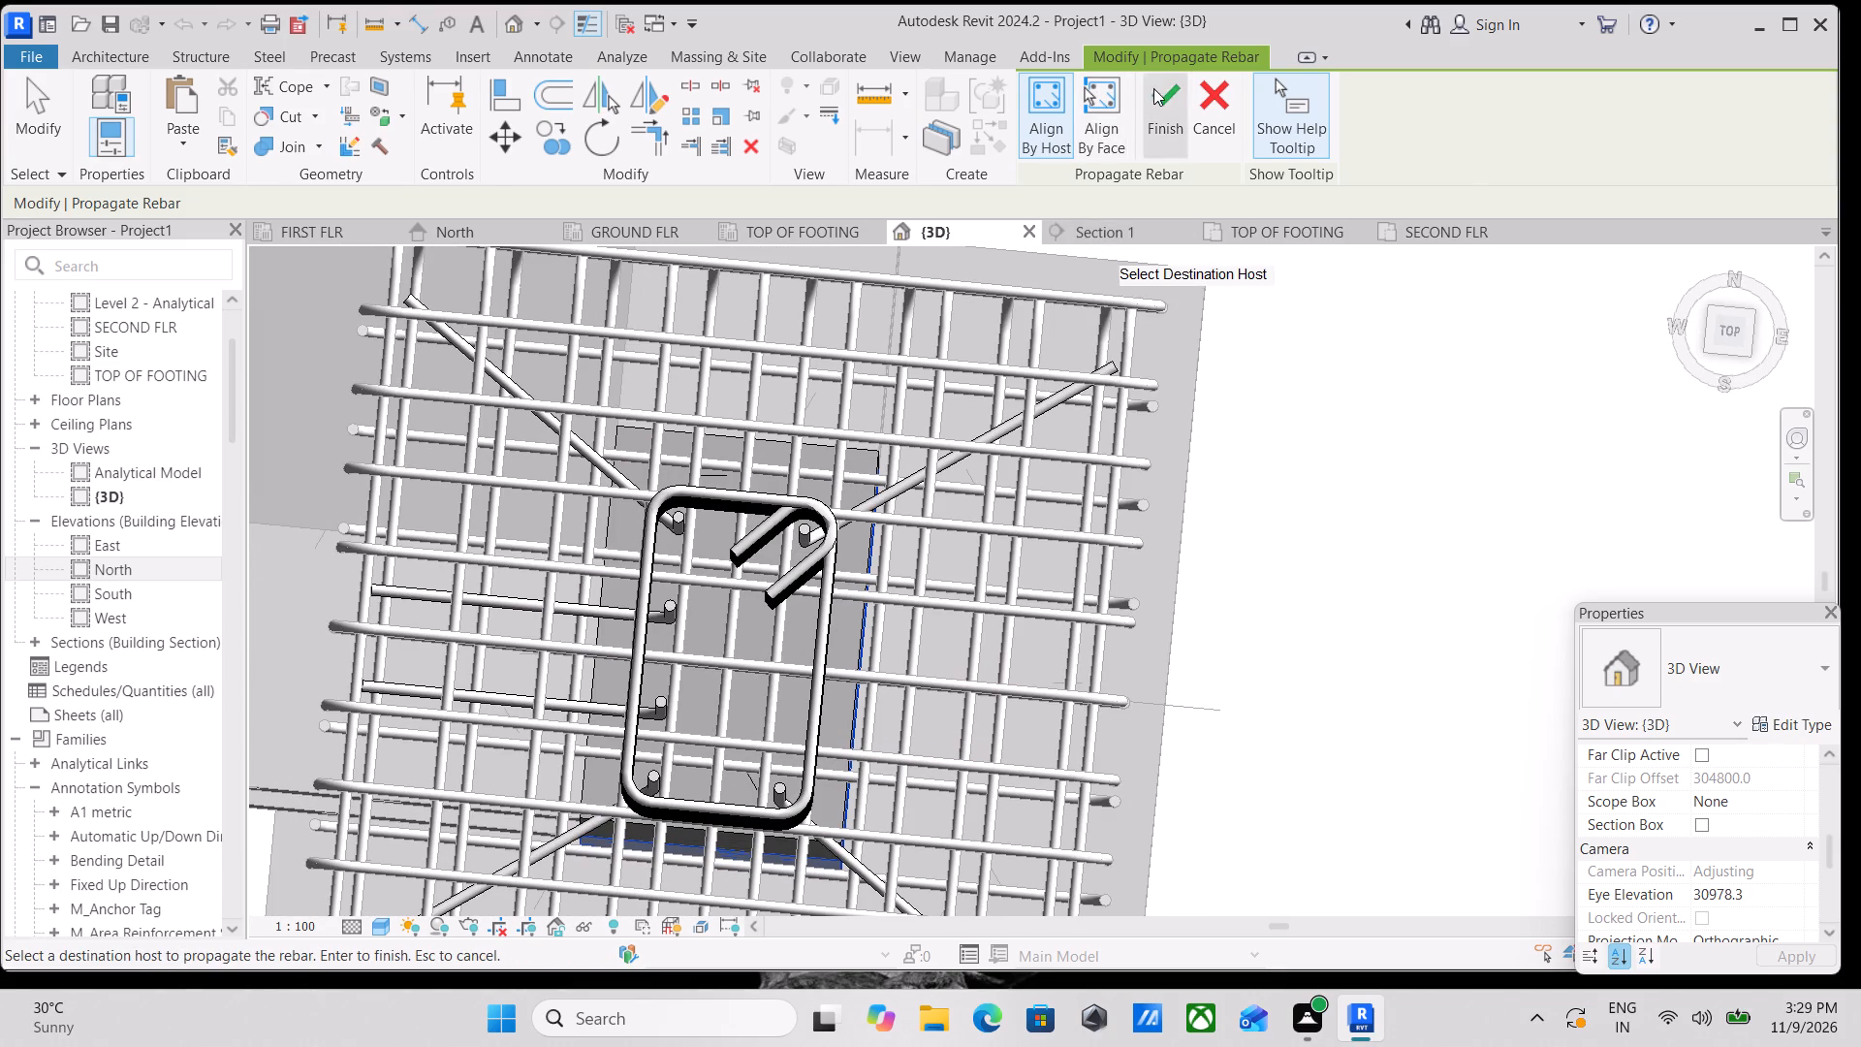
click(1170, 86)
Mirror a copy of the E-7 column's west-side pair of 13M bars to its opposite face about the tie's north-south centreline.
middle_drag(870, 508, 911, 439)
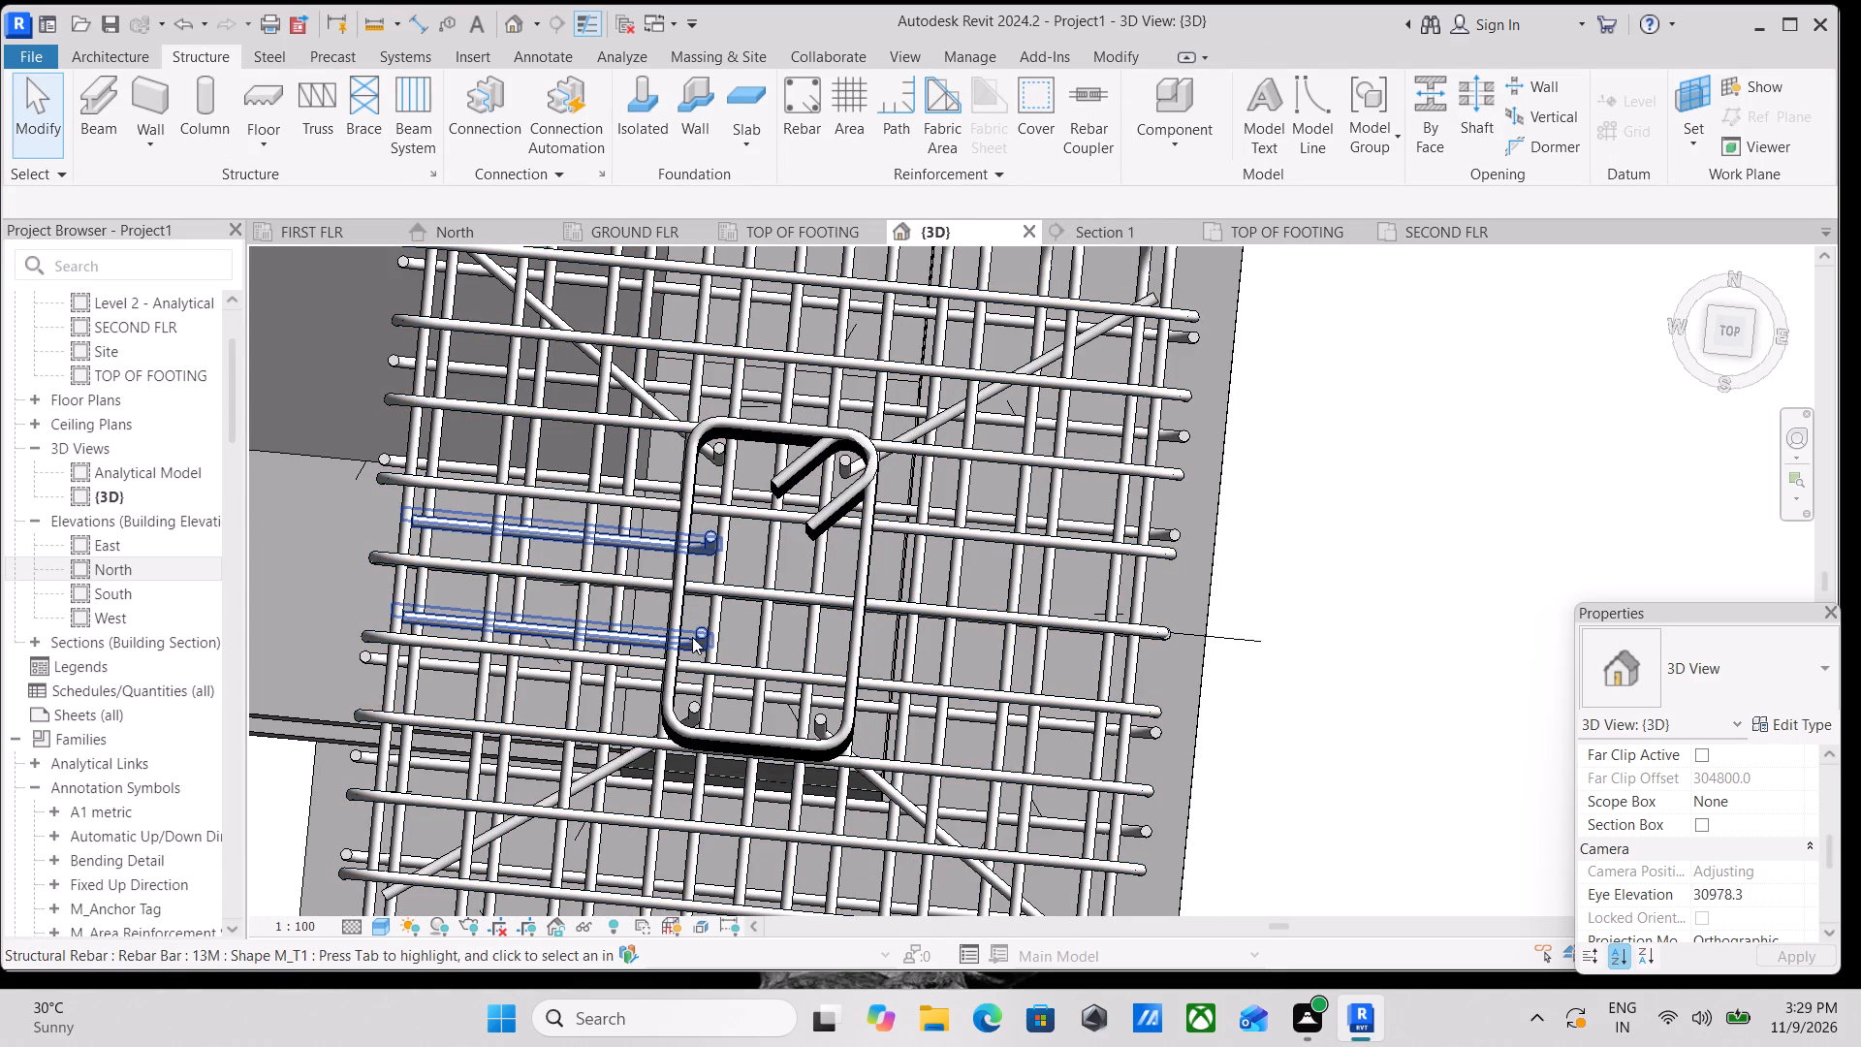
click(692, 640)
middle_drag(775, 580, 797, 556)
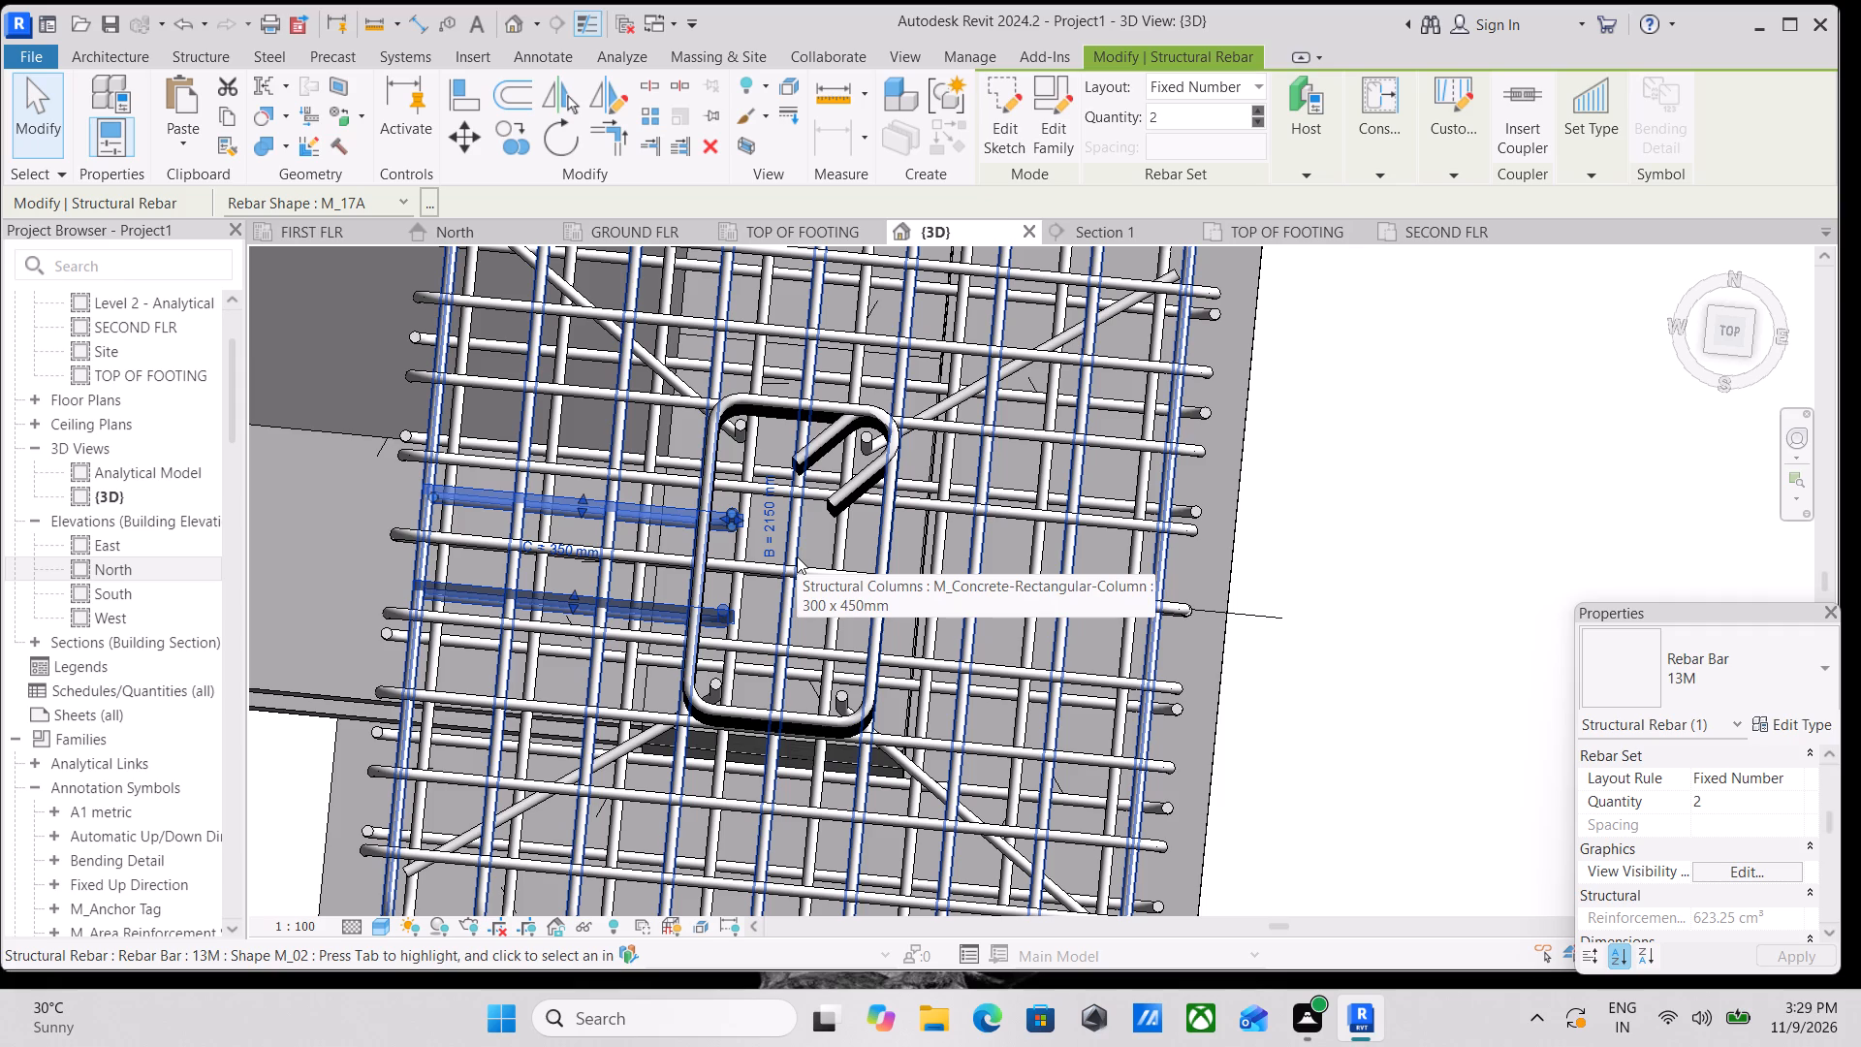
text(DM)
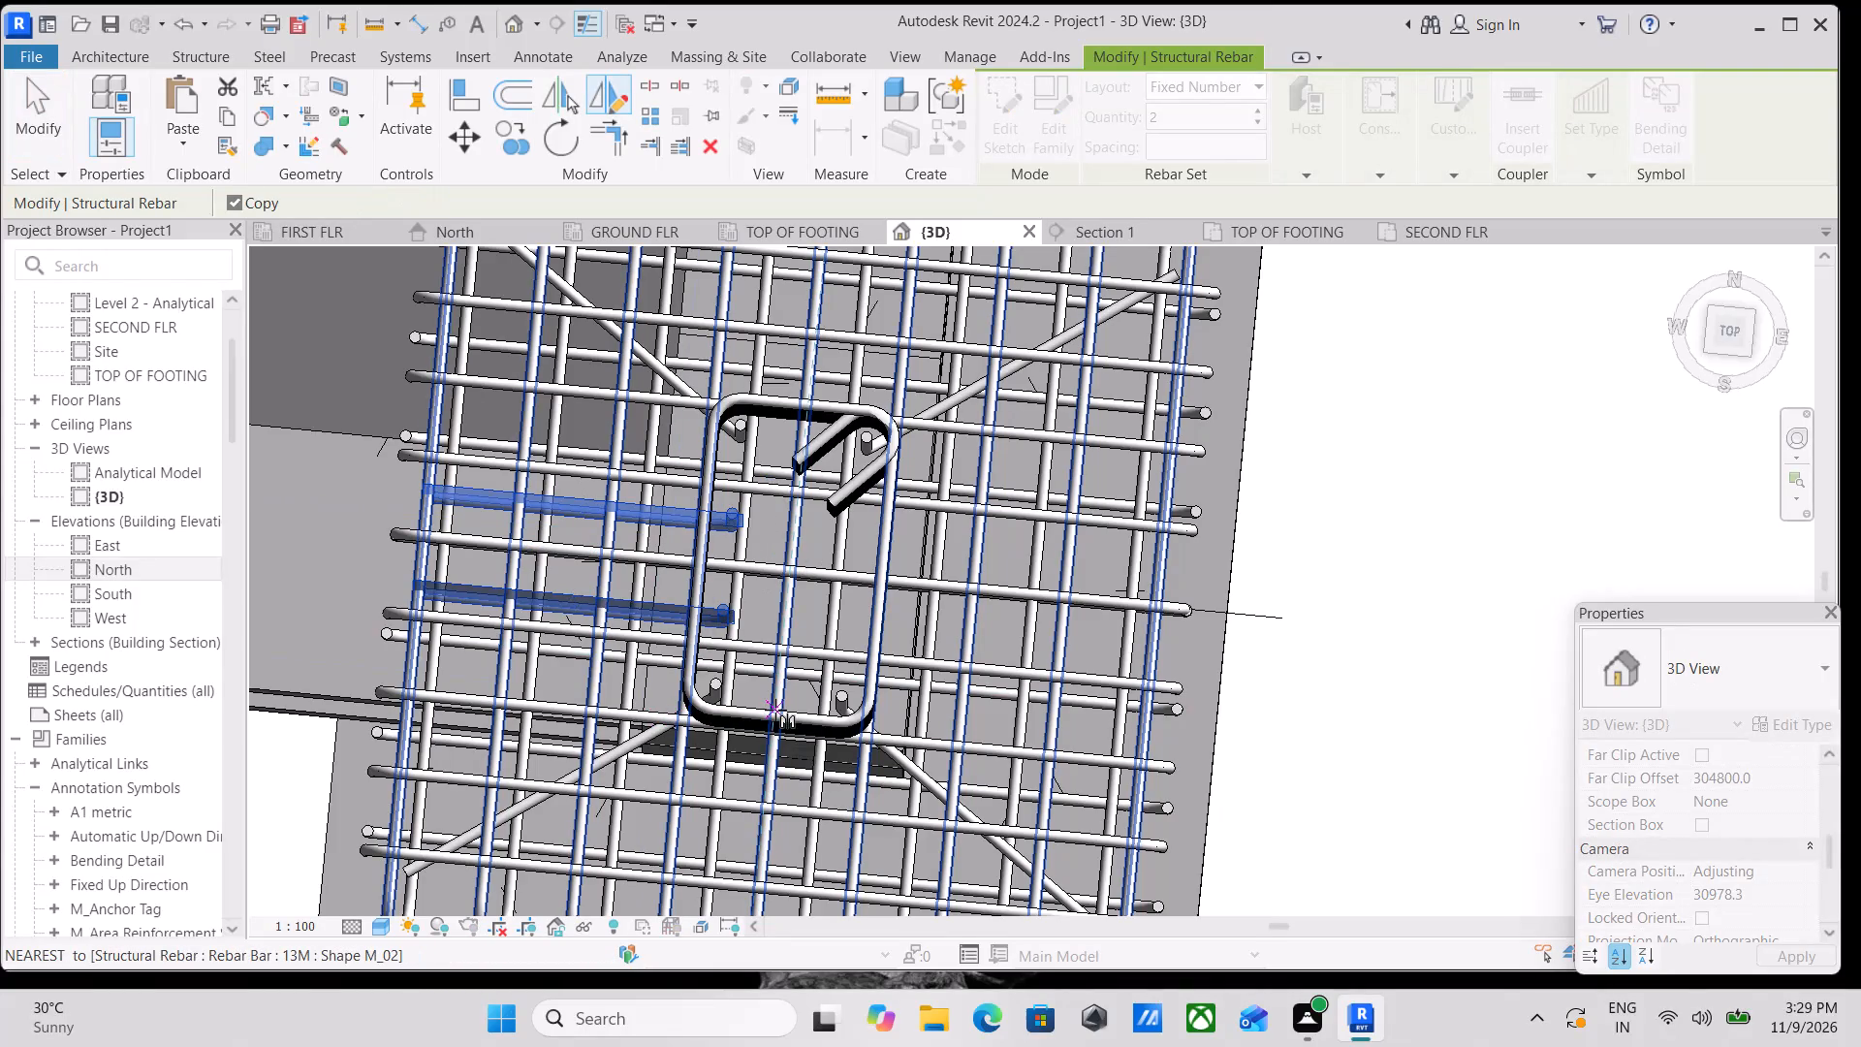
scroll(783, 720, up, 2)
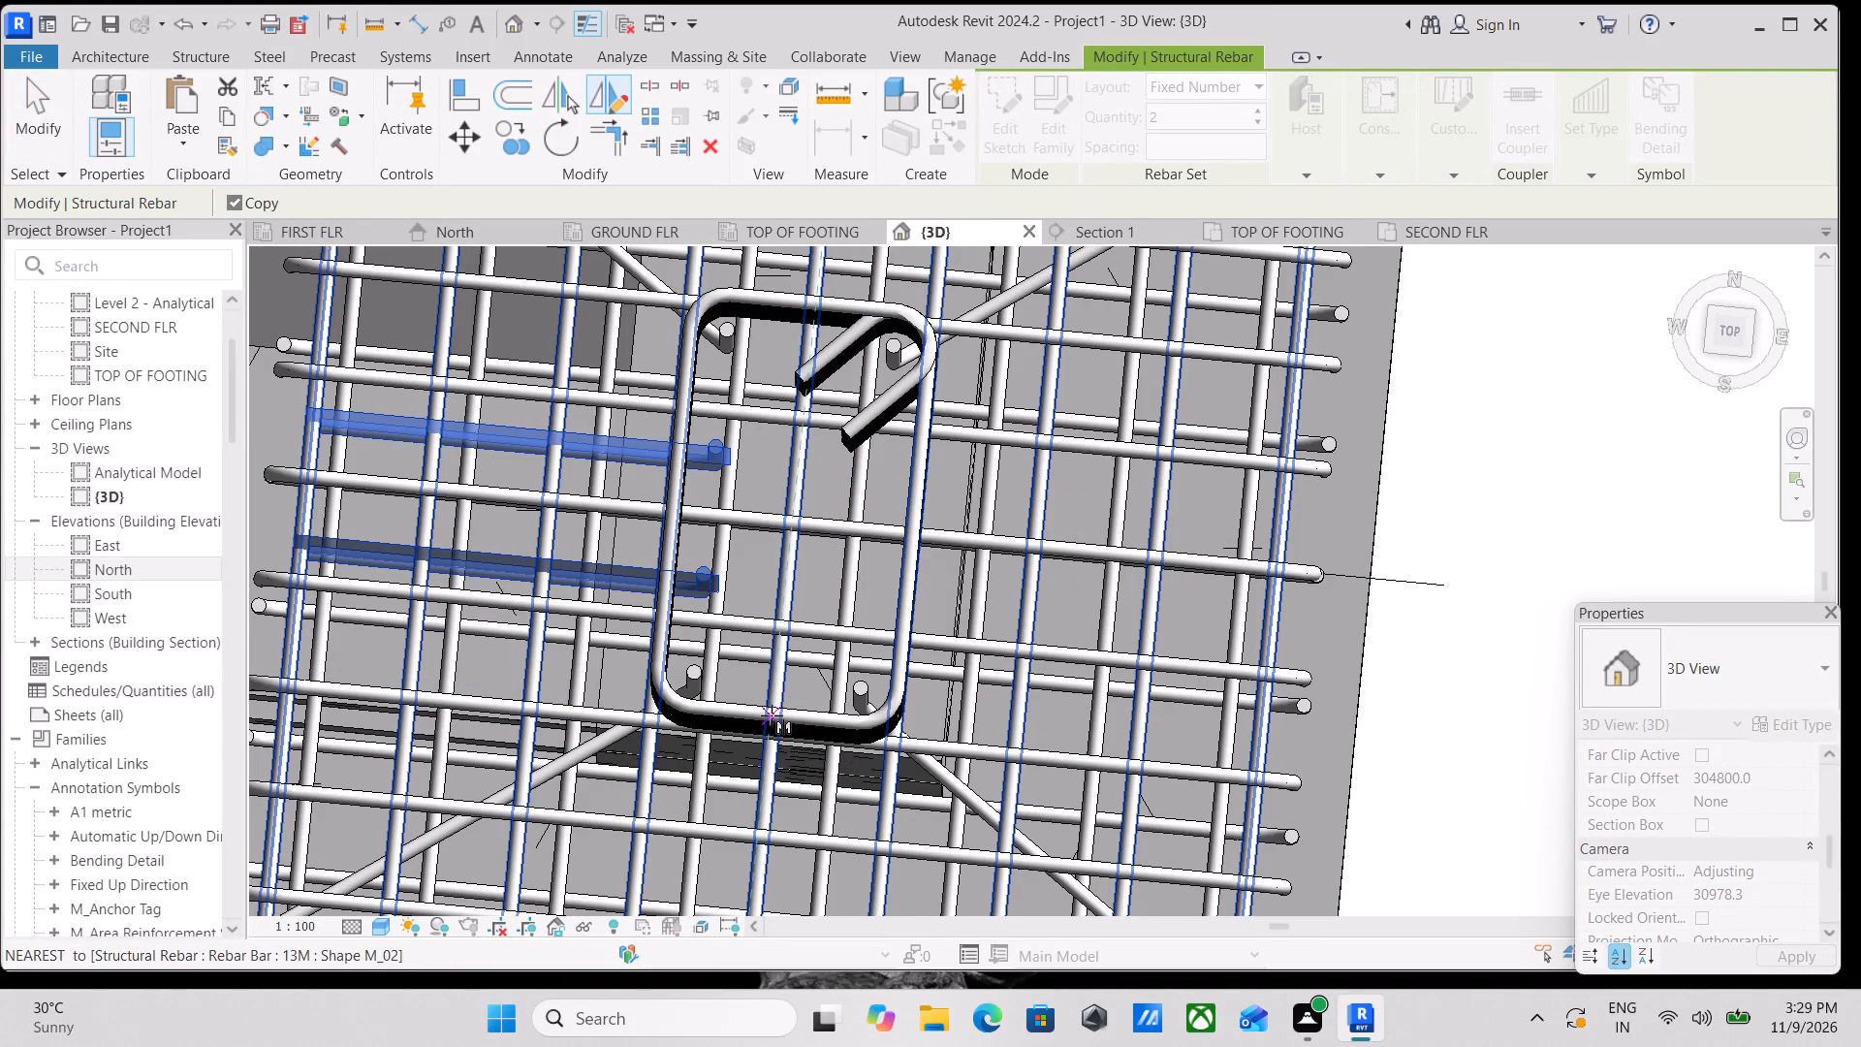
scroll(772, 714, up, 2)
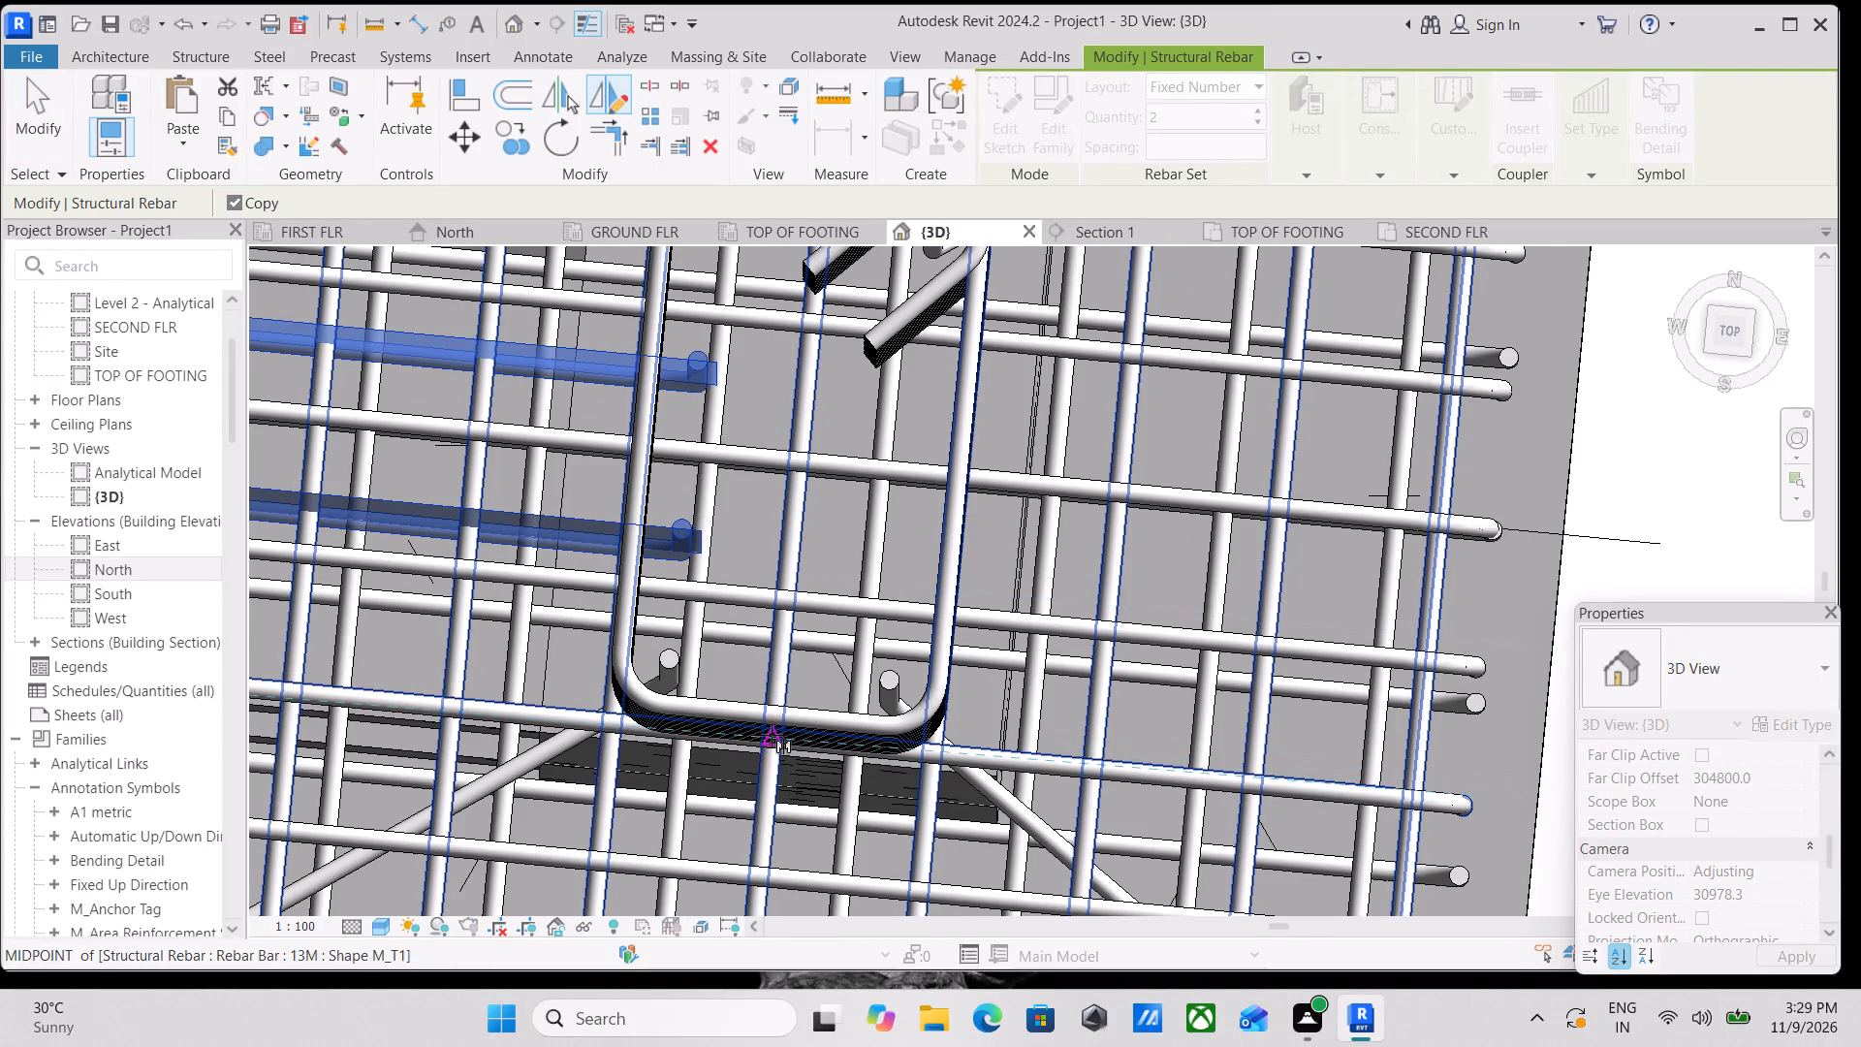
click(772, 735)
middle_drag(747, 846, 760, 728)
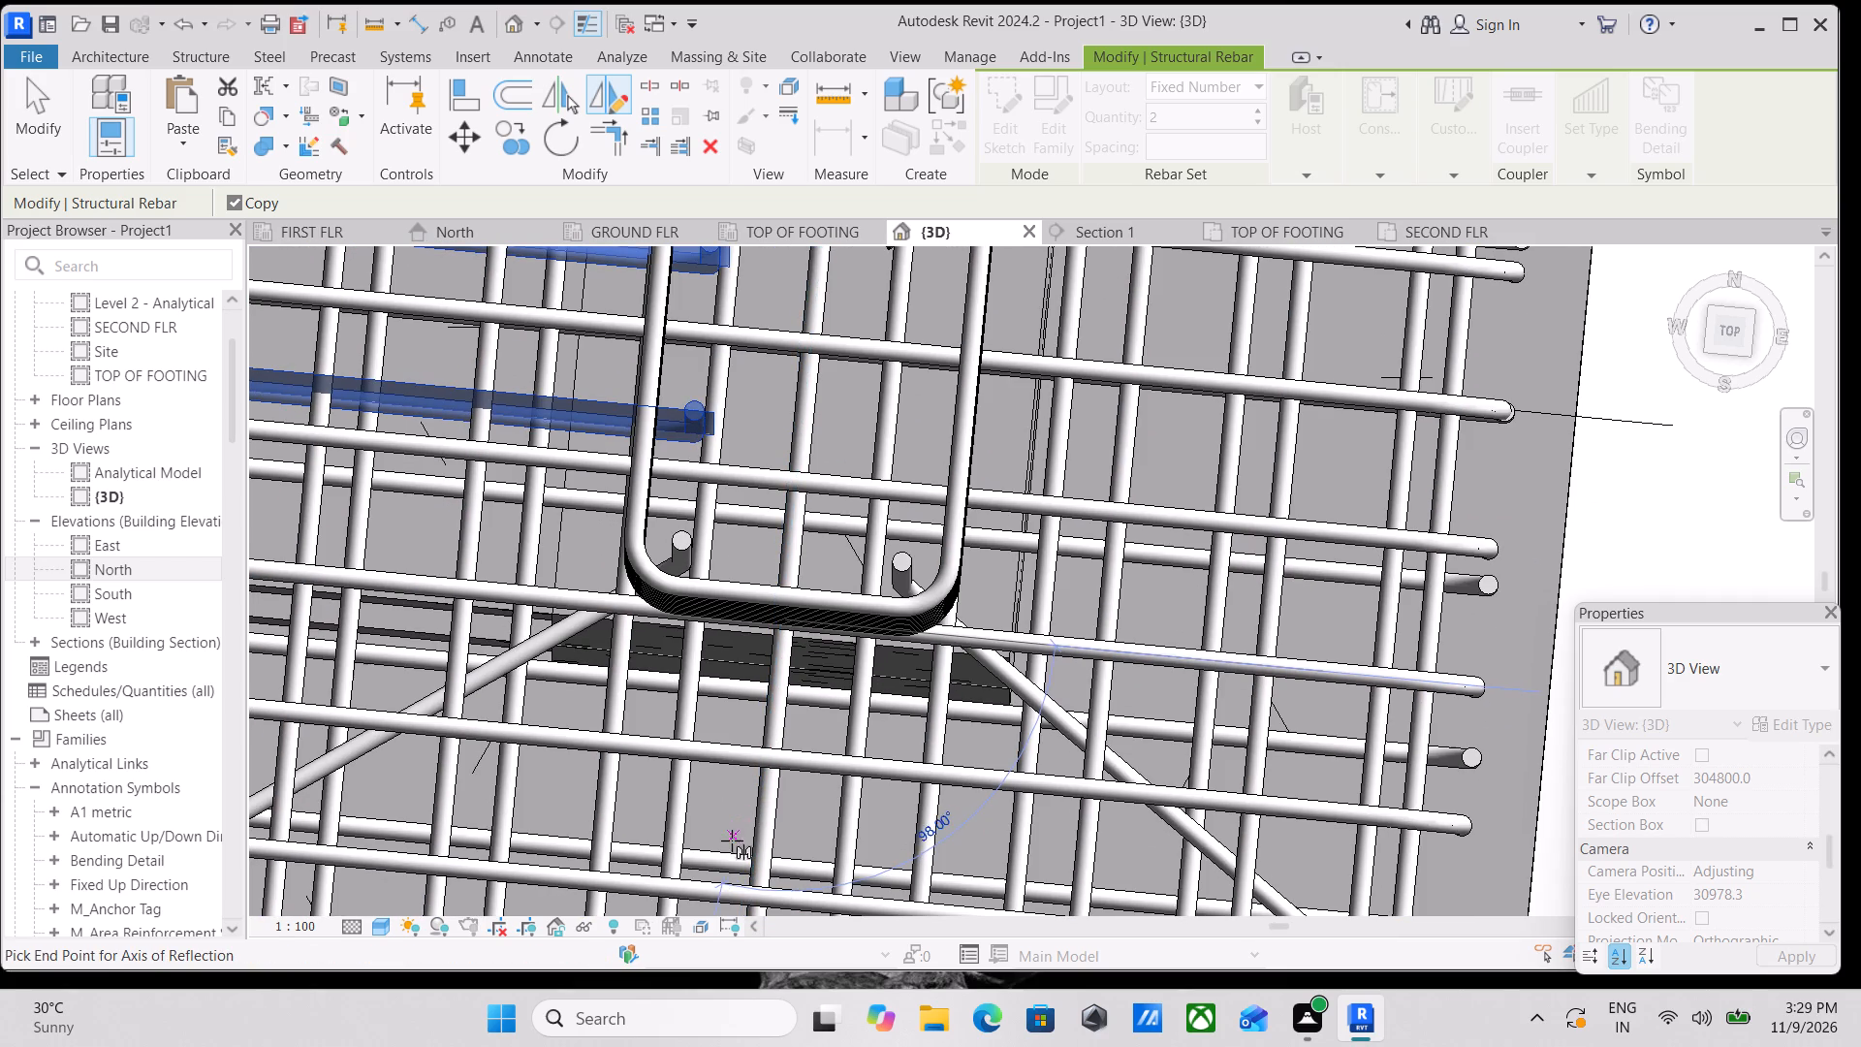
click(769, 856)
scroll(785, 827, down, 2)
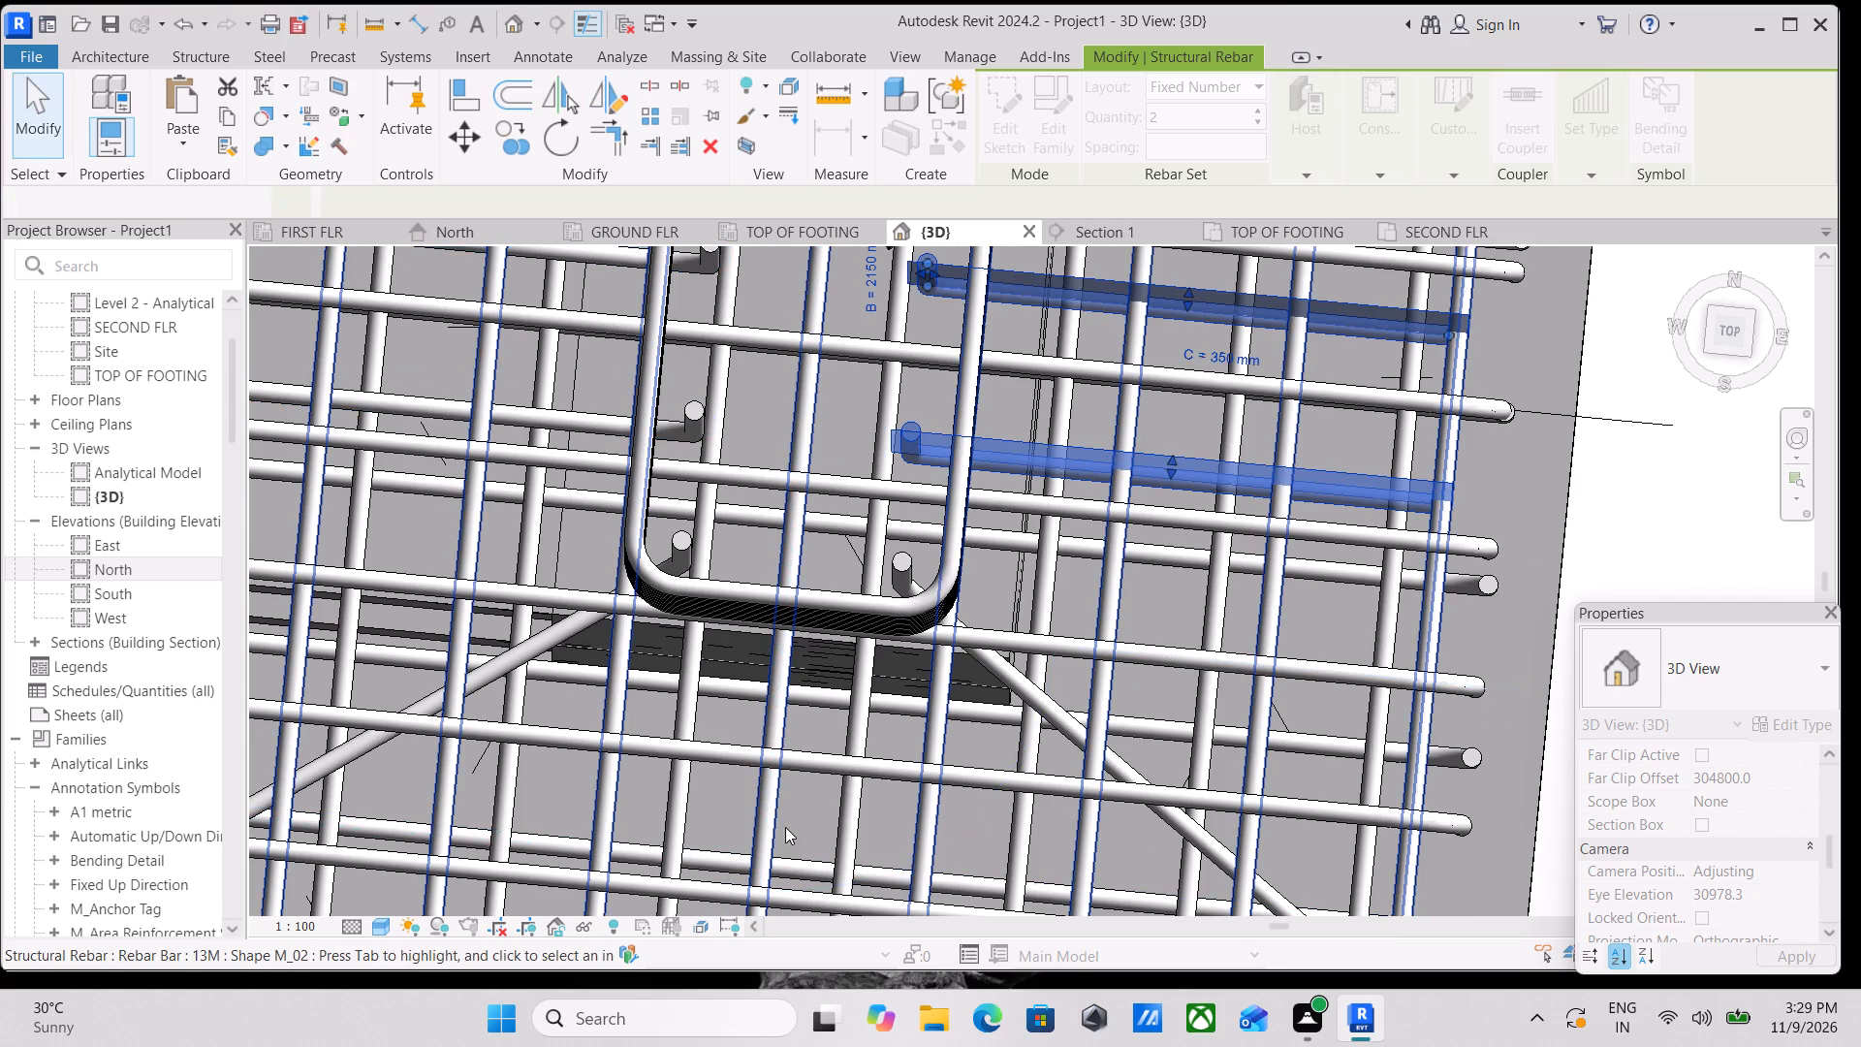
scroll(785, 827, down, 1)
middle_drag(785, 827, 782, 952)
key(Escape)
In a squared top view, mirror a copy of the C-7 column's two west-side 13M bars about the tie's north-south centreline.
scroll(838, 768, down, 6)
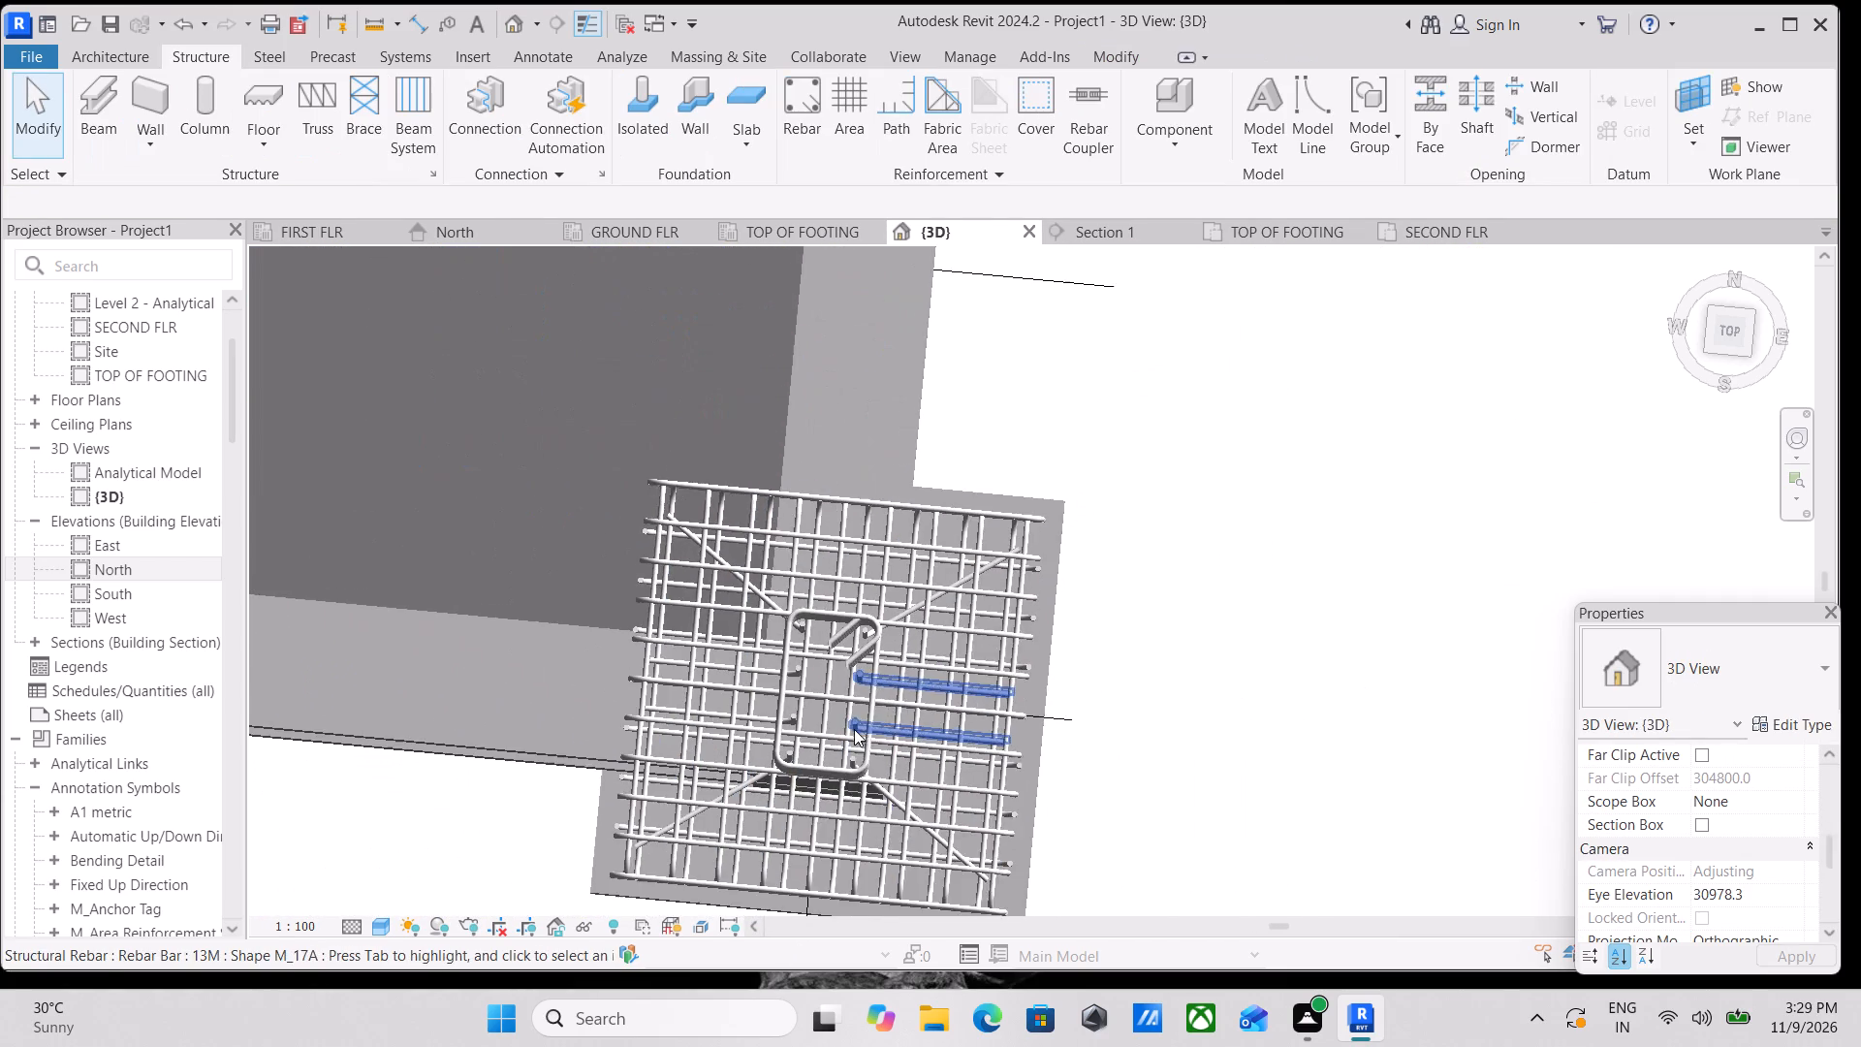
middle_drag(854, 729, 971, 679)
middle_drag(782, 690, 892, 705)
scroll(897, 703, down, 4)
middle_drag(864, 681, 949, 739)
scroll(950, 737, down, 6)
middle_drag(950, 737, 887, 1046)
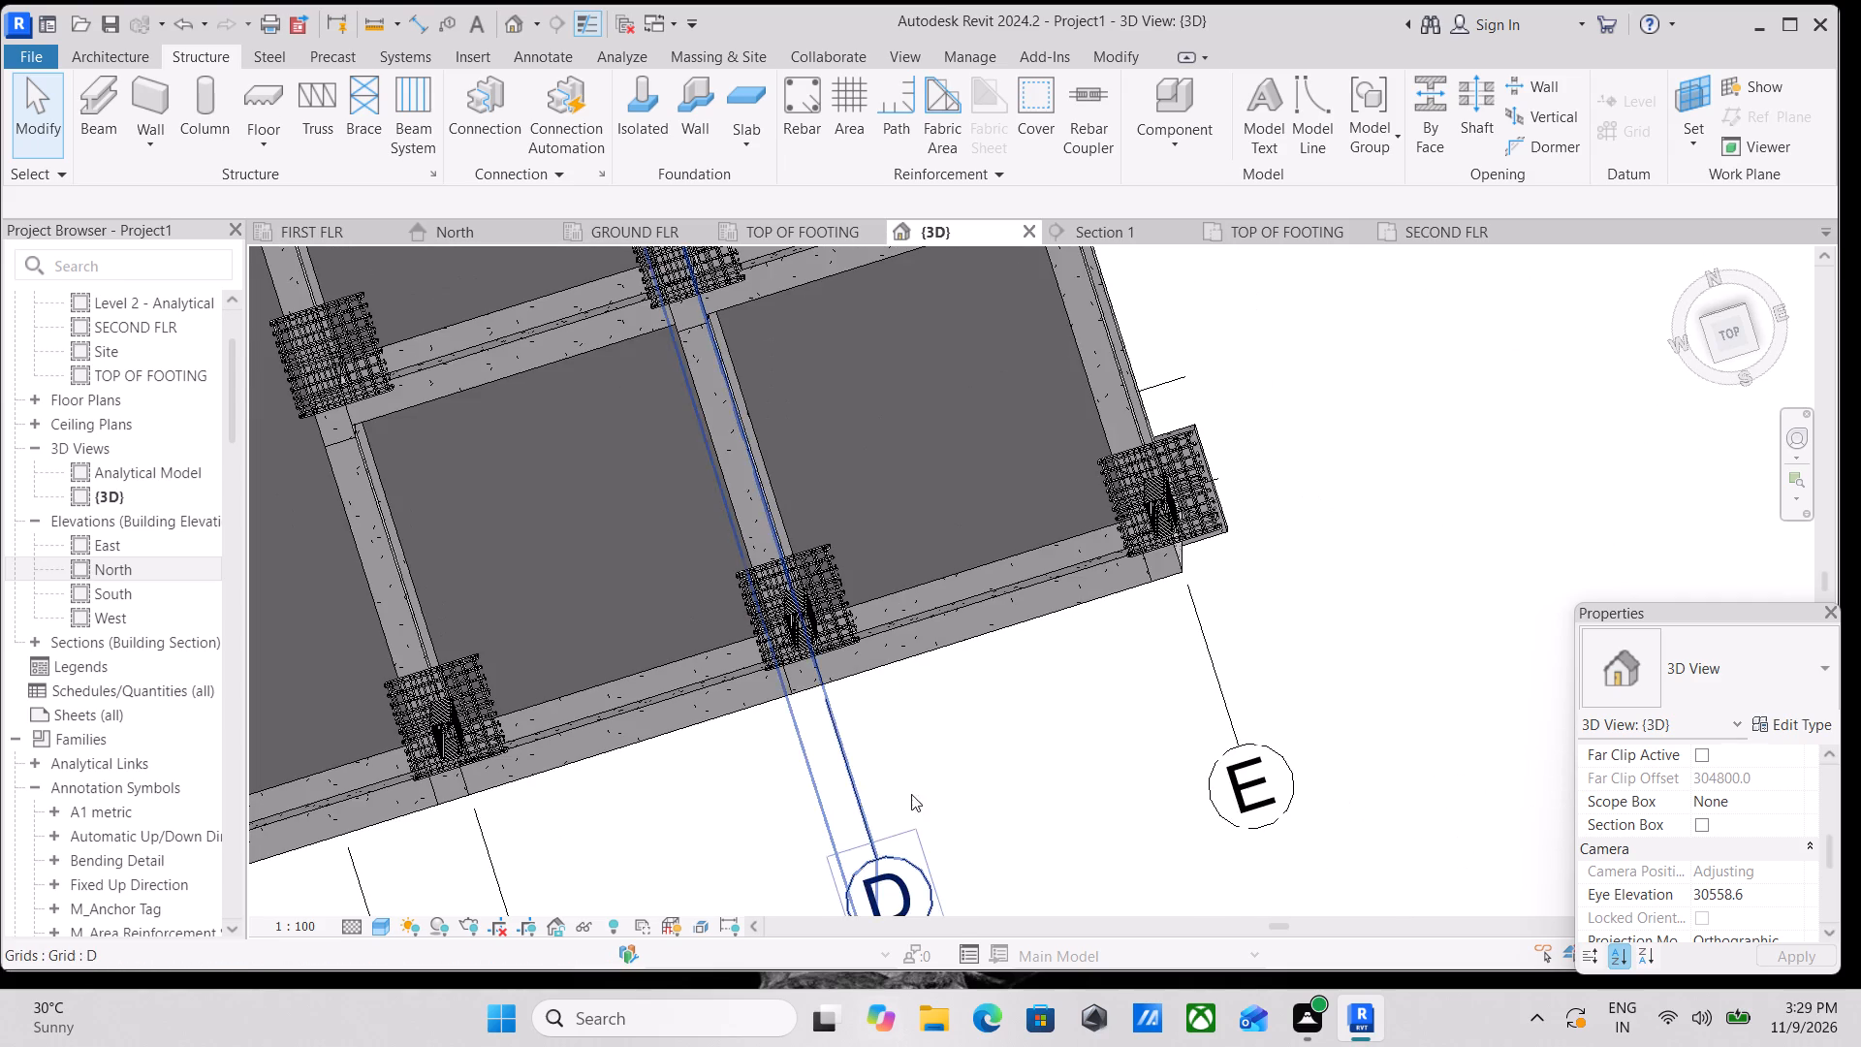
scroll(844, 666, up, 4)
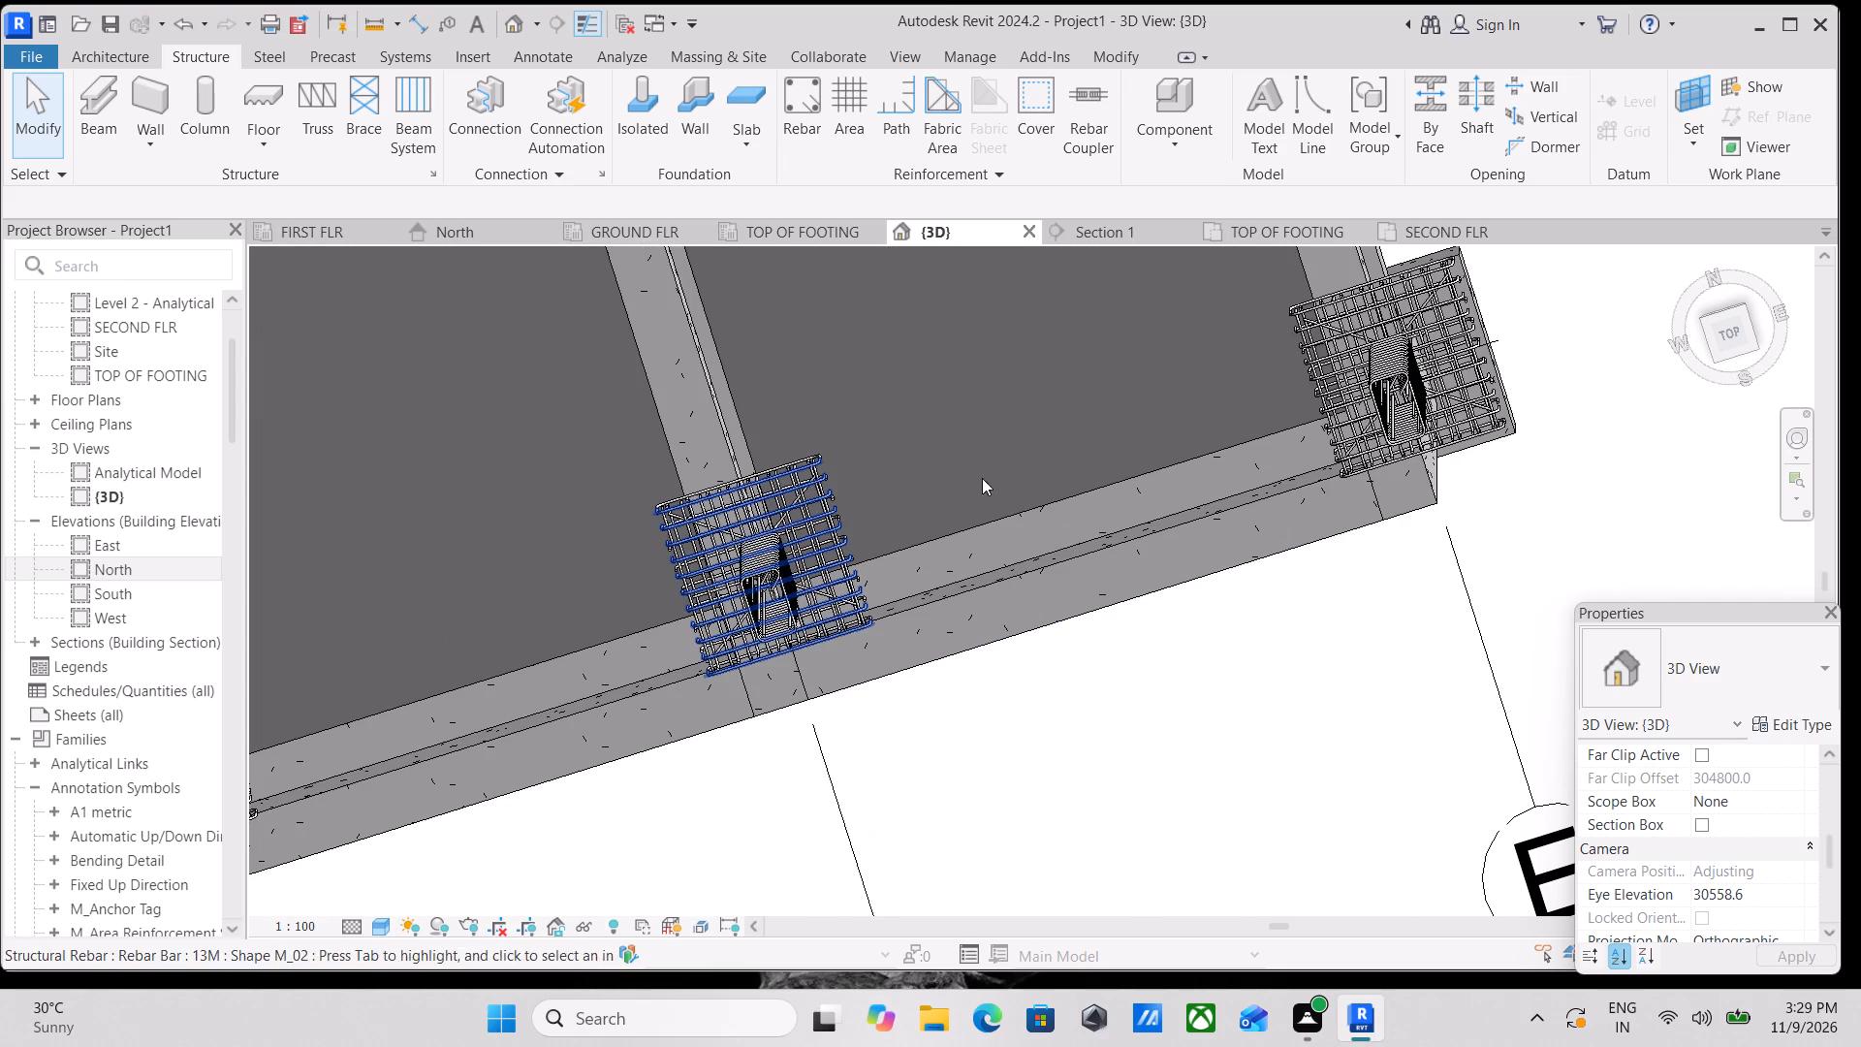
click(1729, 340)
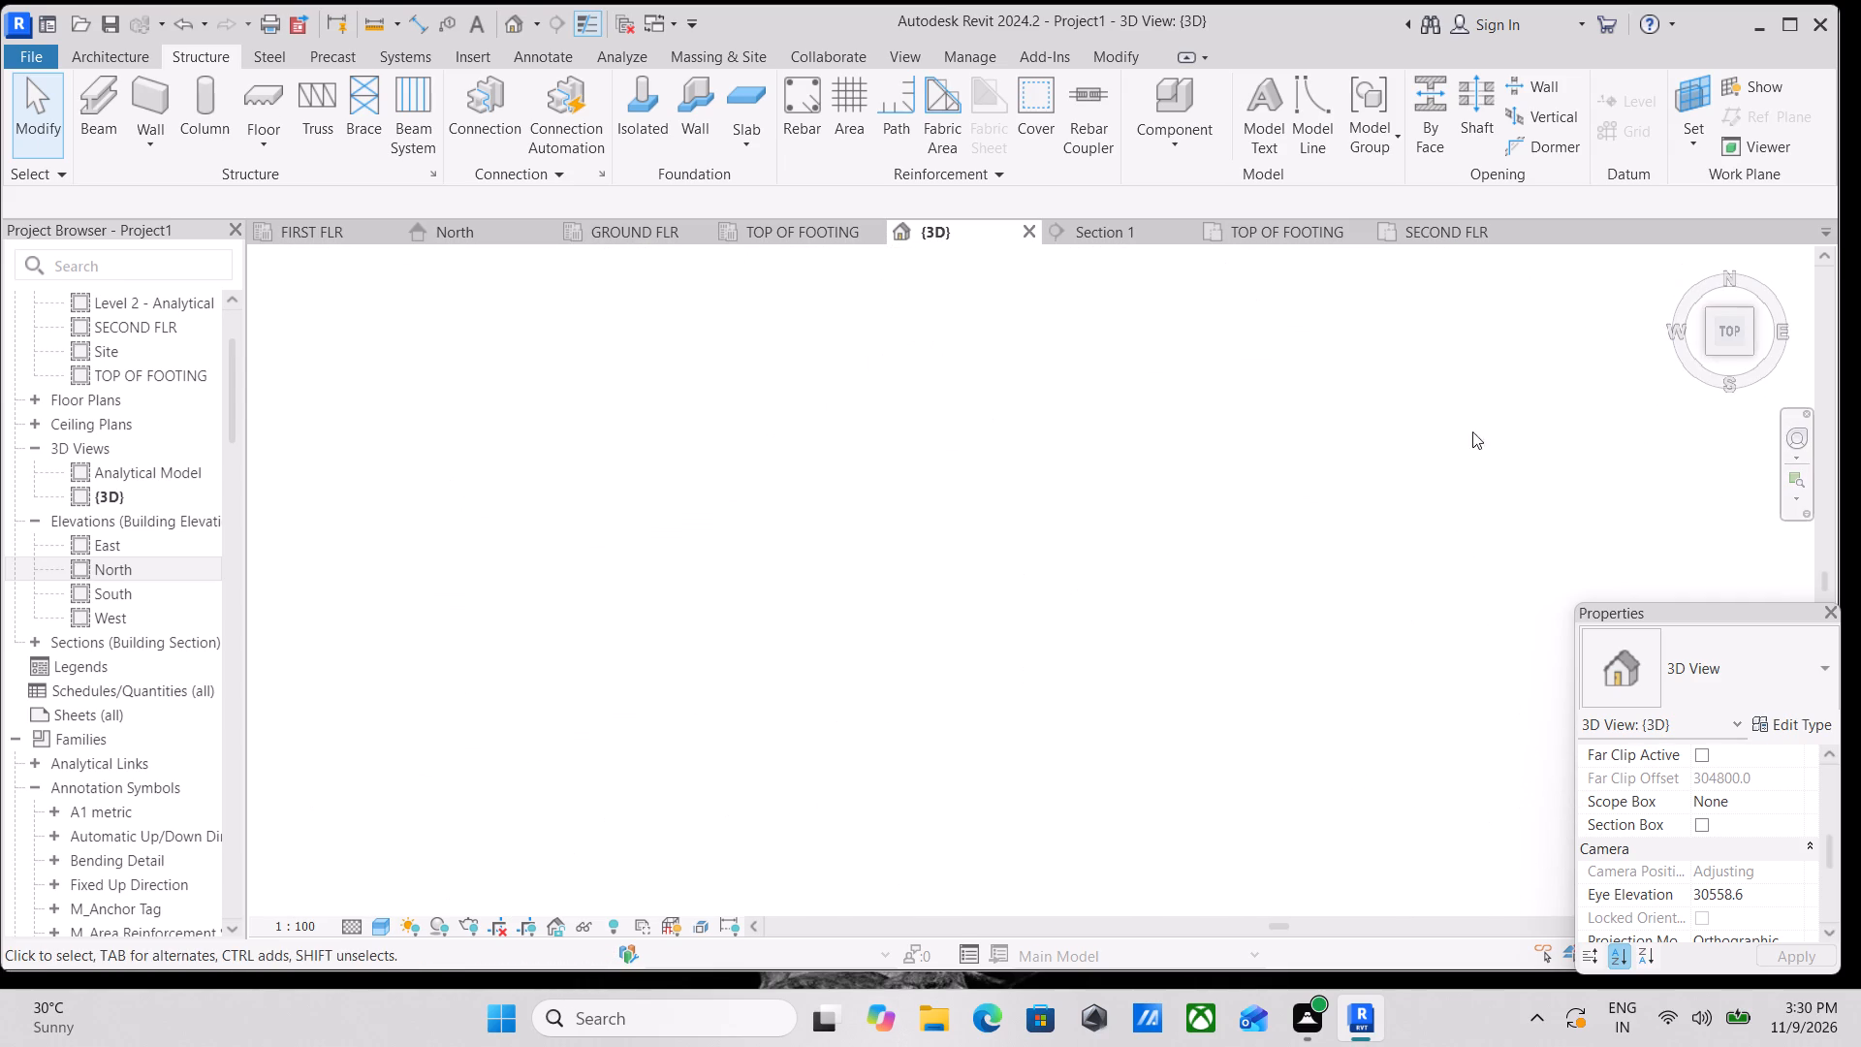
scroll(891, 776, up, 4)
scroll(1211, 529, up, 4)
scroll(1087, 564, up, 5)
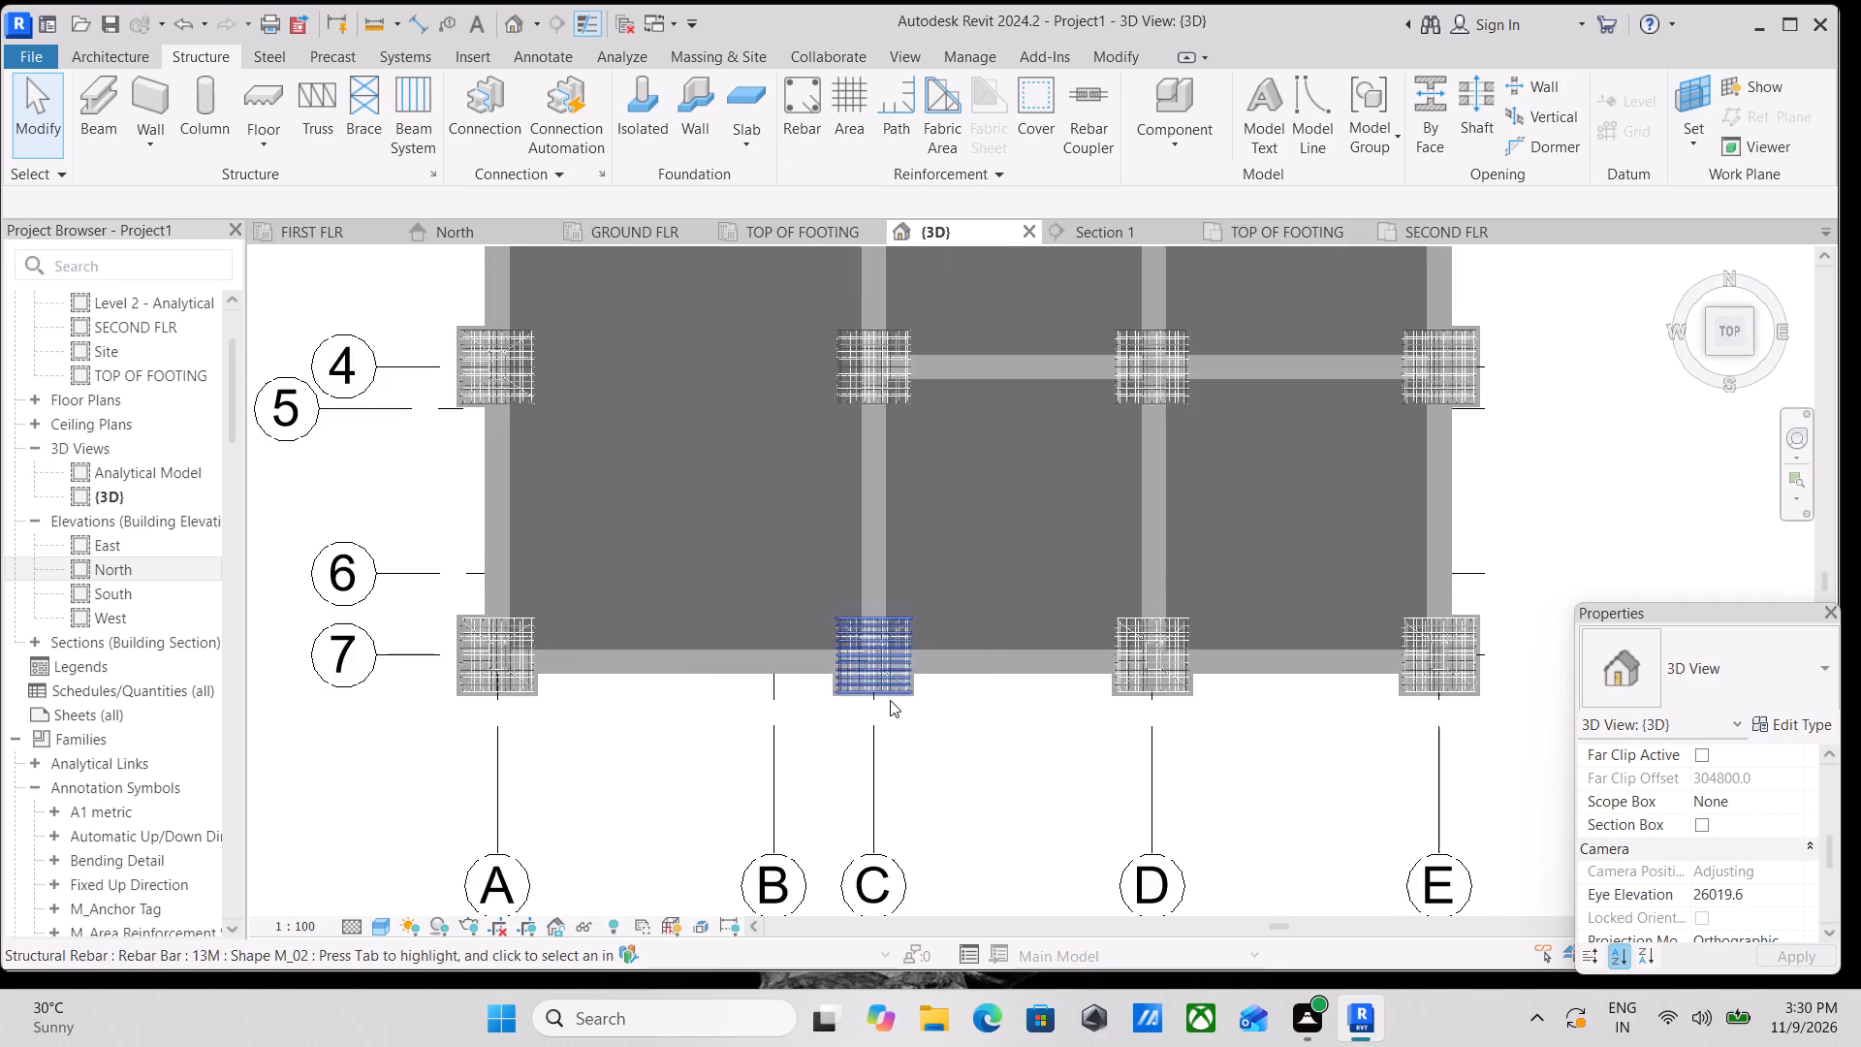
scroll(890, 700, up, 7)
scroll(895, 553, up, 8)
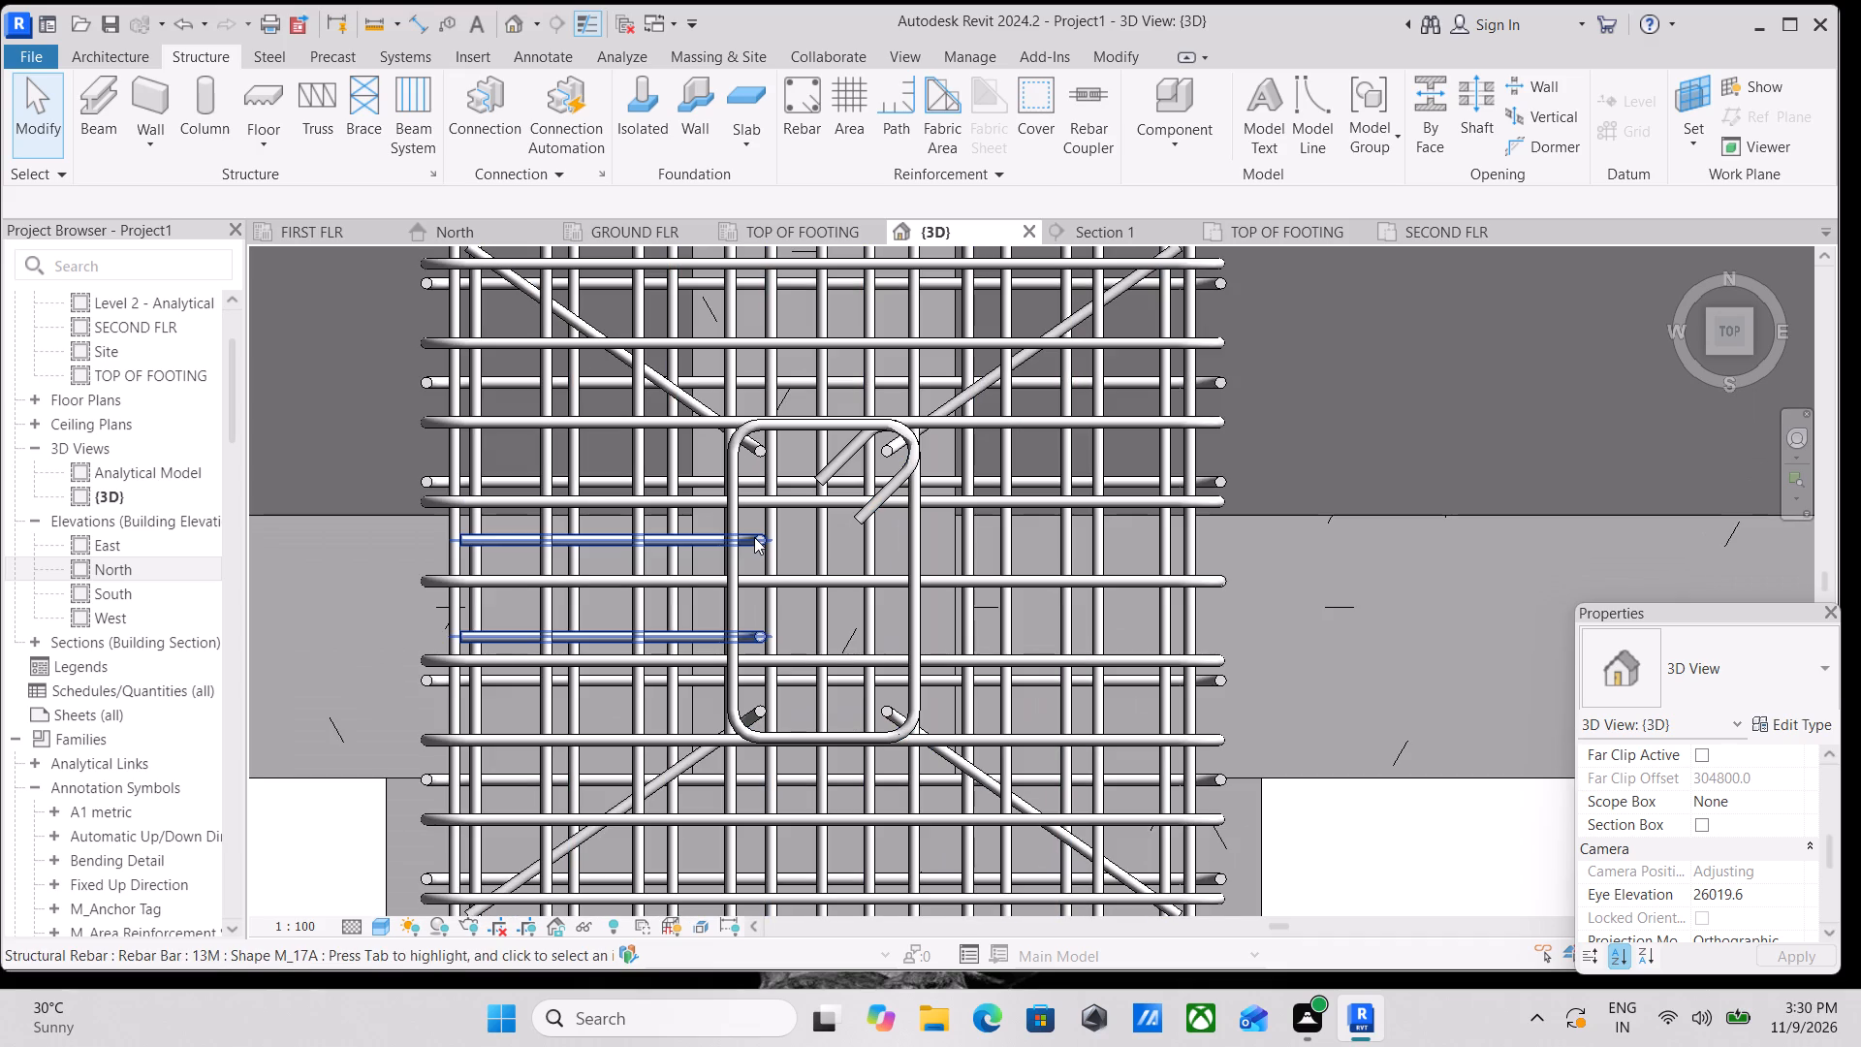
click(754, 537)
middle_drag(870, 548, 803, 585)
middle_drag(864, 587, 831, 661)
text(DM)
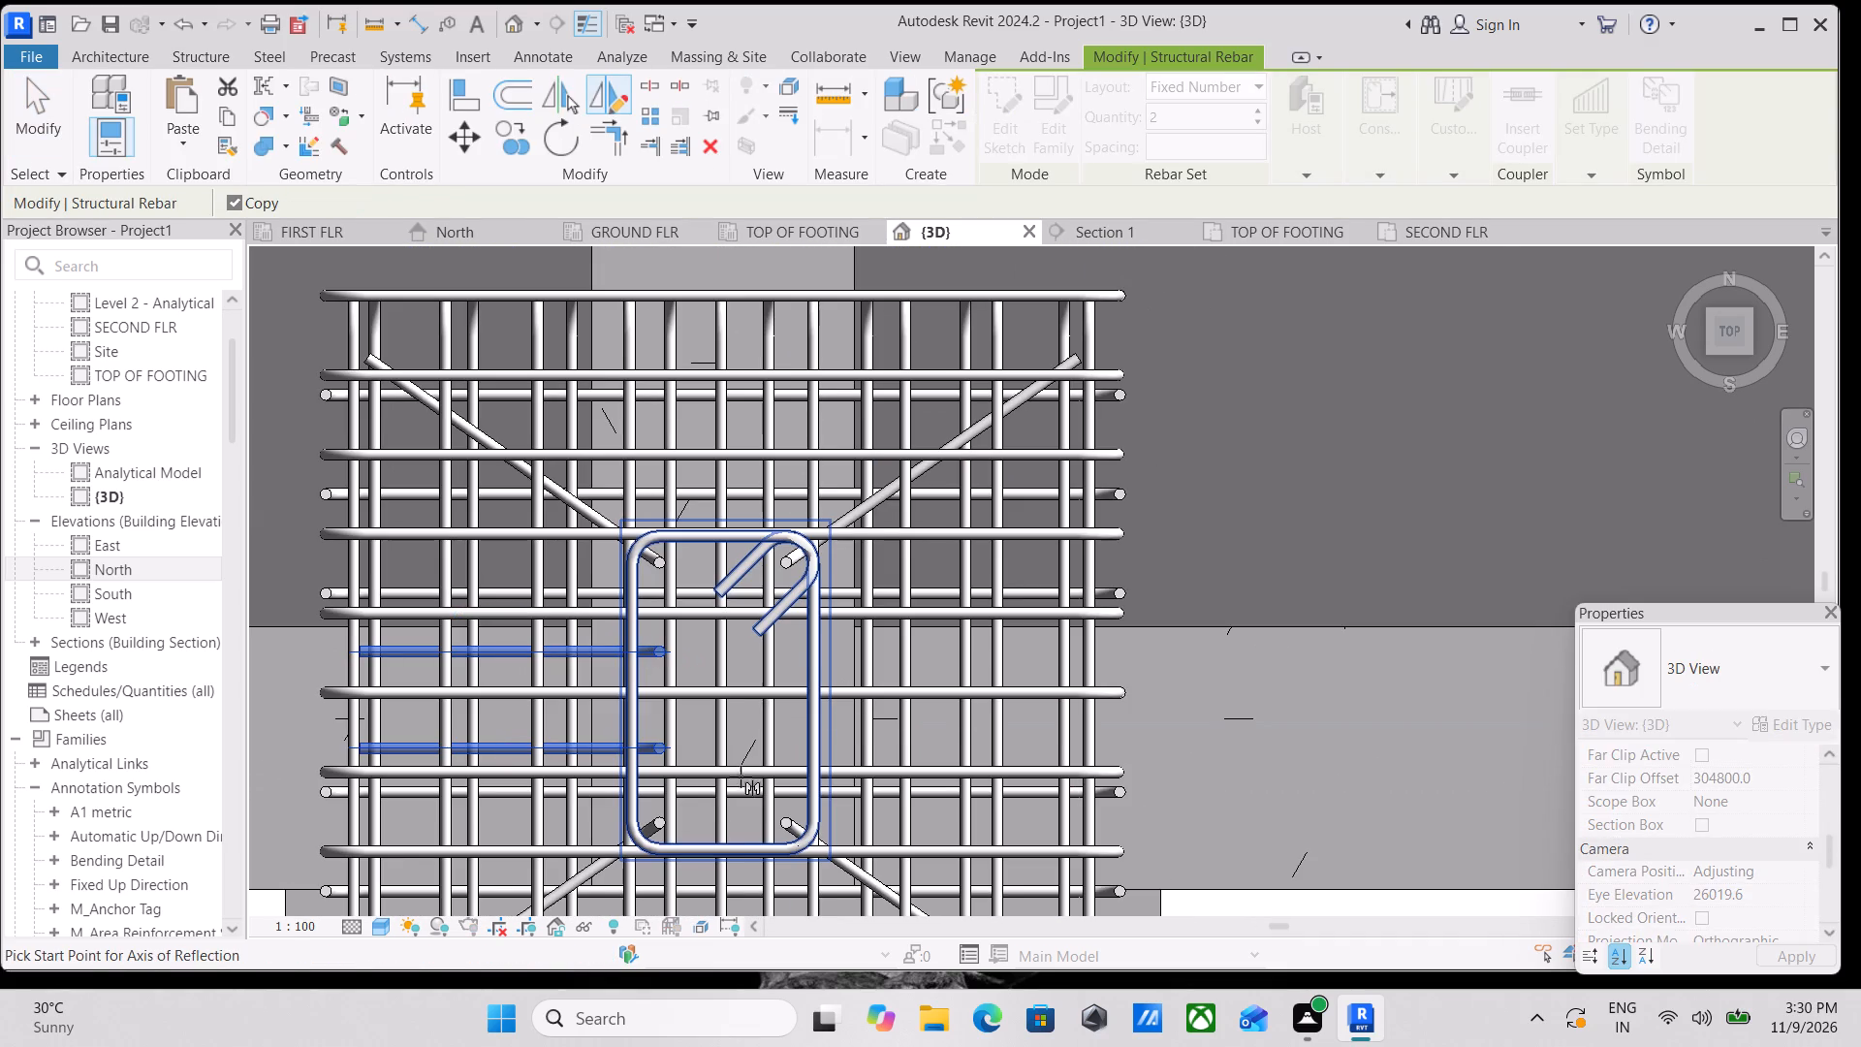
click(721, 854)
middle_drag(721, 879, 727, 713)
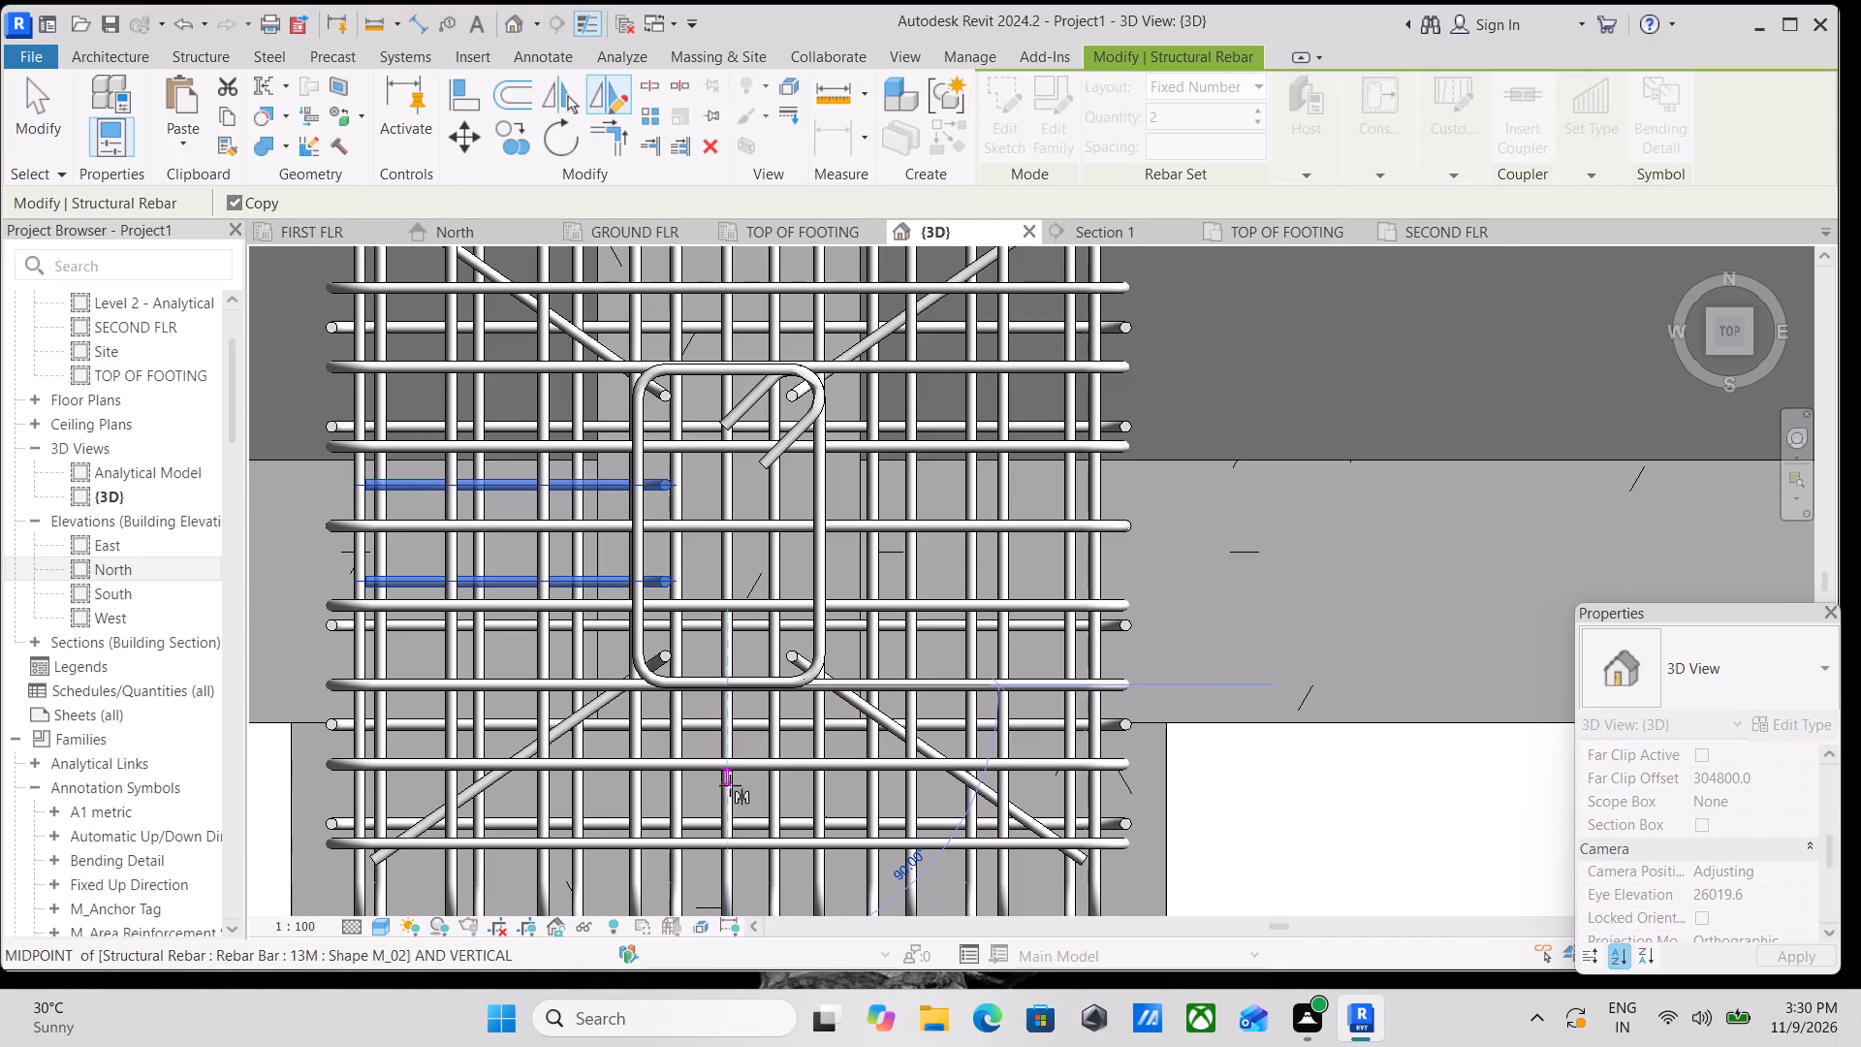
middle_drag(724, 844, 729, 705)
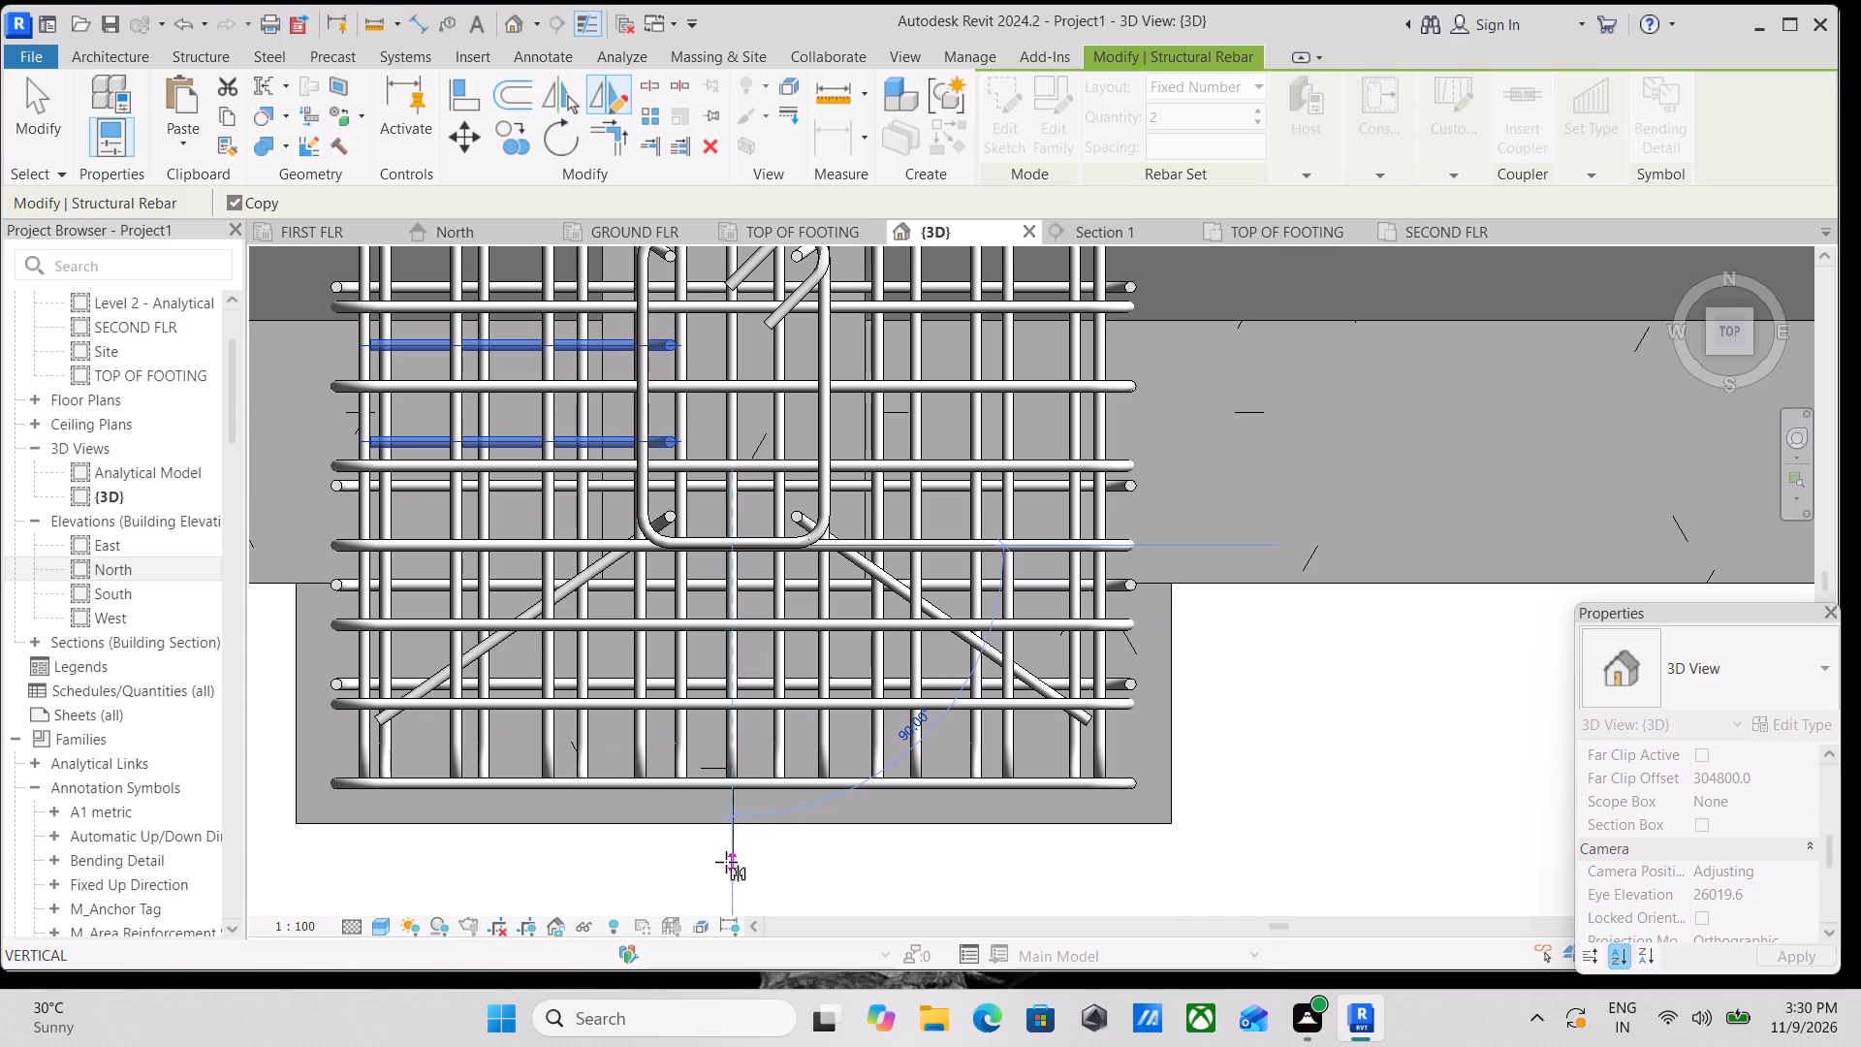
click(726, 862)
scroll(732, 854, down, 2)
middle_drag(732, 854, 731, 917)
key(Escape)
Mirror a copy of the D-7 column's two west-side 13M bars to its east side about the tie's north-south centreline.
scroll(847, 728, down, 7)
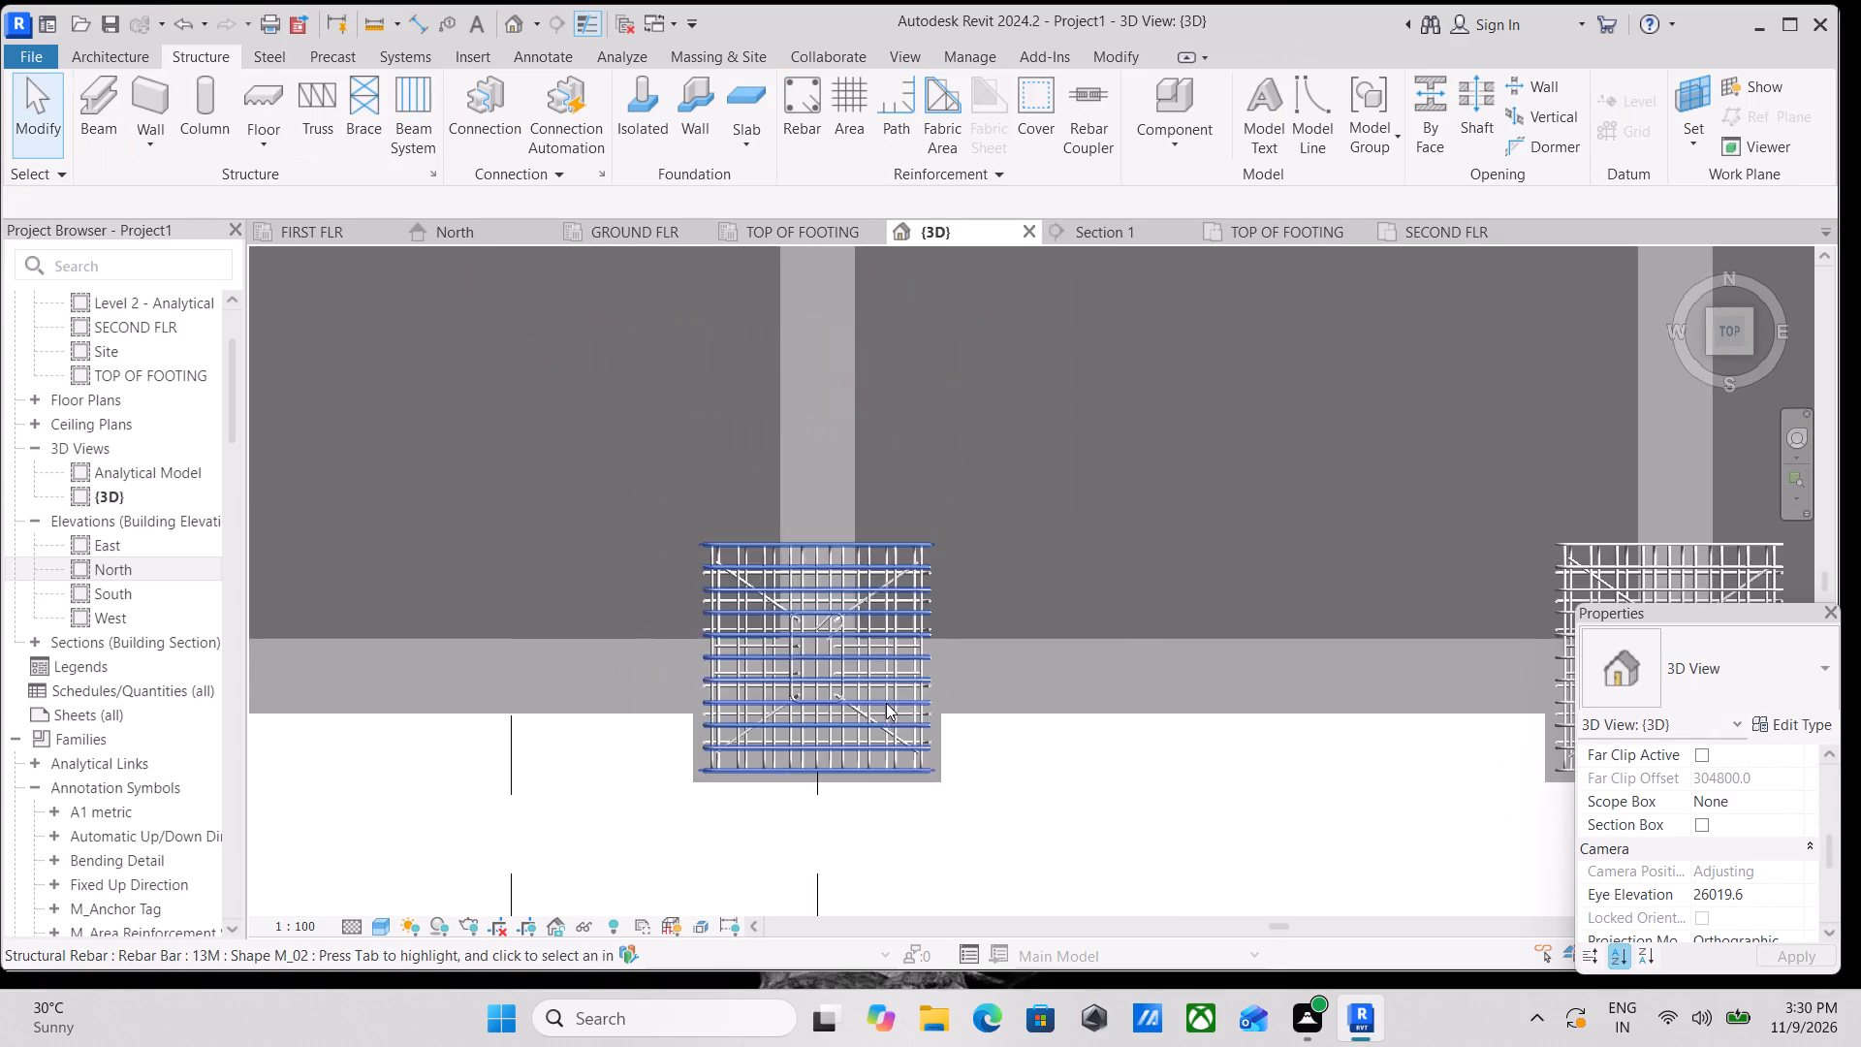
scroll(1097, 669, down, 3)
key(Escape)
scroll(1126, 651, down, 2)
middle_drag(1126, 651, 1007, 680)
middle_drag(1256, 682, 1061, 711)
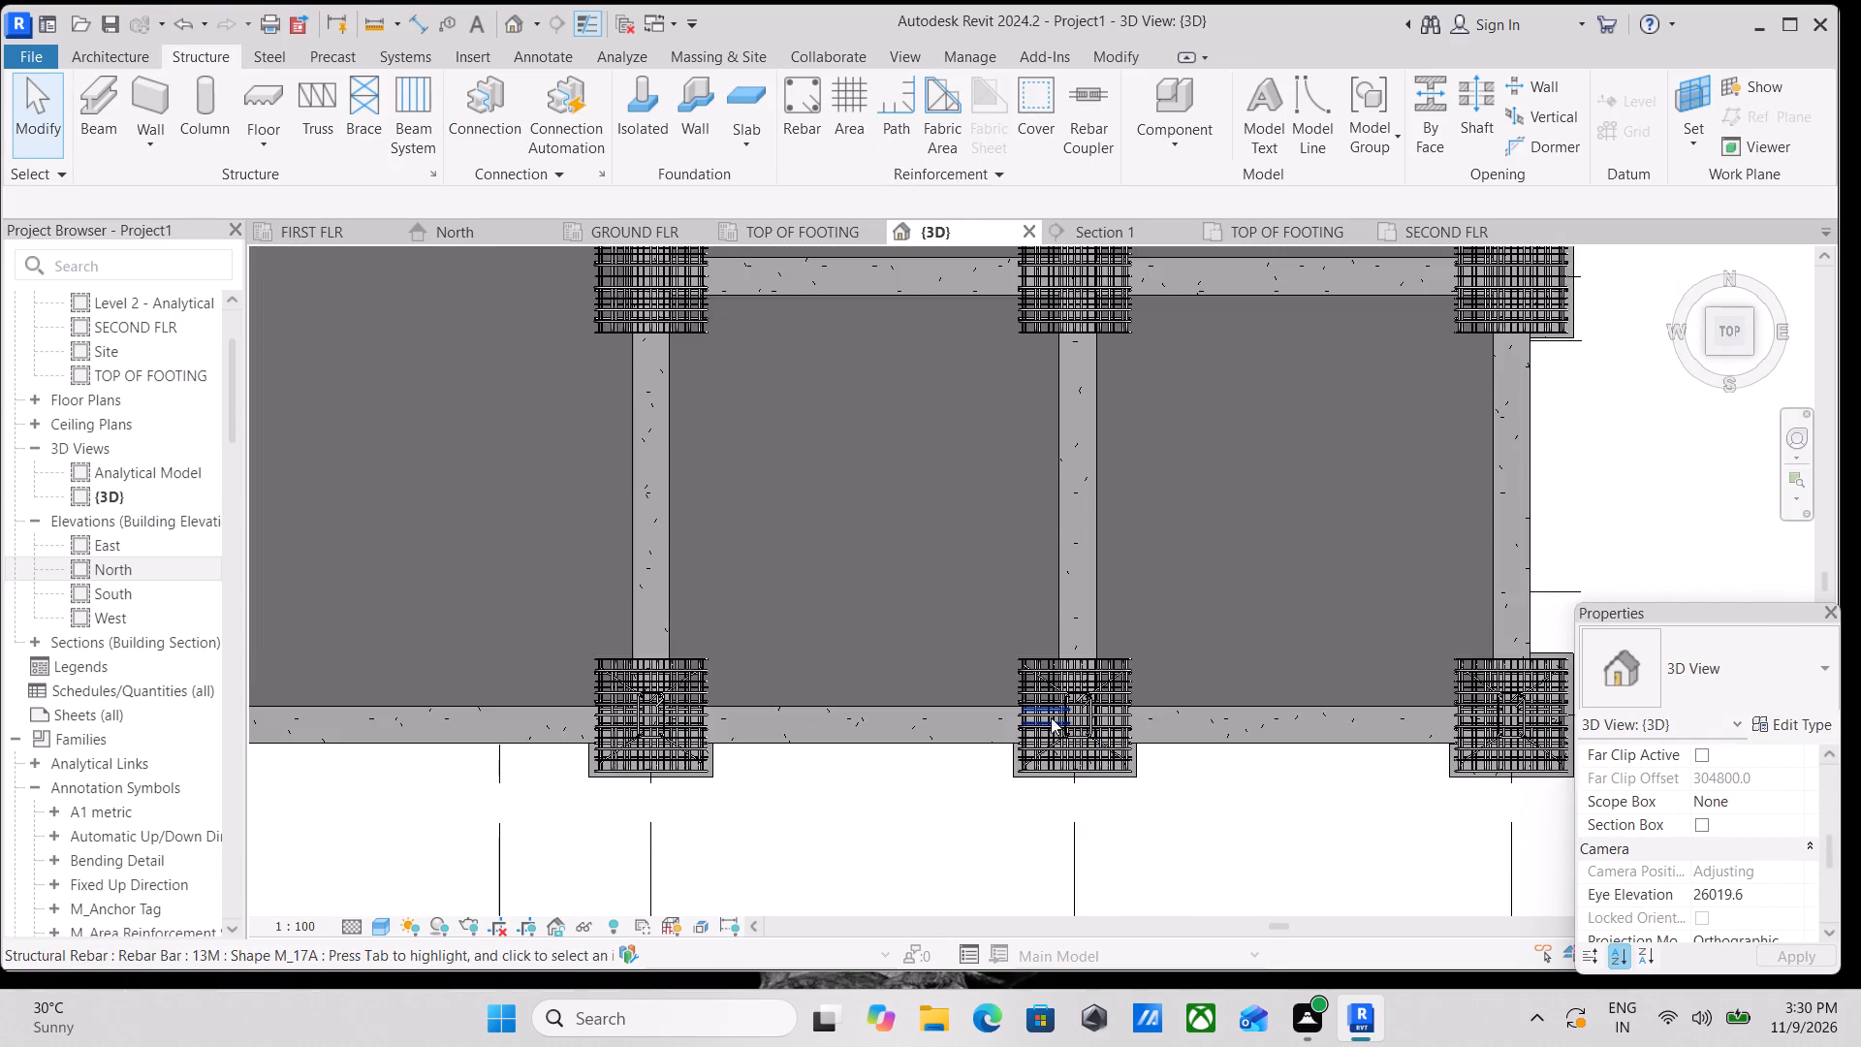
scroll(1211, 758, up, 3)
scroll(1029, 685, up, 15)
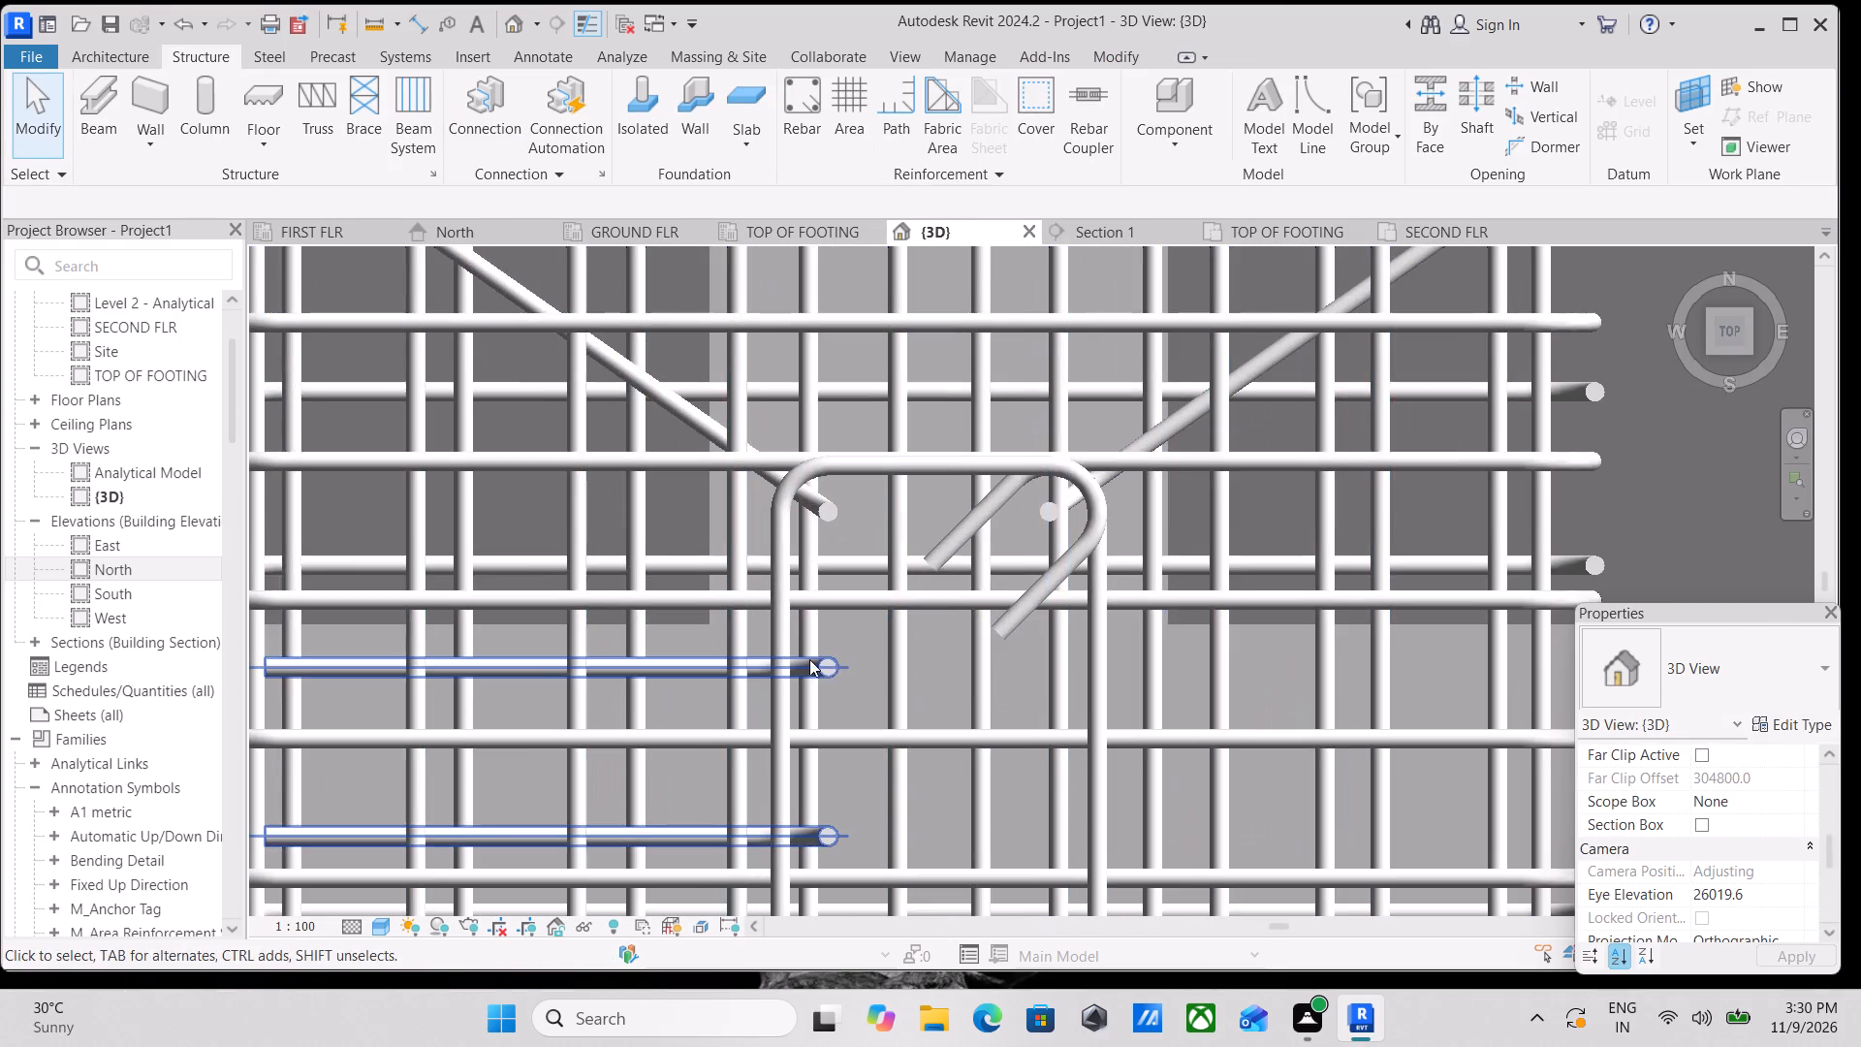
click(832, 663)
middle_drag(870, 696, 764, 681)
text(DM)
scroll(783, 704, down, 3)
middle_drag(792, 743, 816, 594)
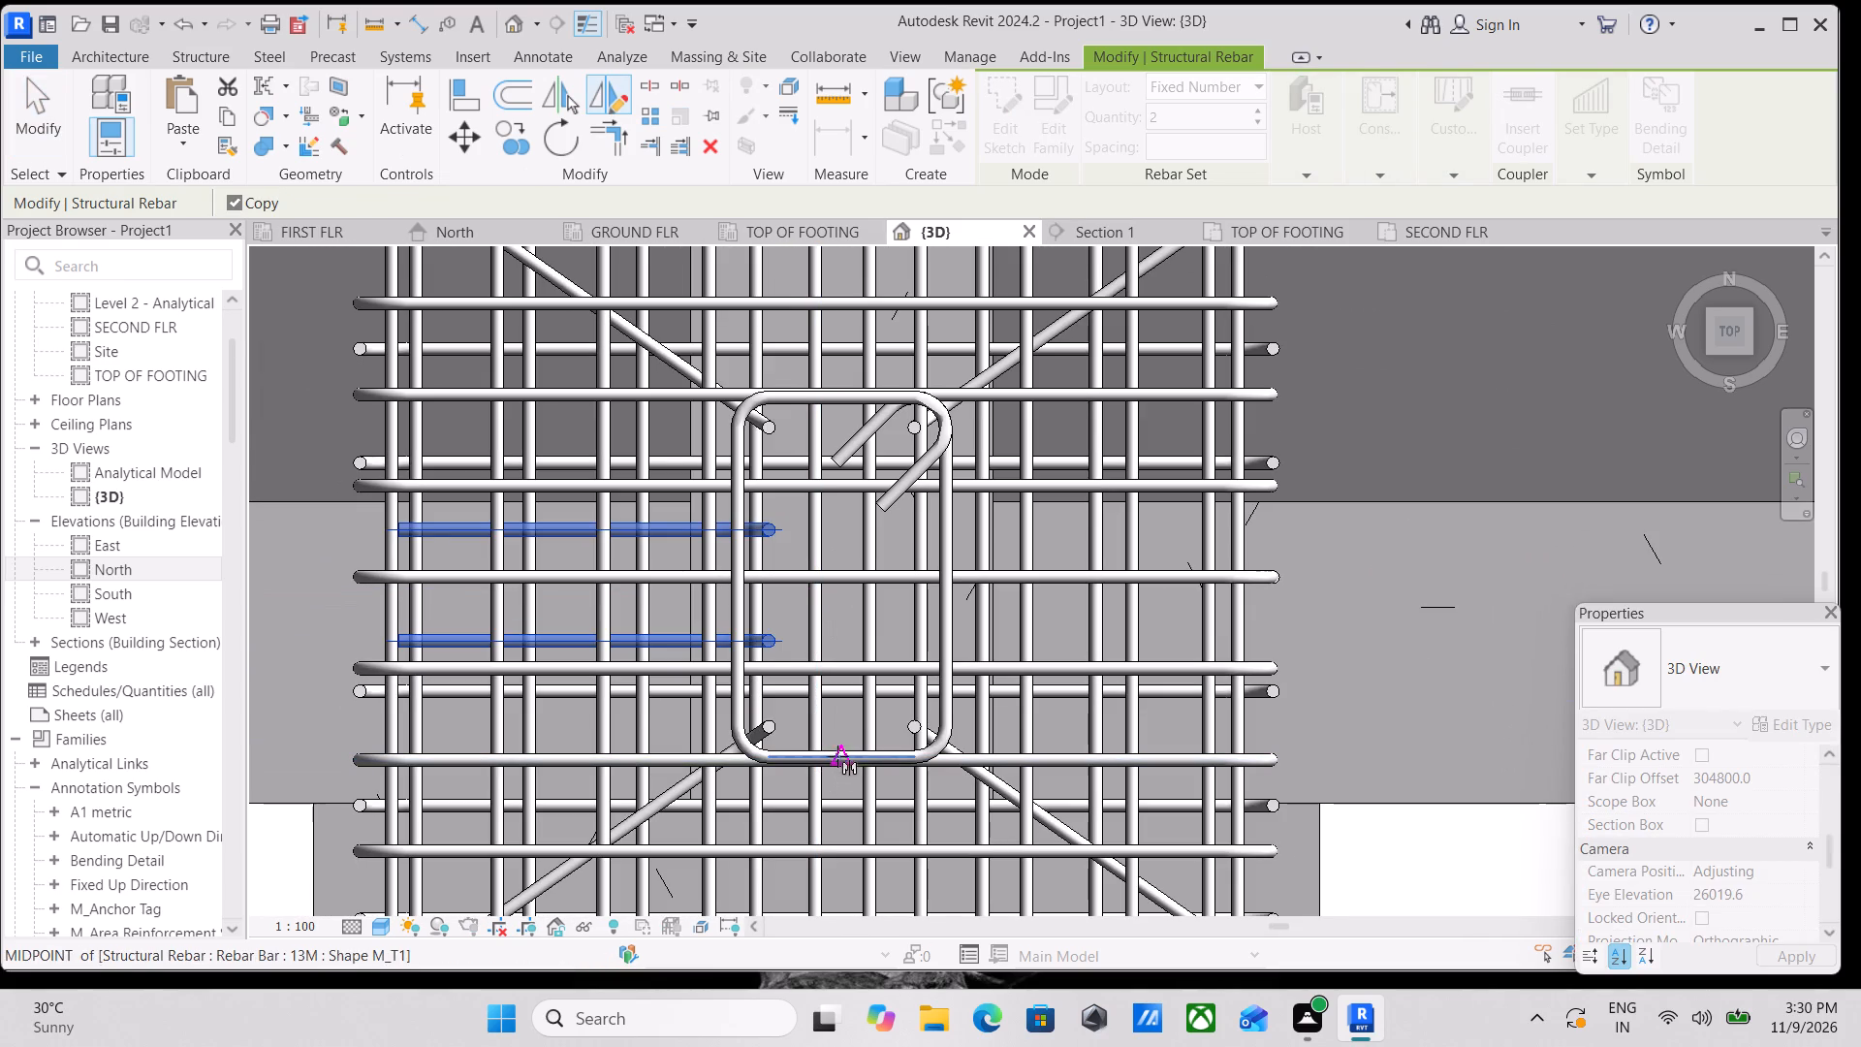
click(848, 753)
middle_drag(828, 853, 826, 747)
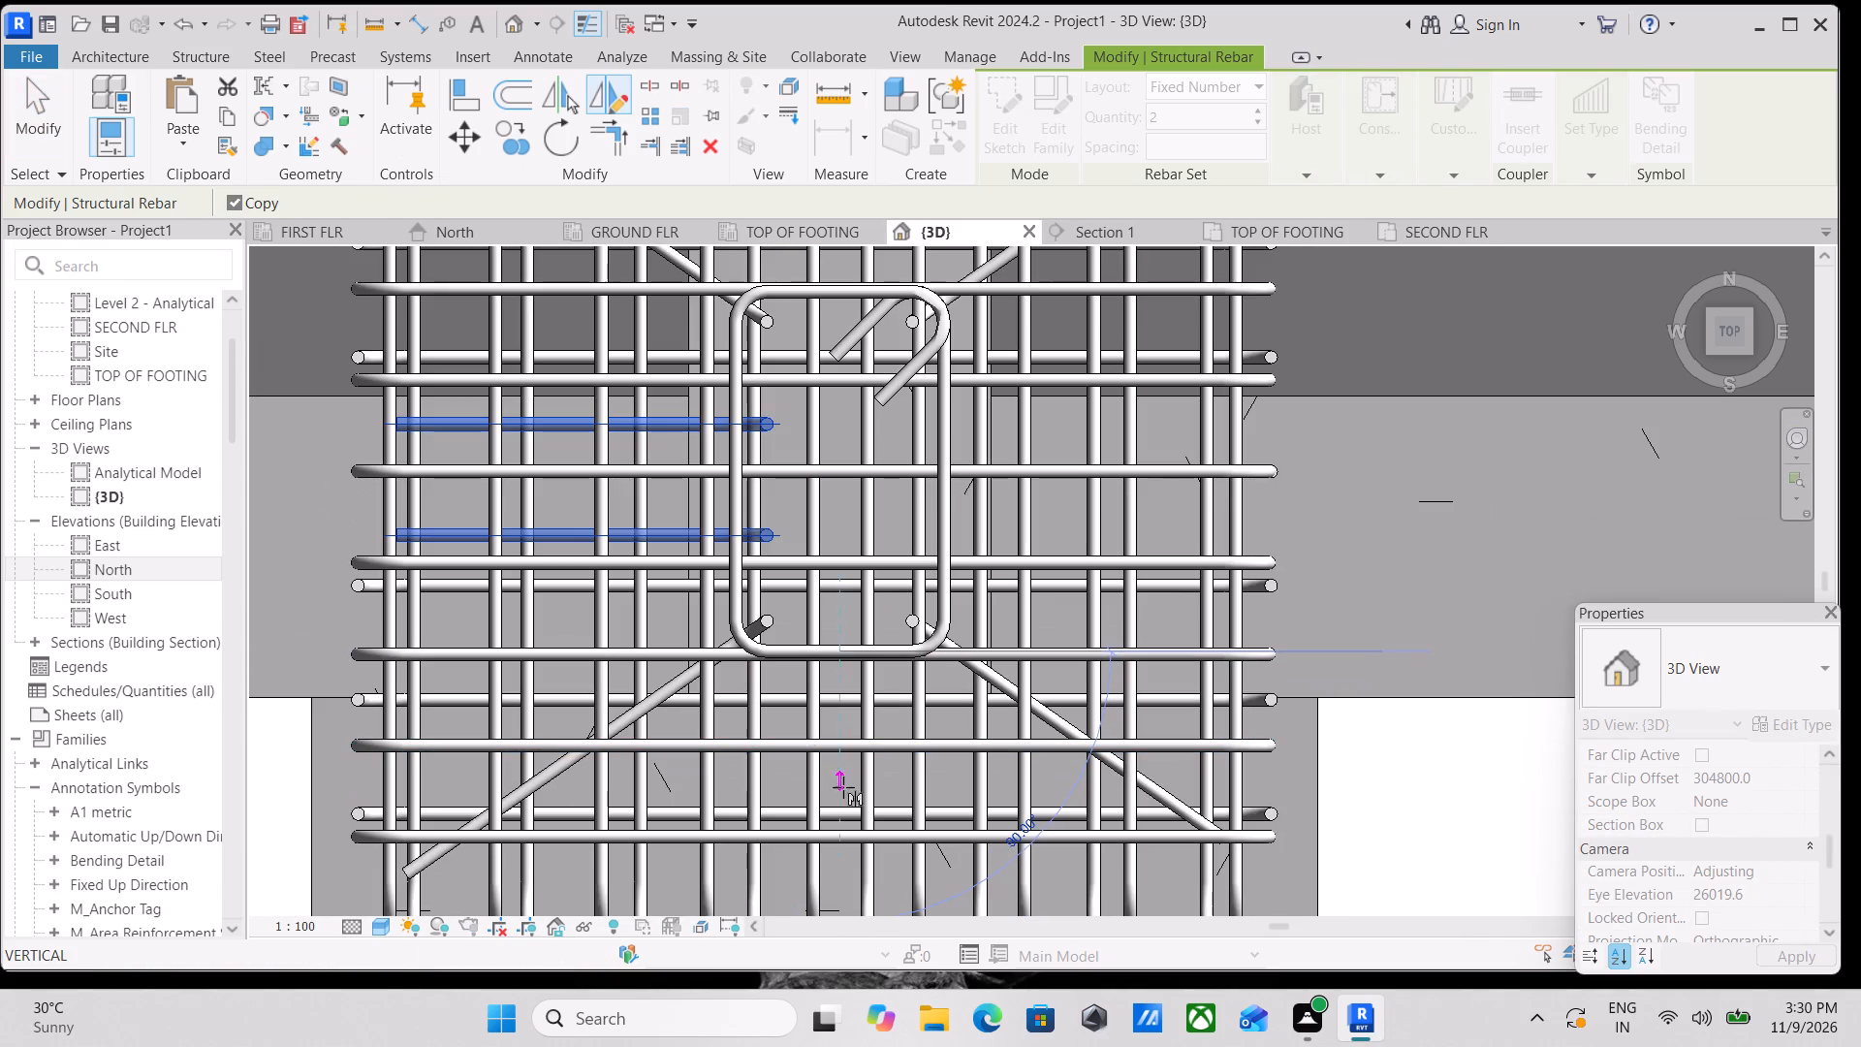
click(834, 775)
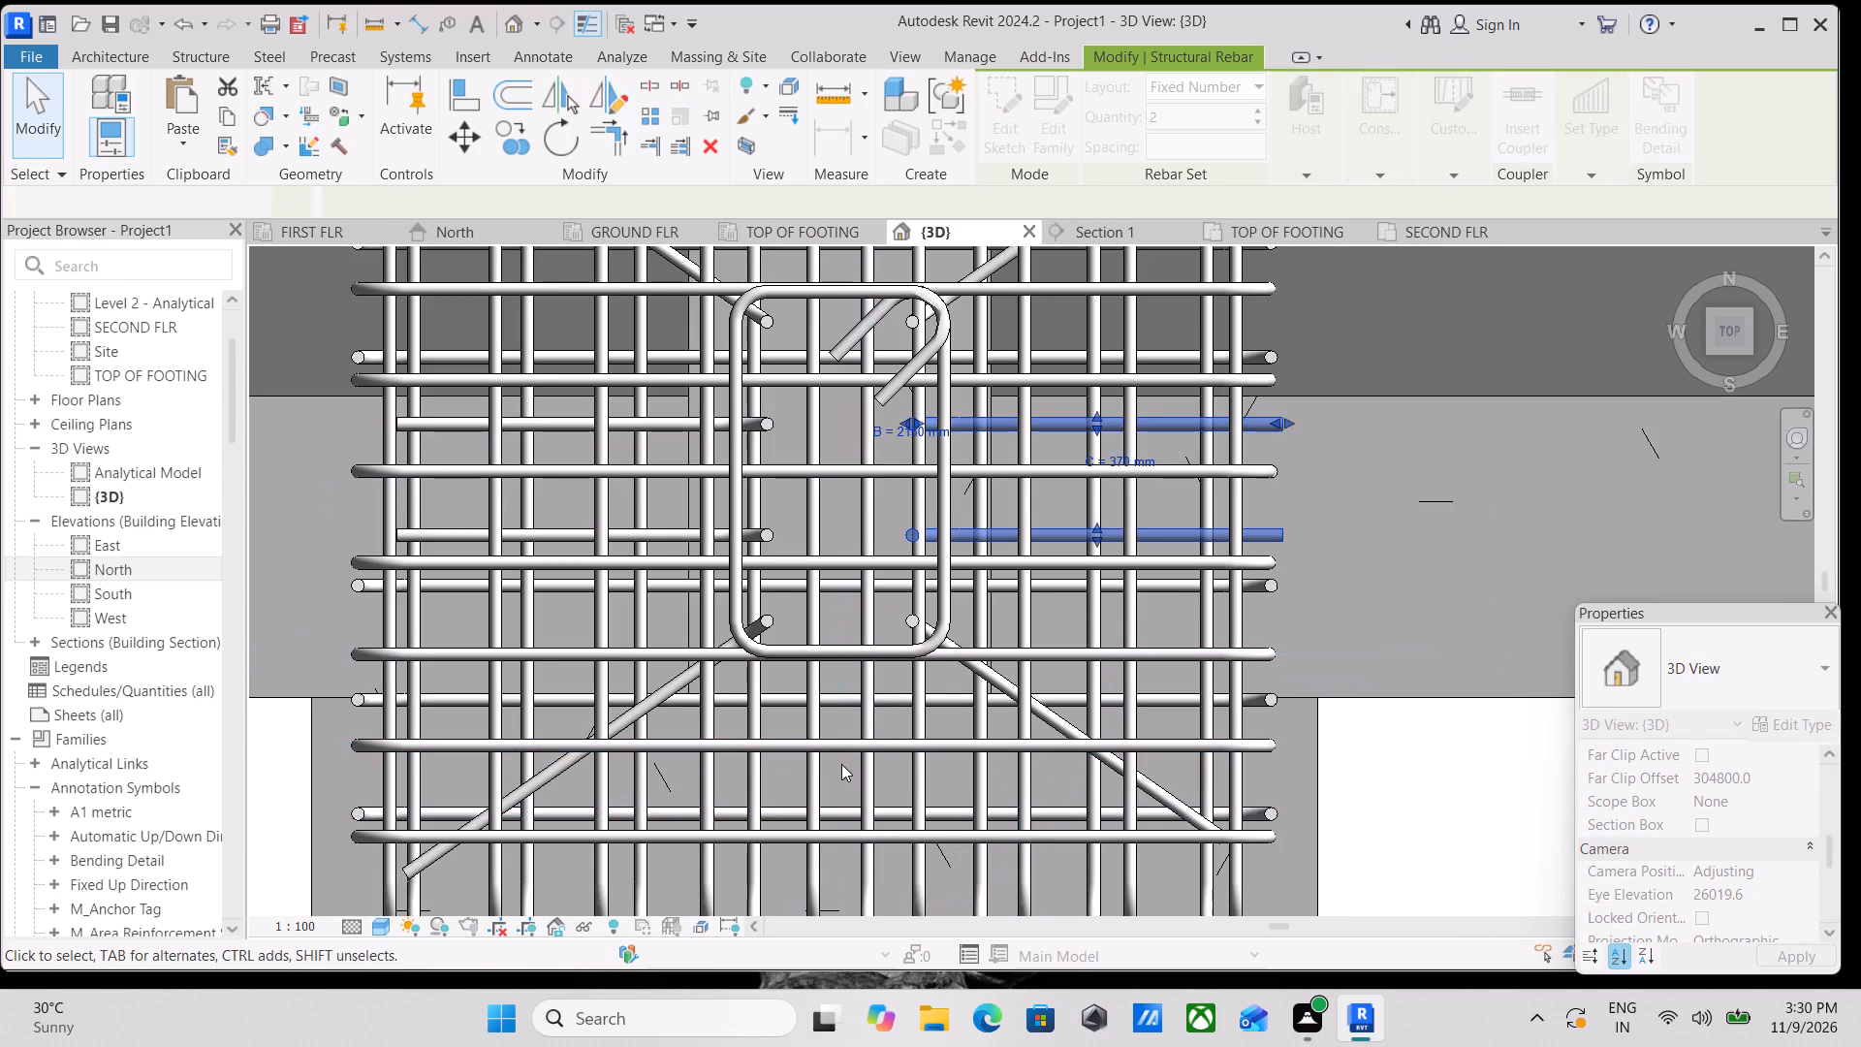
scroll(846, 752, down, 2)
middle_drag(846, 752, 766, 816)
key(Escape)
Check from above that the E-7 and C-7 columns have side bars on both faces.
scroll(1085, 551, down, 2)
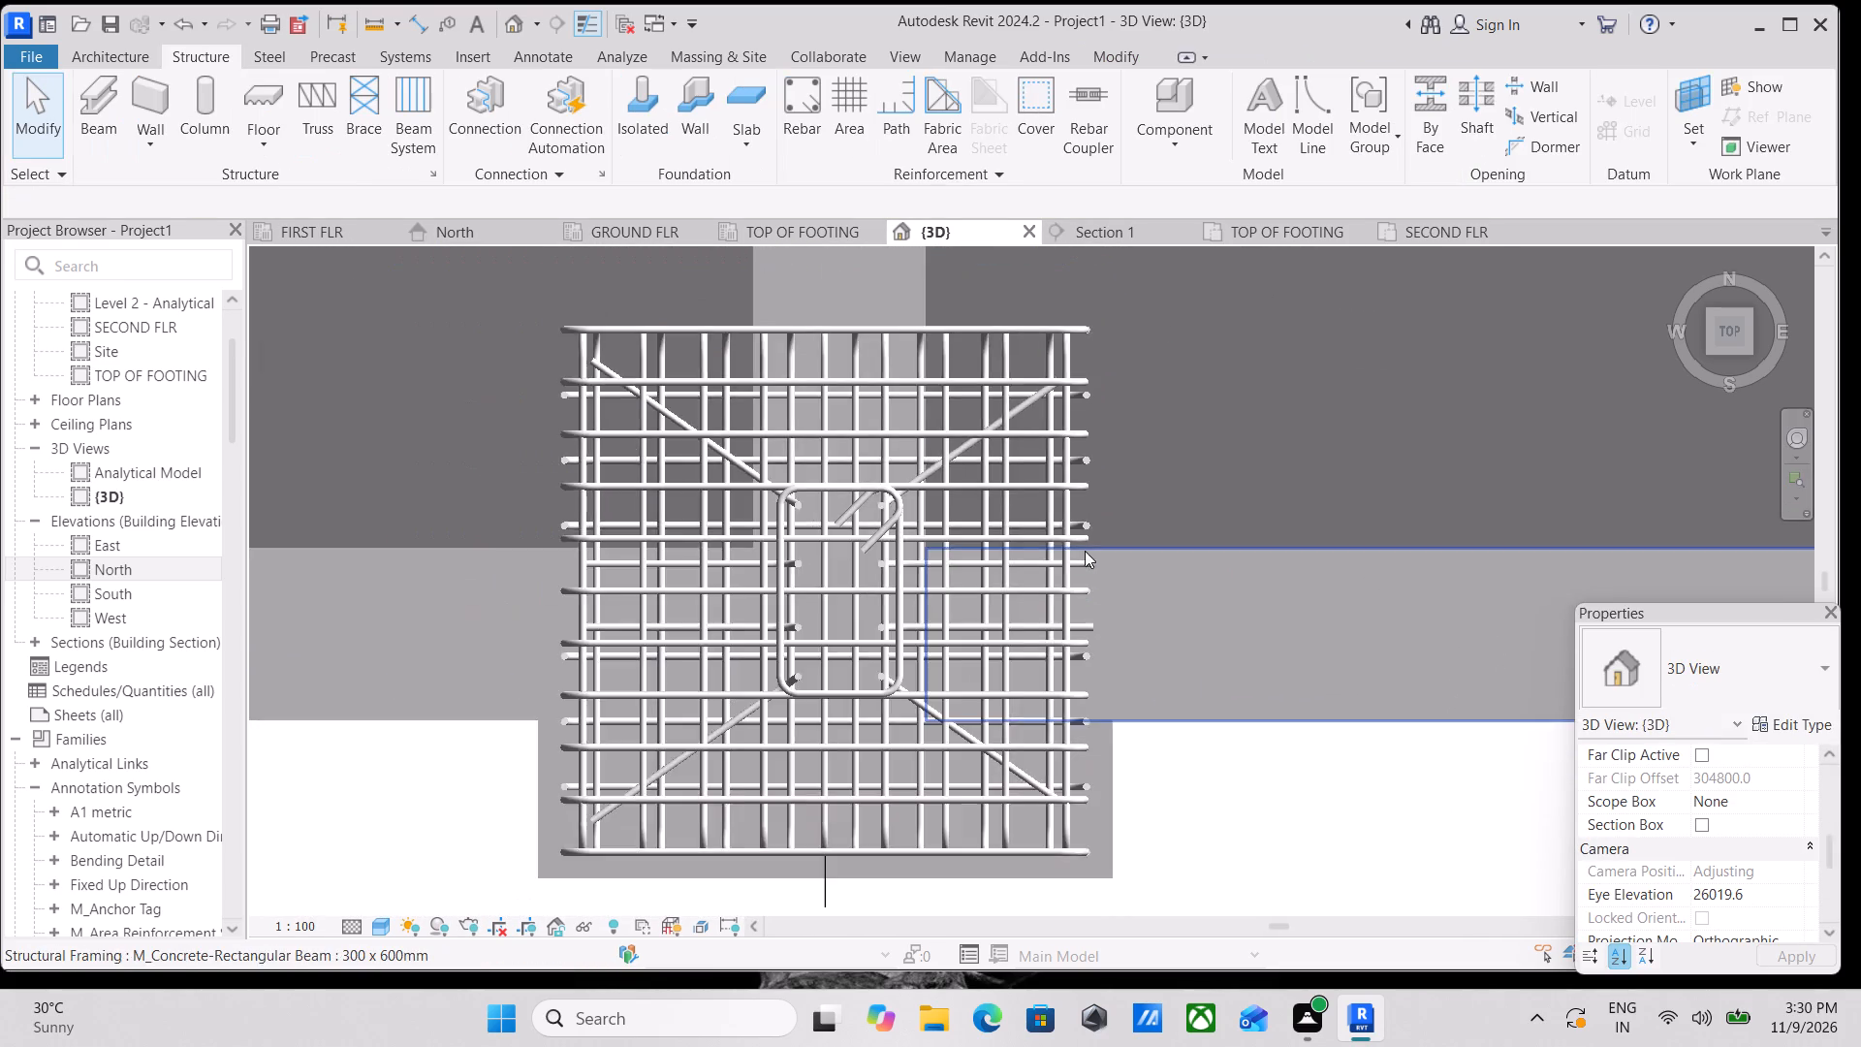
scroll(1055, 590, down, 2)
middle_drag(1055, 590, 949, 681)
scroll(1052, 621, down, 1)
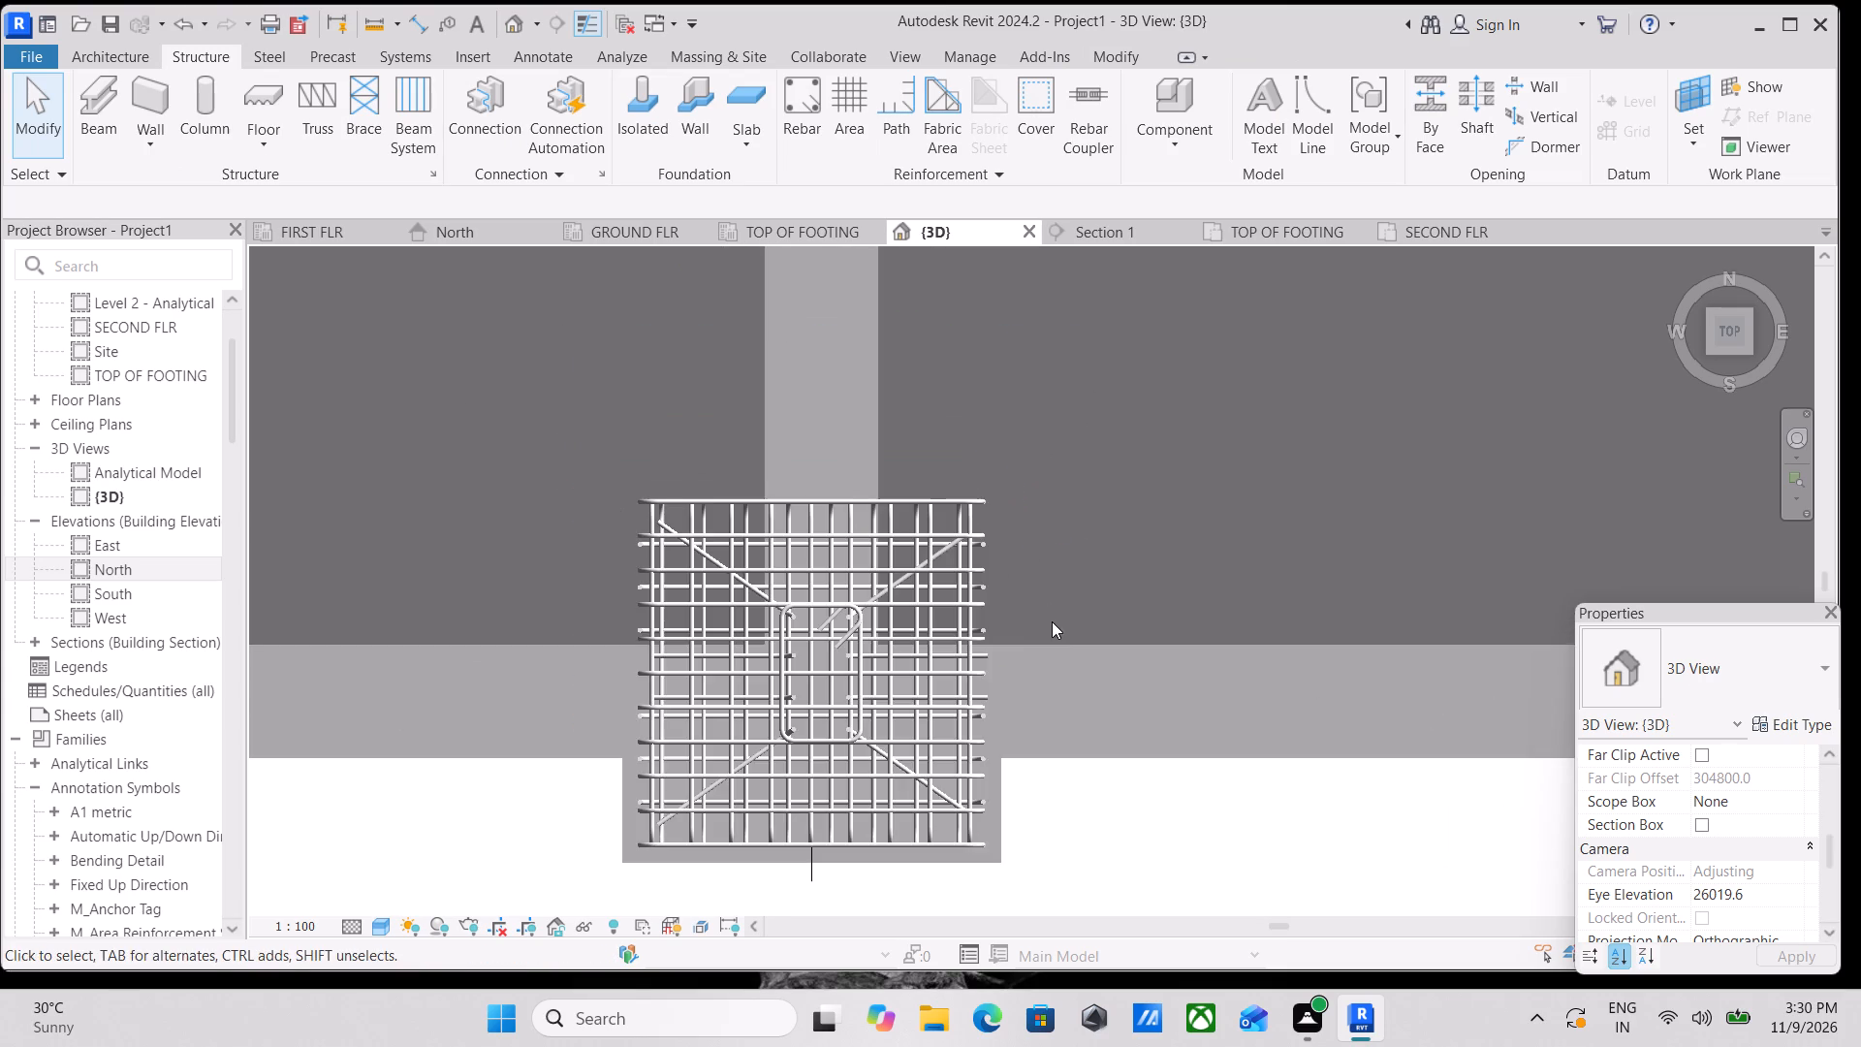
middle_drag(1052, 621, 964, 685)
scroll(963, 685, down, 1)
scroll(961, 688, up, 1)
scroll(965, 685, down, 3)
middle_drag(965, 685, 640, 697)
scroll(773, 661, down, 3)
middle_drag(807, 659, 647, 692)
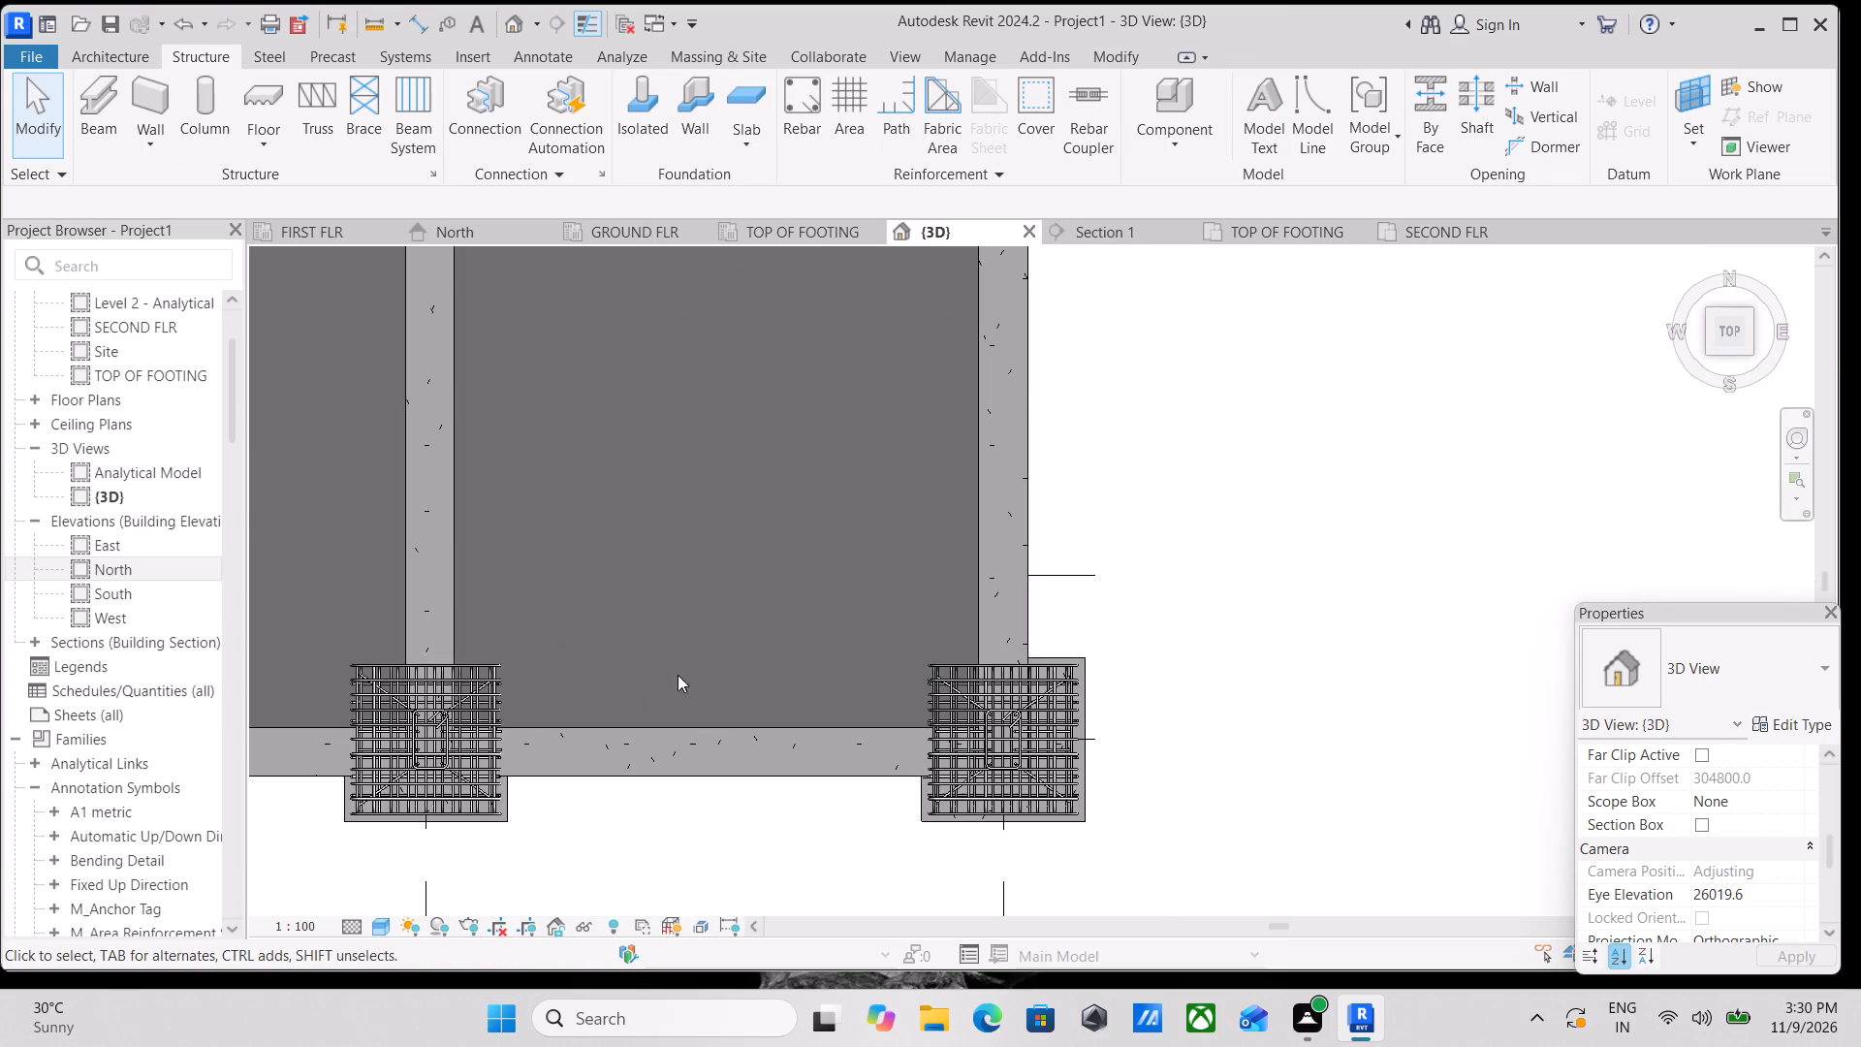
scroll(994, 720, up, 11)
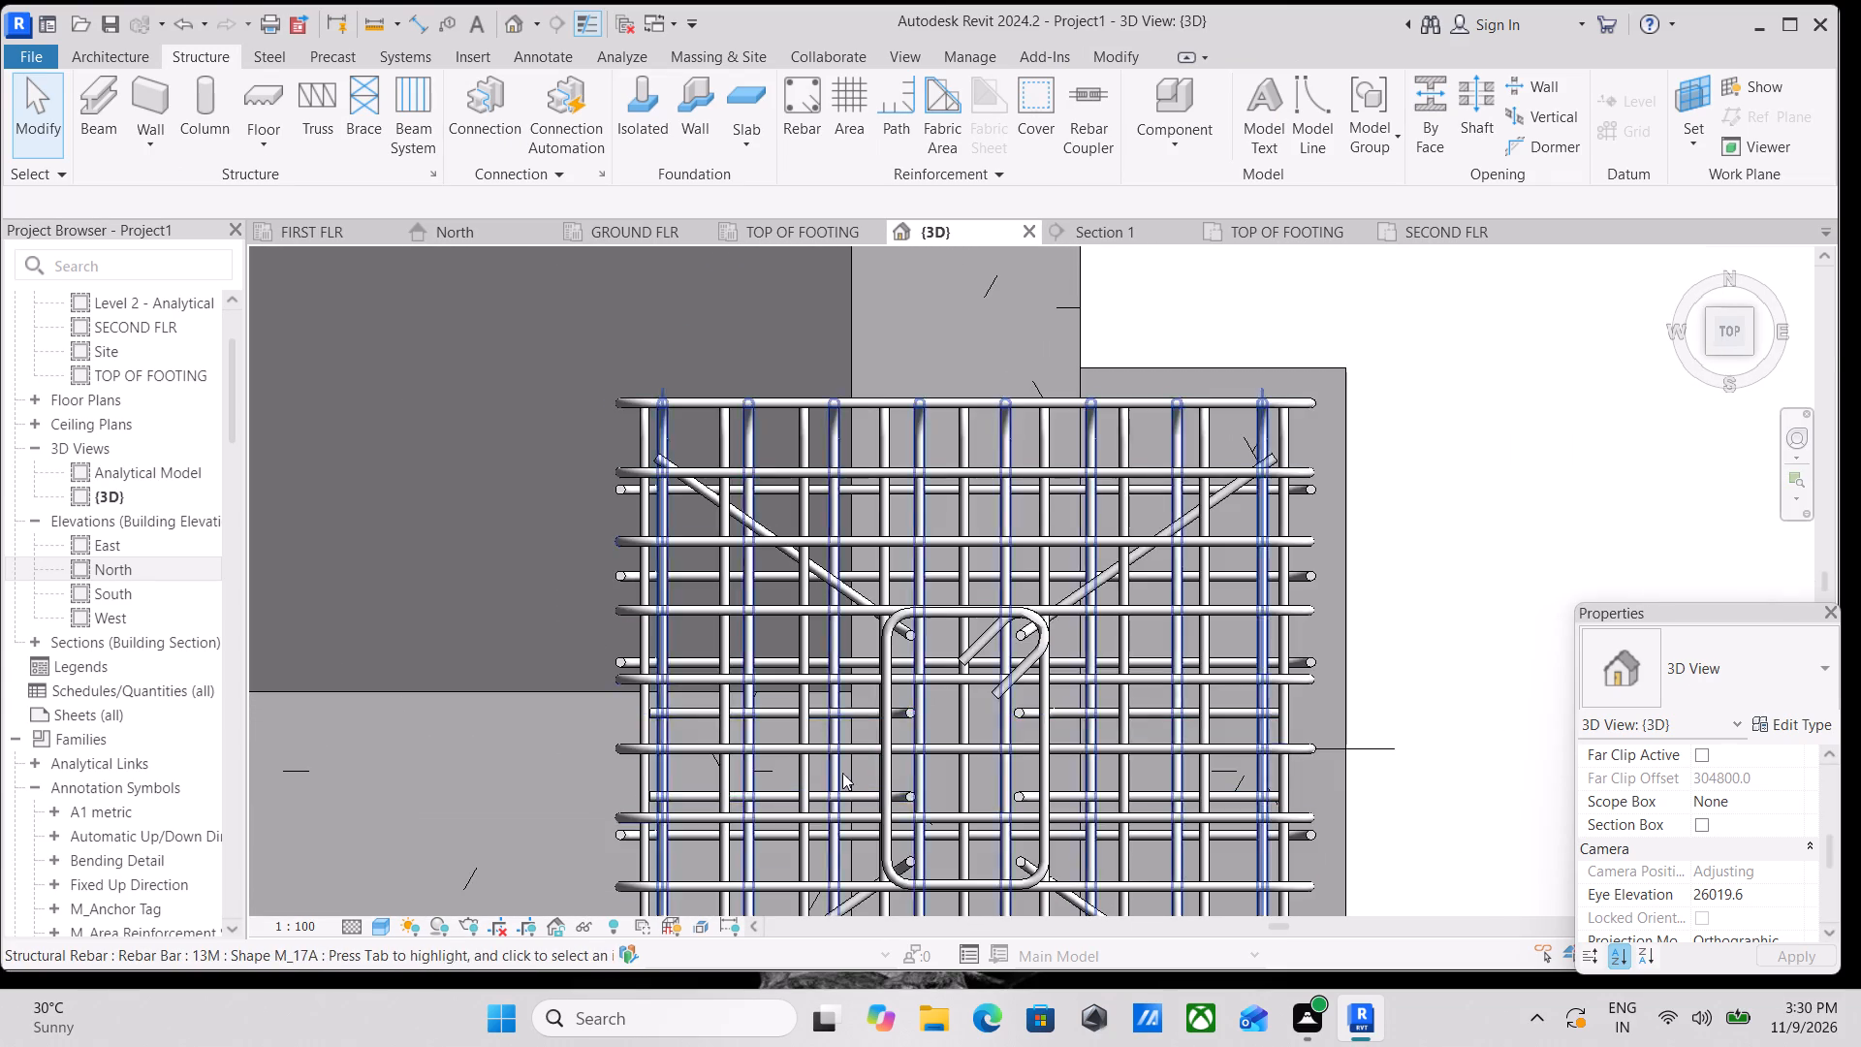
scroll(868, 749, down, 10)
middle_drag(564, 741, 1088, 671)
scroll(582, 624, down, 4)
middle_drag(640, 624, 988, 651)
middle_drag(571, 615, 807, 613)
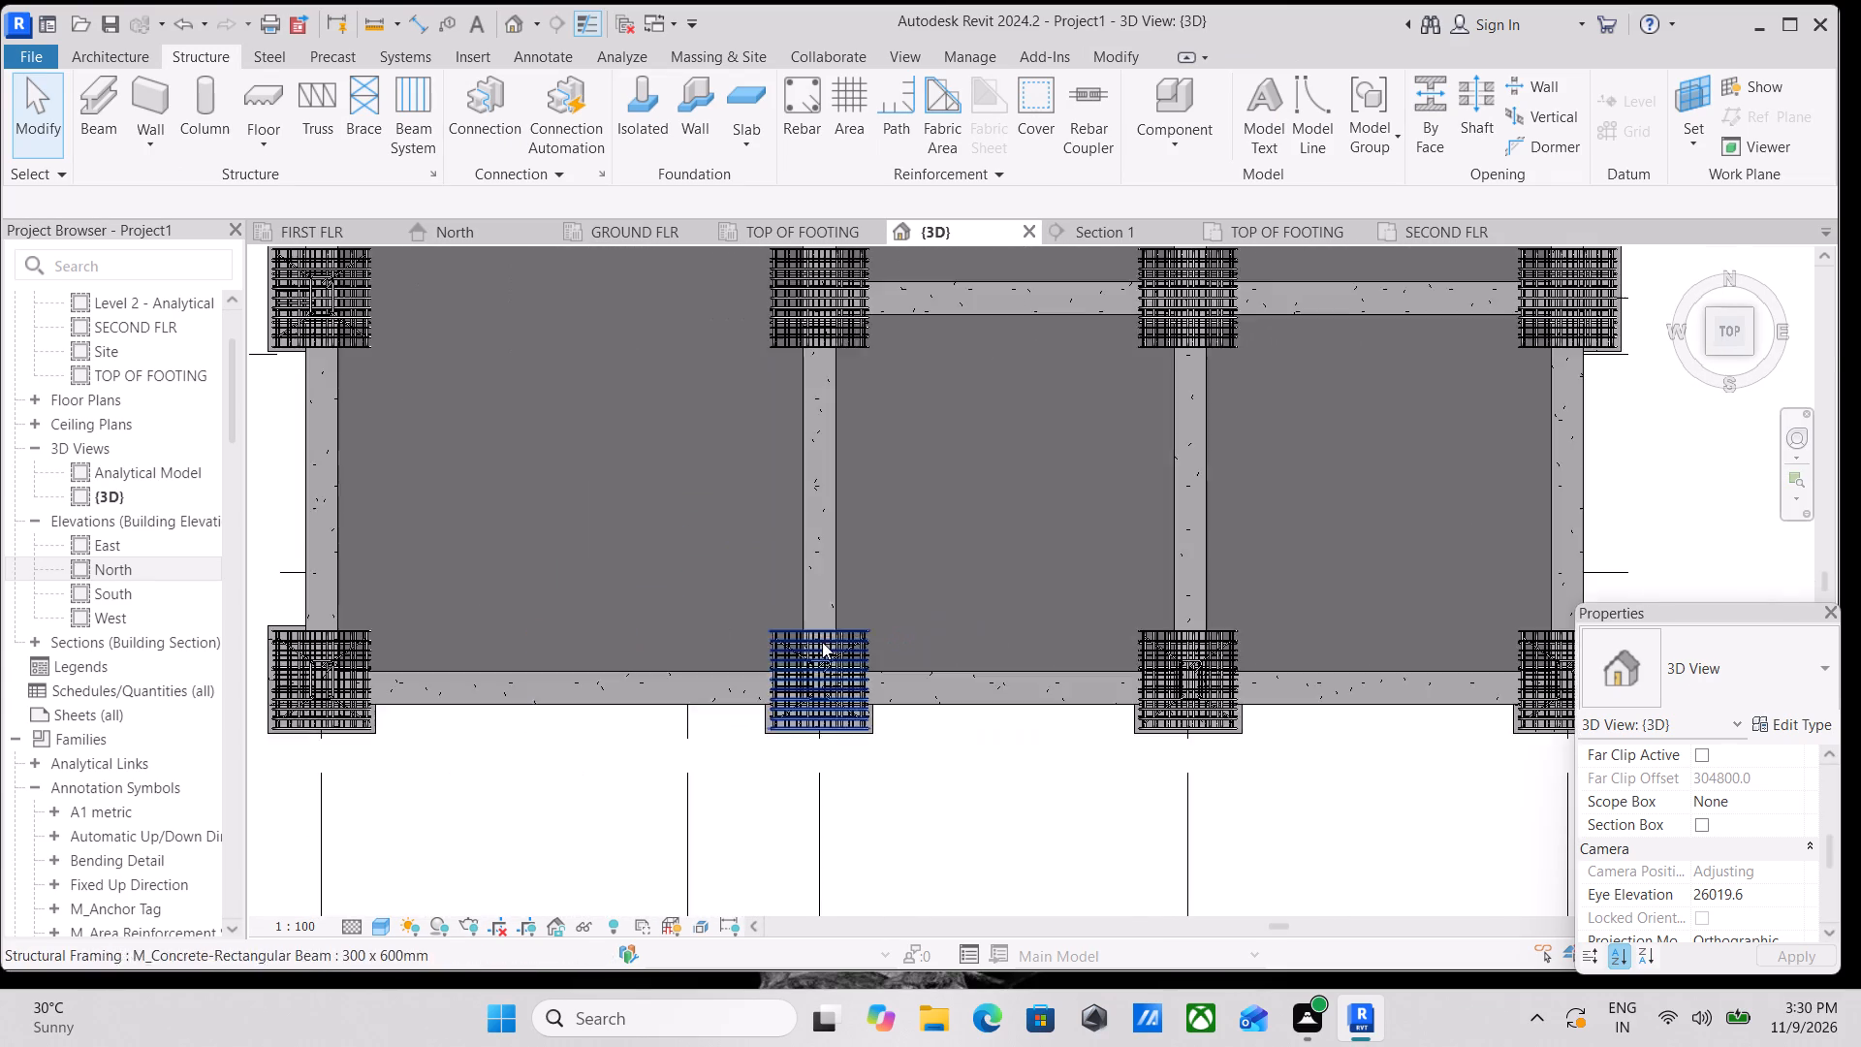
scroll(810, 675, up, 17)
scroll(604, 674, down, 5)
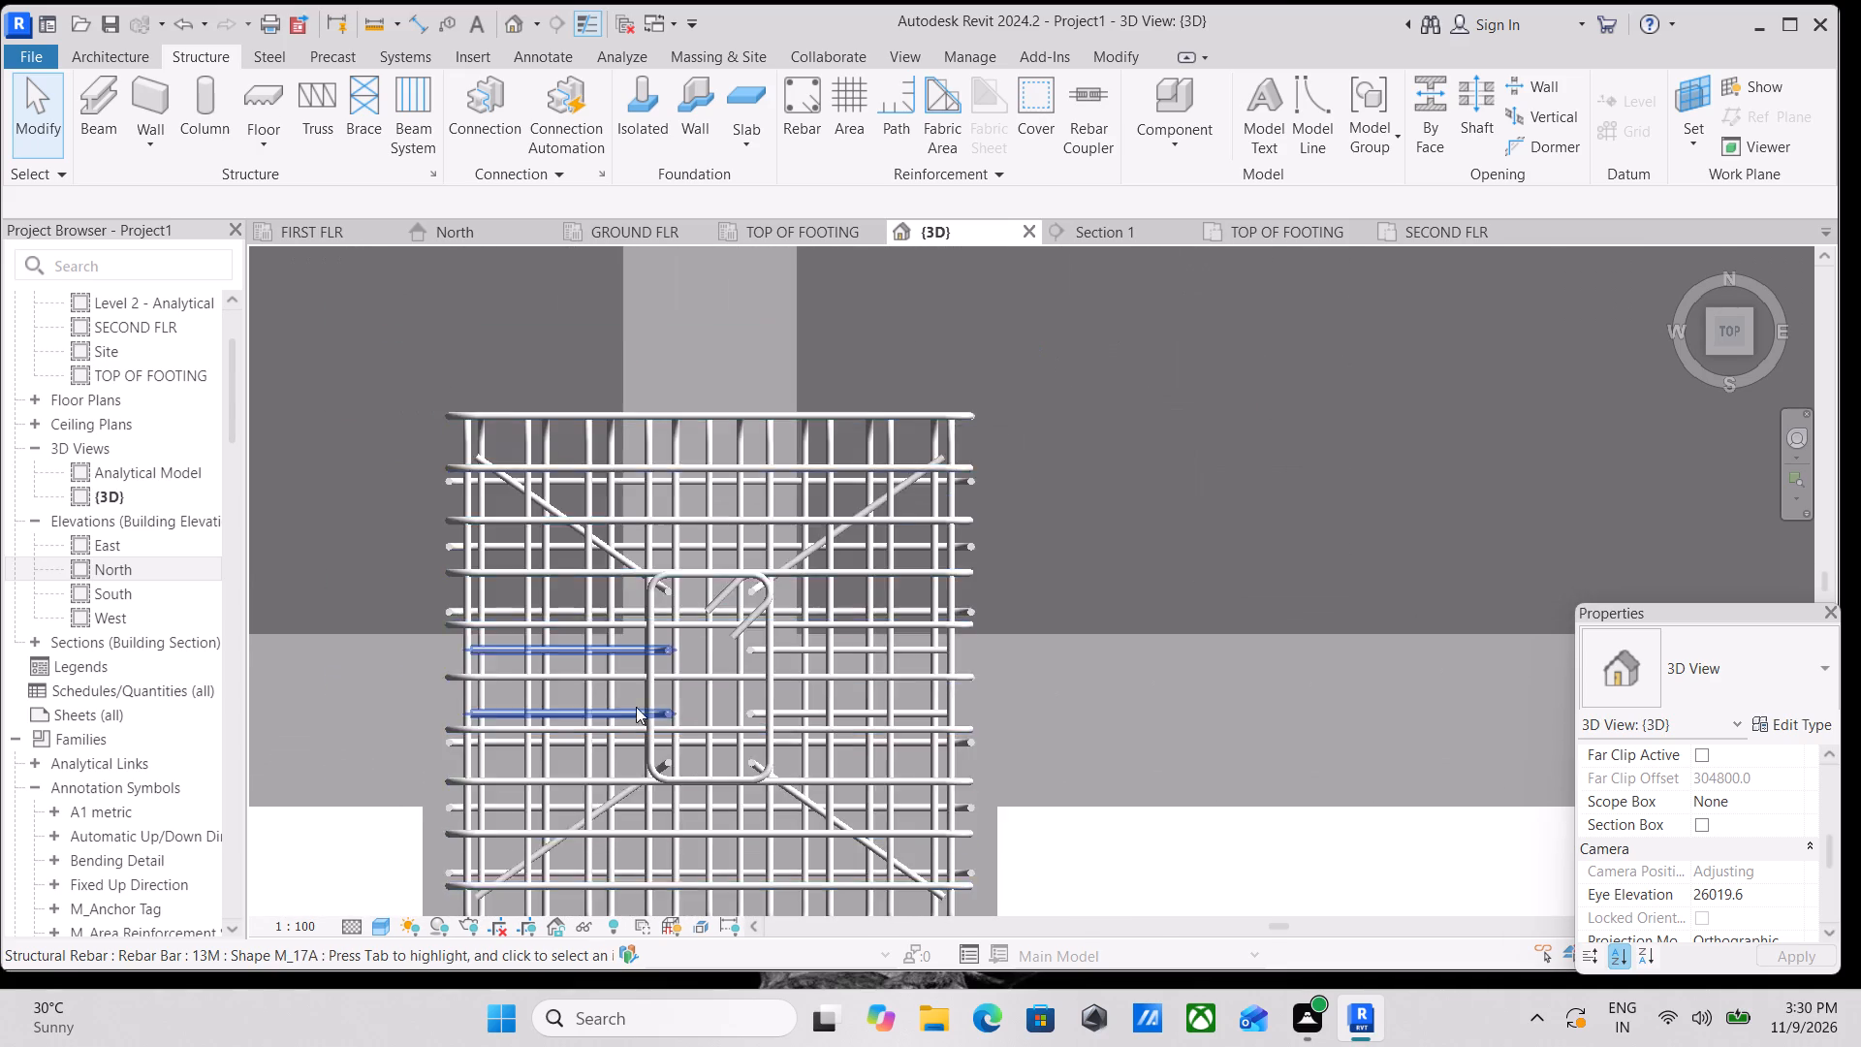
Mirror a copy of the A-7 column's two west-side 13M bars to its east side about the tie's north-south centreline.
scroll(636, 707, down, 3)
middle_drag(594, 711, 910, 664)
scroll(588, 658, down, 3)
middle_drag(677, 713, 995, 755)
middle_drag(684, 742, 1307, 713)
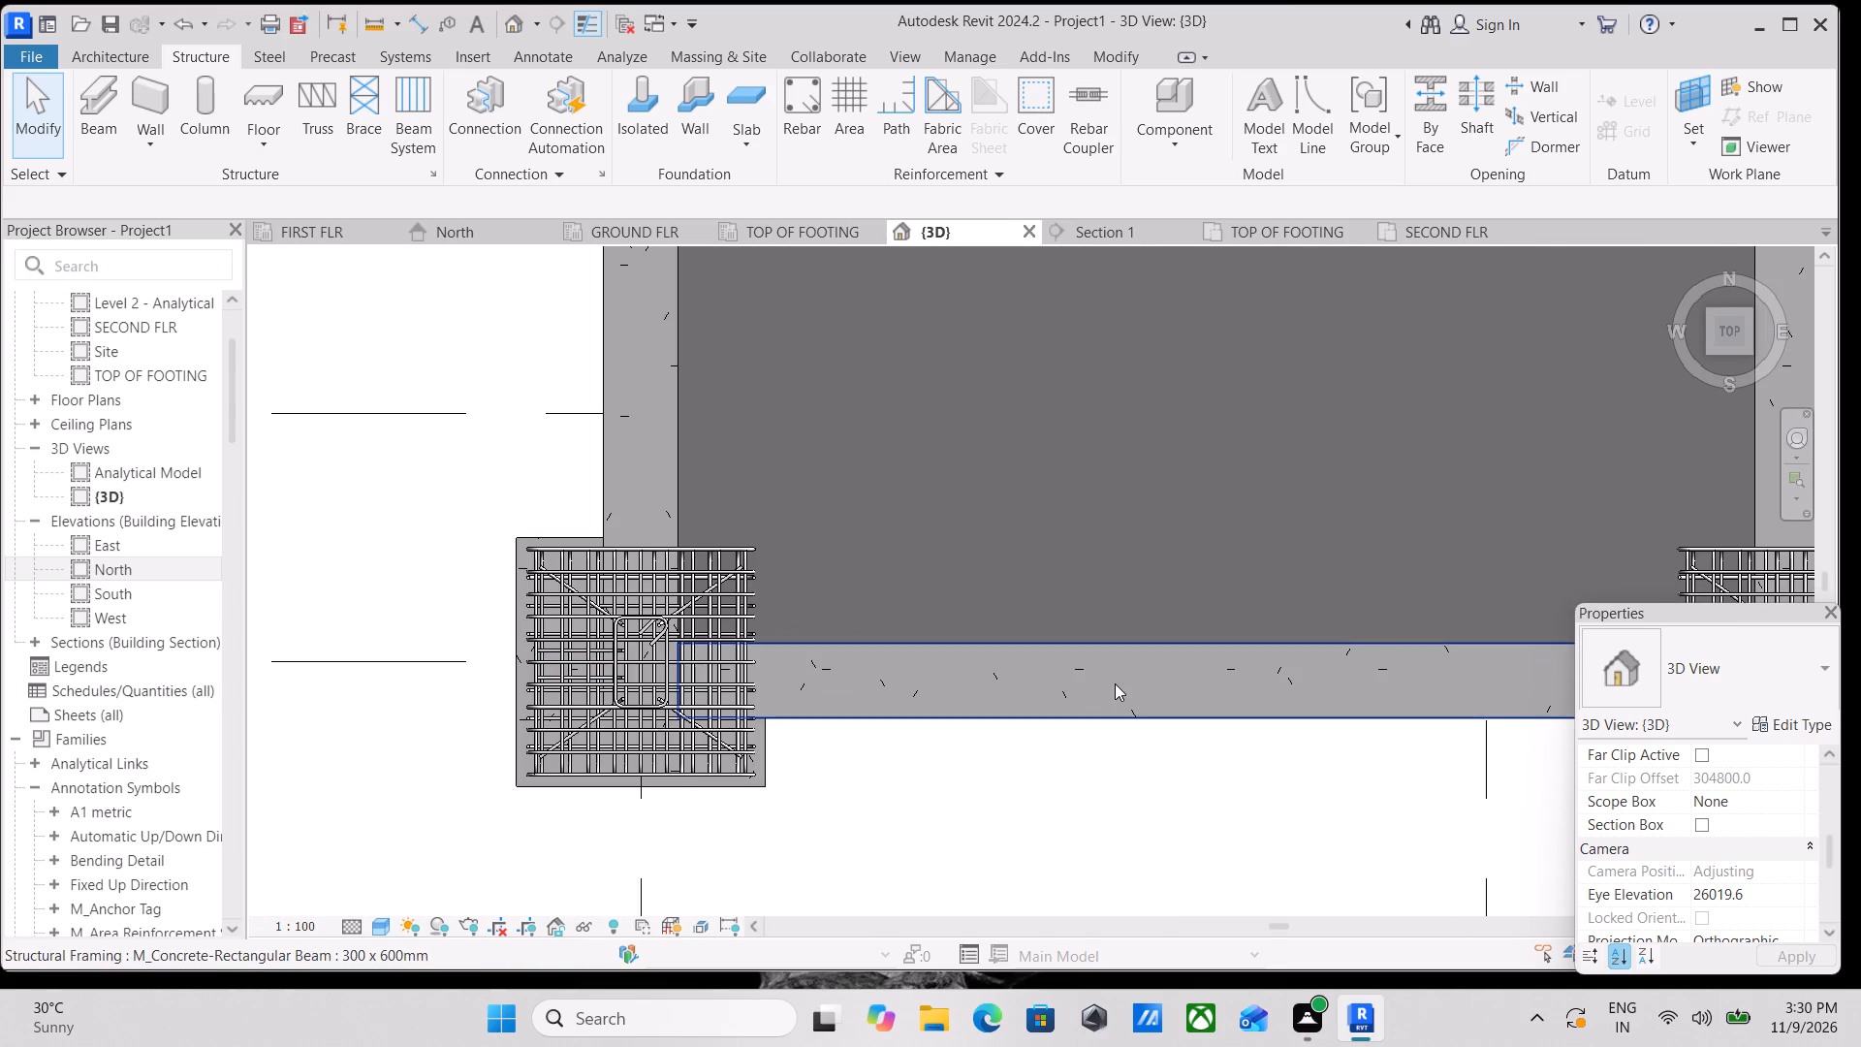
scroll(623, 650, down, 1)
middle_drag(622, 650, 1001, 672)
scroll(996, 672, up, 16)
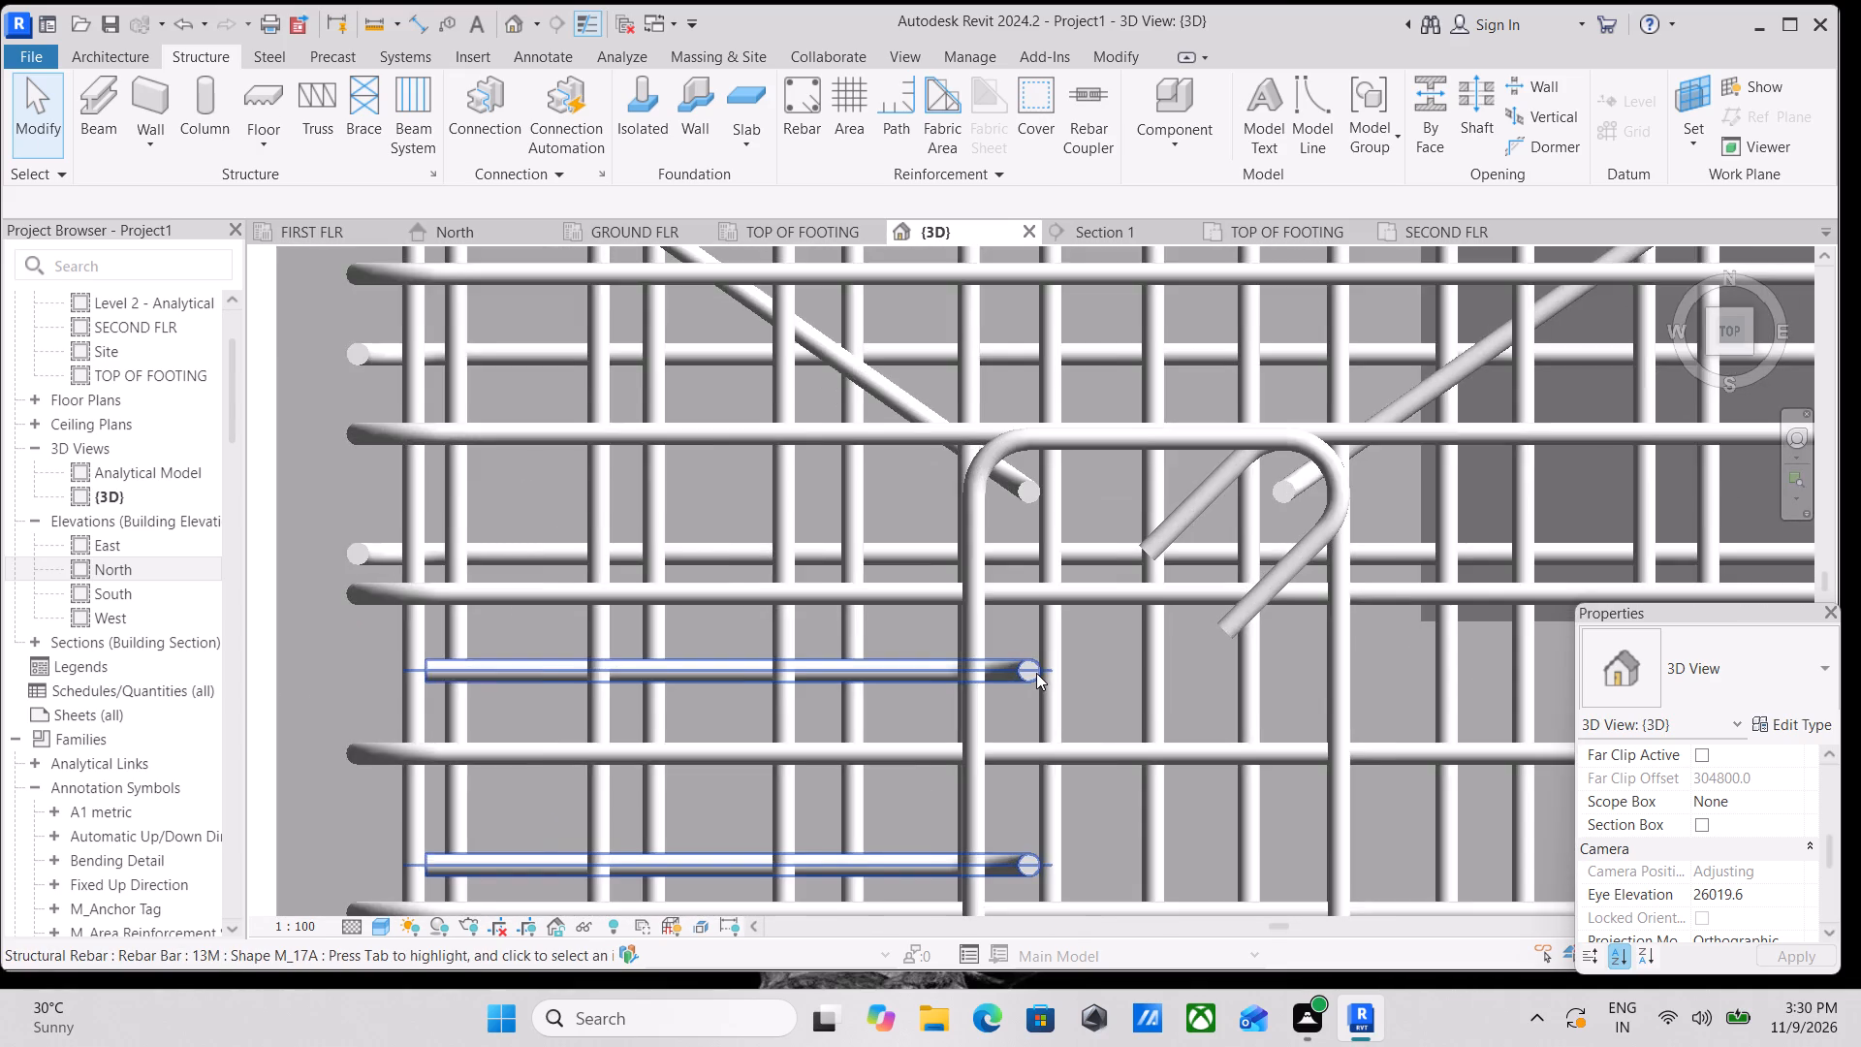
click(1036, 673)
middle_drag(1036, 673, 836, 574)
text(DM)
scroll(837, 557, down, 8)
middle_drag(934, 563, 909, 554)
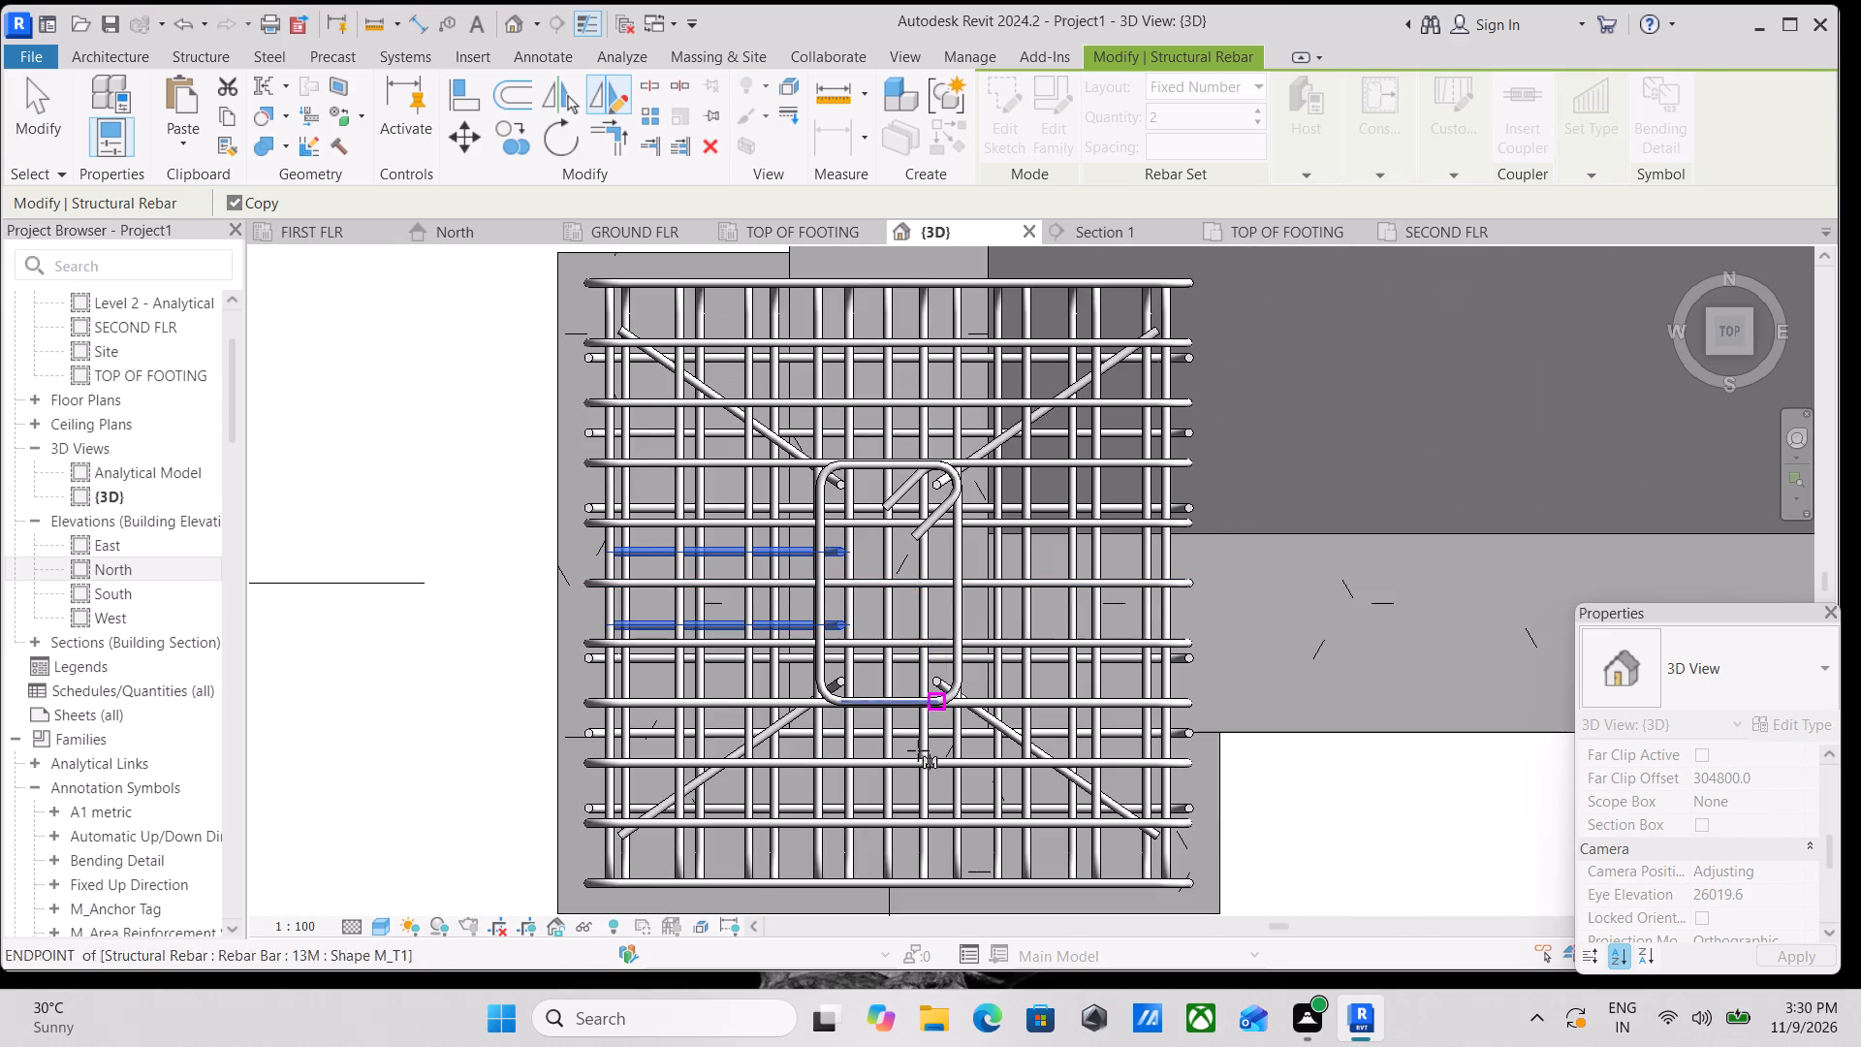
scroll(903, 762, up, 1)
click(889, 682)
click(886, 761)
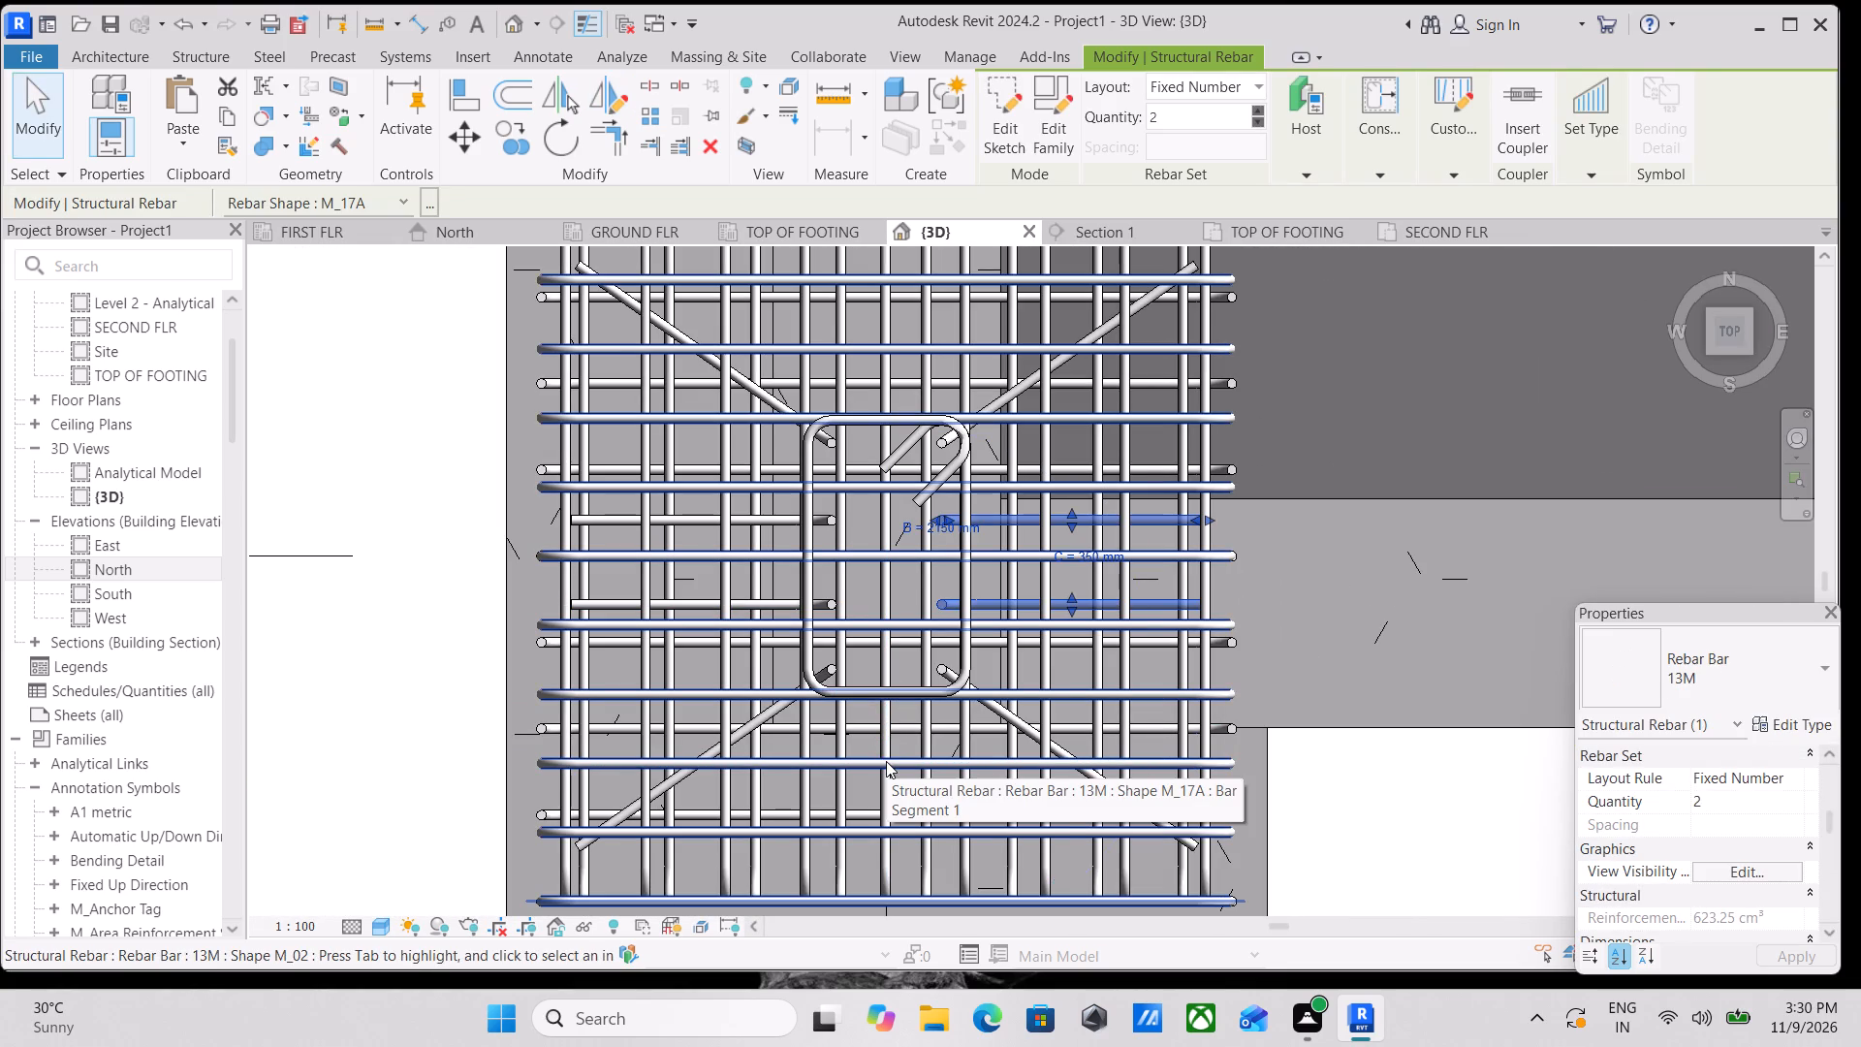
key(Escape)
scroll(903, 671, up, 2)
middle_drag(903, 671, 858, 727)
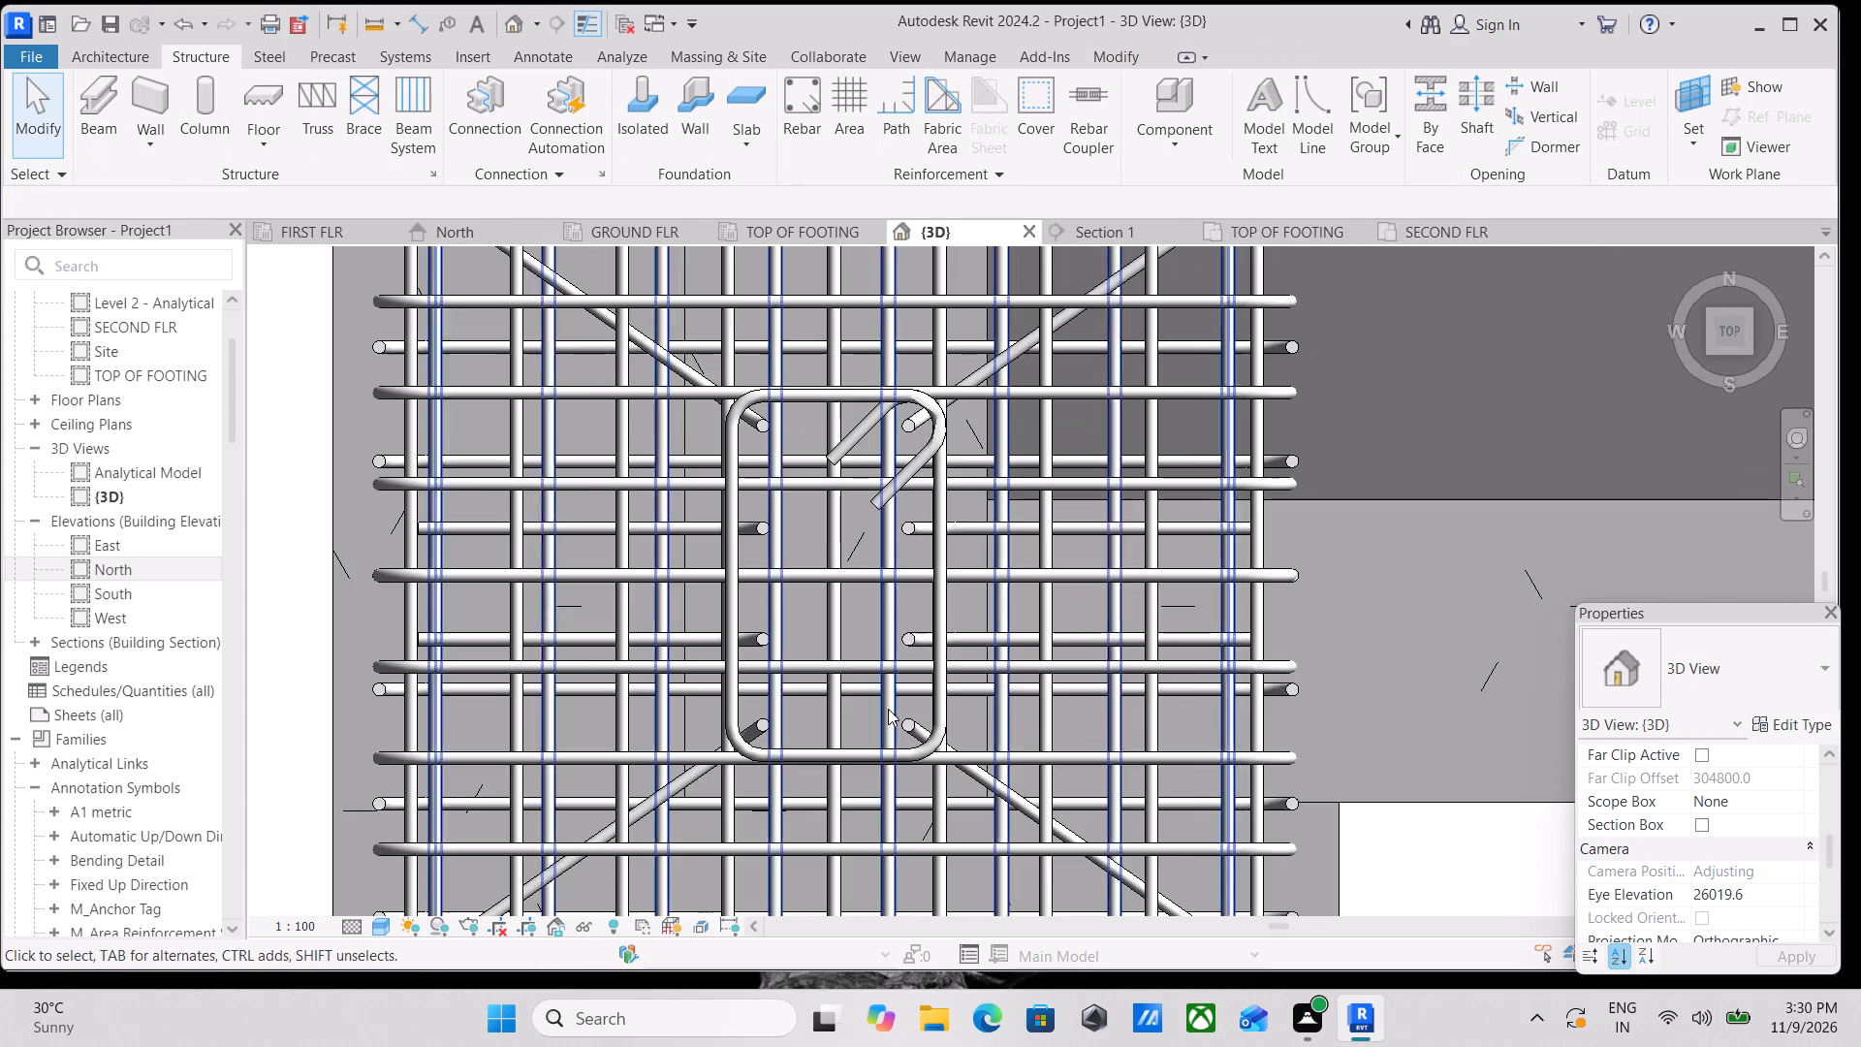
scroll(945, 682, down, 2)
middle_drag(945, 682, 867, 759)
key(Escape)
Review the footing and column reinforcement along grid 7 from above.
scroll(1046, 670, down, 2)
middle_drag(1056, 680, 961, 779)
scroll(961, 779, down, 1)
middle_drag(961, 779, 957, 782)
scroll(1171, 710, down, 2)
middle_drag(1164, 714, 1087, 755)
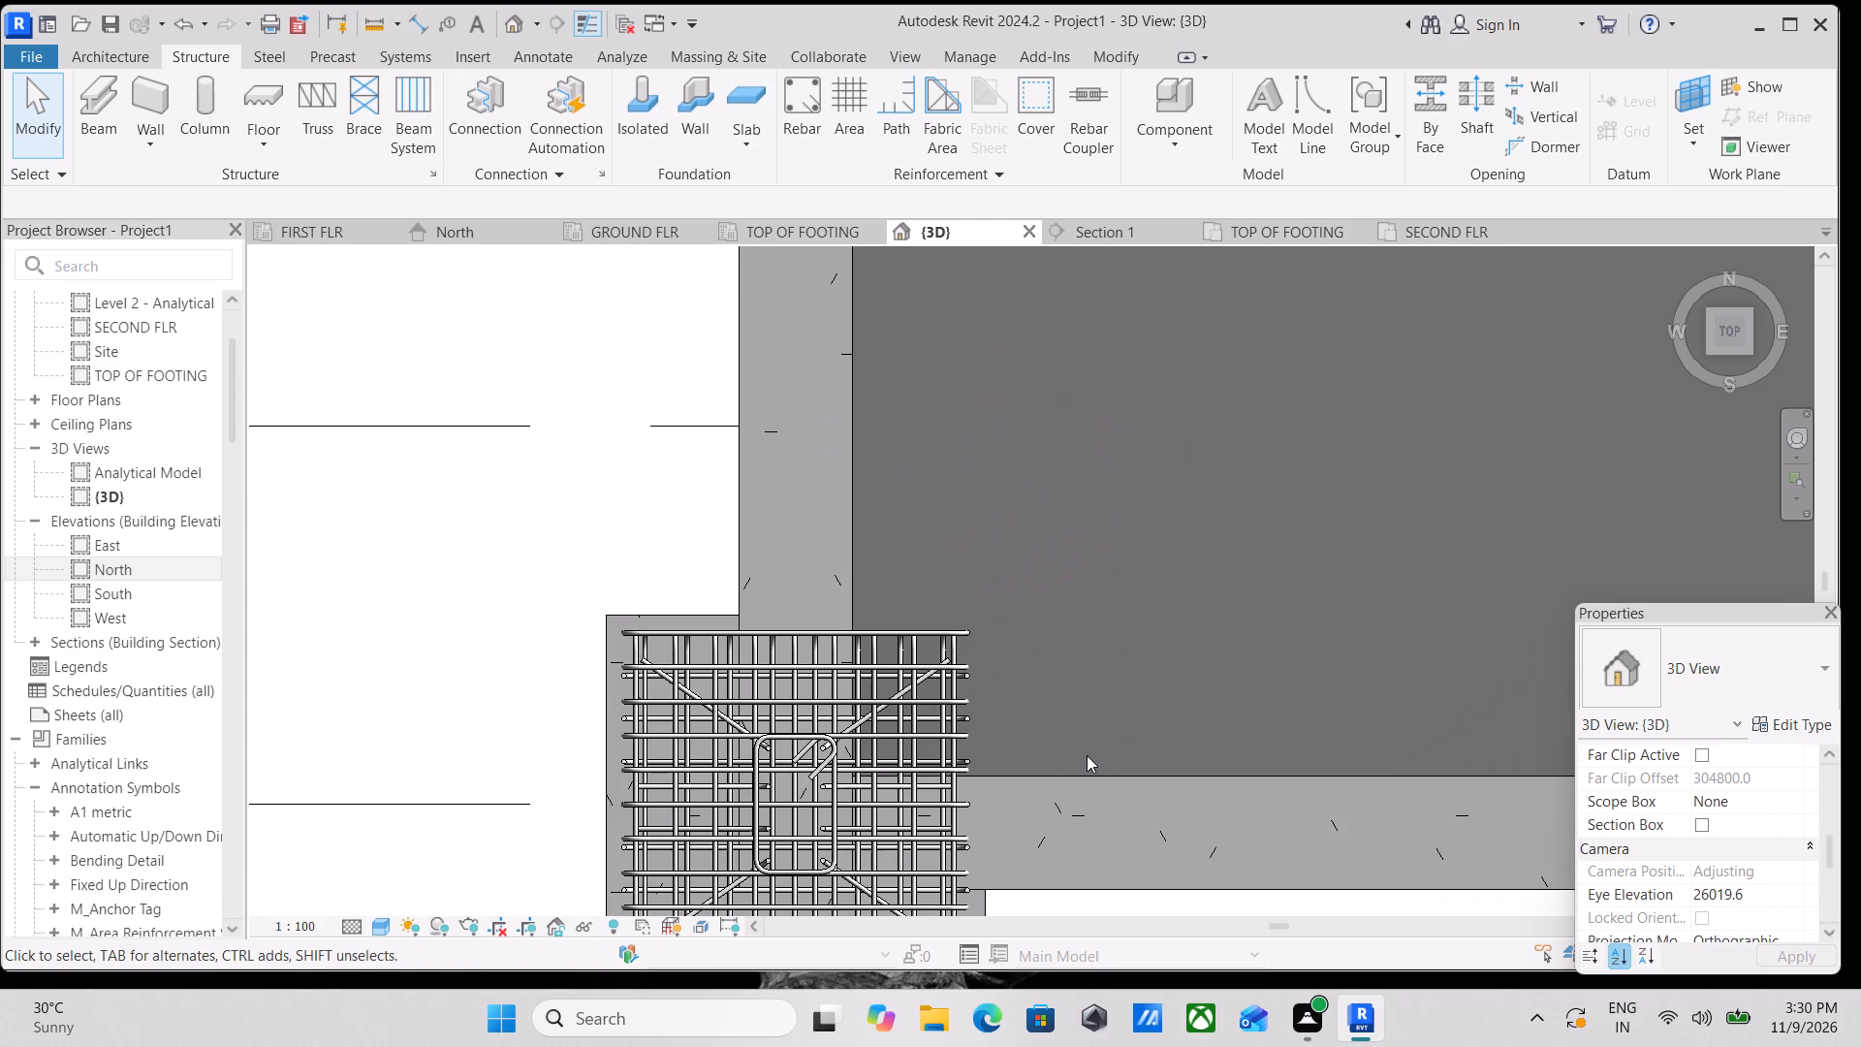
scroll(1073, 488, down, 9)
middle_drag(1056, 488, 744, 556)
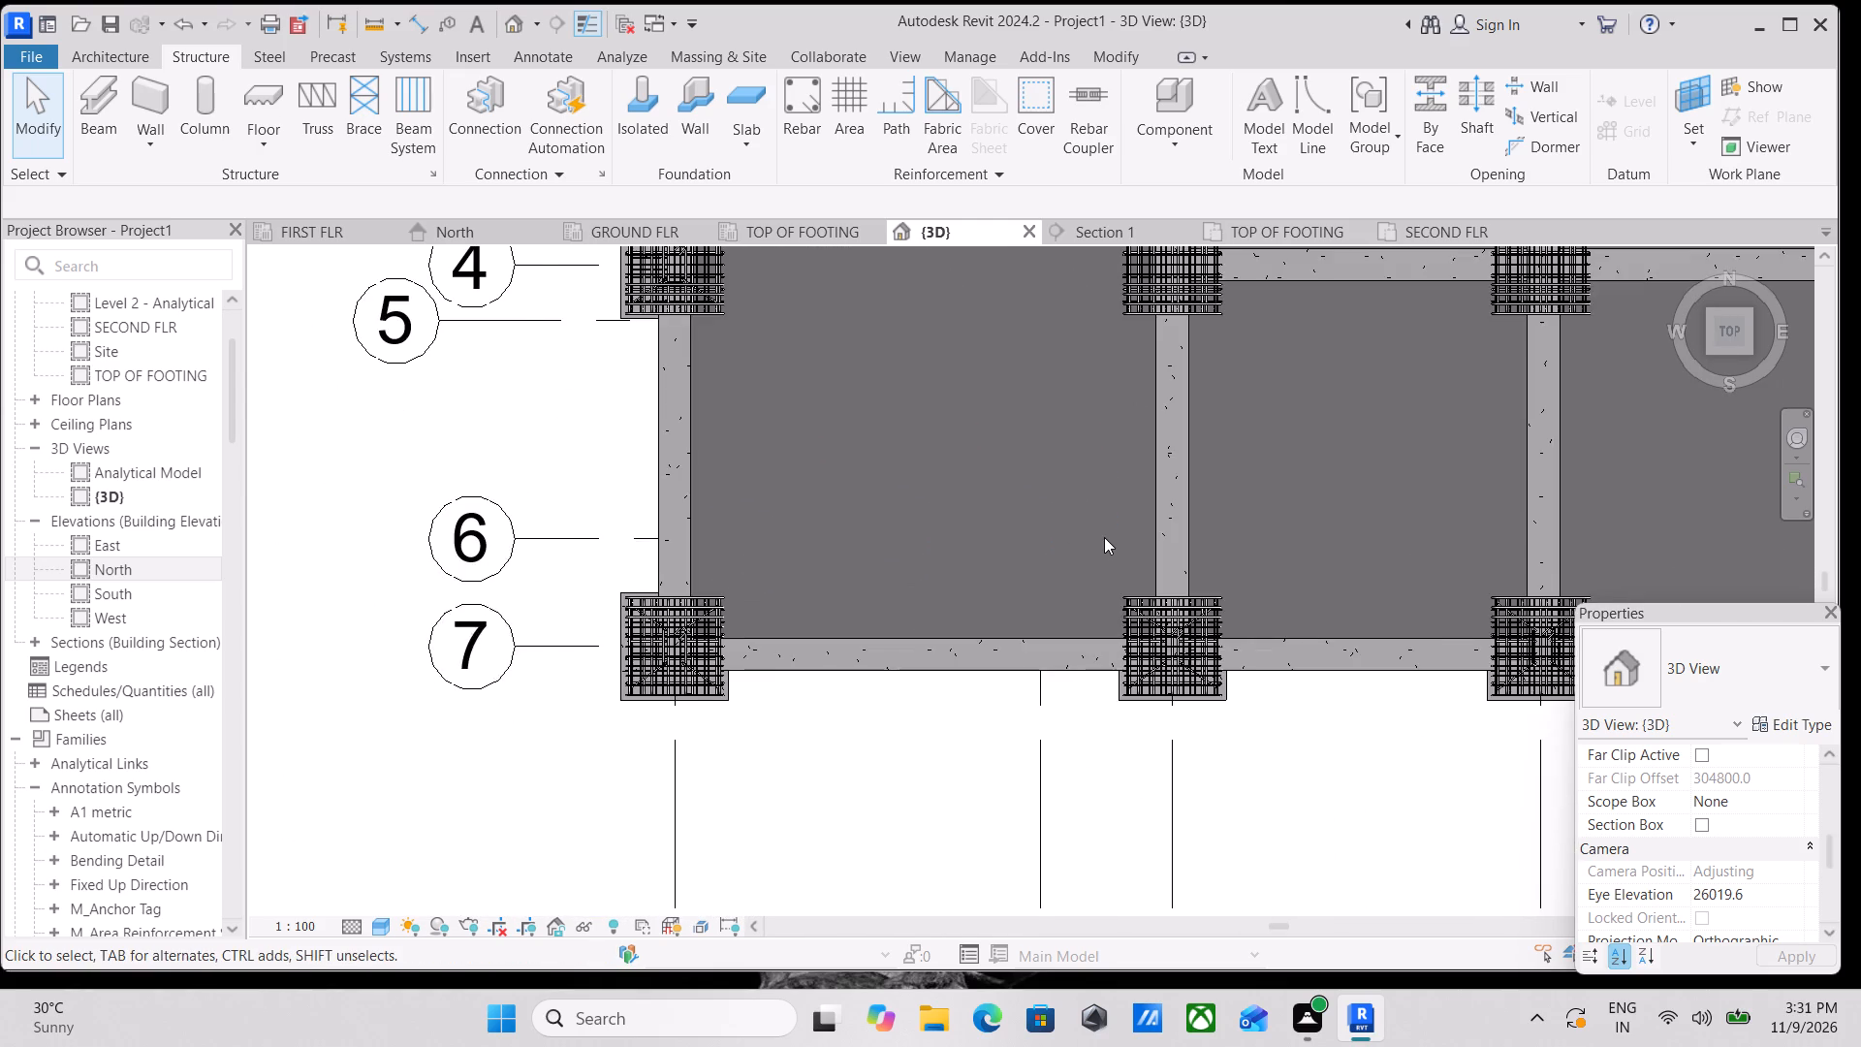
Start Propagate Rebar aligned by host from the footing-level E-7 column and add the E-4 and D-4 columns as destination hosts.
scroll(1104, 537, down, 2)
middle_drag(1104, 537, 1012, 635)
middle_drag(892, 552, 949, 622)
shift+middle_drag(1027, 626, 1162, 404)
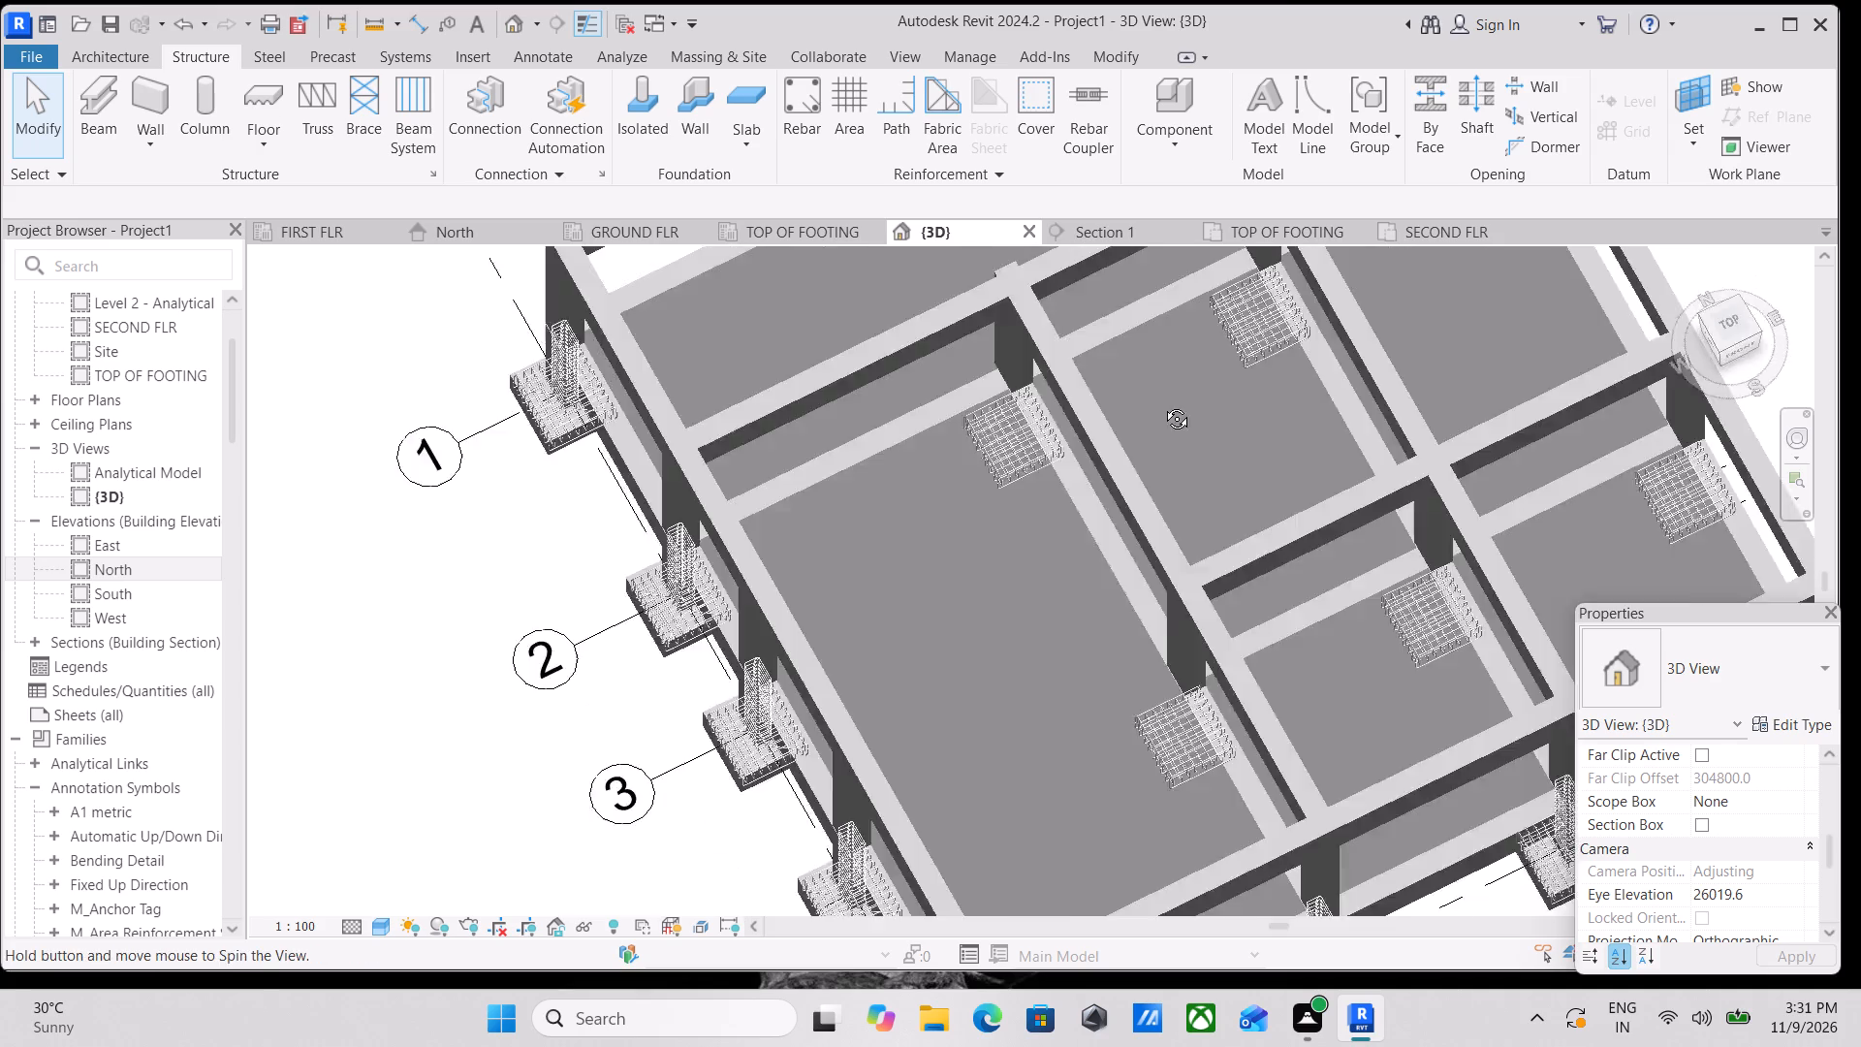
shift+middle_drag(1162, 404, 1198, 374)
middle_drag(1223, 663, 1180, 425)
shift+middle_drag(1201, 719, 768, 492)
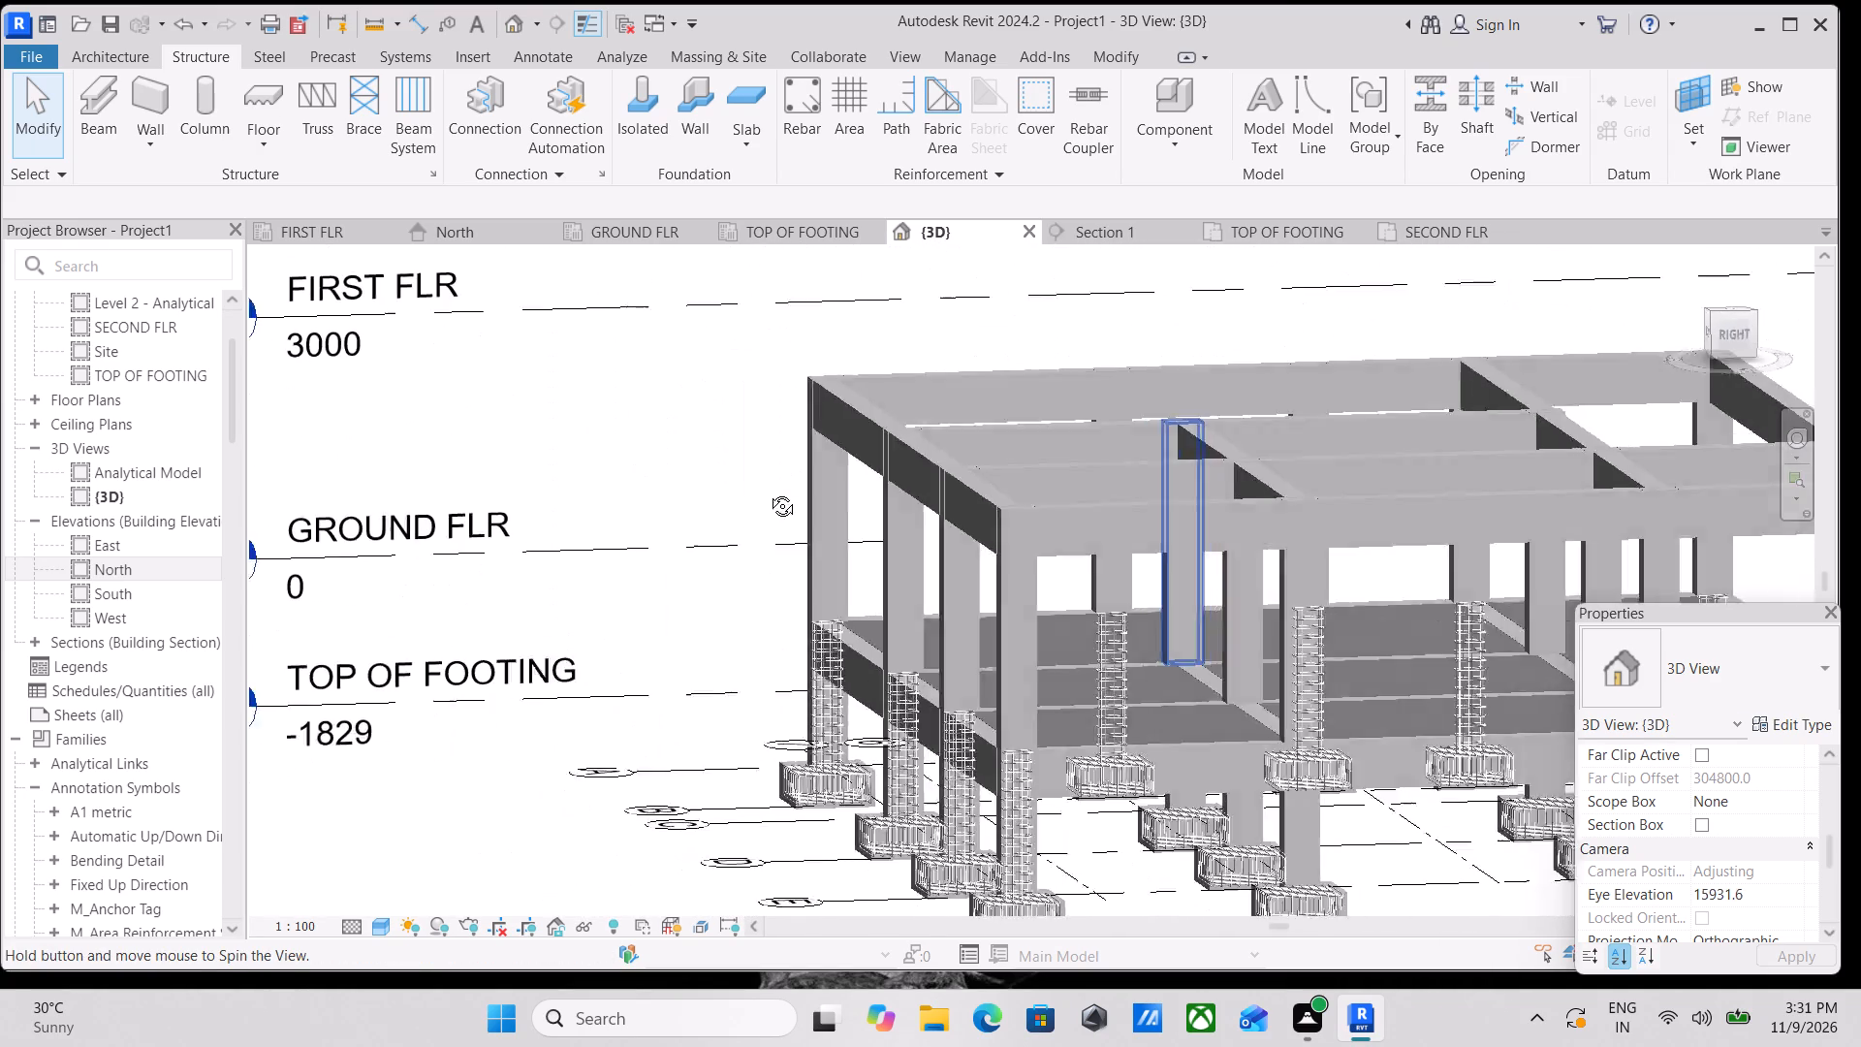
shift+middle_drag(768, 492, 767, 492)
middle_drag(1246, 697, 956, 570)
shift+middle_drag(1047, 646, 1123, 785)
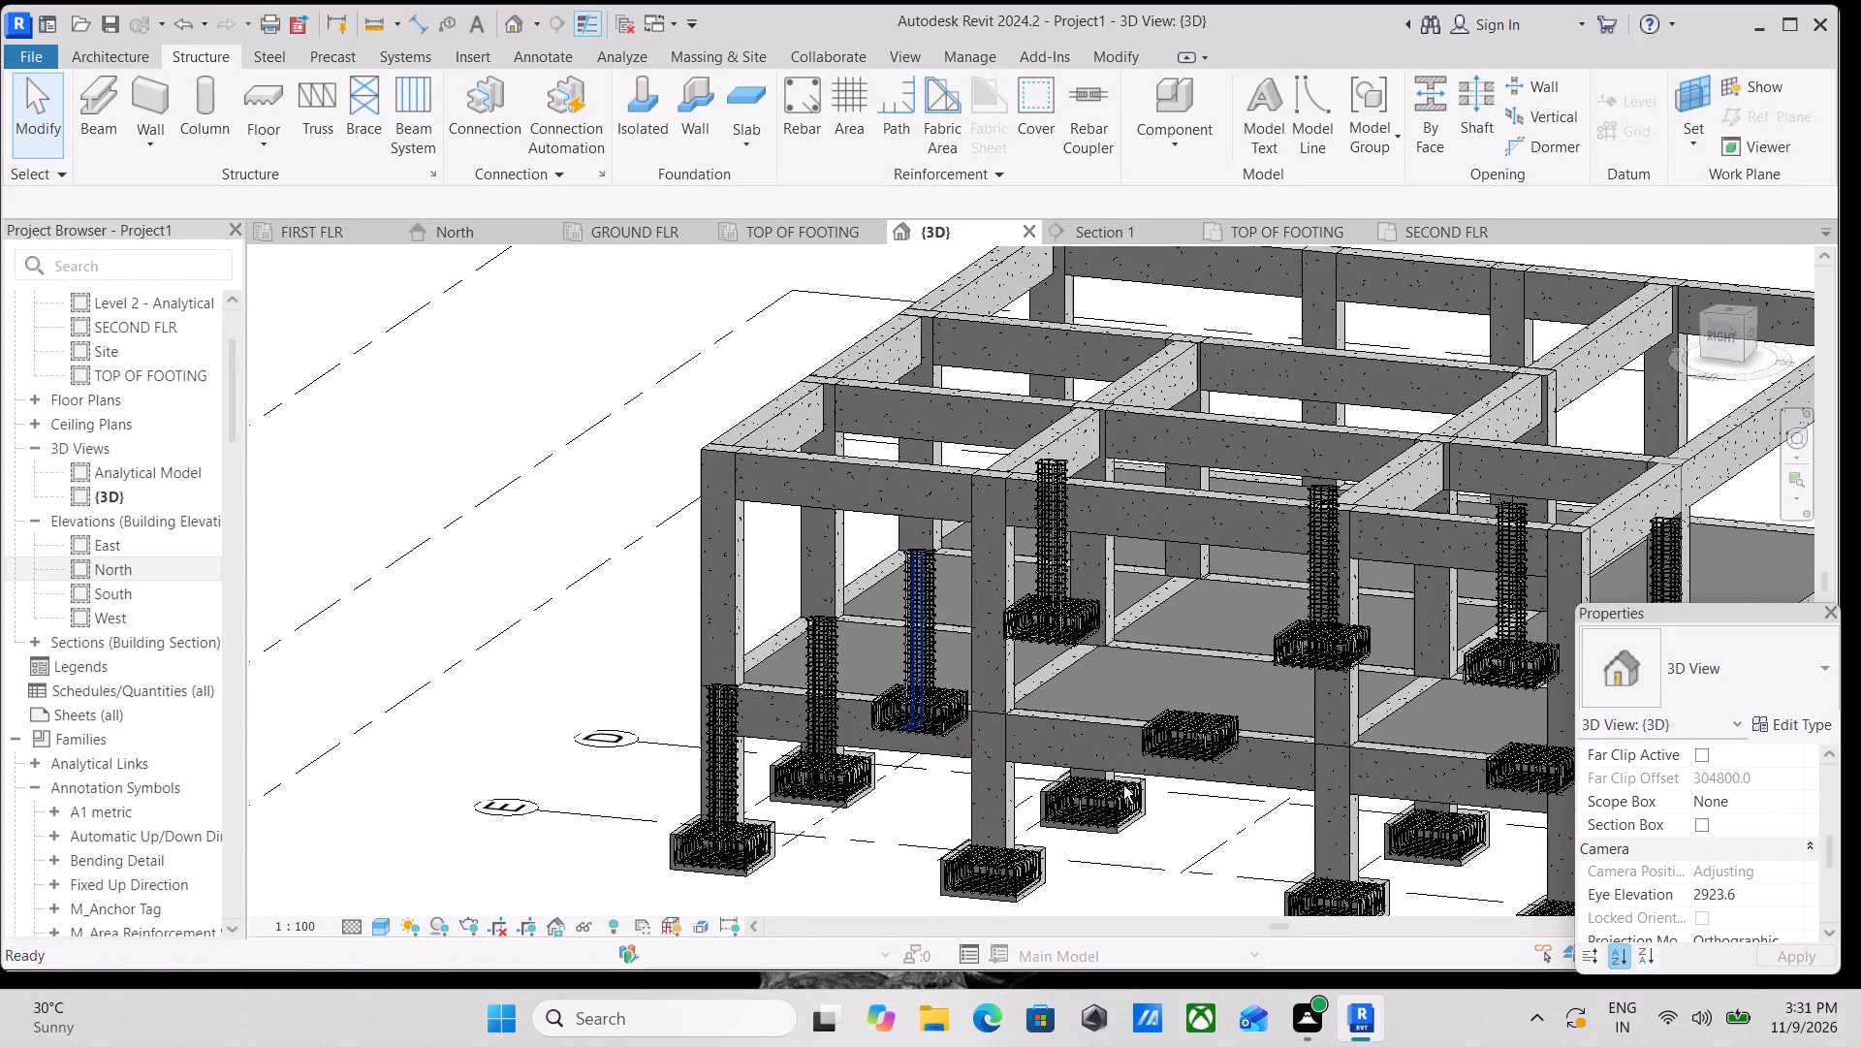
scroll(1123, 785, up, 2)
middle_drag(1065, 794, 1099, 689)
scroll(538, 701, up, 3)
scroll(686, 749, up, 2)
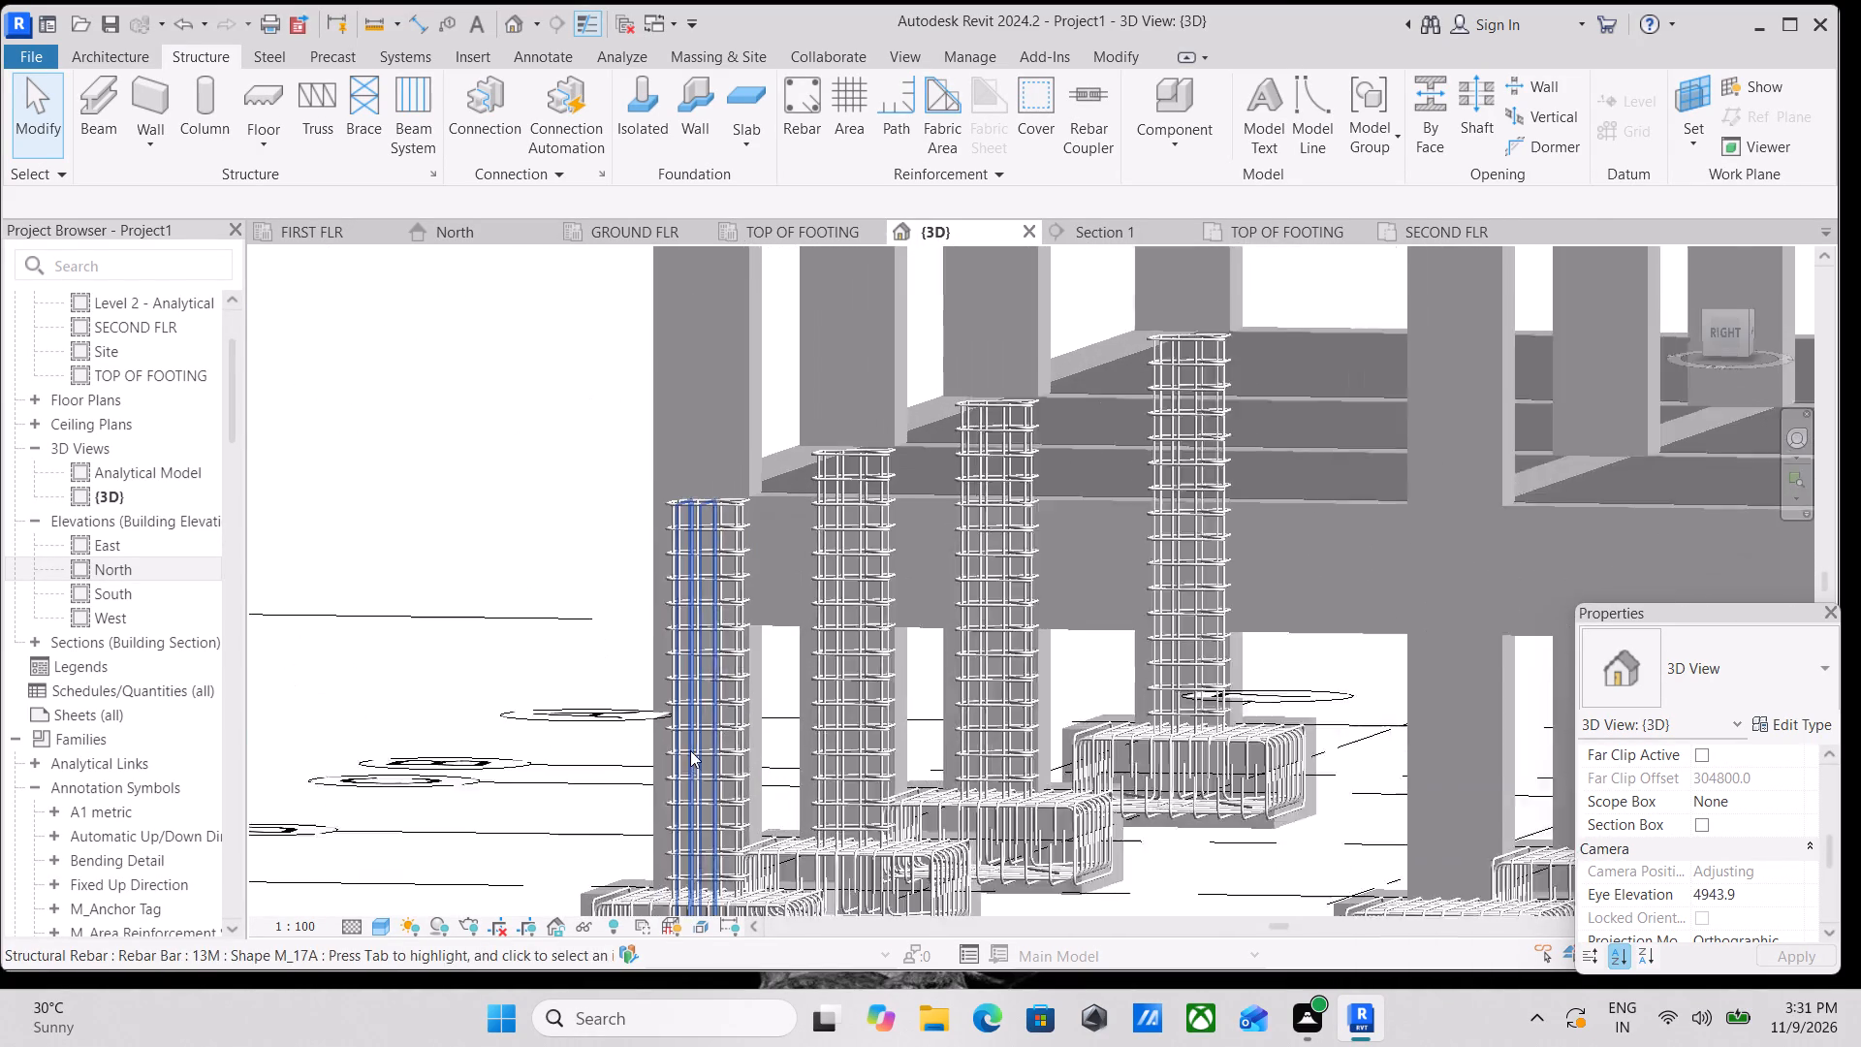
scroll(690, 750, up, 1)
middle_drag(699, 742, 956, 559)
scroll(915, 612, up, 3)
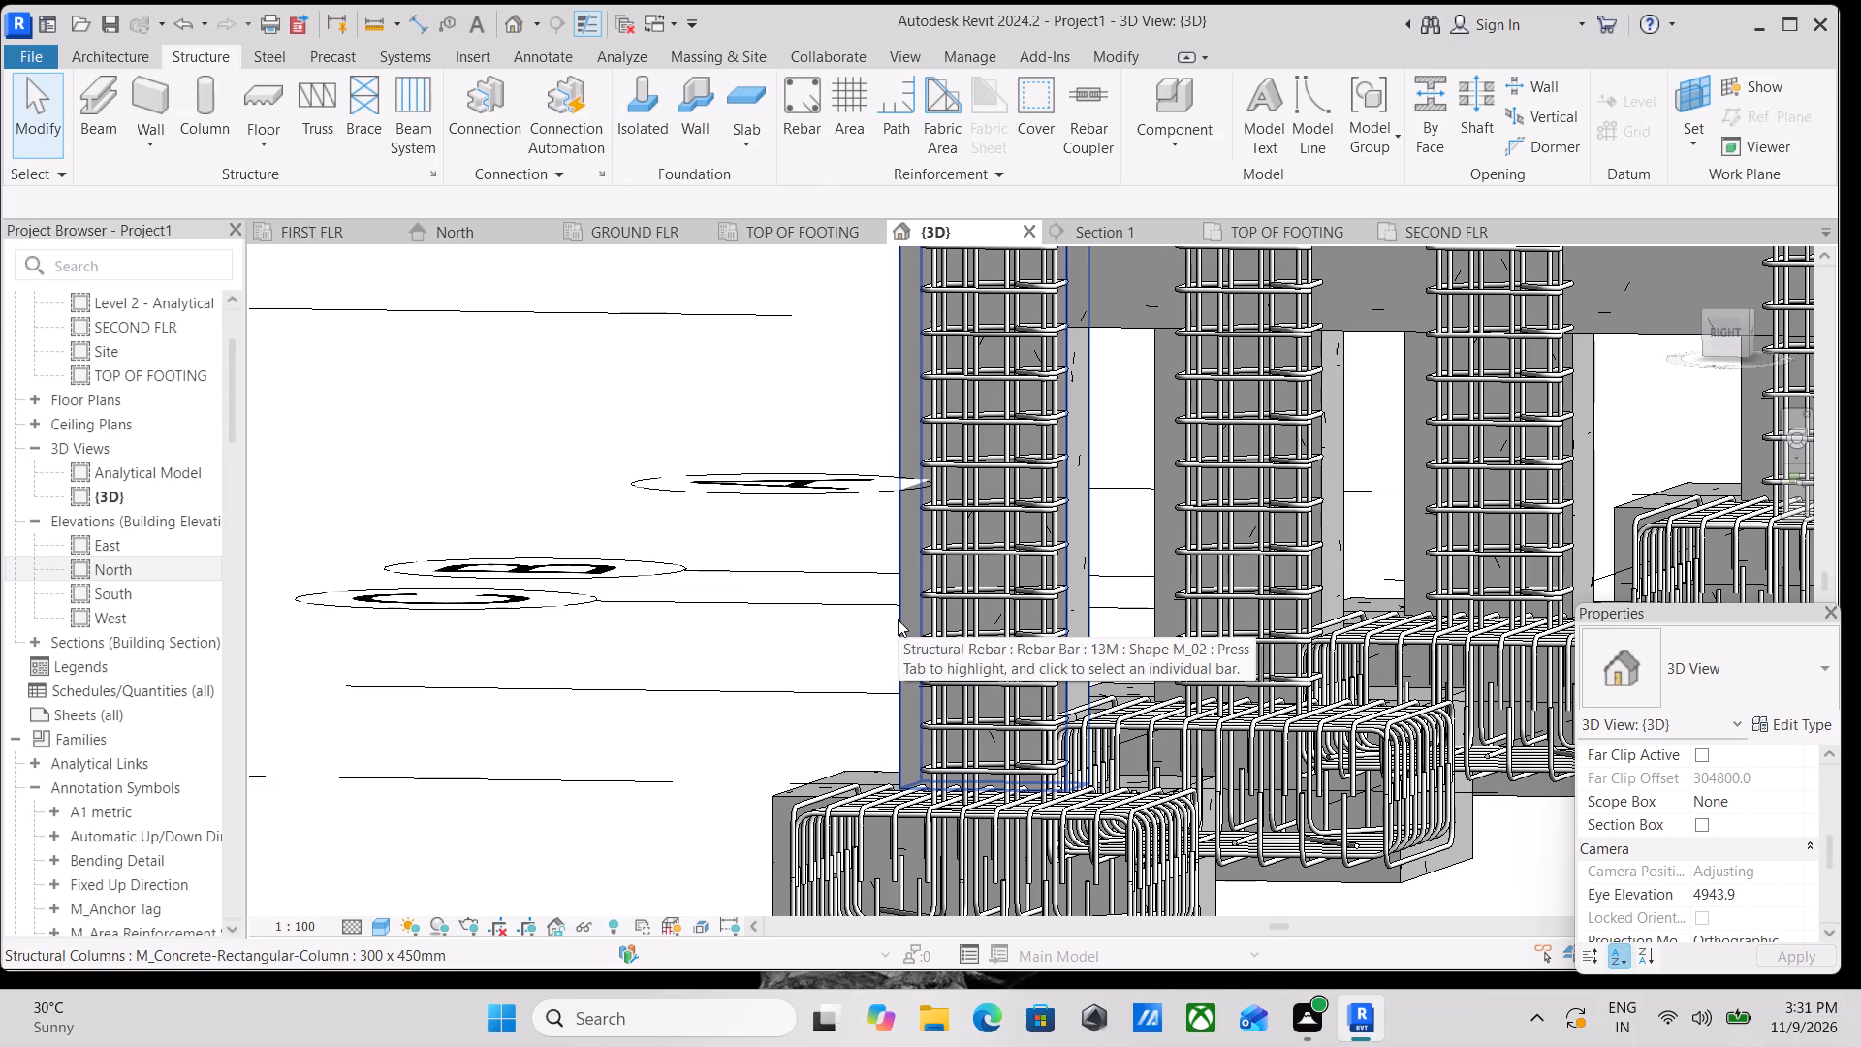
click(898, 619)
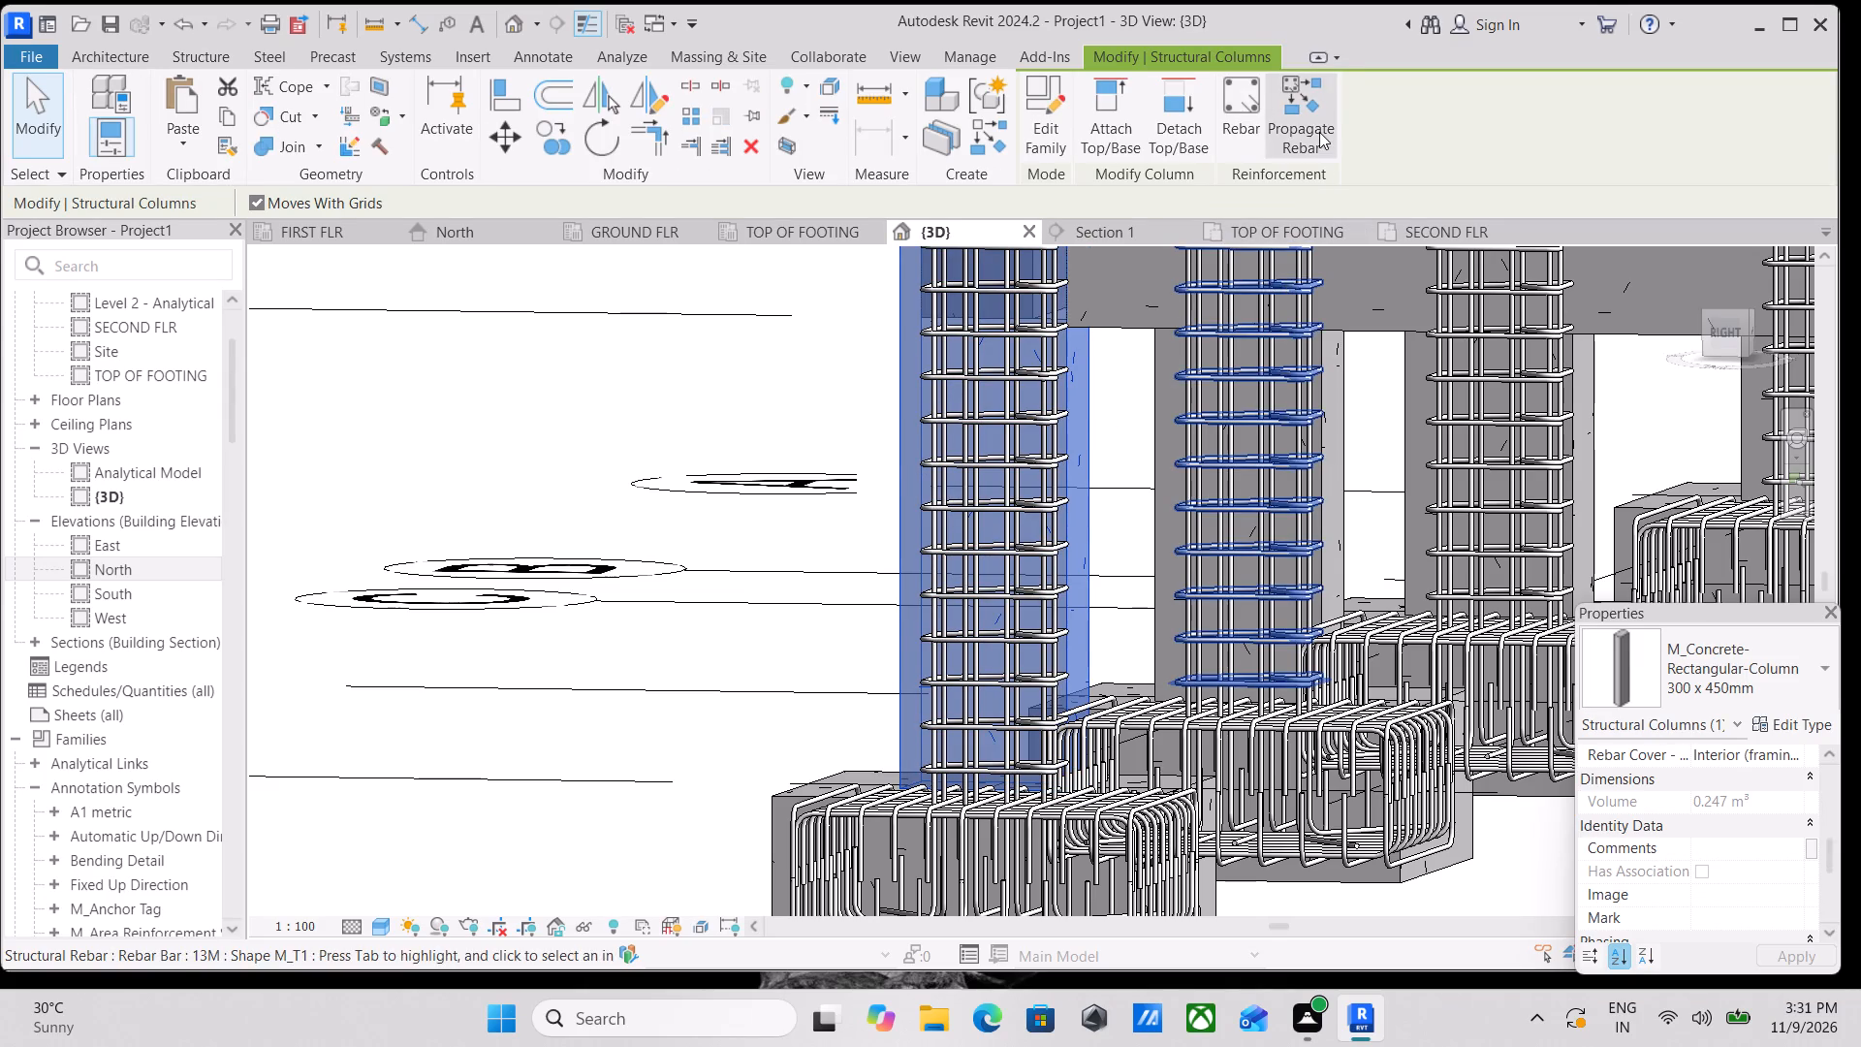
click(1319, 132)
scroll(1246, 552, down, 2)
middle_drag(1246, 552, 686, 553)
scroll(1039, 585, down, 2)
middle_drag(1039, 585, 718, 599)
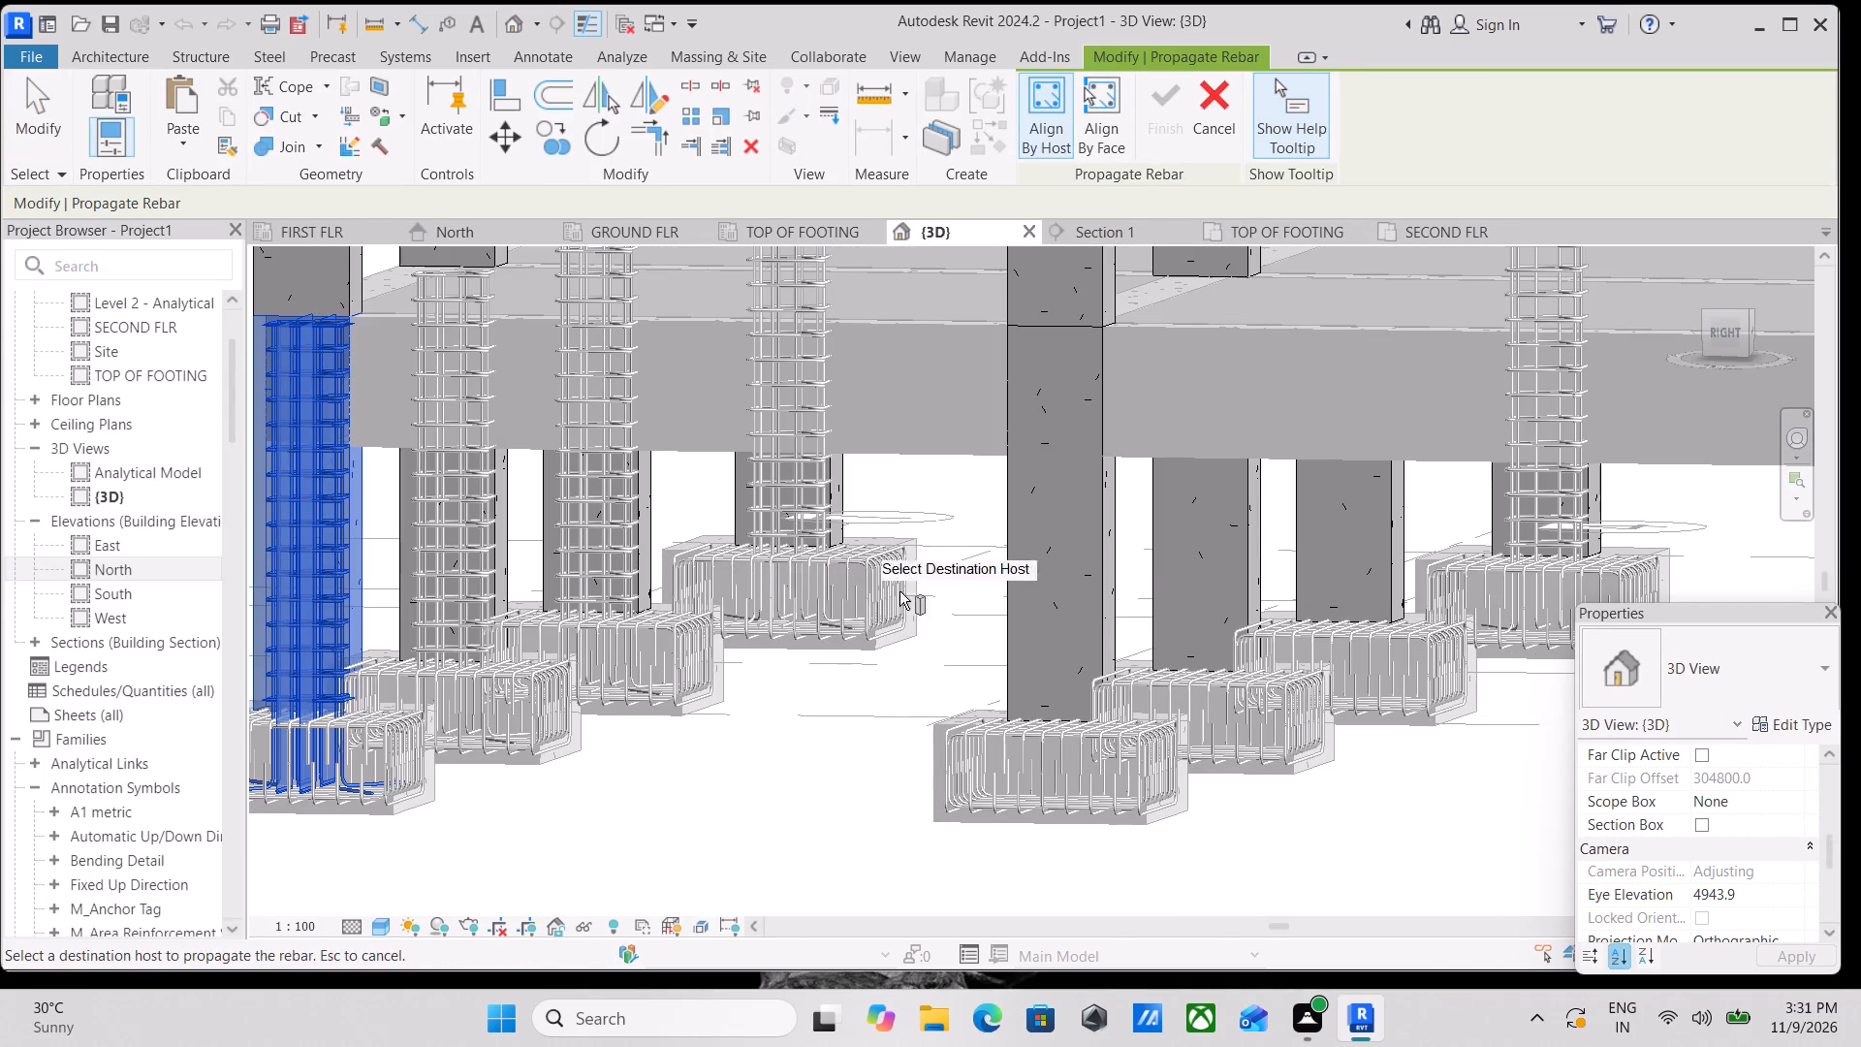
click(1103, 587)
scroll(1142, 559, down, 2)
middle_drag(1142, 559, 960, 619)
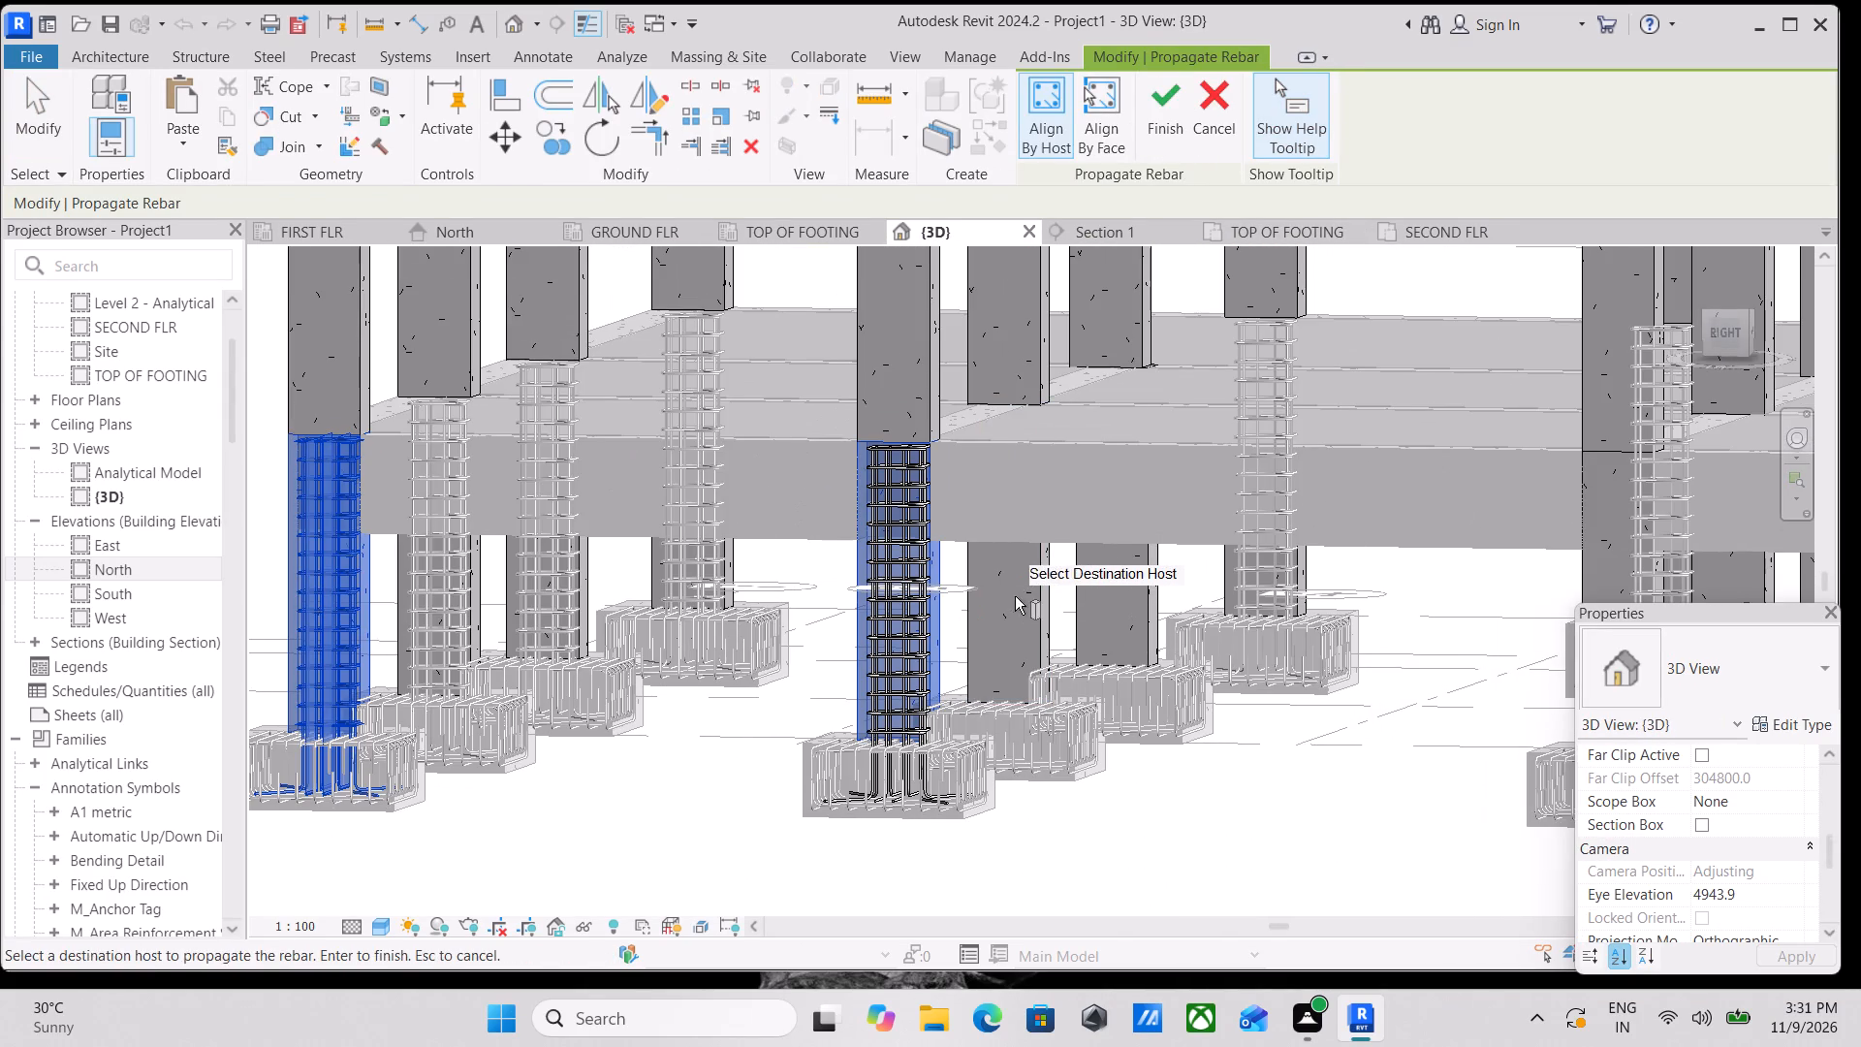
click(1038, 596)
Add the three unreinforced footing-level columns on grid 2, at E-2, D-2 and C-2, as rebar destination hosts.
scroll(1085, 597, down, 2)
shift+middle_drag(1084, 597, 1108, 795)
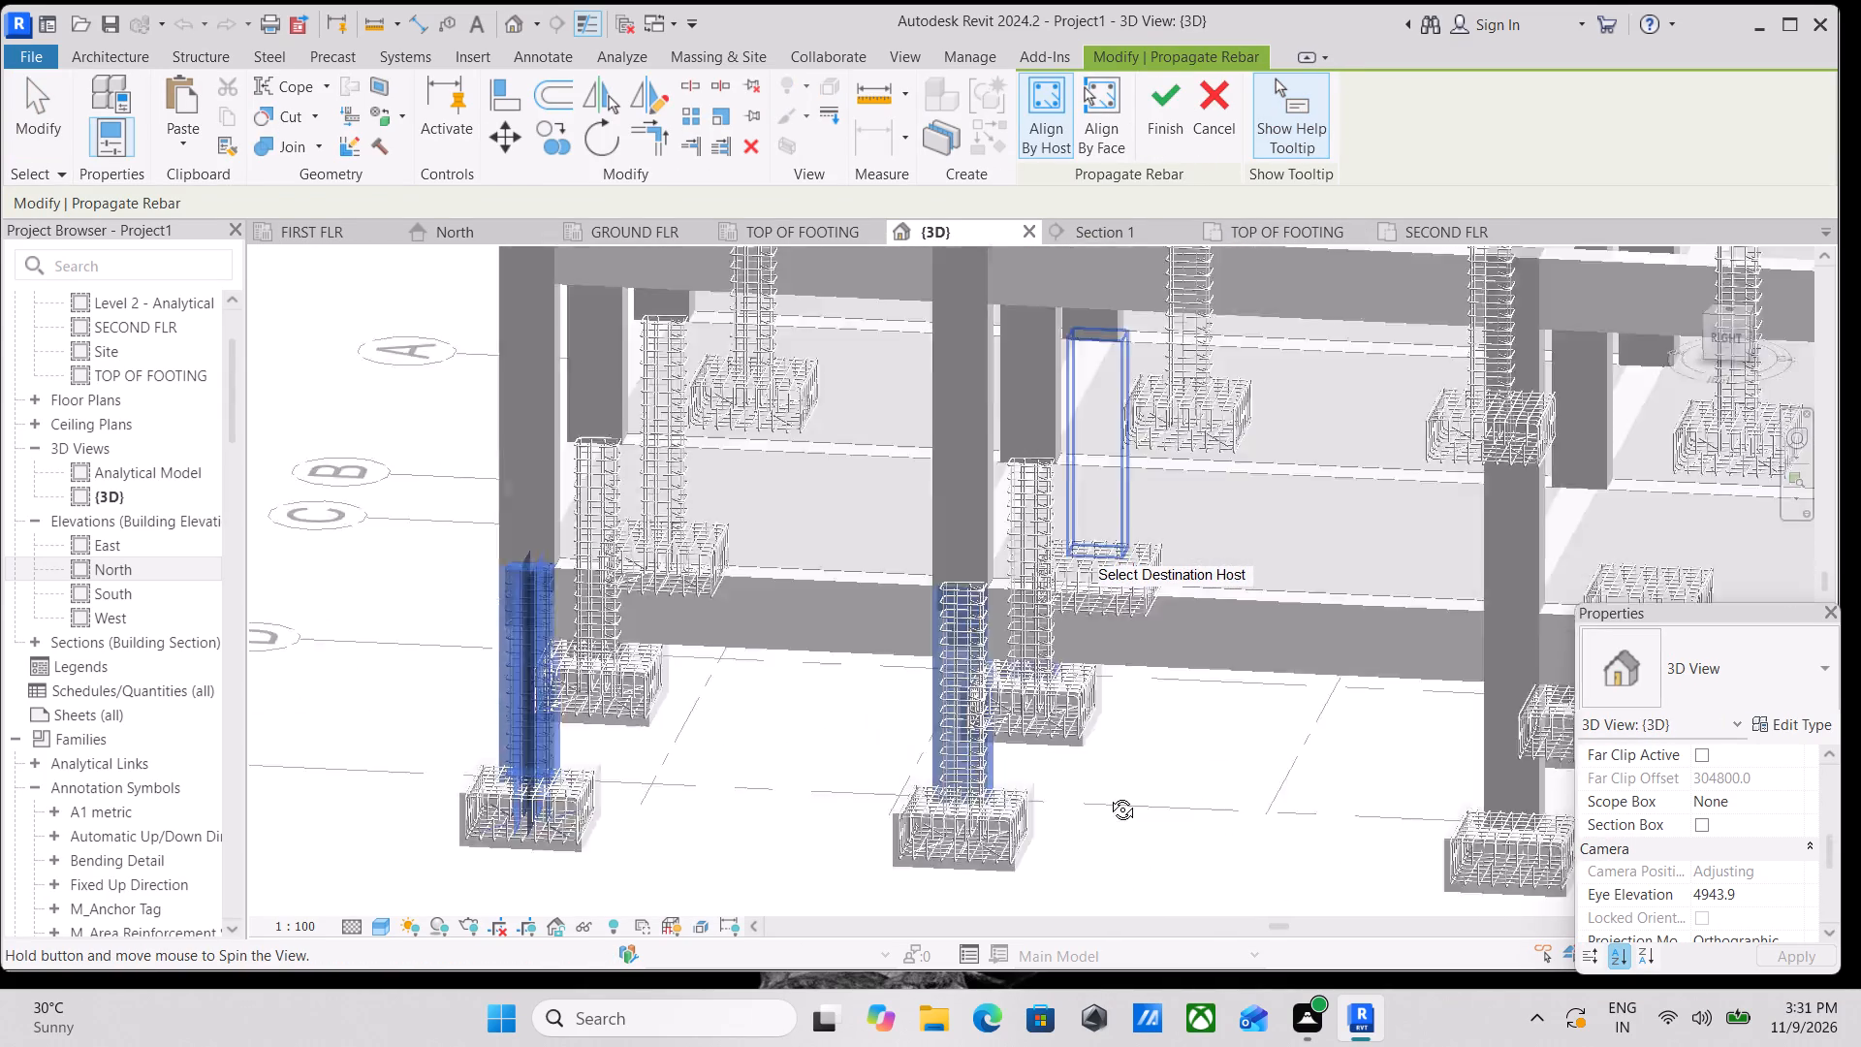
shift+middle_drag(1108, 795, 1106, 951)
shift+middle_drag(1027, 805, 1131, 1009)
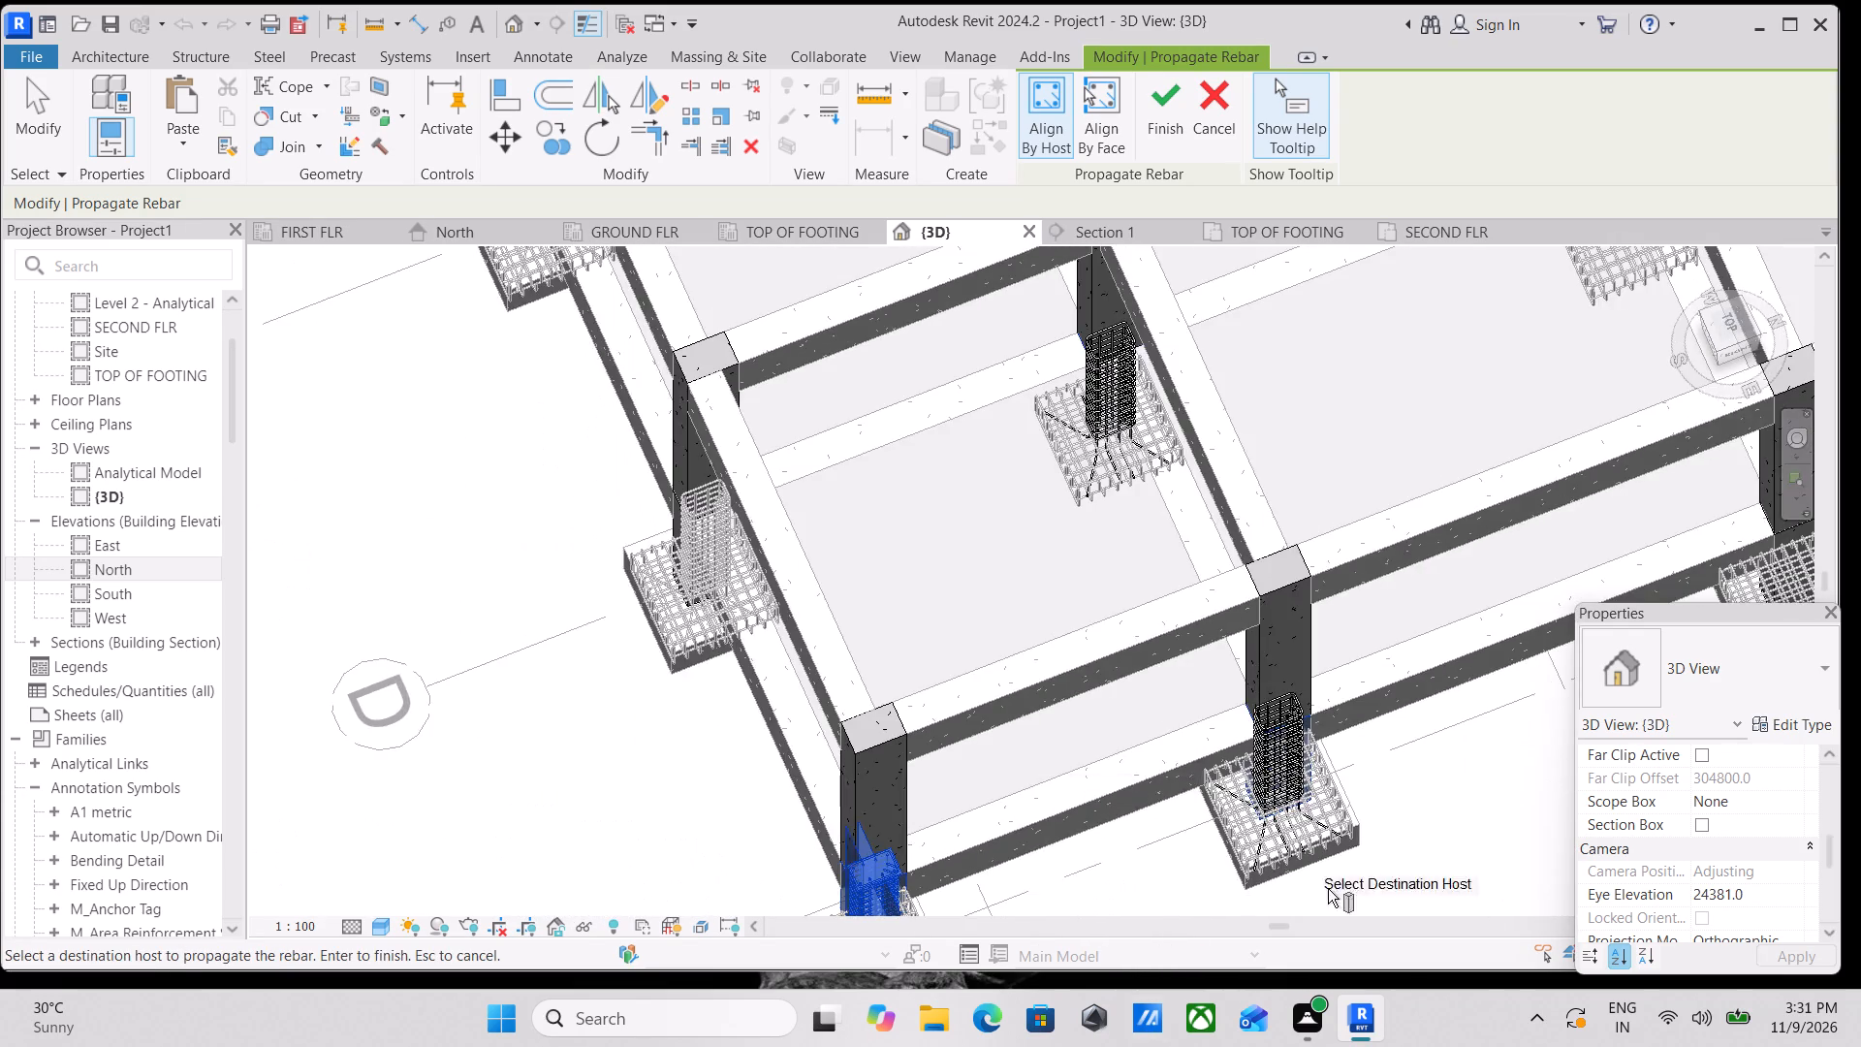
scroll(1371, 791, up, 14)
scroll(1247, 731, down, 4)
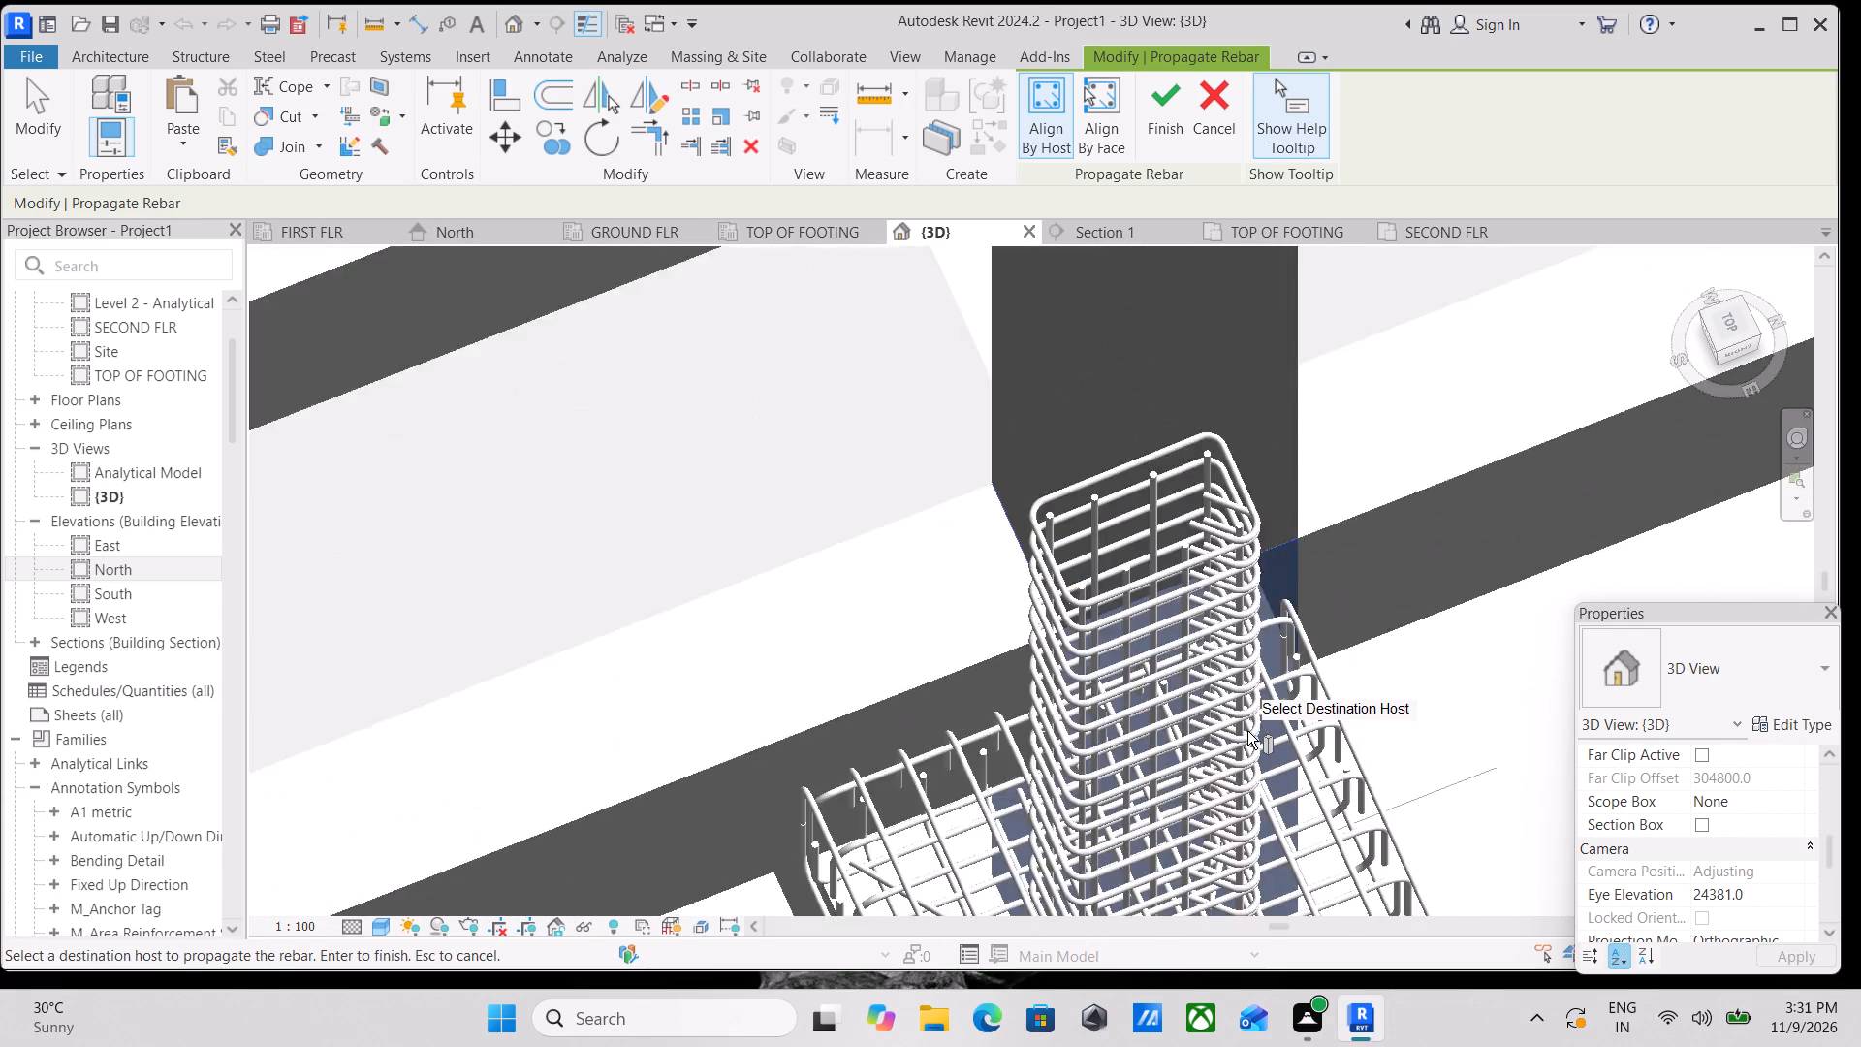
scroll(1247, 731, down, 1)
shift+middle_drag(1290, 729, 1145, 513)
scroll(1145, 510, down, 6)
middle_drag(1075, 698, 1190, 386)
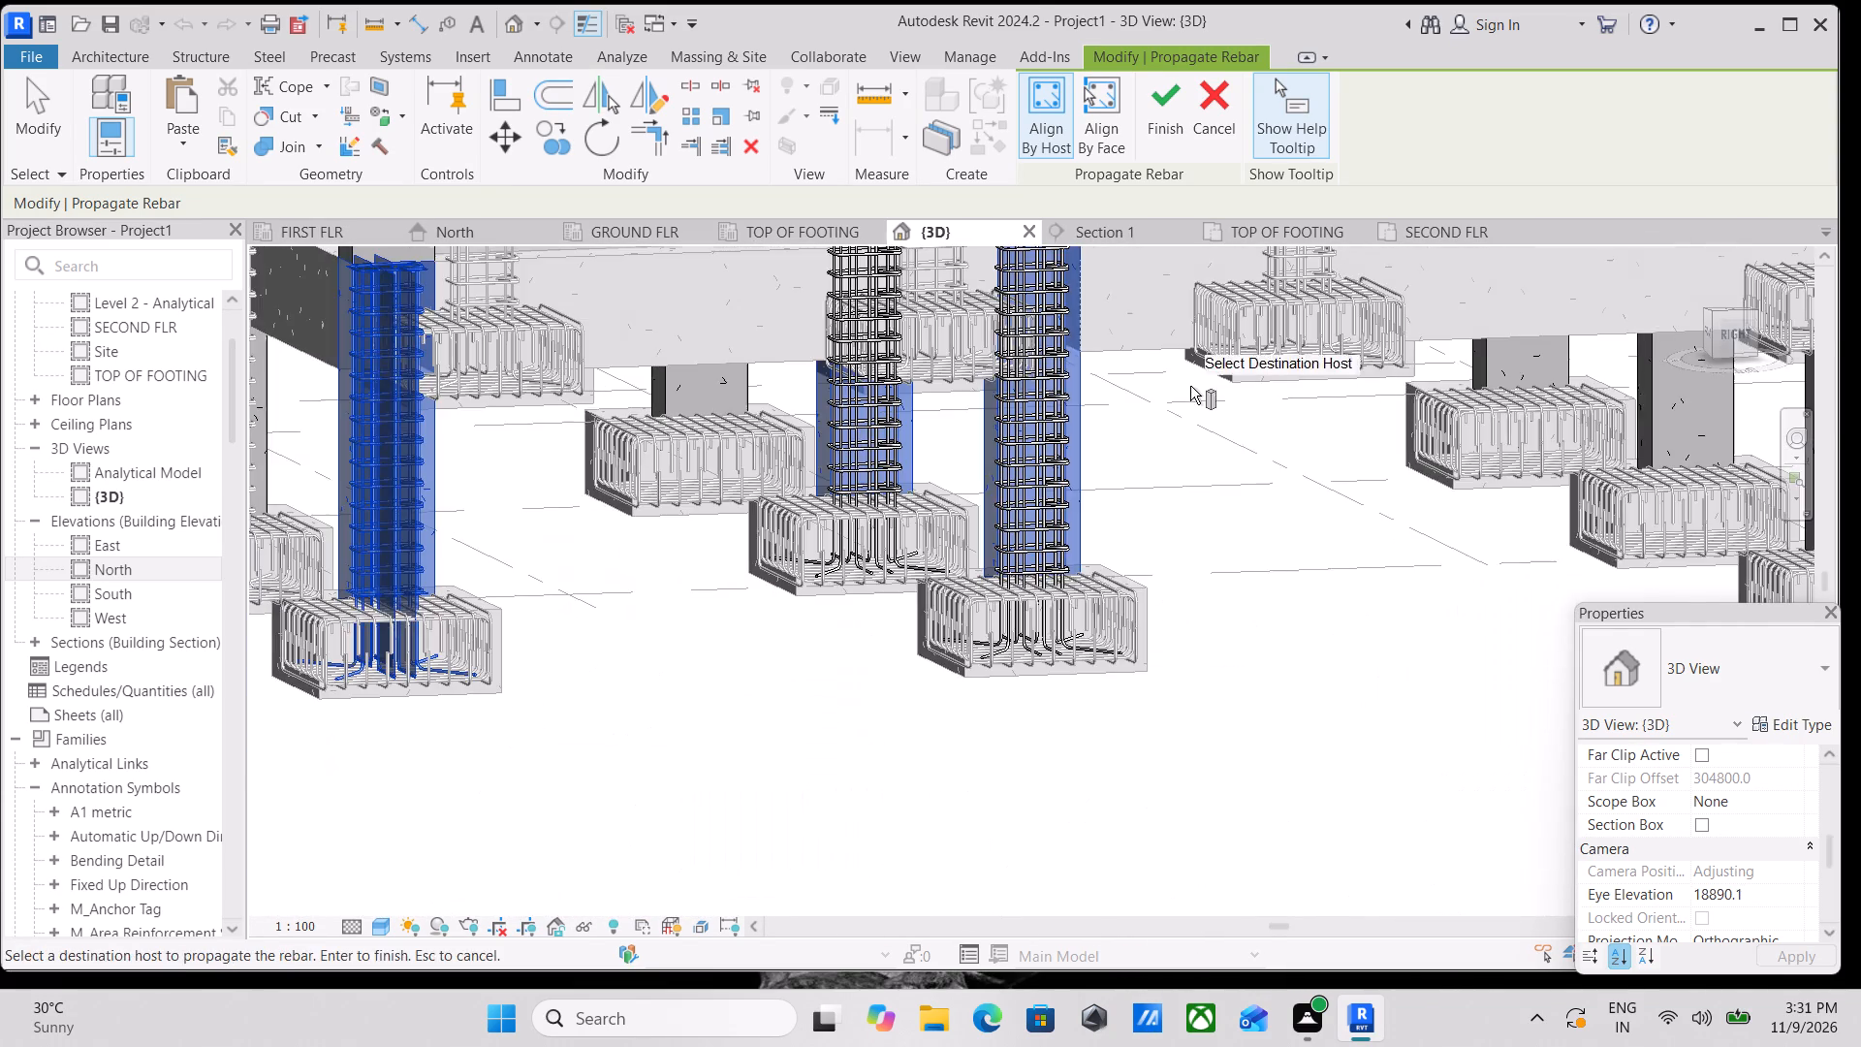
middle_drag(1430, 544, 1165, 373)
scroll(1174, 463, down, 7)
middle_drag(1233, 568, 1285, 702)
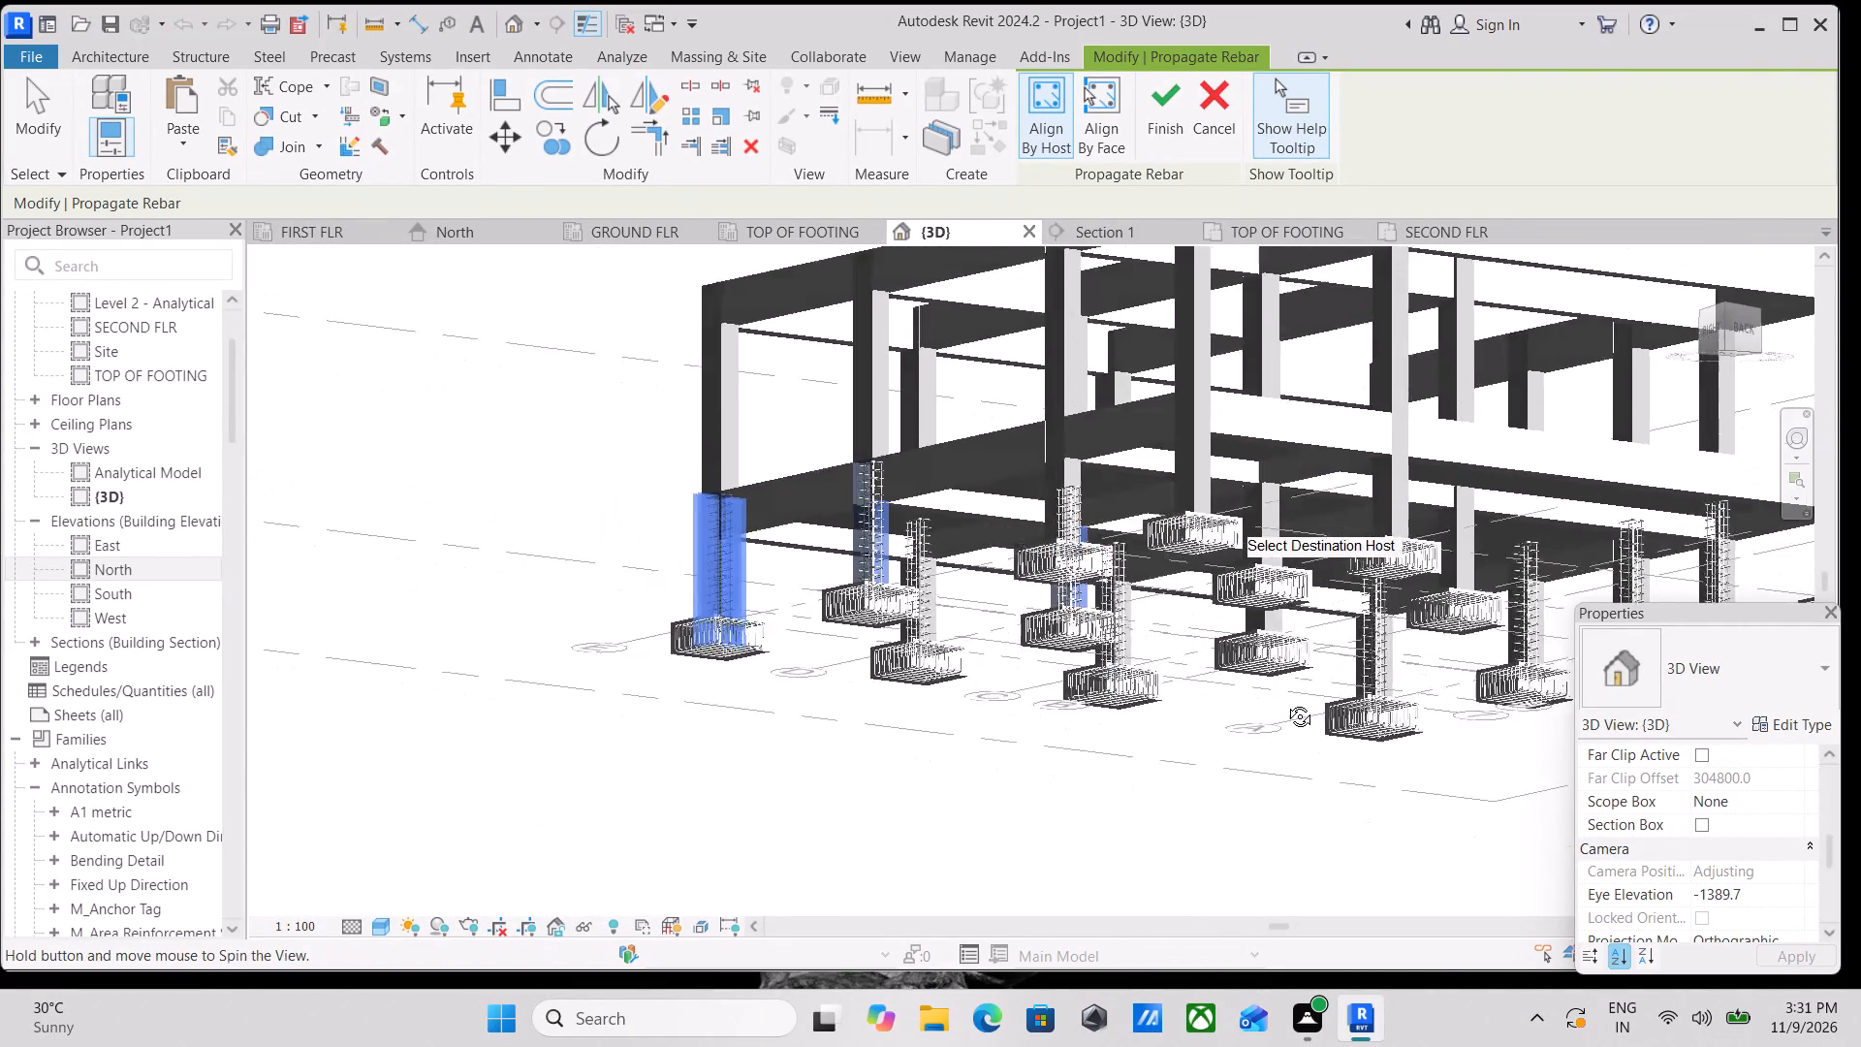
middle_drag(1285, 702, 1291, 675)
shift+middle_drag(1101, 460, 1310, 580)
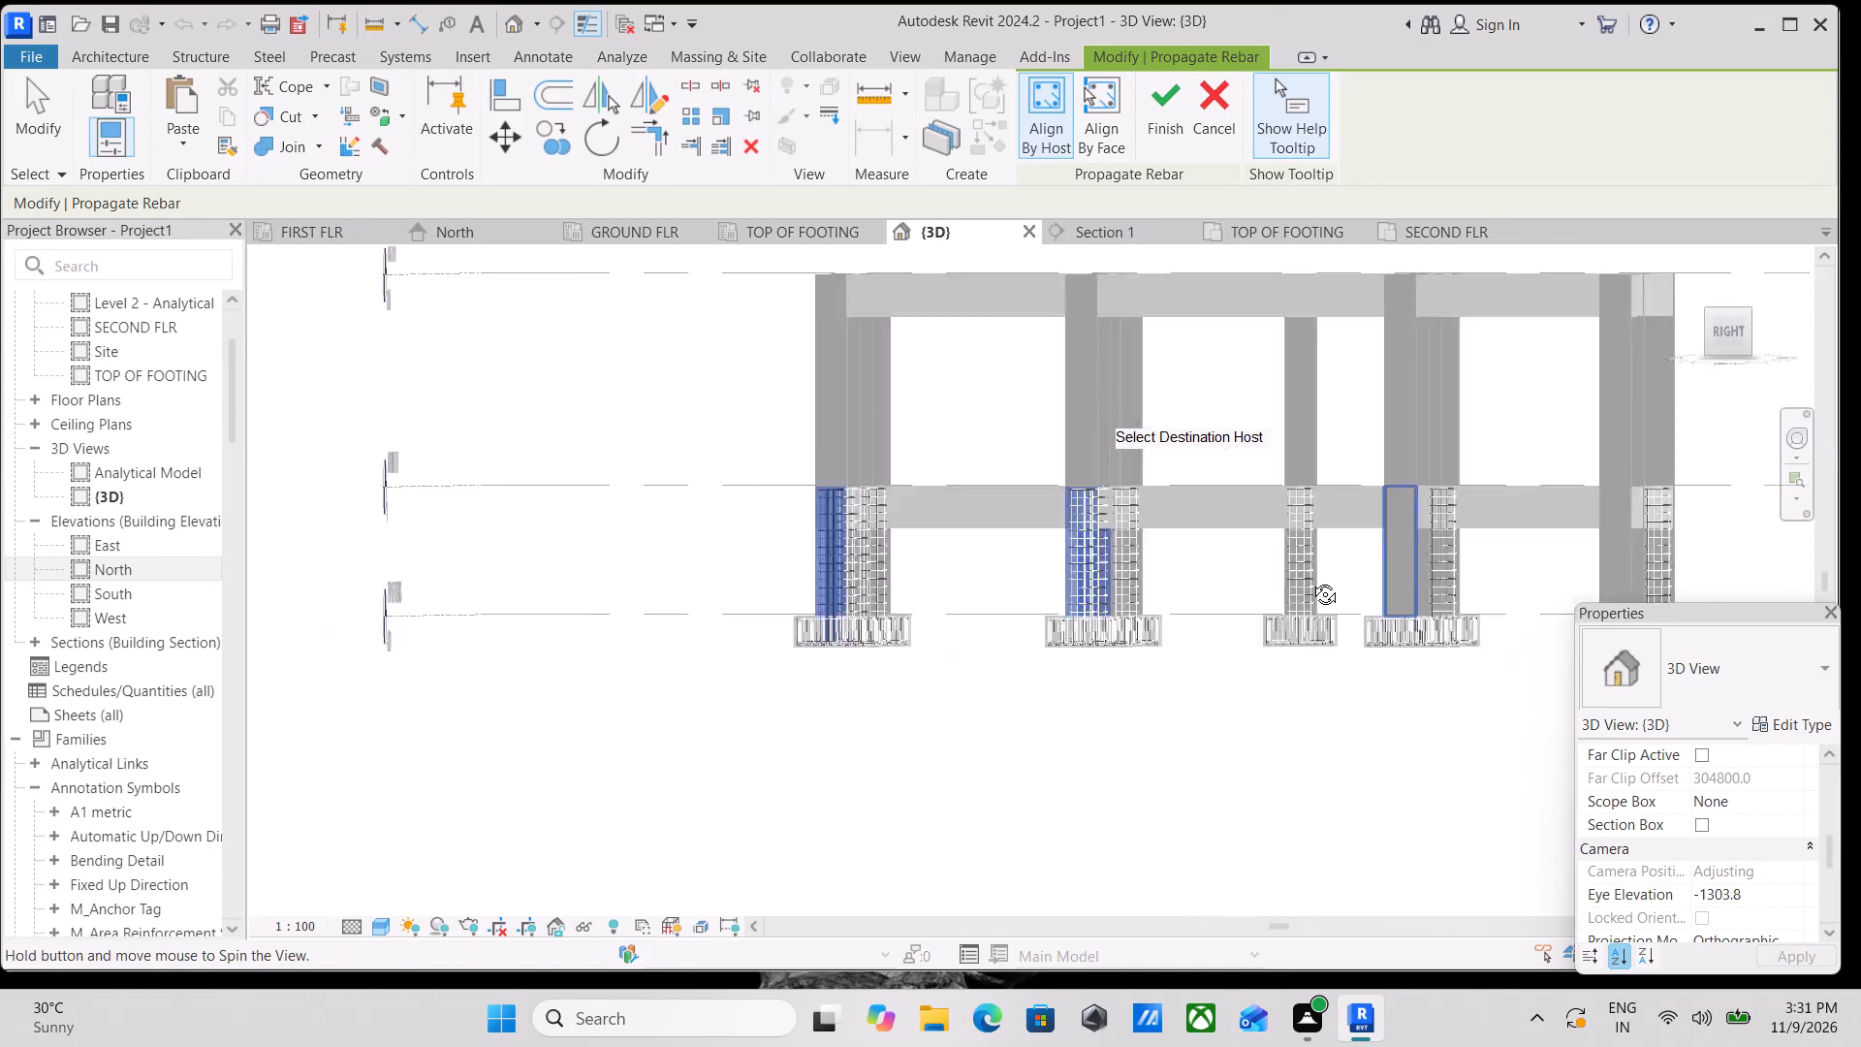
shift+middle_drag(1310, 580, 1337, 587)
scroll(1558, 580, up, 11)
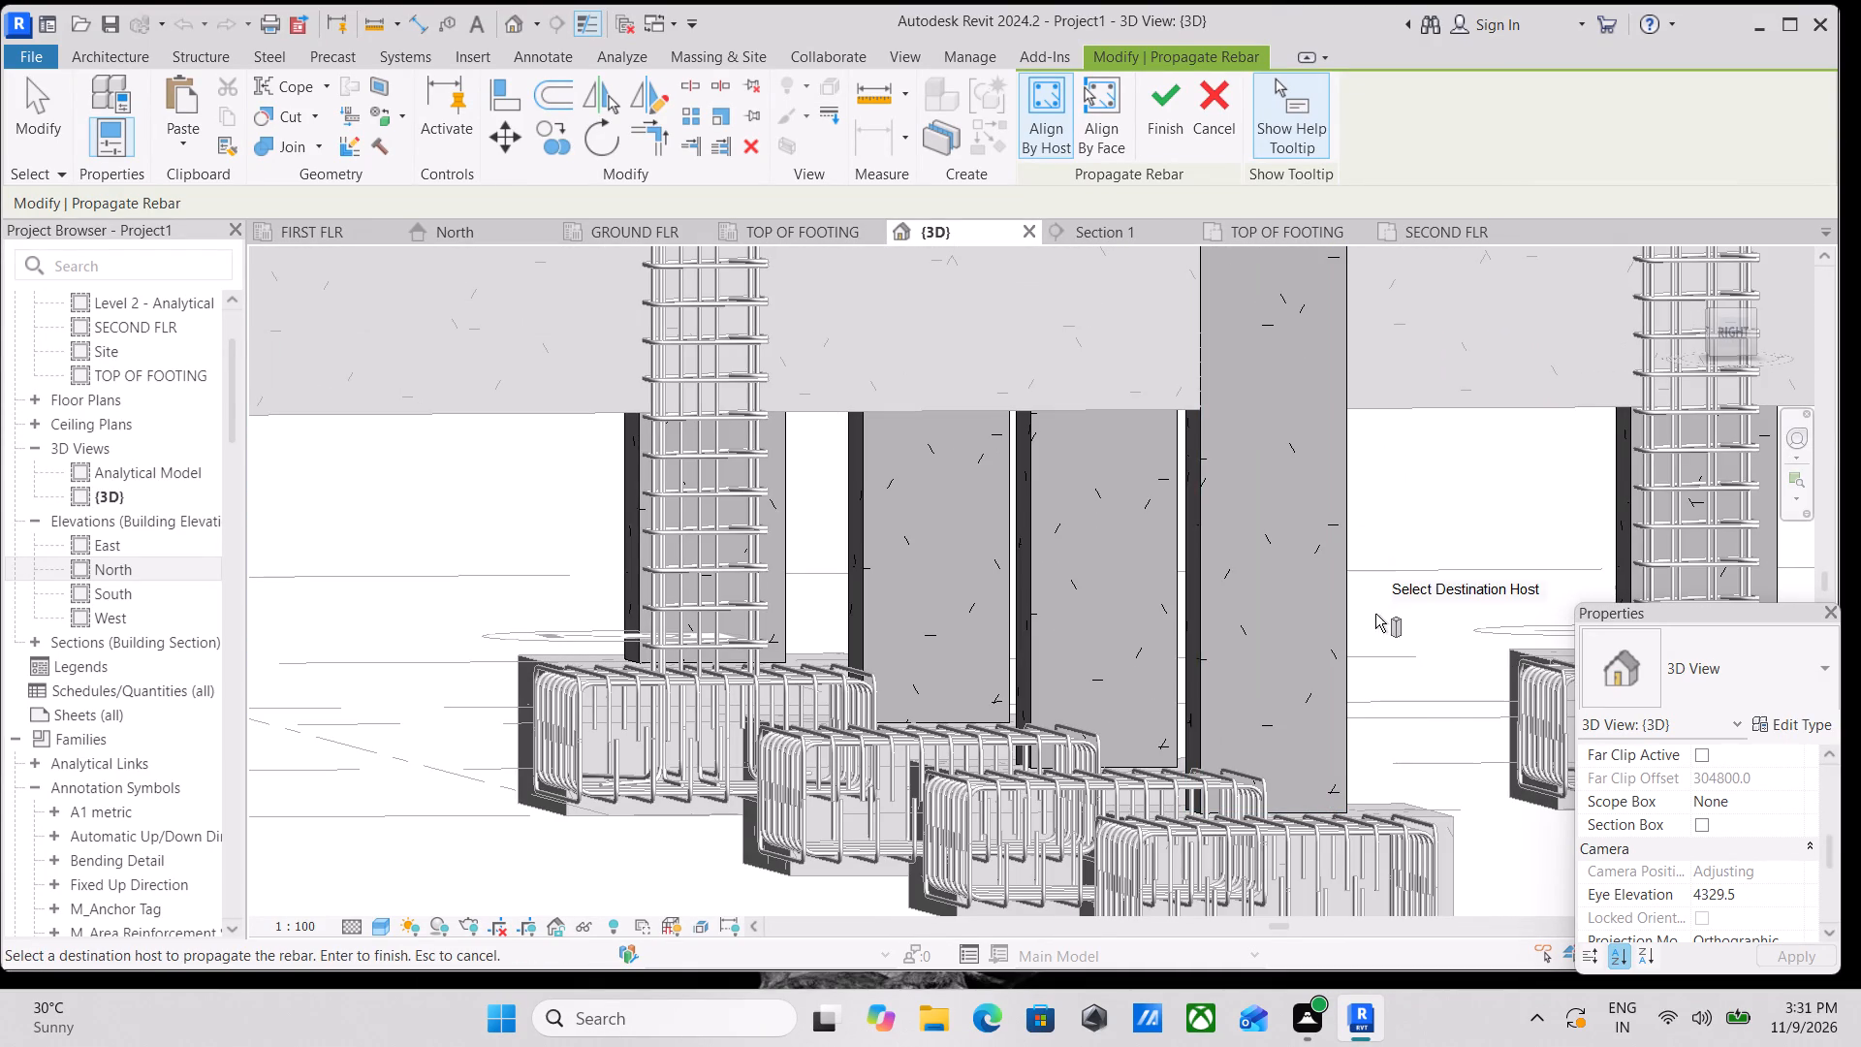
click(1352, 650)
scroll(1352, 650, down, 2)
middle_drag(1352, 650, 1247, 642)
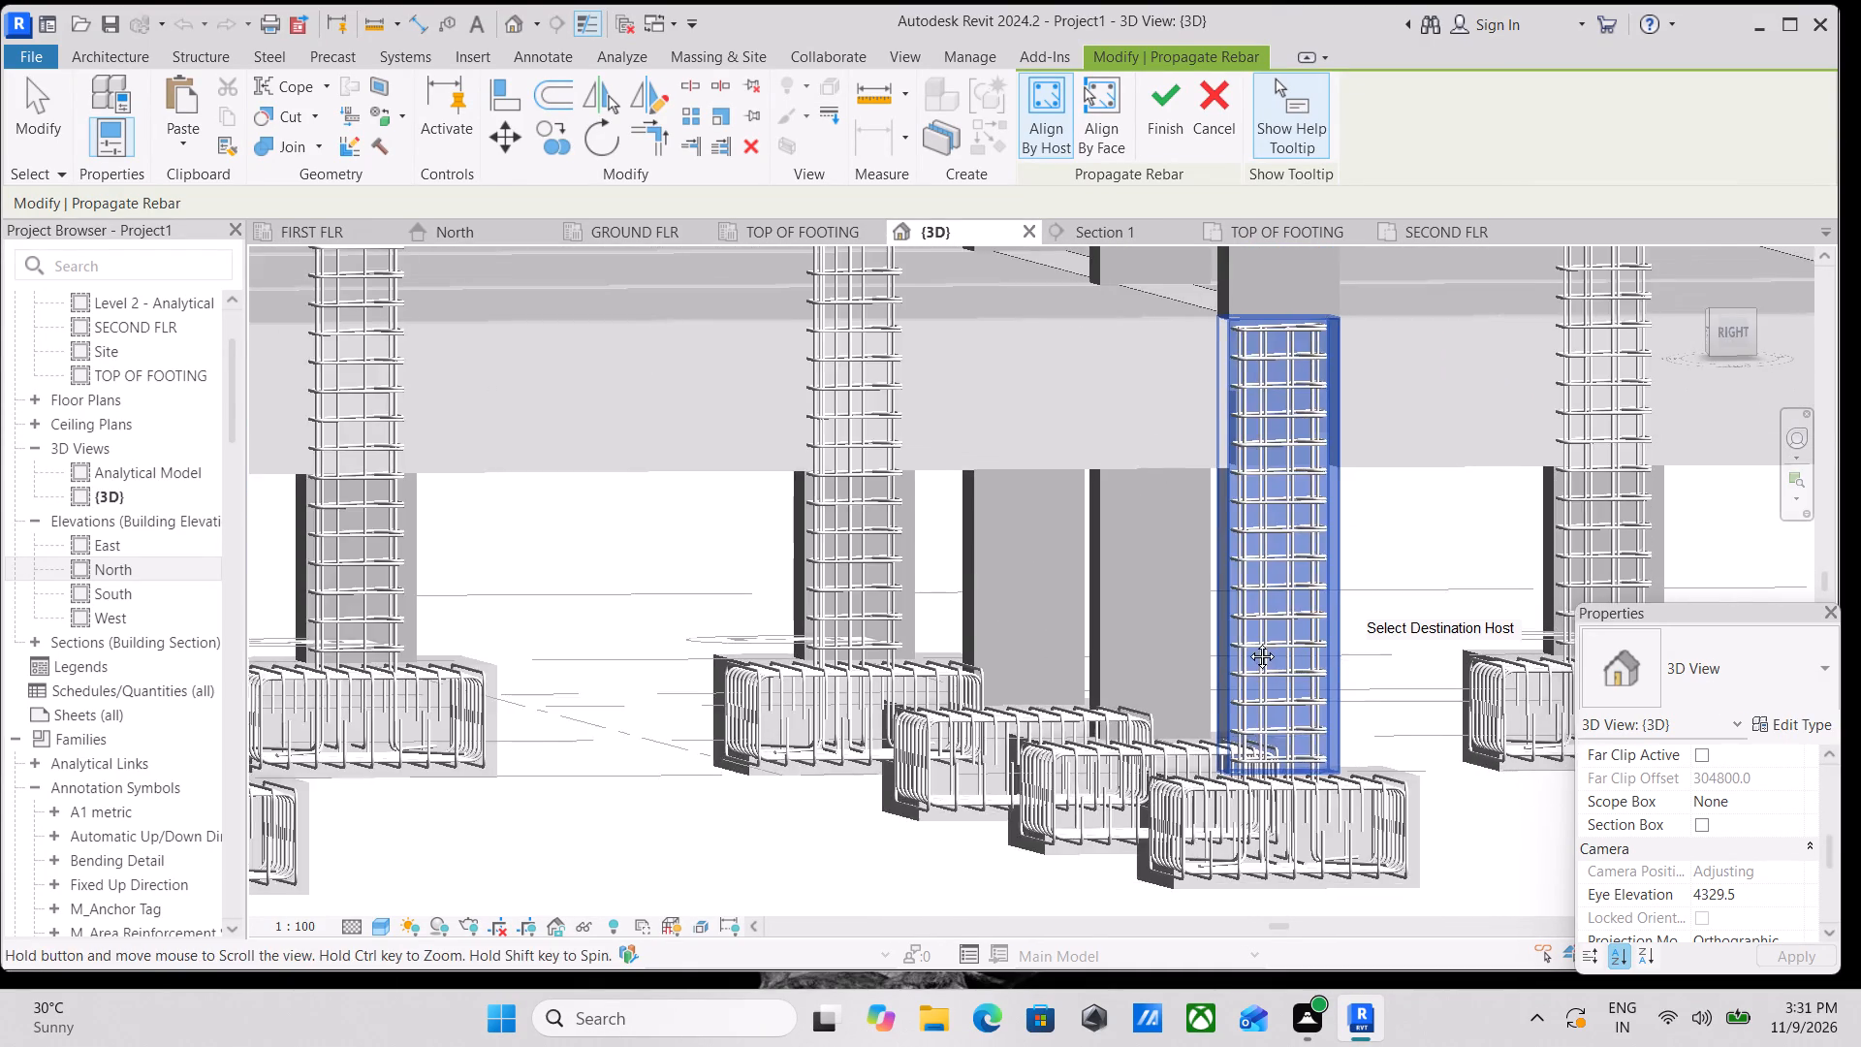
middle_drag(1247, 642, 1233, 641)
shift+middle_drag(1232, 640, 1106, 584)
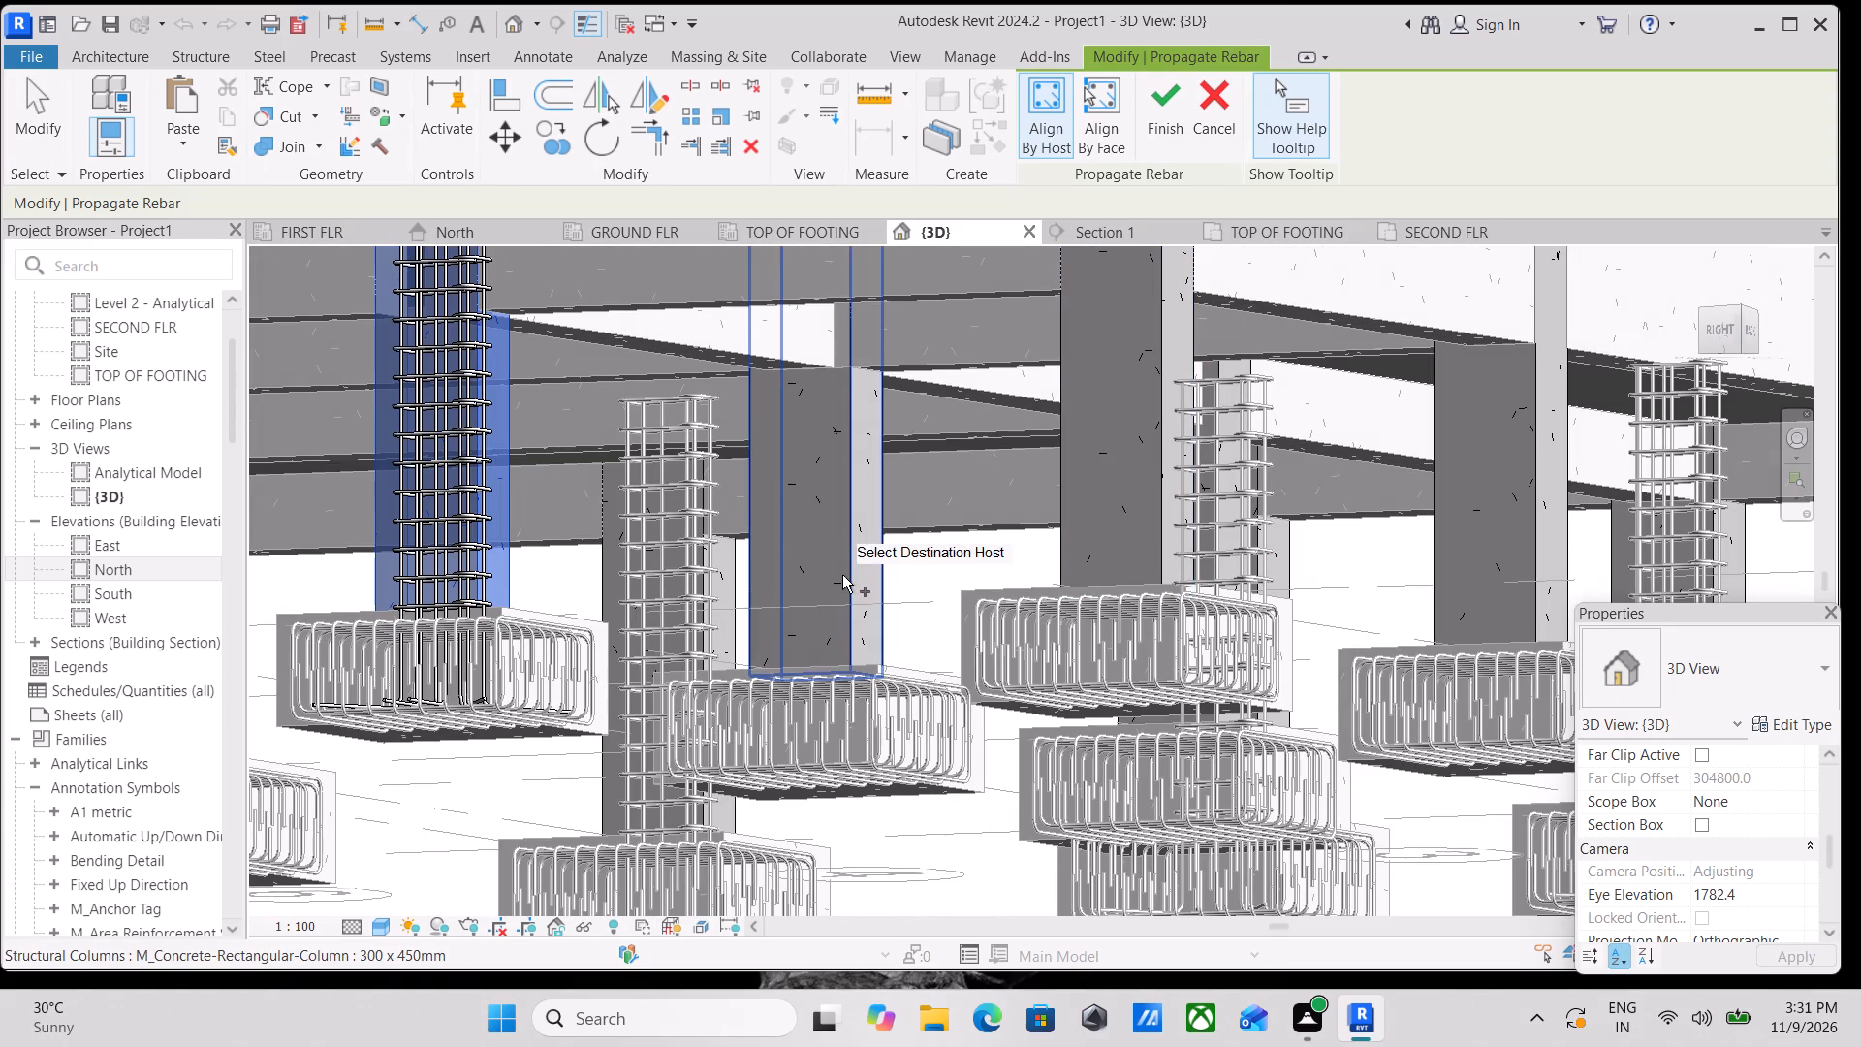
click(842, 575)
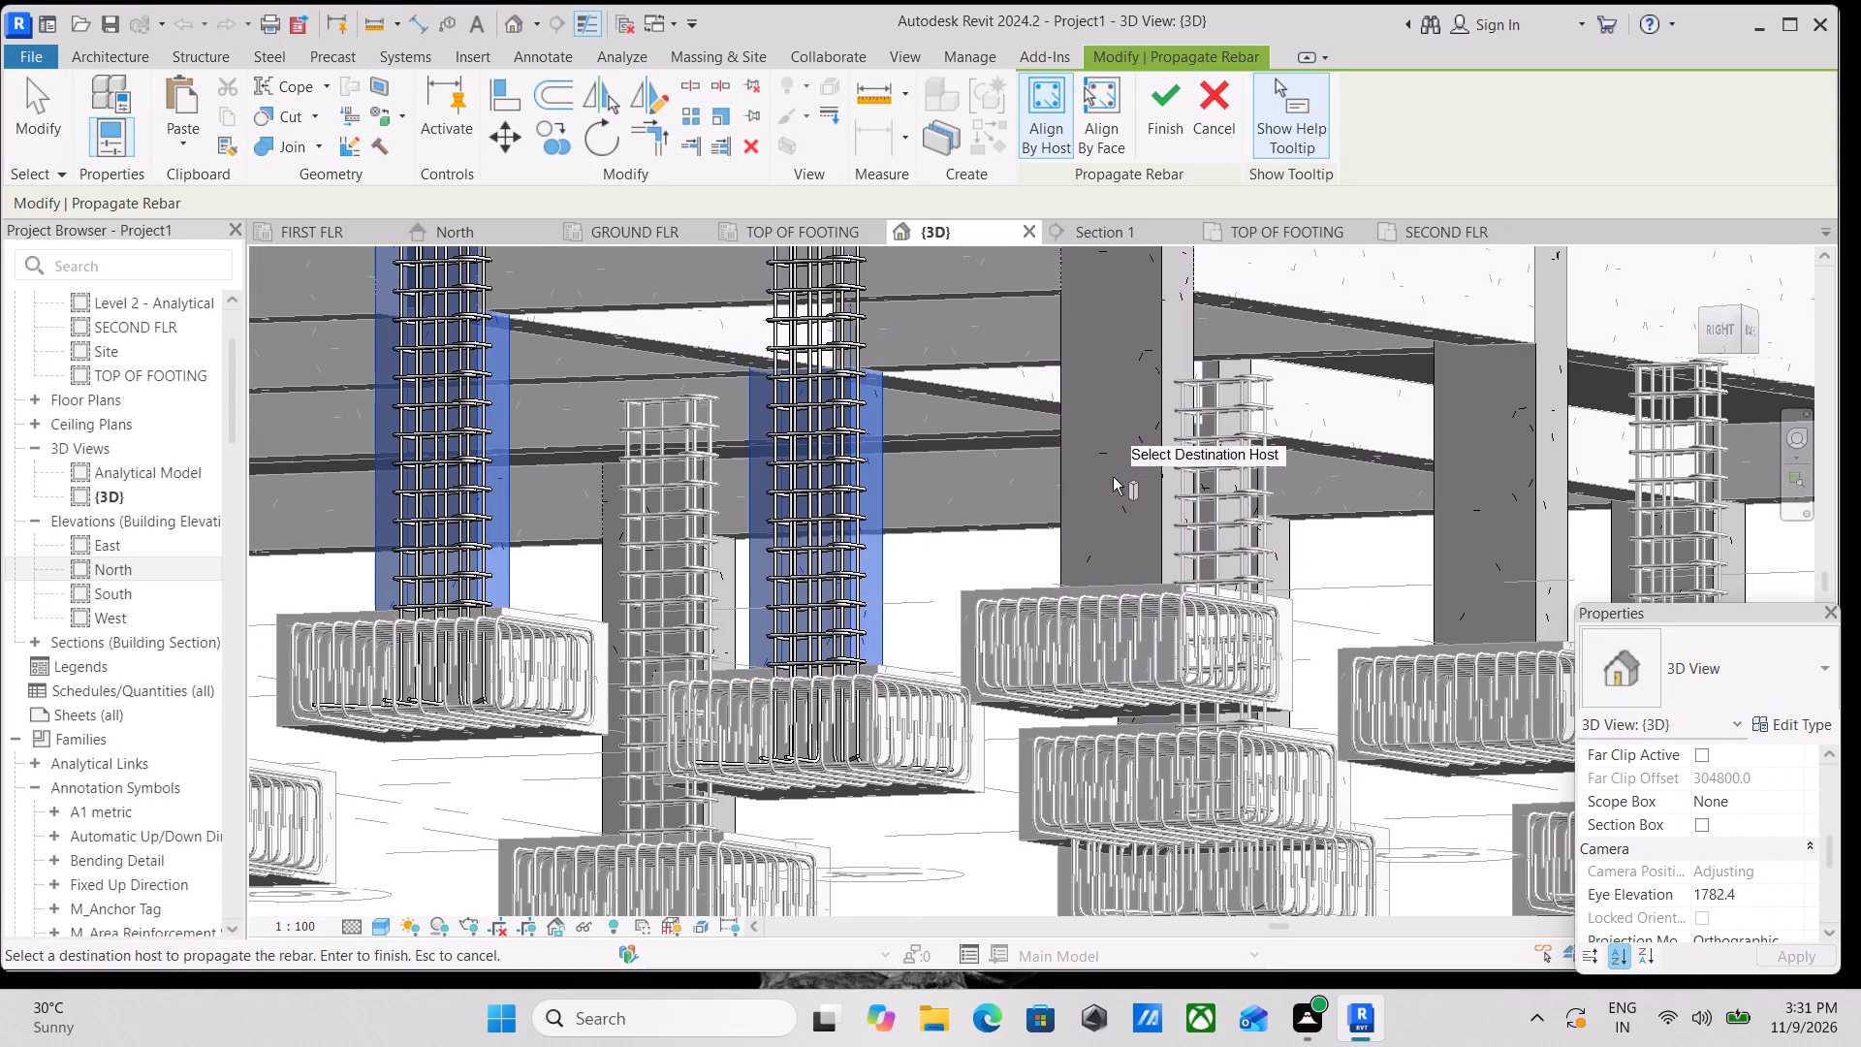
click(1064, 475)
Add the footing-level E-1 and D-1 columns as destination hosts for the propagated rebar.
scroll(1103, 492, down, 1)
middle_drag(1103, 492, 1004, 580)
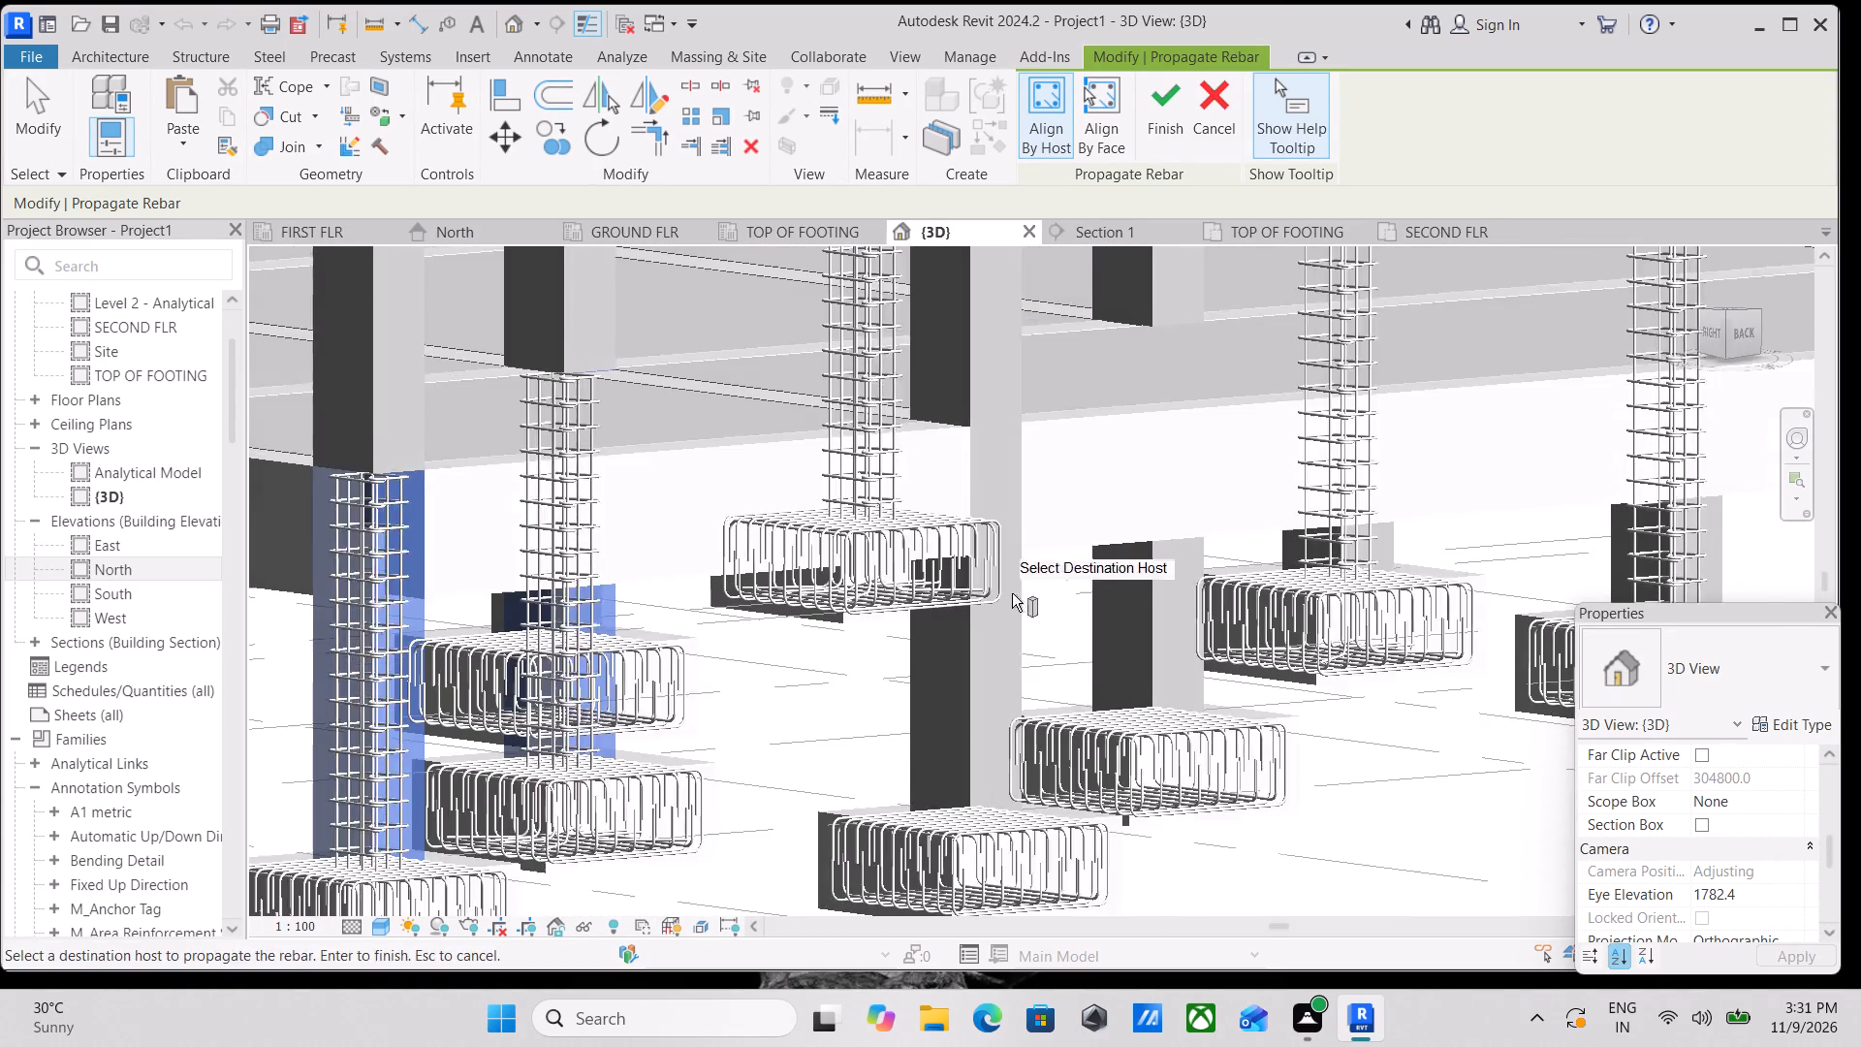
click(968, 686)
click(1155, 625)
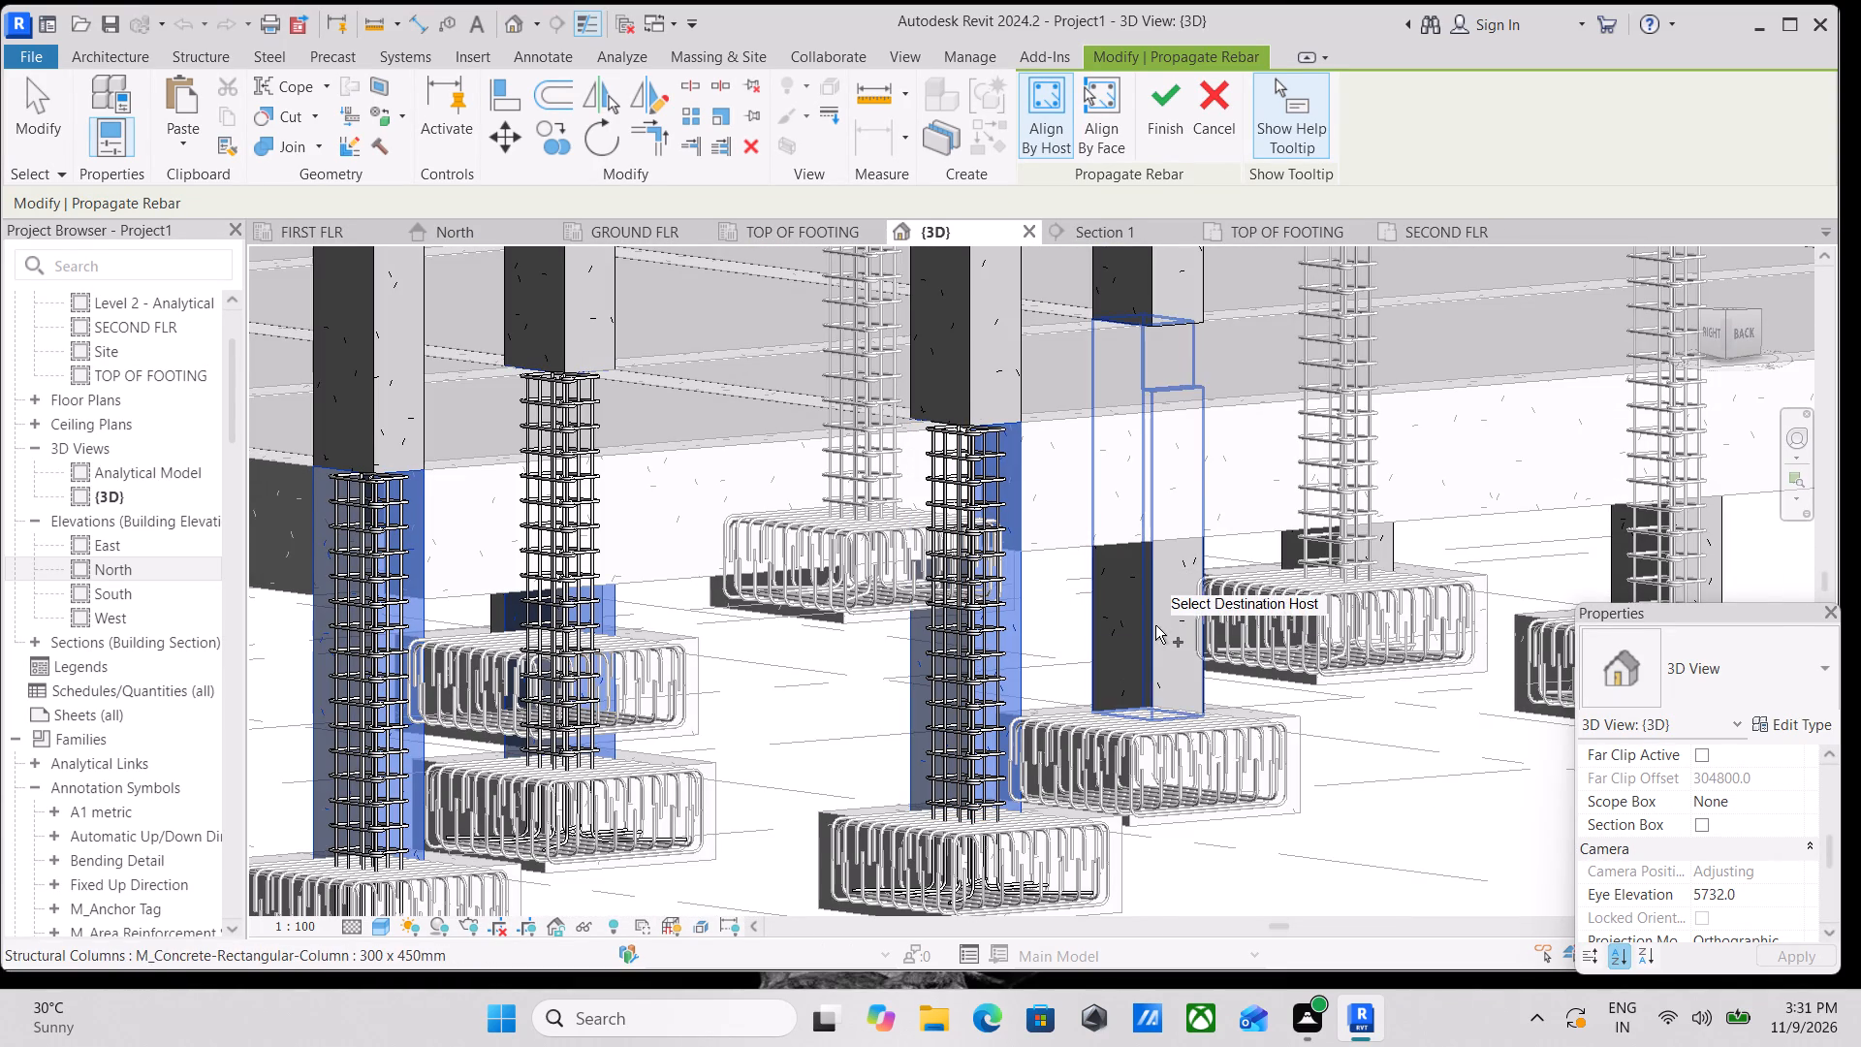
Add the remaining unreinforced footing-level column at C-4 as a rebar destination host.
middle_drag(1259, 633, 1216, 485)
shift+middle_drag(1218, 503, 1372, 341)
scroll(1398, 518, down, 3)
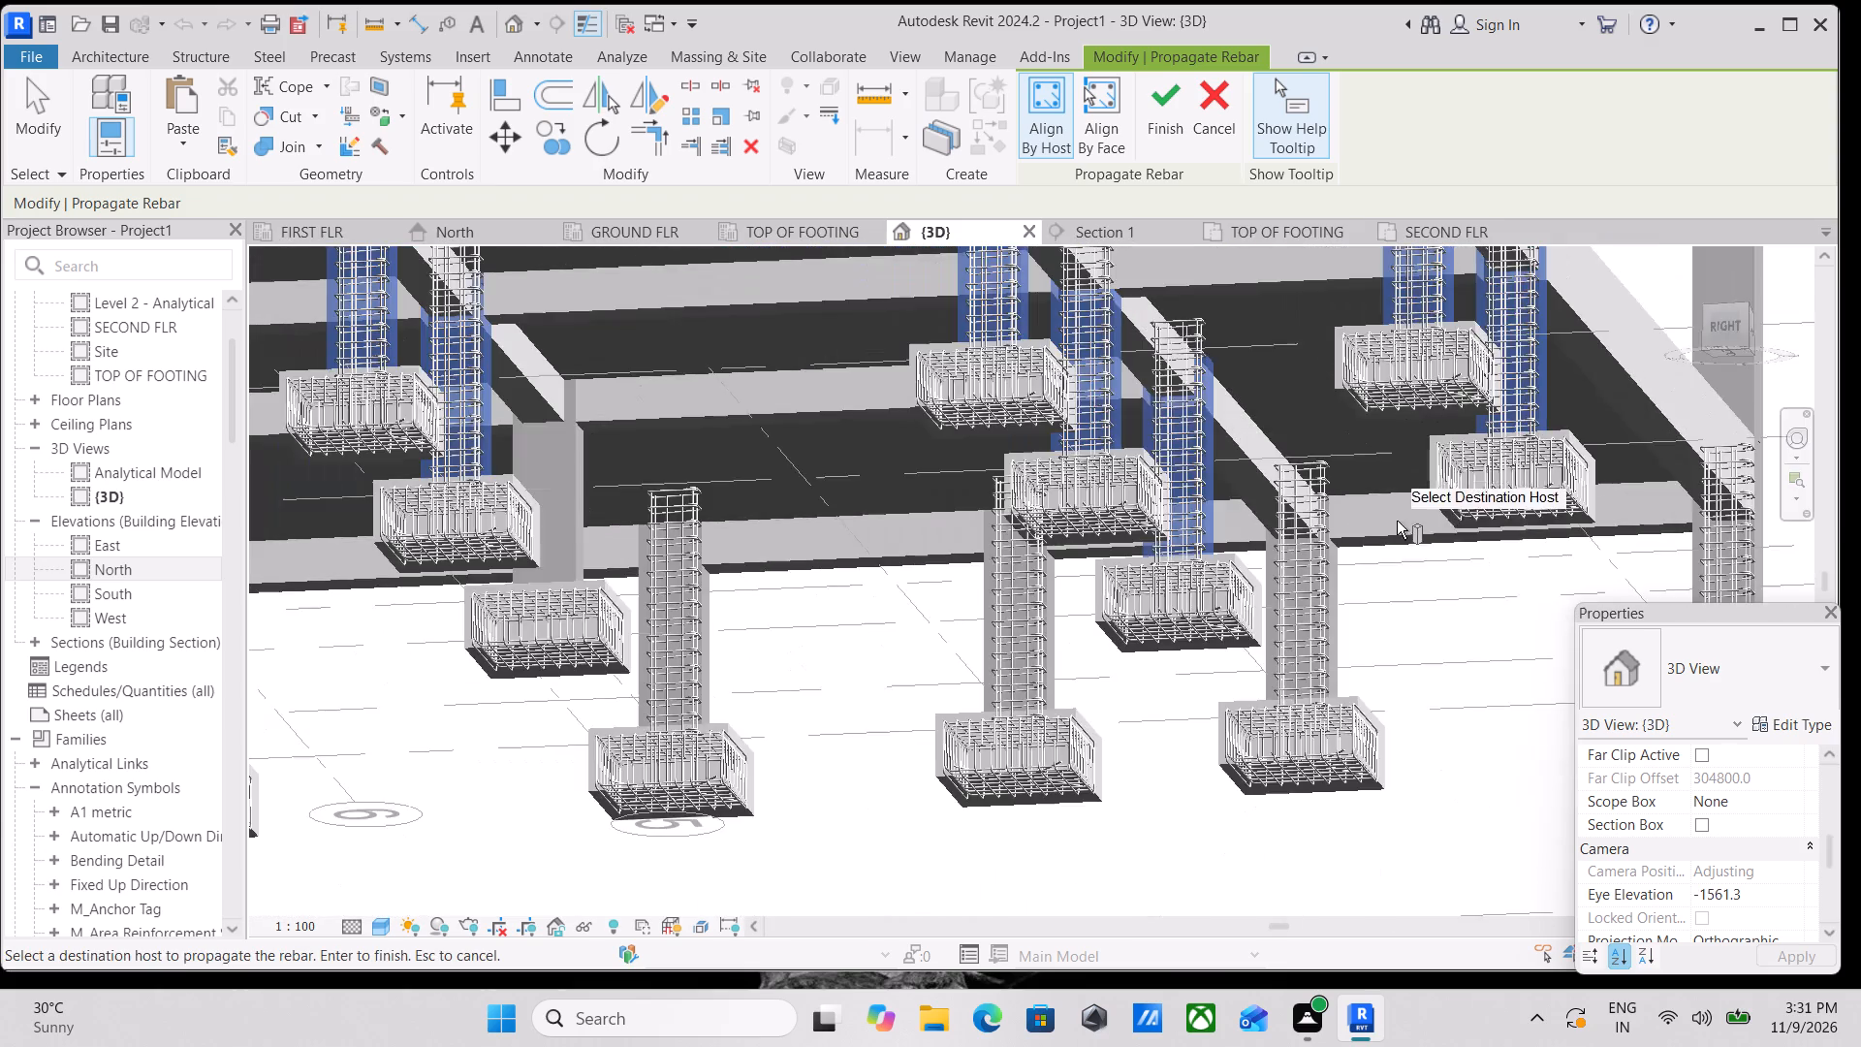
scroll(1322, 587, down, 3)
middle_drag(1322, 587, 1595, 360)
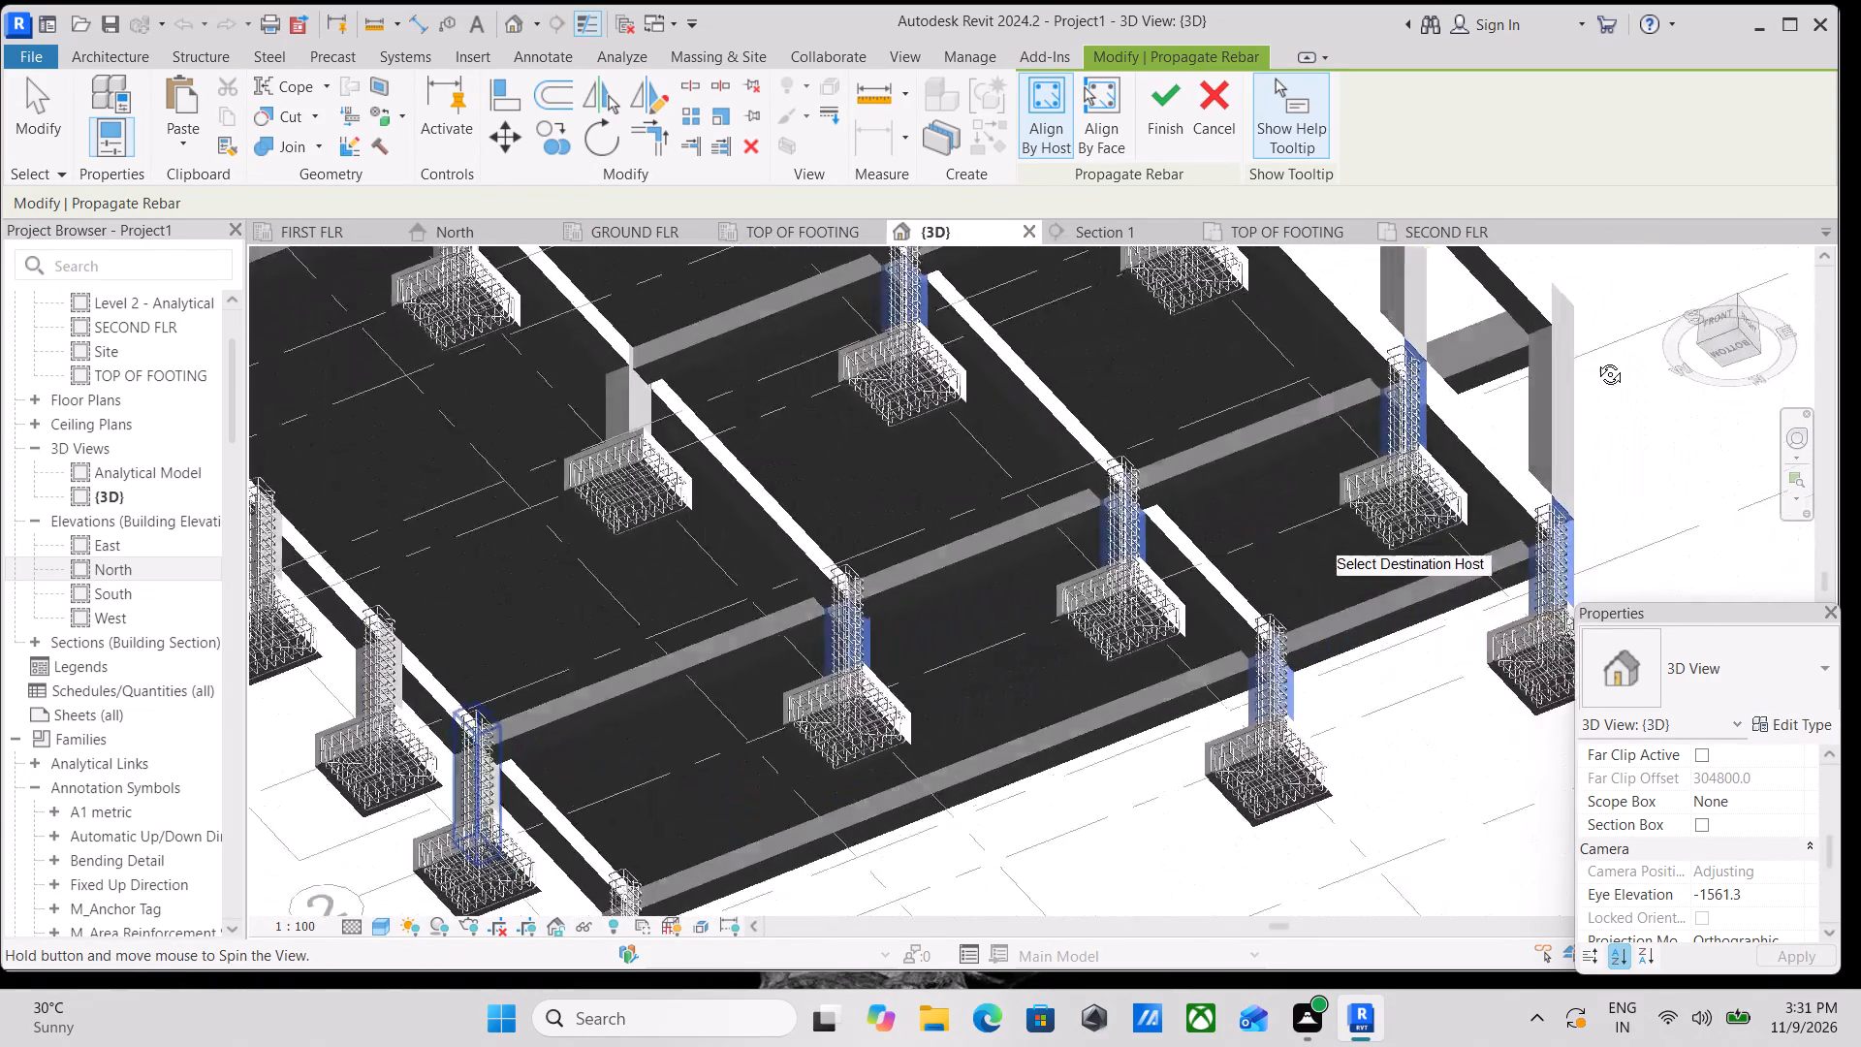
middle_drag(1595, 360, 1607, 360)
scroll(608, 391, up, 3)
click(608, 391)
Inspect the footing-level columns from below and around the building for any that still lack propagated reinforcement.
middle_drag(891, 438, 941, 503)
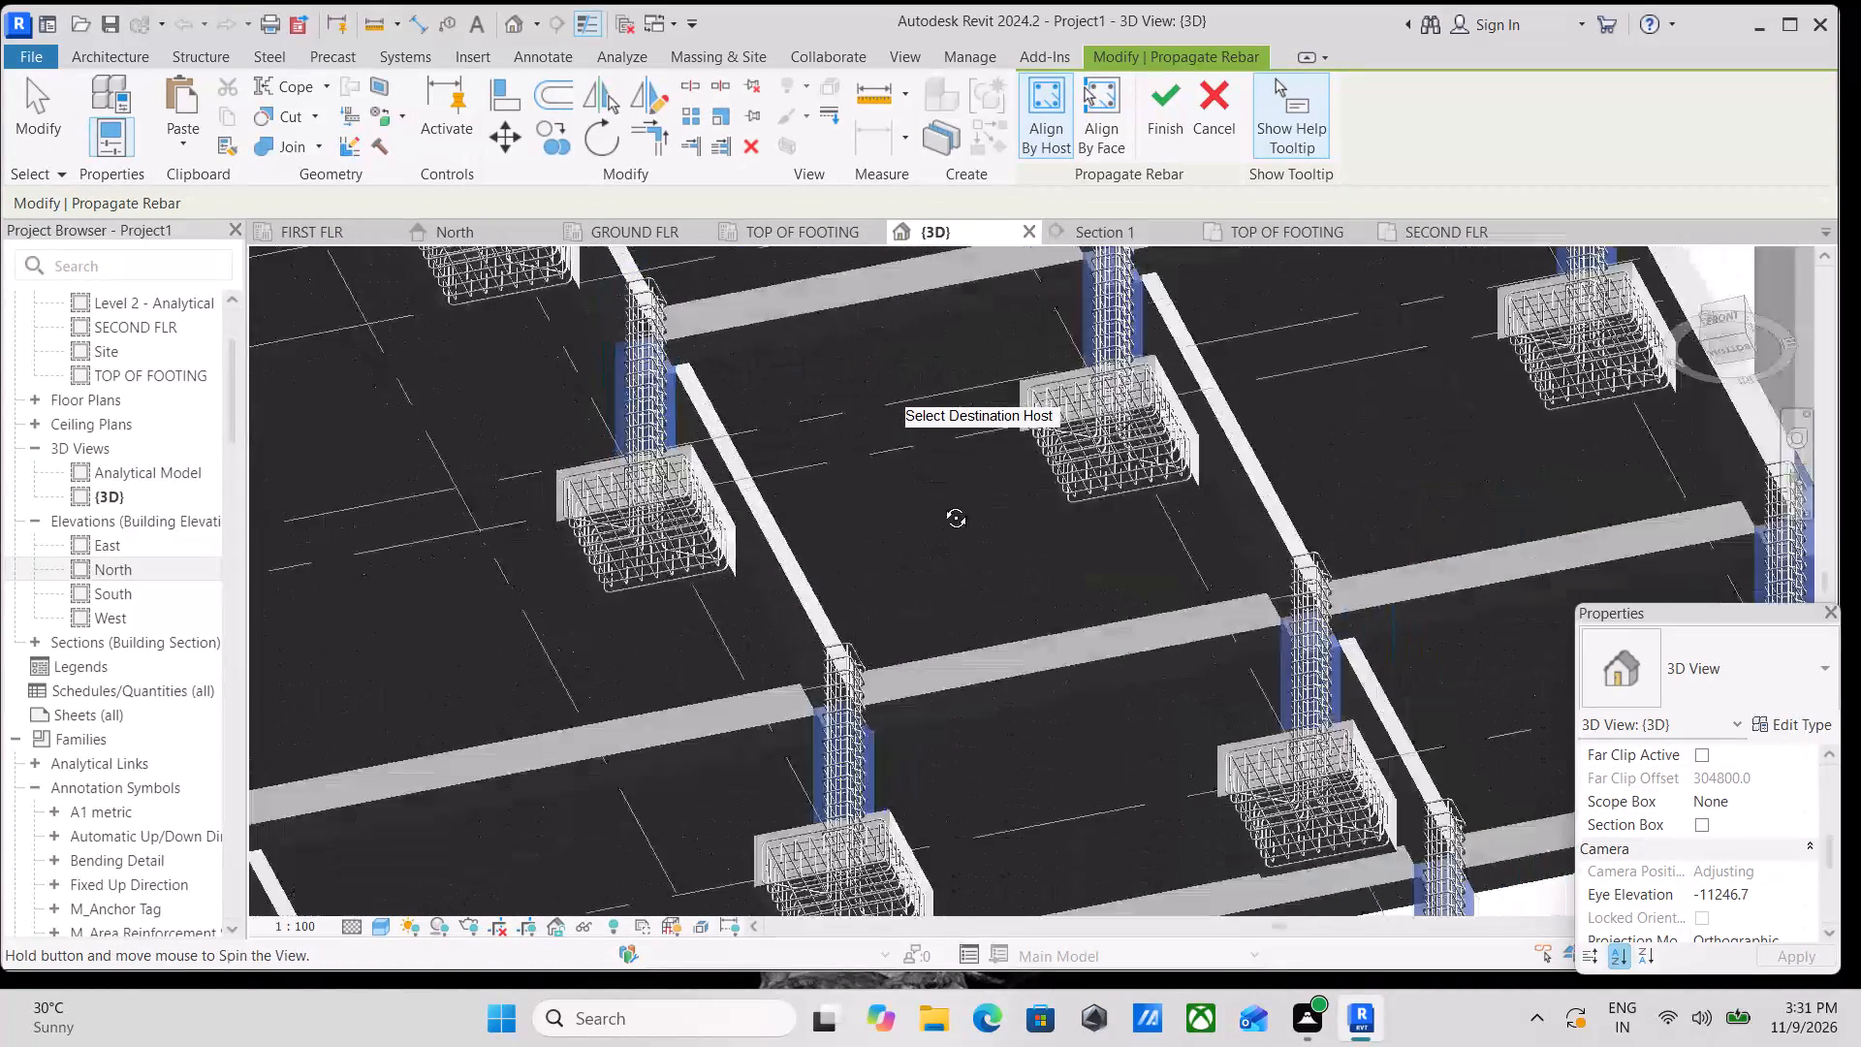
middle_drag(941, 503, 1094, 416)
scroll(1000, 620, down, 6)
middle_drag(994, 620, 1329, 879)
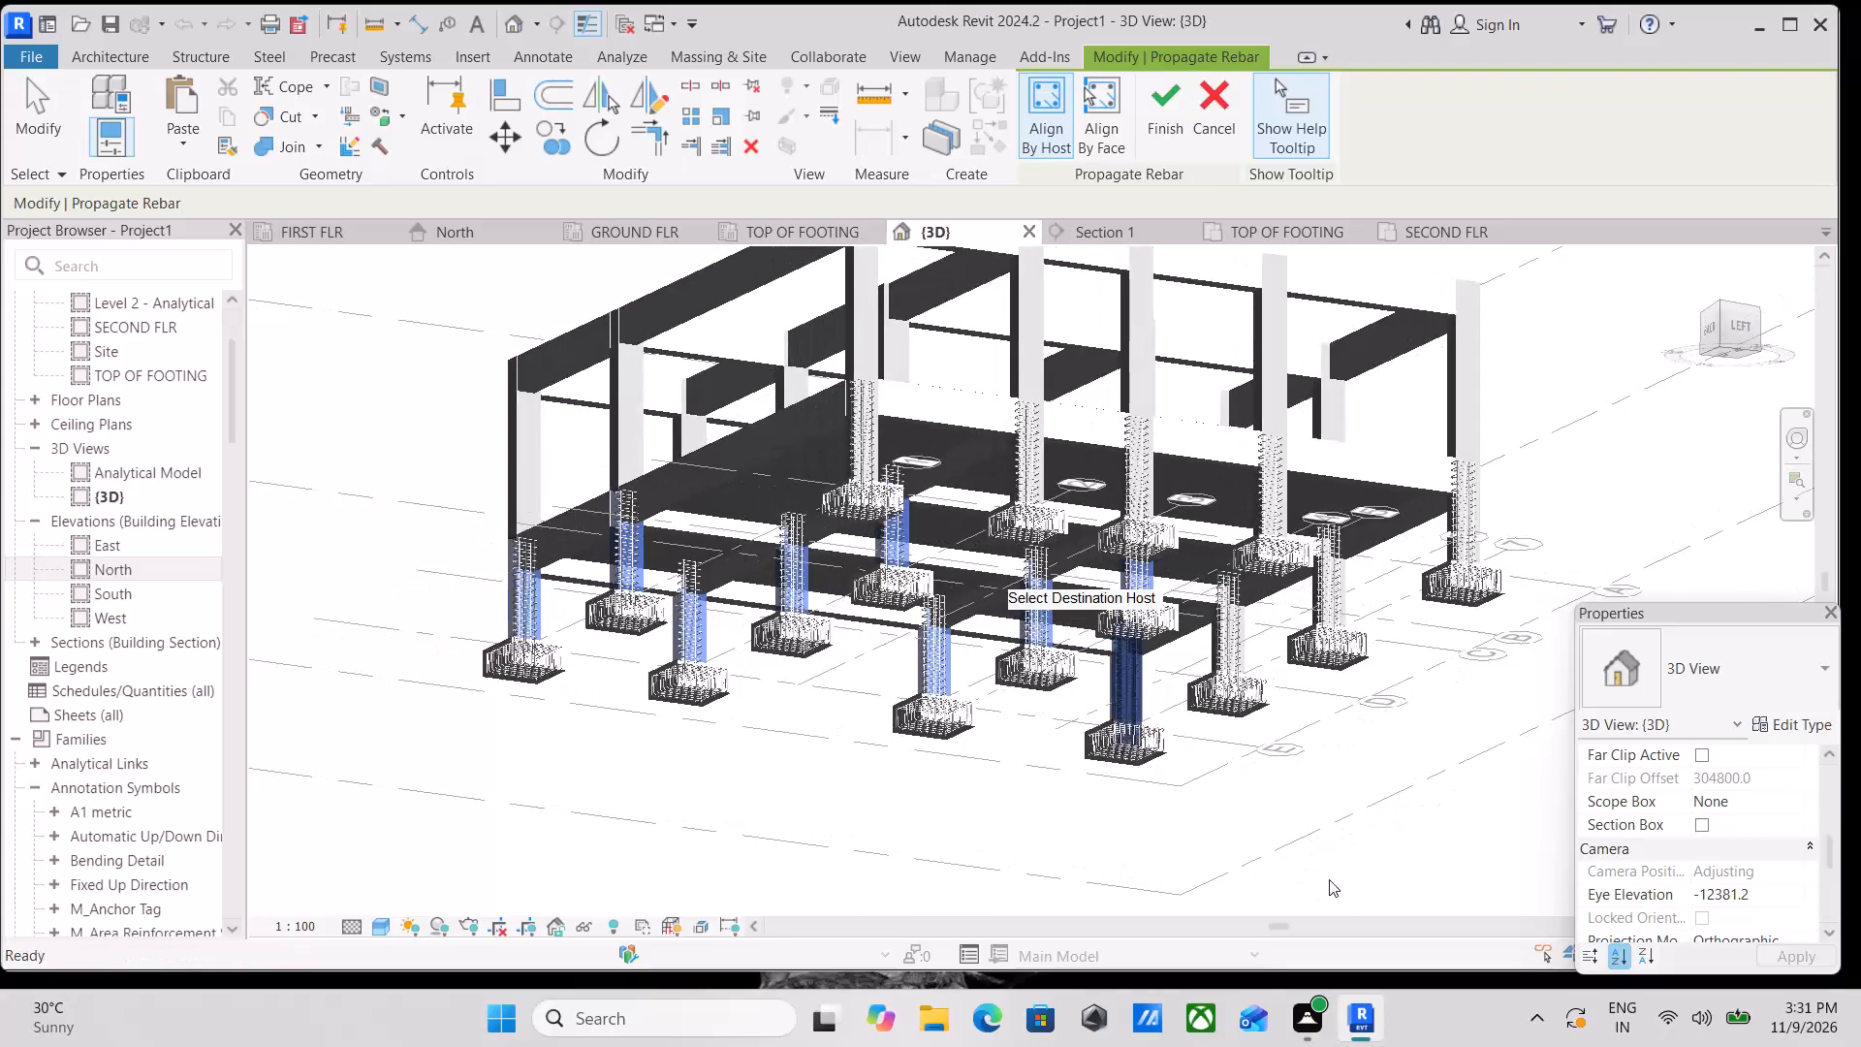
scroll(966, 487, up, 8)
scroll(908, 486, down, 5)
shift+middle_drag(913, 610, 1170, 448)
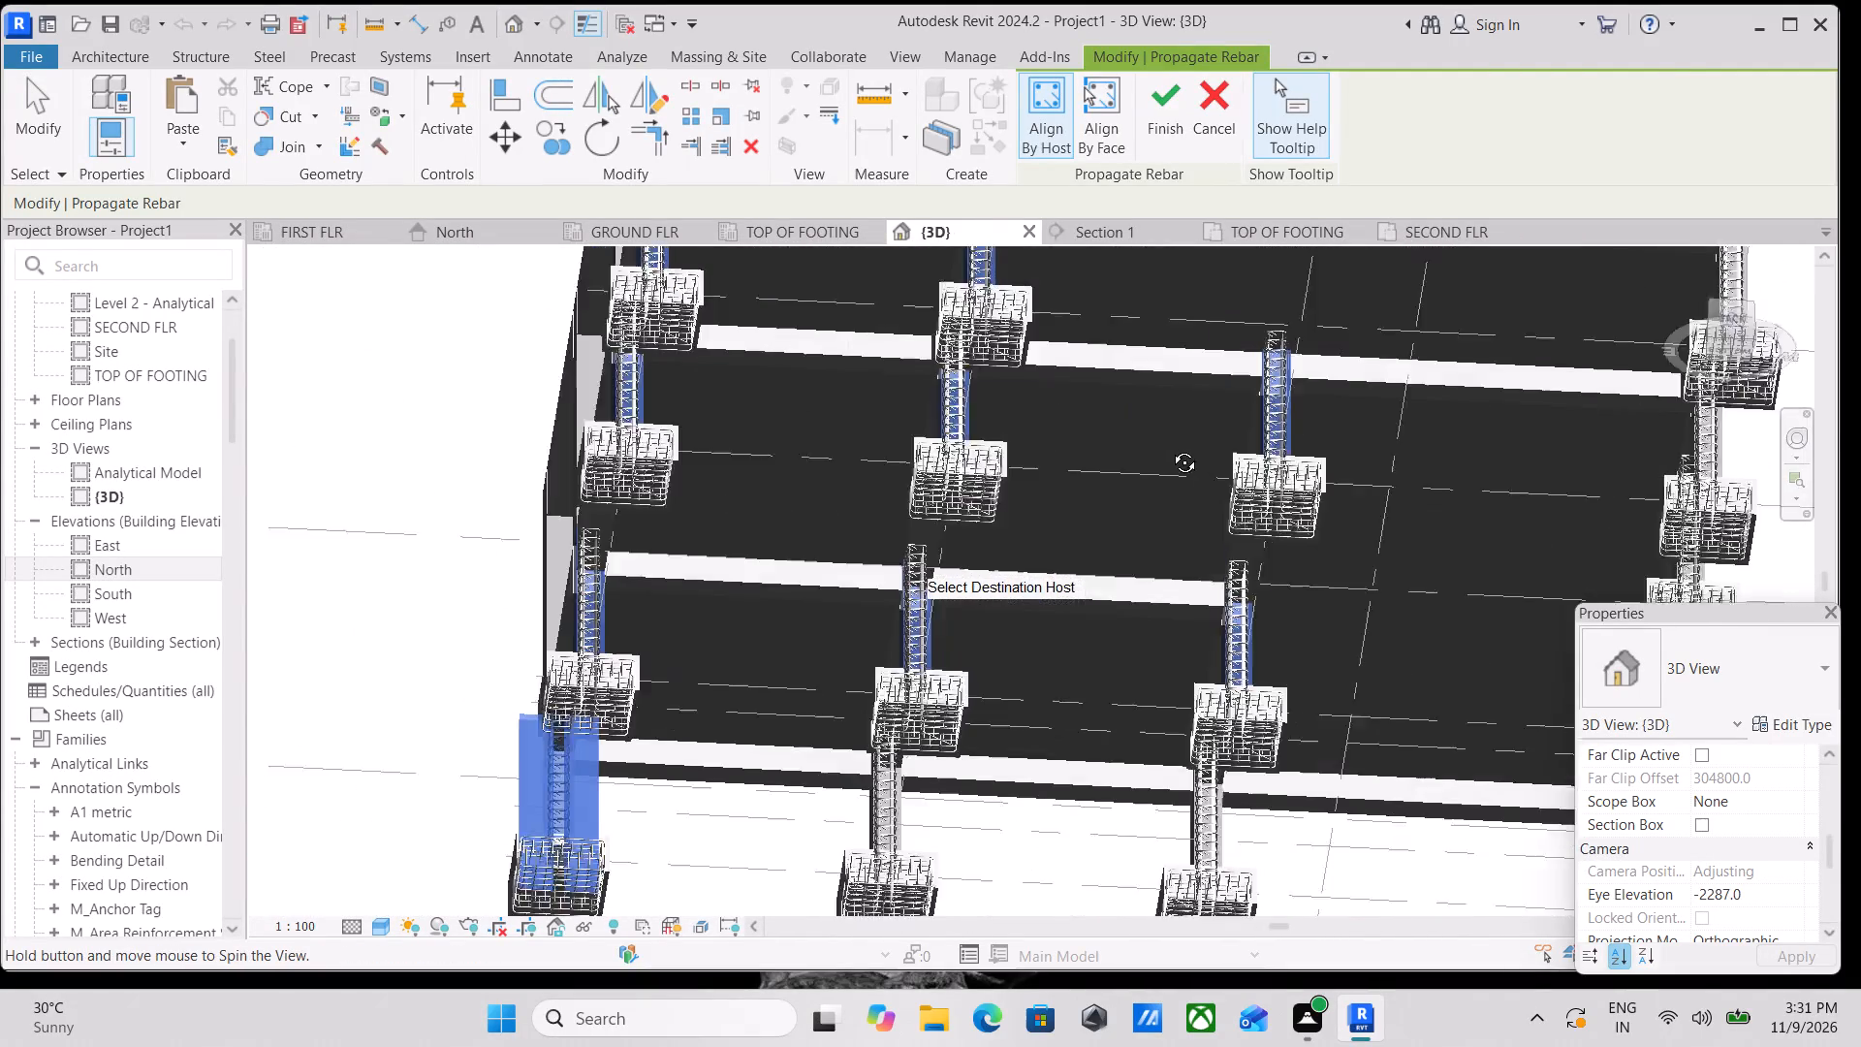
shift+middle_drag(1170, 448, 739, 755)
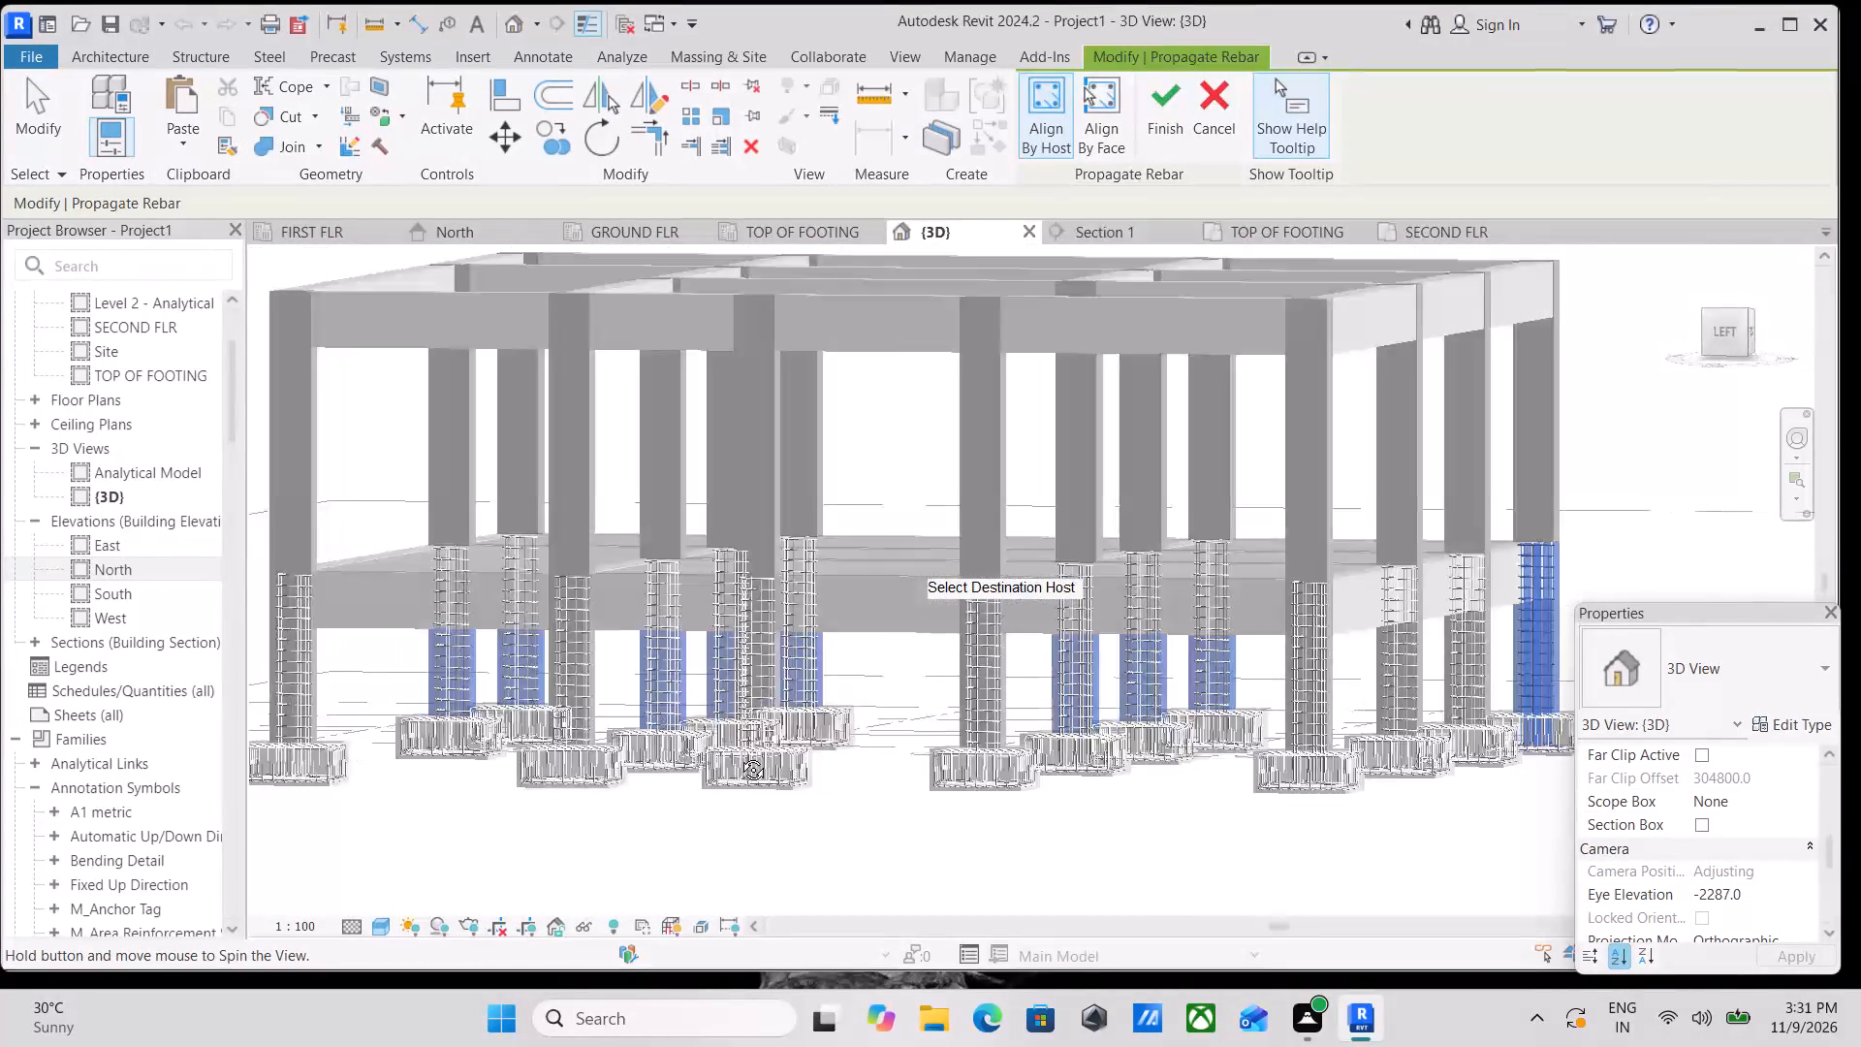
shift+middle_drag(739, 755, 1183, 709)
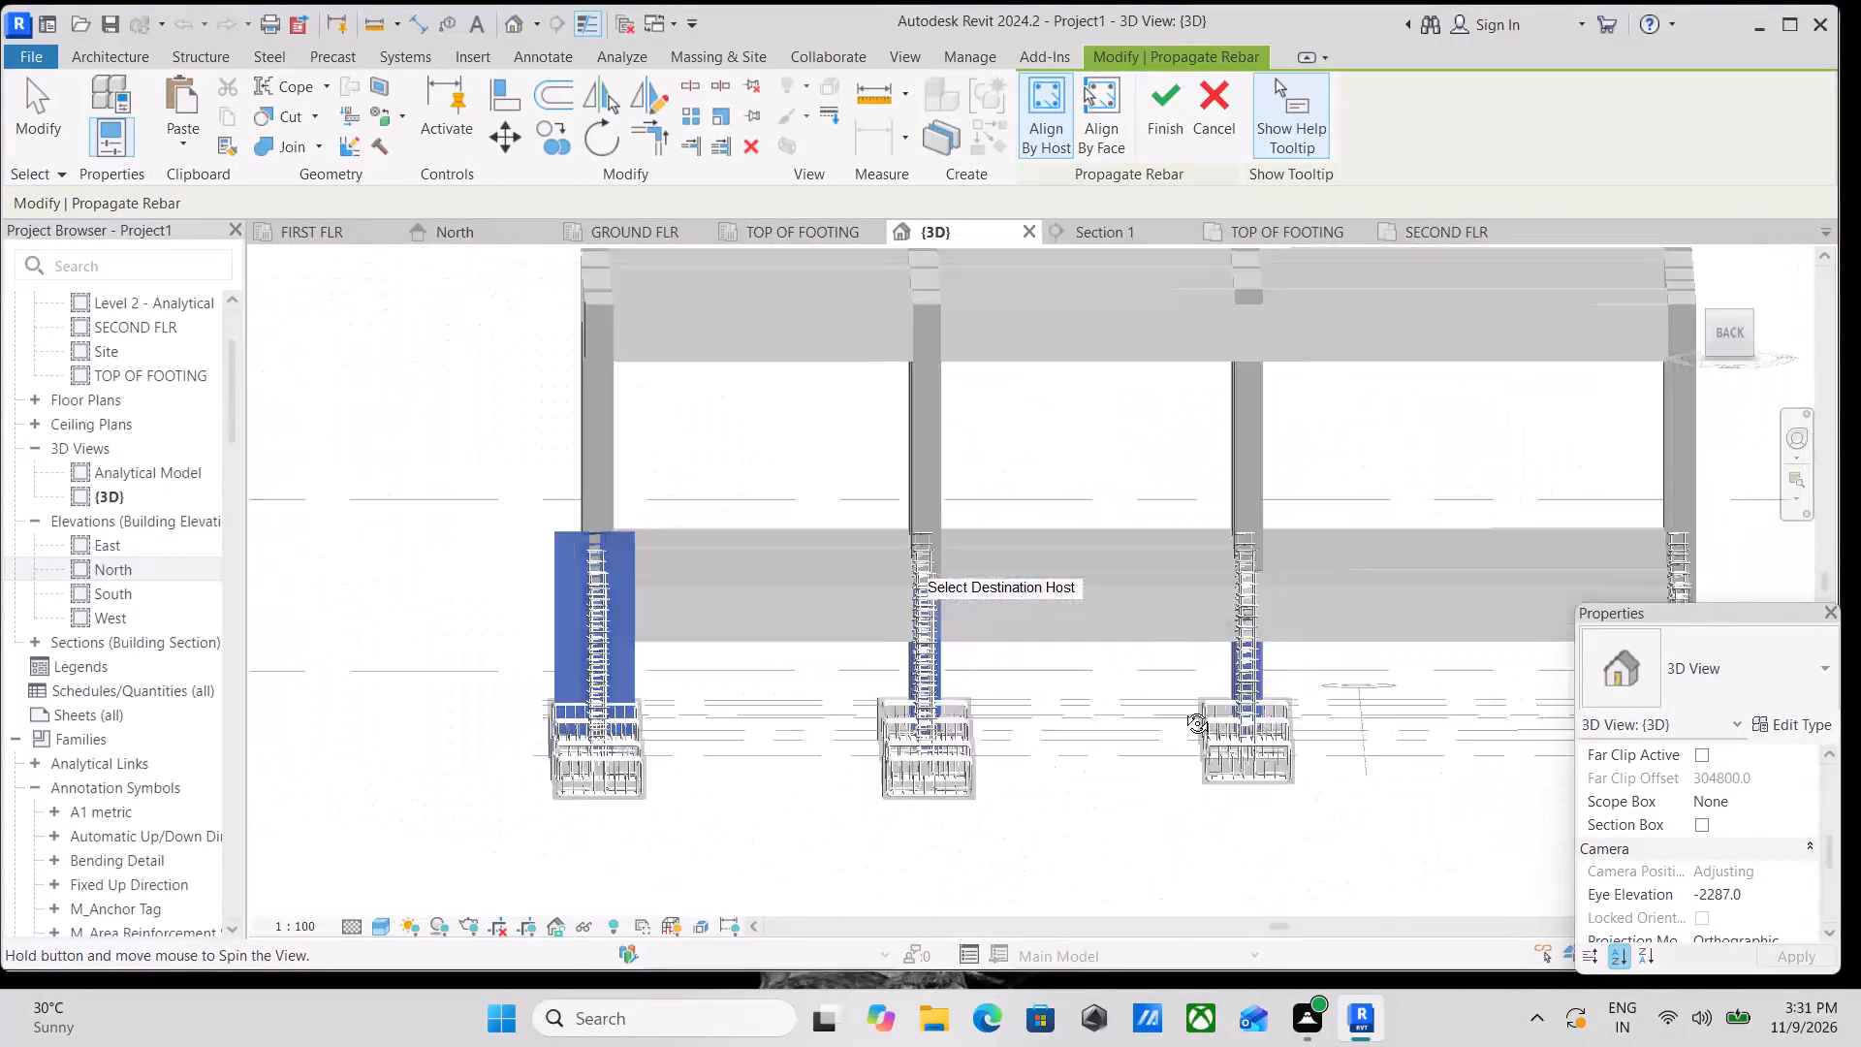
shift+middle_drag(1183, 709, 1448, 345)
scroll(1190, 497, down, 5)
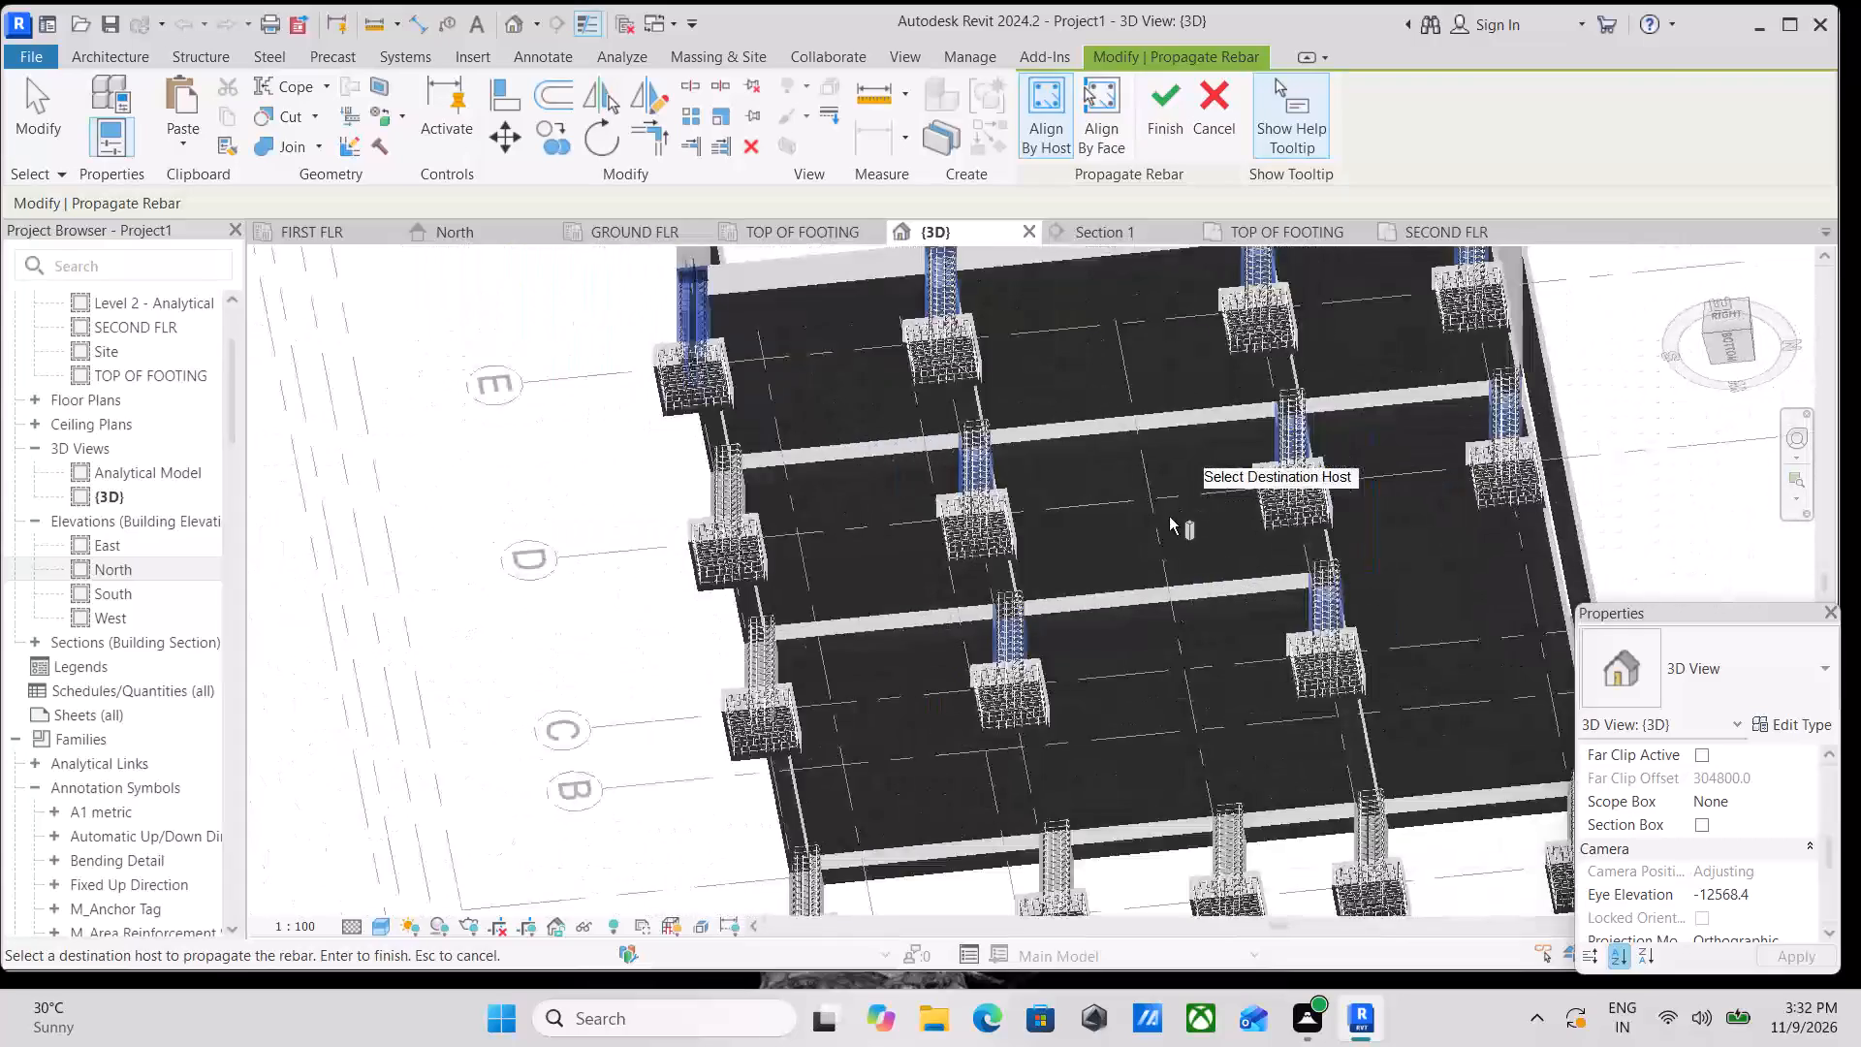
middle_drag(1126, 547, 1428, 673)
middle_drag(1074, 538, 1289, 833)
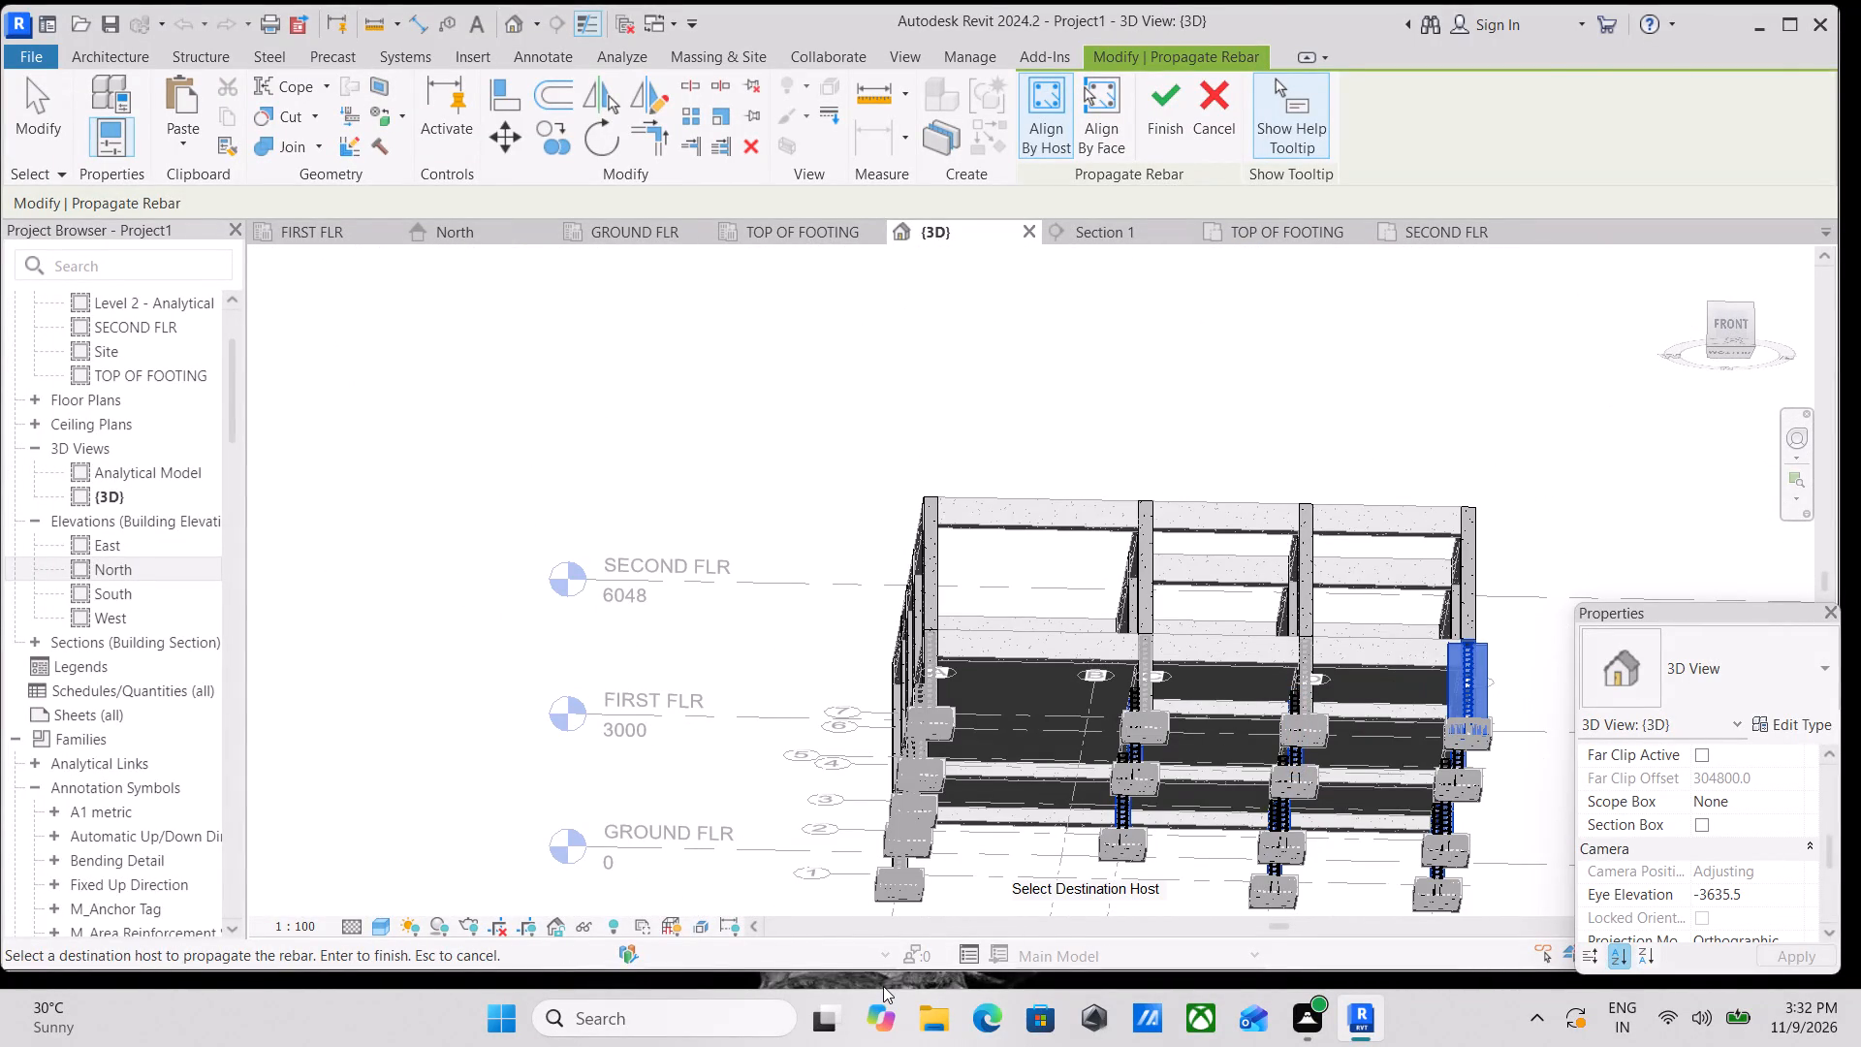
scroll(1001, 886, up, 3)
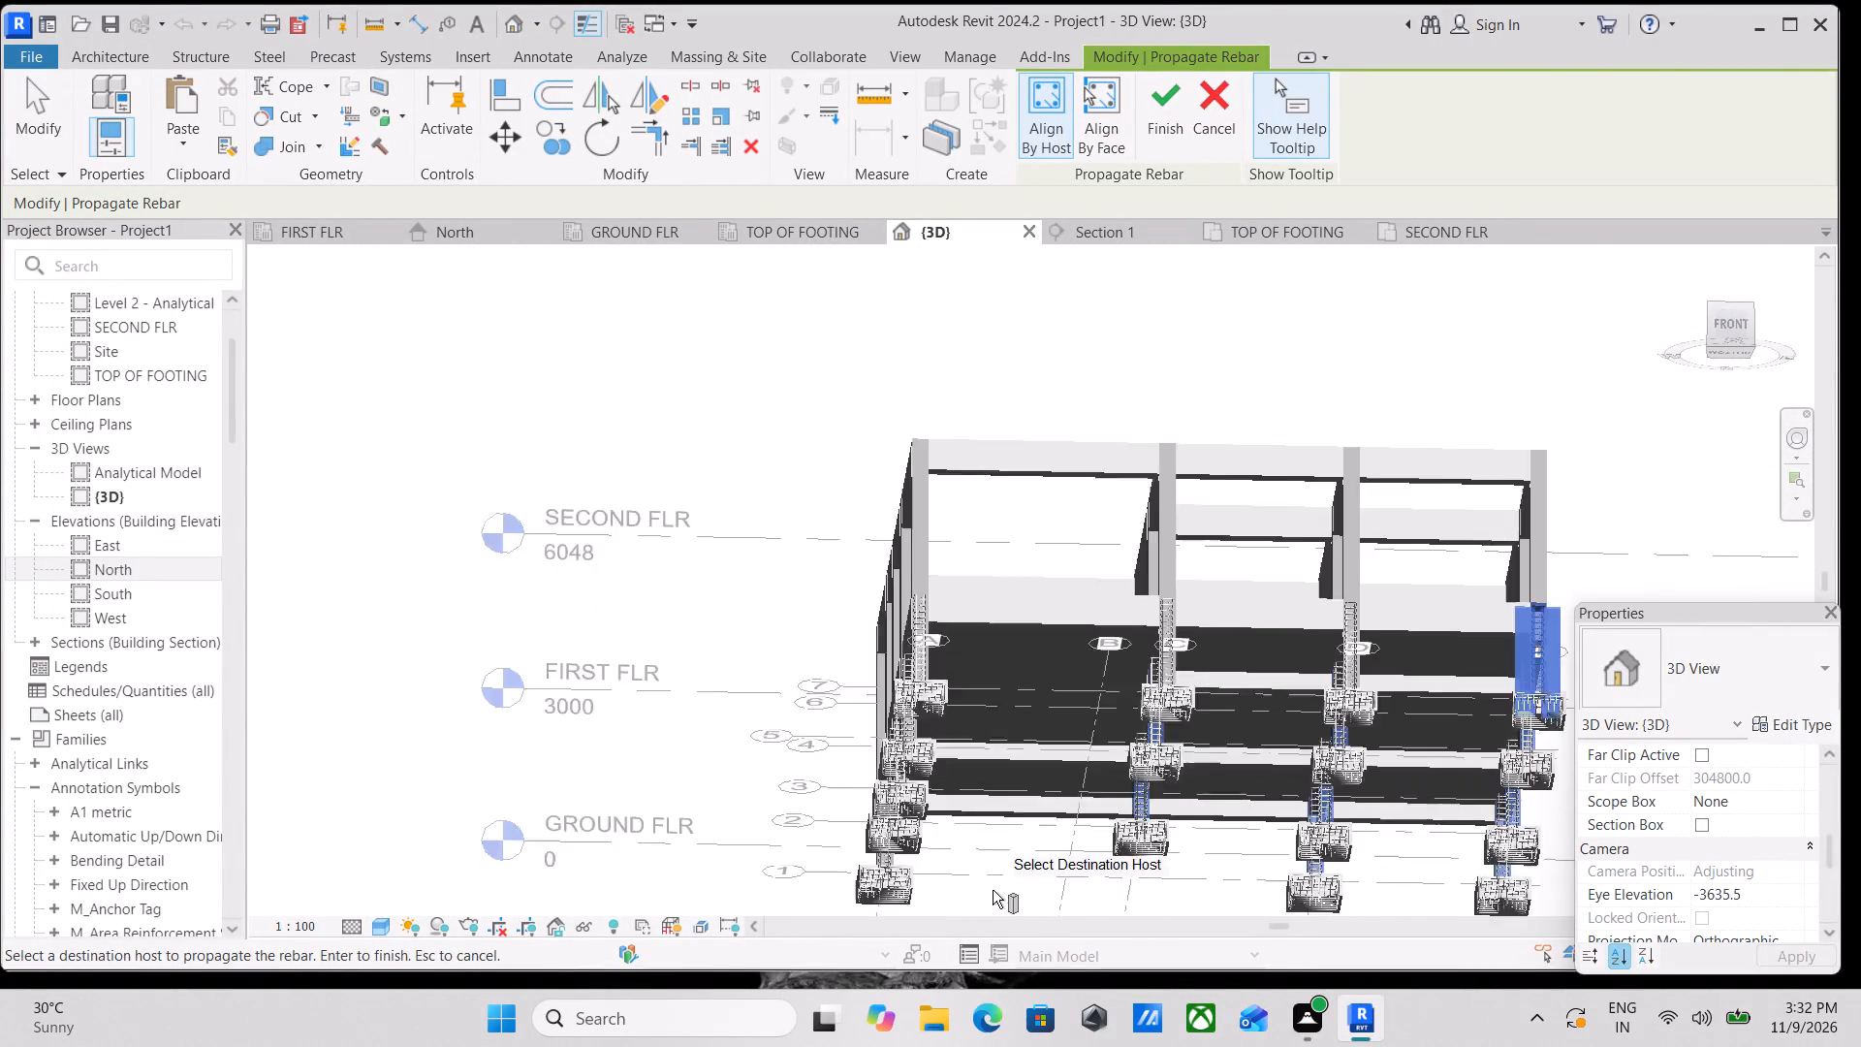
scroll(997, 874, up, 1)
shift+scroll(1003, 871, up, 1)
shift+middle_drag(1003, 871, 1282, 625)
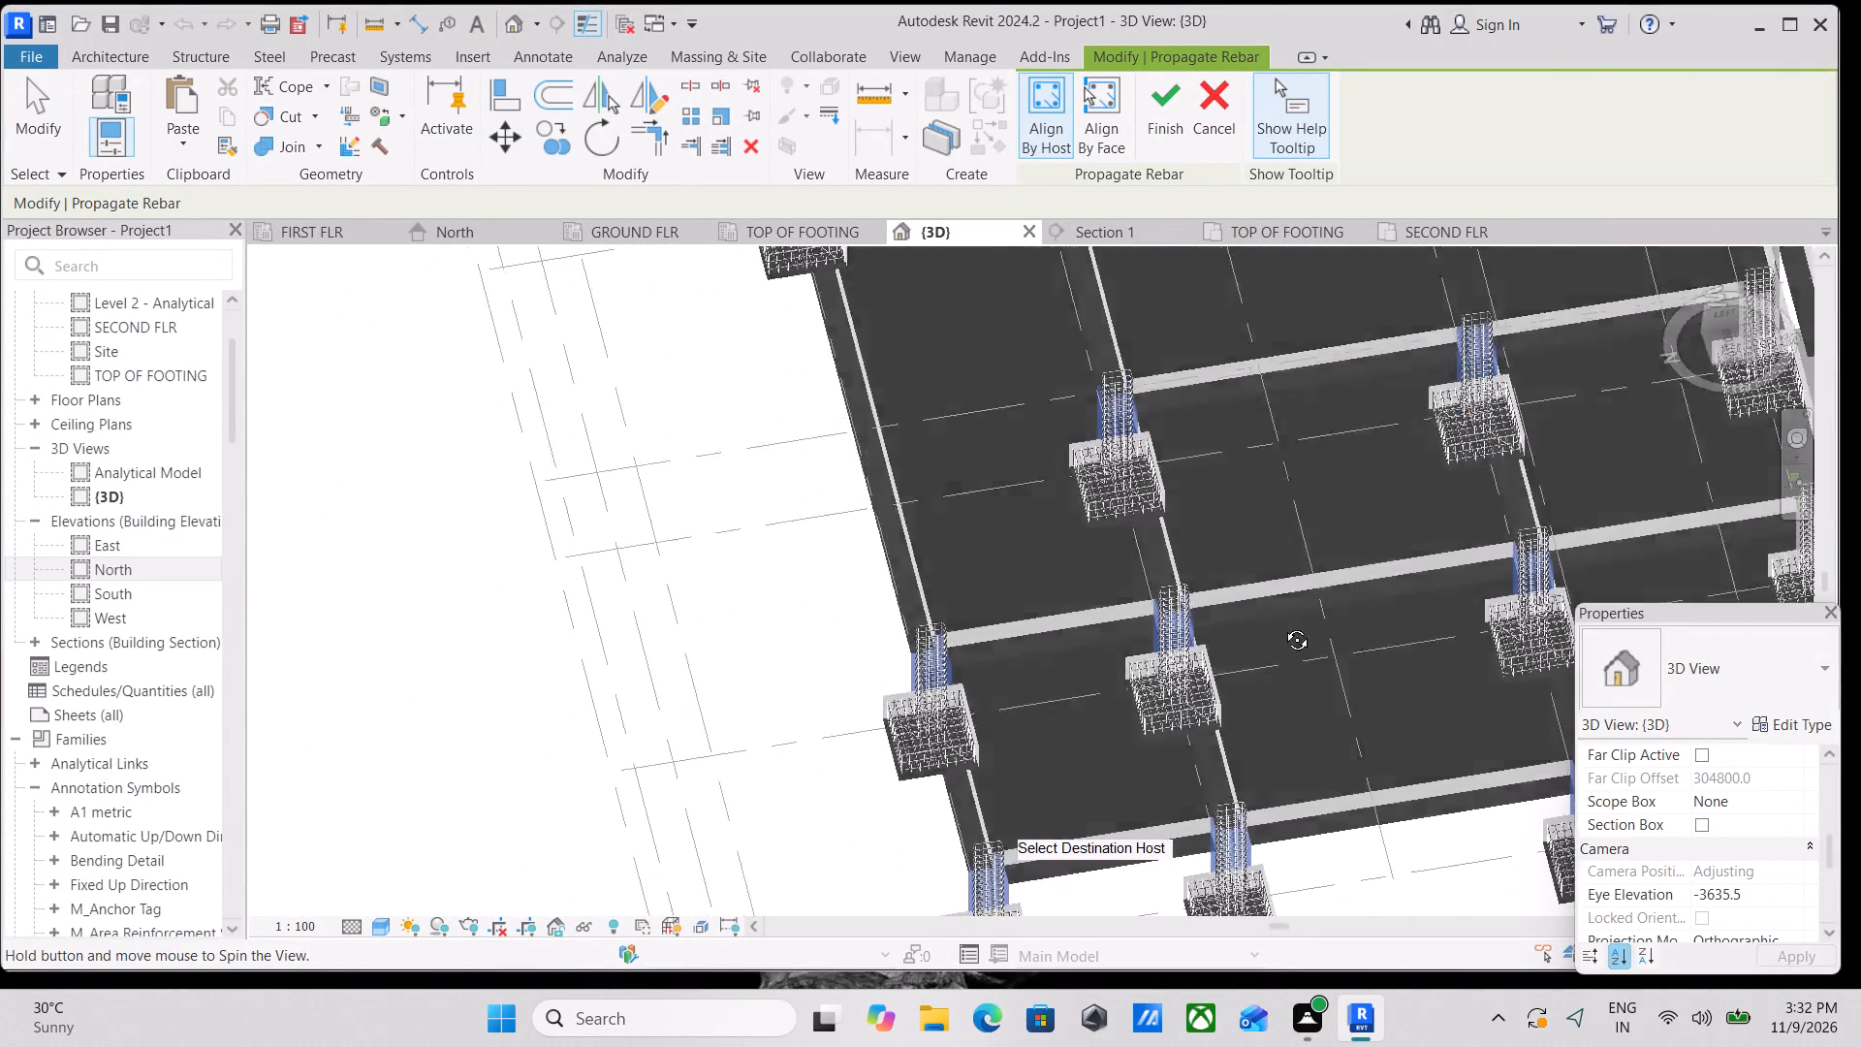
shift+middle_drag(1282, 625, 1276, 912)
shift+middle_drag(1271, 727, 1402, 965)
middle_drag(1067, 838, 1278, 963)
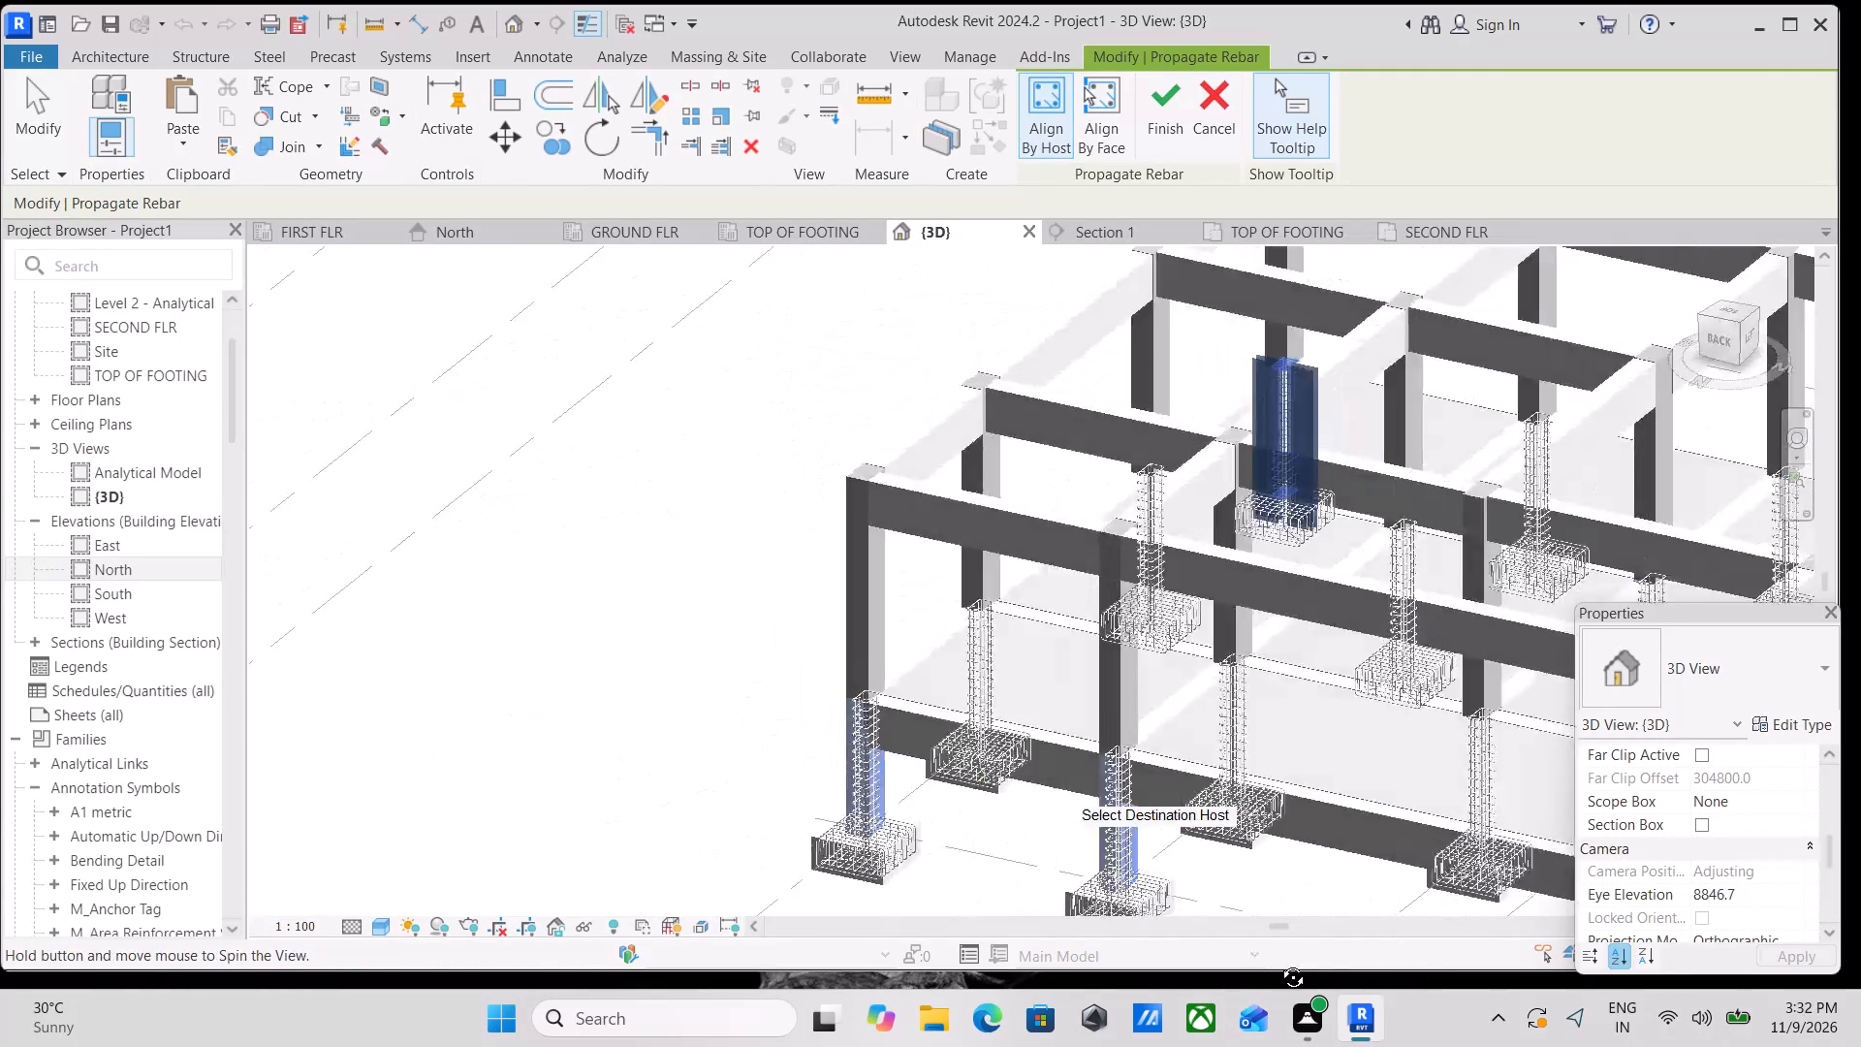
middle_drag(1278, 963, 1353, 576)
shift+middle_drag(1350, 750, 1196, 594)
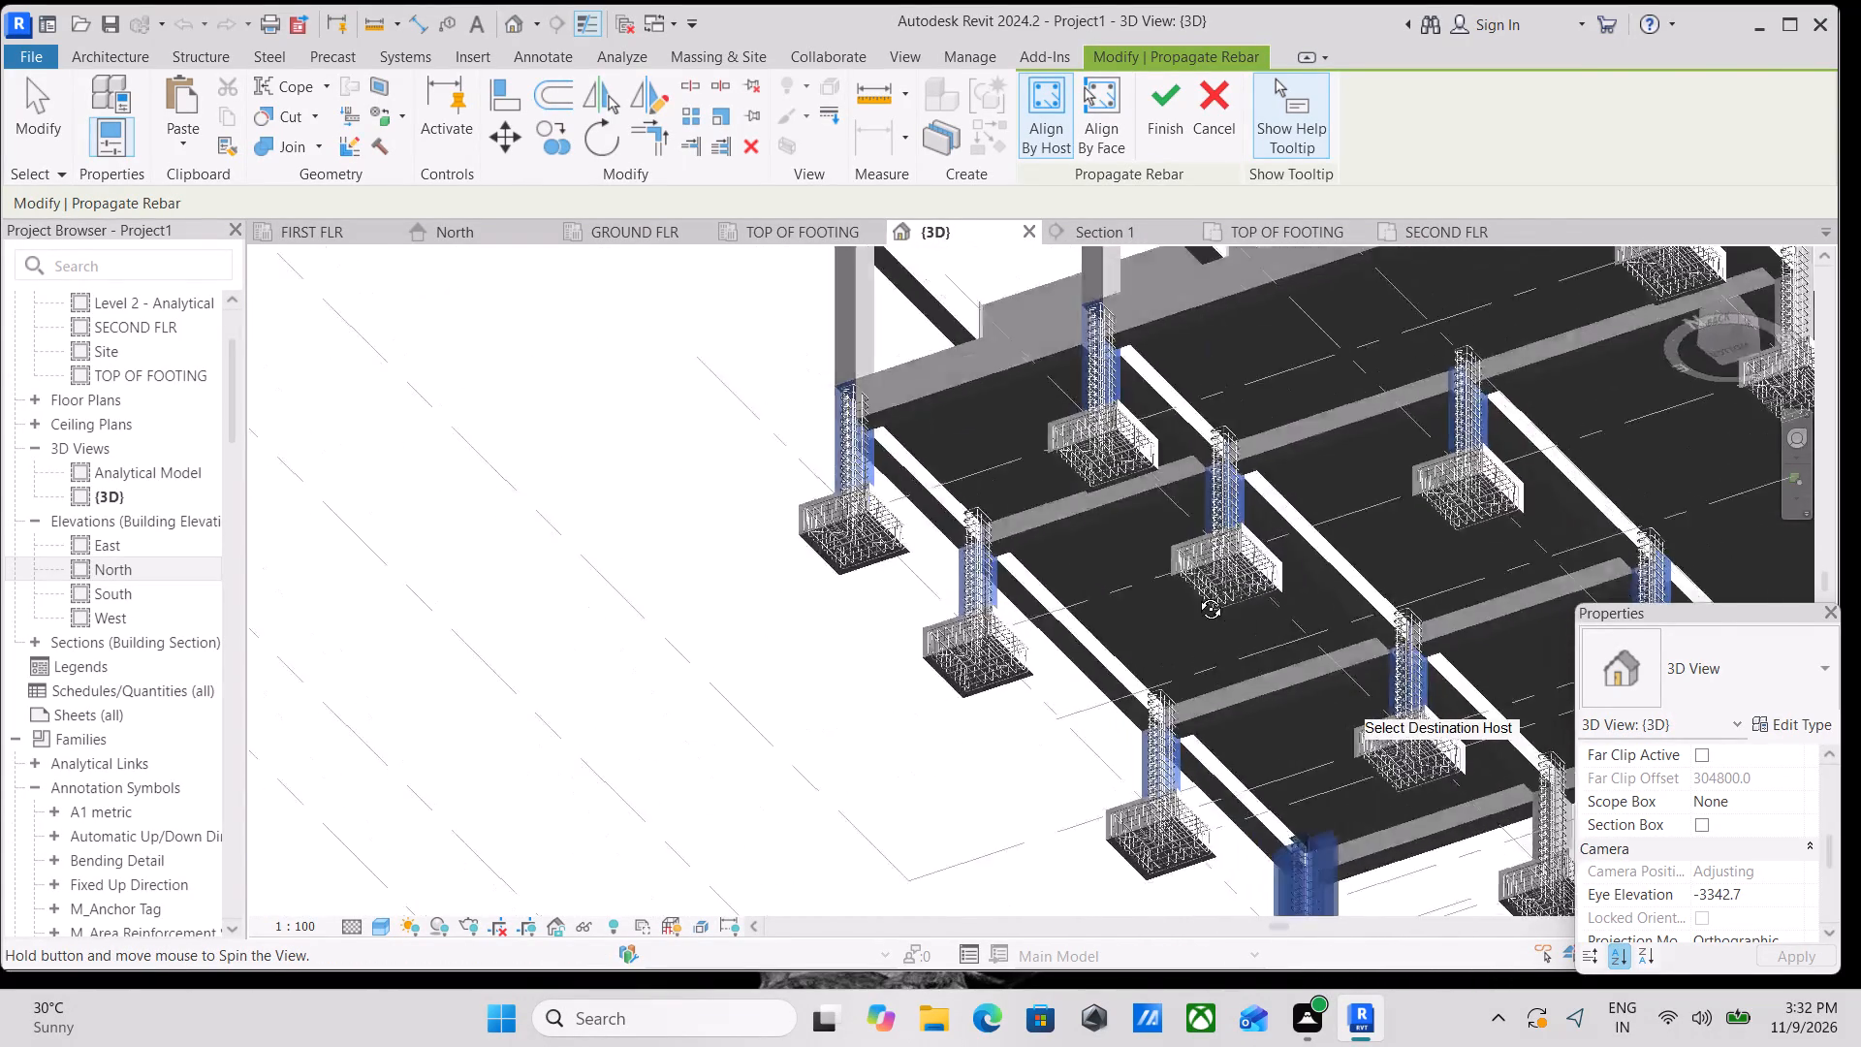
shift+middle_drag(1196, 594, 691, 837)
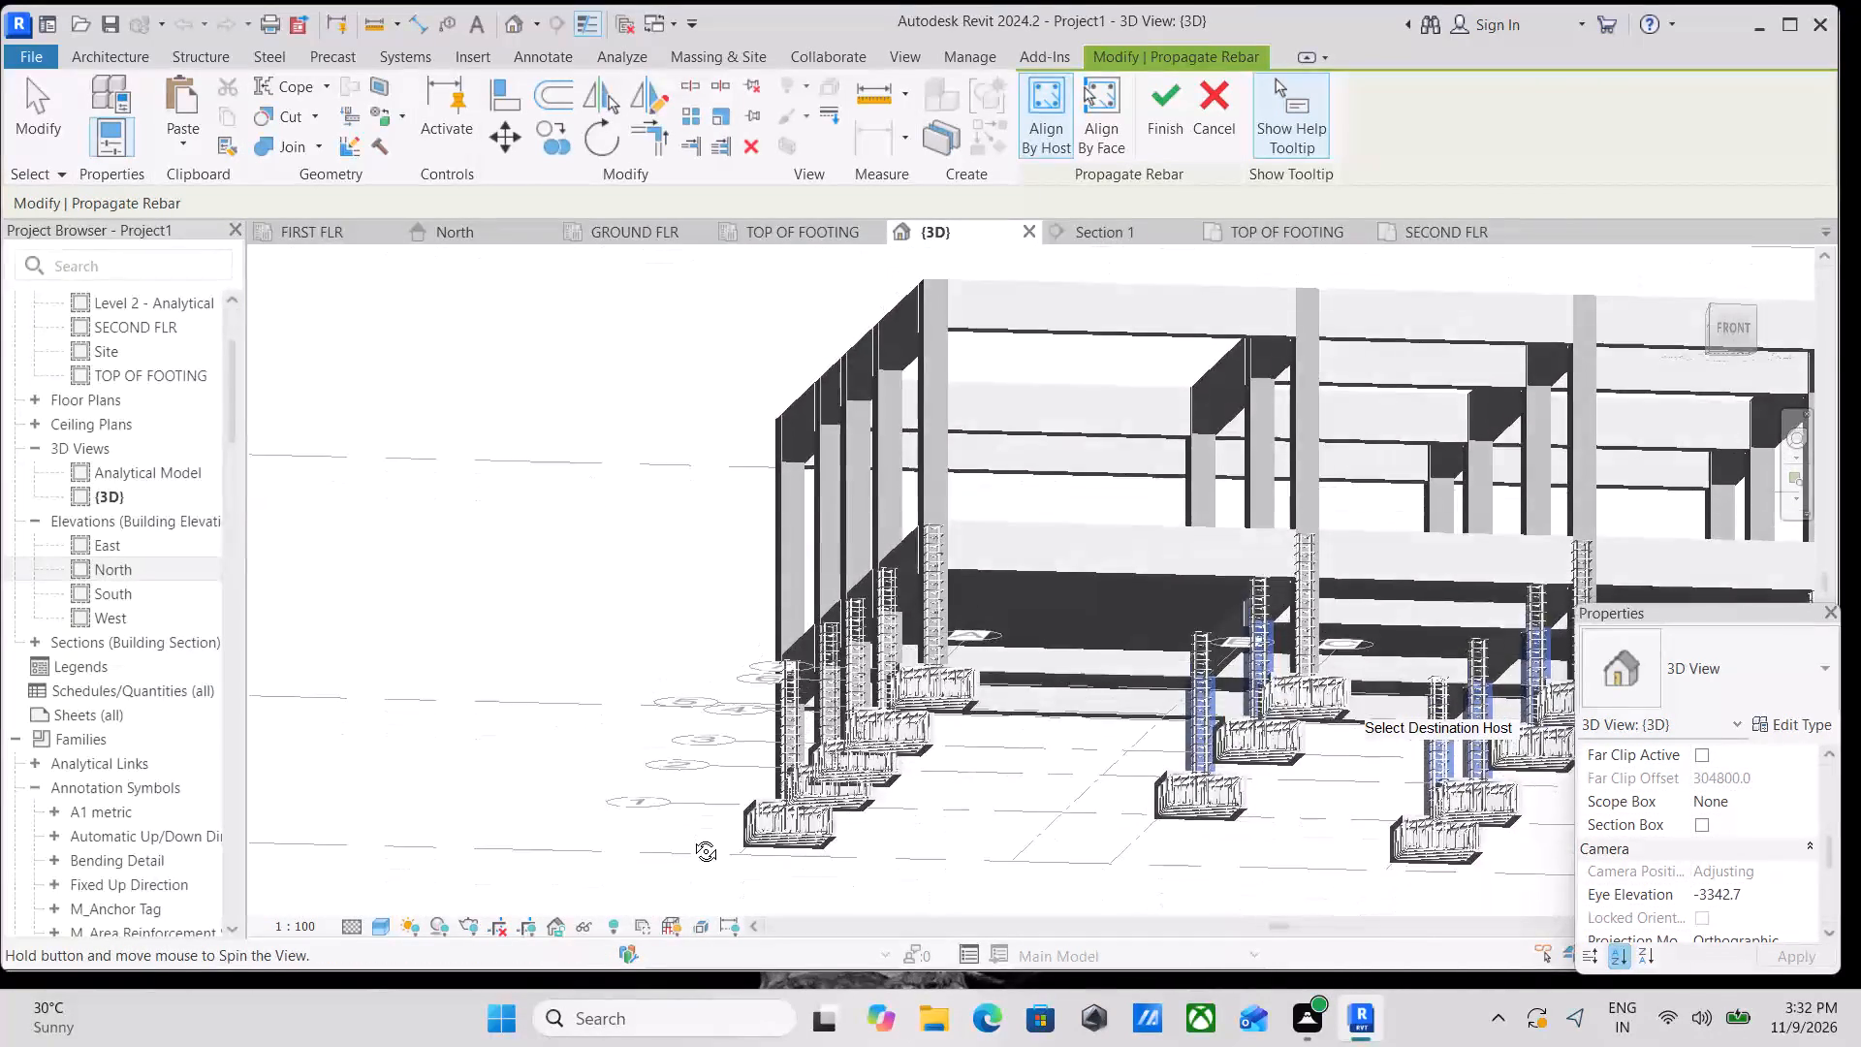
shift+middle_drag(691, 837, 636, 908)
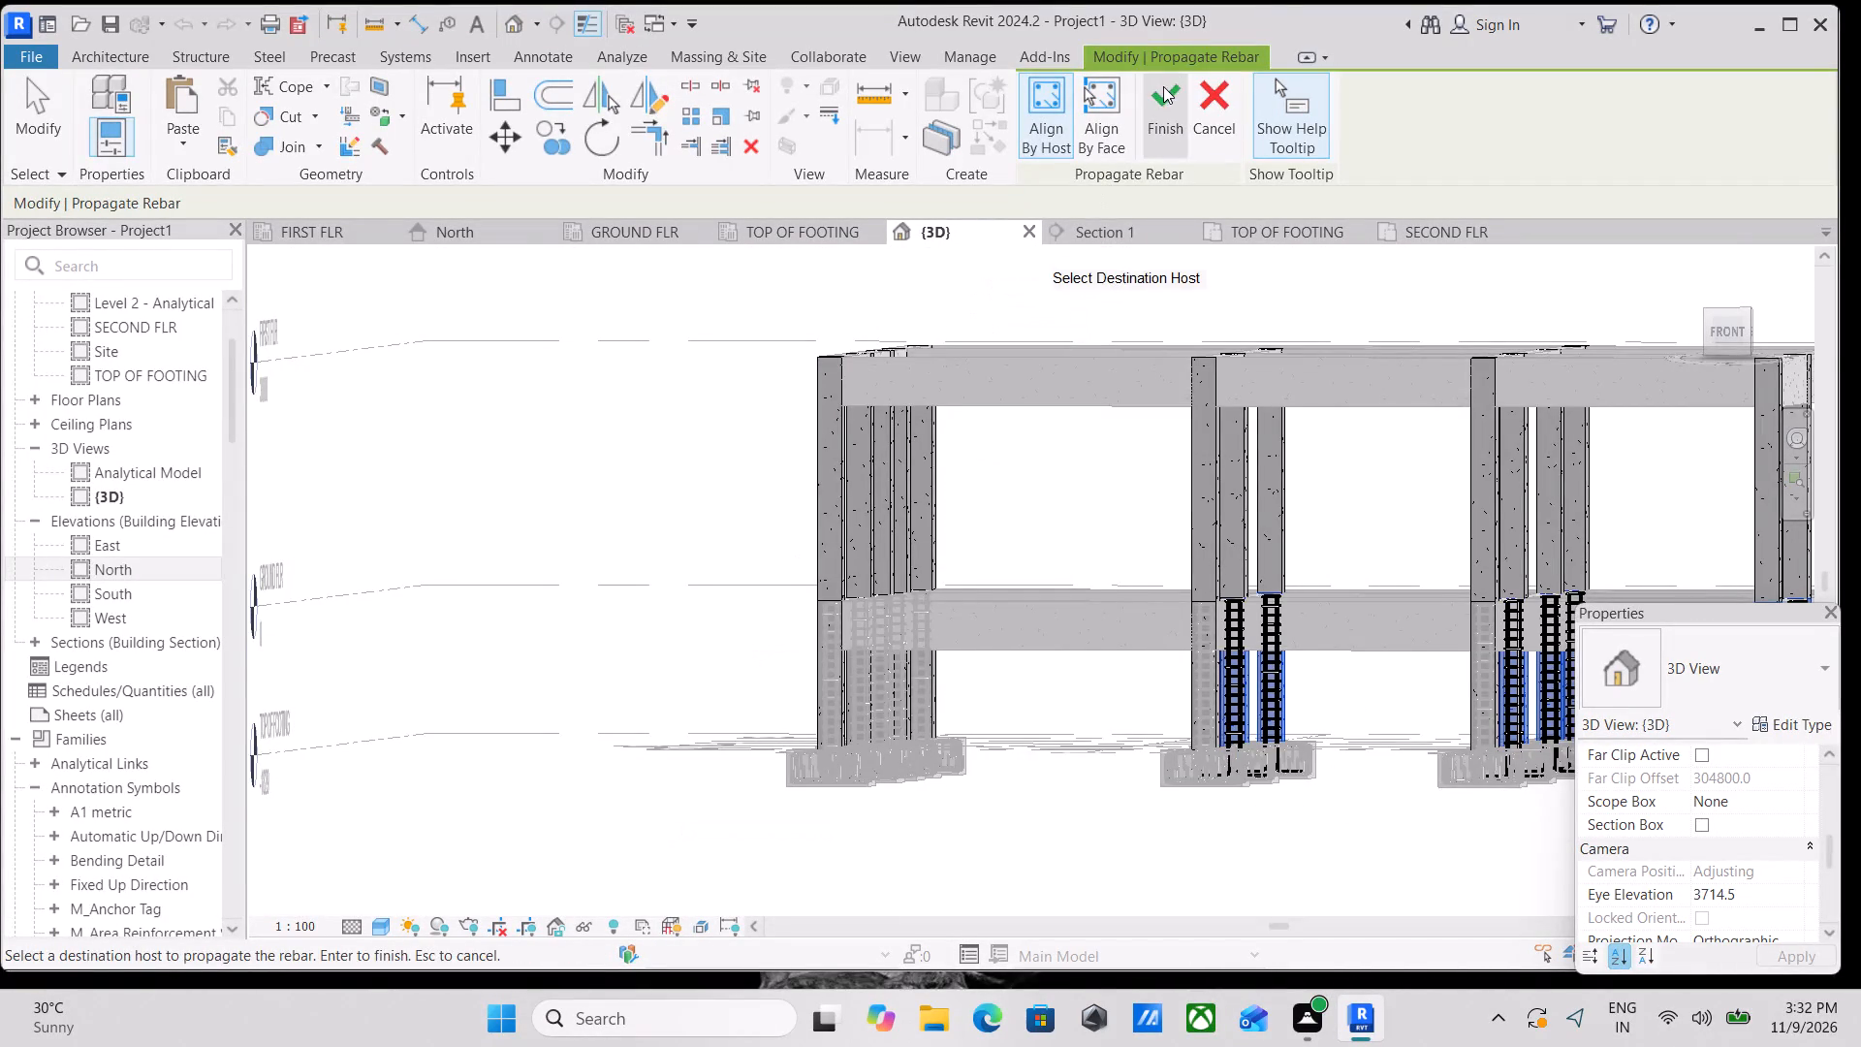
Finish propagating the rebar to the selected footing-level columns and check the reinforced columns in 3D.
click(1163, 86)
scroll(1025, 613, up, 1)
shift+middle_drag(1025, 613, 1241, 642)
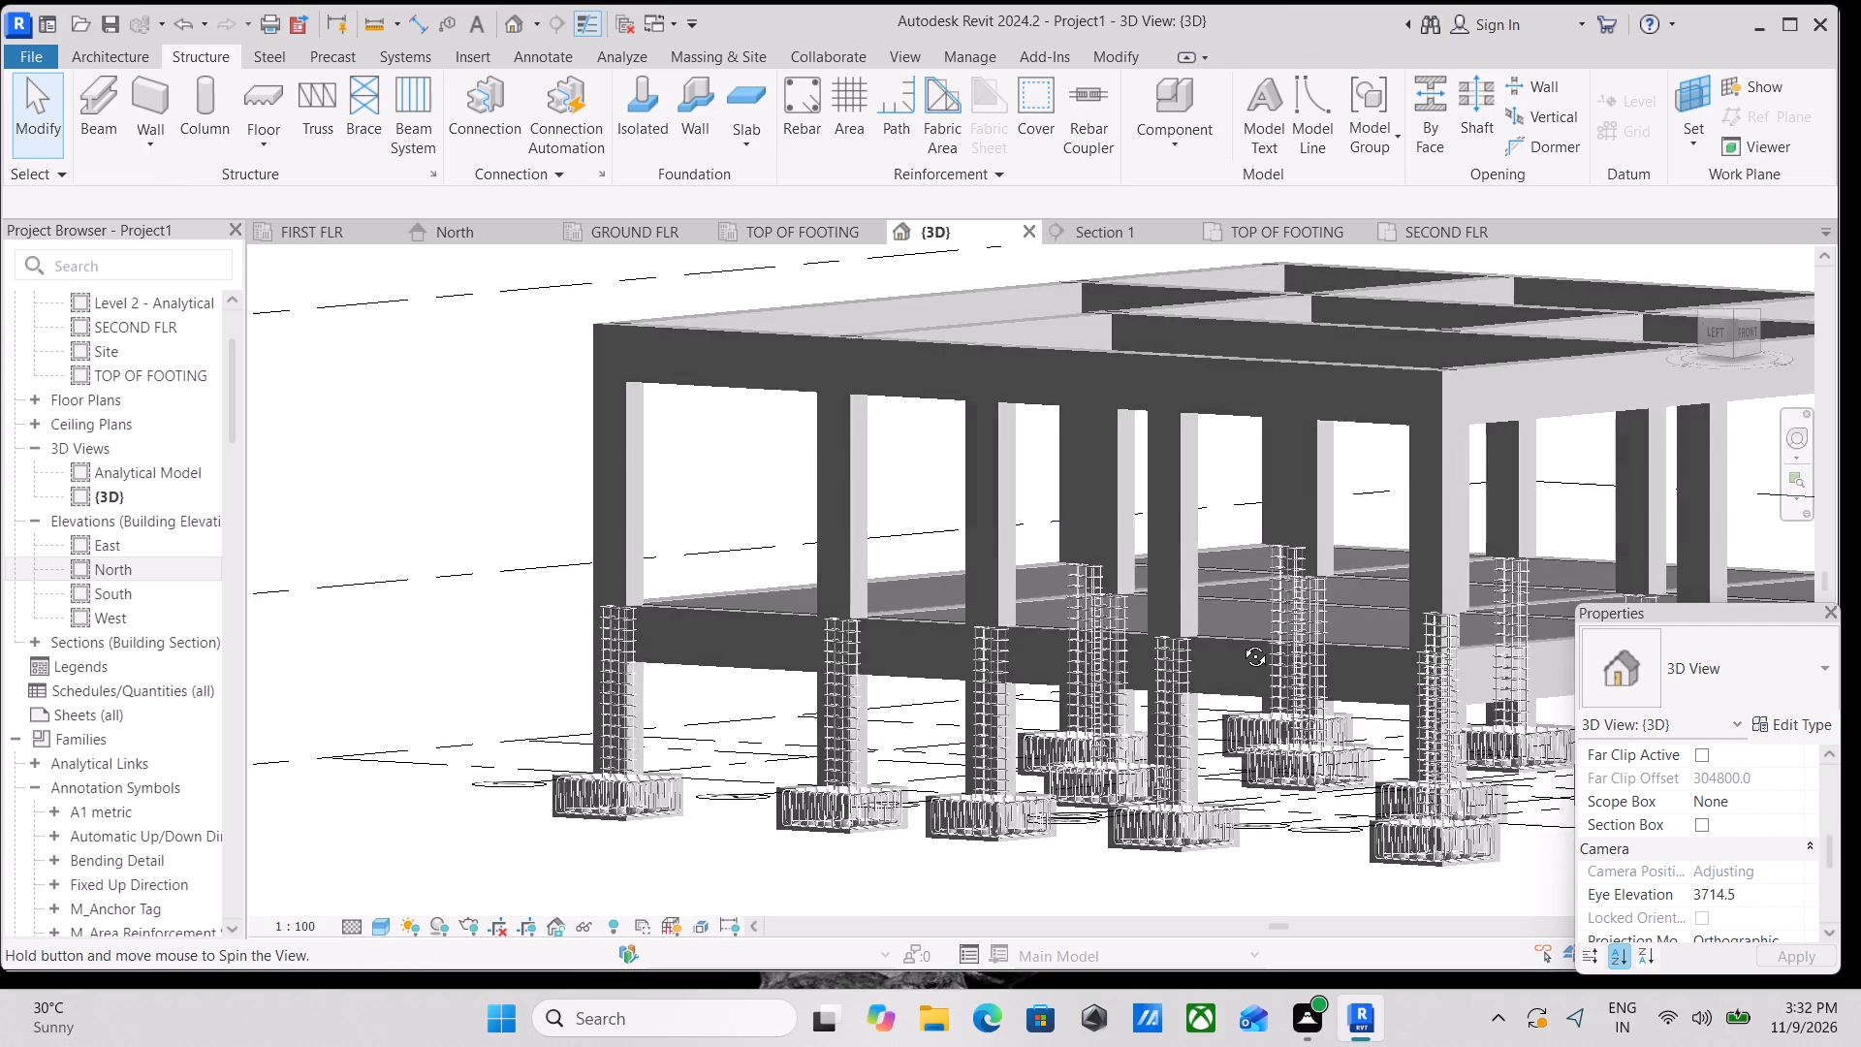
shift+middle_drag(1241, 642, 935, 706)
scroll(966, 658, down, 1)
middle_drag(967, 658, 989, 691)
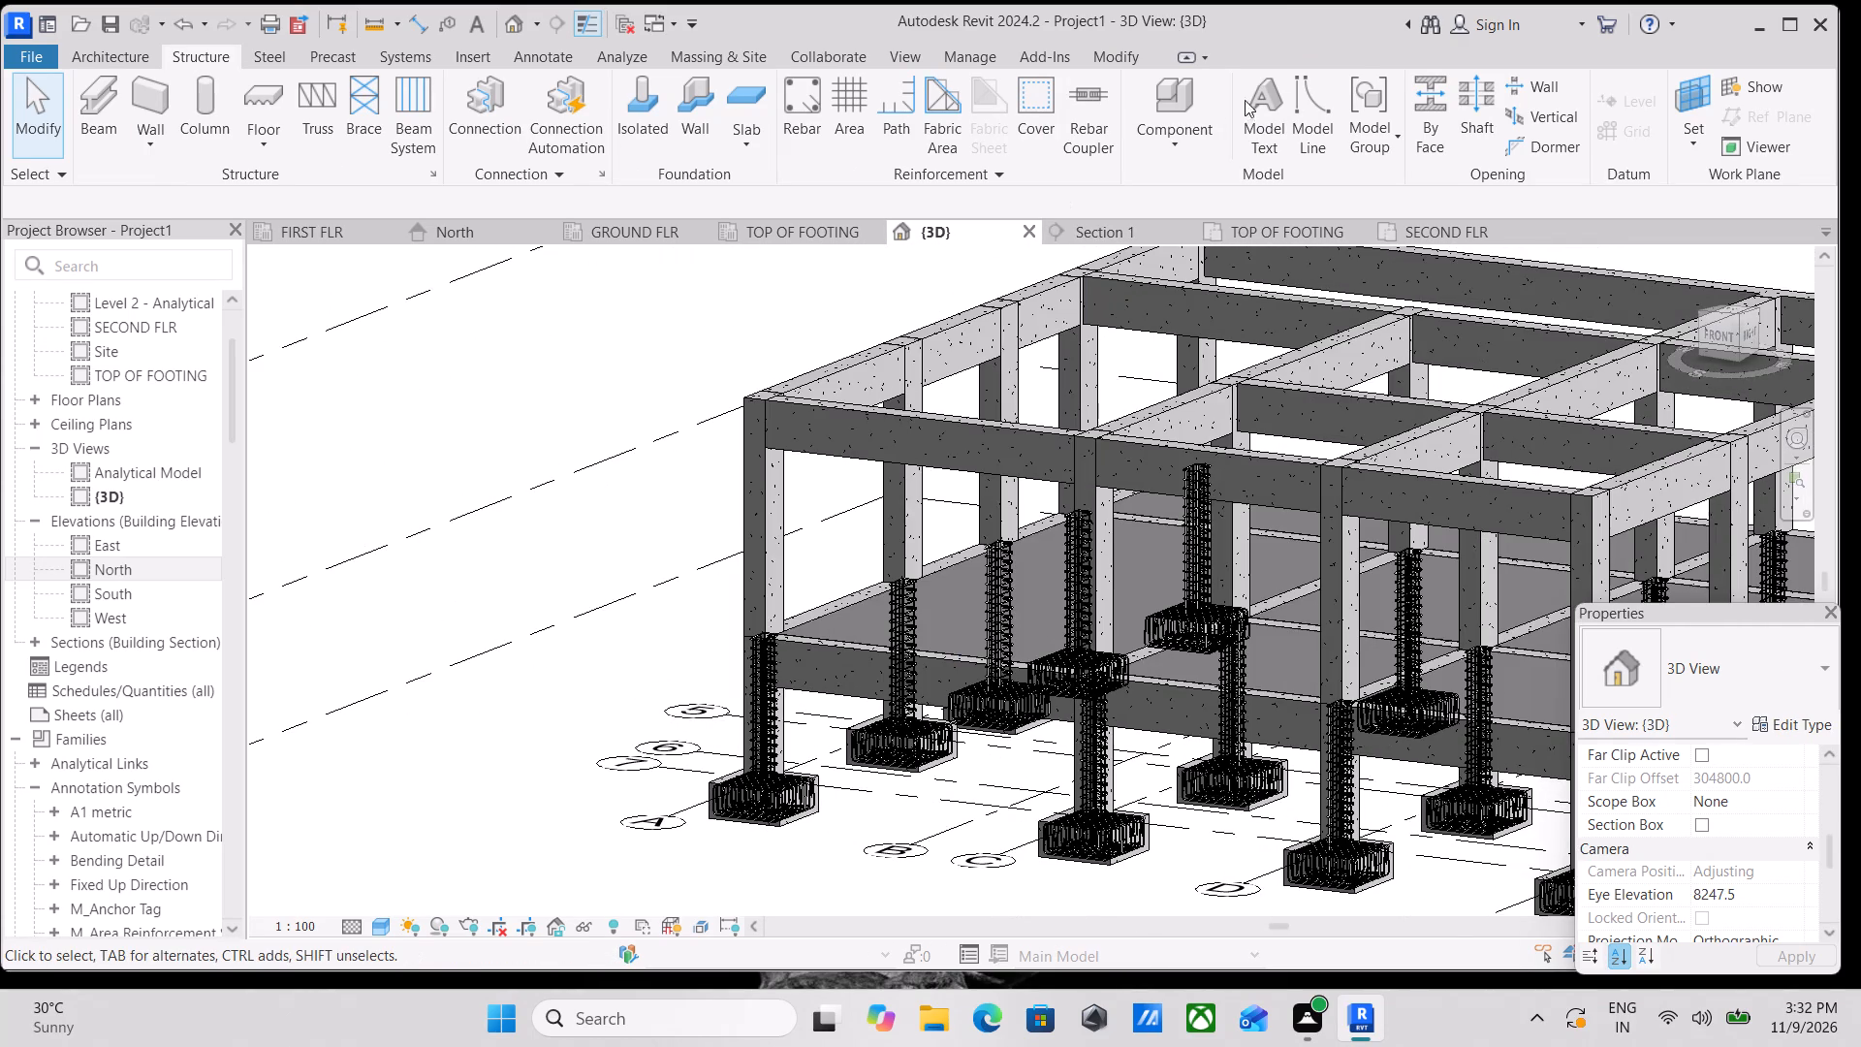
Examine the grid A beam and its end columns between grids 1 and 2 in the GROUND FLR structural plan.
click(640, 223)
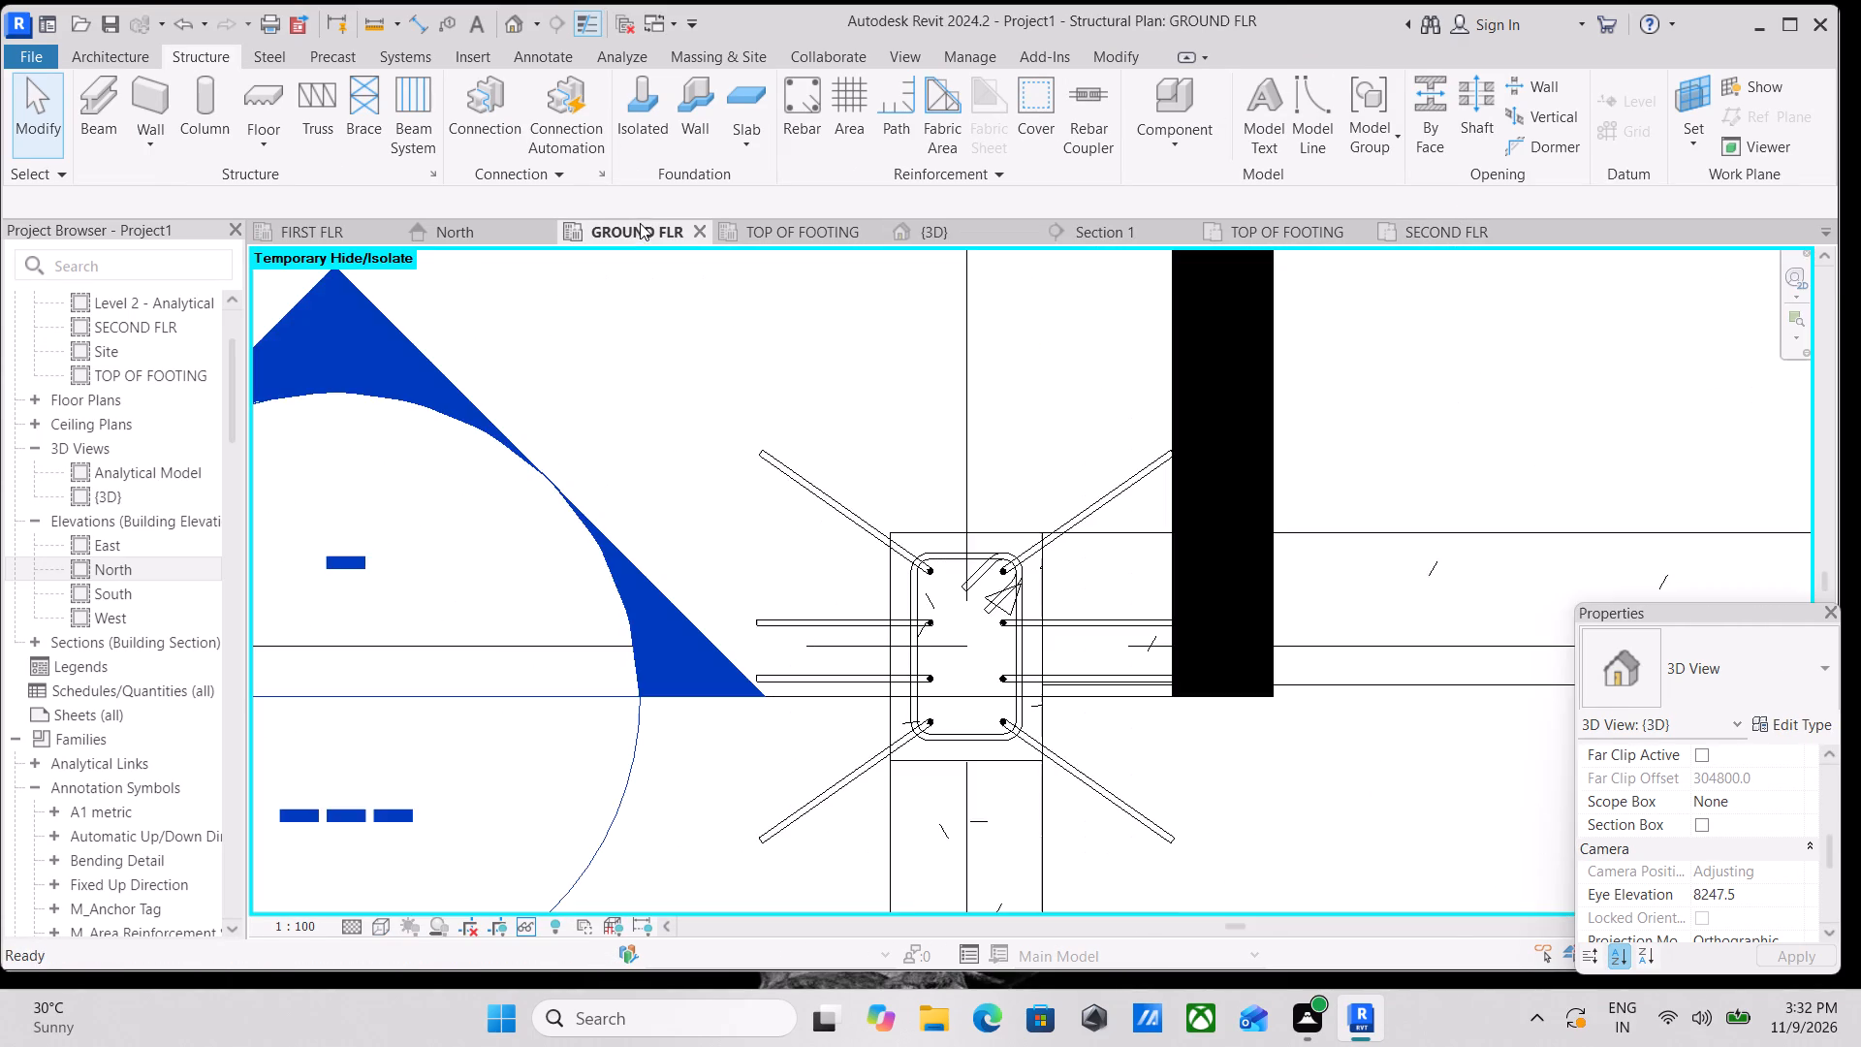
scroll(1068, 478, down, 2)
middle_drag(1079, 469, 1210, 316)
scroll(1218, 306, down, 7)
middle_drag(1214, 319, 1060, 338)
scroll(1057, 424, down, 3)
middle_drag(1043, 445, 1025, 444)
scroll(1122, 806, up, 2)
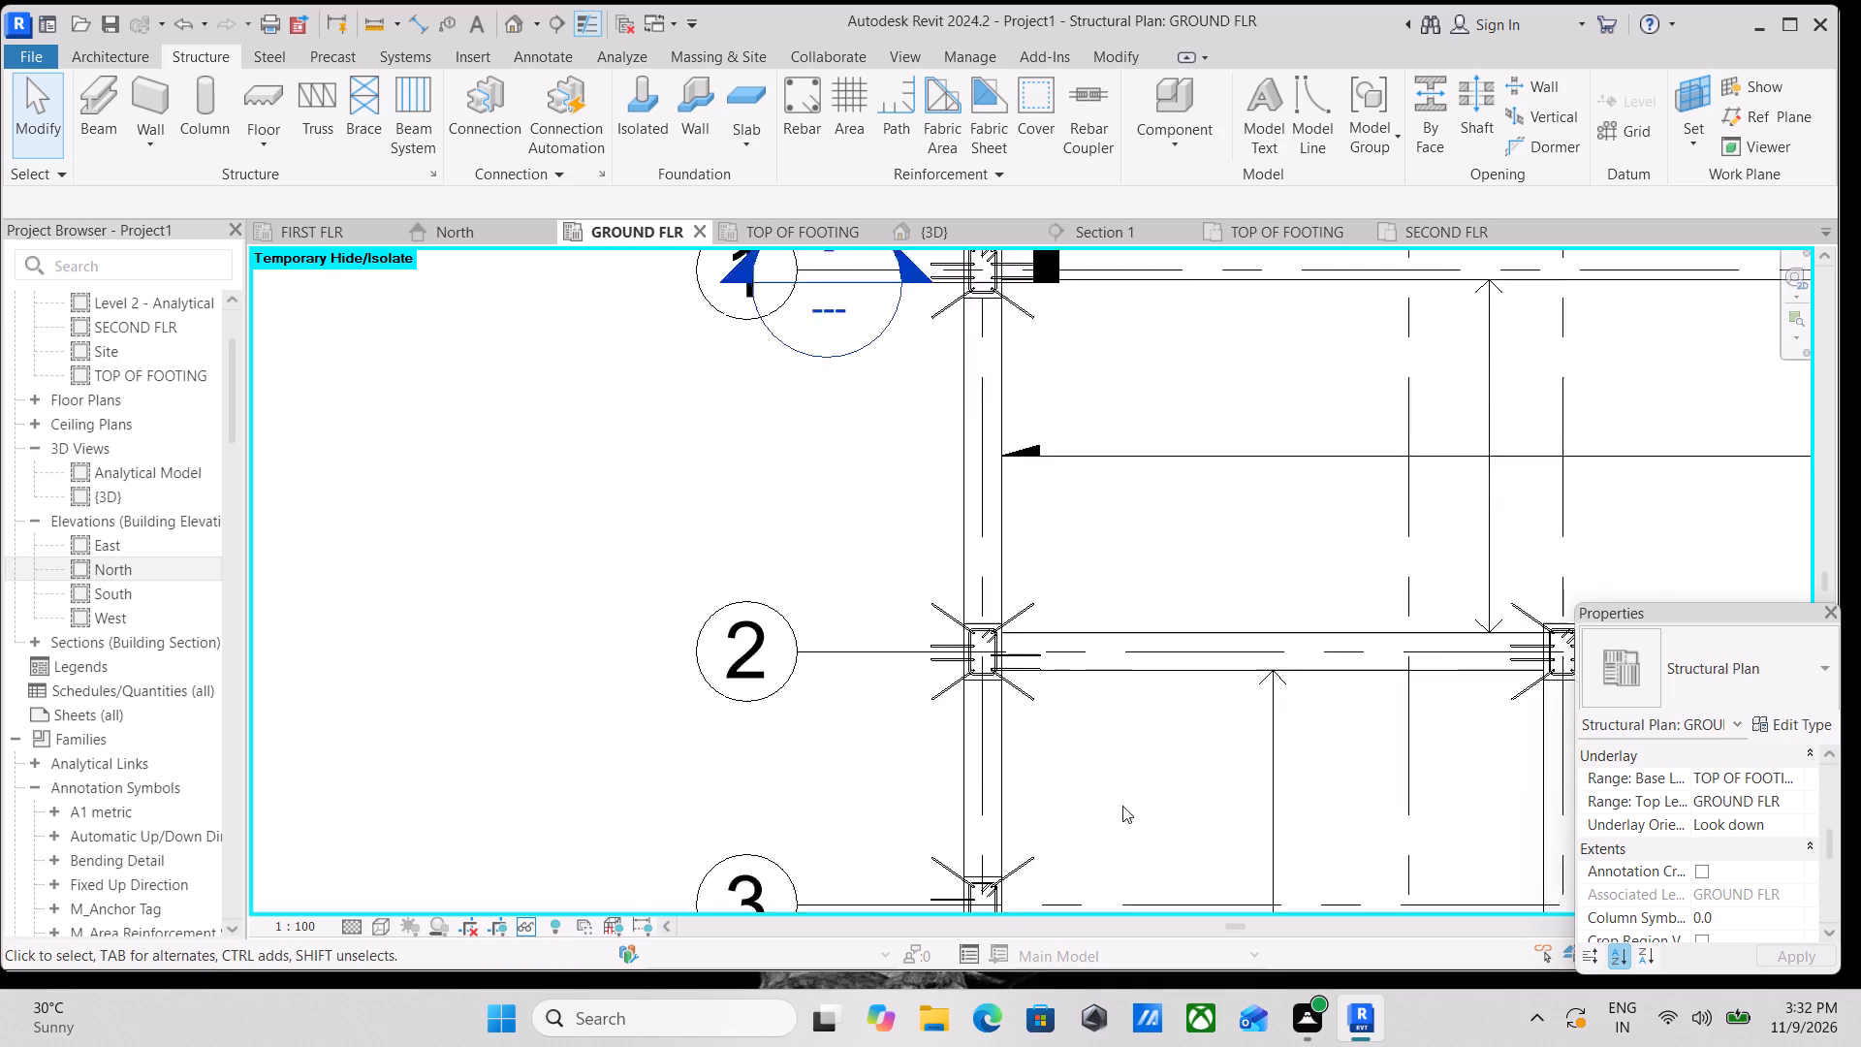
scroll(1122, 806, up, 1)
scroll(1096, 607, up, 1)
middle_drag(1085, 603, 1112, 761)
middle_drag(1087, 579, 1101, 670)
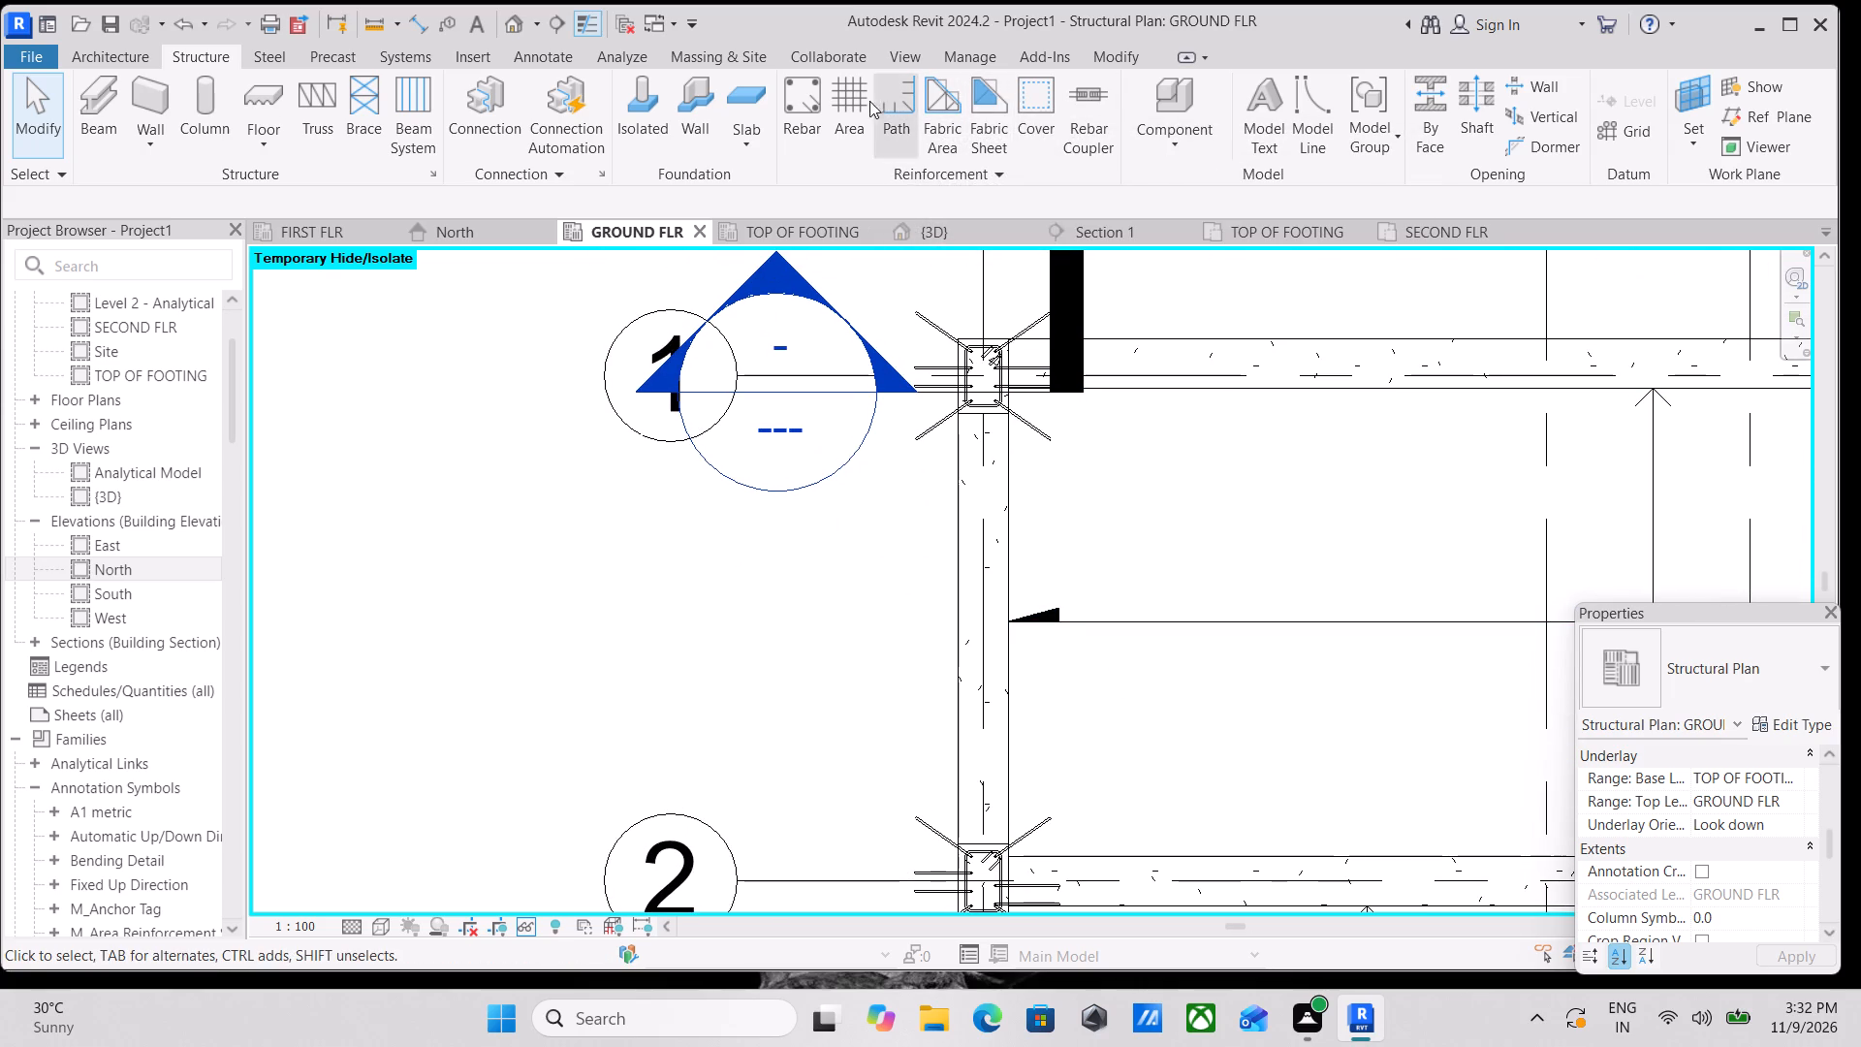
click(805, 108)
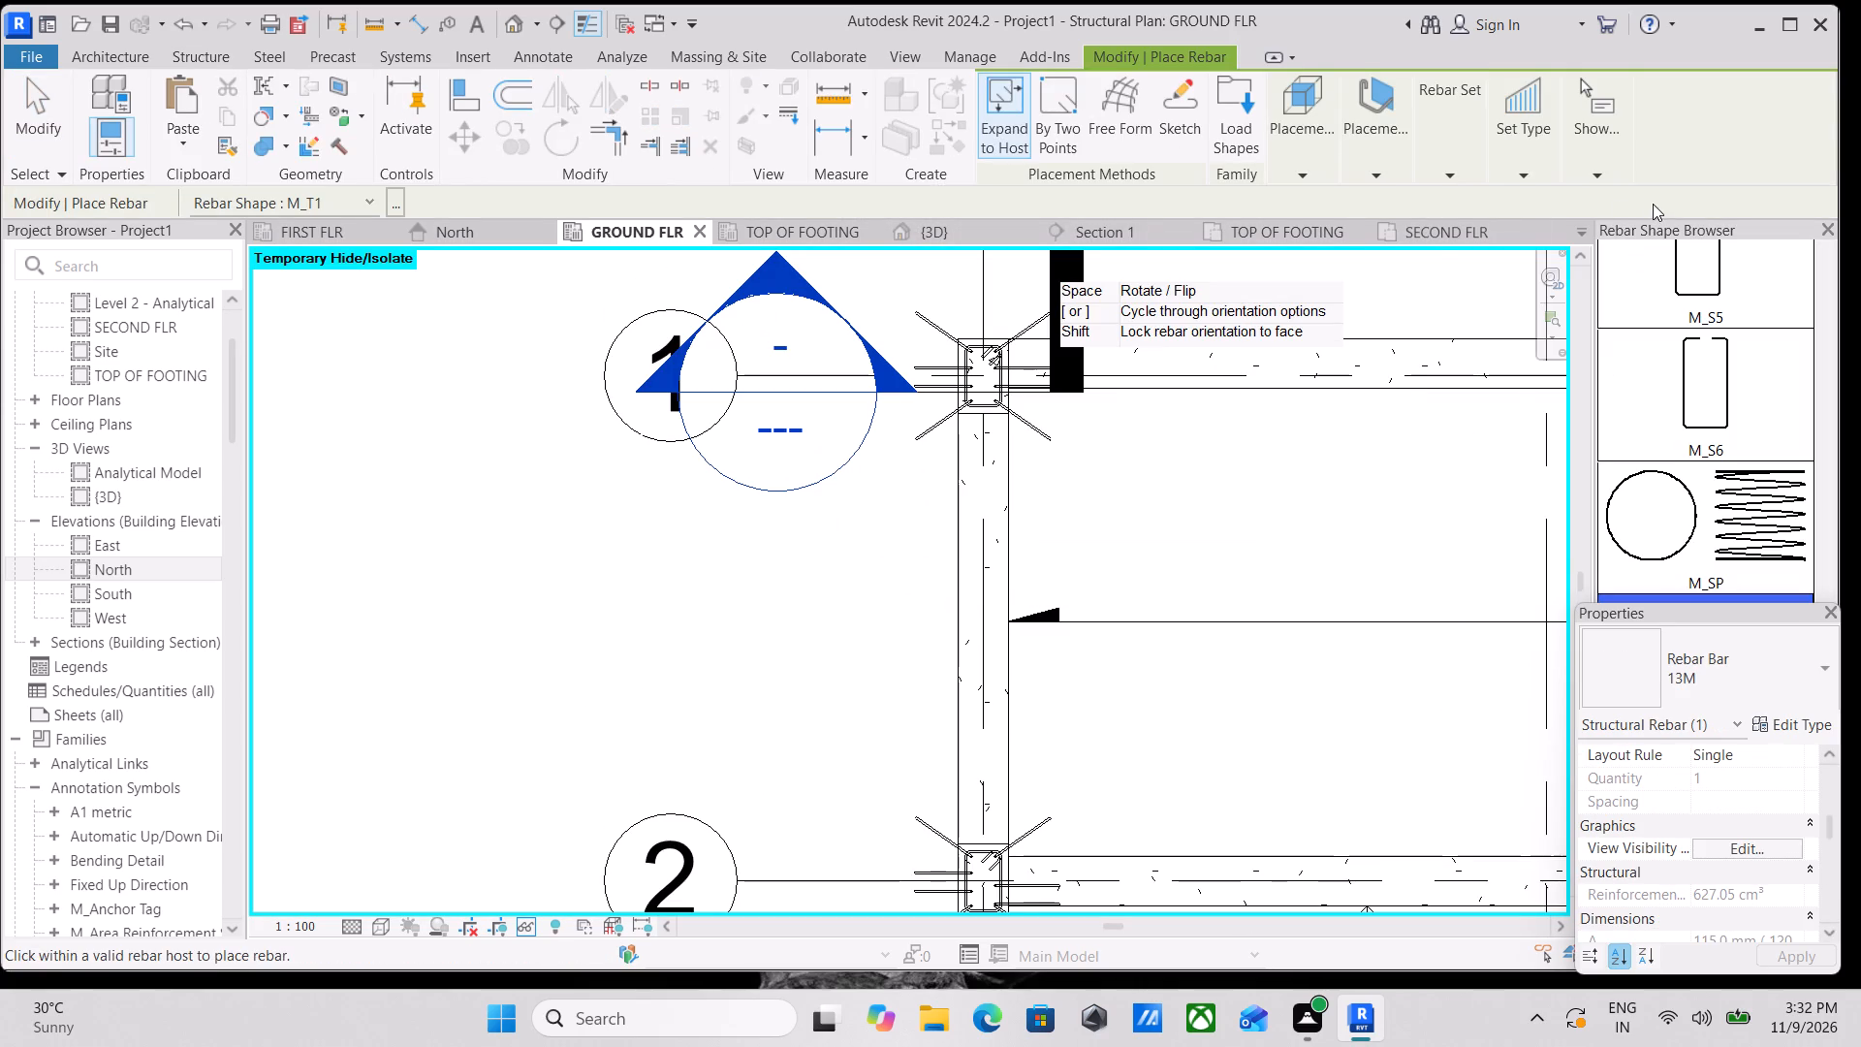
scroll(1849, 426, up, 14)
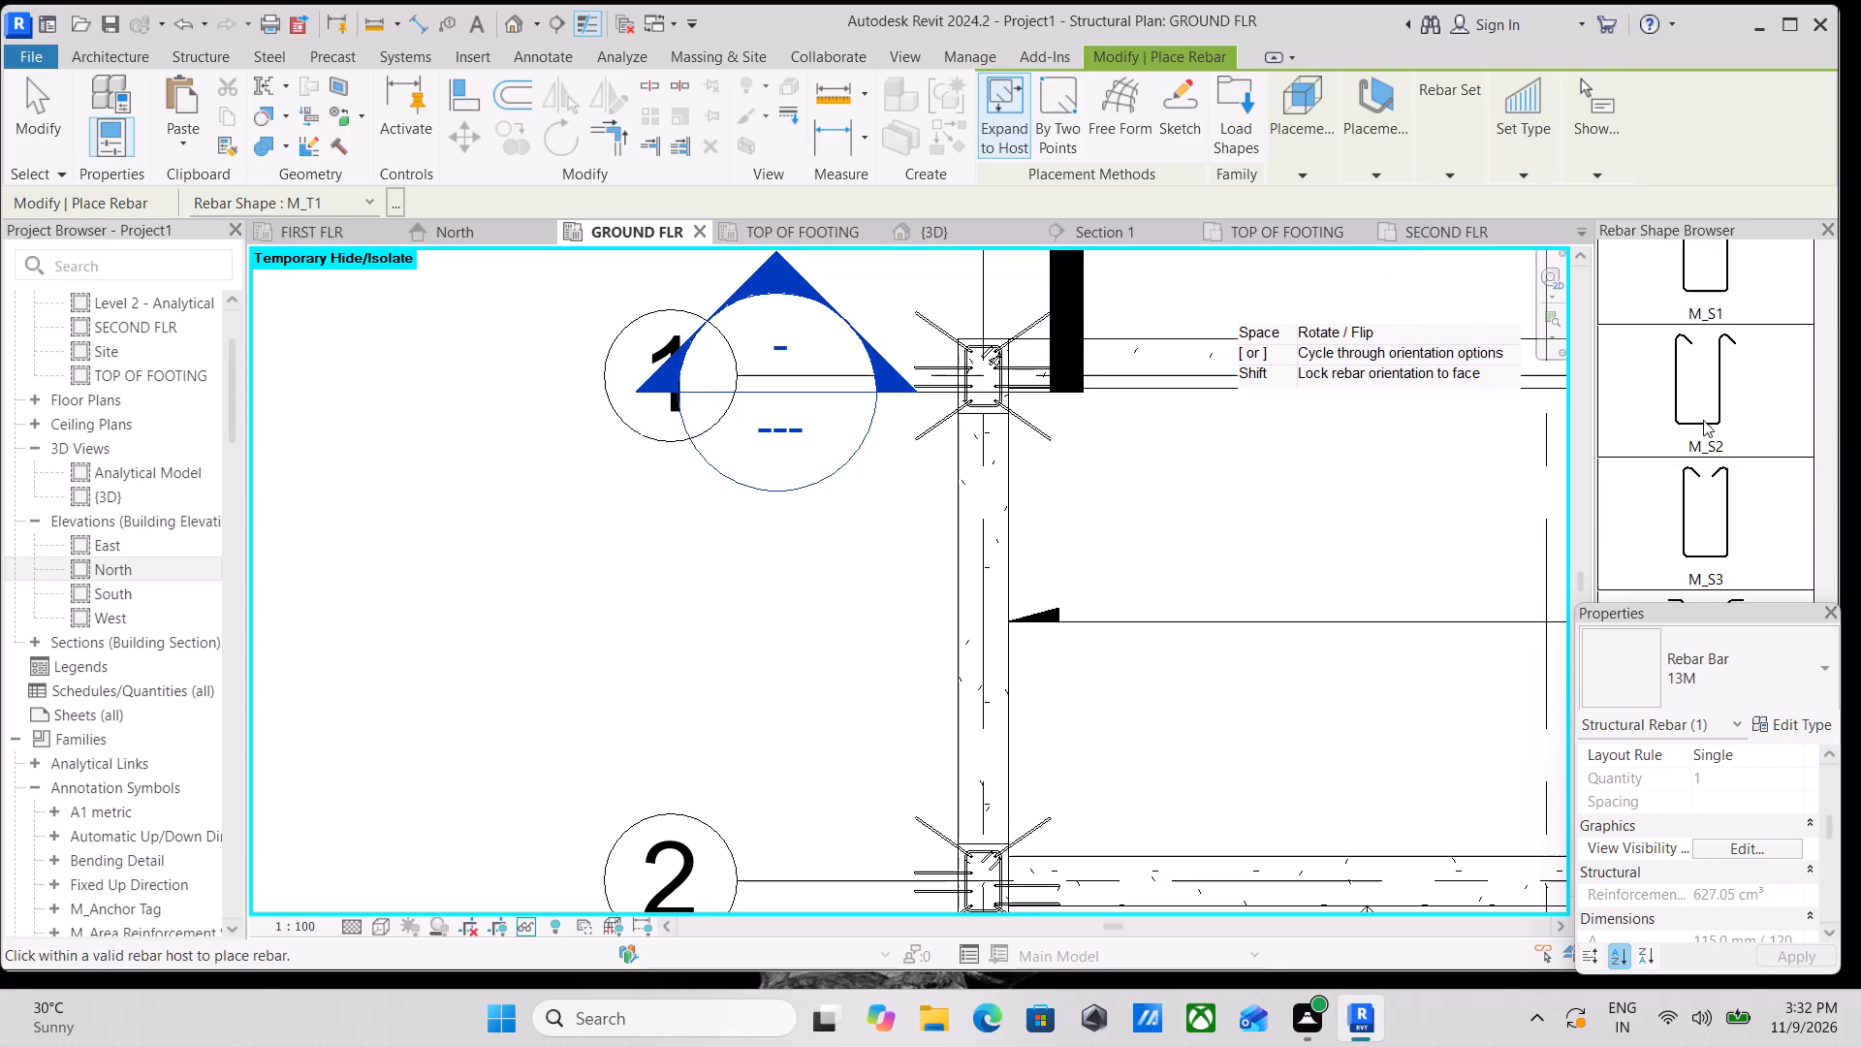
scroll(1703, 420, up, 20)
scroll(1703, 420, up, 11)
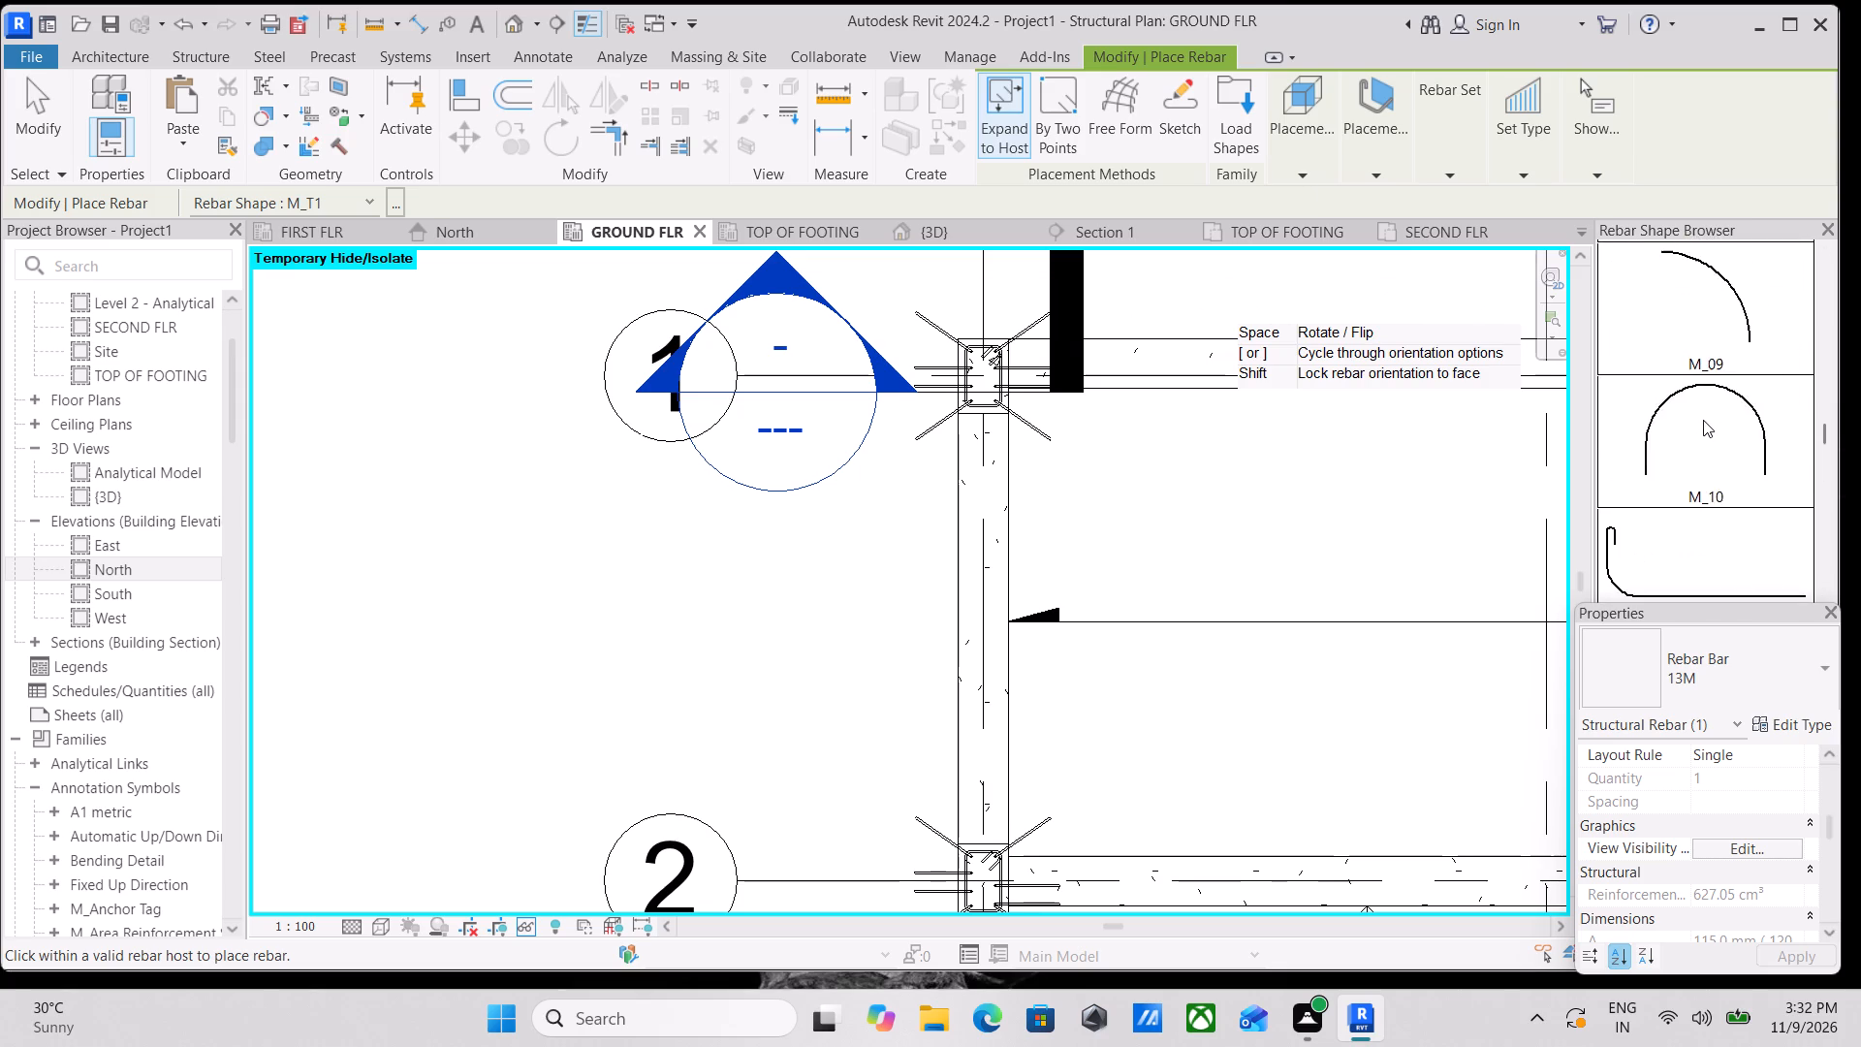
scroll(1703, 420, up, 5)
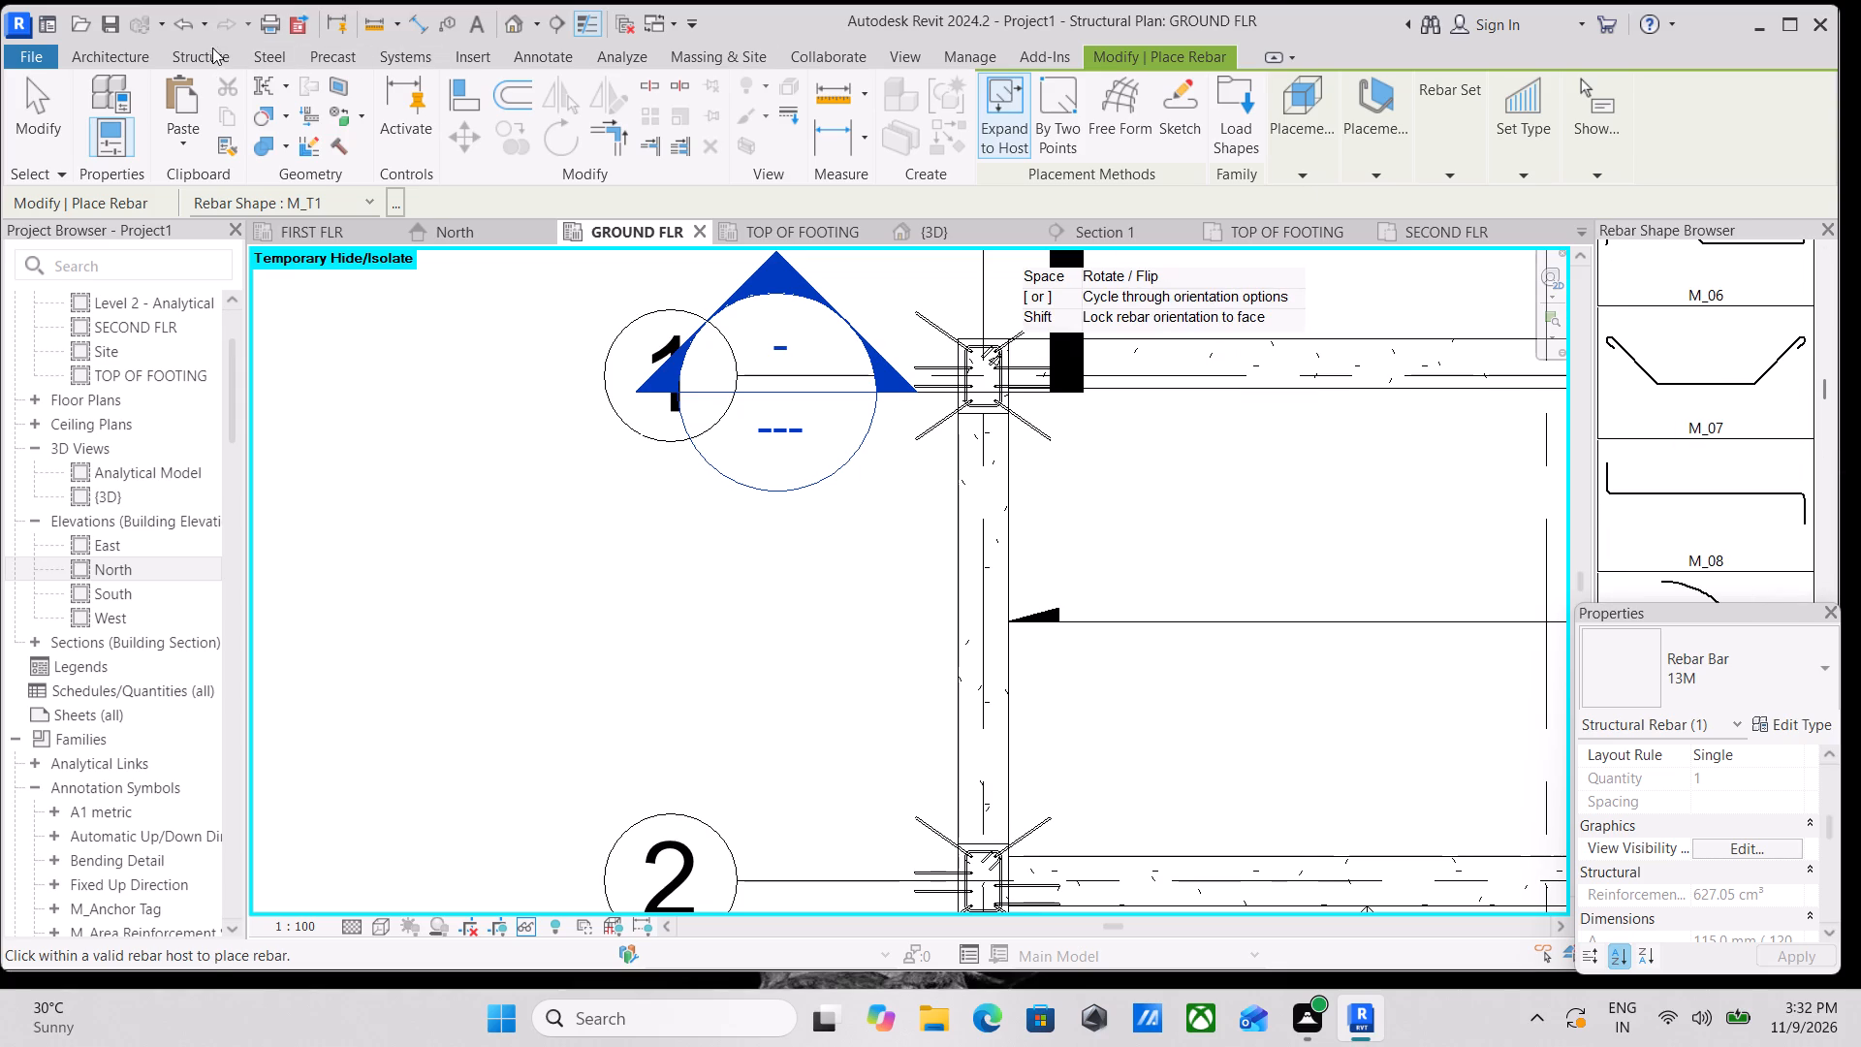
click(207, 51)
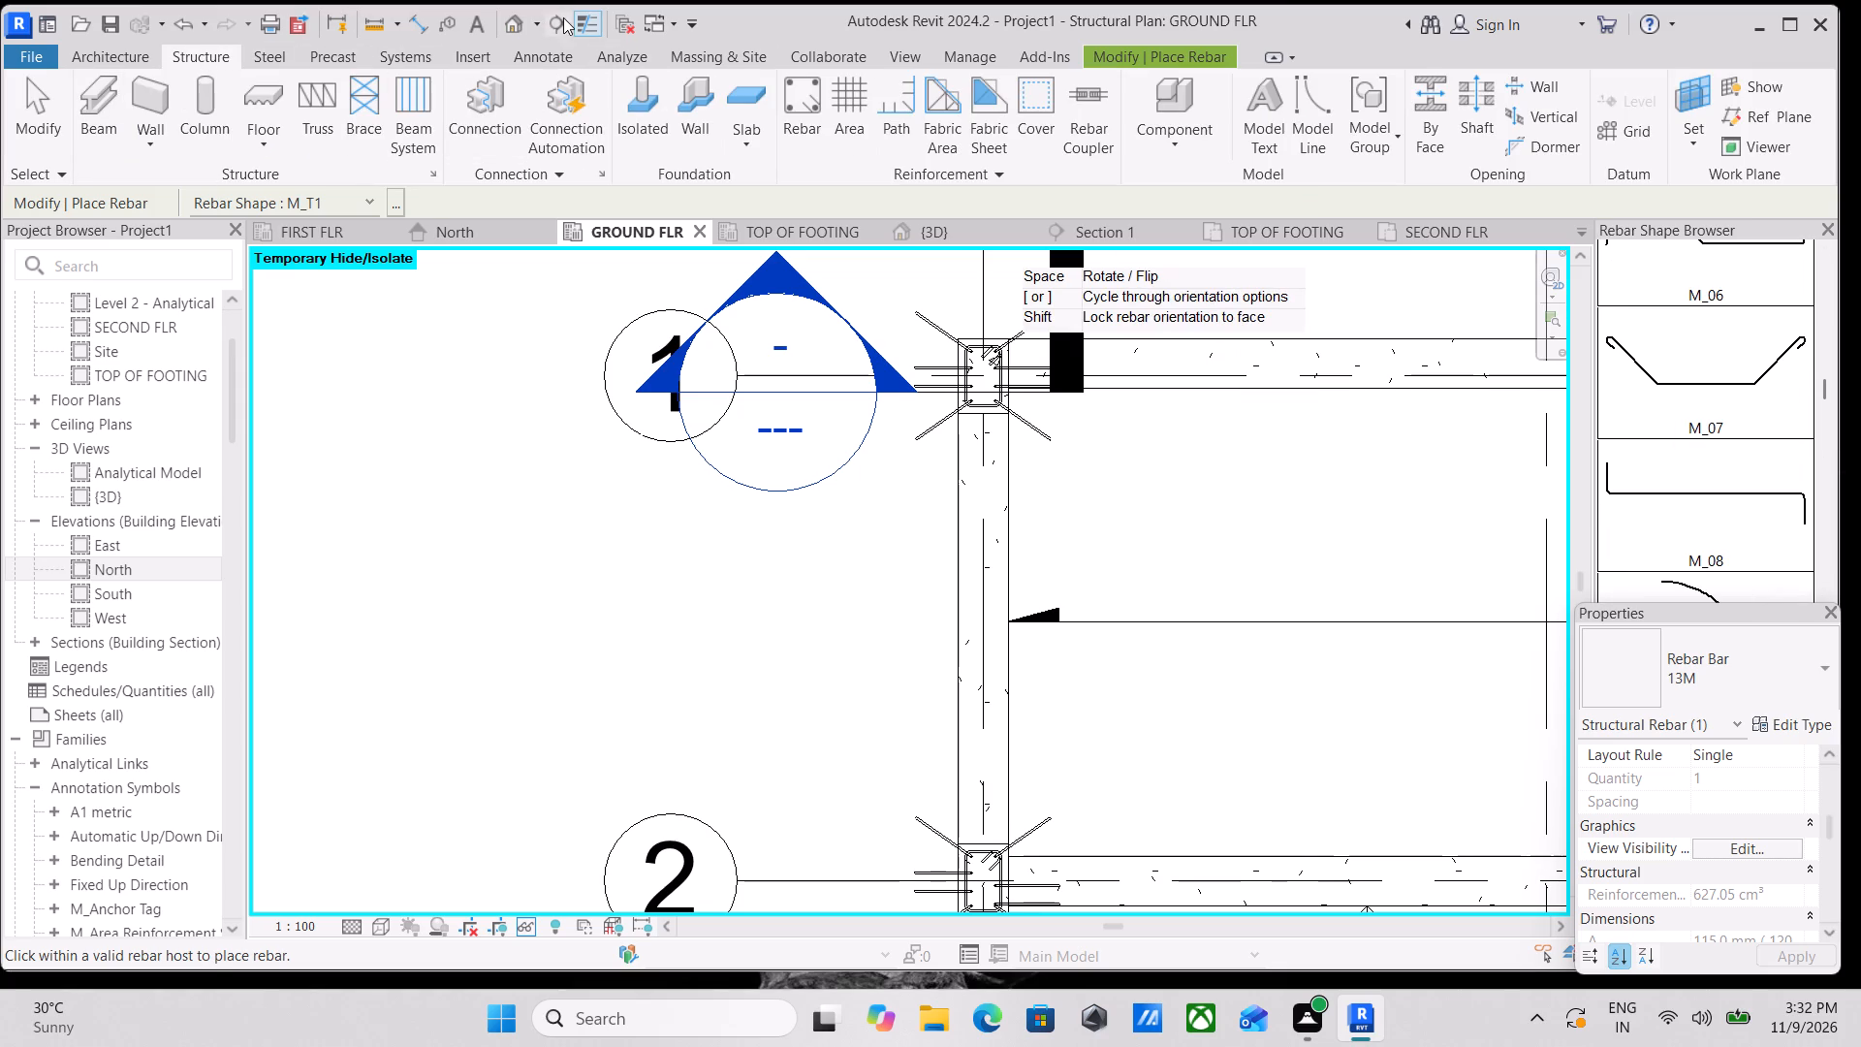
Cut a building section across the grid A beam just north of grid 2, looking toward grid 1.
click(556, 19)
scroll(943, 534, up, 2)
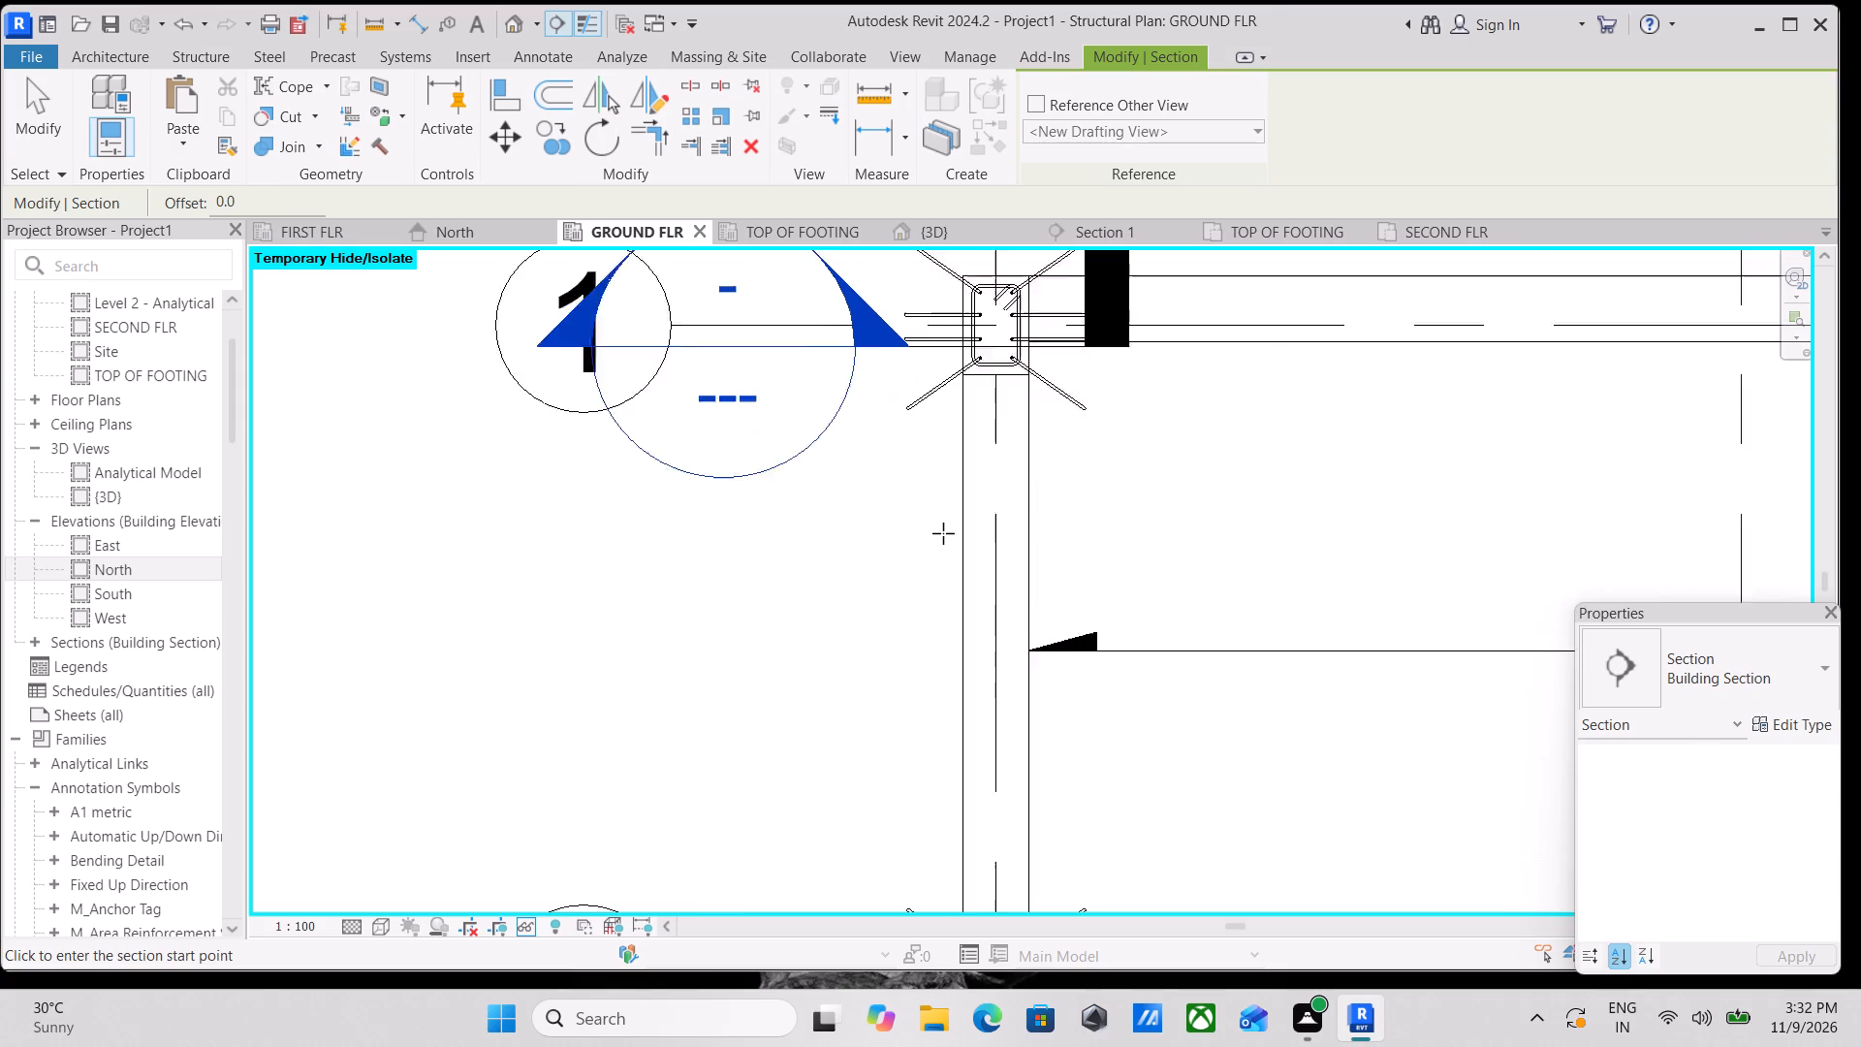
scroll(943, 533, up, 2)
click(889, 535)
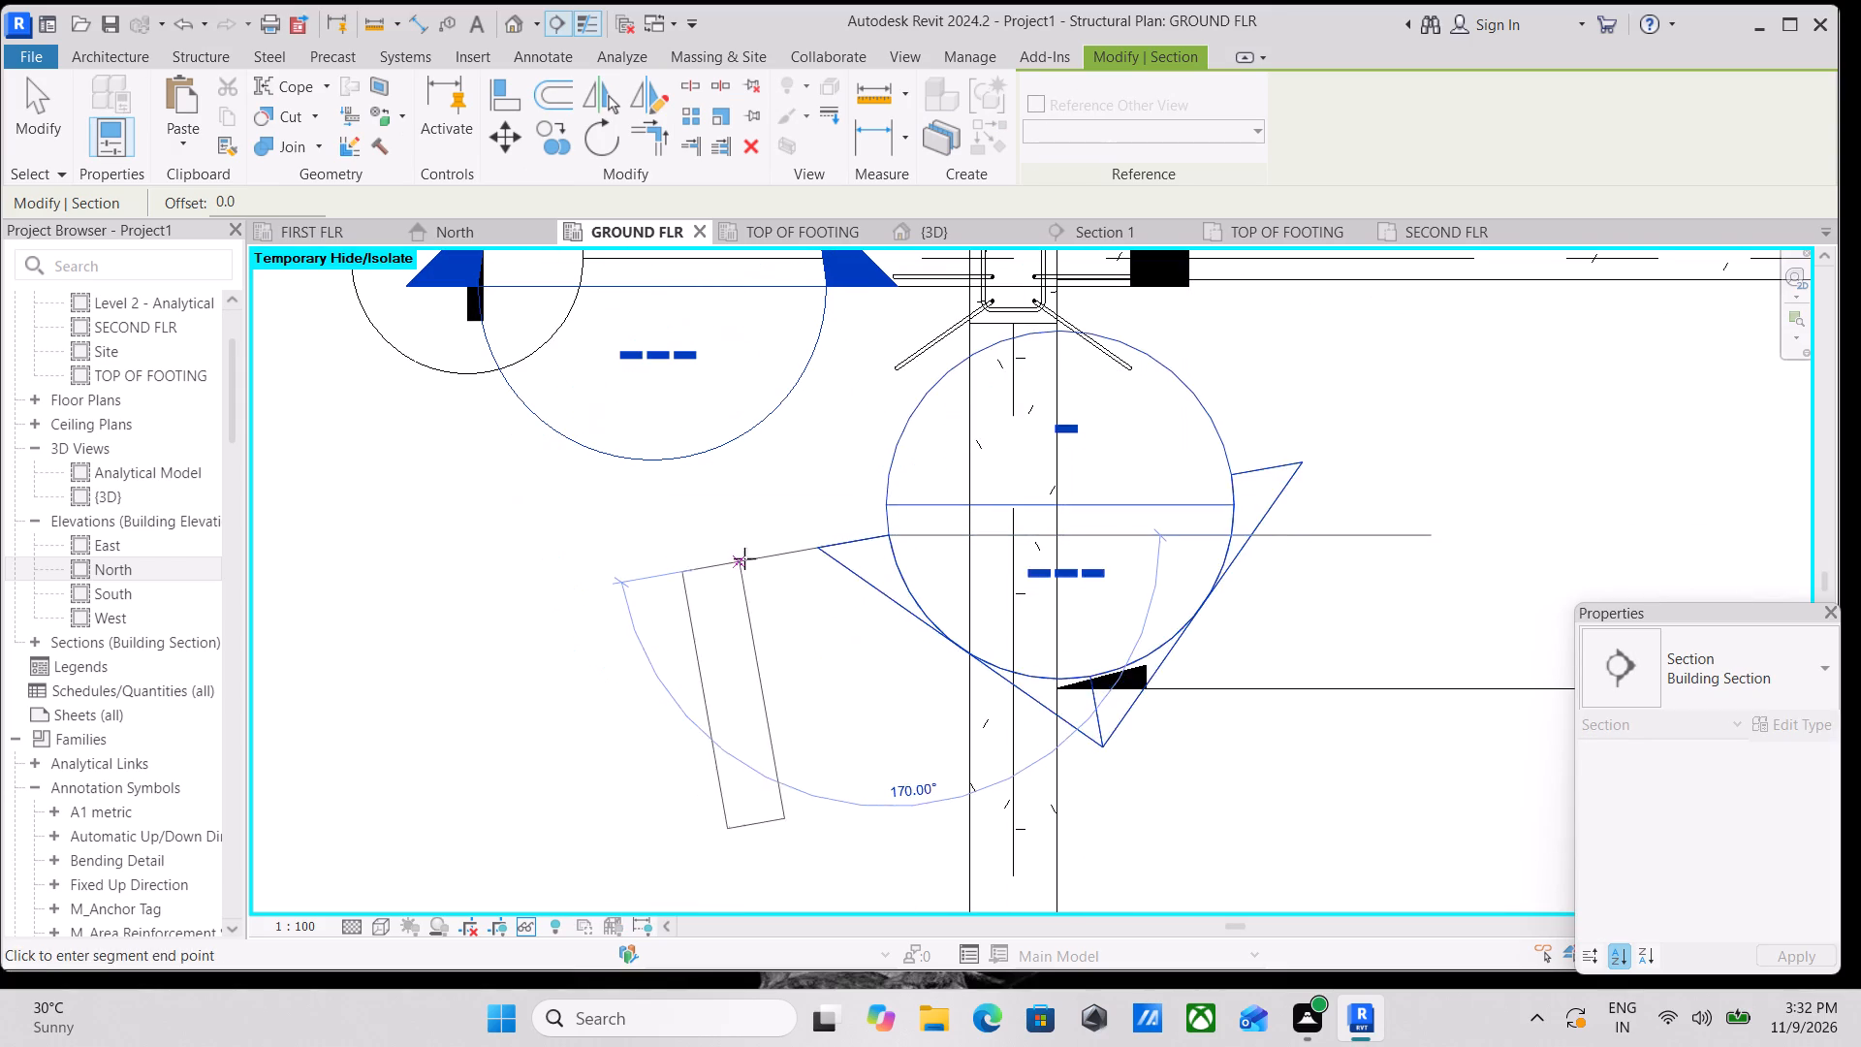
key(Escape)
scroll(891, 562, down, 3)
middle_drag(891, 562, 1000, 412)
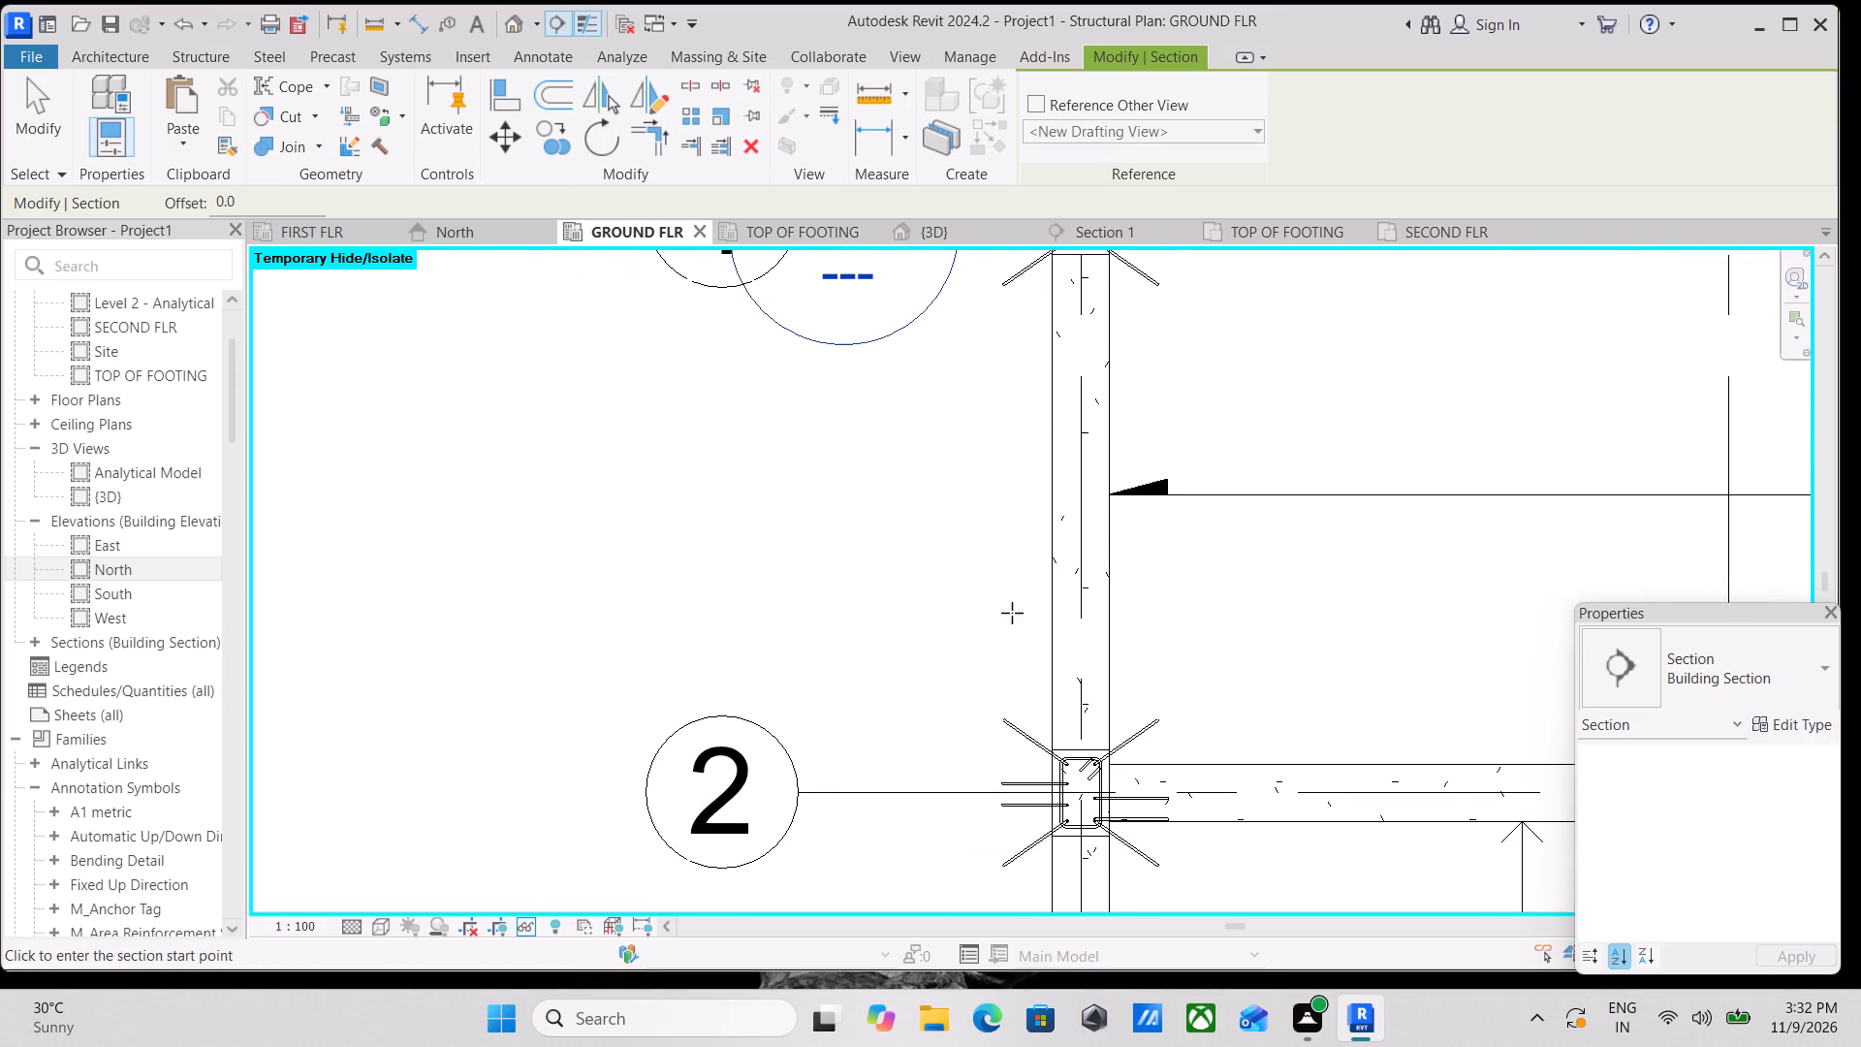
scroll(994, 650, down, 1)
click(958, 679)
click(1162, 680)
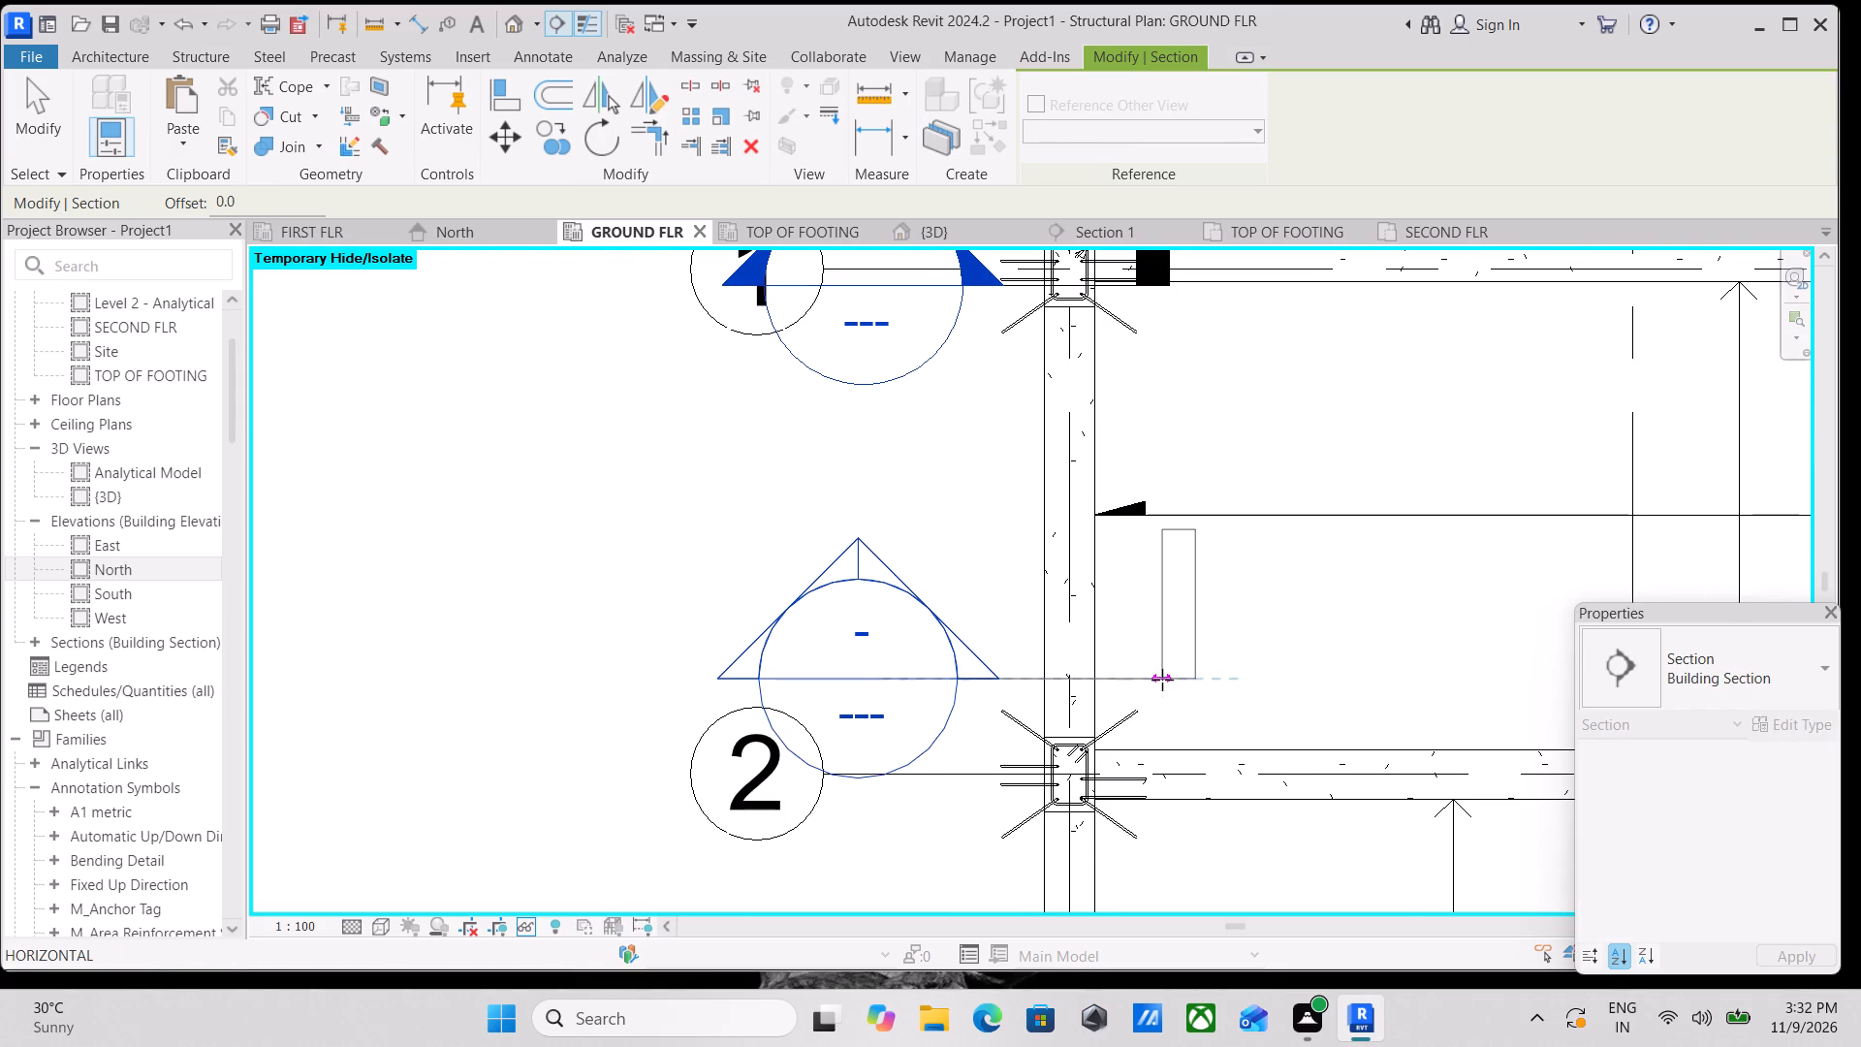
scroll(1132, 633, down, 1)
middle_drag(1132, 633, 1125, 717)
scroll(1080, 488, up, 3)
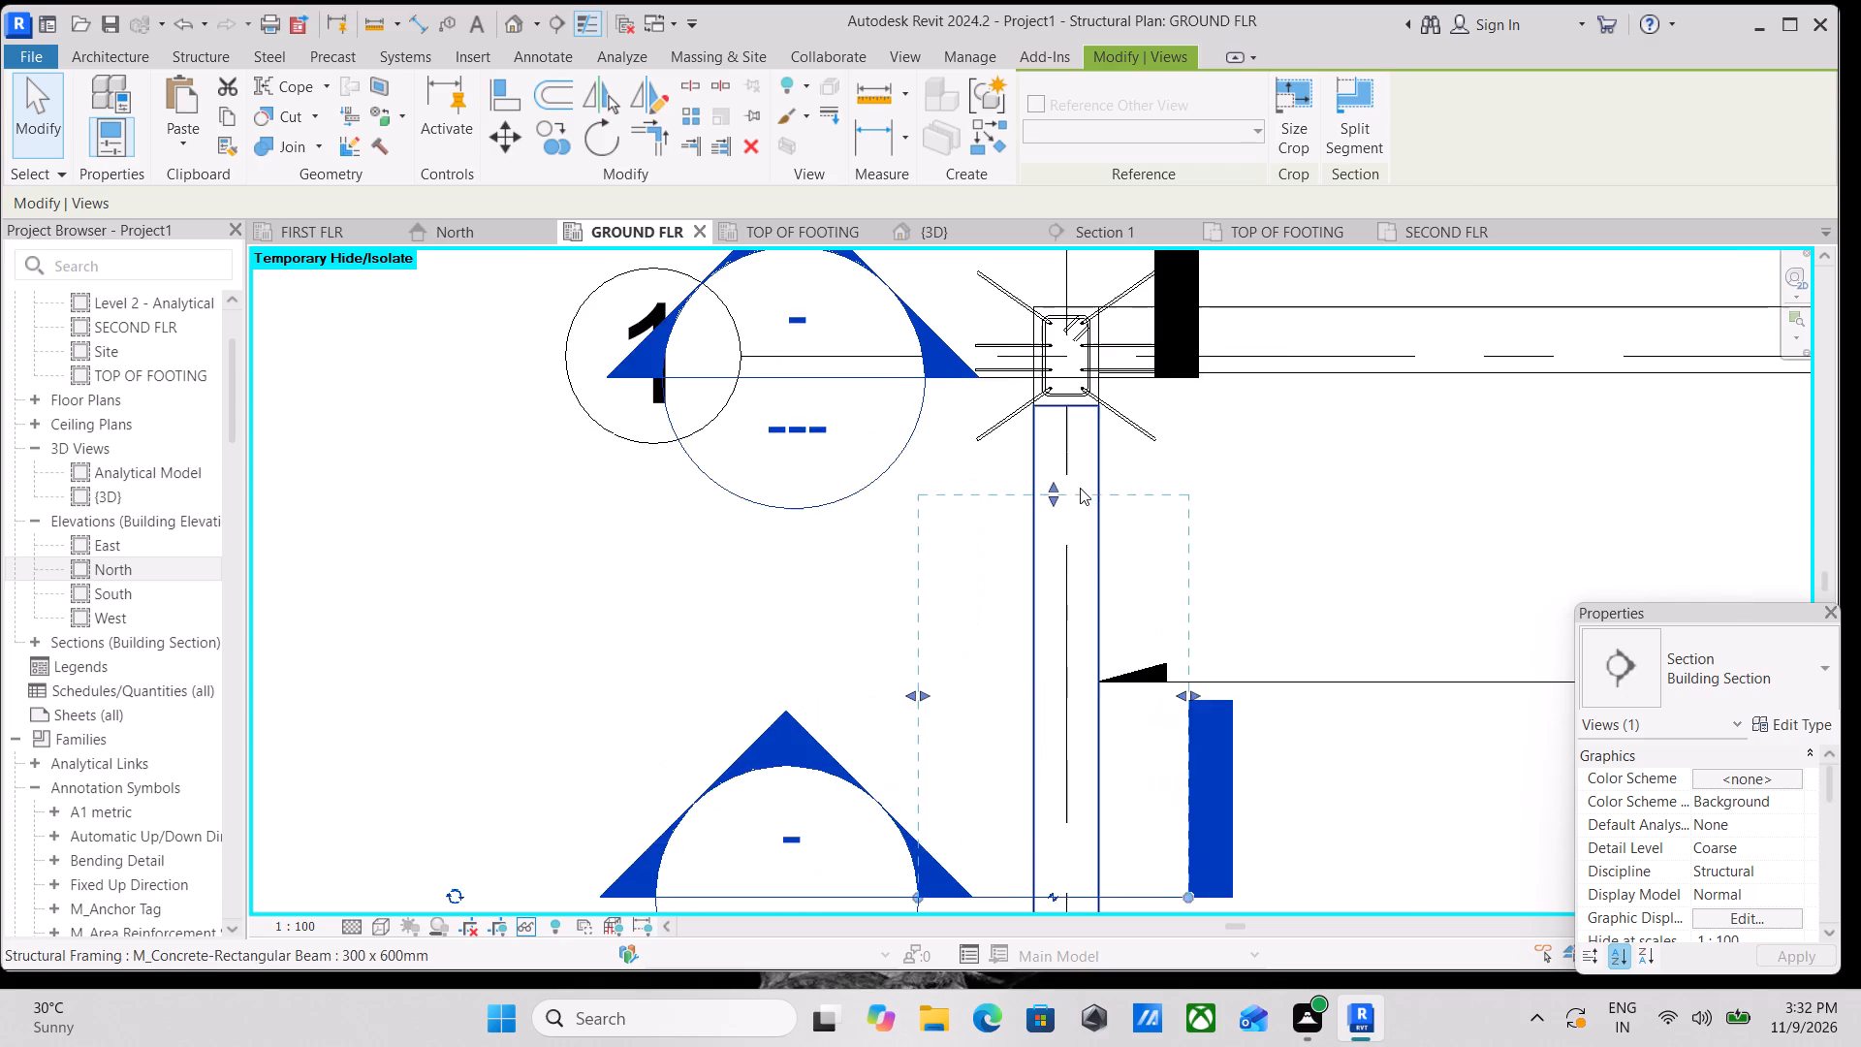
scroll(1101, 488, up, 3)
key(Escape)
scroll(1148, 582, down, 4)
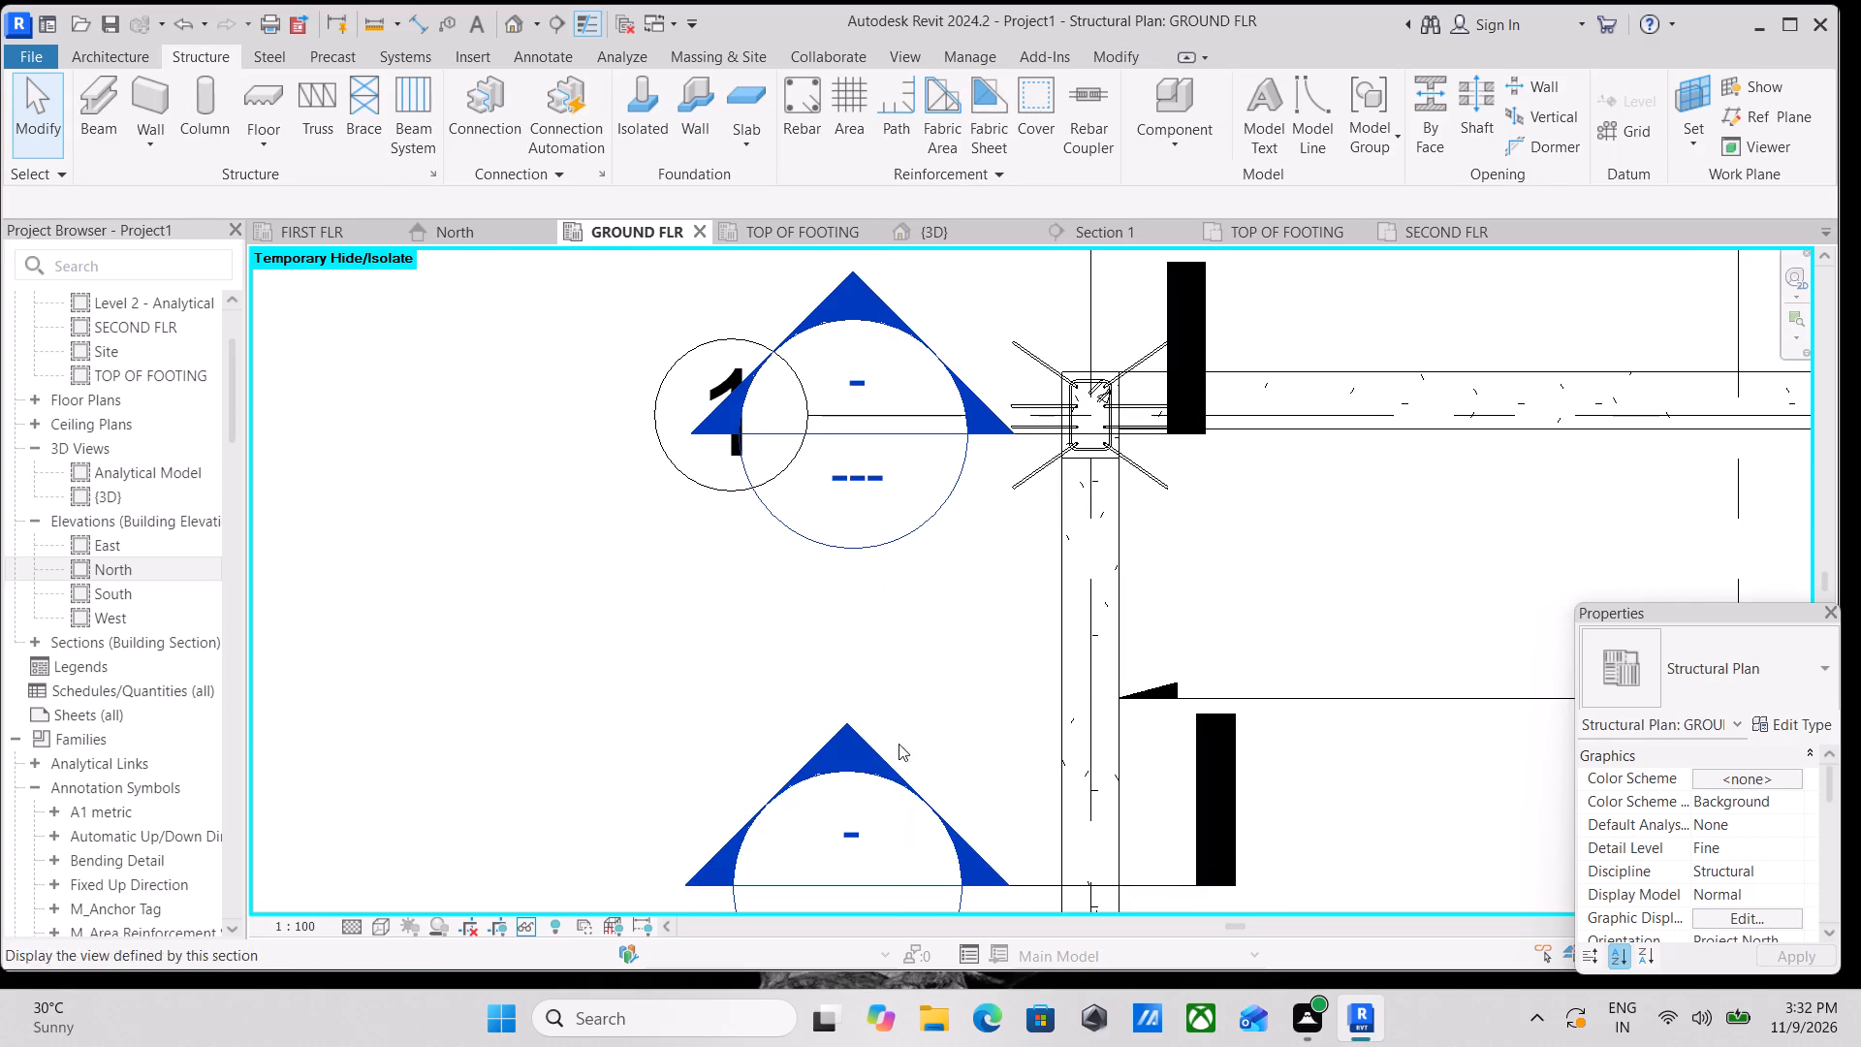
Extend the new section's view depth up to the column at A-1.
middle_drag(1088, 862, 1121, 765)
click(1055, 789)
middle_drag(1051, 720, 1050, 813)
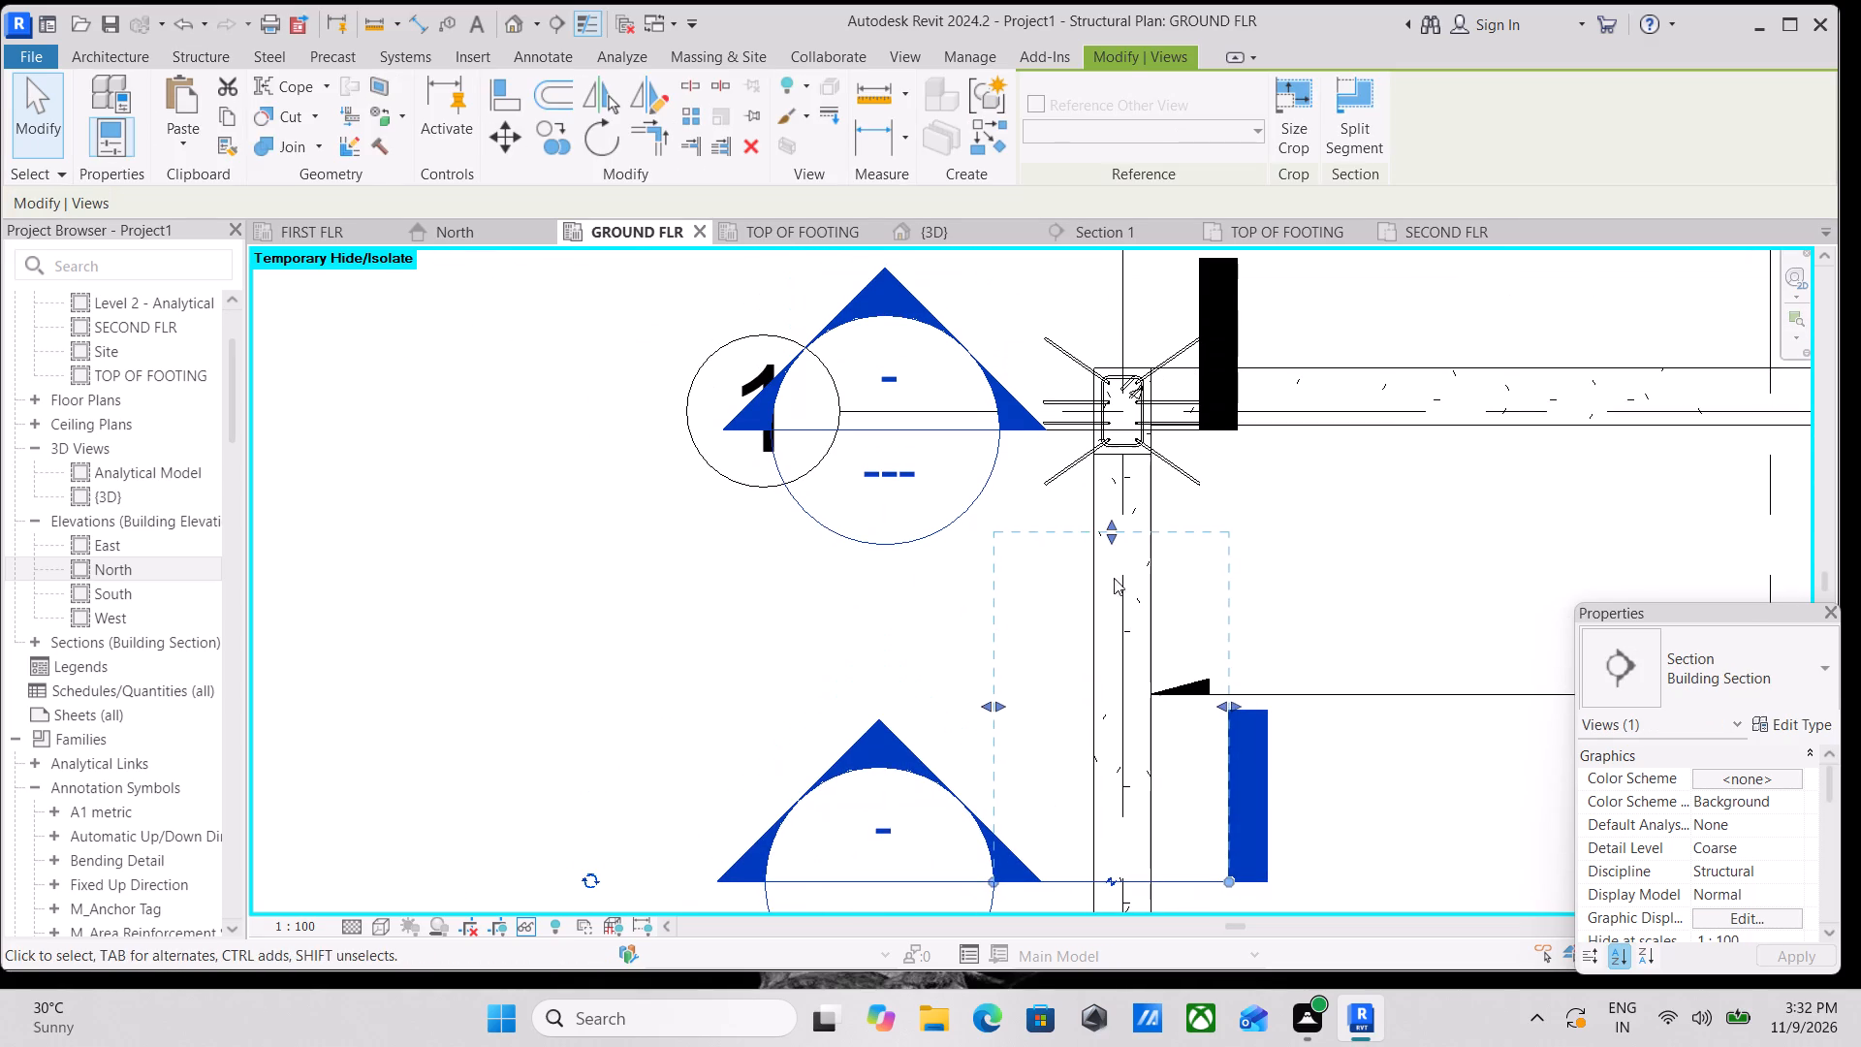
drag(1121, 531, 1140, 462)
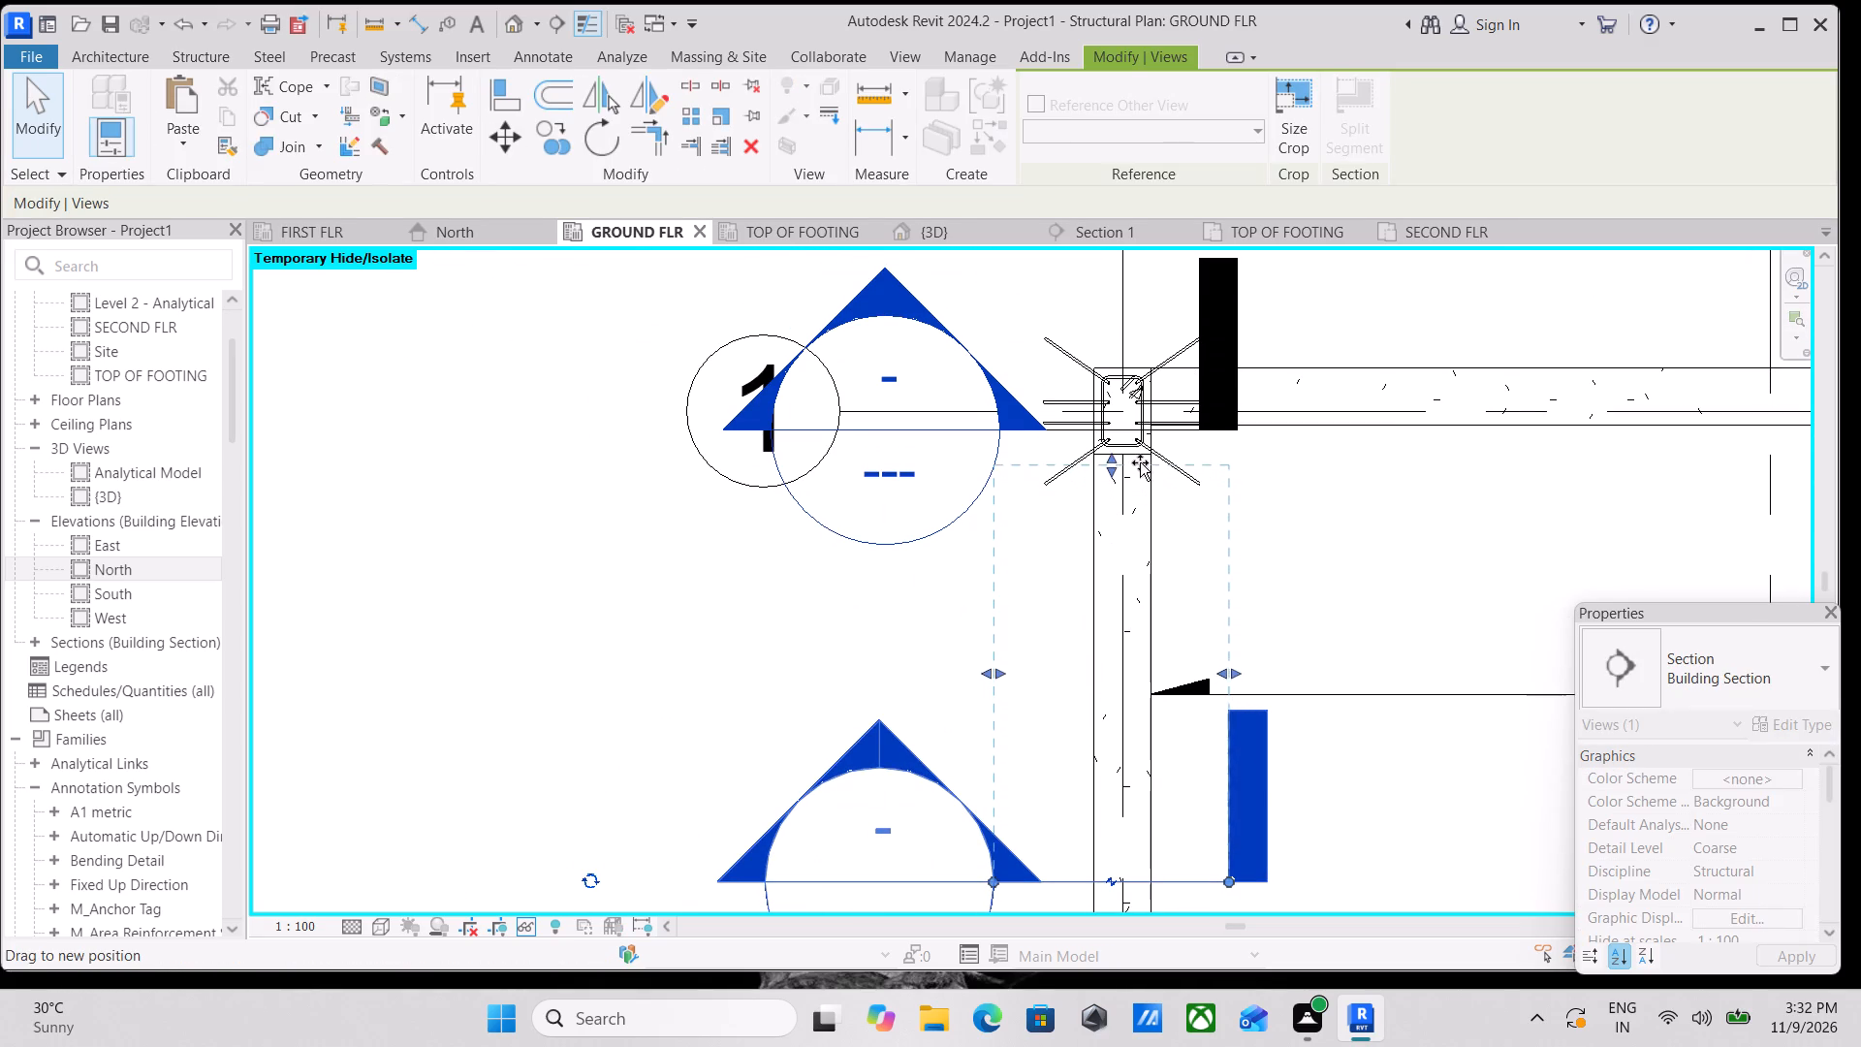
drag(1140, 462, 1147, 452)
middle_drag(1142, 702, 1184, 598)
middle_drag(1081, 674, 1072, 710)
scroll(1075, 698, down, 1)
key(Escape)
Open the new section's view and lower the crop region's bottom edge to just below the TOP OF FOOTING level.
right_click(927, 674)
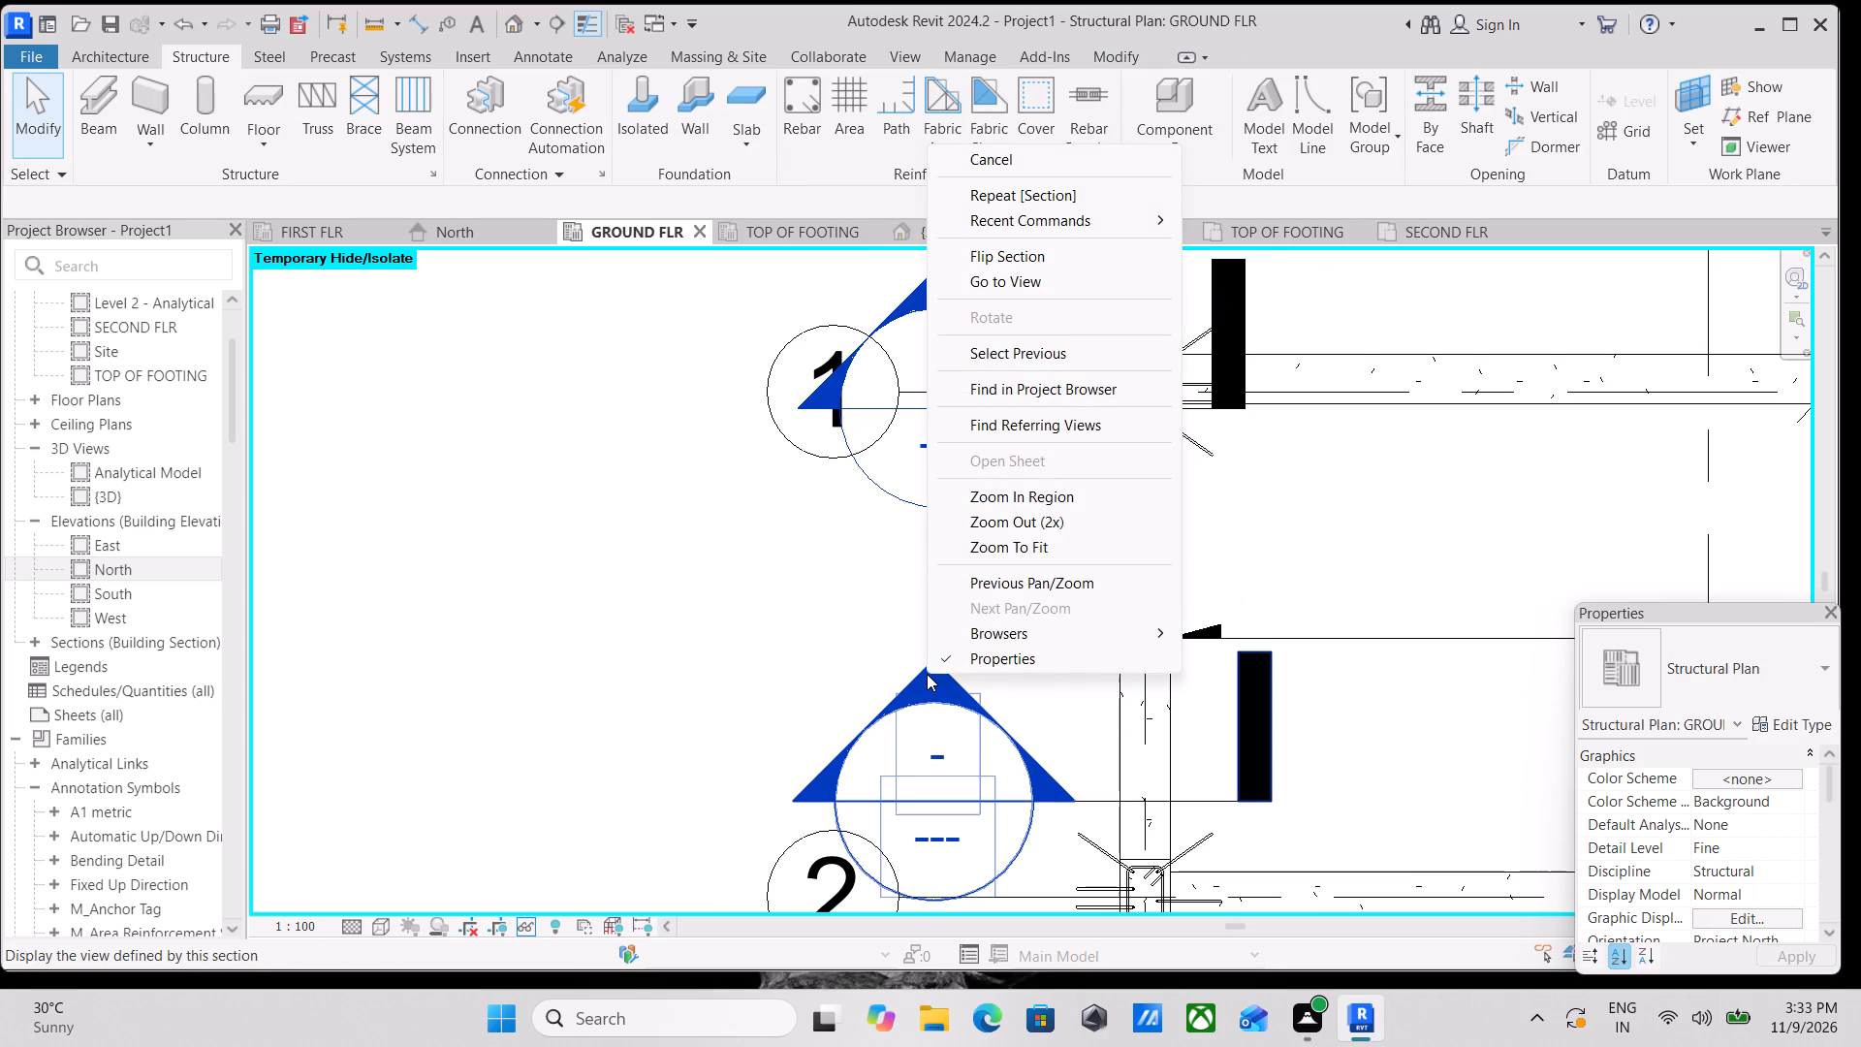
click(1058, 278)
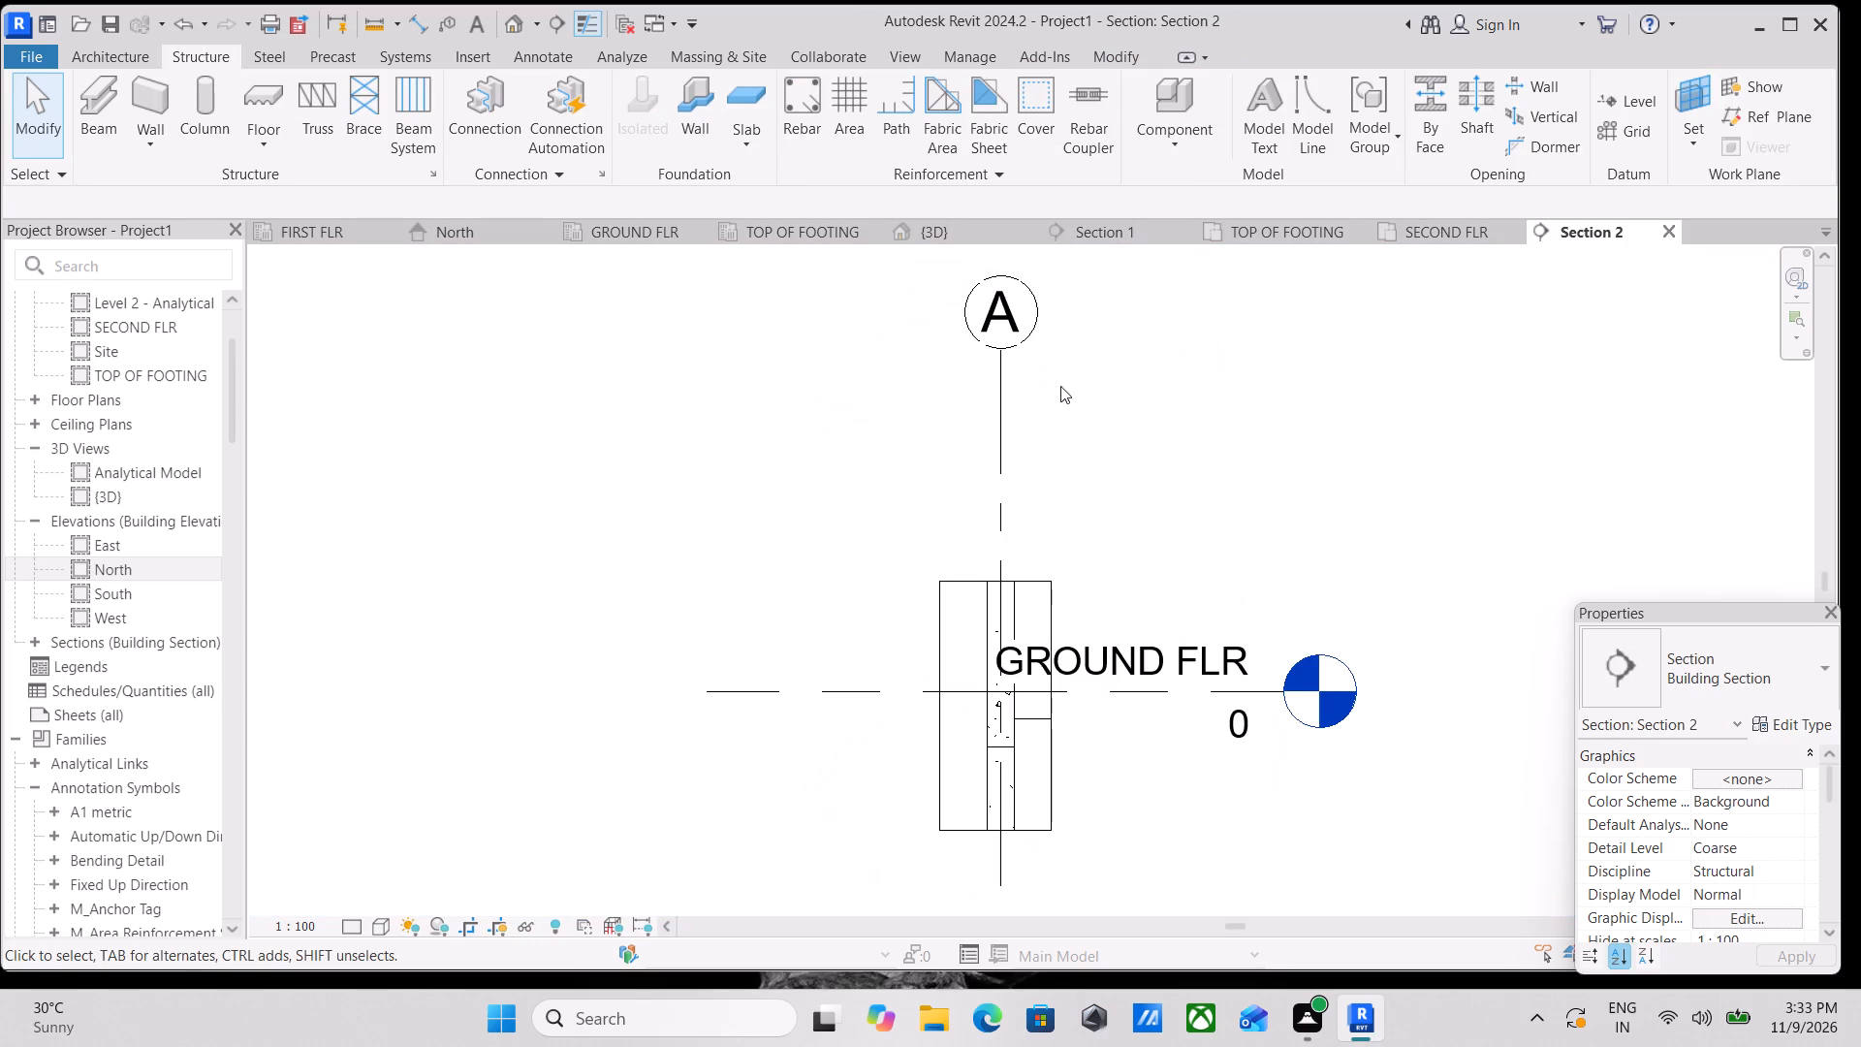
scroll(921, 780, up, 3)
middle_drag(1008, 746, 1009, 619)
scroll(1009, 614, up, 1)
click(980, 749)
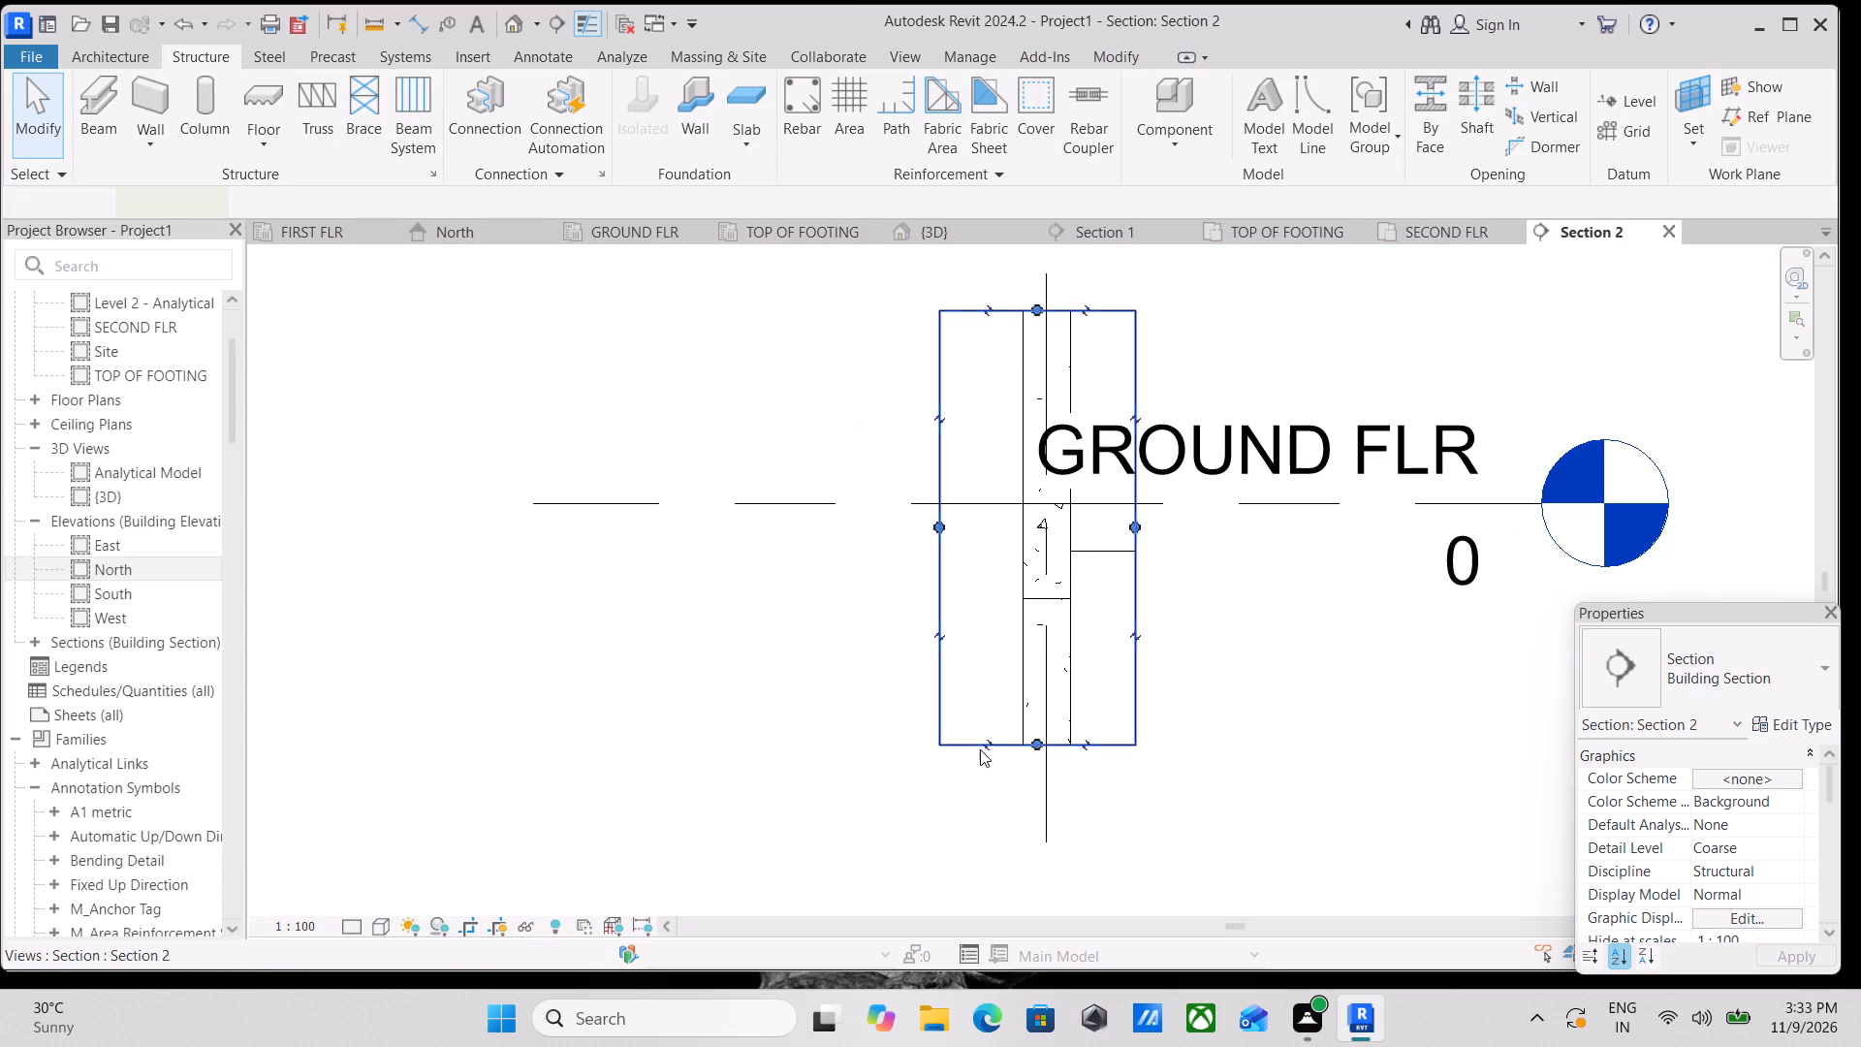
drag(1039, 742, 1039, 830)
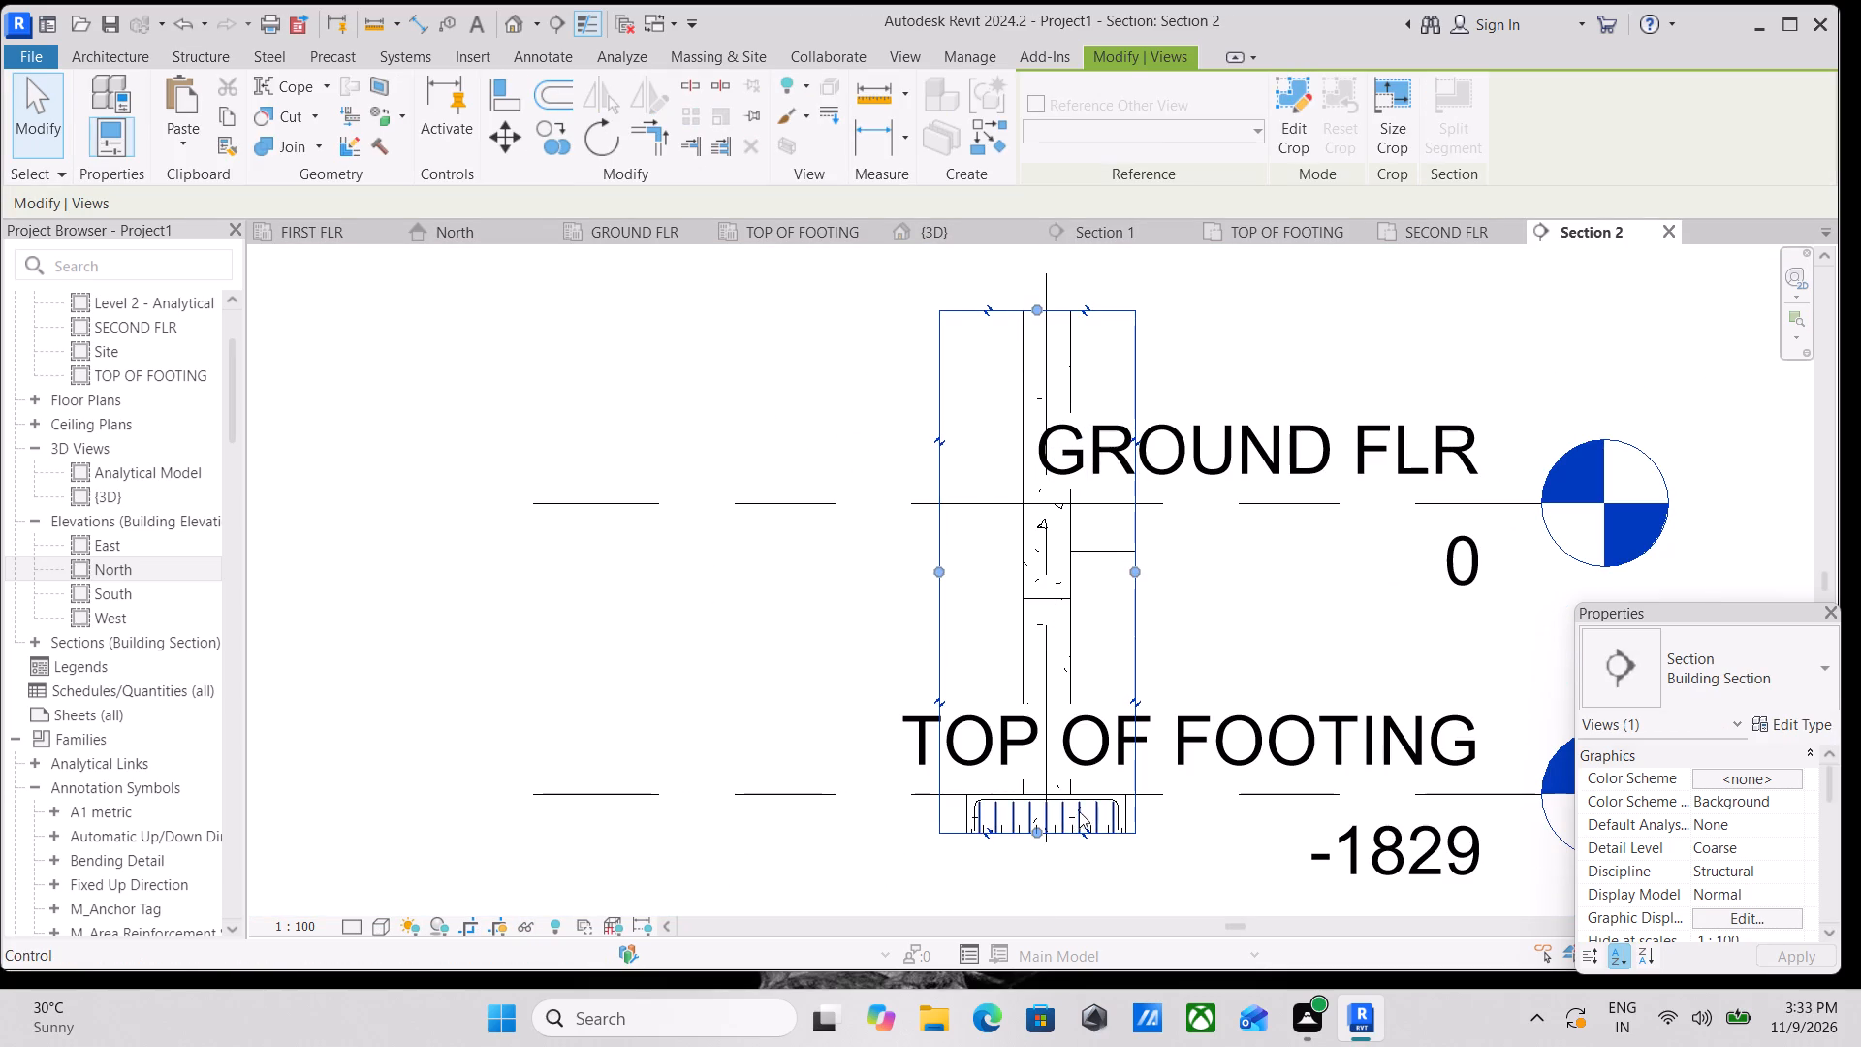
drag(1041, 832, 1035, 809)
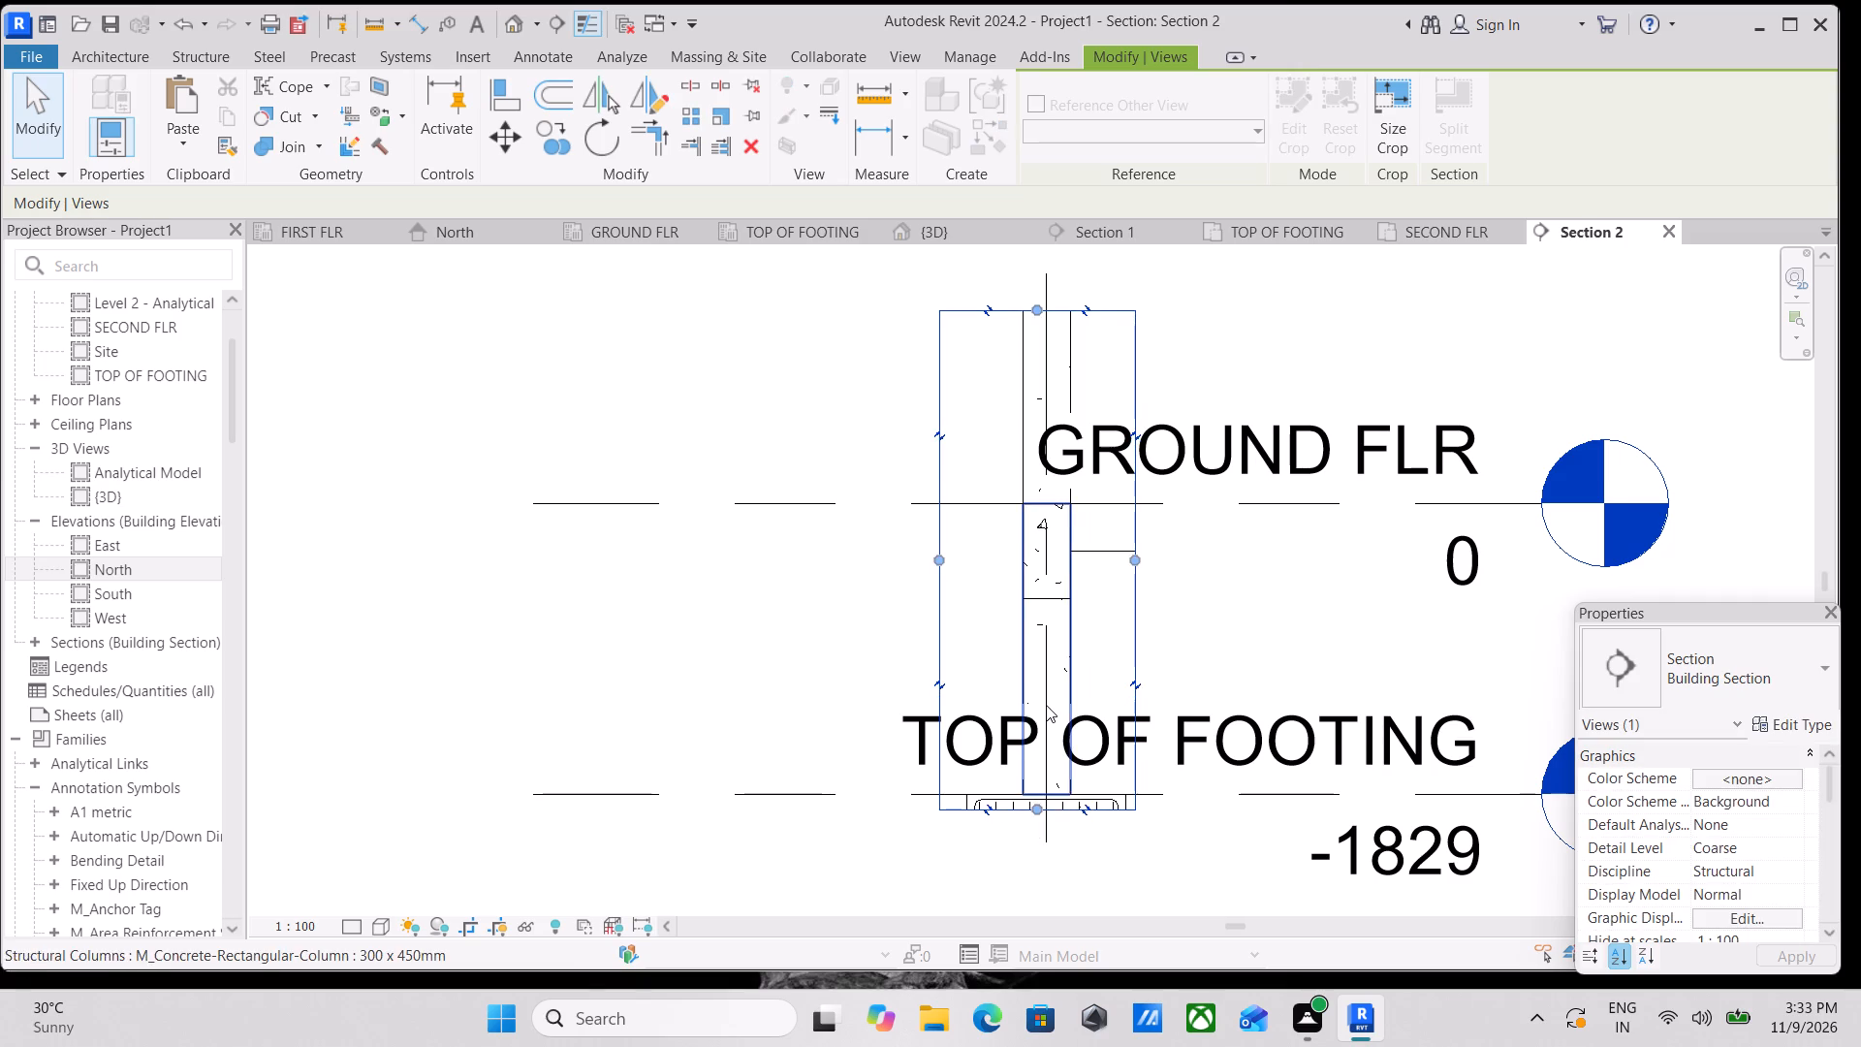
Lower the crop region's top edge to just above the GROUND FLR level.
middle_drag(1046, 705, 1037, 740)
drag(1030, 341, 1029, 479)
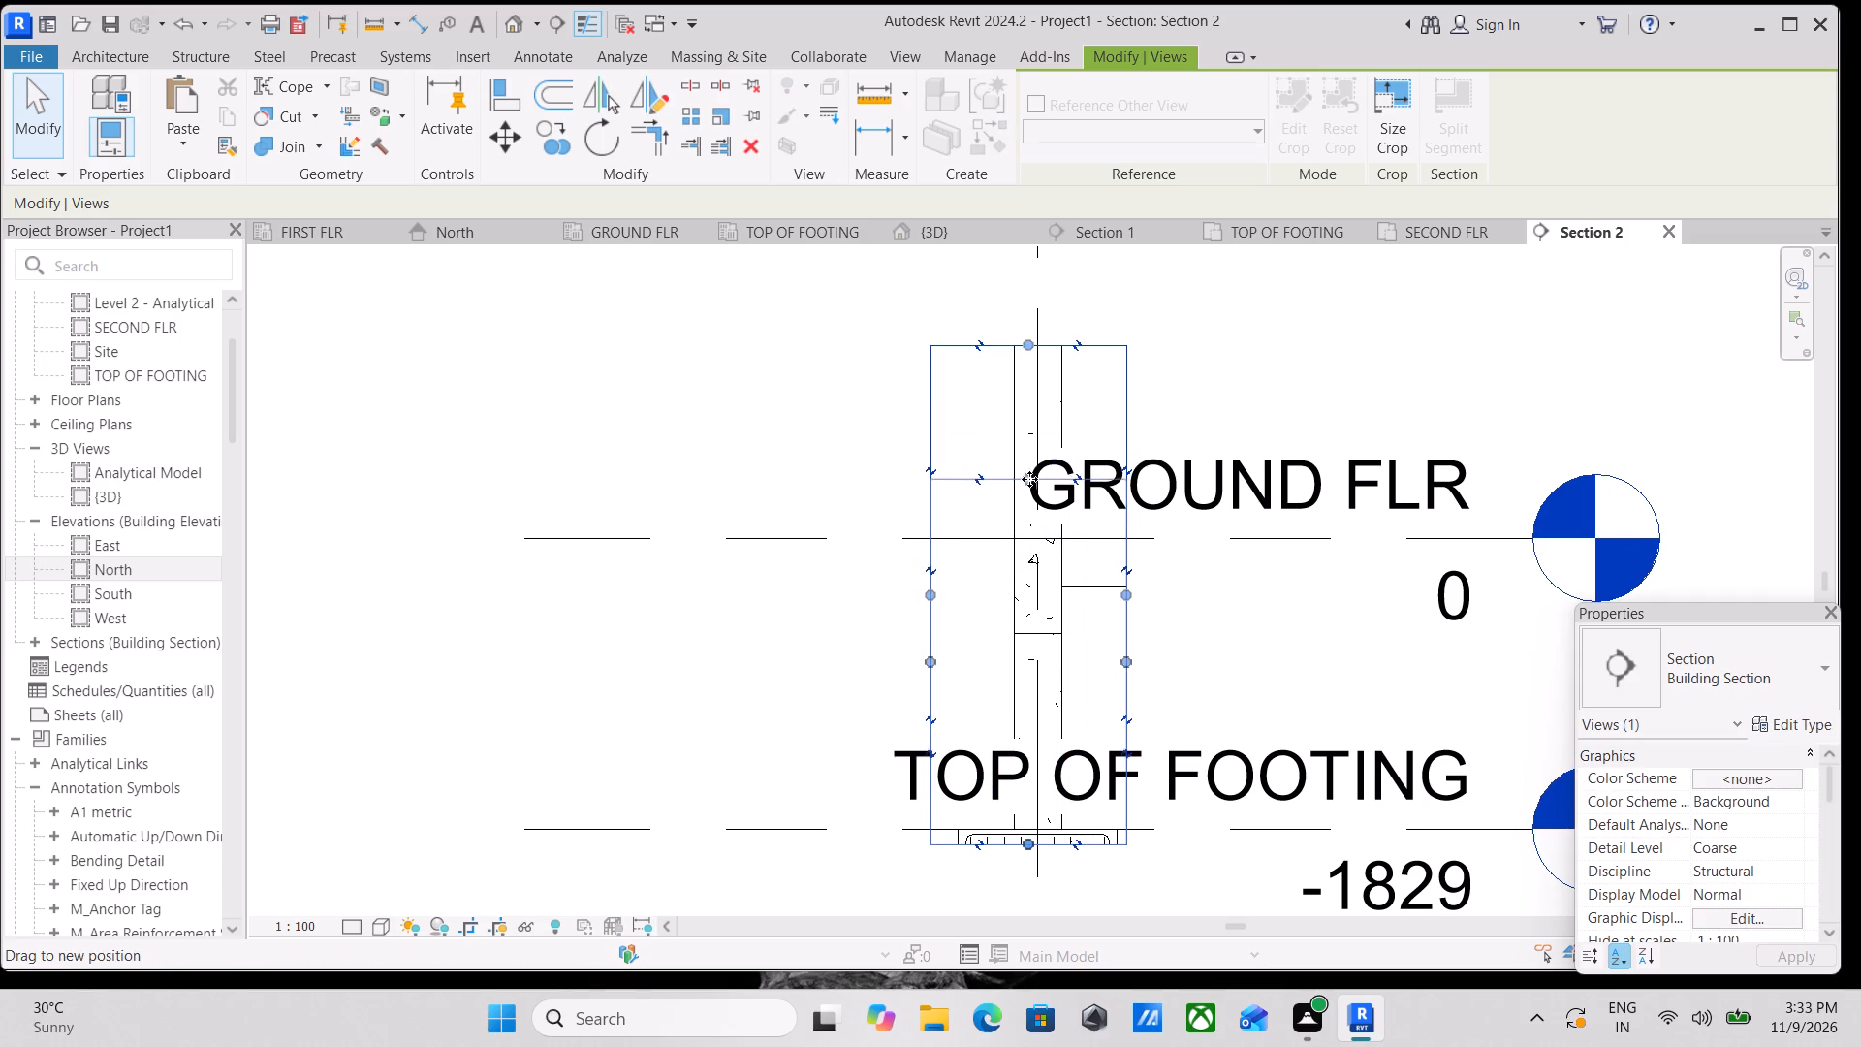
drag(1029, 479, 1029, 521)
middle_drag(1052, 622, 1012, 501)
middle_drag(1028, 555, 1037, 497)
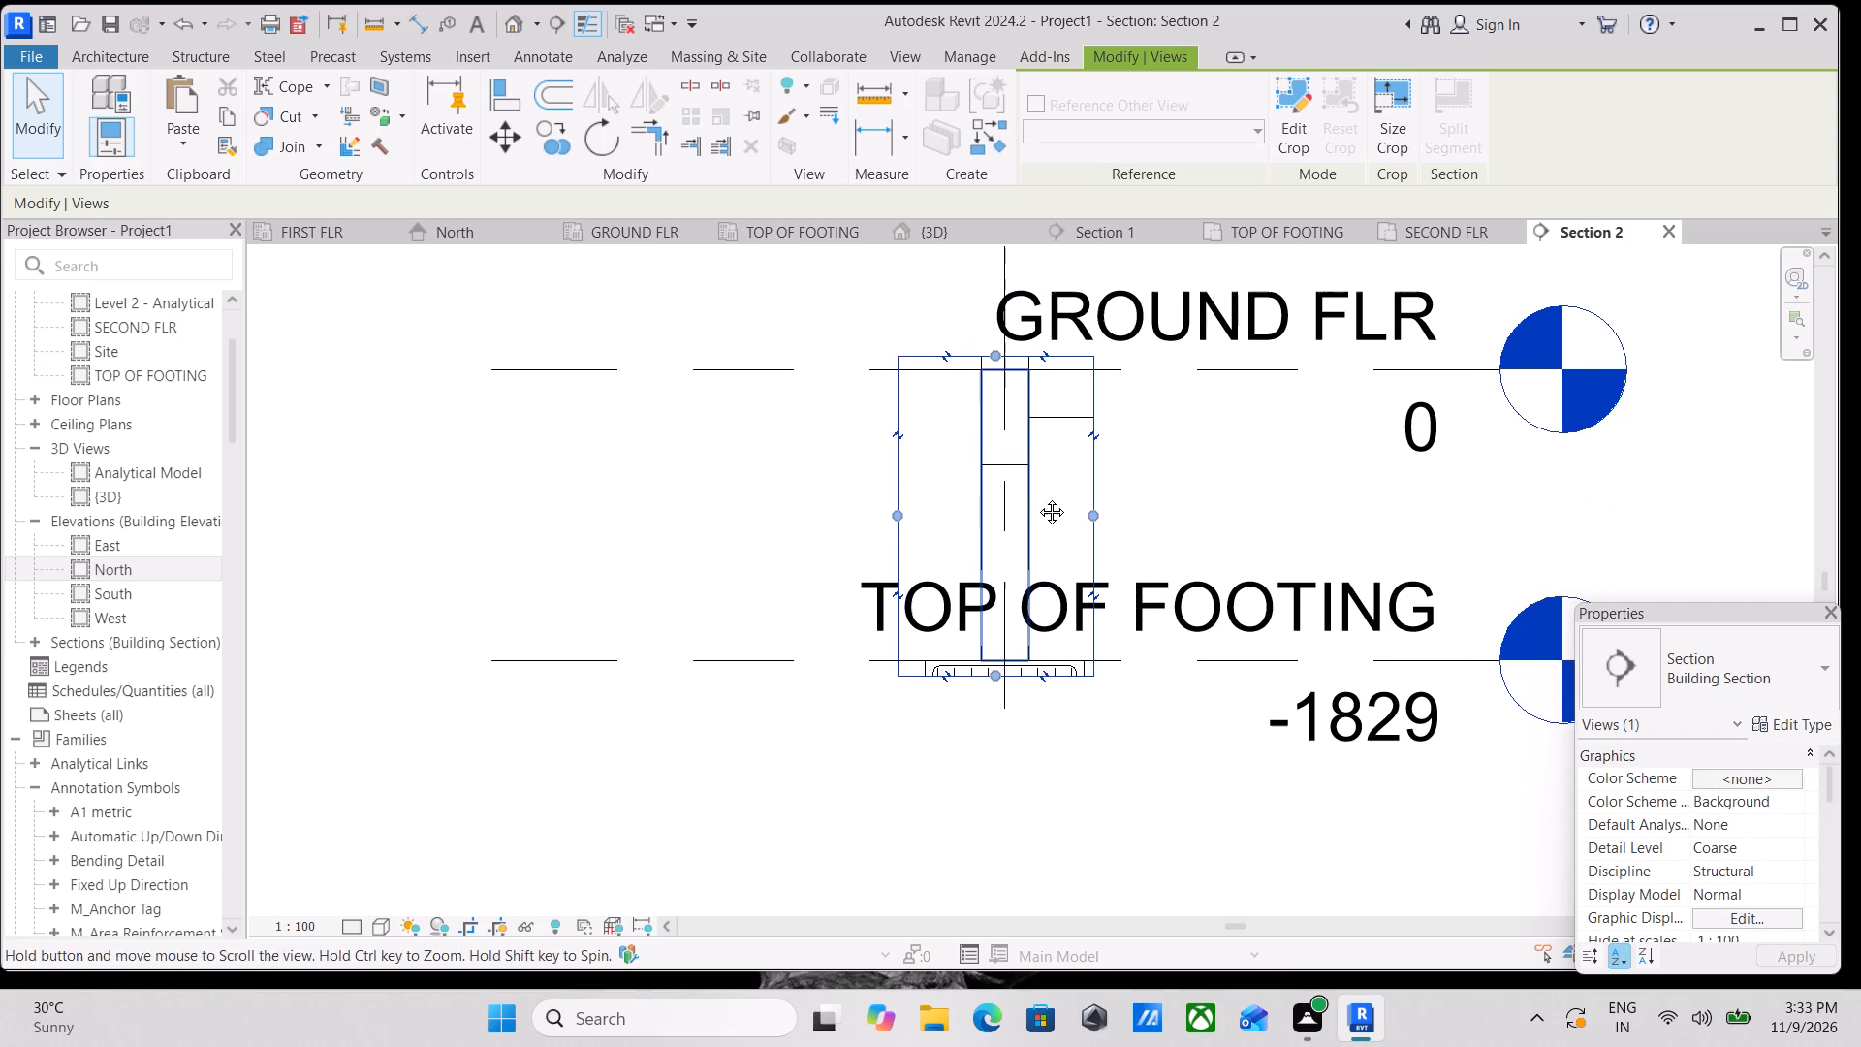
middle_drag(1037, 497, 1038, 495)
middle_drag(1208, 645, 1064, 650)
scroll(1063, 650, down, 1)
key(Escape)
scroll(1044, 697, down, 2)
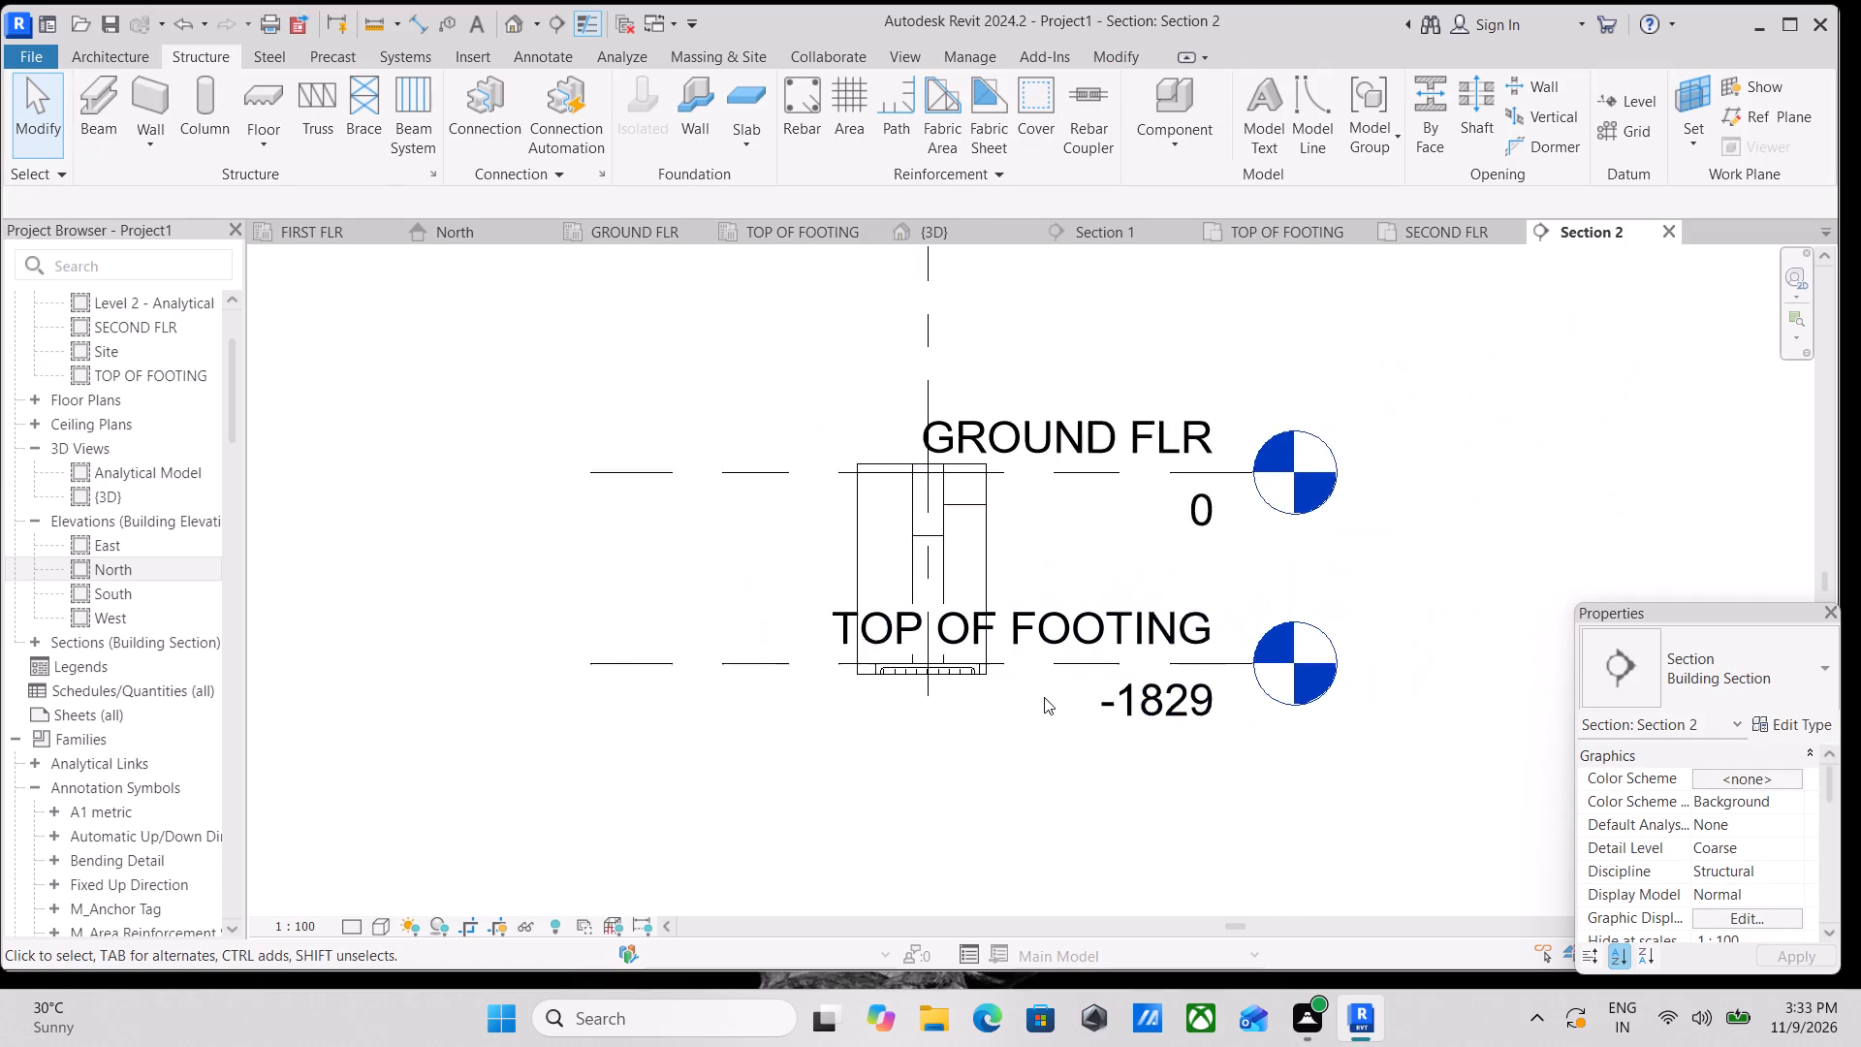
scroll(1044, 697, down, 1)
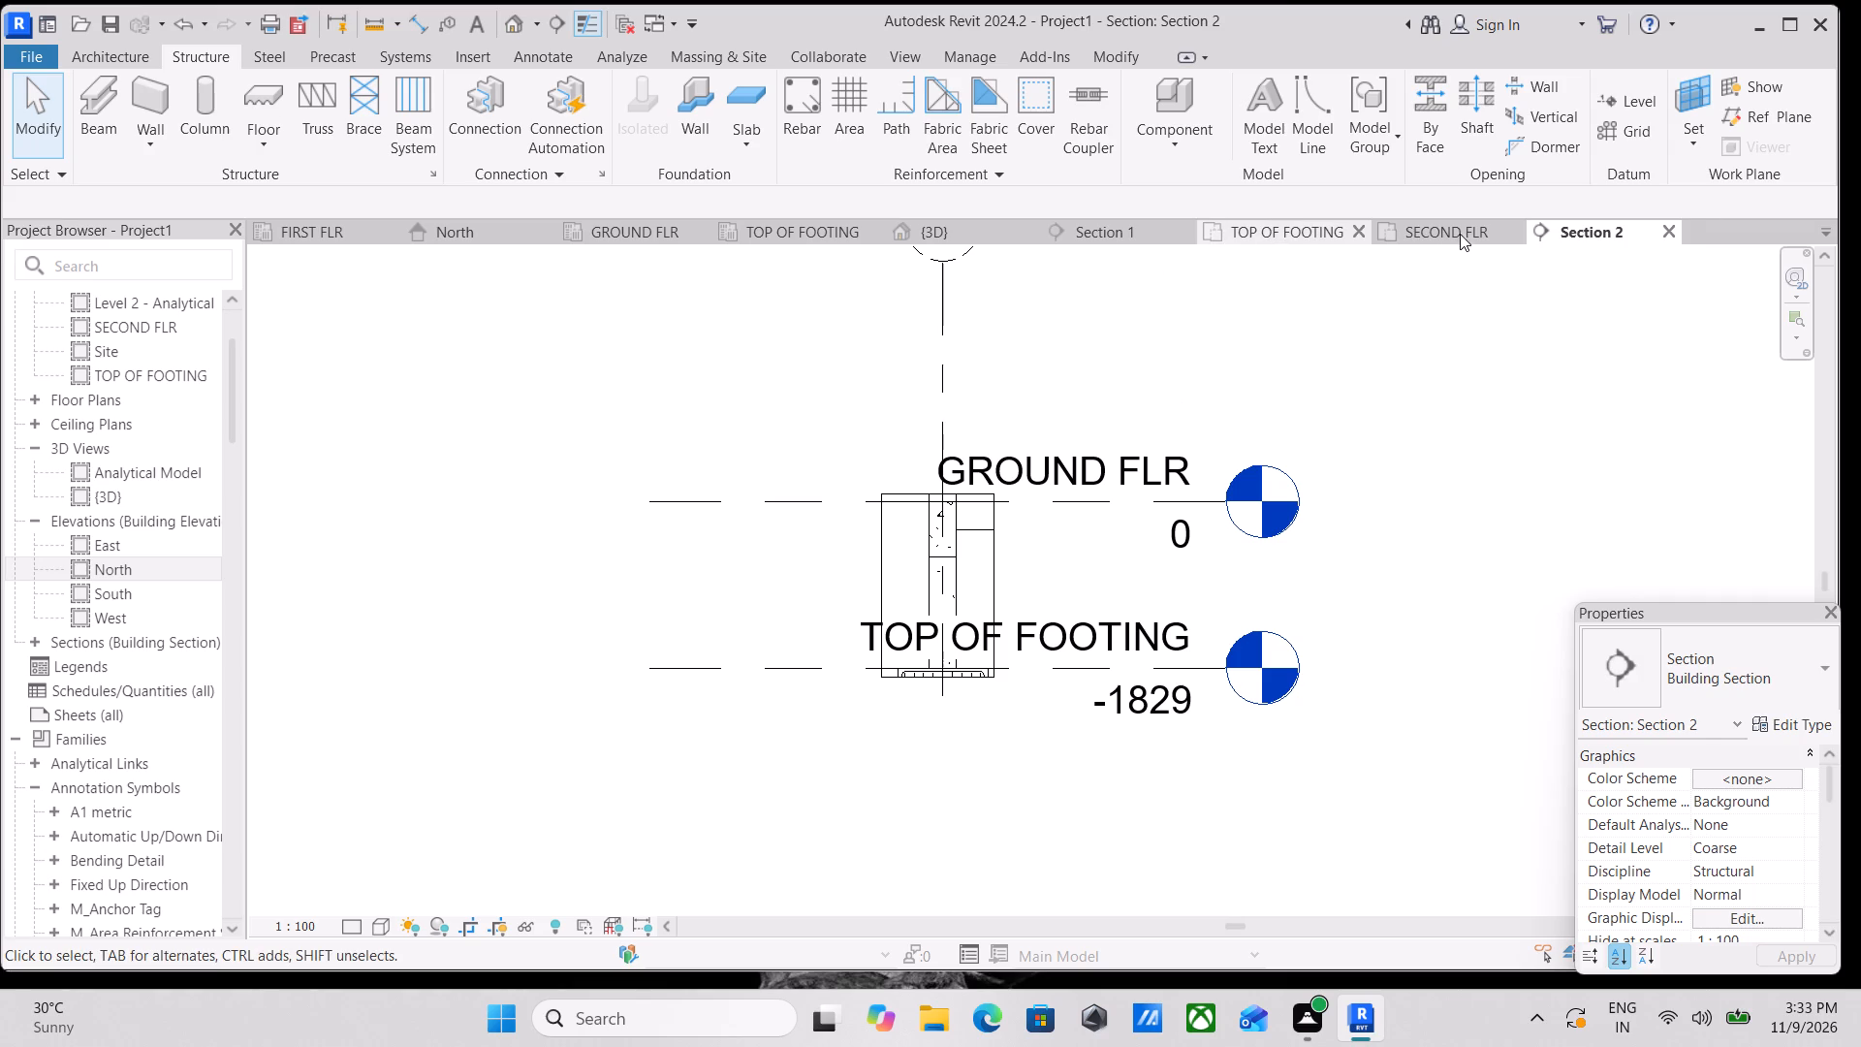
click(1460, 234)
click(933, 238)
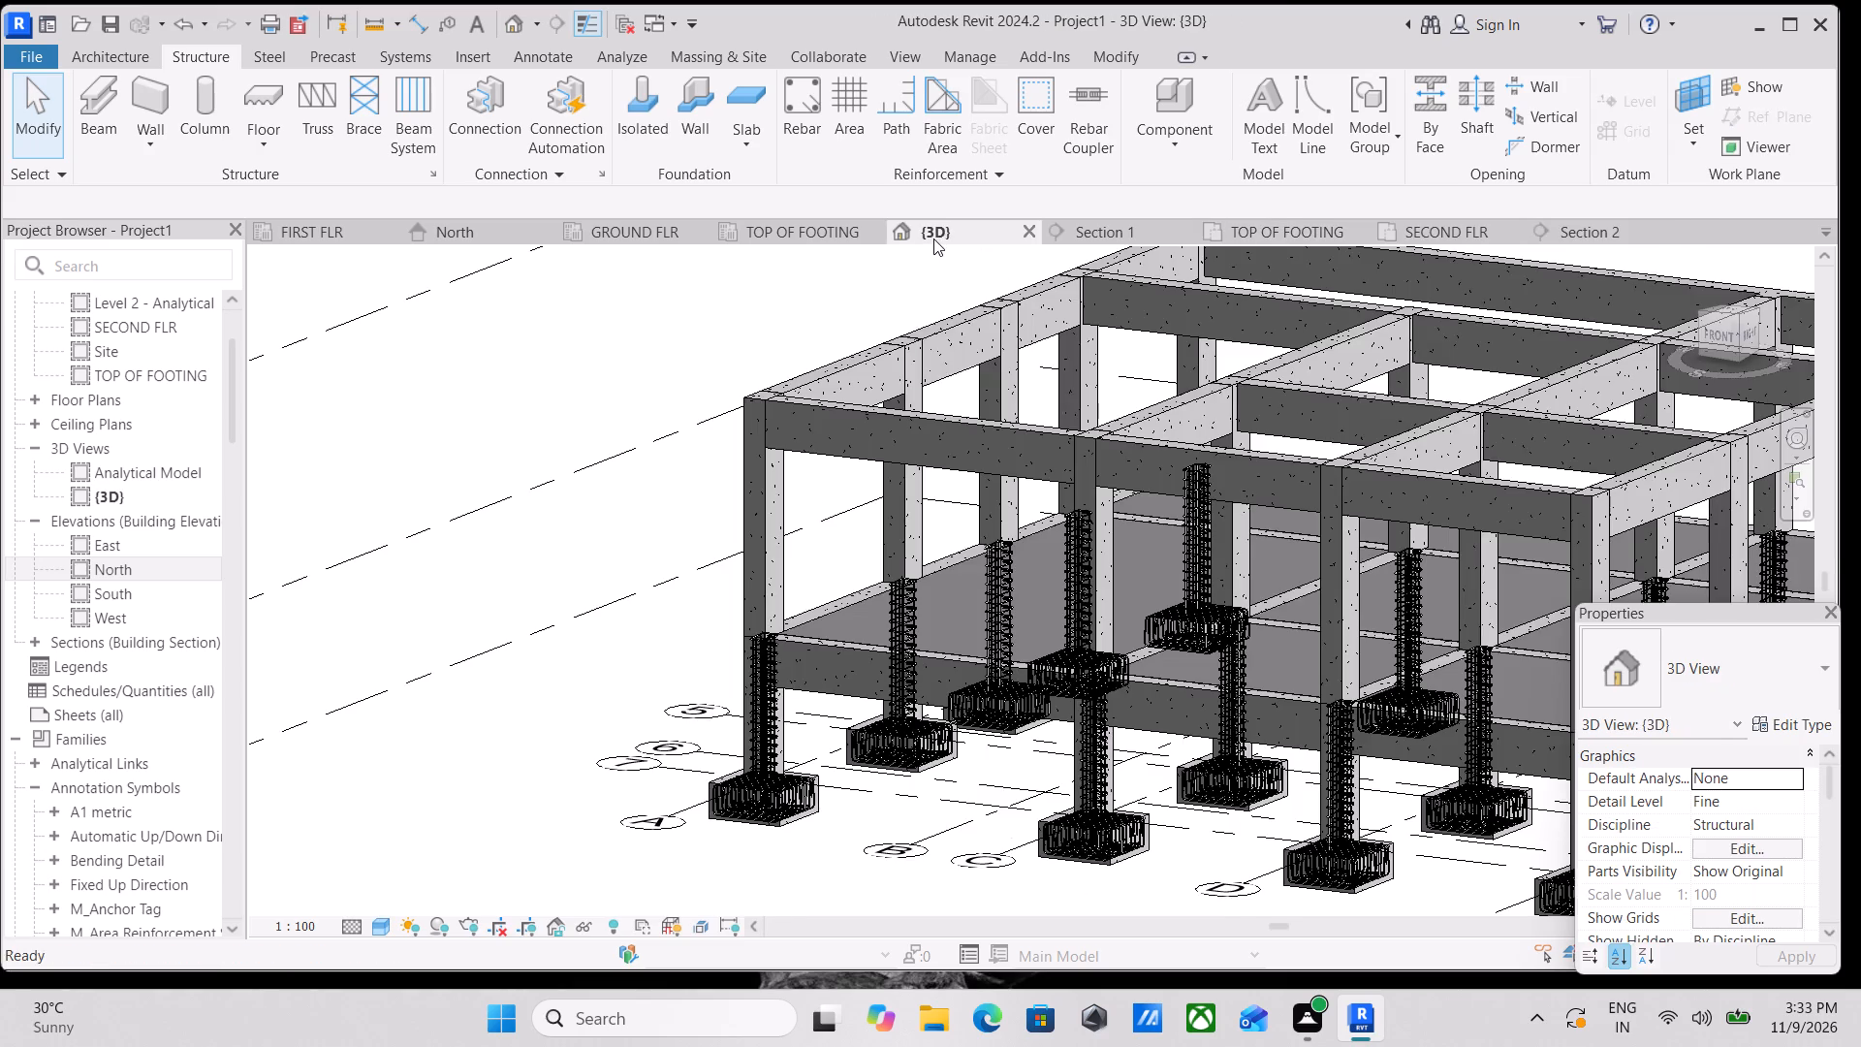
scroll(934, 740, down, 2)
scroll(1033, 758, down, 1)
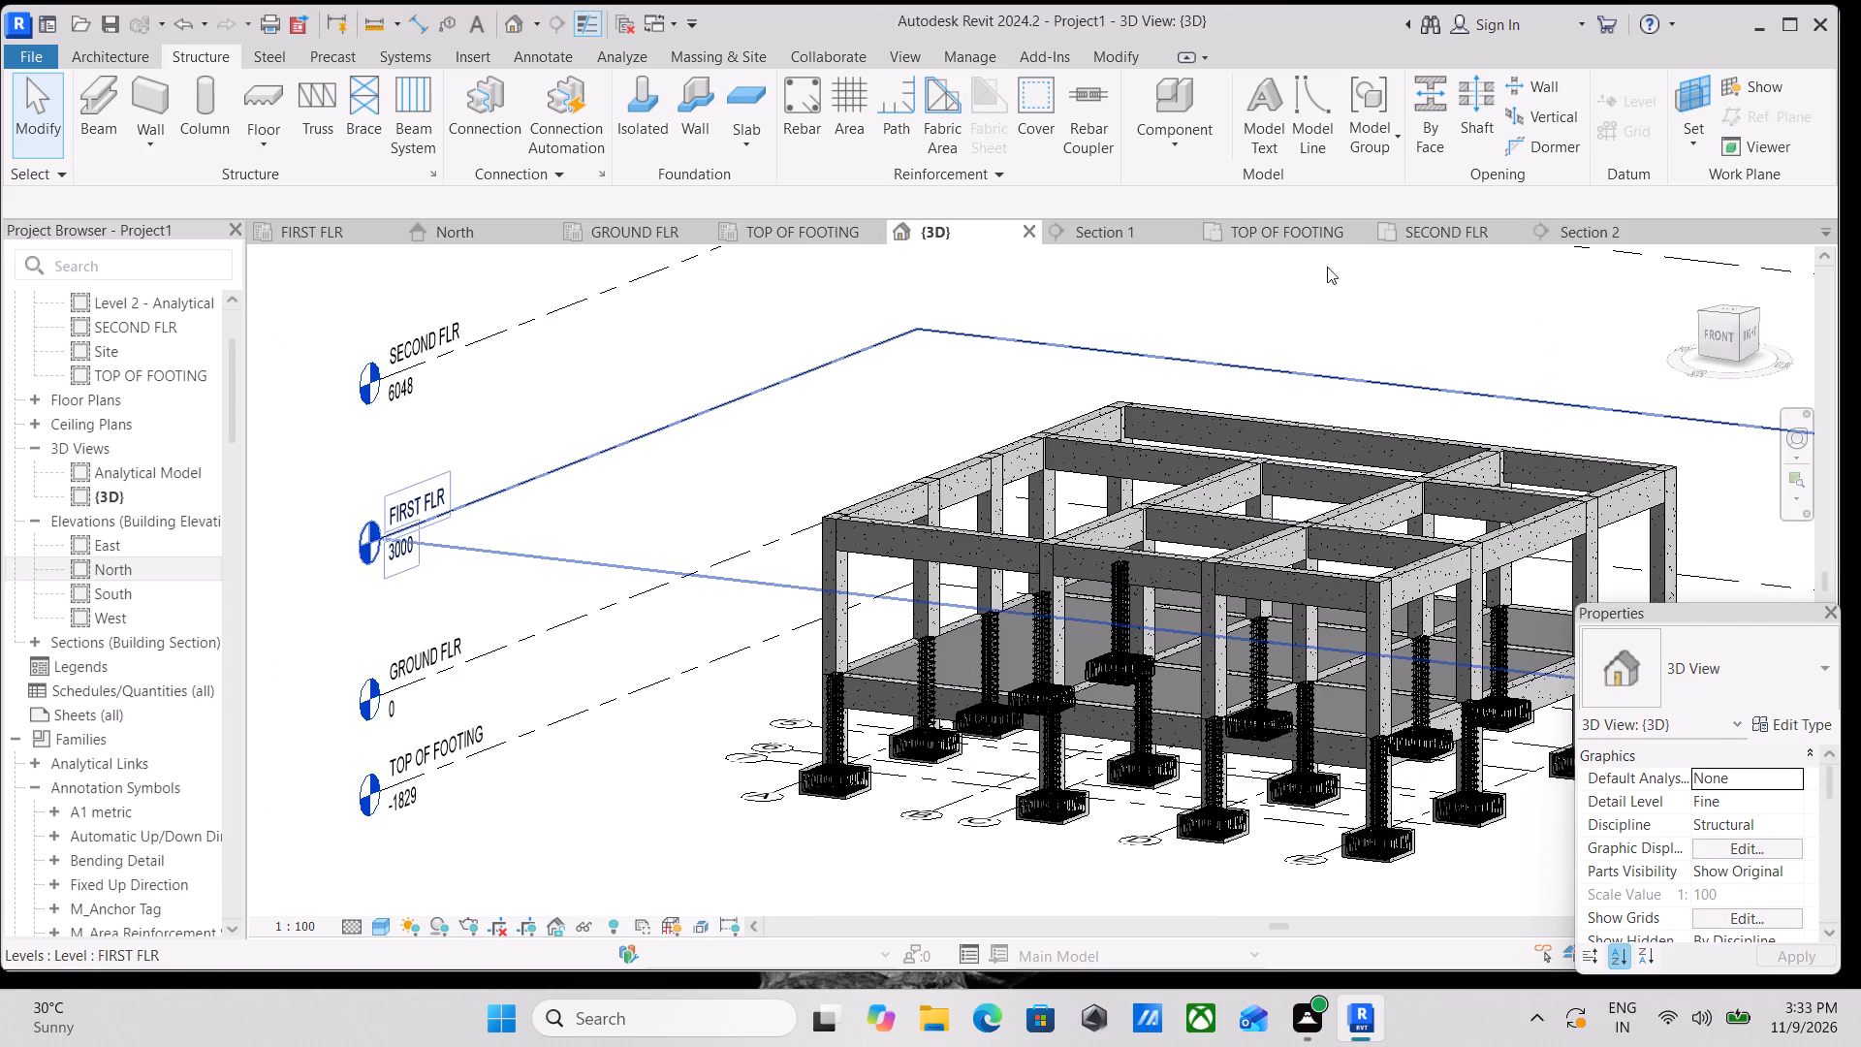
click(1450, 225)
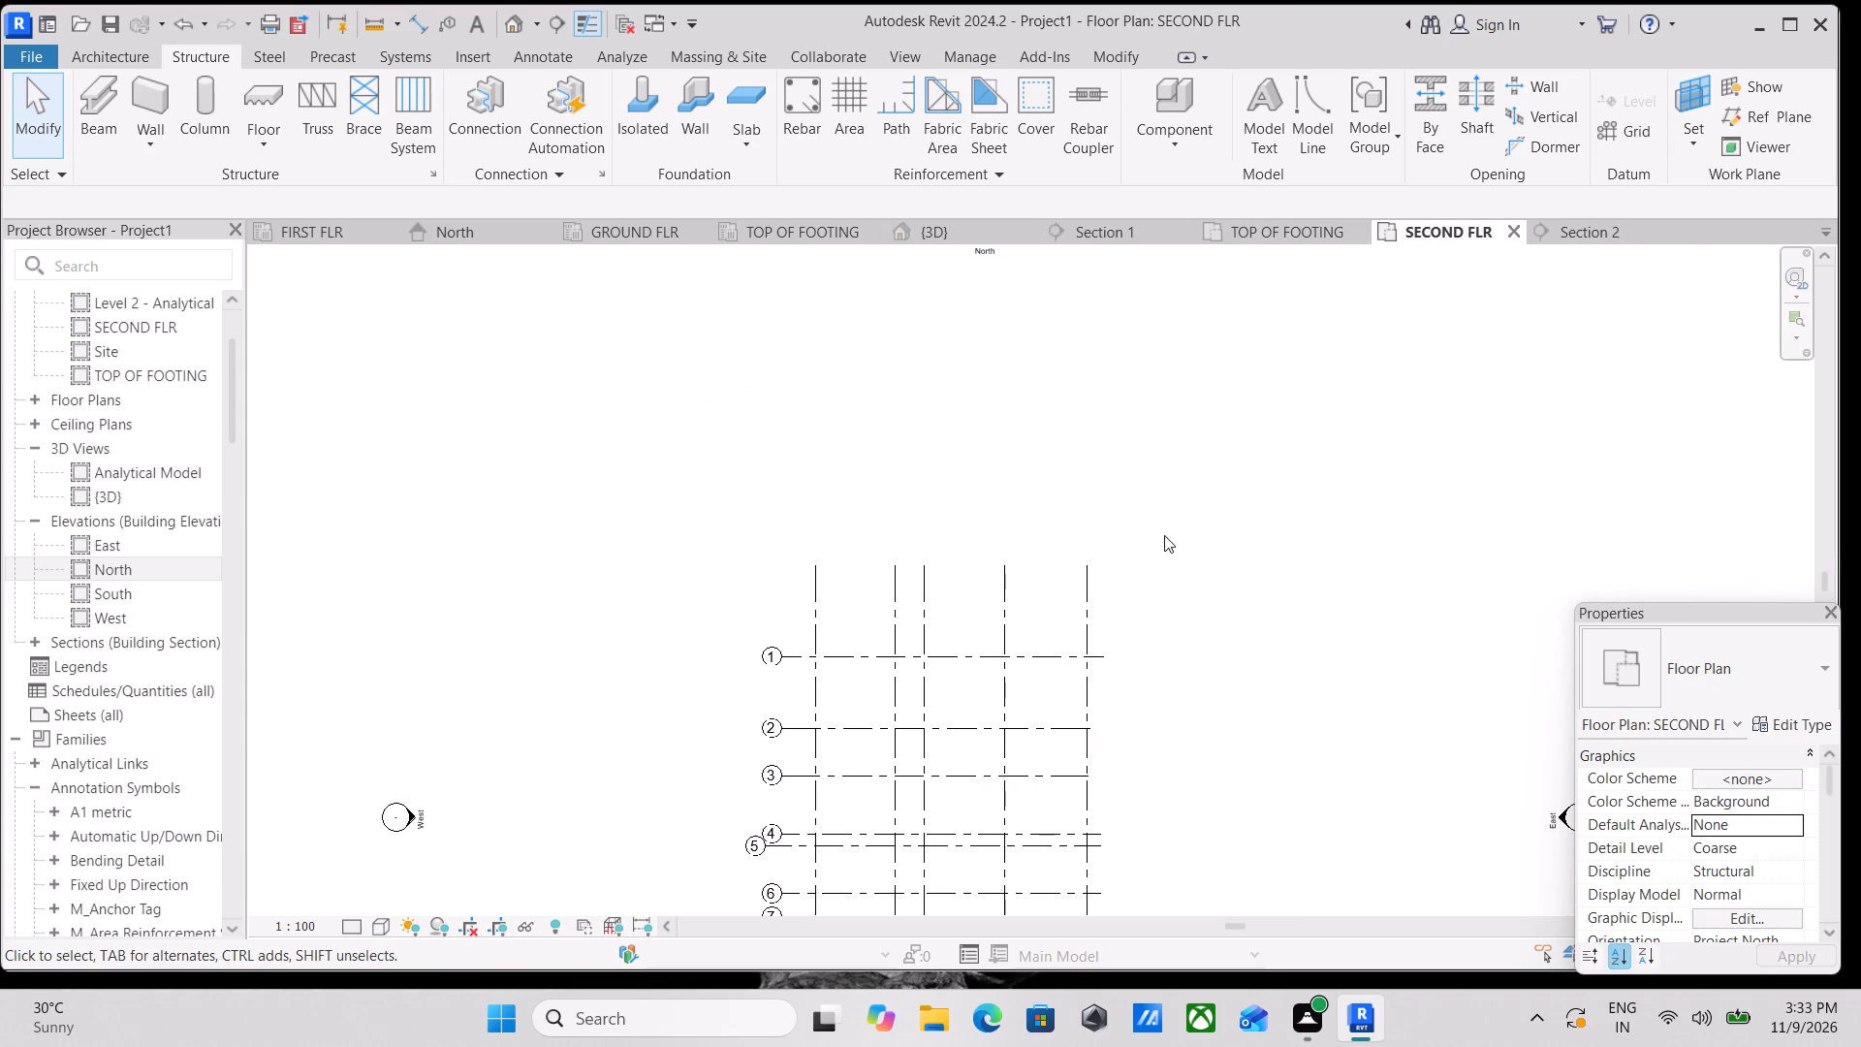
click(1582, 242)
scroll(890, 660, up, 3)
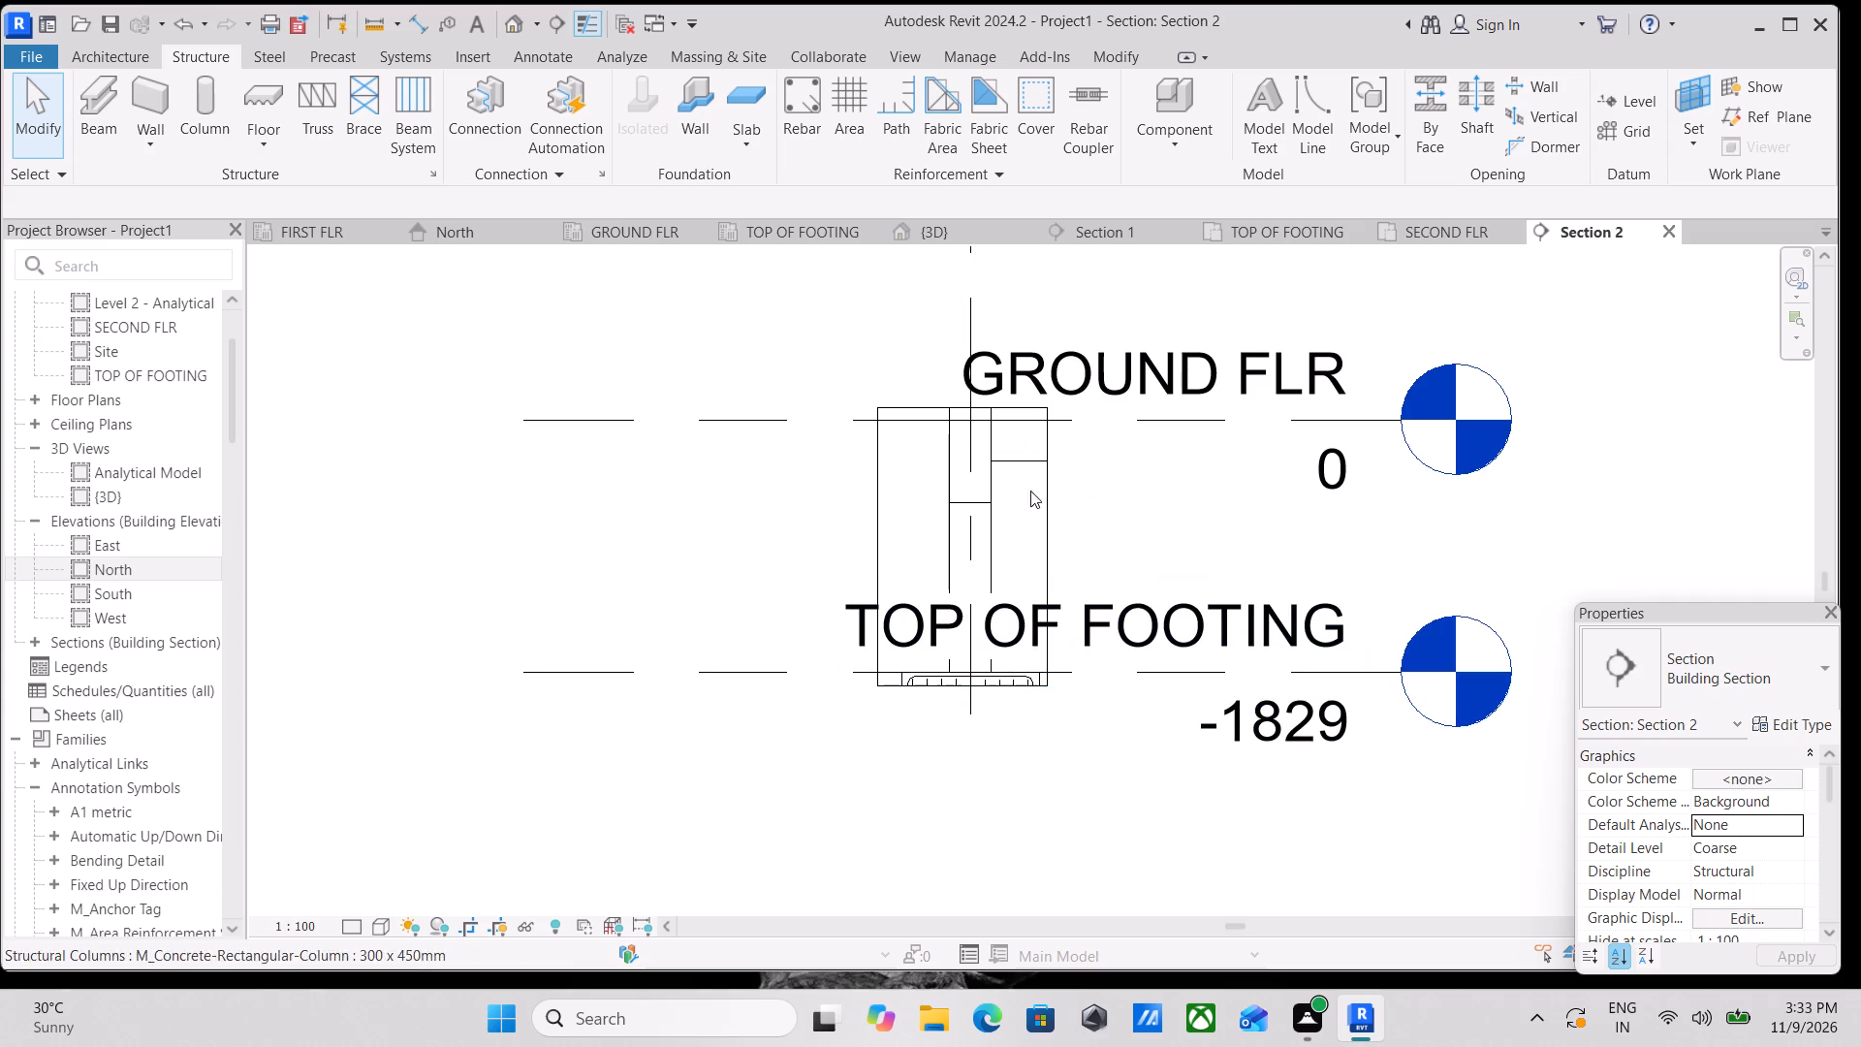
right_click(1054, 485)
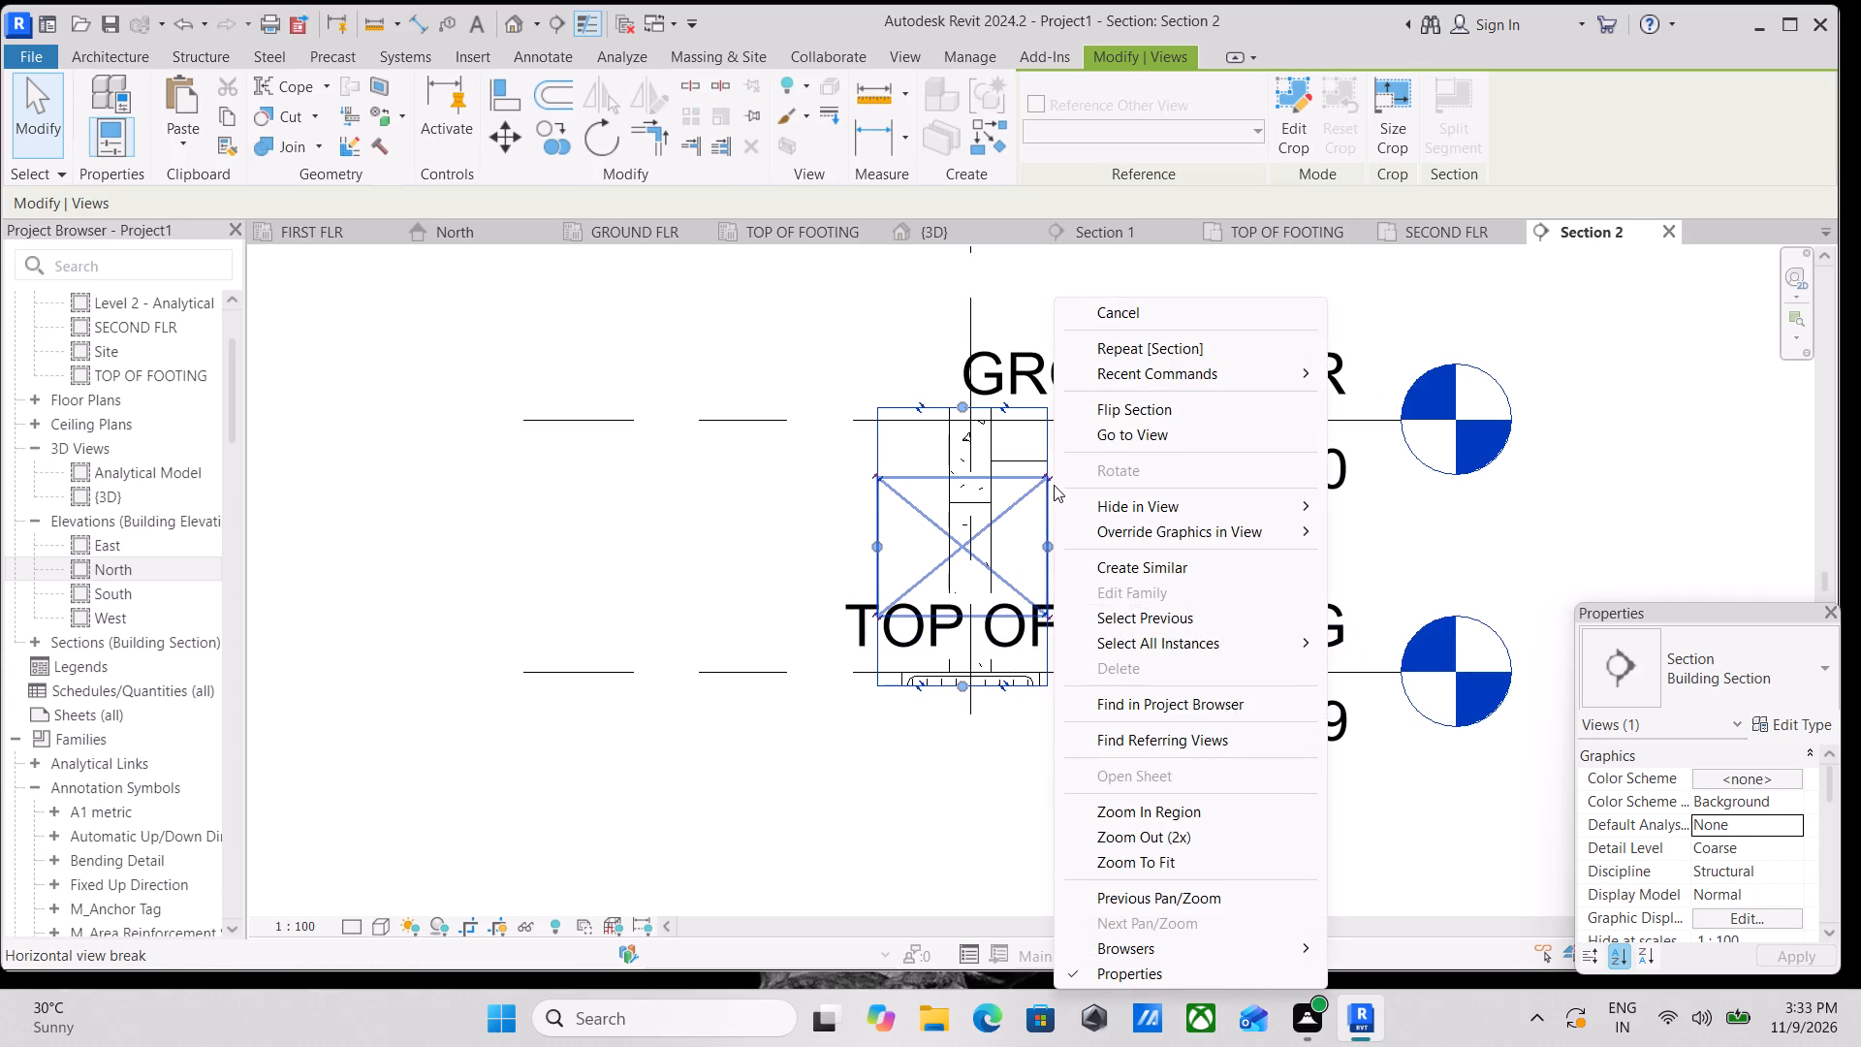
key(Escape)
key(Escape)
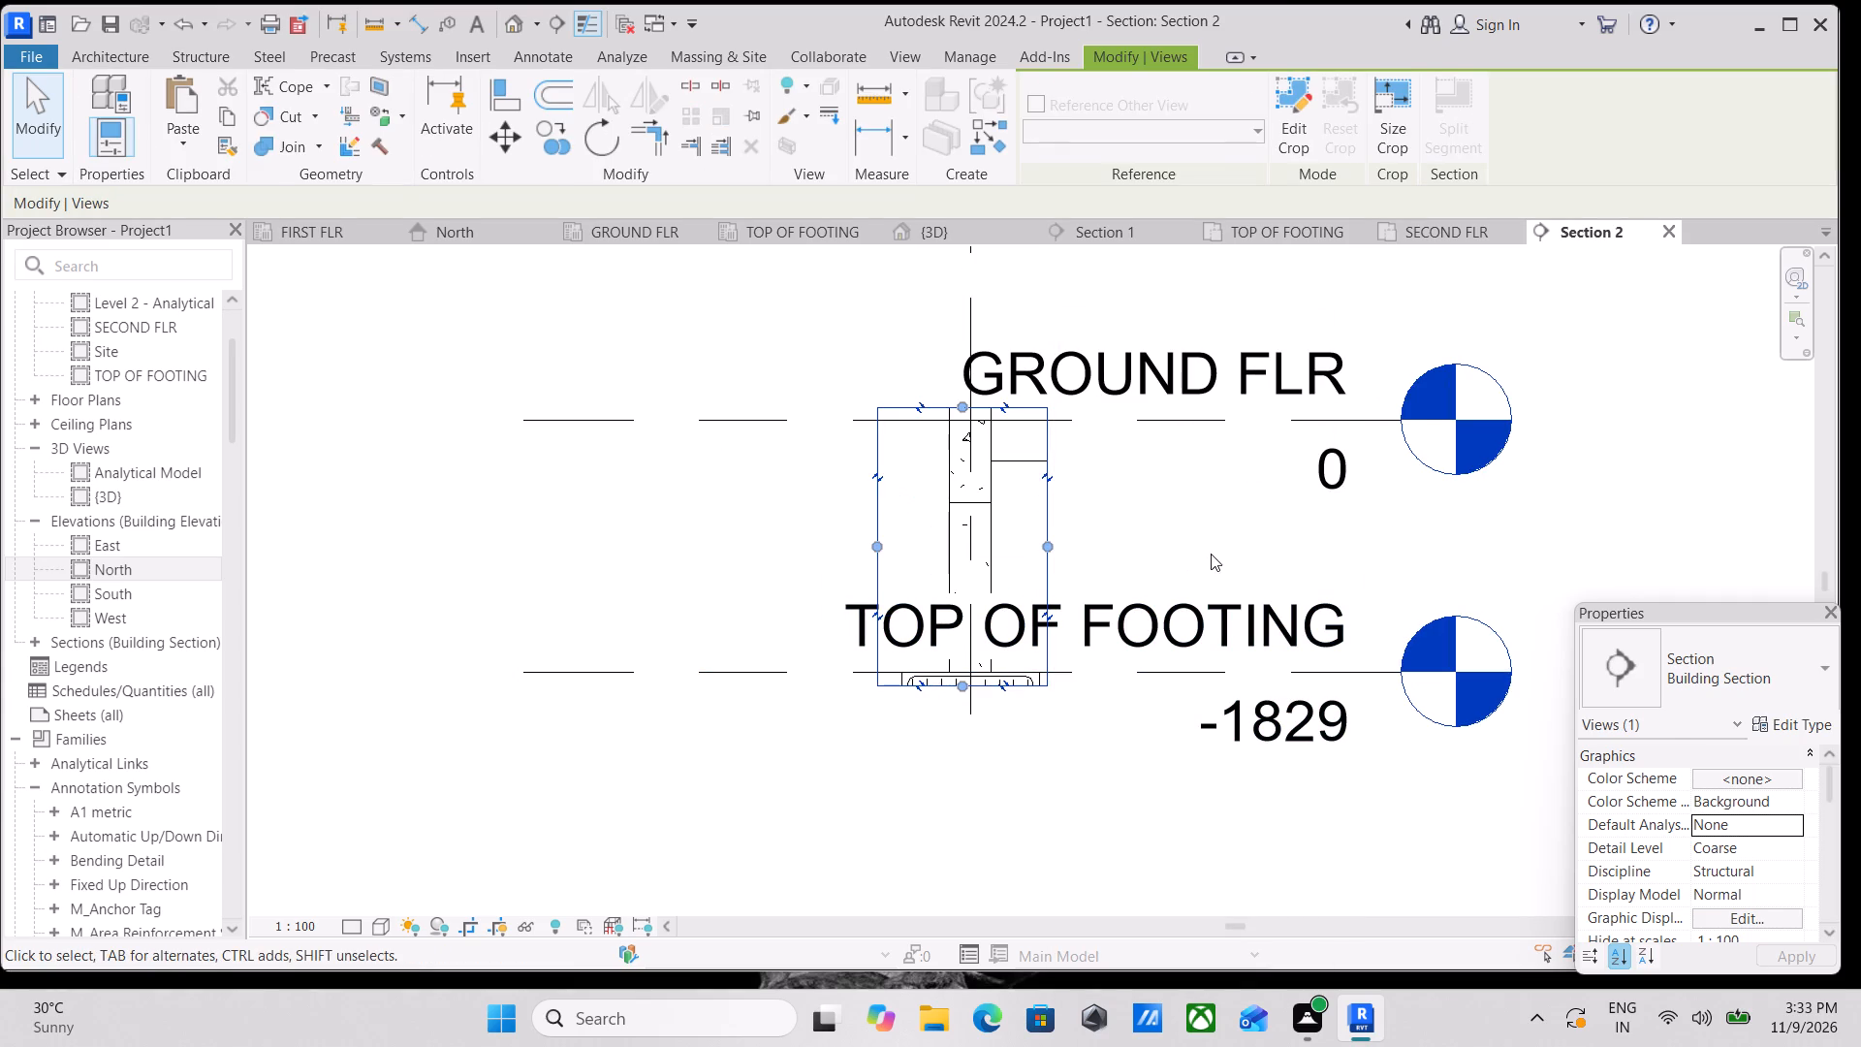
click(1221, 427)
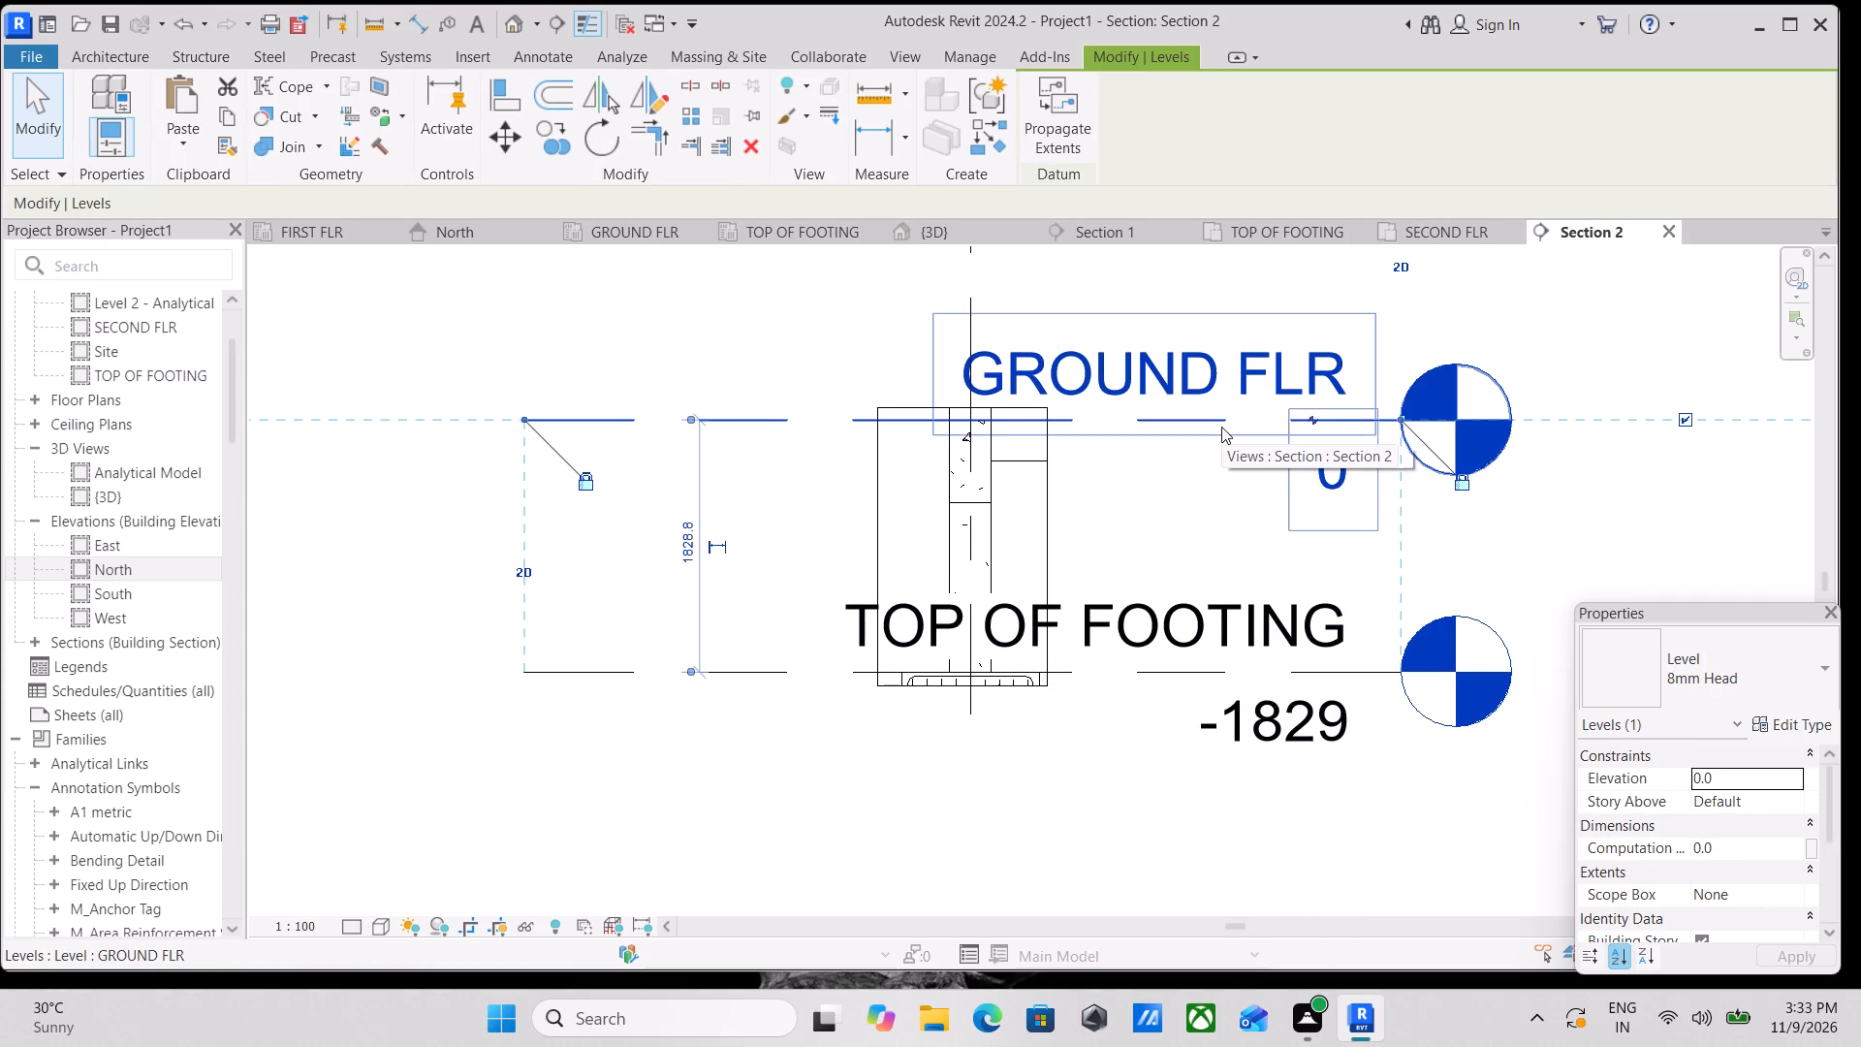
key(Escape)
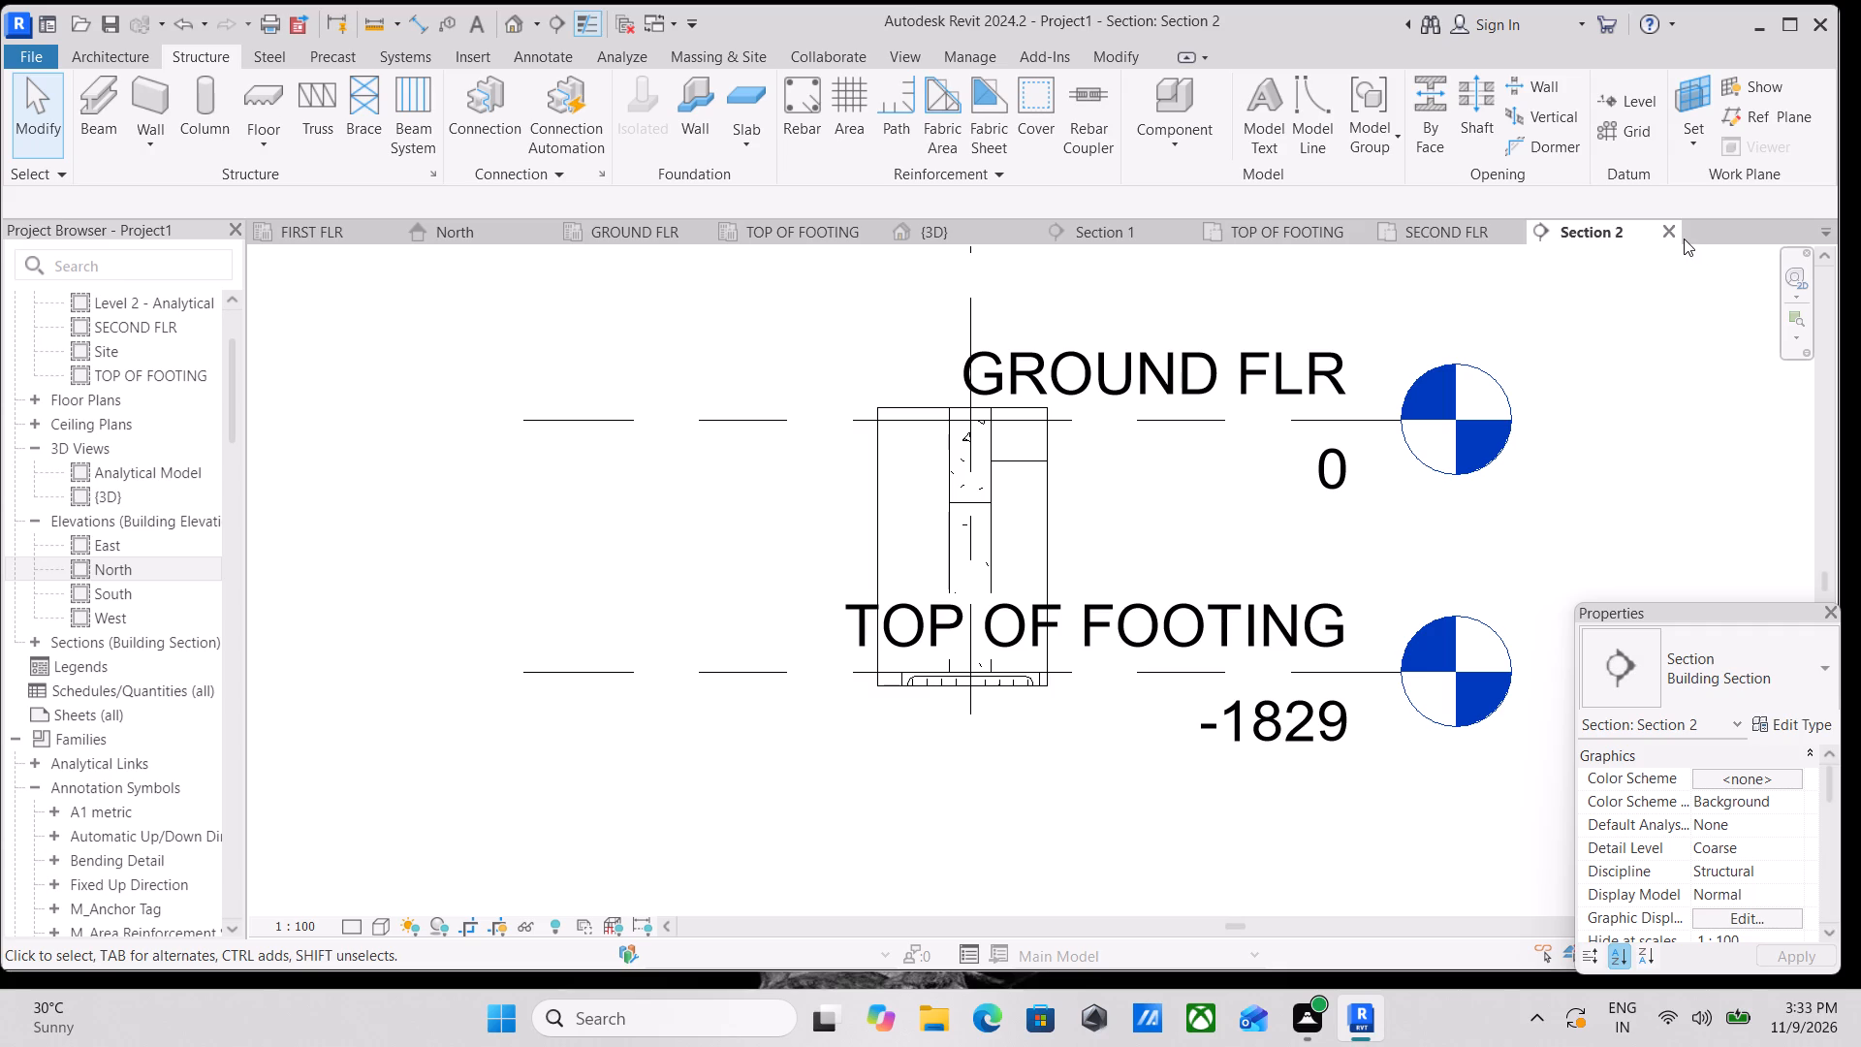
Close the section view and review the reinforced frame in the 3D view and the section marks in the TOP OF FOOTING plan.
click(1668, 229)
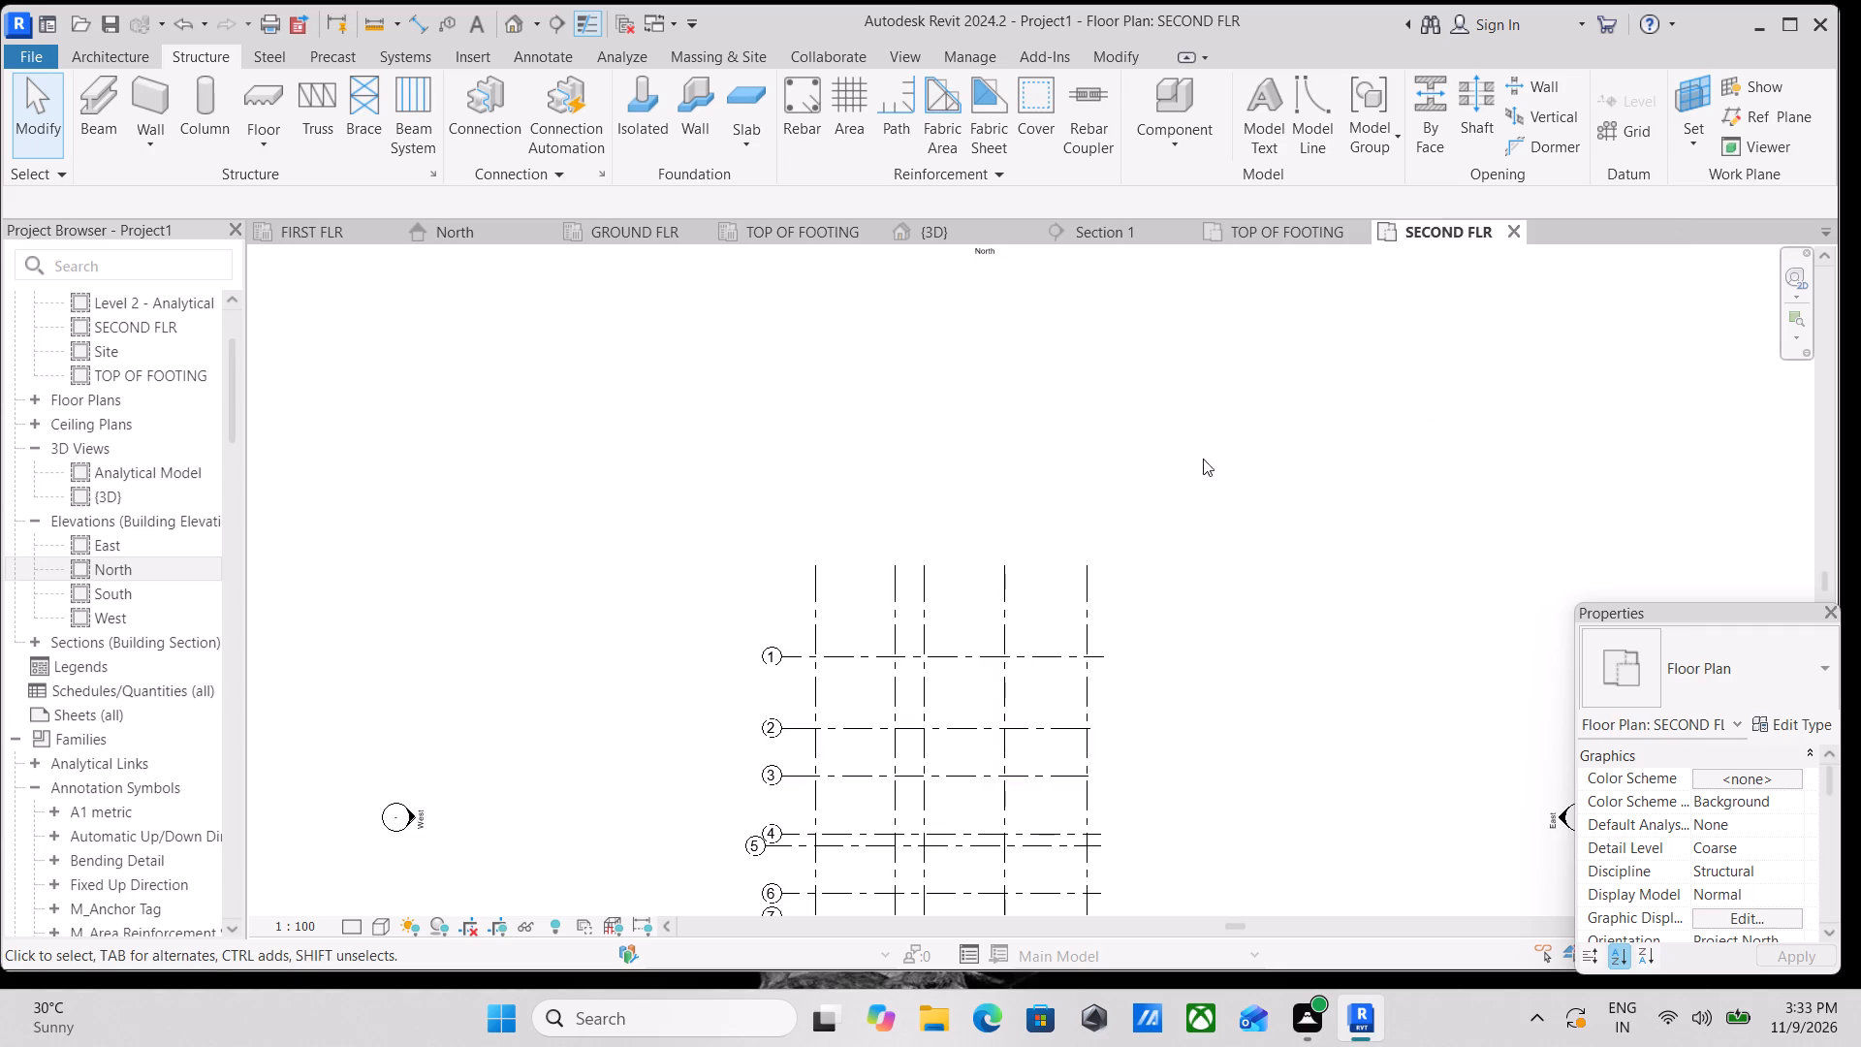
click(962, 231)
scroll(968, 609, down, 2)
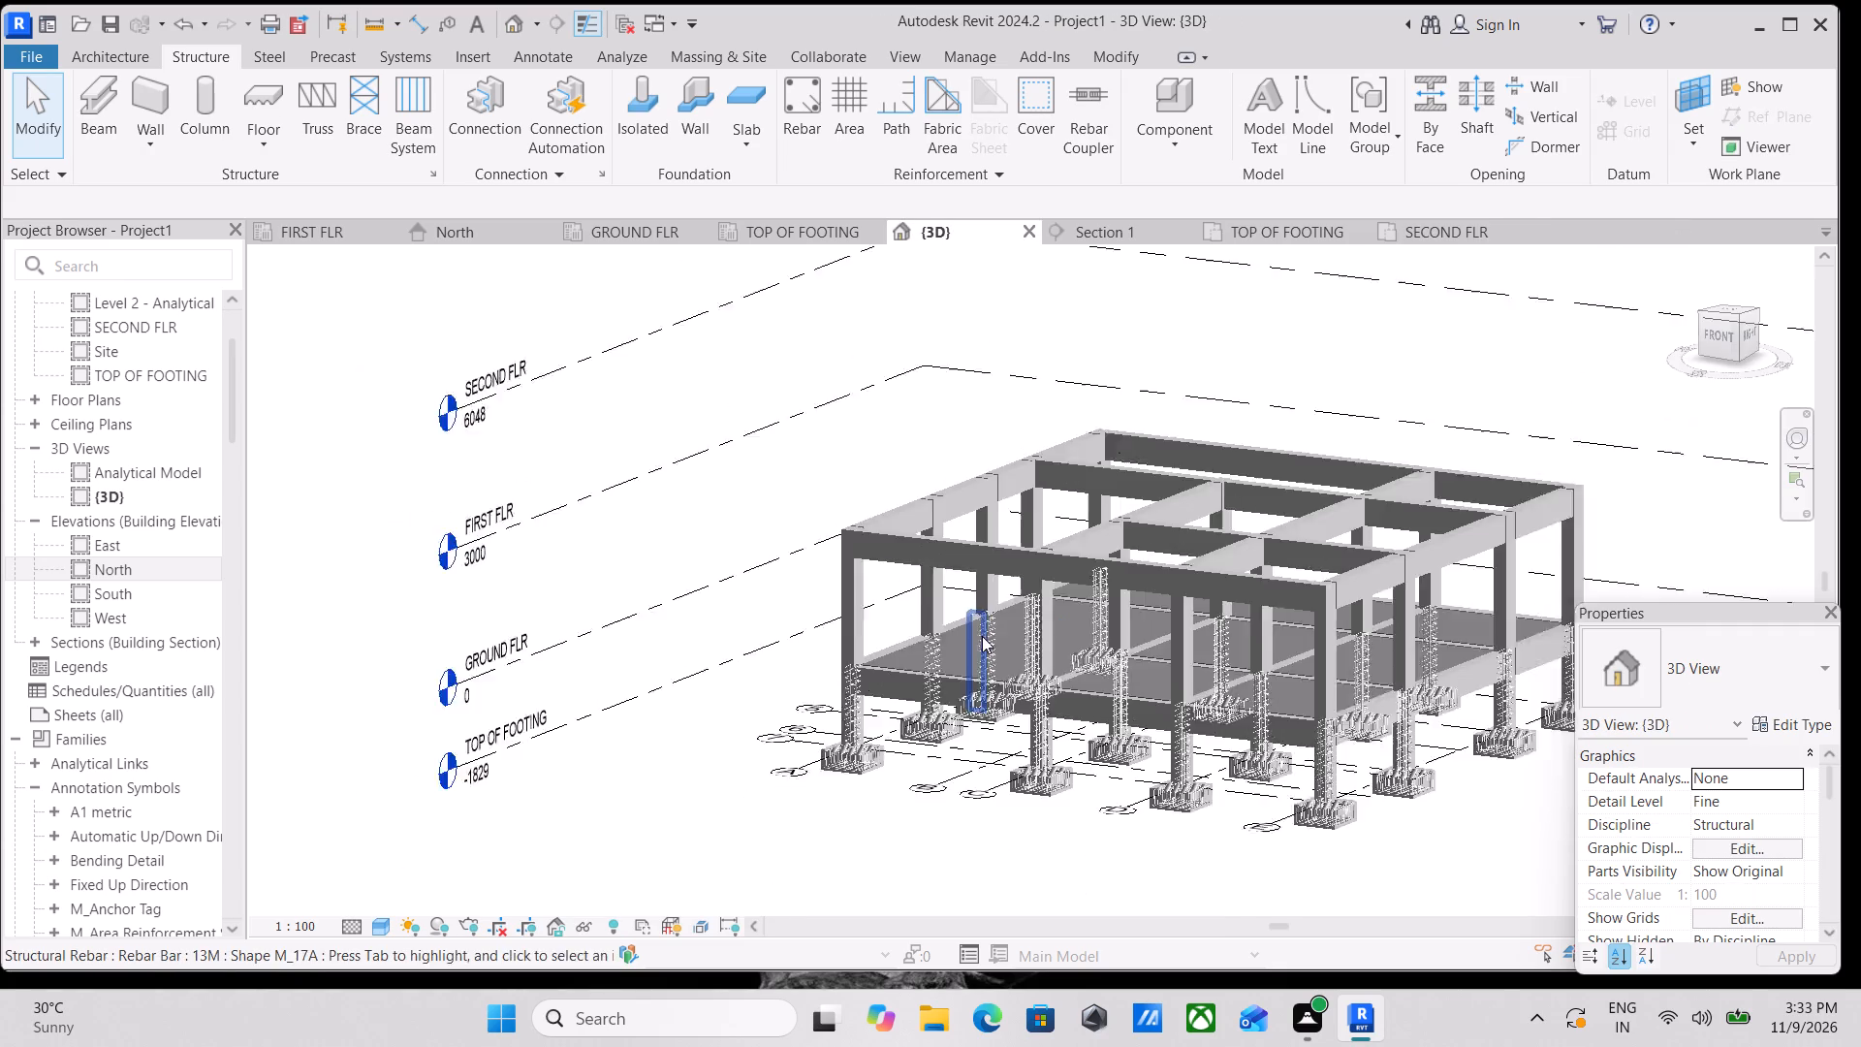
shift+middle_drag(1019, 663, 1286, 865)
shift+scroll(1035, 724, down, 1)
shift+scroll(1293, 856, up, 2)
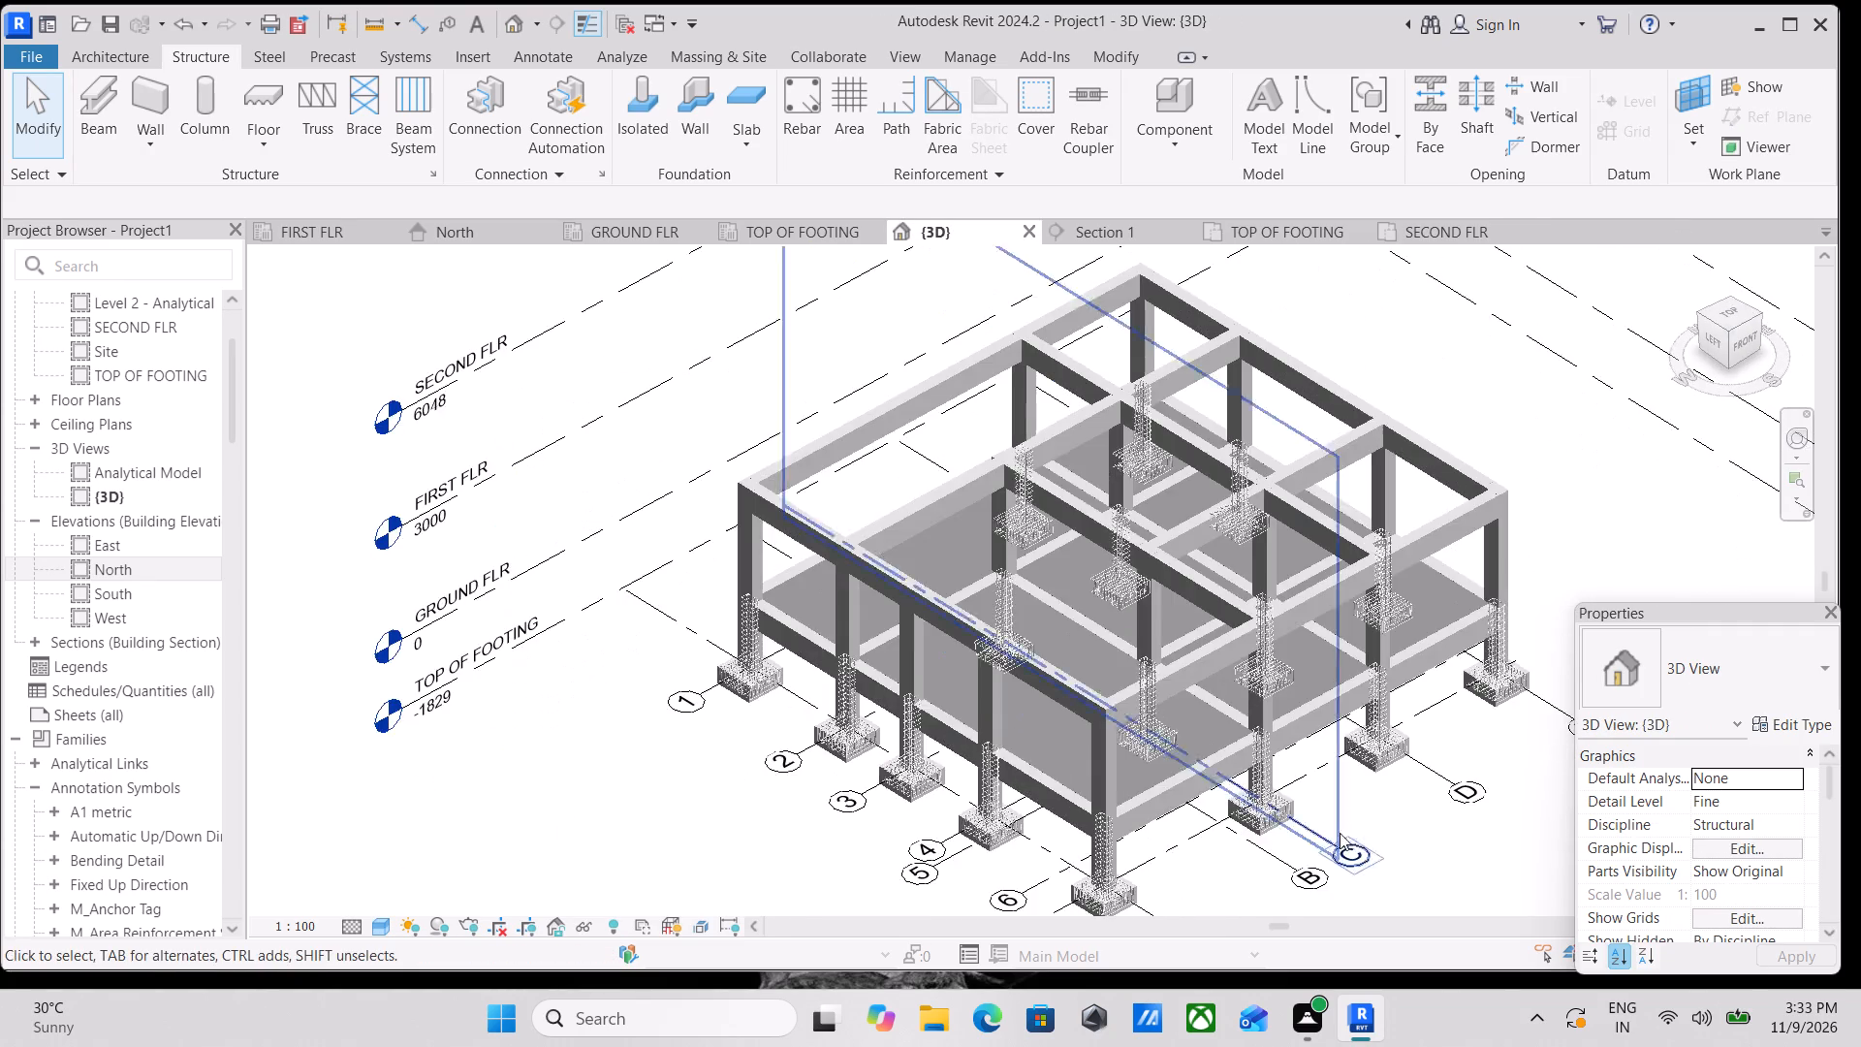
scroll(1355, 833, up, 2)
shift+middle_drag(1348, 812, 1170, 805)
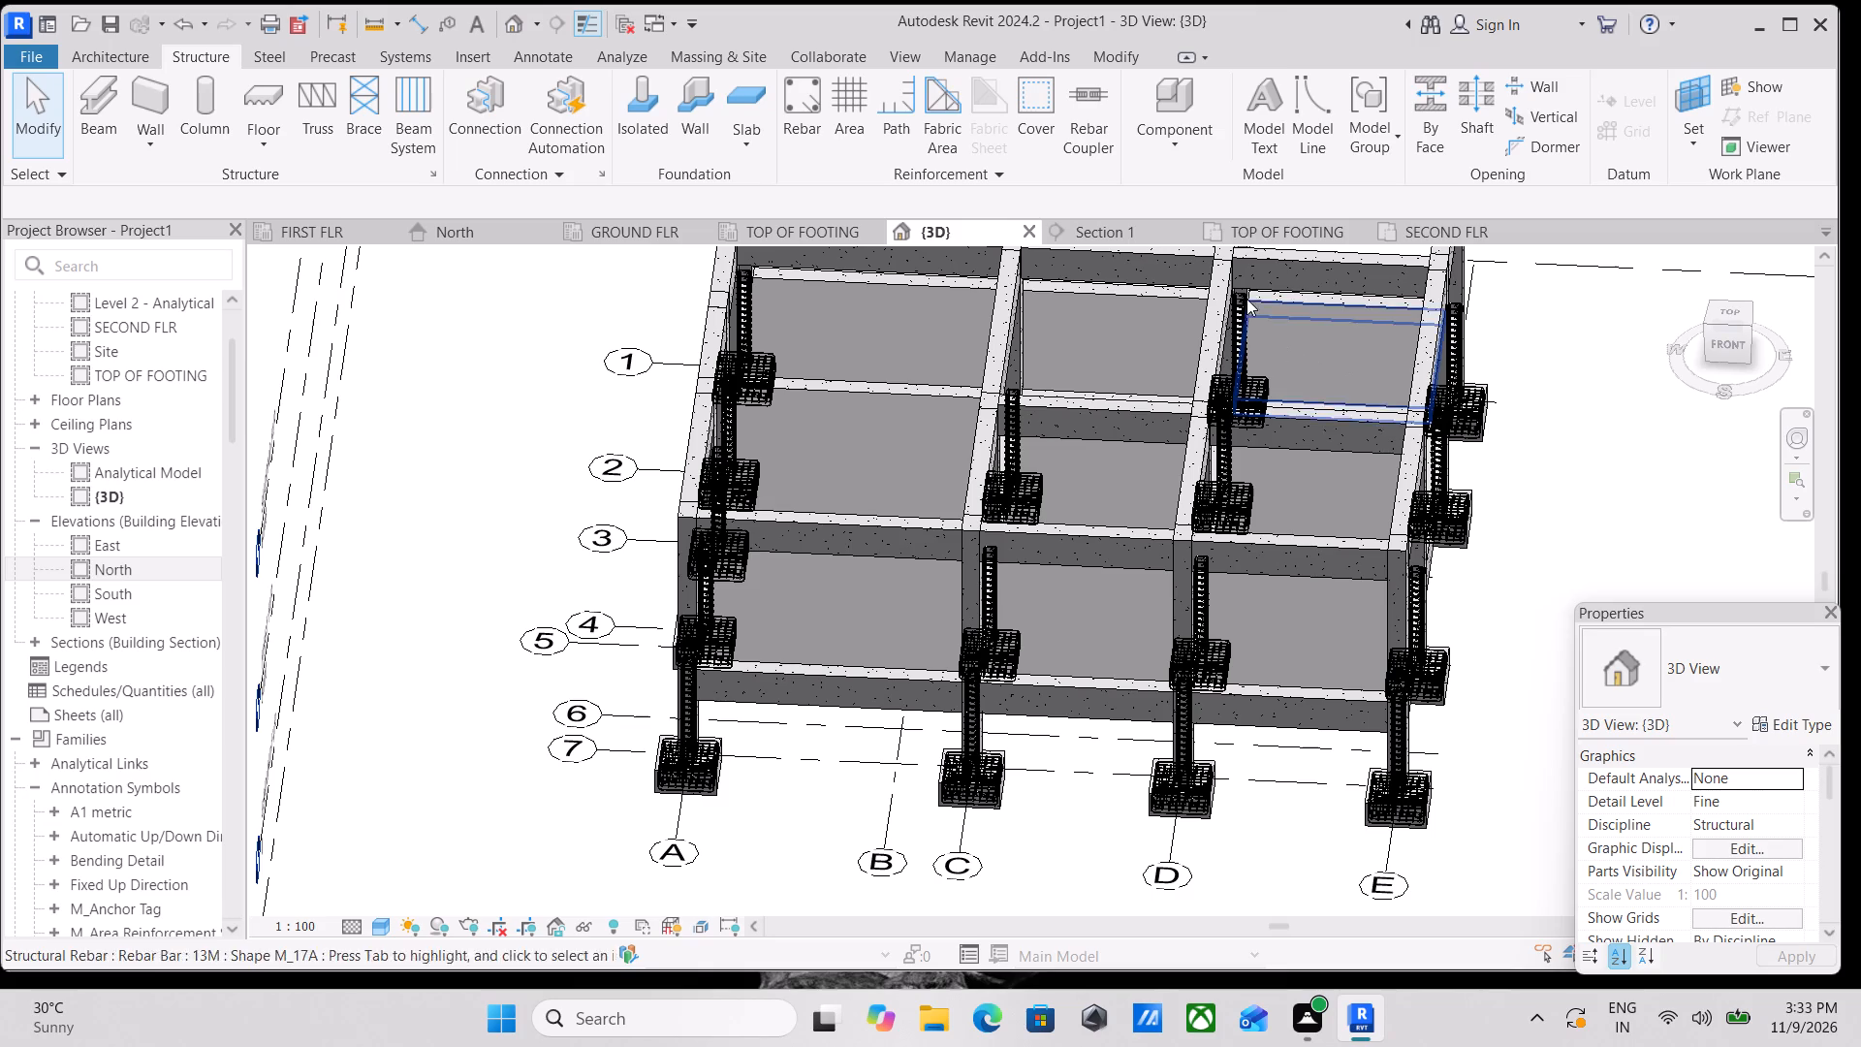
click(1248, 222)
scroll(1248, 222, up, 1)
scroll(1248, 222, down, 2)
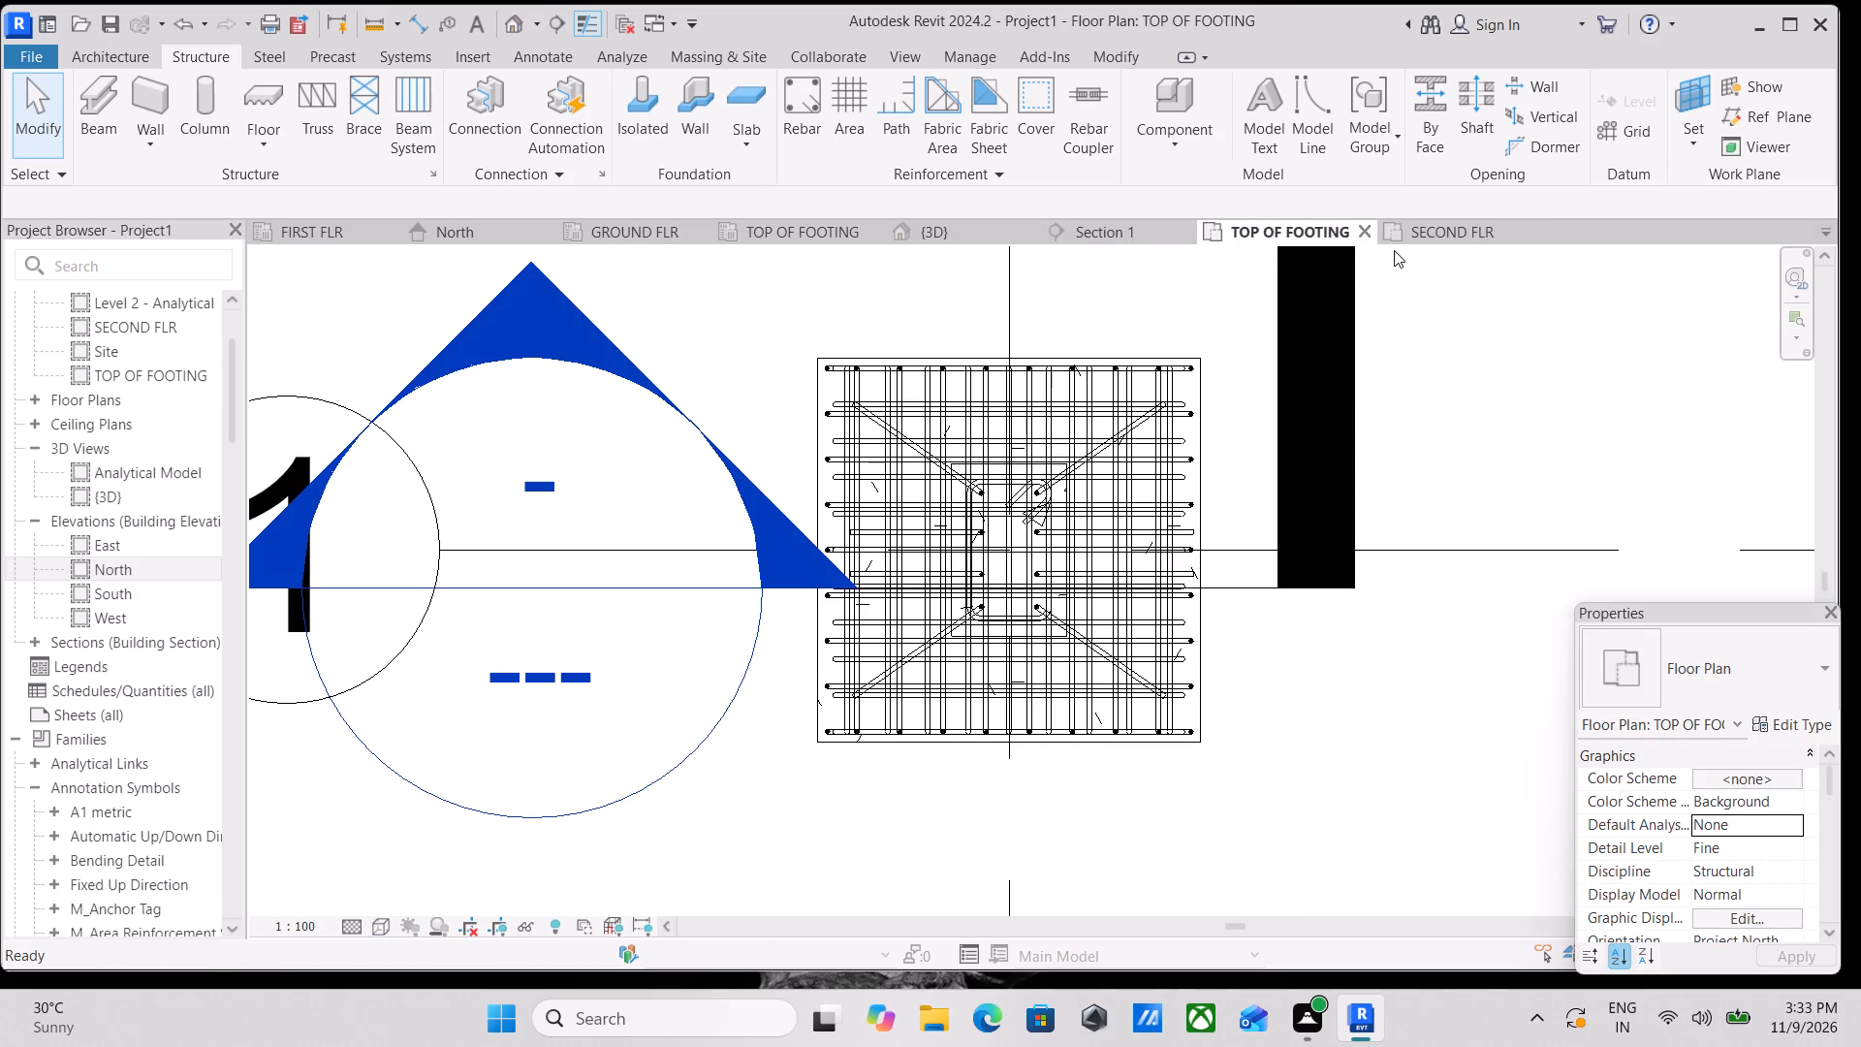
click(1442, 239)
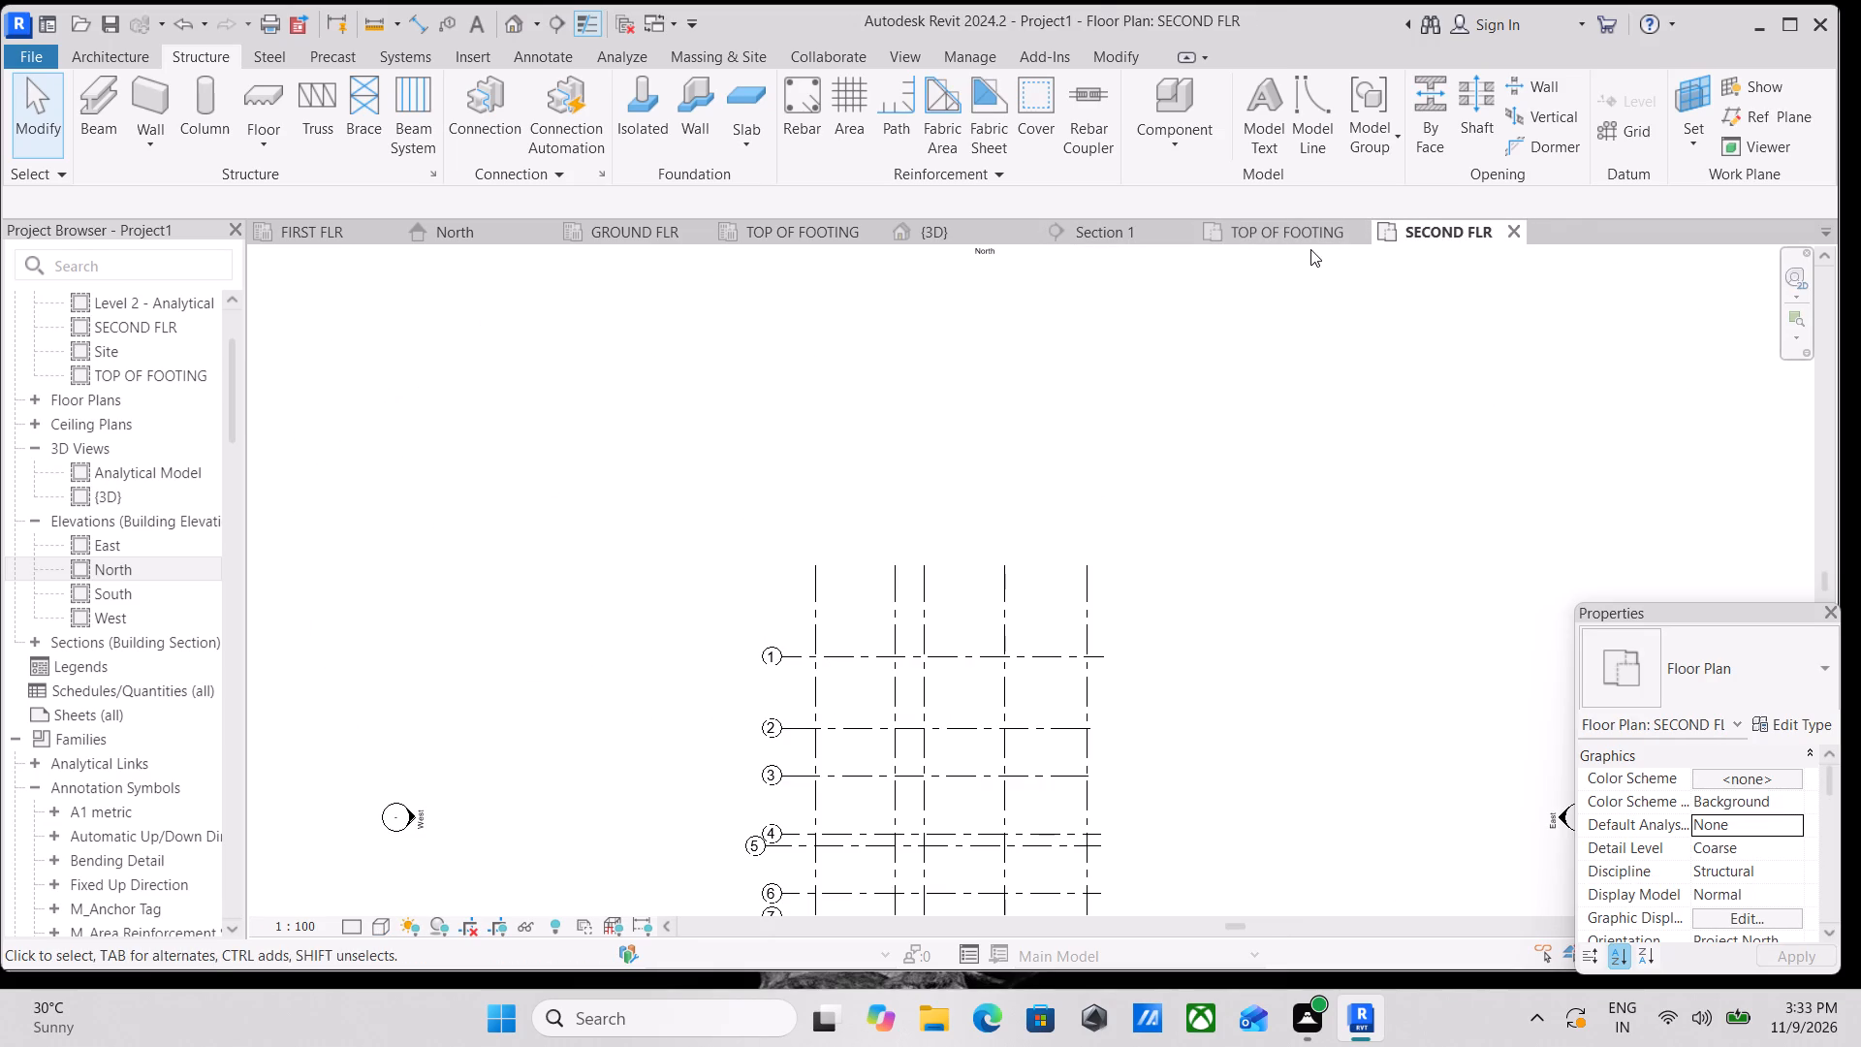
click(1307, 248)
click(1278, 237)
scroll(959, 440, down, 4)
middle_drag(955, 442, 1107, 545)
scroll(1074, 530, down, 2)
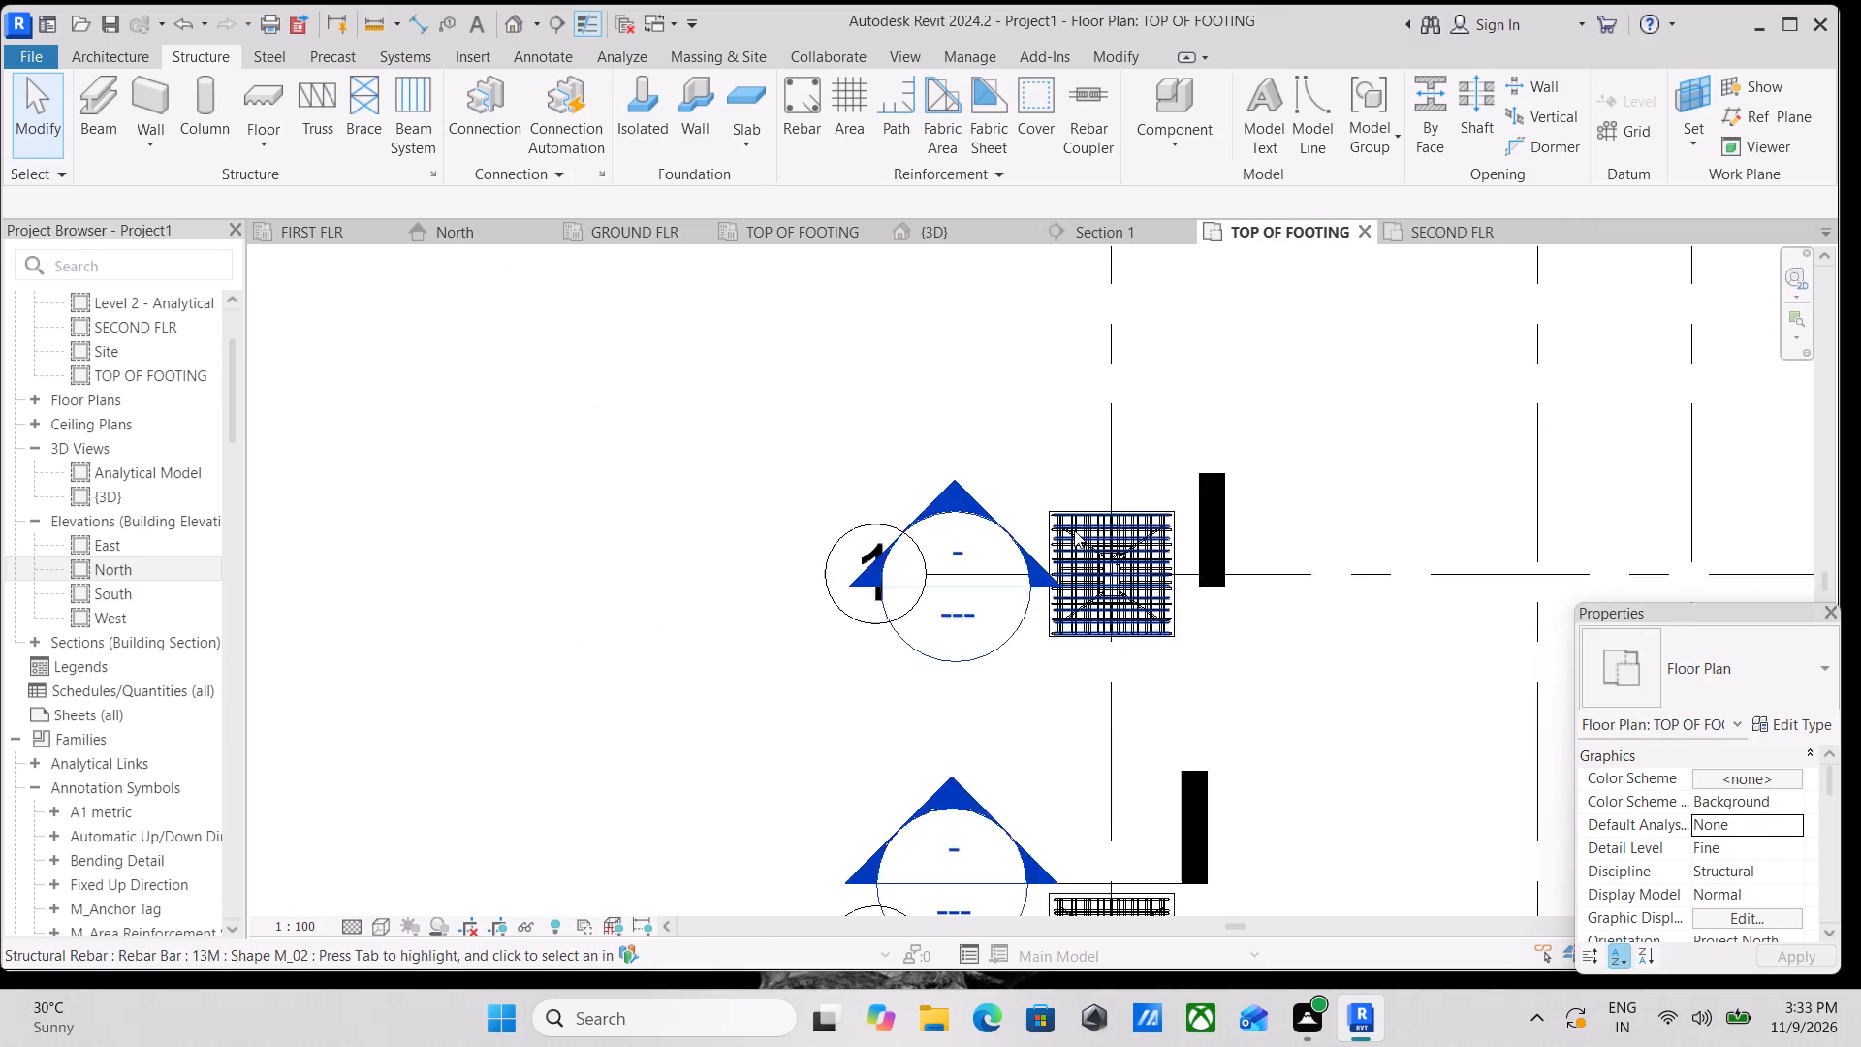
scroll(1074, 530, down, 9)
middle_drag(1174, 504, 1138, 473)
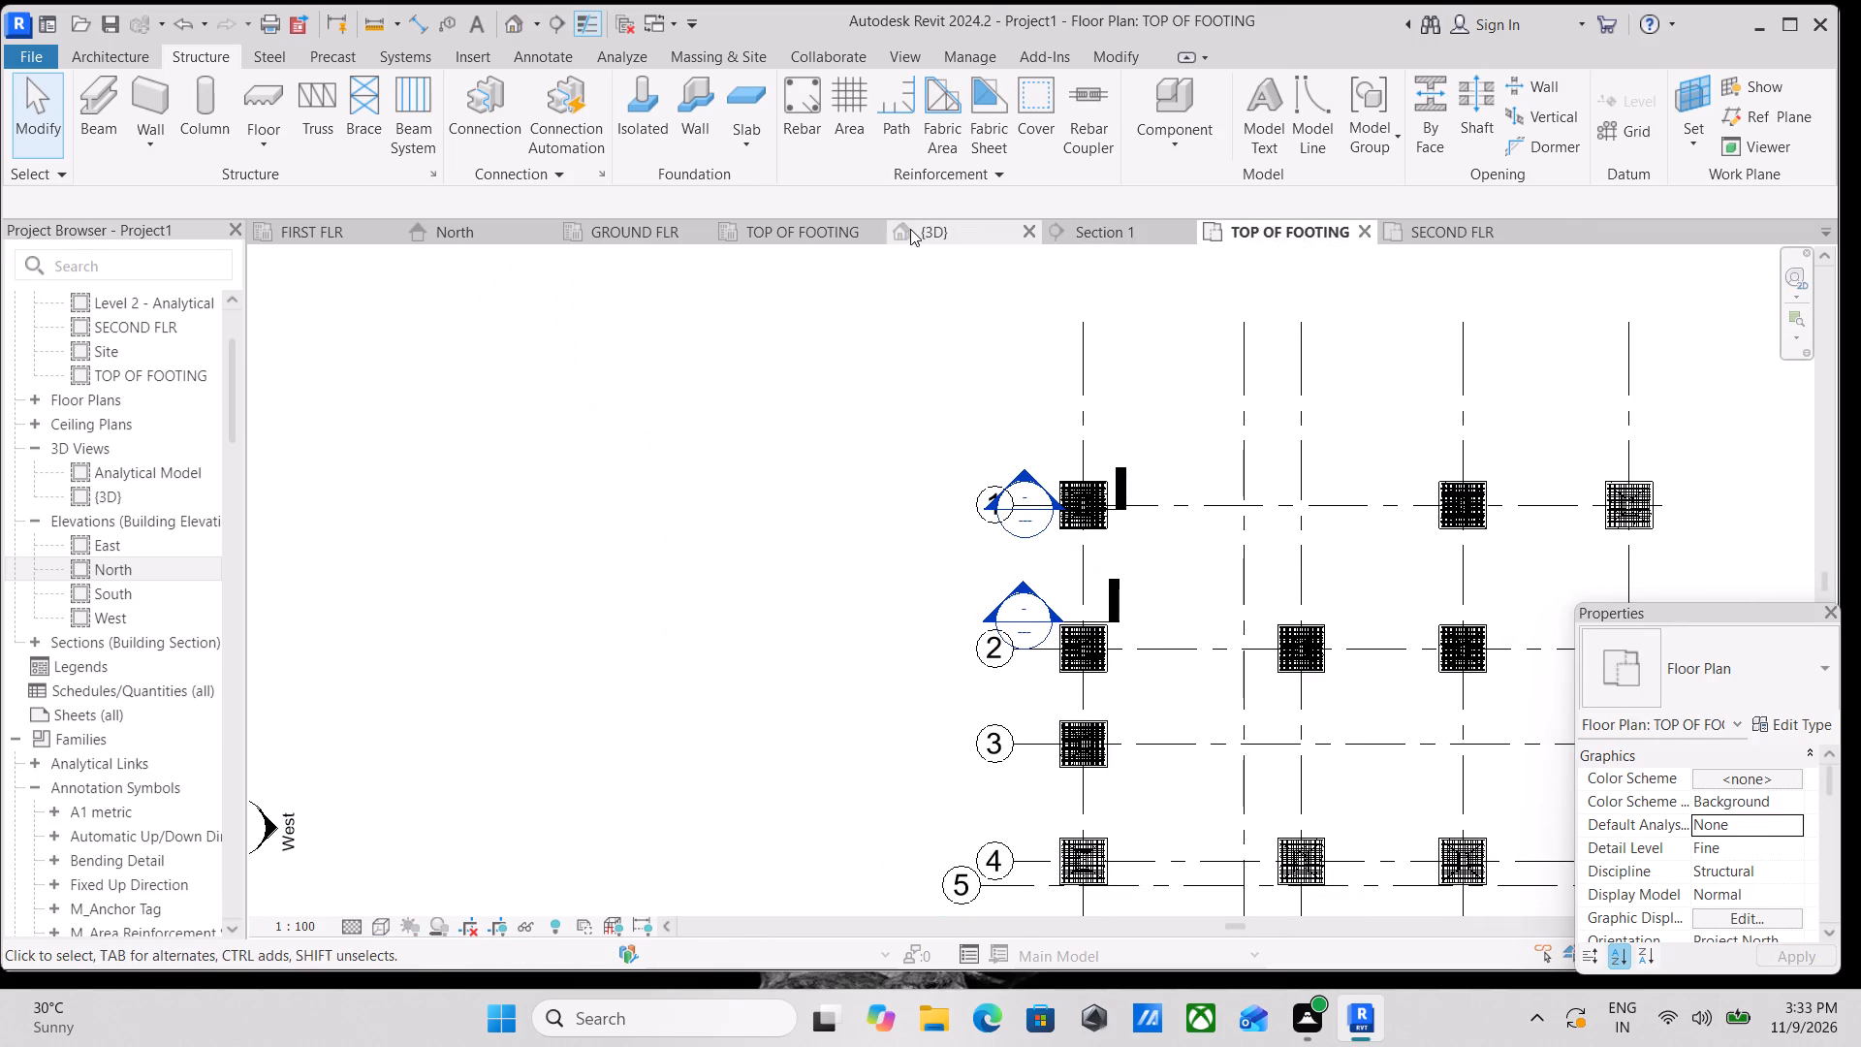
click(910, 229)
scroll(952, 442, down, 1)
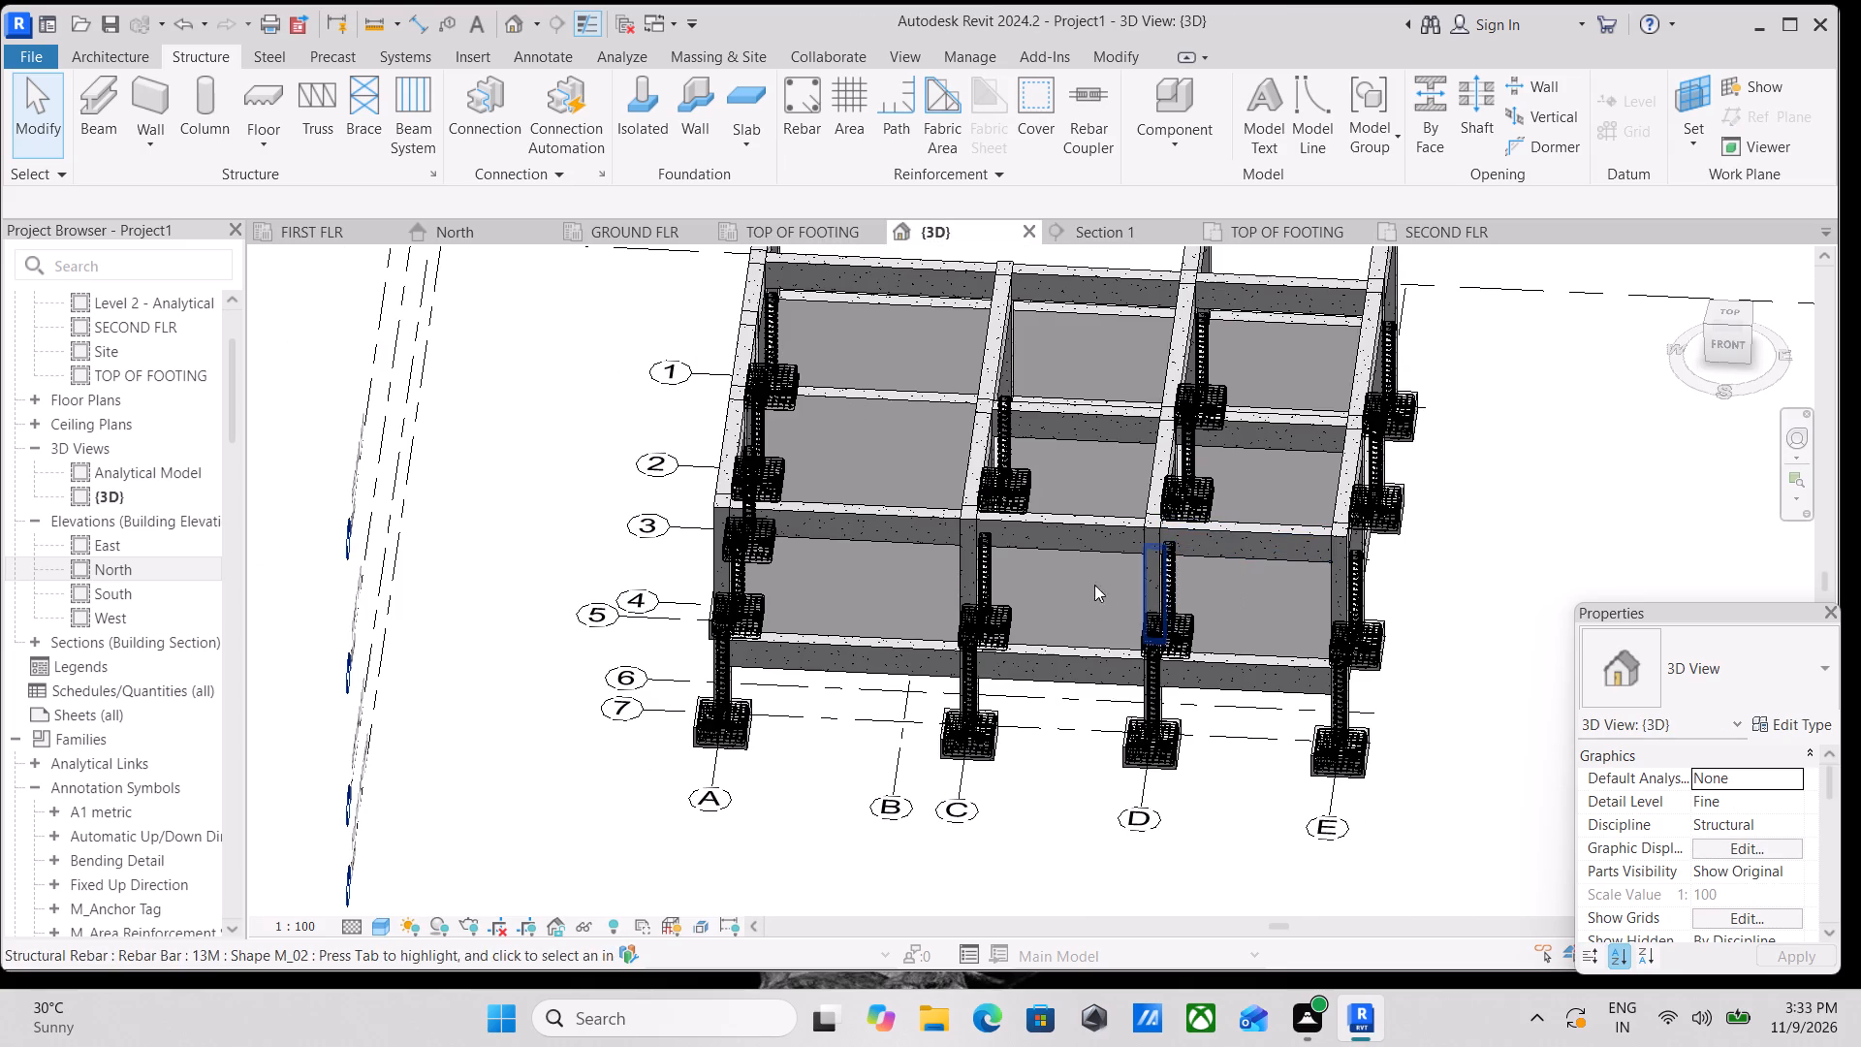
shift+middle_drag(1099, 575, 1140, 600)
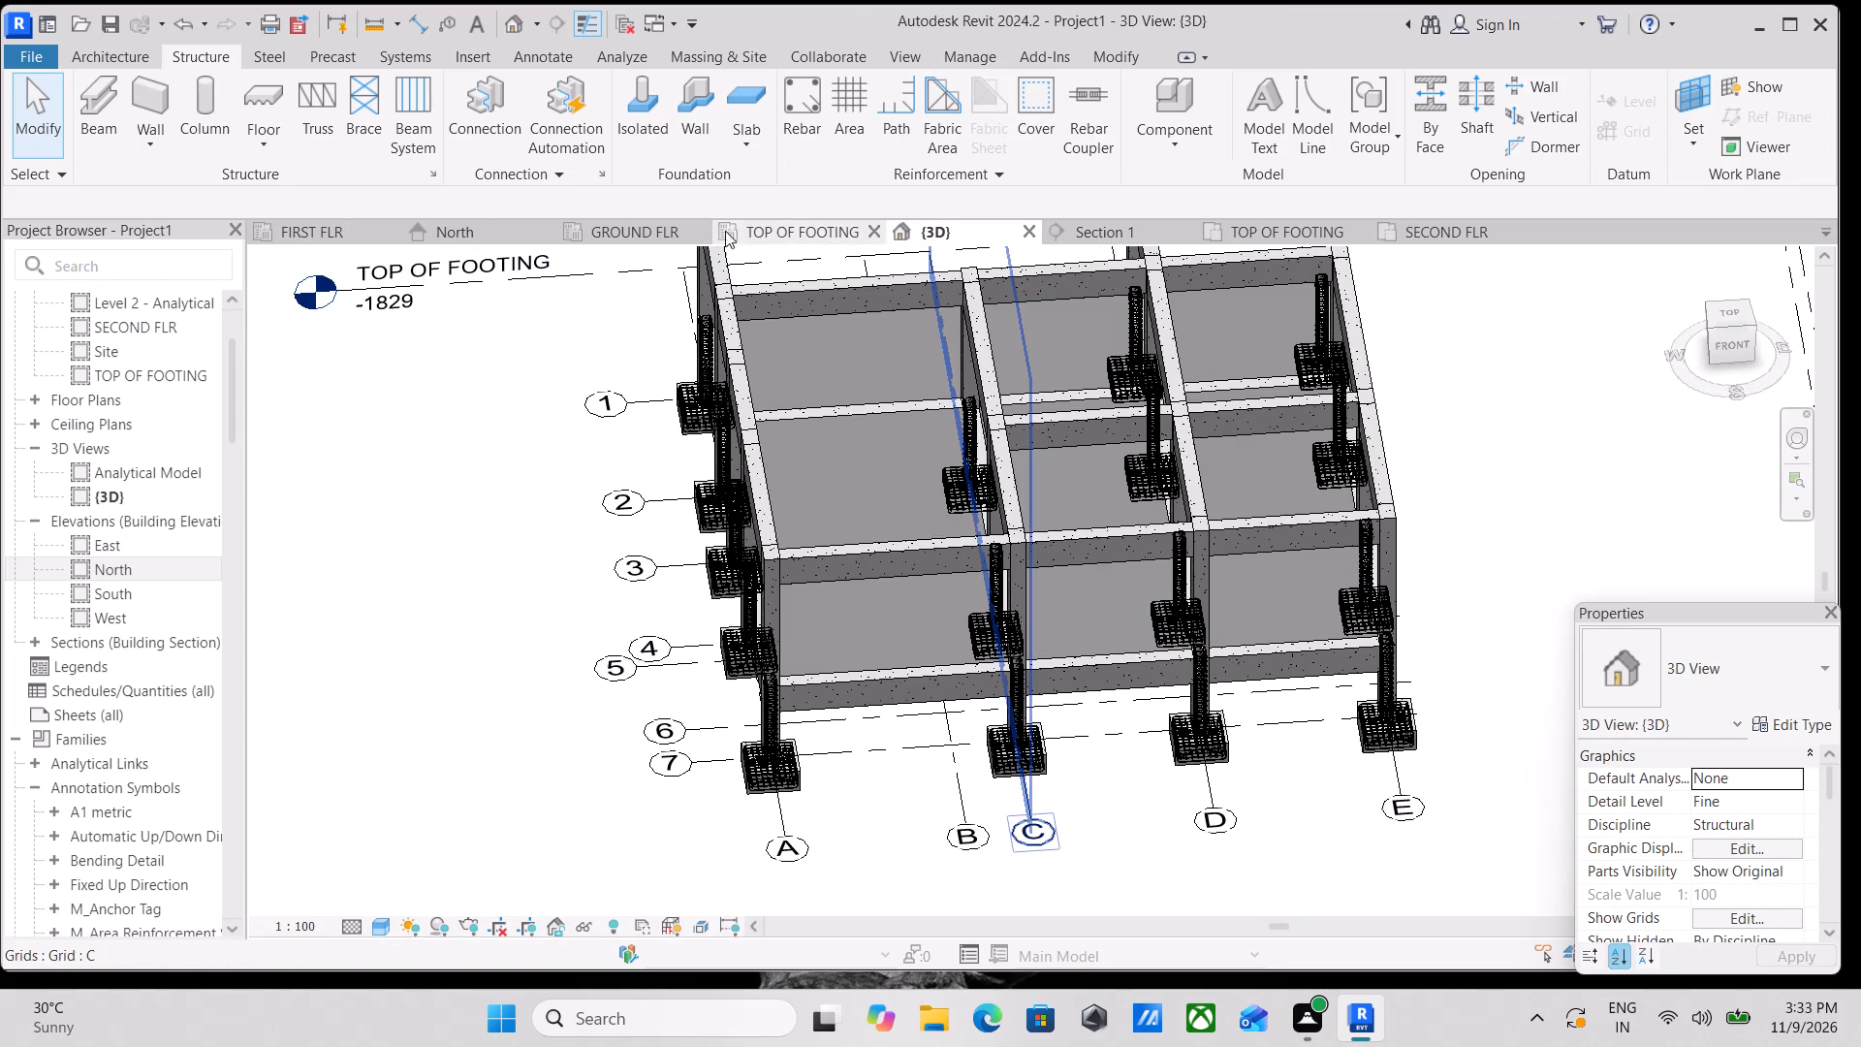
In the GROUND FLR plan, nudge the section line just north of grid 2 slightly toward grid 1.
click(627, 226)
scroll(951, 538, down, 4)
middle_drag(1153, 549, 1141, 471)
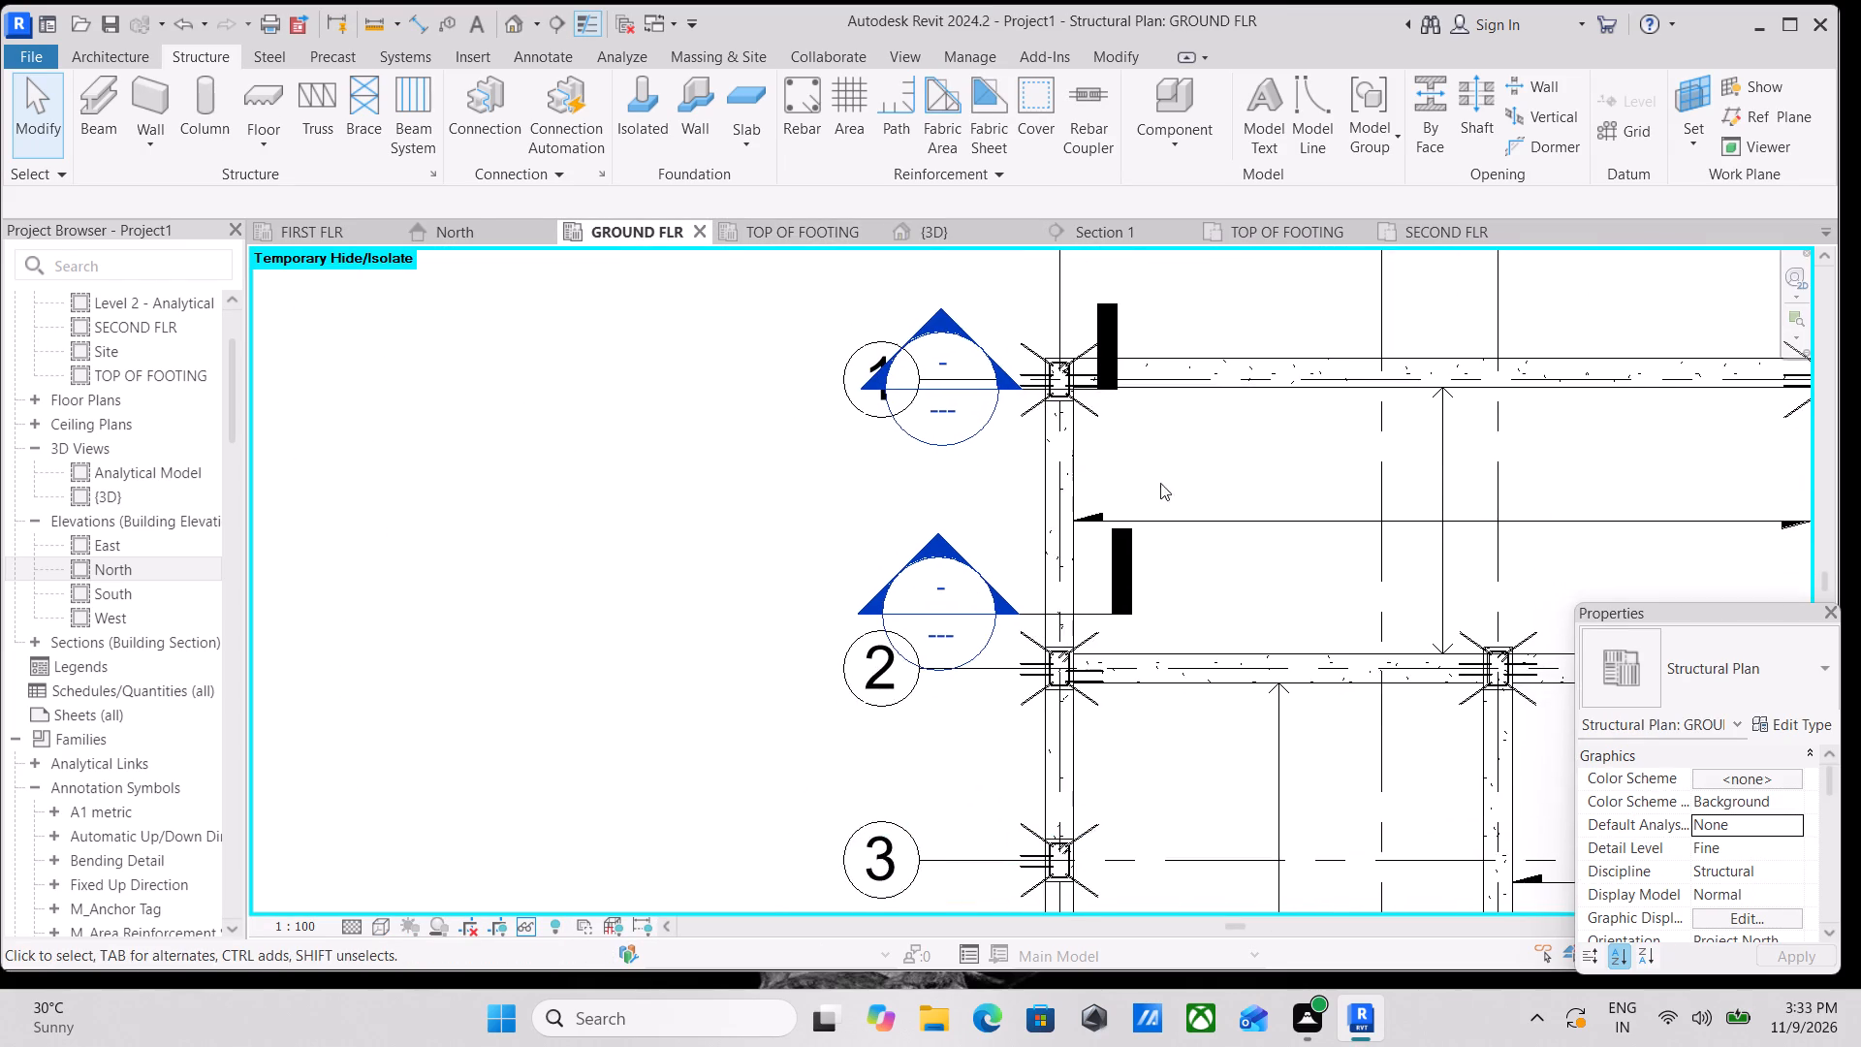
scroll(1177, 495, up, 3)
middle_drag(1178, 495, 1029, 578)
middle_drag(813, 596, 875, 442)
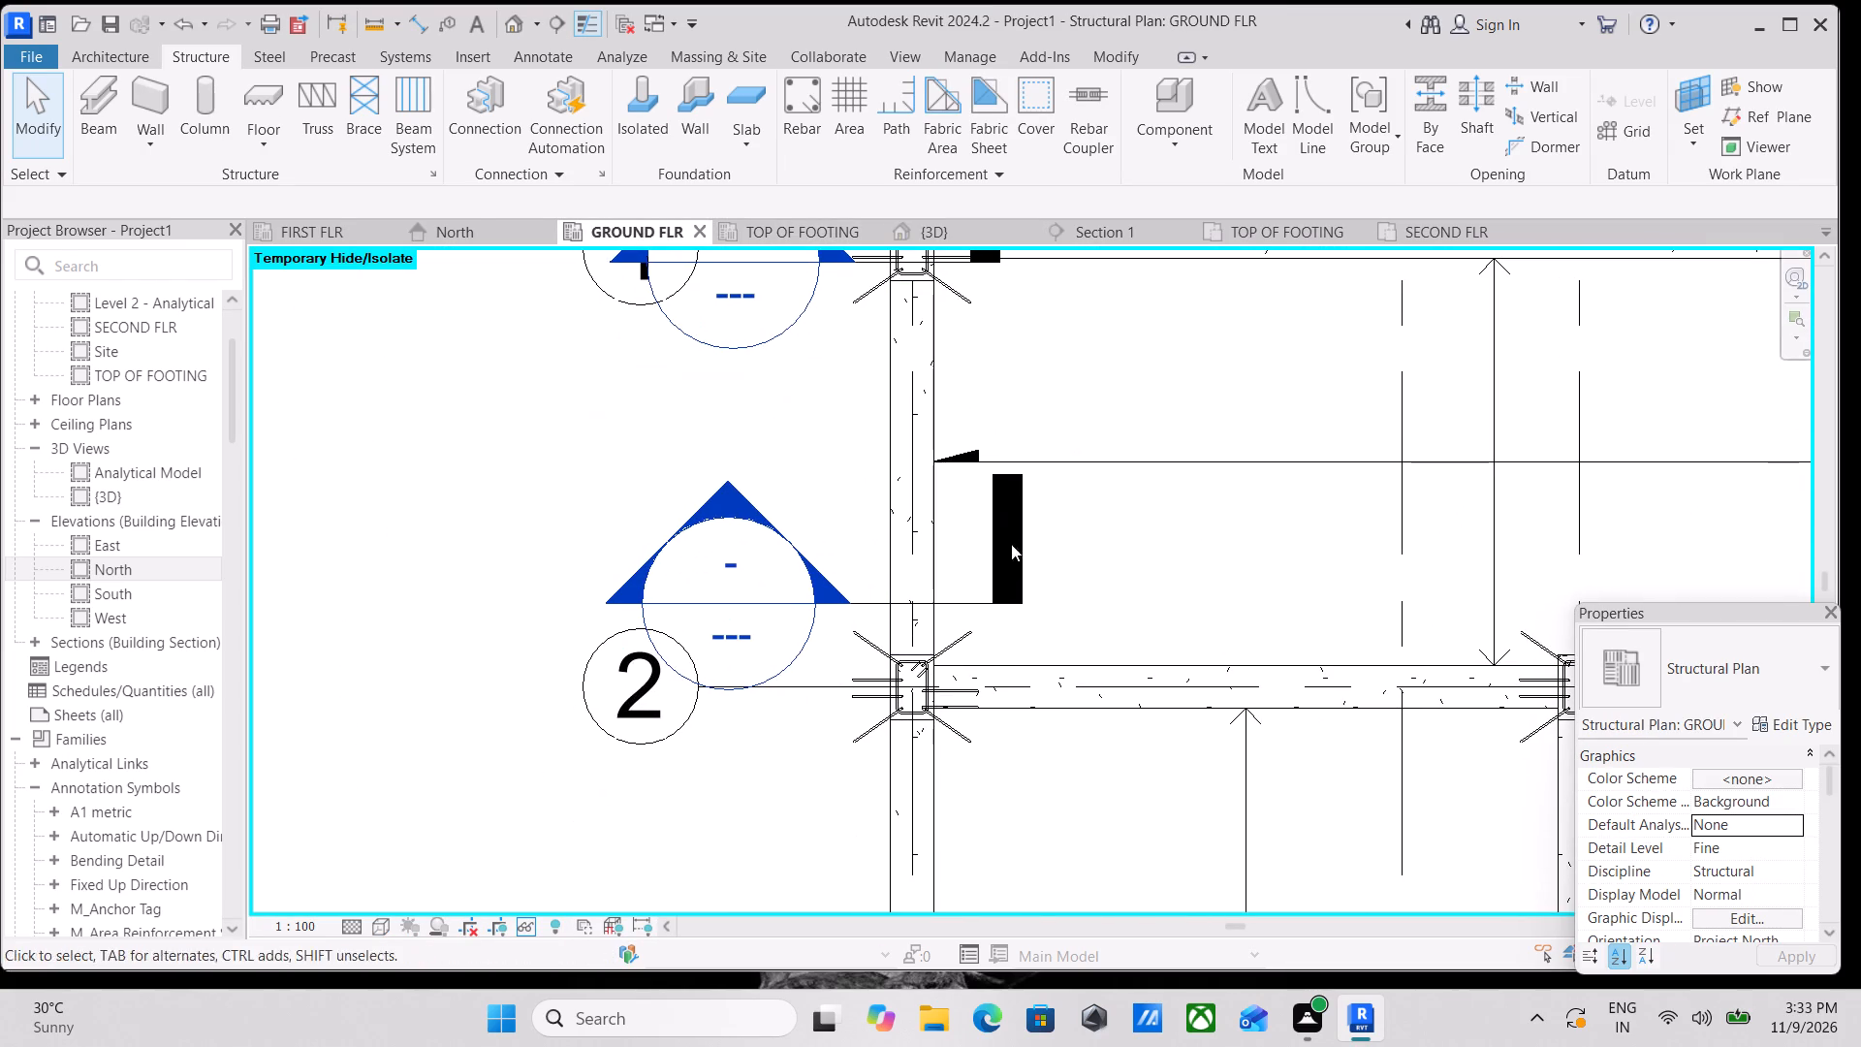
click(937, 611)
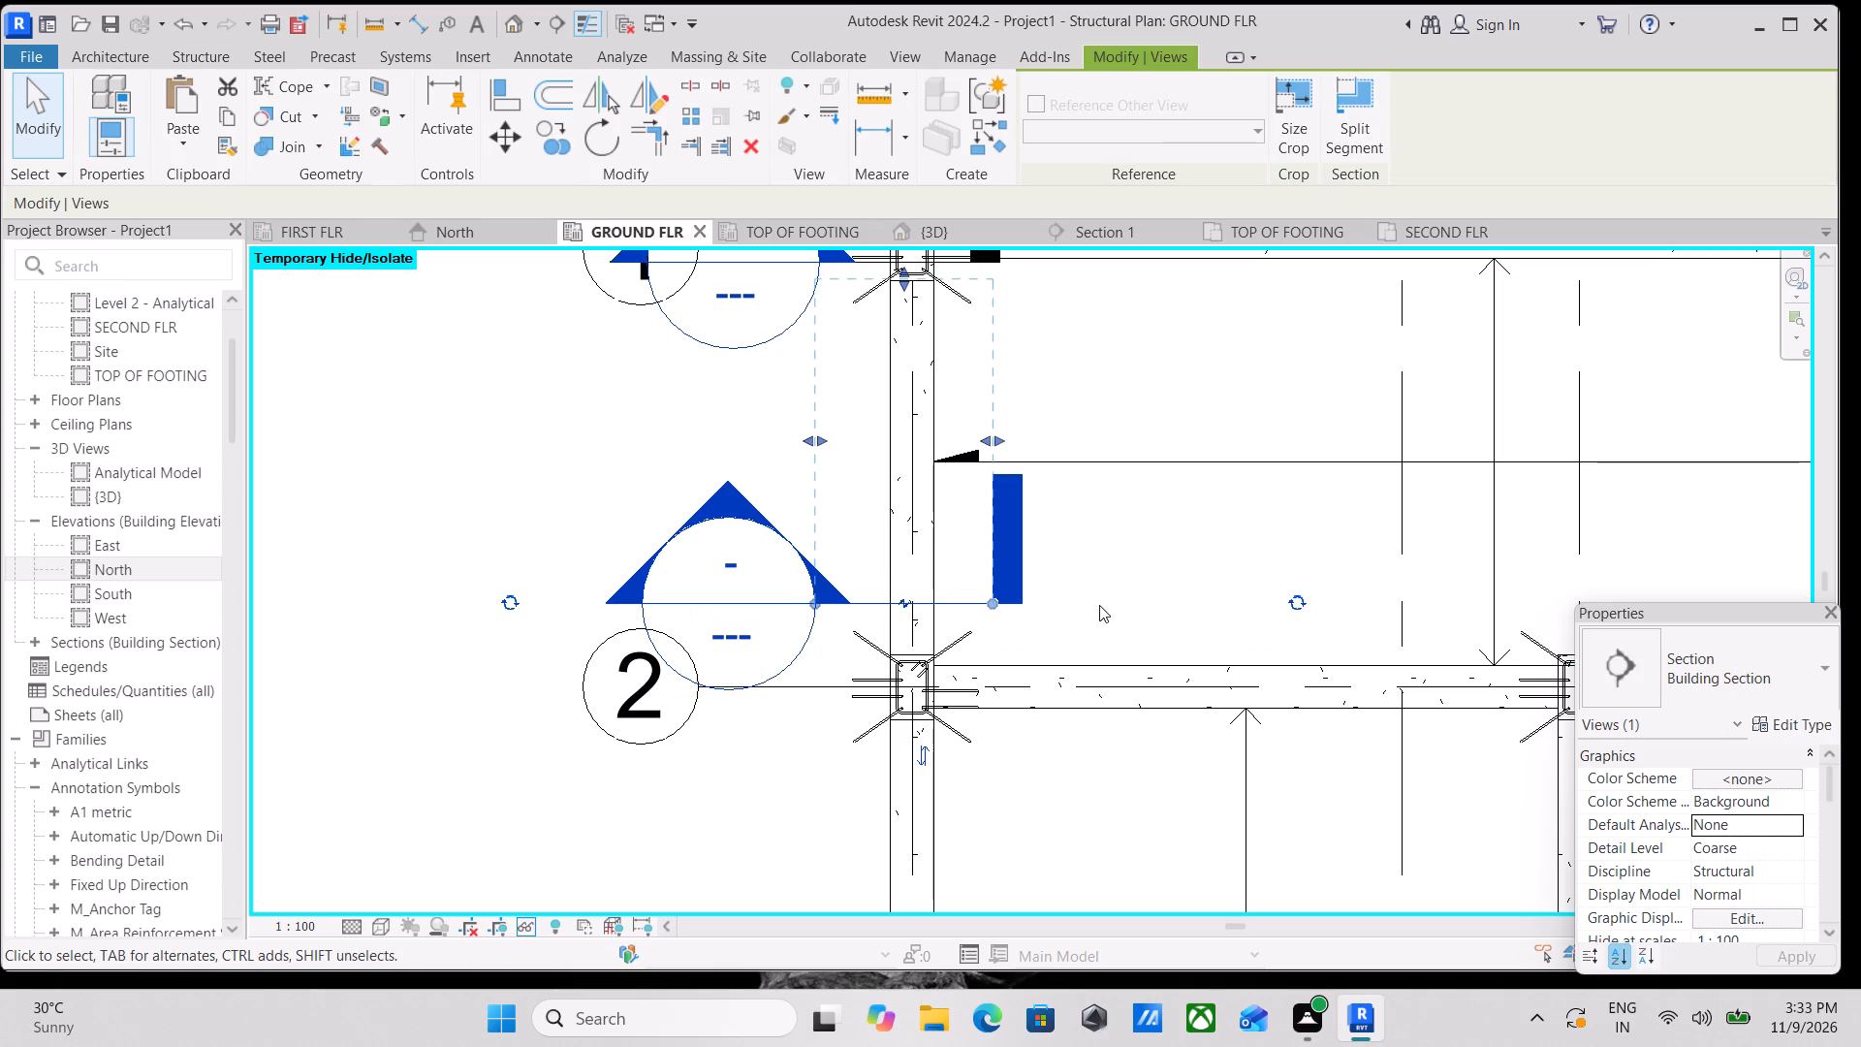
key(Up)
key(Up)
key(Up)
key(Up)
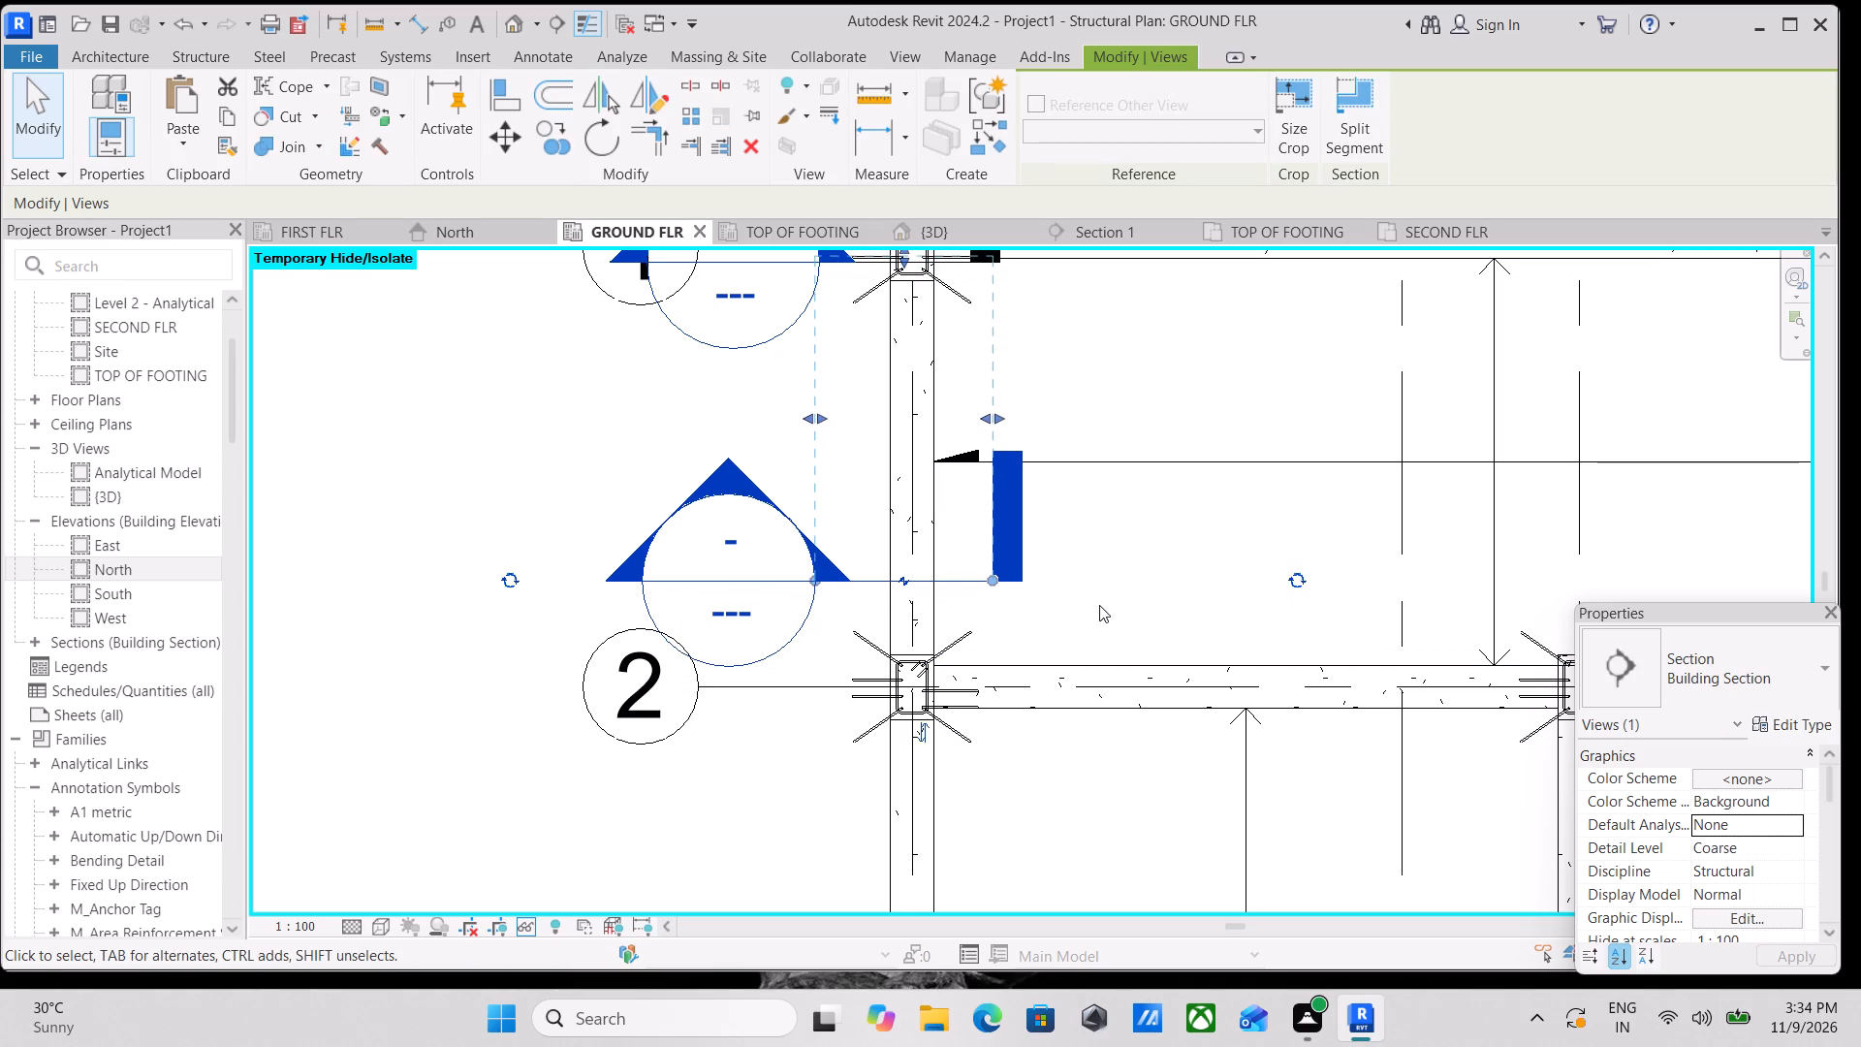
Pull the section's view depth back from the A-1 column to about midway along the beam between grids 1 and 2.
scroll(985, 557, up, 3)
scroll(1044, 494, down, 6)
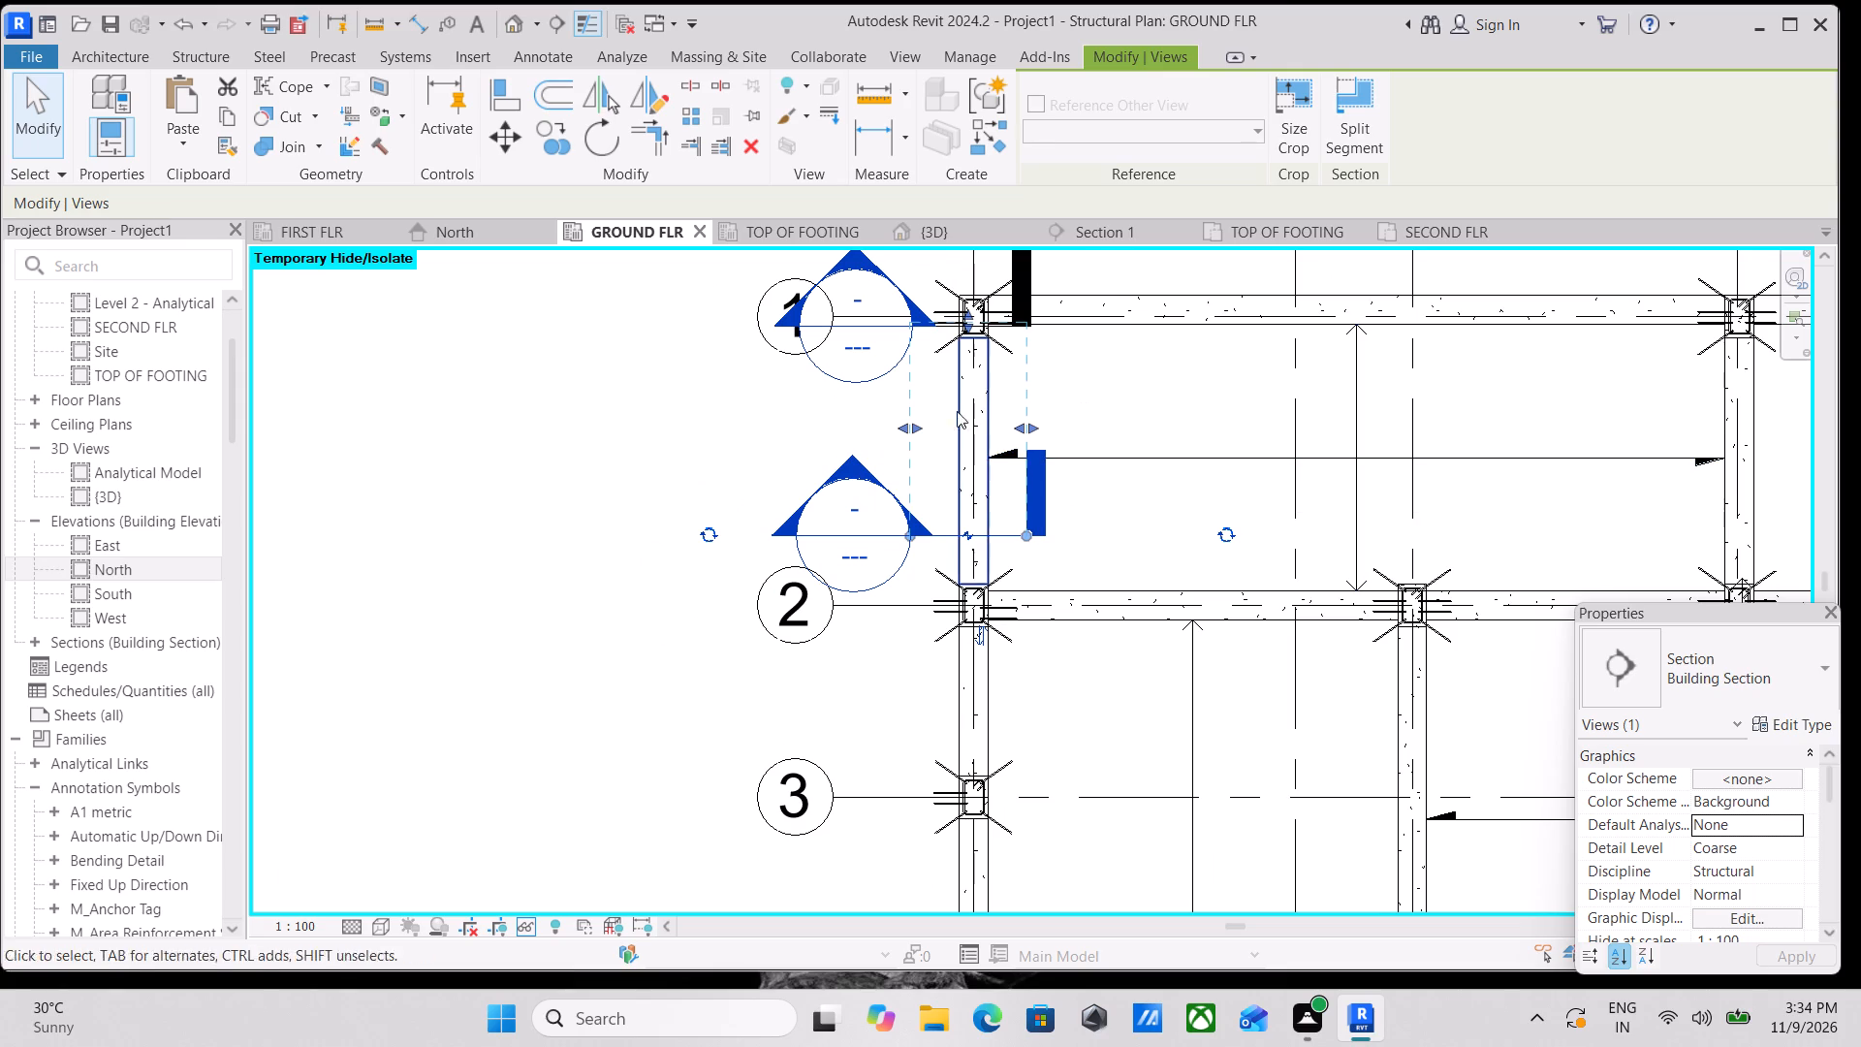
middle_drag(900, 381, 887, 436)
scroll(957, 377, up, 2)
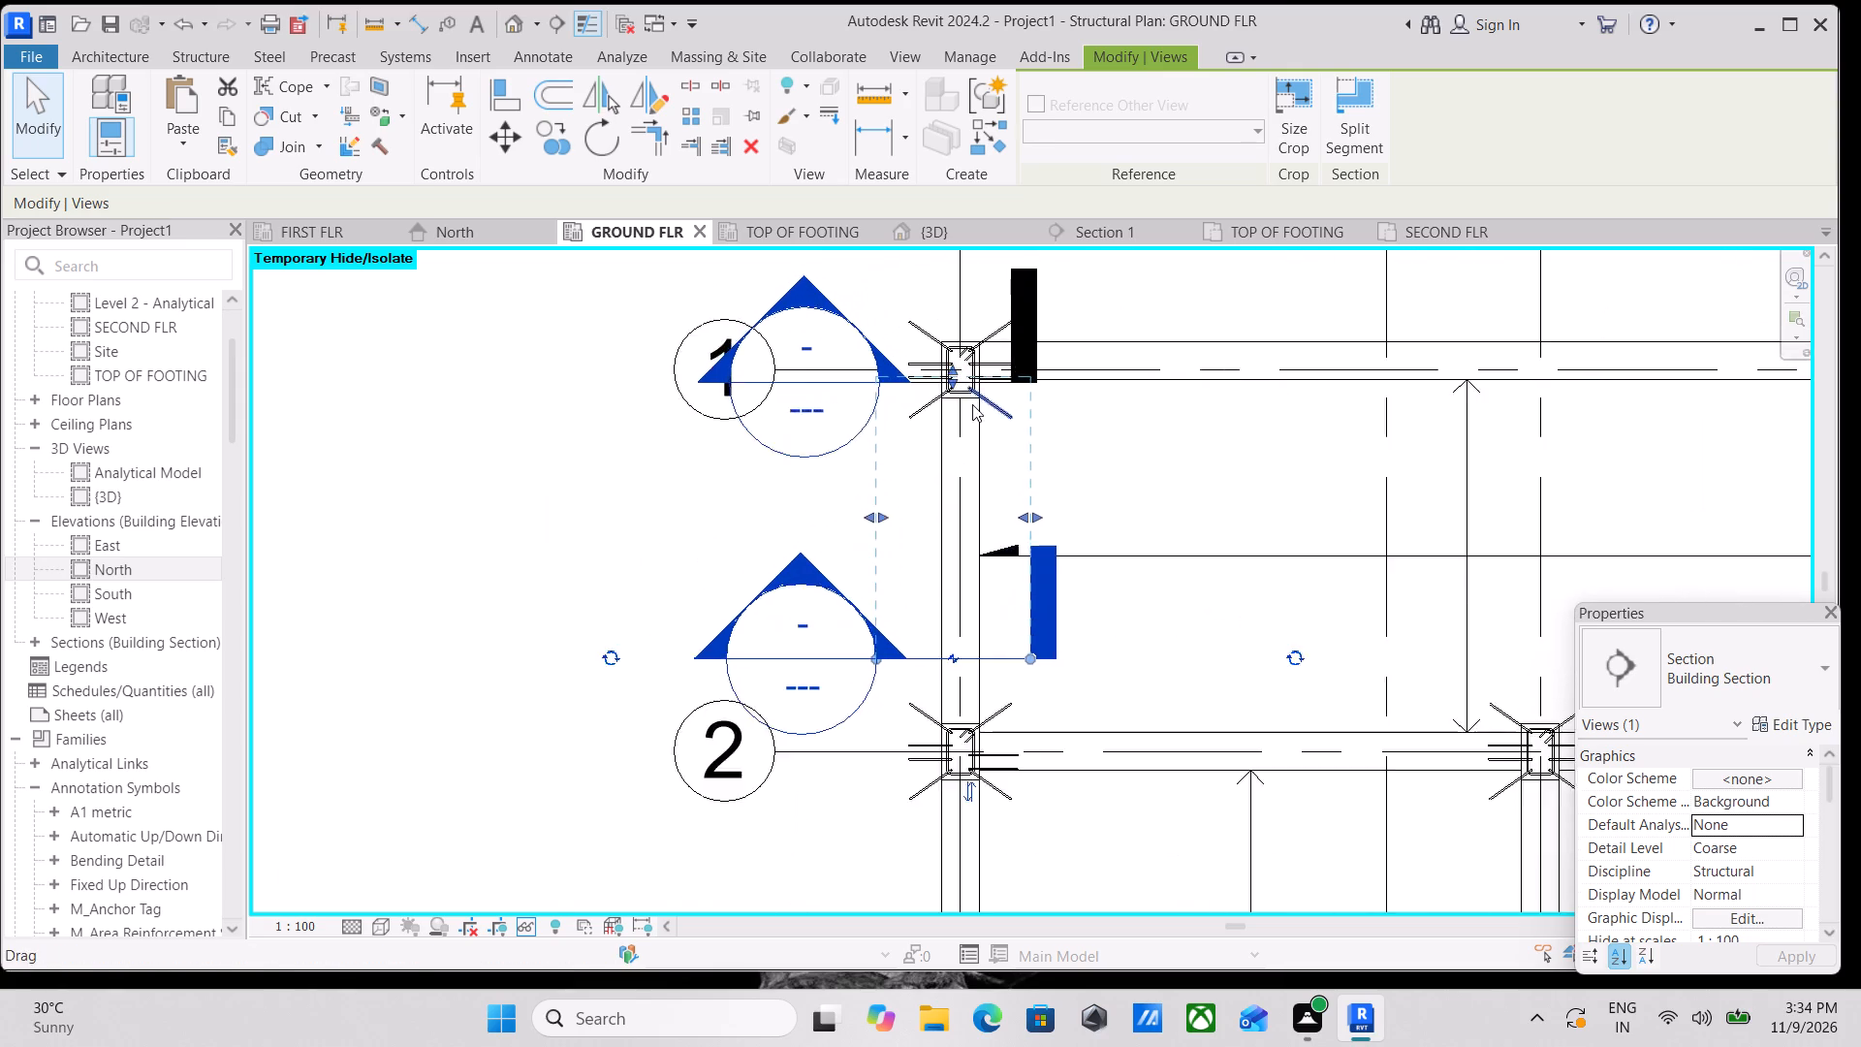
scroll(972, 404, up, 4)
scroll(934, 335, up, 7)
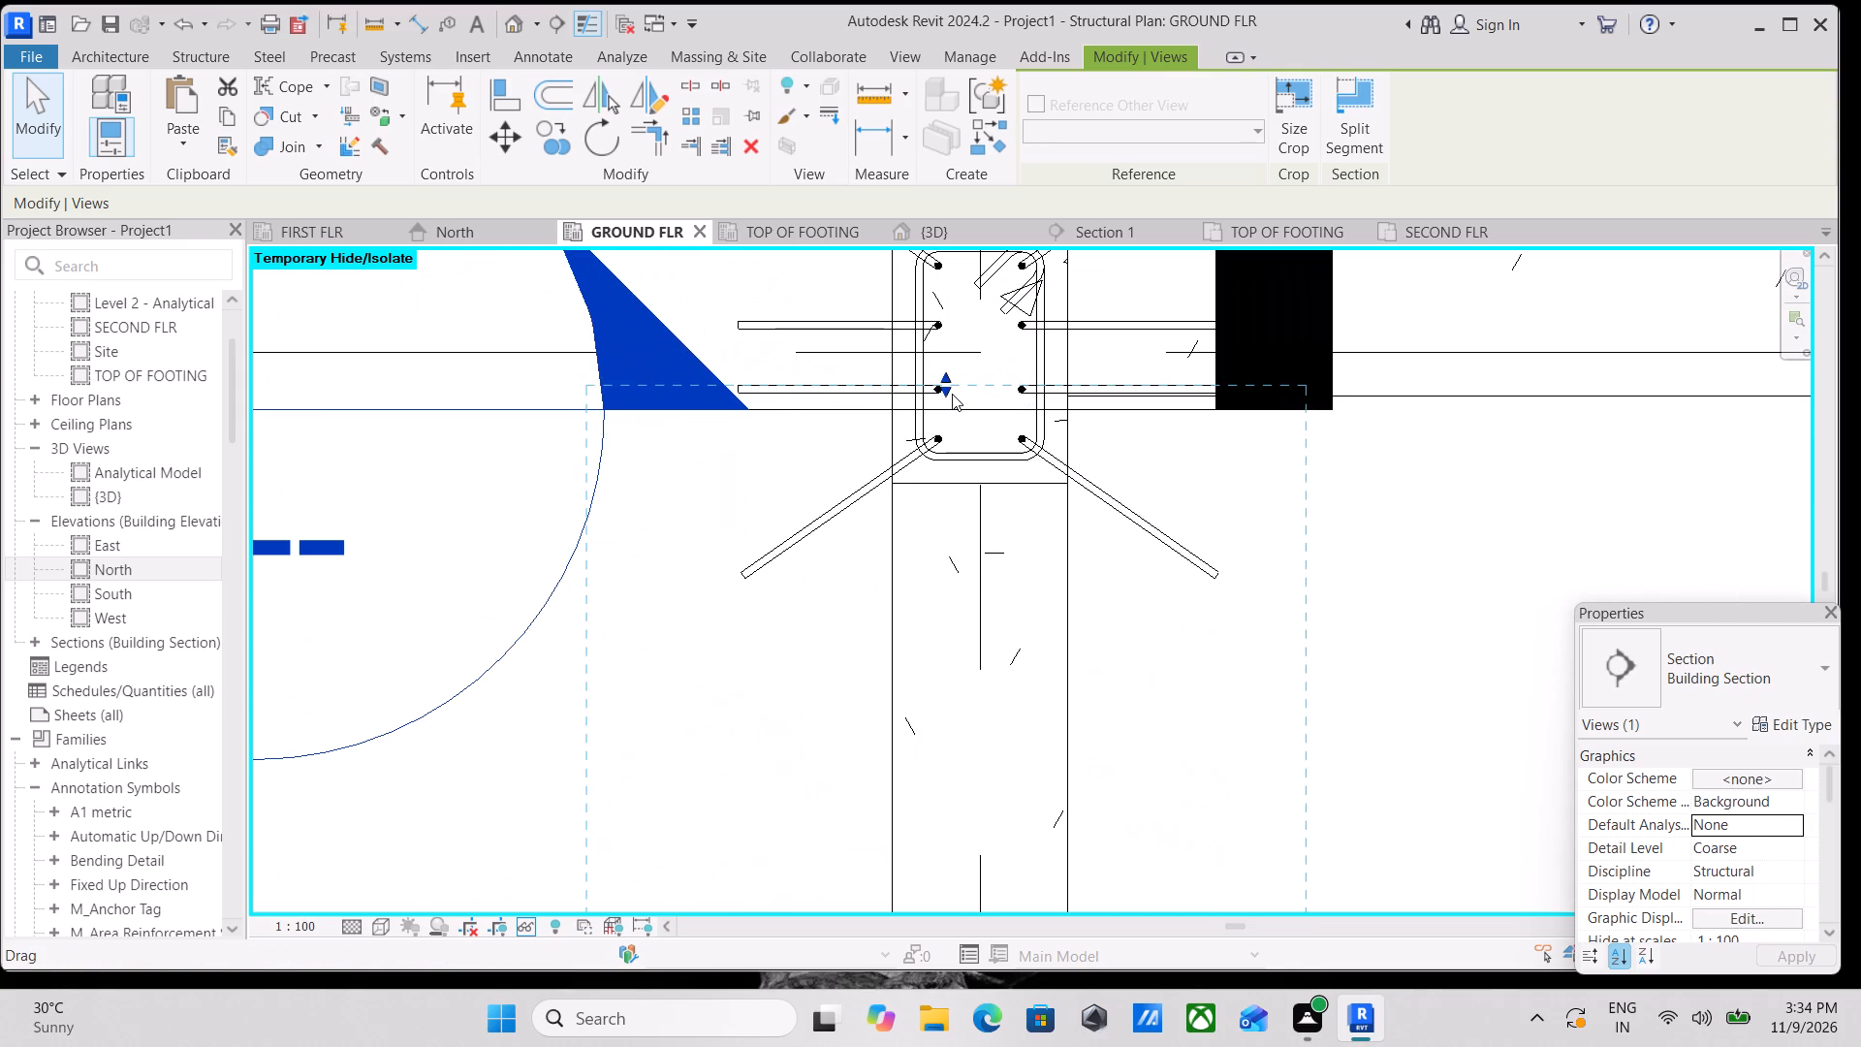
drag(942, 391, 947, 463)
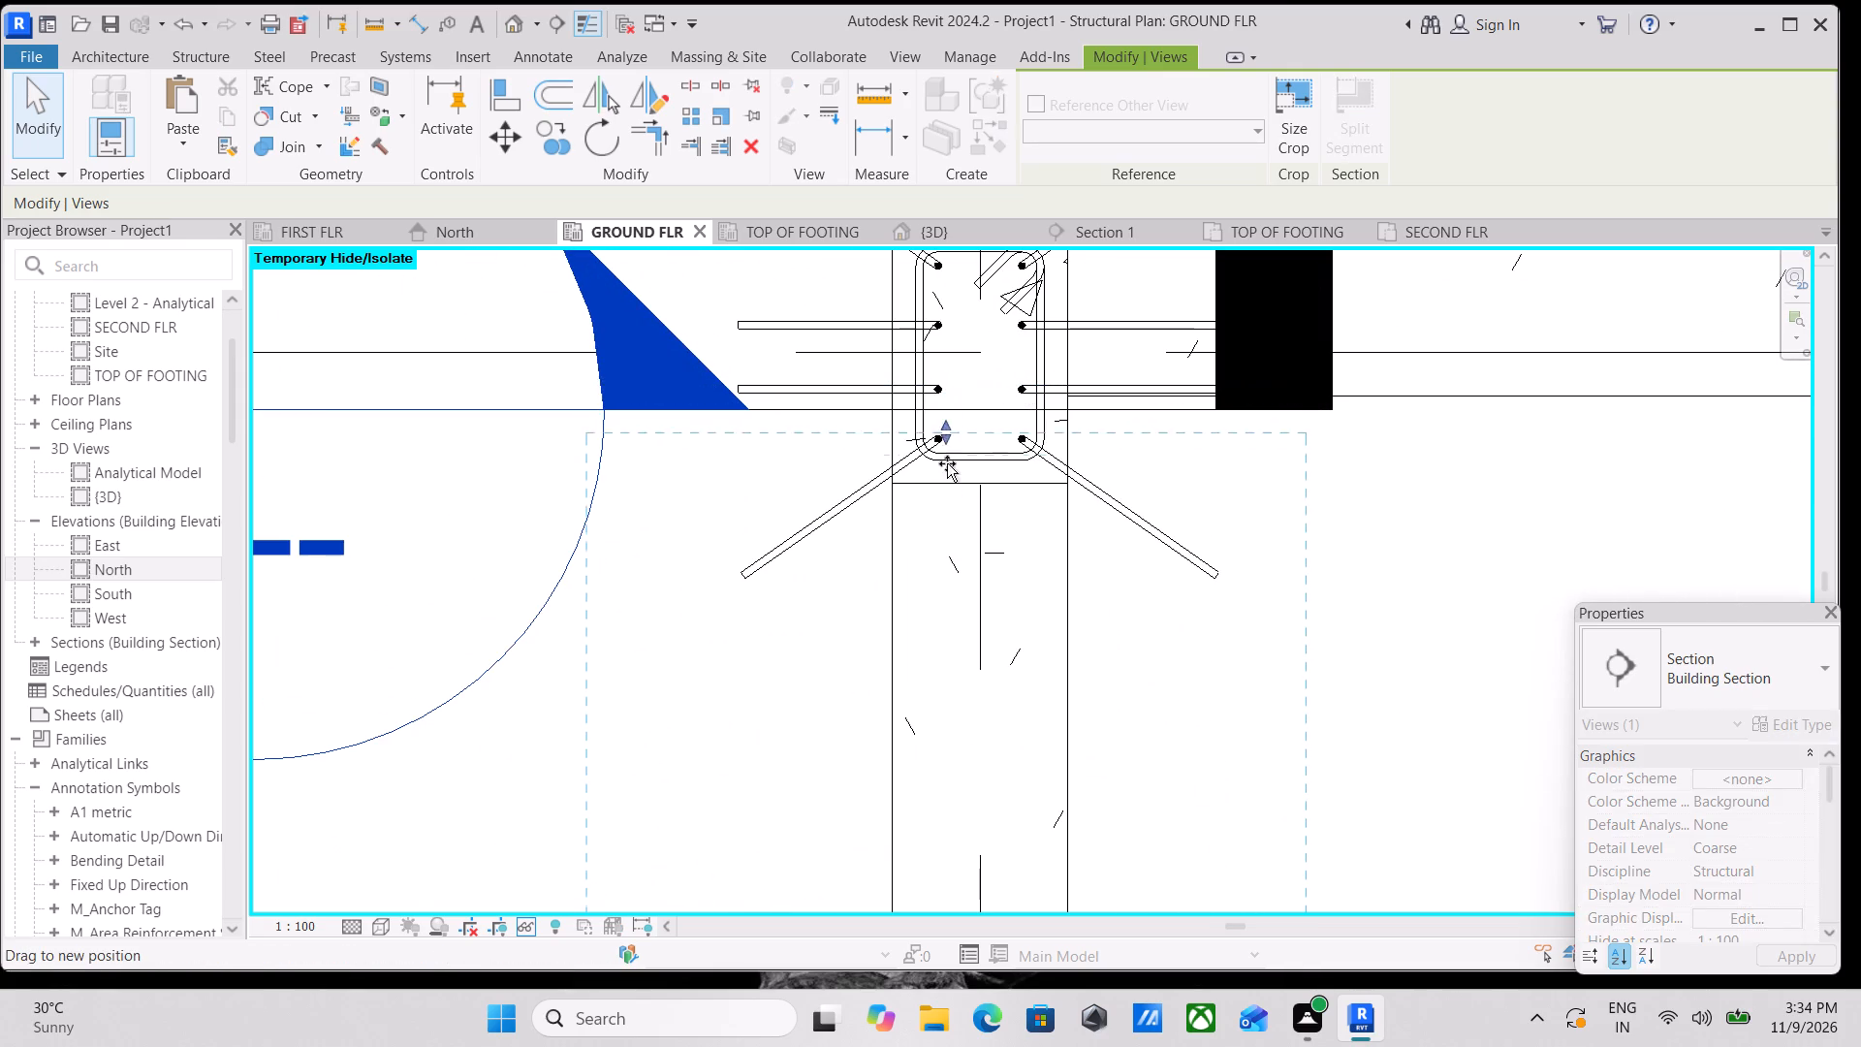
drag(947, 463, 941, 716)
scroll(943, 701, down, 2)
middle_drag(943, 701, 1001, 324)
drag(1002, 346, 1006, 516)
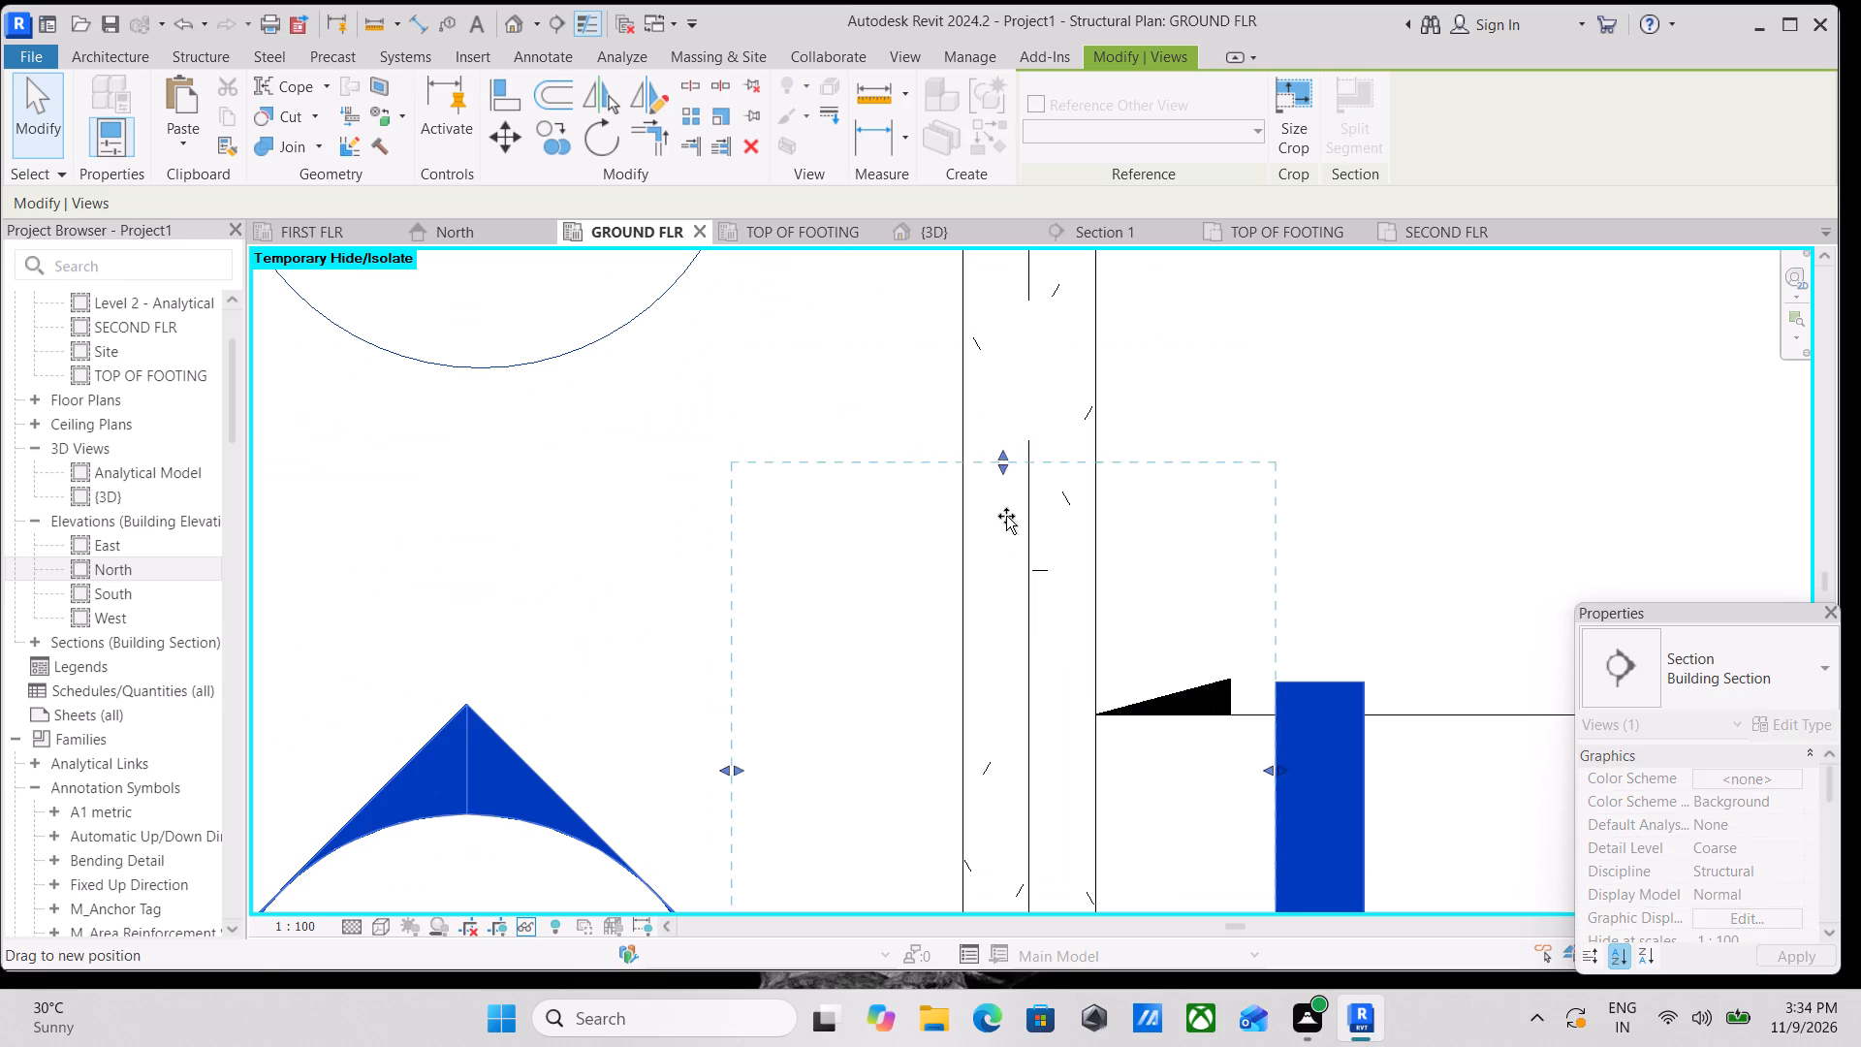
drag(1006, 516, 1021, 658)
middle_drag(1023, 648, 1062, 352)
drag(1050, 354, 1047, 444)
middle_drag(882, 466, 989, 451)
Open the section's view and extend the GROUND FLR and TOP OF FOOTING level lines so their heads sit well clear of the crop region.
right_click(601, 443)
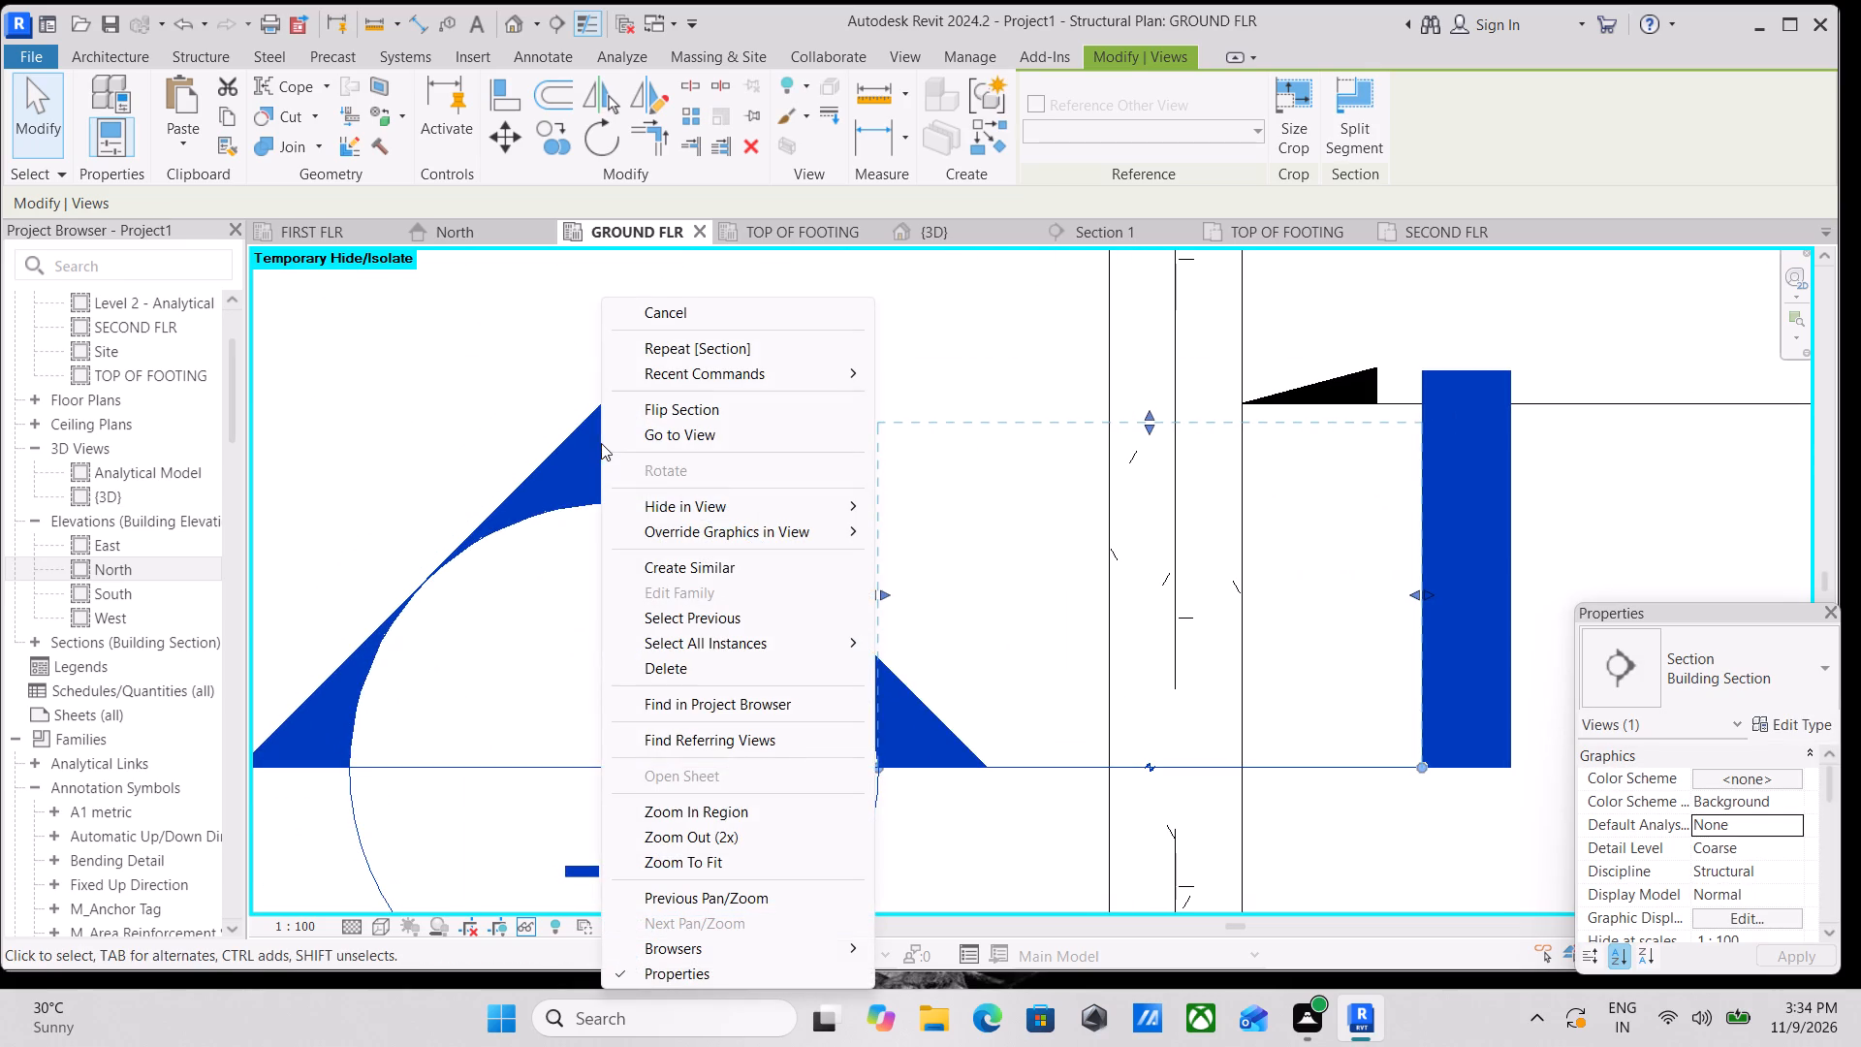
click(713, 436)
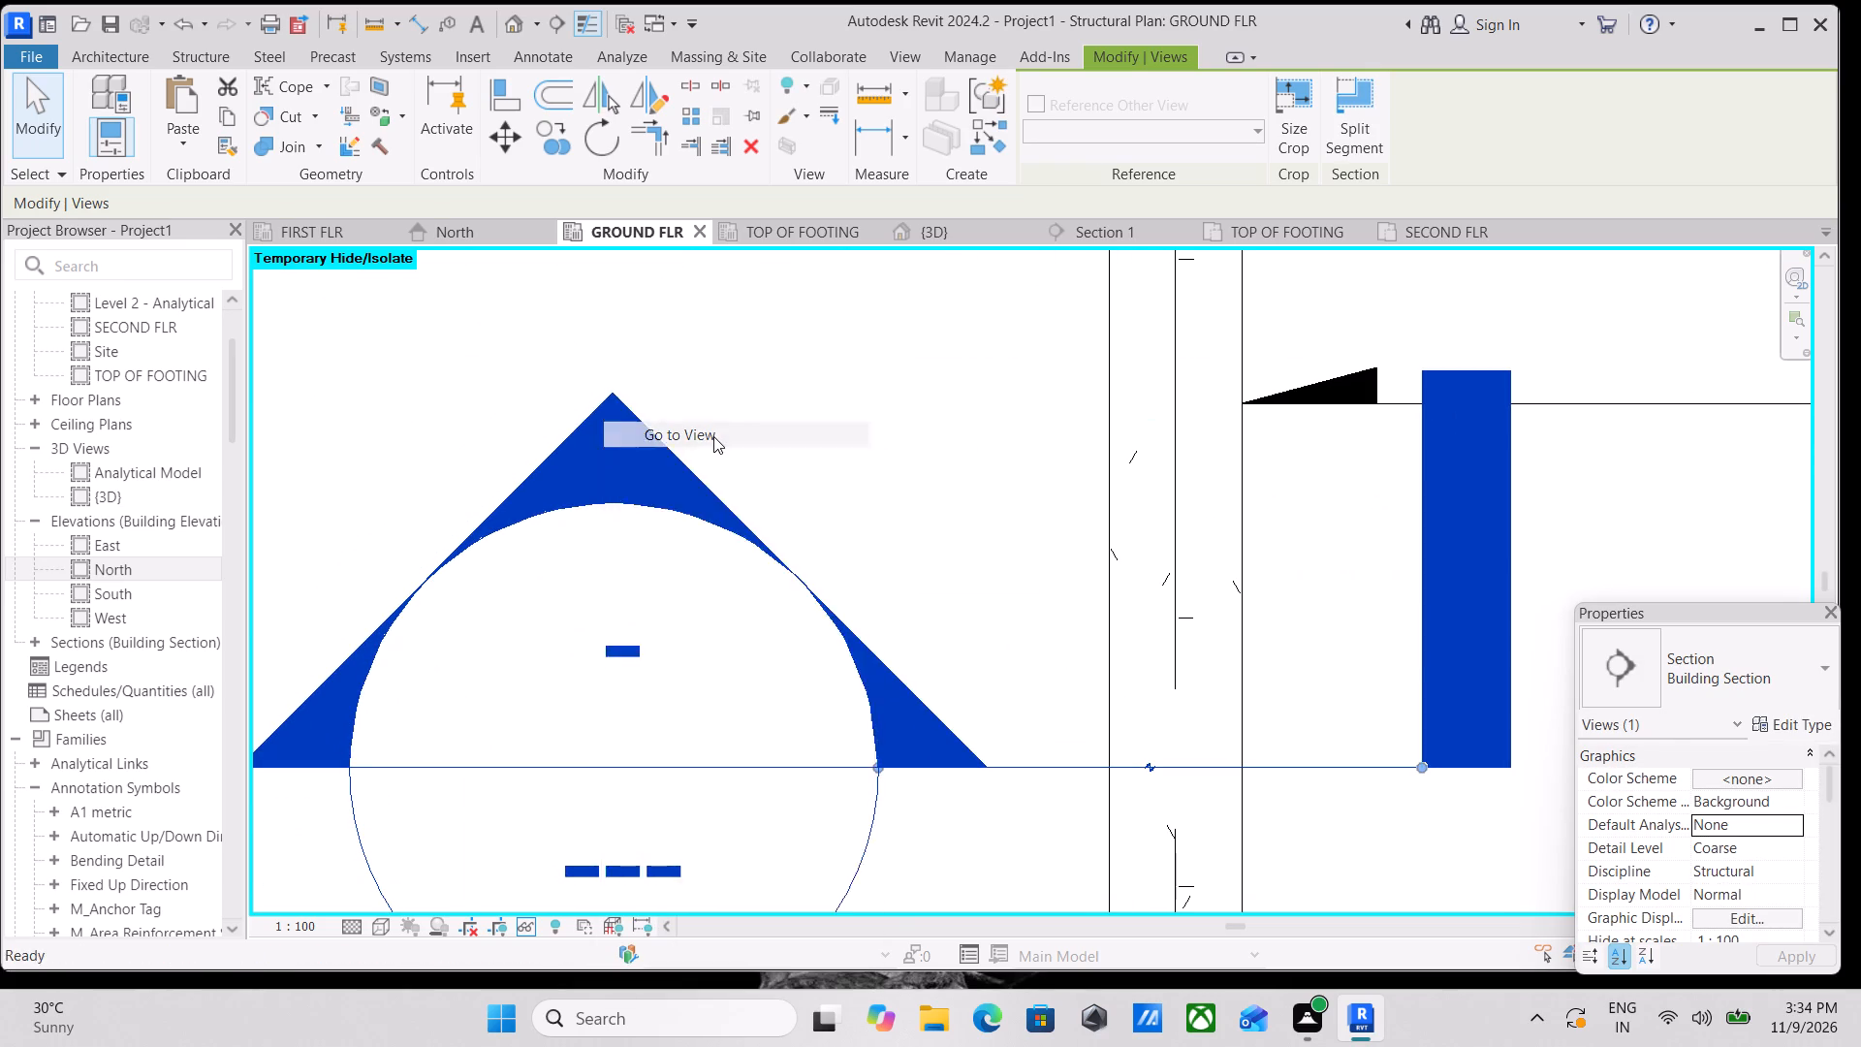
scroll(995, 691, up, 2)
middle_drag(997, 693, 986, 586)
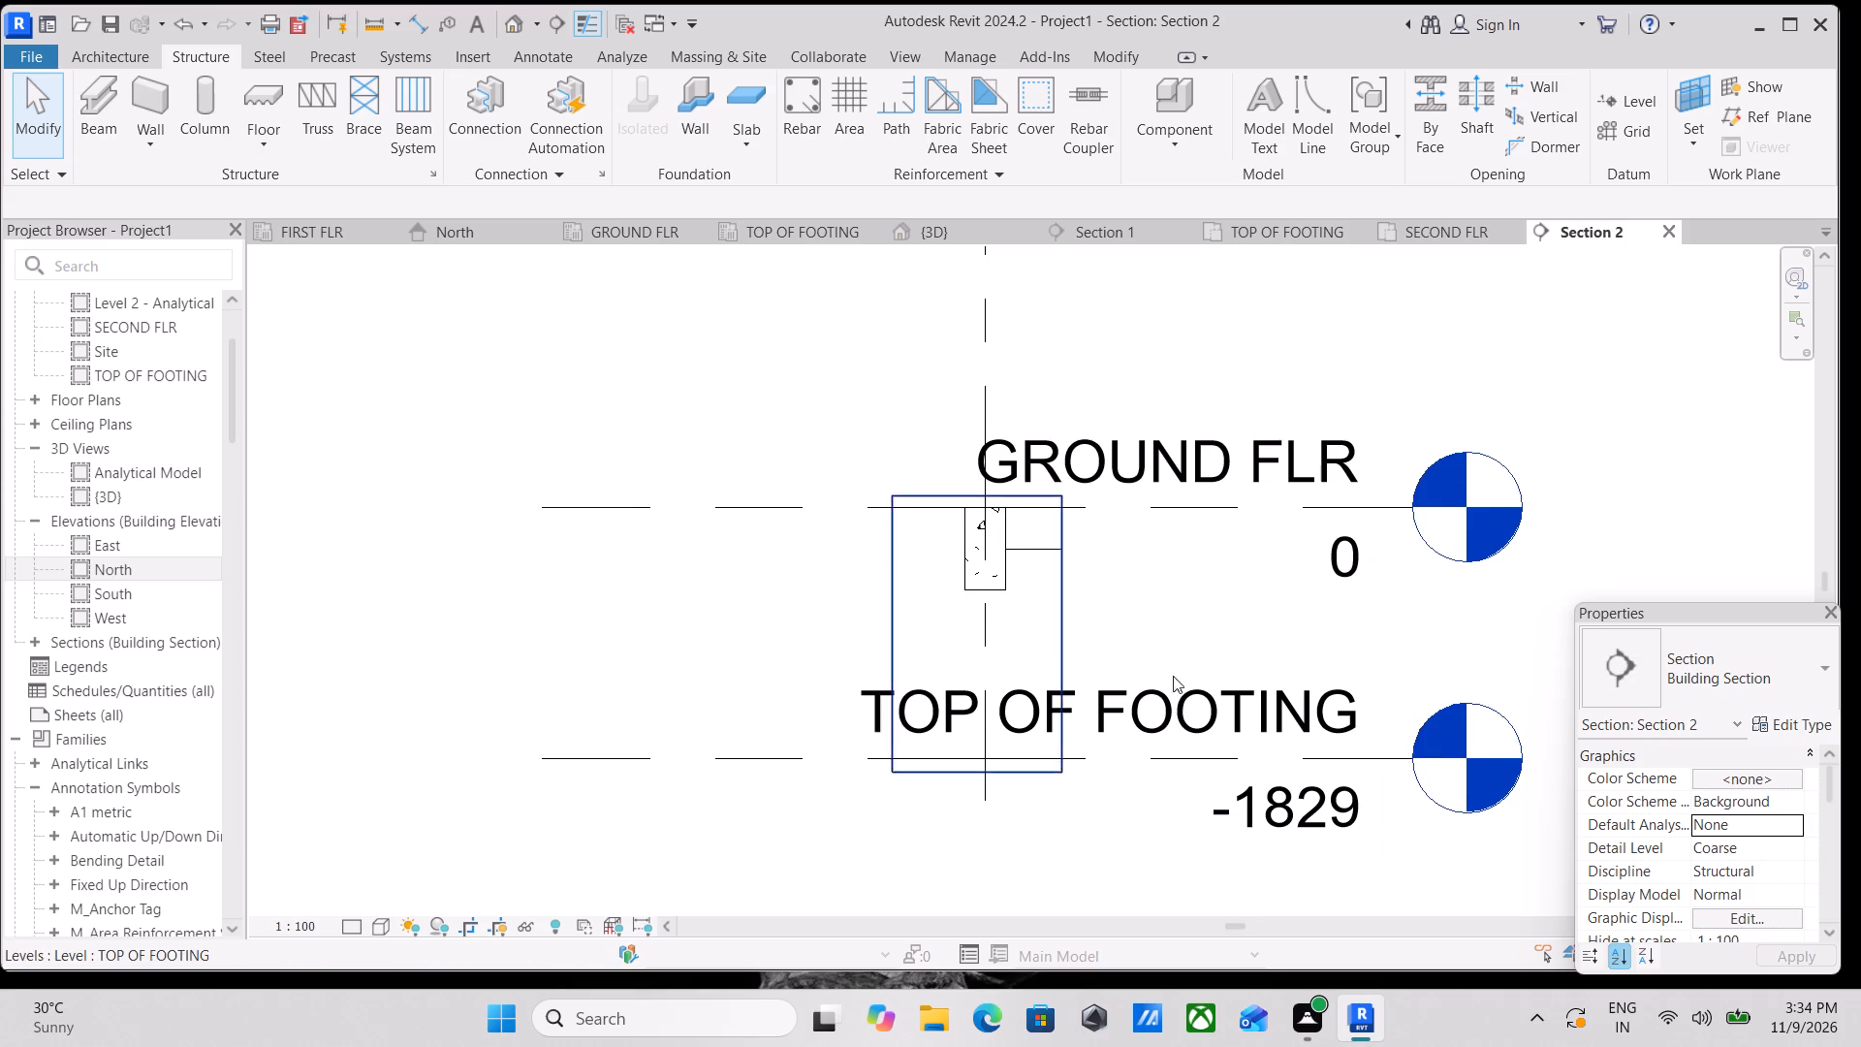
middle_drag(1205, 656, 1065, 571)
scroll(1205, 656, down, 1)
click(1034, 663)
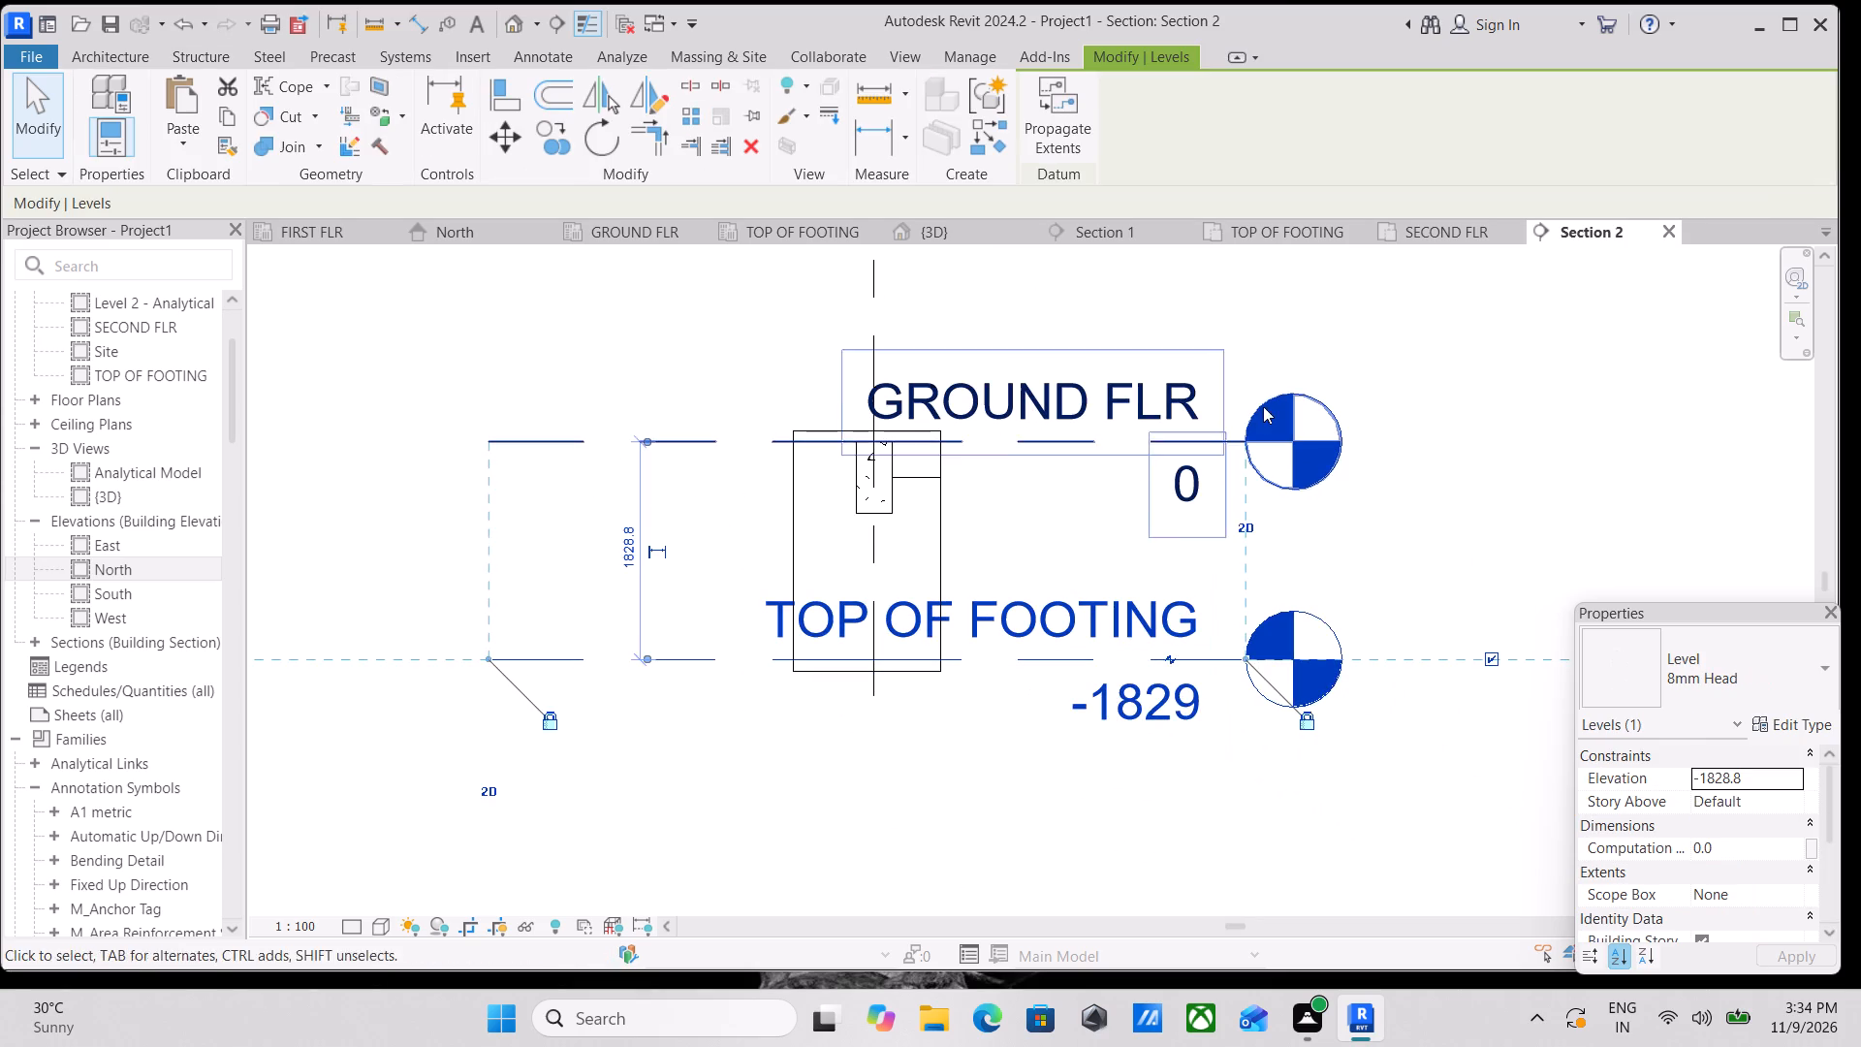
middle_drag(1263, 406, 1069, 393)
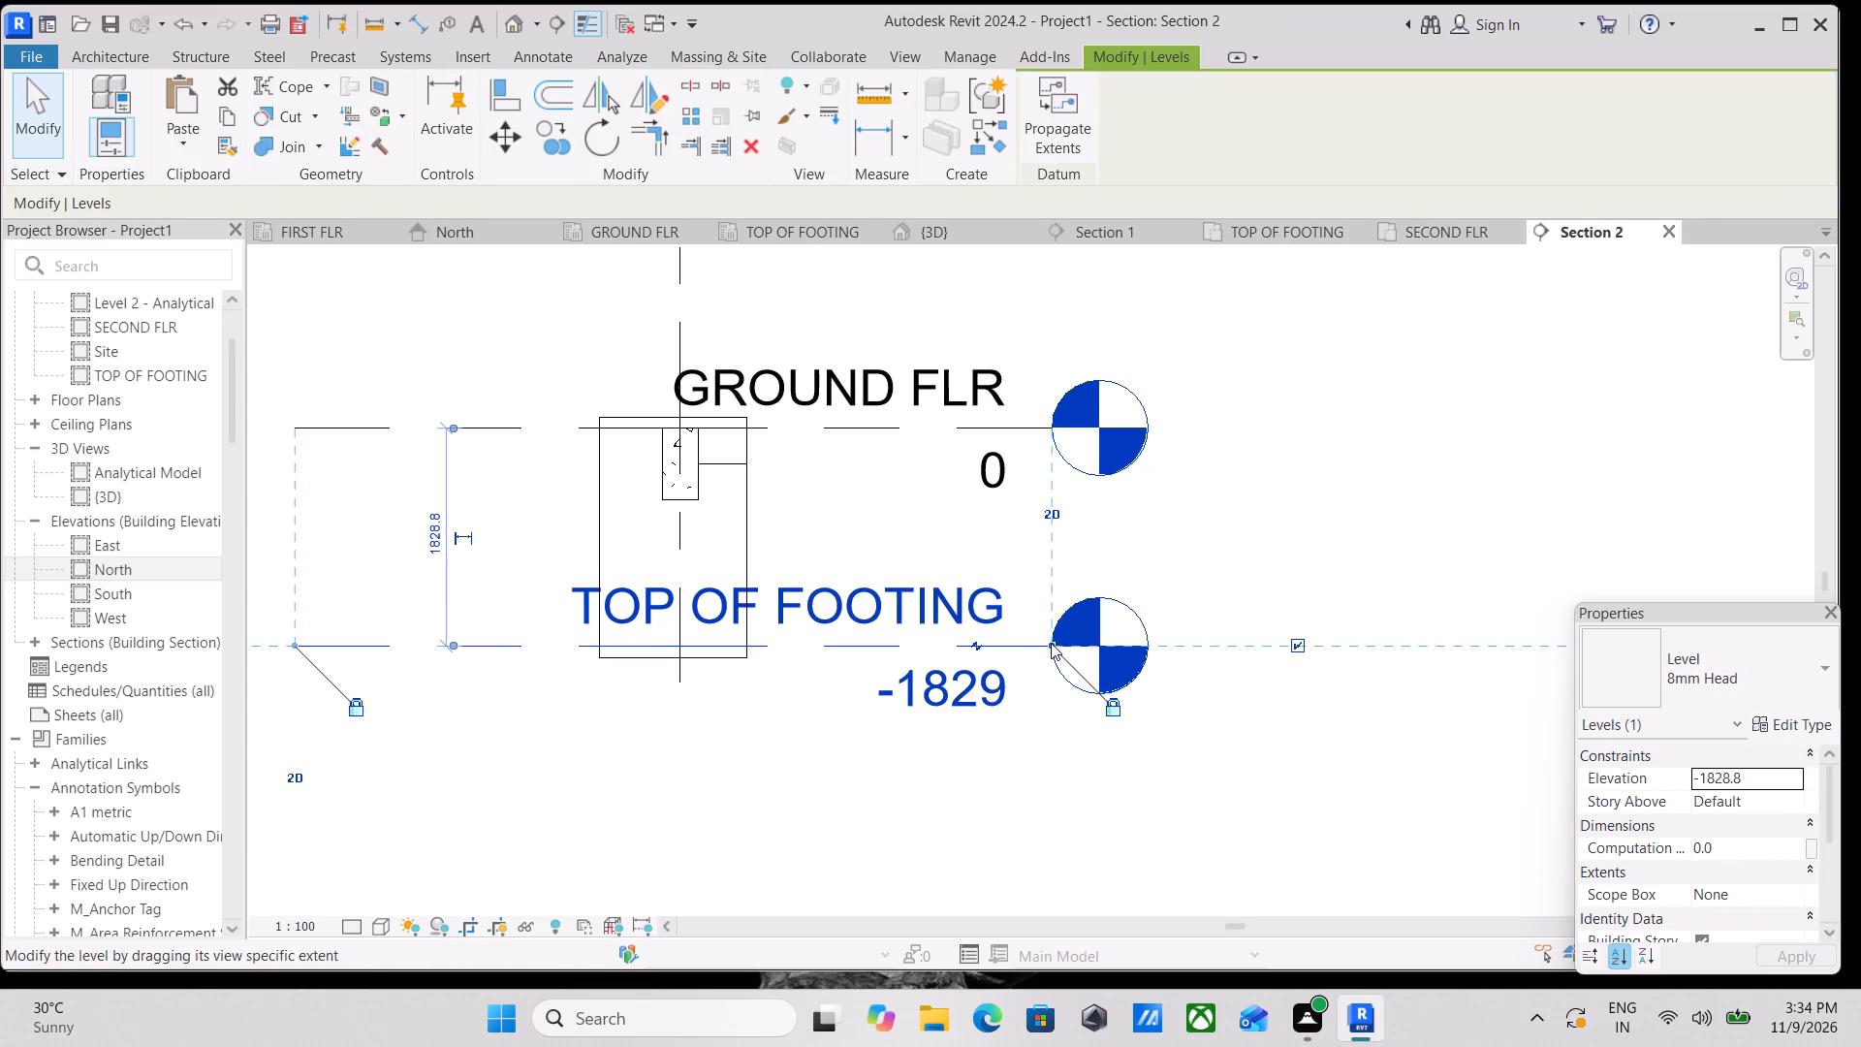
drag(1051, 643, 1723, 602)
scroll(1306, 547, down, 1)
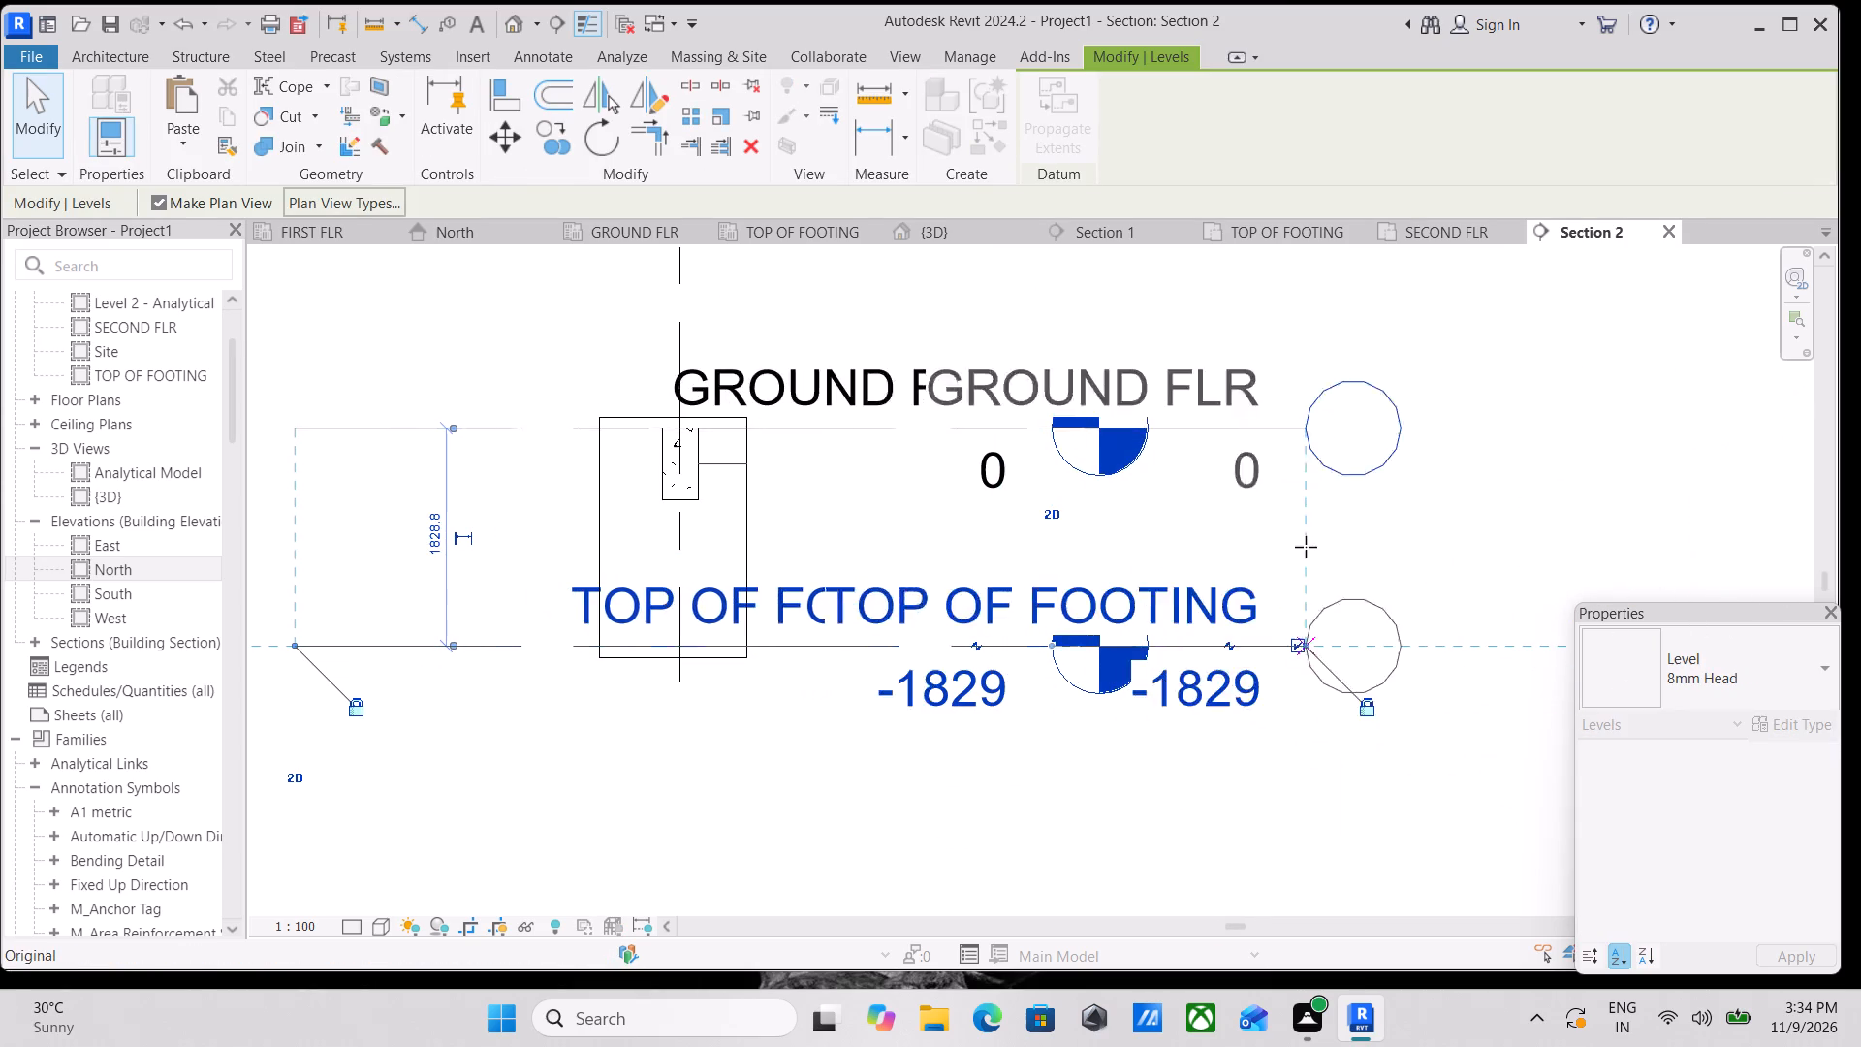
middle_drag(1306, 547, 1094, 524)
click(1499, 555)
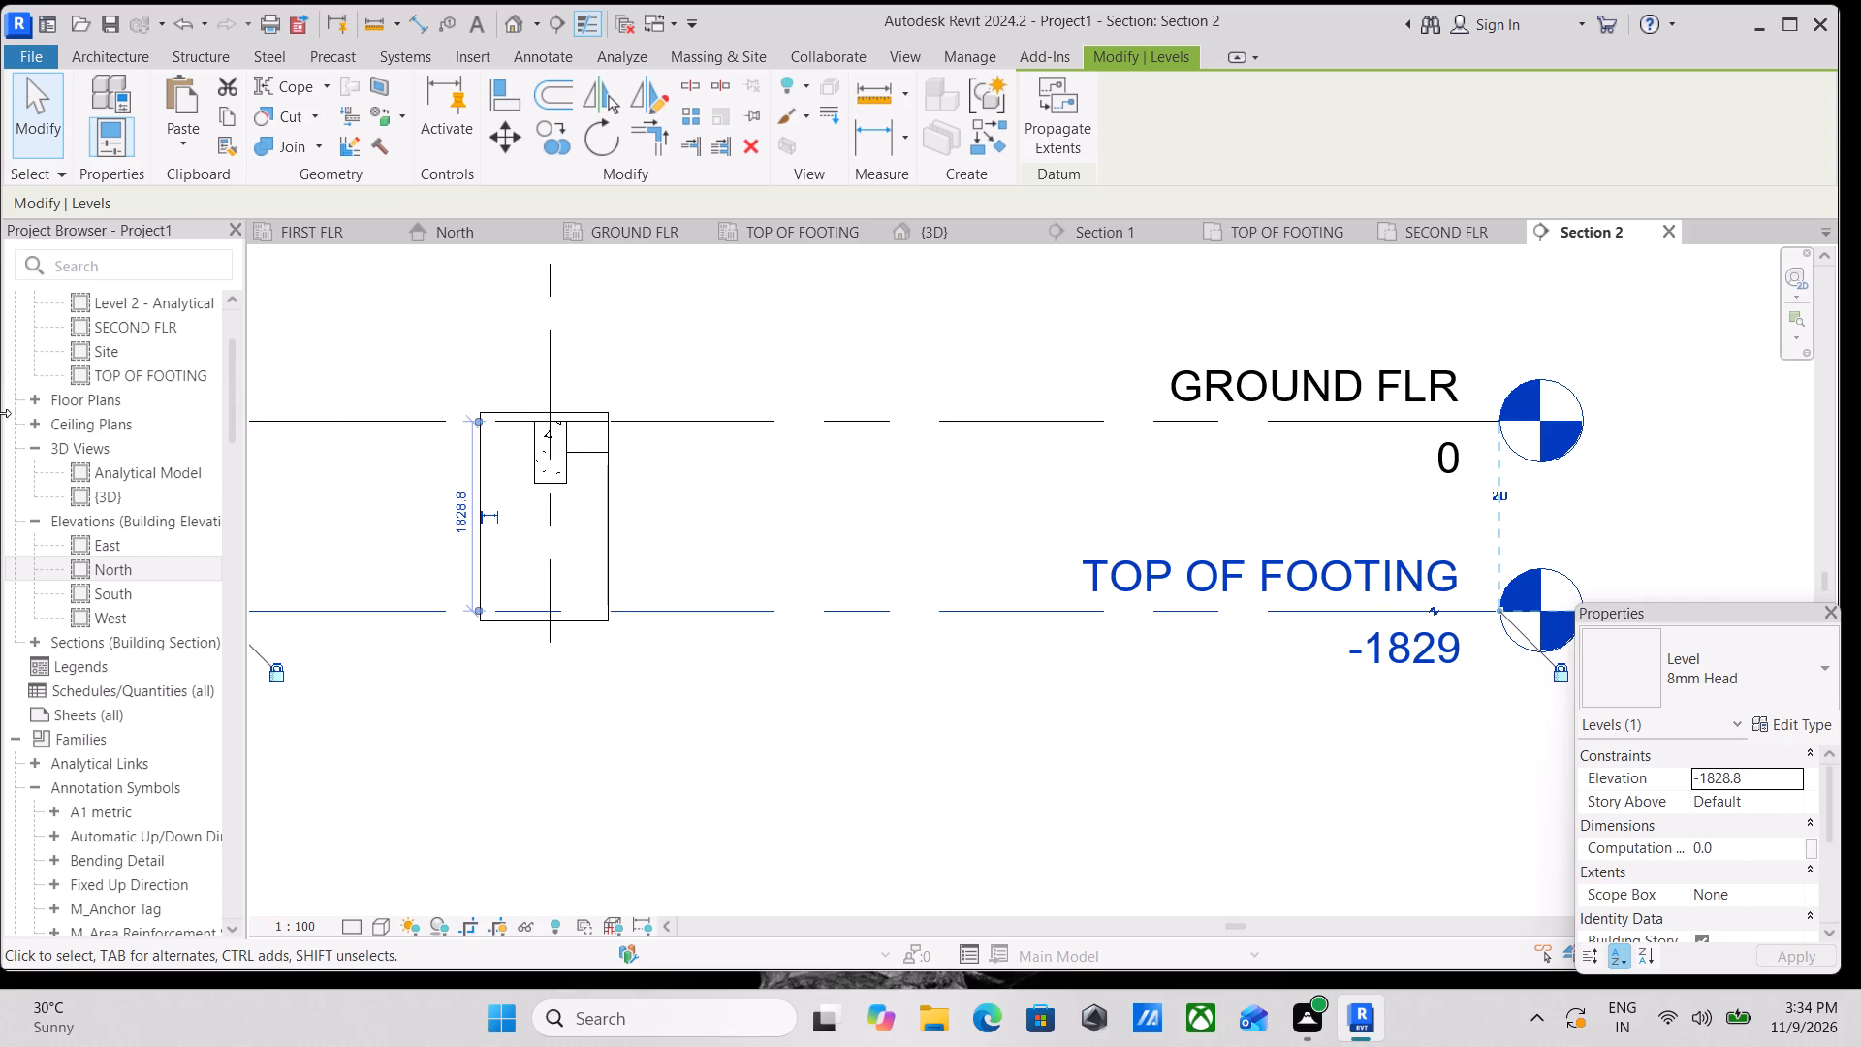
scroll(349, 569, up, 2)
key(Escape)
Raise the crop region's bottom edge to a short distance below the beam, above the TOP OF FOOTING level.
click(689, 538)
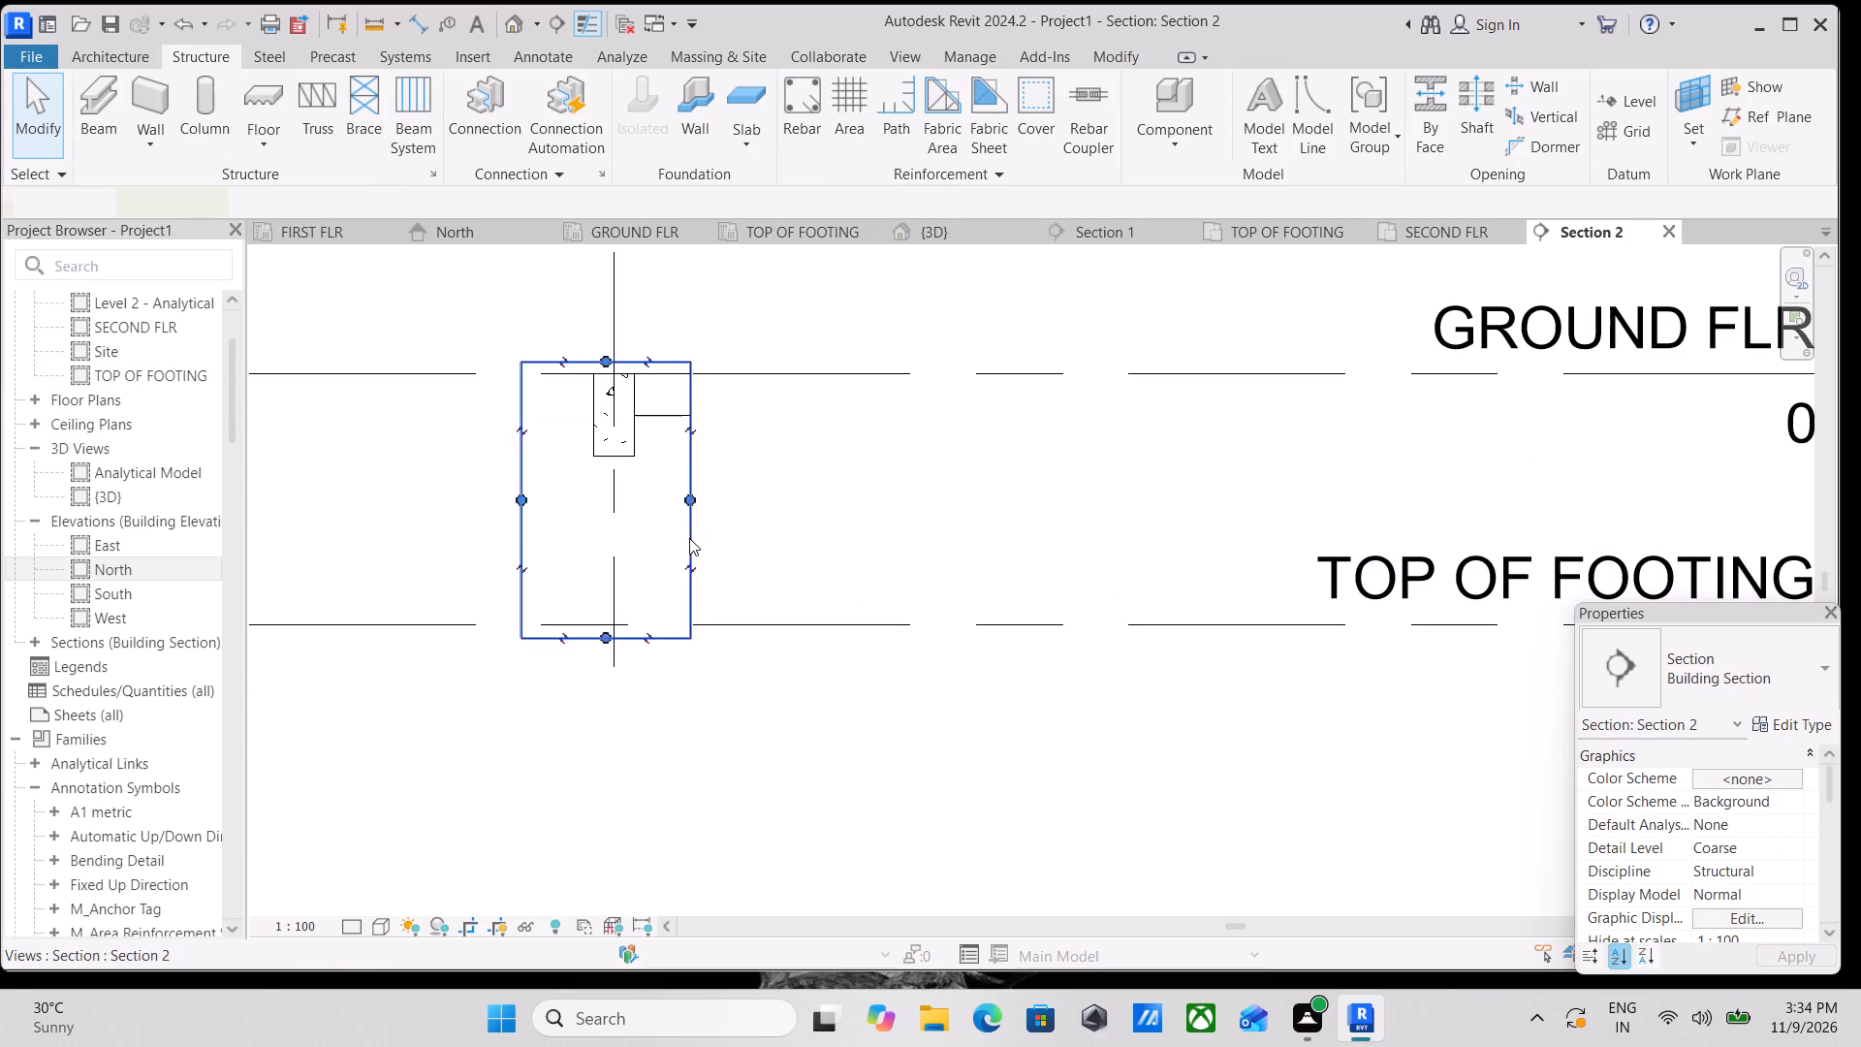
scroll(620, 686, up, 2)
middle_drag(583, 627, 749, 650)
drag(763, 645, 773, 522)
middle_drag(773, 522, 783, 646)
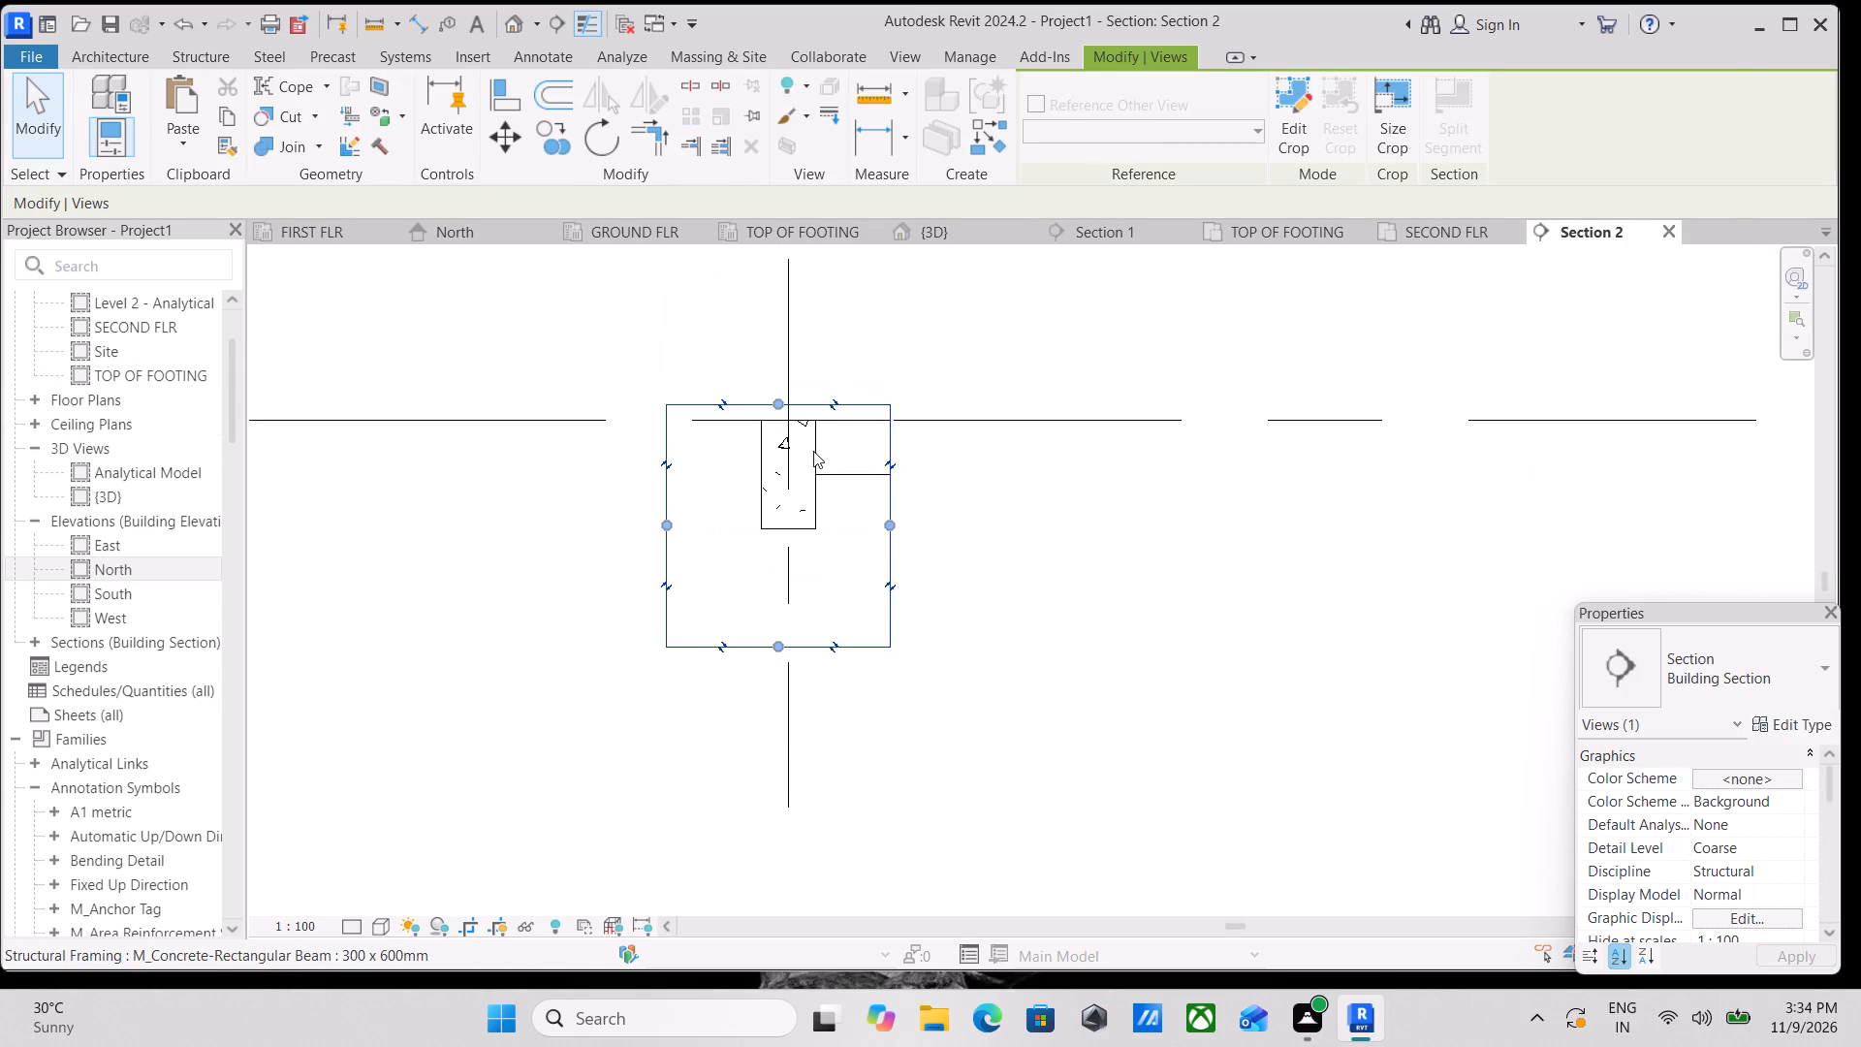
With the Cover tool, review the Rebar Cover Settings list and examine the cover type assigned to the grid A beam.
middle_drag(742, 327, 769, 350)
scroll(710, 385, down, 1)
middle_drag(706, 385, 711, 415)
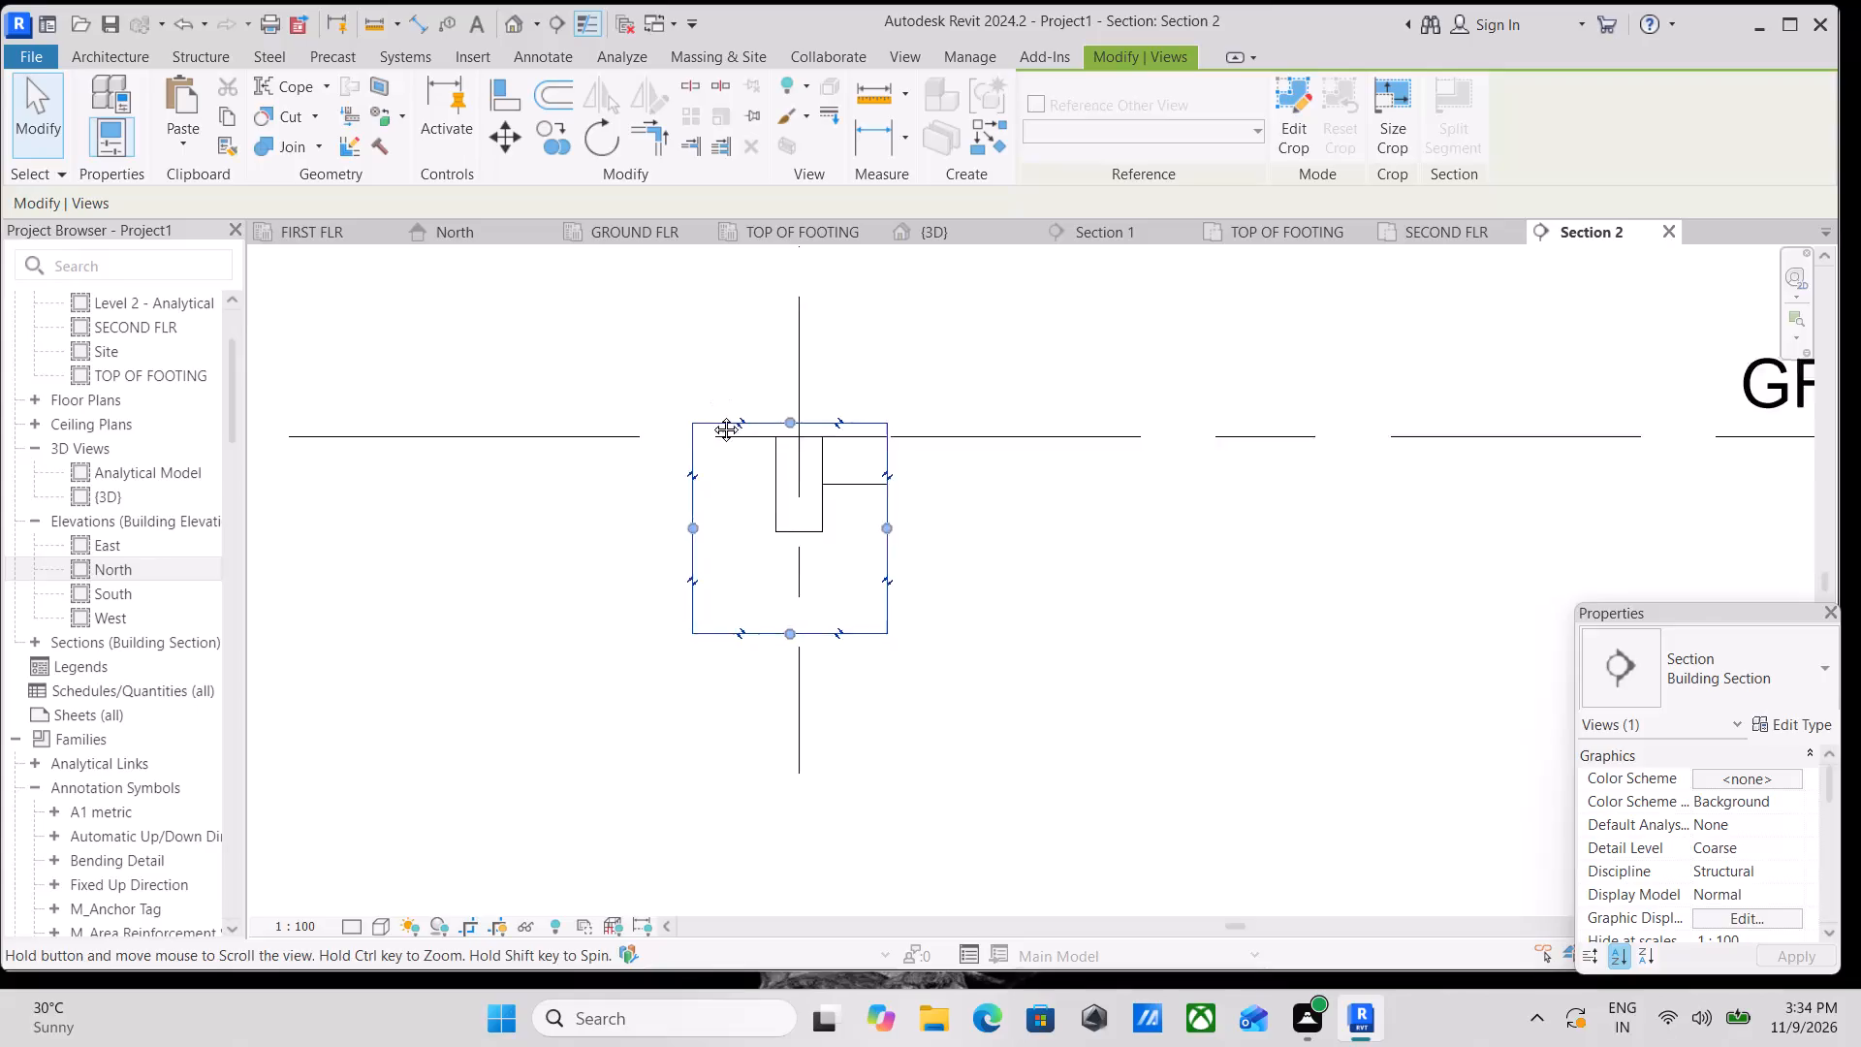
middle_drag(711, 415, 741, 467)
middle_drag(655, 339, 331, 279)
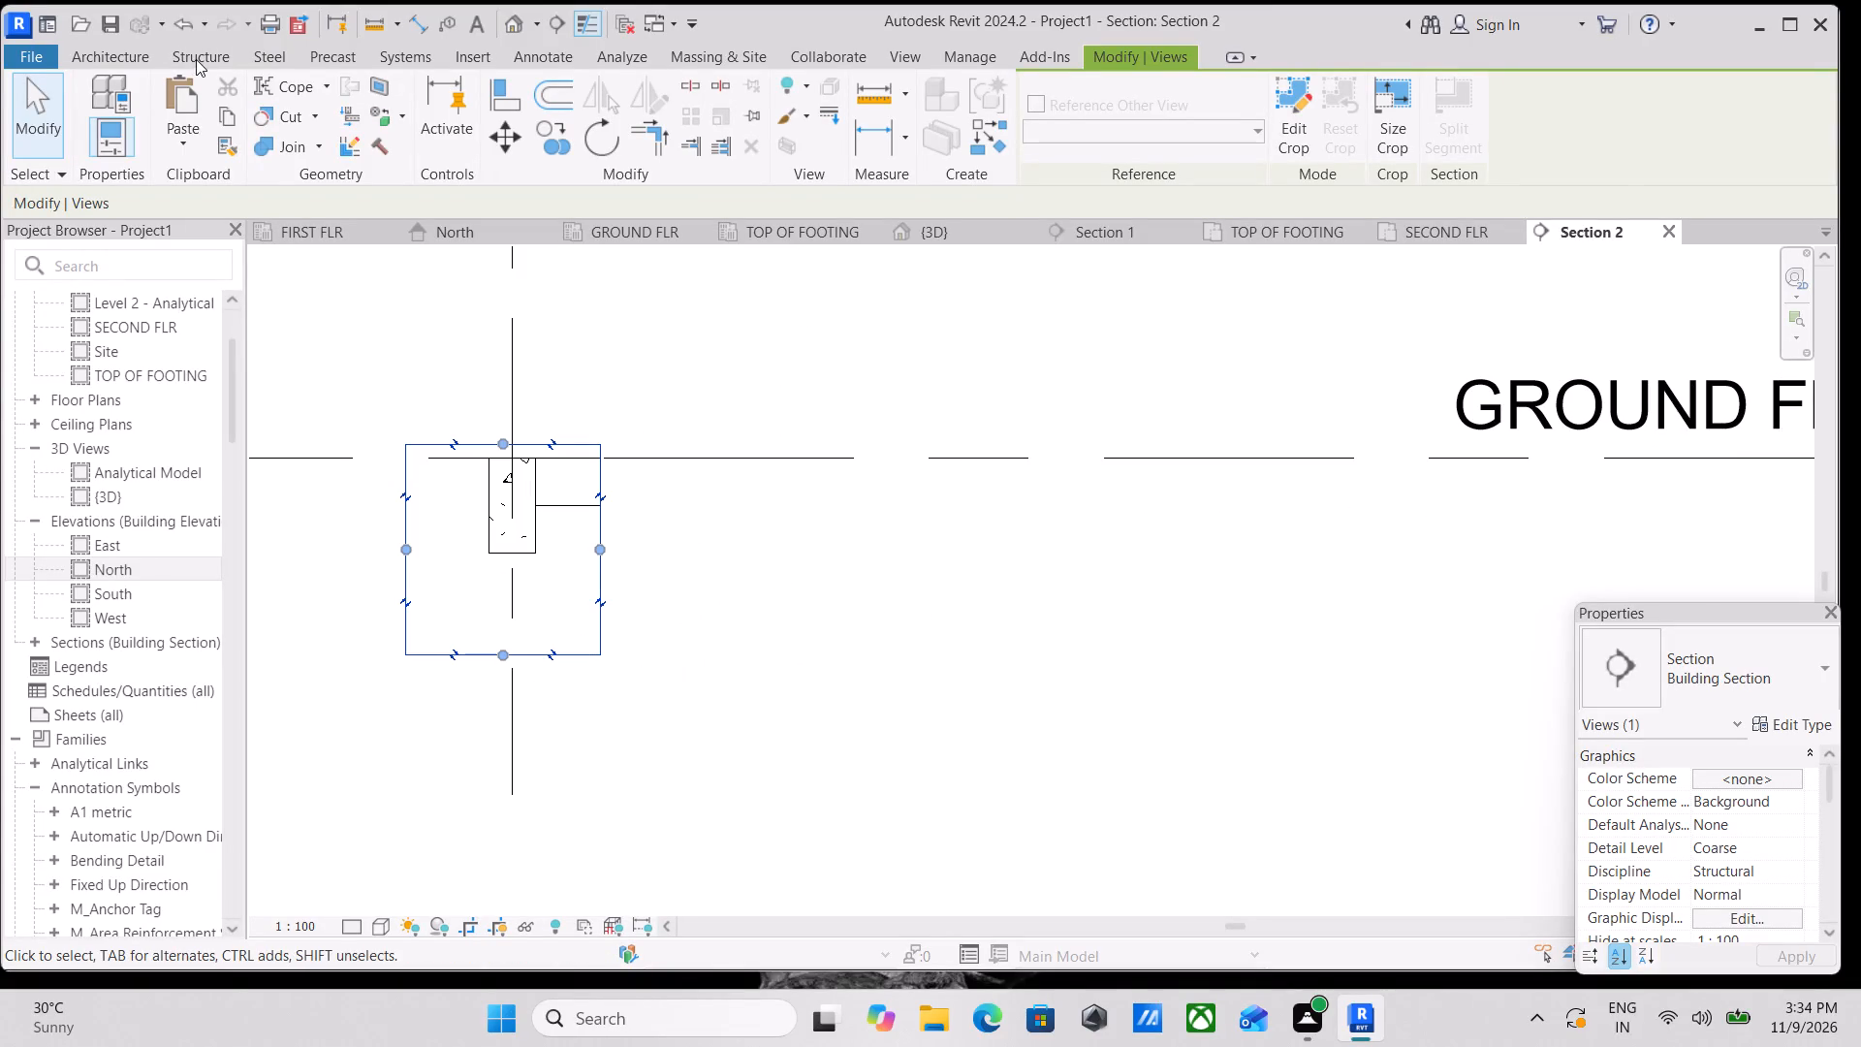
click(196, 59)
scroll(604, 493, up, 2)
middle_drag(511, 477, 592, 537)
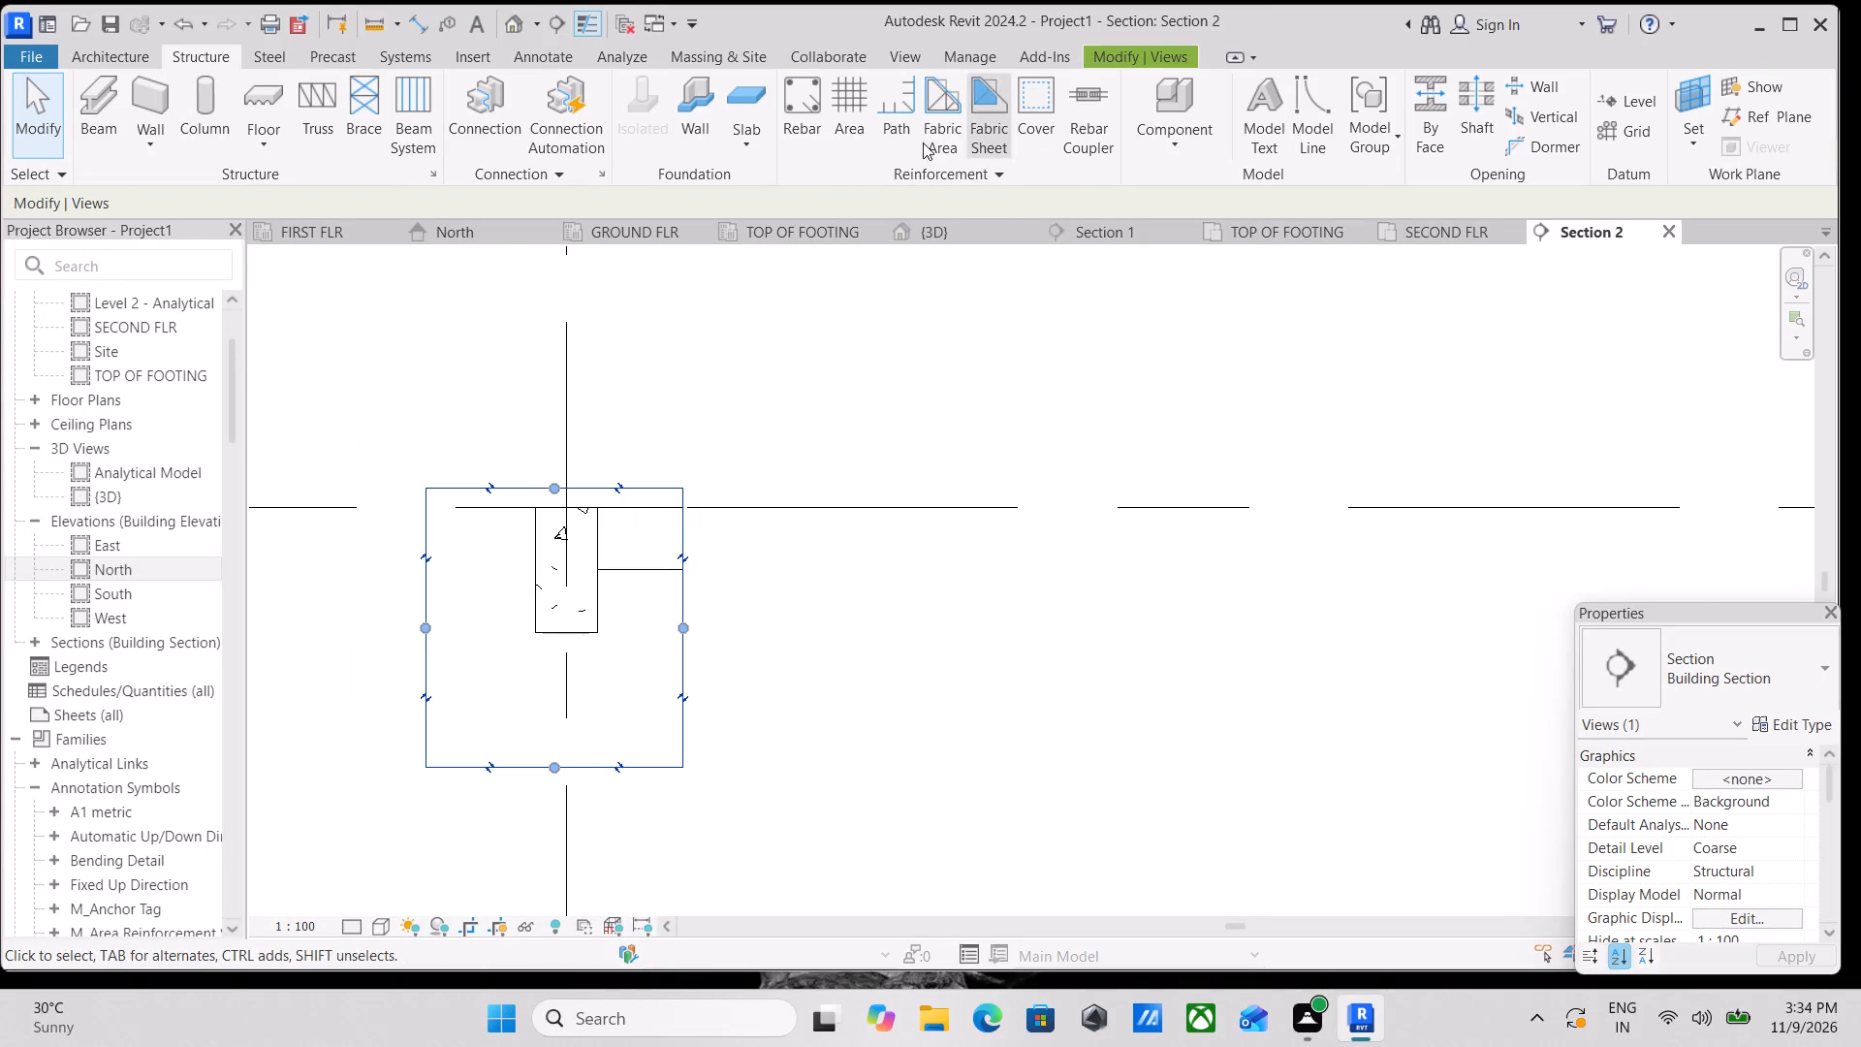
click(1031, 124)
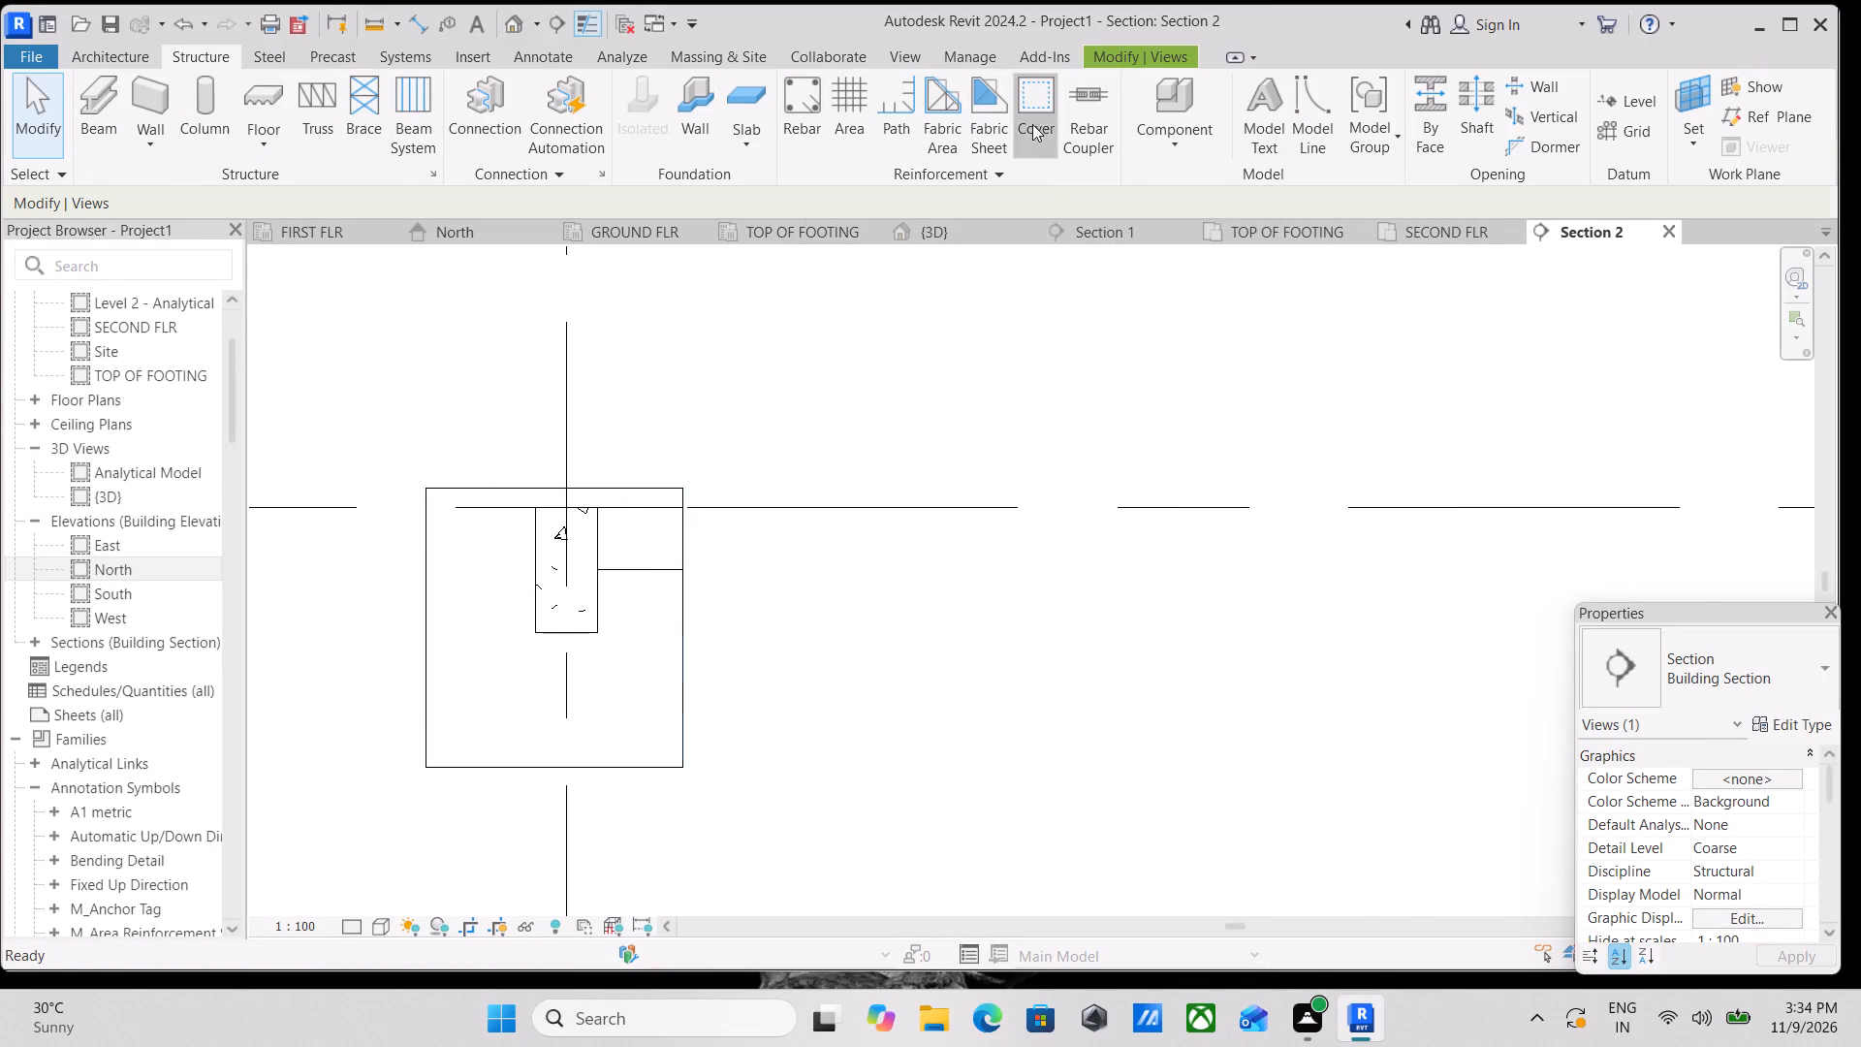
scroll(567, 530, up, 2)
middle_drag(563, 530, 925, 592)
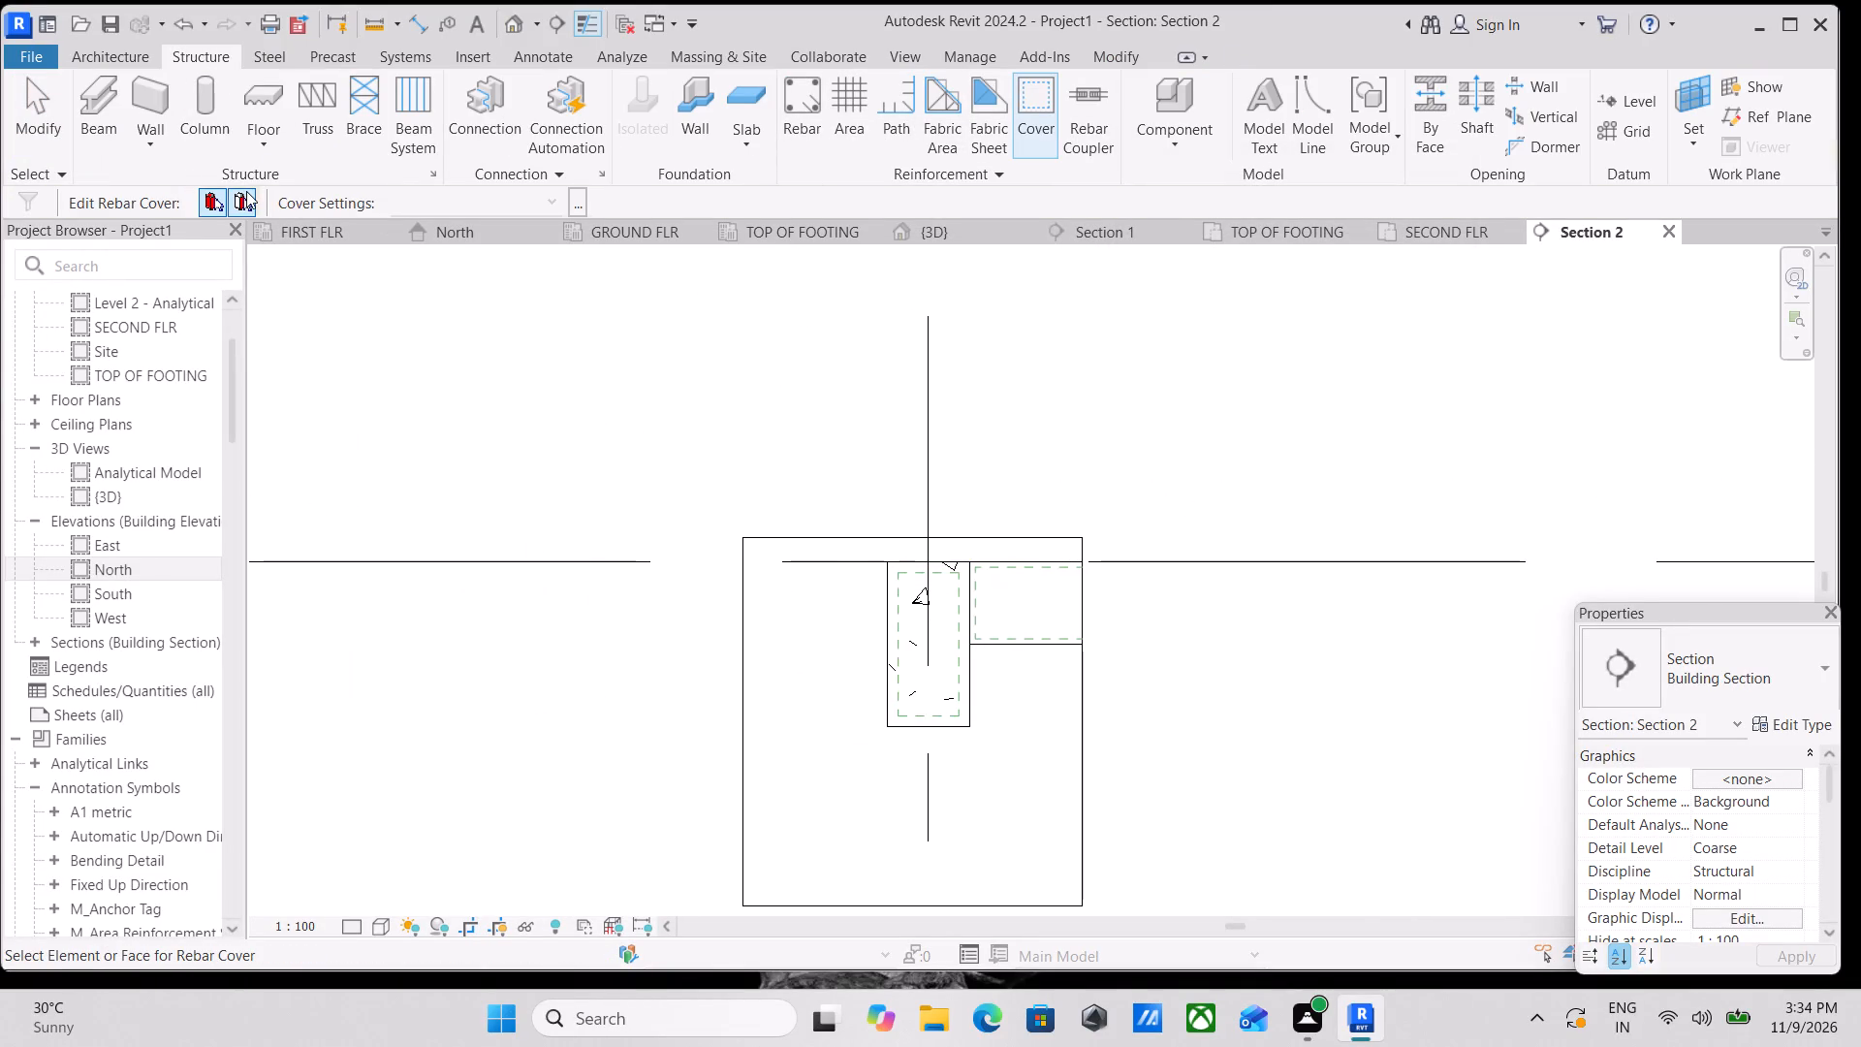
click(246, 191)
click(549, 198)
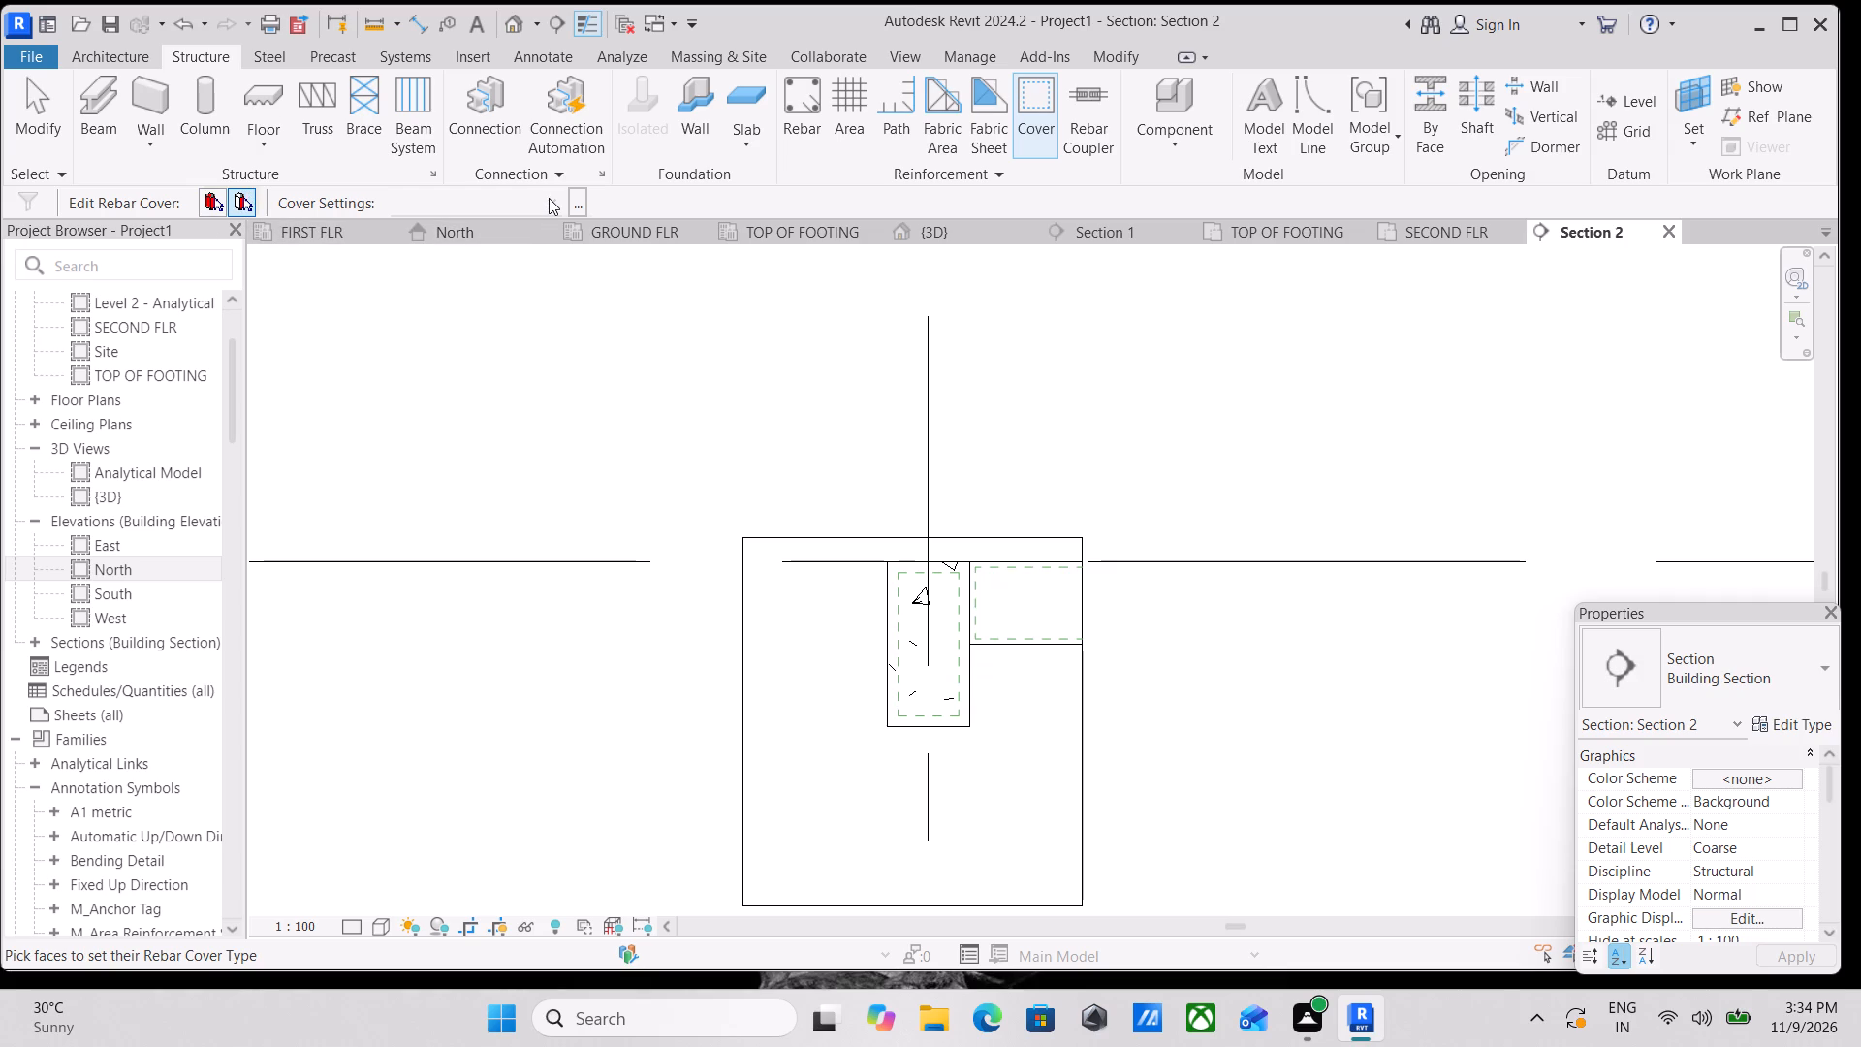
click(576, 198)
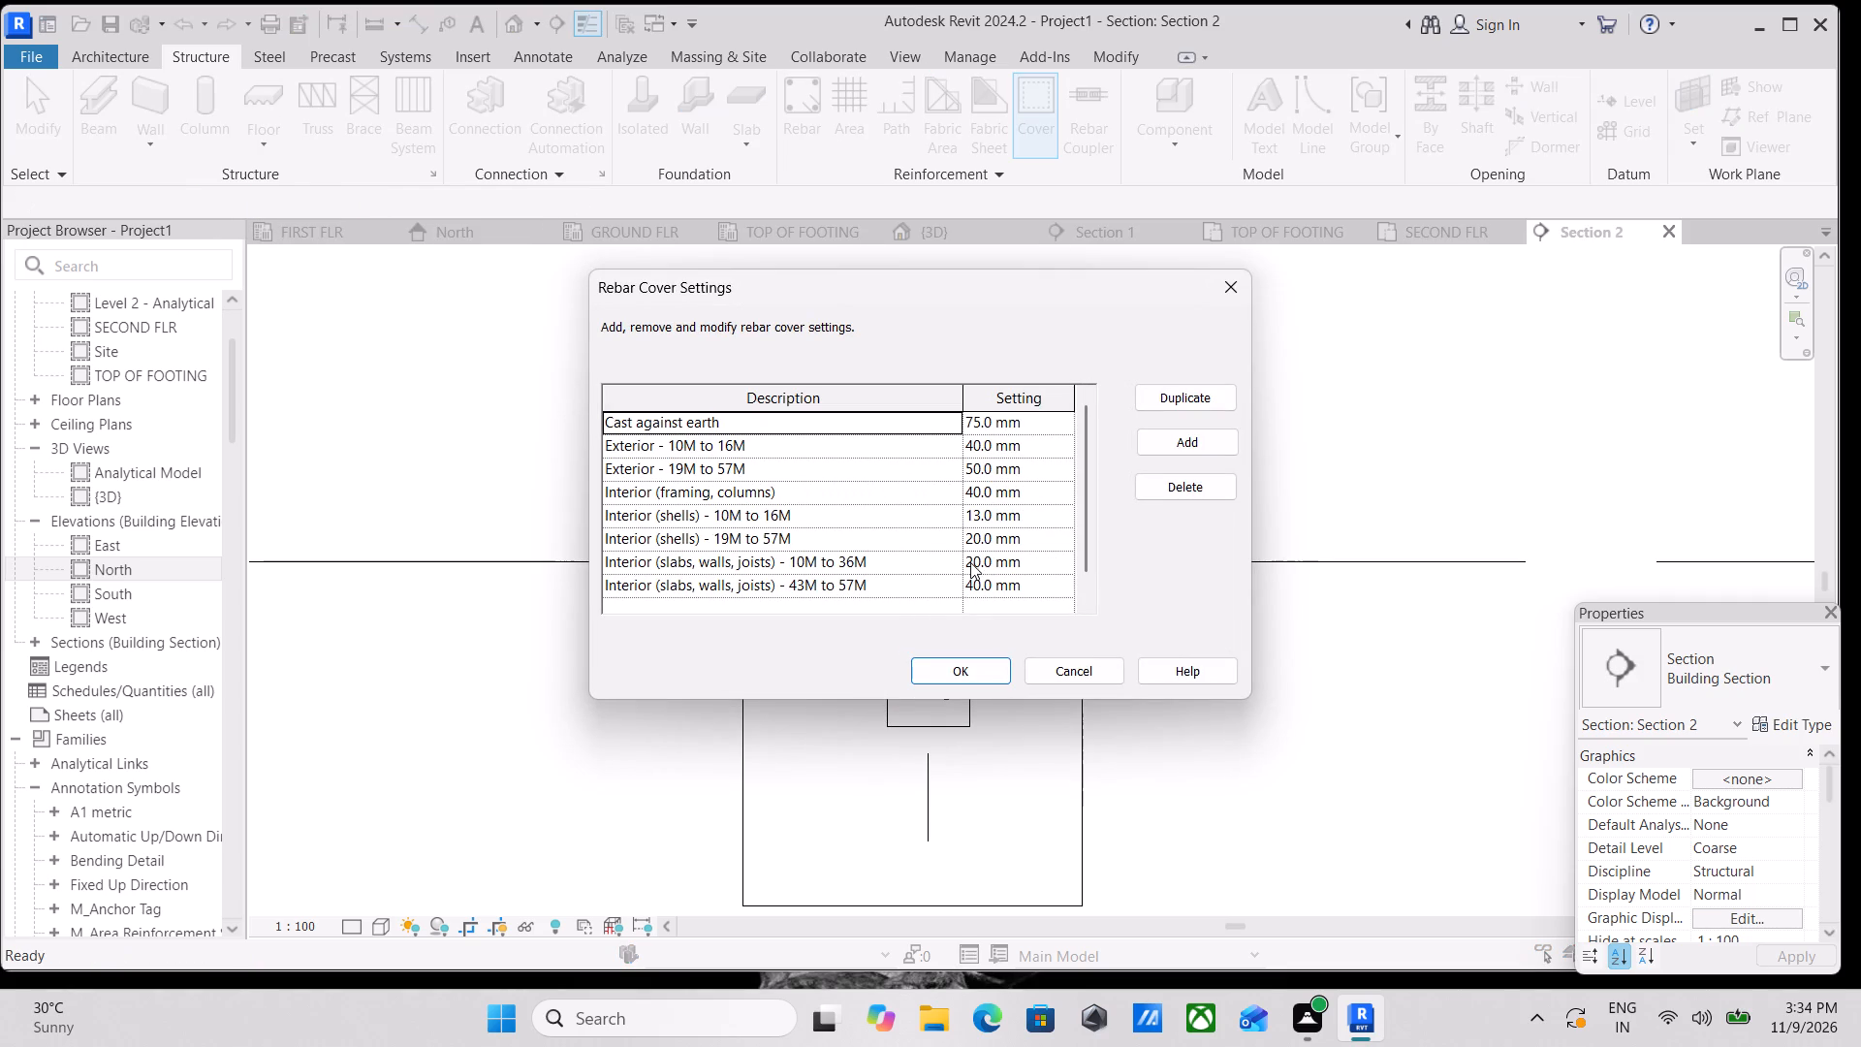
click(984, 516)
click(785, 517)
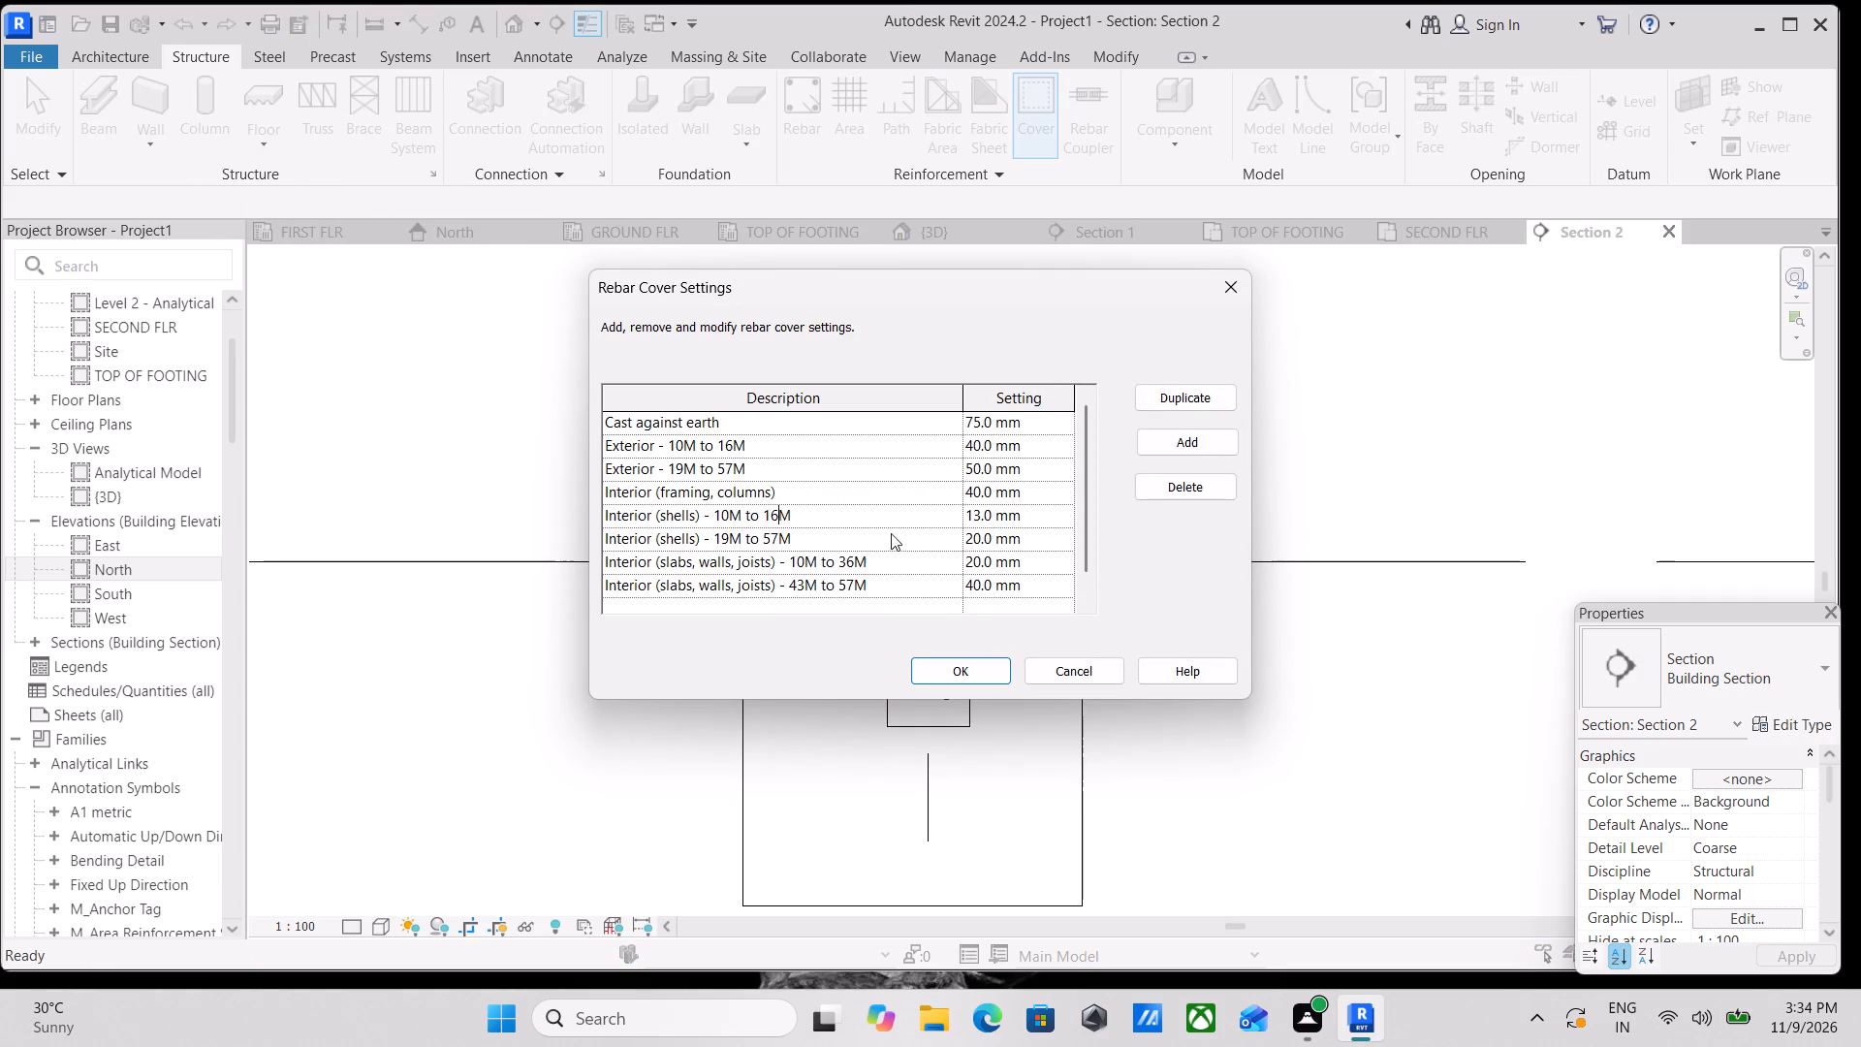
click(960, 517)
click(1026, 518)
click(966, 679)
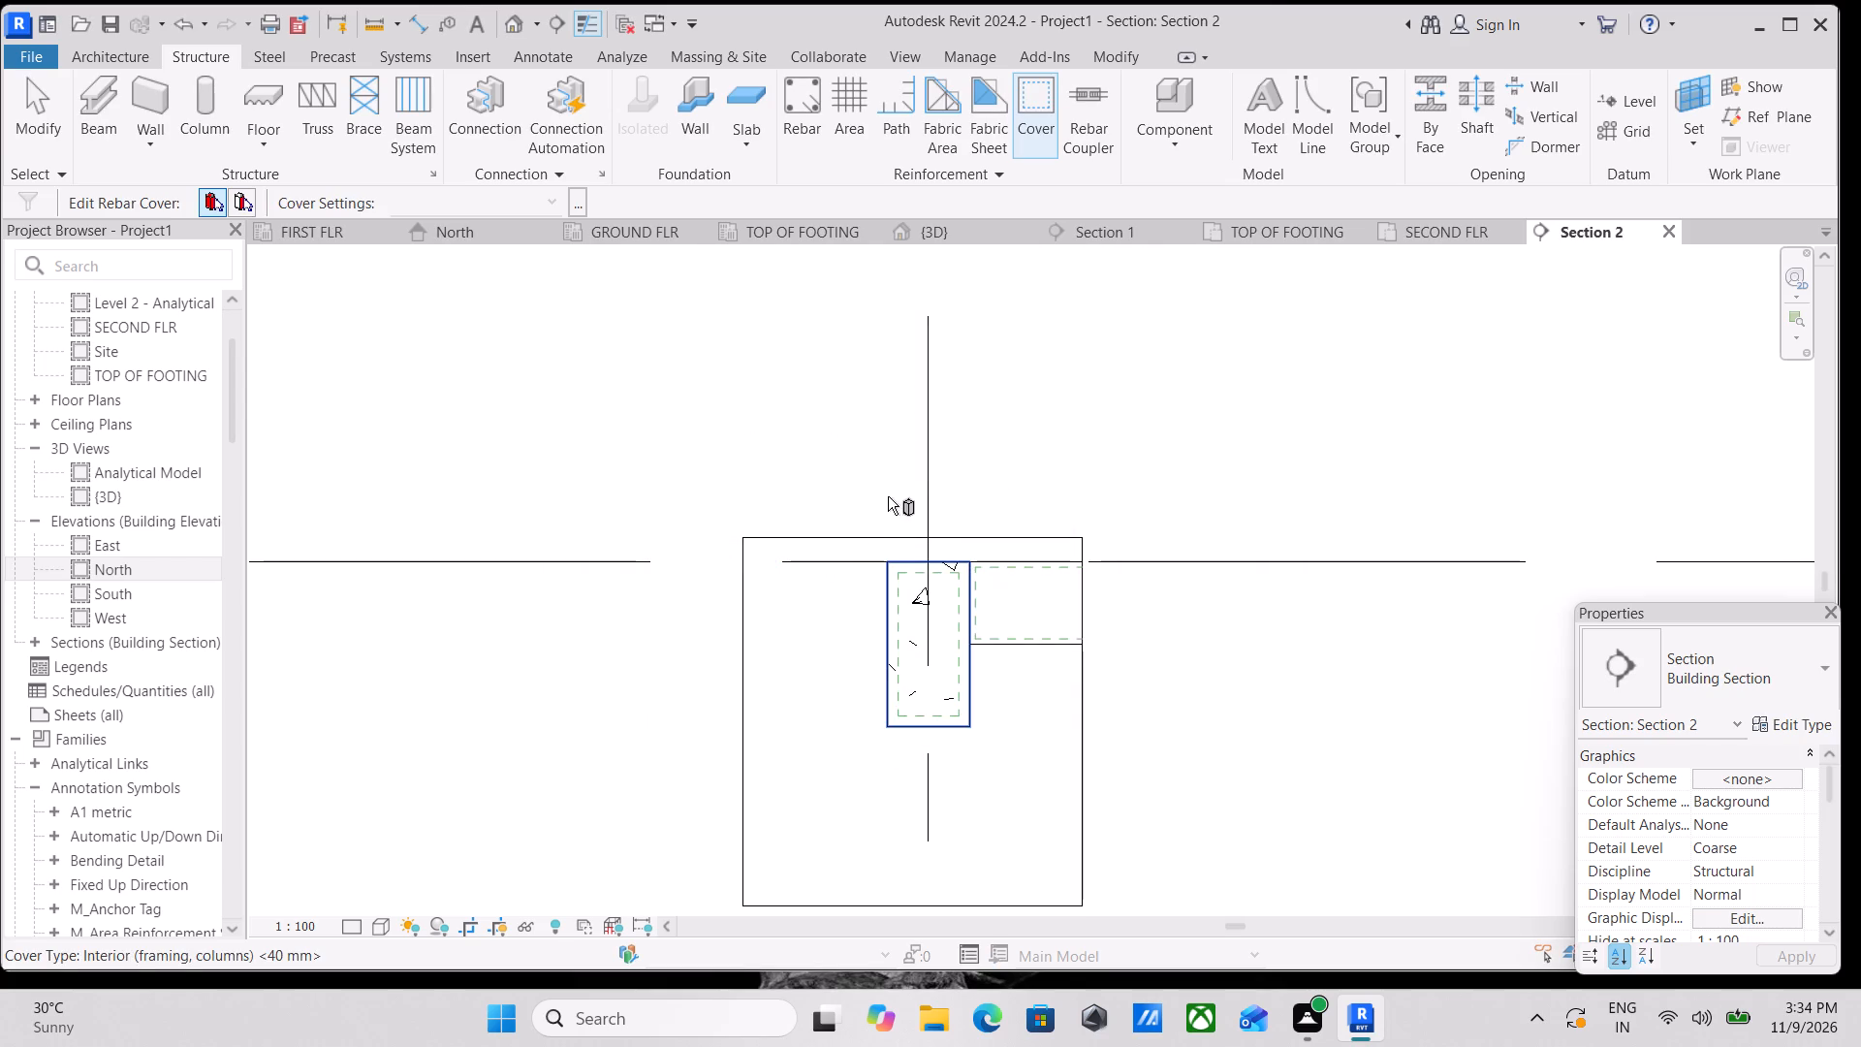
scroll(880, 670, up, 2)
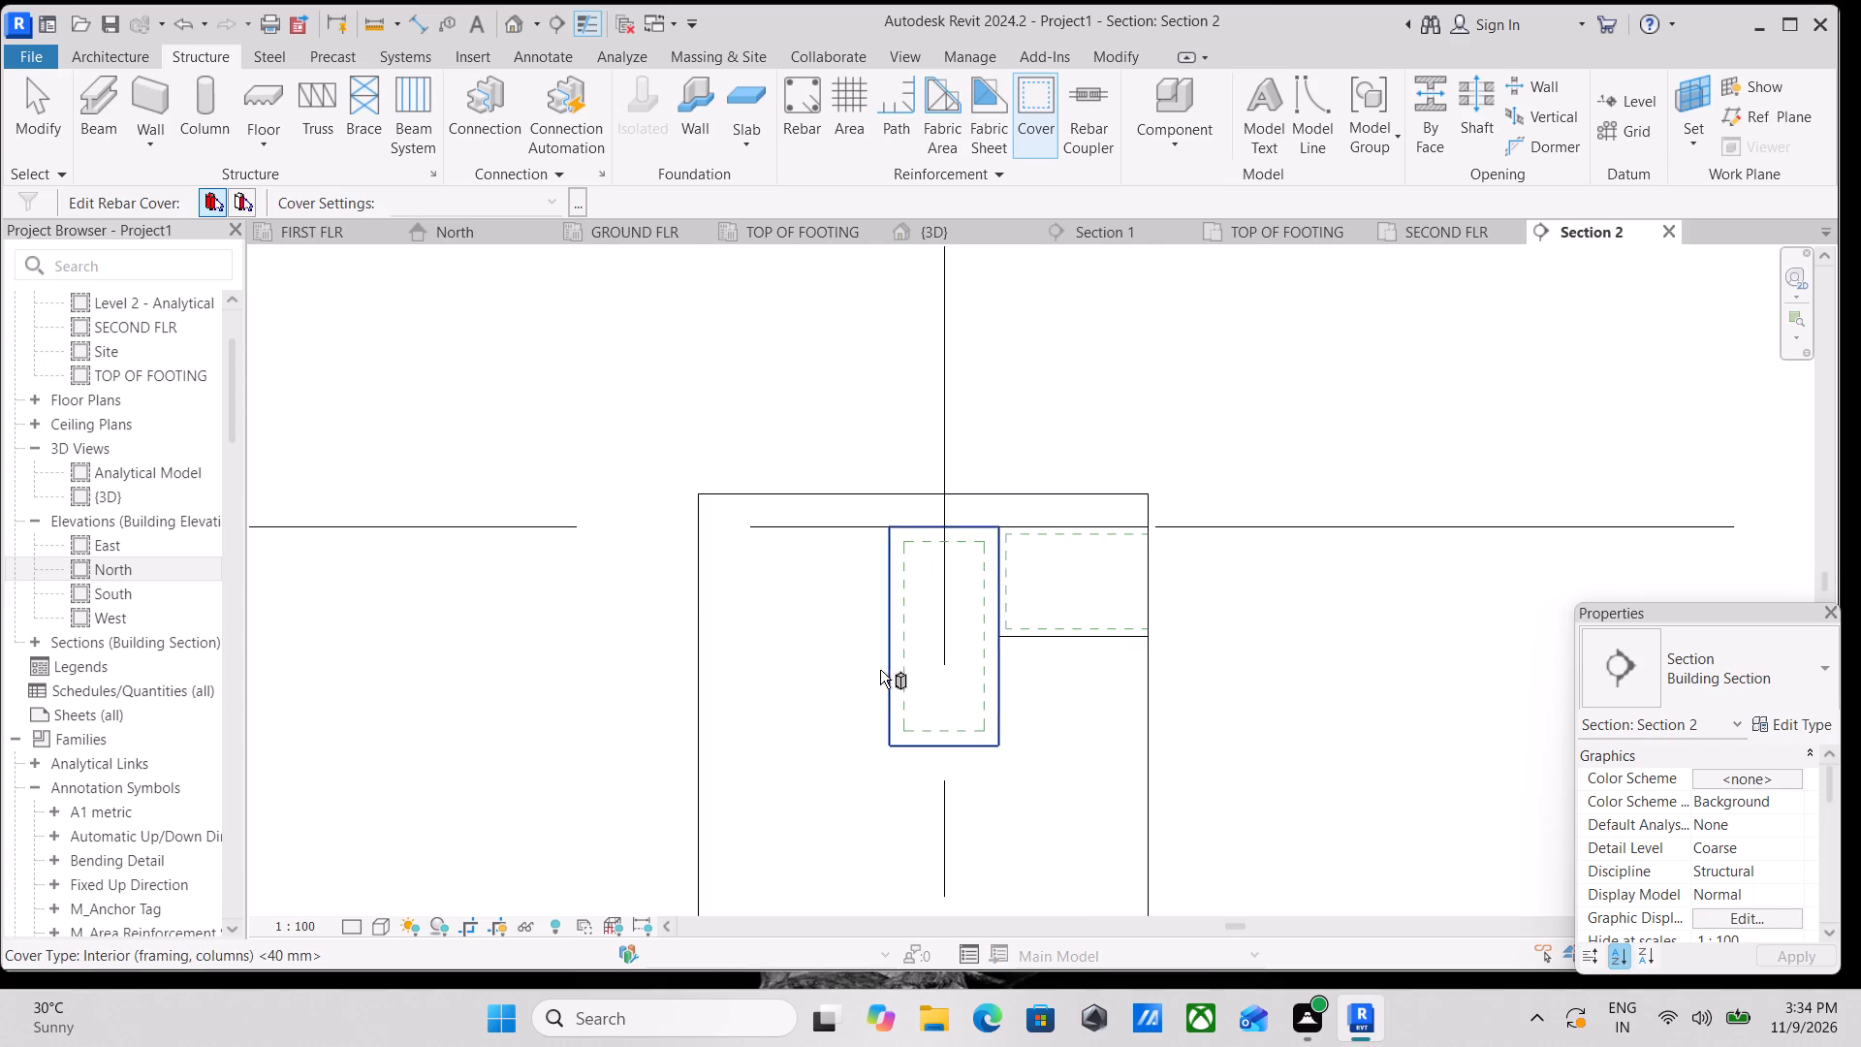
scroll(900, 574, up, 3)
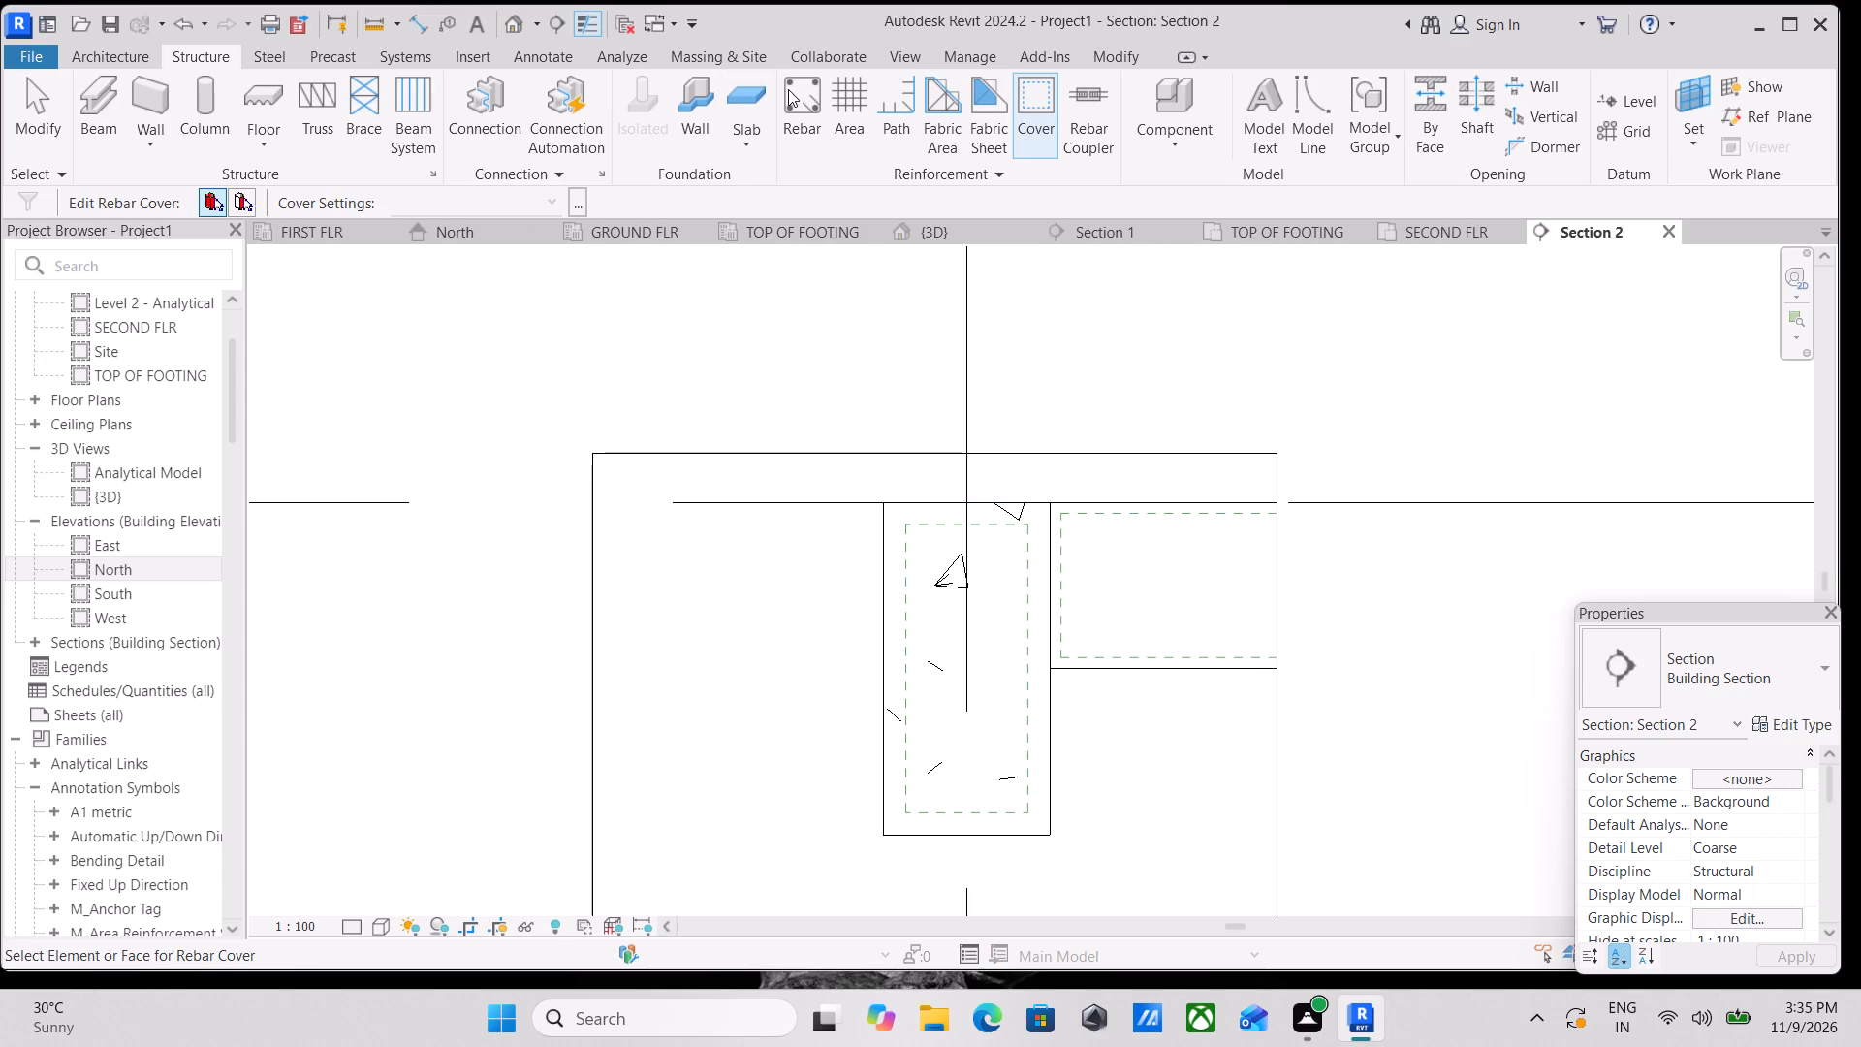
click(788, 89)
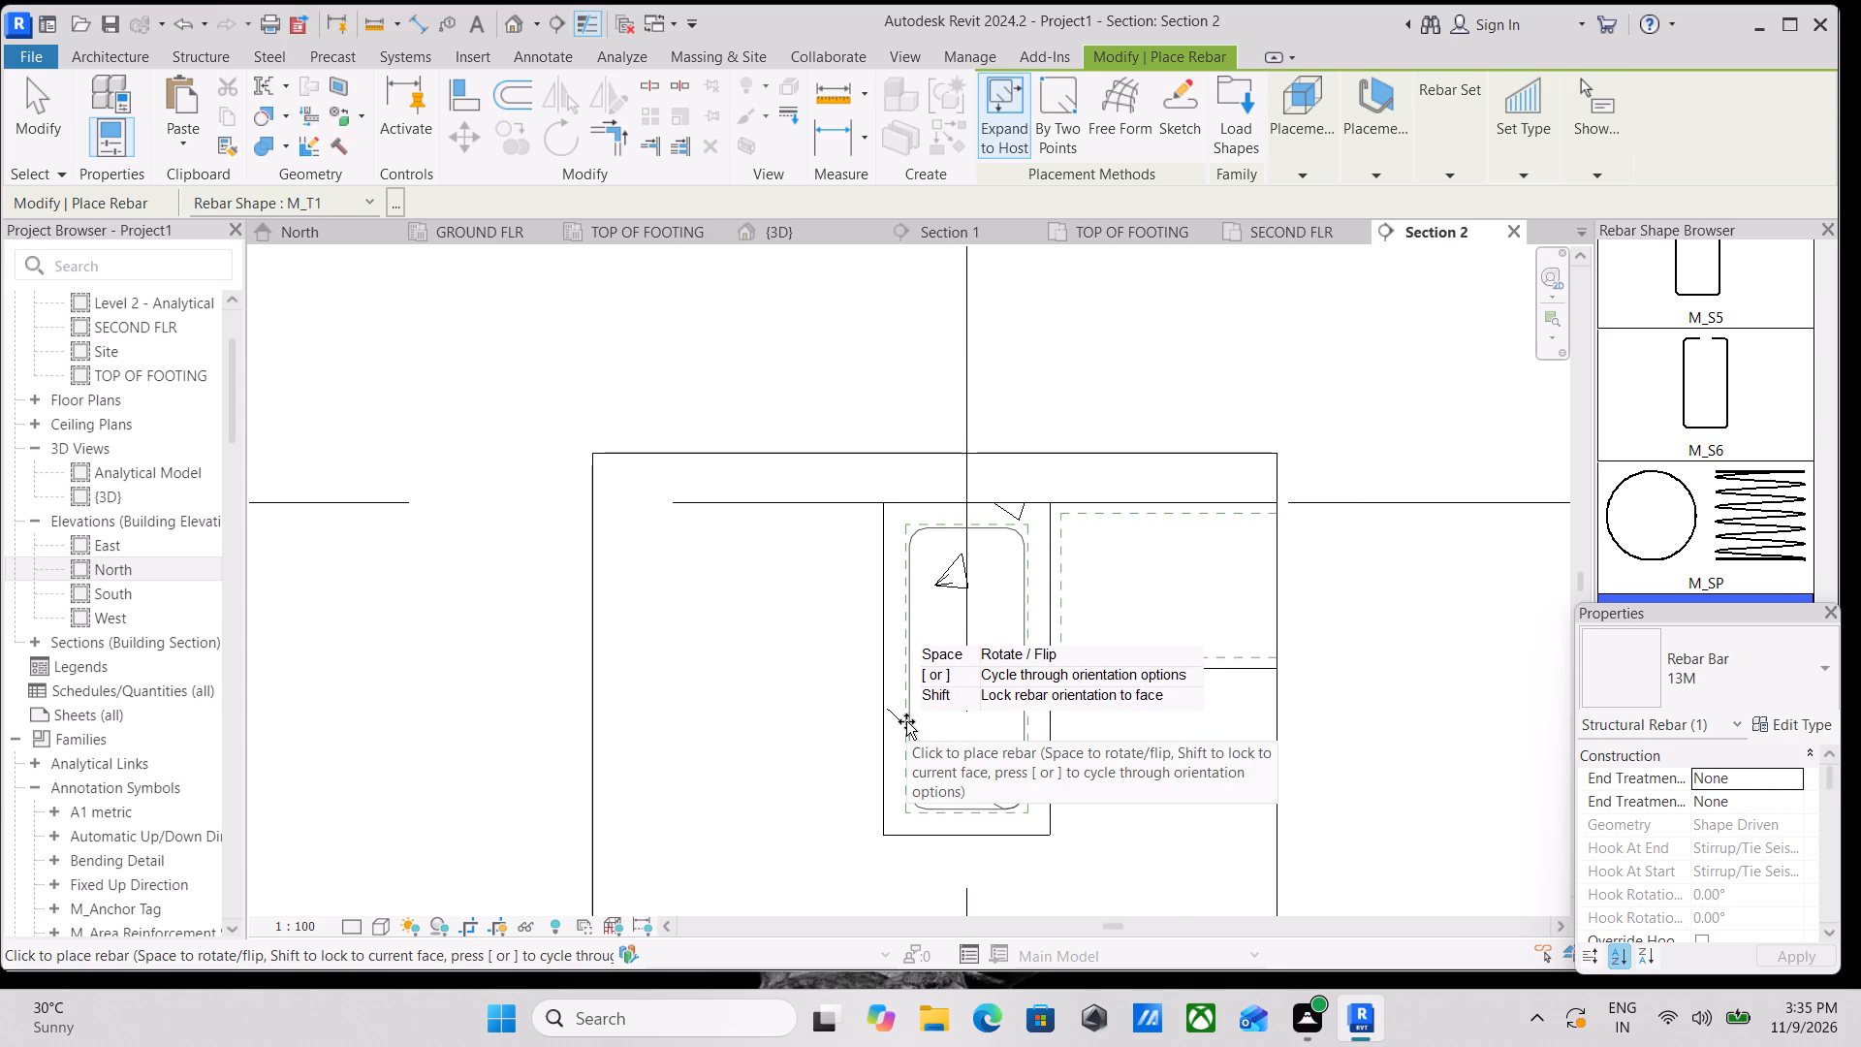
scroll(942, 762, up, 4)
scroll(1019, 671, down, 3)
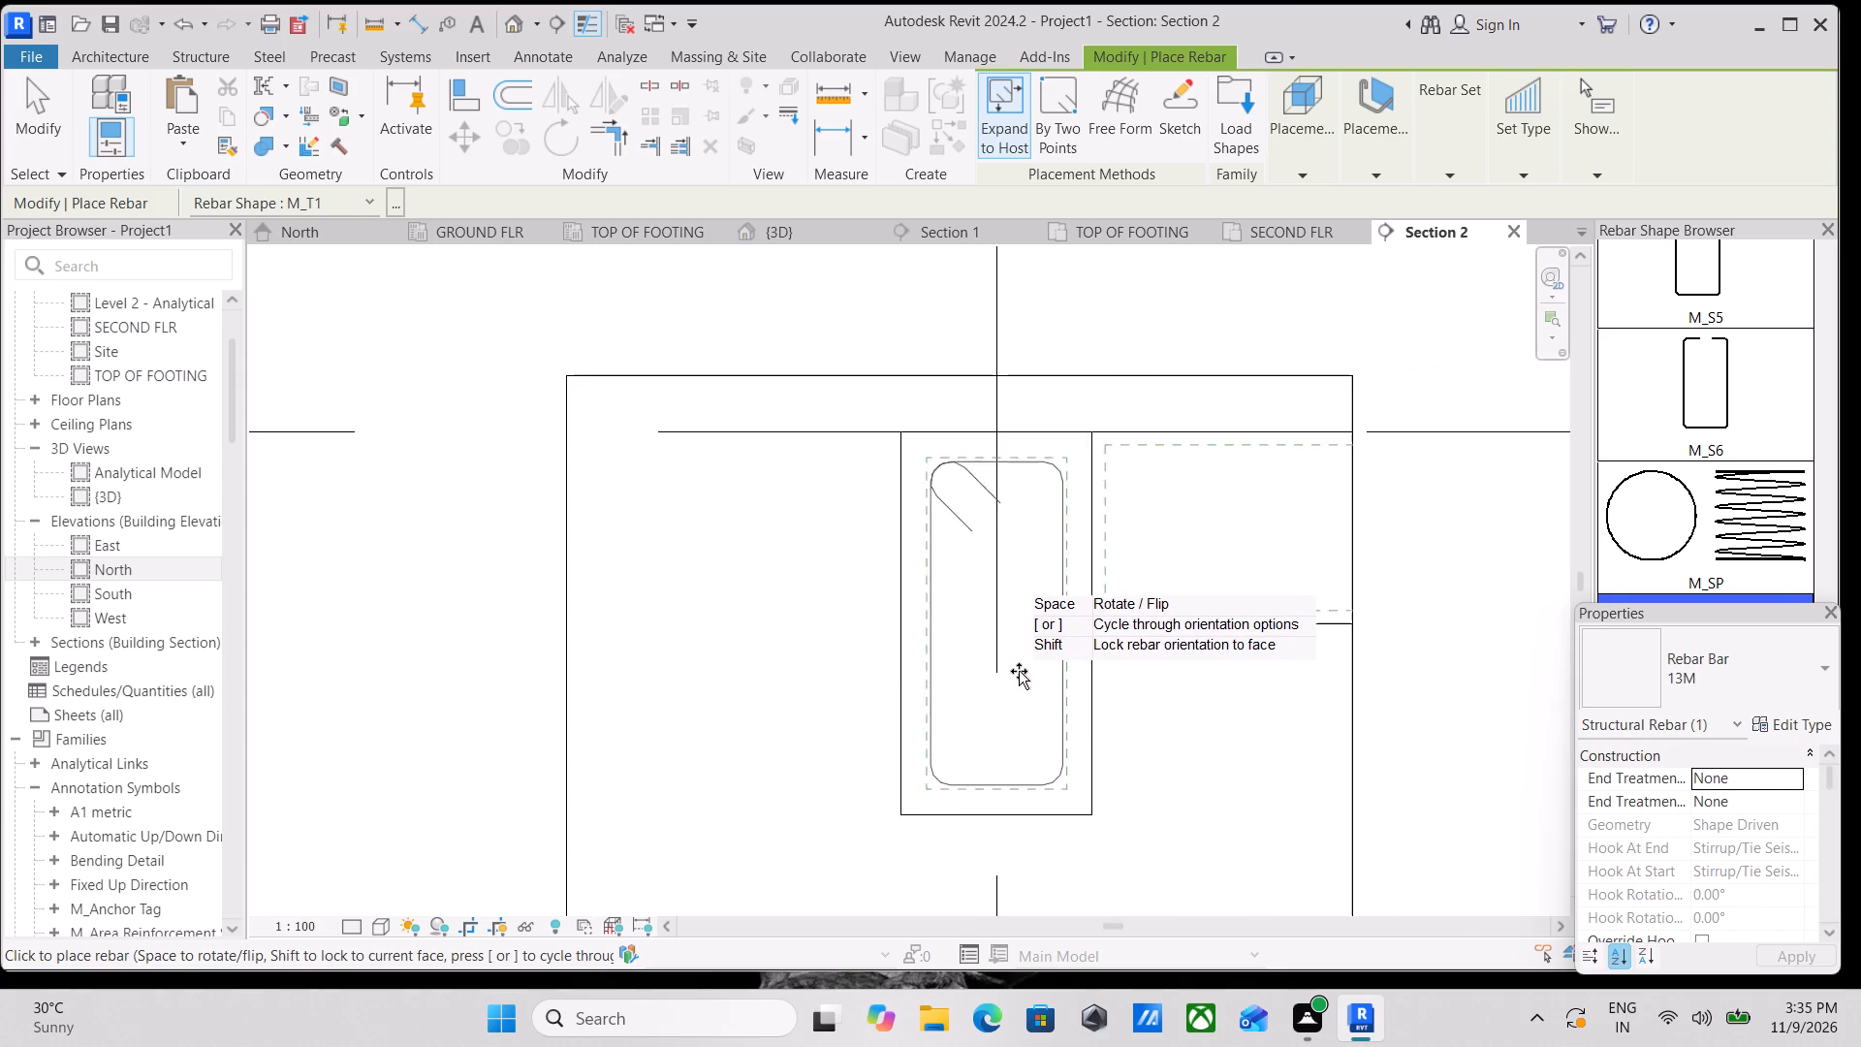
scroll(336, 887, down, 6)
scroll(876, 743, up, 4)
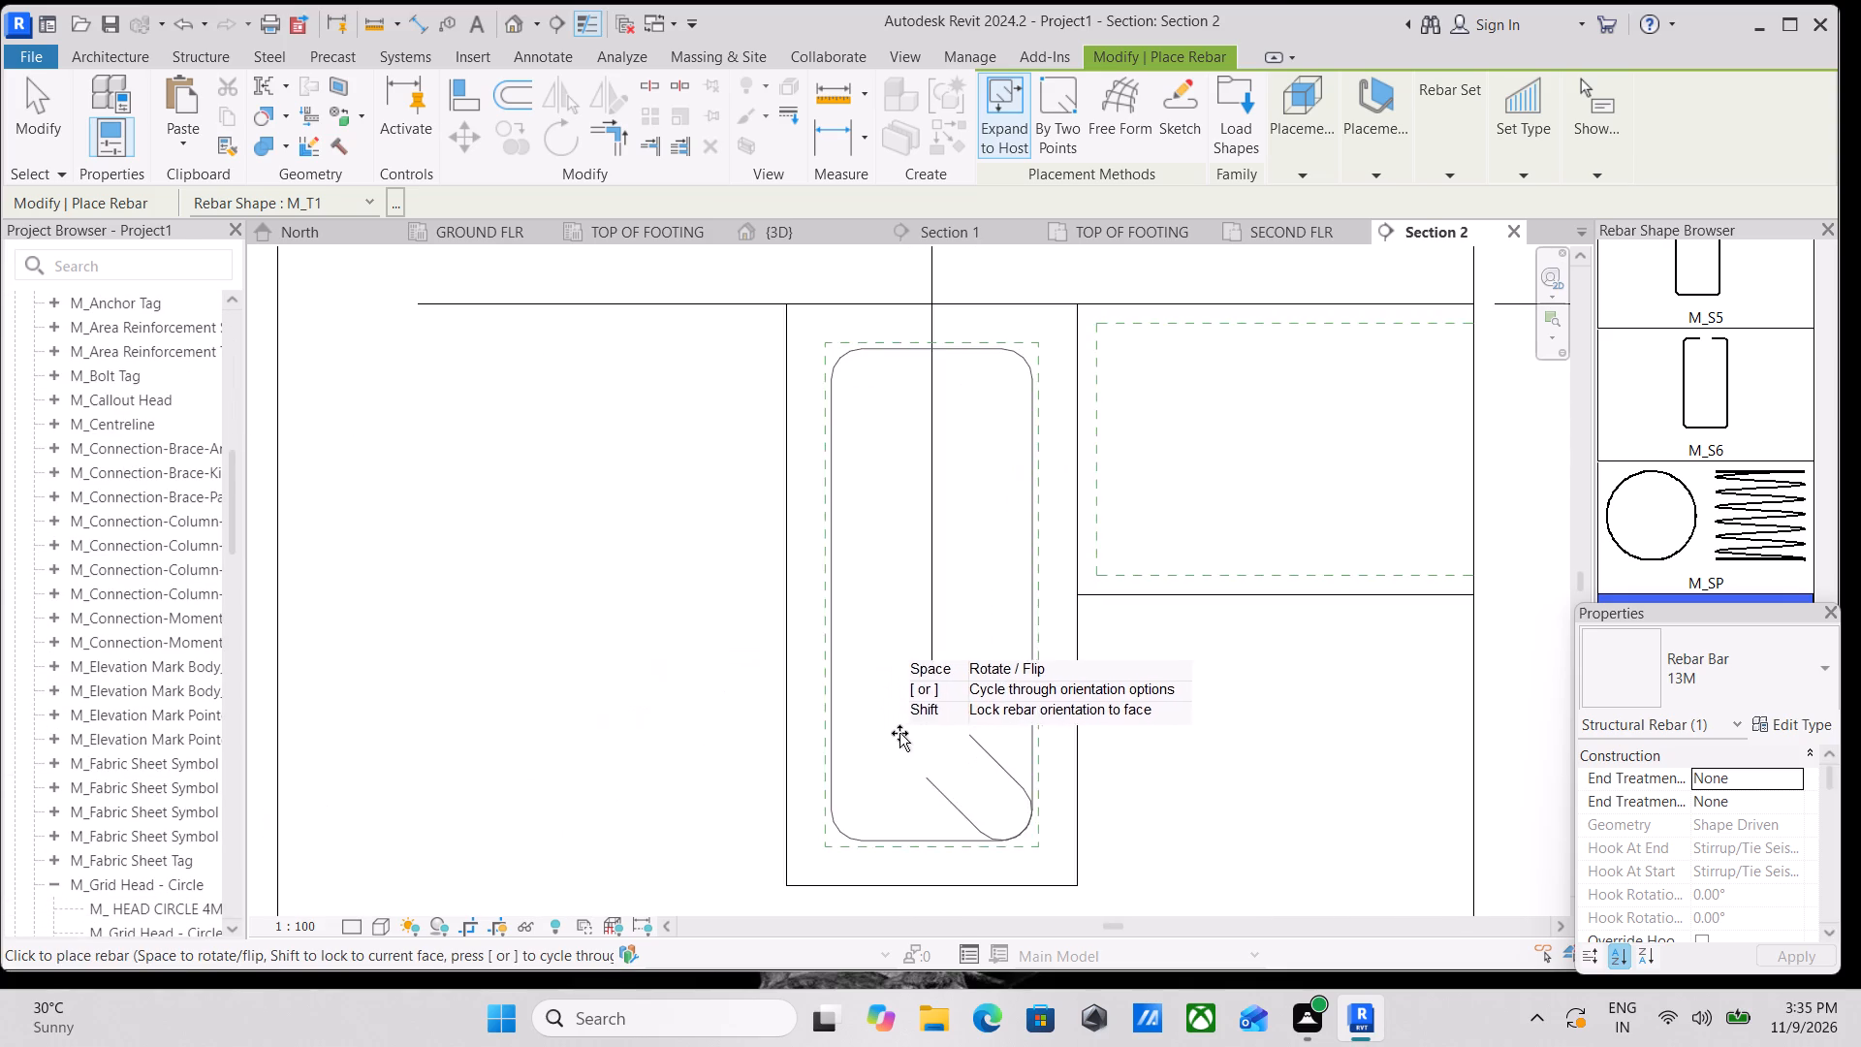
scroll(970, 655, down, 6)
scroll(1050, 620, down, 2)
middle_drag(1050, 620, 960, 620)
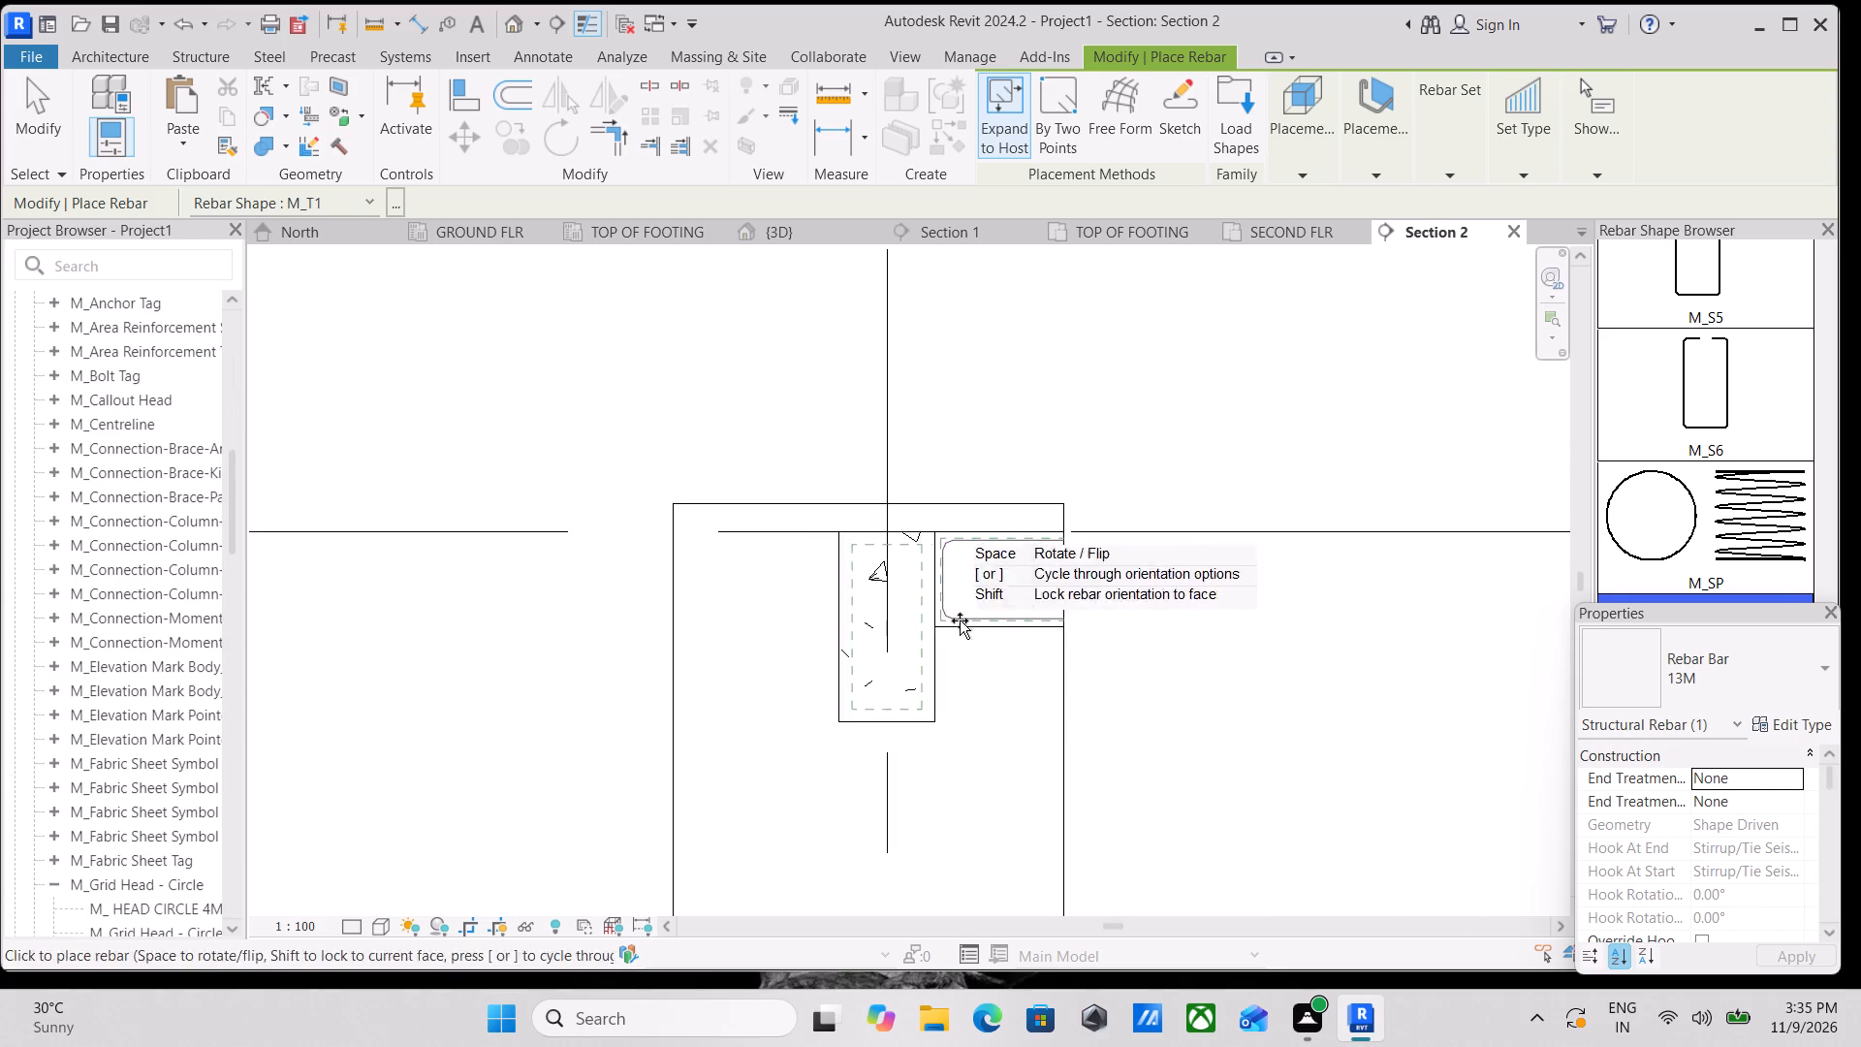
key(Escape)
Stretch the section's crop region from the grid A beam across grids B and C to just past the grid D beam.
click(1068, 686)
scroll(1089, 672, down, 2)
middle_drag(1089, 672, 882, 608)
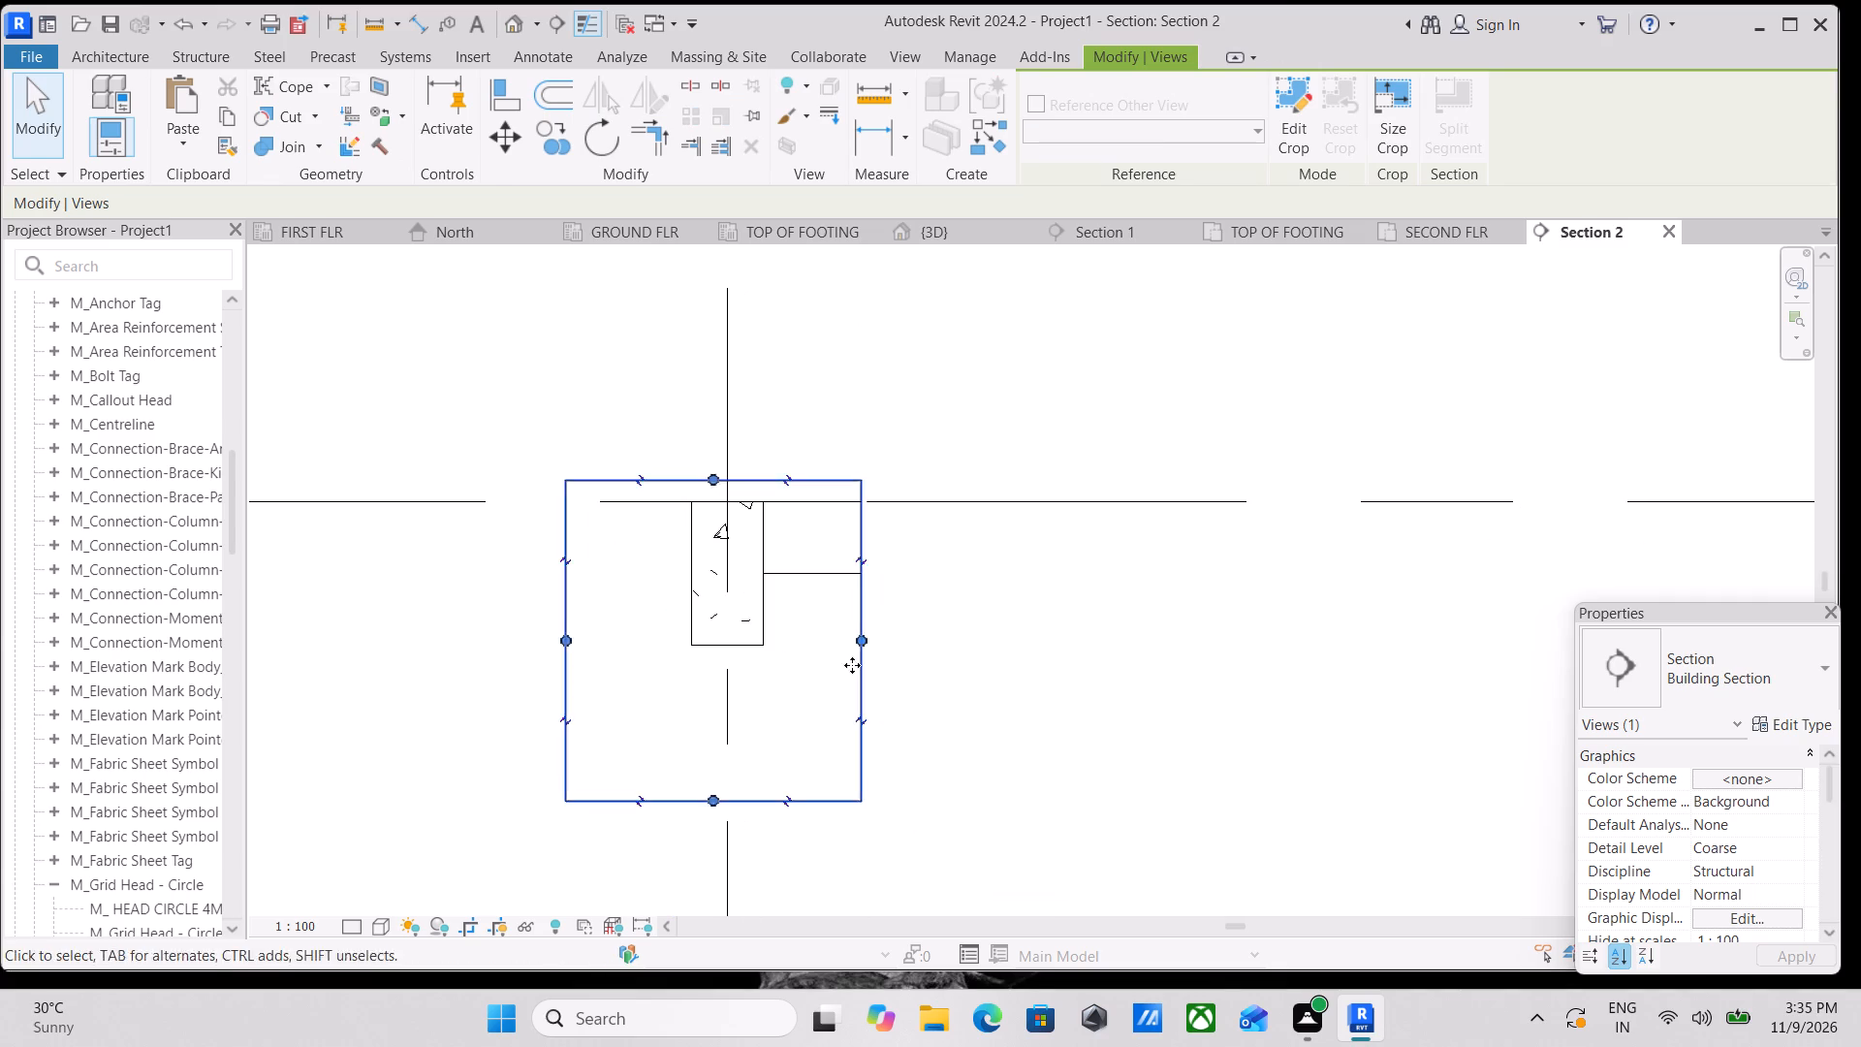
drag(861, 632, 1279, 651)
middle_drag(1064, 654, 895, 688)
scroll(1131, 653, down, 1)
middle_drag(1131, 653, 1008, 666)
scroll(1008, 666, down, 1)
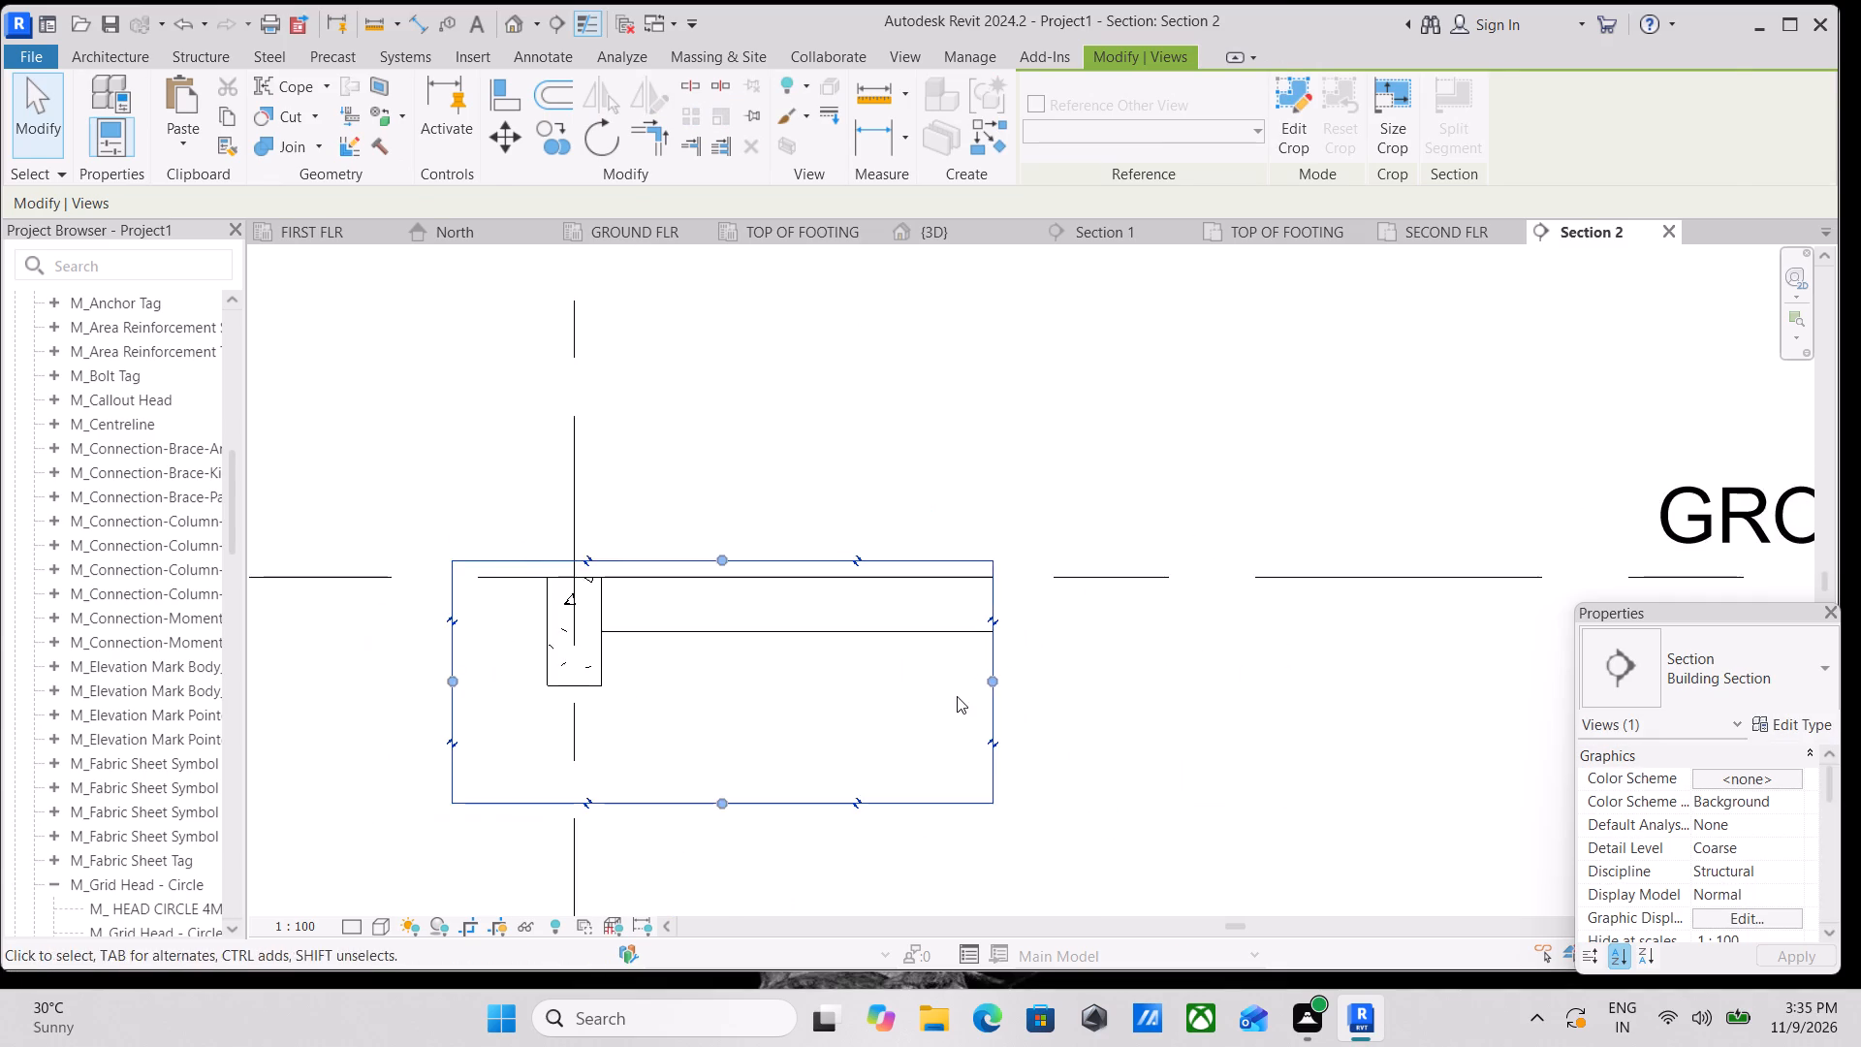
scroll(957, 696, up, 2)
scroll(1006, 659, down, 1)
middle_click(1006, 659)
drag(999, 676, 1306, 646)
scroll(1131, 623, down, 1)
middle_drag(1131, 623, 819, 637)
drag(971, 683, 1240, 666)
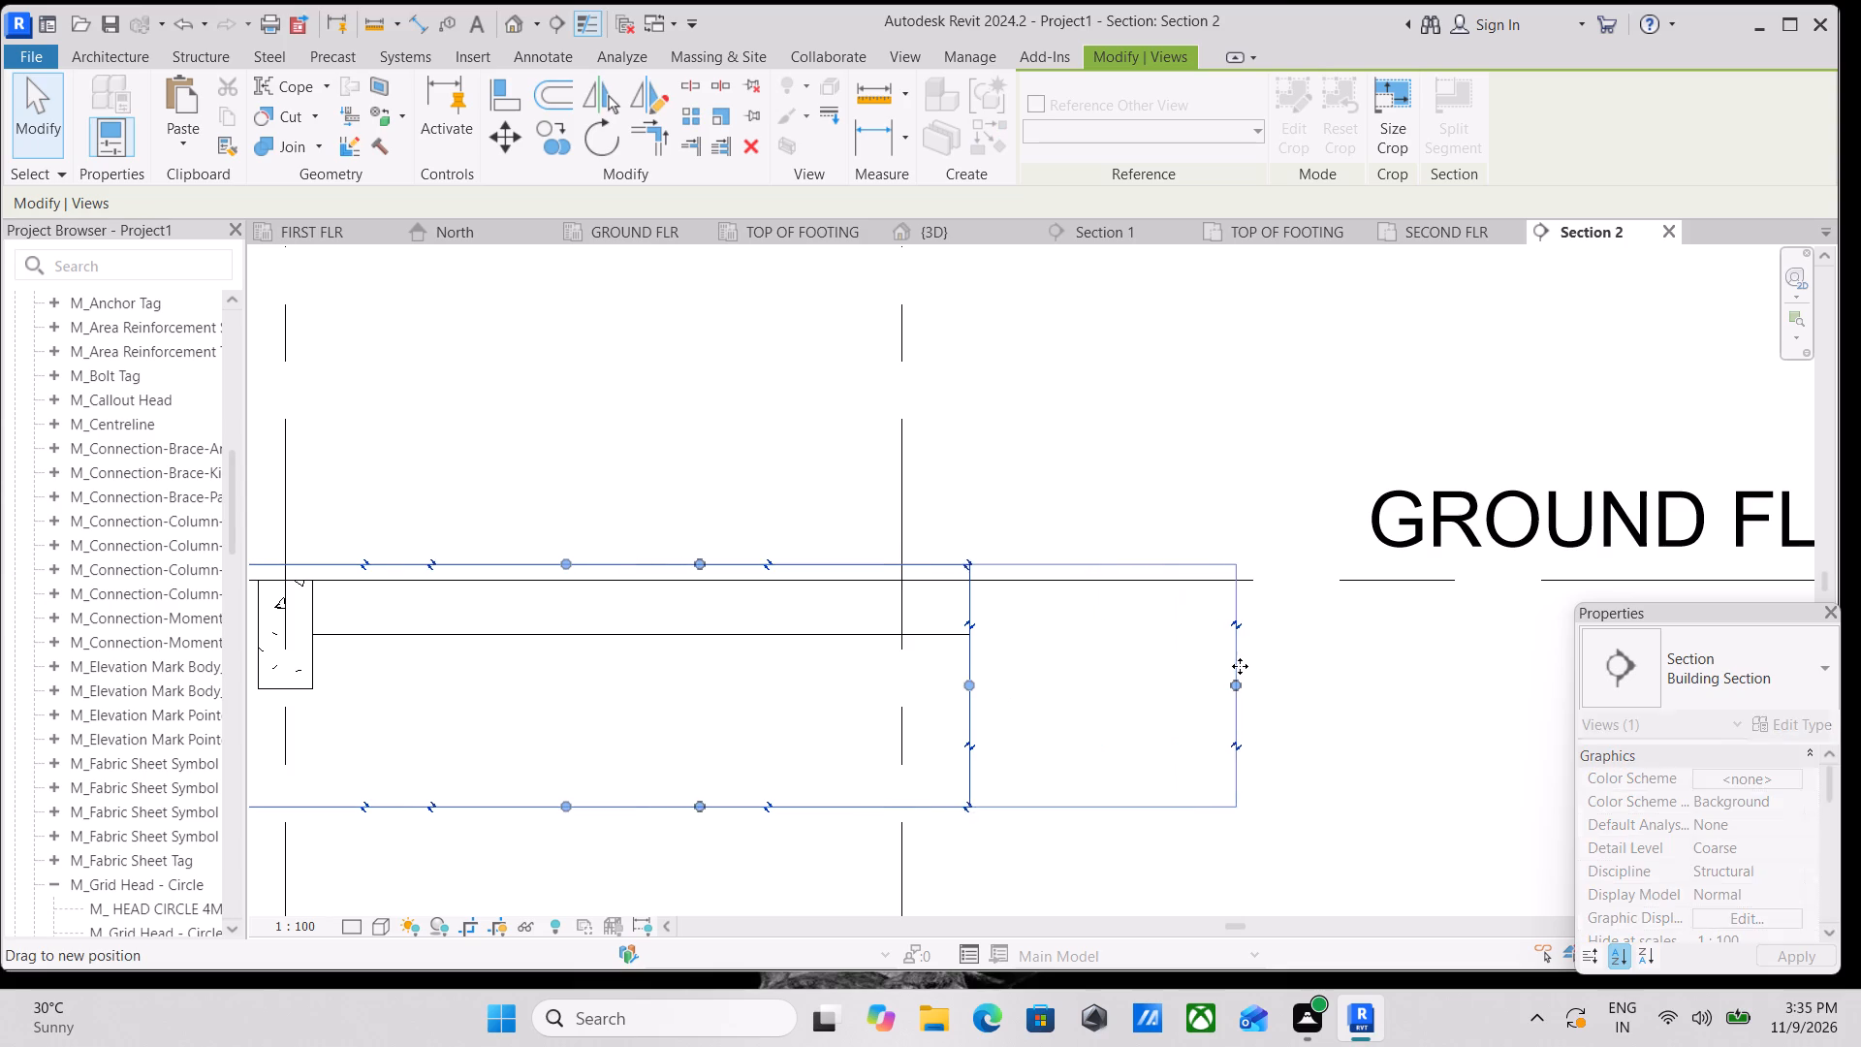
drag(1240, 666, 1239, 667)
scroll(1242, 665, down, 3)
middle_drag(1242, 665, 1025, 665)
drag(1014, 671, 1372, 659)
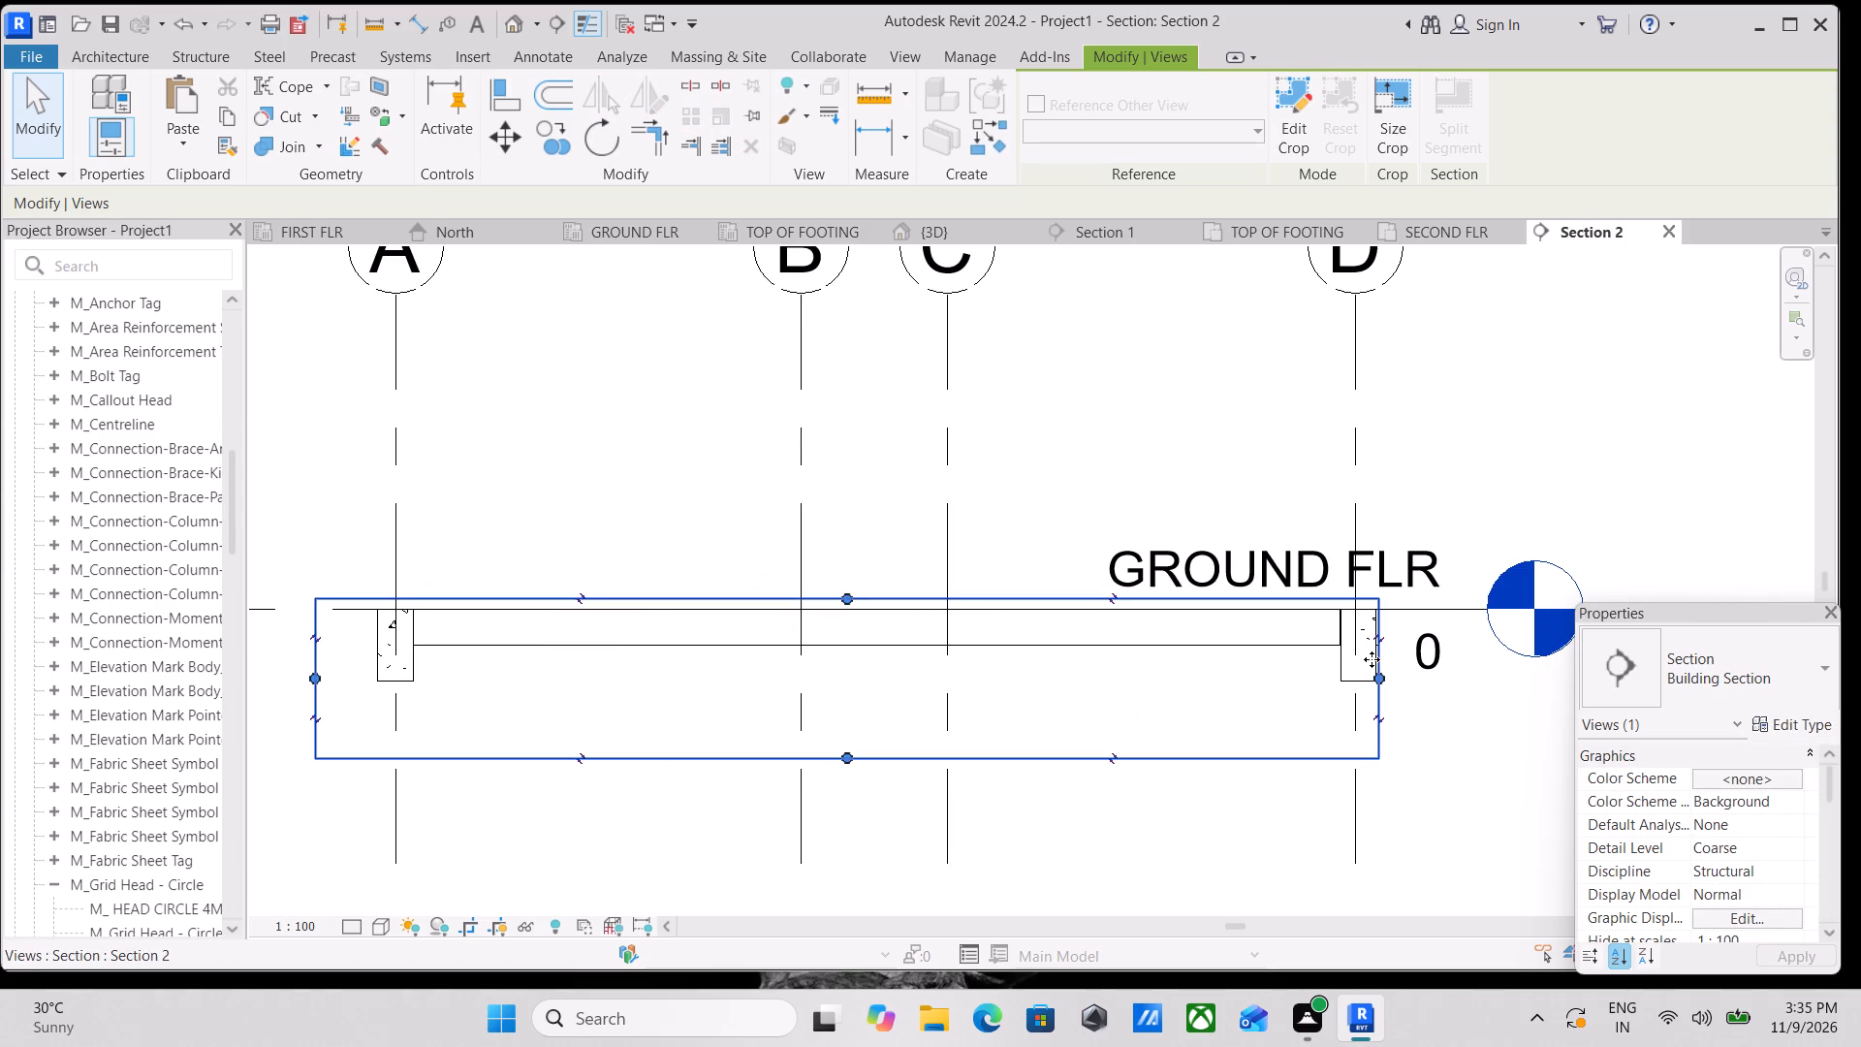
Extend the GROUND FLR level line beyond grid D so its head sits well clear of the widened crop region.
middle_drag(1372, 659, 1241, 683)
scroll(1190, 649, up, 3)
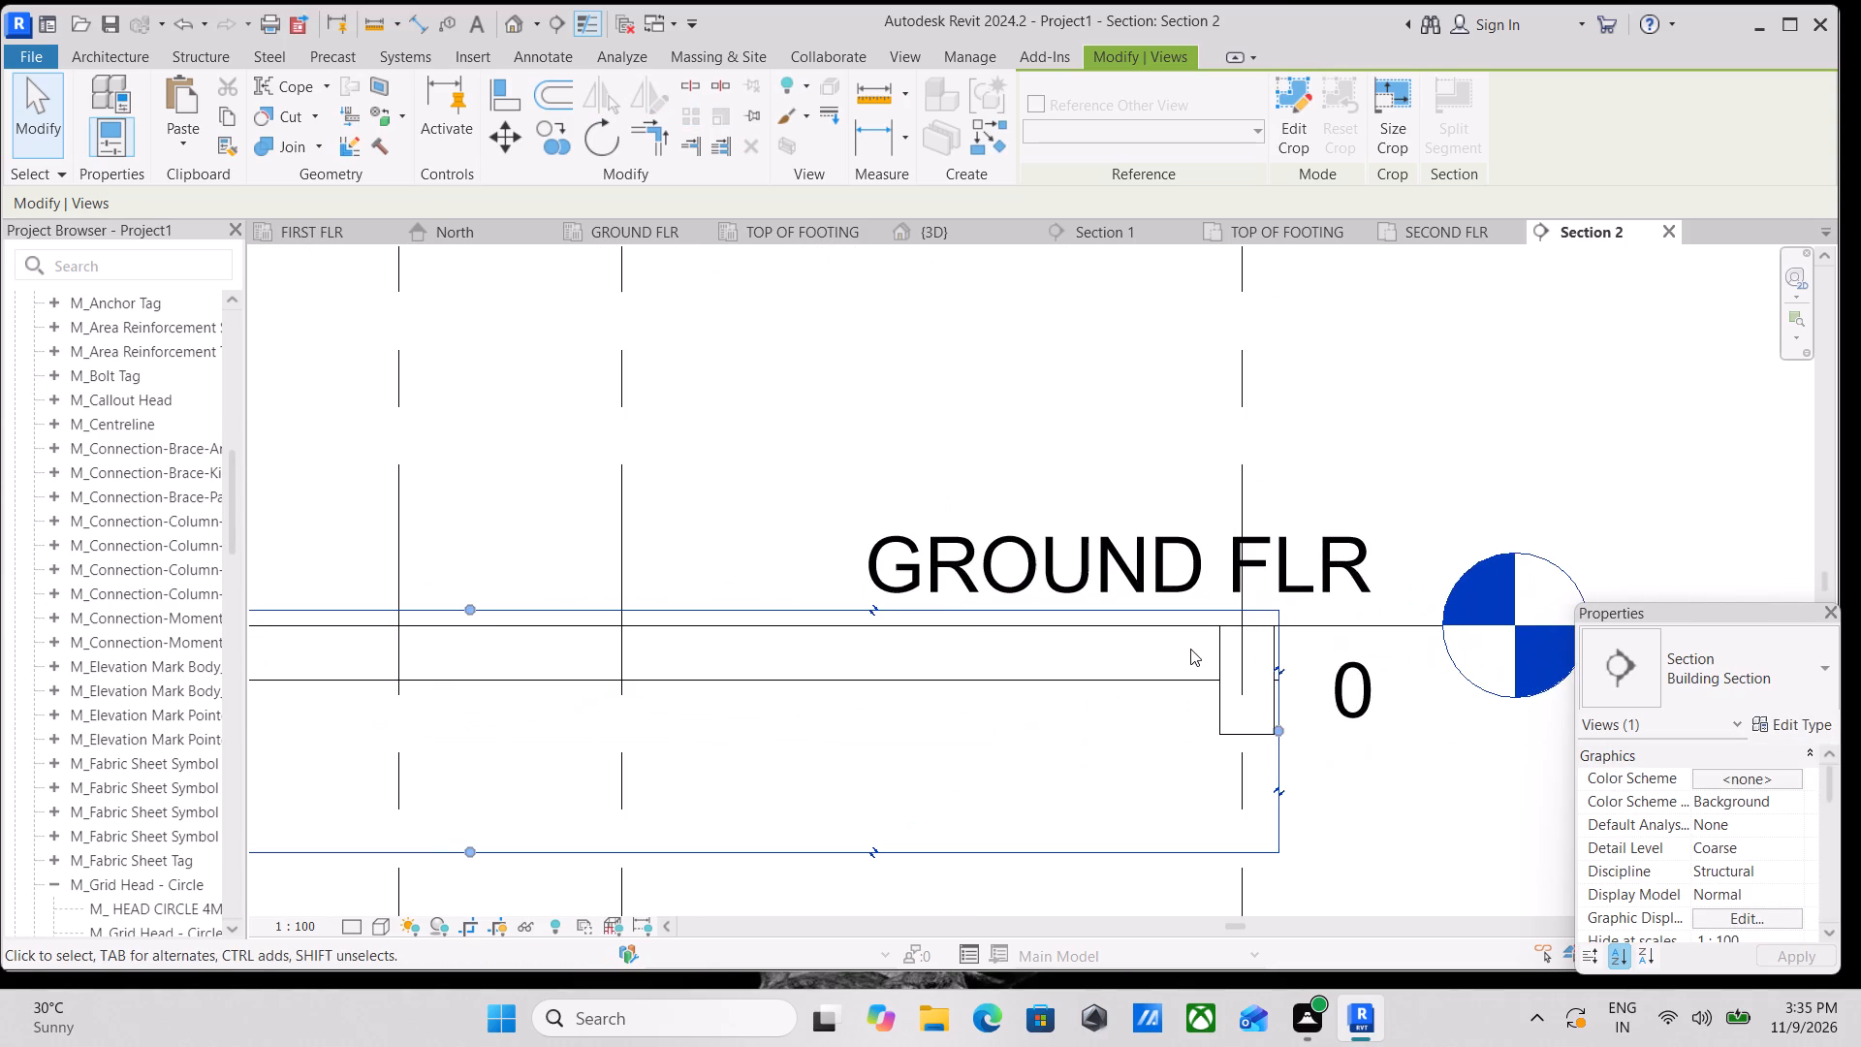
scroll(1223, 668, up, 3)
scroll(1246, 661, down, 1)
middle_drag(1246, 661, 906, 654)
scroll(925, 647, down, 1)
middle_click(925, 647)
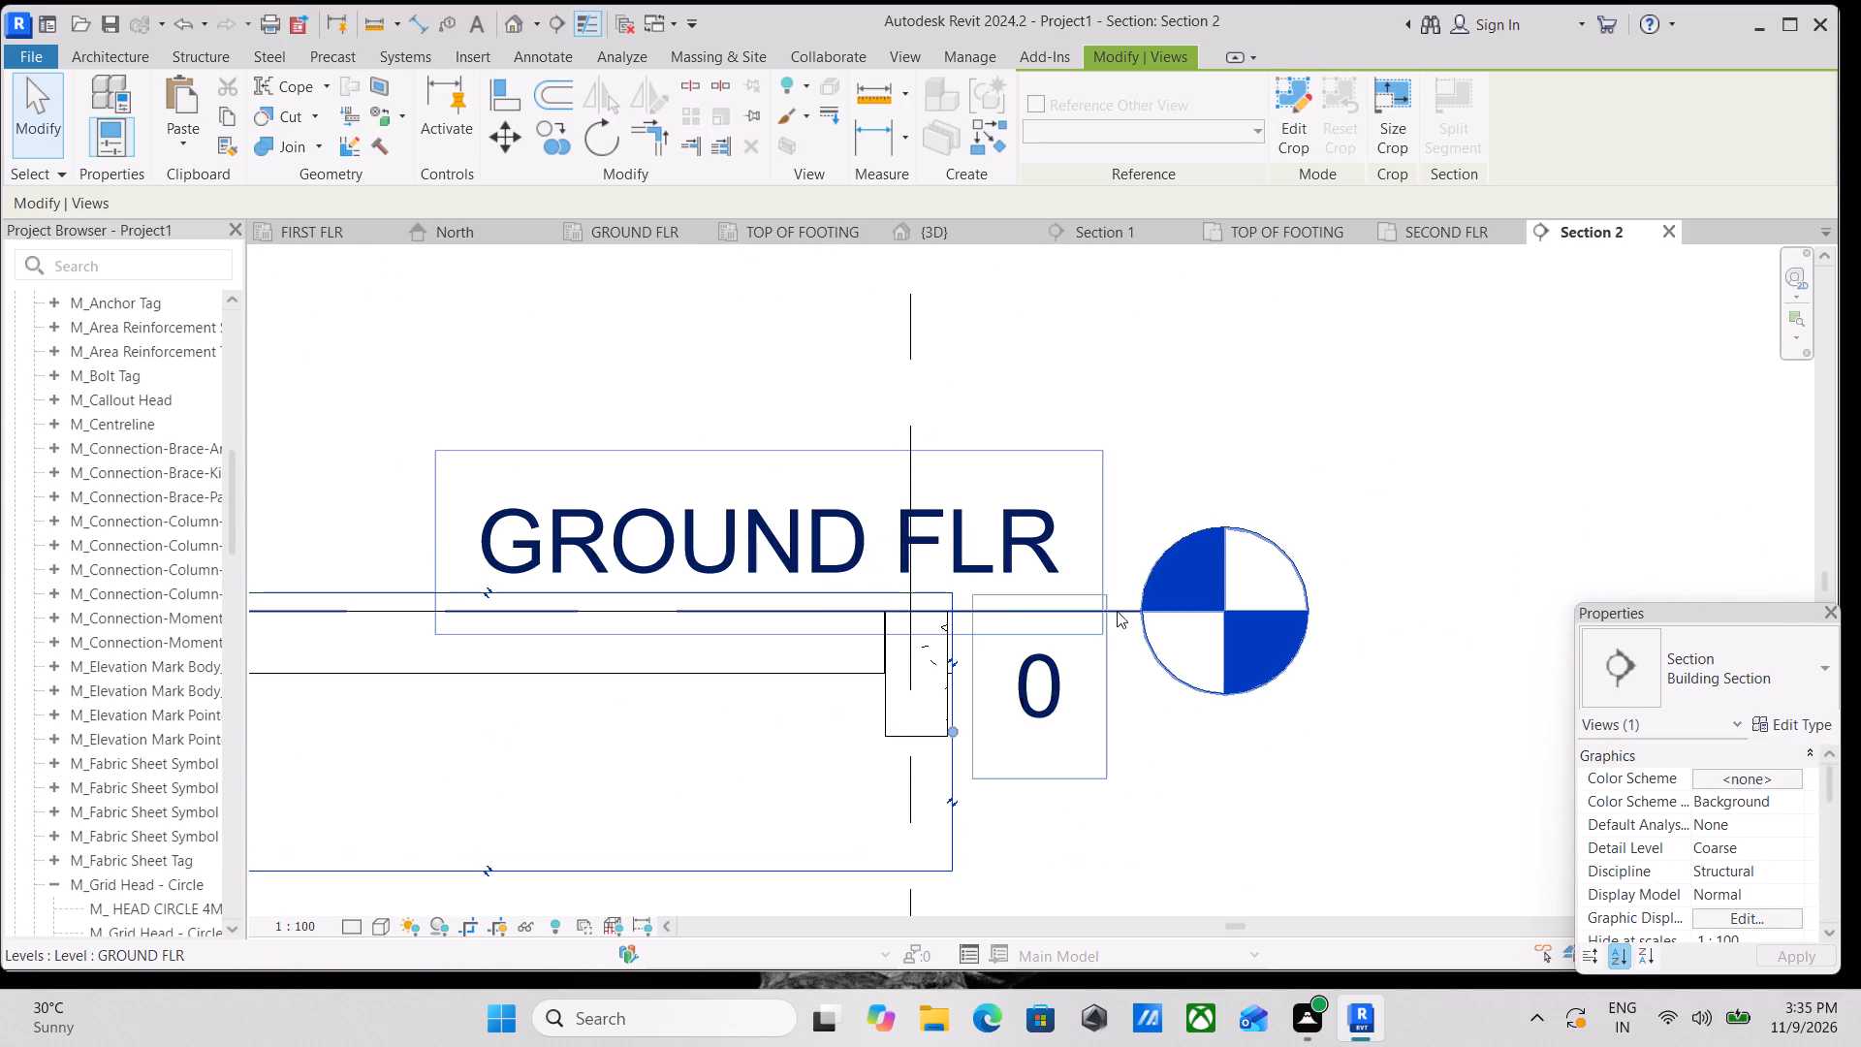
click(1130, 610)
scroll(1302, 640, down, 2)
middle_drag(1302, 640, 1131, 679)
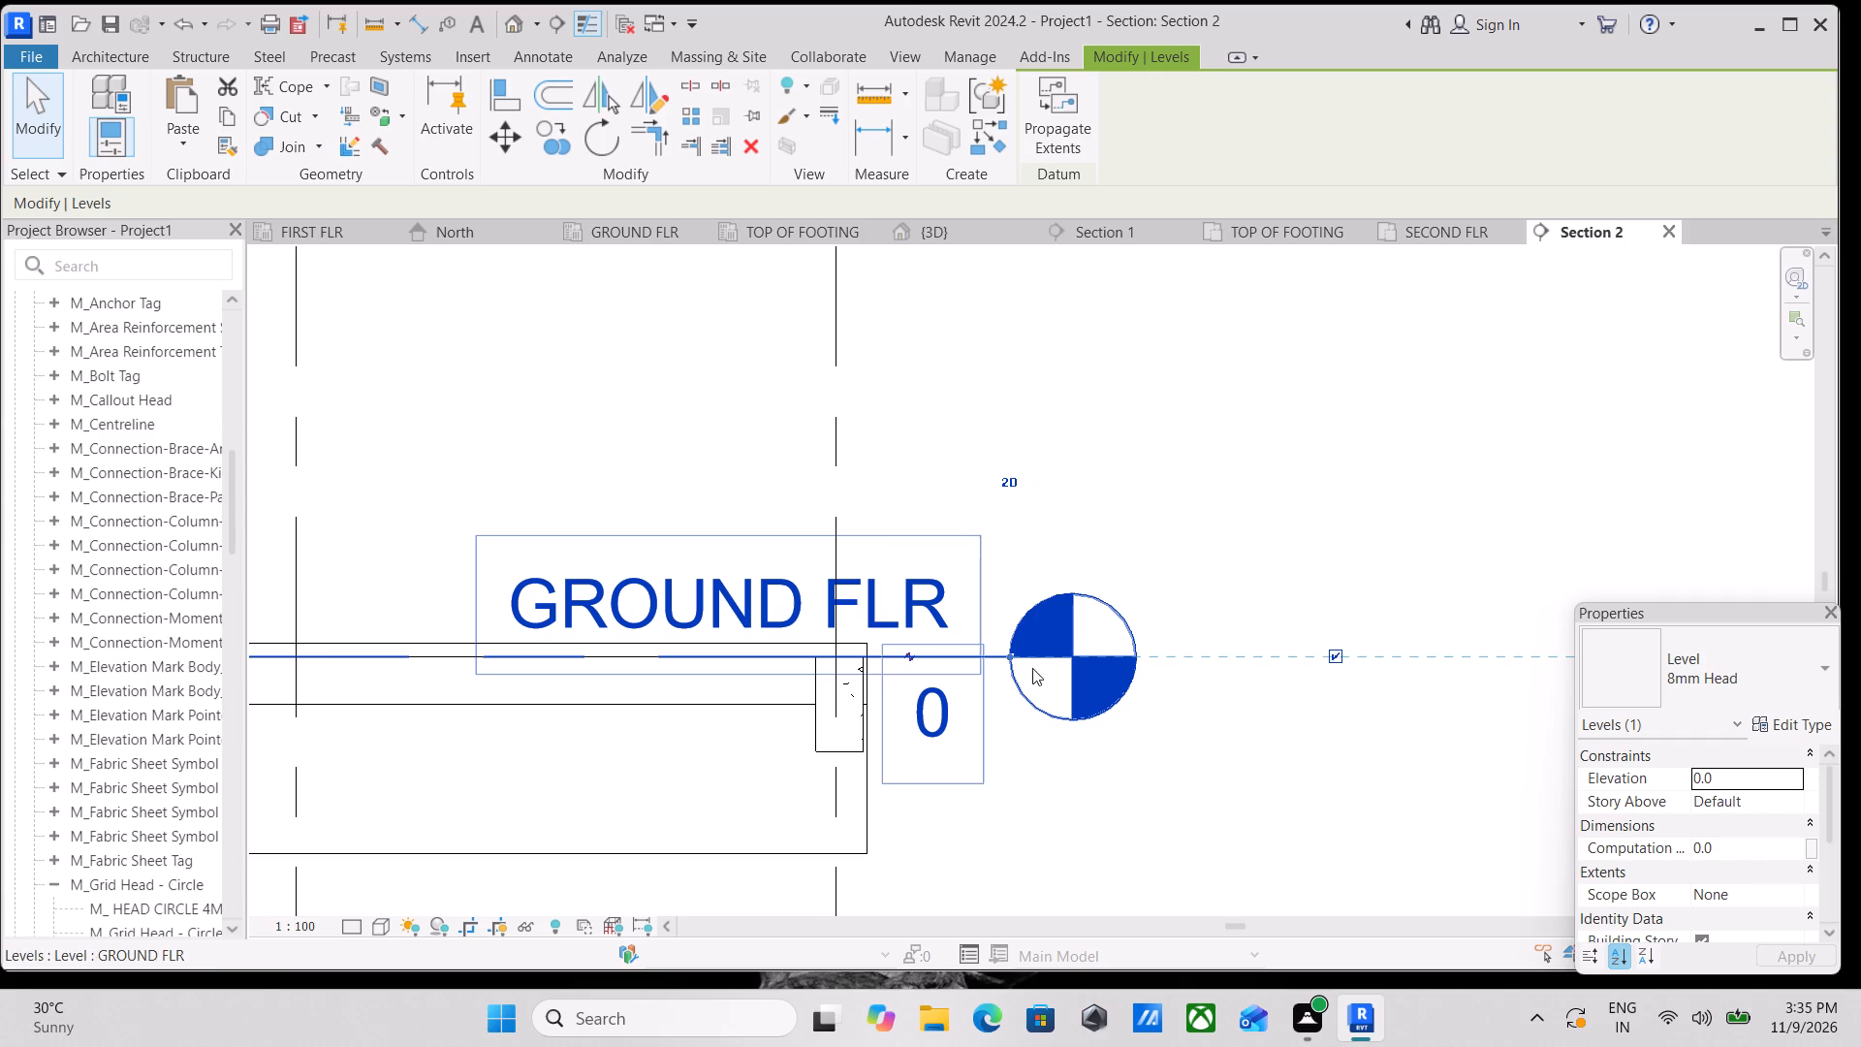
drag(1008, 659, 1482, 655)
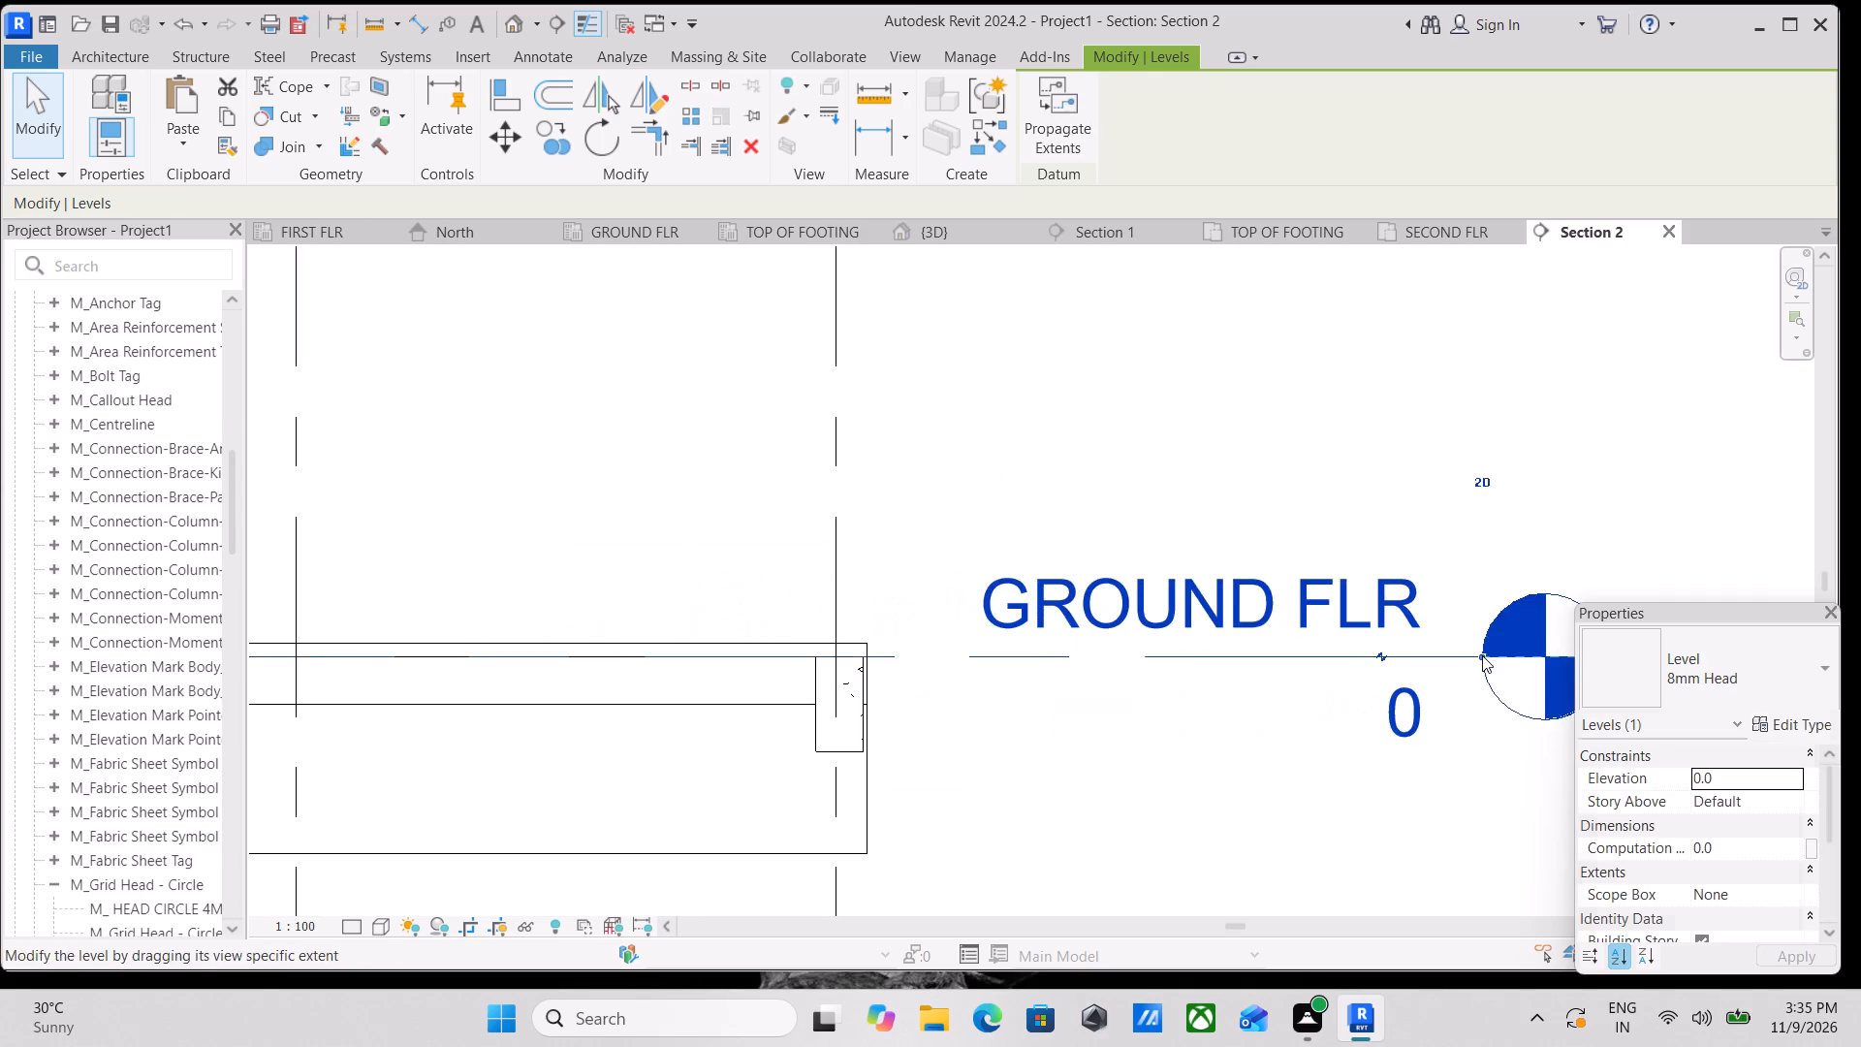
scroll(1482, 655, down, 2)
middle_drag(1482, 655, 969, 655)
scroll(967, 652, down, 2)
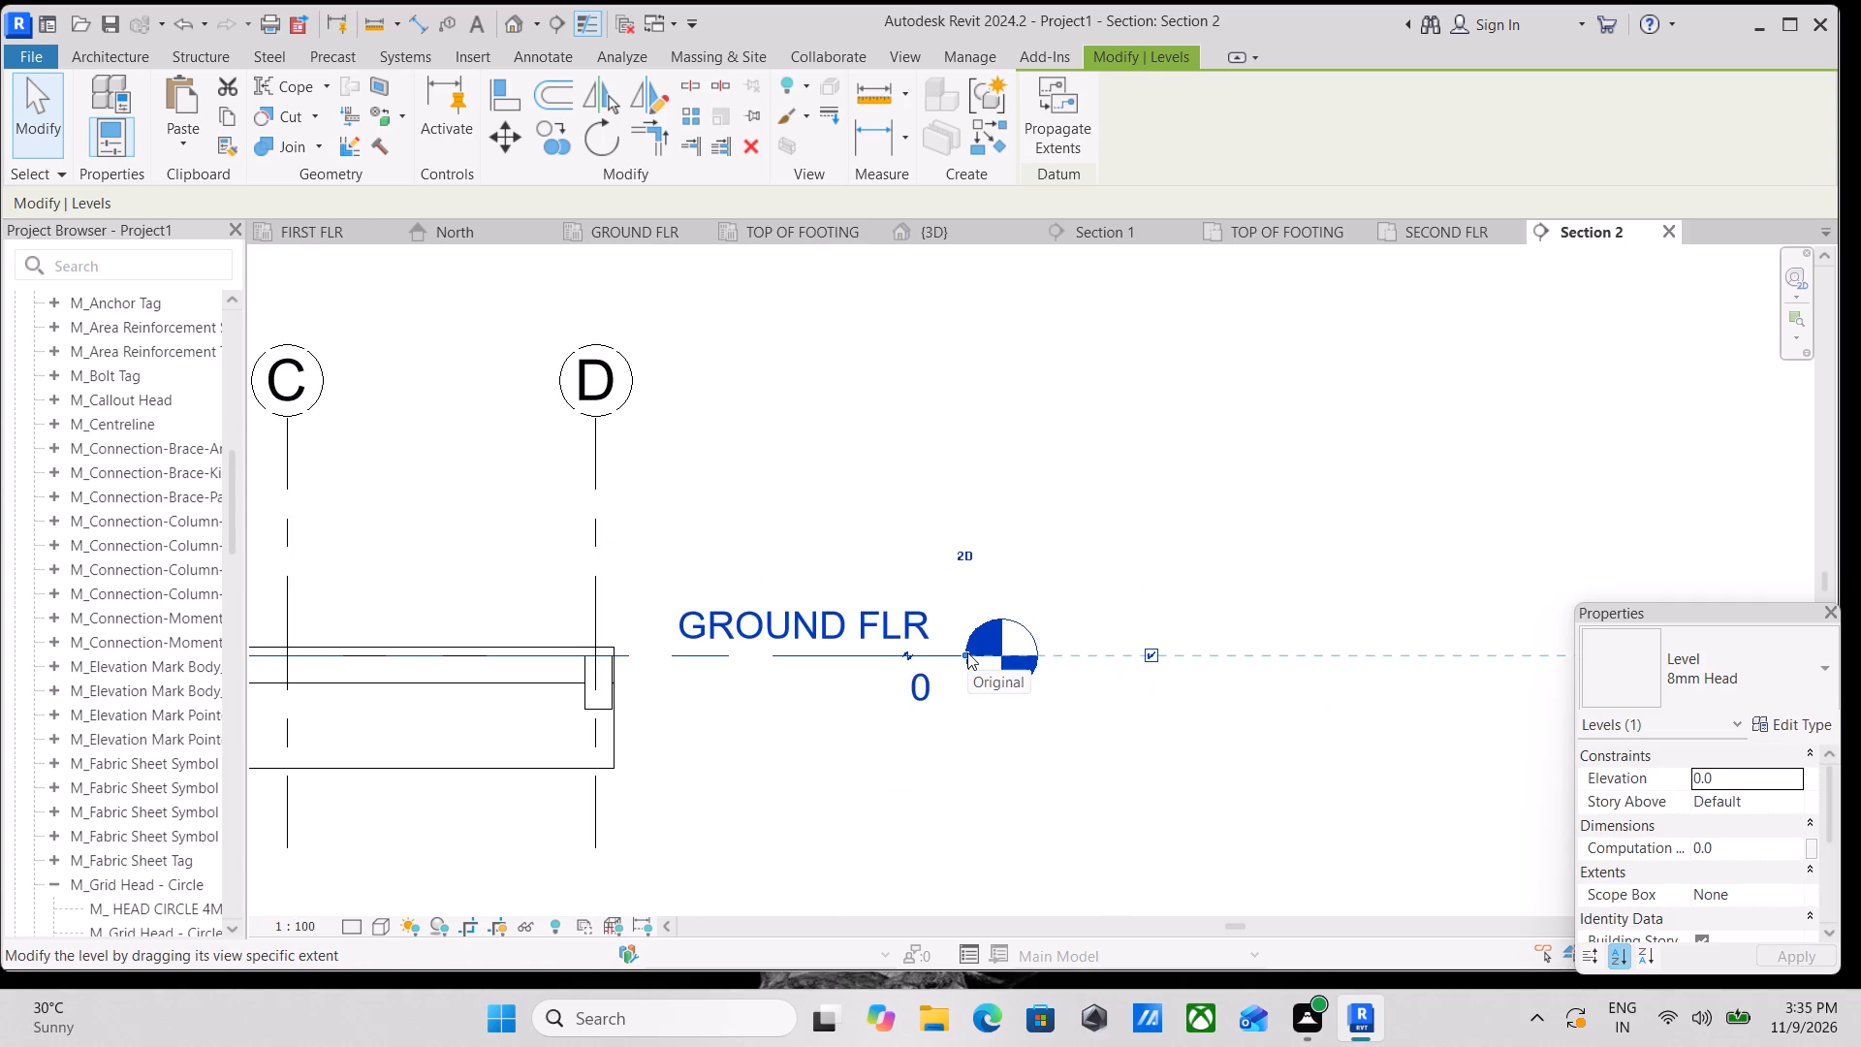
drag(967, 652, 1531, 633)
middle_drag(1513, 644, 1243, 651)
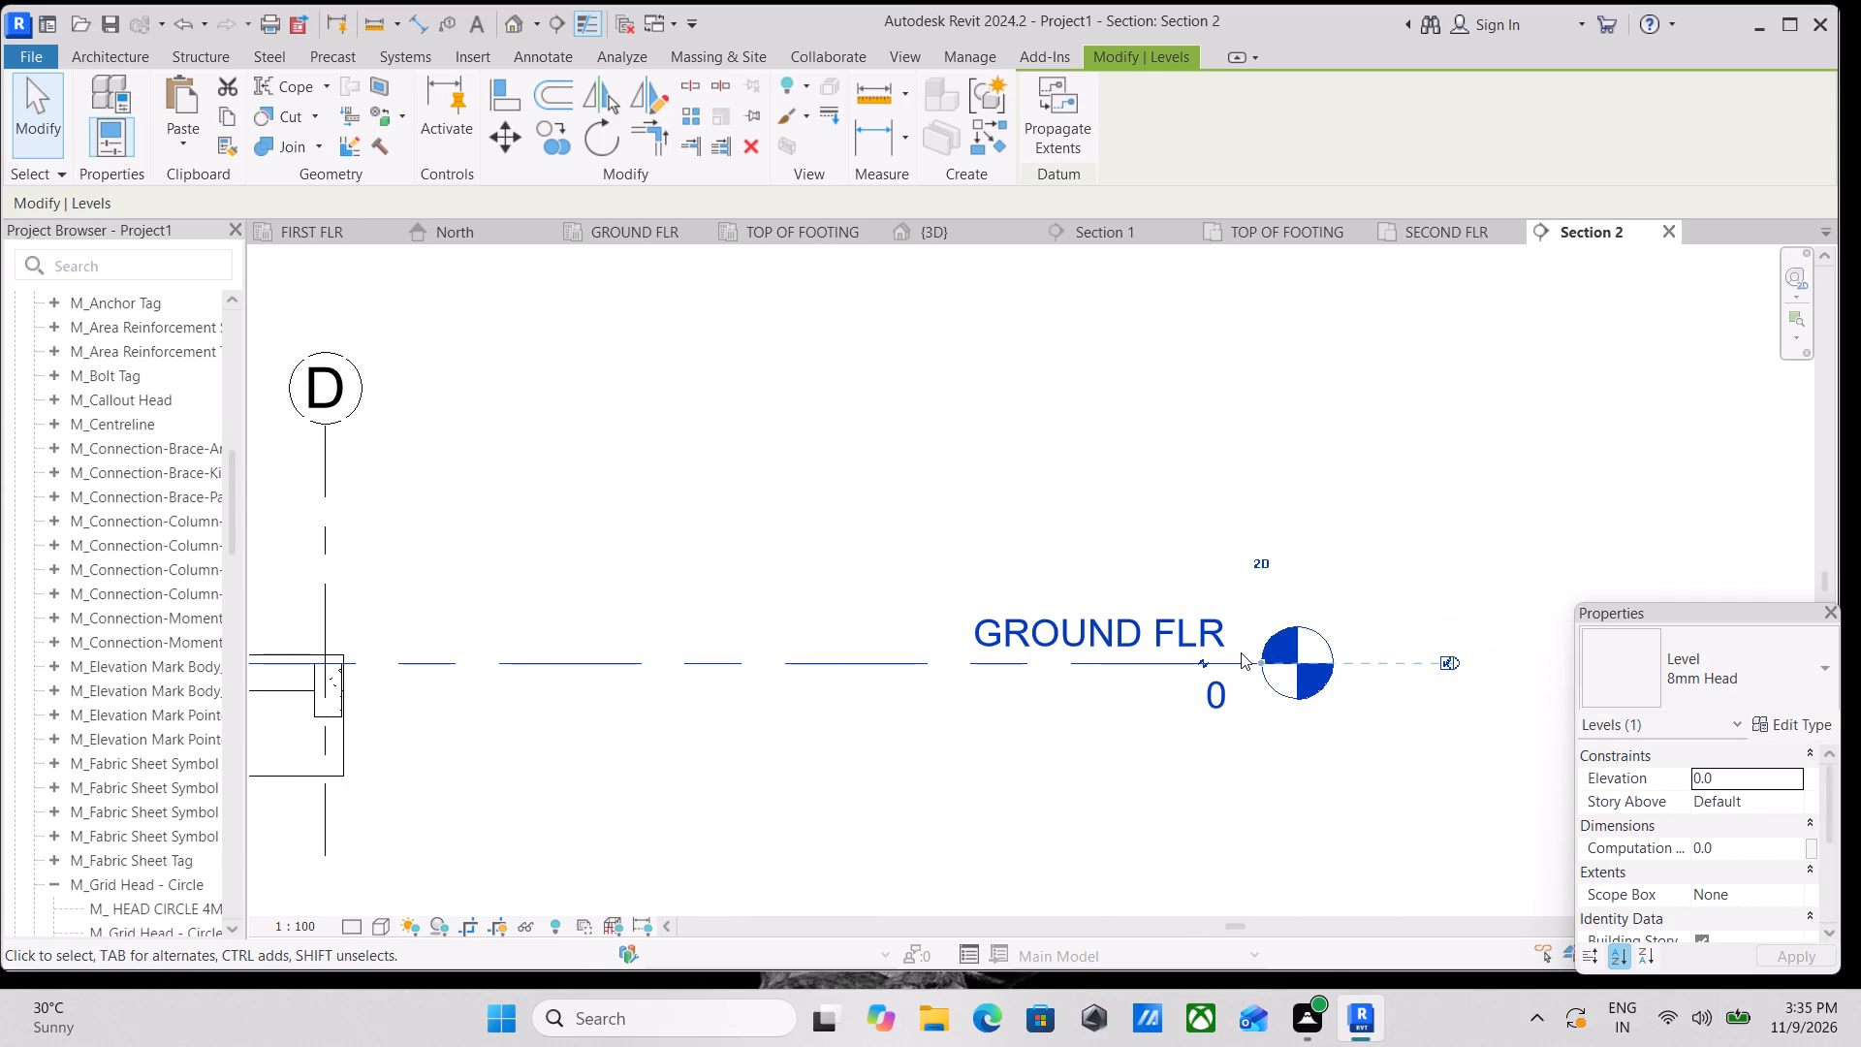
drag(1260, 658, 1380, 656)
scroll(1380, 656, down, 5)
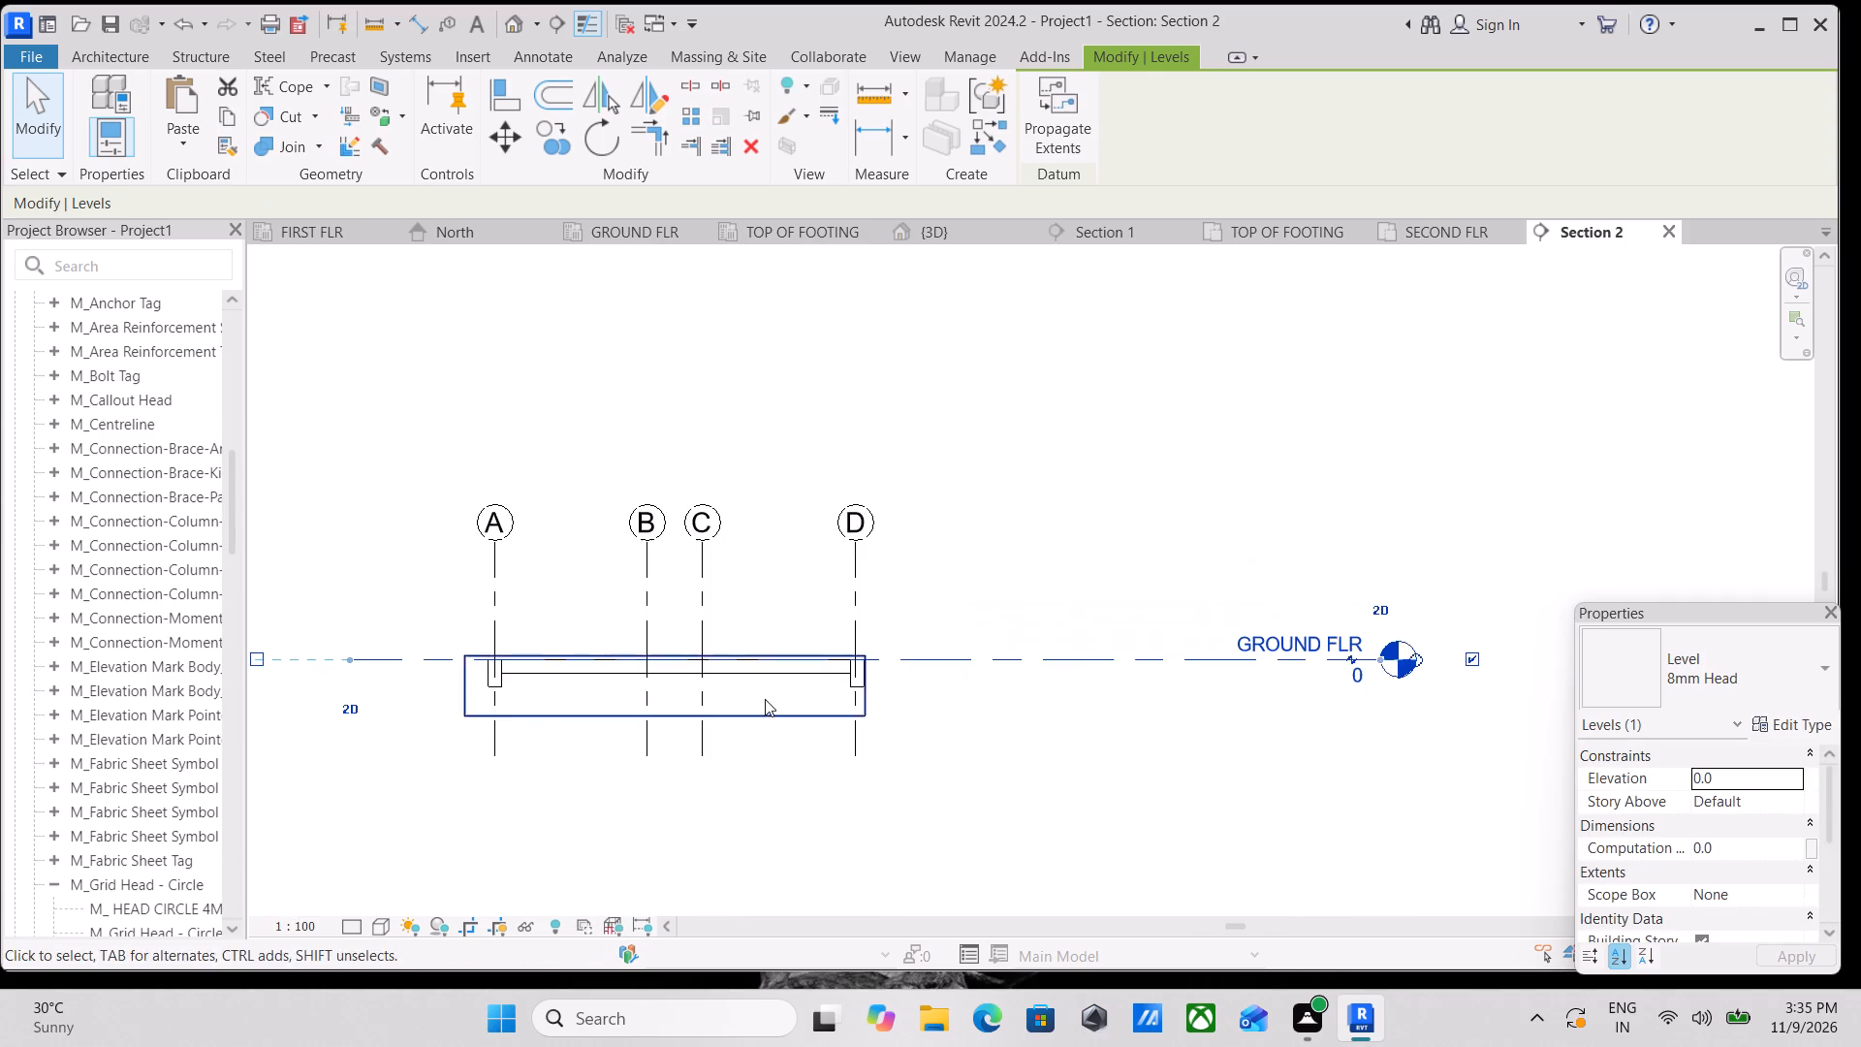
scroll(765, 699, down, 1)
middle_drag(767, 699, 849, 719)
key(Escape)
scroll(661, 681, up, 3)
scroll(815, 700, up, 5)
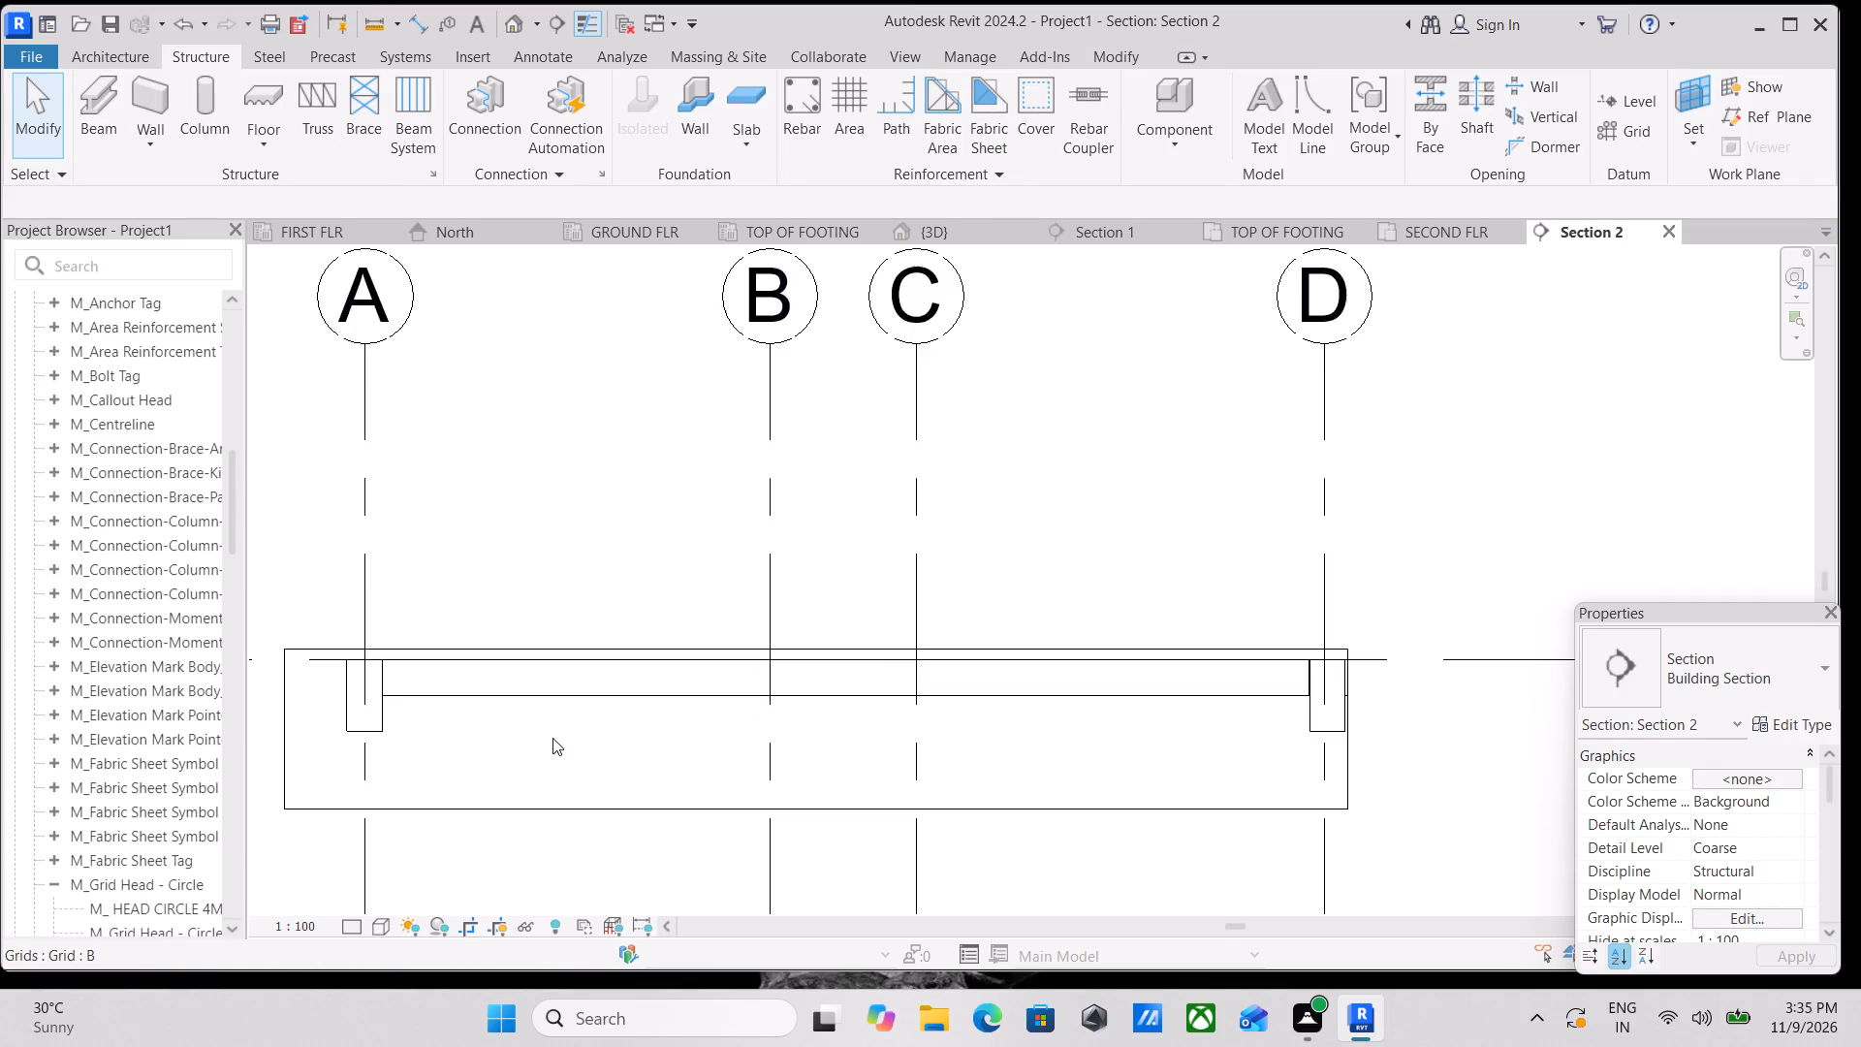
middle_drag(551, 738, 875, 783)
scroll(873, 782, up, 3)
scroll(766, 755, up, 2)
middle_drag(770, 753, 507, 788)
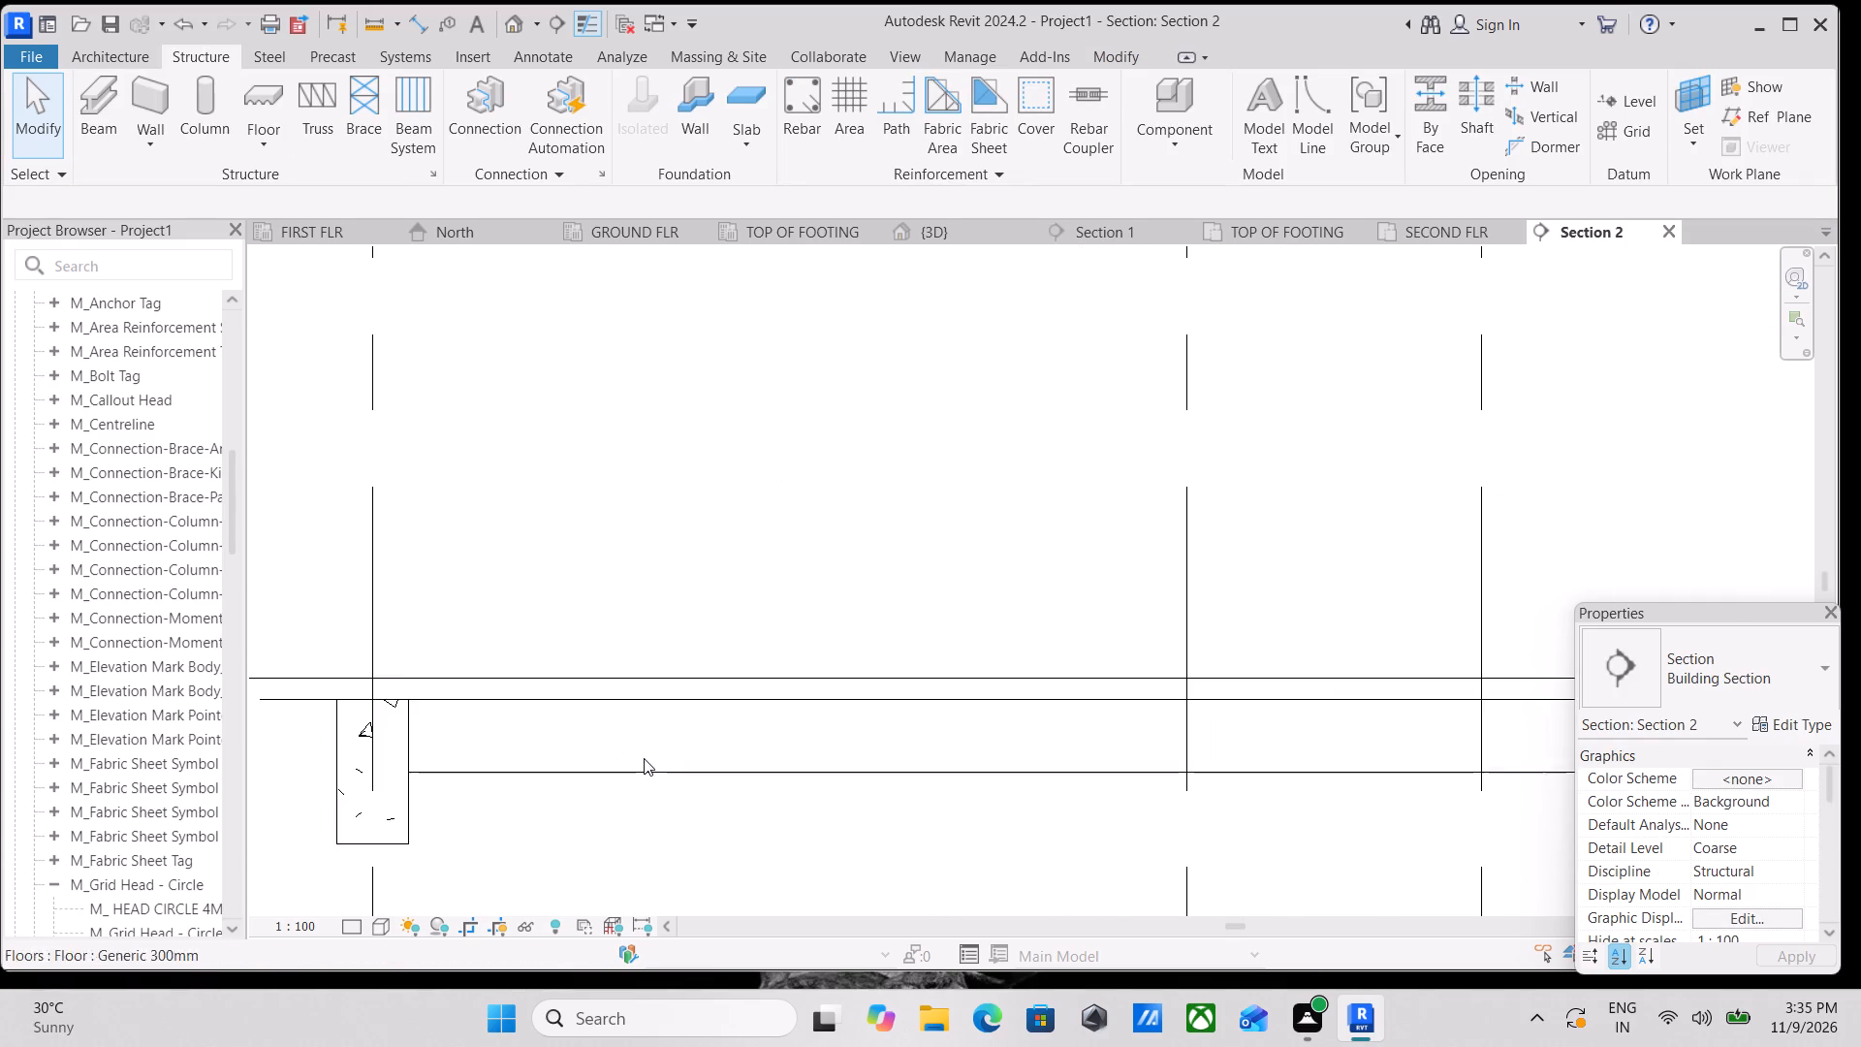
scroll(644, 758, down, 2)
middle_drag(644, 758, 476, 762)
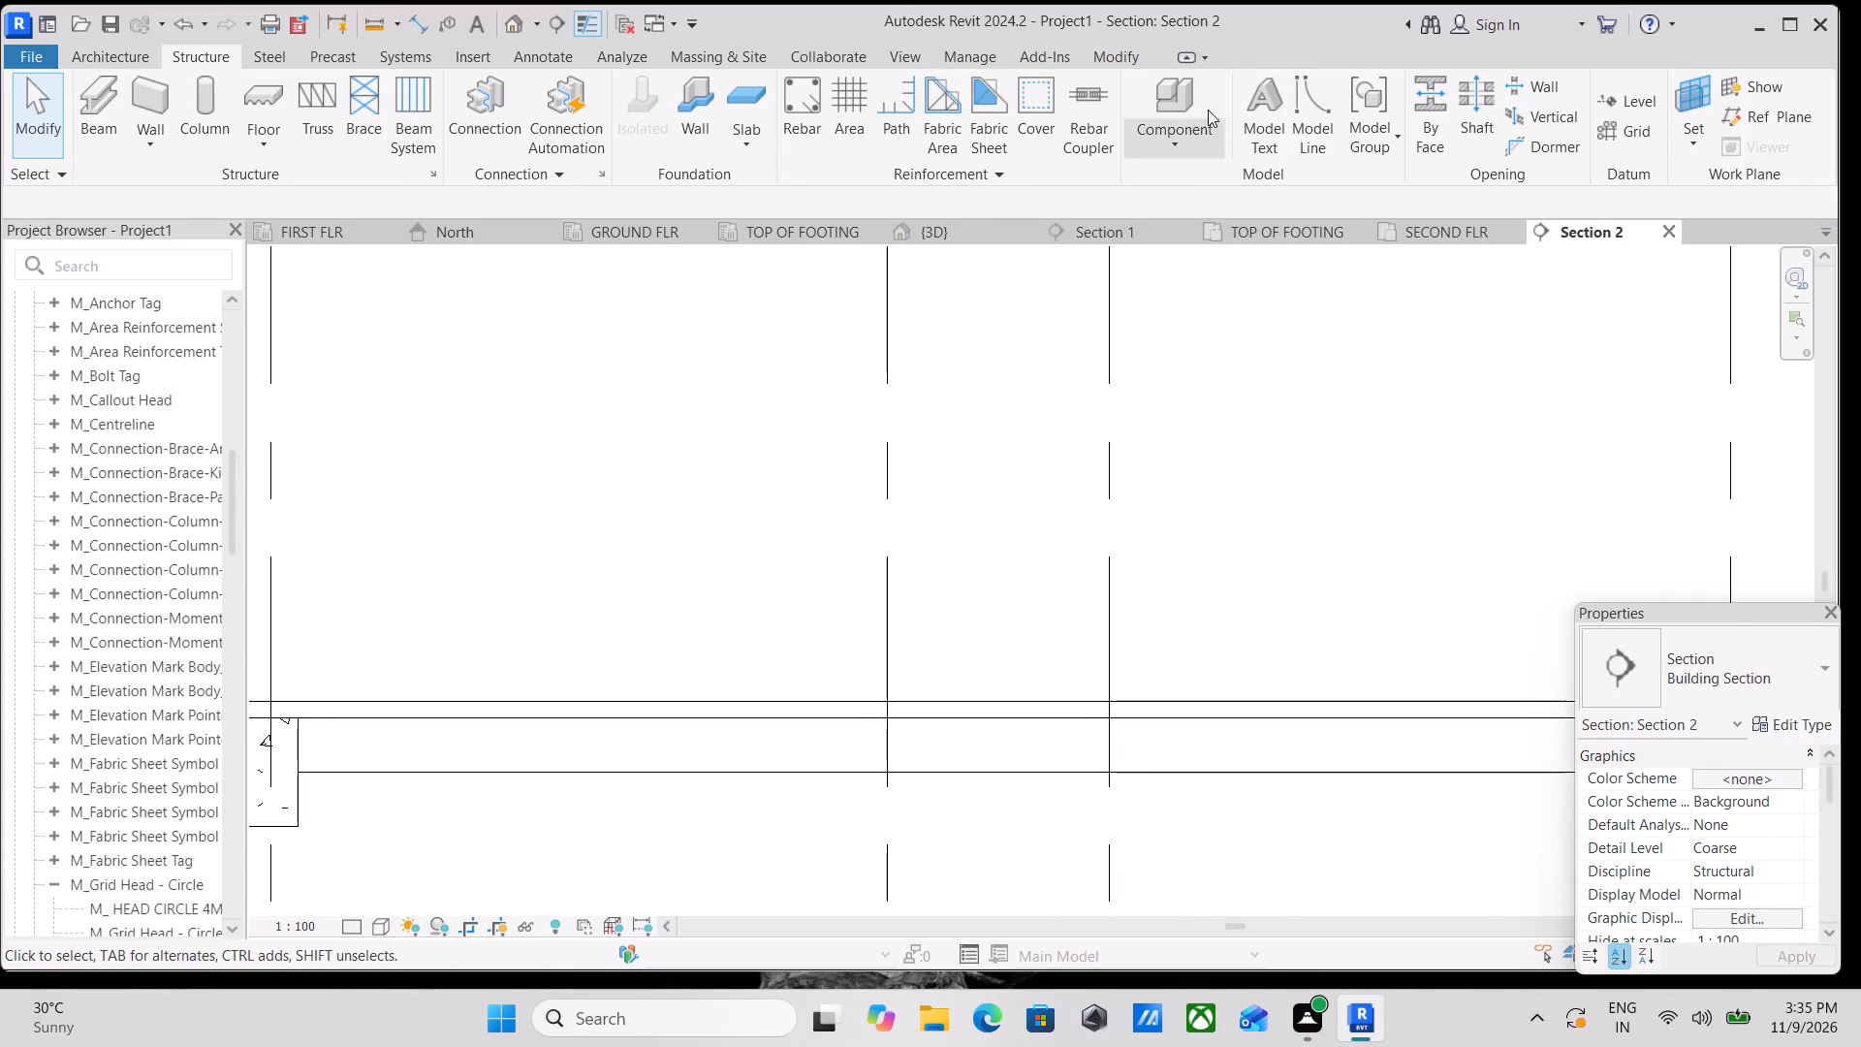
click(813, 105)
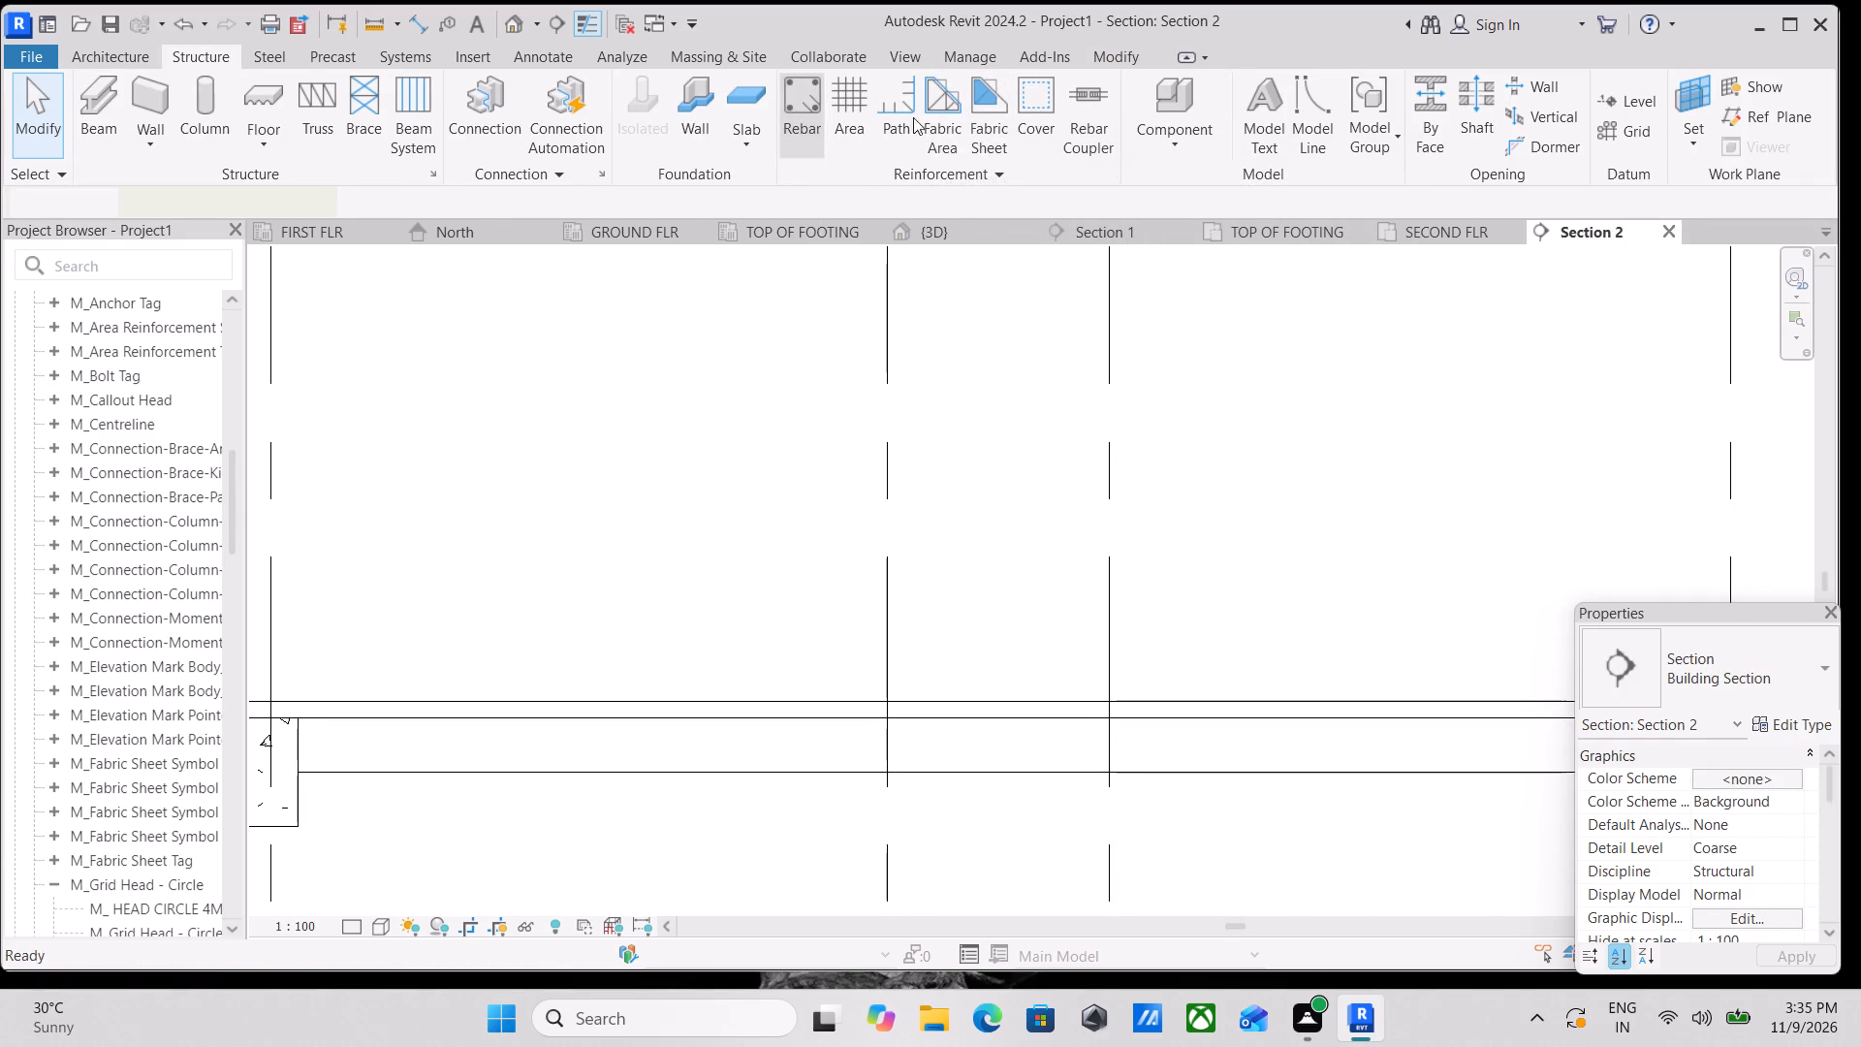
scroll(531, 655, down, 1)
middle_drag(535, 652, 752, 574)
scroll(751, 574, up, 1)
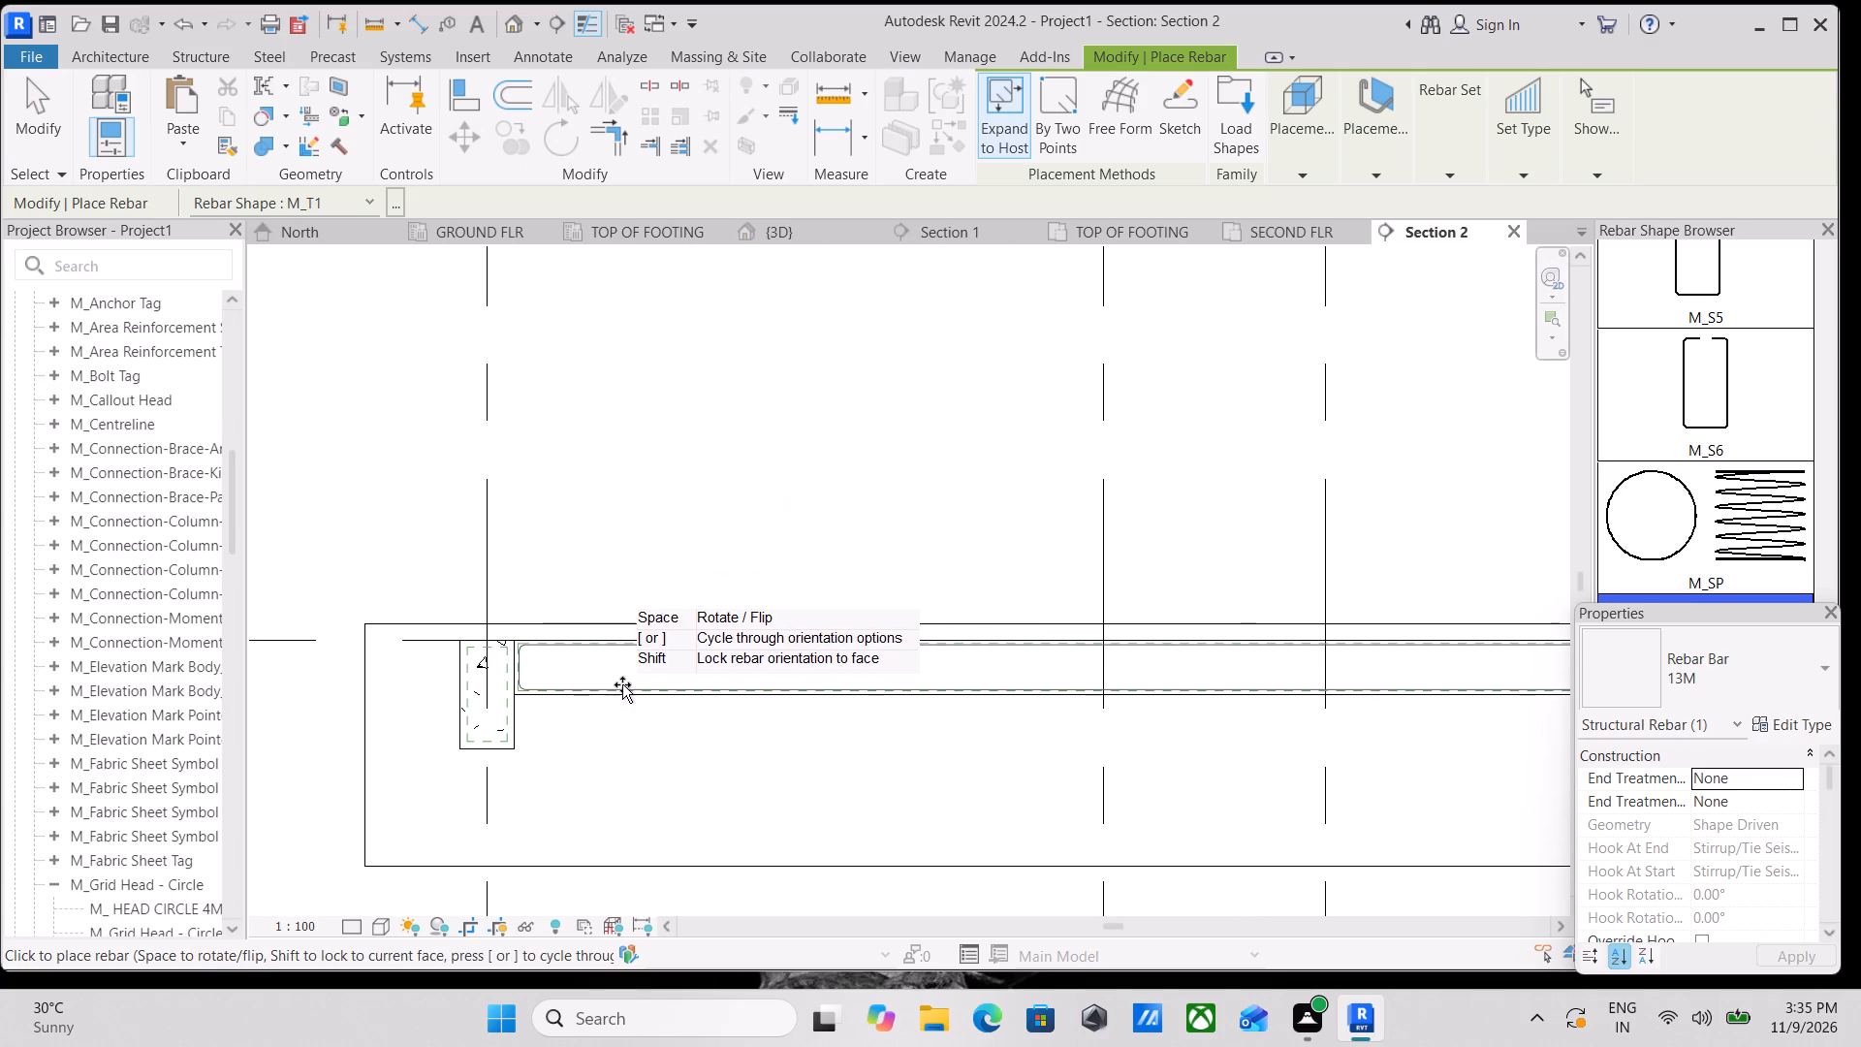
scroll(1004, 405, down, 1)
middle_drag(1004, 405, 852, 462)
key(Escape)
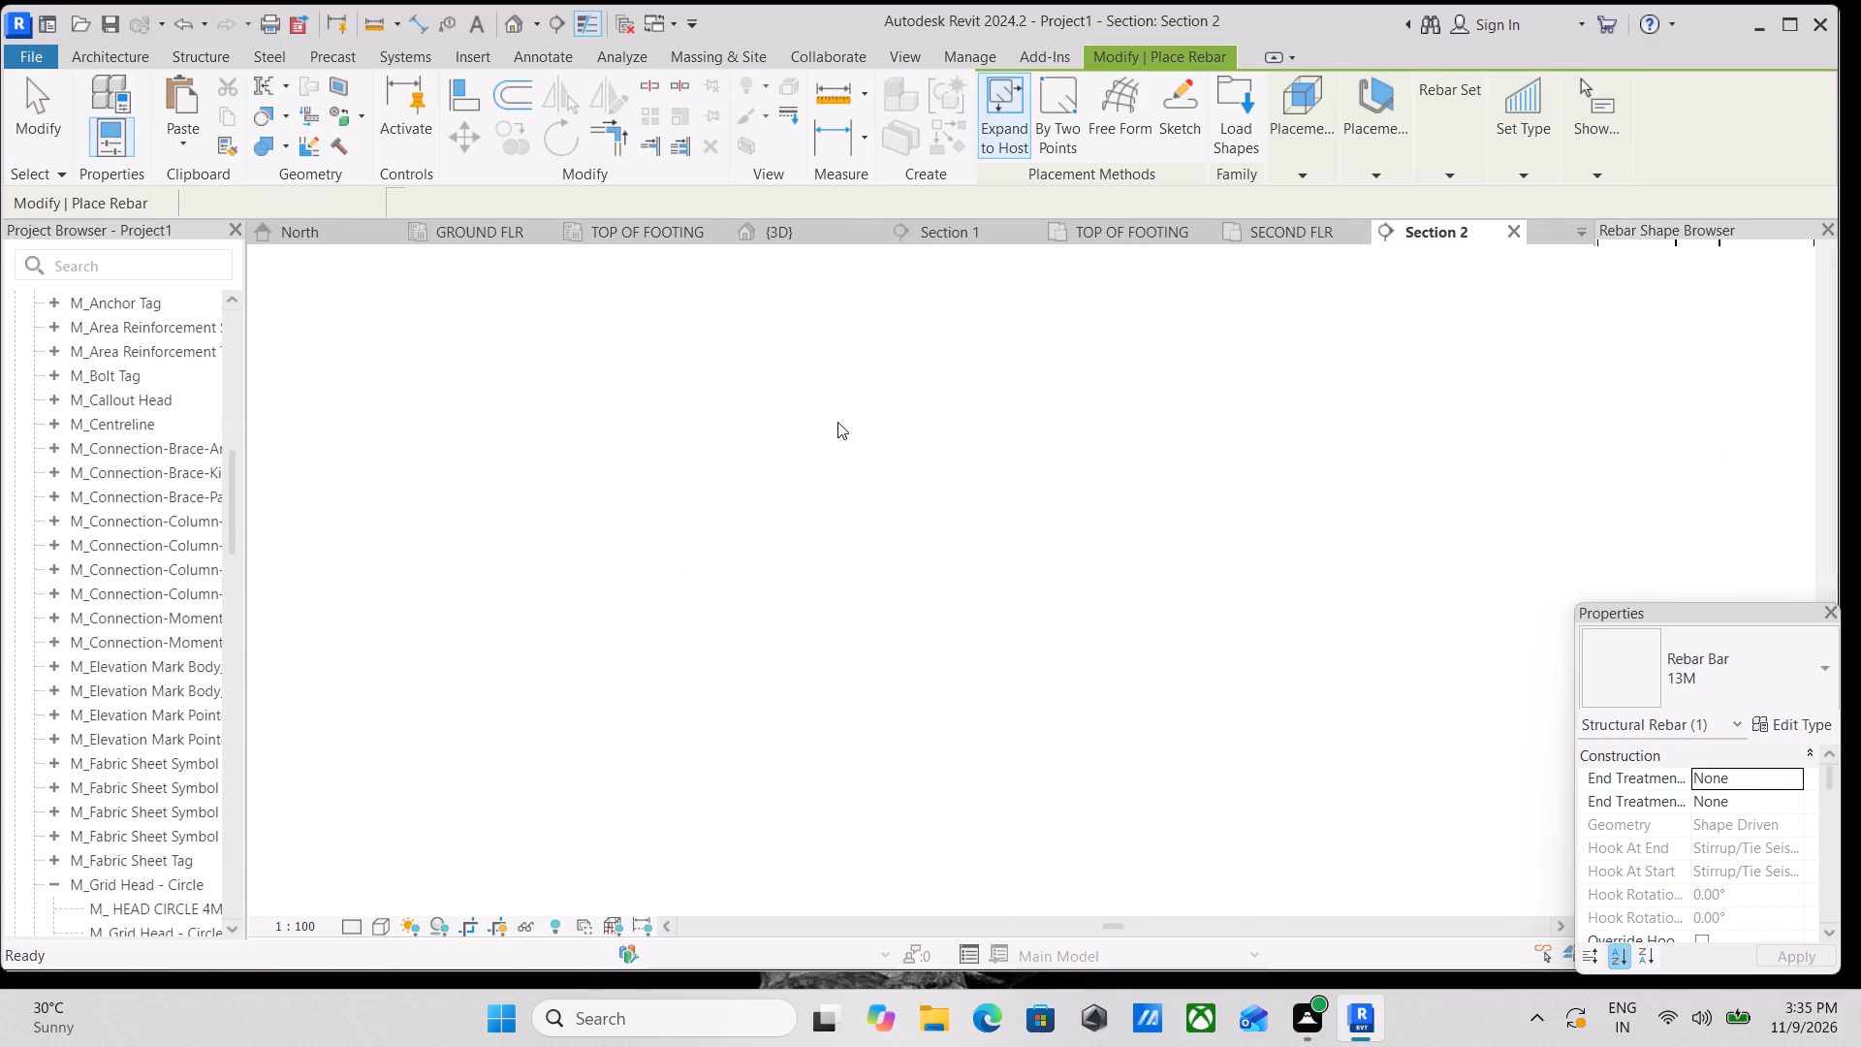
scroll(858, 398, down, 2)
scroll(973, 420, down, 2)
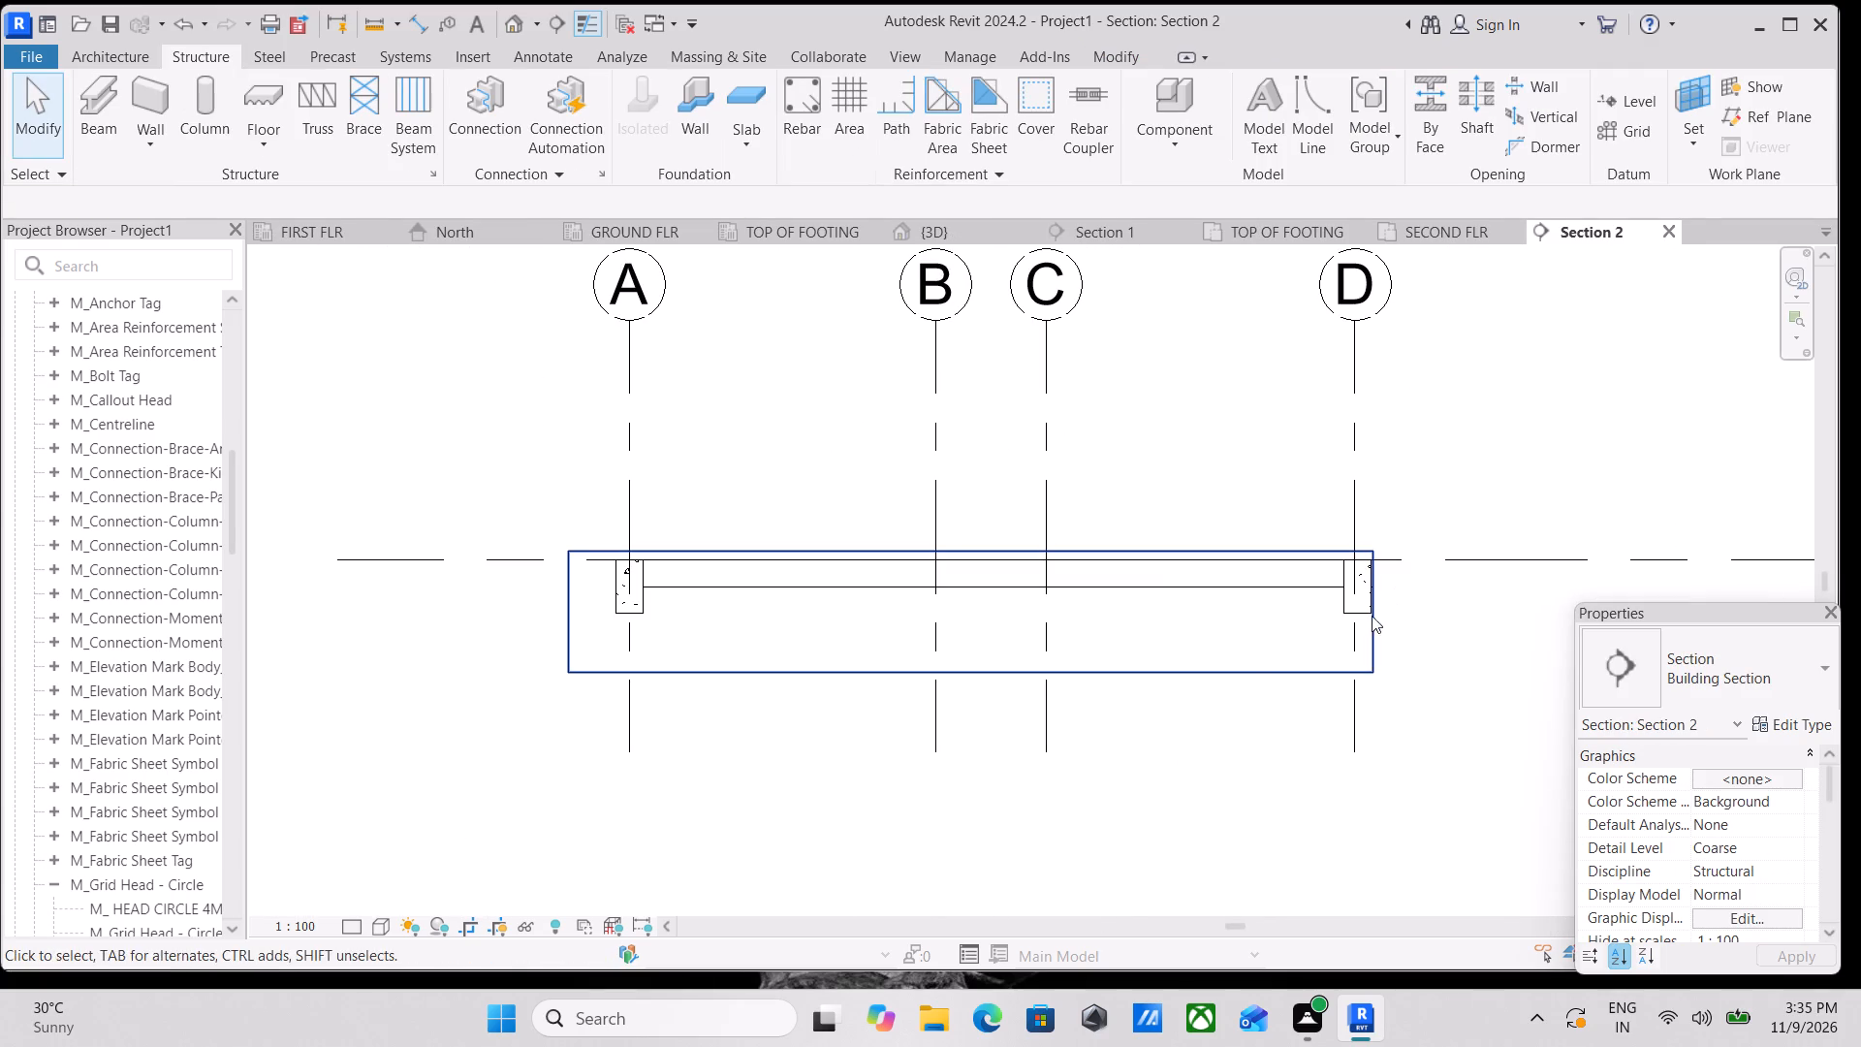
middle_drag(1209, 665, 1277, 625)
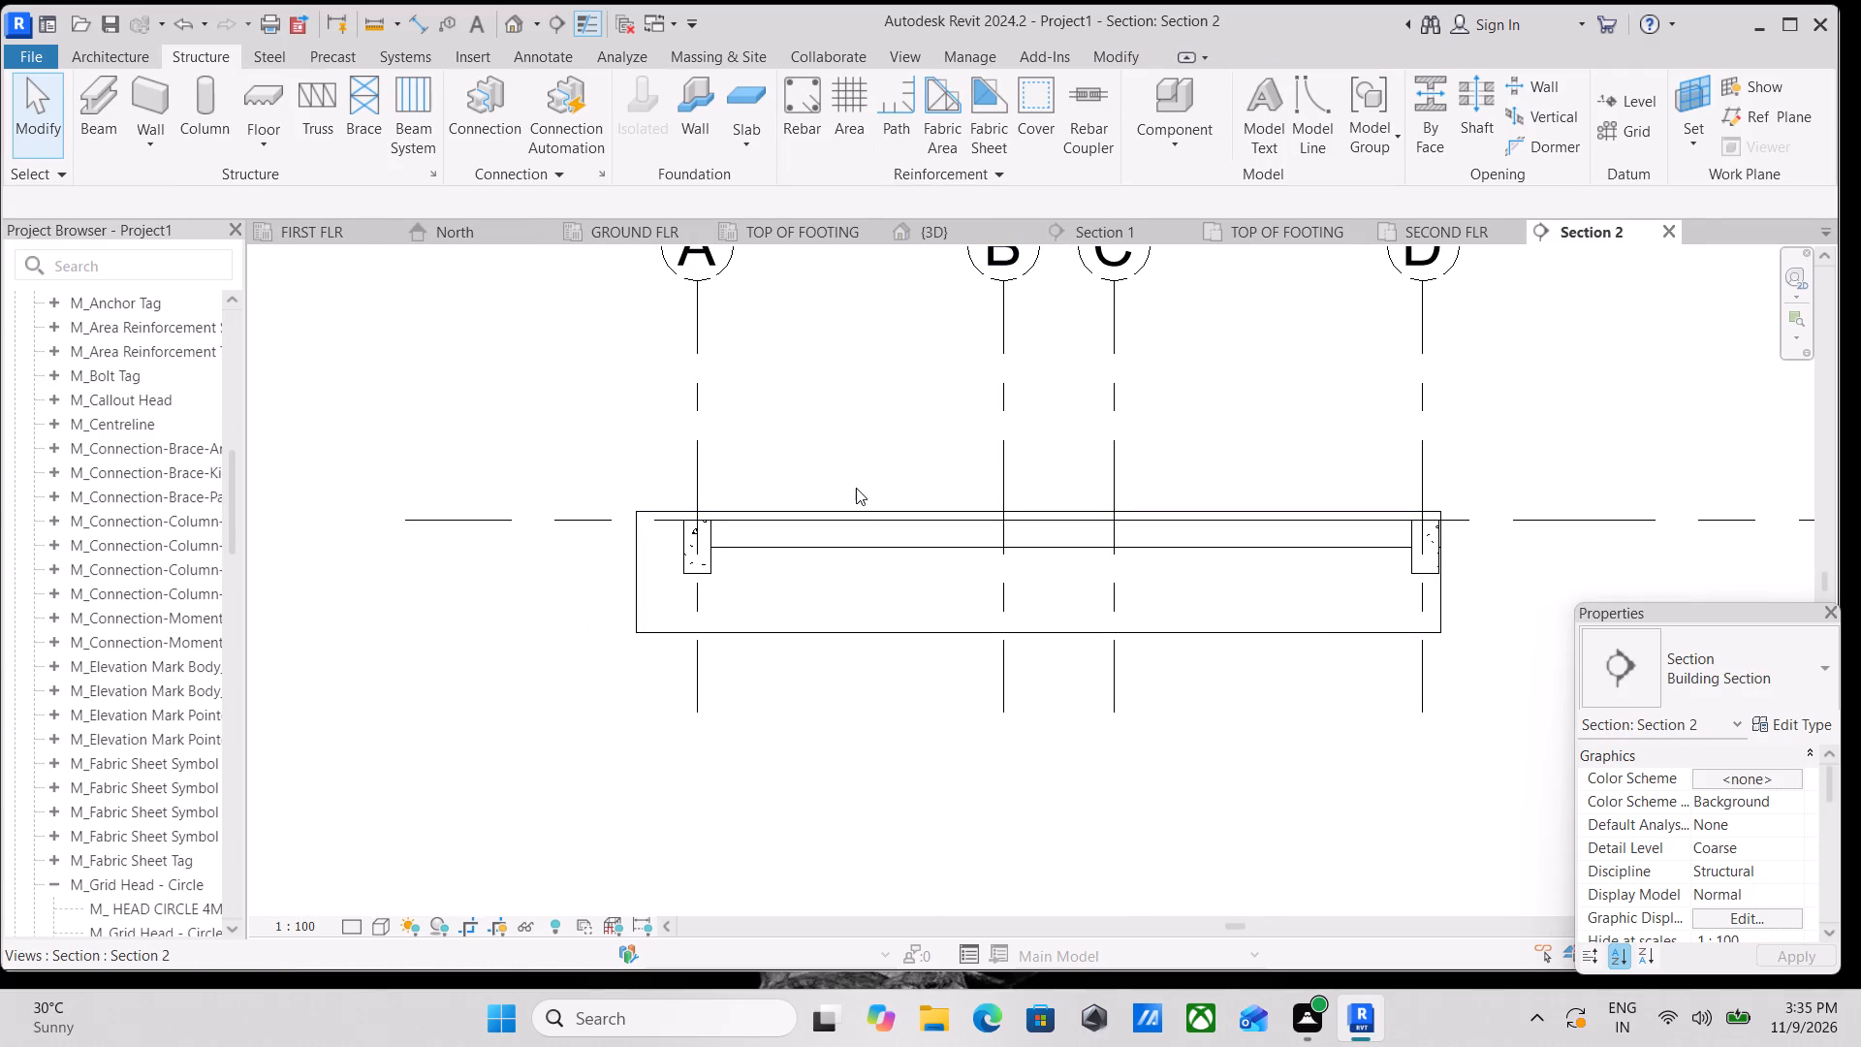
Adjust the top edge of the Section 2 crop region so it sits just above the GROUND FLR slab.
click(859, 507)
drag(1029, 507, 1063, 404)
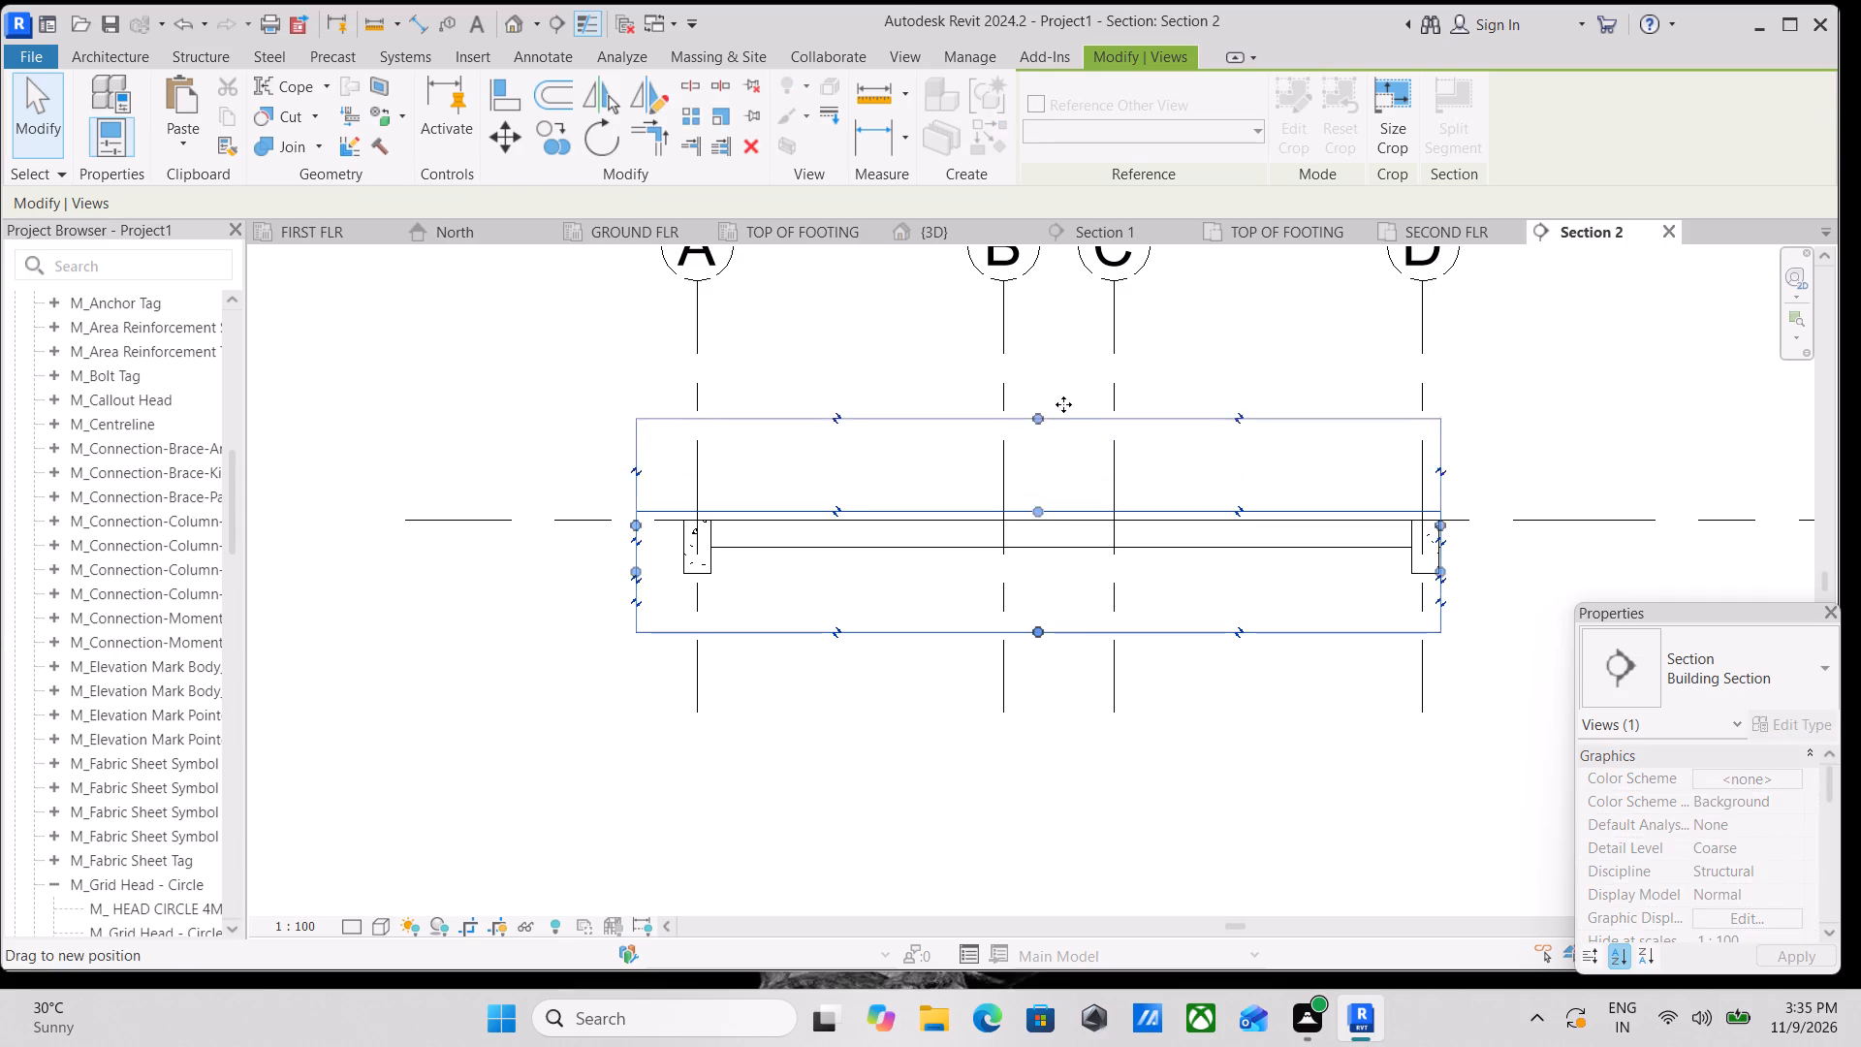
drag(1063, 404, 1076, 368)
scroll(1055, 507, down, 2)
middle_drag(1055, 509, 1097, 483)
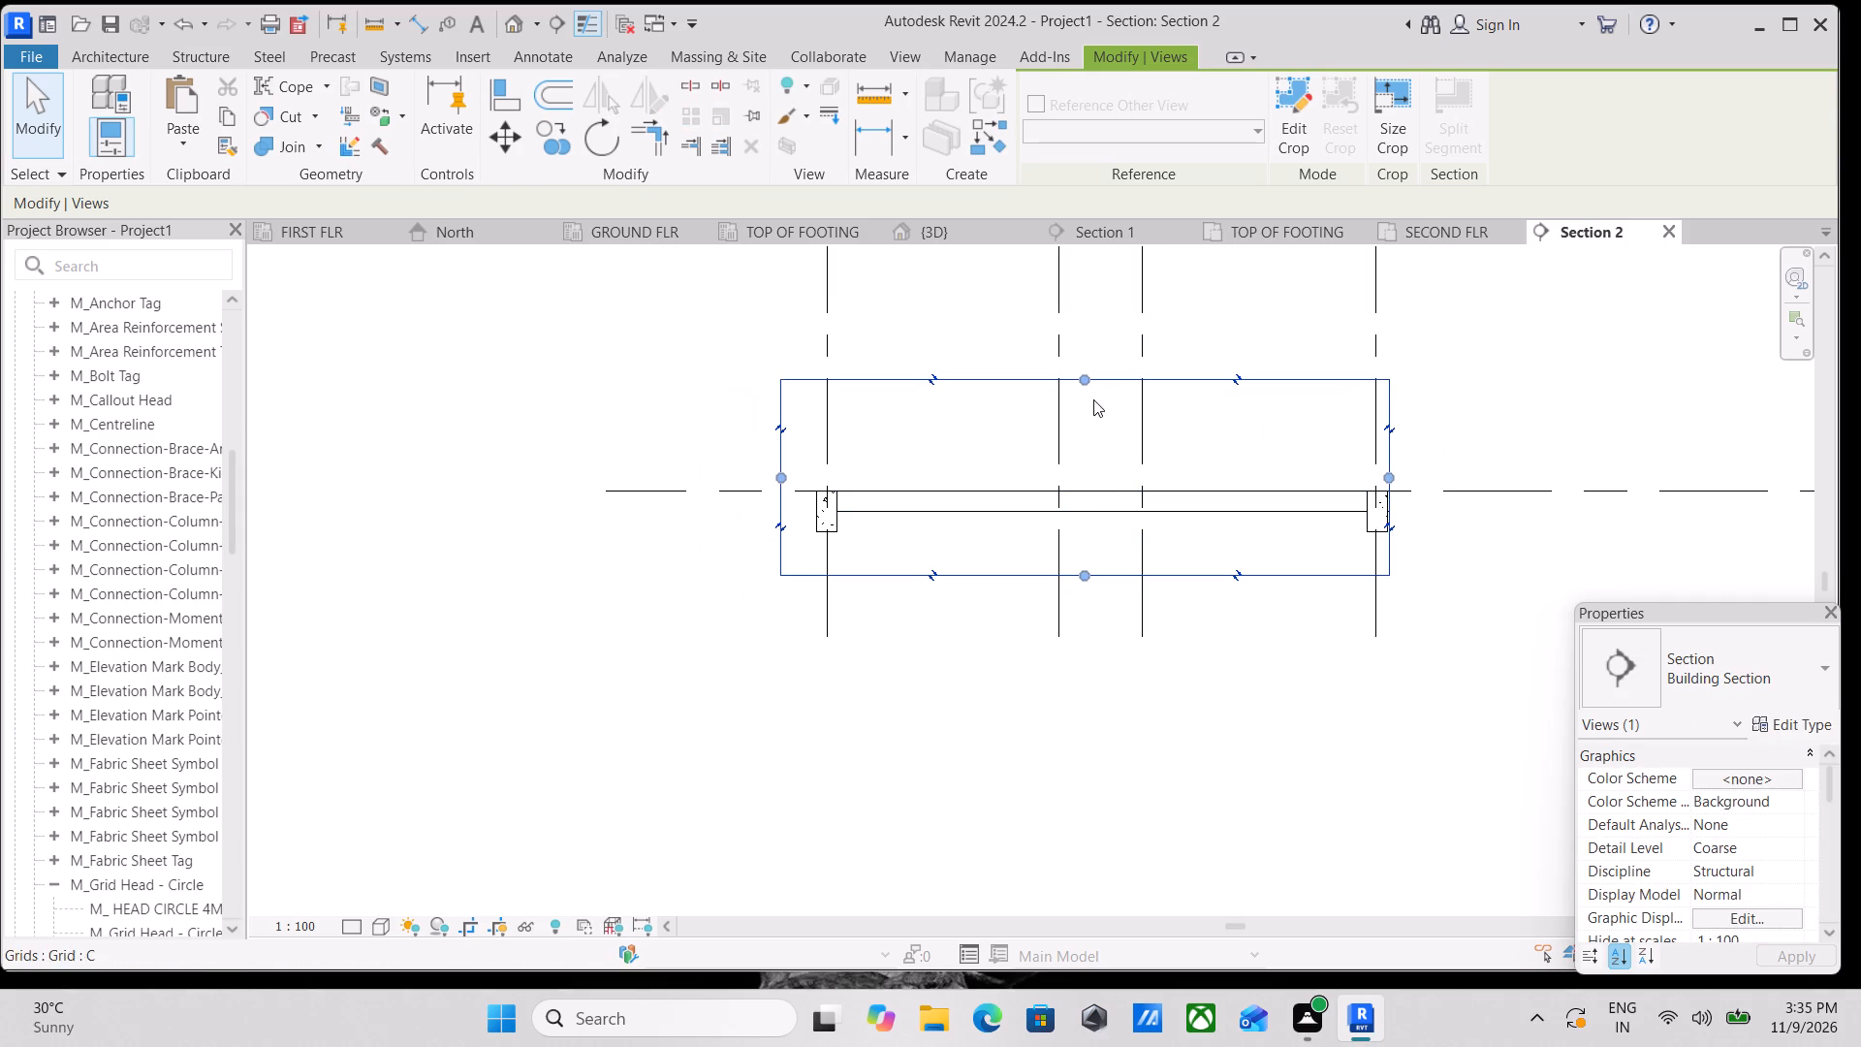
drag(1085, 384, 1105, 483)
scroll(1246, 636, up, 1)
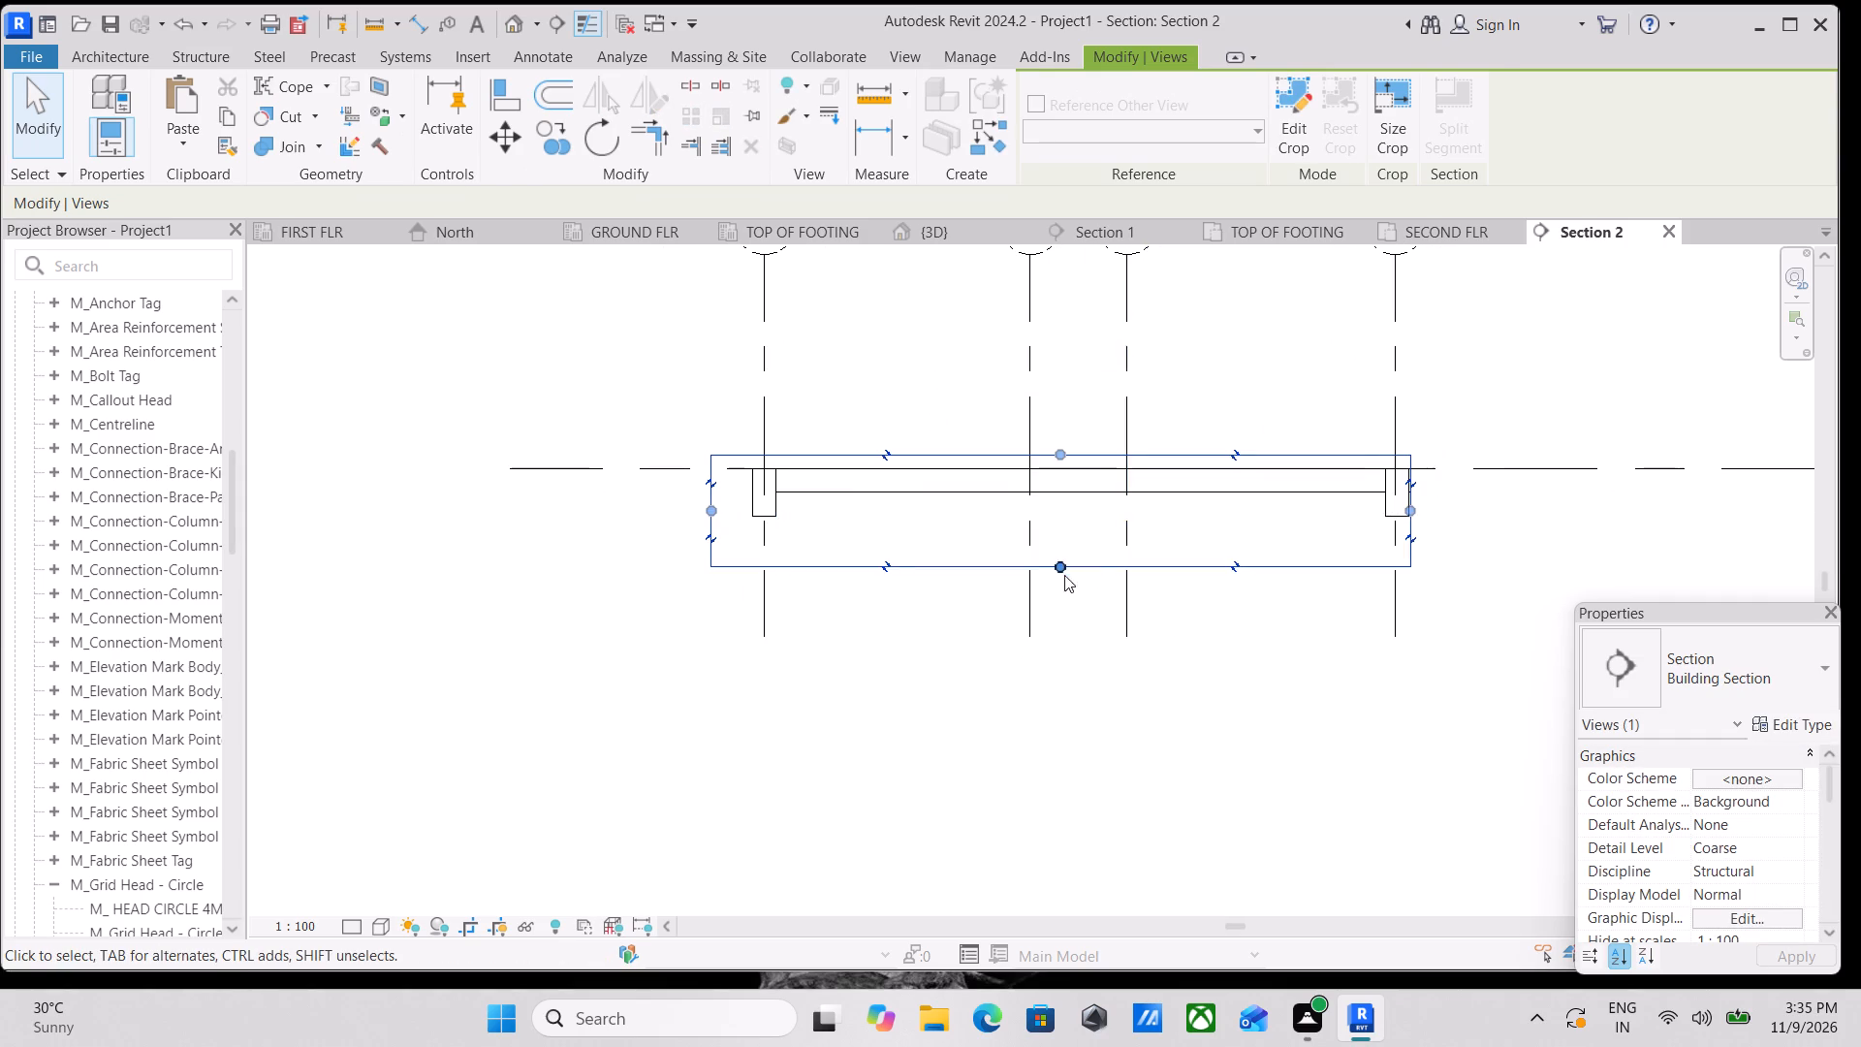
Examine the cropped section along the slab and beams, starting from the grid A beam.
middle_drag(1057, 571, 1302, 592)
scroll(970, 497, up, 8)
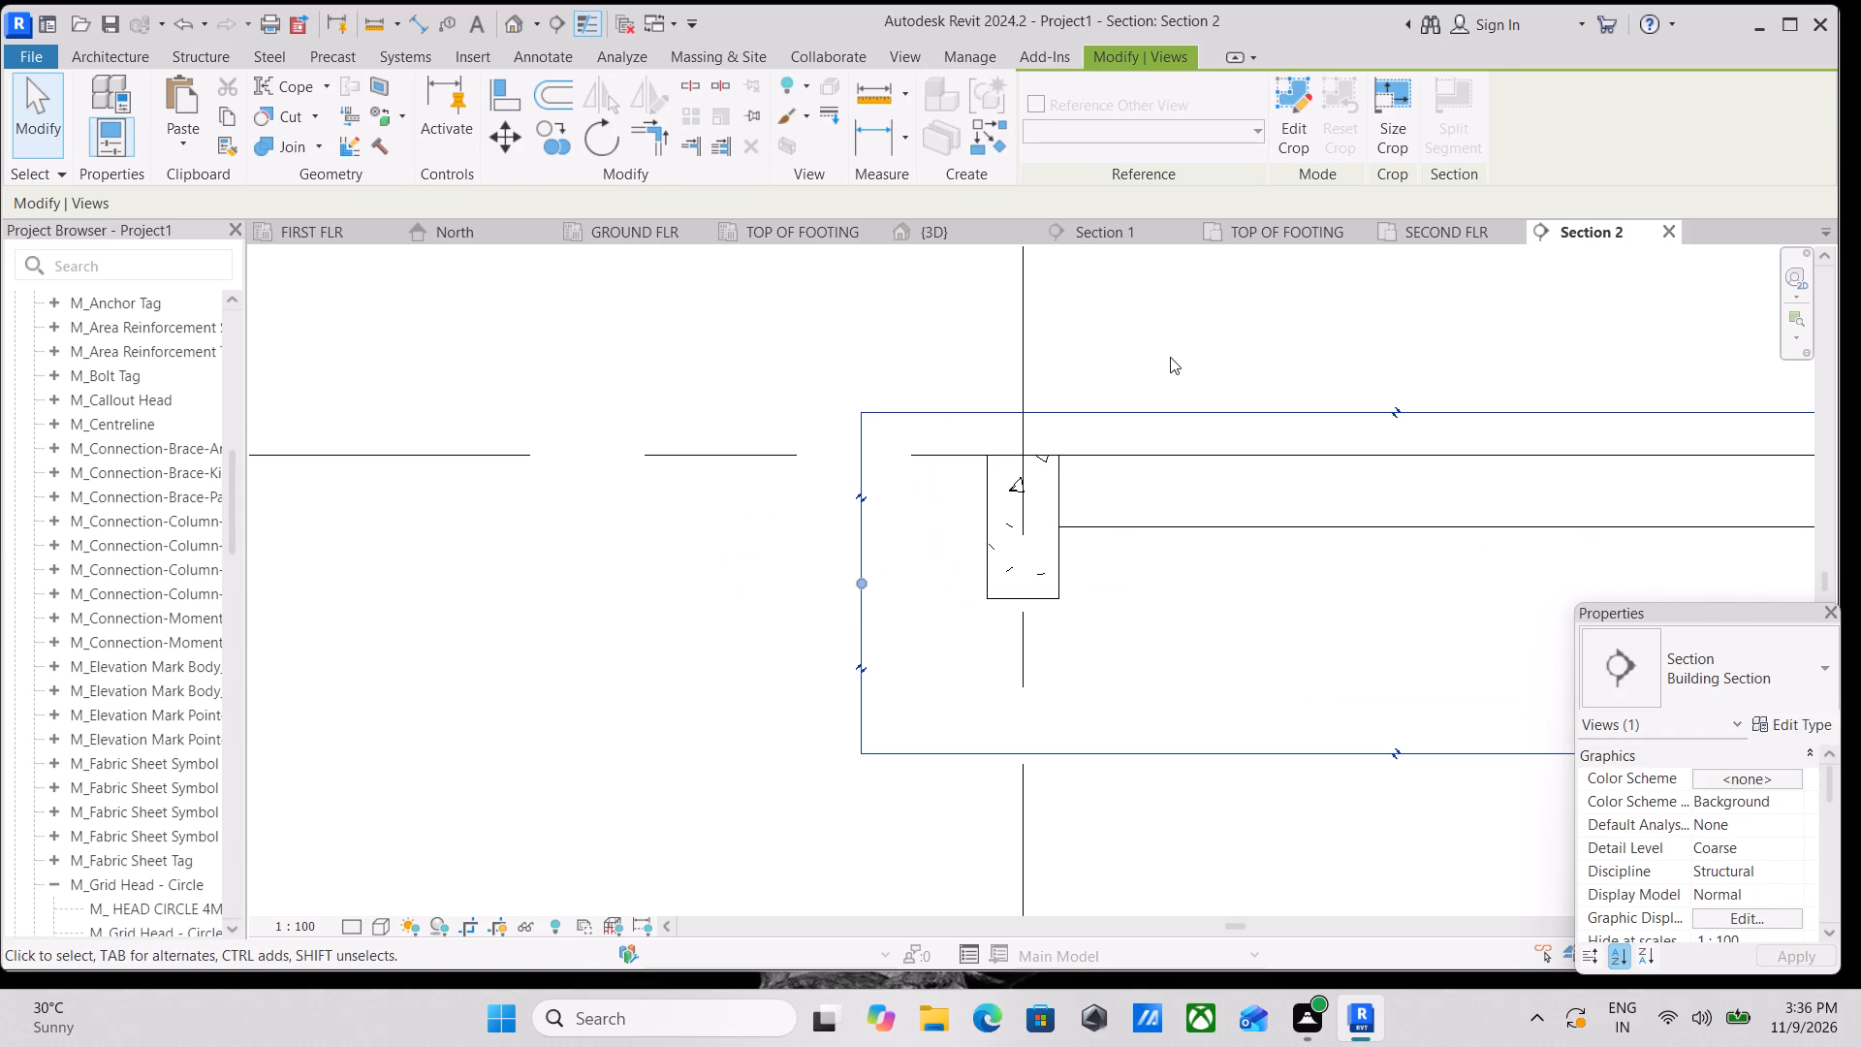
middle_drag(1102, 461, 1031, 497)
scroll(1021, 493, up, 1)
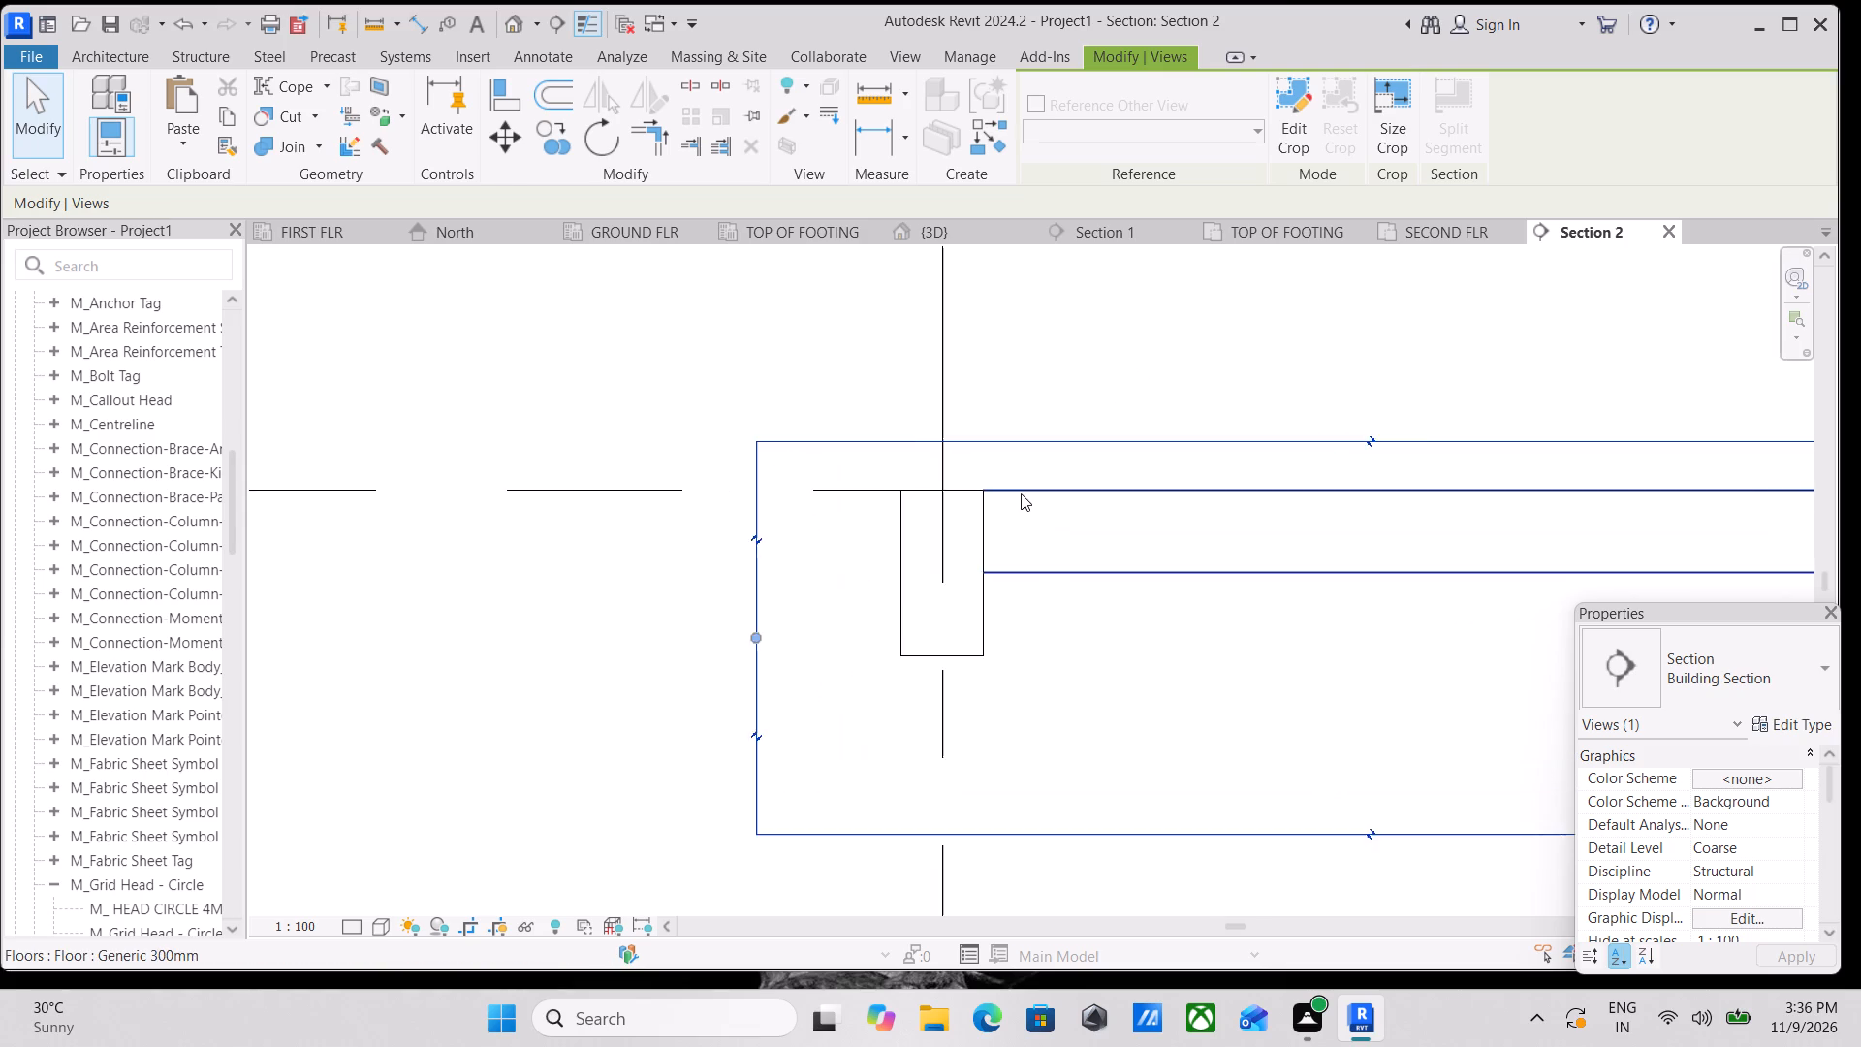
scroll(1021, 493, up, 1)
scroll(1021, 493, down, 1)
middle_drag(1021, 493, 878, 509)
scroll(640, 444, down, 6)
middle_drag(929, 536, 742, 541)
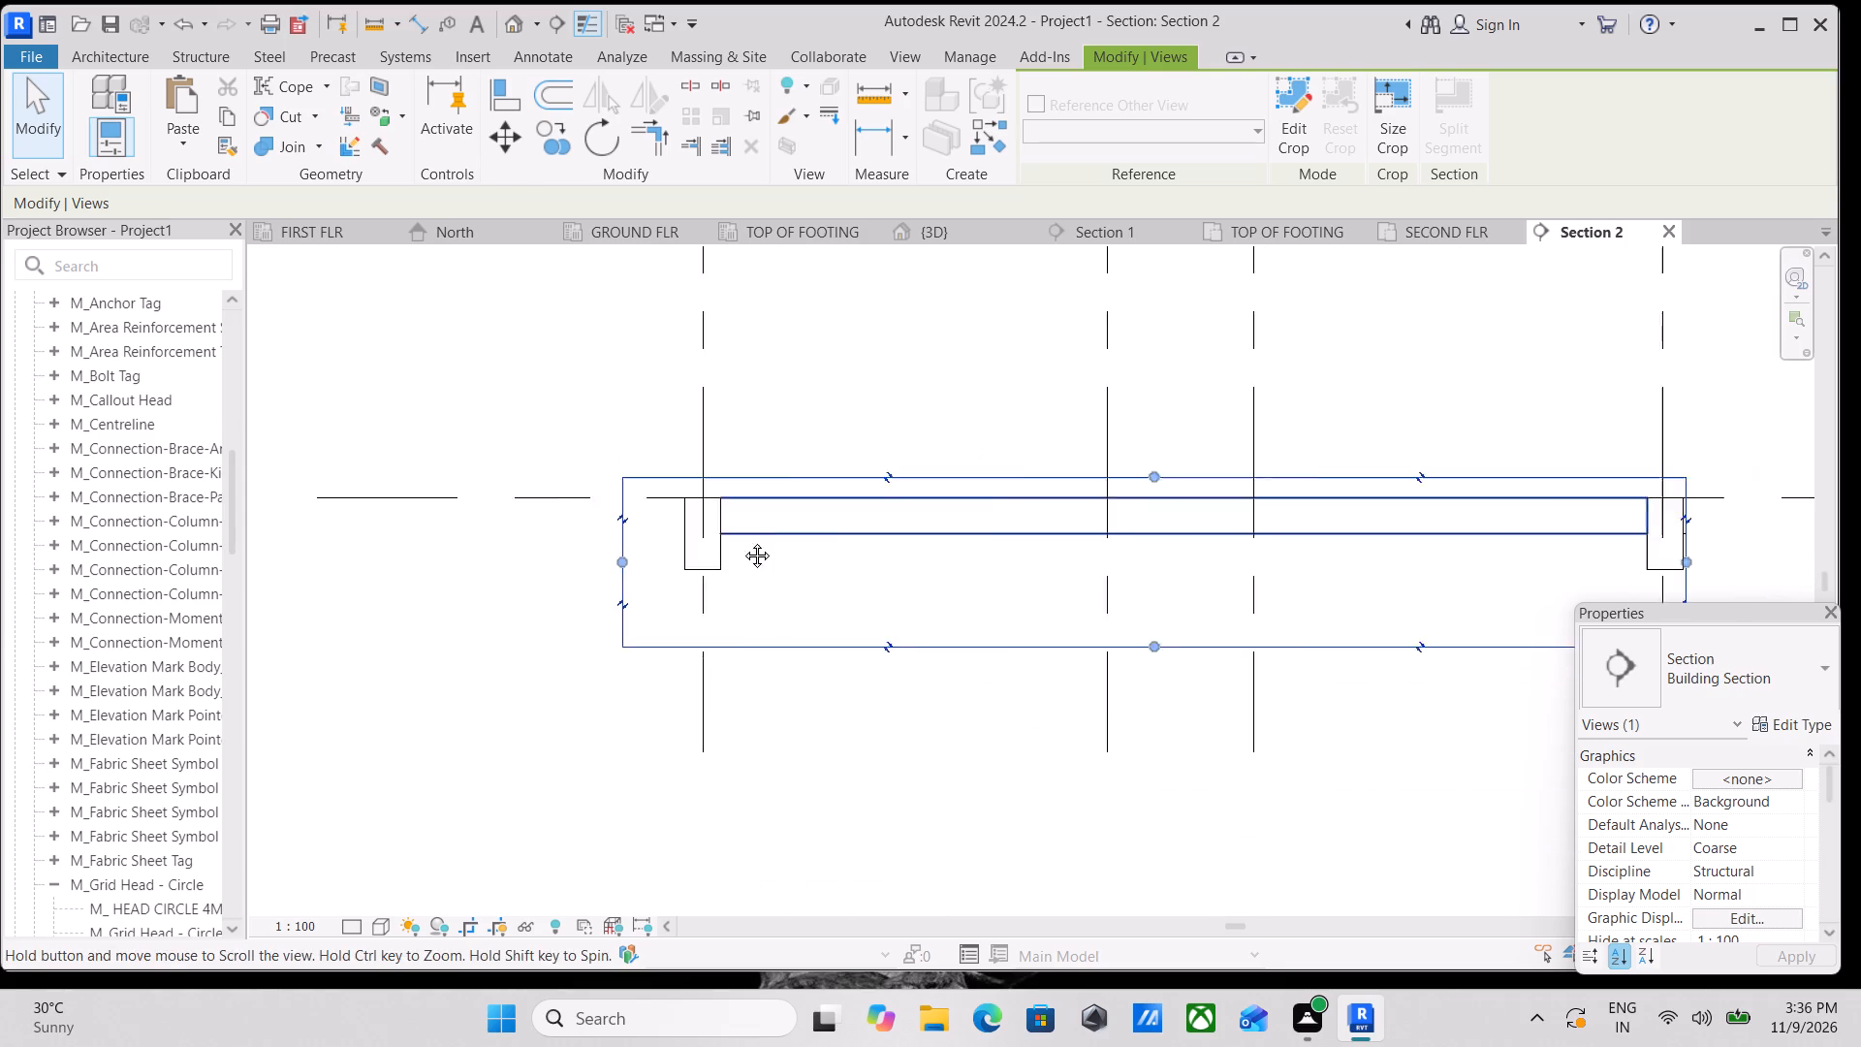
middle_drag(742, 541, 726, 541)
scroll(725, 541, up, 1)
scroll(1054, 543, down, 2)
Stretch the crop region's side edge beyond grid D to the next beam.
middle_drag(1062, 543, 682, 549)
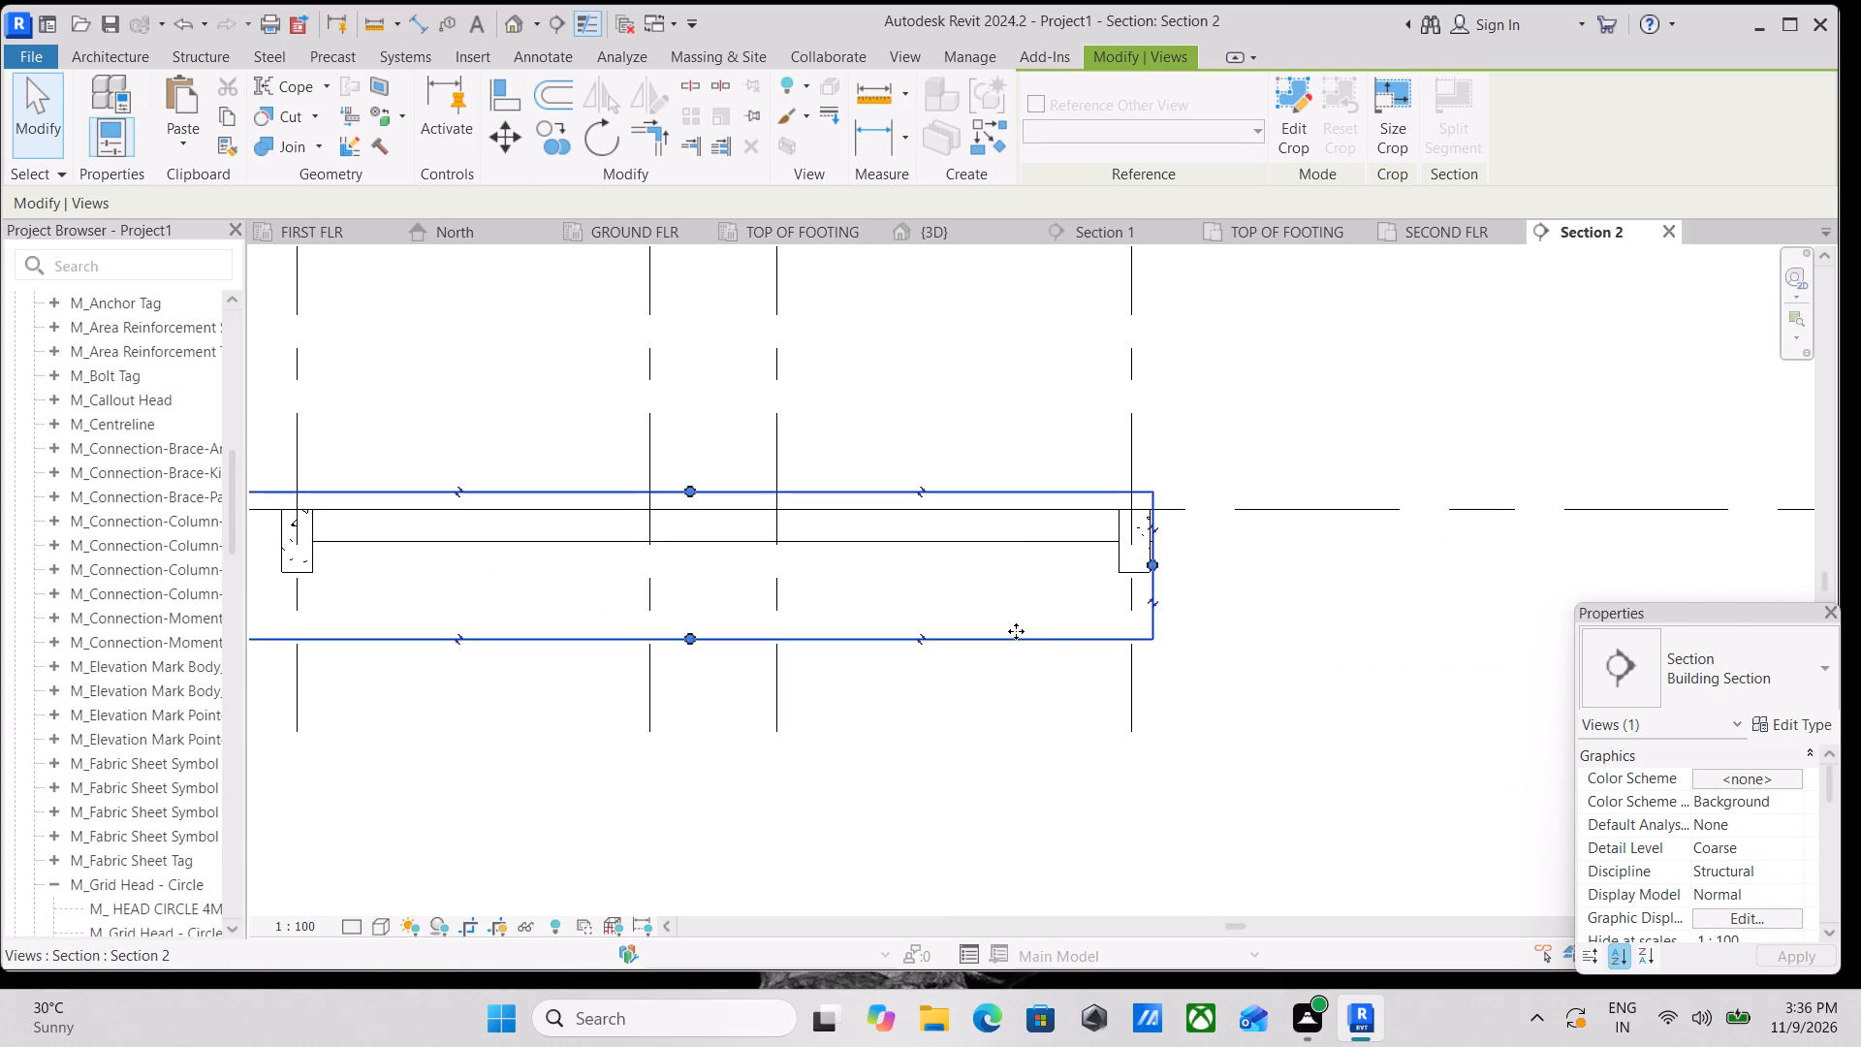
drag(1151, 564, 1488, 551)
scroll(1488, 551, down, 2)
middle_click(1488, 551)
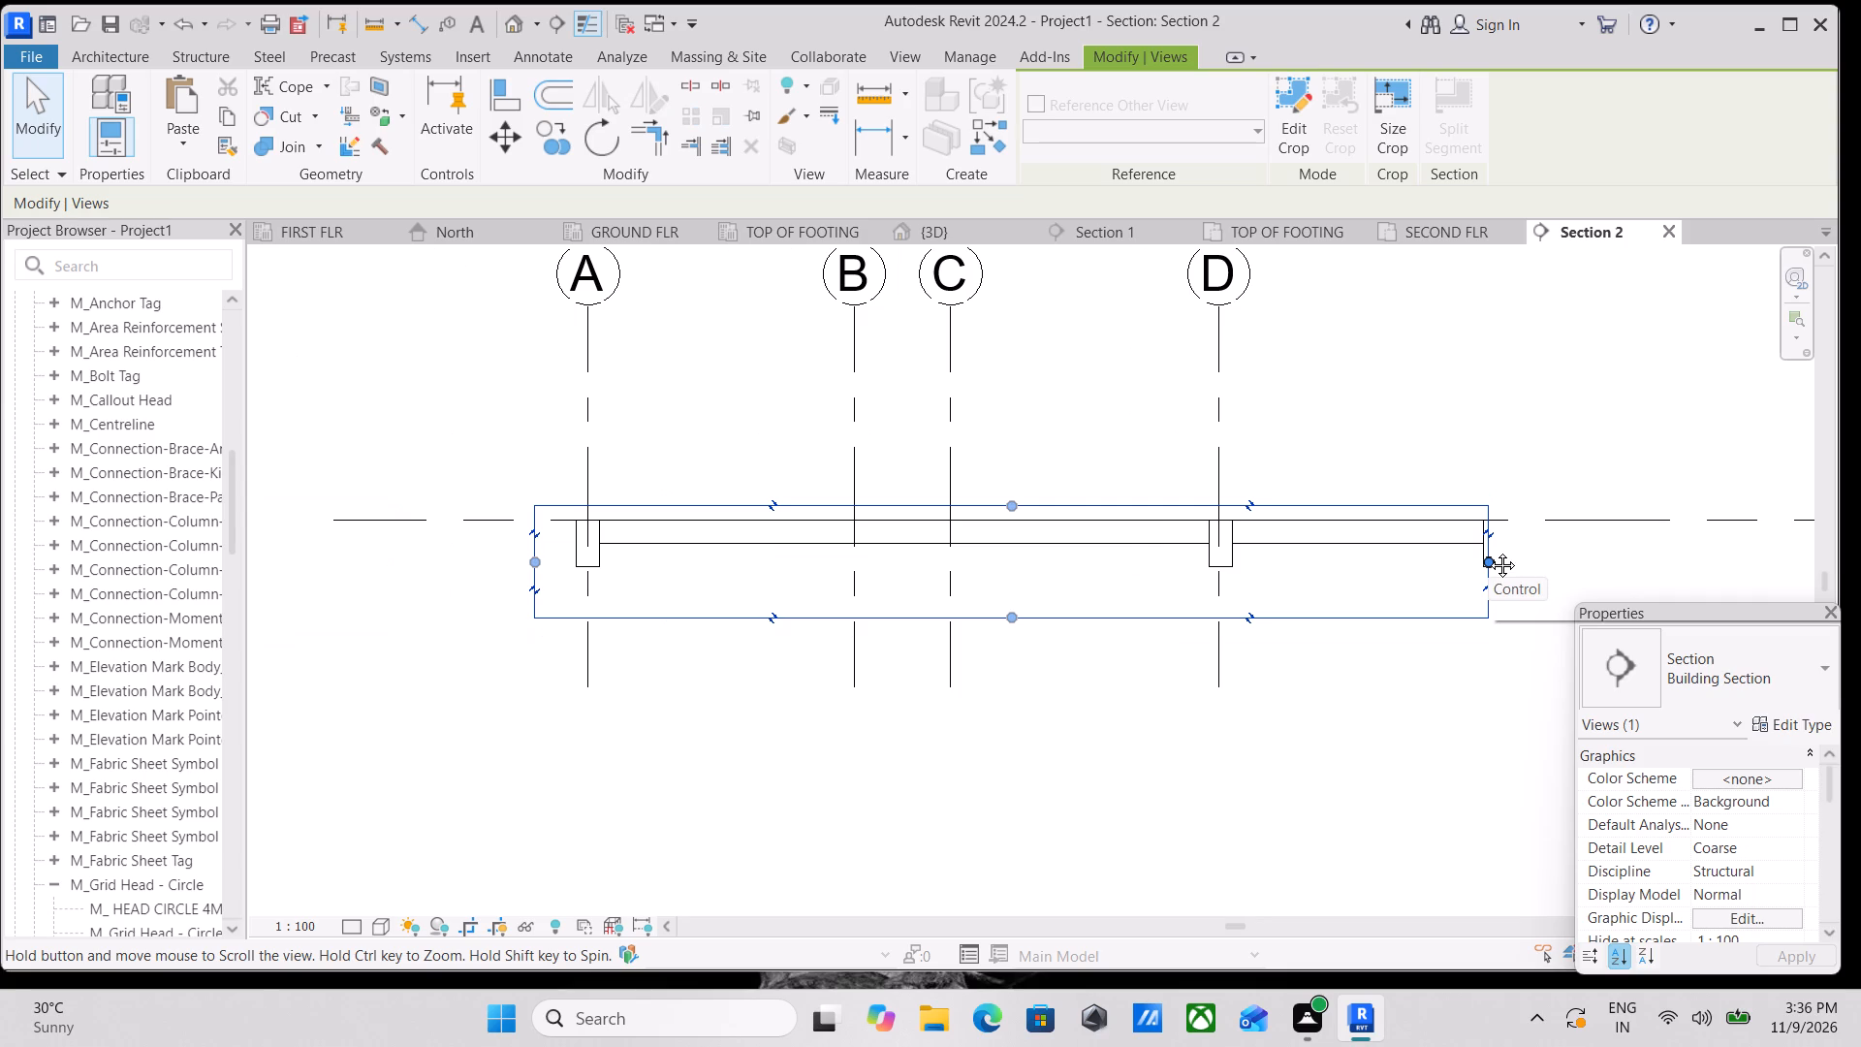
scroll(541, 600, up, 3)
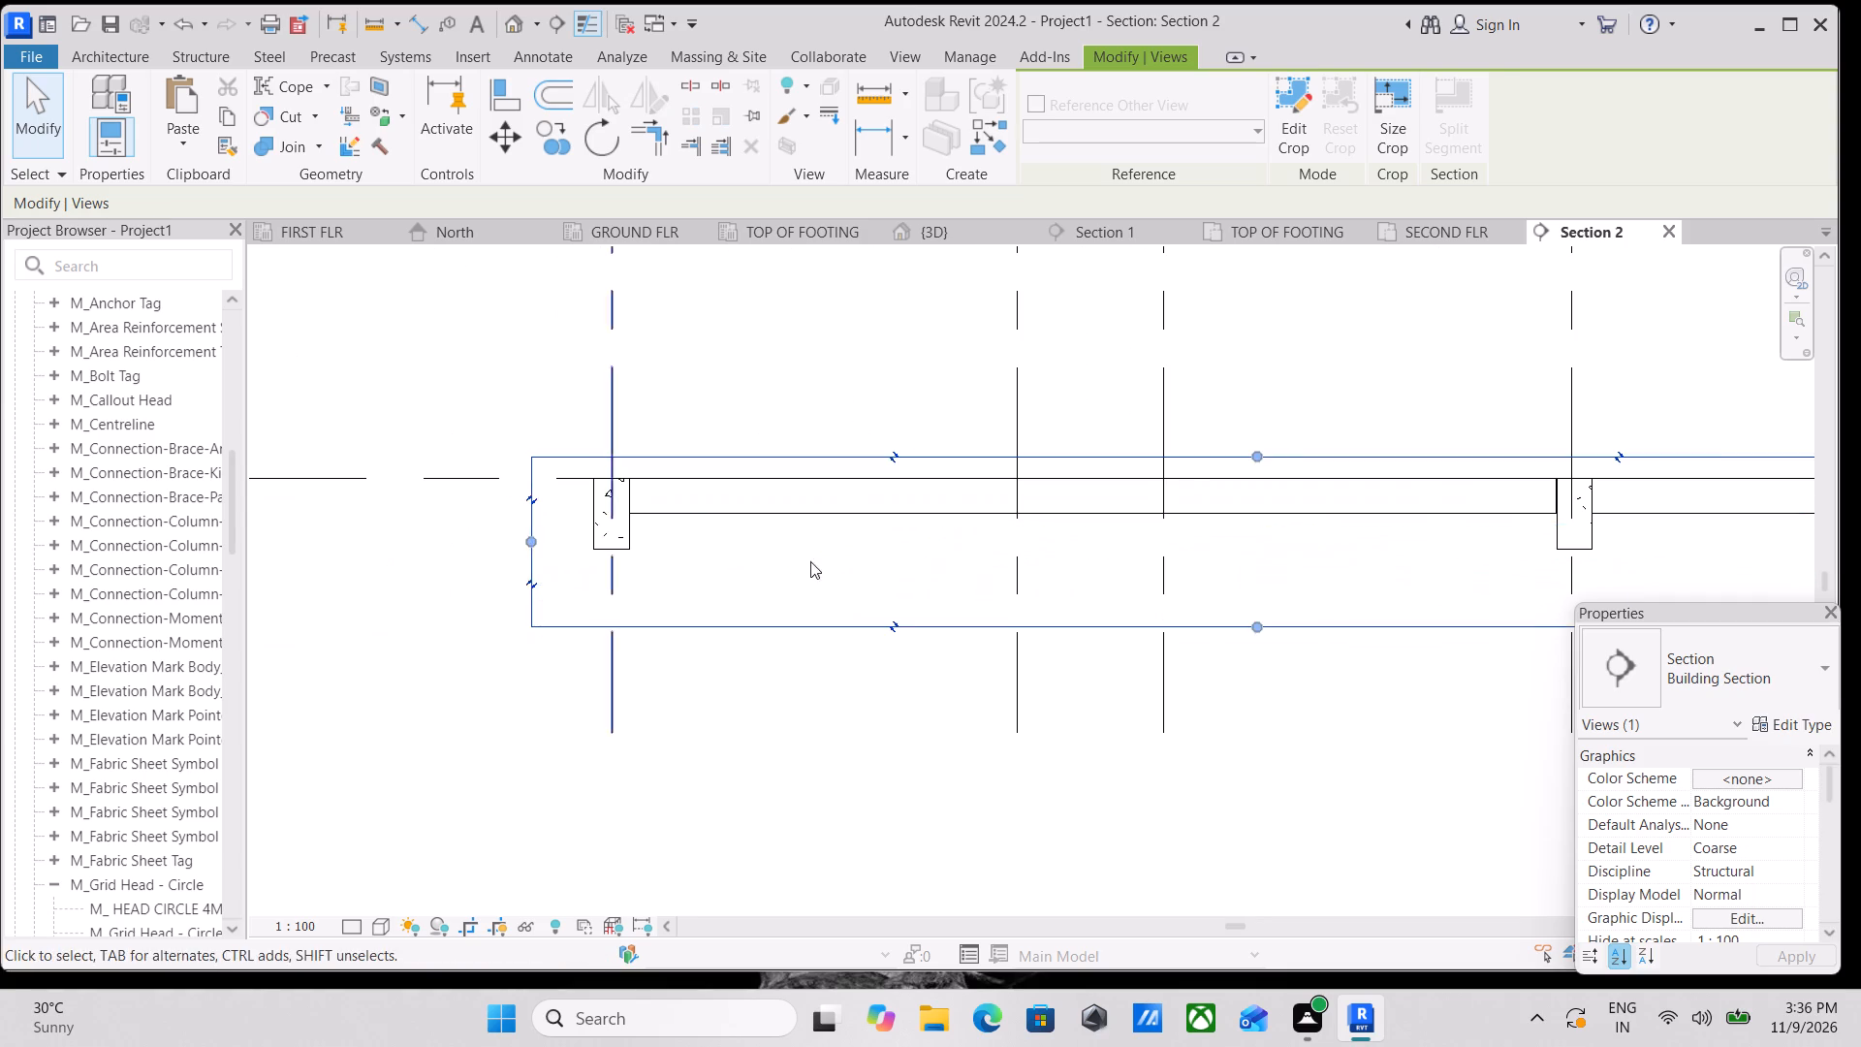
Shrink the crop region to the grid A beam with only a short length of the adjoining slab.
scroll(941, 556, down, 2)
middle_drag(983, 551, 696, 586)
drag(1450, 581, 478, 613)
middle_drag(635, 622, 987, 609)
scroll(976, 611, up, 1)
scroll(699, 555, up, 3)
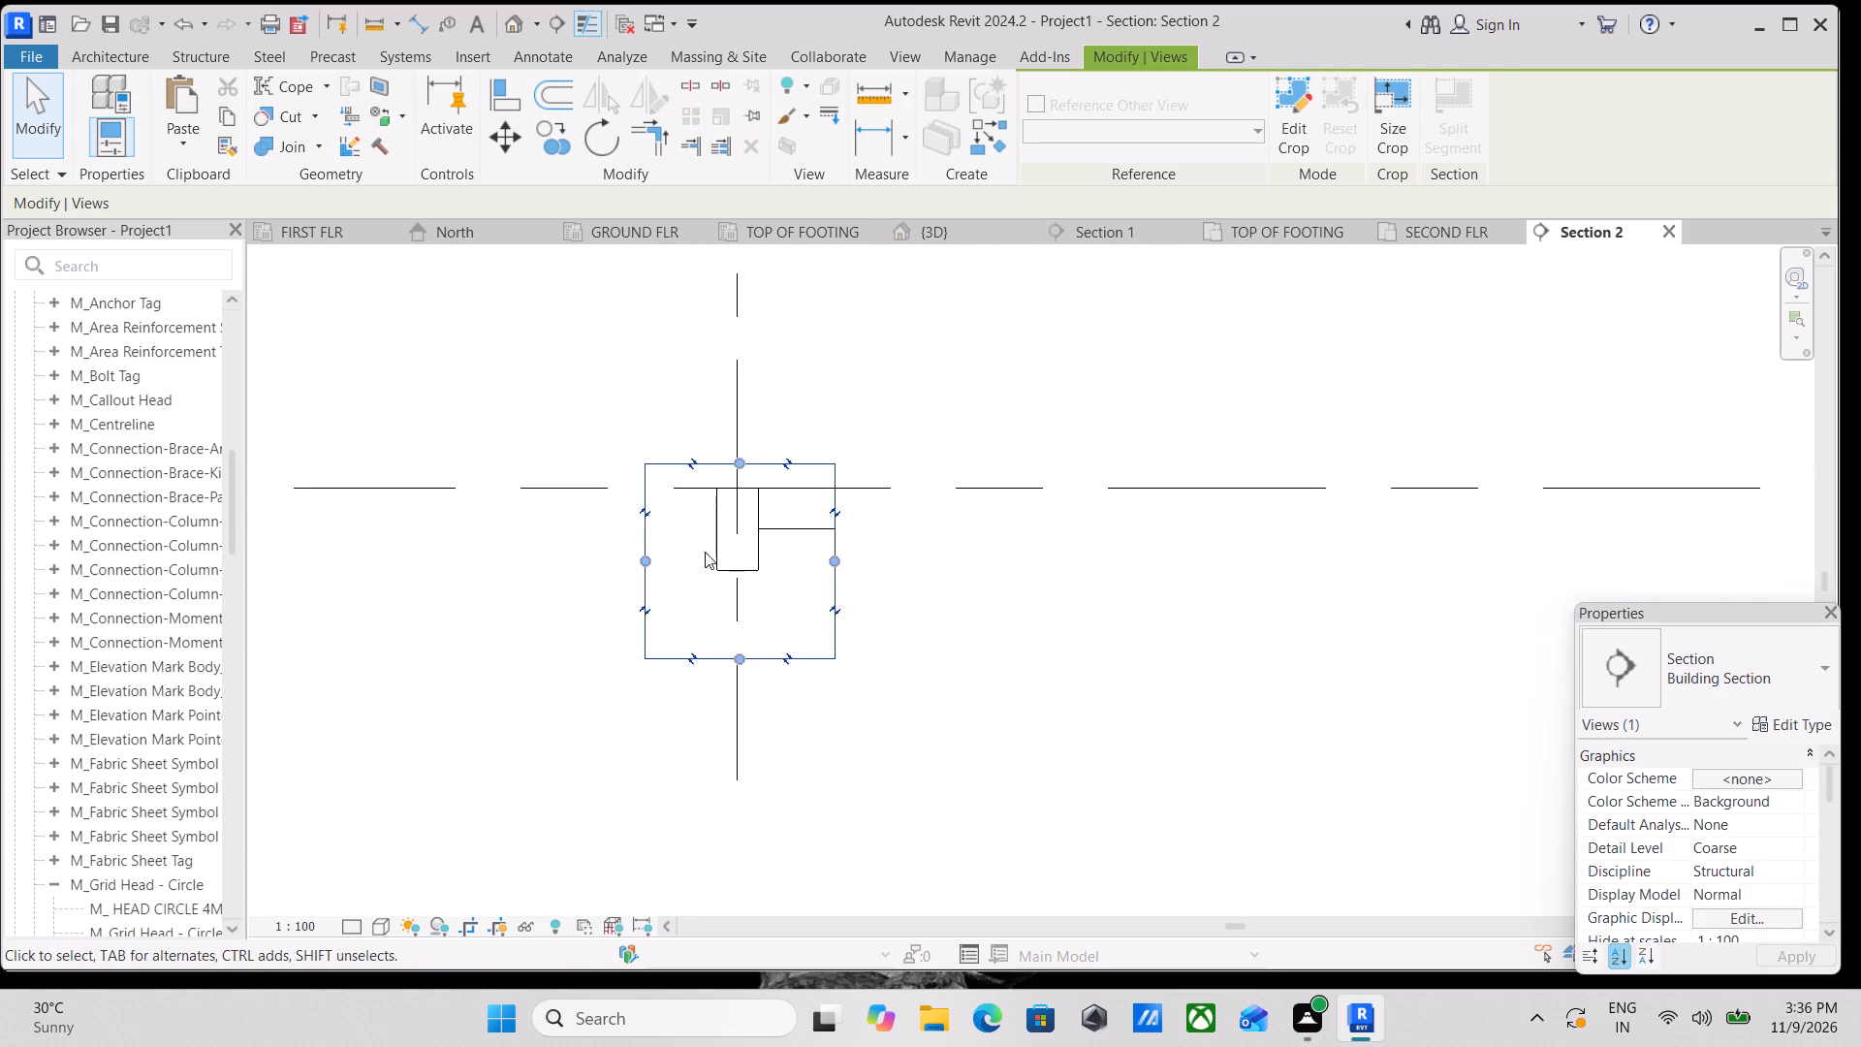
middle_drag(711, 550, 822, 685)
scroll(724, 584, up, 1)
key(Escape)
scroll(724, 458, down, 2)
middle_drag(768, 514, 819, 587)
scroll(652, 464, down, 1)
middle_drag(647, 464, 657, 492)
scroll(649, 473, down, 1)
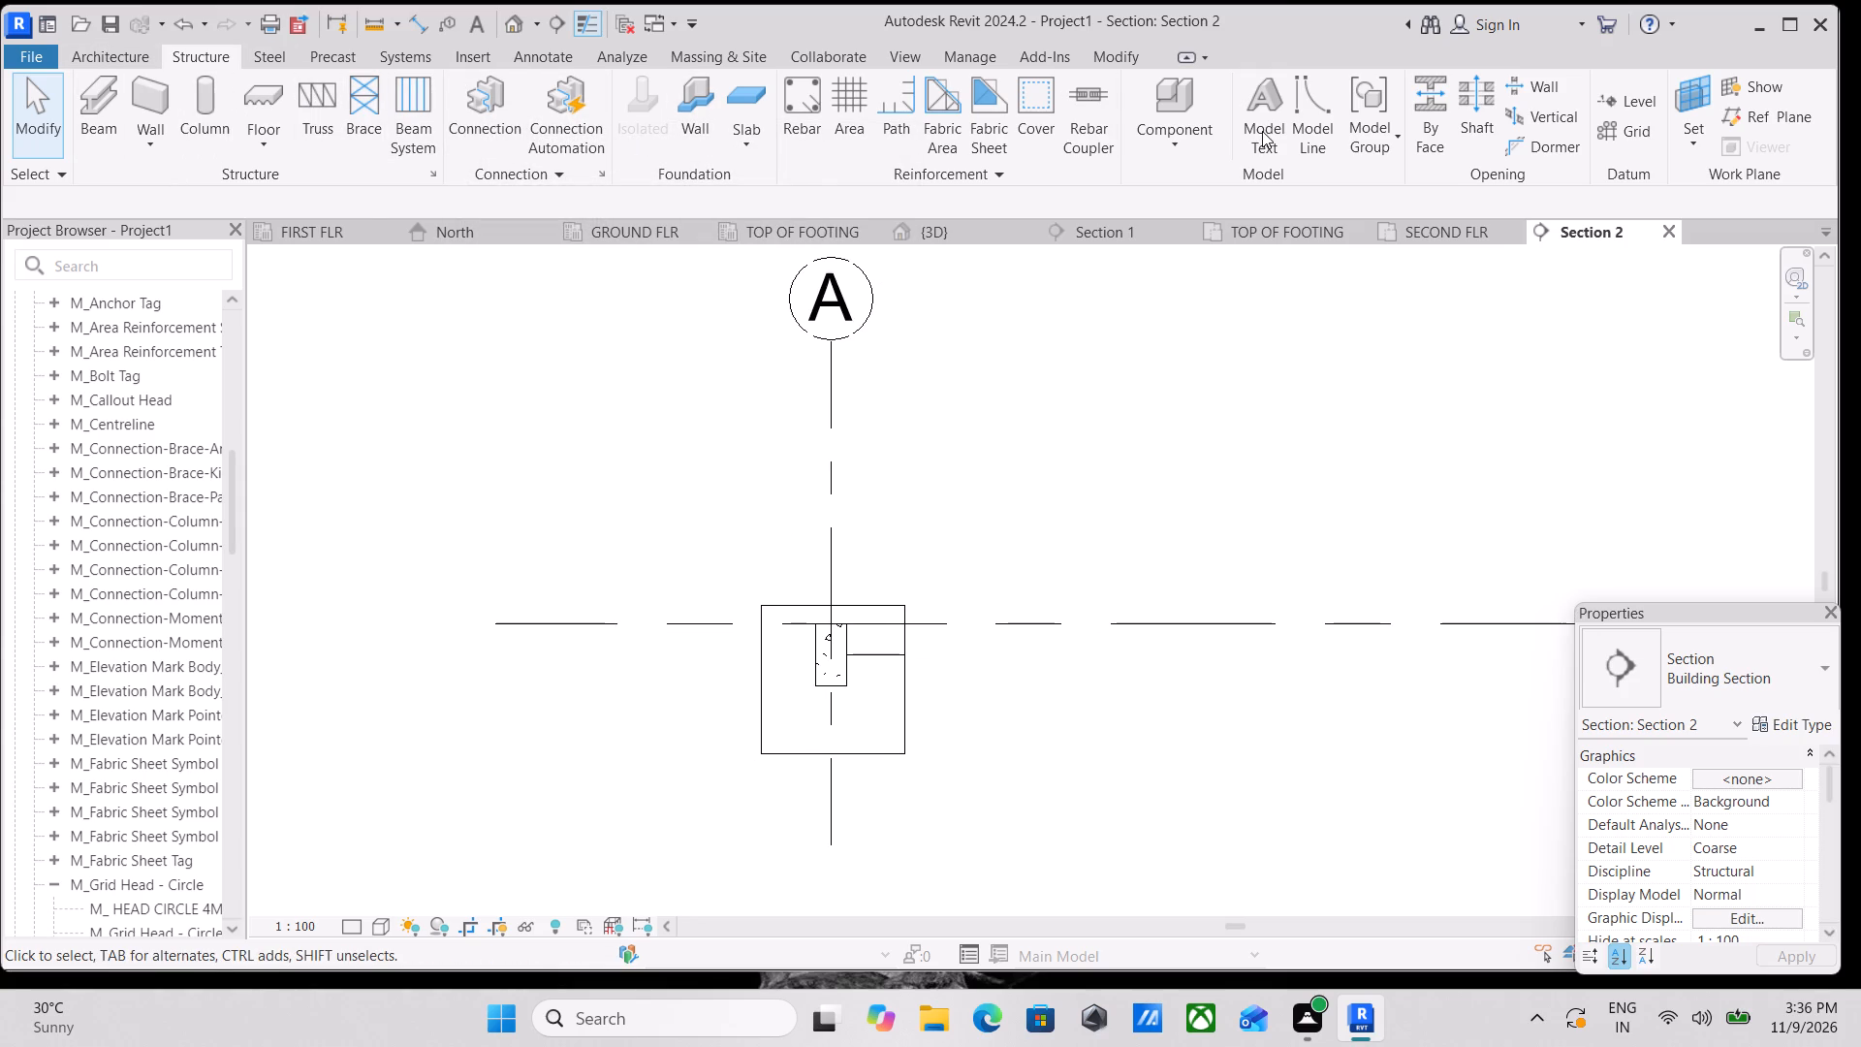
Set the grid A beam's rebar cover to Interior (shells) - 19M to 57M <20 mm>.
click(1044, 99)
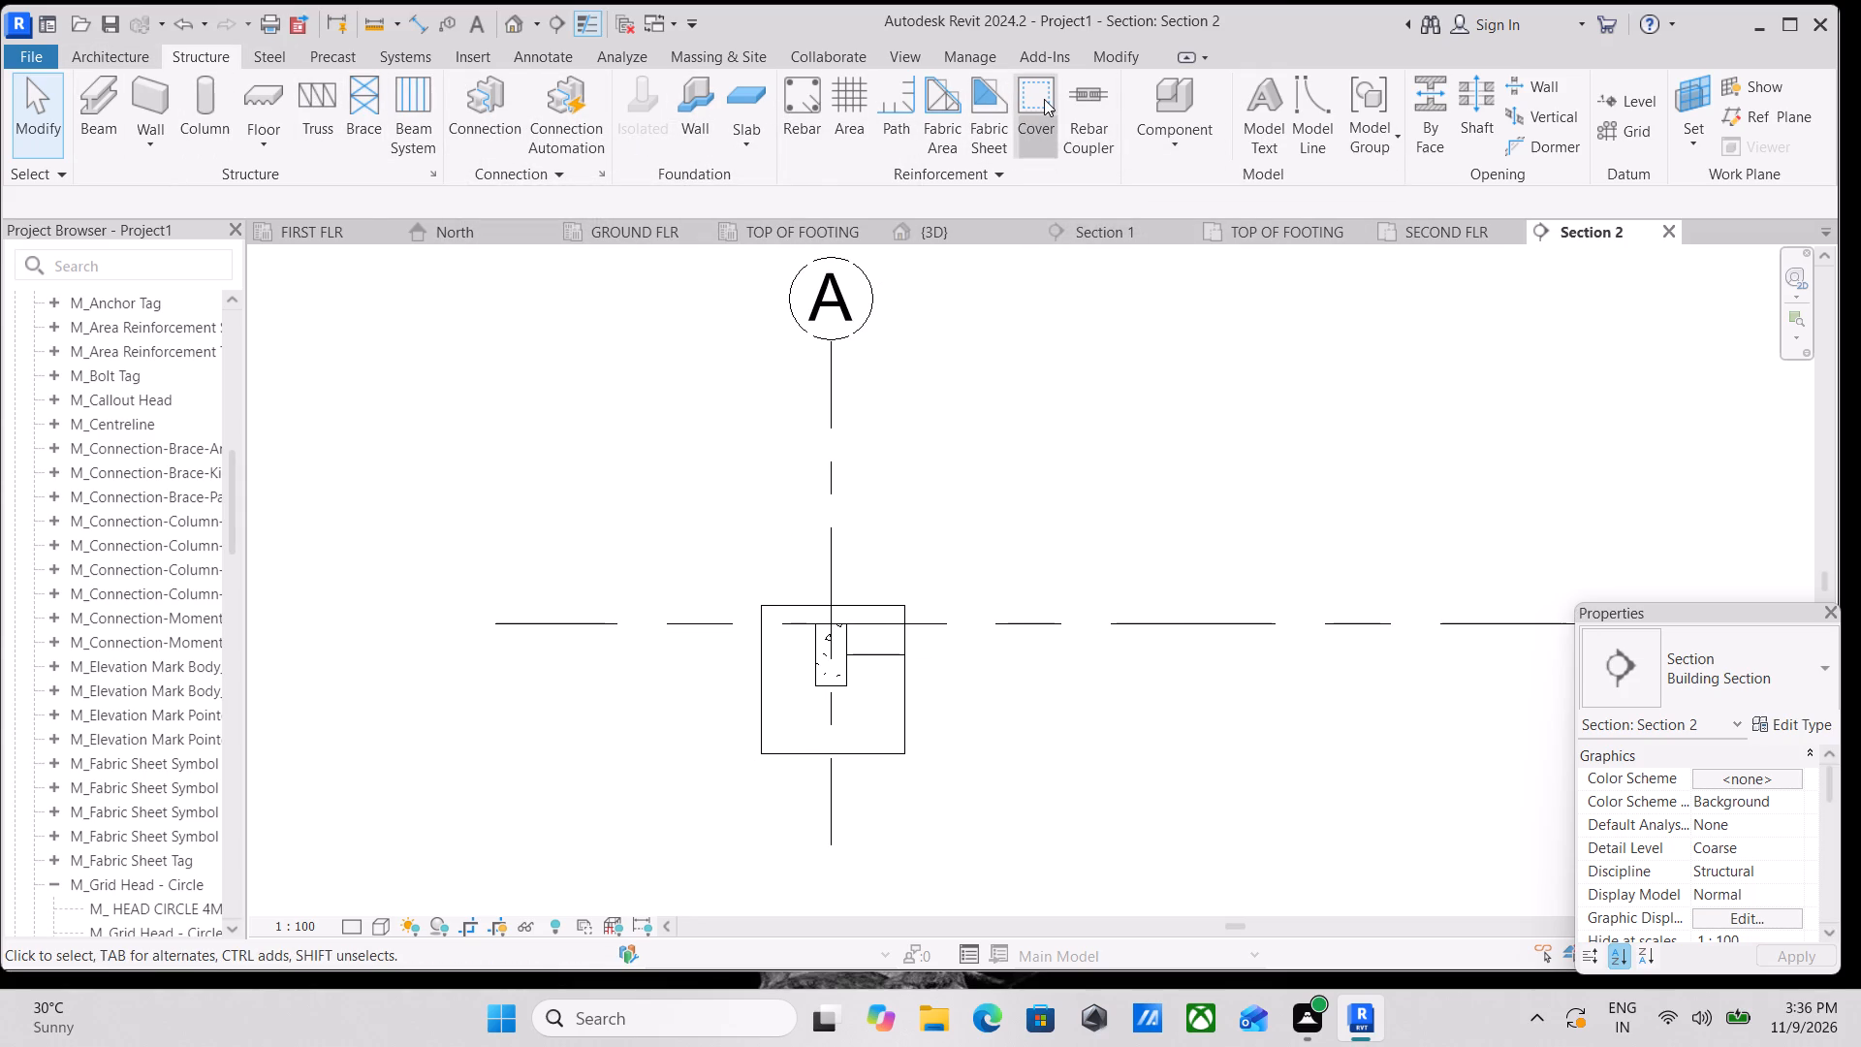
scroll(810, 567, up, 10)
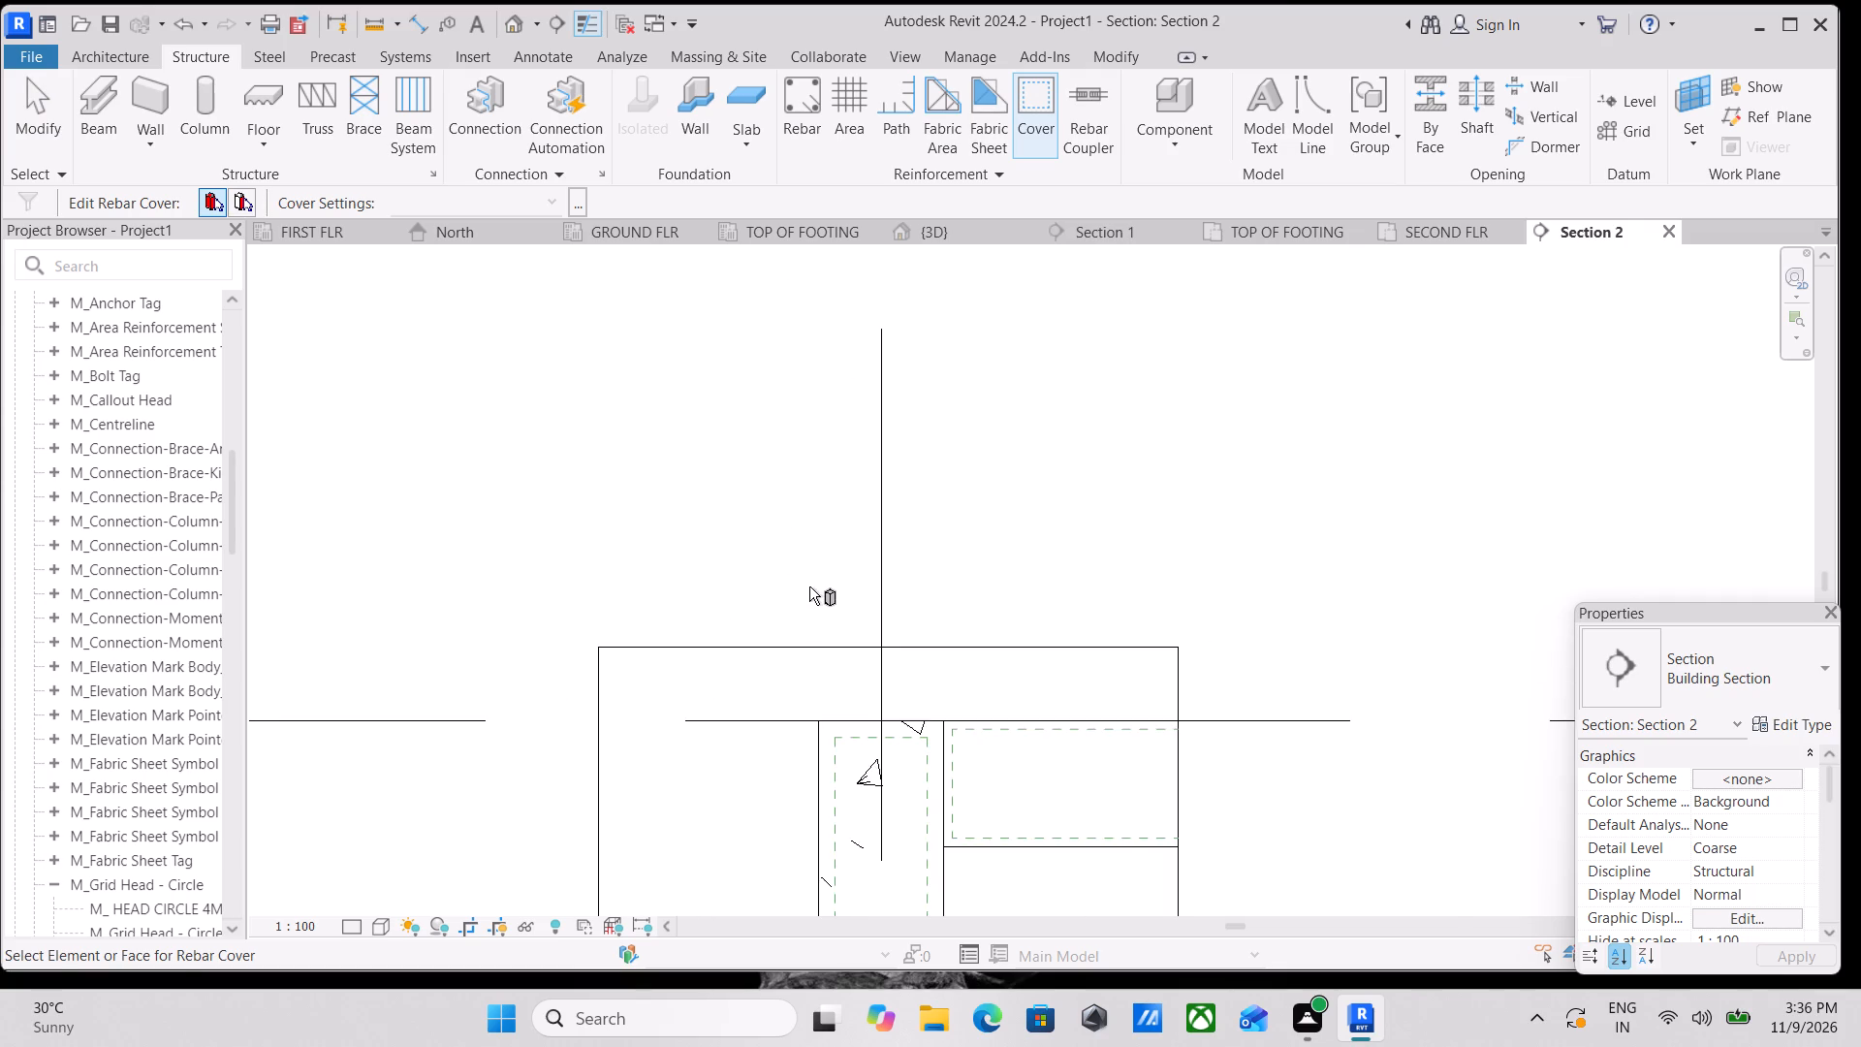
scroll(811, 666, up, 4)
click(845, 692)
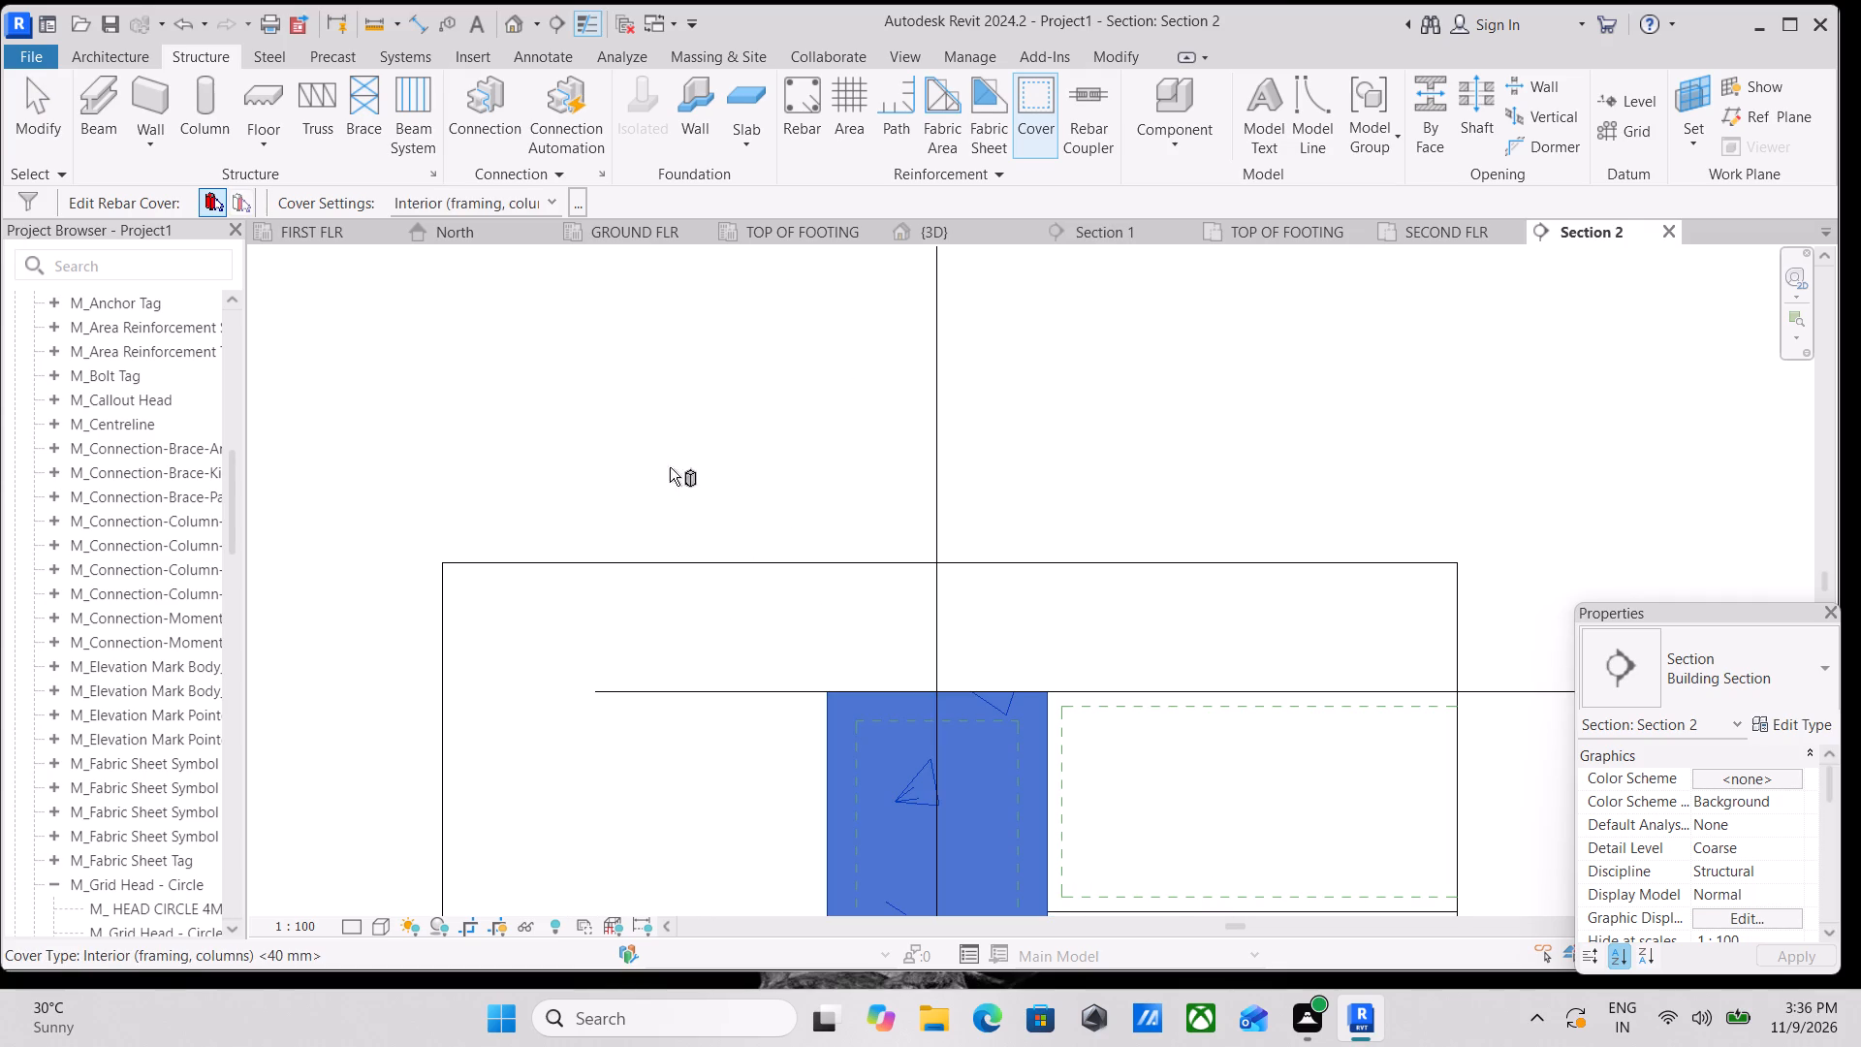
click(547, 201)
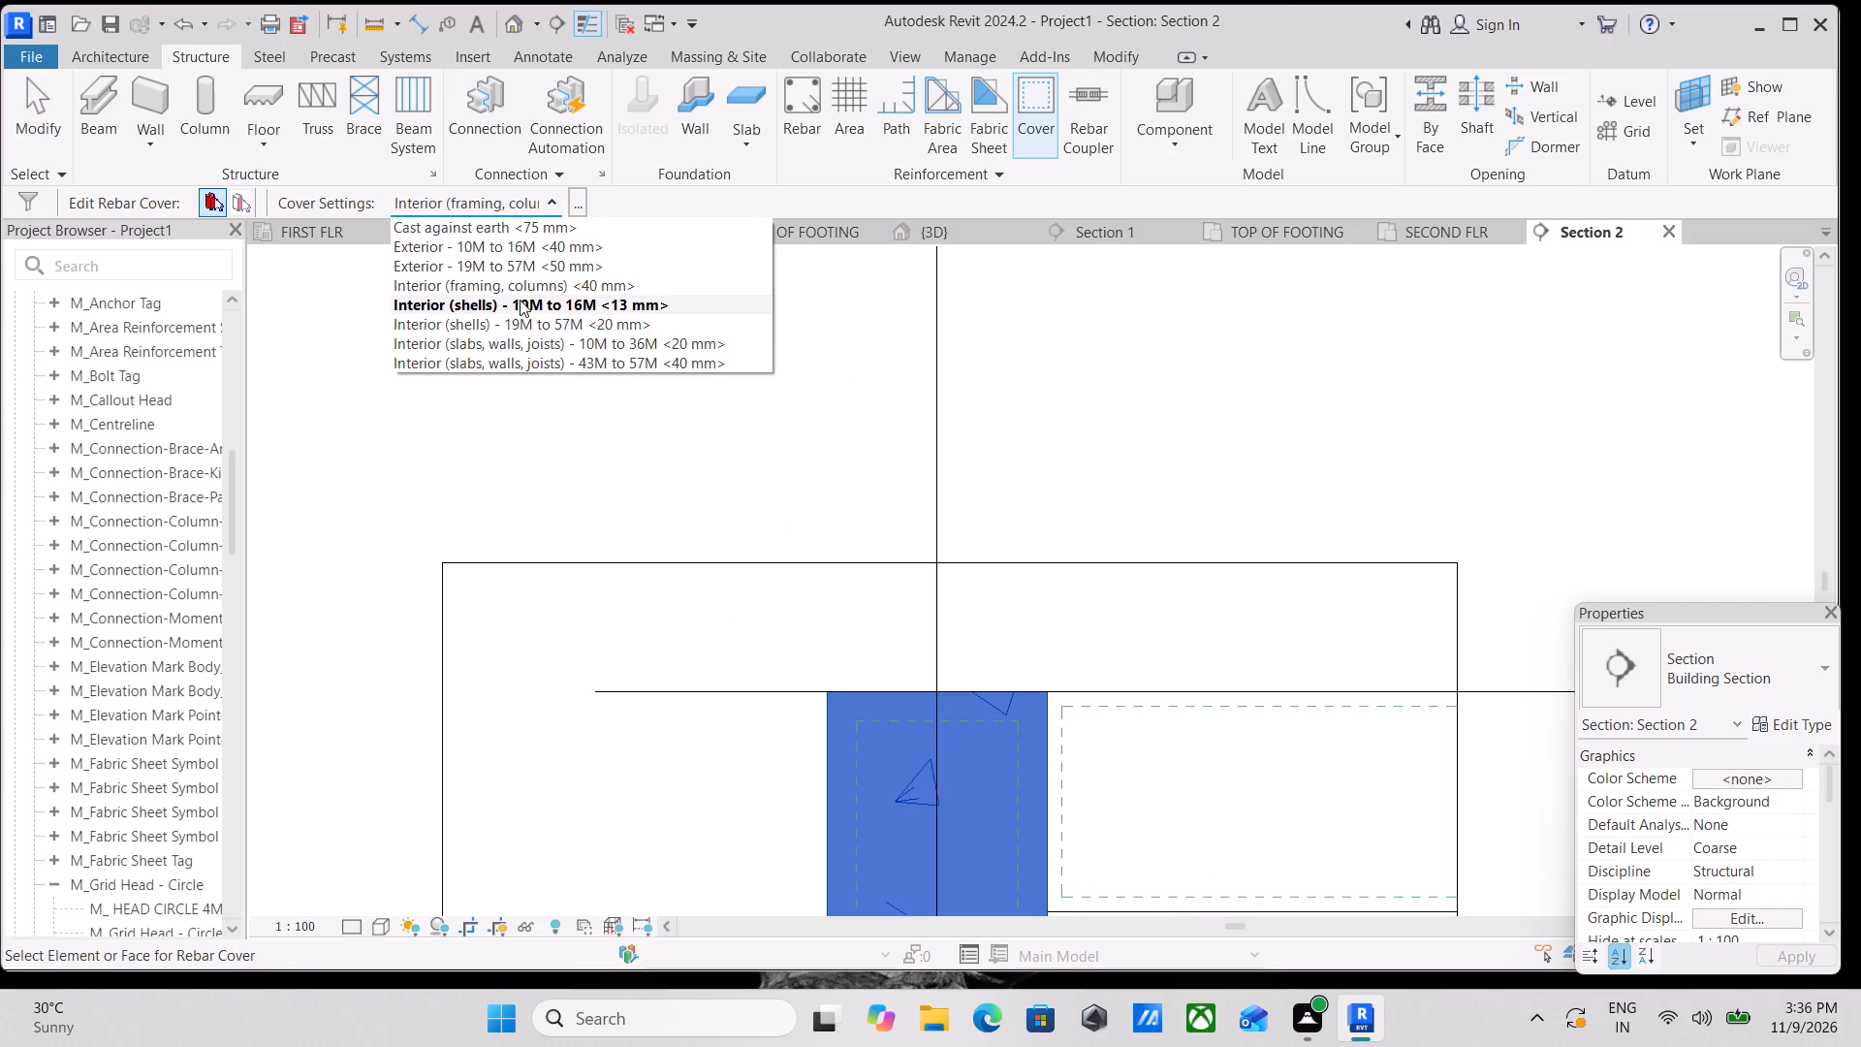
click(520, 318)
middle_drag(990, 756, 1007, 676)
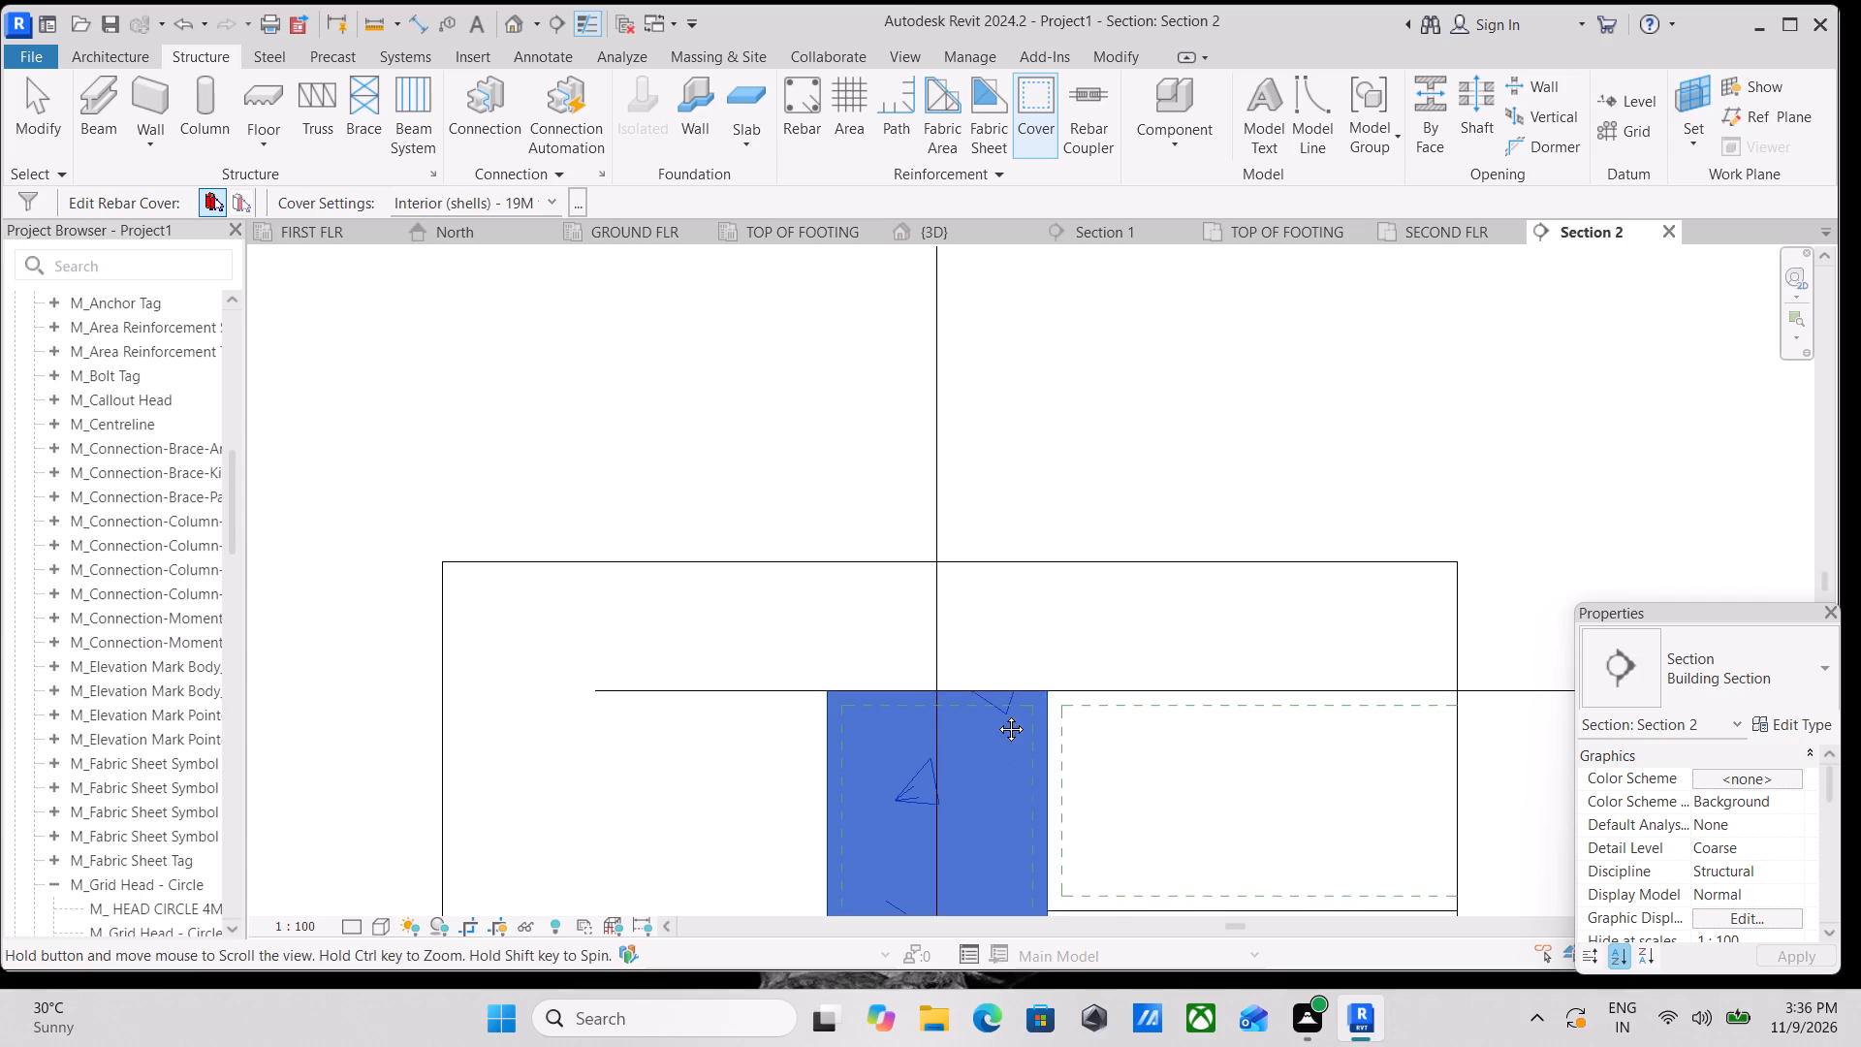
middle_drag(1007, 676, 1063, 554)
scroll(1066, 606, down, 3)
middle_drag(1066, 606, 1076, 549)
key(Escape)
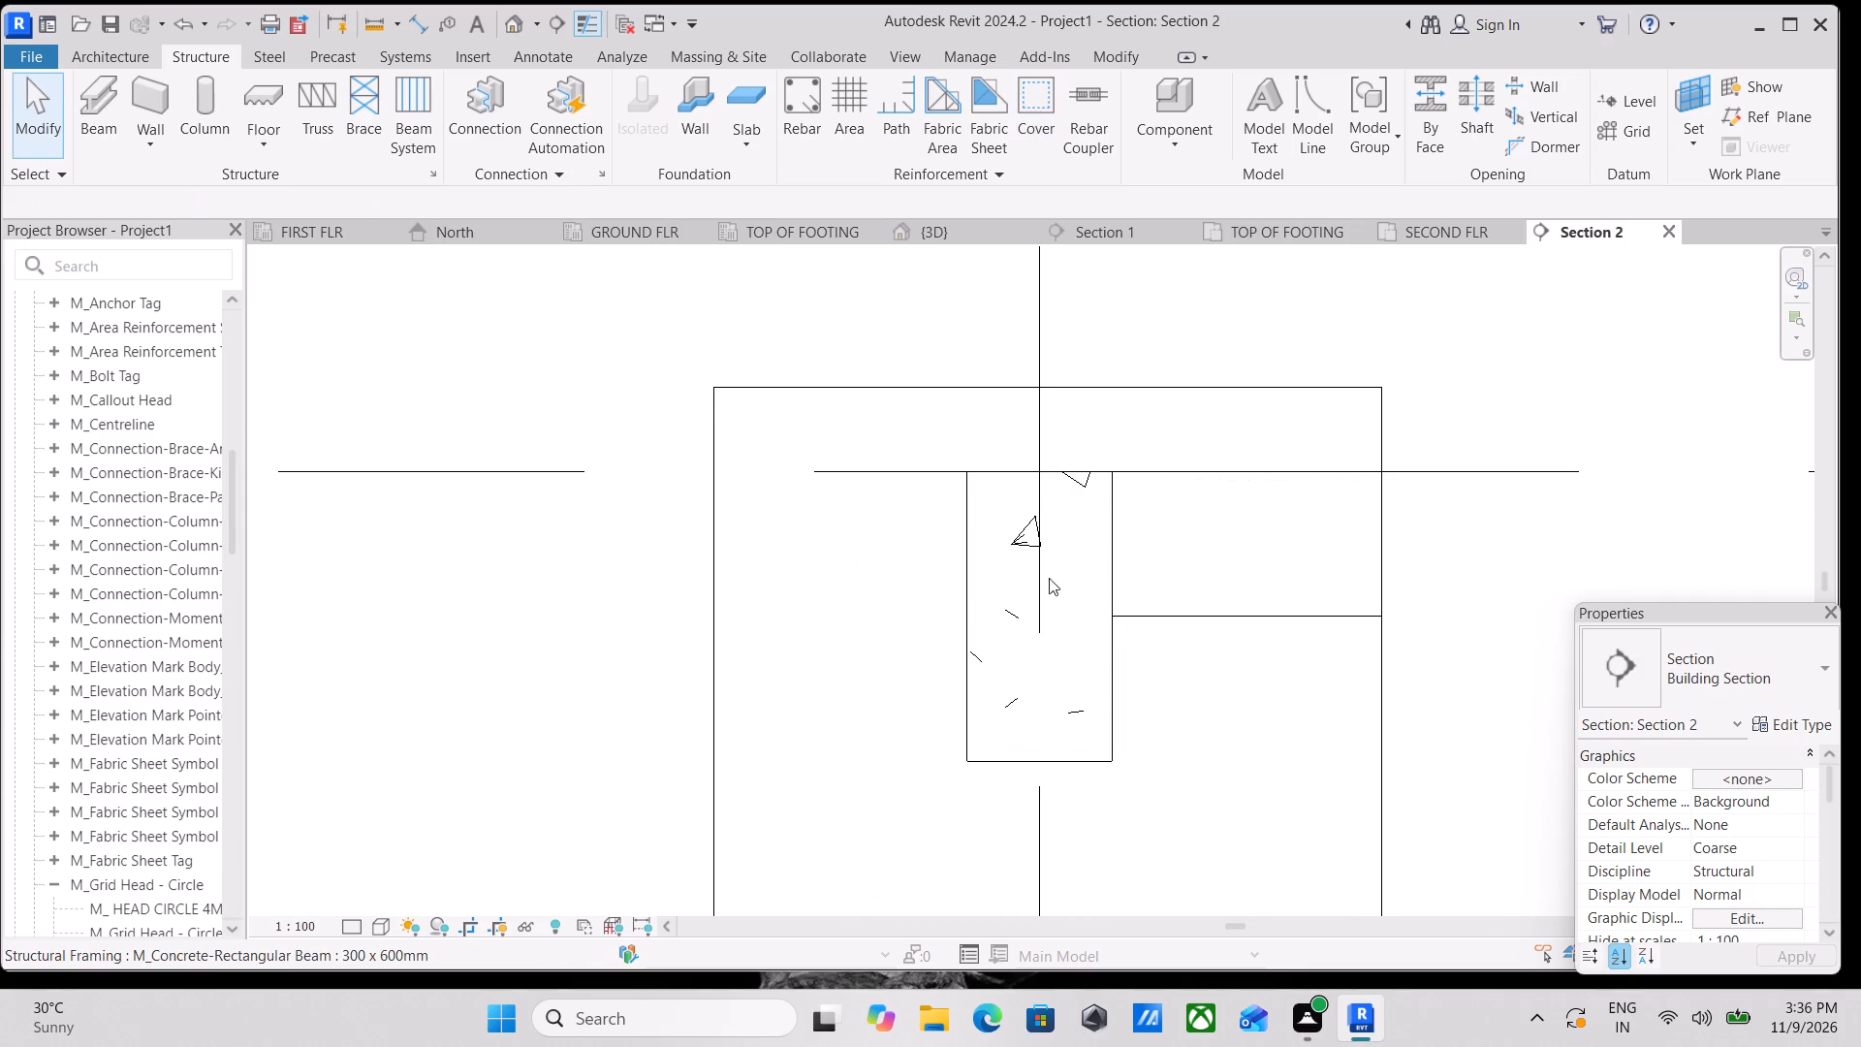
Place a 13M stirrup of rebar shape M_T1 in the grid A beam, expanded to the host.
click(787, 113)
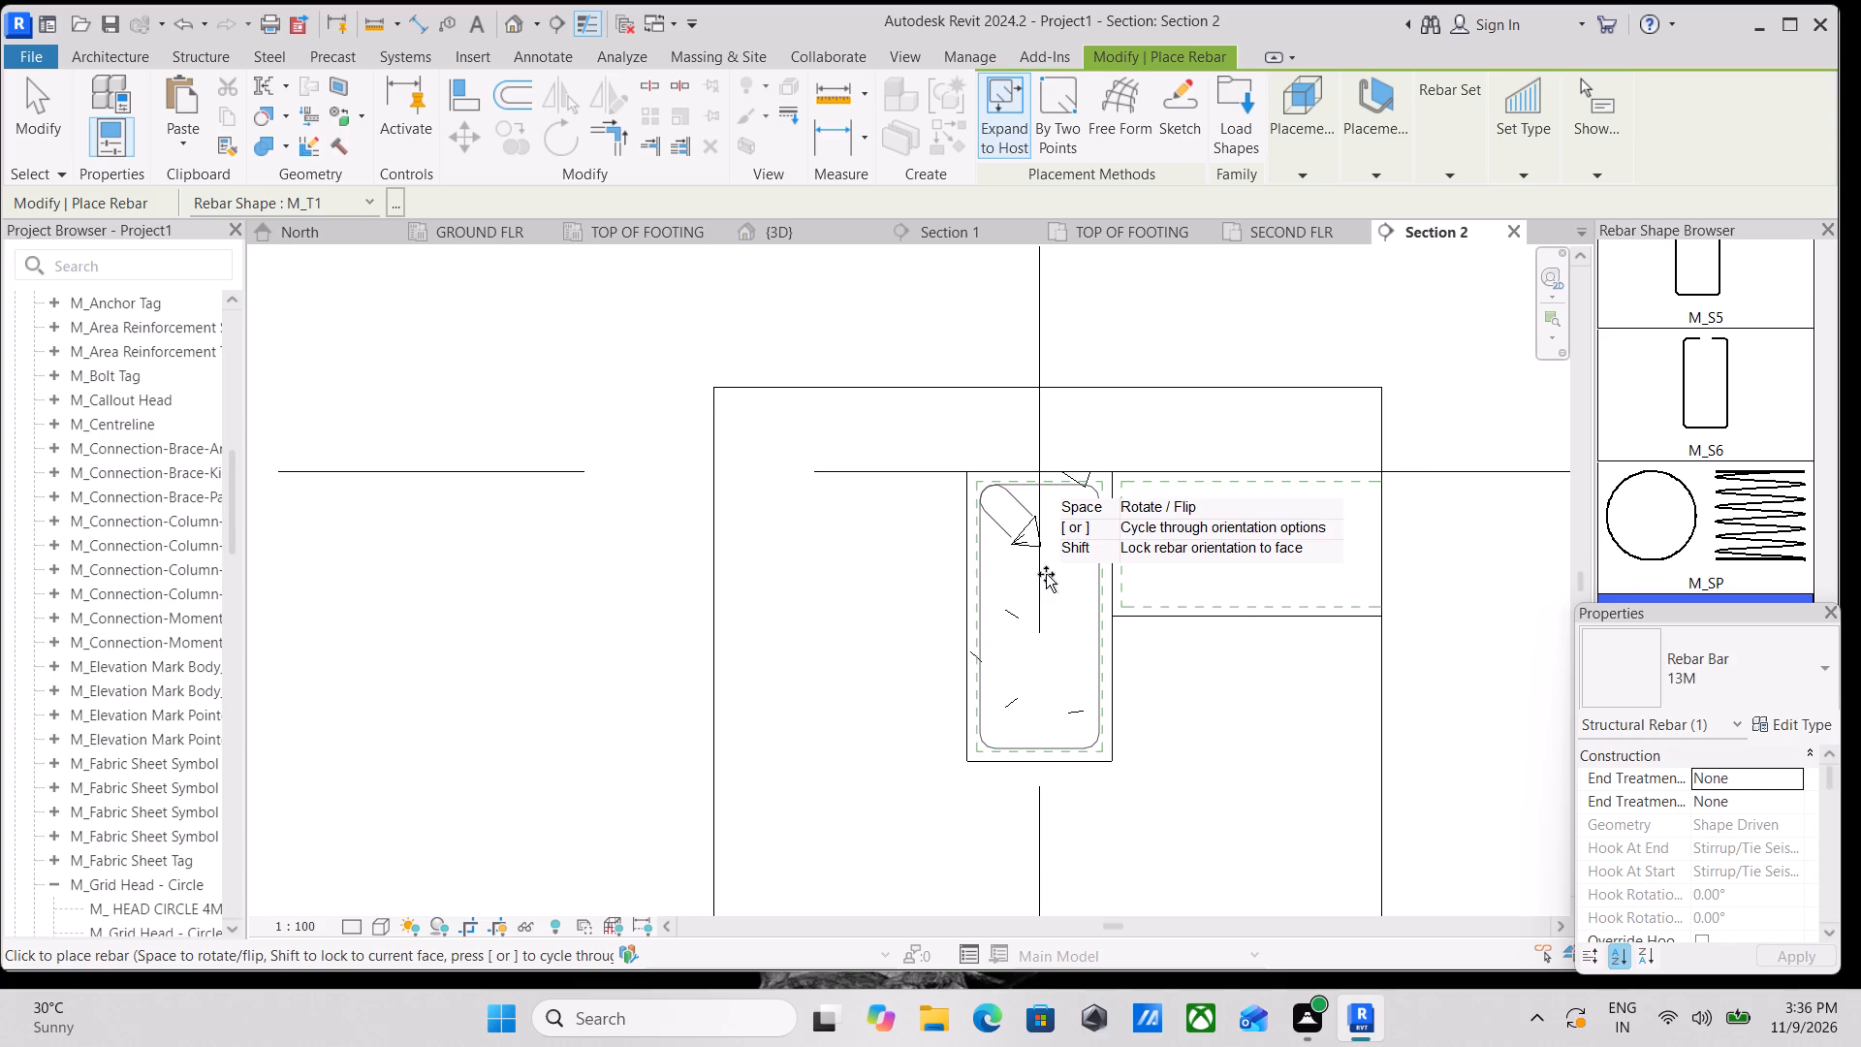
scroll(1046, 574, up, 3)
middle_drag(1046, 574, 1053, 653)
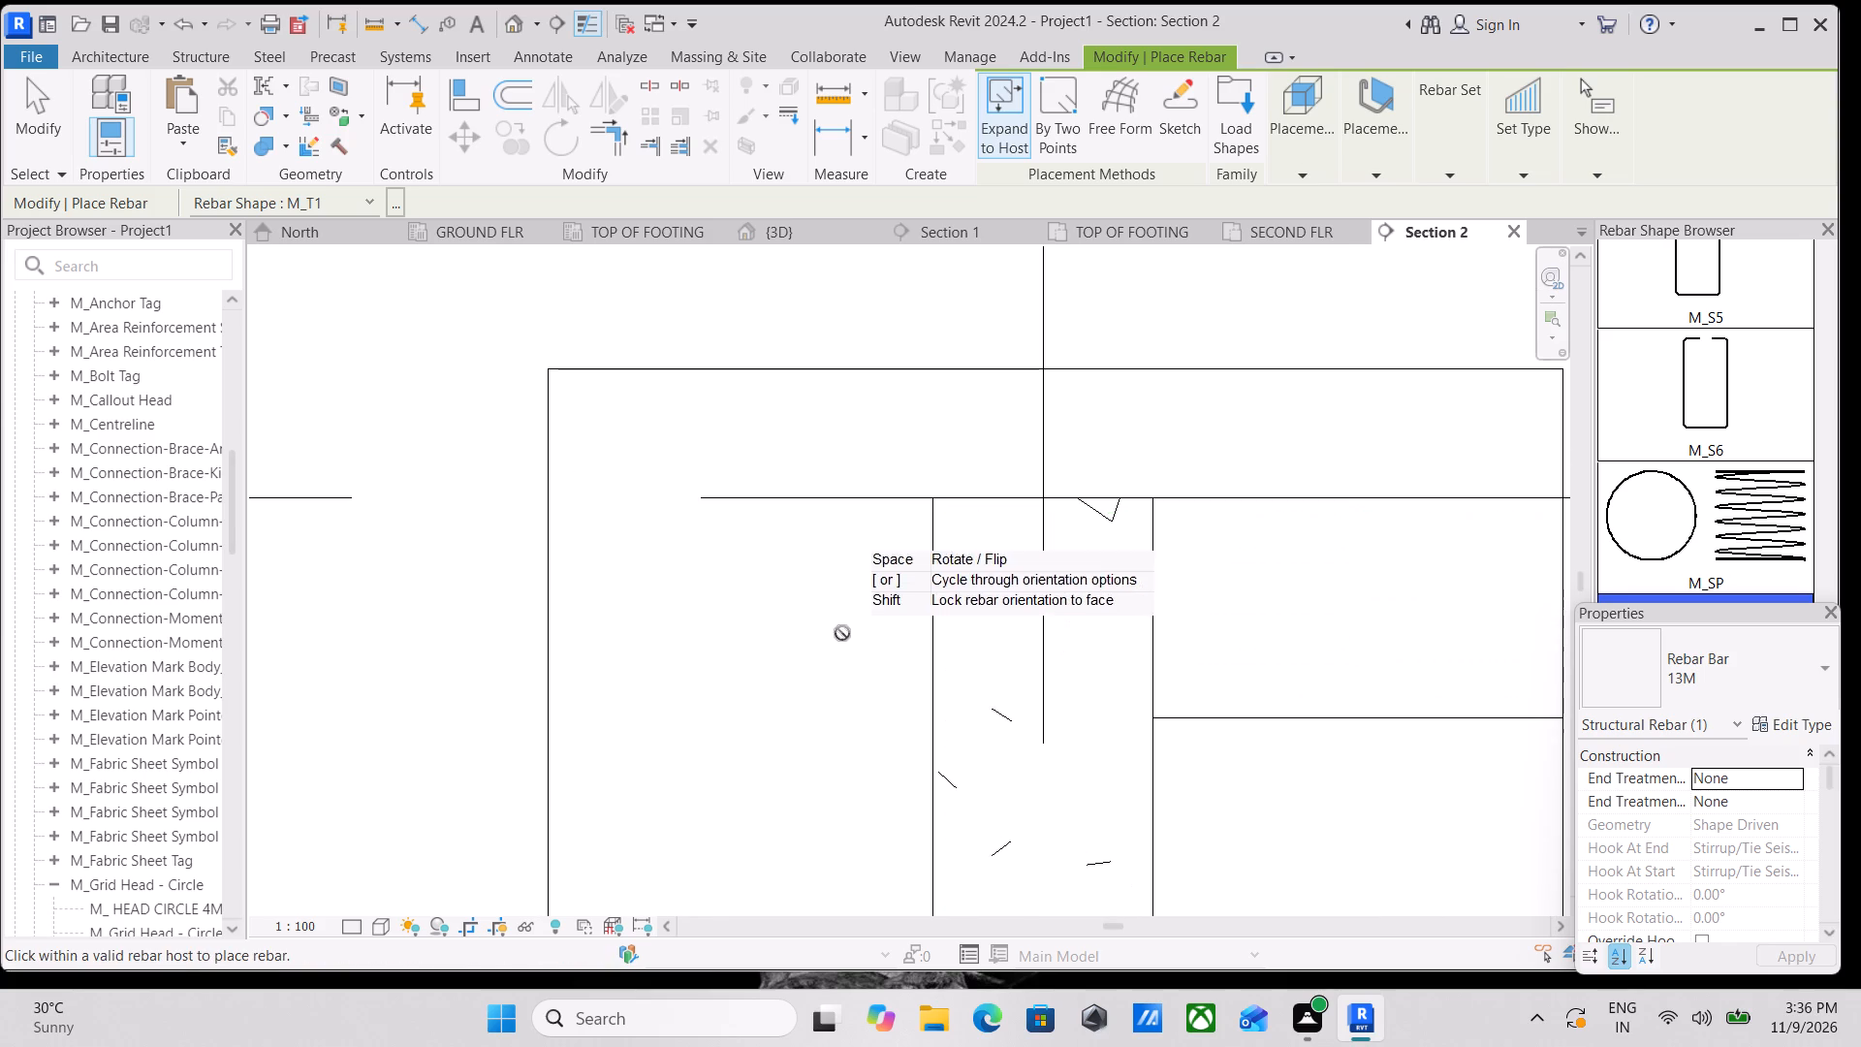
click(1048, 624)
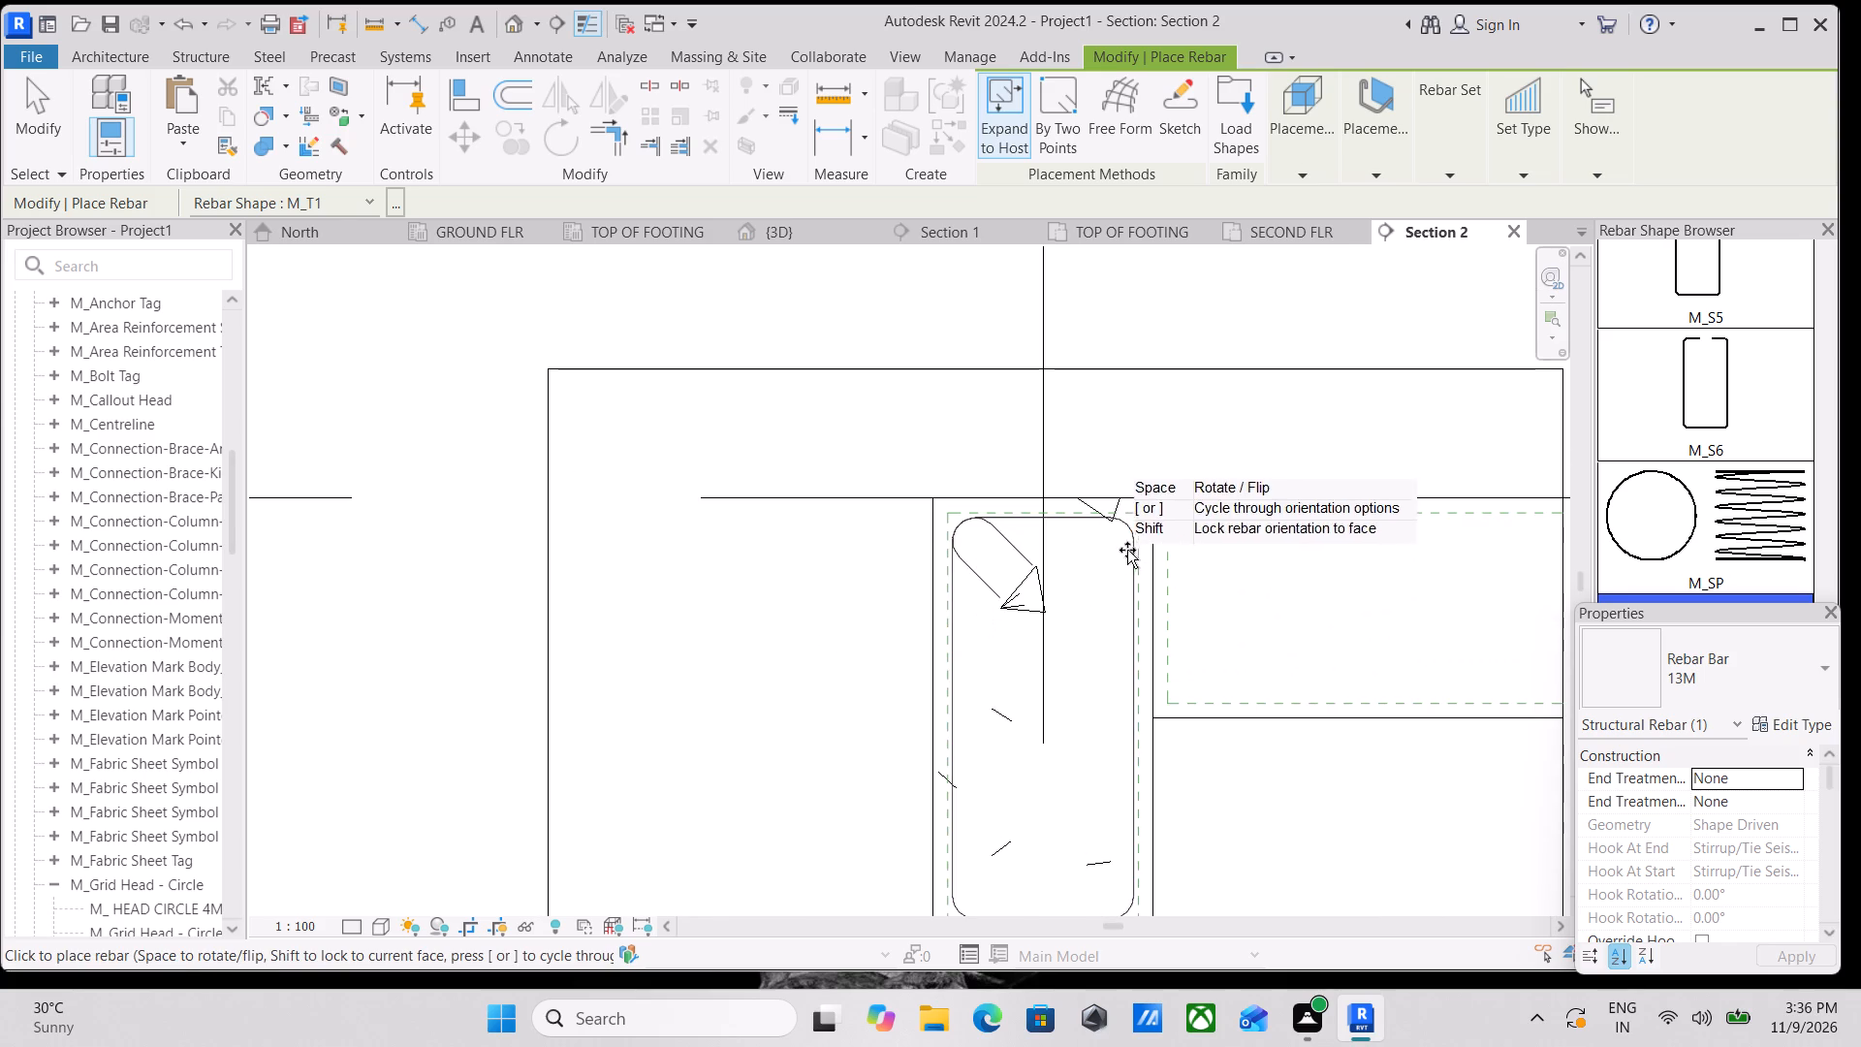
key(Escape)
middle_drag(925, 663, 1061, 581)
key(Escape)
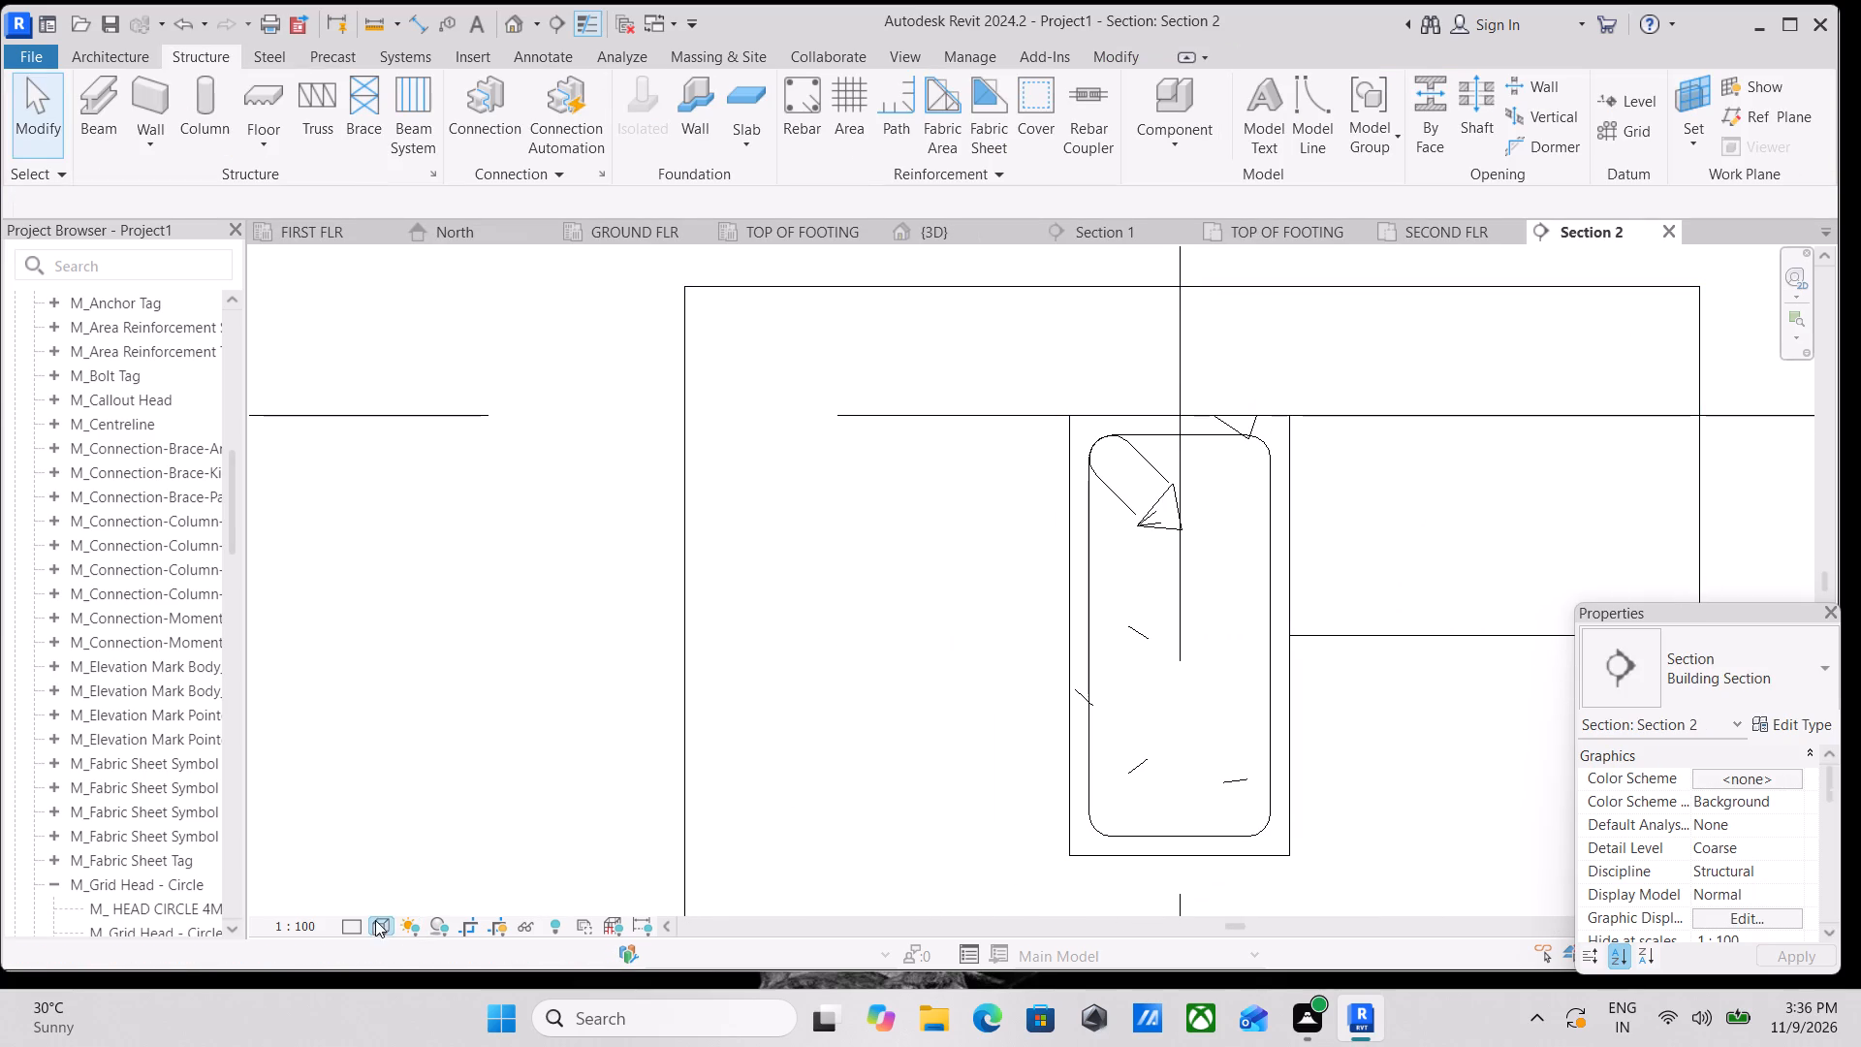
Set the Section 2 view's detail level to Fine.
click(375, 920)
click(350, 922)
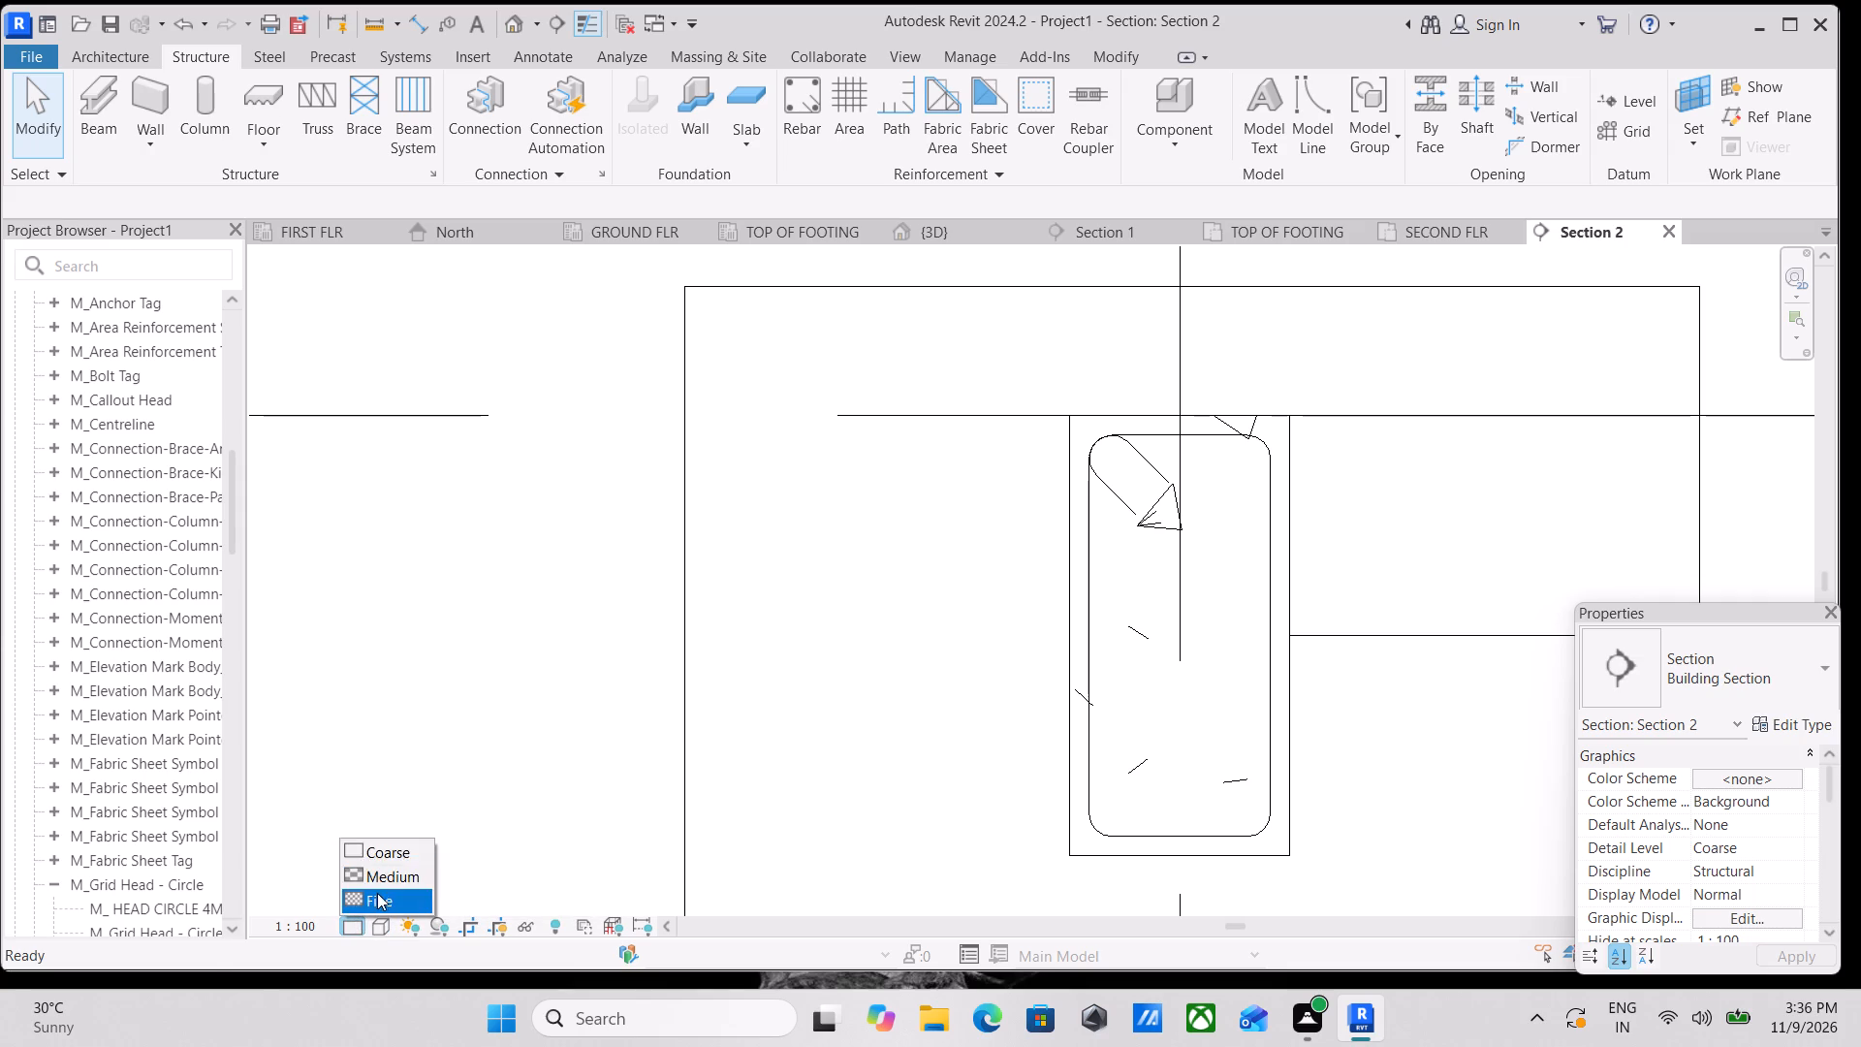
click(377, 898)
middle_drag(986, 625, 718, 670)
scroll(949, 513, up, 3)
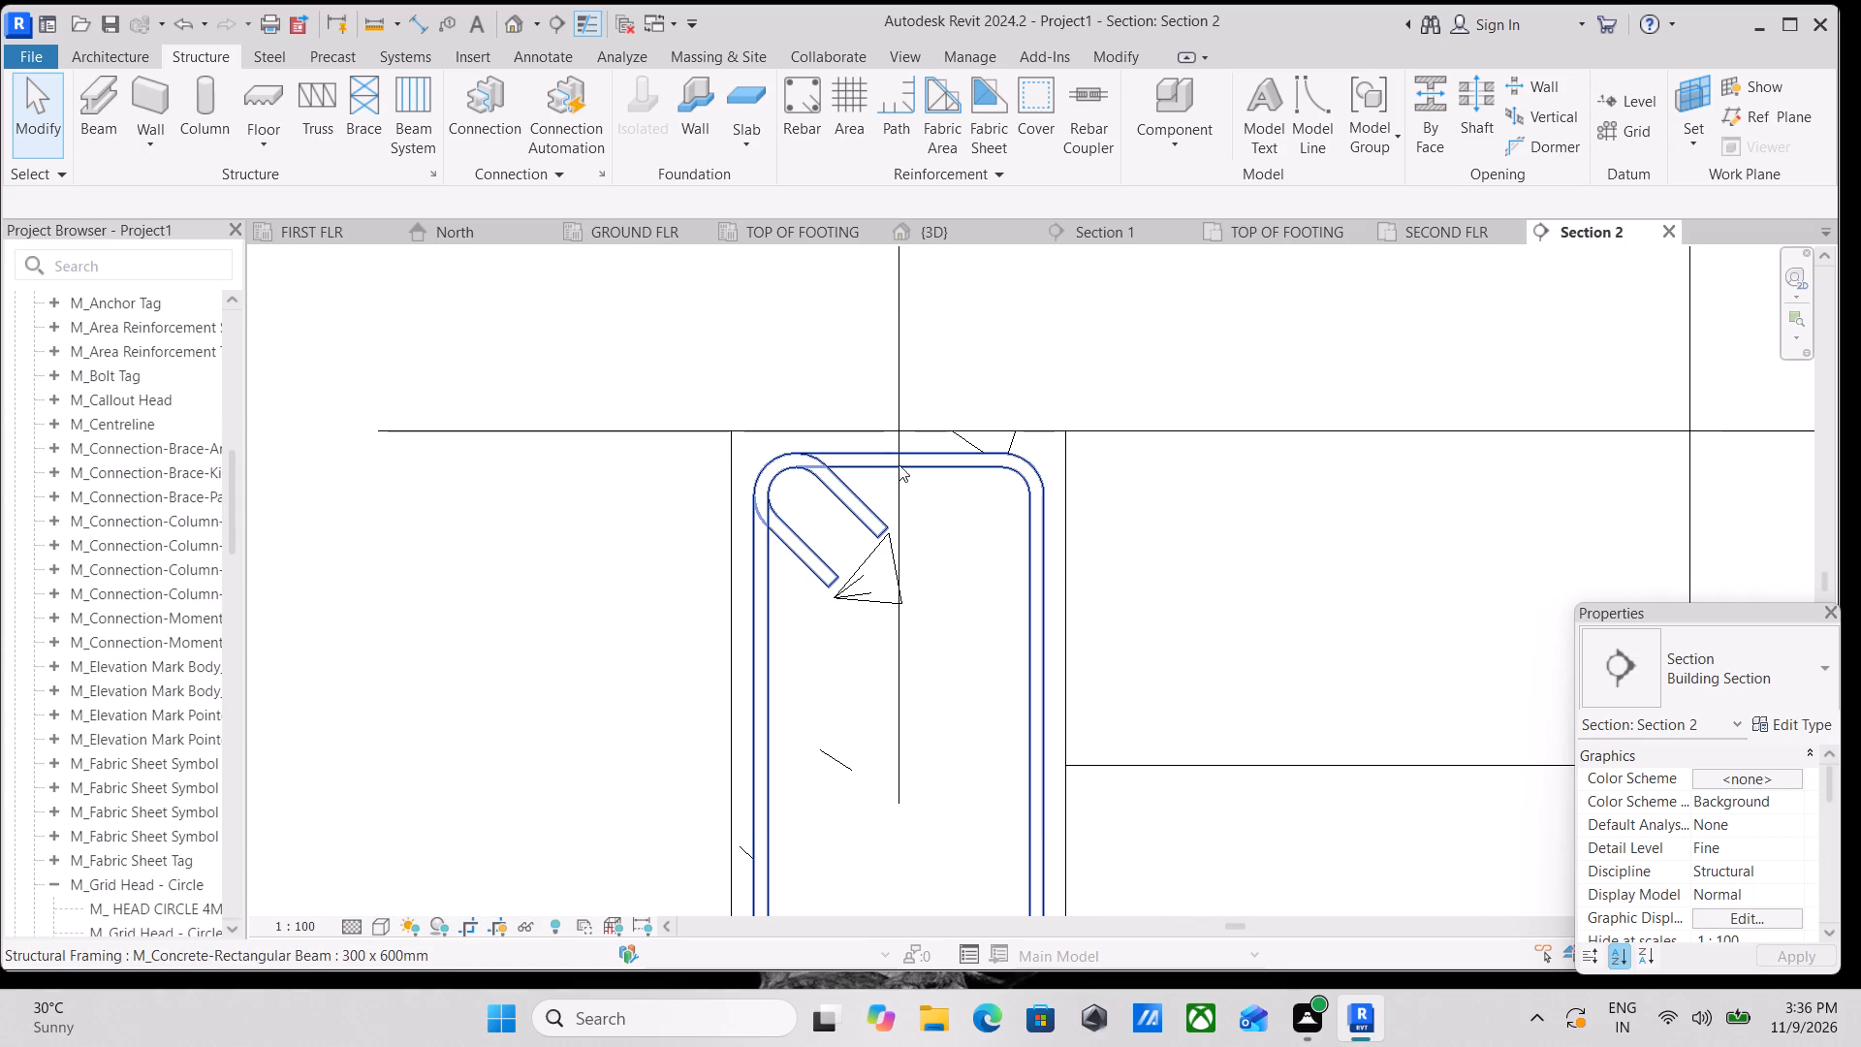
key(Escape)
In the stirrup's view visibility states, set it to show unobscured in the {3D} view.
click(863, 460)
scroll(1530, 664, down, 3)
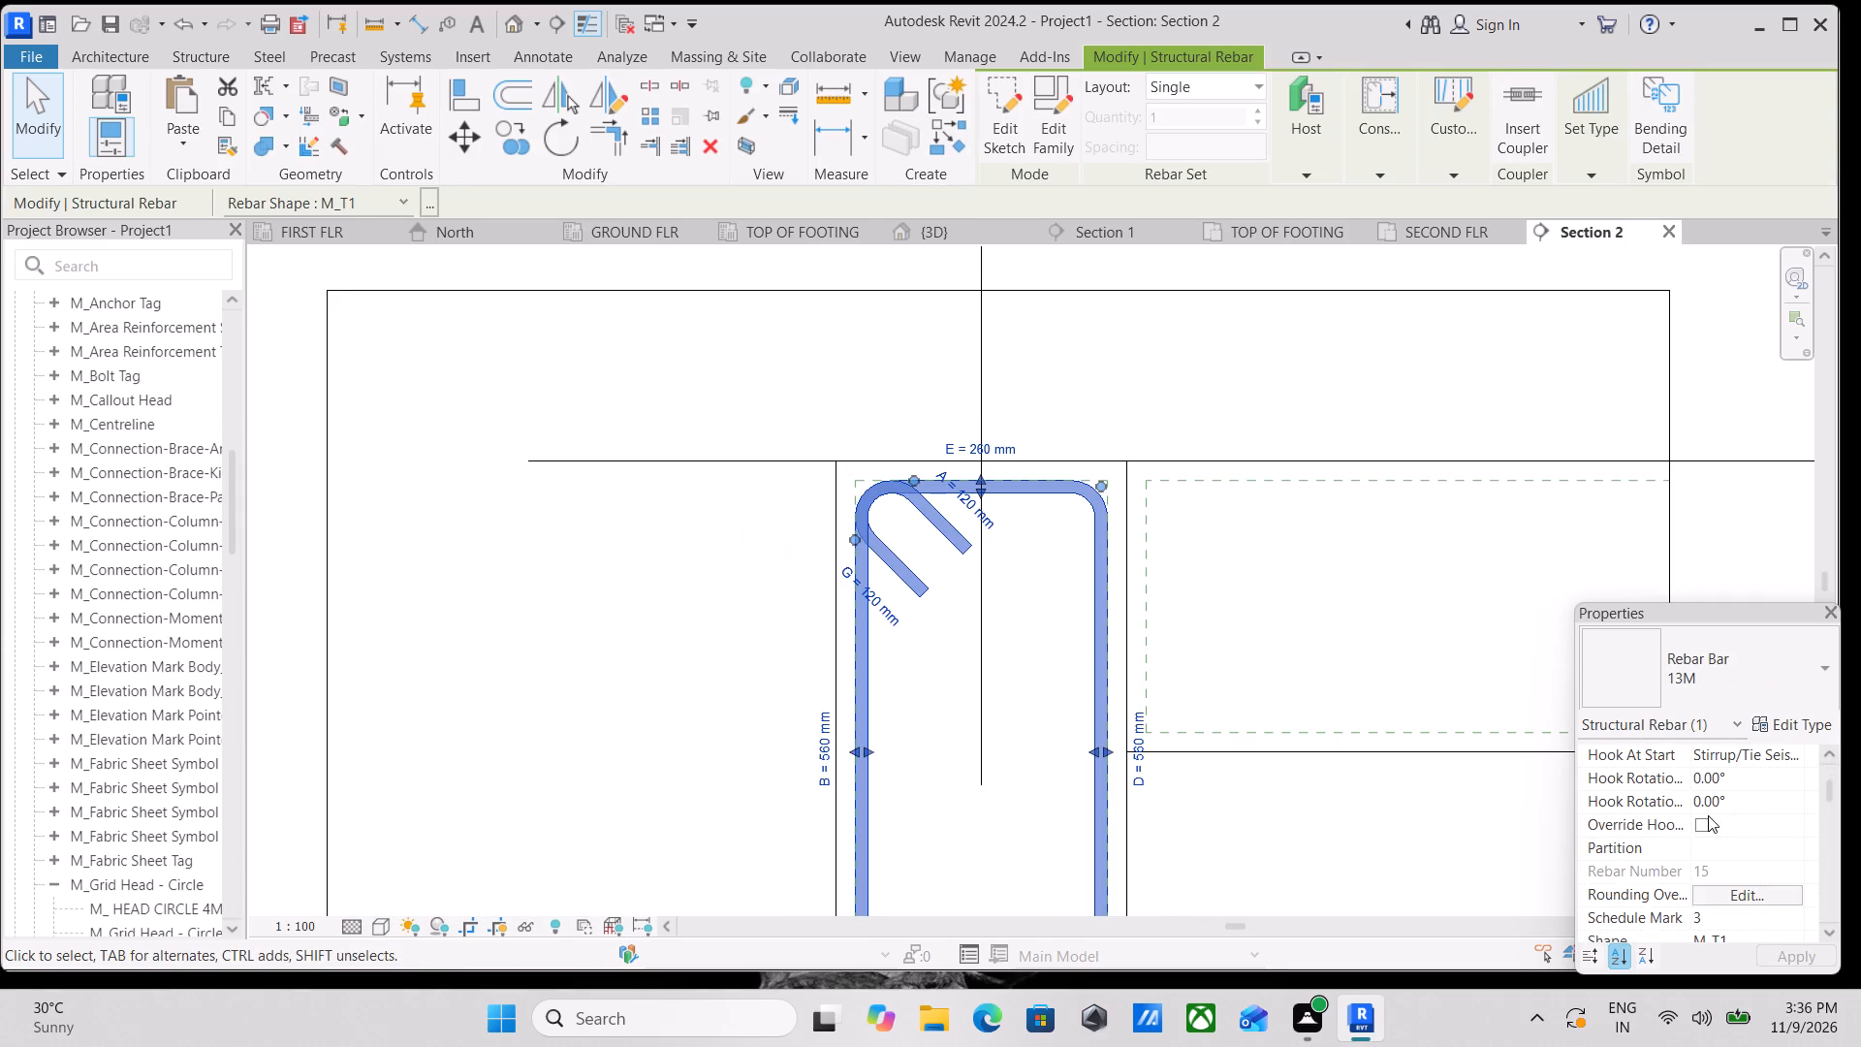
scroll(1708, 817, down, 2)
scroll(1731, 838, up, 1)
scroll(1751, 840, down, 2)
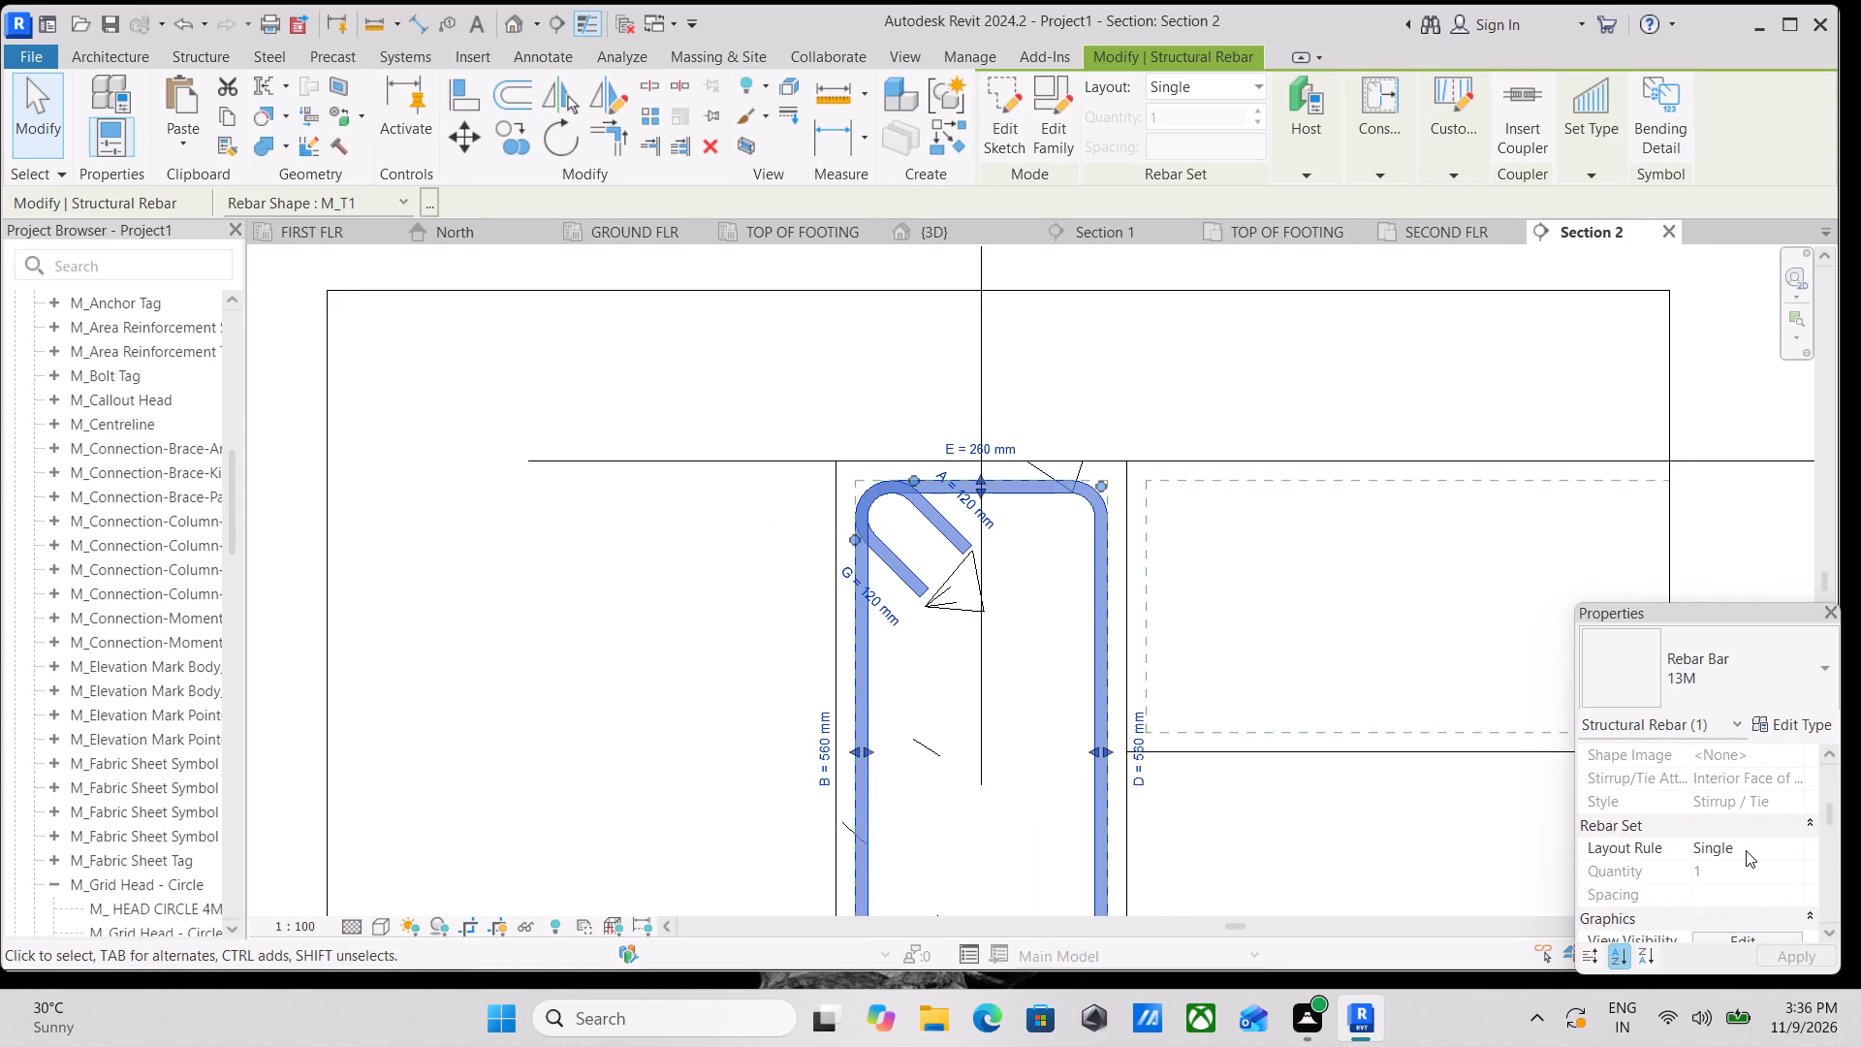
scroll(1746, 850, down, 2)
scroll(1746, 850, up, 1)
scroll(1746, 850, down, 1)
click(1760, 827)
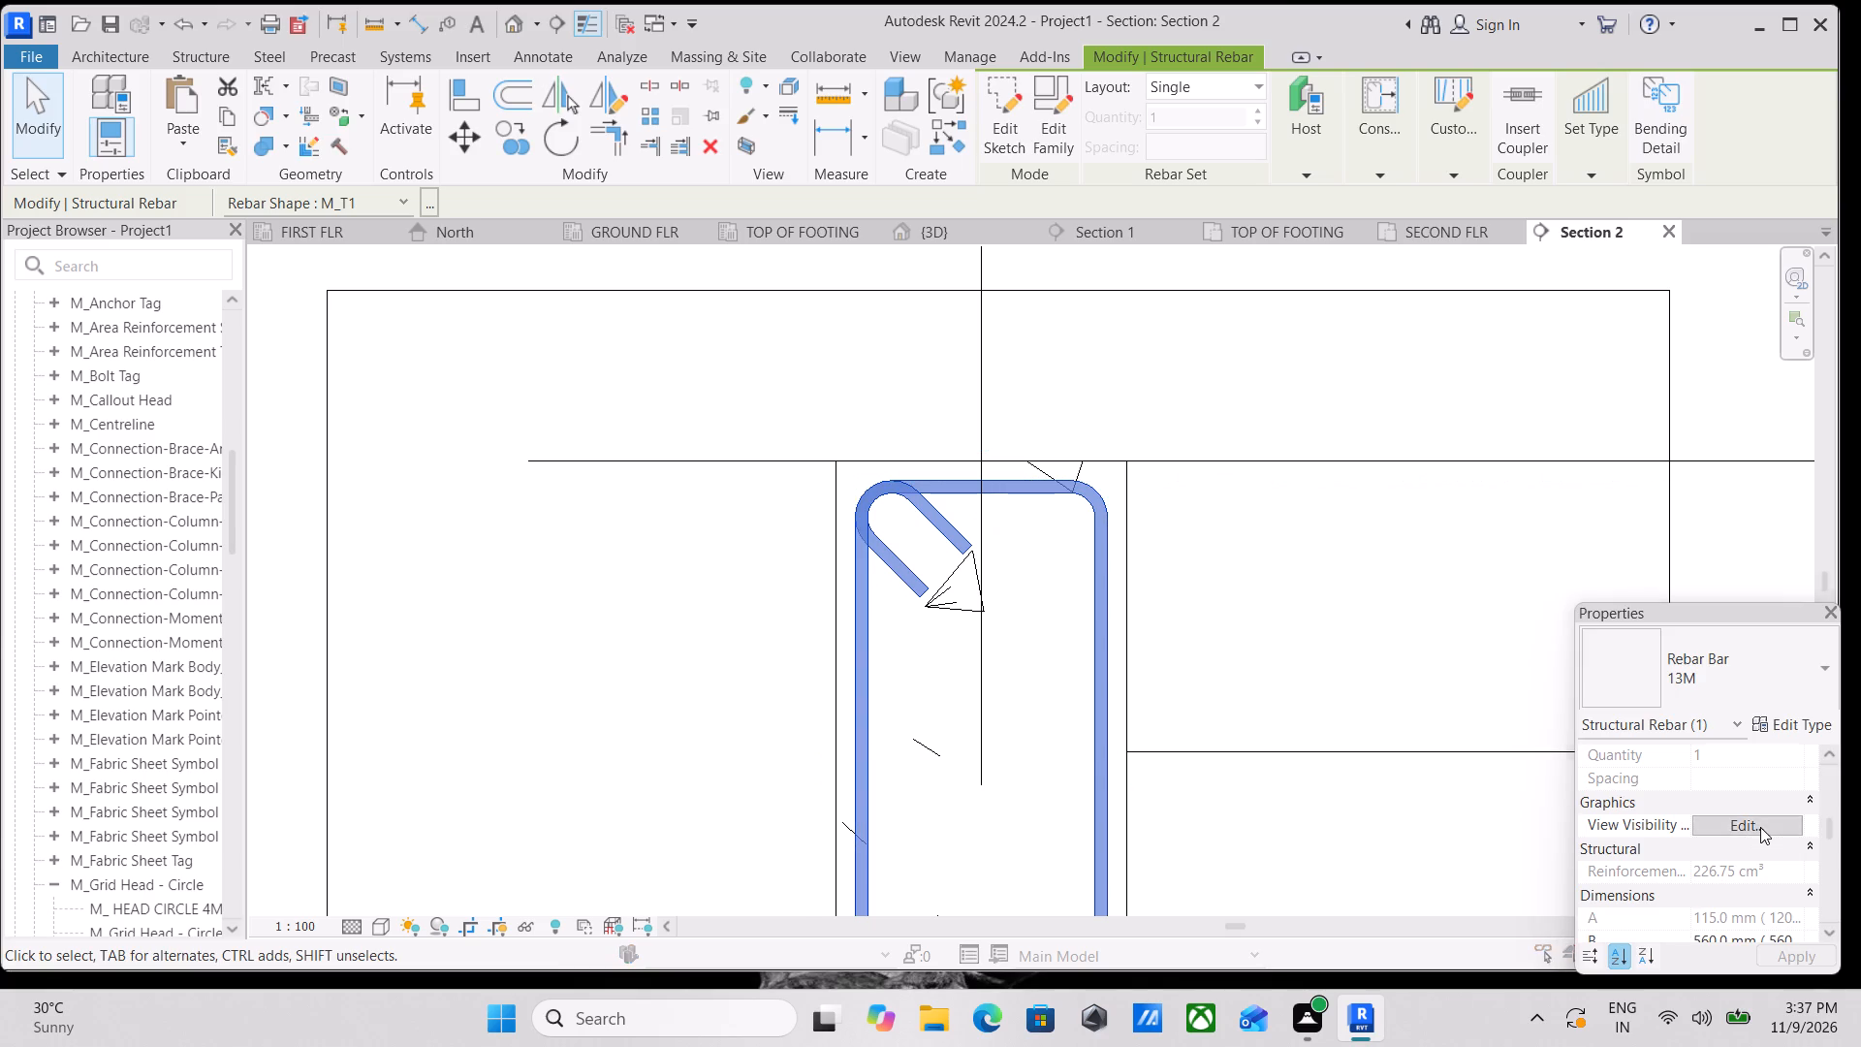
click(1714, 679)
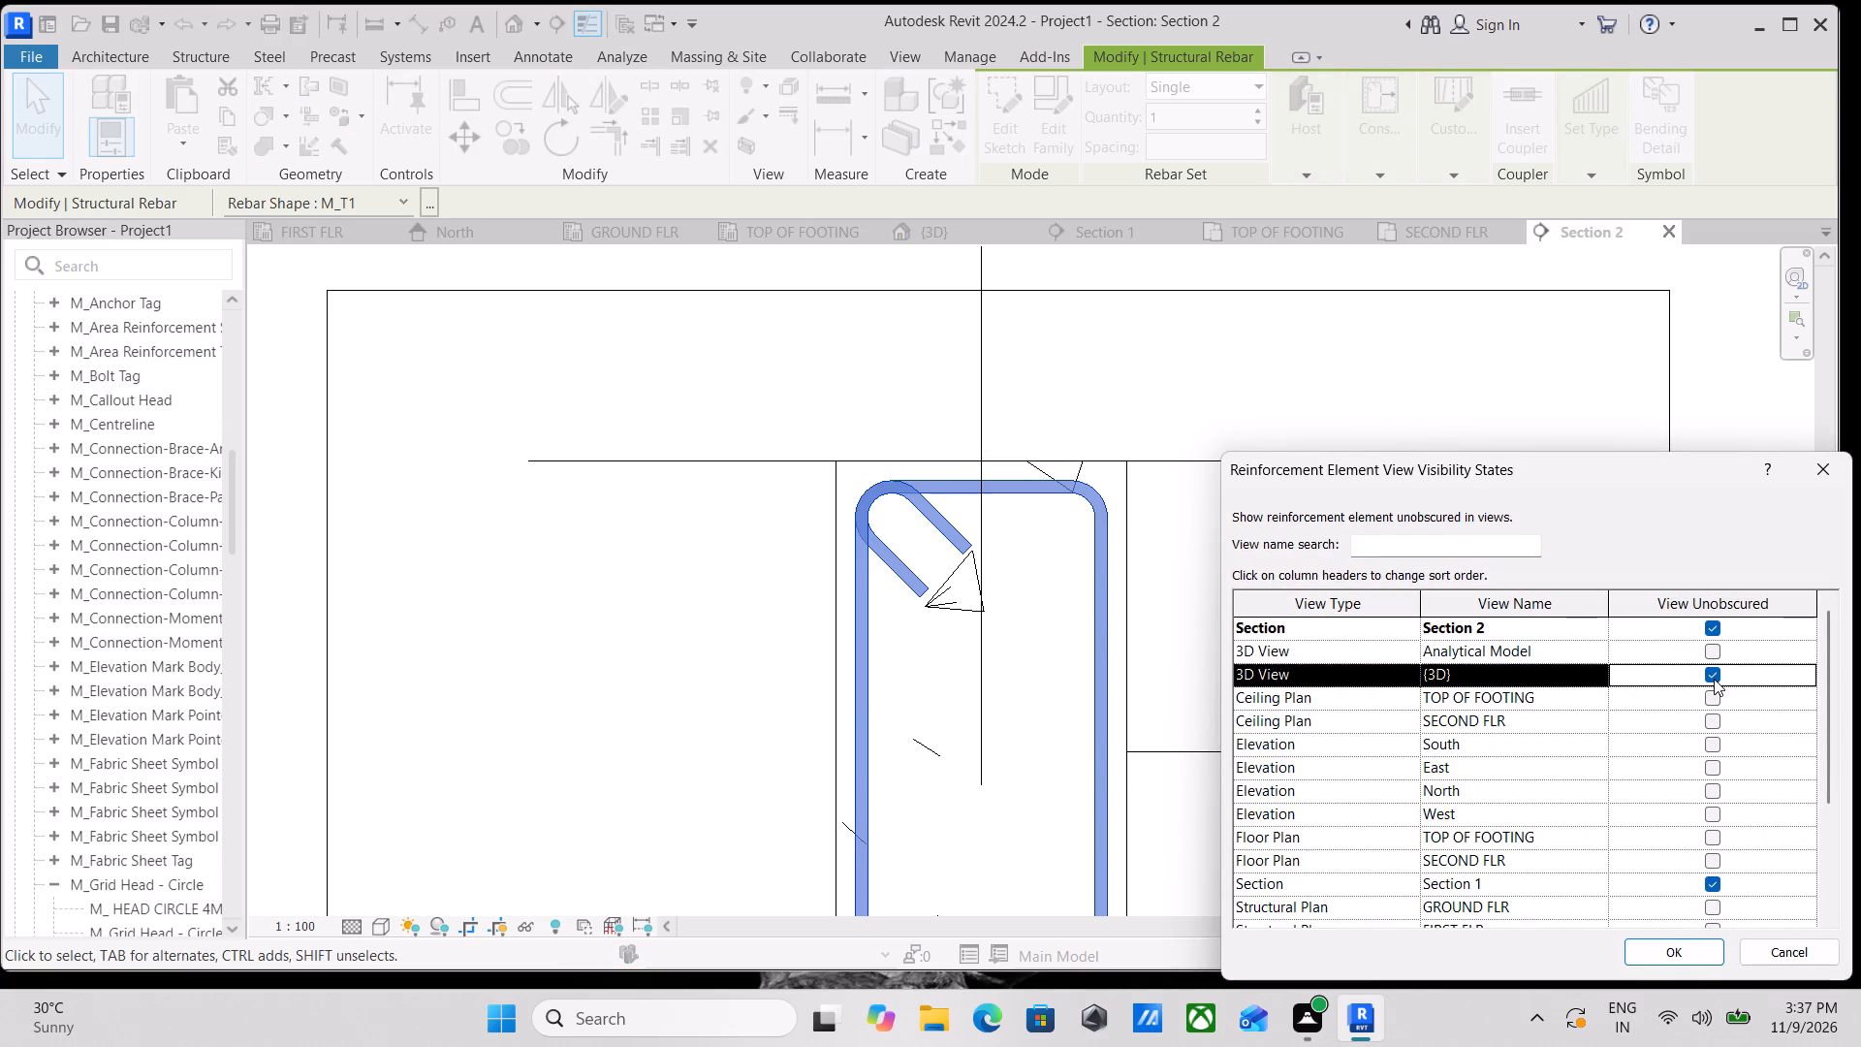
click(1667, 953)
scroll(1062, 534, up, 3)
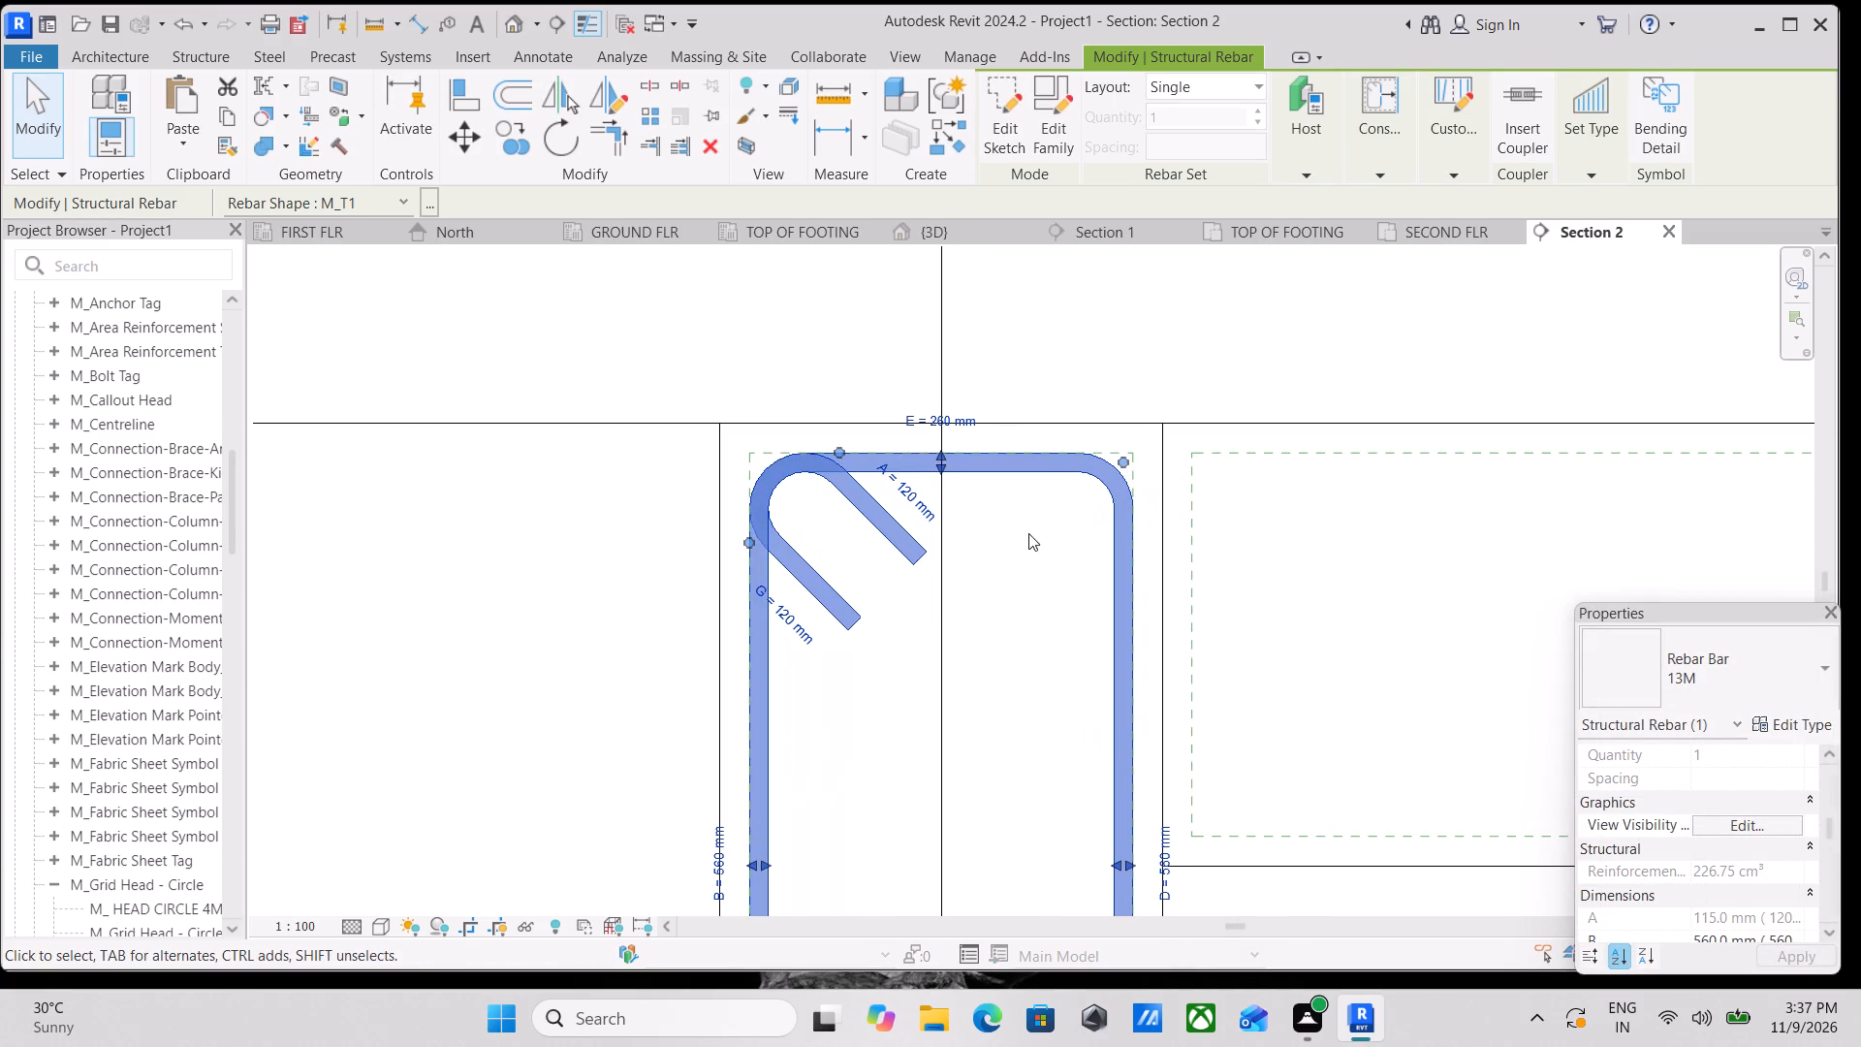
key(Escape)
Place a straight 13M bar of rebar shape M_00, perpendicular to cover, inside the stirrup's hooked top corner.
middle_drag(827, 543, 922, 551)
scroll(933, 548, down, 1)
middle_drag(933, 548, 950, 567)
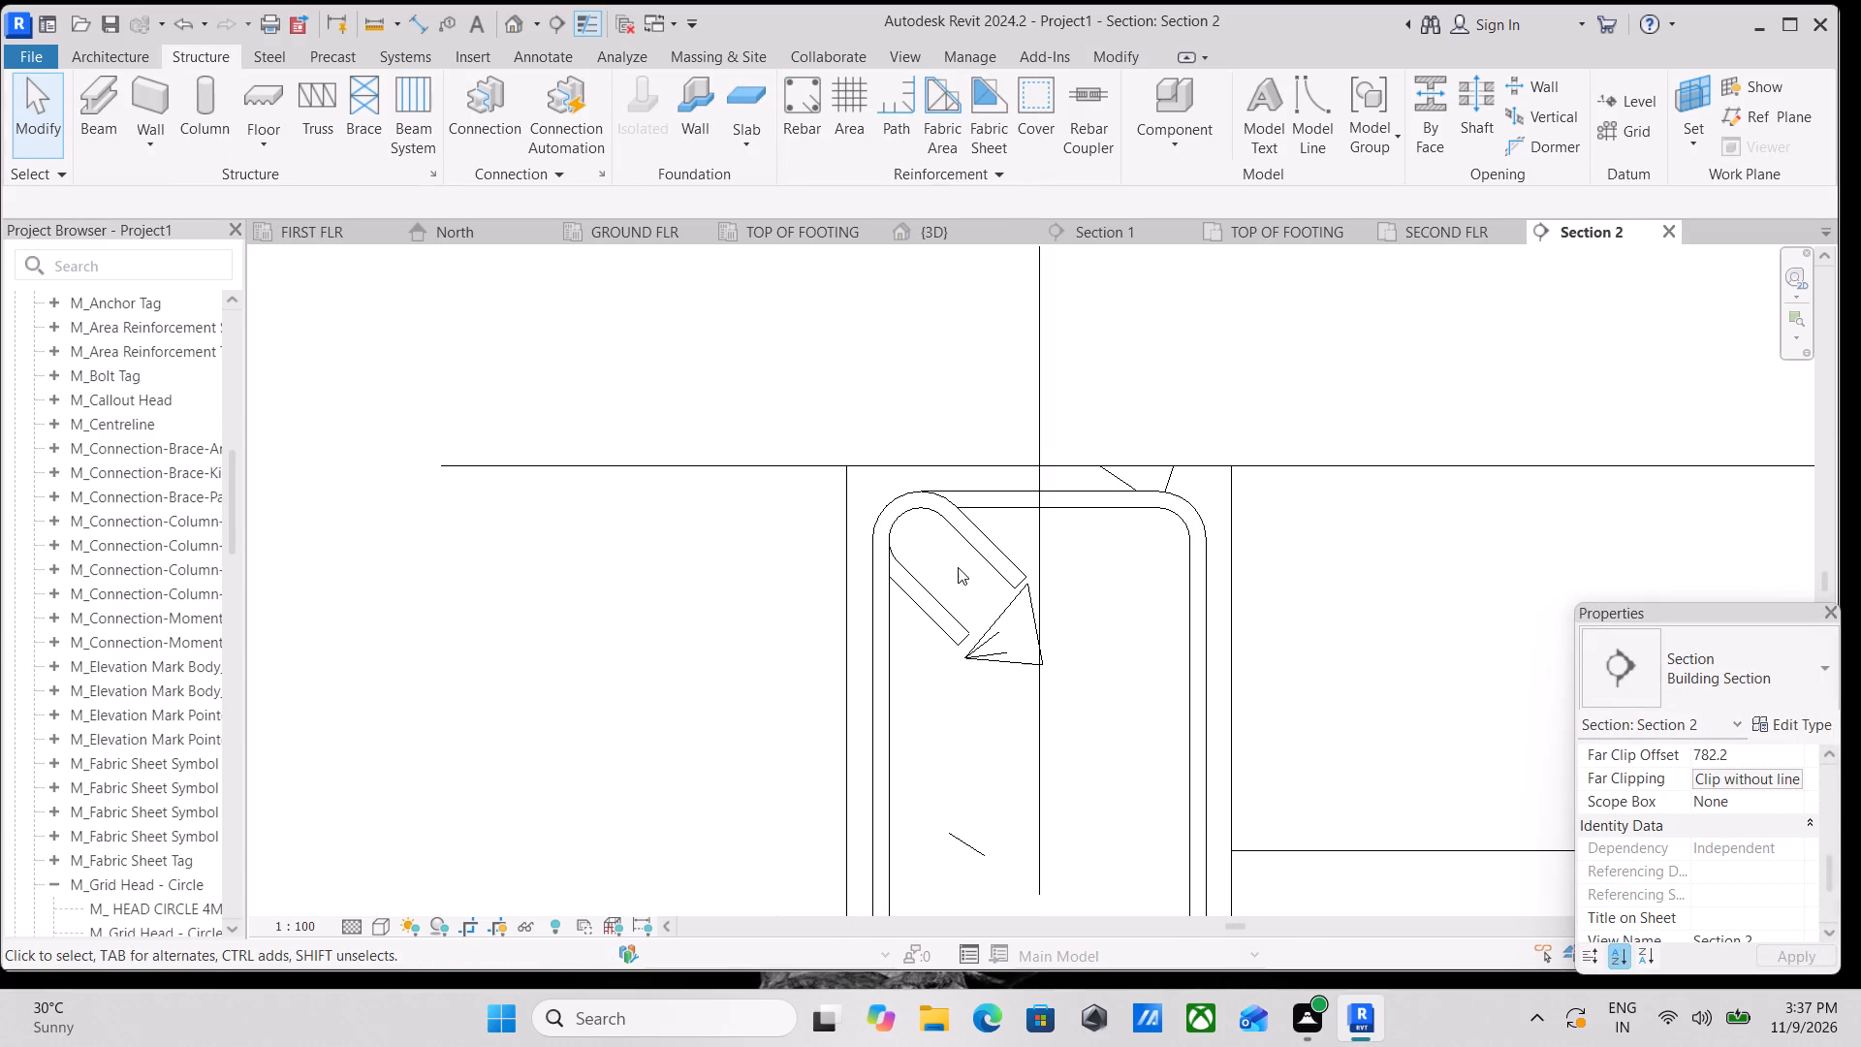
click(794, 103)
scroll(1694, 470, up, 5)
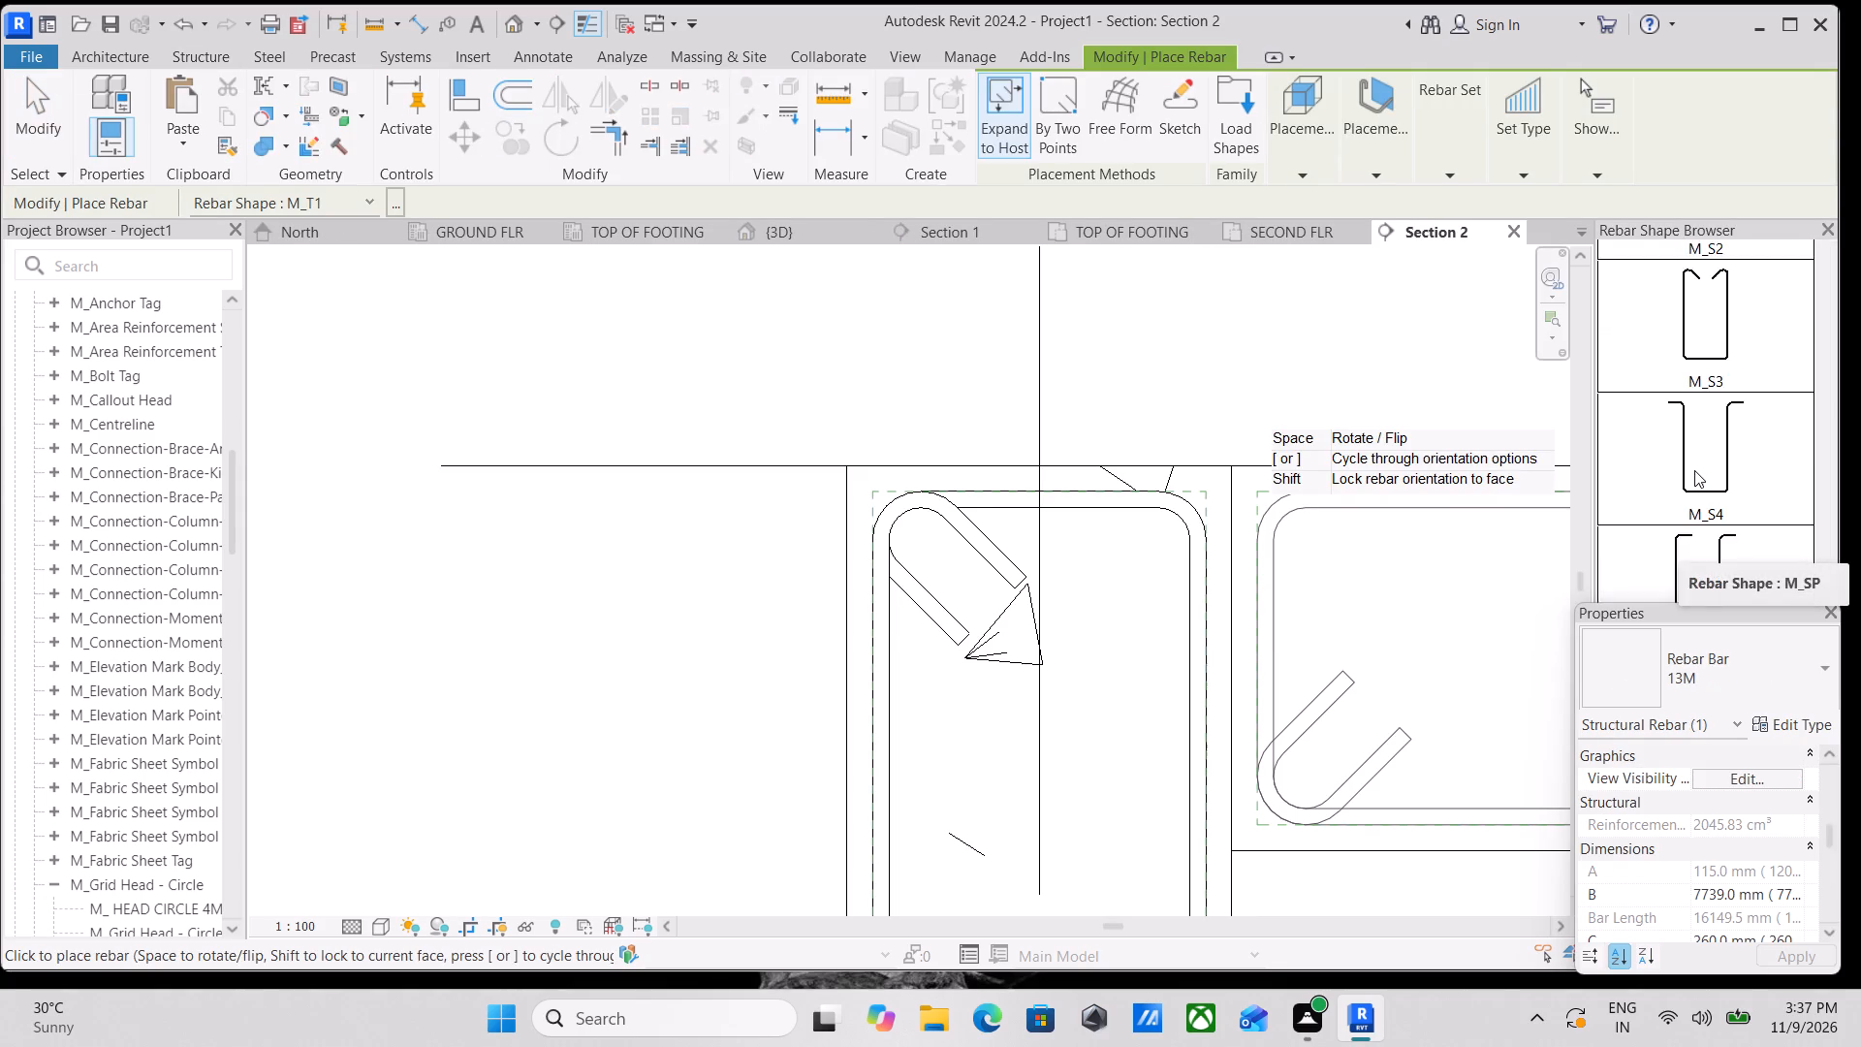
scroll(1694, 470, up, 20)
scroll(1694, 470, up, 18)
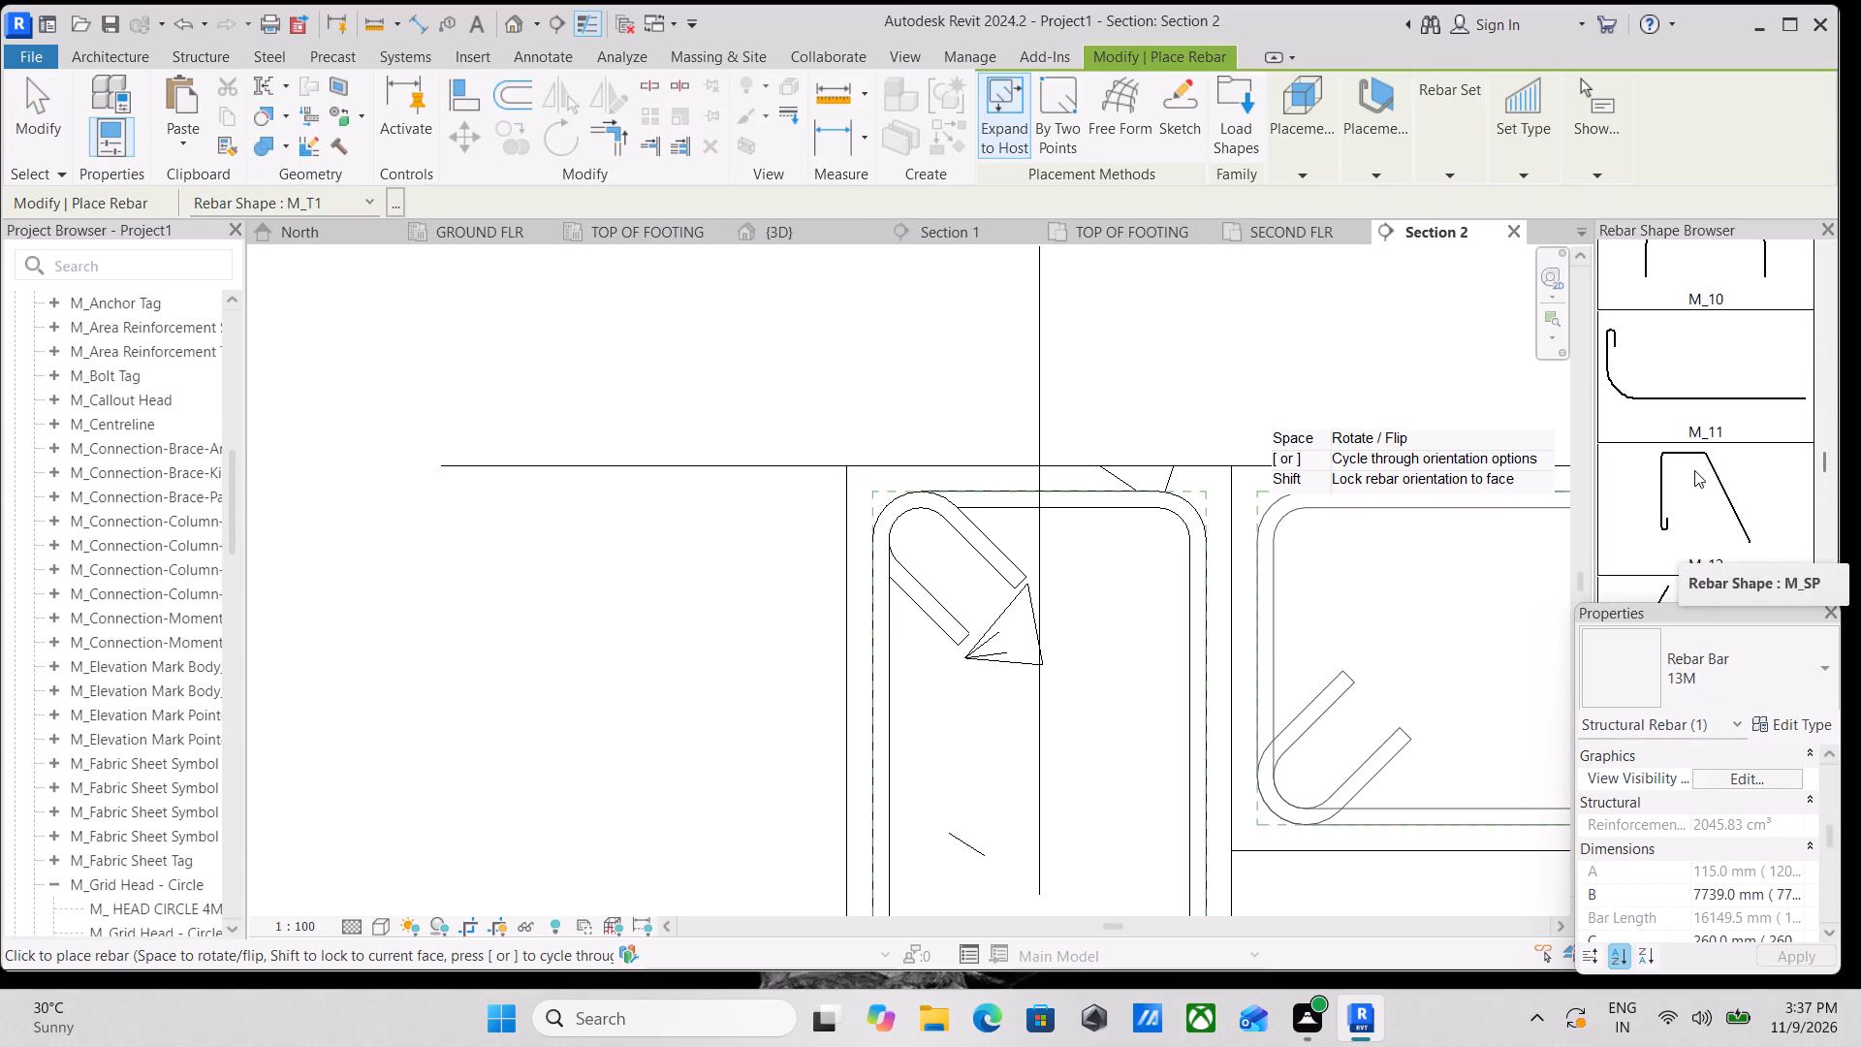
scroll(1694, 470, up, 20)
scroll(1694, 470, up, 6)
click(1691, 282)
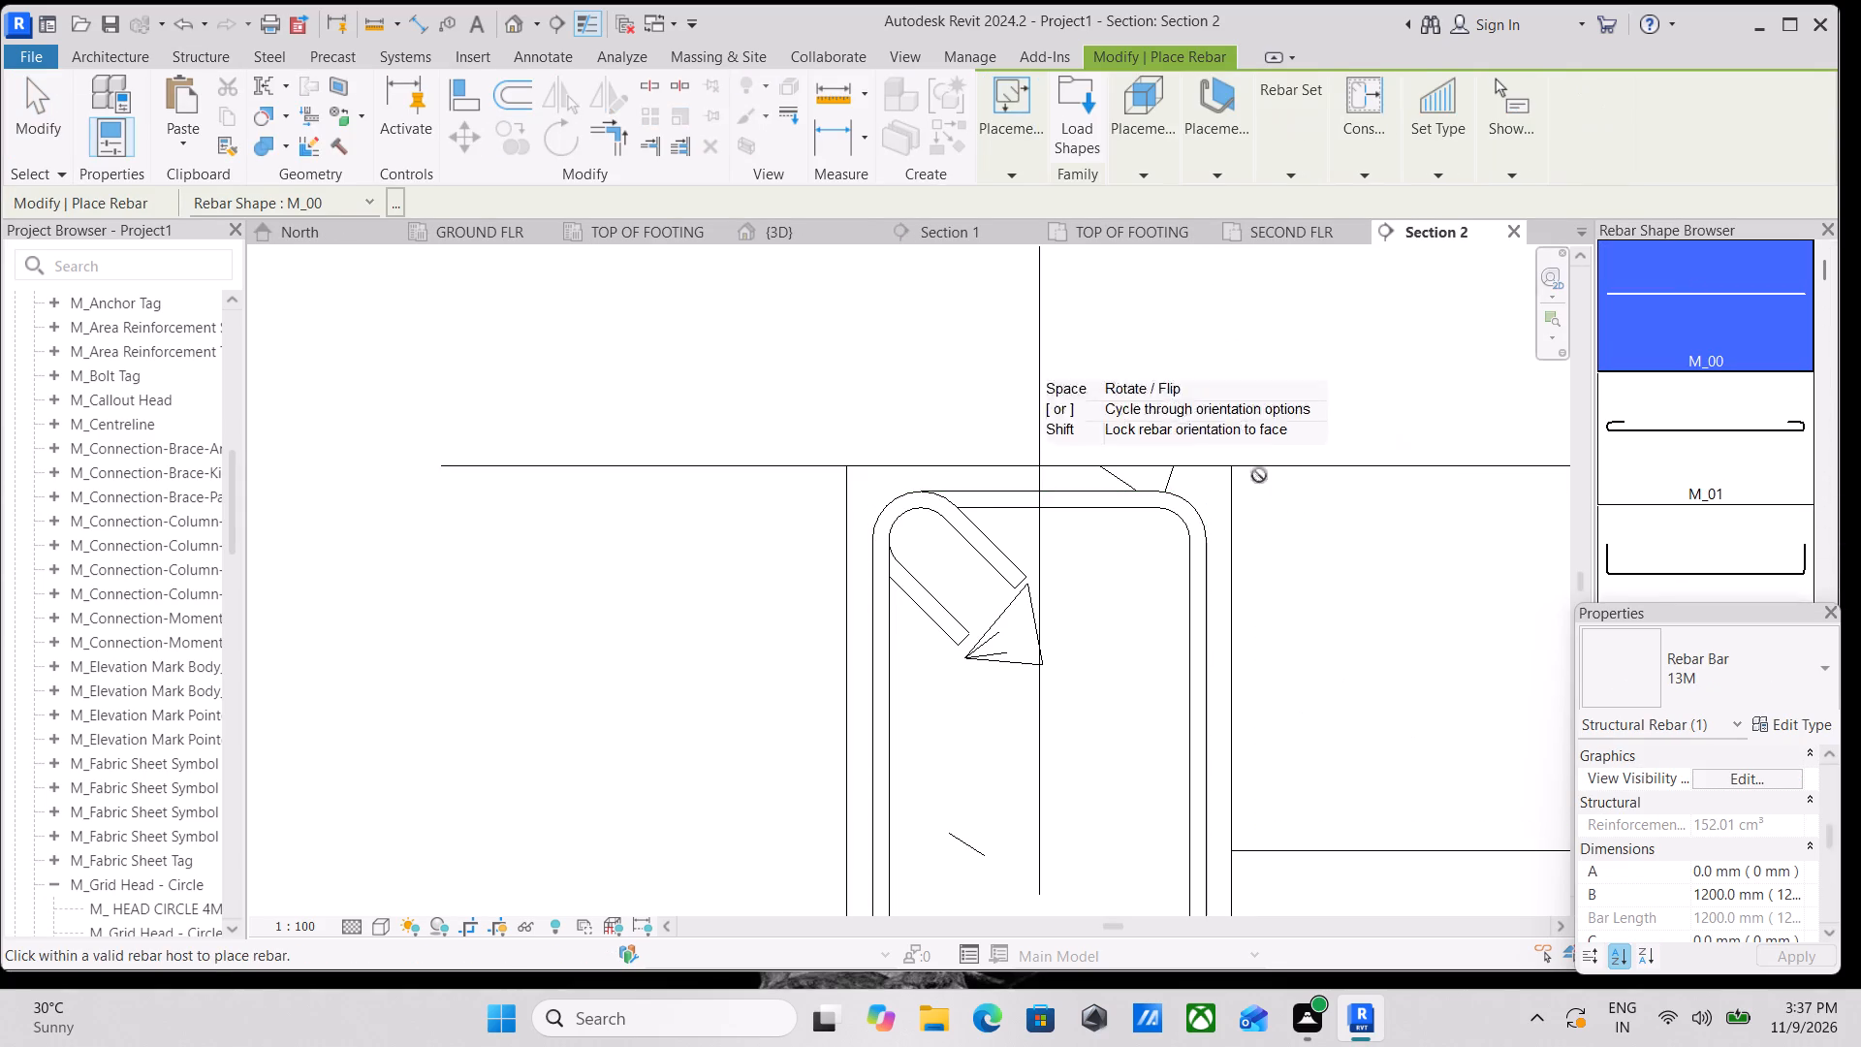
scroll(888, 561, up, 4)
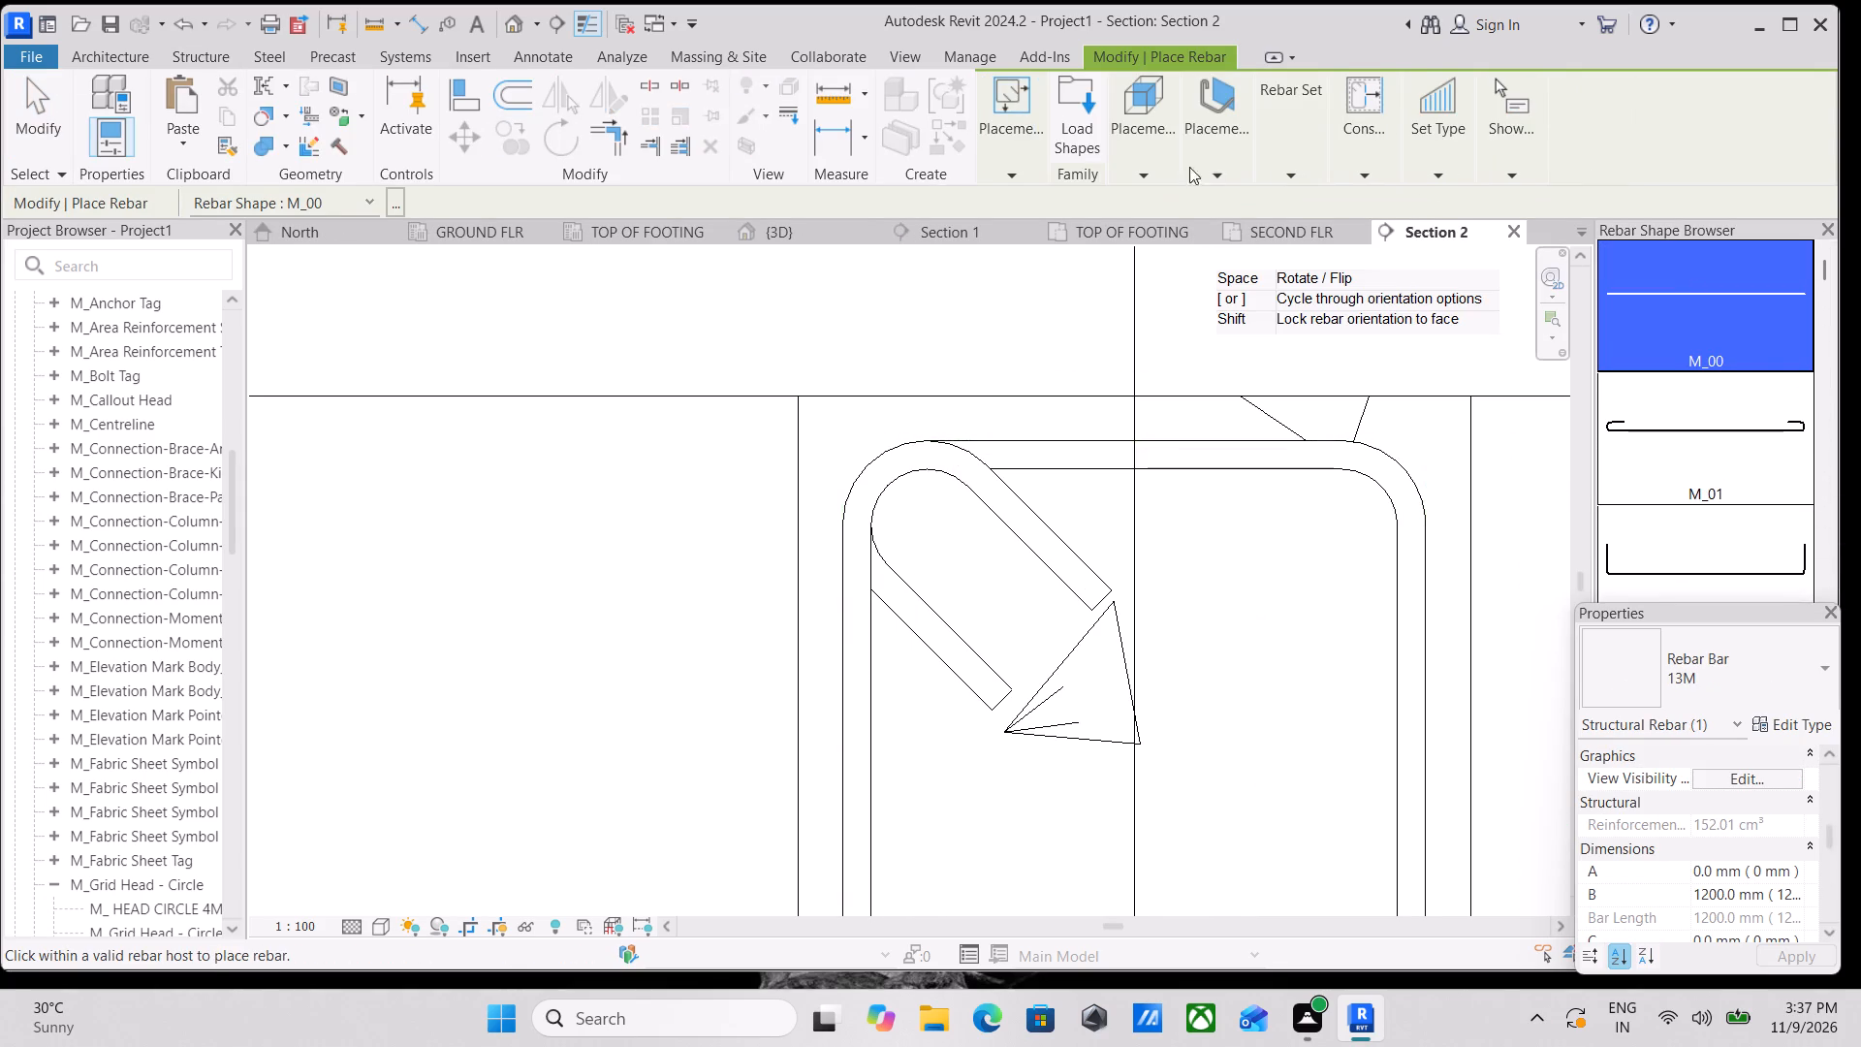
click(1288, 173)
click(1223, 180)
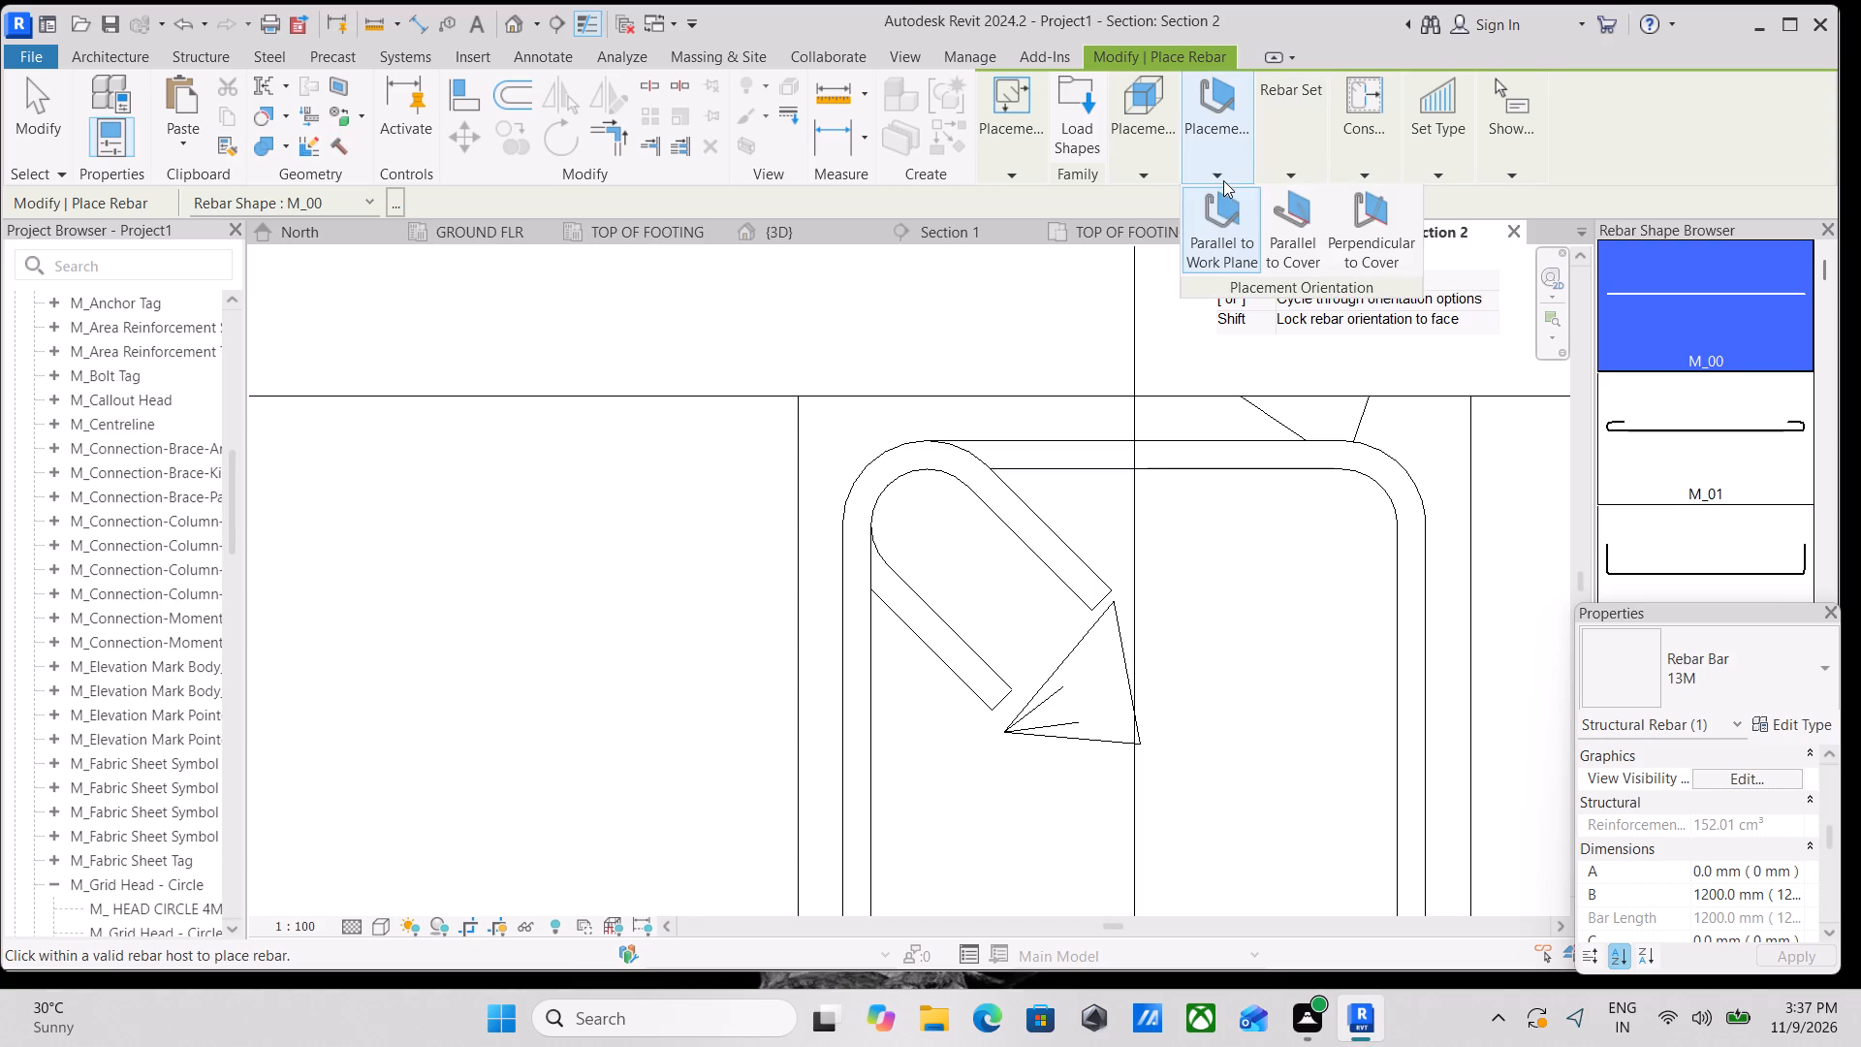
click(1370, 222)
scroll(925, 532, up, 2)
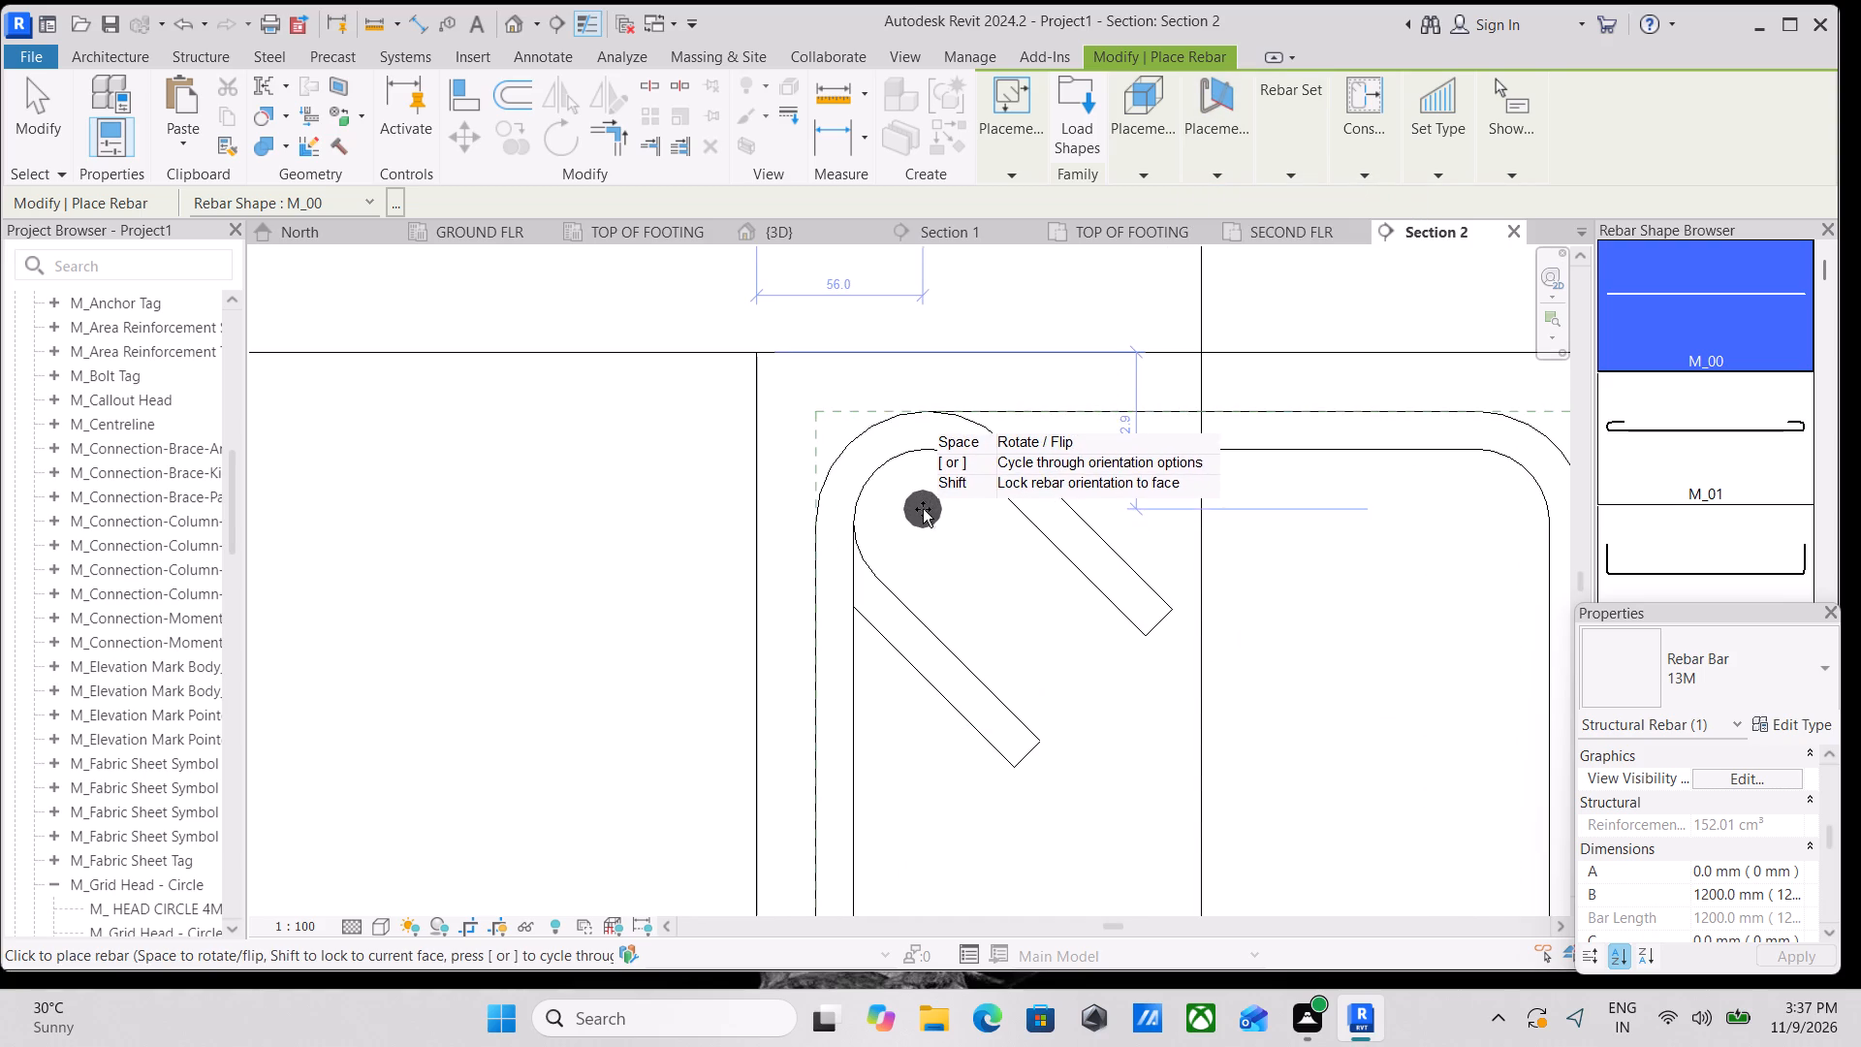
click(923, 509)
scroll(1166, 417, down, 1)
middle_drag(1166, 417, 1090, 422)
key(Escape)
scroll(1147, 365, down, 3)
key(Escape)
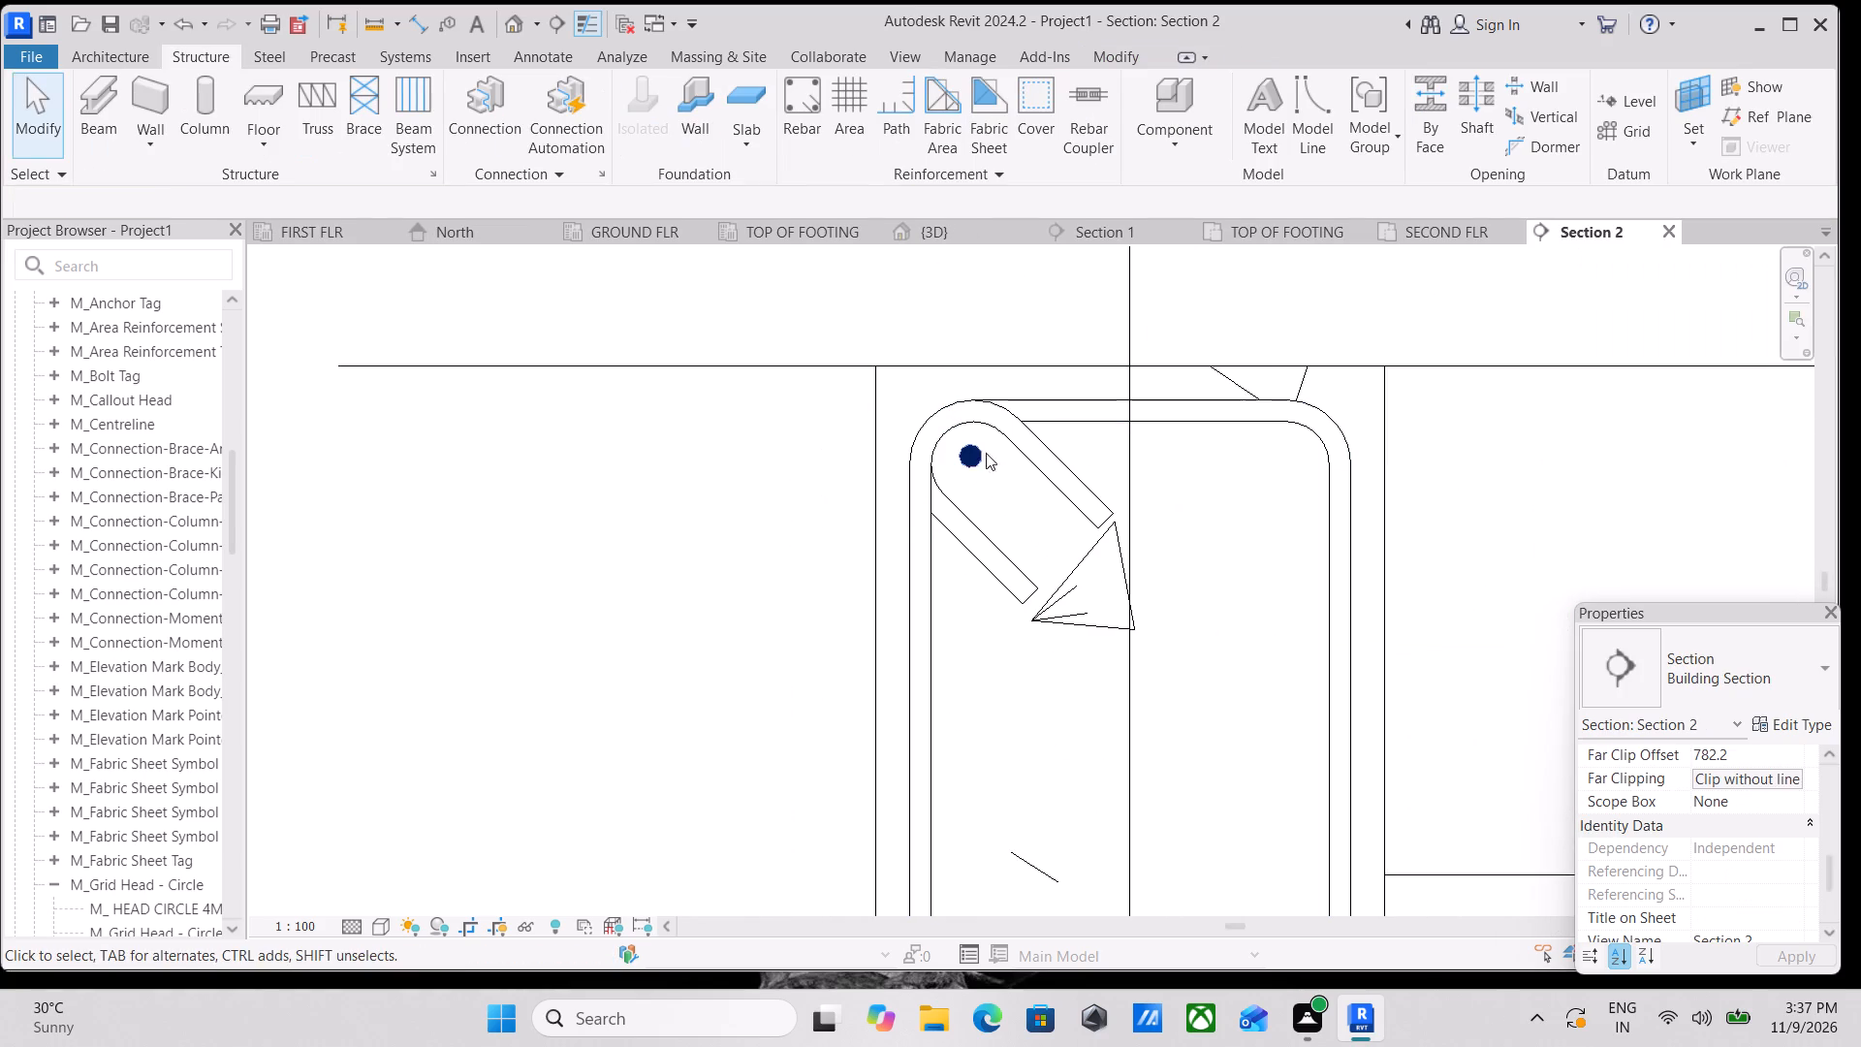
In the straight bar's view visibility states, set it to show unobscured in the {3D} view.
click(967, 461)
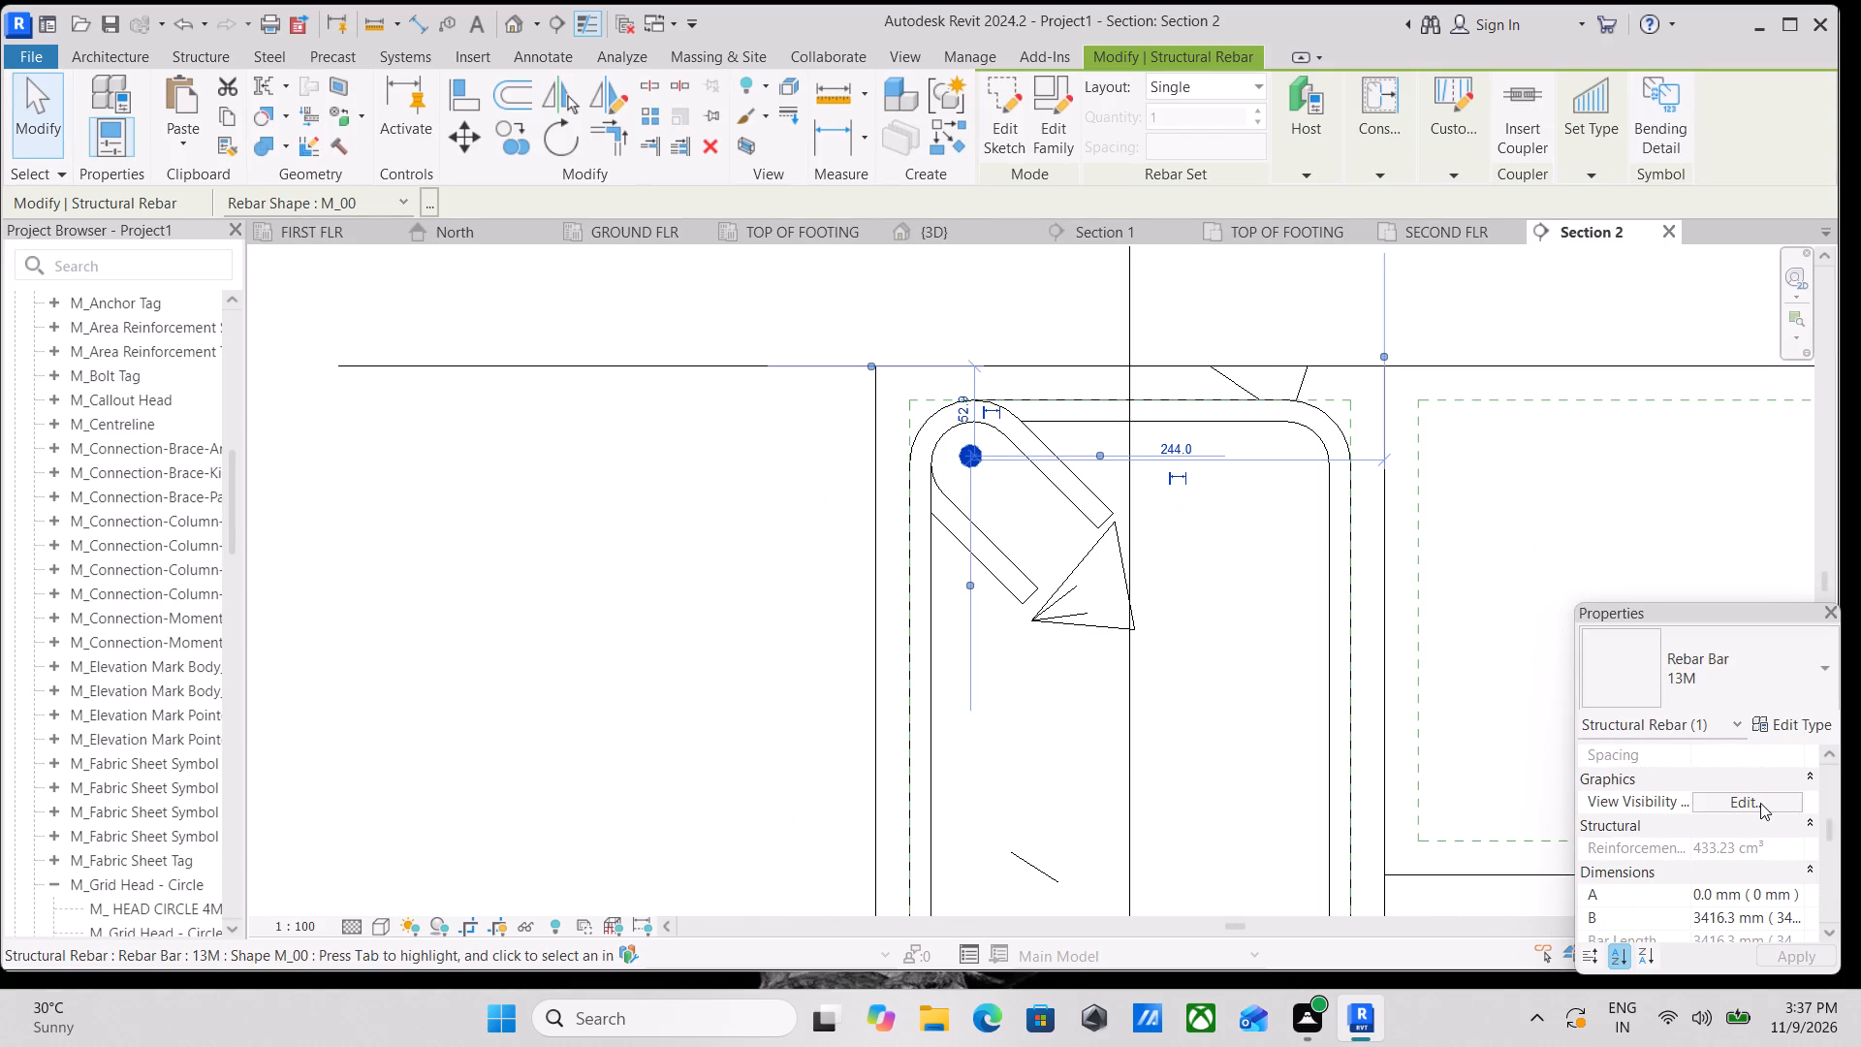
click(1760, 803)
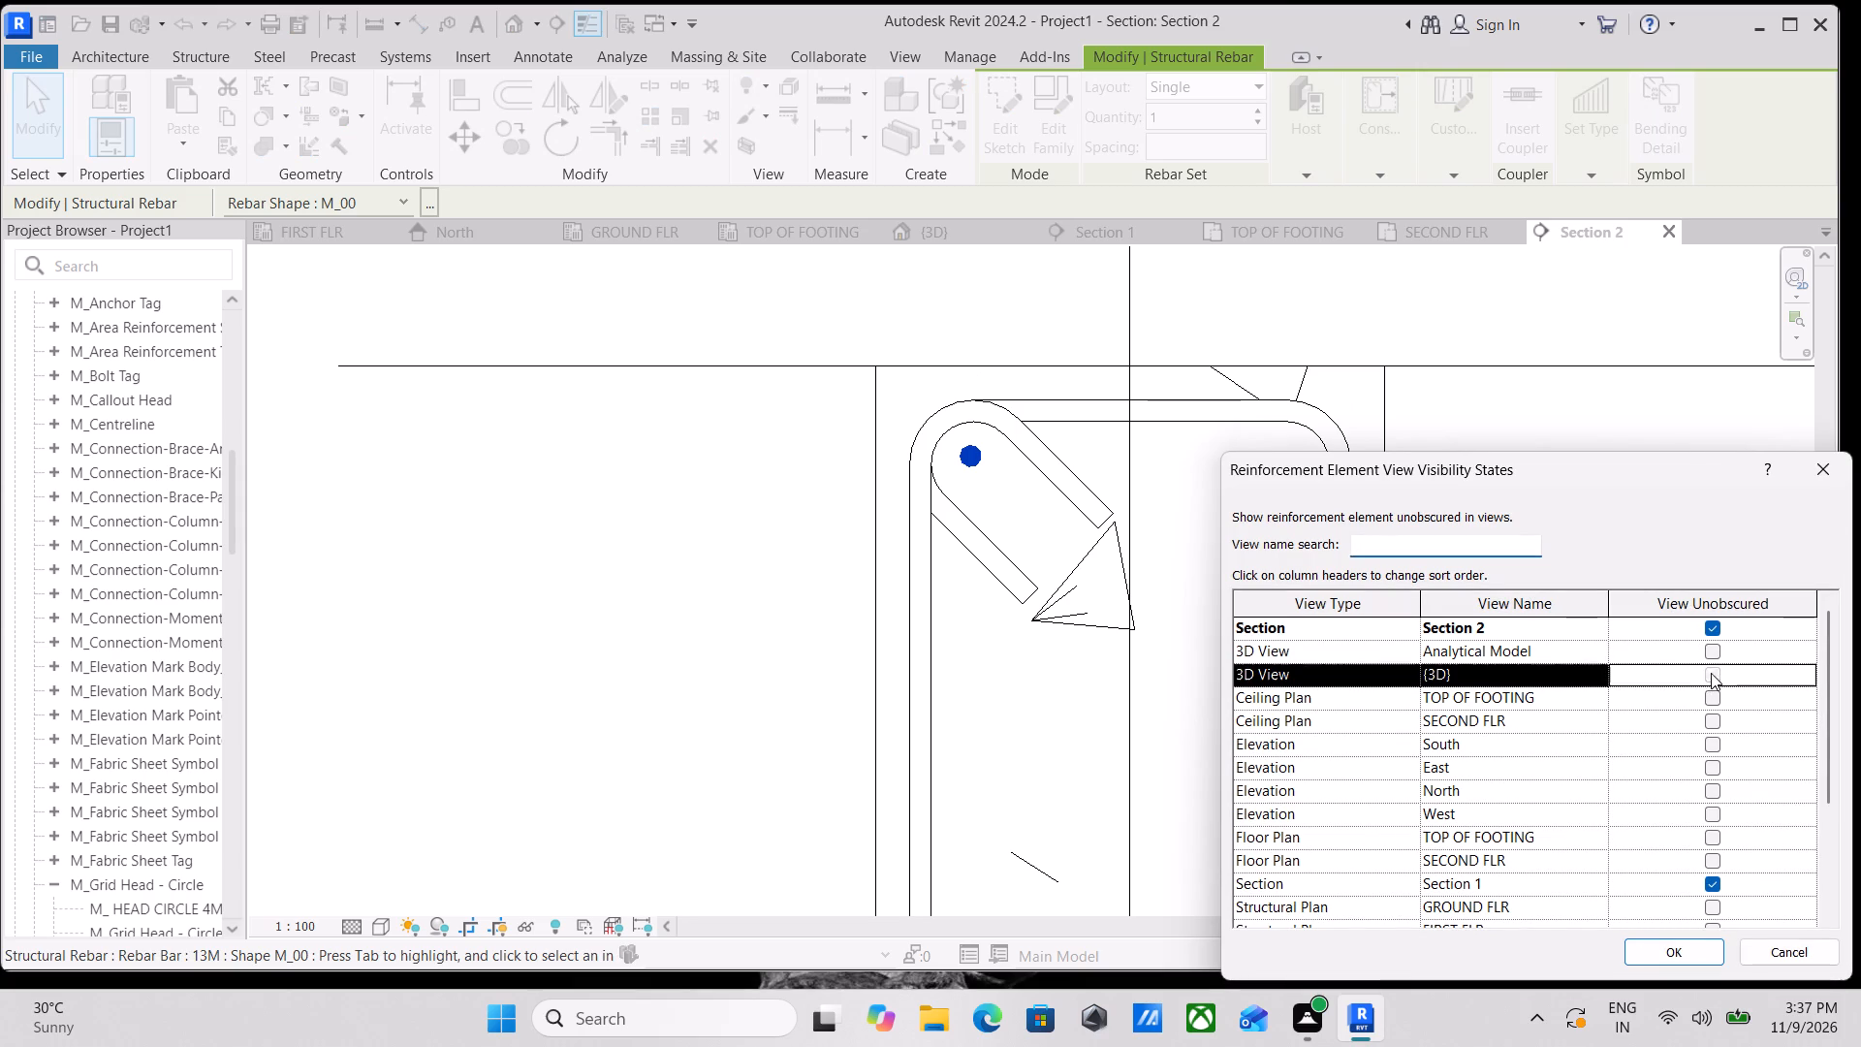
click(1711, 673)
click(1663, 944)
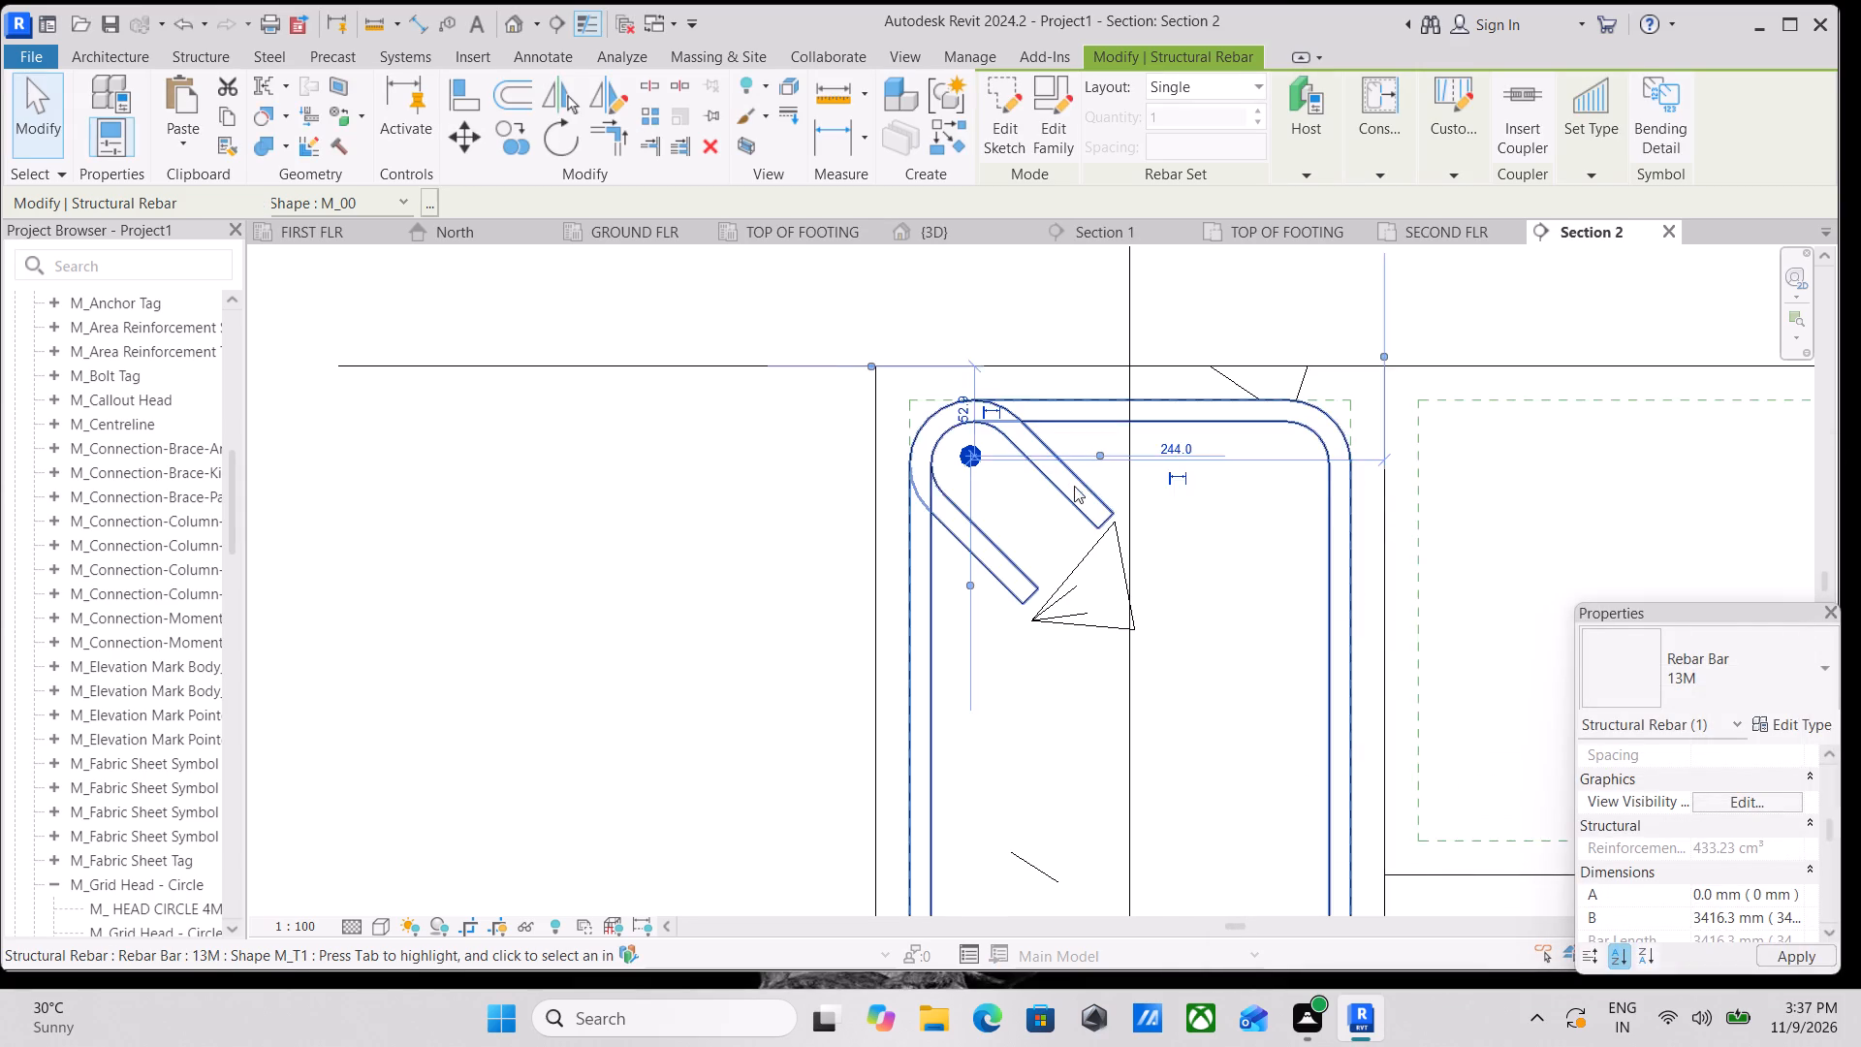
scroll(1058, 477, up, 2)
key(Escape)
Set the straight bar's rebar set layout to Fixed Number with a quantity of 2.
scroll(1005, 453, up, 2)
click(930, 436)
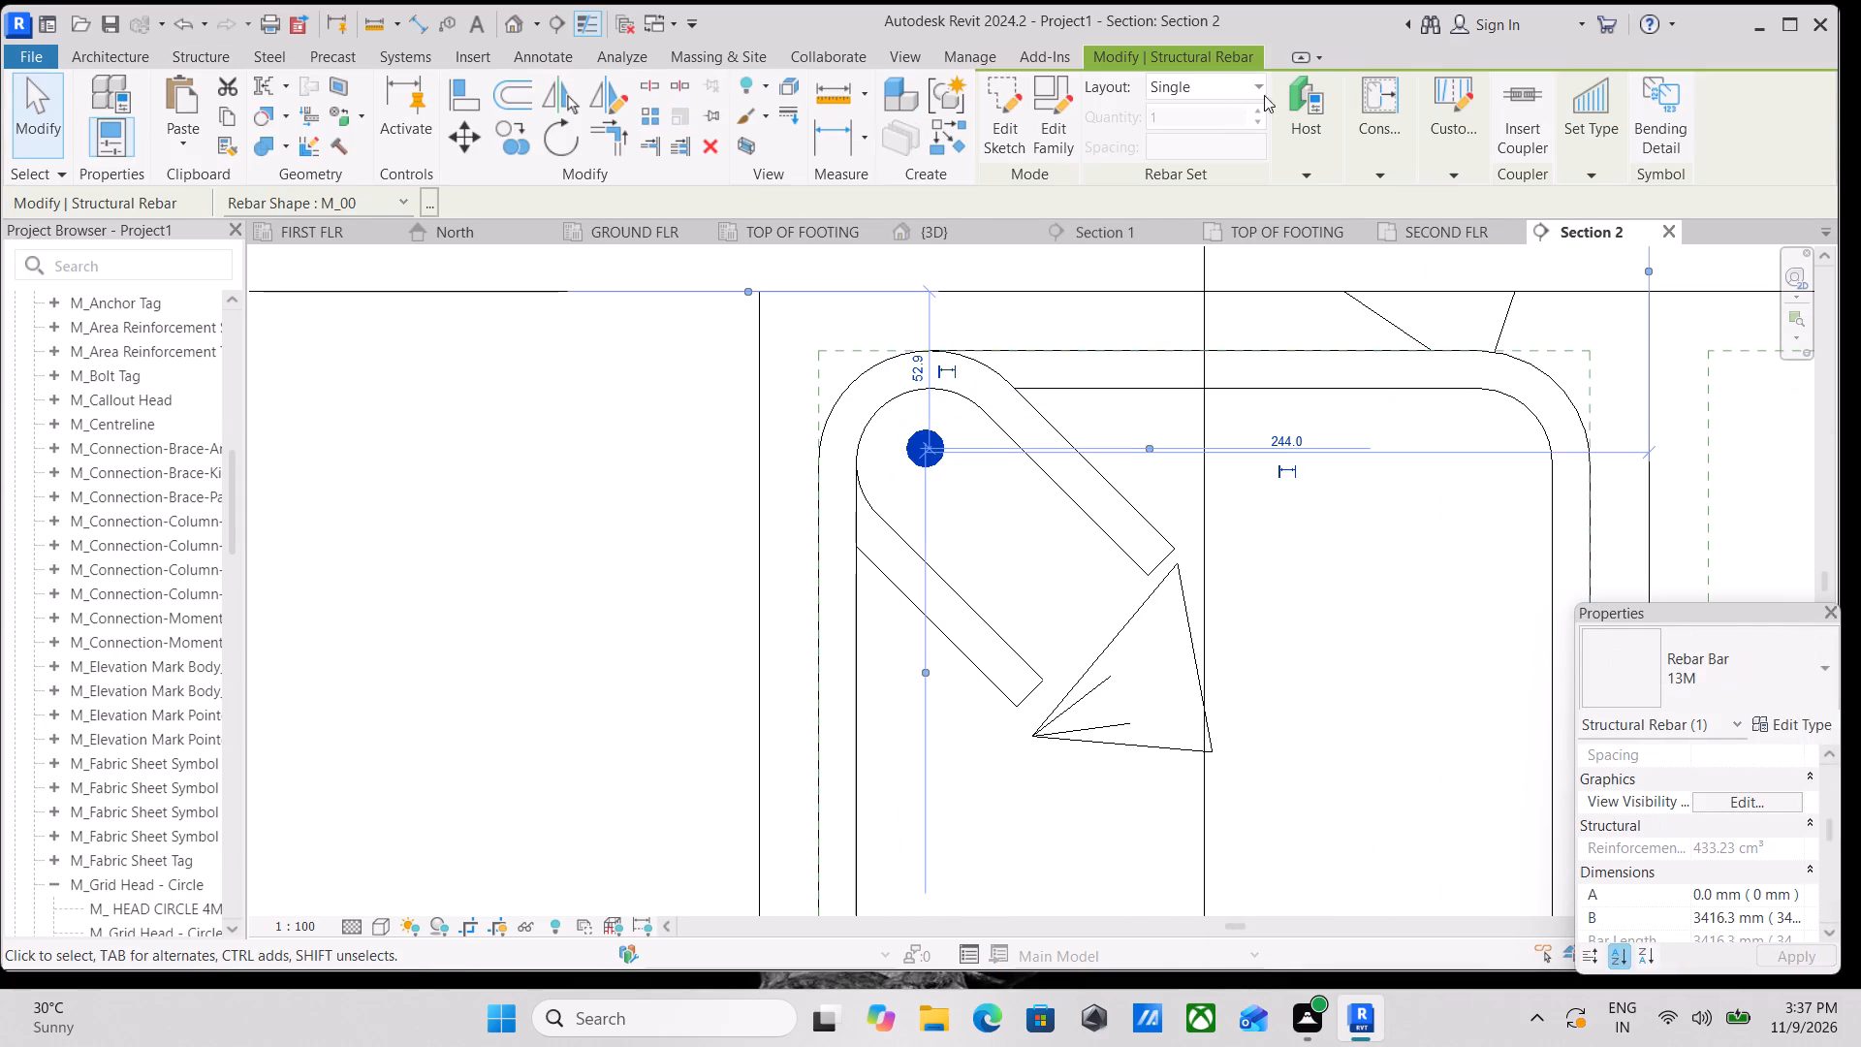
click(1225, 83)
click(1232, 144)
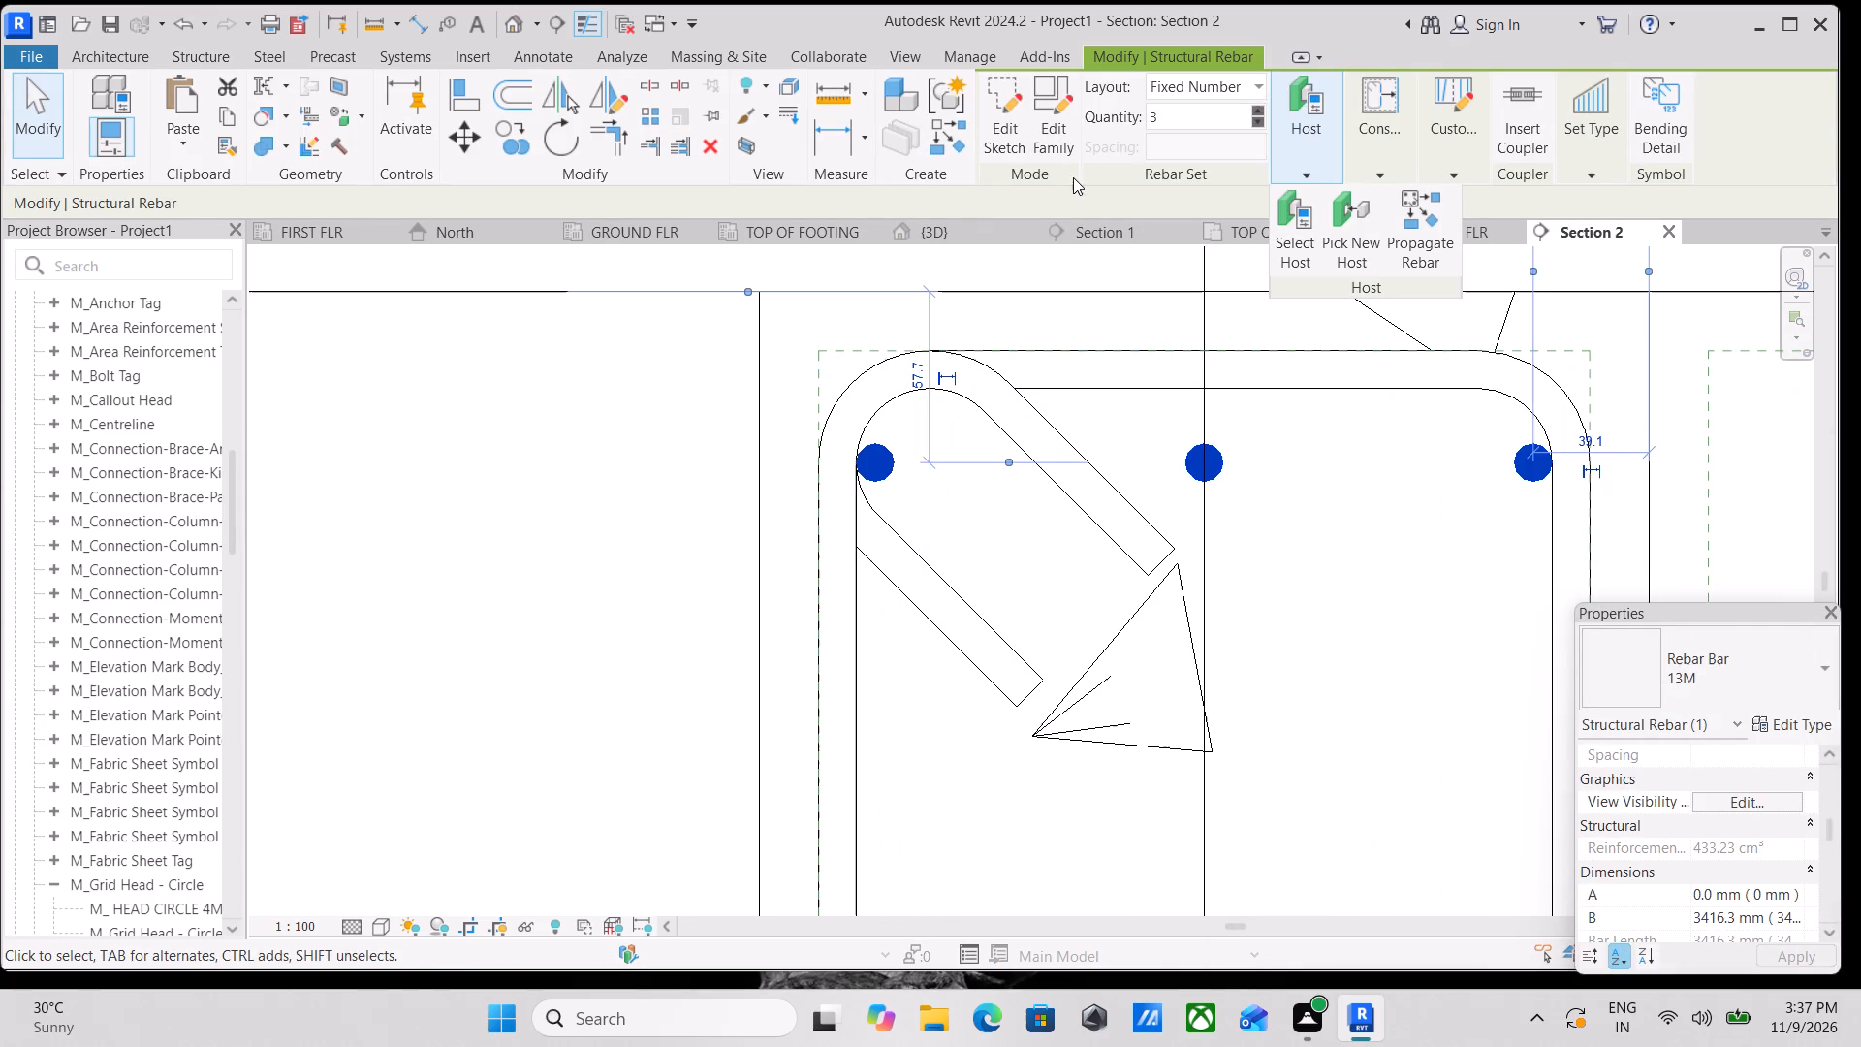
click(1188, 118)
key(2)
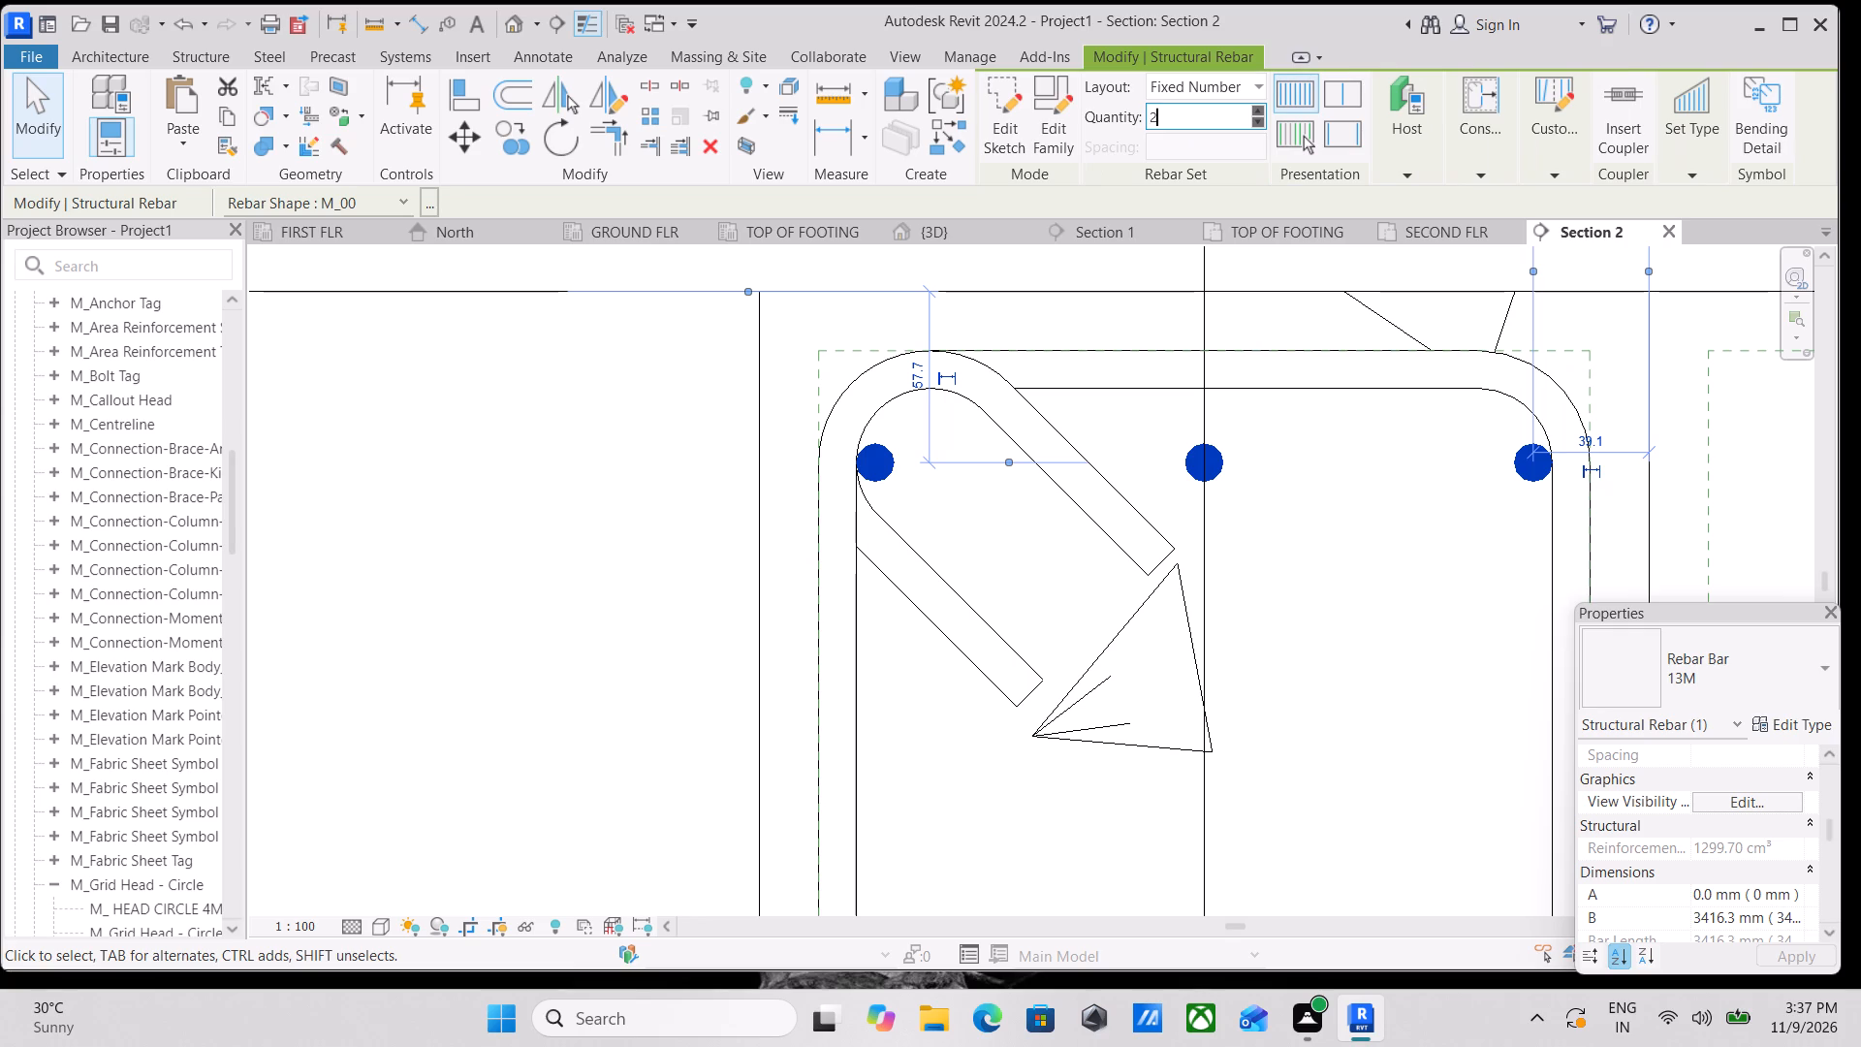
key(Return)
scroll(1136, 203, down, 3)
middle_drag(1127, 223, 1017, 279)
key(Escape)
scroll(1111, 352, down, 2)
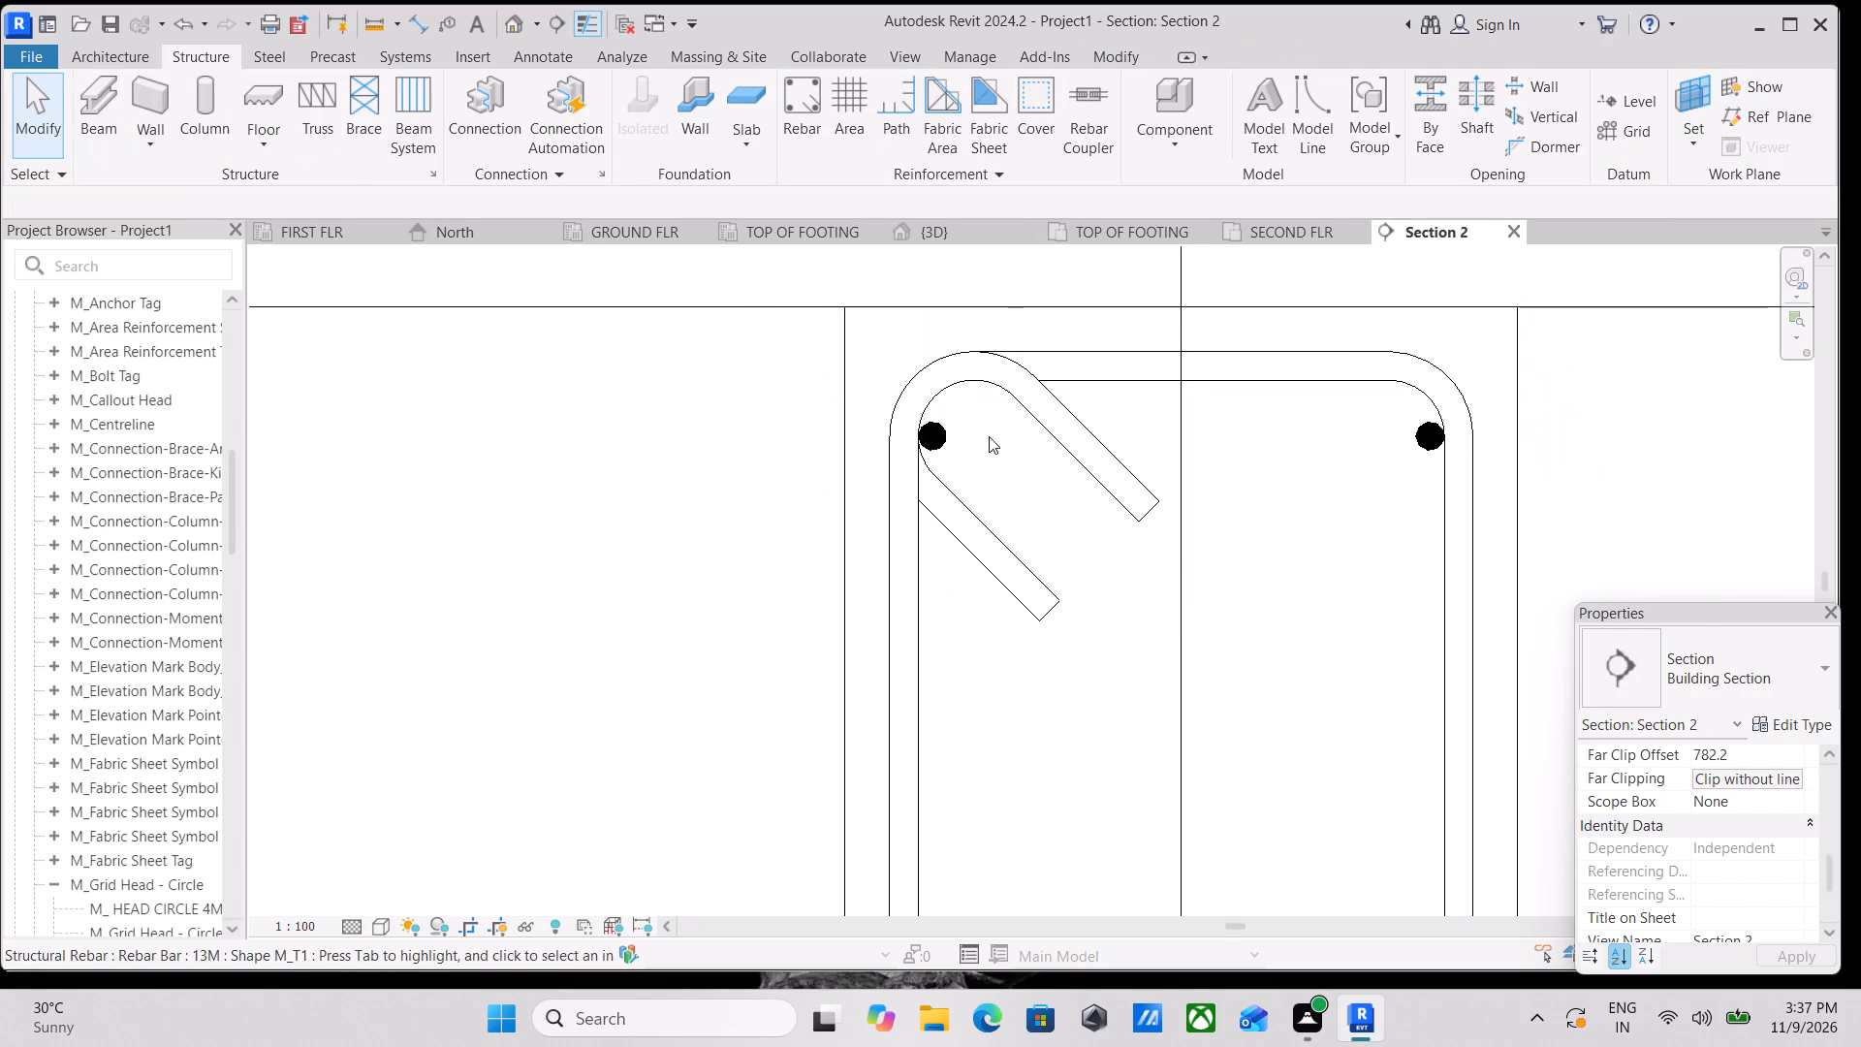
Move both ends of the top bar set inward from the stirrup legs, with the unhooked-side bar about 53 mm from the beam face.
click(934, 437)
middle_drag(1009, 440, 929, 445)
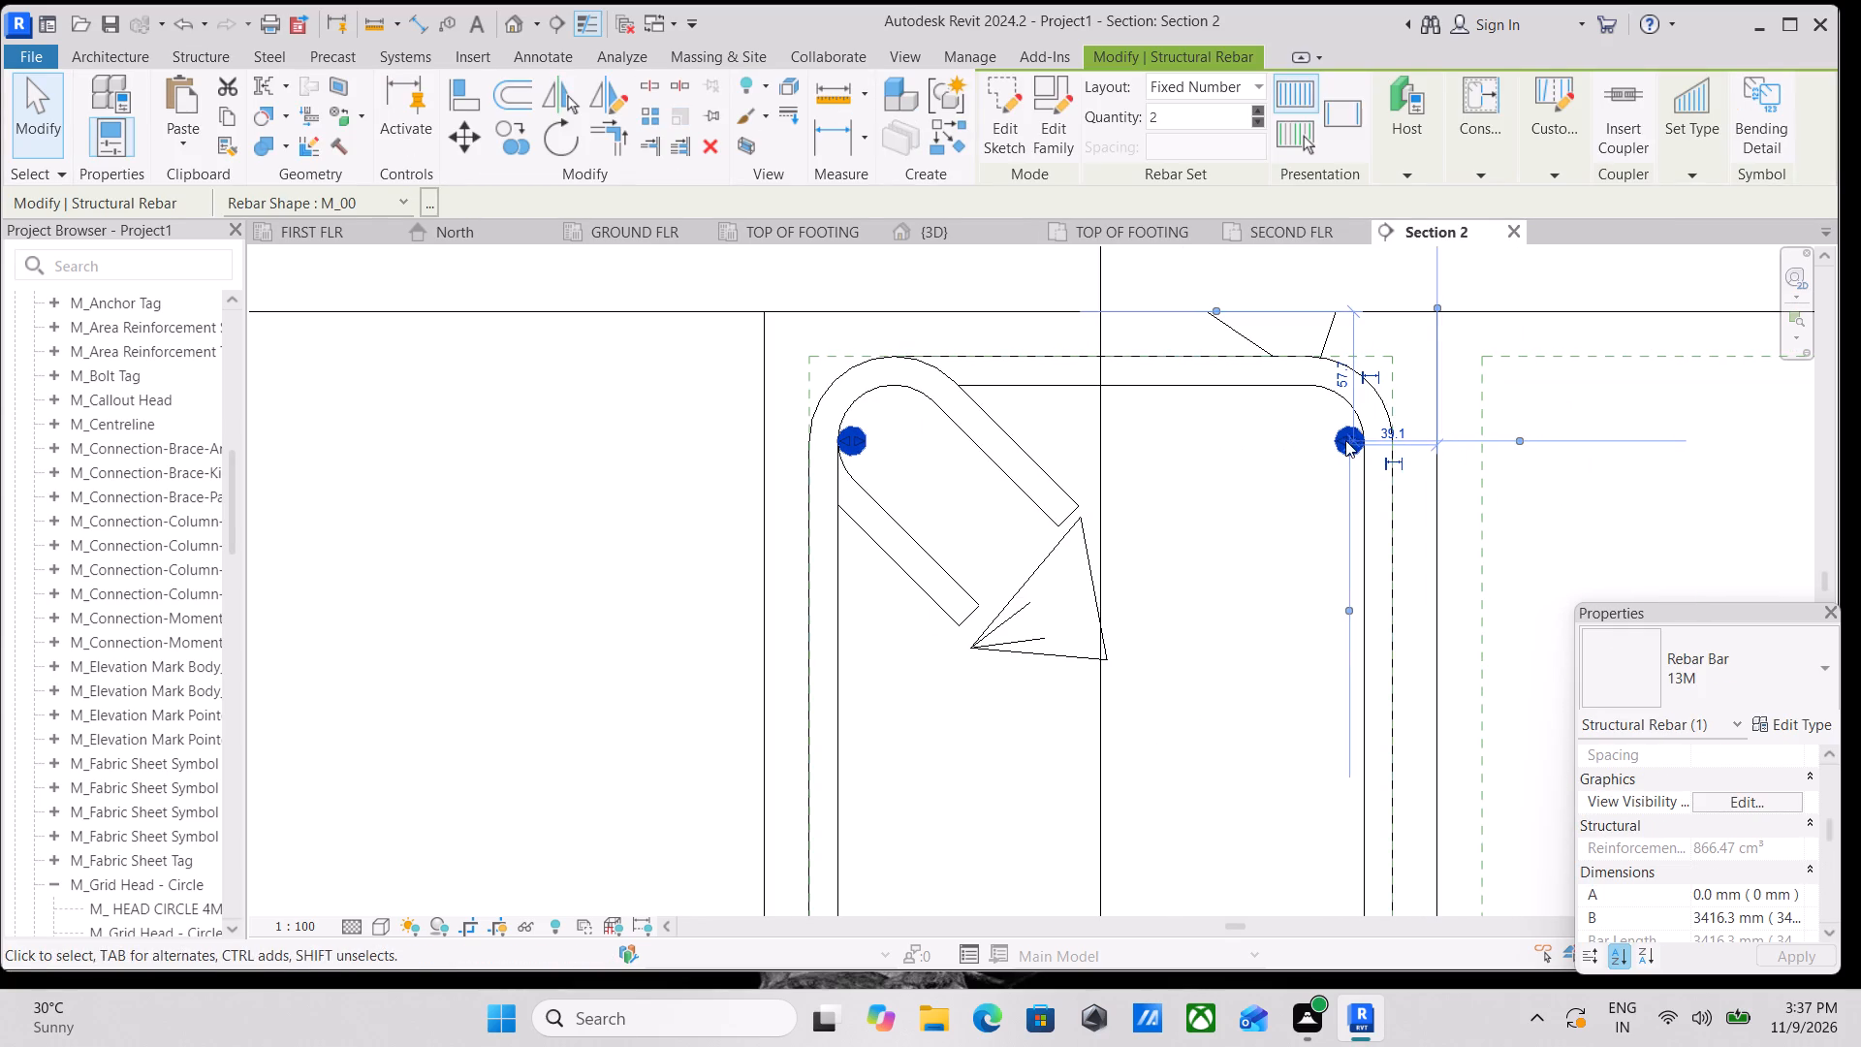
drag(1345, 440, 1336, 441)
middle_drag(985, 435, 1172, 435)
scroll(1172, 435, up, 1)
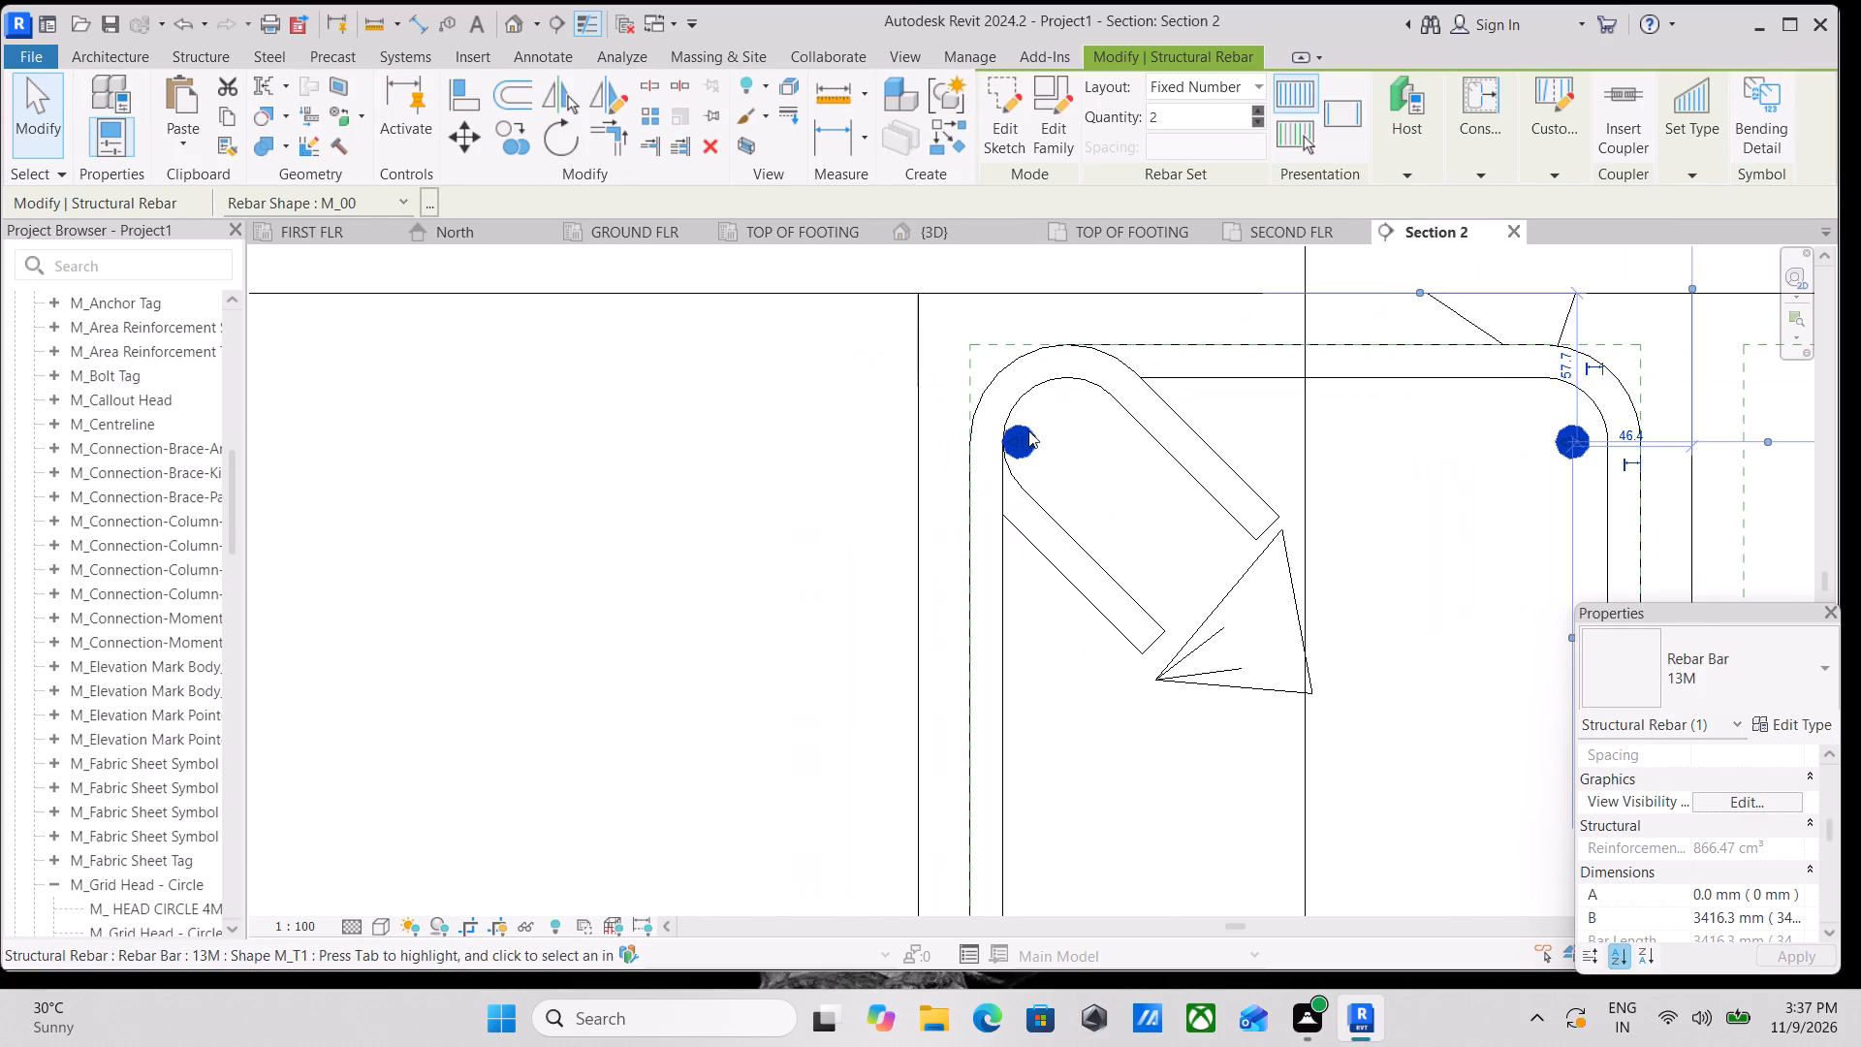
drag(1024, 436, 1070, 436)
scroll(1100, 418, down, 1)
middle_drag(1100, 418, 1021, 417)
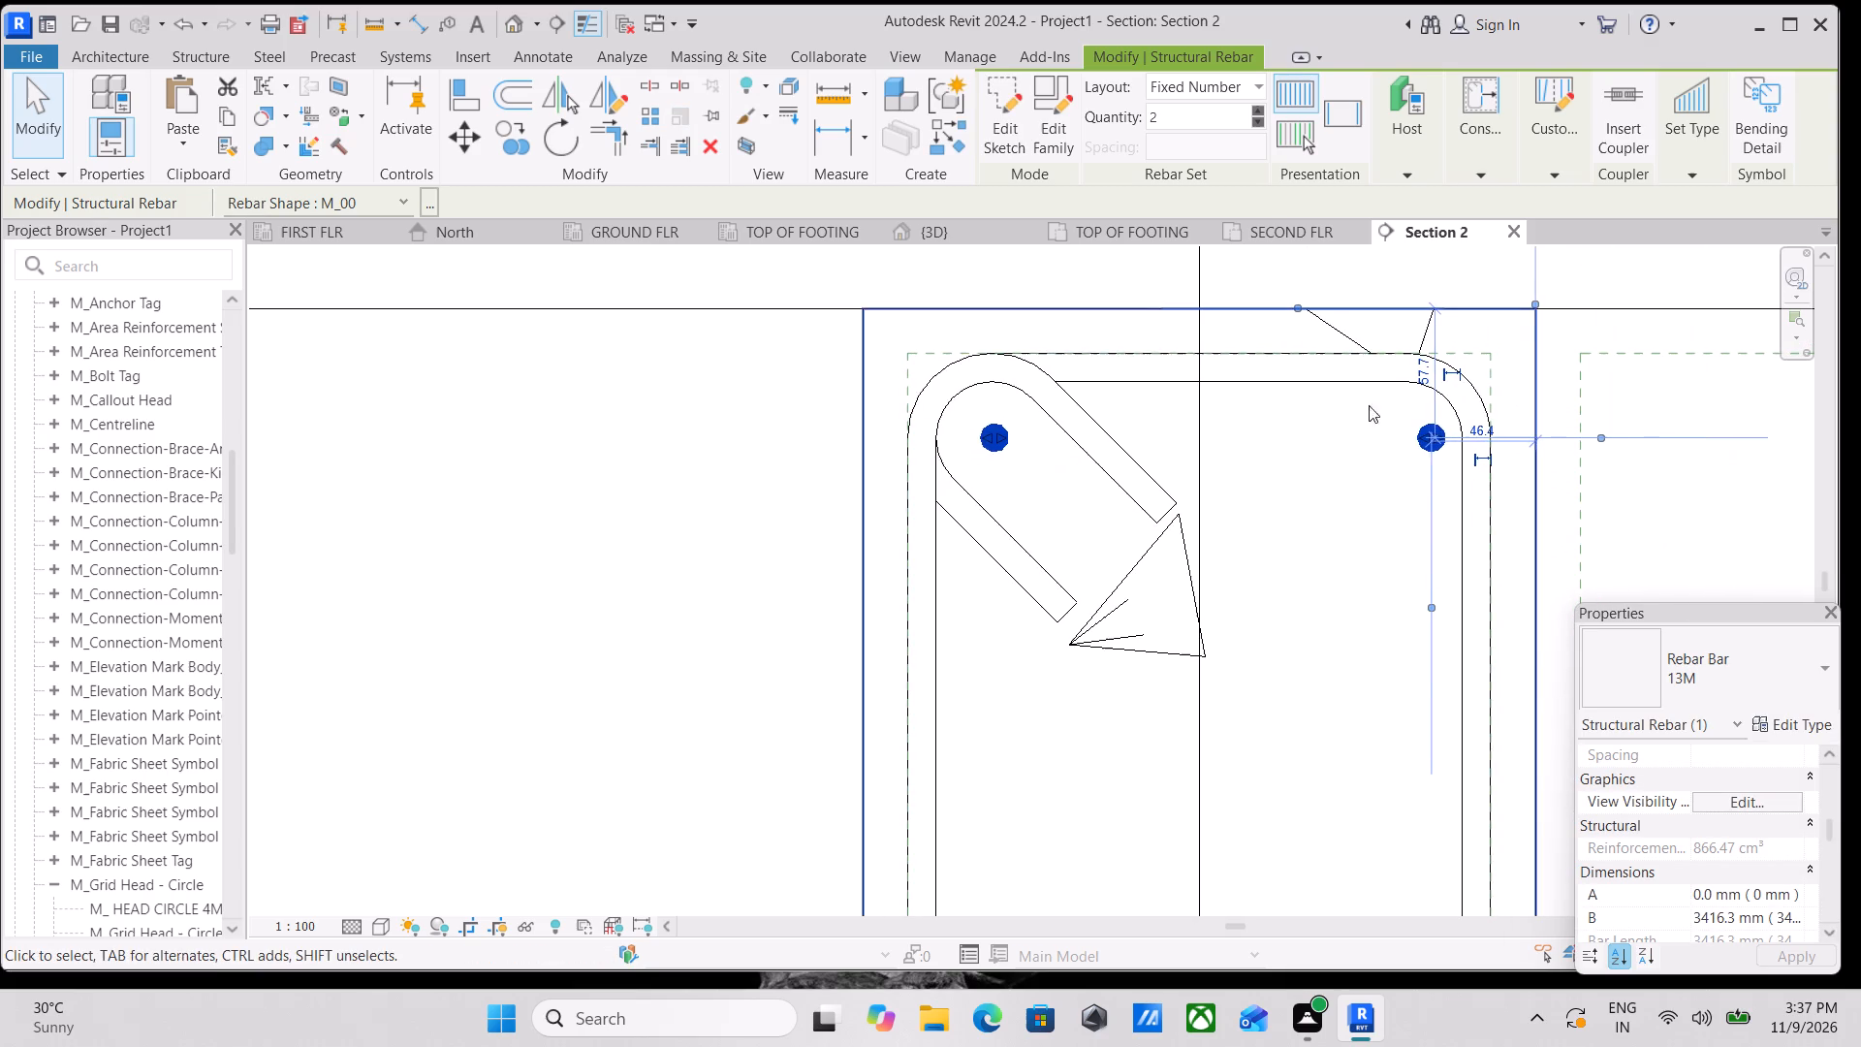
drag(1430, 439, 1417, 439)
scroll(1132, 388, down, 1)
middle_drag(1127, 388, 1172, 329)
key(Escape)
scroll(1053, 373, up, 2)
click(1071, 371)
scroll(1075, 369, down, 2)
middle_drag(1075, 369, 1078, 350)
scroll(1079, 348, down, 2)
middle_click(1079, 348)
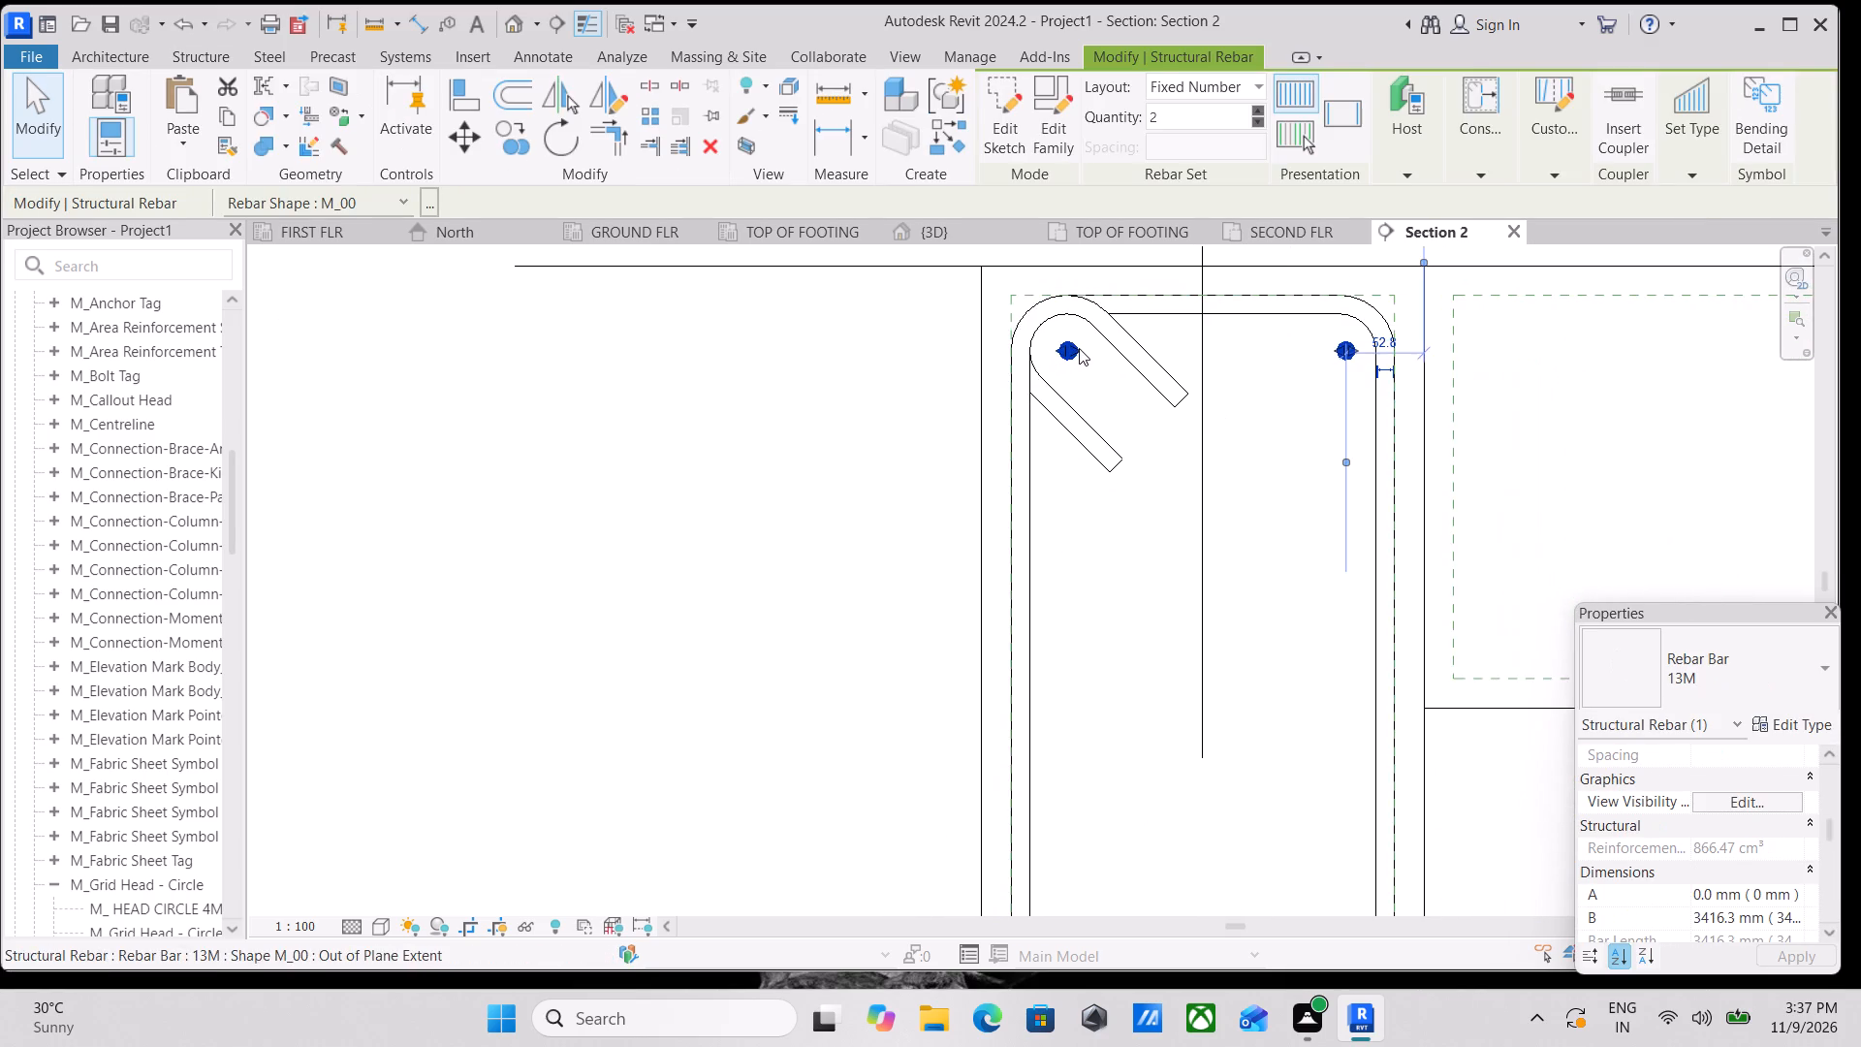
key(Escape)
Mirror a copy of the top bar pair to the stirrup's bottom about a horizontal axis drawn from the stirrup leg's midpoint.
click(1073, 357)
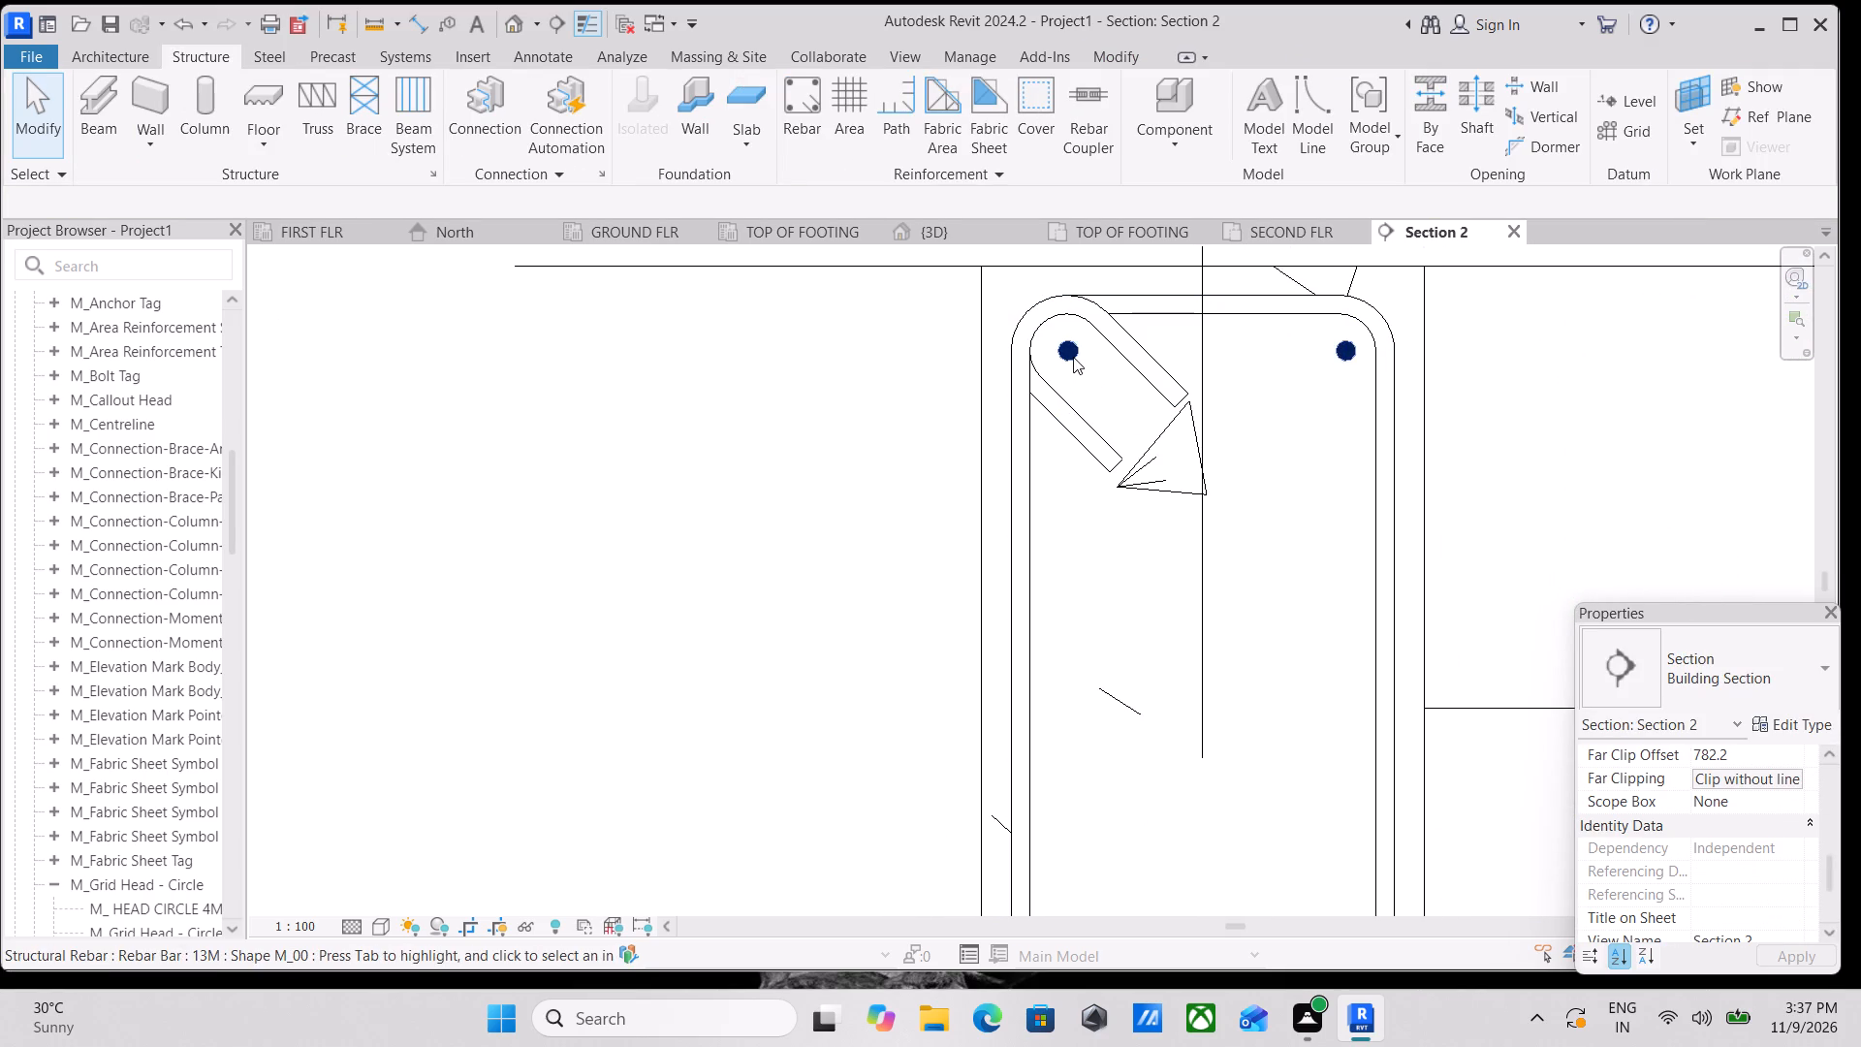
key(d)
key(m)
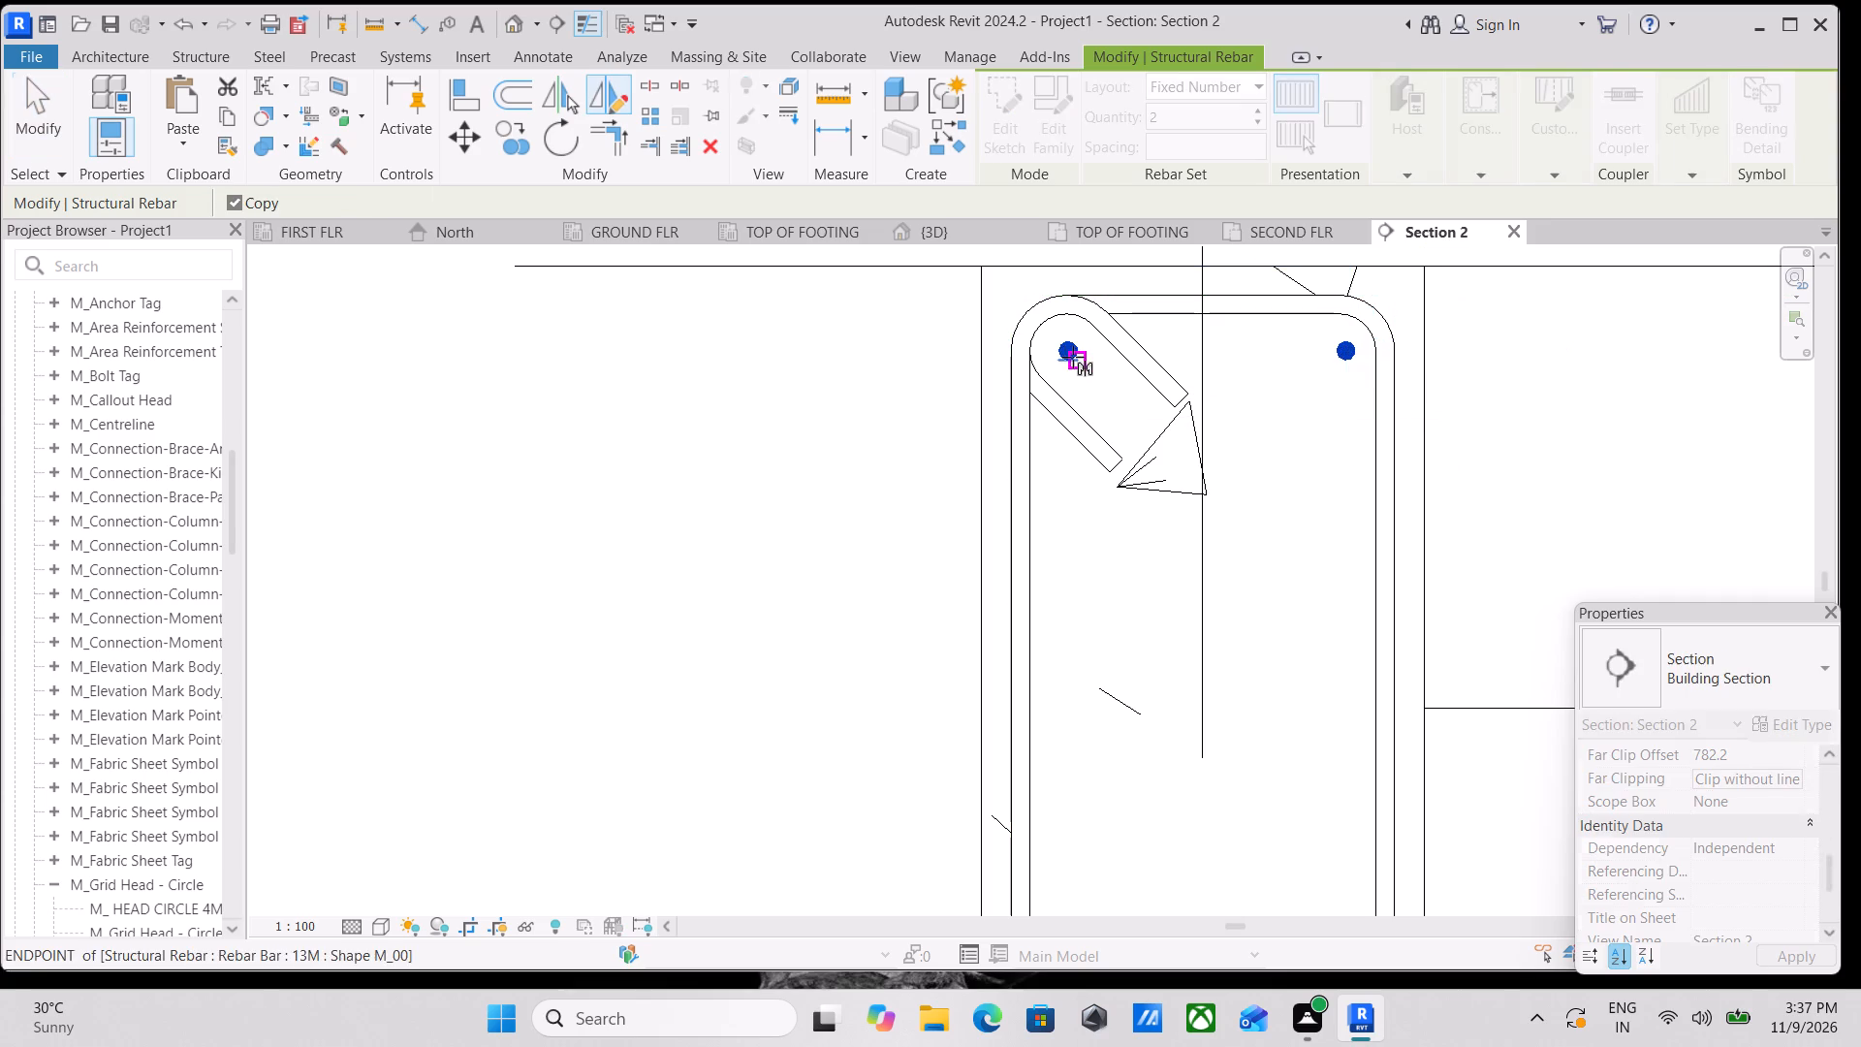
scroll(1249, 458, down, 3)
middle_drag(1249, 458, 1196, 400)
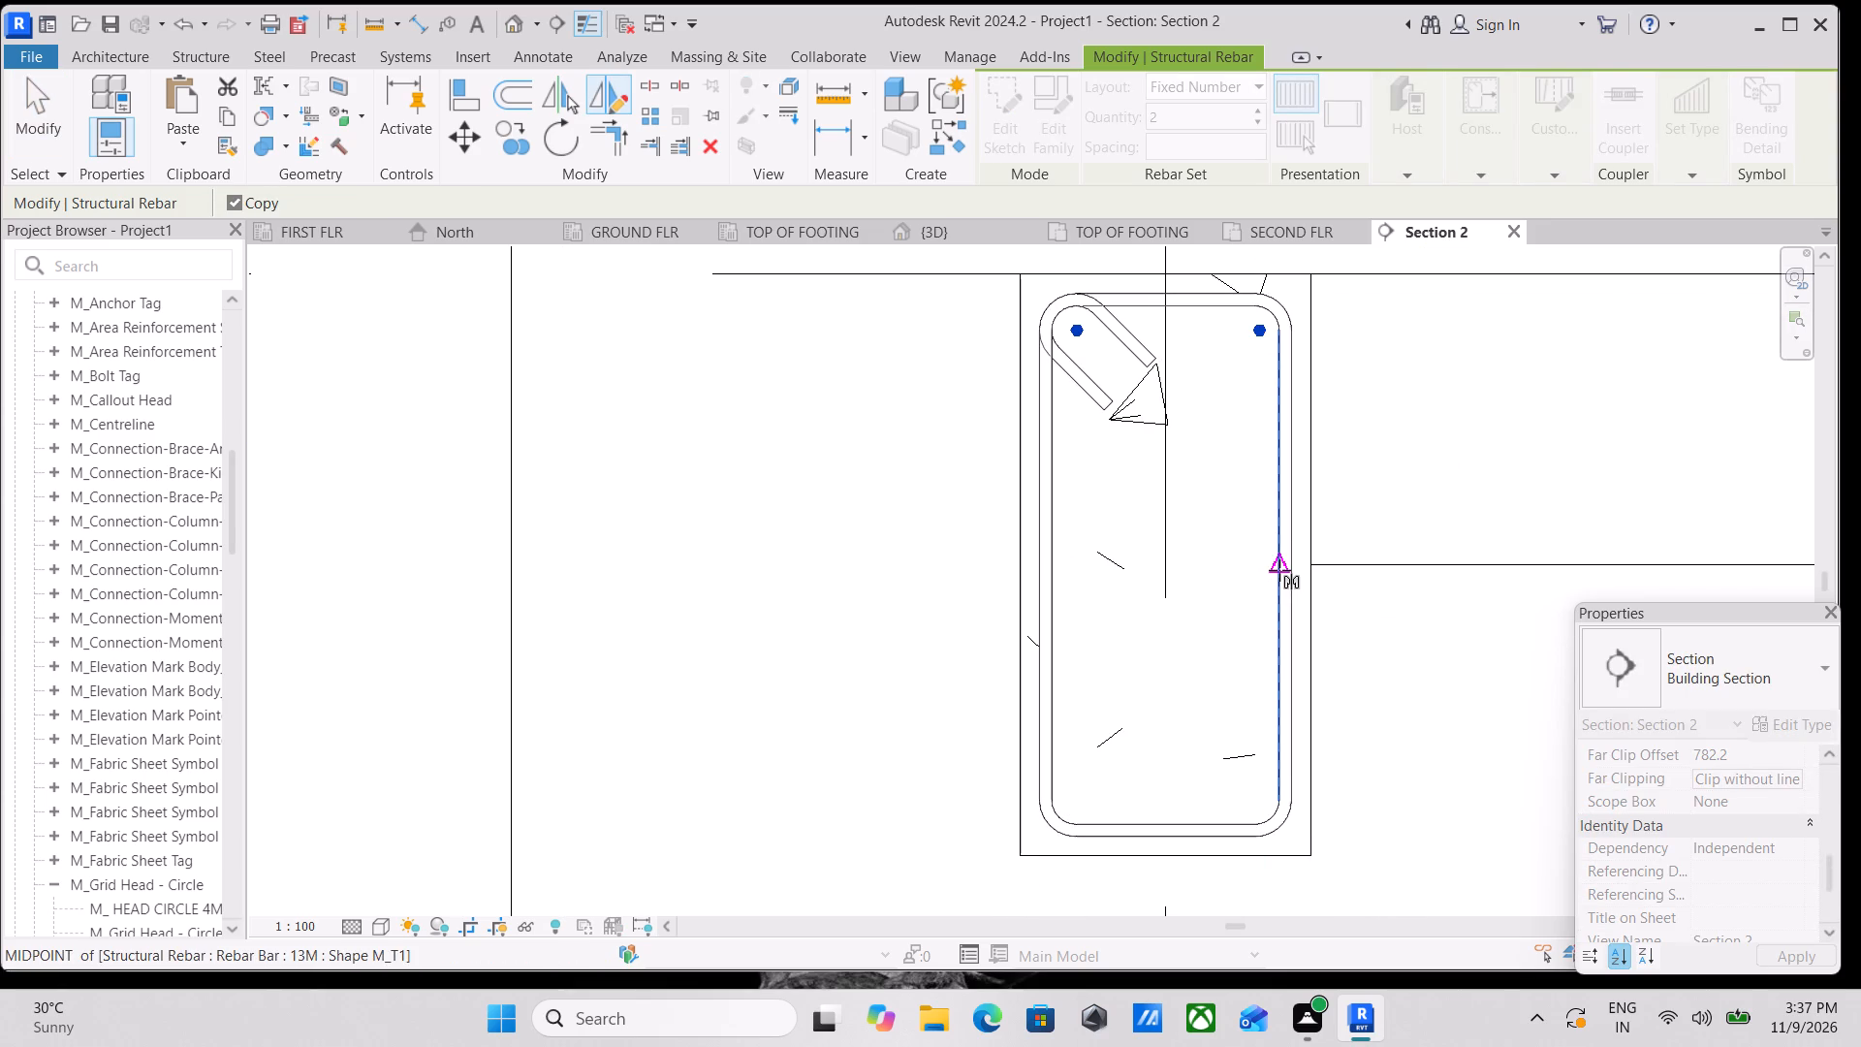
scroll(1279, 570, up, 1)
click(1279, 570)
click(1471, 558)
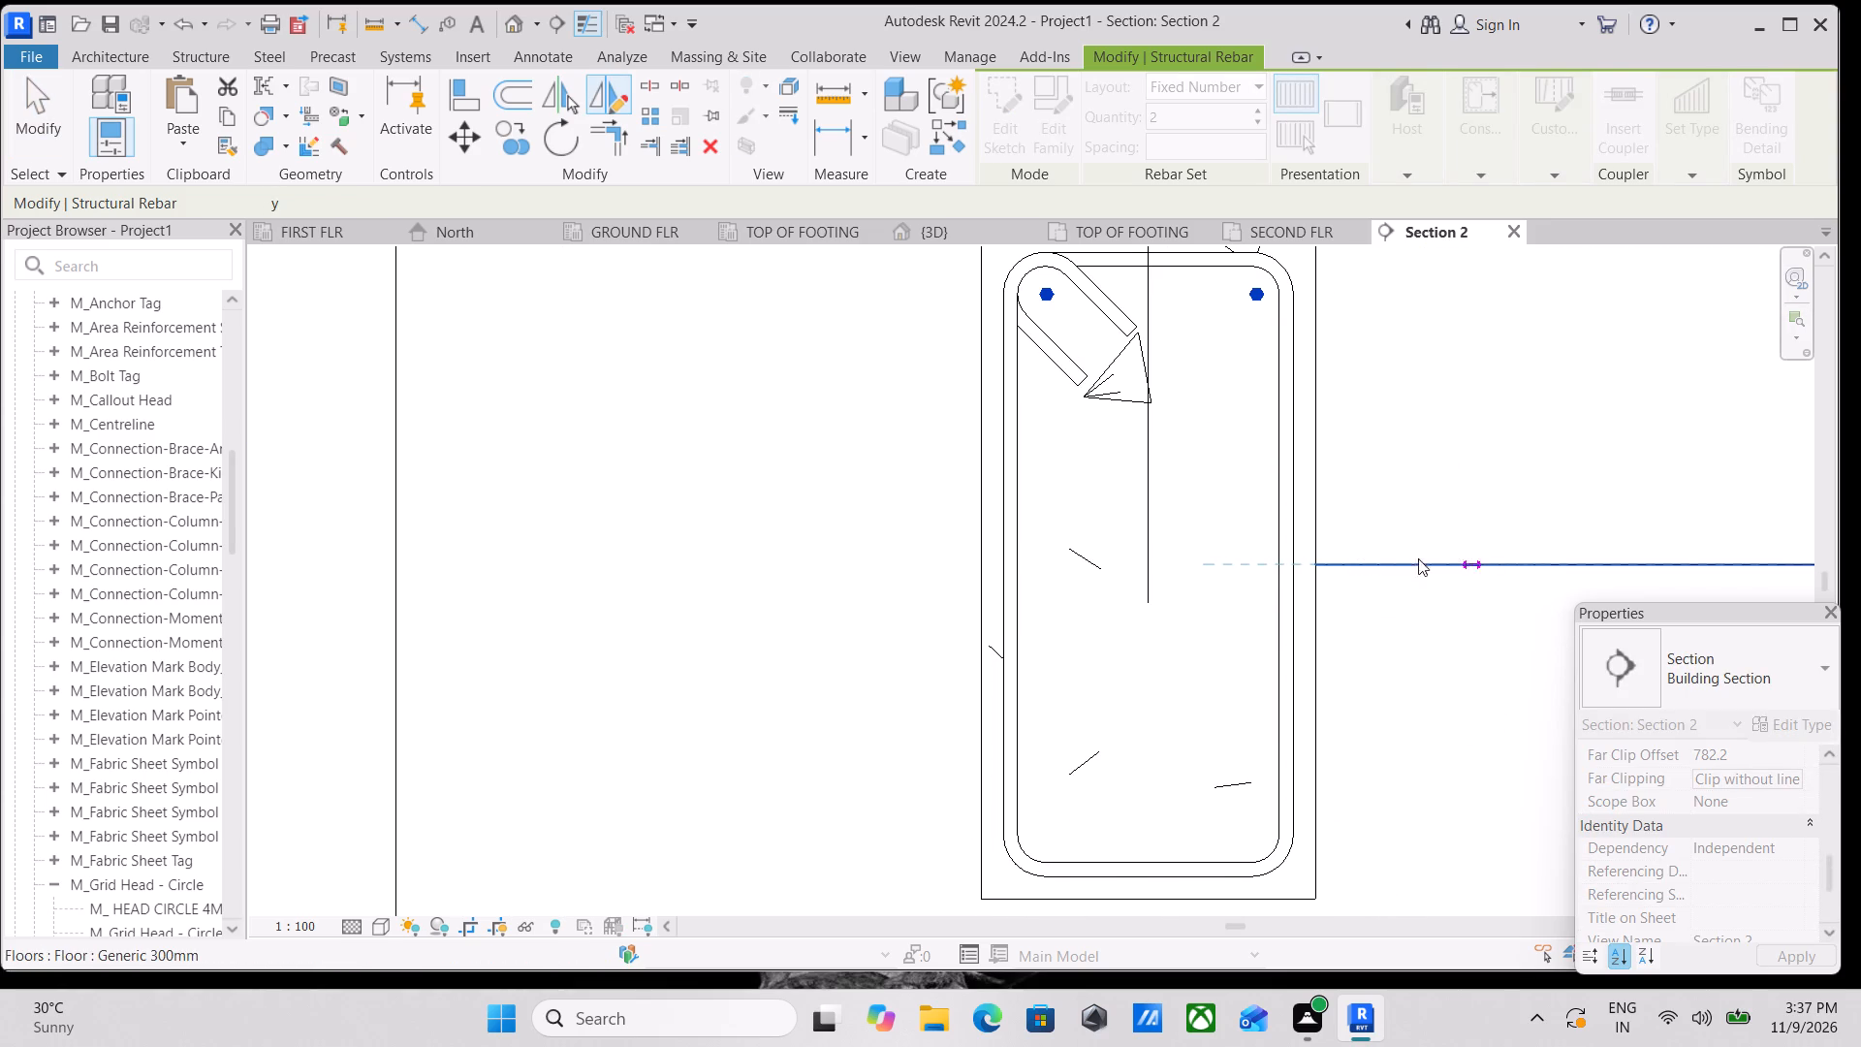
scroll(1257, 555, down, 1)
middle_drag(1257, 550, 1309, 391)
middle_drag(1217, 597, 1238, 506)
key(Escape)
middle_drag(1157, 546, 1159, 621)
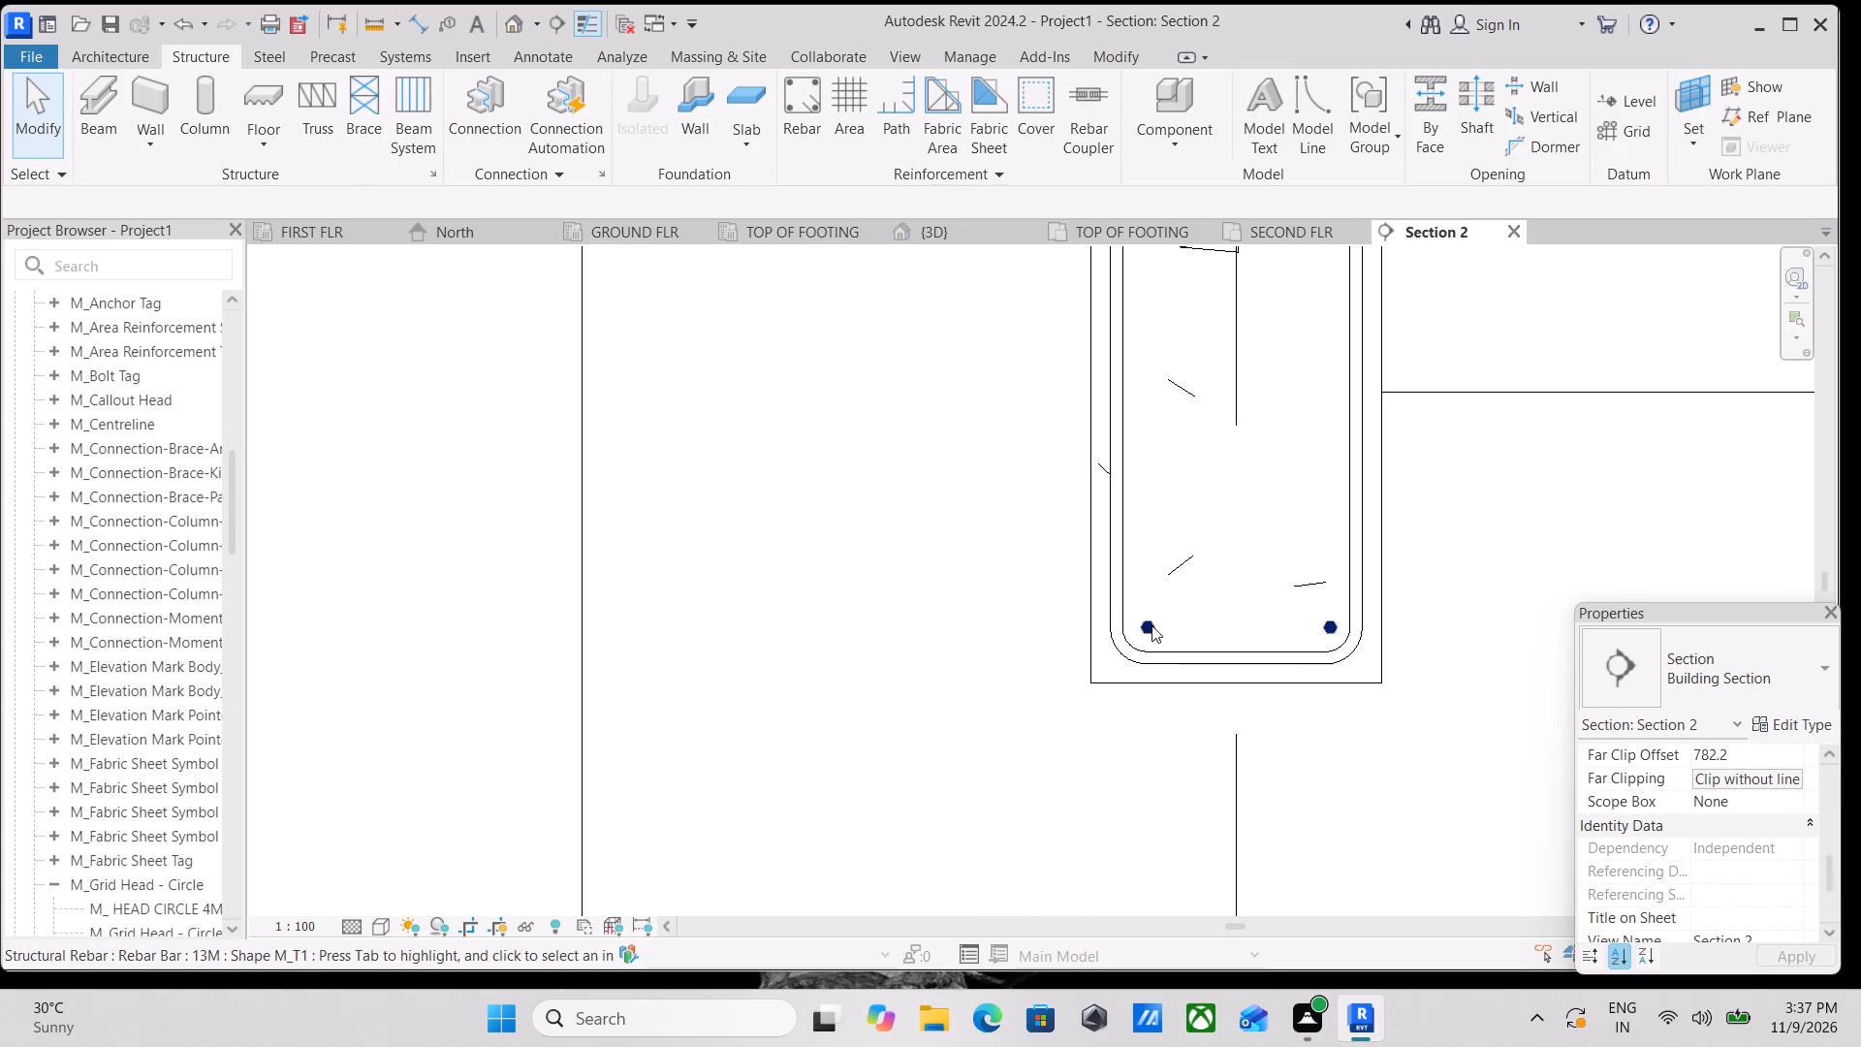
Copy the bottom bar pair straight up twice with Multiple enabled, making two intermediate pairs in the stirrup.
click(1151, 625)
middle_drag(1151, 625, 1152, 722)
scroll(1152, 702, up, 1)
text(CO)
scroll(1153, 693, up, 16)
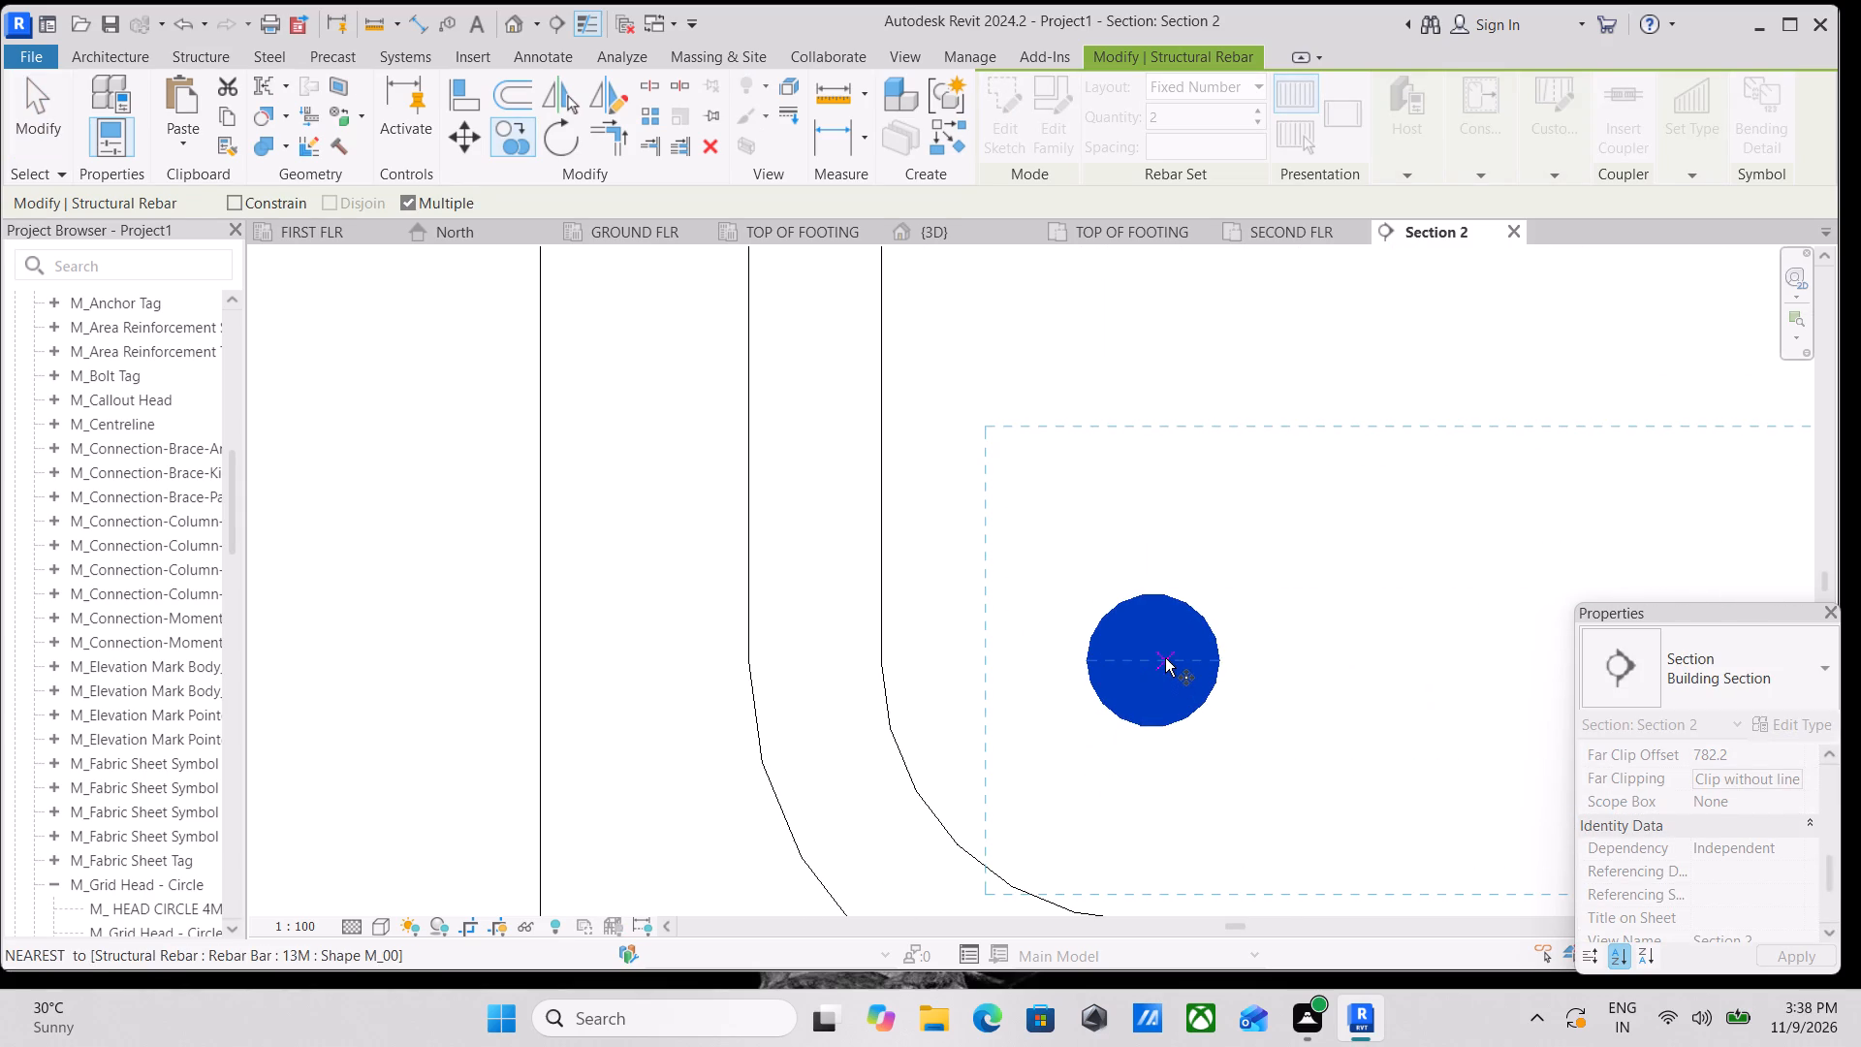
click(1159, 664)
scroll(1143, 499, down, 1)
middle_drag(1143, 499, 1154, 769)
scroll(1151, 527, down, 4)
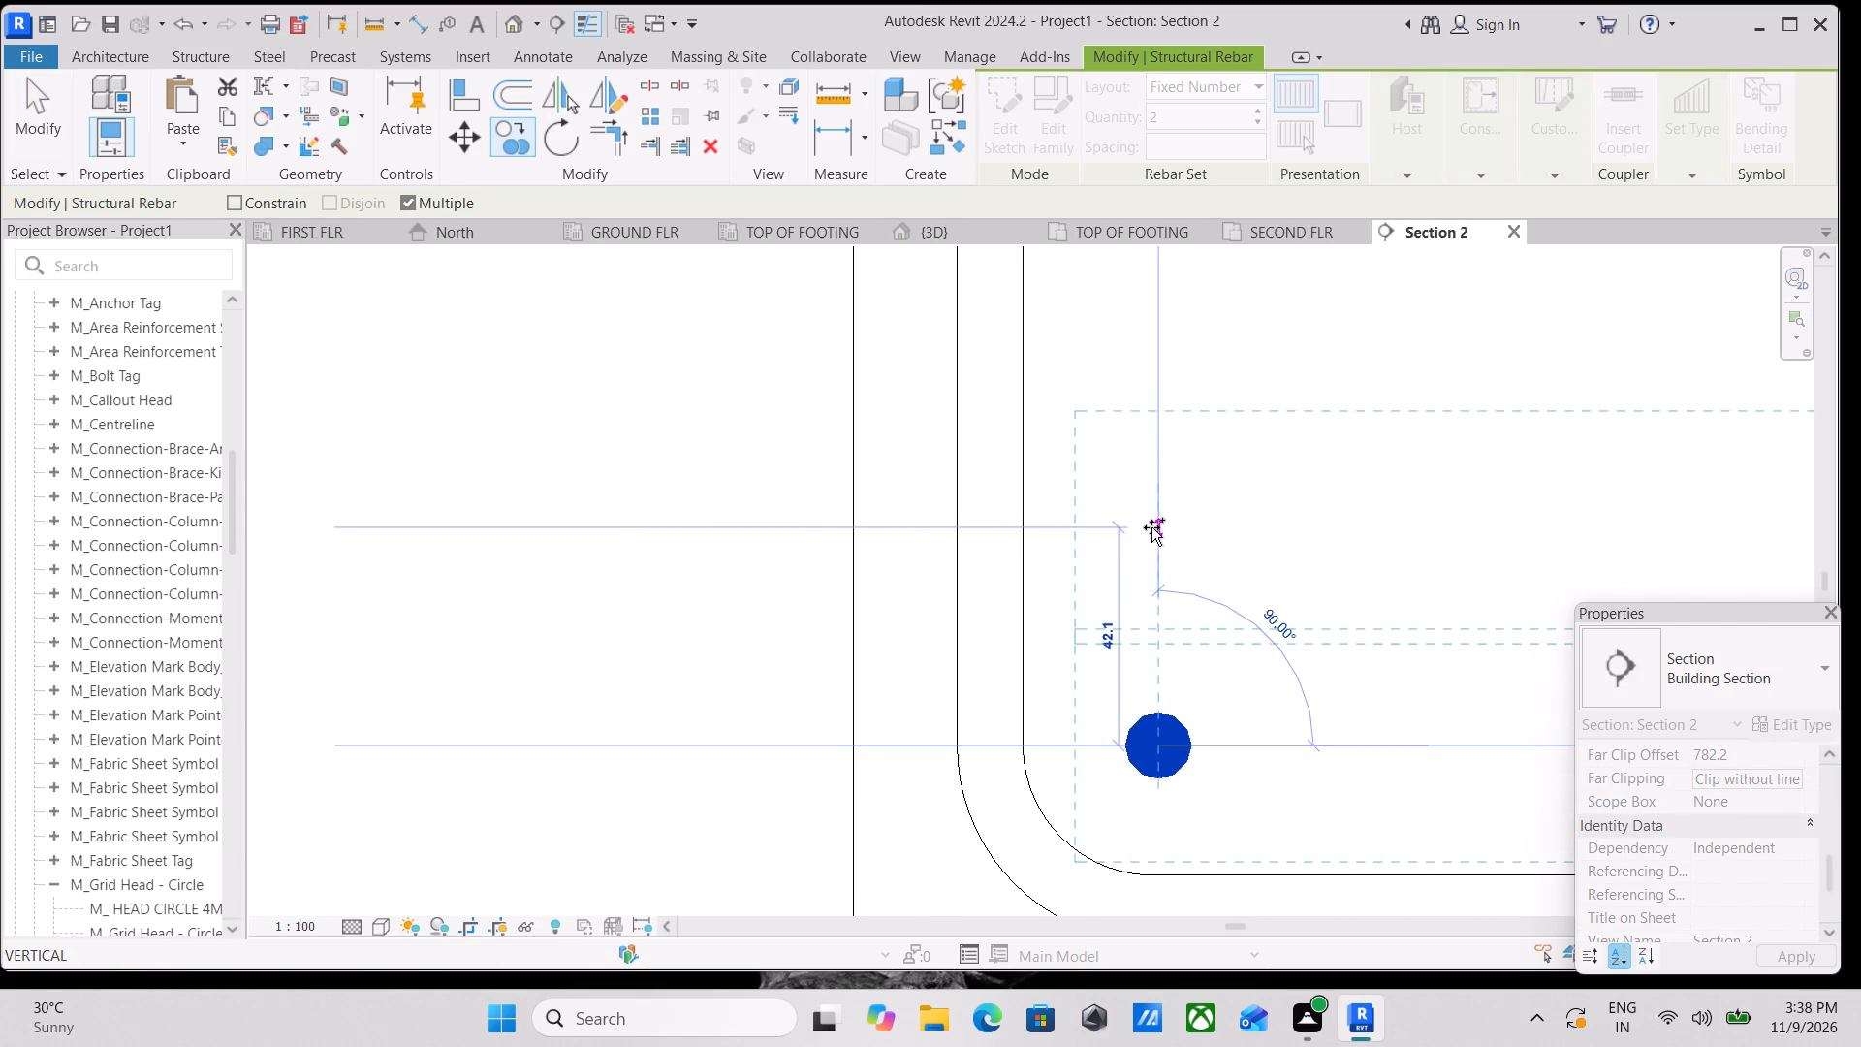
middle_drag(1151, 527, 1147, 714)
scroll(1155, 522, down, 8)
middle_drag(1155, 522, 1106, 738)
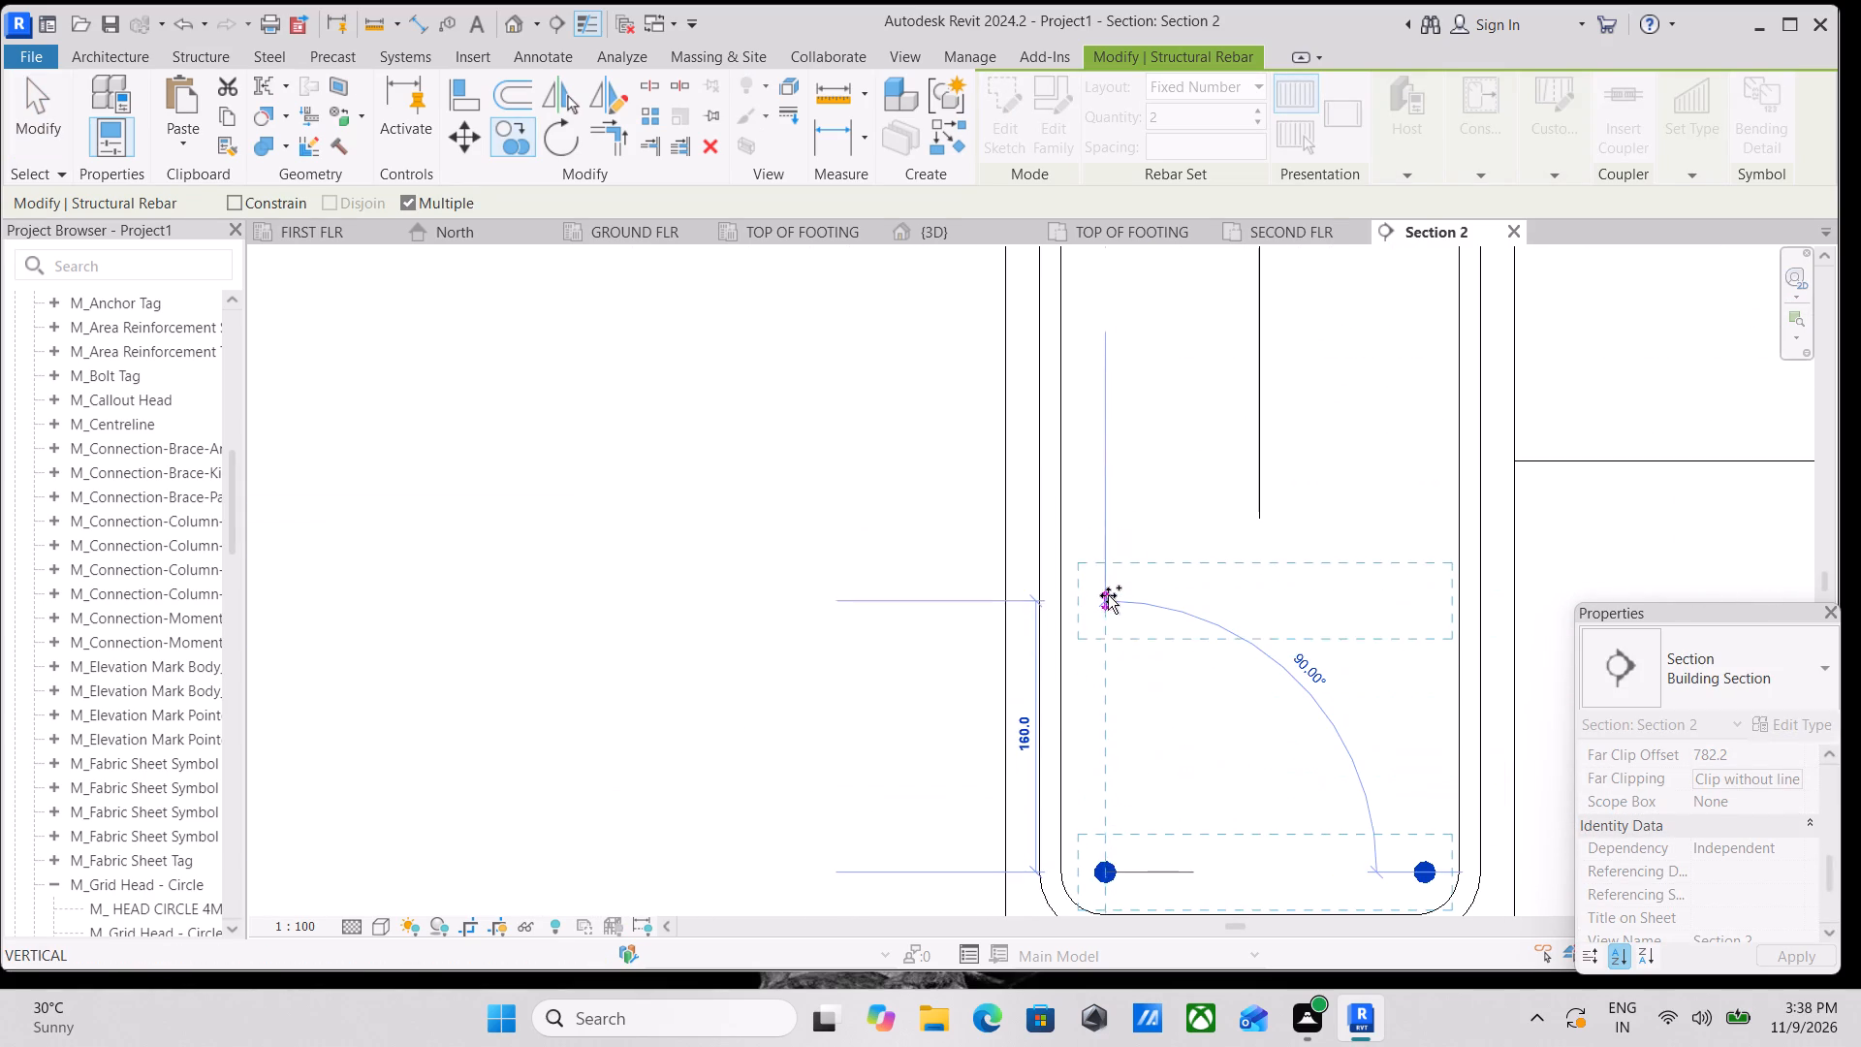
scroll(1096, 625, down, 2)
middle_drag(1096, 625, 1096, 710)
click(1107, 674)
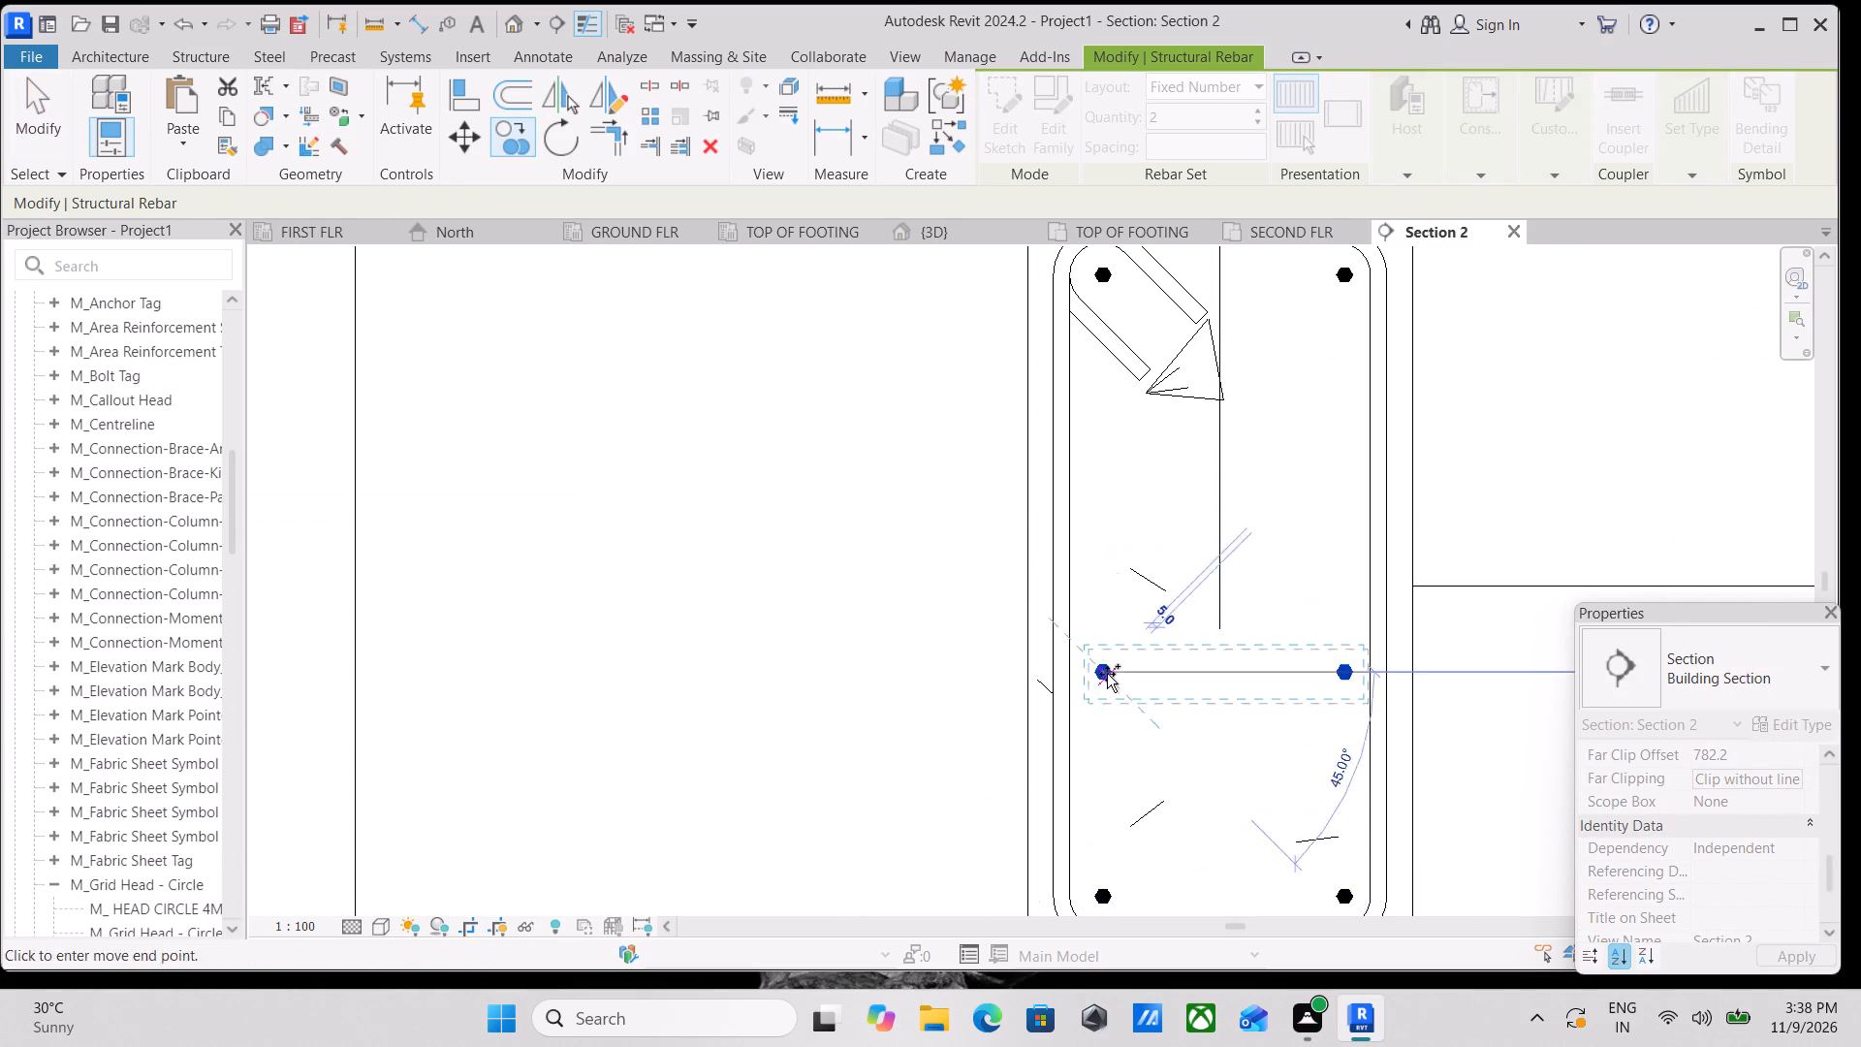
middle_drag(1099, 559, 1091, 619)
click(1090, 560)
key(Escape)
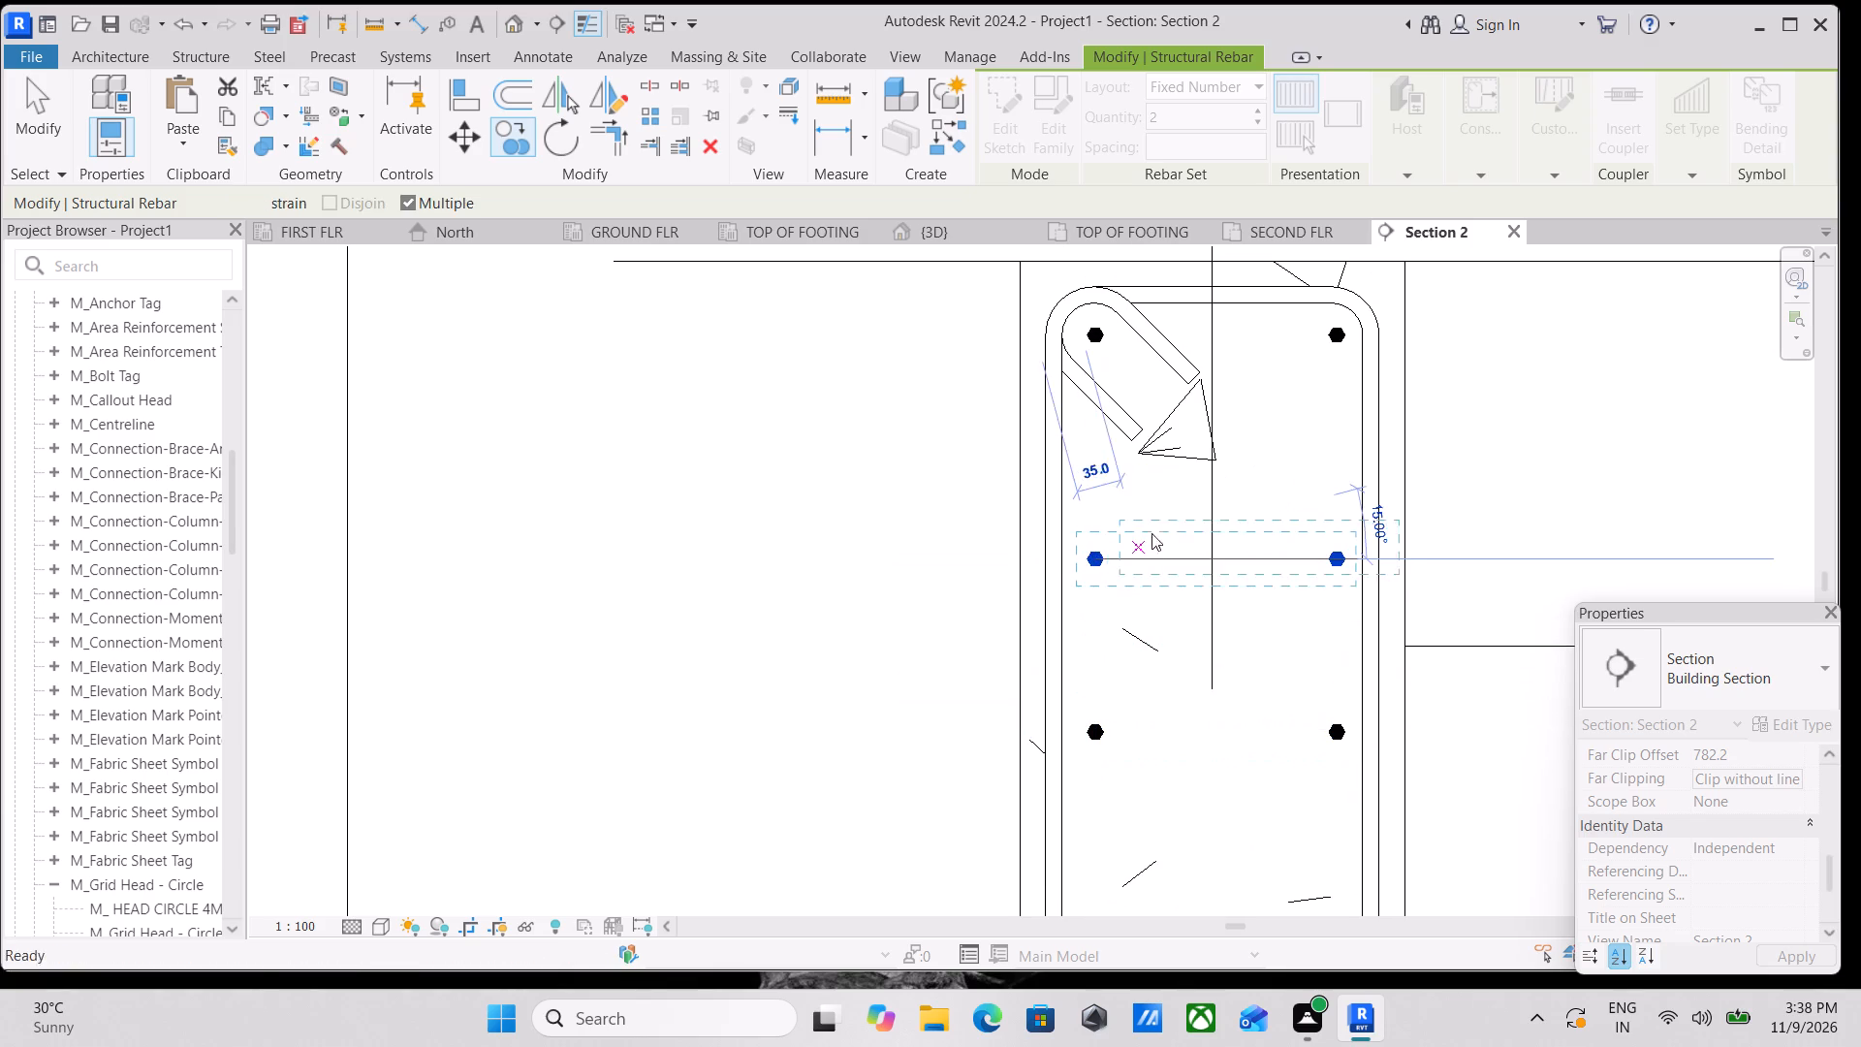
key(Escape)
middle_drag(1175, 596, 1166, 513)
key(Escape)
Nudge the lower intermediate bar pair vertically until it sits about 392 mm below the beam's top.
scroll(1131, 707, up, 3)
click(1081, 619)
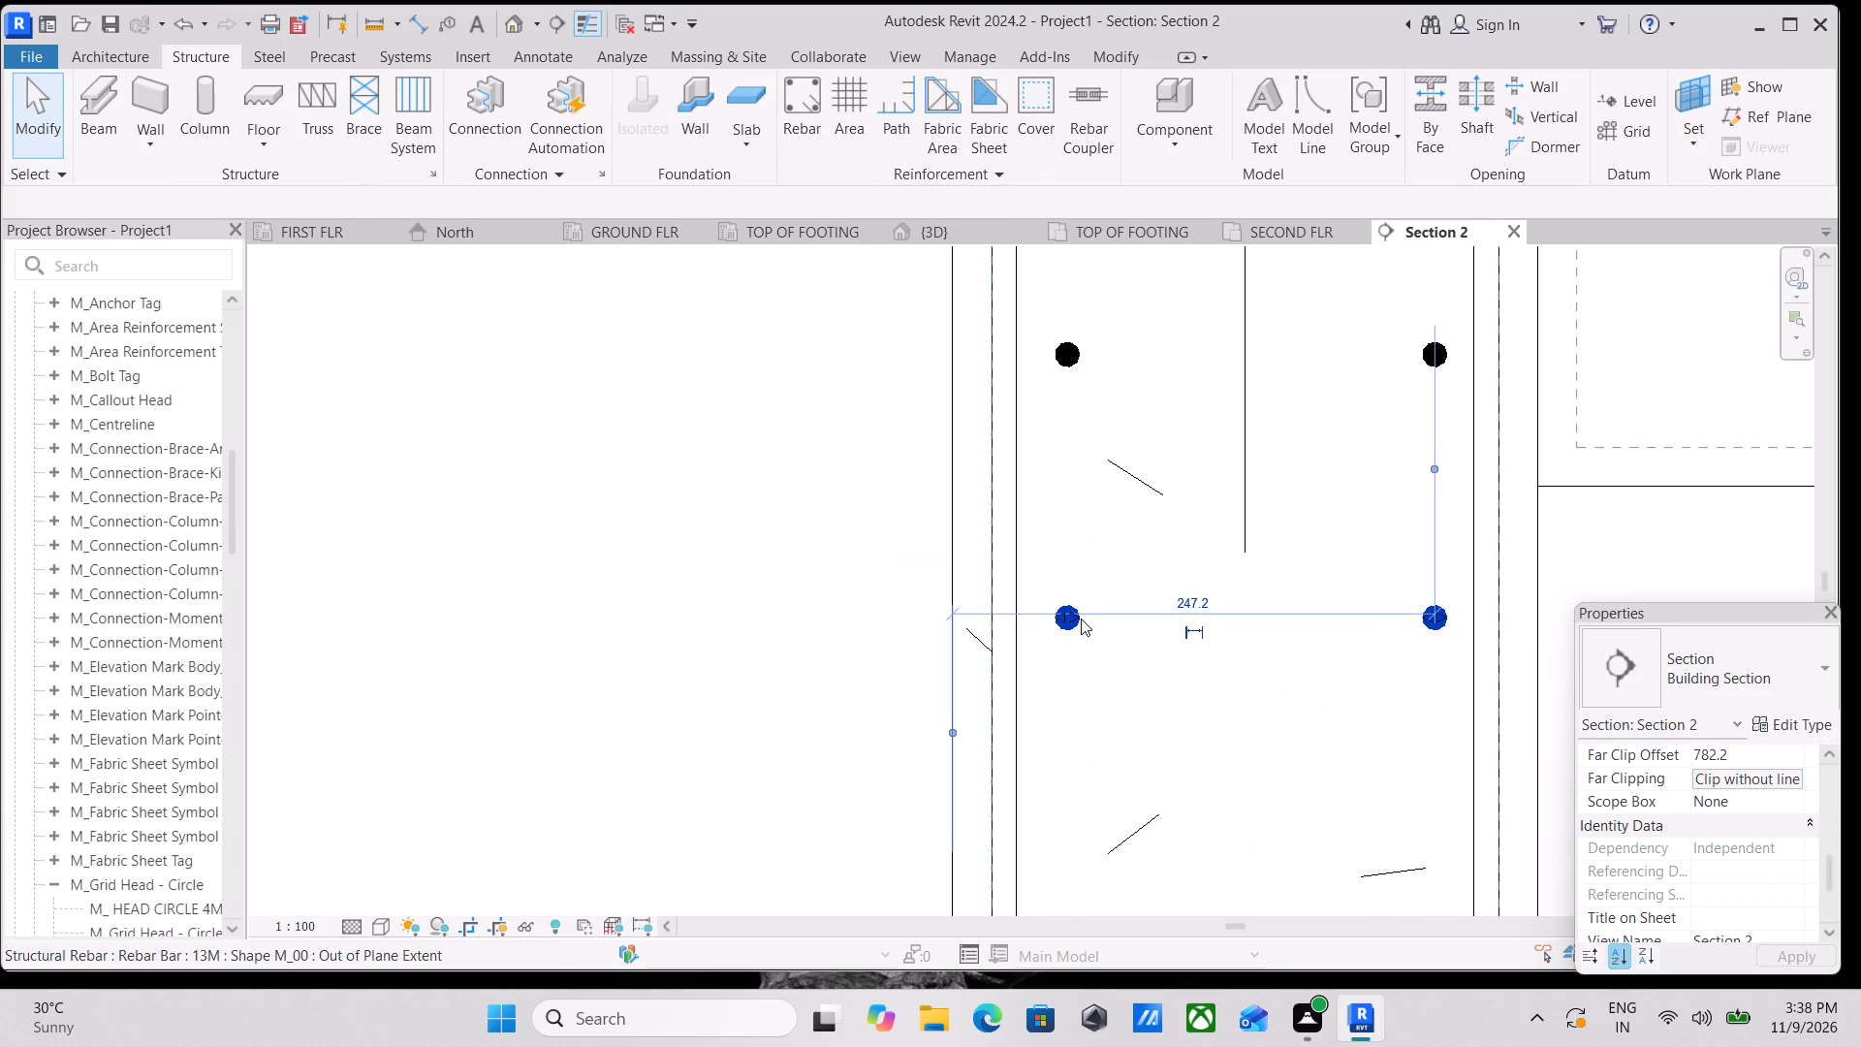
key(Down)
key(Down)
key(Down)
key(Down)
key(Down)
key(Down)
key(Down)
key(Down)
key(Down)
key(Down)
key(Down)
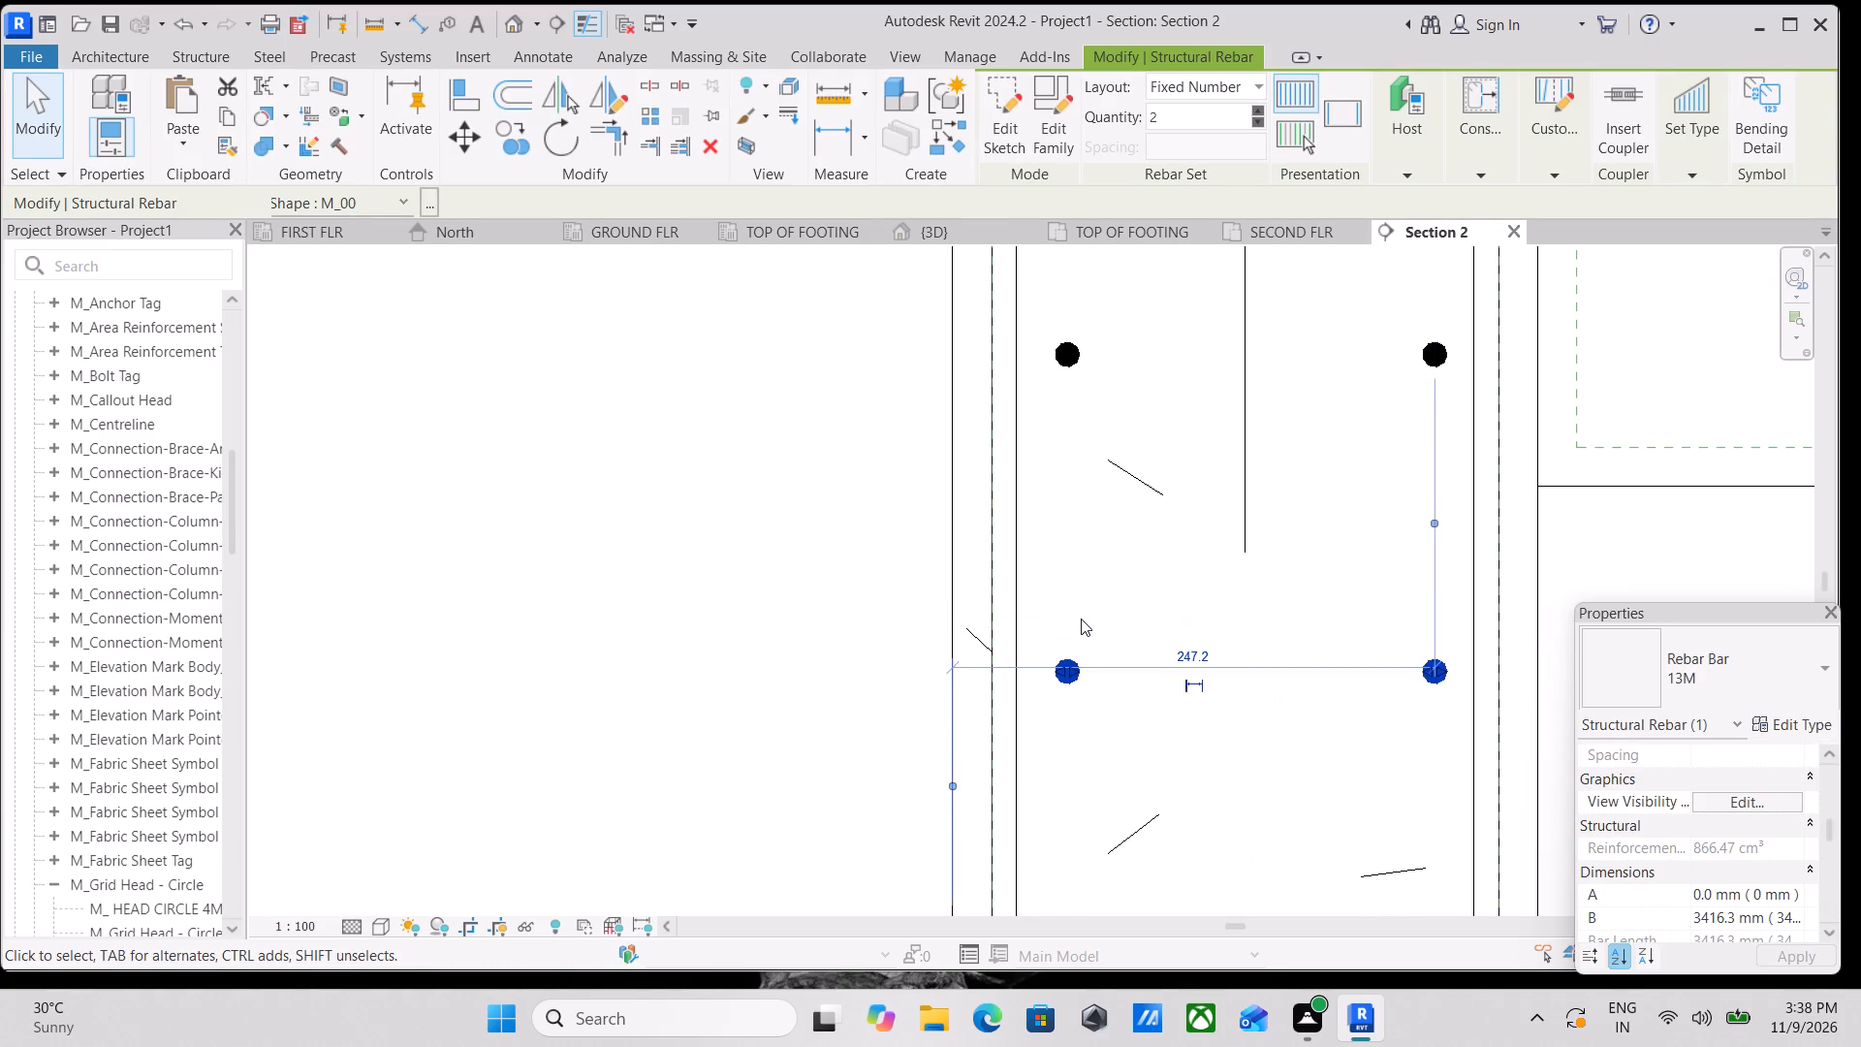
key(Down)
key(Down)
key(Down)
key(Down)
key(Down)
key(Down)
key(Down)
key(Down)
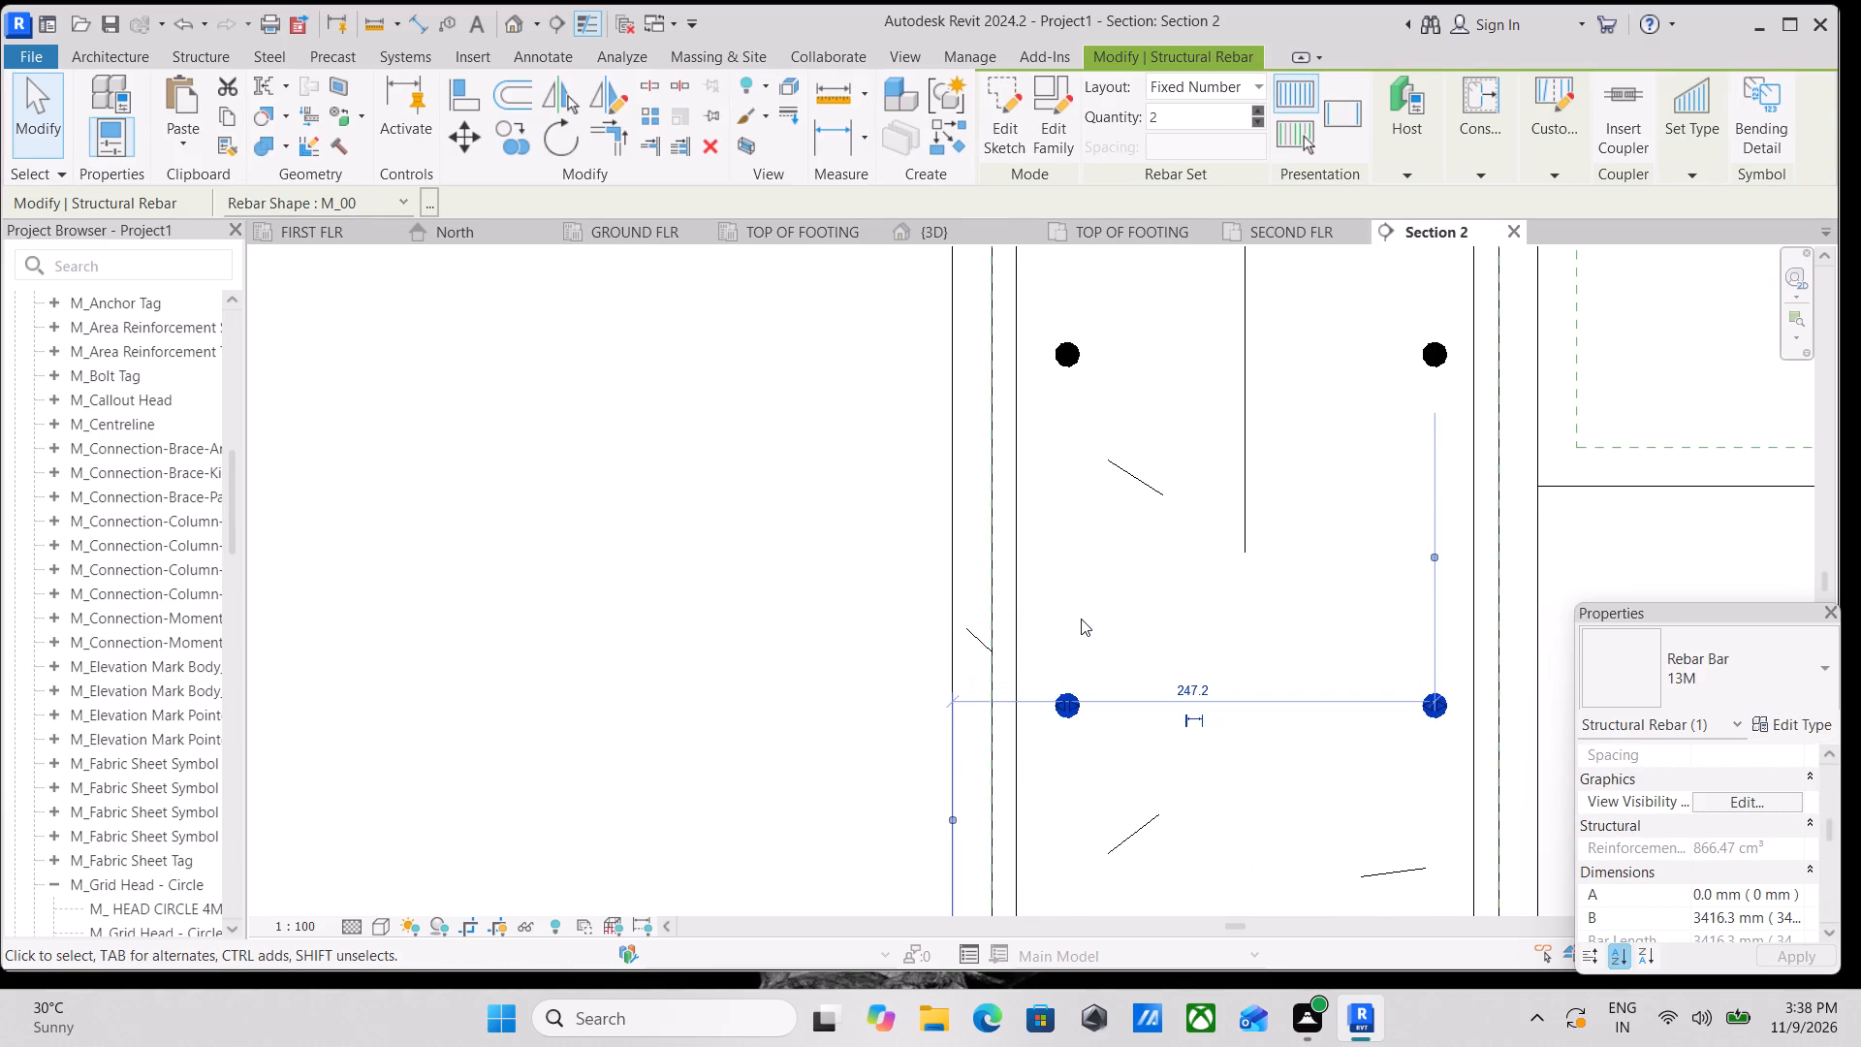
key(Down)
scroll(1244, 636, down, 5)
key(Down)
key(Down)
key(Up)
key(Up)
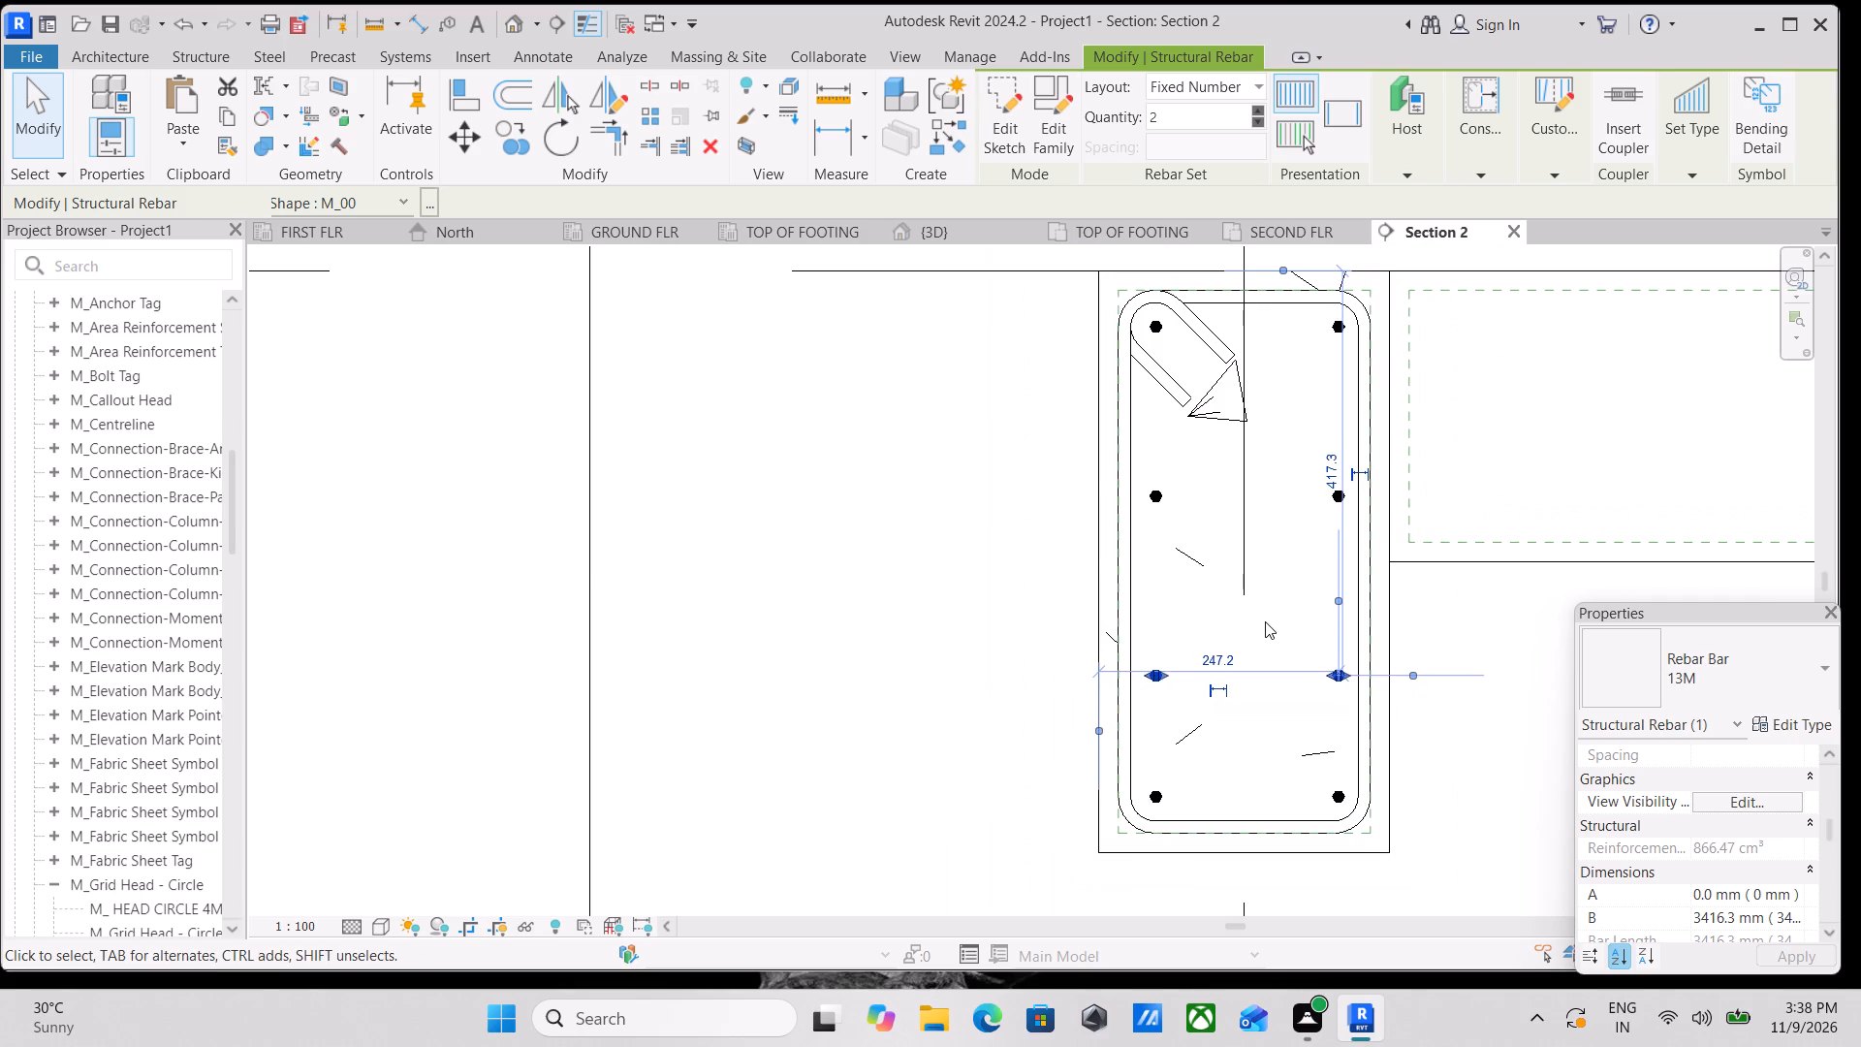
key(Up)
key(Up)
key(Up)
key(Up)
key(Up)
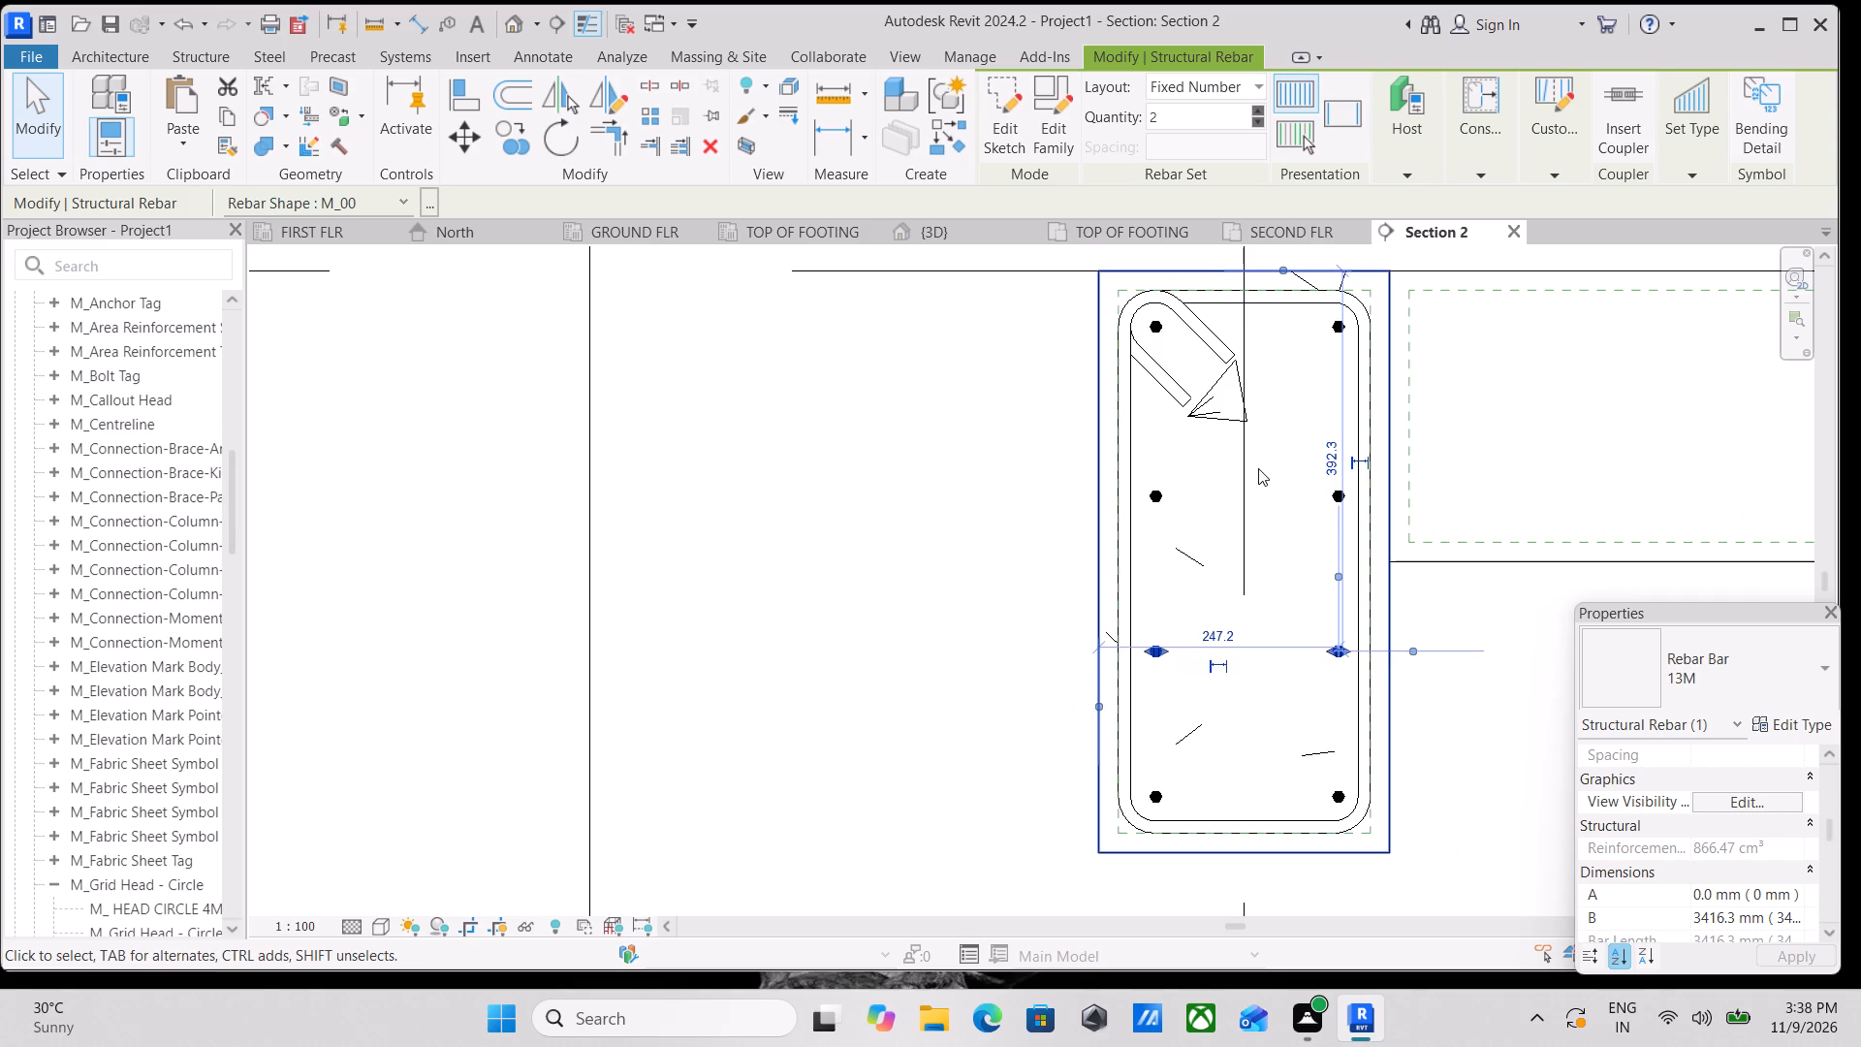
key(Escape)
Check the view visibility states of the two intermediate 13M bar pairs in the beam section.
scroll(1157, 471, up, 3)
click(1168, 510)
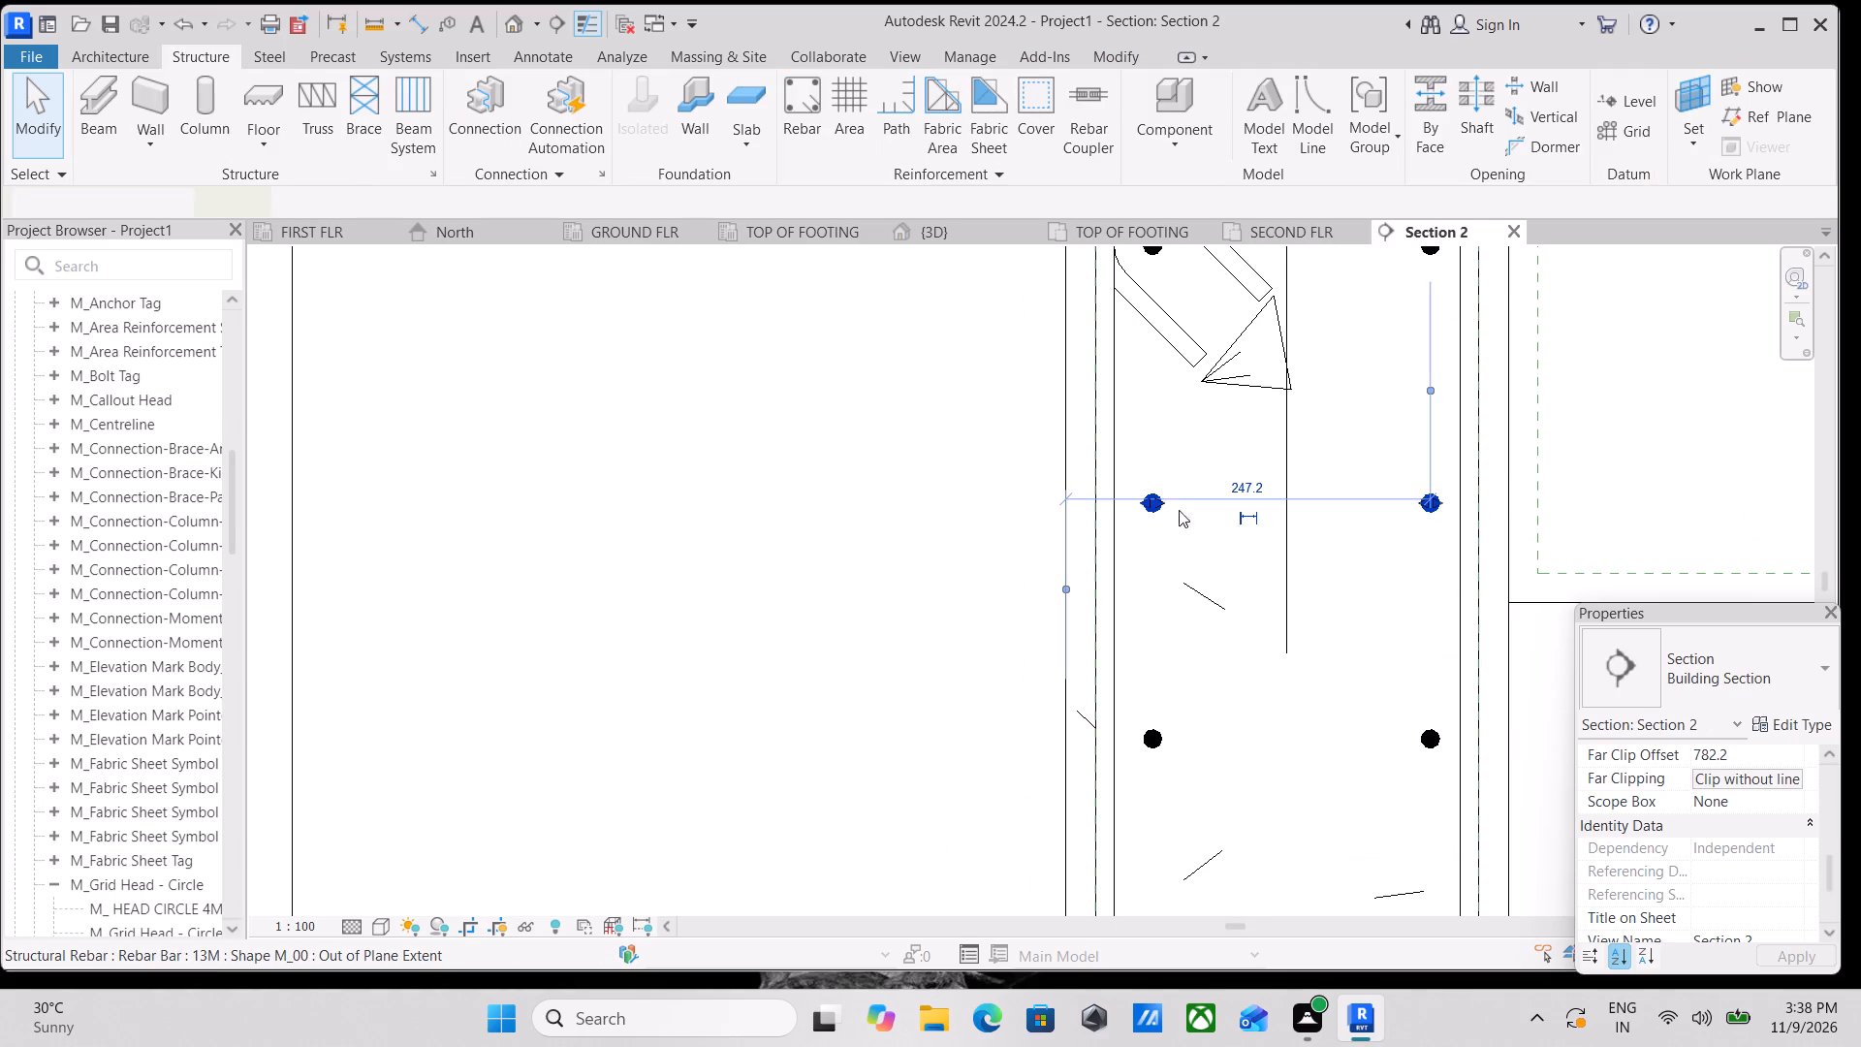
scroll(1818, 945, down, 4)
scroll(1725, 815, up, 3)
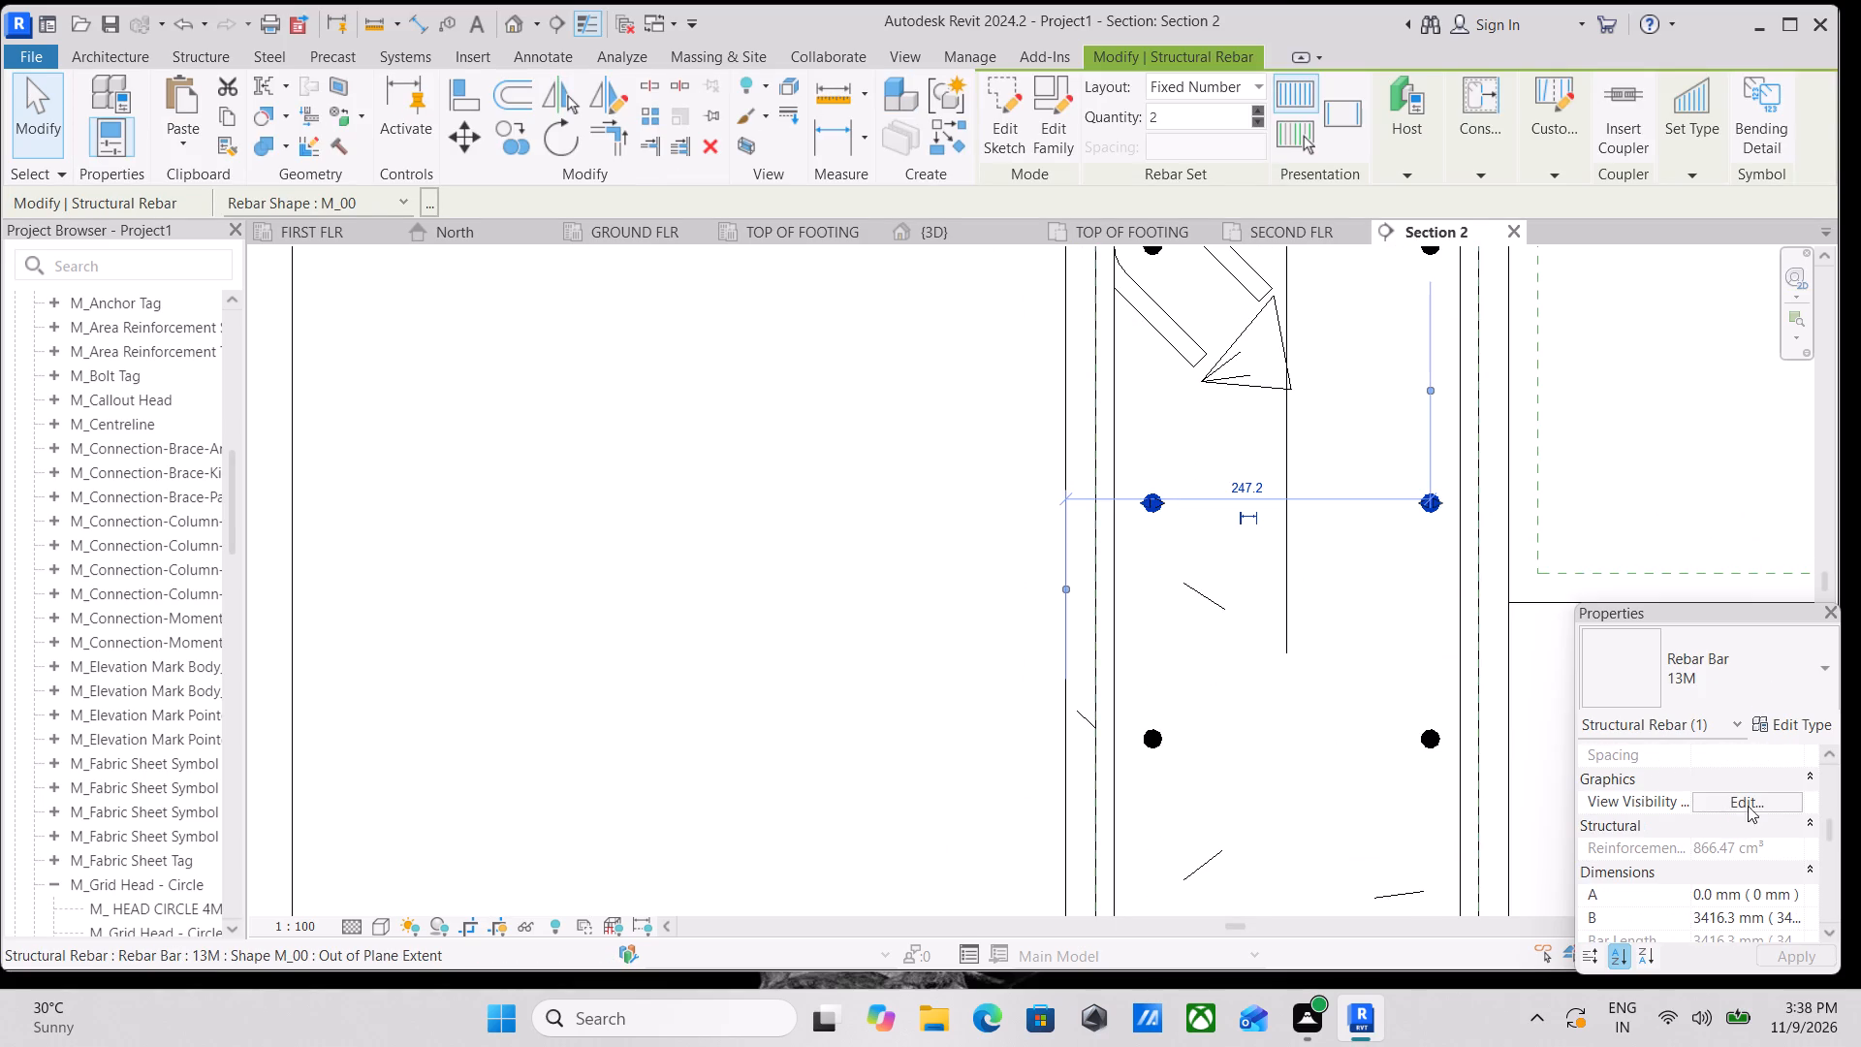
click(1757, 799)
click(1657, 949)
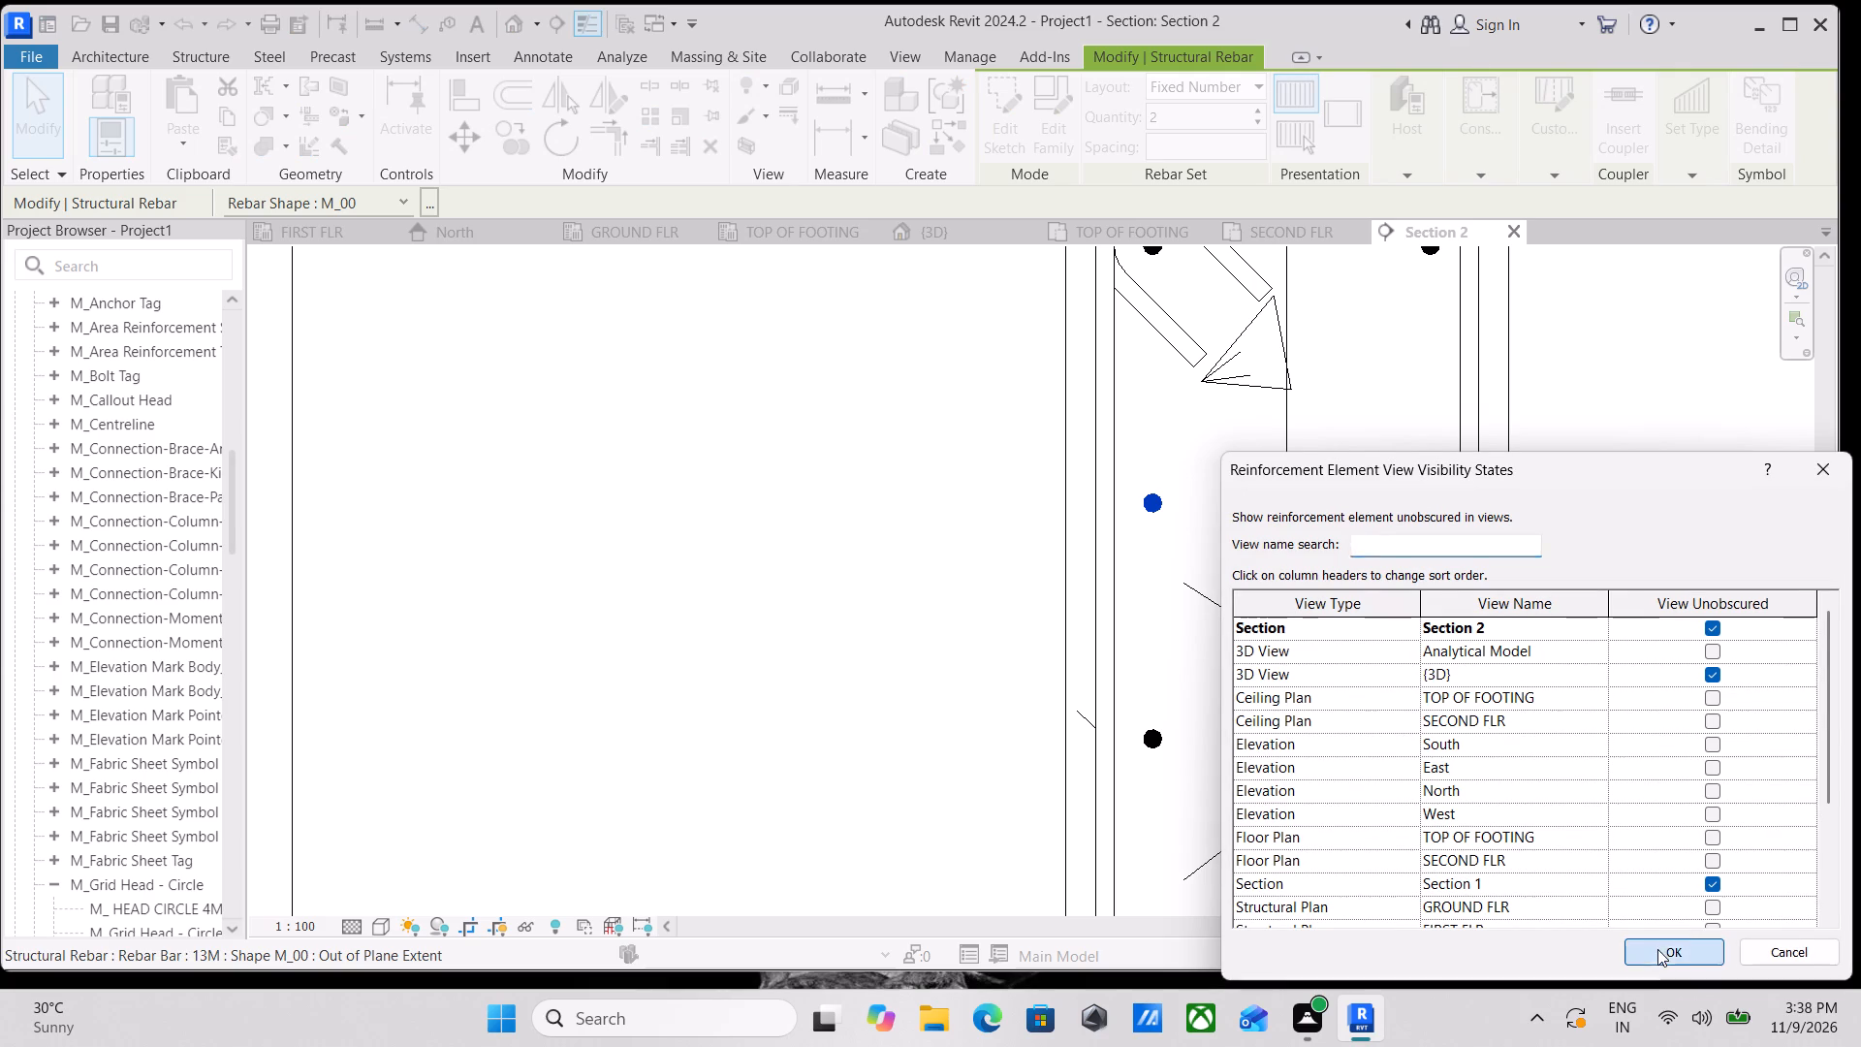
key(Escape)
click(1144, 741)
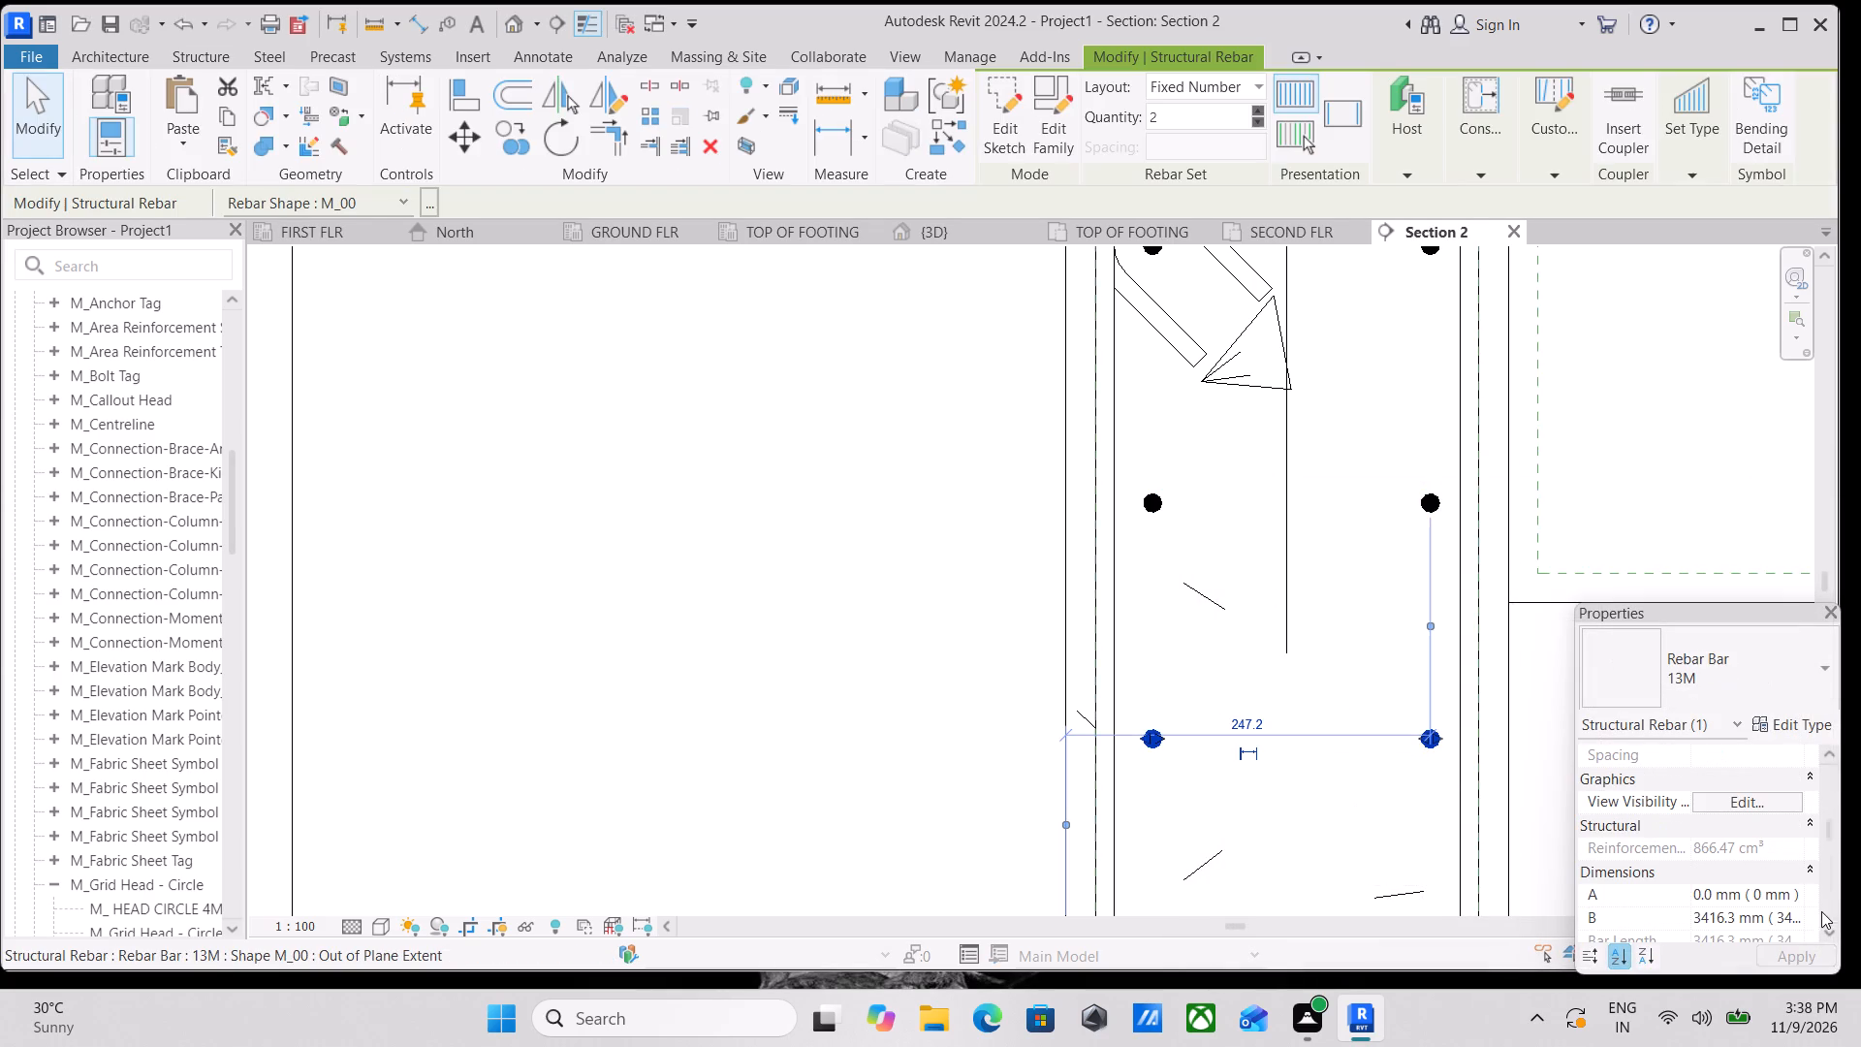
click(1781, 804)
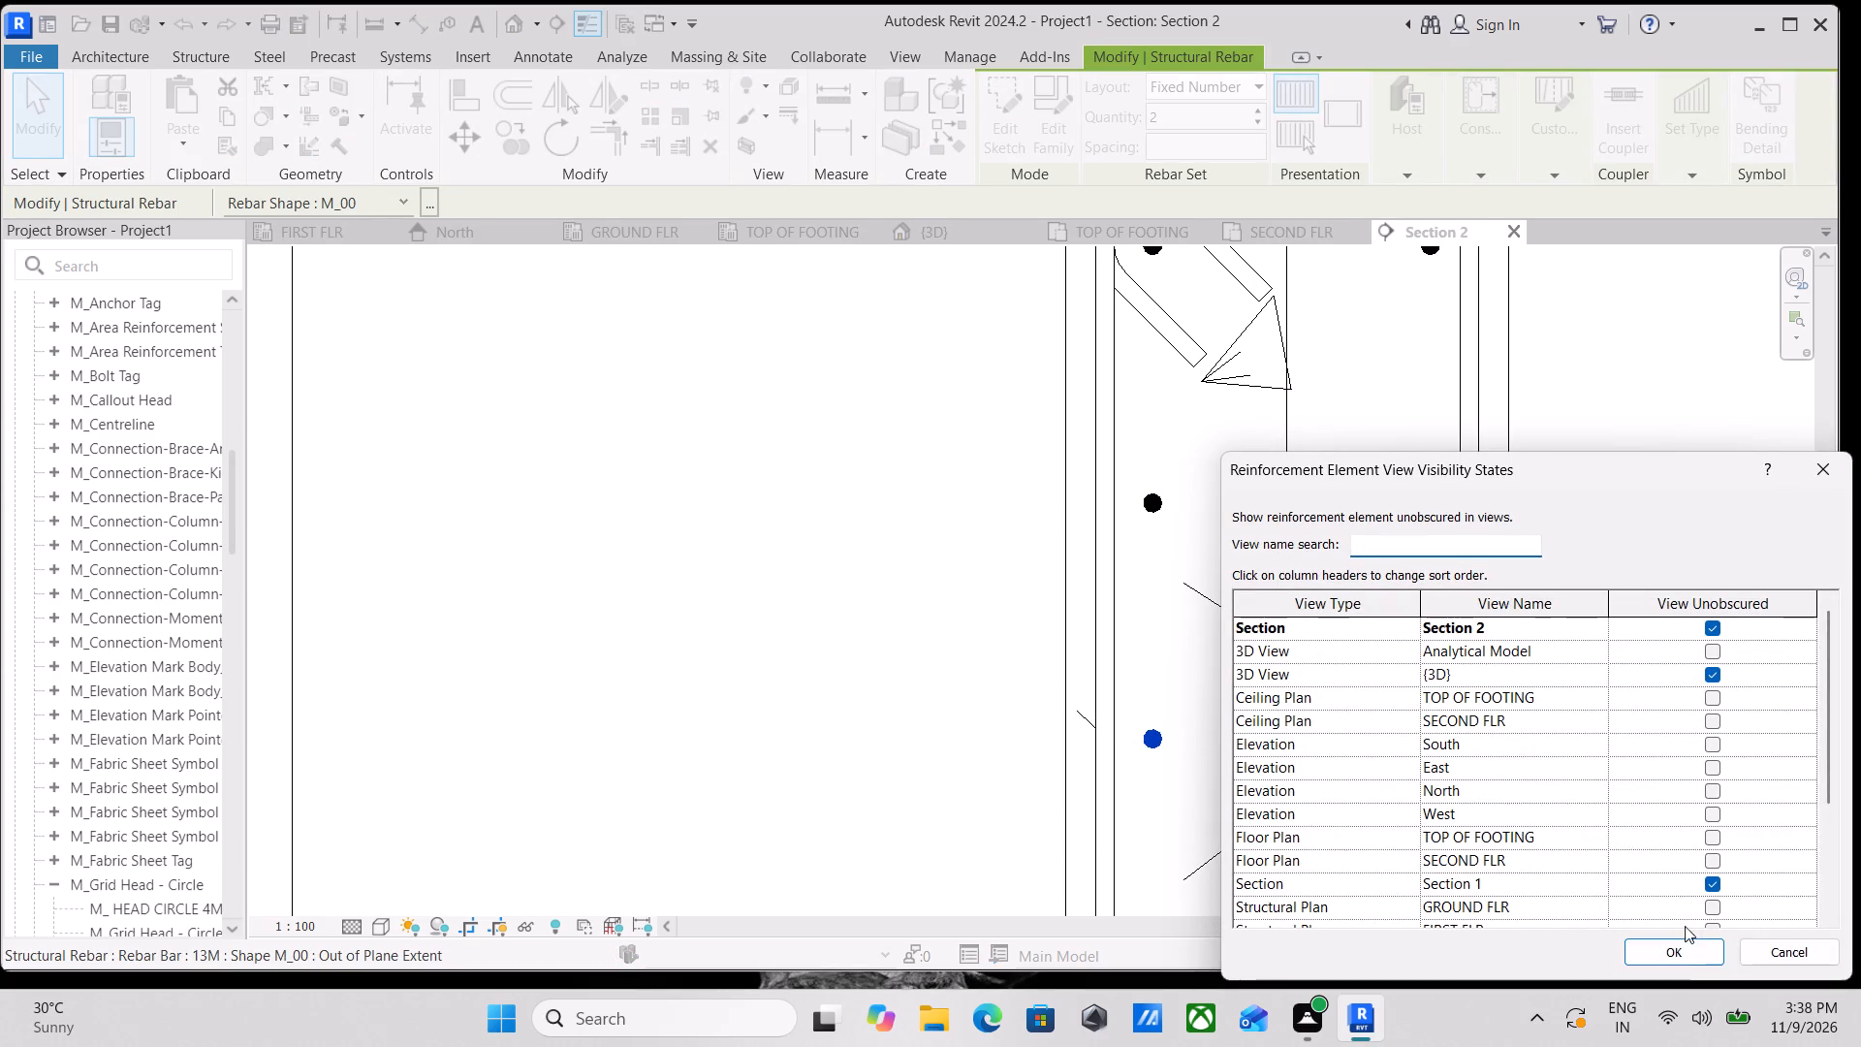
click(1677, 961)
key(Escape)
scroll(1452, 698, down, 6)
middle_drag(1407, 696, 1284, 711)
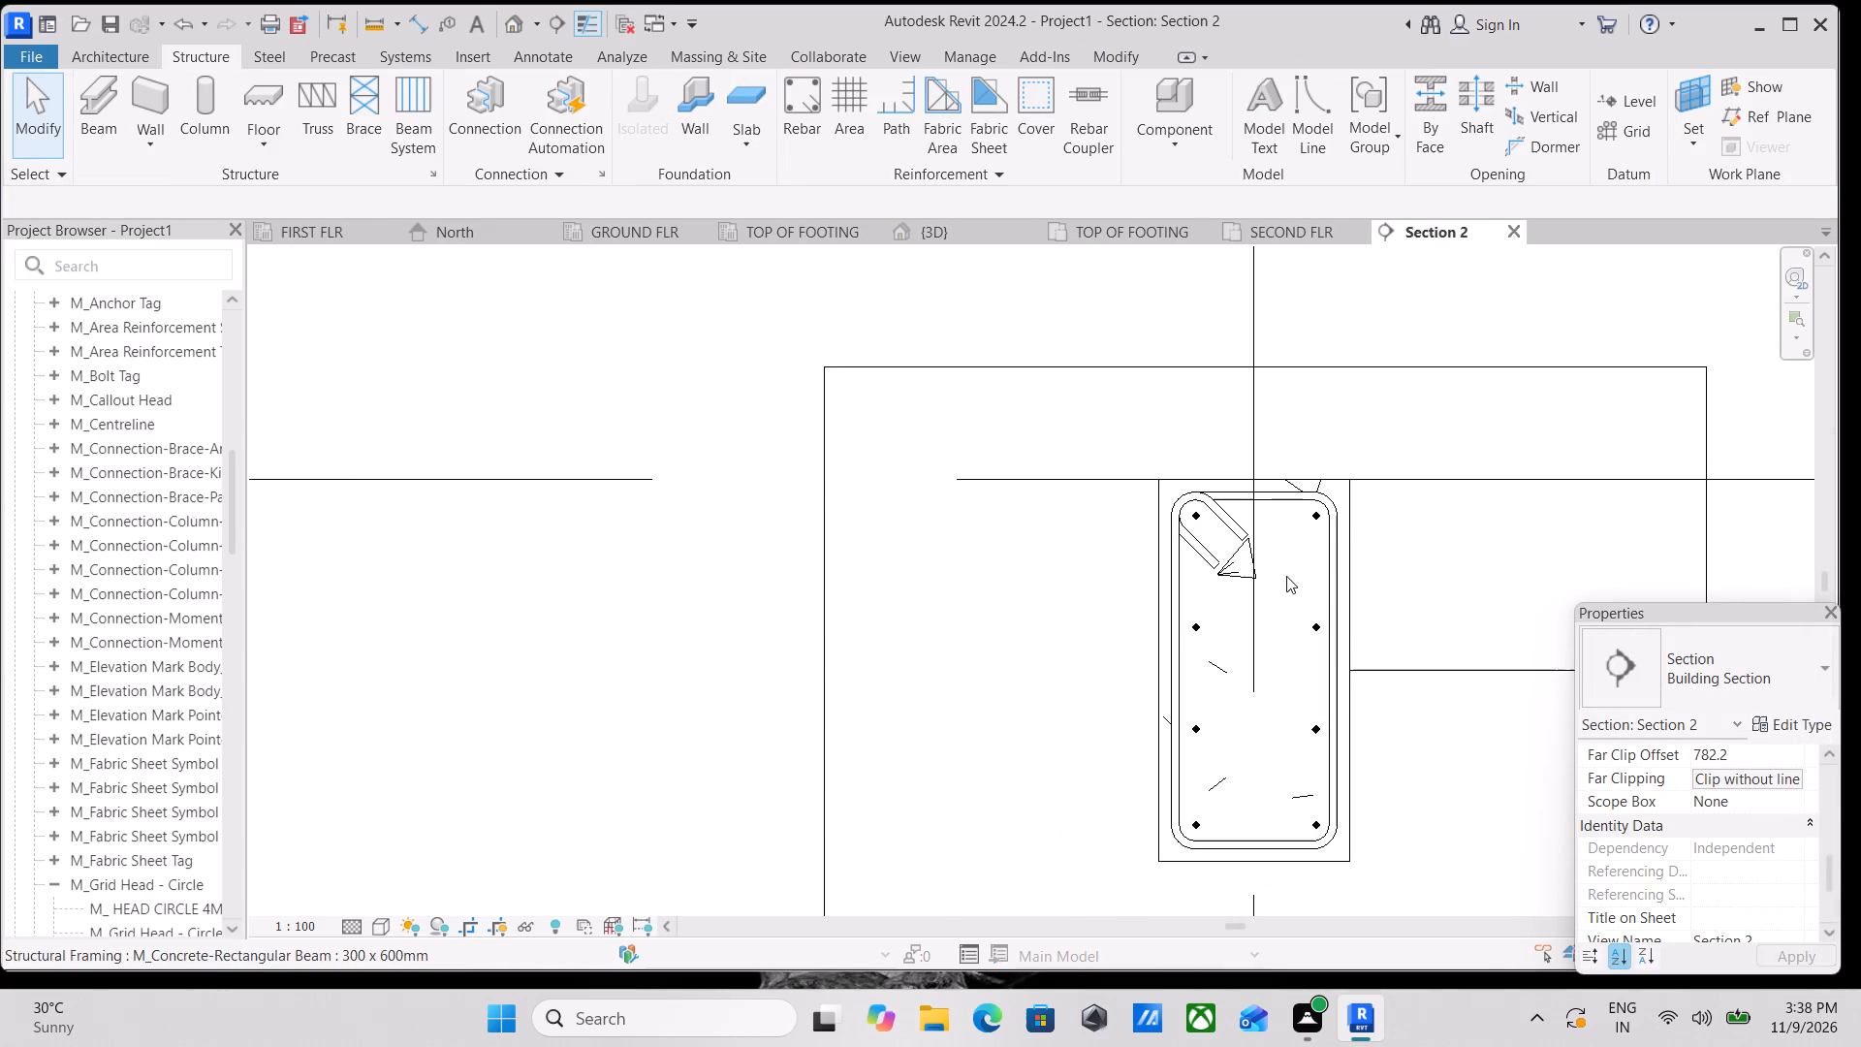
click(1312, 621)
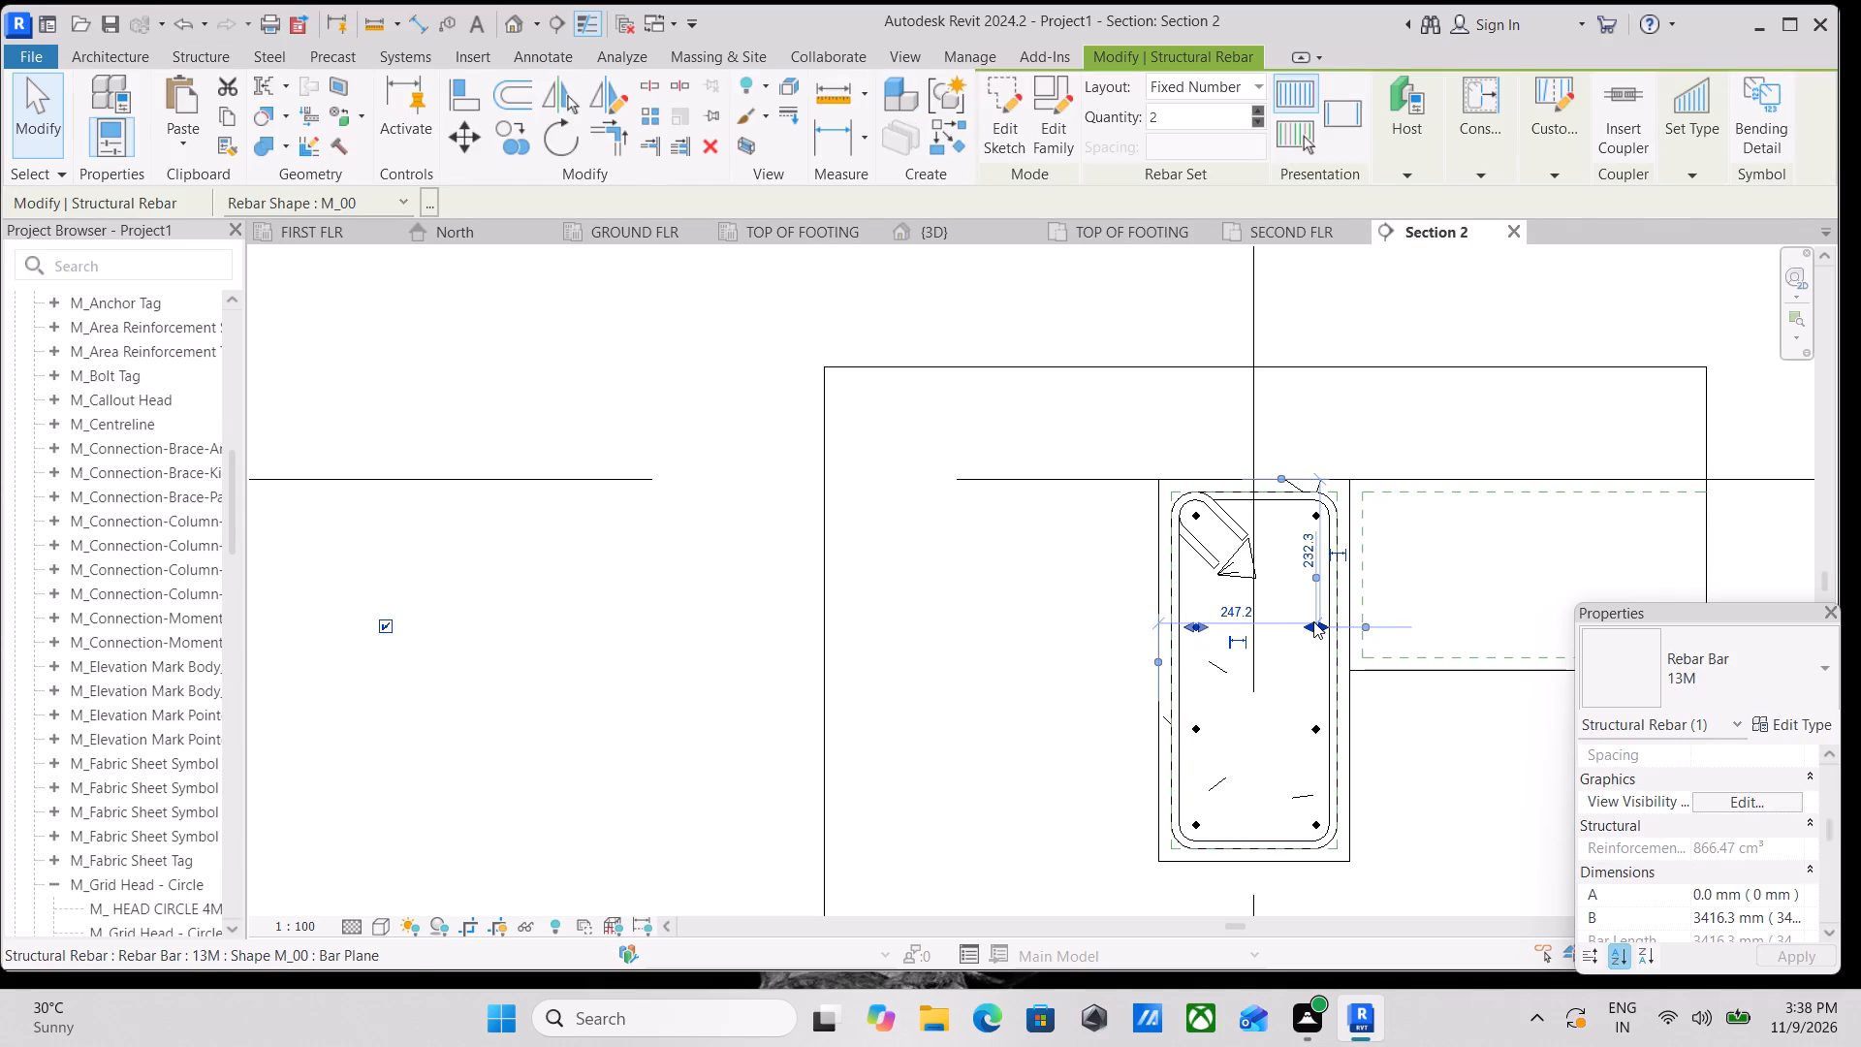
key(Escape)
Examine the beam's longitudinal bars from the grid A side of the 3D model.
click(935, 228)
scroll(1151, 555, down, 2)
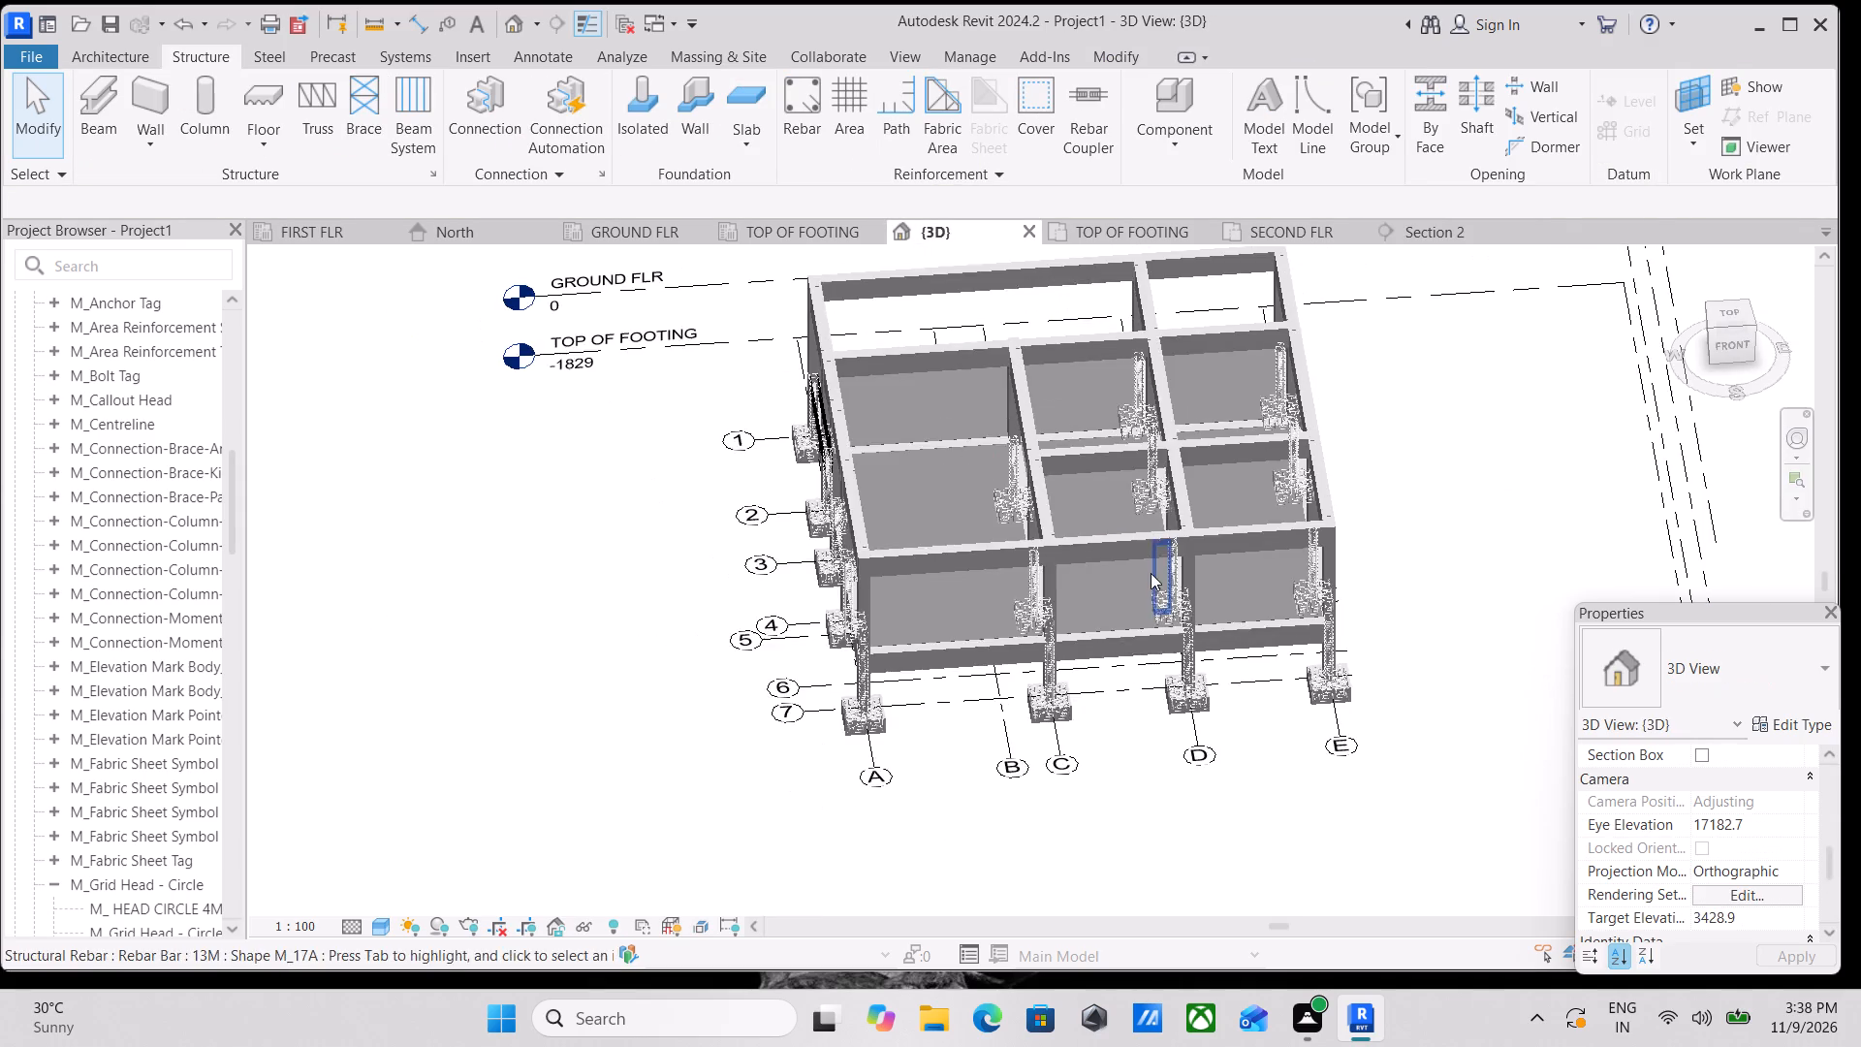
scroll(1123, 657, up, 2)
shift+middle_drag(1117, 720, 1405, 511)
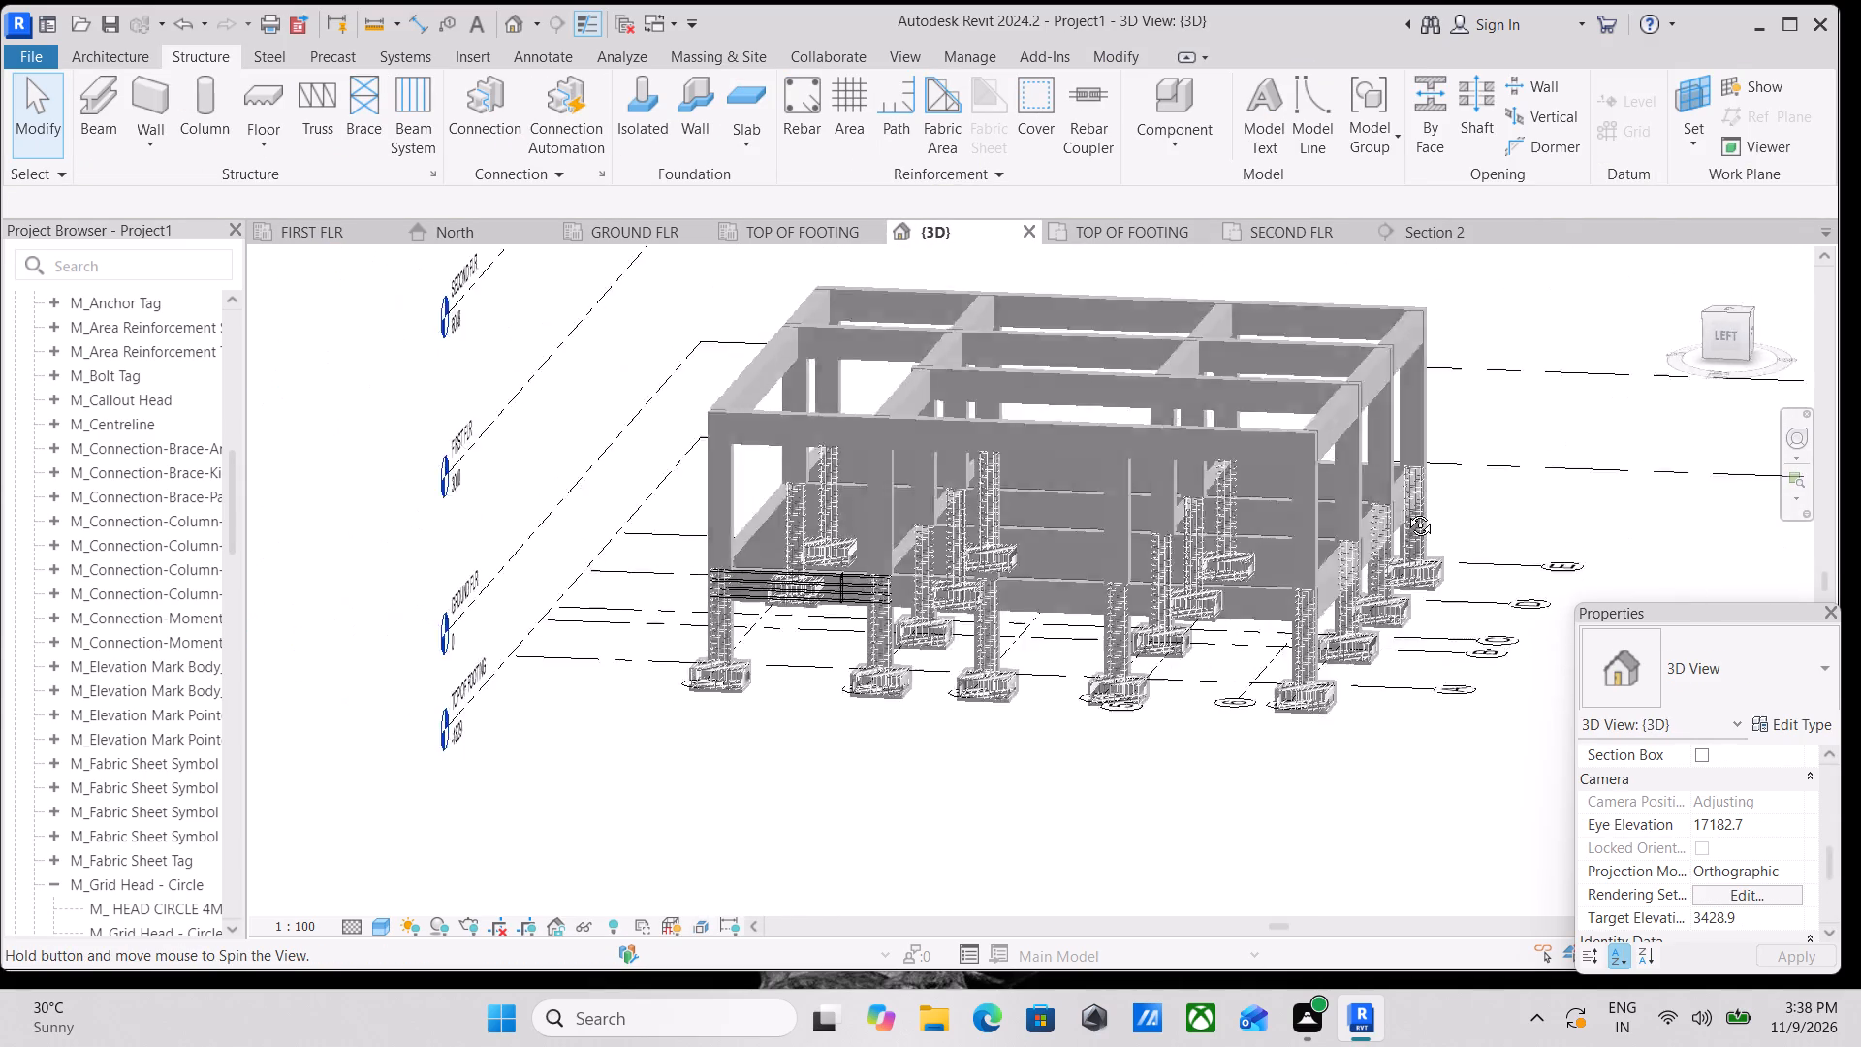
shift+middle_drag(1405, 511, 1445, 582)
shift+middle_drag(1138, 642, 1188, 611)
shift+scroll(1138, 642, up, 1)
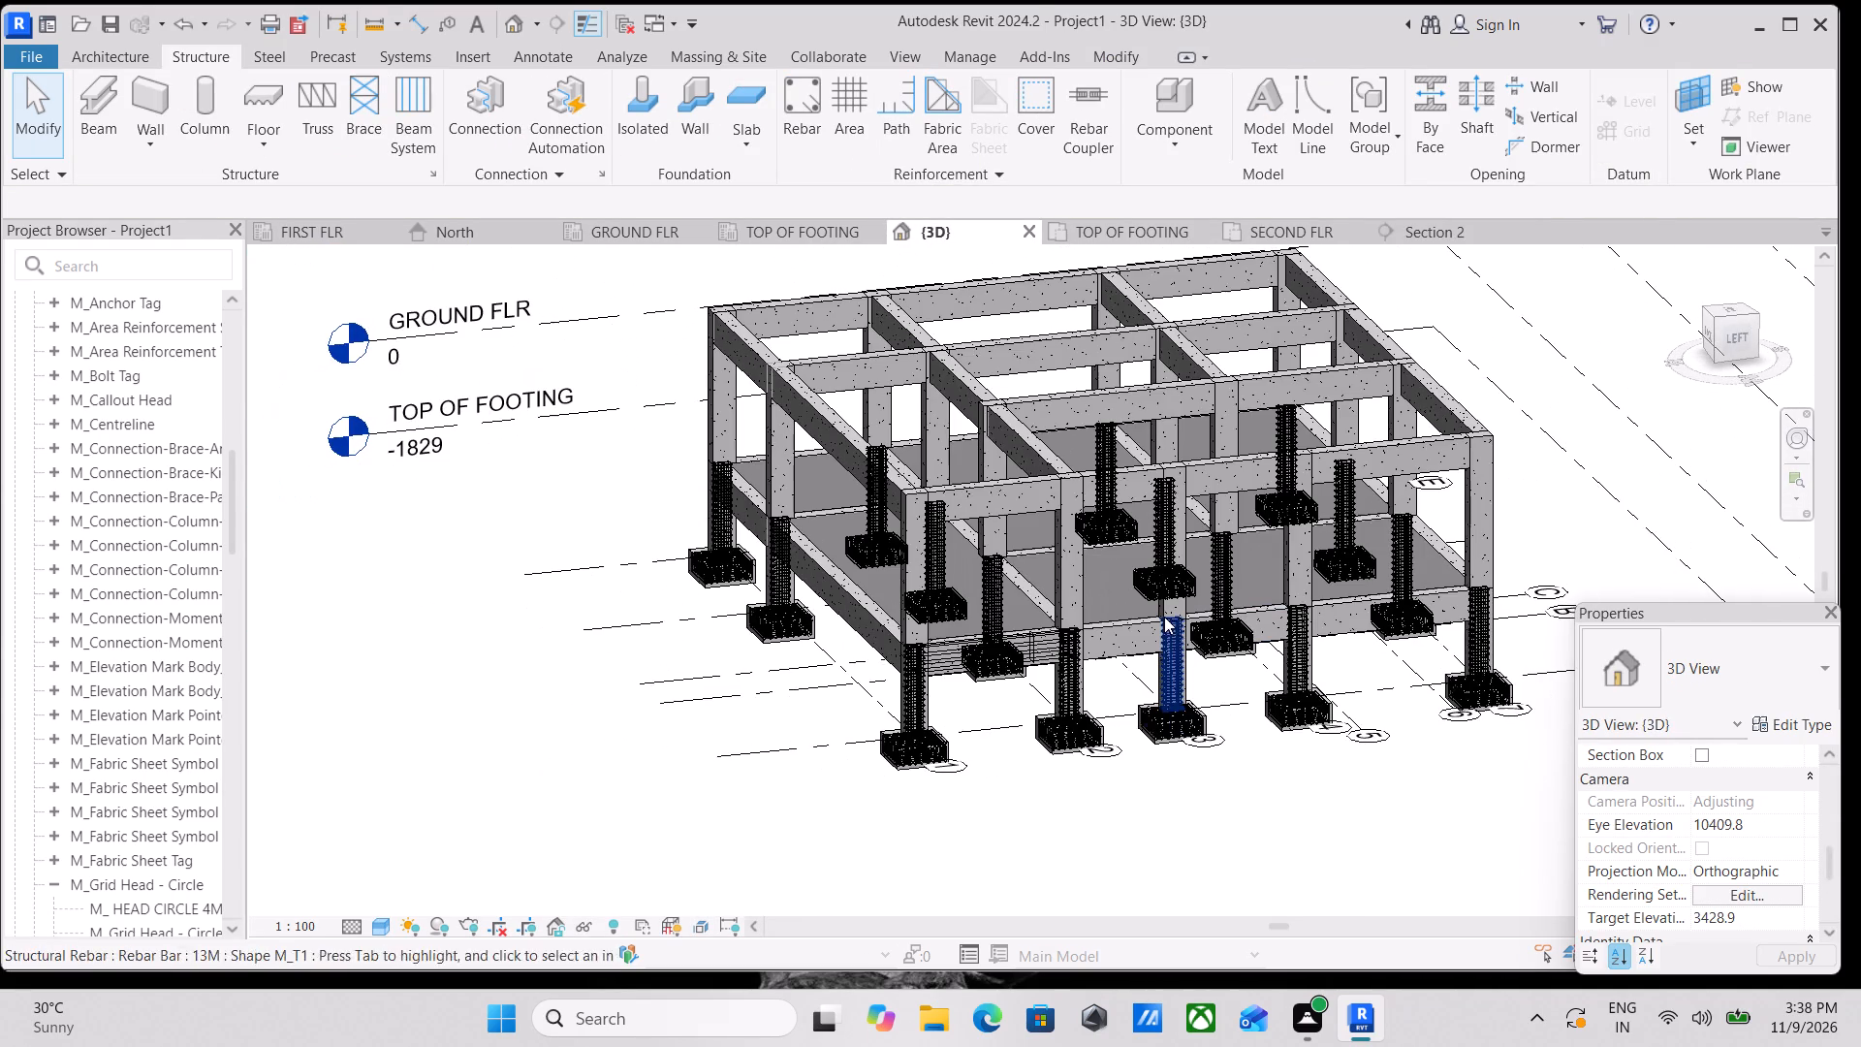
Return to Section 2 and look through the beam stirrup's properties.
click(1404, 224)
scroll(1229, 684, up, 1)
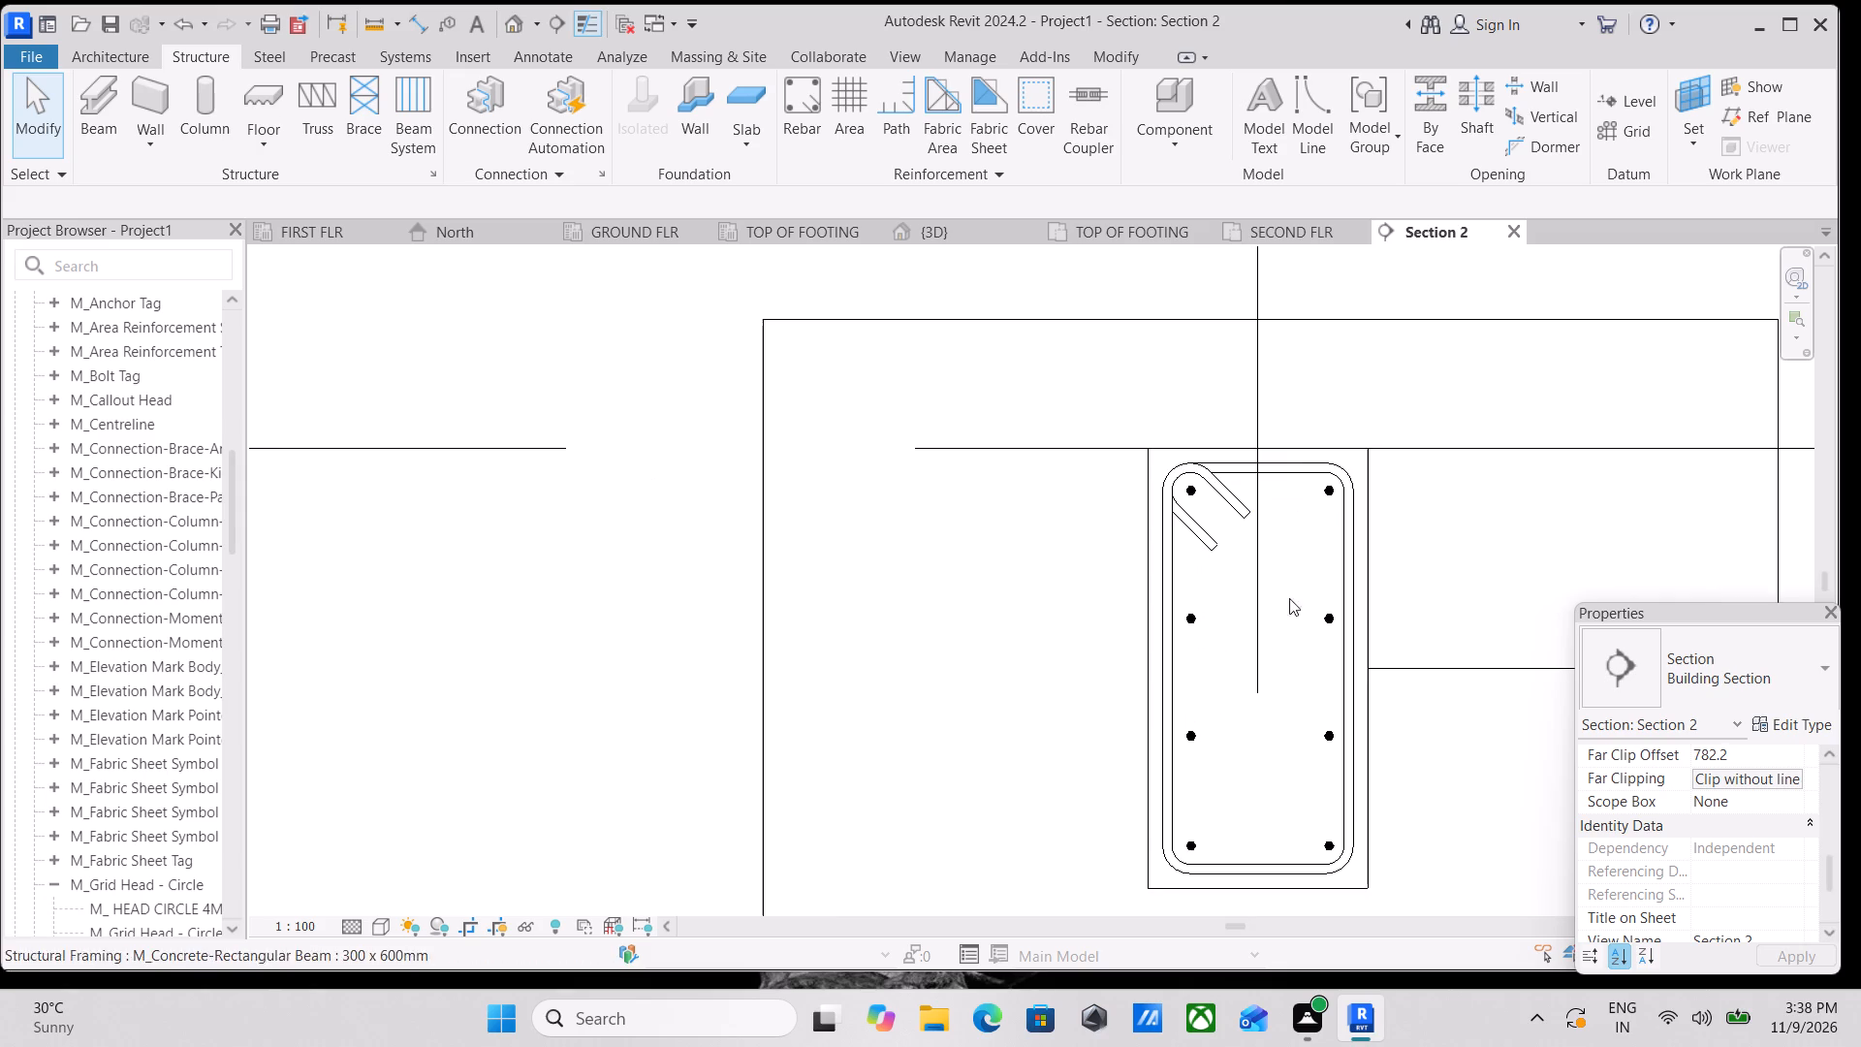
click(1291, 469)
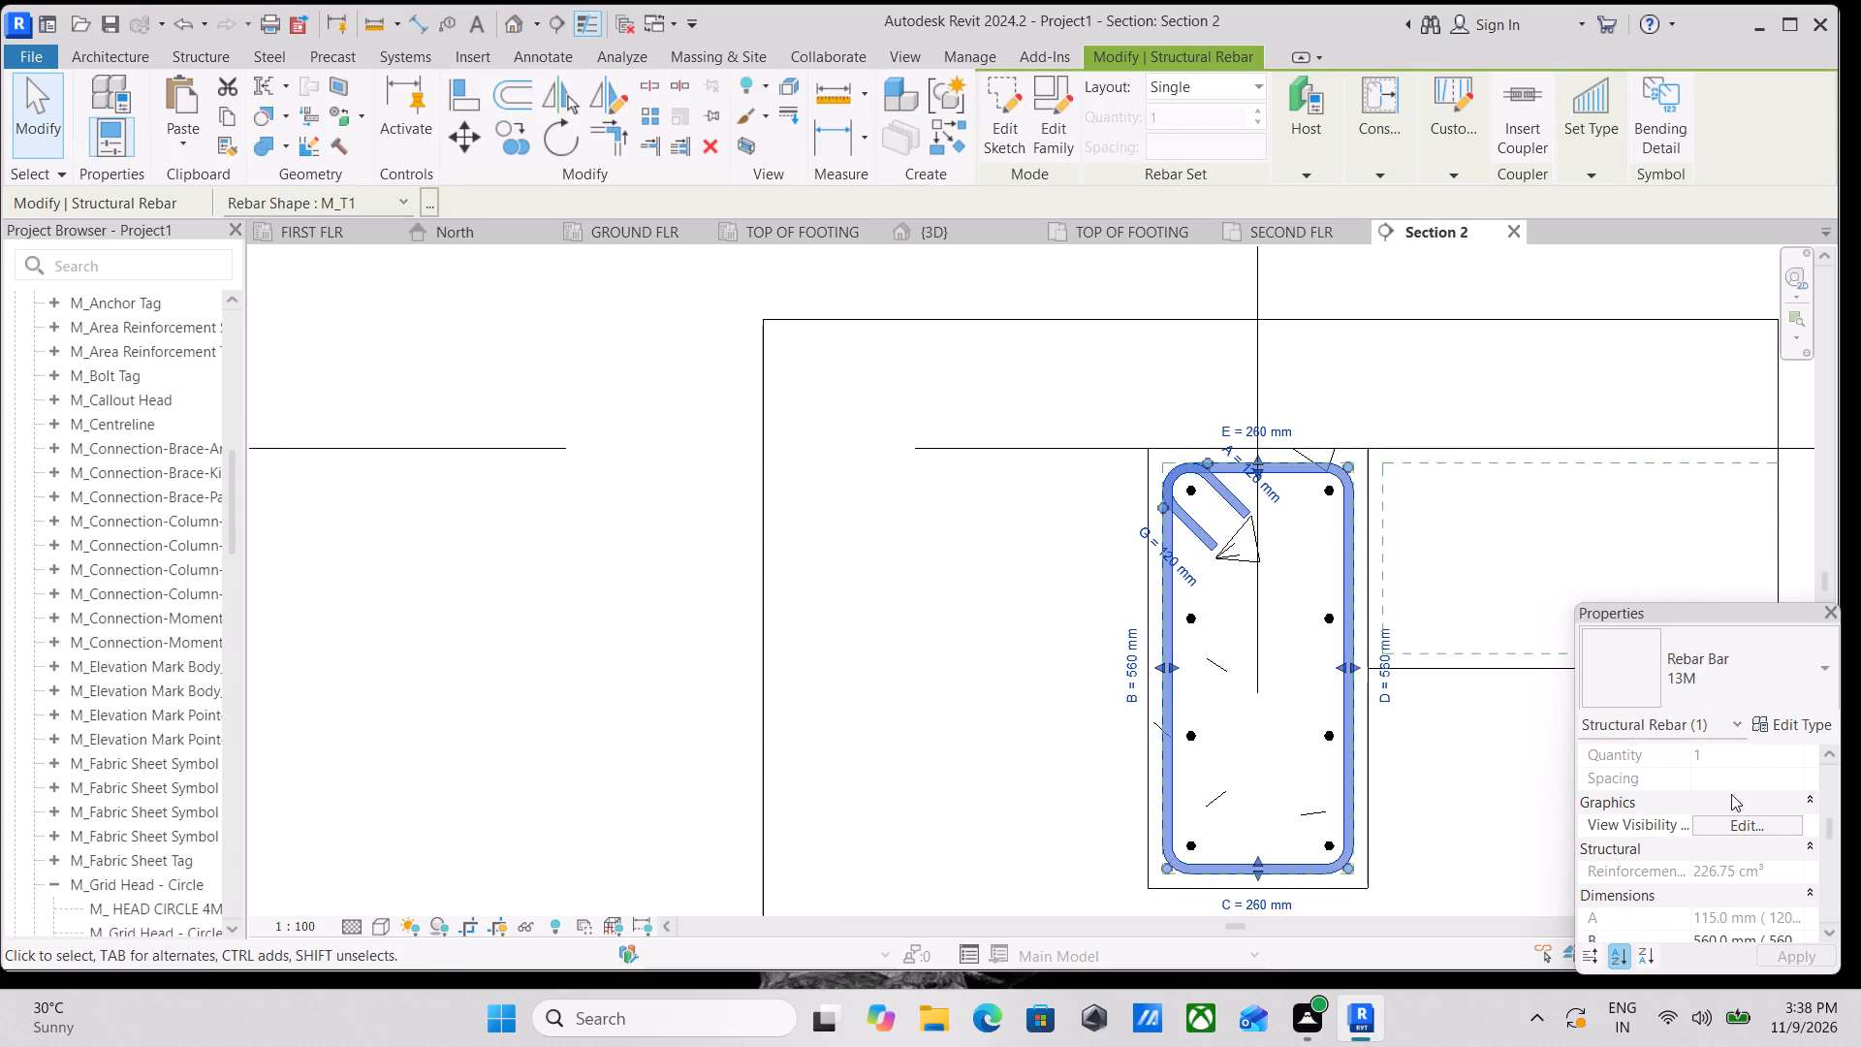
scroll(1709, 815, up, 2)
scroll(1709, 815, down, 2)
scroll(1746, 826, up, 5)
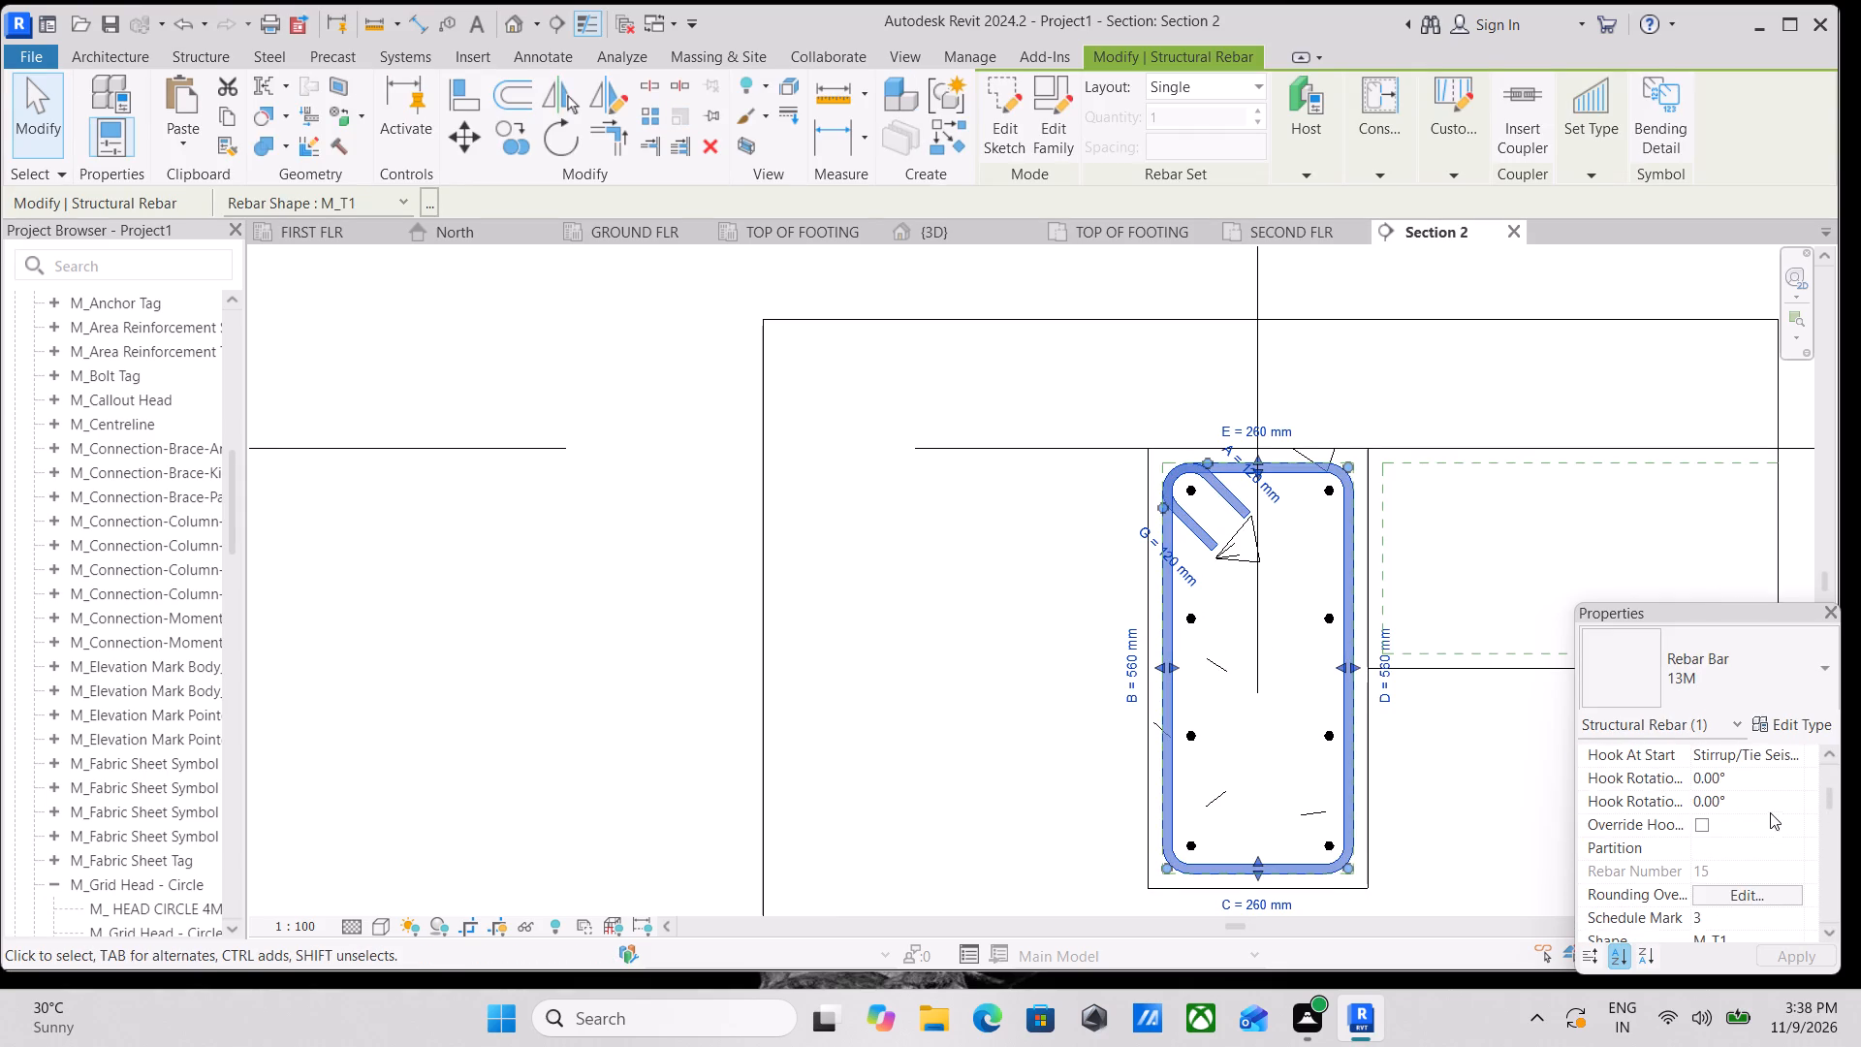
scroll(1765, 815, up, 3)
scroll(1304, 573, down, 1)
middle_drag(1304, 573, 1279, 692)
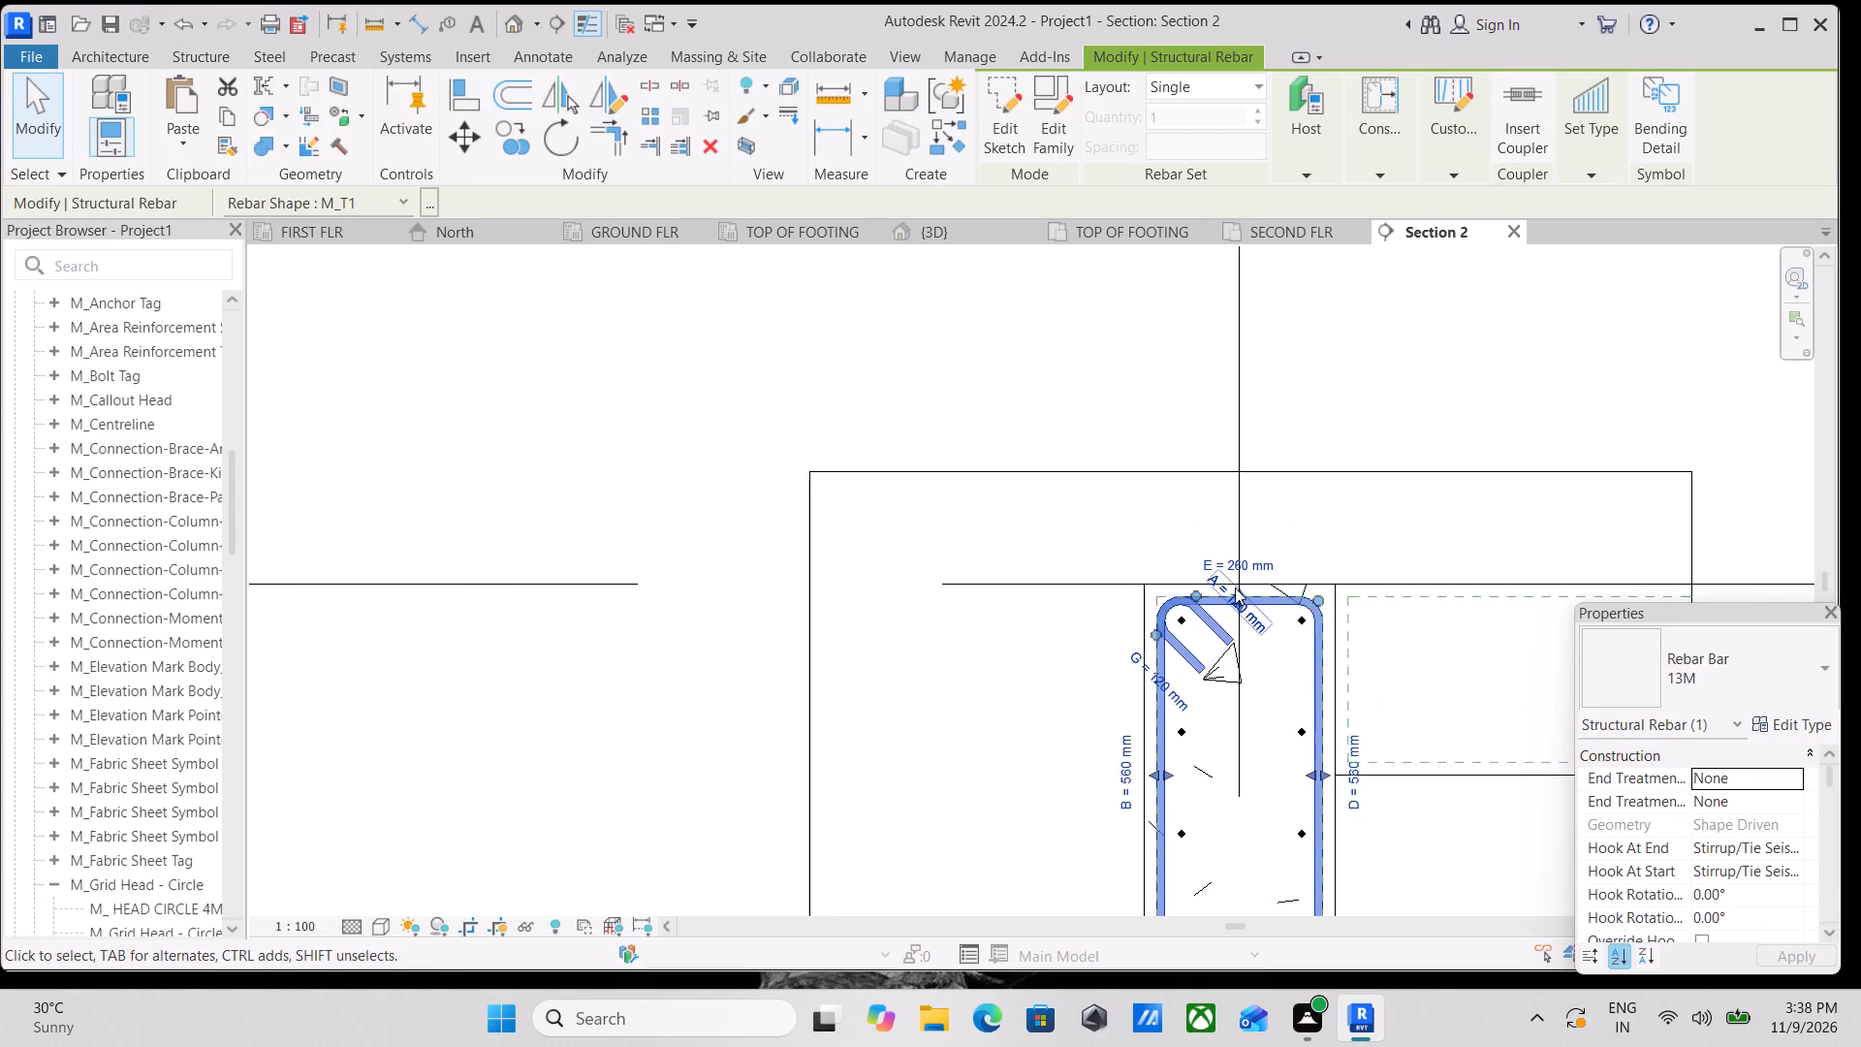
scroll(1230, 588, up, 3)
key(Escape)
Set the beam stirrup's layout to Maximum Spacing with a spacing of 120 mm.
scroll(1197, 603, up, 3)
middle_drag(1143, 648, 988, 692)
scroll(978, 695, up, 1)
scroll(1060, 677, up, 3)
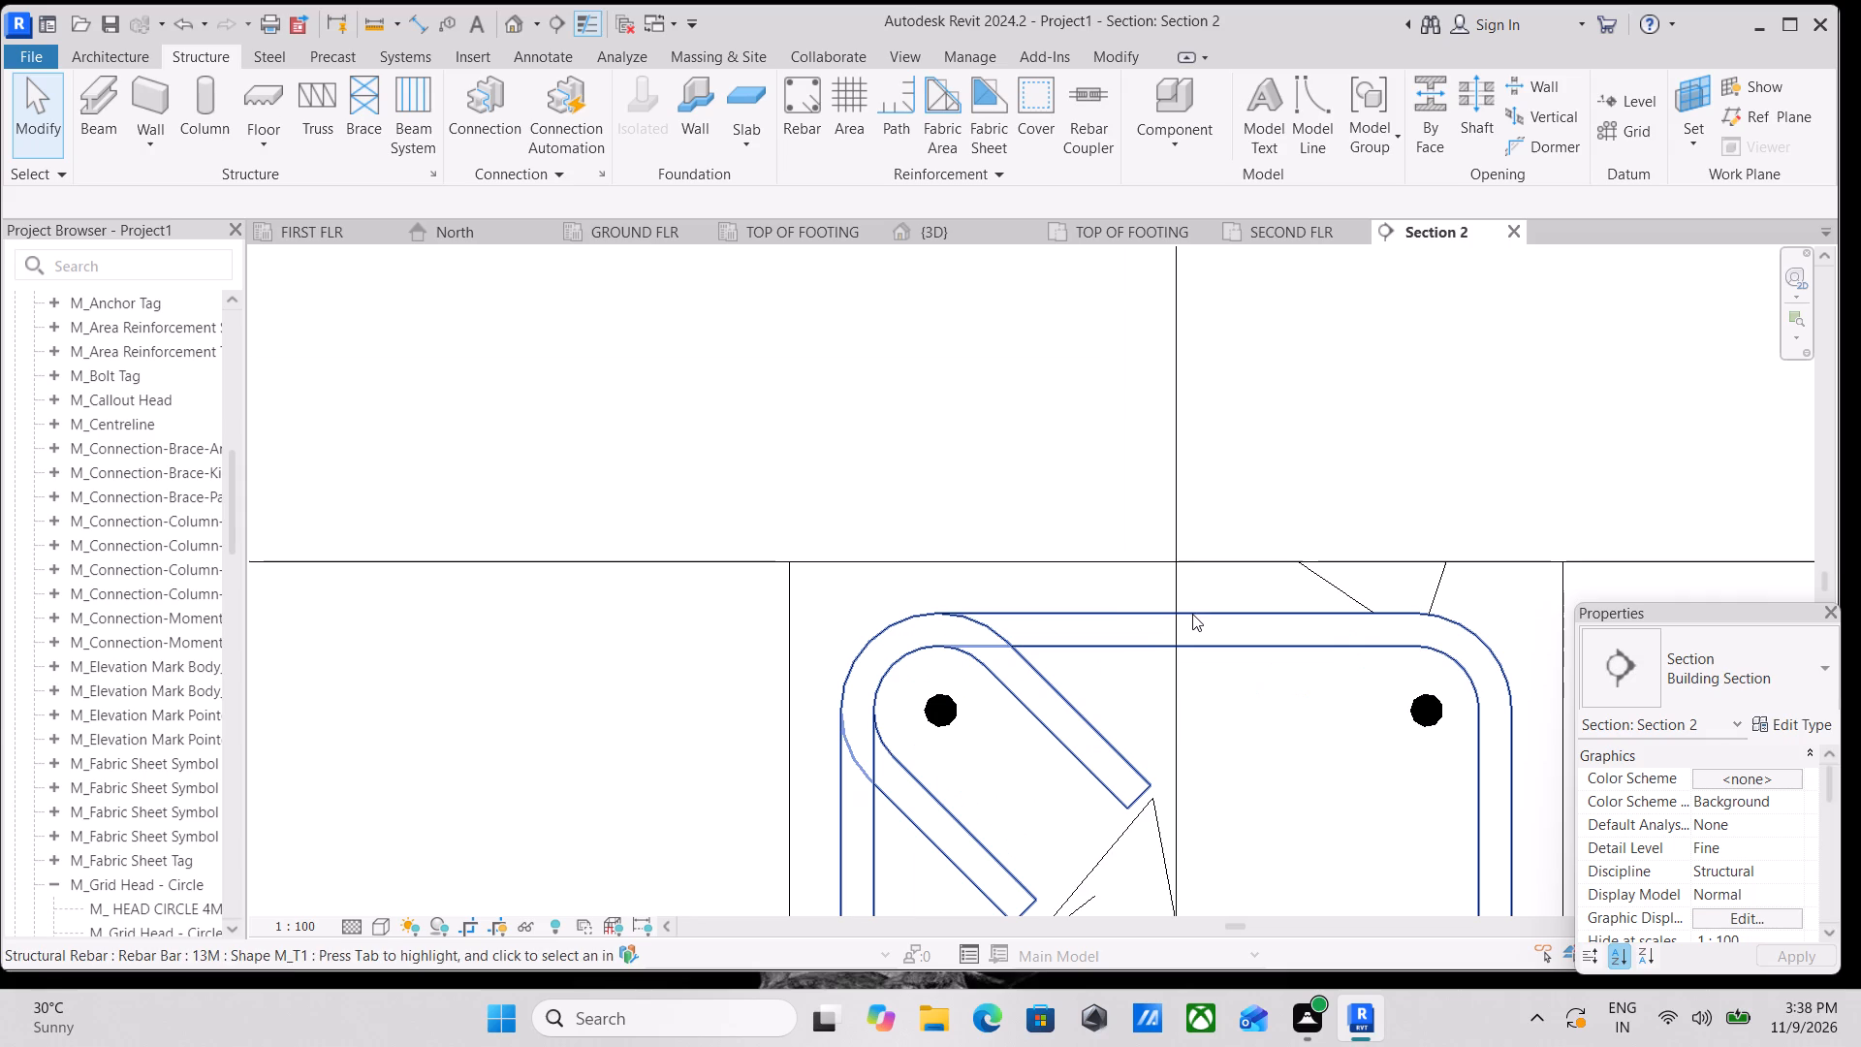
click(1124, 632)
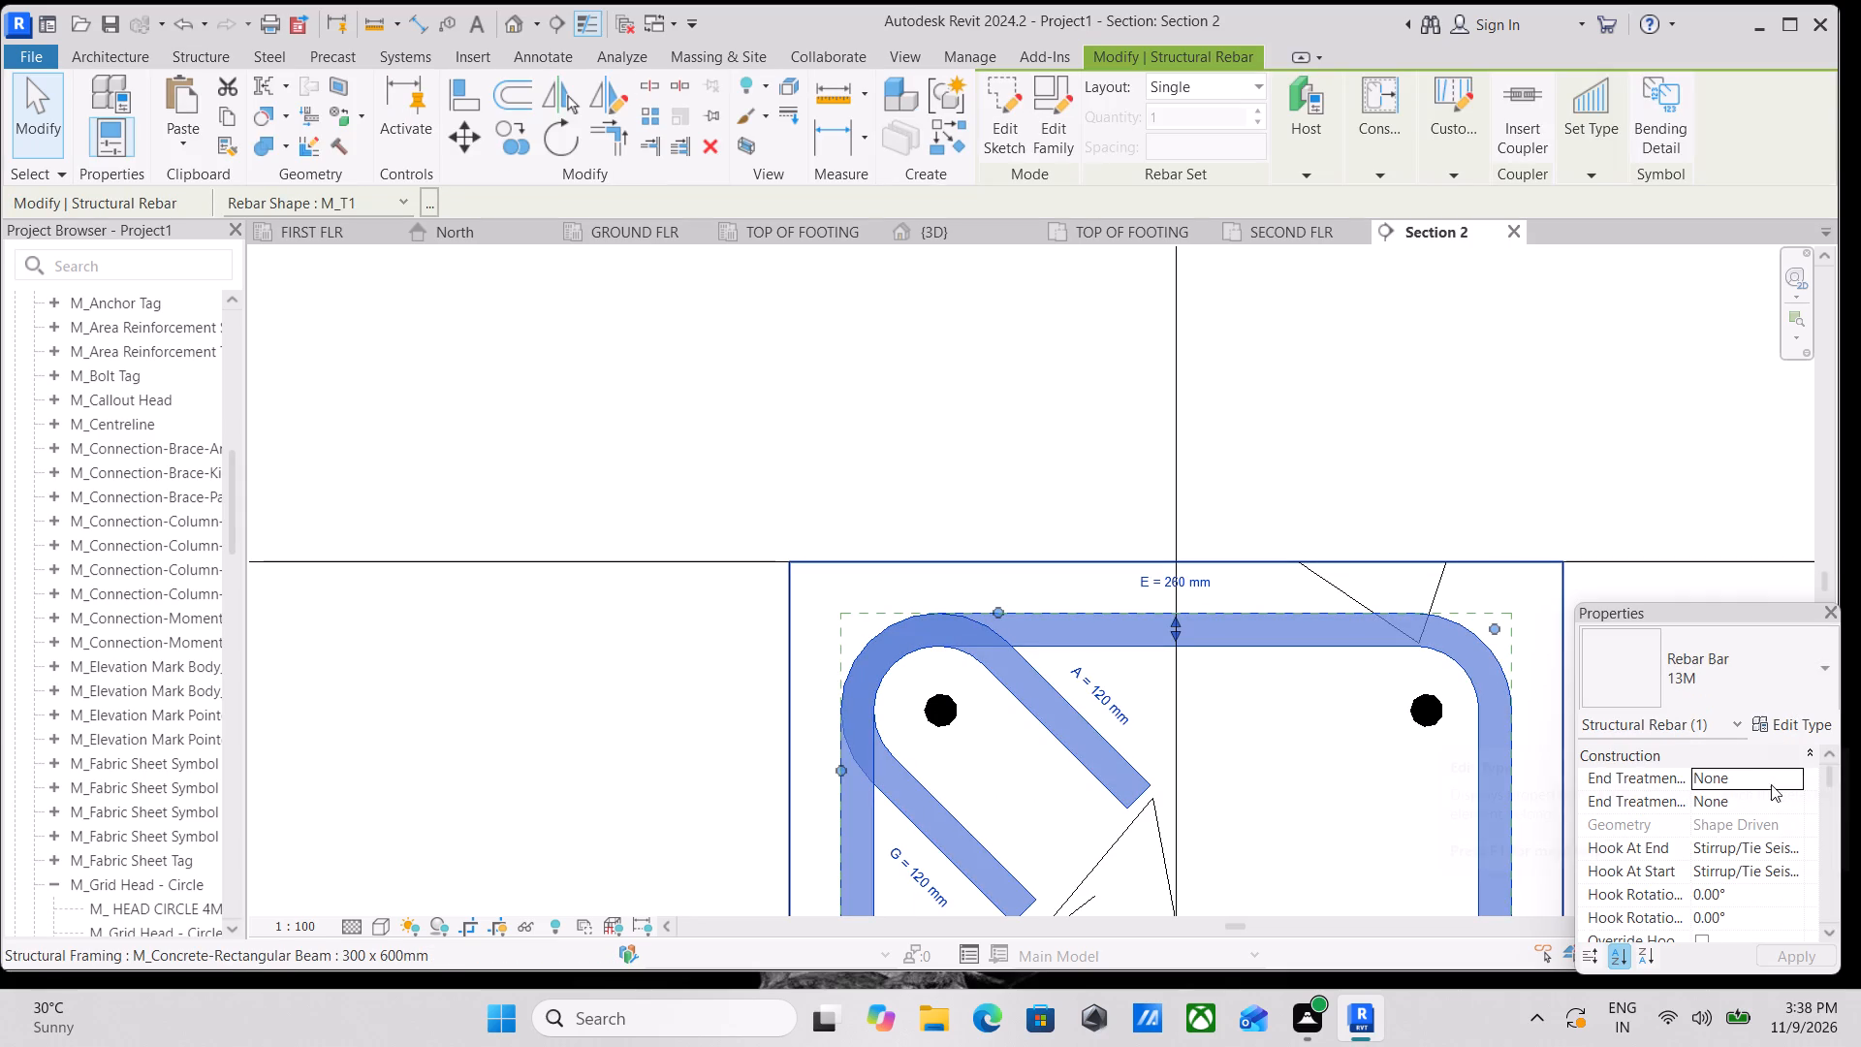
scroll(1771, 781, down, 6)
scroll(1755, 855, up, 1)
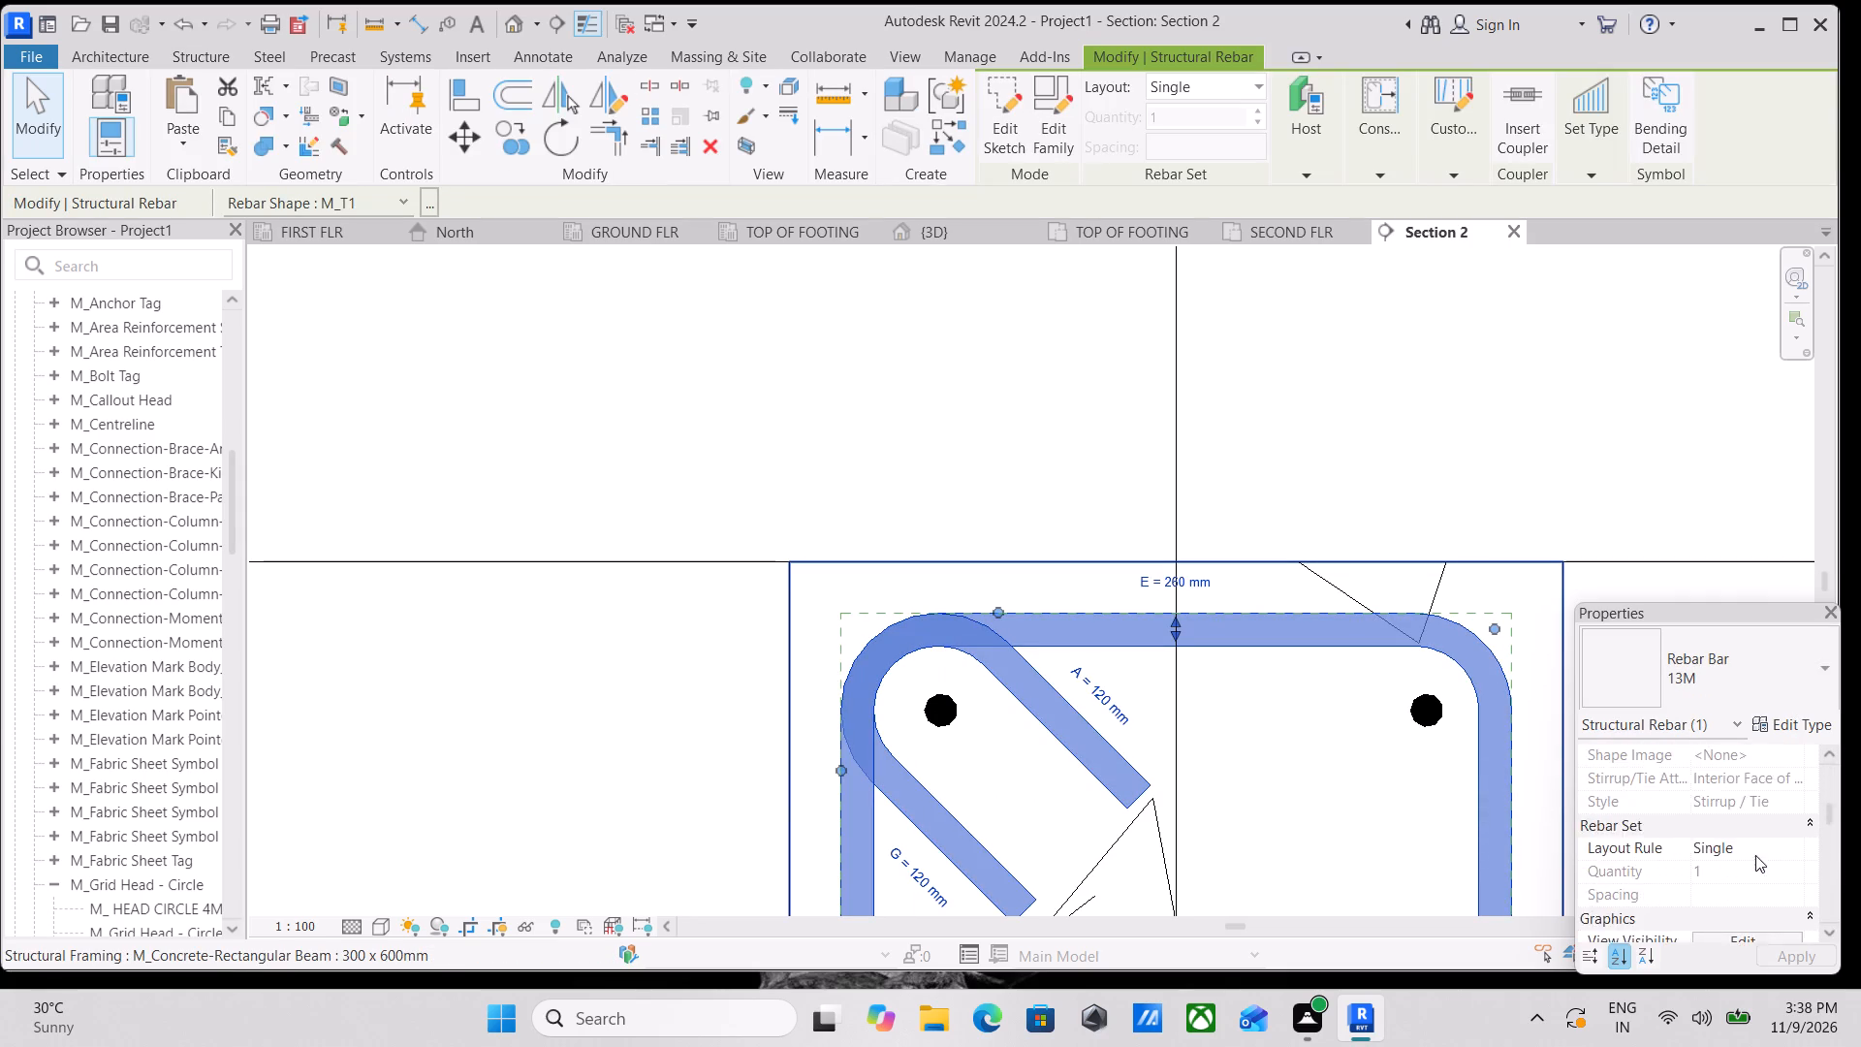
scroll(1755, 855, up, 1)
click(1208, 82)
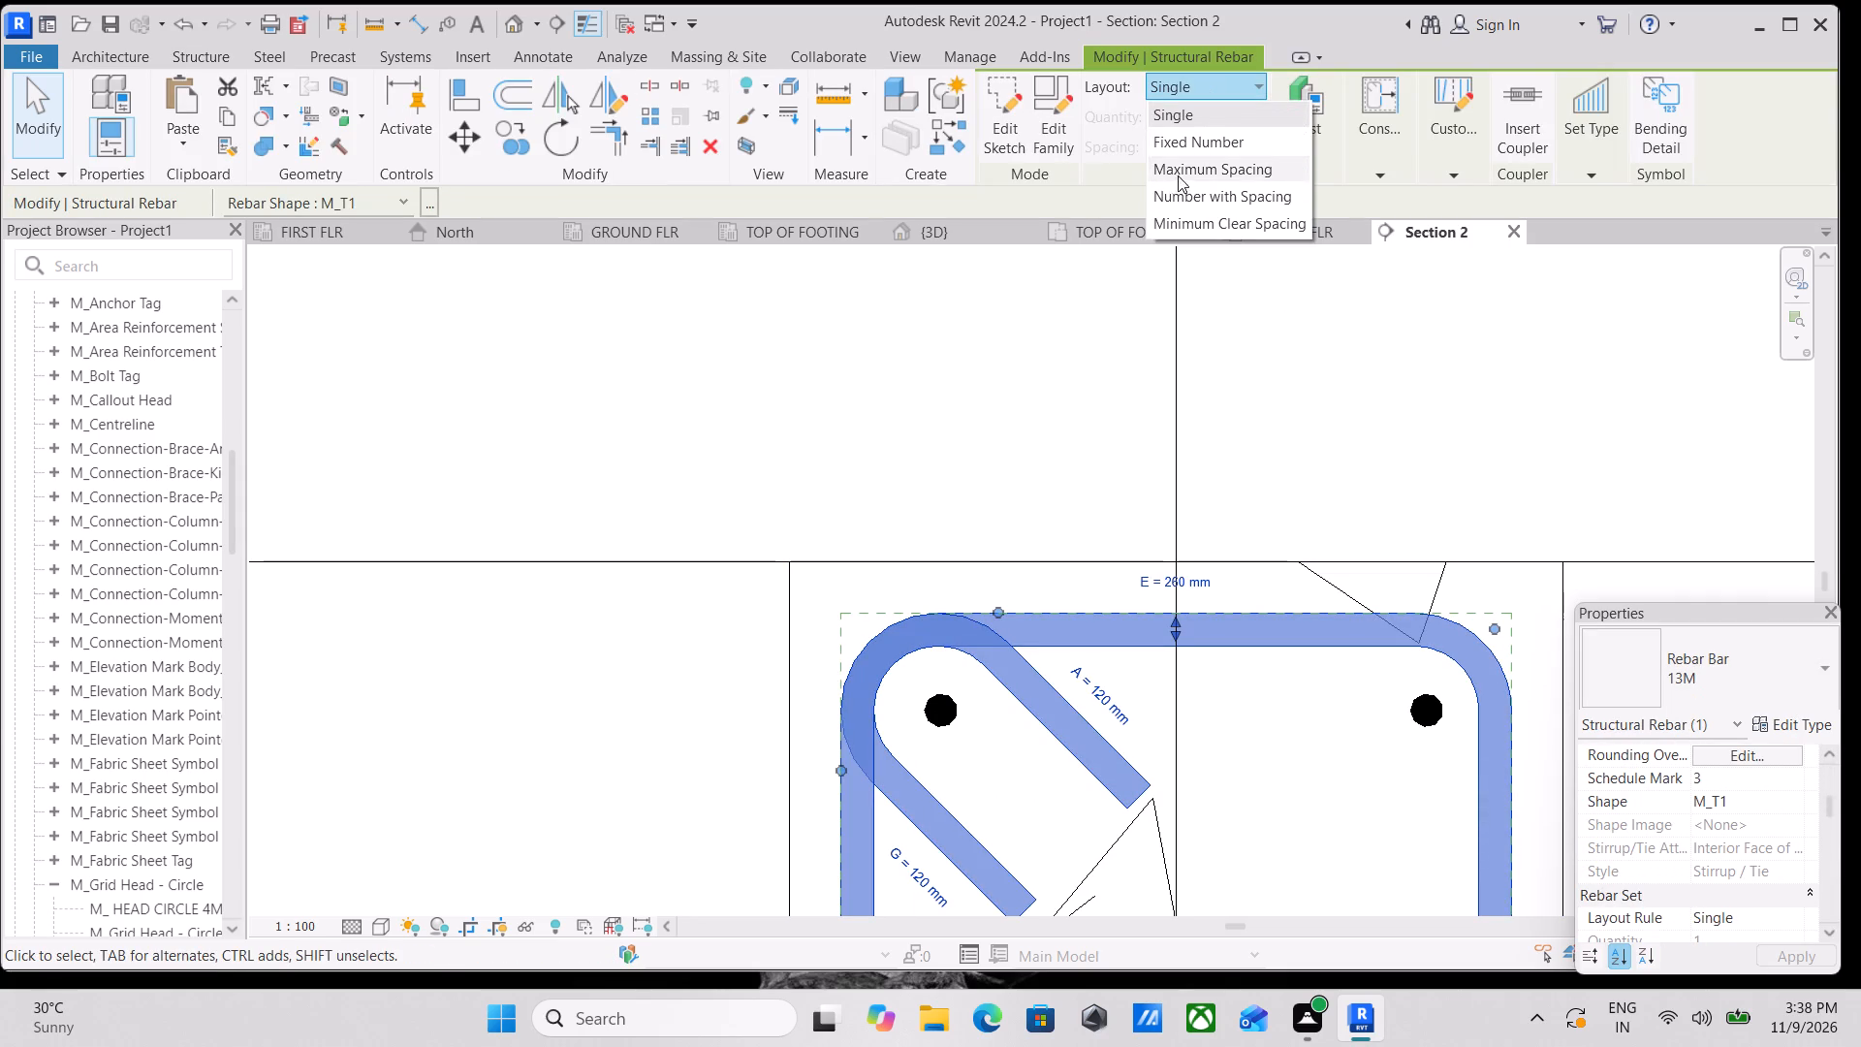
click(1188, 166)
drag(1269, 143, 1164, 165)
text(12)
text(0MM)
key(Return)
scroll(1331, 443, down, 2)
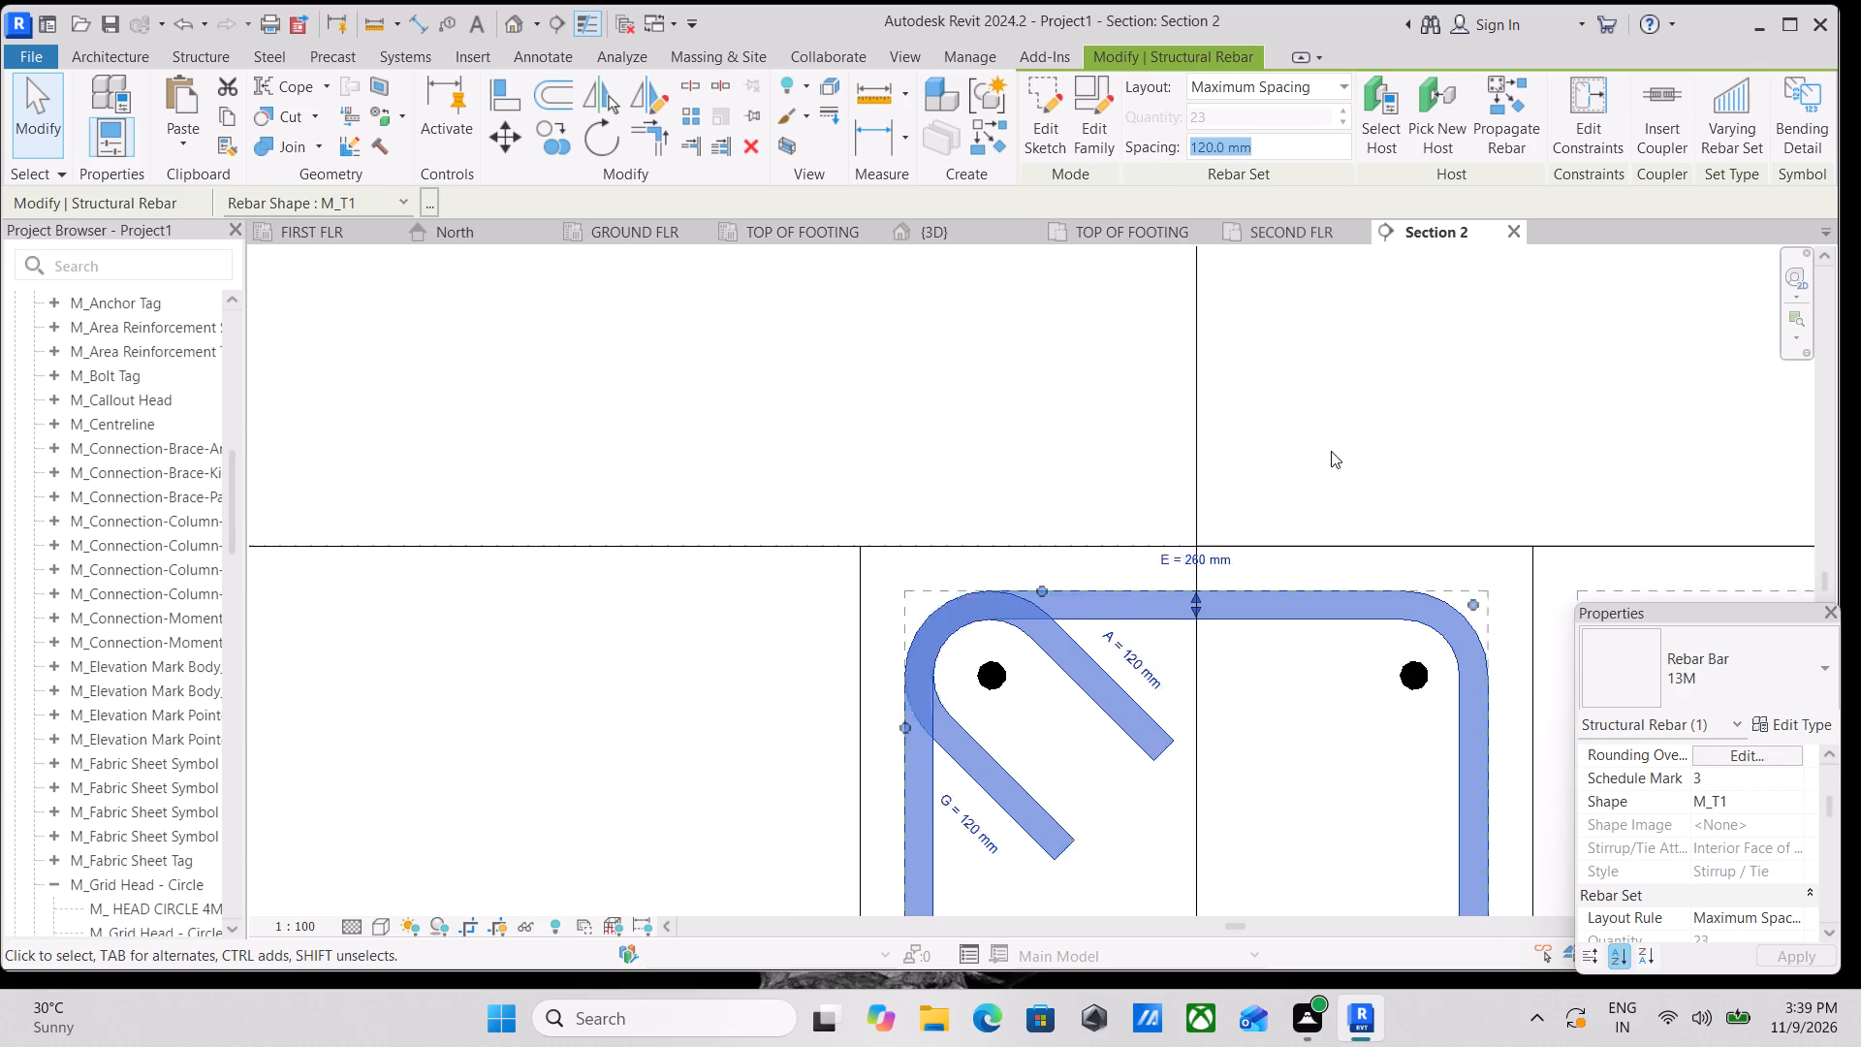
scroll(1331, 451, down, 2)
middle_drag(1315, 503, 1299, 349)
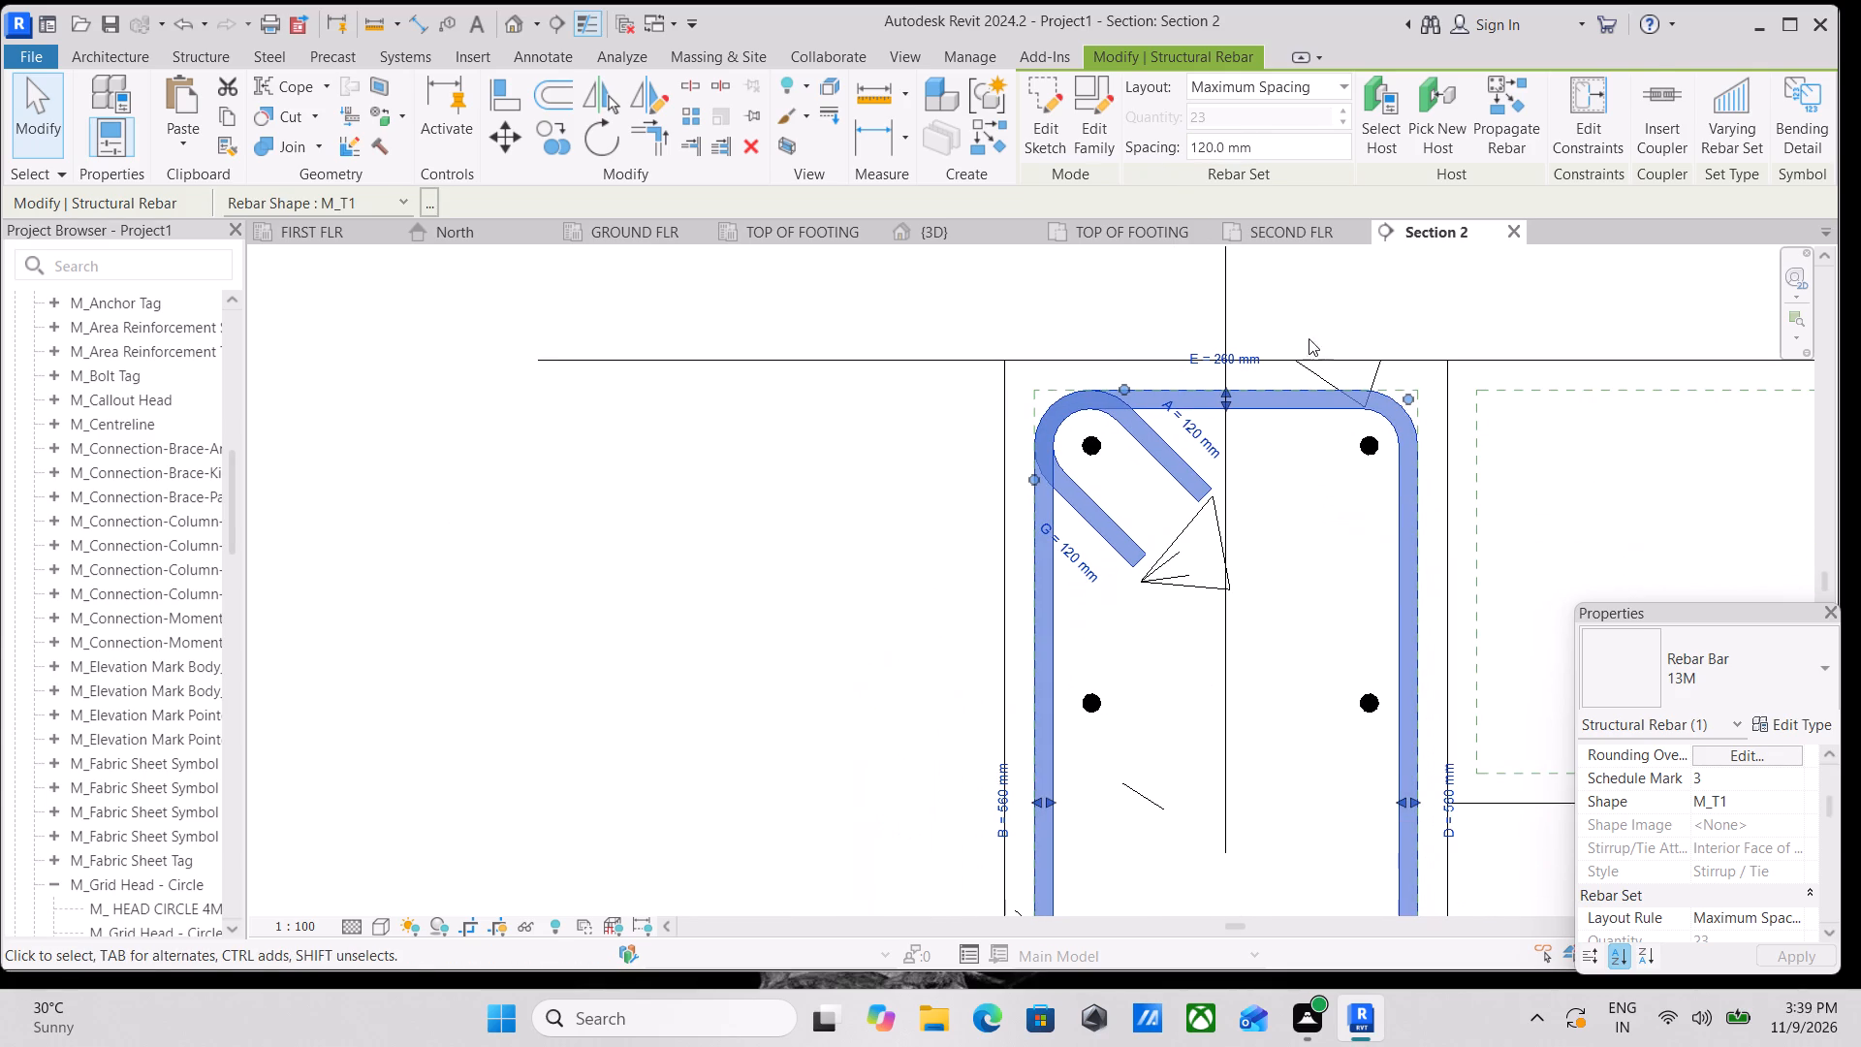
Check the view visibility states of the stirrup set in the beam section.
key(Escape)
click(1253, 404)
scroll(1745, 784, down, 1)
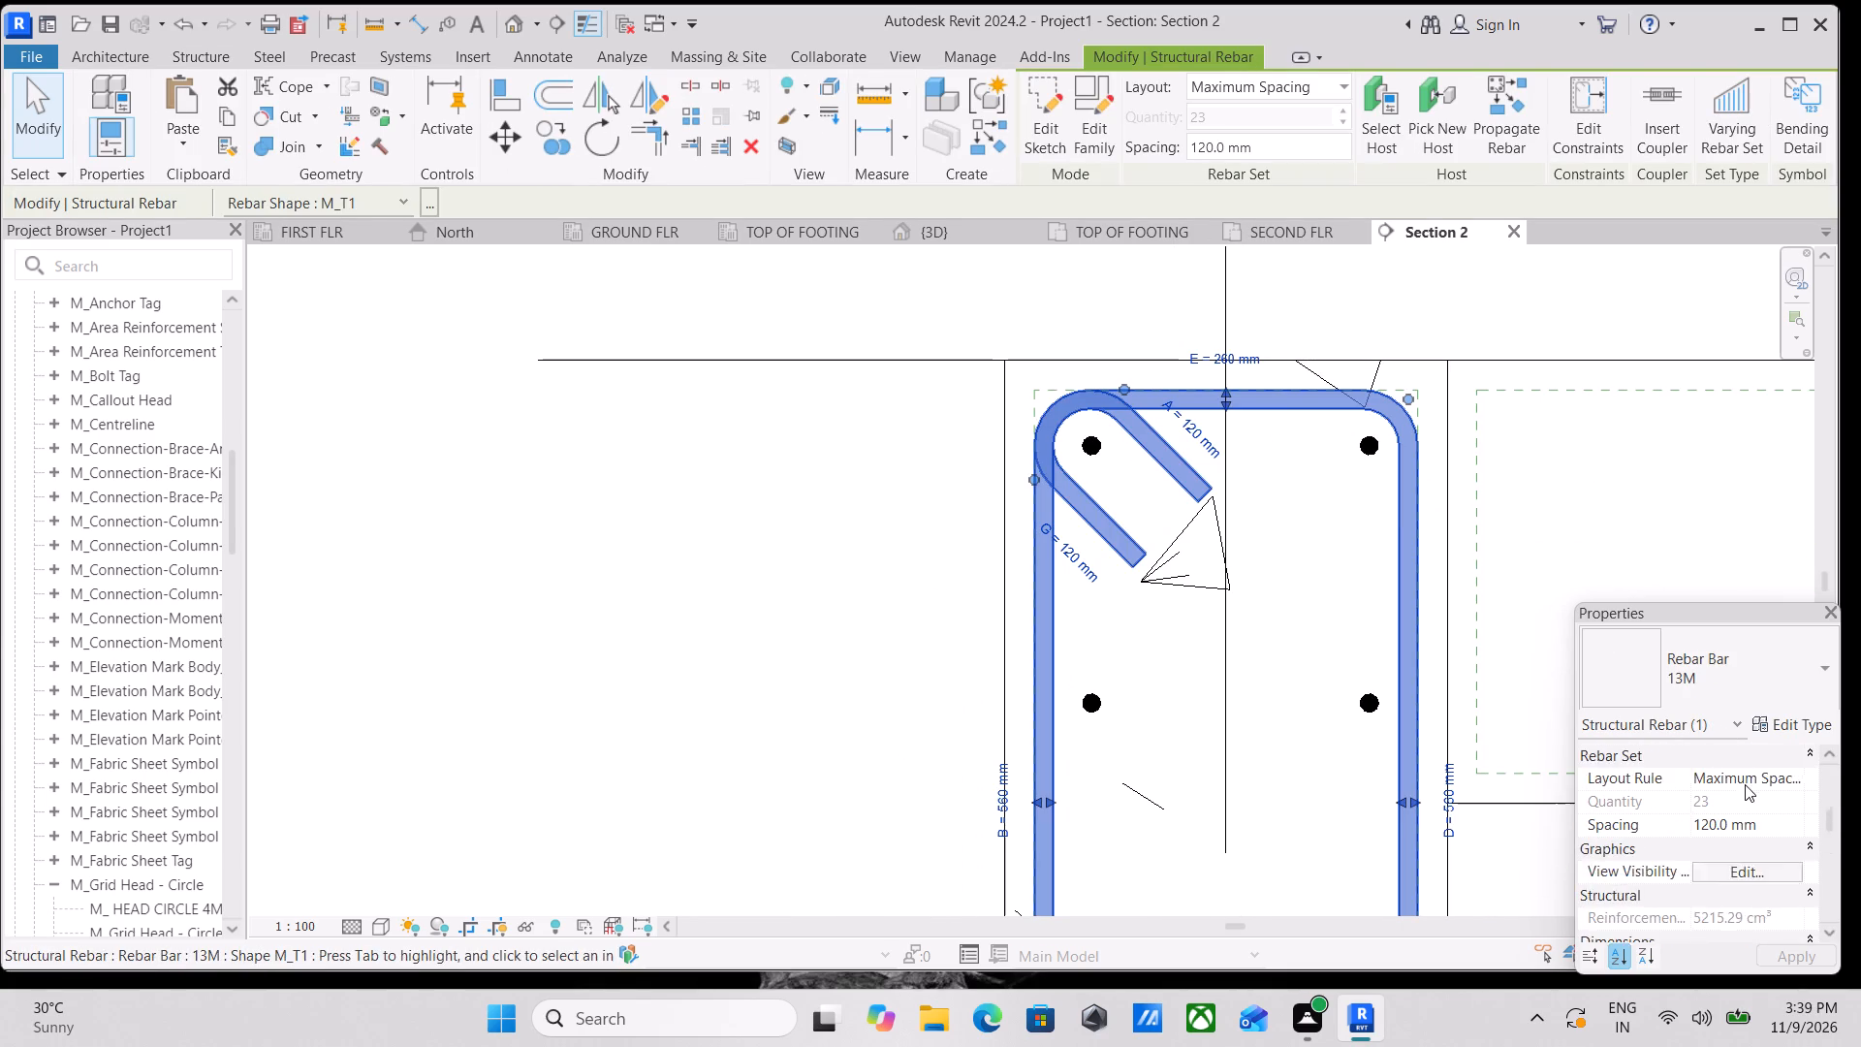
scroll(1745, 784, down, 2)
click(1746, 830)
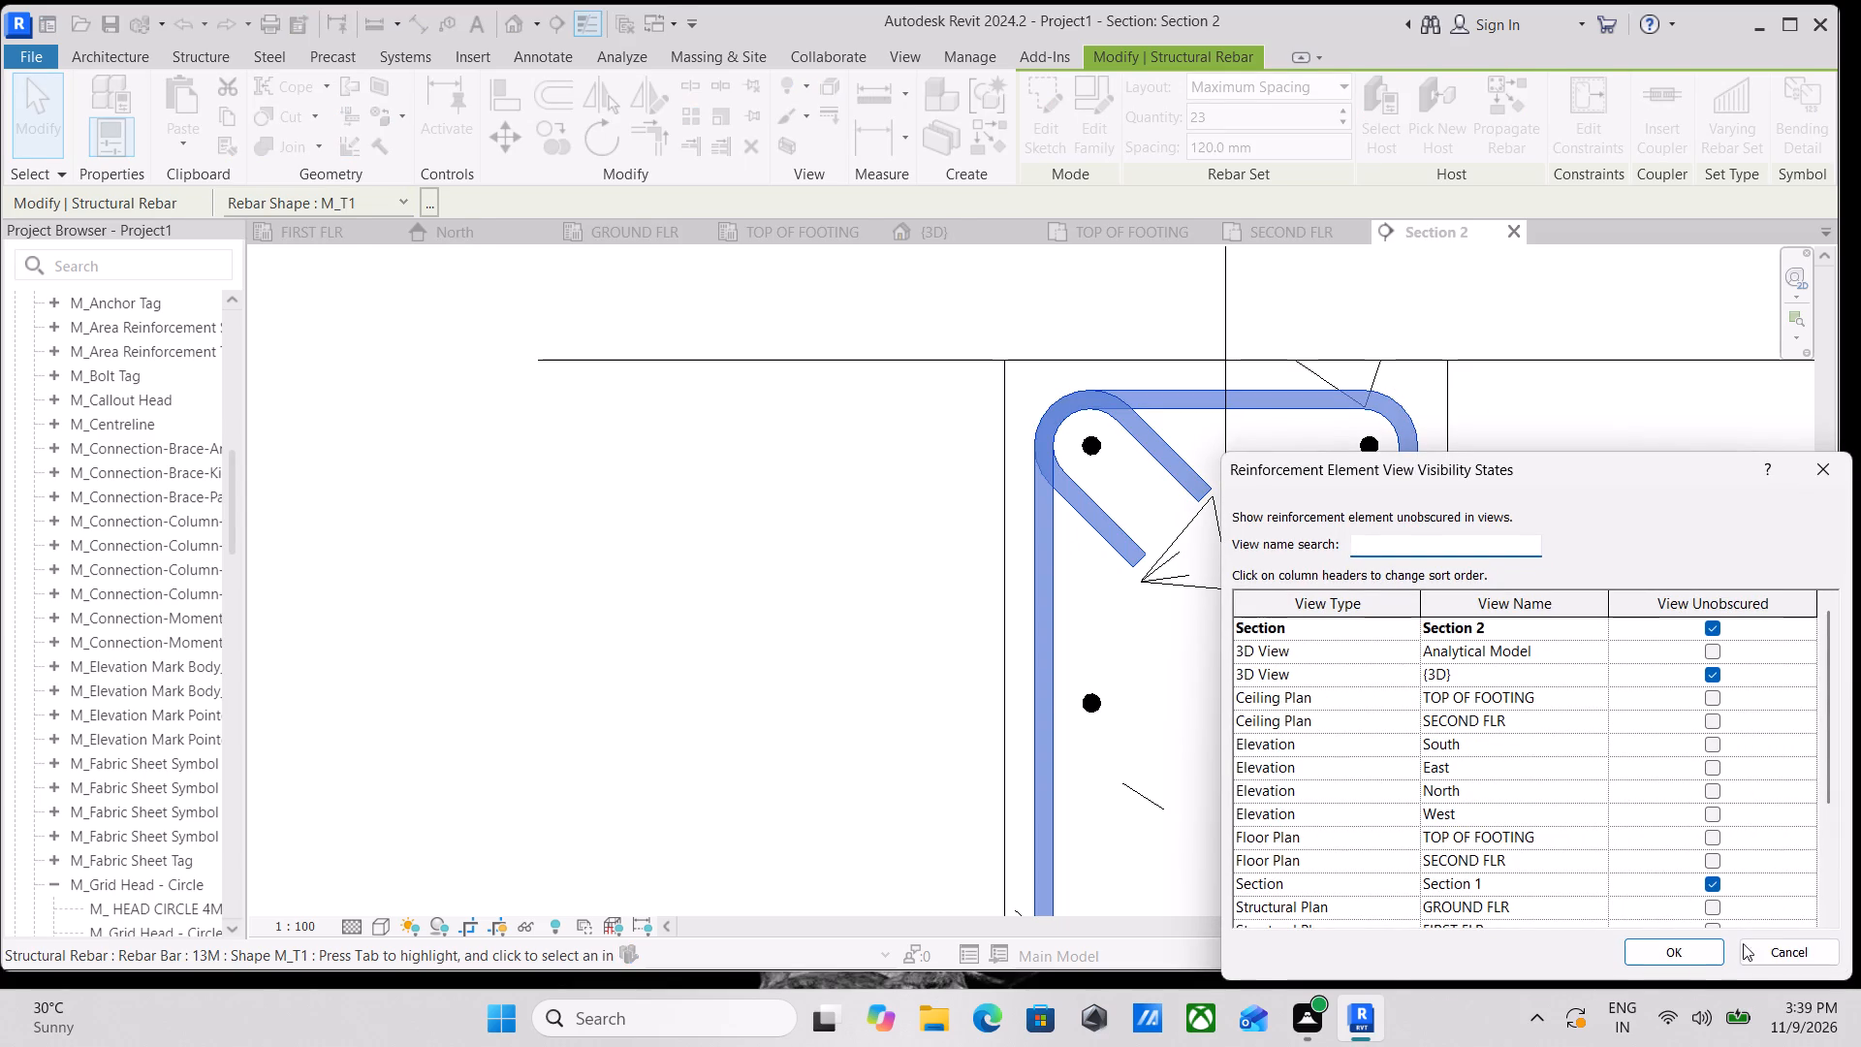
click(1680, 955)
key(Escape)
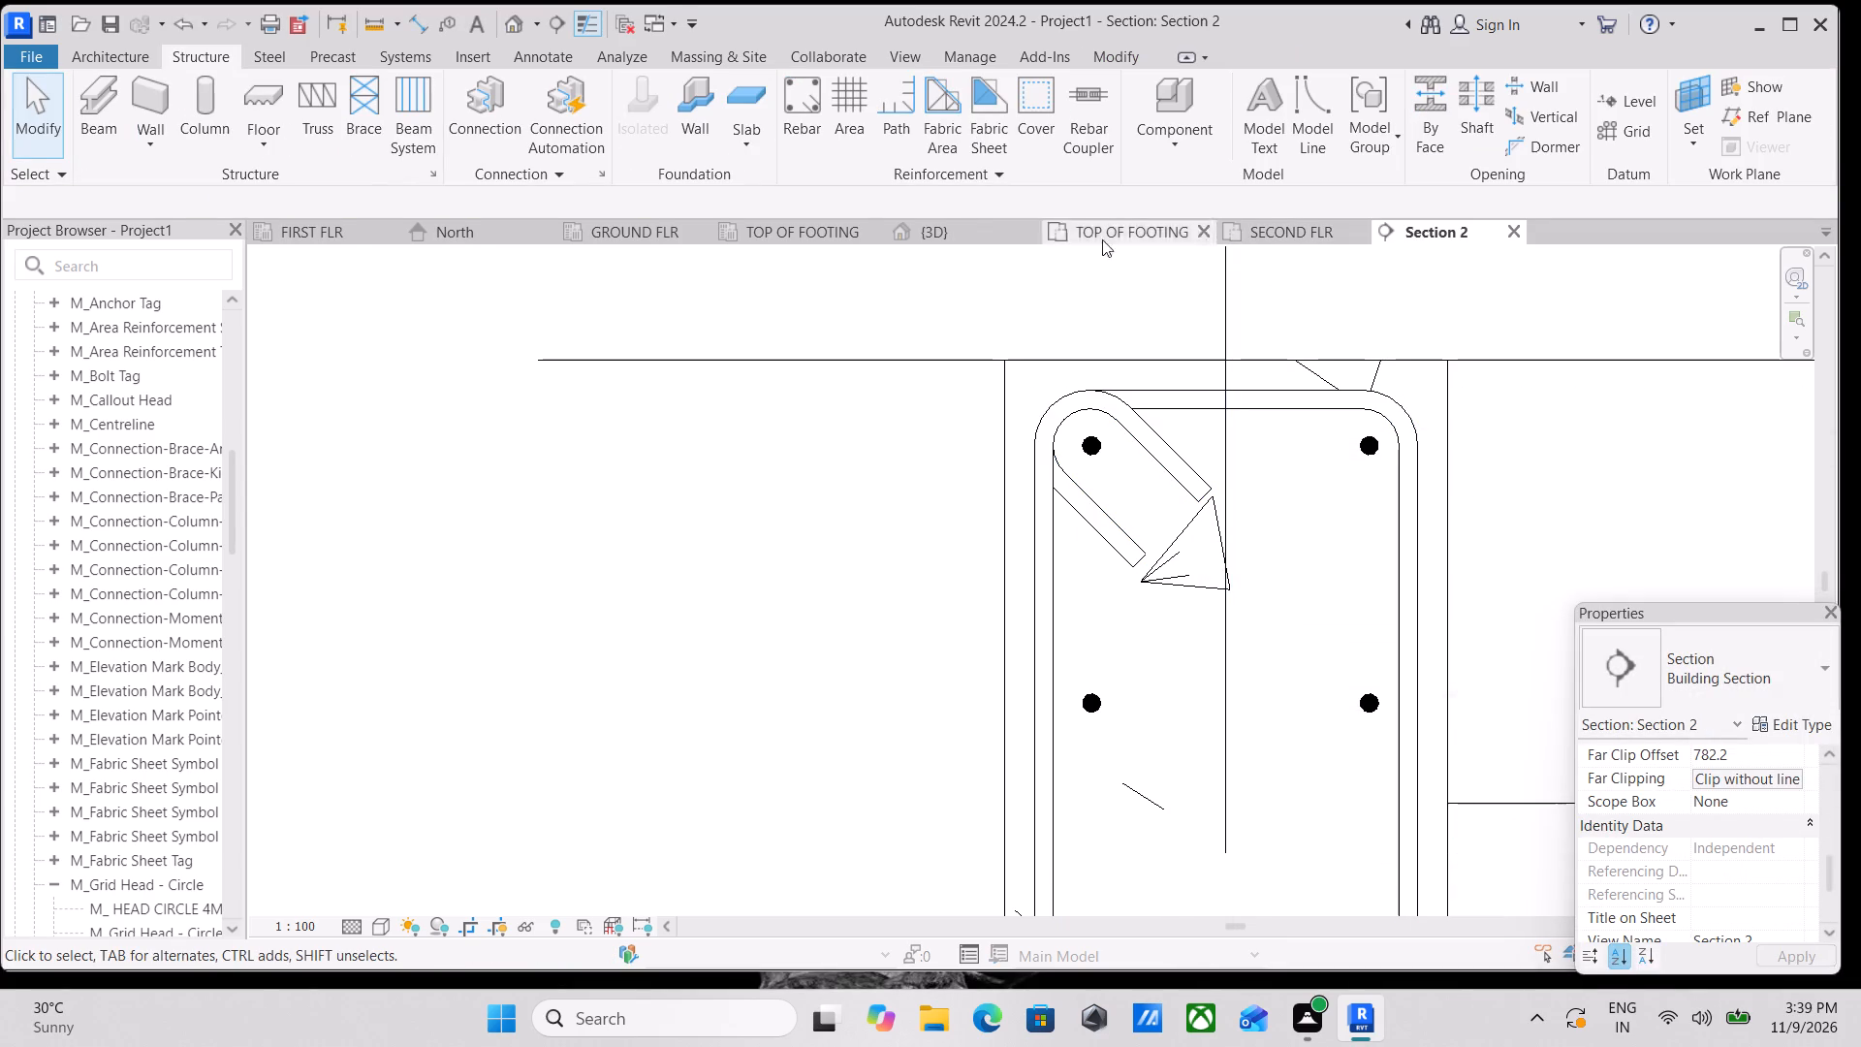
Inspect the stirrup set and longitudinal bars along the grid A beam in the 3D view.
click(911, 236)
scroll(1102, 507, down, 1)
middle_drag(1102, 507, 1088, 450)
key(Escape)
scroll(997, 597, up, 4)
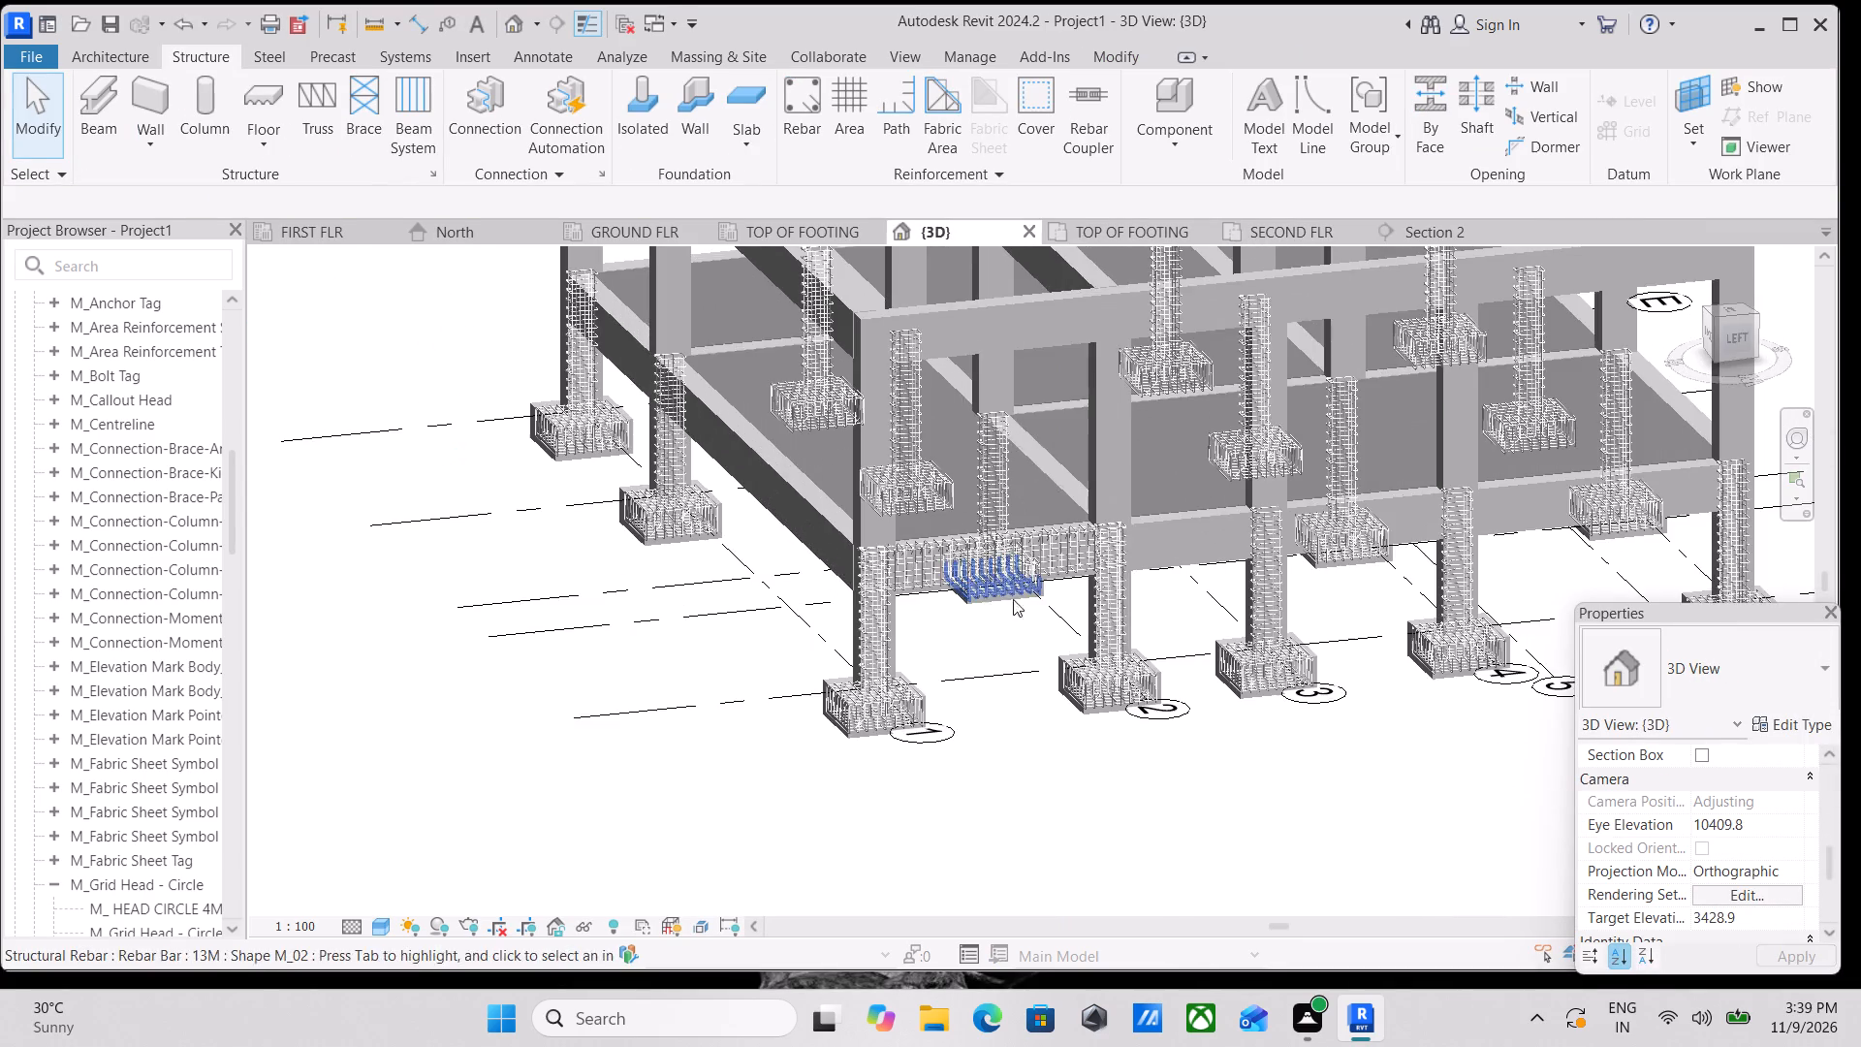
middle_drag(1097, 621, 1152, 636)
middle_drag(1060, 621, 1266, 668)
middle_drag(1283, 655, 1080, 660)
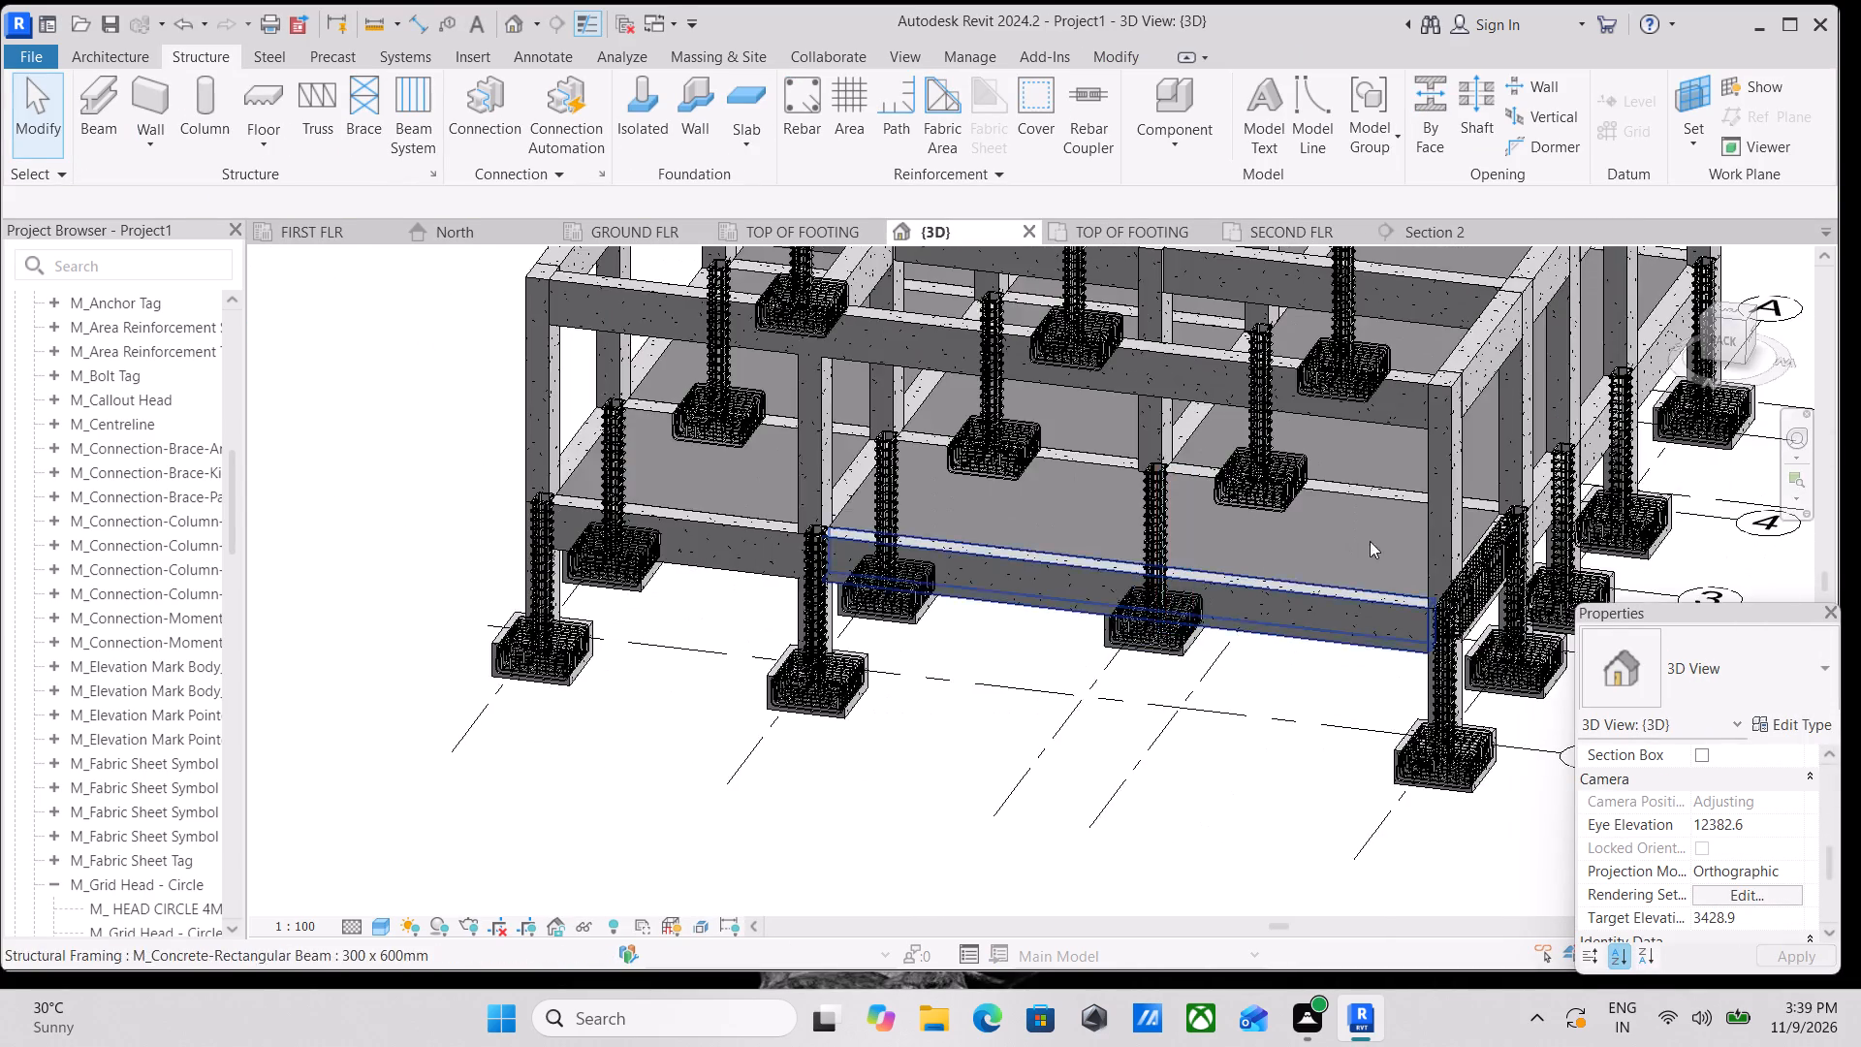
scroll(1404, 548, up, 4)
middle_drag(1504, 551, 1233, 491)
scroll(1305, 470, up, 4)
scroll(1310, 544, down, 2)
middle_drag(1310, 546, 1363, 471)
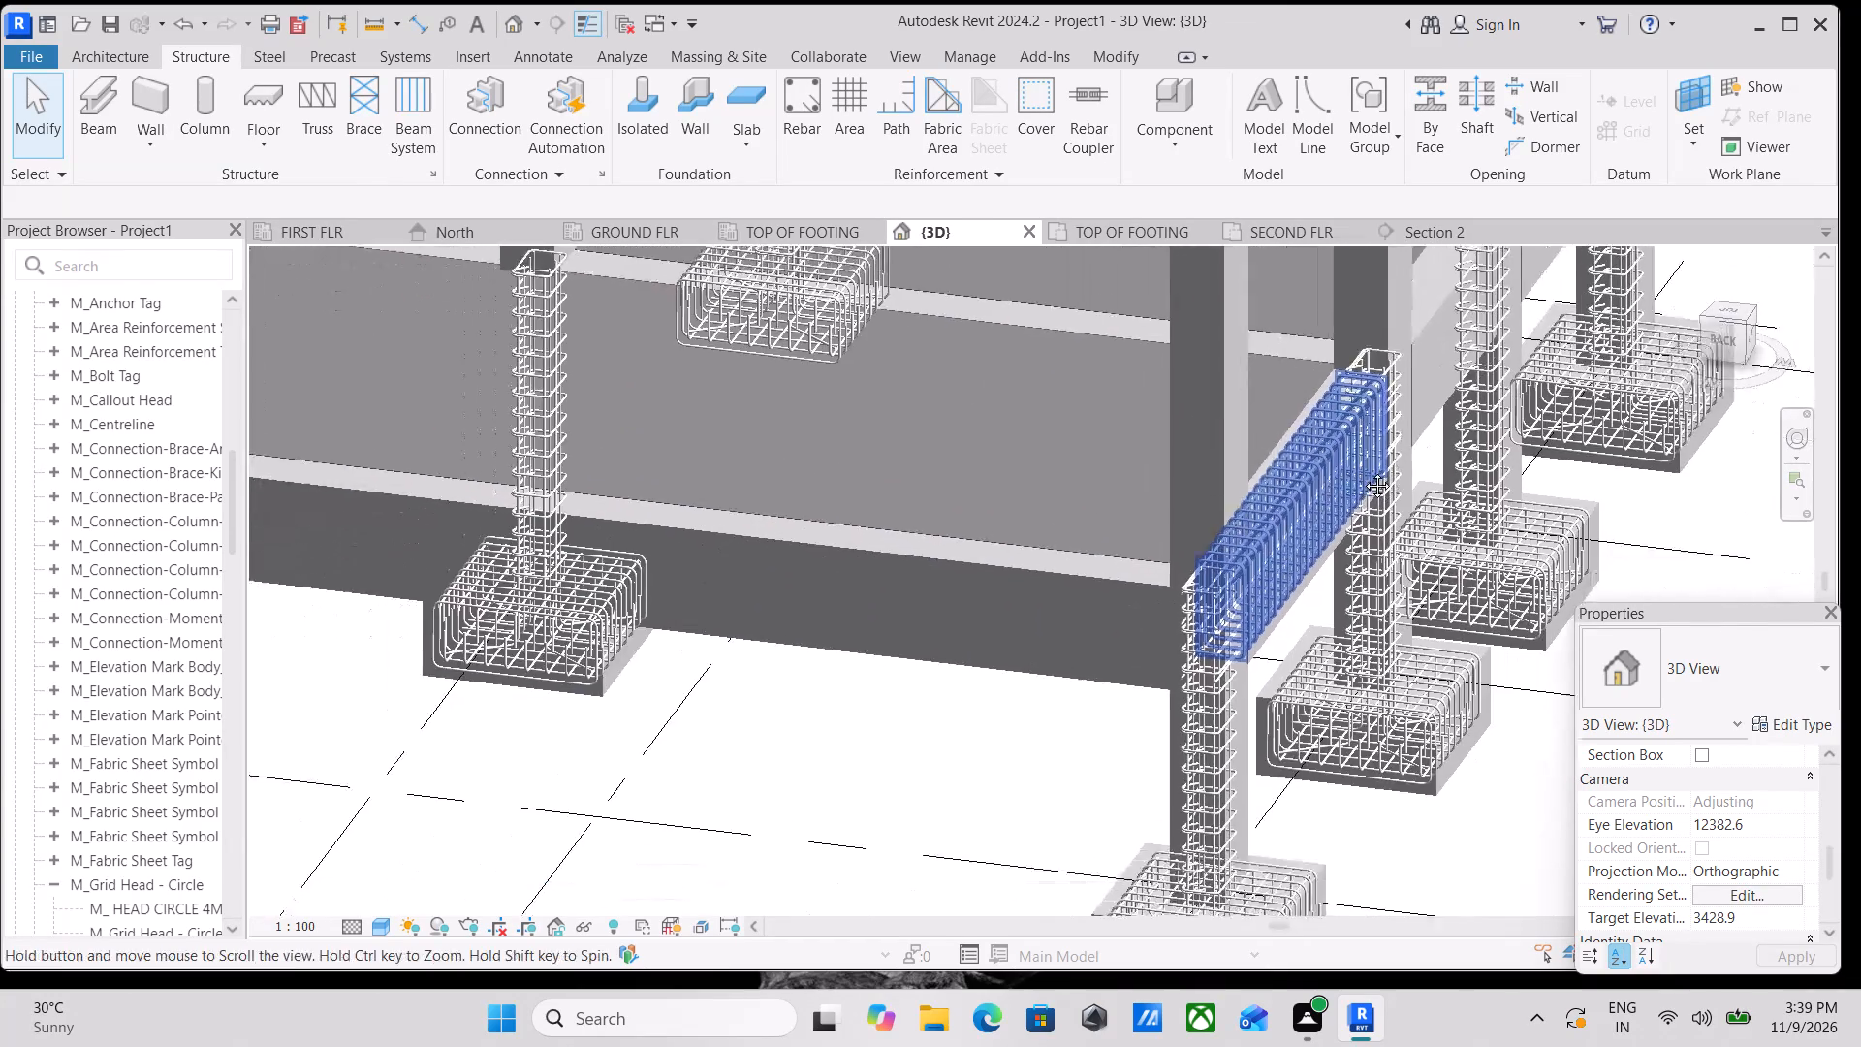
middle_drag(1363, 471, 1365, 468)
shift+middle_drag(1370, 541, 1240, 590)
middle_drag(899, 516, 1216, 460)
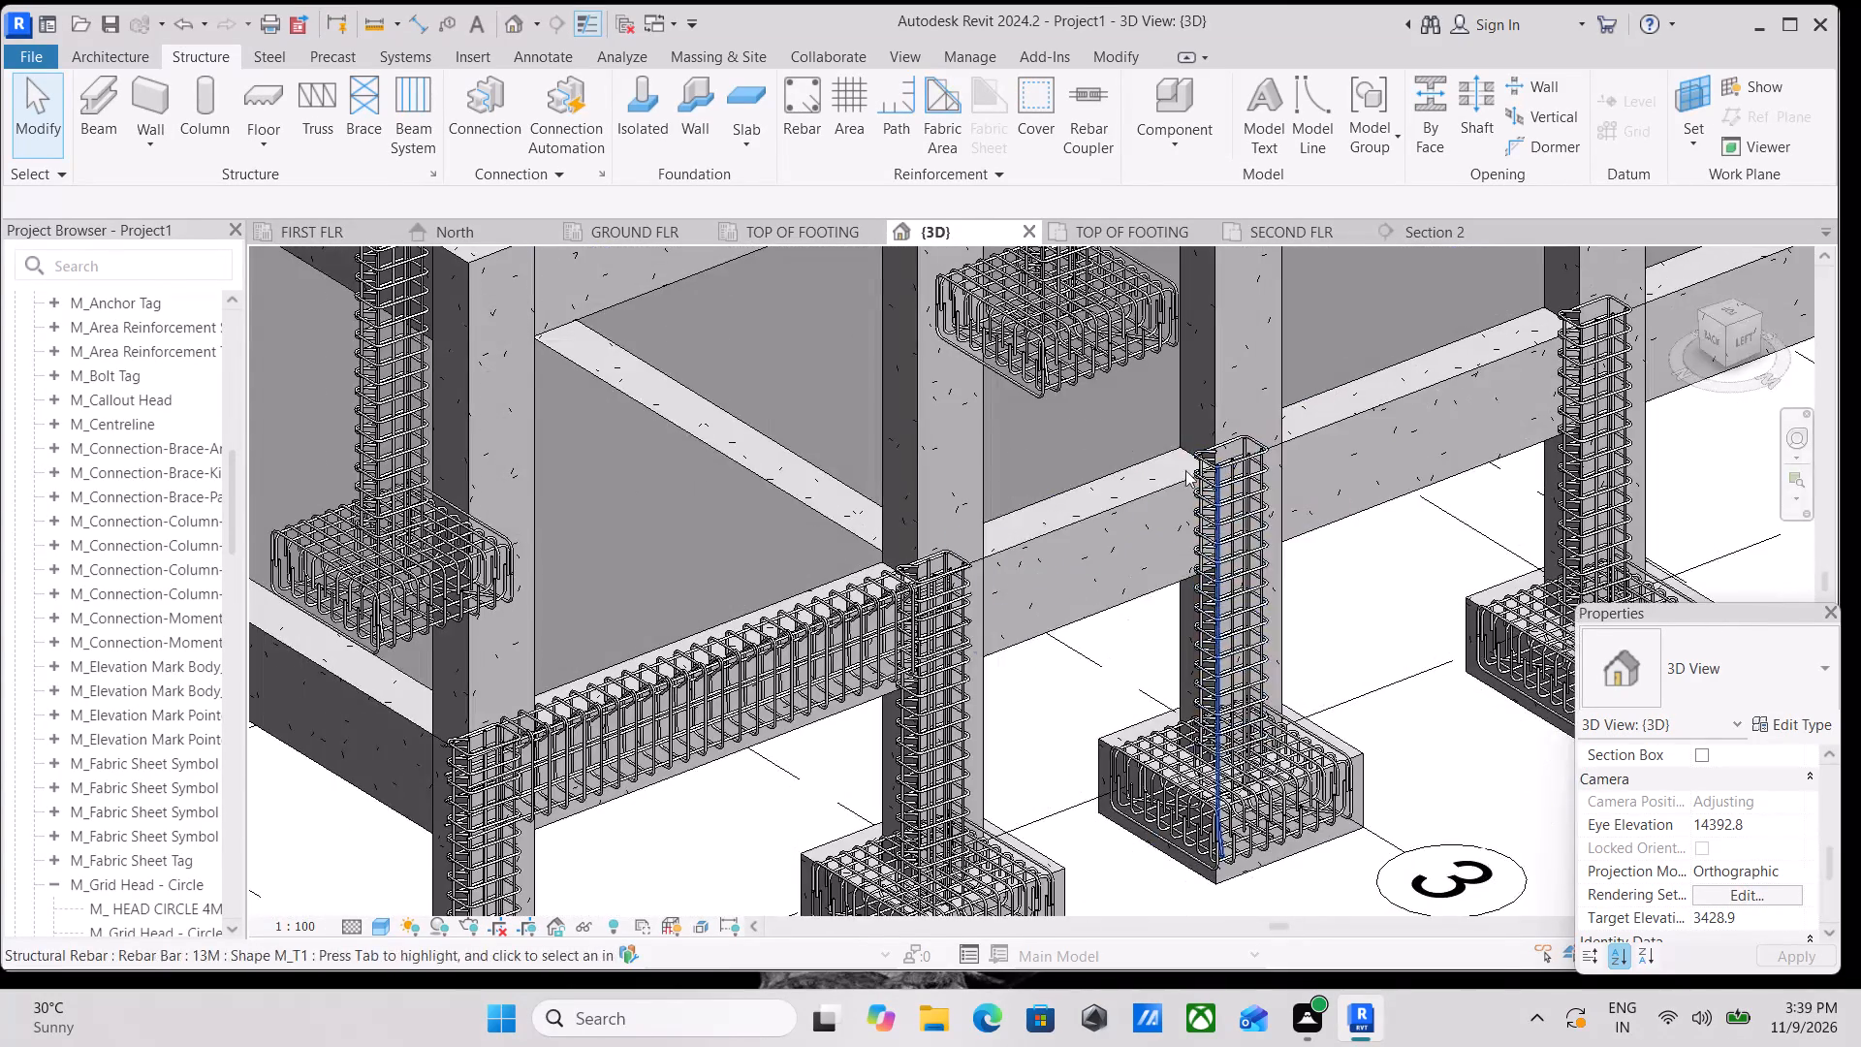
scroll(684, 605, up, 6)
middle_click(1220, 511)
middle_drag(953, 582, 1322, 462)
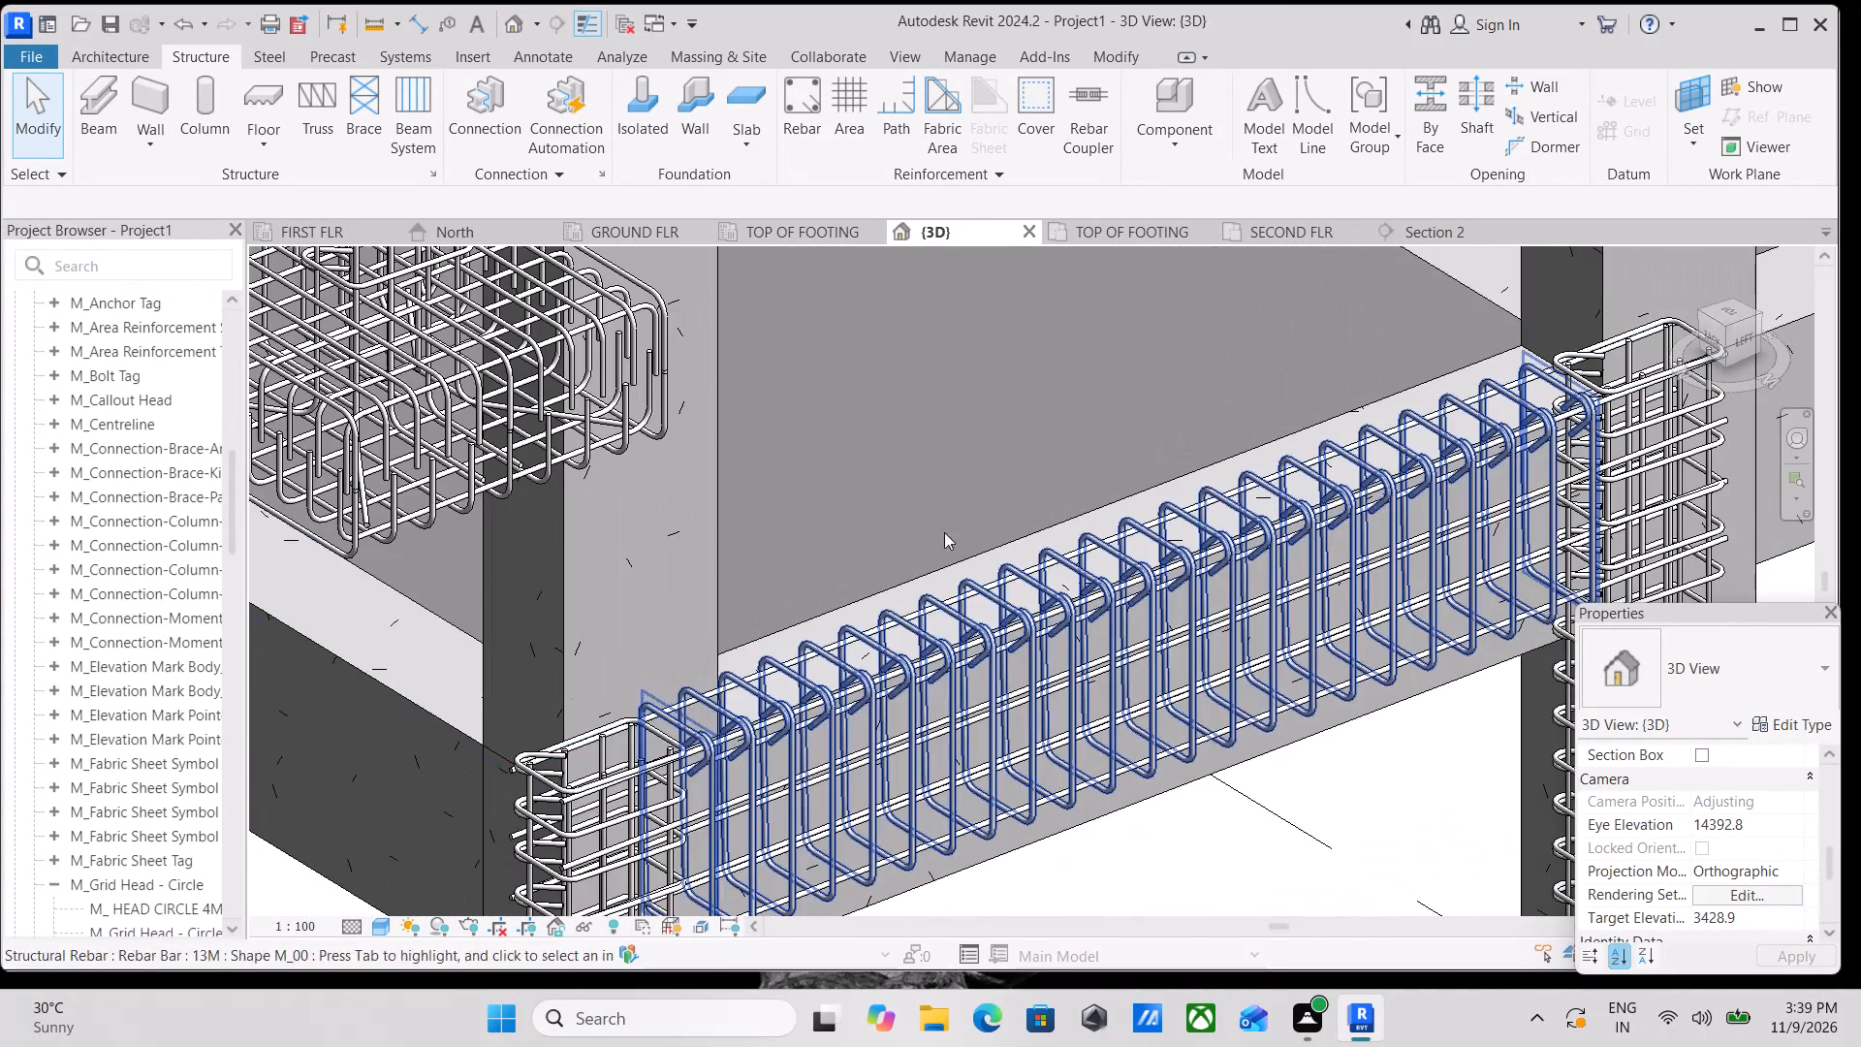
Propagate the reinforced beam's rebar with Align By Host, picking the next three ground-floor beams along grid A as destination hosts.
click(830, 614)
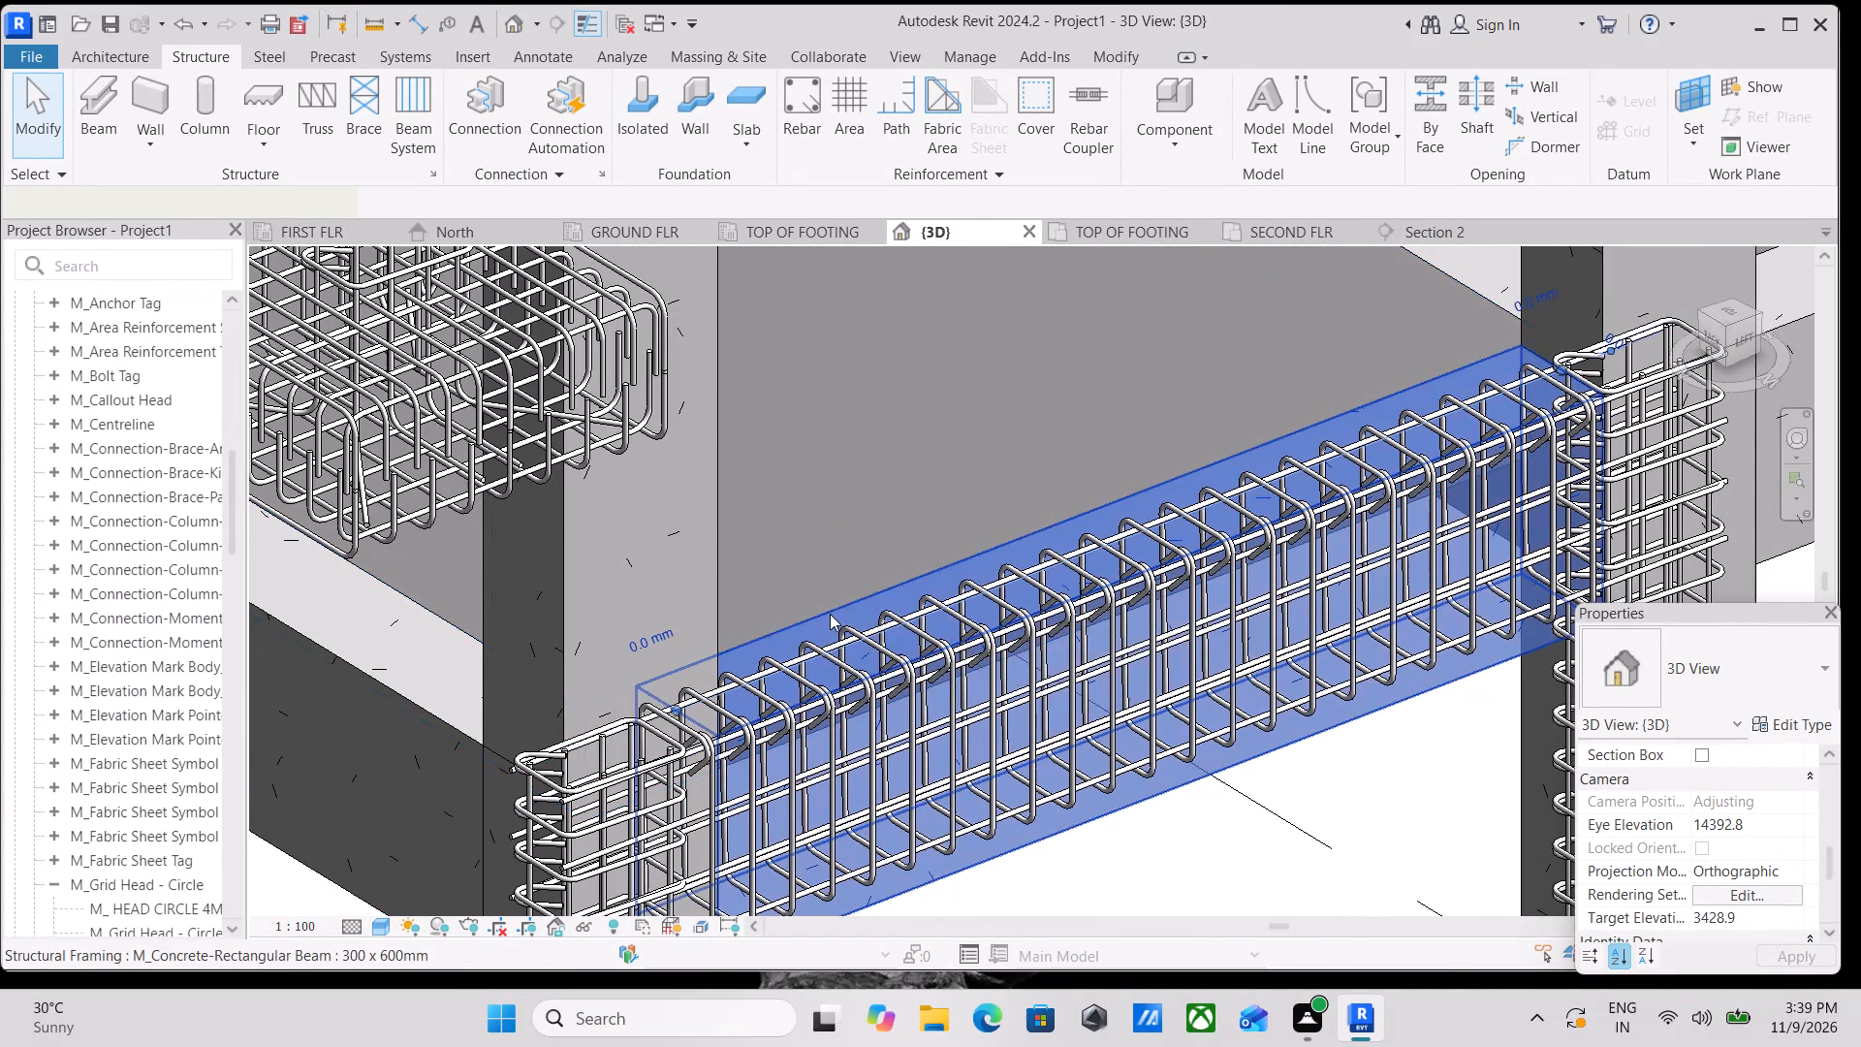
click(1594, 88)
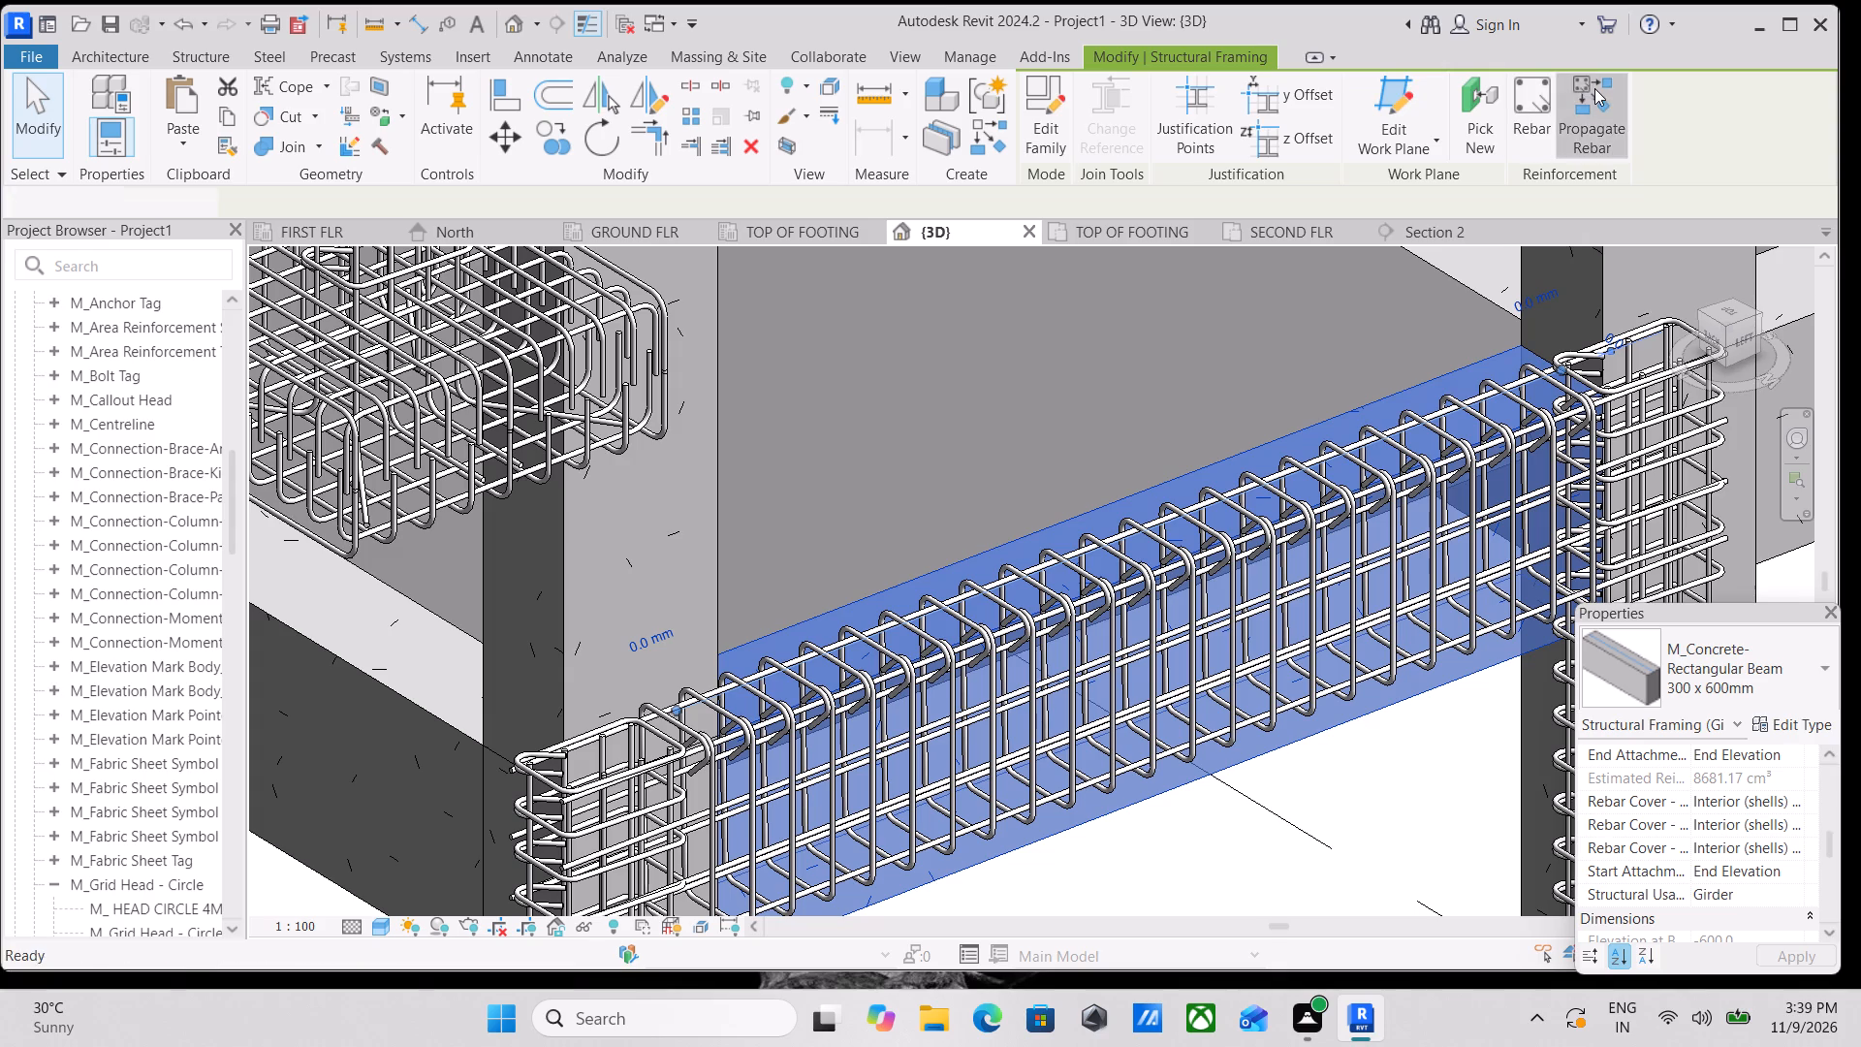
scroll(1263, 661, down, 3)
middle_drag(1255, 661, 802, 742)
click(1171, 512)
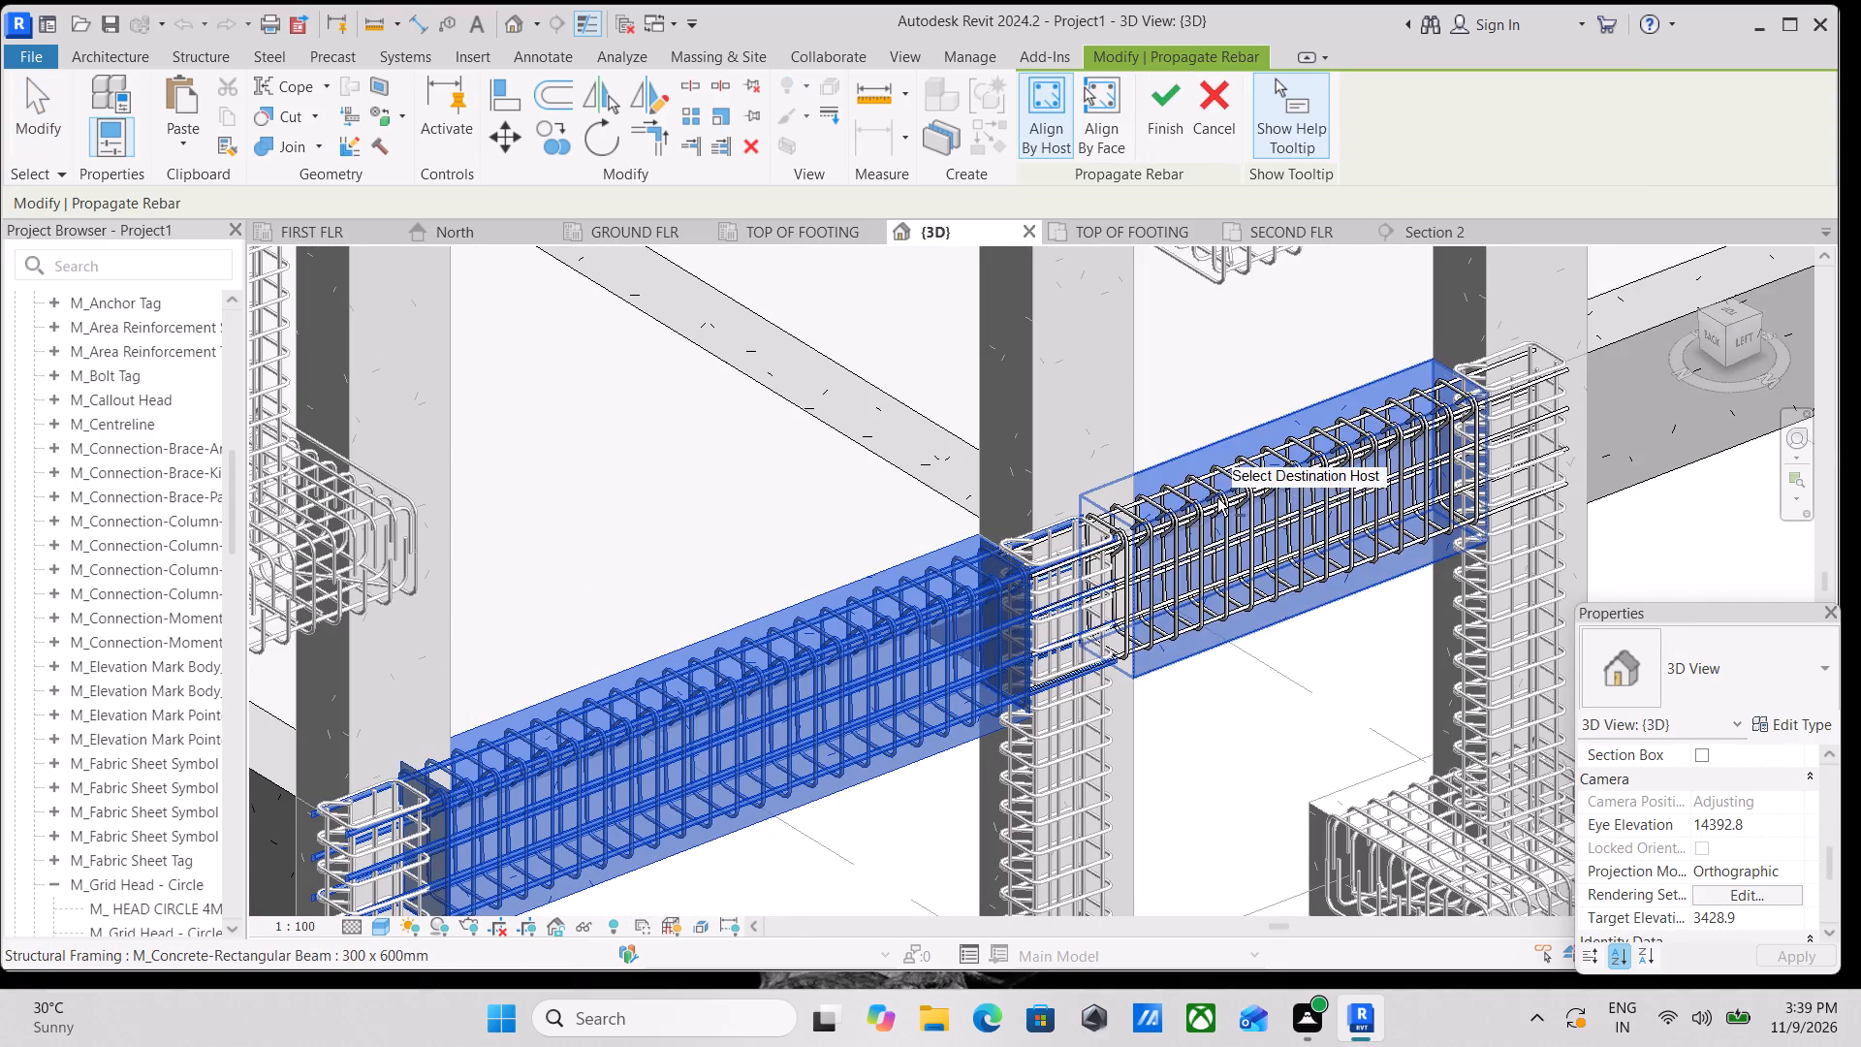
middle_drag(1217, 498, 744, 817)
click(1214, 639)
scroll(1214, 639, down, 4)
middle_drag(1214, 639, 631, 848)
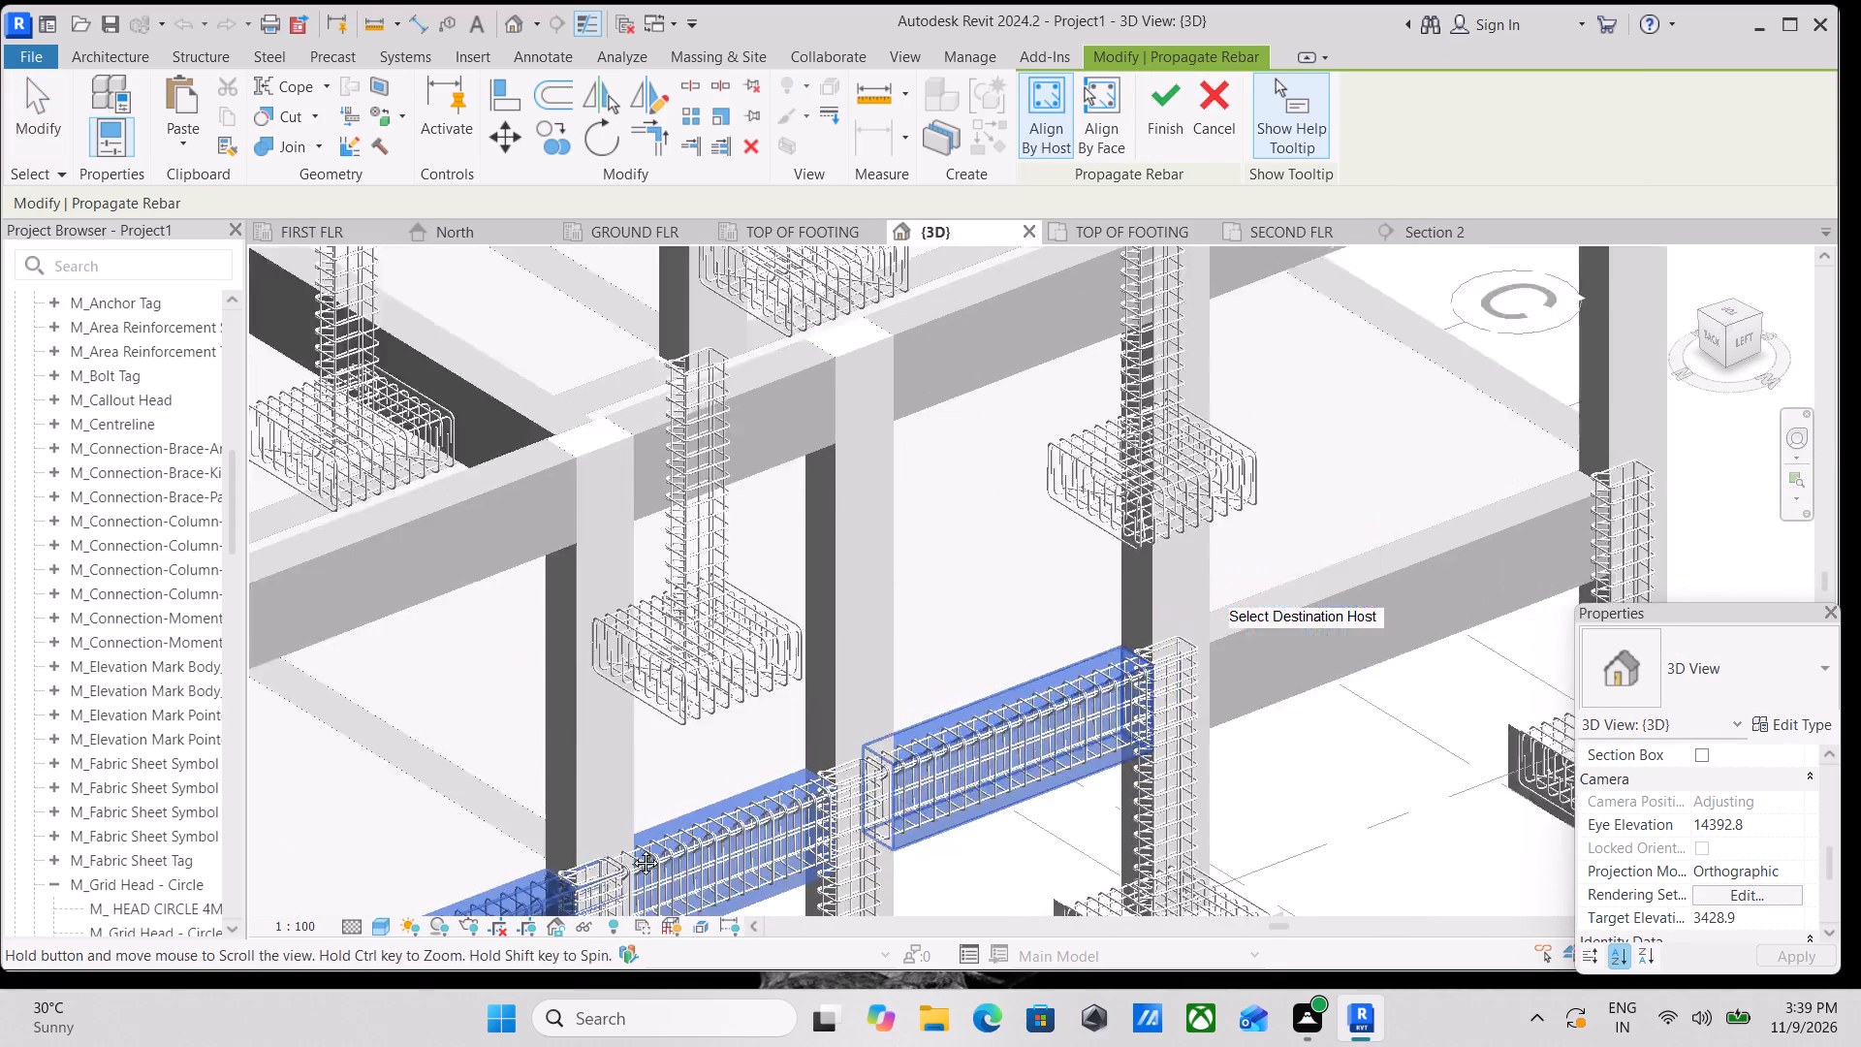
middle_drag(631, 848, 588, 867)
click(968, 728)
Pick the two ground-floor beams along grid 1 as destination hosts for the propagated rebar.
scroll(968, 728, down, 4)
middle_drag(914, 742, 1408, 559)
scroll(994, 694, down, 2)
middle_drag(971, 636, 1276, 608)
click(1019, 601)
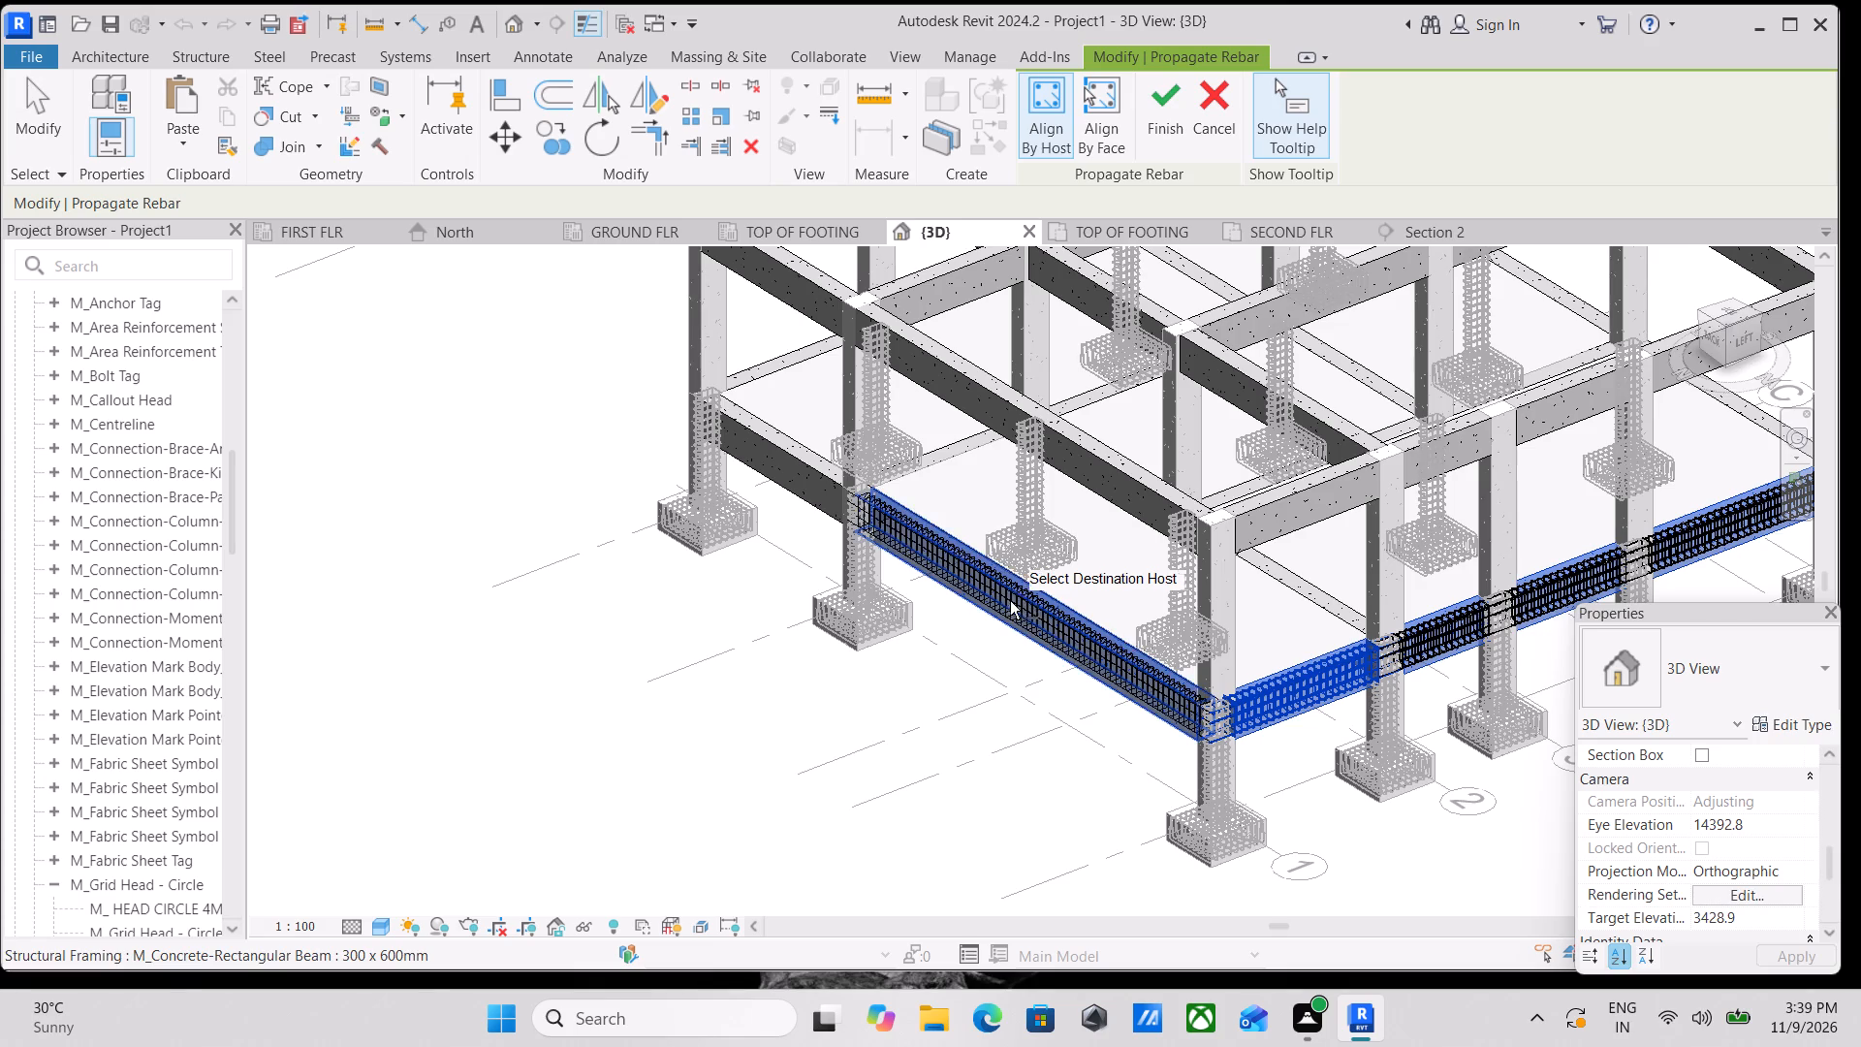
middle_drag(1008, 601, 1208, 795)
click(940, 648)
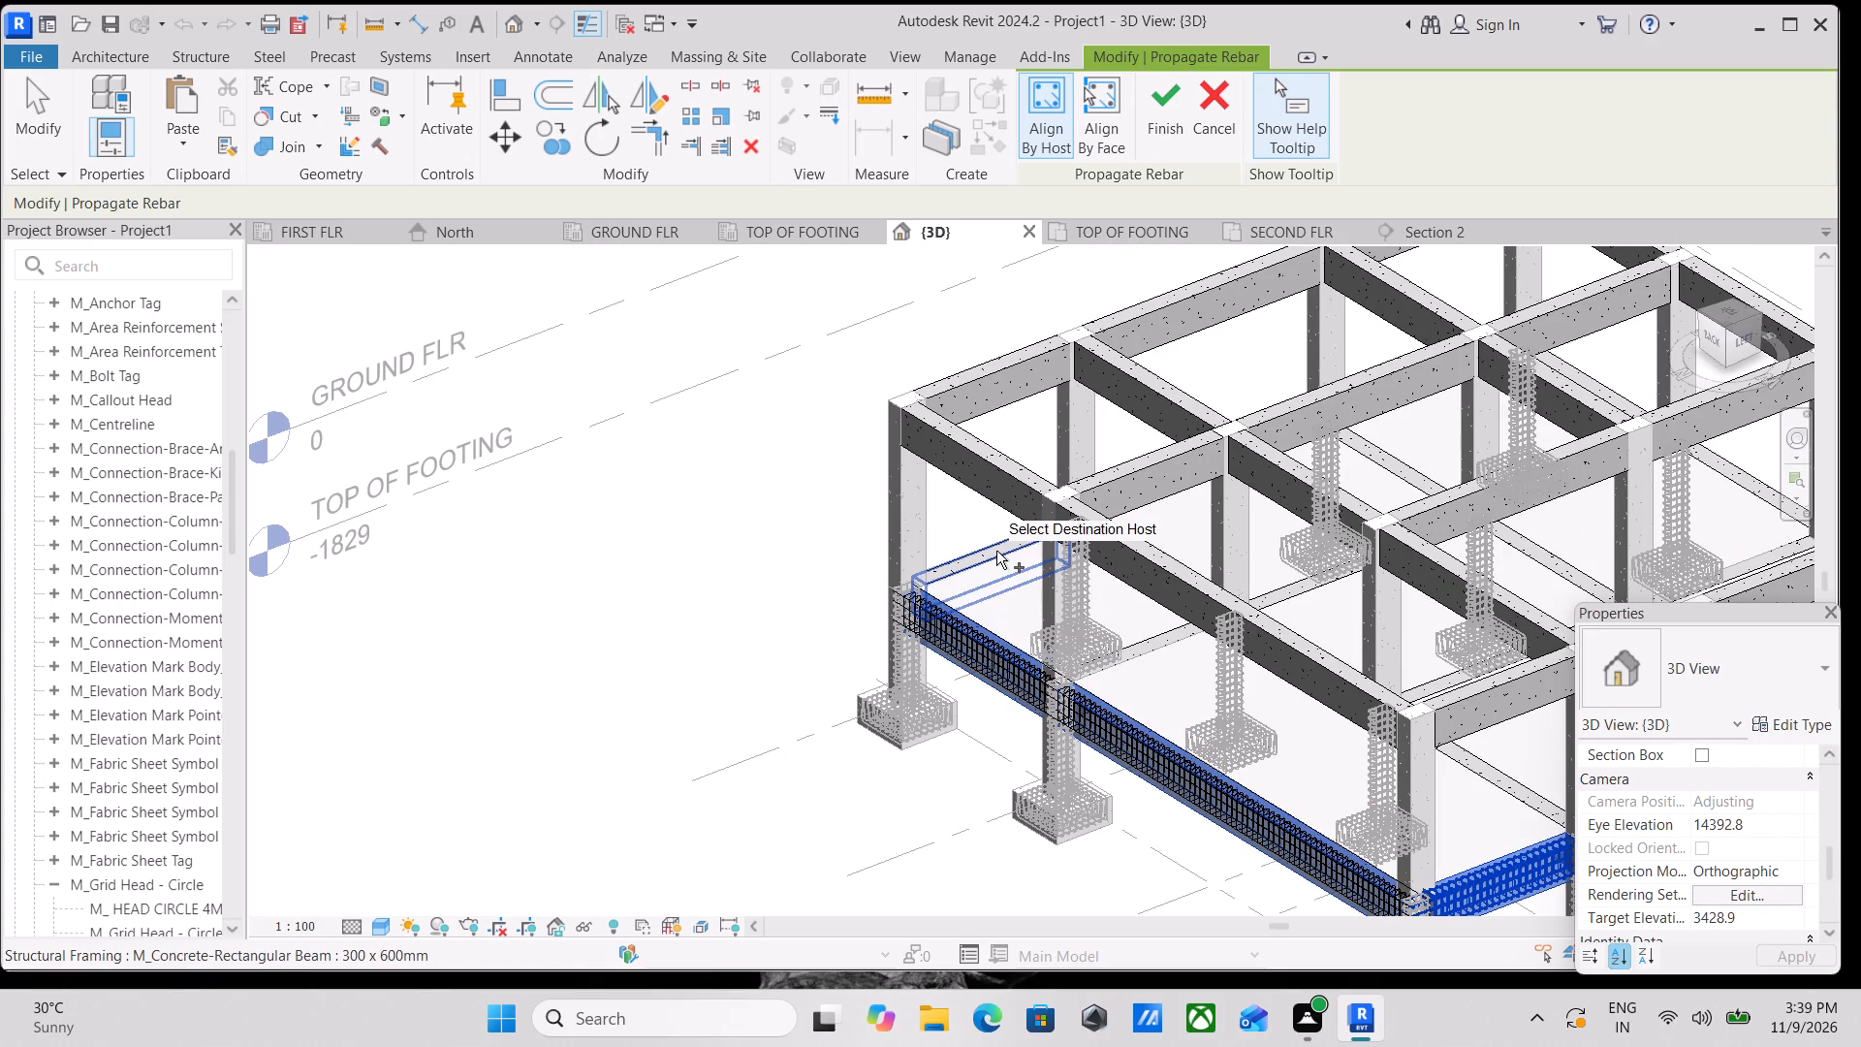
Pick the three ground-floor beams along grid E as destination hosts for the propagated rebar.
click(996, 551)
scroll(1083, 651, down, 1)
middle_drag(1065, 657, 1201, 721)
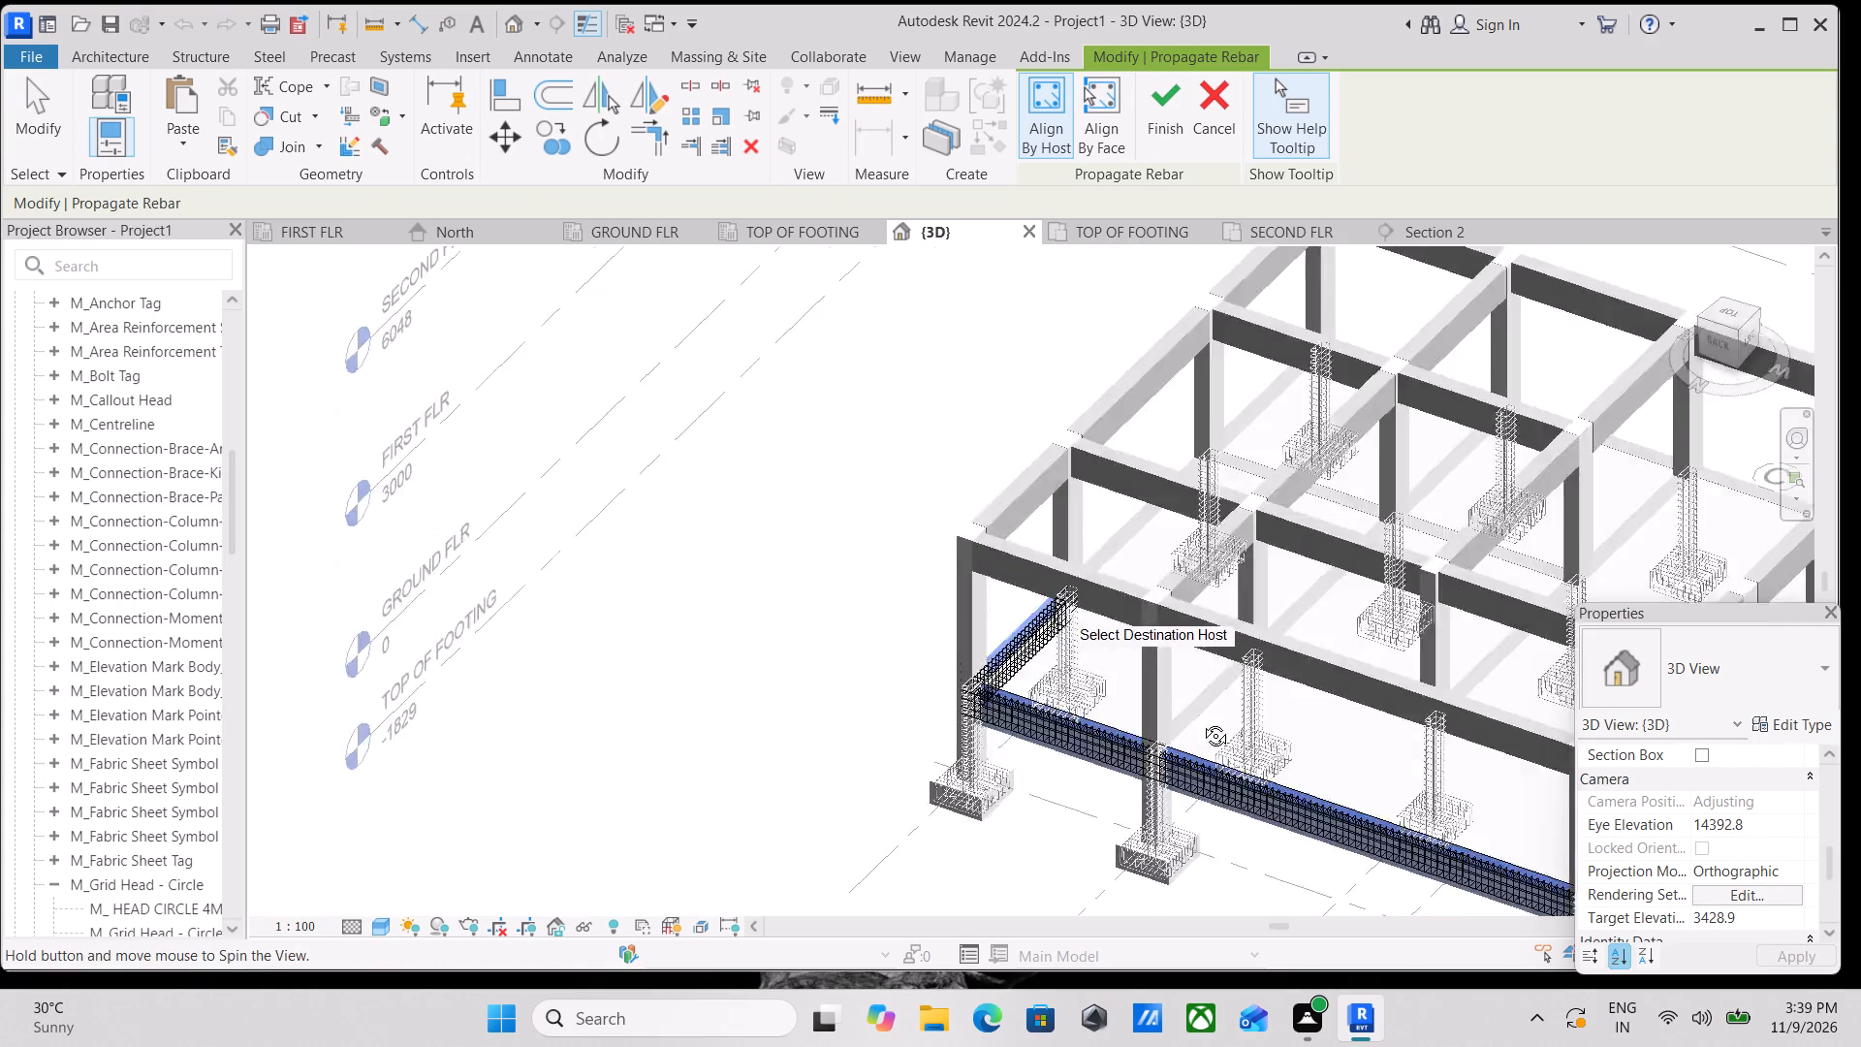
middle_drag(1201, 721, 1515, 601)
middle_drag(1379, 720, 1026, 656)
scroll(1378, 720, up, 1)
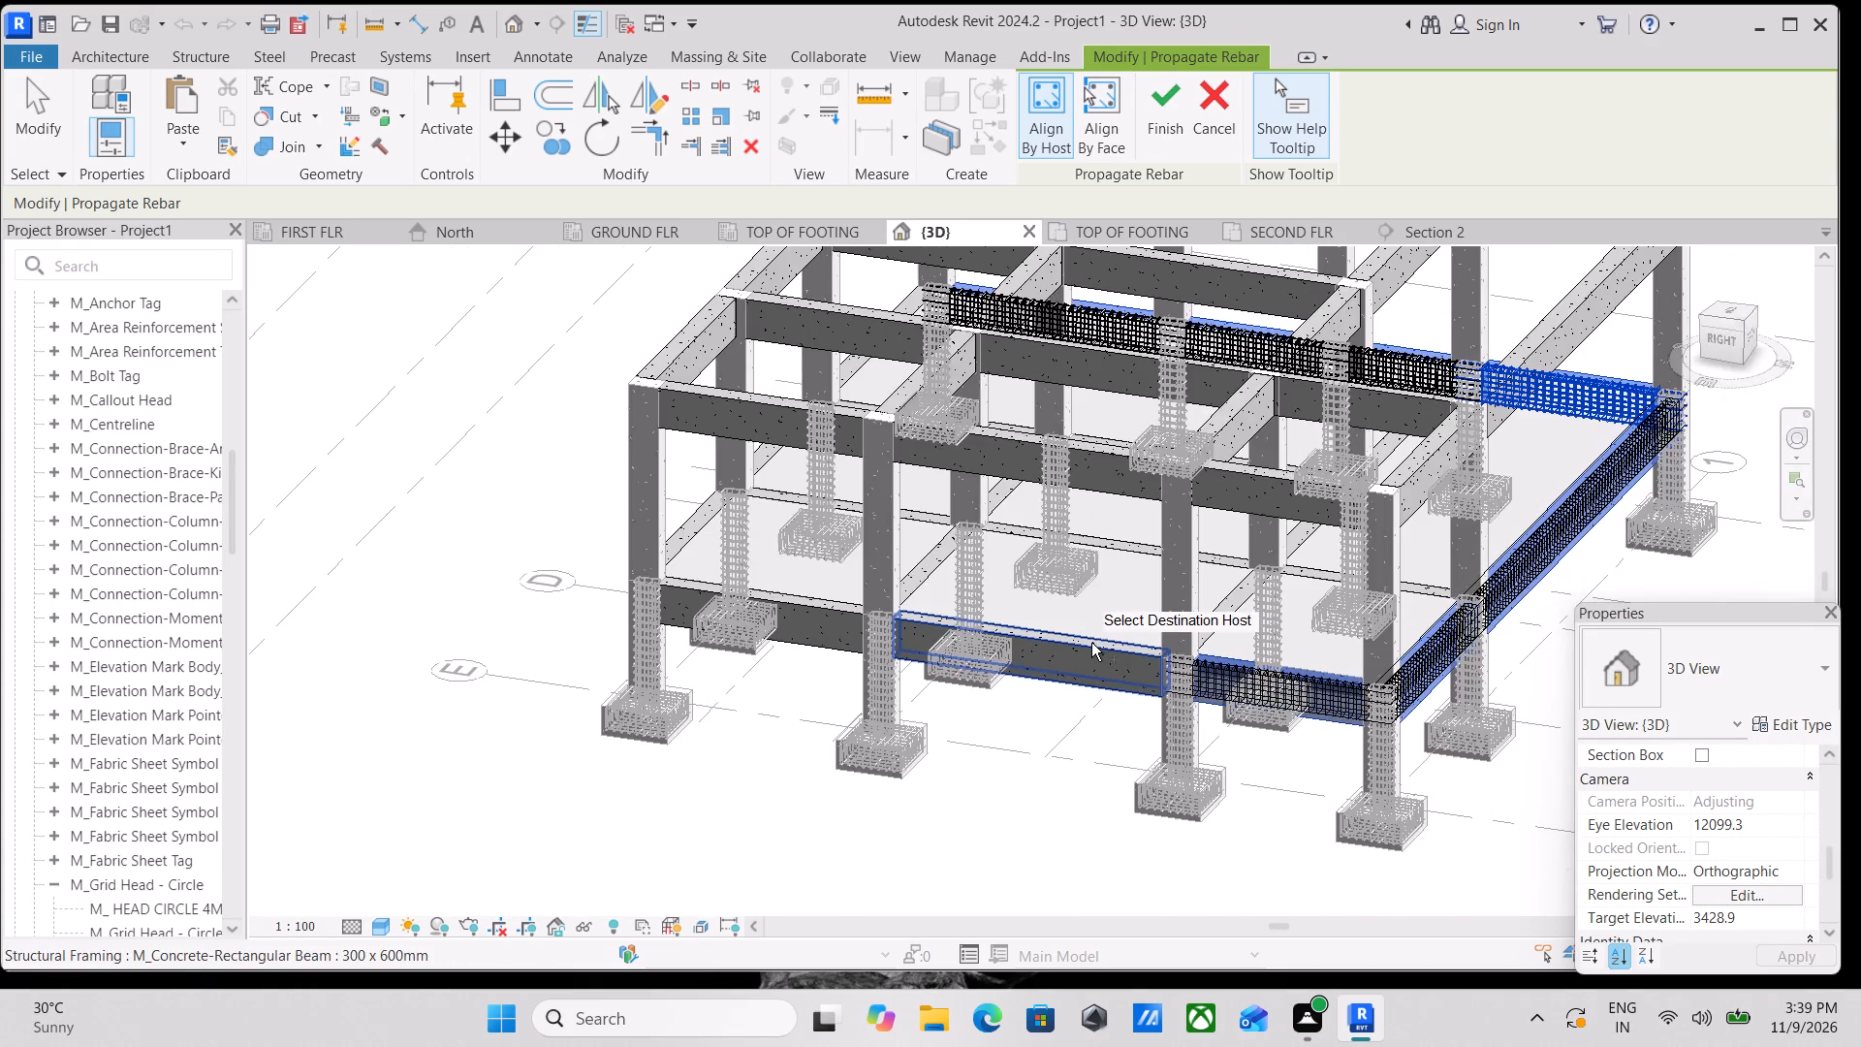
scroll(1092, 643, up, 3)
click(1084, 648)
middle_drag(966, 656, 1212, 725)
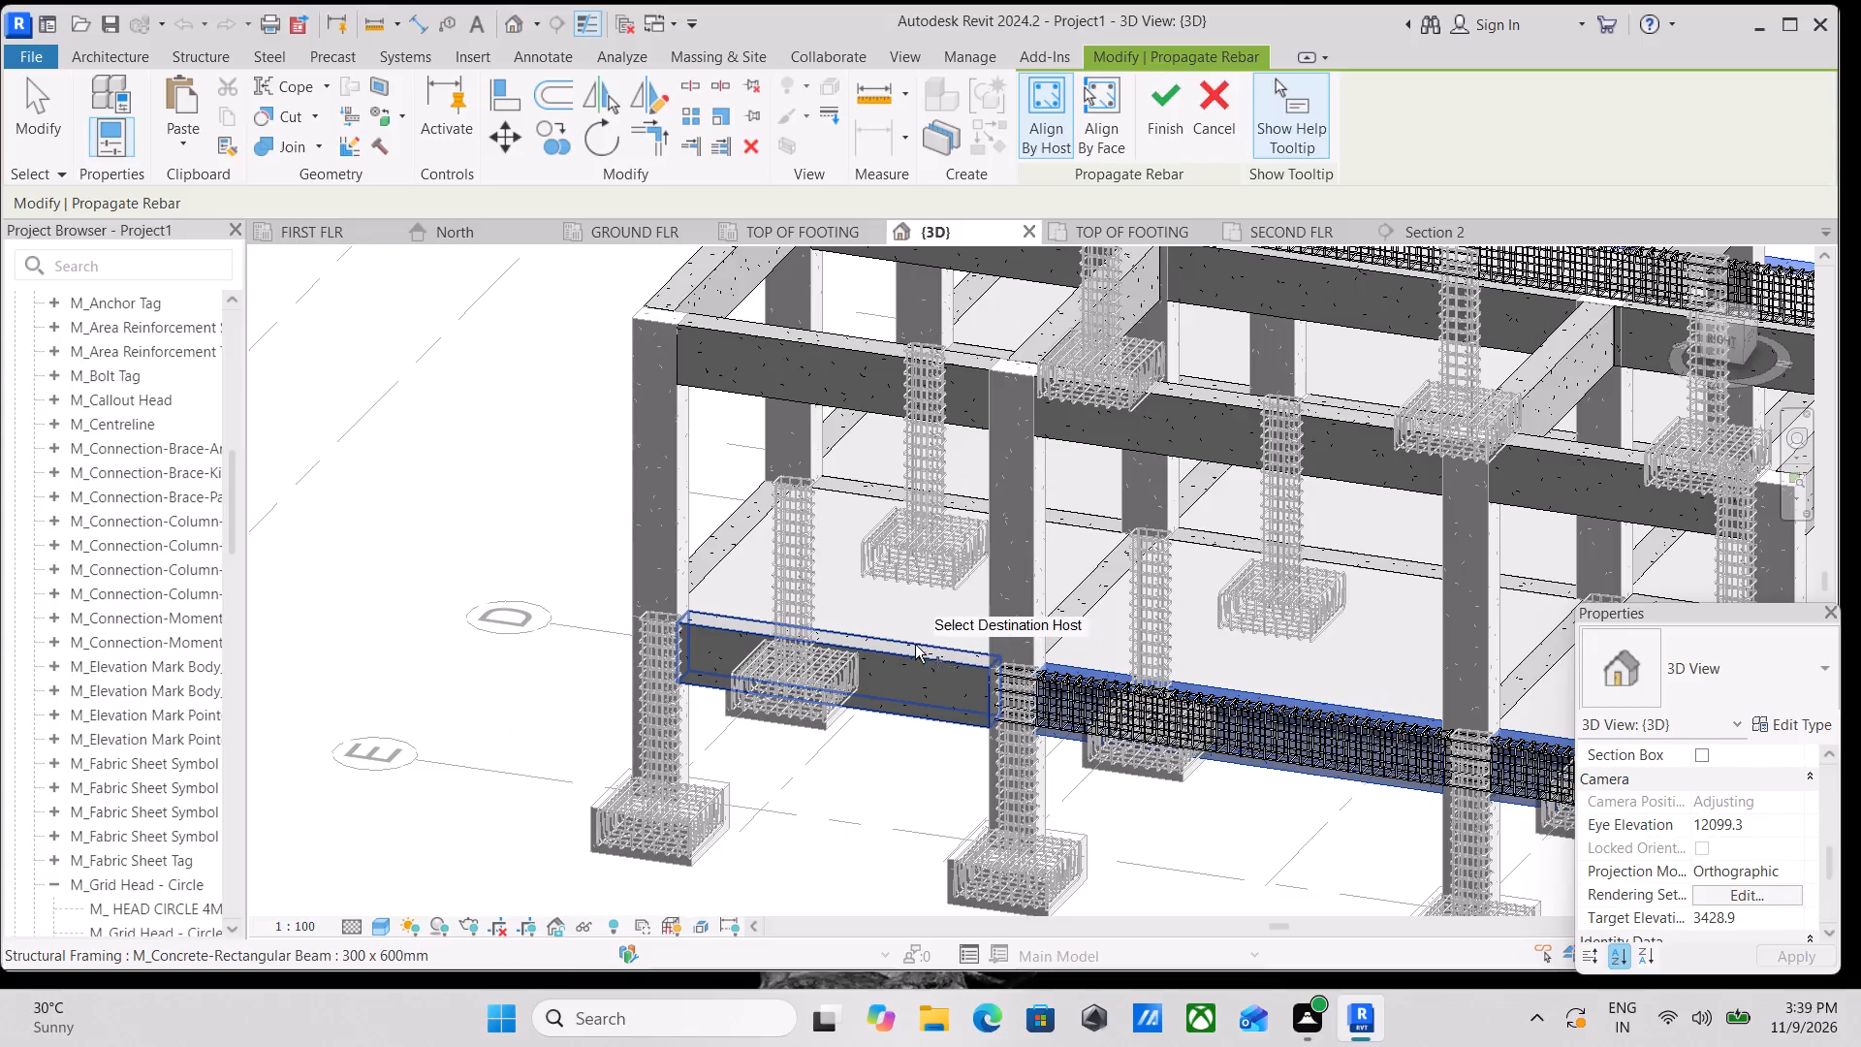
click(865, 639)
Pick the three ground-floor beams along grid 7 as destination hosts for the propagated rebar.
scroll(831, 659, down, 2)
shift+middle_drag(838, 671, 1096, 758)
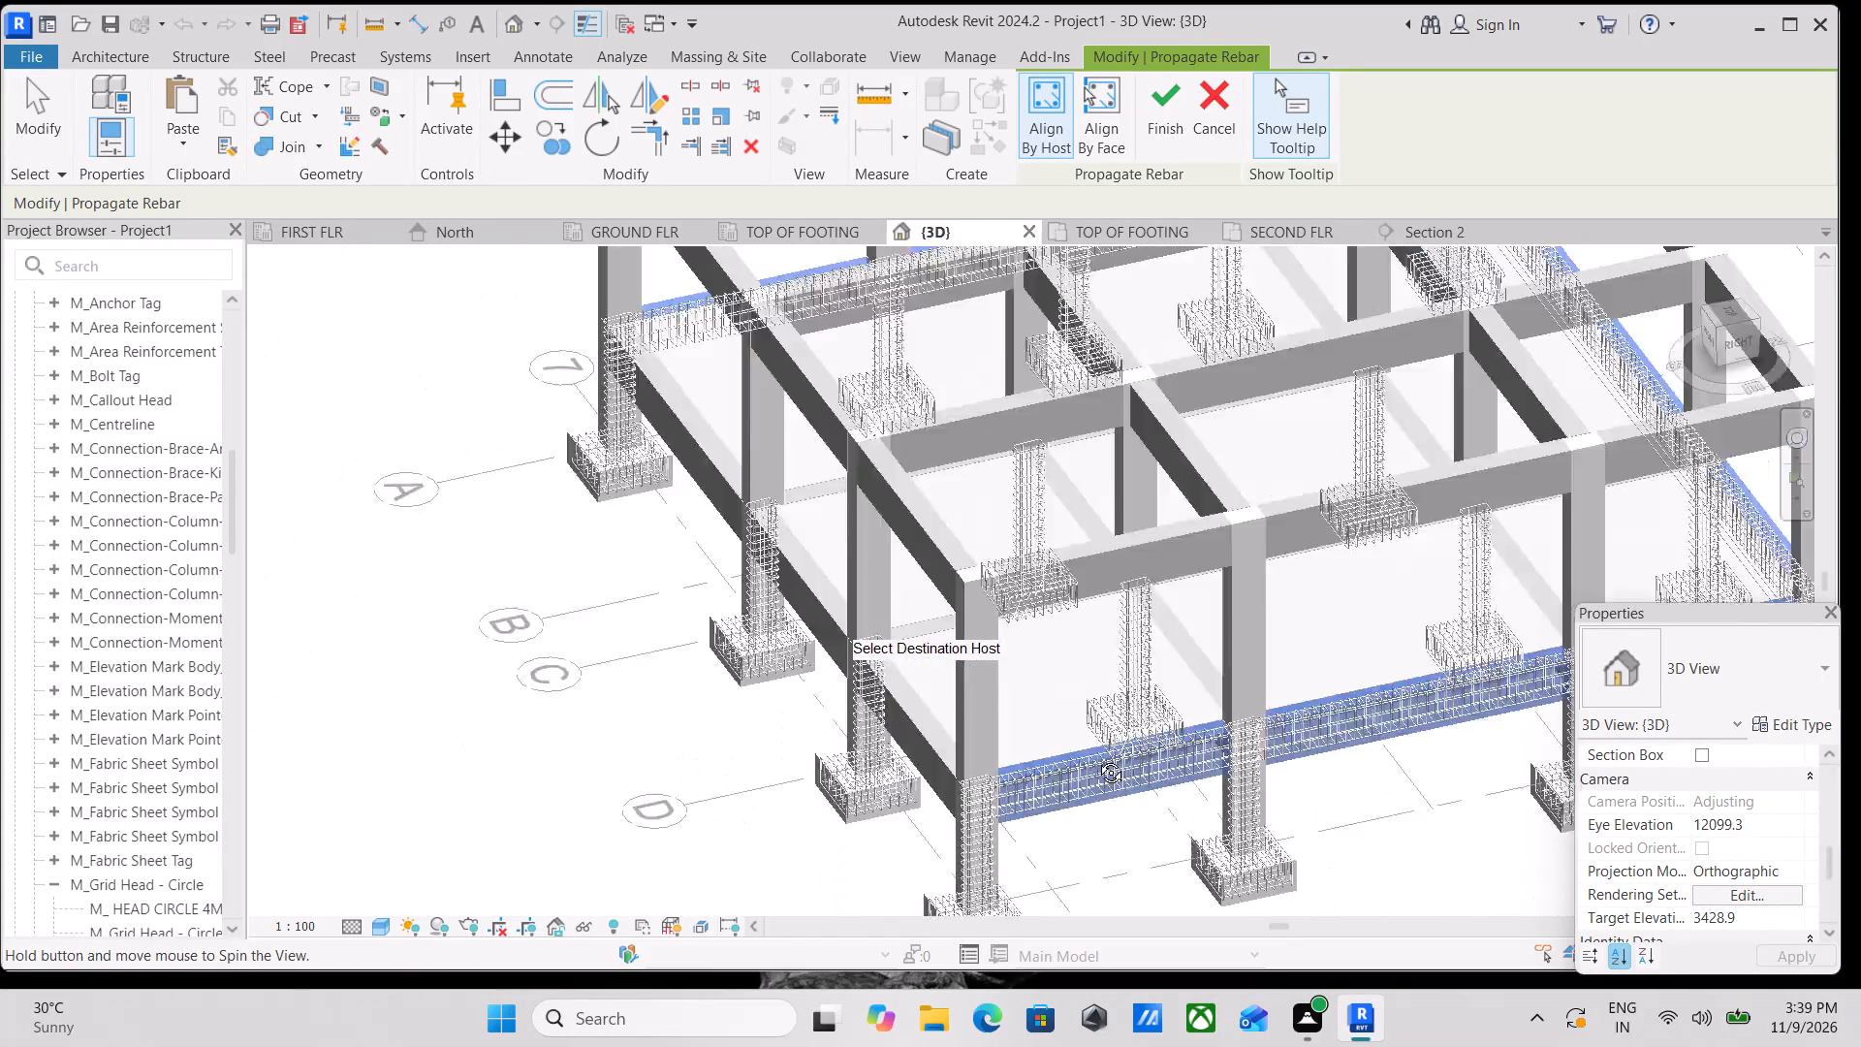
shift+middle_drag(1096, 758, 1303, 623)
click(1446, 653)
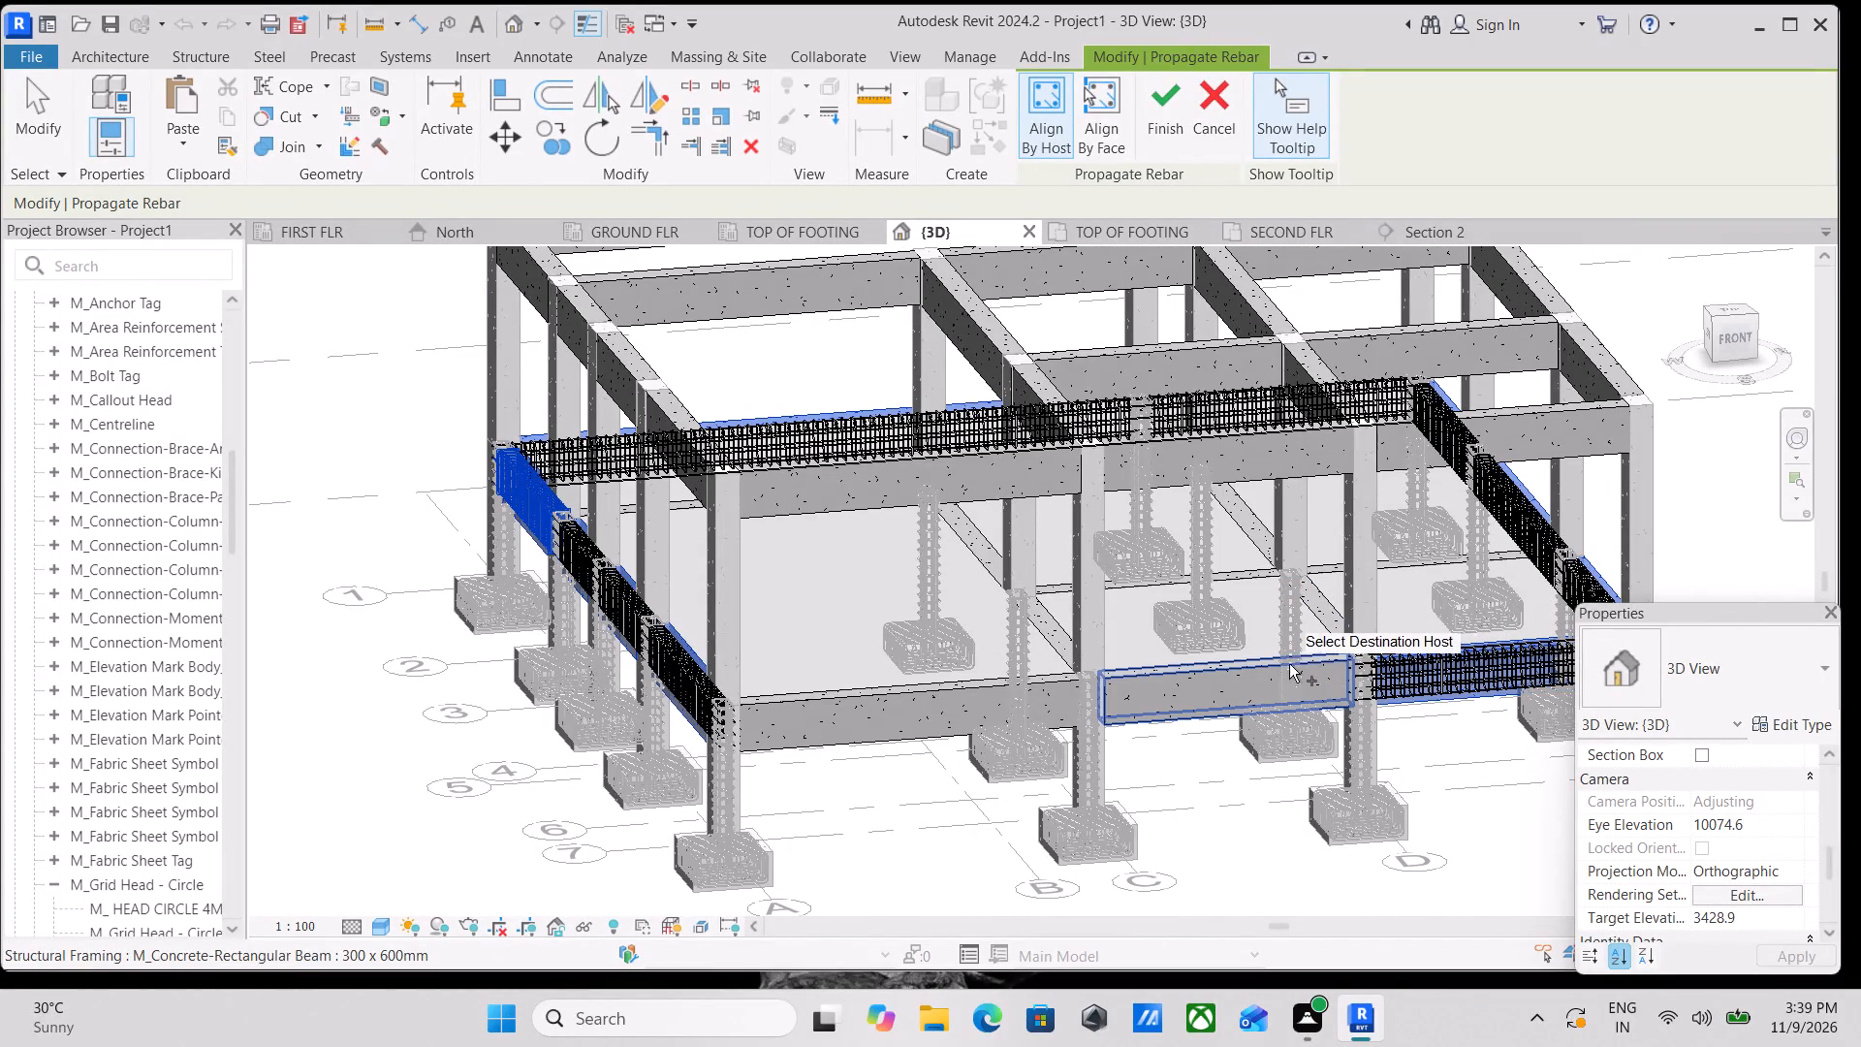
click(1246, 667)
click(849, 698)
Add the interior ground-floor beam on grid 2 between grids D and E as a destination host and finish the rebar propagation.
scroll(849, 698, down, 3)
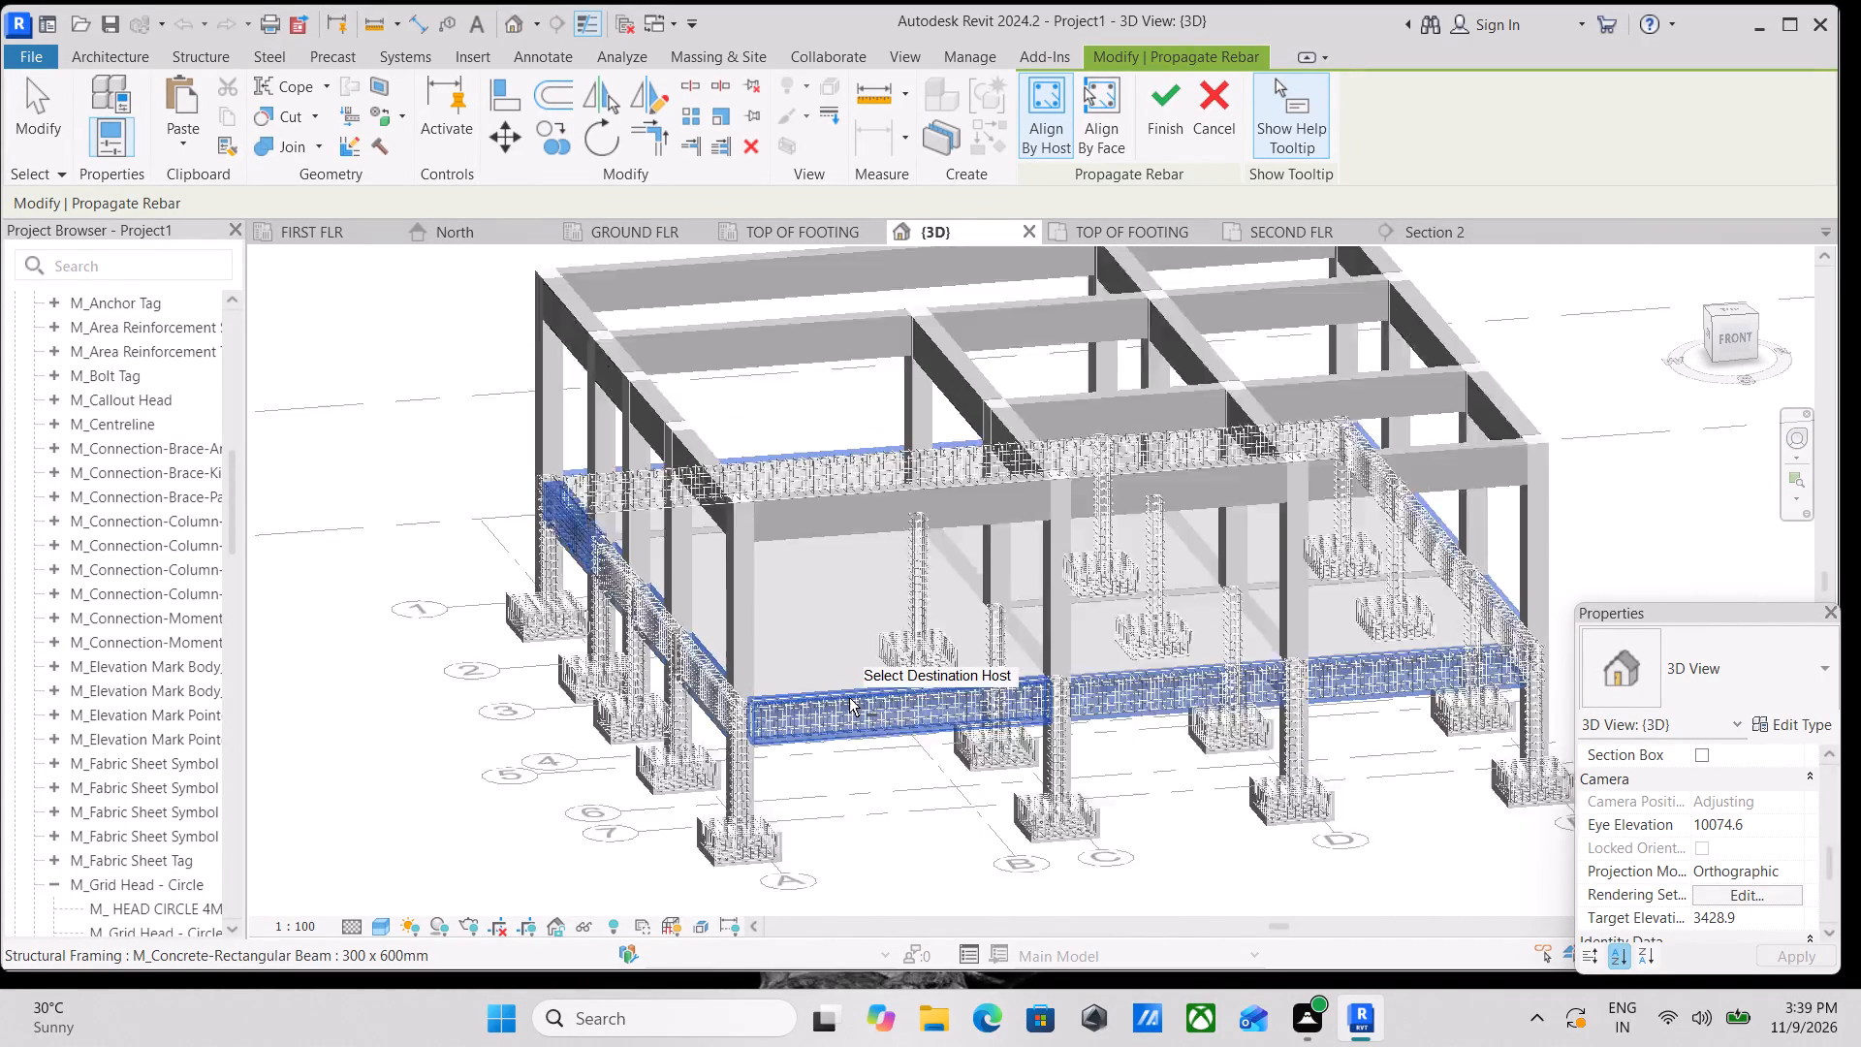
scroll(863, 714, down, 2)
shift+middle_drag(893, 780, 1241, 440)
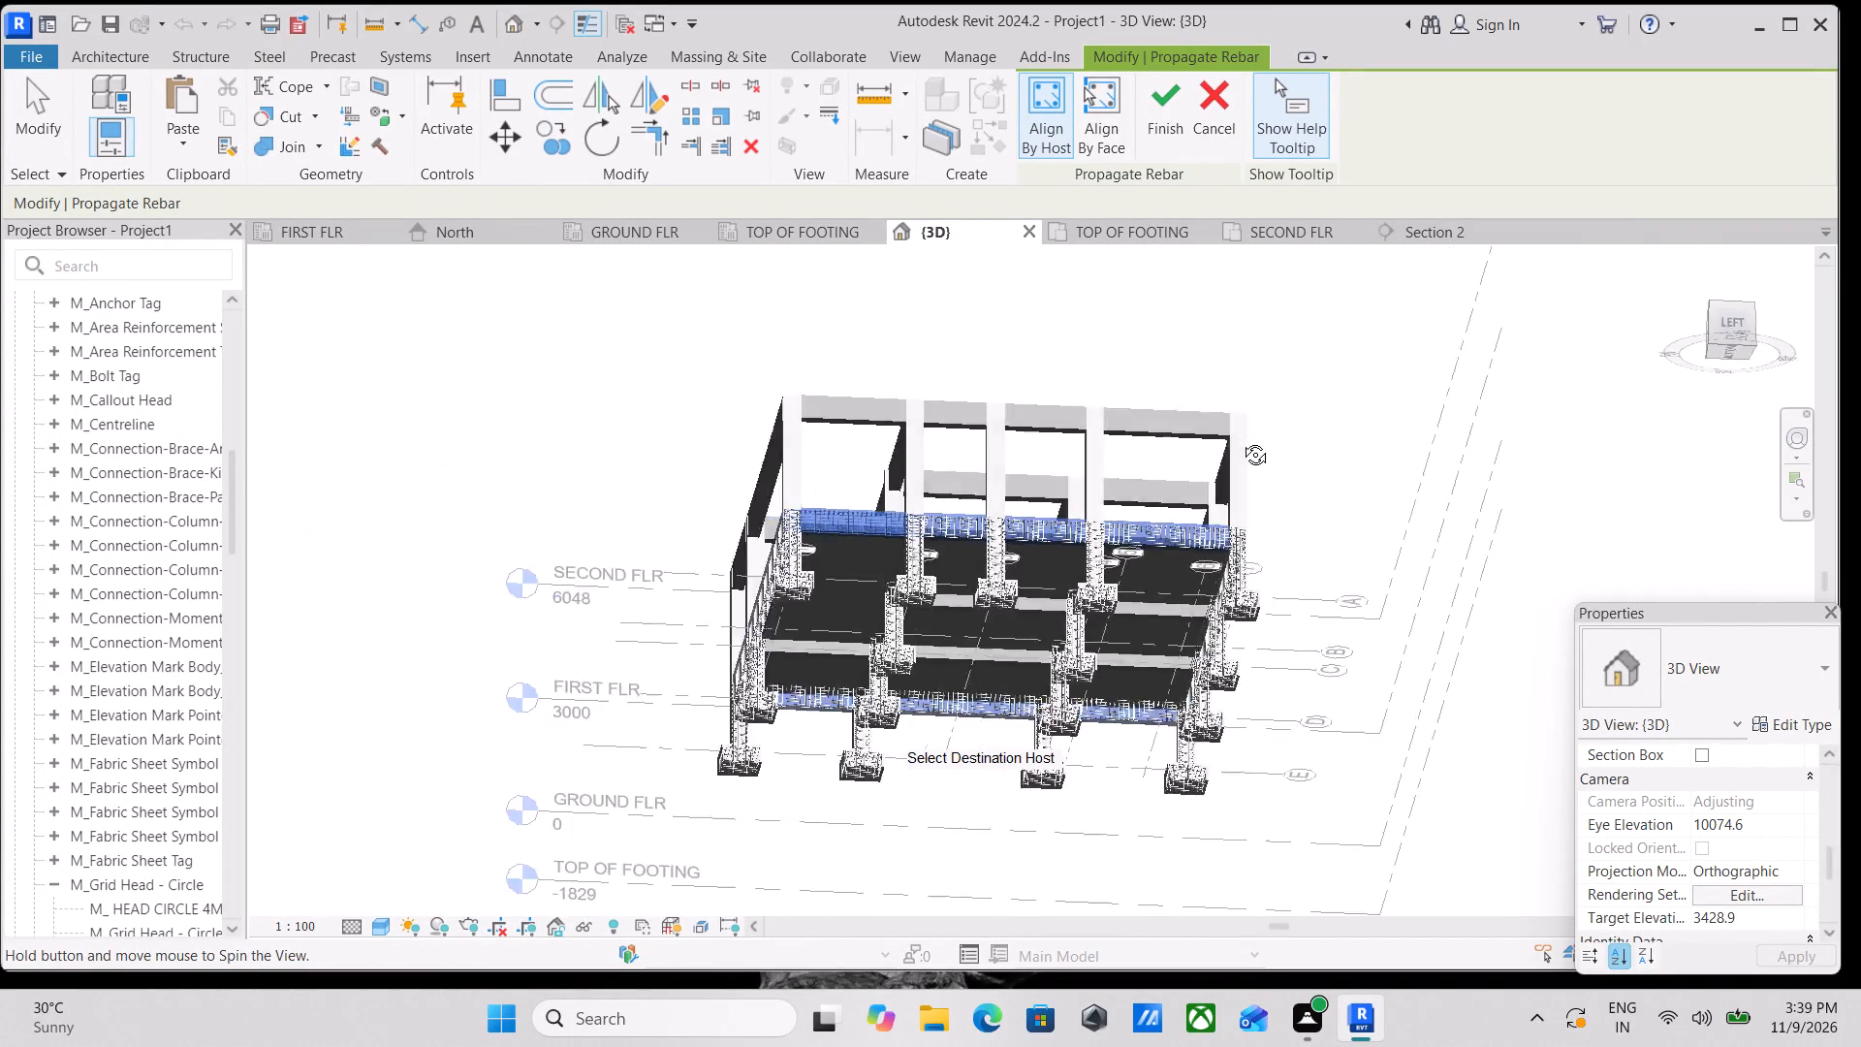
shift+middle_drag(1241, 440, 1266, 440)
shift+middle_drag(1054, 655, 1166, 1023)
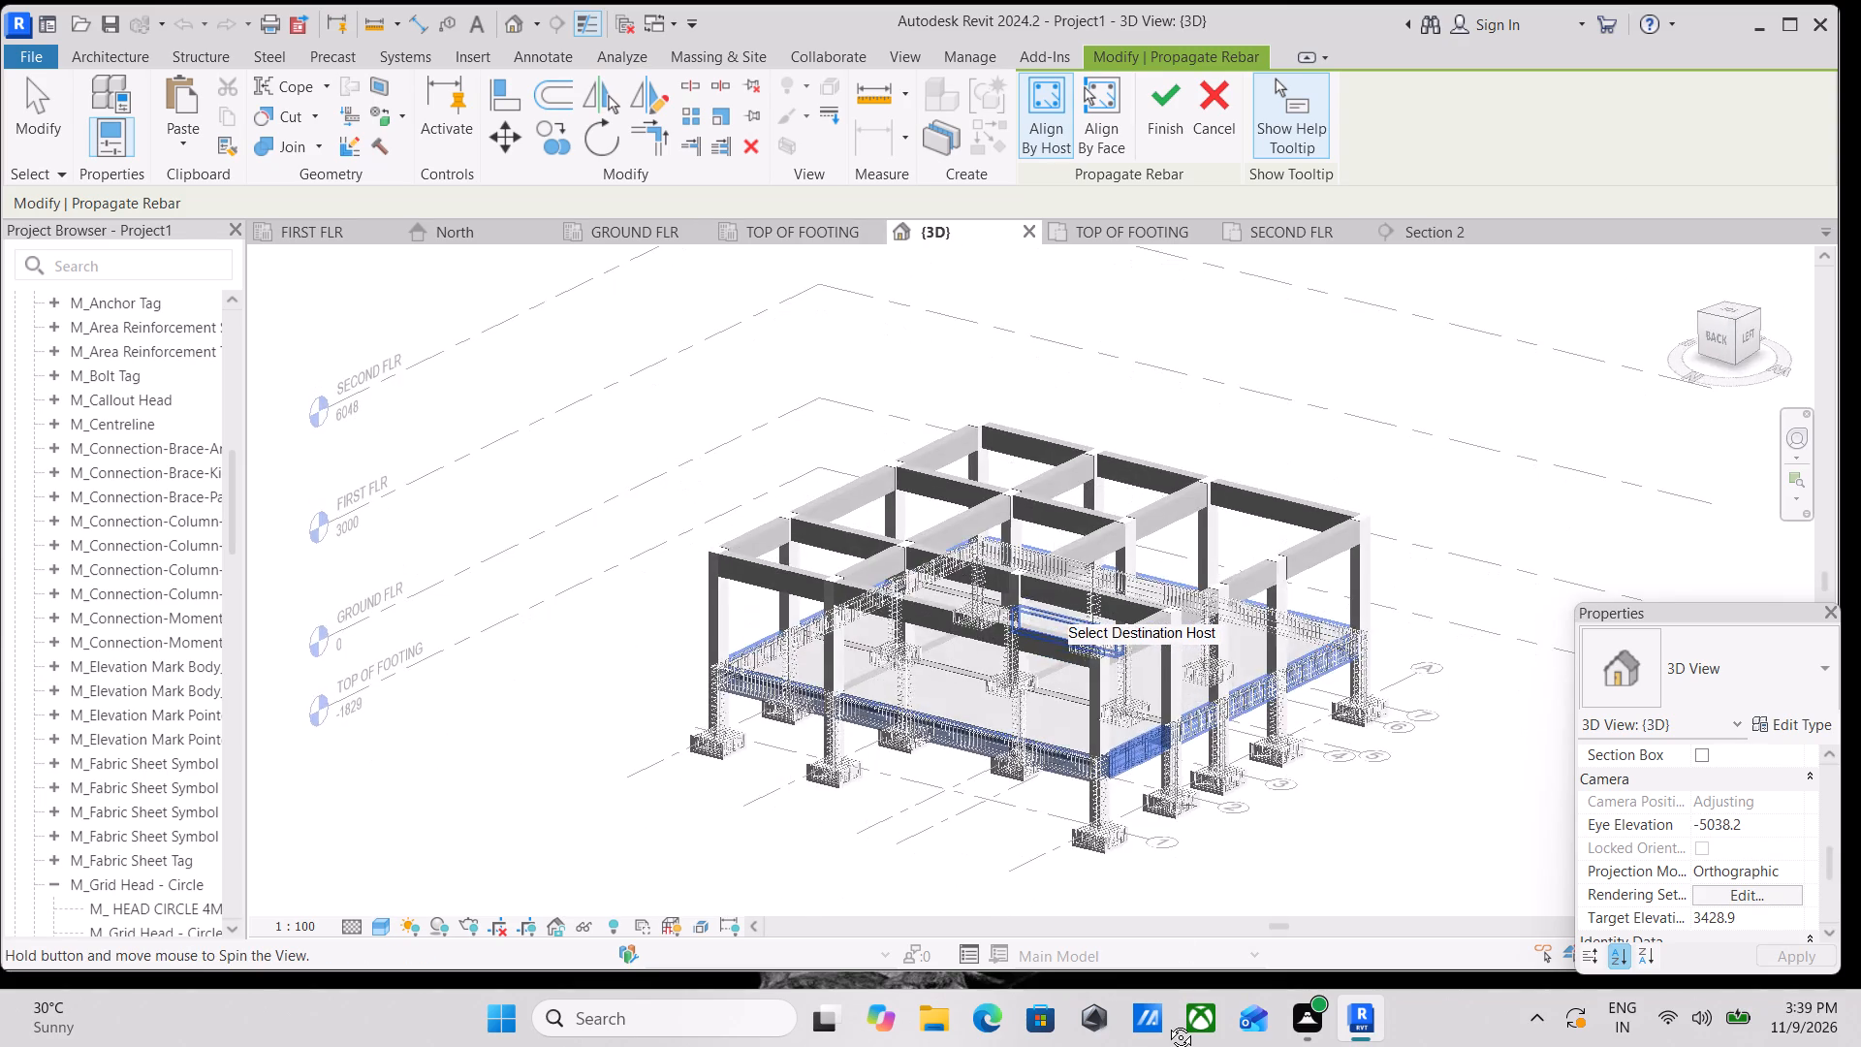
shift+middle_drag(1166, 1023, 779, 488)
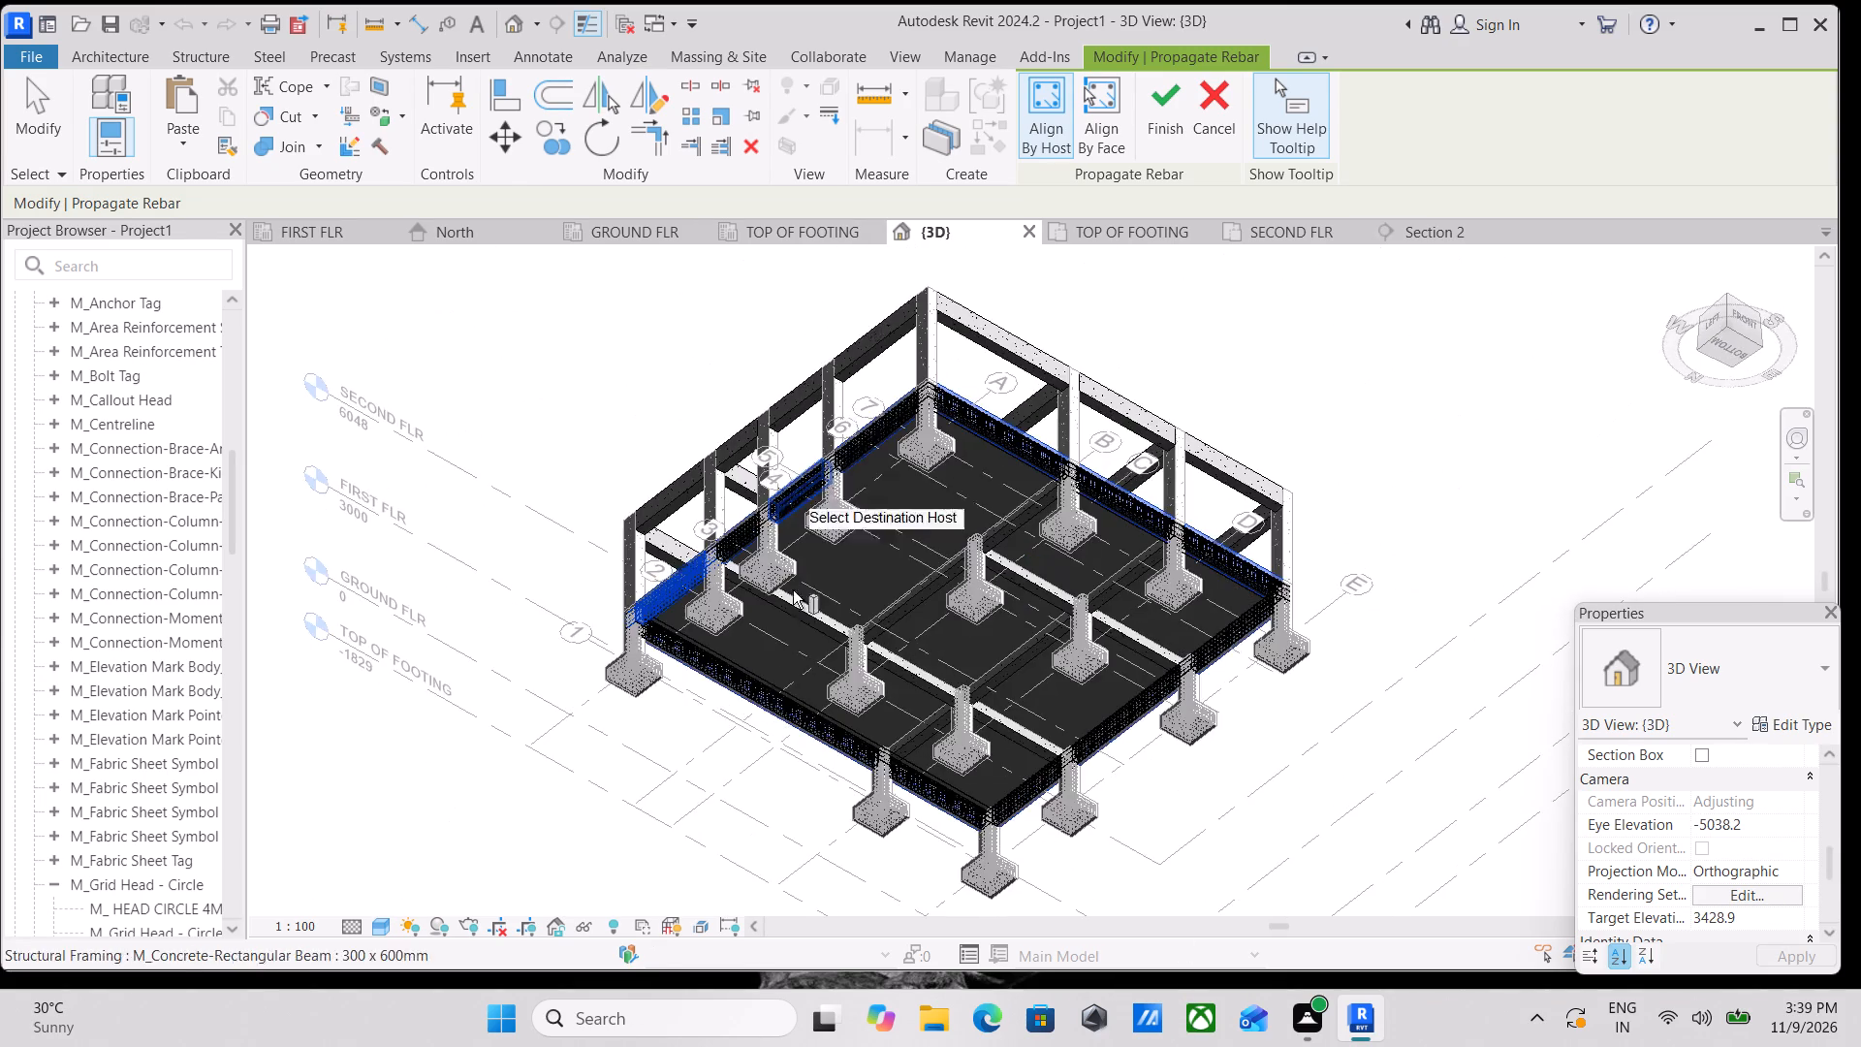
scroll(762, 684, up, 8)
scroll(880, 655, down, 3)
shift+middle_drag(876, 697, 965, 590)
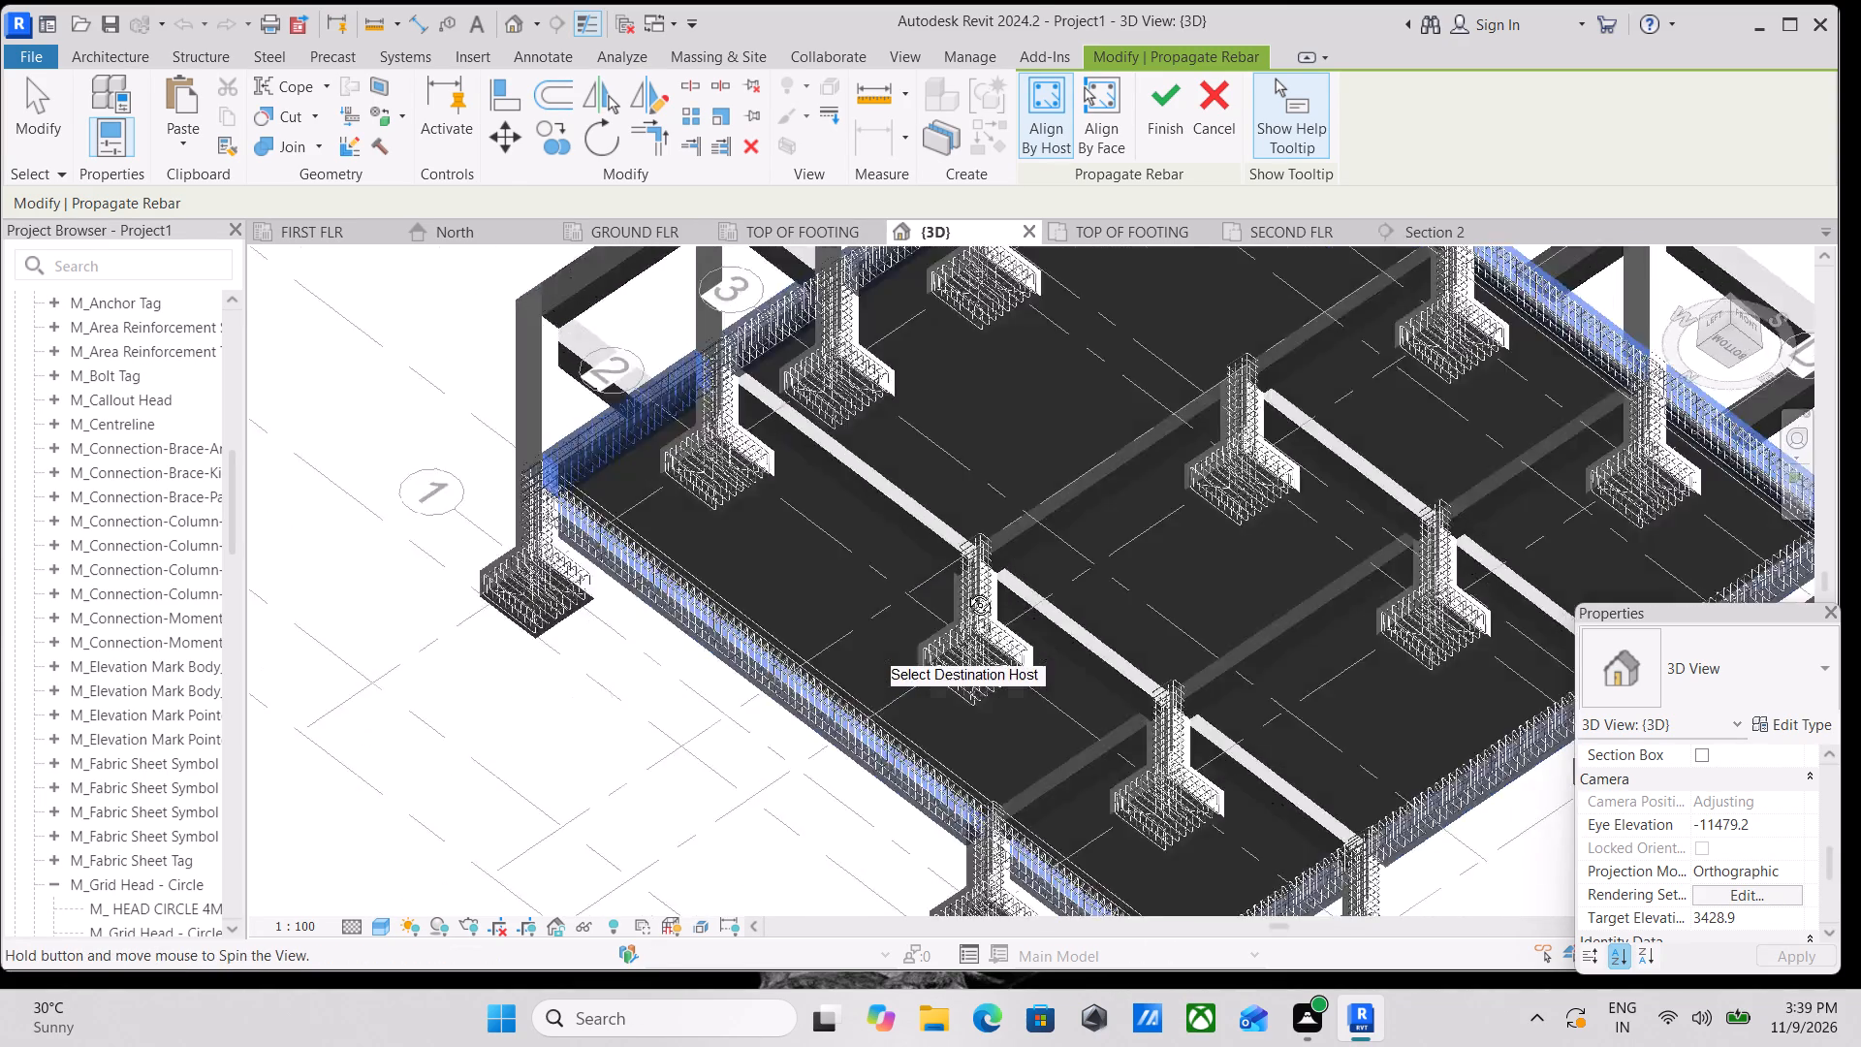
shift+middle_drag(965, 590, 1329, 549)
middle_drag(1218, 571, 1148, 1002)
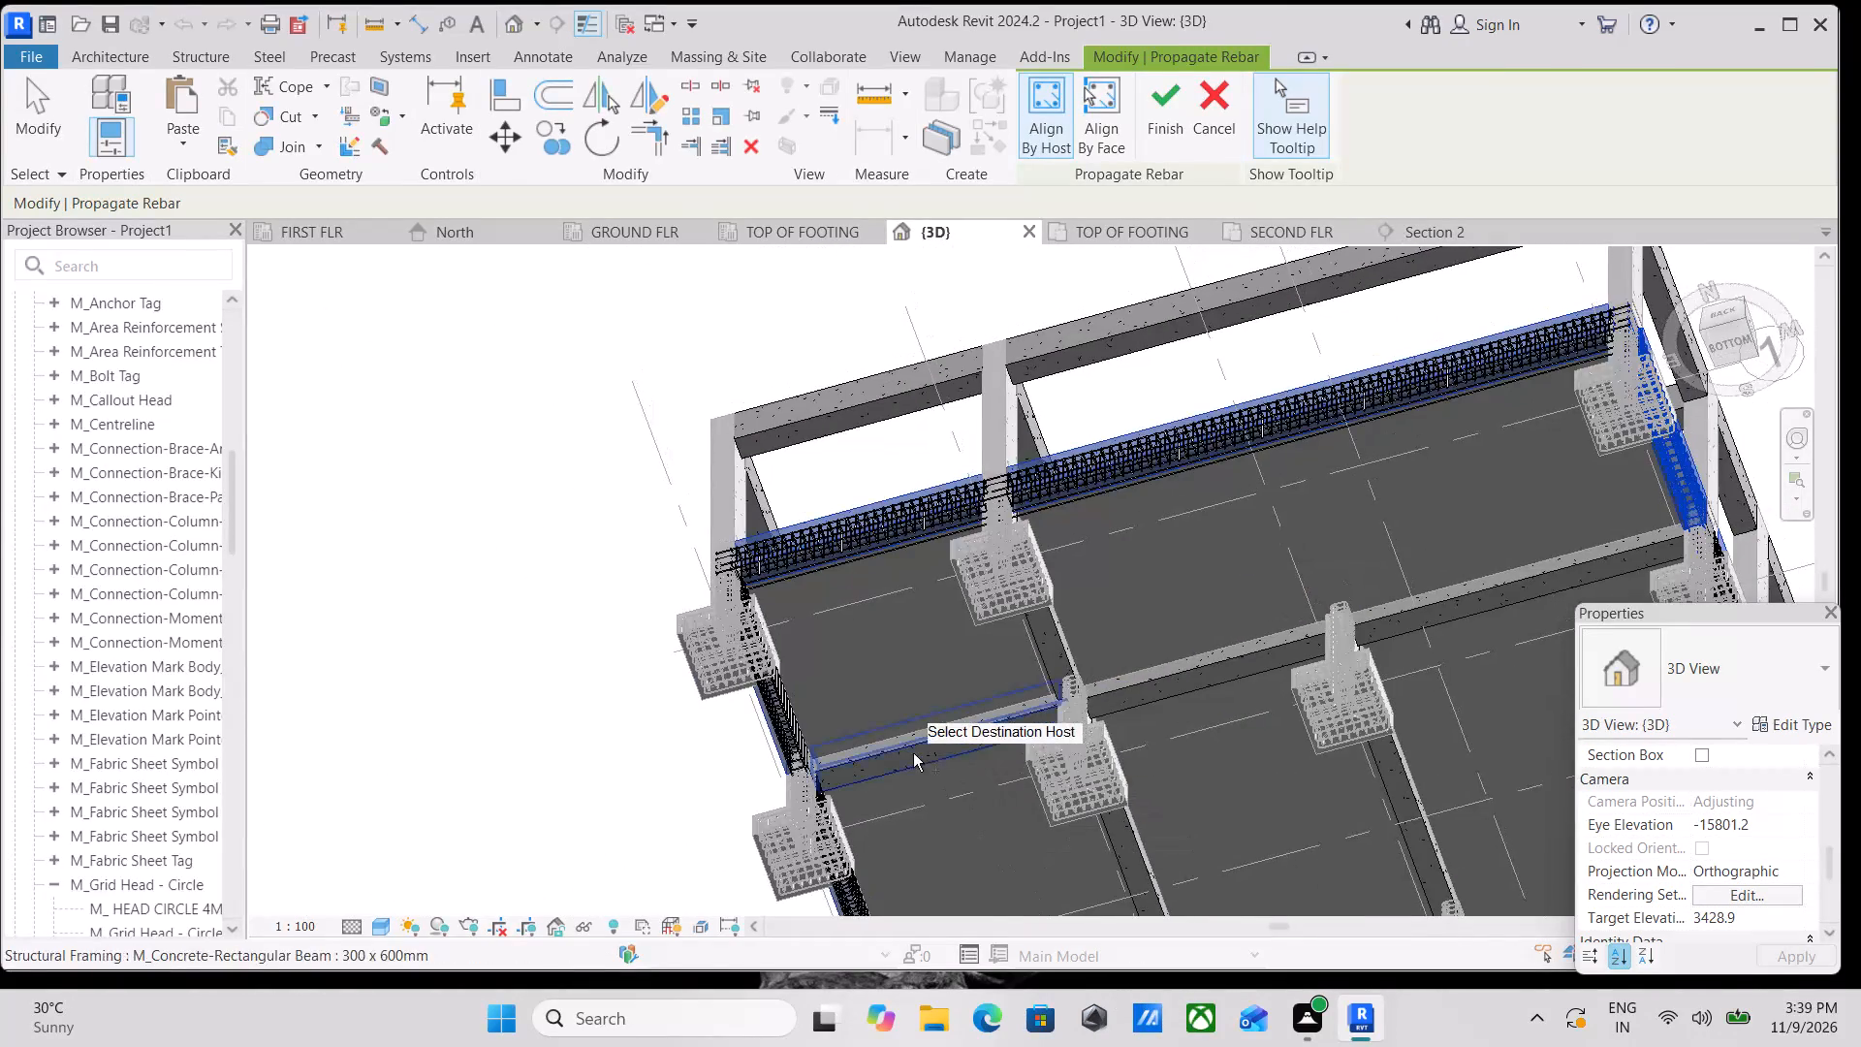
scroll(913, 753, up, 3)
click(913, 753)
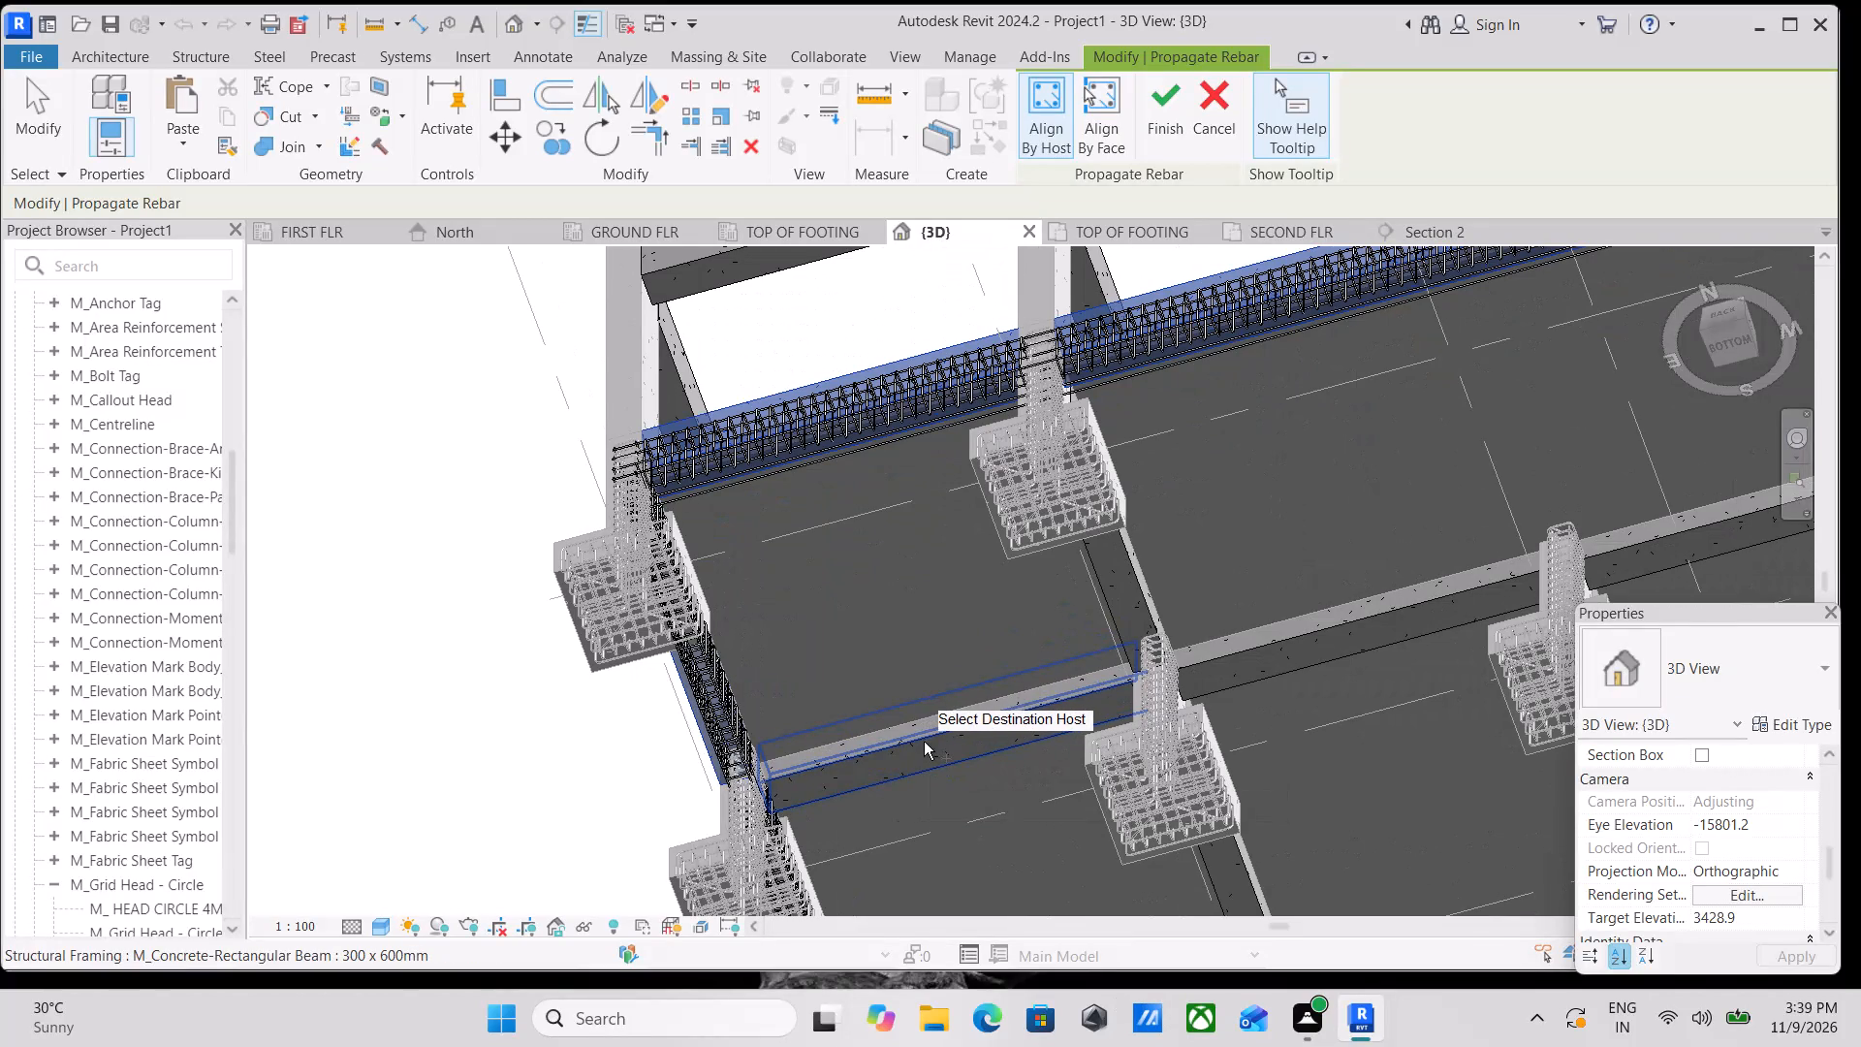
click(924, 742)
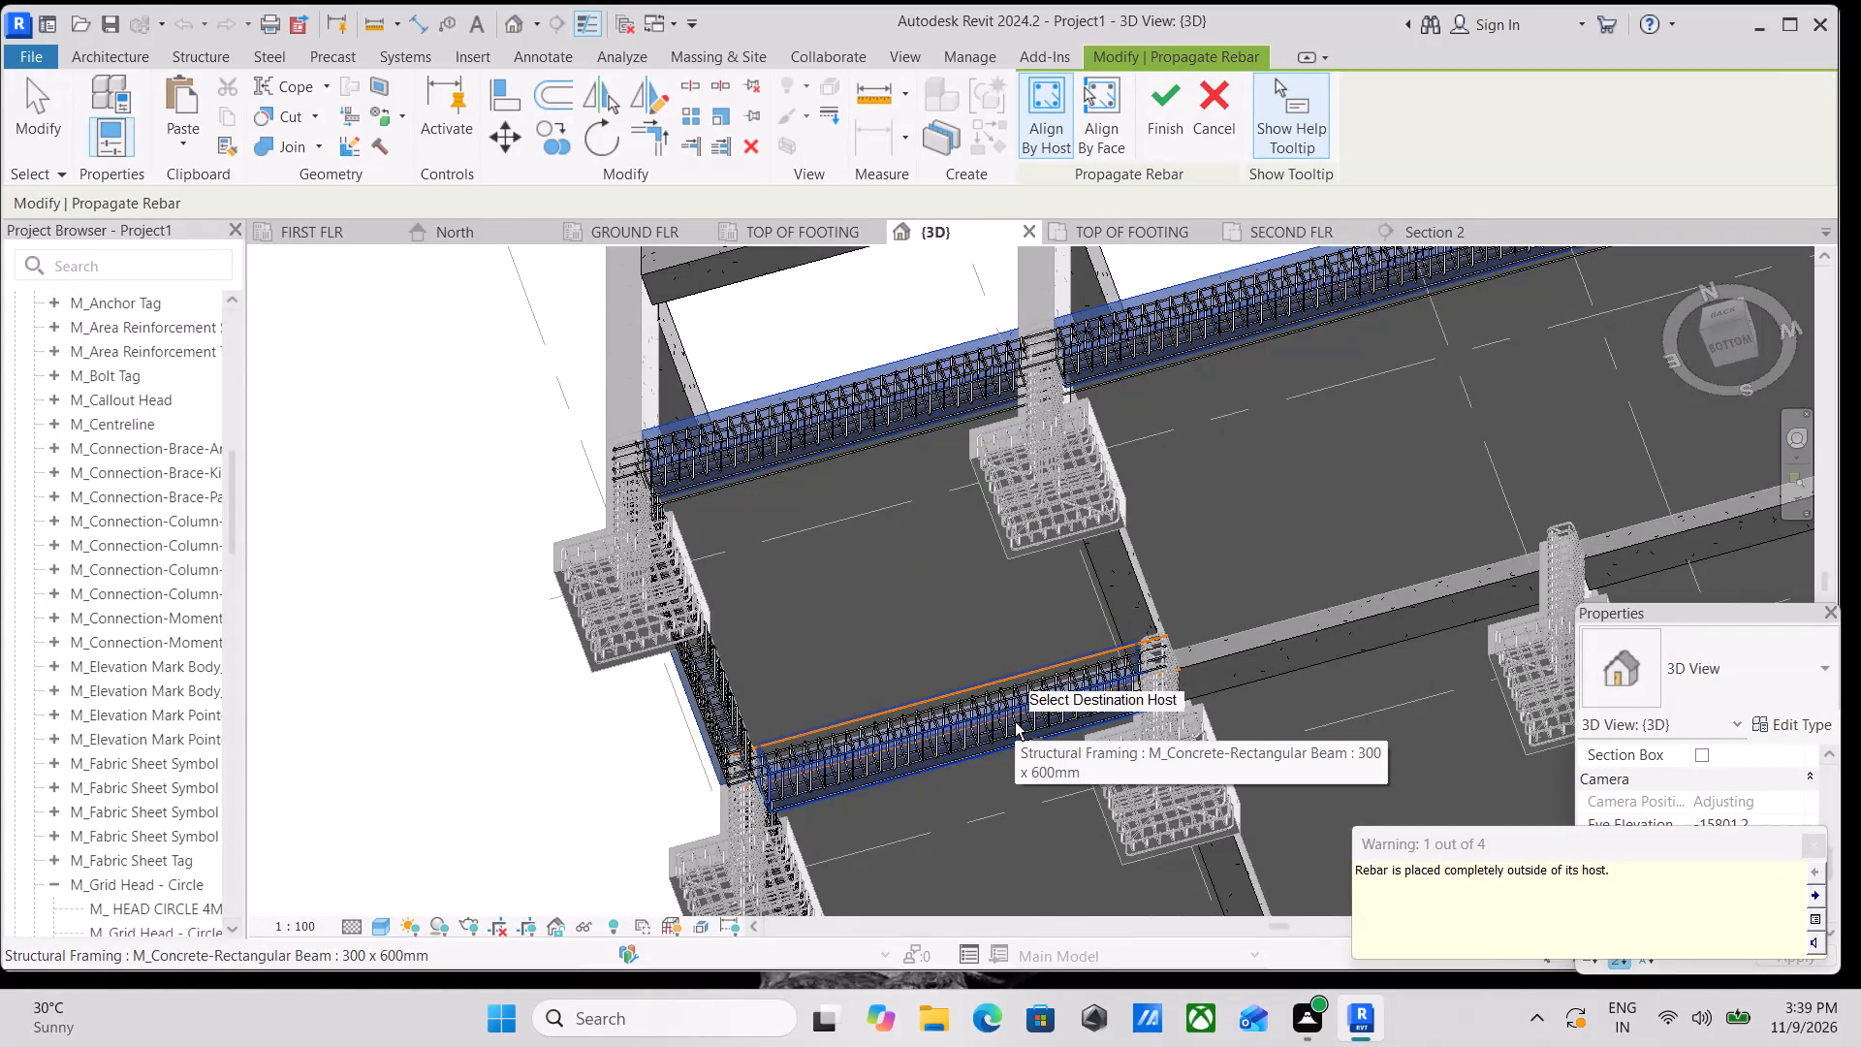
key(ctrl+z)
scroll(1015, 722, down, 6)
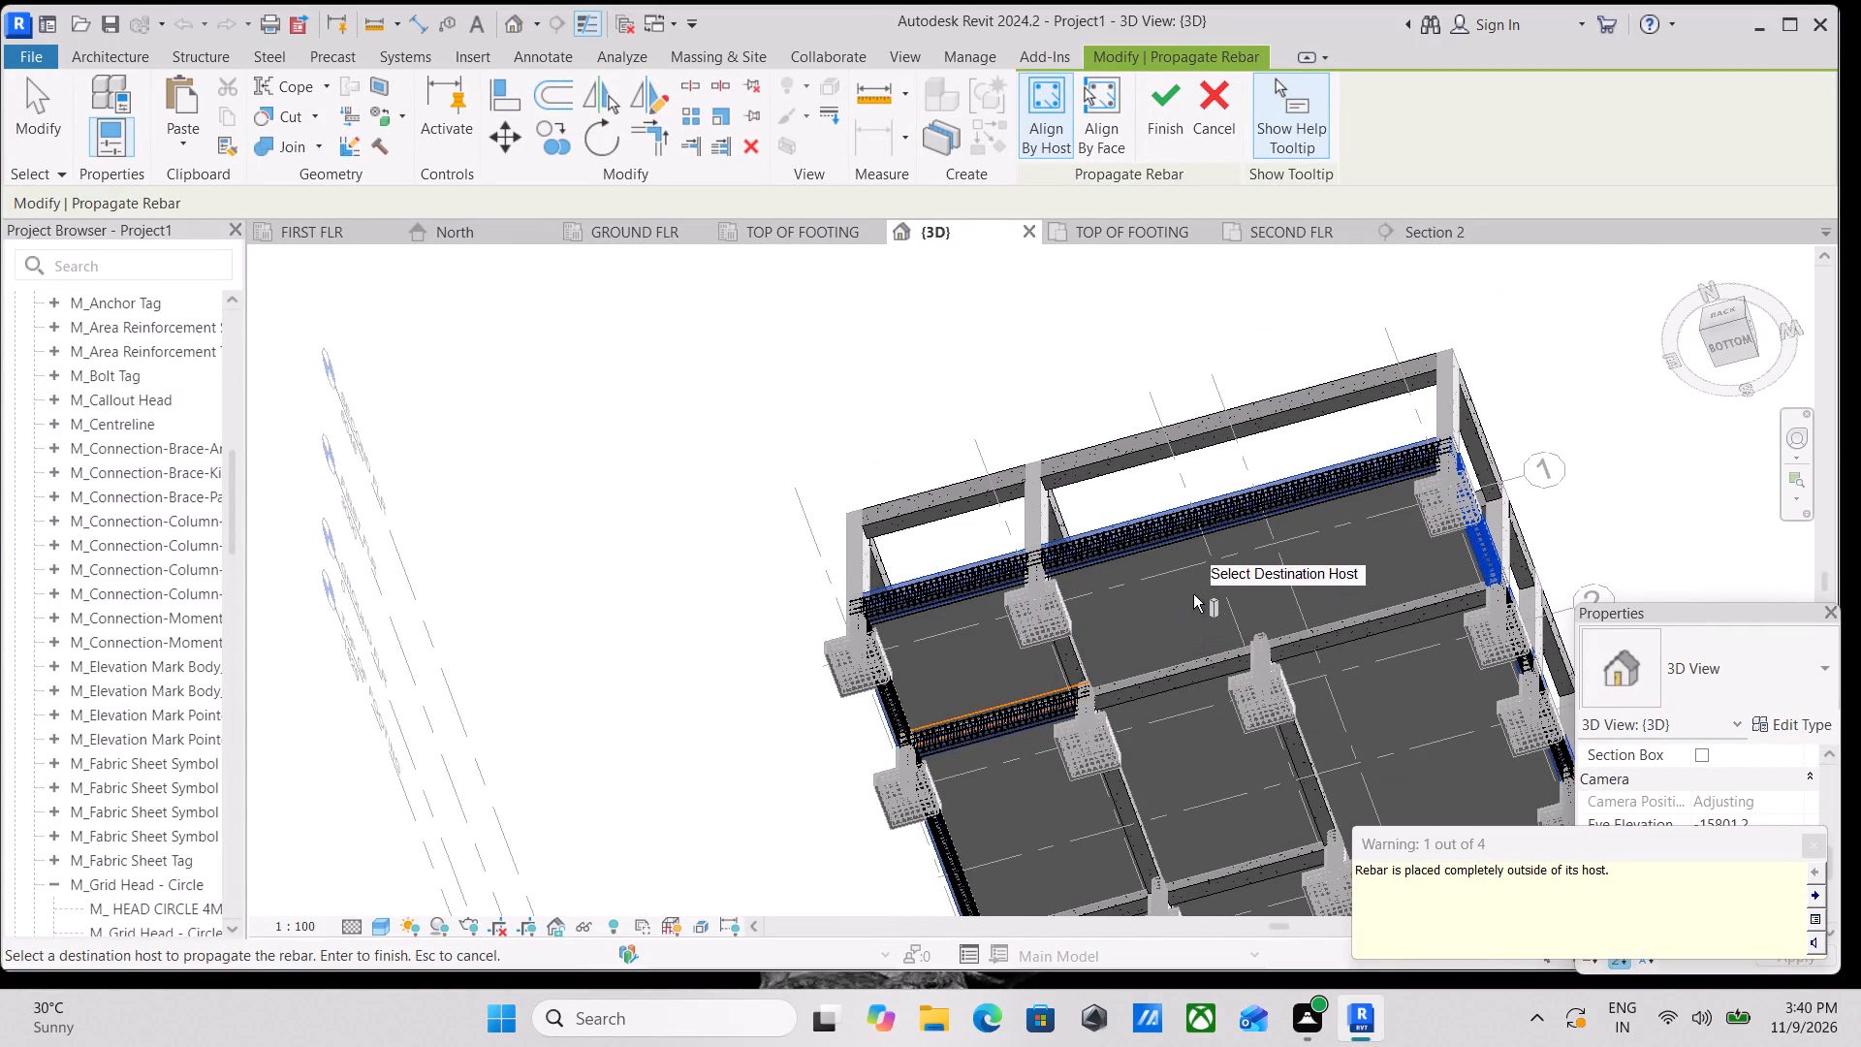
click(1158, 92)
Select all instances of the ground-floor slab and temporarily hide them in the 3D view.
scroll(1036, 718, down, 1)
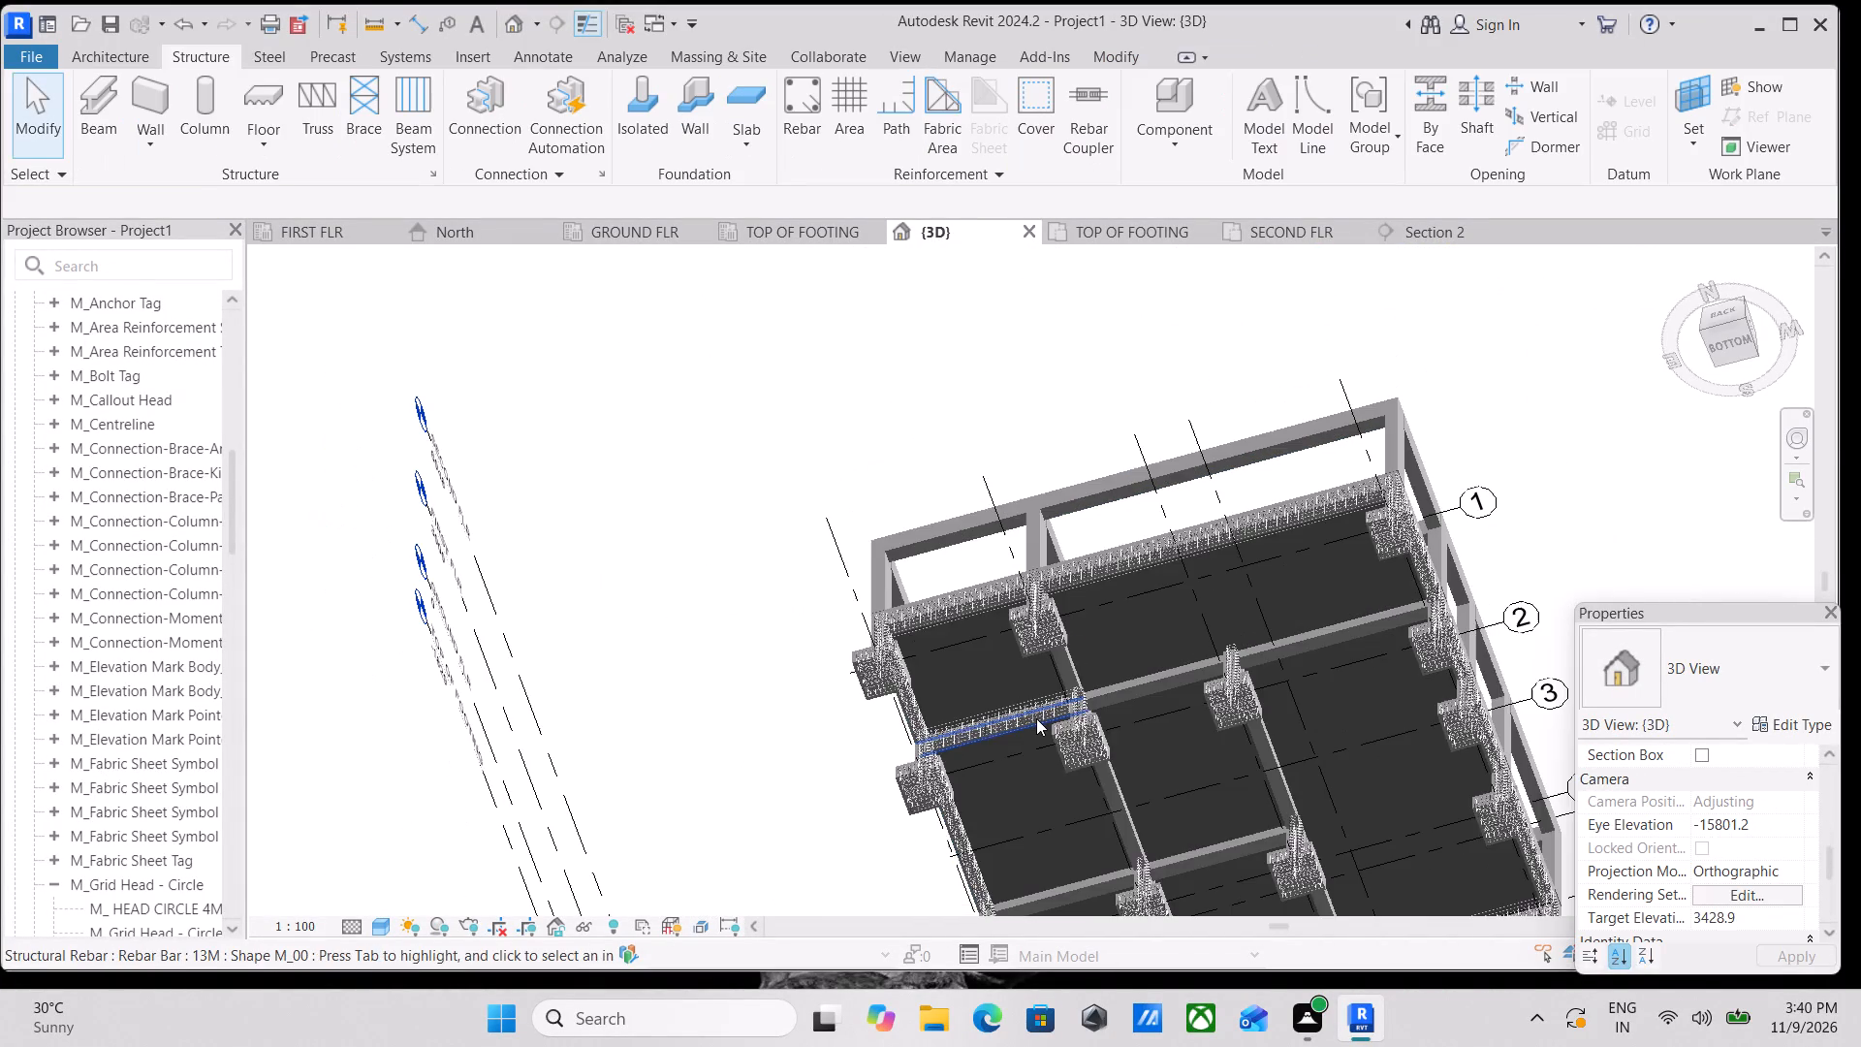
shift+middle_drag(1001, 682, 1120, 1001)
shift+middle_drag(1049, 833, 1089, 1046)
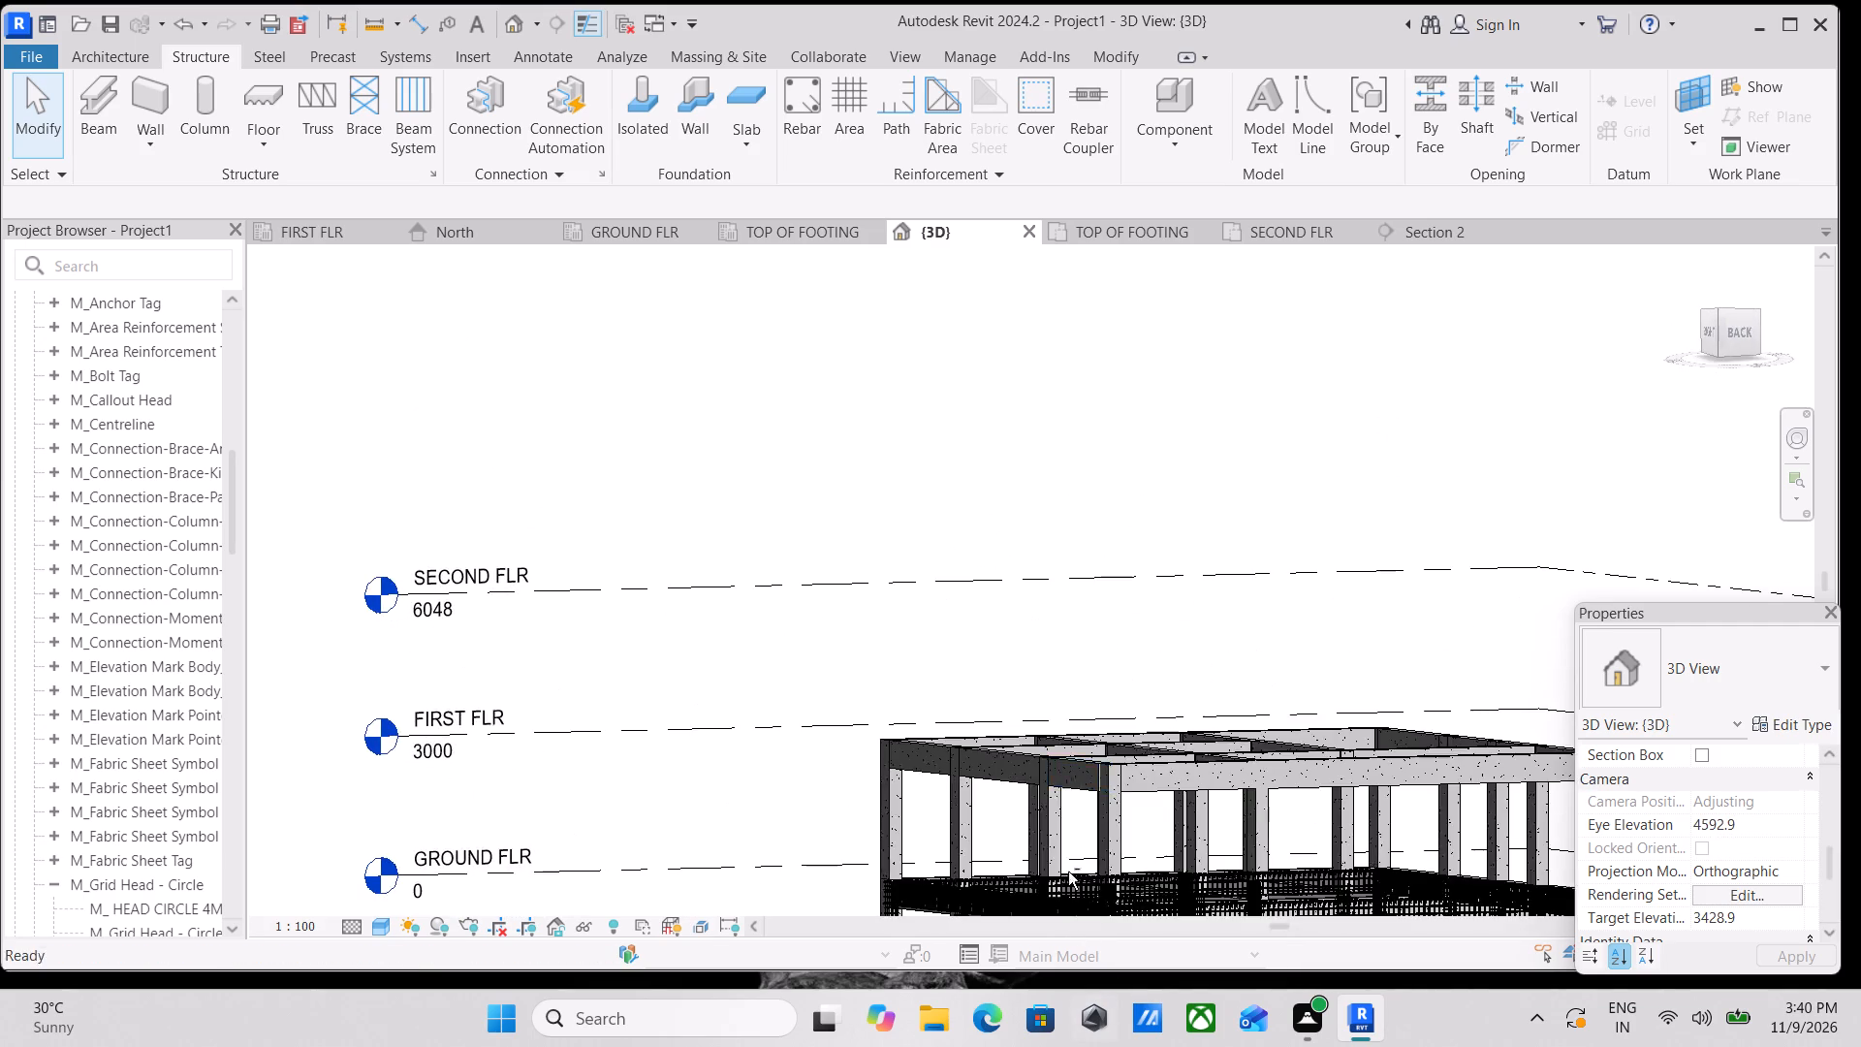
middle_drag(1057, 771, 810, 1001)
middle_drag(1005, 854, 754, 671)
scroll(1005, 854, down, 1)
shift+middle_drag(767, 684, 834, 982)
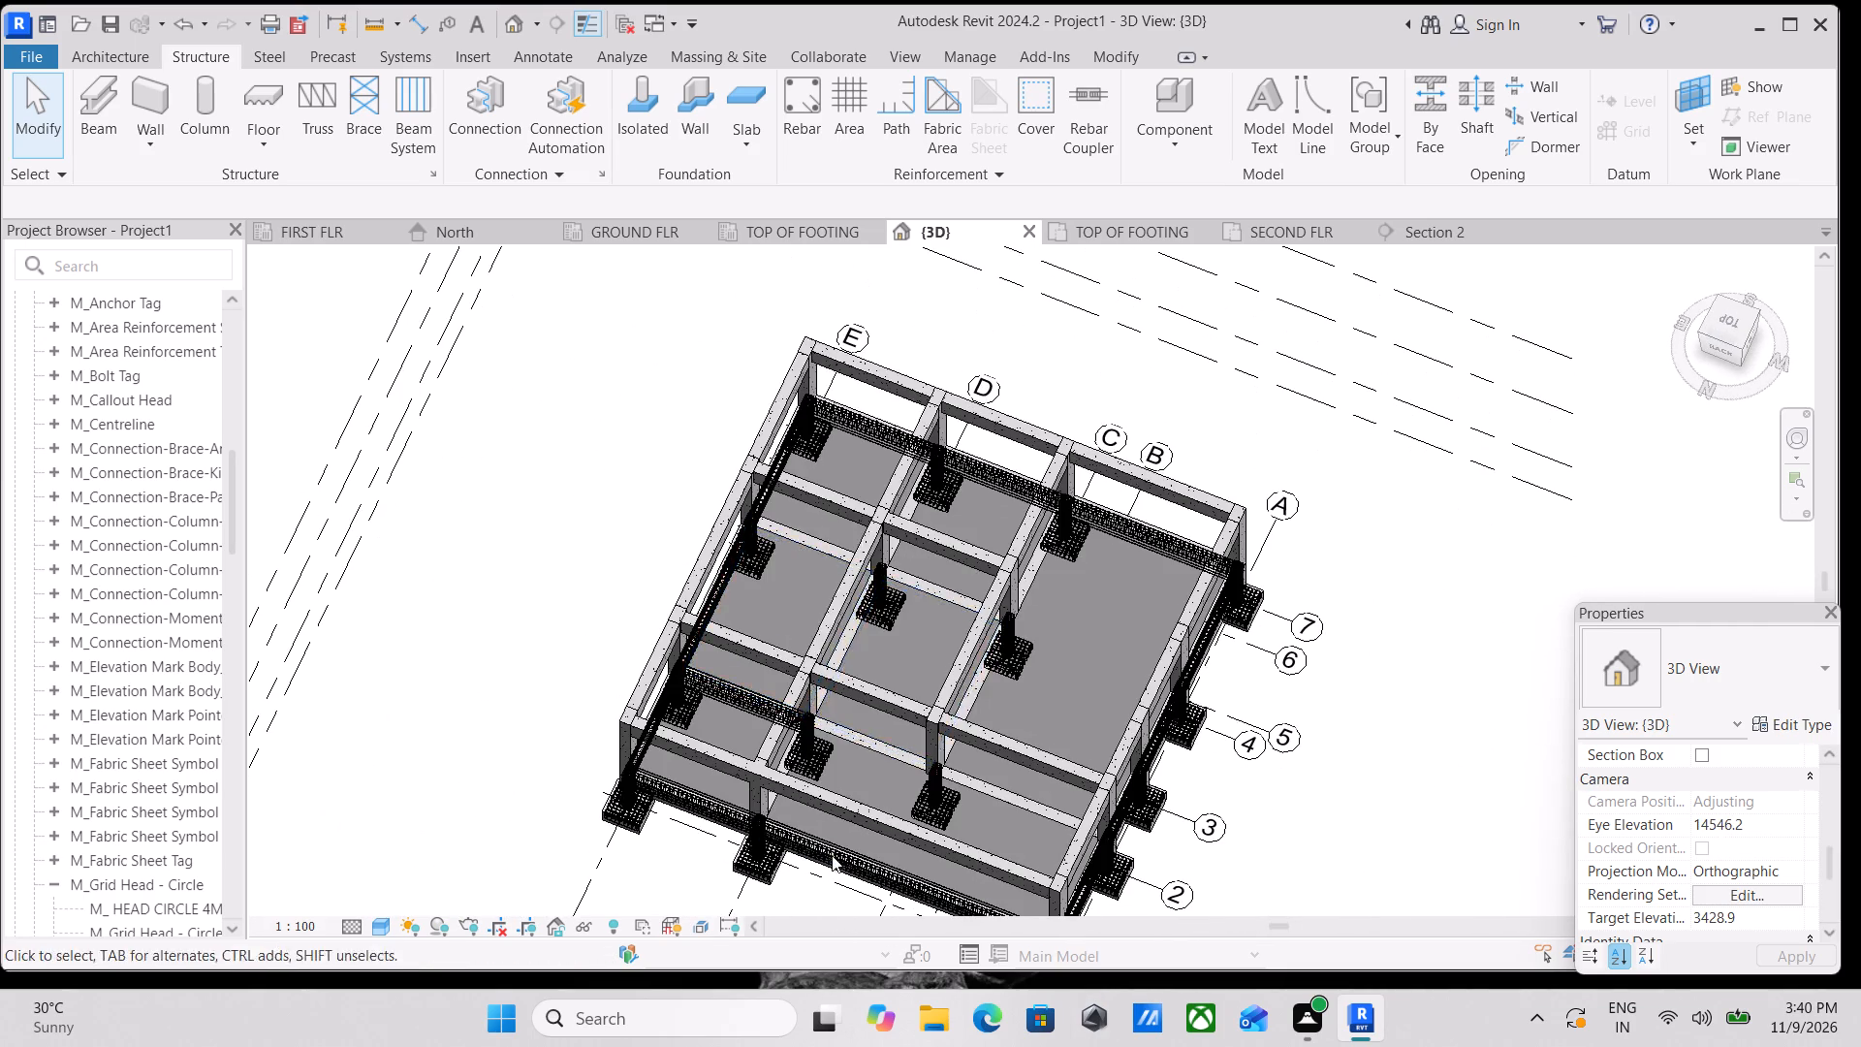
scroll(774, 526, up, 3)
middle_drag(808, 514, 804, 614)
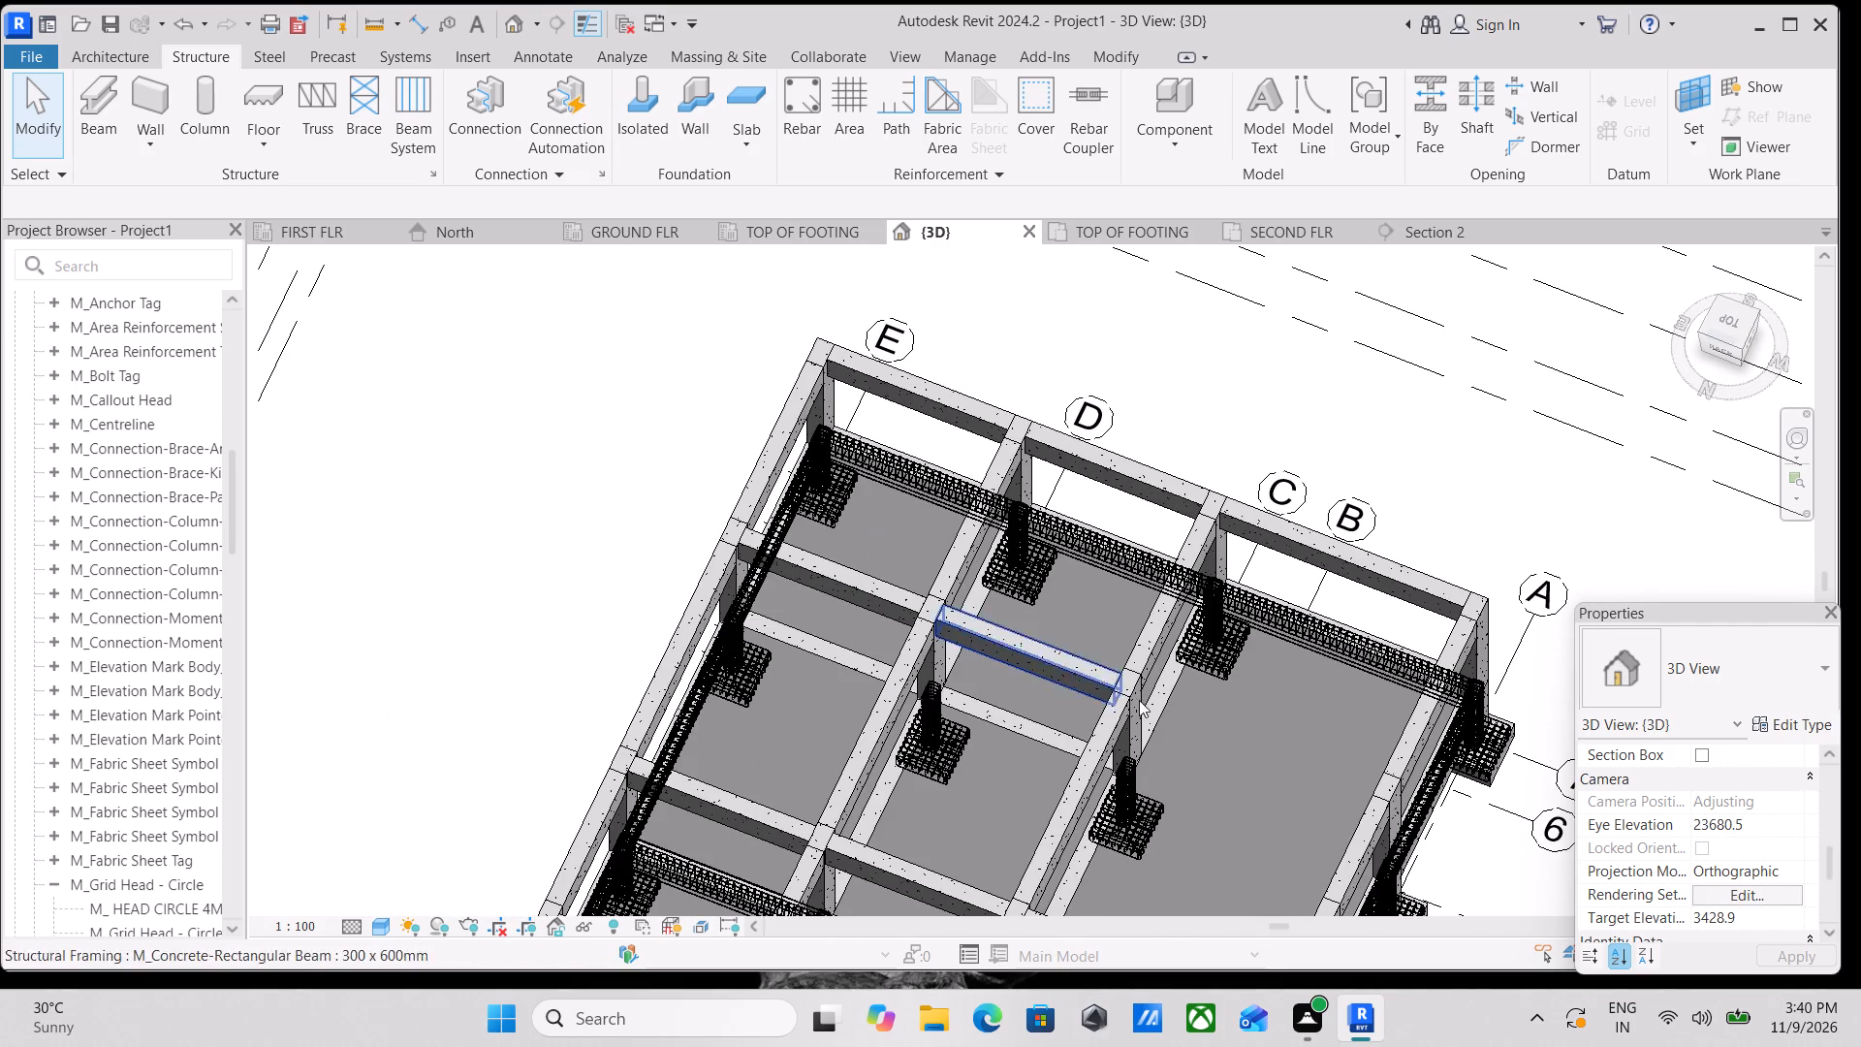
scroll(1249, 731, up, 3)
middle_drag(1219, 731, 984, 652)
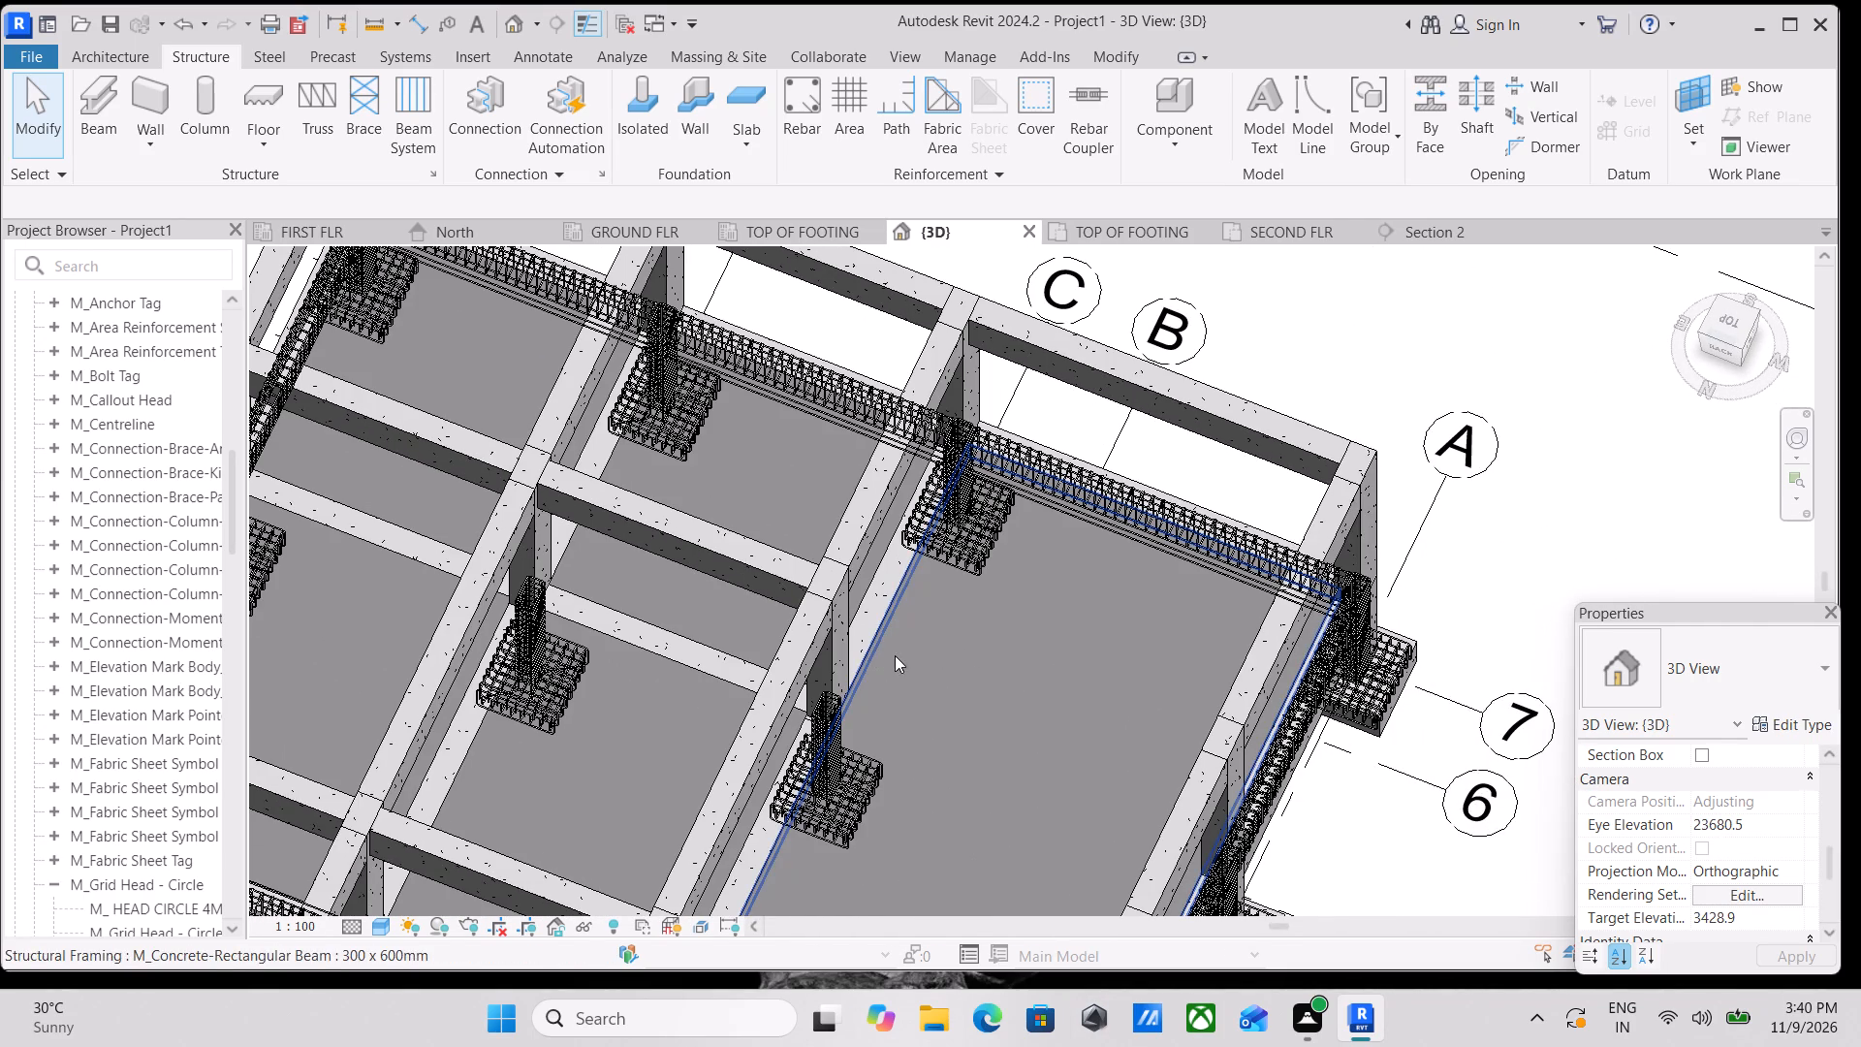
click(878, 643)
middle_drag(899, 649, 948, 650)
text(SA)
text(HH)
Examine the perimeter and interior ground-floor beams from several sides to check which ones have reinforcement.
scroll(952, 650, down, 2)
middle_drag(963, 797, 1007, 643)
shift+middle_drag(1042, 805, 676, 545)
middle_drag(531, 741, 764, 506)
scroll(764, 506, down, 1)
shift+middle_drag(746, 720, 509, 622)
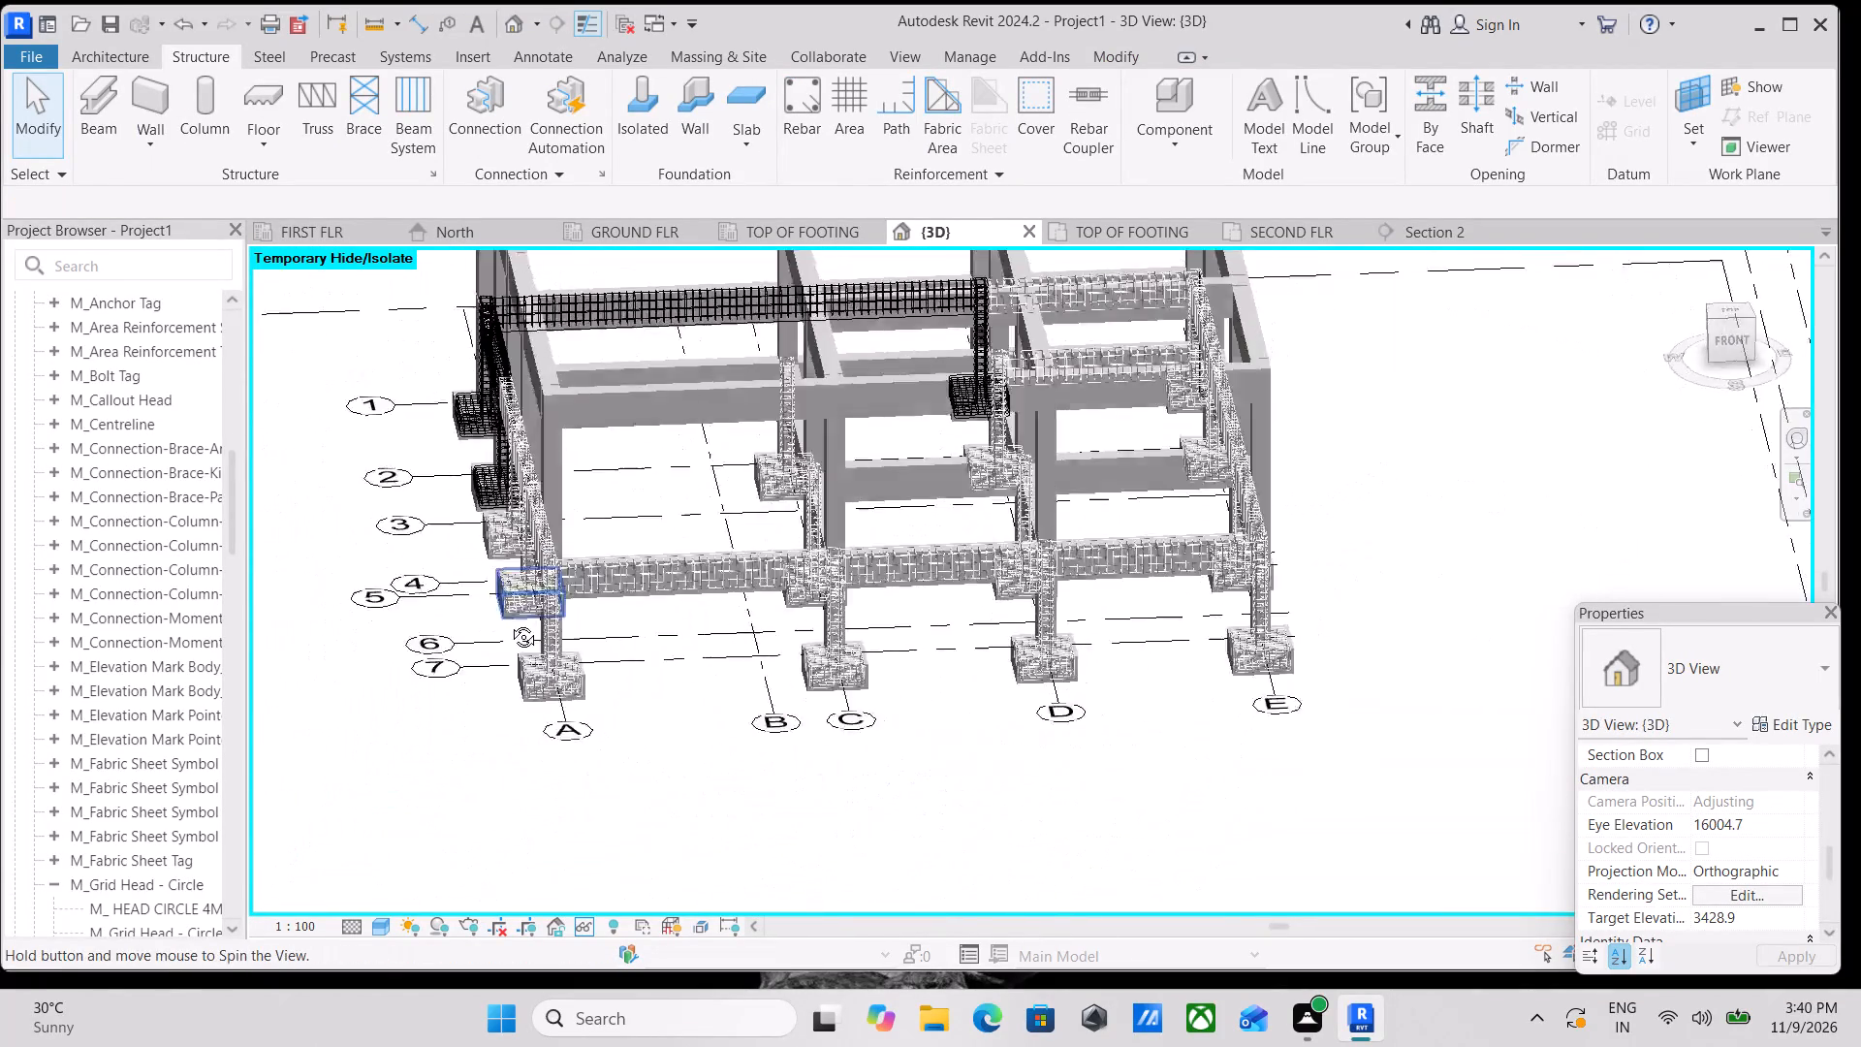
shift+middle_drag(509, 622, 285, 620)
middle_drag(798, 656, 834, 851)
scroll(1227, 809, up, 3)
shift+middle_drag(1087, 709, 1165, 820)
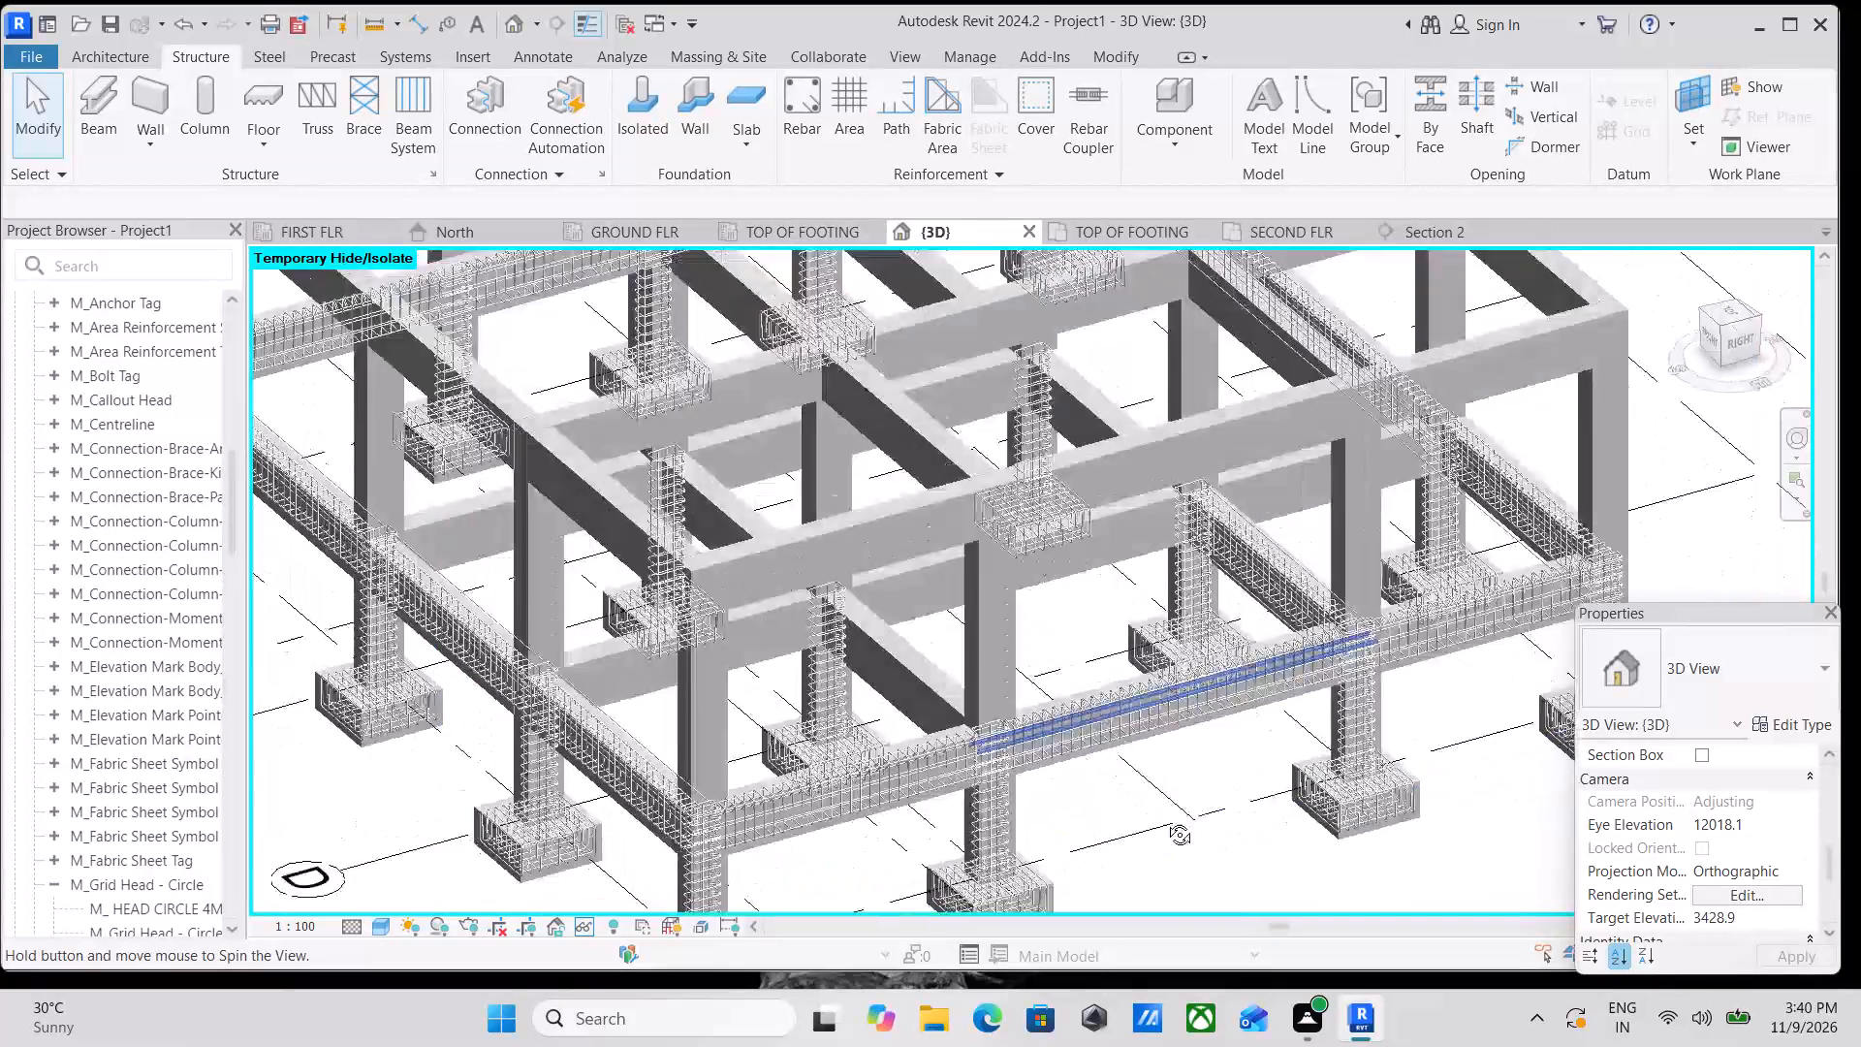
shift+middle_drag(1165, 820, 1175, 828)
middle_drag(751, 579, 894, 808)
shift+middle_drag(810, 656, 869, 745)
scroll(1090, 667, down, 1)
middle_drag(1090, 667, 842, 762)
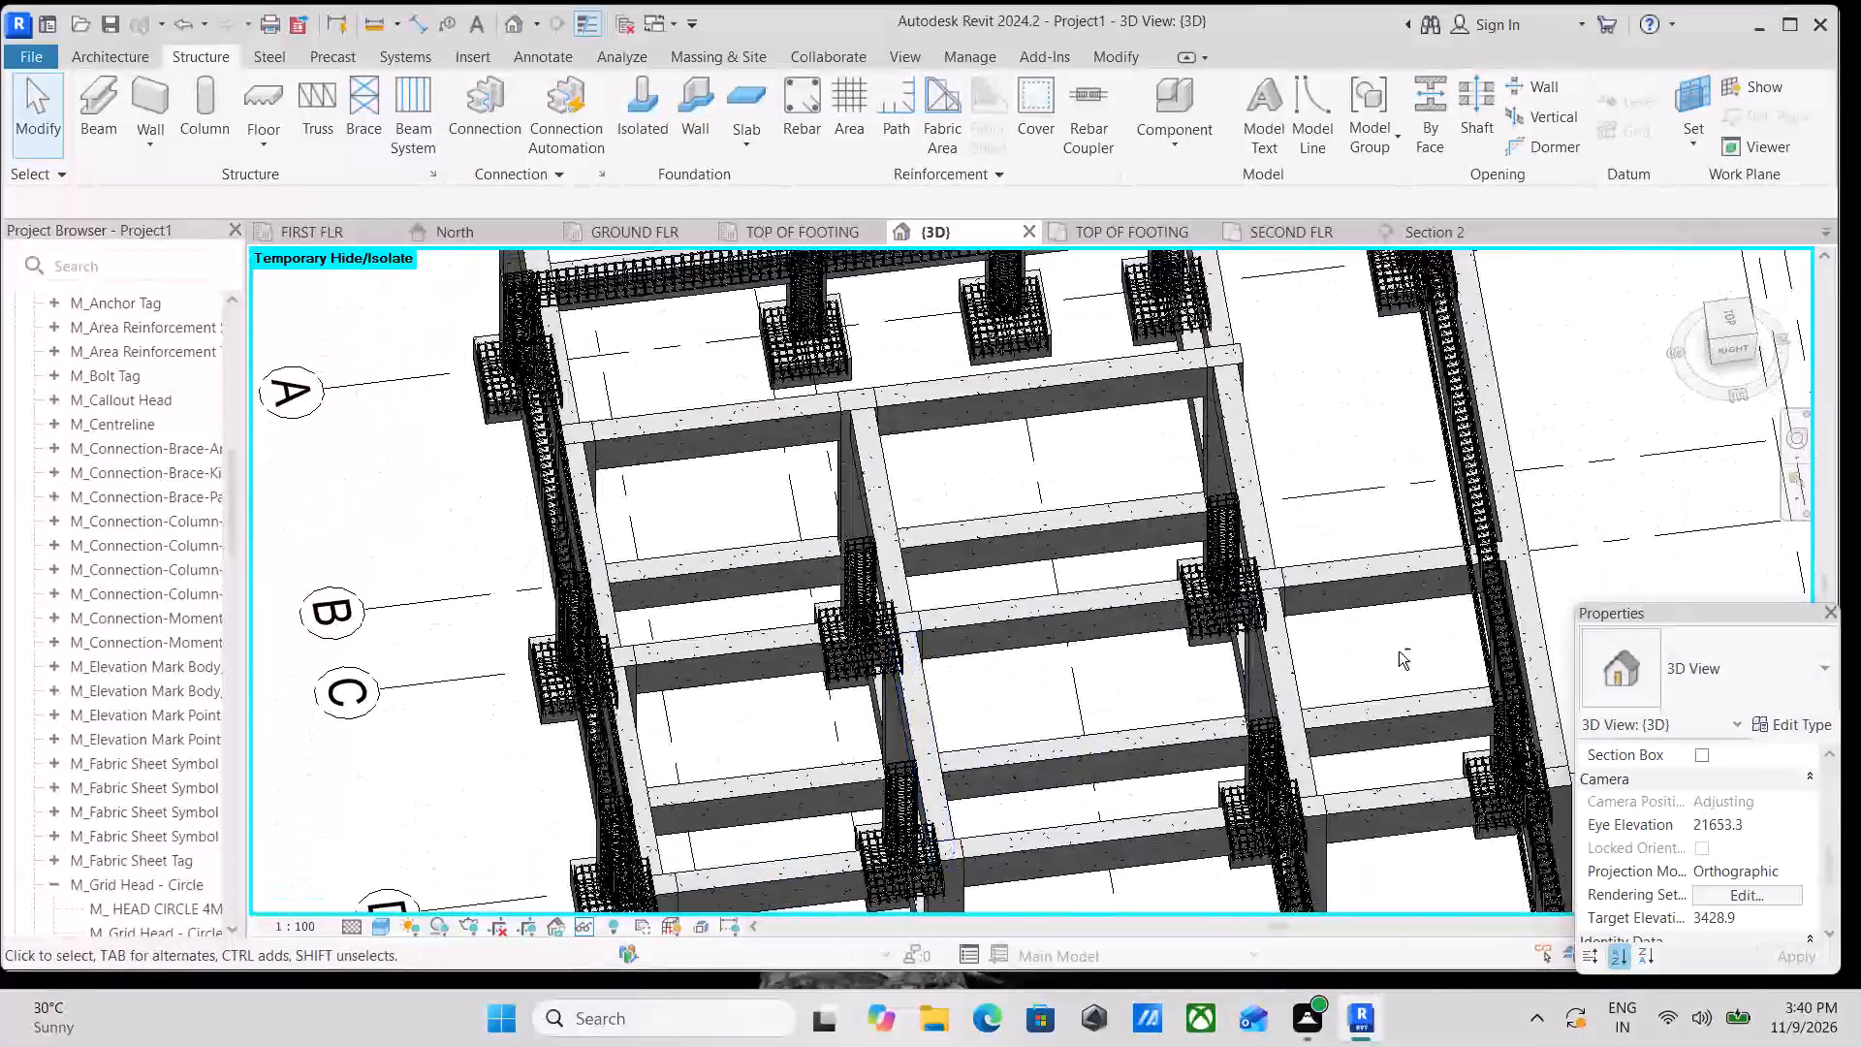
shift+middle_drag(1399, 651, 980, 610)
middle_drag(892, 755, 961, 504)
shift+middle_drag(941, 734, 881, 571)
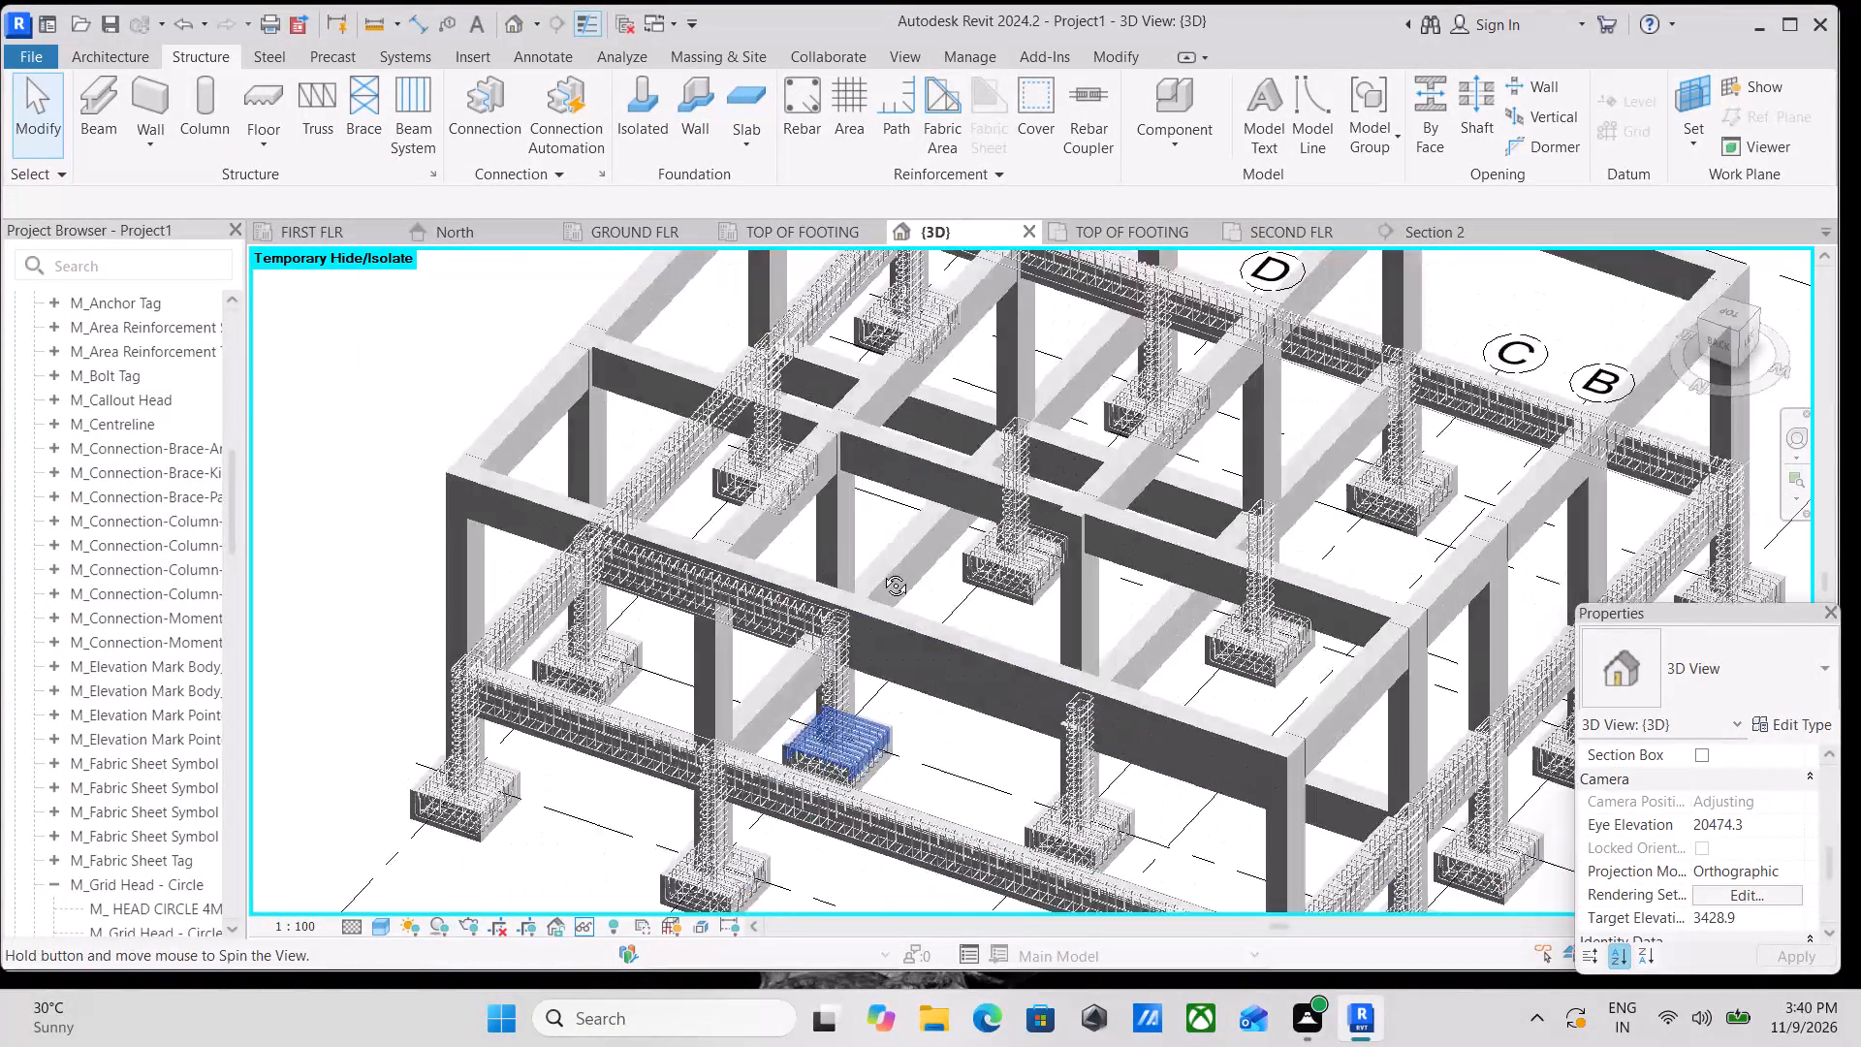
shift+middle_drag(881, 571, 998, 475)
middle_drag(1213, 785, 1359, 552)
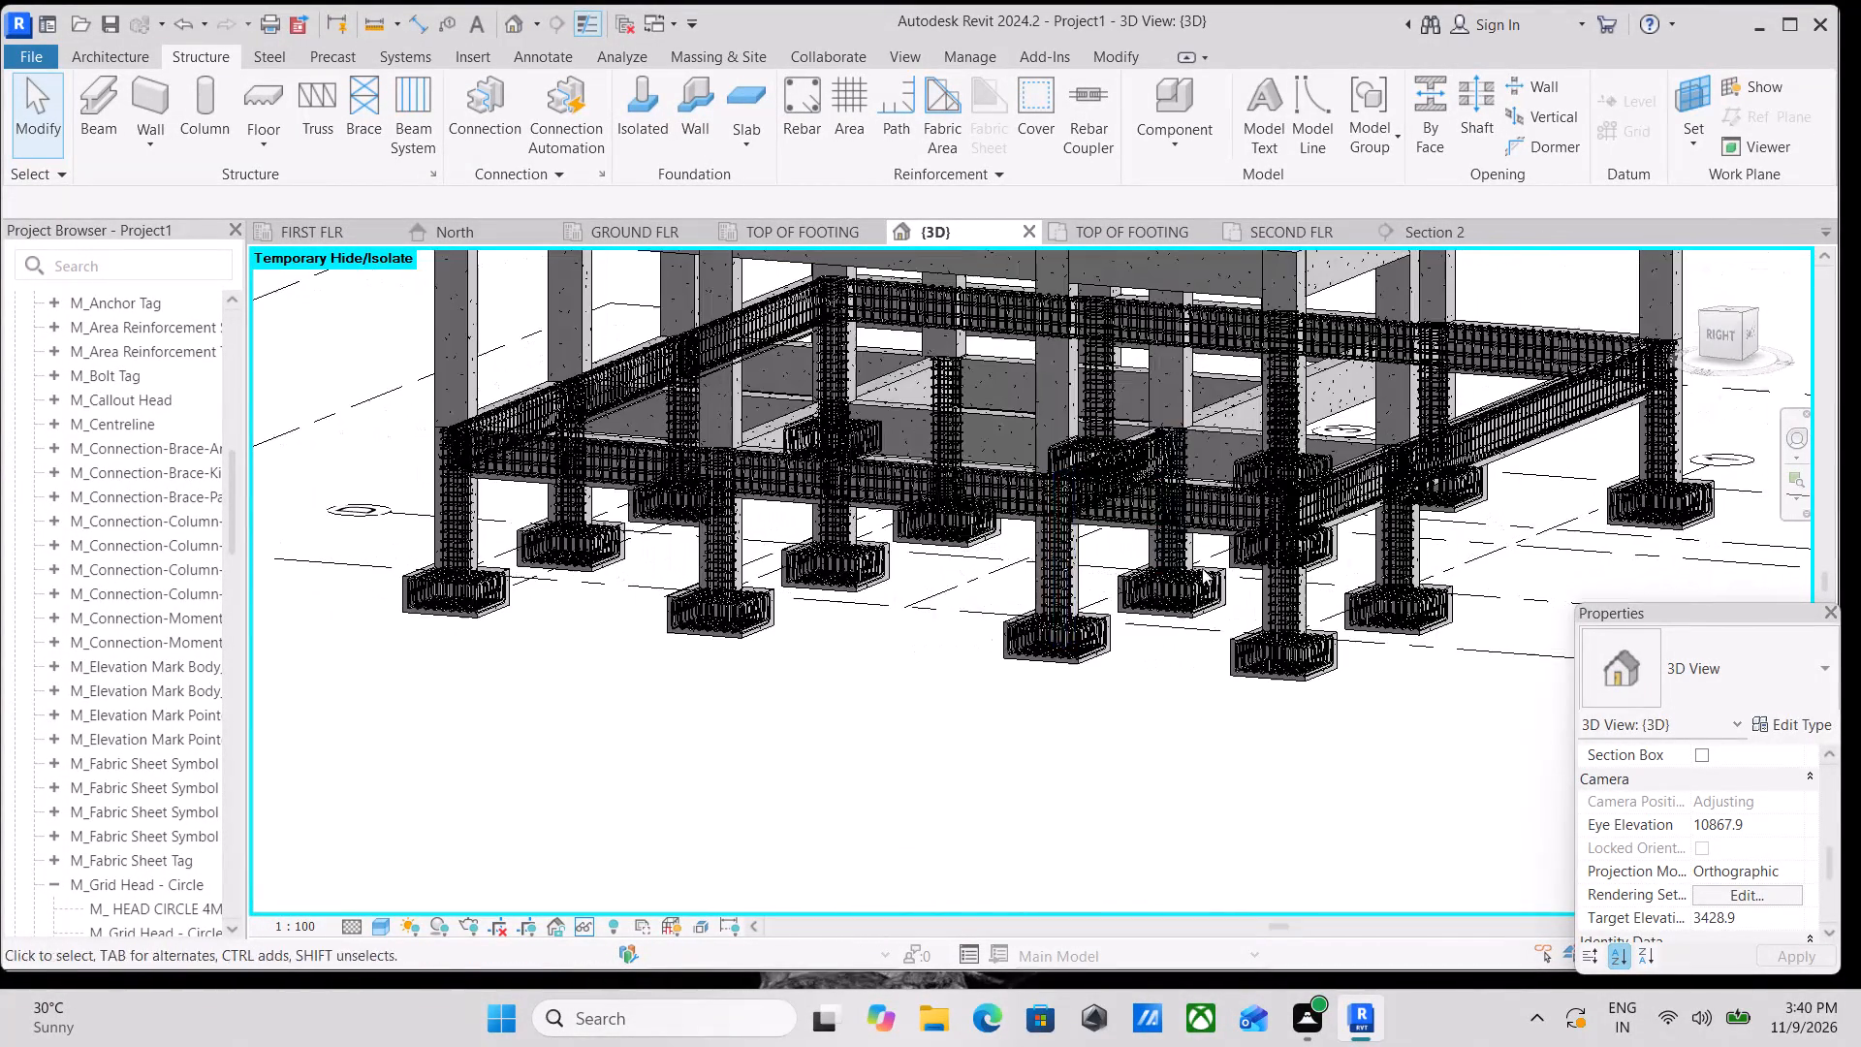
scroll(1253, 174, down, 2)
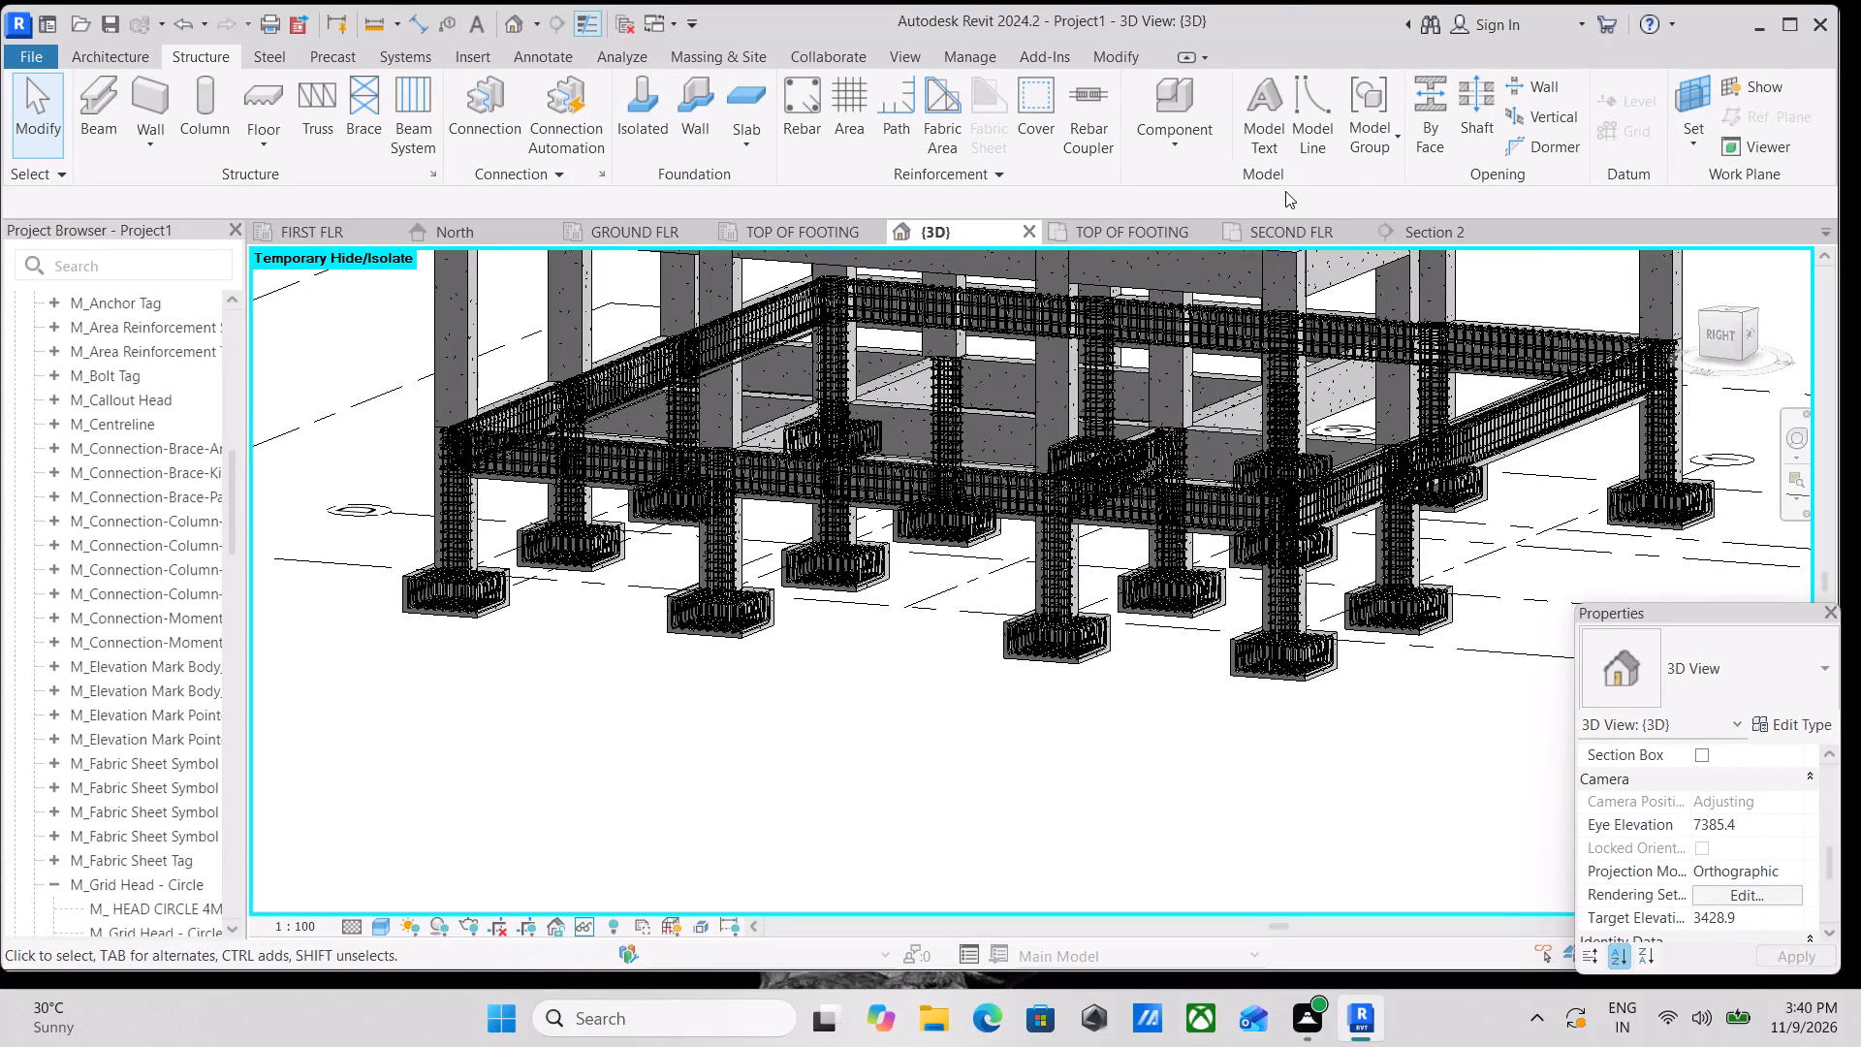
scroll(1255, 377, down, 2)
middle_drag(1259, 387, 1279, 527)
scroll(1197, 508, up, 3)
middle_drag(1181, 446, 1183, 613)
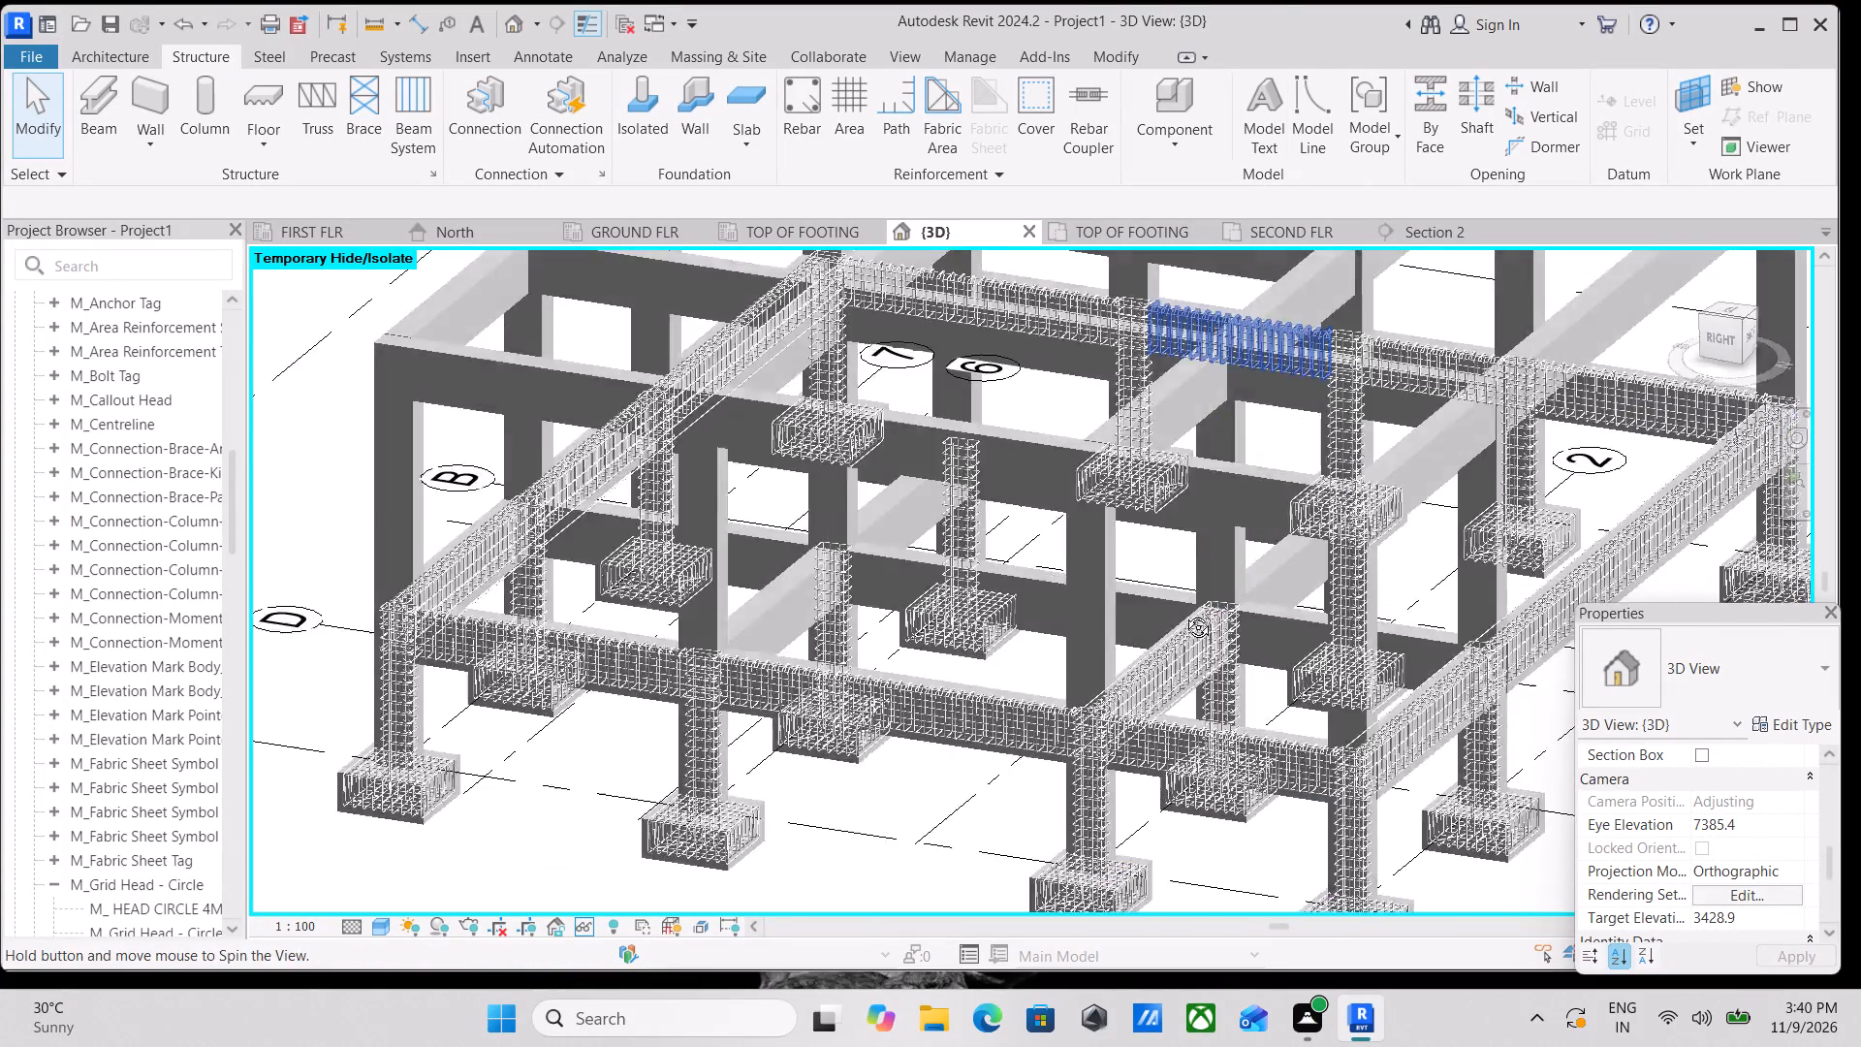
middle_drag(1183, 613, 1209, 720)
middle_drag(1250, 526, 1370, 707)
scroll(1395, 500, up, 3)
scroll(1252, 469, up, 5)
scroll(1326, 413, down, 2)
middle_drag(1344, 448, 1528, 777)
scroll(859, 283, down, 1)
middle_drag(885, 324, 1161, 677)
middle_drag(1025, 530, 1221, 652)
scroll(1269, 593, down, 6)
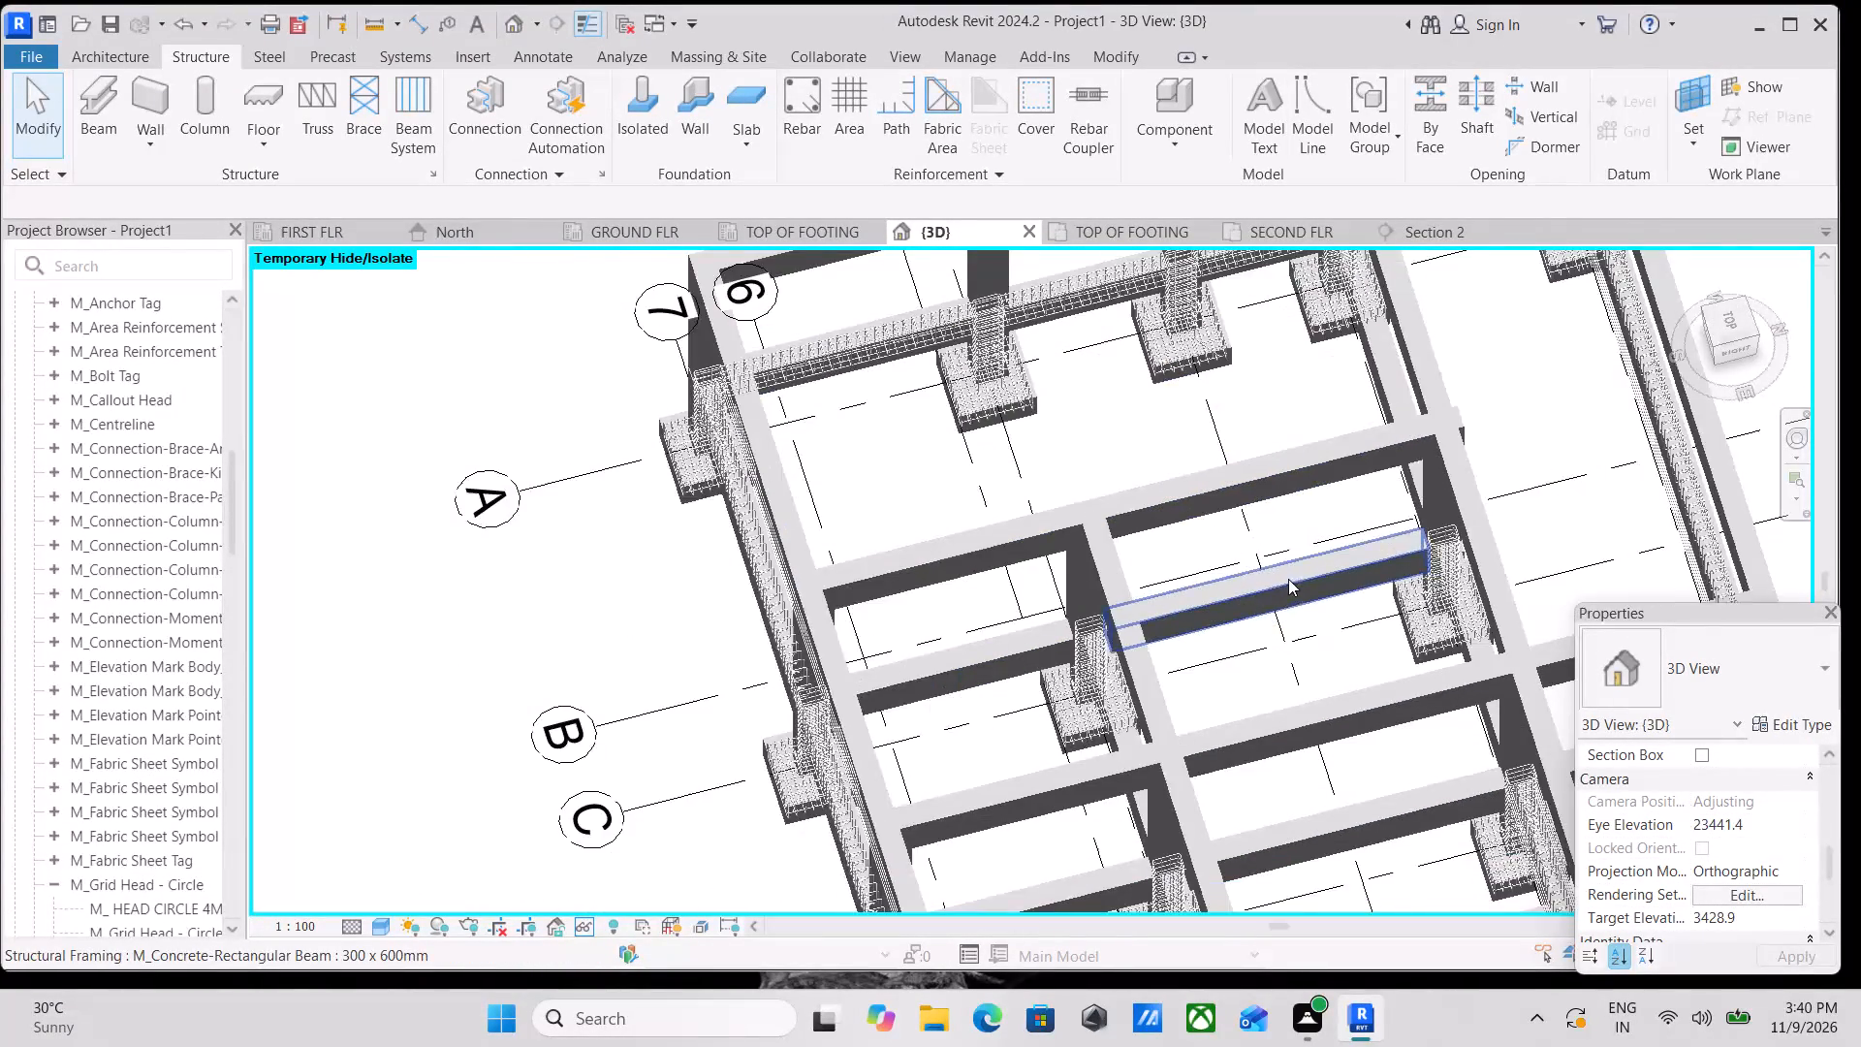
scroll(1288, 579, down, 2)
scroll(1154, 480, down, 1)
scroll(1191, 524, up, 3)
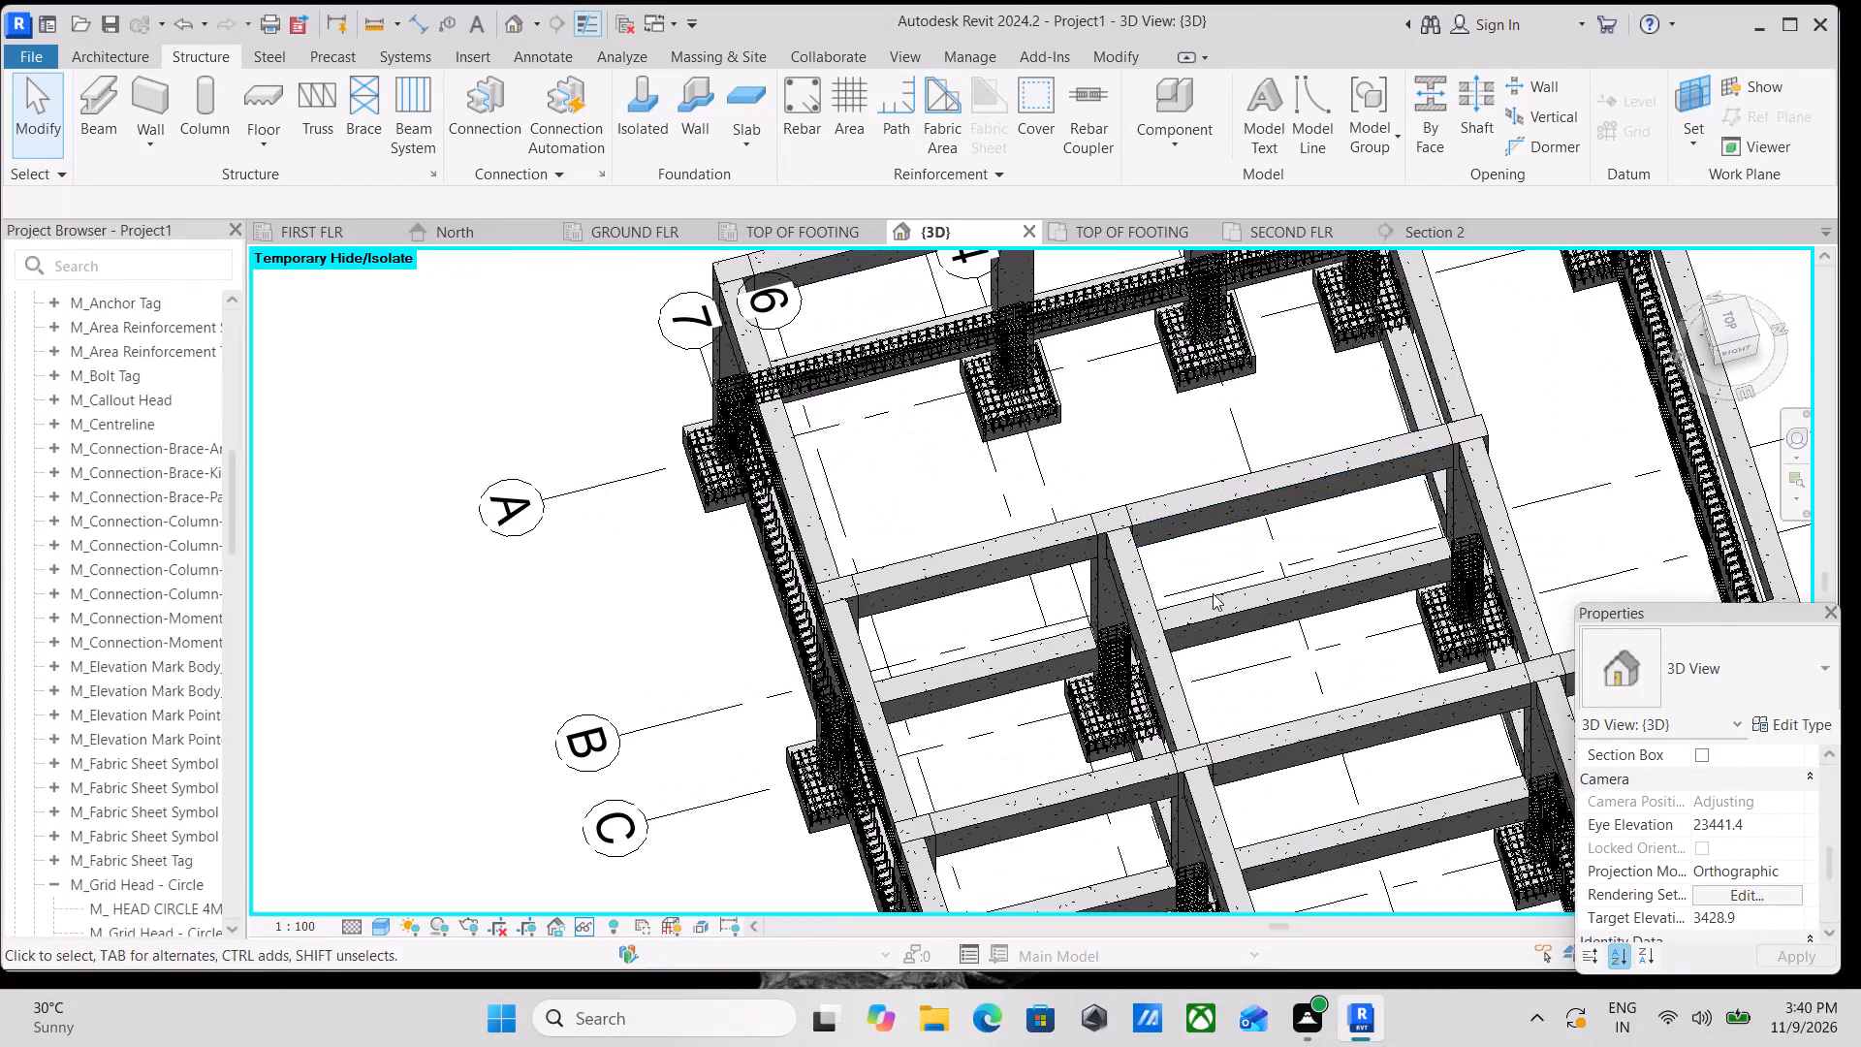
shift+middle_drag(1217, 577, 1453, 233)
middle_drag(1245, 469, 1316, 200)
shift+middle_drag(1175, 523, 1251, 369)
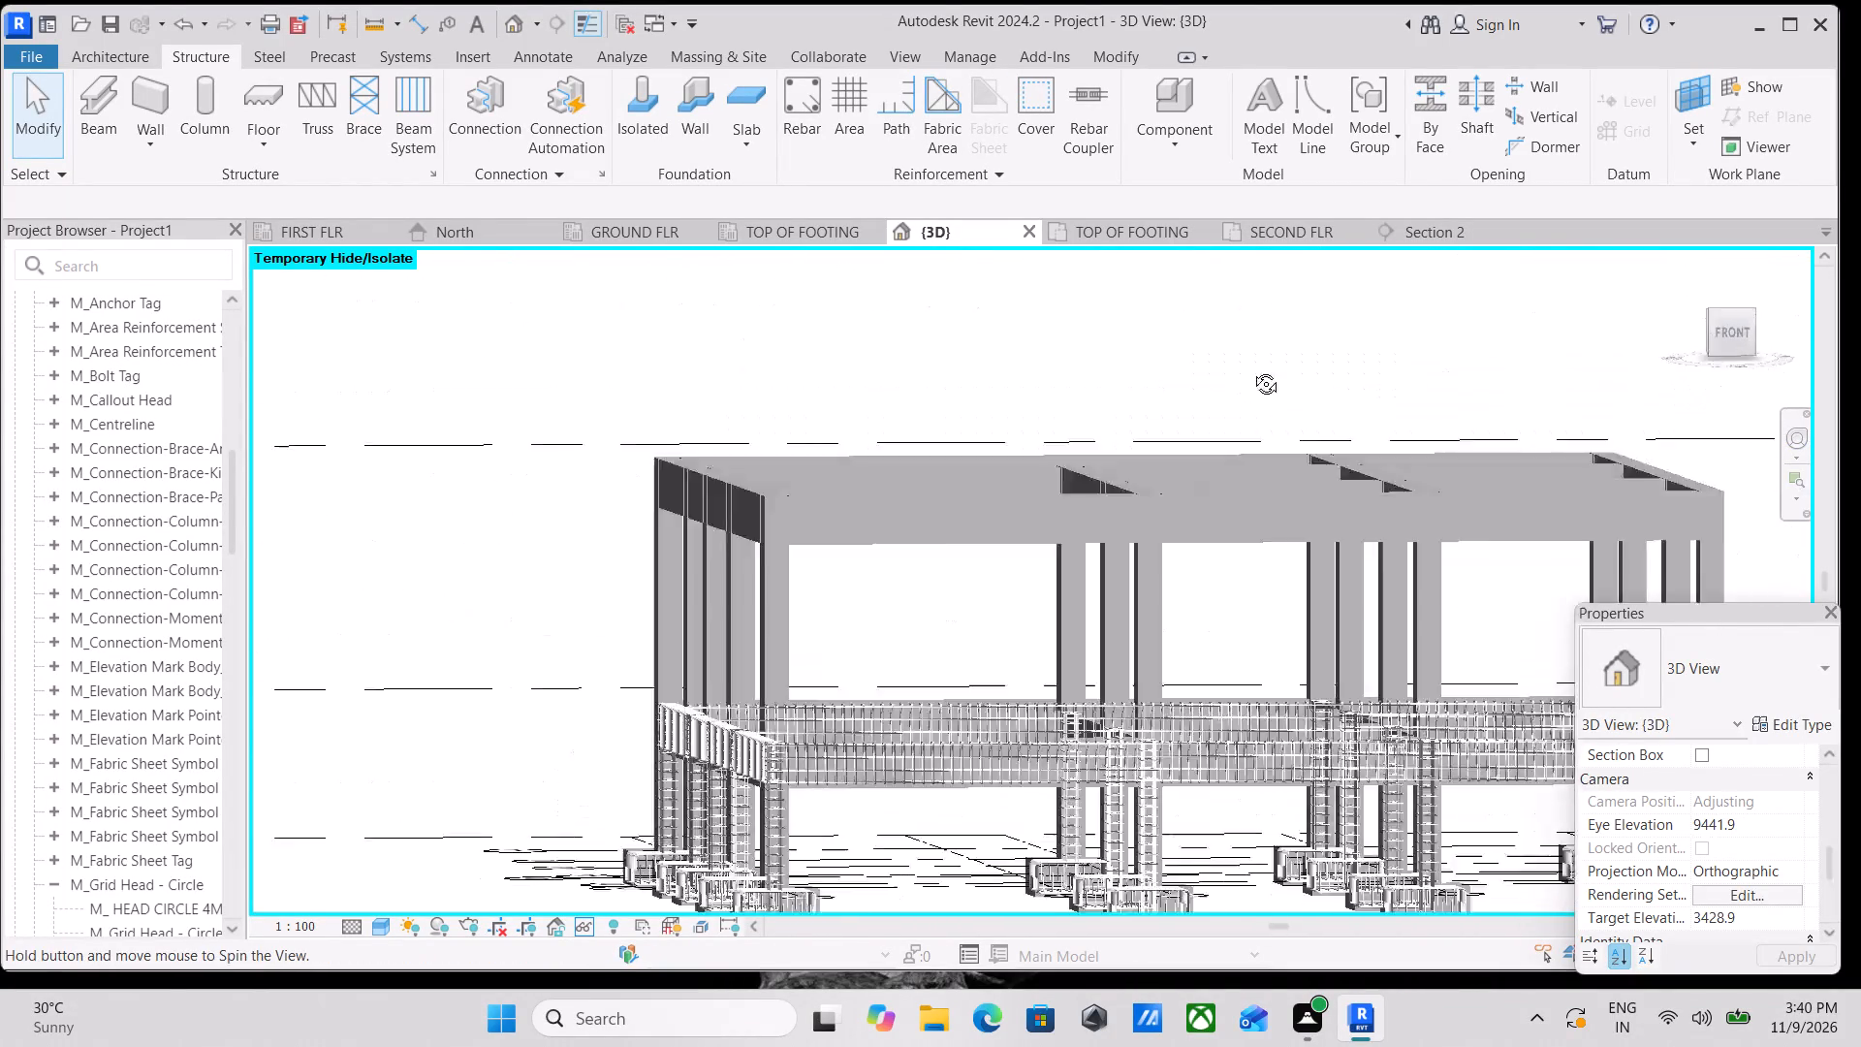
shift+middle_drag(1251, 369, 1317, 342)
shift+middle_drag(1240, 448, 1311, 611)
middle_drag(1037, 687, 1182, 448)
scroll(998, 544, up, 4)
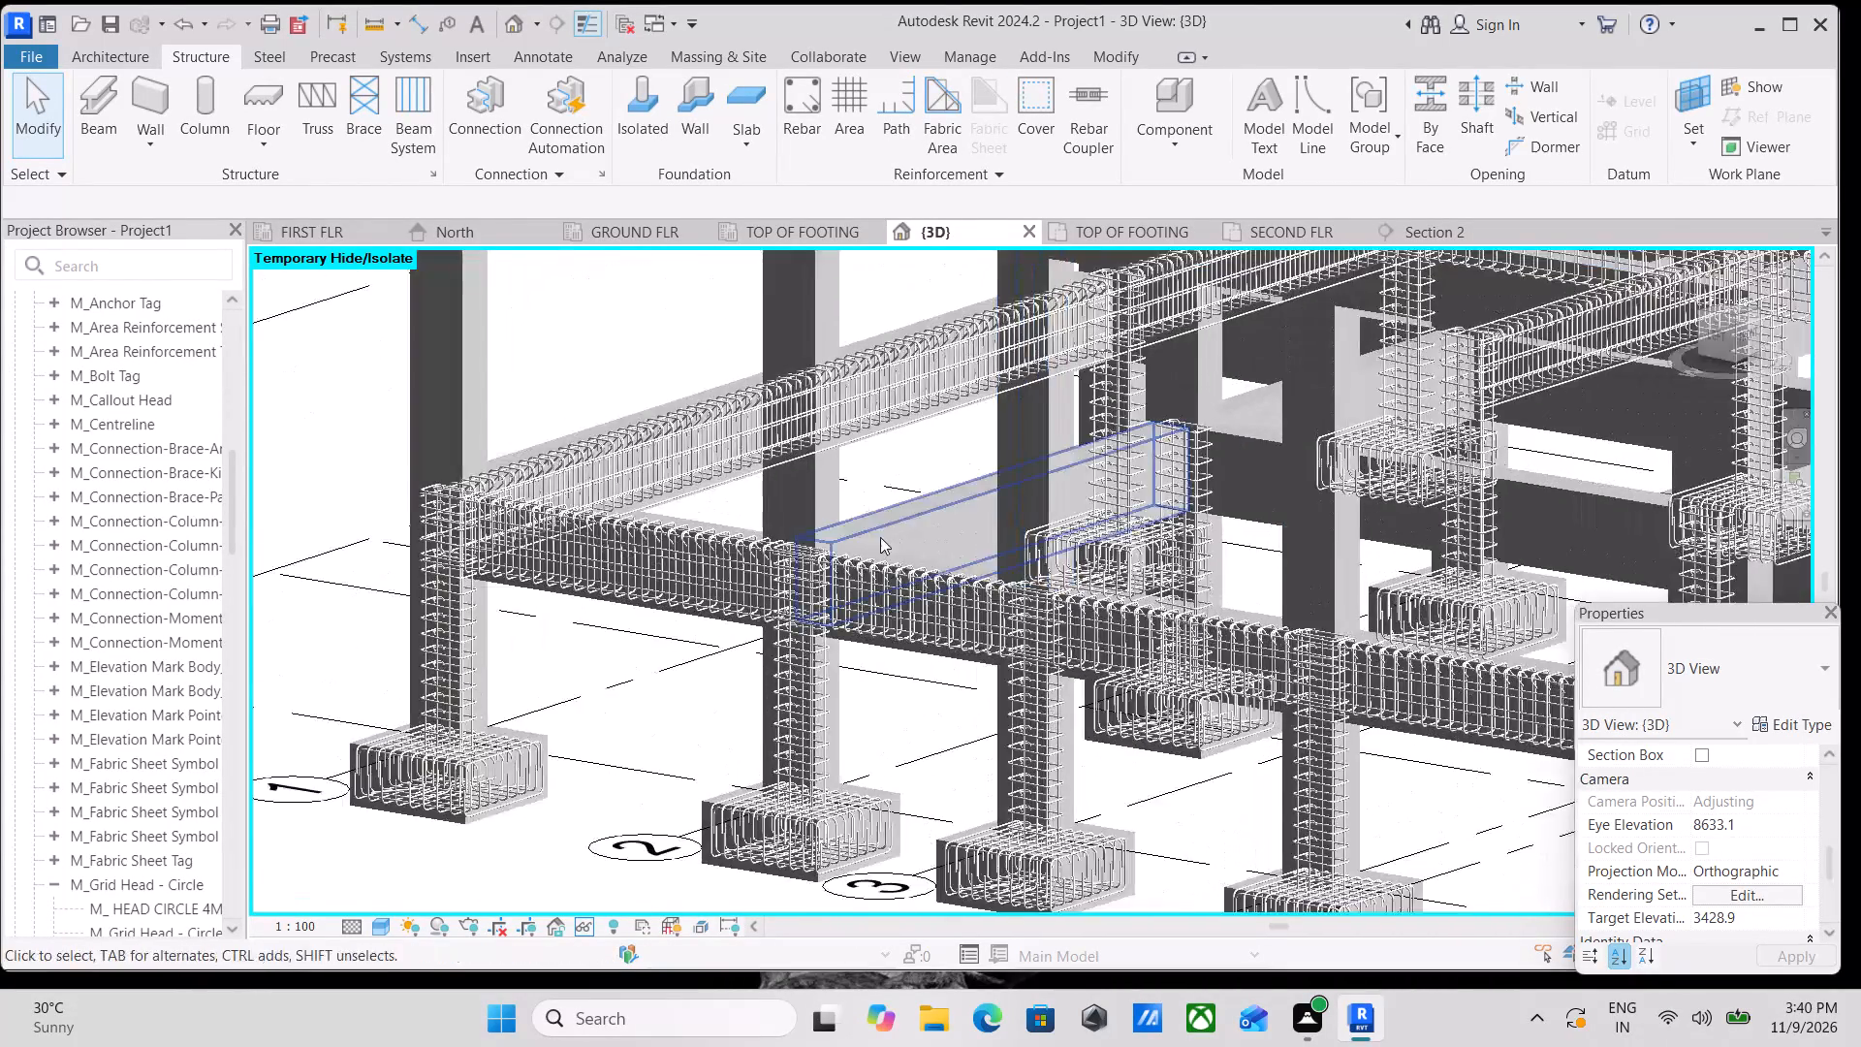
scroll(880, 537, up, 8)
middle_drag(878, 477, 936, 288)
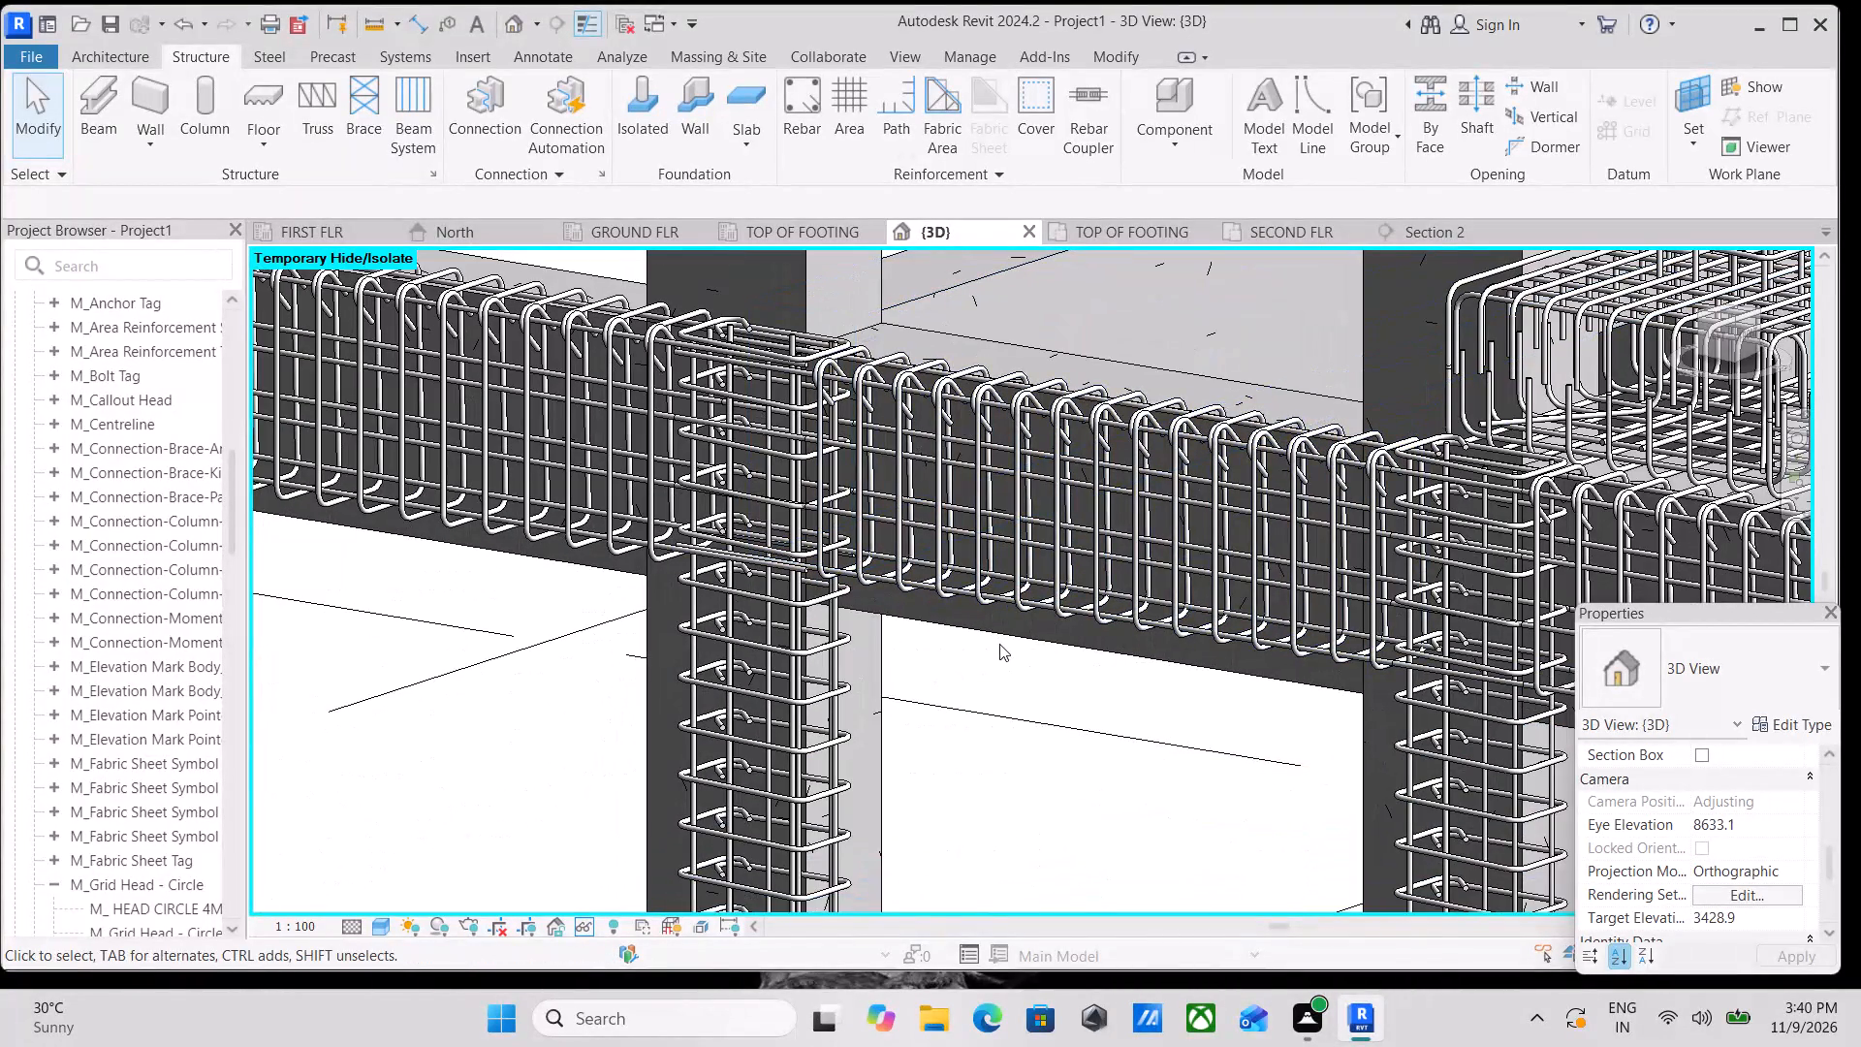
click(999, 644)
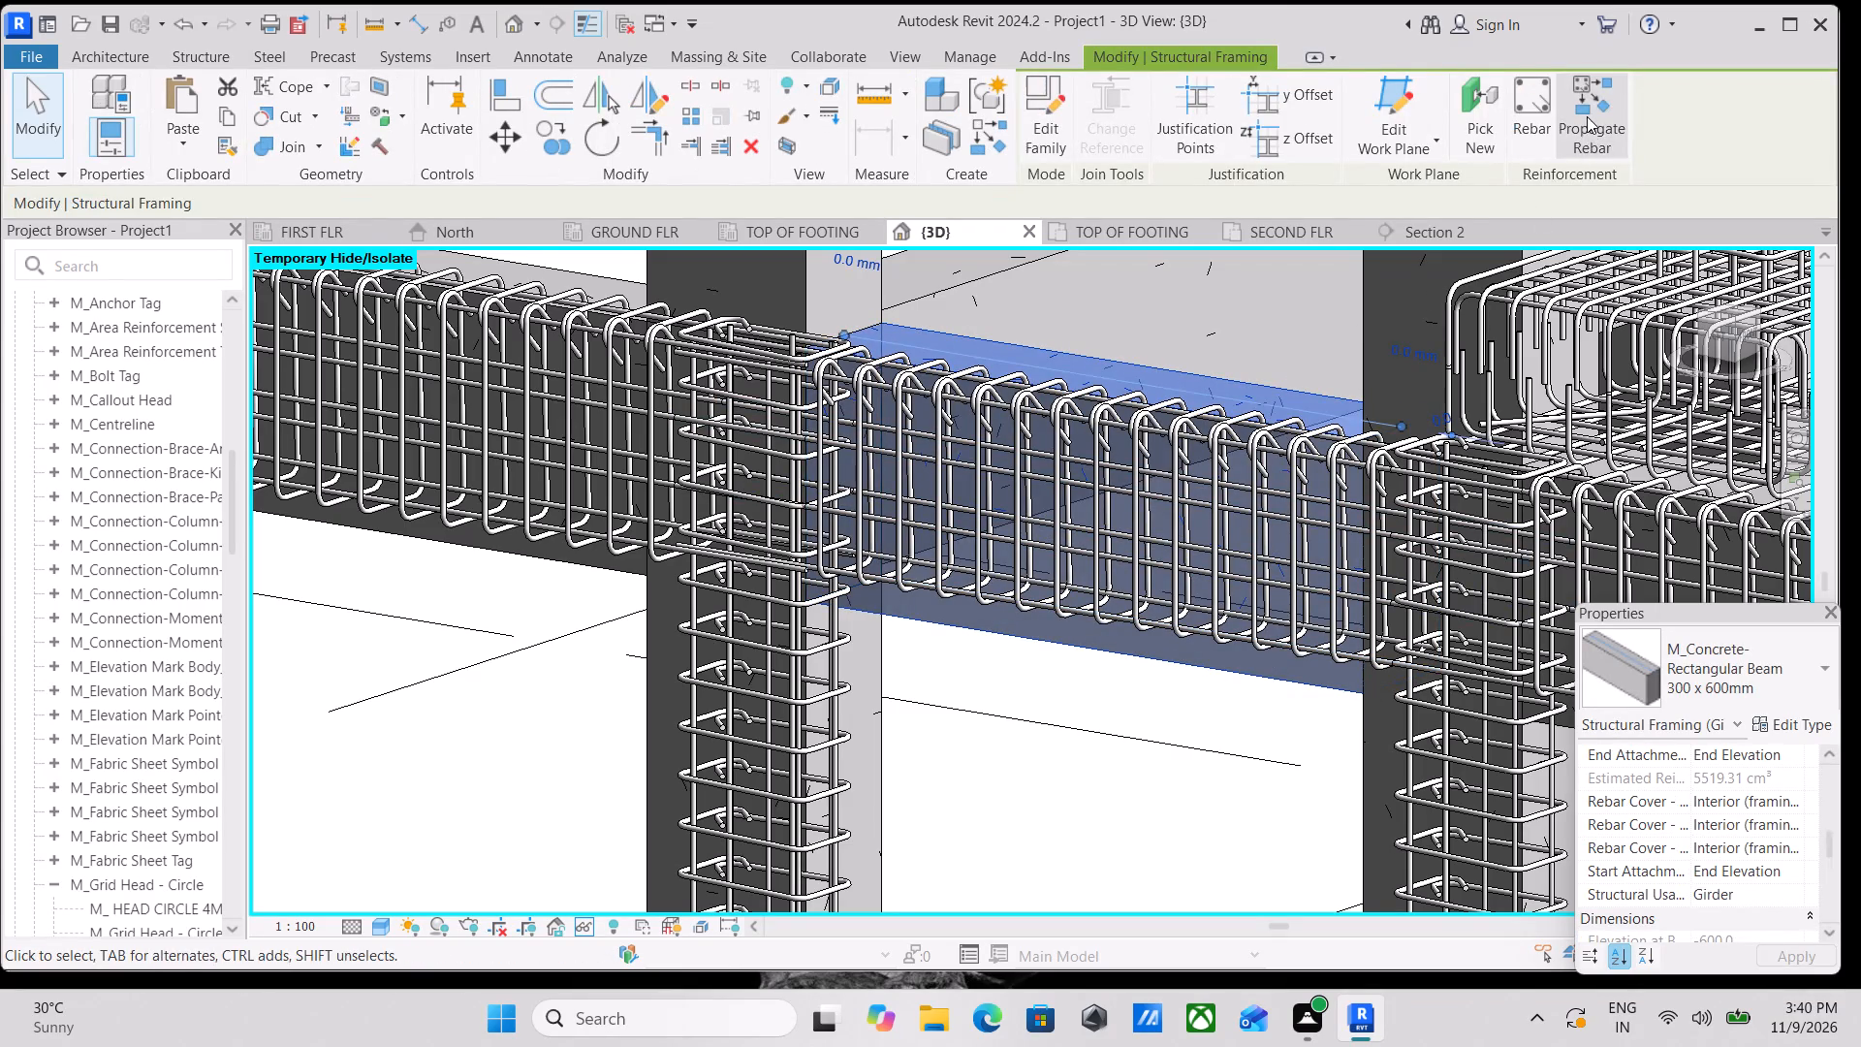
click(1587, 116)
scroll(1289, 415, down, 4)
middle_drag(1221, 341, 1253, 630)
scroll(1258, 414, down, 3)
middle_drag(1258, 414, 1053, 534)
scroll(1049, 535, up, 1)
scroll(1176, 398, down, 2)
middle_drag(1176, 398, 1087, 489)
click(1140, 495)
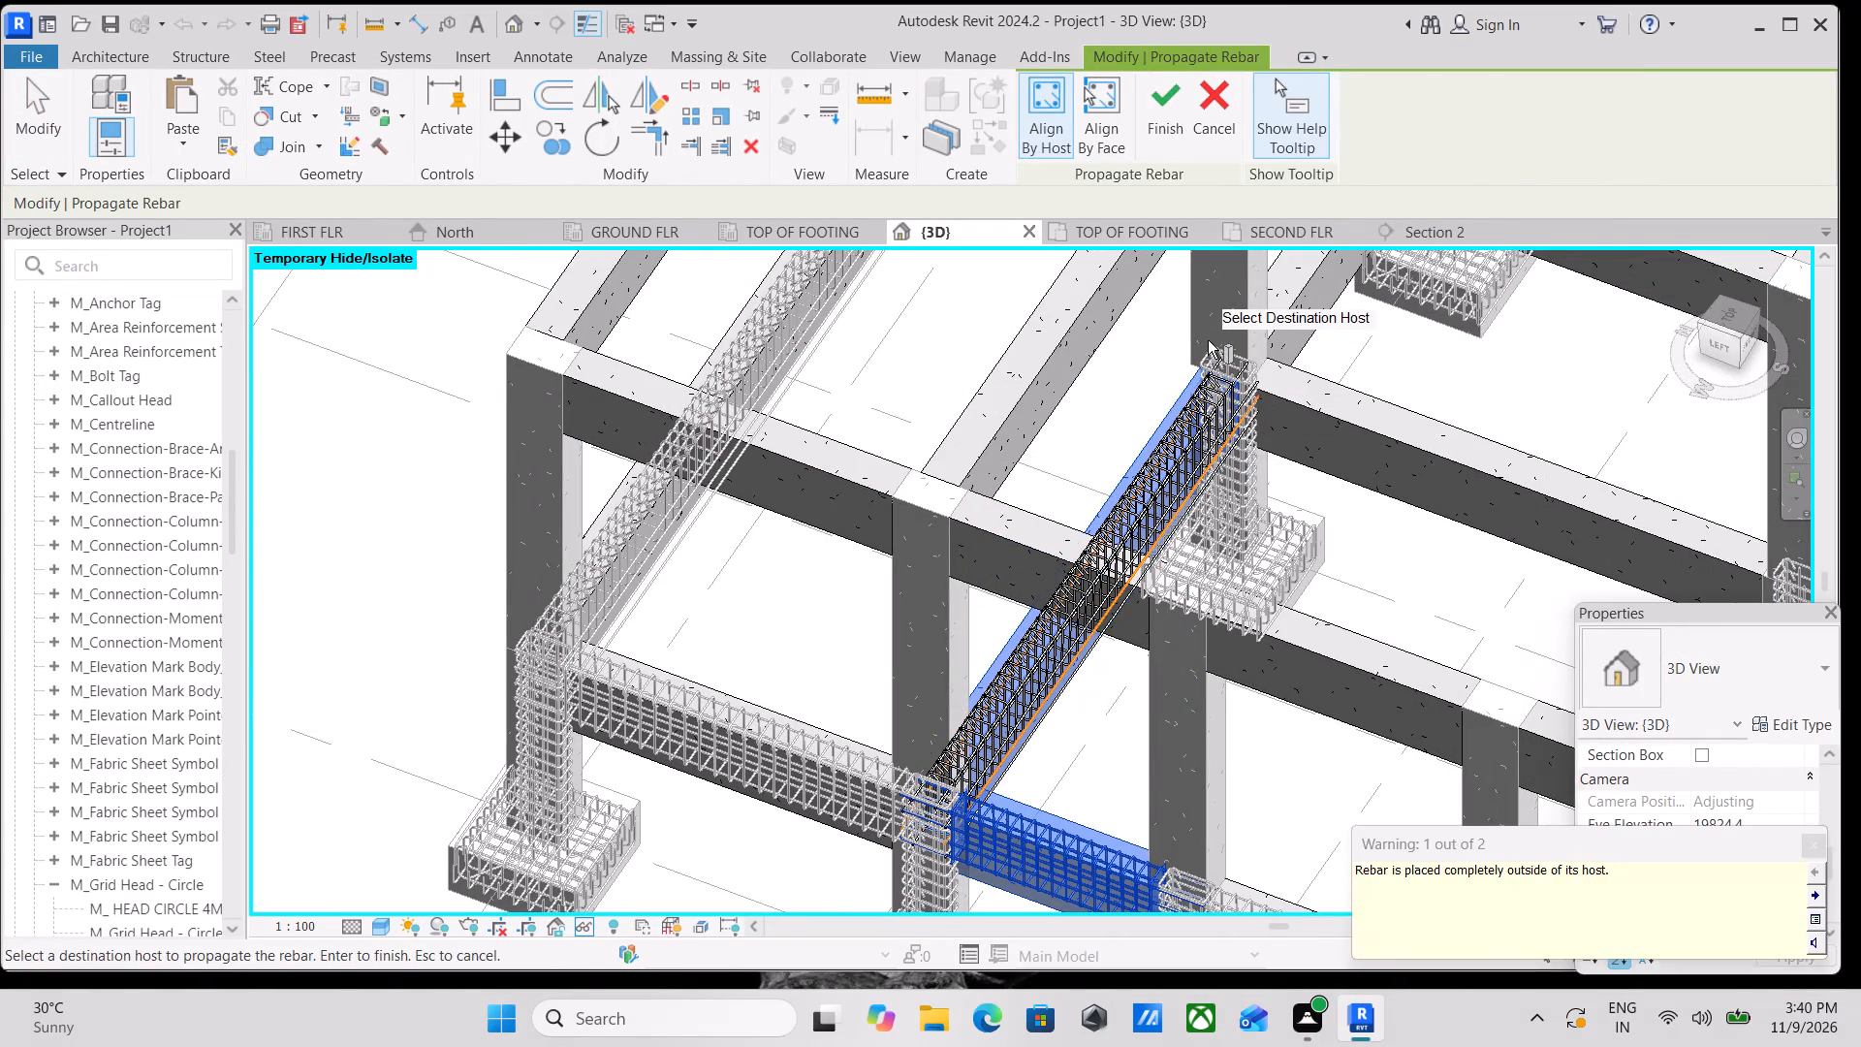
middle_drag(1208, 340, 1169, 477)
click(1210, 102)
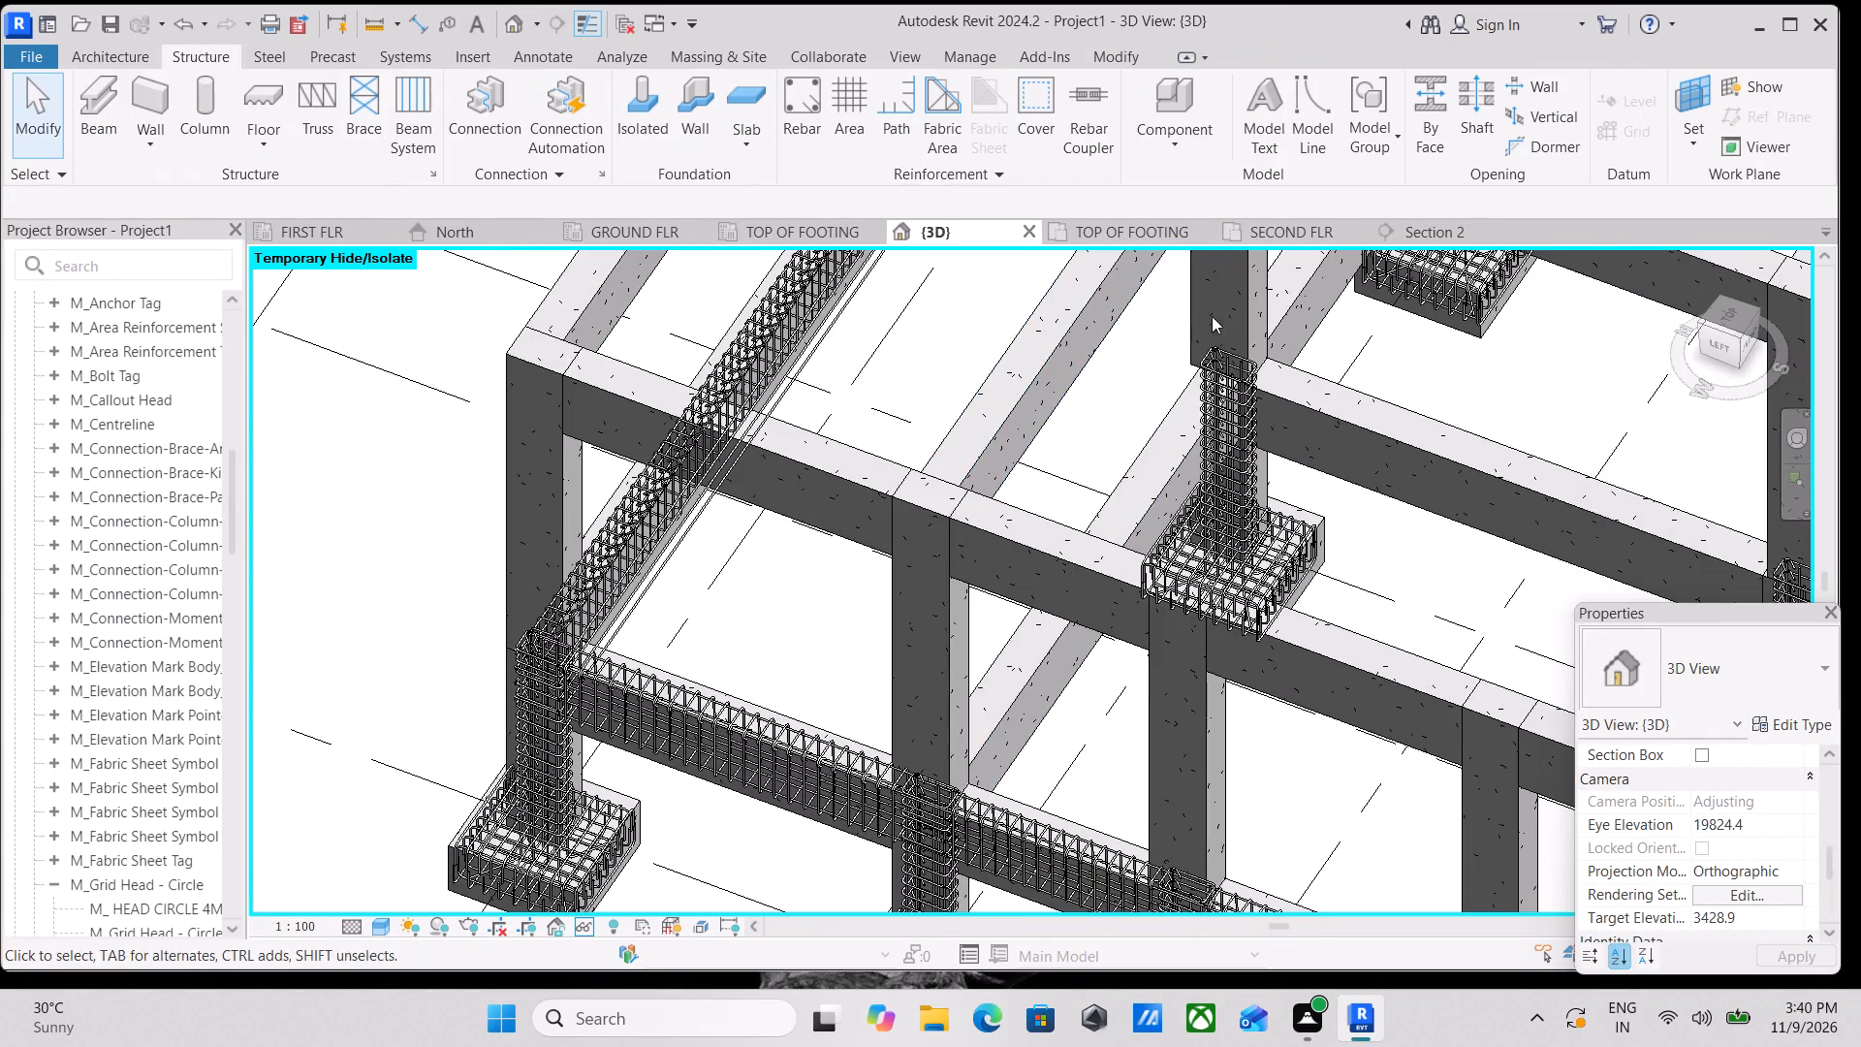
Examine the reinforcement of the ground-floor perimeter beams and columns around grid 7, including in a straight left-side view.
middle_drag(1212, 316, 962, 247)
scroll(1239, 315, down, 3)
middle_drag(1335, 354, 919, 353)
key(Escape)
scroll(1428, 426, down, 2)
middle_drag(1428, 426, 1293, 517)
scroll(1379, 455, up, 4)
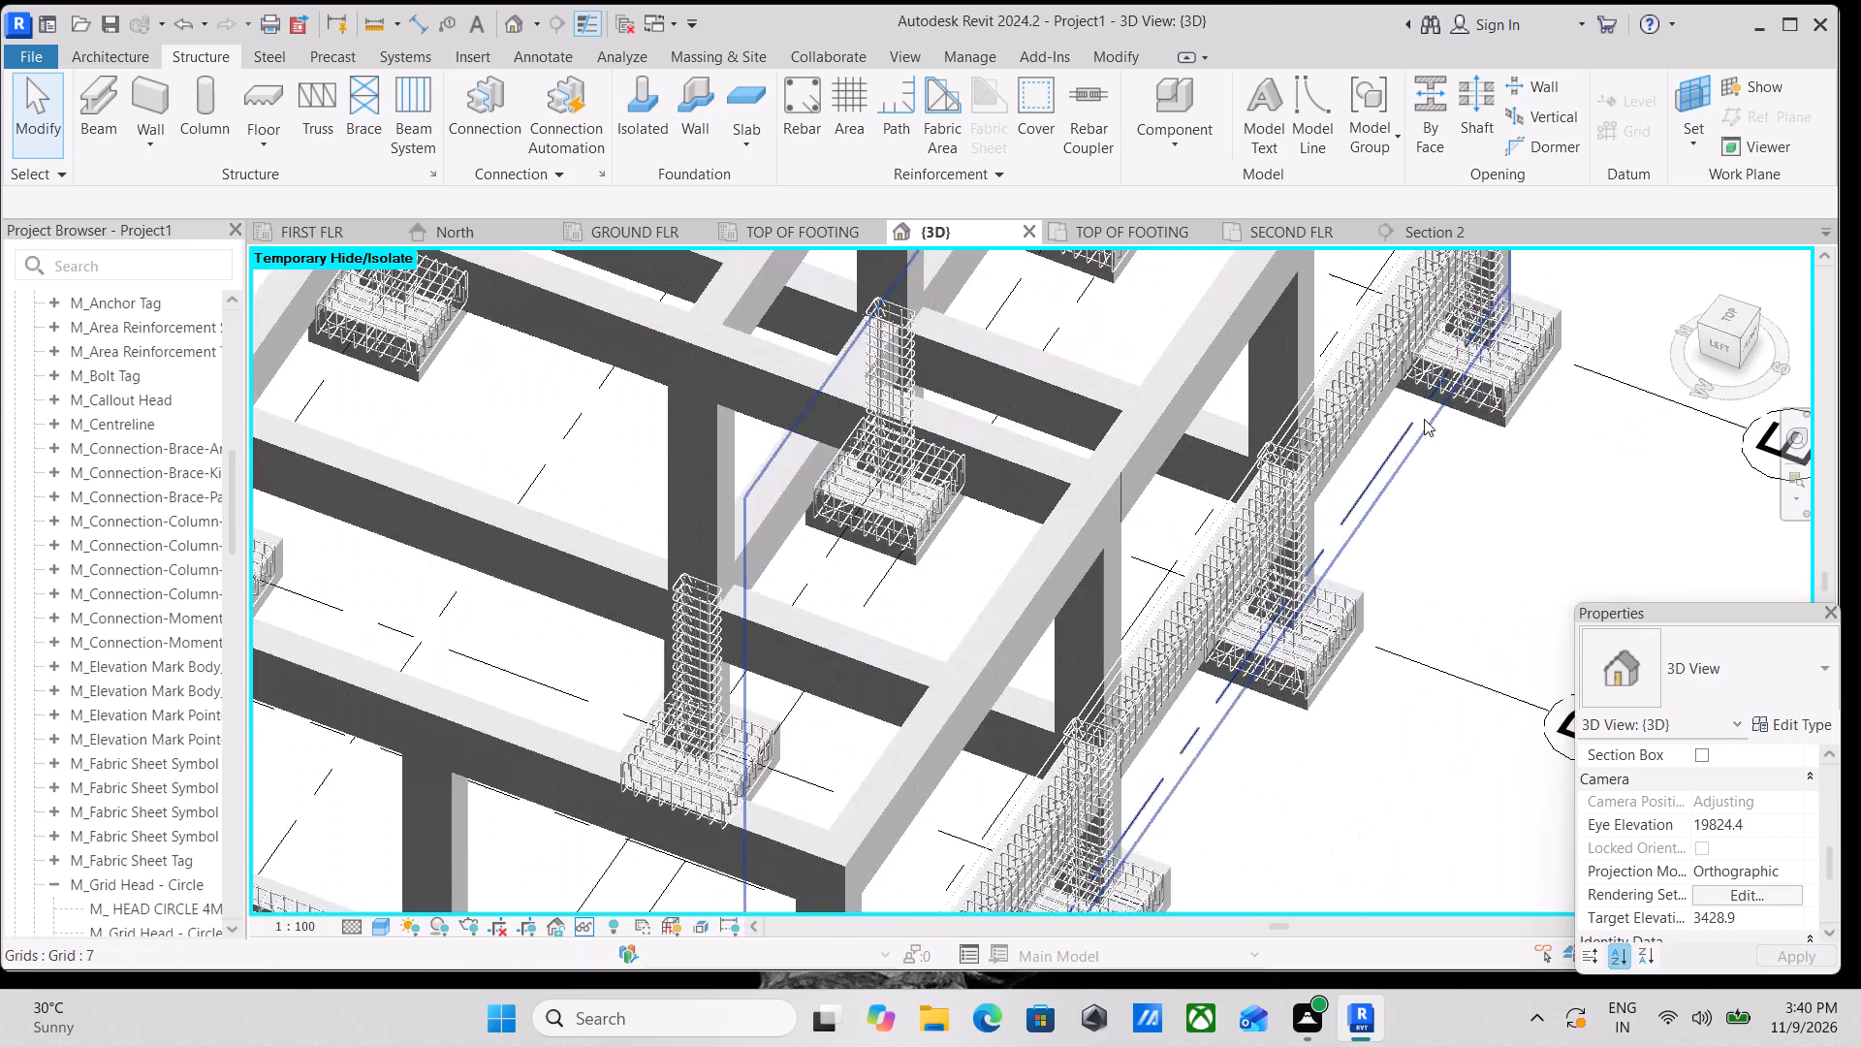
middle_drag(1450, 371, 1417, 533)
scroll(1260, 673, up, 8)
middle_drag(1445, 374, 1409, 498)
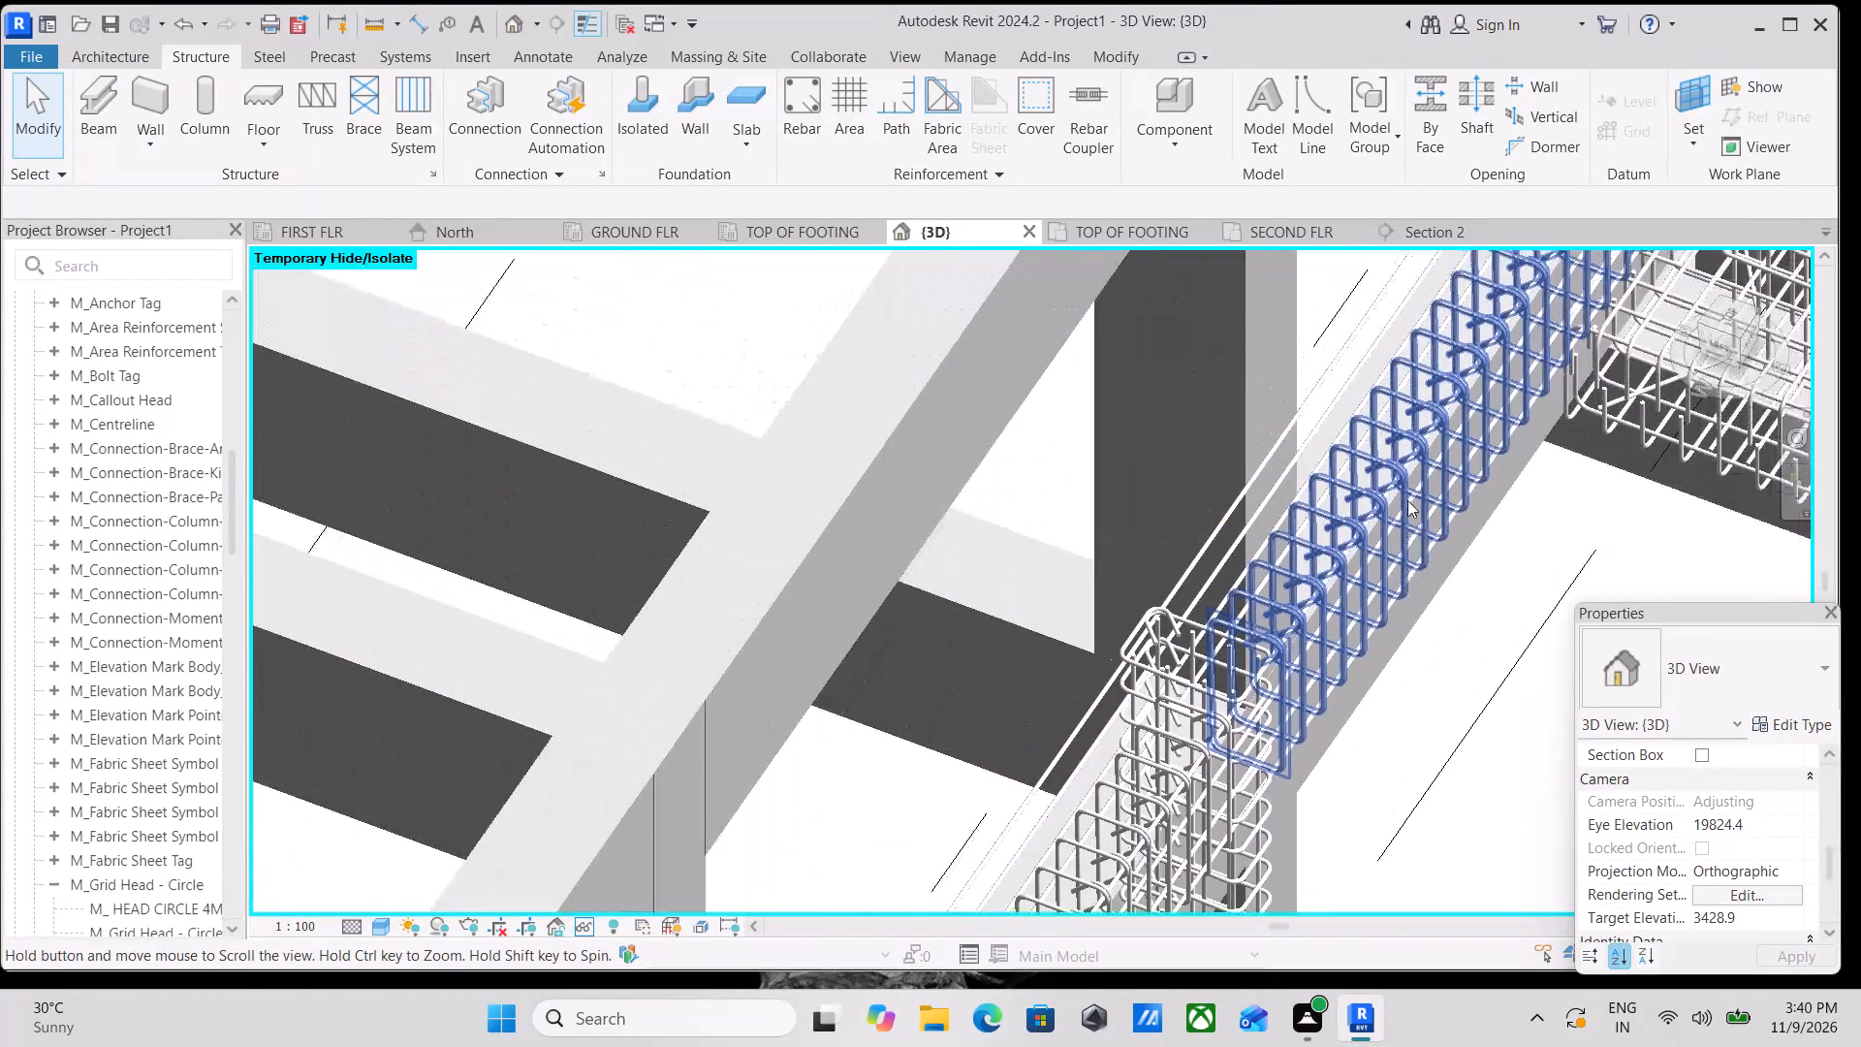
click(1287, 423)
scroll(1317, 400, down, 1)
middle_drag(1333, 365, 1467, 133)
scroll(1580, 119, down, 3)
middle_drag(1392, 392, 1541, 79)
scroll(1302, 393, down, 1)
middle_drag(1352, 368, 1496, 200)
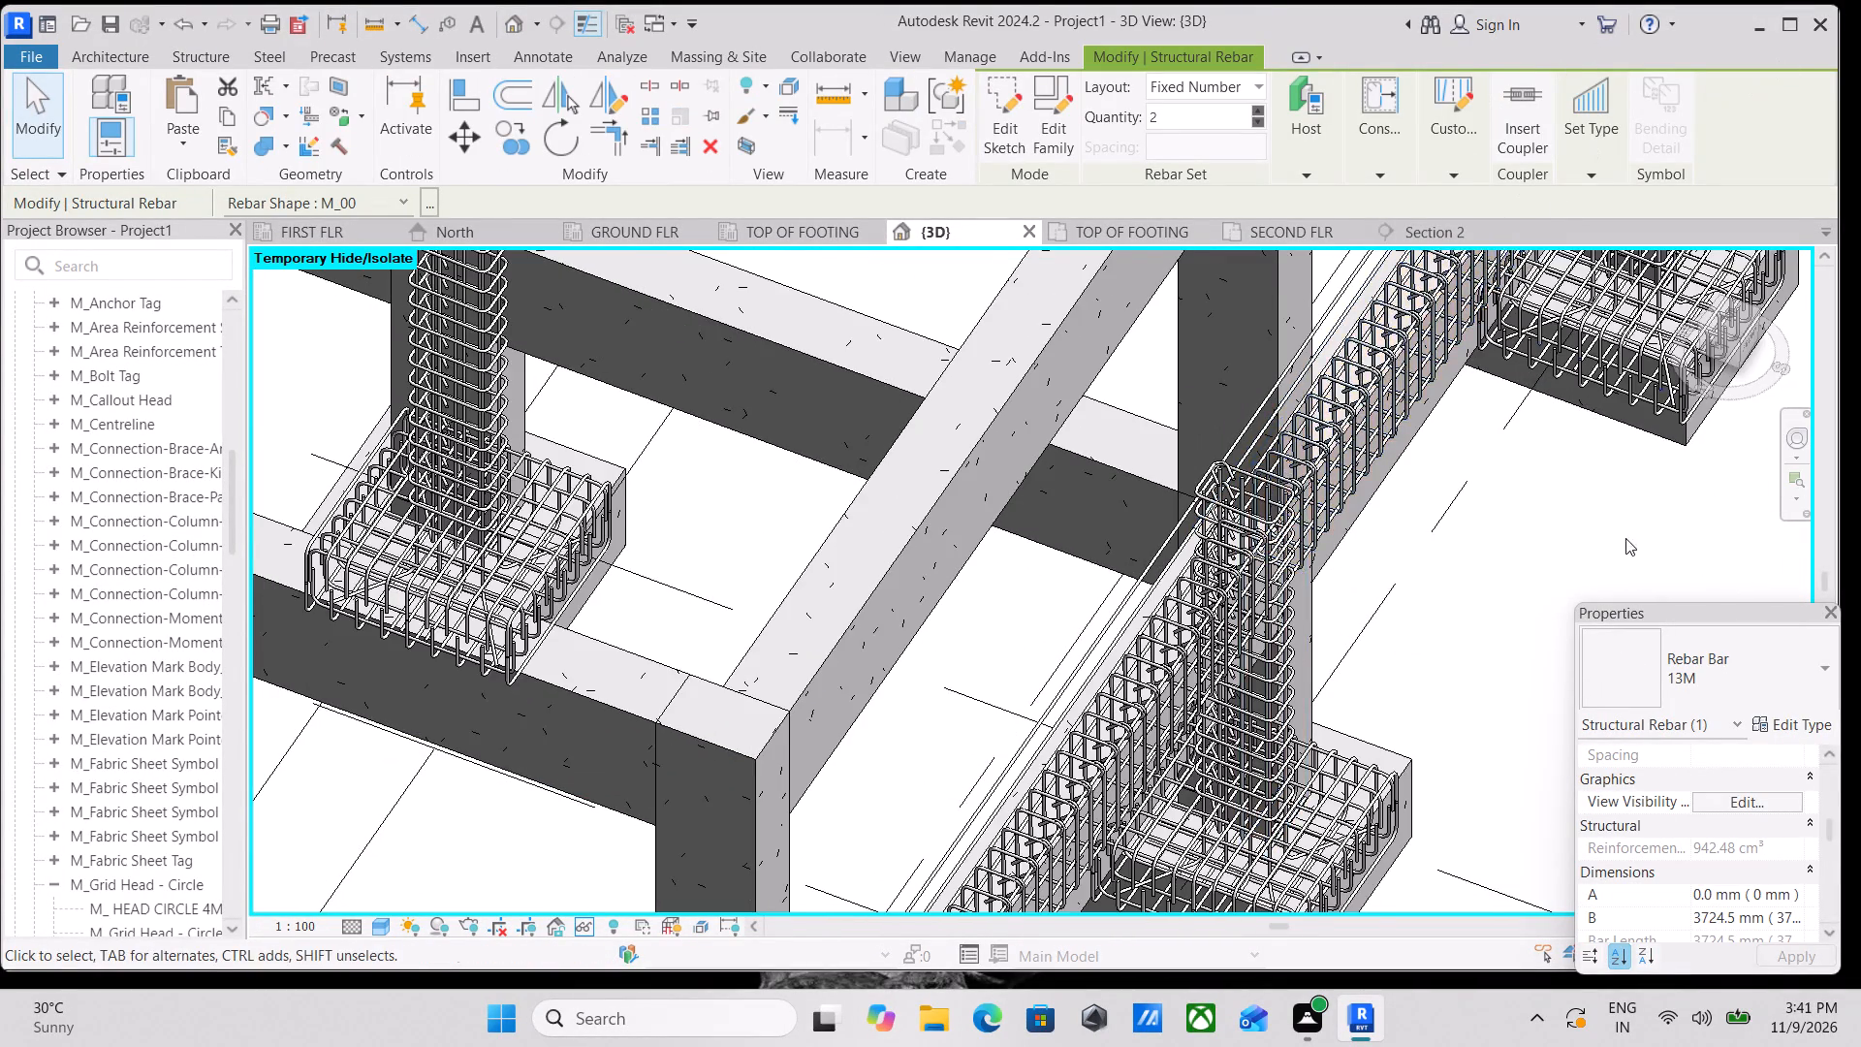
scroll(1626, 540, down, 2)
scroll(1719, 343, up, 2)
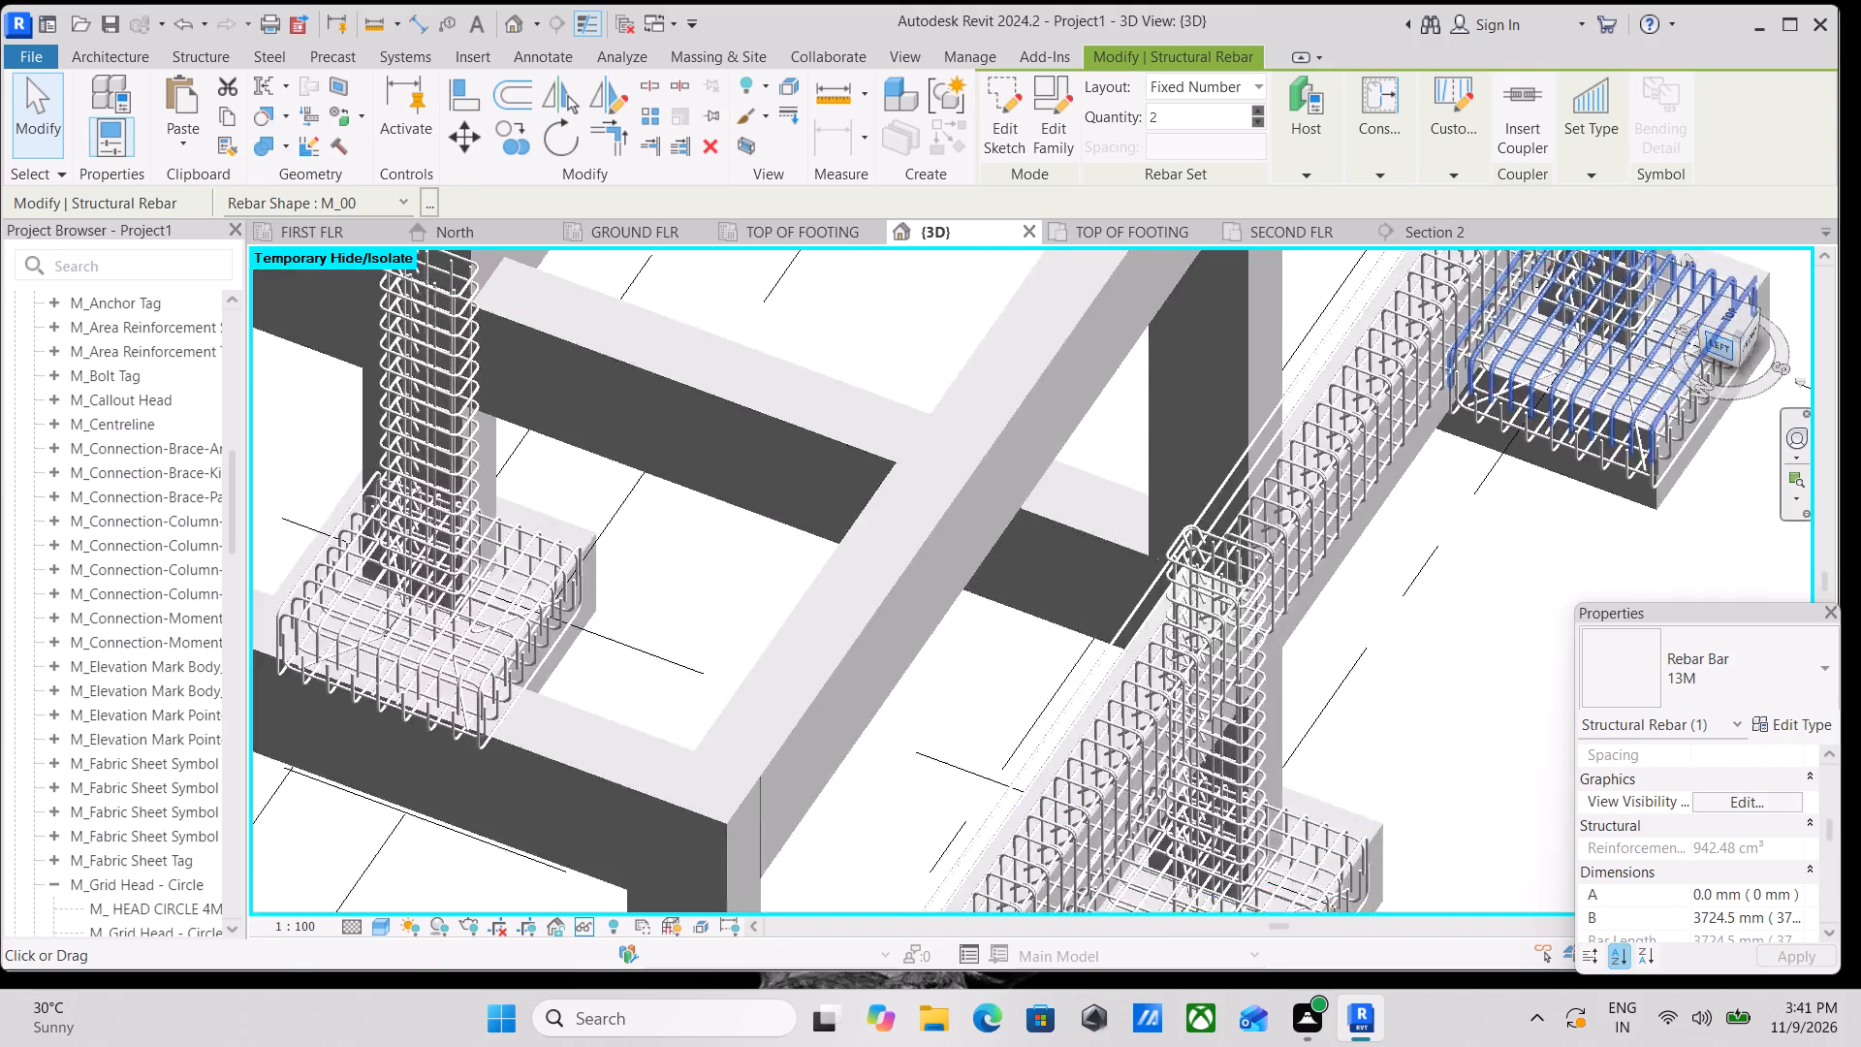
scroll(1719, 343, up, 5)
click(1717, 342)
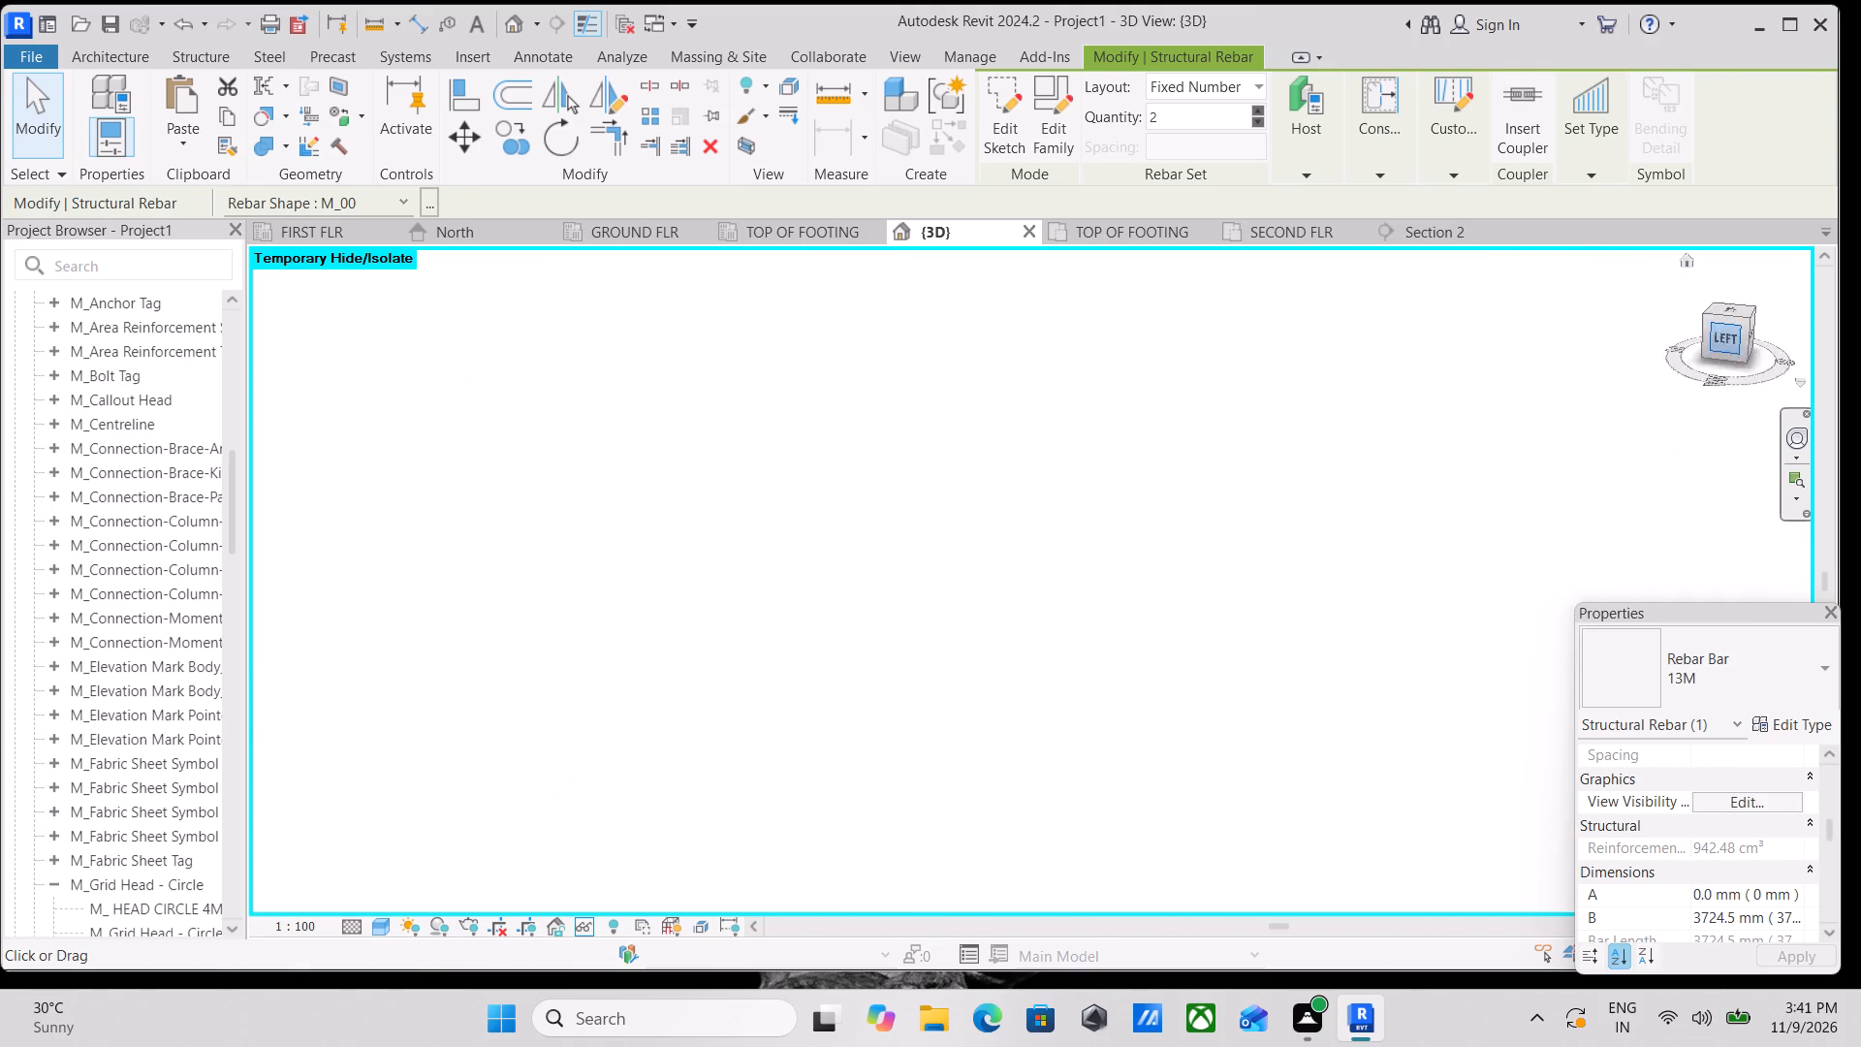
scroll(920, 458, up, 4)
middle_drag(1050, 708, 1113, 503)
scroll(1123, 481, up, 1)
scroll(1160, 459, down, 1)
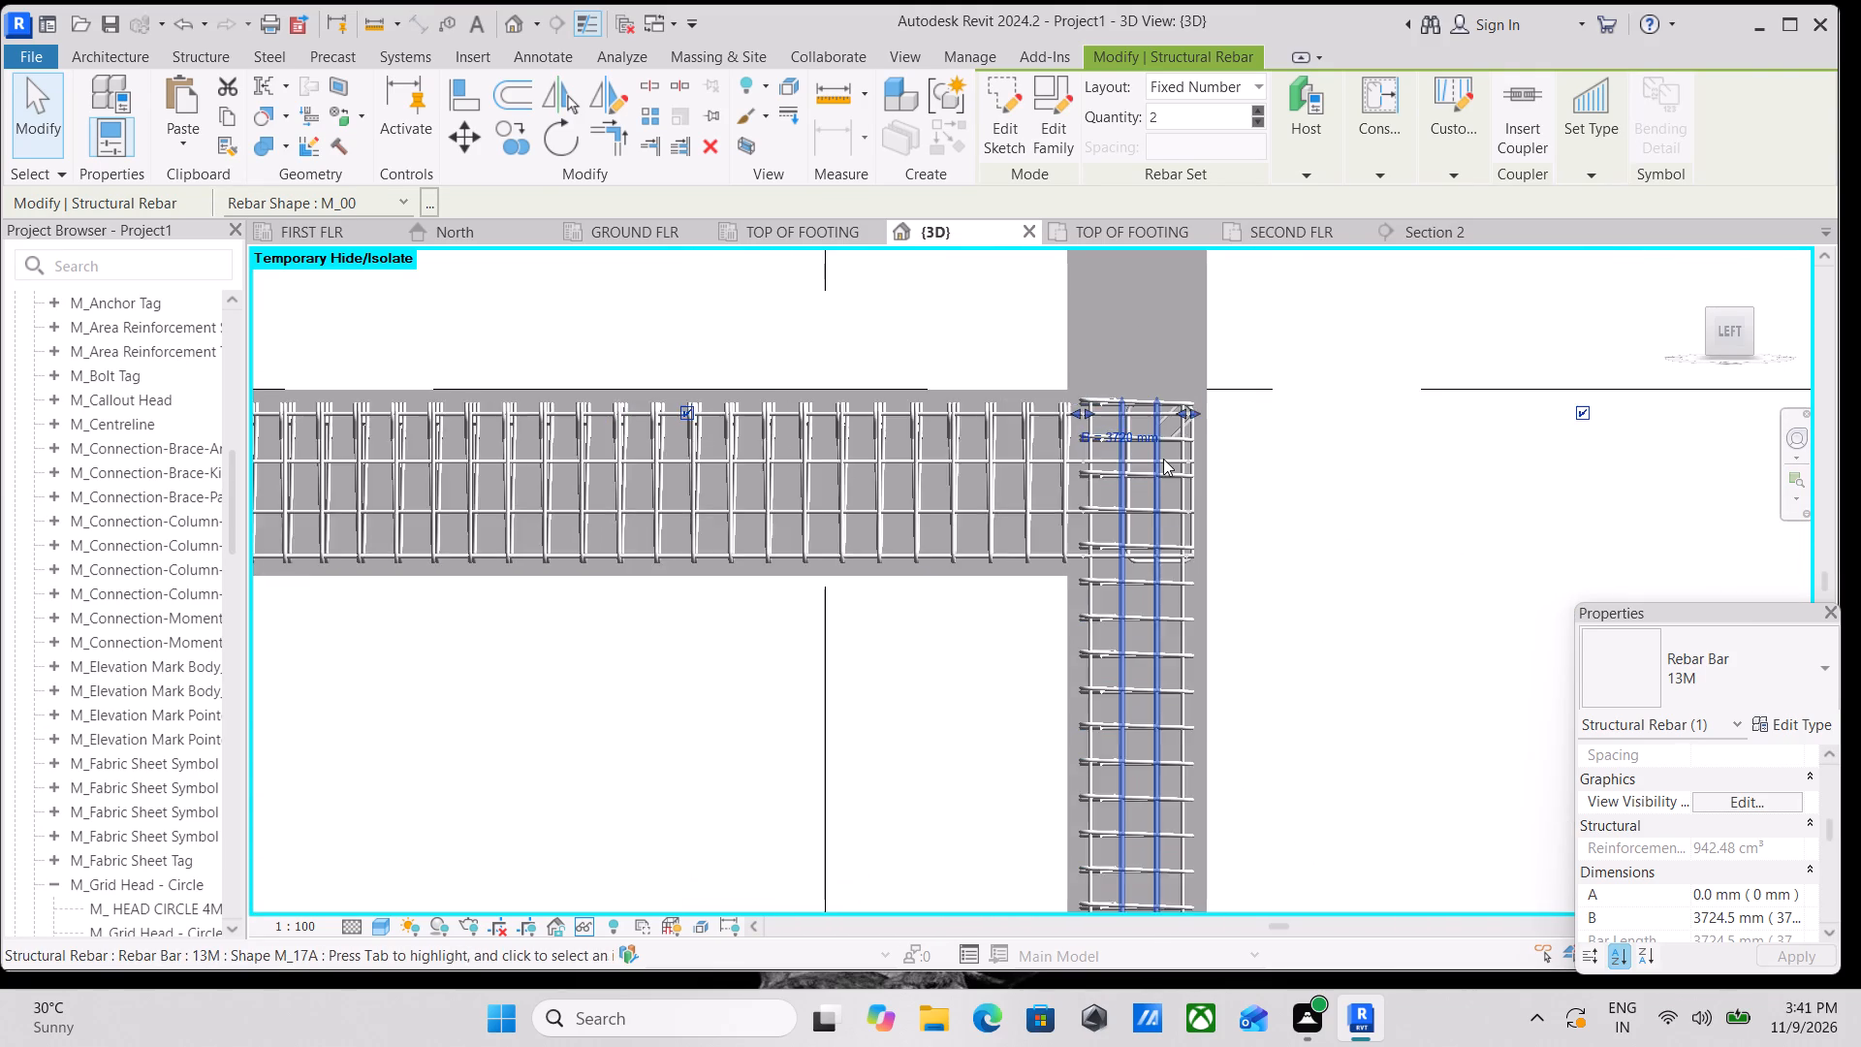
scroll(1163, 459, down, 1)
key(Escape)
scroll(1207, 504, down, 3)
middle_drag(990, 485, 1394, 525)
middle_drag(886, 446, 1256, 484)
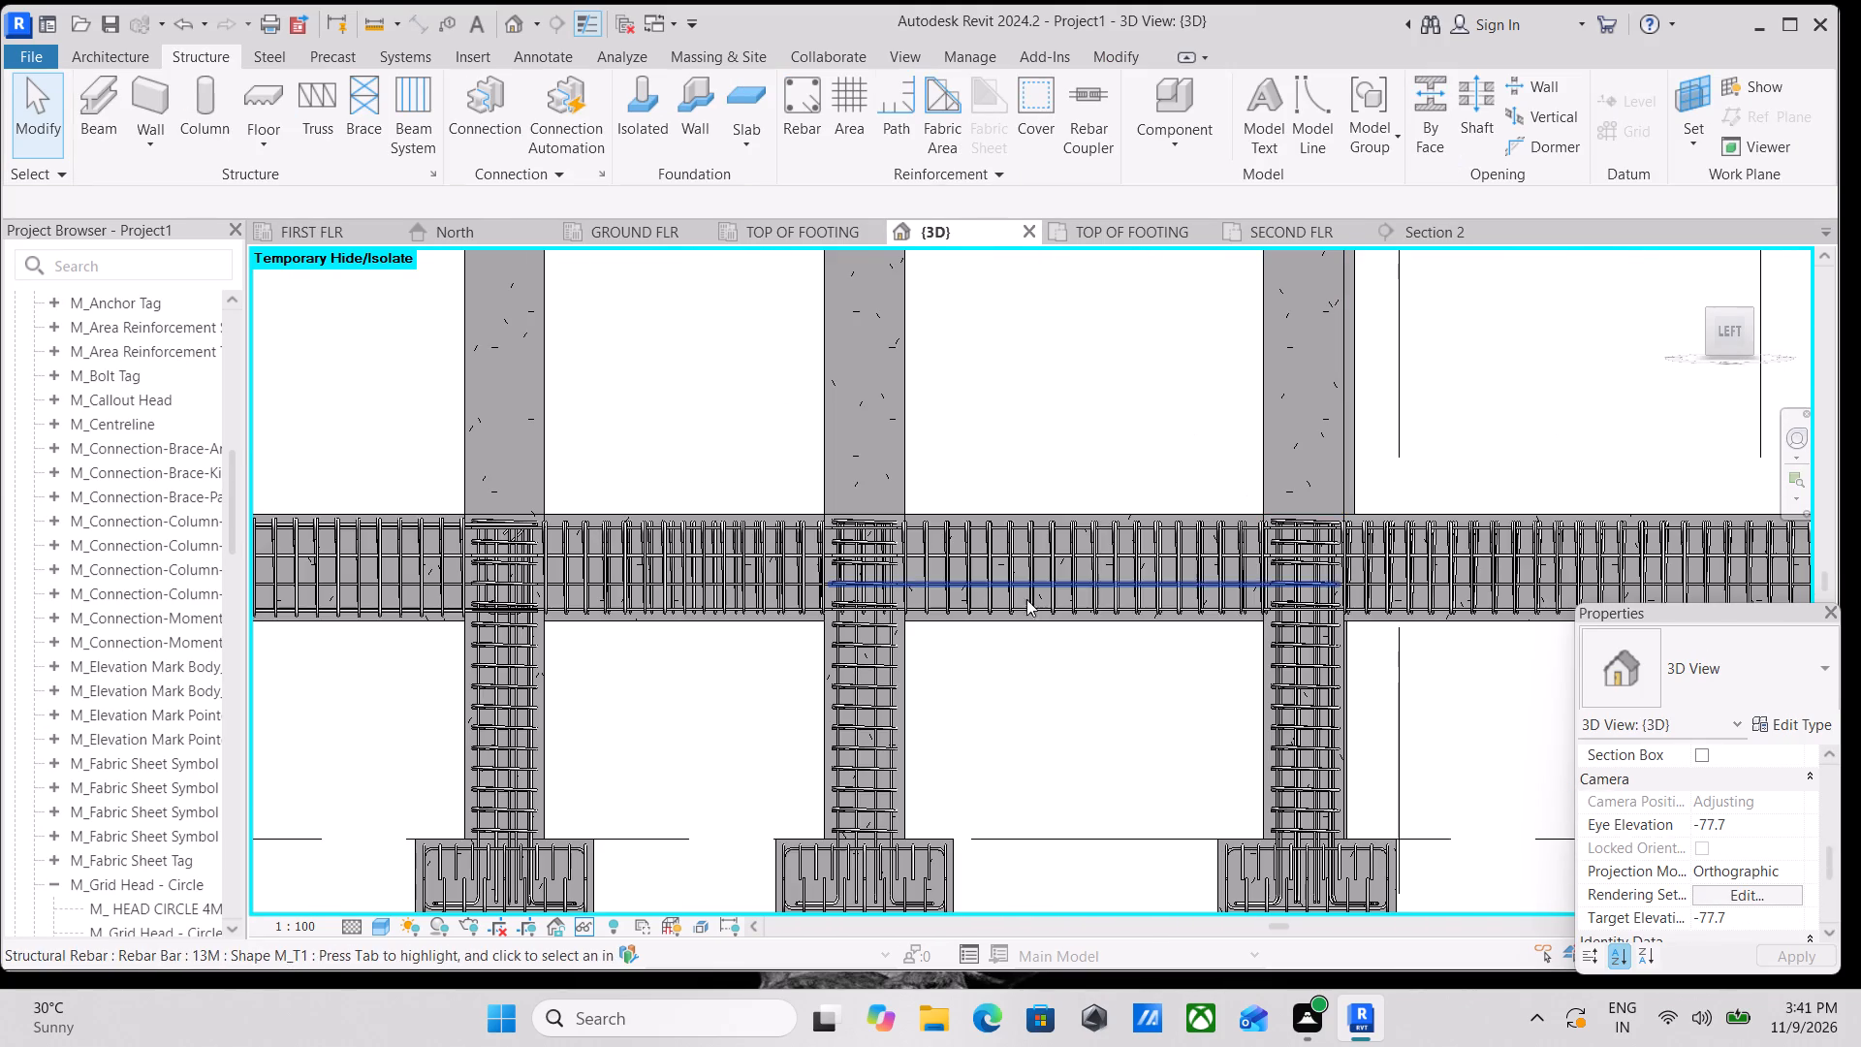
Start propagating rebar from the grid A ground-floor beam between grids 3 and 4 to two in-line interior beams parallel to grid A.
scroll(1002, 631, up, 3)
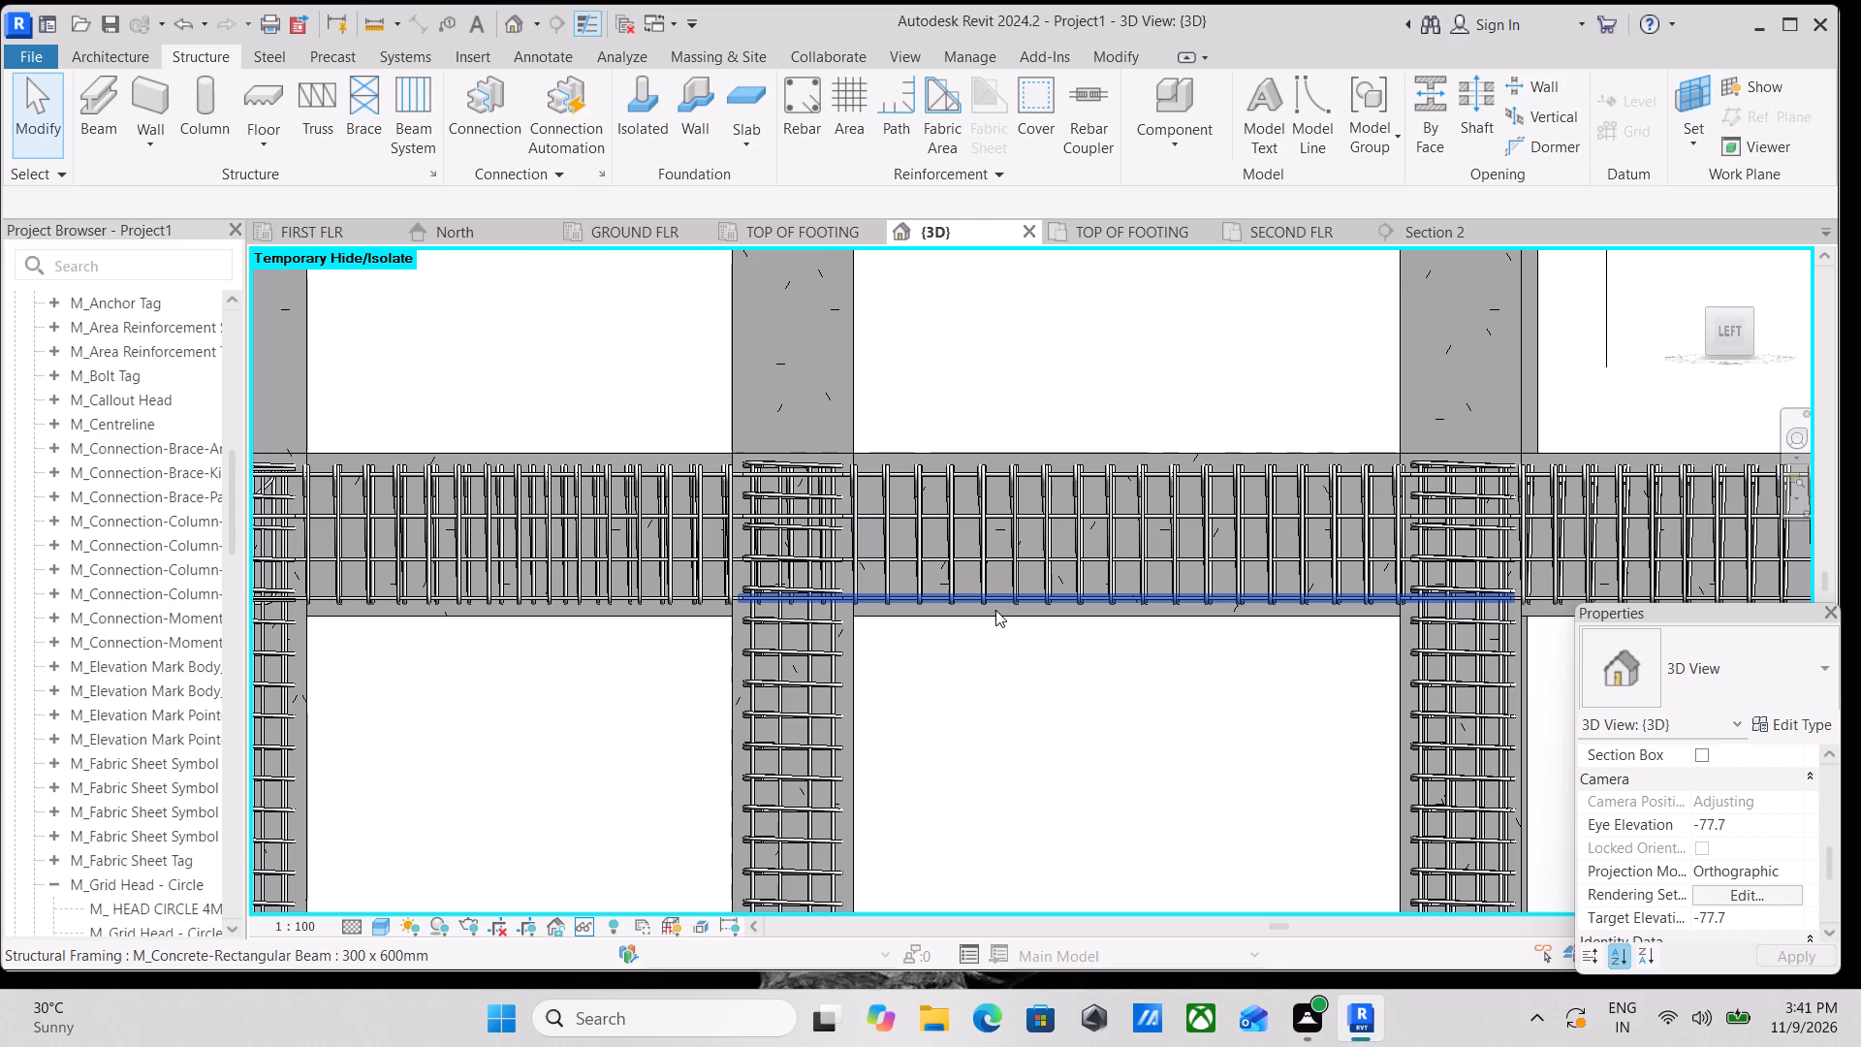
click(995, 619)
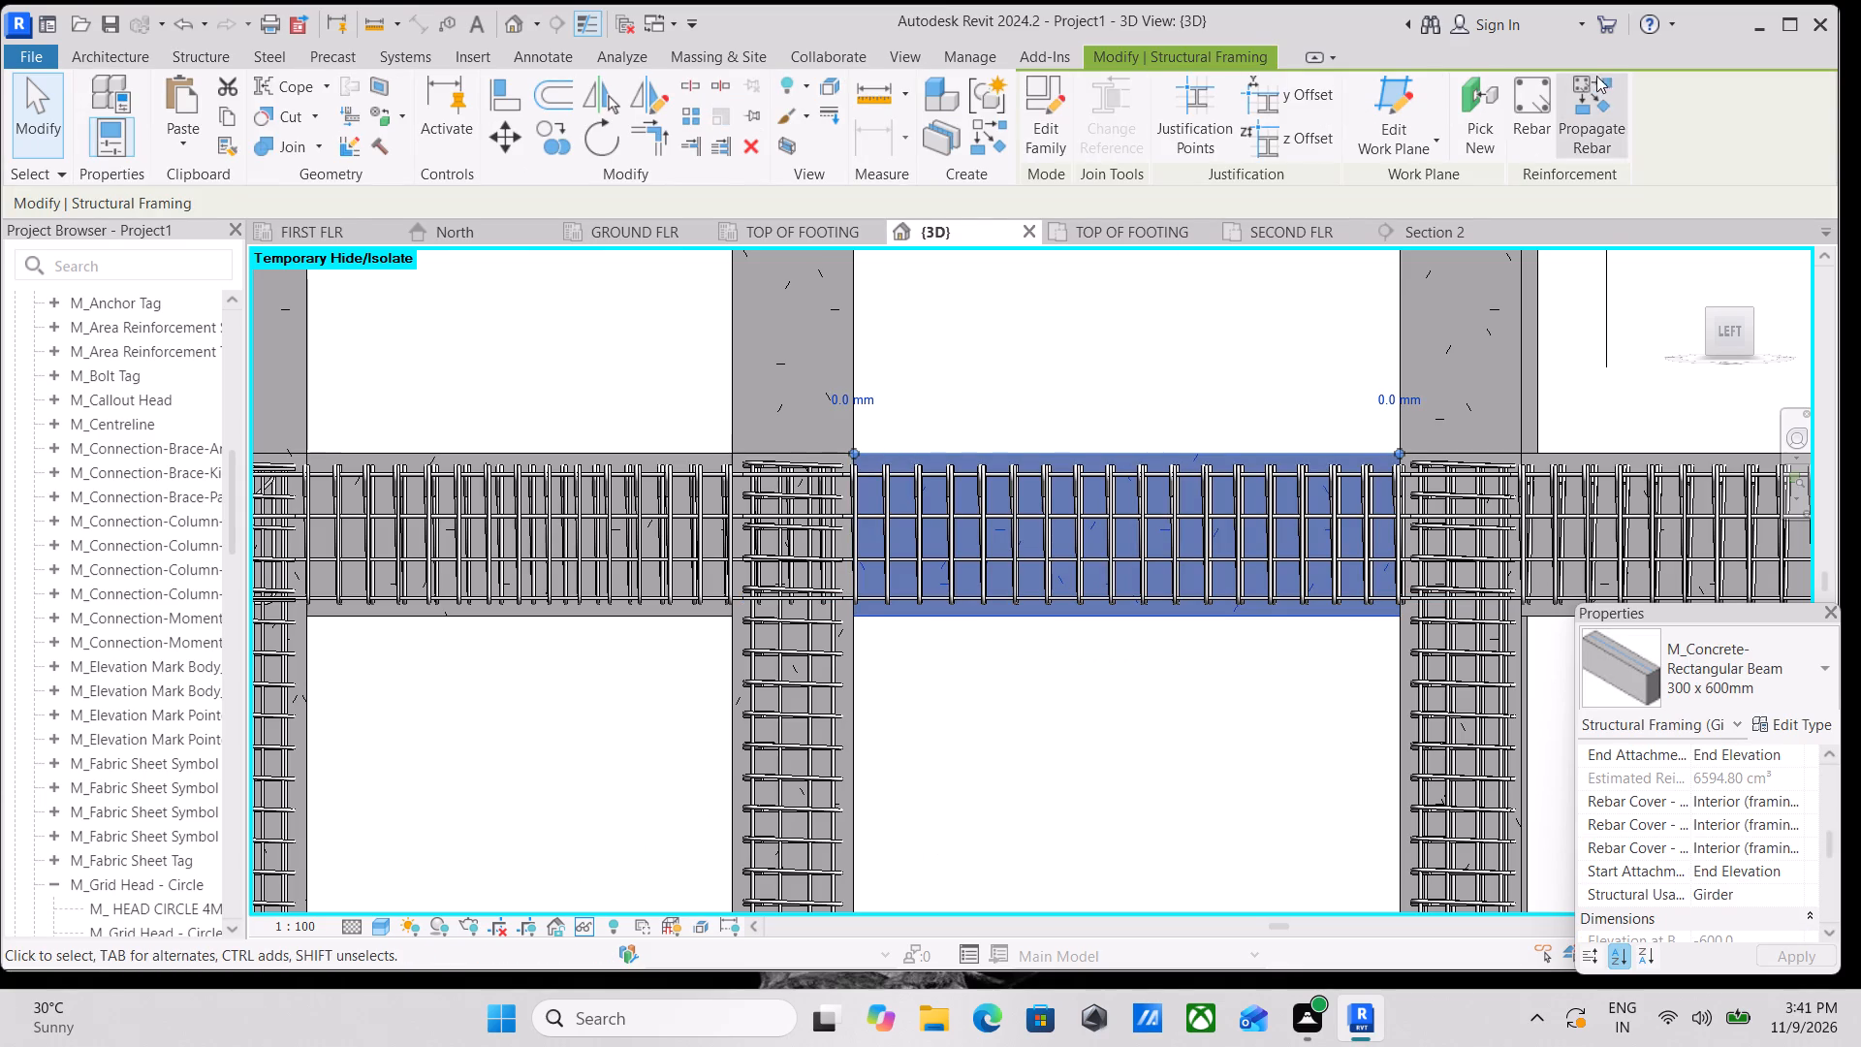
click(1615, 76)
scroll(1110, 474, down, 3)
shift+middle_drag(1031, 413, 1158, 692)
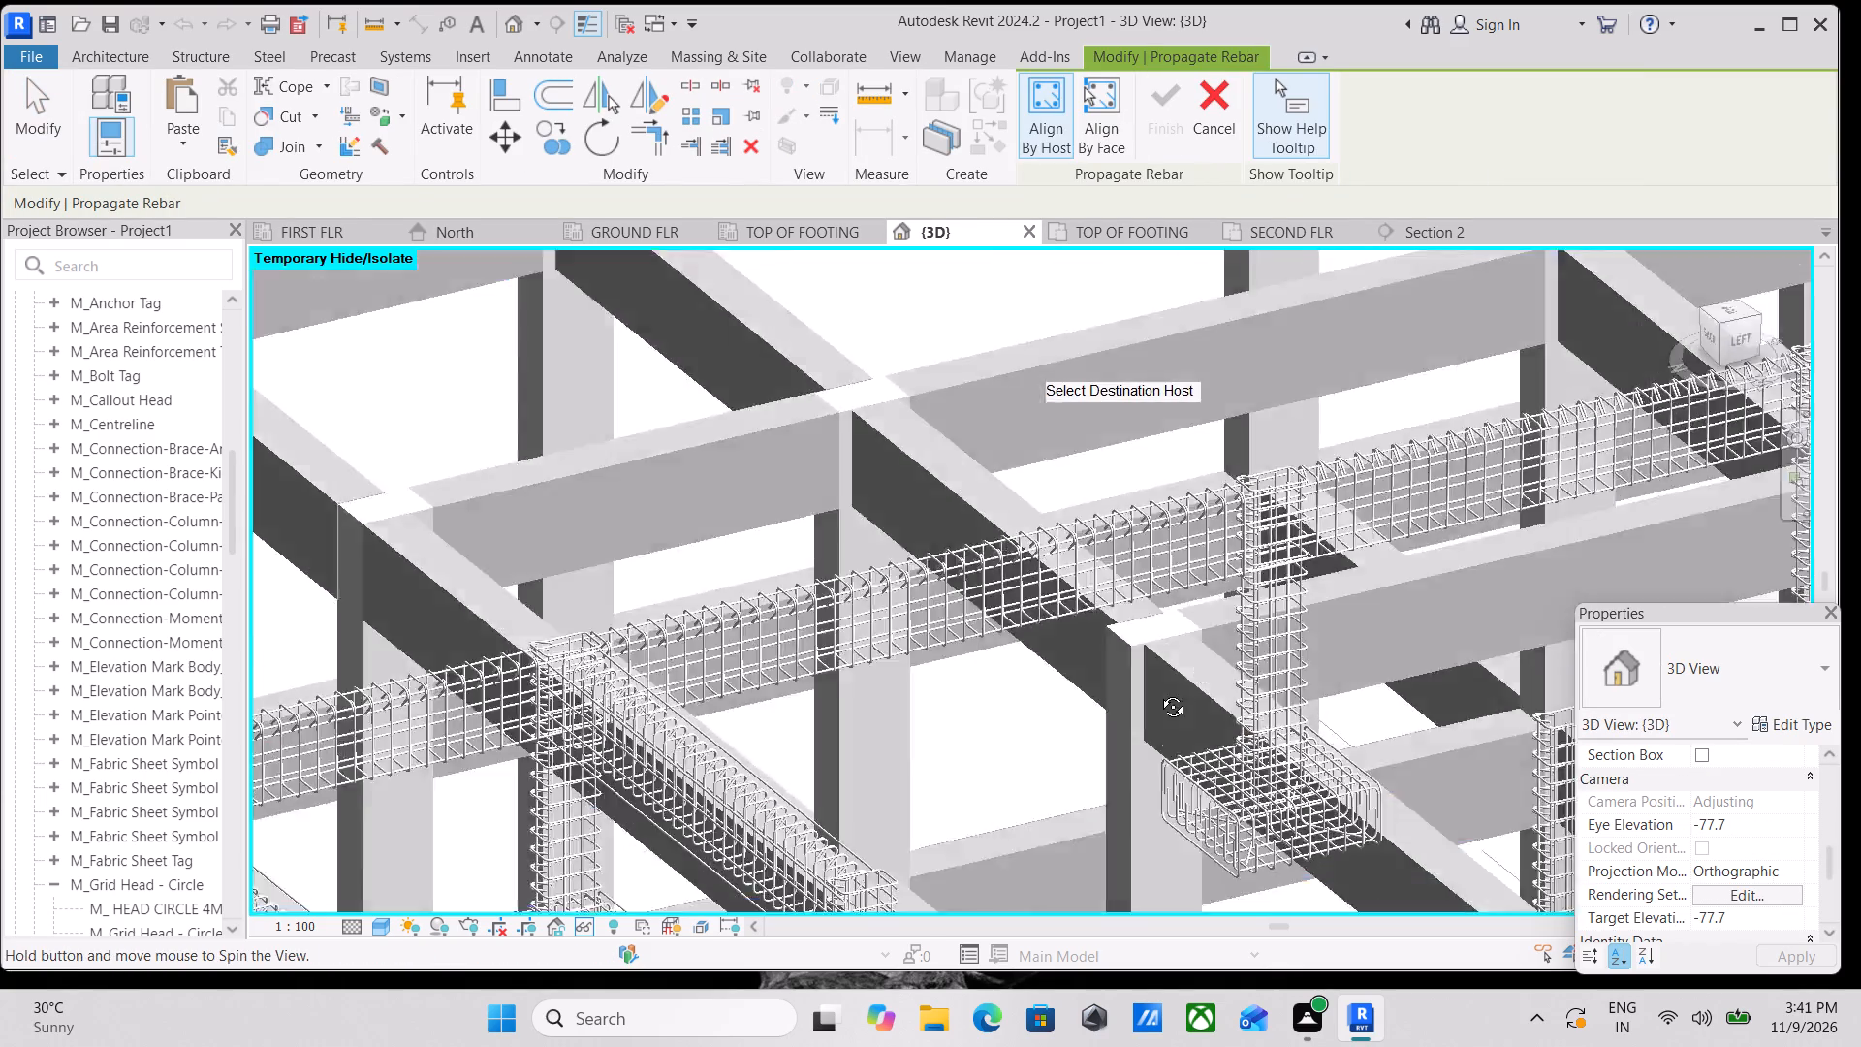
shift+middle_drag(1158, 692, 1177, 740)
scroll(1180, 575, down, 2)
middle_drag(1180, 575, 1132, 410)
middle_drag(1054, 606, 1088, 469)
scroll(977, 486, up, 3)
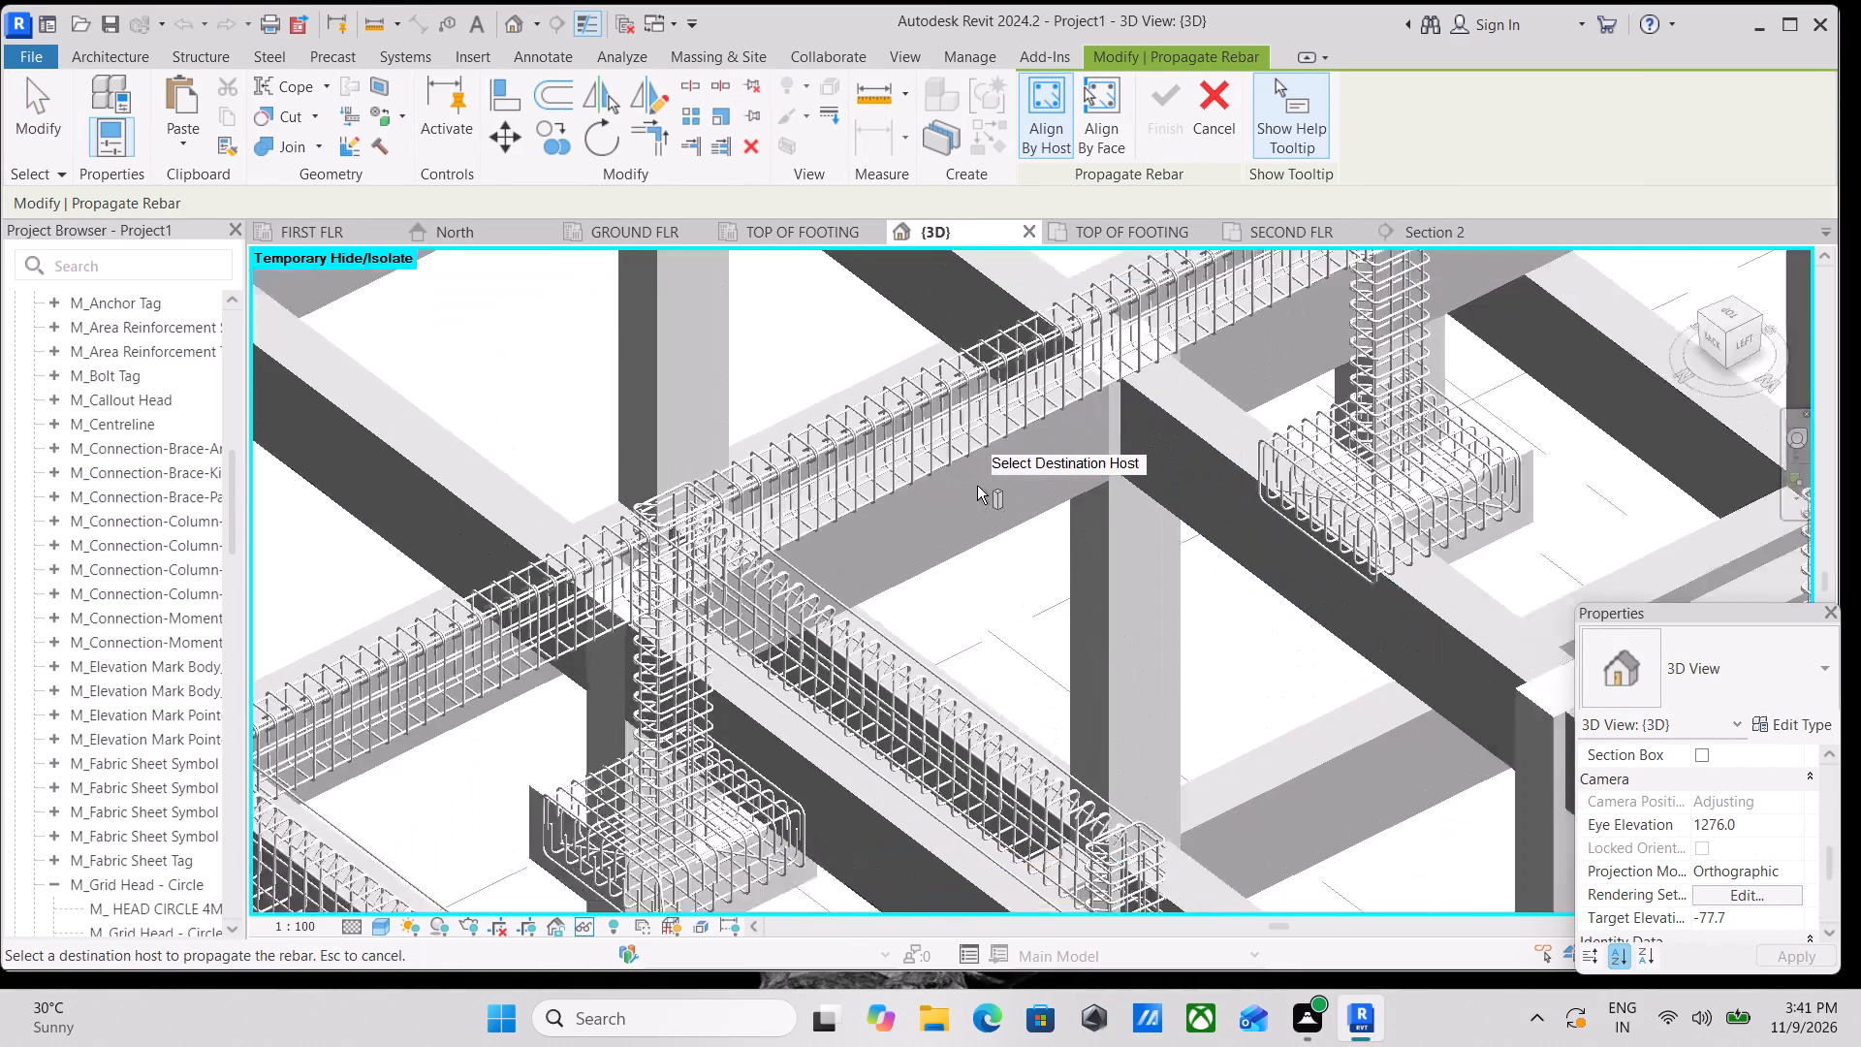
scroll(977, 486, up, 1)
middle_drag(994, 549, 956, 387)
middle_drag(1186, 682, 1083, 500)
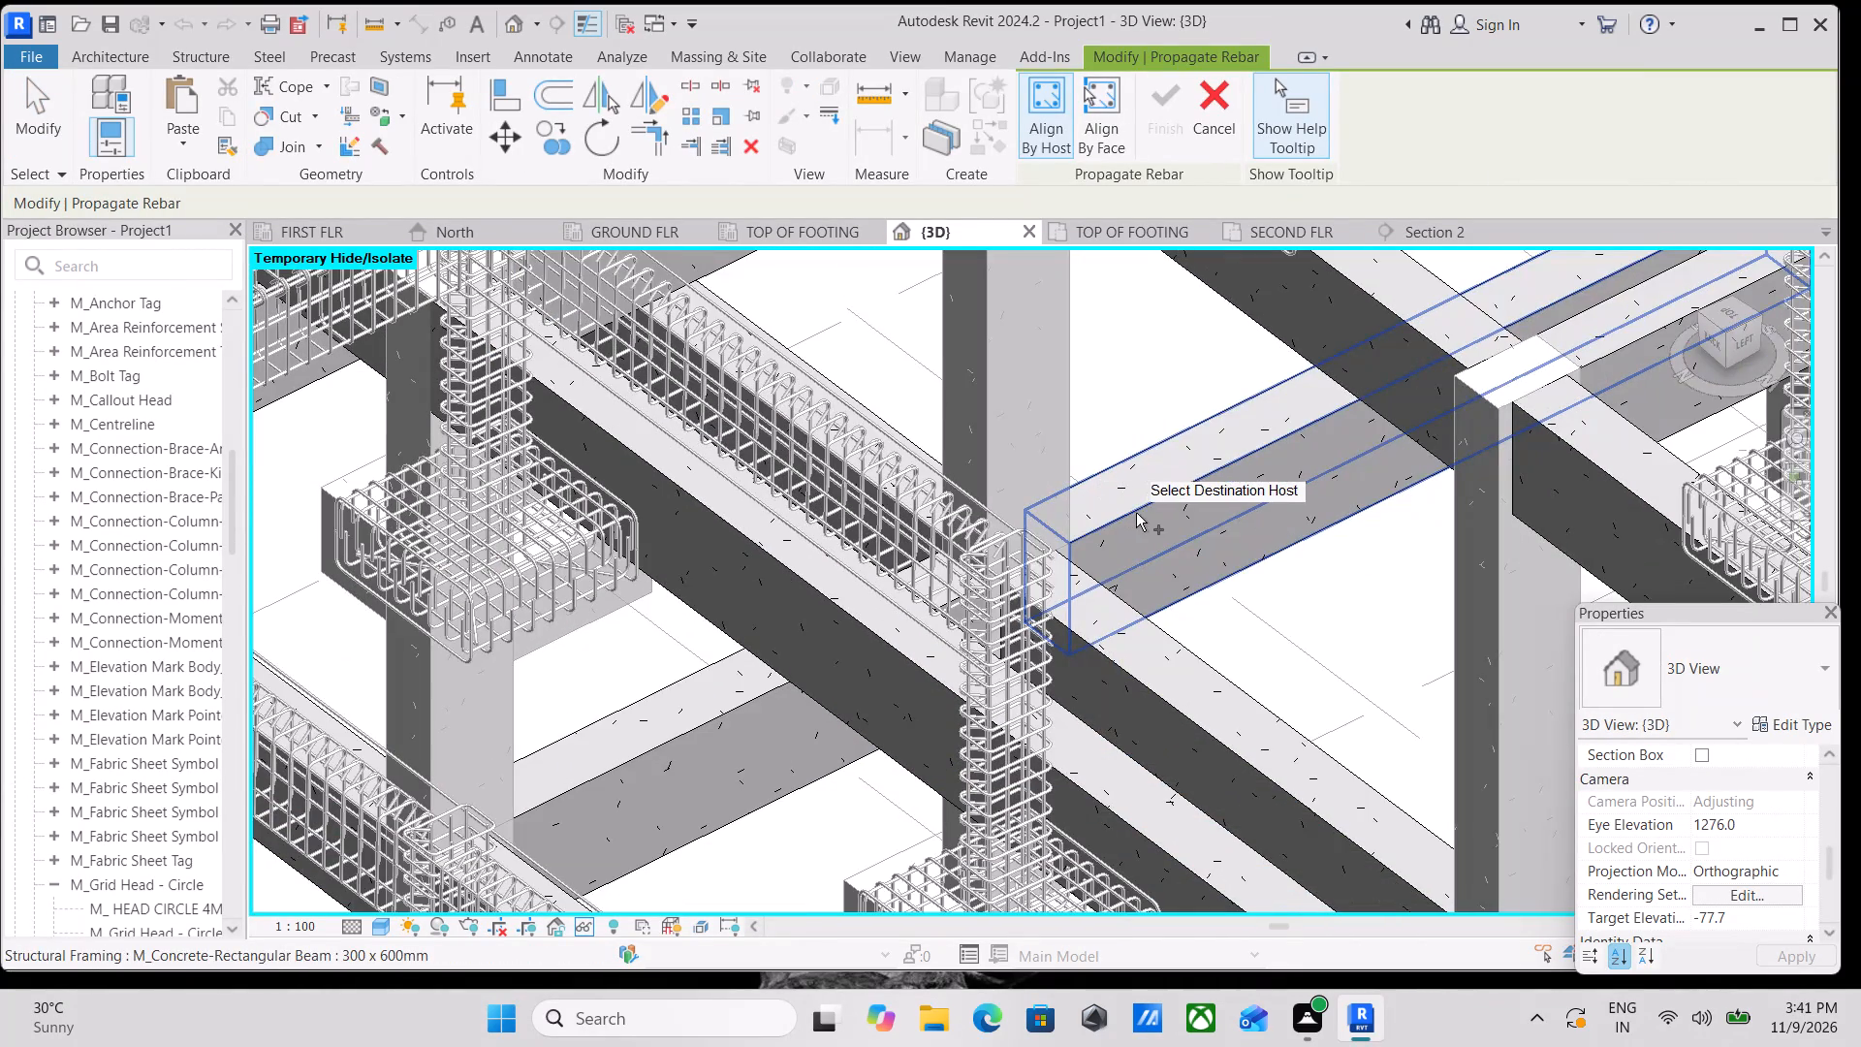
click(1136, 513)
middle_drag(1157, 499, 1372, 430)
click(865, 679)
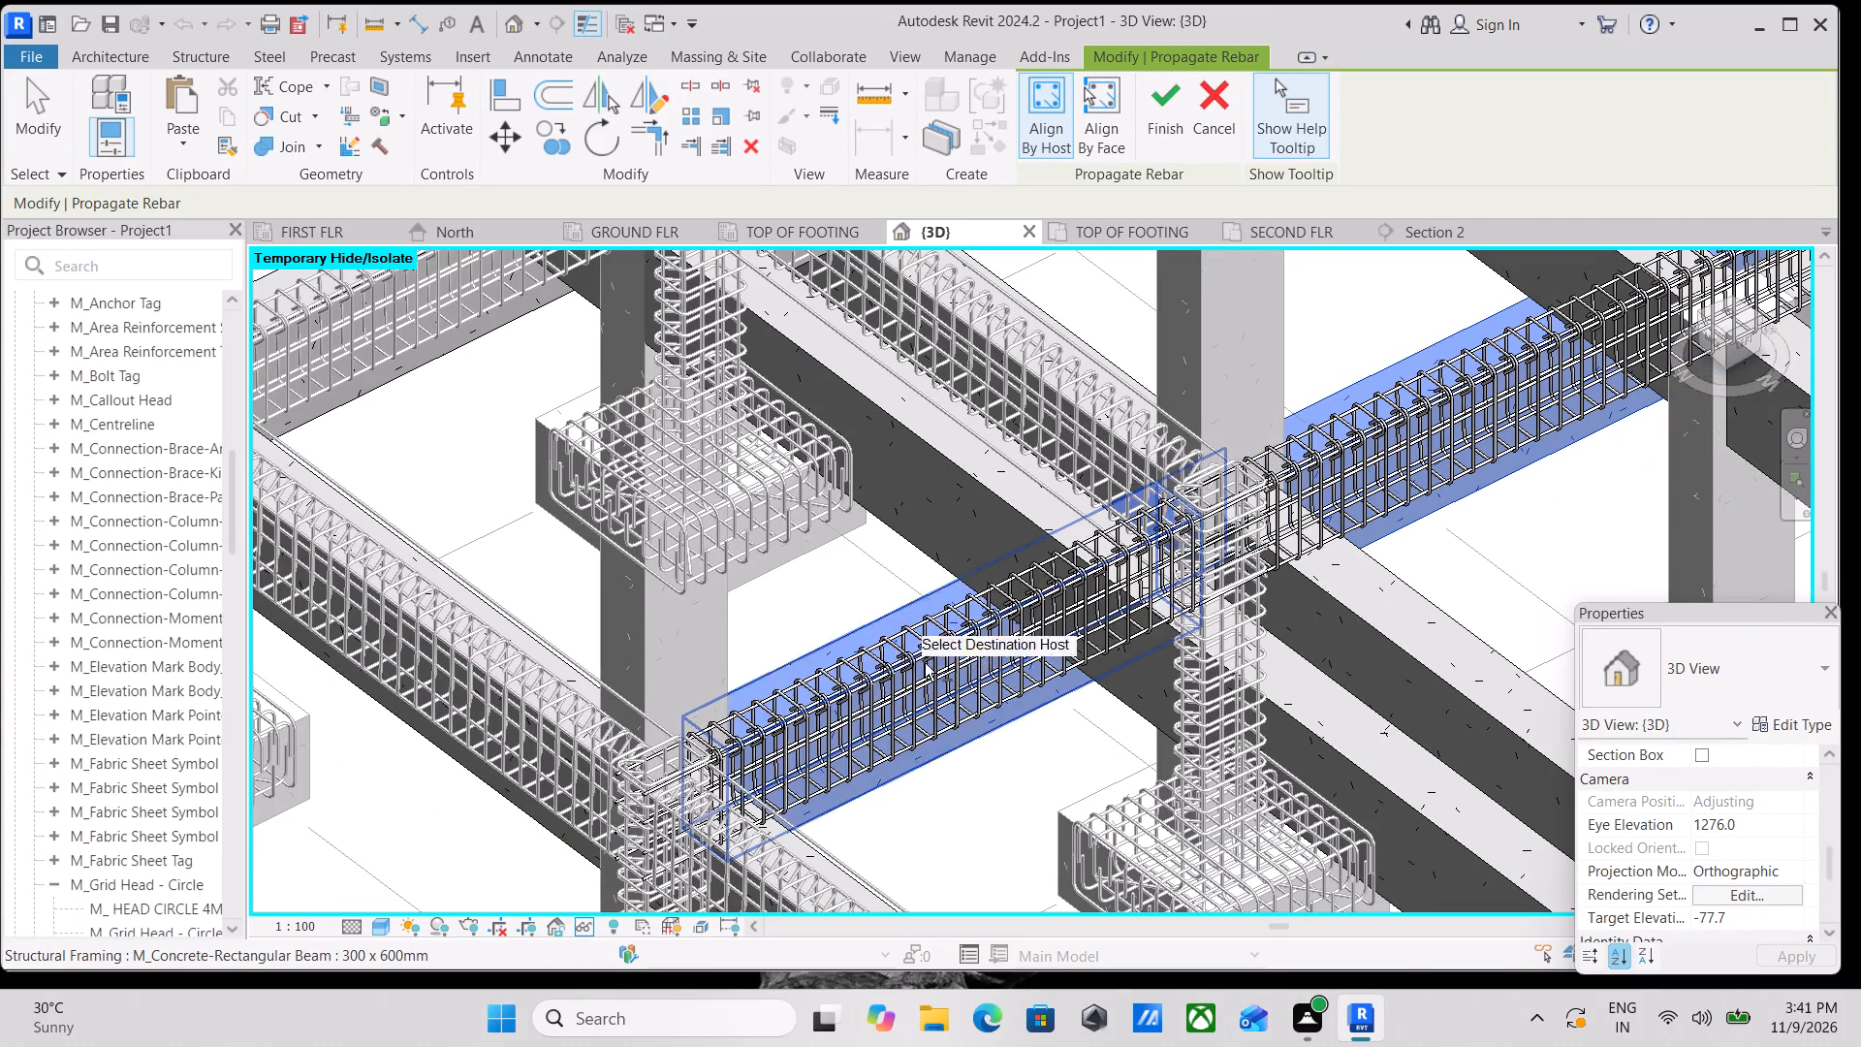
Add two in-line interior ground-floor beams on the next parallel column line closer to grid A as destination hosts.
scroll(963, 655, down, 3)
middle_drag(963, 655, 687, 588)
scroll(678, 579, up, 1)
middle_drag(1077, 559, 644, 523)
click(987, 635)
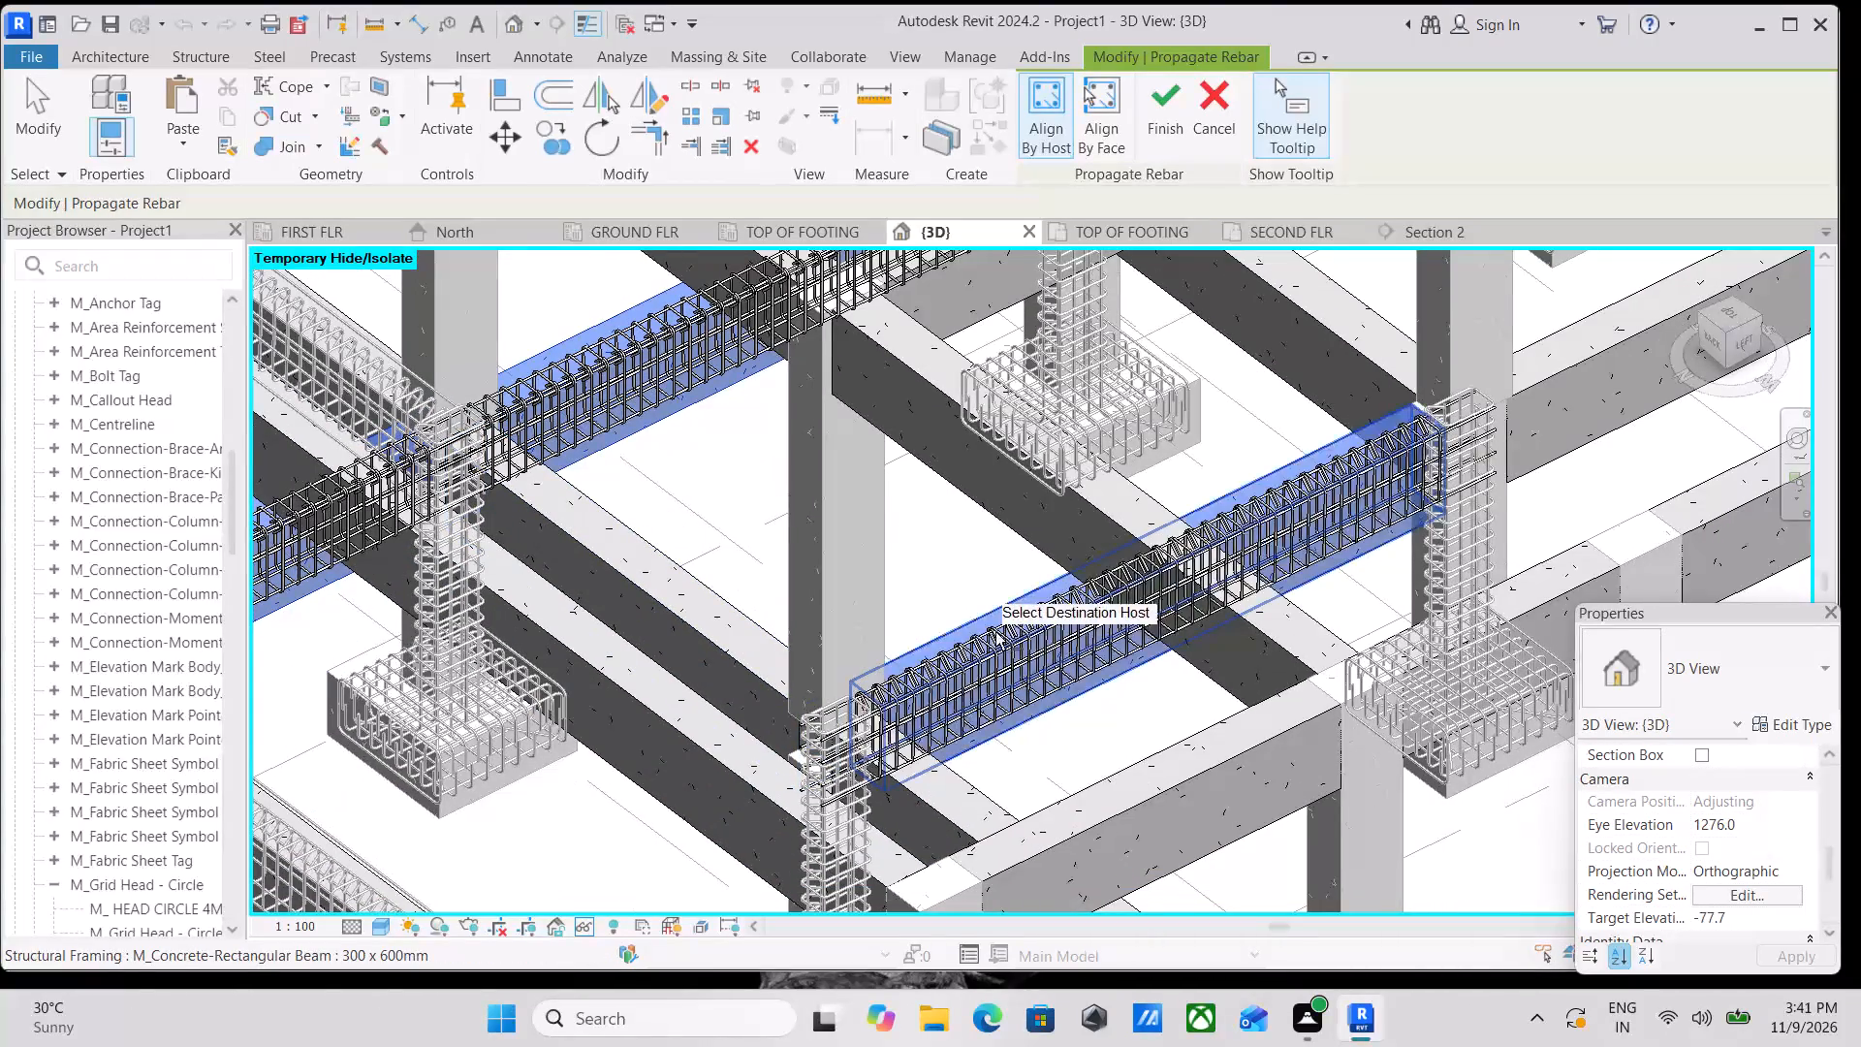
middle_drag(991, 633, 639, 775)
middle_drag(1179, 600, 957, 666)
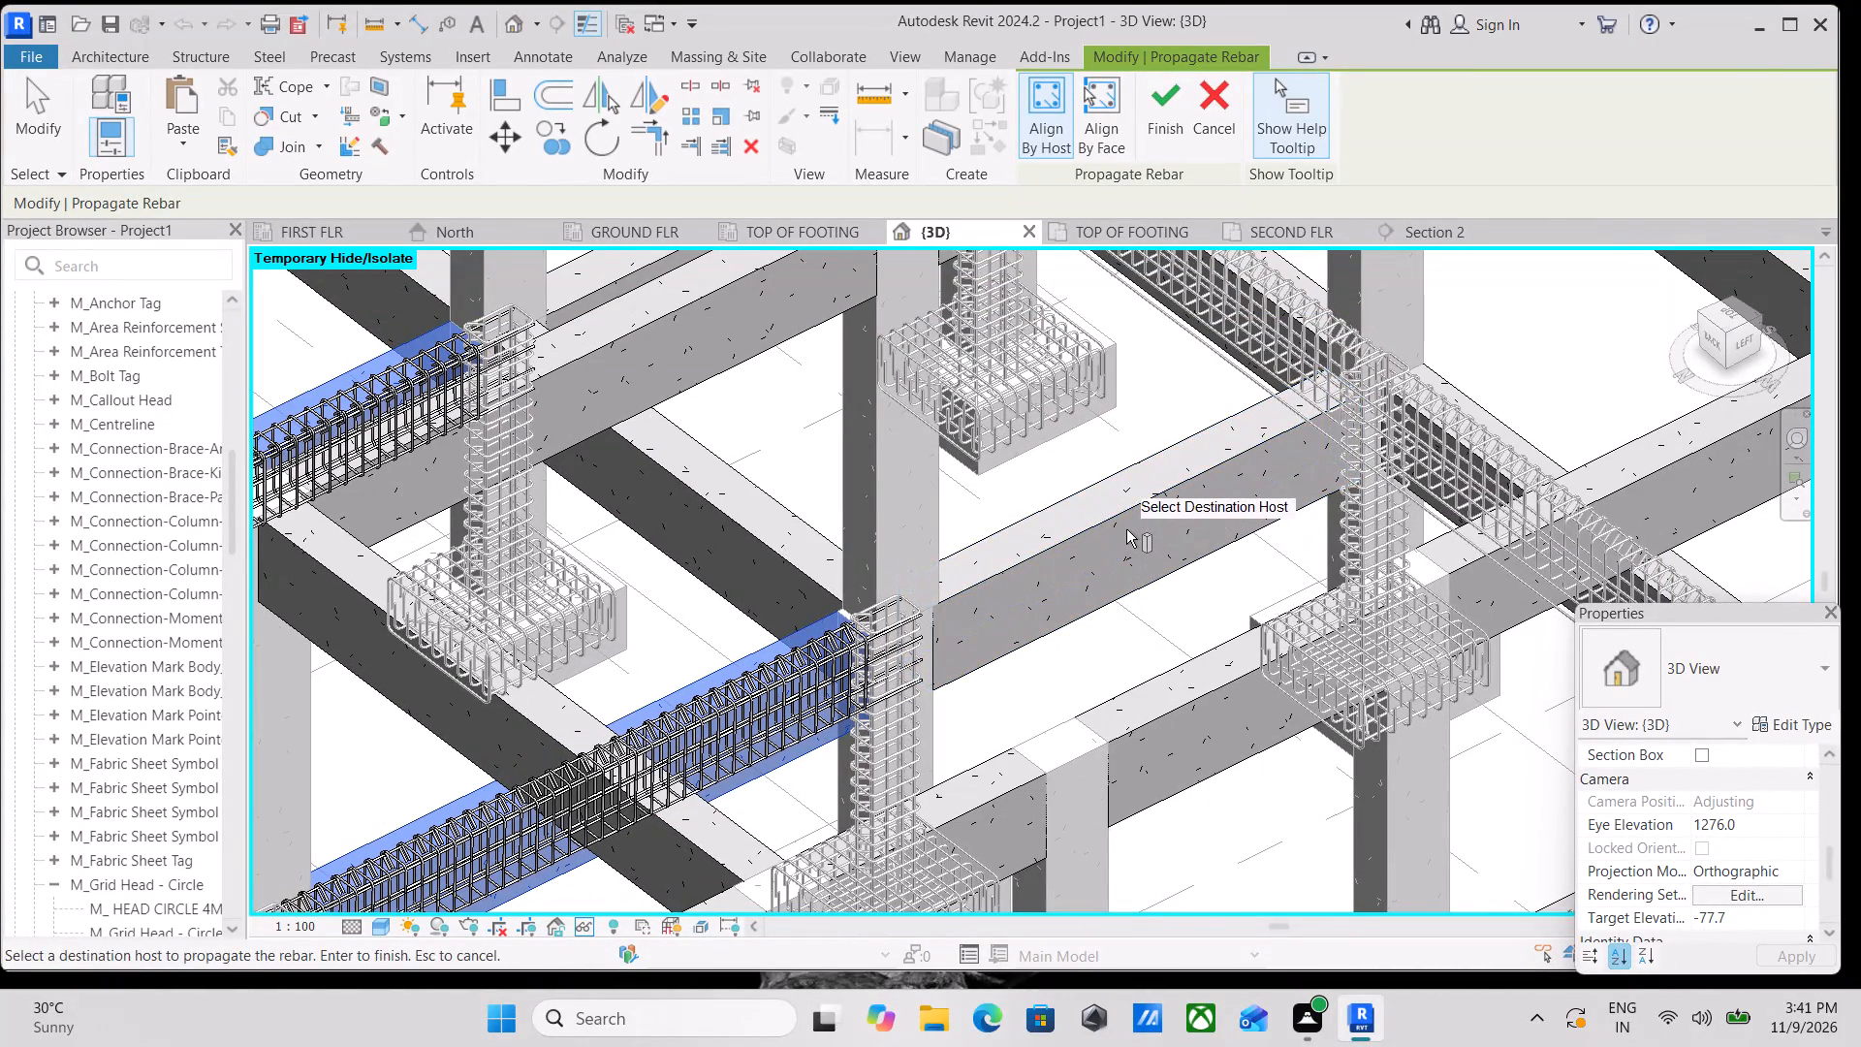
click(1126, 529)
click(1092, 506)
Add the two consecutive crosswise interior ground-floor beams that meet the picked beams as destination hosts.
middle_drag(932, 516, 1379, 600)
click(1142, 560)
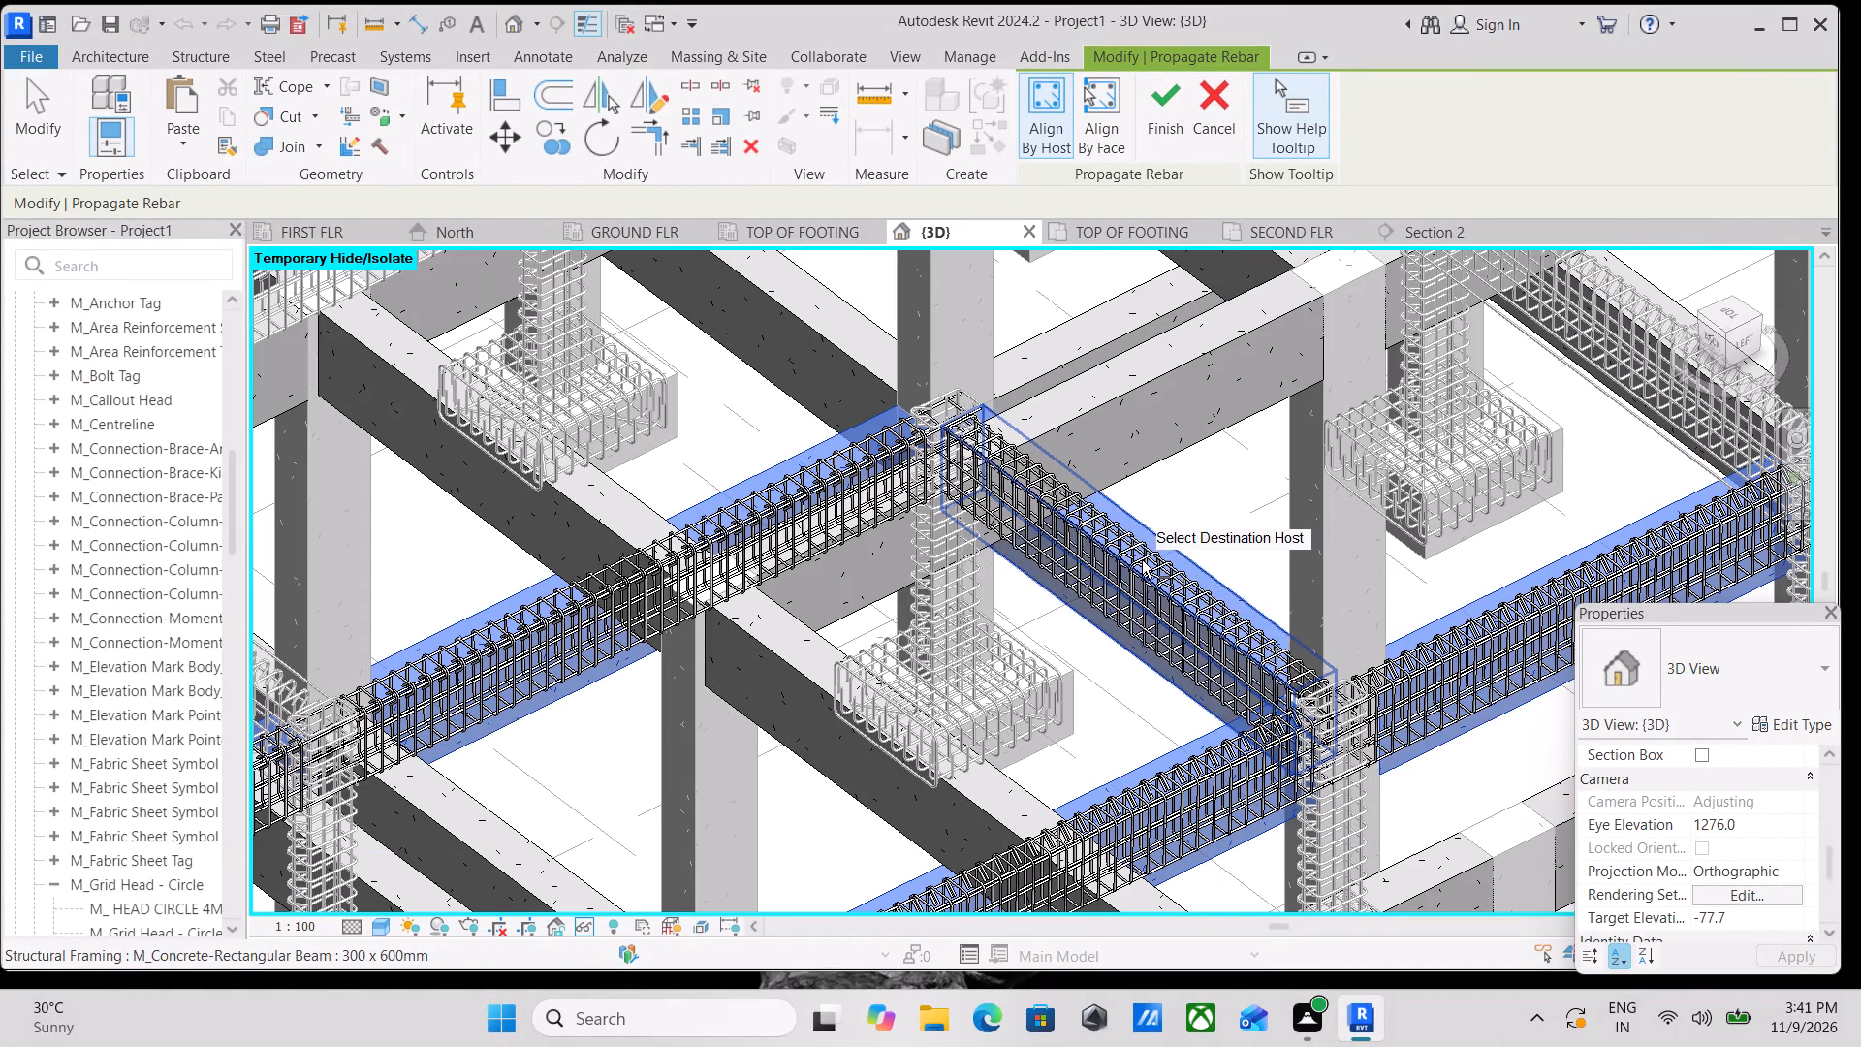
middle_drag(1142, 560, 1373, 747)
click(1028, 504)
Pick three upper-level beams running parallel to grid 2 as additional destination hosts for the propagated rebar.
scroll(1060, 485, down, 2)
middle_drag(1060, 485, 1200, 493)
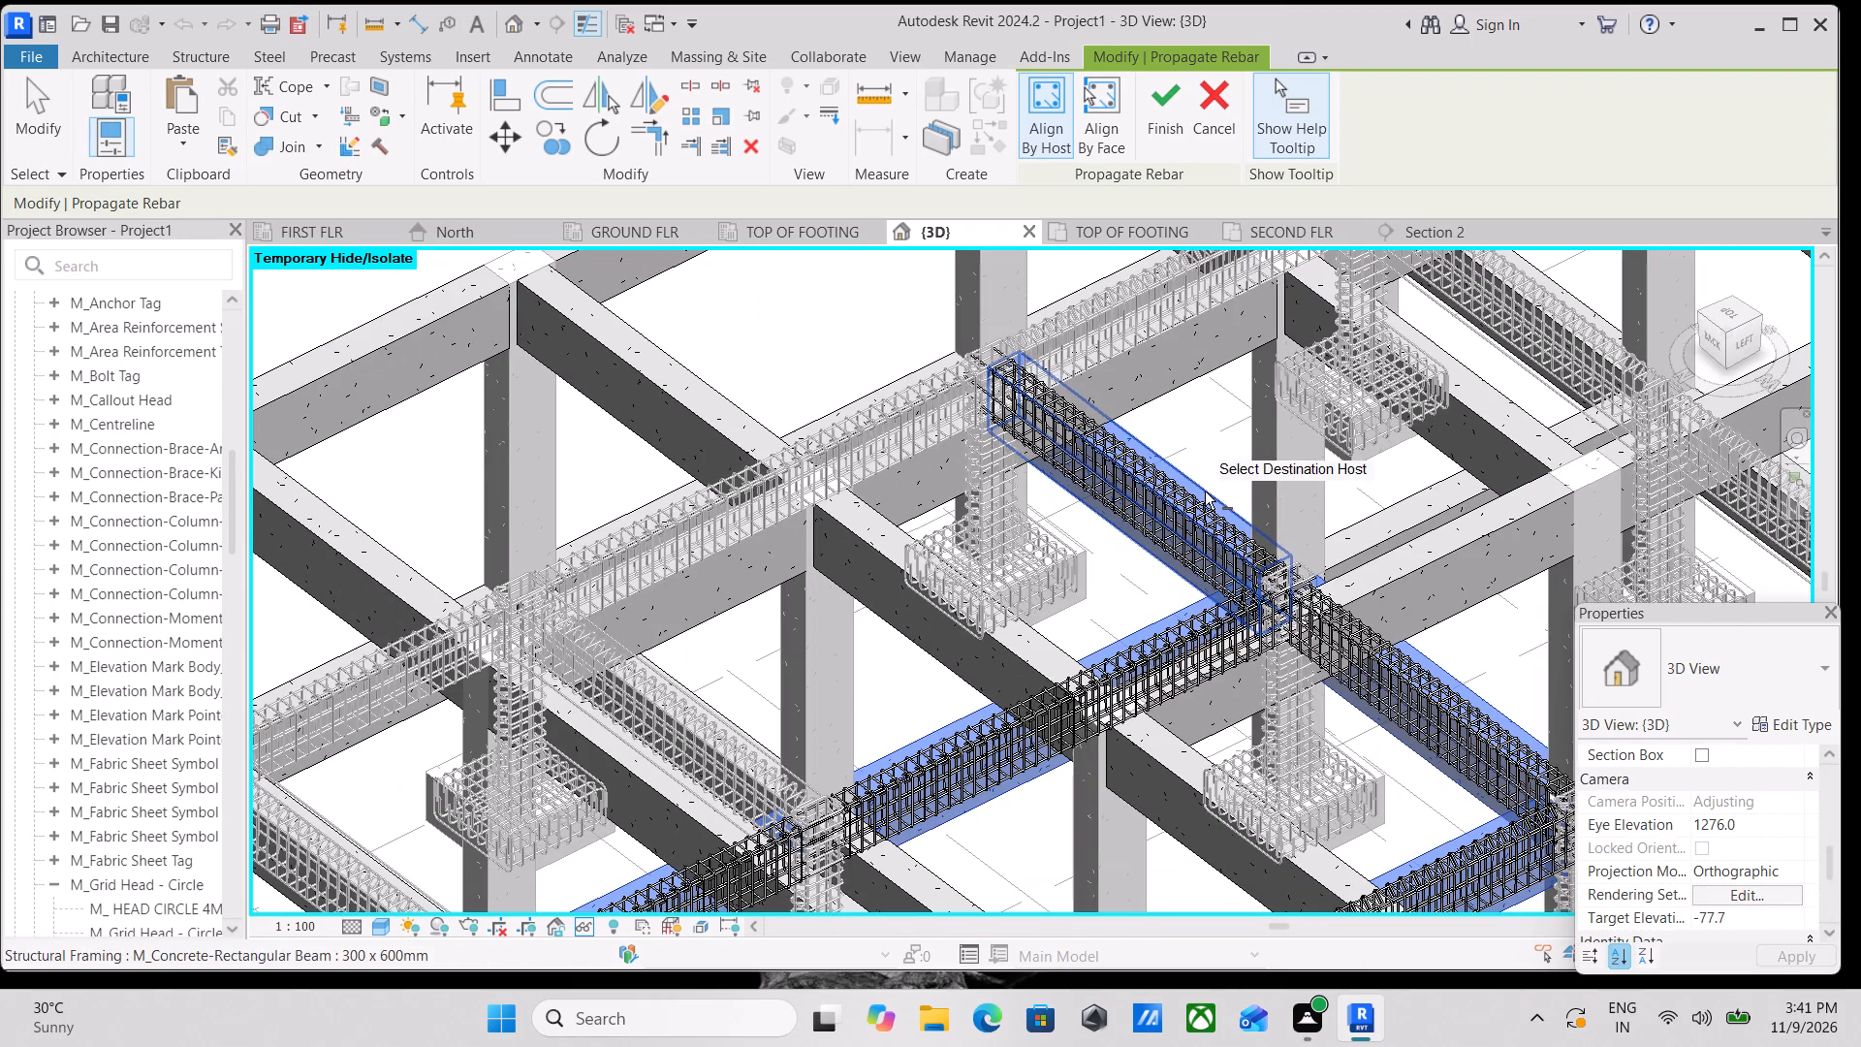
scroll(1146, 344, down, 2)
middle_drag(1147, 355, 1482, 394)
click(1104, 416)
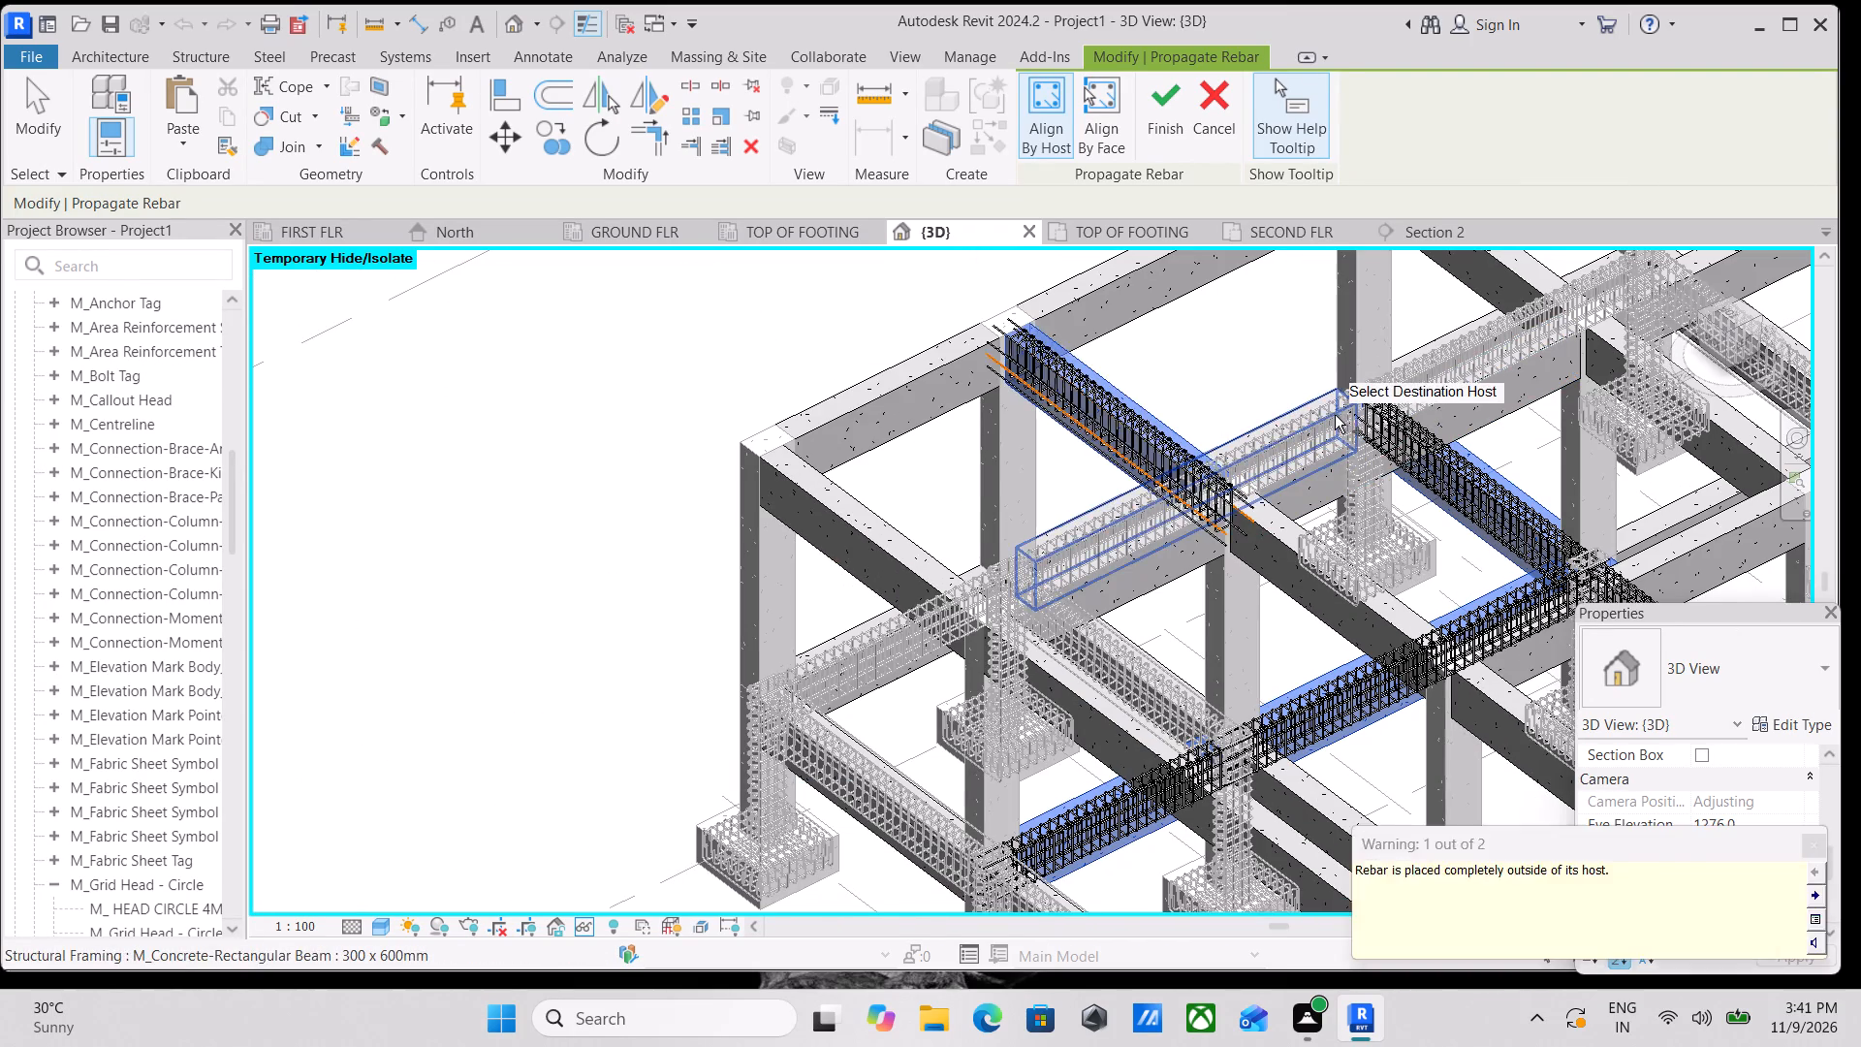
middle_drag(1335, 415, 1320, 390)
middle_drag(1304, 560, 1266, 432)
click(817, 382)
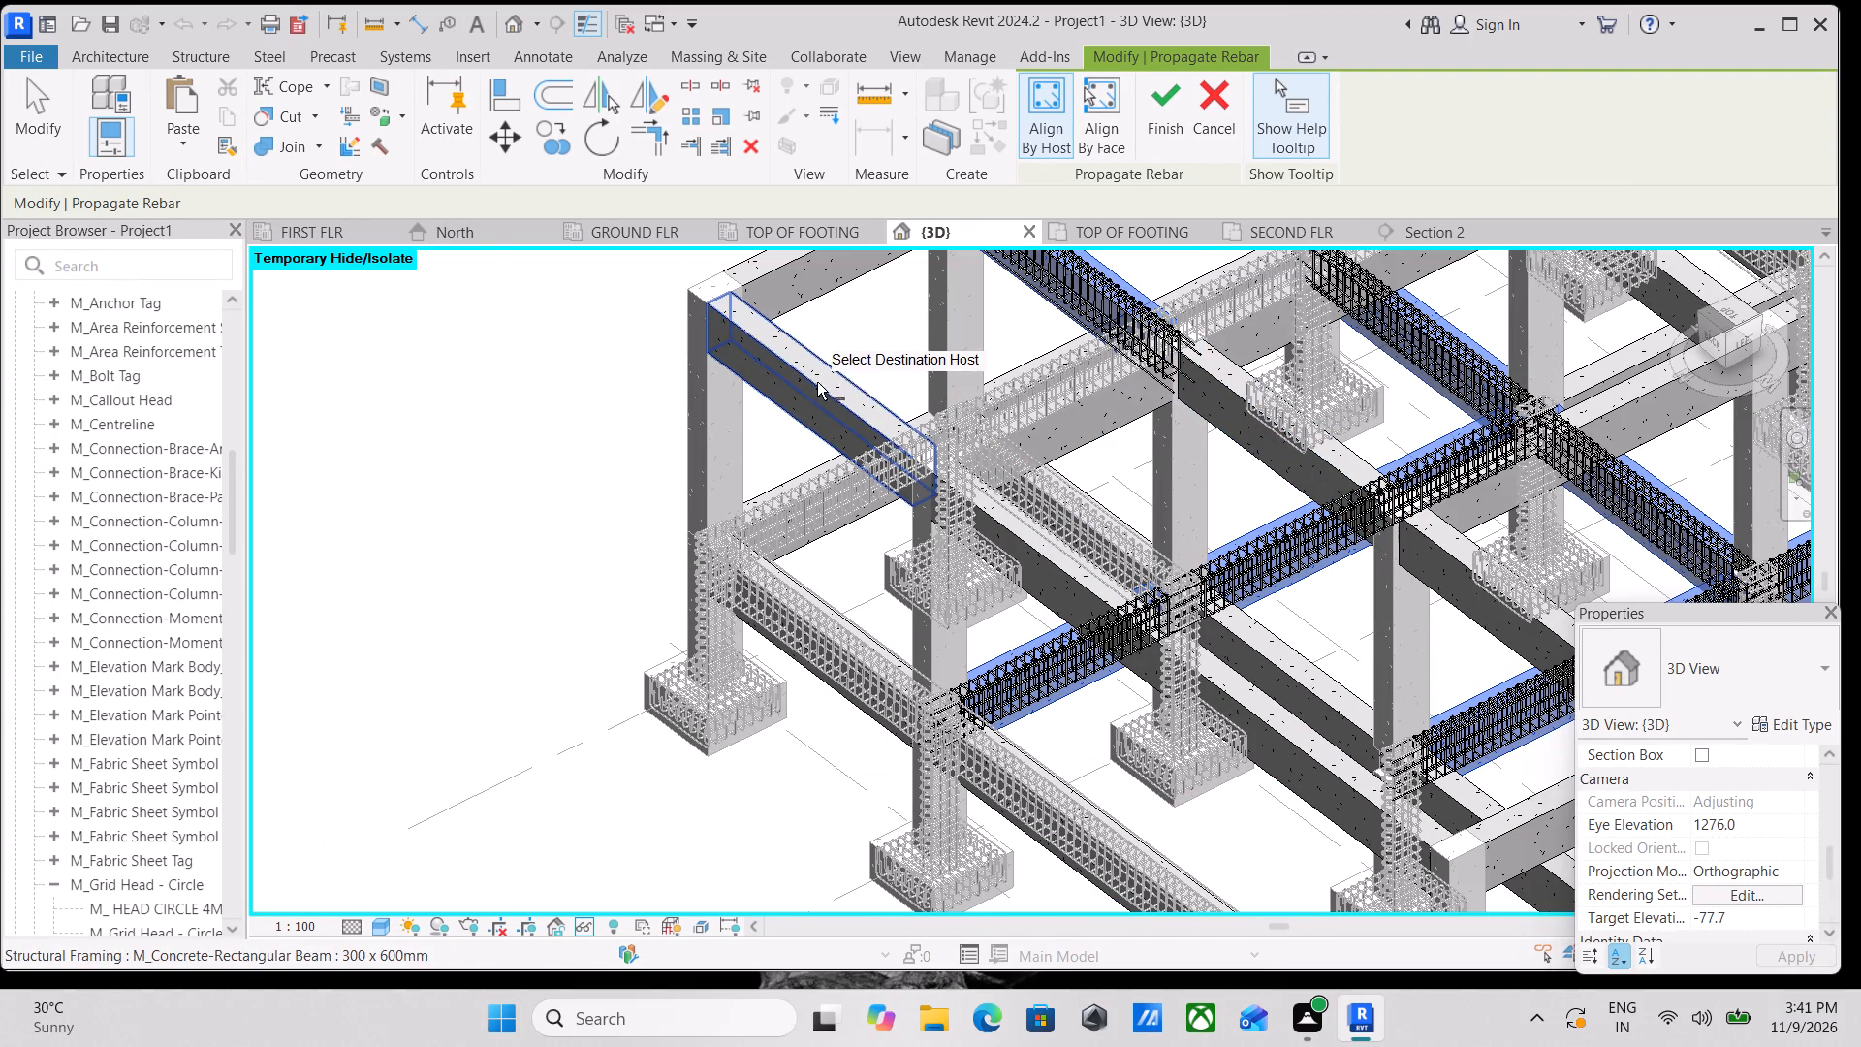
scroll(1164, 460, down, 2)
middle_drag(1164, 461, 1049, 409)
scroll(1115, 648, up, 4)
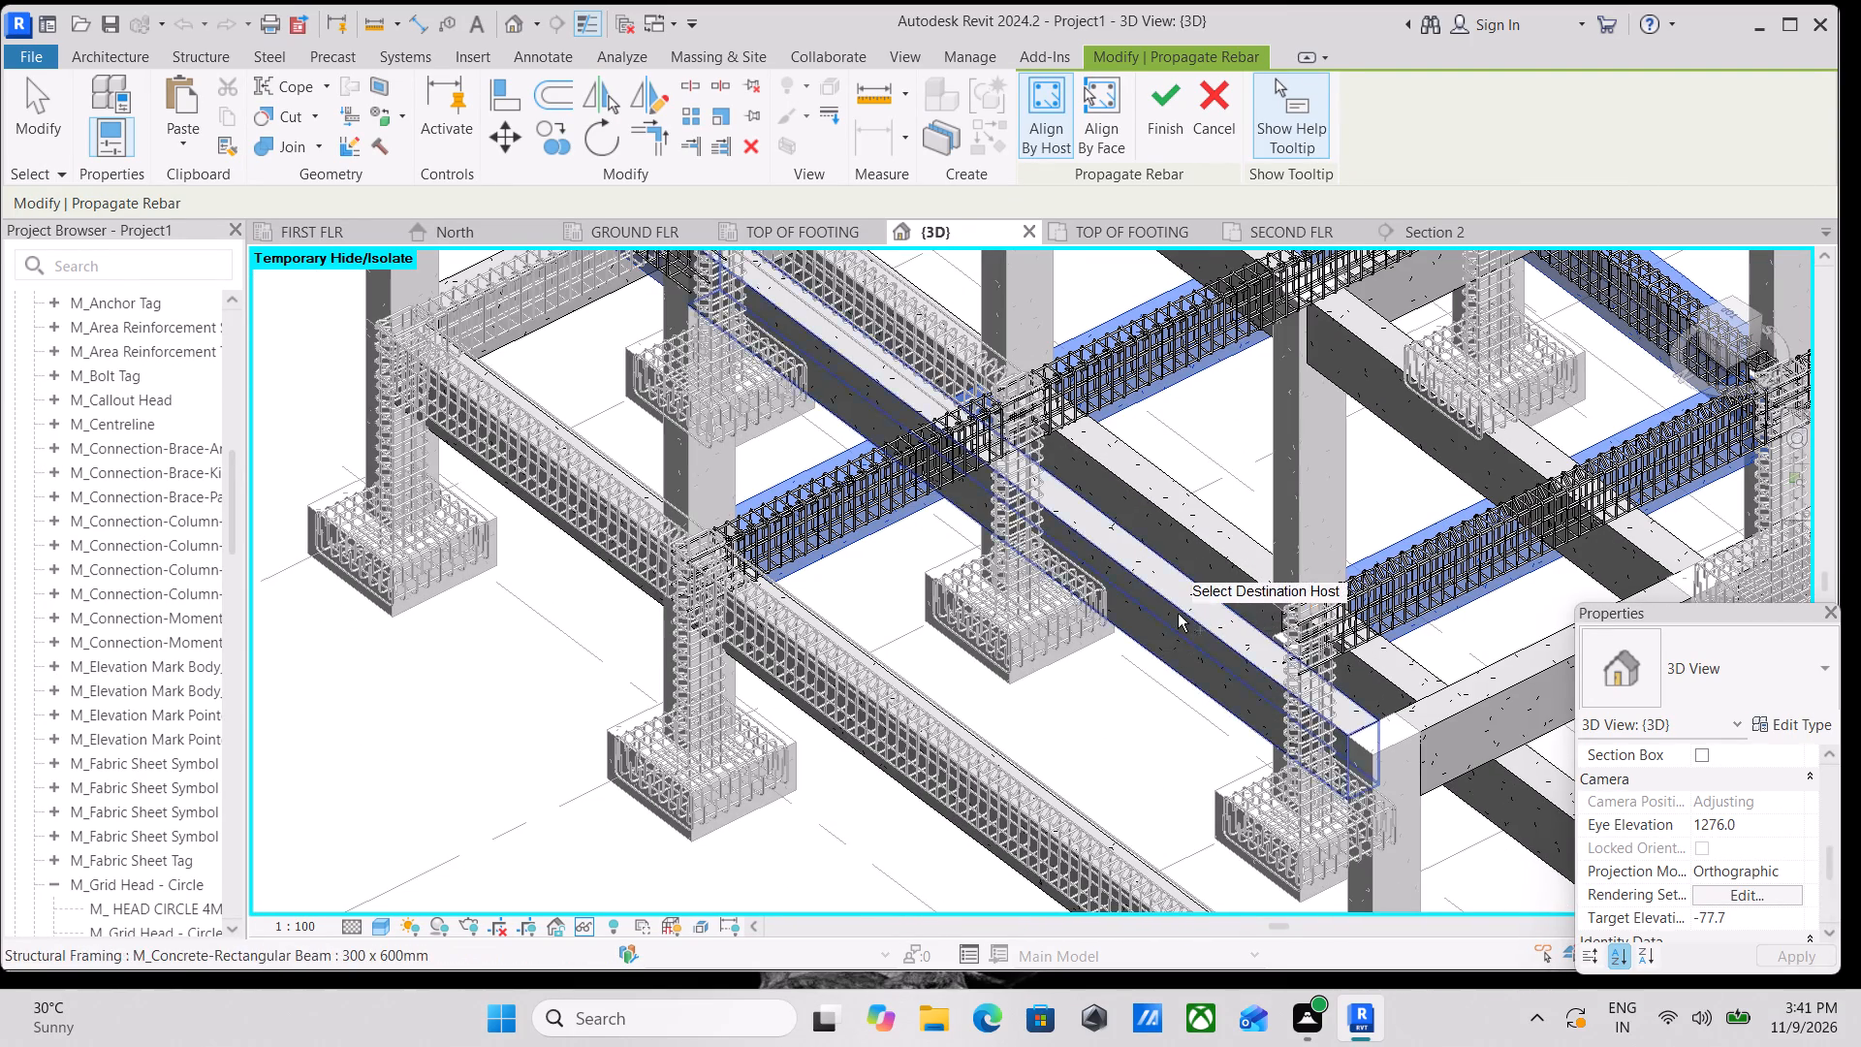
click(1178, 614)
Add the two consecutive interior ground-floor beams on grid 2 that extend to grid A as destination hosts.
scroll(1210, 545, down, 2)
middle_drag(1210, 545, 971, 622)
click(944, 583)
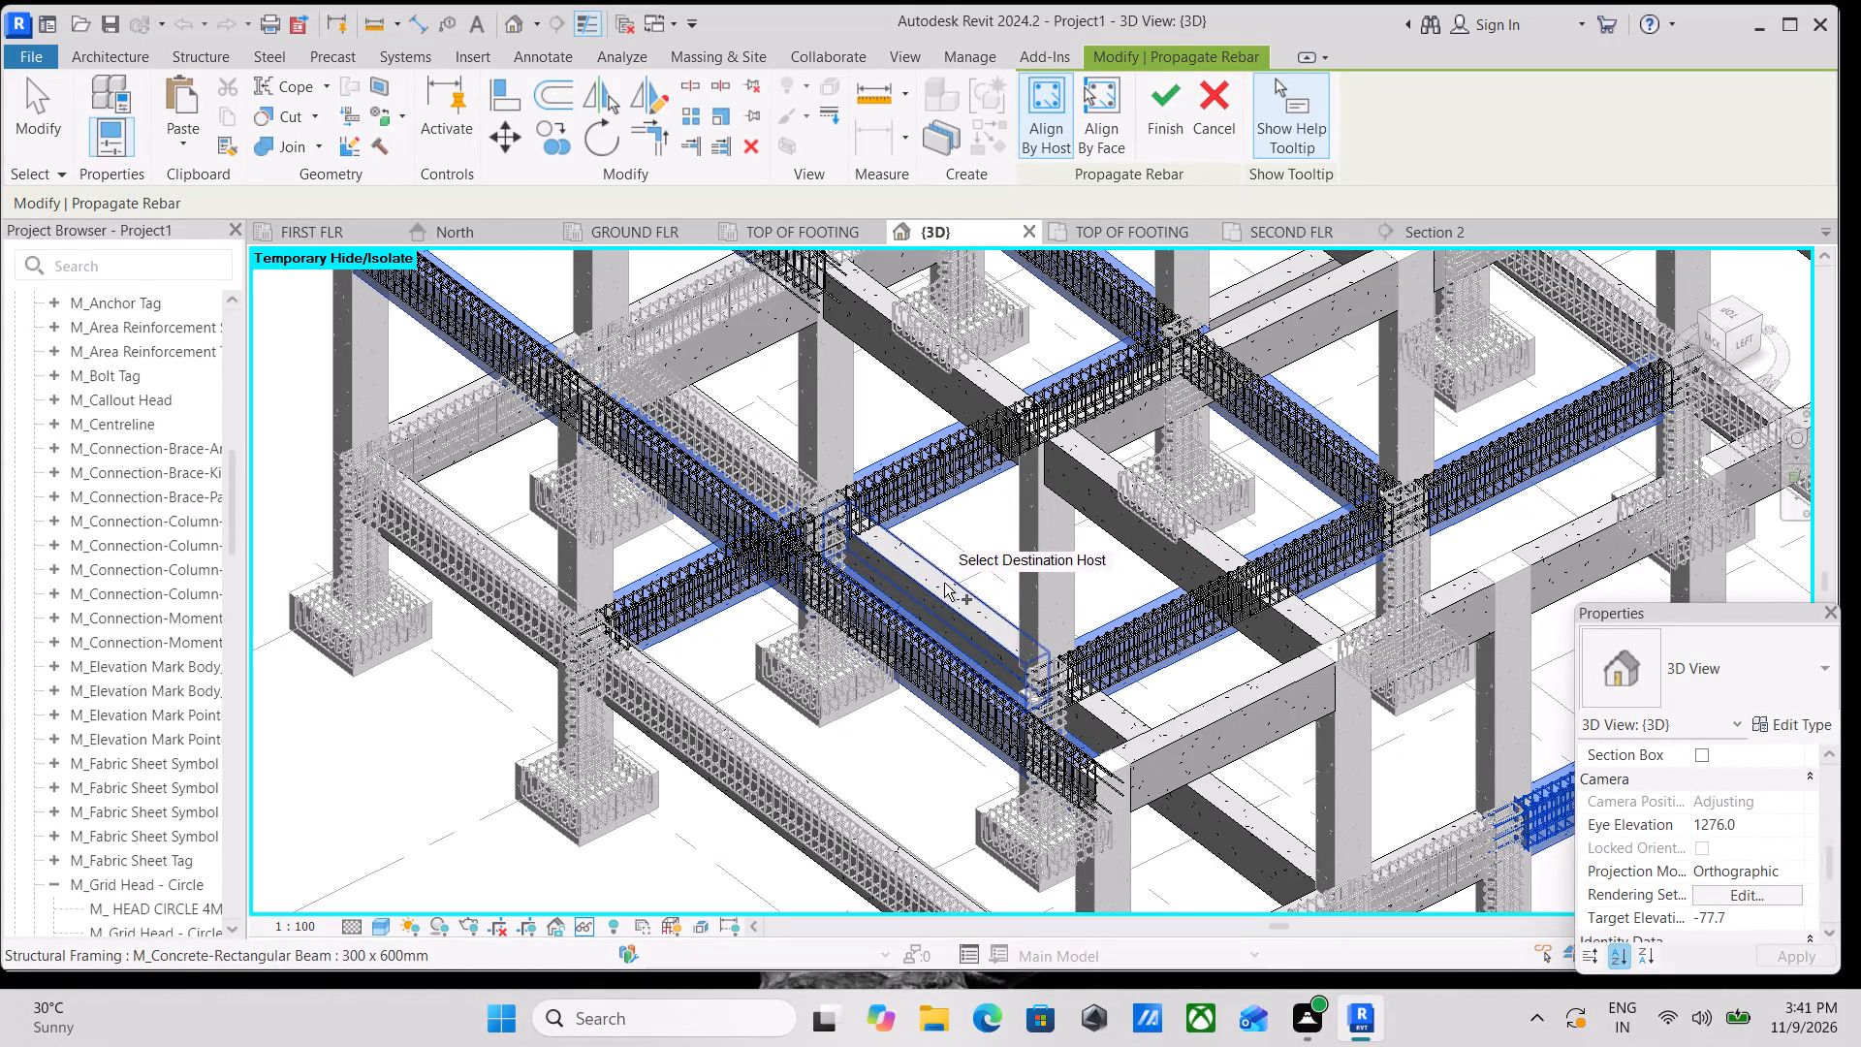
middle_drag(943, 490, 954, 439)
scroll(1079, 665, down, 1)
shift+middle_drag(996, 734, 1176, 548)
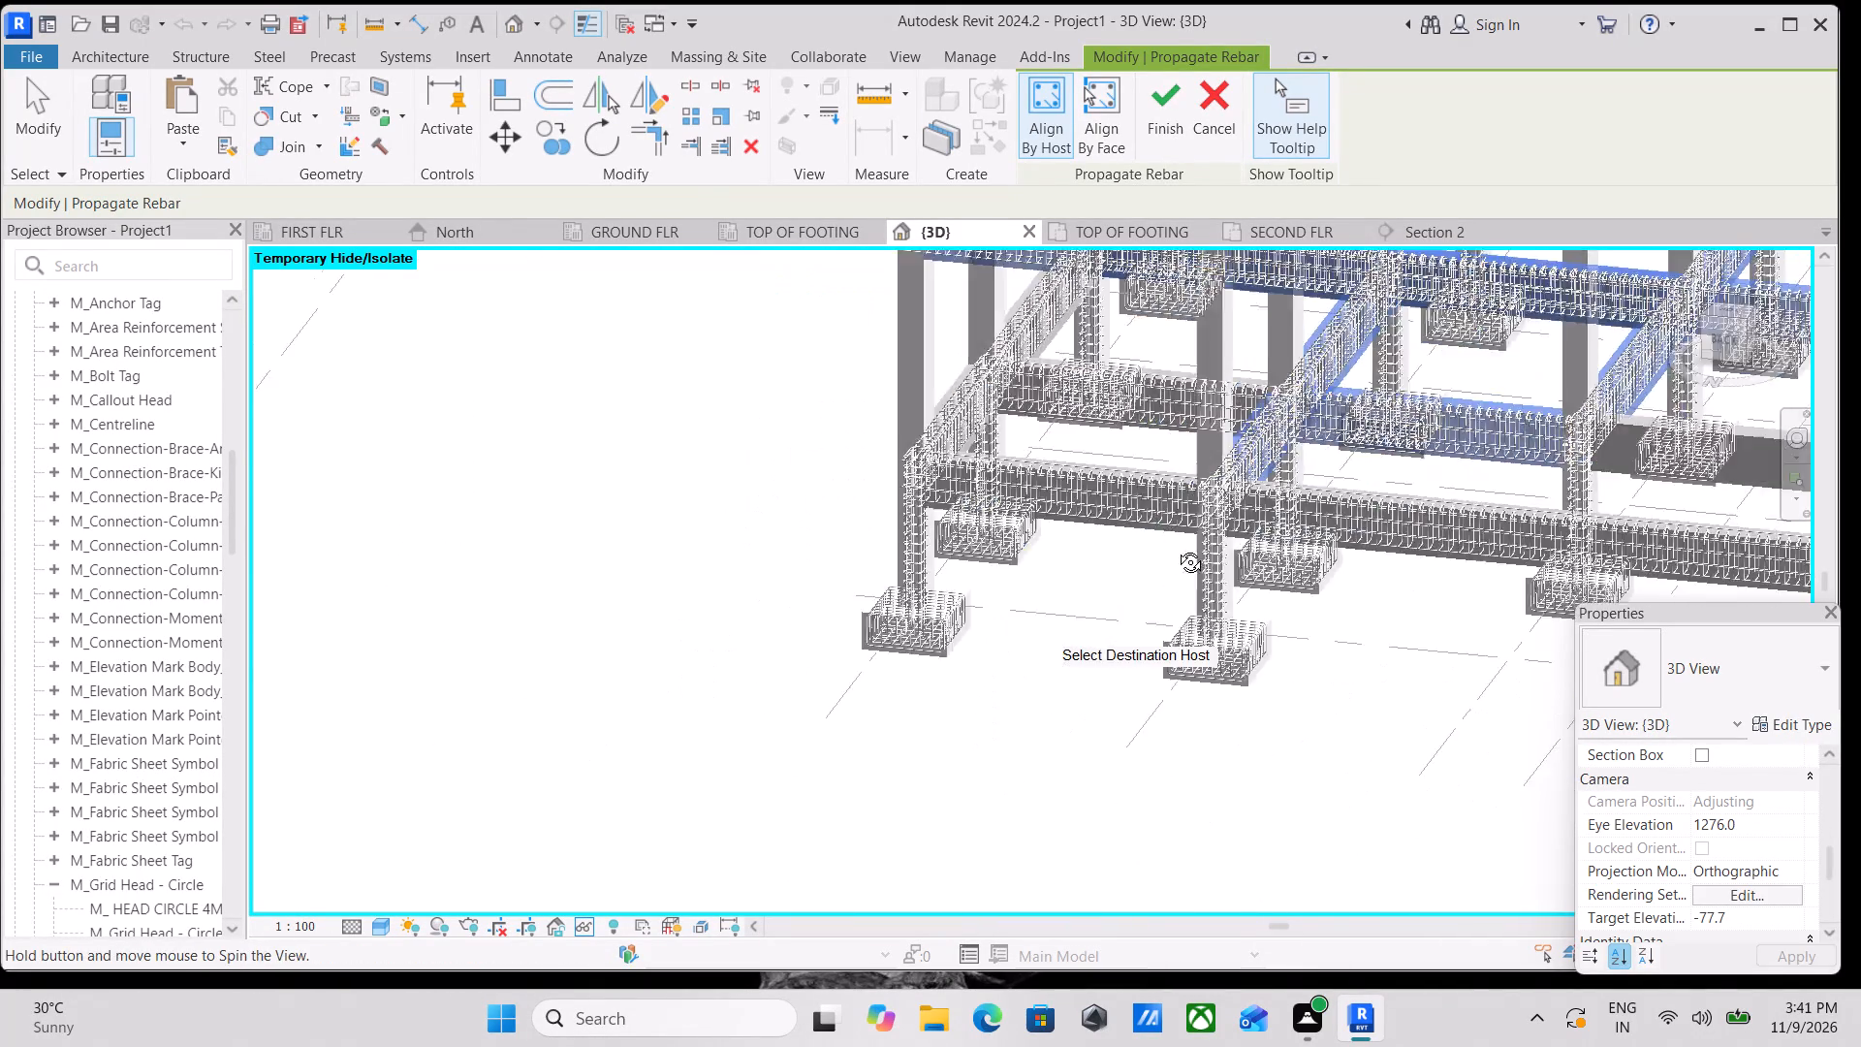
shift+middle_drag(1176, 548, 1236, 509)
middle_drag(1211, 536, 630, 1021)
middle_drag(1101, 651, 846, 656)
scroll(1096, 714, up, 3)
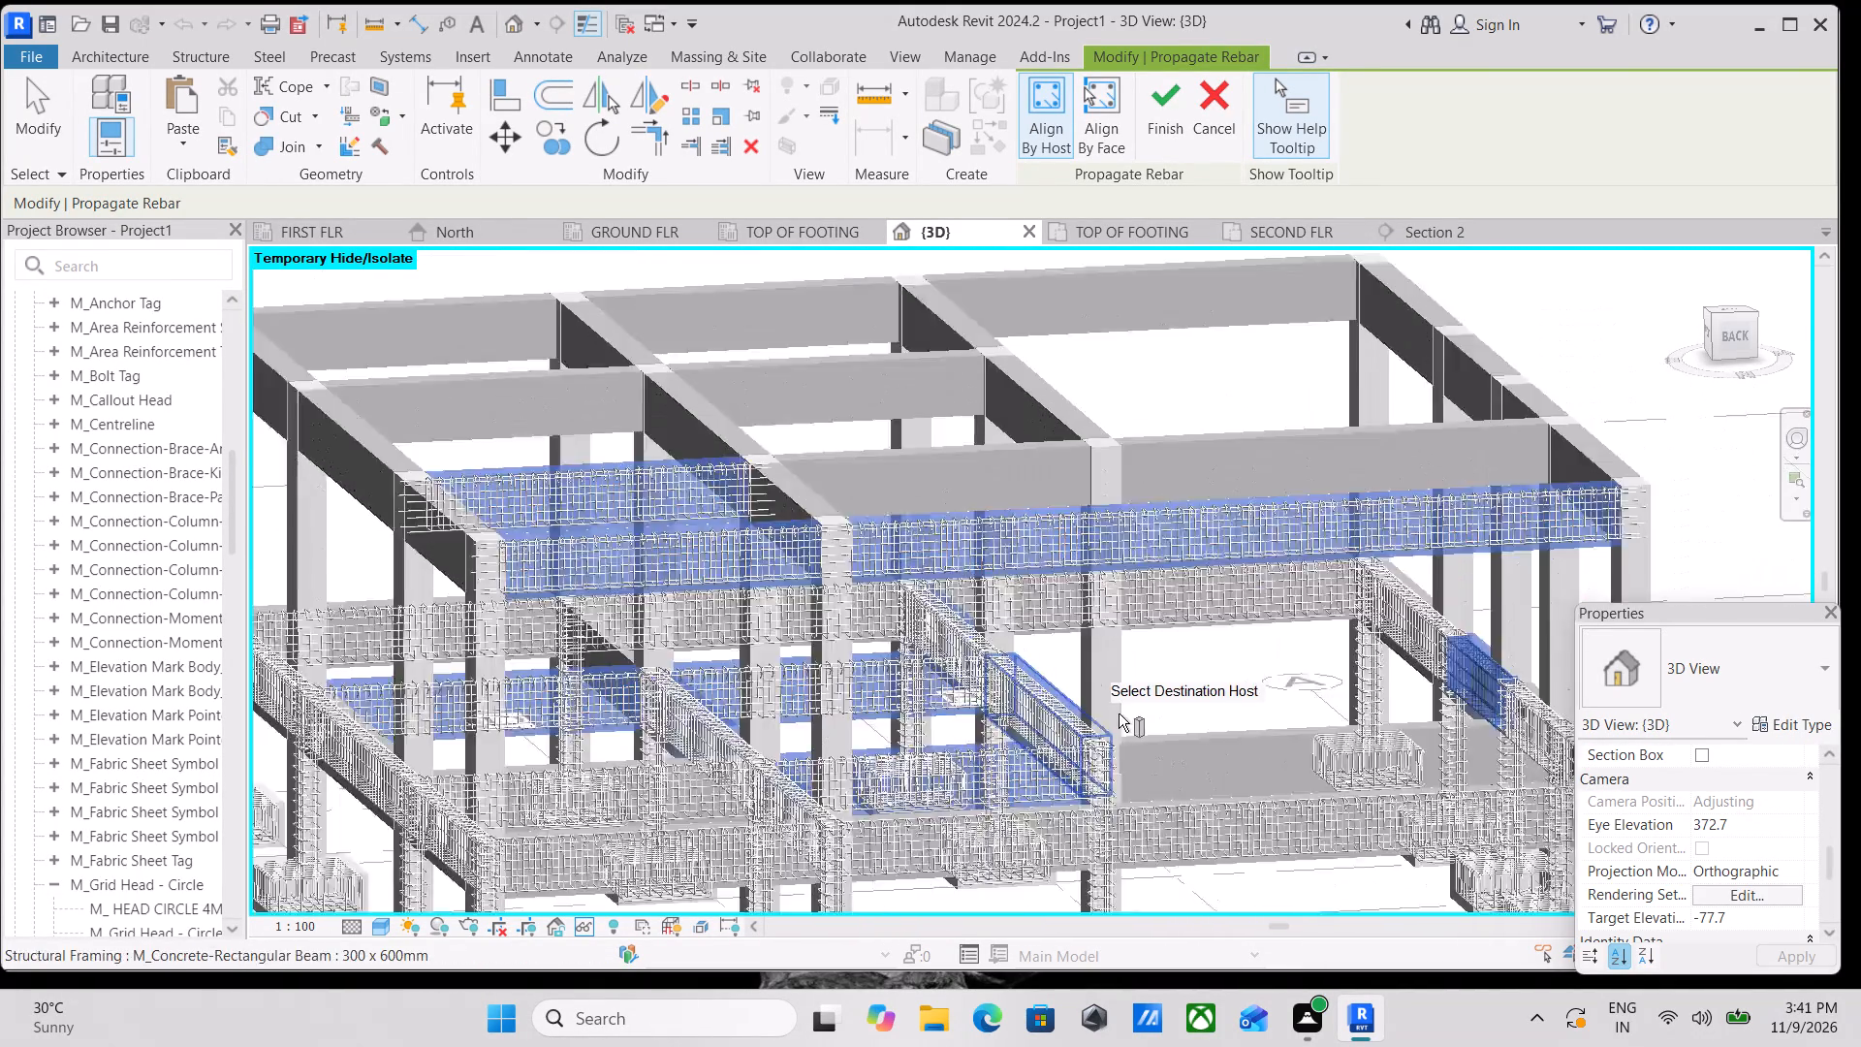
middle_drag(1187, 702, 1097, 769)
scroll(1134, 734, down, 5)
shift+middle_drag(1135, 734, 901, 955)
middle_drag(957, 838, 1373, 450)
scroll(1098, 757, up, 1)
middle_drag(1100, 752, 1130, 694)
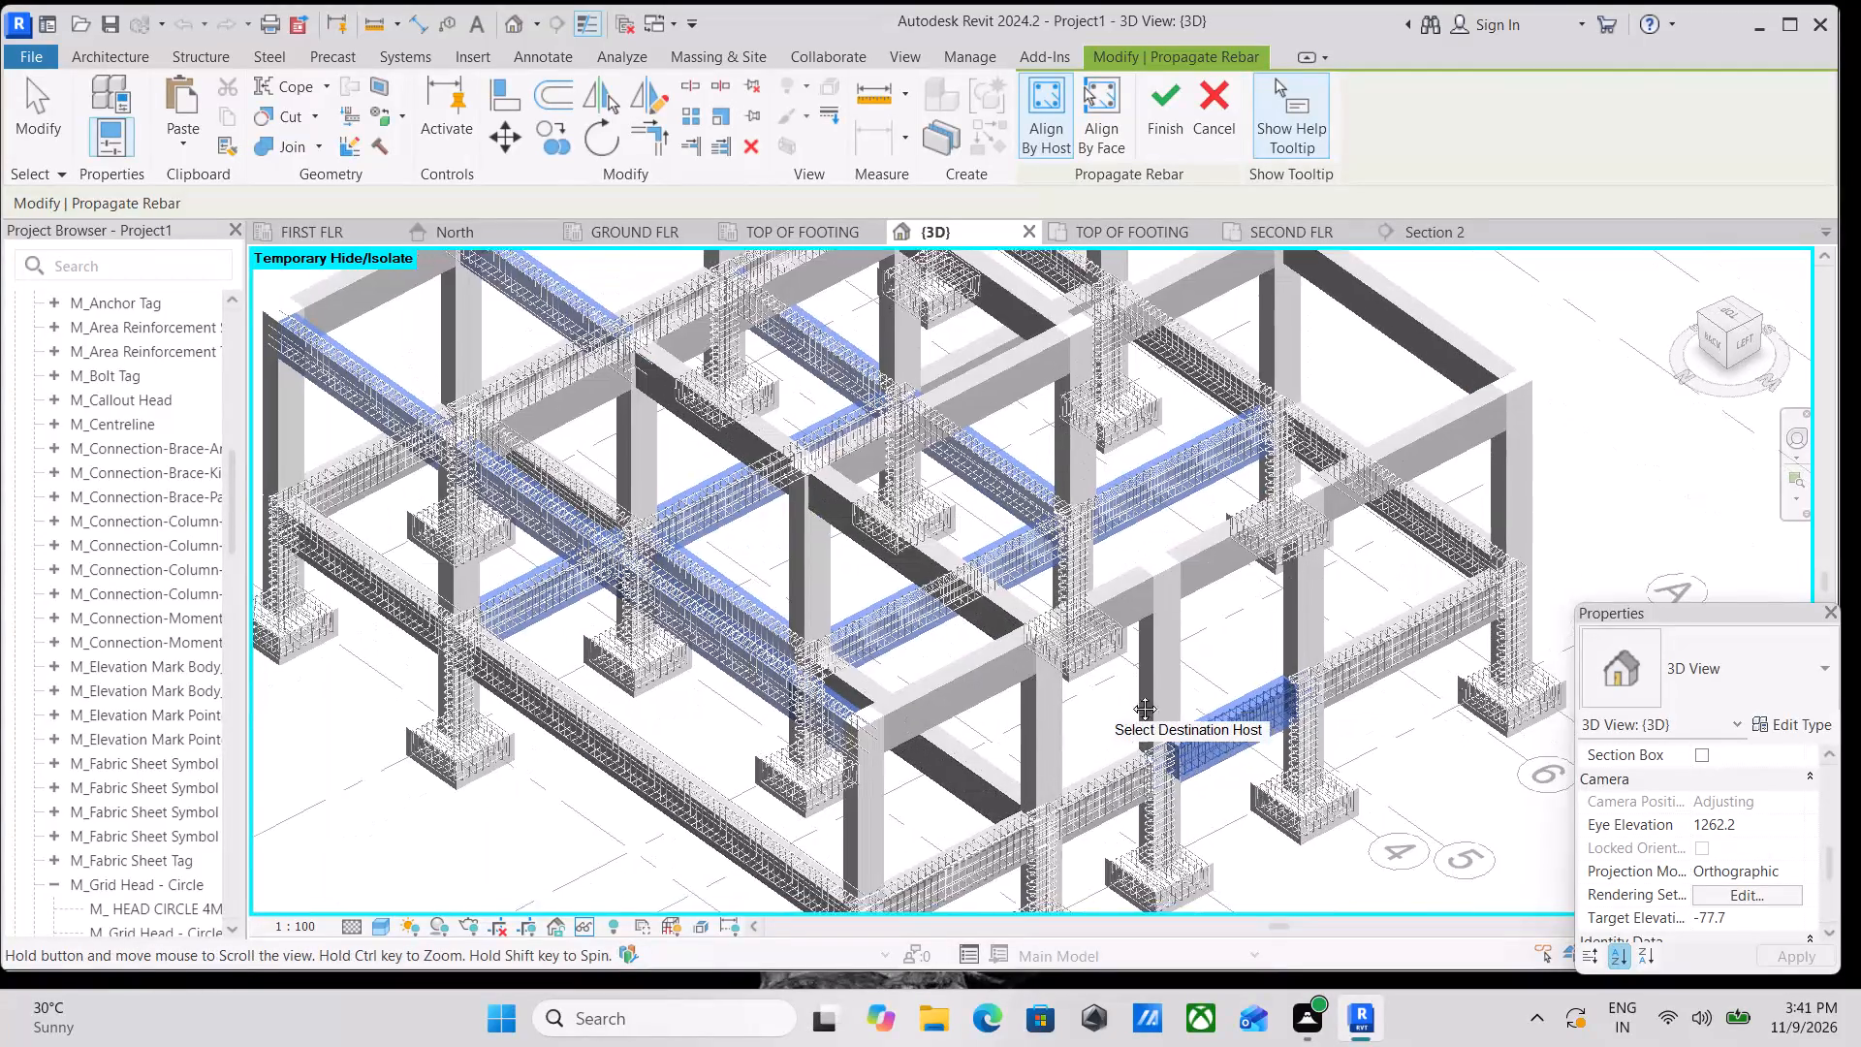
middle_drag(1130, 694, 1306, 469)
scroll(1360, 402, up, 1)
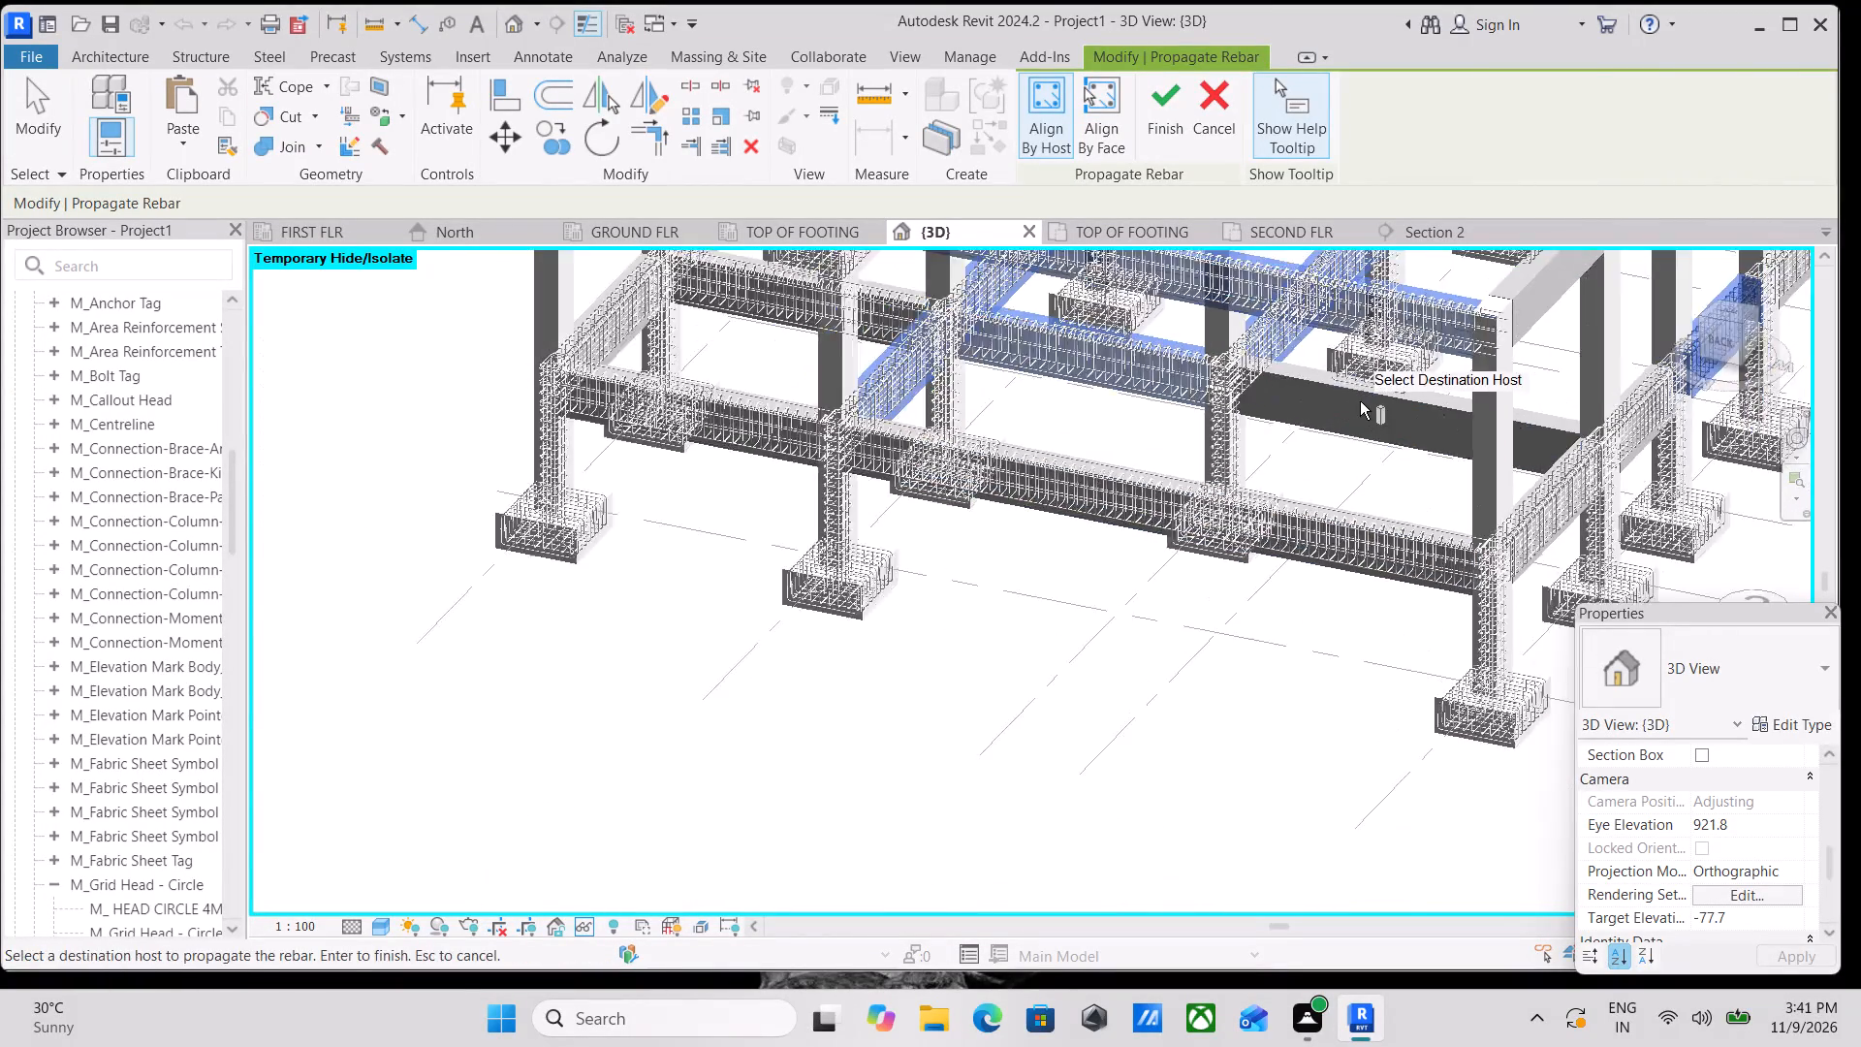
scroll(1360, 401, up, 4)
click(1369, 394)
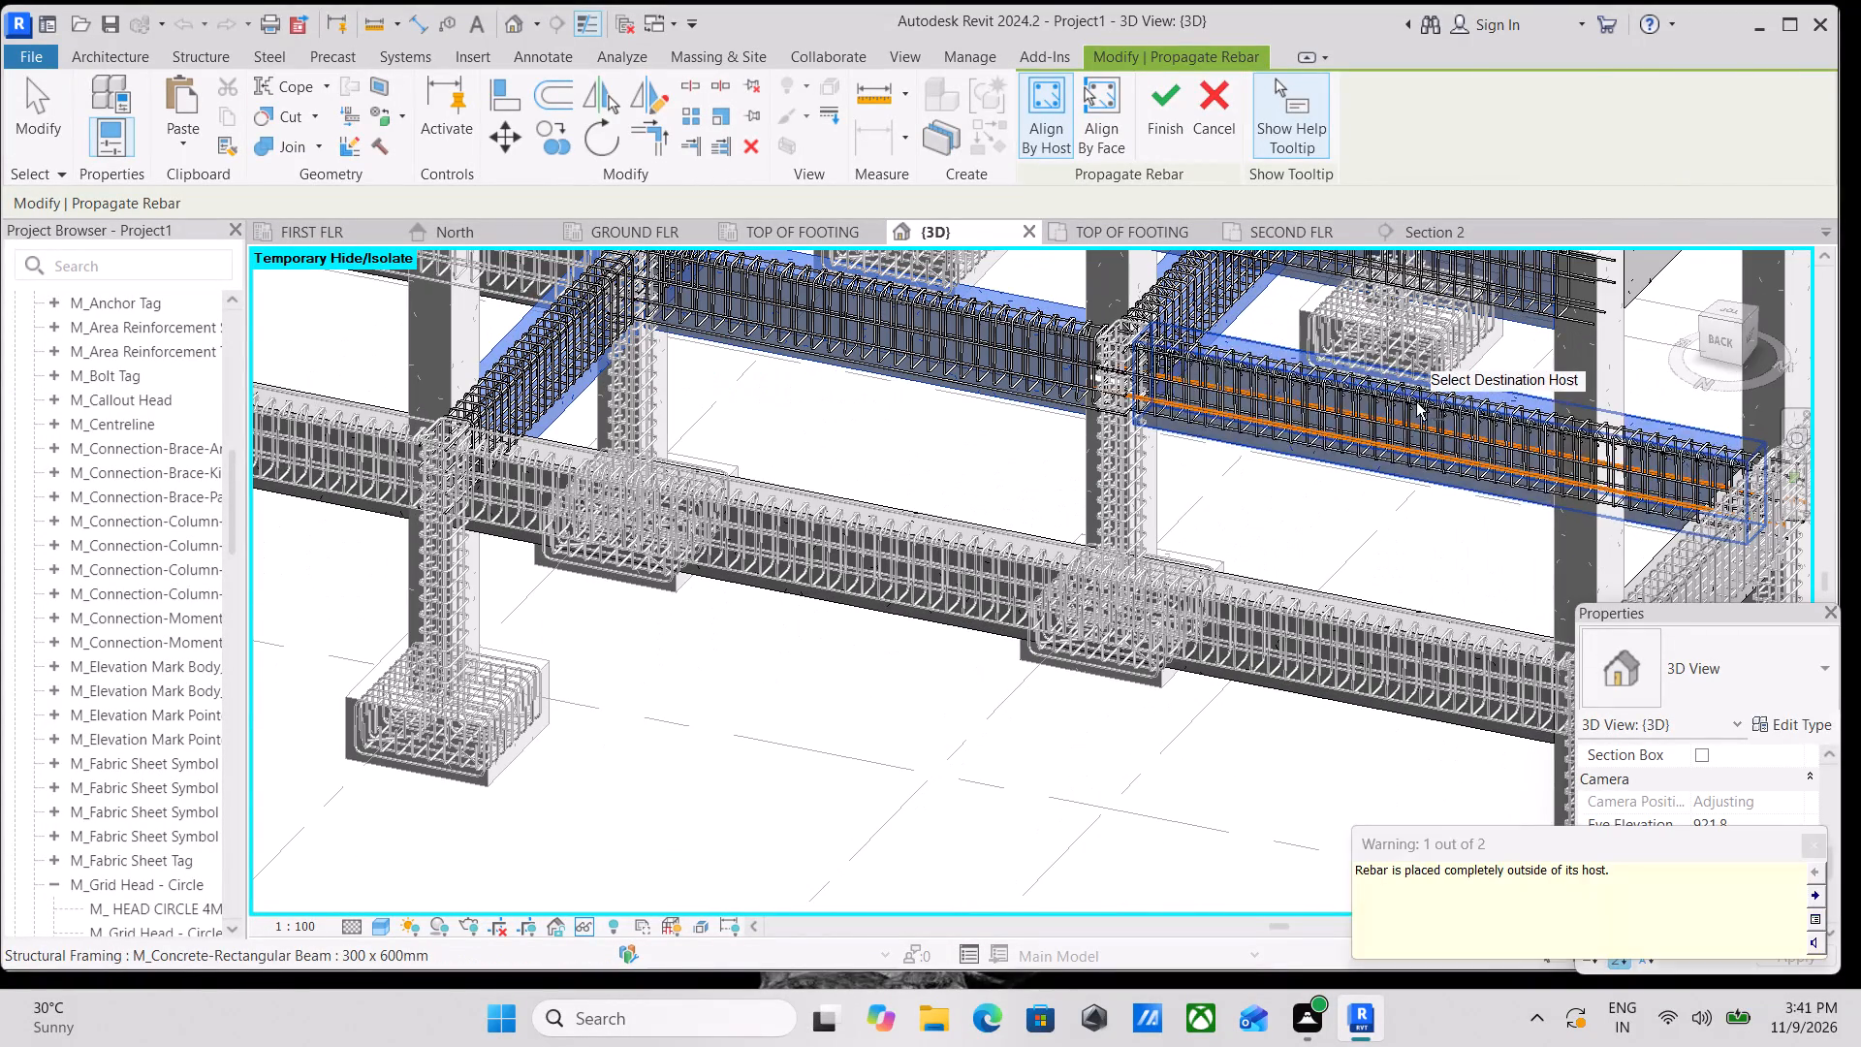
Examine the frame from several sides for beams not yet picked as destination hosts.
scroll(1416, 403, down, 1)
scroll(1391, 543, down, 2)
middle_drag(1390, 544, 1162, 669)
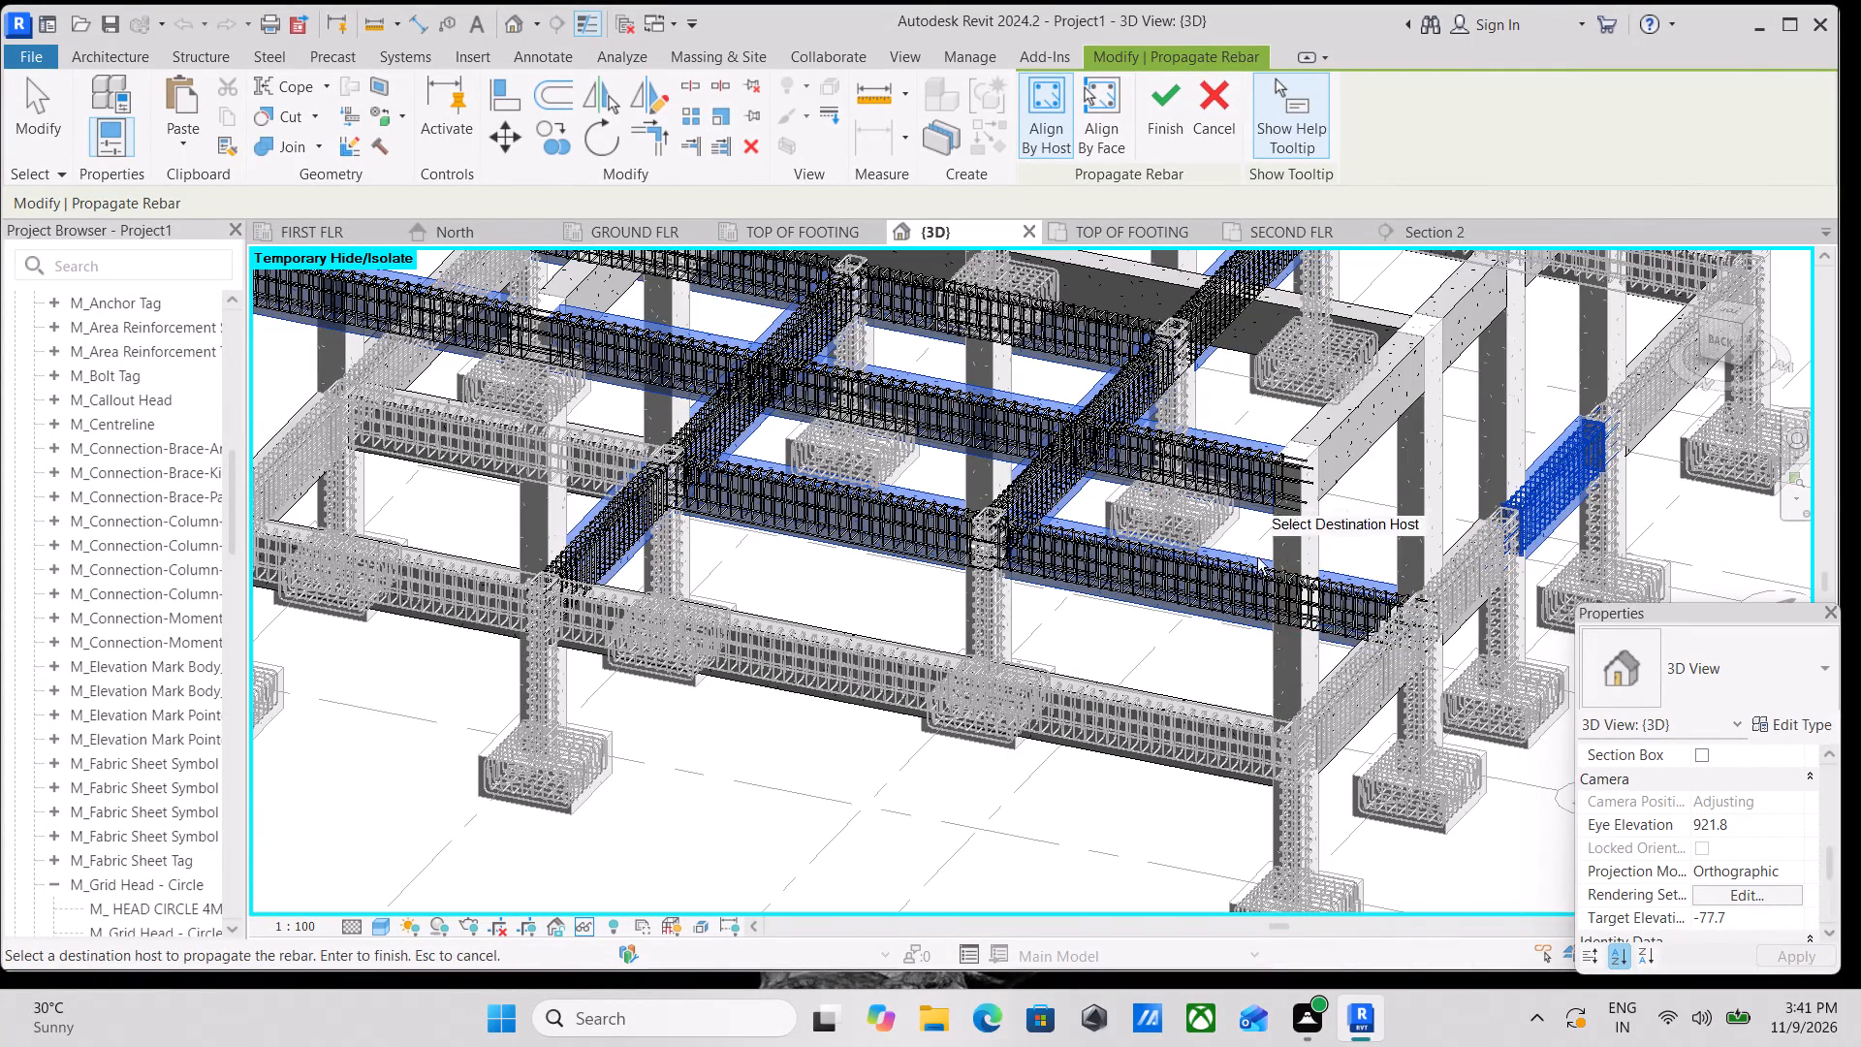
shift+middle_drag(1292, 649, 988, 694)
middle_drag(941, 557, 1669, 658)
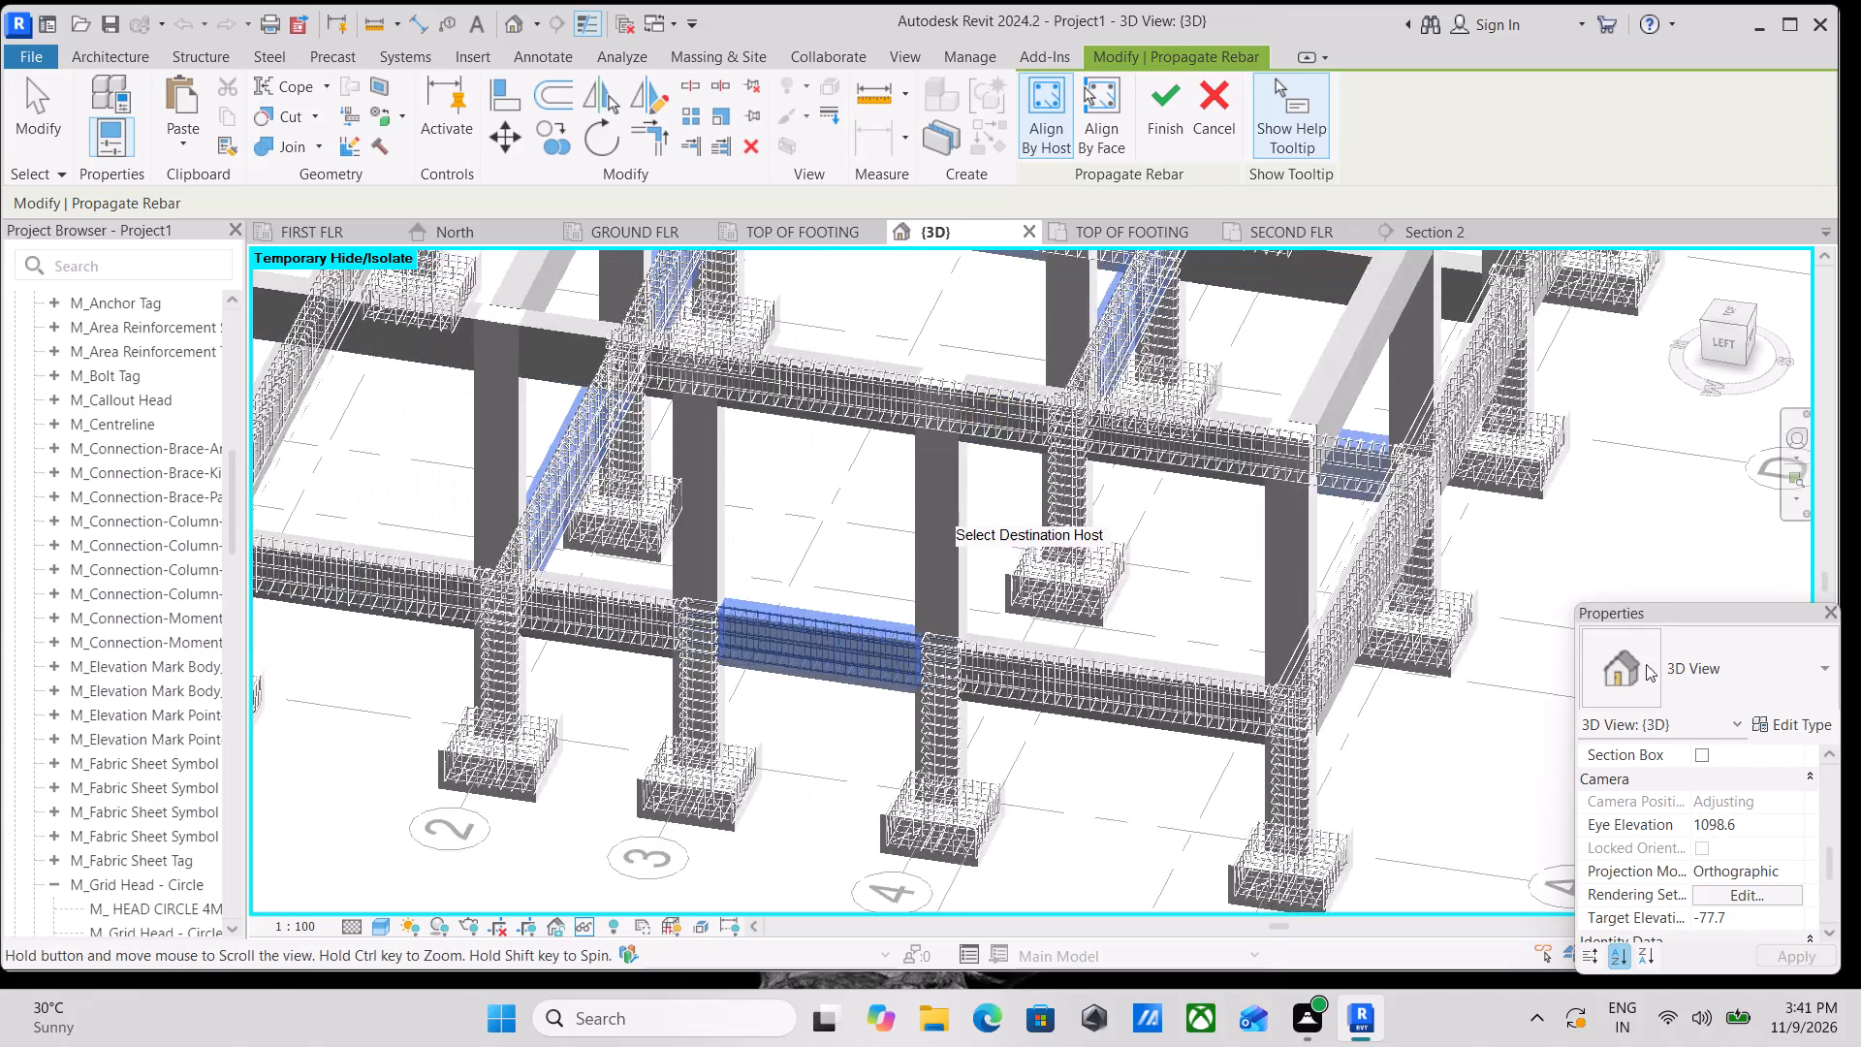
shift+middle_drag(983, 574, 998, 321)
middle_drag(1034, 561, 969, 1019)
shift+middle_drag(920, 811, 890, 841)
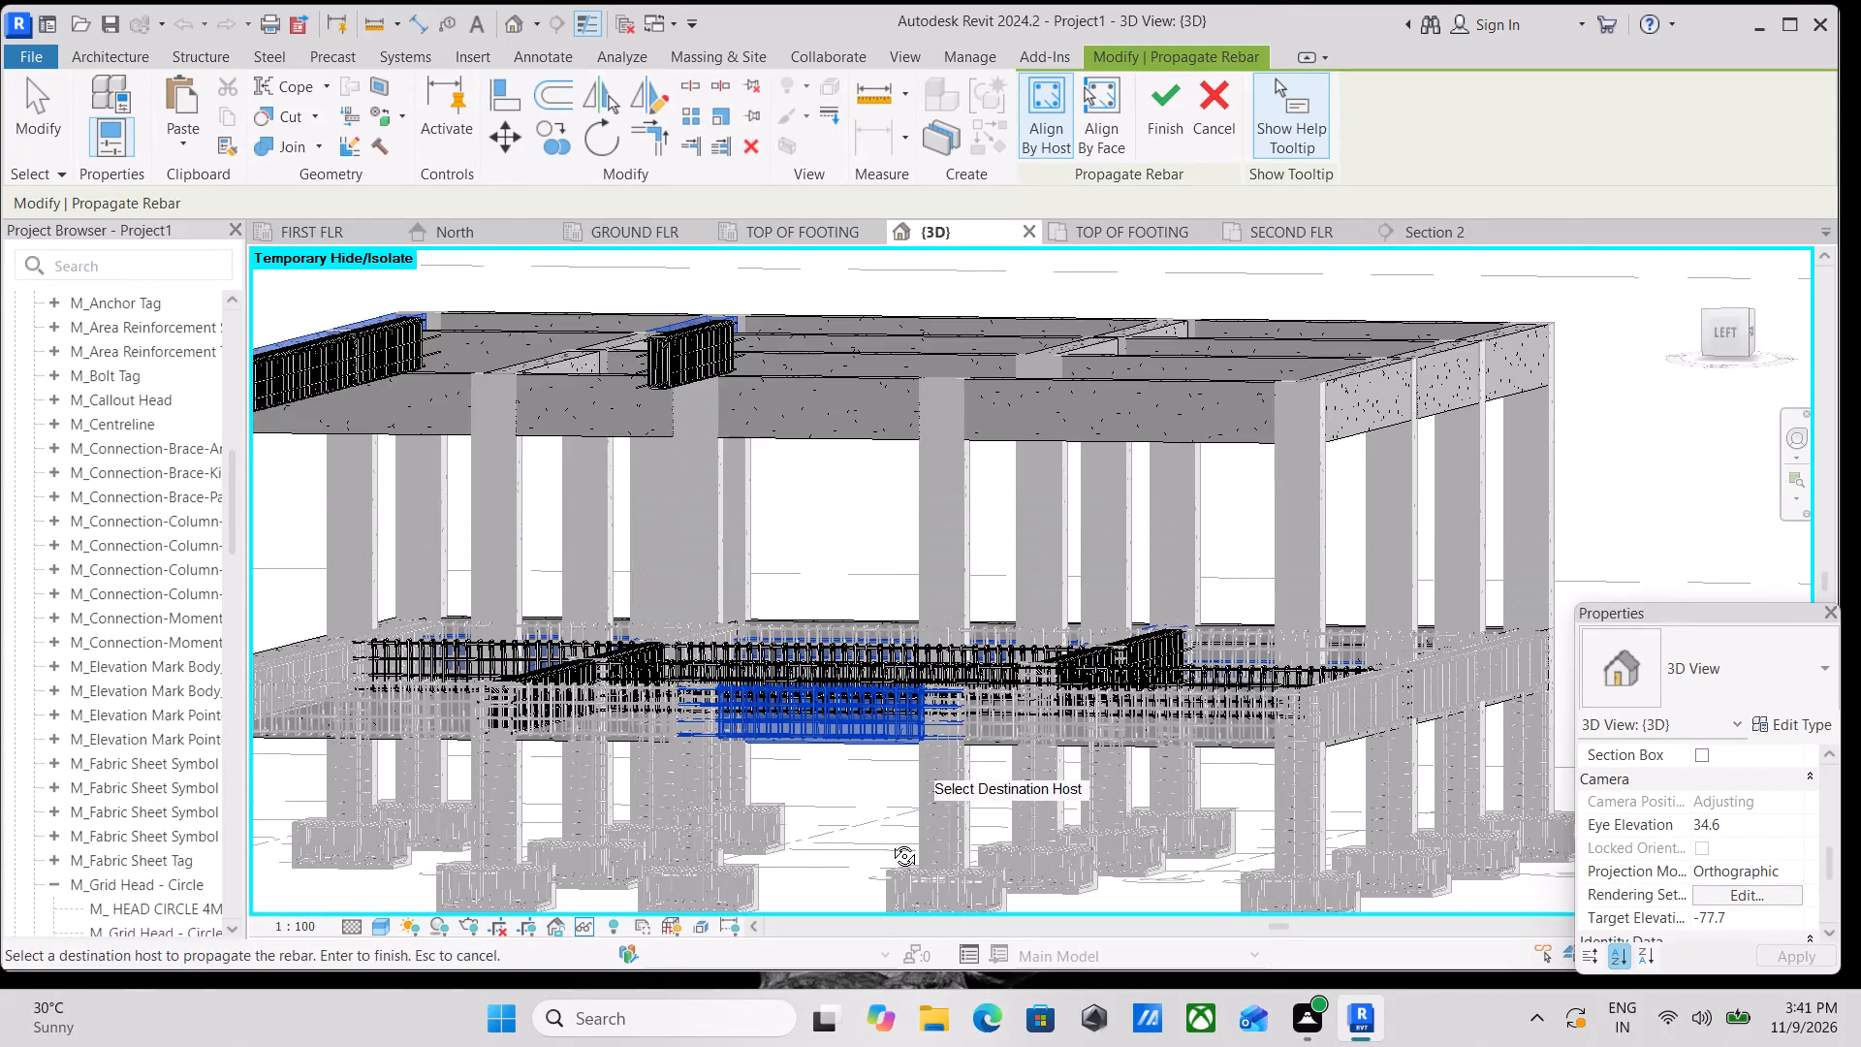
shift+middle_drag(890, 841, 737, 956)
scroll(836, 771, down, 1)
middle_drag(836, 771, 1148, 872)
shift+middle_drag(945, 692, 763, 876)
middle_drag(1057, 582, 1033, 621)
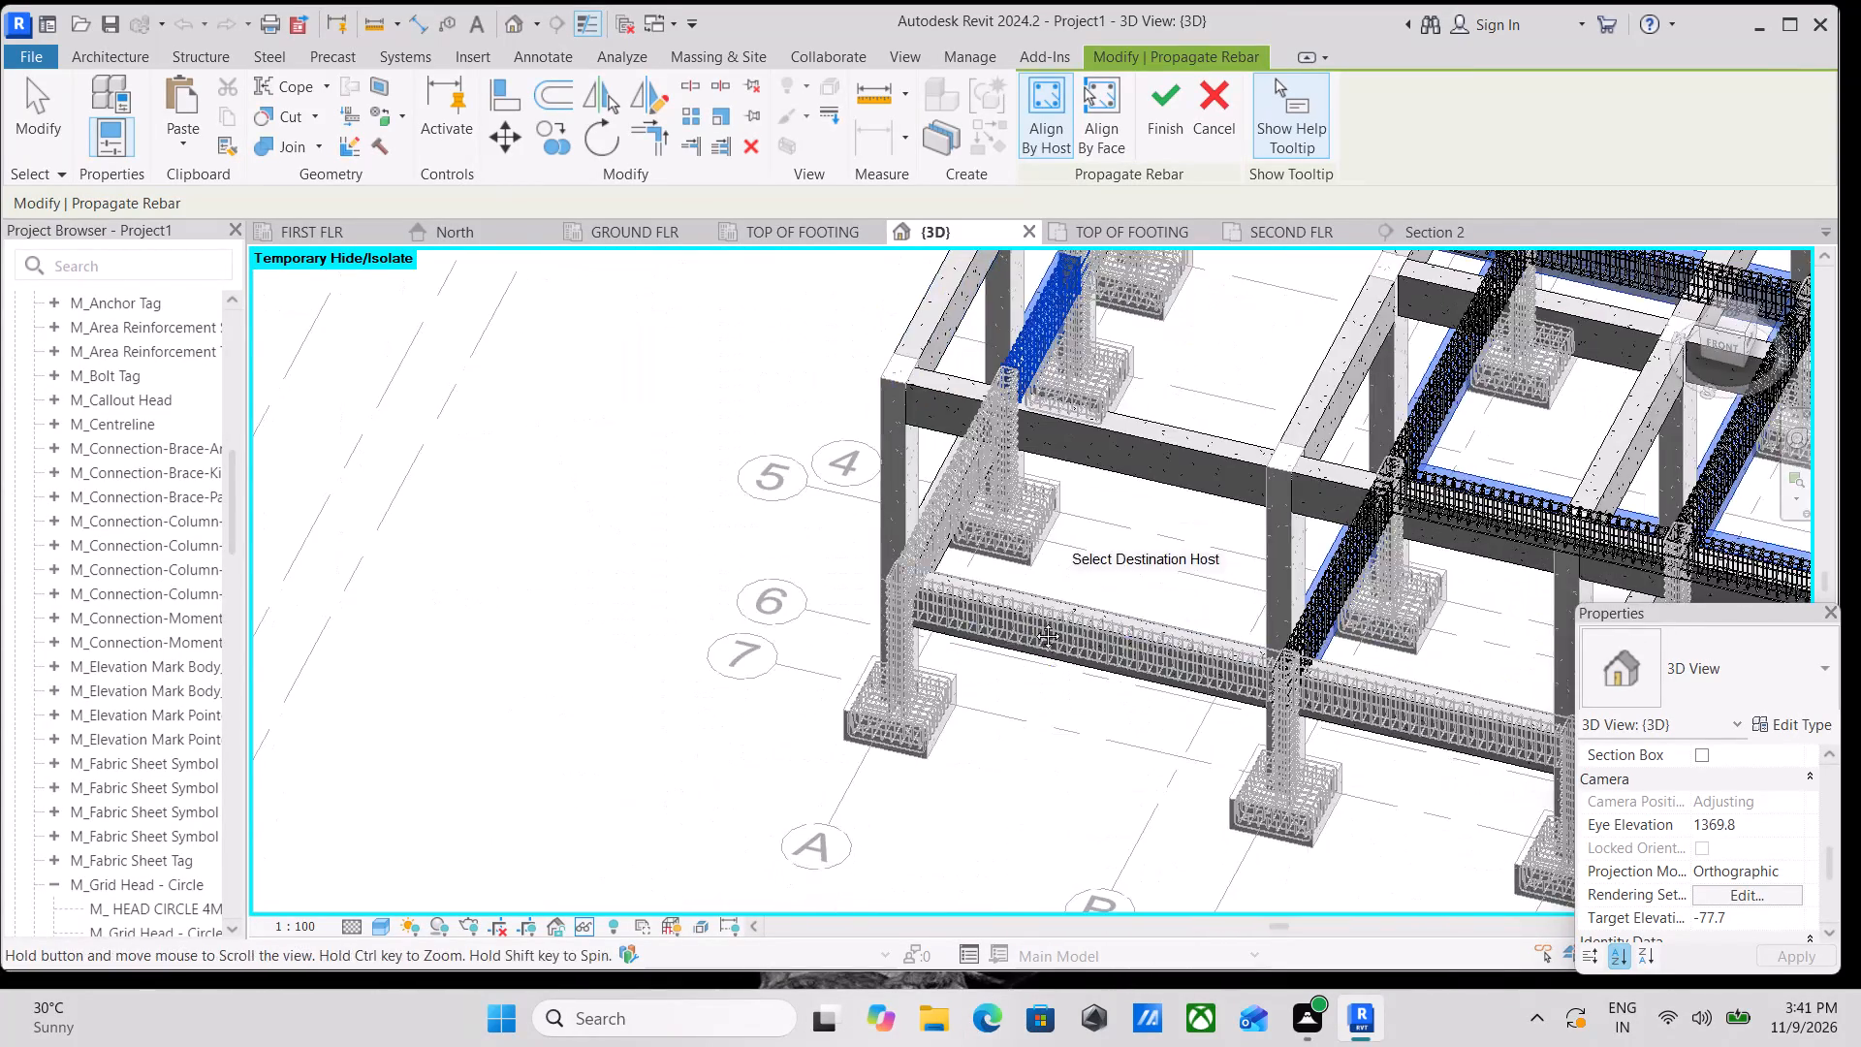
middle_drag(1033, 621, 860, 805)
middle_drag(1037, 719, 962, 719)
middle_drag(1270, 710, 624, 702)
scroll(1131, 686, down, 2)
middle_drag(1131, 686, 1075, 694)
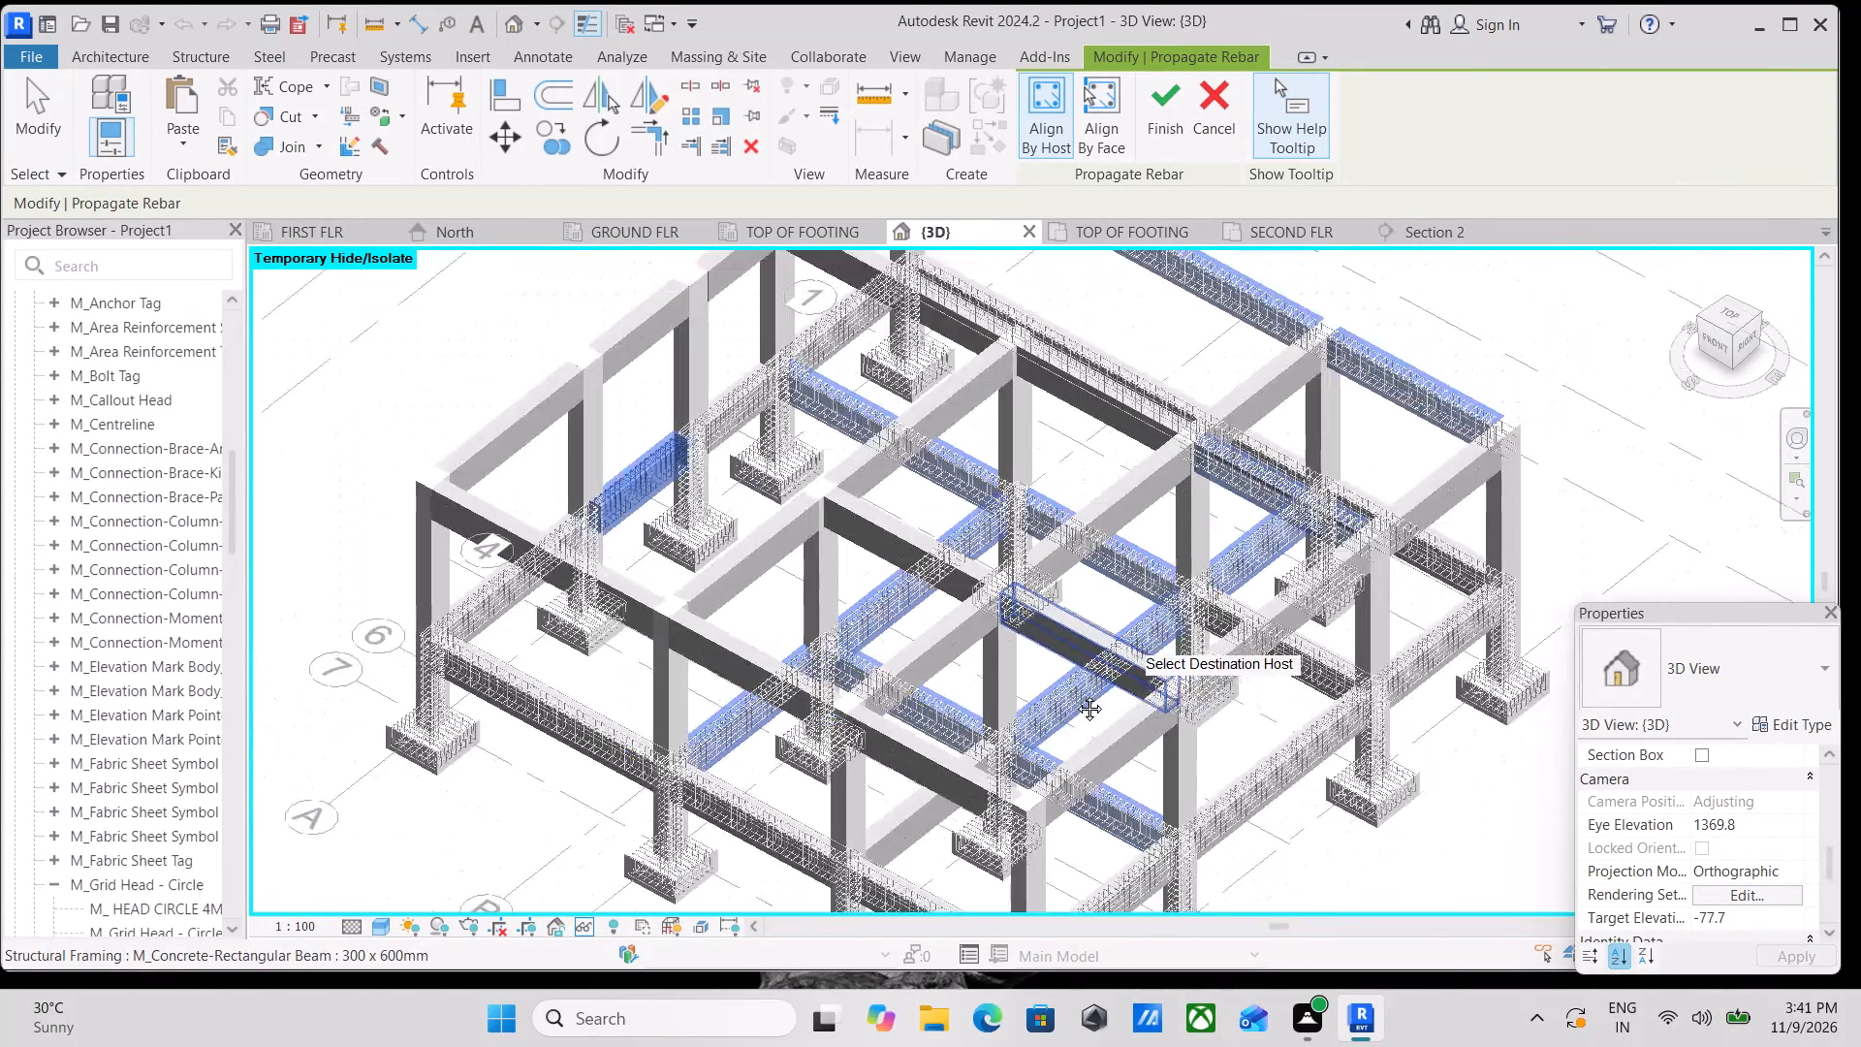
middle_drag(1075, 694, 897, 696)
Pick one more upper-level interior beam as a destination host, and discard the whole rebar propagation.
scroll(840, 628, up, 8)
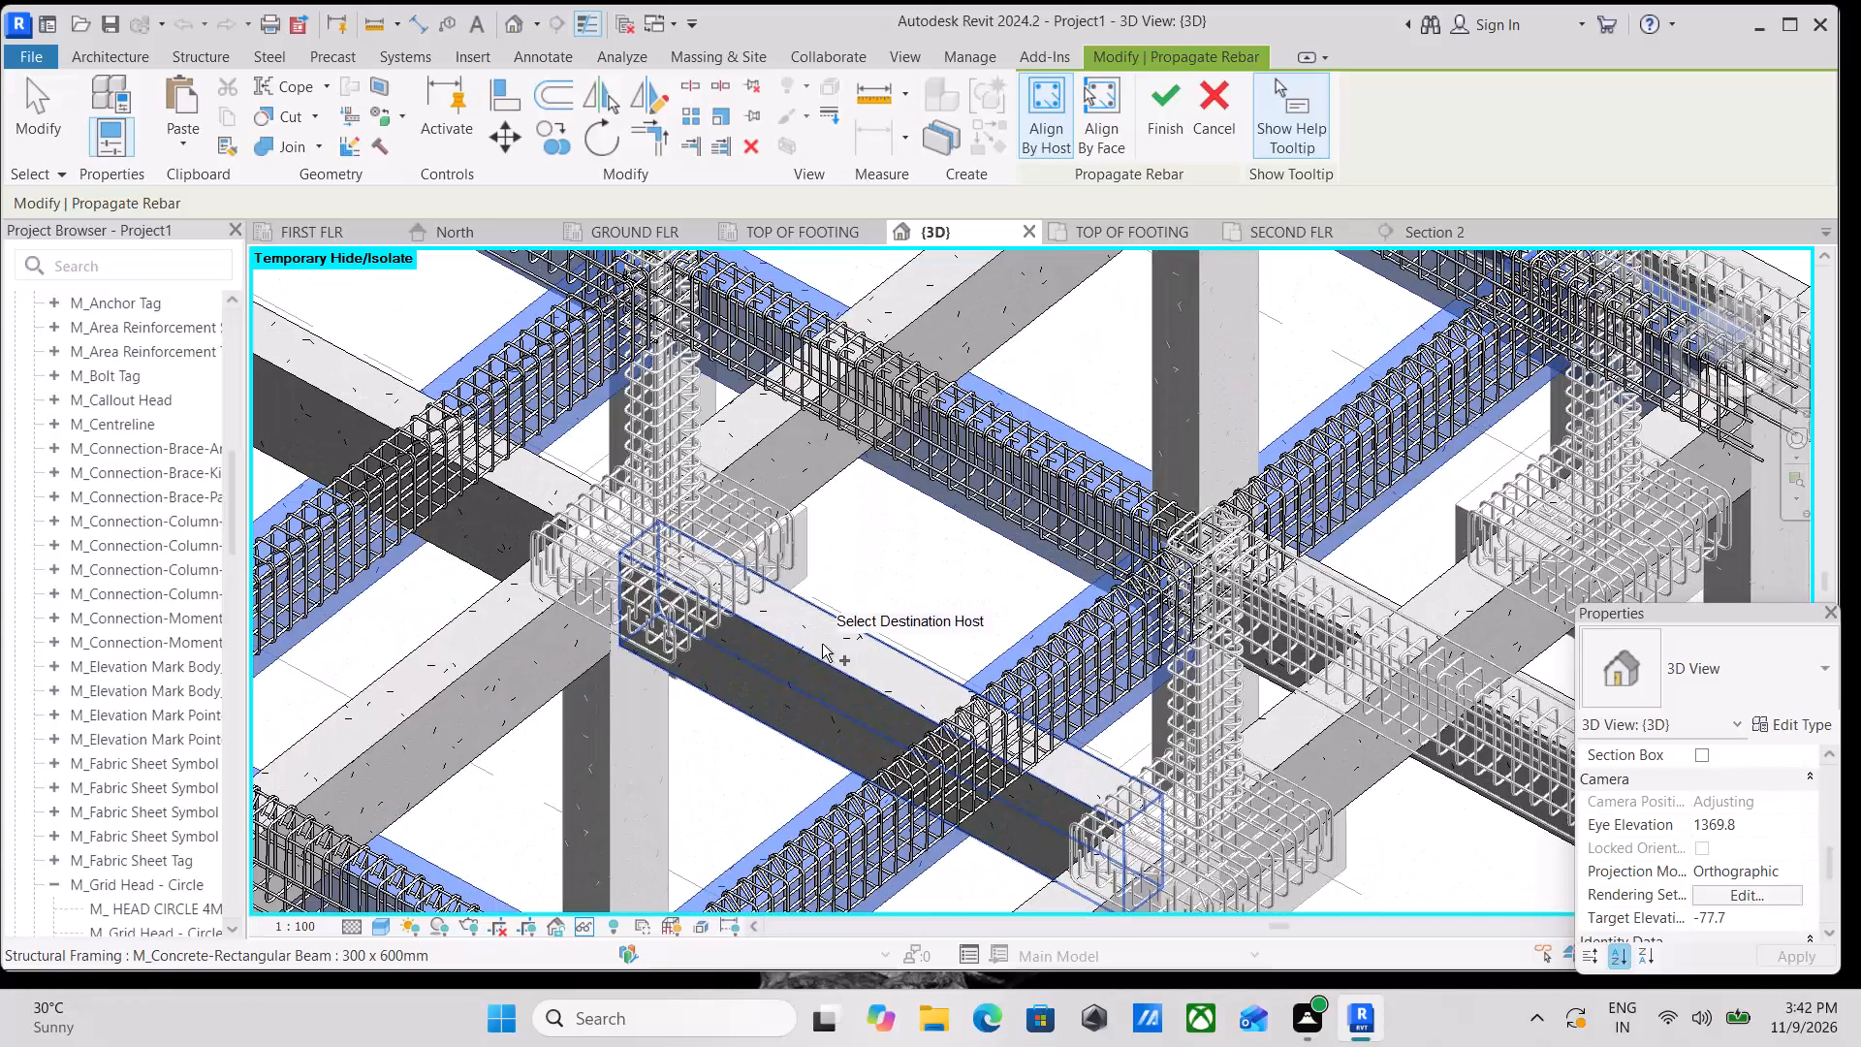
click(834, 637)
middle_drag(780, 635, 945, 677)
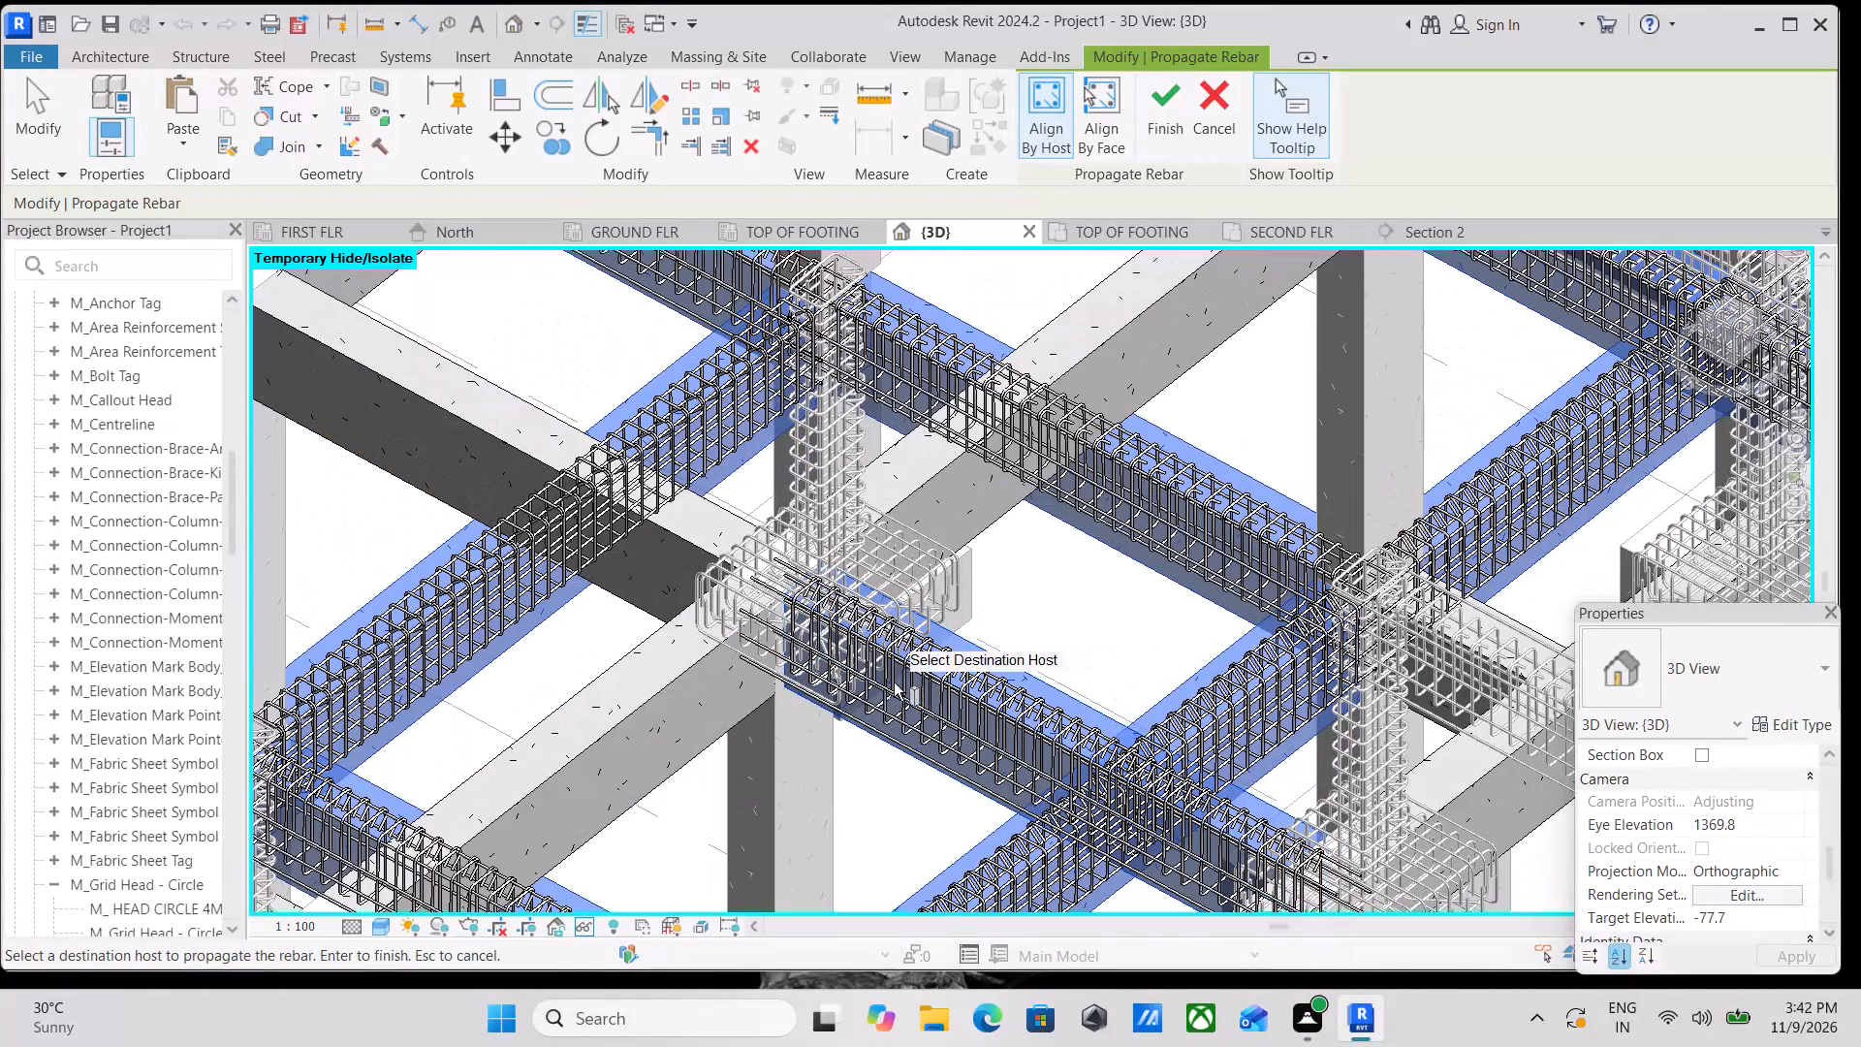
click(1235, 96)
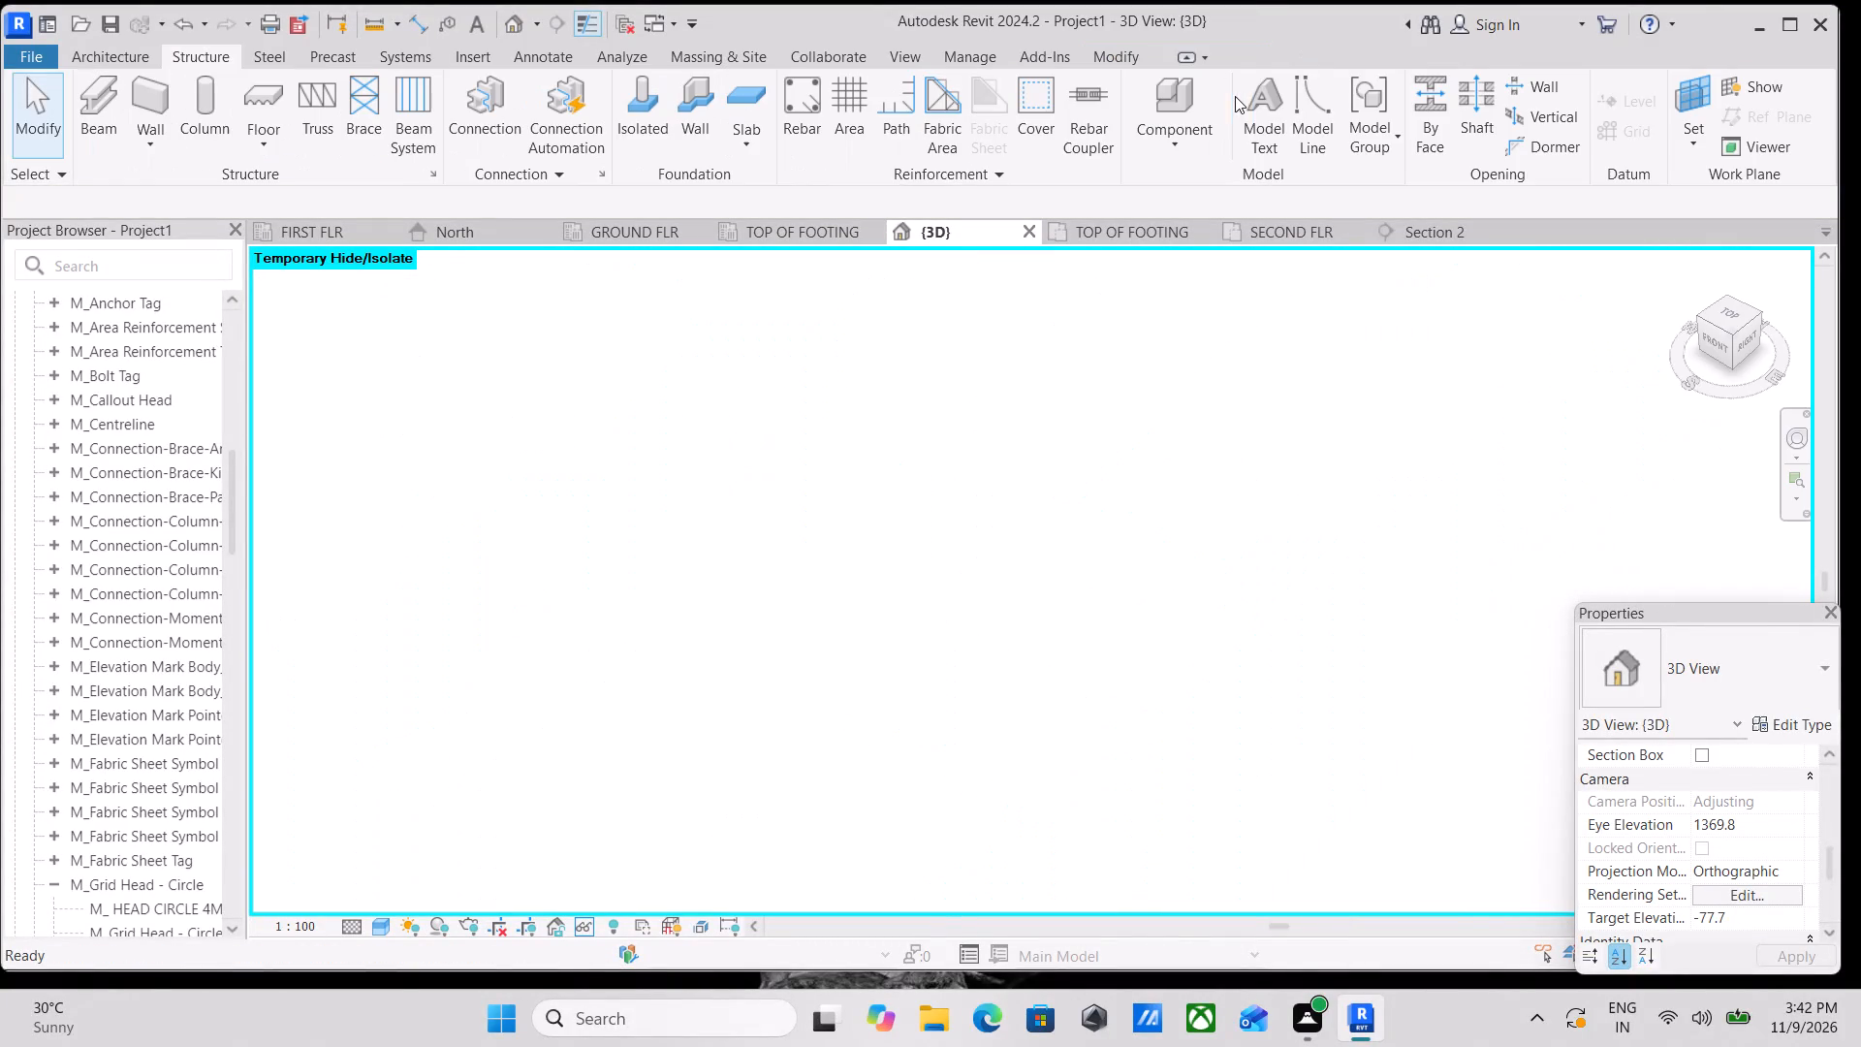
Examine the rebar in the perimeter ground-floor beams, focusing on the longitudinal bars at the grid 7 column joints.
scroll(1044, 535, down, 4)
scroll(1123, 498, down, 4)
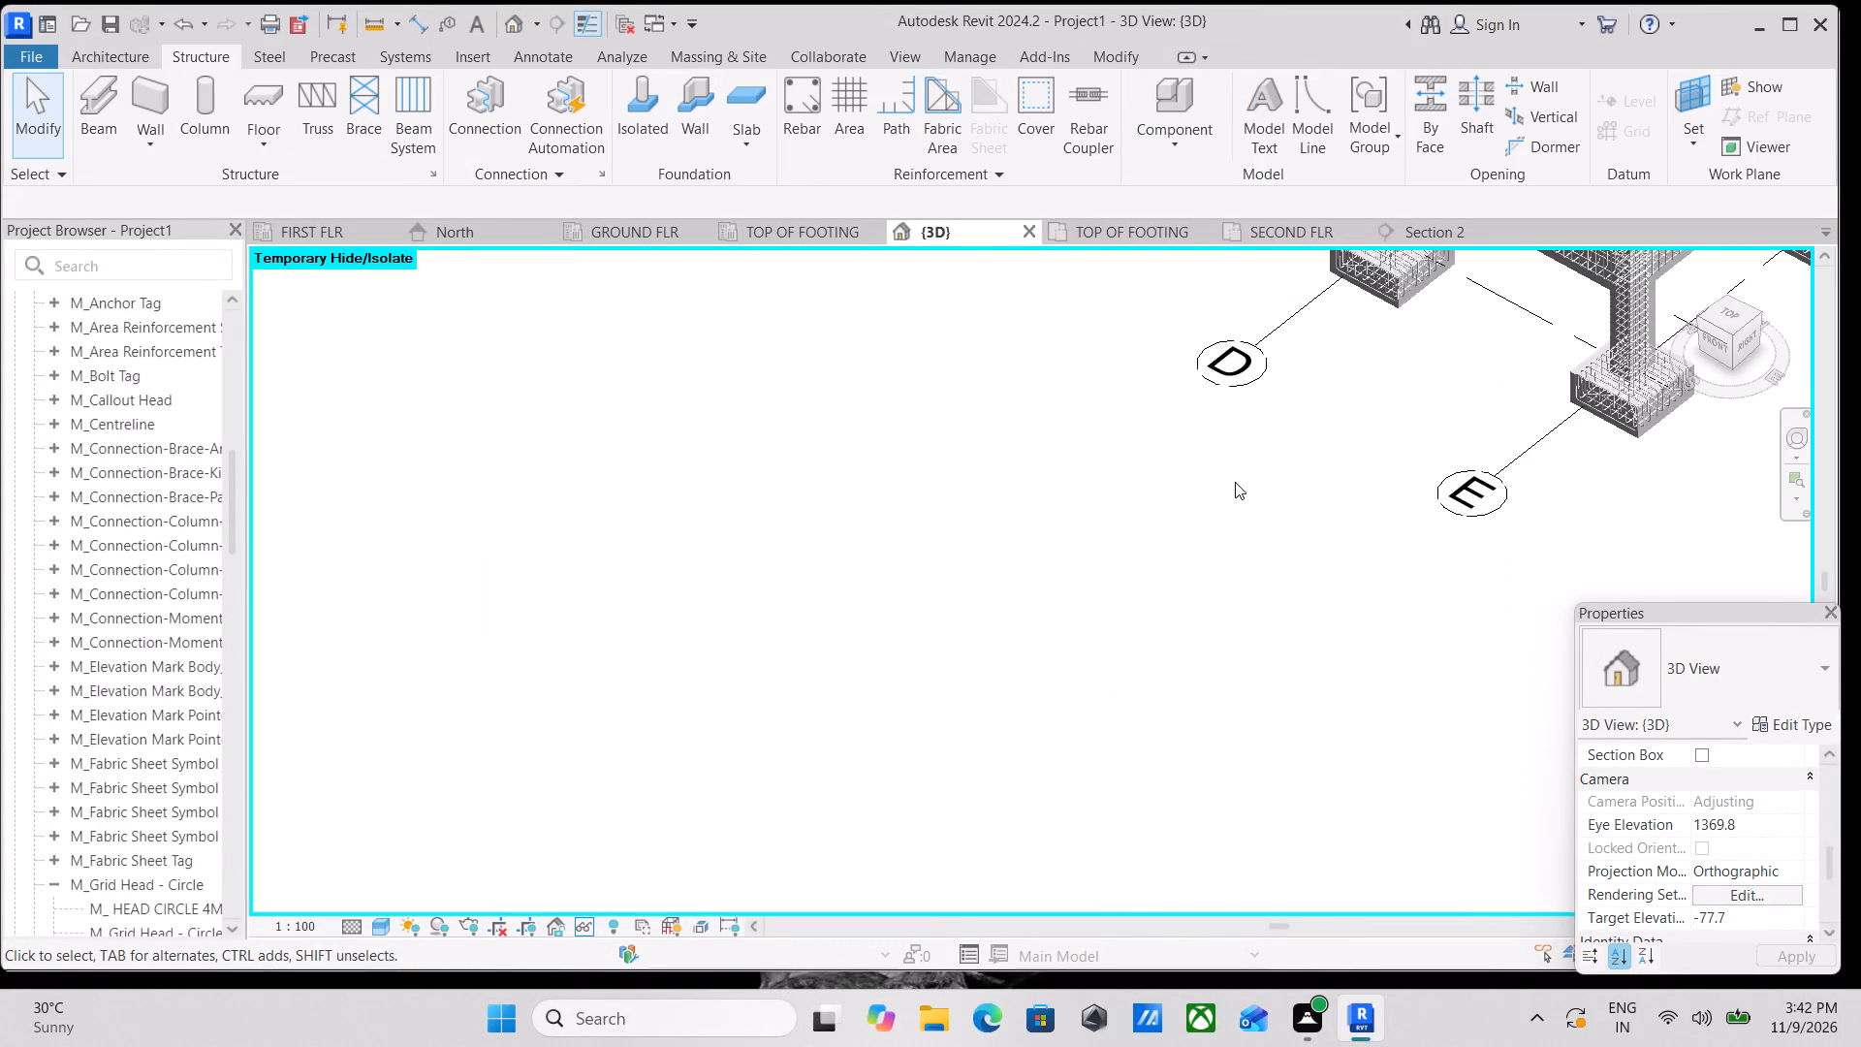
scroll(1235, 482, down, 4)
middle_drag(1239, 479, 862, 704)
key(Escape)
scroll(1185, 365, up, 4)
middle_drag(922, 527, 1102, 573)
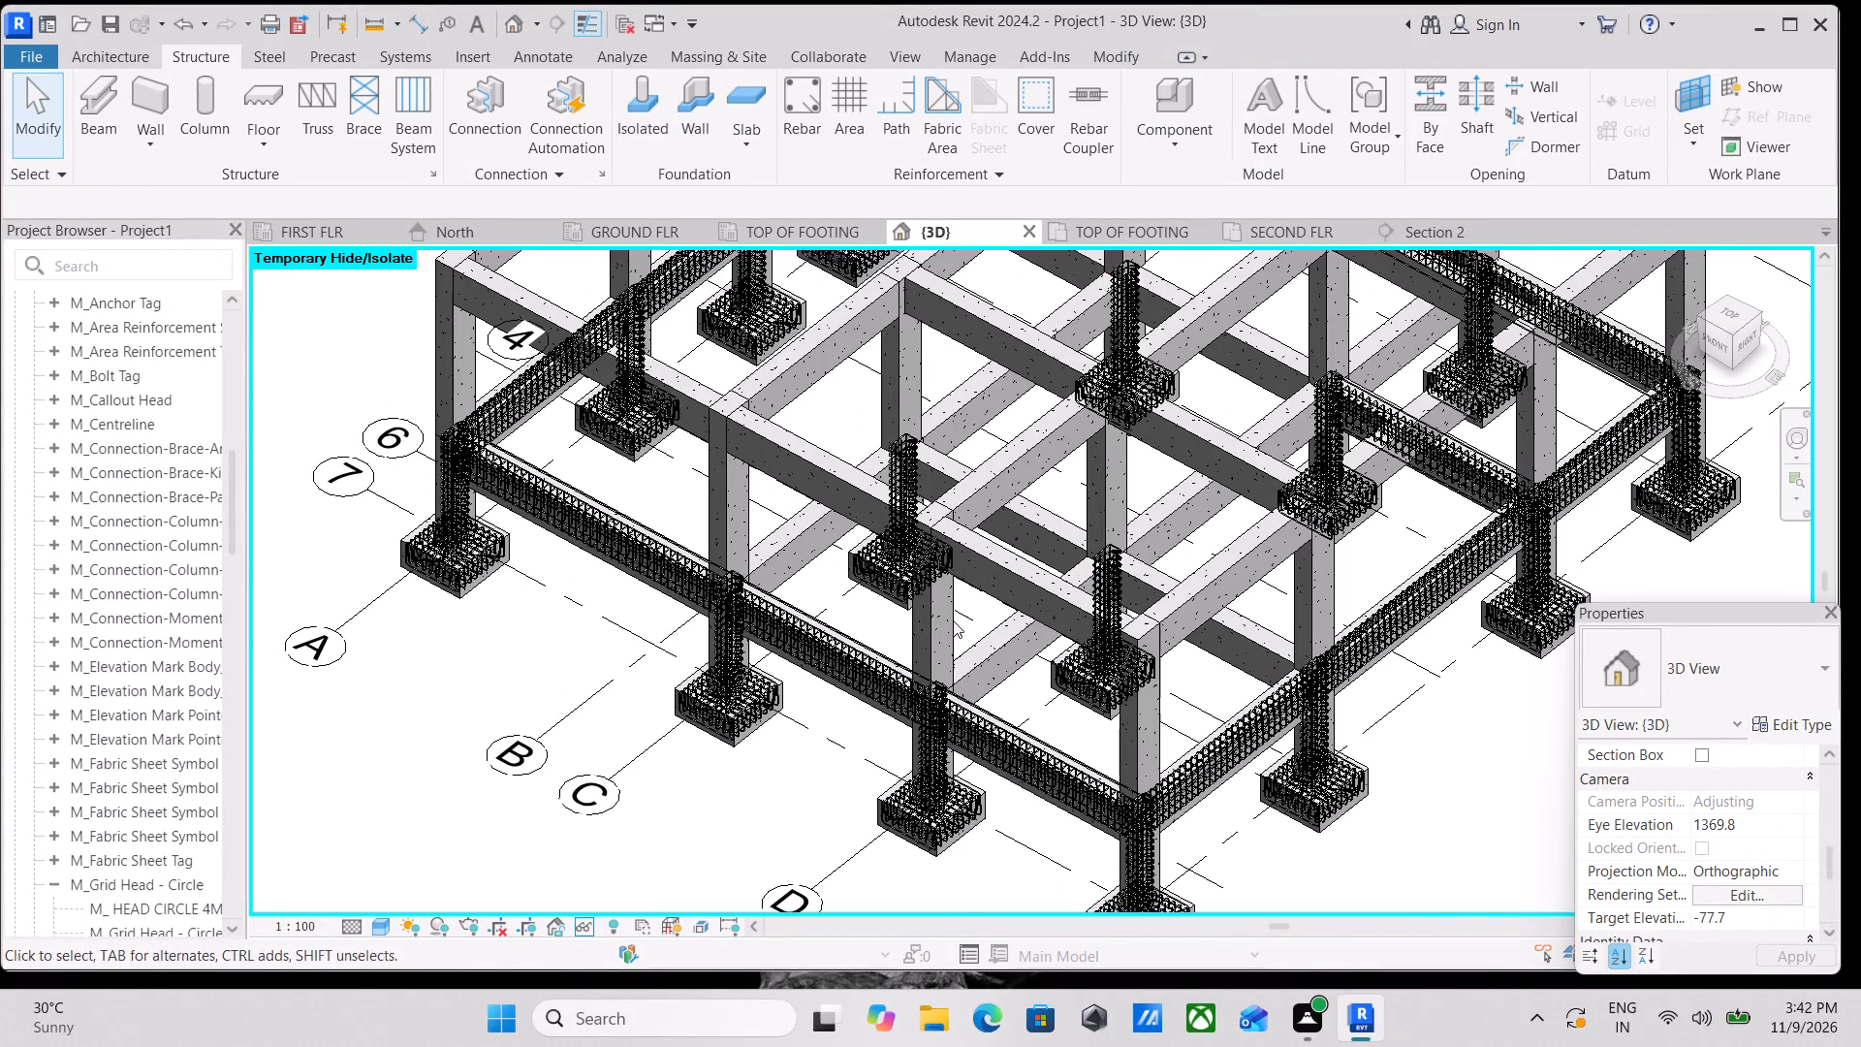
middle_drag(876, 664, 1102, 411)
middle_drag(981, 664, 1091, 659)
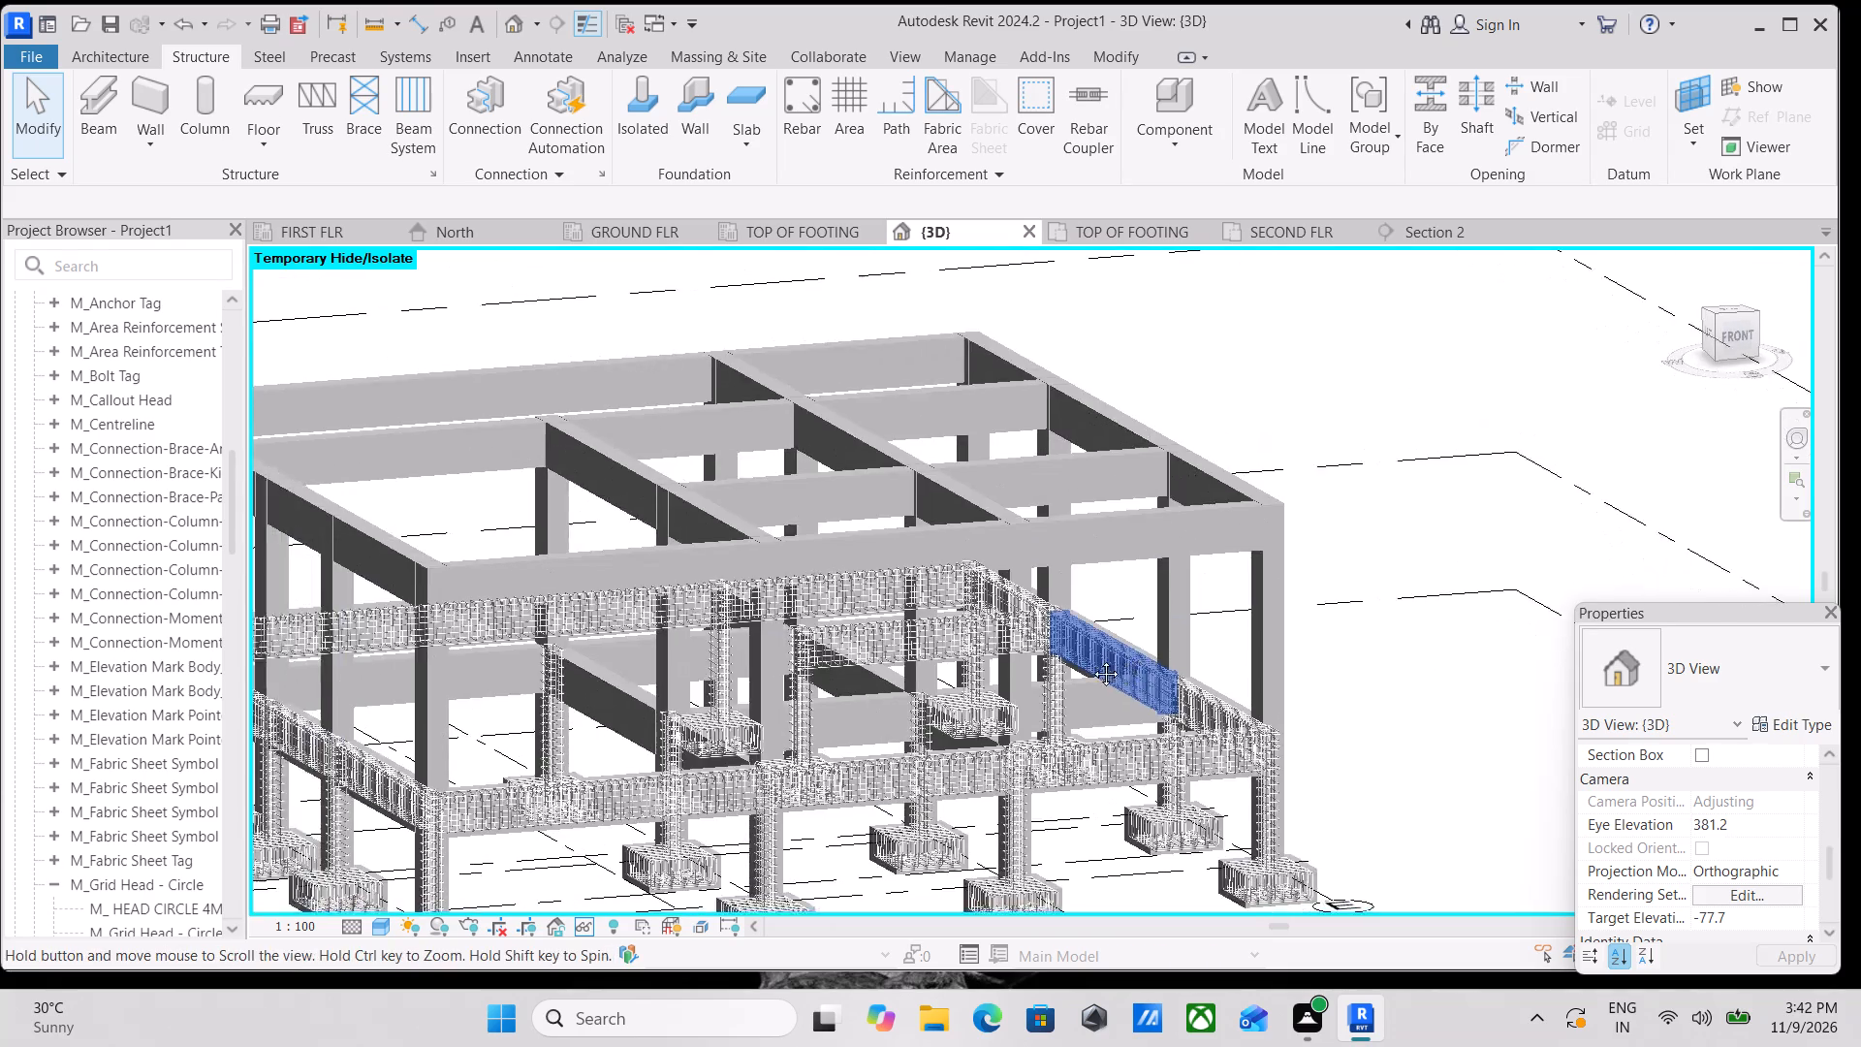
middle_drag(1091, 659, 1226, 803)
scroll(1067, 868, up, 4)
middle_drag(1027, 887, 1151, 602)
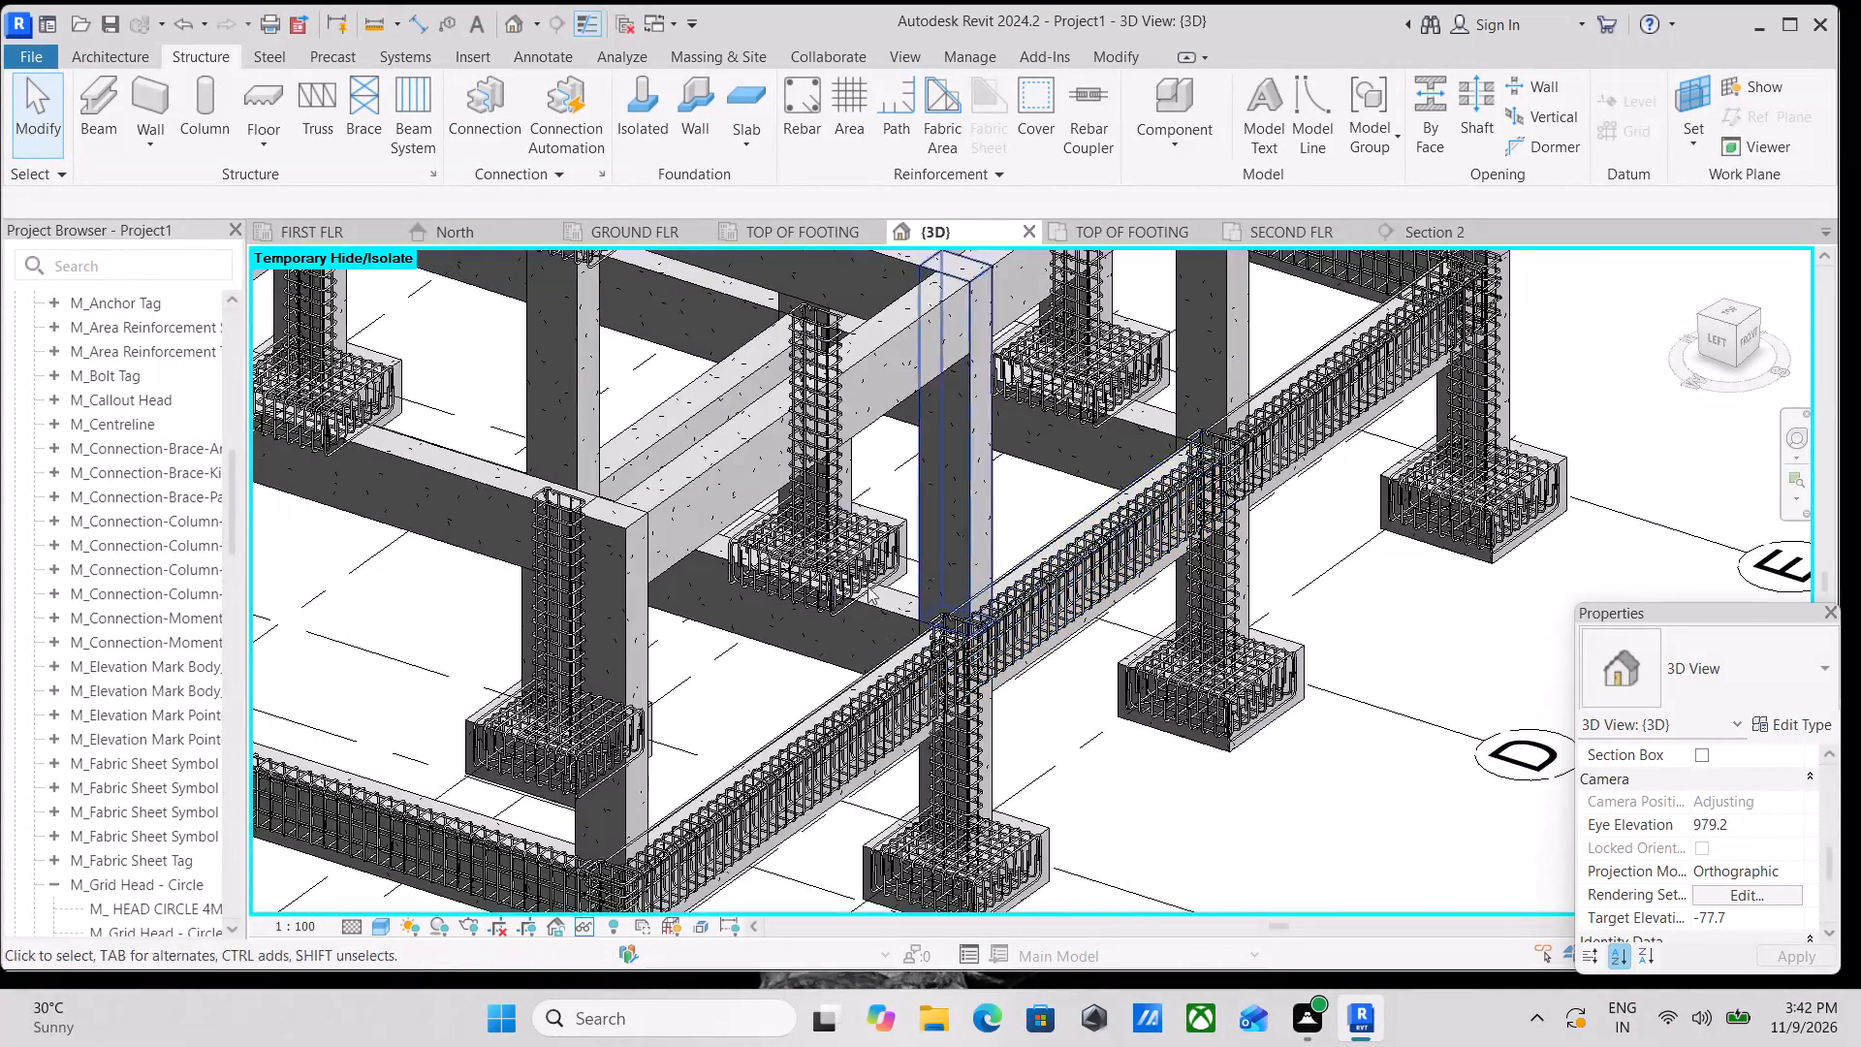
scroll(831, 602, up, 5)
scroll(1260, 589, up, 3)
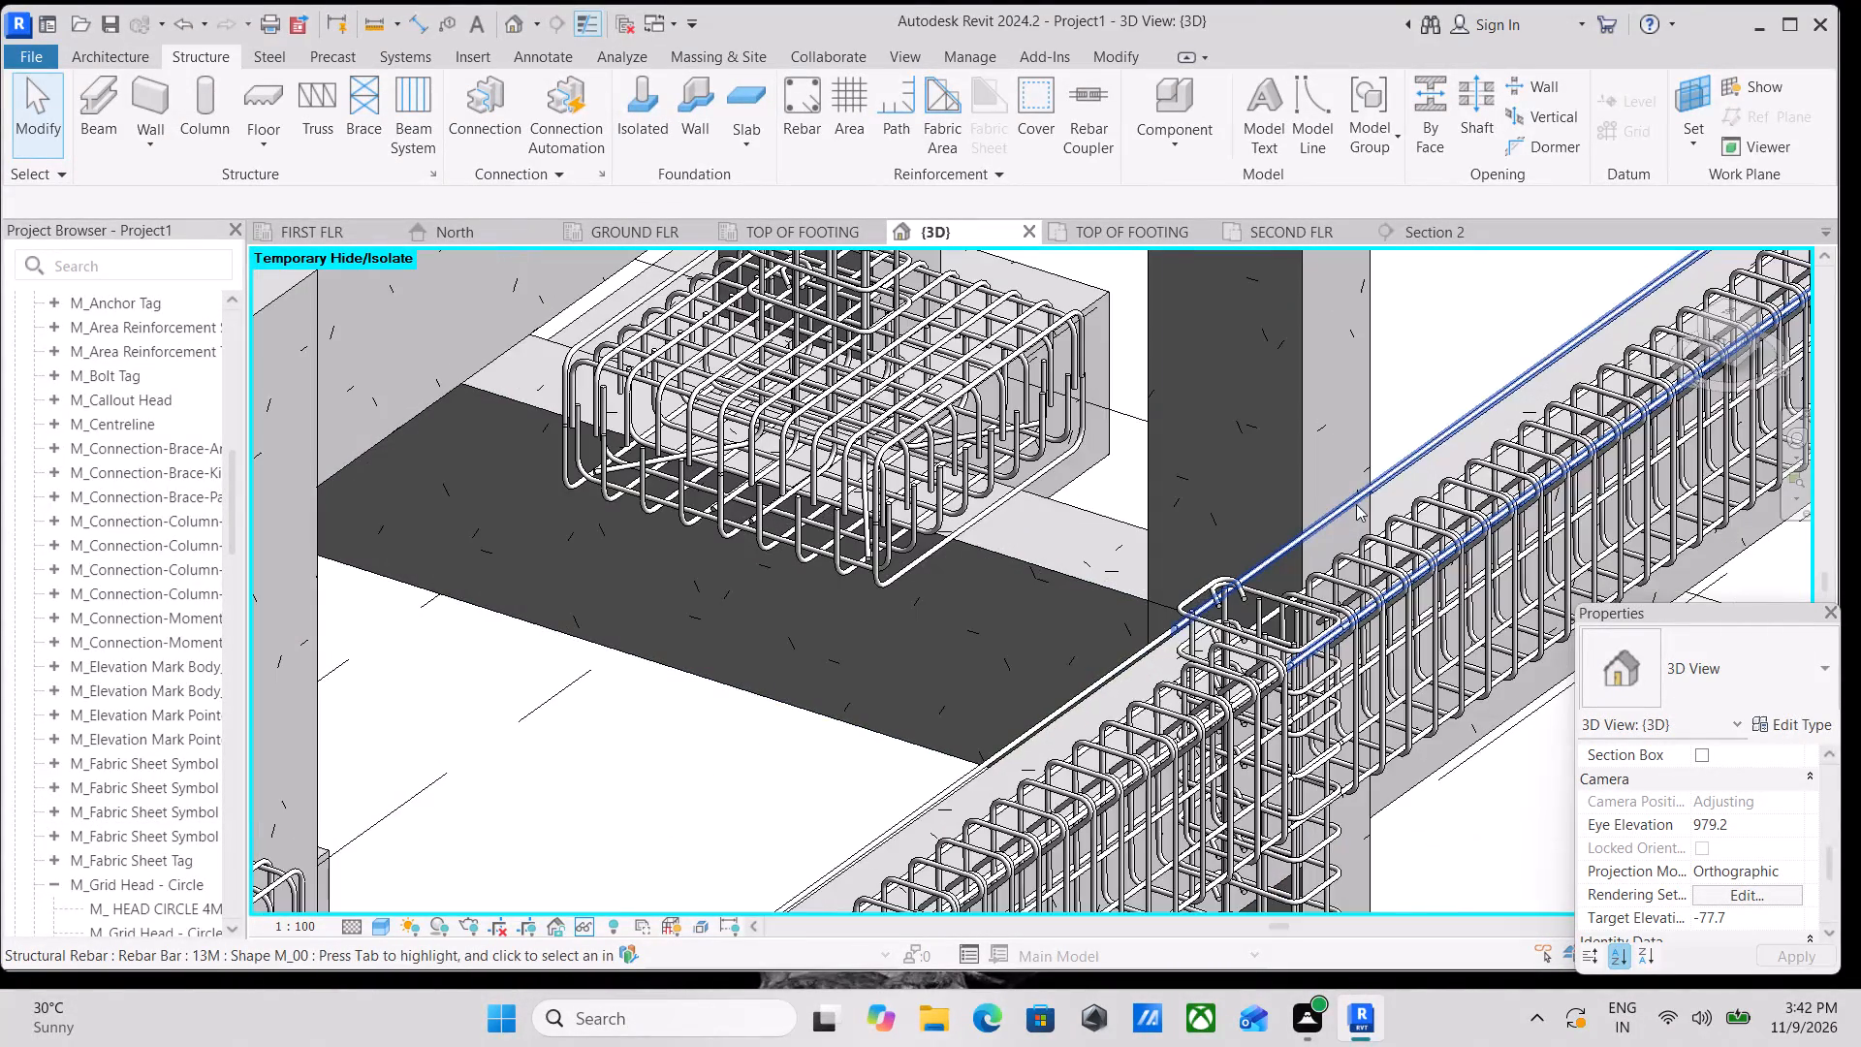
scroll(1356, 504, down, 5)
shift+scroll(1464, 431, down, 1)
Move the stray inner bar of the first 13M longitudinal set inside the stirrups of the grid 7 beam between grids D and E.
shift+middle_drag(1464, 431, 1613, 639)
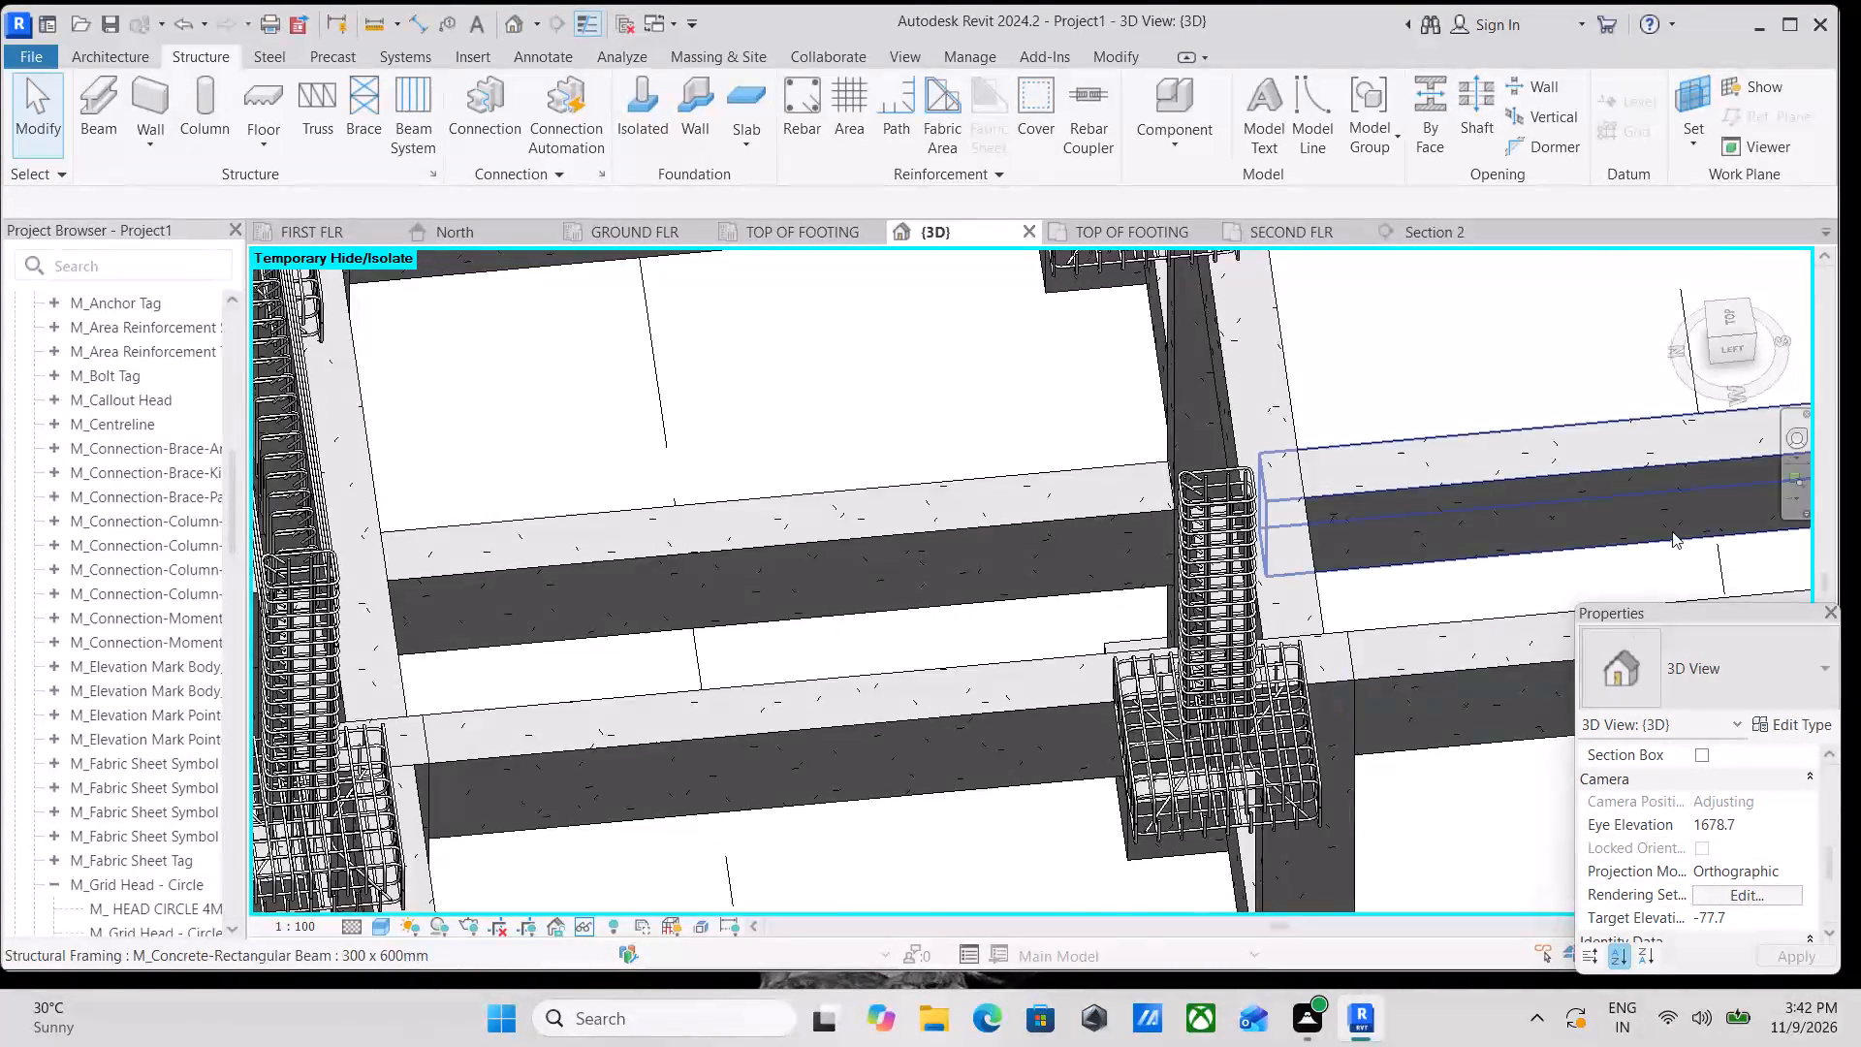
middle_drag(1672, 531, 997, 663)
shift+middle_drag(1296, 503, 1278, 727)
scroll(1306, 657, down, 3)
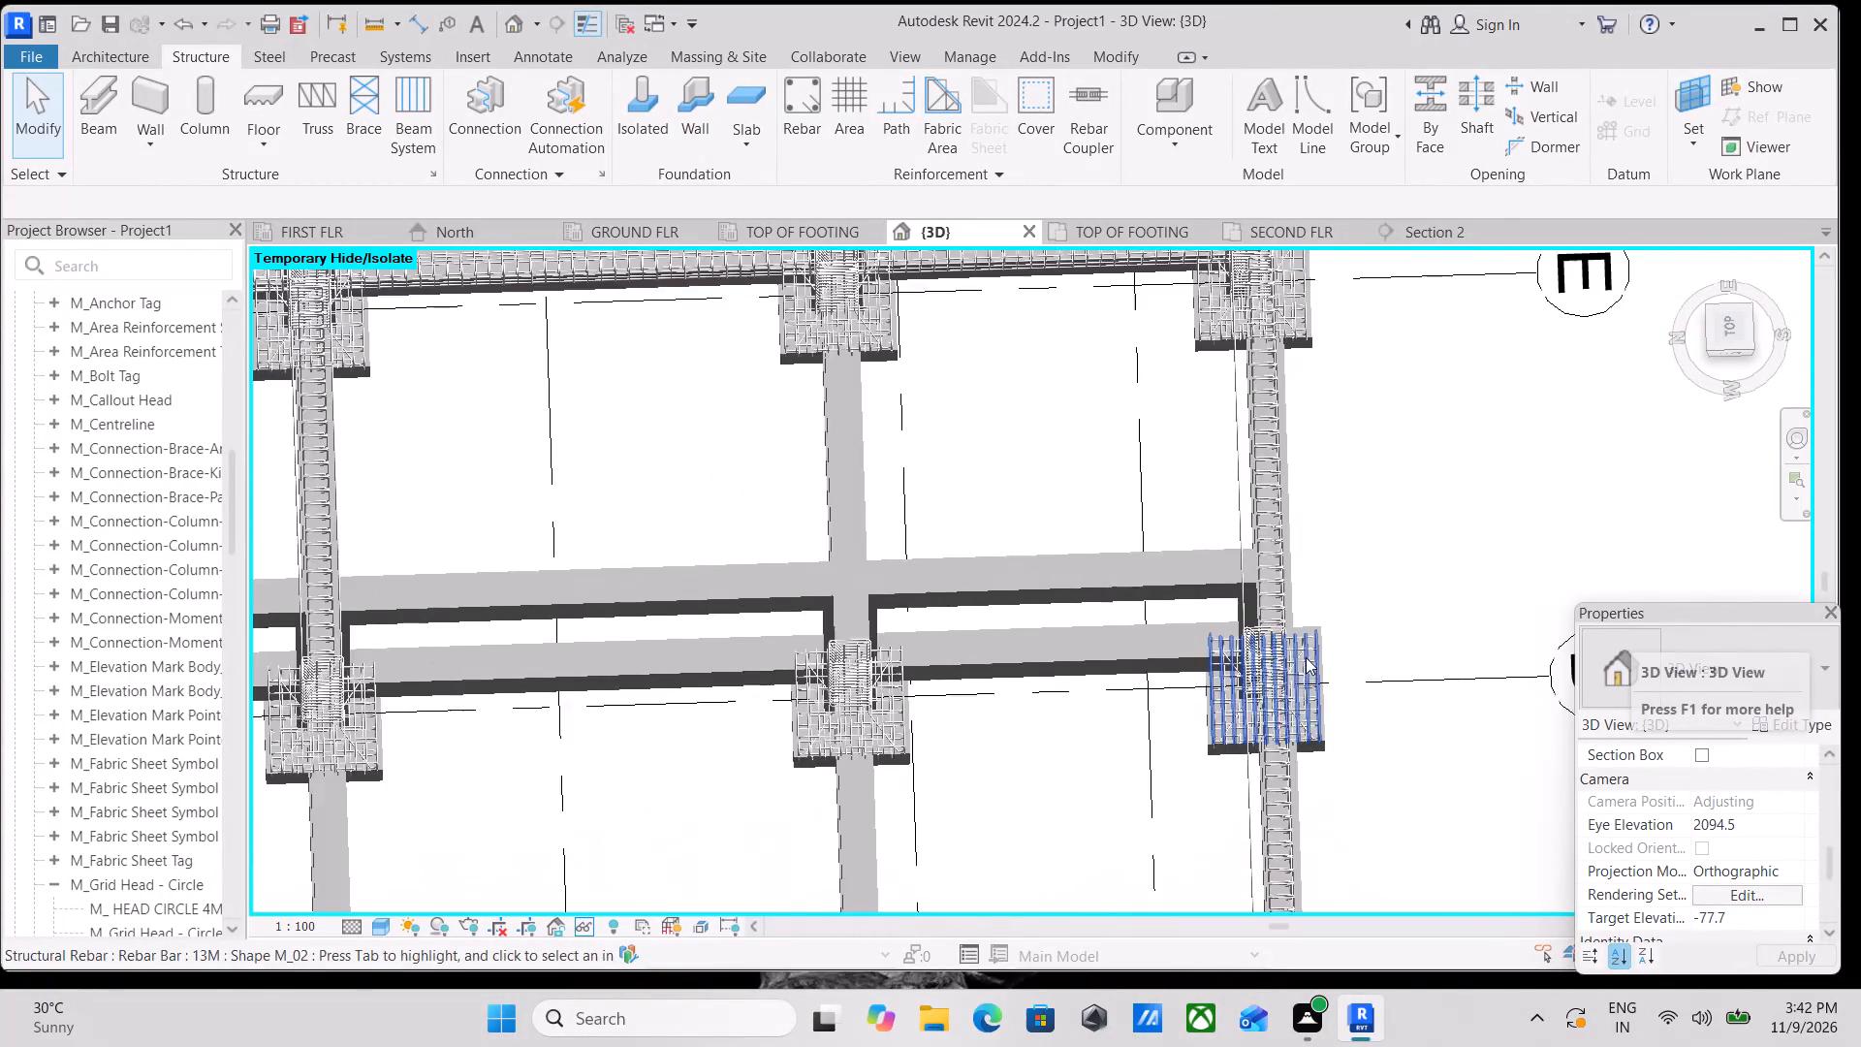
scroll(1306, 657, down, 3)
middle_drag(1316, 625, 1306, 719)
scroll(1265, 622, up, 3)
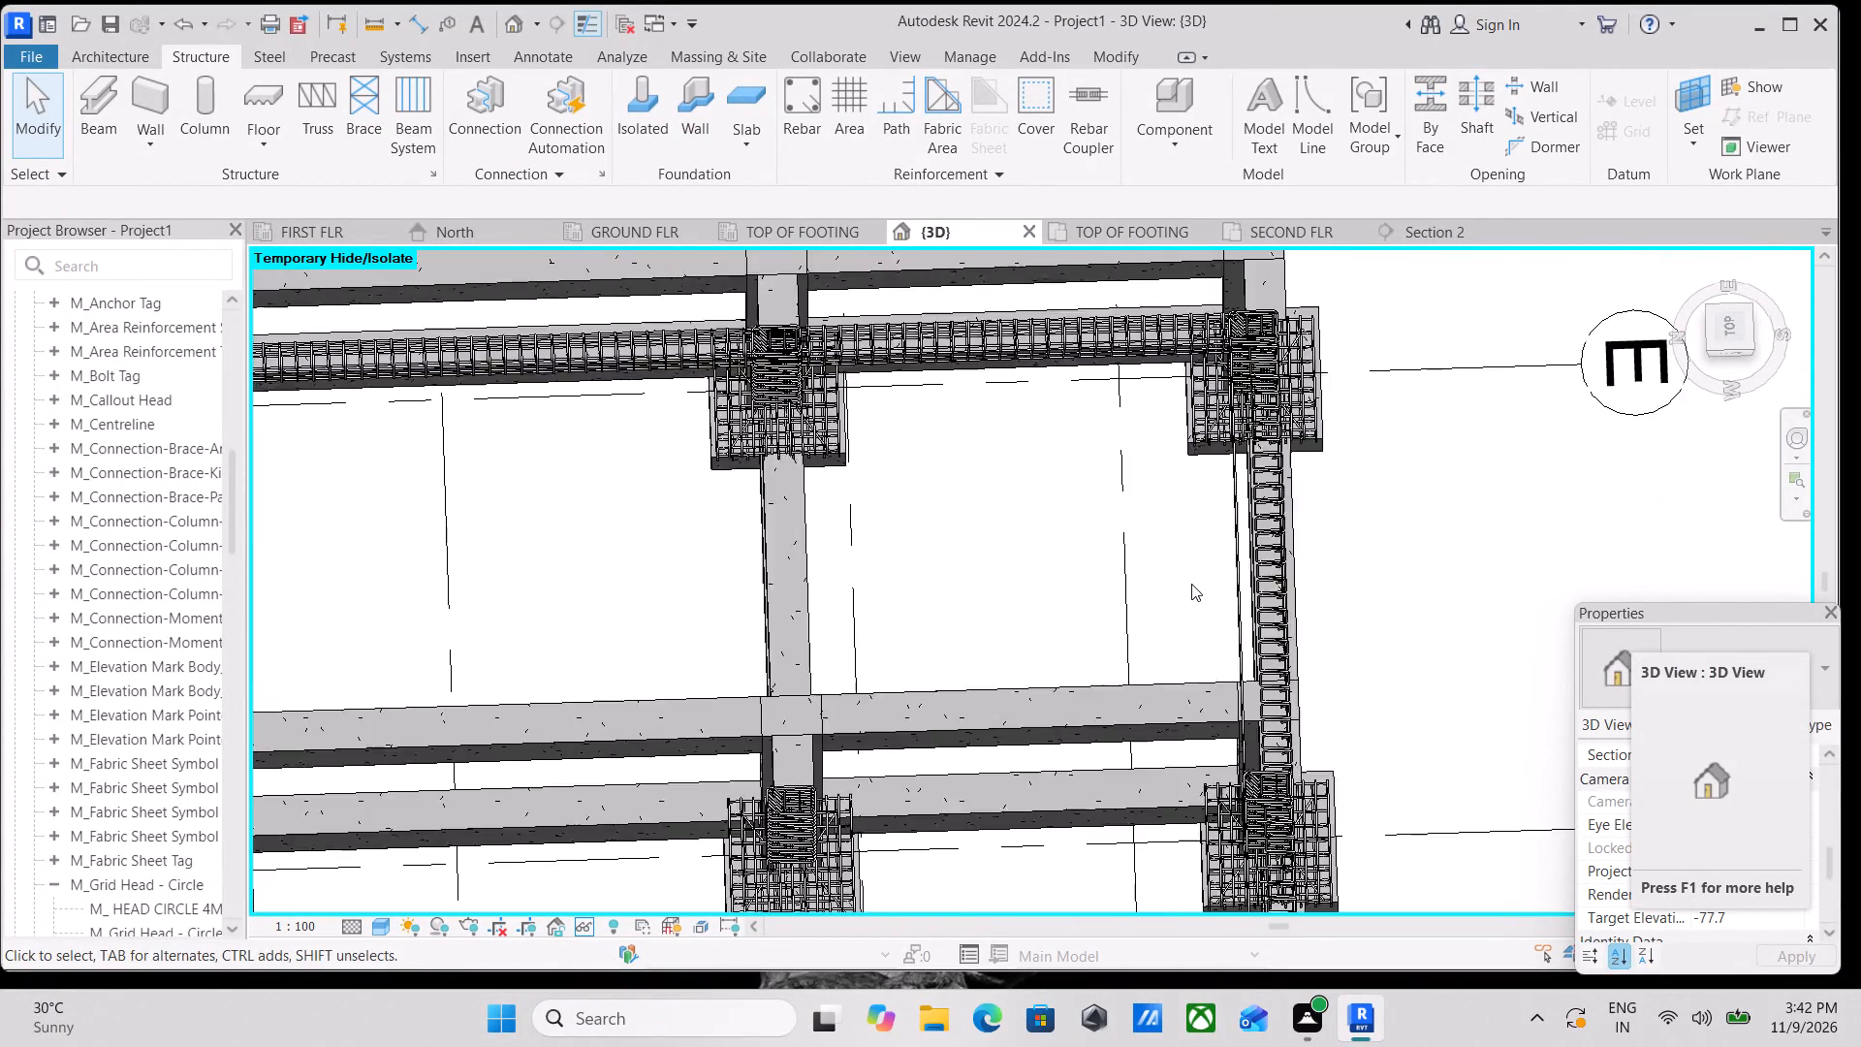
scroll(1191, 584, up, 4)
click(1277, 559)
scroll(1244, 561, down, 1)
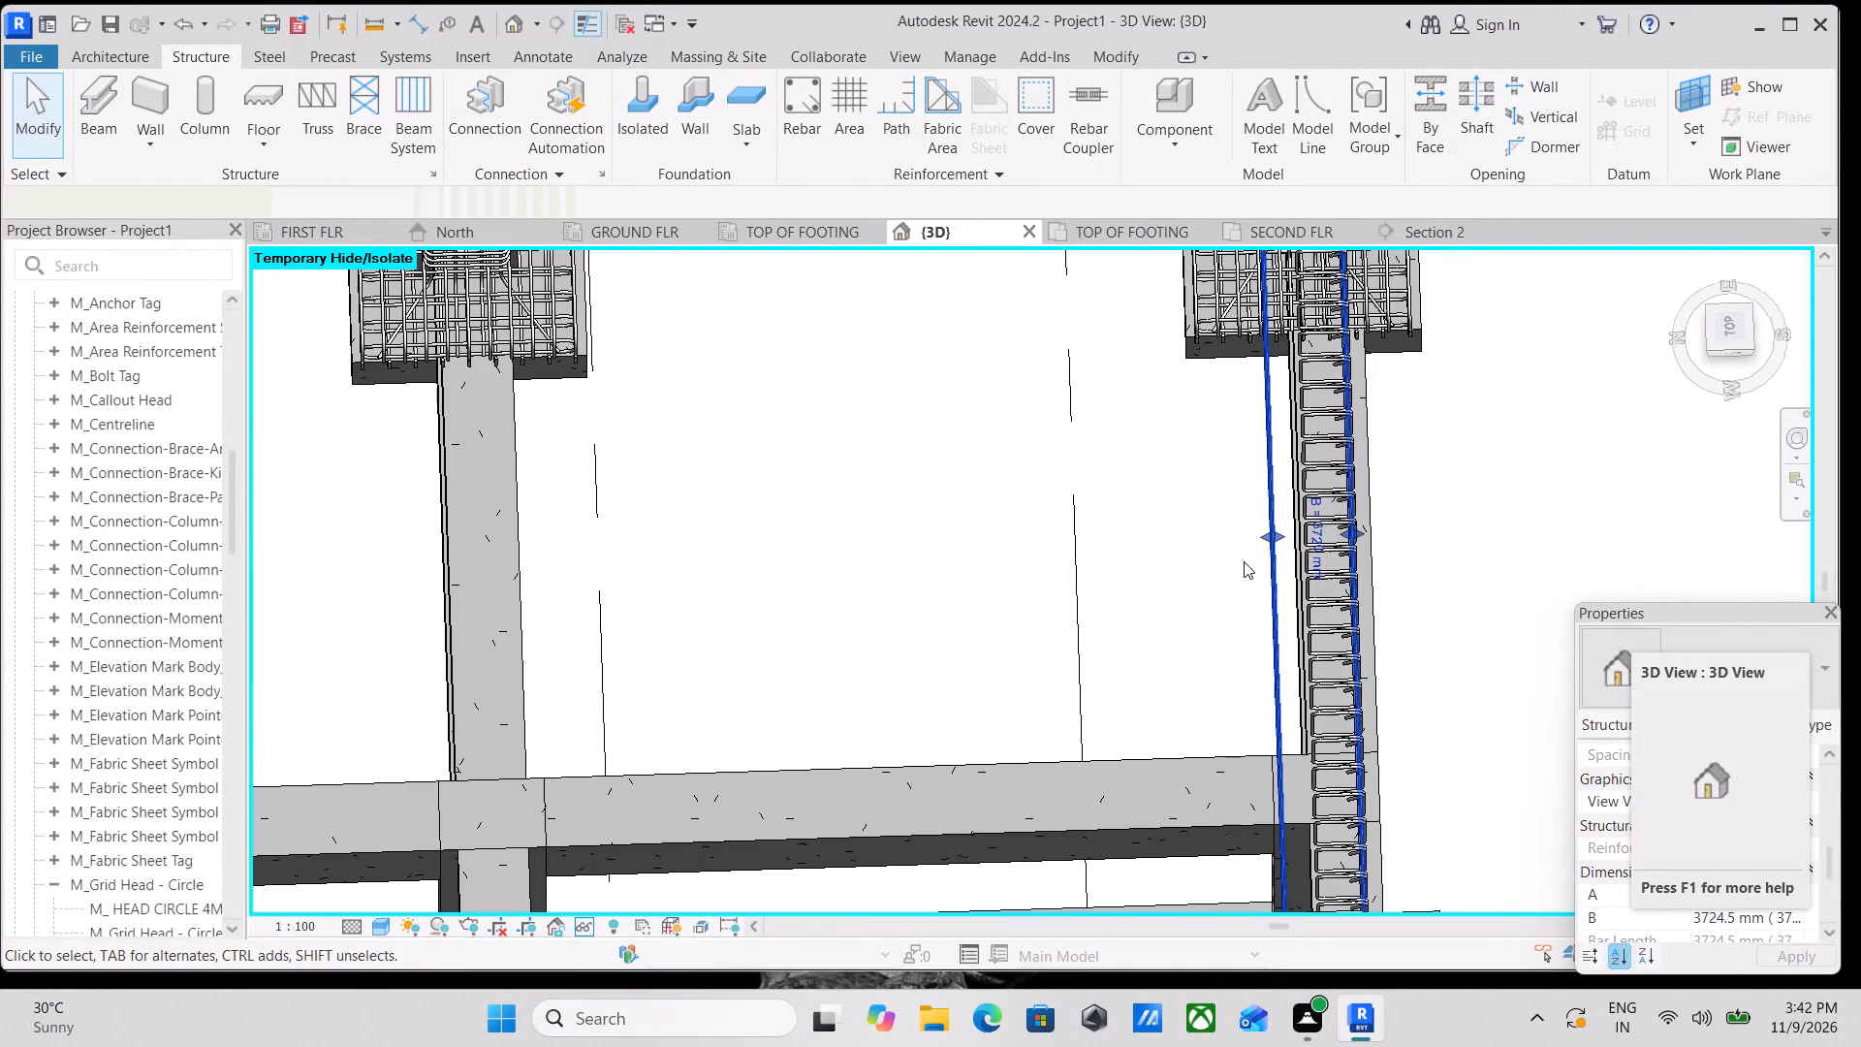
scroll(1244, 561, down, 2)
scroll(1267, 550, up, 6)
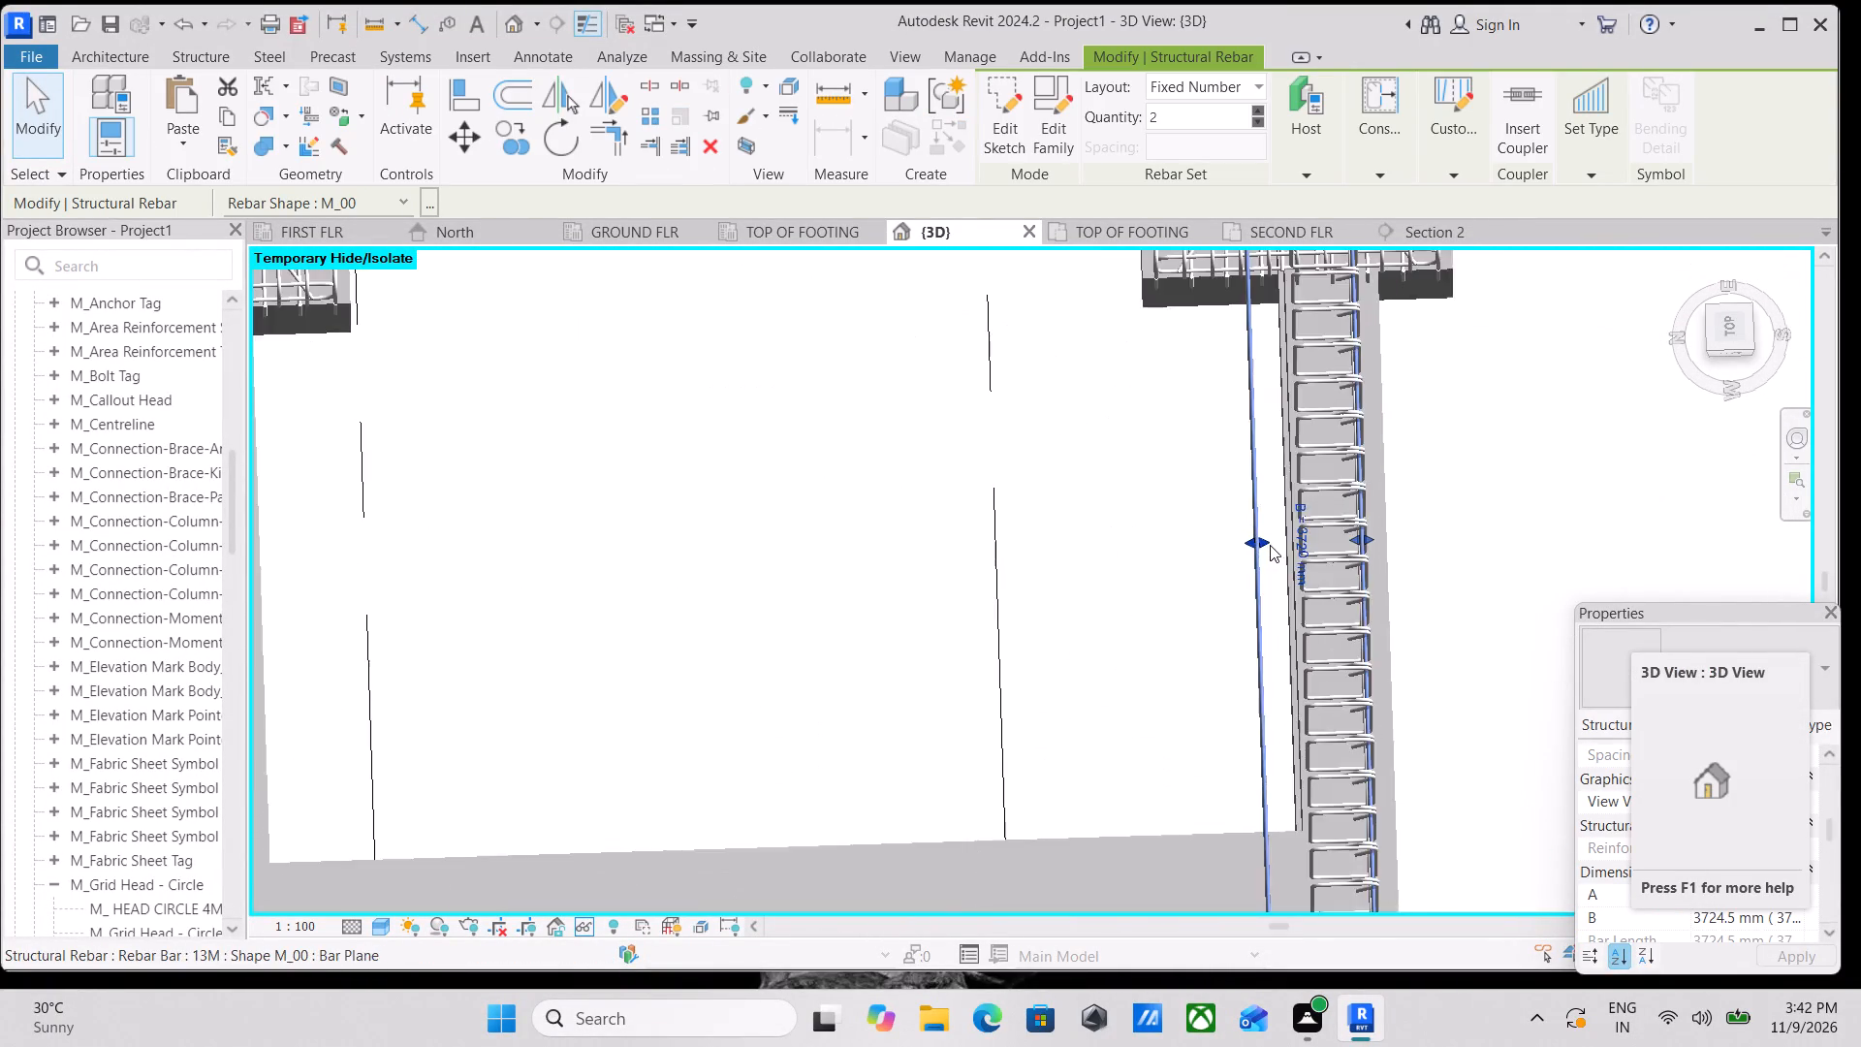
scroll(1270, 545, up, 8)
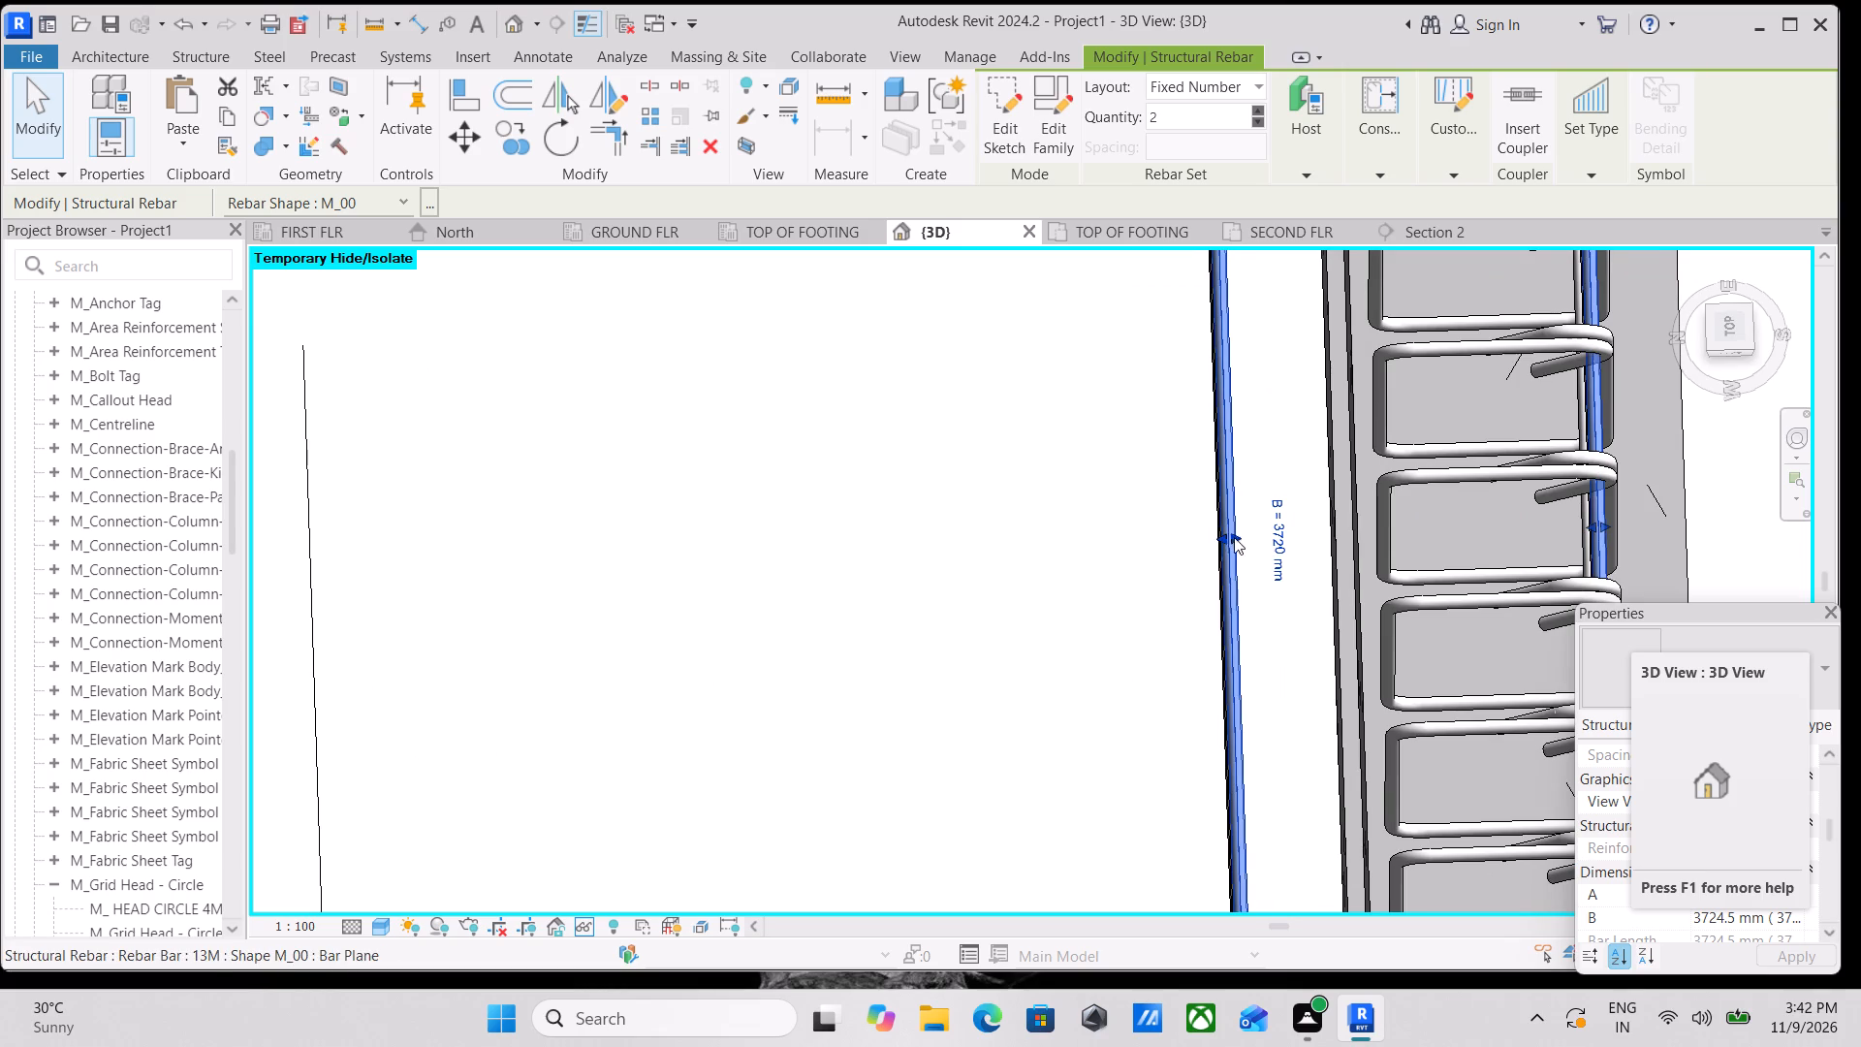
drag(1239, 535, 1375, 535)
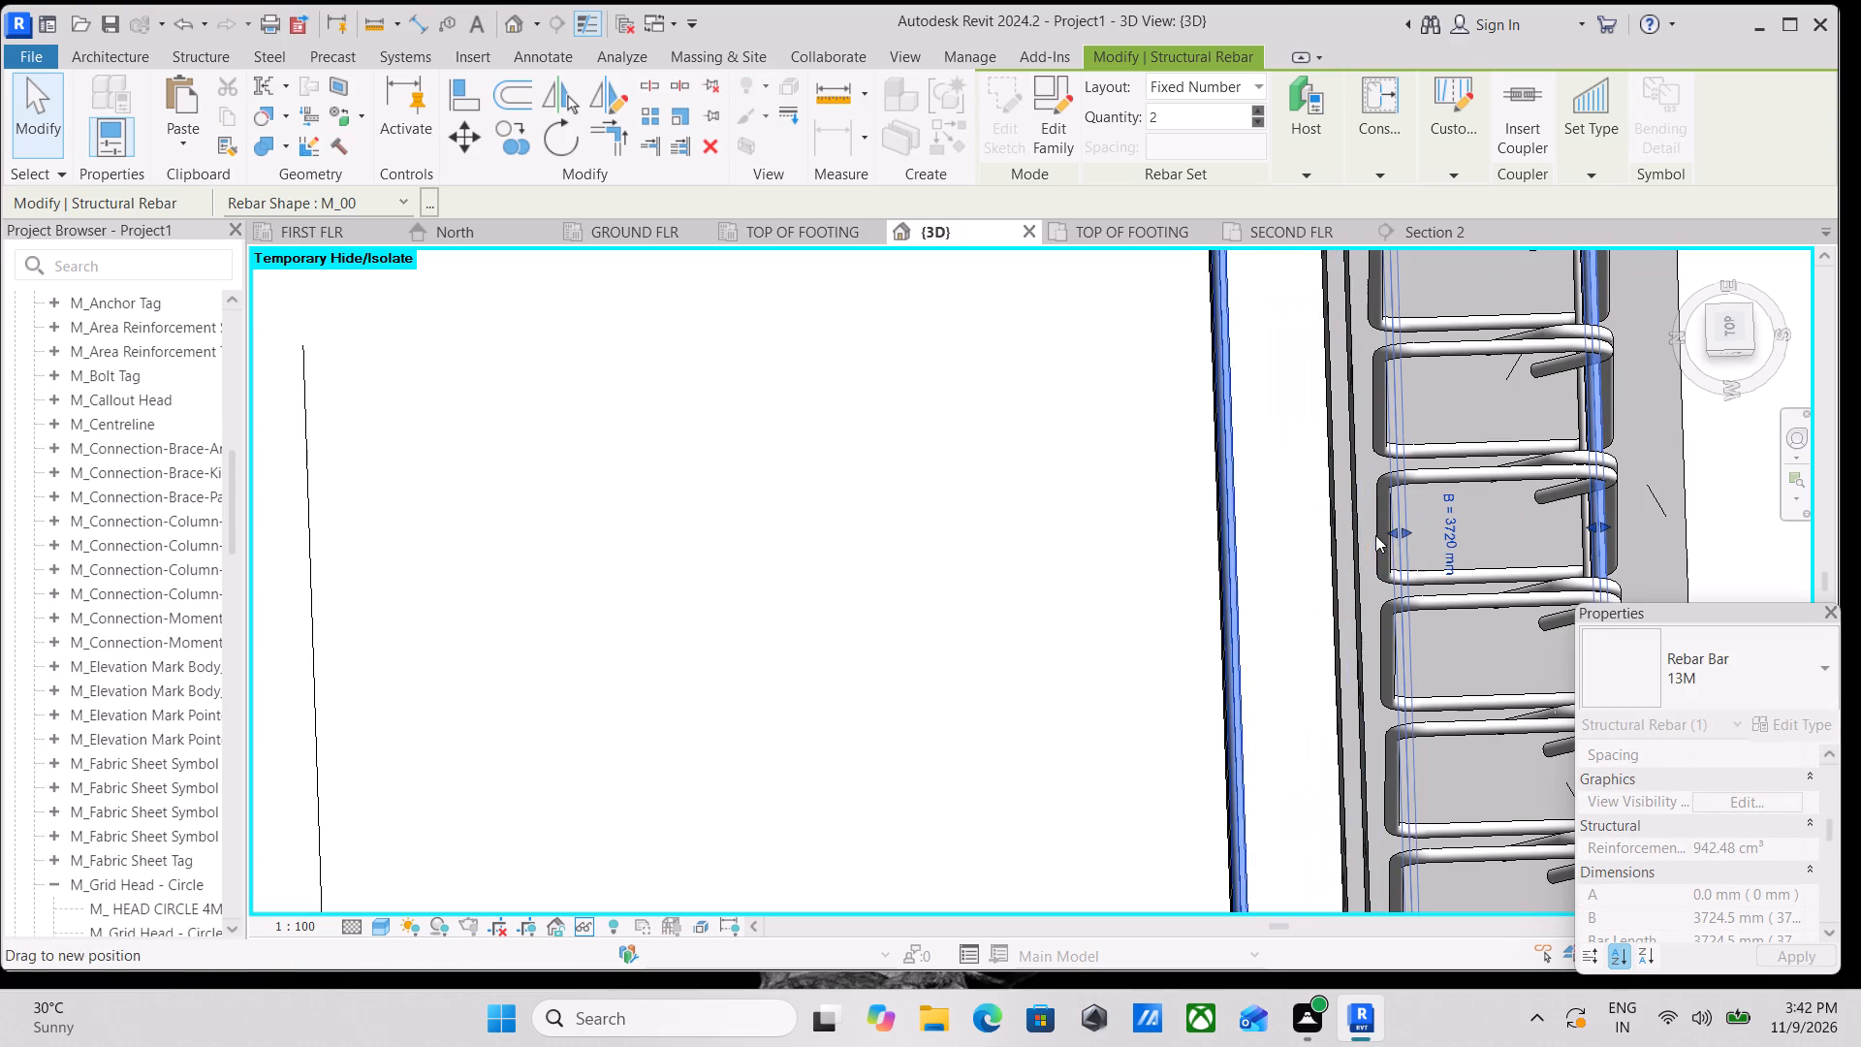
drag(1375, 535, 1402, 535)
scroll(1402, 535, down, 4)
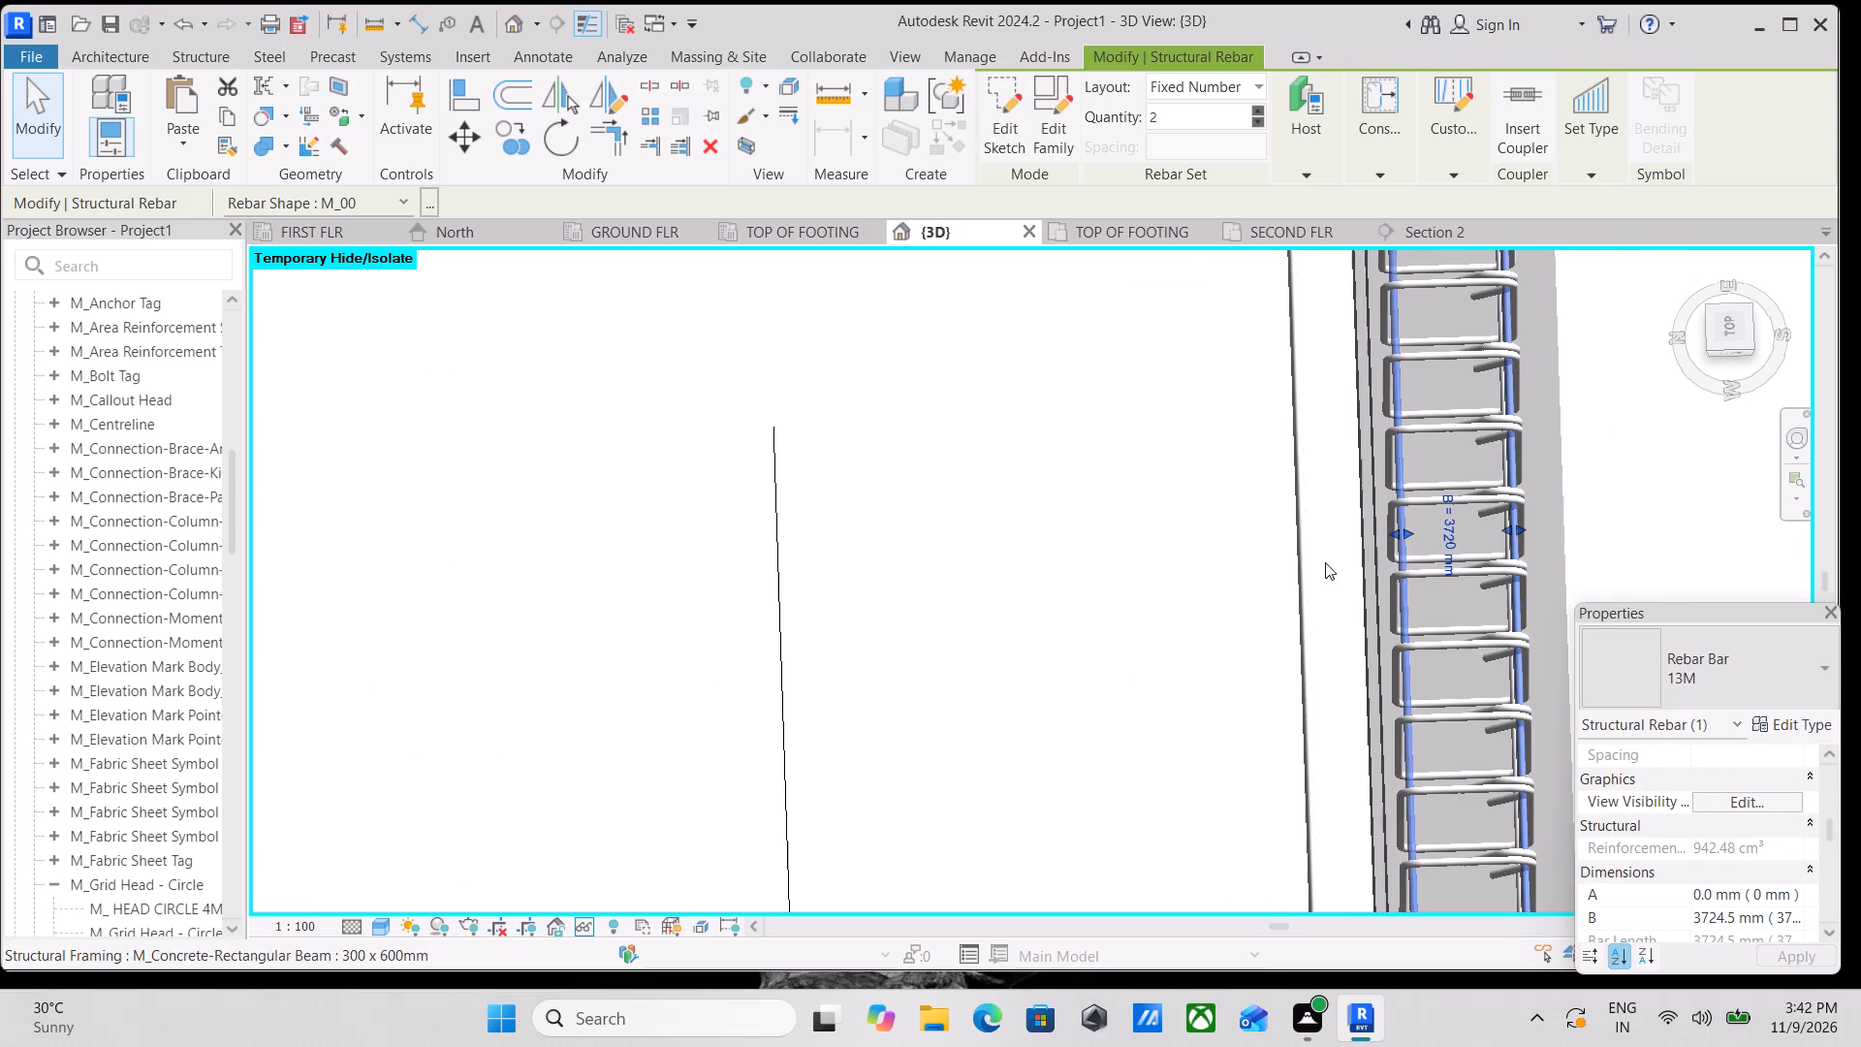
key(Escape)
Move the stray inner bars of the other 13M longitudinal sets in the same grid 7 beam inside its stirrups.
click(1304, 576)
drag(1307, 554, 1359, 546)
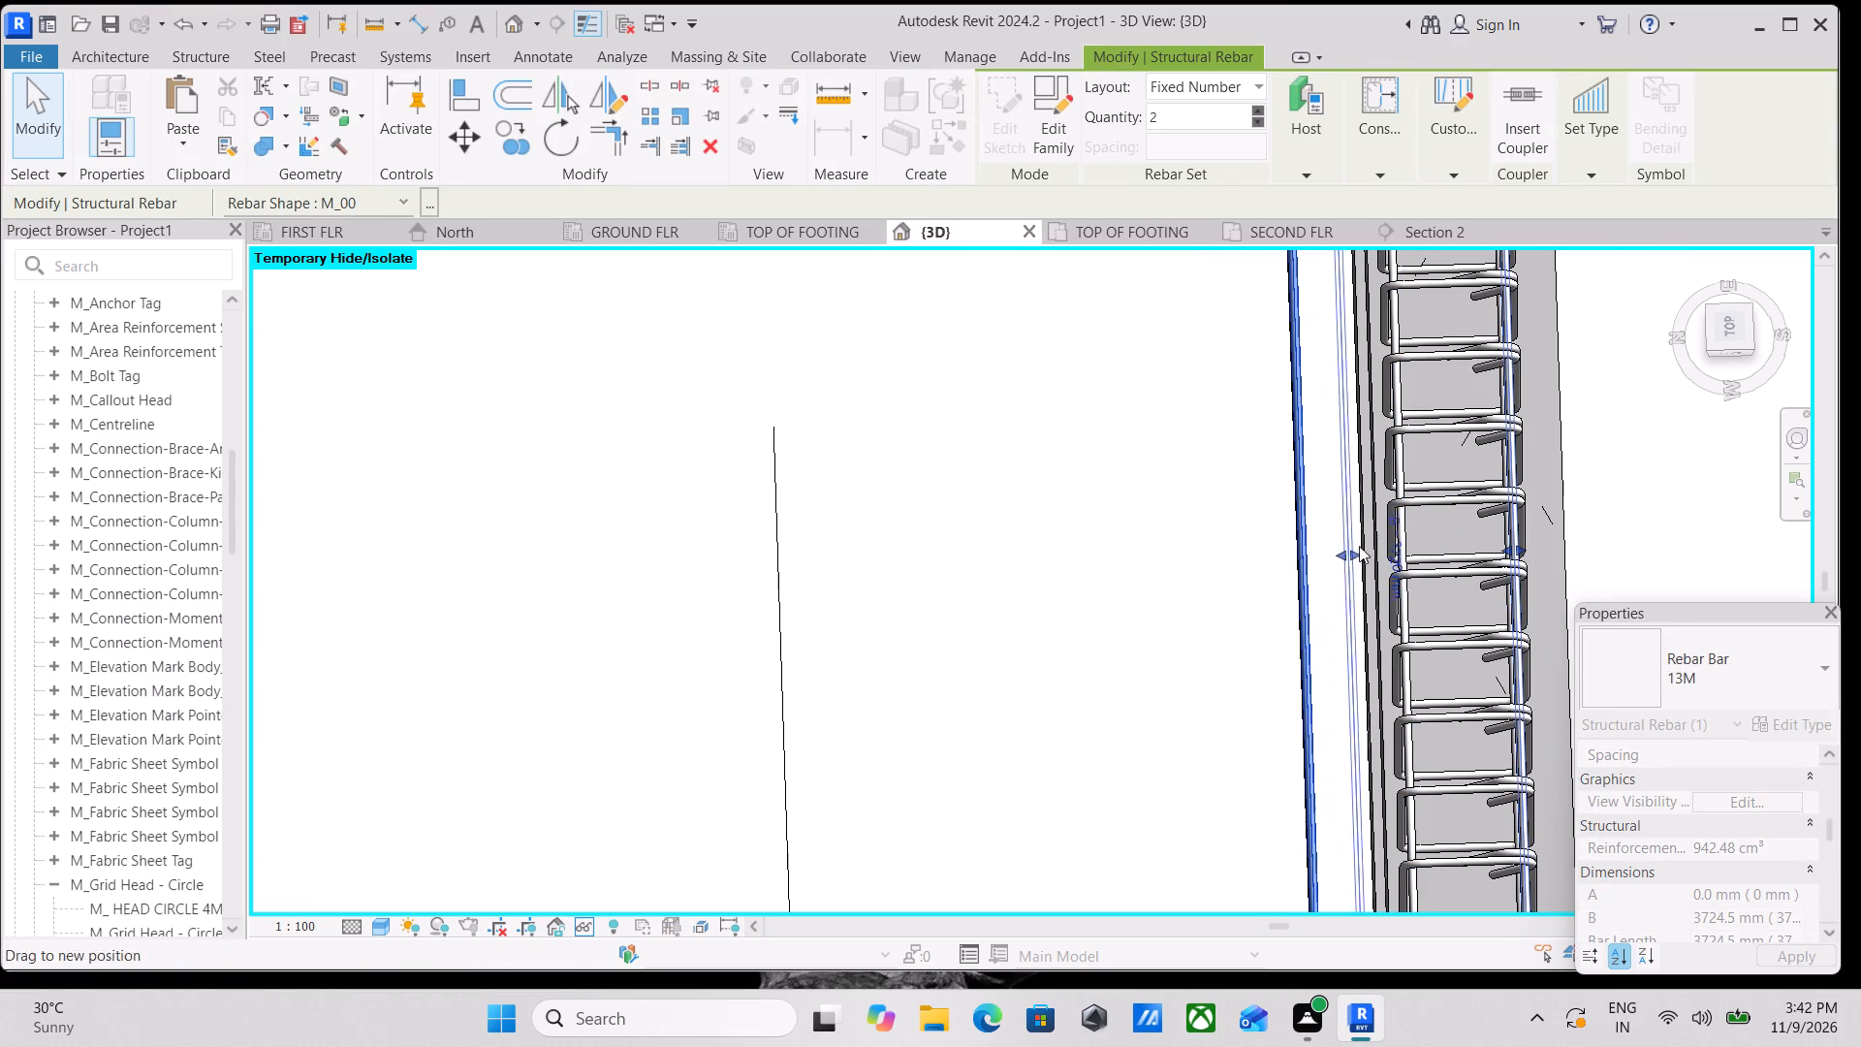
drag(1359, 546, 1398, 545)
scroll(1329, 563, up, 3)
key(Escape)
click(1294, 564)
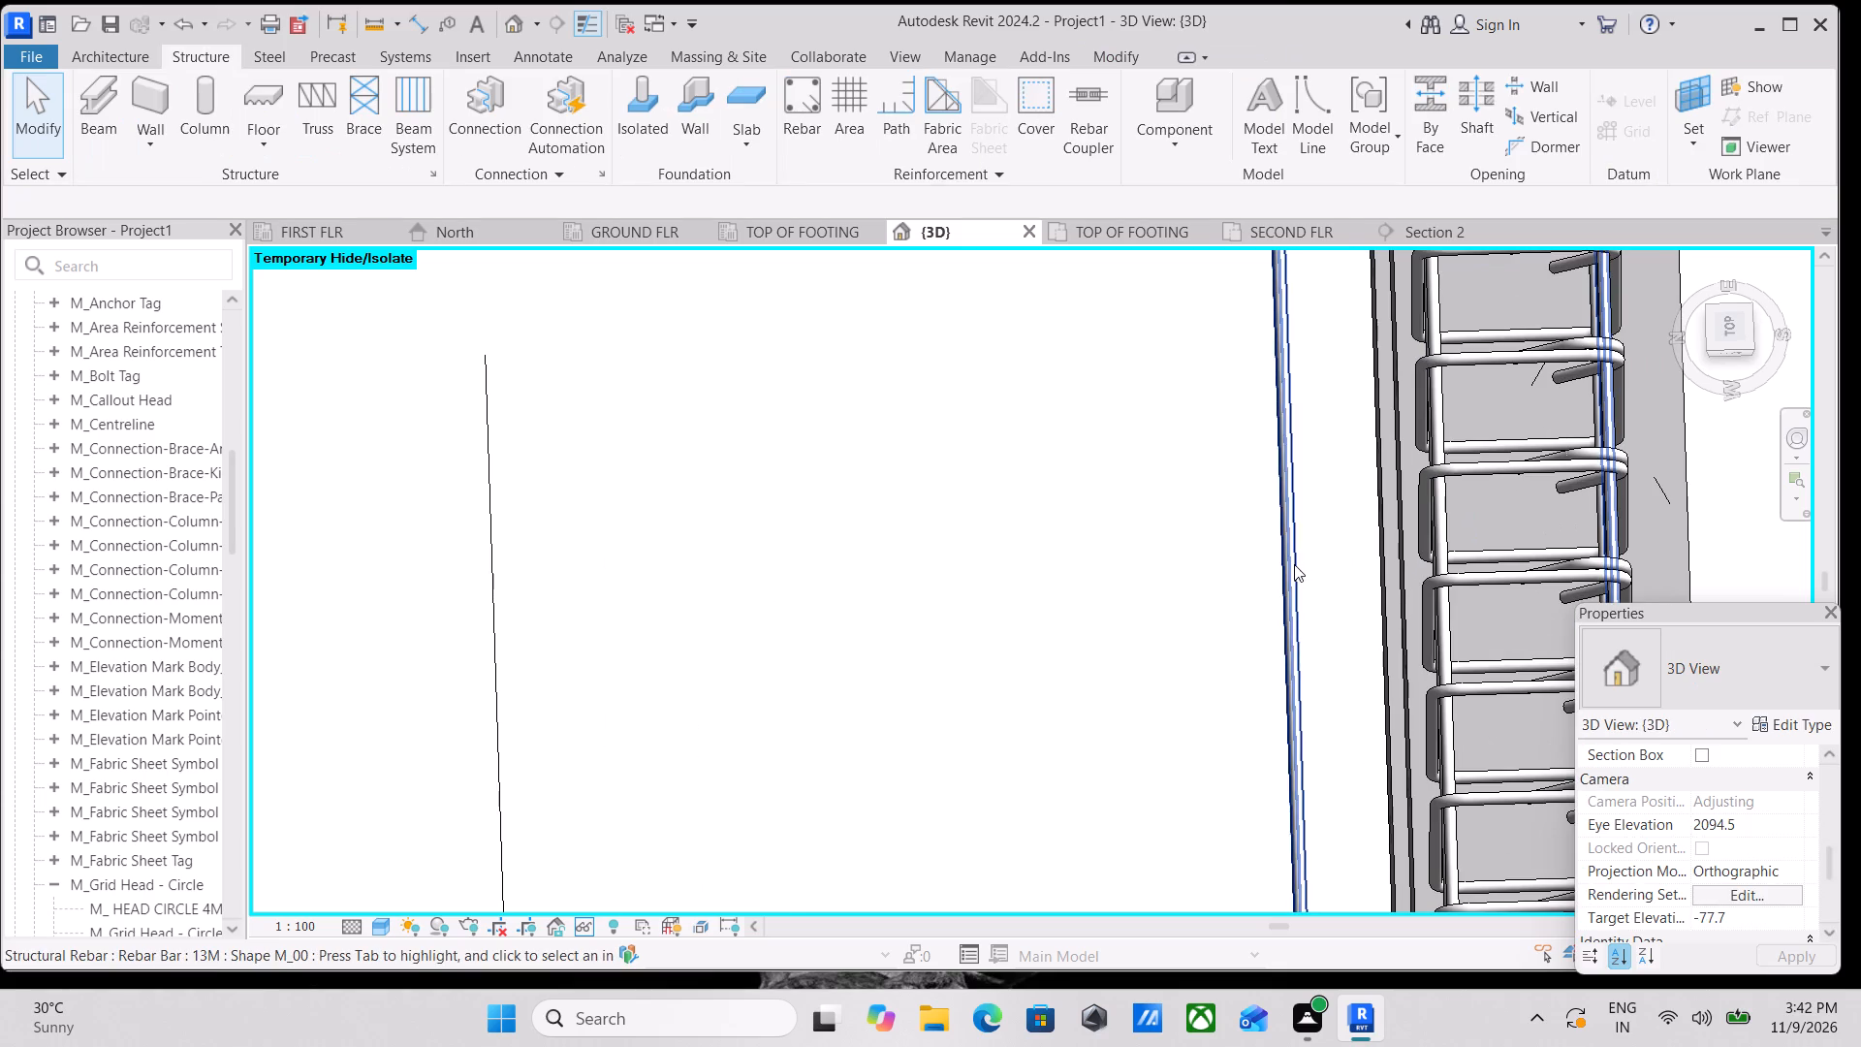
drag(1300, 577, 1450, 571)
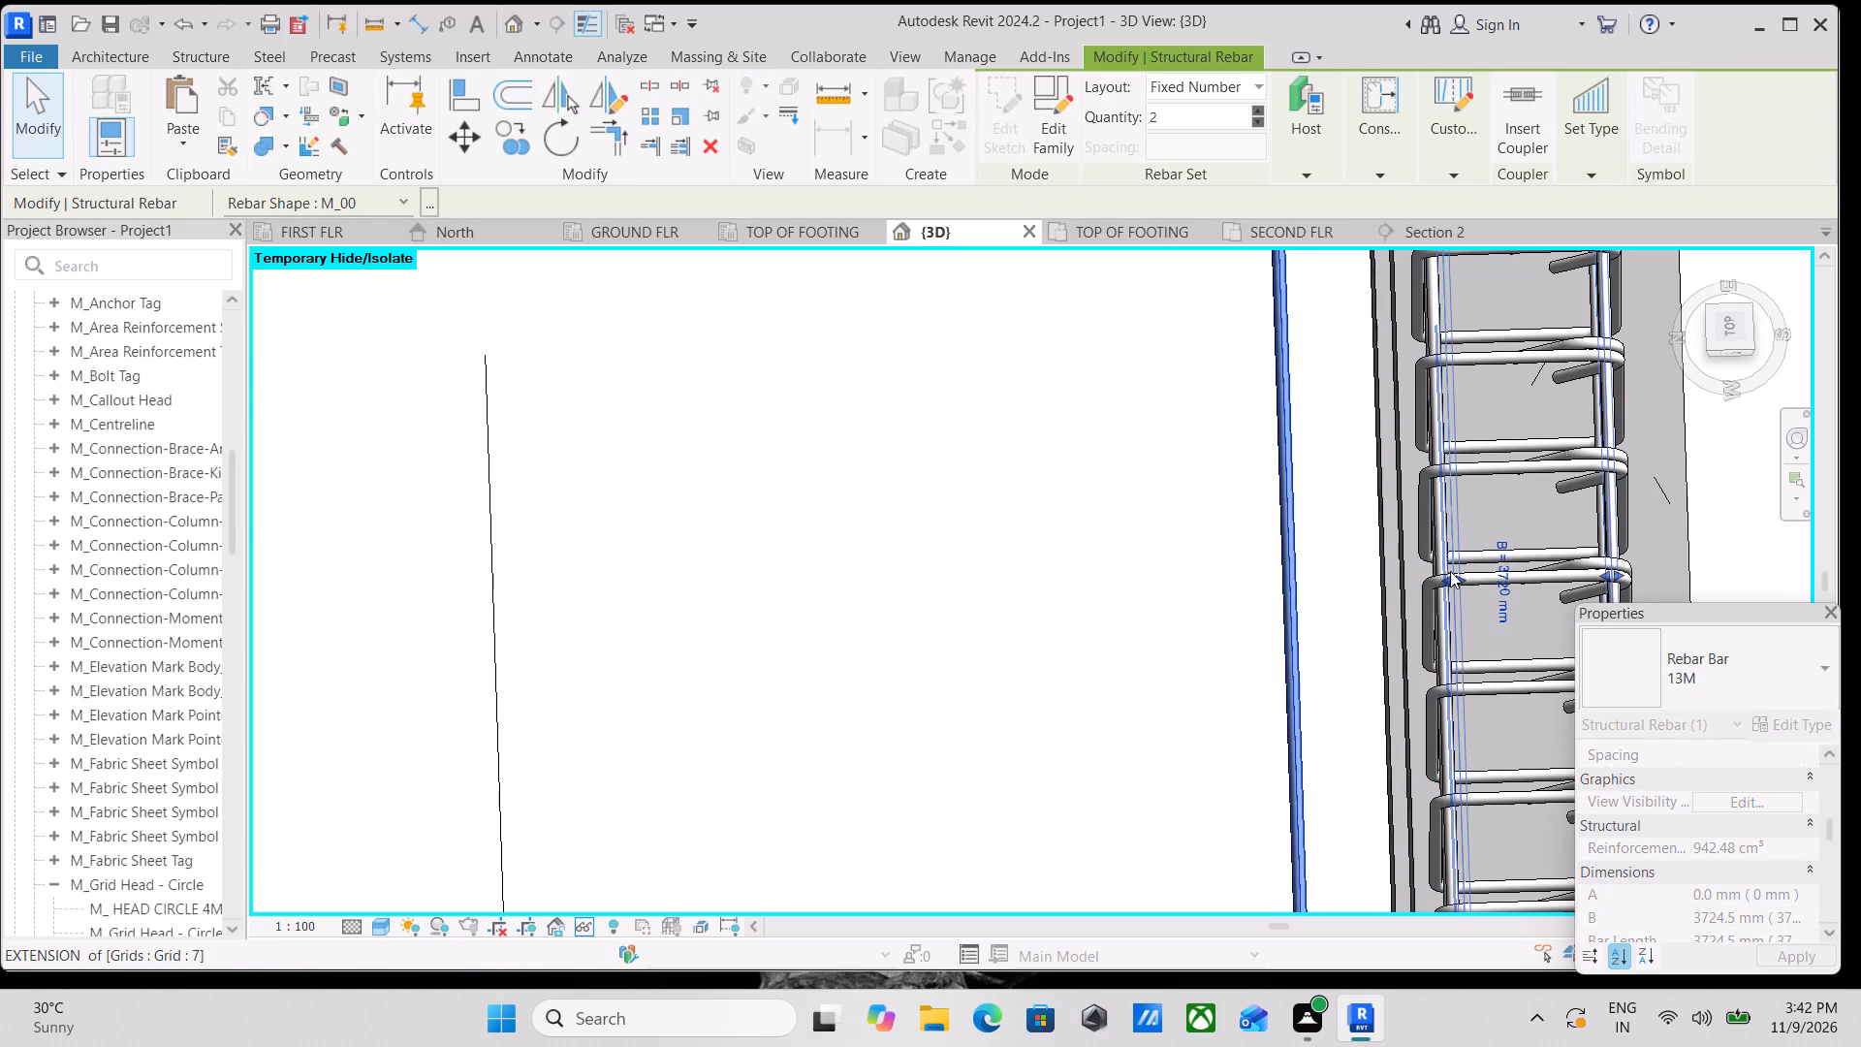
drag(1450, 571, 1440, 570)
key(Escape)
click(1295, 588)
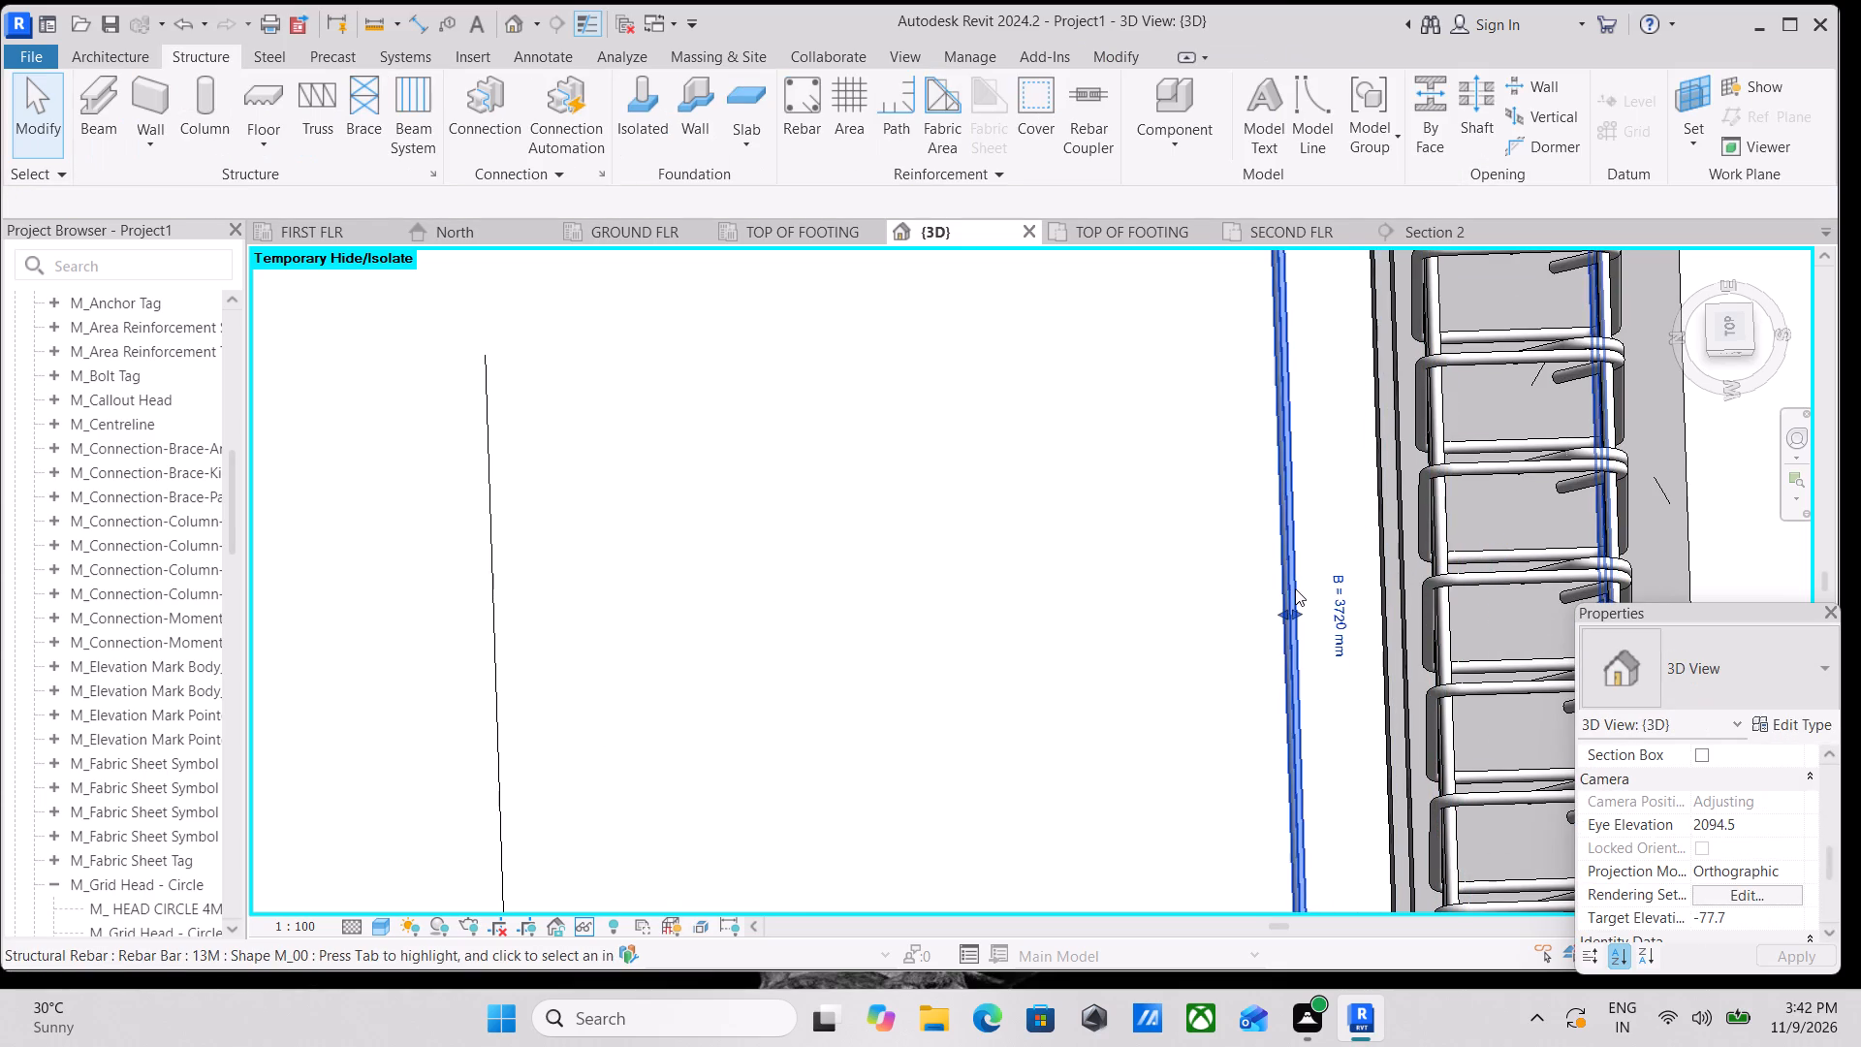
drag(1300, 610, 1444, 602)
key(Escape)
In top view, move the stray inner bar of one 13M set in the grid 7 beam beyond grid D against the stirrups' inner legs.
scroll(1384, 603, down, 12)
middle_drag(1452, 571, 1250, 638)
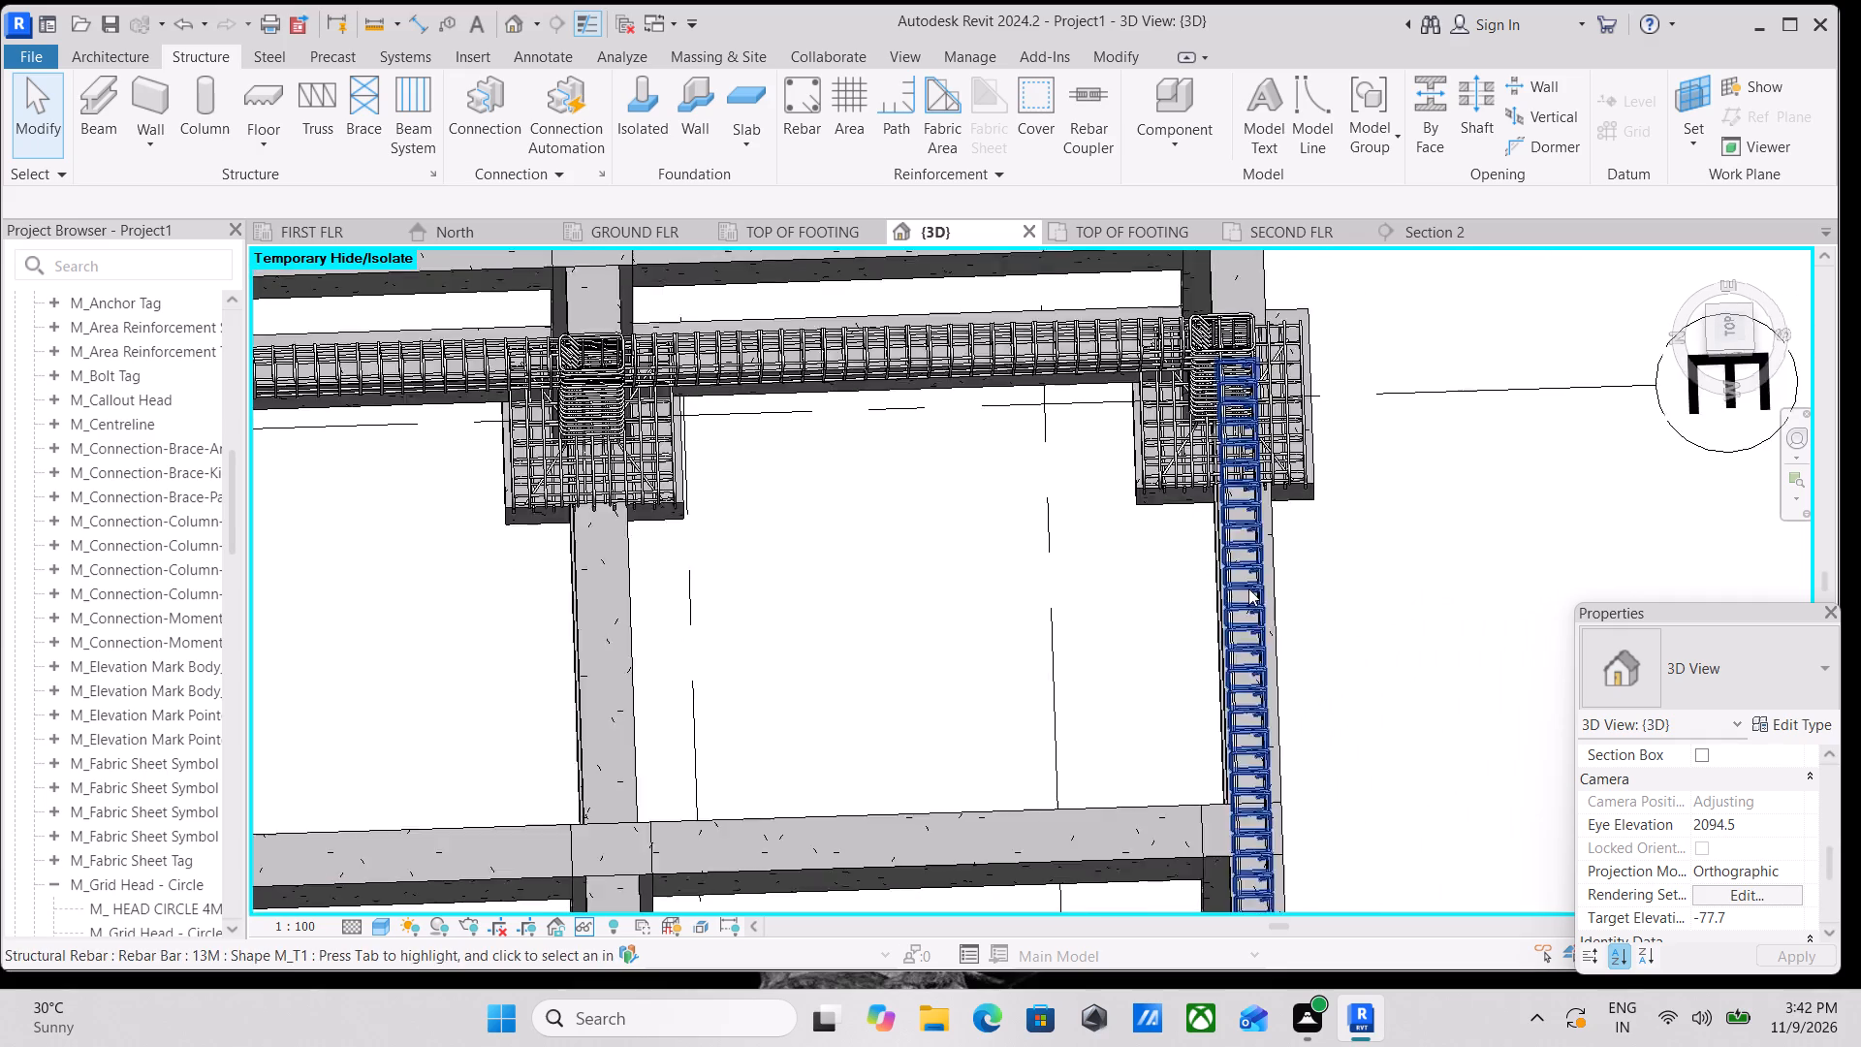
scroll(1248, 588, down, 2)
middle_drag(1248, 588, 1140, 643)
scroll(1140, 645, up, 2)
scroll(1141, 712, down, 1)
middle_drag(1141, 712, 1144, 532)
scroll(1162, 450, up, 1)
scroll(1179, 548, down, 3)
middle_drag(1179, 575, 1203, 363)
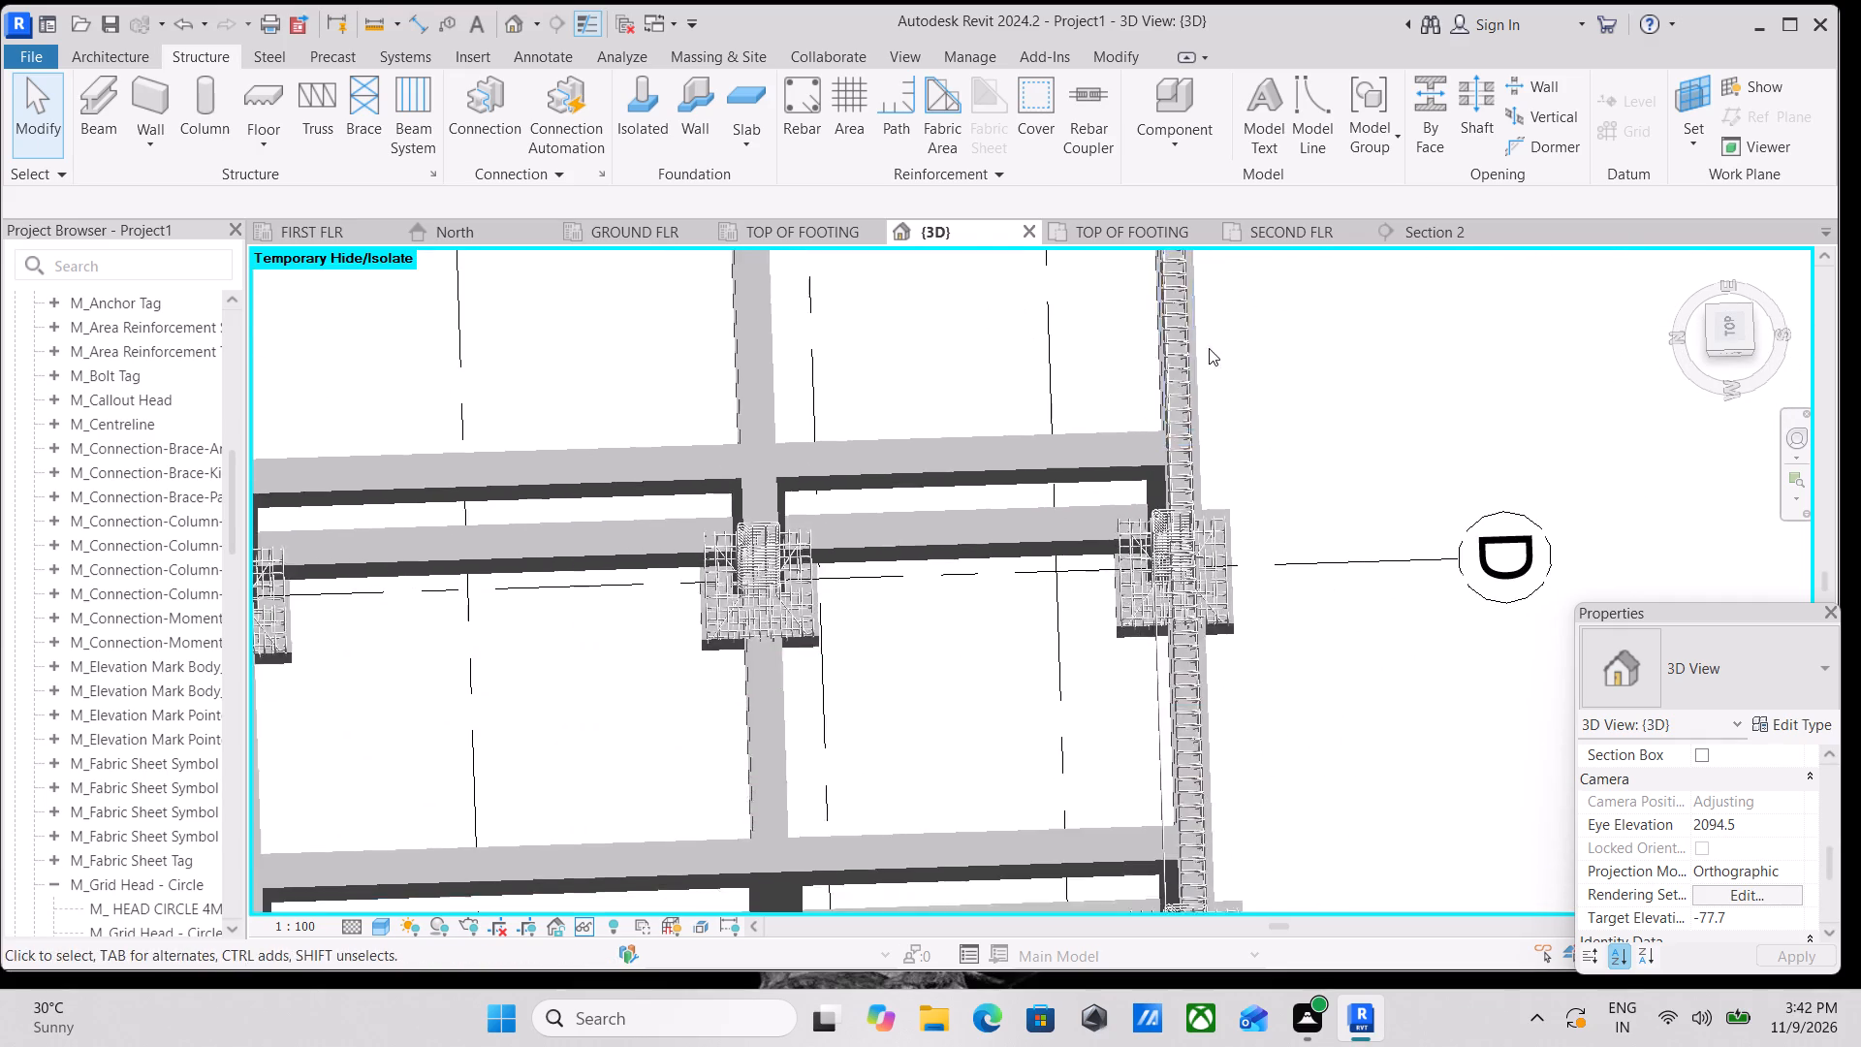
middle_drag(1211, 581, 1216, 404)
middle_drag(1202, 692, 1169, 607)
scroll(1123, 532, up, 3)
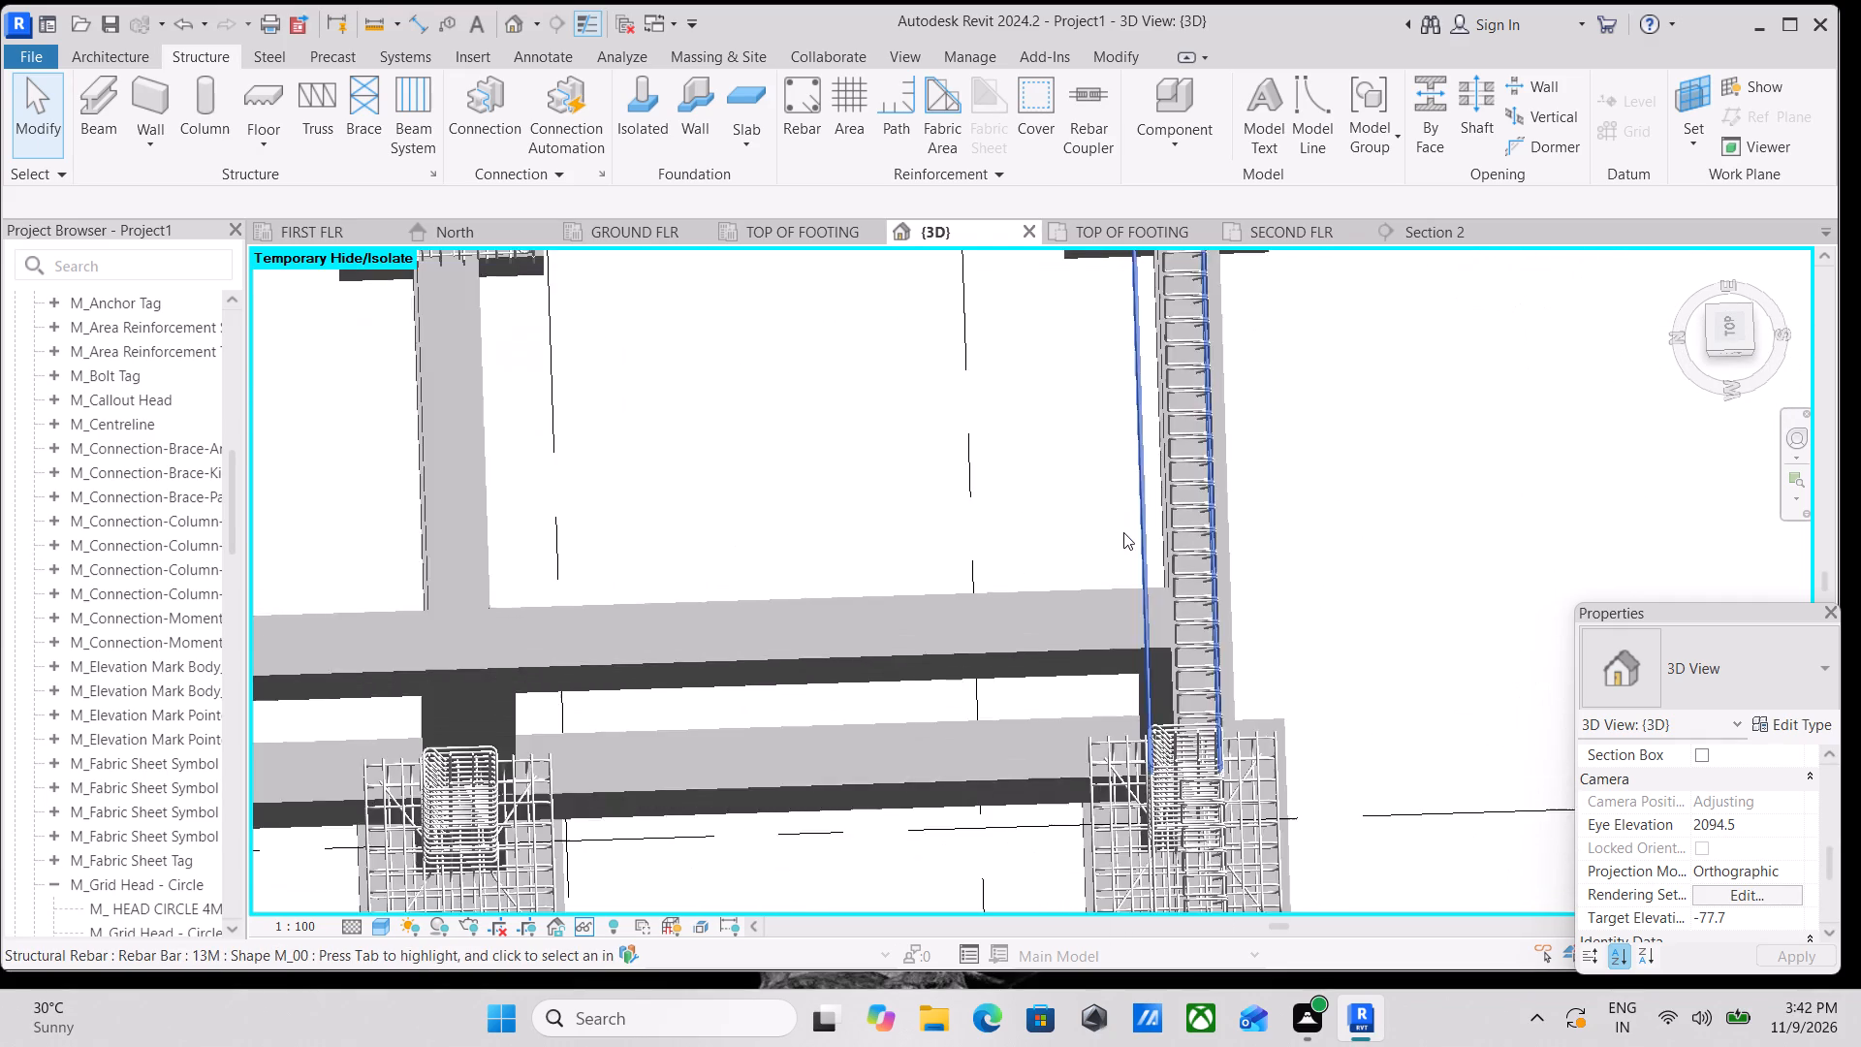
scroll(1123, 532, up, 8)
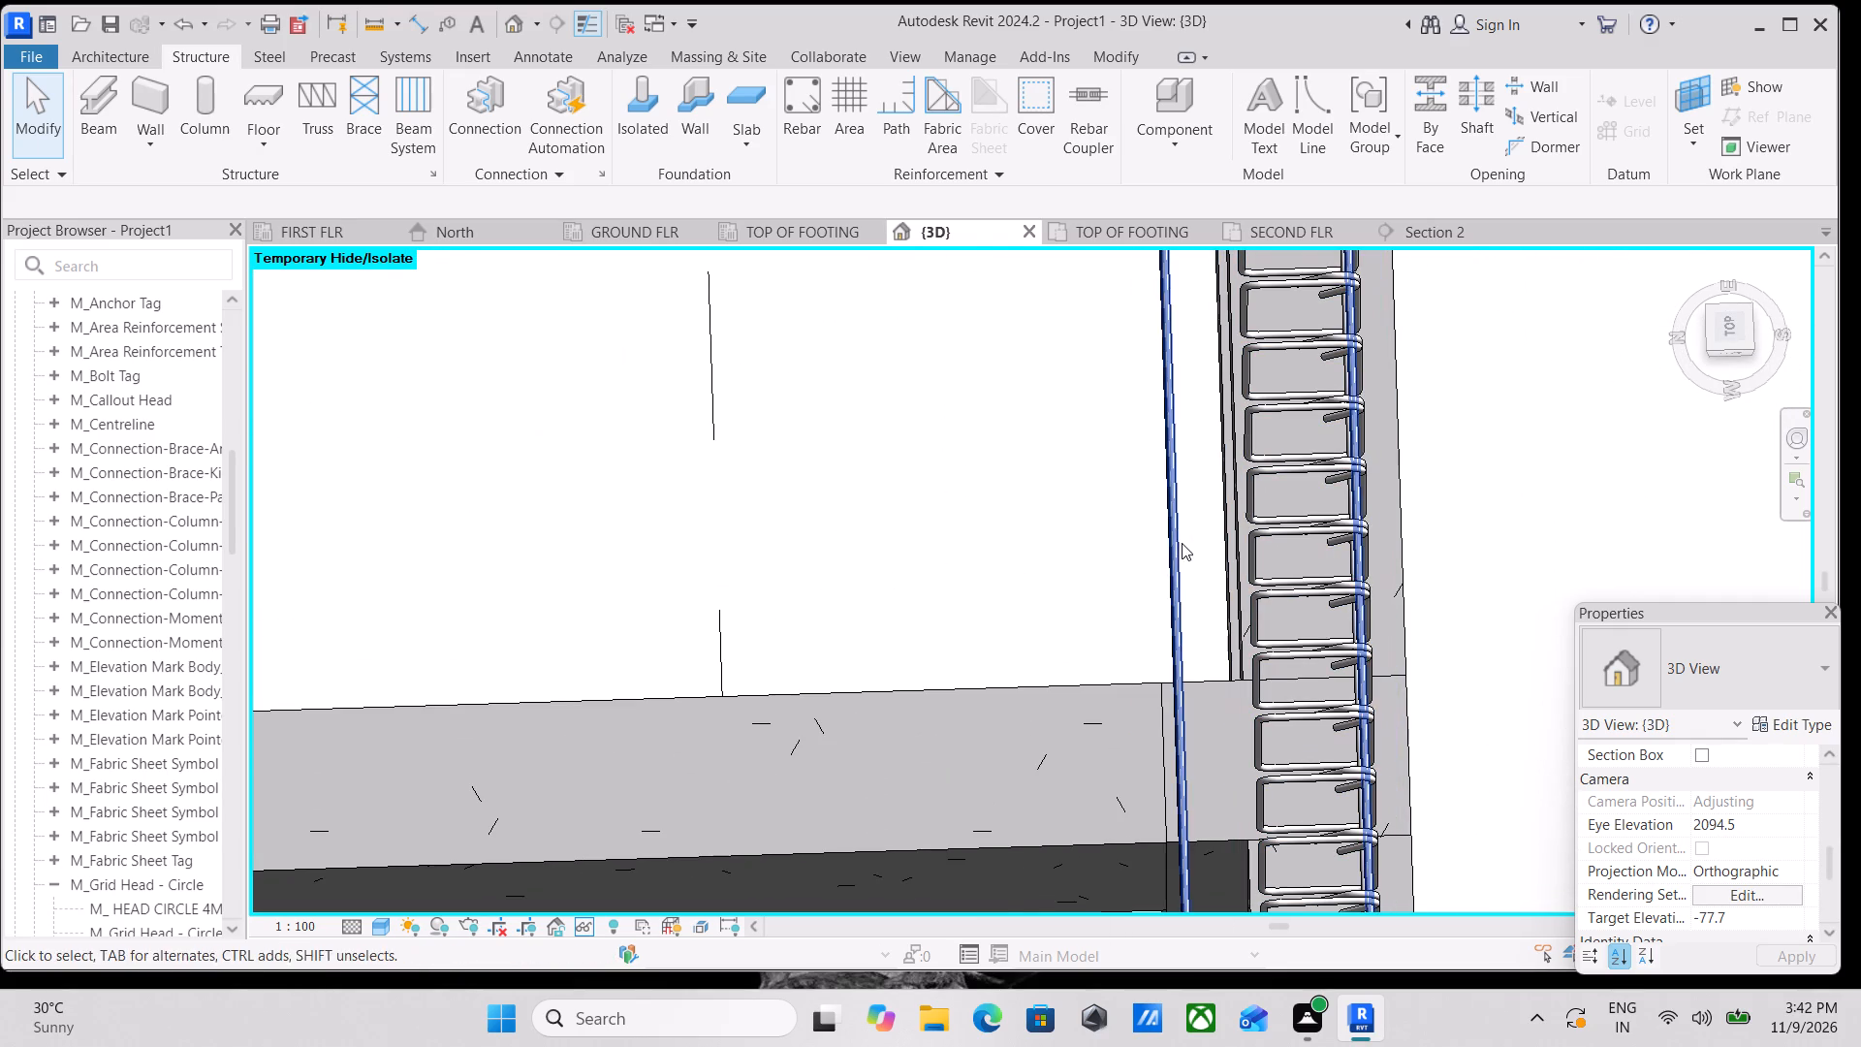
click(1182, 543)
scroll(1190, 535, down, 2)
middle_drag(1190, 537, 1158, 665)
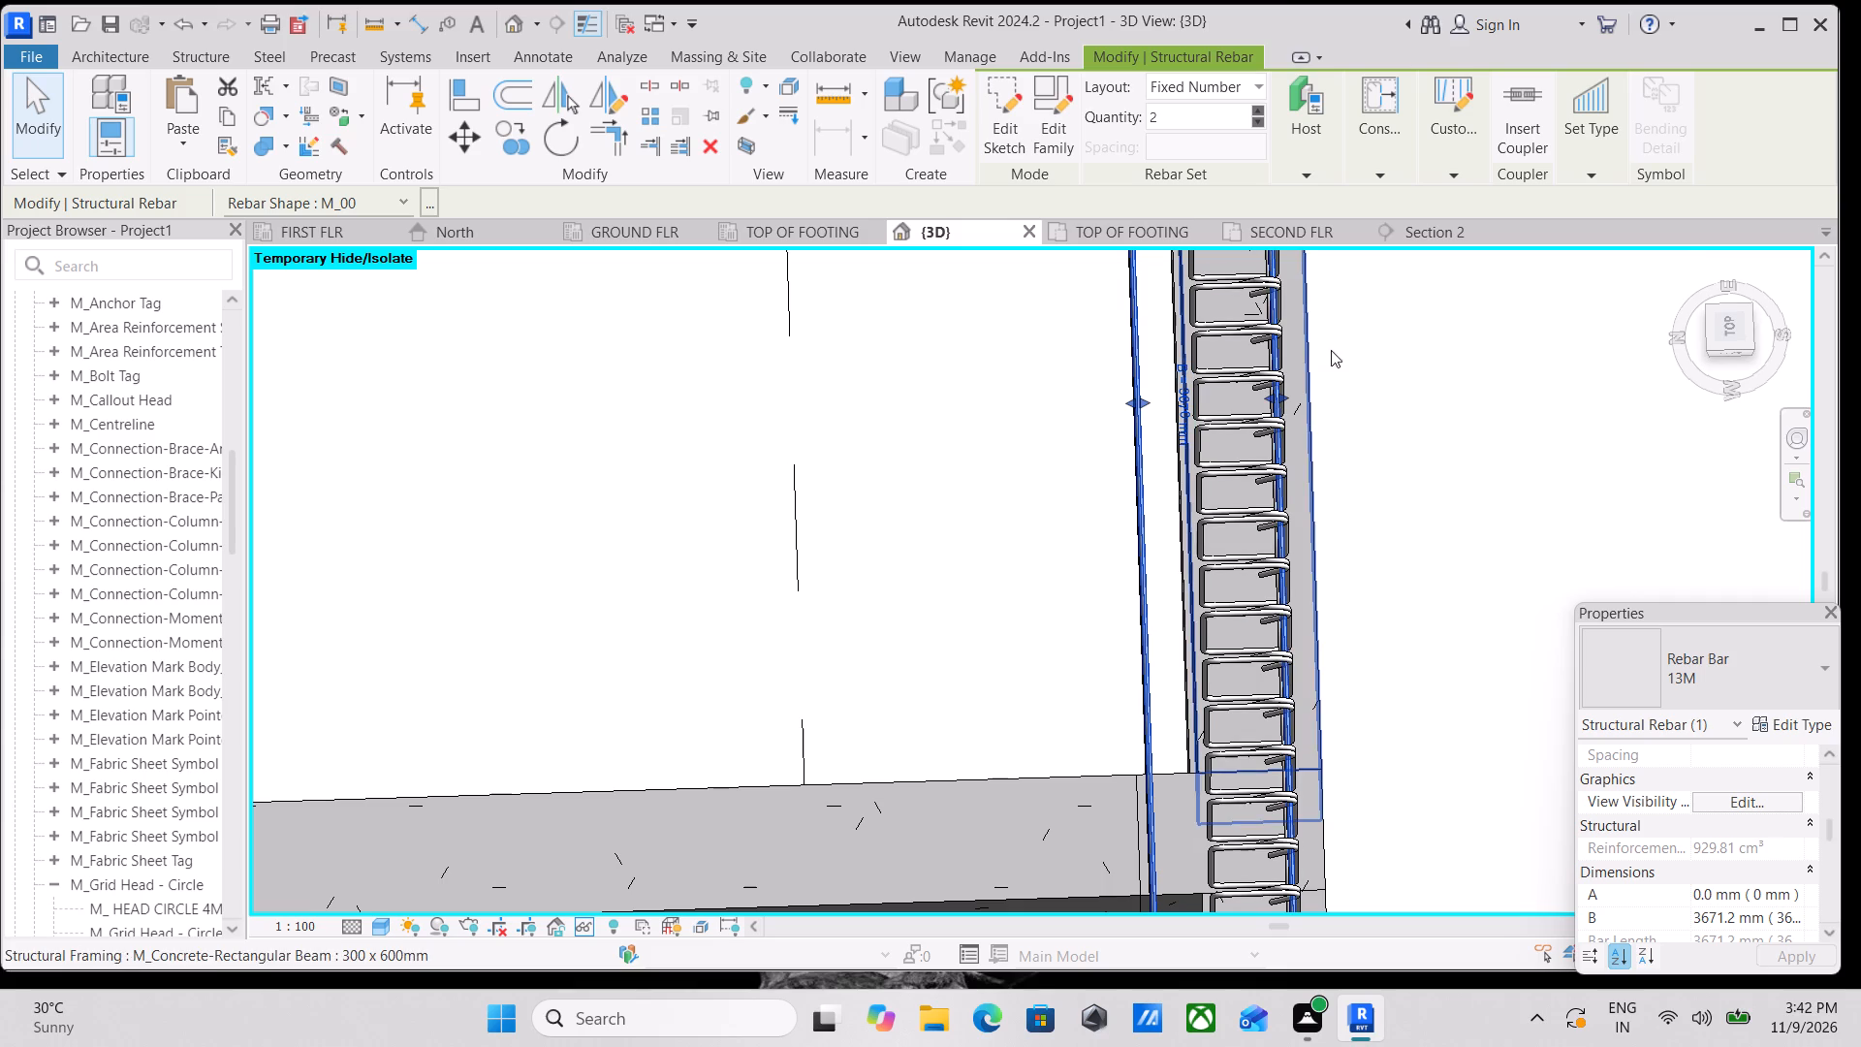
click(1732, 337)
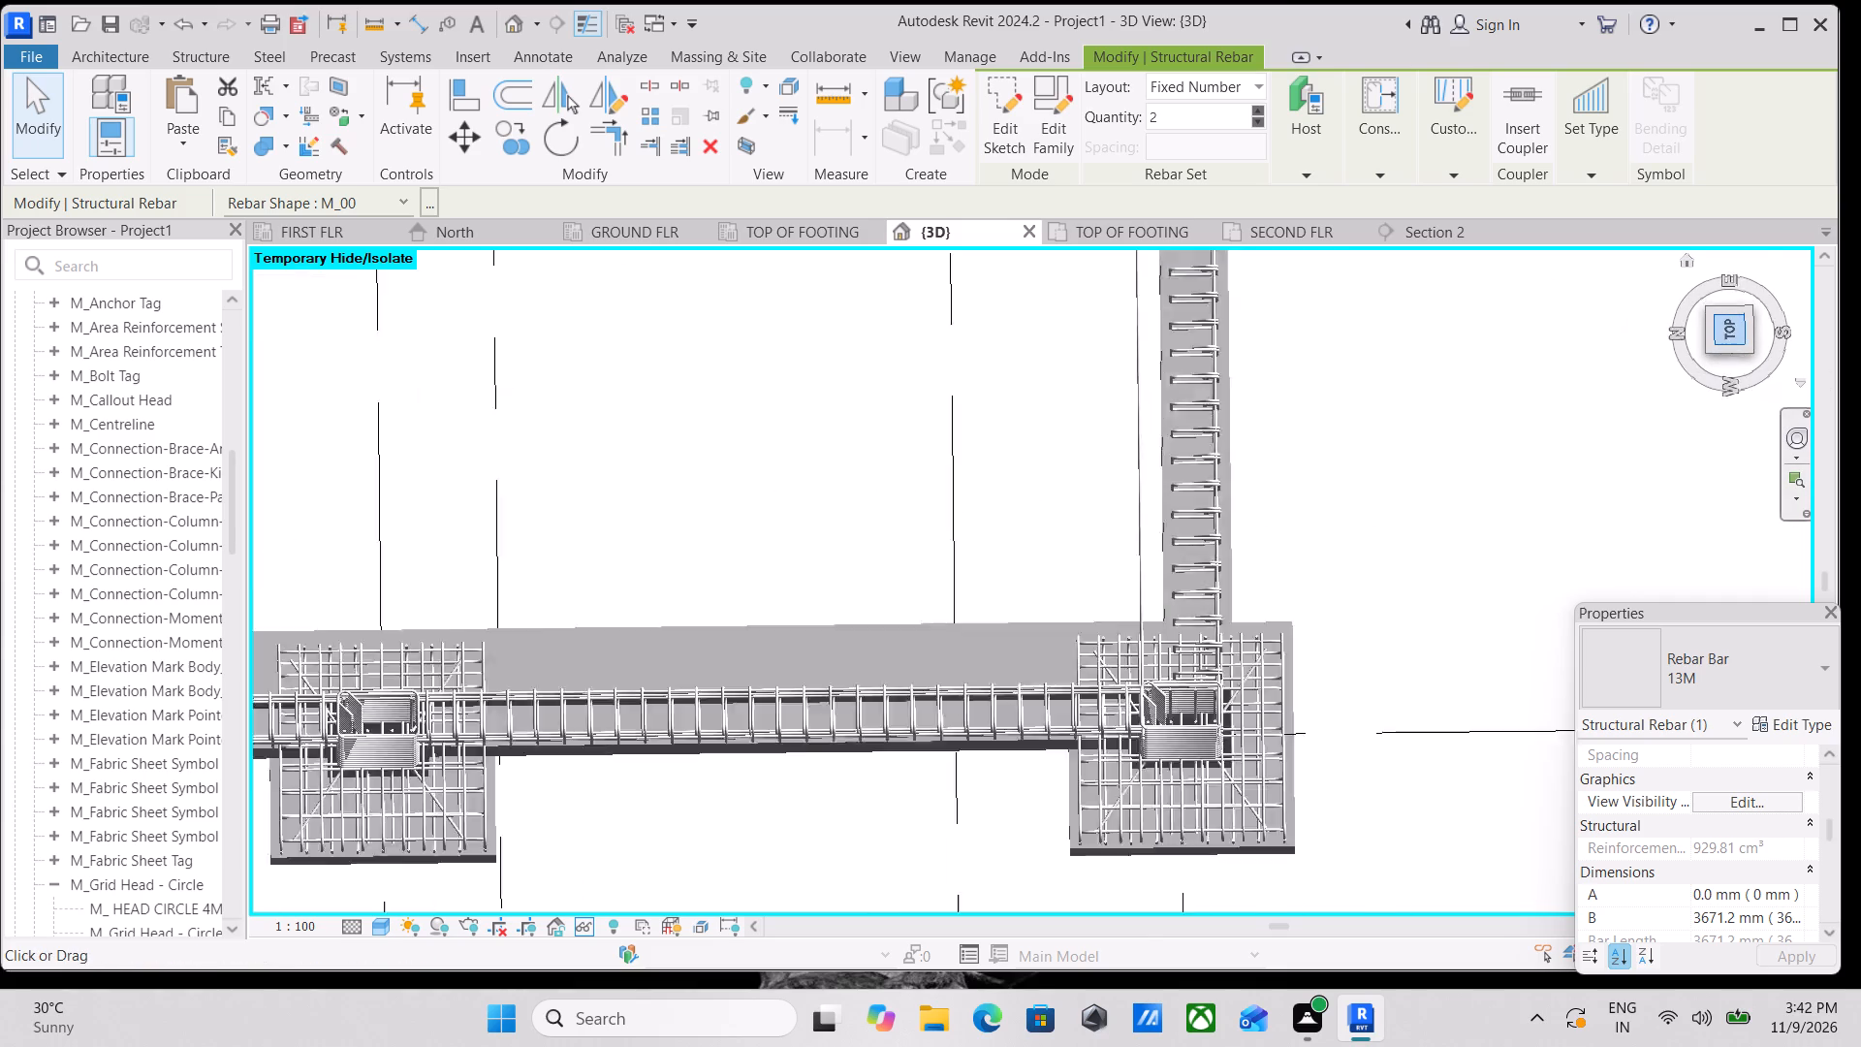
scroll(941, 636, up, 3)
scroll(1073, 566, up, 2)
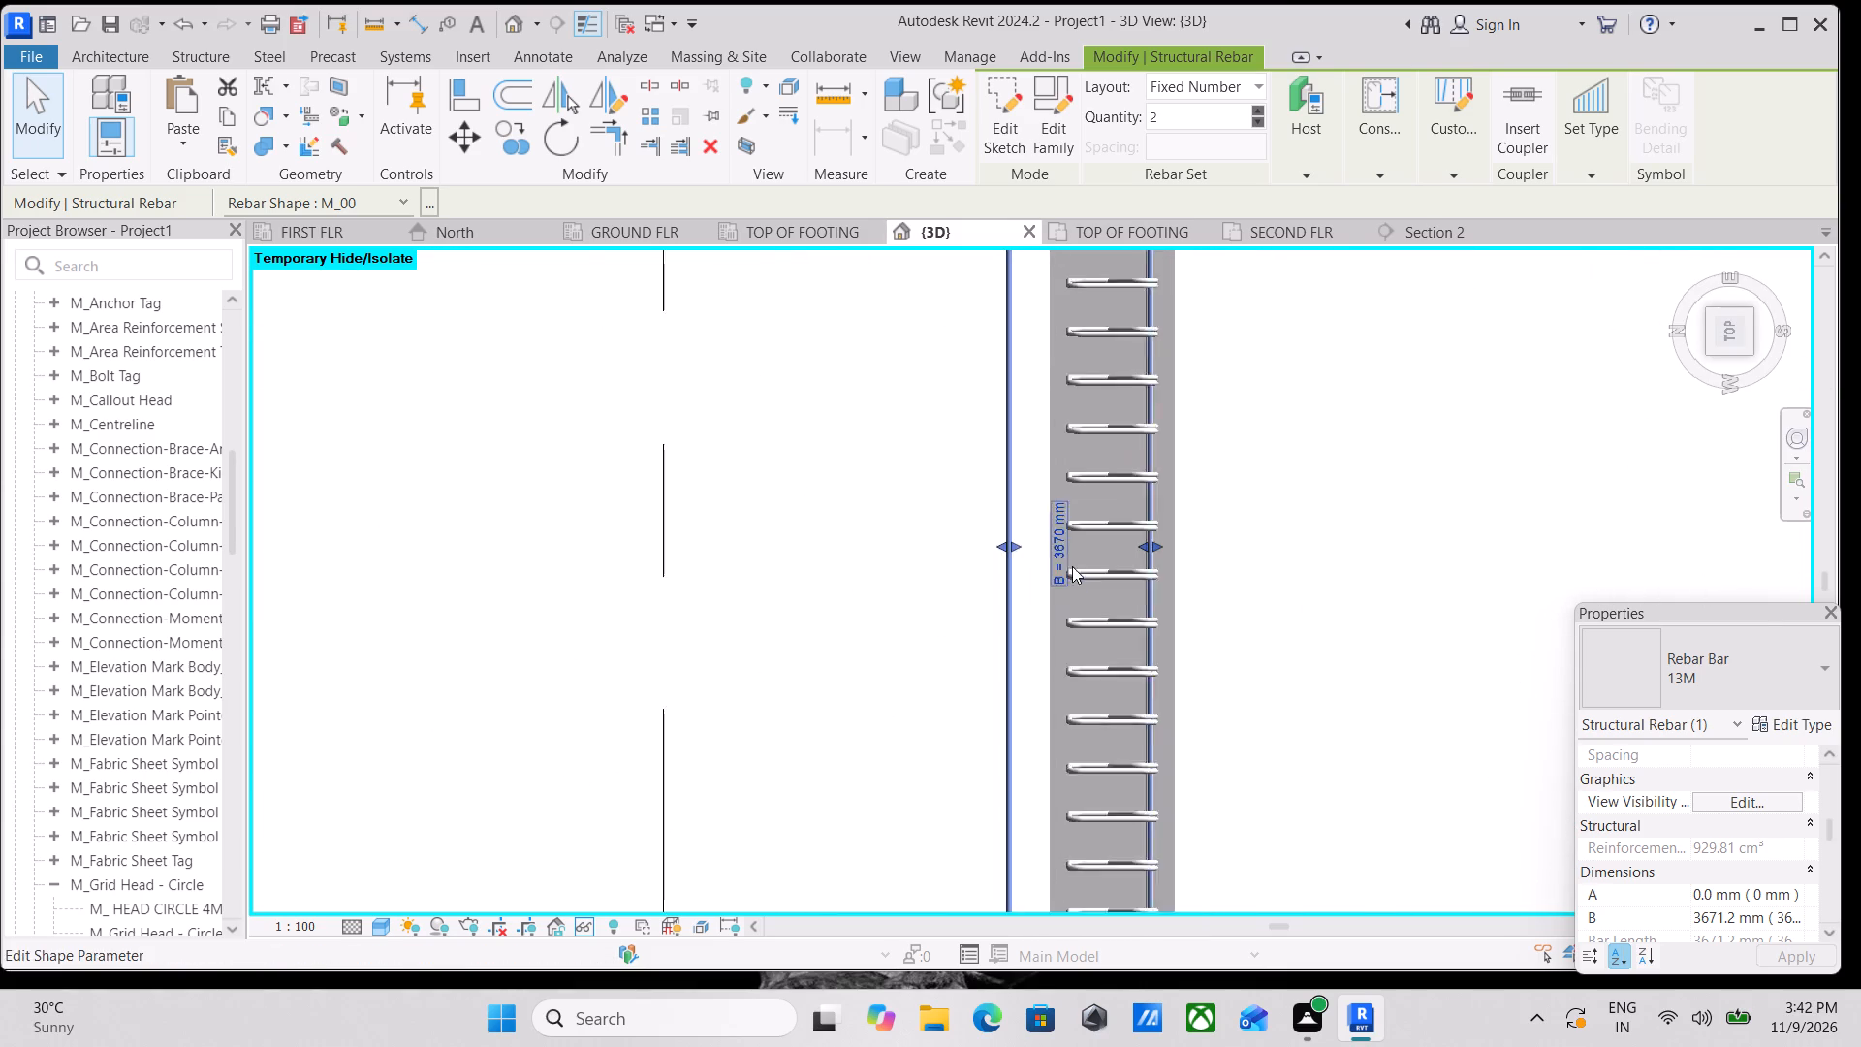
scroll(1072, 566, up, 2)
drag(1000, 545, 1064, 553)
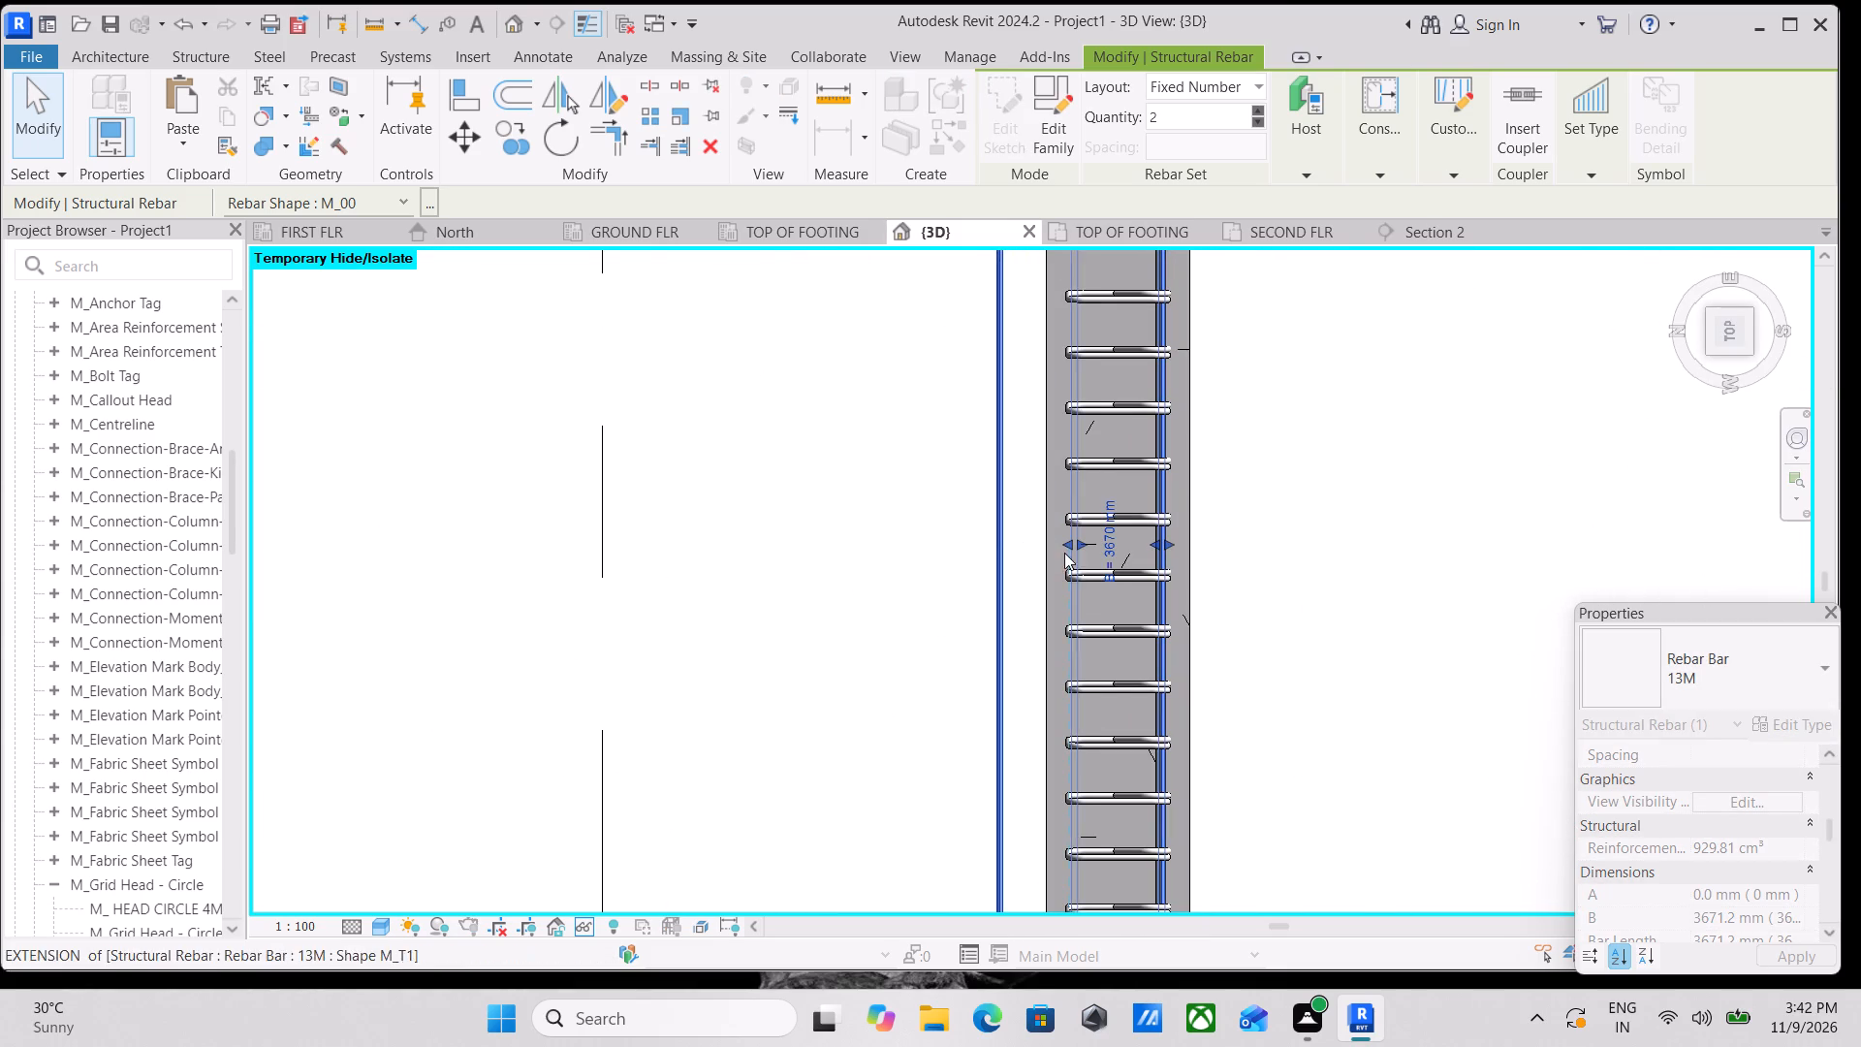
drag(1064, 553, 1075, 553)
scroll(1082, 546, up, 6)
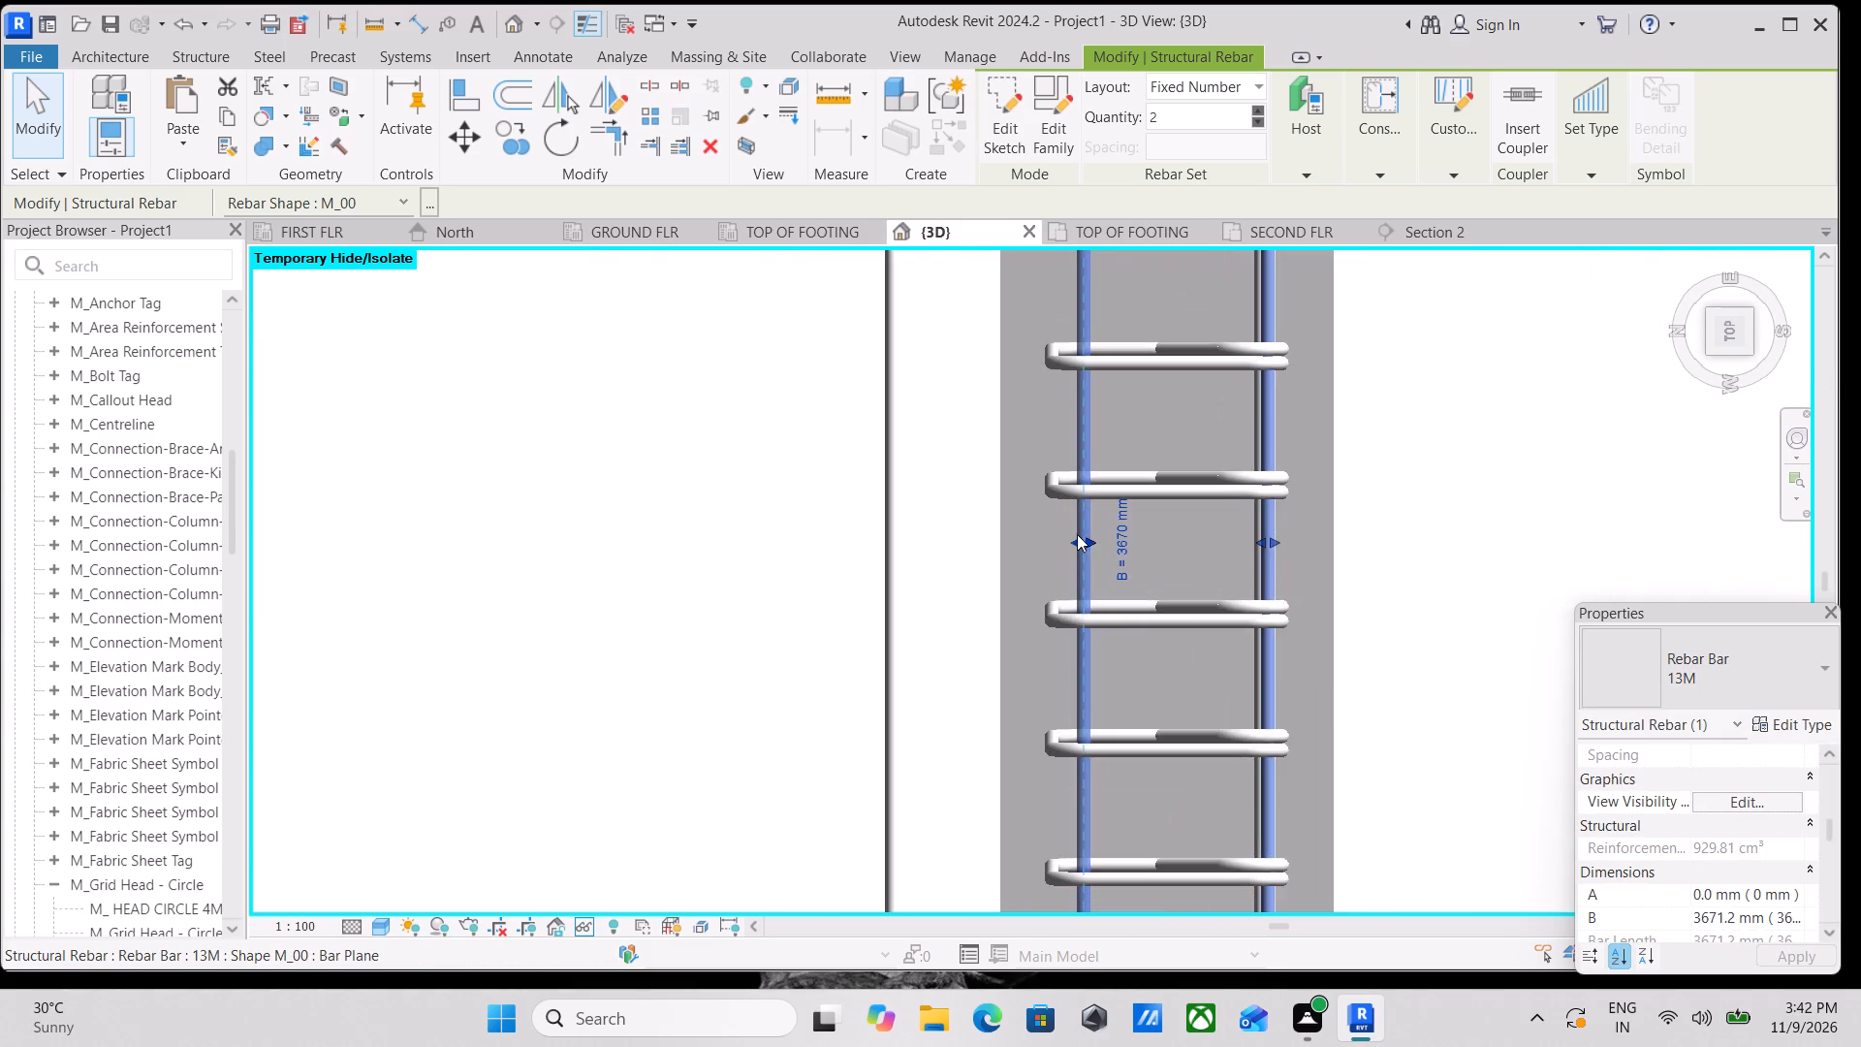
drag(1073, 546, 1055, 547)
scroll(1055, 547, down, 1)
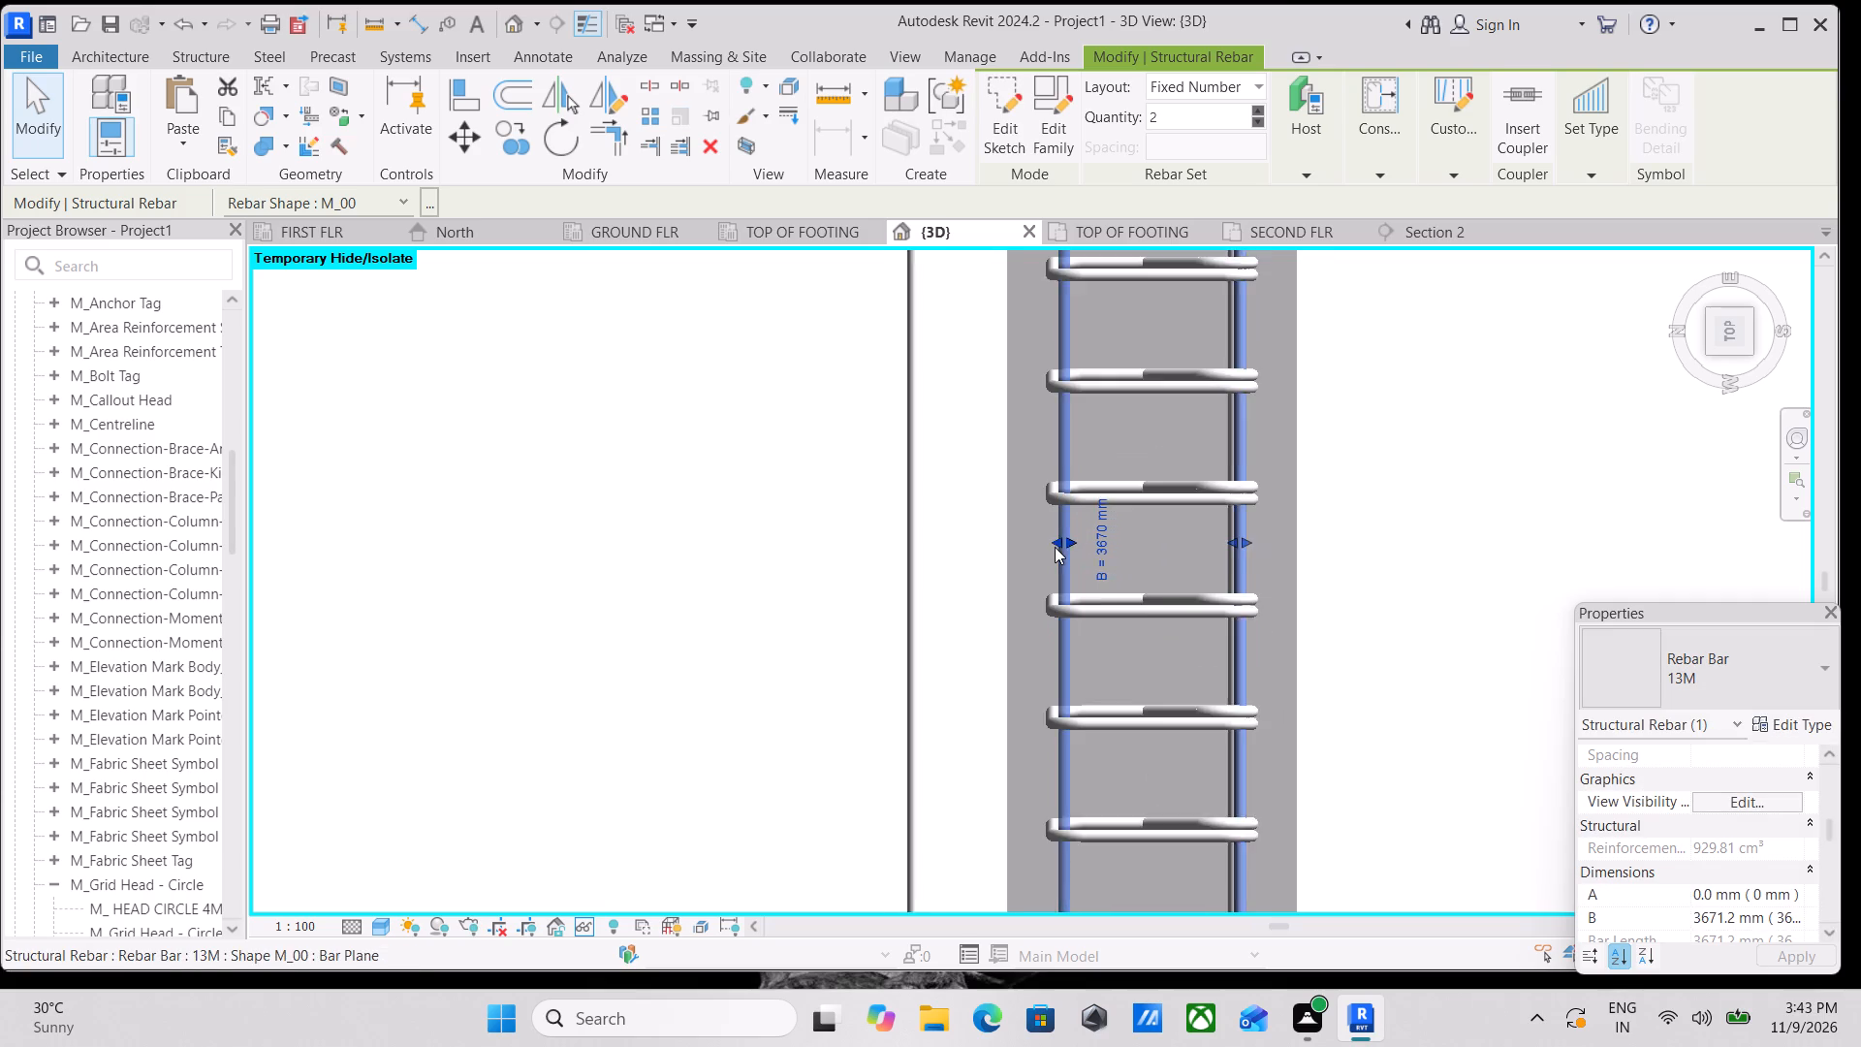
Move the stray inner bars of the next two 13M longitudinal sets in the grid 7 beam between grids C and D inside its stirrups.
scroll(1055, 547, down, 1)
key(Escape)
click(925, 594)
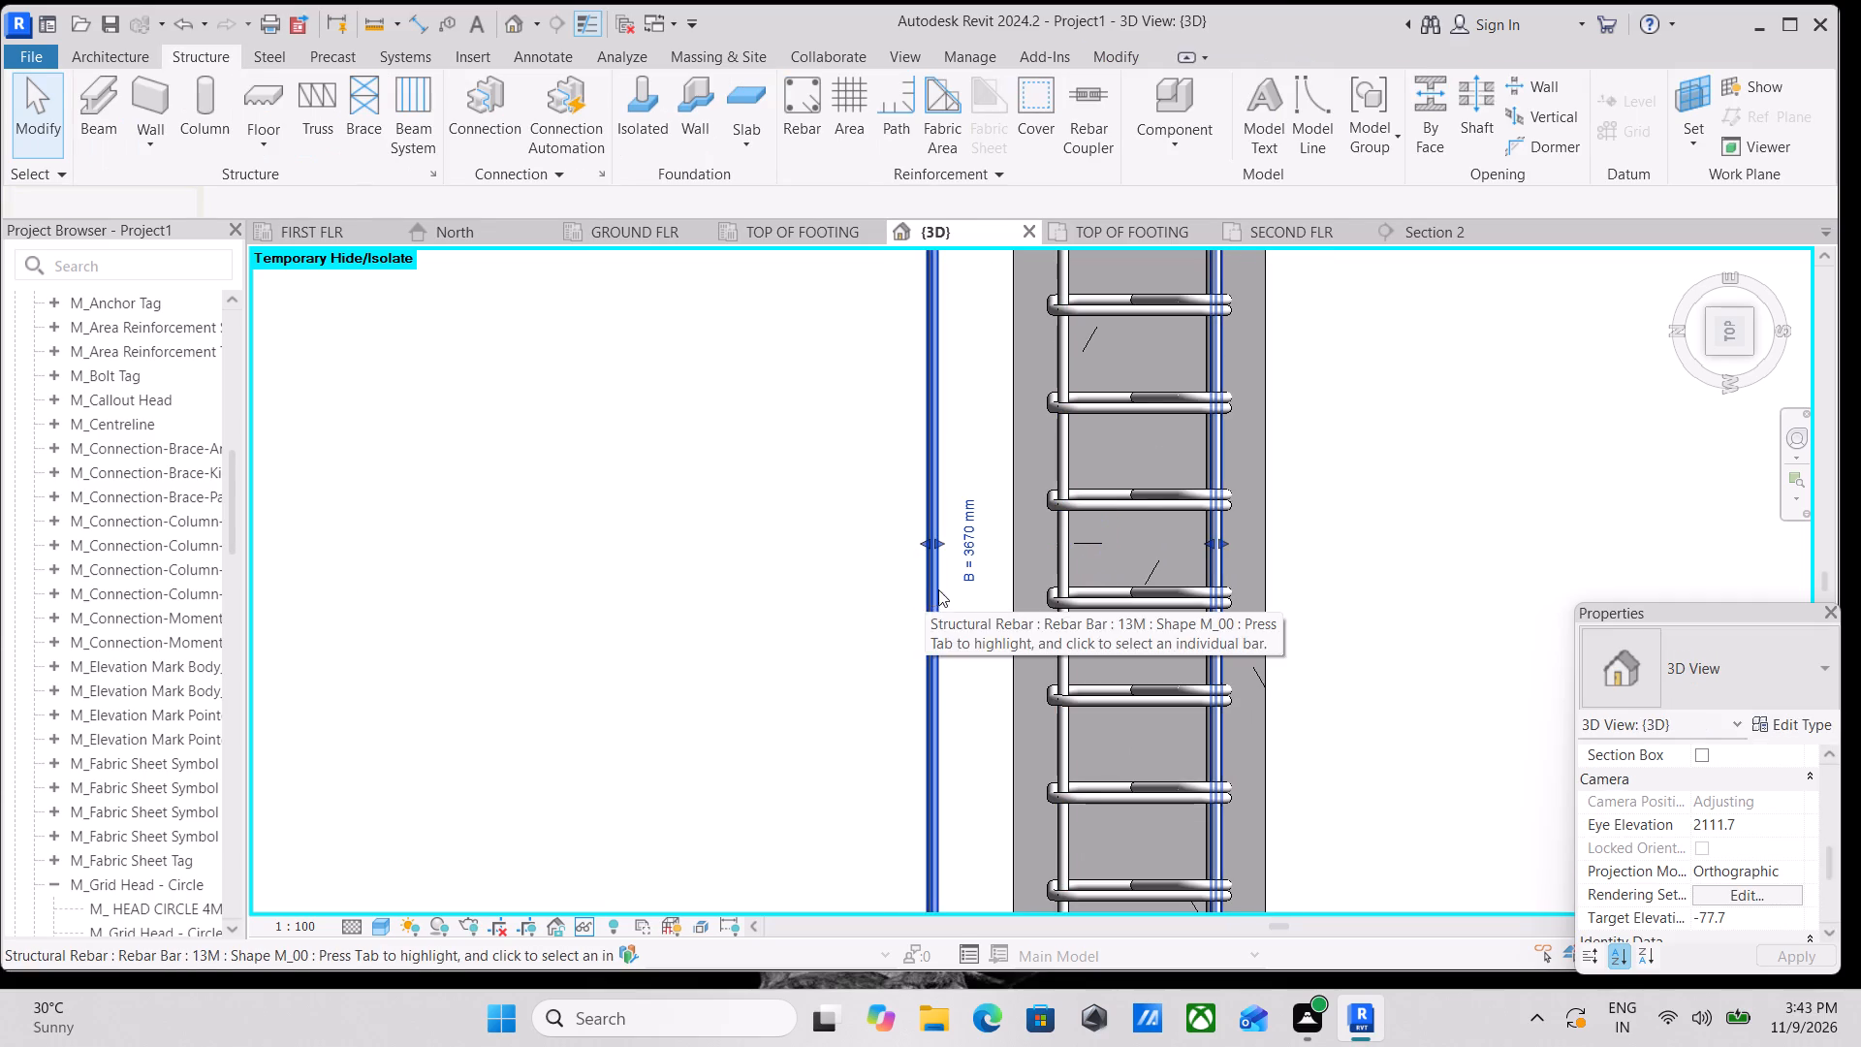
drag(942, 544, 1060, 534)
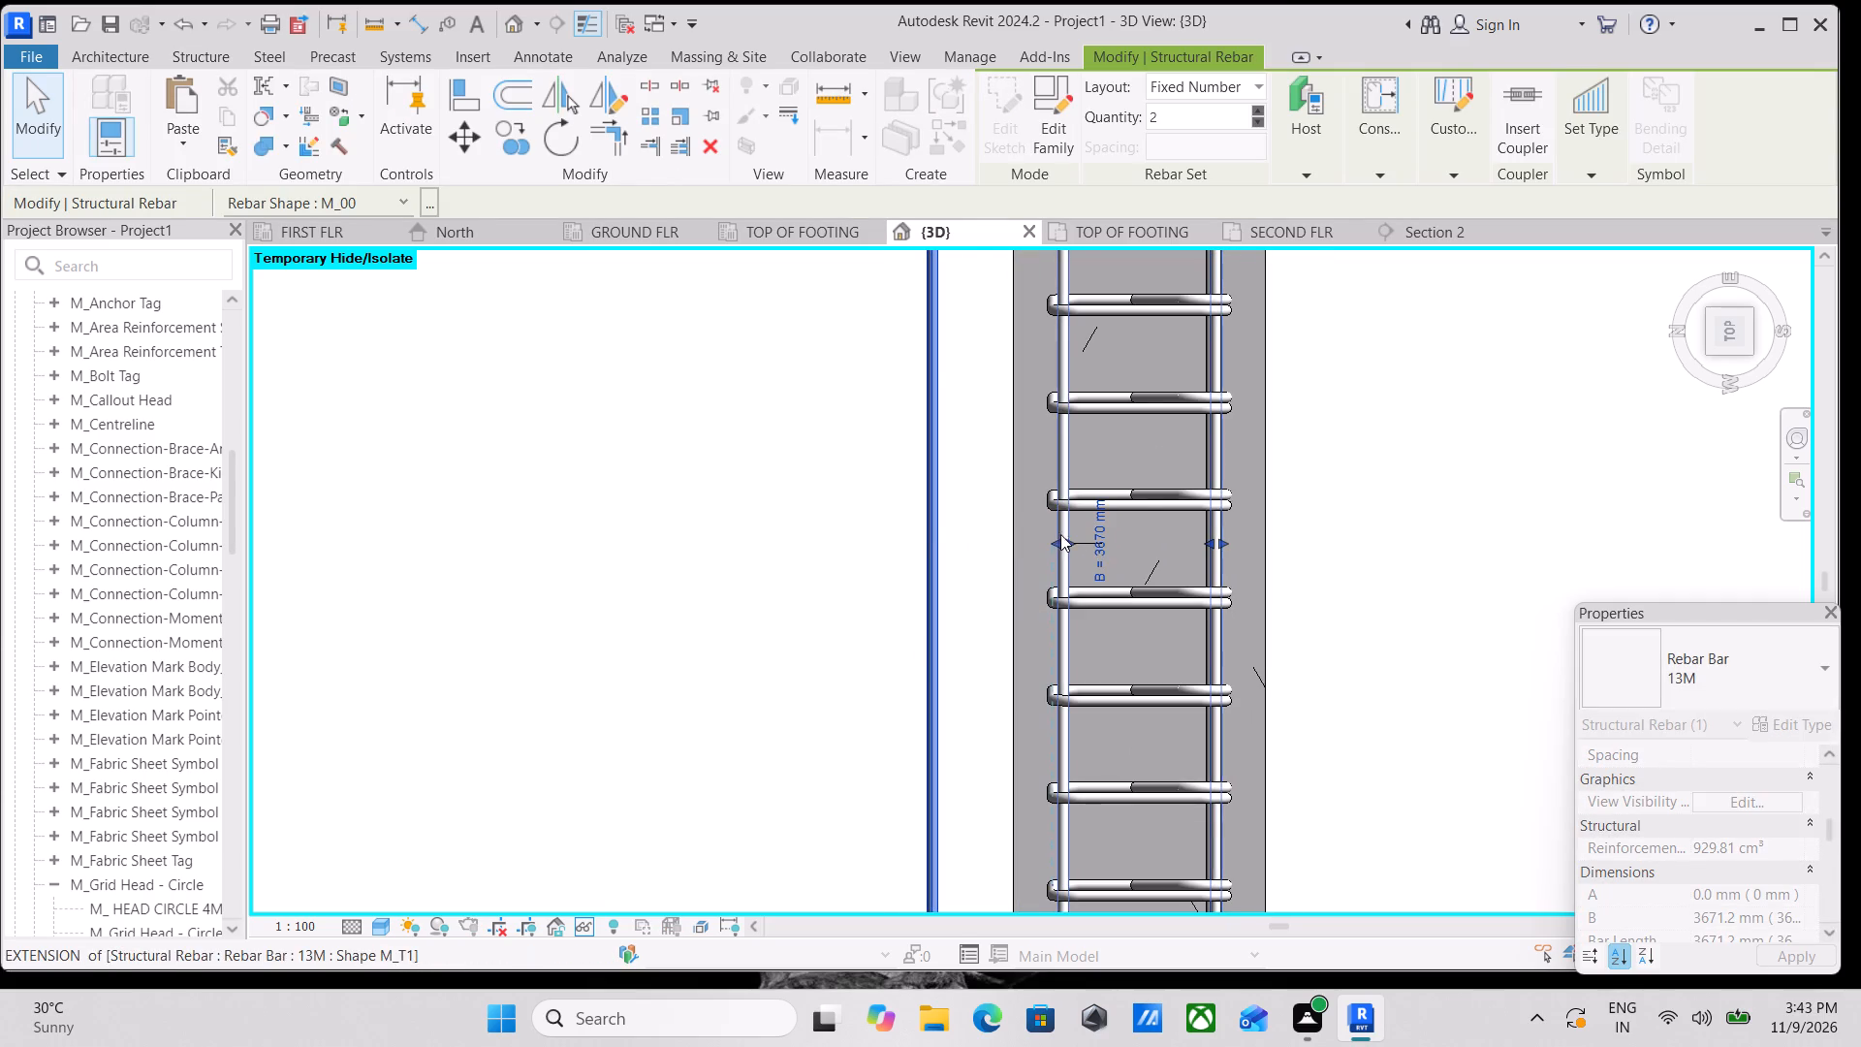
drag(1060, 534, 1067, 534)
scroll(1063, 536, up, 3)
click(1067, 543)
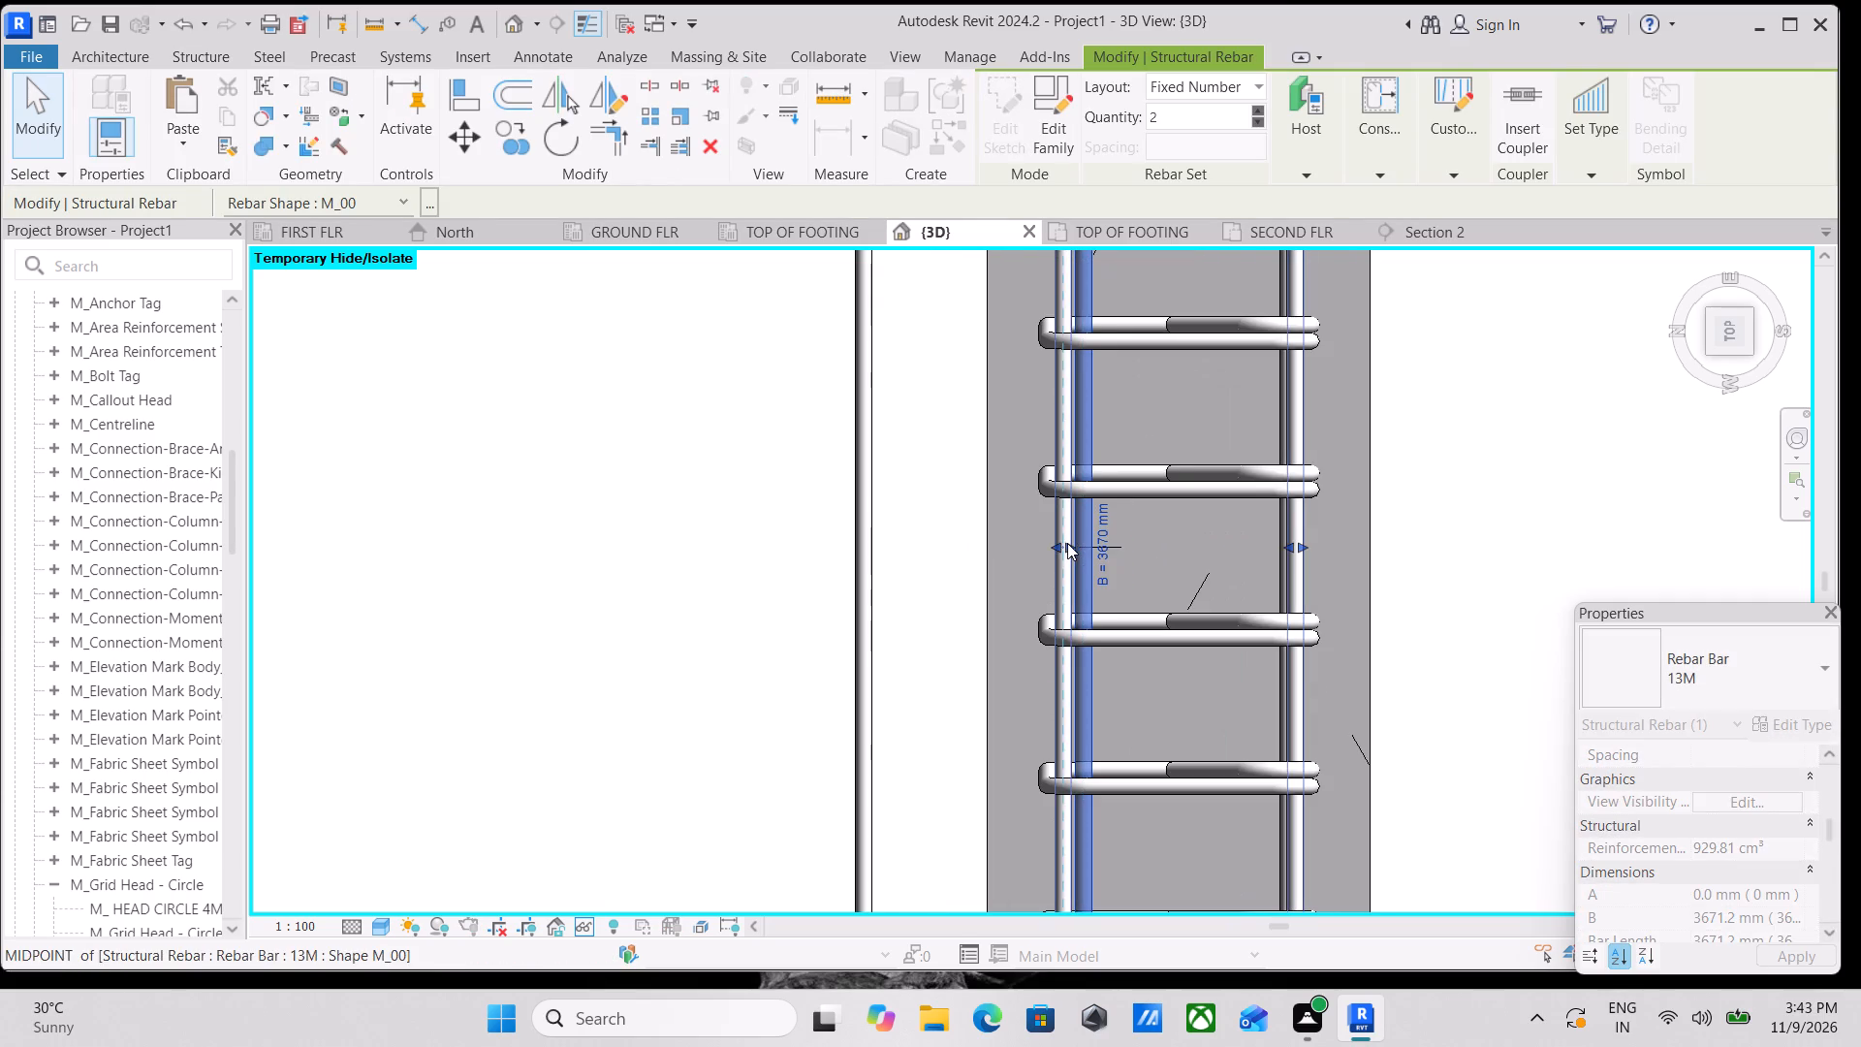
key(Escape)
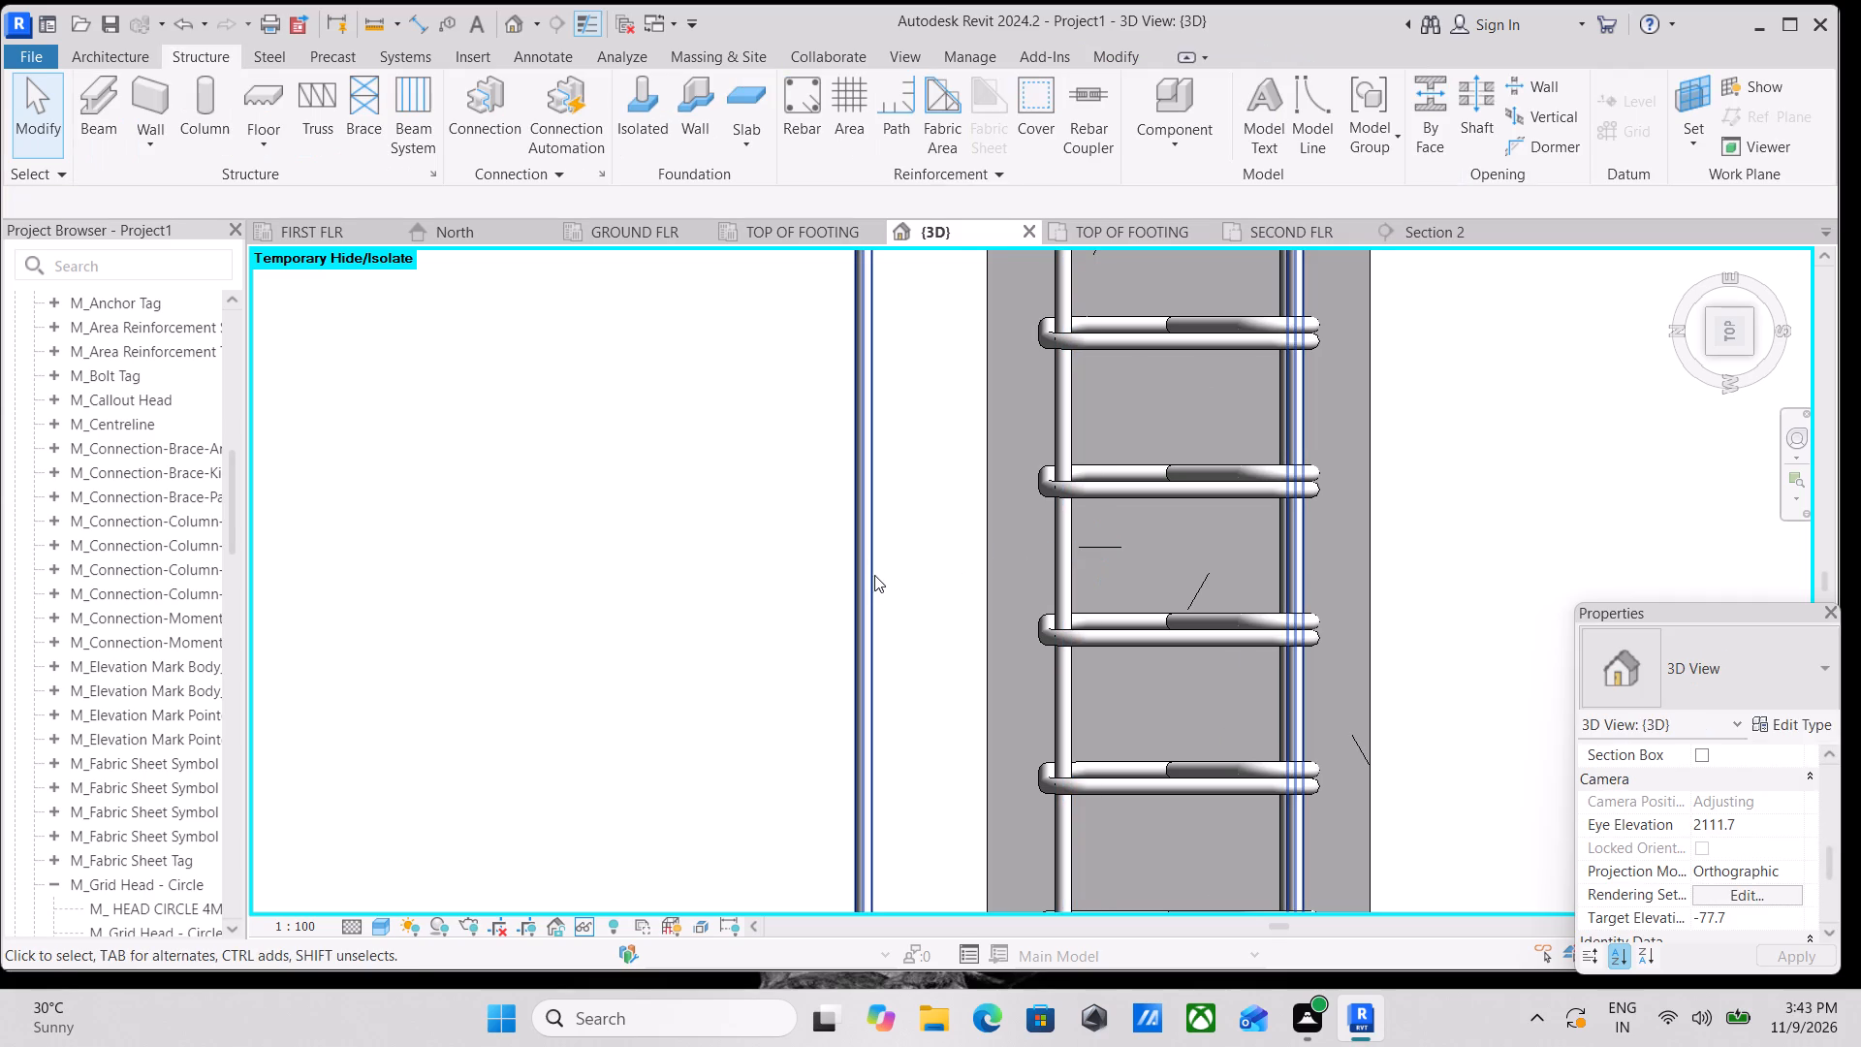
click(871, 577)
scroll(875, 575, down, 2)
drag(872, 555, 947, 551)
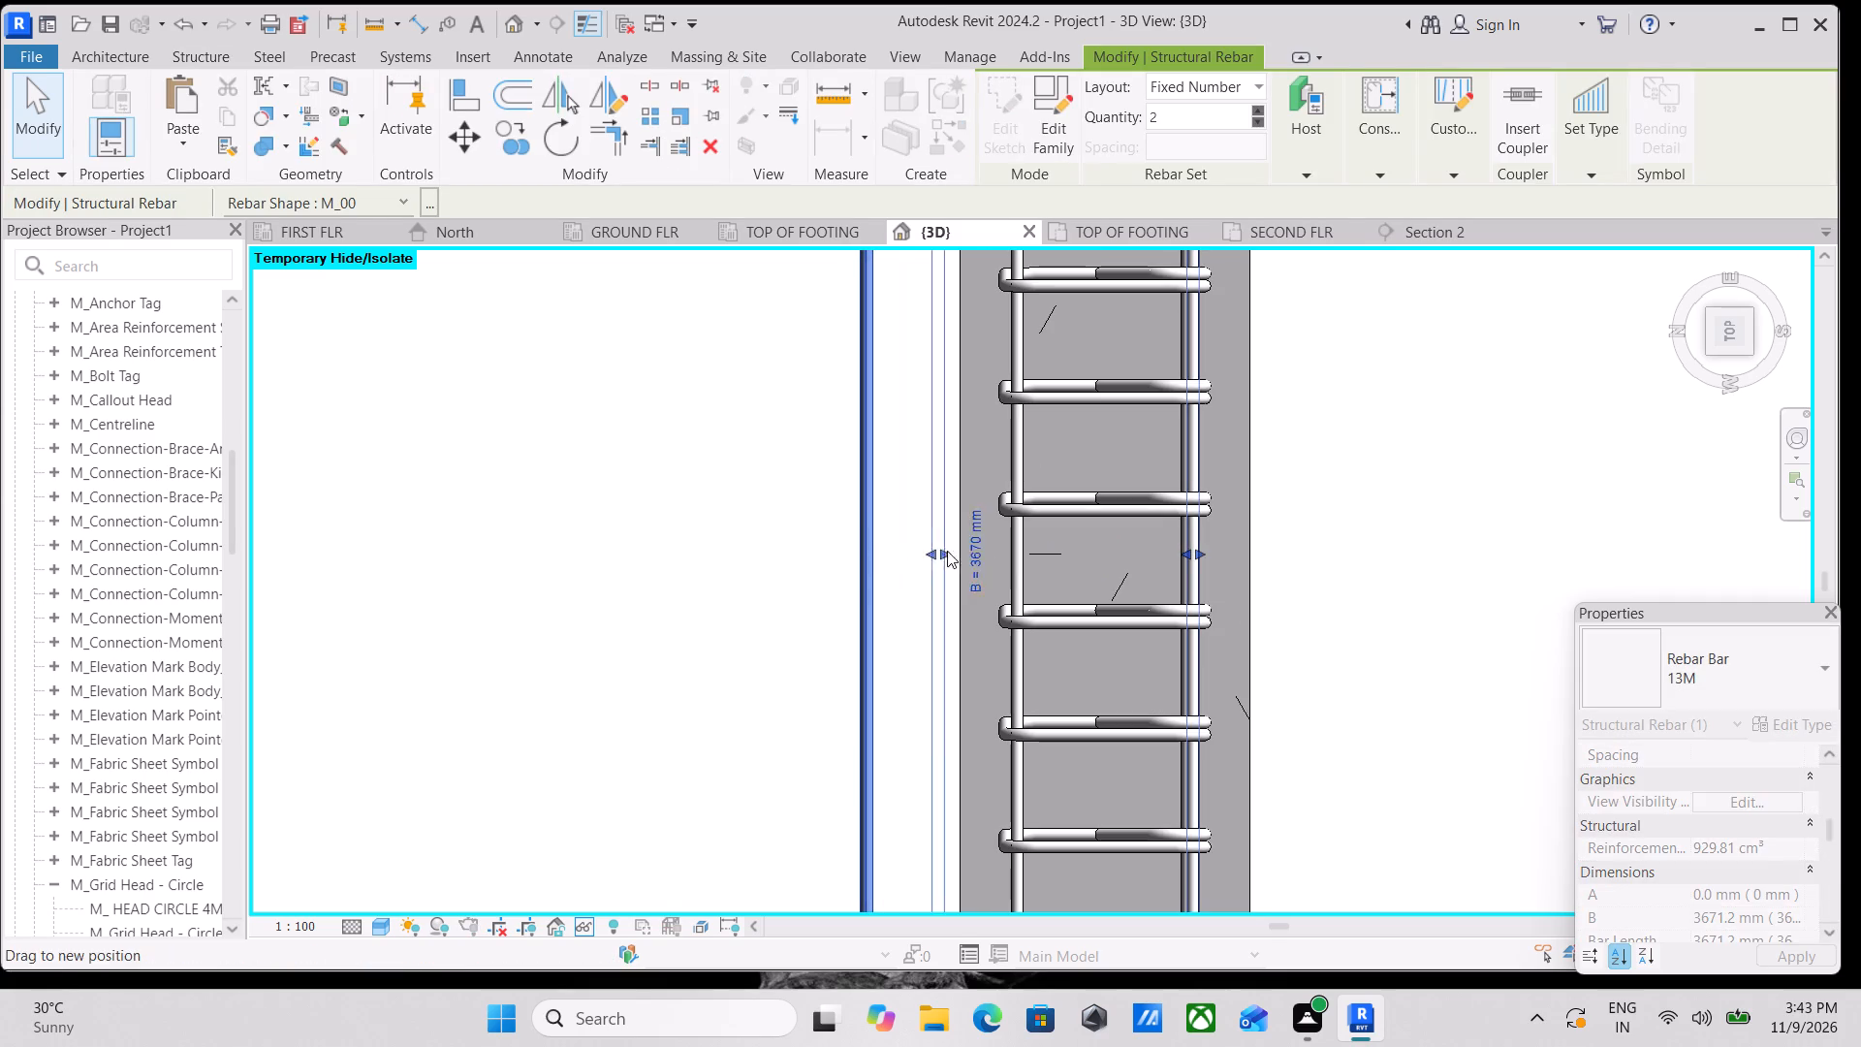
drag(947, 551, 1015, 553)
key(Escape)
Move the last stray inner 13M bar of the grid 7 beam between grids C and D inside, against the stirrups' inner legs.
click(862, 563)
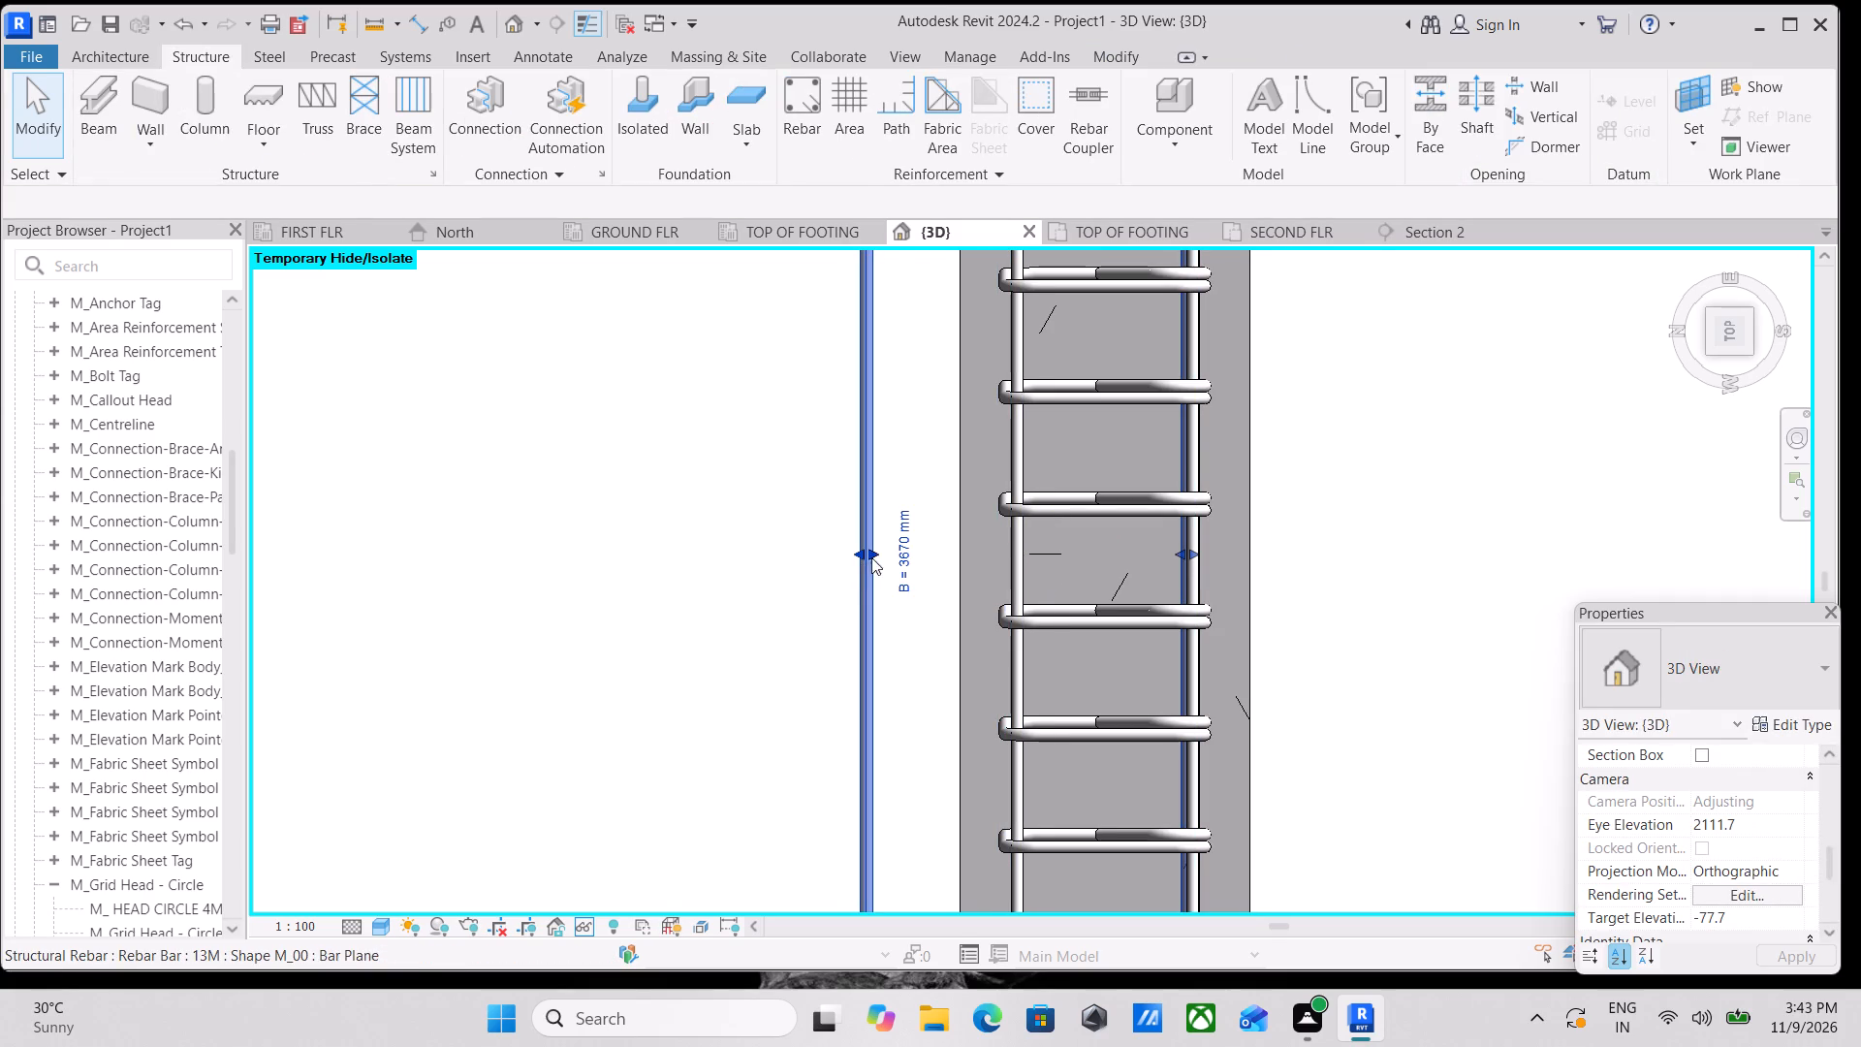
drag(874, 553, 1024, 556)
scroll(1024, 556, up, 6)
drag(1035, 550, 1029, 550)
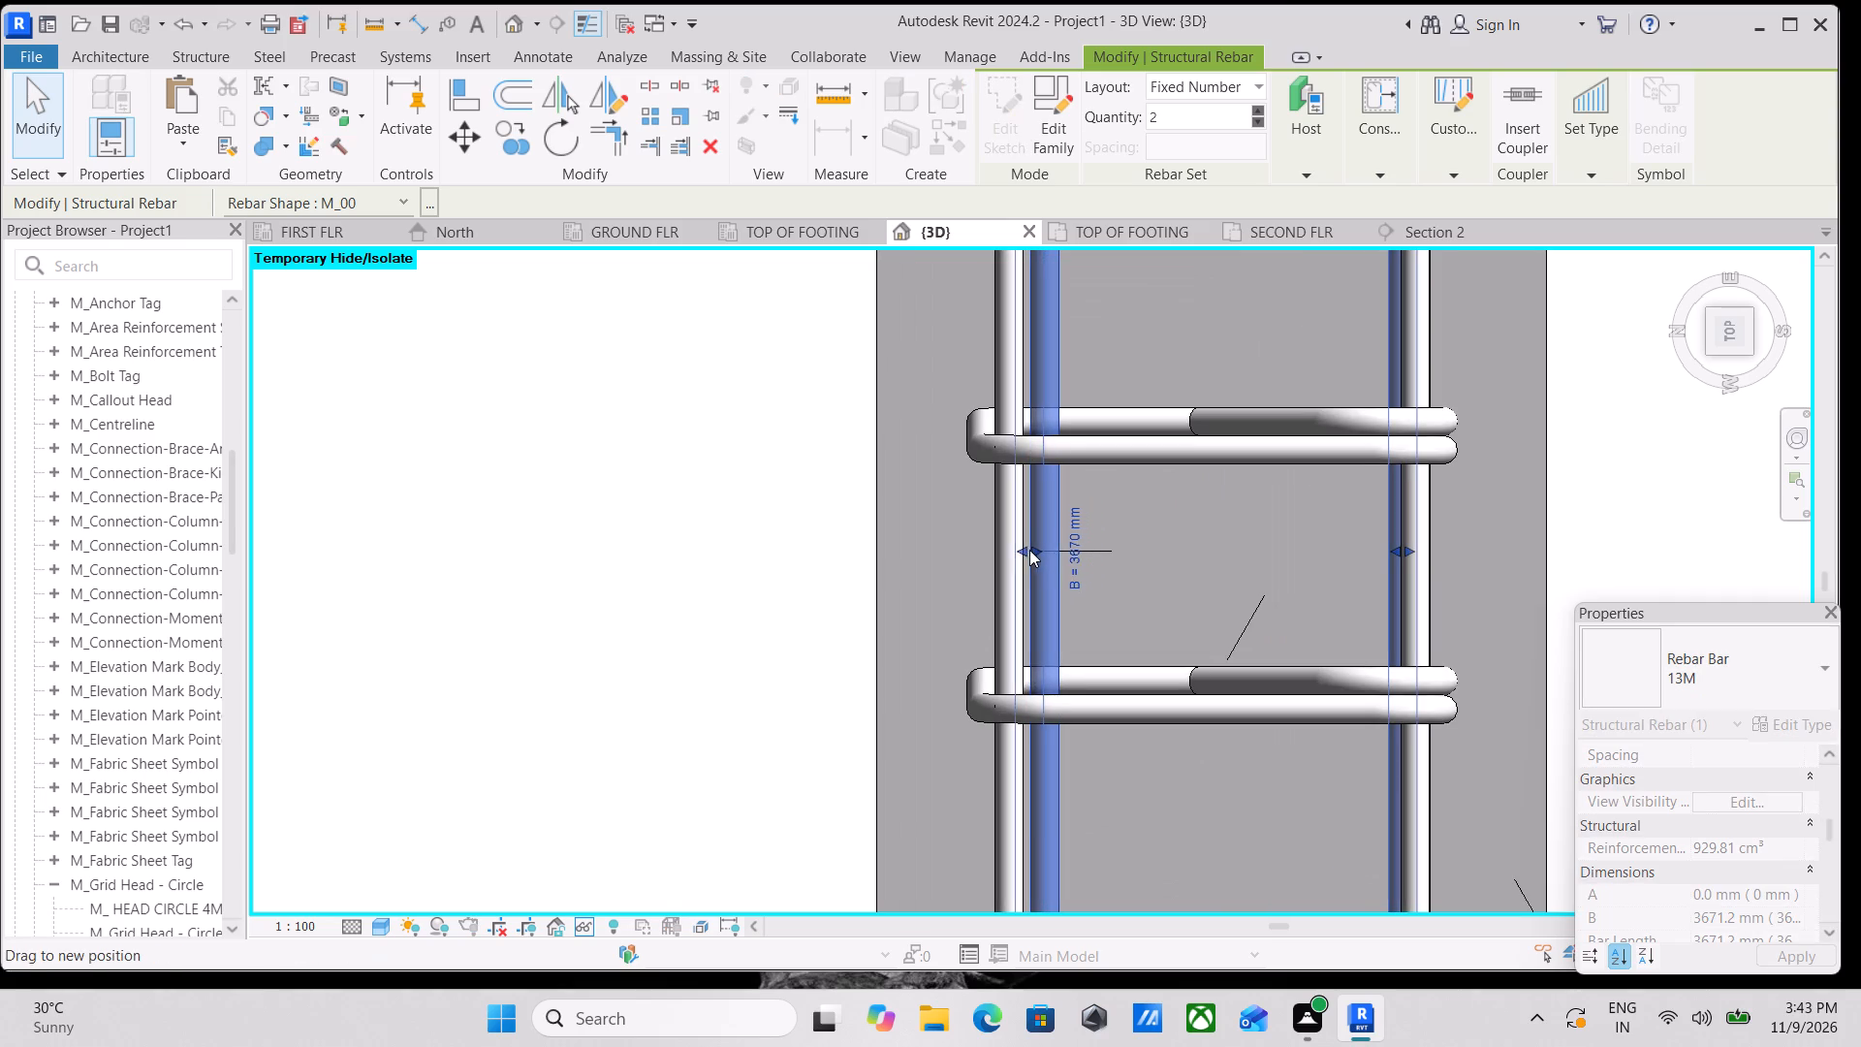
drag(1029, 550, 1025, 550)
scroll(1022, 555, up, 3)
drag(1018, 548, 1013, 548)
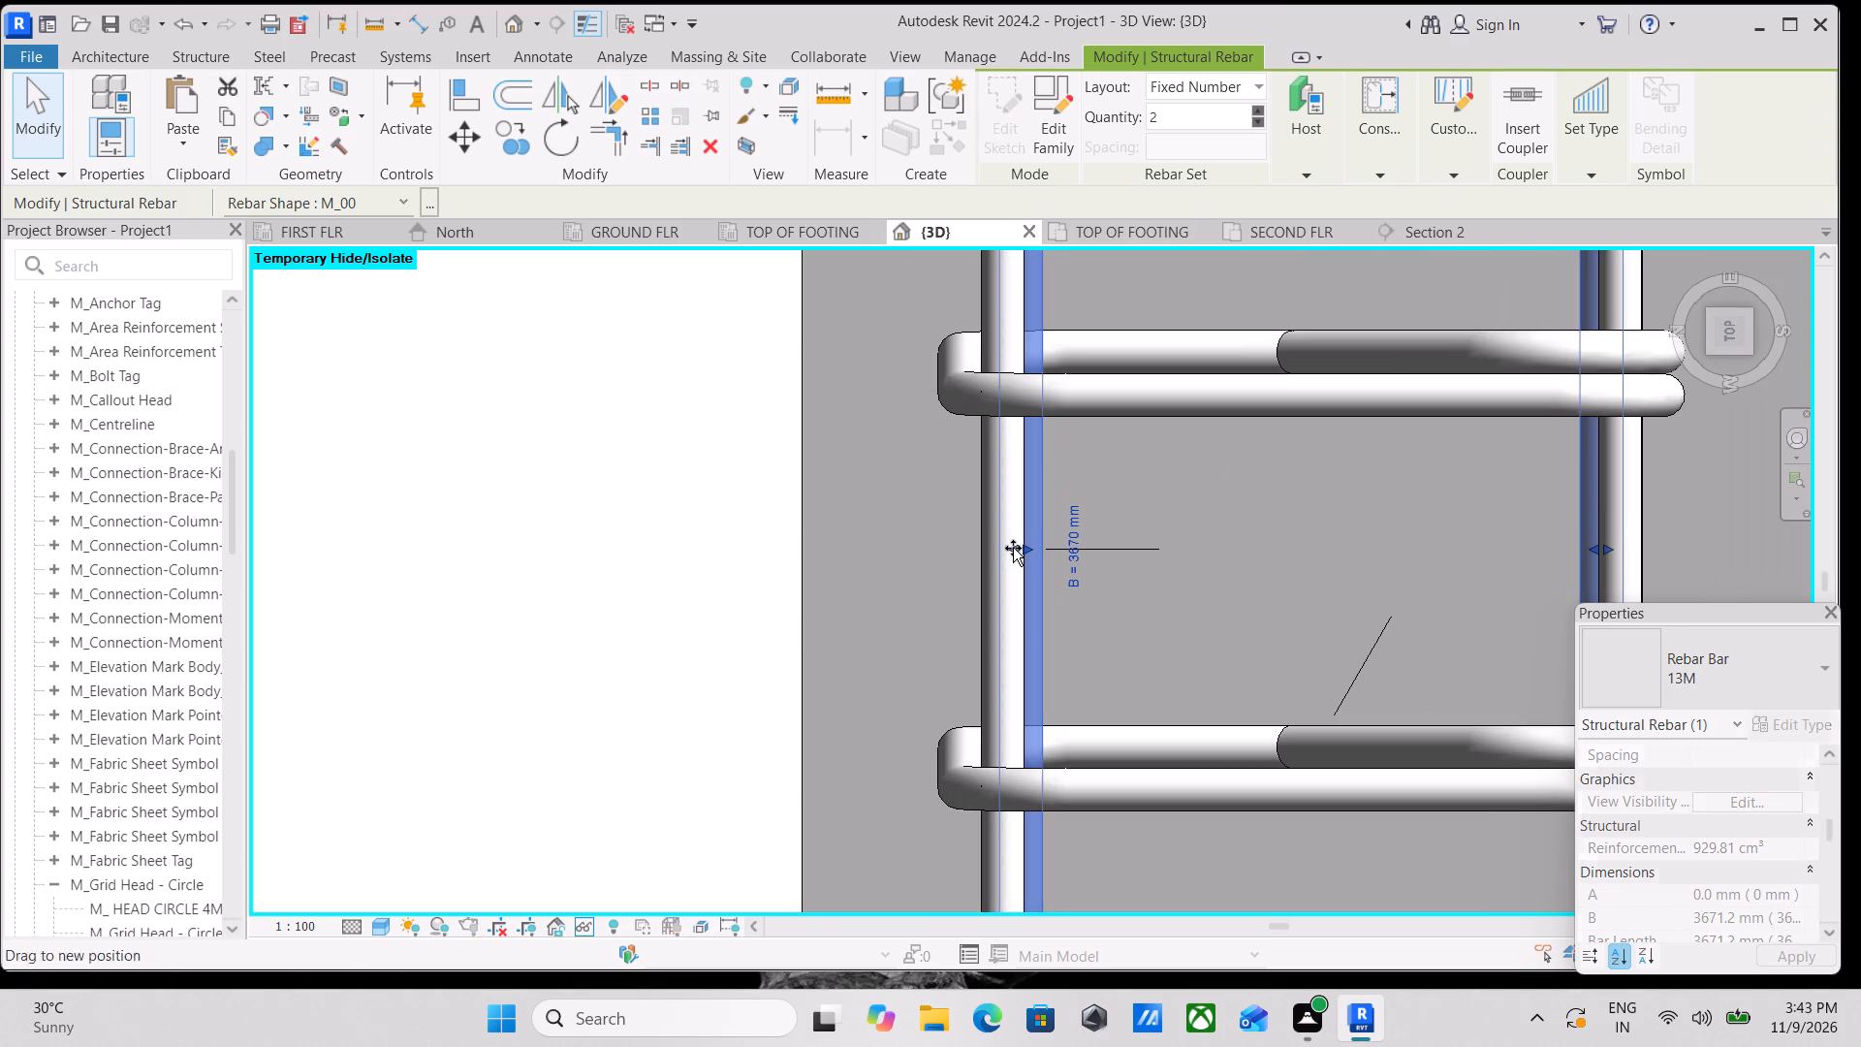
drag(1013, 548, 1003, 548)
scroll(1003, 548, down, 4)
key(Escape)
scroll(1036, 542, down, 3)
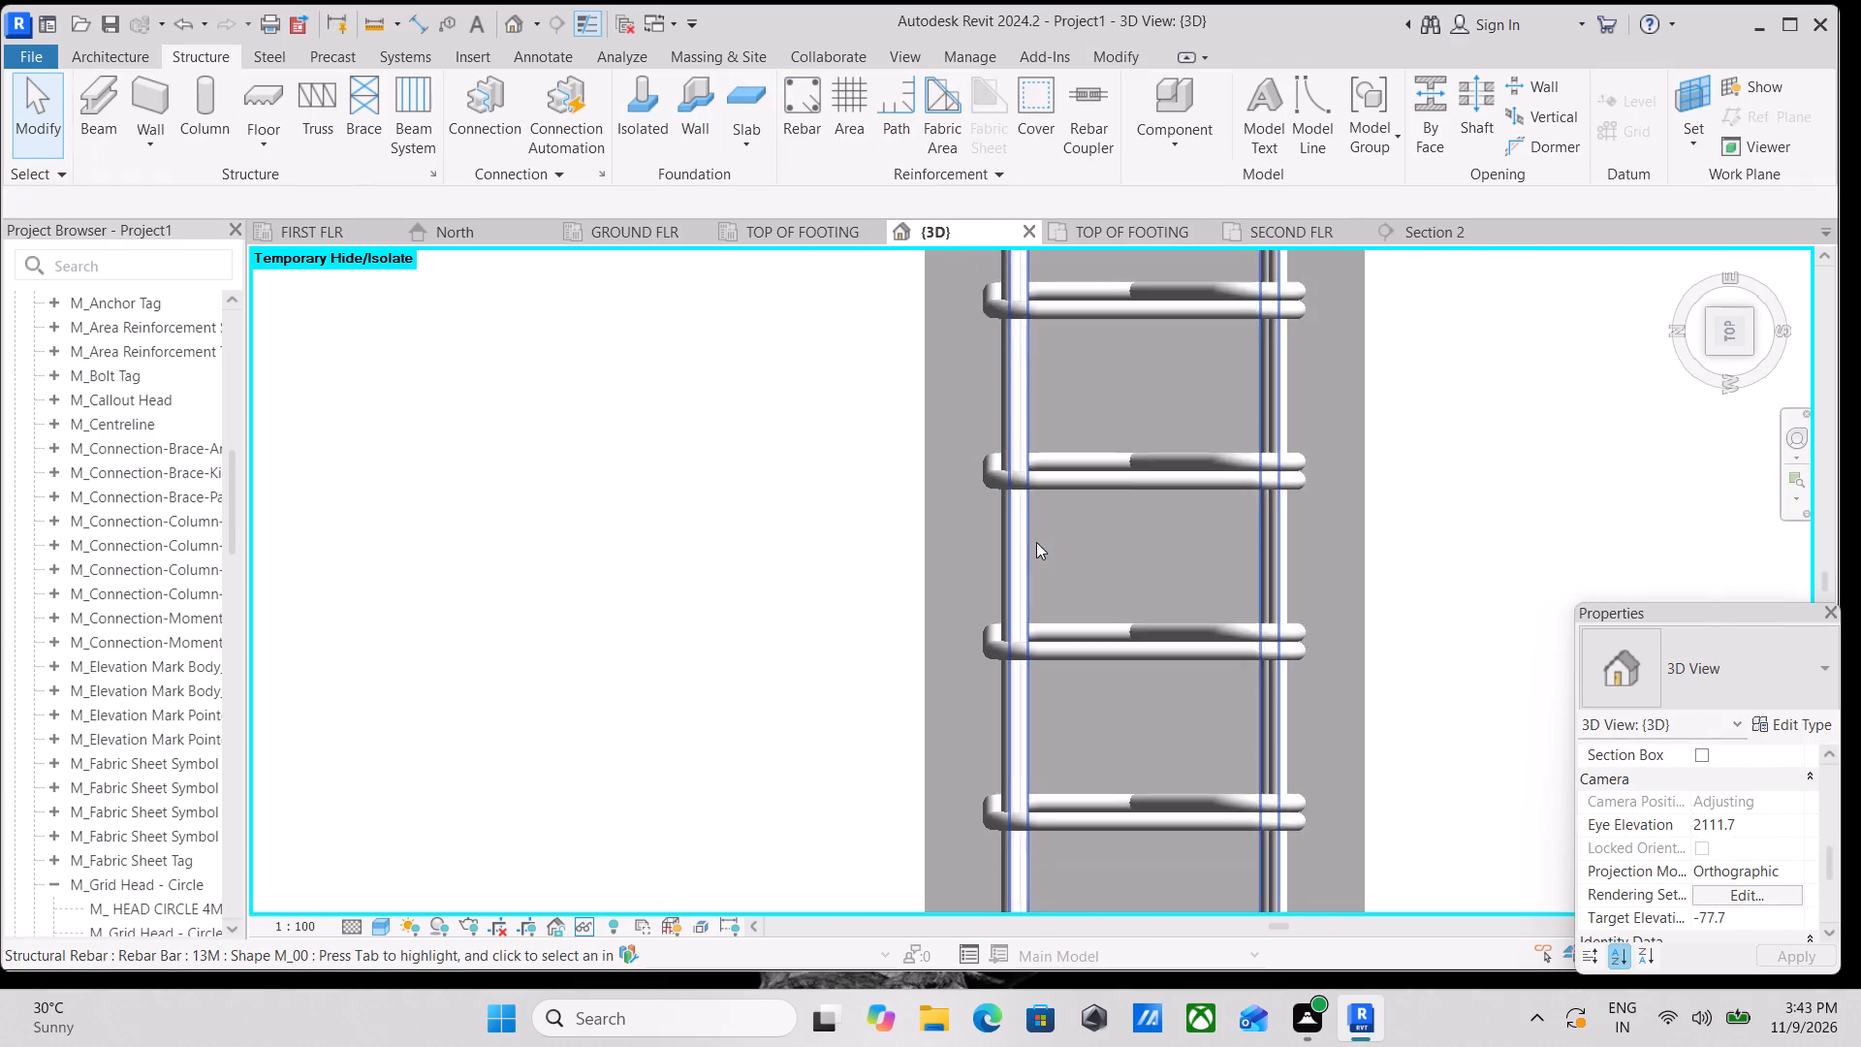
scroll(1012, 558, up, 3)
click(1012, 558)
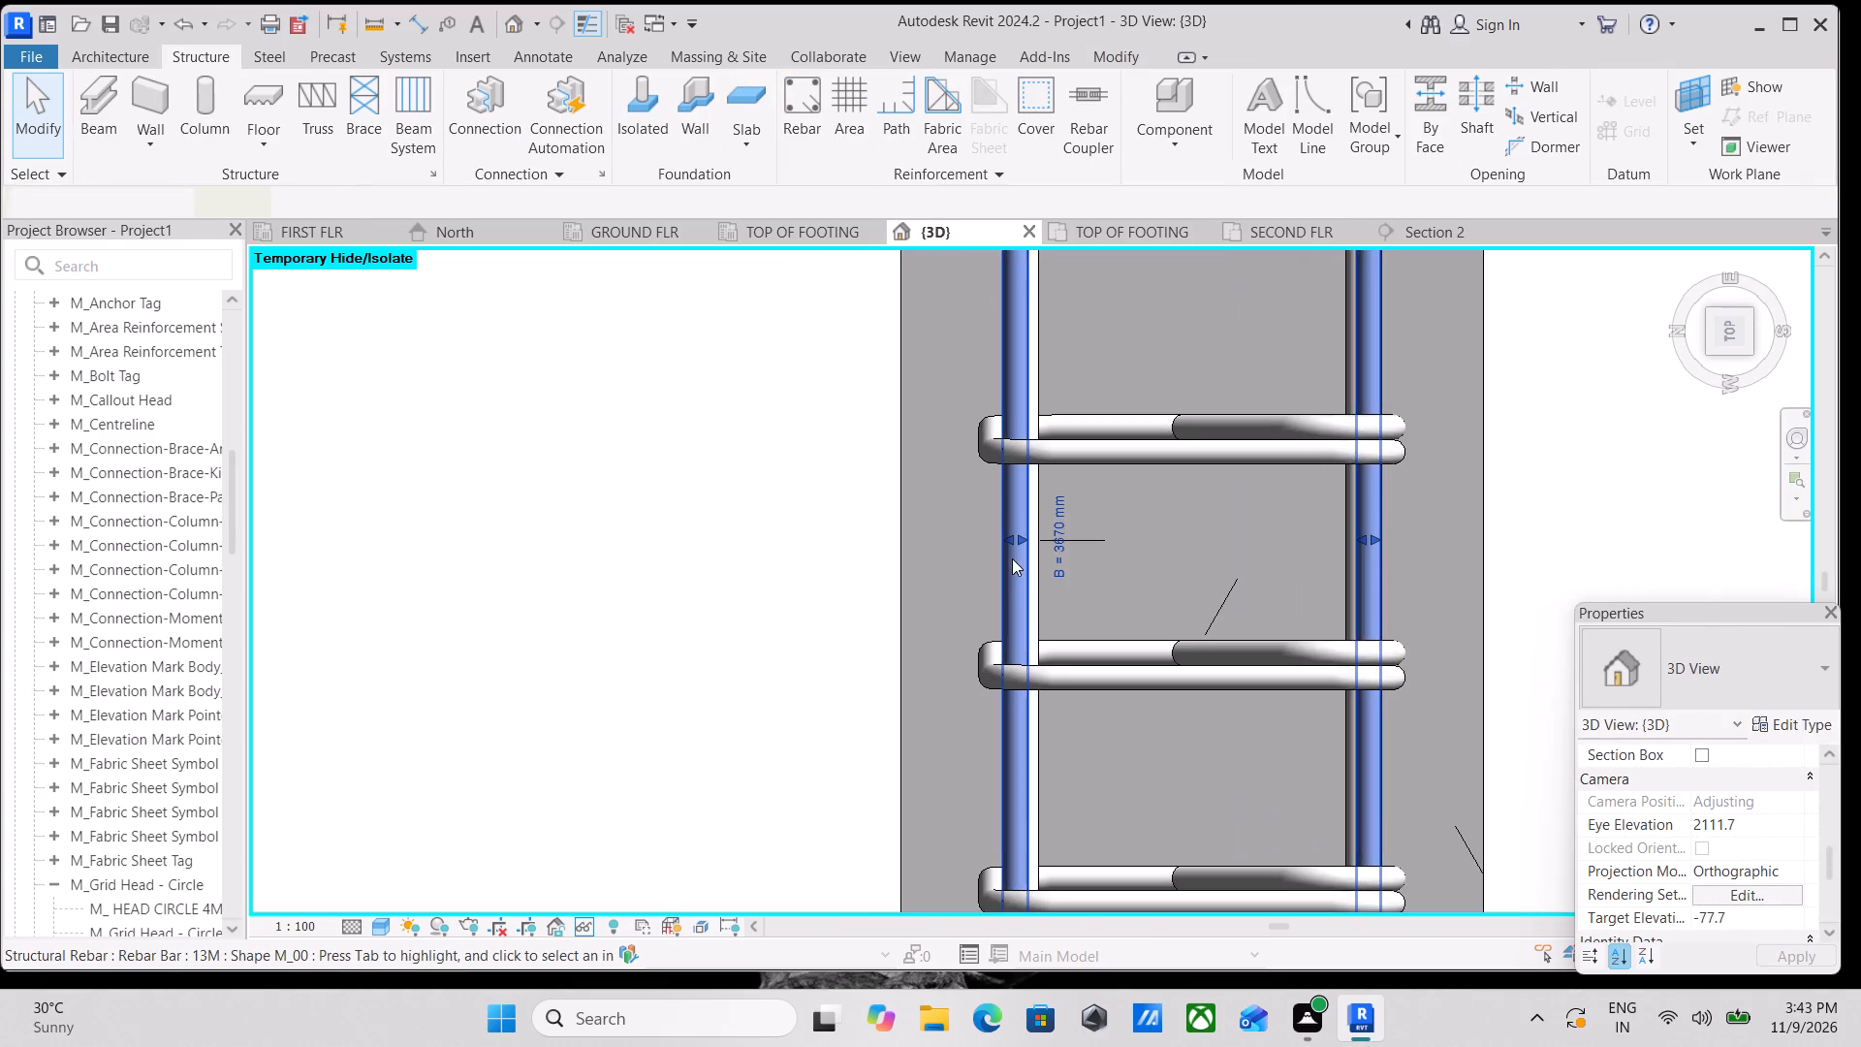
scroll(1012, 558, up, 2)
click(1028, 536)
key(Escape)
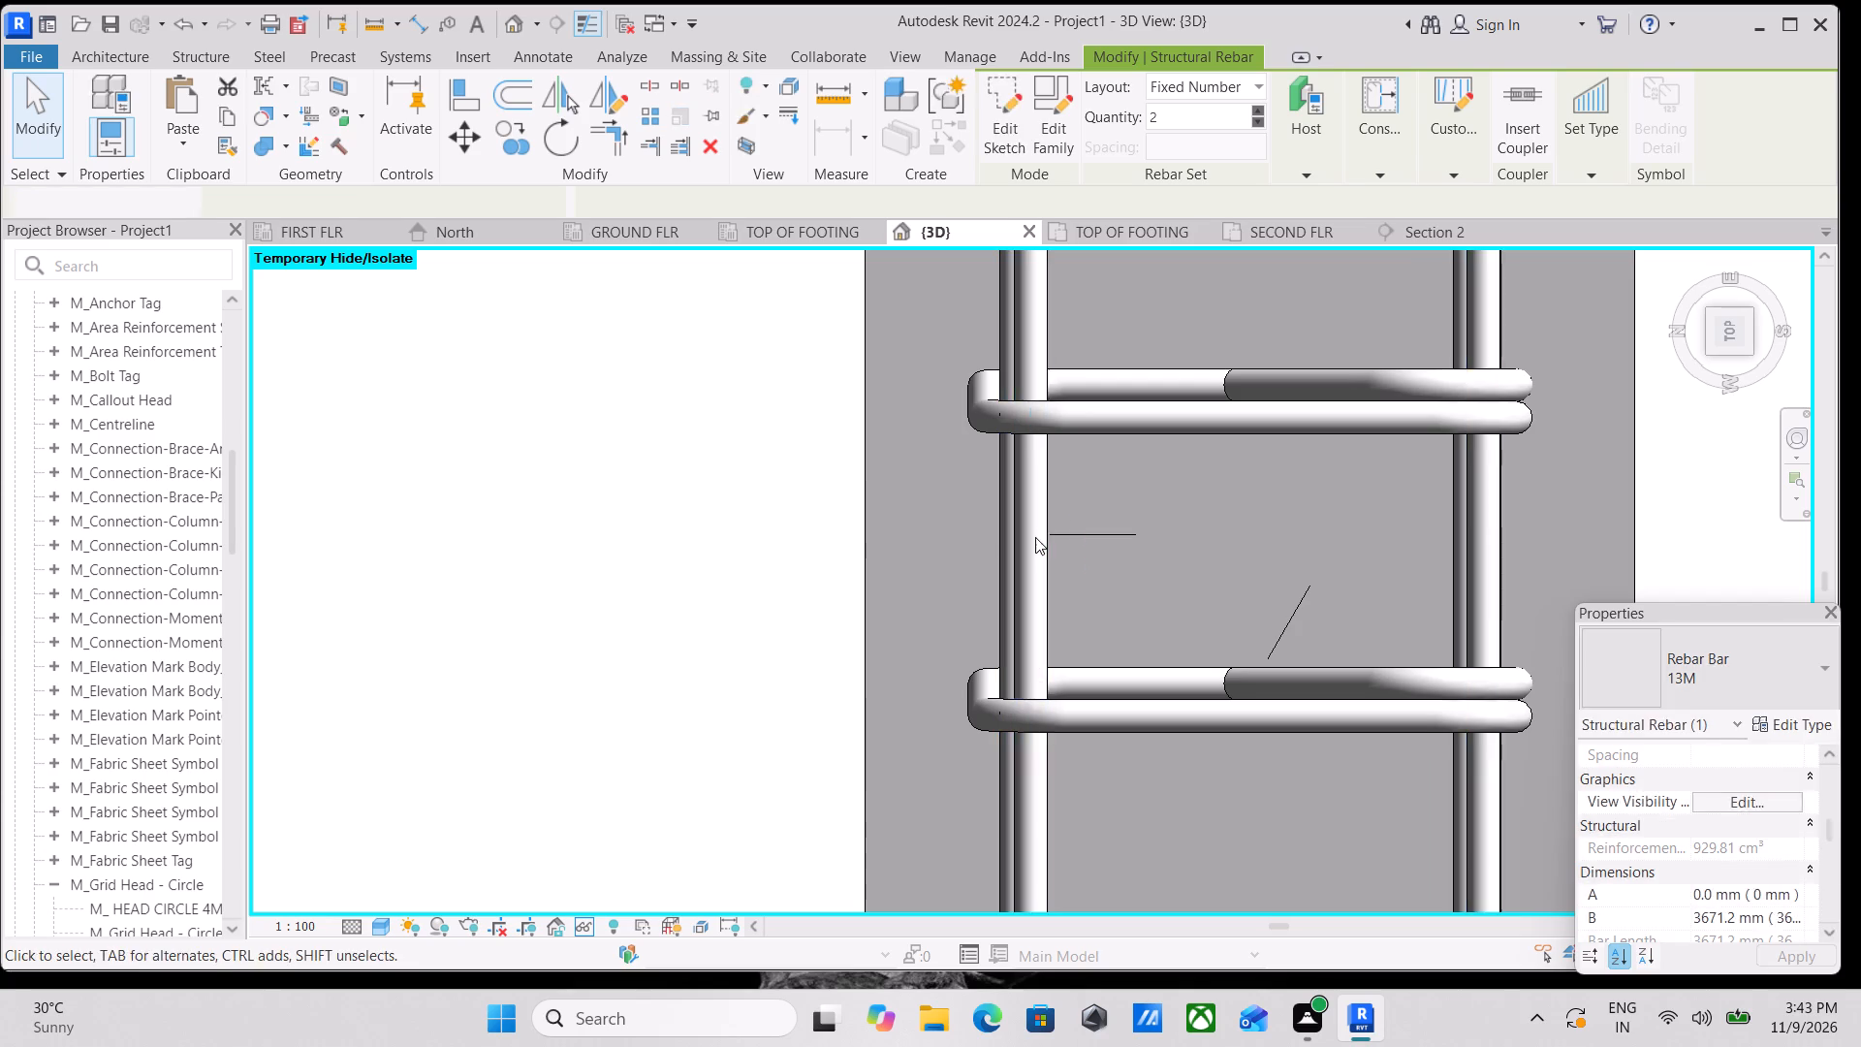
scroll(1035, 537, down, 4)
key(Escape)
Move the stray inner bar of one 13M longitudinal set in the grid 7 beam between grids A and C inside its stirrups.
scroll(1028, 546, down, 14)
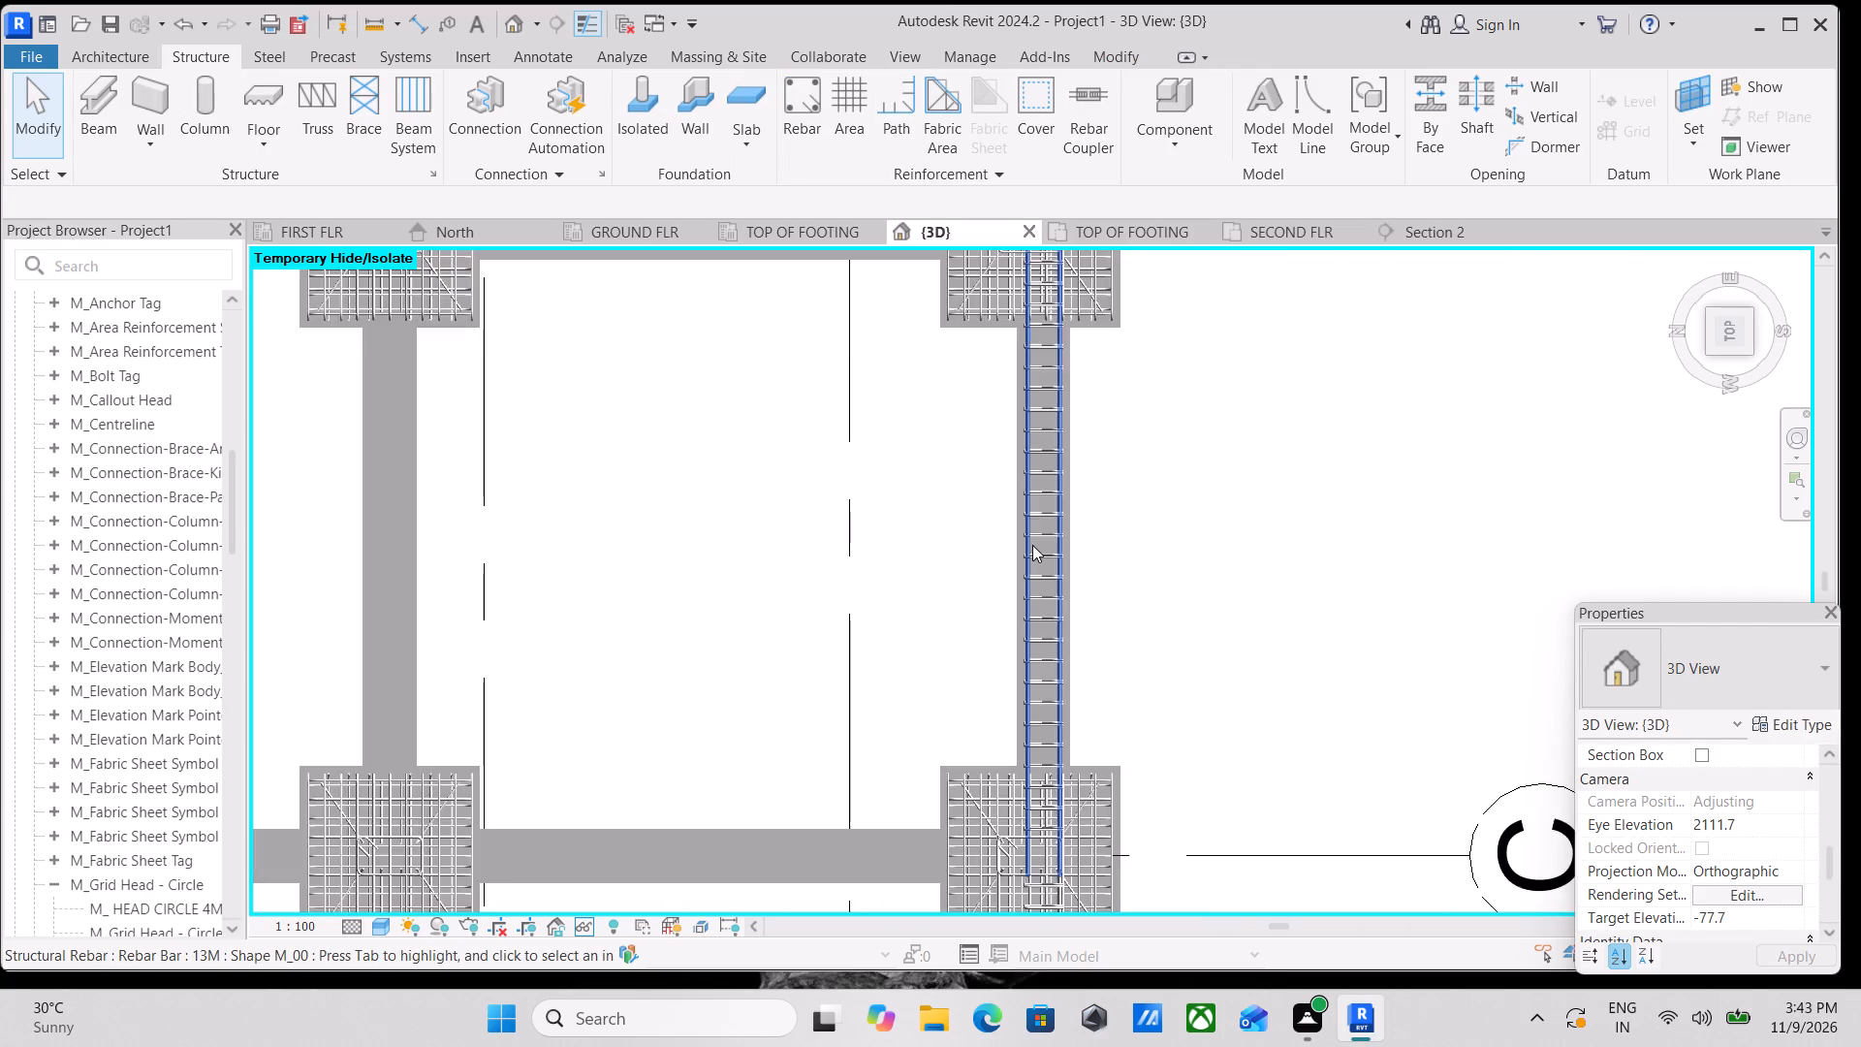
scroll(1032, 545, down, 3)
middle_drag(1066, 628, 1130, 760)
key(Escape)
scroll(1177, 707, down, 1)
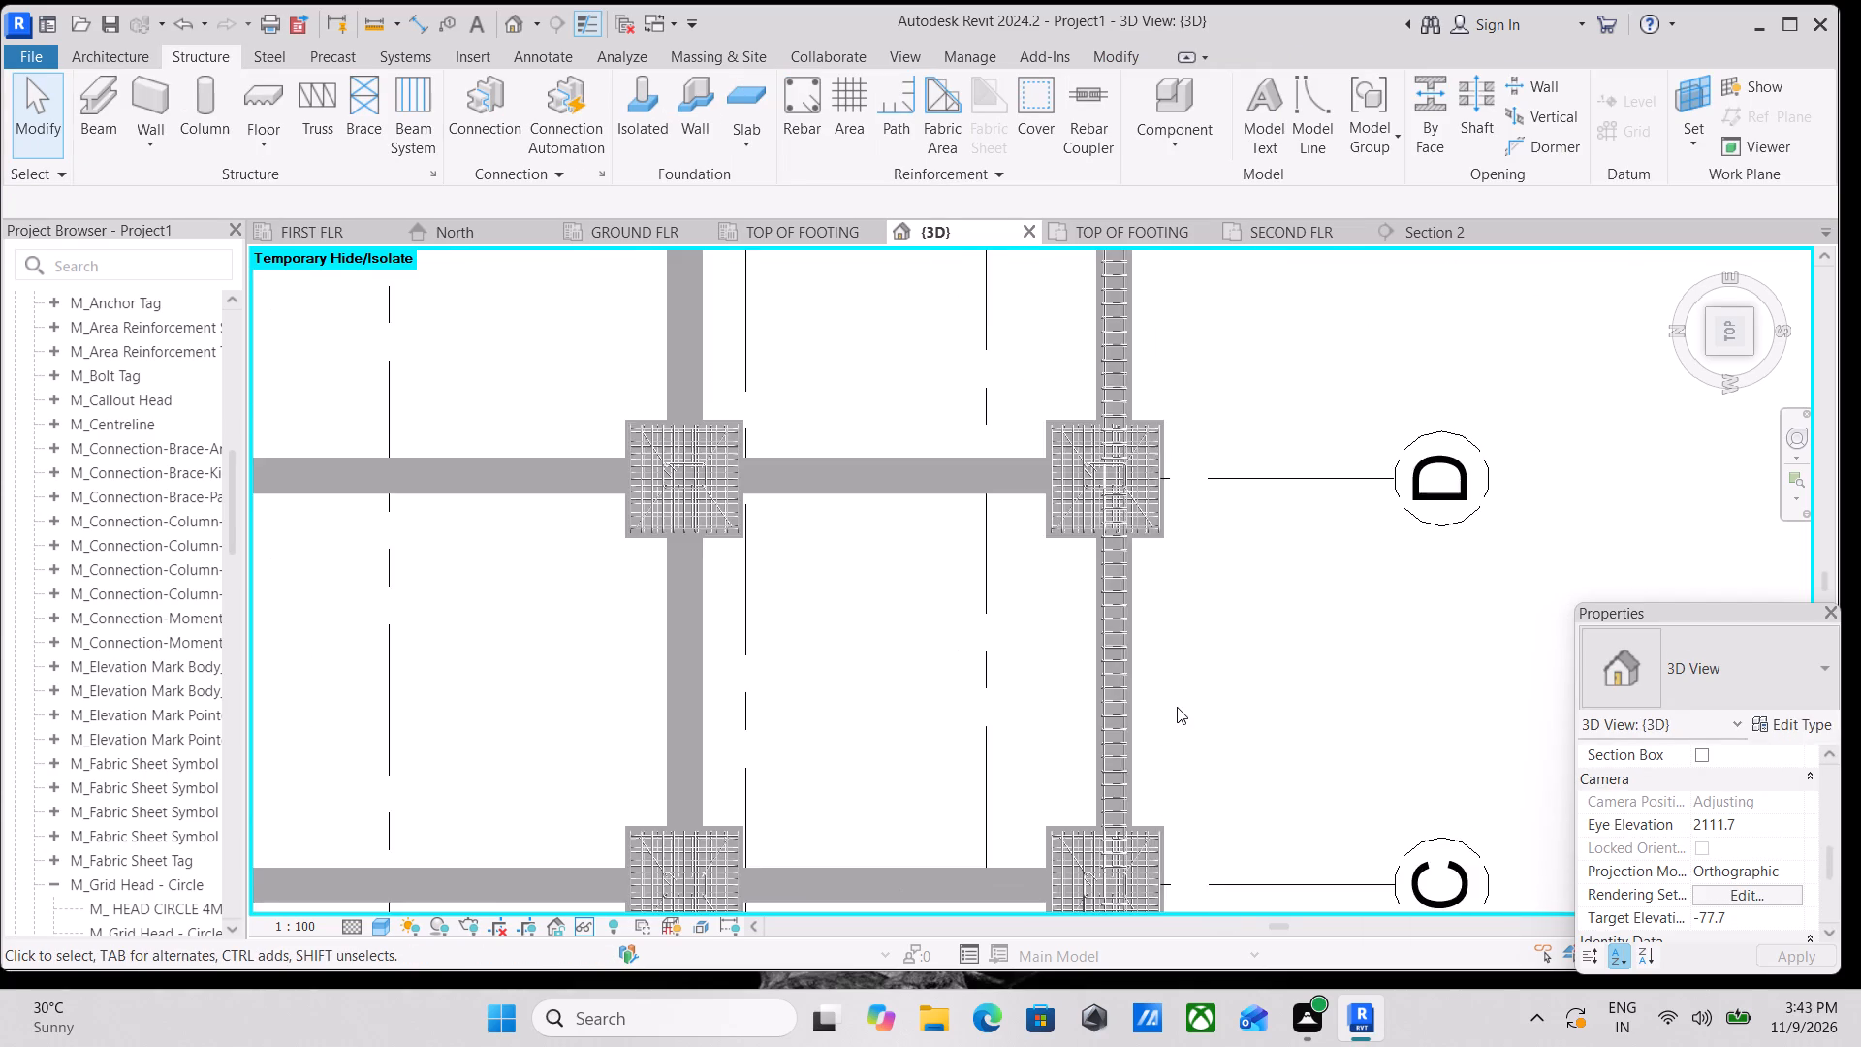
middle_drag(1177, 729, 1166, 873)
scroll(1240, 669, down, 3)
middle_drag(1230, 717, 1219, 816)
middle_drag(1219, 816, 1181, 496)
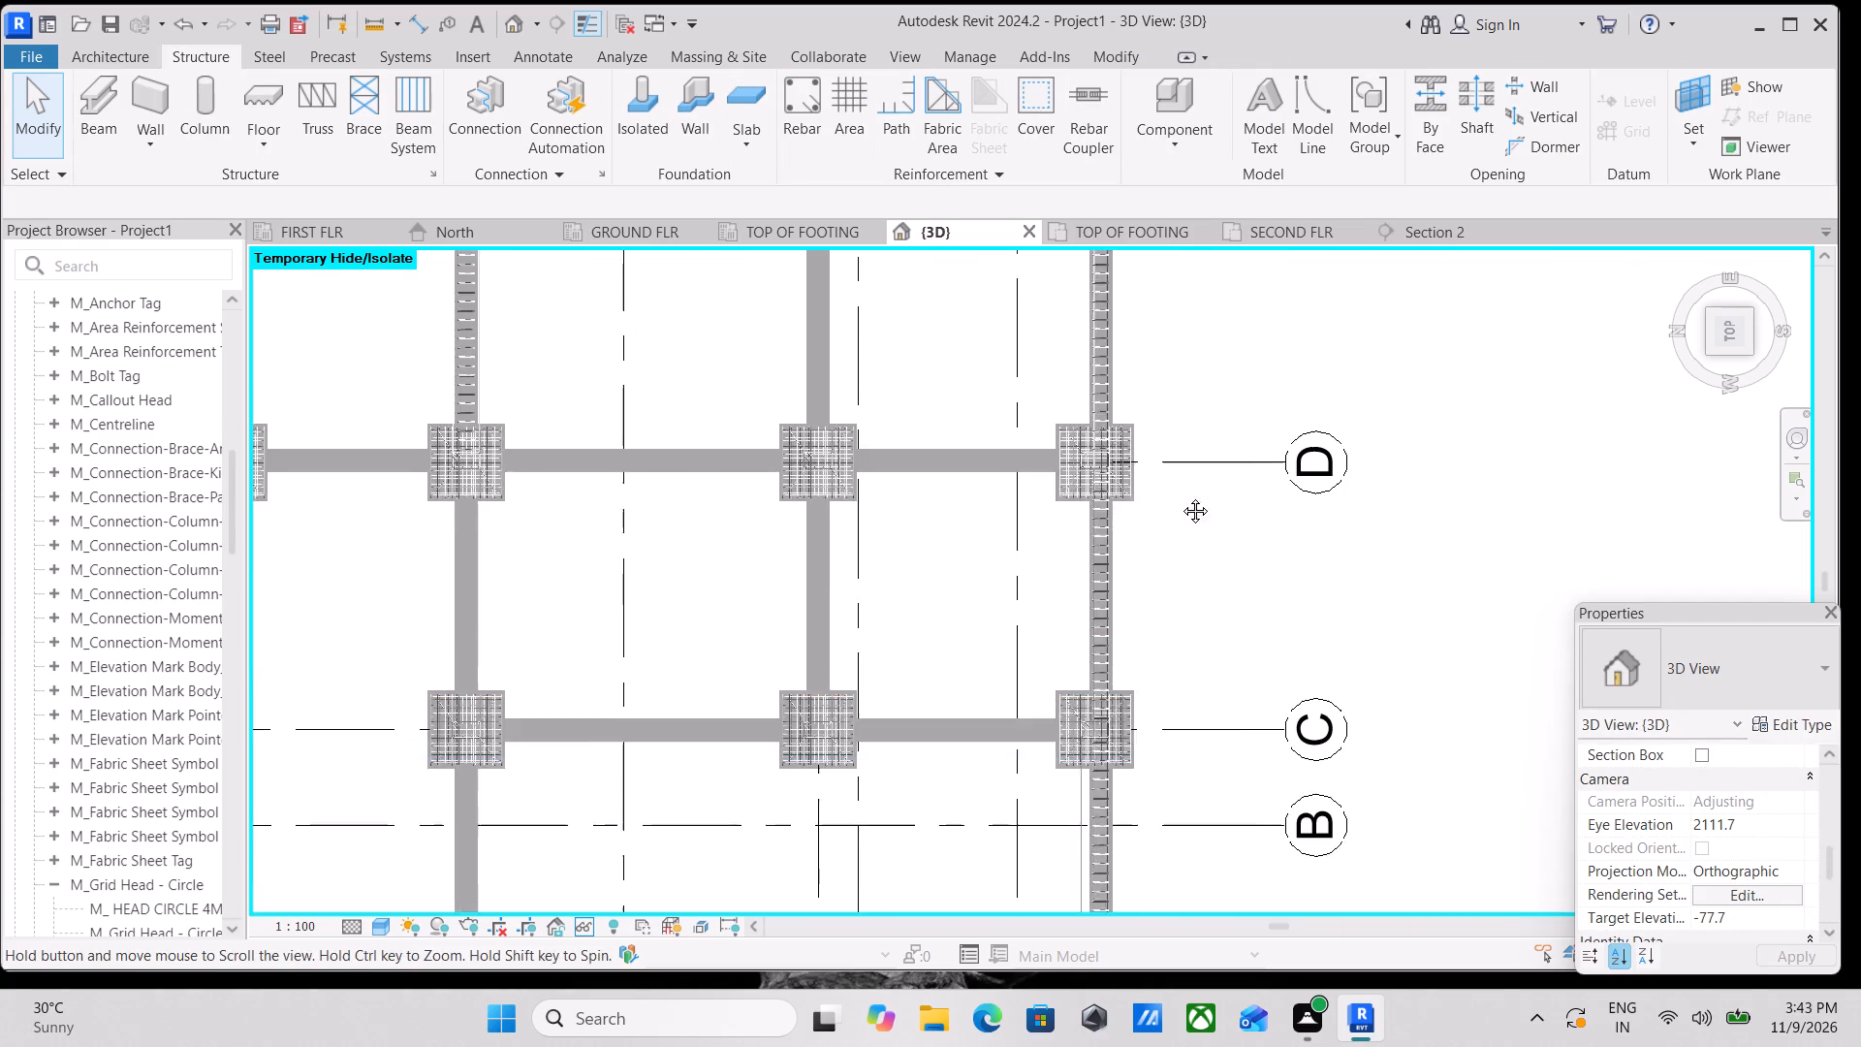
middle_drag(1181, 496, 1182, 487)
middle_drag(1185, 661, 1235, 451)
middle_drag(1201, 686, 1188, 641)
scroll(1099, 682, up, 8)
click(1135, 697)
middle_drag(1222, 634, 1109, 781)
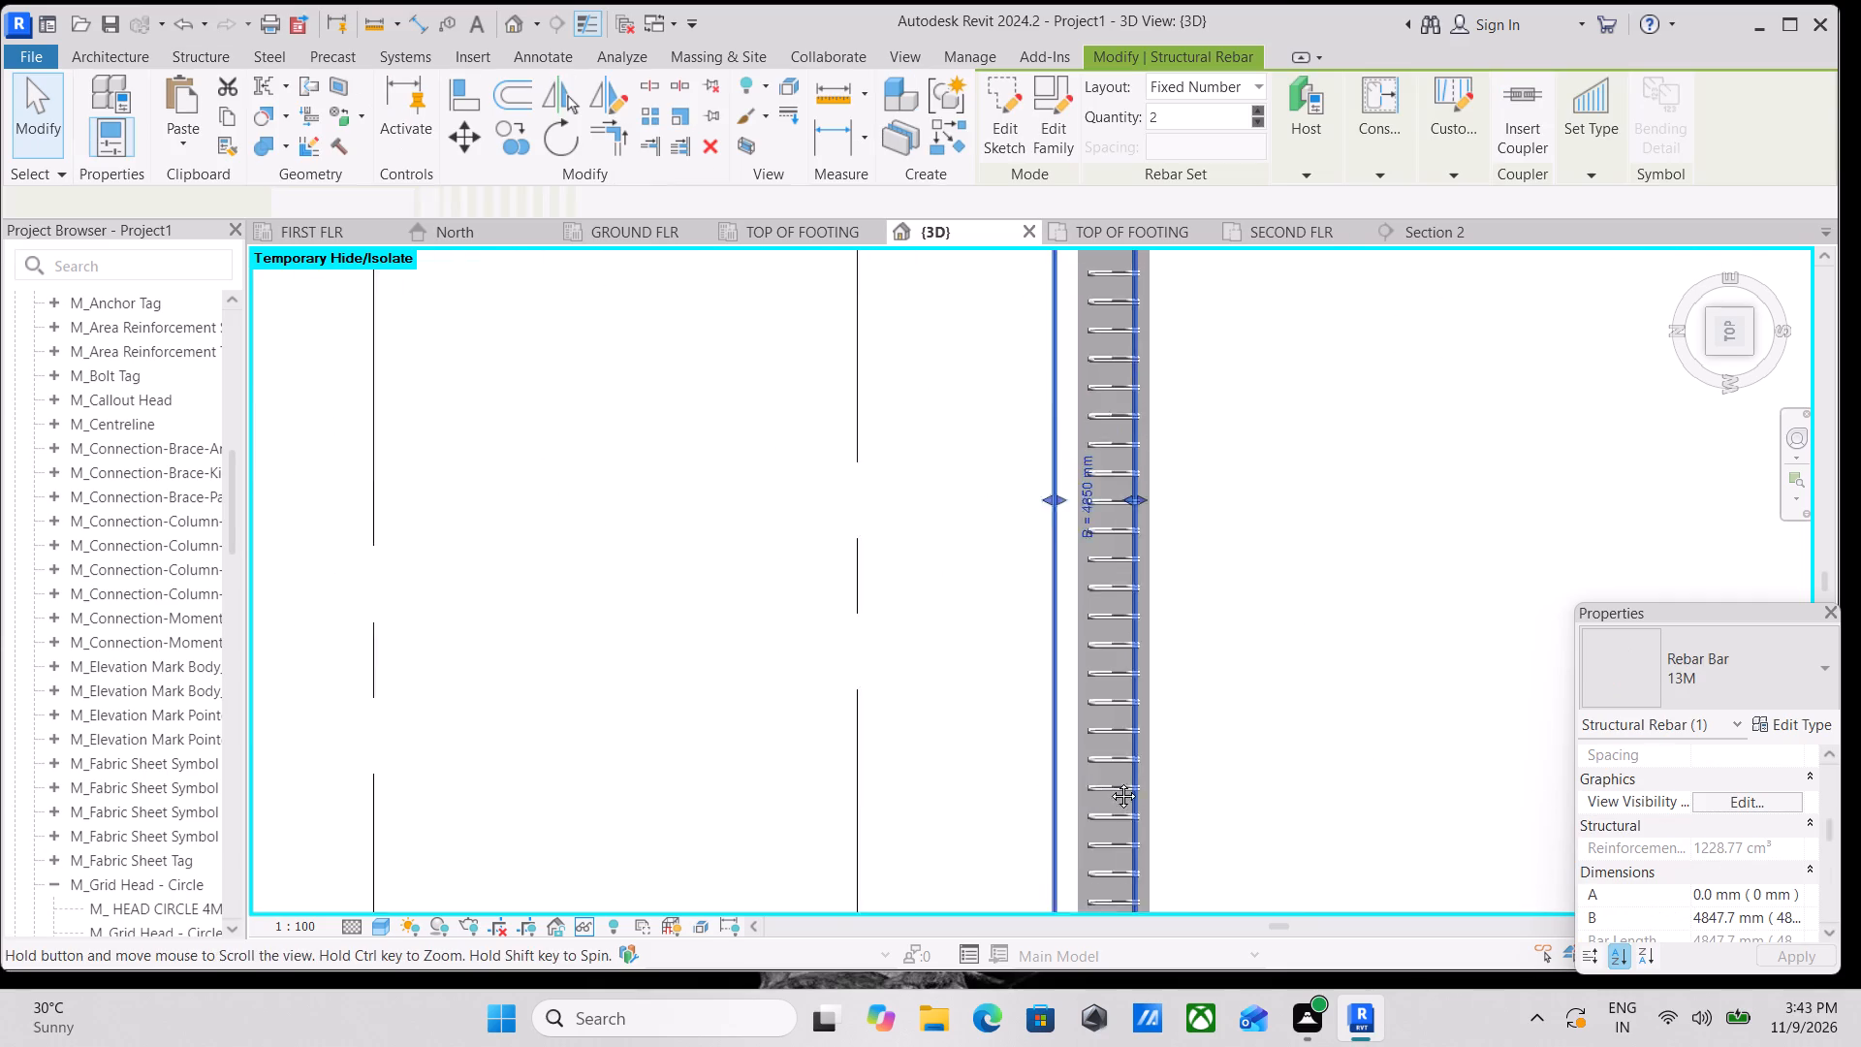
middle_drag(1109, 781, 1097, 786)
scroll(1018, 535, up, 8)
drag(1018, 535, 1074, 532)
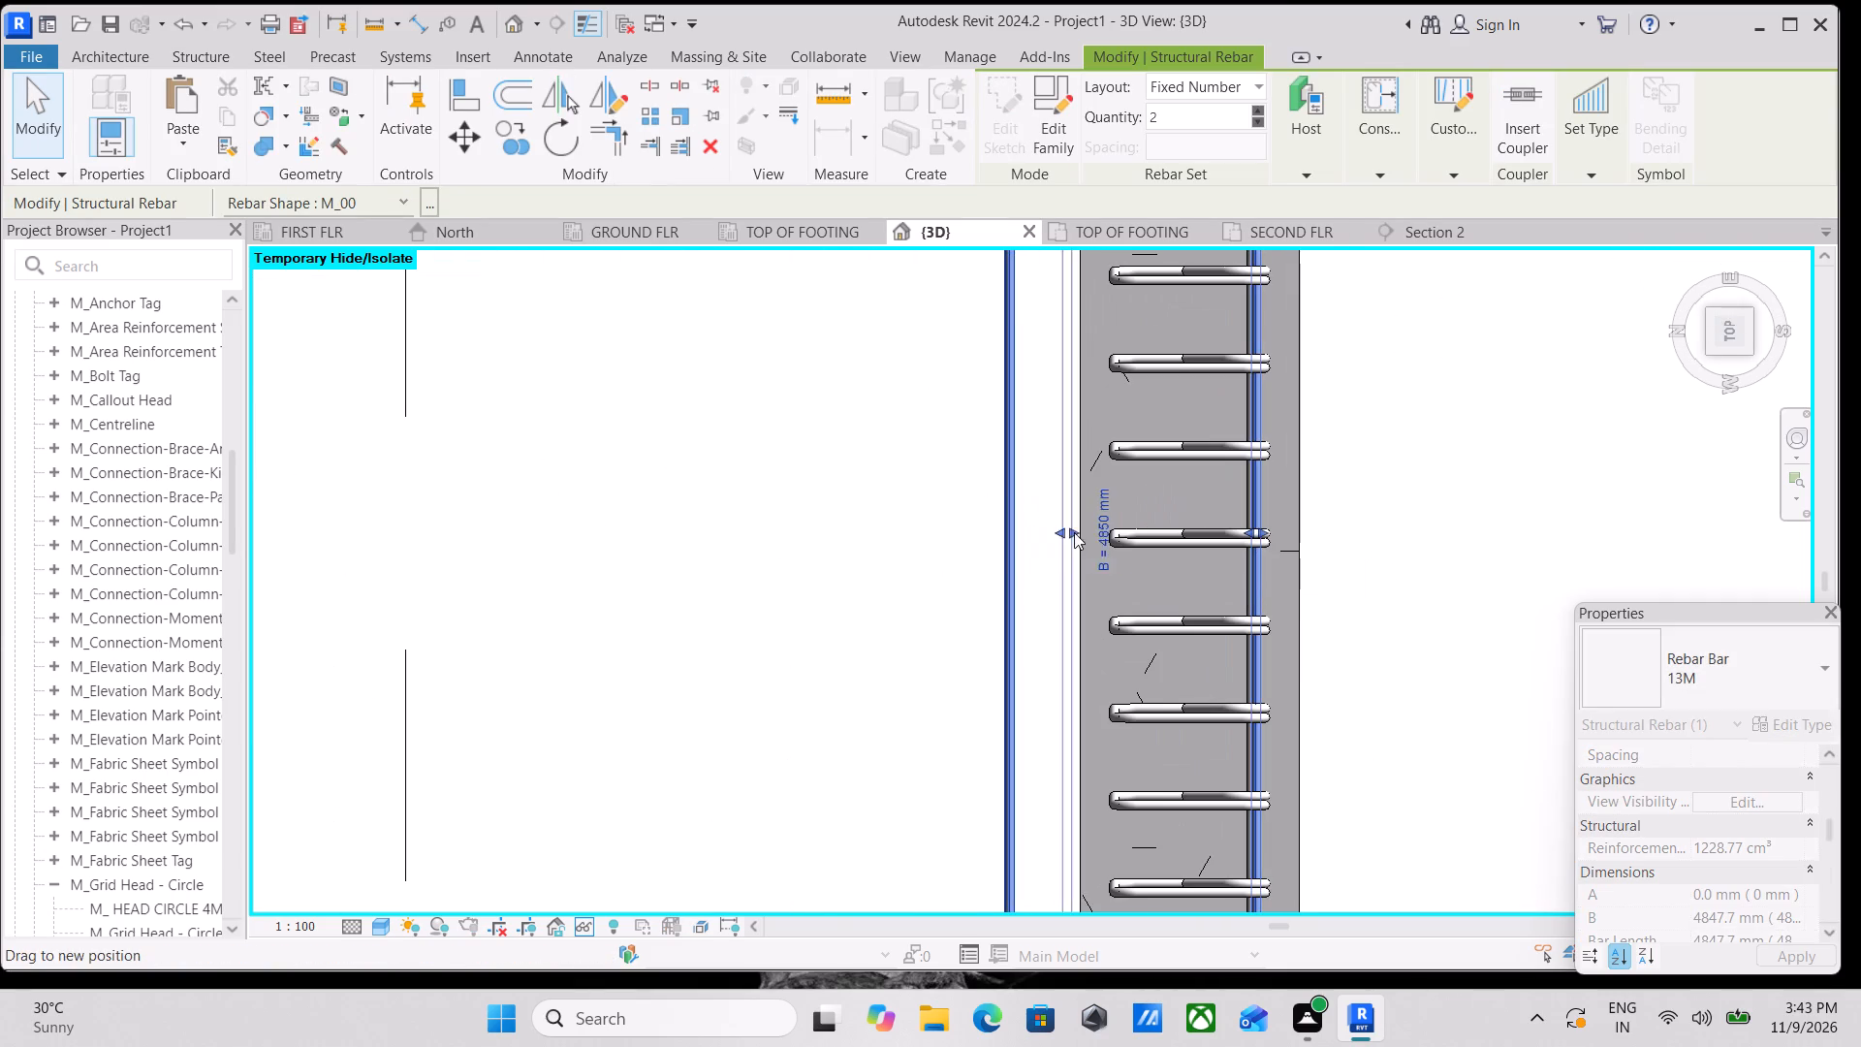
drag(1074, 532, 1114, 530)
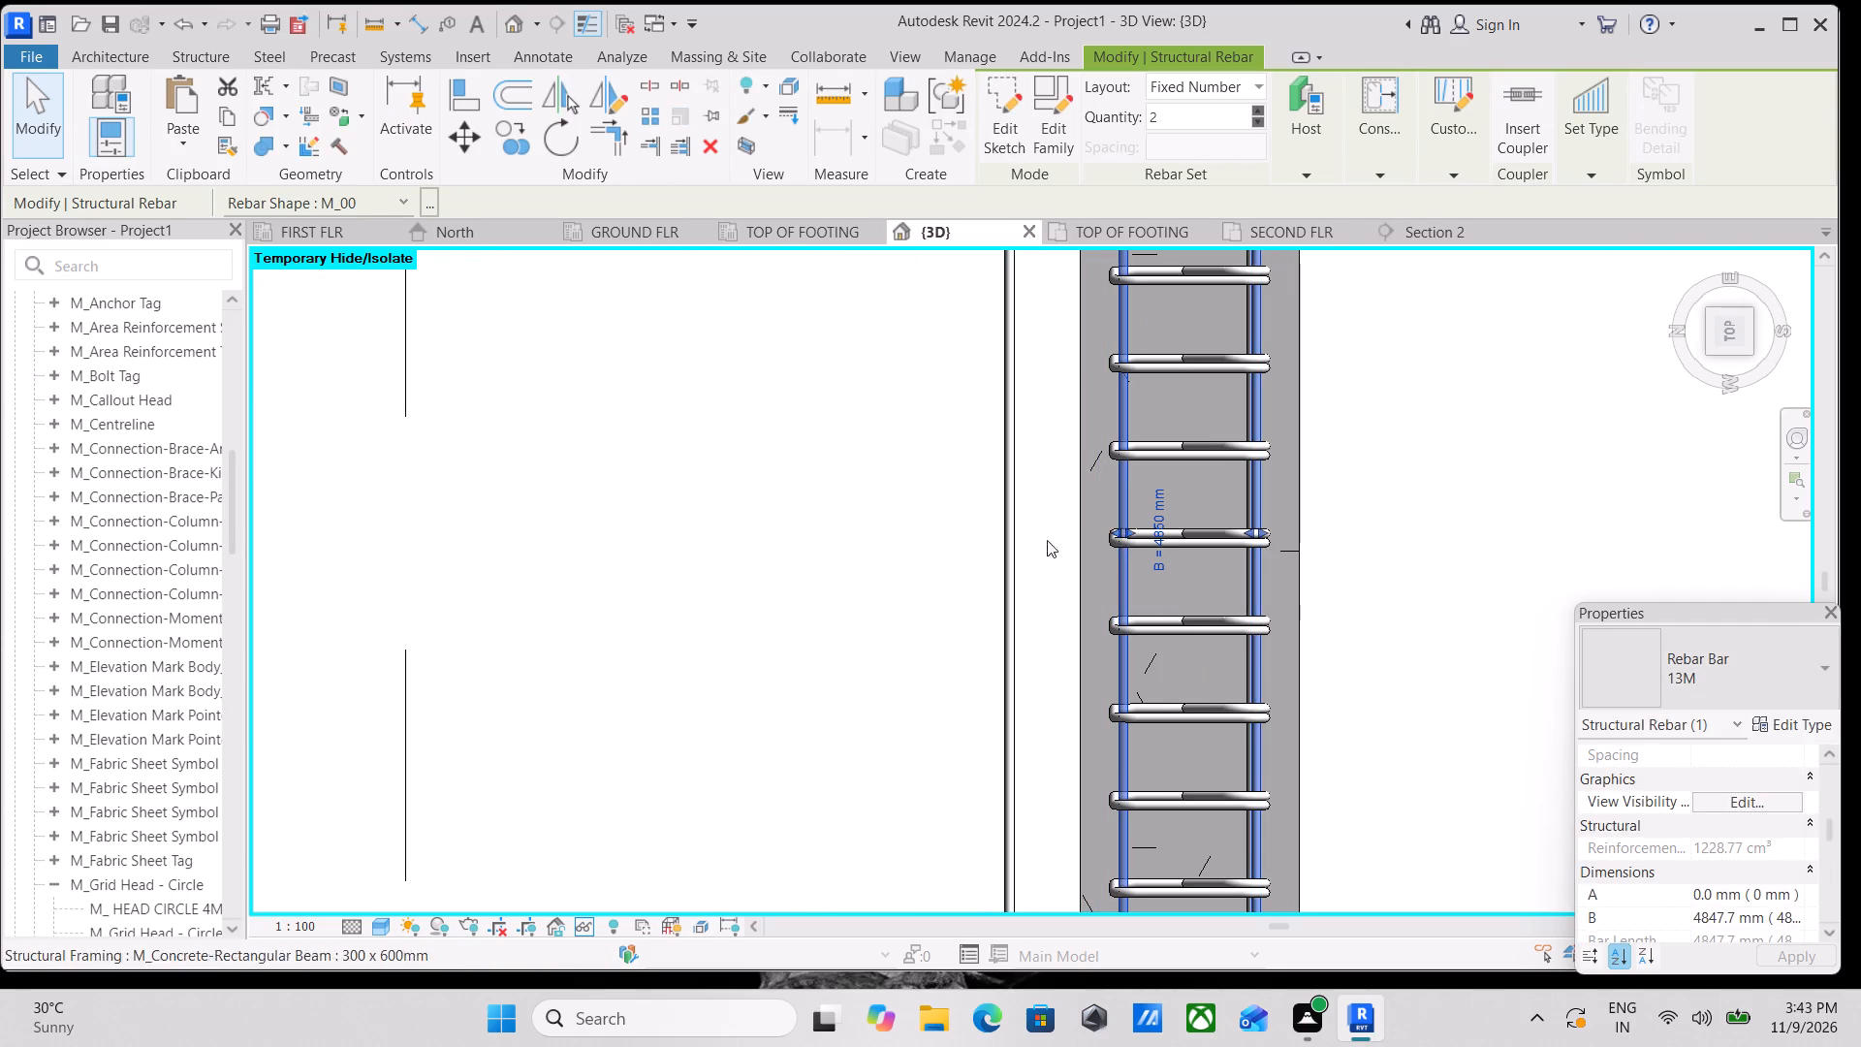
key(Escape)
Move the stray inner bars of the next two 13M sets in the grid 7 beam between grids A and C inside its stirrups.
click(1012, 554)
drag(1012, 532, 1034, 532)
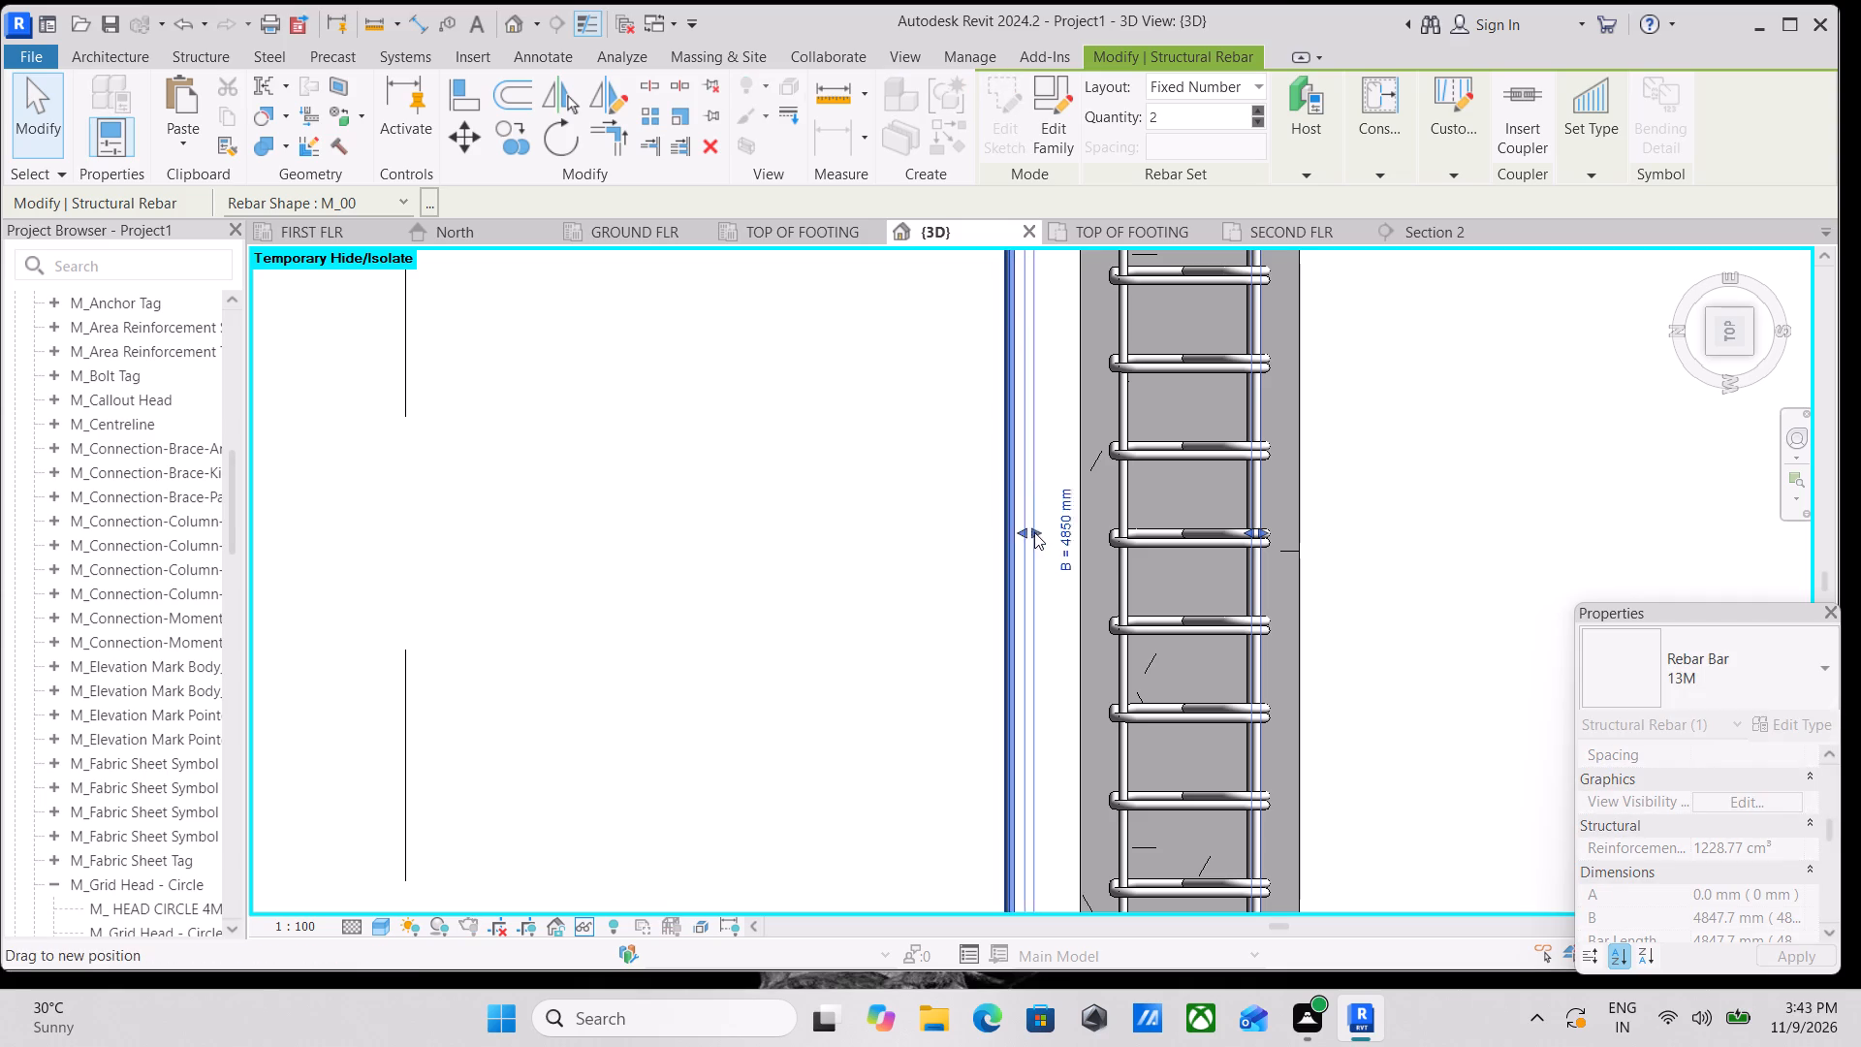
drag(1034, 532, 1123, 533)
key(Escape)
click(1005, 543)
scroll(1026, 534, up, 2)
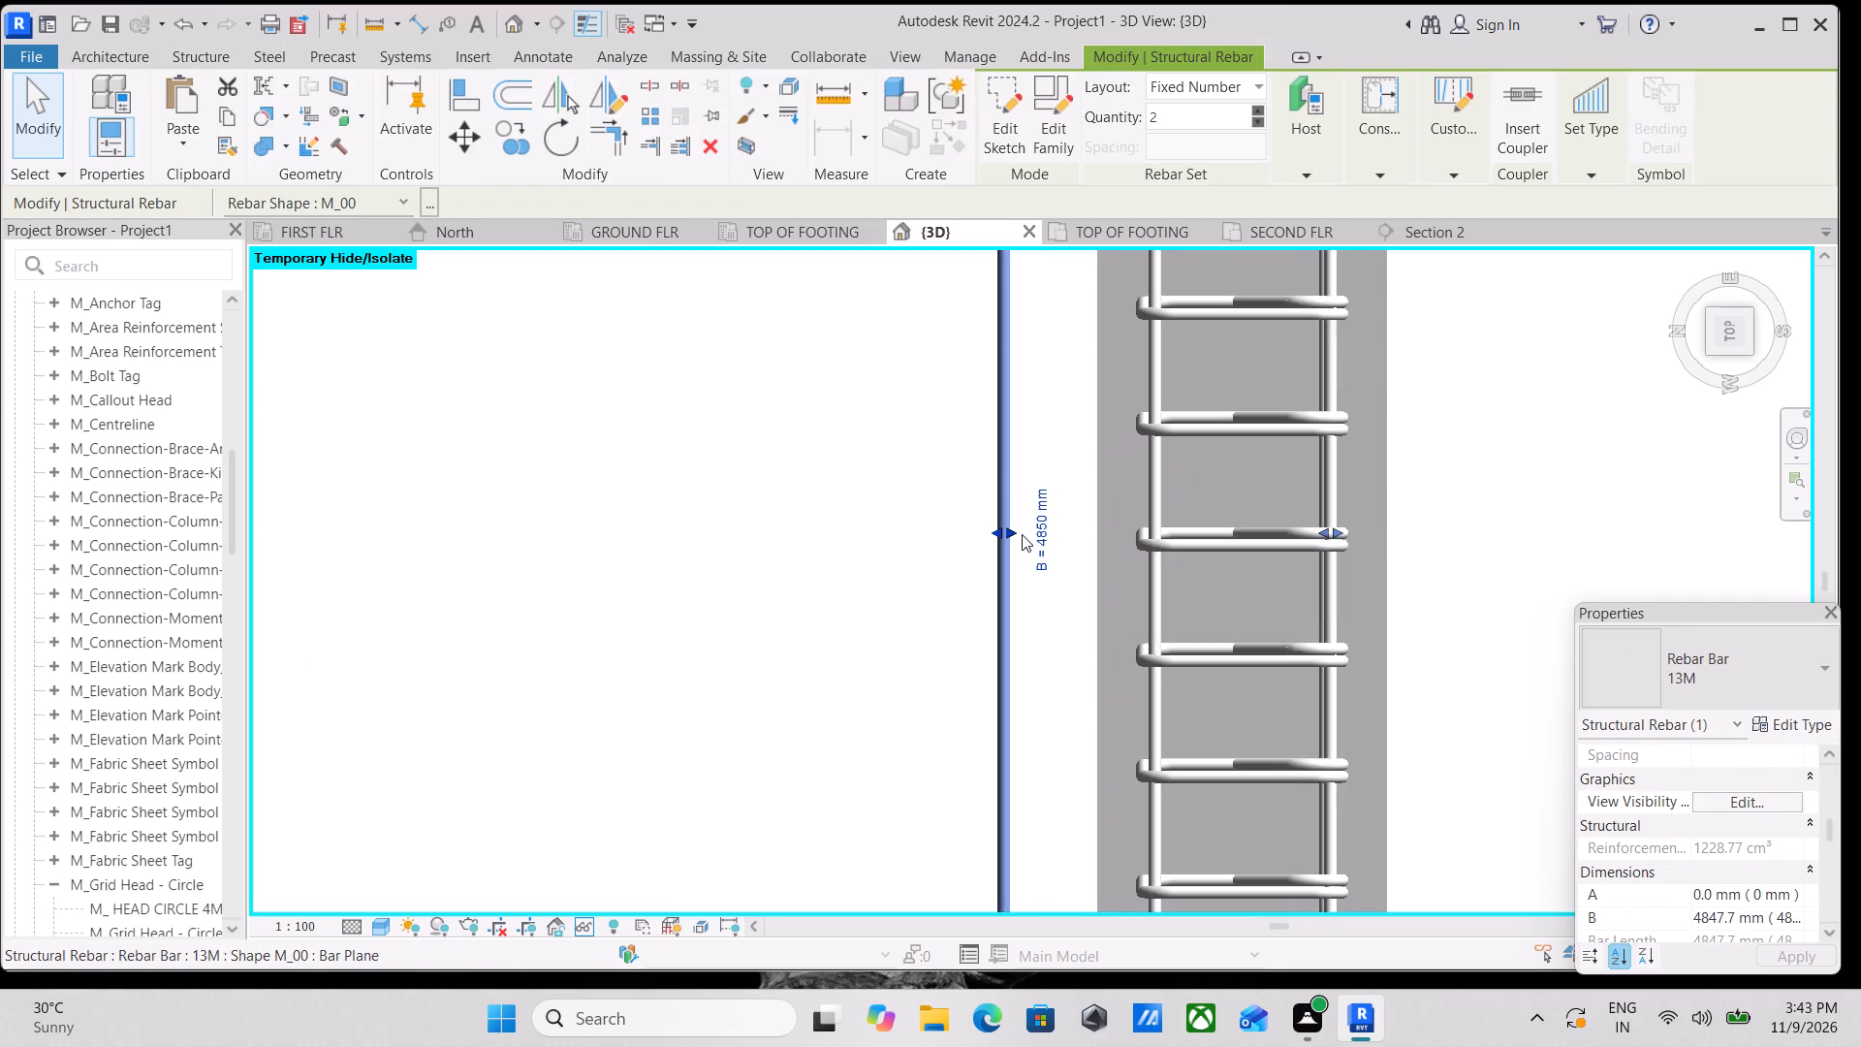
drag(1008, 531, 1159, 533)
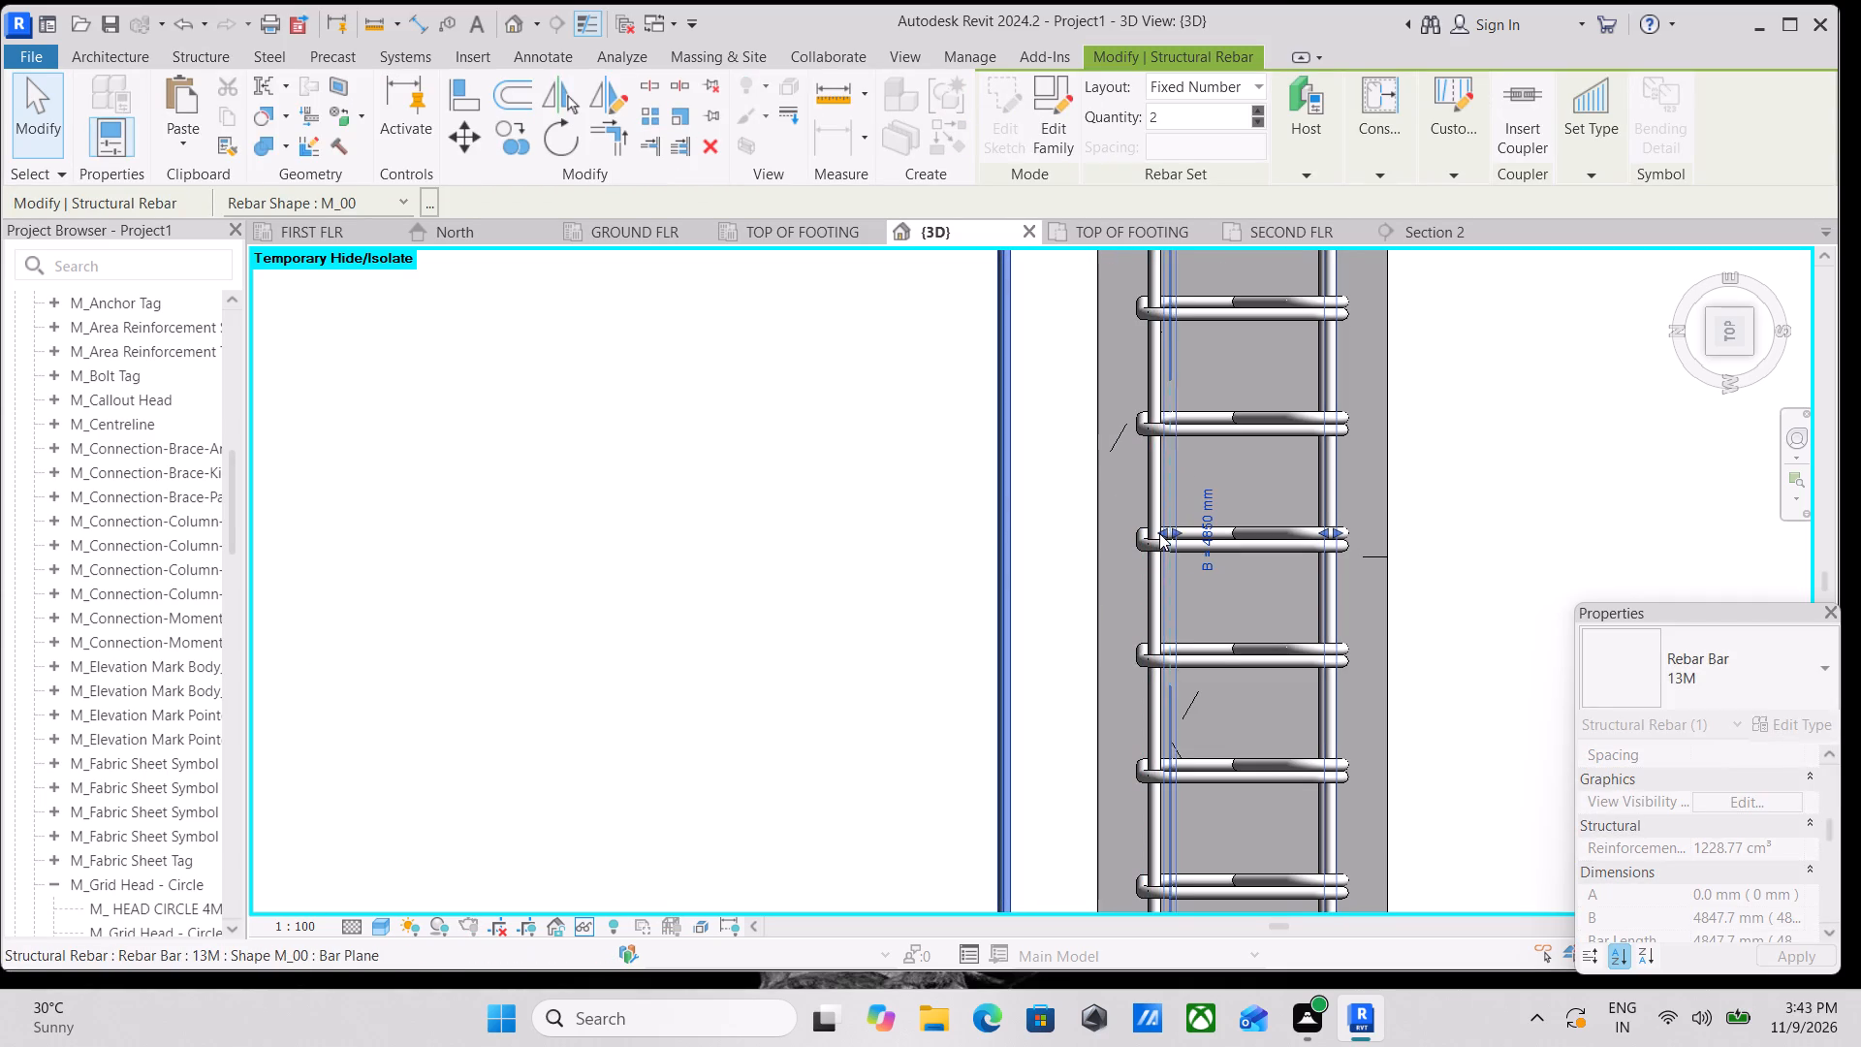
scroll(1171, 531, up, 3)
click(1159, 533)
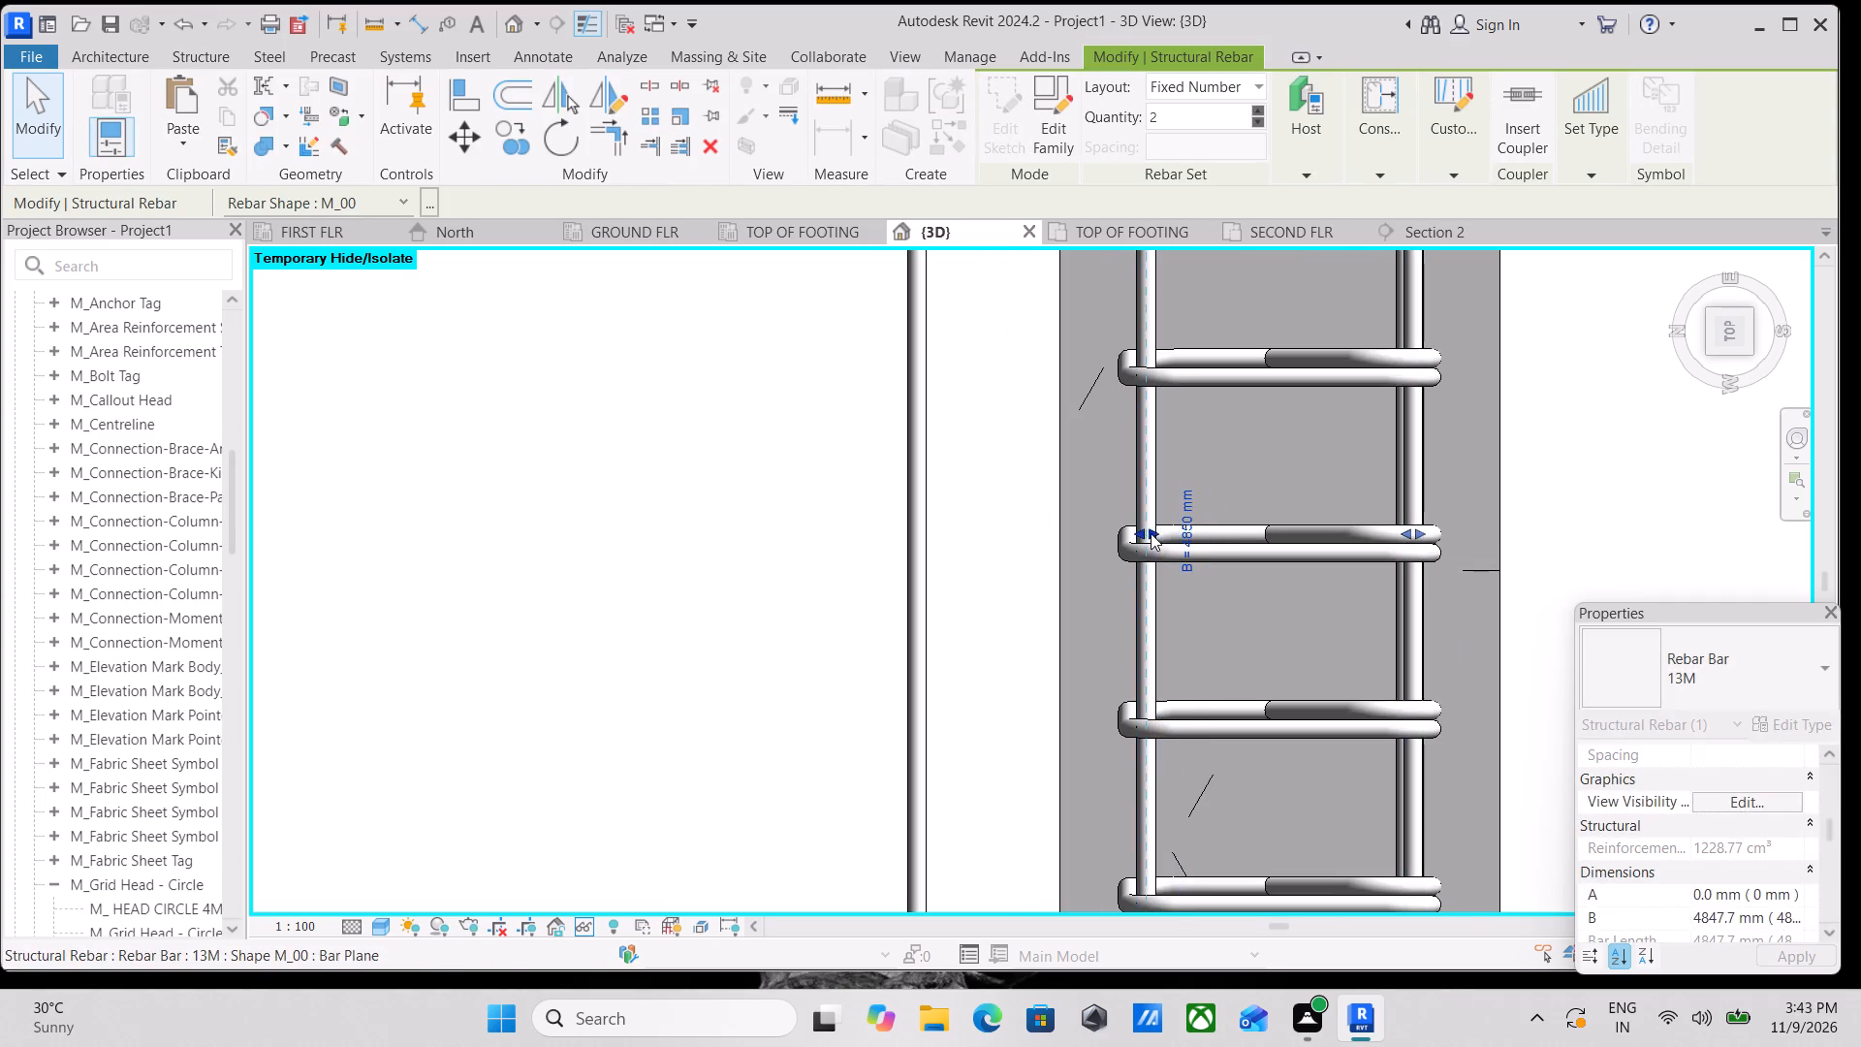
key(Escape)
Move the last stray inner 13M bar of the grid 7 beam between grids A and C inside and adjust it toward the stirrups' inner legs.
click(932, 541)
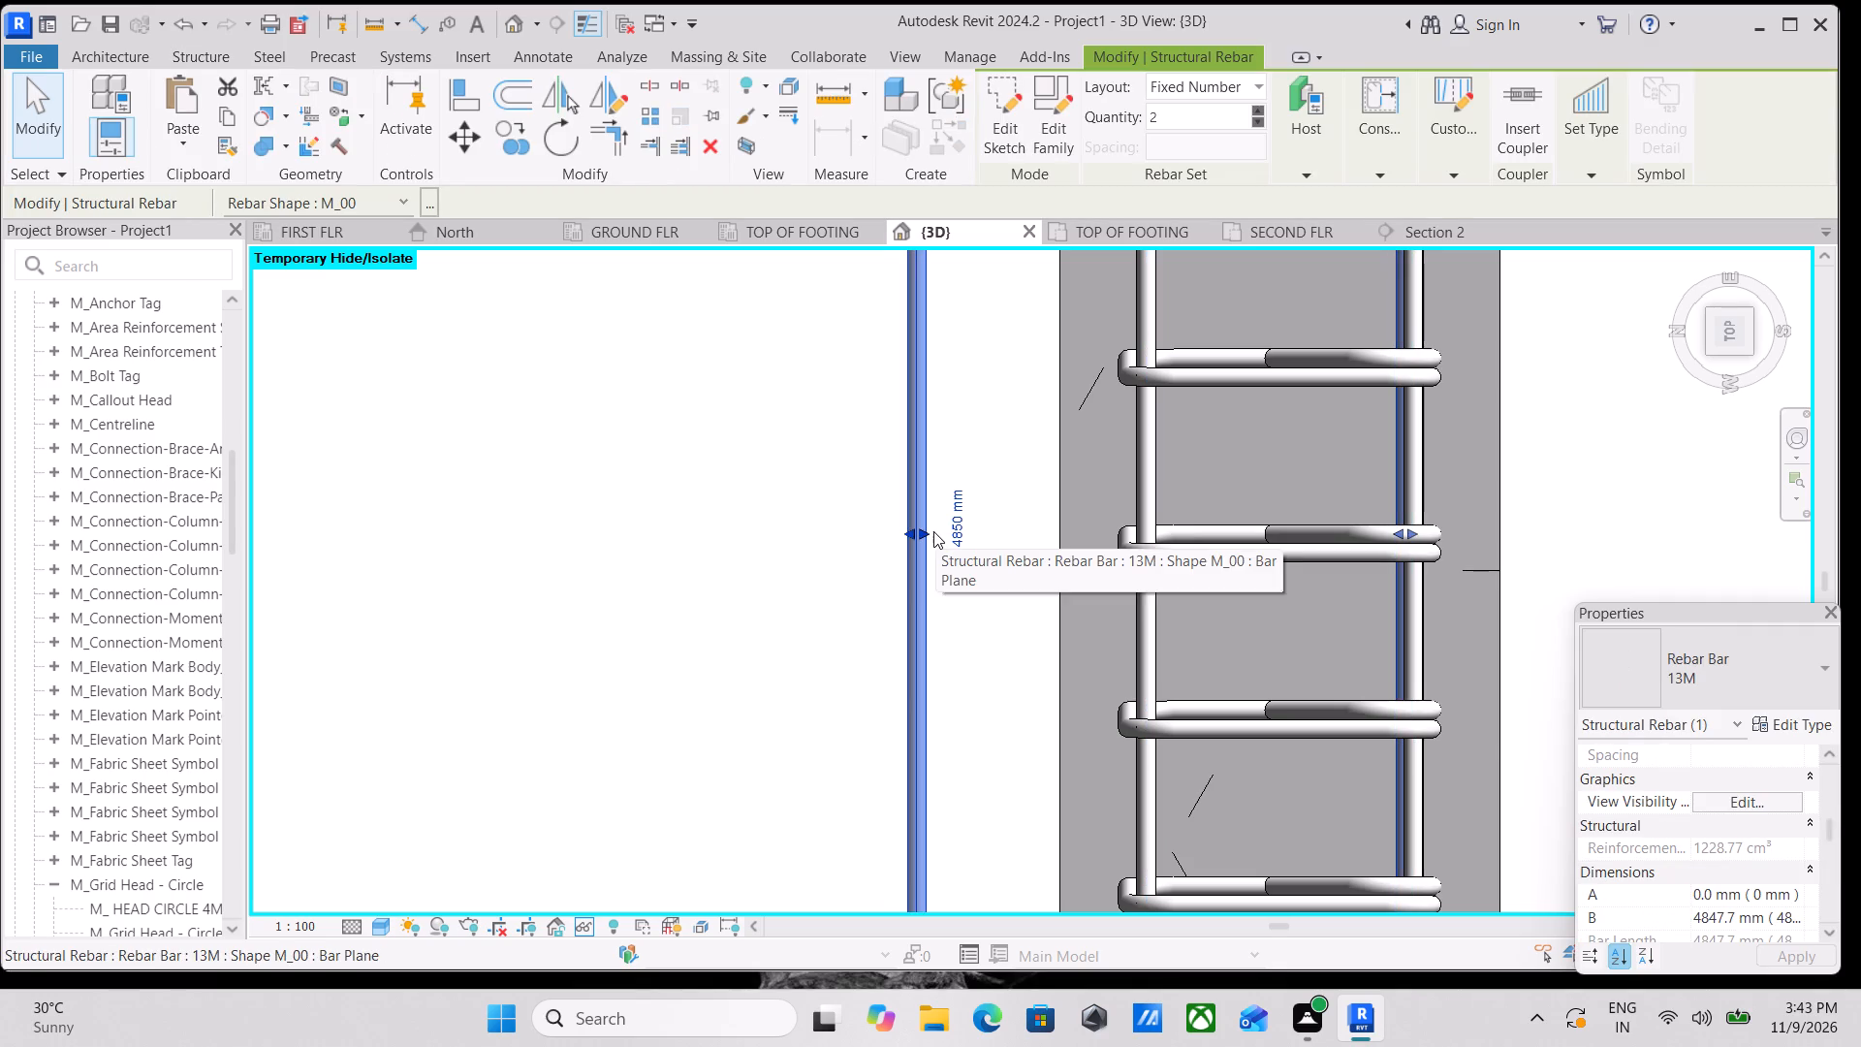
drag(930, 533, 1135, 531)
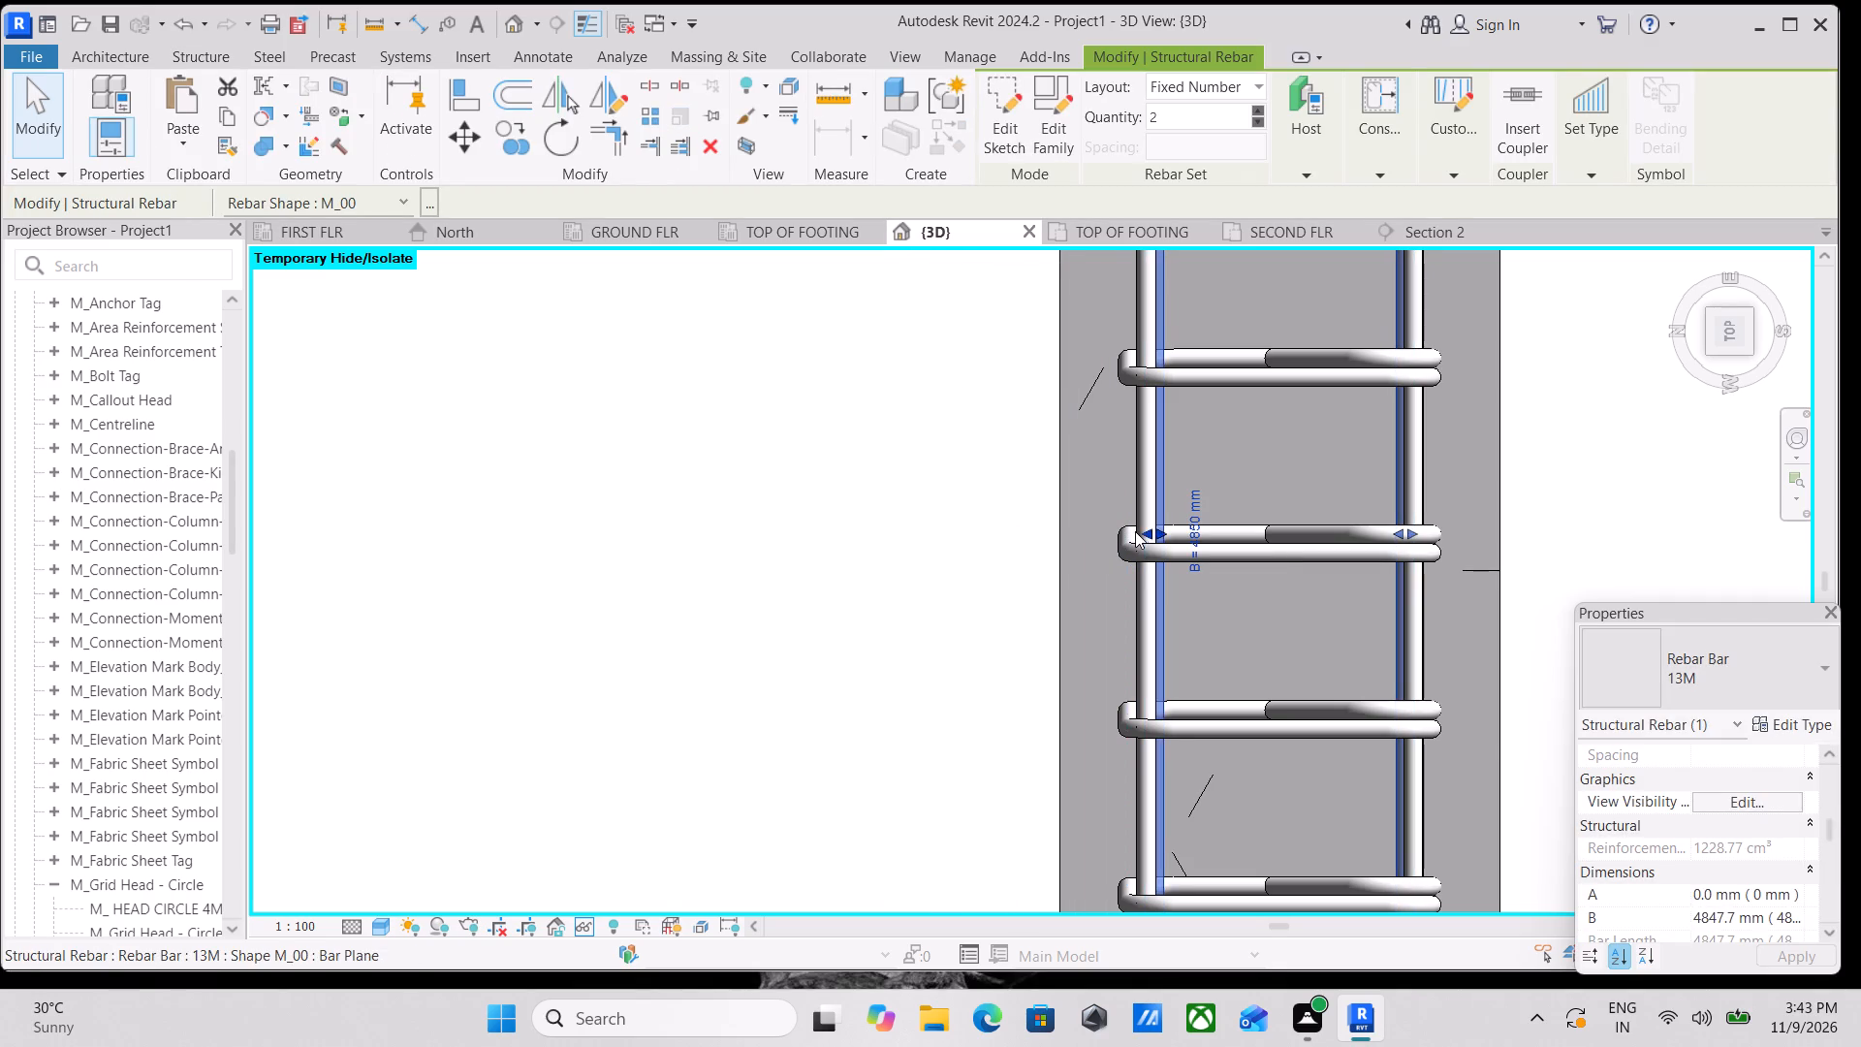
key(Escape)
scroll(1189, 525, up, 3)
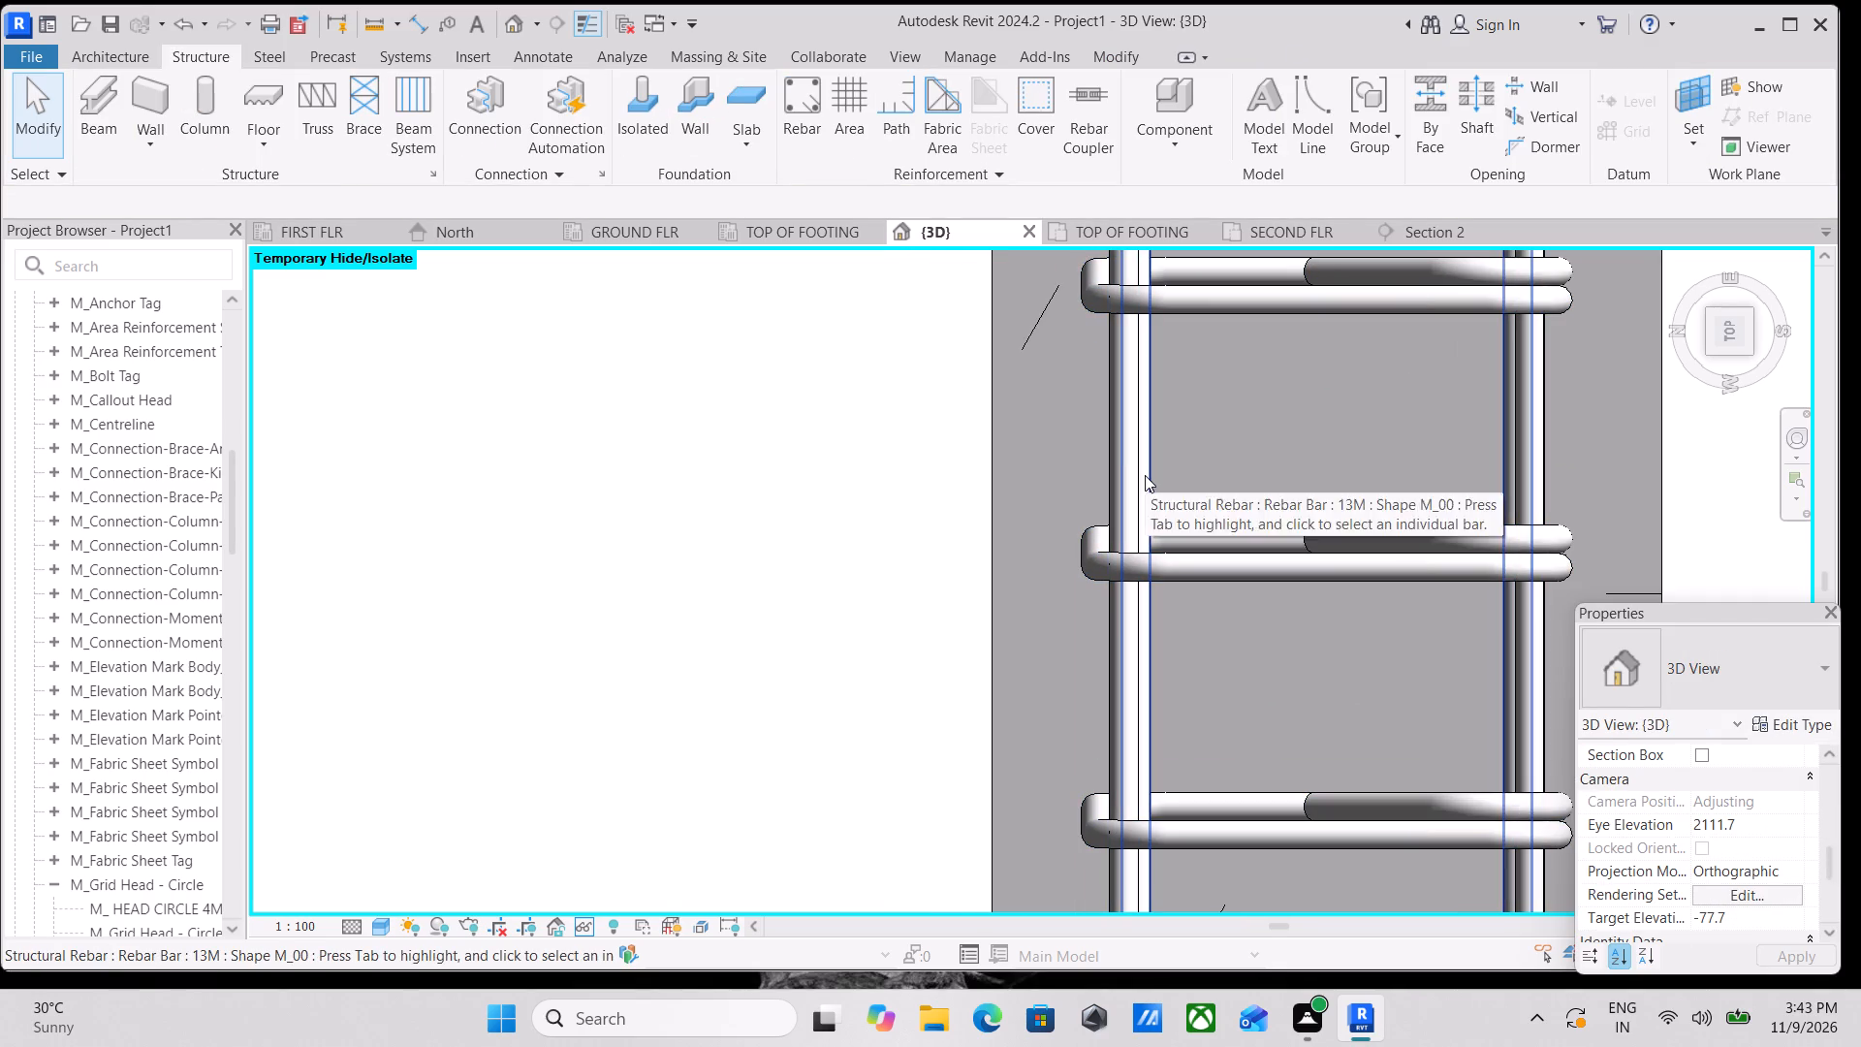
click(1145, 473)
scroll(1138, 504, up, 6)
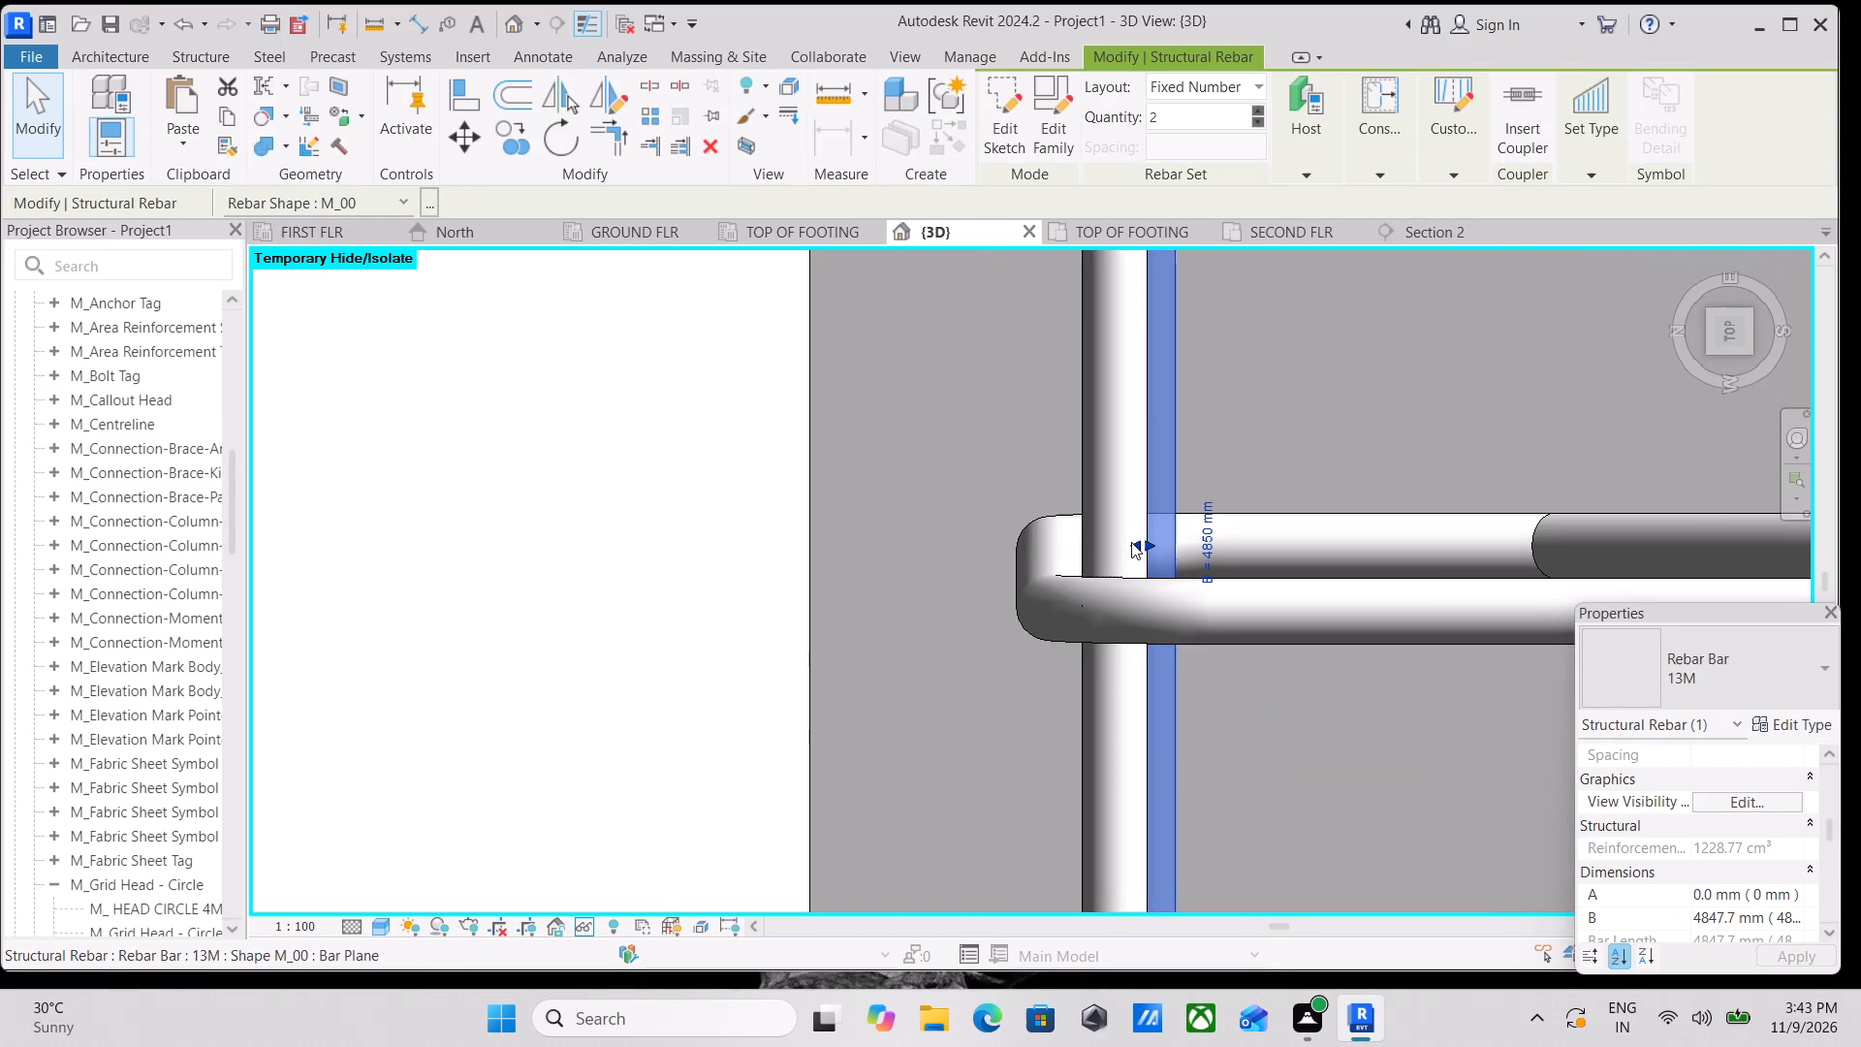
drag(1131, 542, 1096, 542)
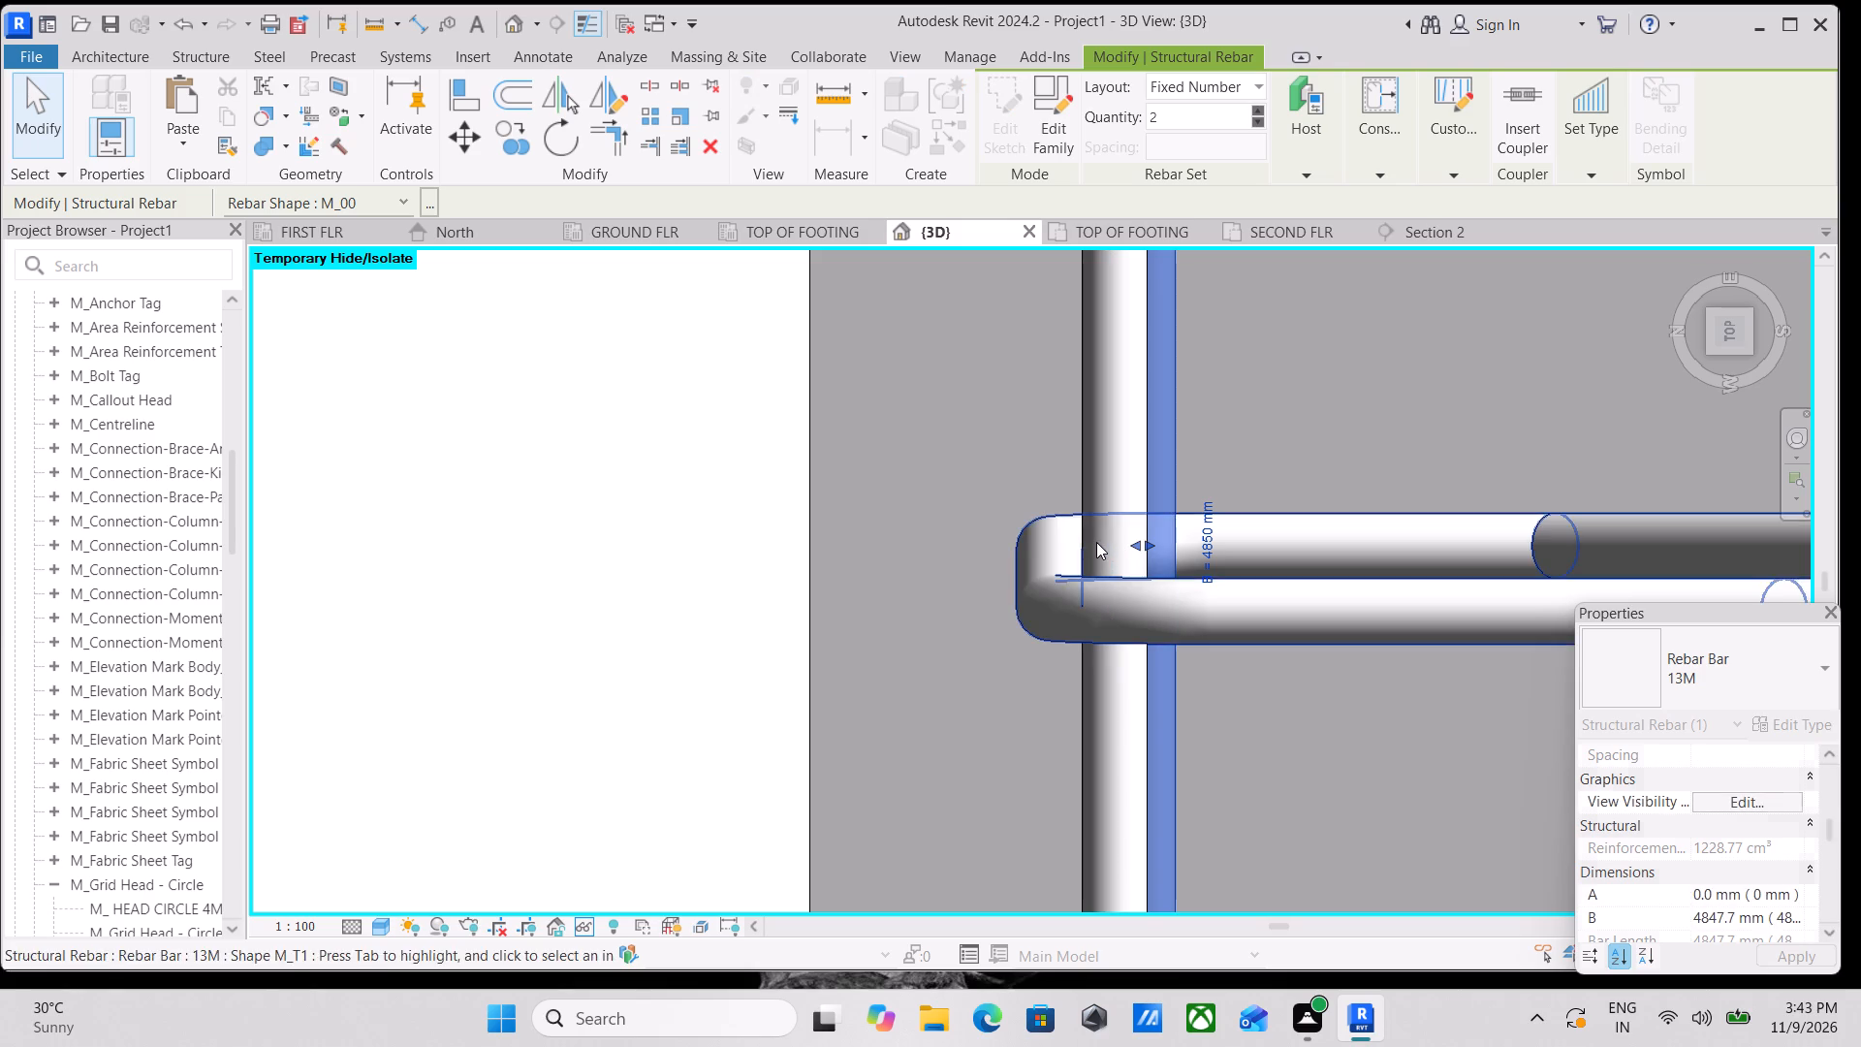
key(Escape)
scroll(1148, 513, down, 4)
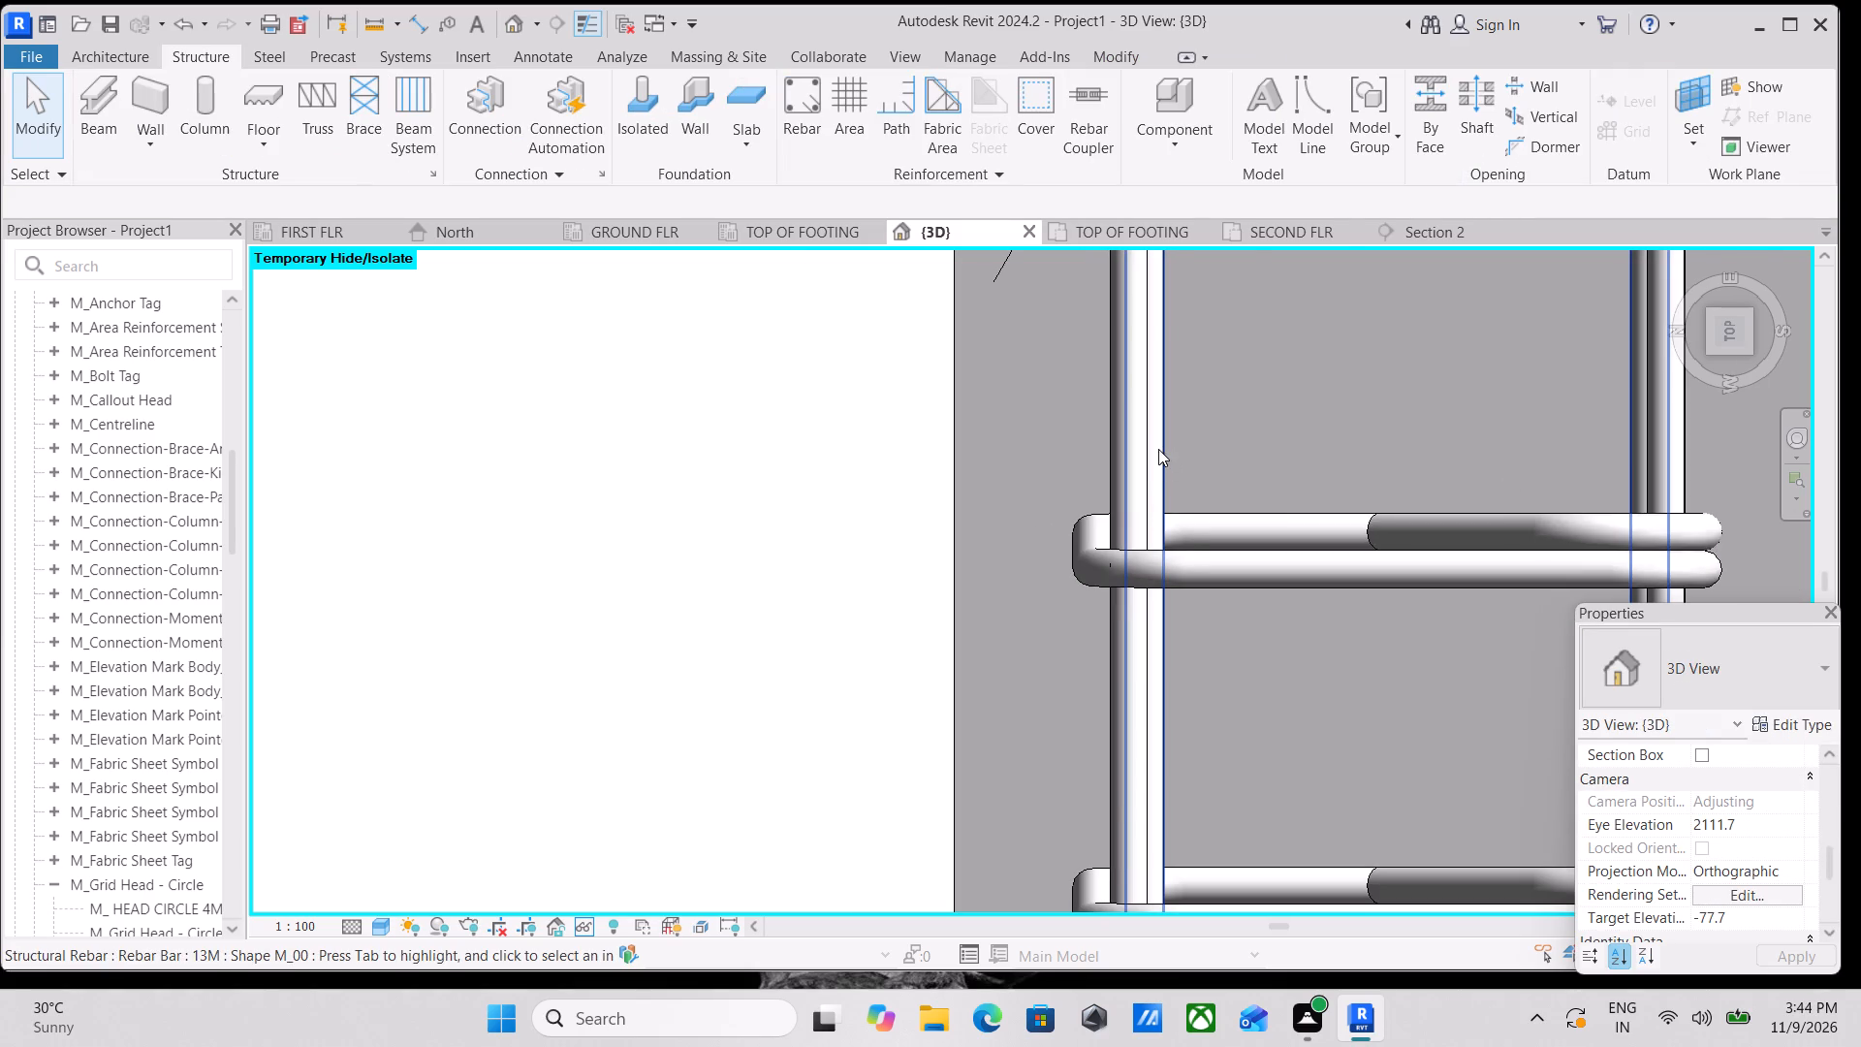
click(1158, 449)
scroll(1158, 449, down, 3)
drag(1140, 497, 1127, 497)
key(Escape)
Move the stray inner bar of one 13M longitudinal set in the grid 1 beam between grids D and E inside its stirrups.
scroll(1127, 497, down, 14)
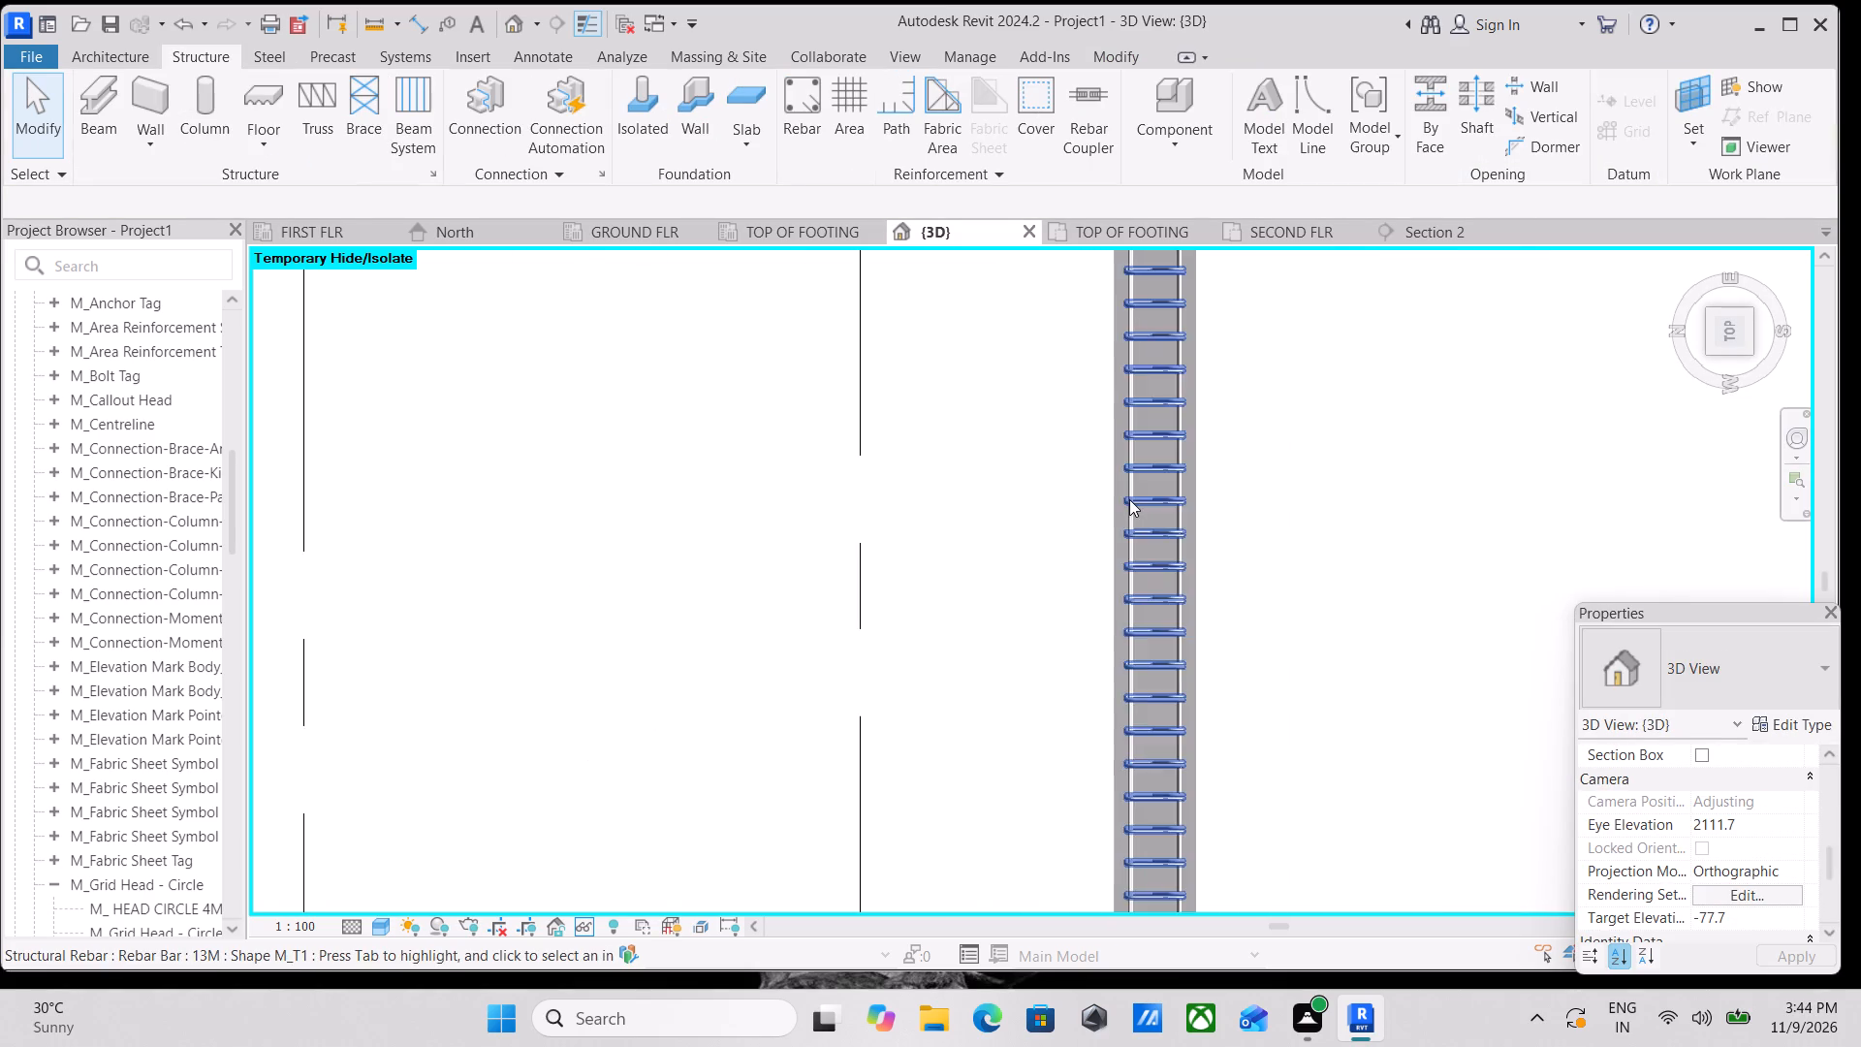
scroll(1129, 499, down, 9)
middle_drag(1129, 499, 1324, 618)
scroll(1321, 613, down, 1)
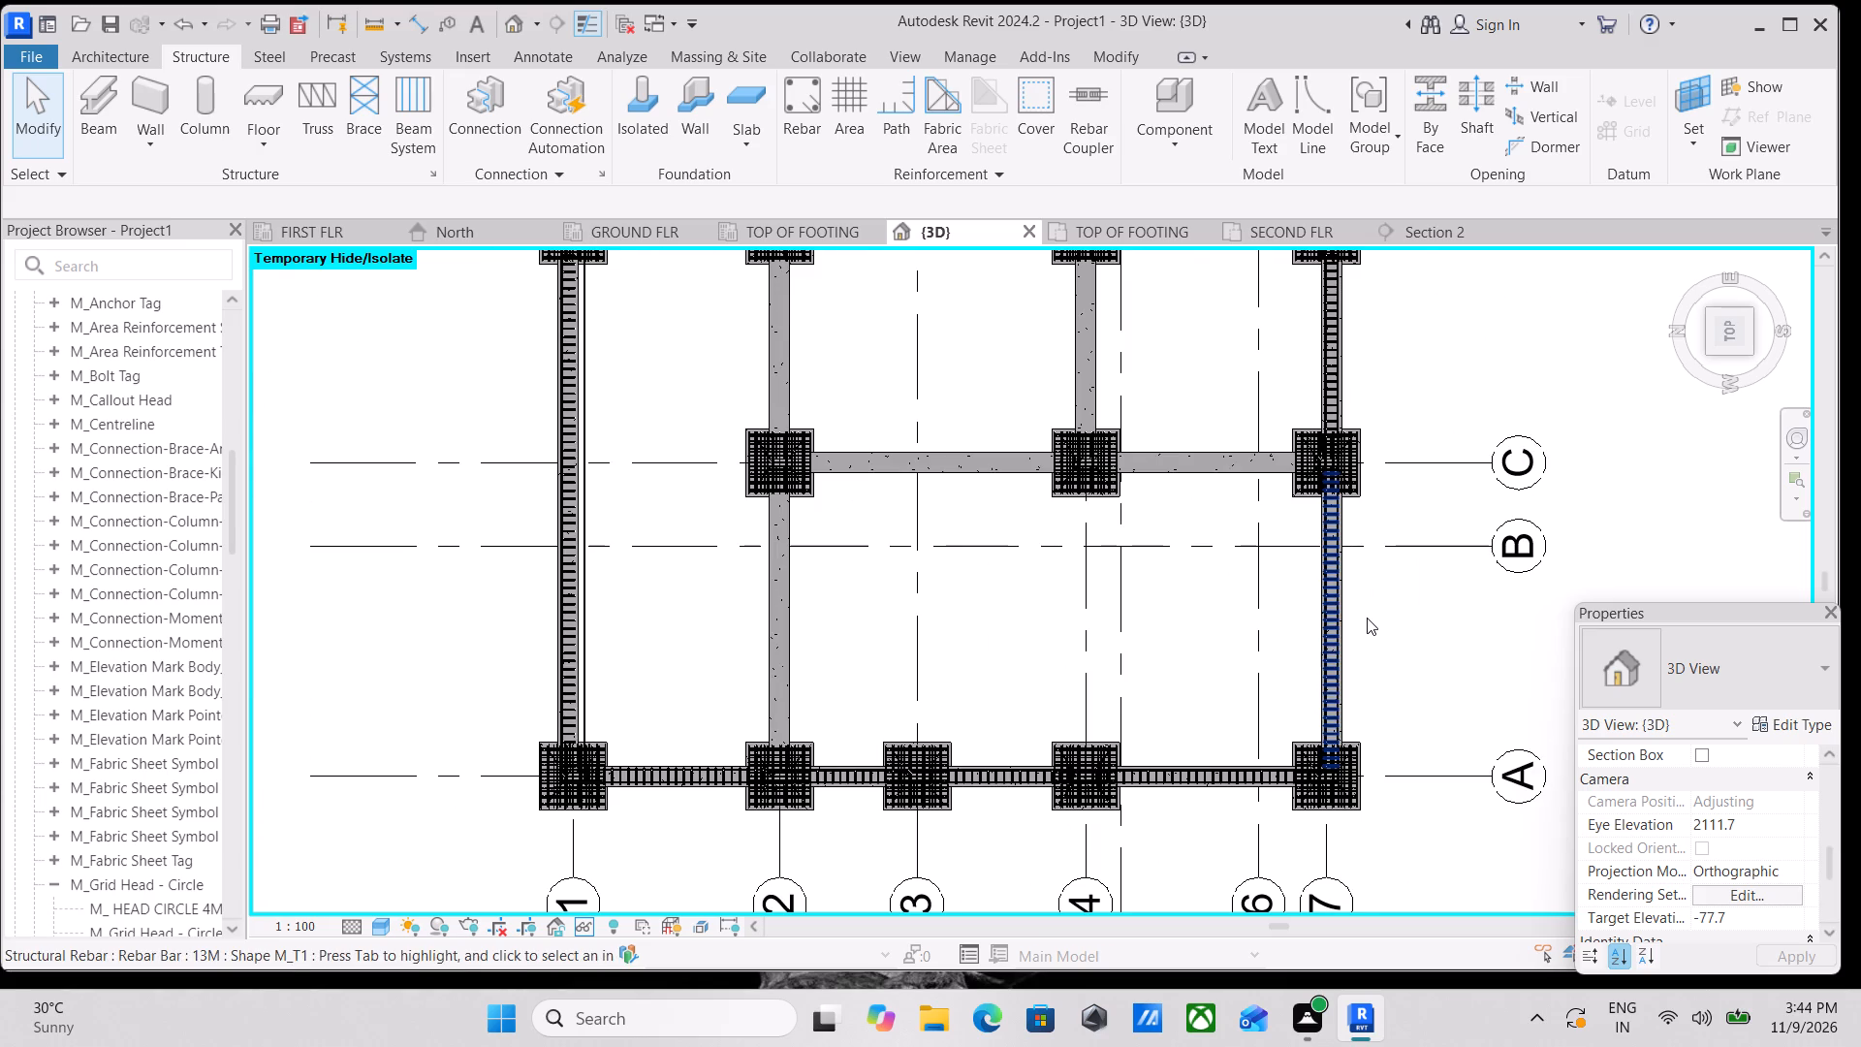
middle_drag(1113, 621, 1391, 828)
middle_drag(1082, 700, 1330, 904)
middle_drag(1209, 672, 1243, 831)
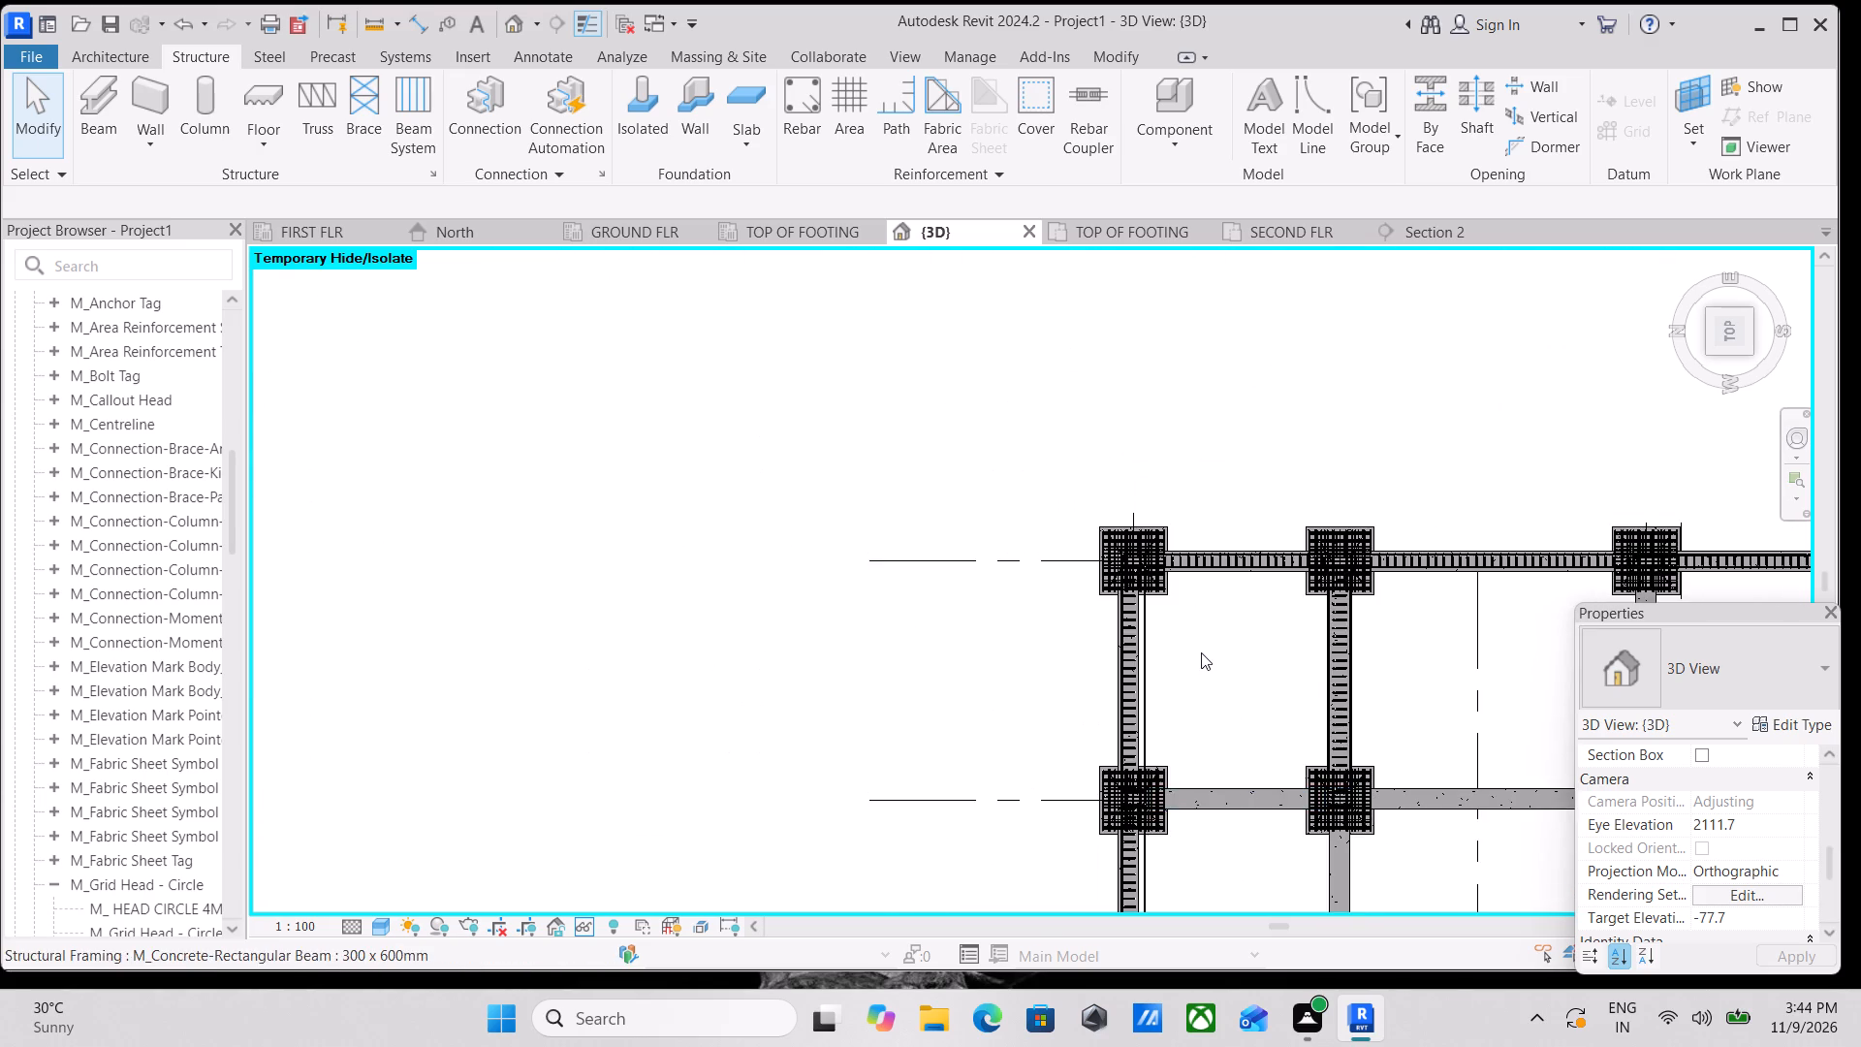
scroll(1201, 652, up, 4)
scroll(1129, 530, up, 3)
middle_drag(1146, 676, 1161, 549)
scroll(1161, 548, up, 1)
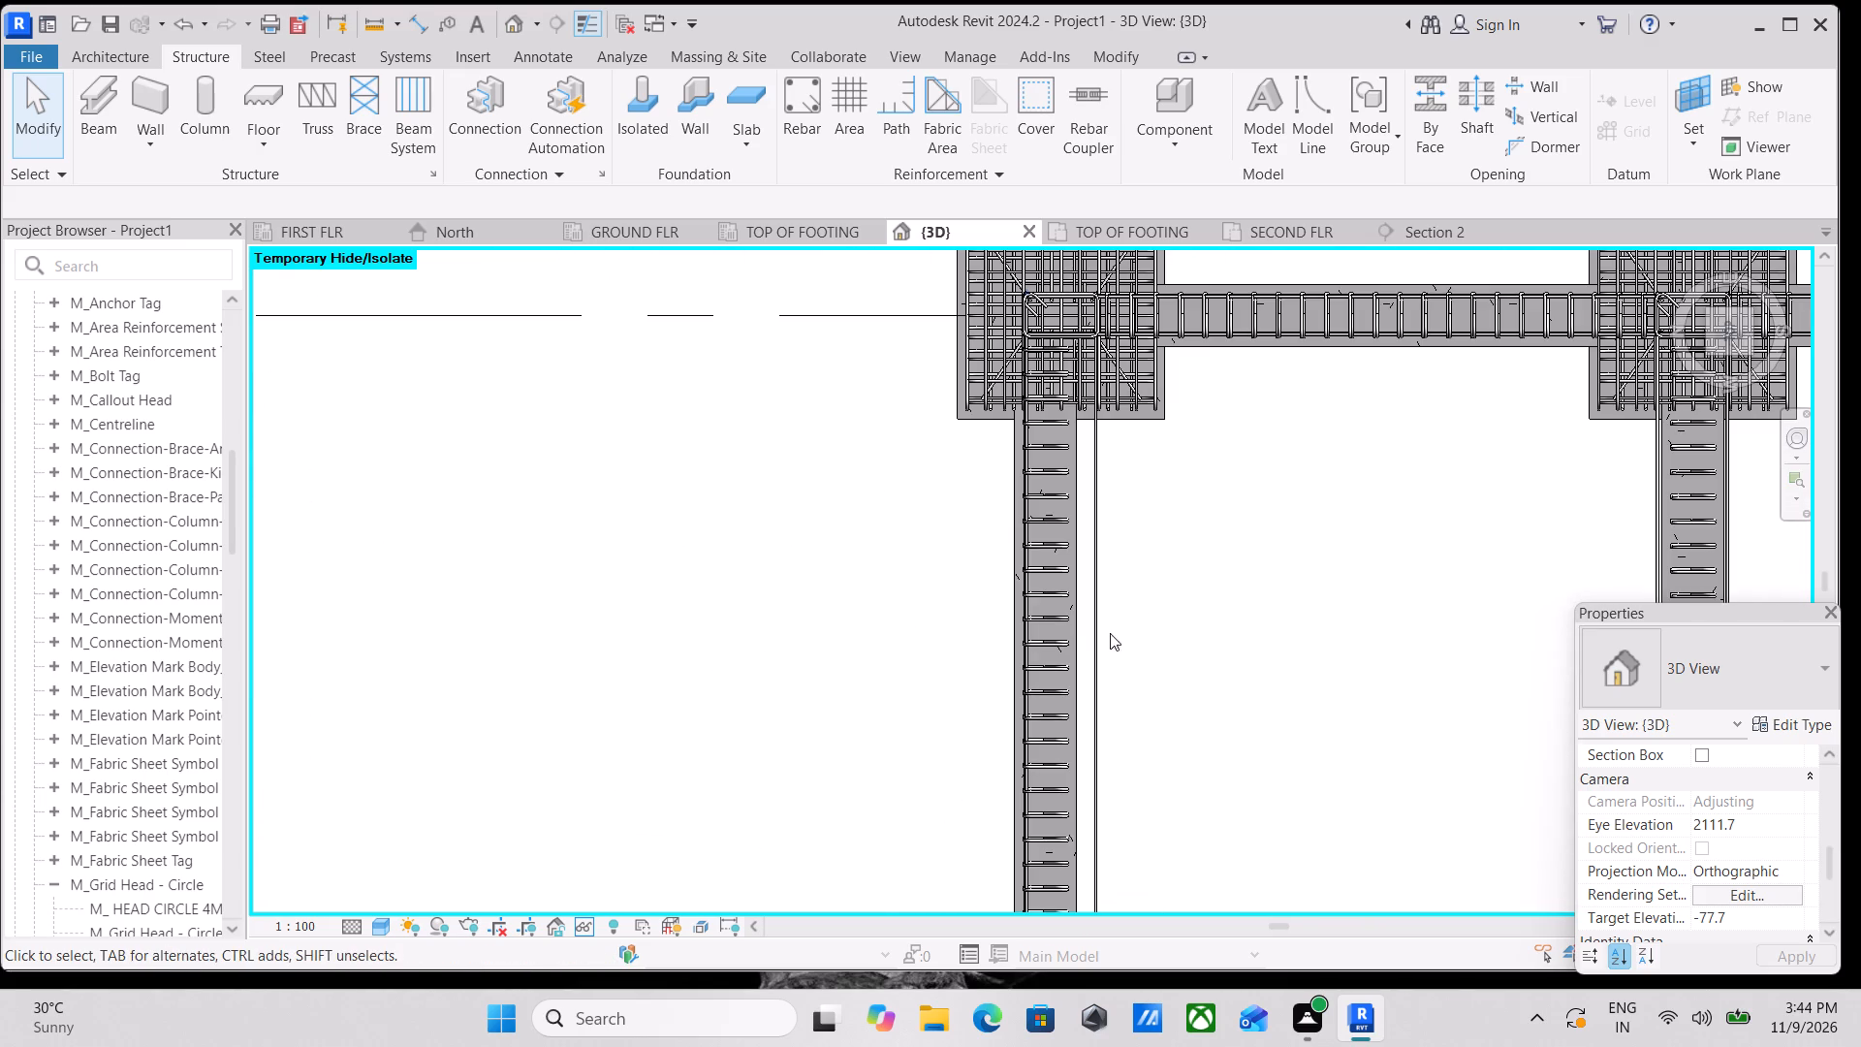
click(1088, 641)
scroll(1103, 662, up, 11)
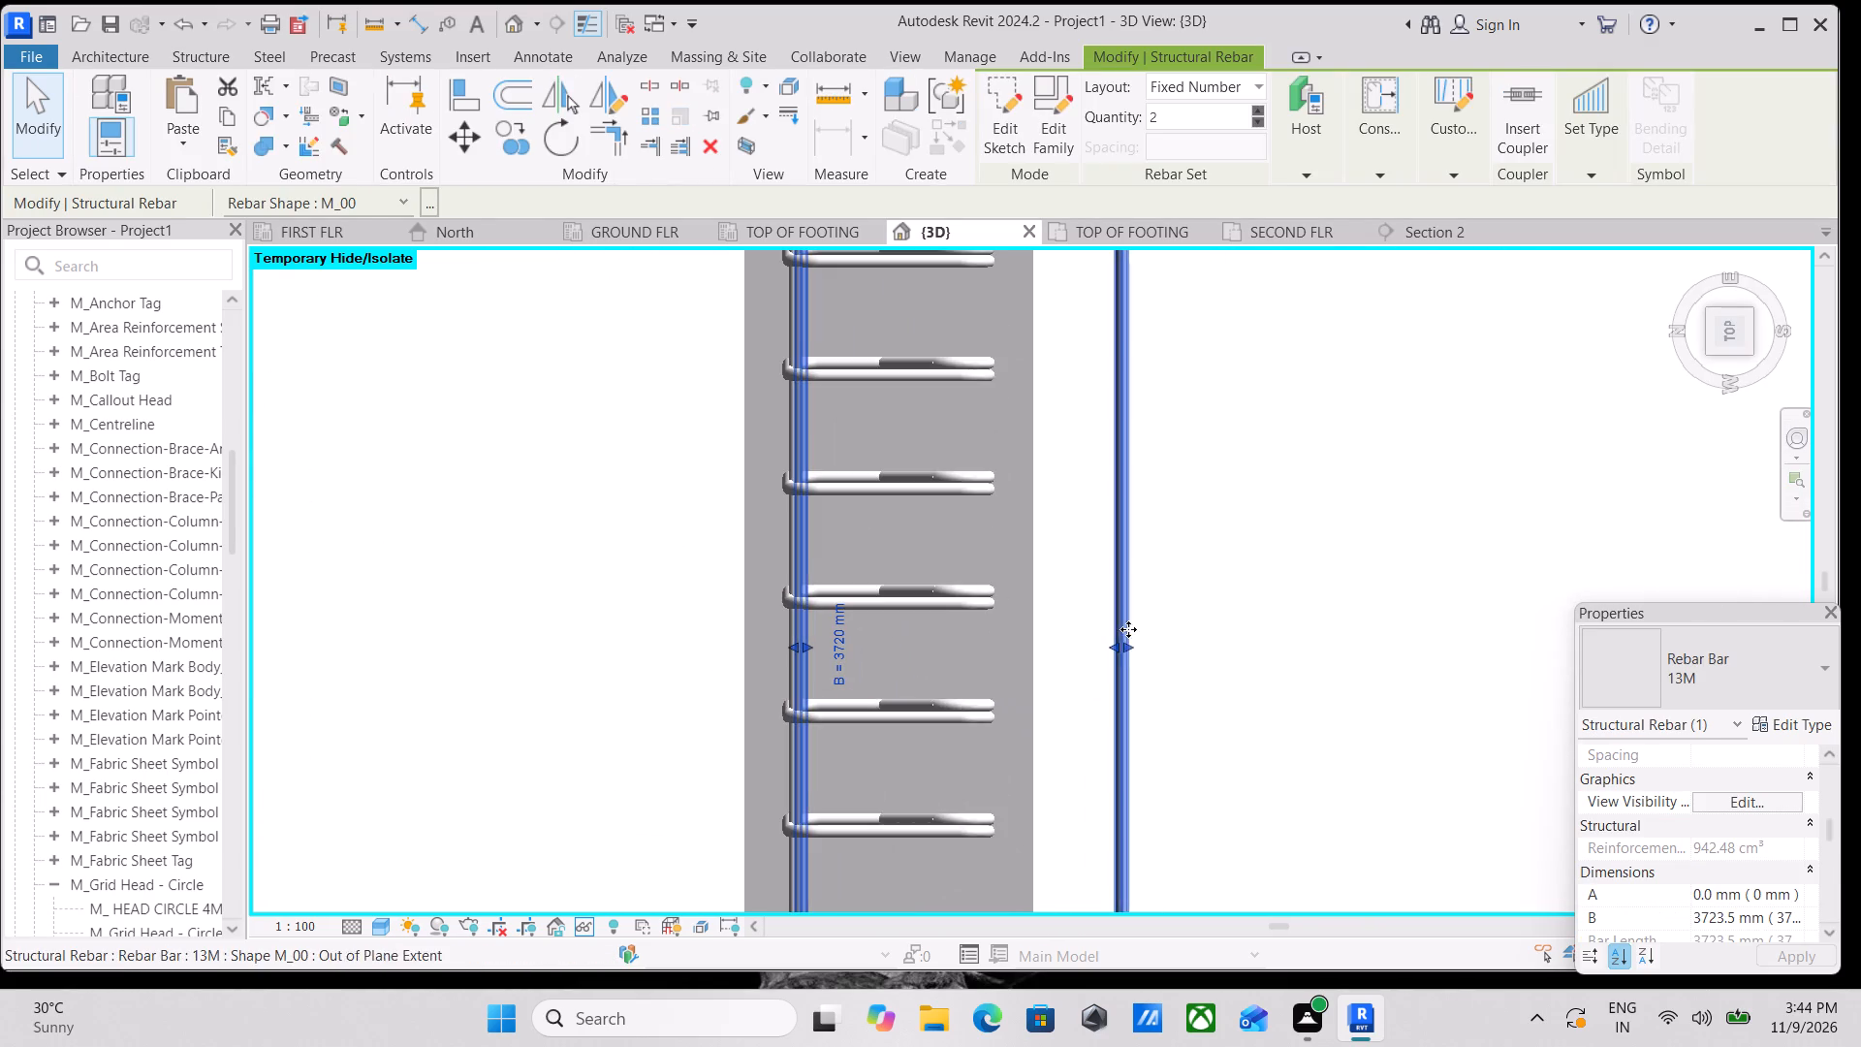
drag(1118, 655, 987, 656)
key(Escape)
Move the stray inner bar of a second 13M set in the grid 1 beam between grids D and E inside its stirrups.
click(1138, 641)
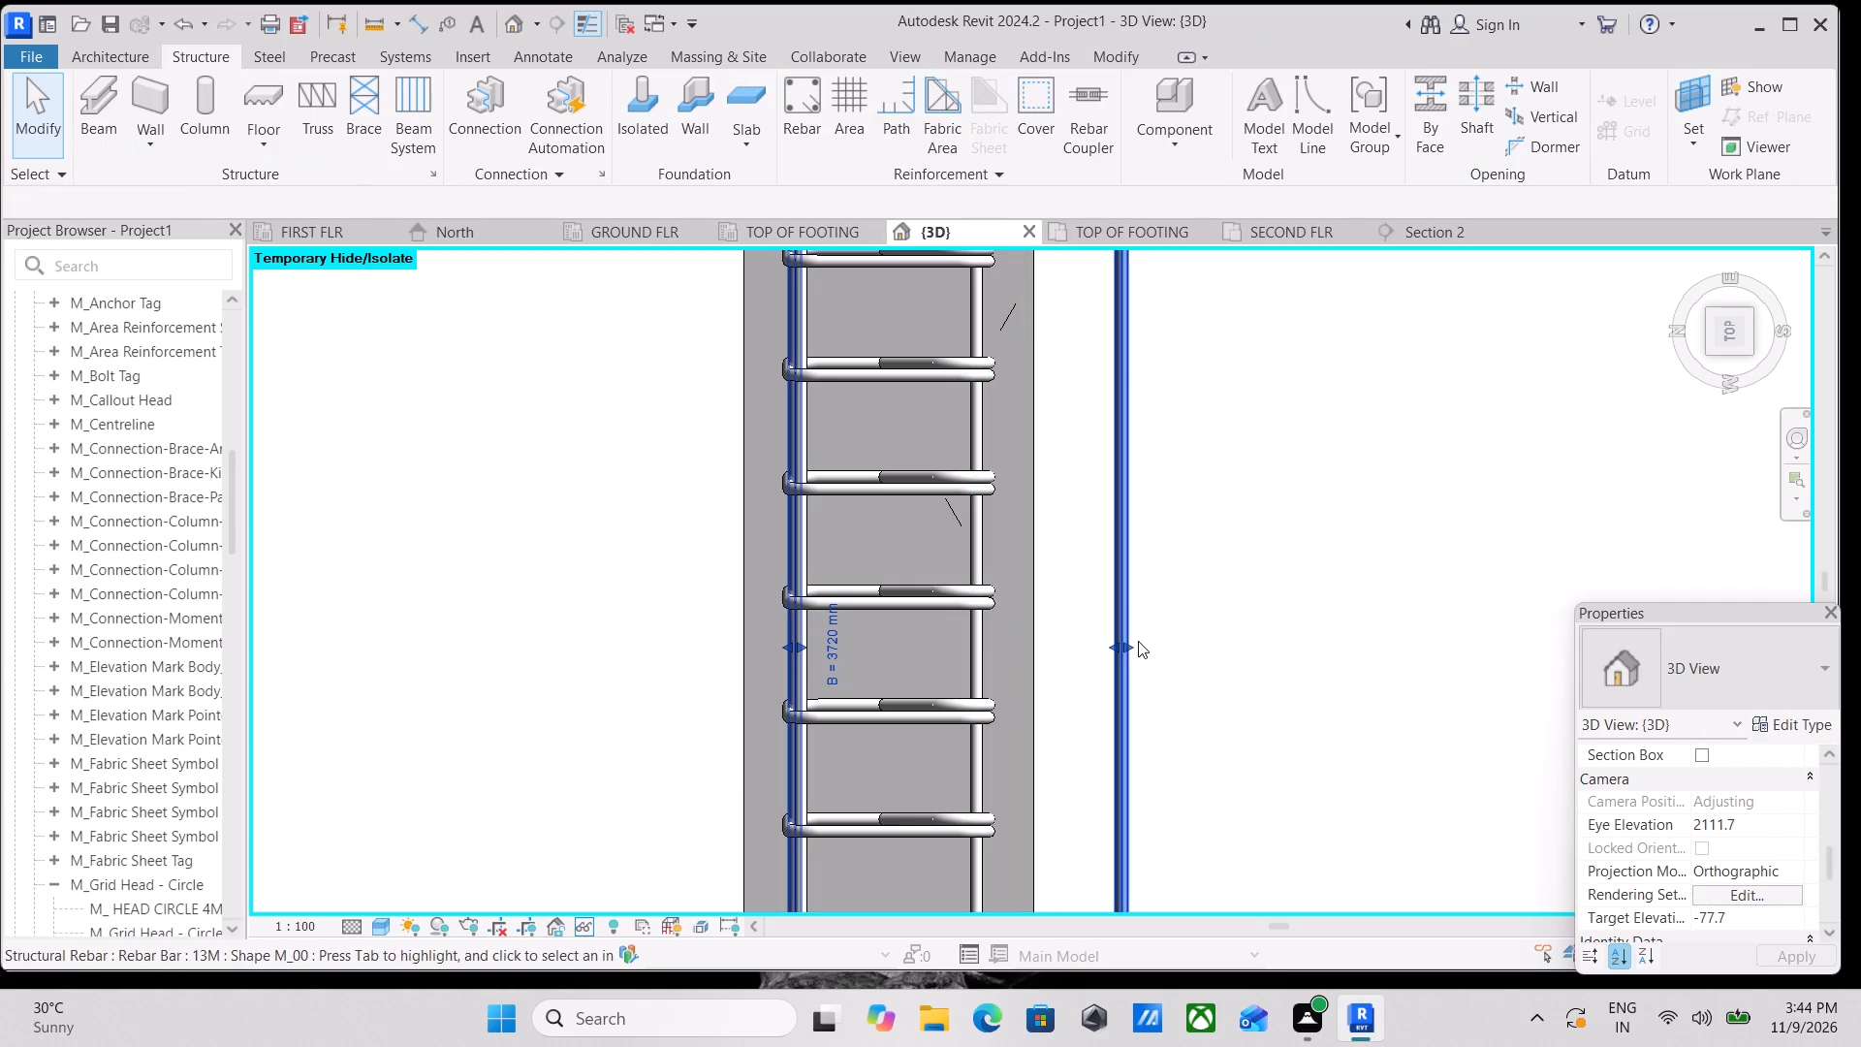
drag(1118, 646, 991, 659)
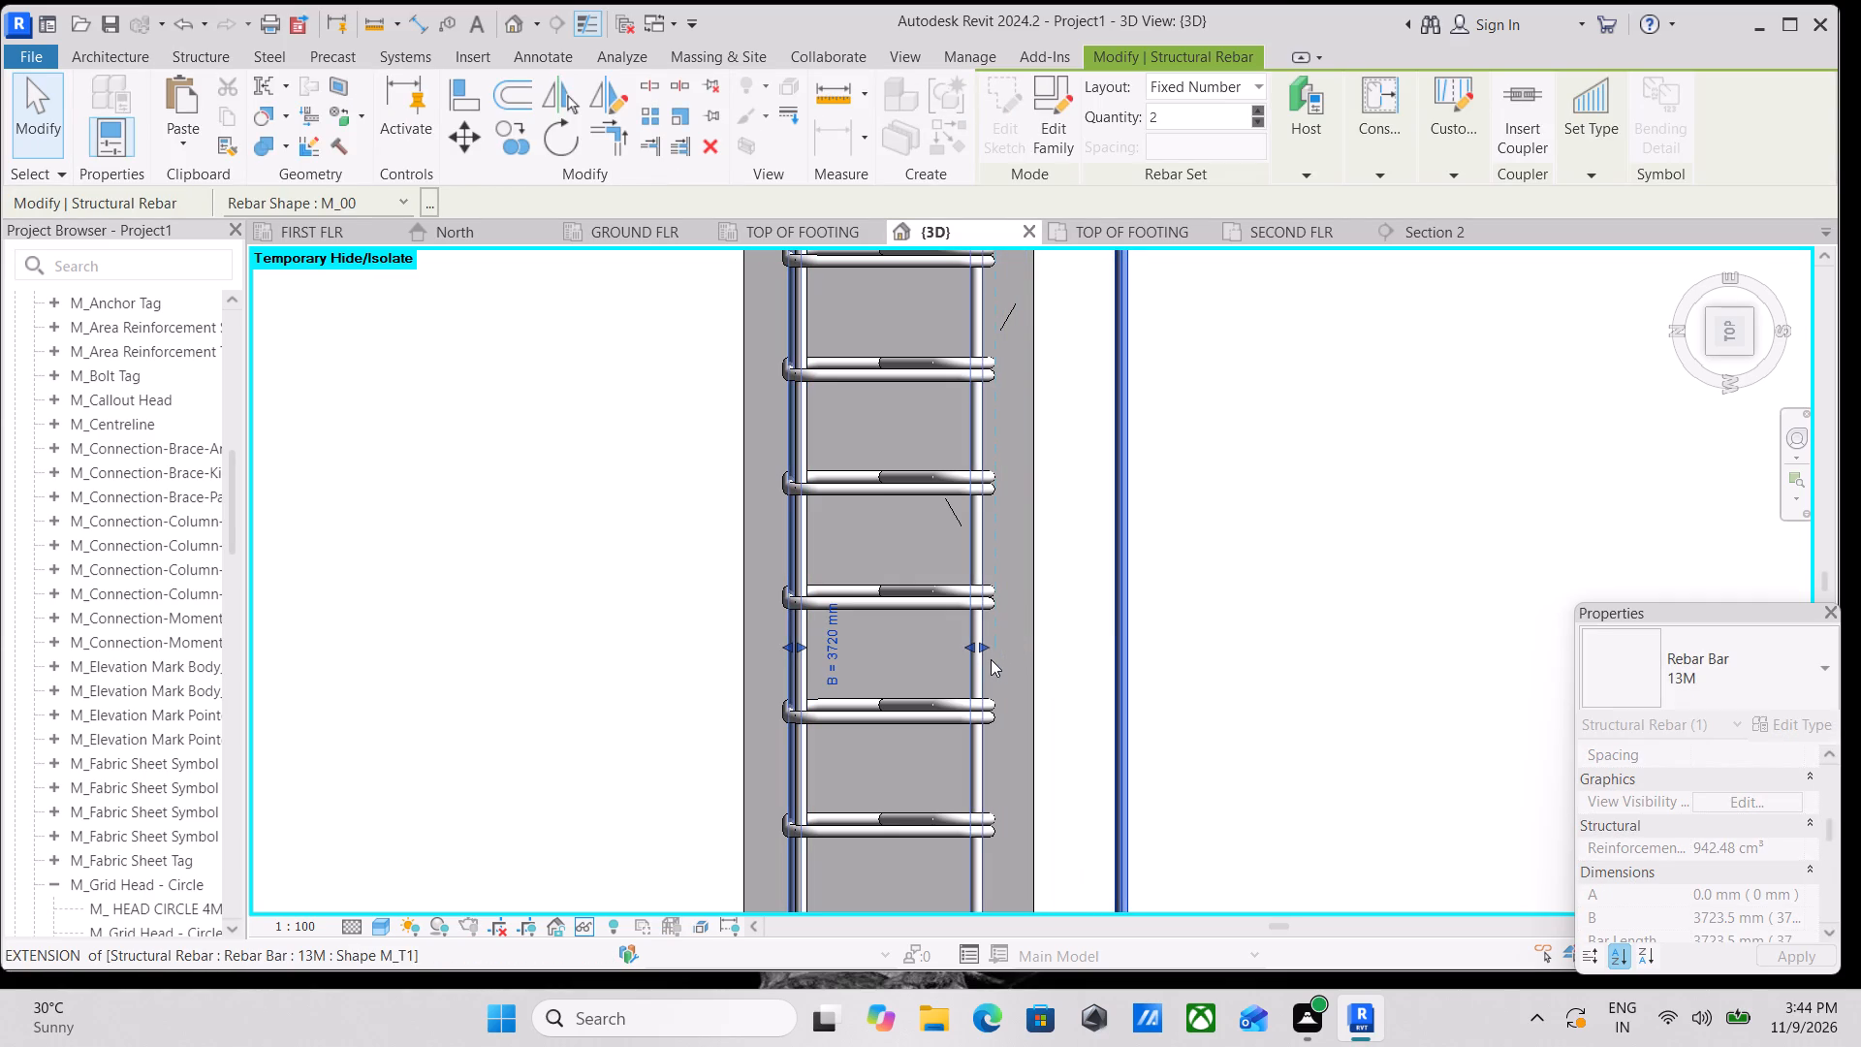
drag(991, 659, 985, 659)
key(Escape)
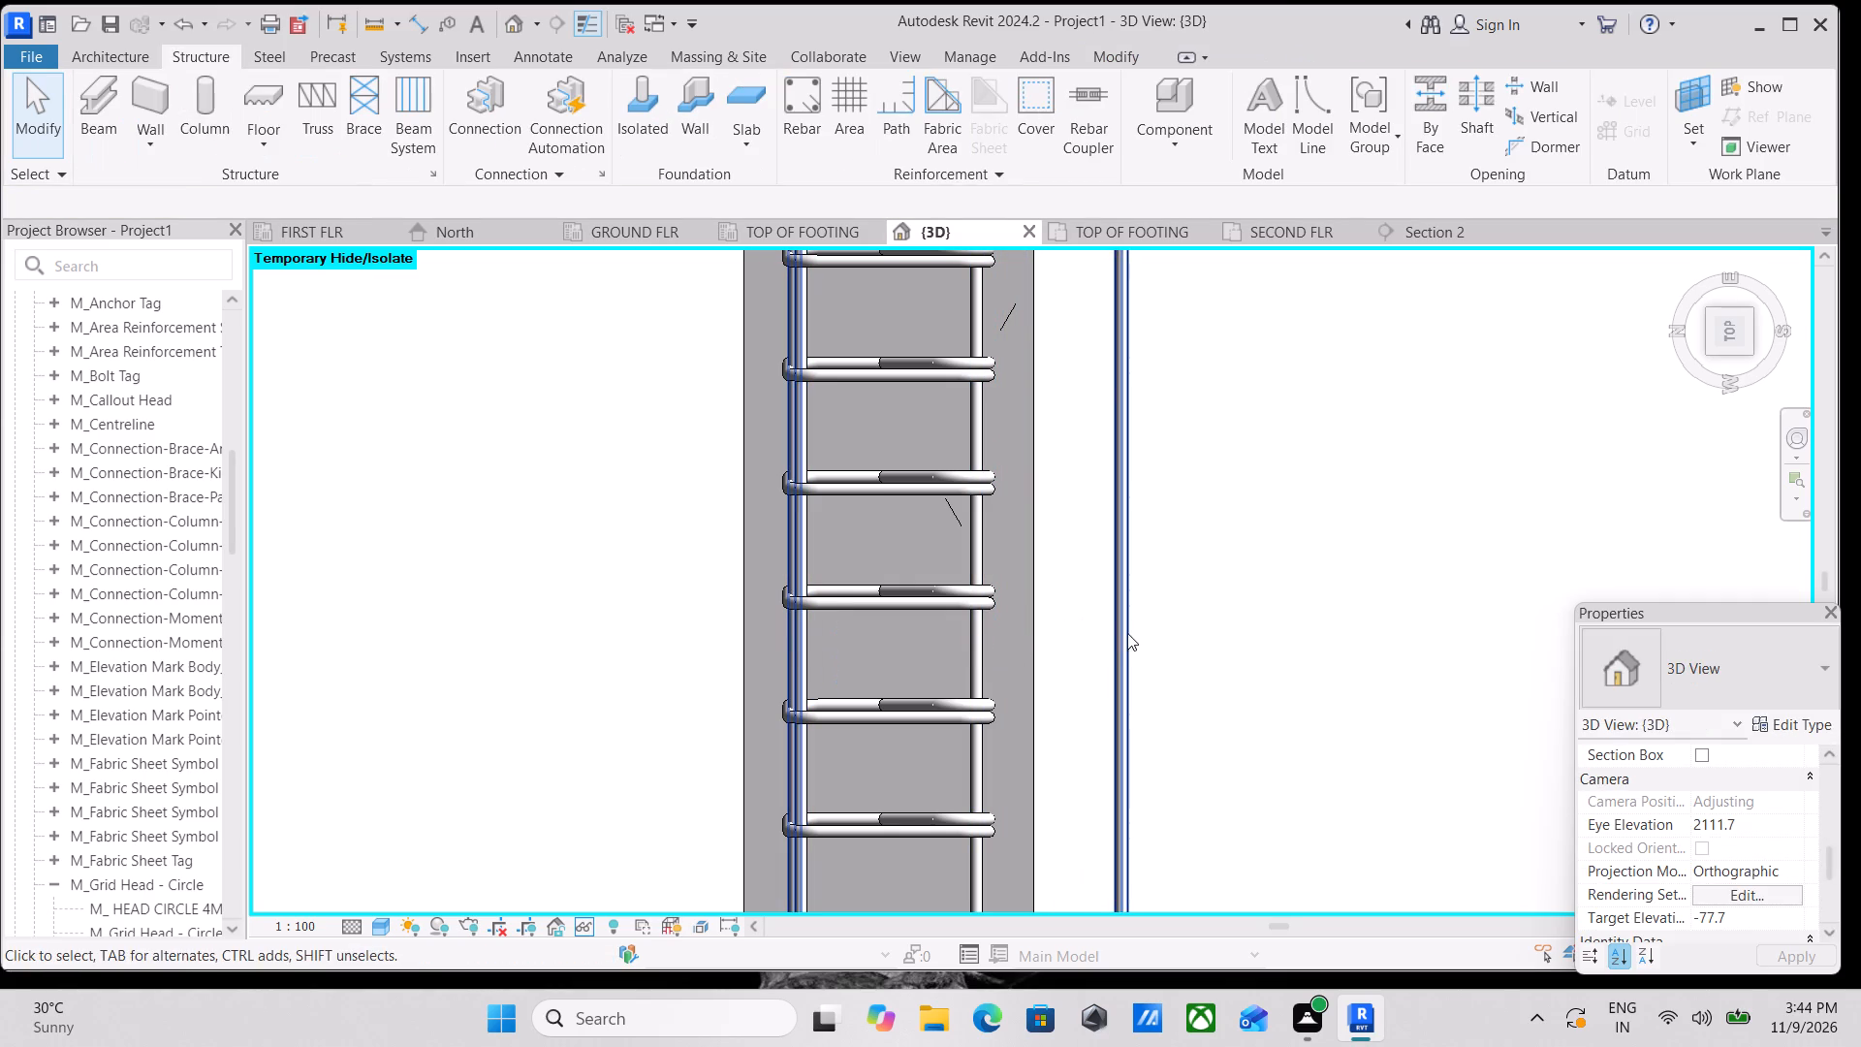
Move the stray inner bars of the remaining two 13M sets in the grid 1 beam between grids D and E inside its stirrups.
click(1120, 636)
drag(1114, 639, 965, 650)
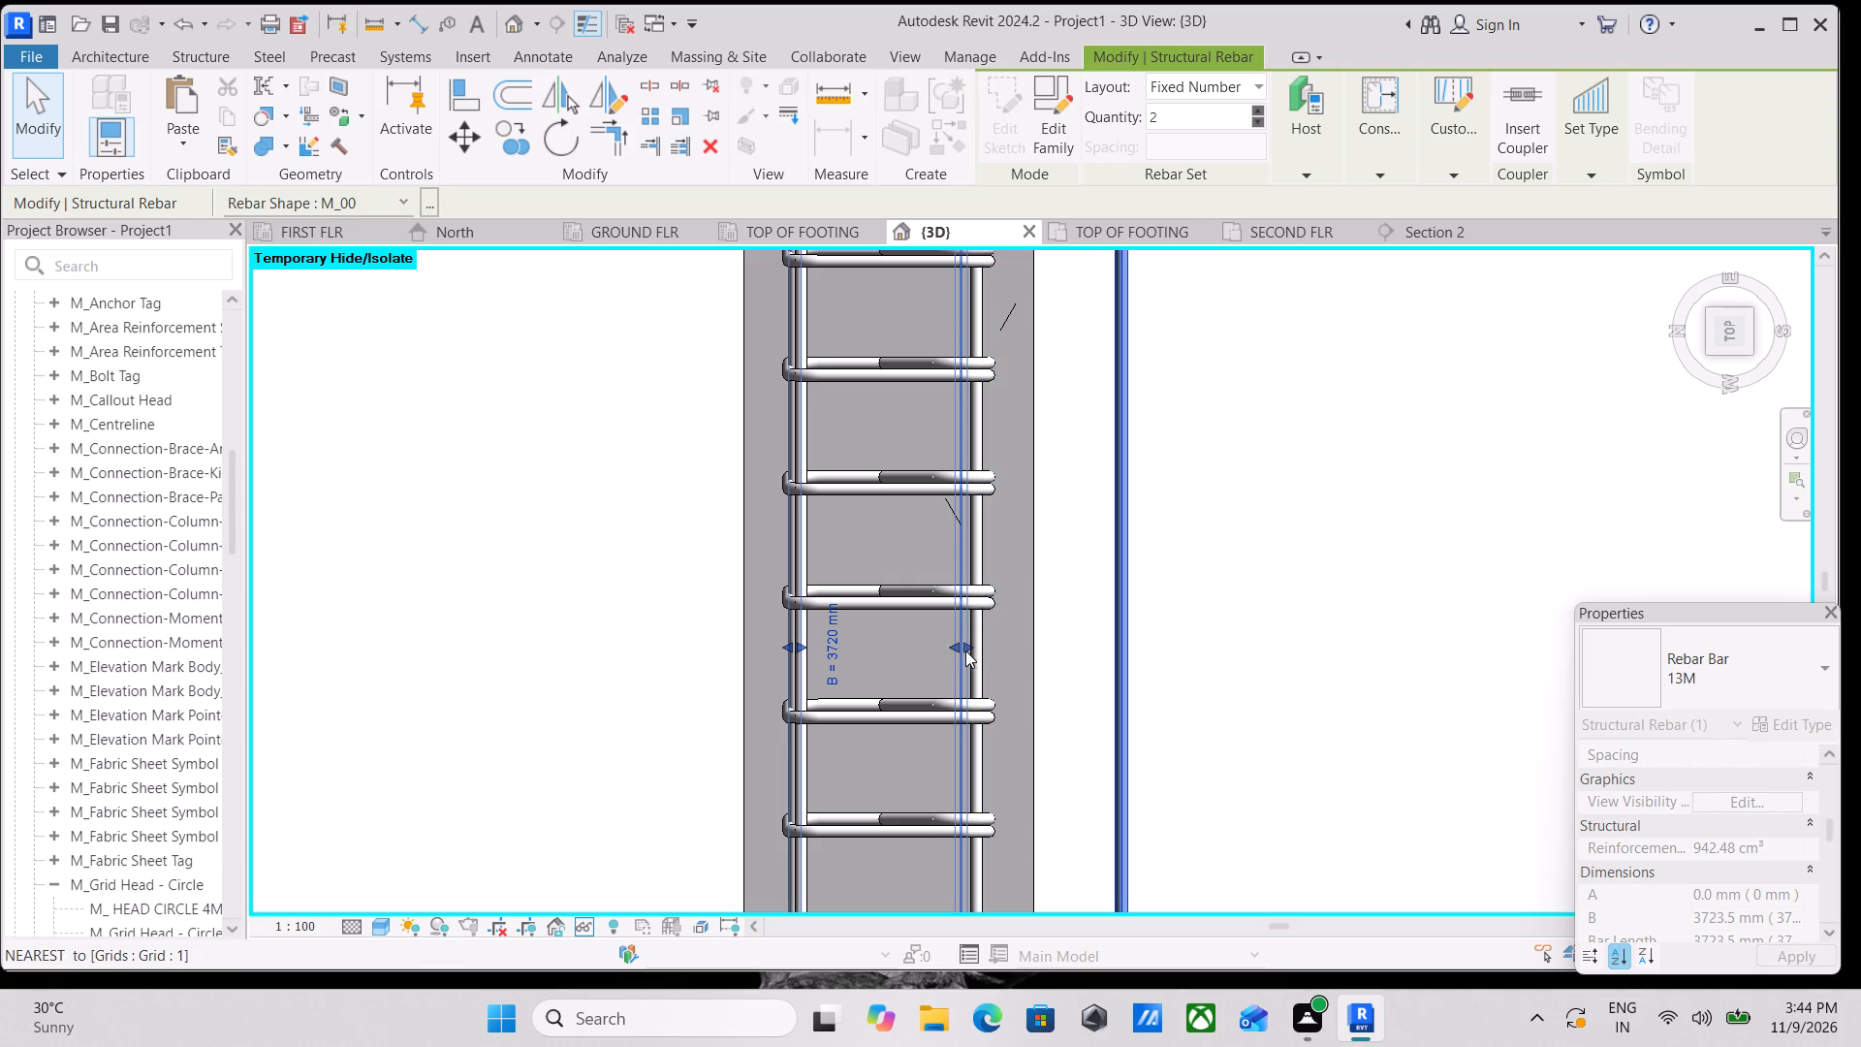
drag(965, 650, 972, 650)
key(Escape)
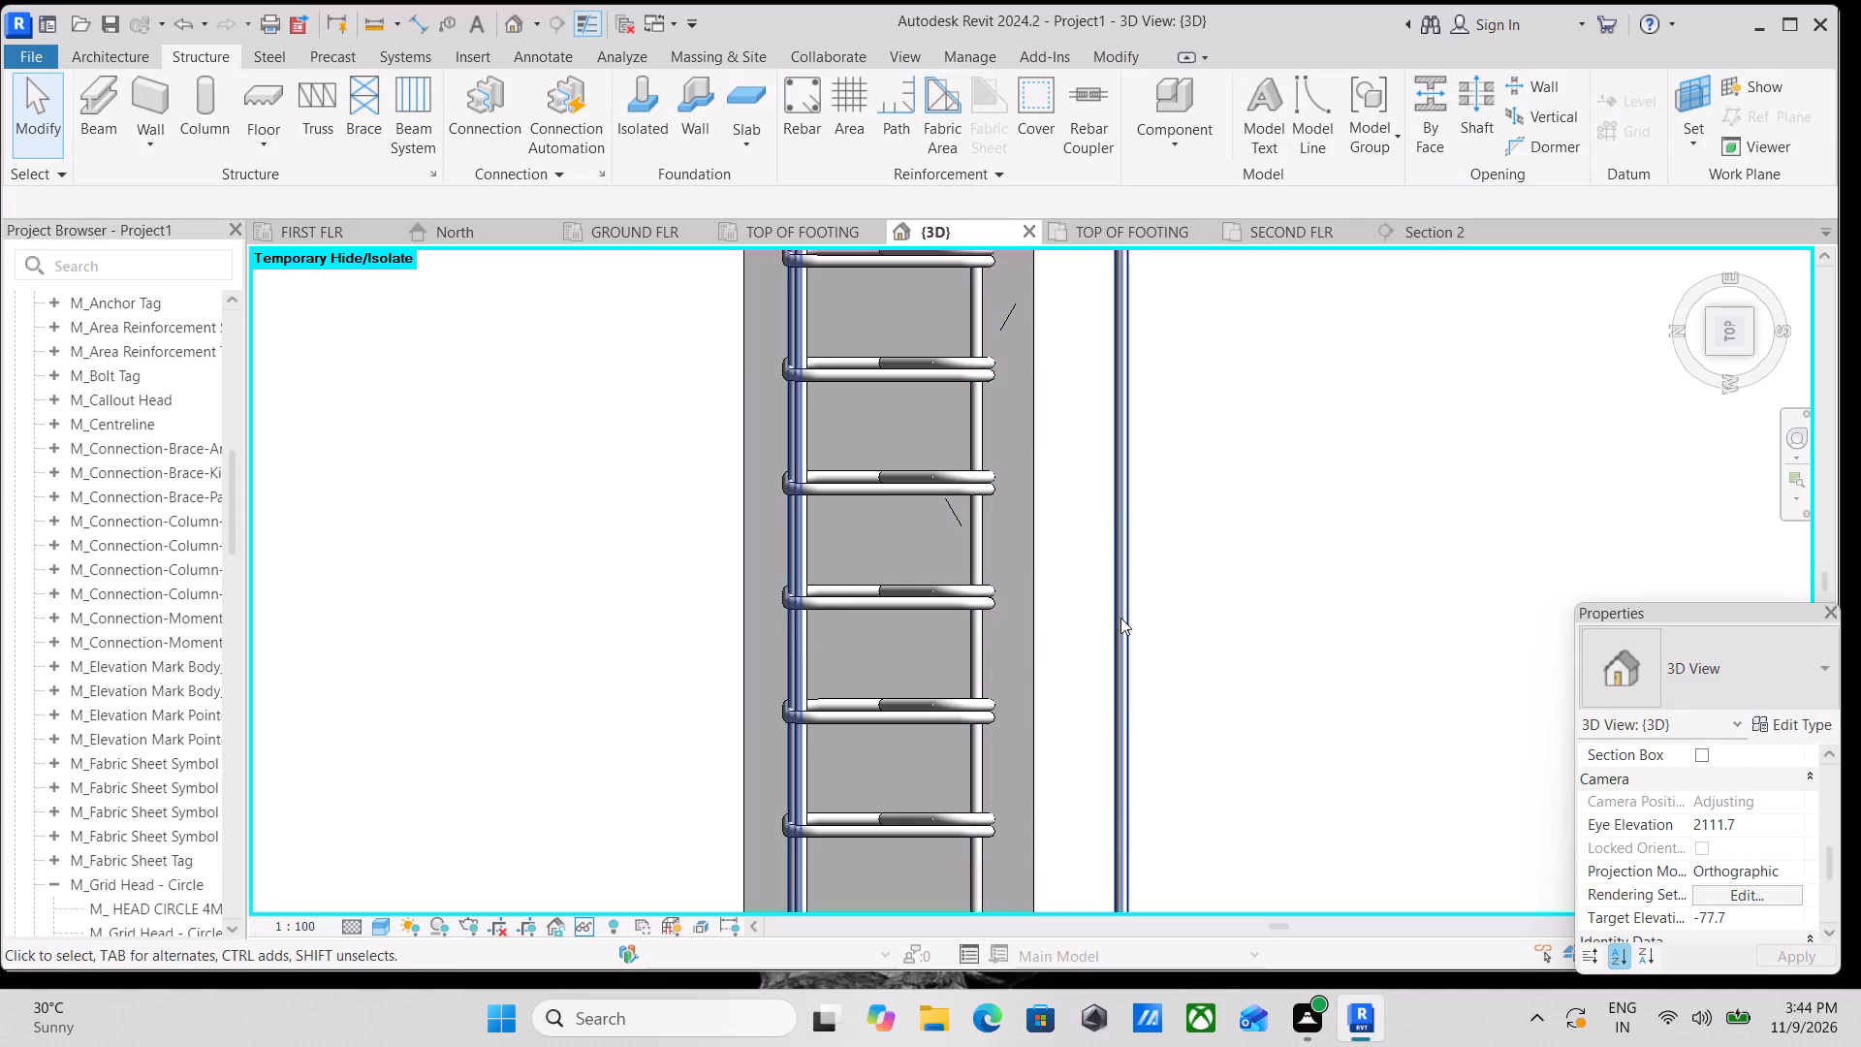
click(1120, 618)
drag(1110, 641, 984, 662)
key(Escape)
Move the stray inner bar of one 8300 mm 13M set in the grid 1 beam between grids A and D inside its stirrups.
scroll(1069, 636, down, 15)
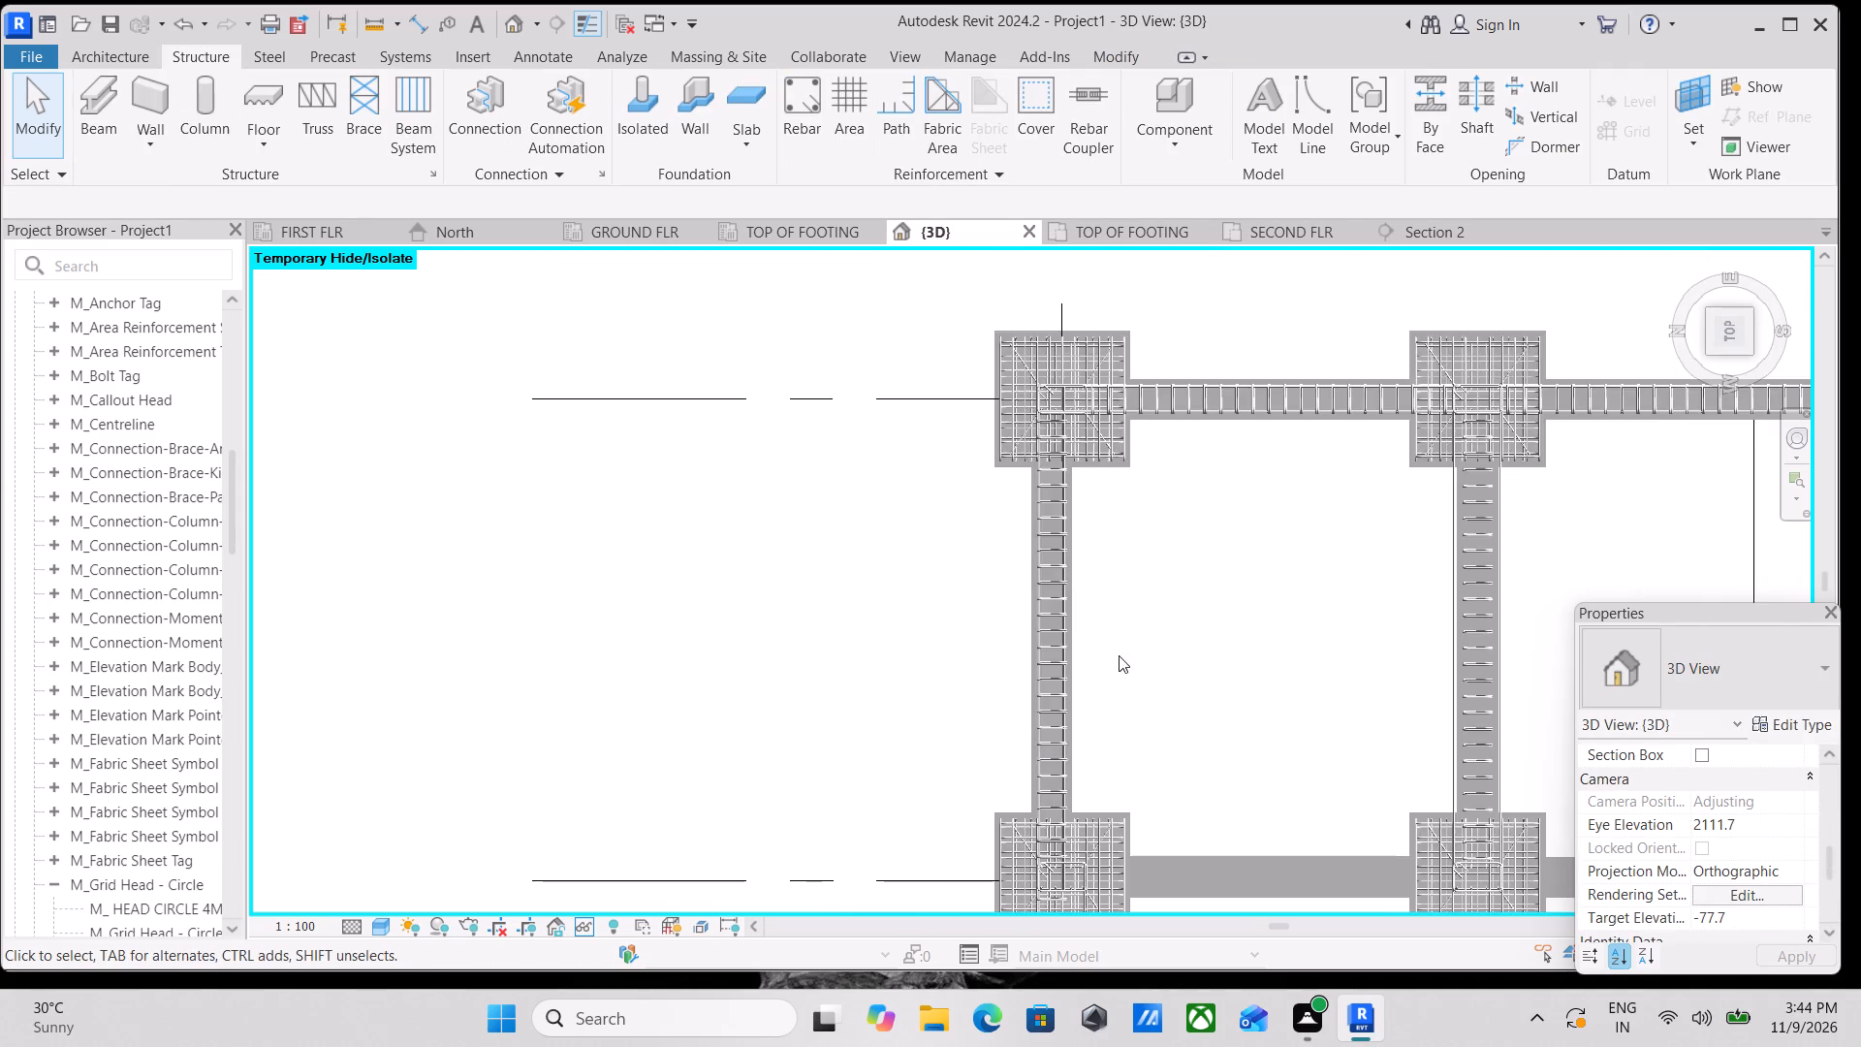
middle_drag(1121, 655, 1138, 563)
middle_drag(1140, 670, 1151, 536)
middle_drag(1194, 776, 1209, 584)
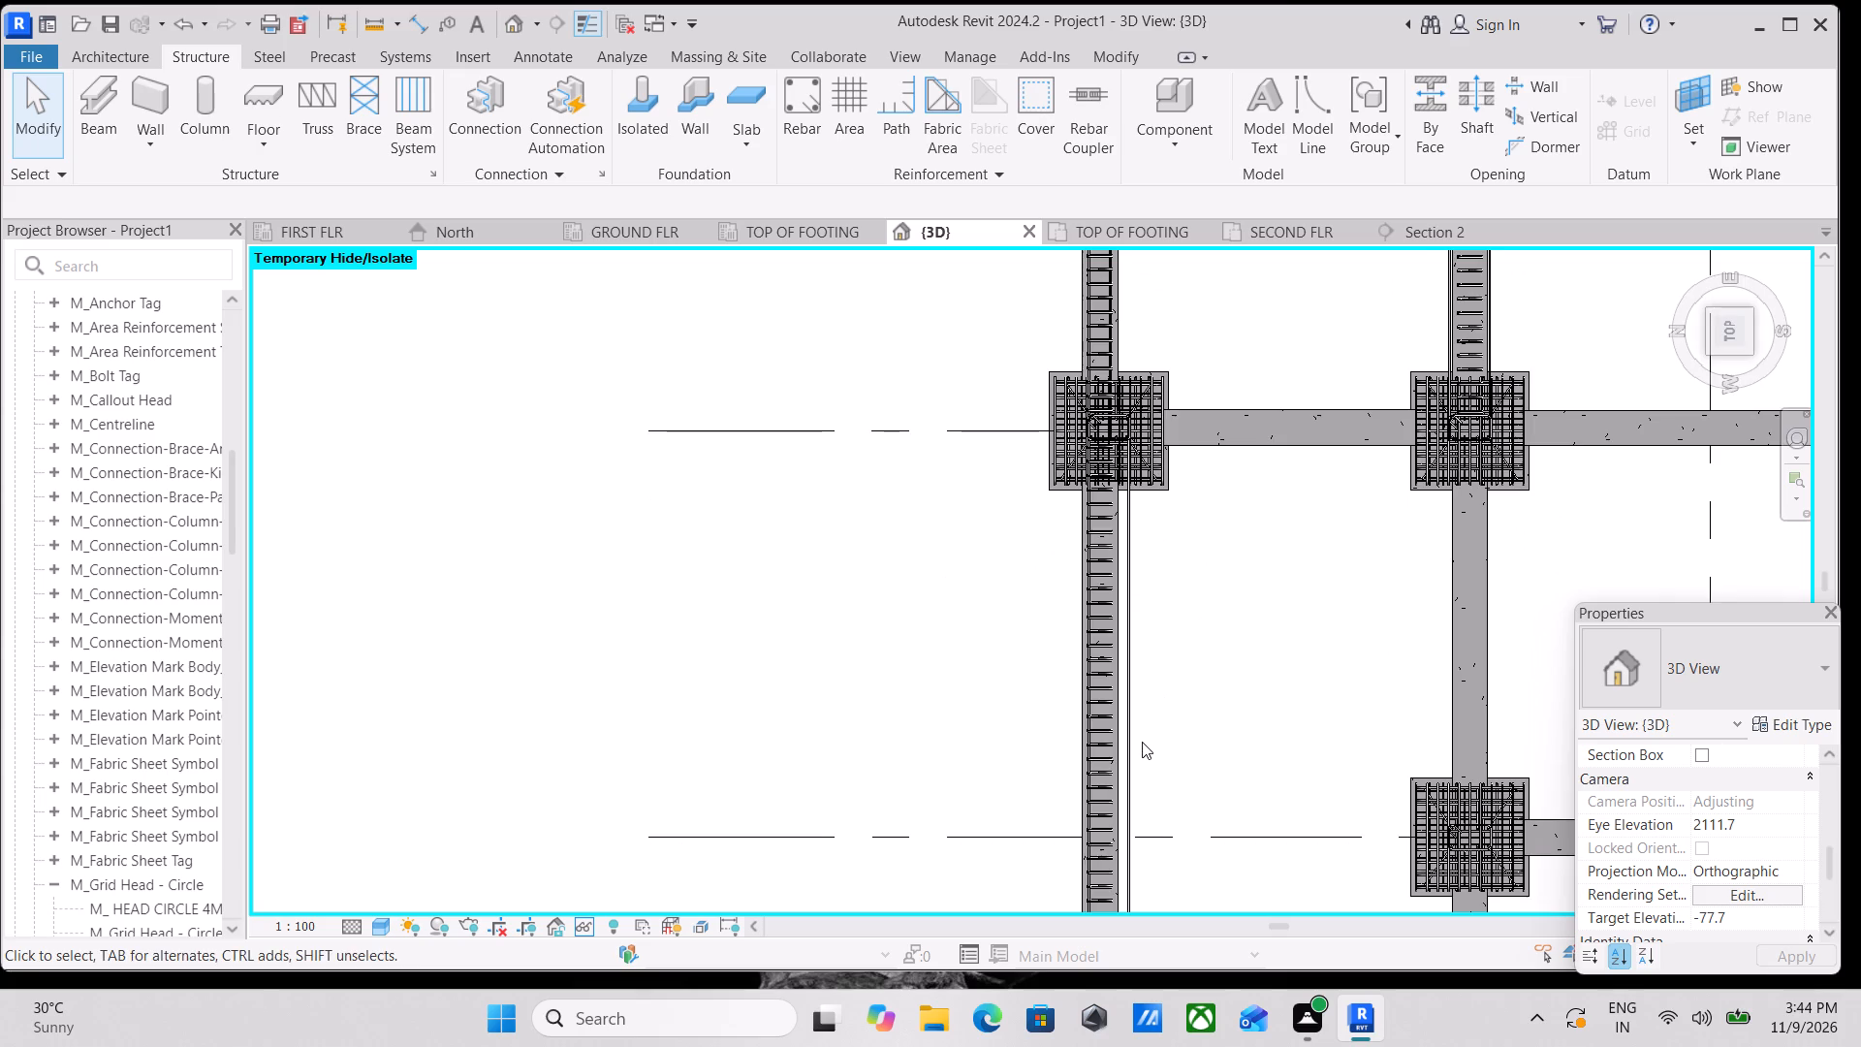
middle_drag(1142, 742, 1158, 598)
scroll(1145, 638, up, 4)
click(1142, 650)
scroll(1150, 673, up, 4)
middle_drag(1163, 707, 1198, 529)
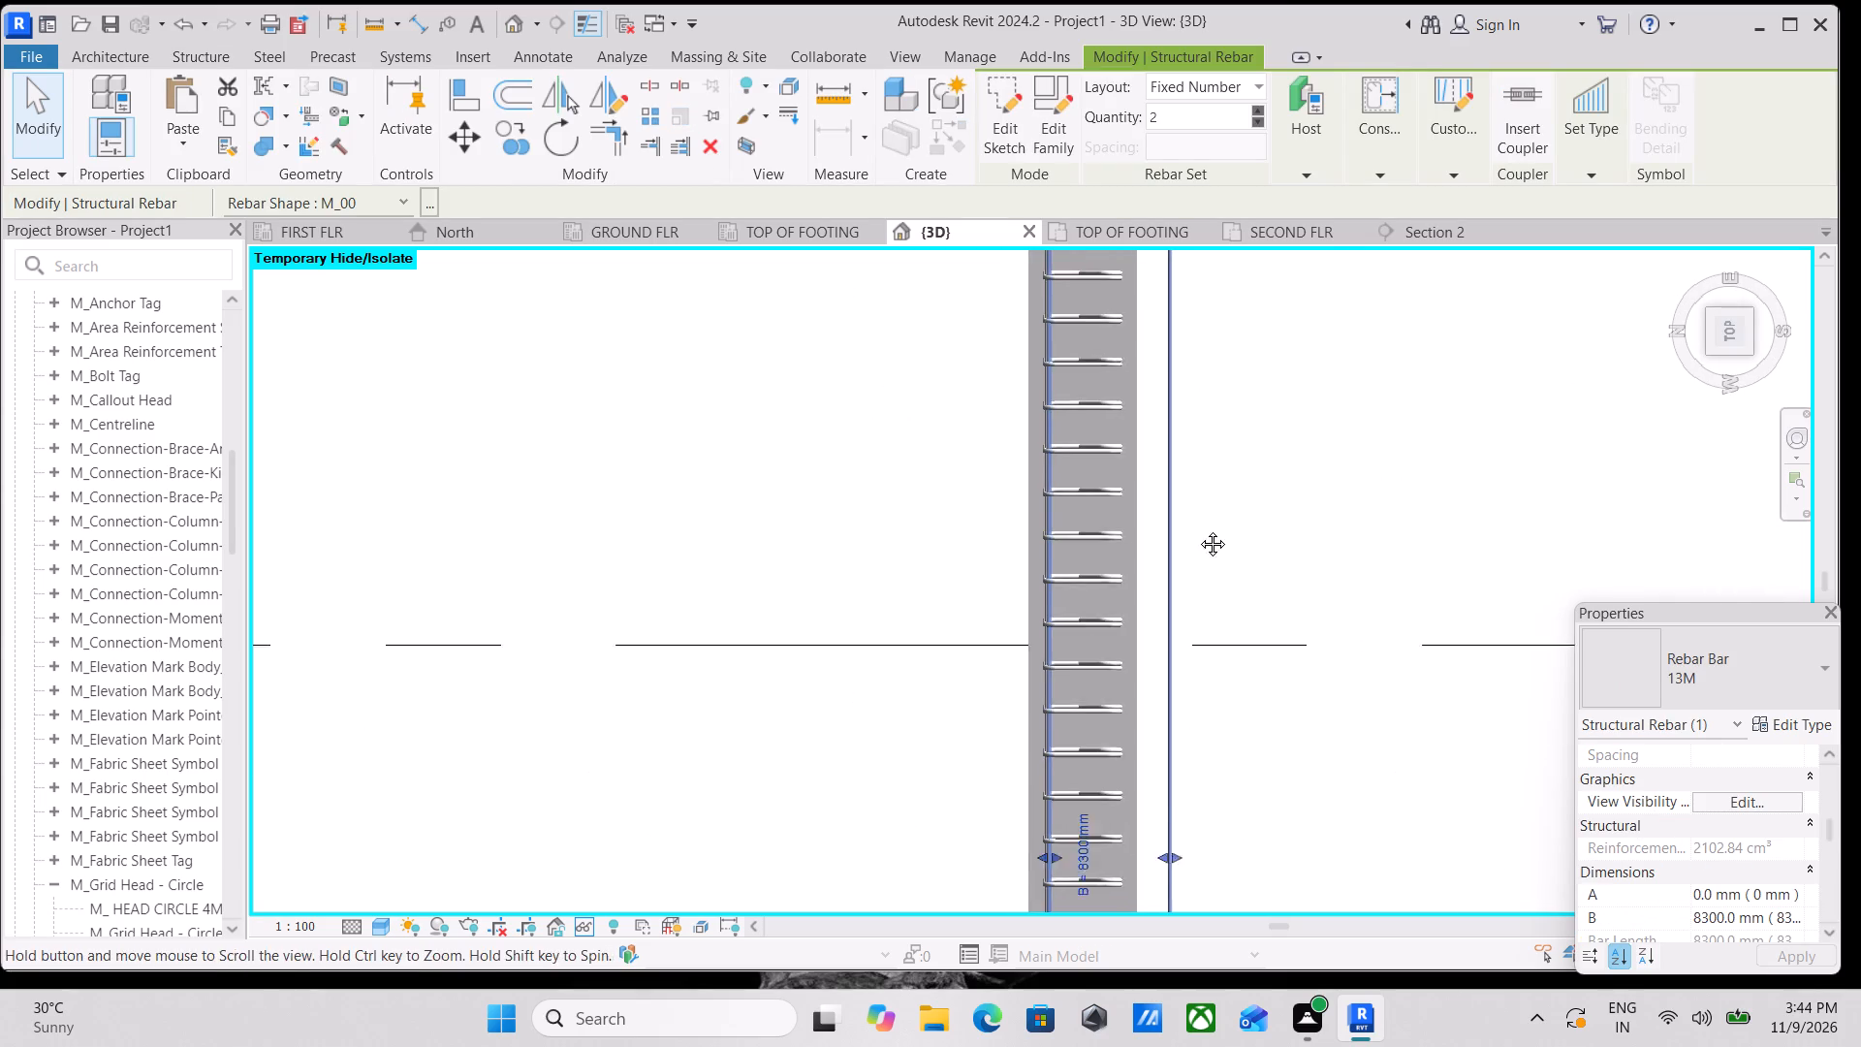
middle_drag(1198, 529, 1202, 515)
scroll(1224, 621, down, 2)
middle_drag(1221, 628, 1212, 476)
scroll(1203, 642, up, 4)
scroll(1110, 559, up, 3)
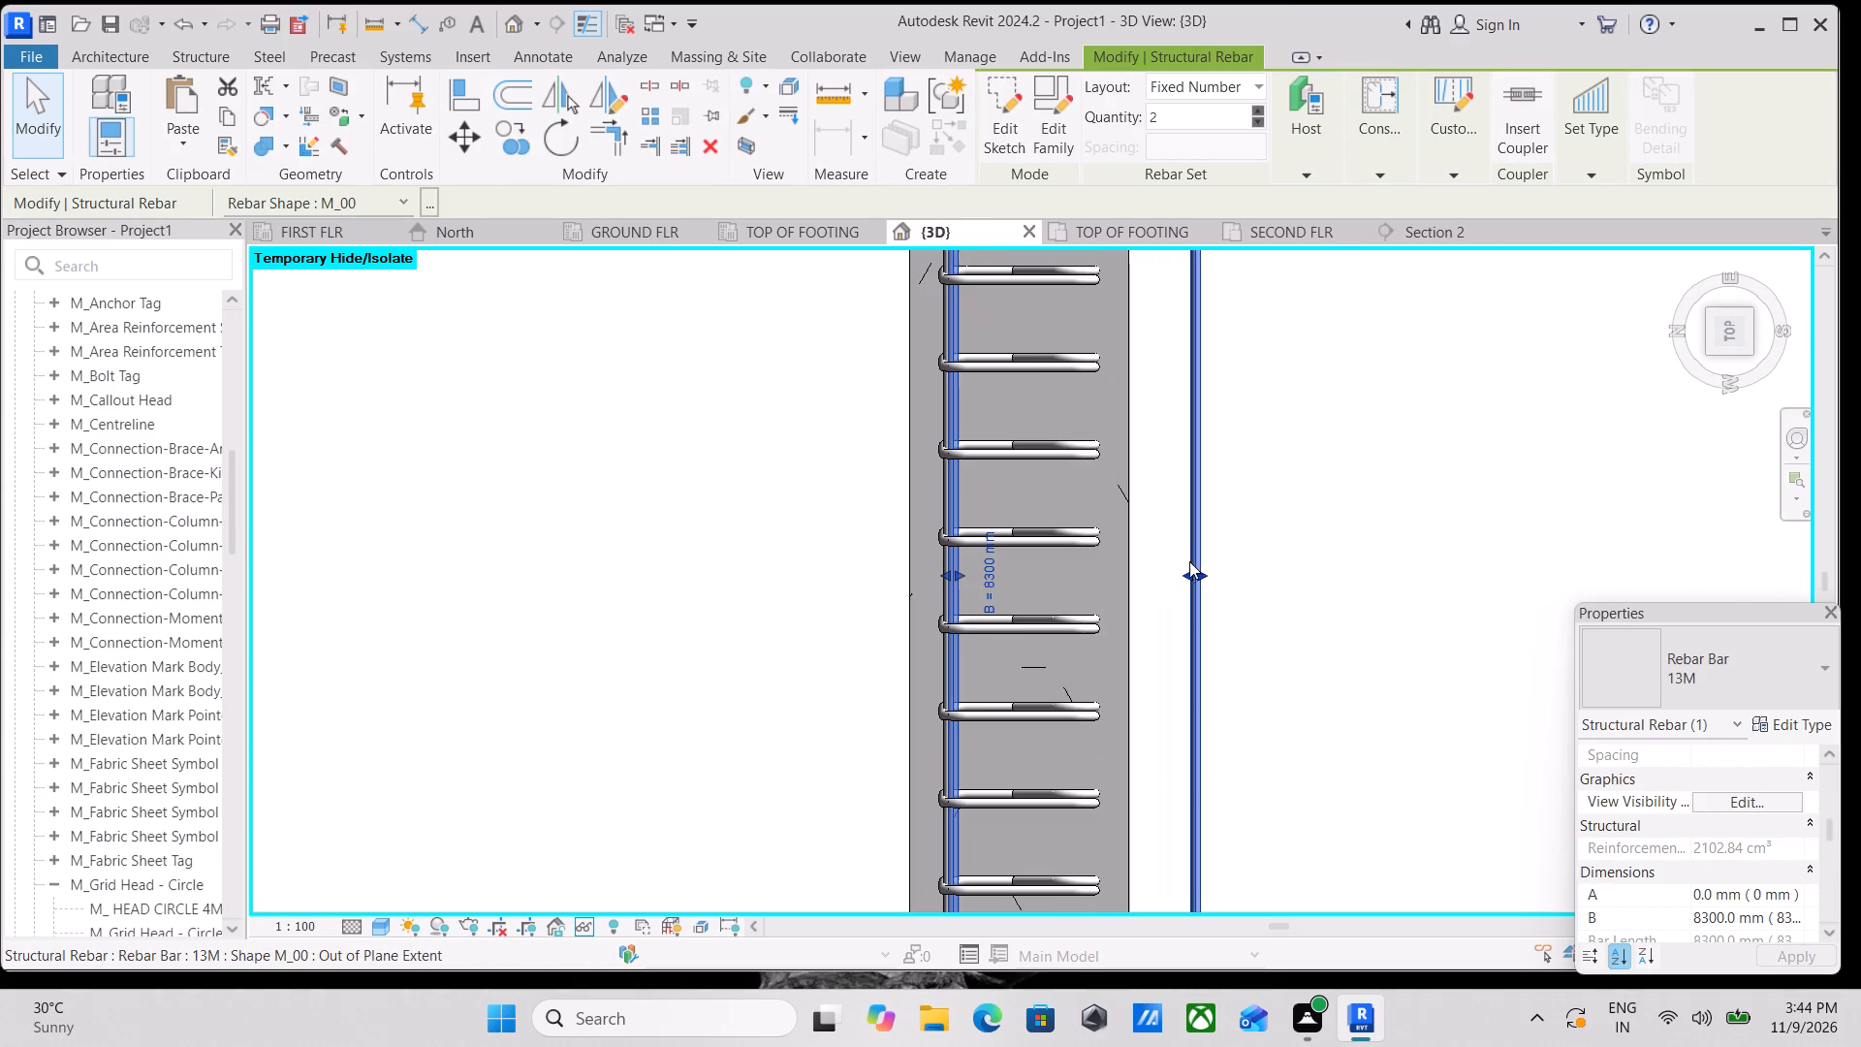
drag(1185, 577, 1097, 583)
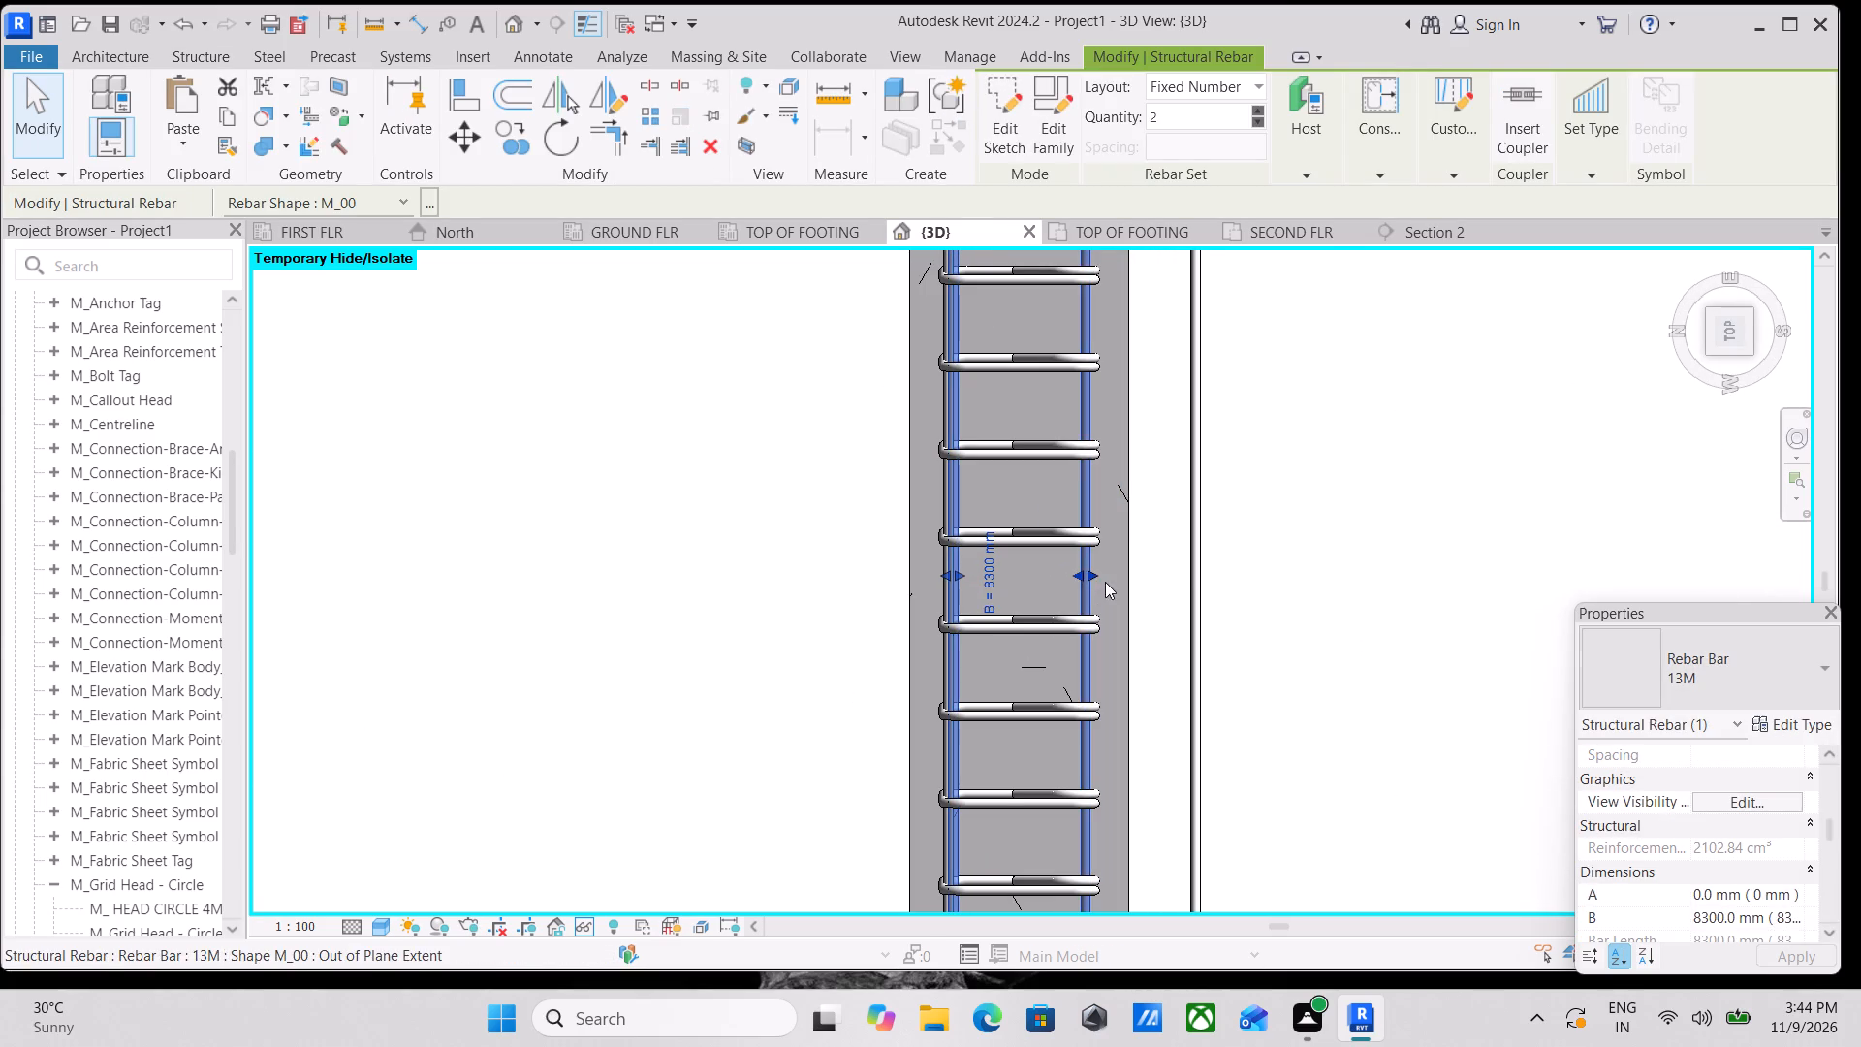
key(Escape)
Move the stray inner bars of the other three 13M sets in the grid 1 beam between grids A and D inside its stirrups.
click(1192, 598)
drag(1186, 574, 1155, 577)
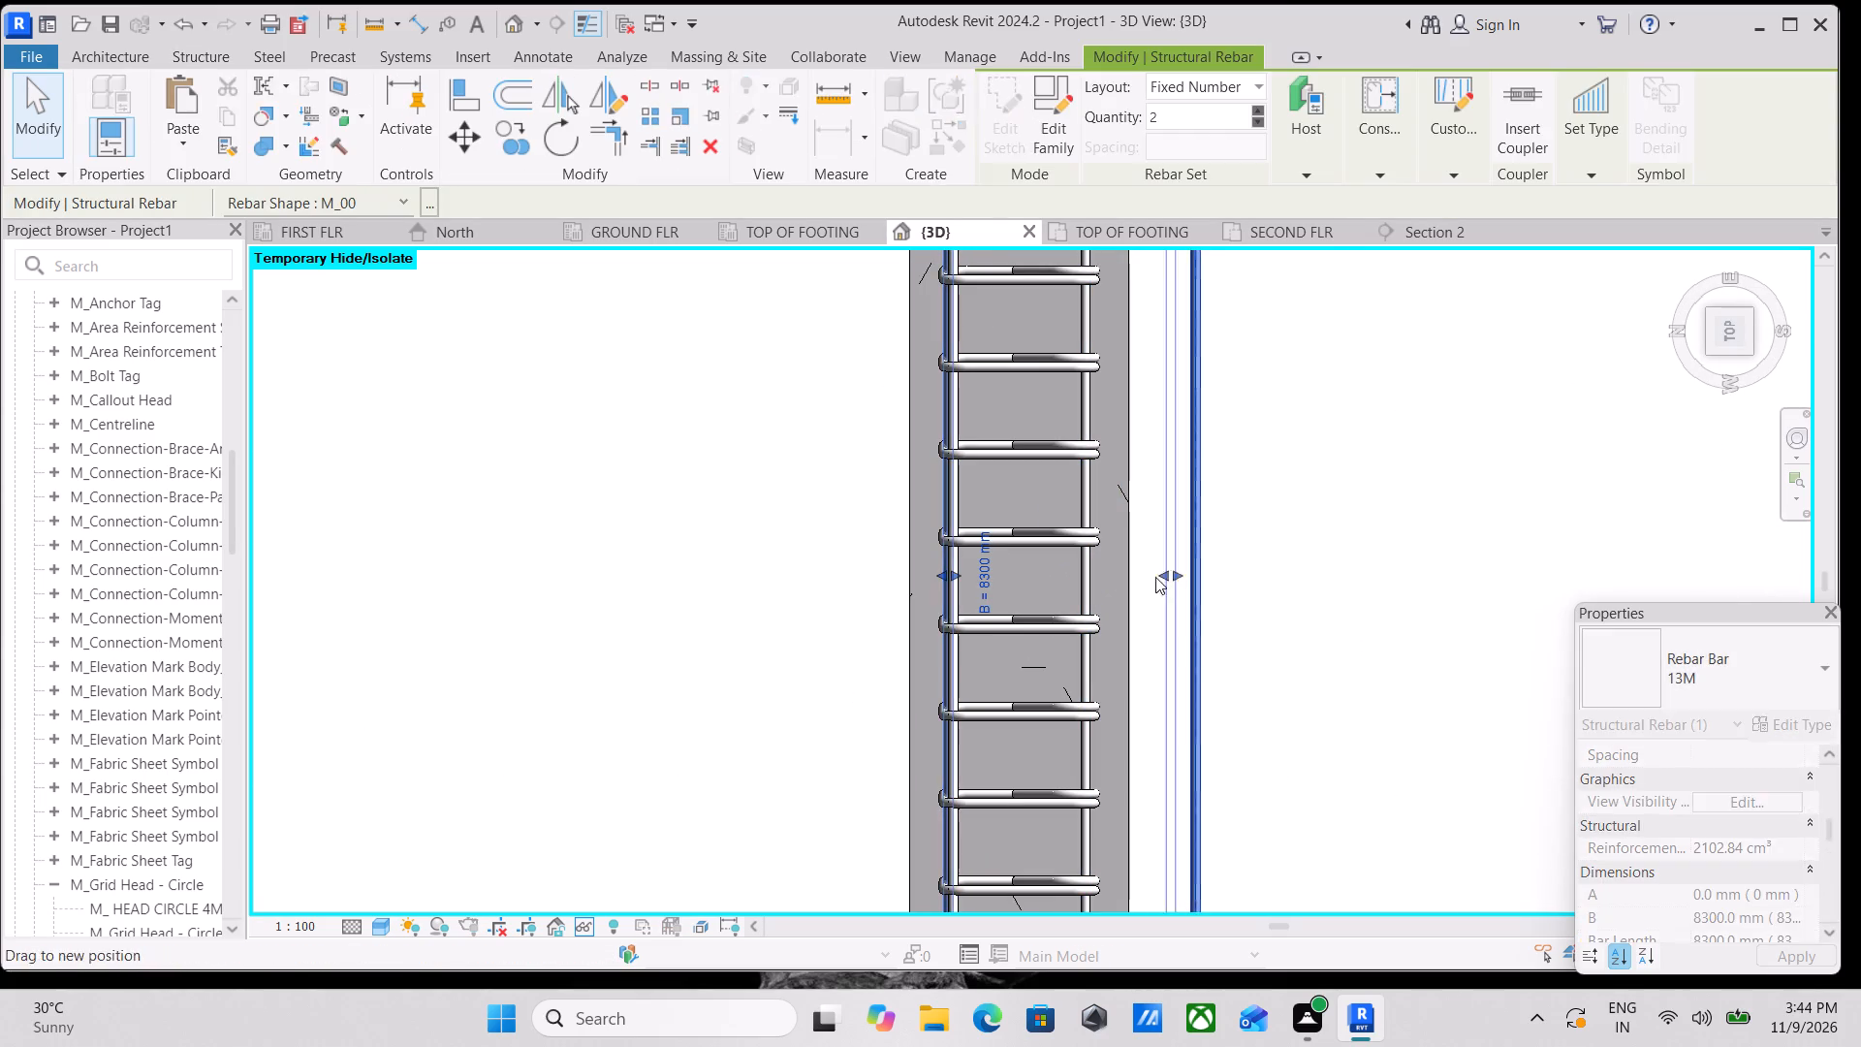
drag(1155, 577, 1087, 579)
key(Escape)
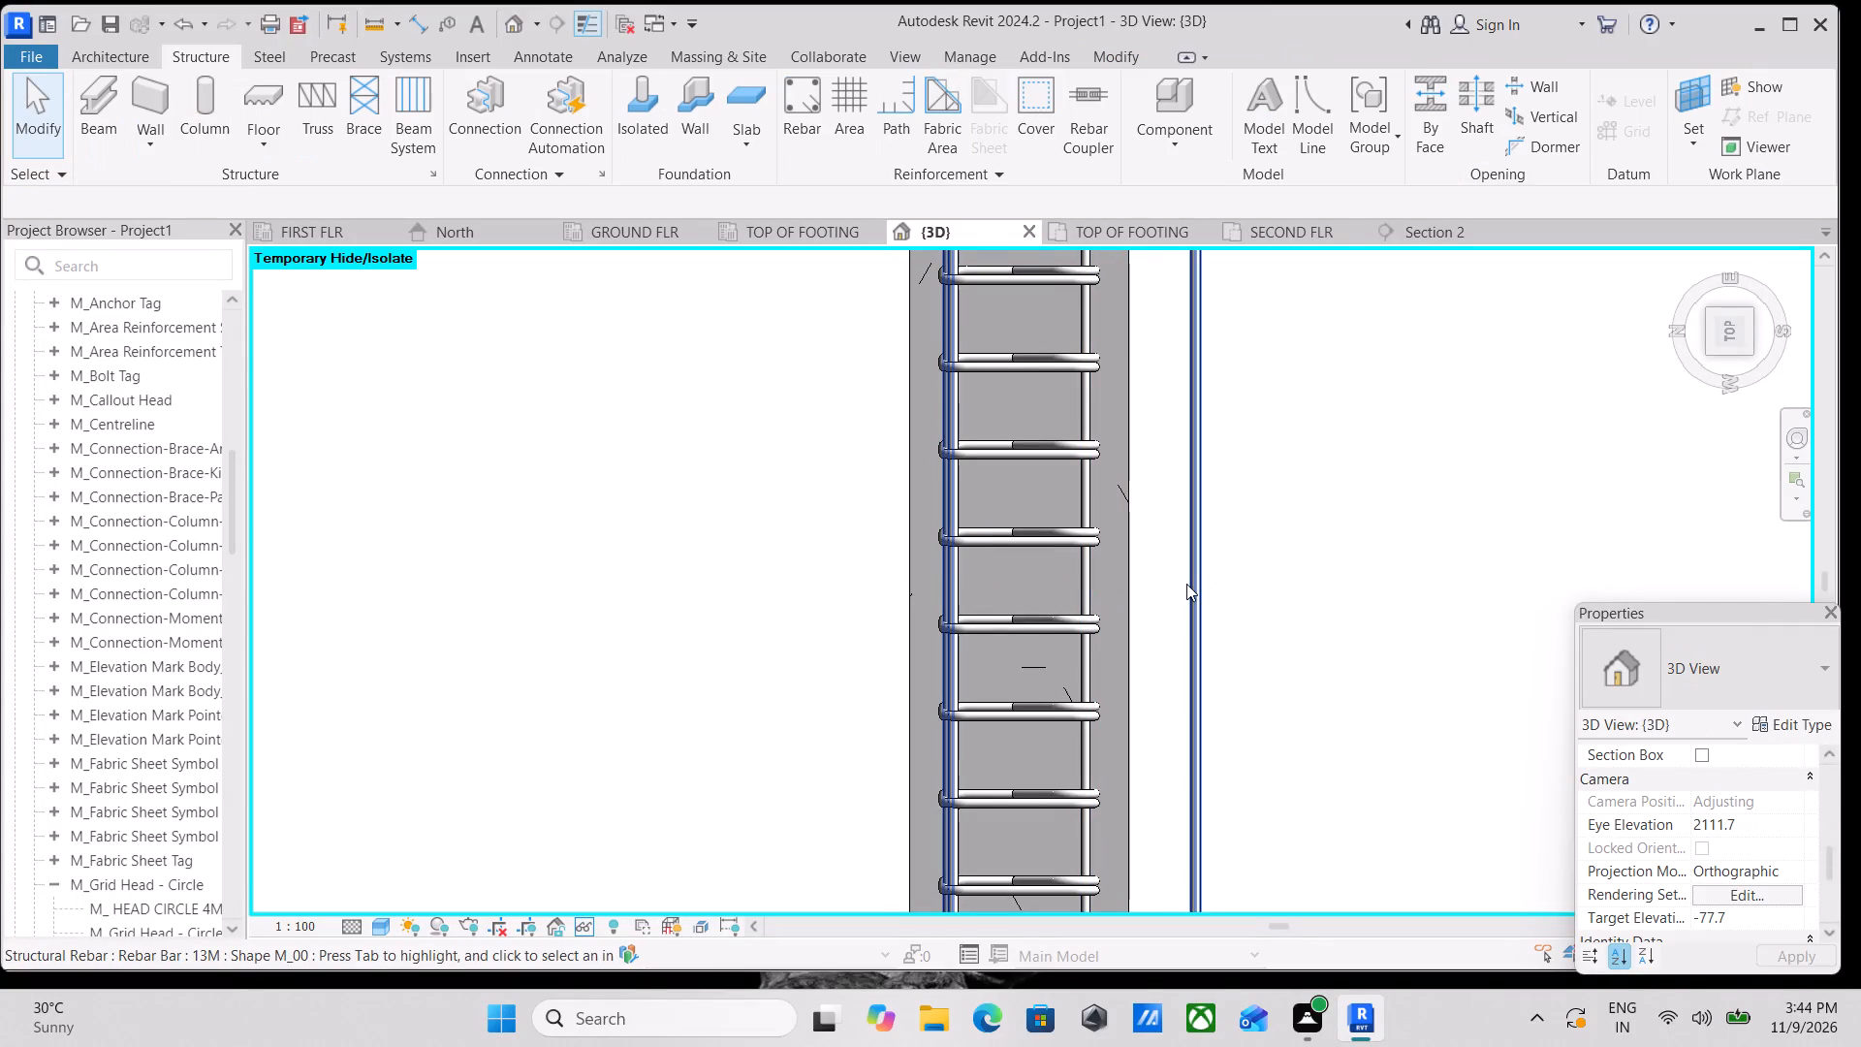
click(1194, 588)
drag(1189, 578, 1124, 578)
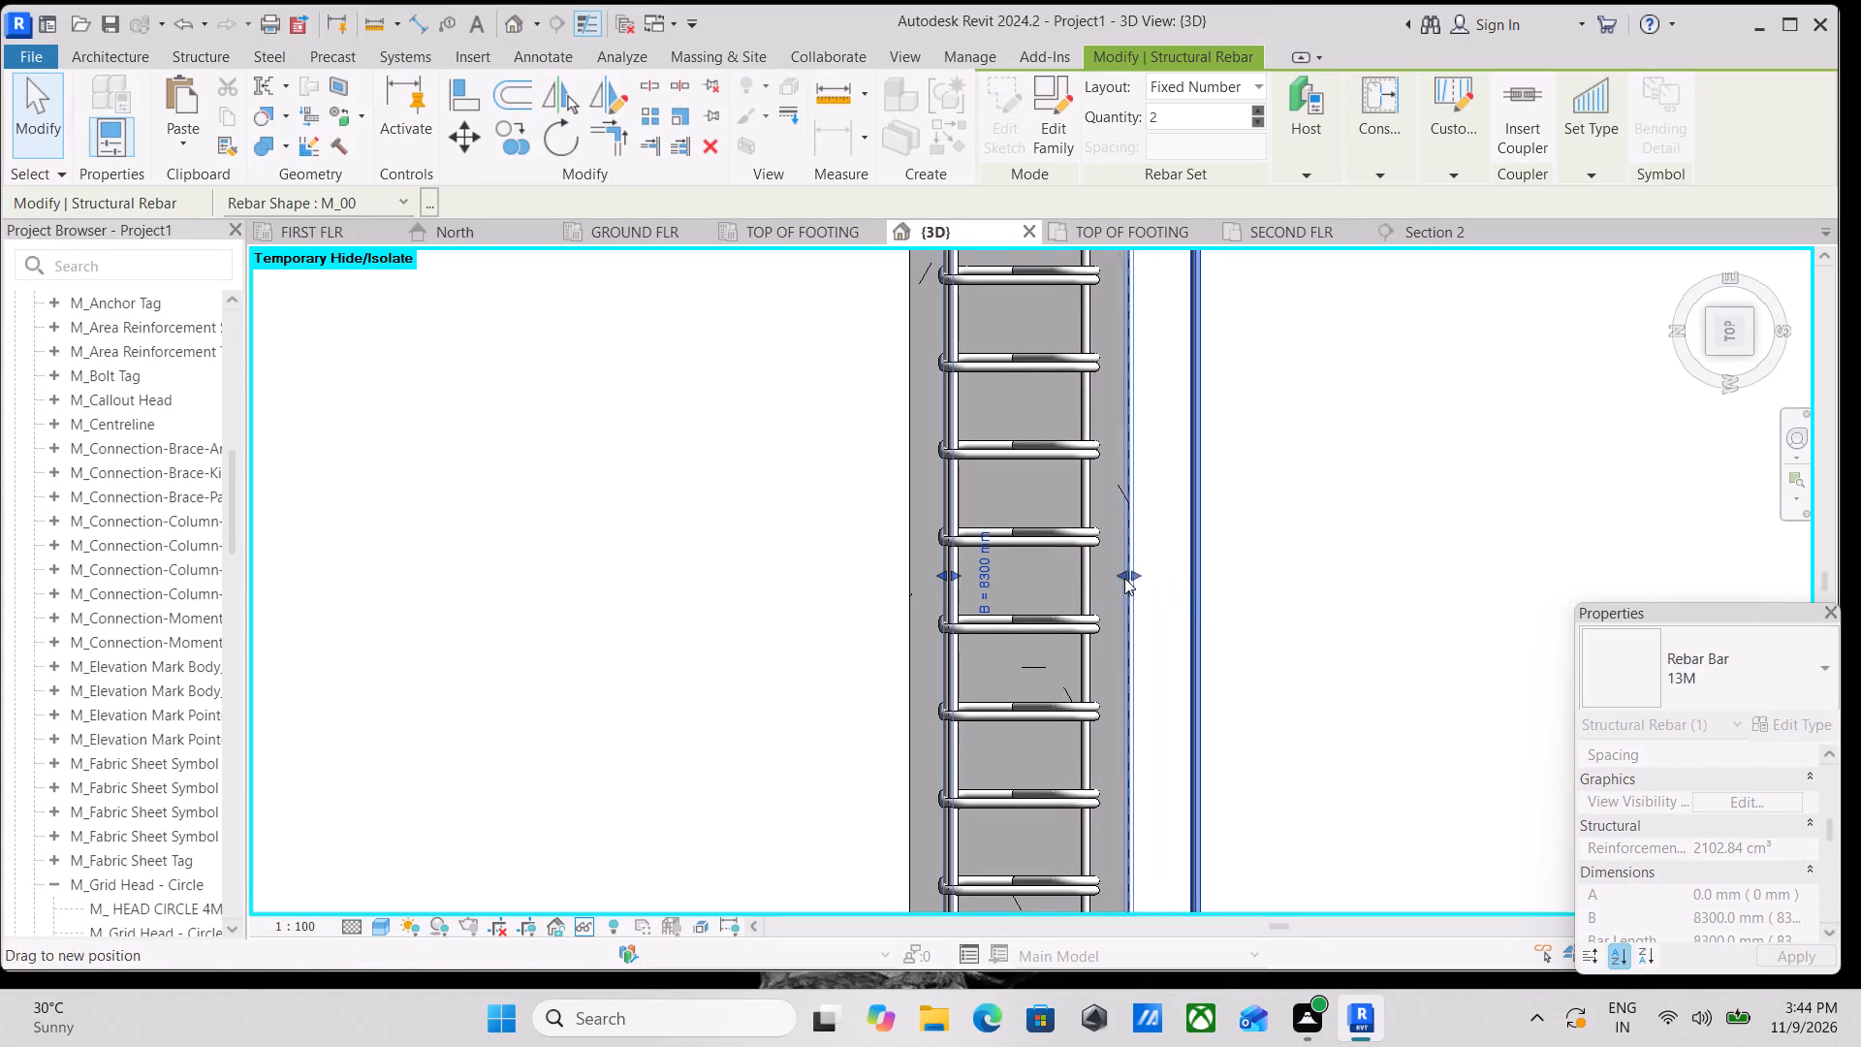
drag(1124, 578, 1087, 578)
key(Escape)
click(1198, 599)
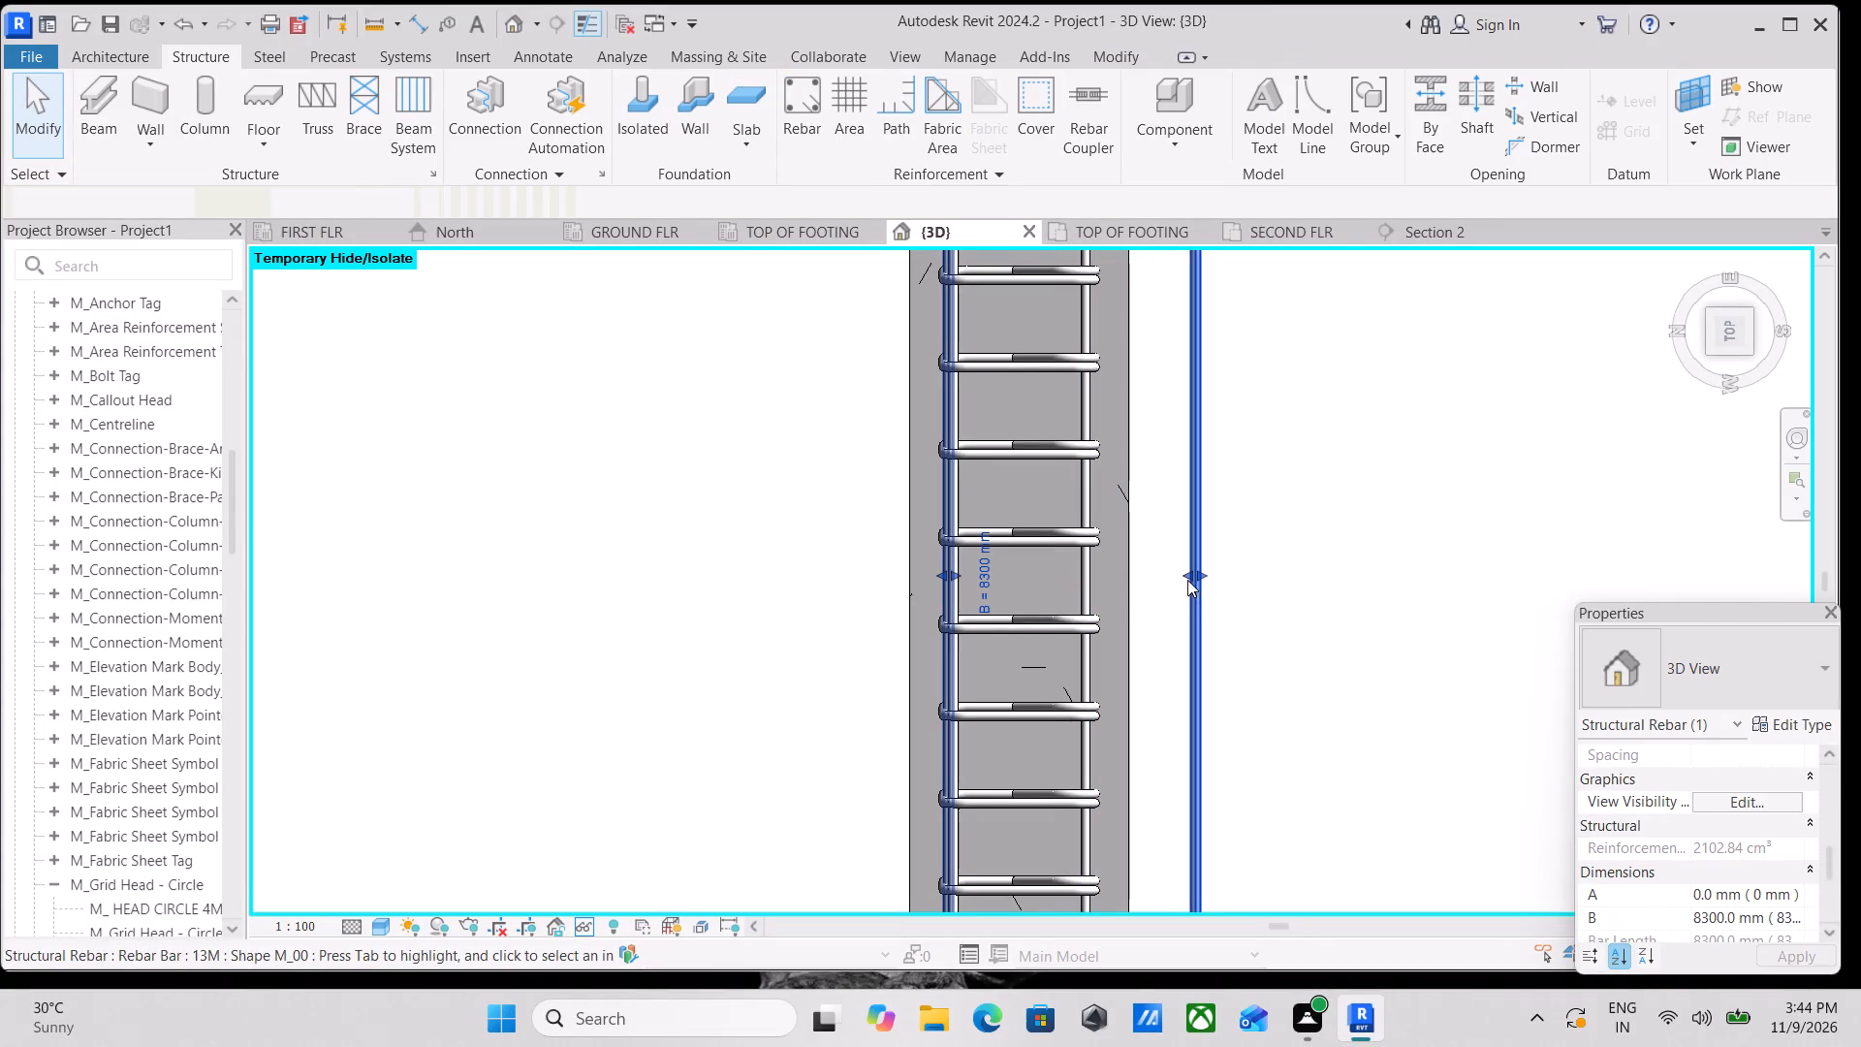
drag(1187, 577, 1090, 589)
key(Escape)
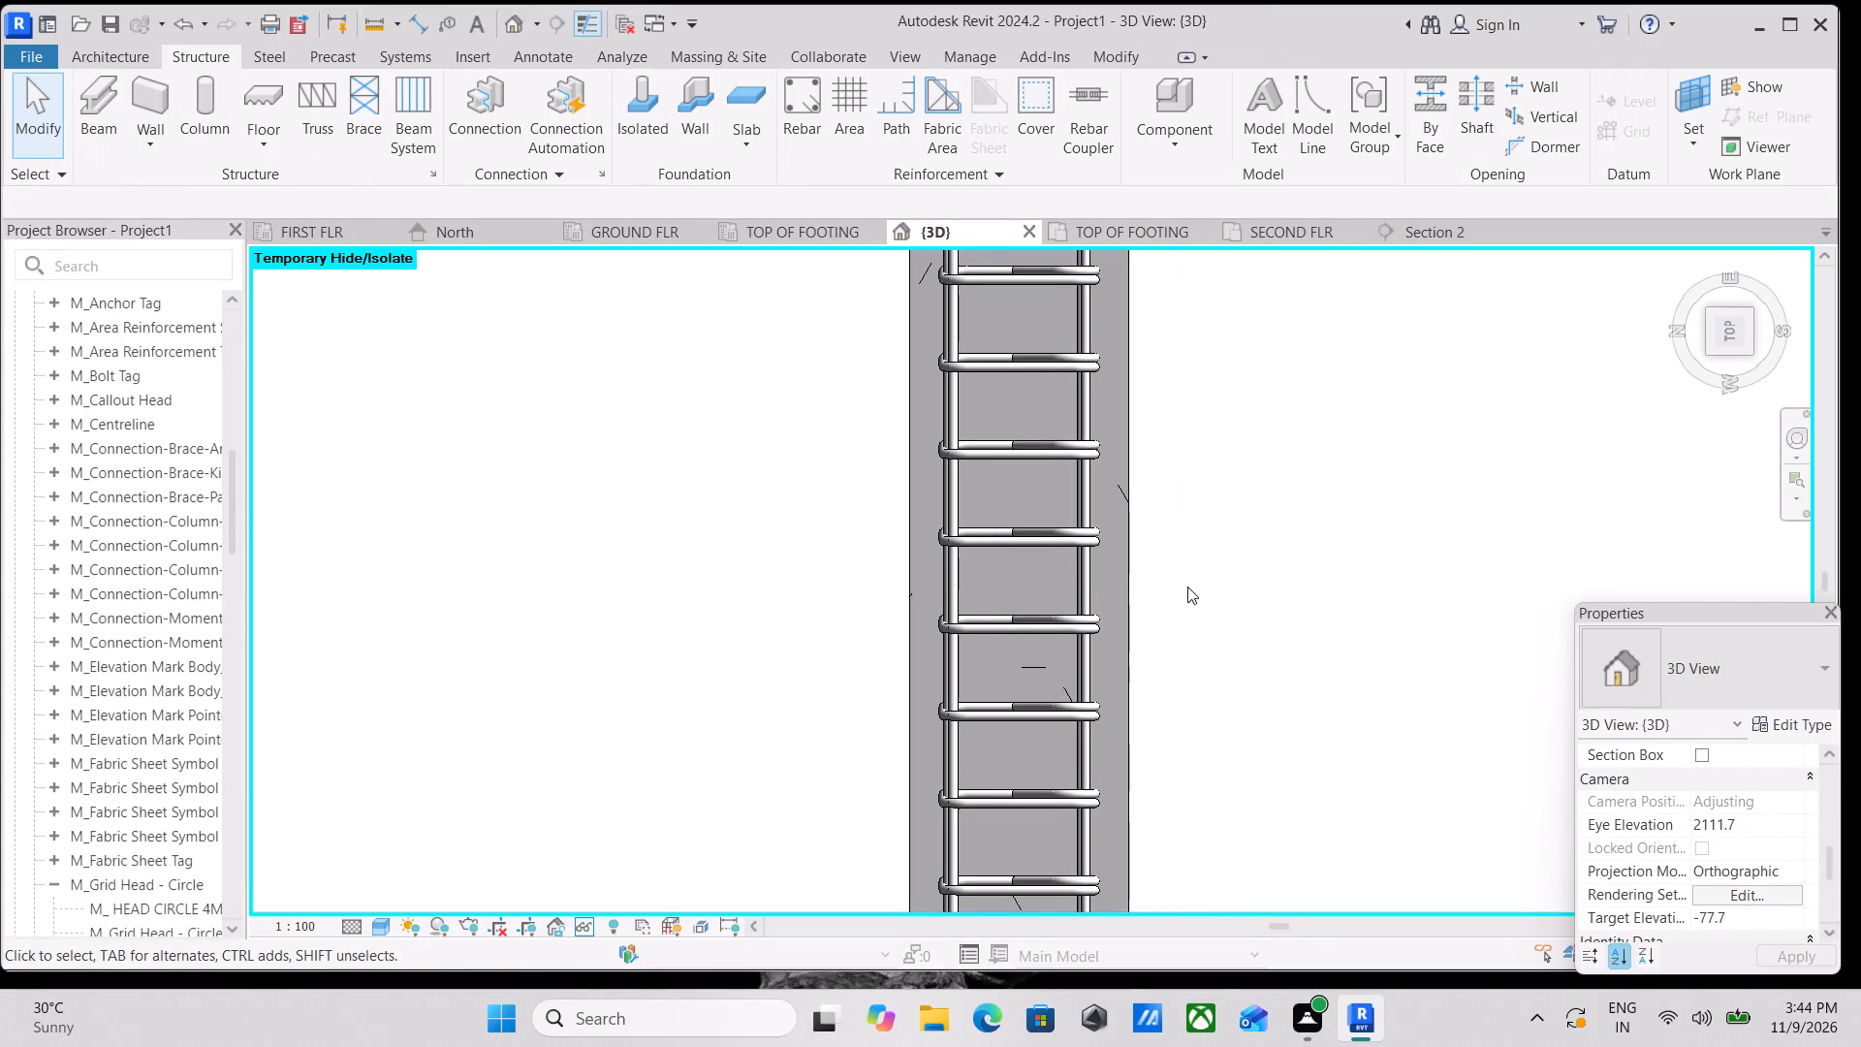
In the parallel beam next to grid 1, between grids D and E, move one 13M set's stray bar on the grid 1 side inside the stirrups.
scroll(1187, 587, down, 18)
middle_drag(1218, 587, 989, 591)
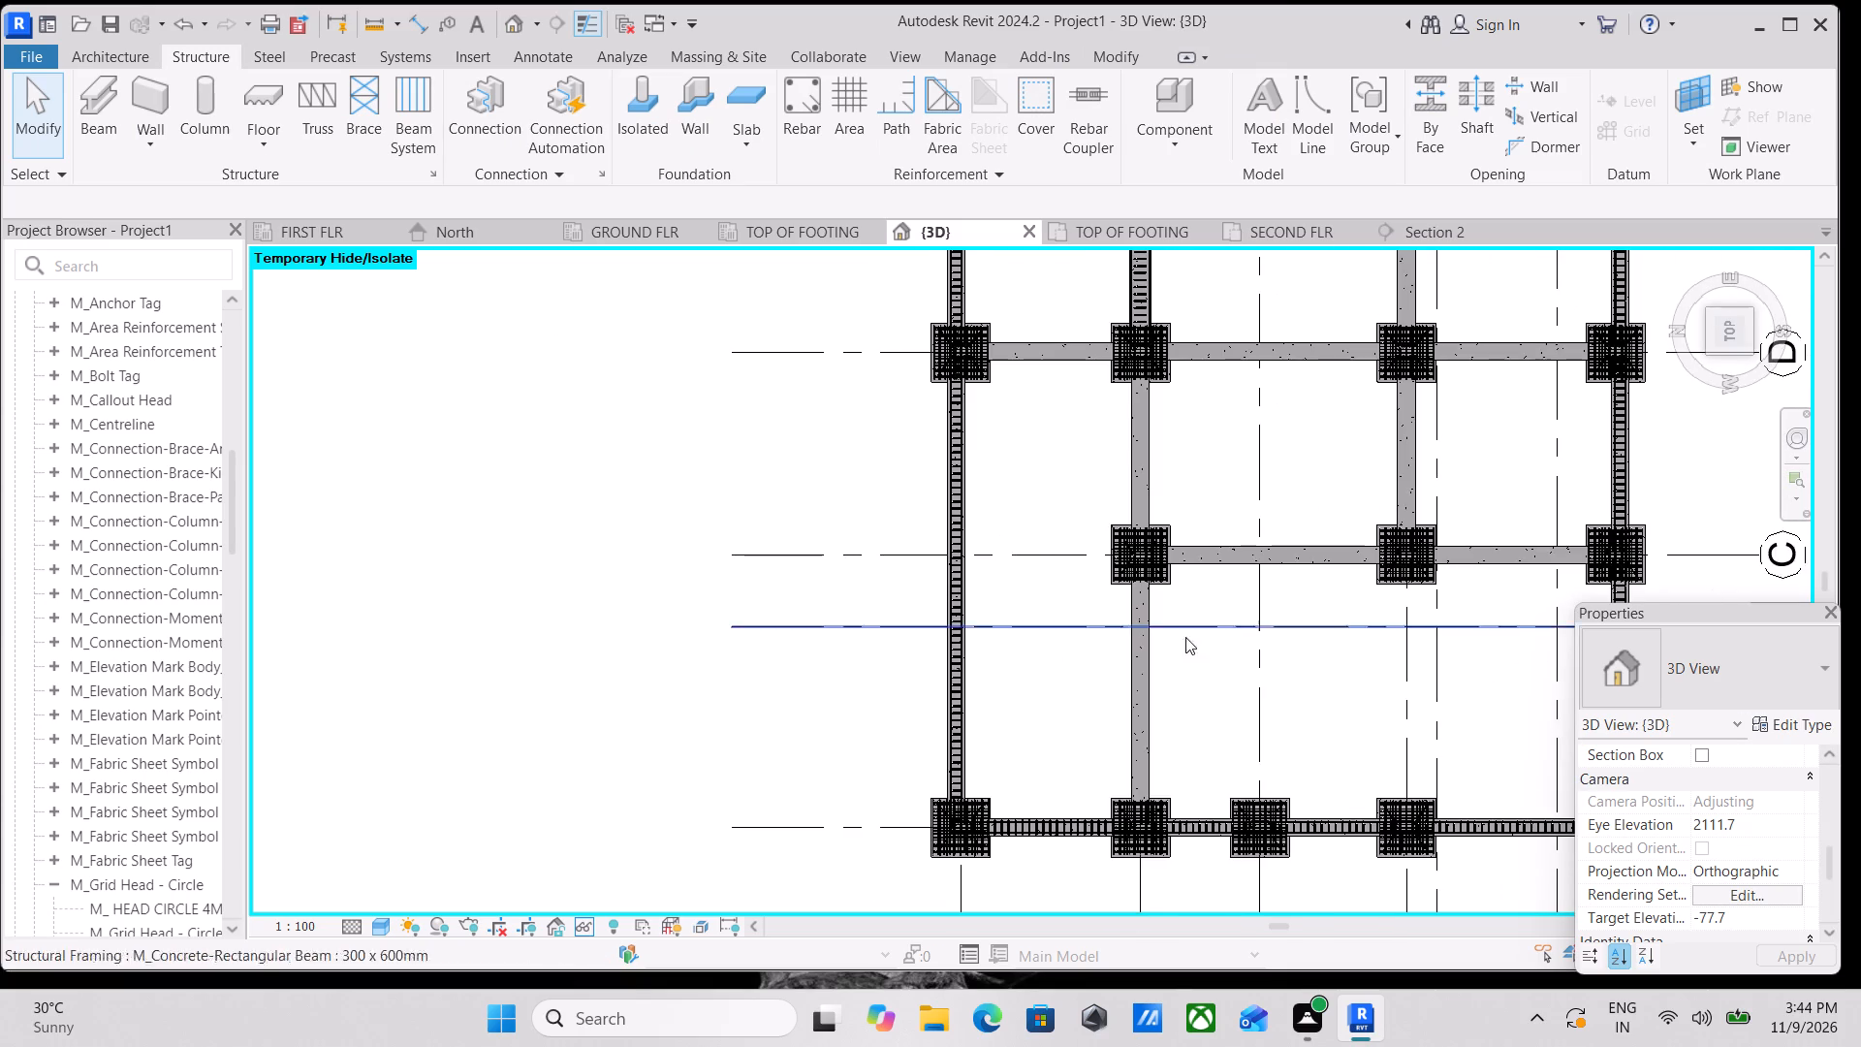
scroll(1206, 643, up, 2)
scroll(939, 556, up, 1)
middle_drag(940, 566, 1013, 727)
scroll(970, 566, up, 1)
middle_drag(971, 618, 979, 675)
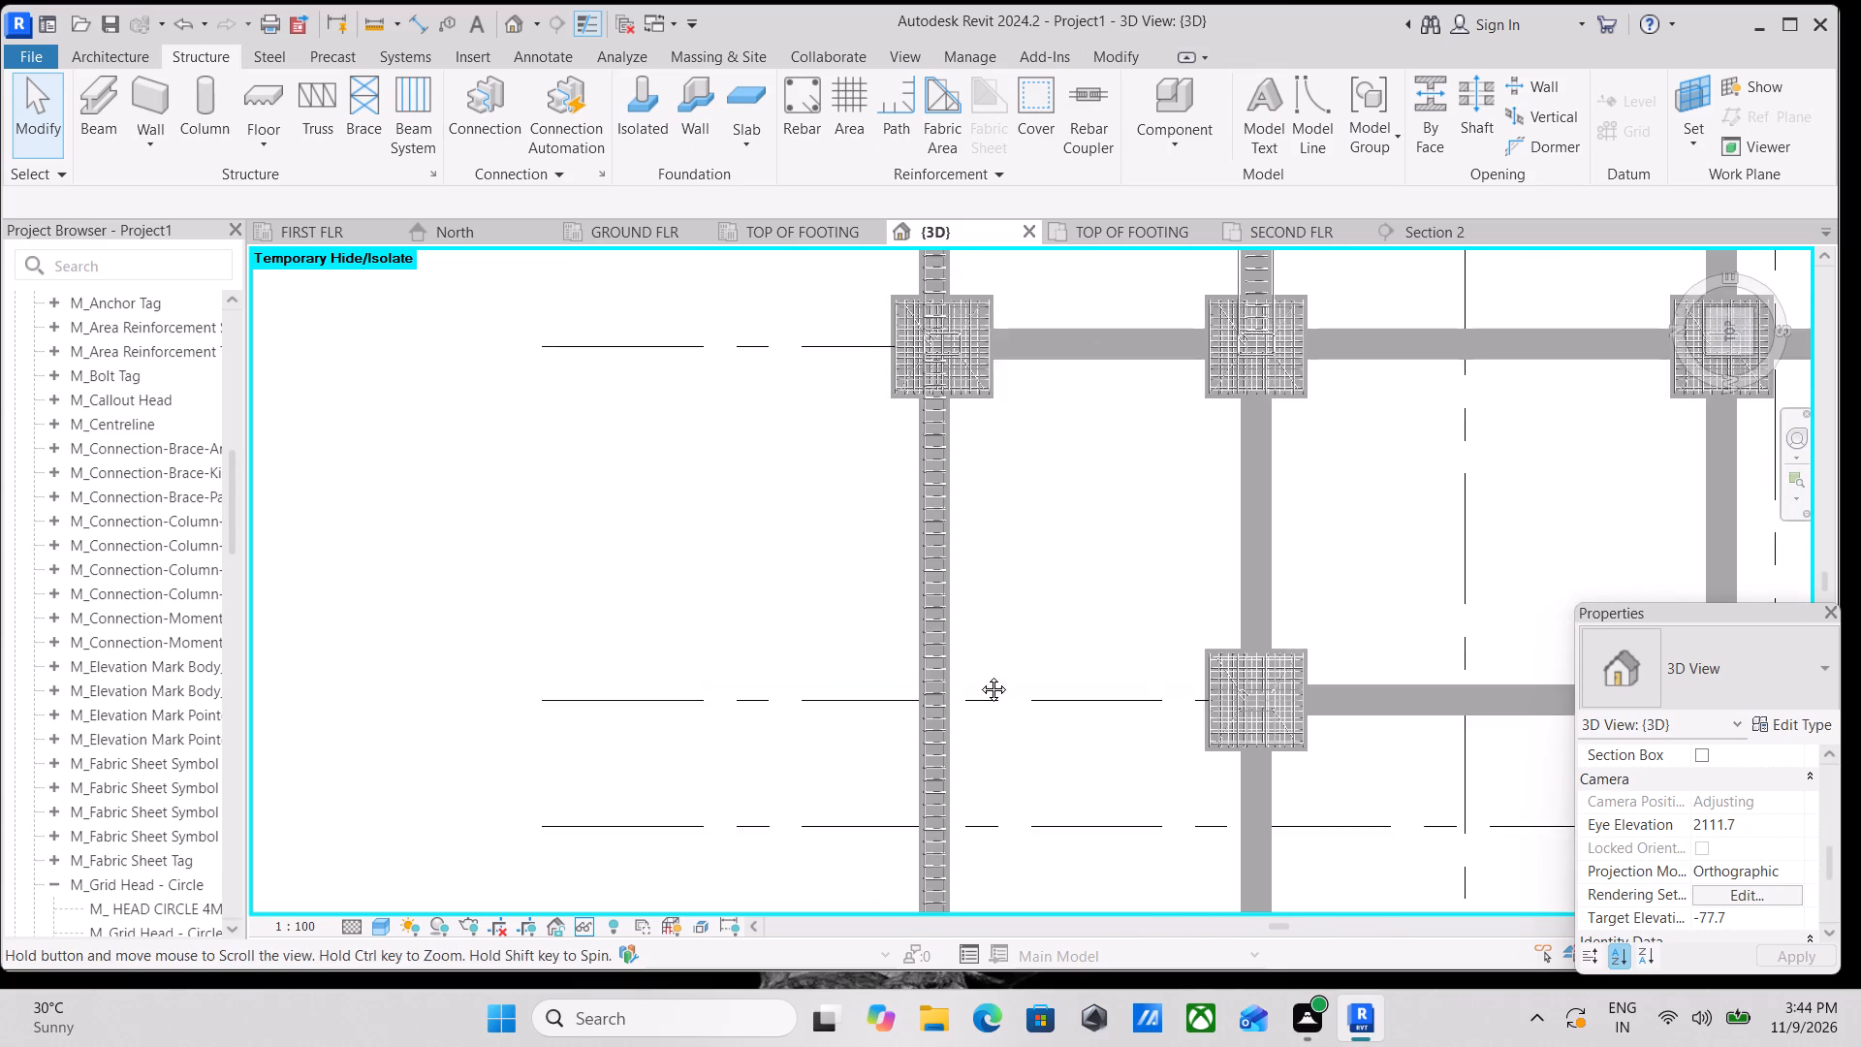
middle_drag(979, 675, 995, 895)
middle_drag(1032, 567, 1030, 731)
scroll(1003, 581, up, 2)
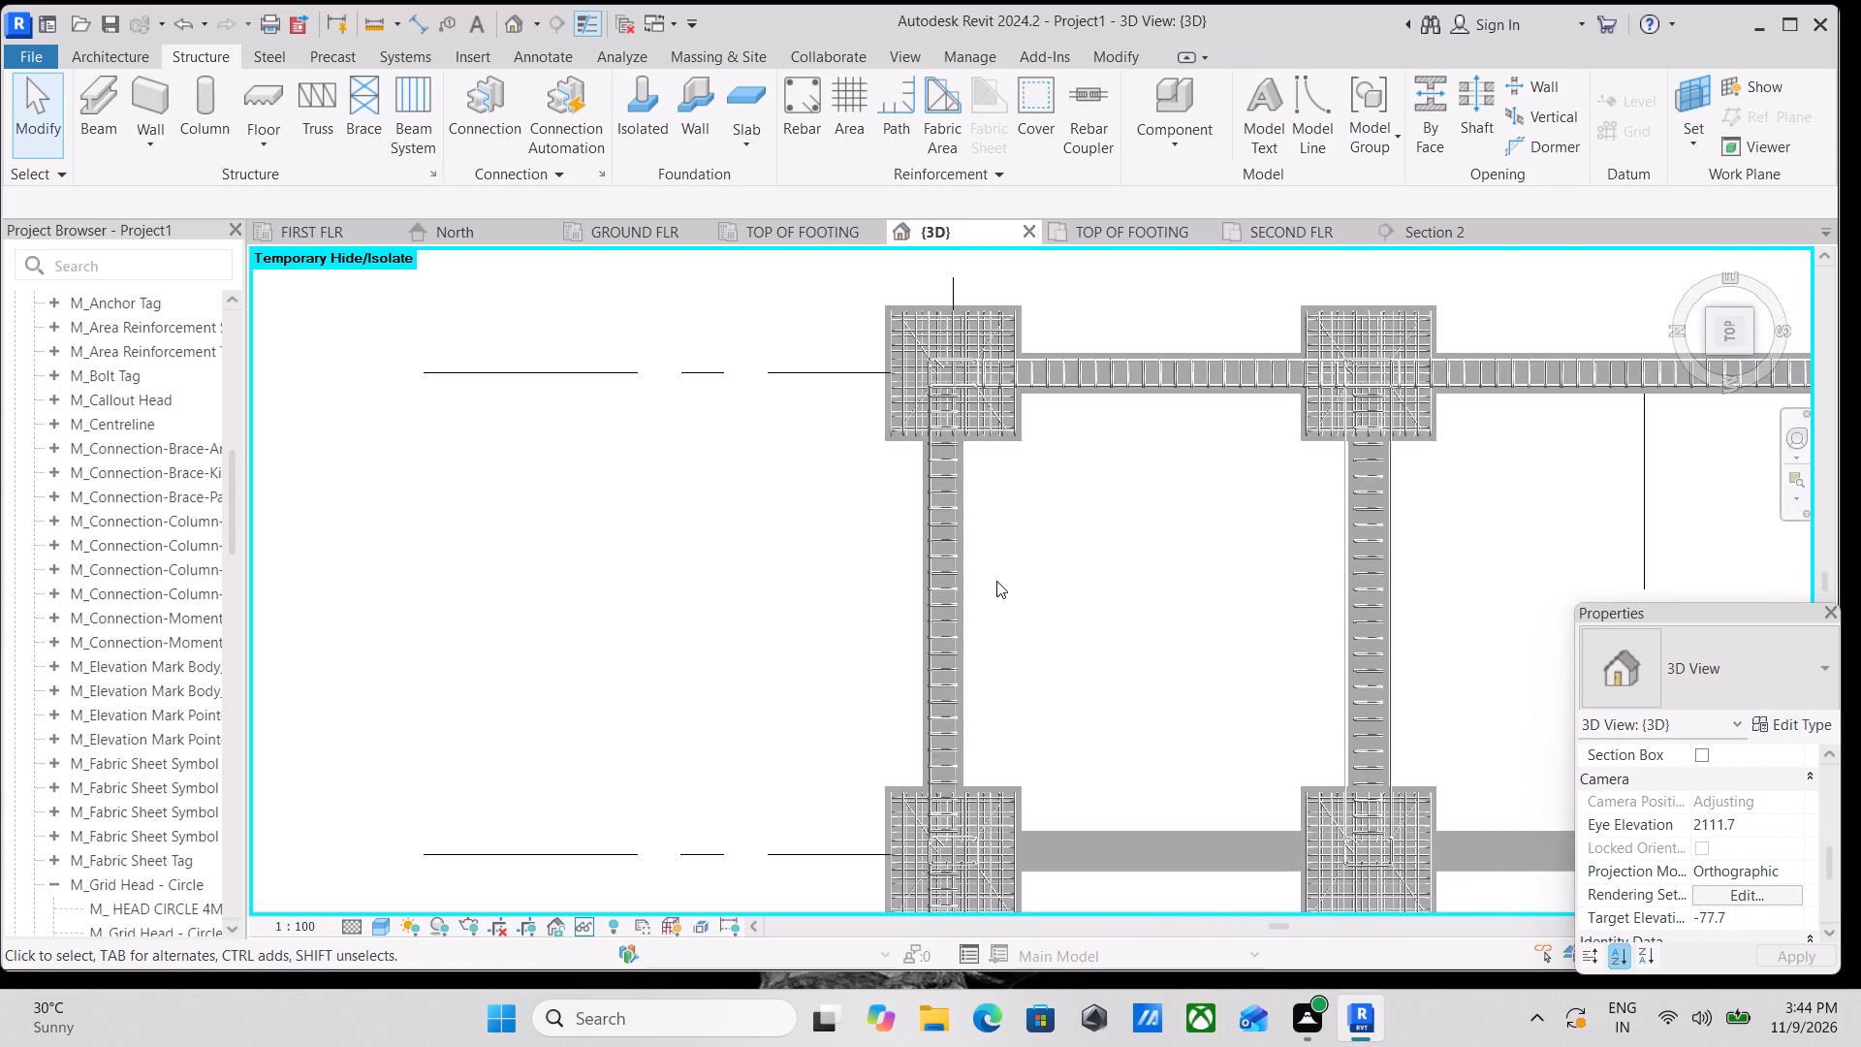
middle_drag(1168, 576, 799, 605)
scroll(1029, 611, up, 13)
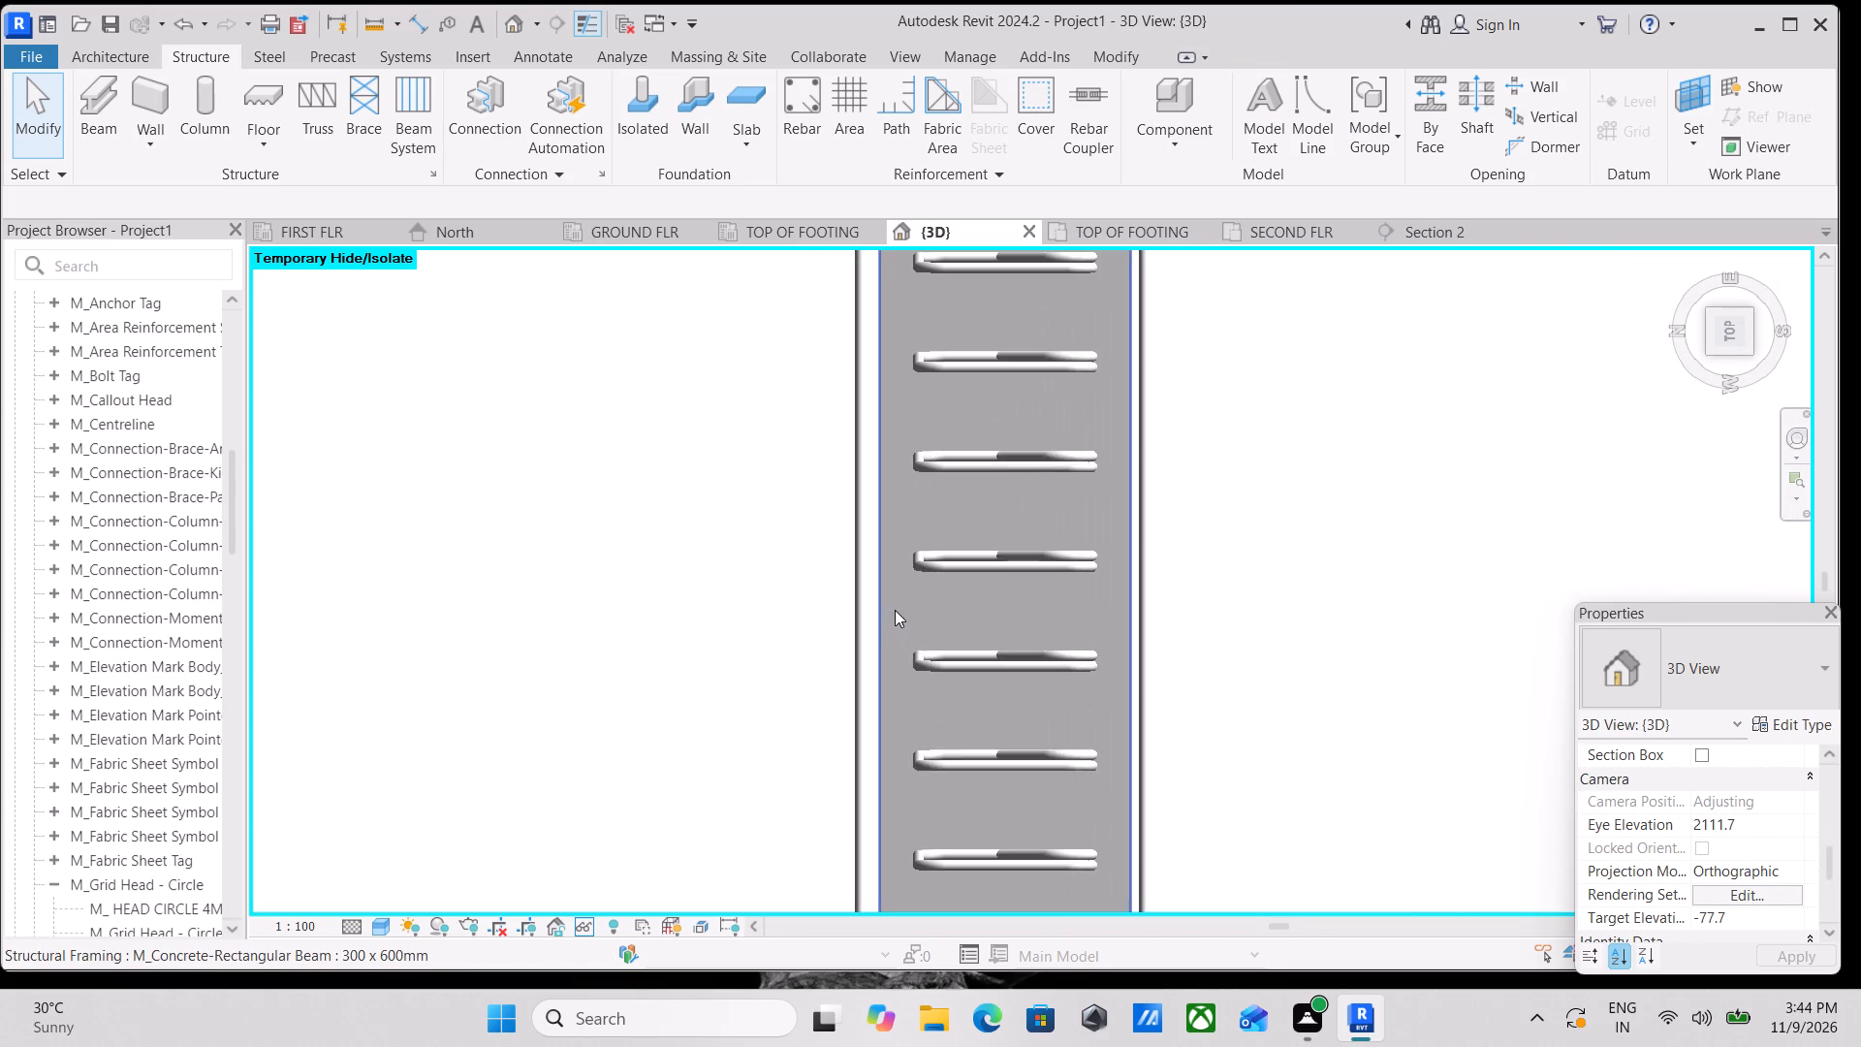
click(852, 587)
scroll(854, 587, down, 5)
middle_drag(883, 633, 921, 556)
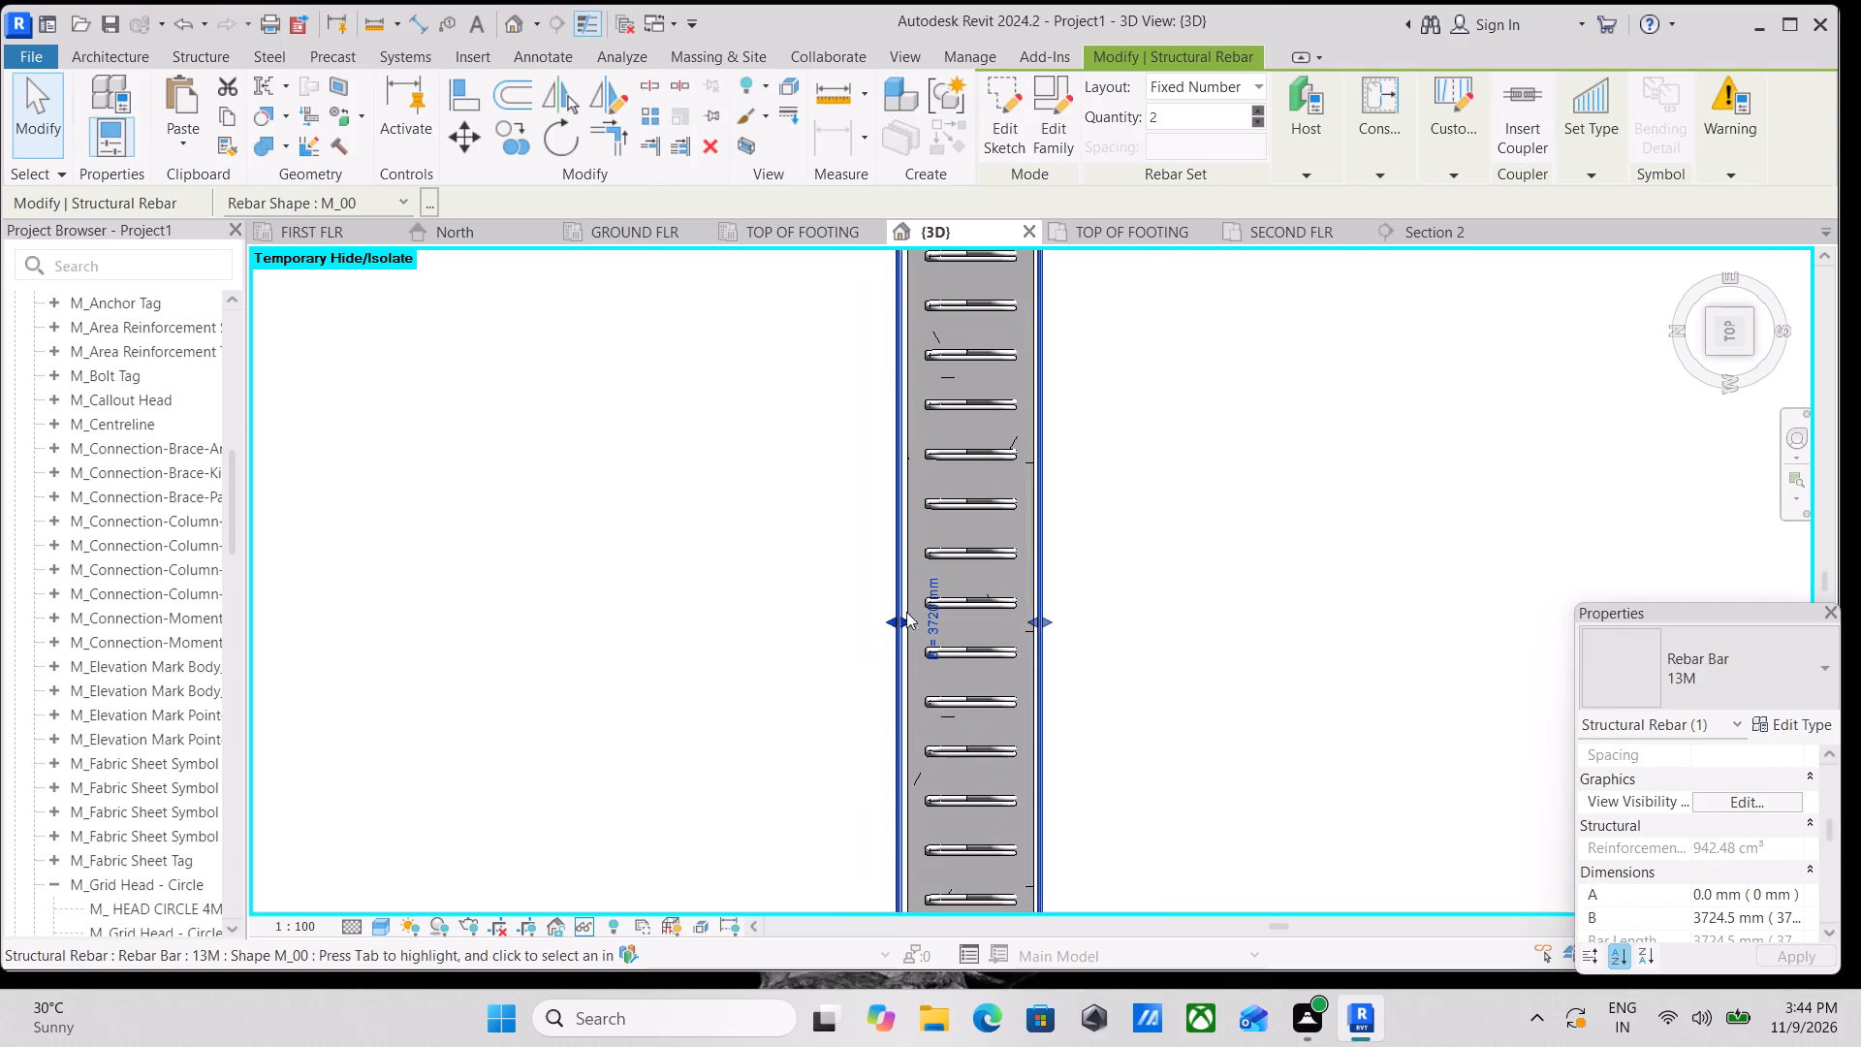
scroll(894, 622, up, 6)
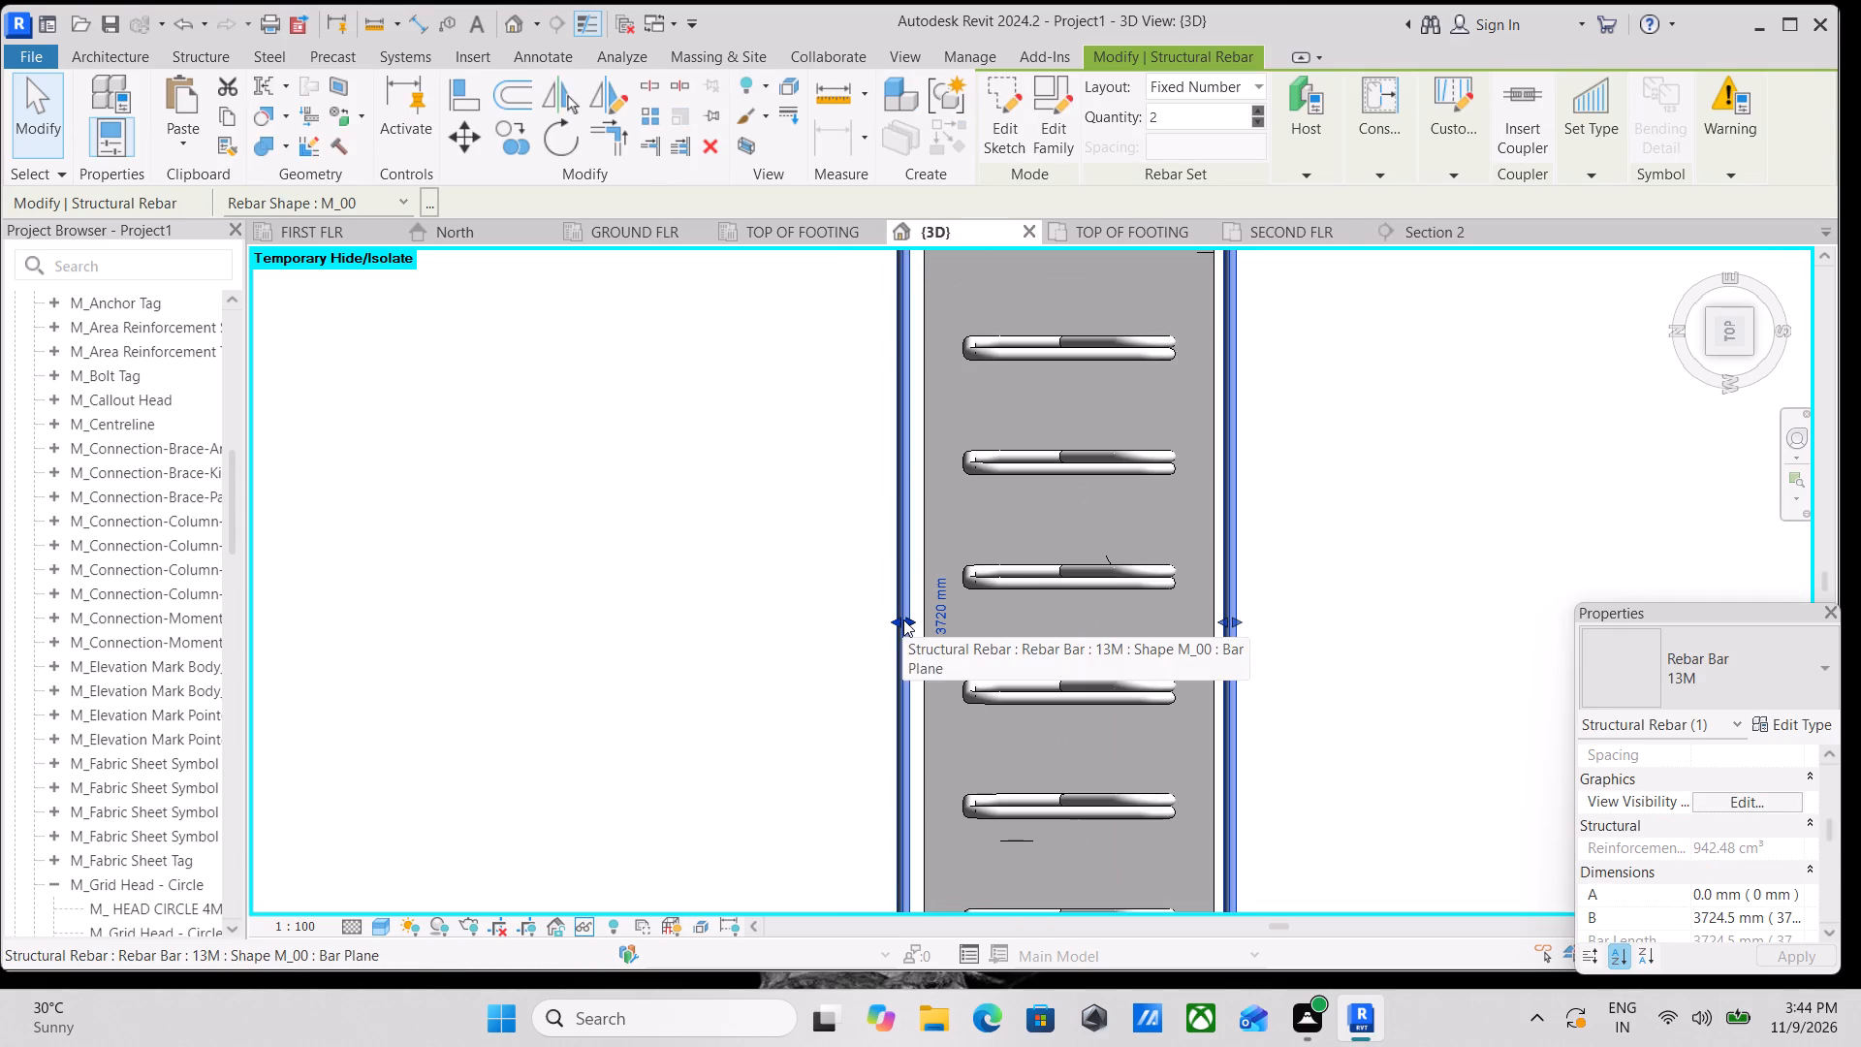
drag(903, 619, 976, 629)
Move the other three 13M sets' stray bars on the same beam's grid 1 side inside its stirrups.
click(900, 625)
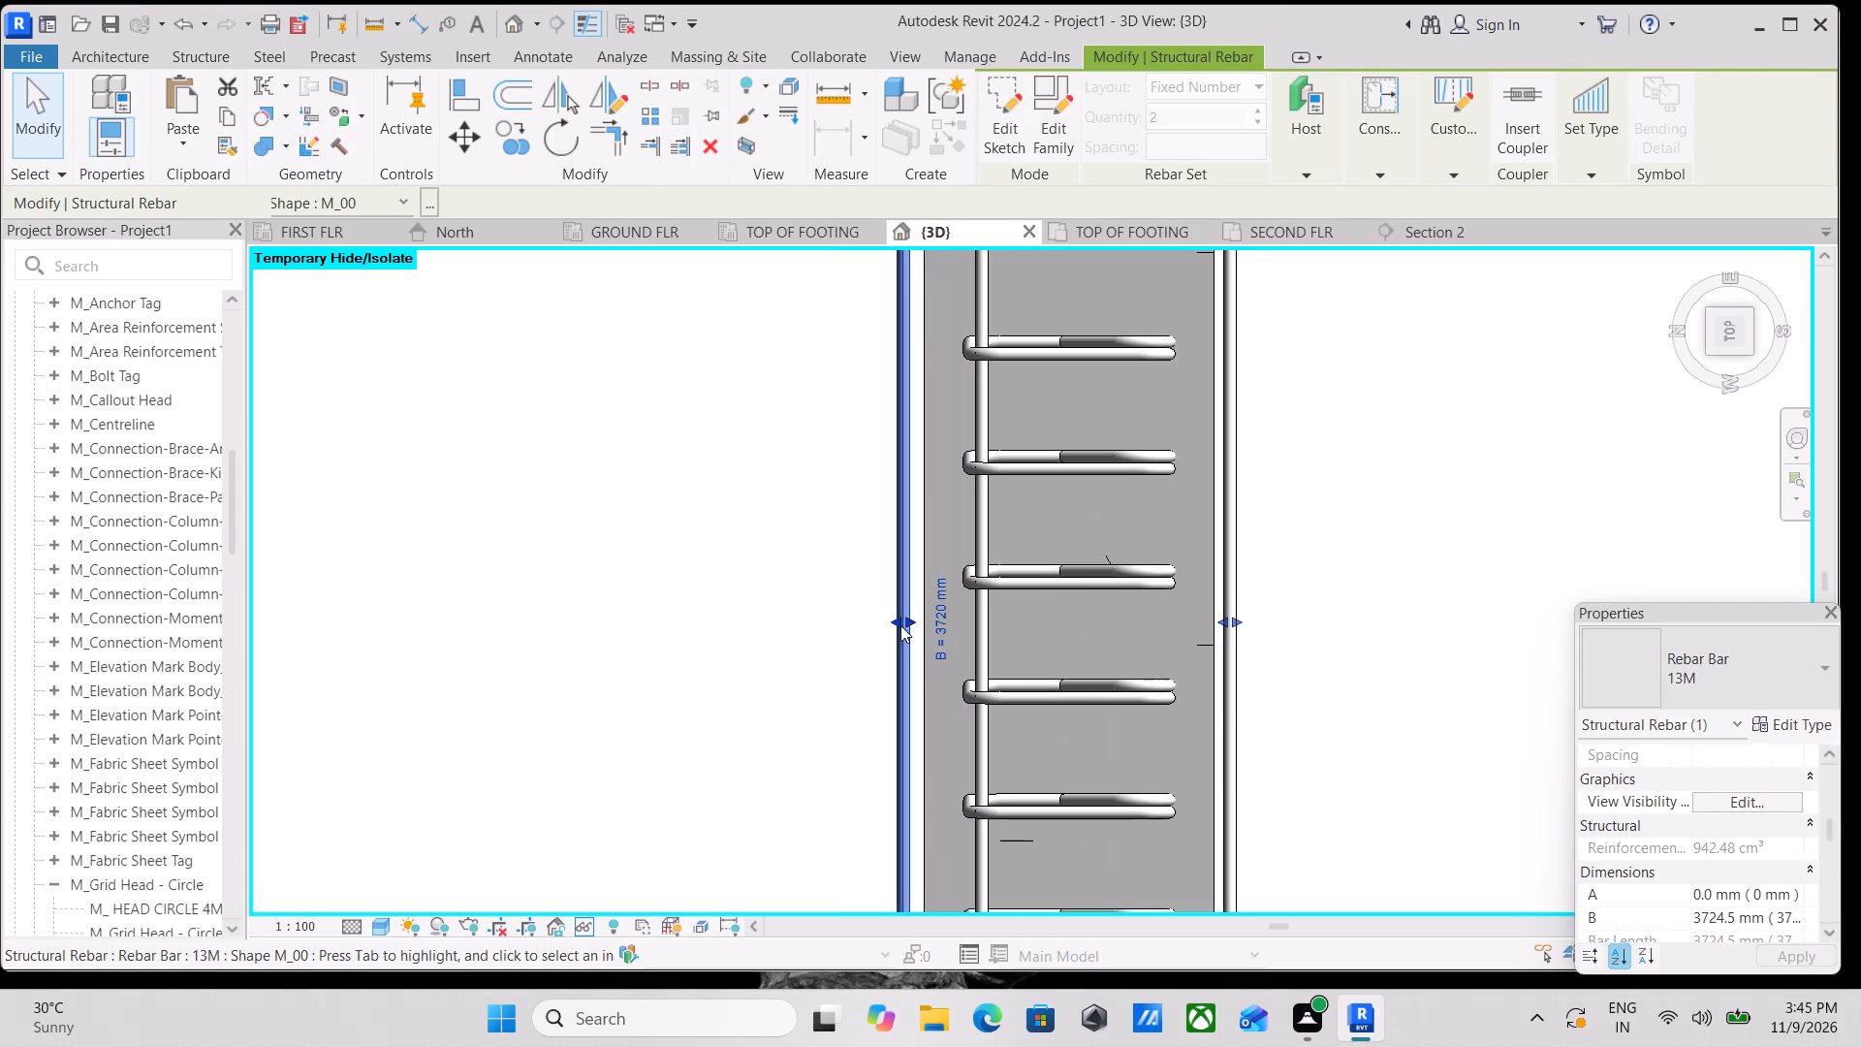
drag(911, 624, 973, 624)
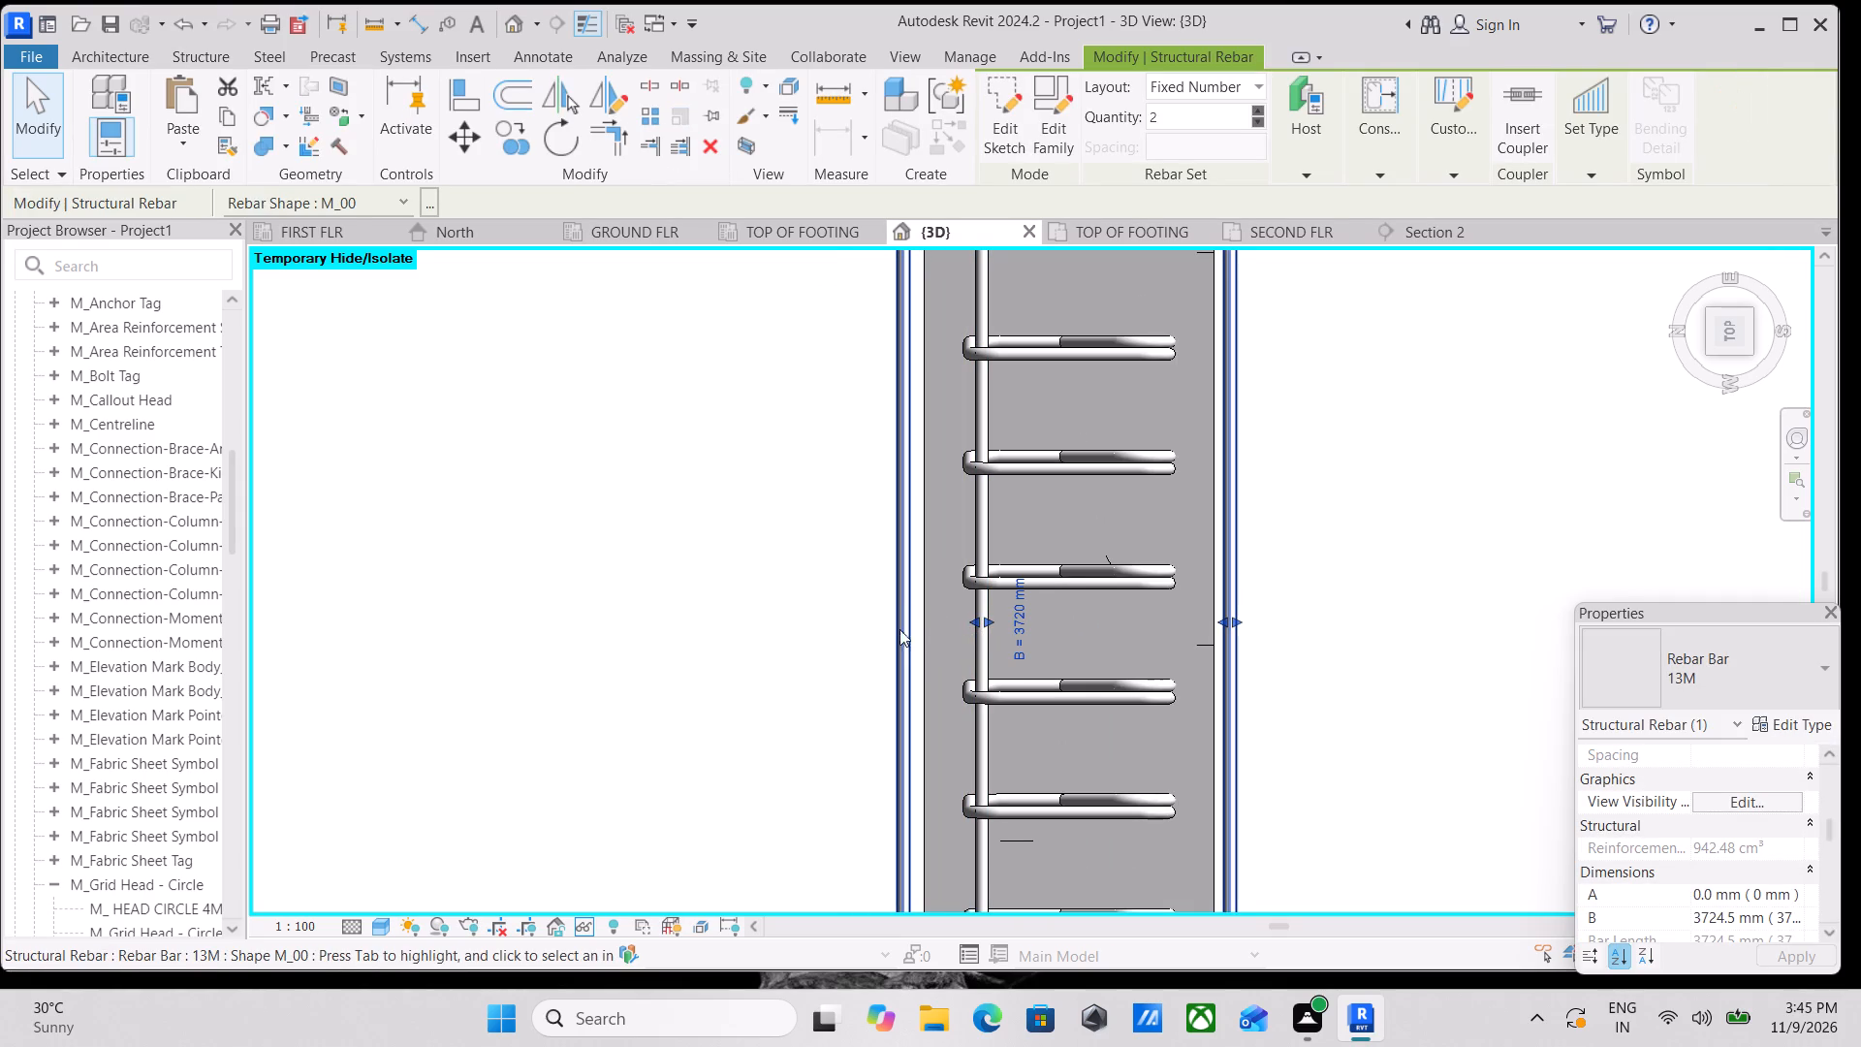
click(894, 628)
drag(899, 622, 977, 624)
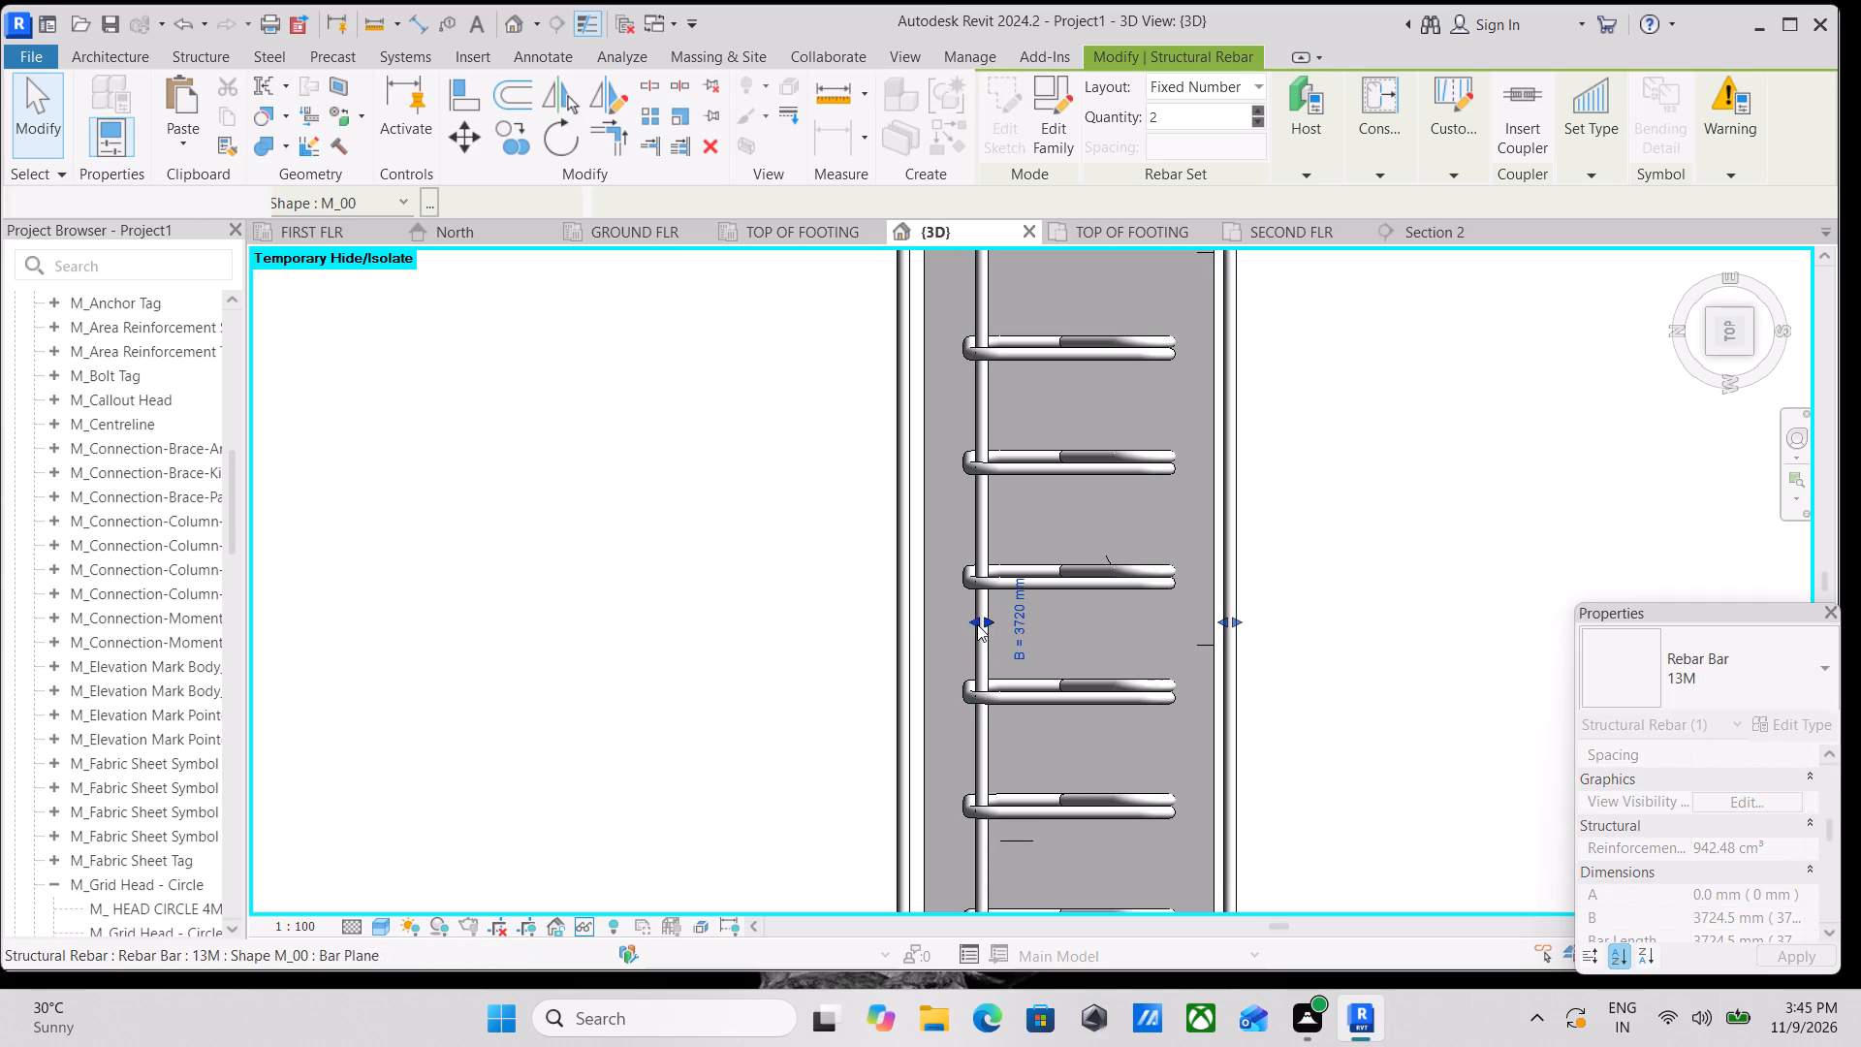
click(905, 628)
drag(913, 622, 947, 622)
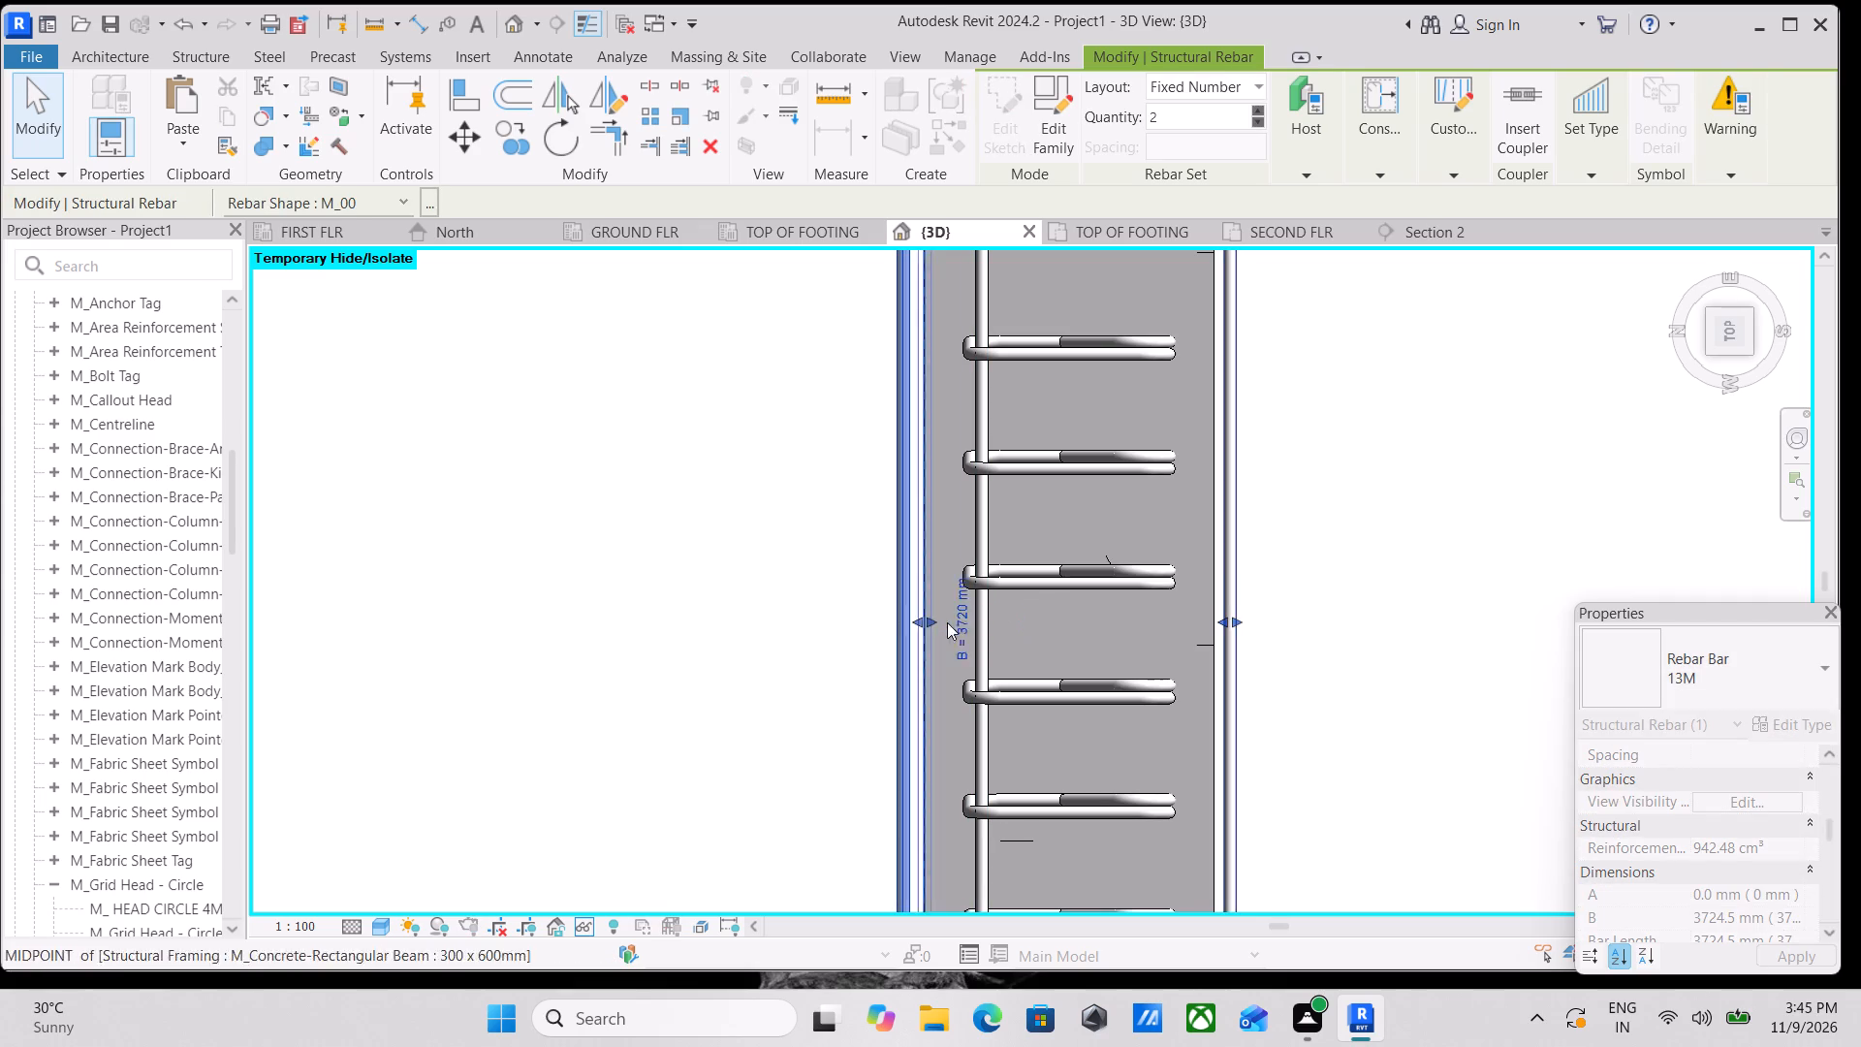
drag(947, 622, 971, 622)
scroll(959, 618, down, 3)
key(Escape)
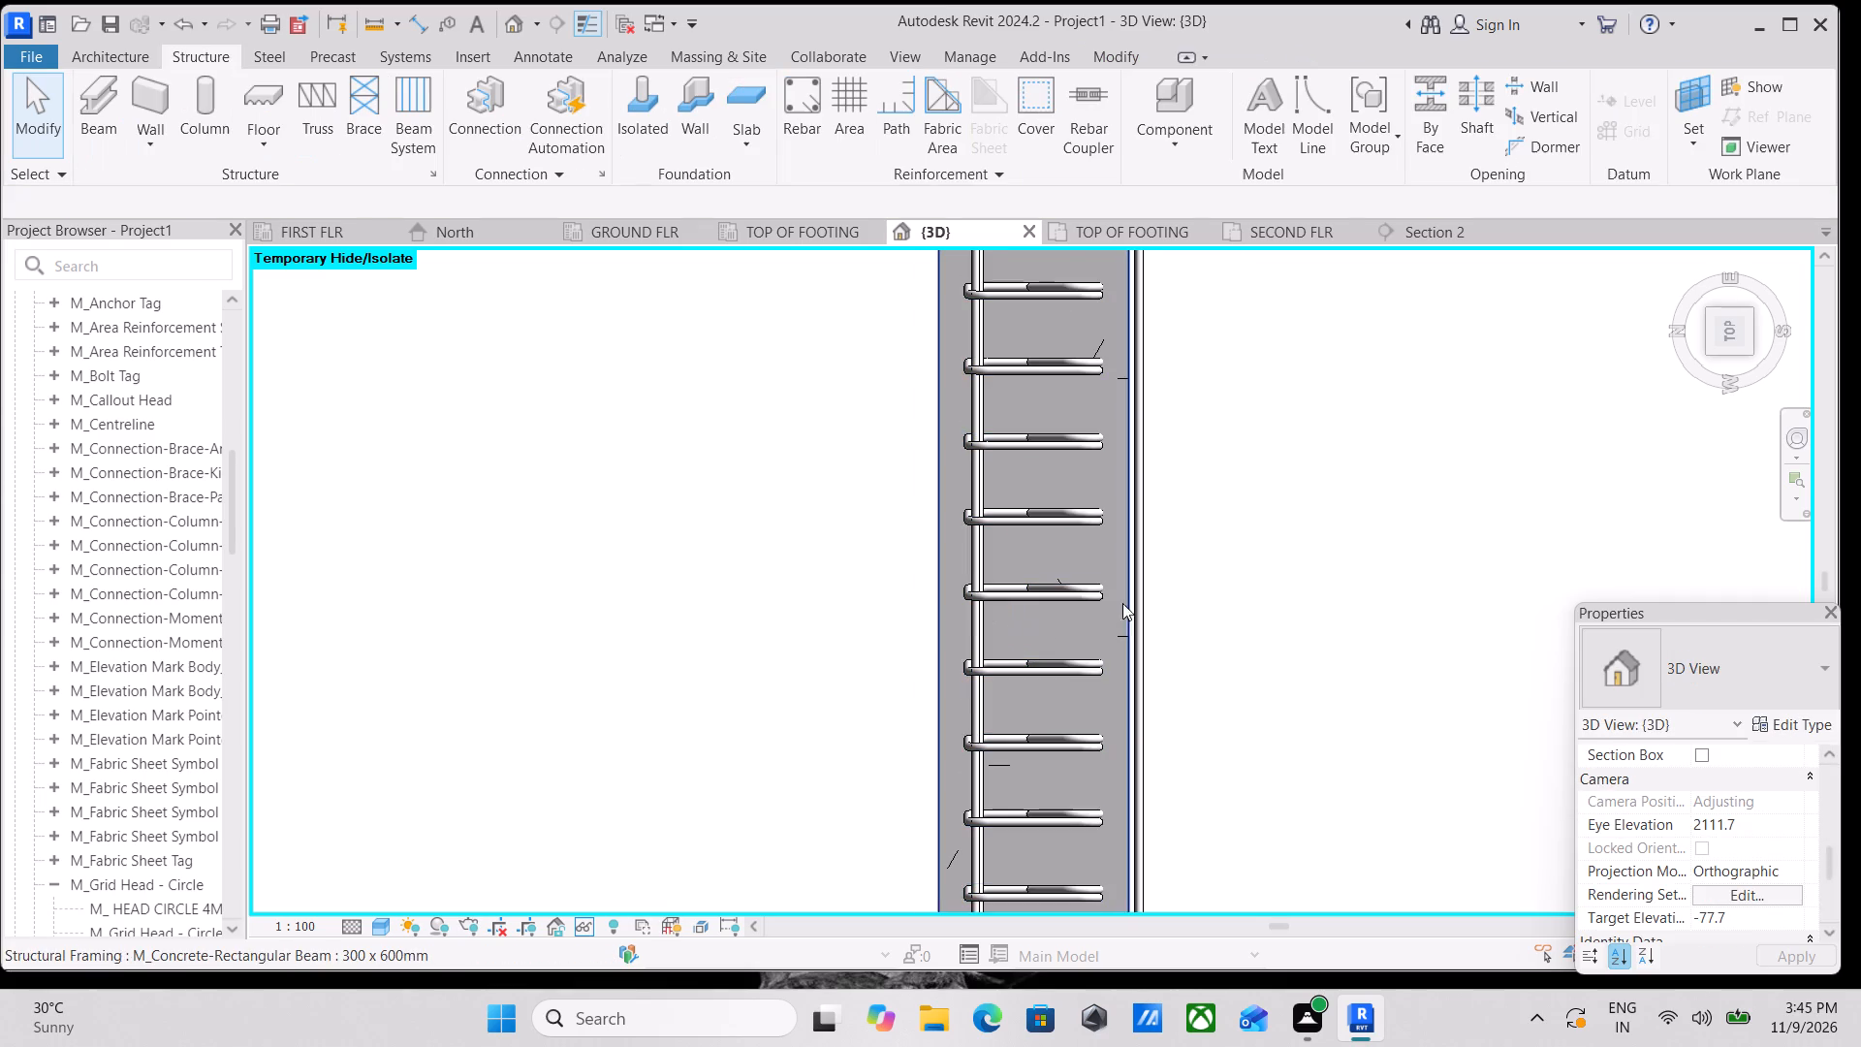
Move the stray bars of two 13M sets on the same beam's opposite side, away from grid 1, inside its stirrups.
click(1144, 623)
drag(1124, 622, 1088, 622)
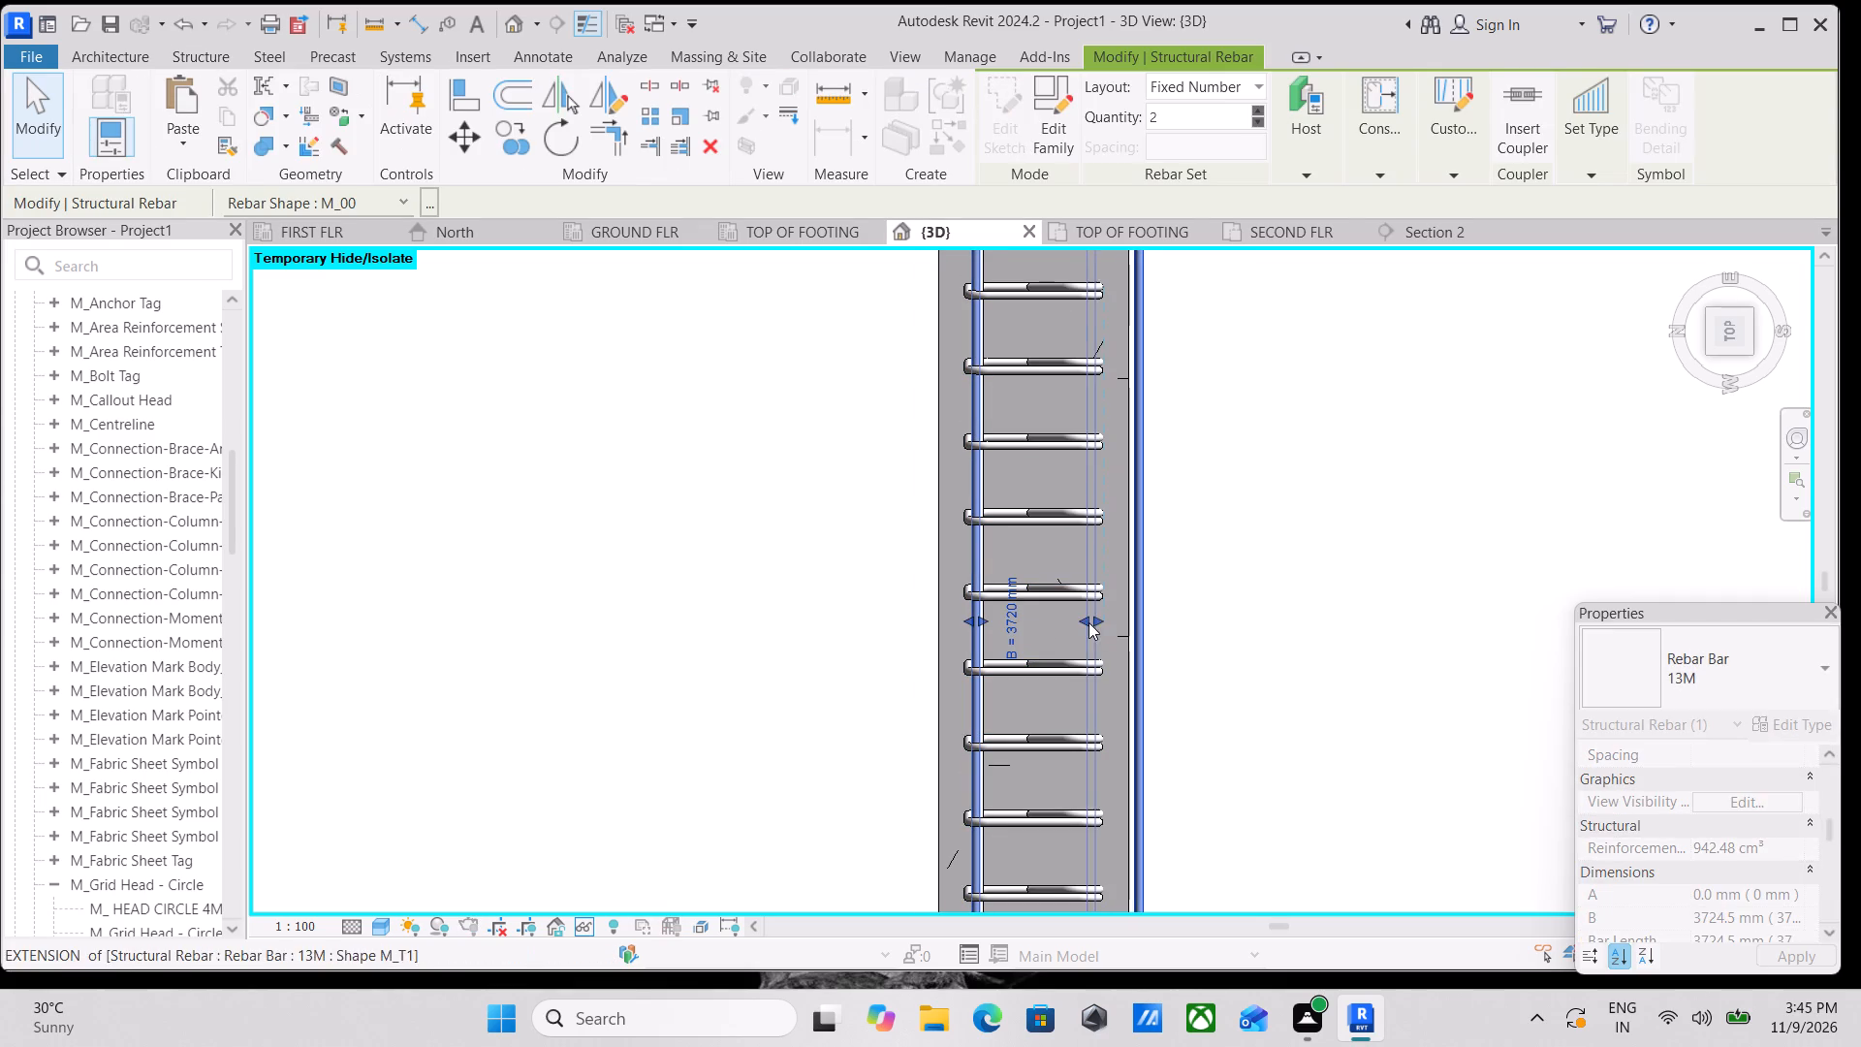
drag(1088, 622, 1084, 622)
scroll(1130, 622, up, 2)
key(Escape)
click(1148, 619)
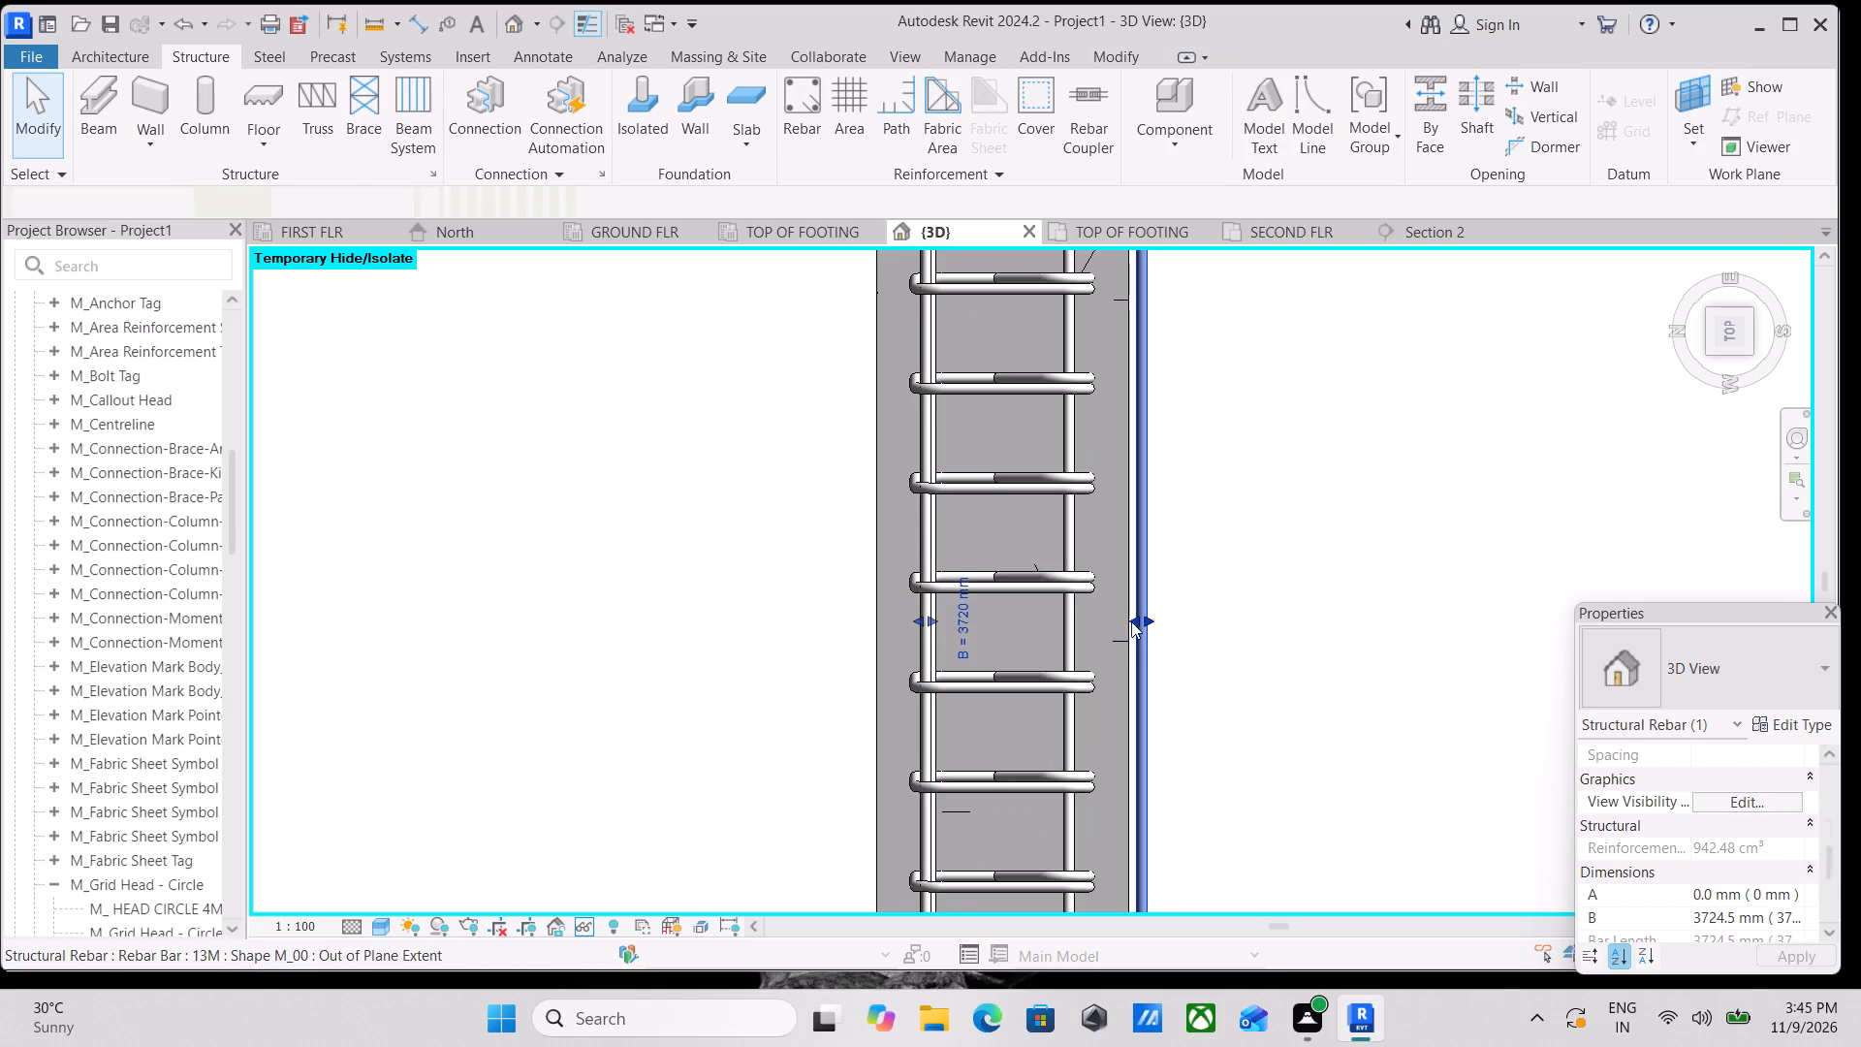
drag(1131, 619, 1074, 626)
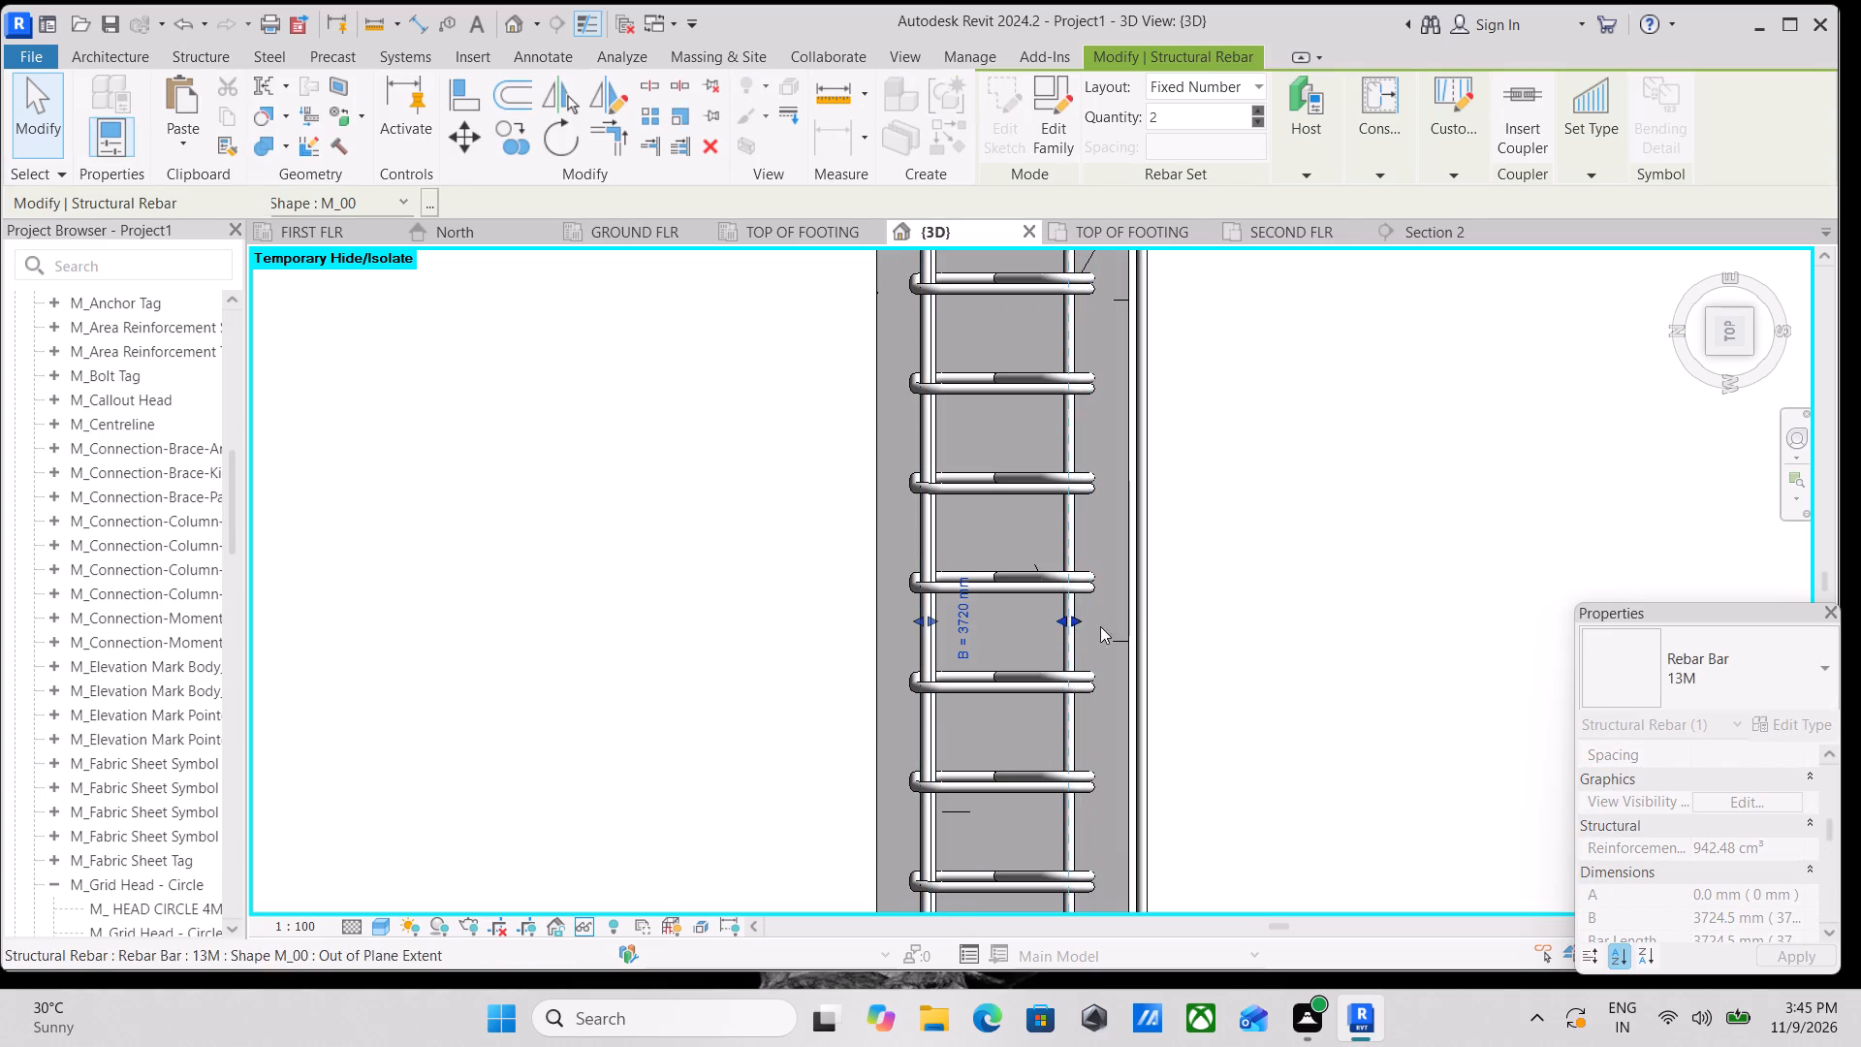
key(Escape)
Move the stray bars of the last two 13M sets on the beam's side away from grid 1 inside its stirrups.
click(1145, 633)
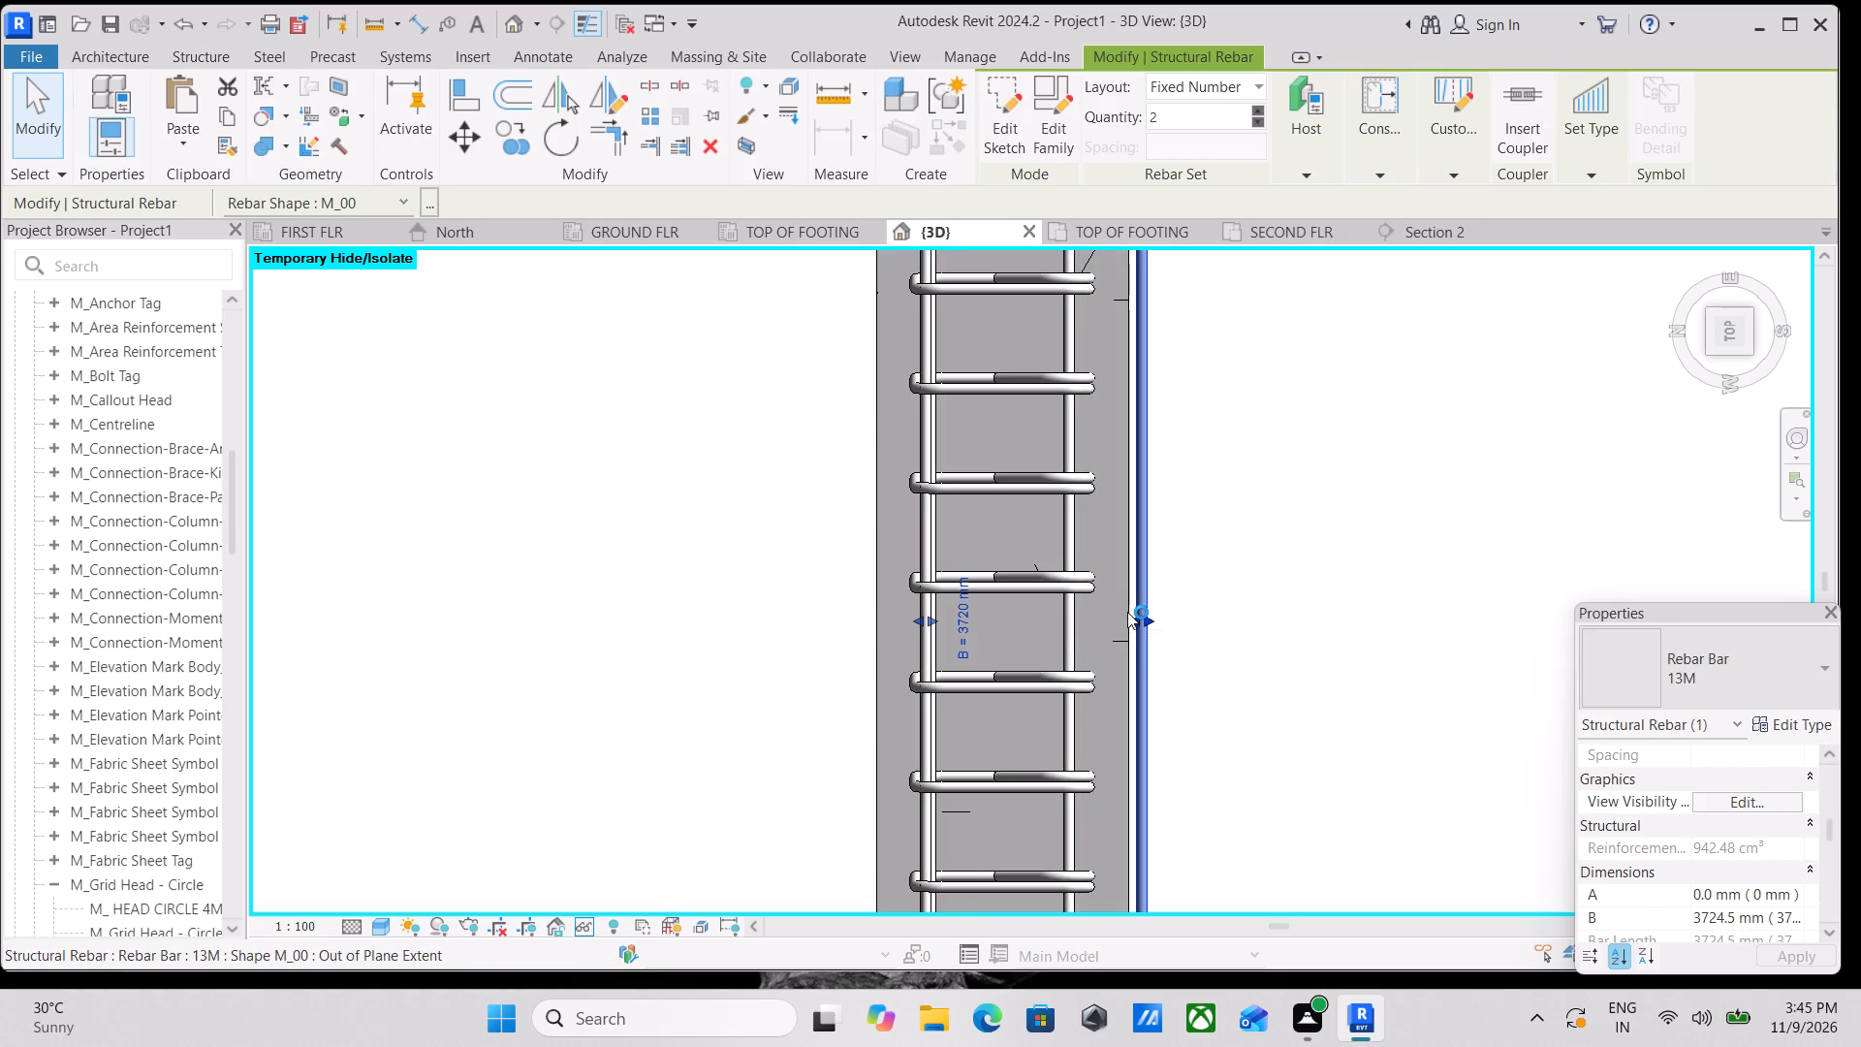
drag(1127, 612, 1075, 615)
key(Escape)
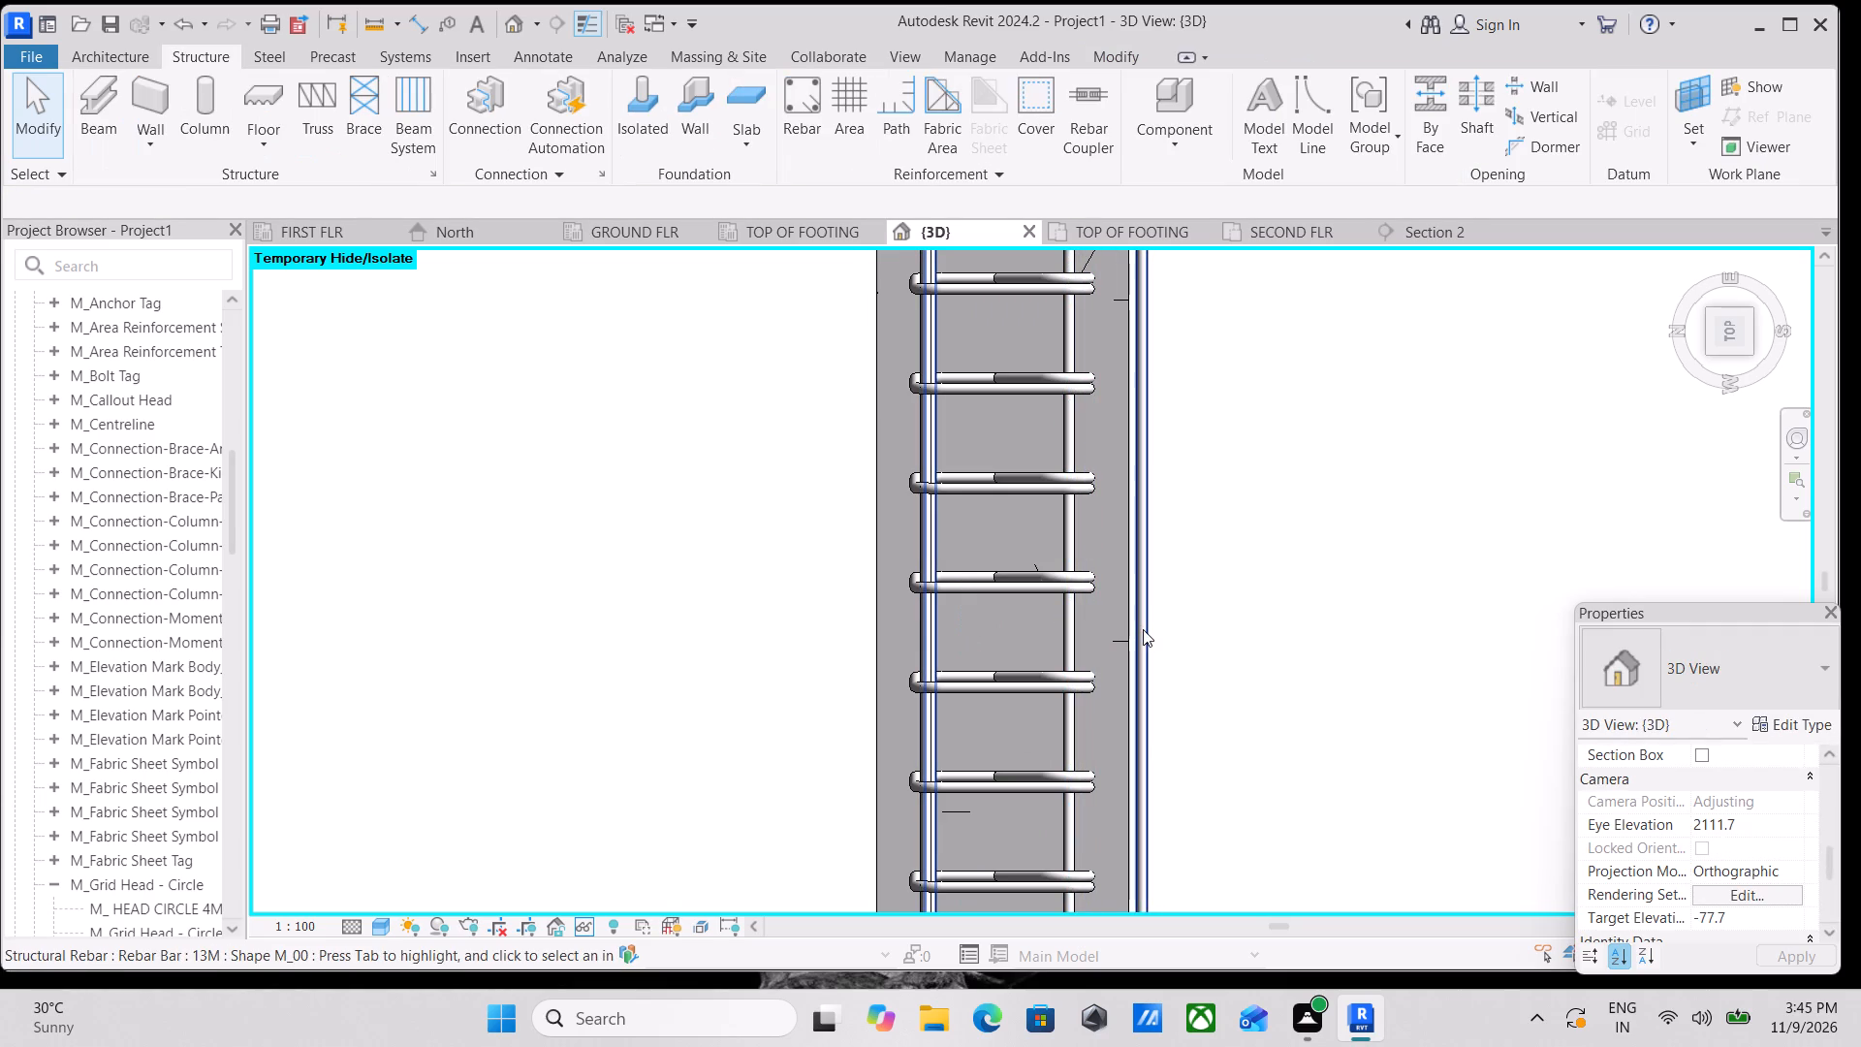
click(1143, 629)
drag(1142, 628, 1083, 632)
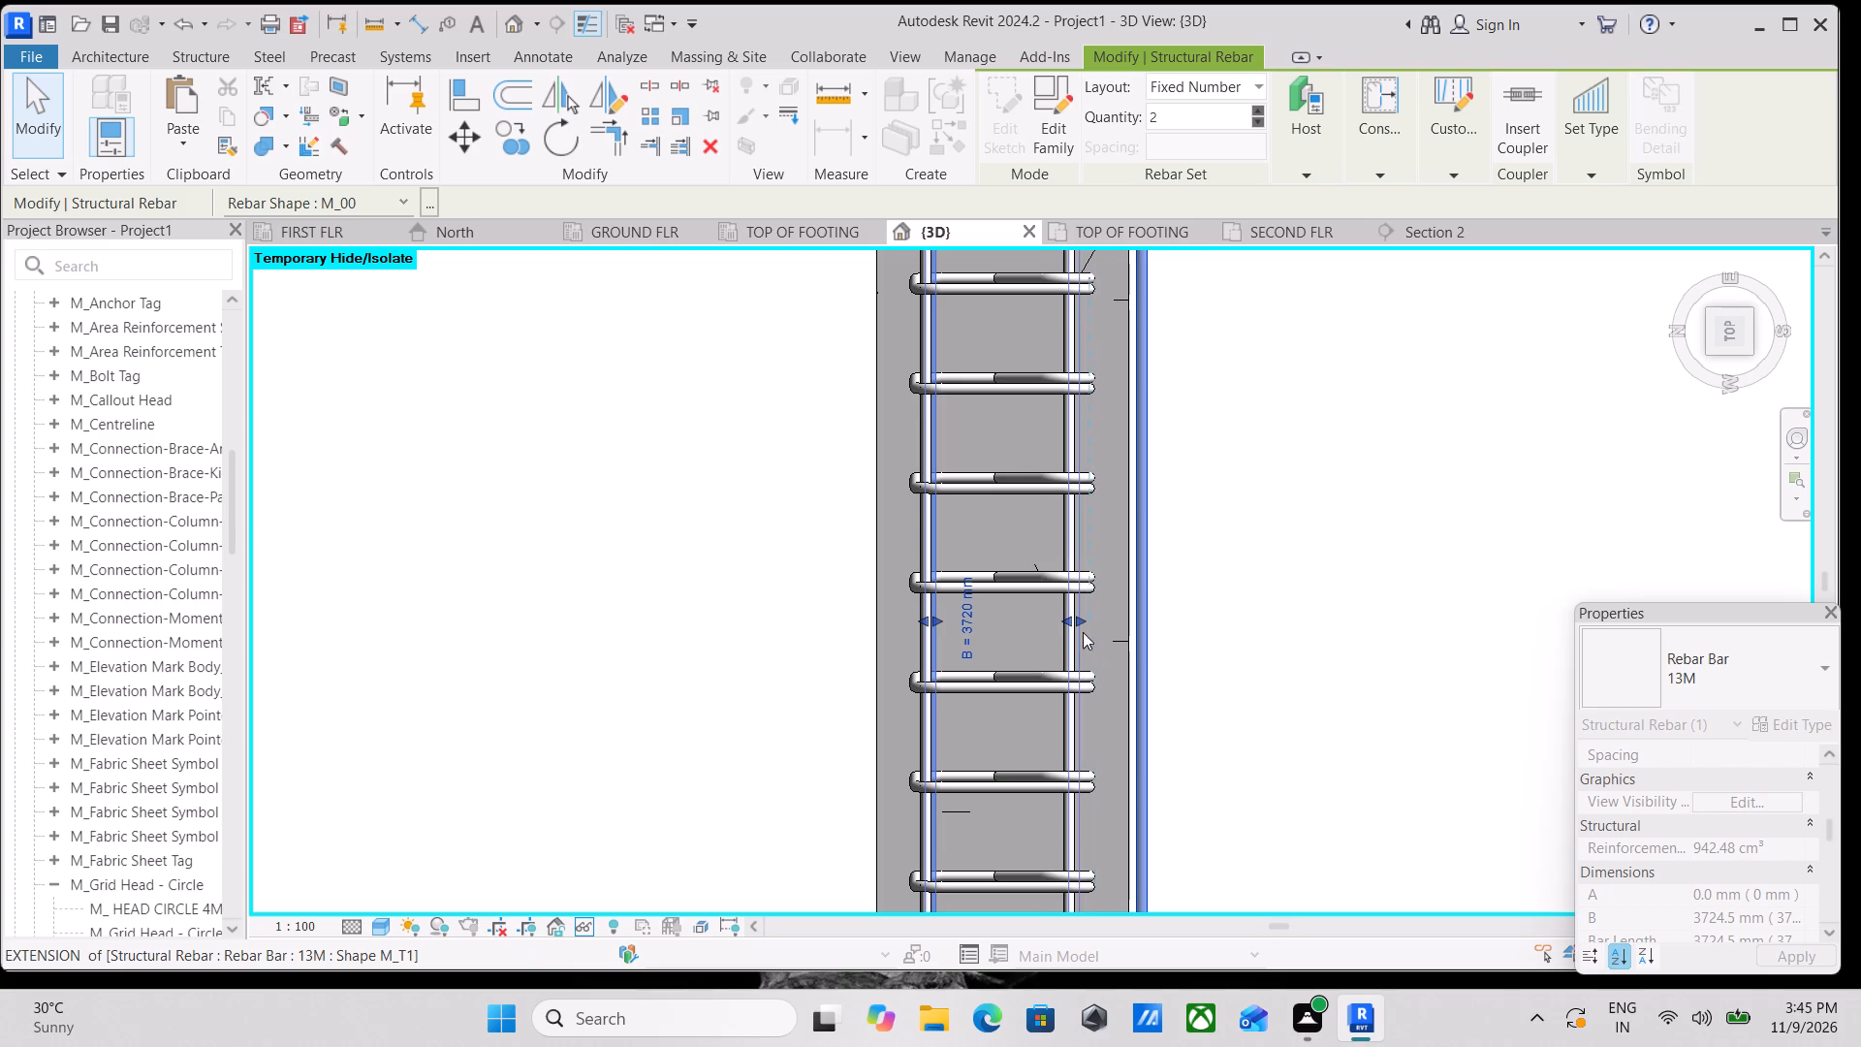
drag(1083, 632, 1075, 633)
key(Escape)
Examine the grid 1 beam and the neighbouring beams around grids D and E for stray bars and missing reinforcement.
scroll(1075, 633, down, 11)
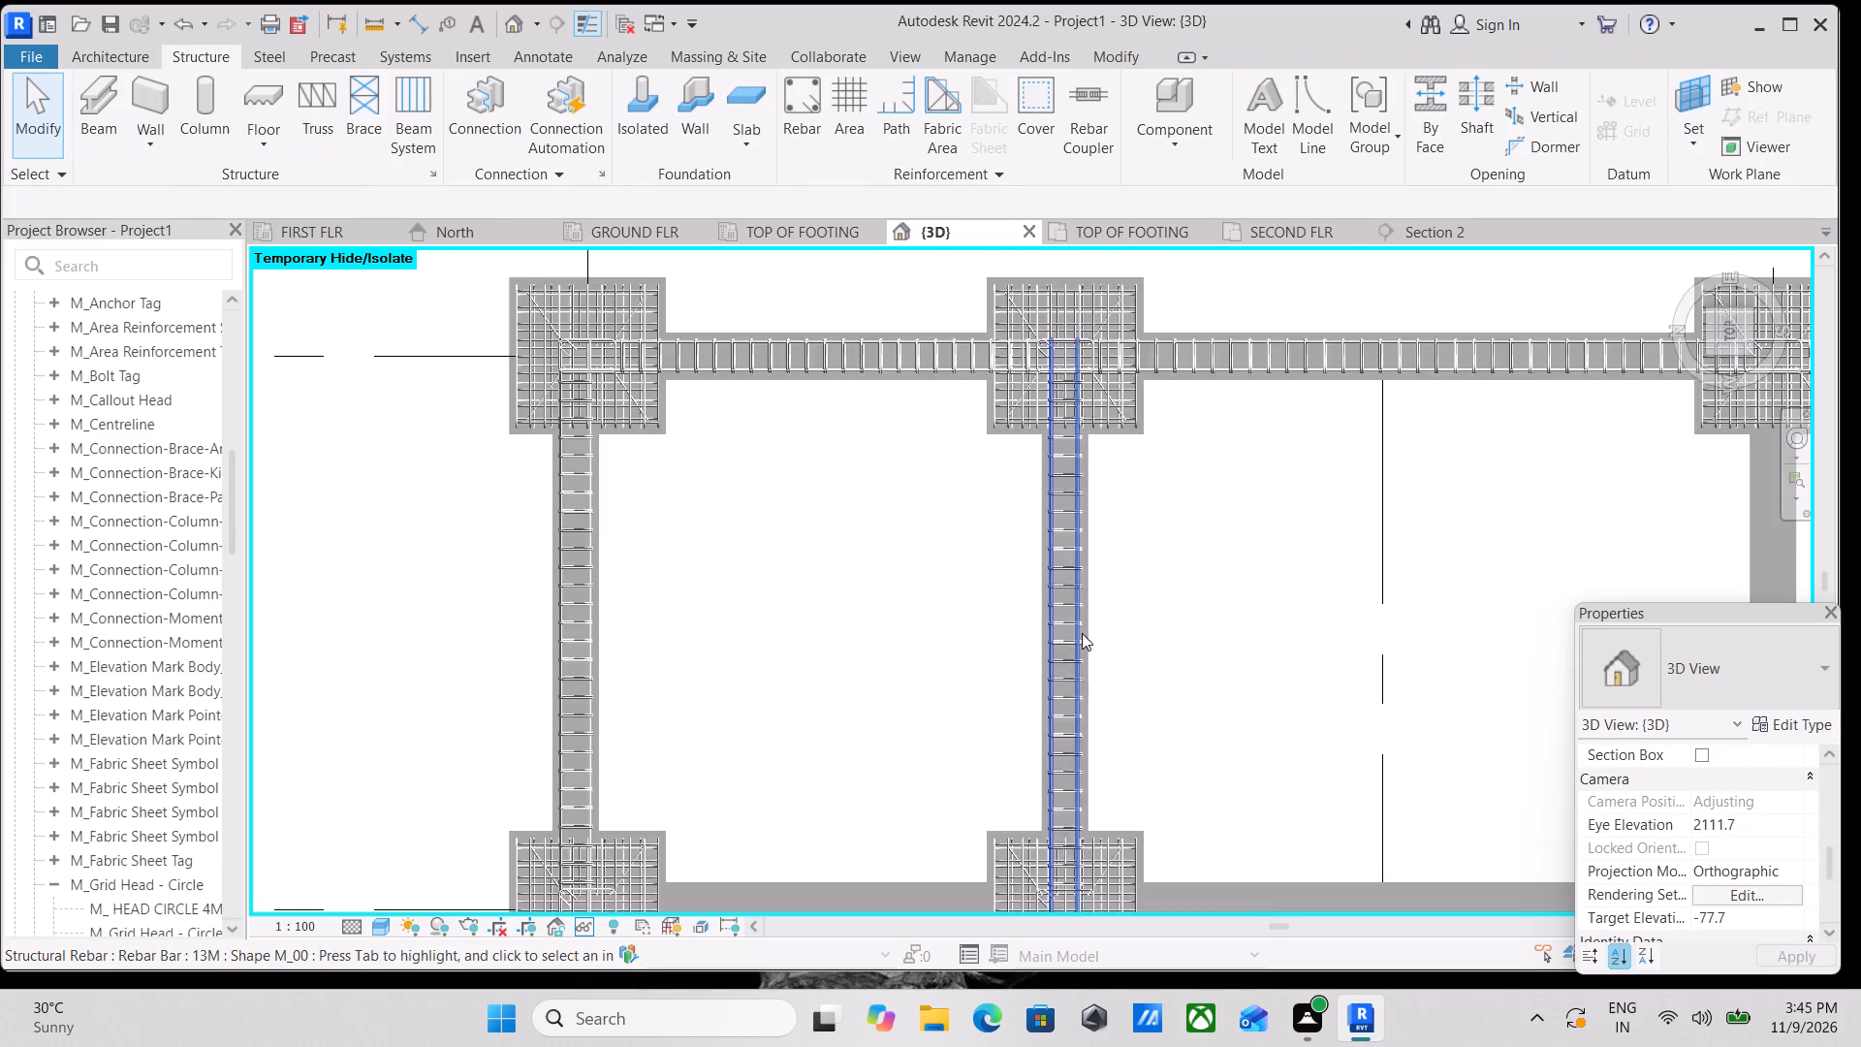
scroll(1082, 633, down, 9)
middle_drag(1166, 637, 1229, 619)
scroll(1280, 605, up, 10)
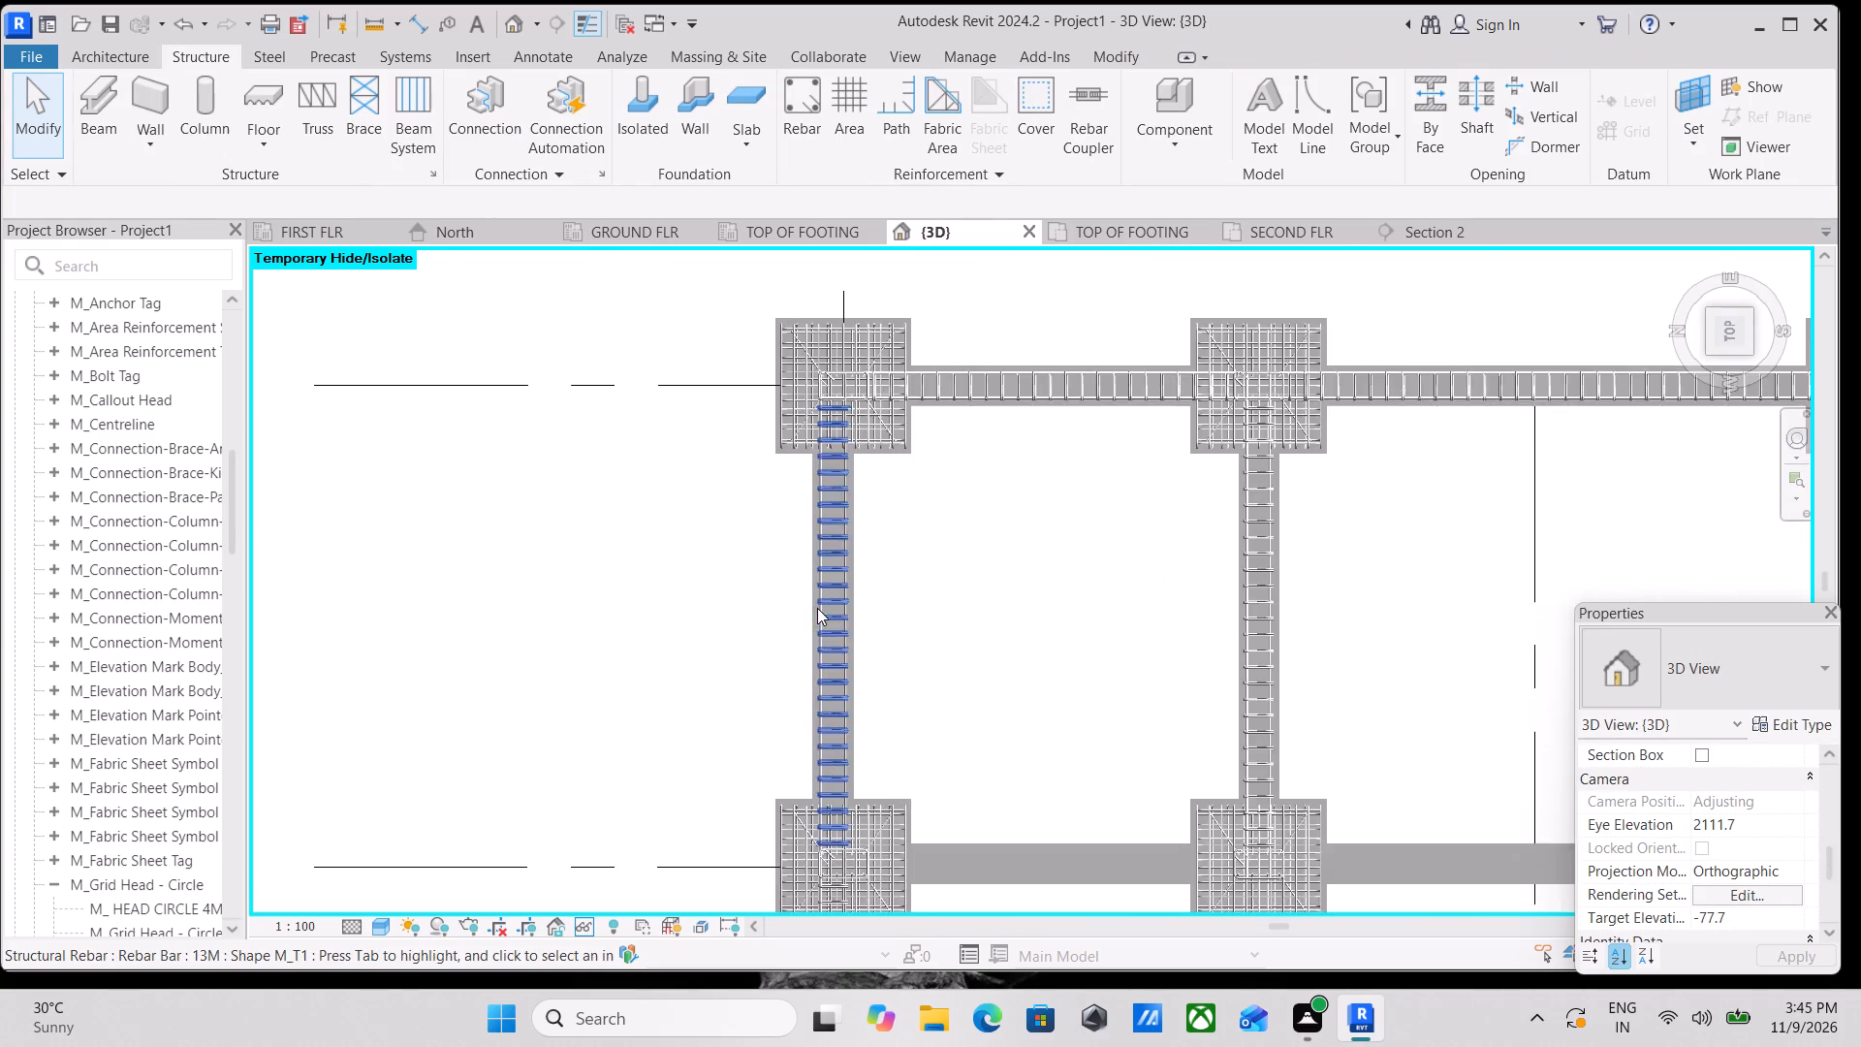
scroll(817, 608, up, 8)
scroll(796, 615, down, 3)
key(Escape)
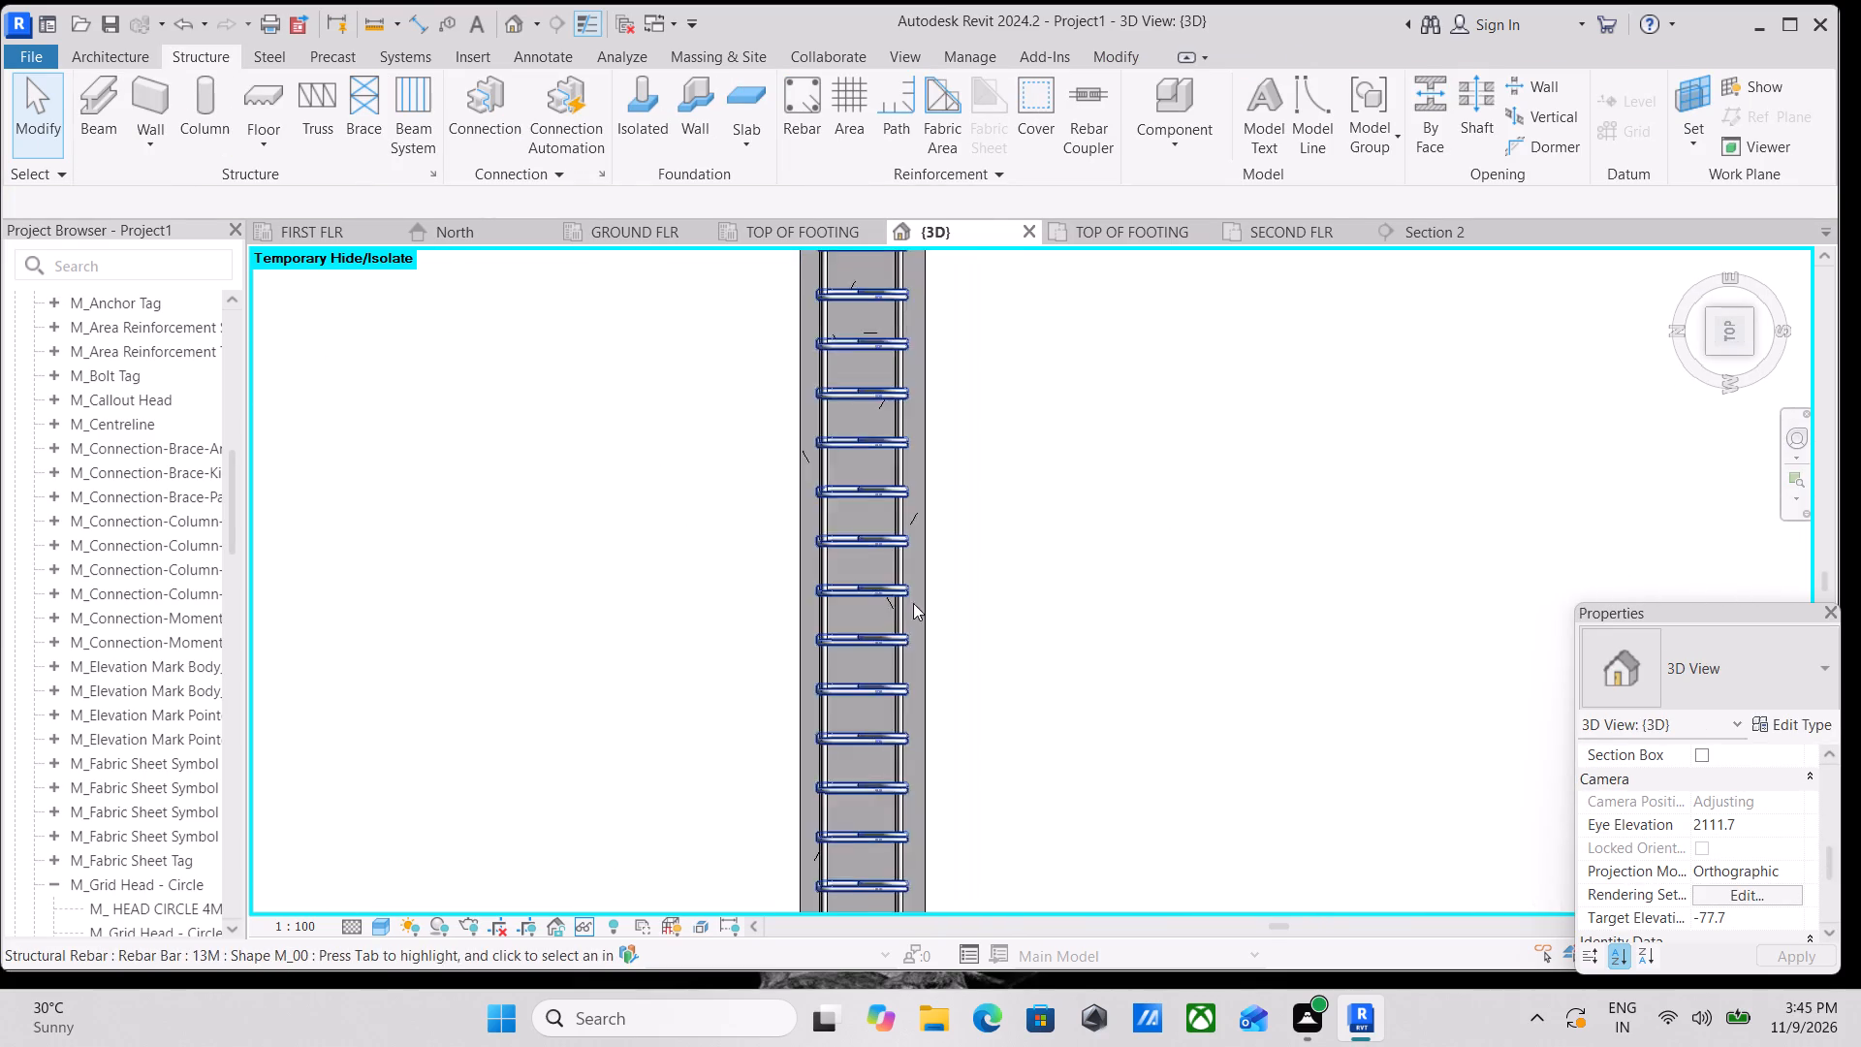
scroll(913, 603, down, 7)
scroll(1161, 610, down, 2)
middle_drag(1162, 610, 908, 538)
middle_drag(1100, 593, 1033, 569)
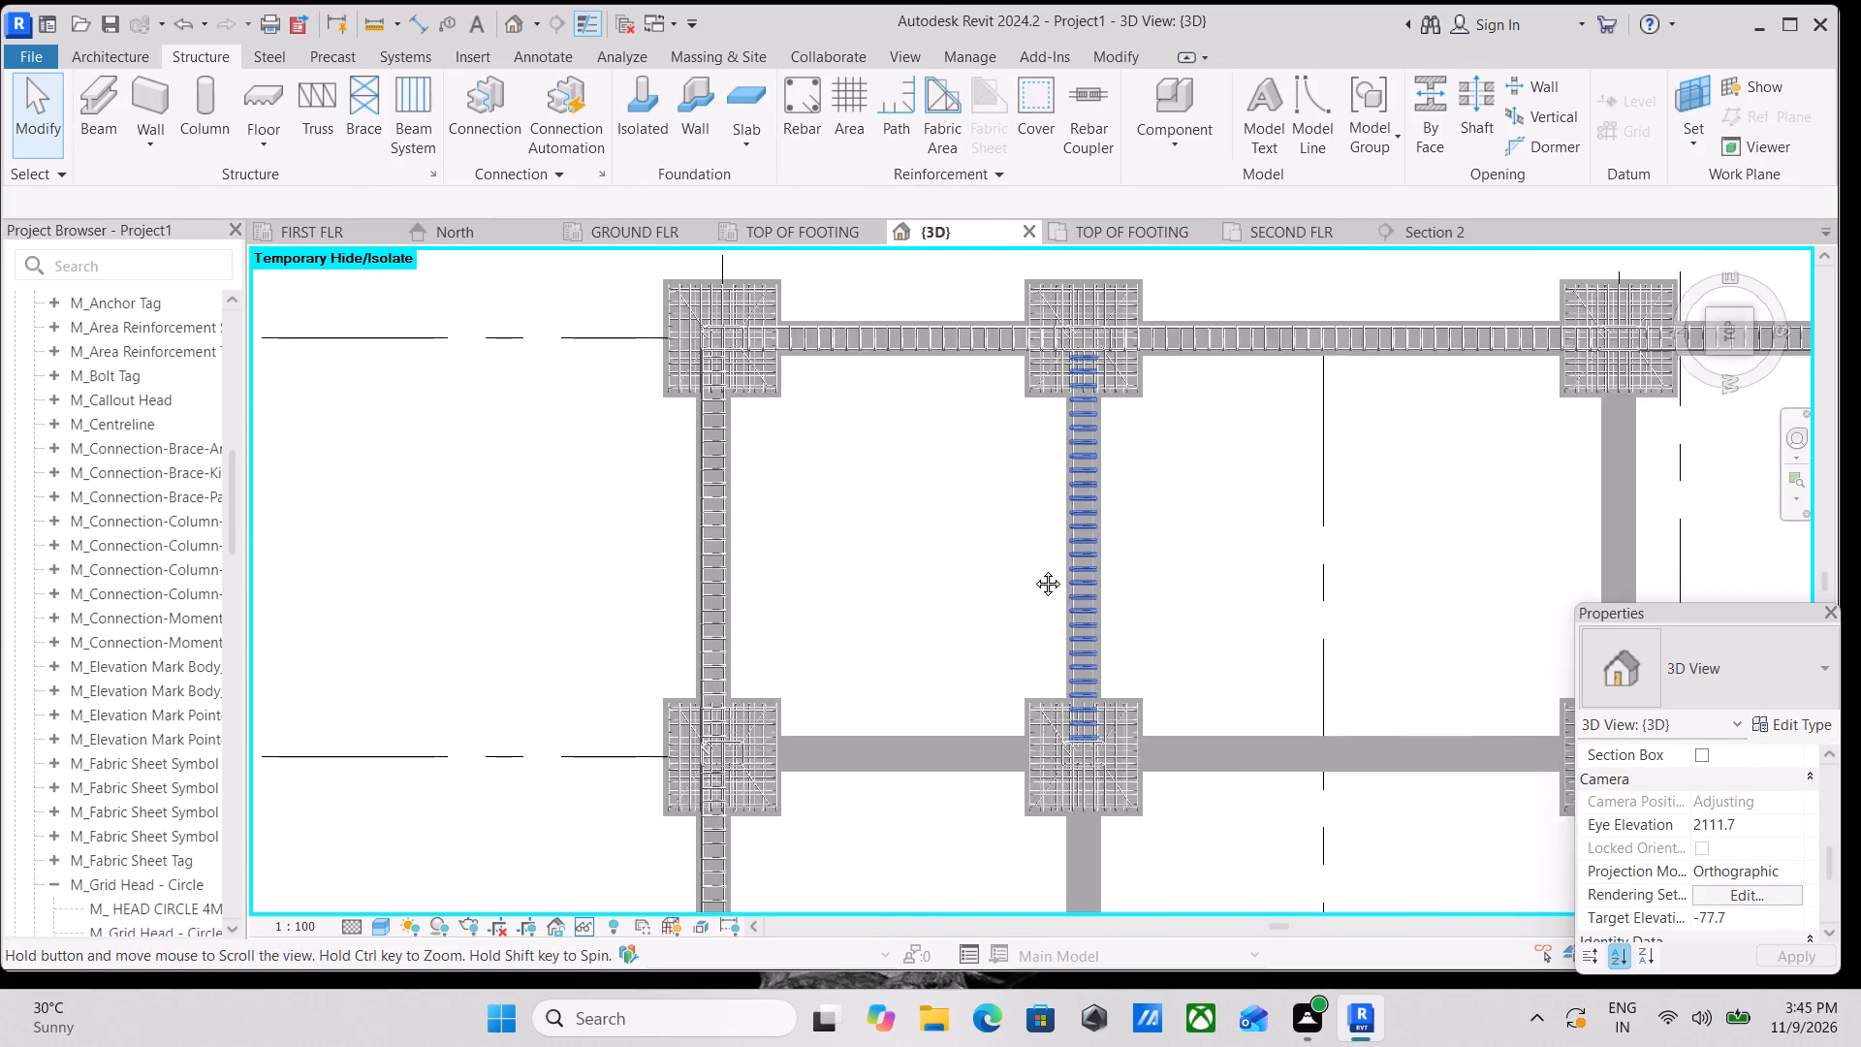
middle_drag(1033, 569, 937, 526)
scroll(887, 618, up, 2)
middle_drag(947, 624, 956, 570)
middle_drag(930, 660, 1016, 587)
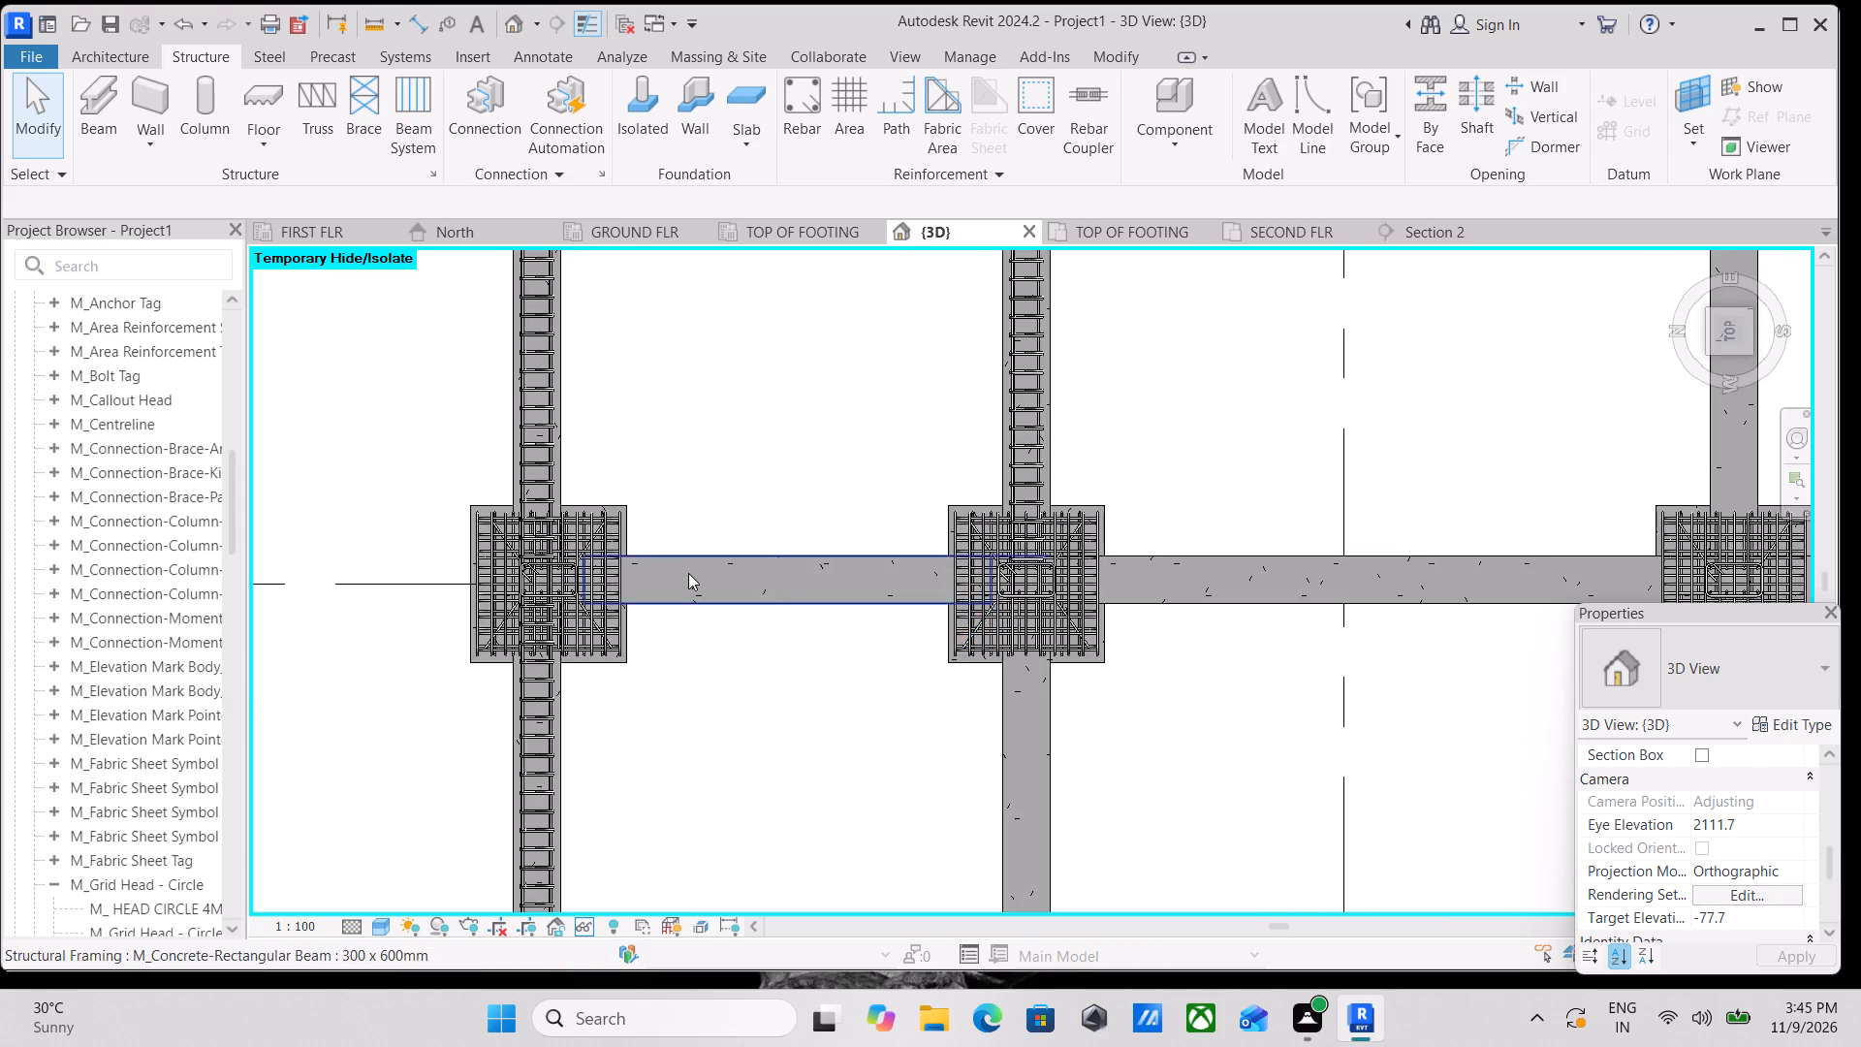
middle_drag(695, 584, 837, 660)
middle_drag(764, 582, 810, 698)
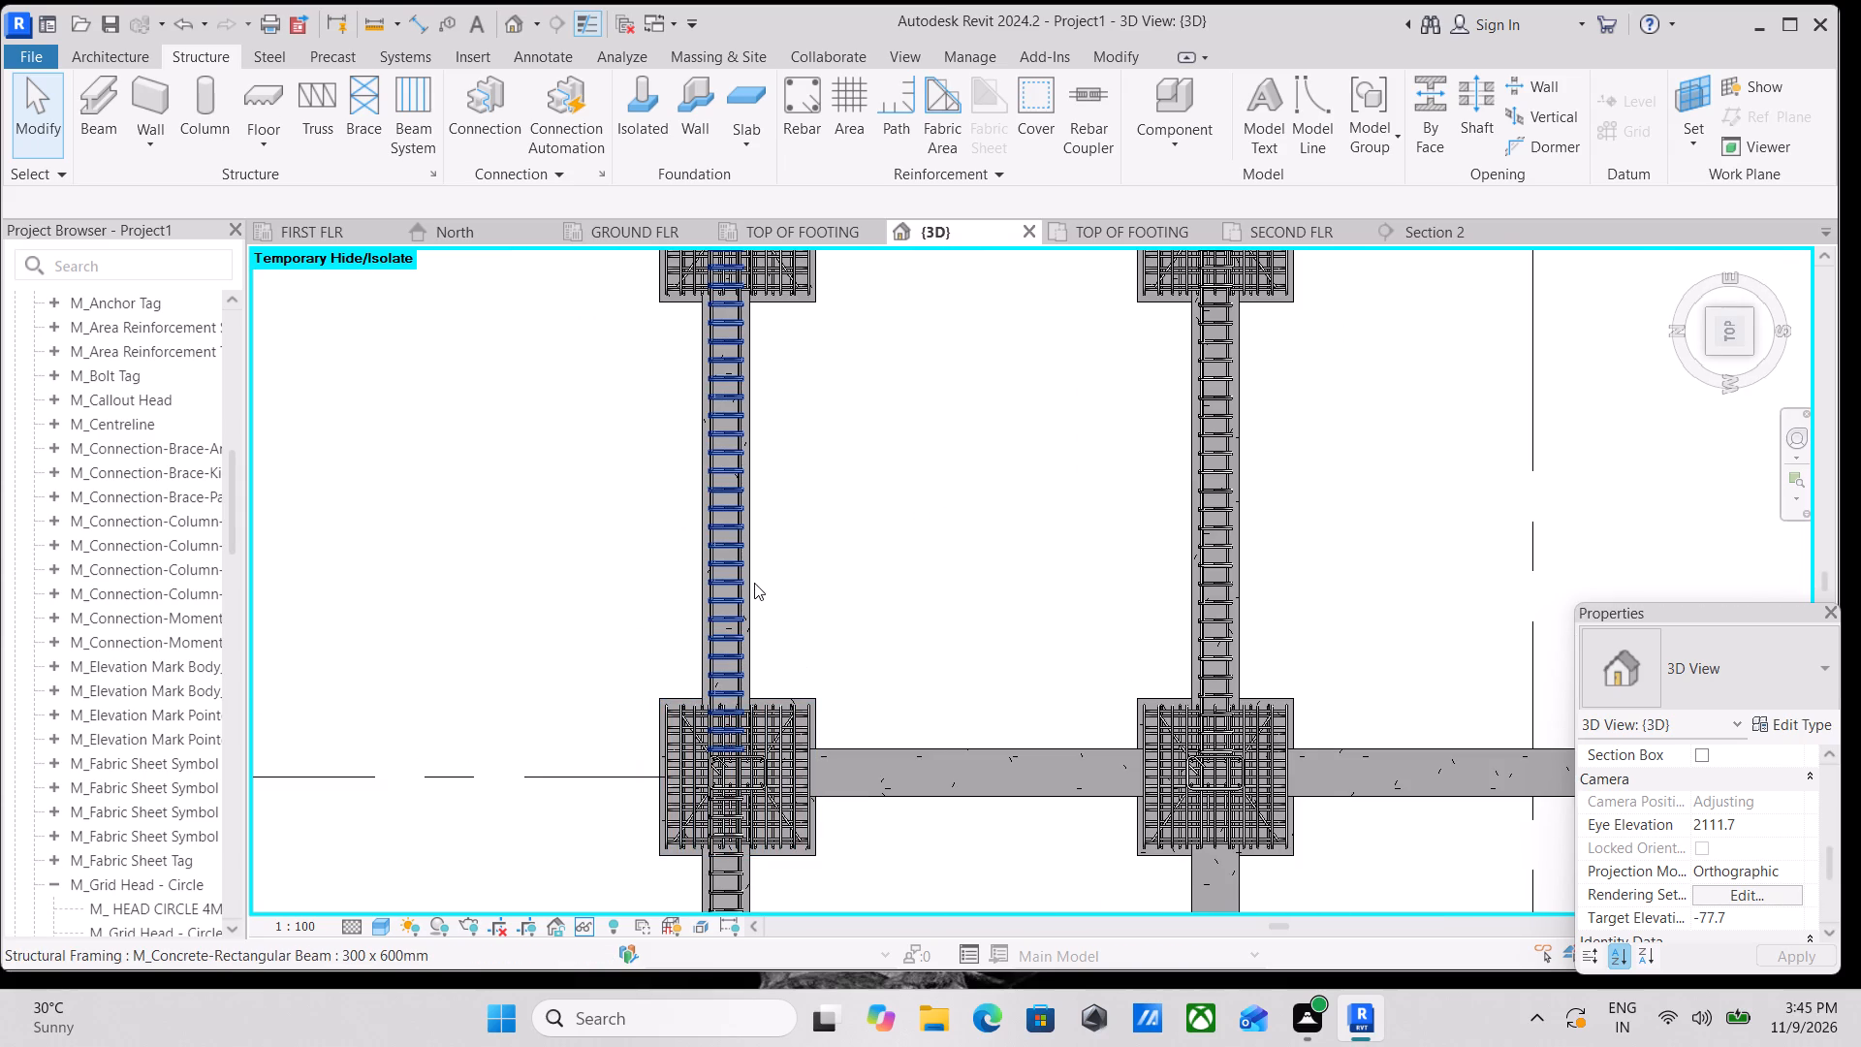
Examine the grid 1 beam between grids D and E and its corner at grid E for bars outside the stirrups.
click(753, 582)
key(Escape)
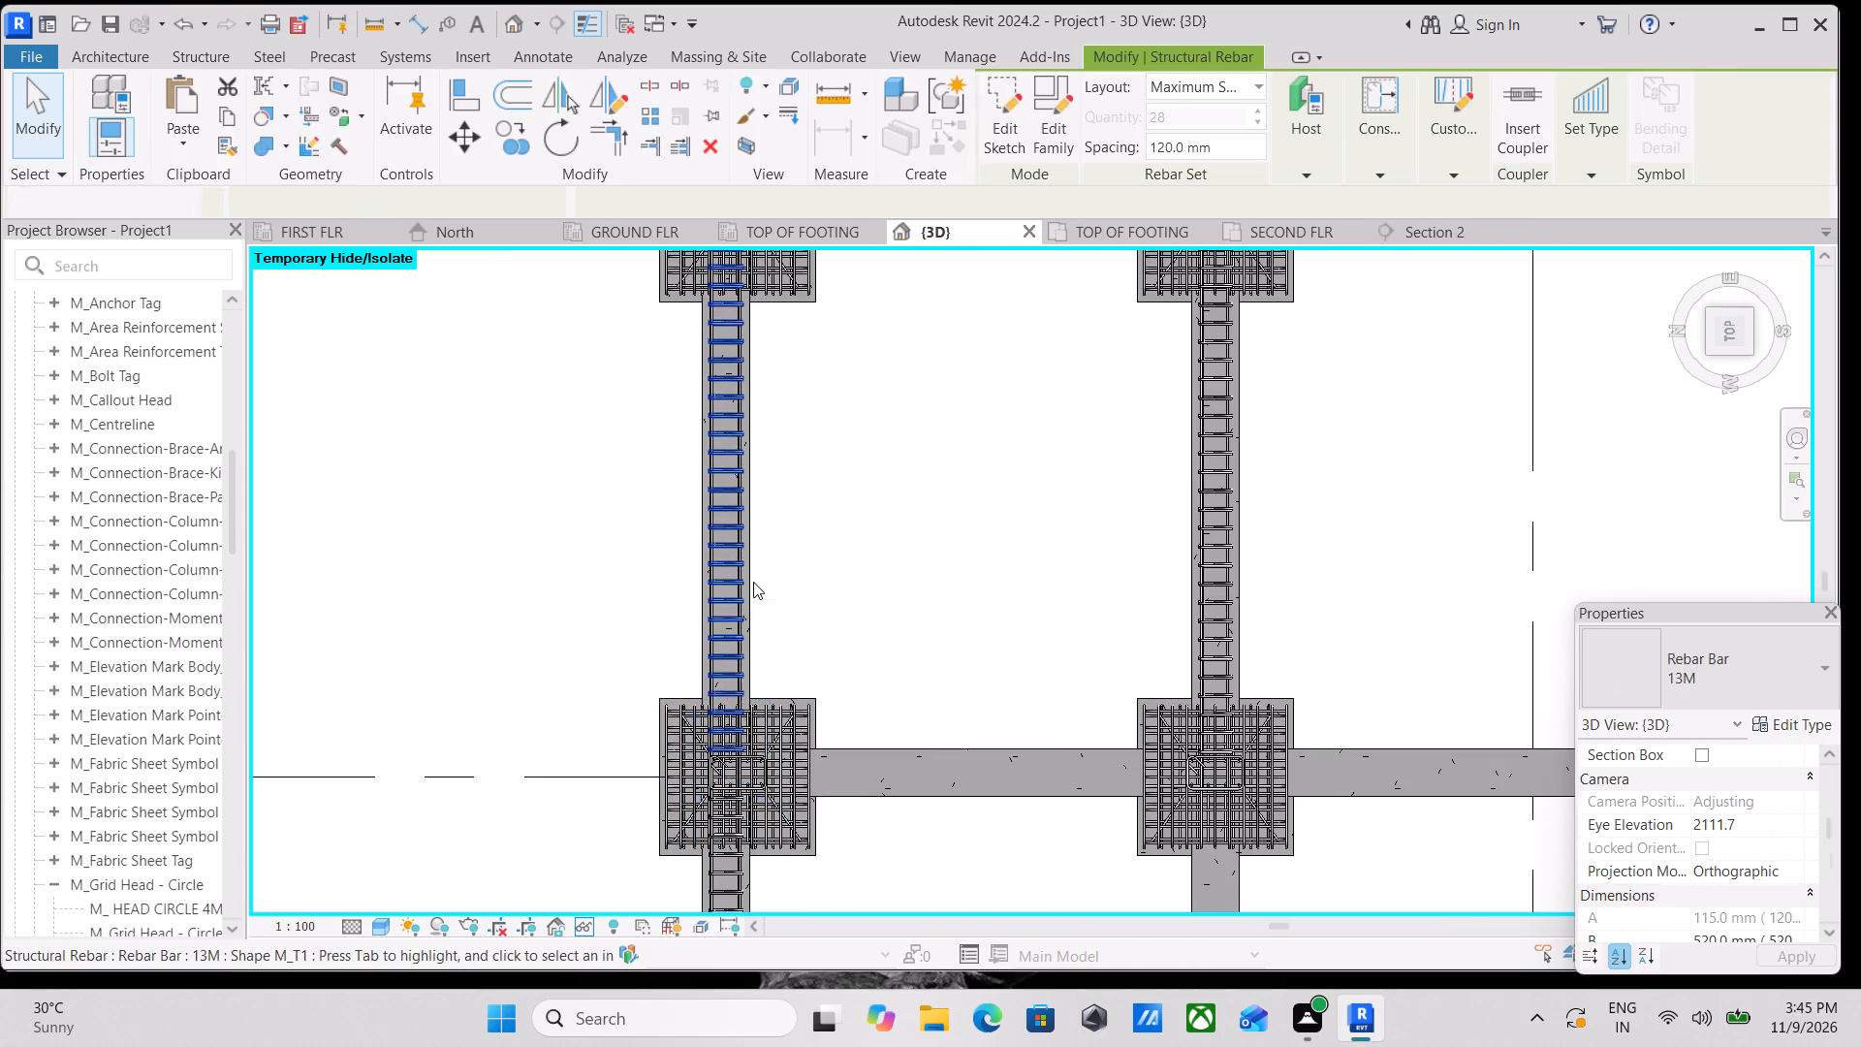
scroll(753, 582, up, 14)
click(799, 654)
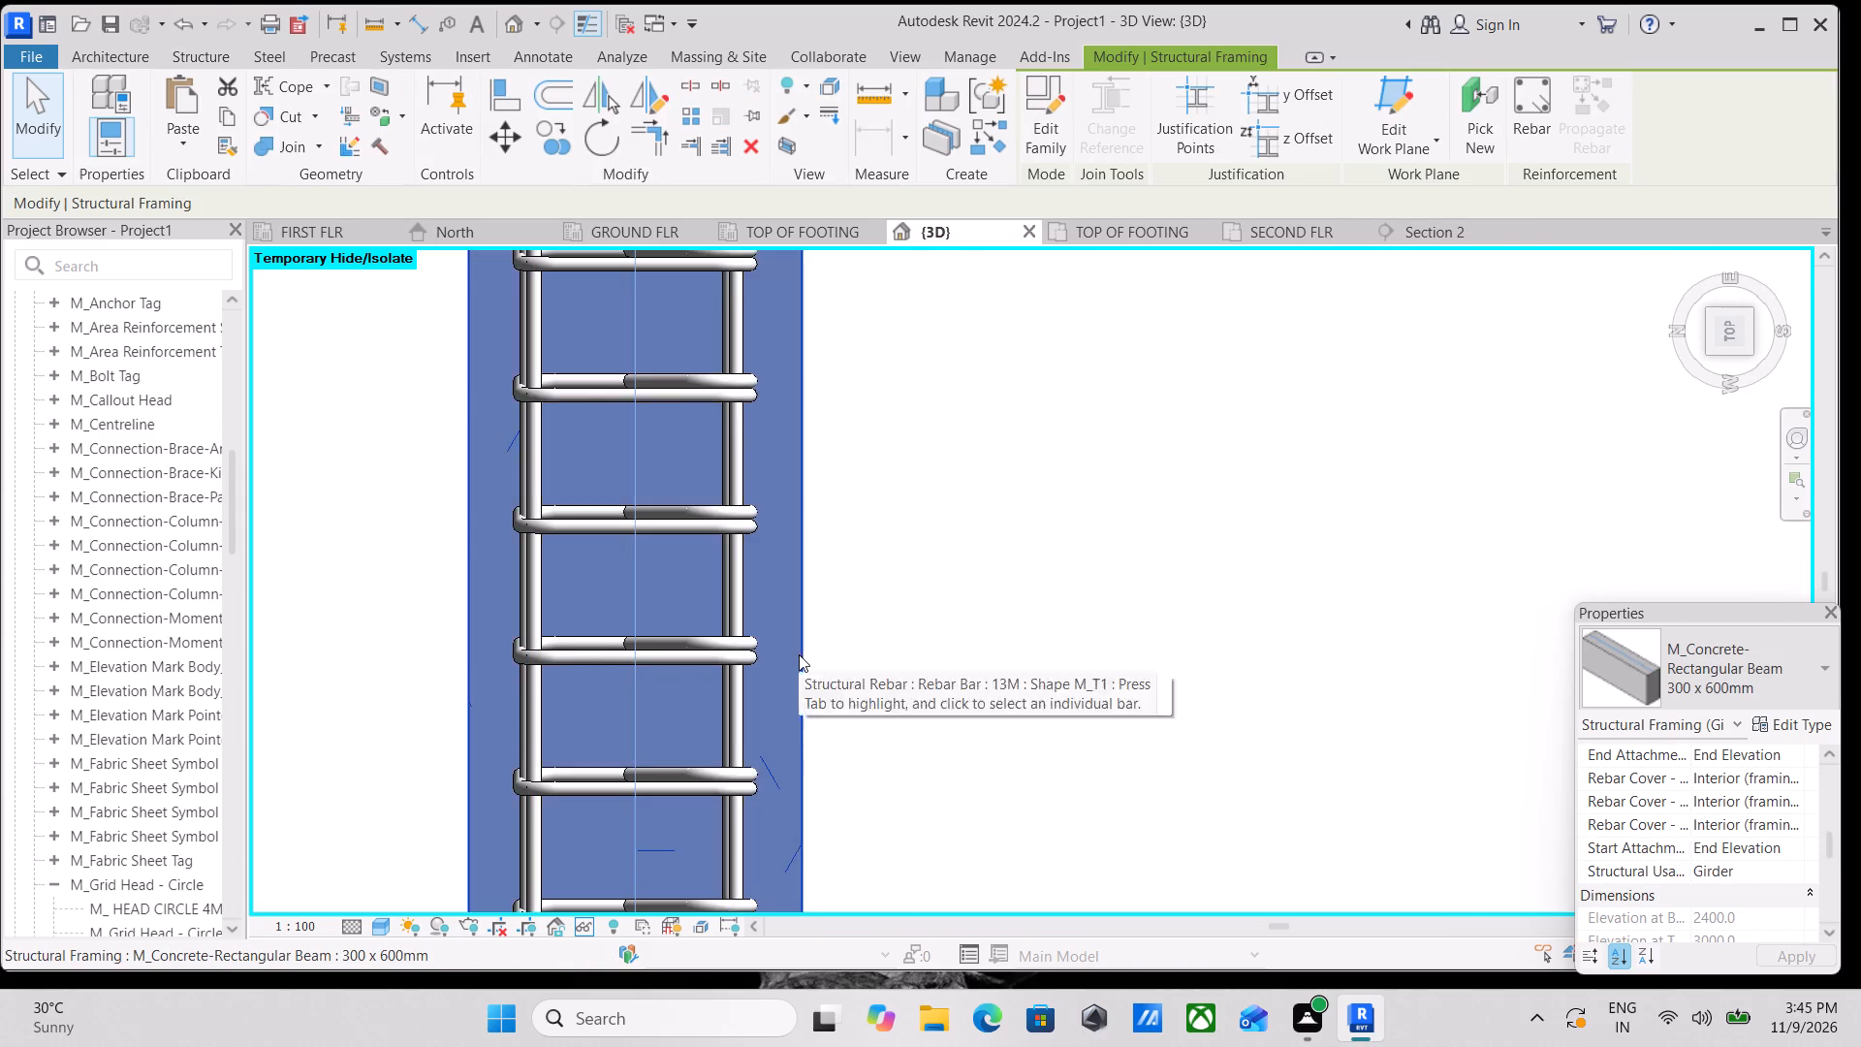
scroll(799, 654, down, 5)
scroll(1565, 115, down, 12)
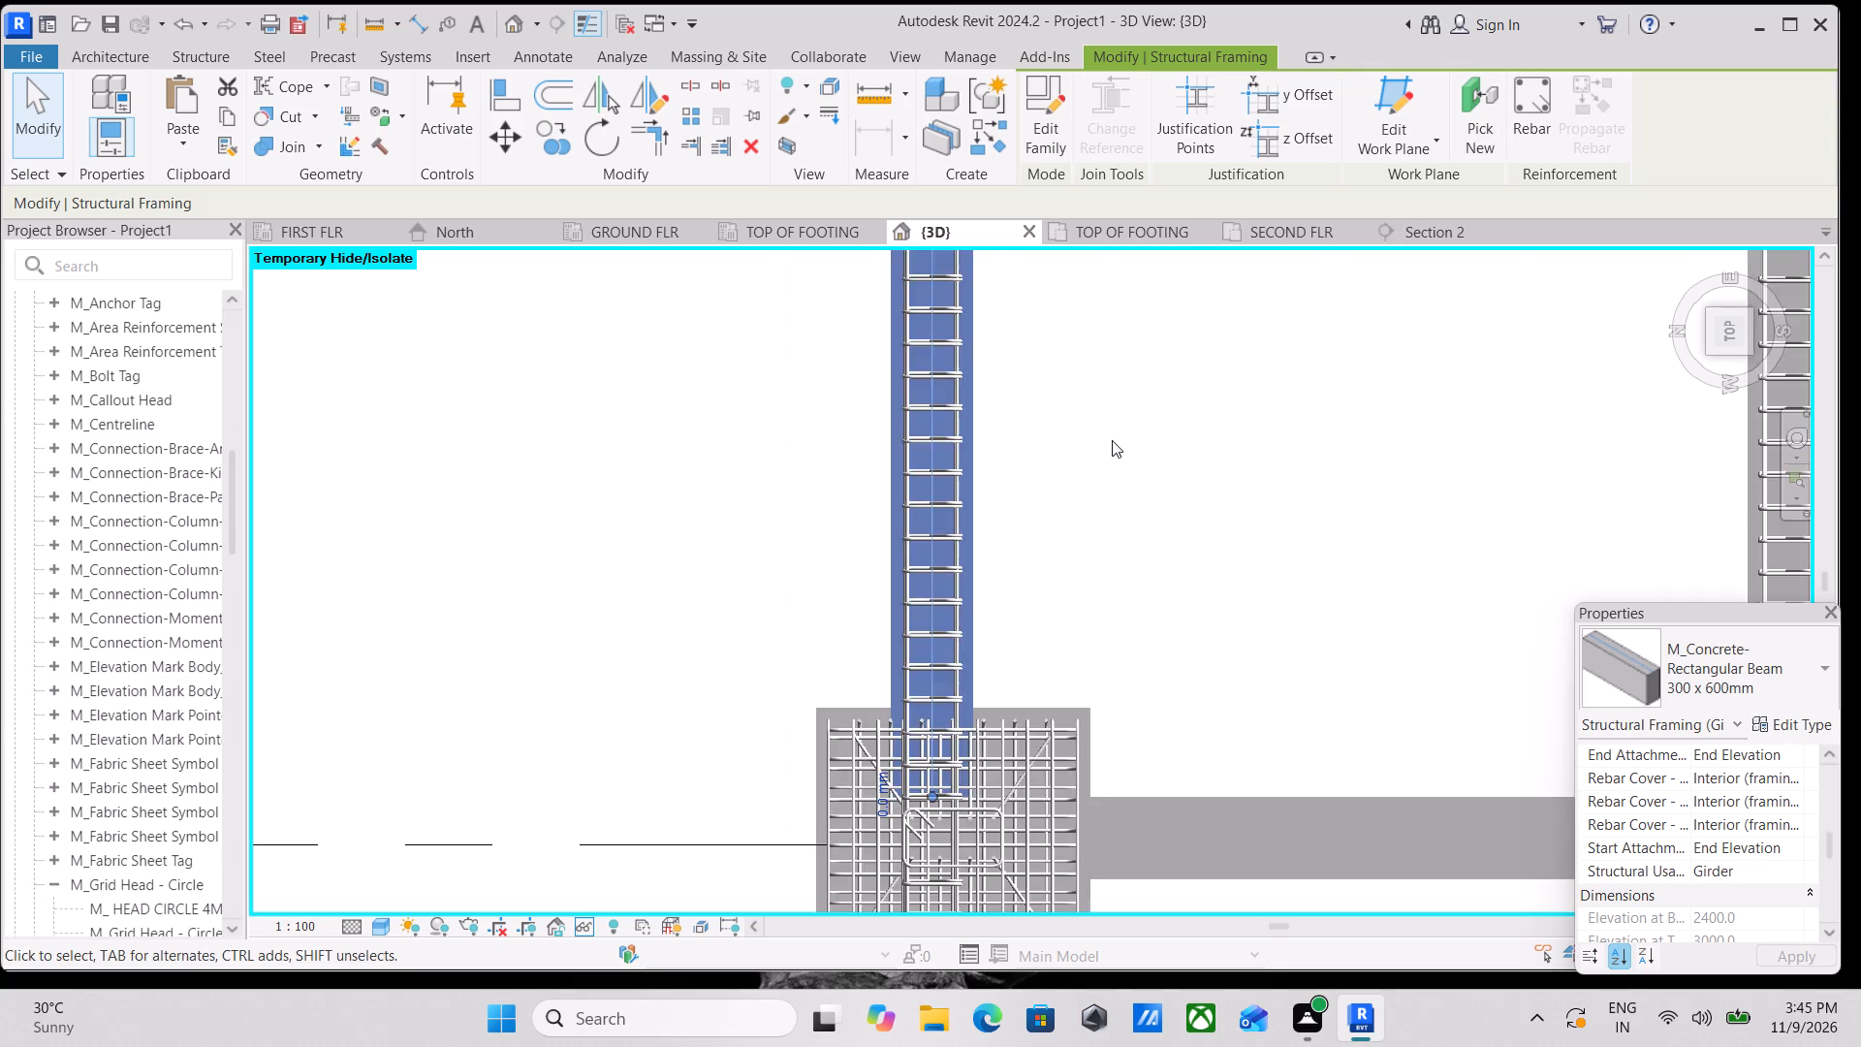
scroll(1112, 440, down, 3)
key(Escape)
scroll(1145, 422, down, 3)
middle_drag(1146, 422, 931, 534)
scroll(856, 297, up, 9)
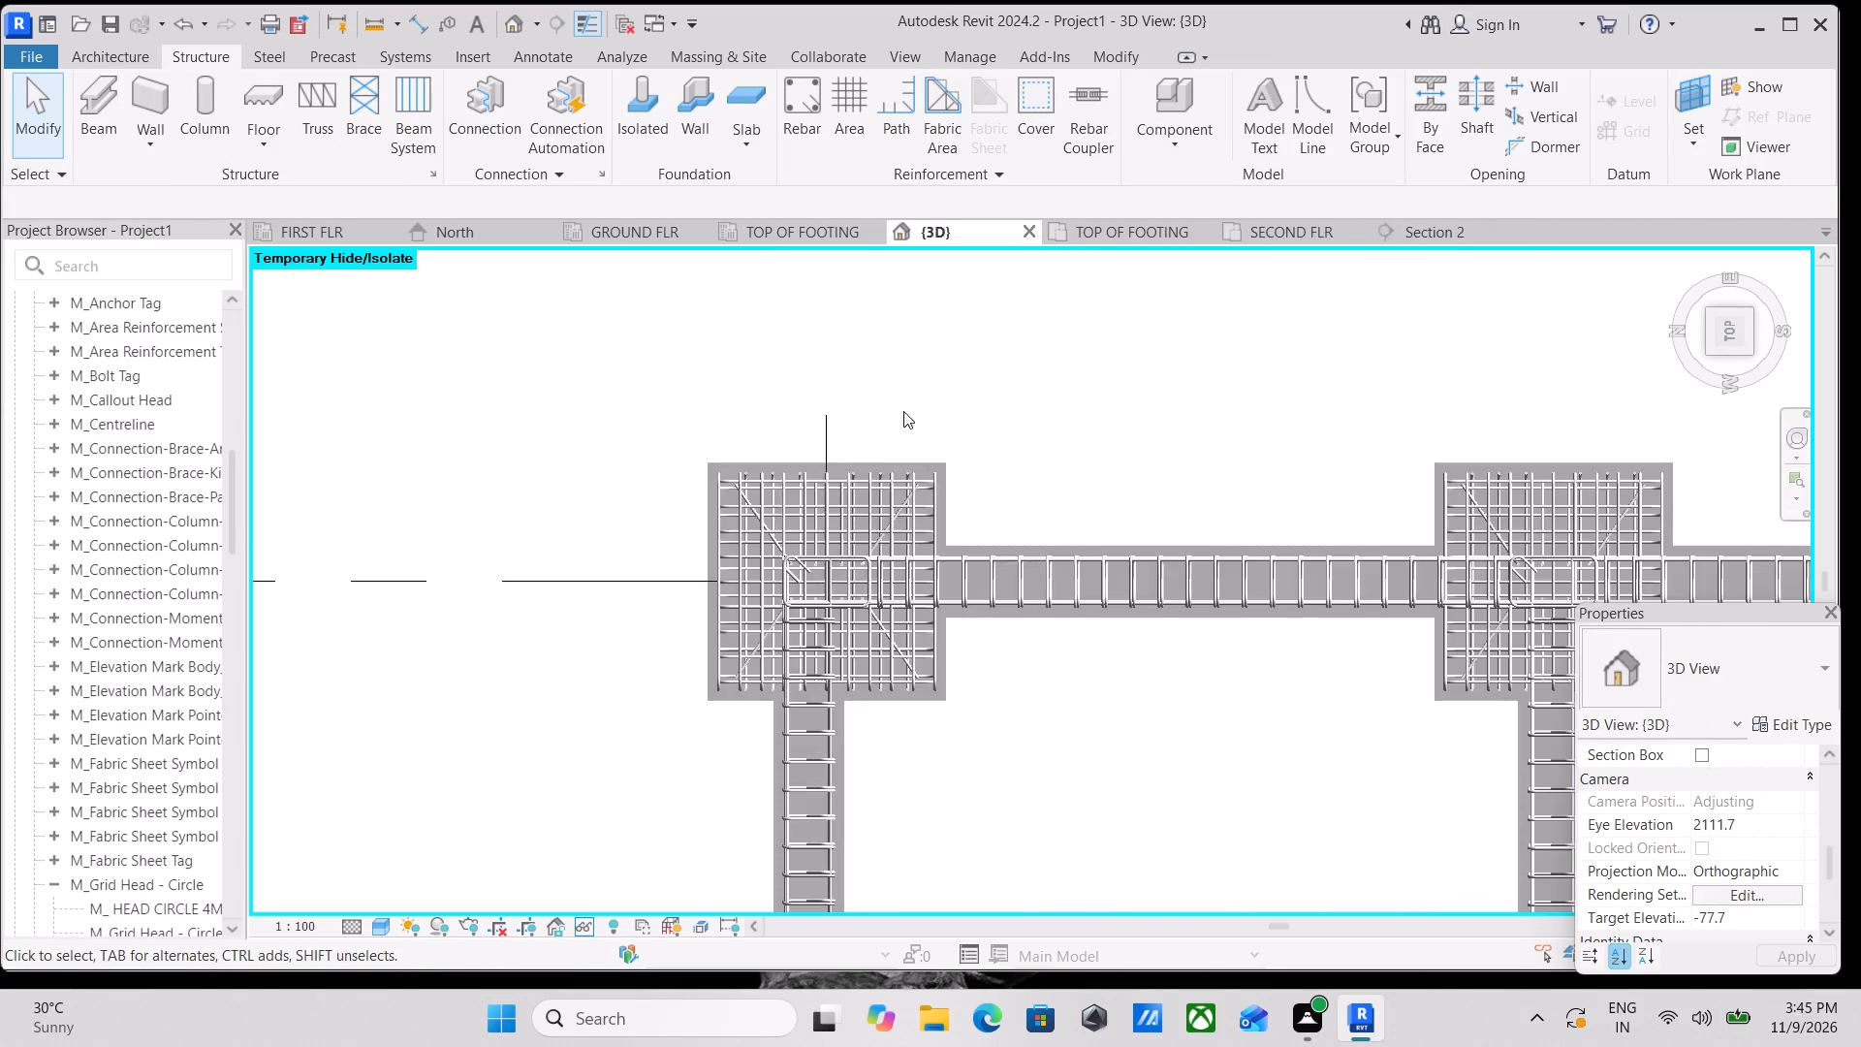
scroll(903, 411, up, 4)
key(Escape)
scroll(847, 412, down, 8)
middle_drag(902, 464, 881, 255)
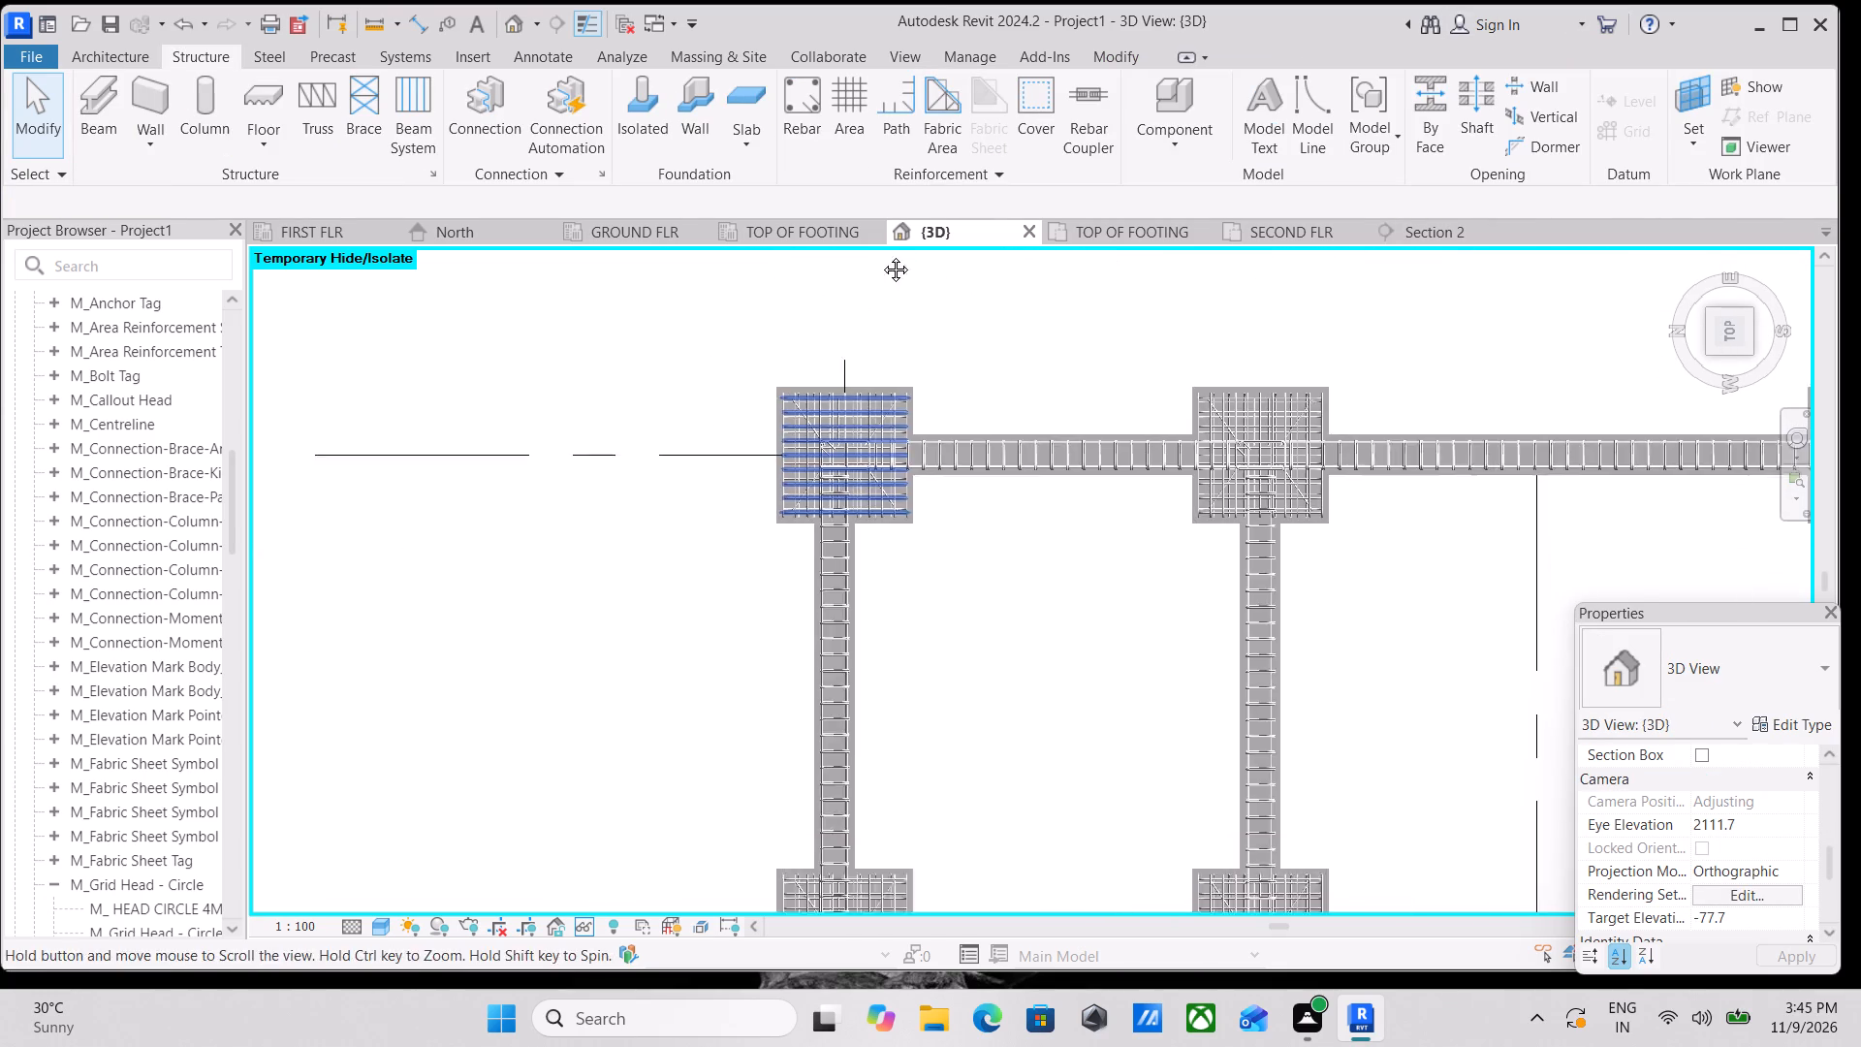
middle_drag(881, 255, 880, 236)
middle_drag(881, 489, 911, 352)
scroll(912, 350, up, 5)
scroll(782, 555, up, 4)
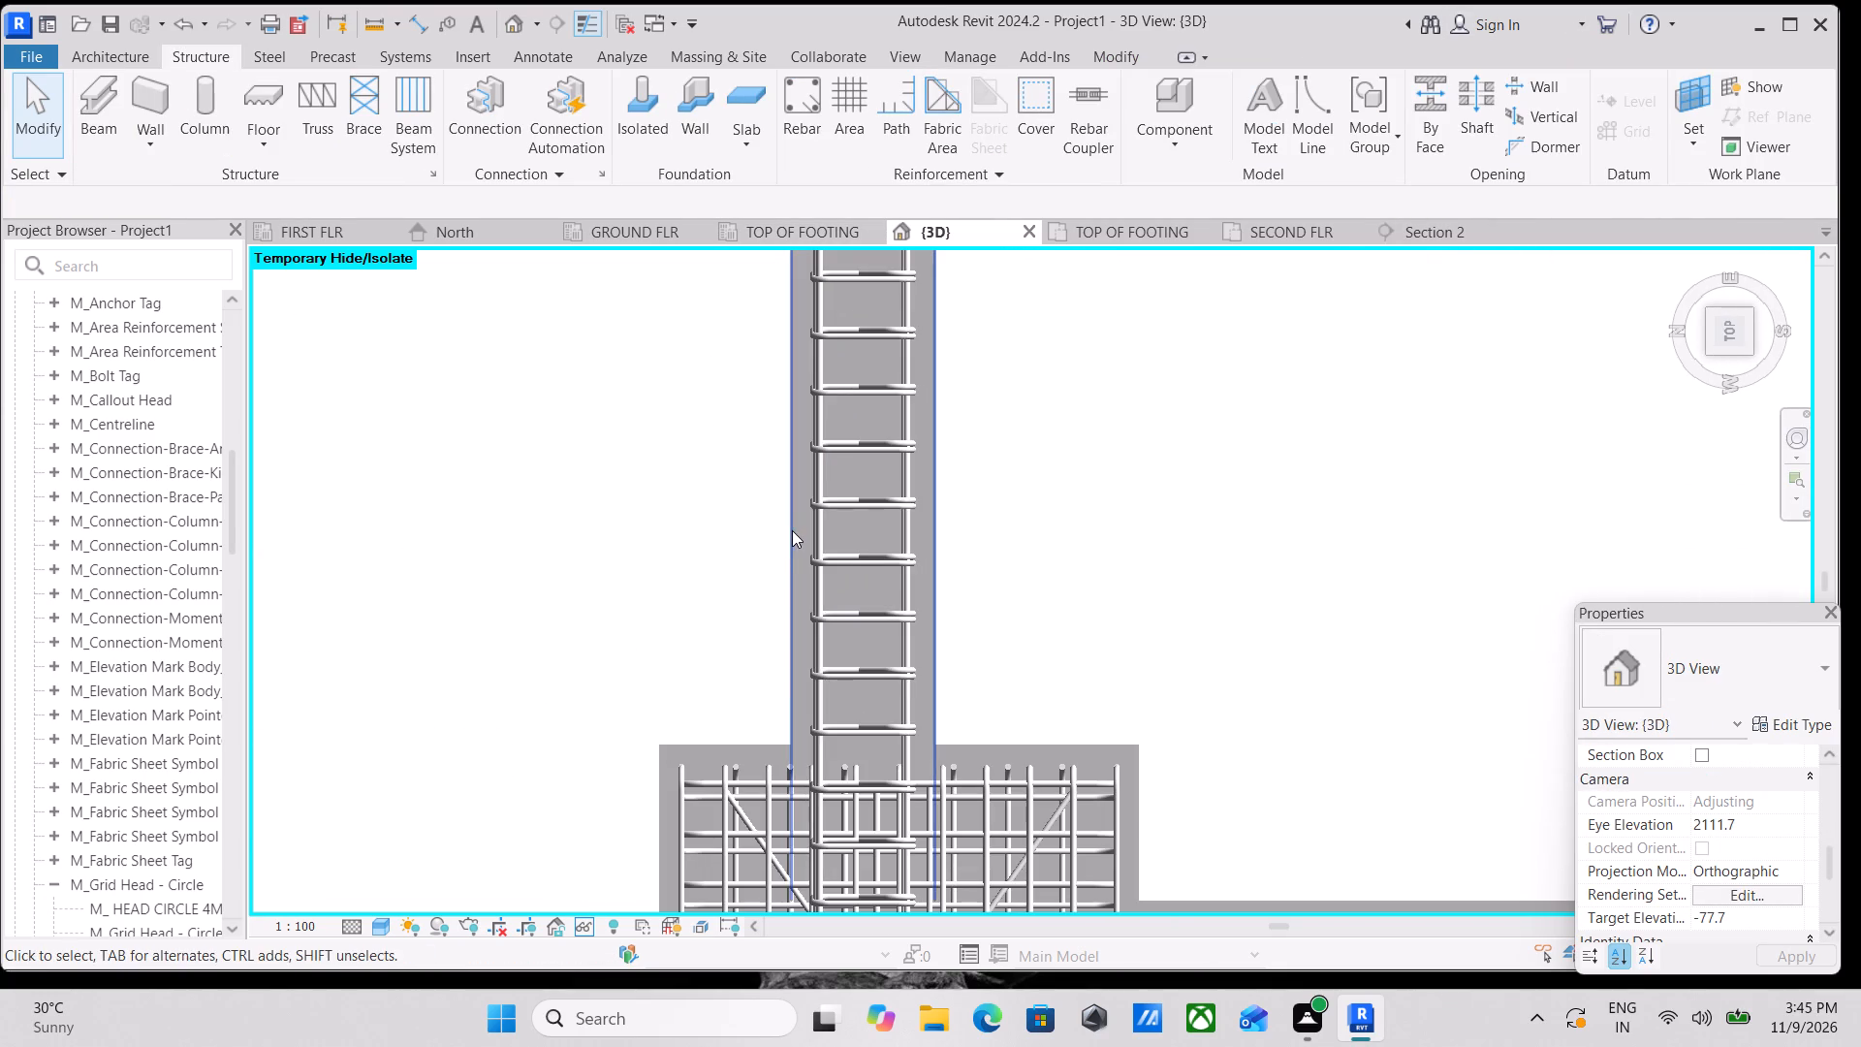
click(793, 528)
scroll(1313, 256, down, 9)
key(Escape)
Examine the grid 7 beam between grids D and E and the remaining interior ground-floor beams for stray or missing reinforcement.
middle_drag(1197, 382, 1160, 380)
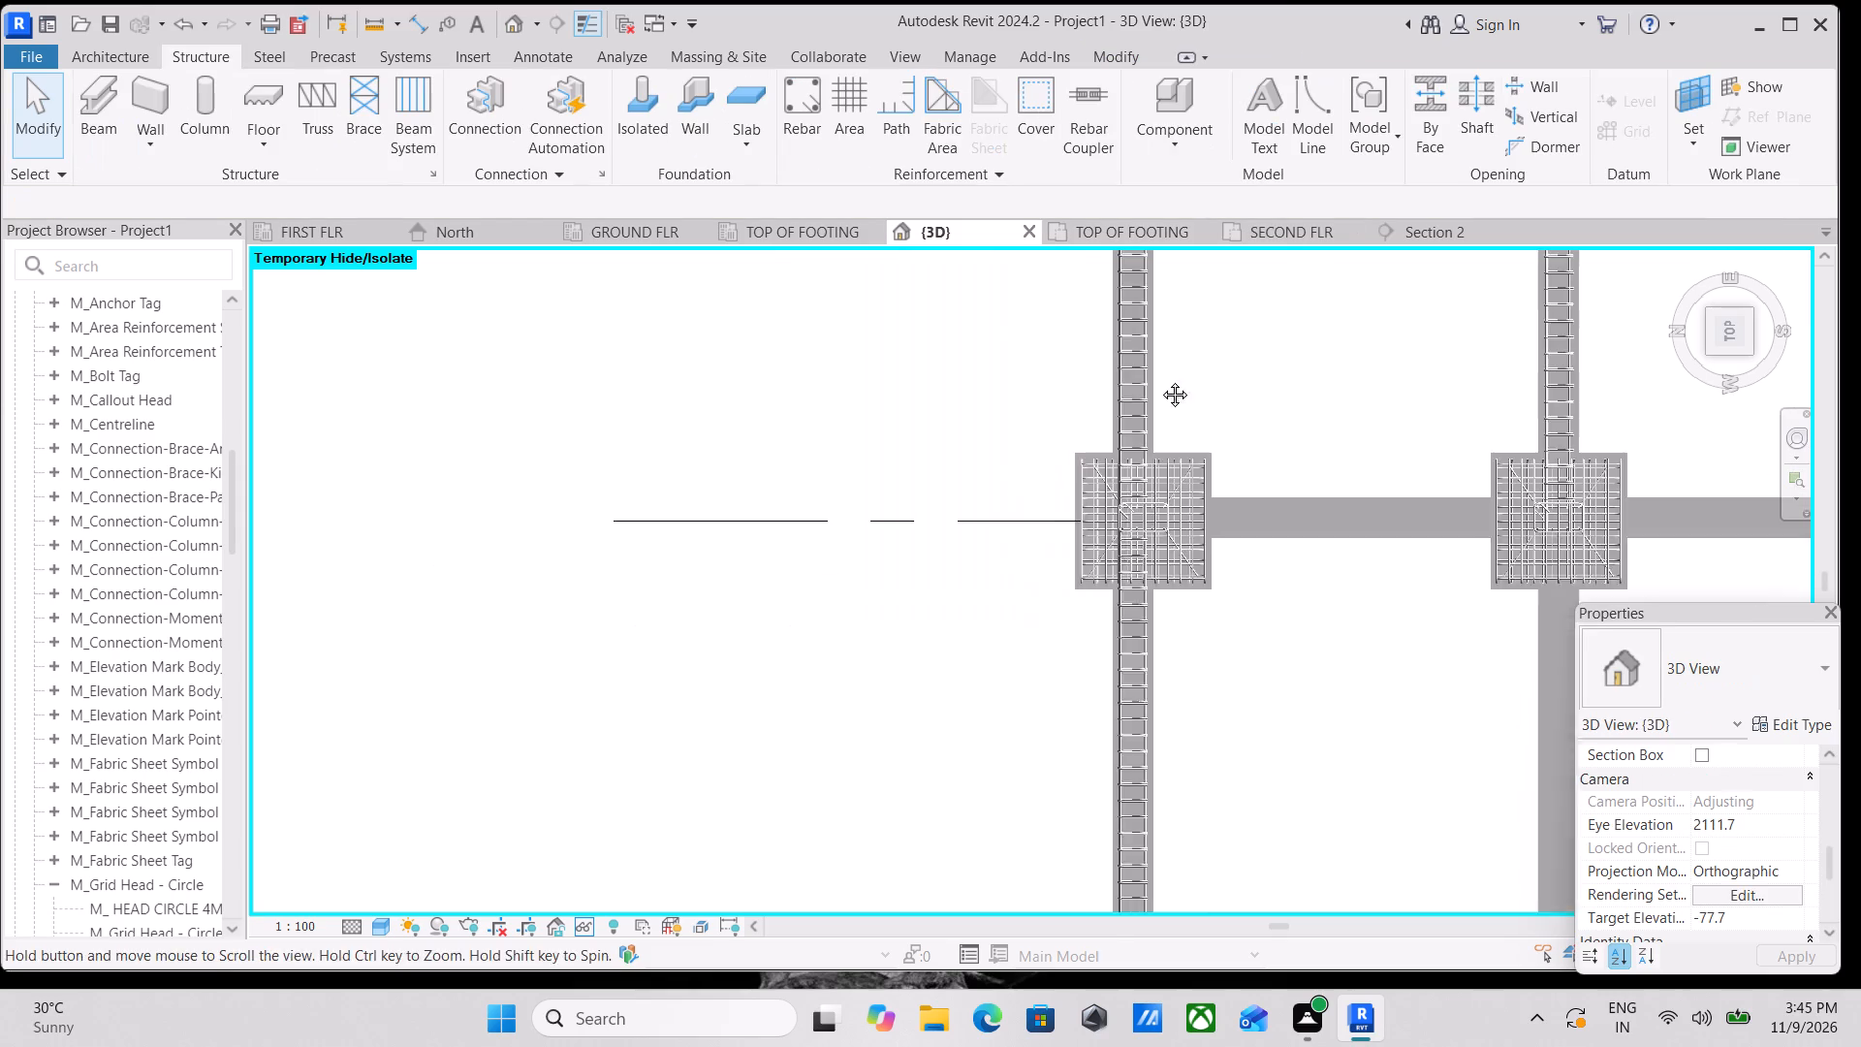
middle_drag(1160, 380, 902, 393)
scroll(876, 402, up, 1)
scroll(1012, 394, down, 4)
middle_drag(1011, 394, 708, 410)
middle_drag(1187, 397, 877, 495)
middle_drag(1151, 433, 1031, 491)
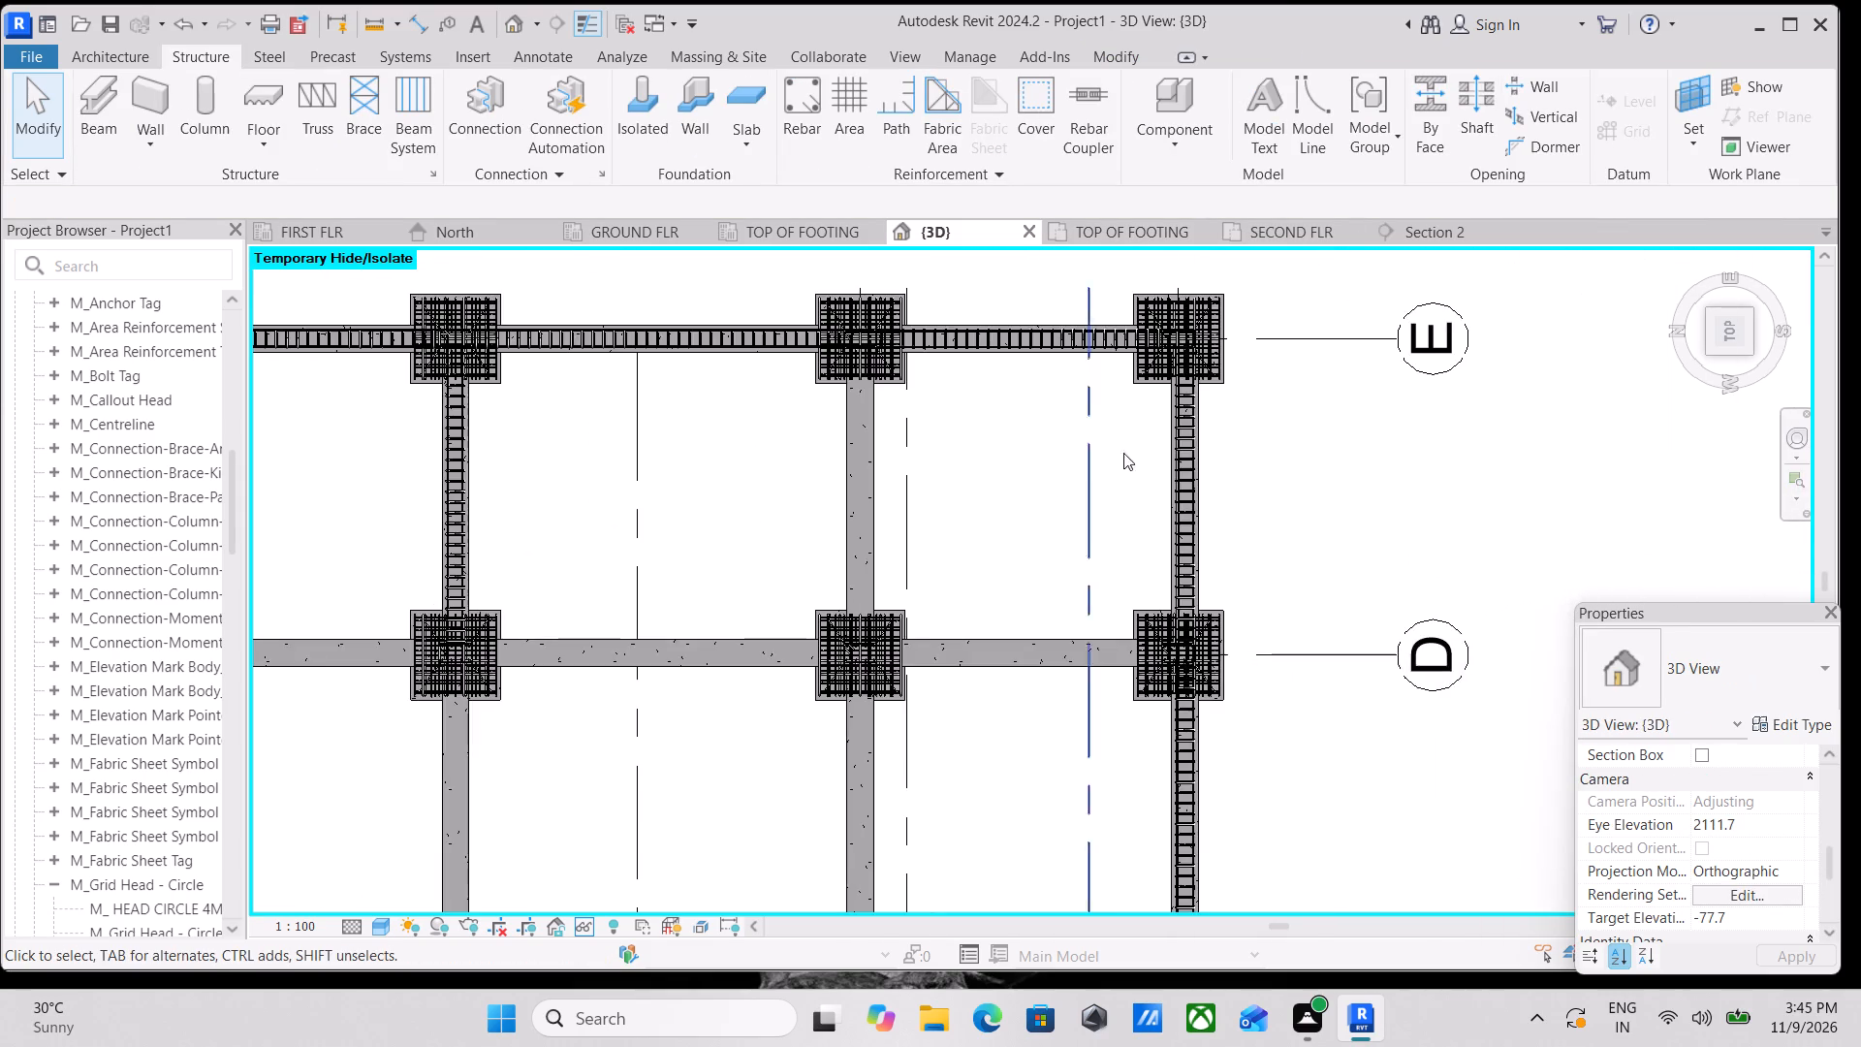
scroll(1359, 441, up, 4)
scroll(1153, 548, up, 9)
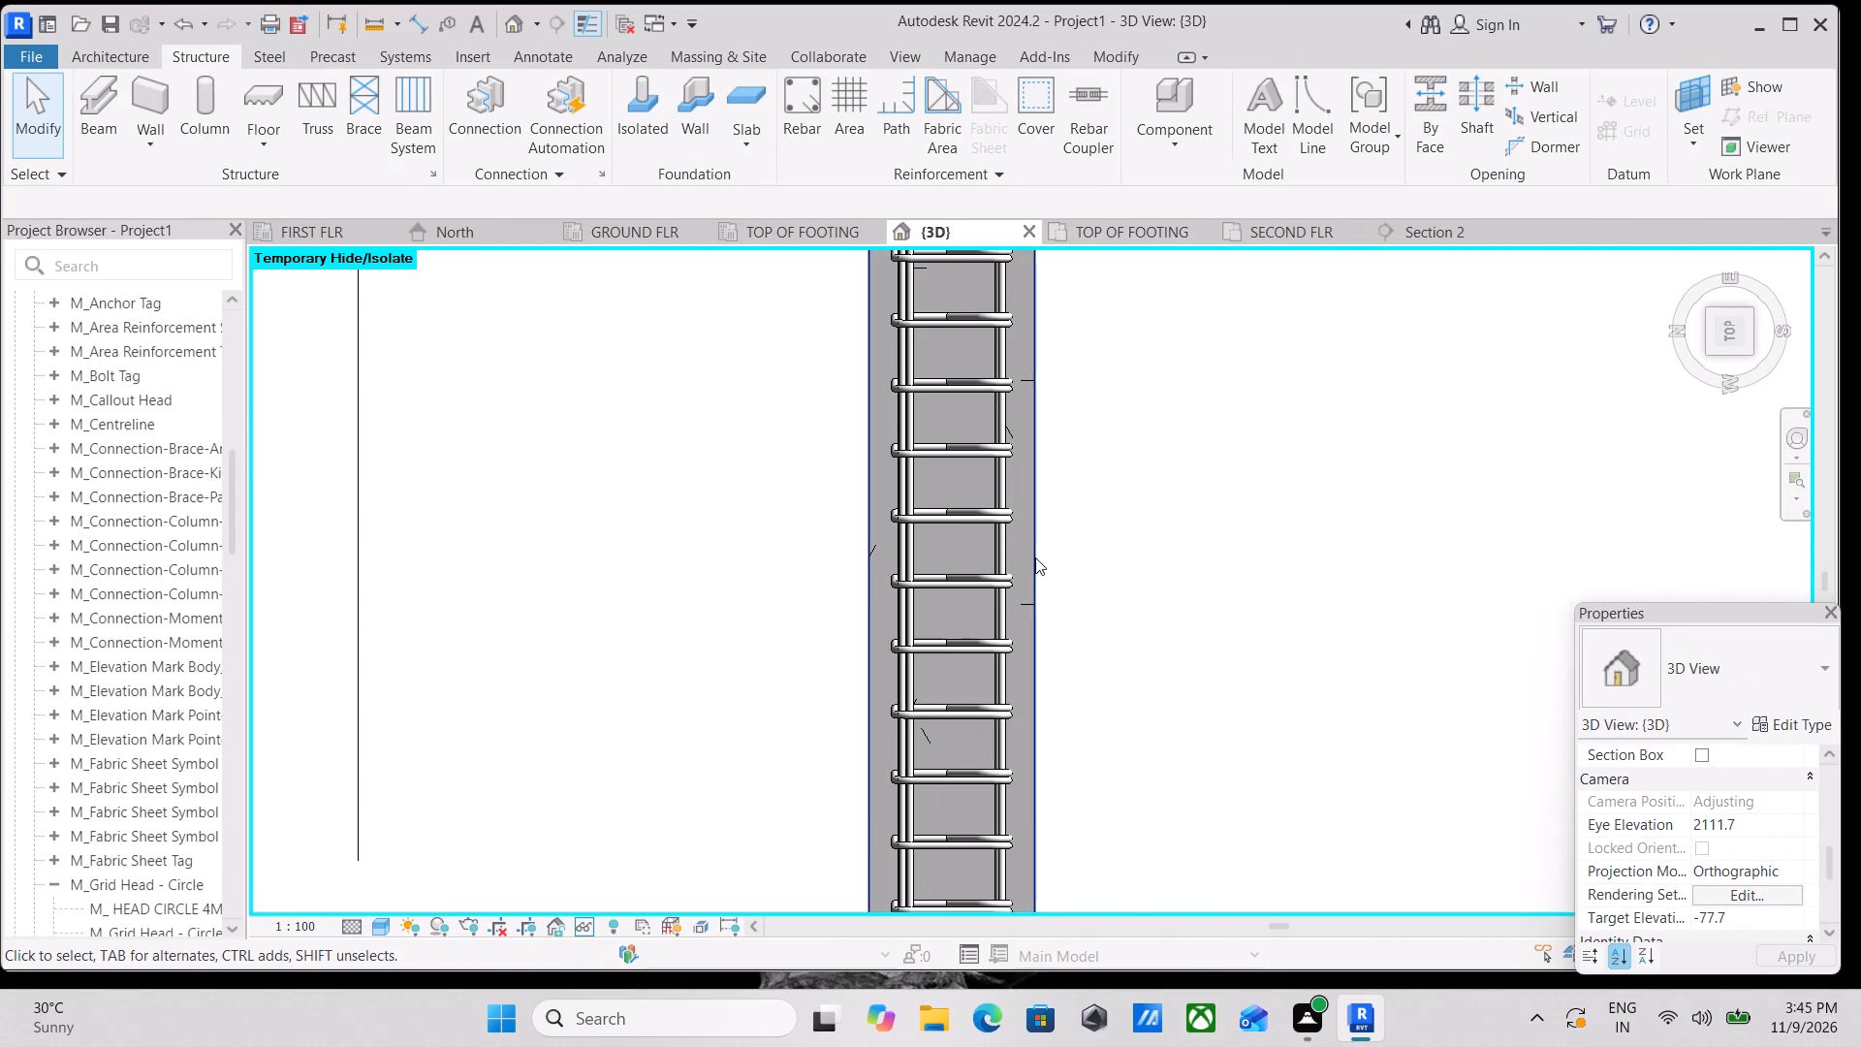
click(1035, 557)
key(Escape)
scroll(1213, 482, down, 3)
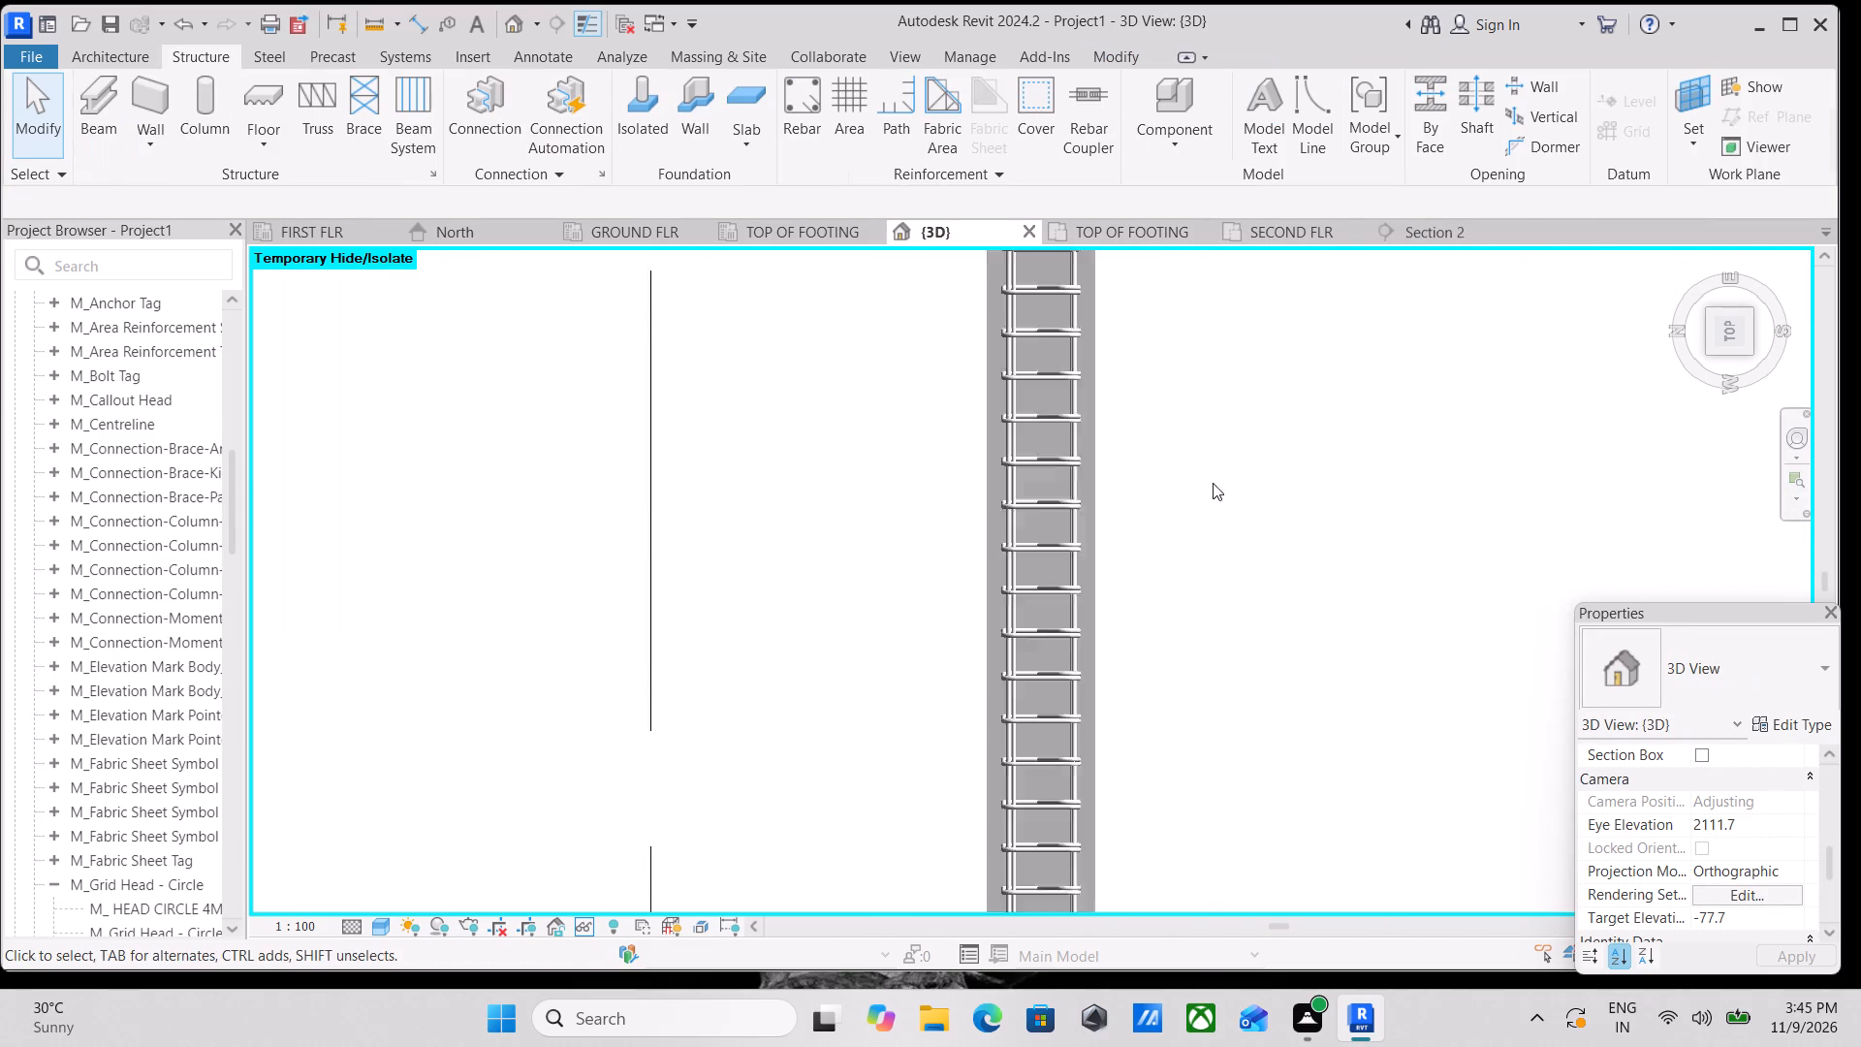
scroll(1213, 483, down, 7)
middle_drag(1198, 504, 1411, 173)
scroll(1058, 360, down, 7)
middle_drag(927, 485, 1151, 346)
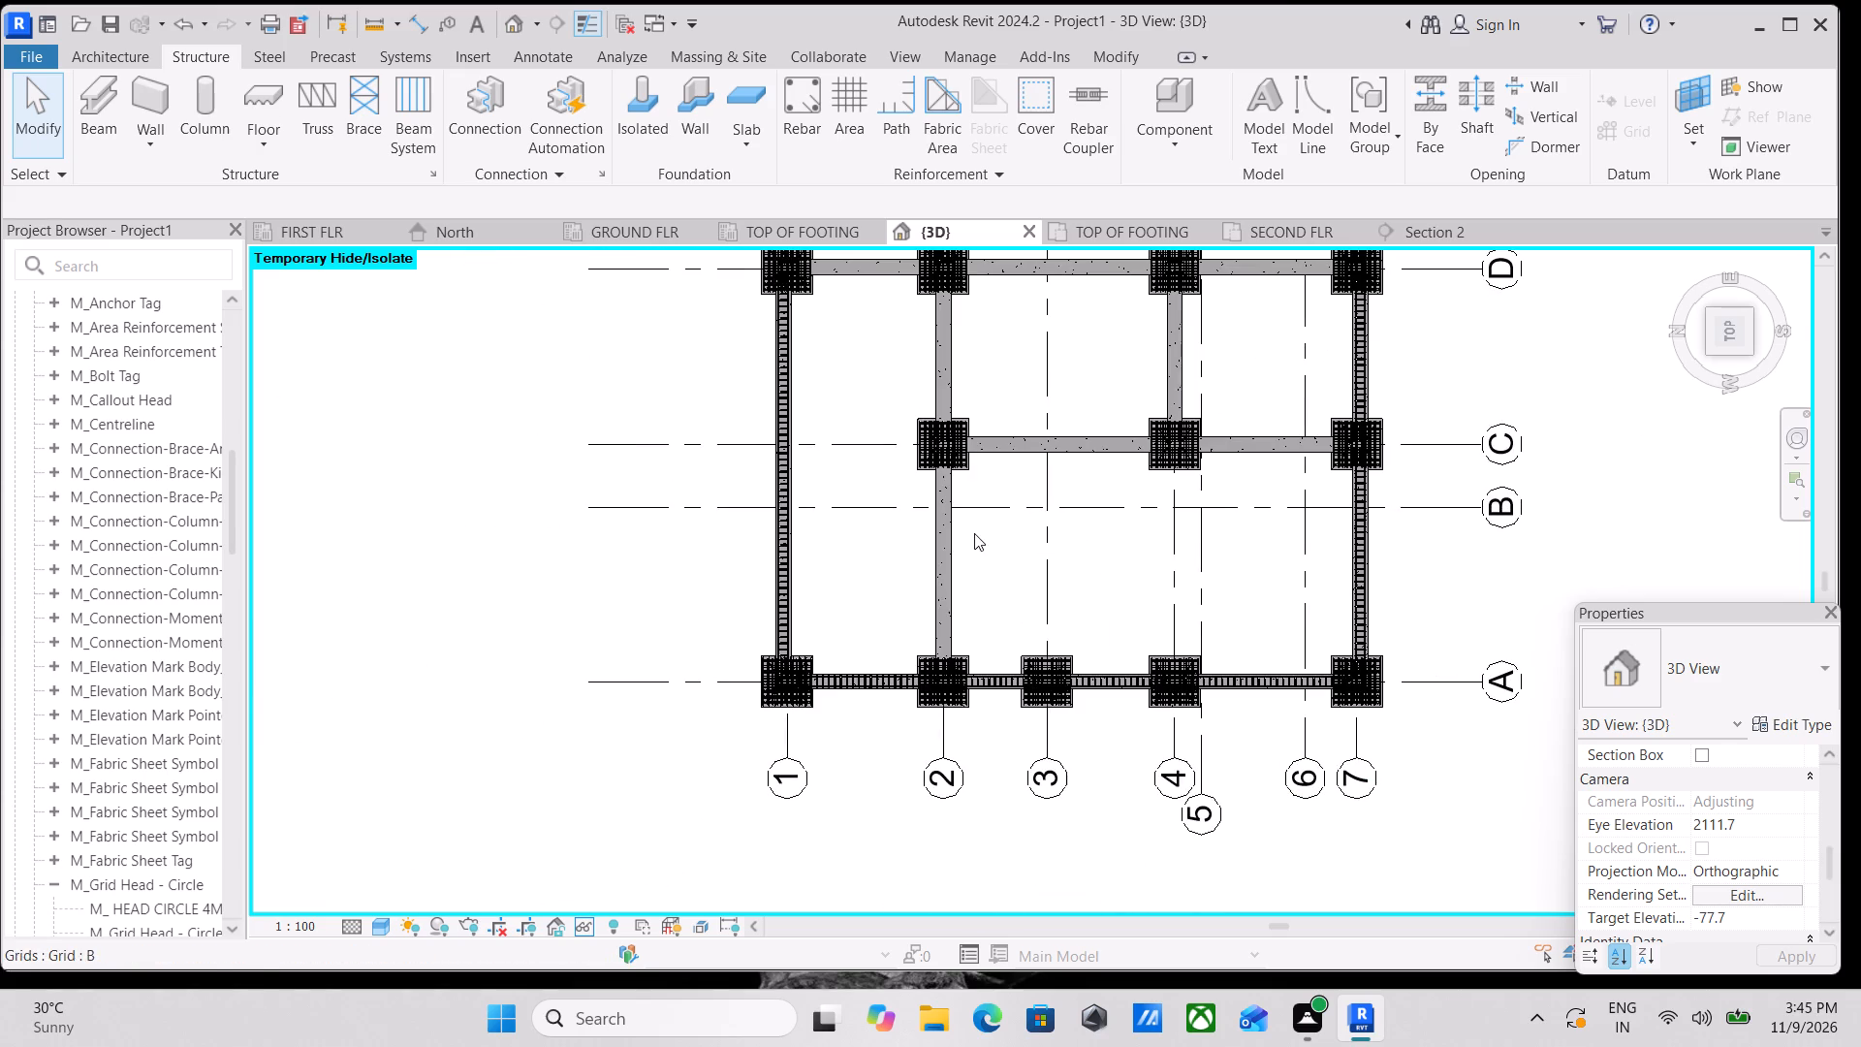
Start propagating the rebar of the grid 1 beam between grids D and E, adding the grid D beam between grids 1 and 2 as destination.
shift+middle_drag(917, 589, 1130, 264)
middle_drag(1161, 560, 1138, 327)
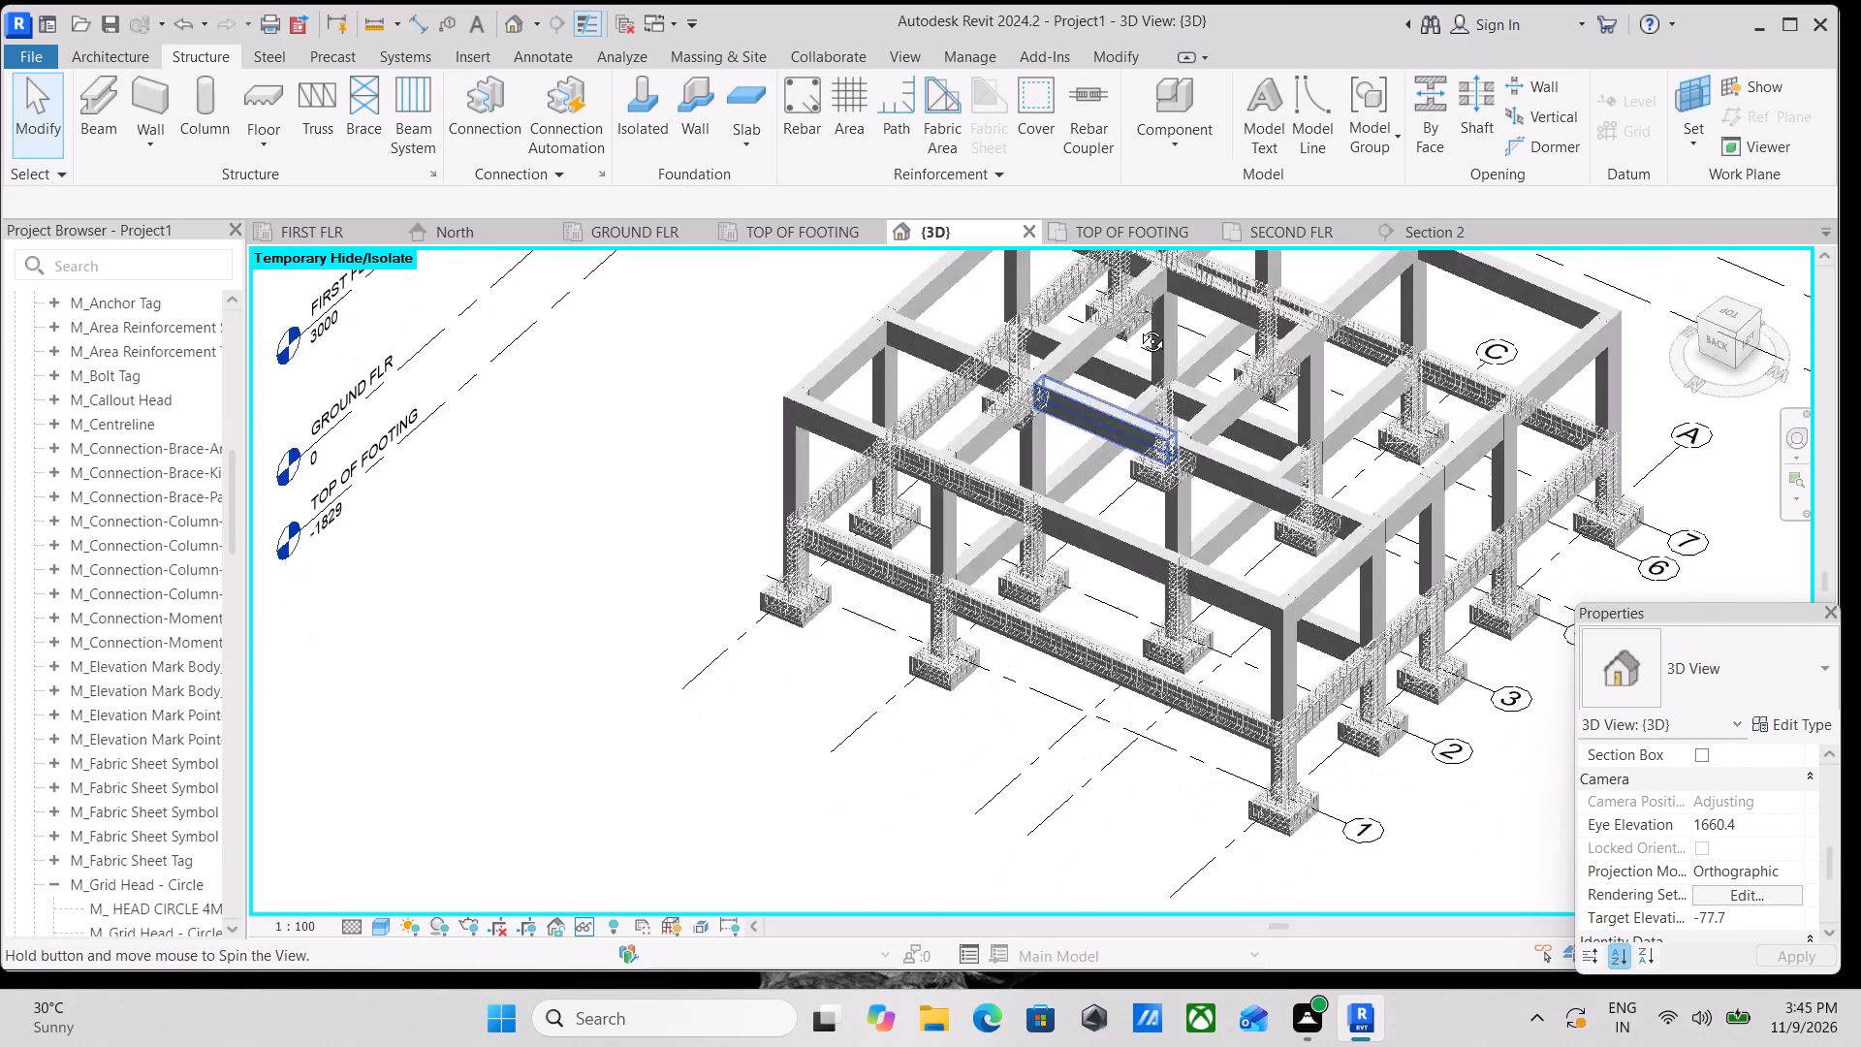
middle_drag(1138, 327, 1138, 325)
scroll(977, 578, up, 4)
scroll(942, 488, up, 9)
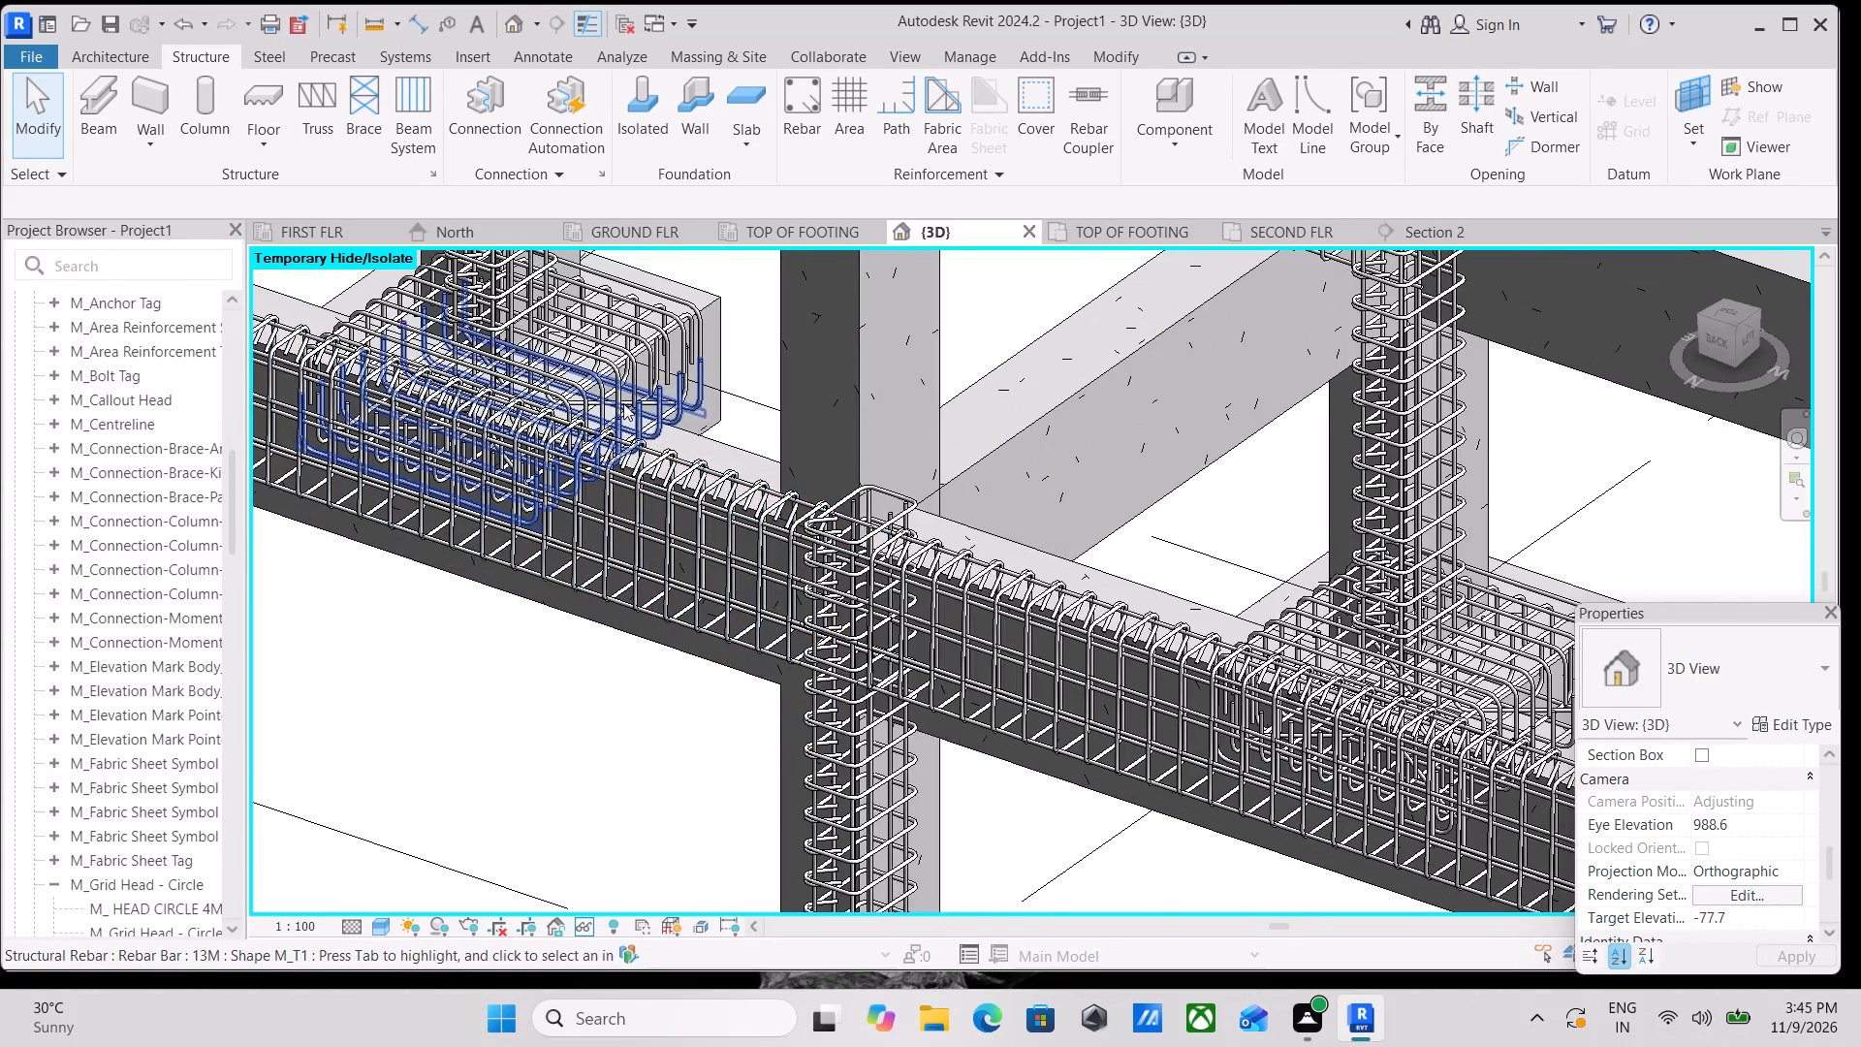
scroll(705, 437, up, 2)
click(741, 441)
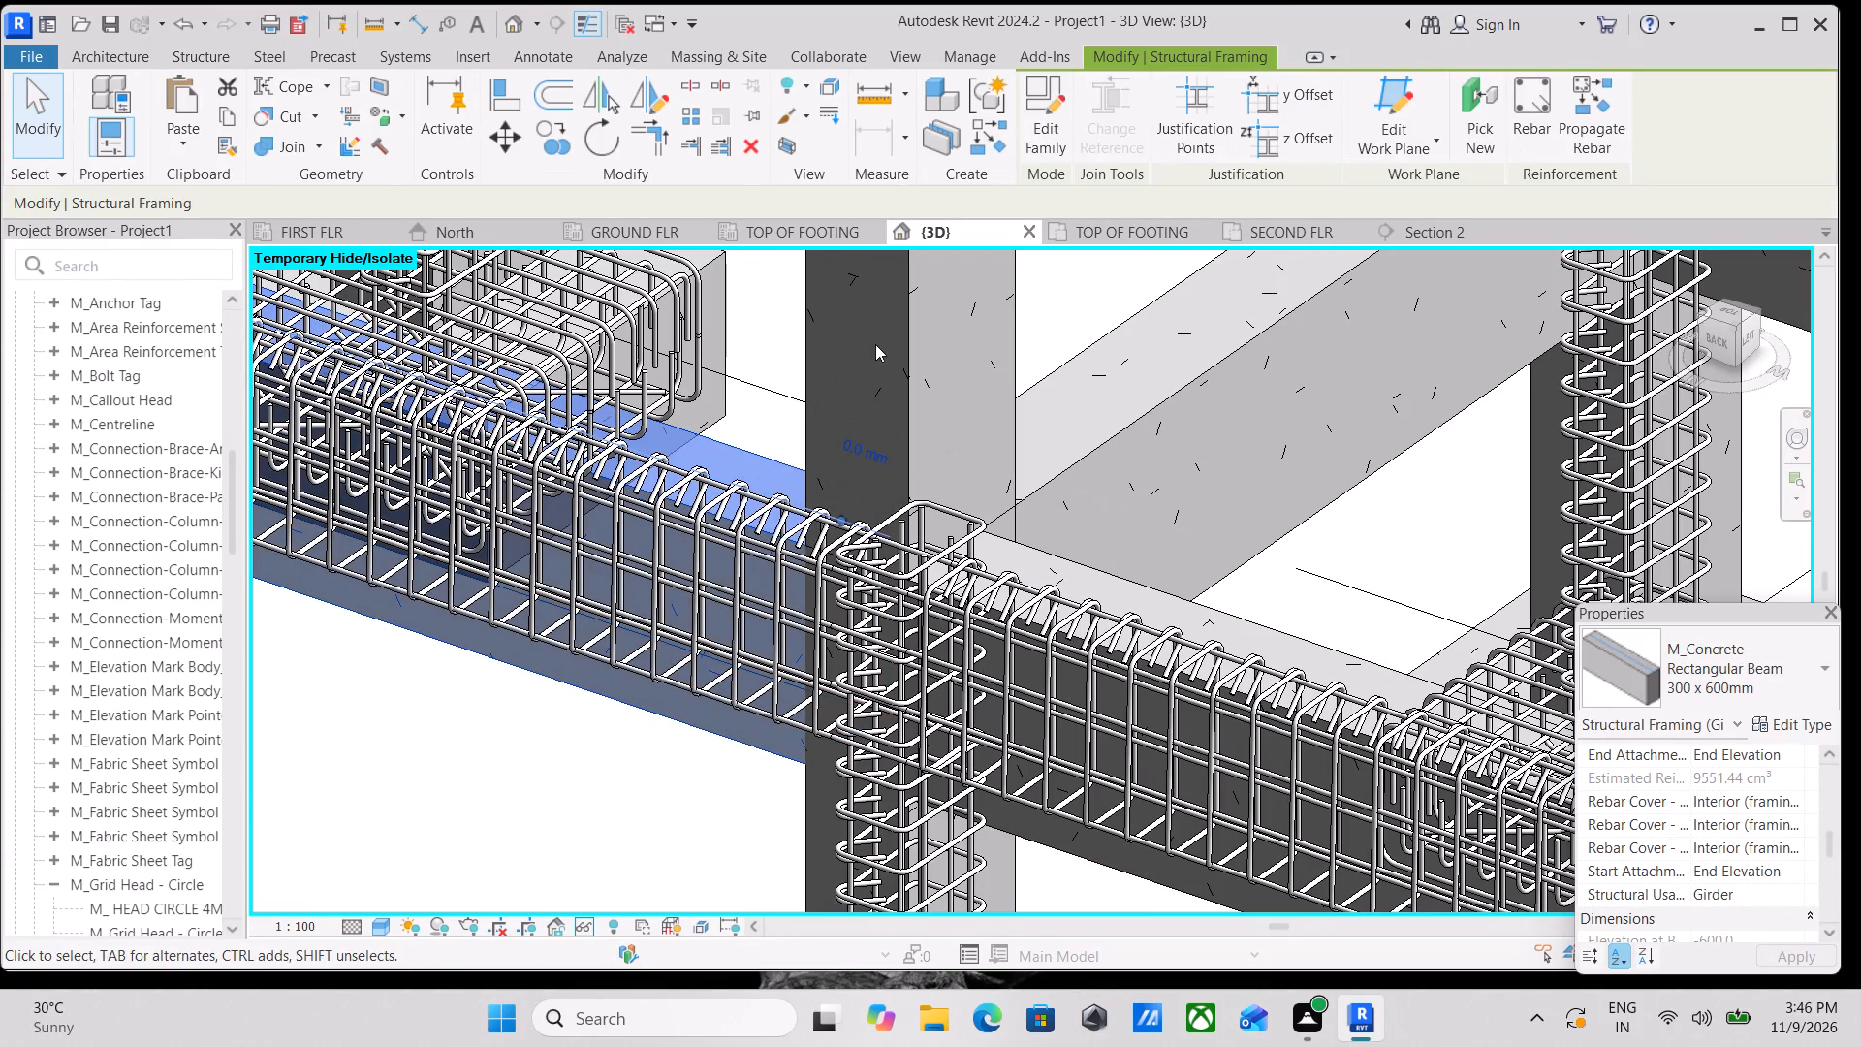
click(1579, 103)
scroll(1313, 417, down, 5)
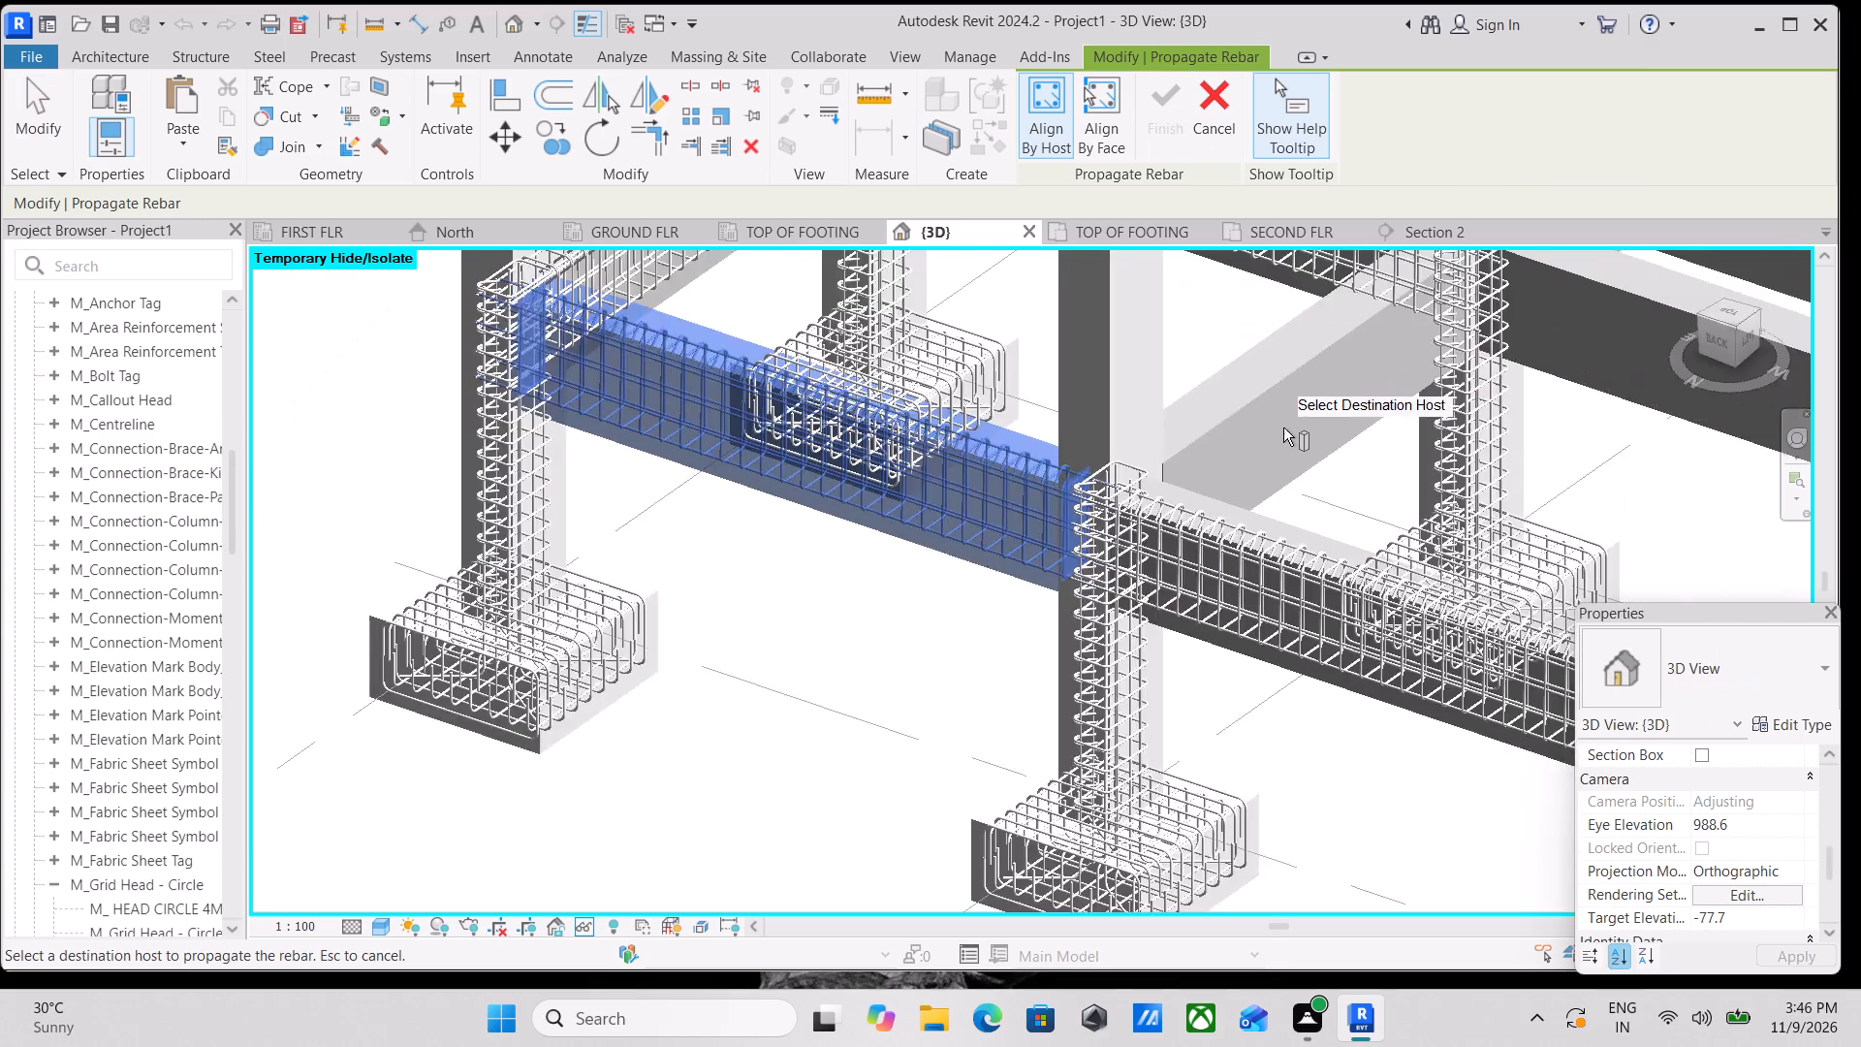
scroll(1283, 428, down, 5)
click(1278, 393)
Add the ground-floor grid D beams between grids 2 and 4 and between grids 4 and 7 as propagation destinations.
scroll(1325, 366, down, 2)
middle_drag(1325, 366, 1086, 562)
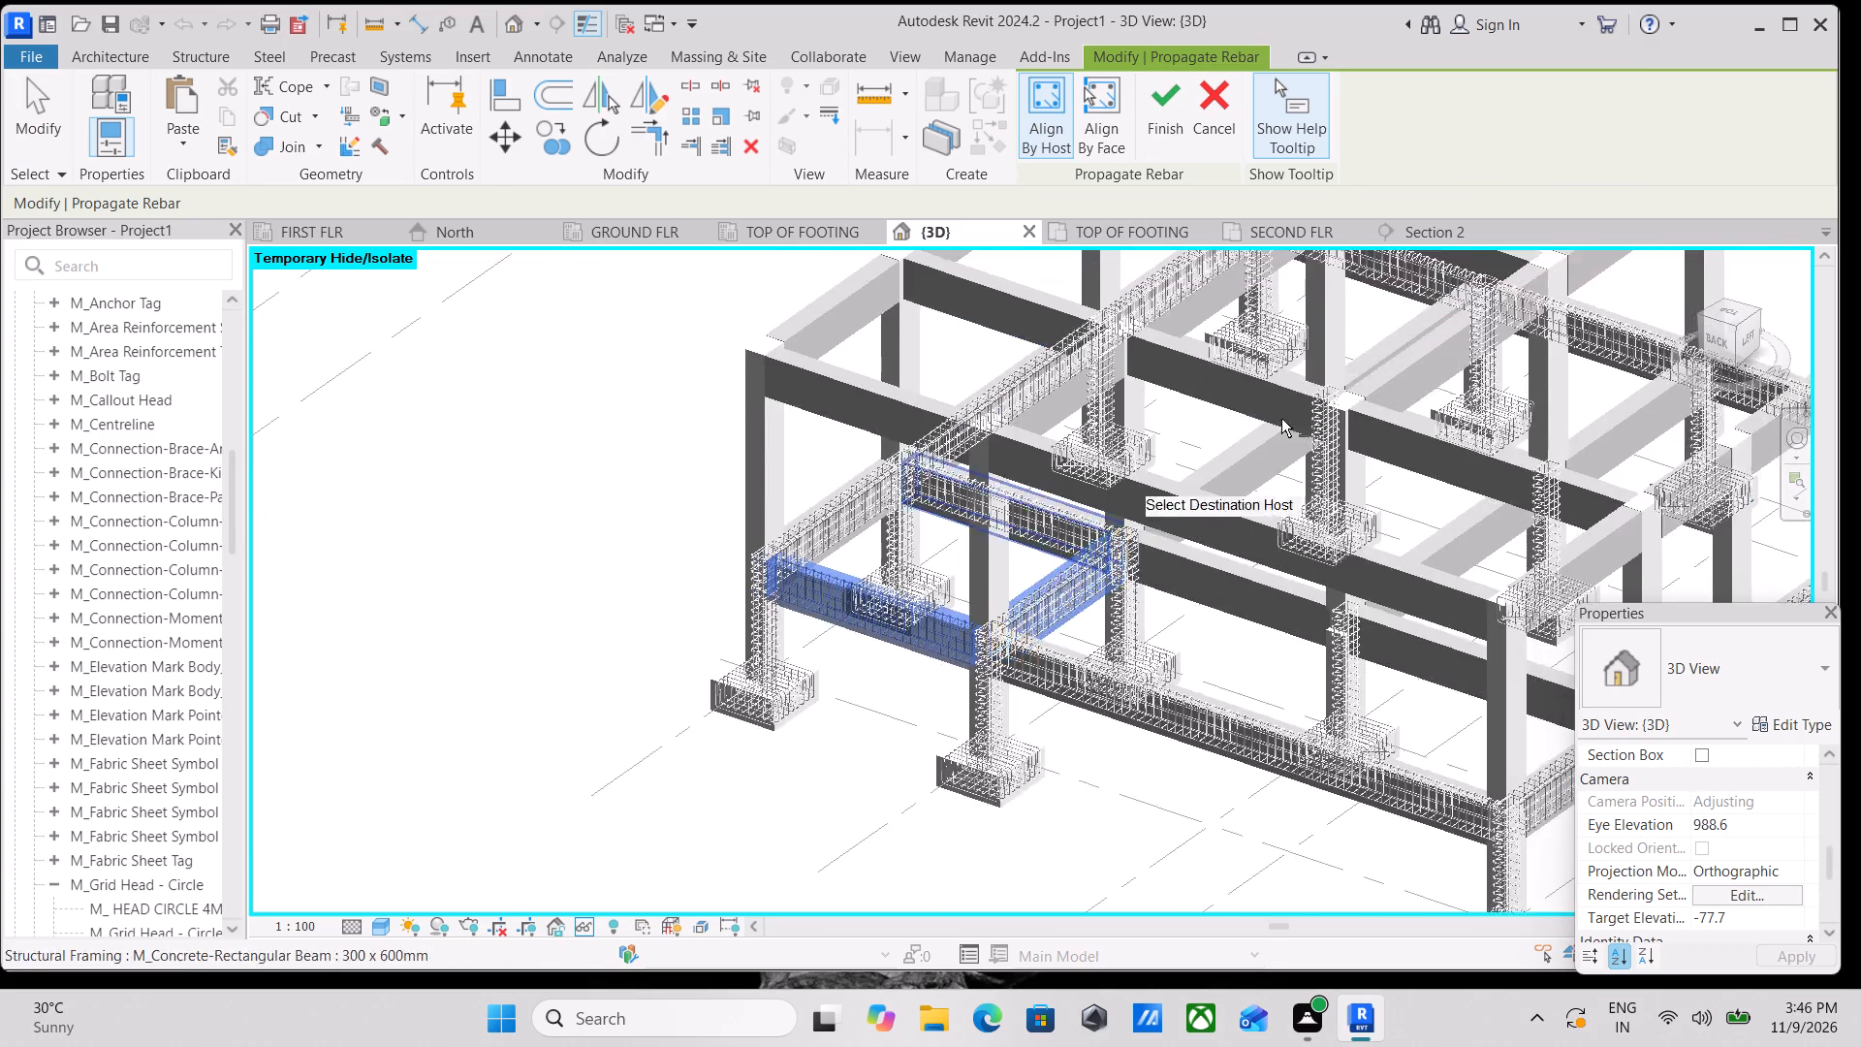
middle_drag(1284, 412, 1185, 536)
scroll(1226, 495, down, 2)
shift+middle_drag(1232, 486, 1075, 753)
scroll(1112, 586, up, 1)
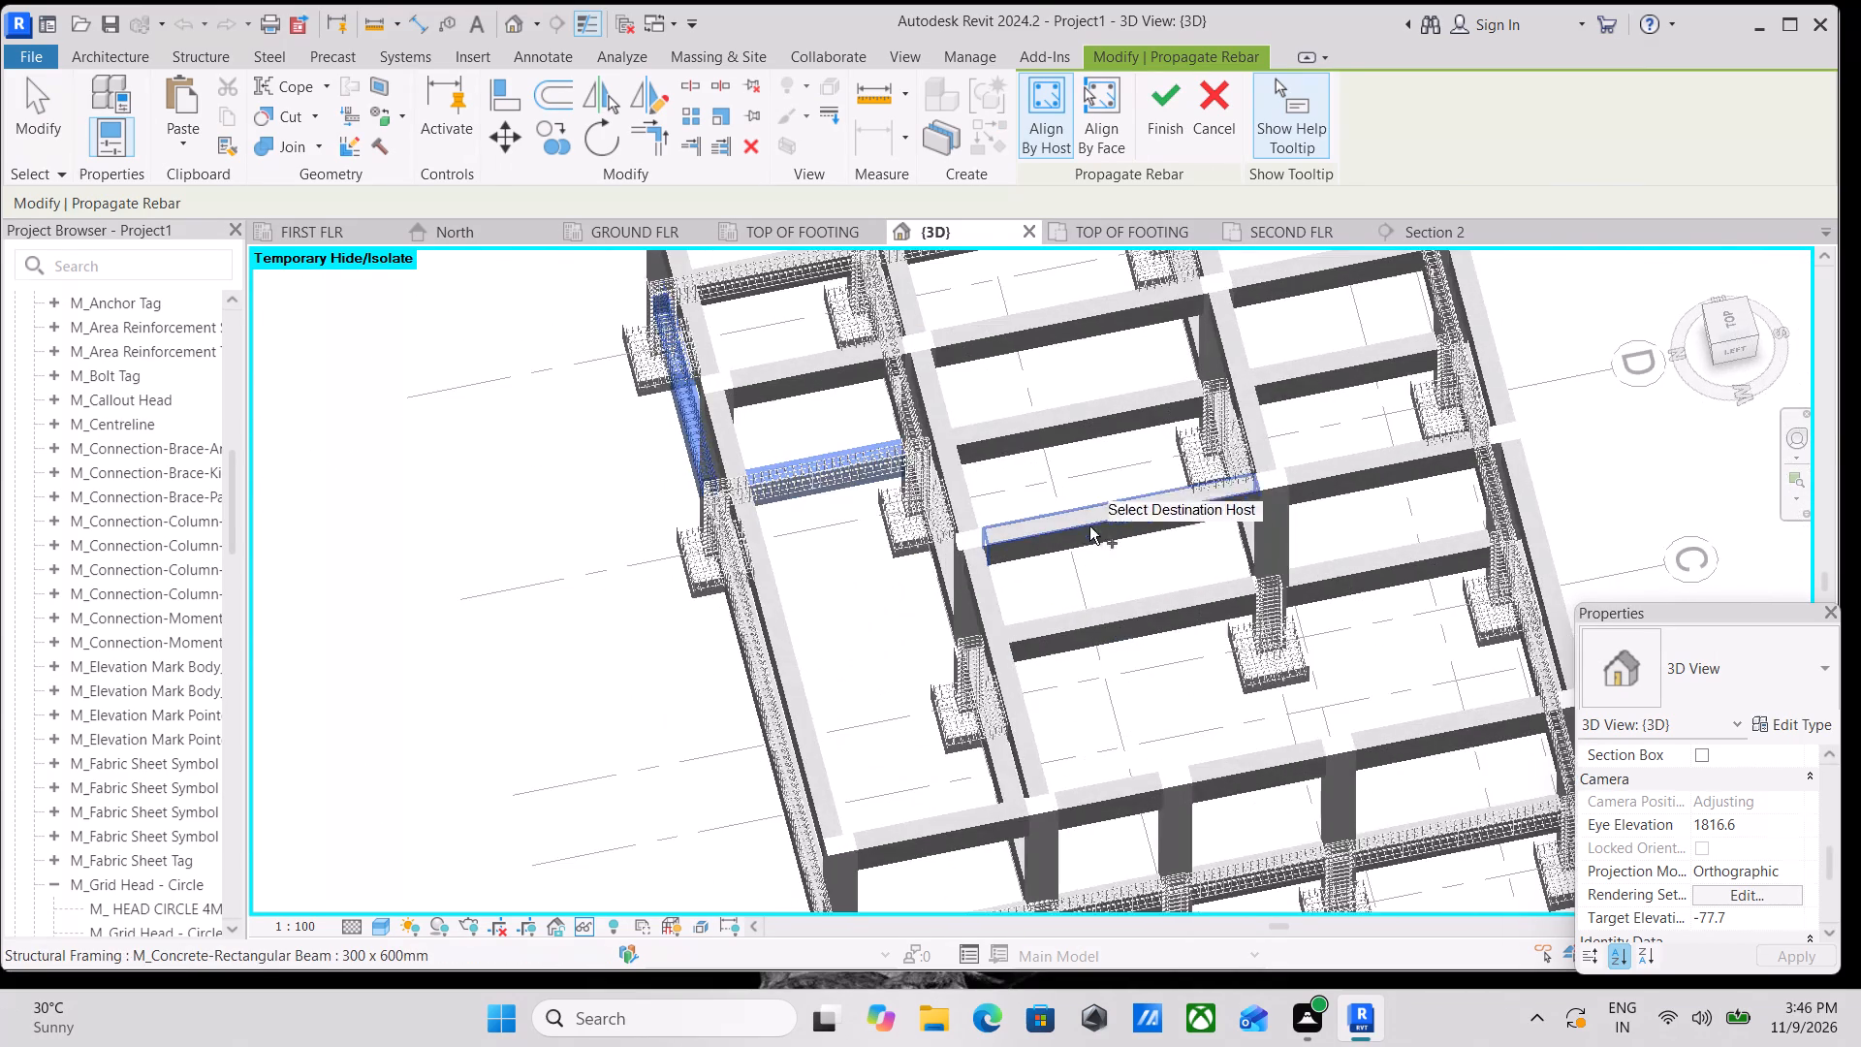
scroll(1078, 489, down, 1)
shift+middle_drag(1062, 603, 1268, 320)
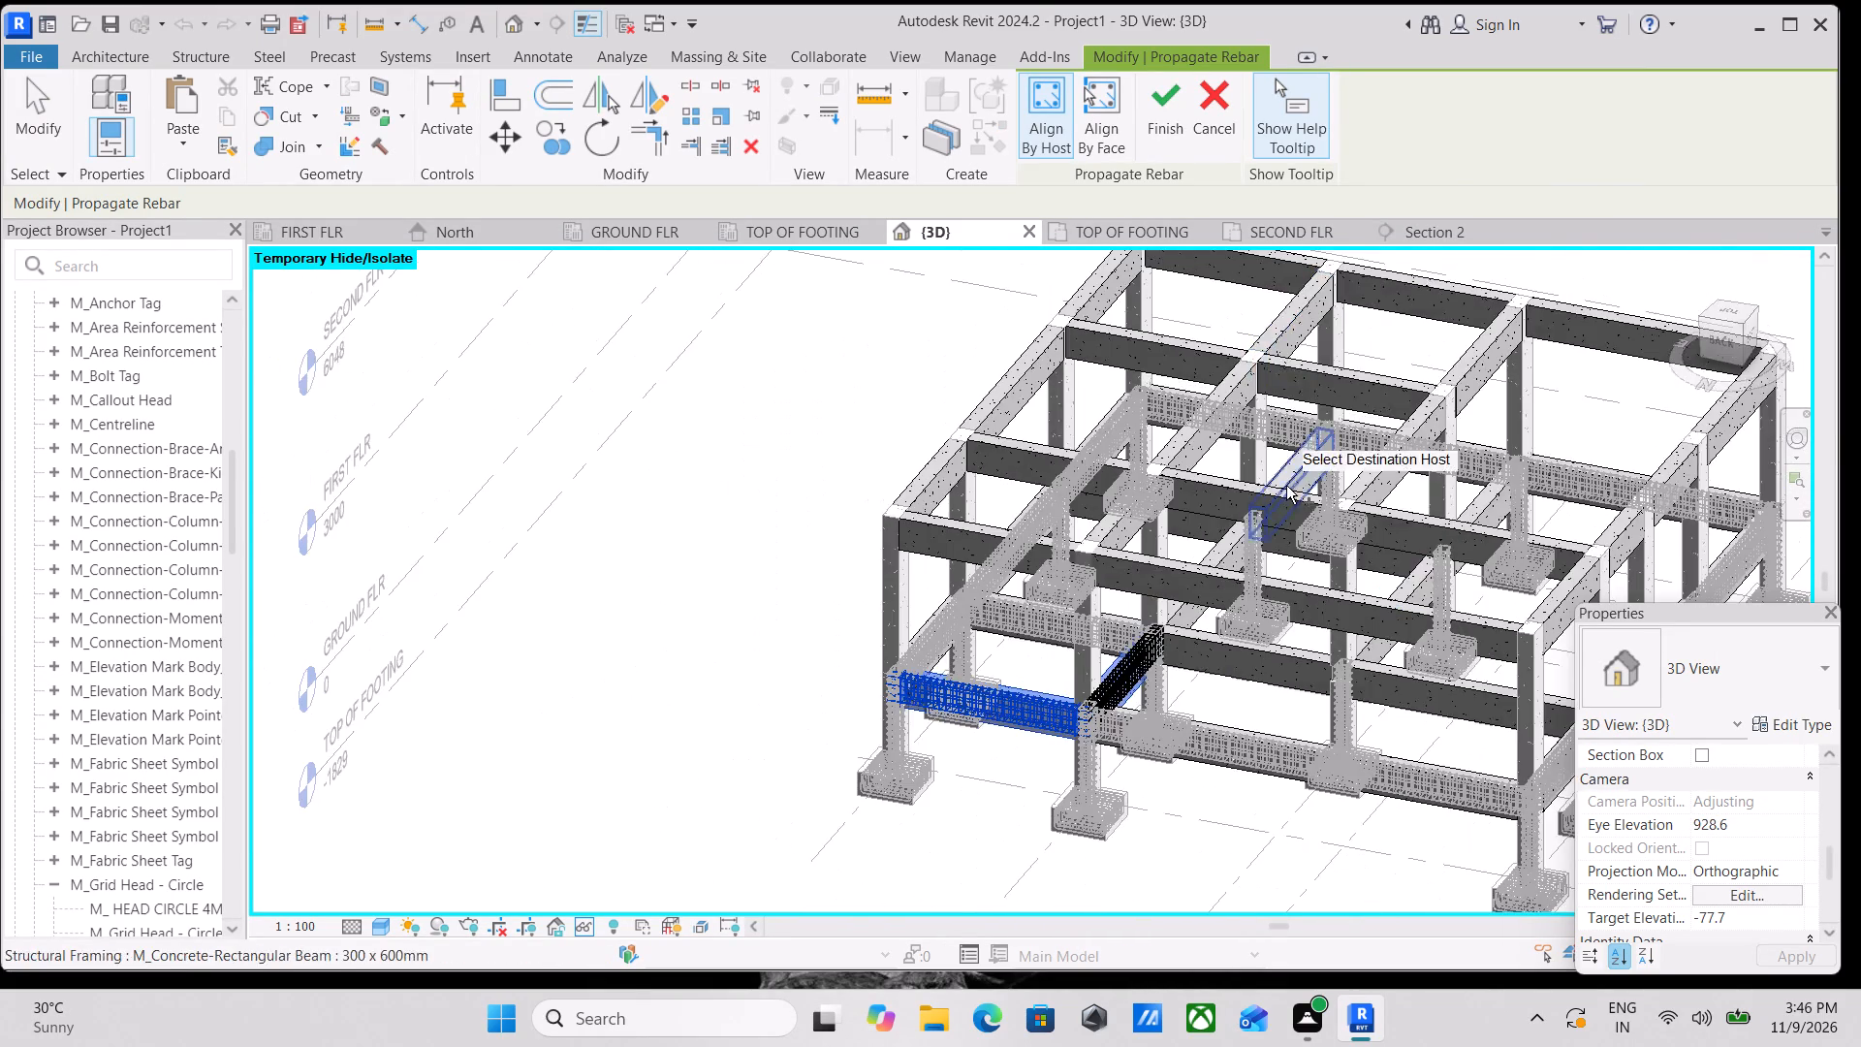
shift+middle_drag(1285, 486, 1079, 426)
middle_drag(1046, 382, 1055, 607)
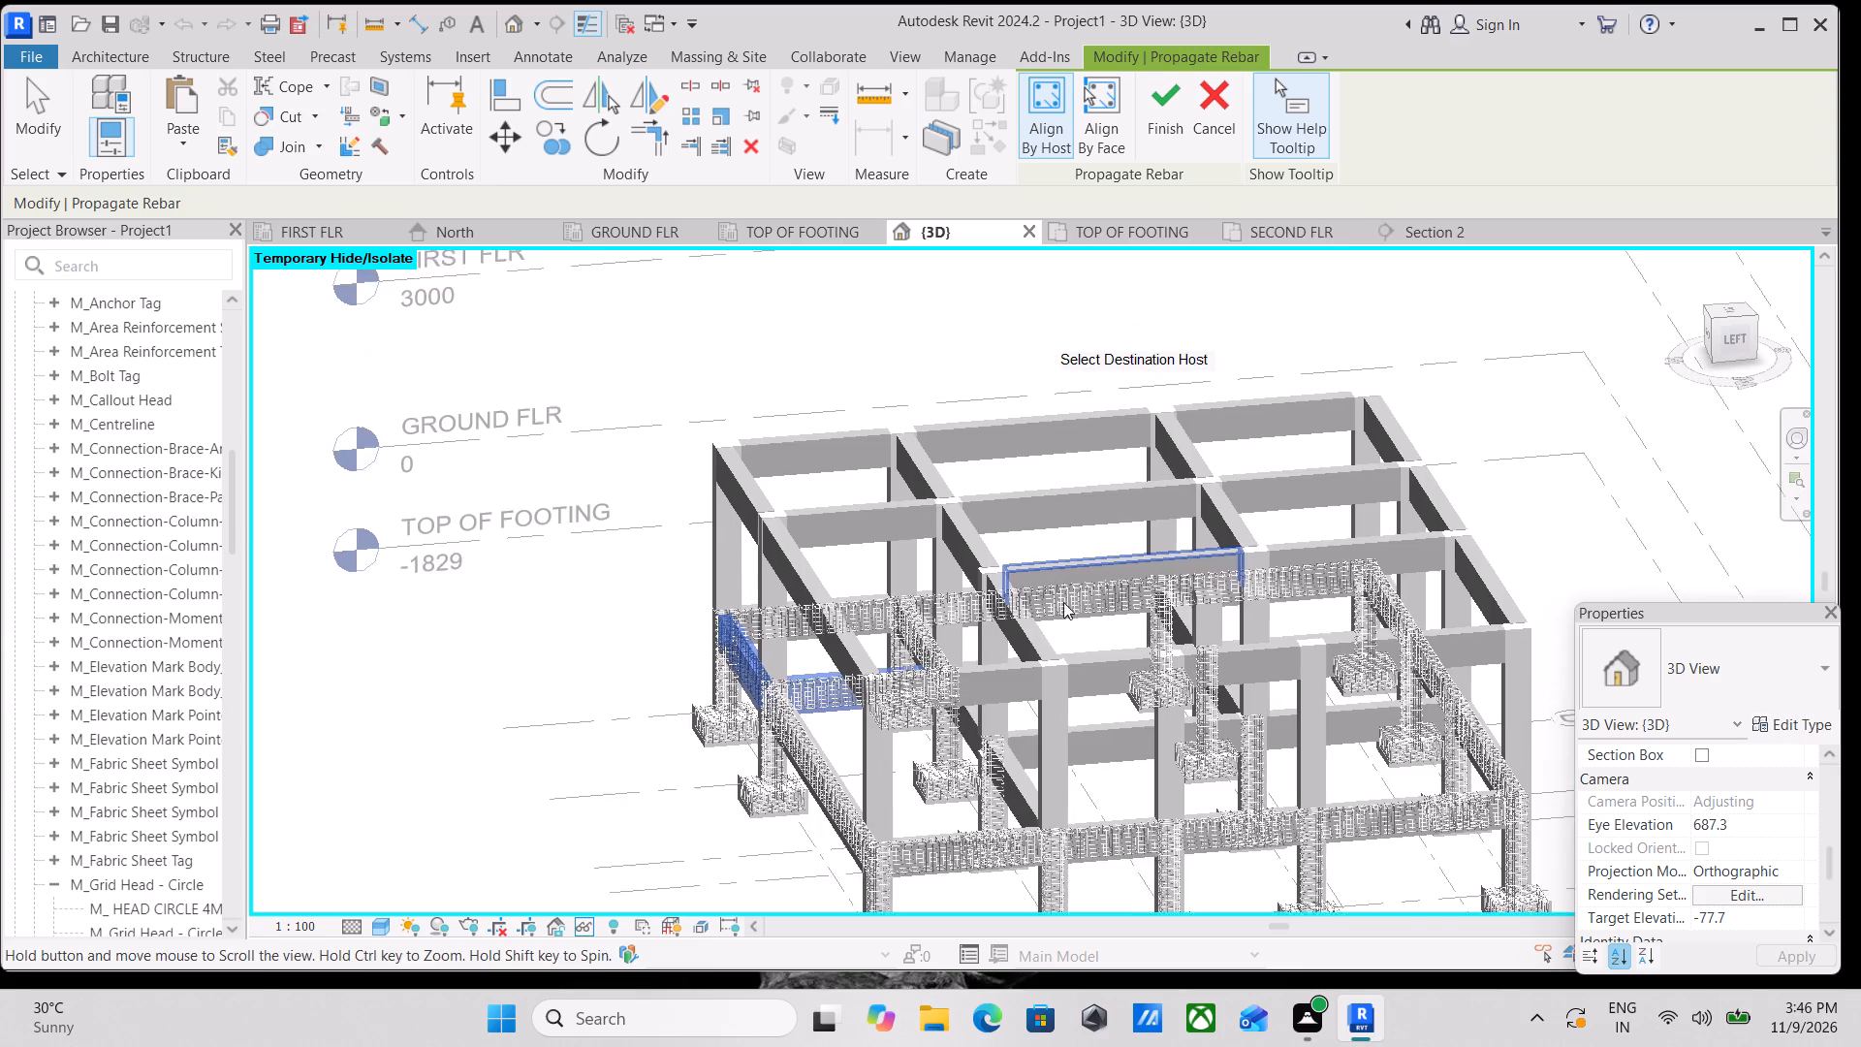
scroll(1067, 600, up, 3)
scroll(1116, 688, up, 4)
scroll(1132, 643, down, 4)
shift+middle_drag(1165, 544, 1122, 829)
click(1088, 579)
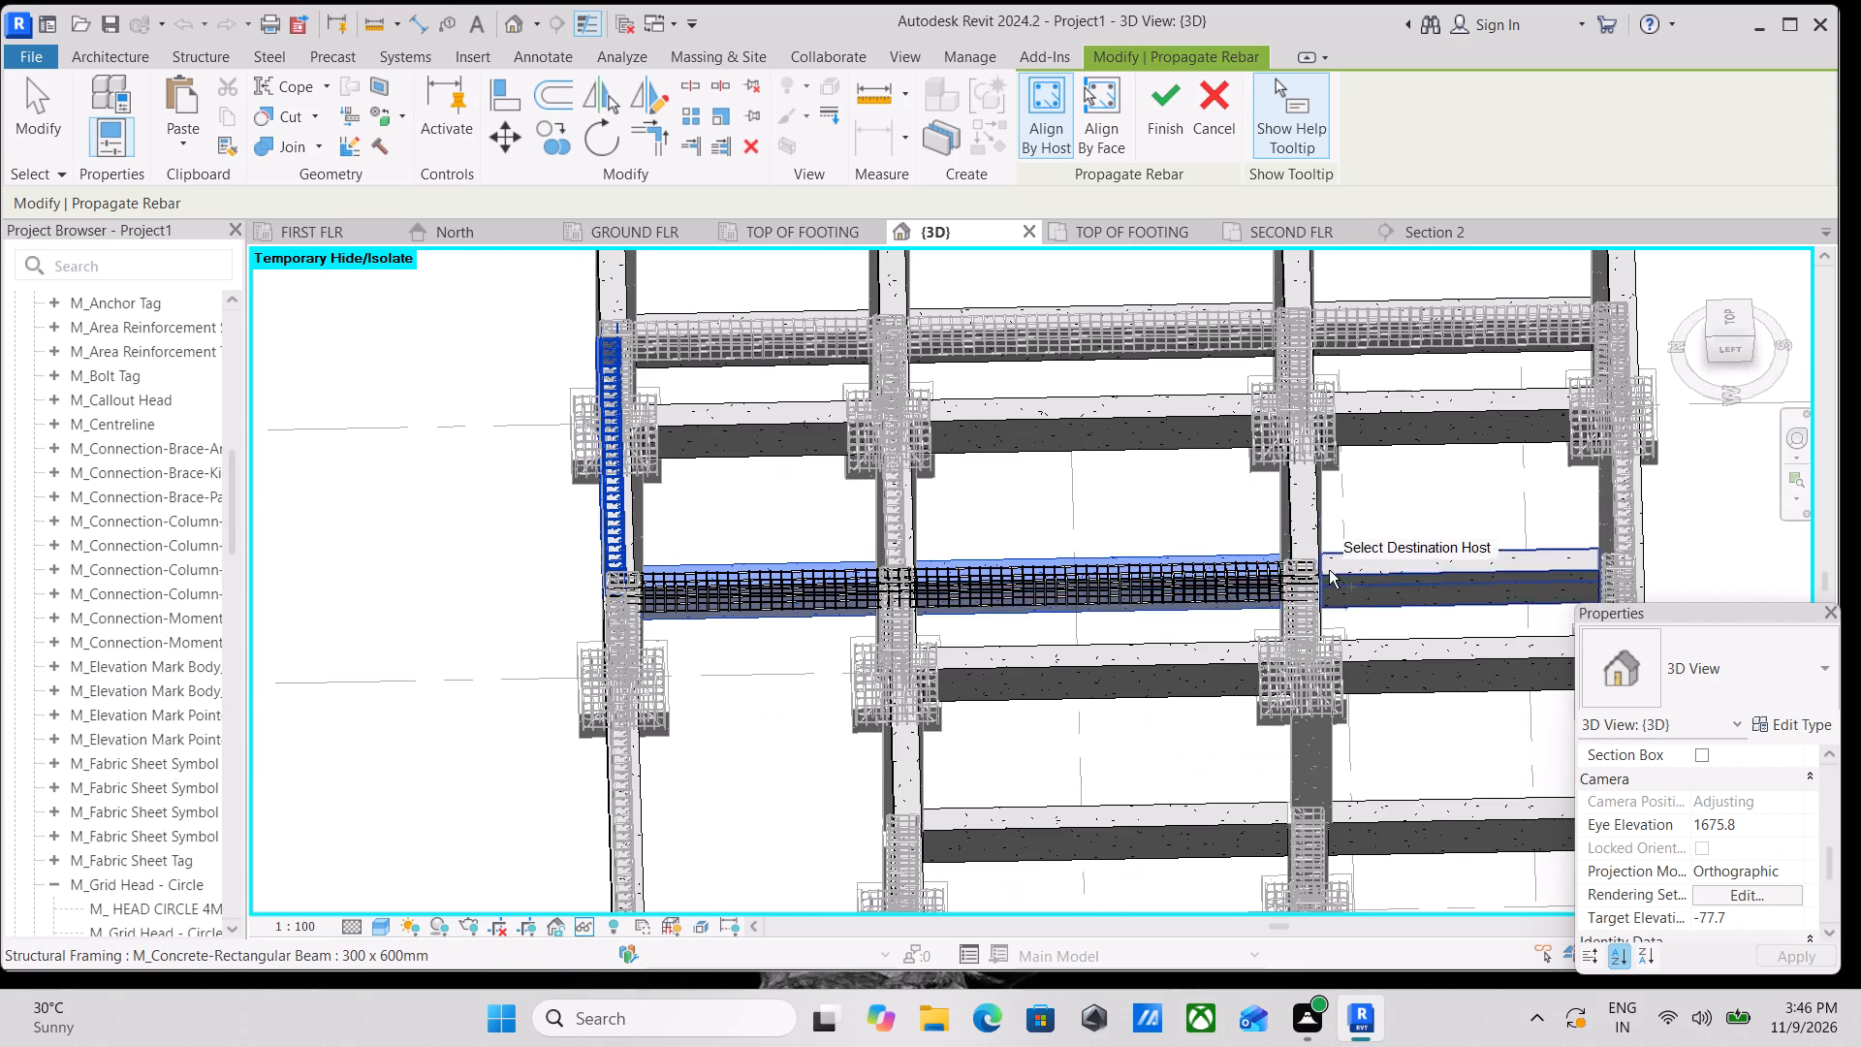
scroll(1329, 570, up, 3)
click(1412, 571)
Add the ground-floor grid C beam between grids 2 and 4 as a rebar propagation destination.
middle_drag(1345, 612, 1327, 469)
scroll(1337, 436, down, 4)
middle_drag(1007, 493, 1227, 273)
middle_drag(1216, 612, 800, 272)
scroll(1022, 547, up, 4)
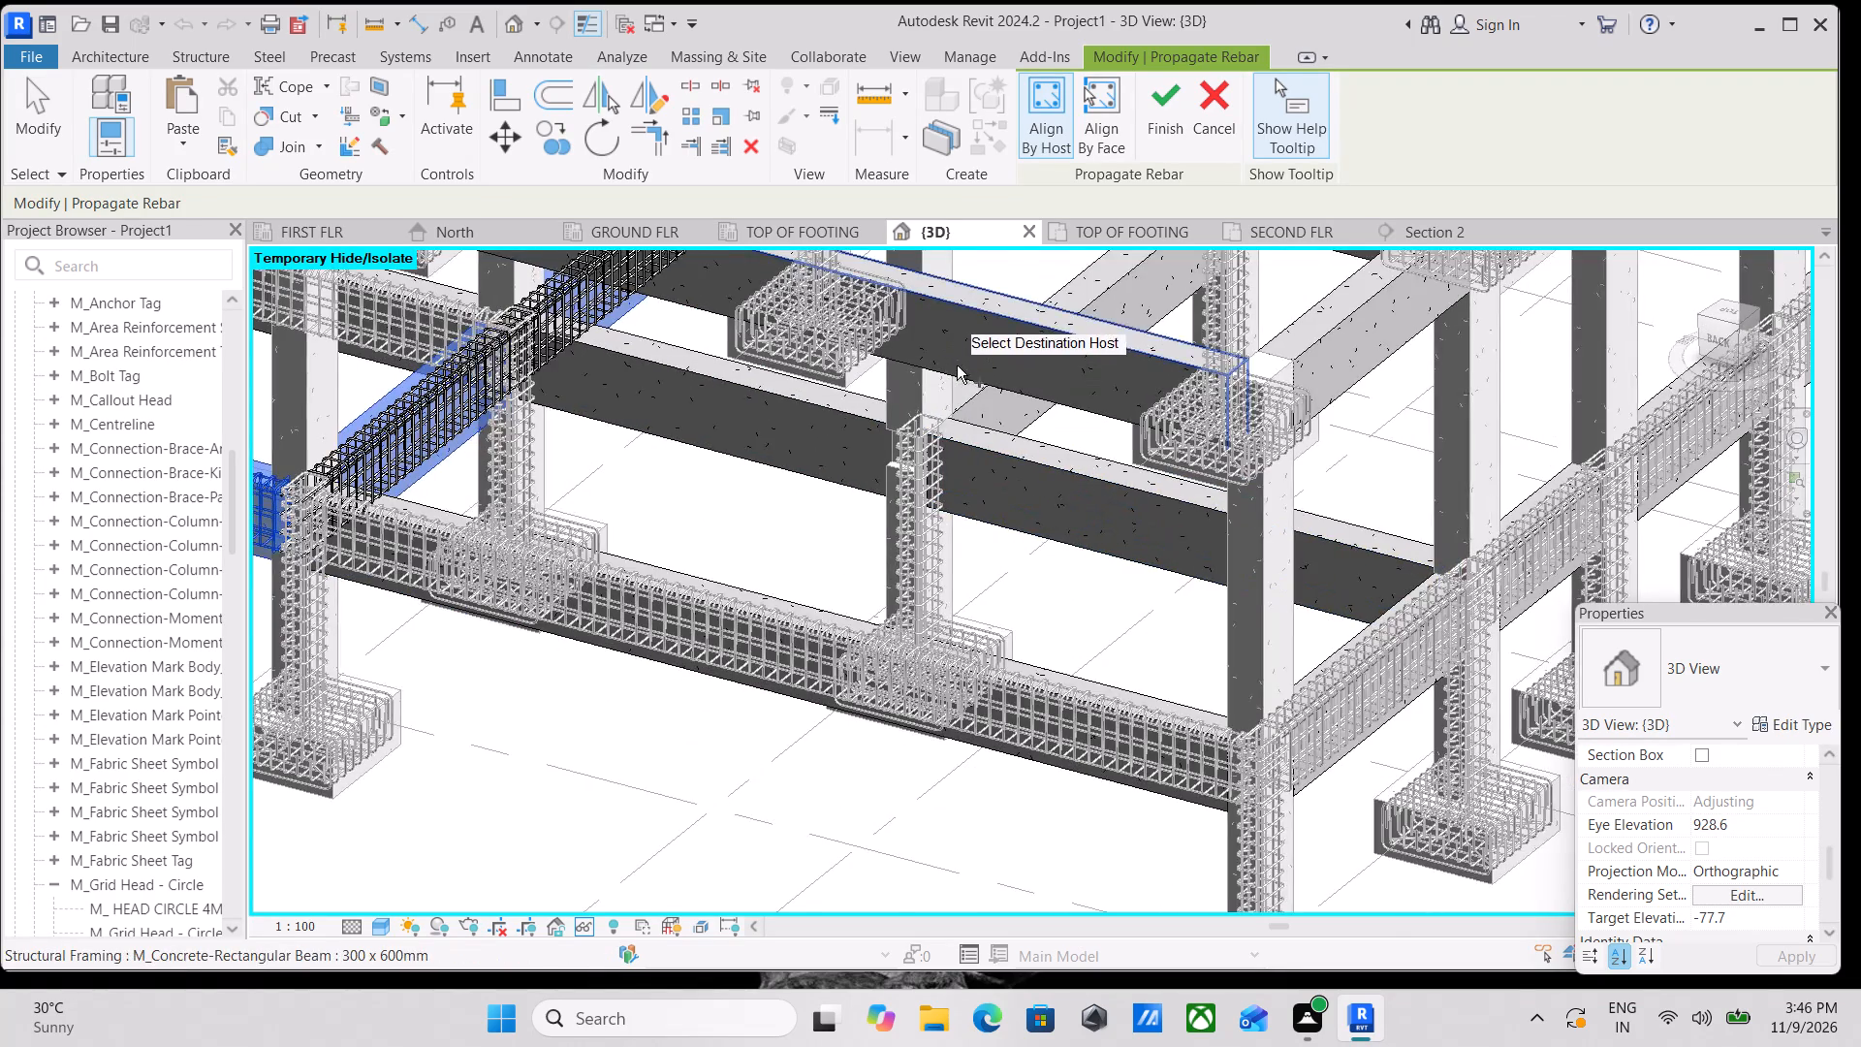
scroll(959, 368, up, 1)
click(963, 402)
Add the ground-floor grid 2 beams between grids D and C and between grids C and A as propagation destinations.
scroll(1003, 402, down, 2)
middle_drag(1003, 420, 1060, 686)
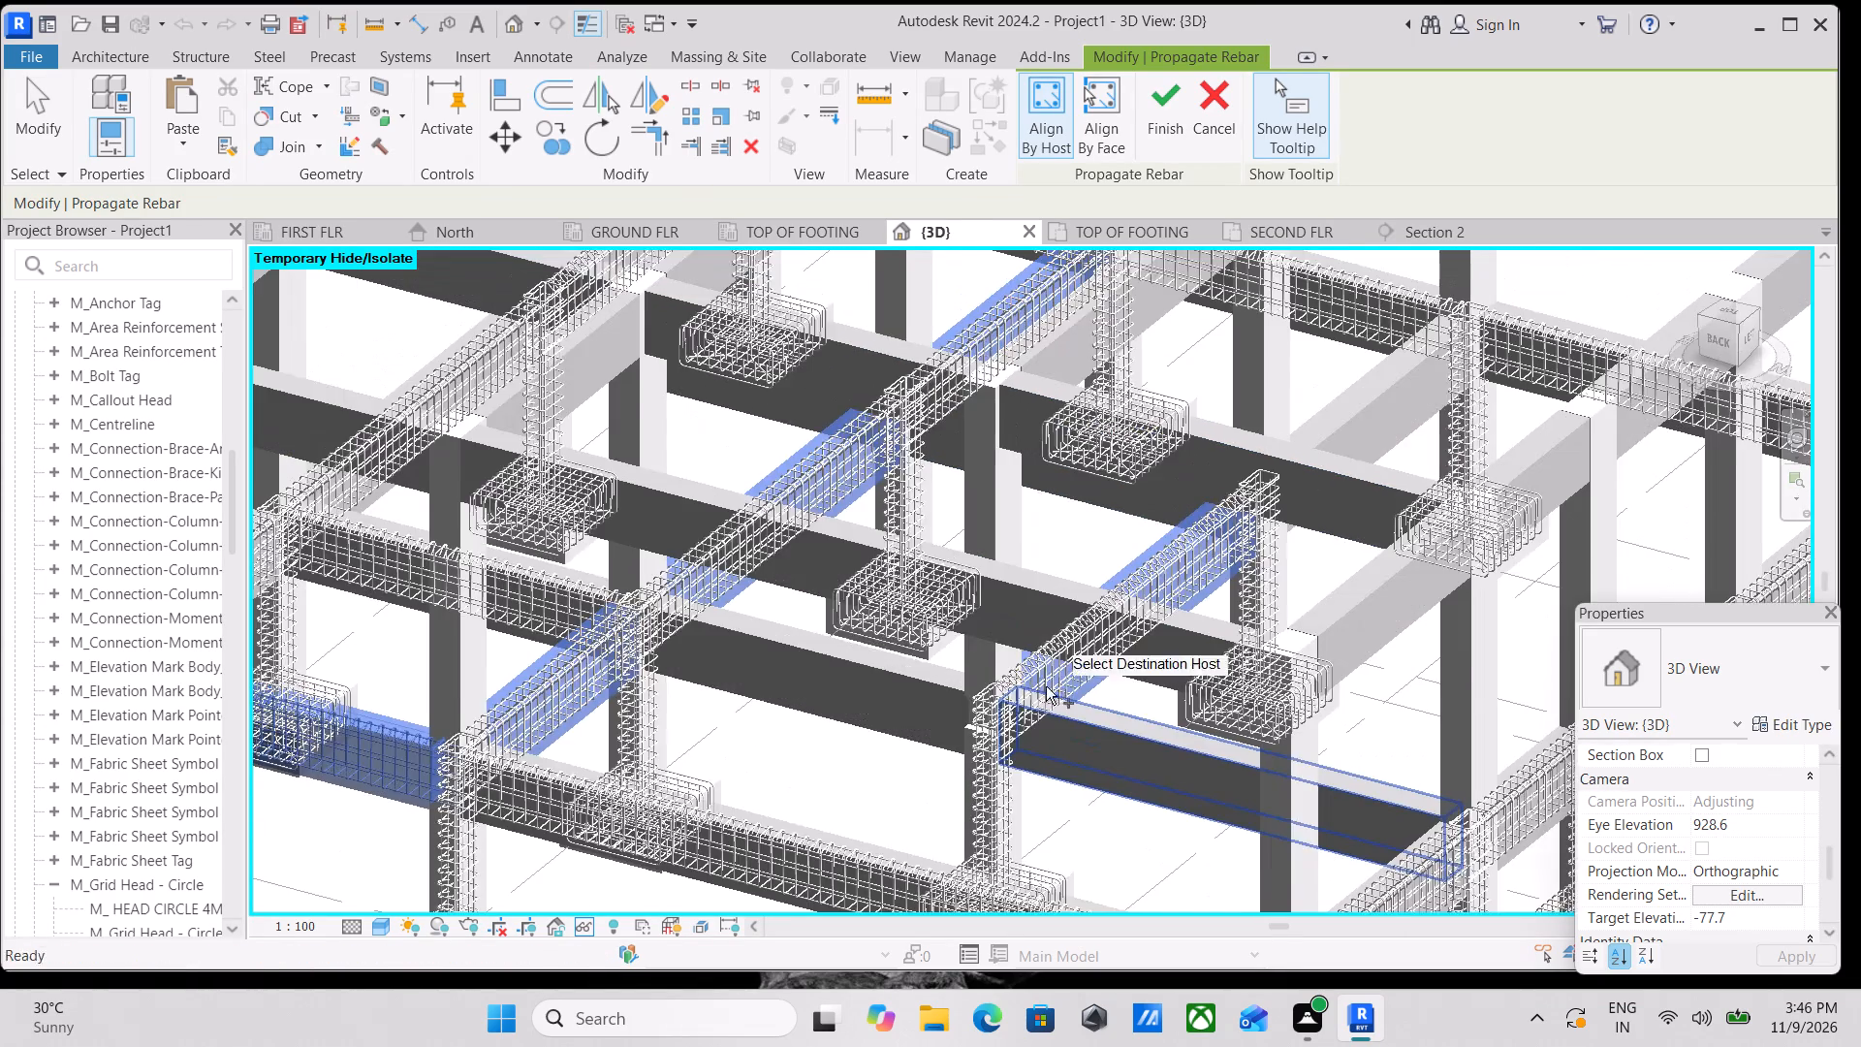
click(778, 642)
middle_drag(797, 625, 572, 555)
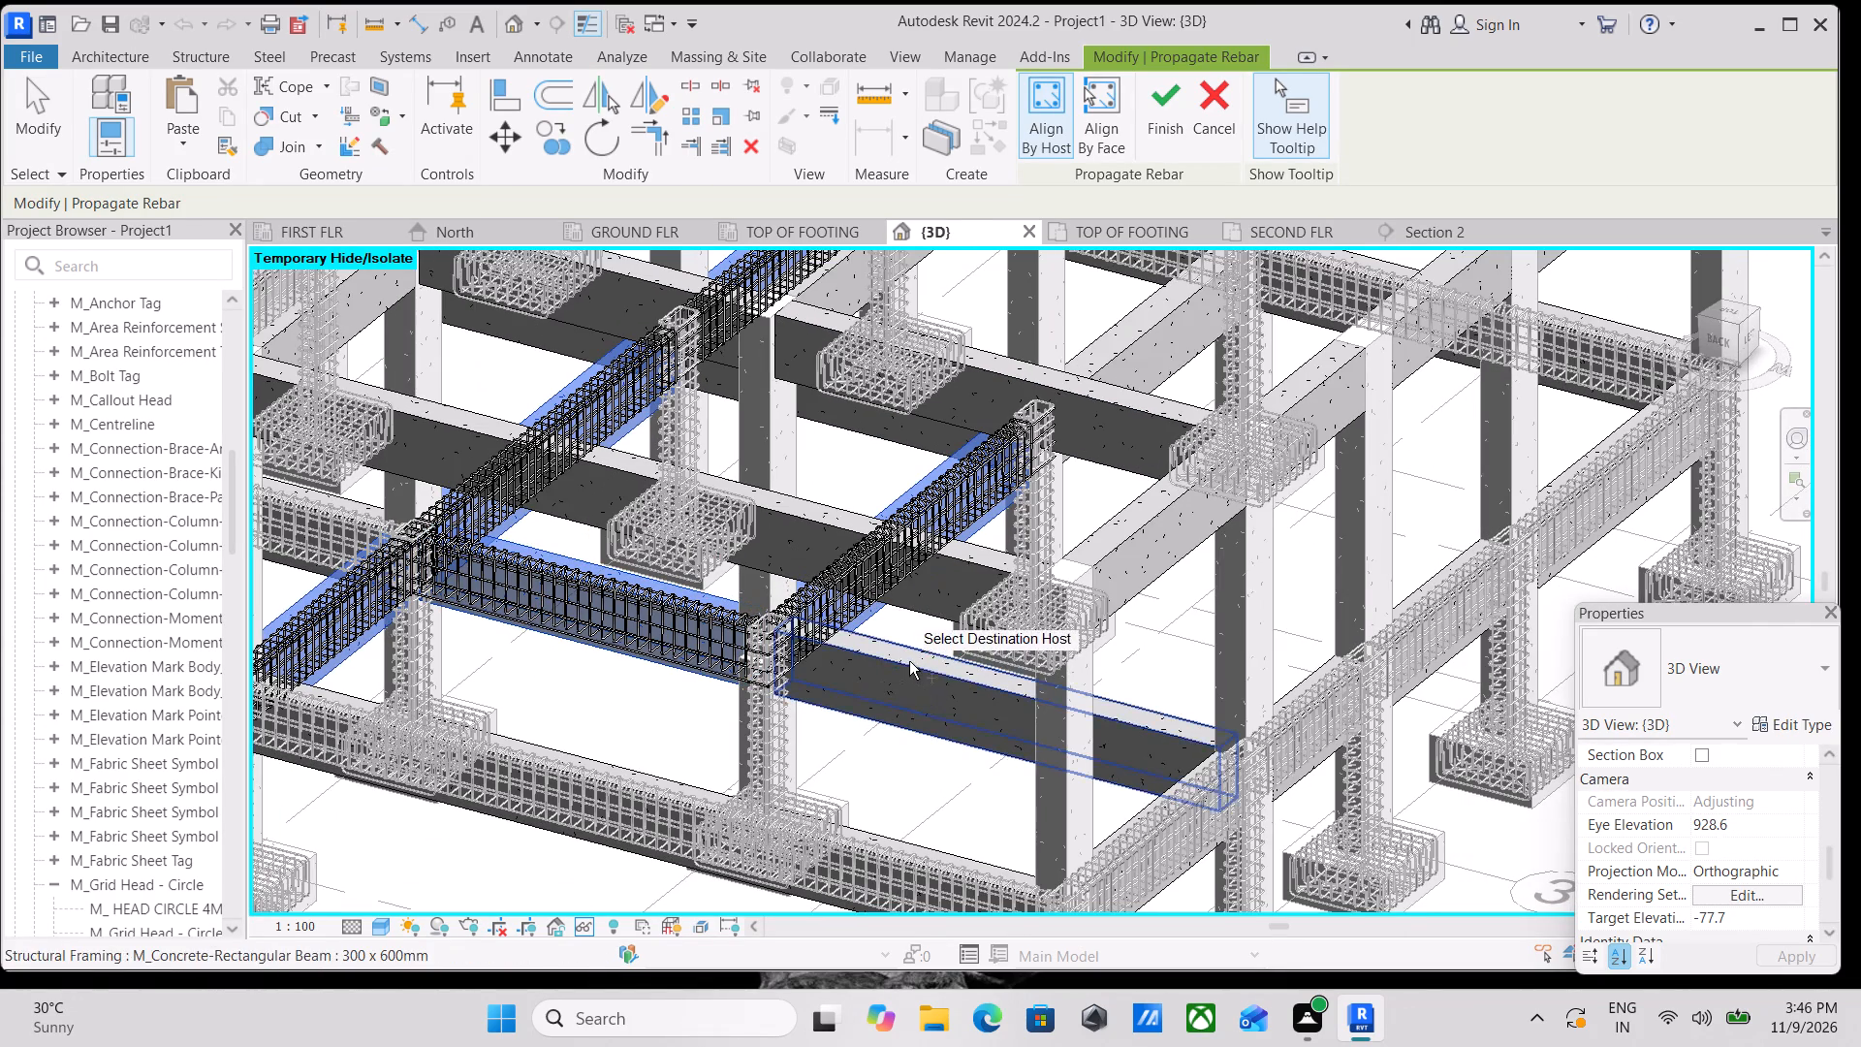
click(909, 661)
Add the ground-floor grid C beam between grids 4 and 7 as a rebar propagation destination.
middle_drag(1127, 523, 856, 657)
scroll(1131, 620, down, 3)
scroll(1194, 509, down, 3)
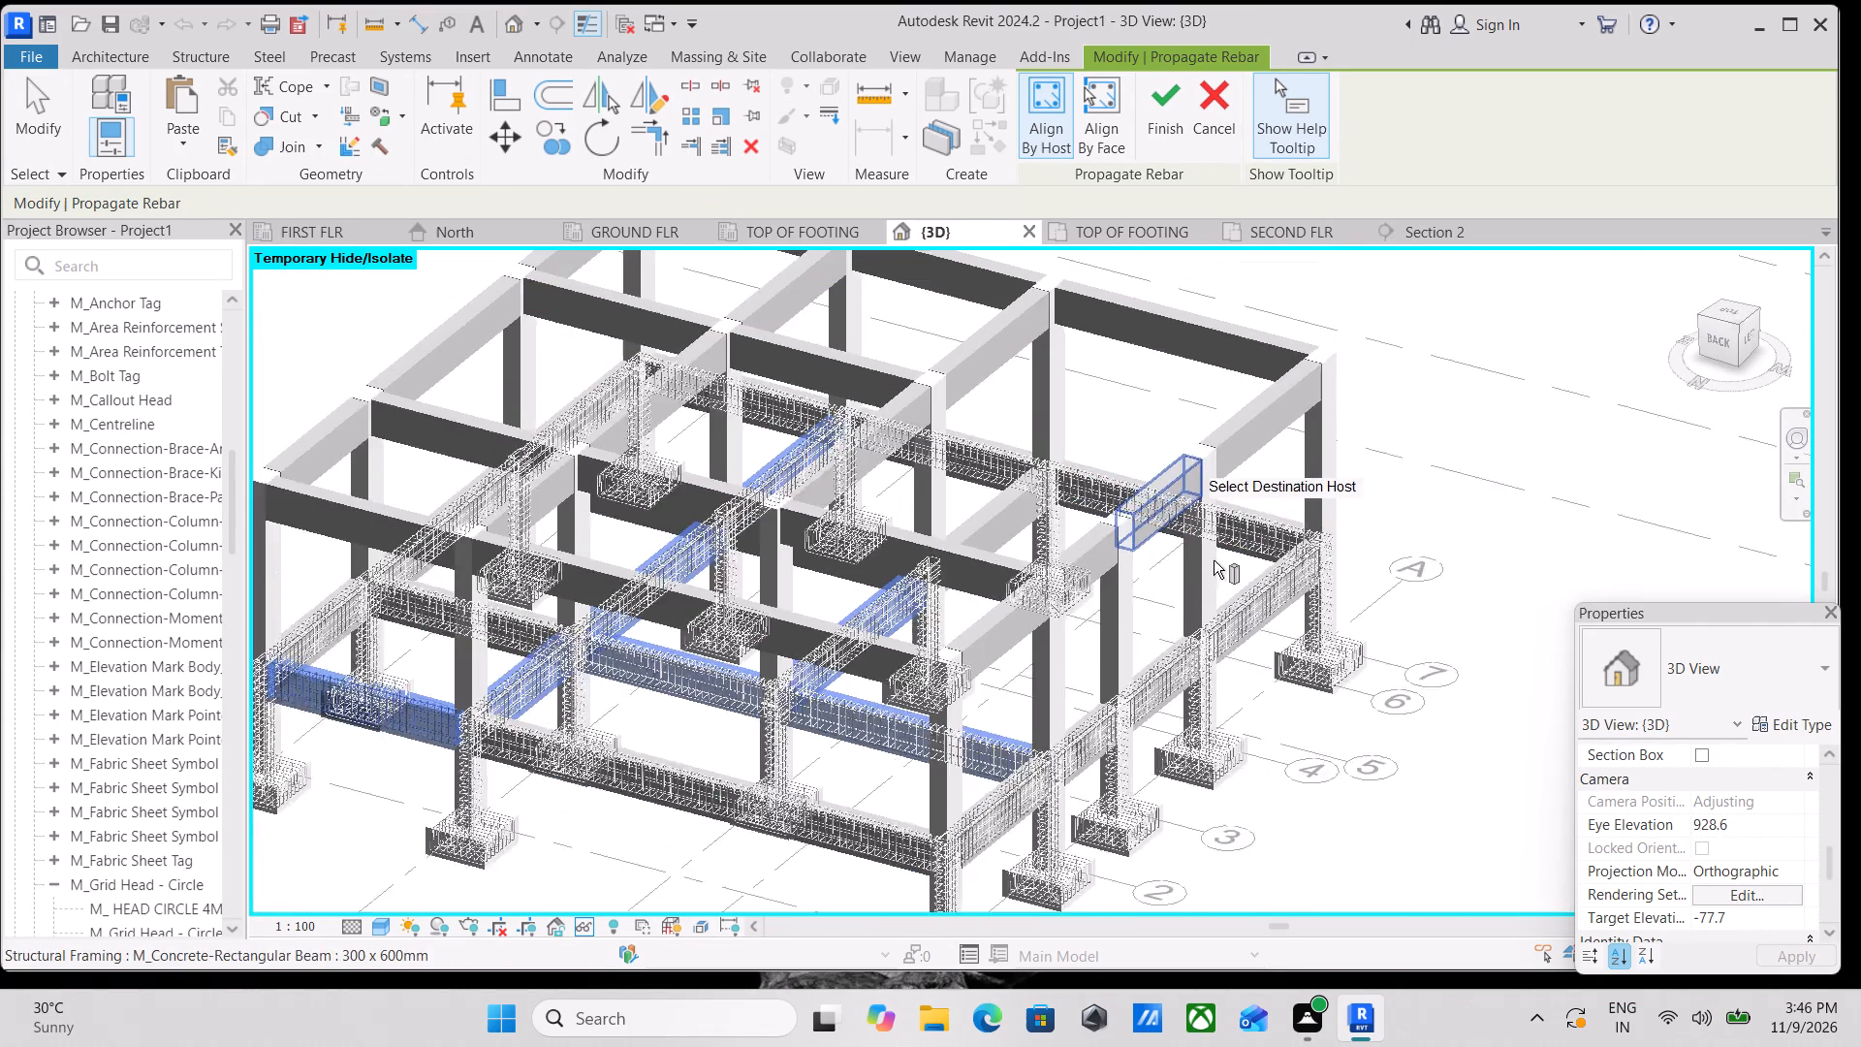
scroll(1226, 625, down, 2)
middle_drag(806, 649, 1063, 591)
shift+middle_drag(995, 631, 1399, 451)
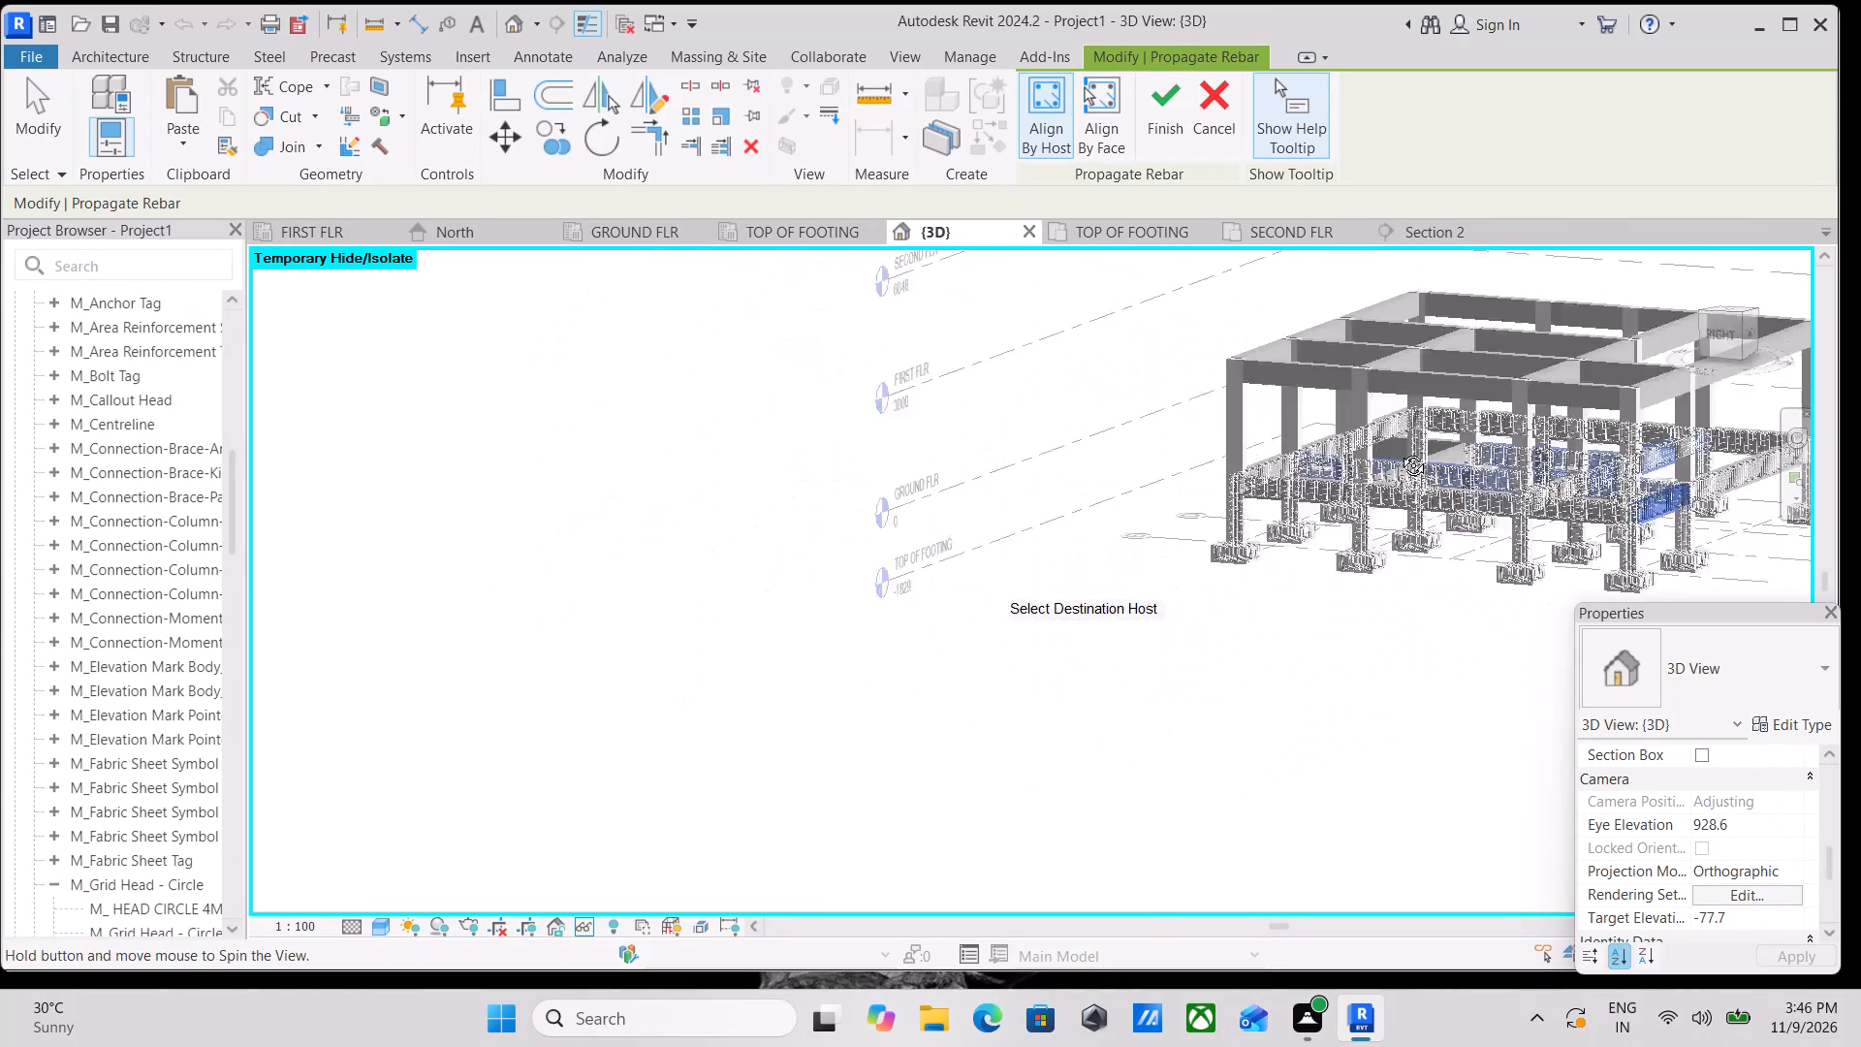
shift+middle_drag(1399, 451, 1408, 444)
middle_drag(1410, 445, 1066, 696)
shift+middle_drag(1078, 697, 1286, 432)
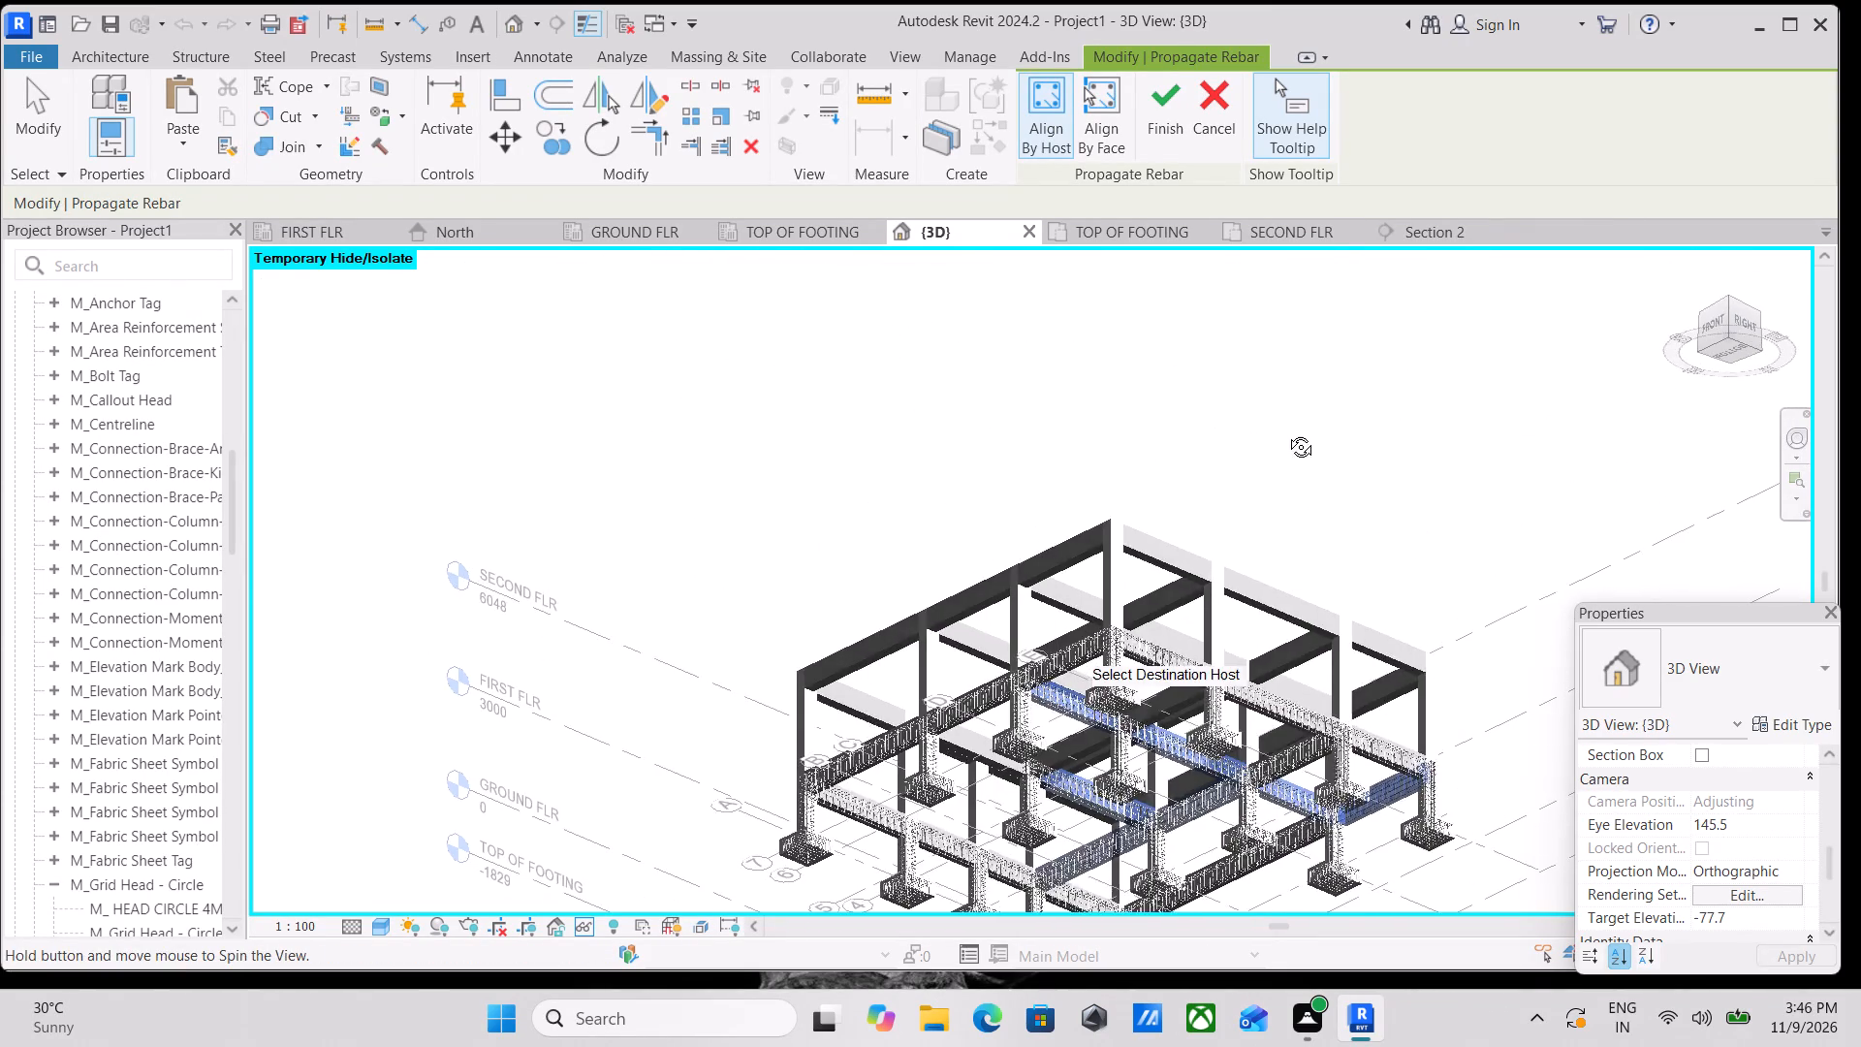
shift+middle_drag(1286, 432, 1287, 435)
scroll(1009, 896, up, 4)
scroll(927, 683, up, 3)
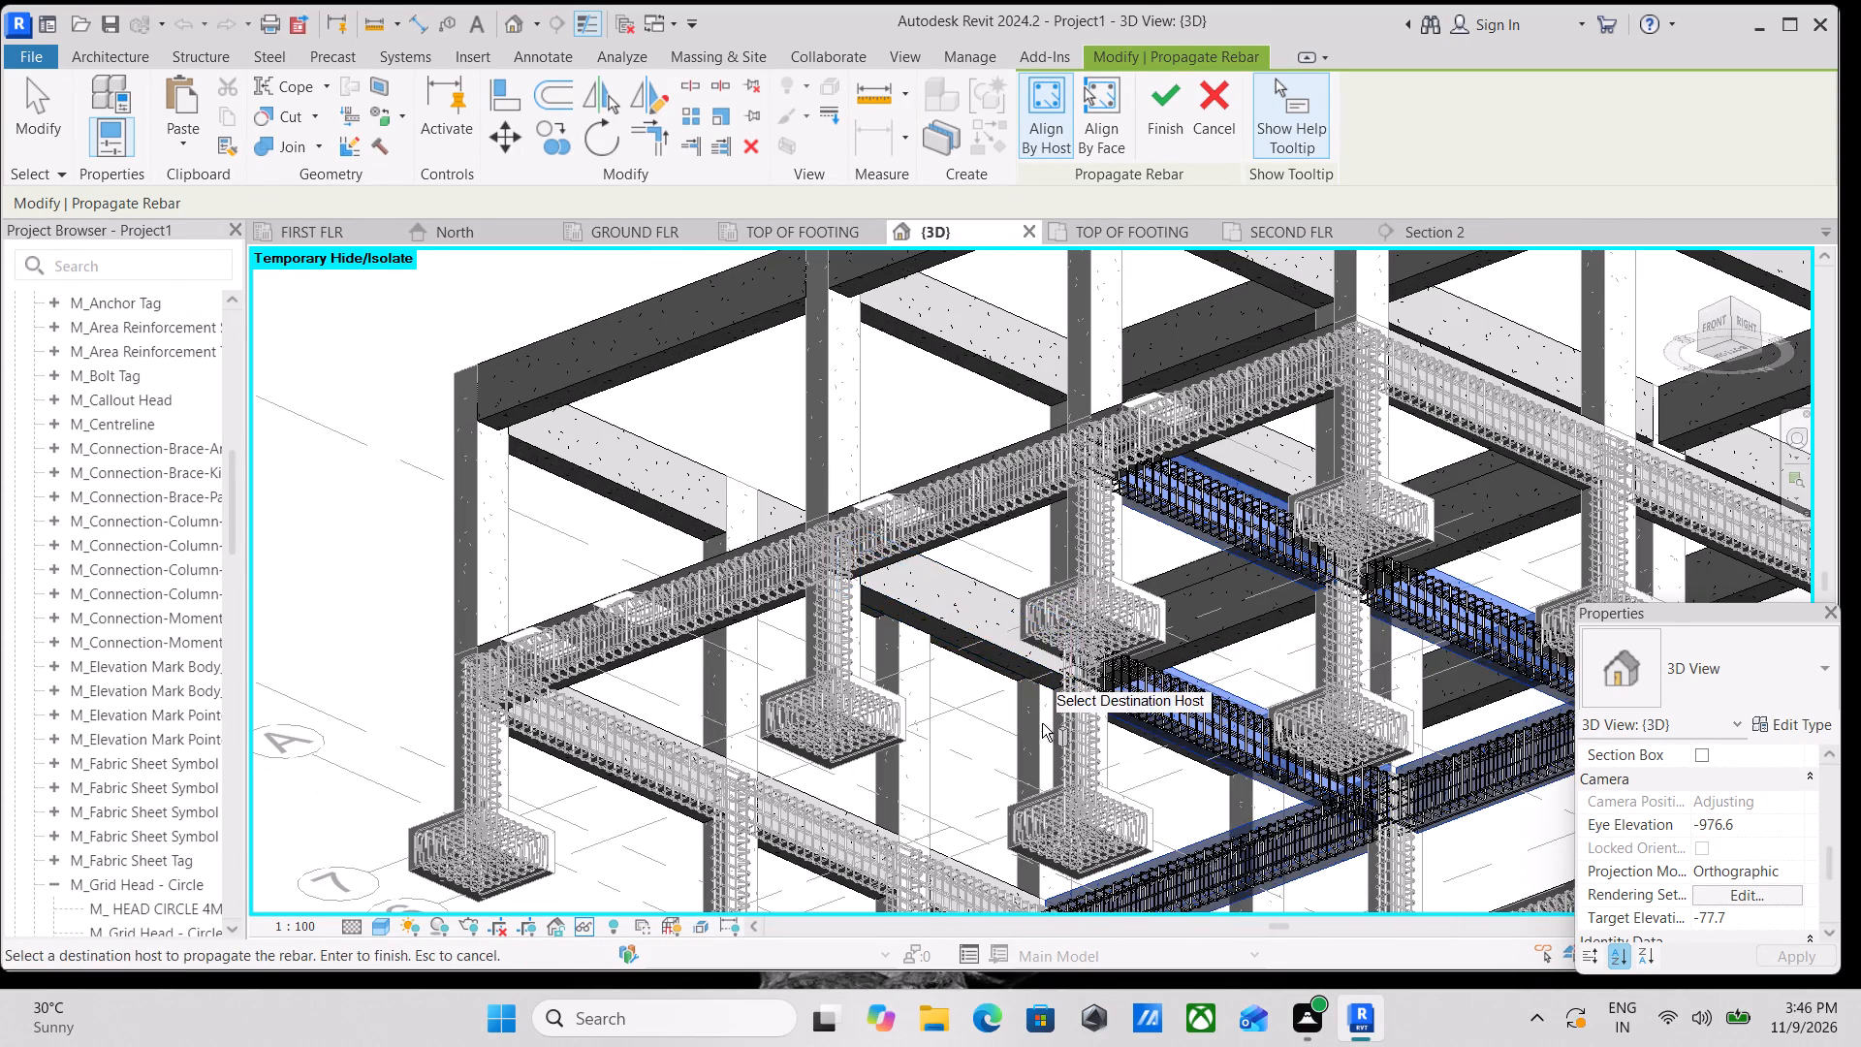
middle_drag(1042, 723, 917, 643)
scroll(916, 642, down, 2)
shift+middle_drag(916, 642, 1024, 874)
middle_drag(951, 681, 1021, 897)
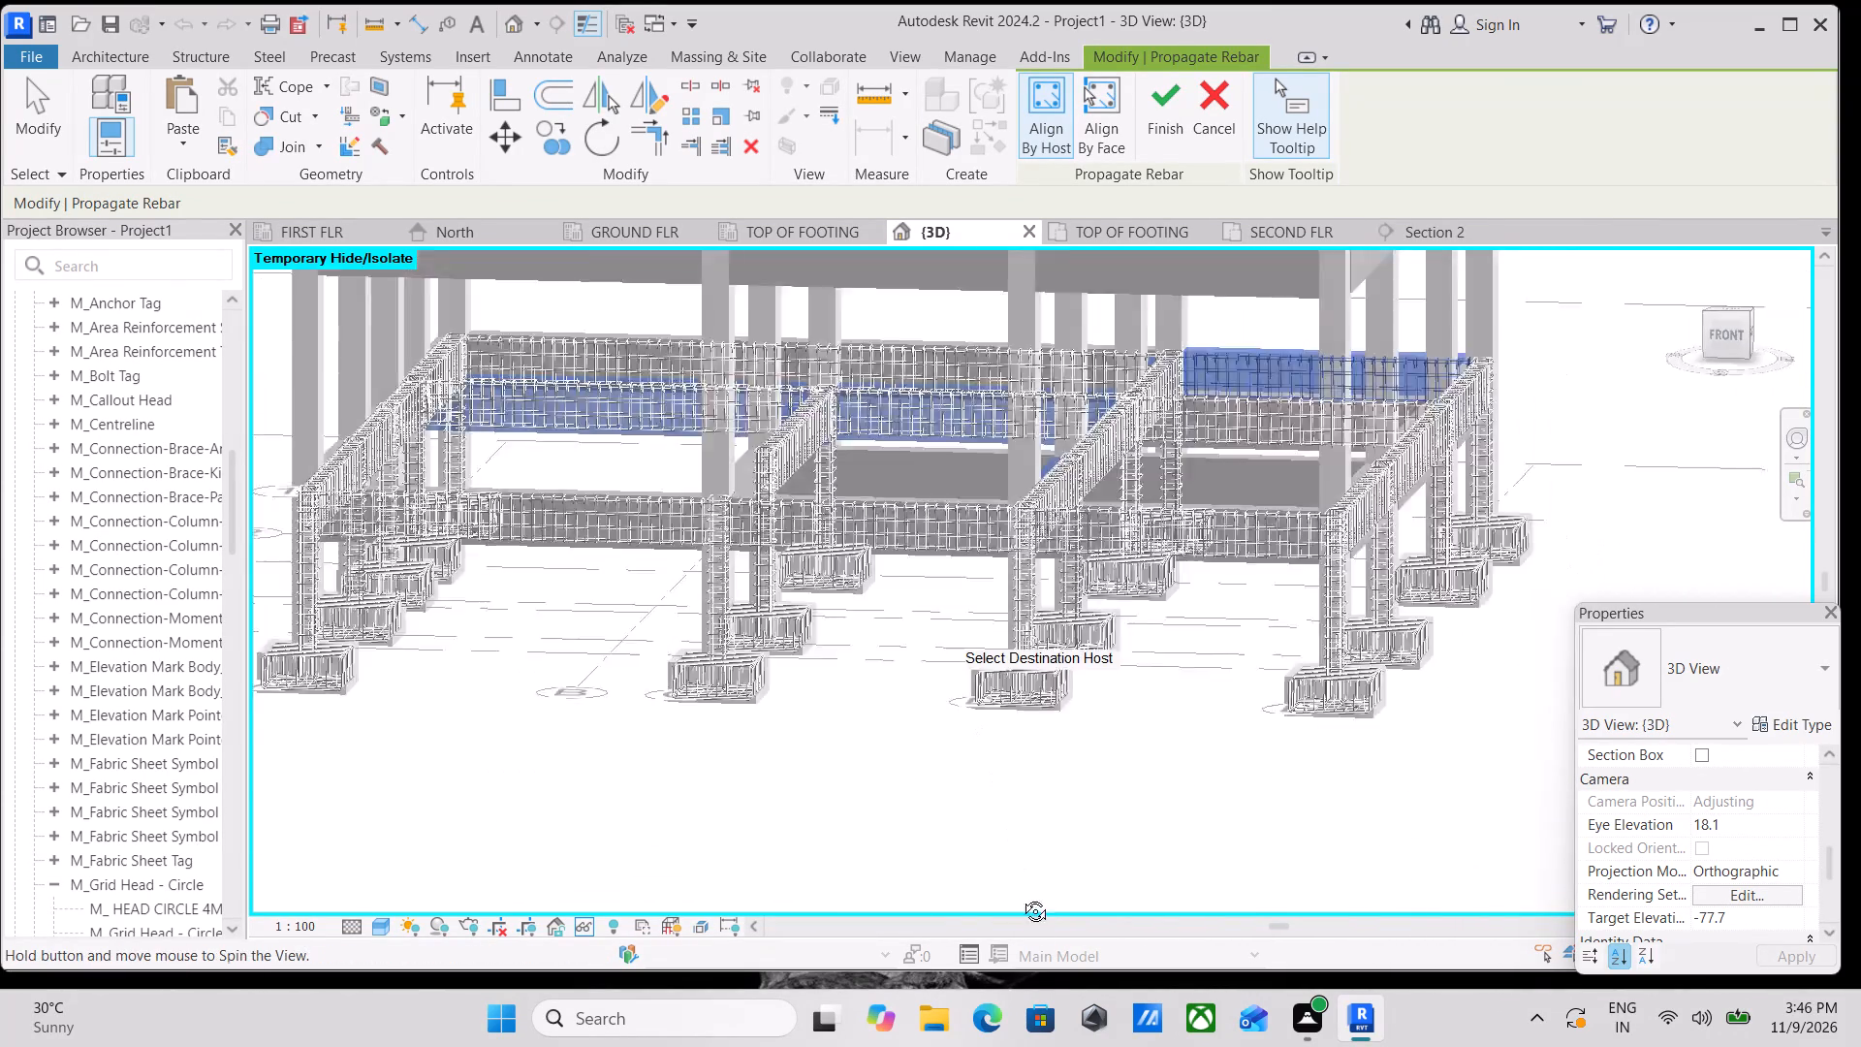
middle_drag(1021, 897, 938, 992)
scroll(839, 438, up, 3)
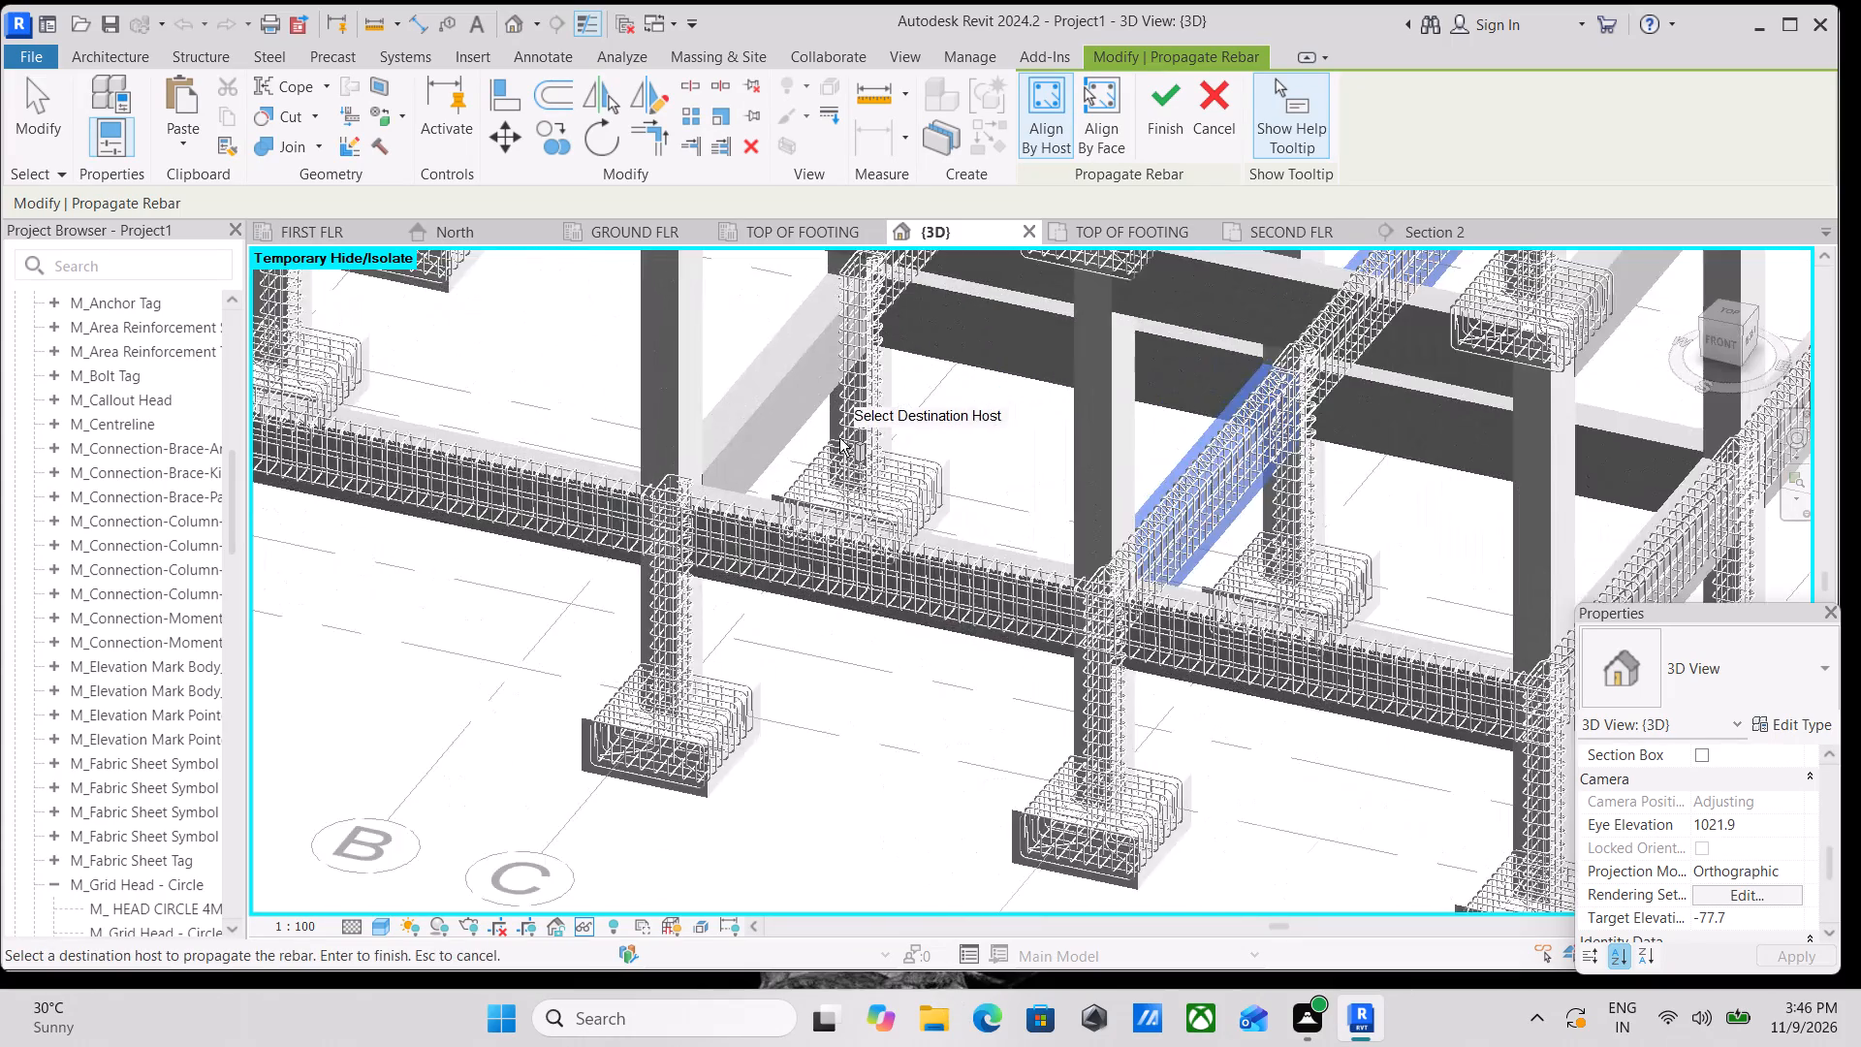
middle_drag(848, 417, 871, 635)
click(780, 627)
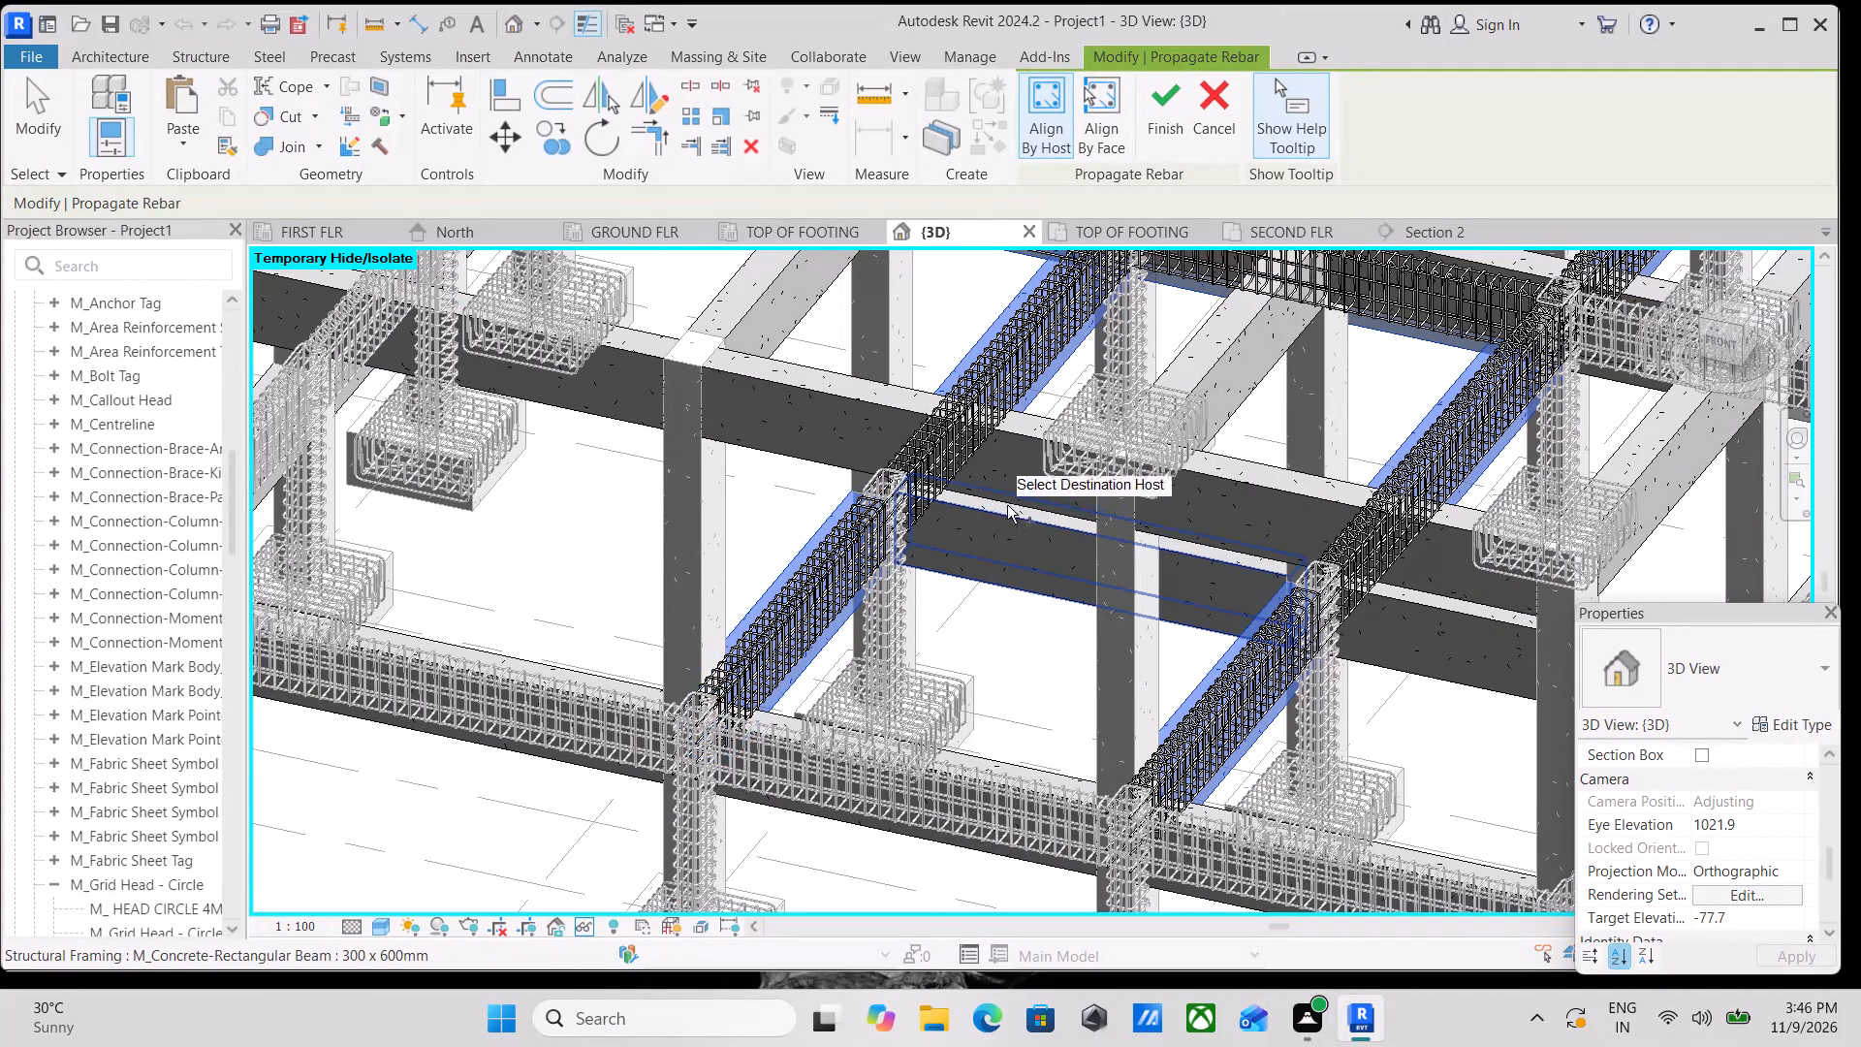
Add the ground-floor grid 4 beams between grids C and D and between grids D and E as propagation destinations.
scroll(1001, 528, up, 7)
click(1028, 493)
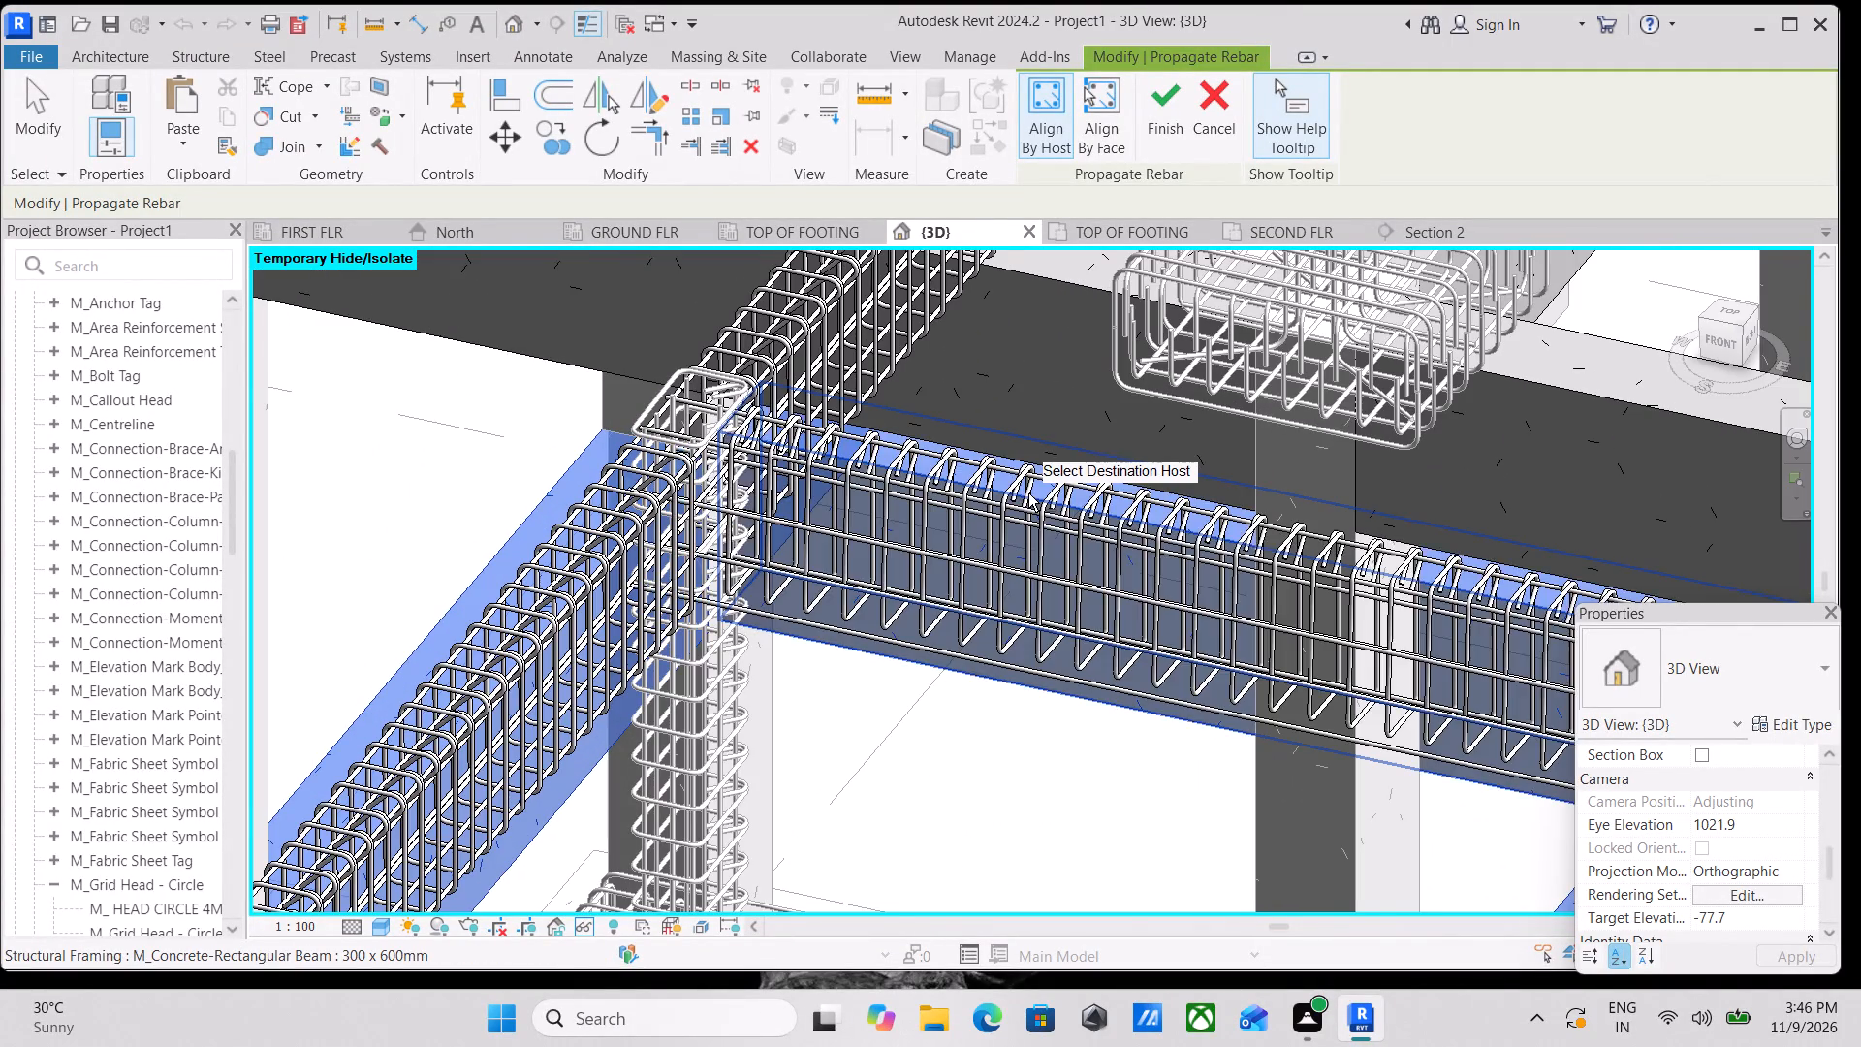
middle_drag(1017, 499, 561, 549)
scroll(569, 544, down, 5)
middle_drag(896, 625, 632, 578)
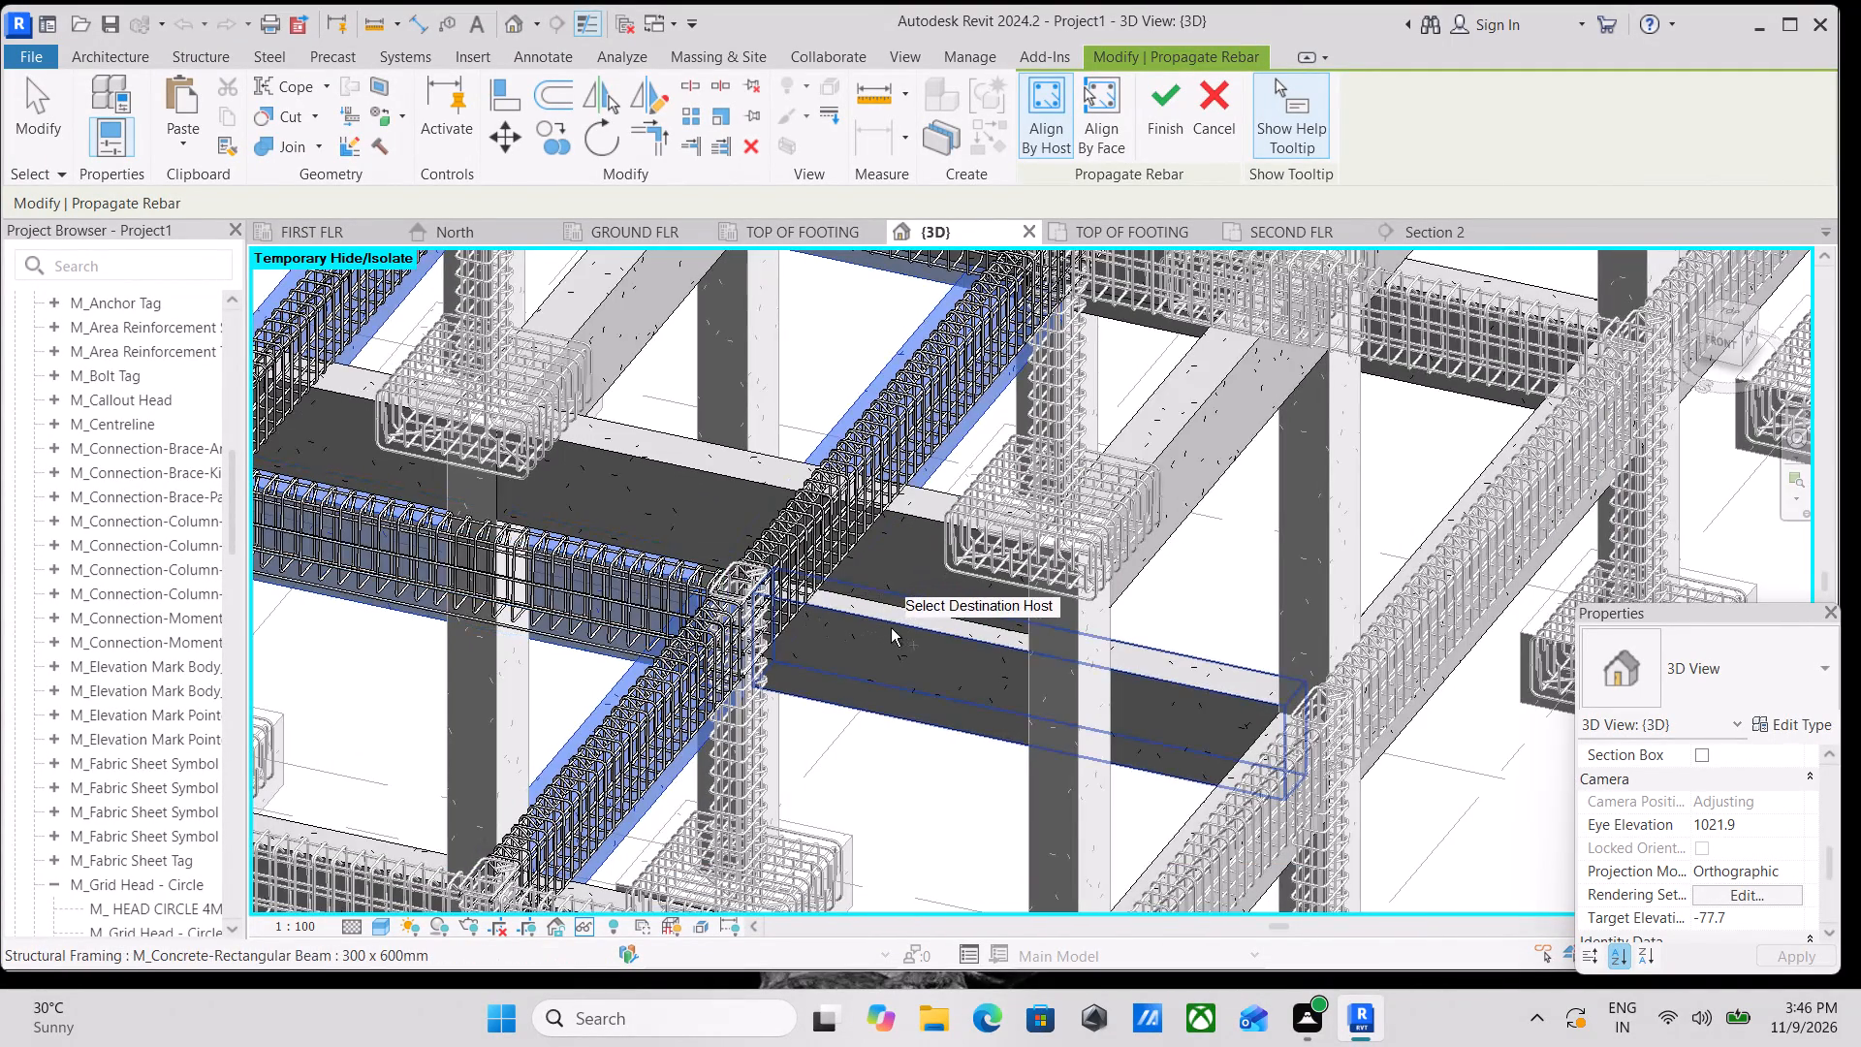
click(891, 627)
Finish propagating the rebar to all chosen ground-floor beams and dismiss the save reminder without saving.
scroll(891, 627, down, 6)
middle_drag(983, 590, 969, 666)
scroll(682, 598, down, 1)
middle_drag(682, 598, 1046, 653)
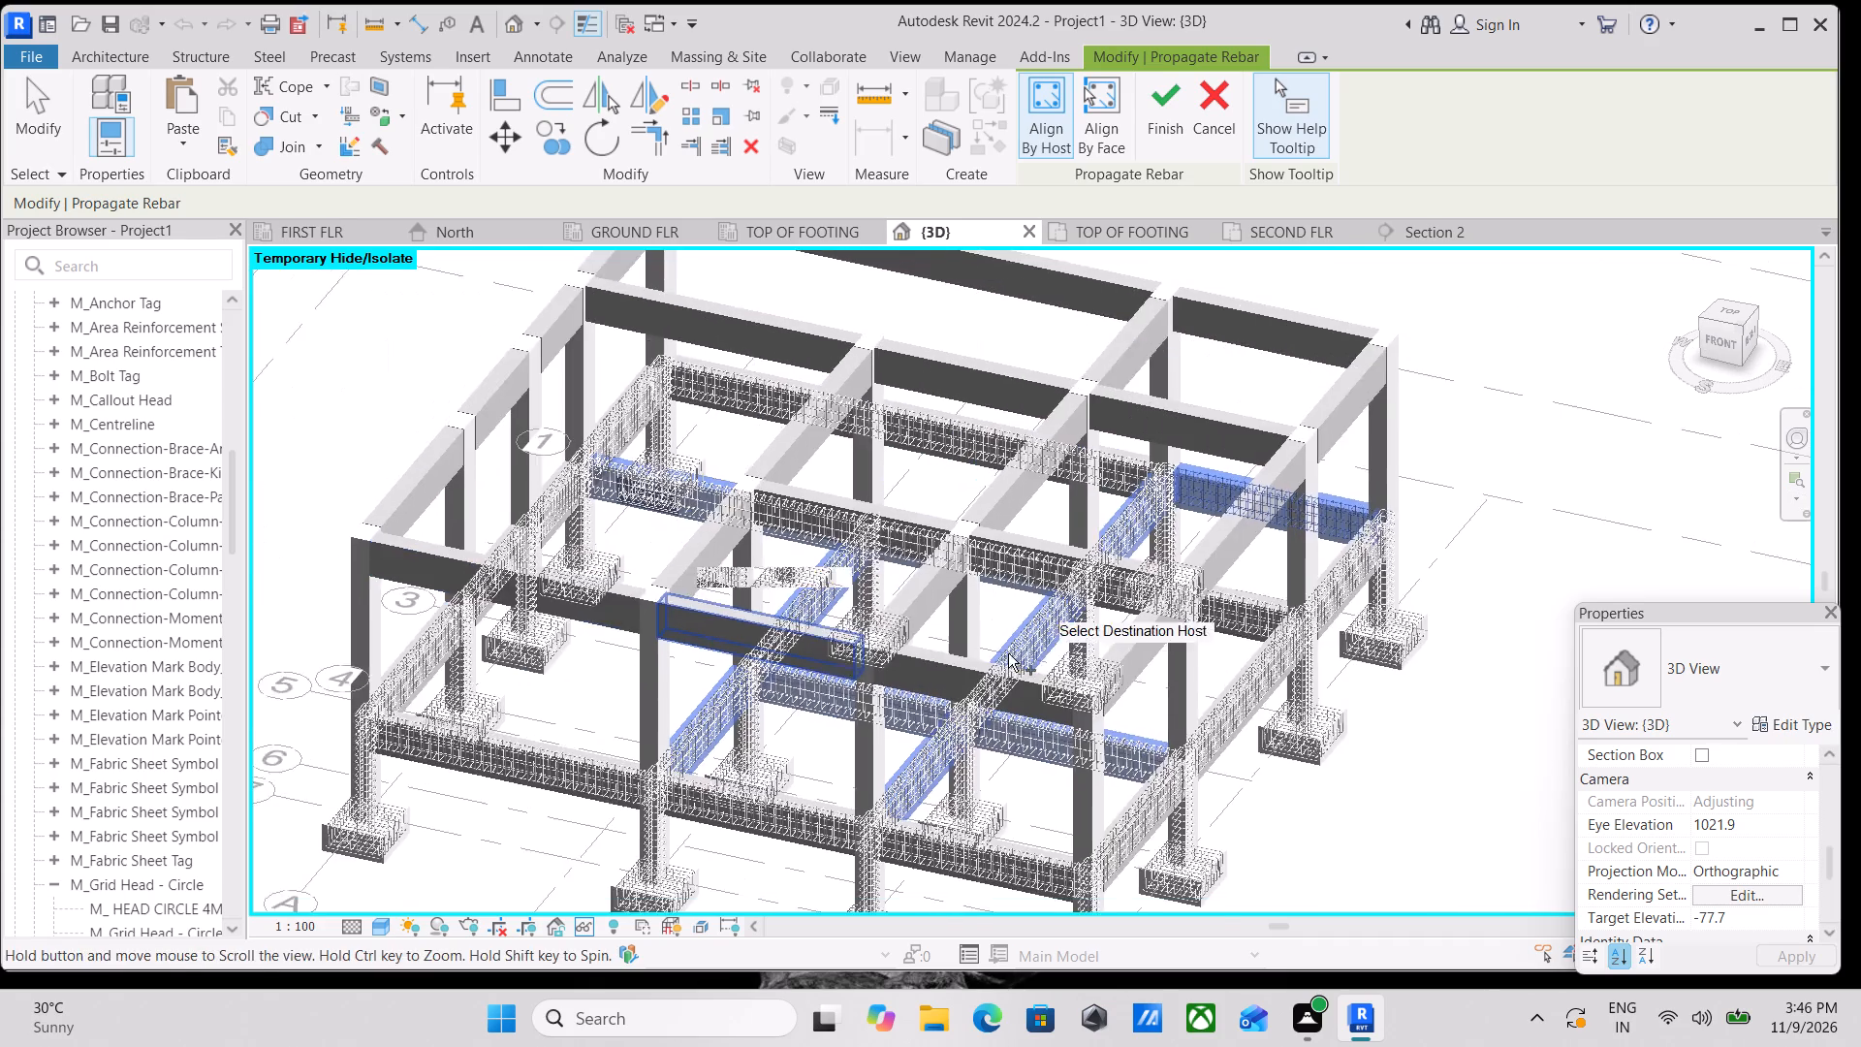
shift+middle_drag(864, 603, 973, 749)
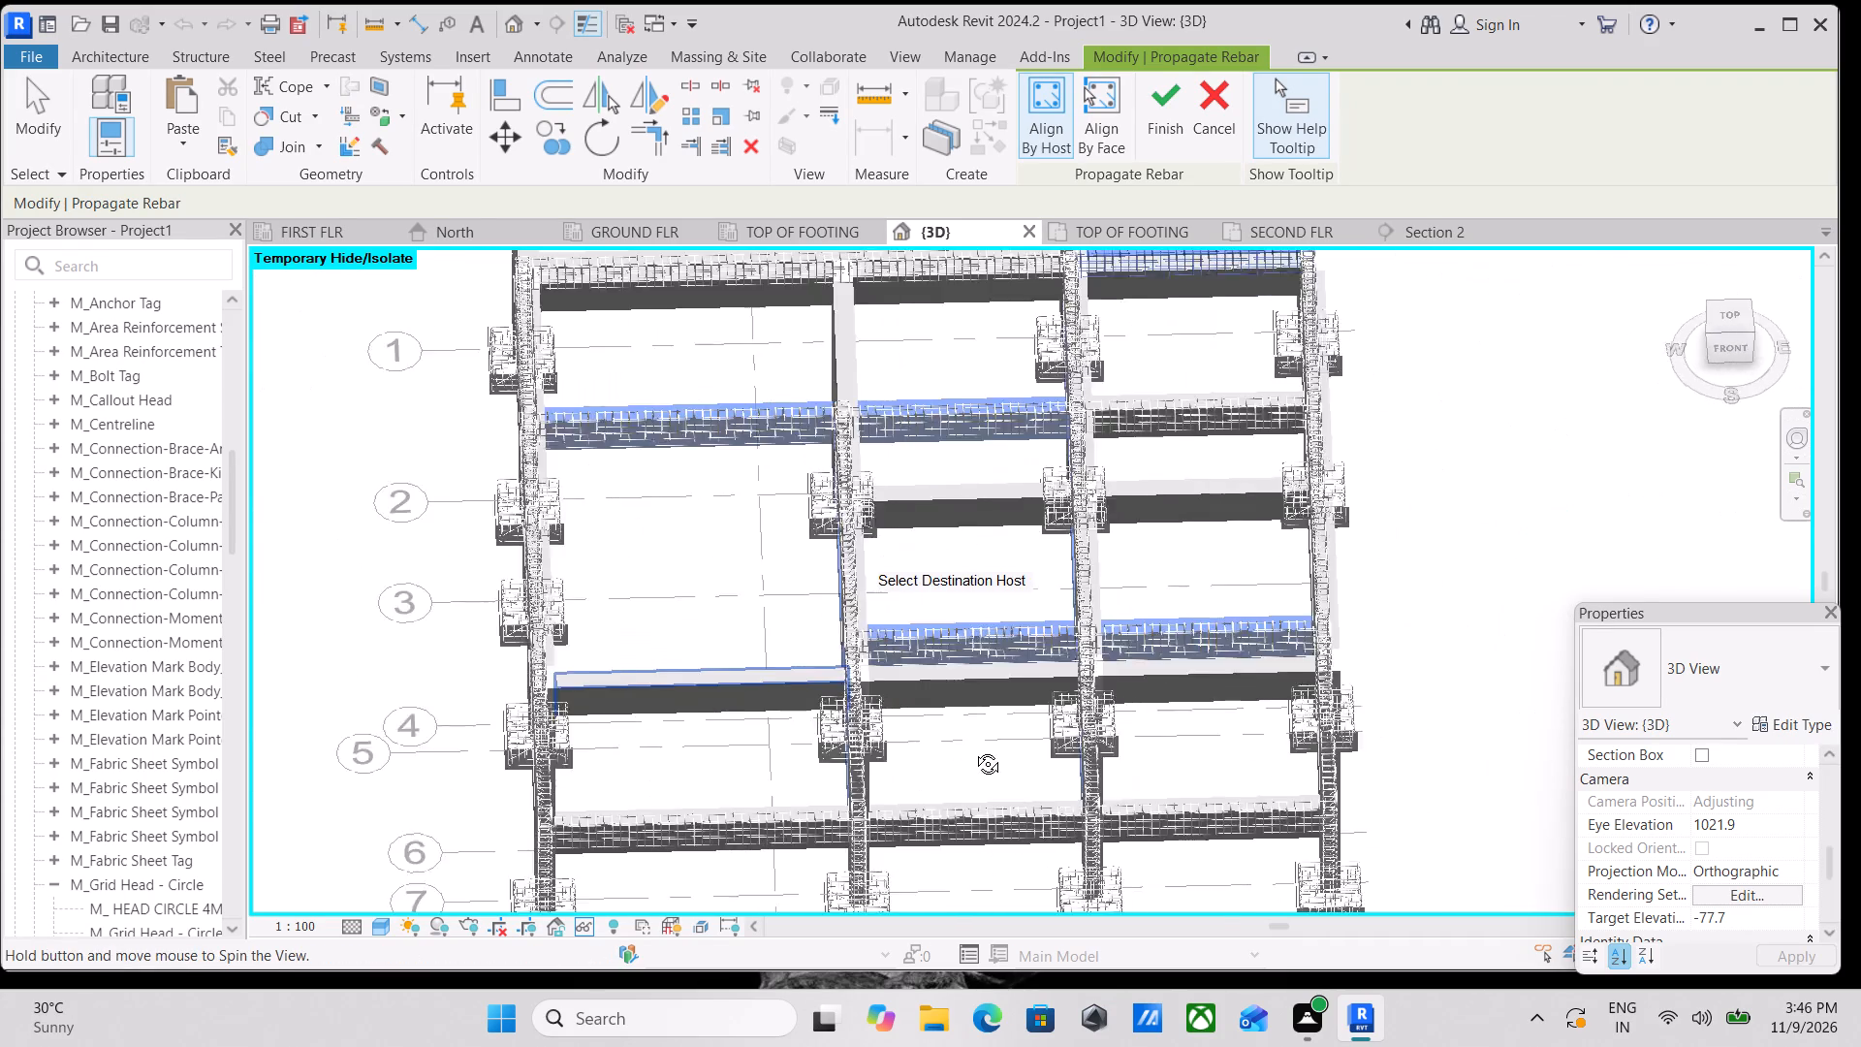
shift+middle_drag(973, 749, 1055, 559)
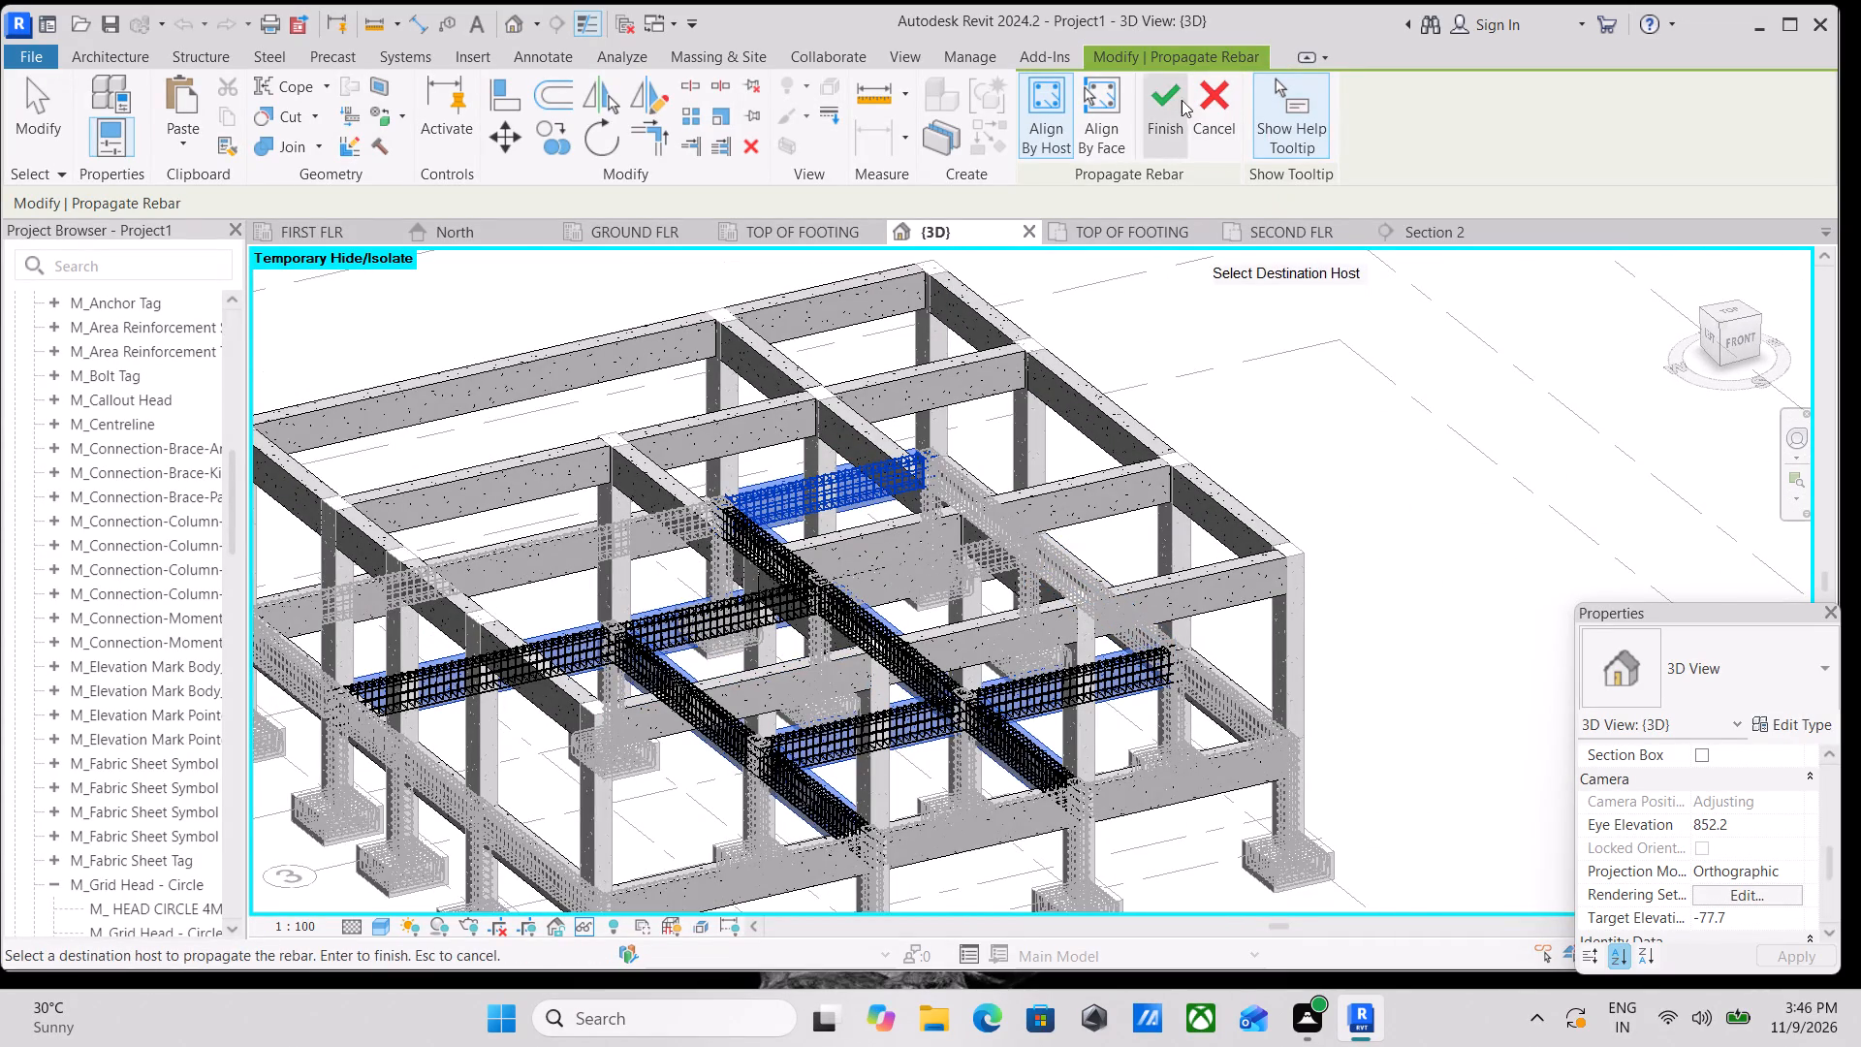
click(1163, 101)
scroll(941, 614, down, 1)
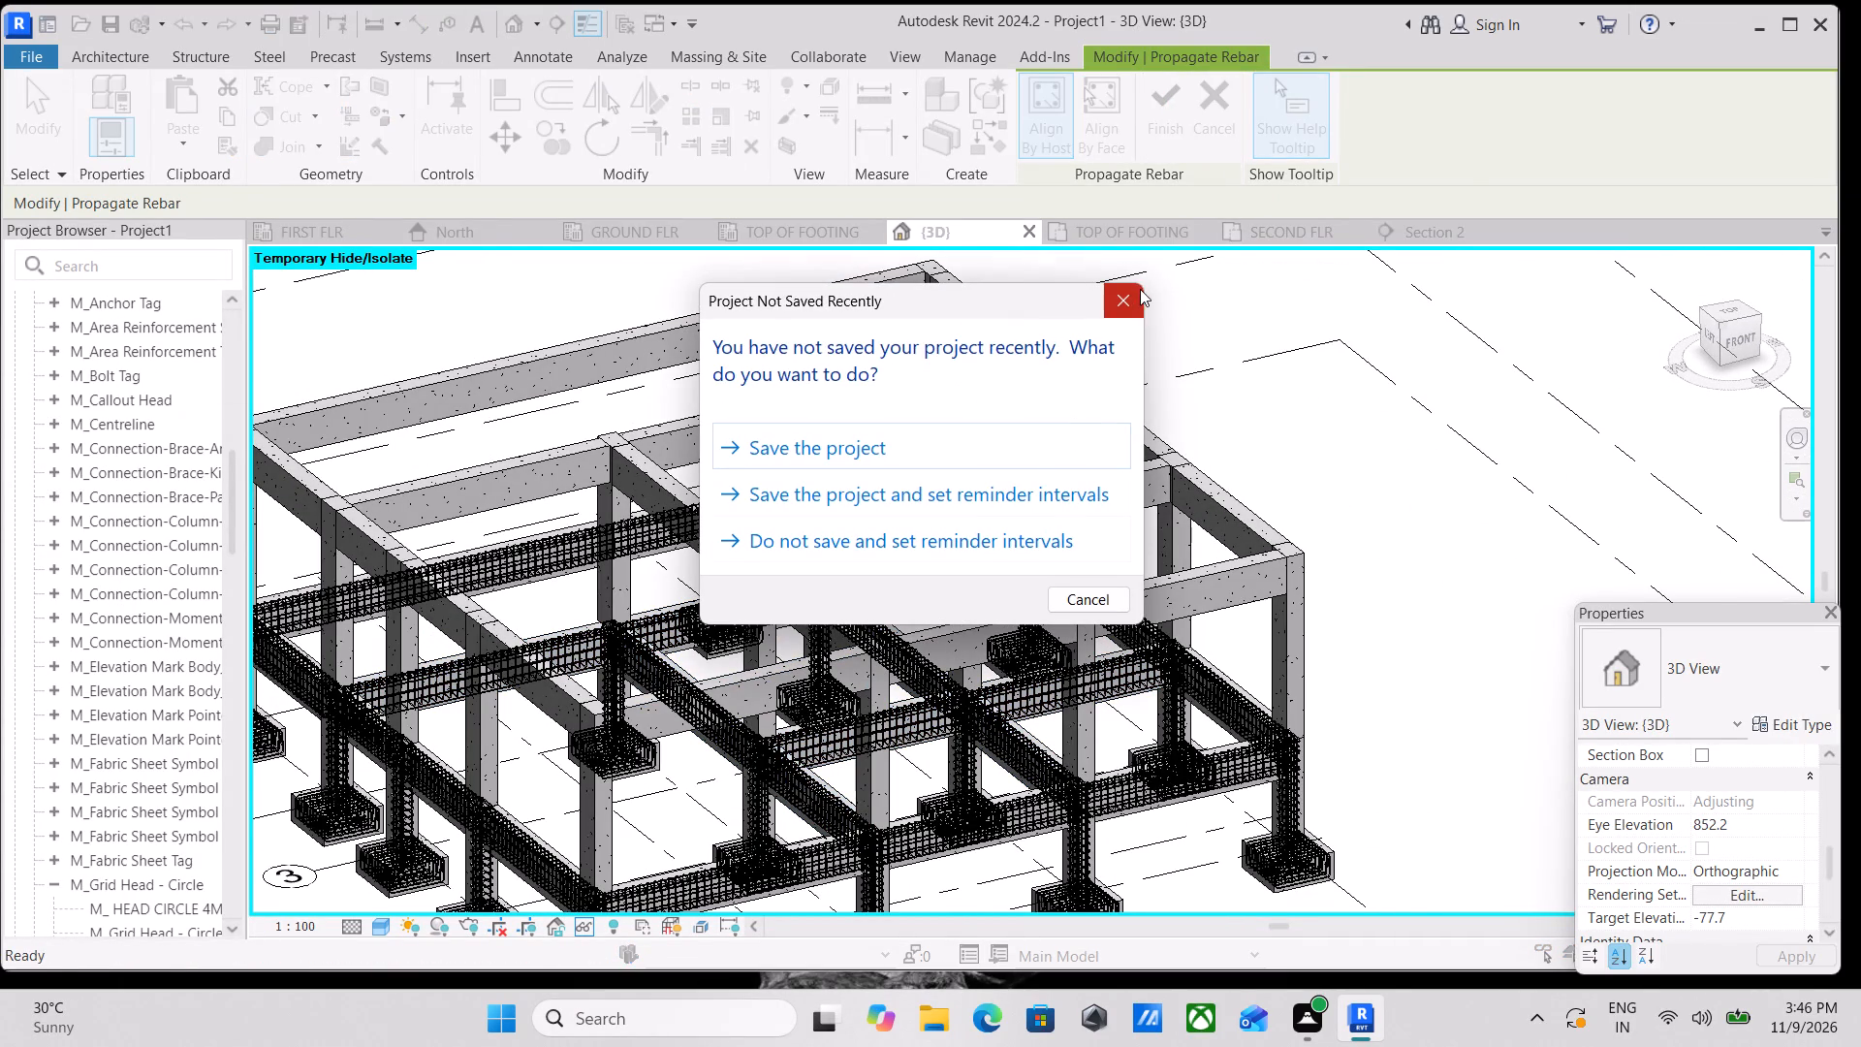
click(1131, 300)
scroll(884, 650, down, 3)
key(Escape)
Examine the ground-floor beams from several sides in 3D for any beam still missing reinforcement.
scroll(889, 650, down, 1)
middle_drag(740, 683, 1017, 733)
middle_drag(704, 752, 837, 605)
scroll(704, 752, up, 1)
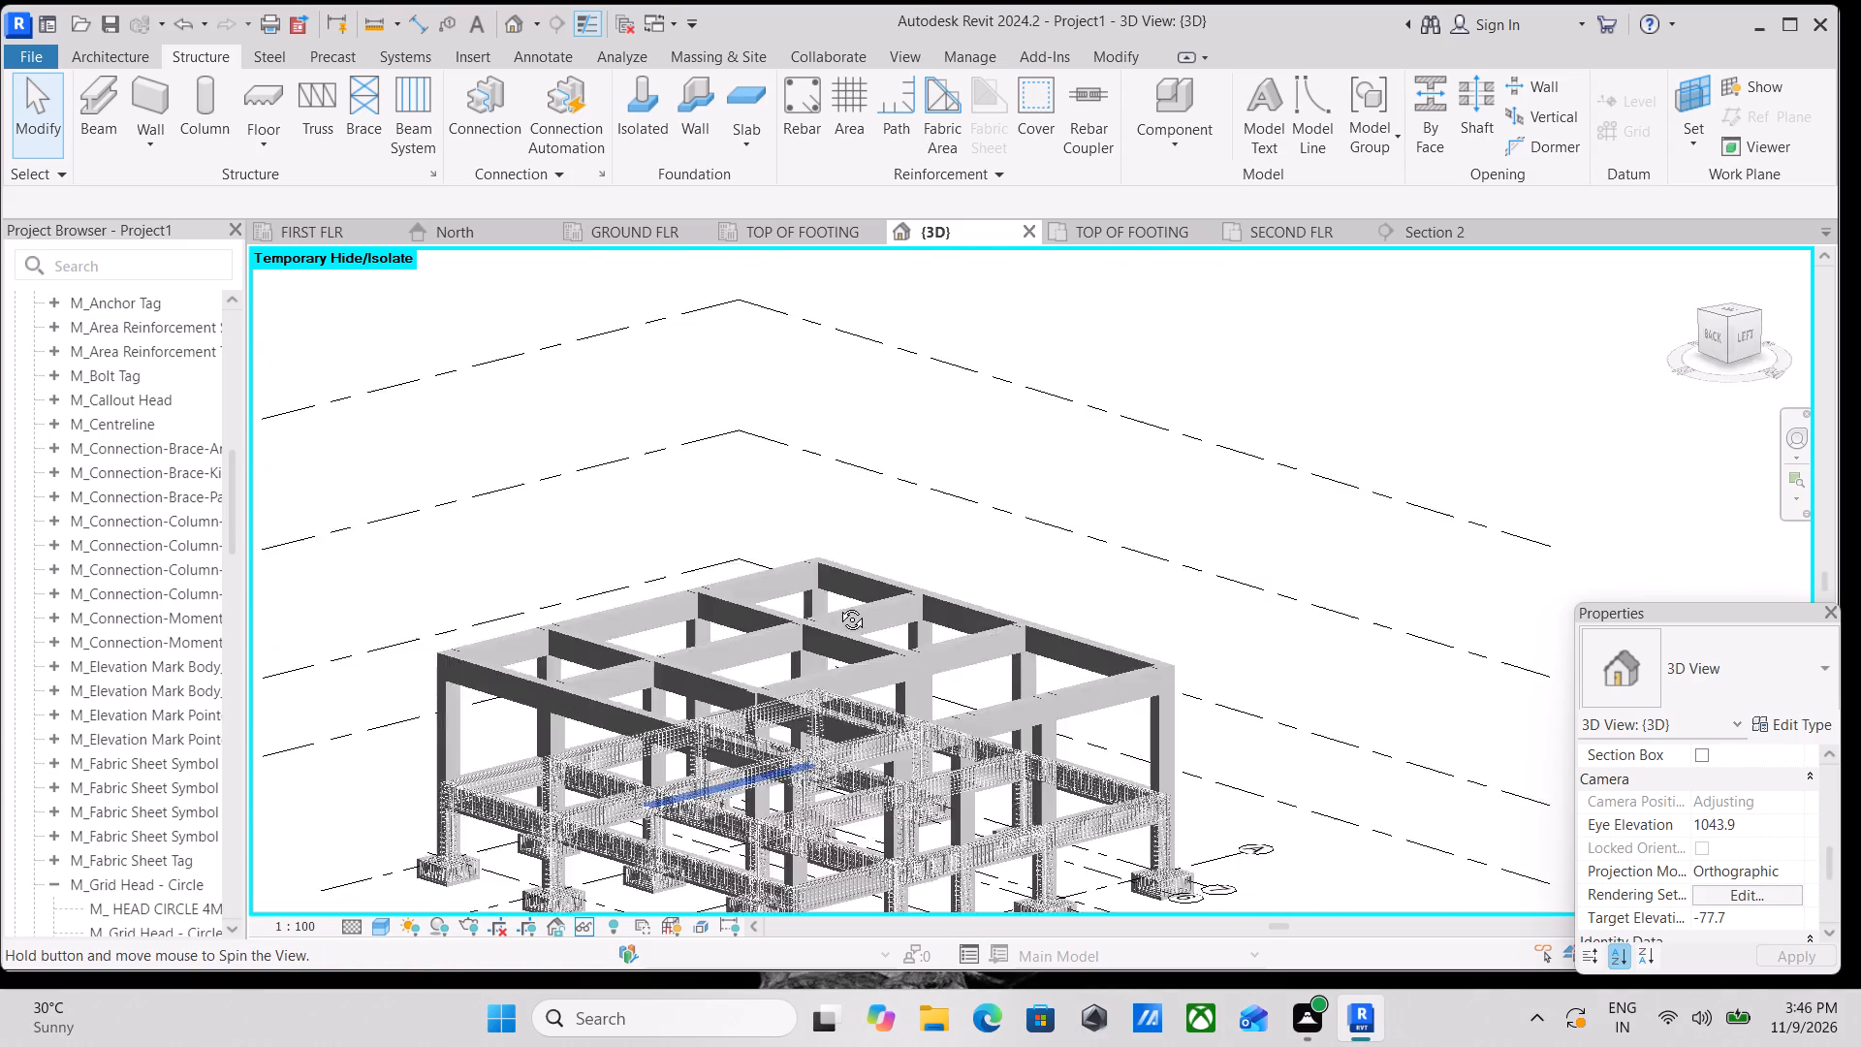
middle_drag(837, 605, 923, 595)
scroll(714, 946, up, 3)
middle_drag(678, 815, 759, 652)
scroll(766, 672, up, 3)
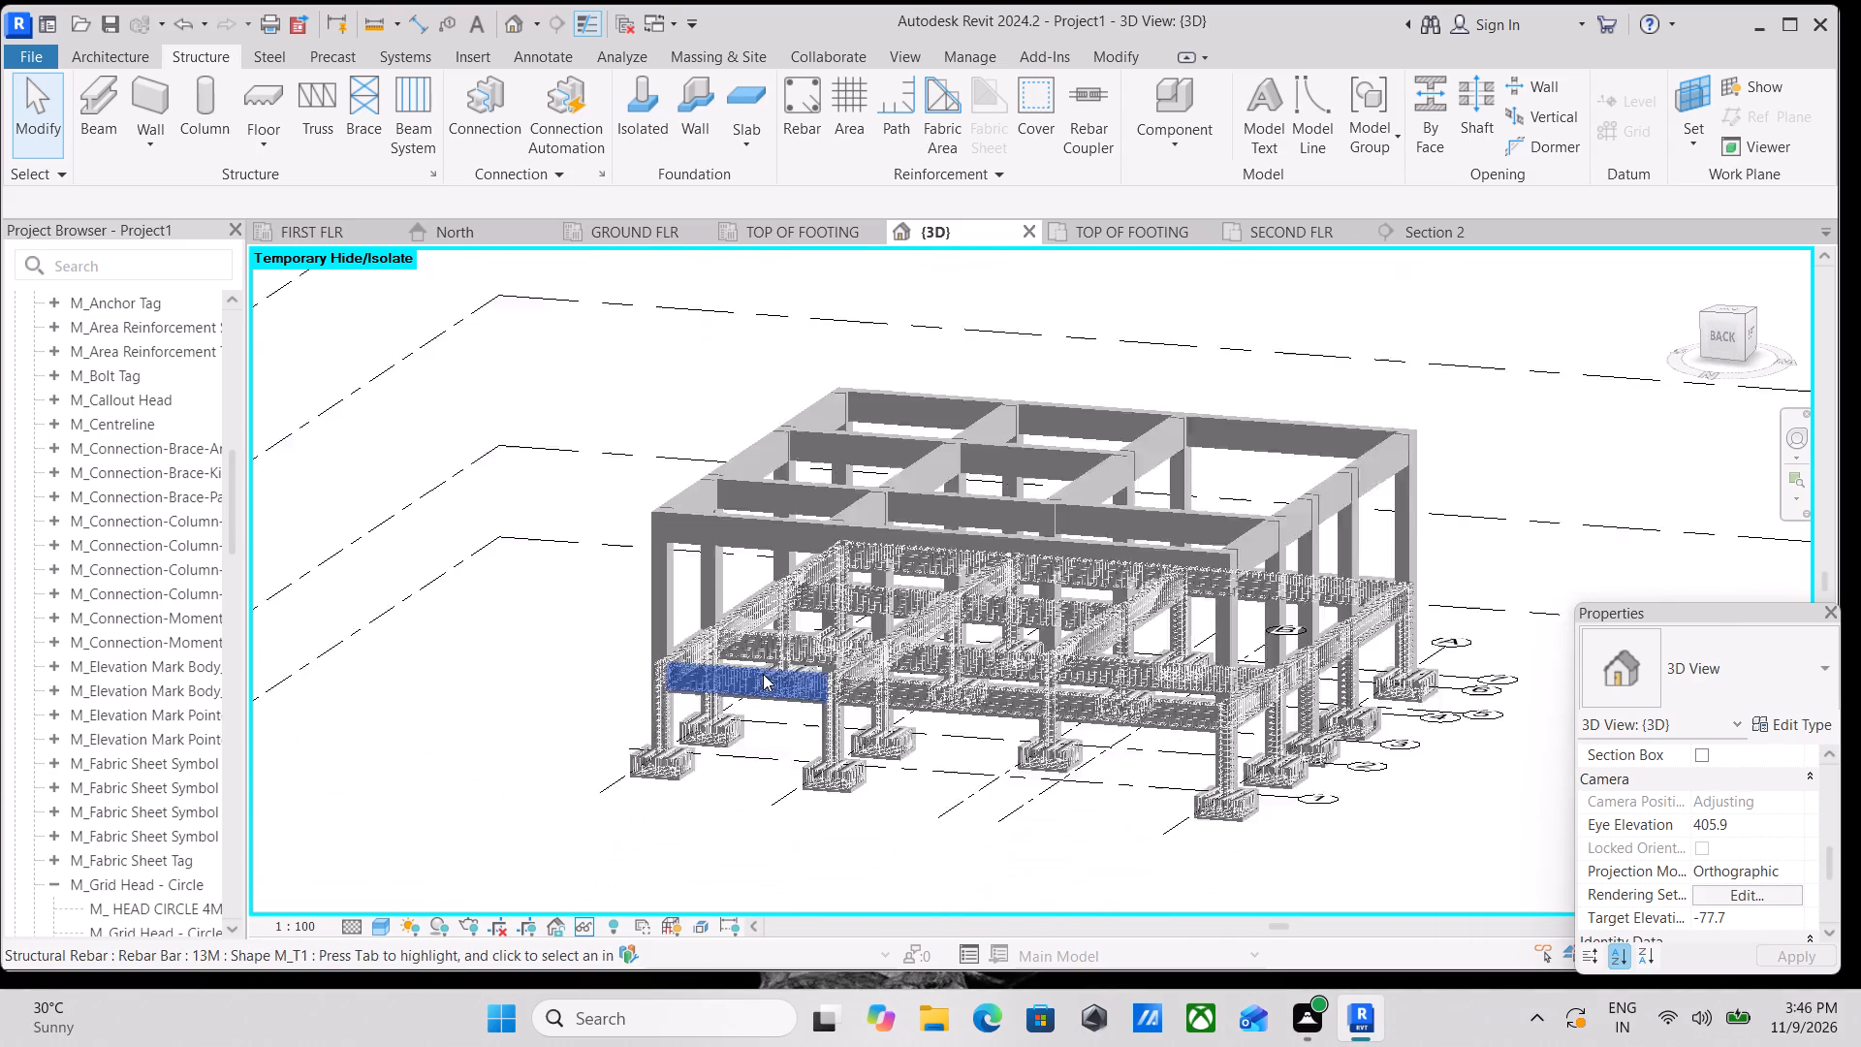
scroll(763, 674, up, 6)
scroll(871, 601, down, 4)
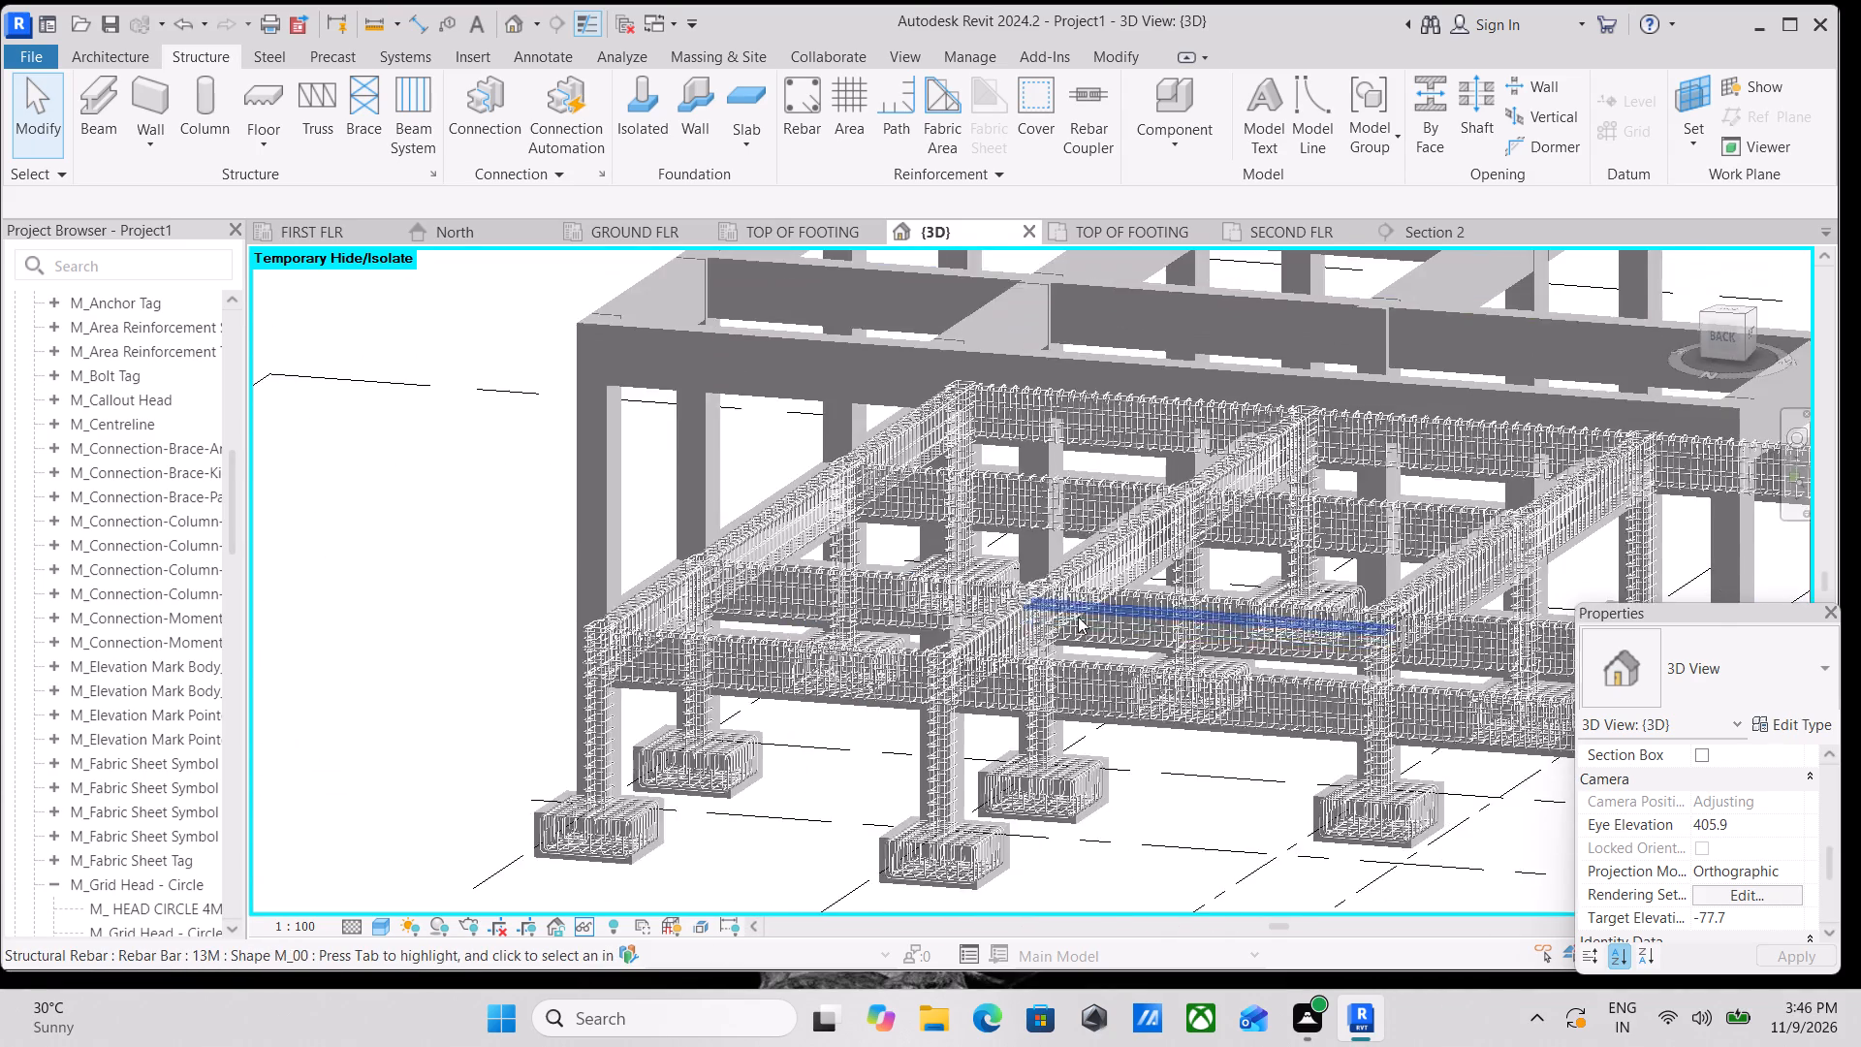
middle_drag(1078, 617, 666, 680)
scroll(721, 629, down, 6)
shift+middle_drag(746, 717, 1023, 538)
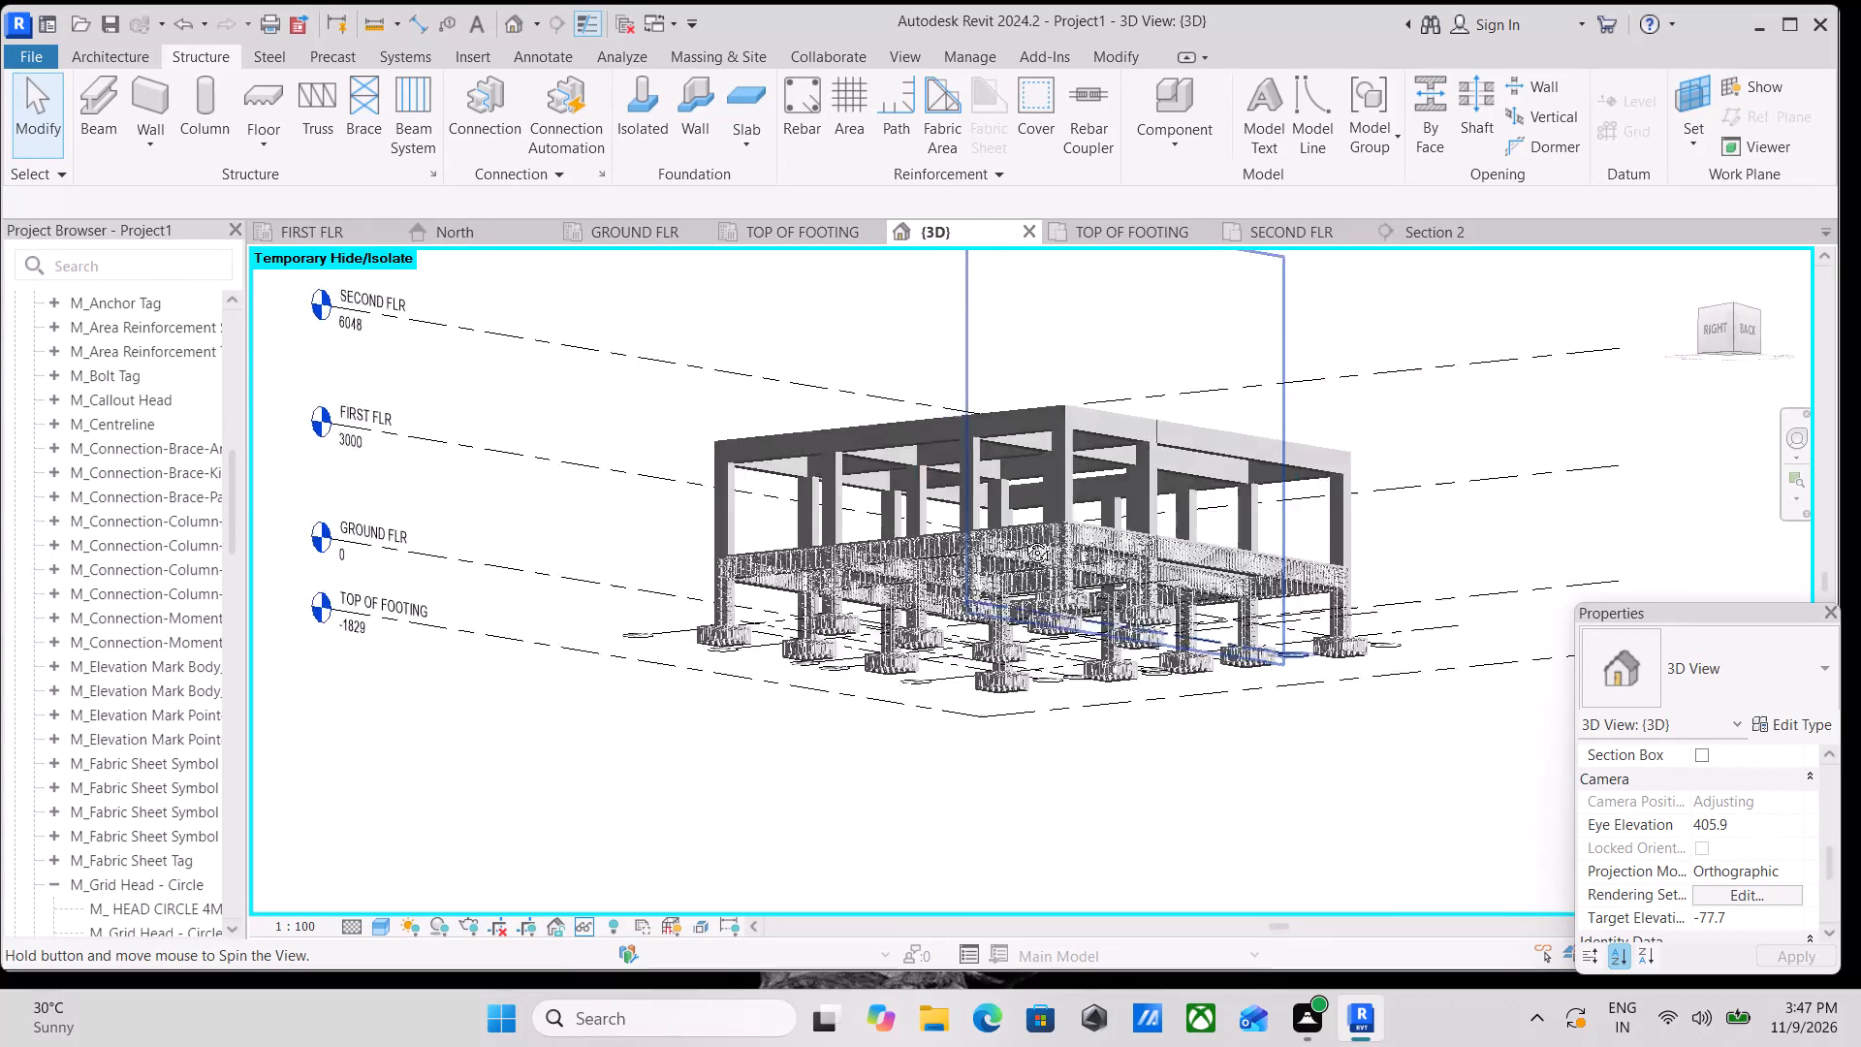
shift+middle_drag(1023, 538, 1298, 377)
shift+scroll(1216, 454, up, 1)
scroll(941, 683, up, 4)
scroll(996, 588, up, 3)
middle_drag(967, 642, 951, 694)
middle_drag(950, 677, 1048, 521)
scroll(833, 742, up, 3)
scroll(764, 661, down, 2)
scroll(763, 666, up, 1)
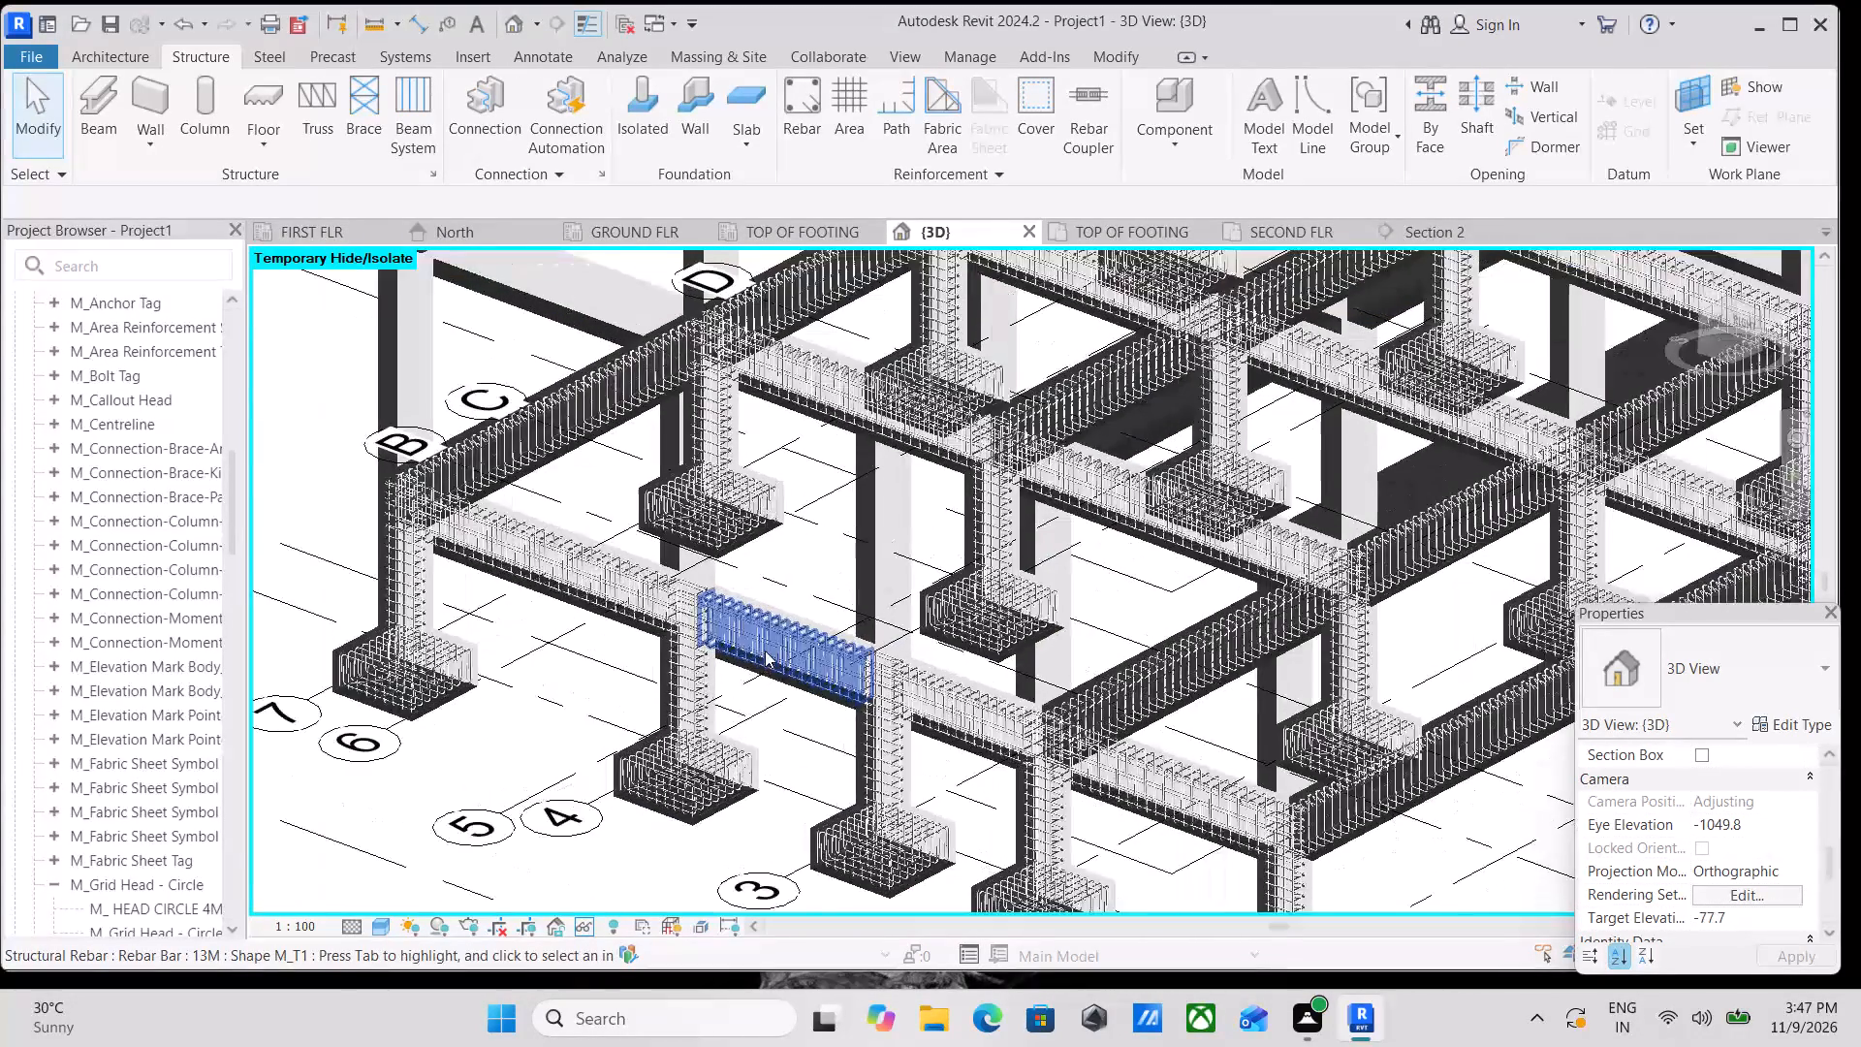
scroll(766, 648, down, 2)
shift+middle_drag(760, 635, 828, 963)
shift+middle_drag(848, 693, 951, 868)
scroll(863, 555, down, 1)
middle_drag(863, 555, 961, 755)
middle_drag(891, 600, 912, 826)
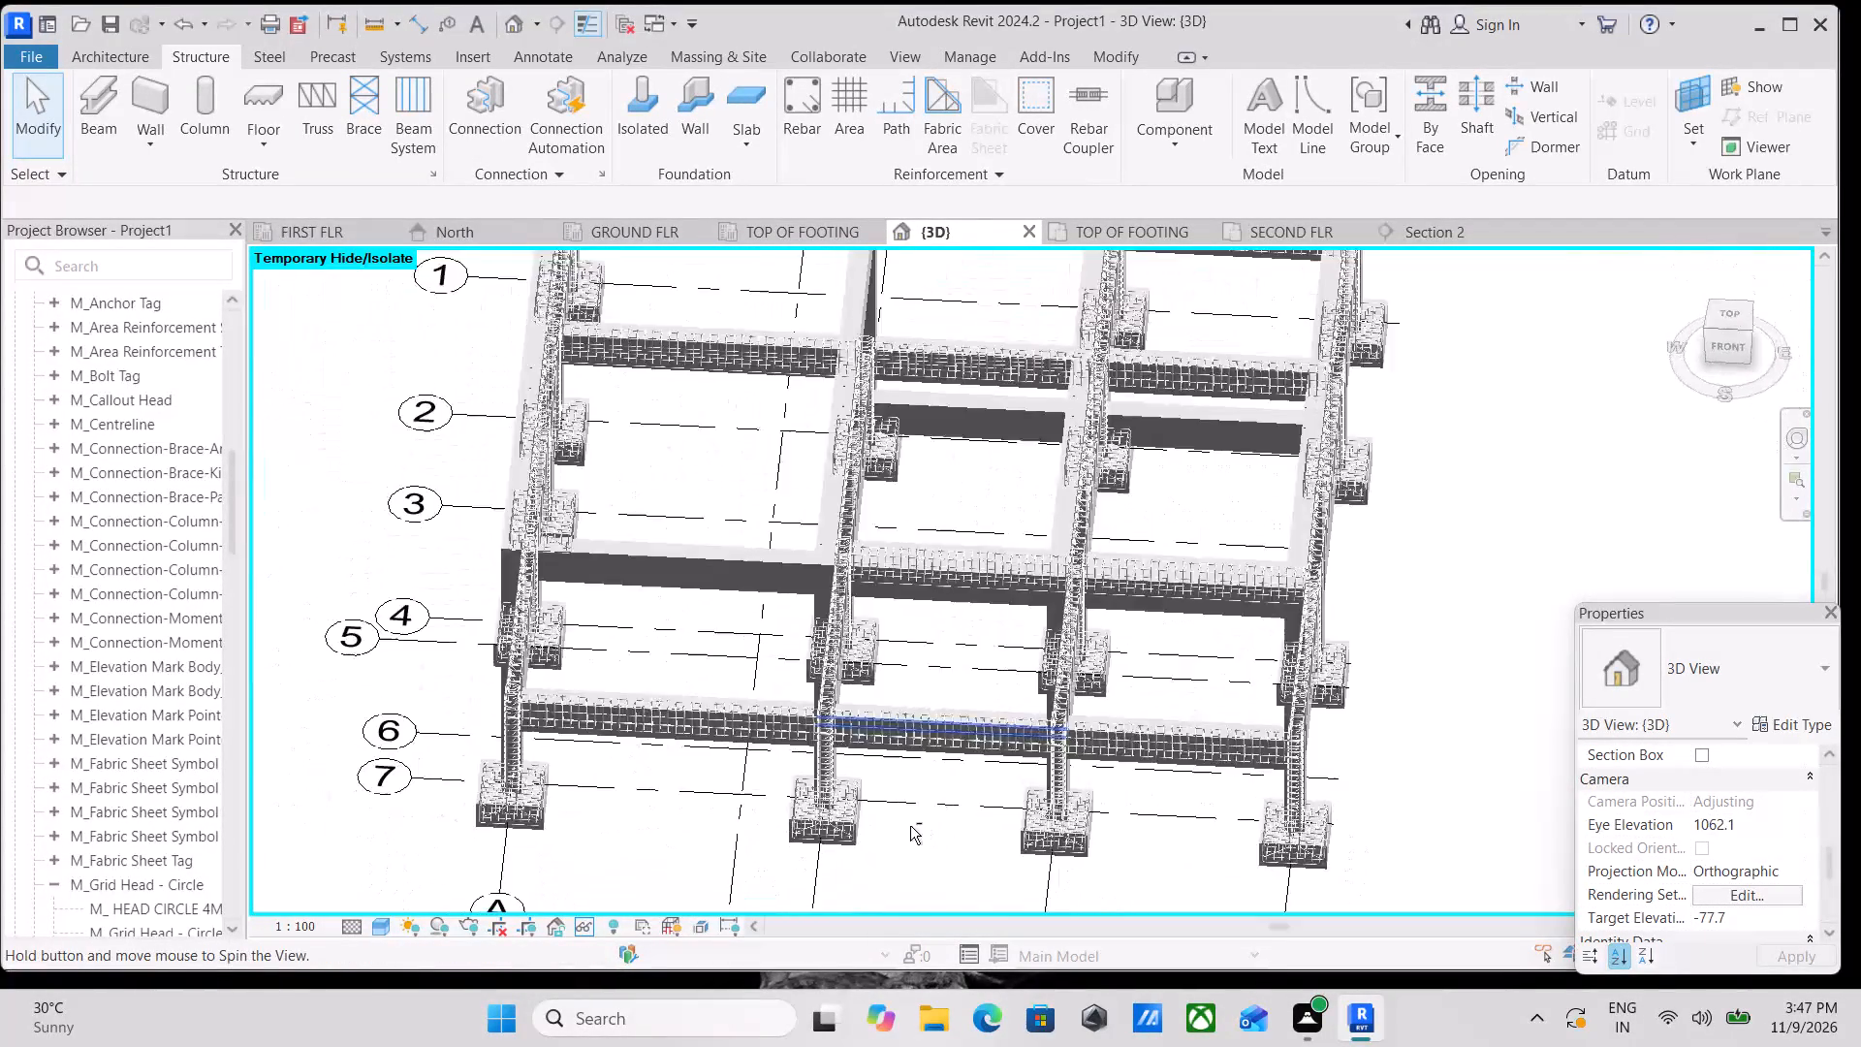
shift+middle_drag(1025, 650, 910, 694)
shift+scroll(1009, 659, down, 1)
scroll(961, 617, down, 1)
middle_drag(961, 617, 746, 706)
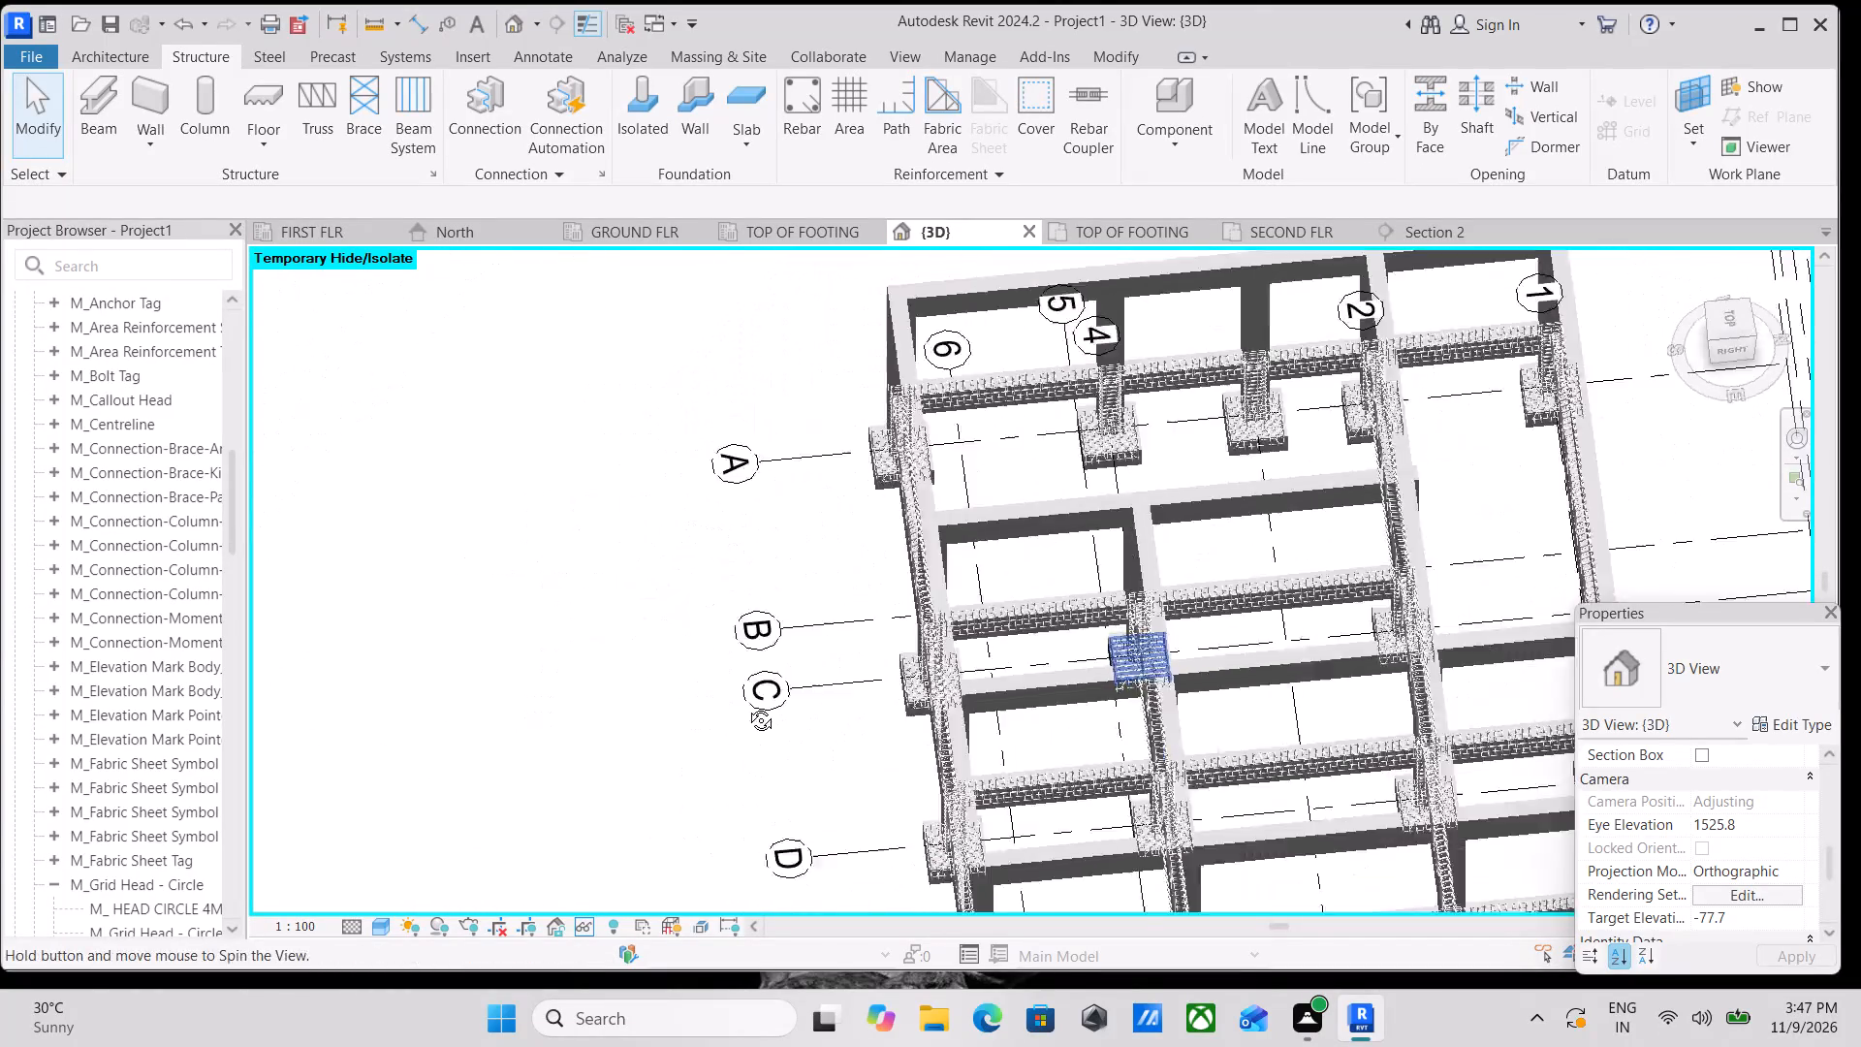
middle_drag(746, 706, 734, 707)
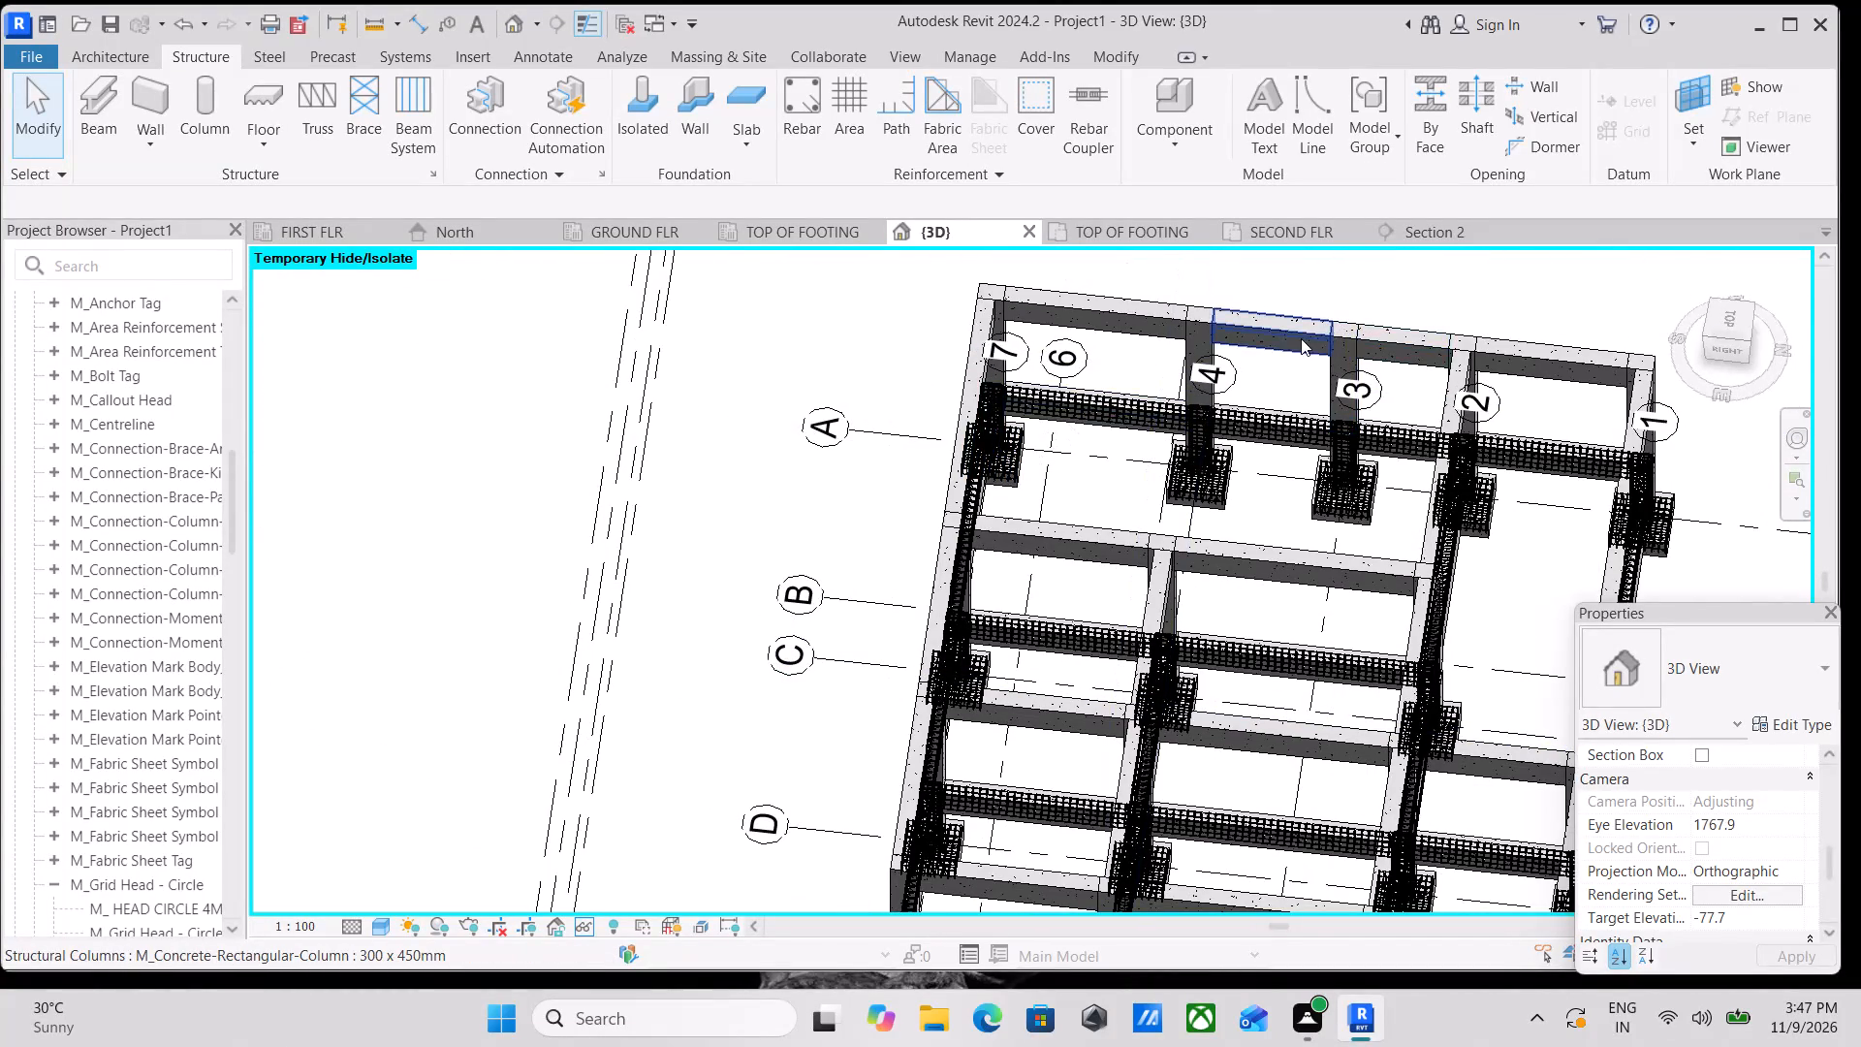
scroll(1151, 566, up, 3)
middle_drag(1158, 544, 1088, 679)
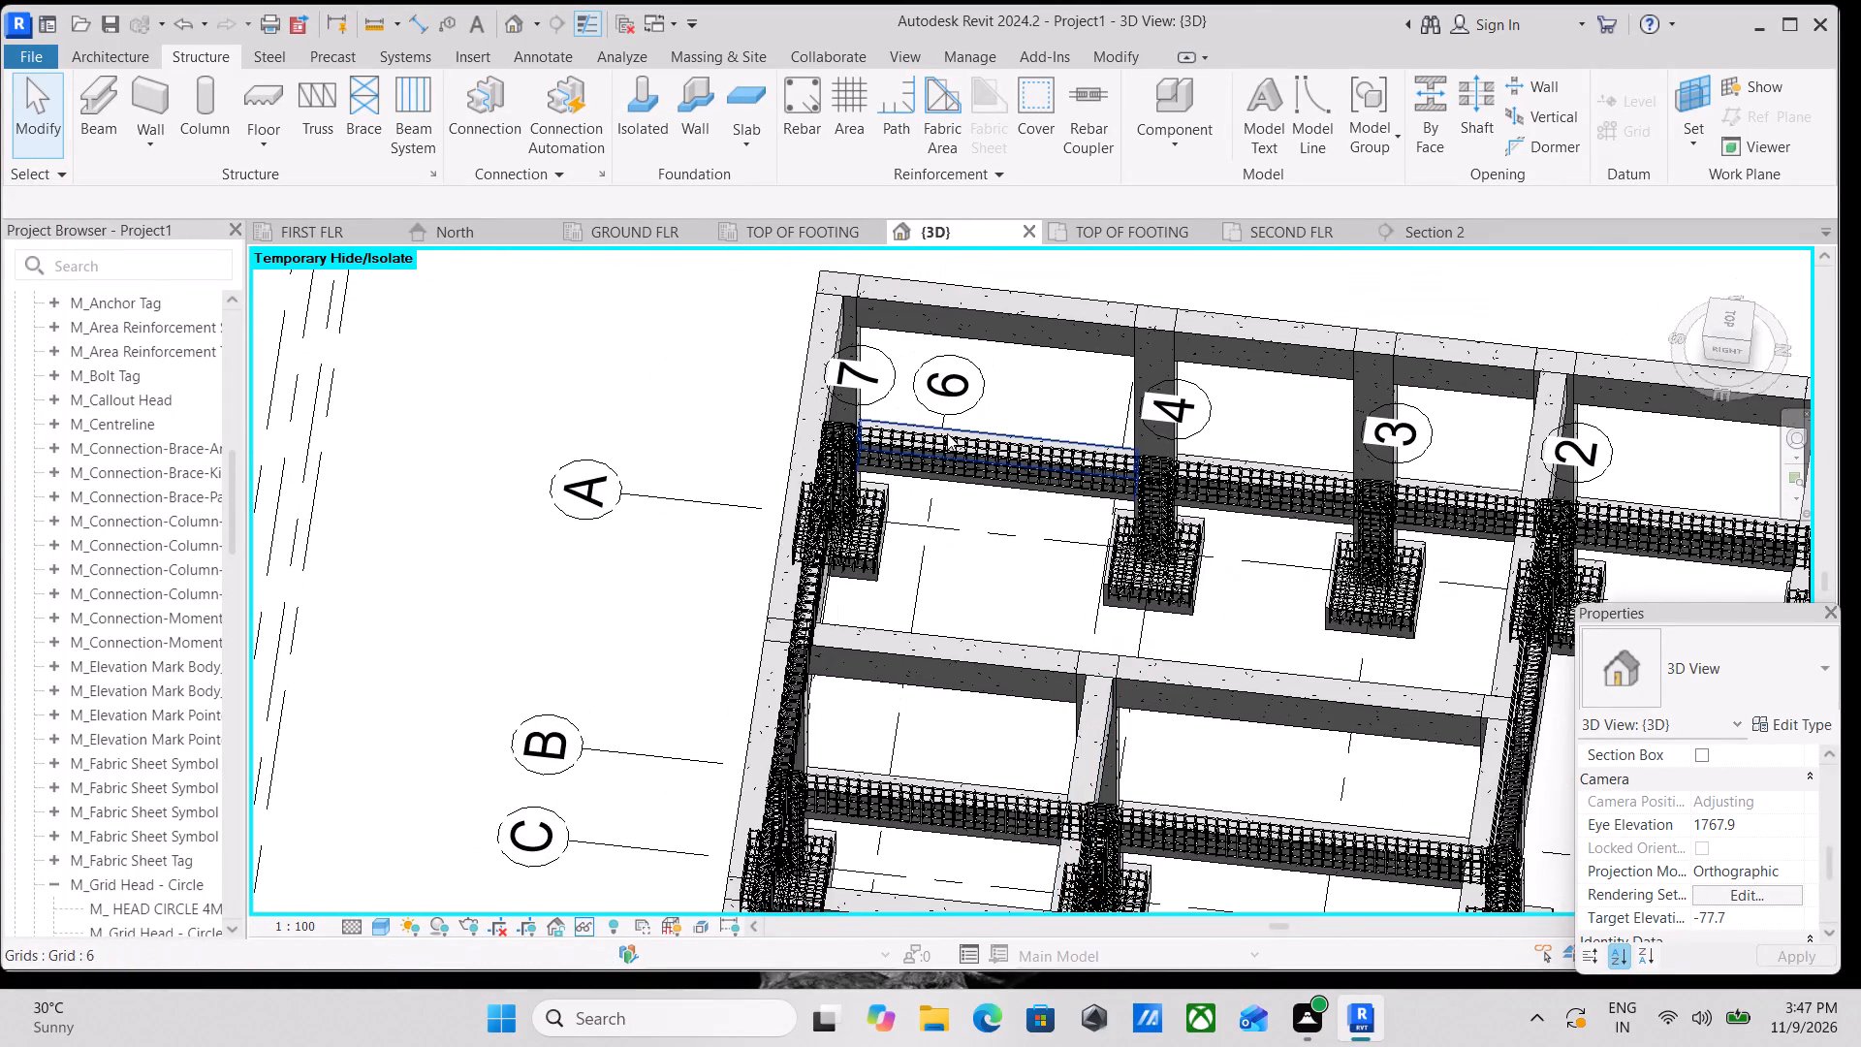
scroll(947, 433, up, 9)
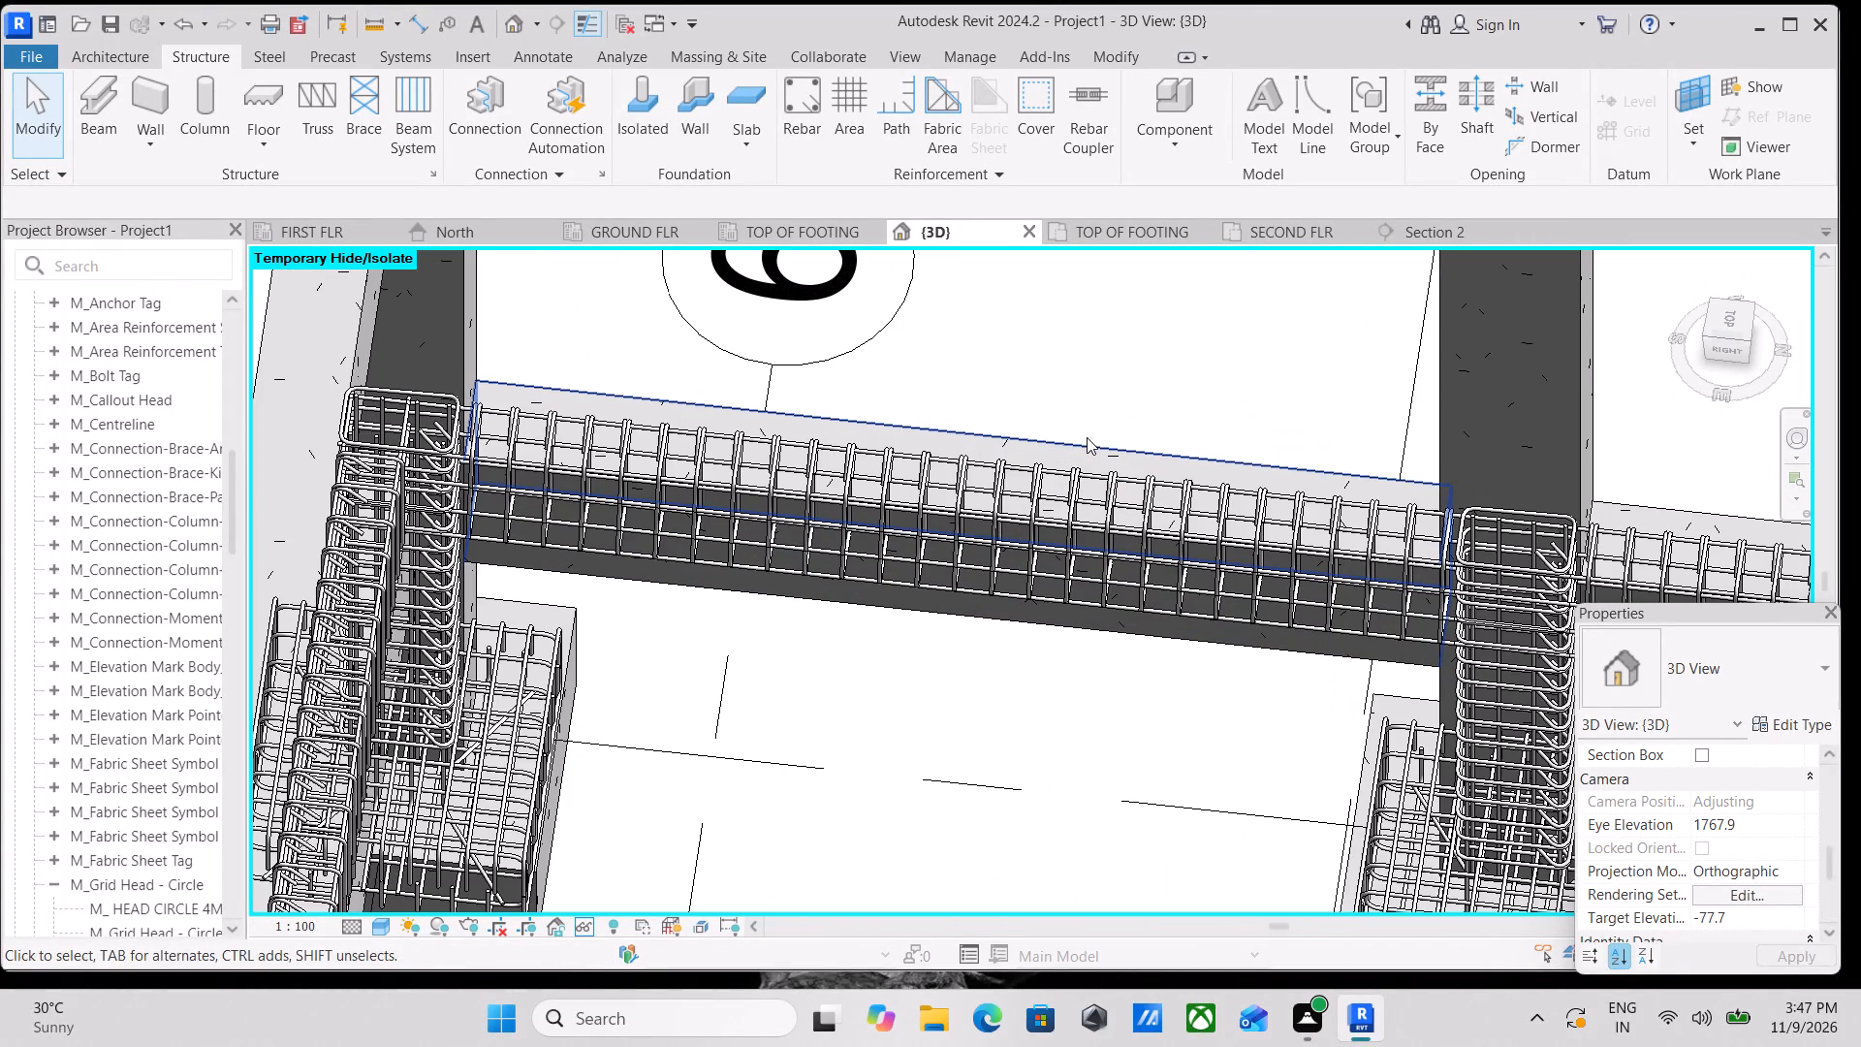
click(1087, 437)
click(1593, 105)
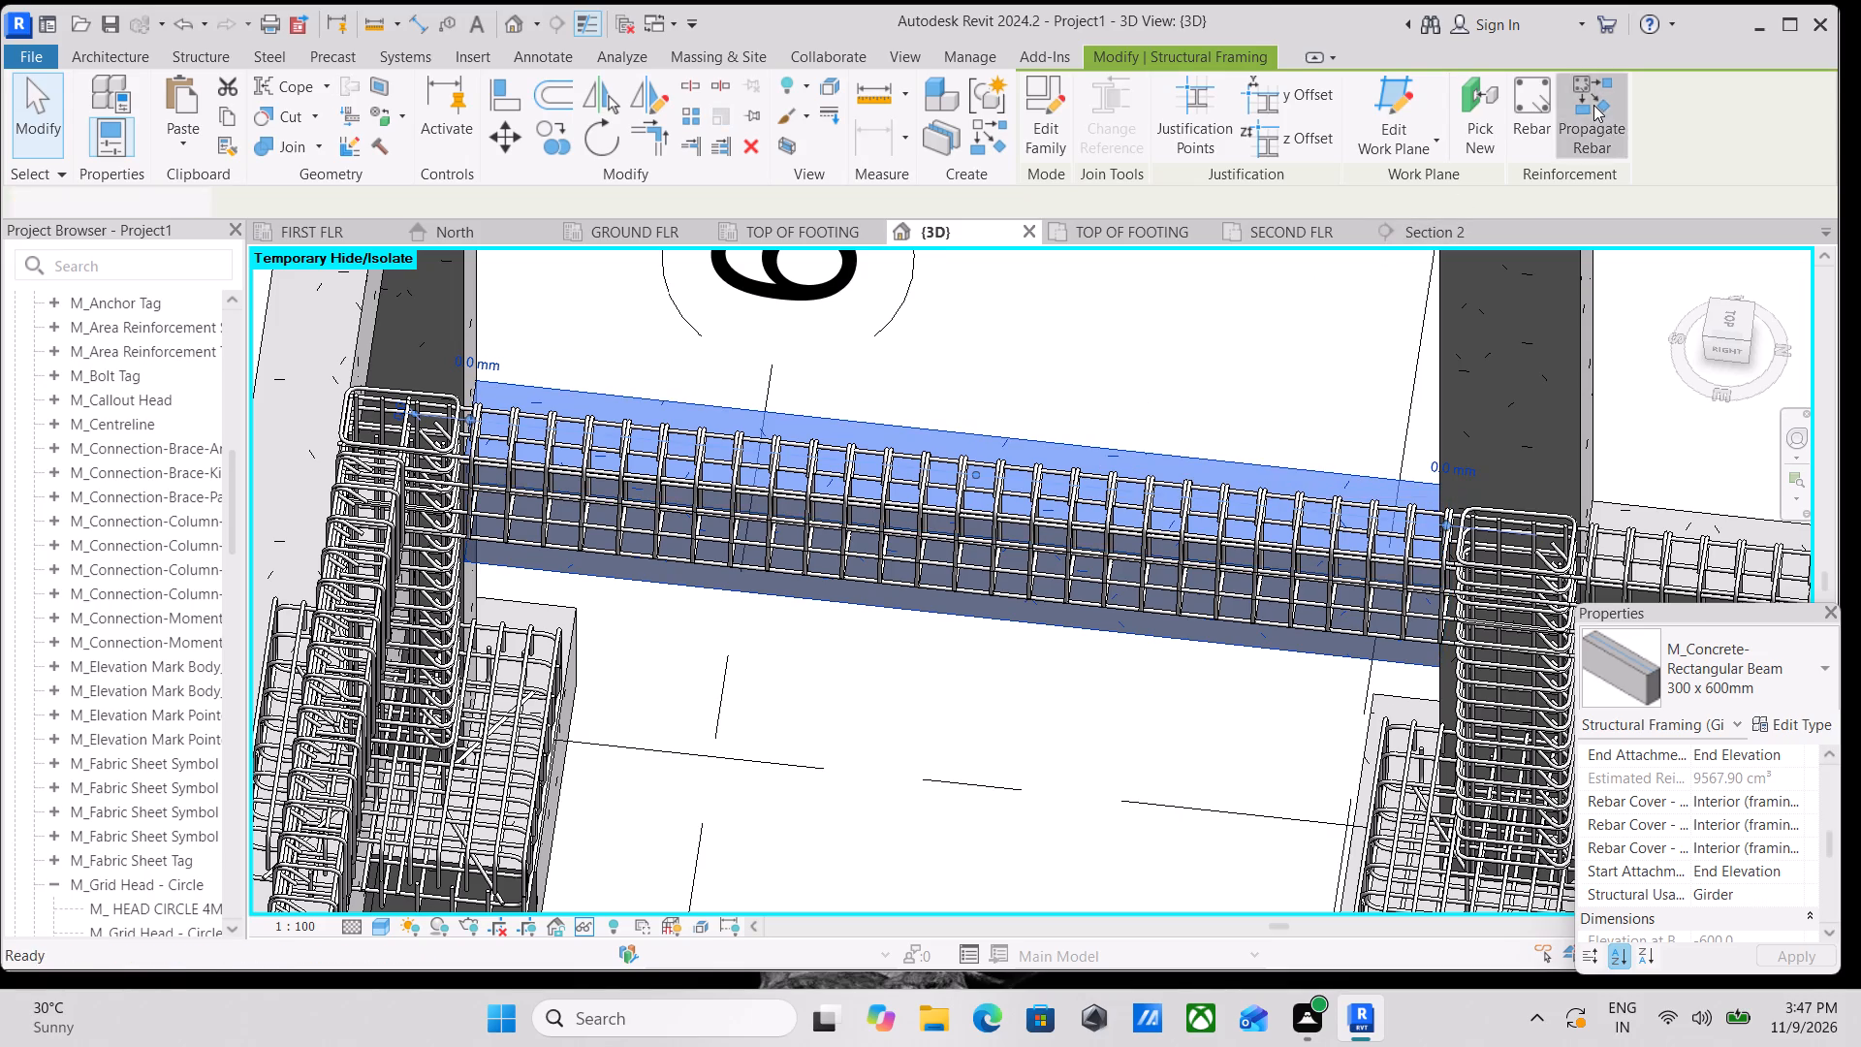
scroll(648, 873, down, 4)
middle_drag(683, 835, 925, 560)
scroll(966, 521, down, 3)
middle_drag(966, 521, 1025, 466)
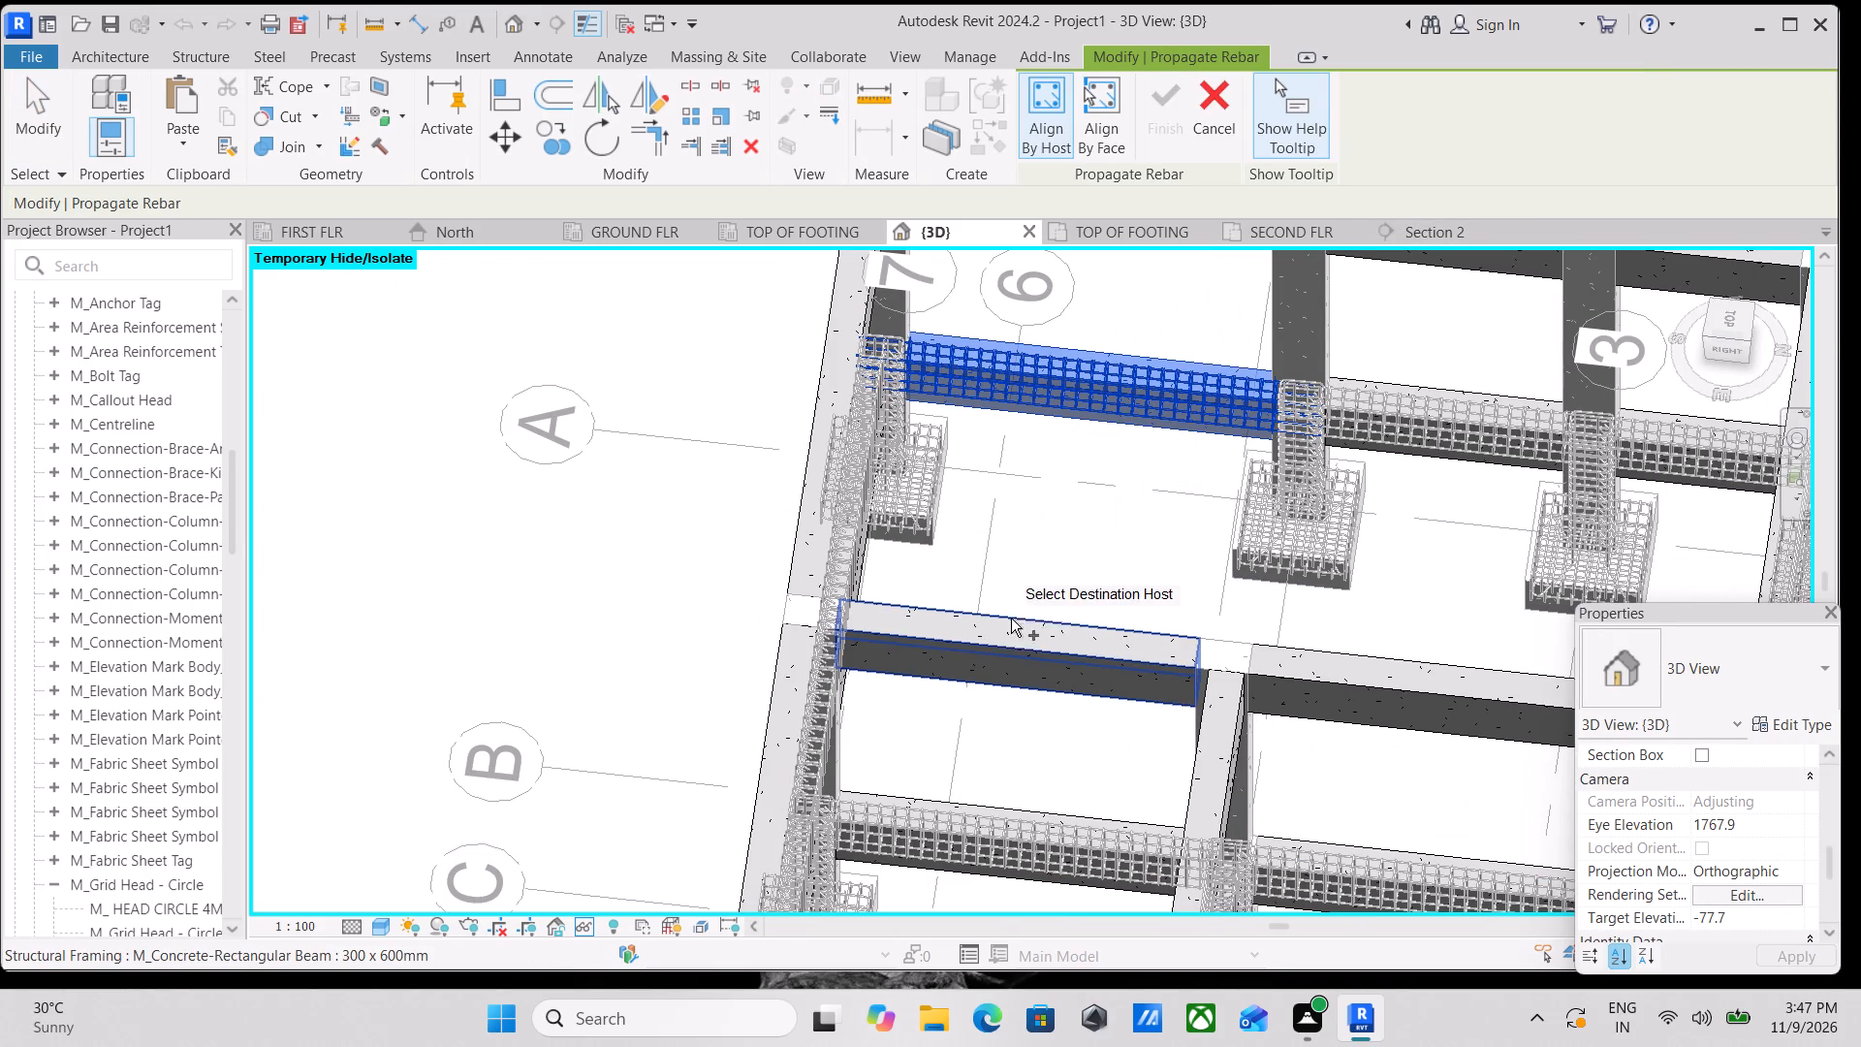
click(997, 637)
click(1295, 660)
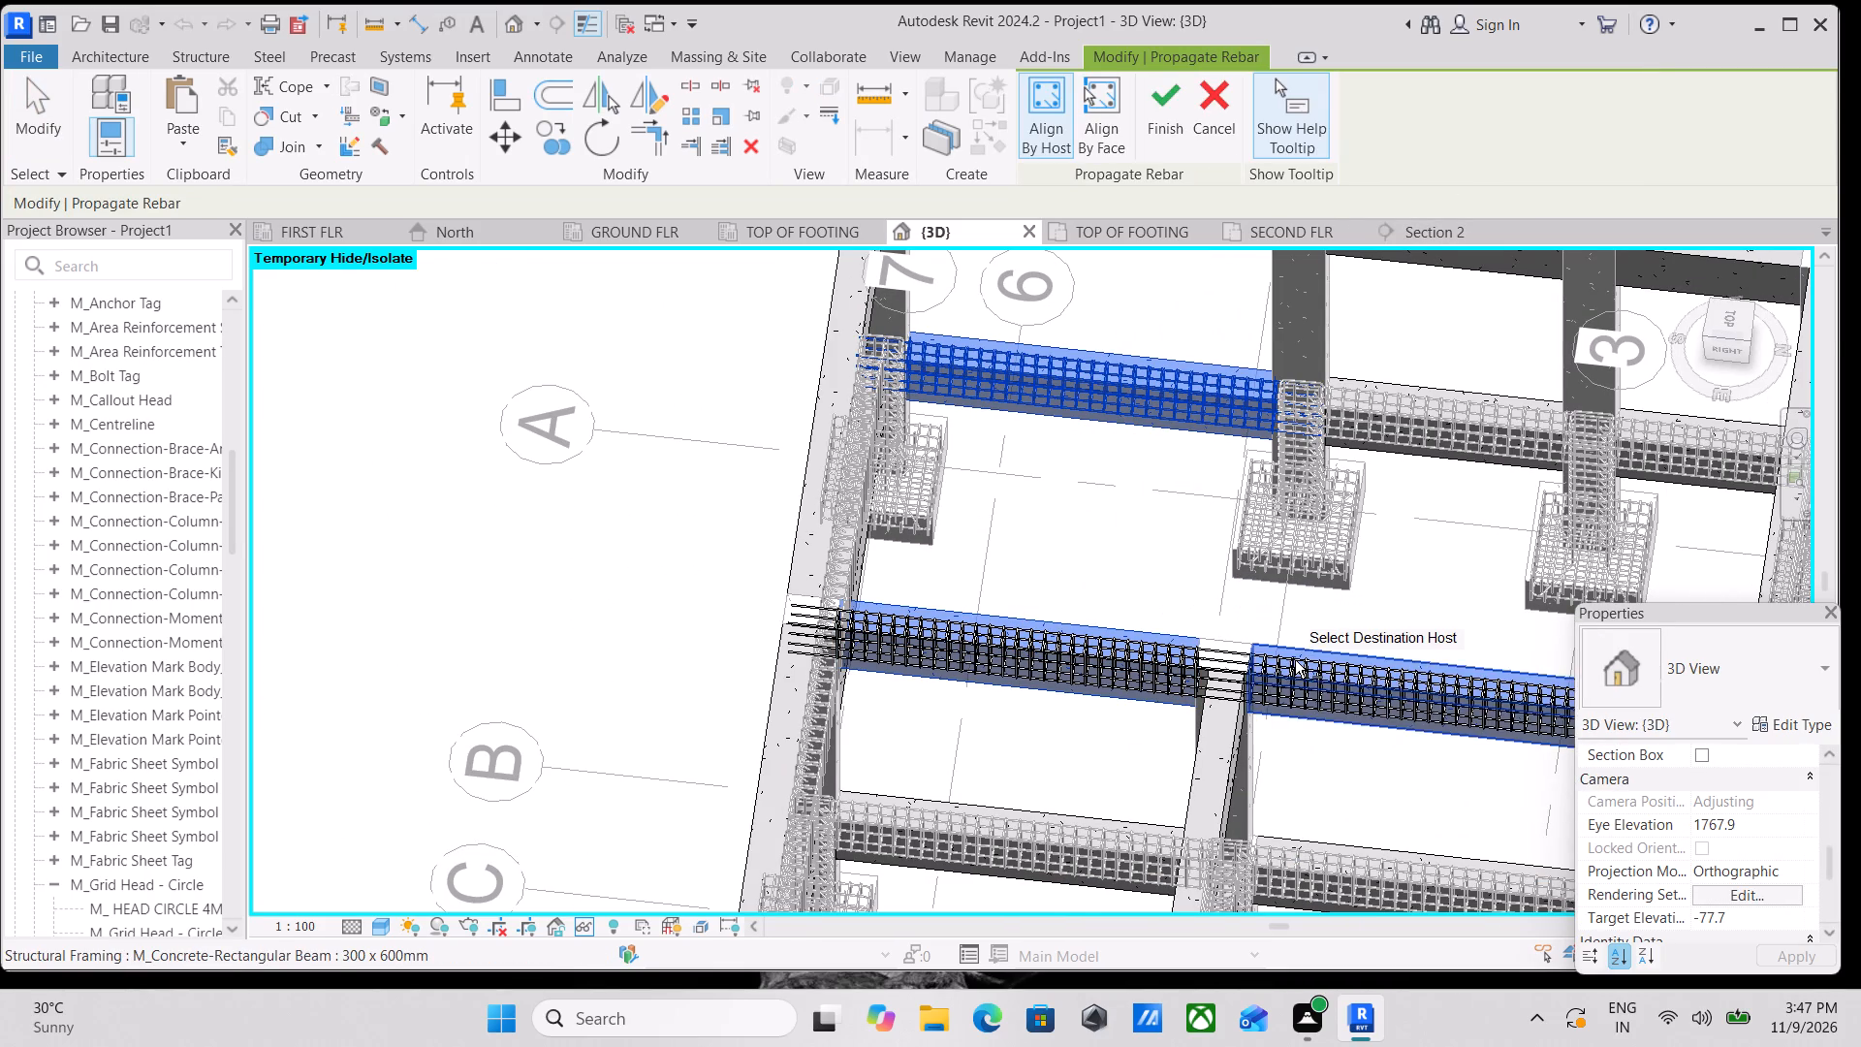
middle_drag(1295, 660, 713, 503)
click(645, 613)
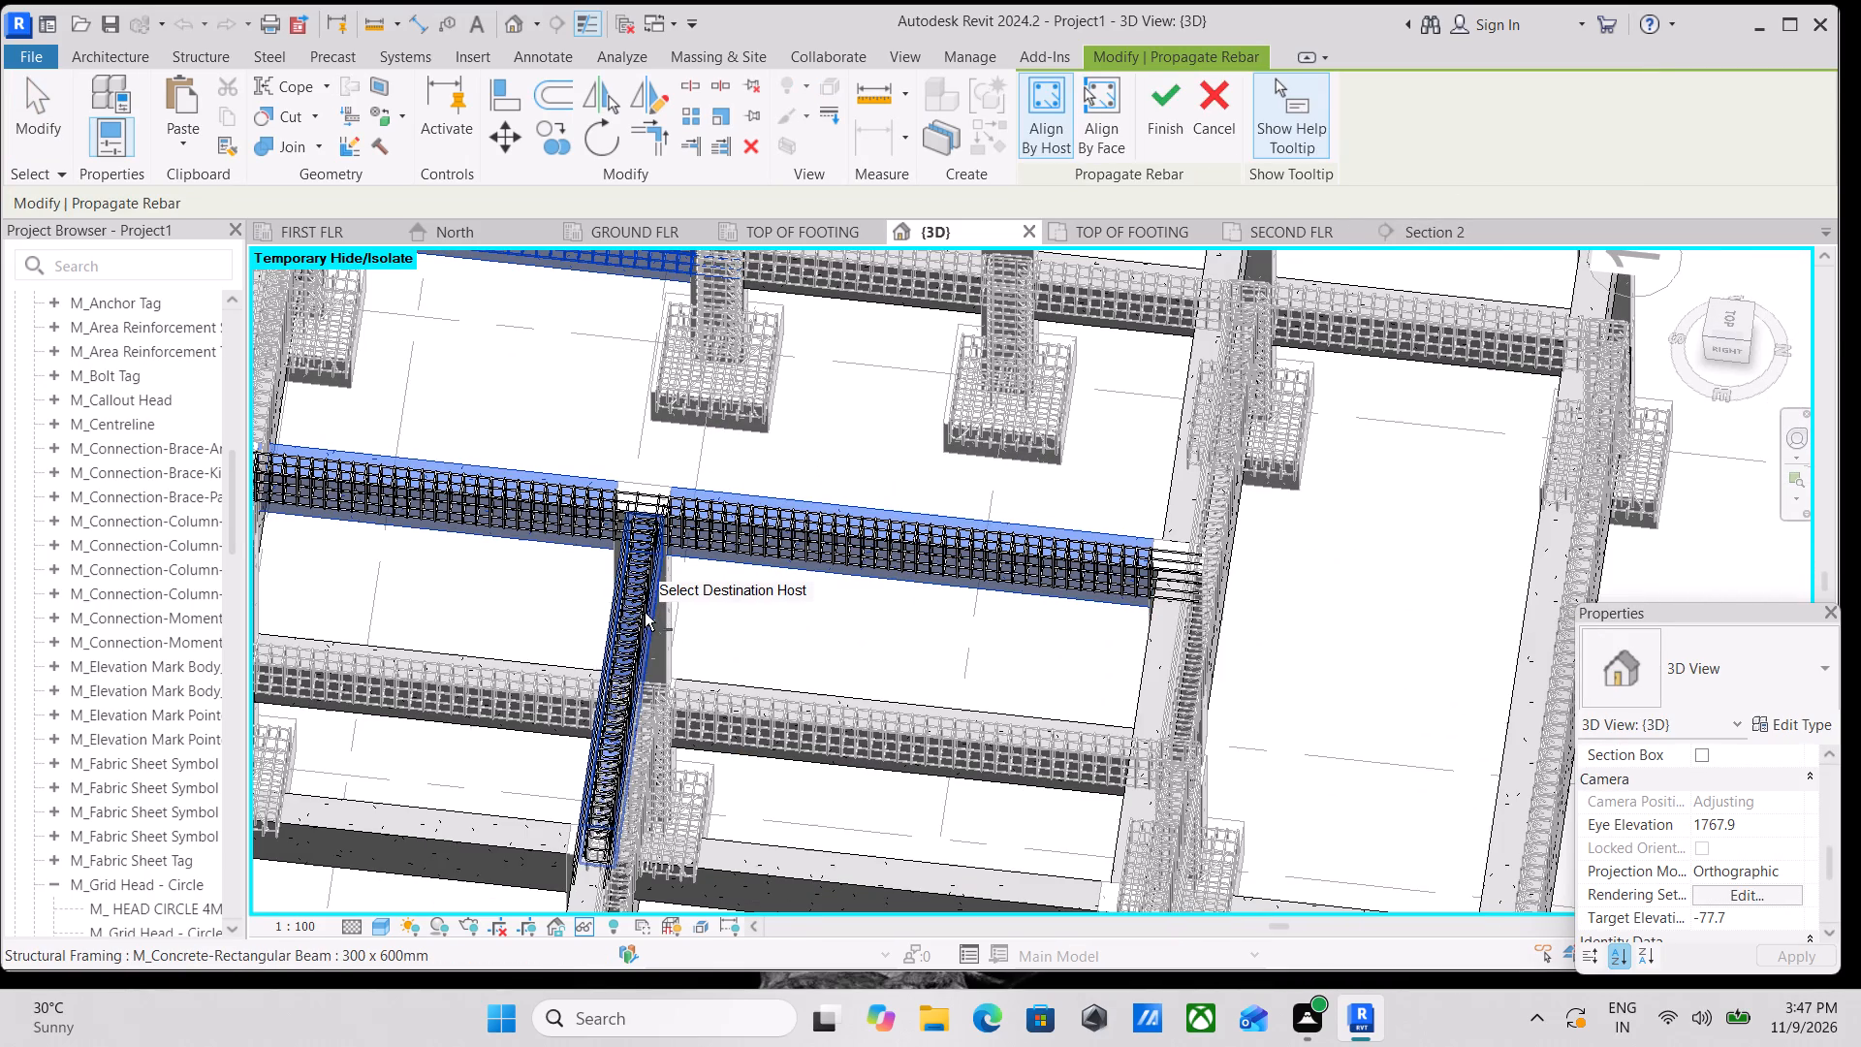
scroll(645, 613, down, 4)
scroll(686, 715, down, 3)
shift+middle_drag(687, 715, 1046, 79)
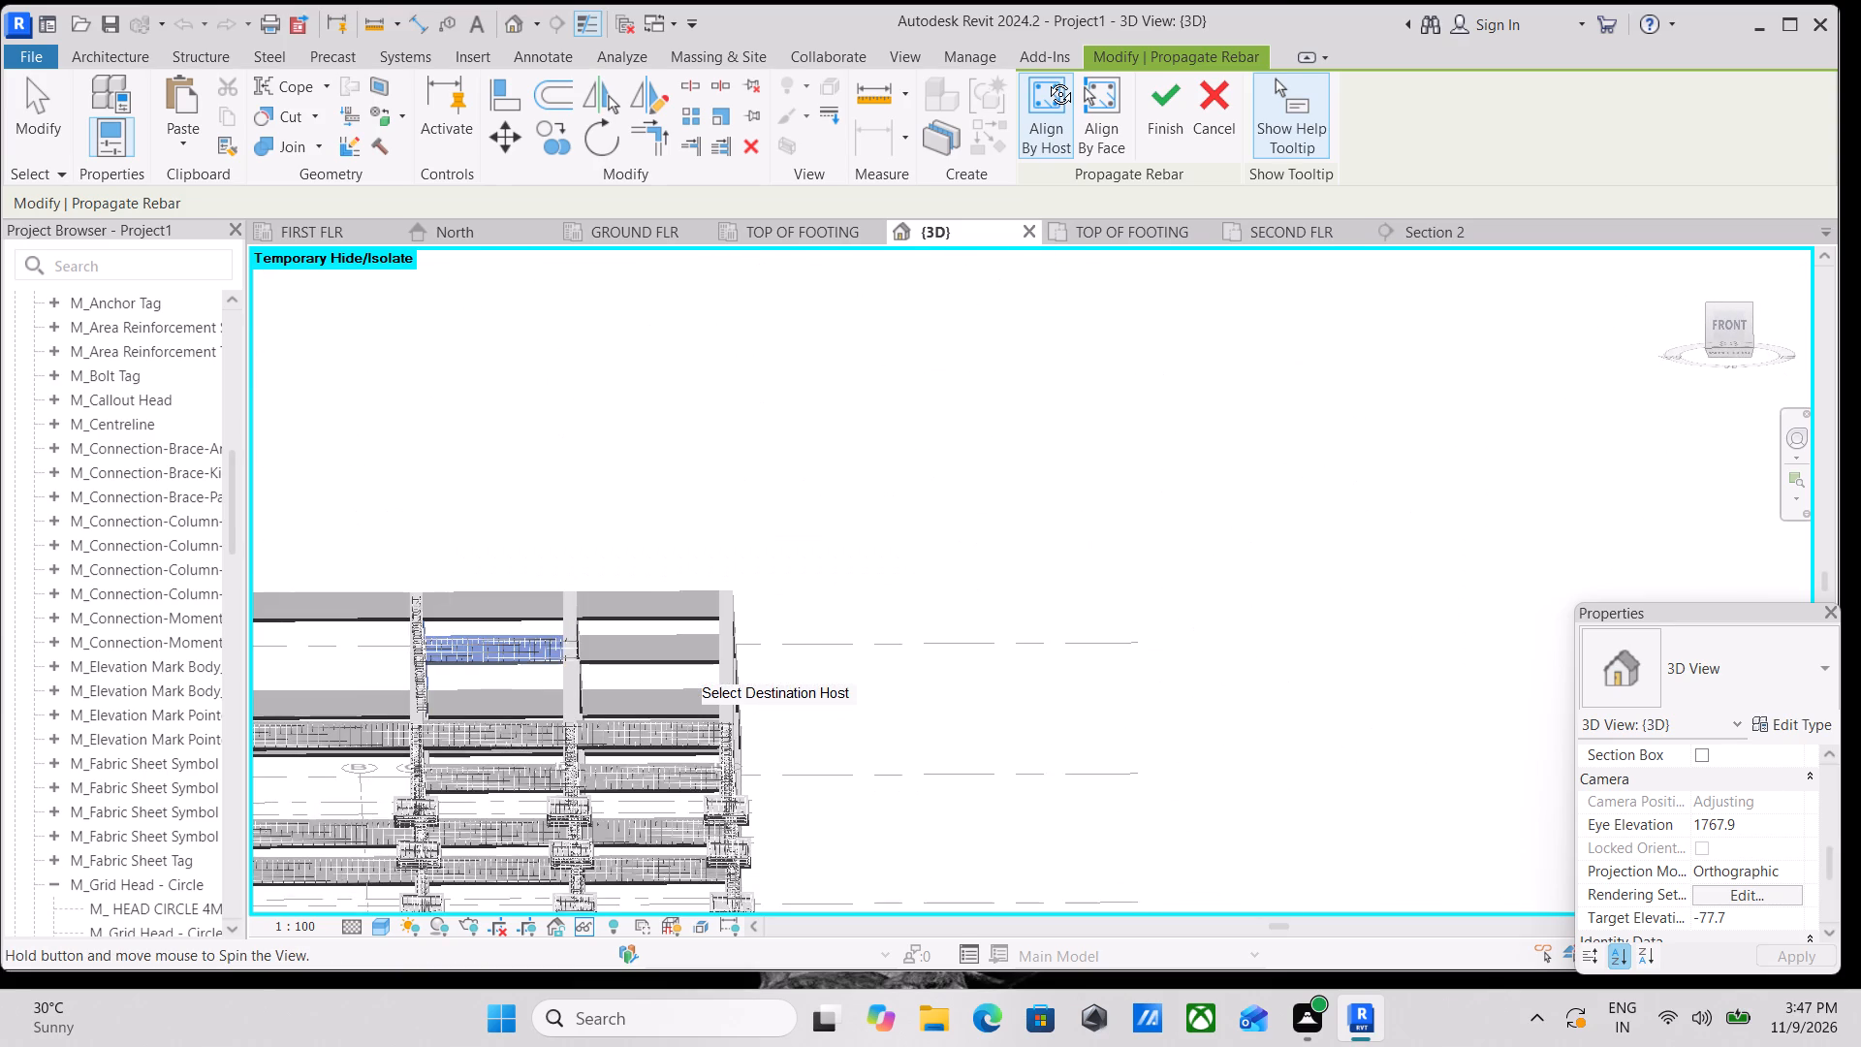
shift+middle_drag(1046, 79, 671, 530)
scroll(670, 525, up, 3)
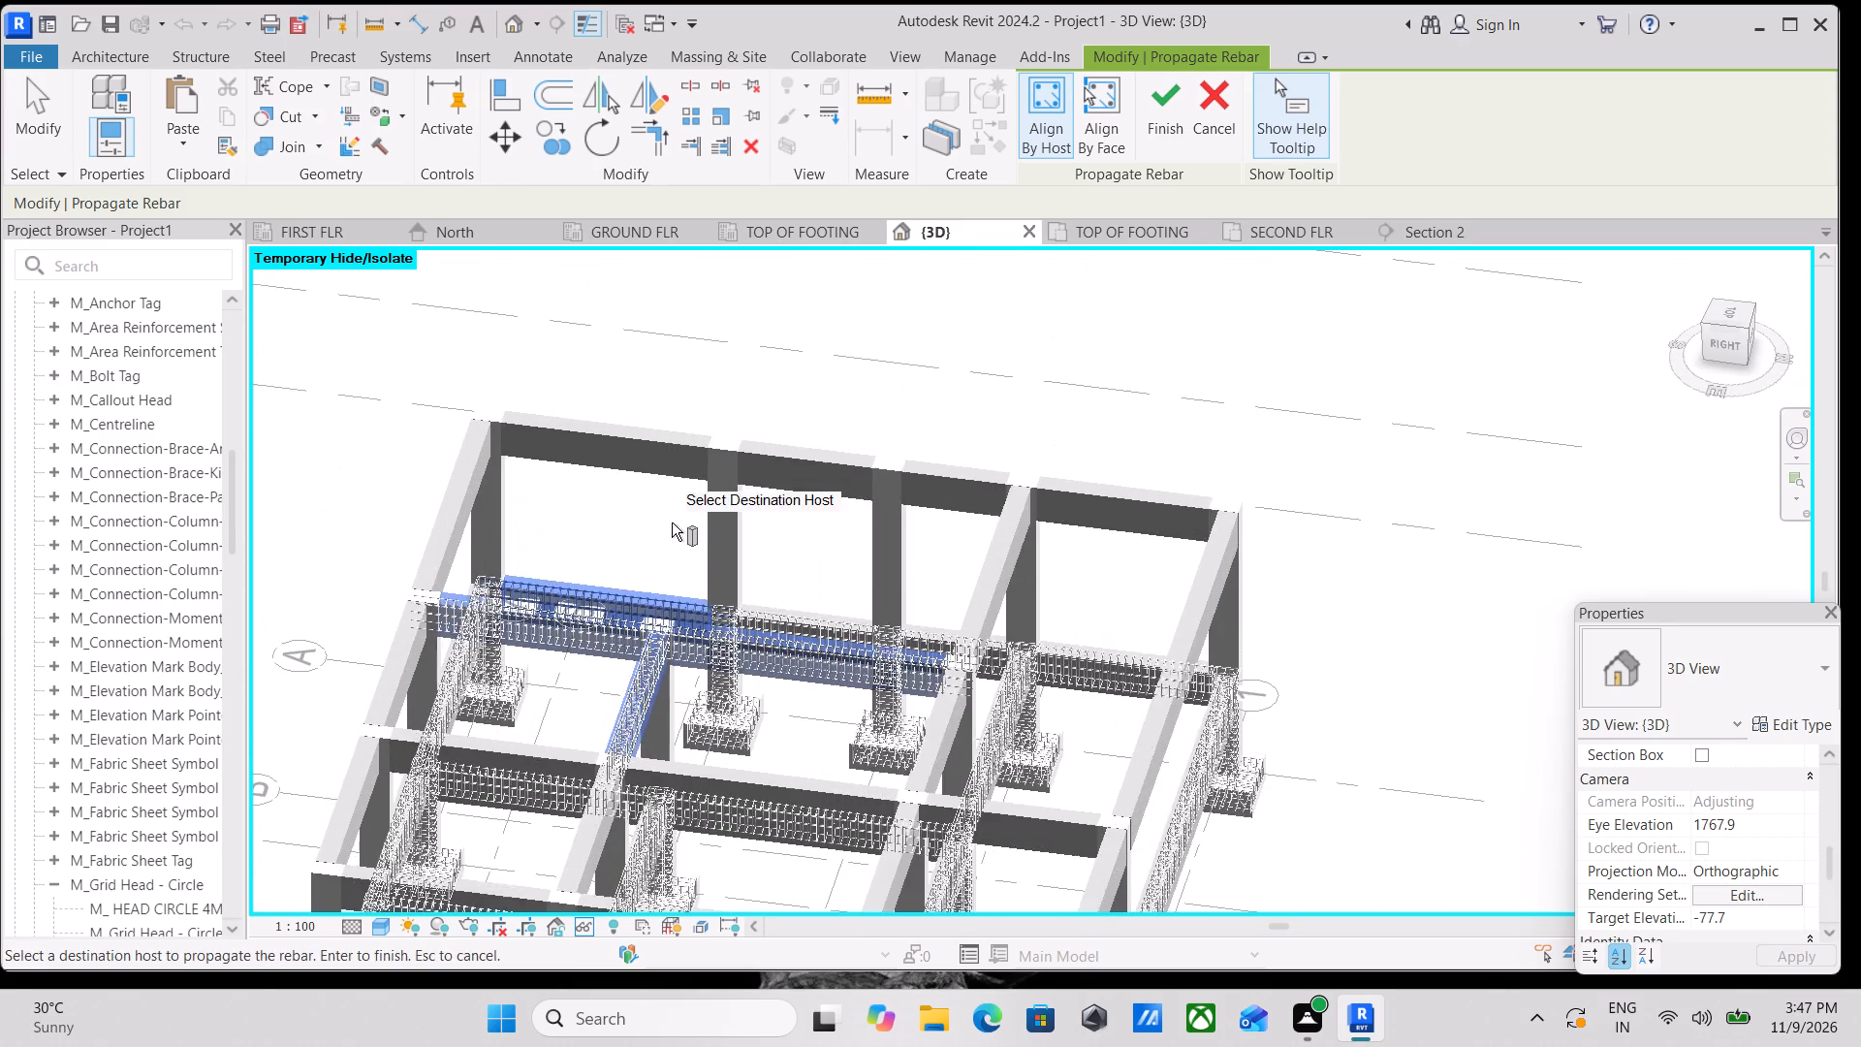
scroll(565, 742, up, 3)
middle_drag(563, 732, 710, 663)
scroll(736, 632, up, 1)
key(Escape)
Examine the ground-floor beam cages and column reinforcement again from the front of the building.
scroll(755, 604, down, 4)
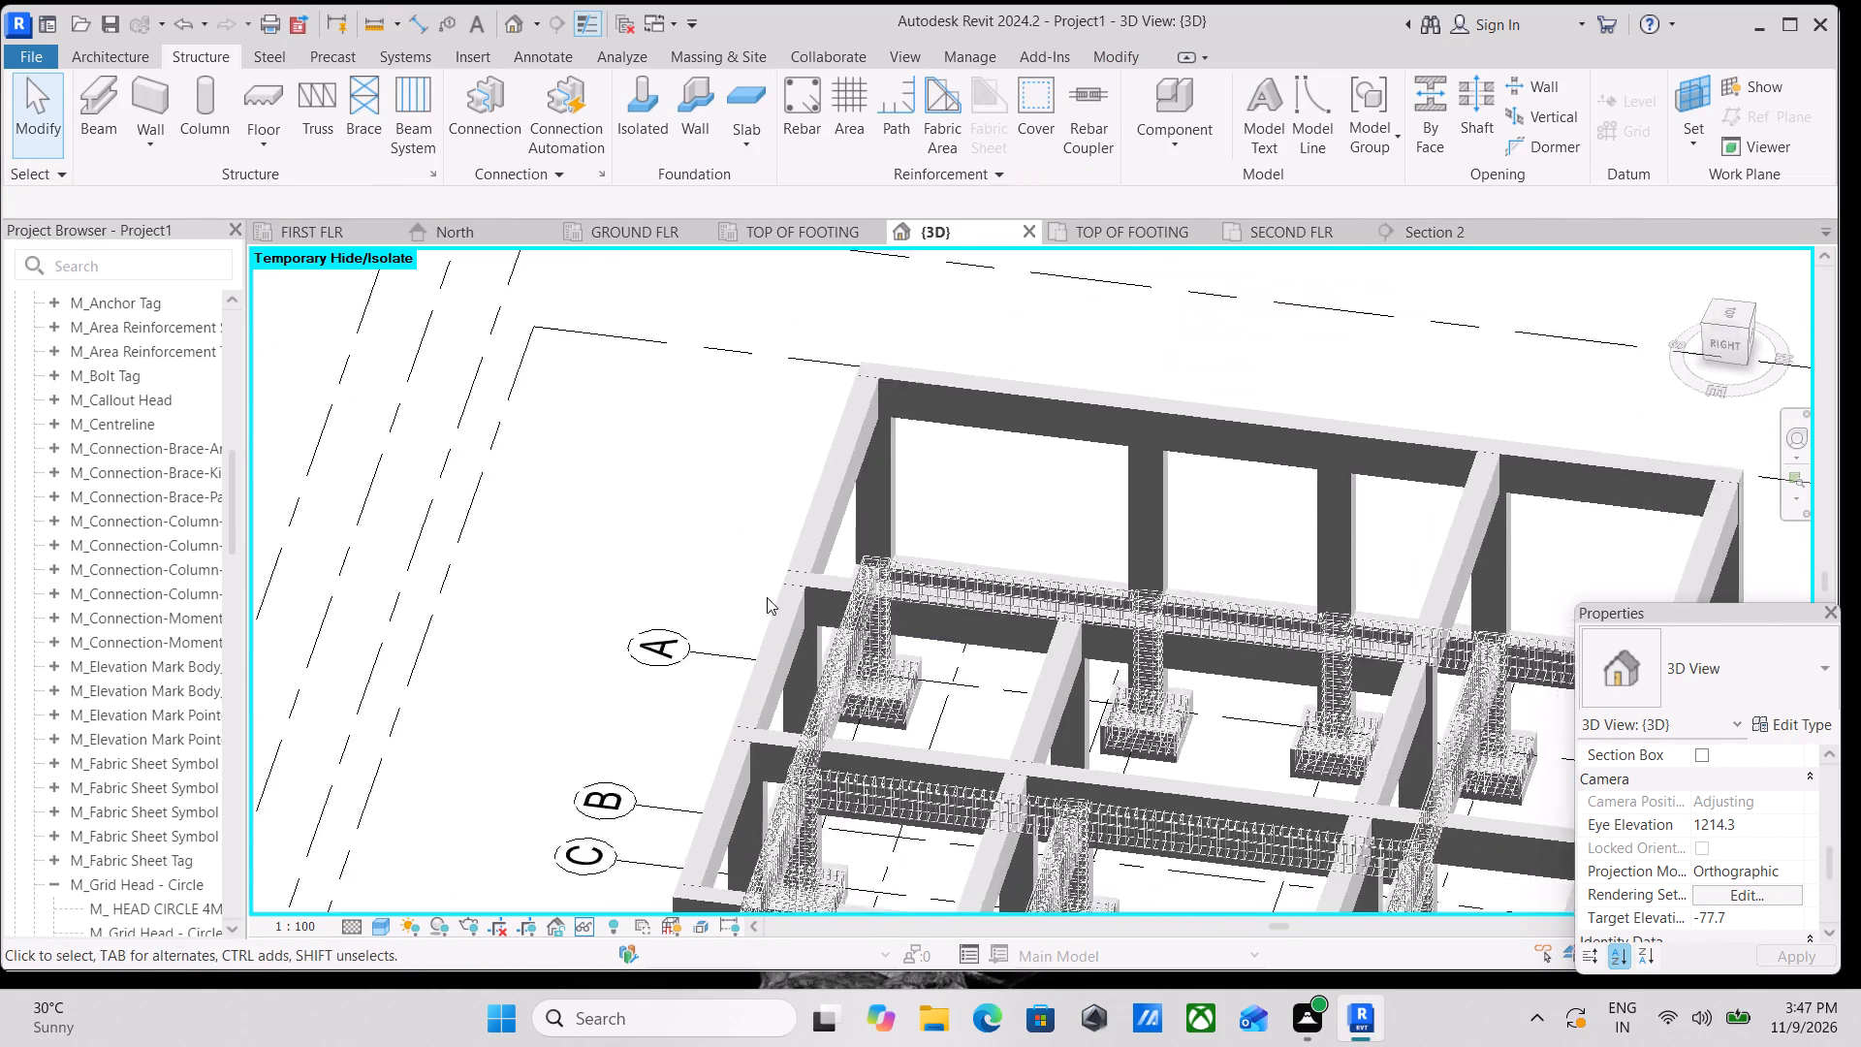
scroll(834, 596, down, 1)
middle_drag(835, 596, 899, 490)
scroll(1001, 634, up, 2)
scroll(1042, 573, down, 4)
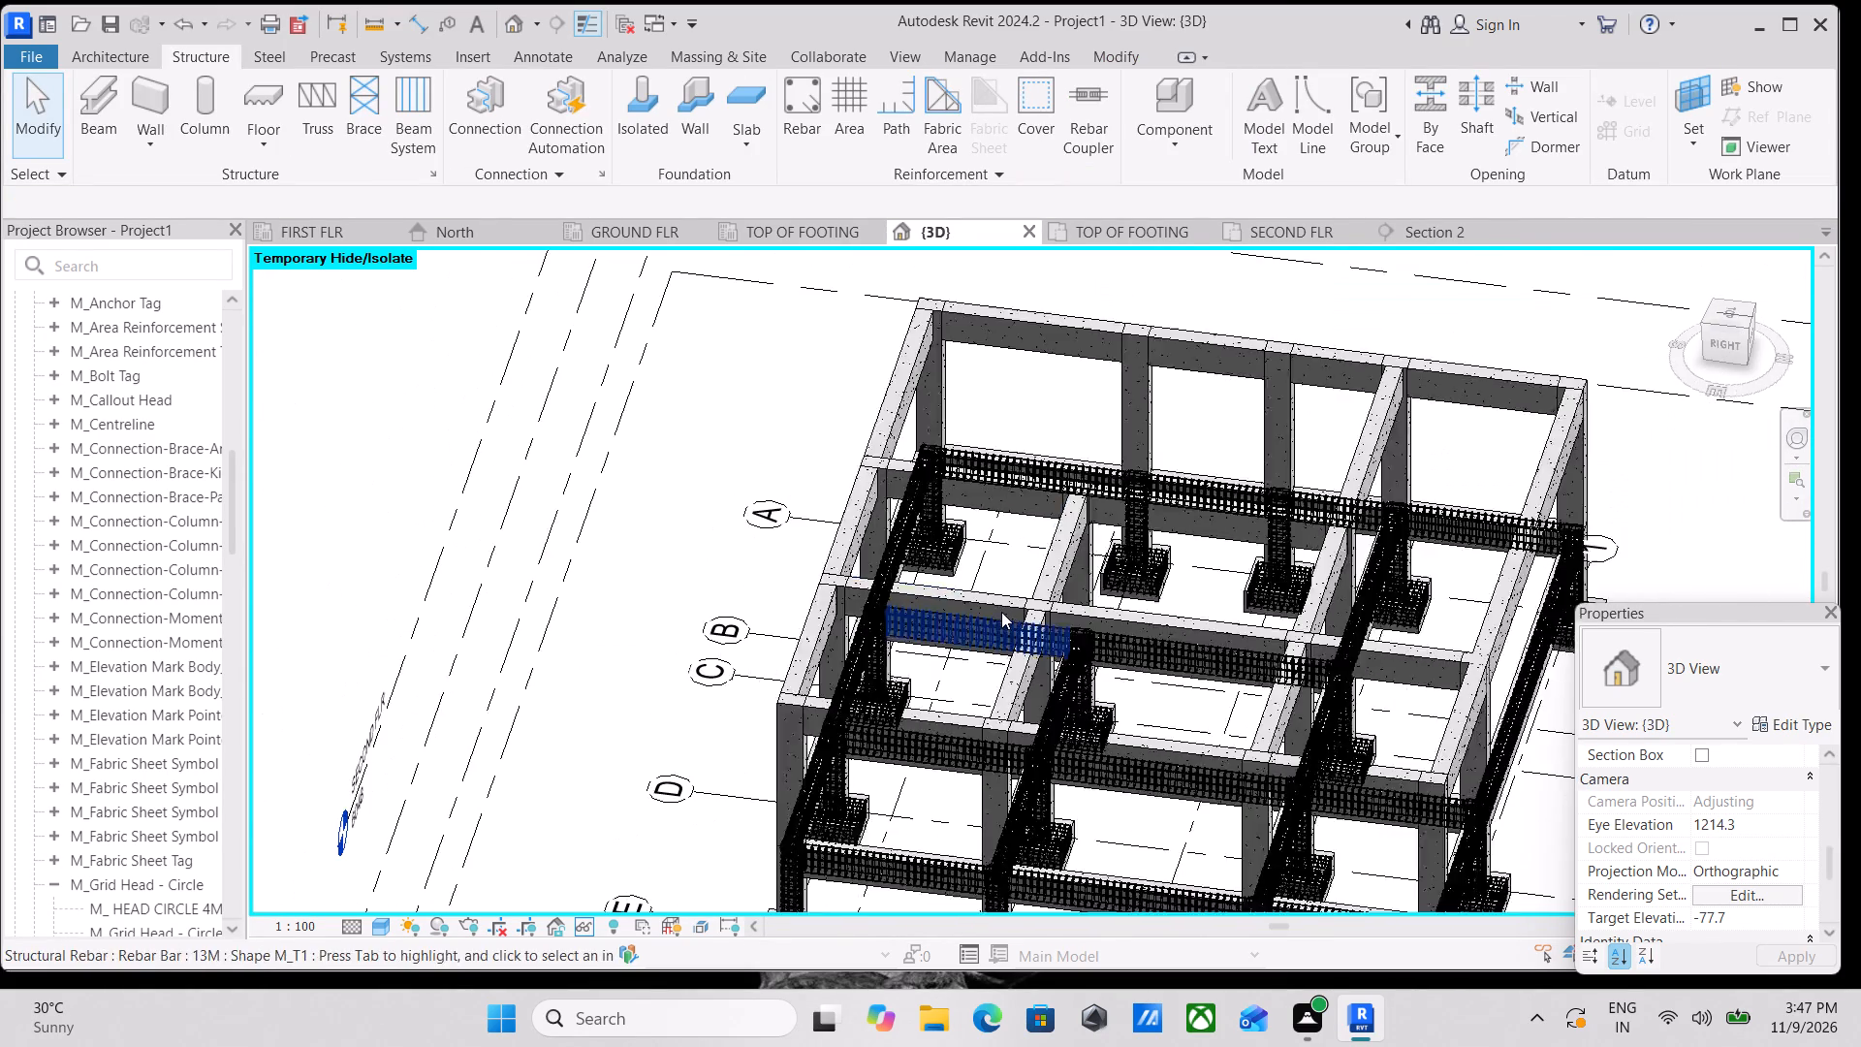
shift+middle_drag(936, 675, 1239, 414)
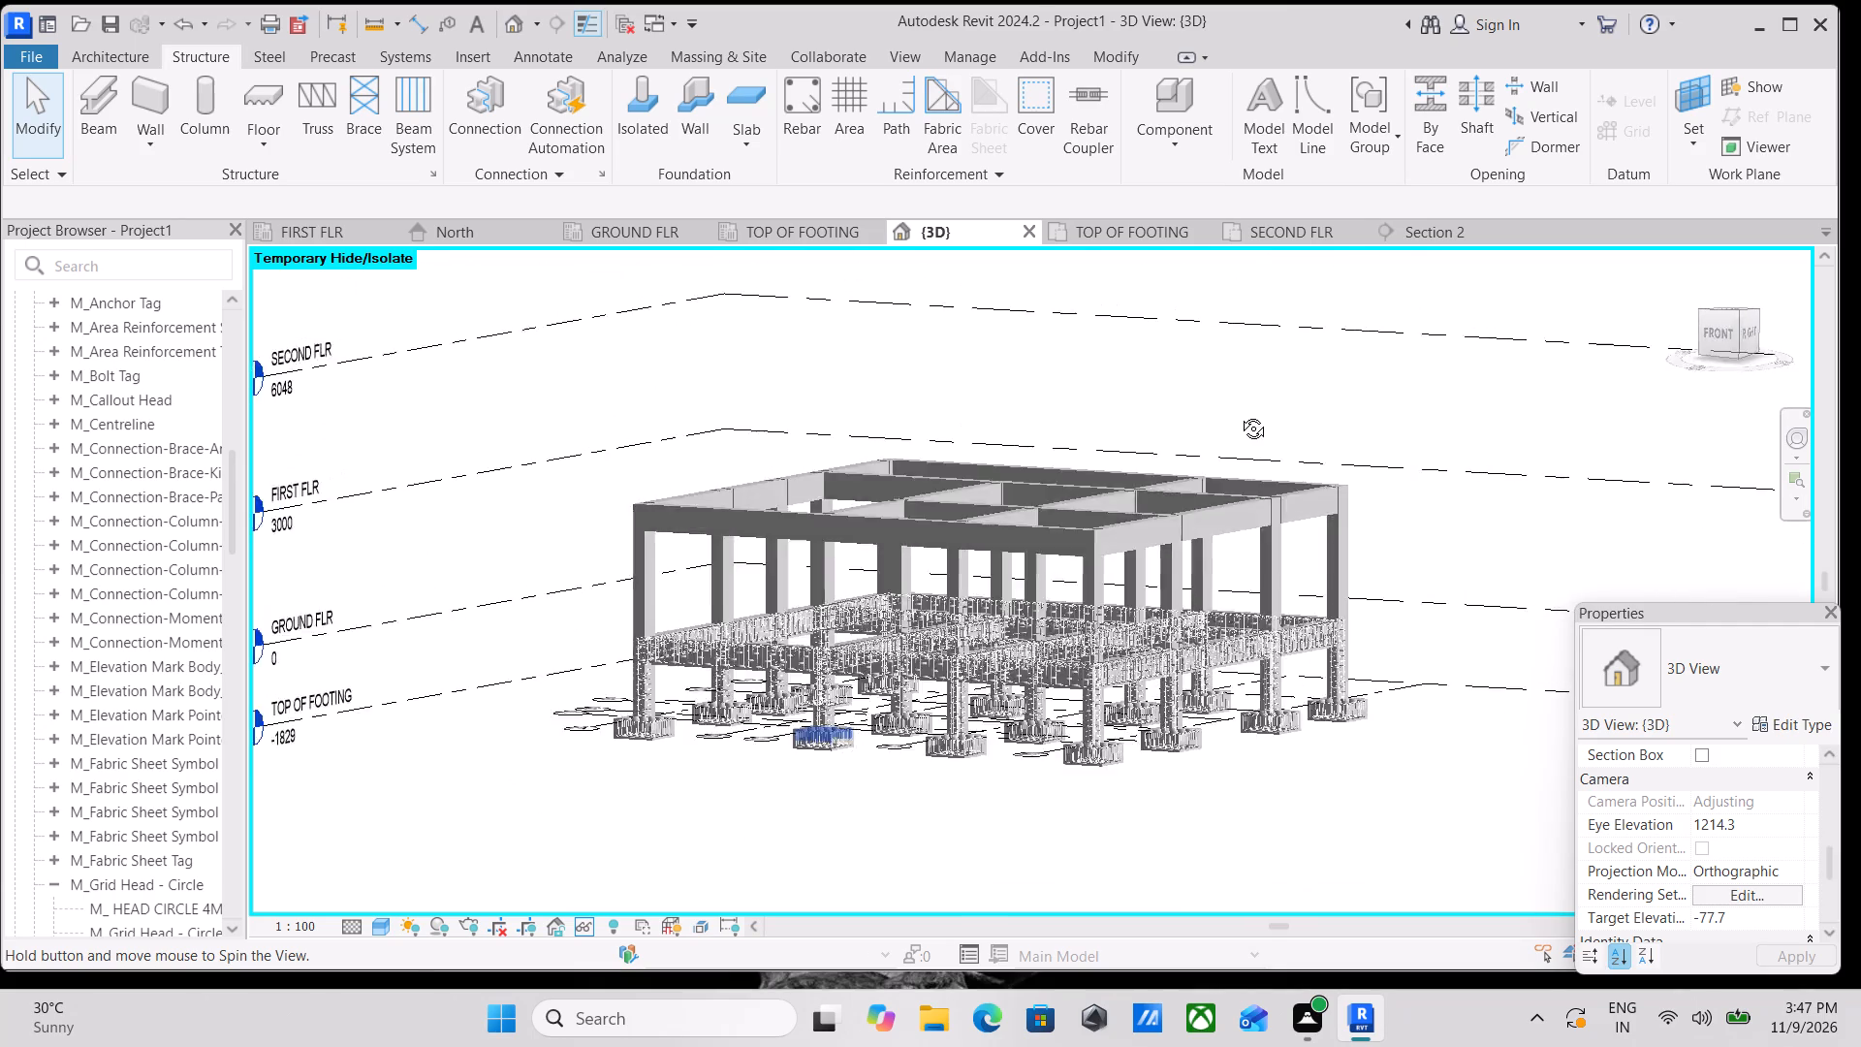
shift+middle_drag(1239, 414, 1297, 438)
scroll(1099, 702, up, 3)
key(Escape)
scroll(694, 678, up, 5)
scroll(593, 638, up, 4)
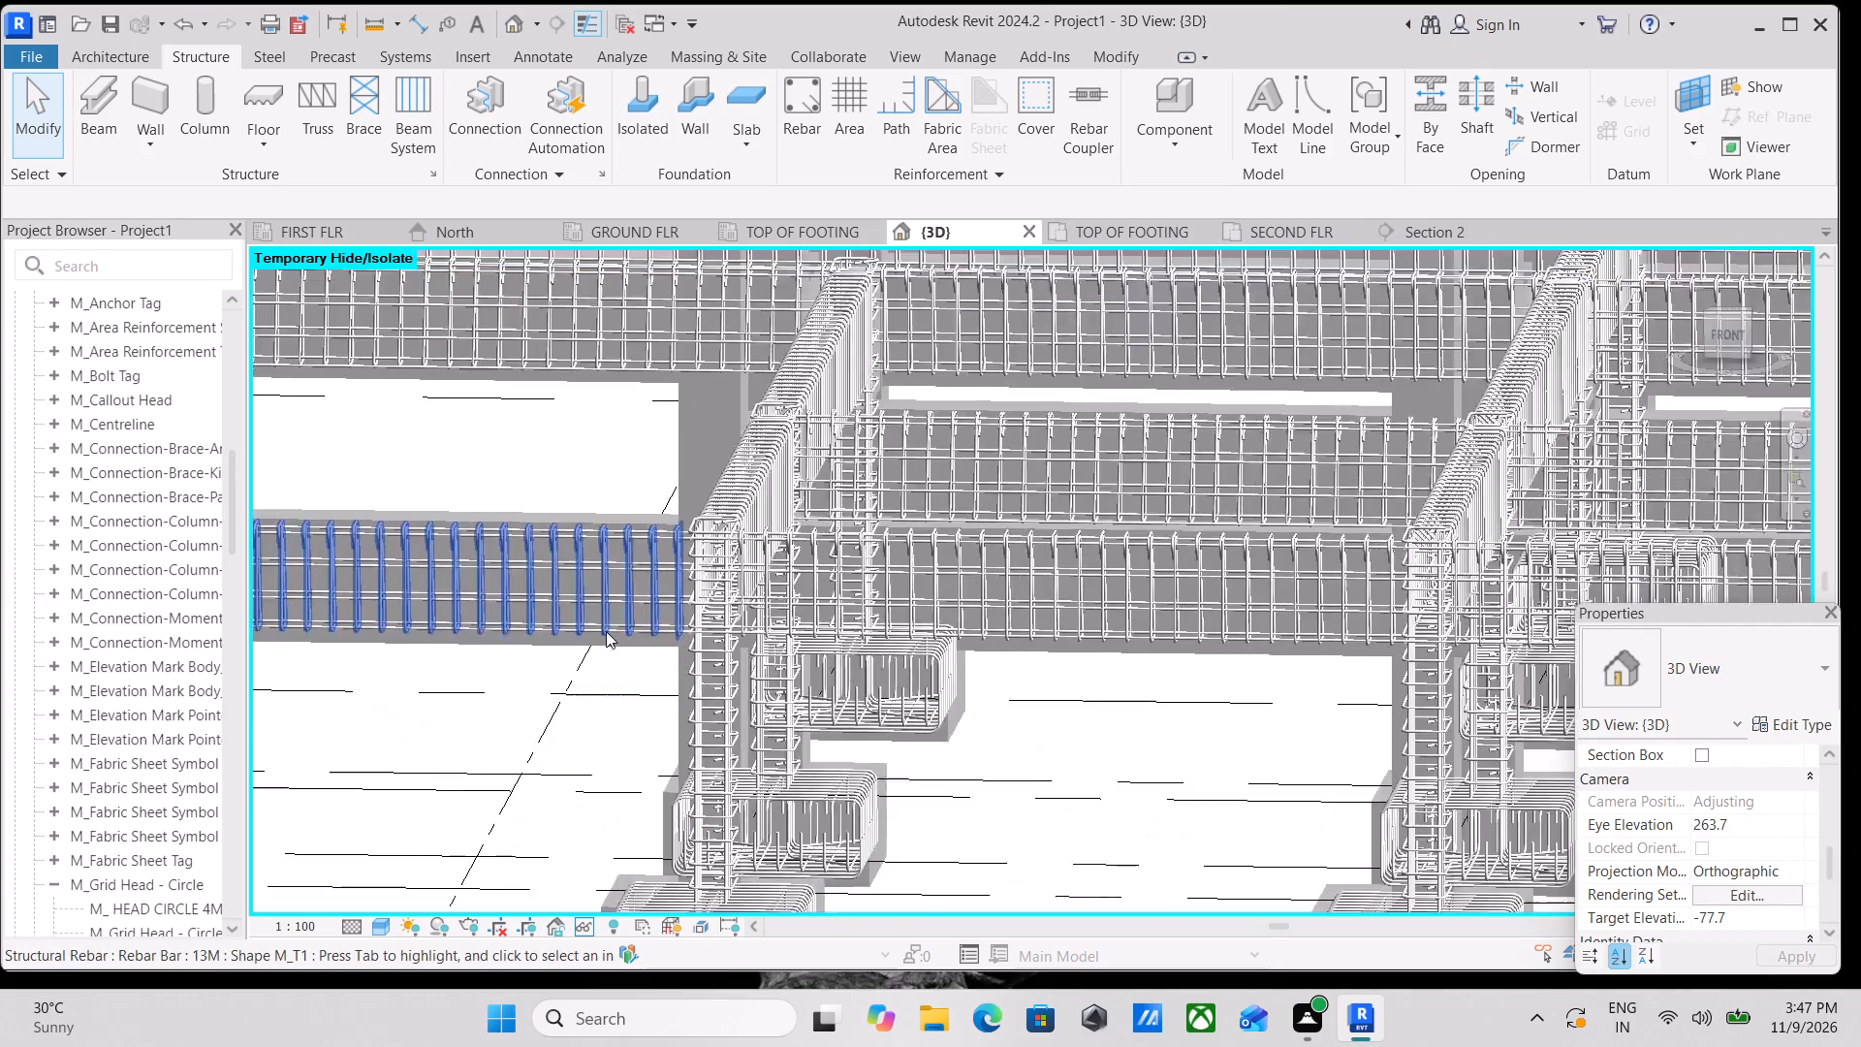
Select all instances of the 13M rebar from a front ground-floor beam's stirrups and temporarily hide them in the 3D view.
middle_drag(635, 610, 974, 557)
middle_drag(534, 517, 926, 511)
scroll(934, 506, down, 6)
middle_drag(927, 510, 840, 589)
scroll(1228, 585, up, 3)
click(1231, 585)
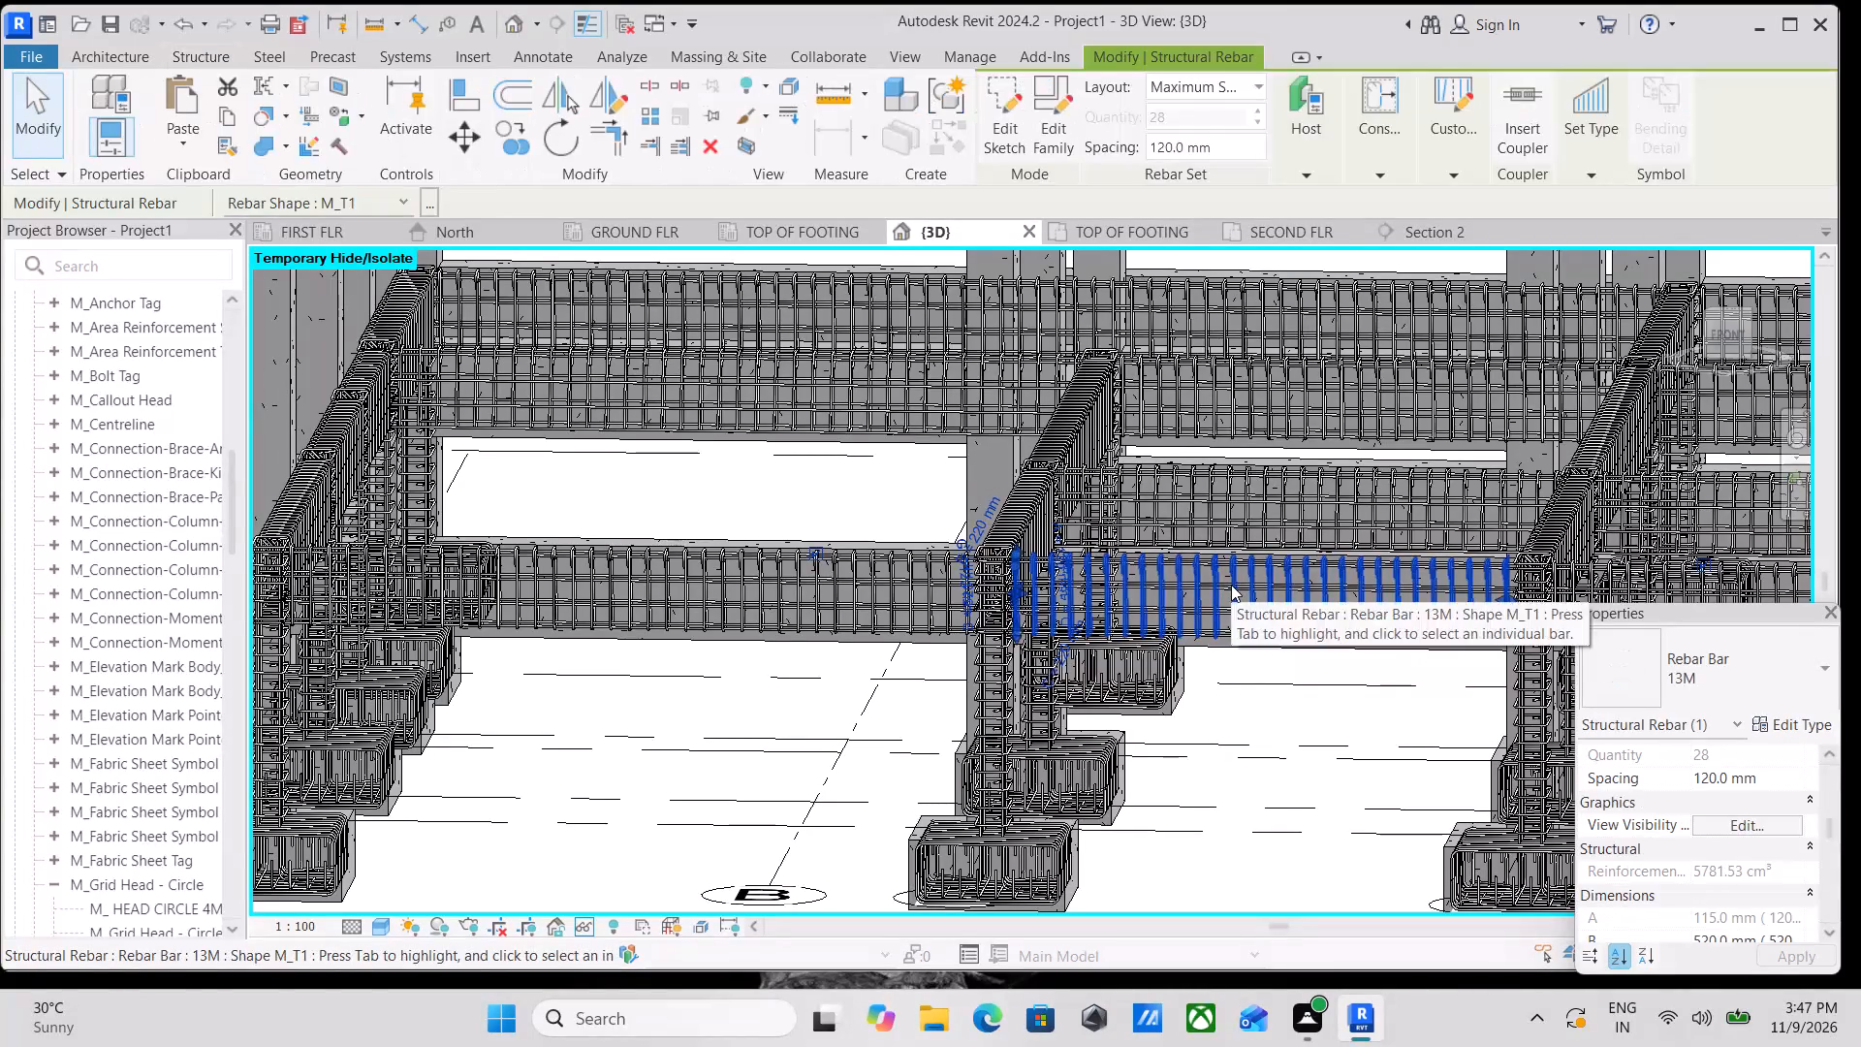
text(SA)
text(HH)
scroll(1231, 585, down, 8)
middle_drag(1224, 585, 1060, 723)
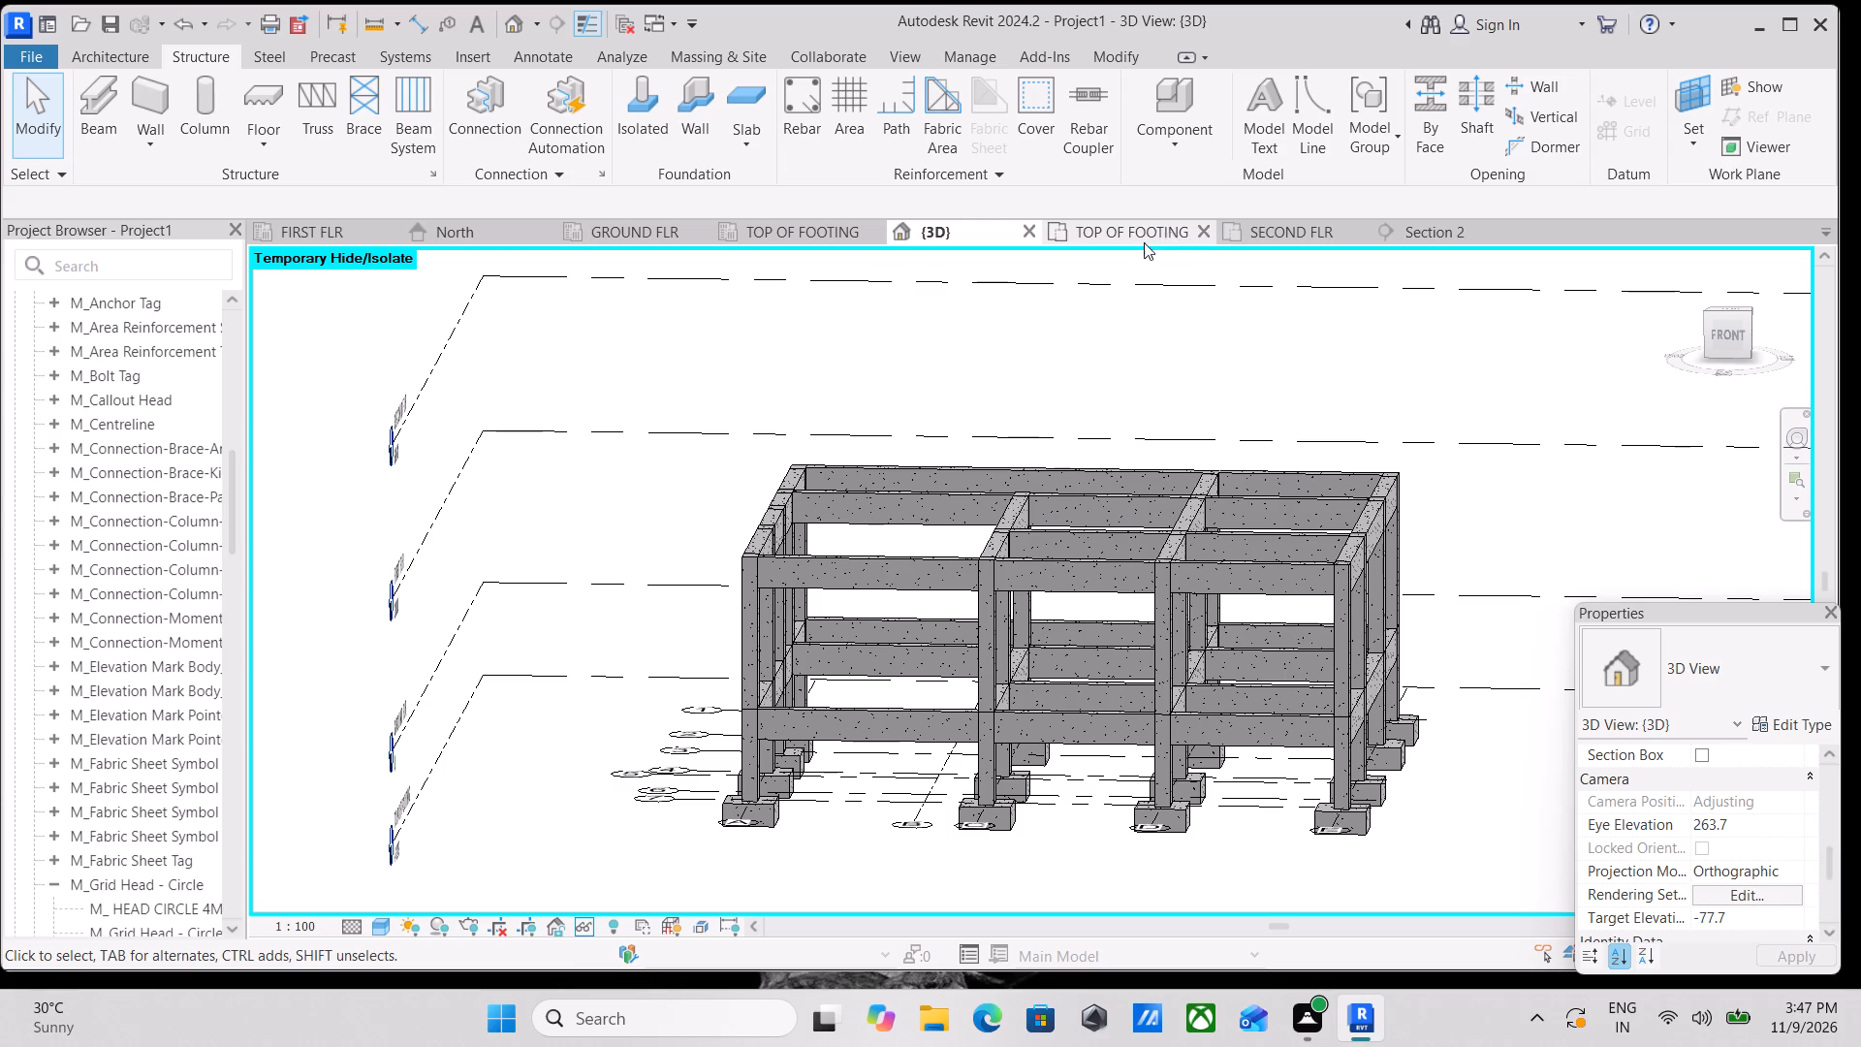
Open the SECOND FLR floor plan and examine its grid layout.
scroll(156, 393, up, 7)
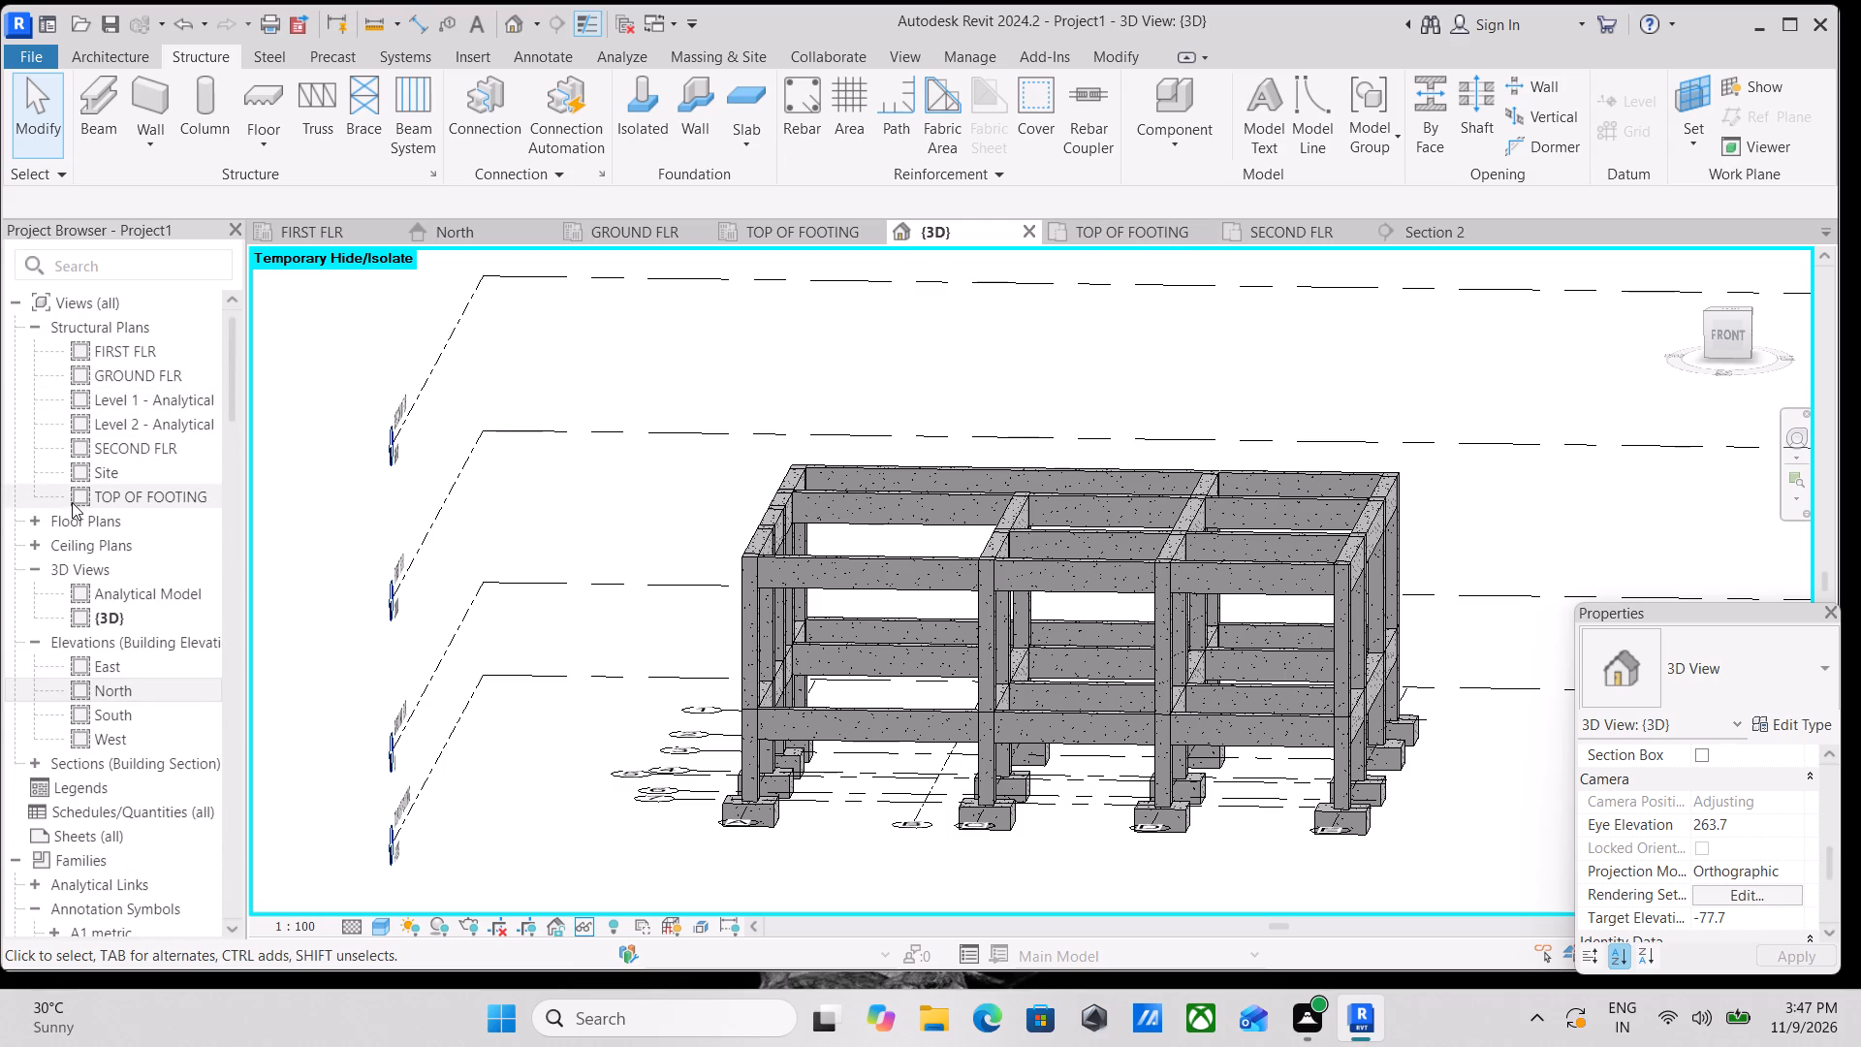
scroll(81, 497, up, 2)
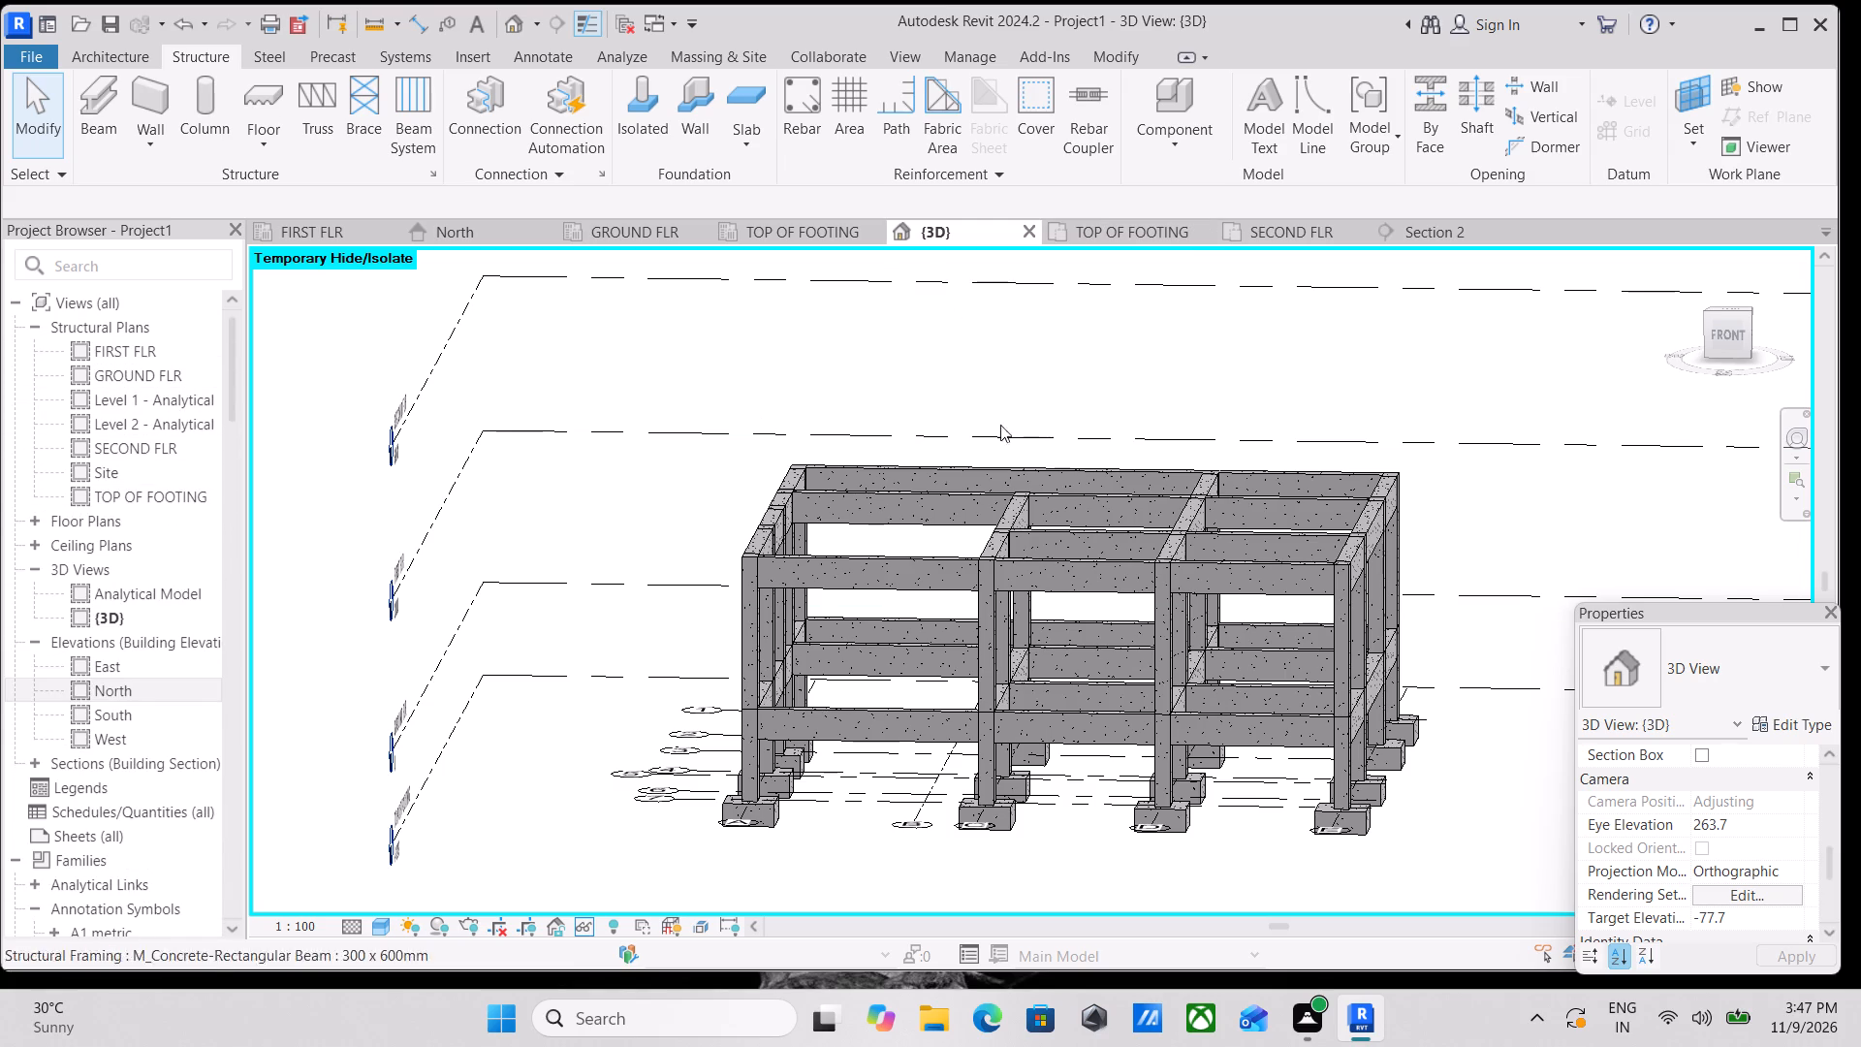
click(1295, 239)
middle_drag(944, 620, 1026, 466)
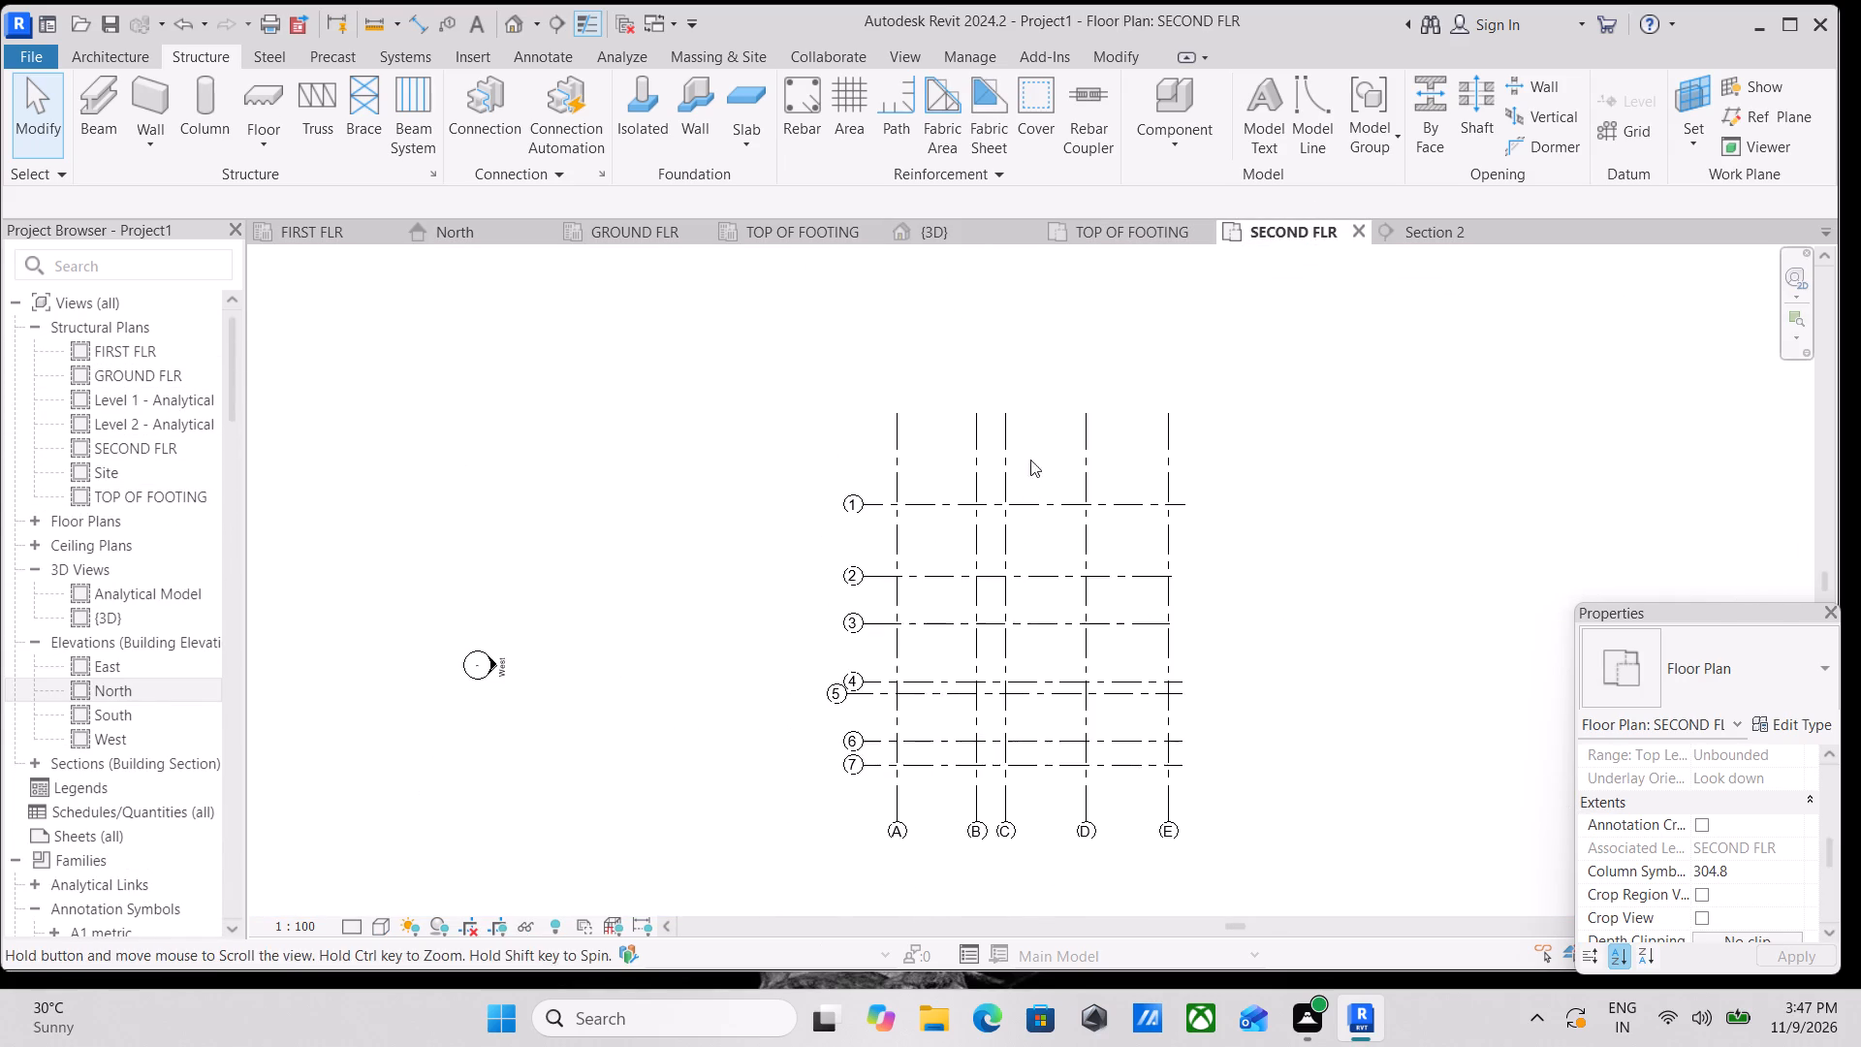
middle_drag(857, 598, 1055, 578)
scroll(1109, 429, up, 2)
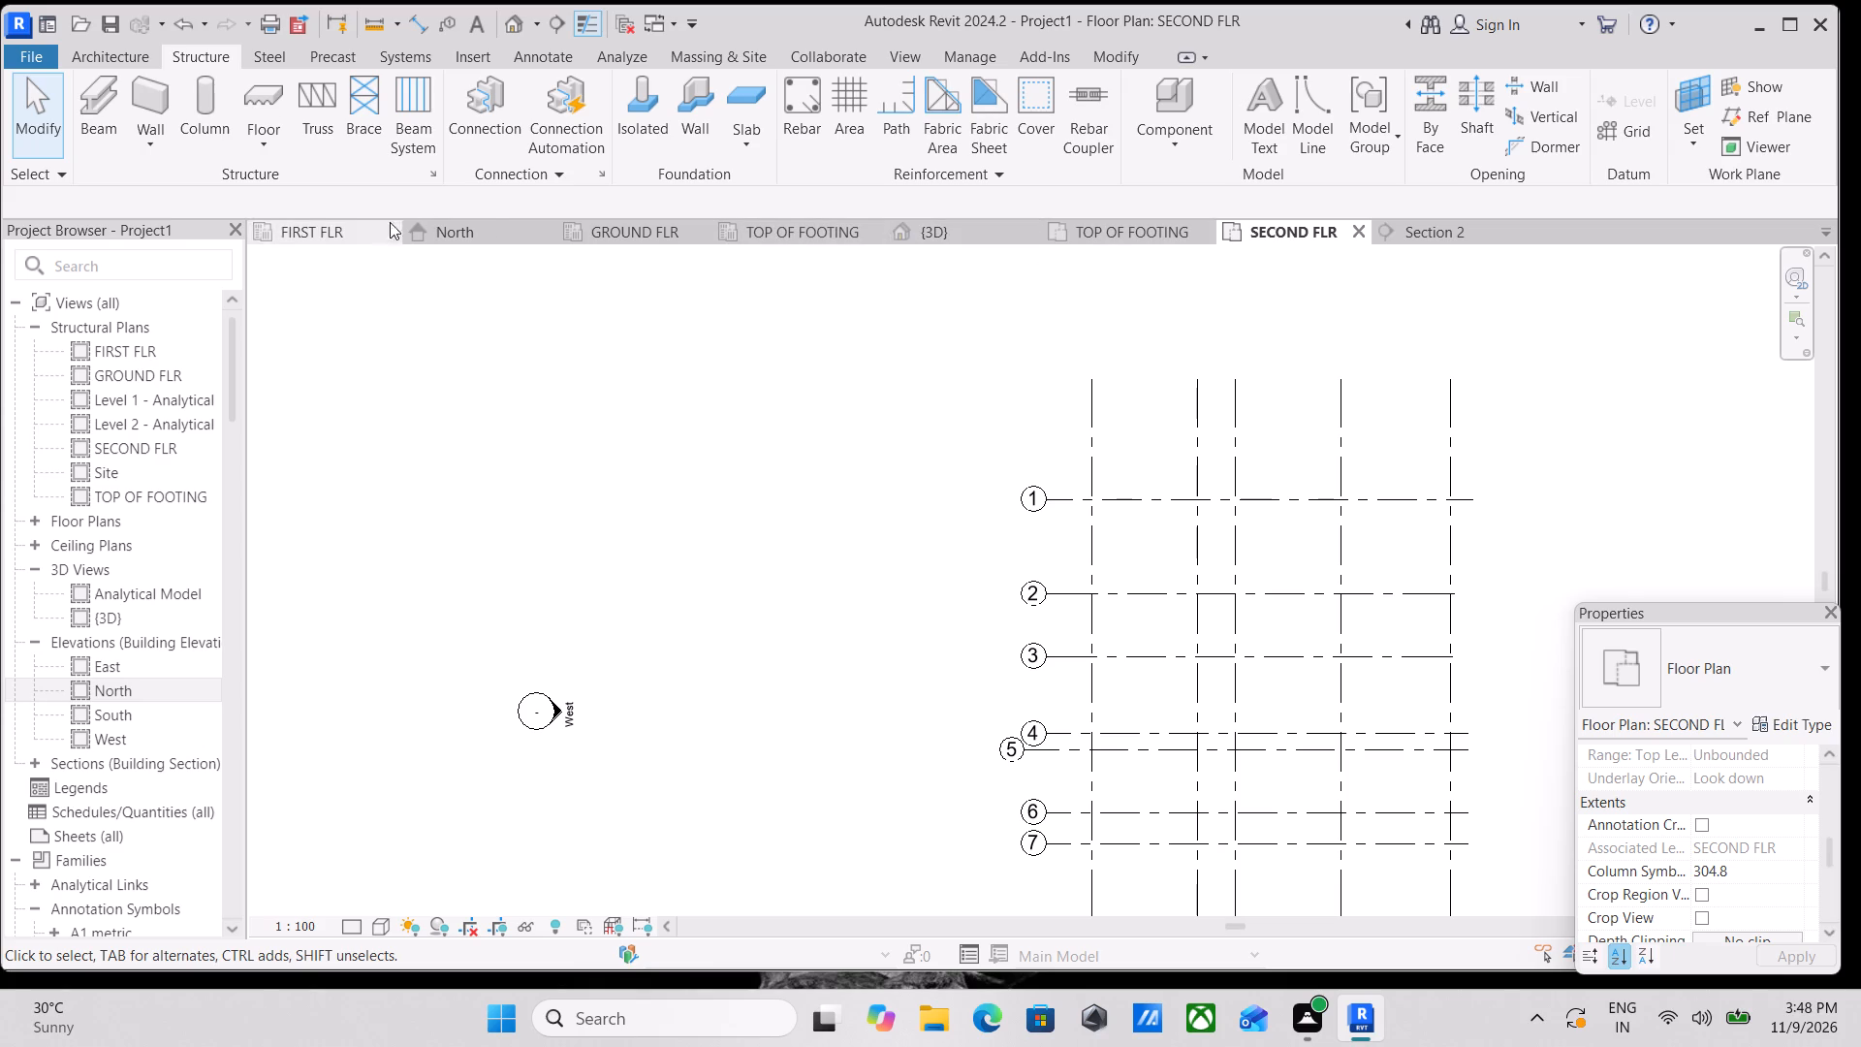
Open the FIRST FLR structural plan and show the beams around grids 1 and 2.
double_click(355, 233)
scroll(1000, 724, down, 9)
middle_drag(1057, 703, 884, 541)
scroll(880, 534, up, 1)
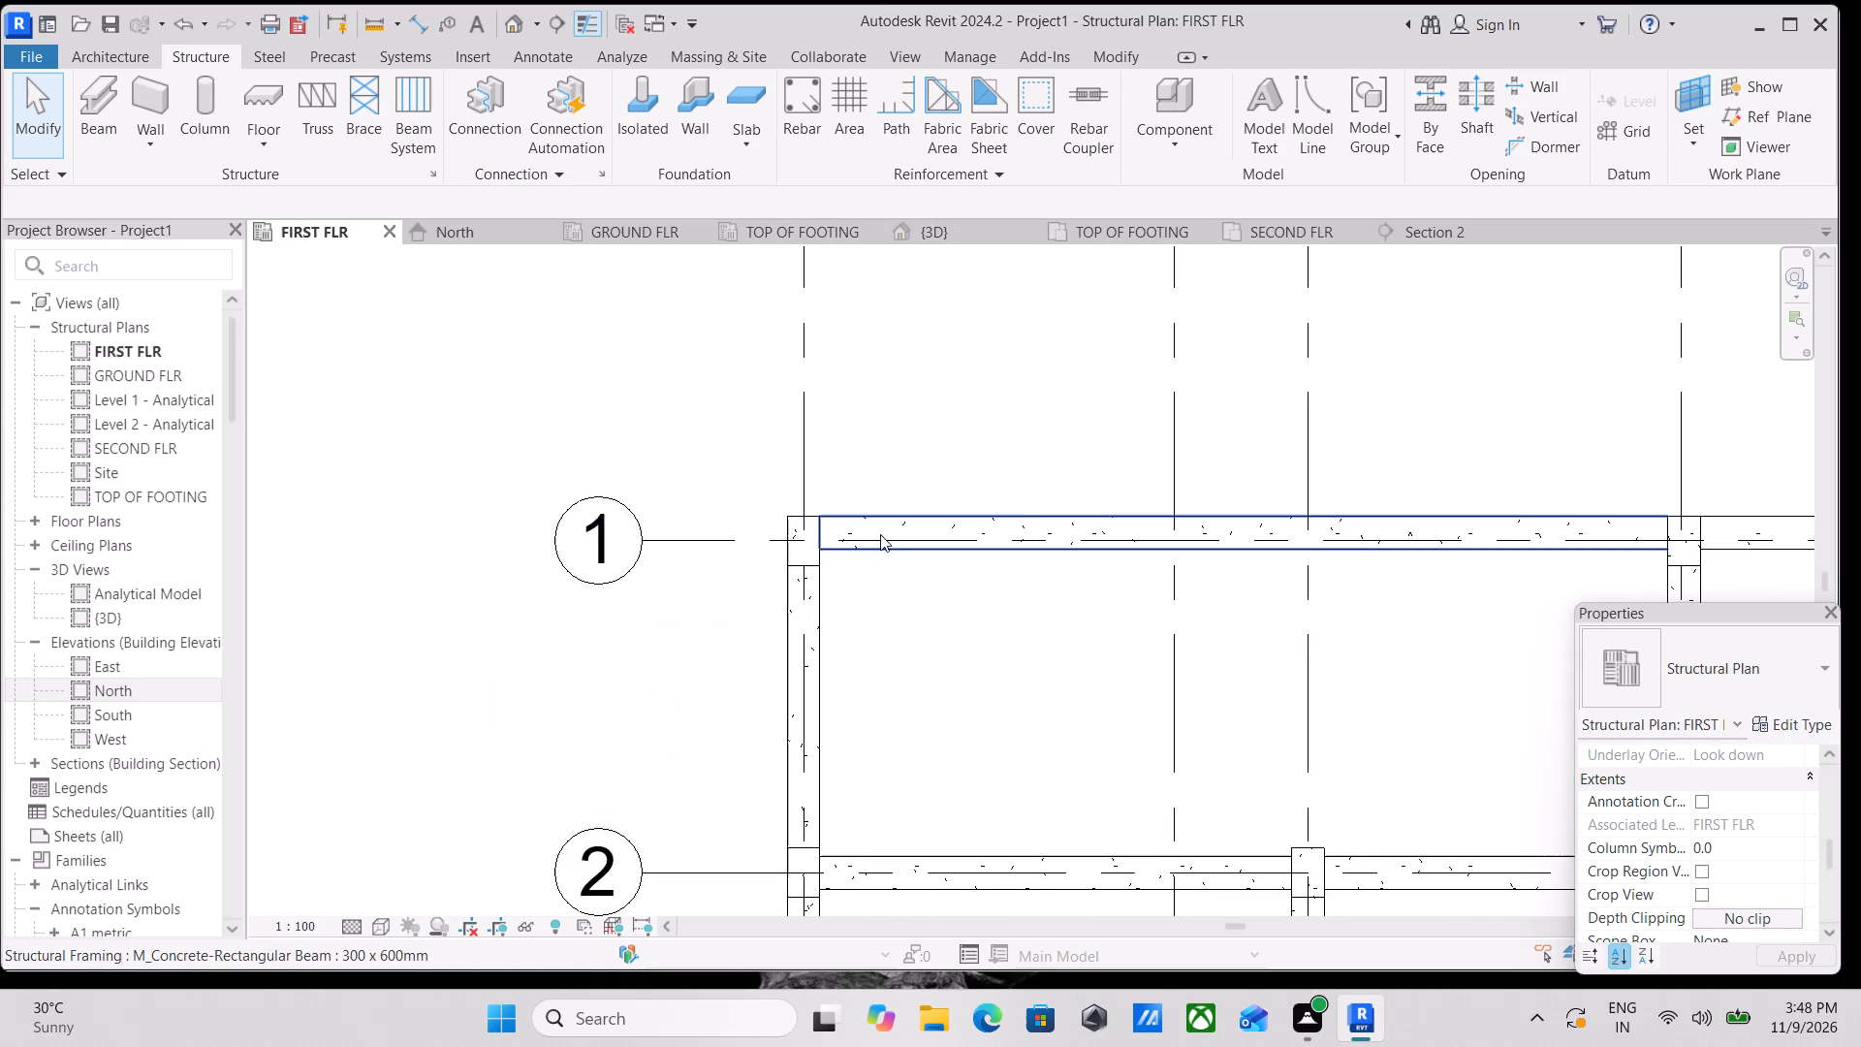
scroll(880, 534, down, 4)
middle_drag(880, 534, 907, 508)
middle_drag(780, 722, 930, 673)
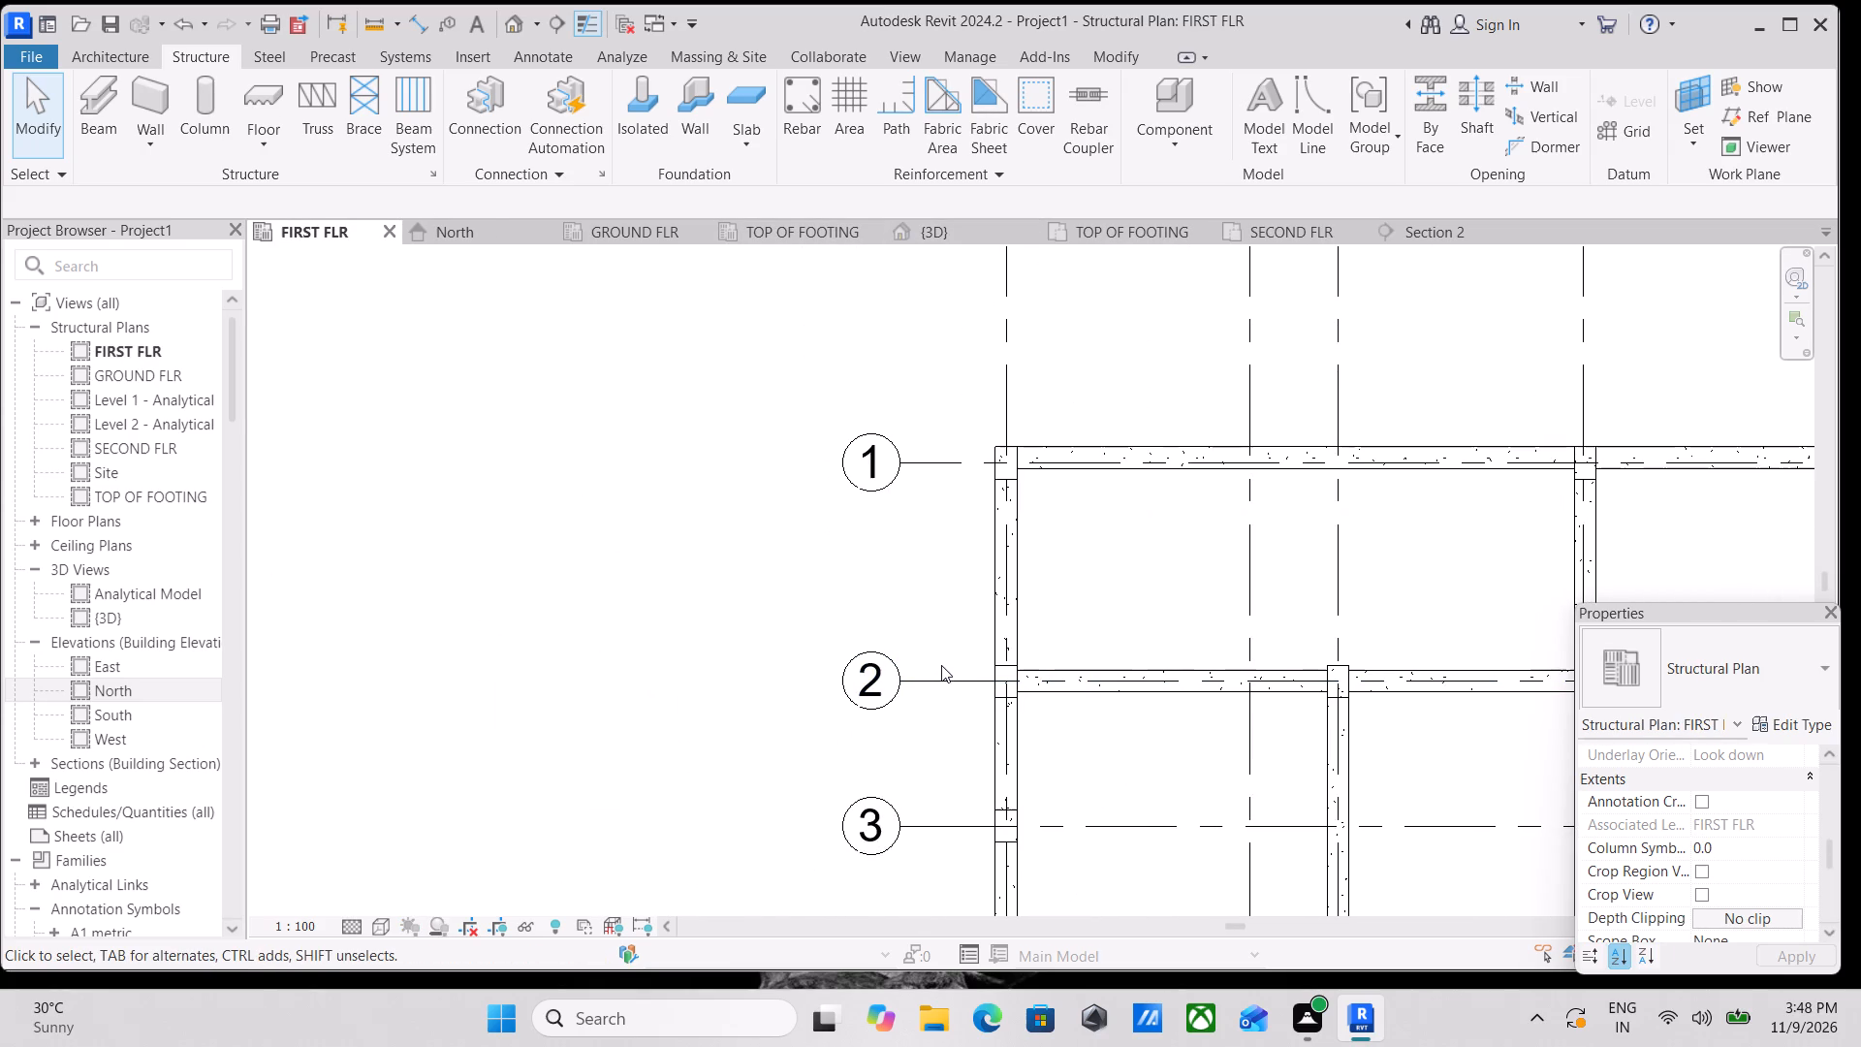
scroll(954, 487, up, 2)
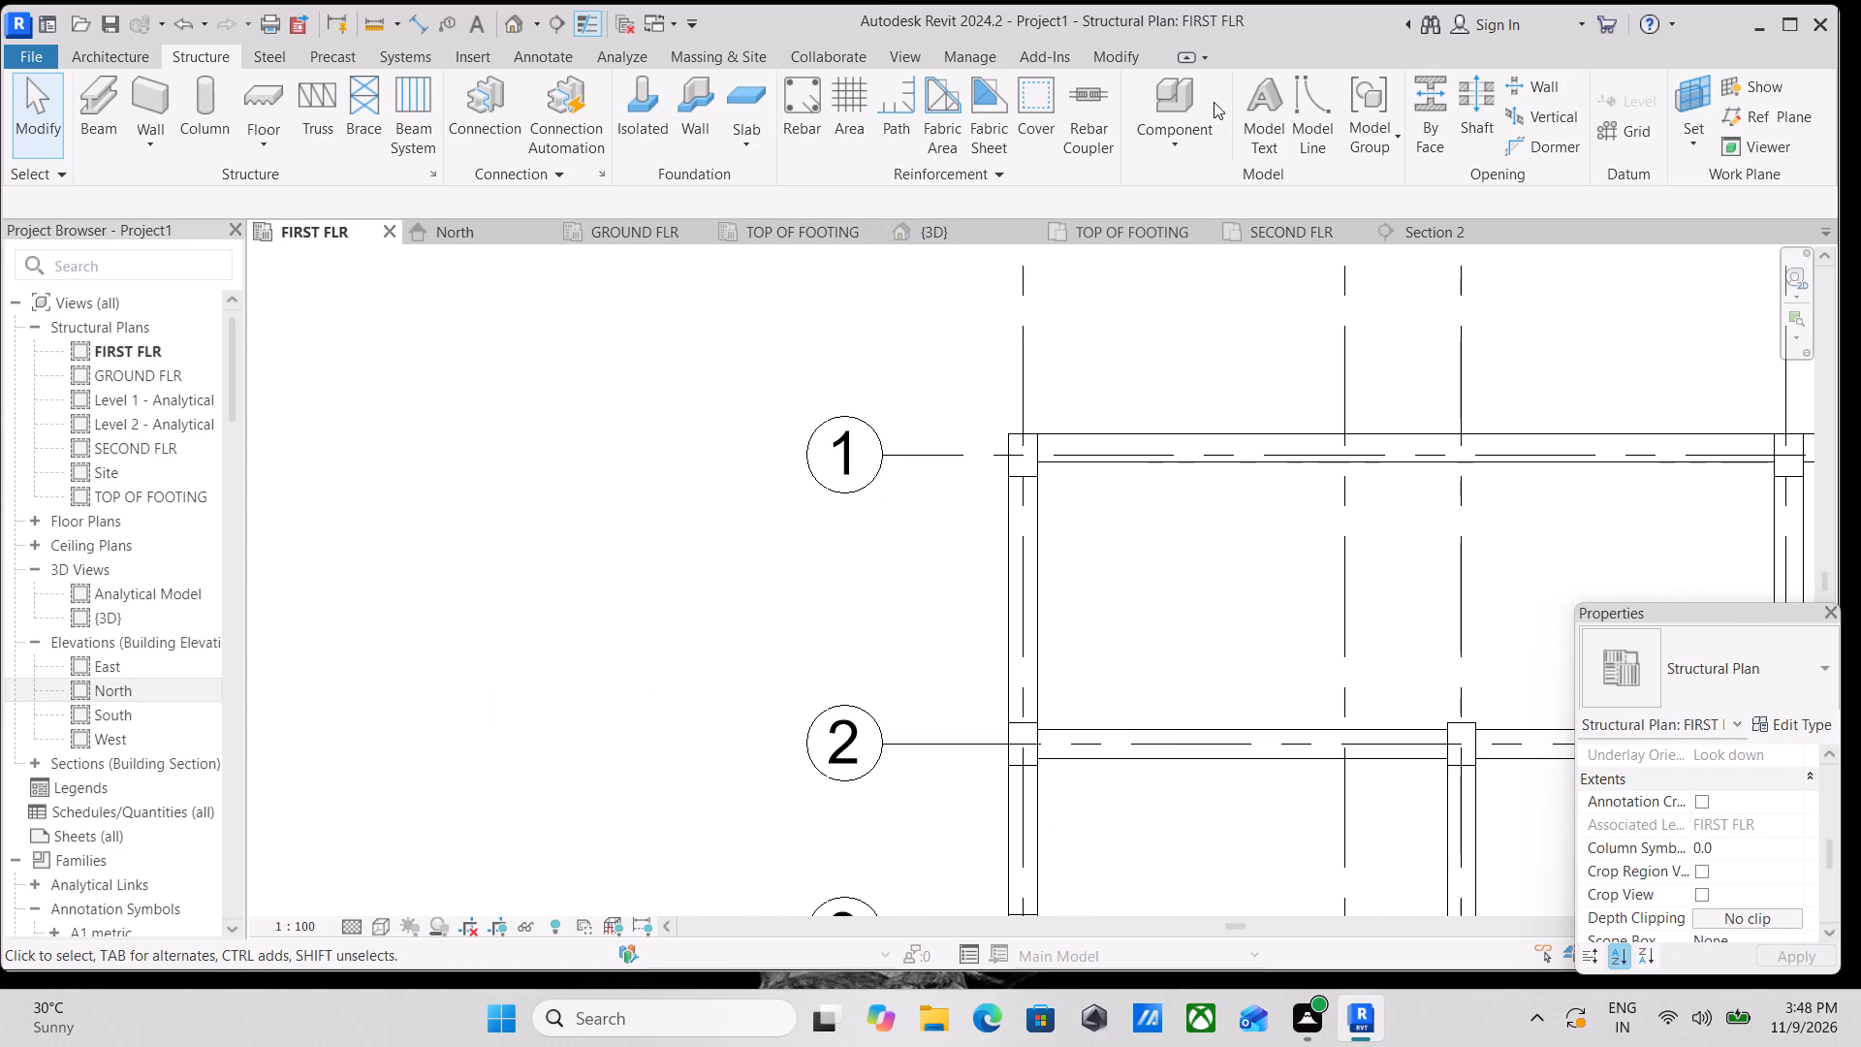
Create a building section across the grid A beam between grids 1 and 2, looking toward grid 1.
click(558, 22)
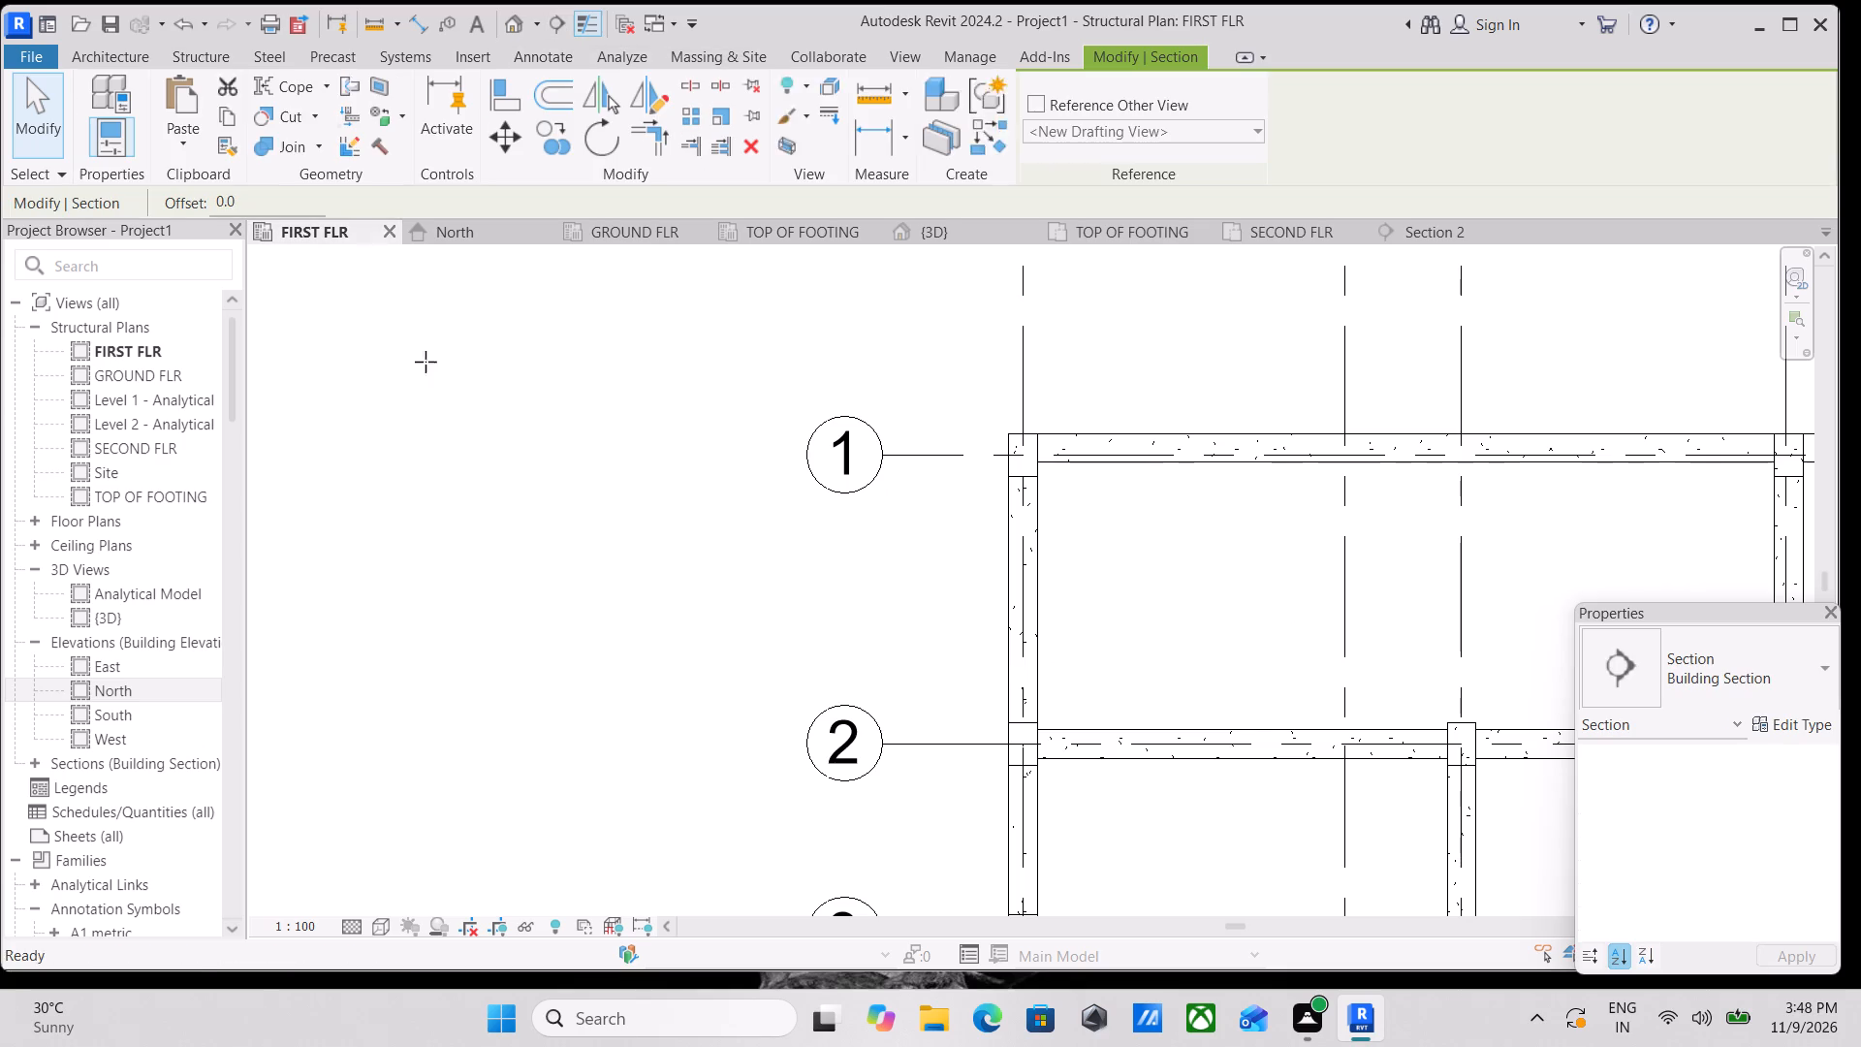
scroll(967, 542, up, 4)
click(957, 631)
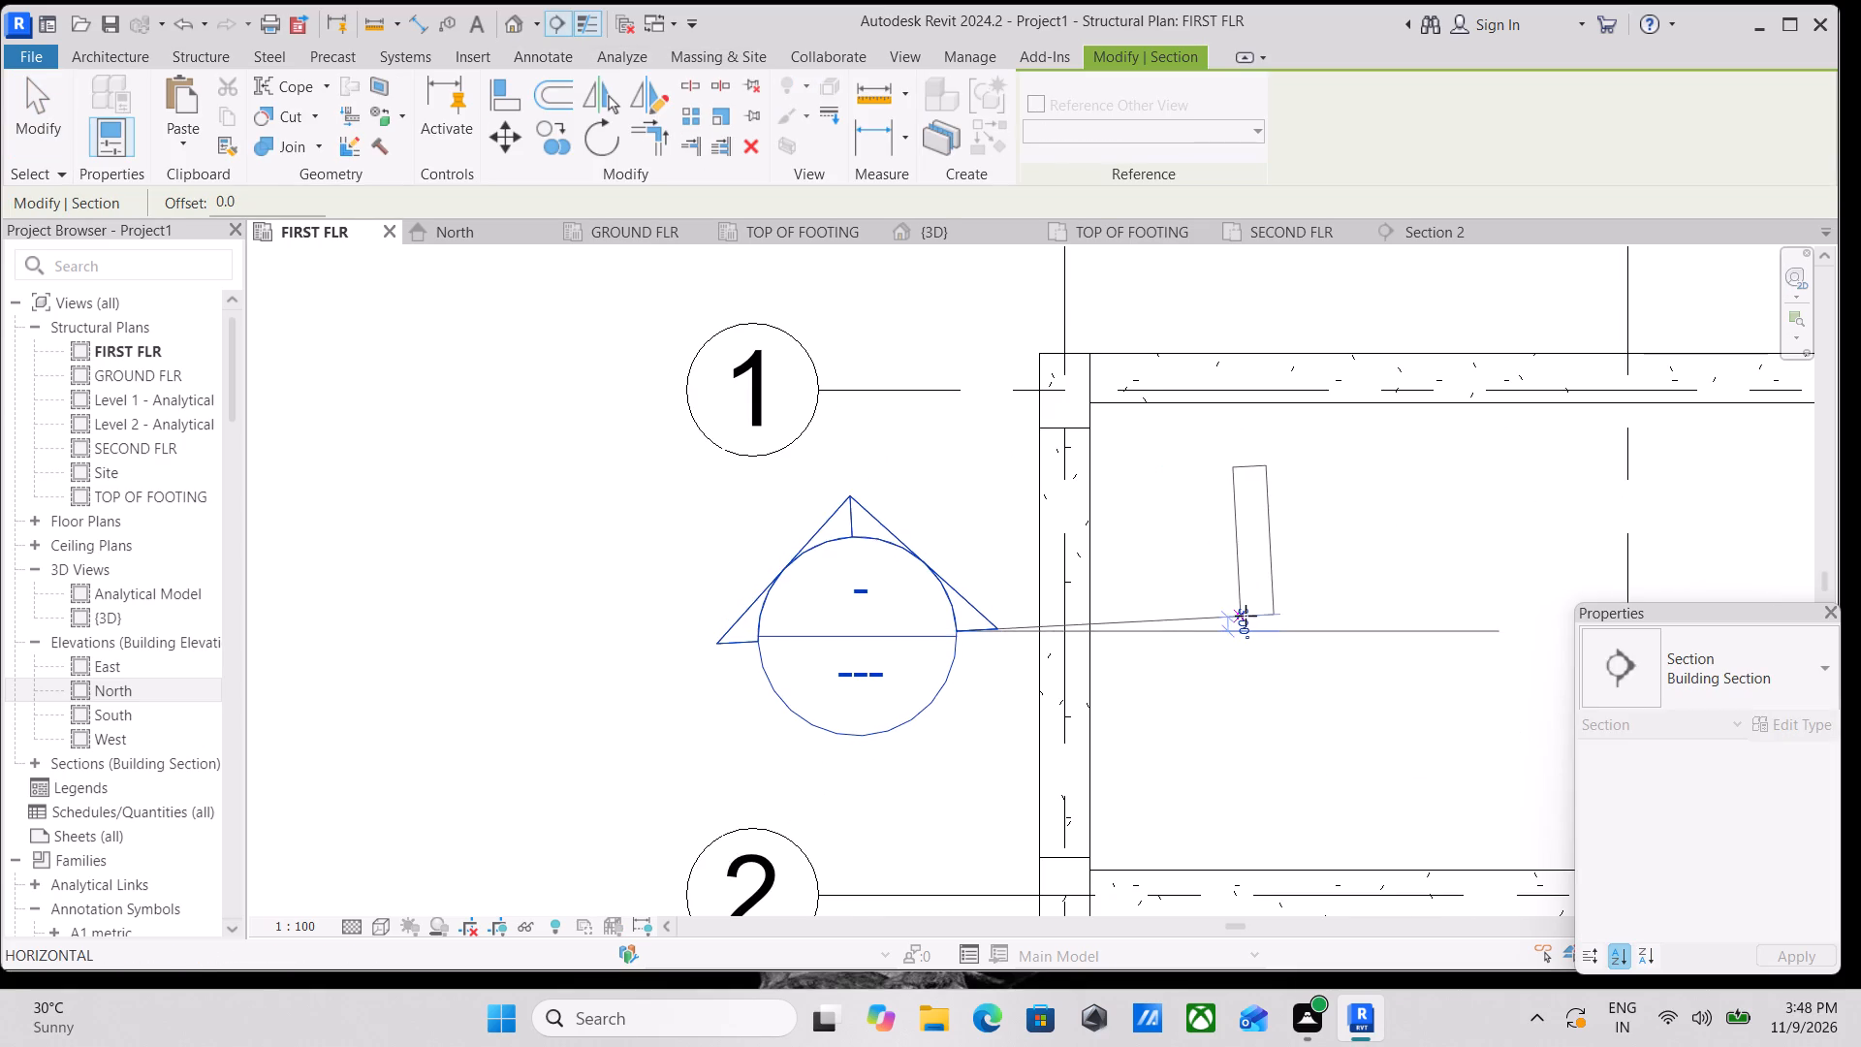
click(1242, 643)
Reduce the new section's view depth and shorten its line and view width around the grid A beam.
scroll(1130, 554, down, 2)
middle_drag(1130, 554, 1093, 706)
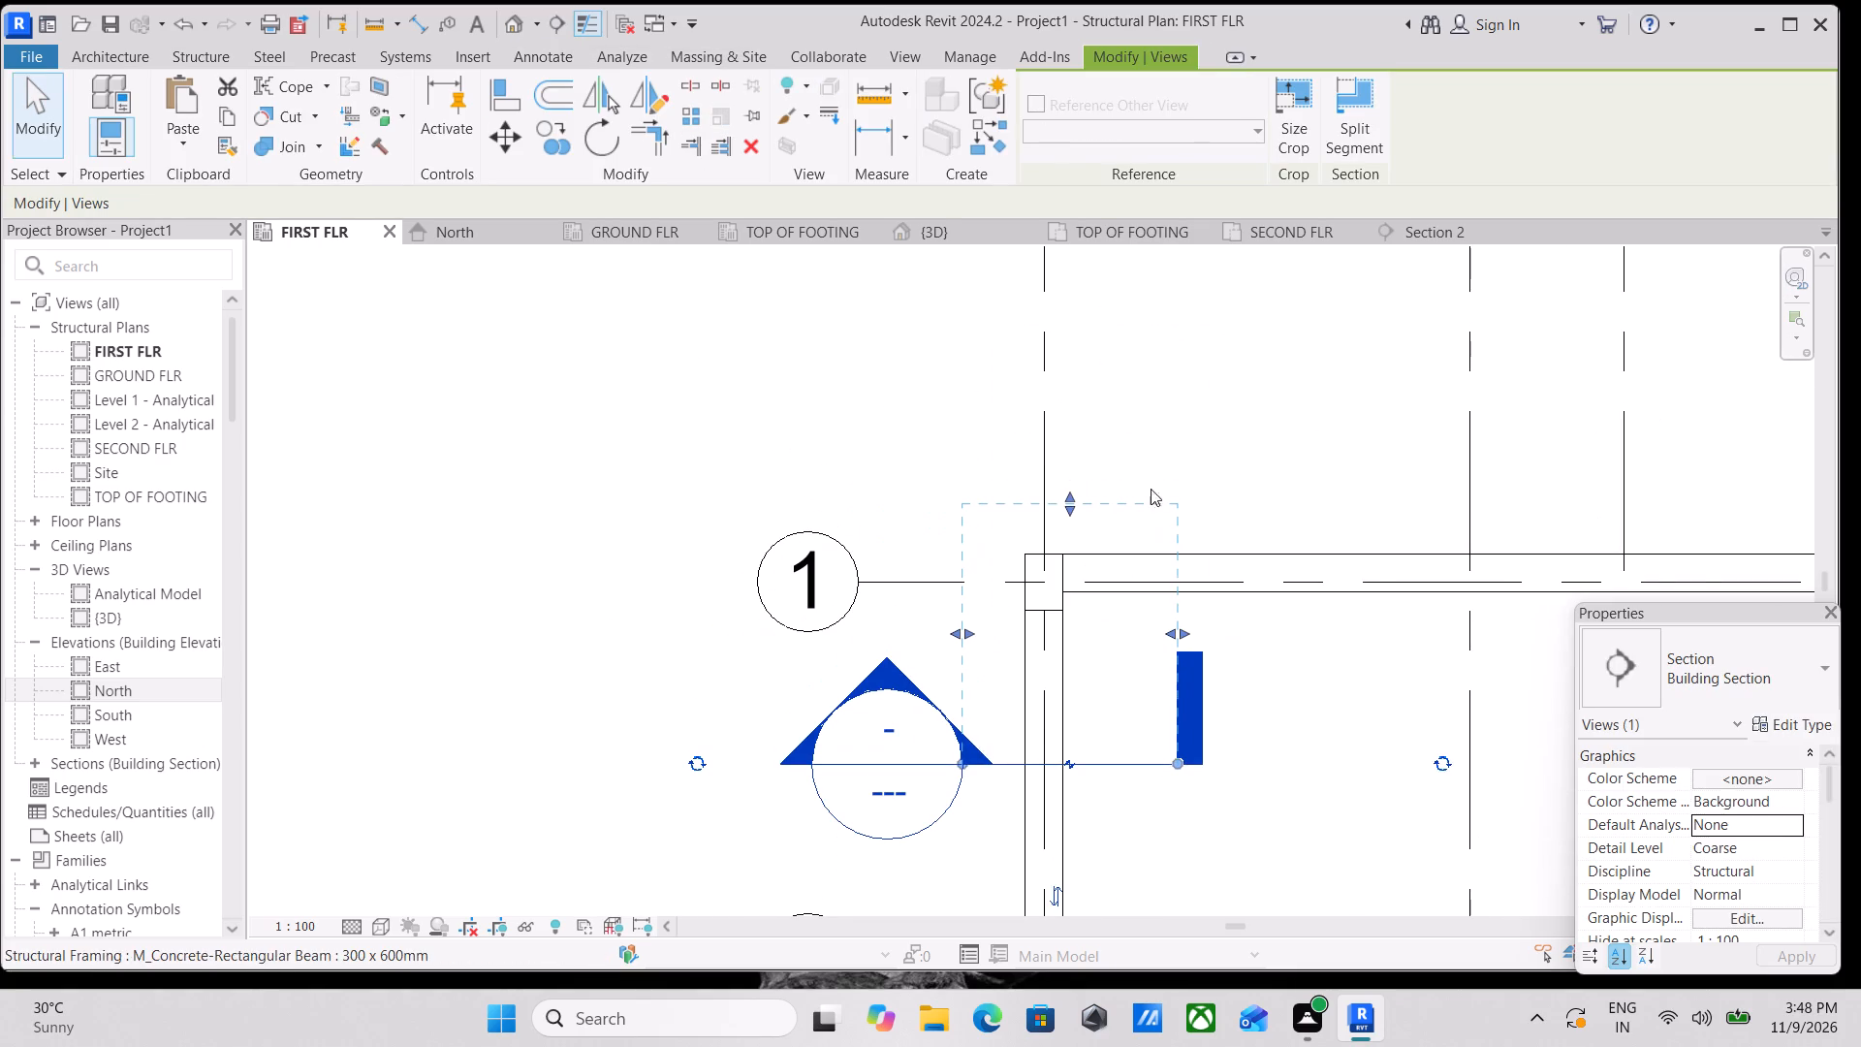
drag(1066, 497, 1067, 525)
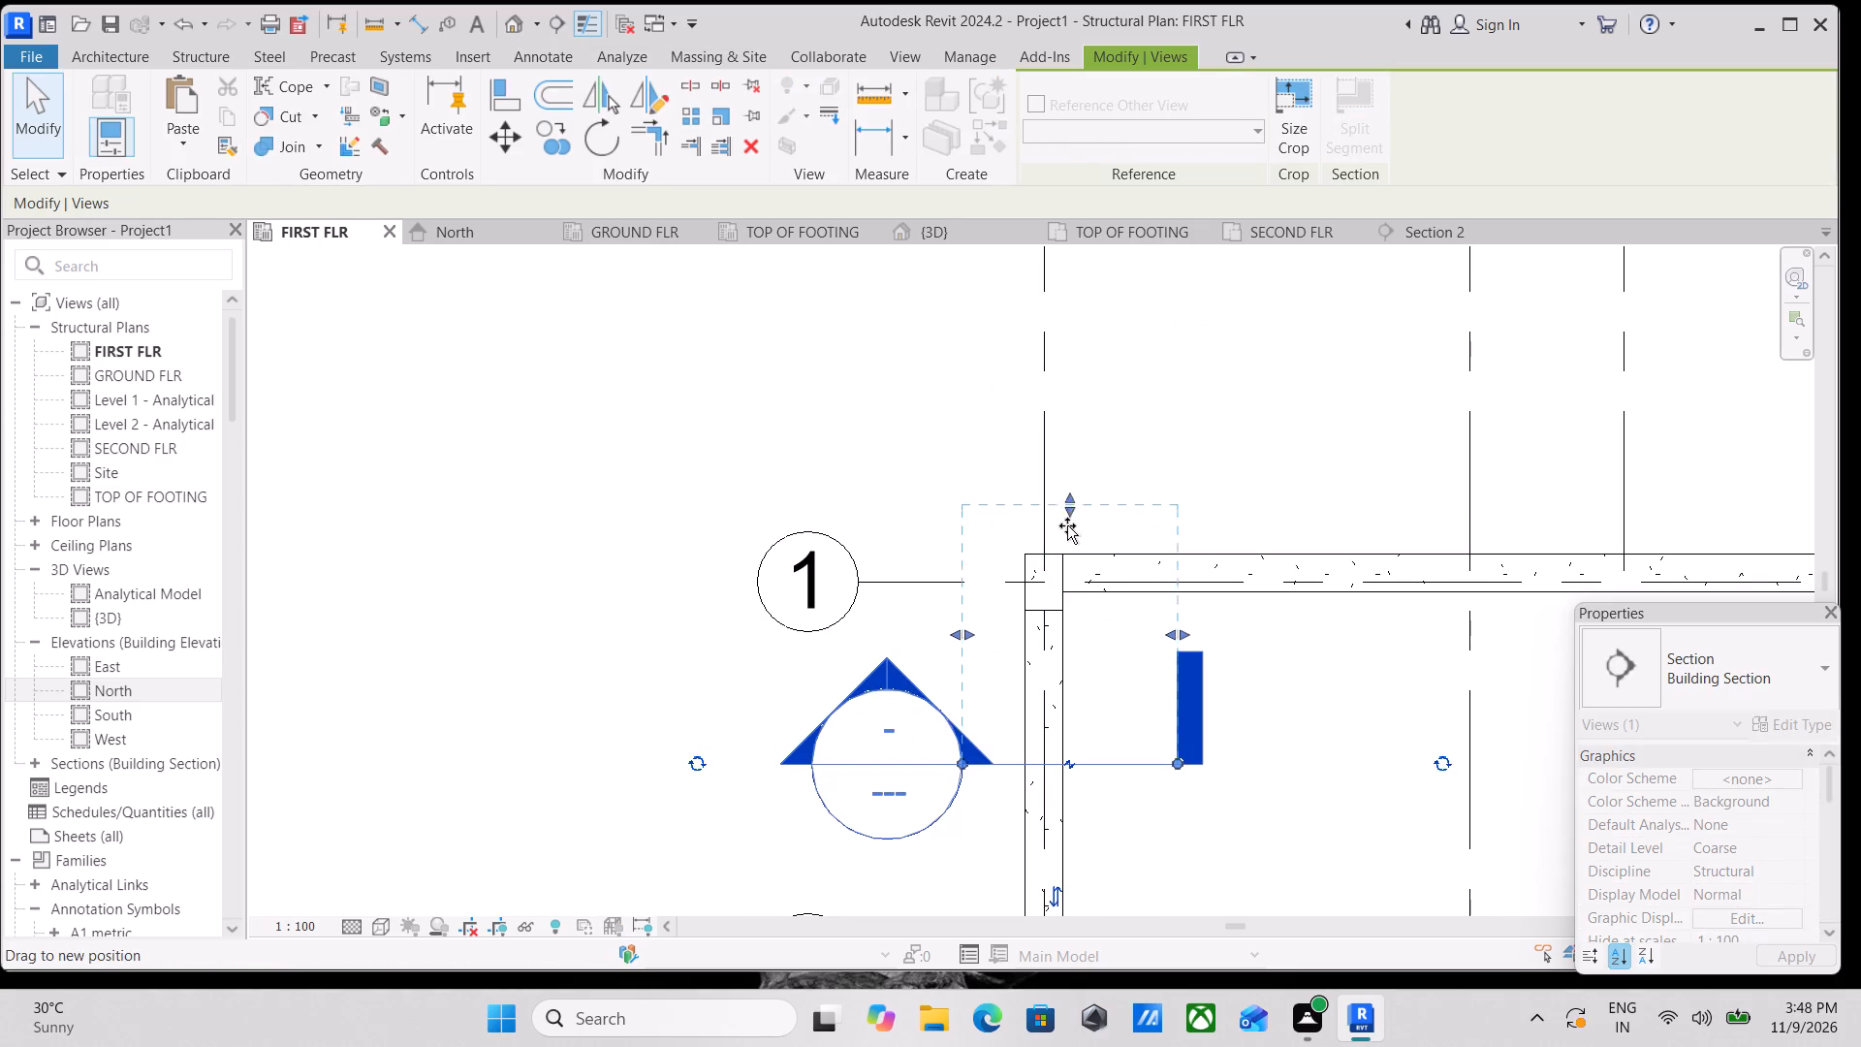
drag(1067, 525, 1073, 685)
scroll(1172, 756, up, 2)
drag(1179, 763, 1143, 767)
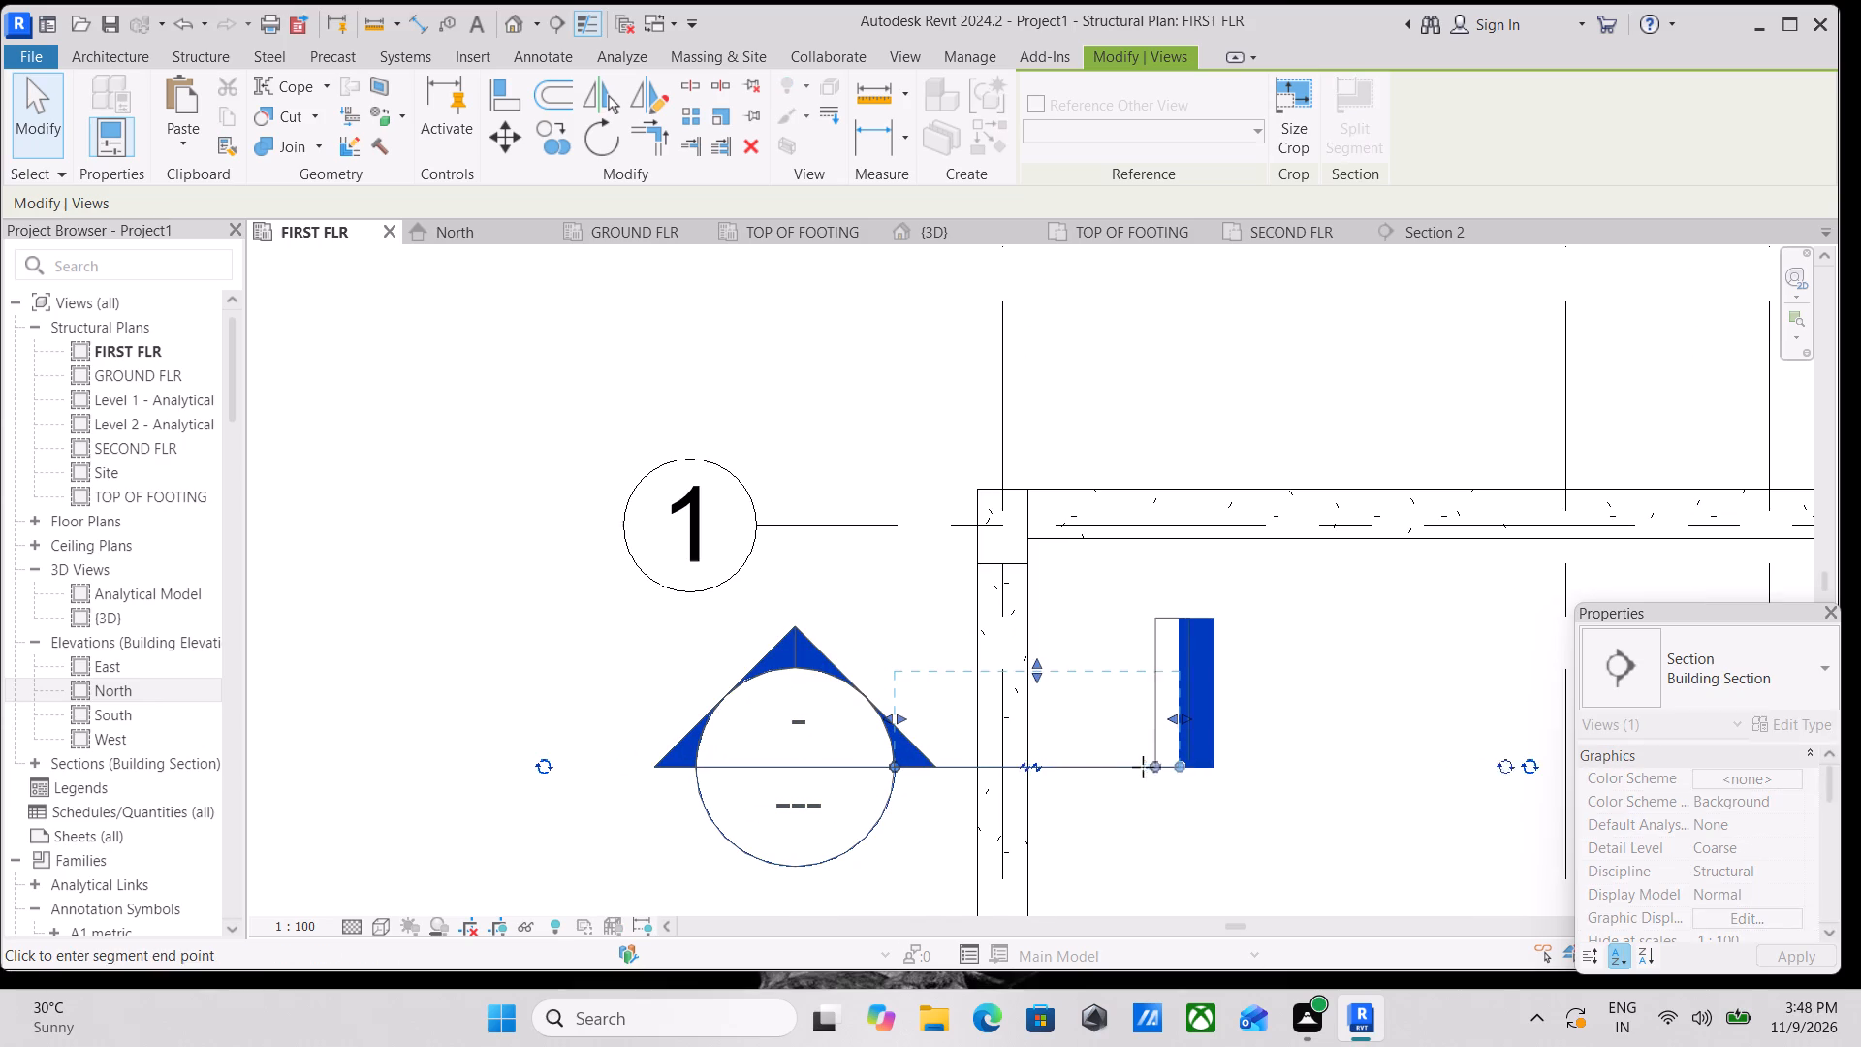
drag(1143, 767, 1088, 774)
drag(1169, 725, 1114, 733)
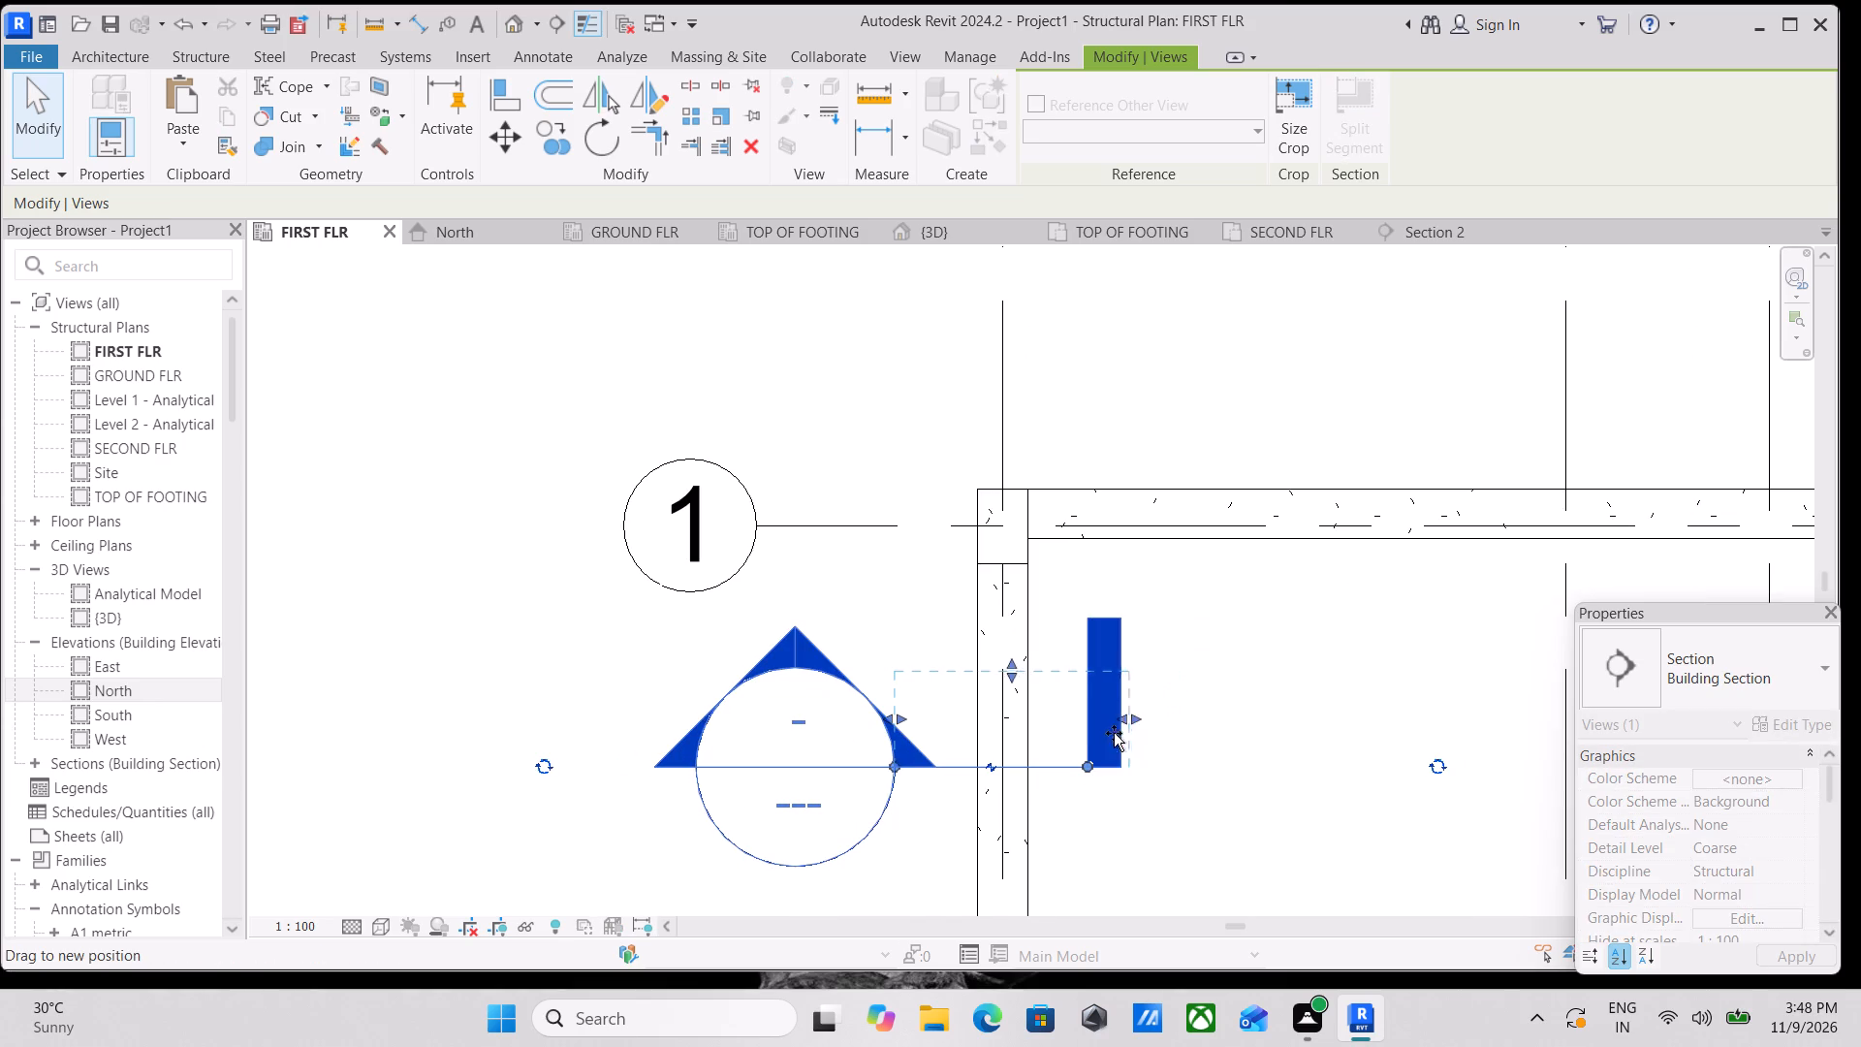
drag(1114, 733, 1064, 737)
scroll(898, 702, up, 4)
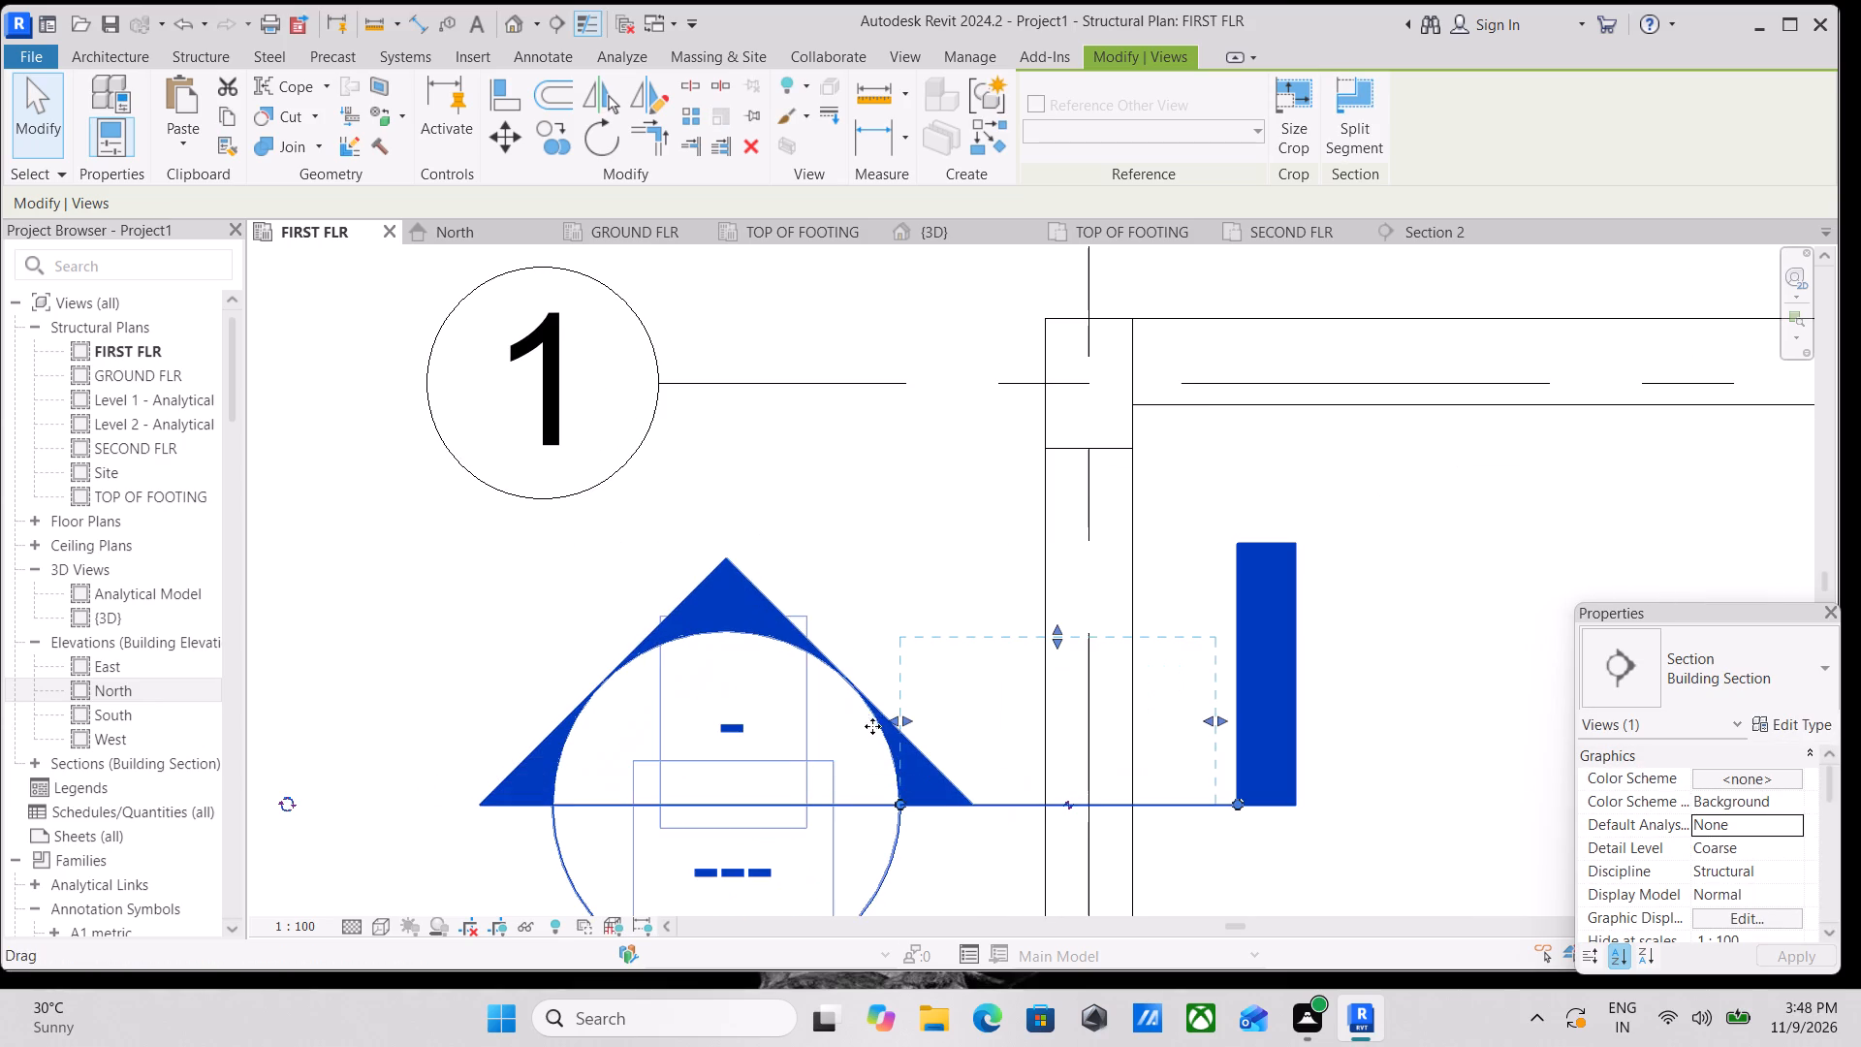
Nudge the section toward grid 1 until its cut line crosses the corner column at grids A and 1.
right_click(698, 582)
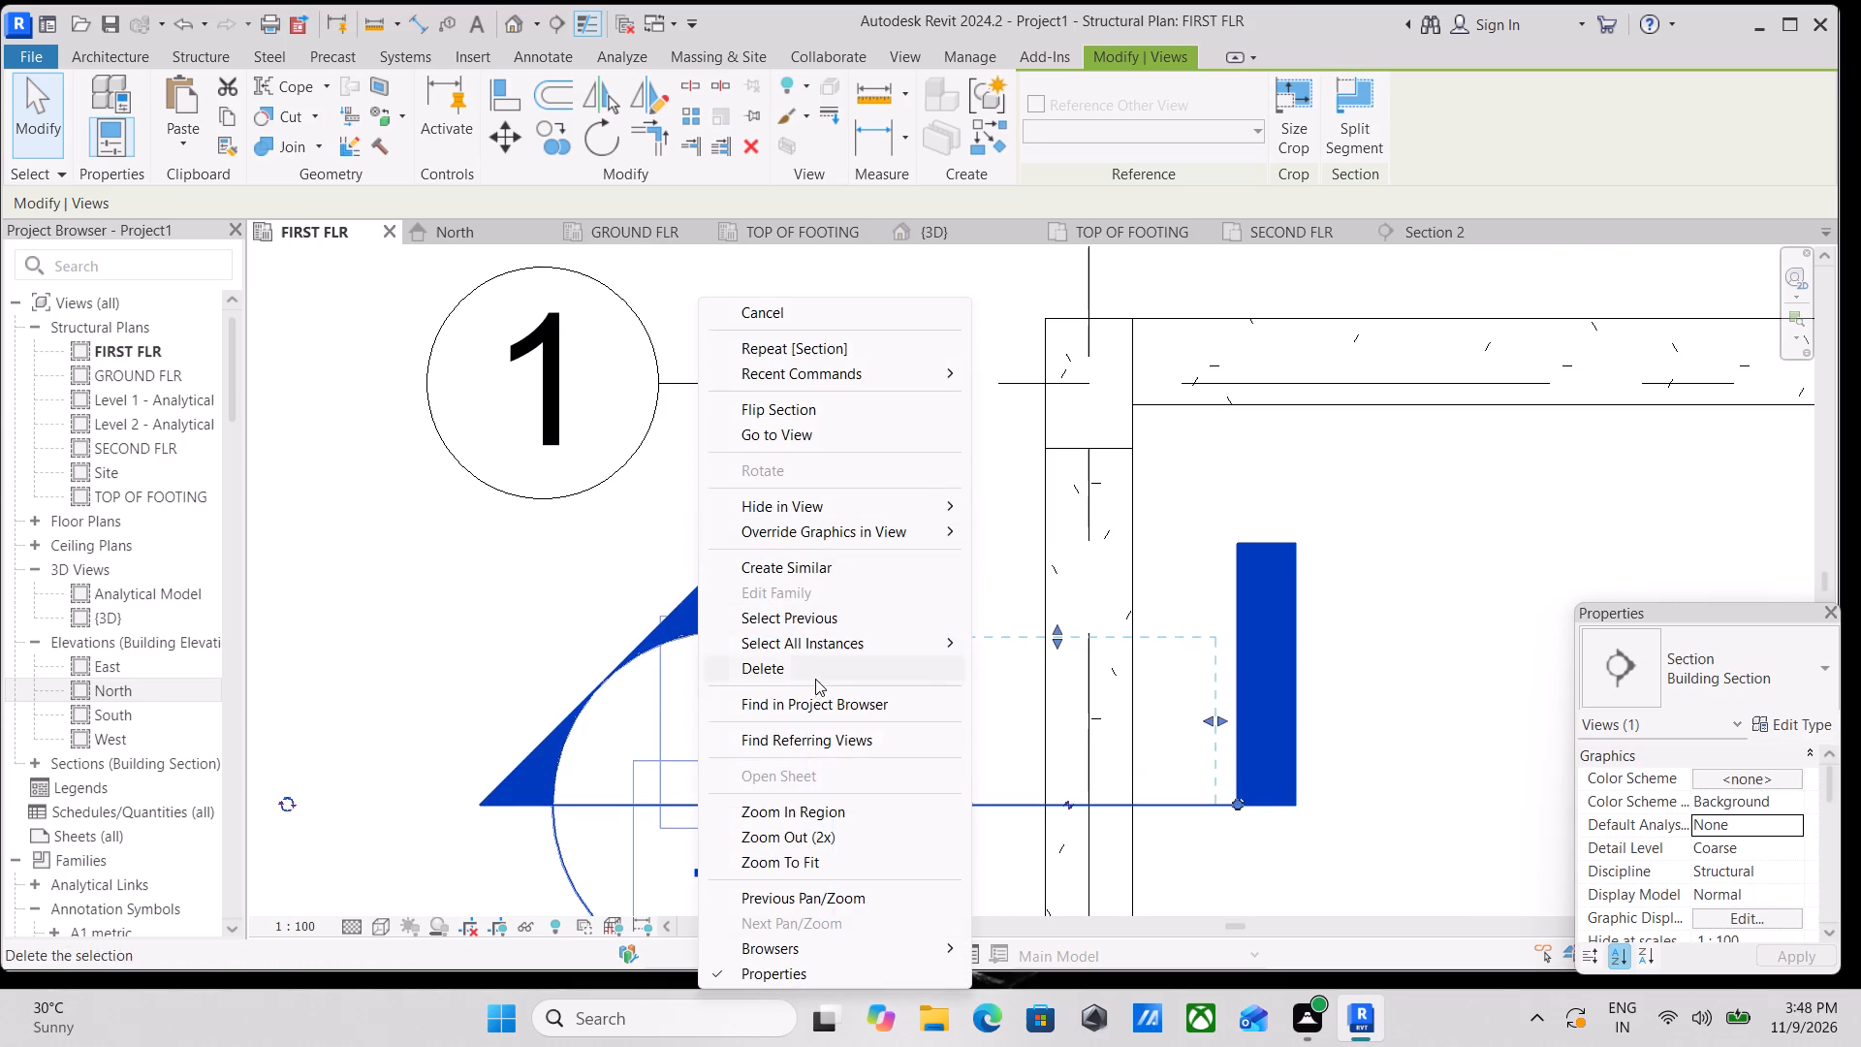
key(Escape)
scroll(1045, 501, down, 2)
key(Up)
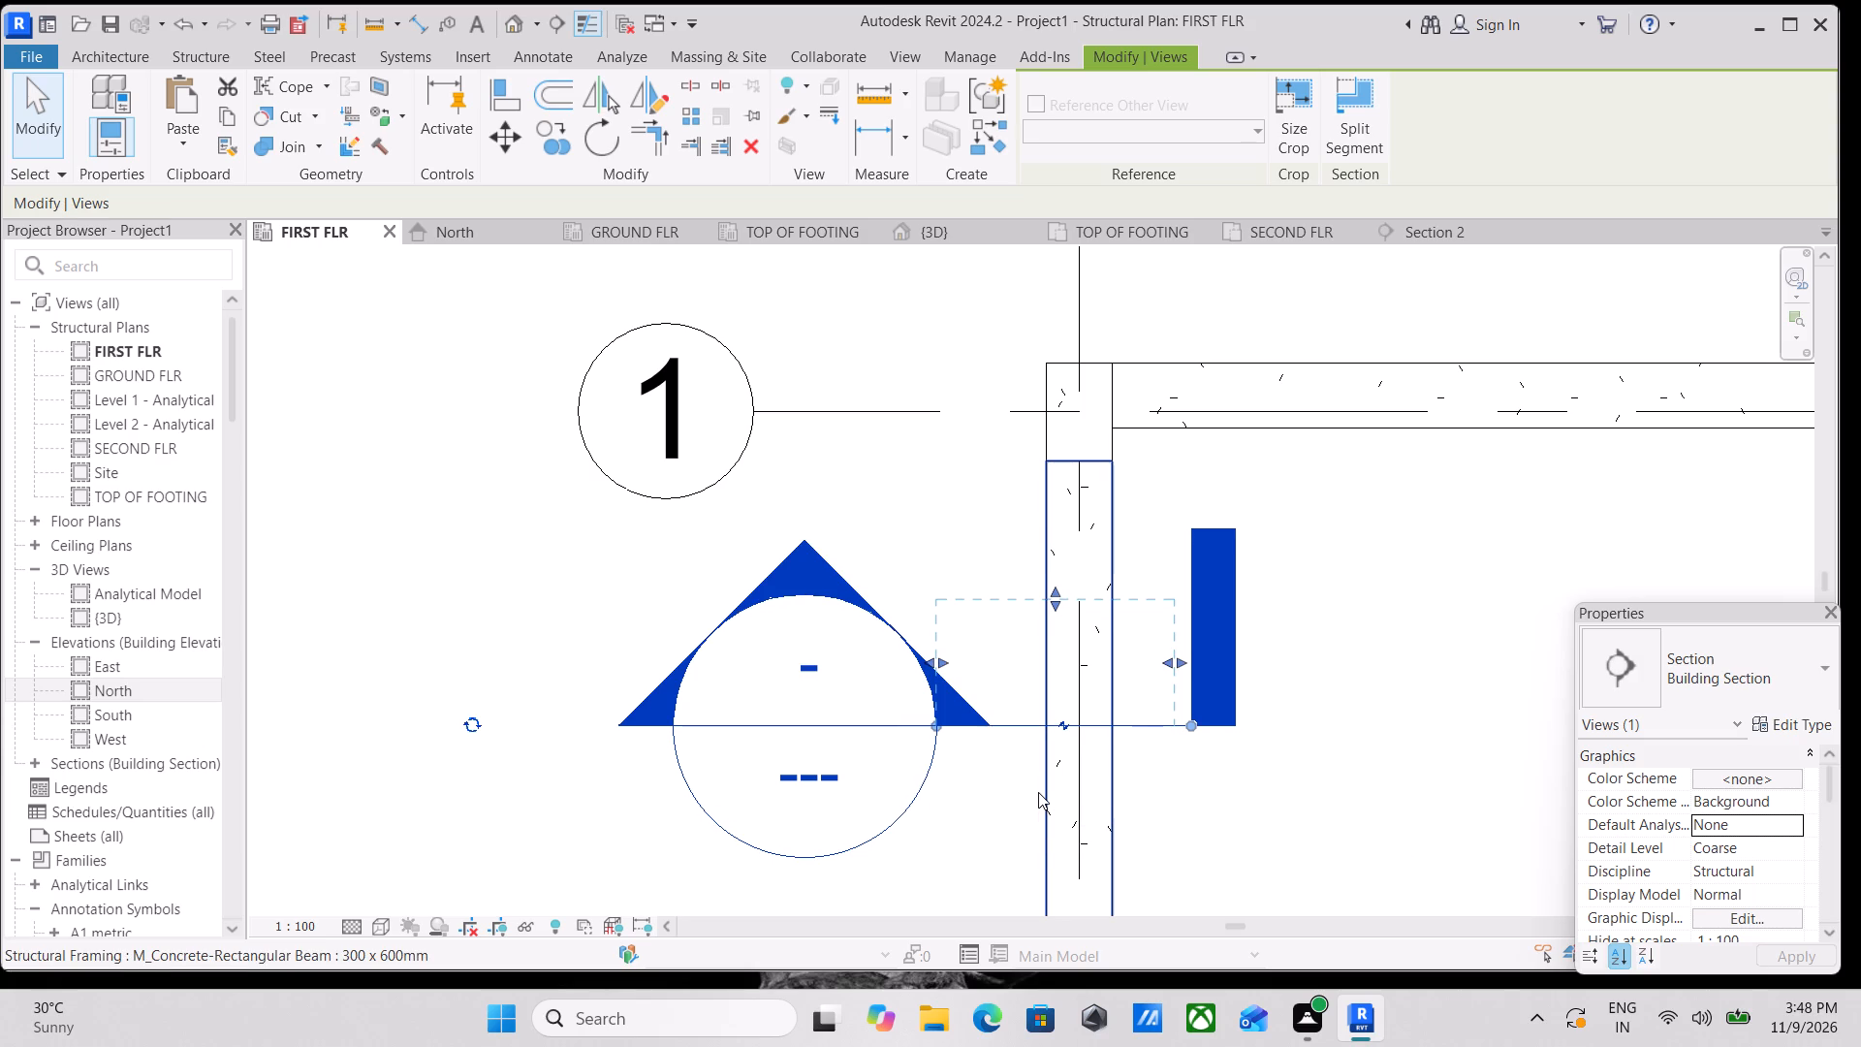
key(Up)
key(Escape)
key(Escape)
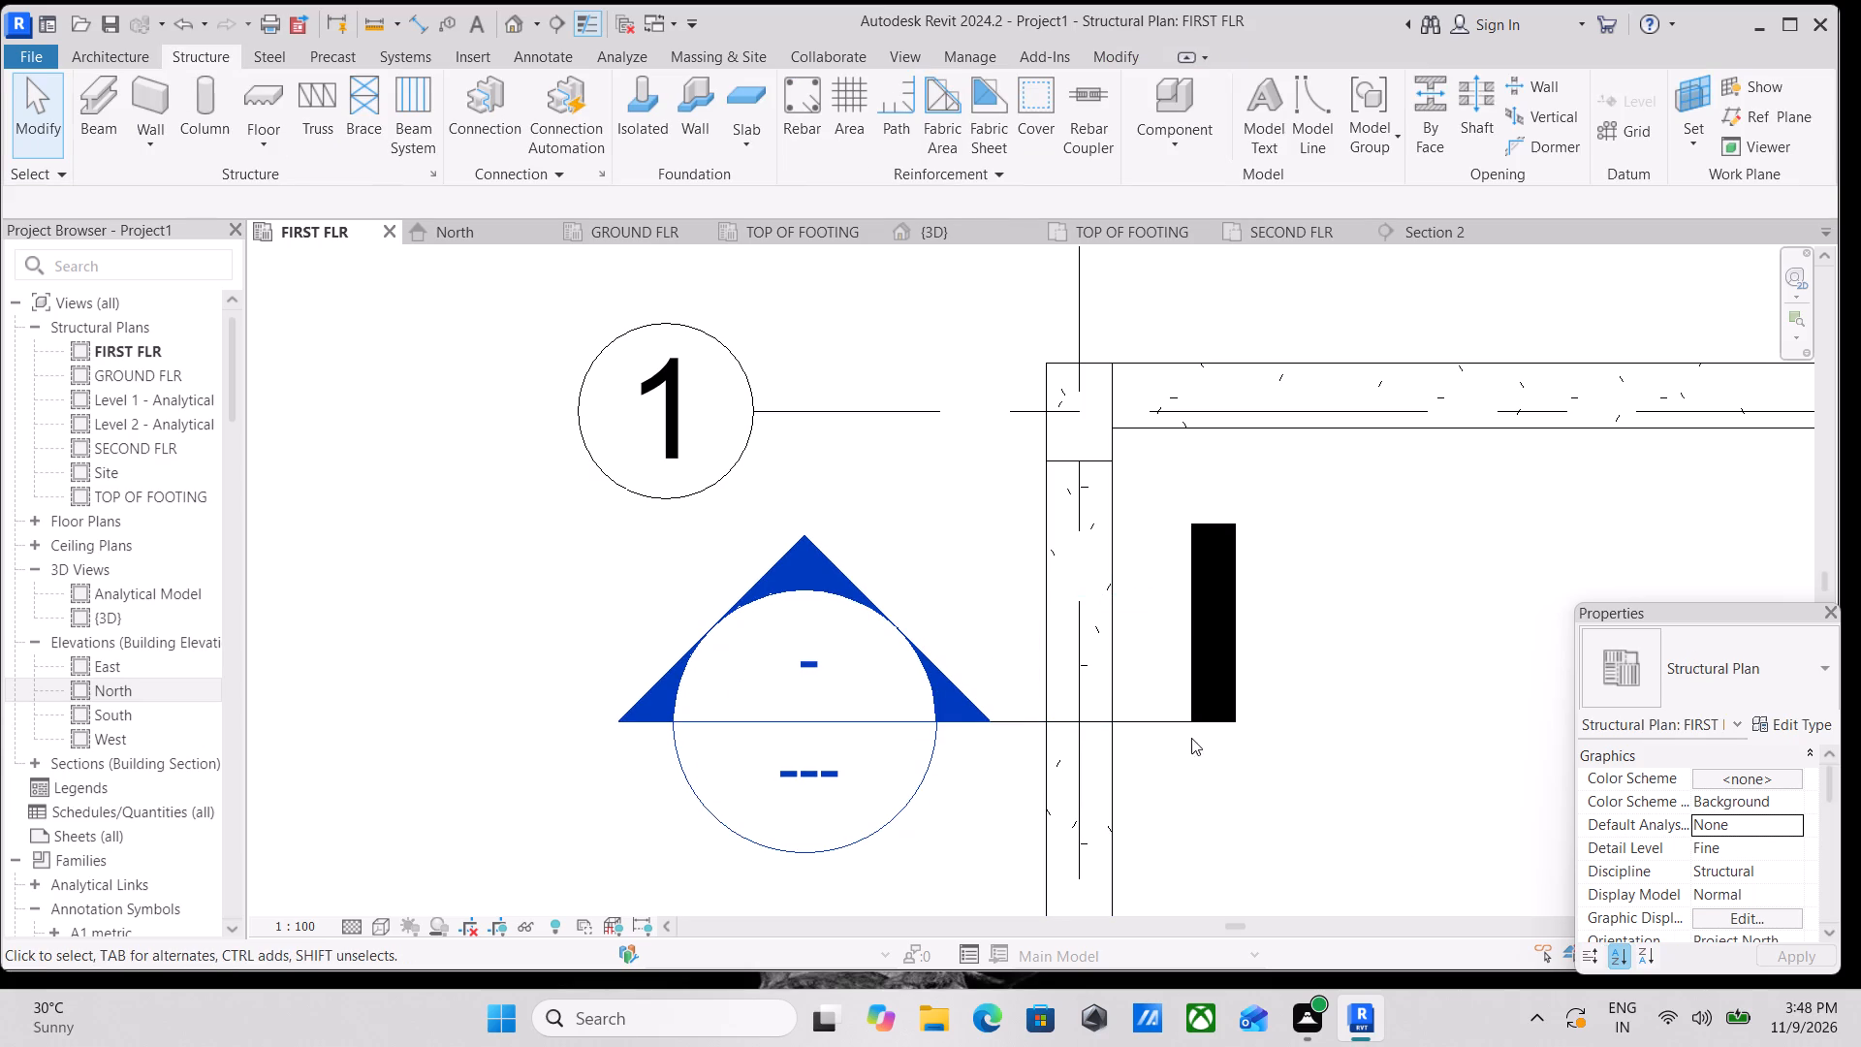
click(1160, 725)
key(Up)
key(Up)
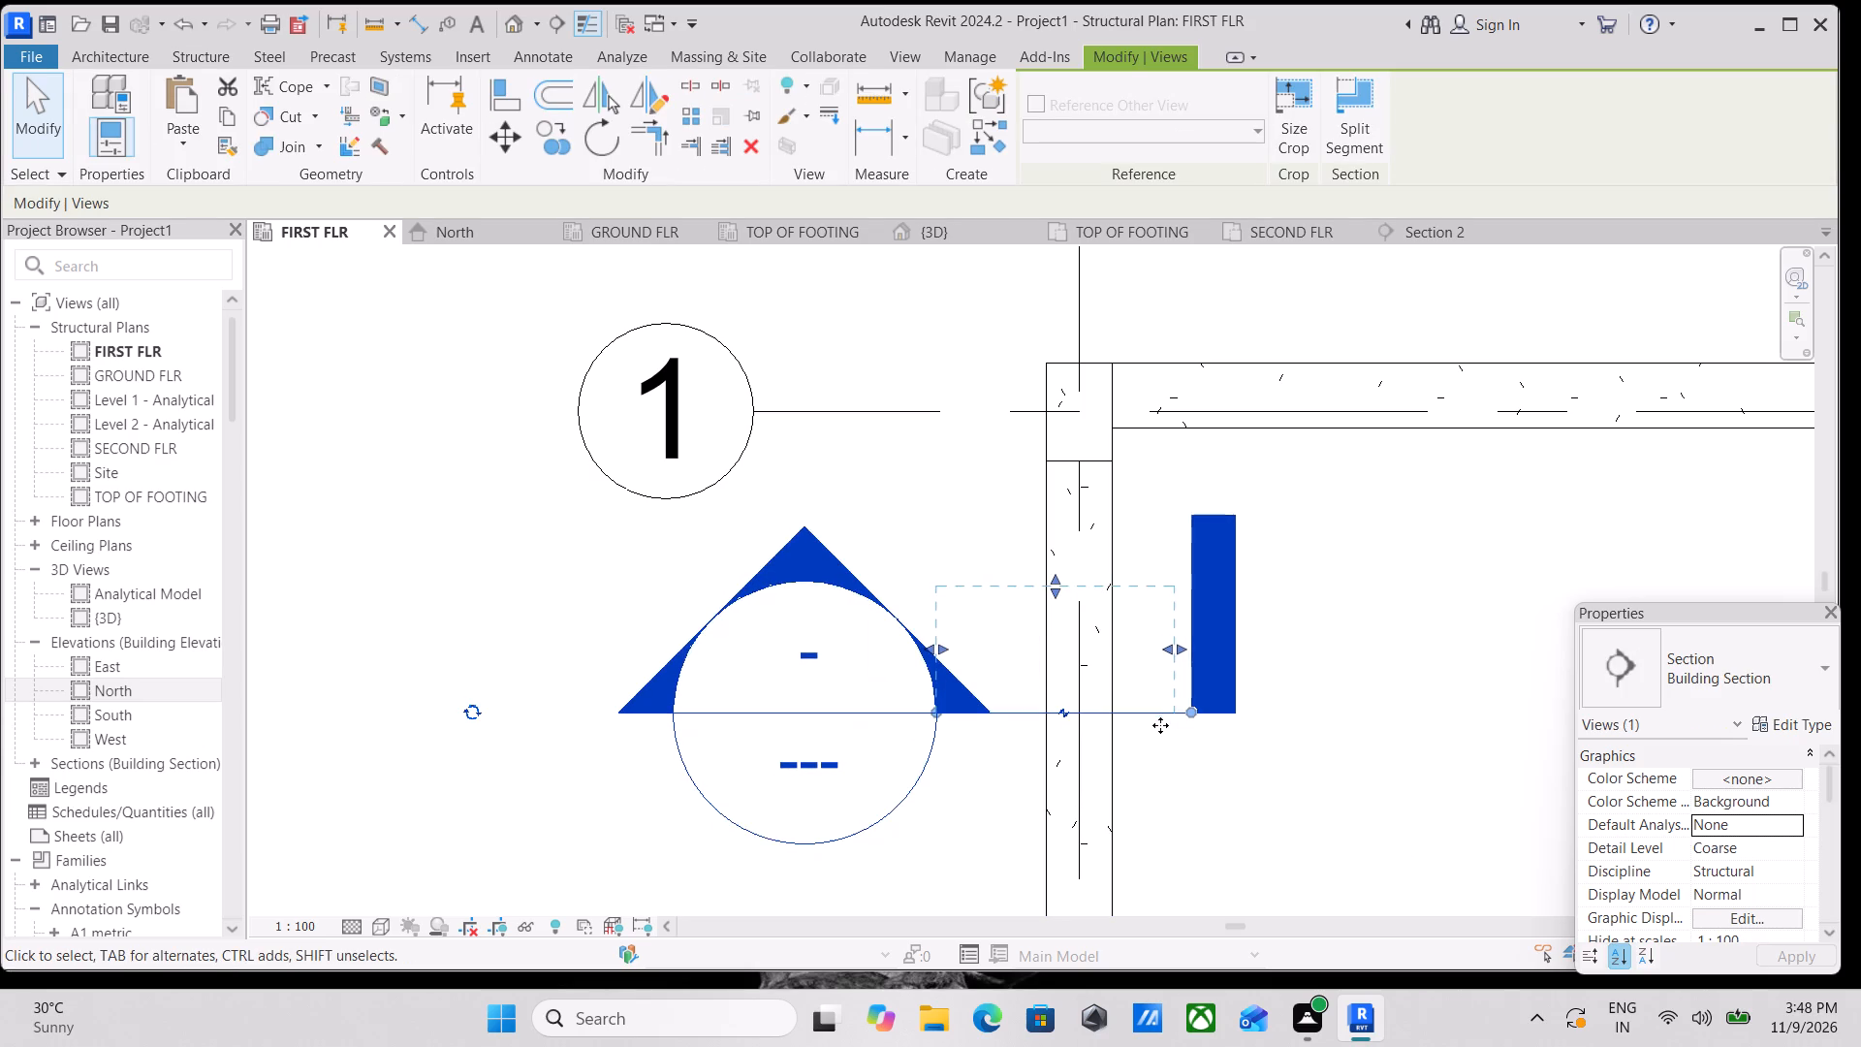
key(Up)
key(Up)
key(Up)
key(Up)
key(Up)
key(Up)
key(Up)
key(Up)
key(Up)
key(Up)
key(Up)
key(Up)
key(Up)
key(Up)
key(Up)
key(Up)
key(Up)
key(Up)
key(Up)
key(Up)
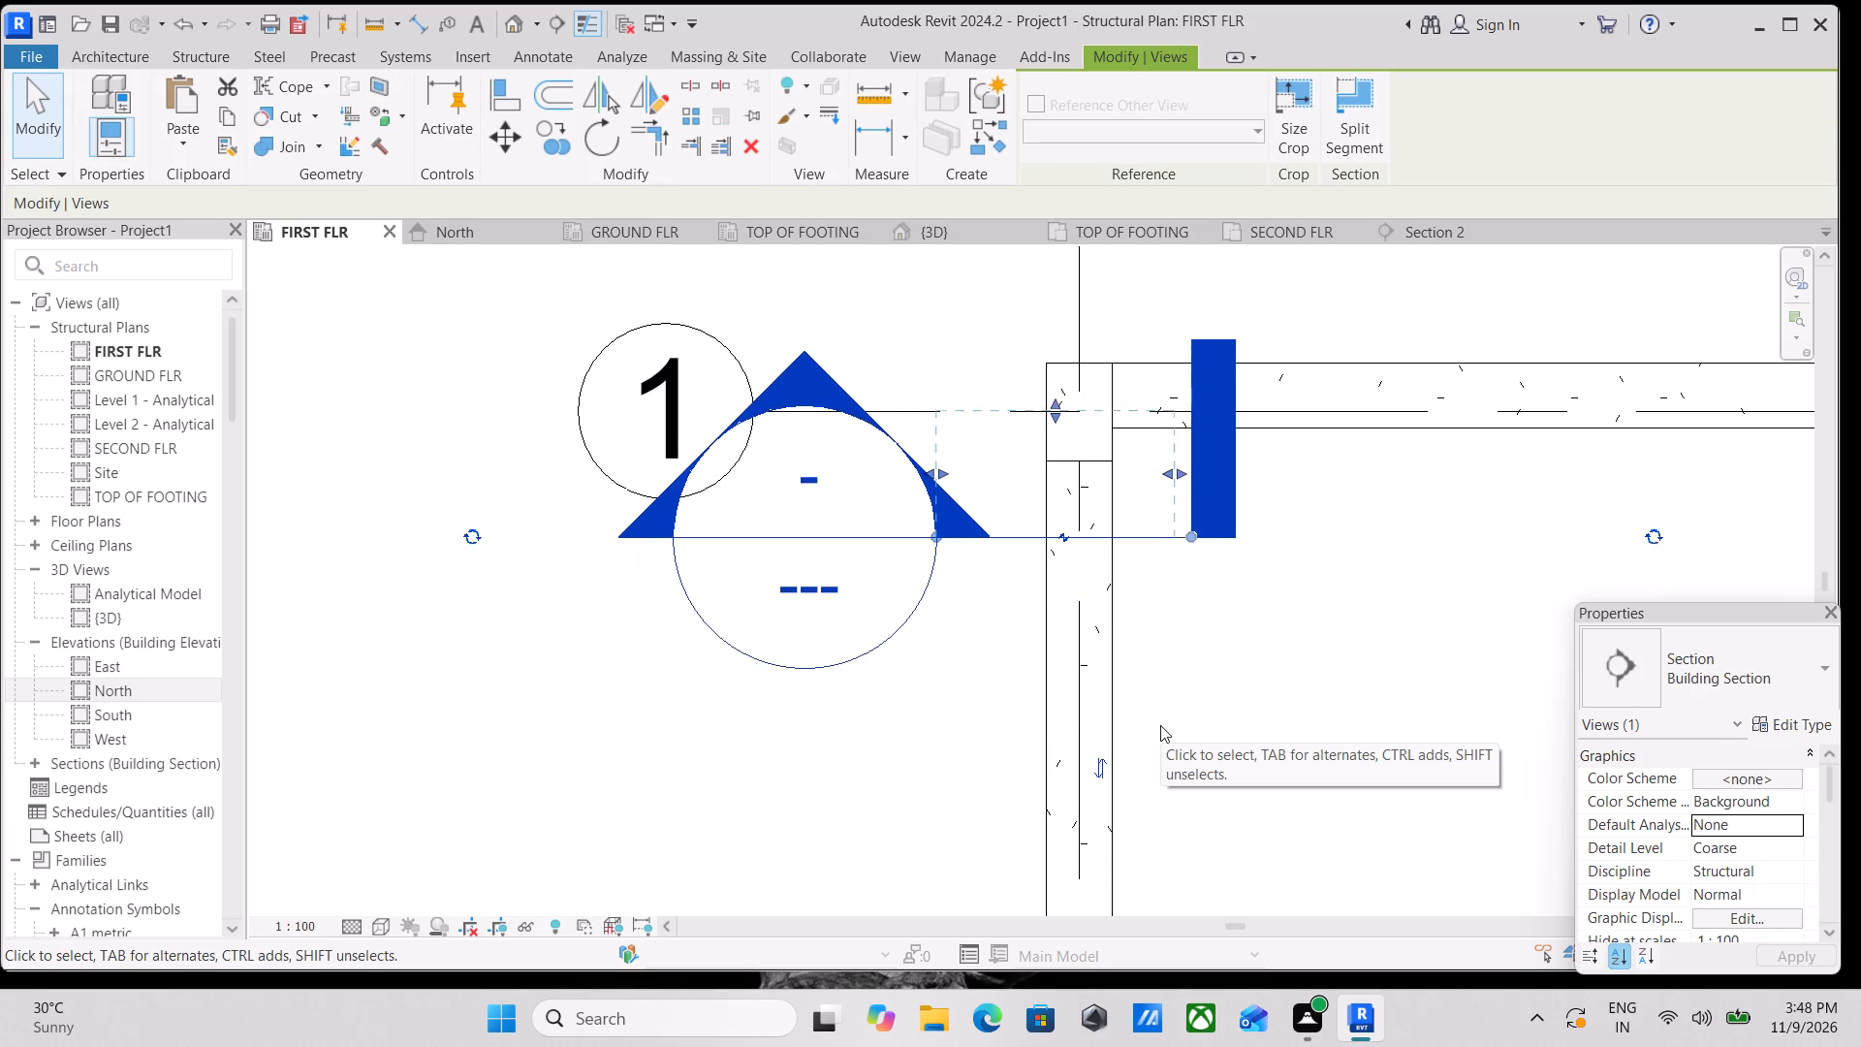
key(Down)
click(1160, 725)
key(Down)
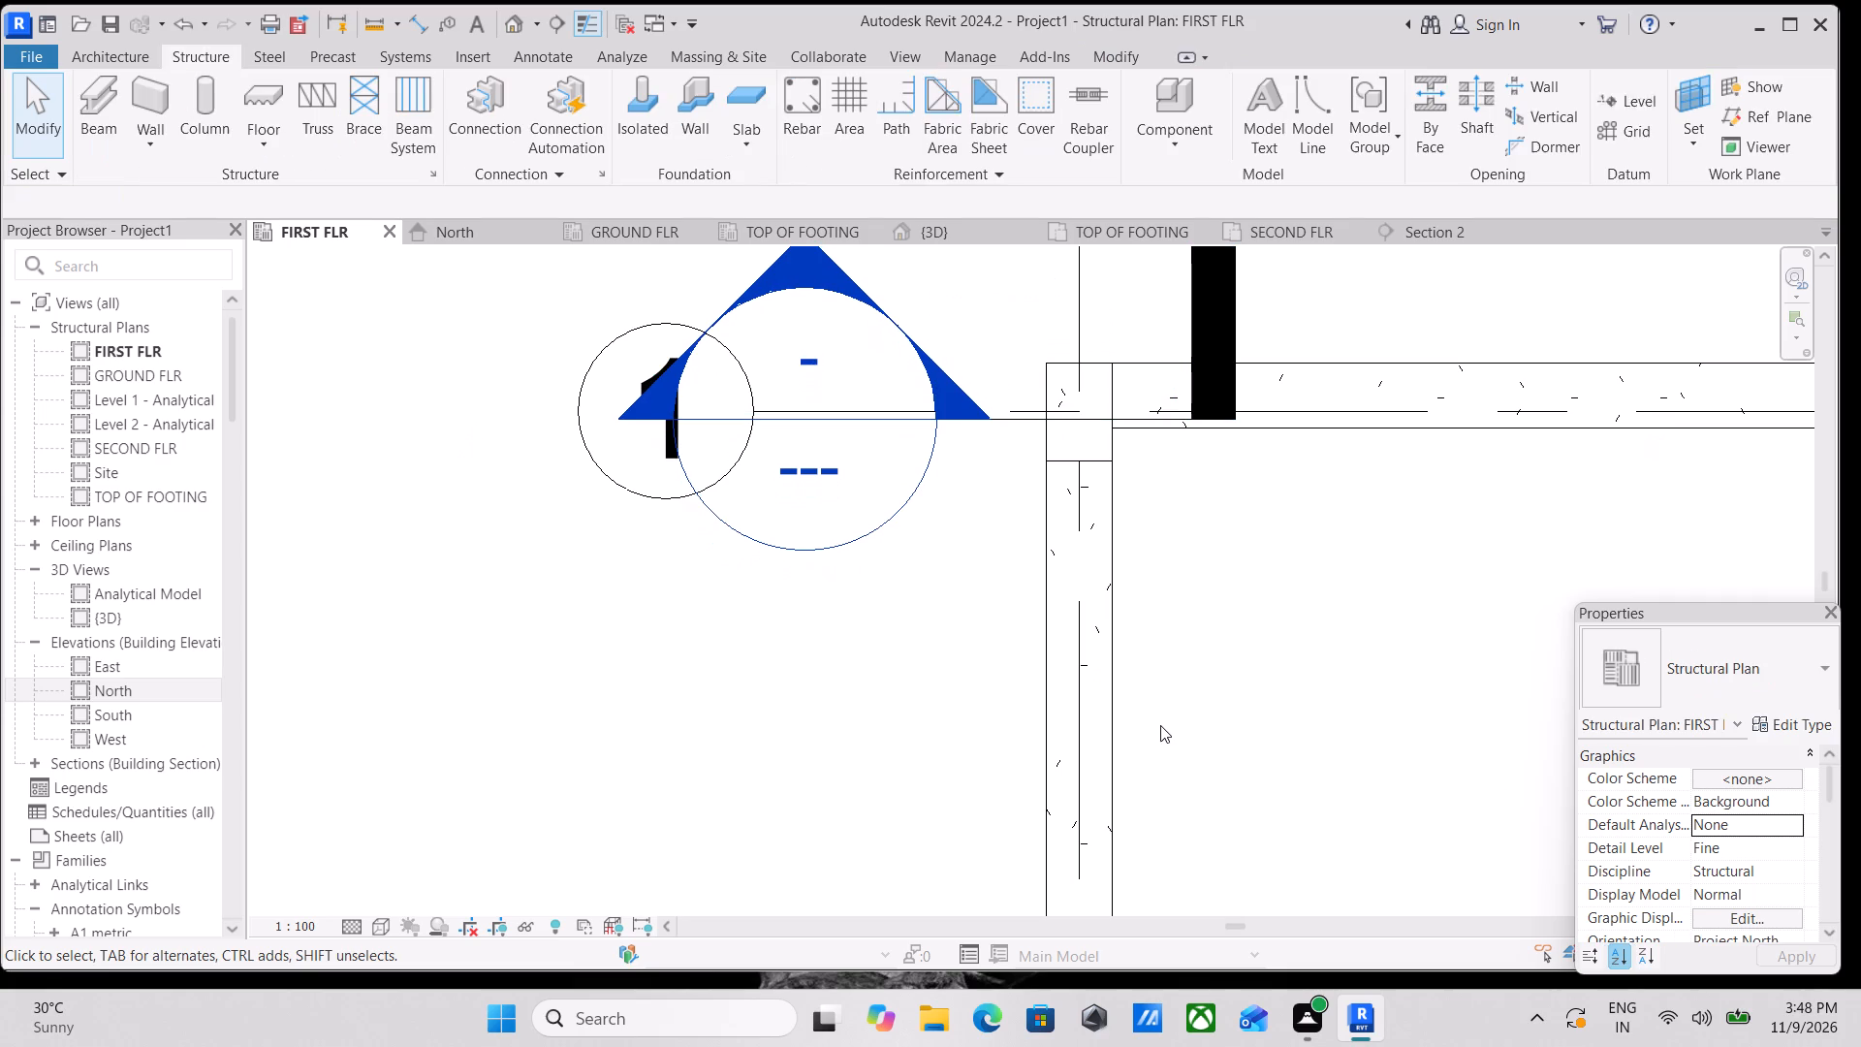
key(Down)
scroll(1233, 742, down, 1)
middle_drag(1233, 742, 1252, 954)
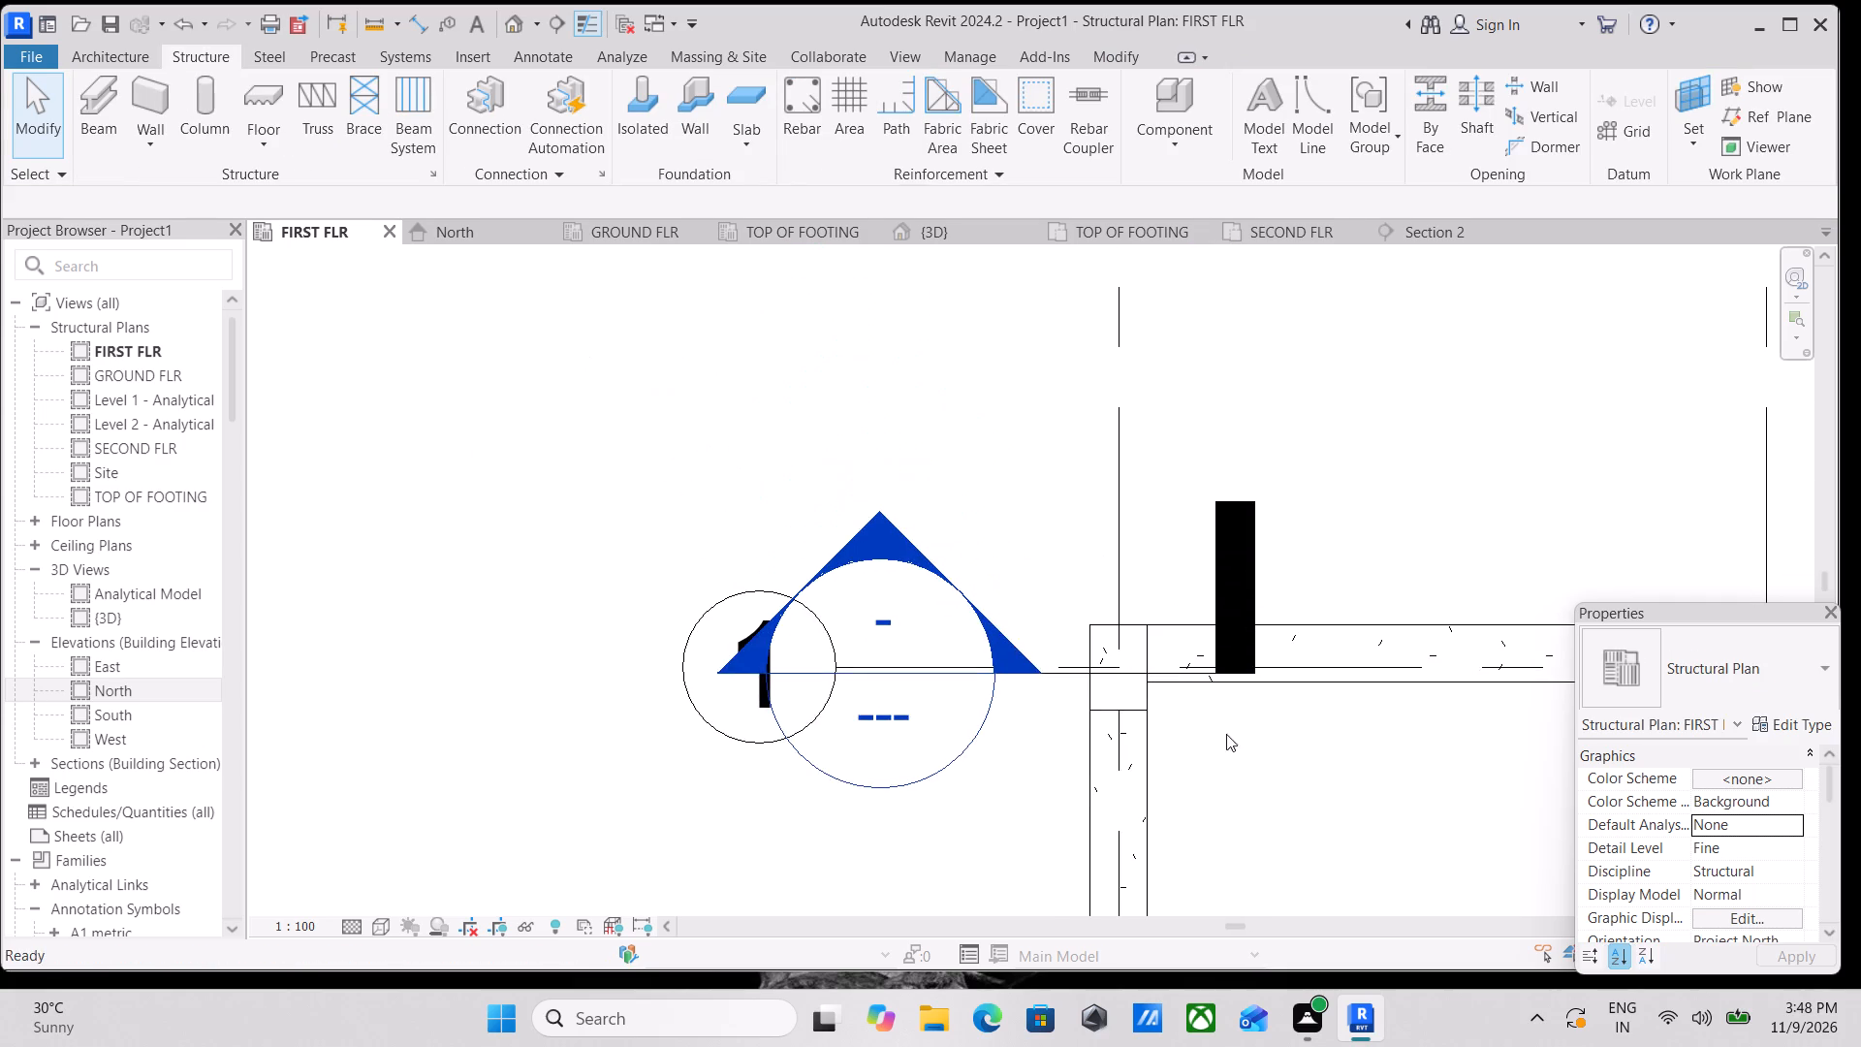
scroll(1041, 670, up, 1)
click(1082, 678)
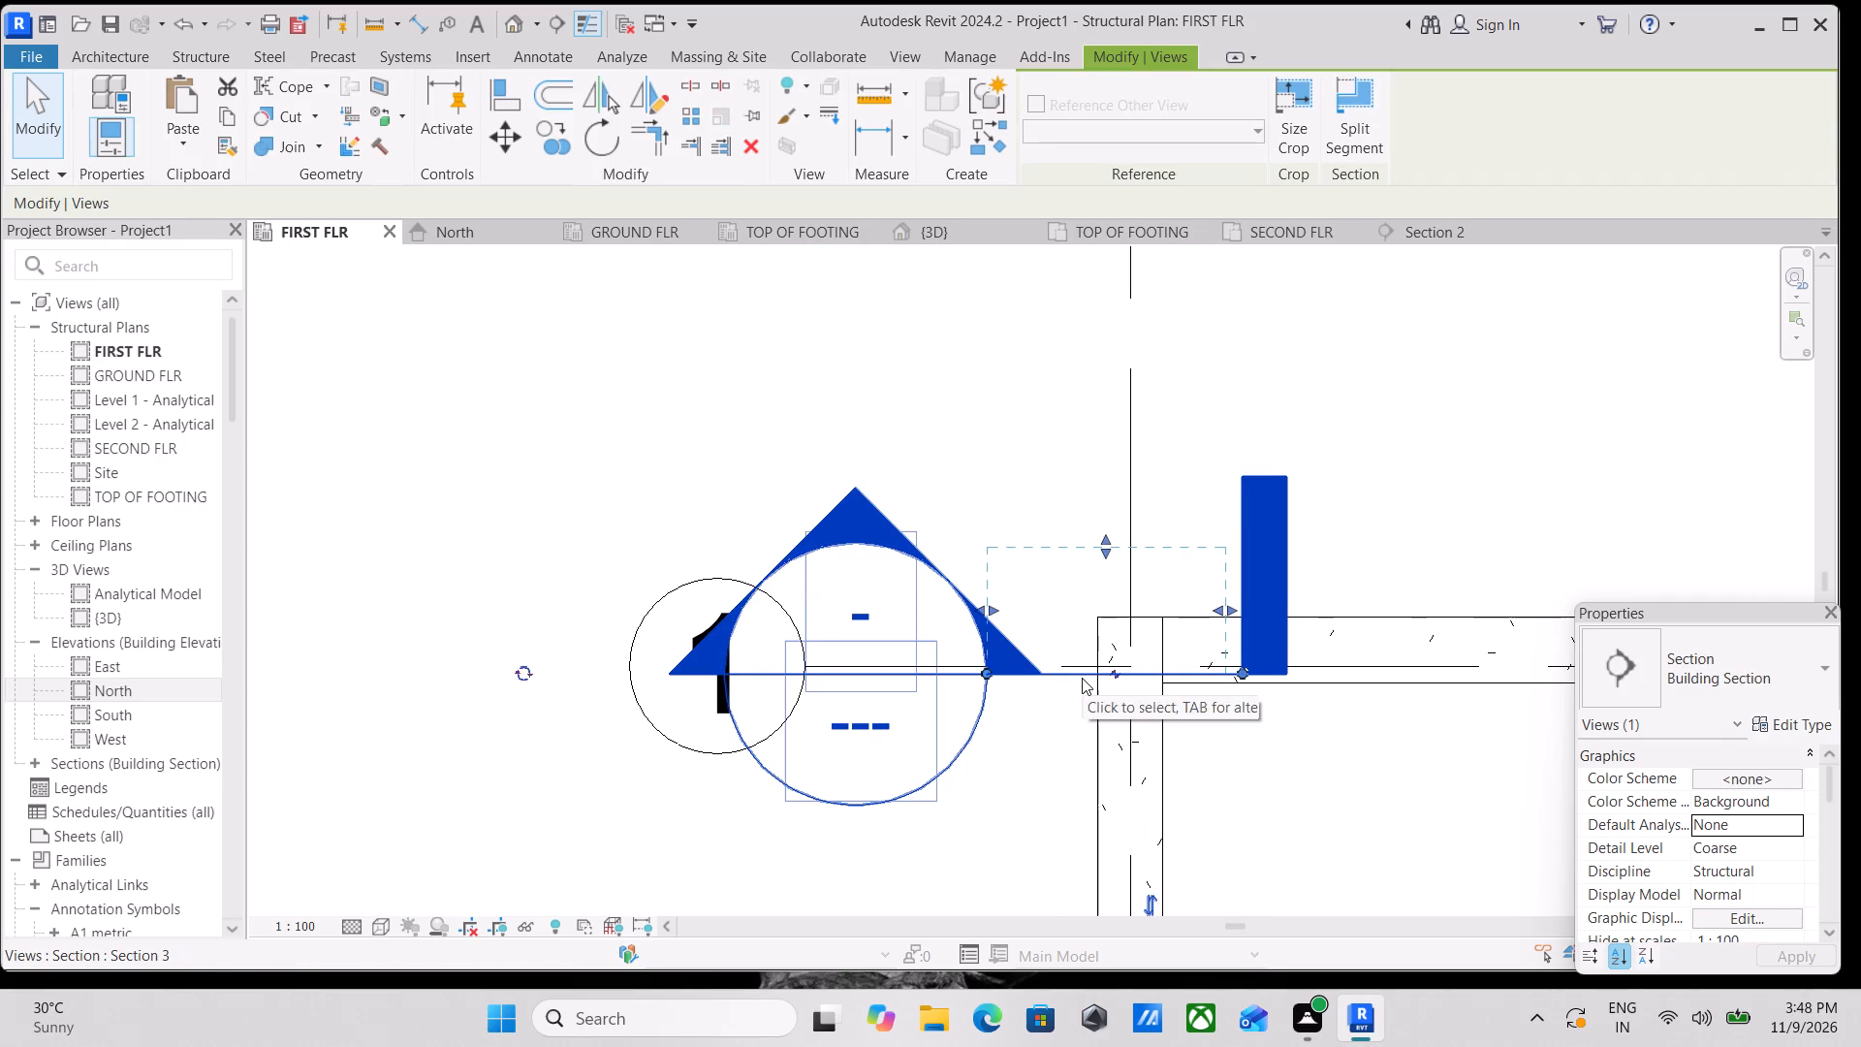
key(Down)
key(Down)
key(Down)
key(Down)
key(Down)
key(Down)
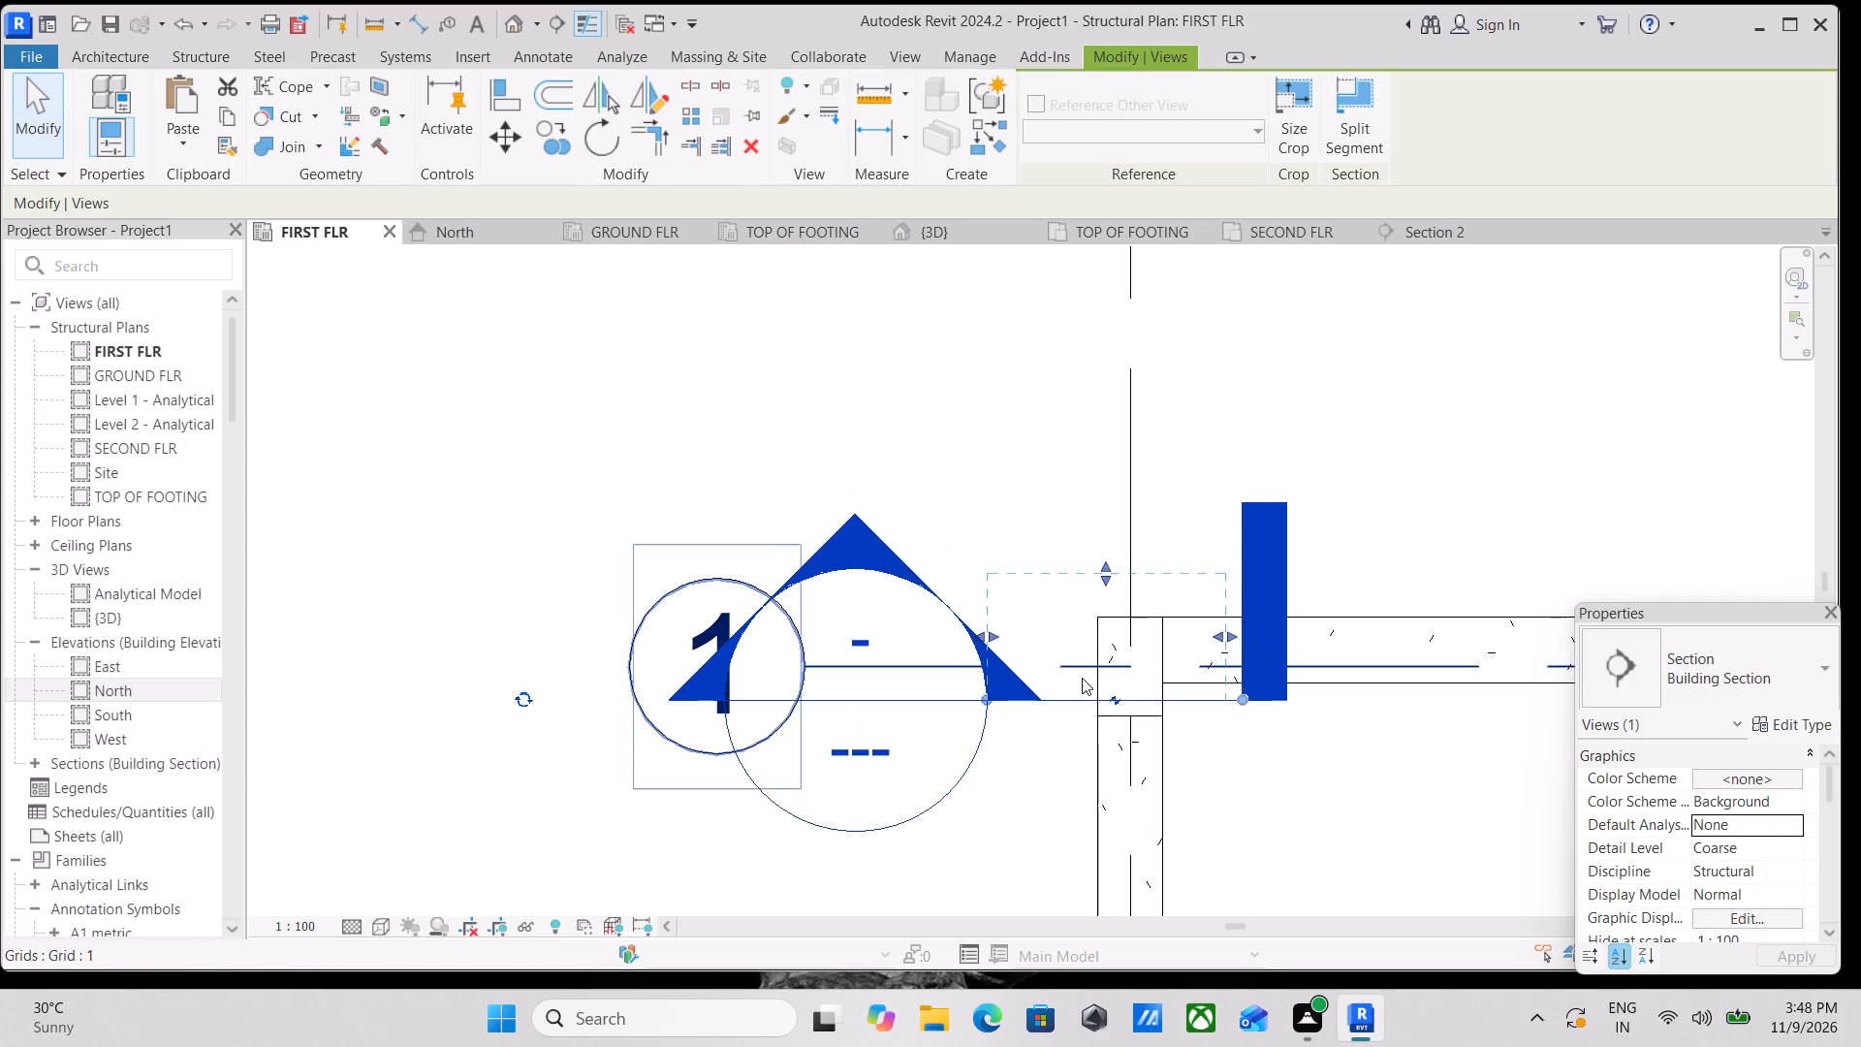
key(Down)
Shorten both ends of the section line and tighten its view depth and width around the A-1 corner column.
scroll(1250, 735, up, 3)
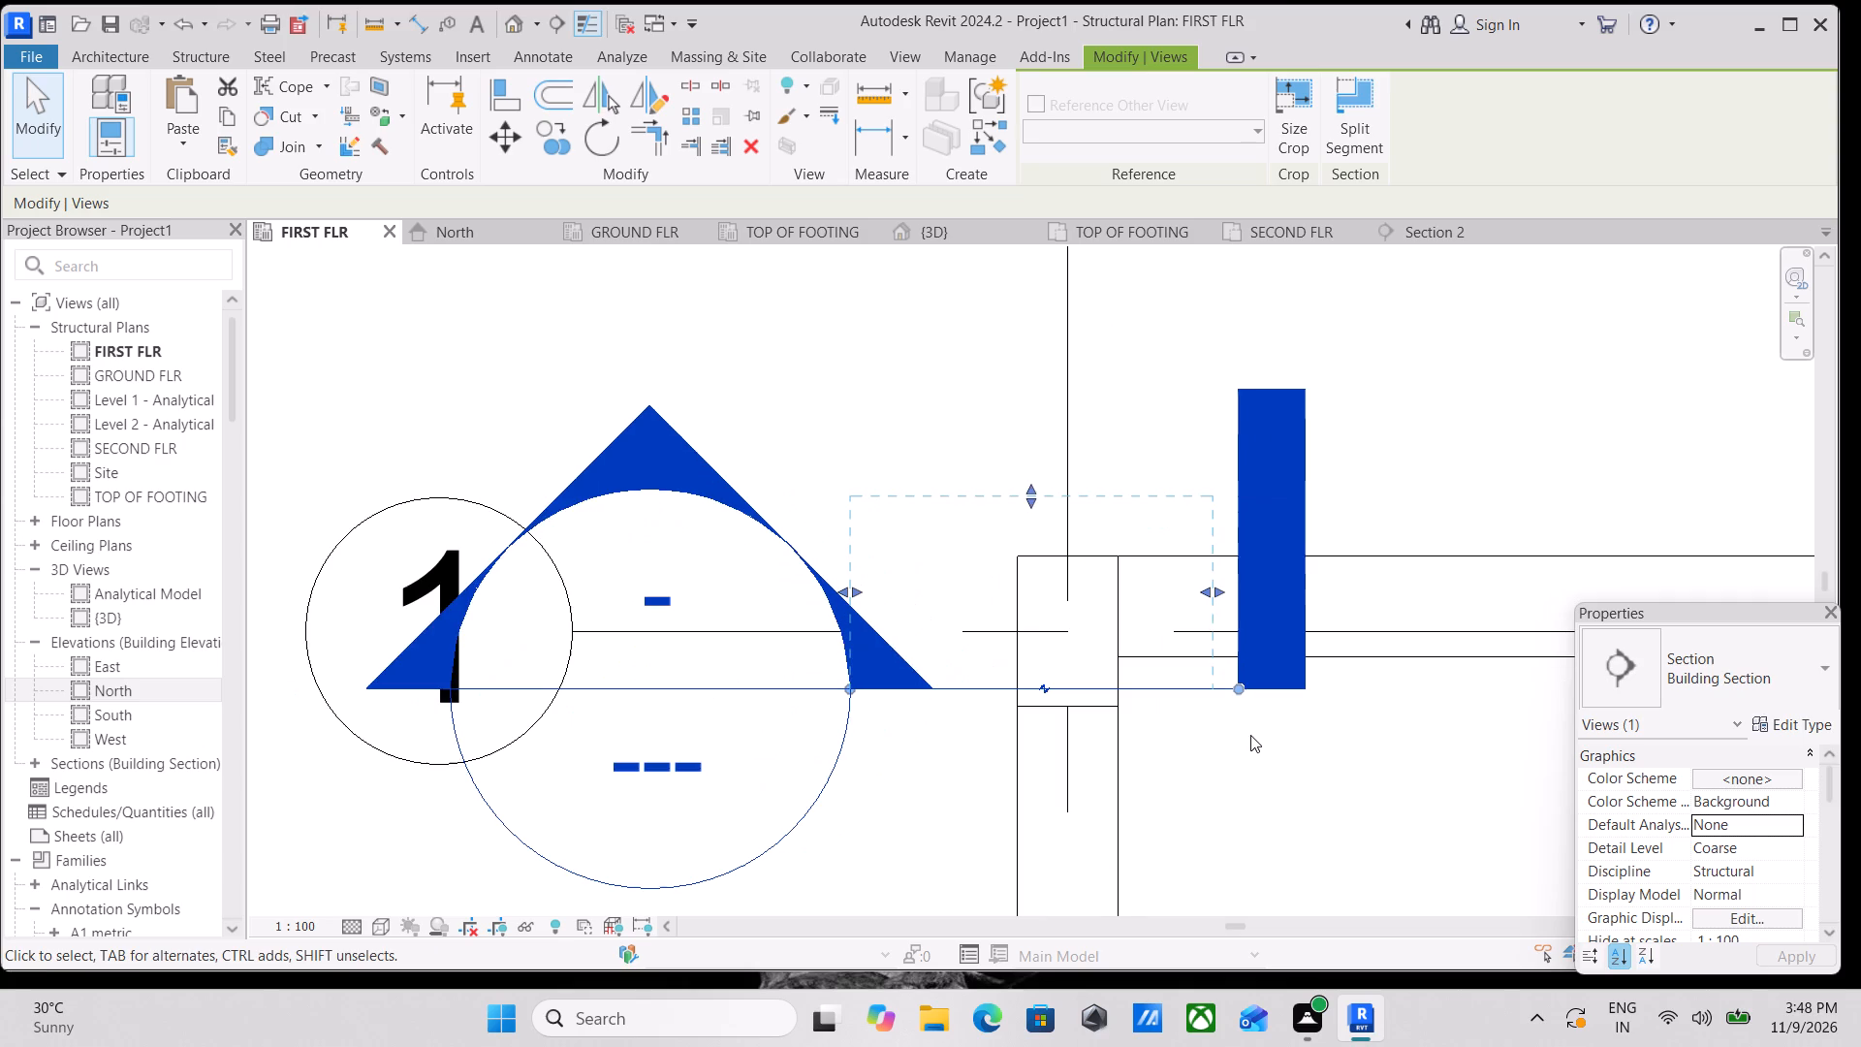
drag(1232, 692, 1177, 698)
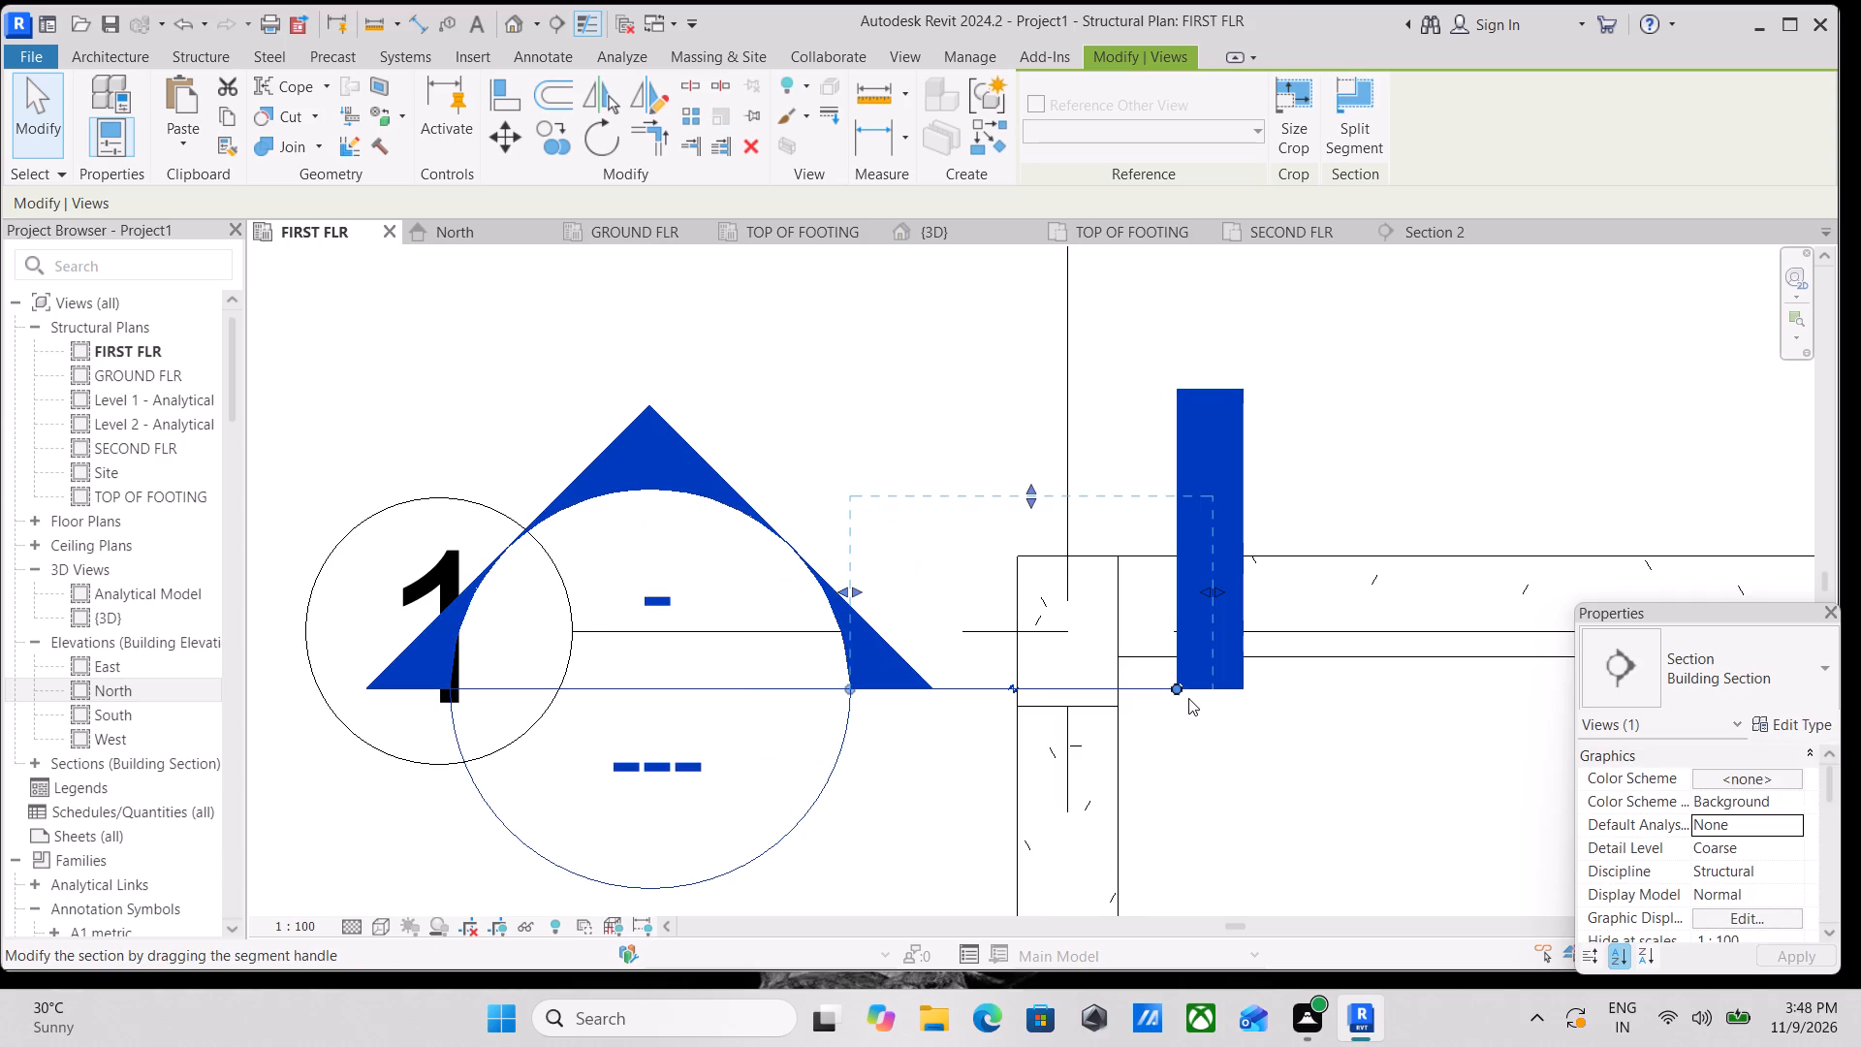
drag(842, 684, 893, 685)
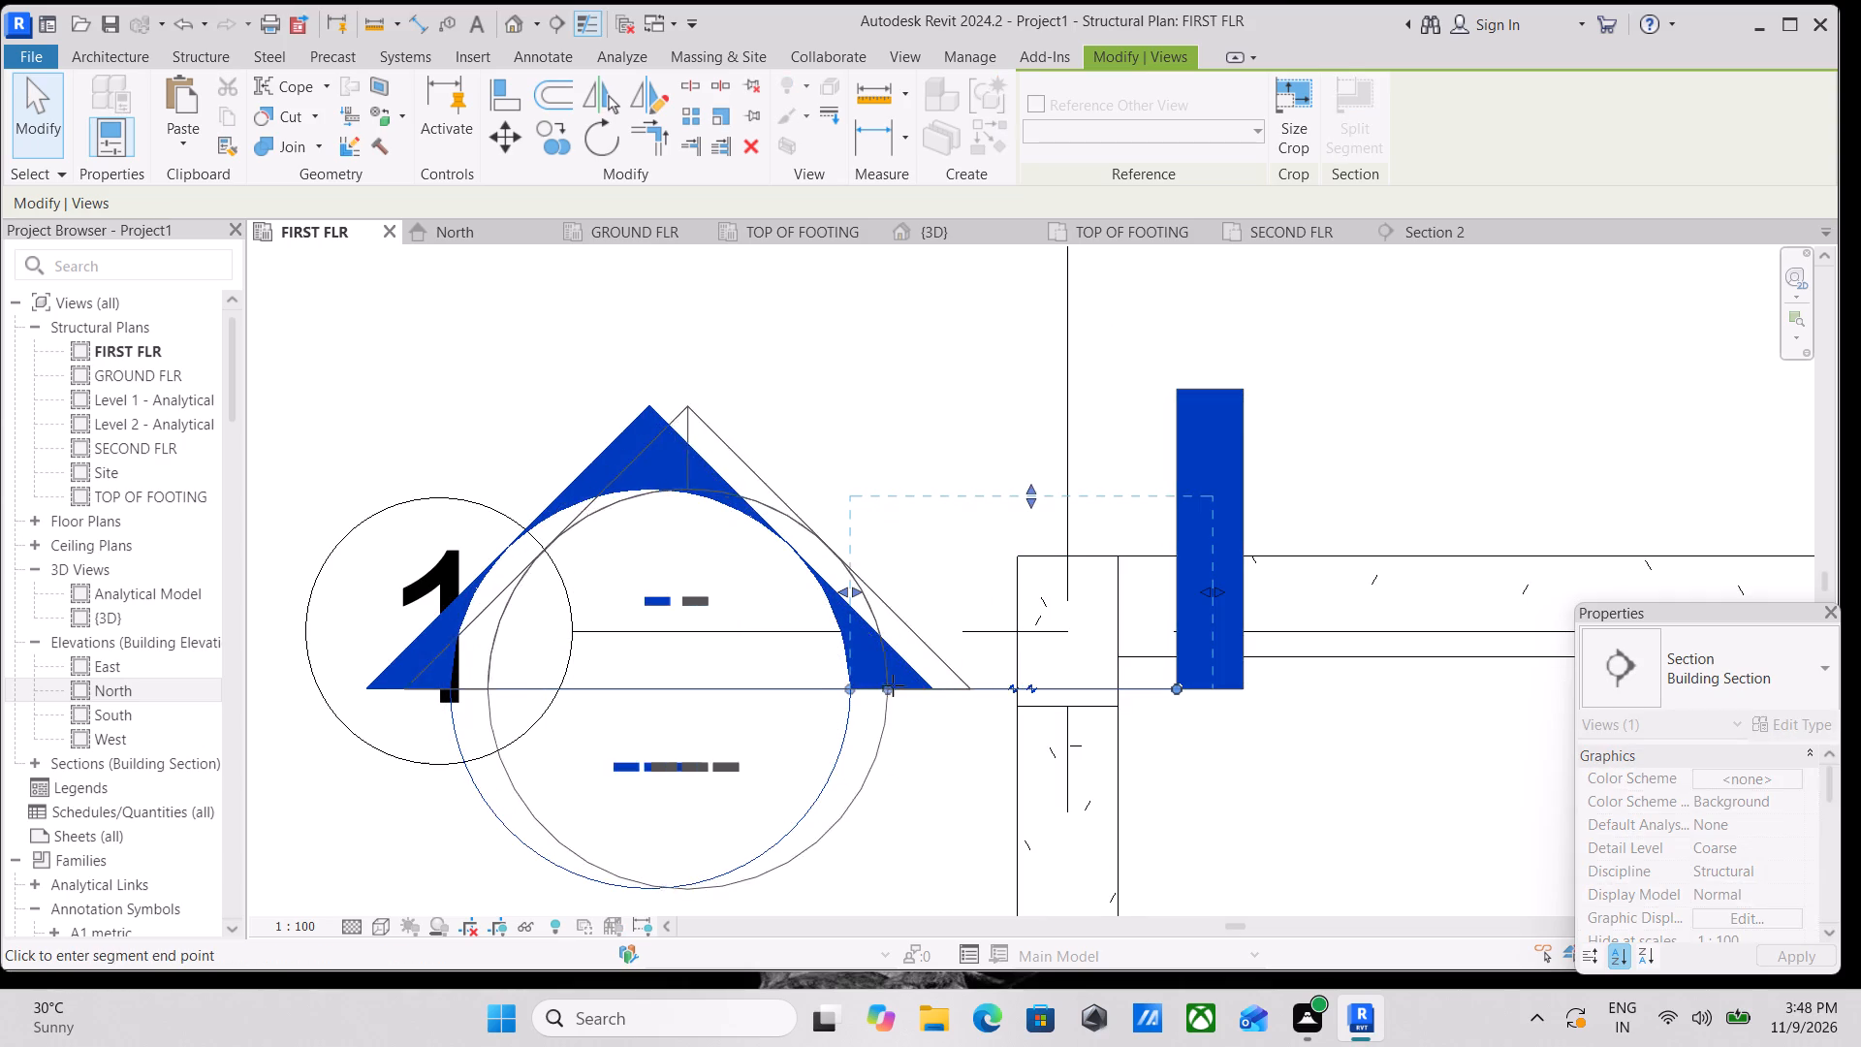
drag(893, 685, 917, 688)
drag(1014, 490, 1025, 542)
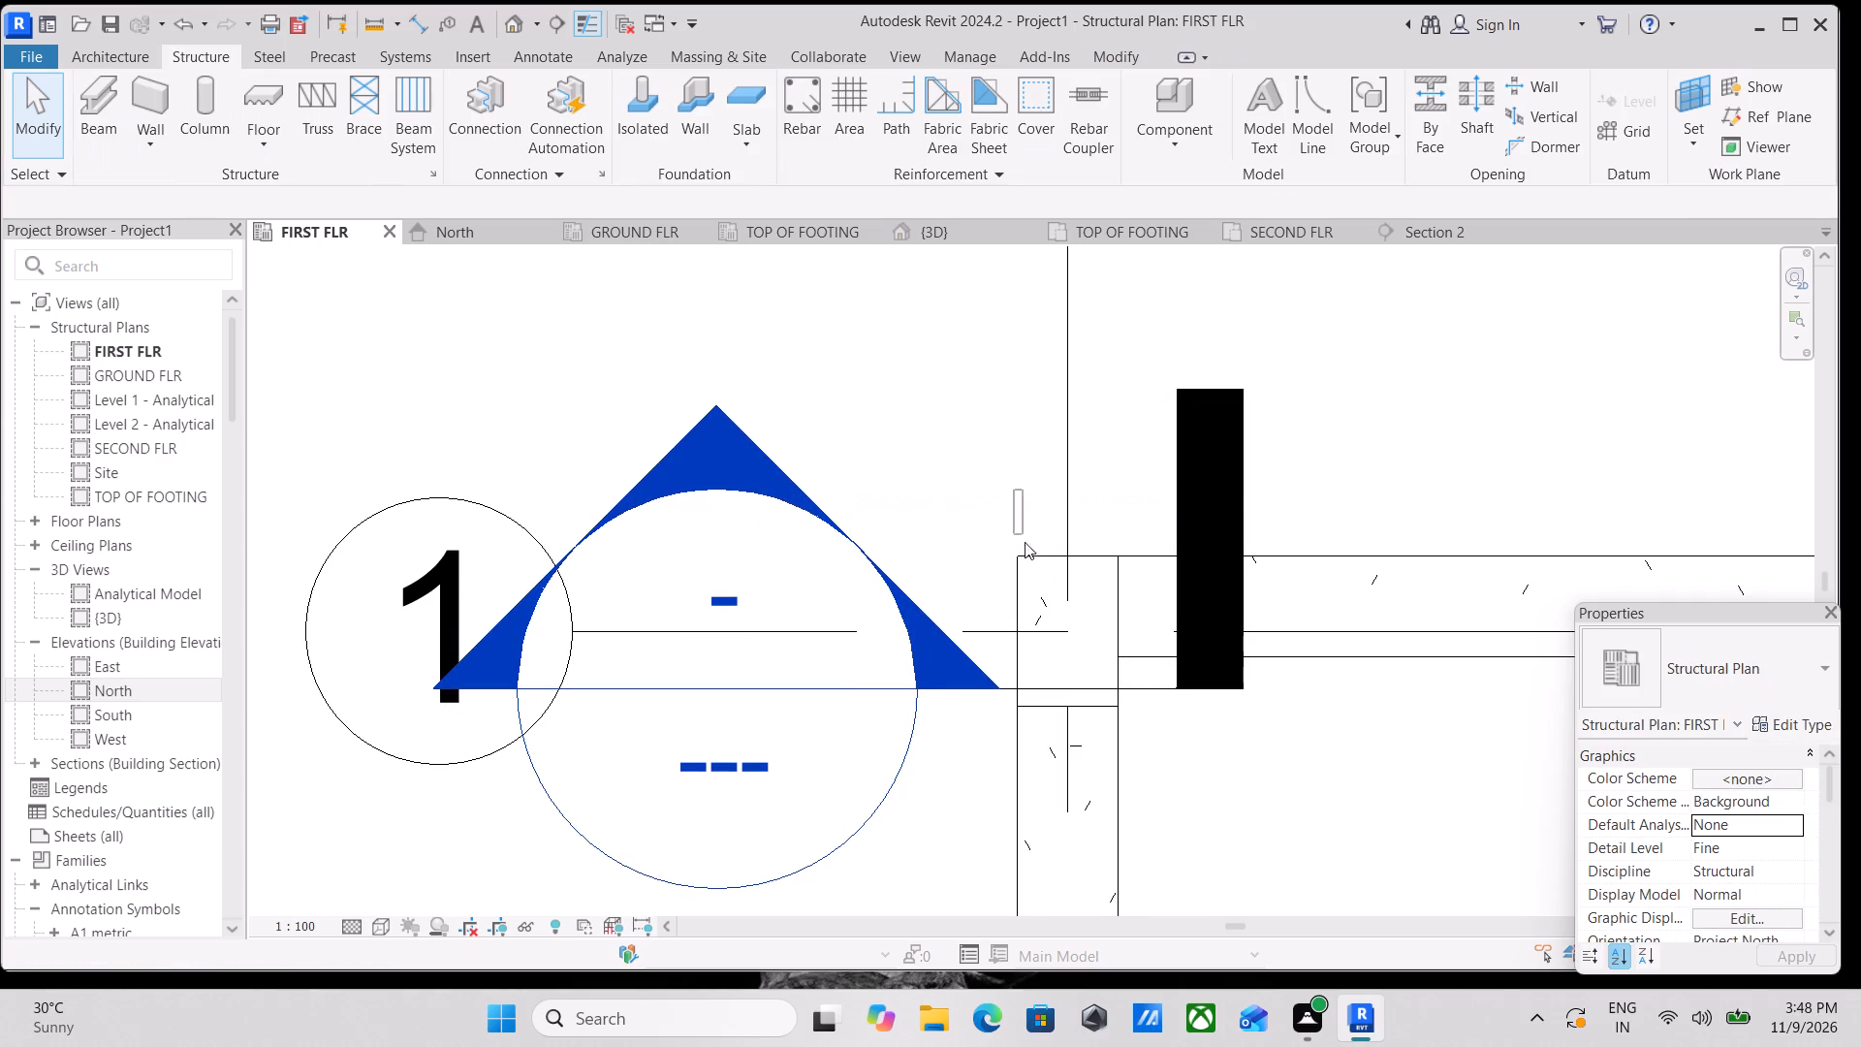
drag(1025, 542, 1025, 551)
key(Escape)
click(953, 680)
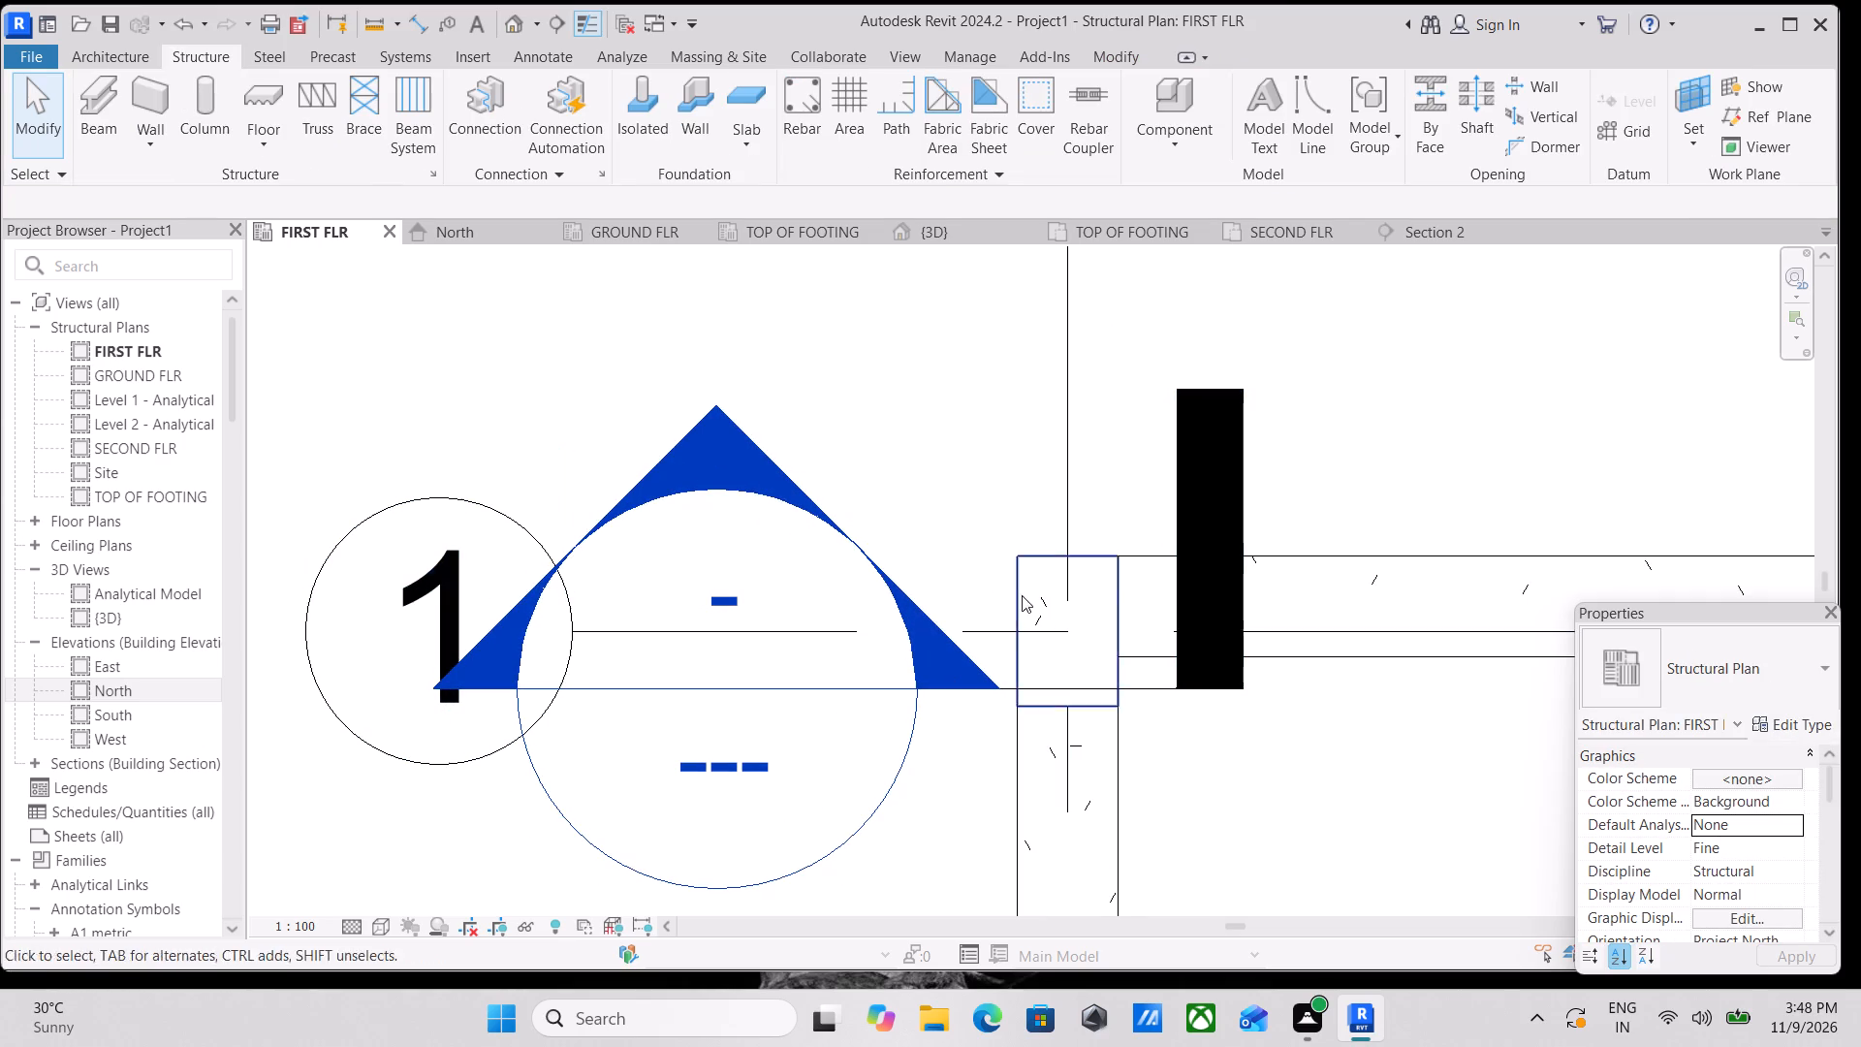
key(Escape)
click(1170, 691)
drag(1034, 492, 1030, 515)
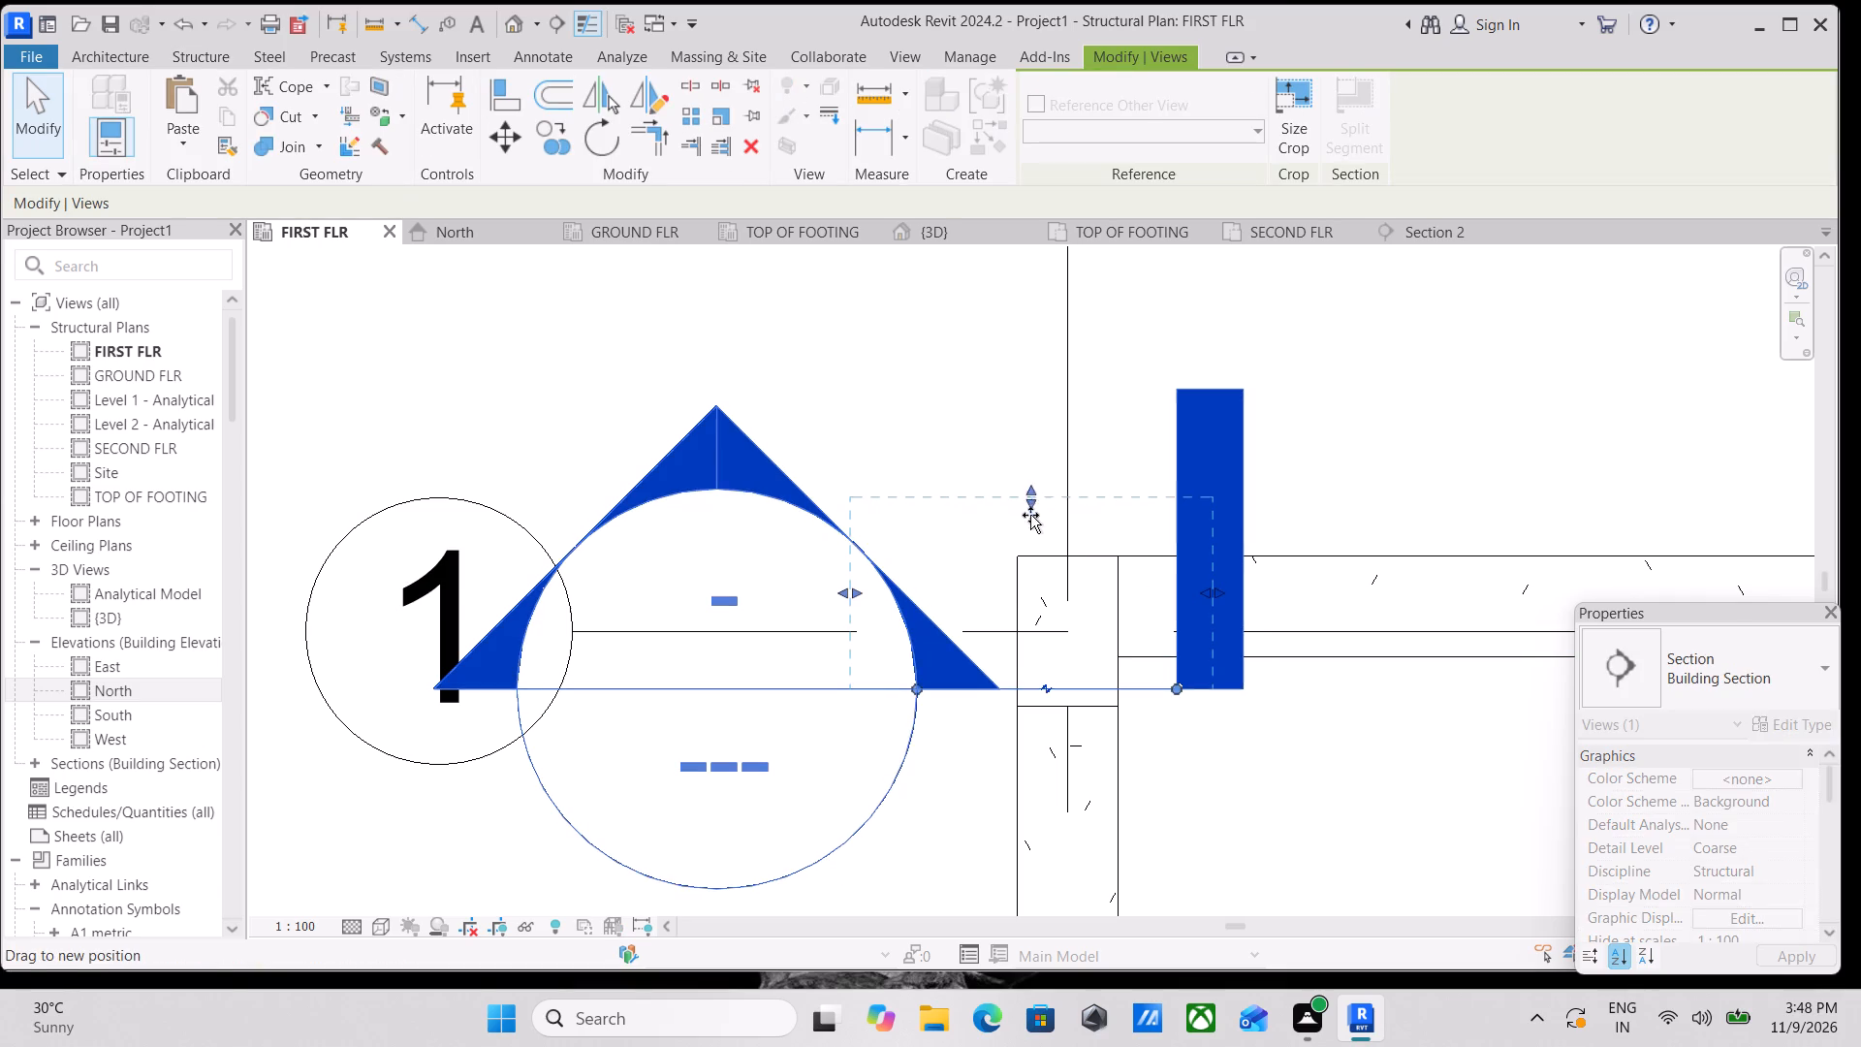
drag(1030, 515, 1029, 545)
drag(852, 615, 939, 623)
scroll(1225, 714, up, 2)
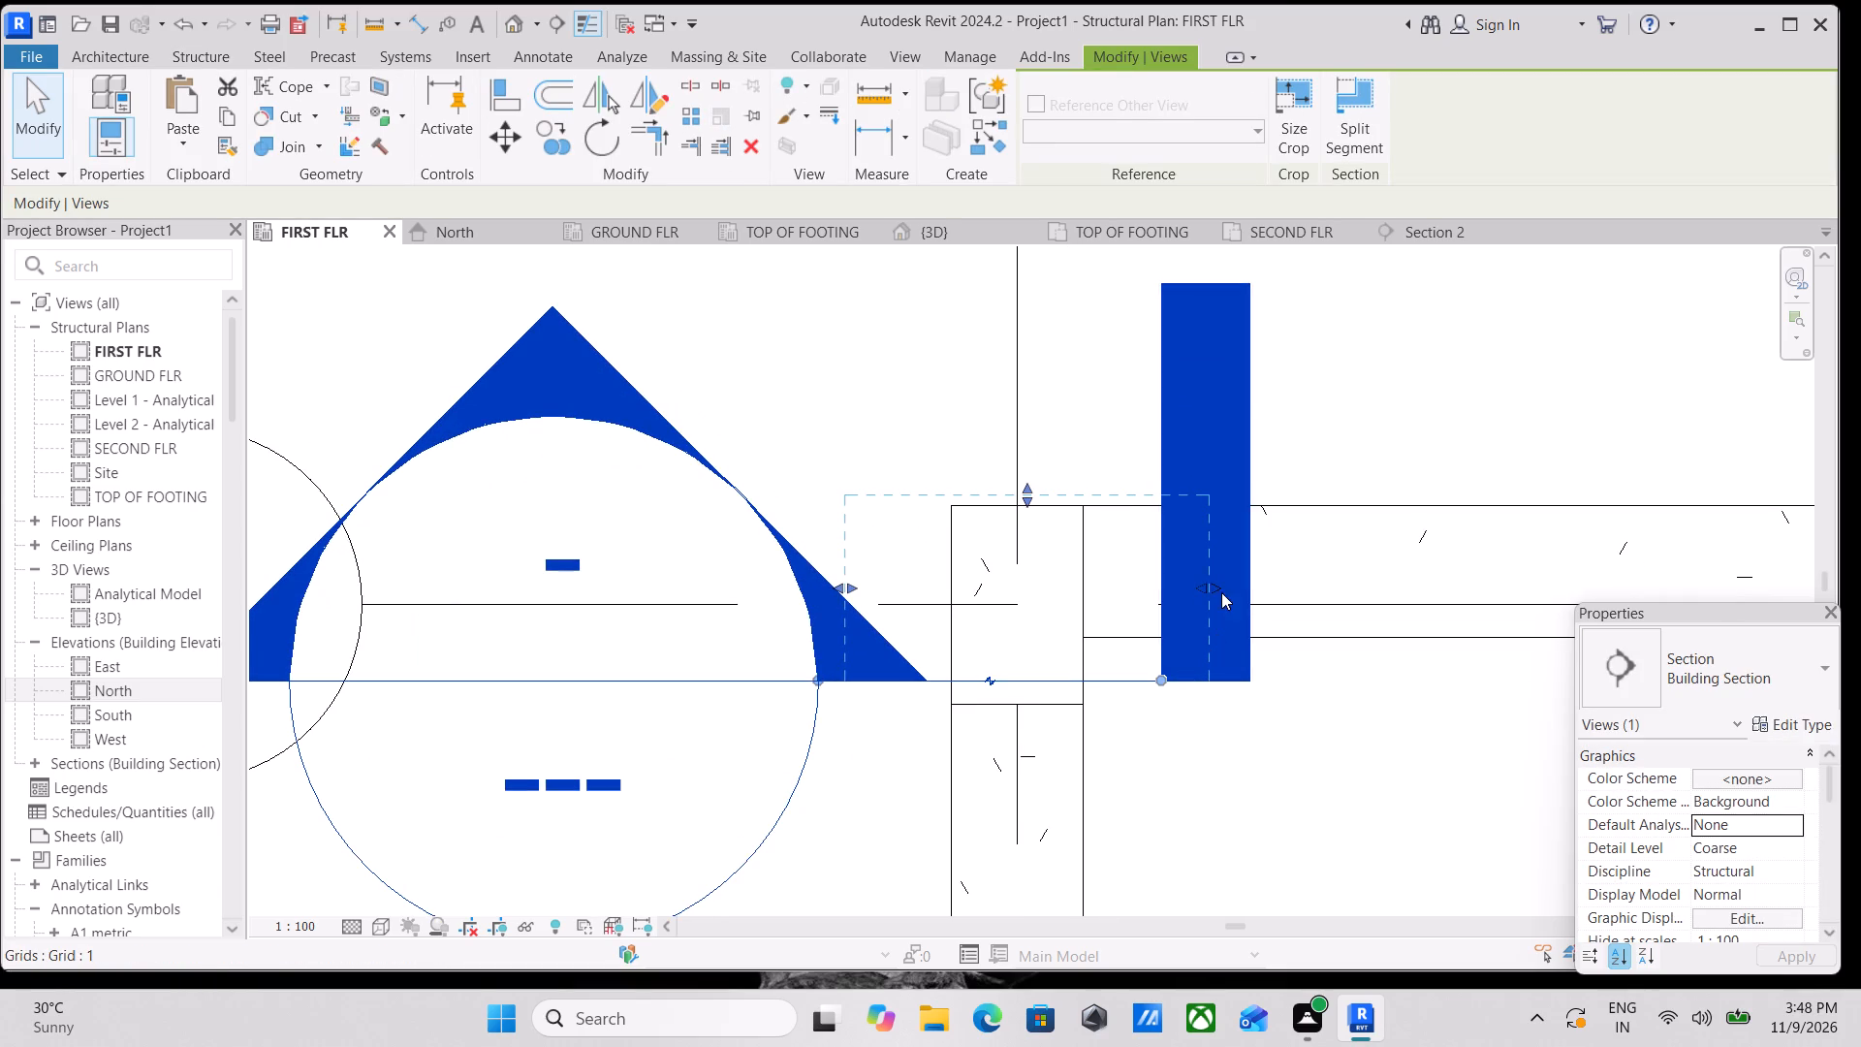
drag(1205, 579, 1125, 598)
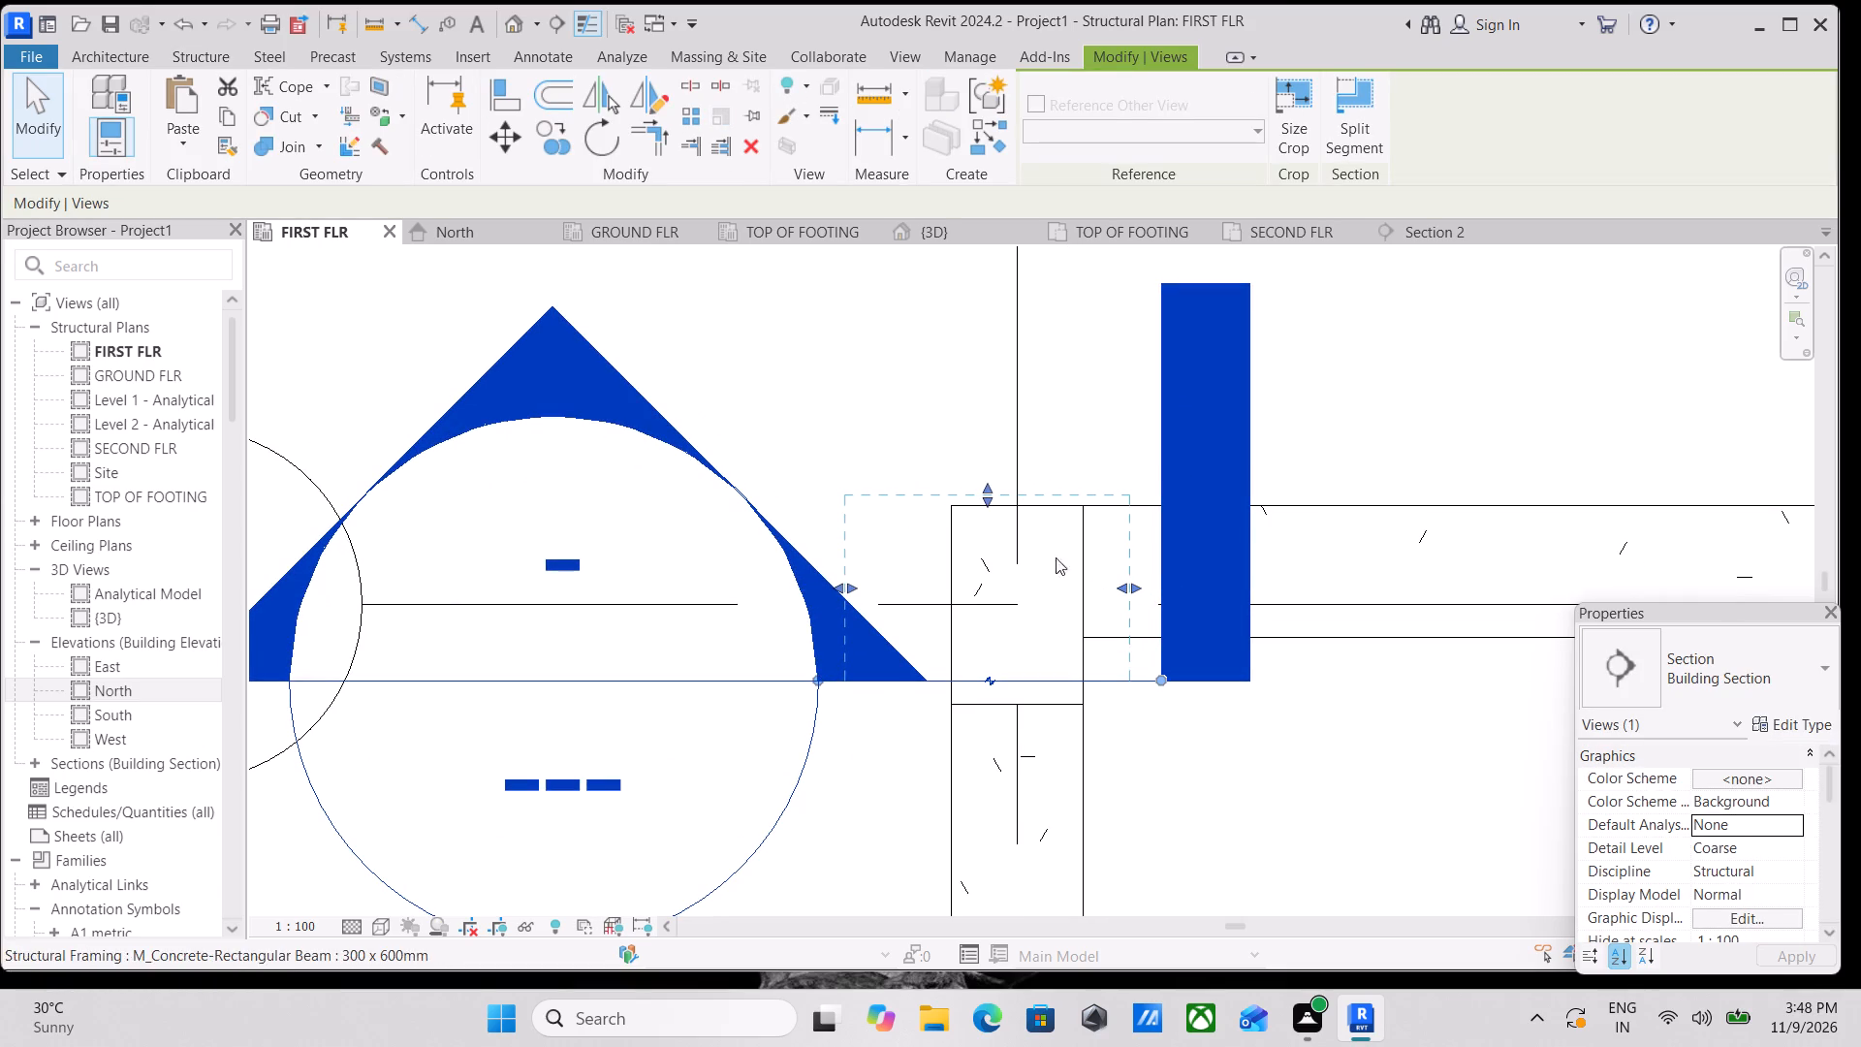
drag(991, 497, 990, 523)
key(Escape)
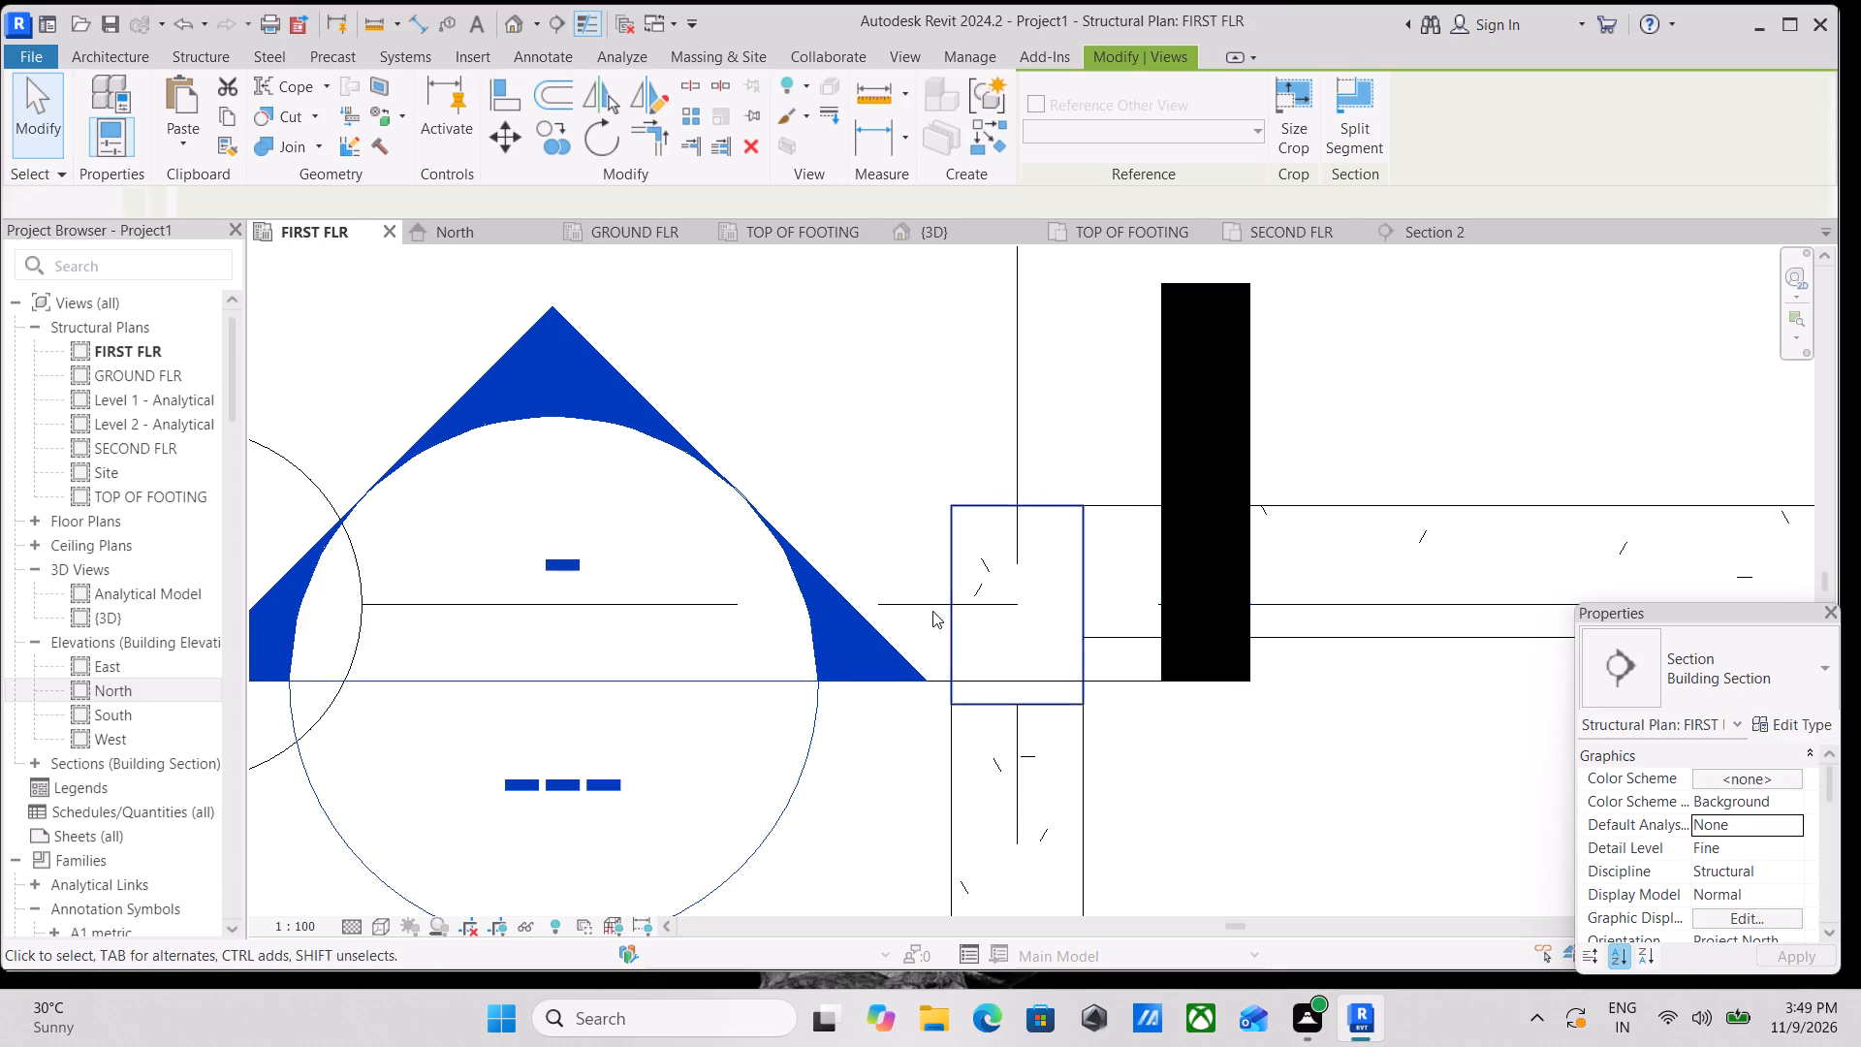
Open the view of the new section through the A-1 corner column.
click(853, 684)
key(Escape)
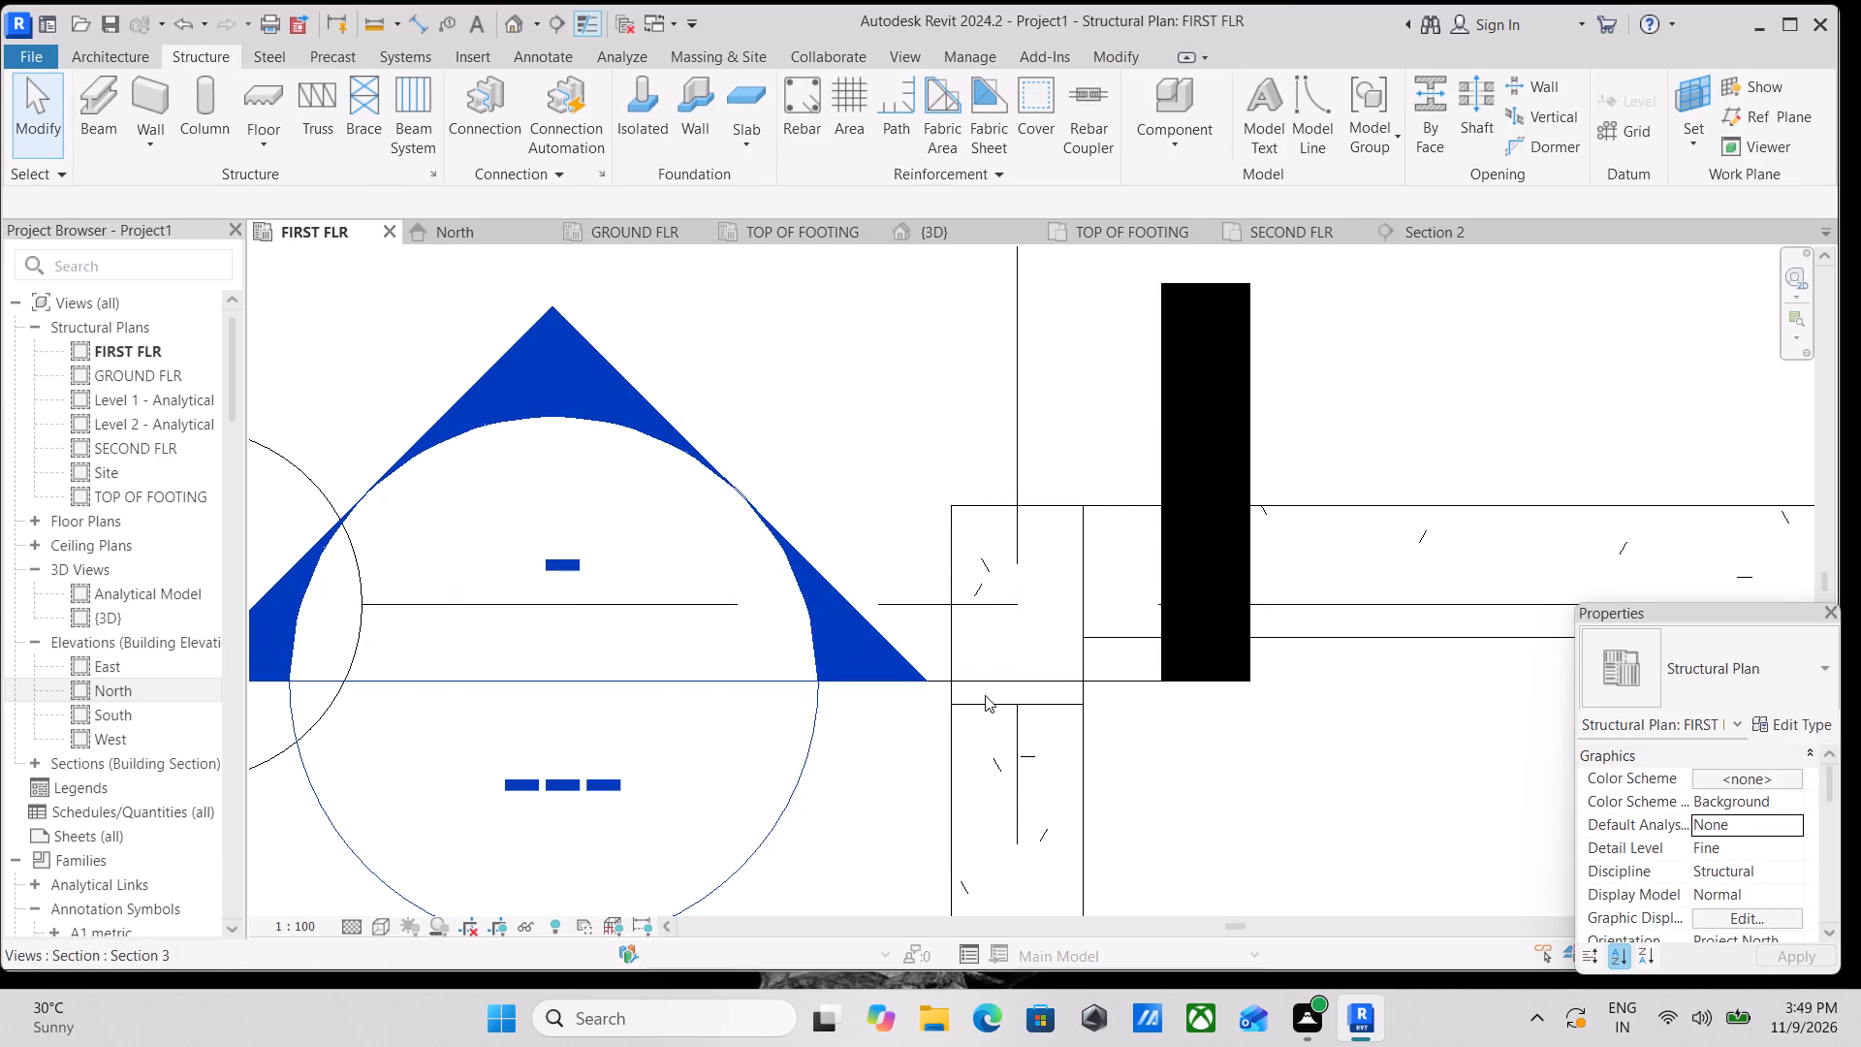
click(1120, 686)
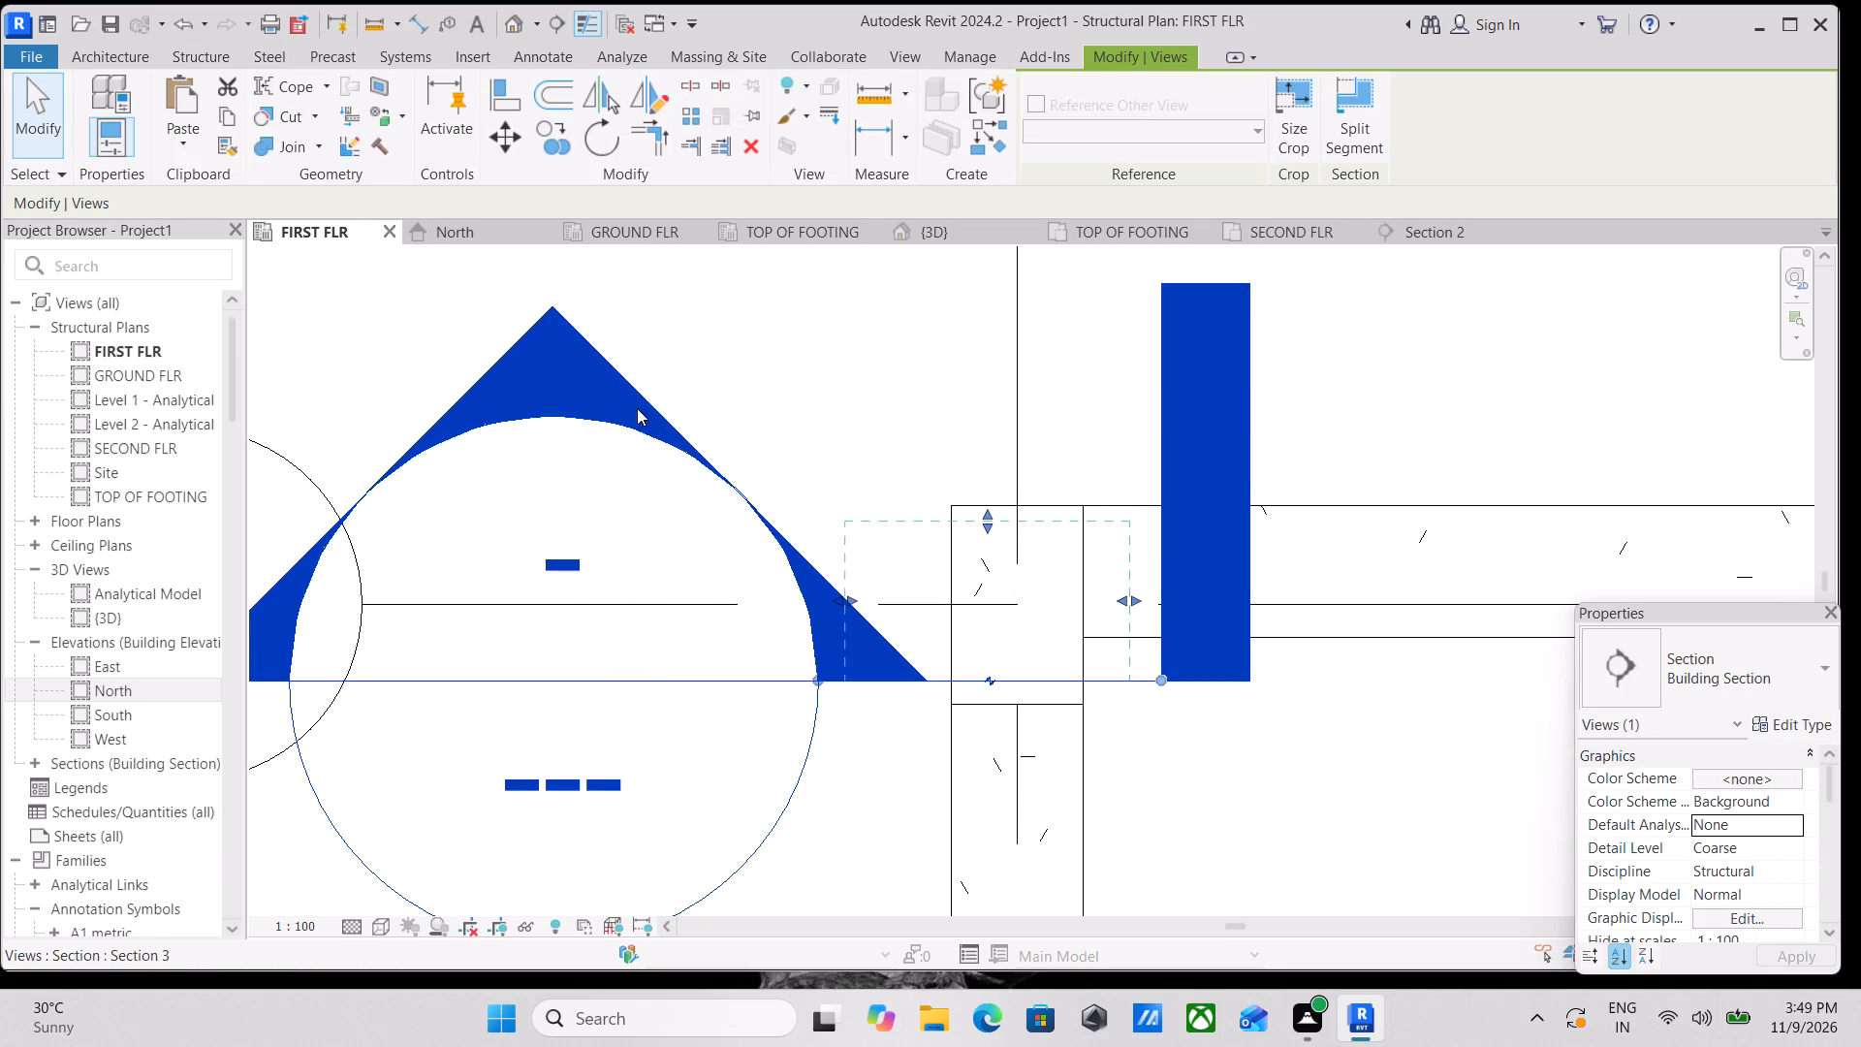
right_click(617, 409)
click(767, 438)
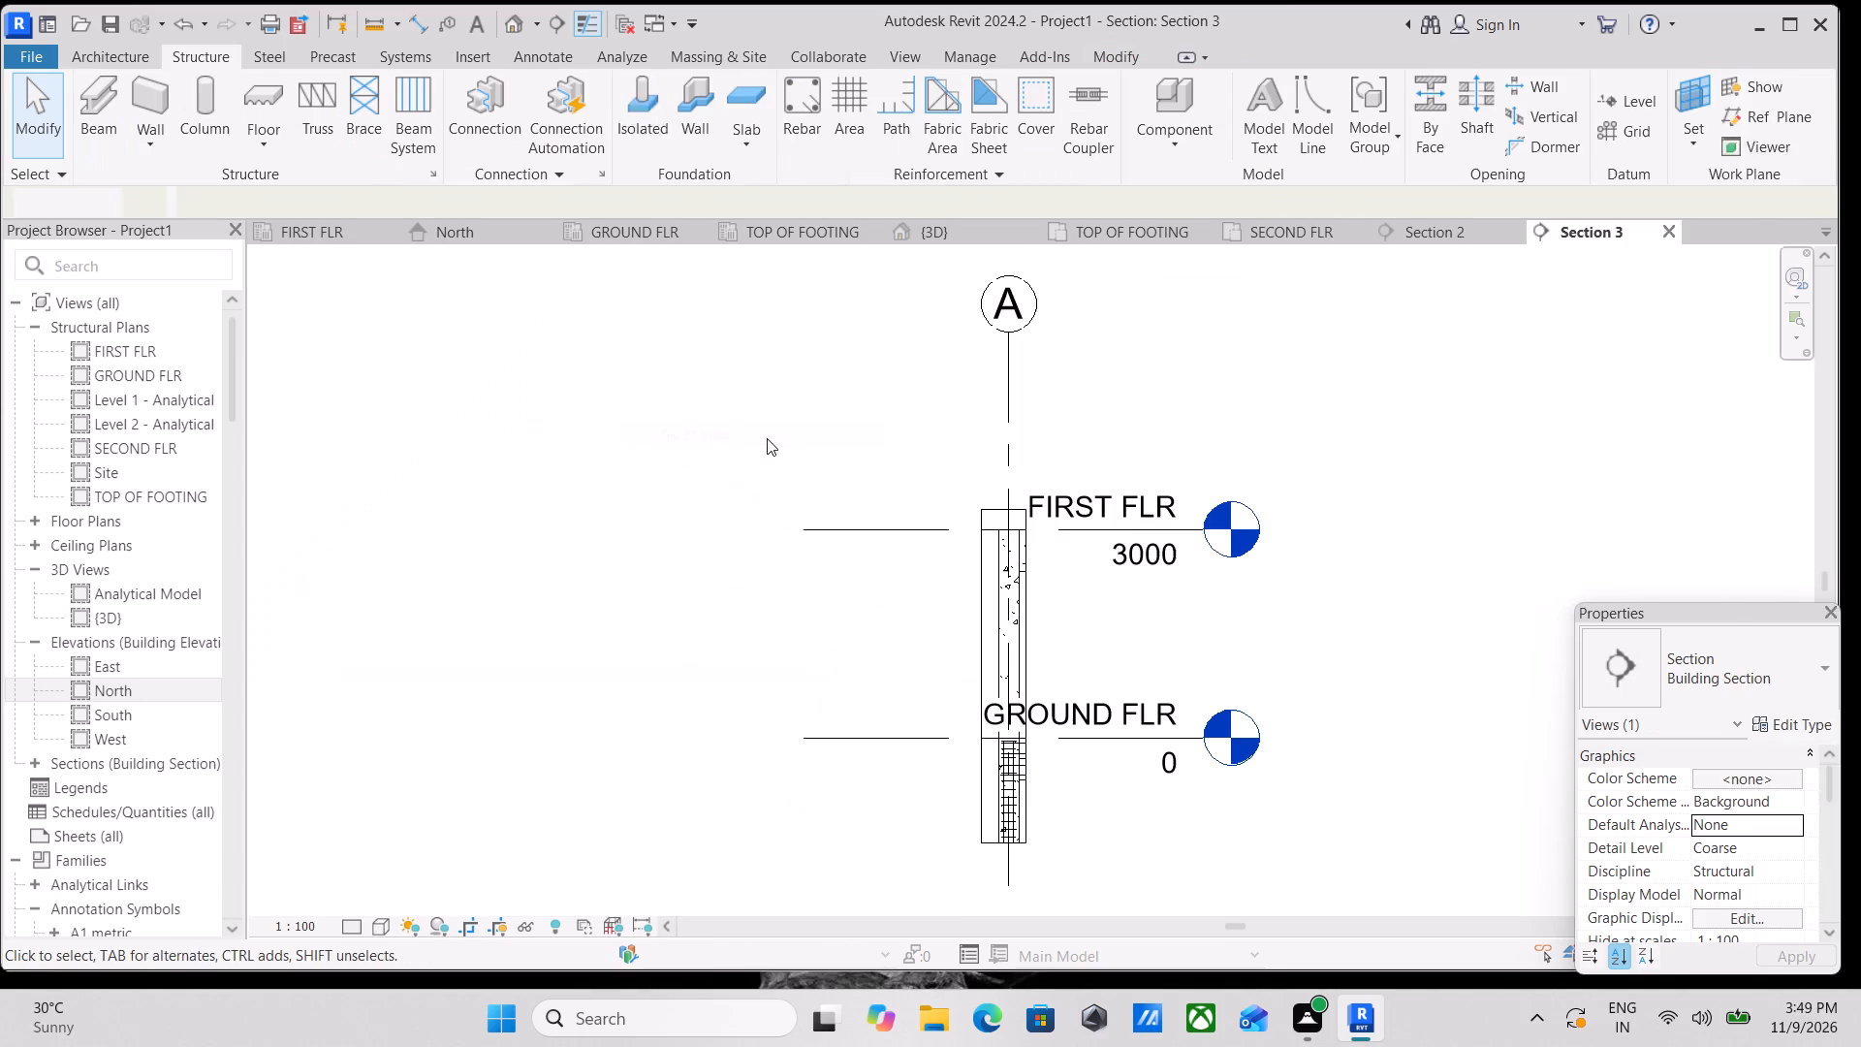
Widen the section's crop region on the side where the first-floor beam meets the column.
scroll(1003, 645, up, 4)
middle_drag(1059, 640, 1099, 670)
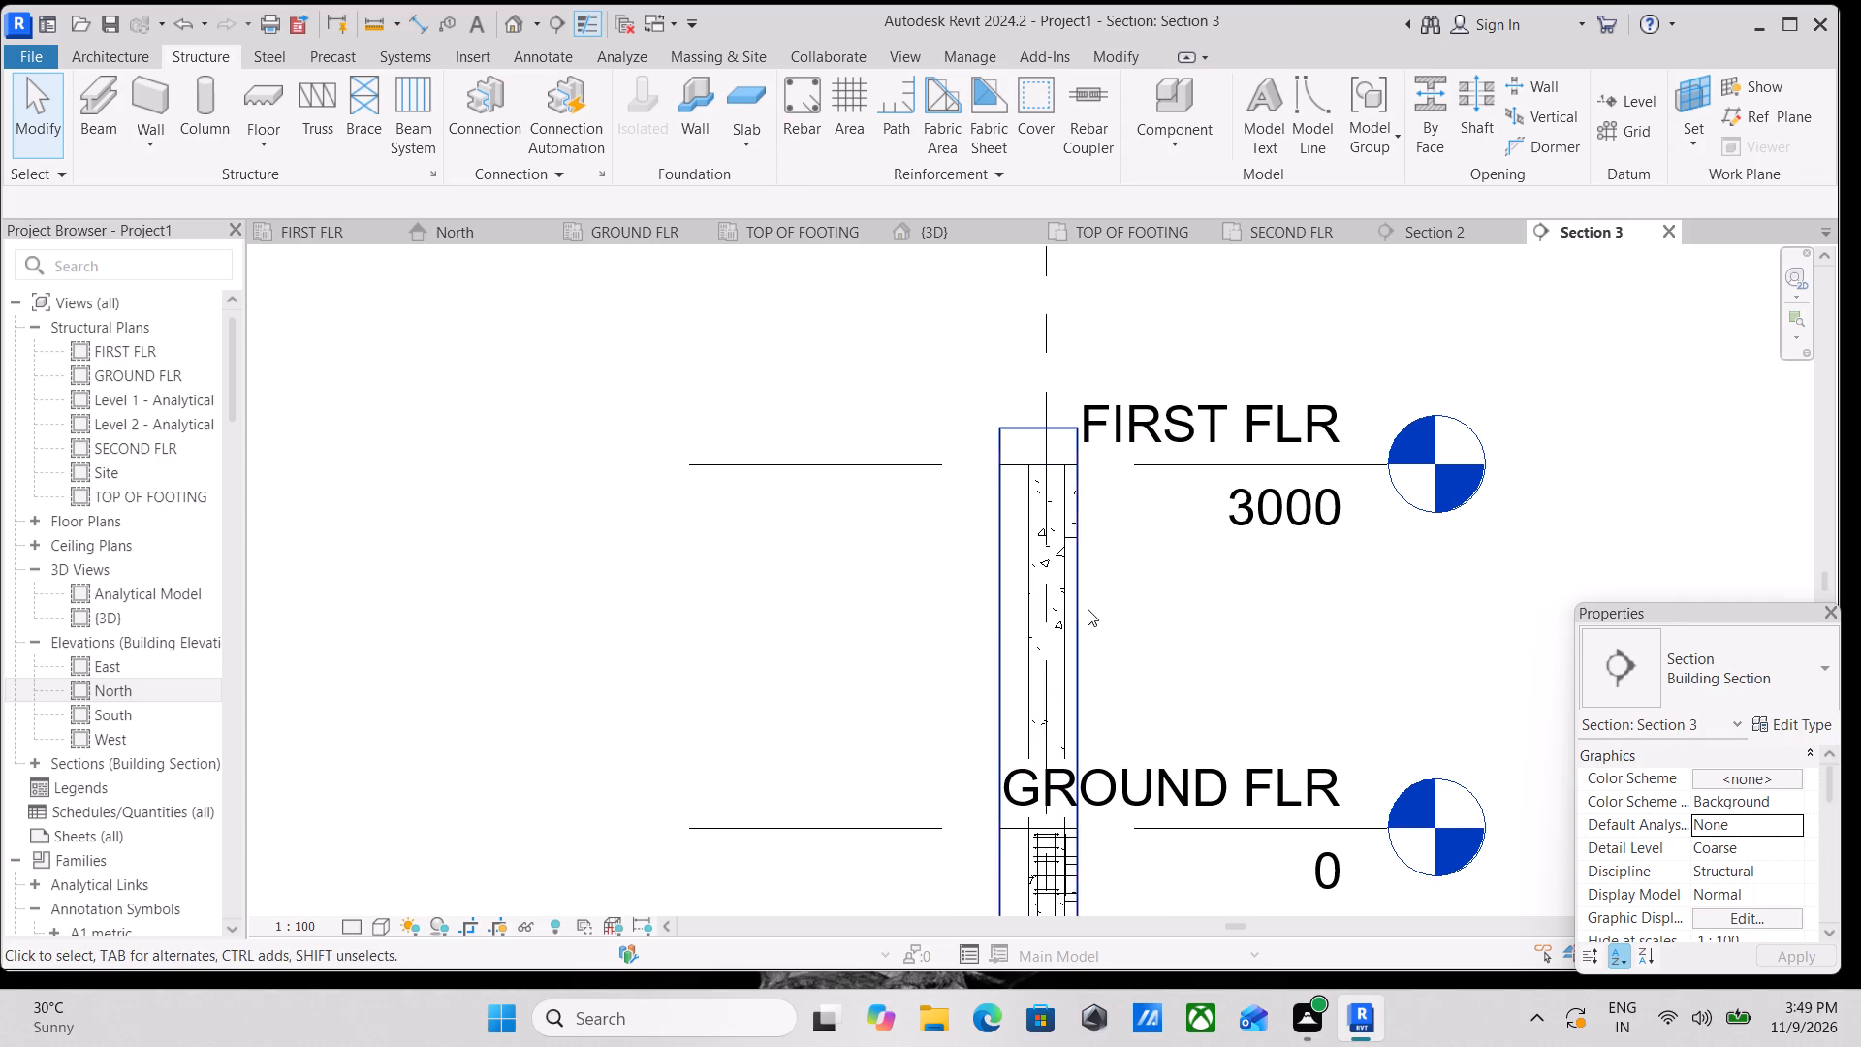
click(1077, 603)
scroll(1076, 740, up, 3)
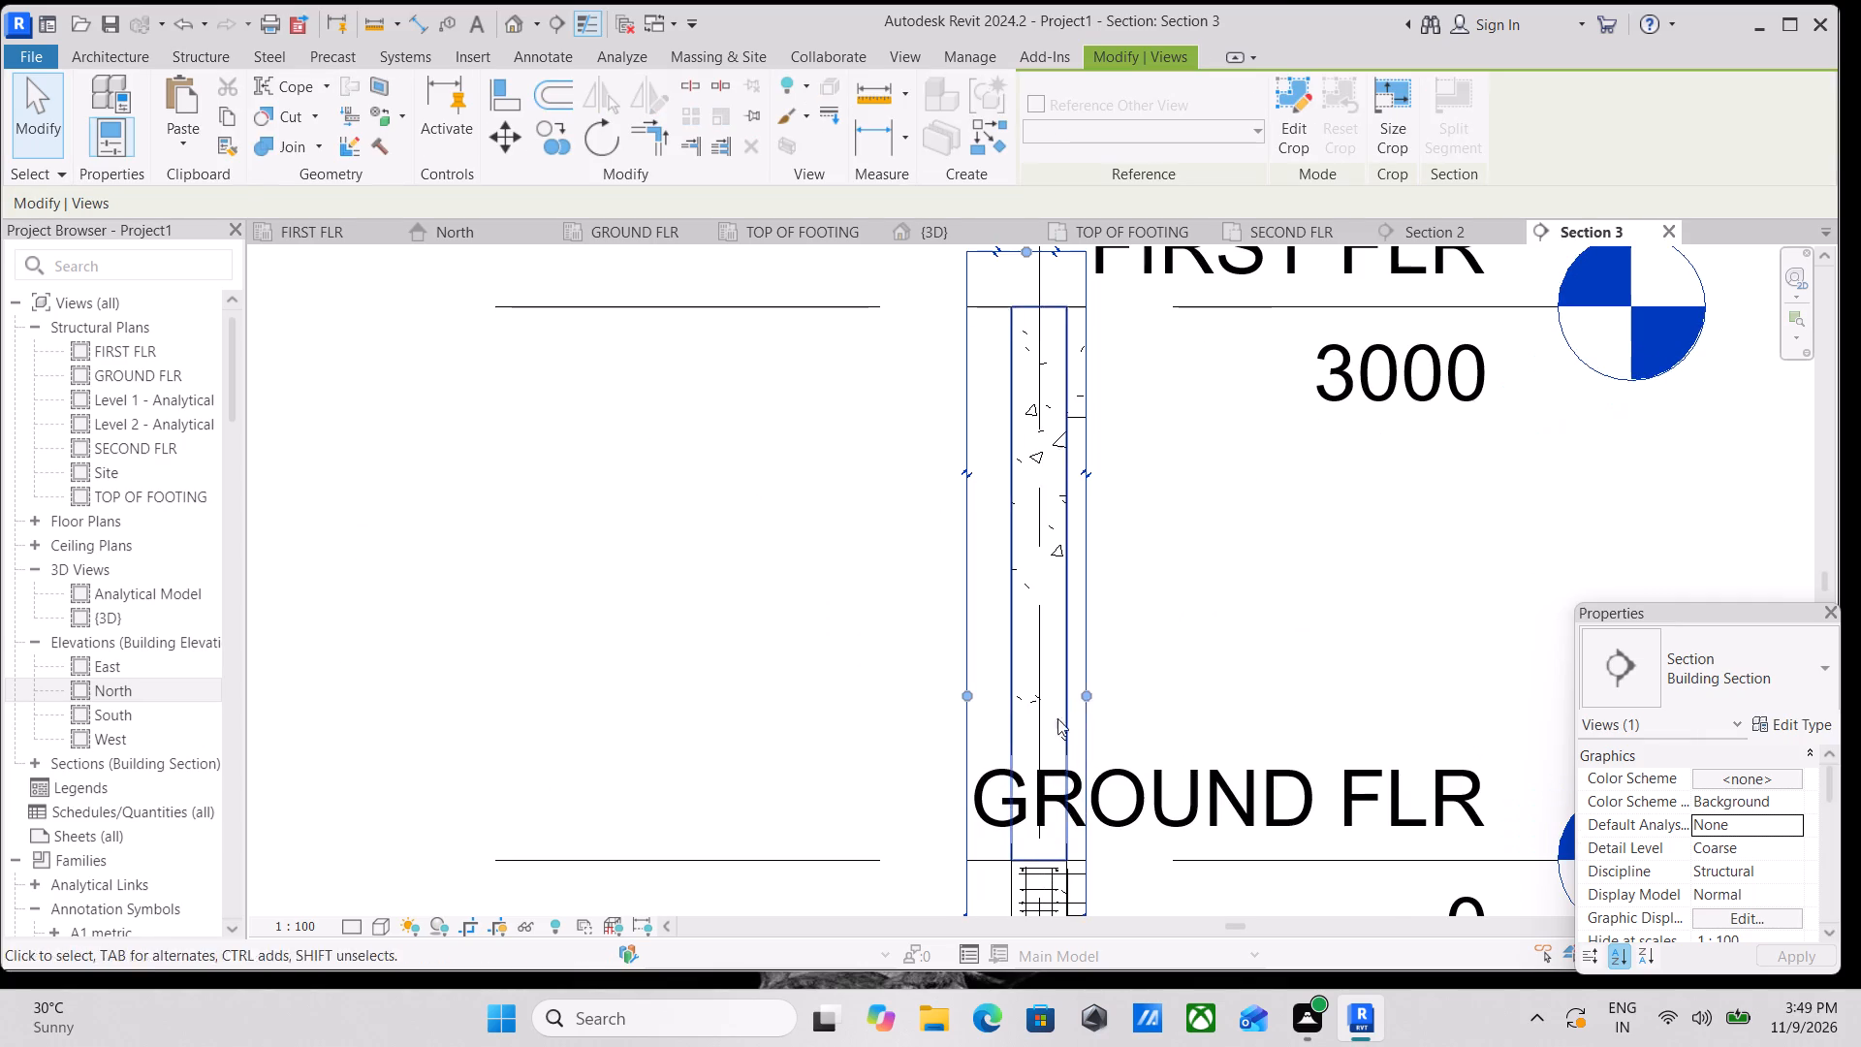
drag(1091, 696, 1130, 697)
scroll(1130, 697, down, 2)
middle_drag(1130, 697, 1121, 764)
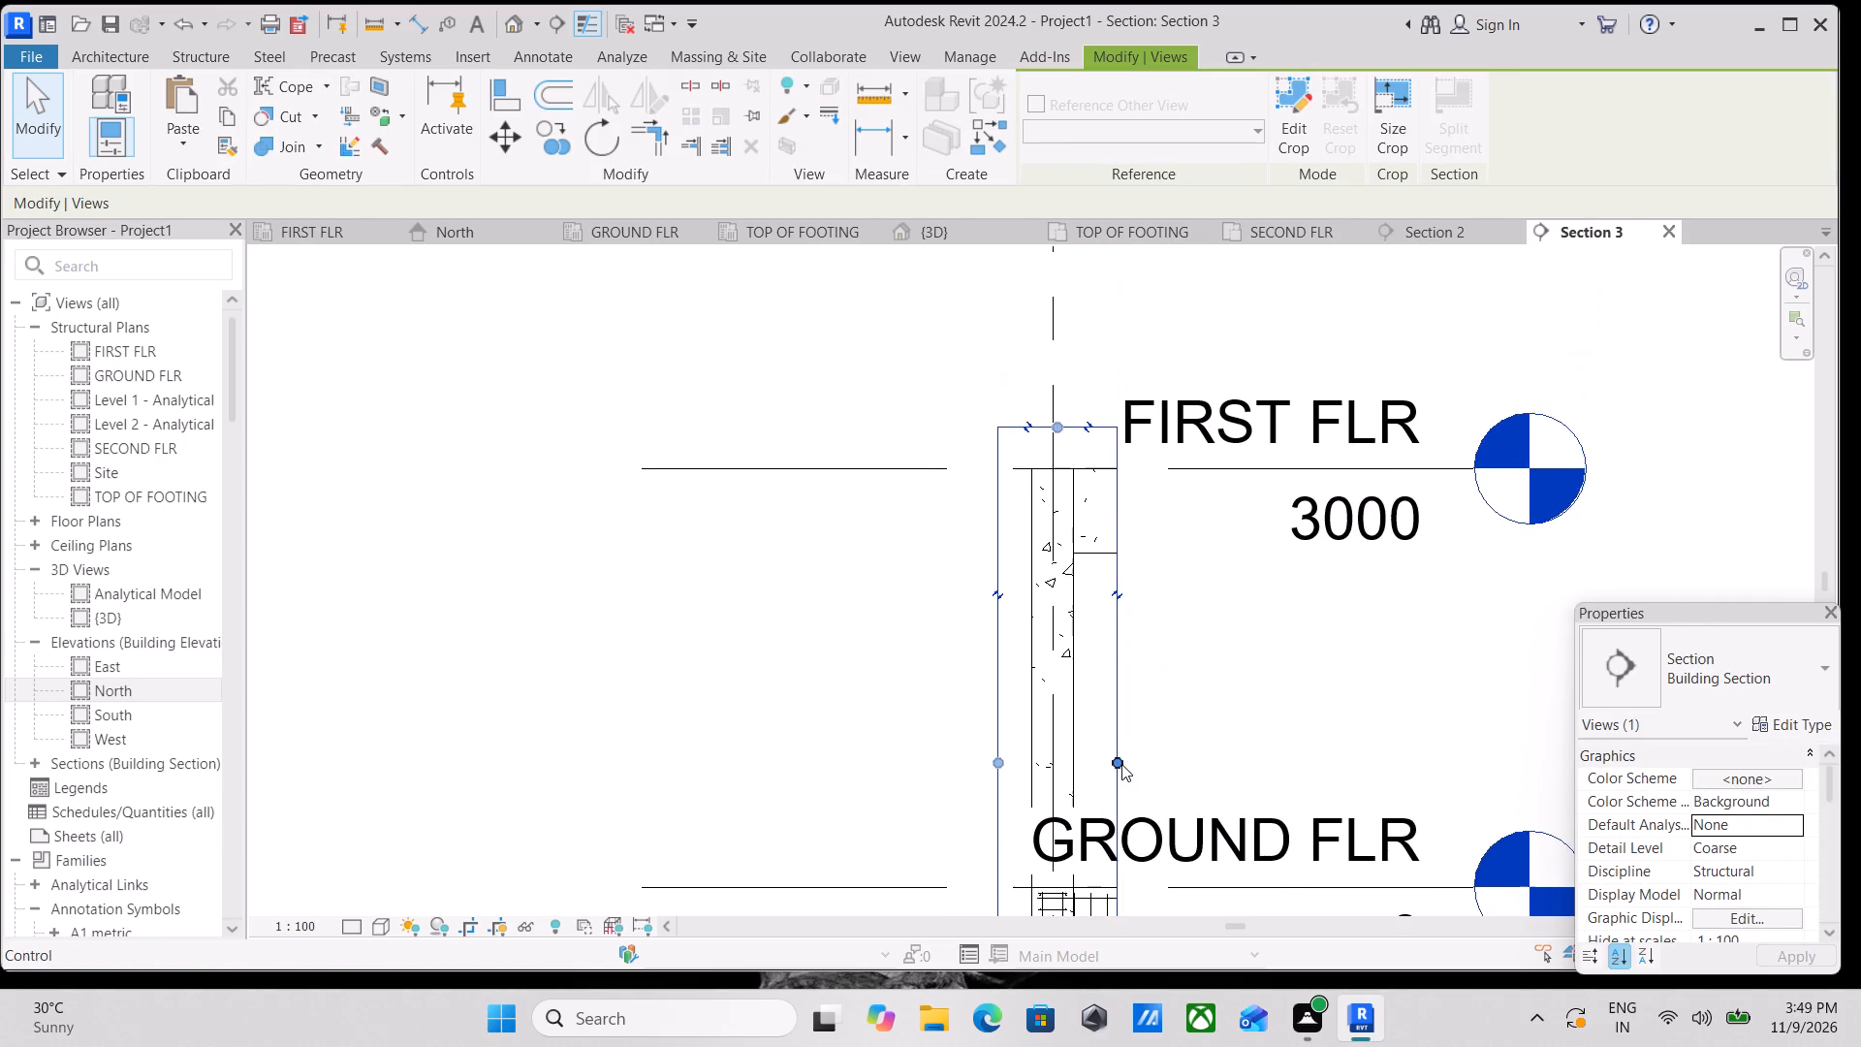
Extend the FIRST FLR and GROUND FLR level lines so their heads sit well clear of the column.
scroll(1121, 764, down, 5)
middle_drag(1174, 729, 1042, 742)
middle_click(839, 642)
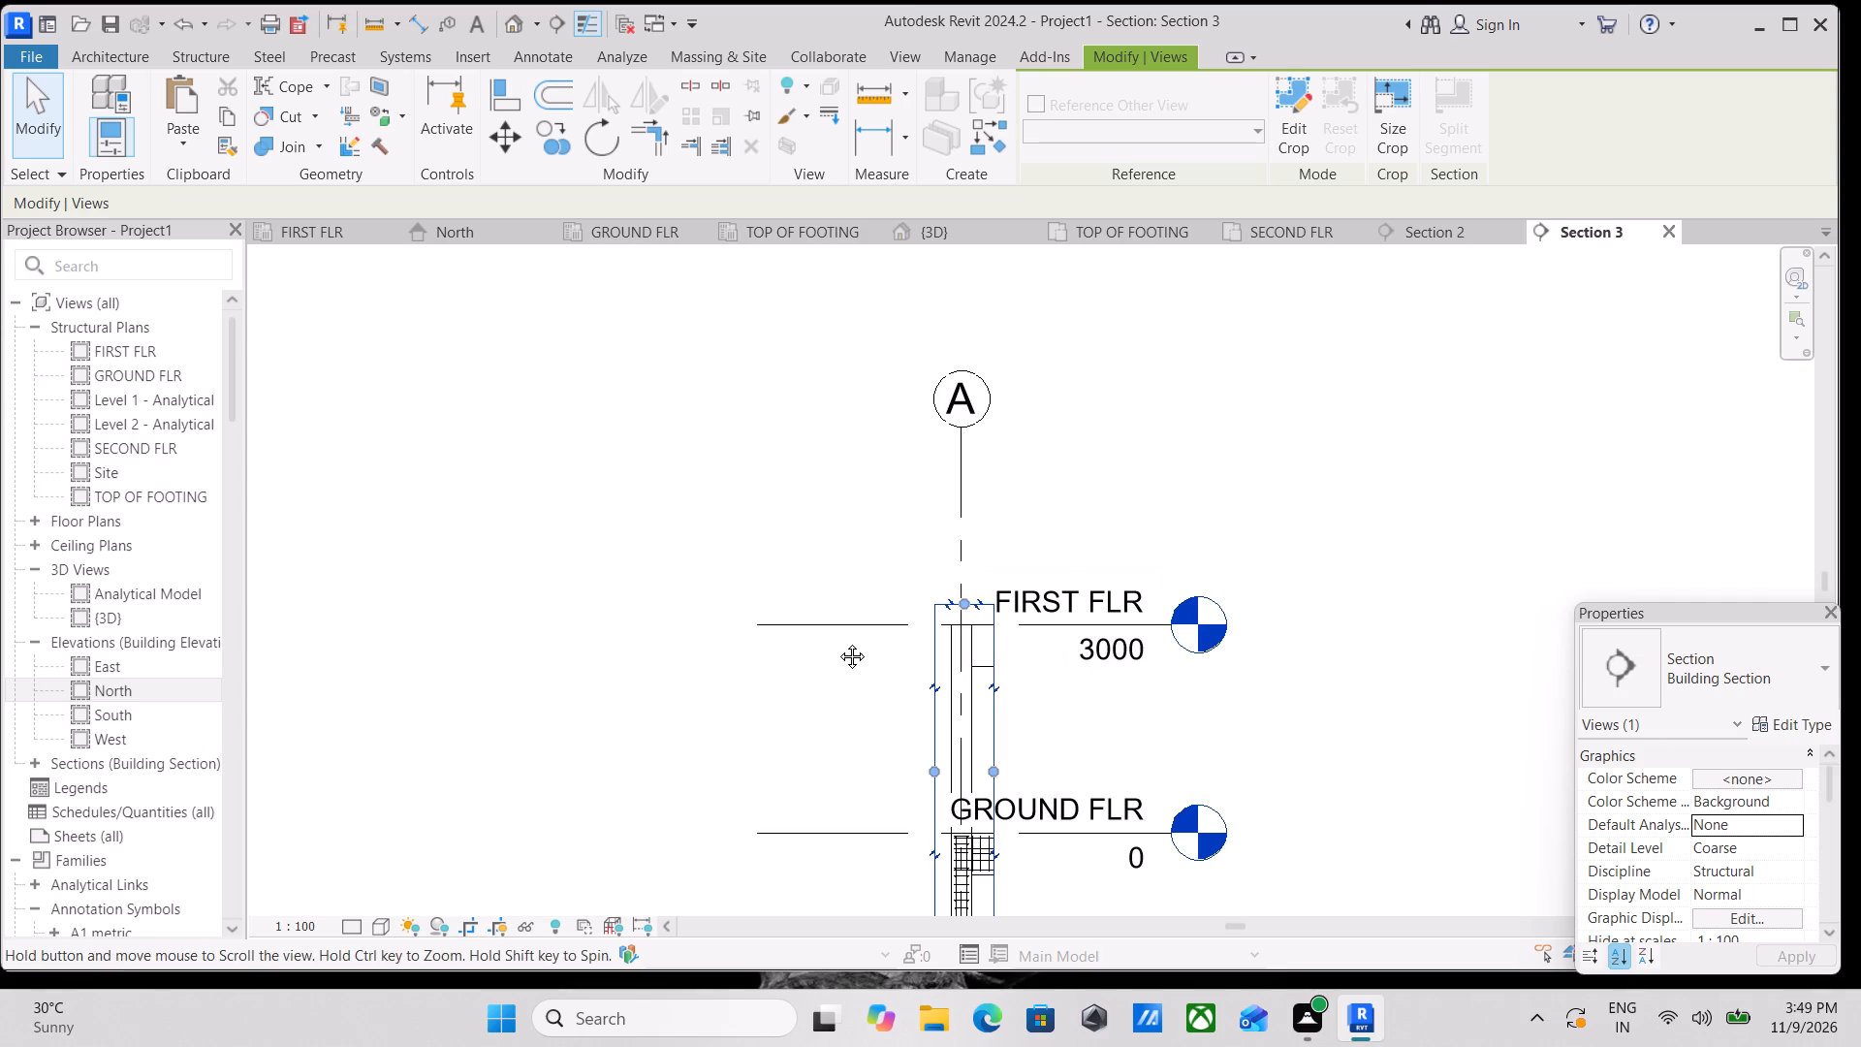
click(853, 632)
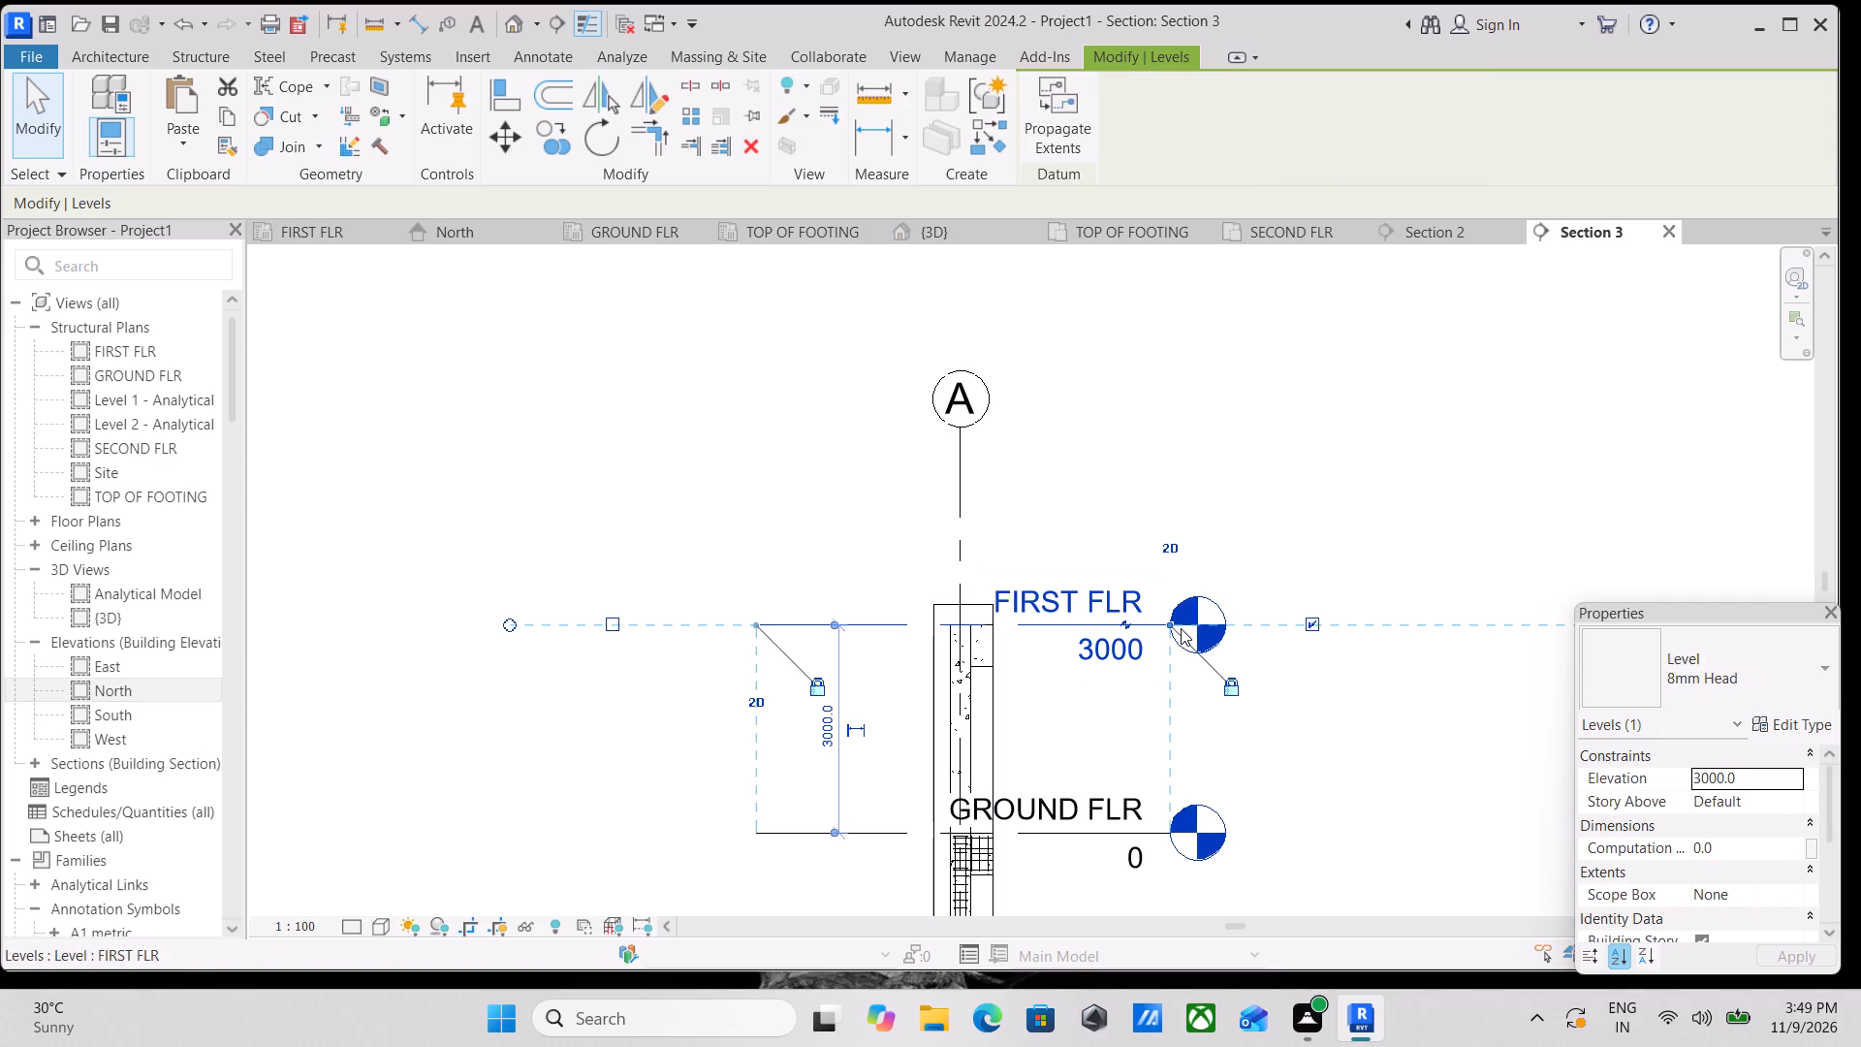
drag(1157, 625, 1428, 613)
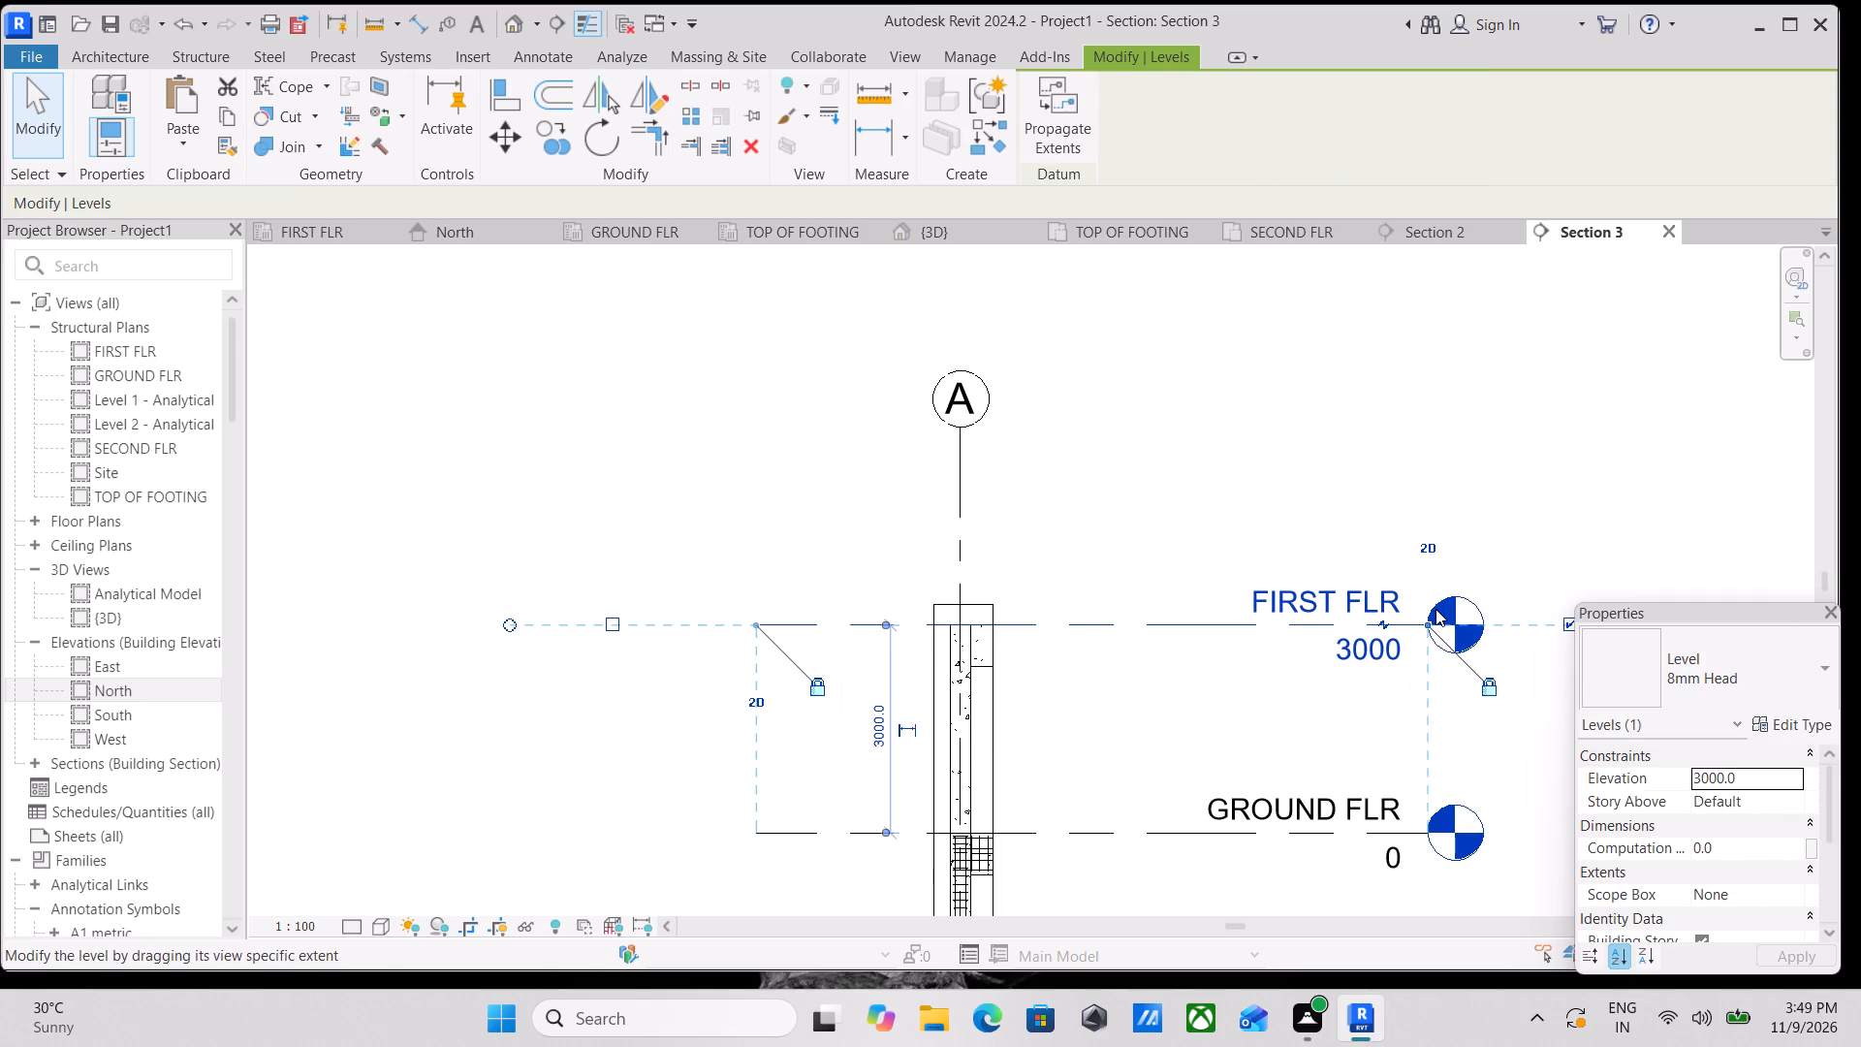
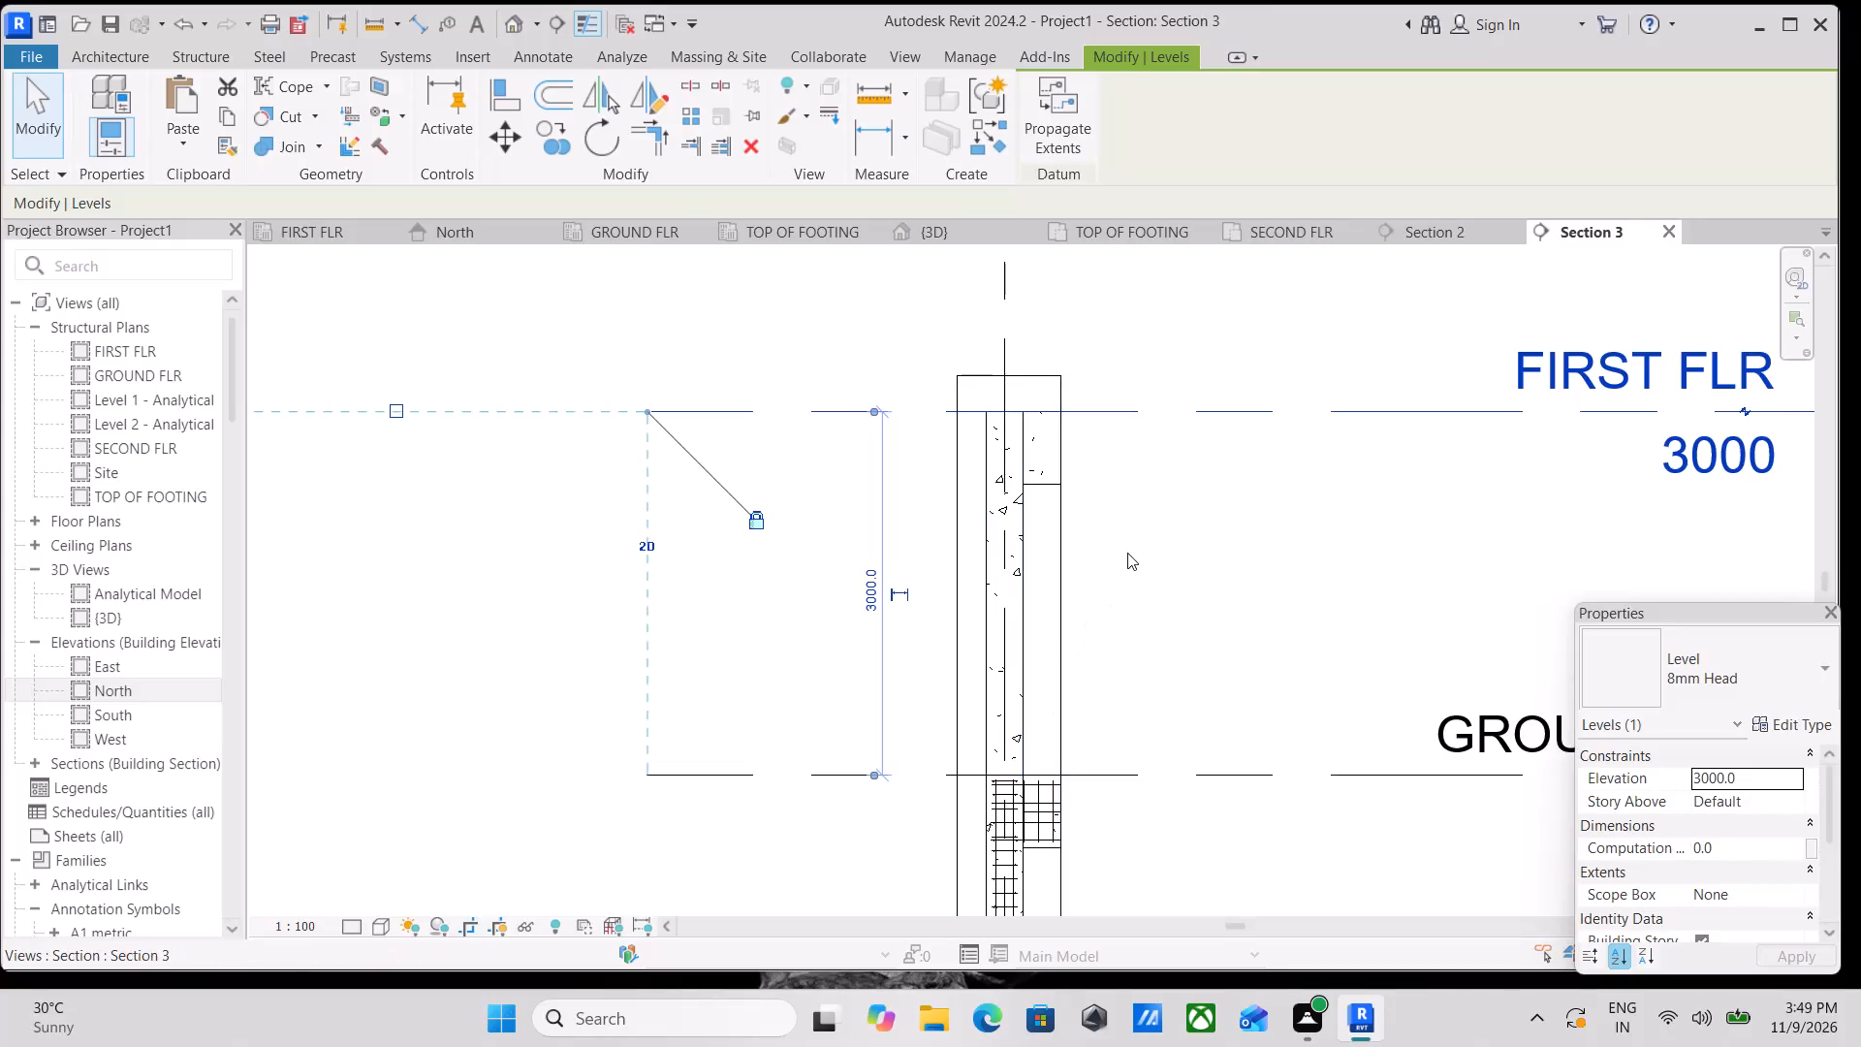
Start the Rebar command and pick the M_T1 tie shape for the column in Section 3.
scroll(1127, 553, up, 2)
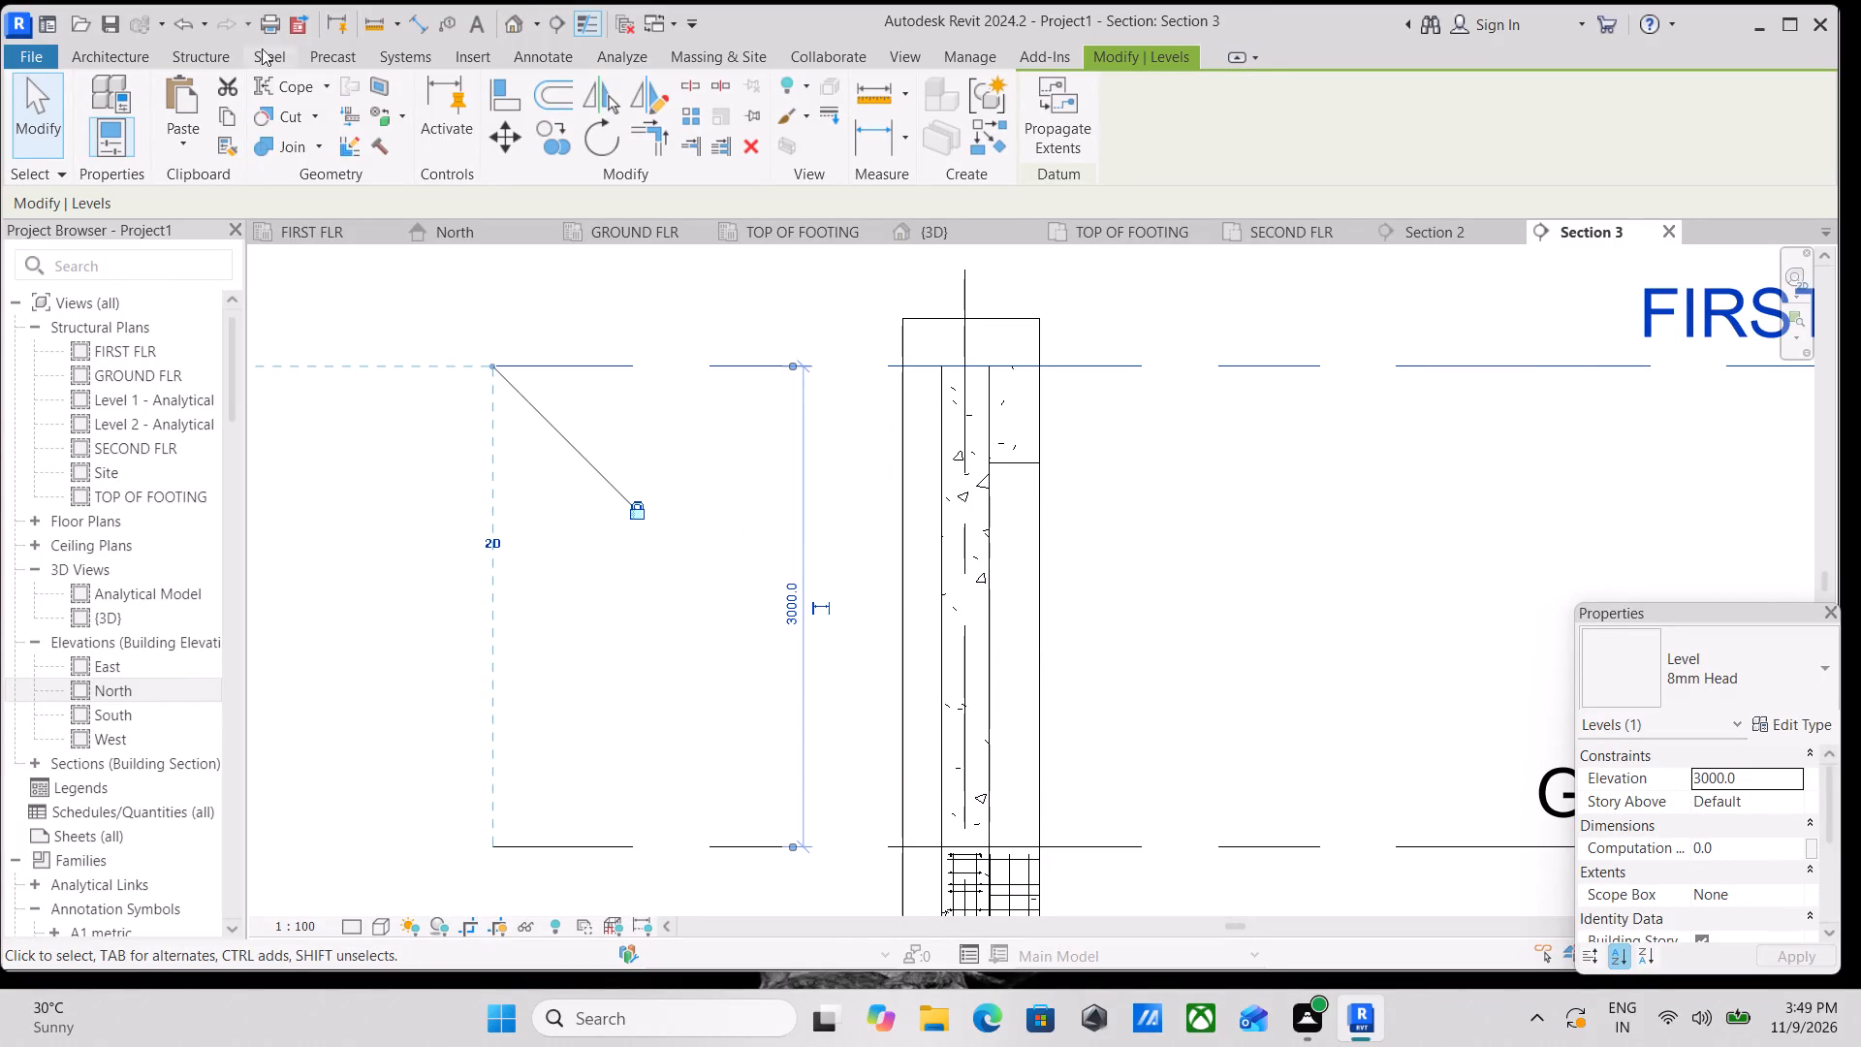
click(192, 50)
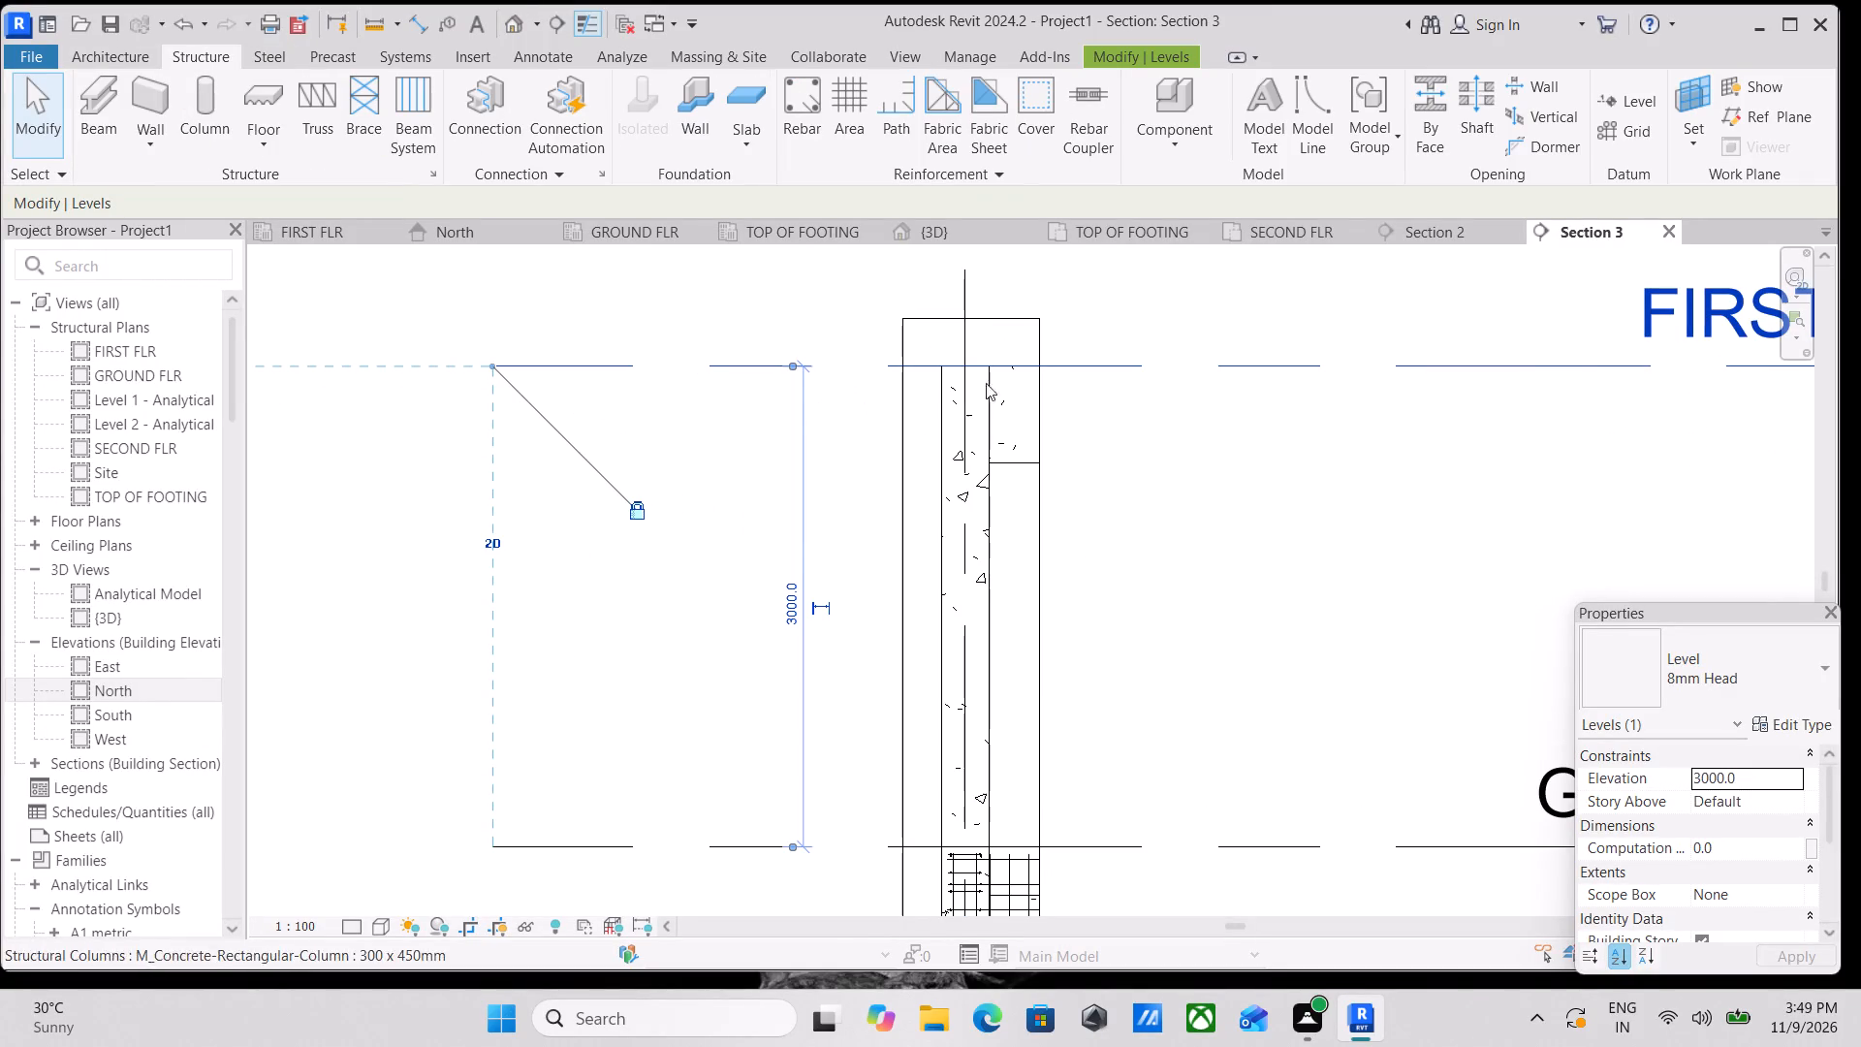
scroll(998, 154, up, 3)
click(790, 93)
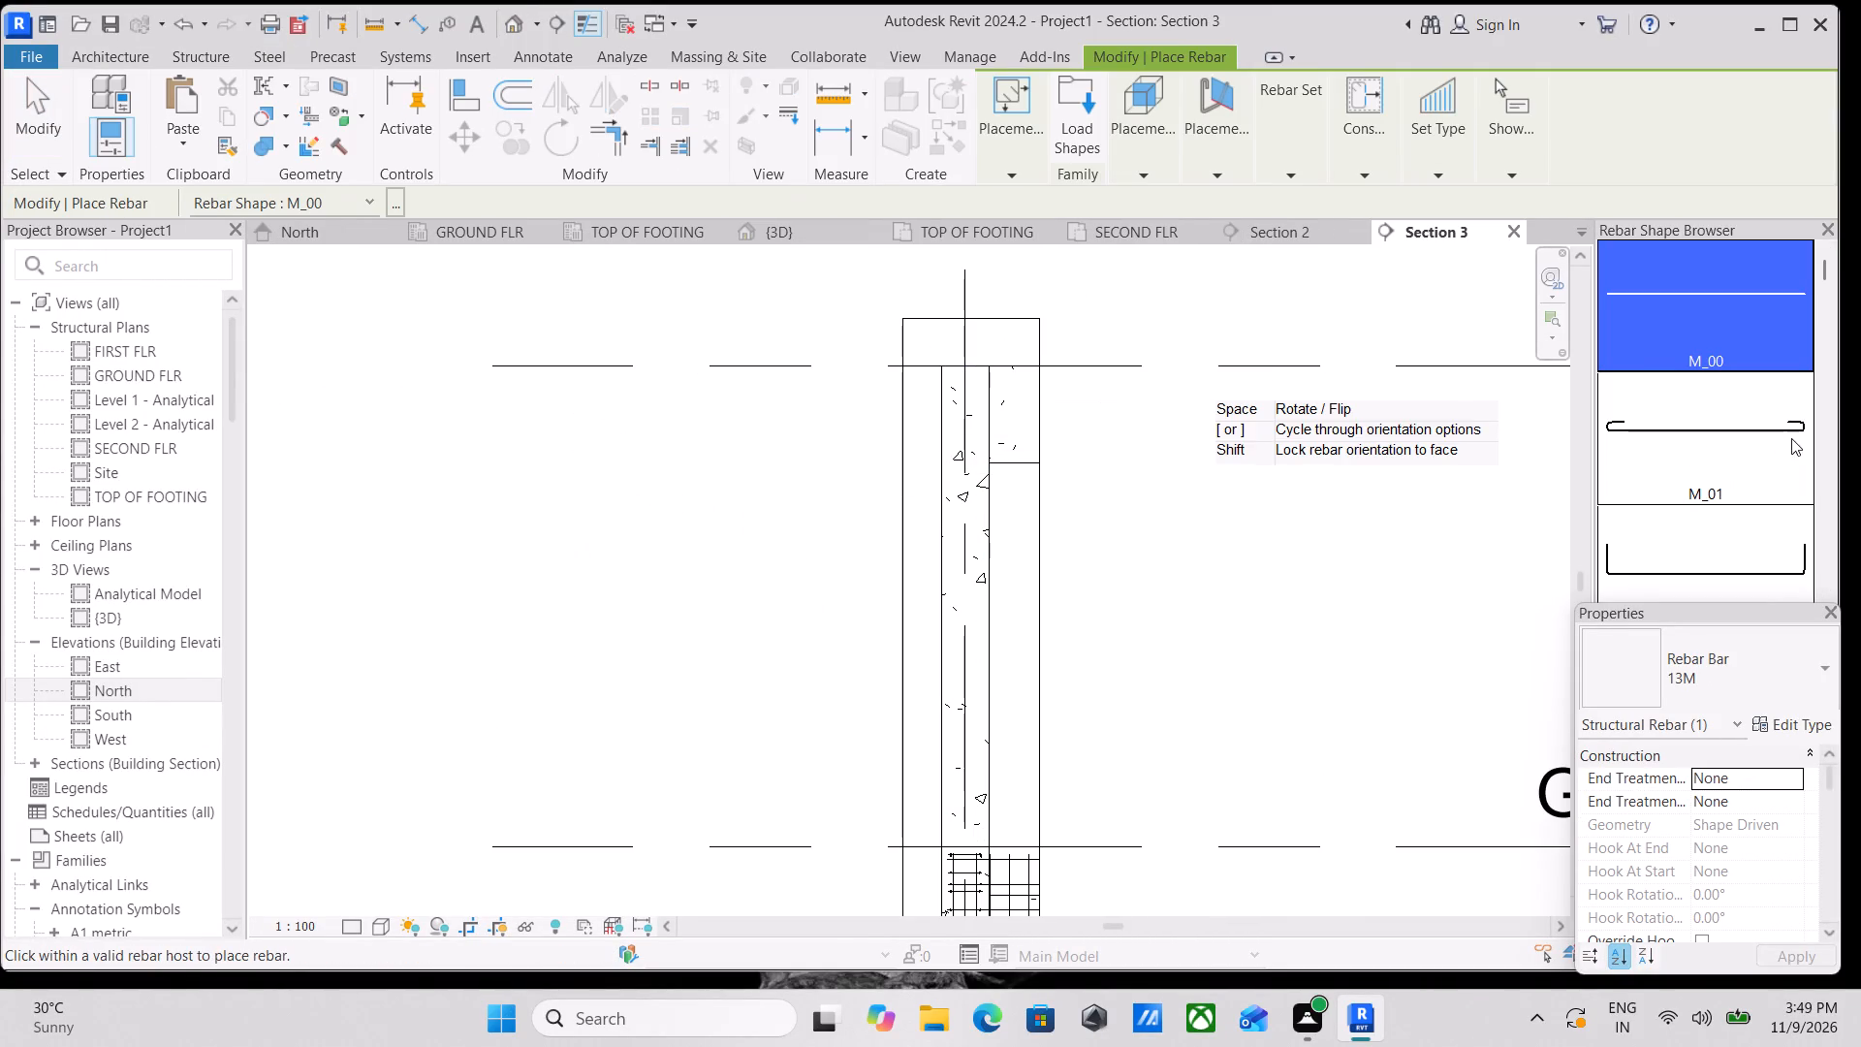
scroll(1791, 438, down, 4)
scroll(1761, 455, down, 20)
scroll(1761, 455, down, 5)
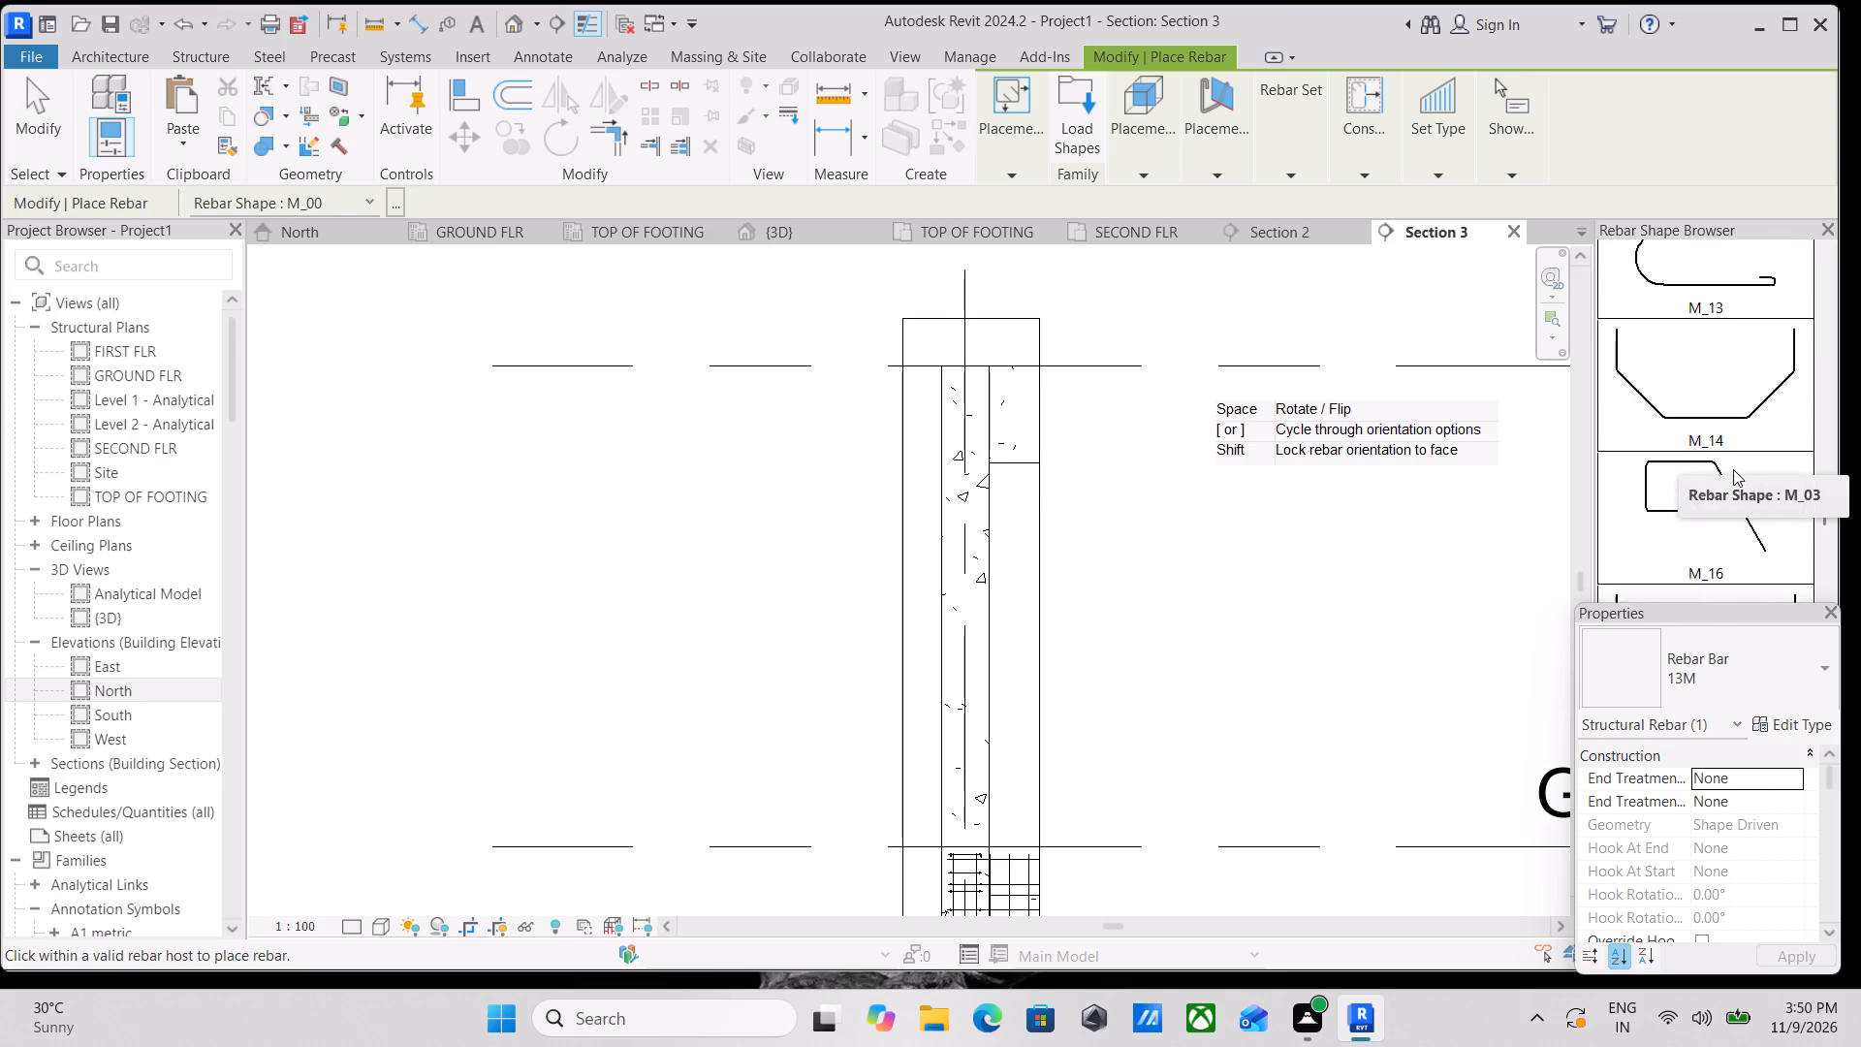
scroll(1733, 469, down, 15)
scroll(1686, 519, down, 18)
click(1711, 424)
scroll(972, 403, up, 2)
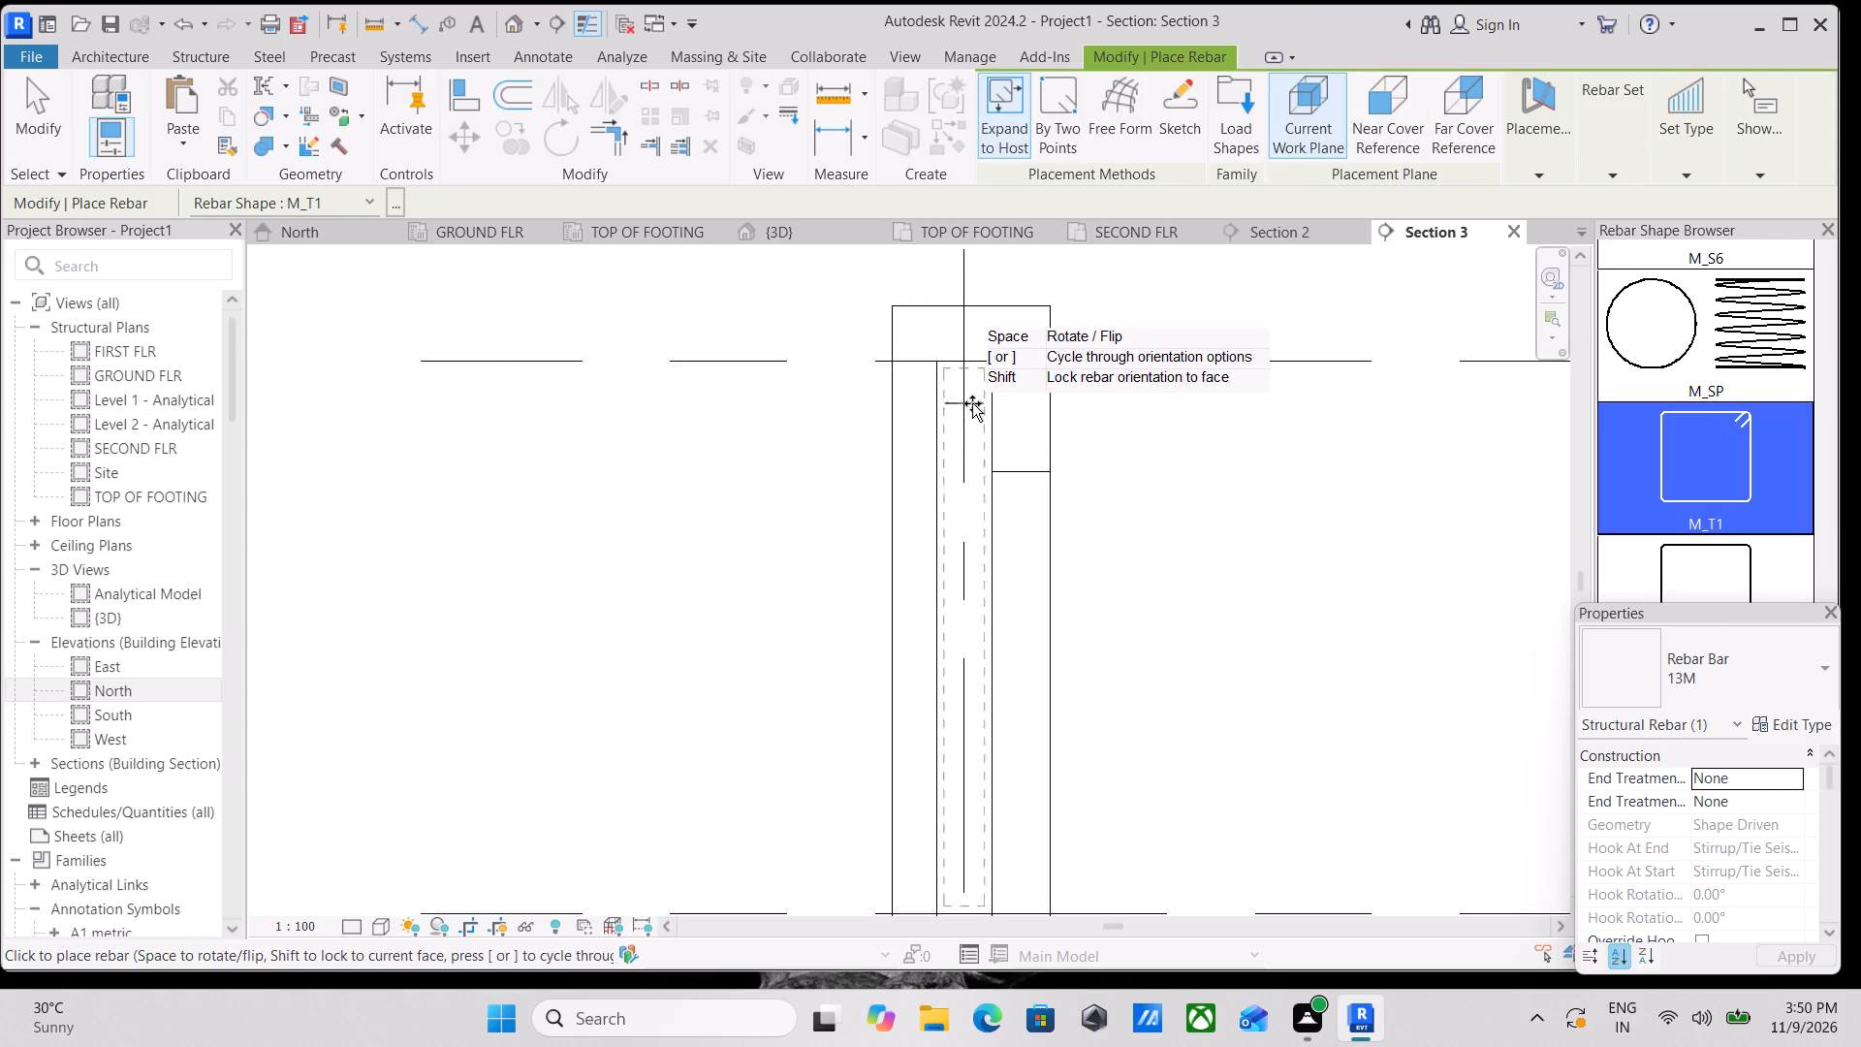
scroll(972, 403, up, 9)
middle_drag(957, 394, 979, 566)
scroll(979, 566, up, 4)
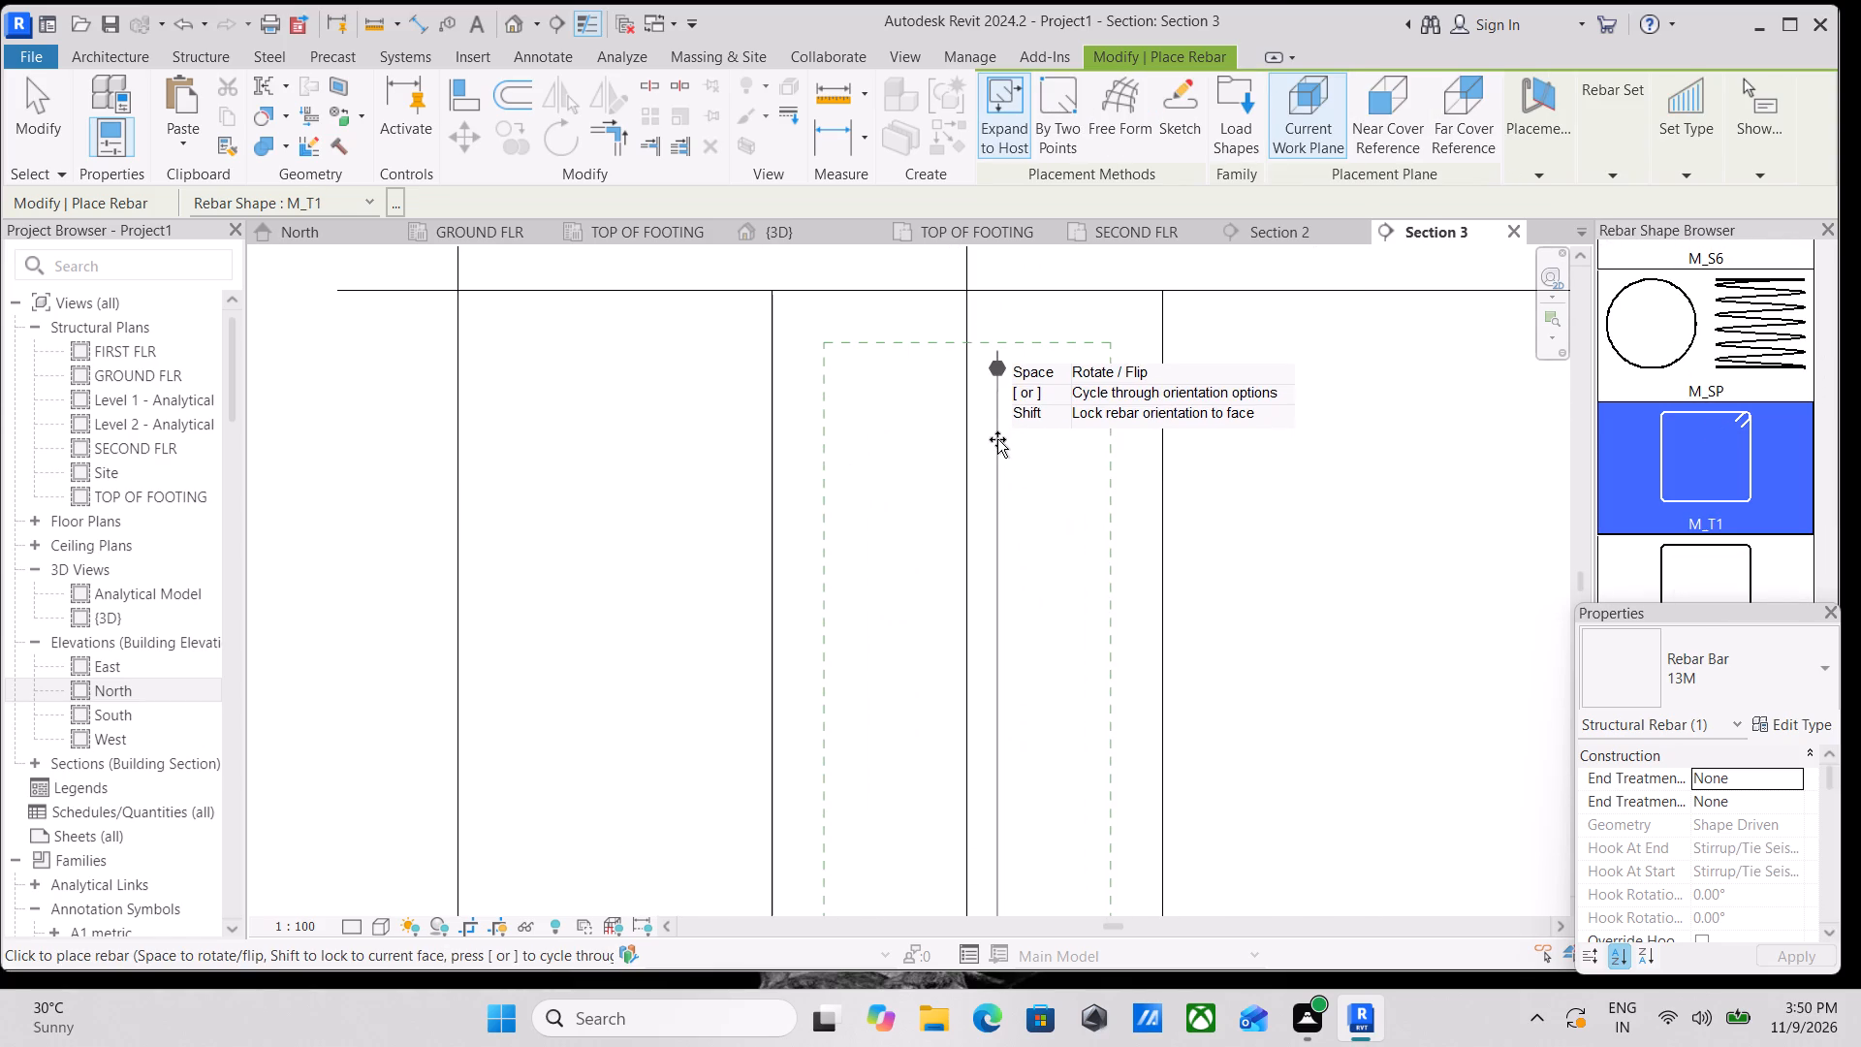
key(Escape)
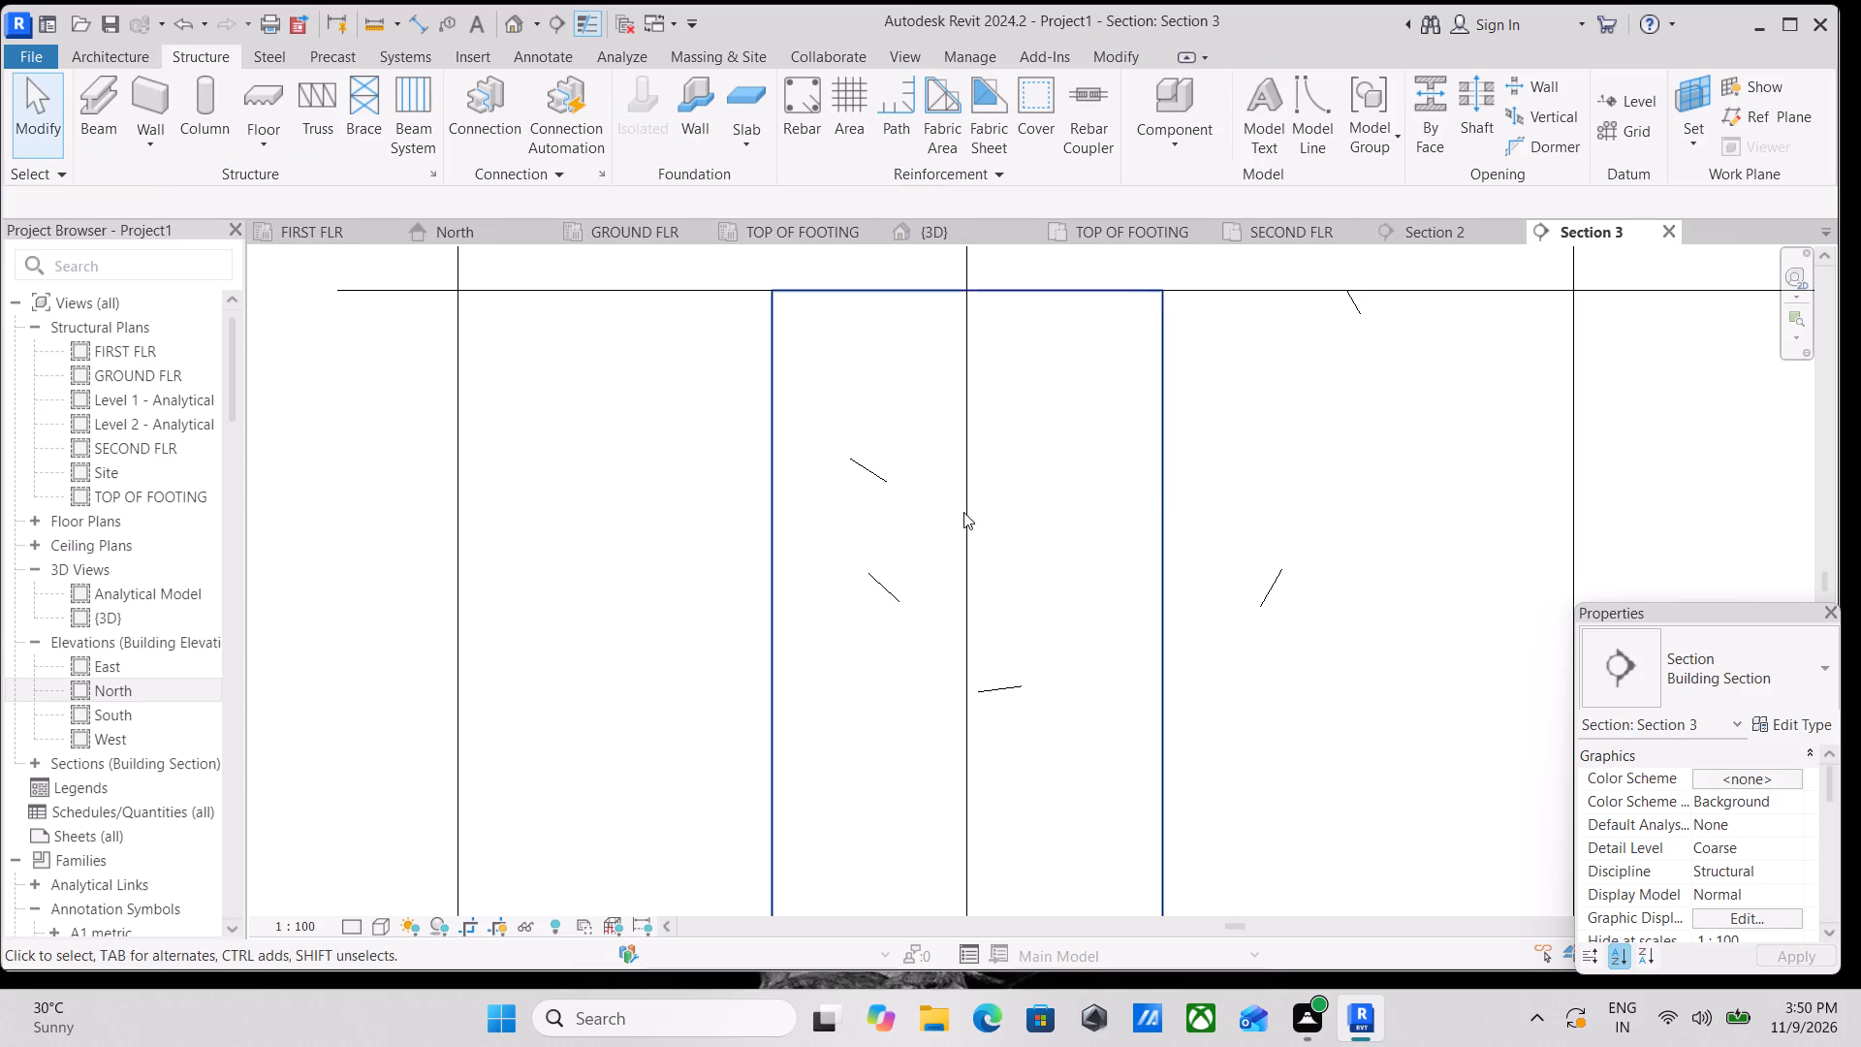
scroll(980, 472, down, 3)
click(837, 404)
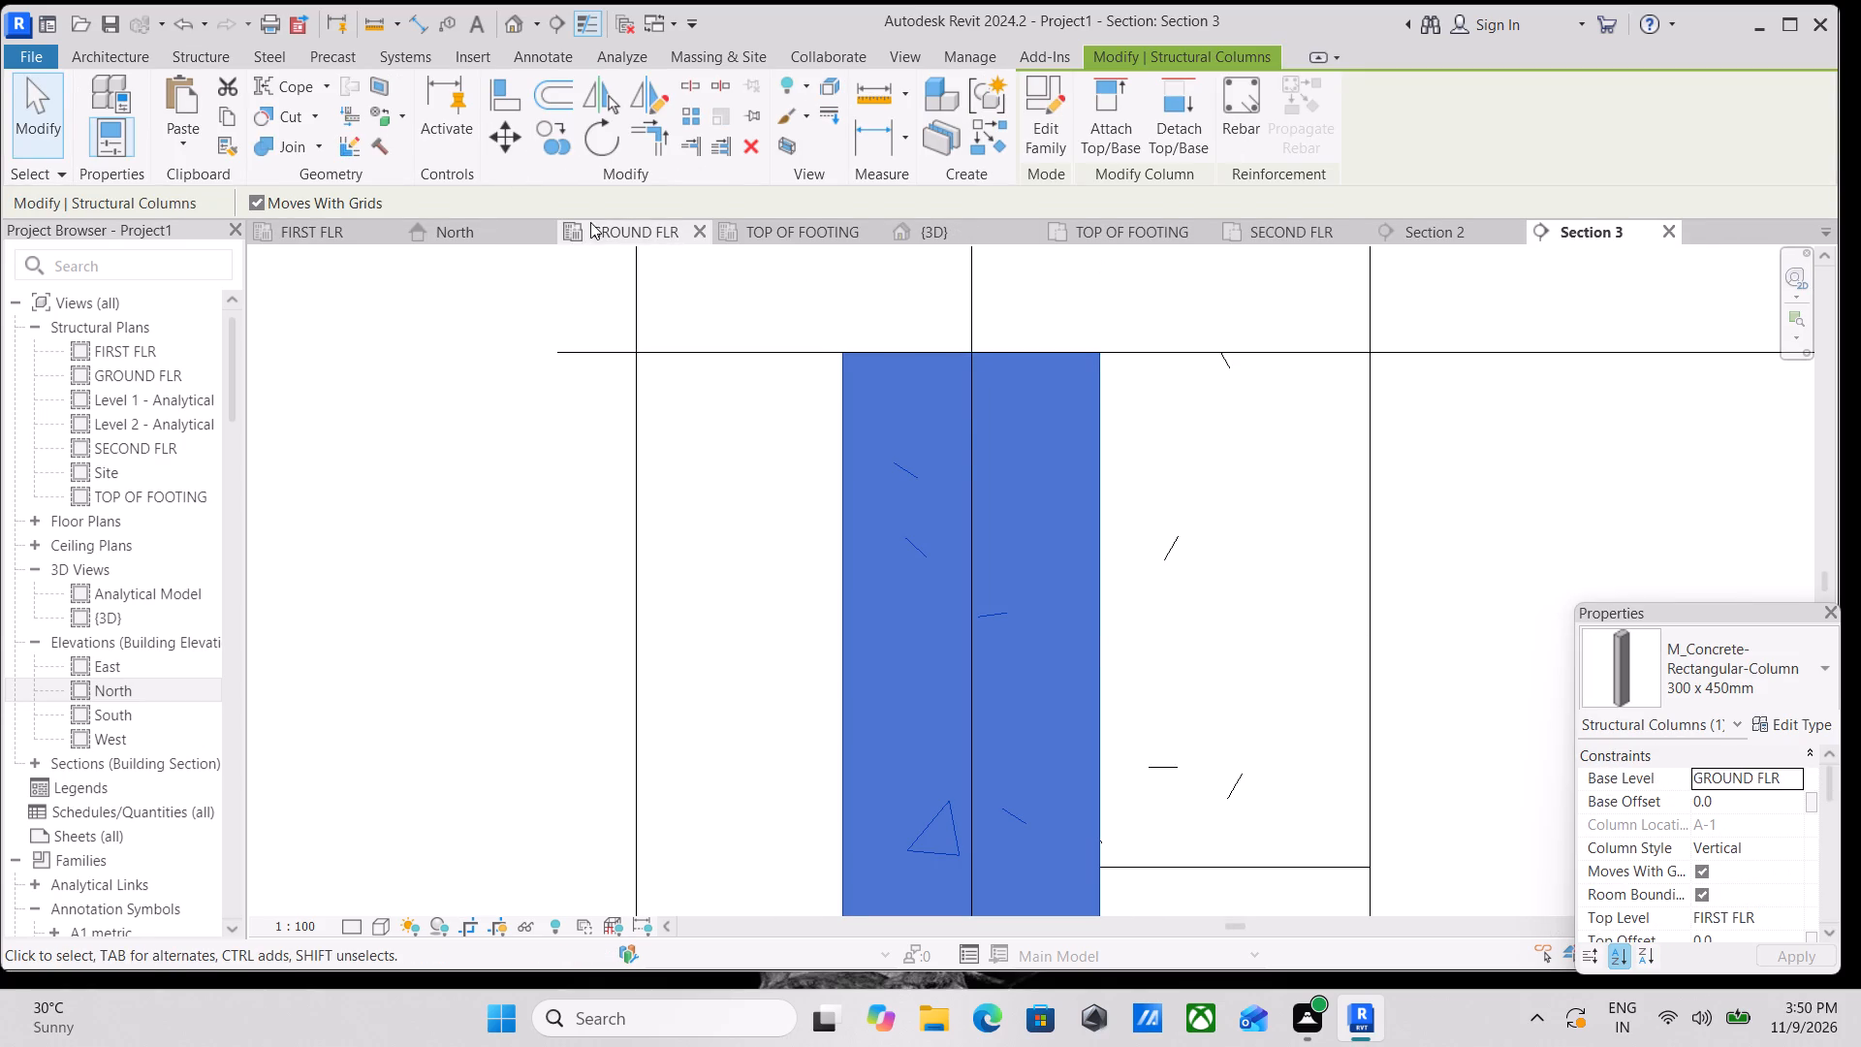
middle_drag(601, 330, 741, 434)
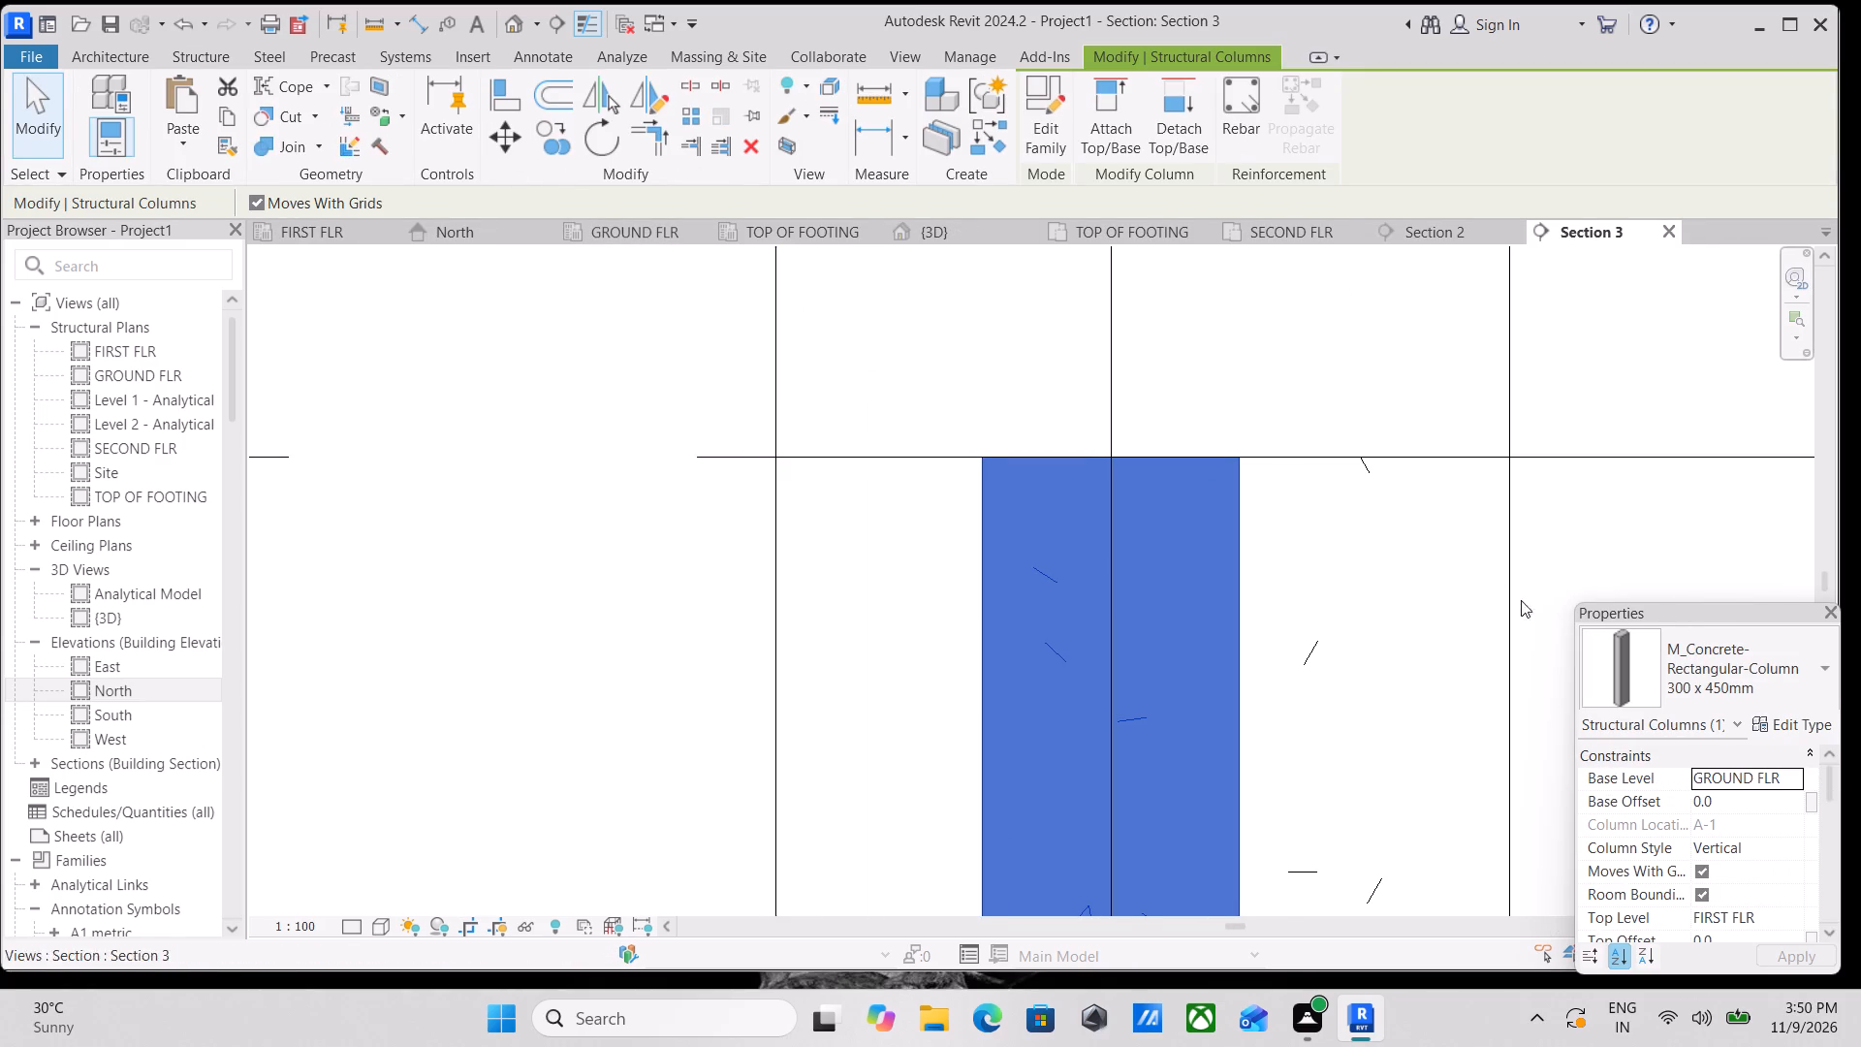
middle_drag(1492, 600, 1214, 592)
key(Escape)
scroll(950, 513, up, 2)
Examine the rebar cover settings, including the cover value for Interior (shells) - 19M to 57M.
click(627, 467)
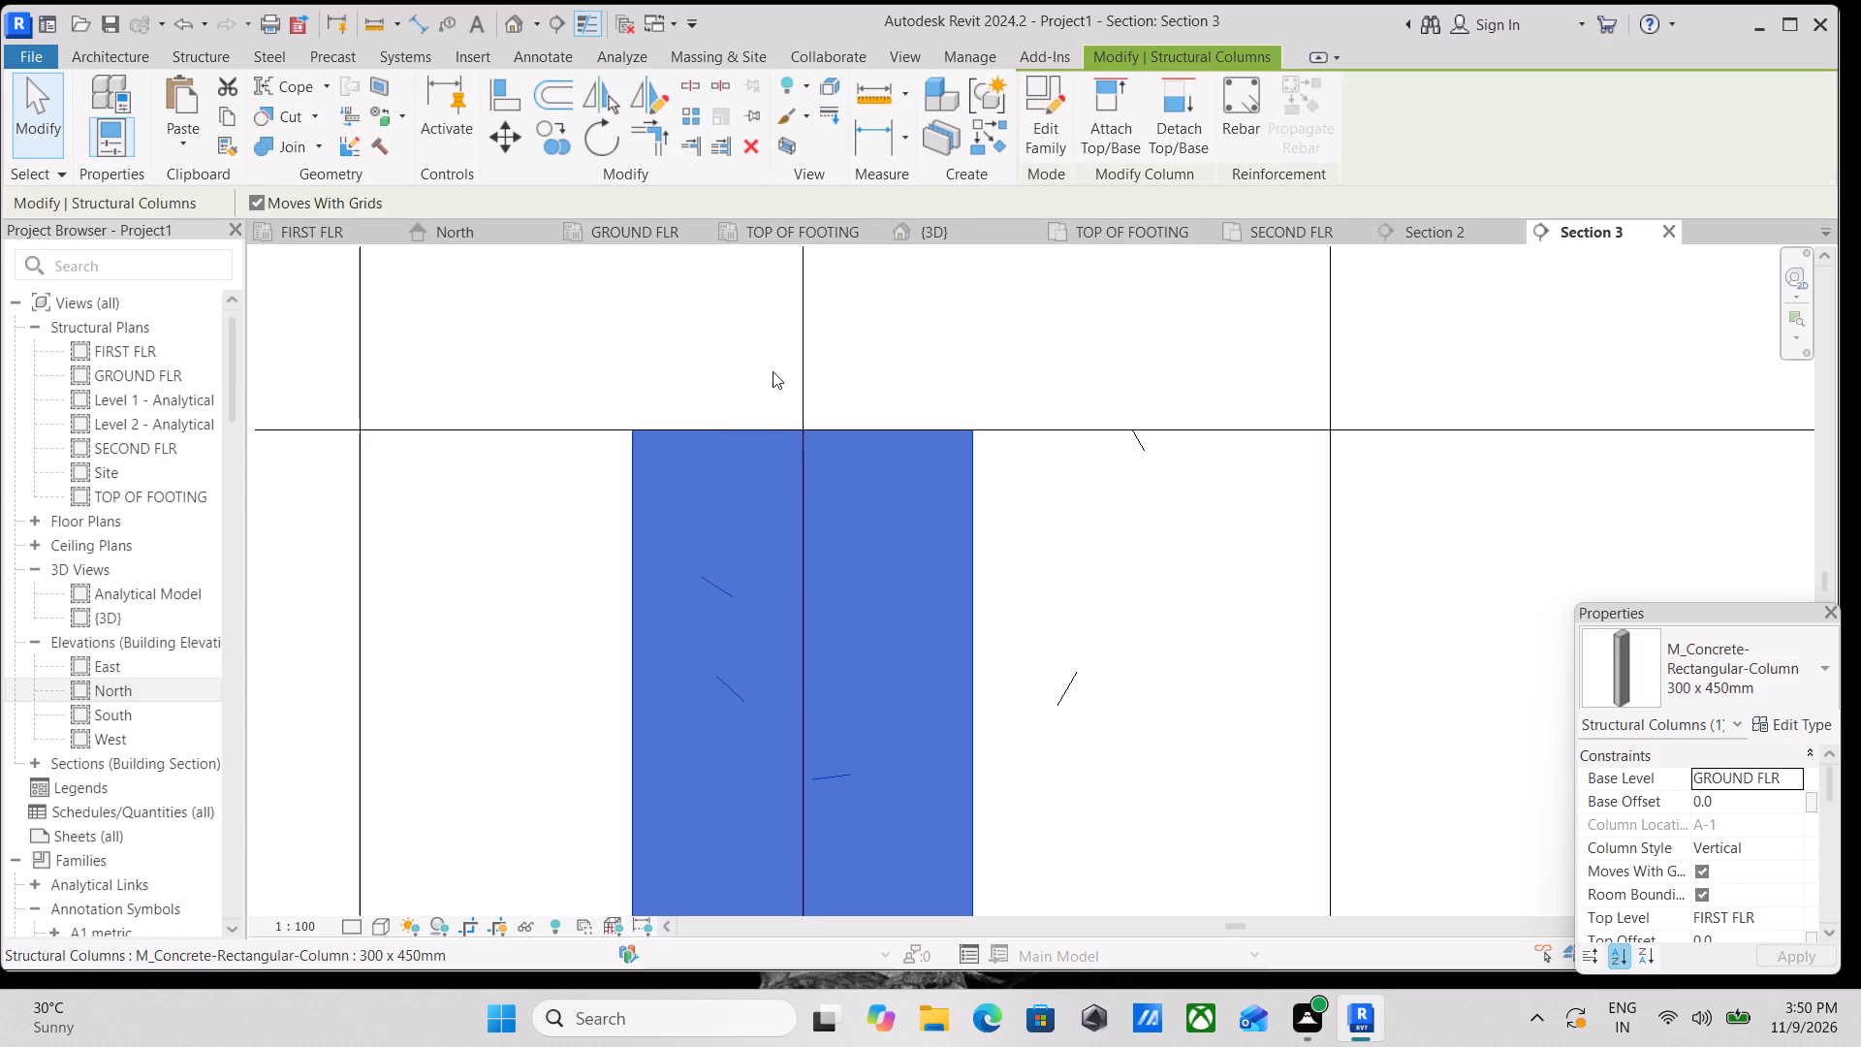
click(208, 60)
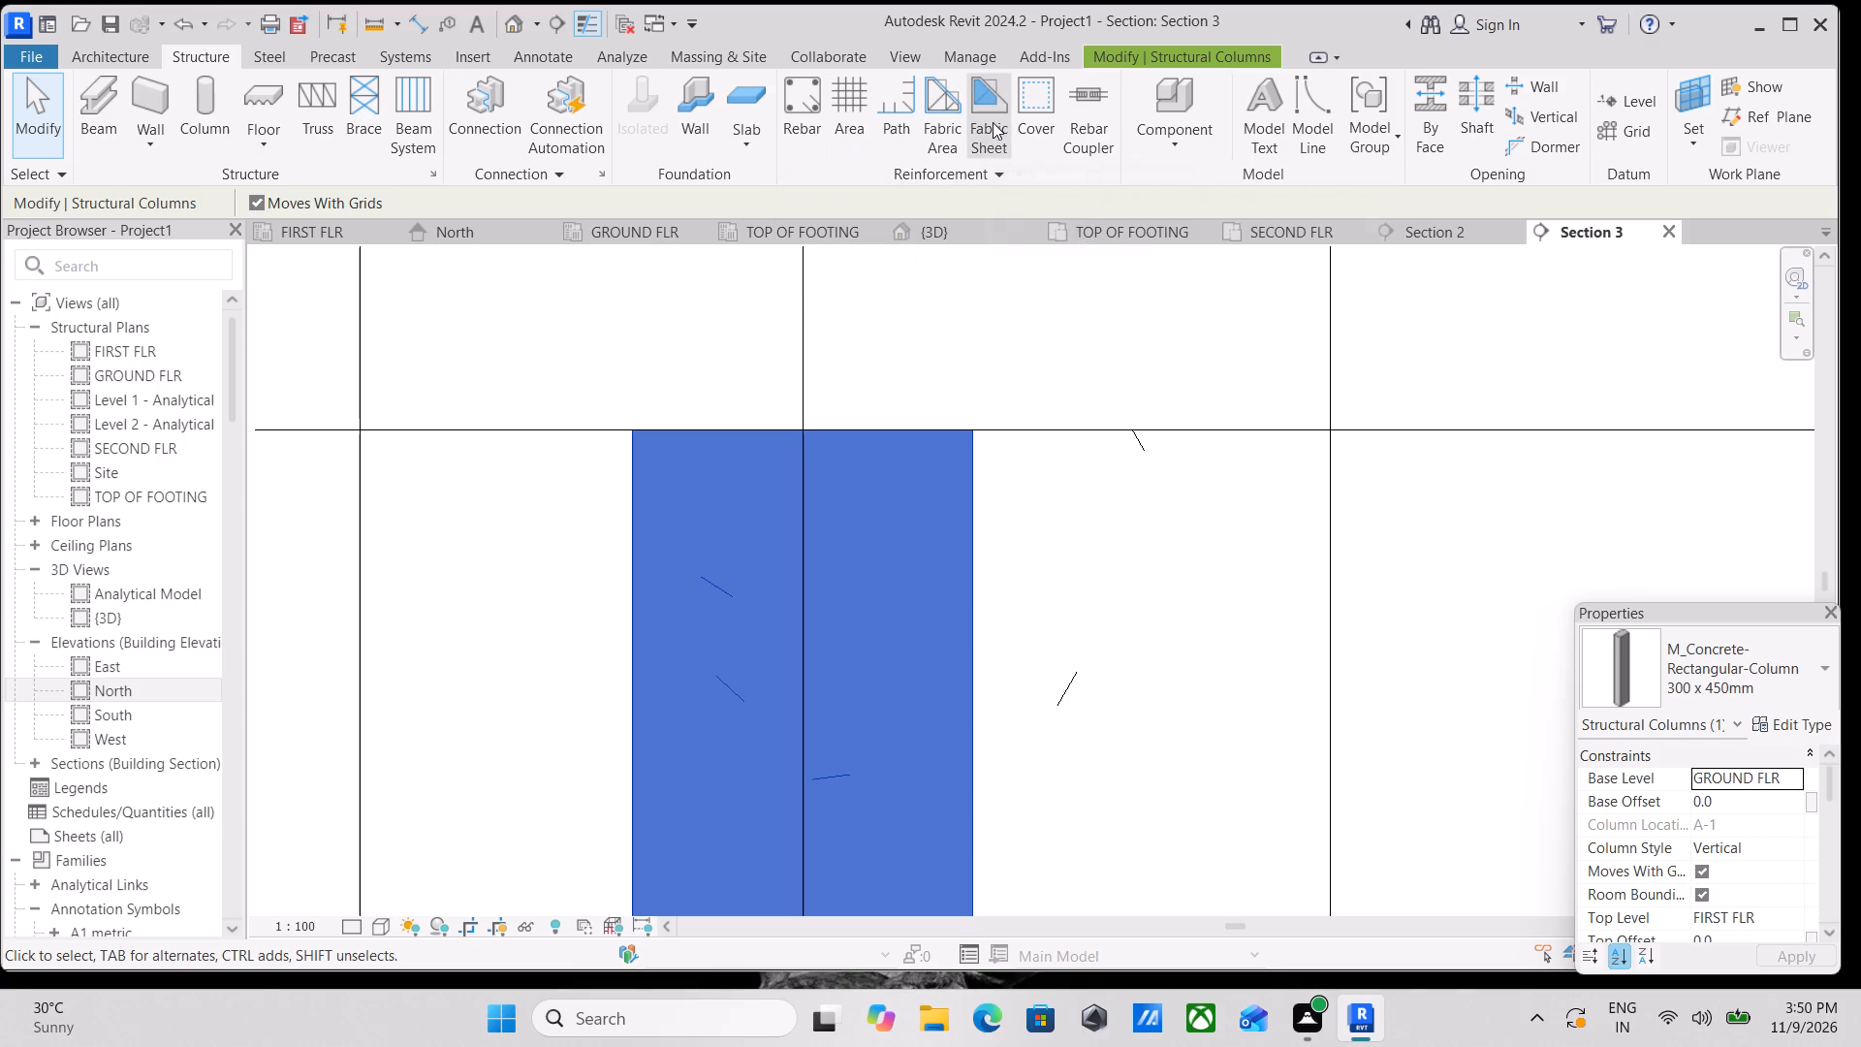
click(1023, 122)
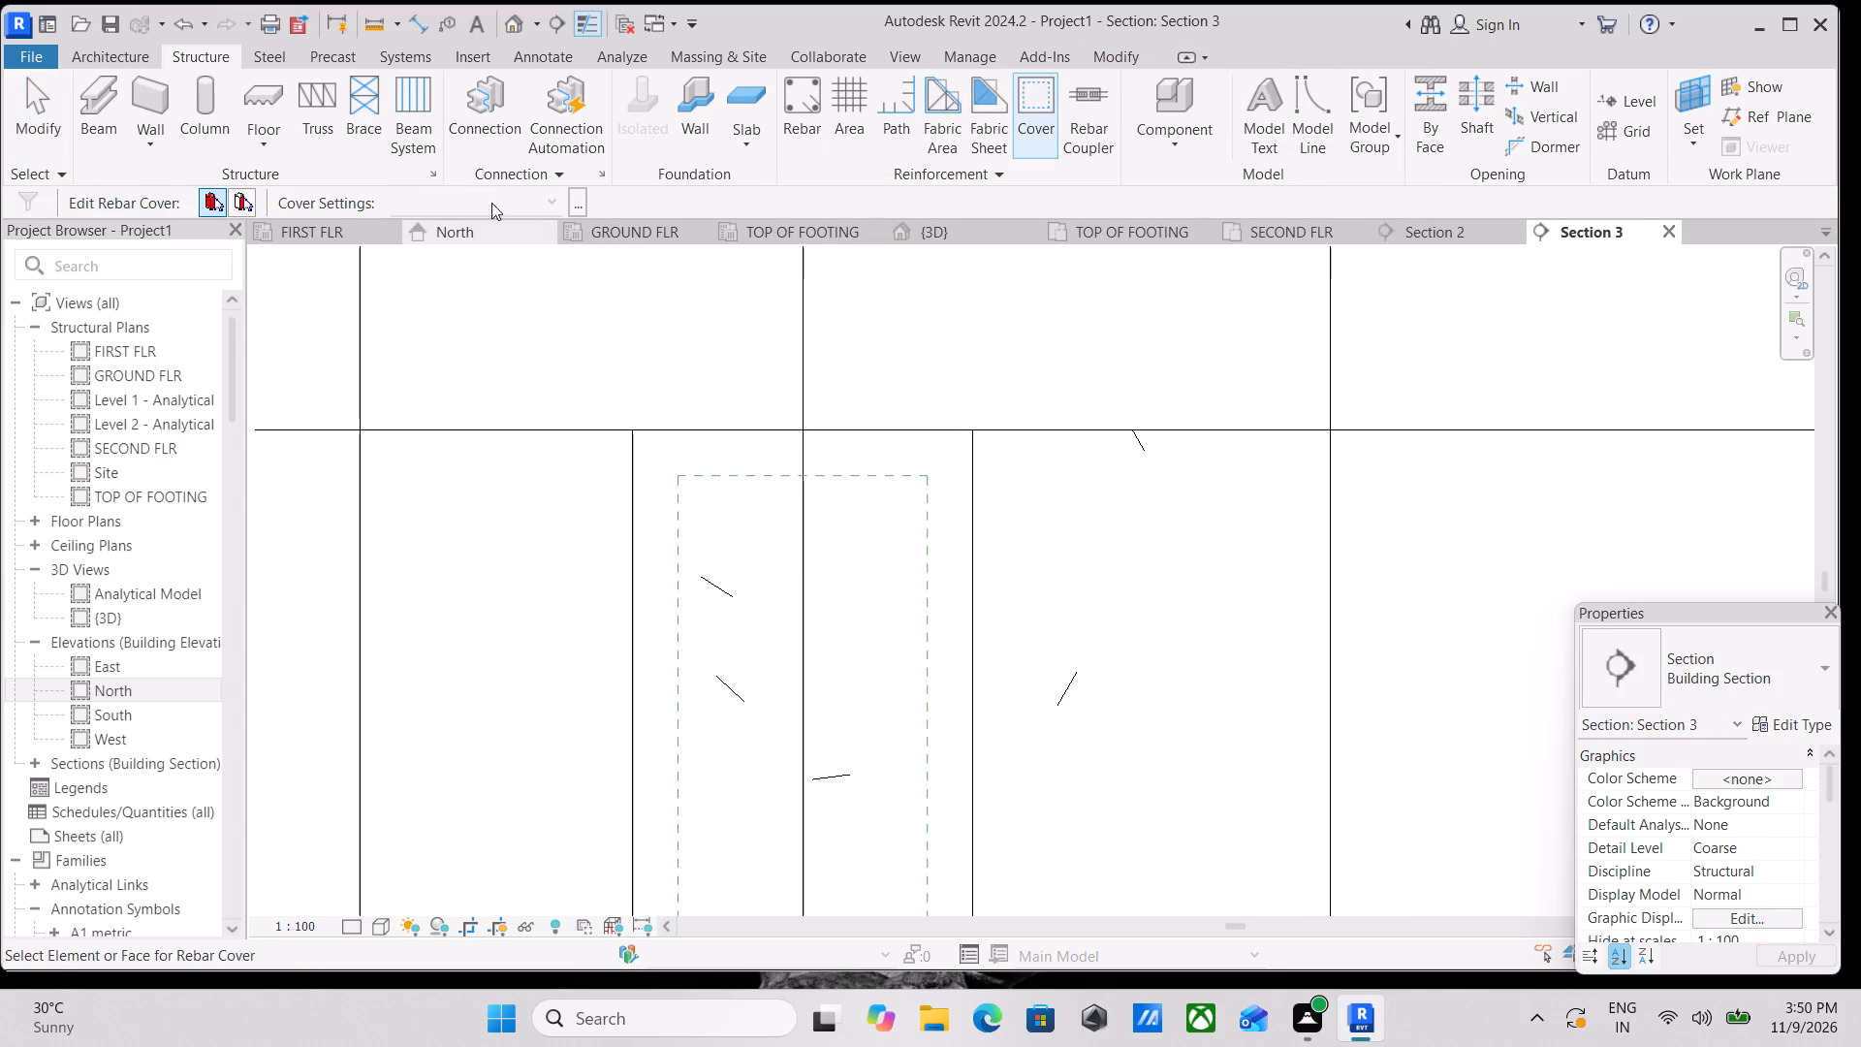
click(545, 194)
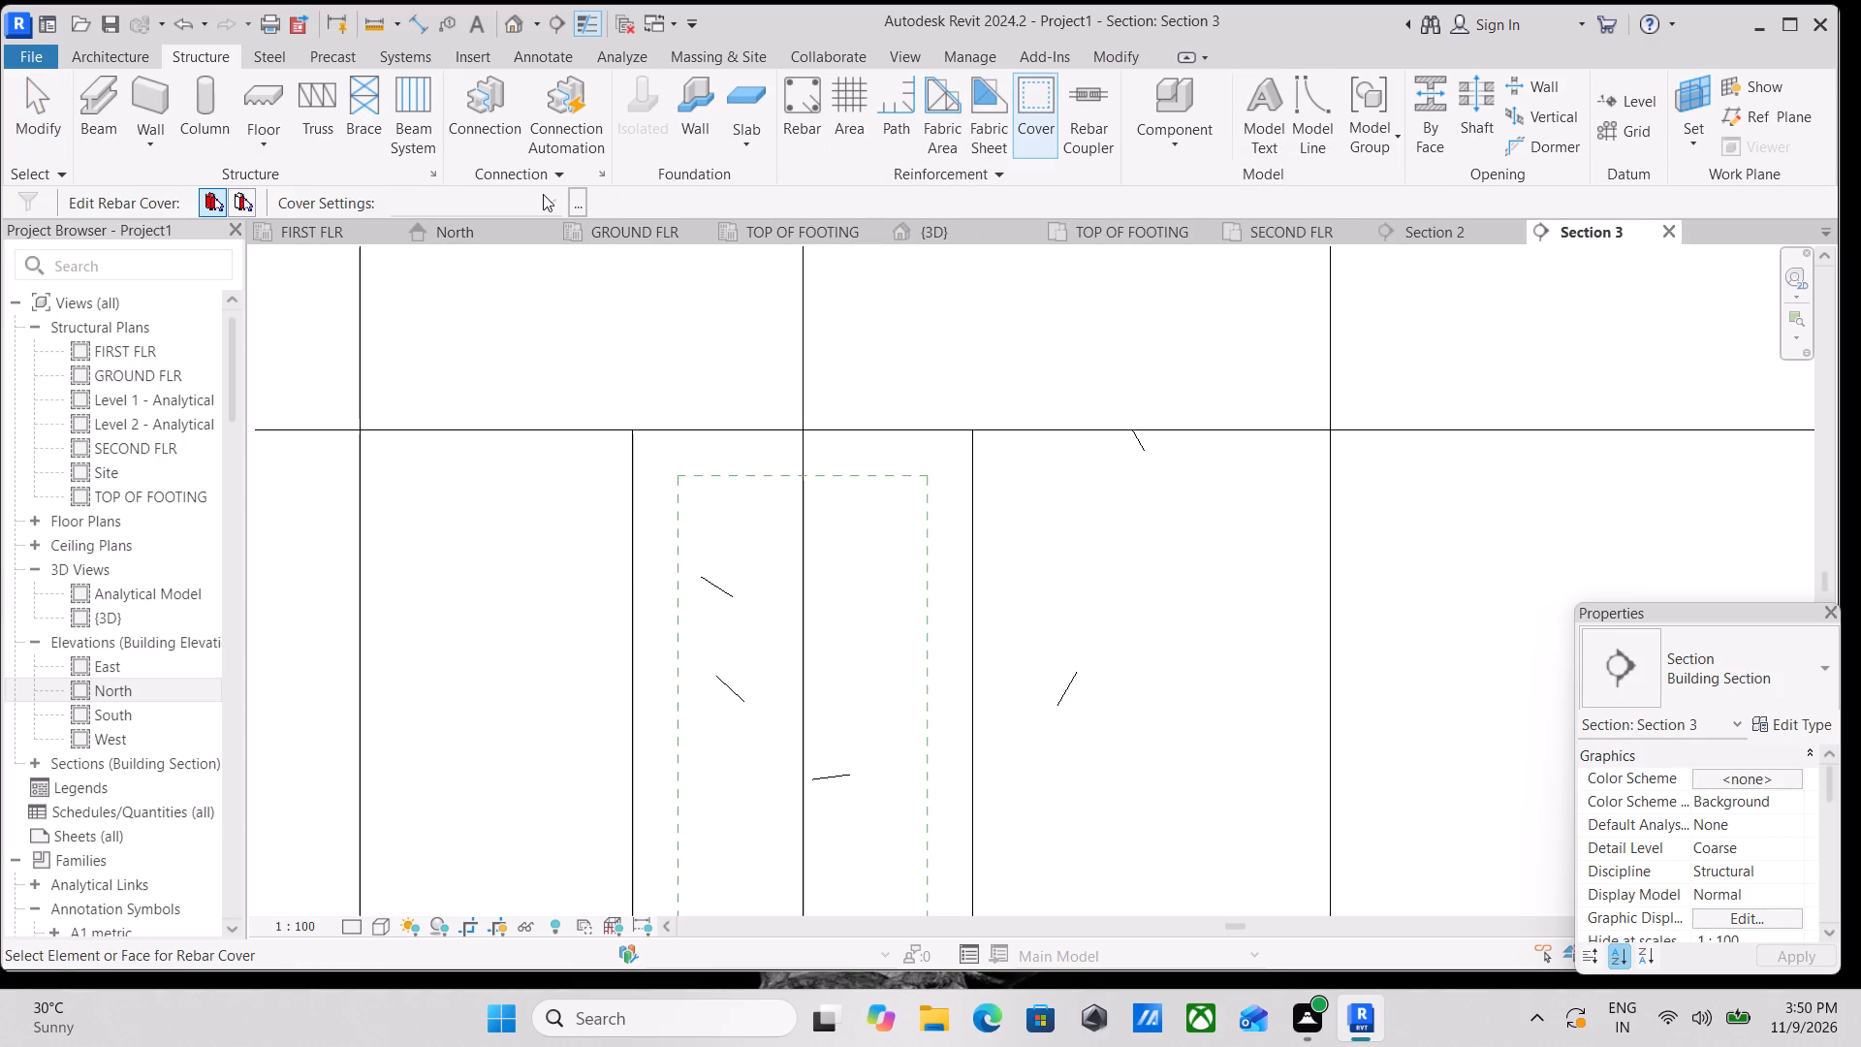
click(244, 192)
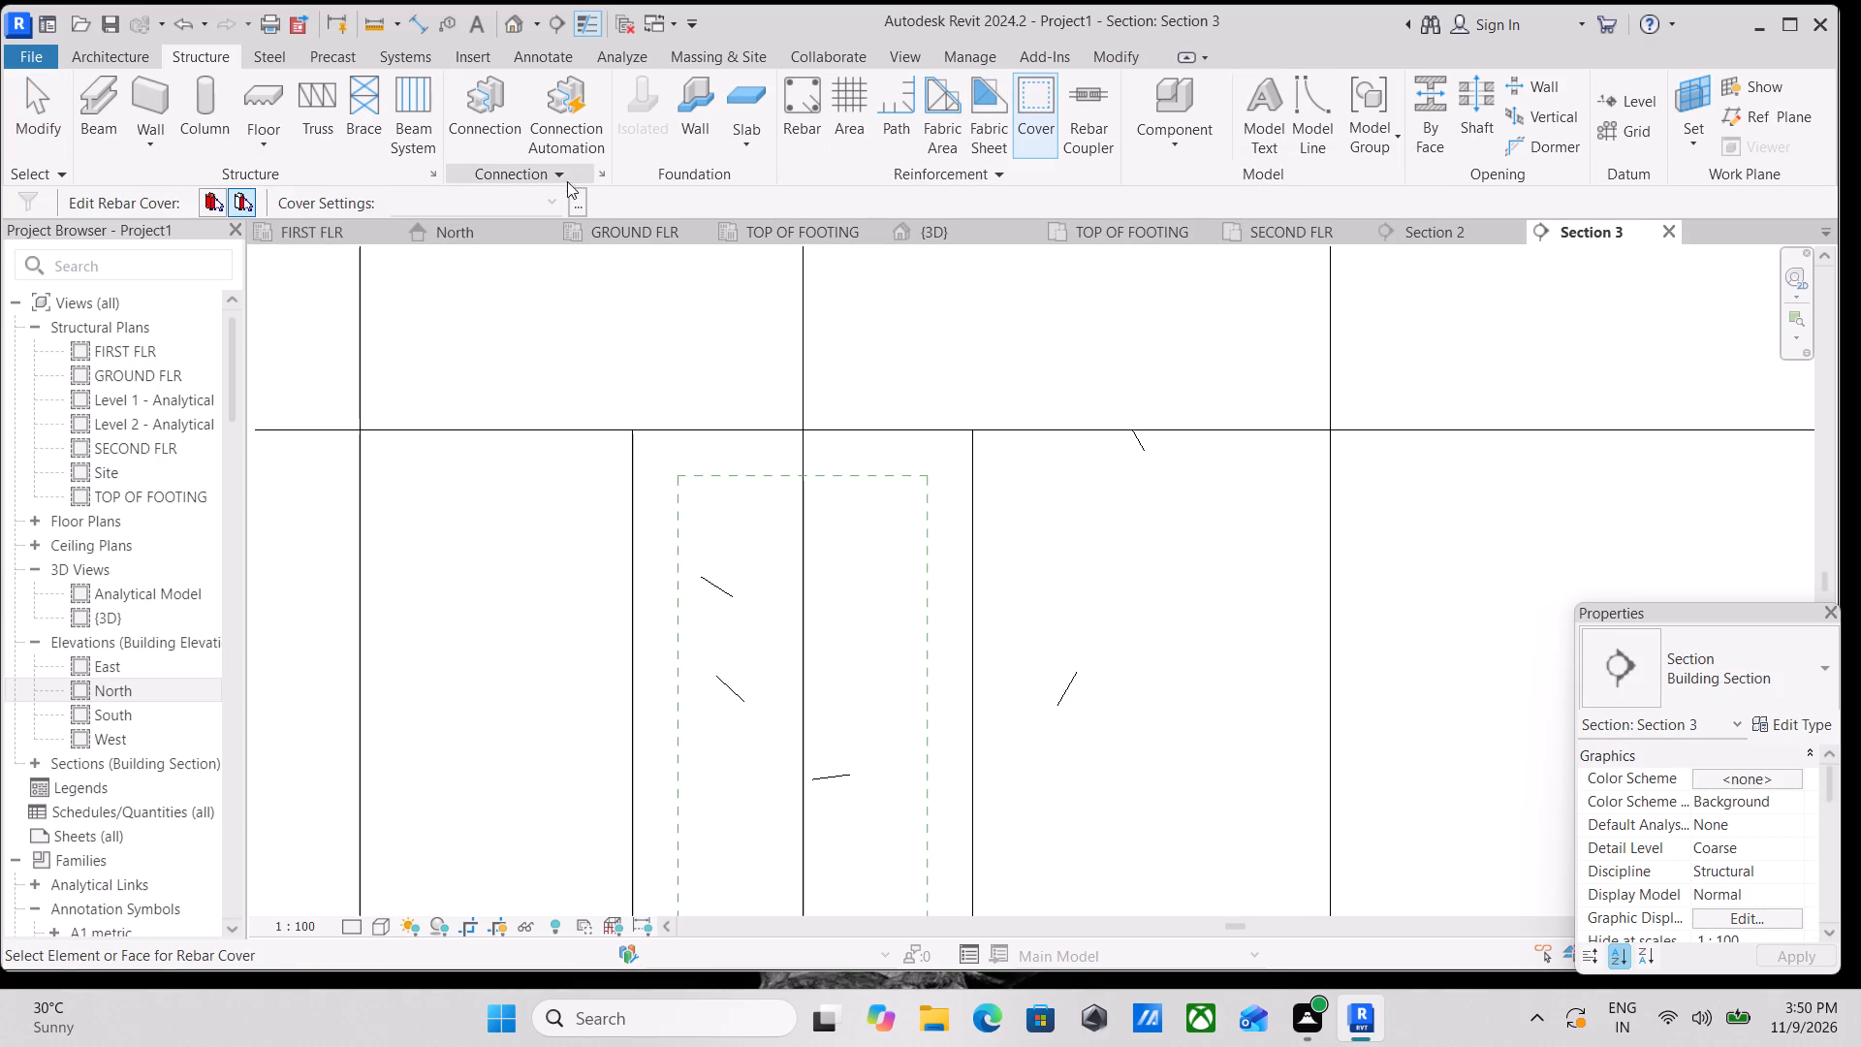
click(202, 196)
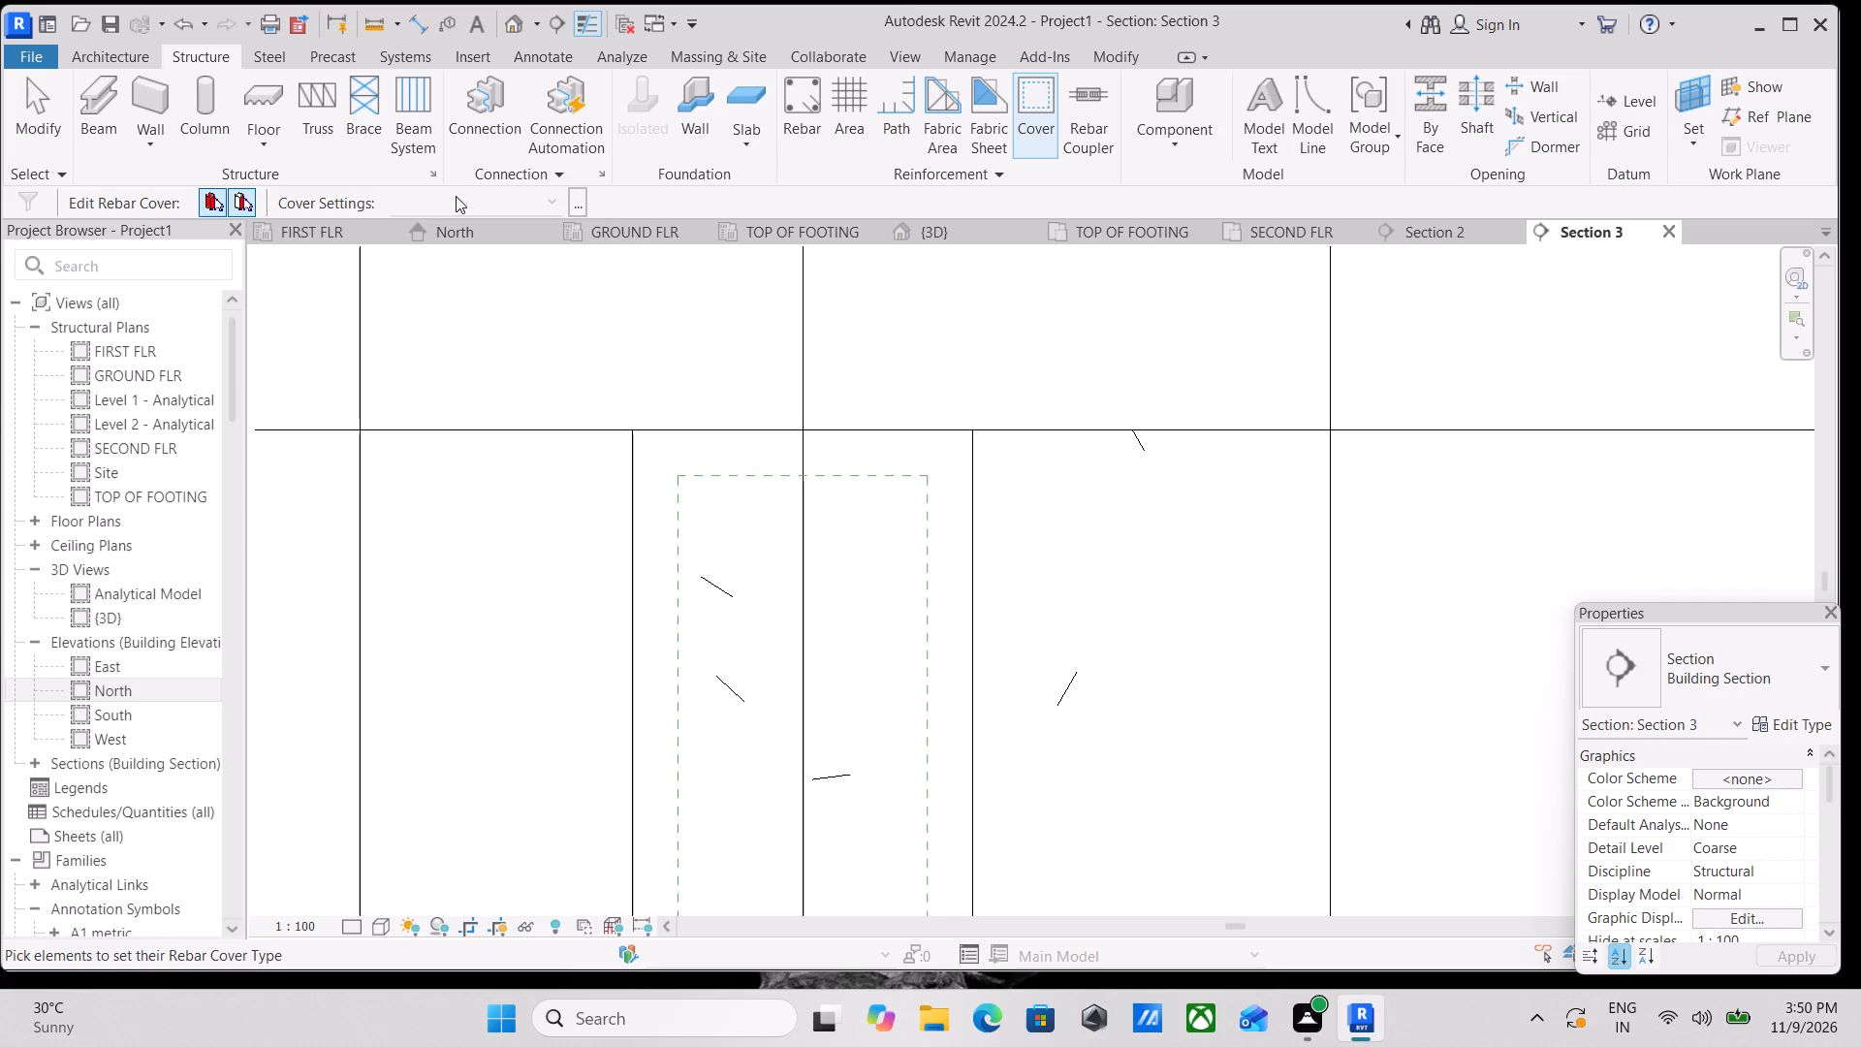
click(572, 208)
scroll(1009, 506, down, 2)
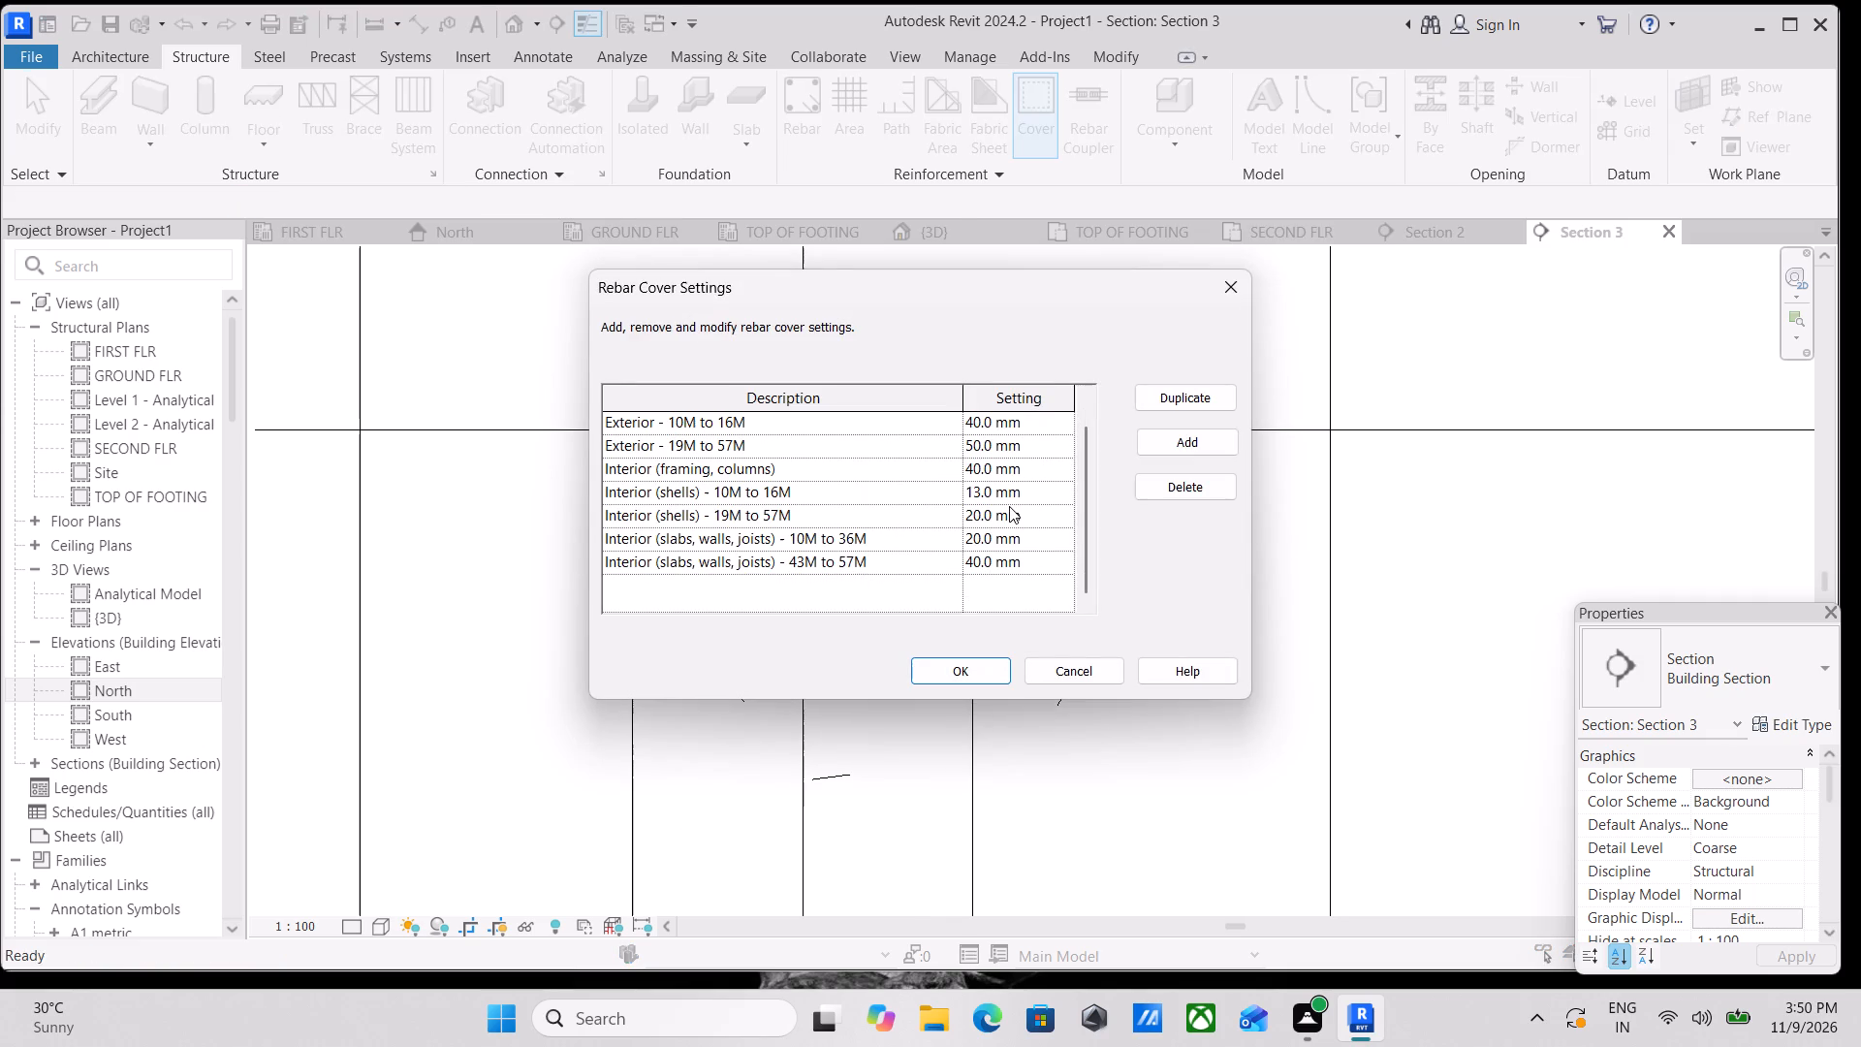
click(954, 520)
click(1019, 520)
click(1055, 521)
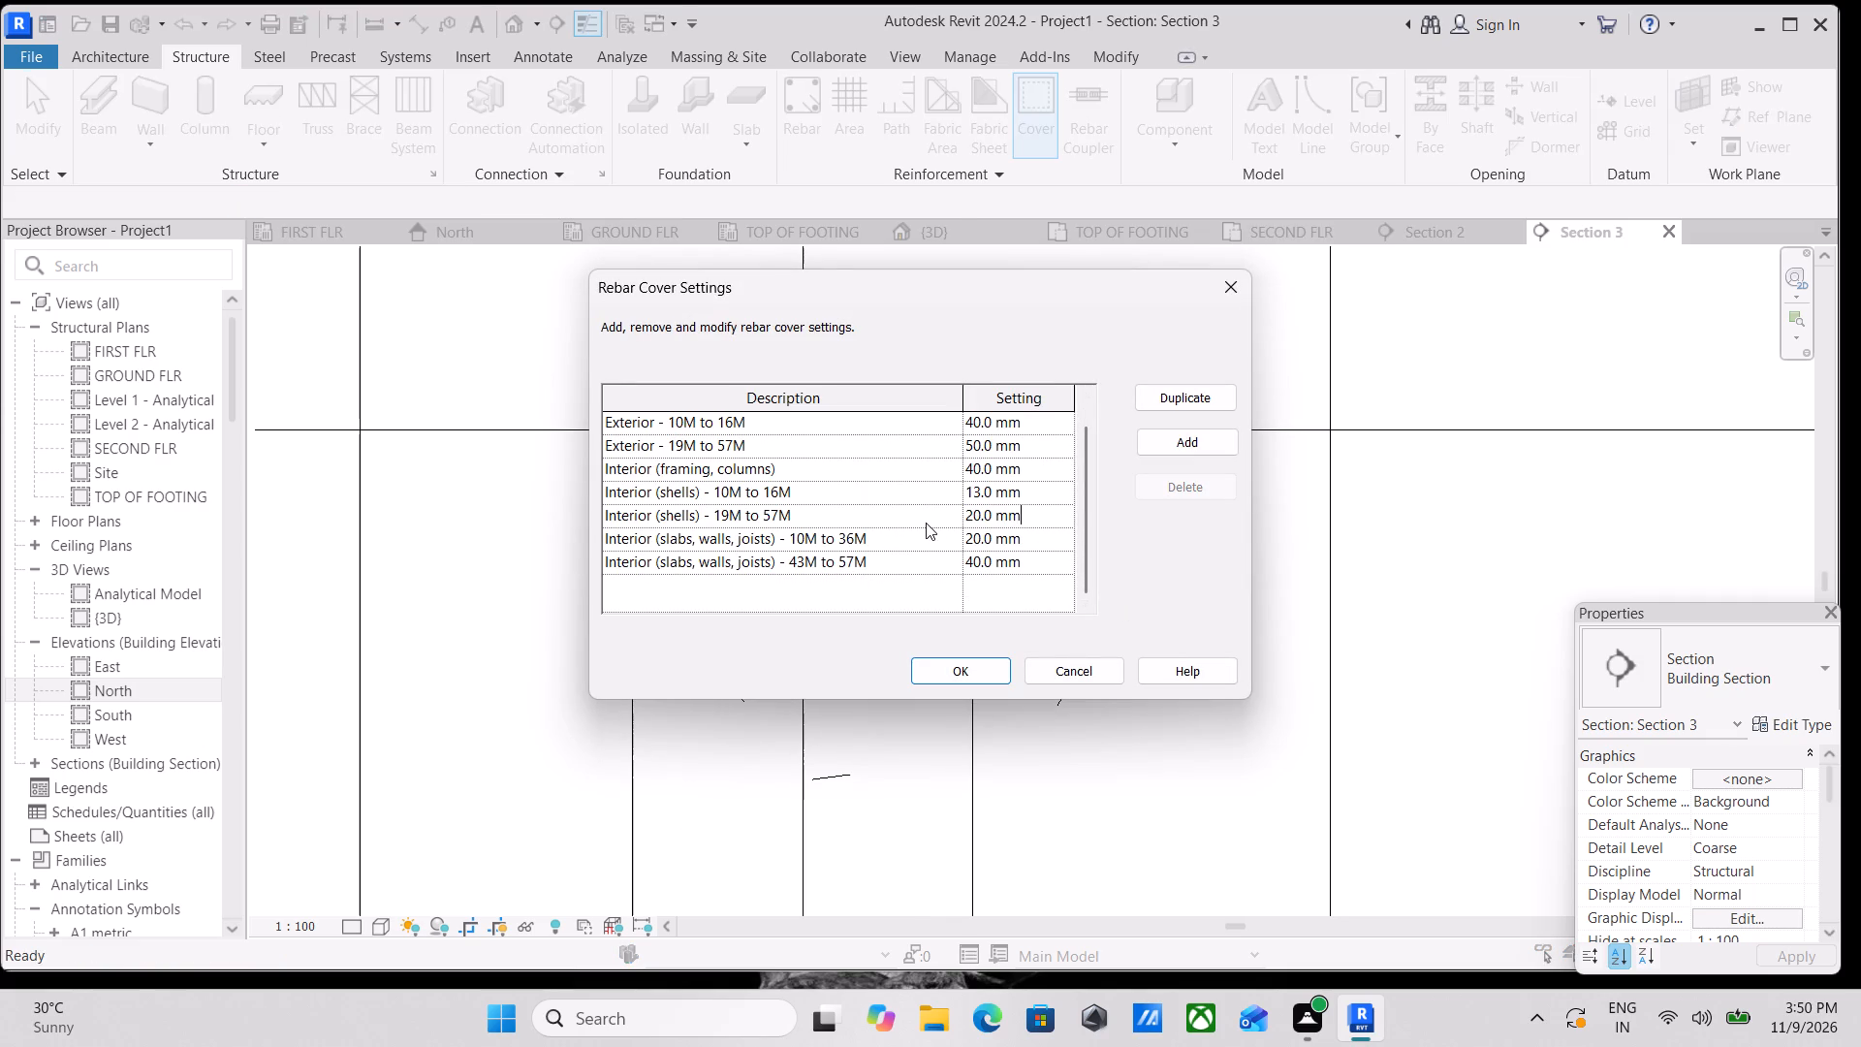
click(928, 517)
click(1047, 522)
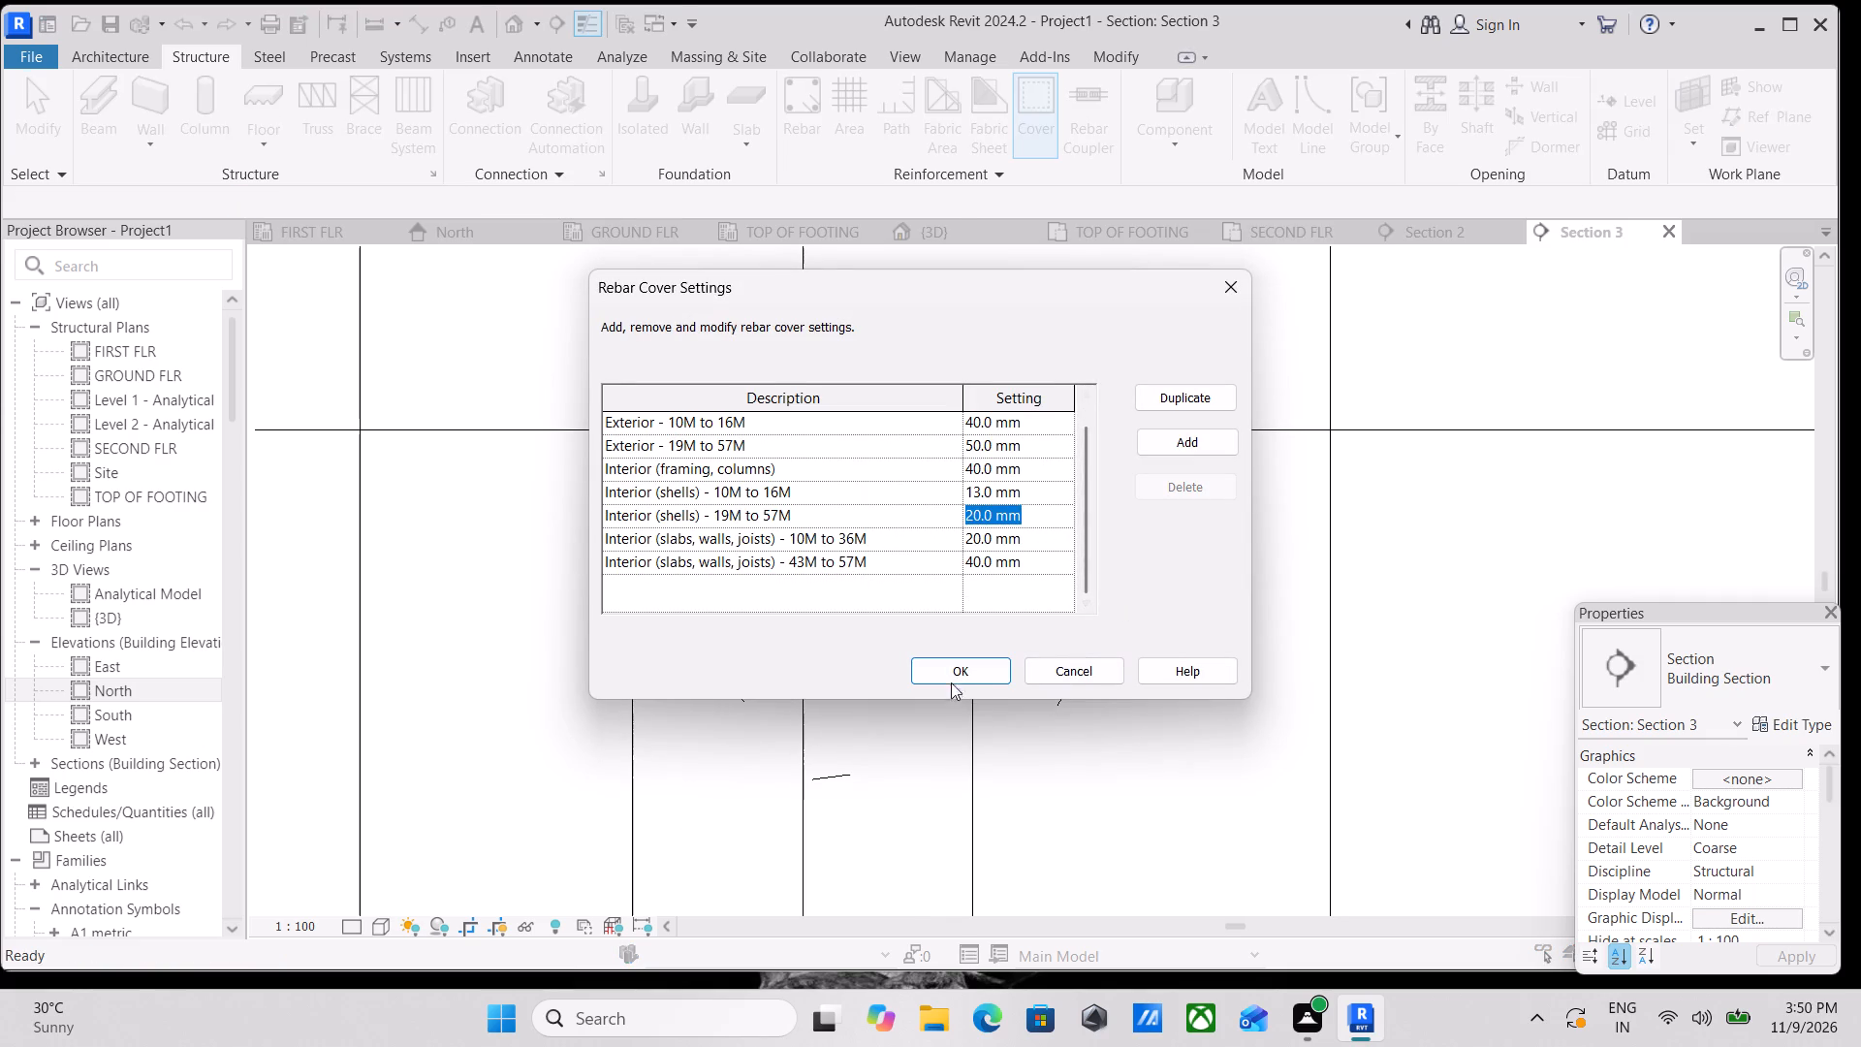
click(961, 667)
scroll(1153, 500, down, 3)
middle_drag(1038, 527, 1071, 479)
scroll(1074, 474, up, 1)
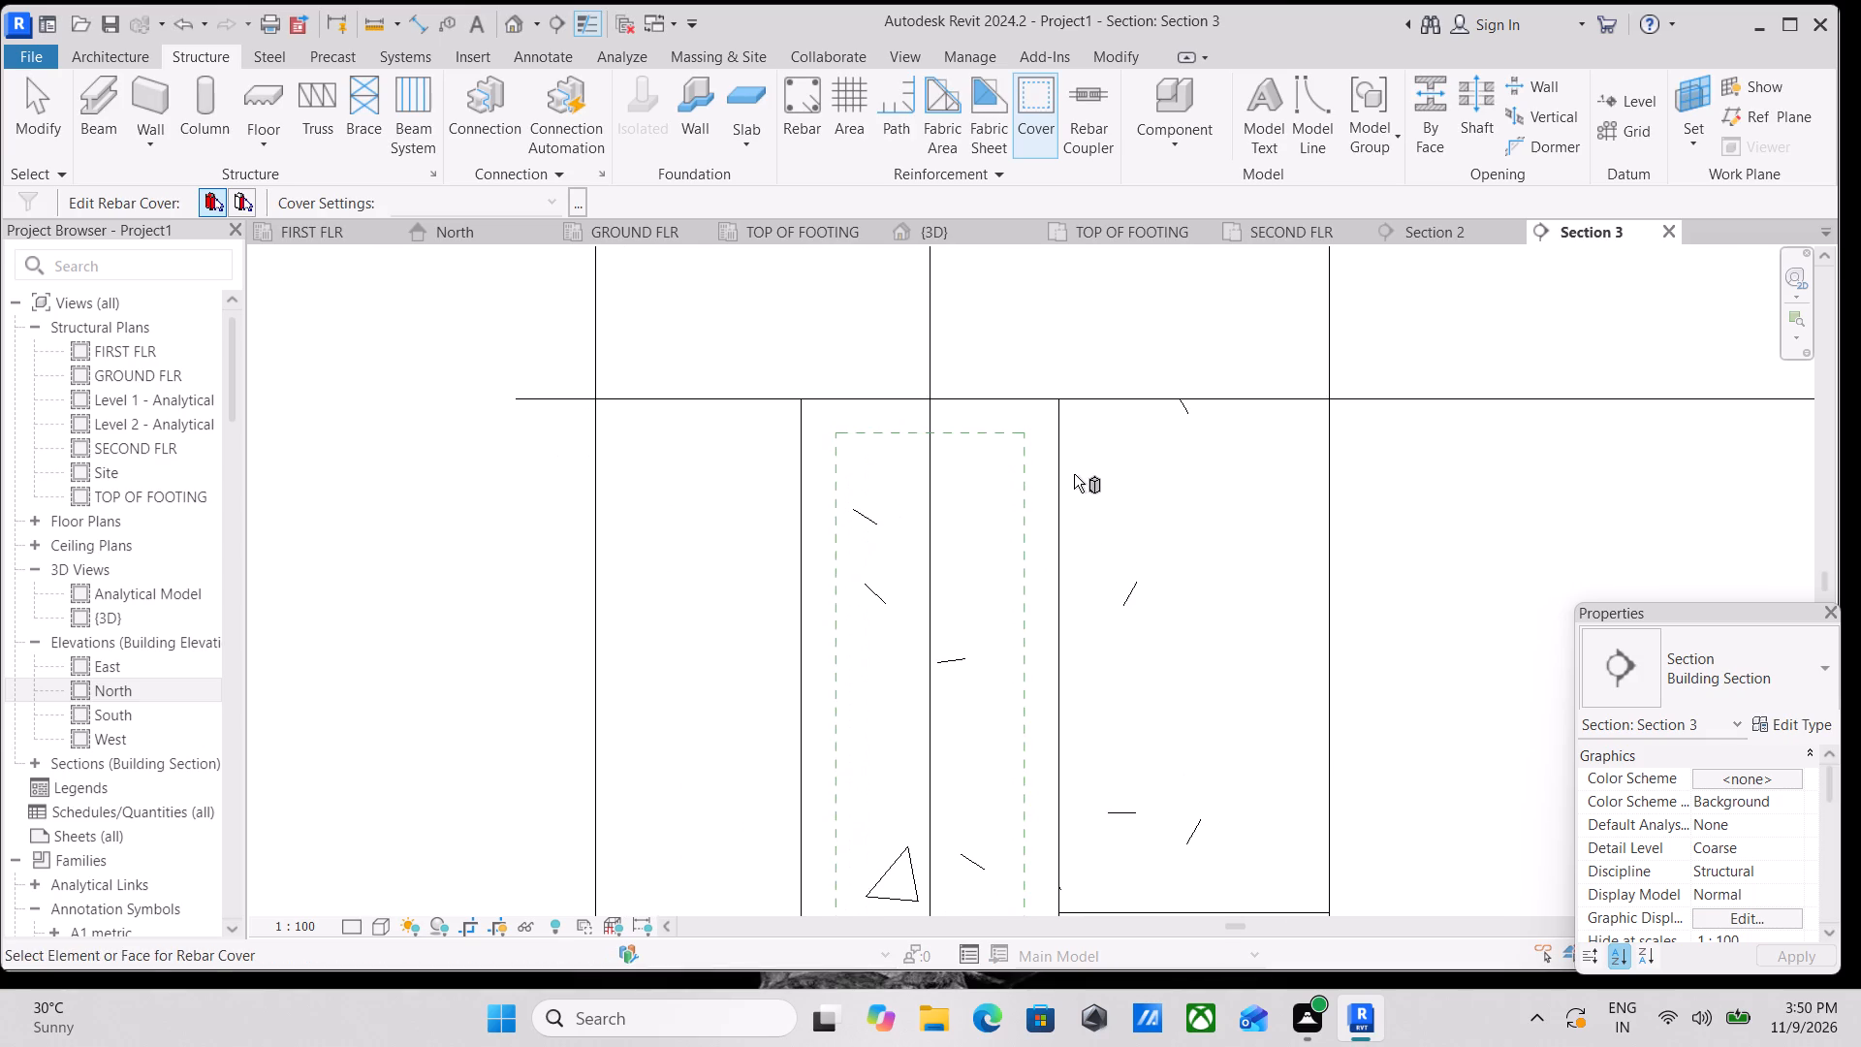
key(Escape)
Place one 13M rebar tie of shape M_T1 across the column just below the FIRST FLR level.
click(790, 79)
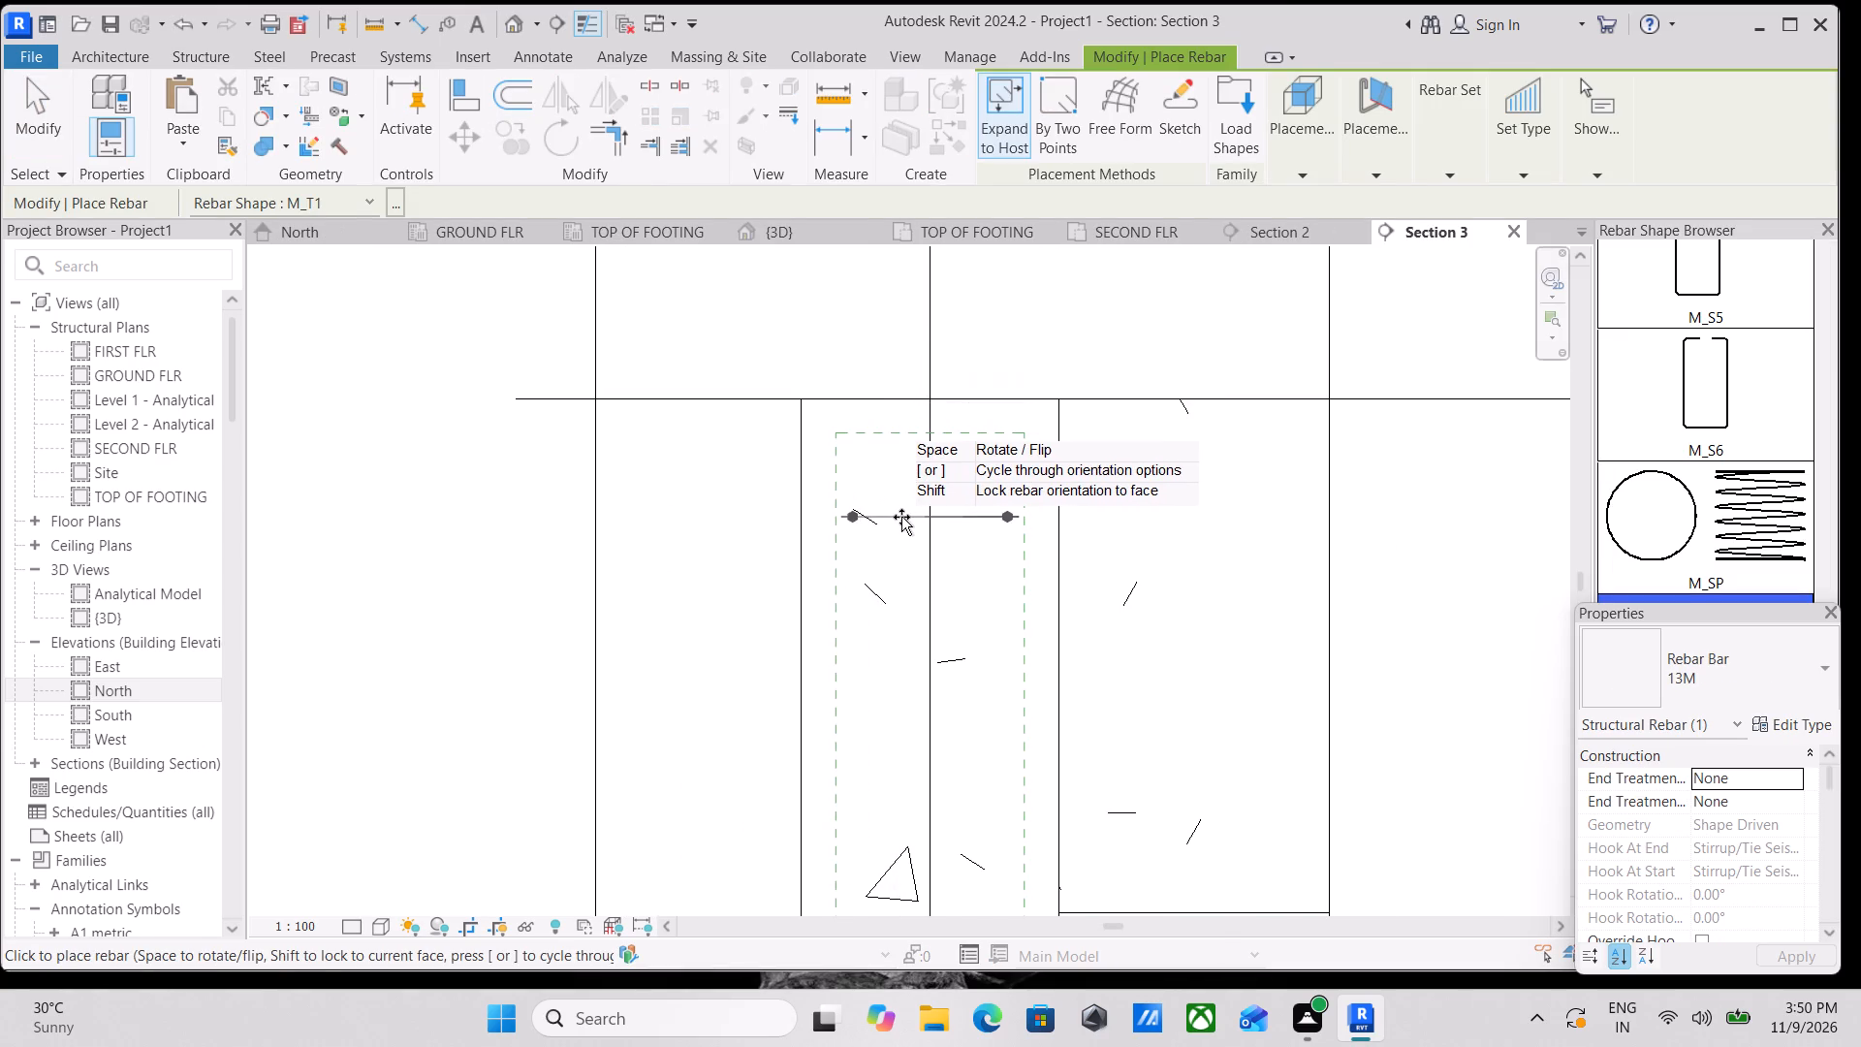
scroll(901, 517, up, 4)
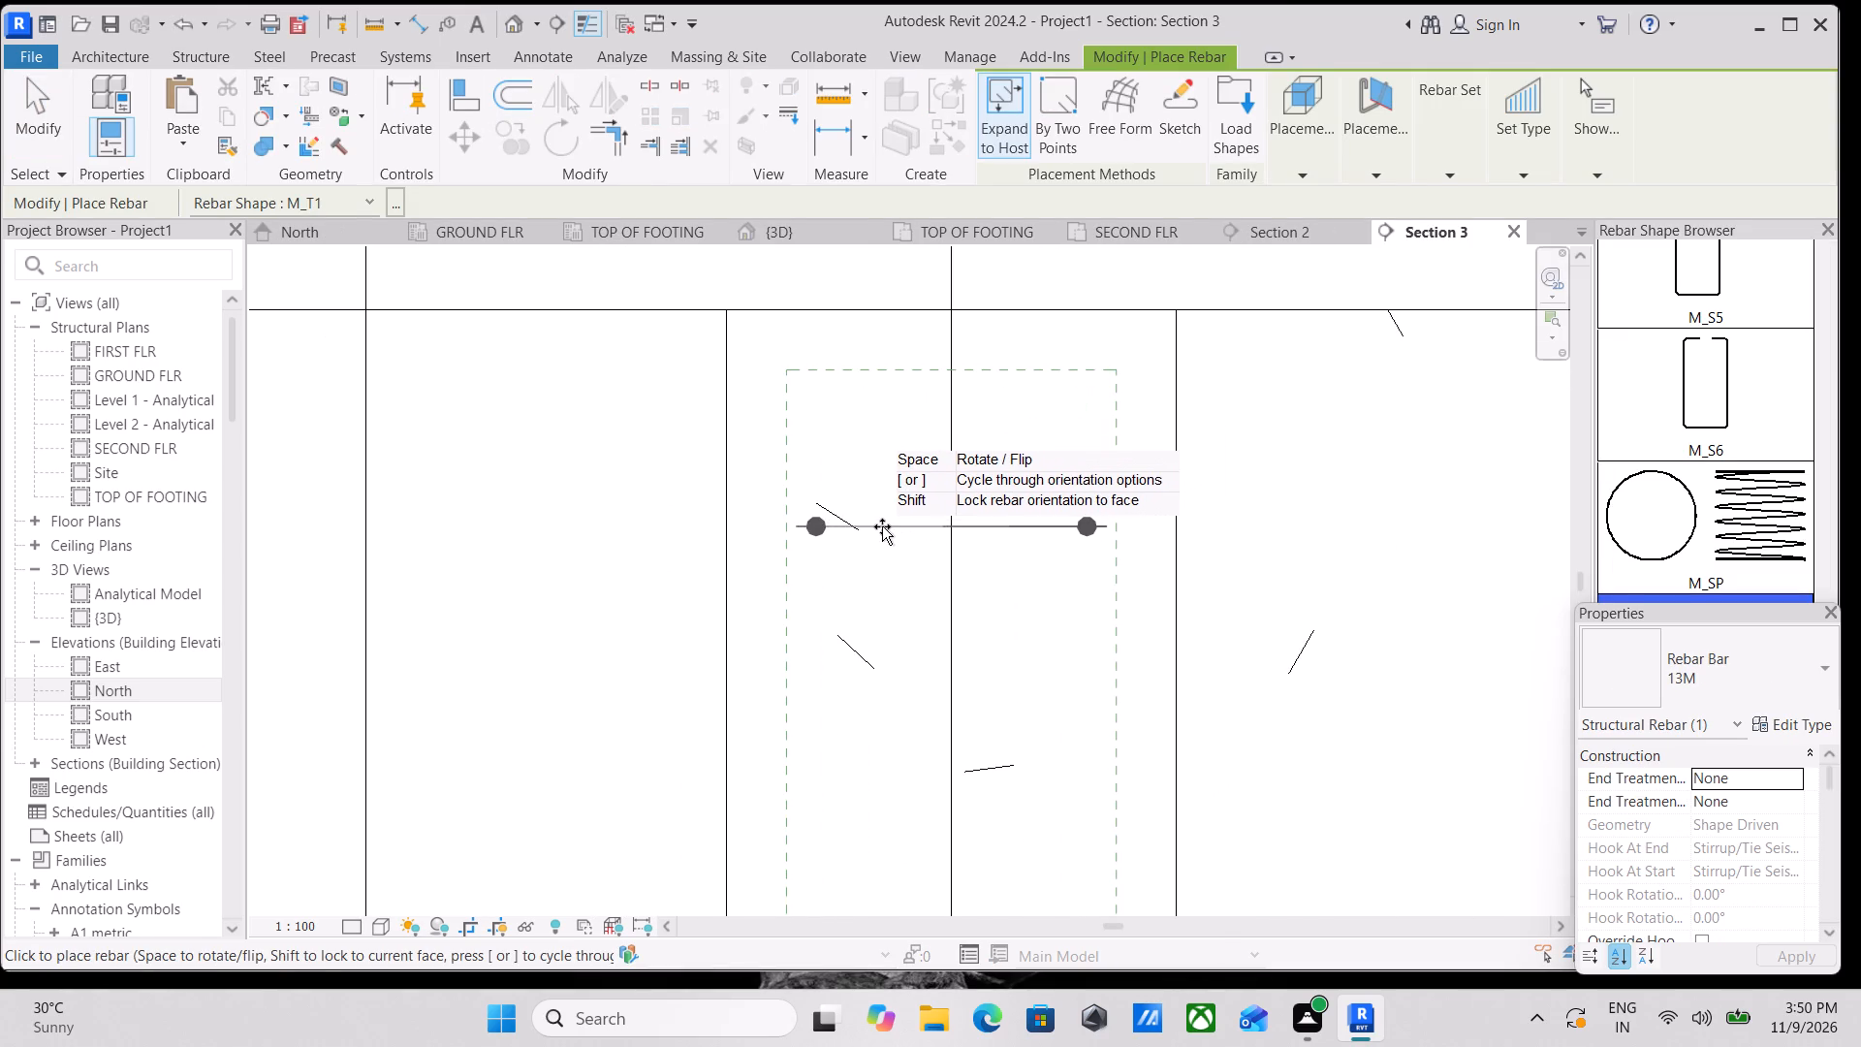
click(894, 508)
key(Escape)
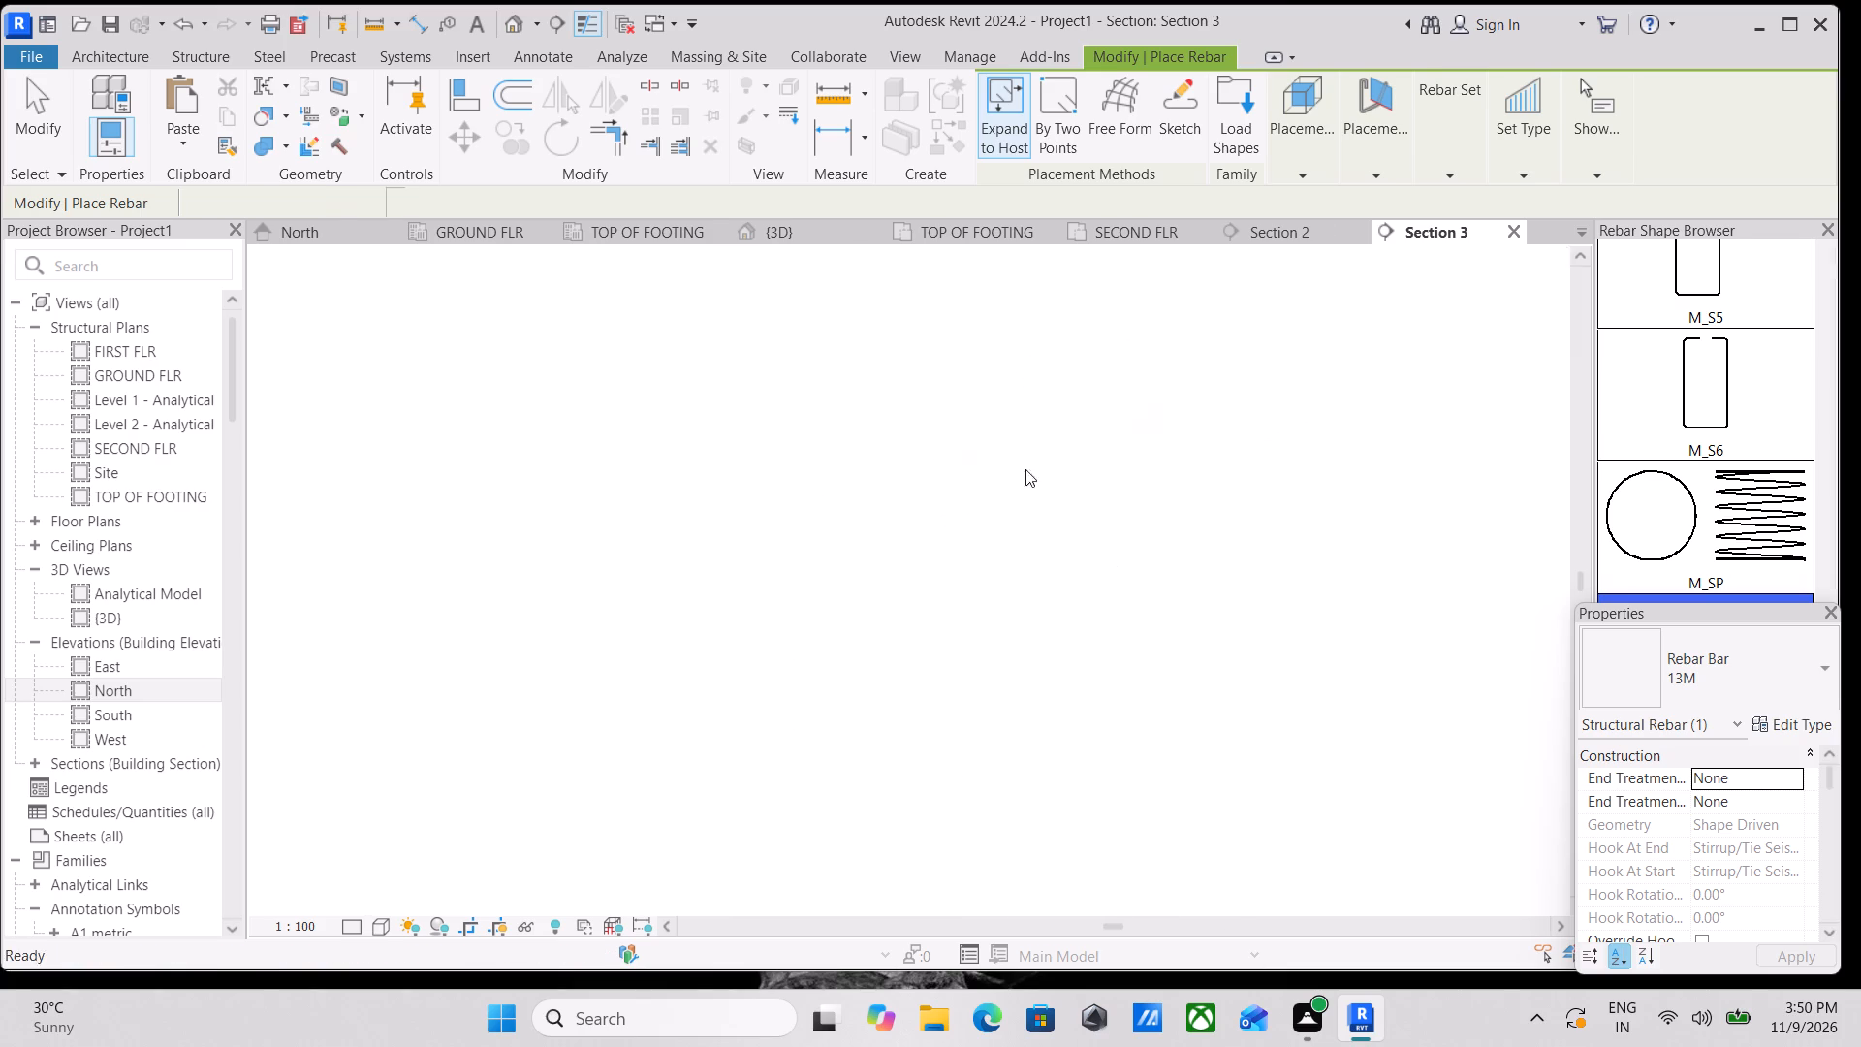
Set the section view's detail level to Fine.
click(386, 922)
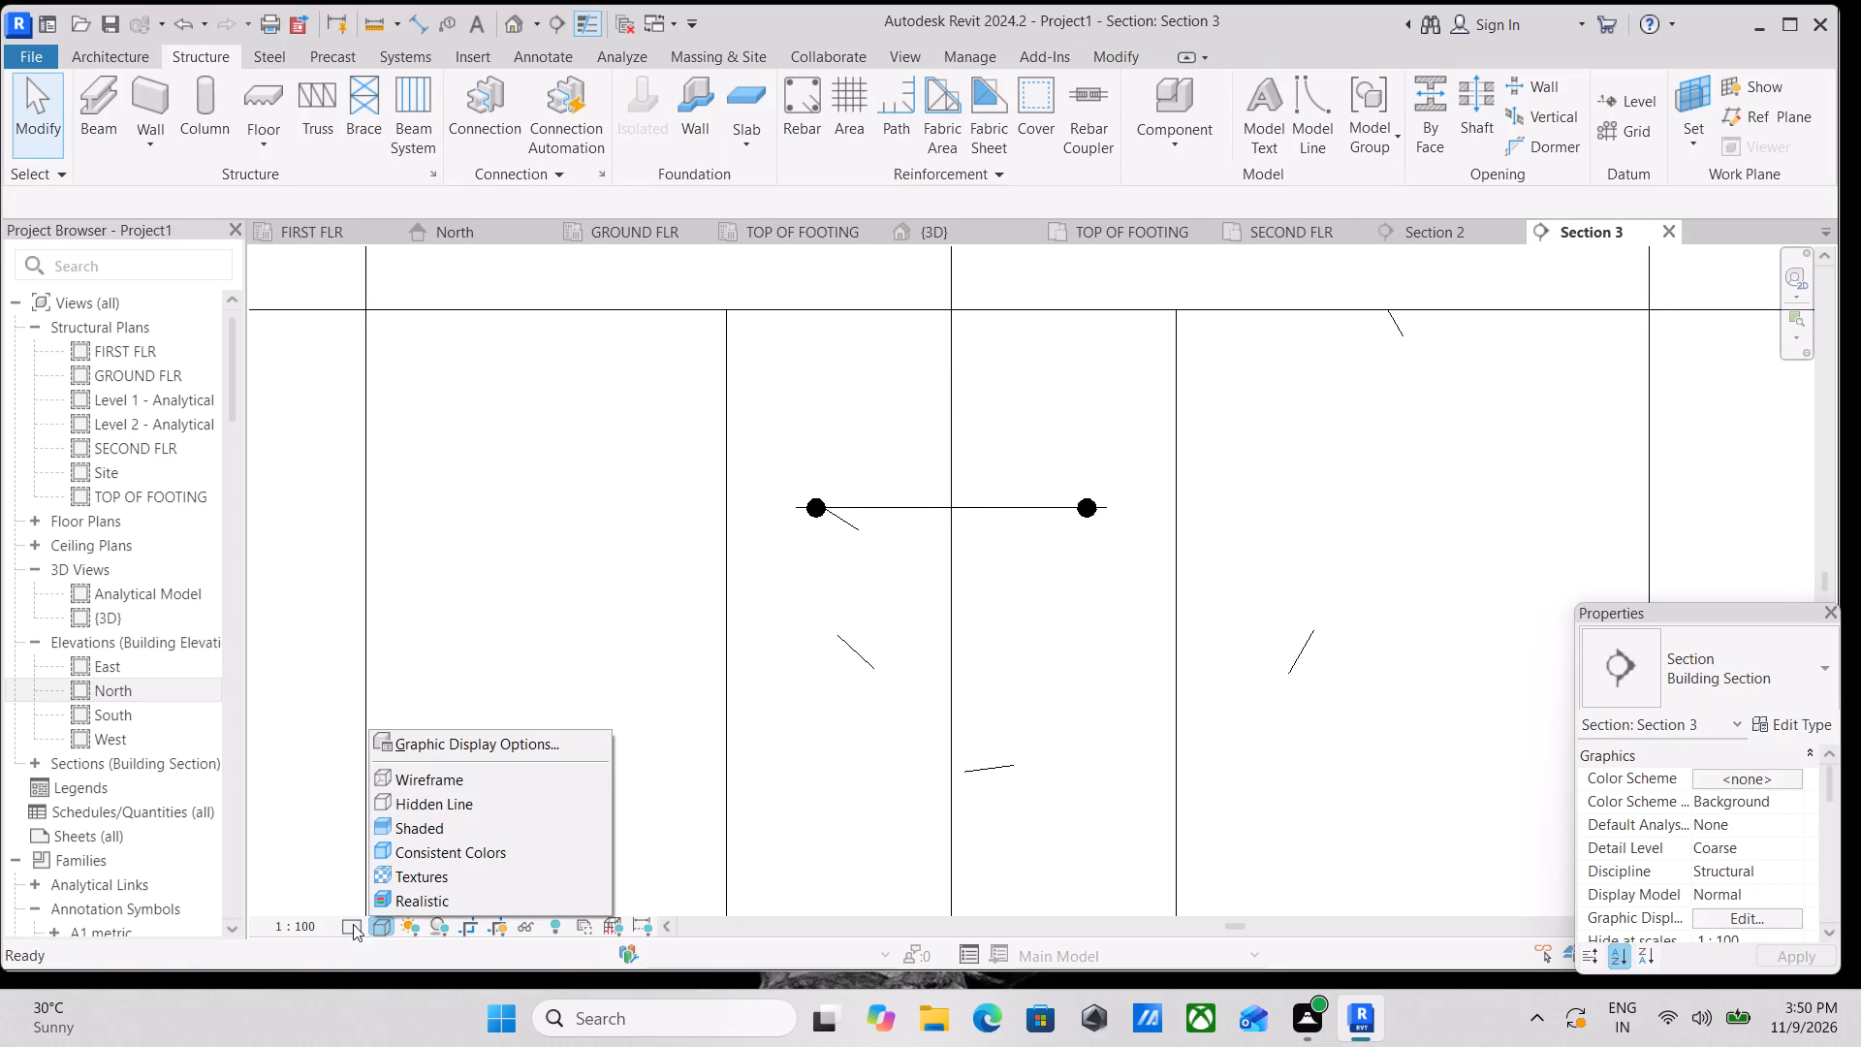
click(349, 926)
click(363, 897)
Make the placed M_T1 tie show unobscured in the {3D} view through its view visibility states.
middle_drag(991, 501, 821, 597)
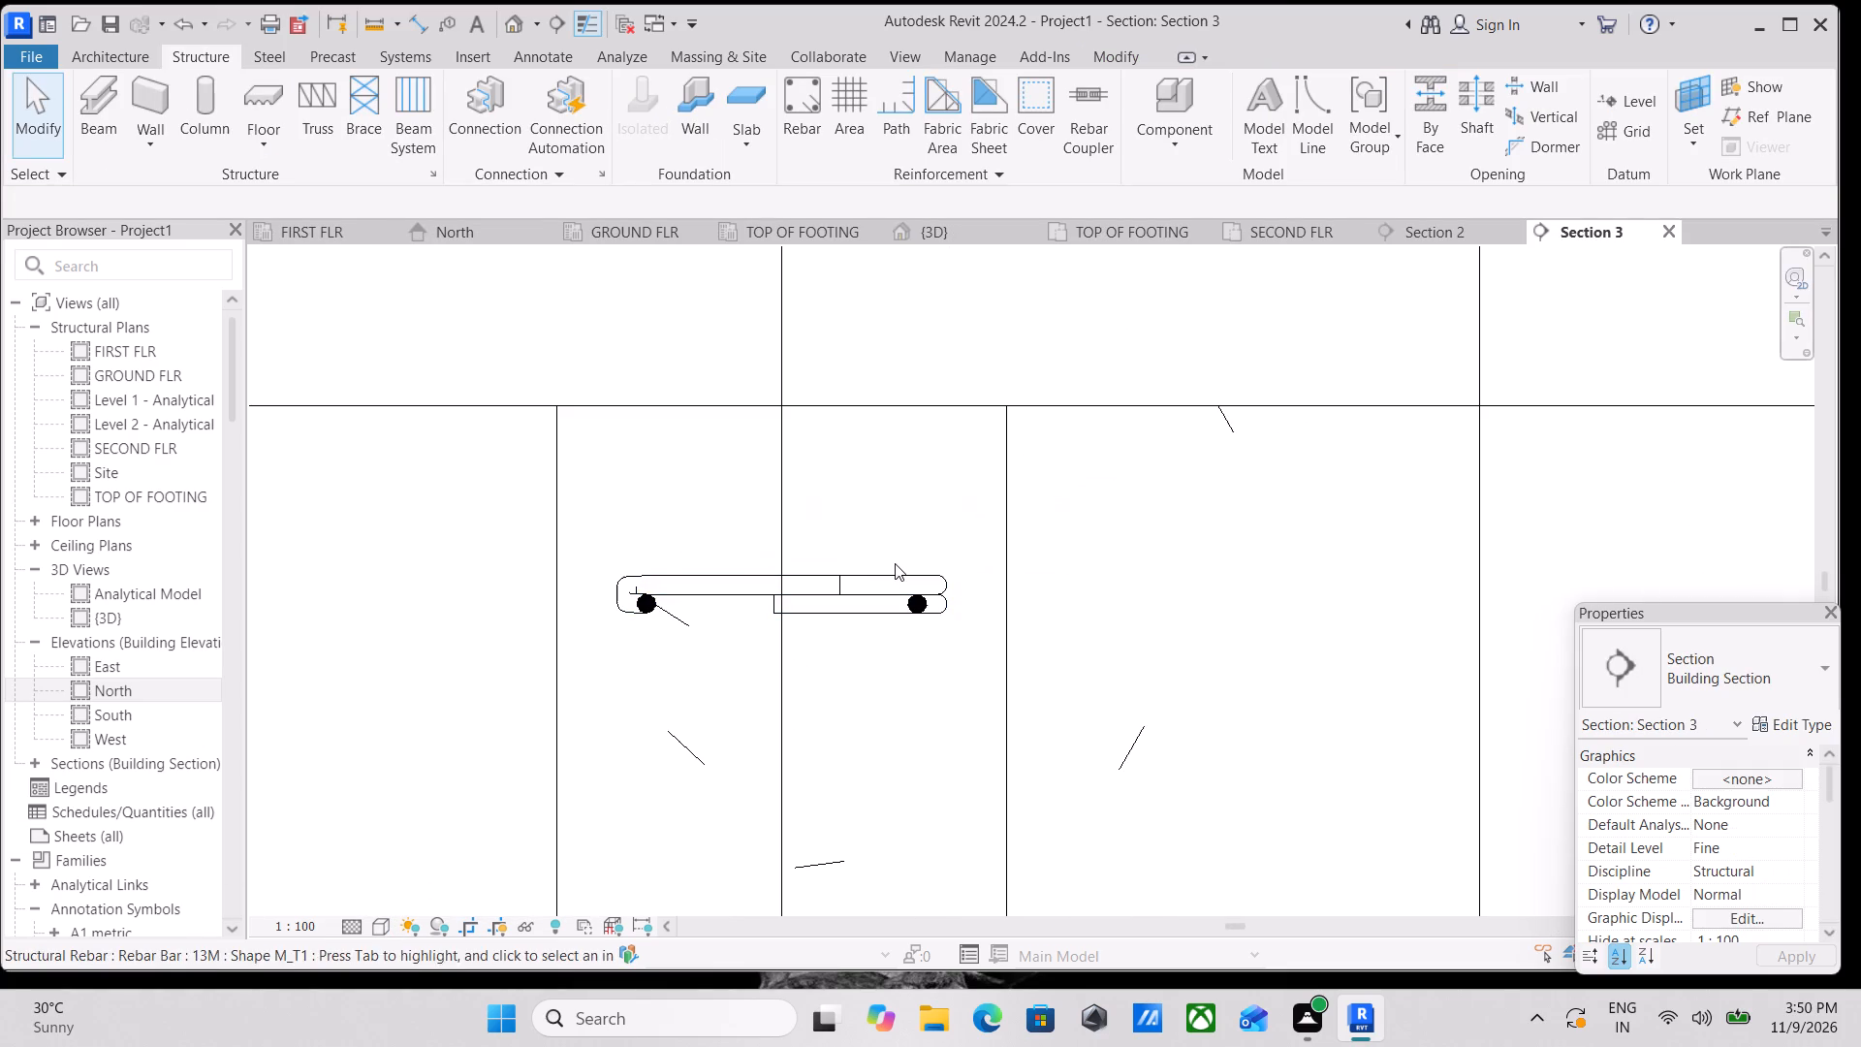
click(867, 578)
scroll(1859, 887, down, 4)
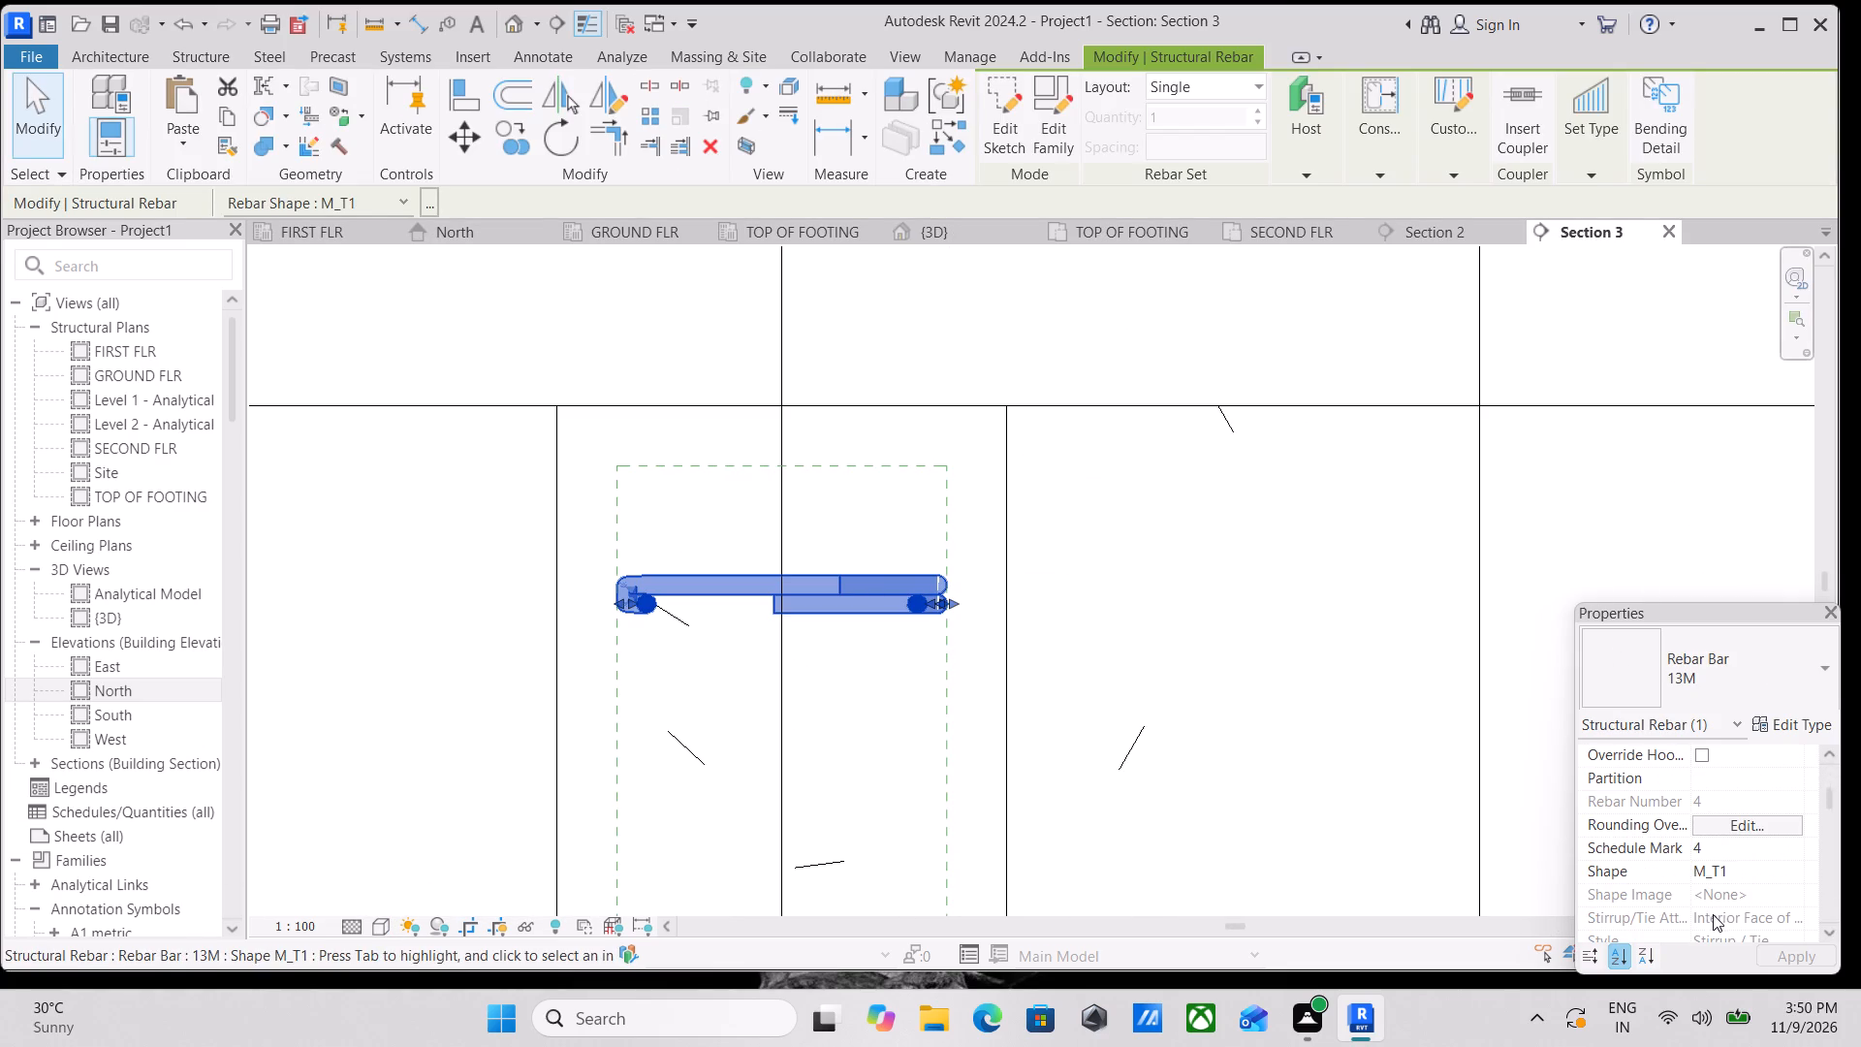
scroll(1730, 860, down, 3)
click(1727, 863)
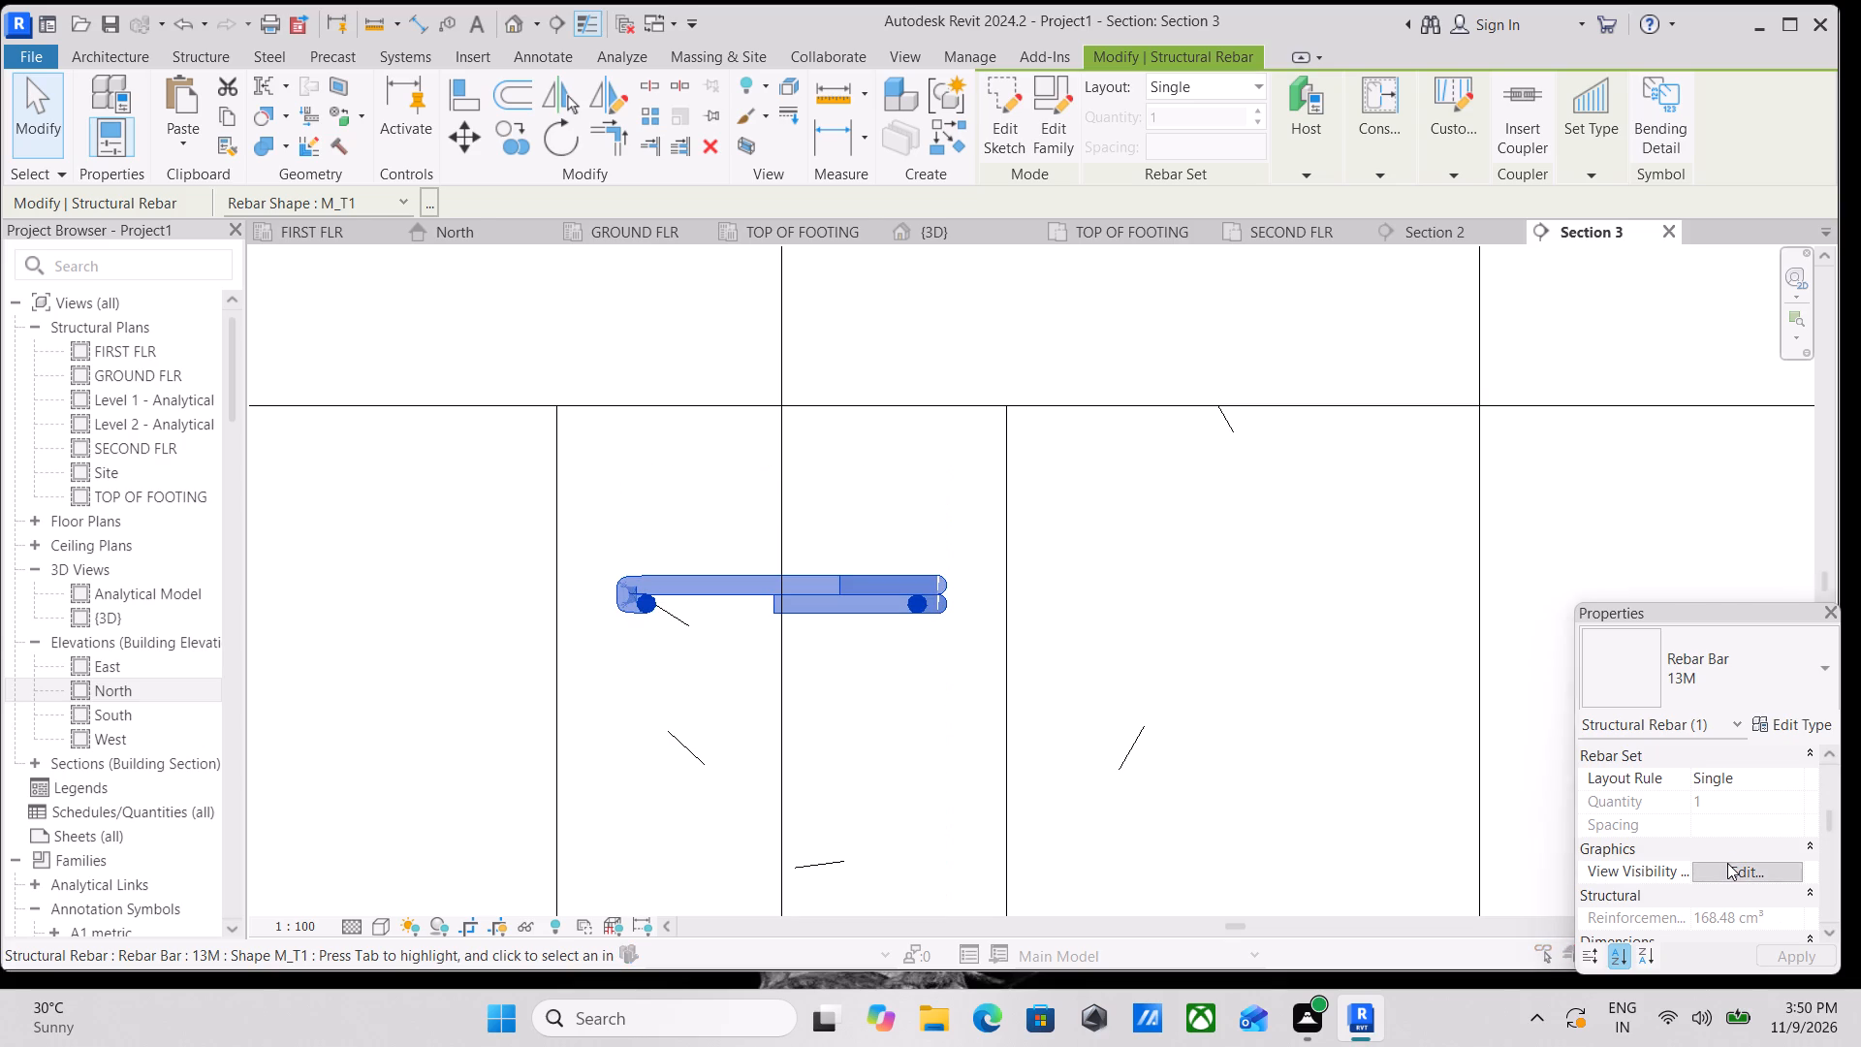
click(1717, 678)
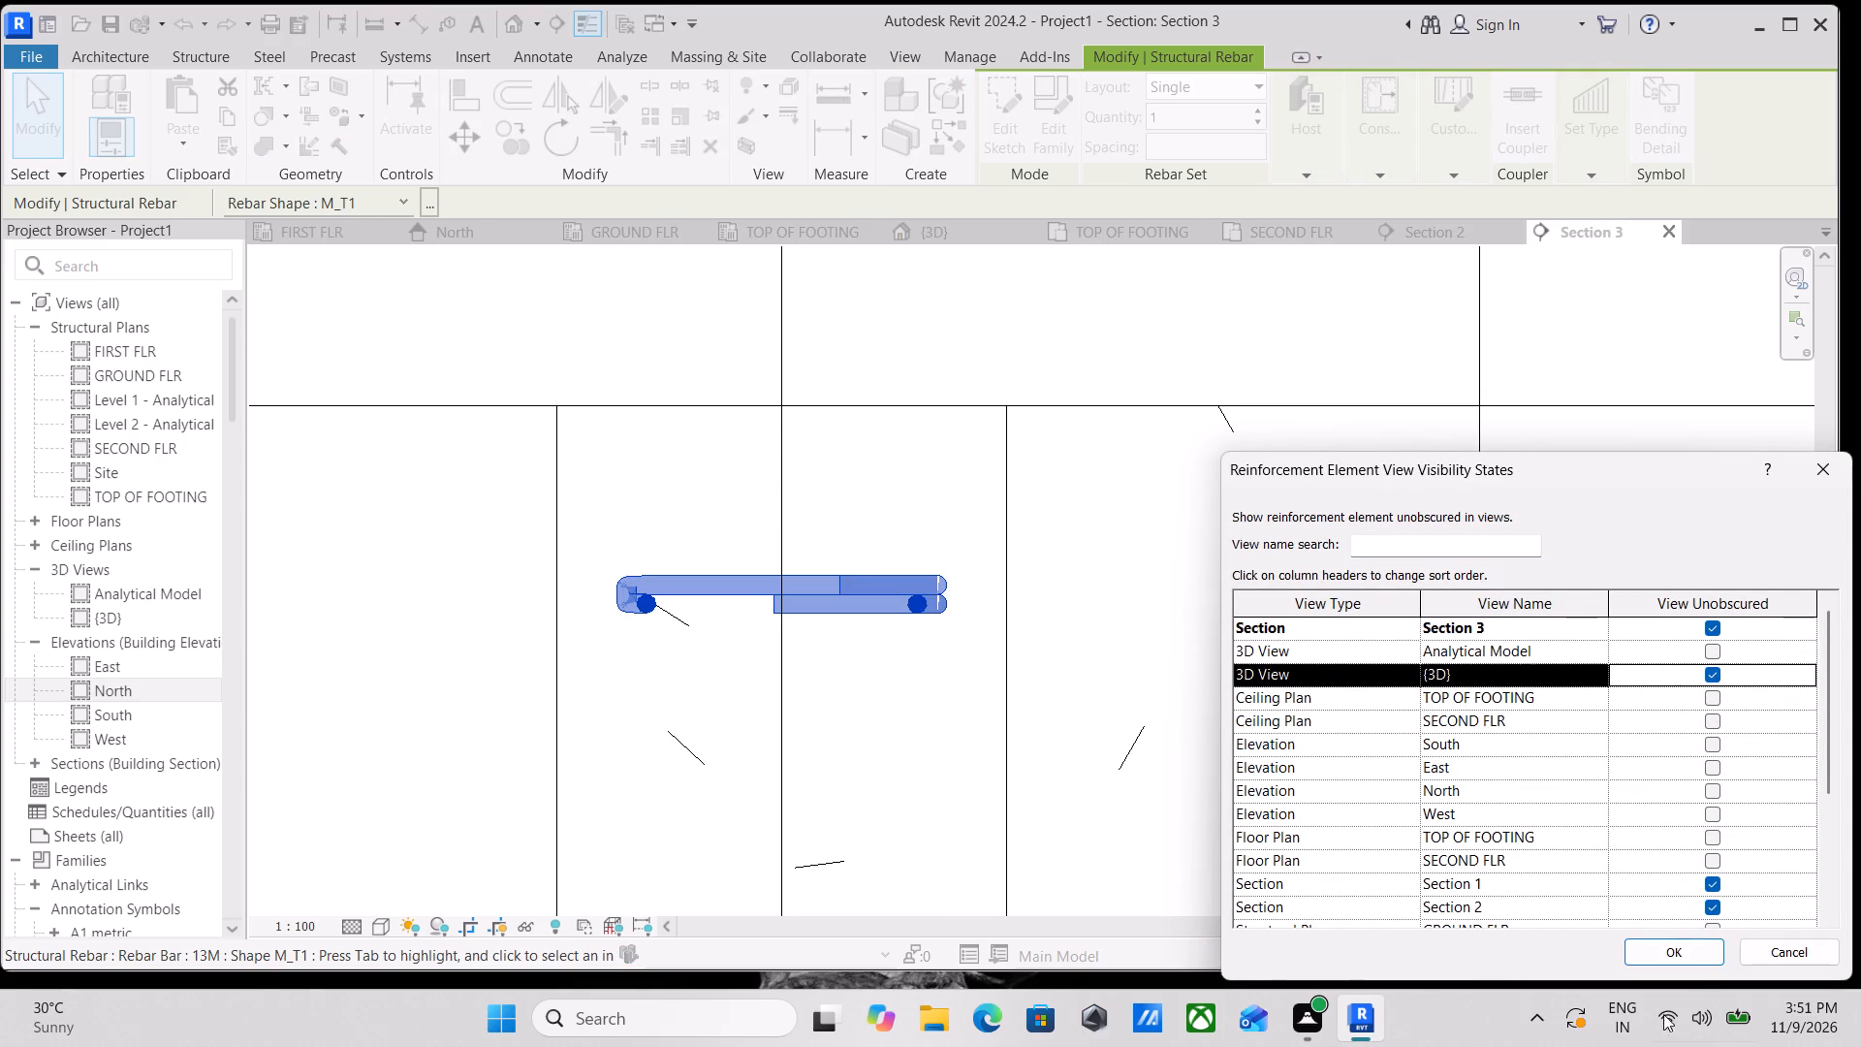
click(1678, 947)
middle_drag(1138, 703, 1407, 682)
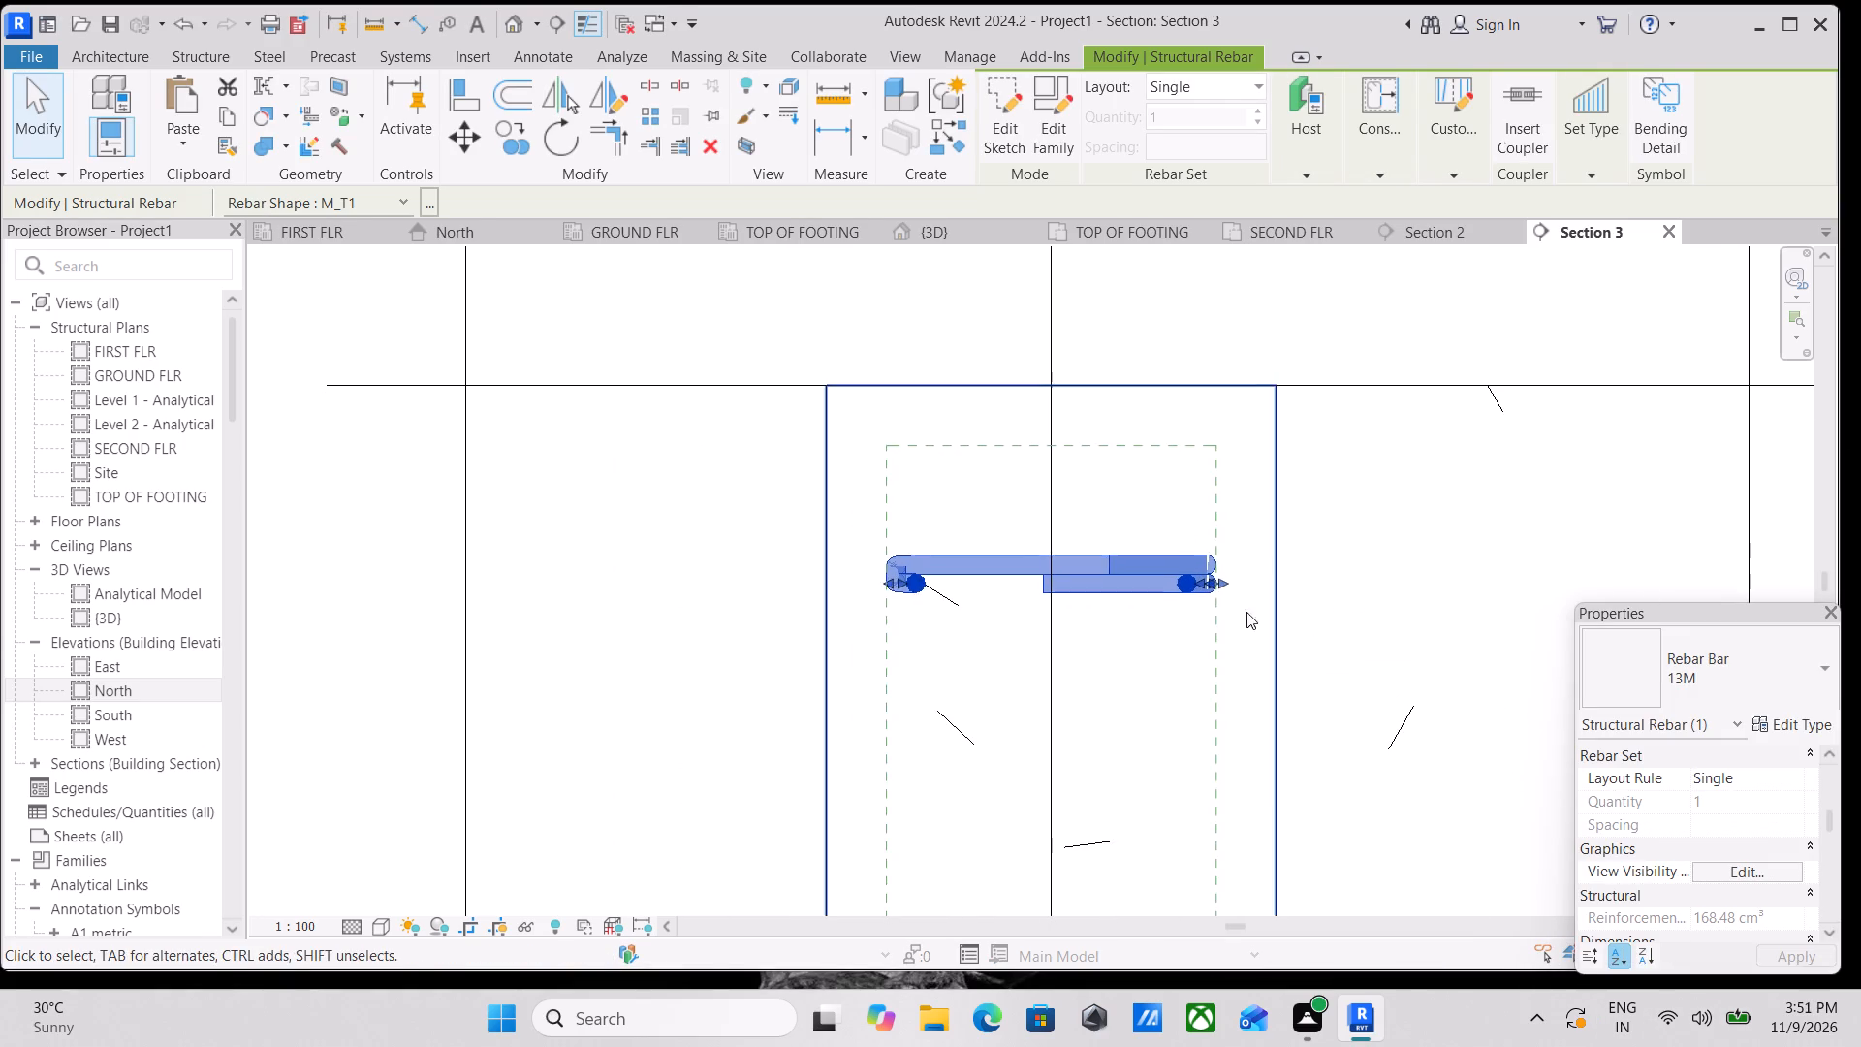
key(Escape)
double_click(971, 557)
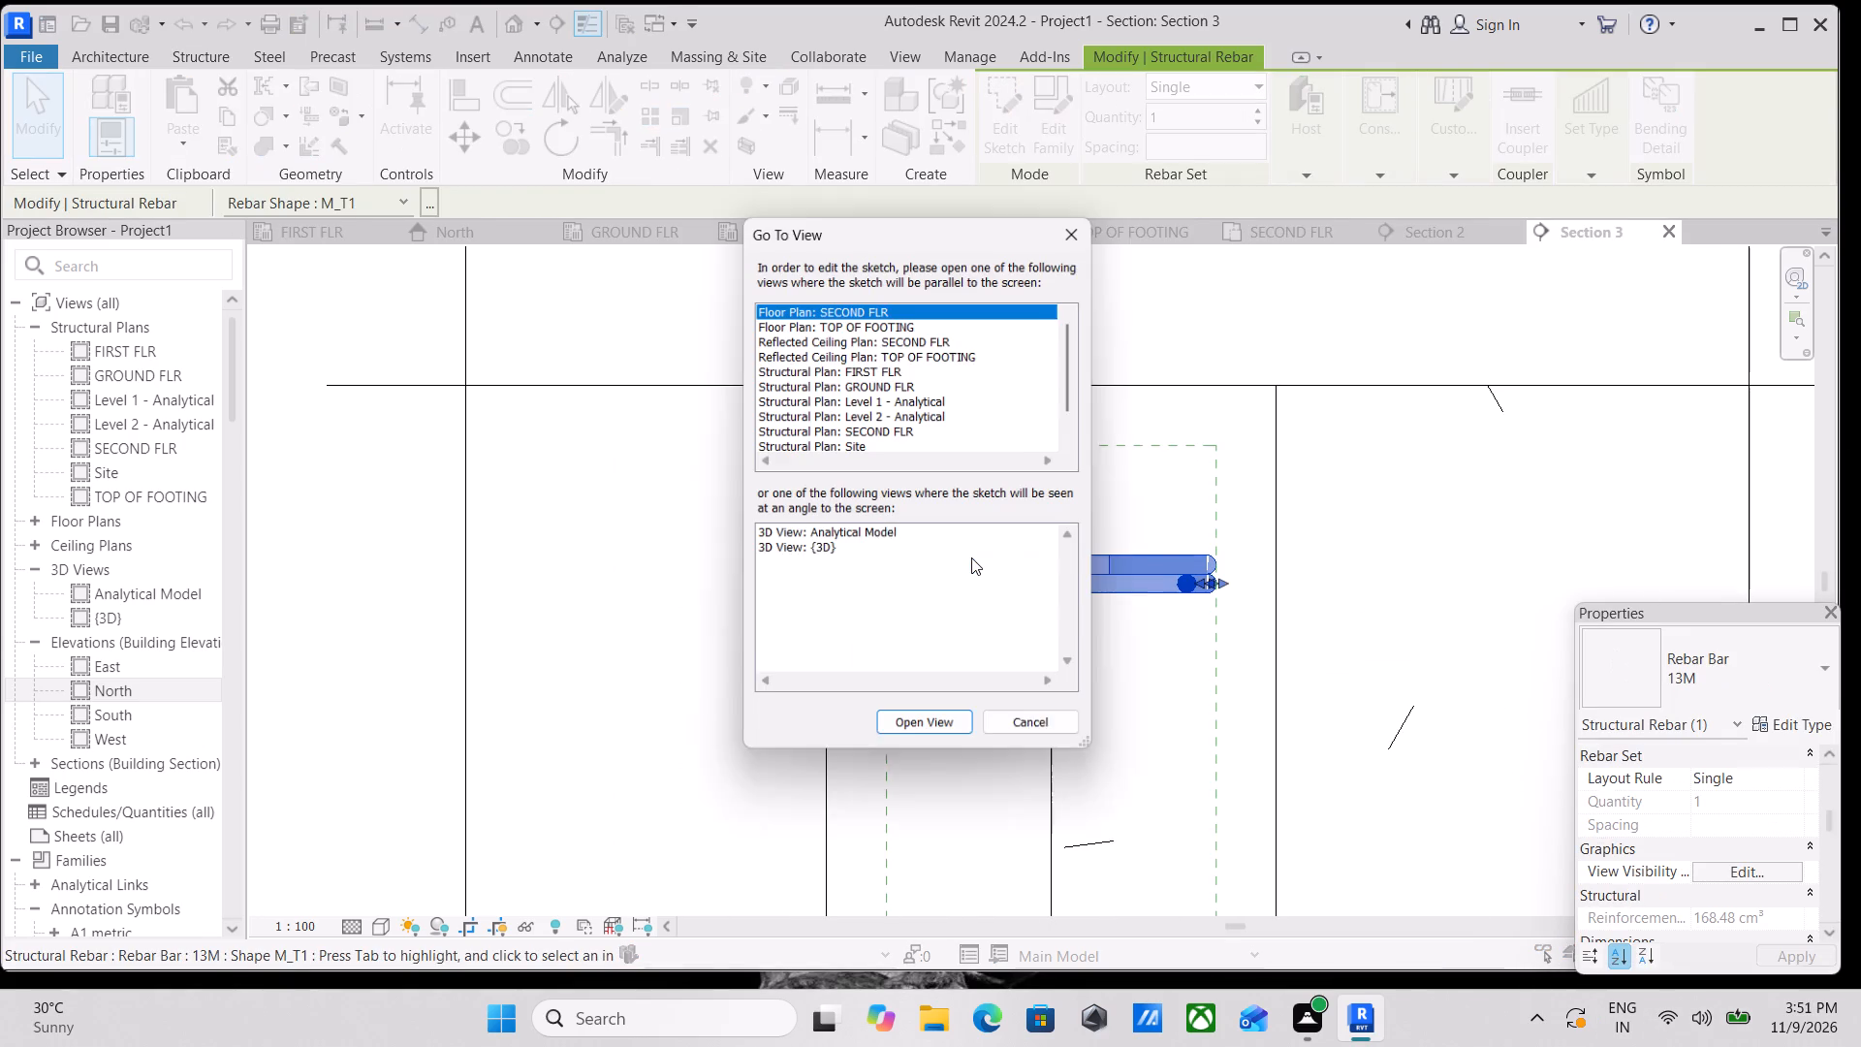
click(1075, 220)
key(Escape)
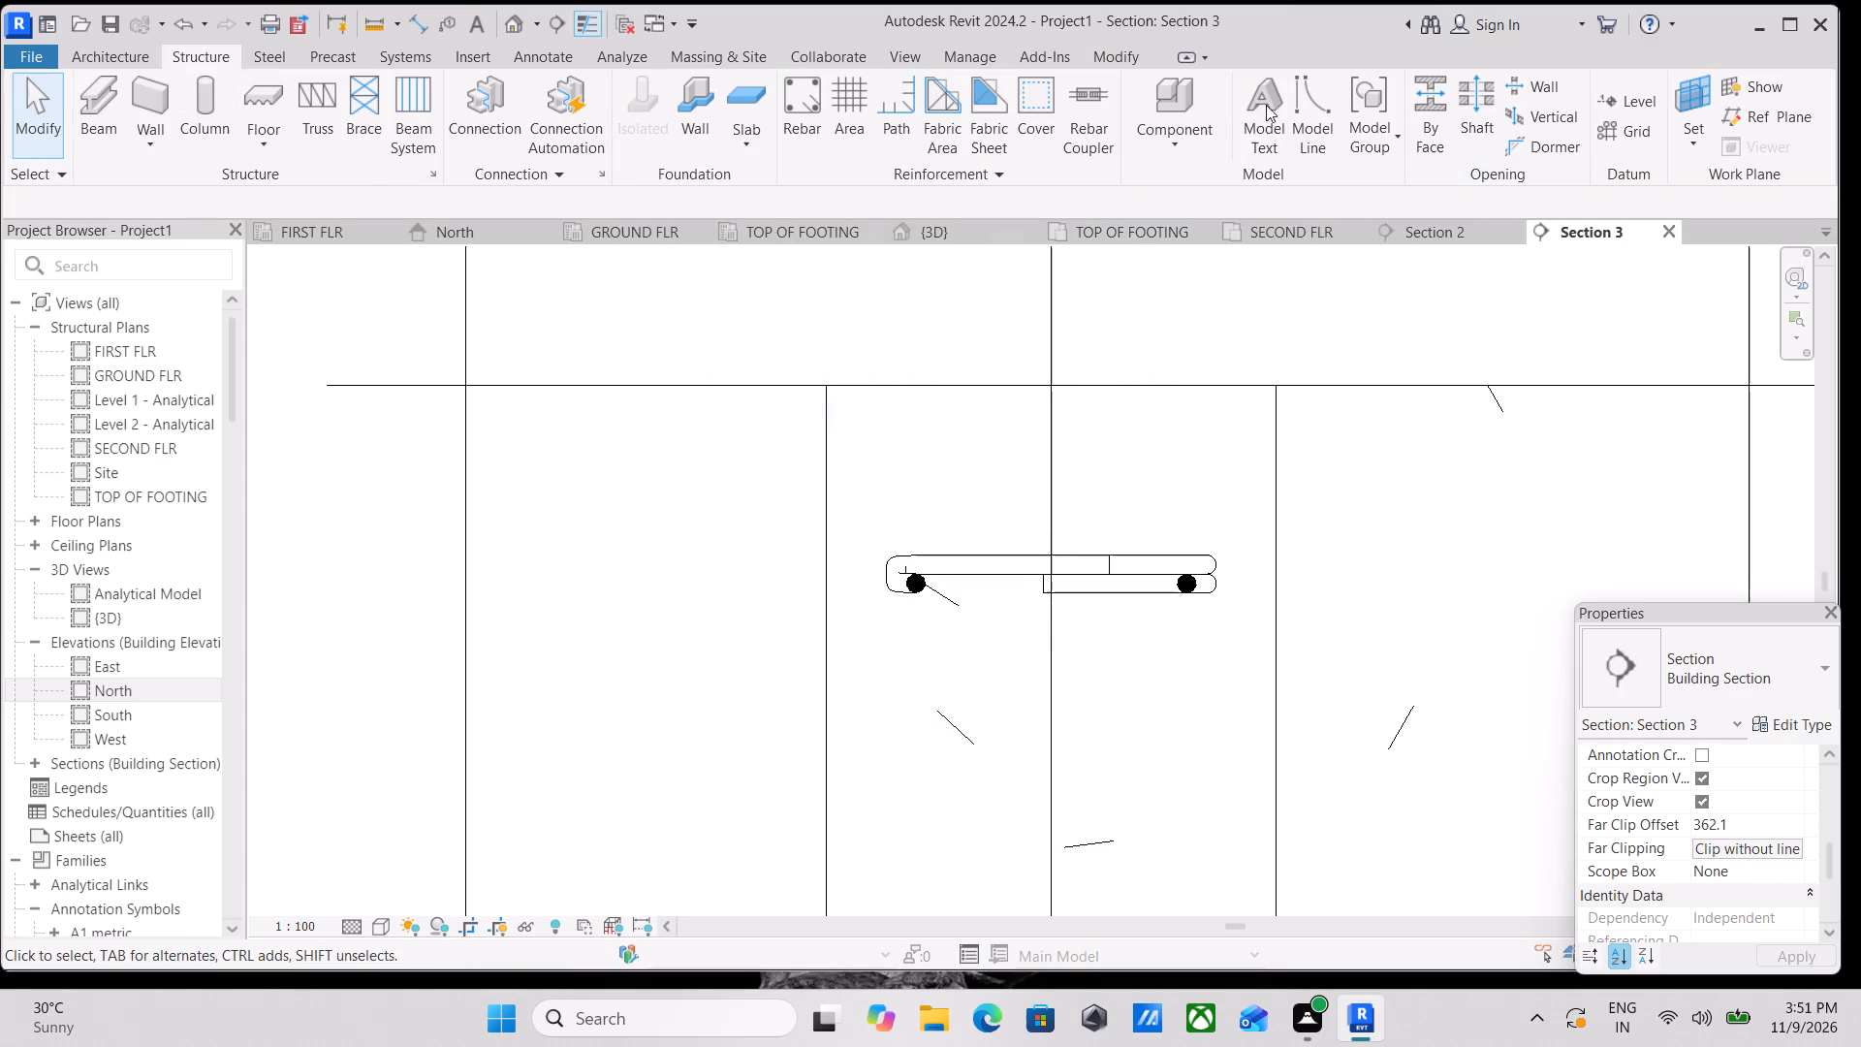
Place a vertical straight 13M rebar of shape M_00 in the column, near the right-hand leg of the M_T1 tie.
click(823, 113)
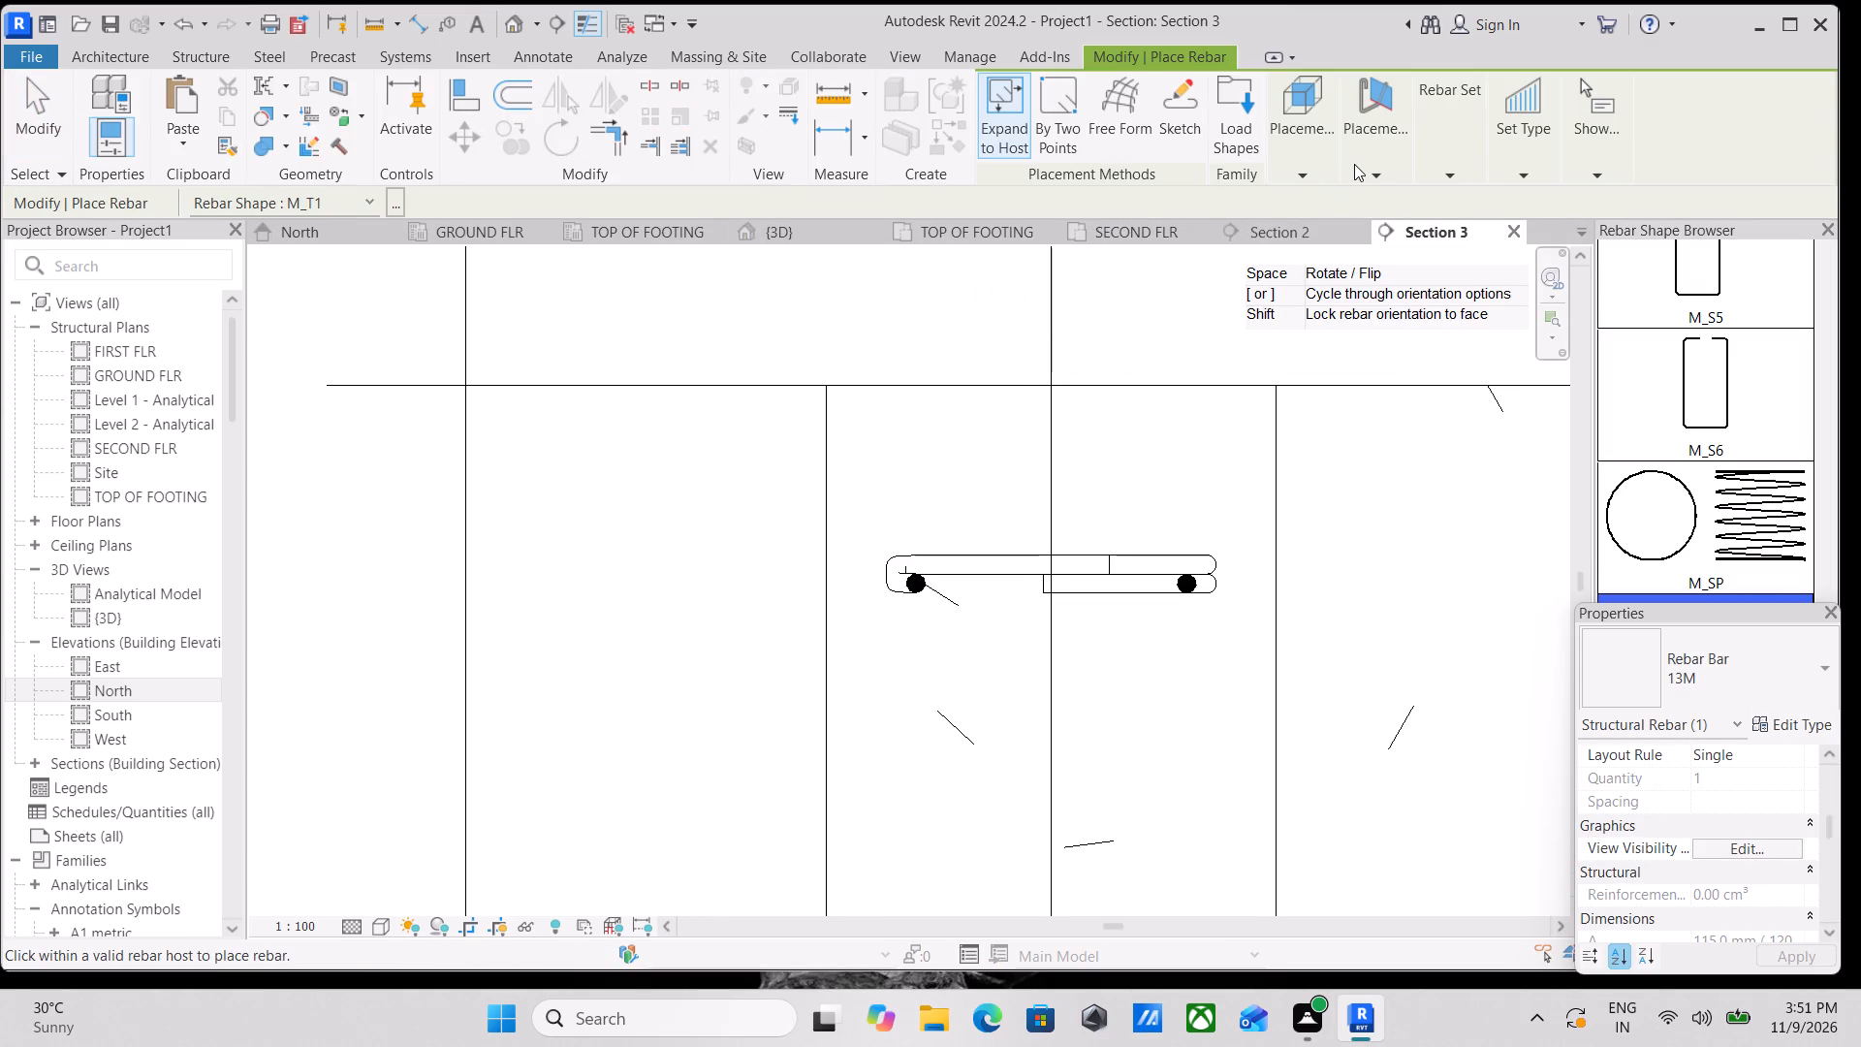
click(1307, 174)
click(1393, 171)
click(1368, 227)
scroll(1123, 552, down, 1)
middle_drag(1123, 552, 1182, 470)
scroll(1759, 486, up, 1)
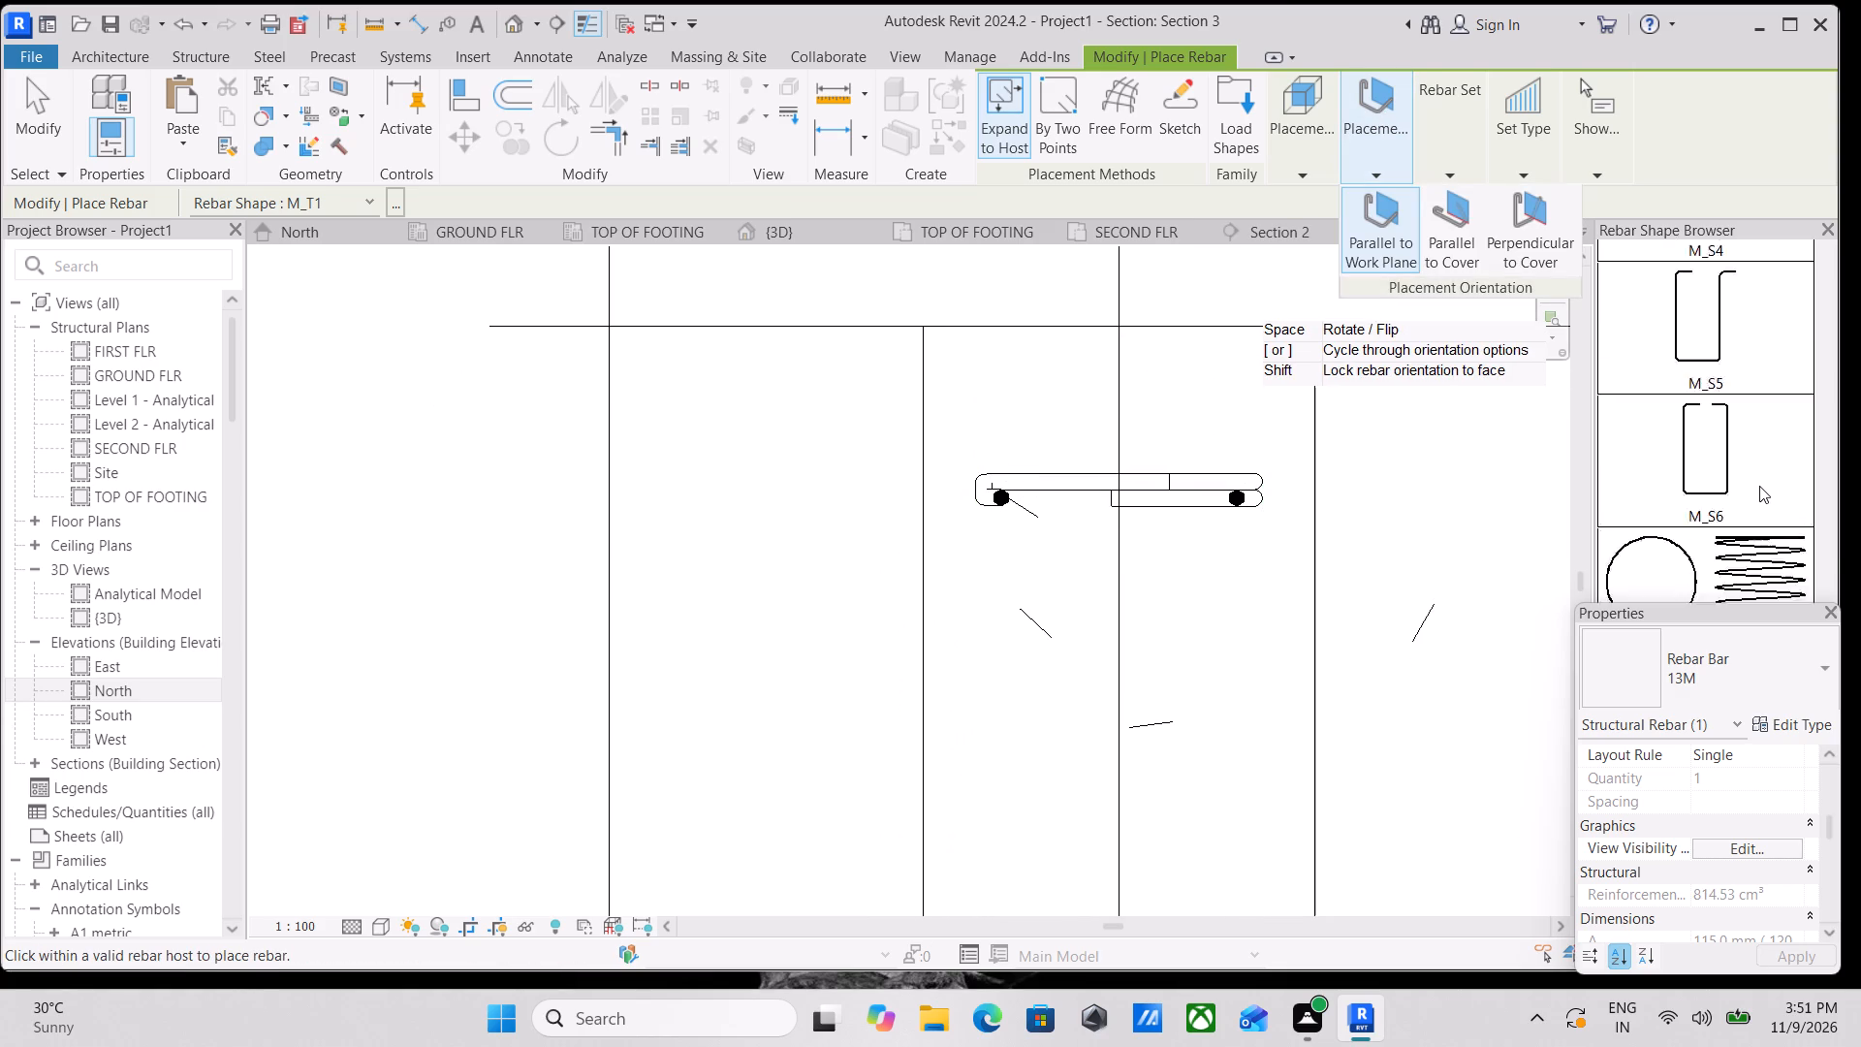
scroll(1759, 486, up, 20)
scroll(1759, 486, up, 12)
middle_click(1744, 494)
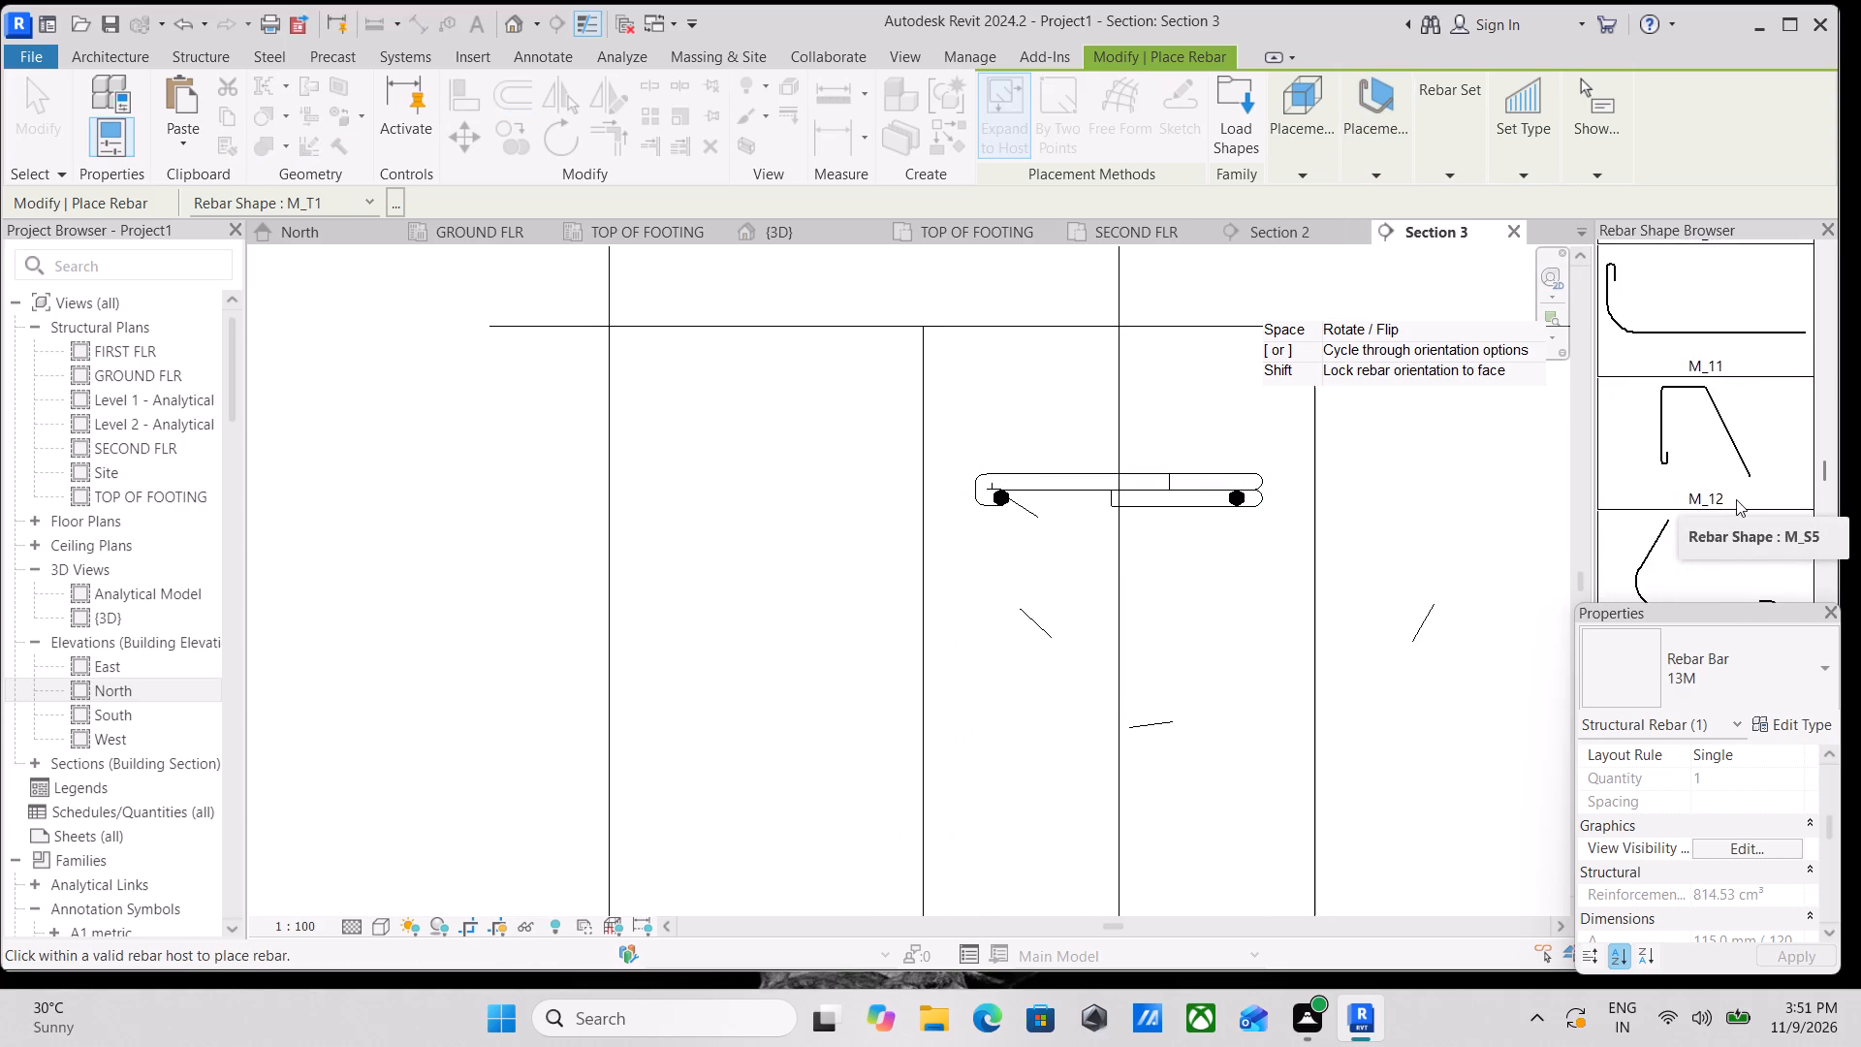
scroll(1736, 499, up, 20)
scroll(1736, 499, up, 12)
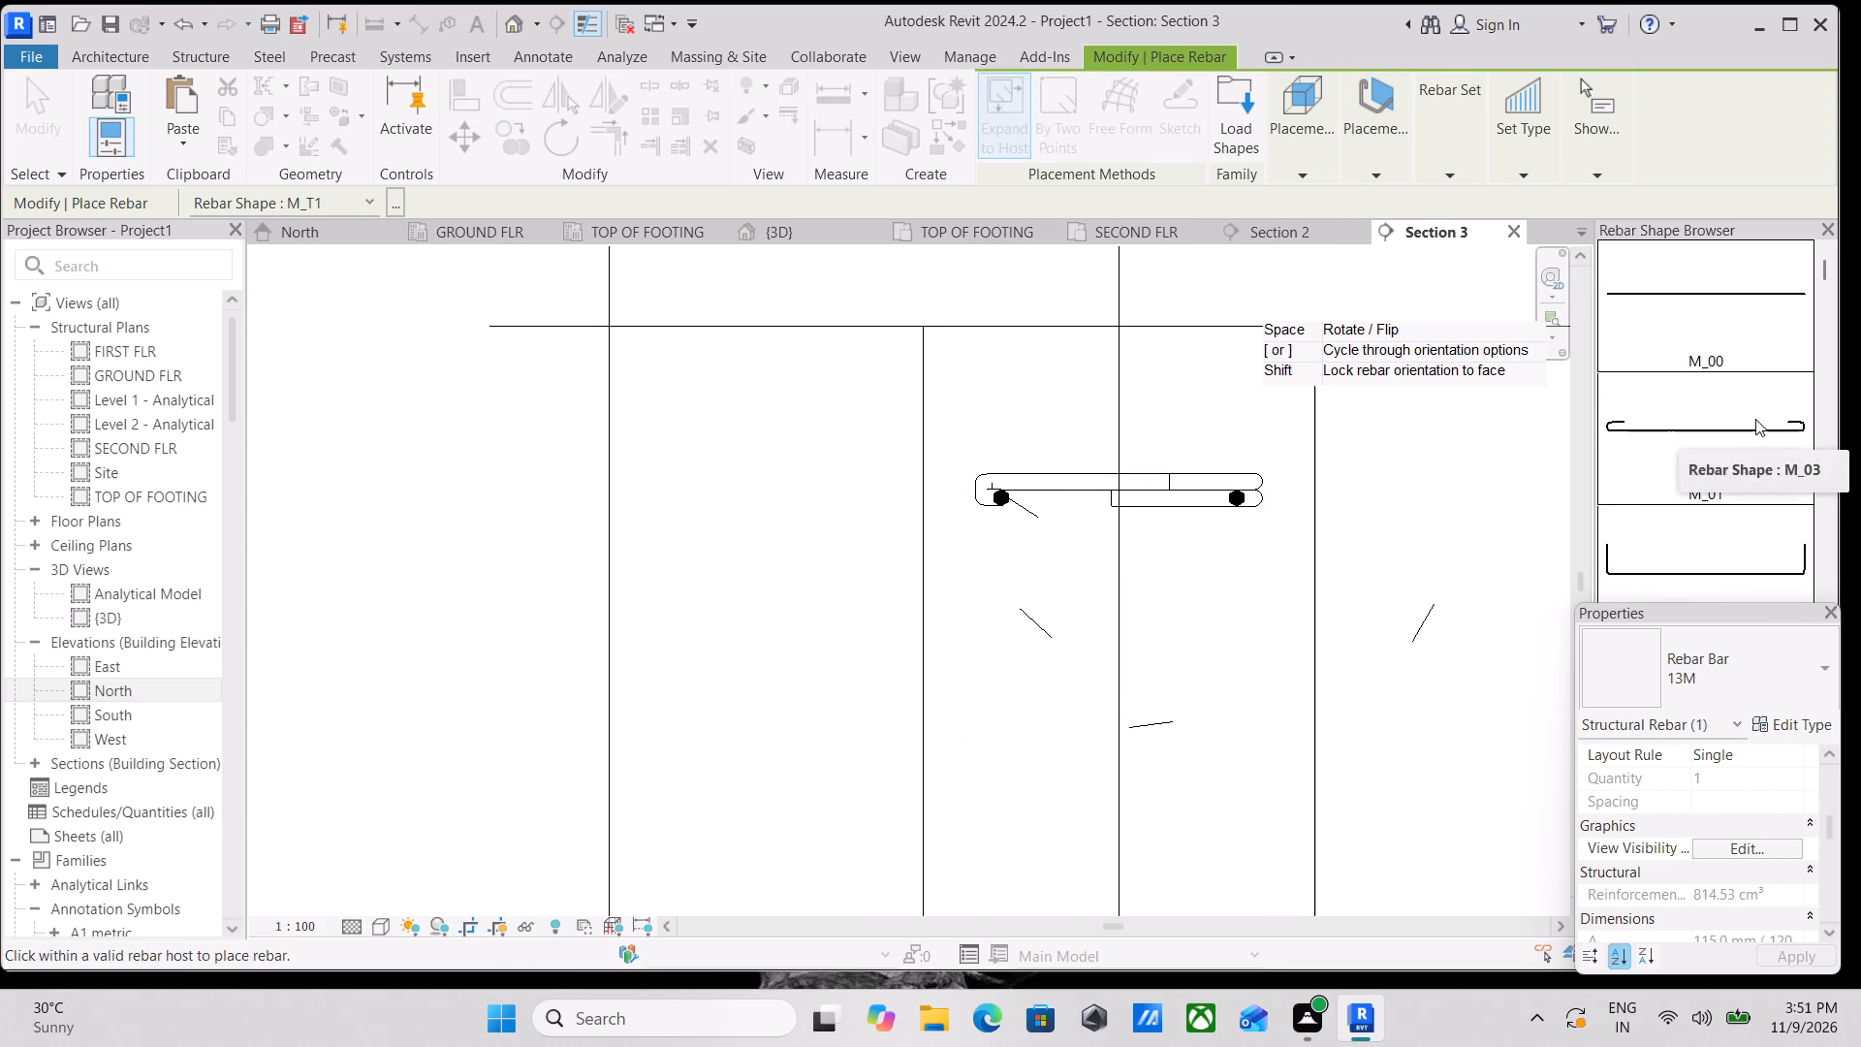
scroll(1755, 419, up, 4)
click(1742, 314)
scroll(1225, 600, down, 1)
middle_drag(1225, 600, 1263, 503)
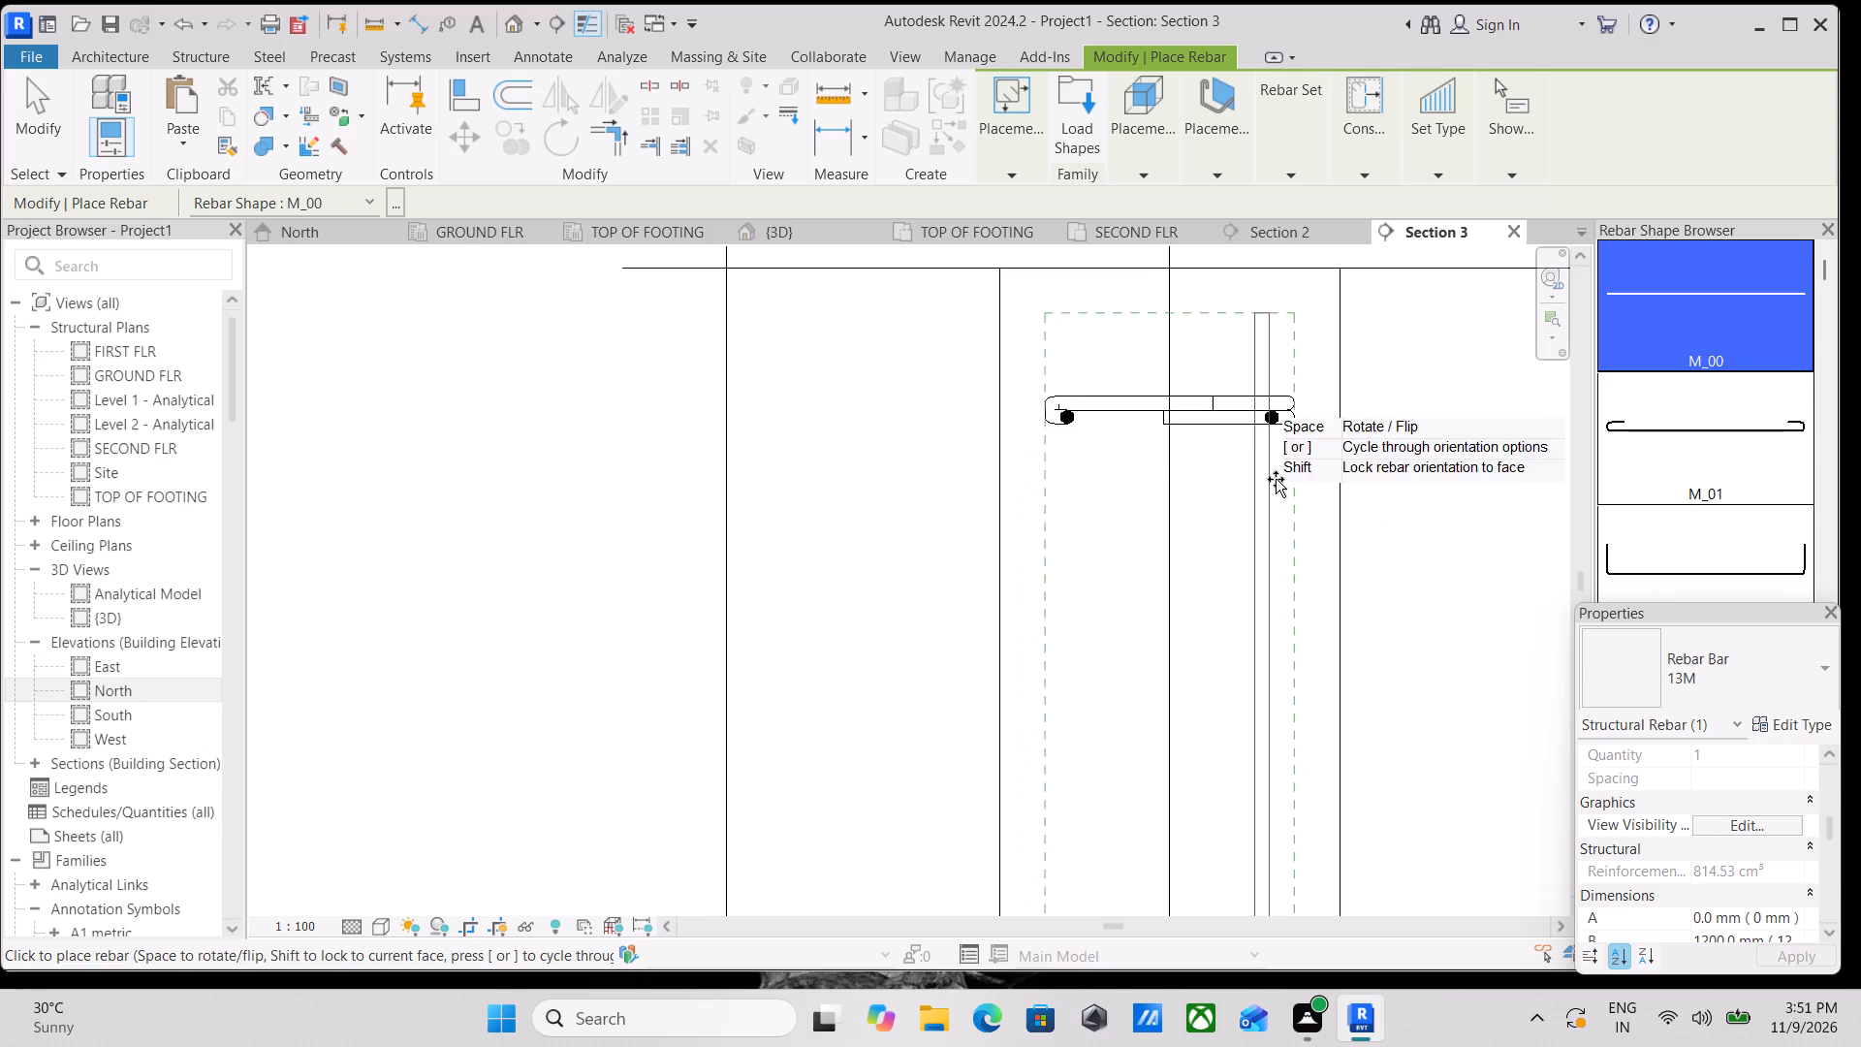
scroll(1257, 490, down, 2)
middle_drag(1252, 492, 1227, 454)
middle_drag(1290, 523, 1178, 419)
middle_drag(1111, 419, 1132, 492)
scroll(1111, 419, down, 1)
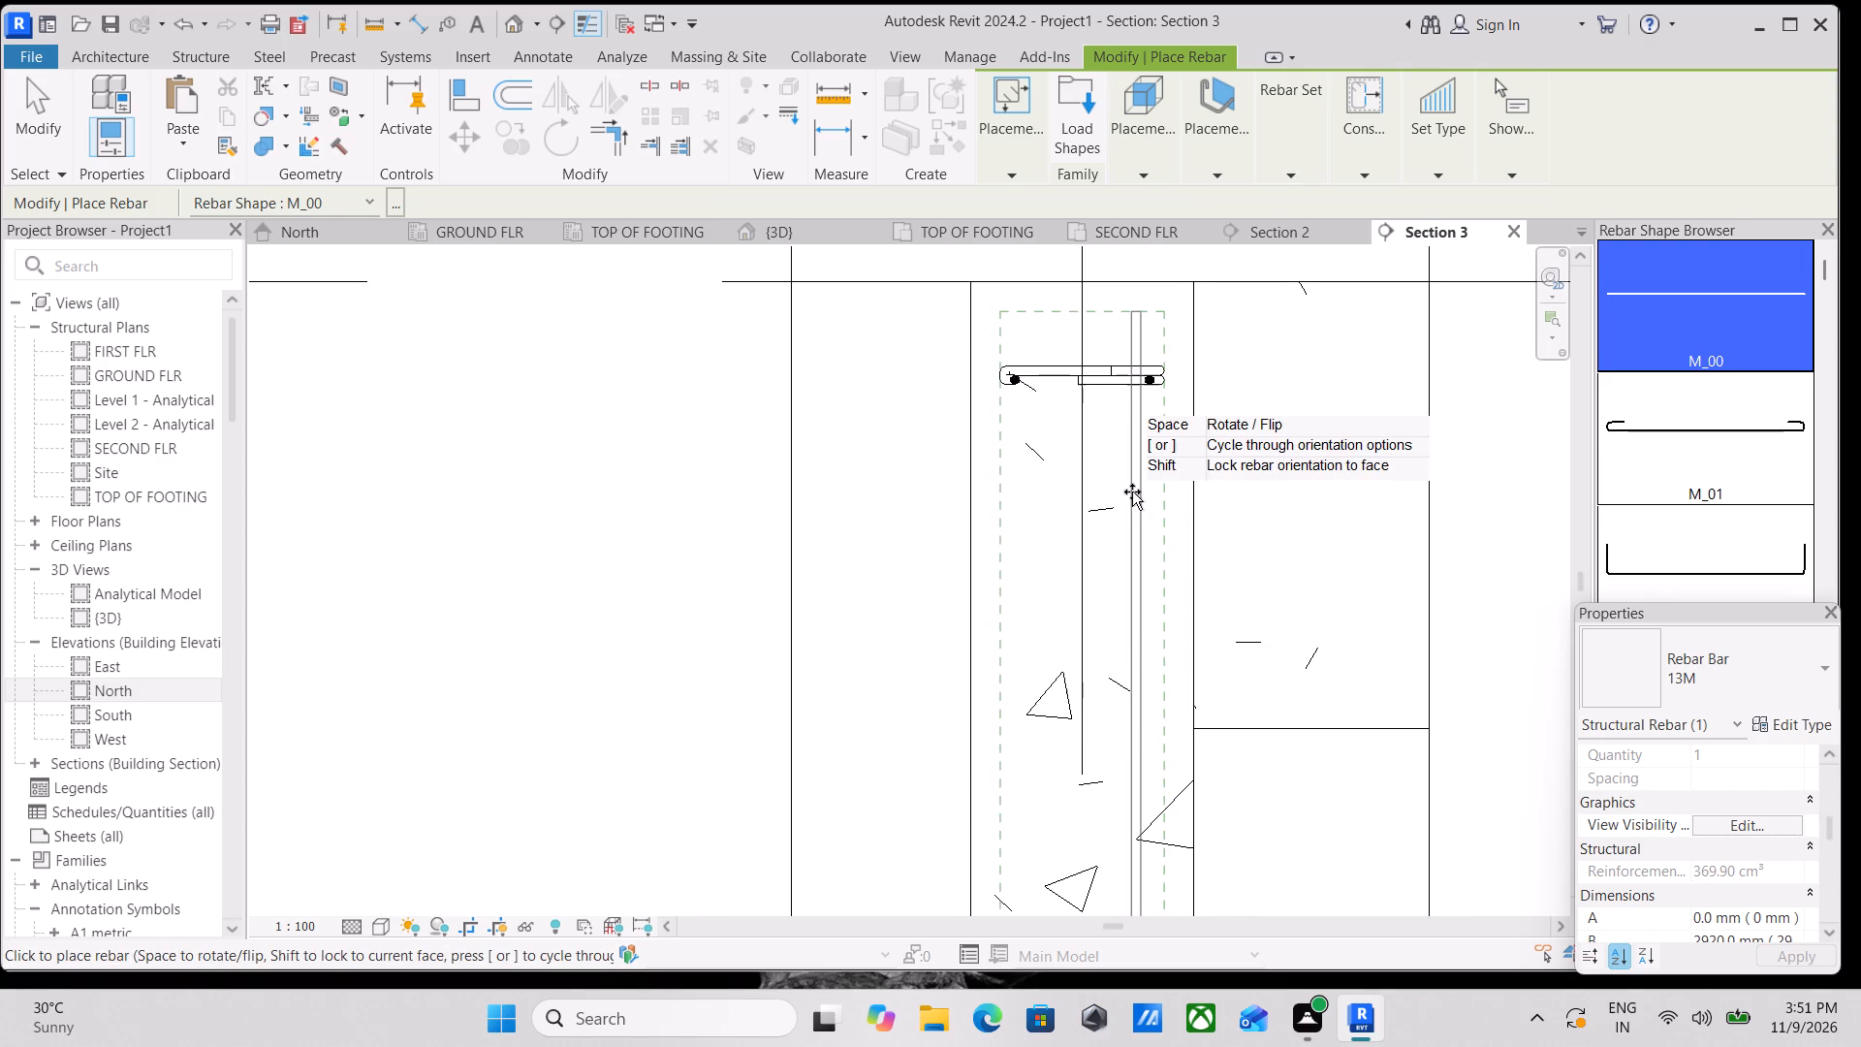
click(1144, 491)
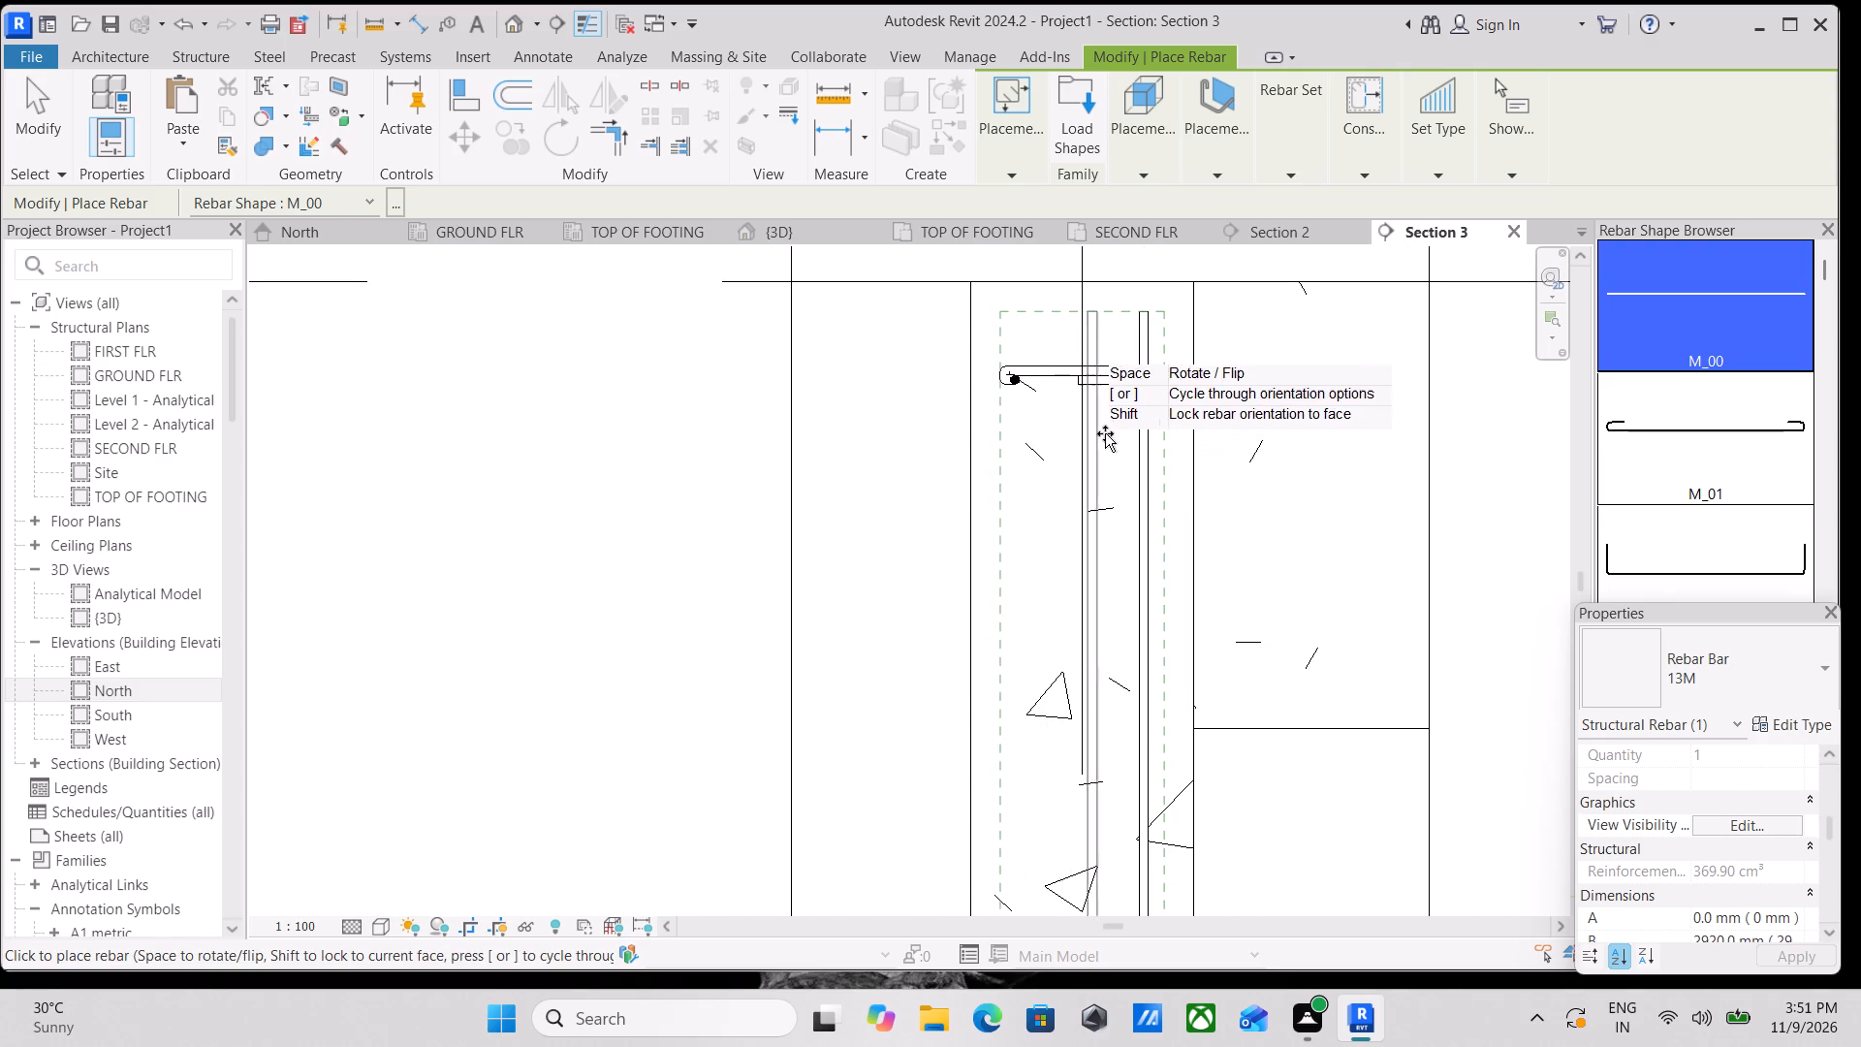
scroll(1109, 430, up, 2)
key(Escape)
key(Escape)
Make the vertical M_00 bar show unobscured in the {3D} view through its view visibility states.
click(1154, 436)
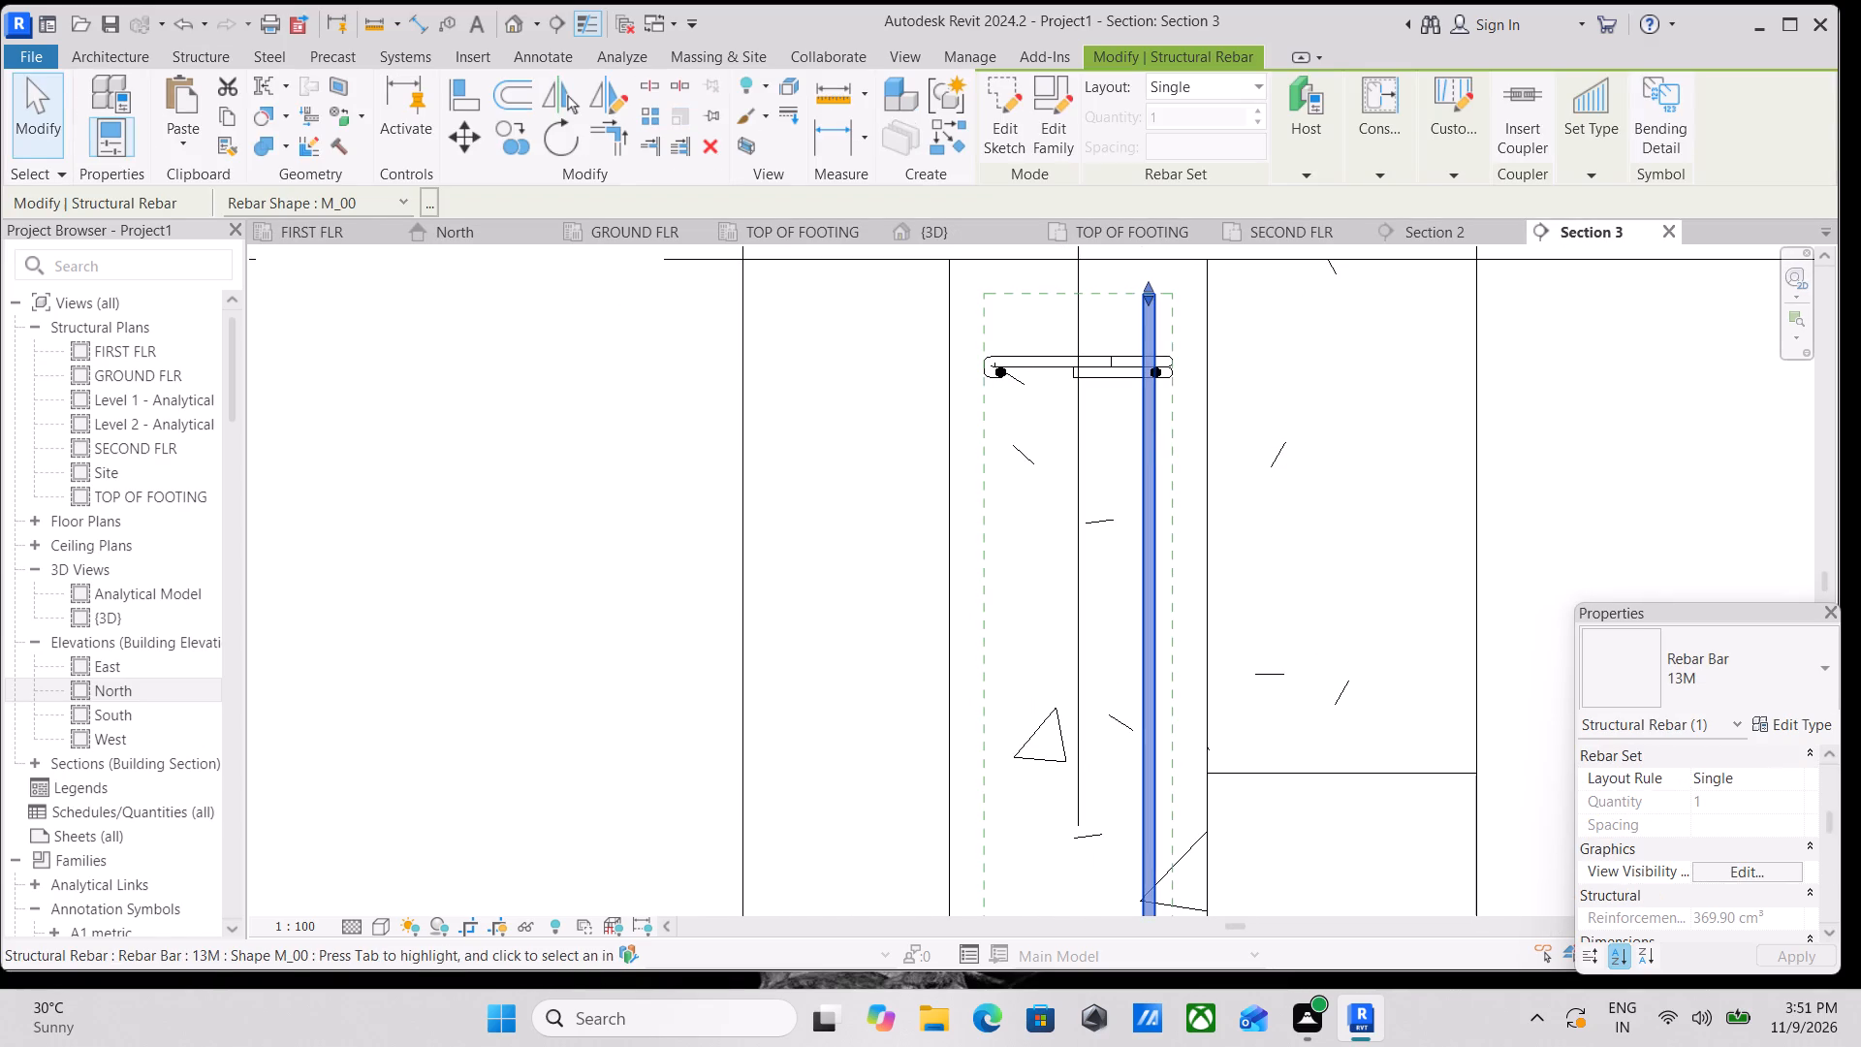
scroll(1732, 867, down, 1)
scroll(1761, 841, up, 1)
click(1754, 874)
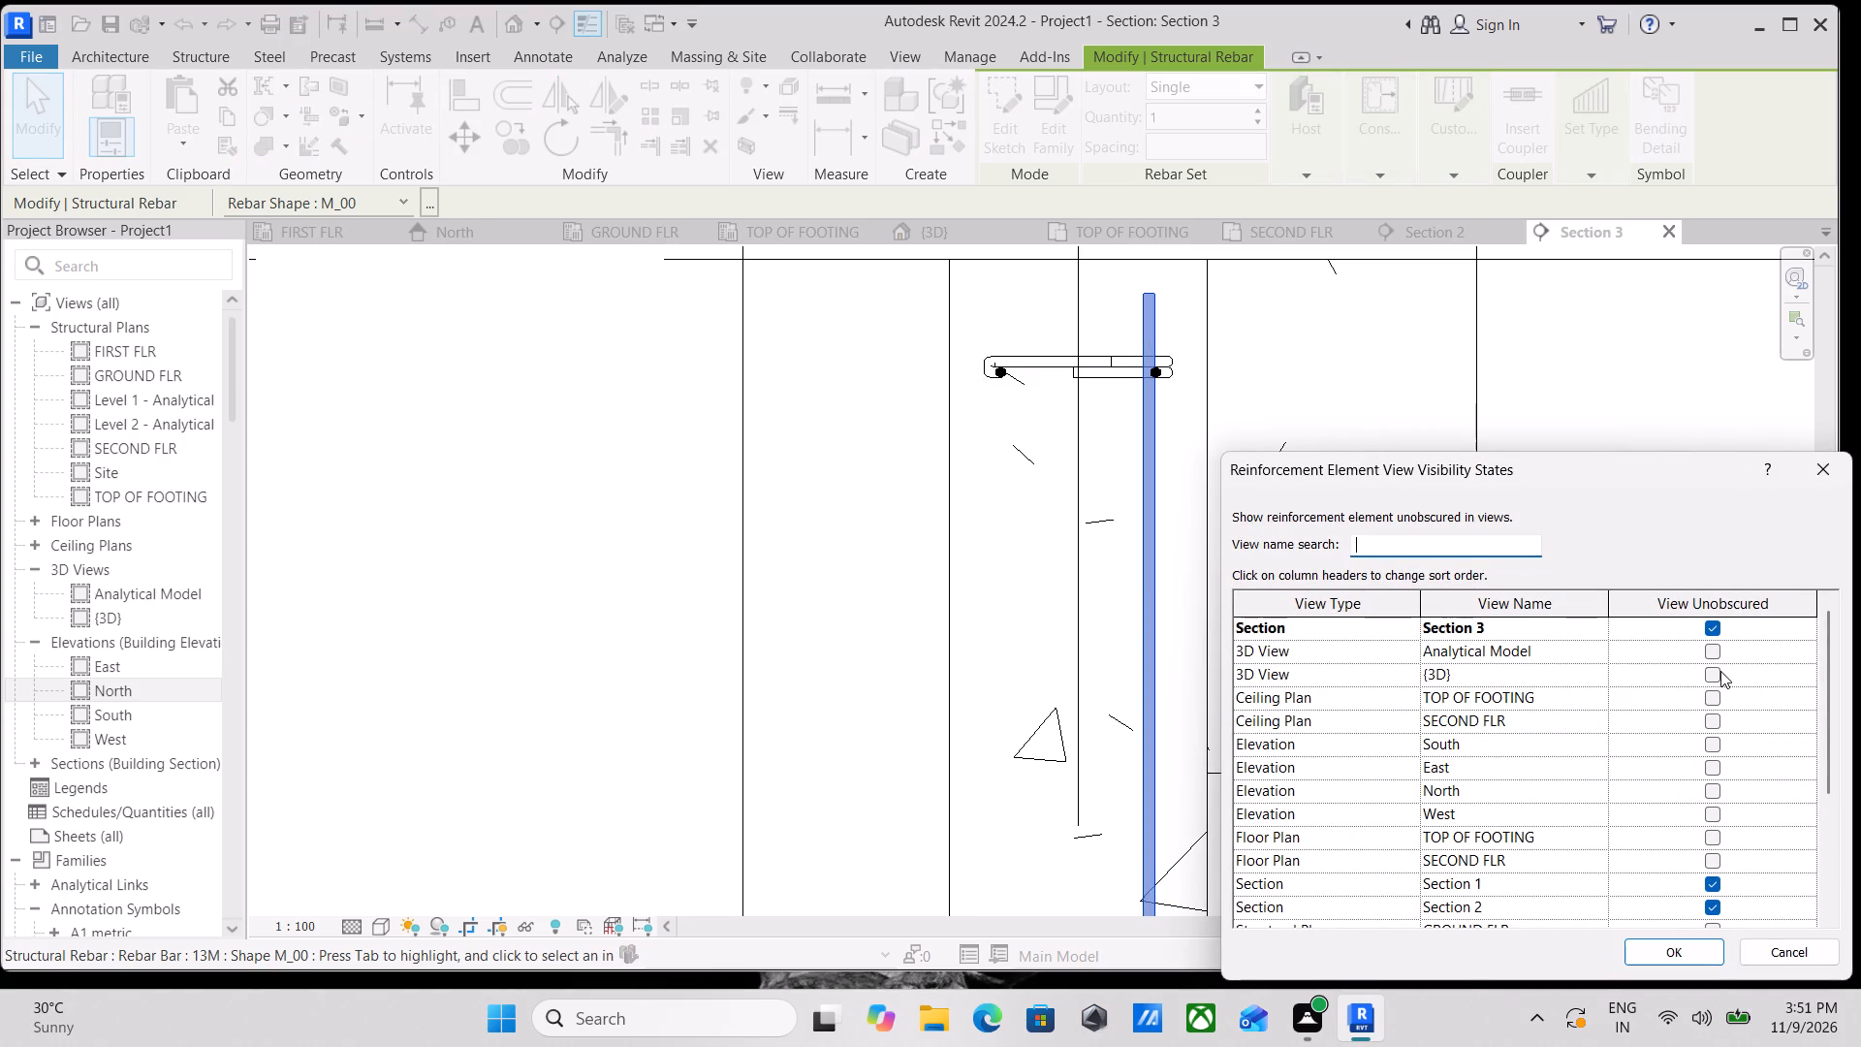
click(1719, 671)
click(1698, 945)
scroll(1365, 583, down, 1)
middle_drag(1360, 586, 1280, 630)
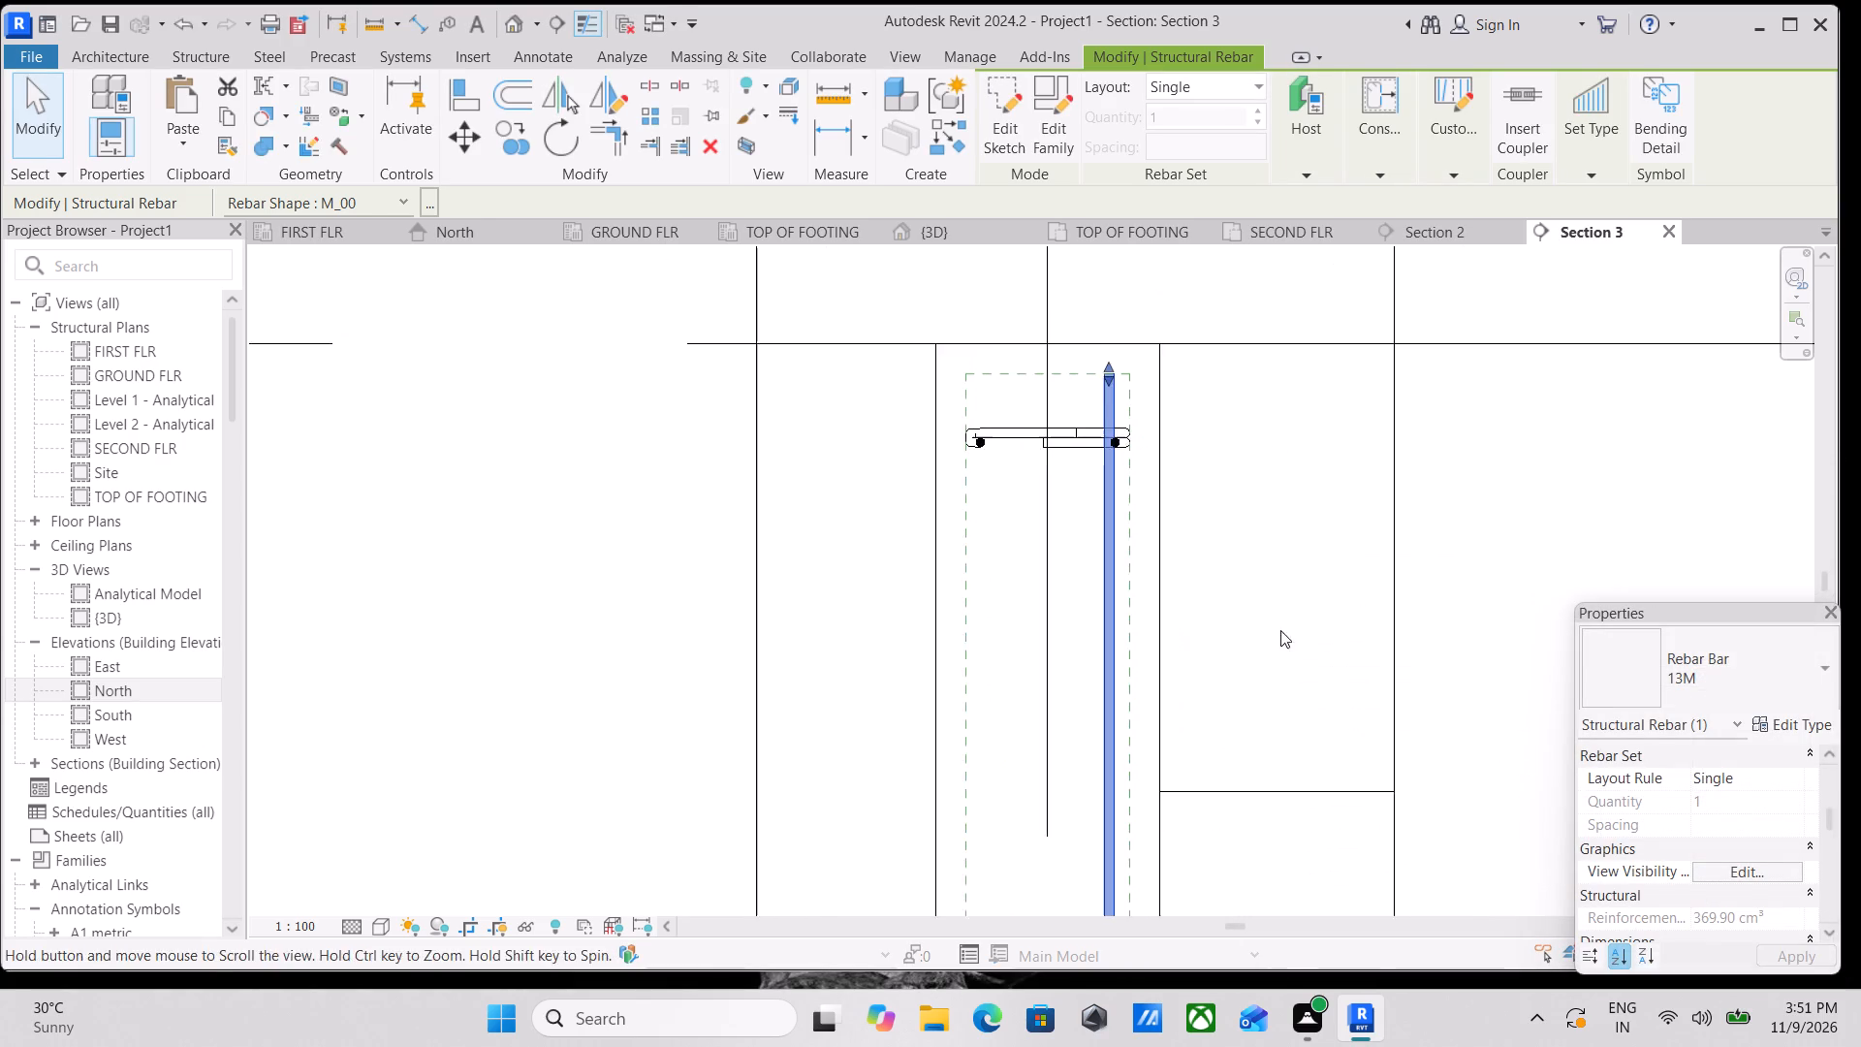
middle_drag(1280, 630, 1282, 630)
key(Escape)
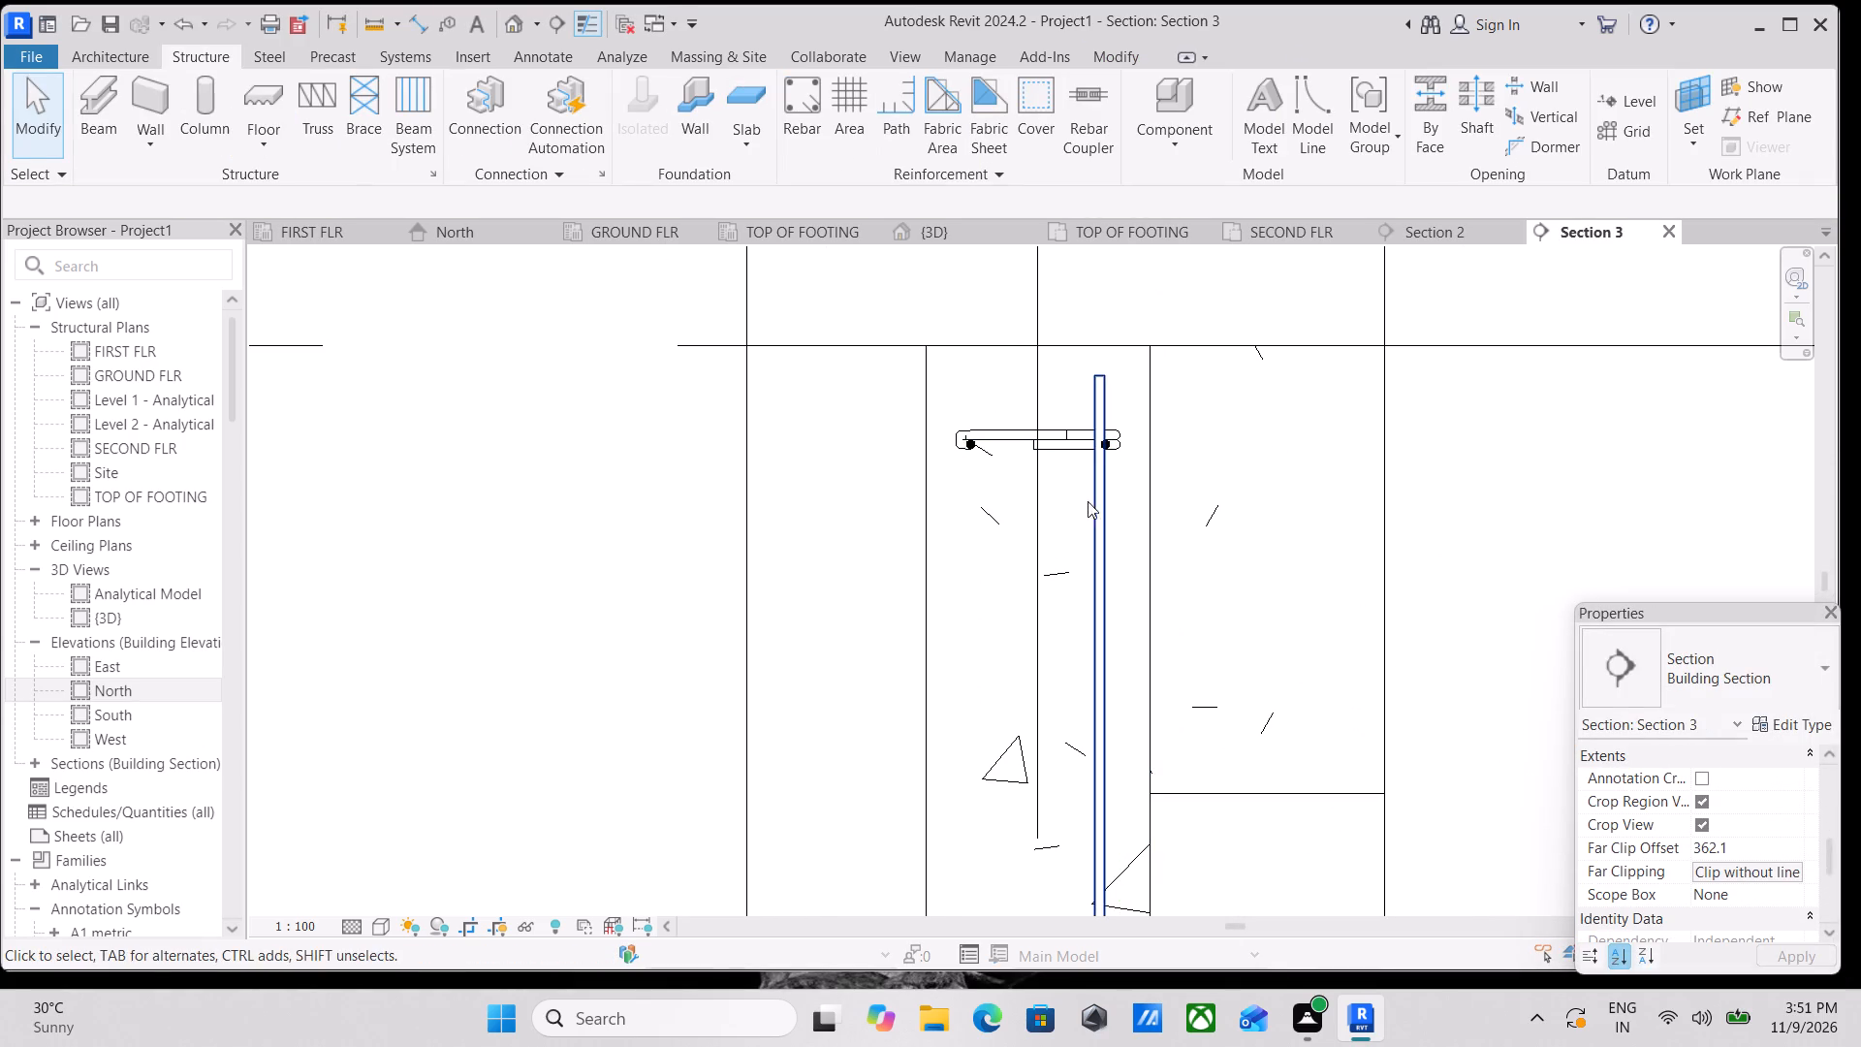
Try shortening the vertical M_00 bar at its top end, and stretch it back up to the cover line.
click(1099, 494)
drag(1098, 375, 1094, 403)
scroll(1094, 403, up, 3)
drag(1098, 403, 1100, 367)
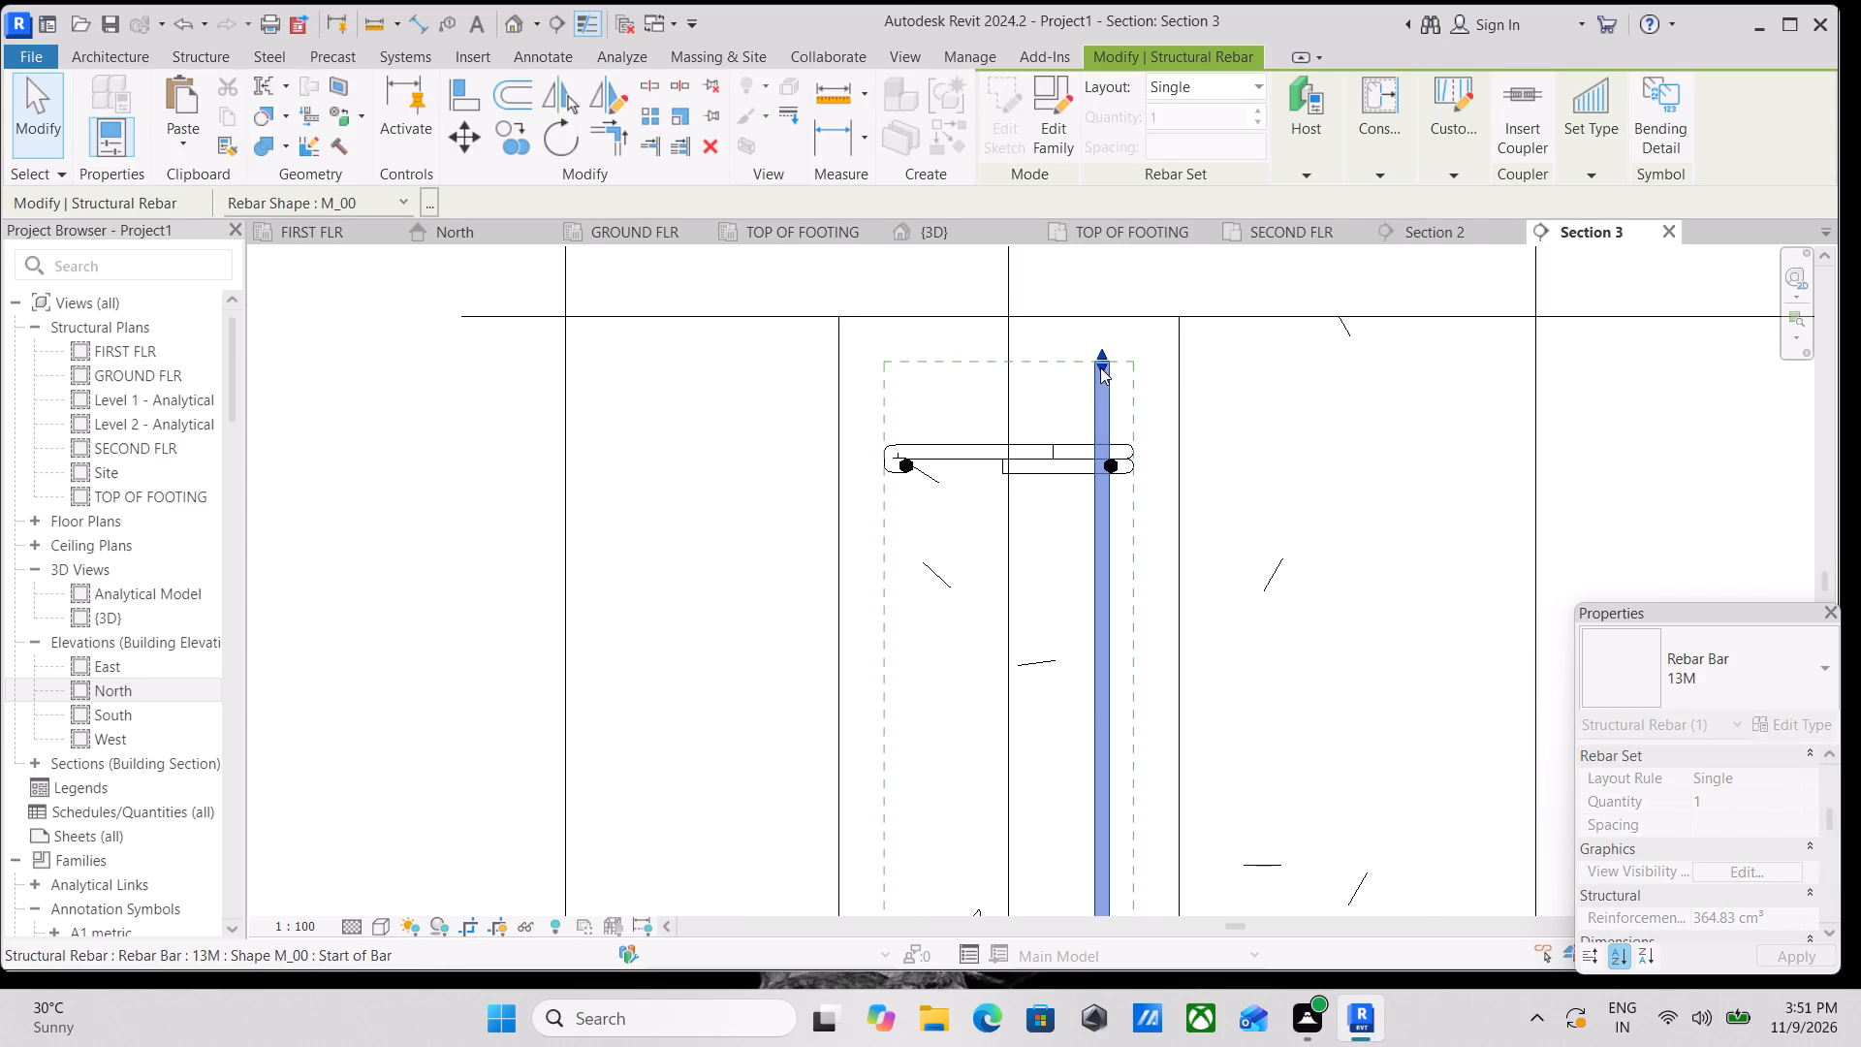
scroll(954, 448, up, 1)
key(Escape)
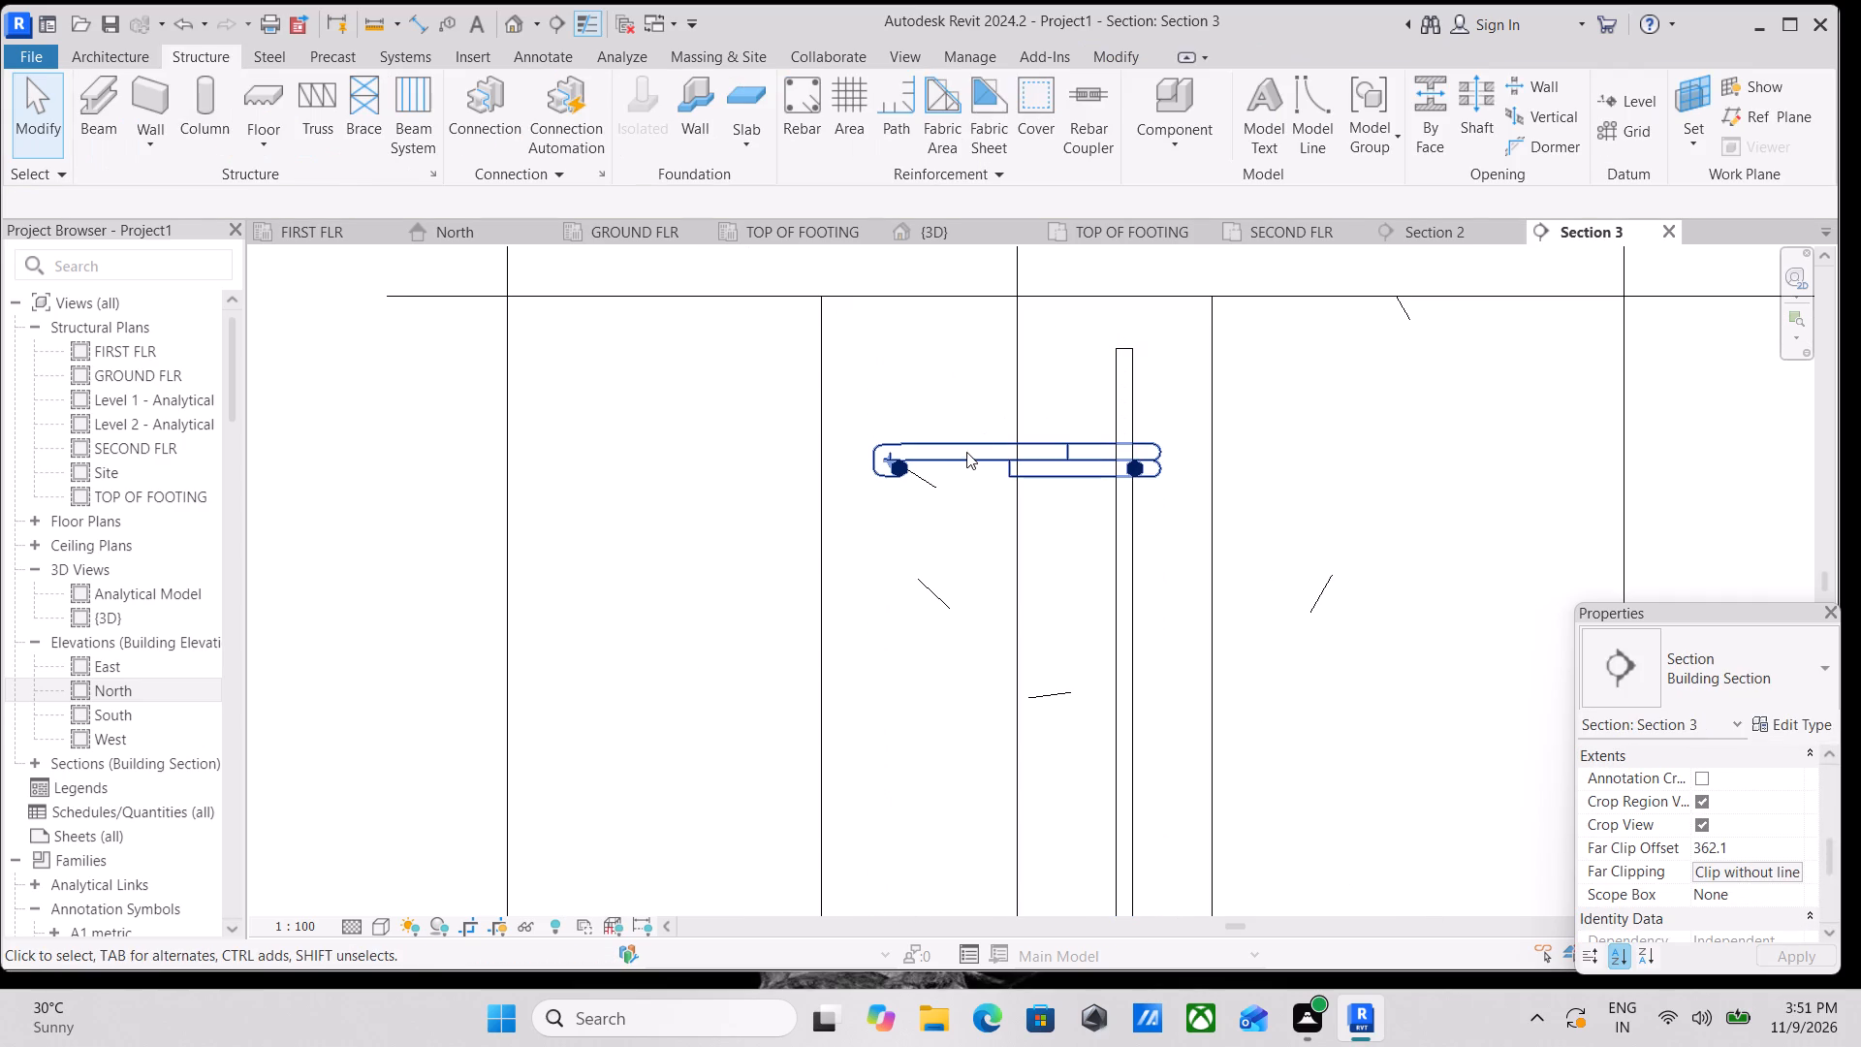
Open the M_T1 tie's sketch in Structural Plan: FIRST FLR and finish it without edits.
double_click(969, 450)
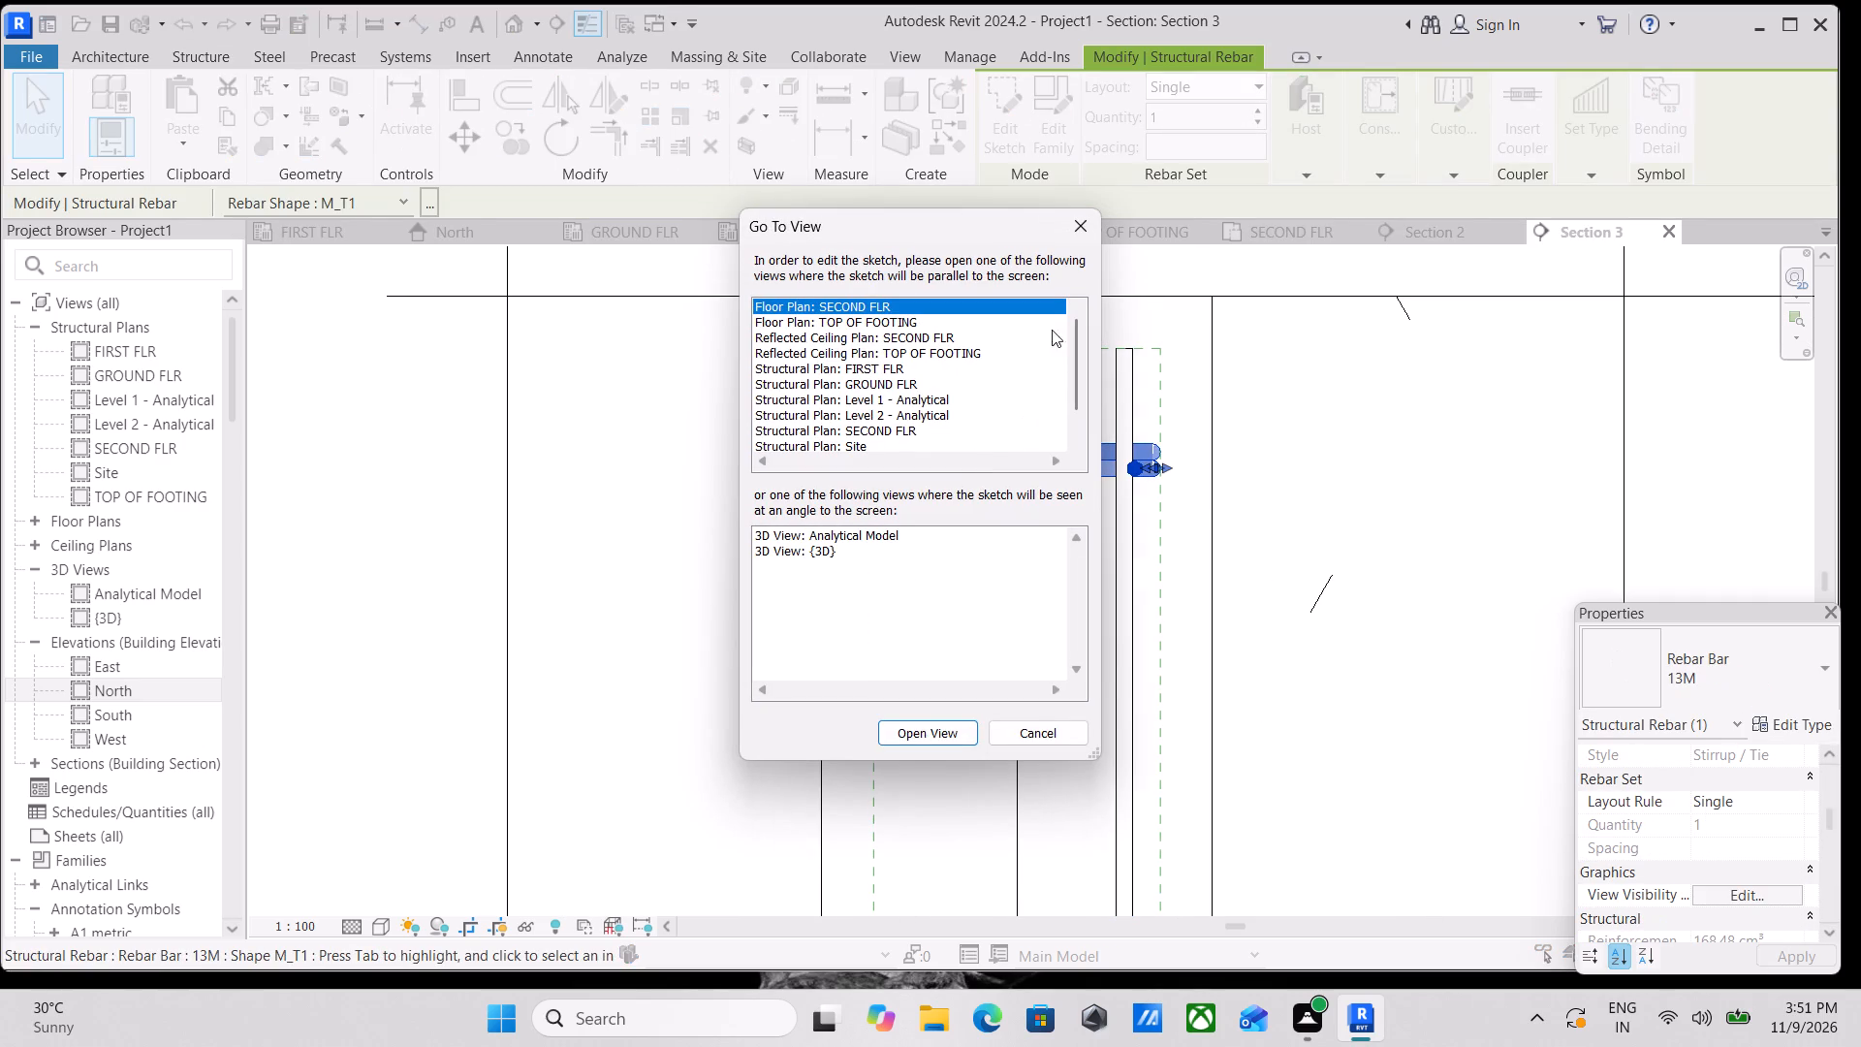
click(902, 372)
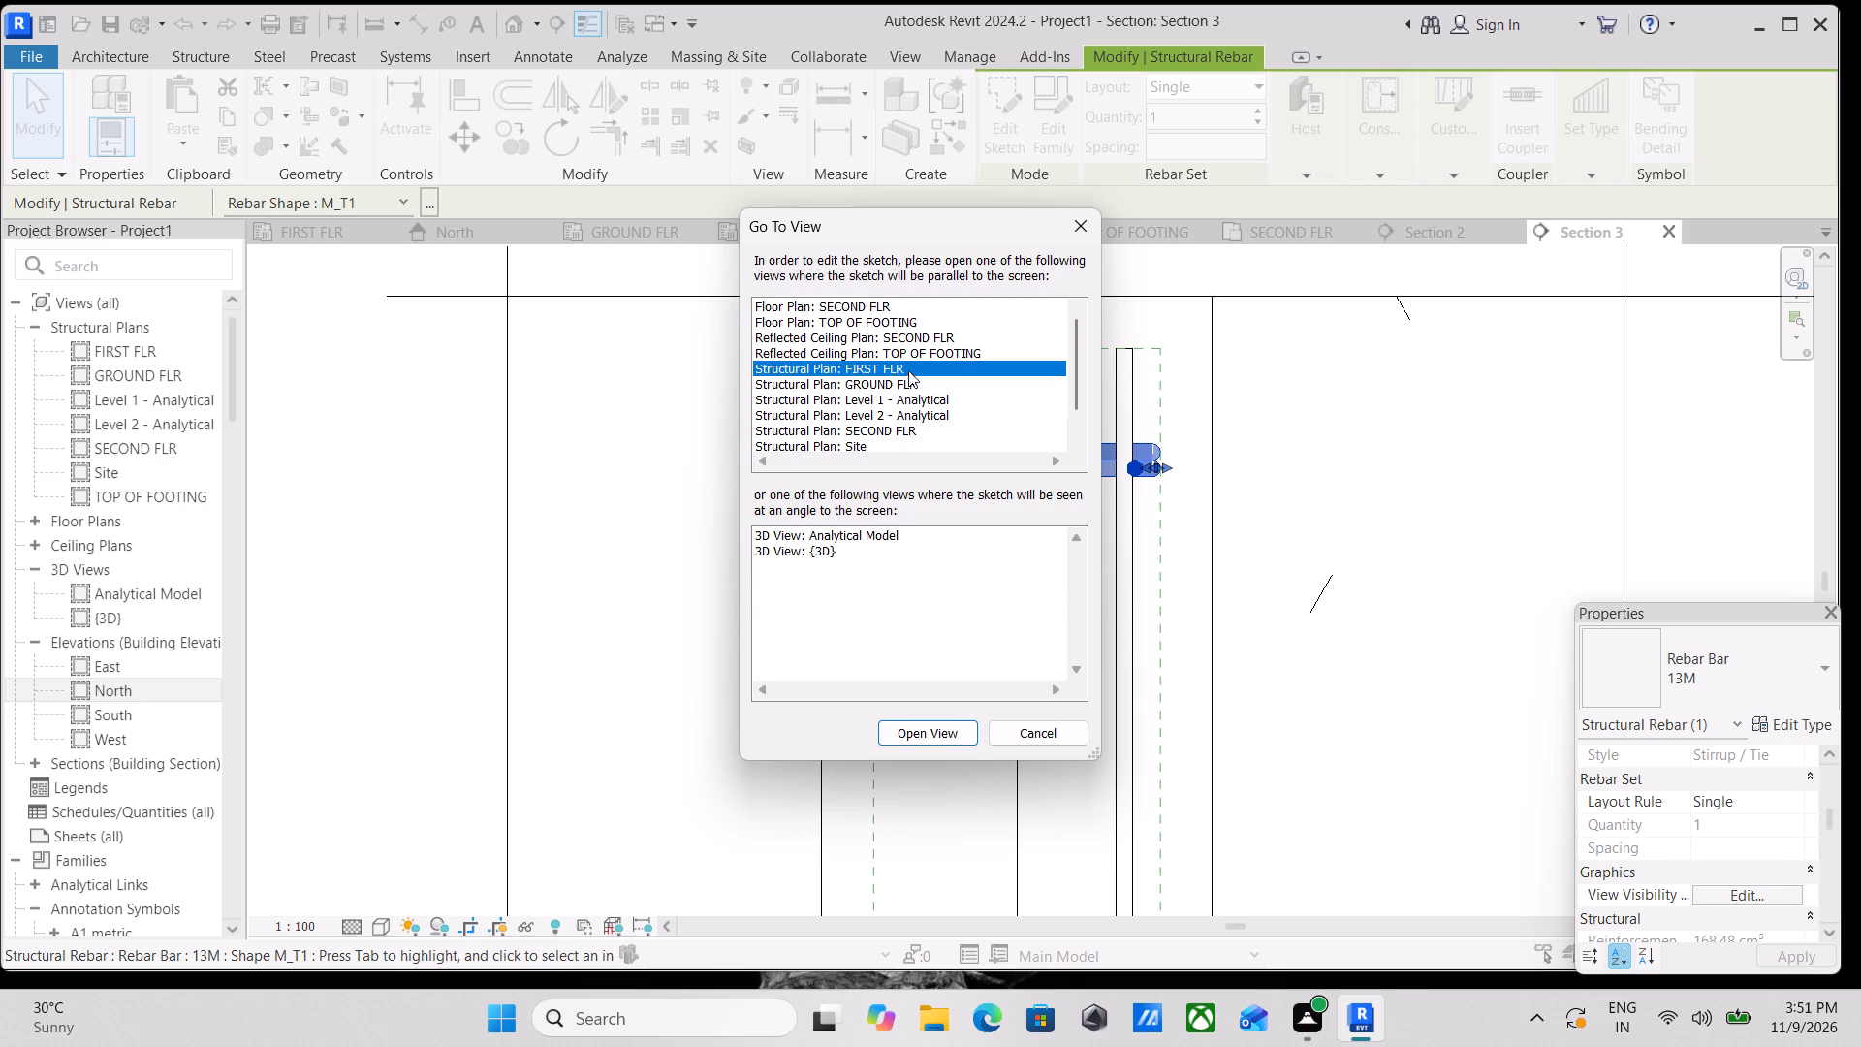
click(902, 732)
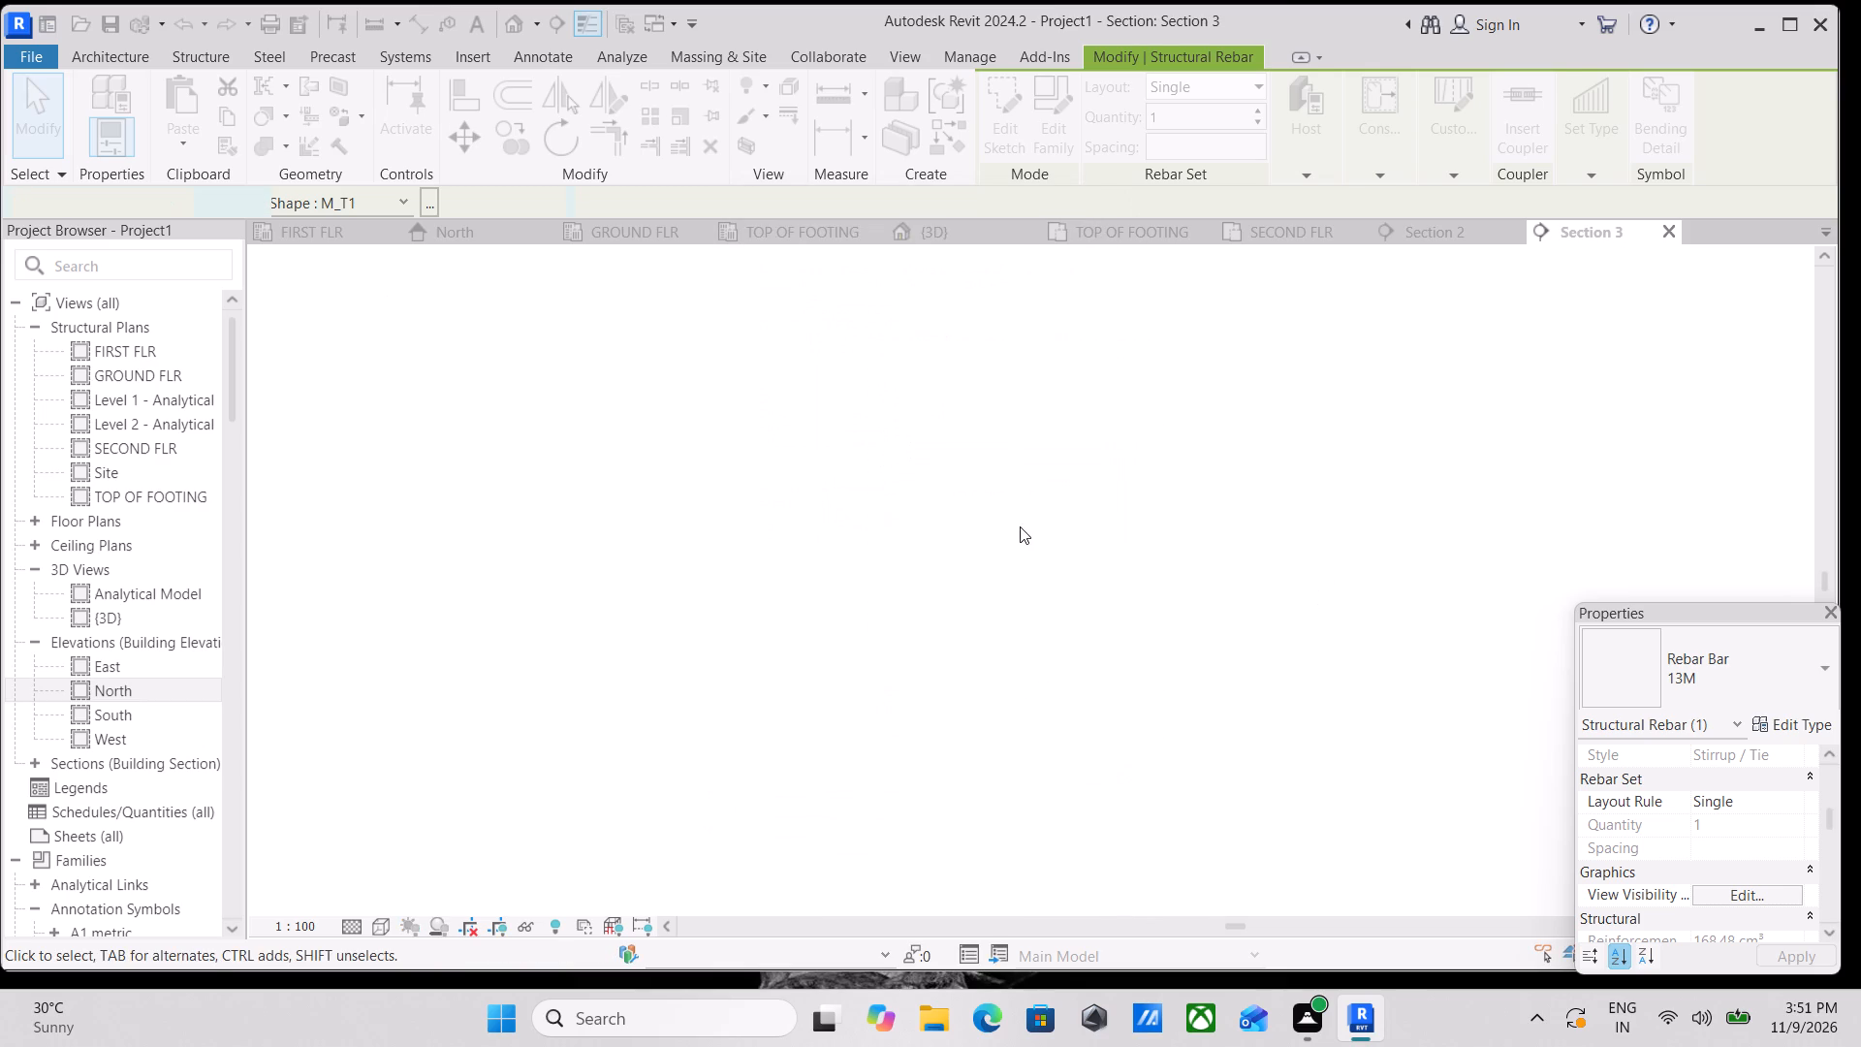
scroll(1023, 524, down, 2)
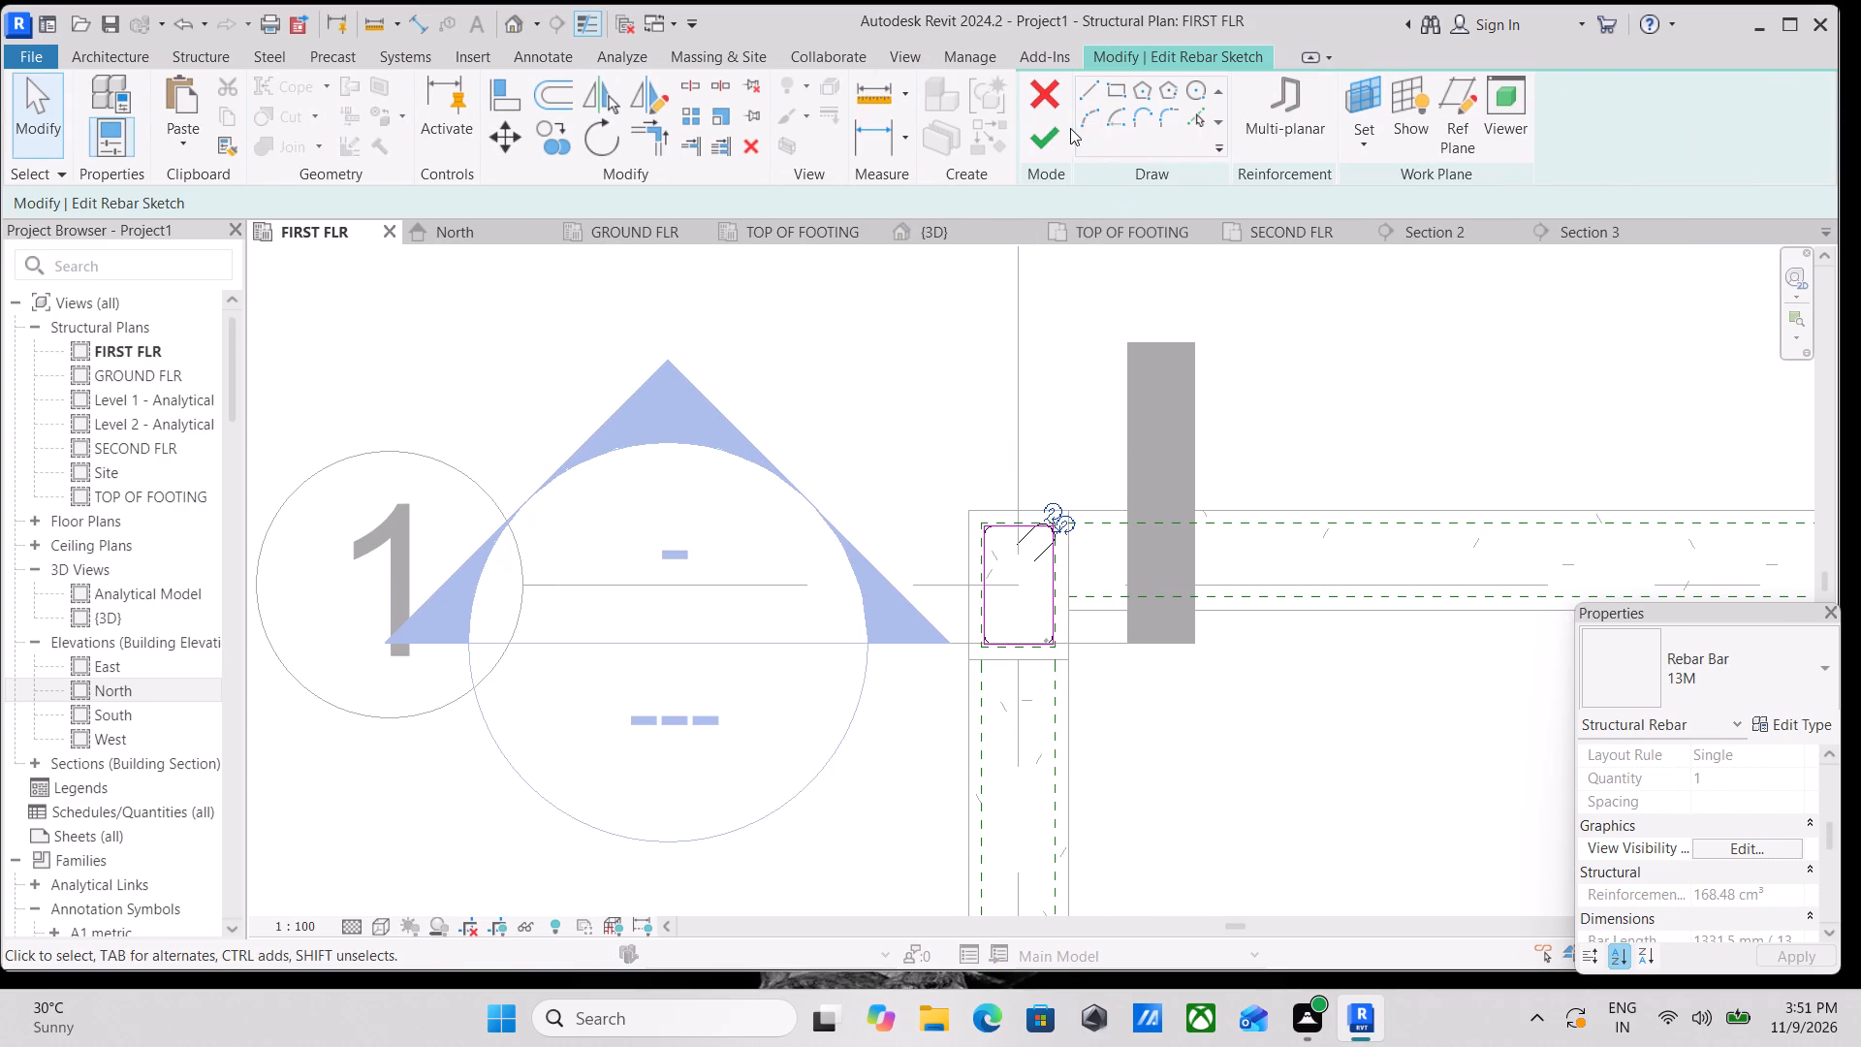
click(1042, 133)
scroll(1032, 765, up, 3)
middle_drag(1154, 604, 1222, 725)
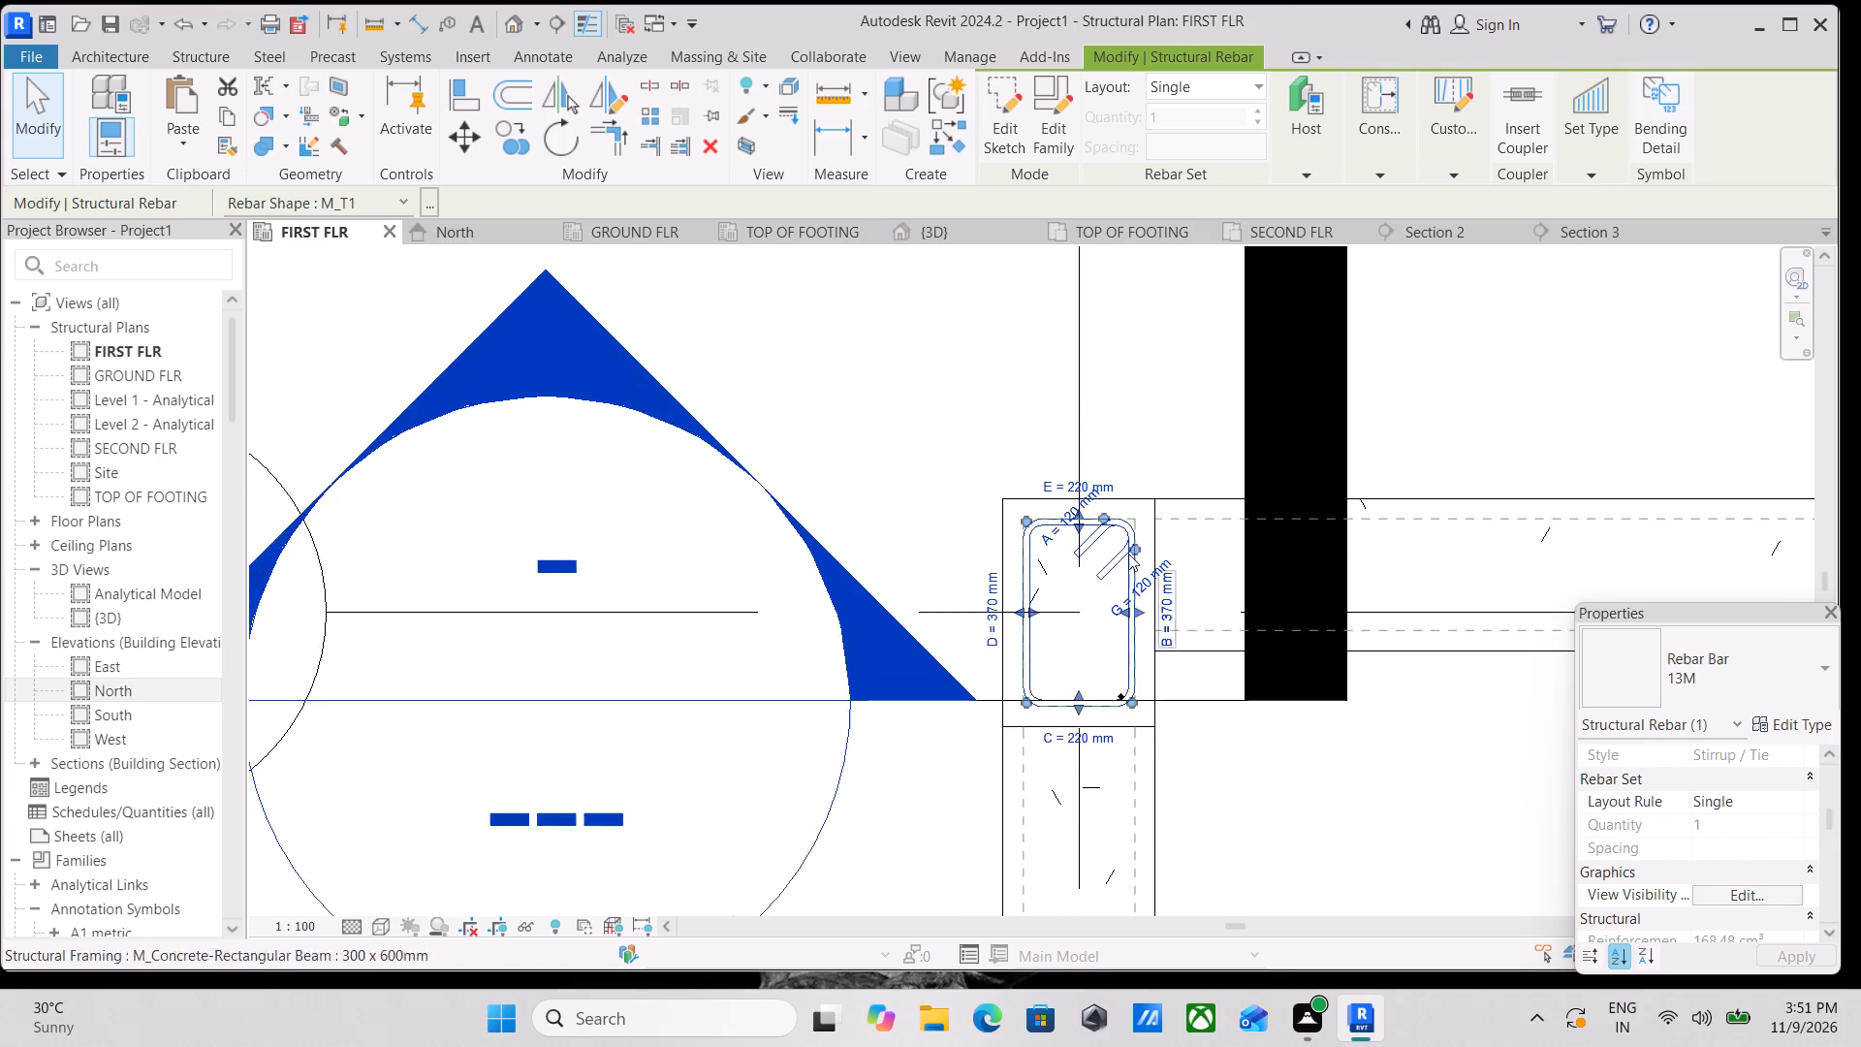
scroll(1094, 523, up, 3)
key(Escape)
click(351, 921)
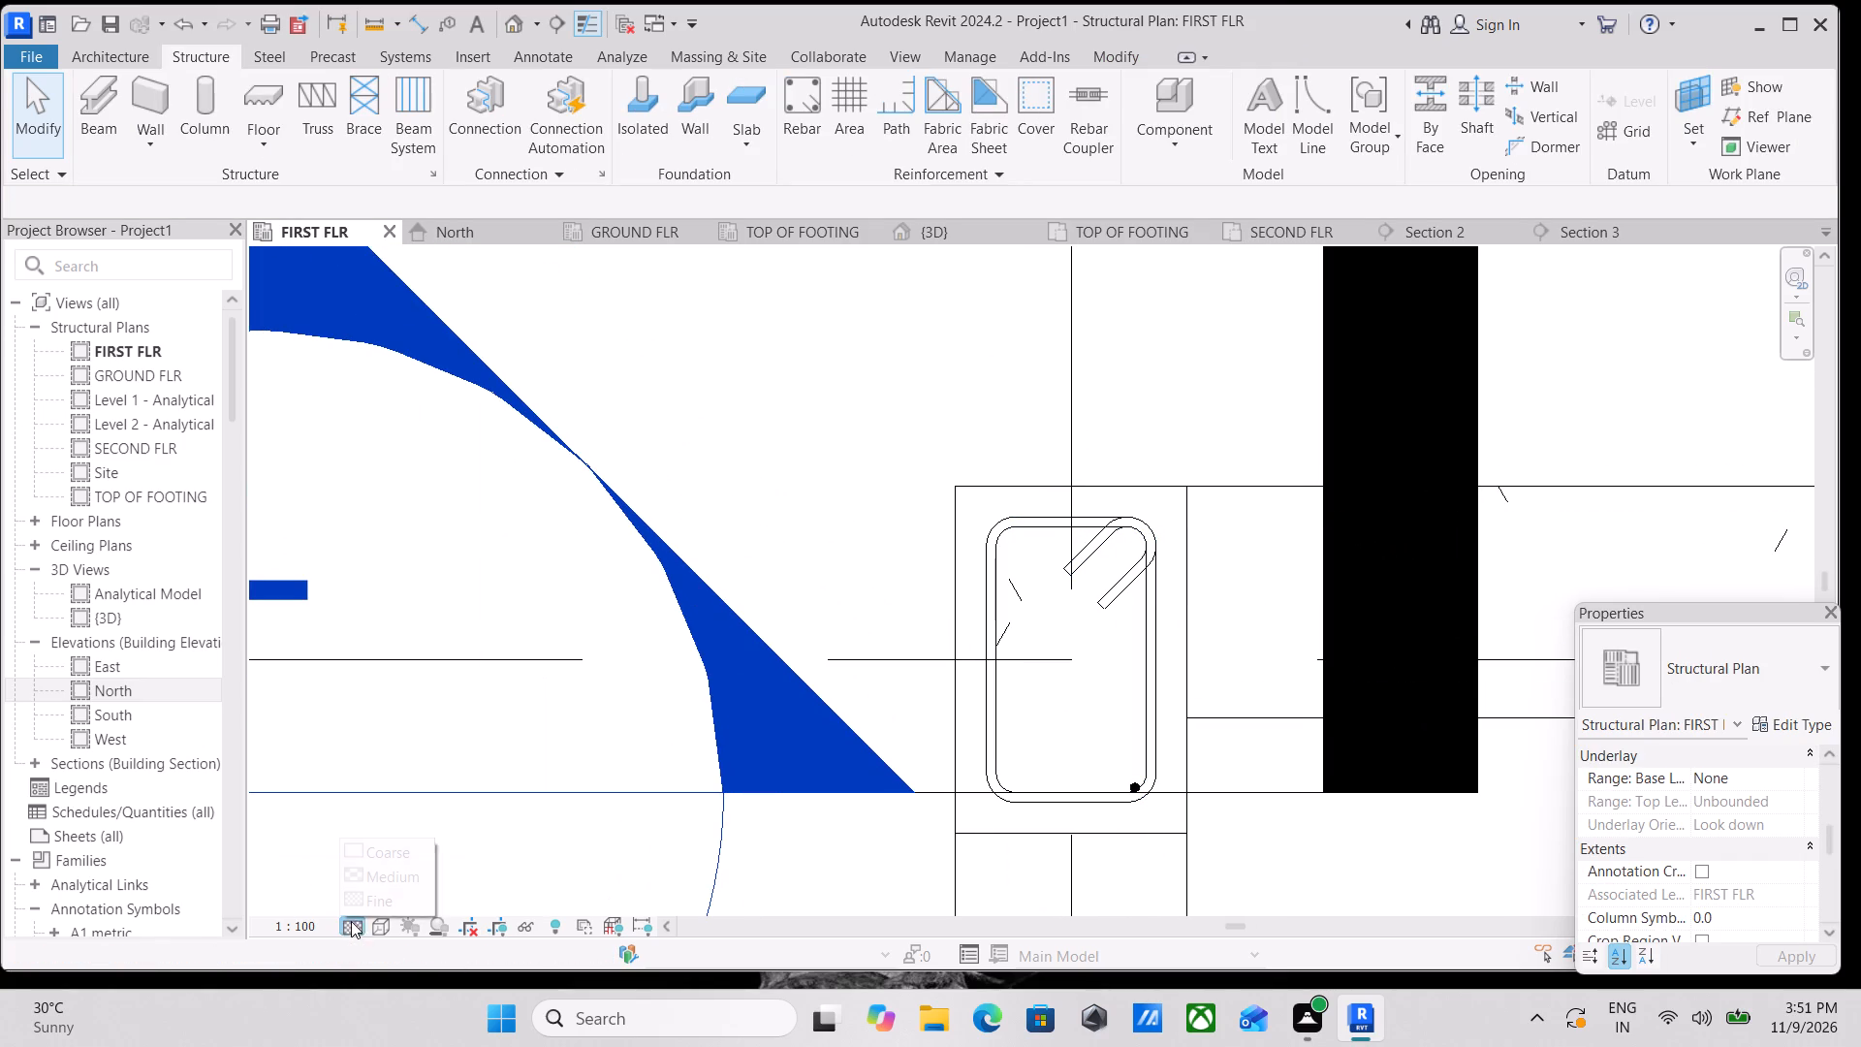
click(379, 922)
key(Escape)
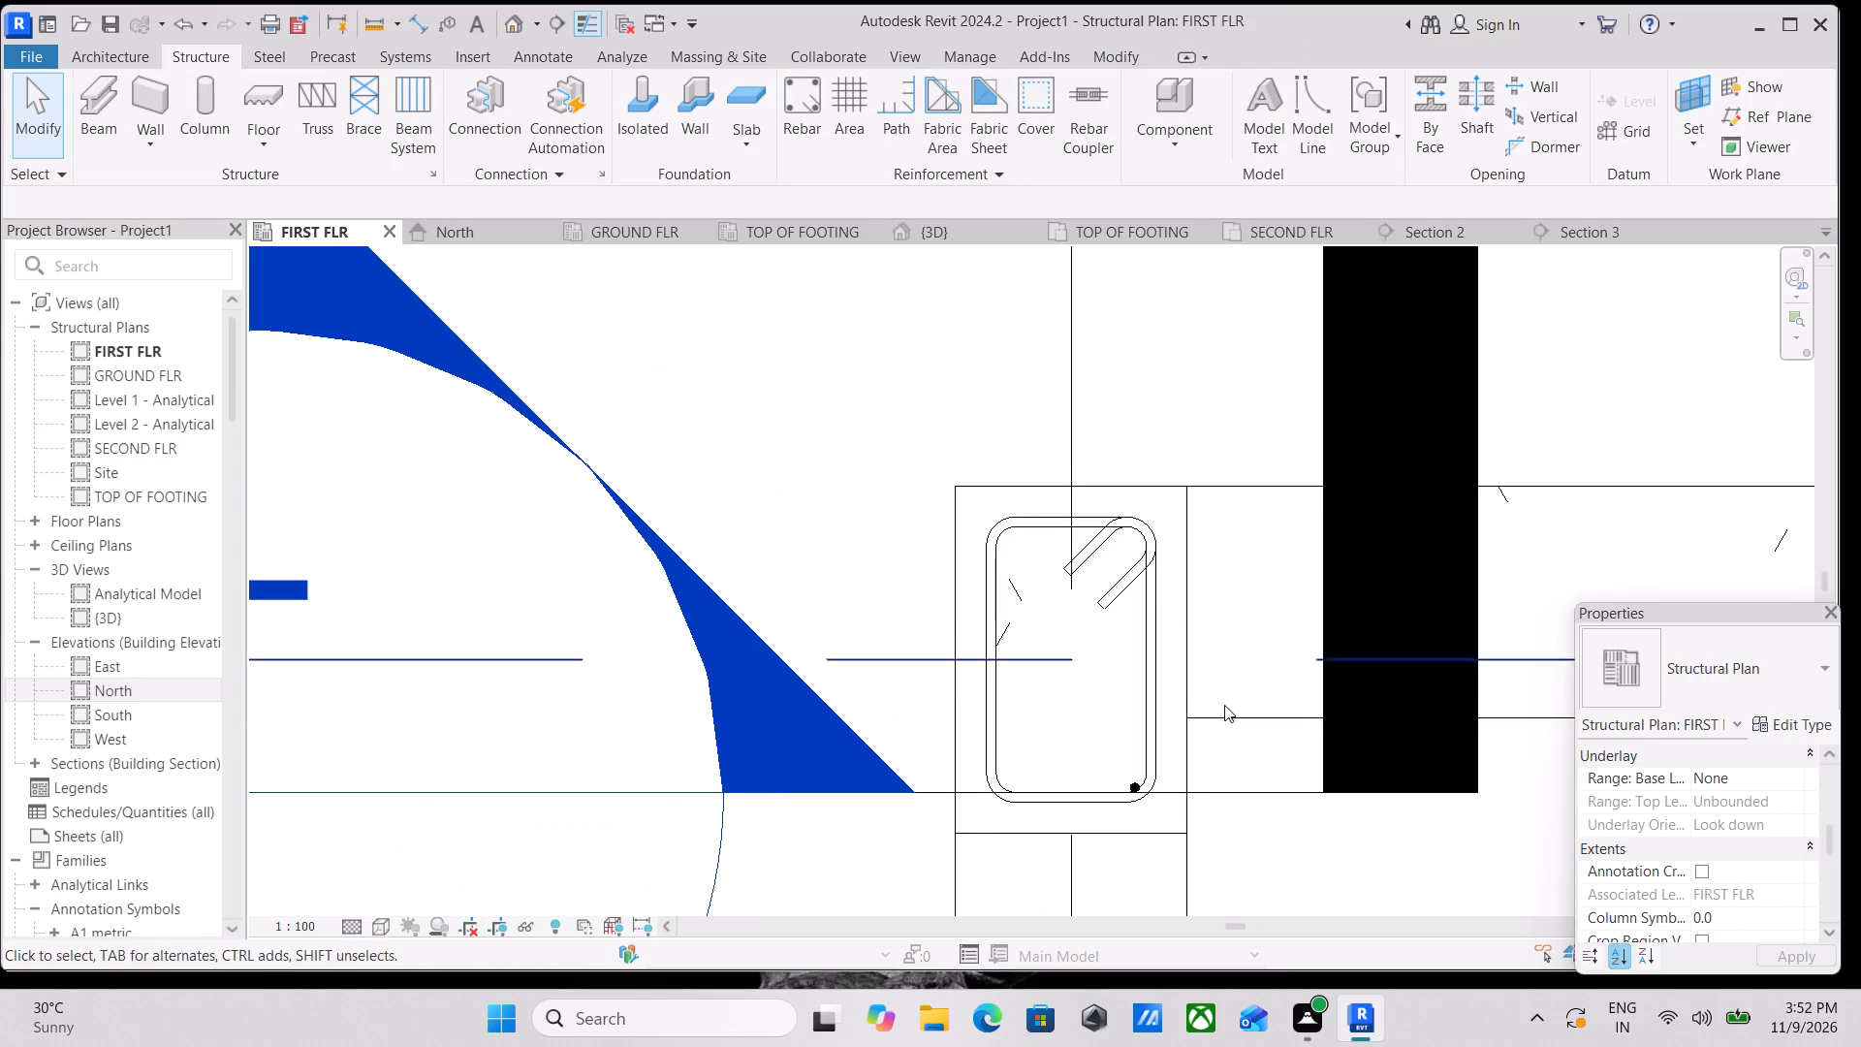
Nudge the M_00 bar inward from the tie's lower-right corner, about 82 mm and 84 mm from the column's adjacent faces.
scroll(1146, 793, up, 3)
click(1136, 777)
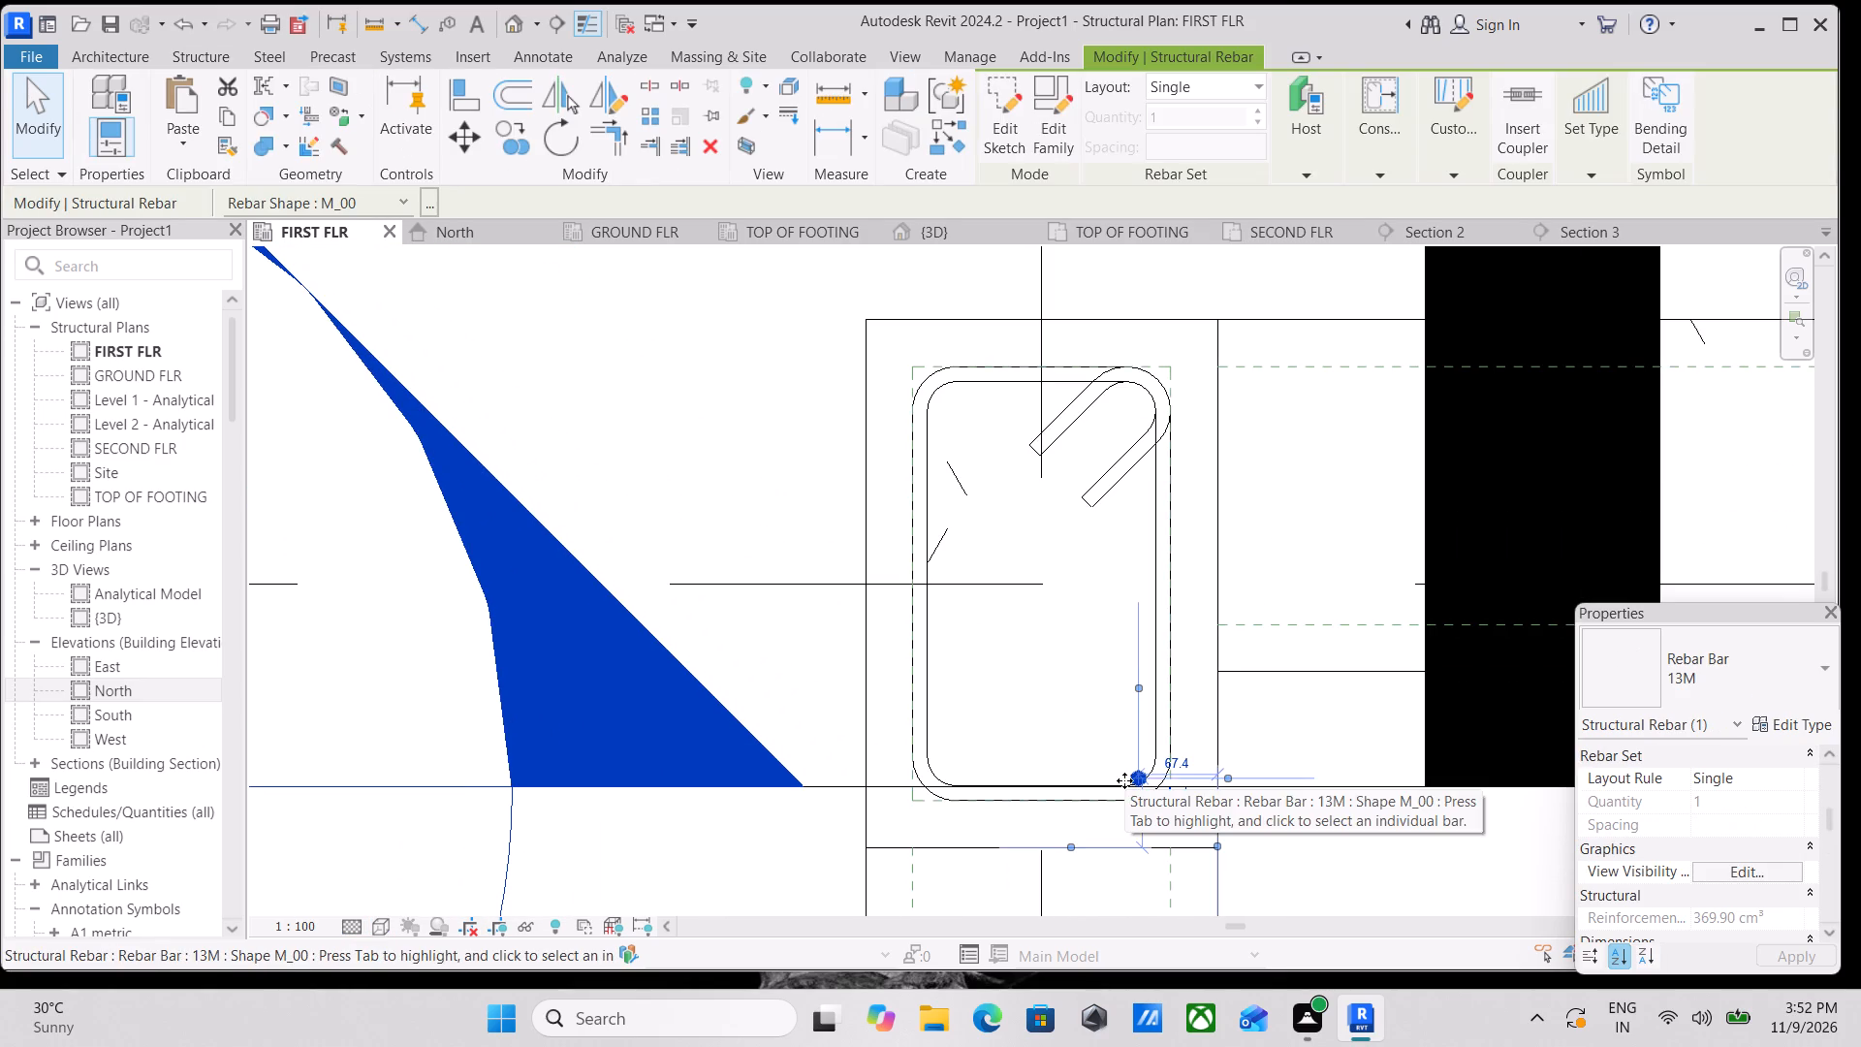
key(Up)
key(Up)
key(Up)
key(Up)
key(Up)
key(Up)
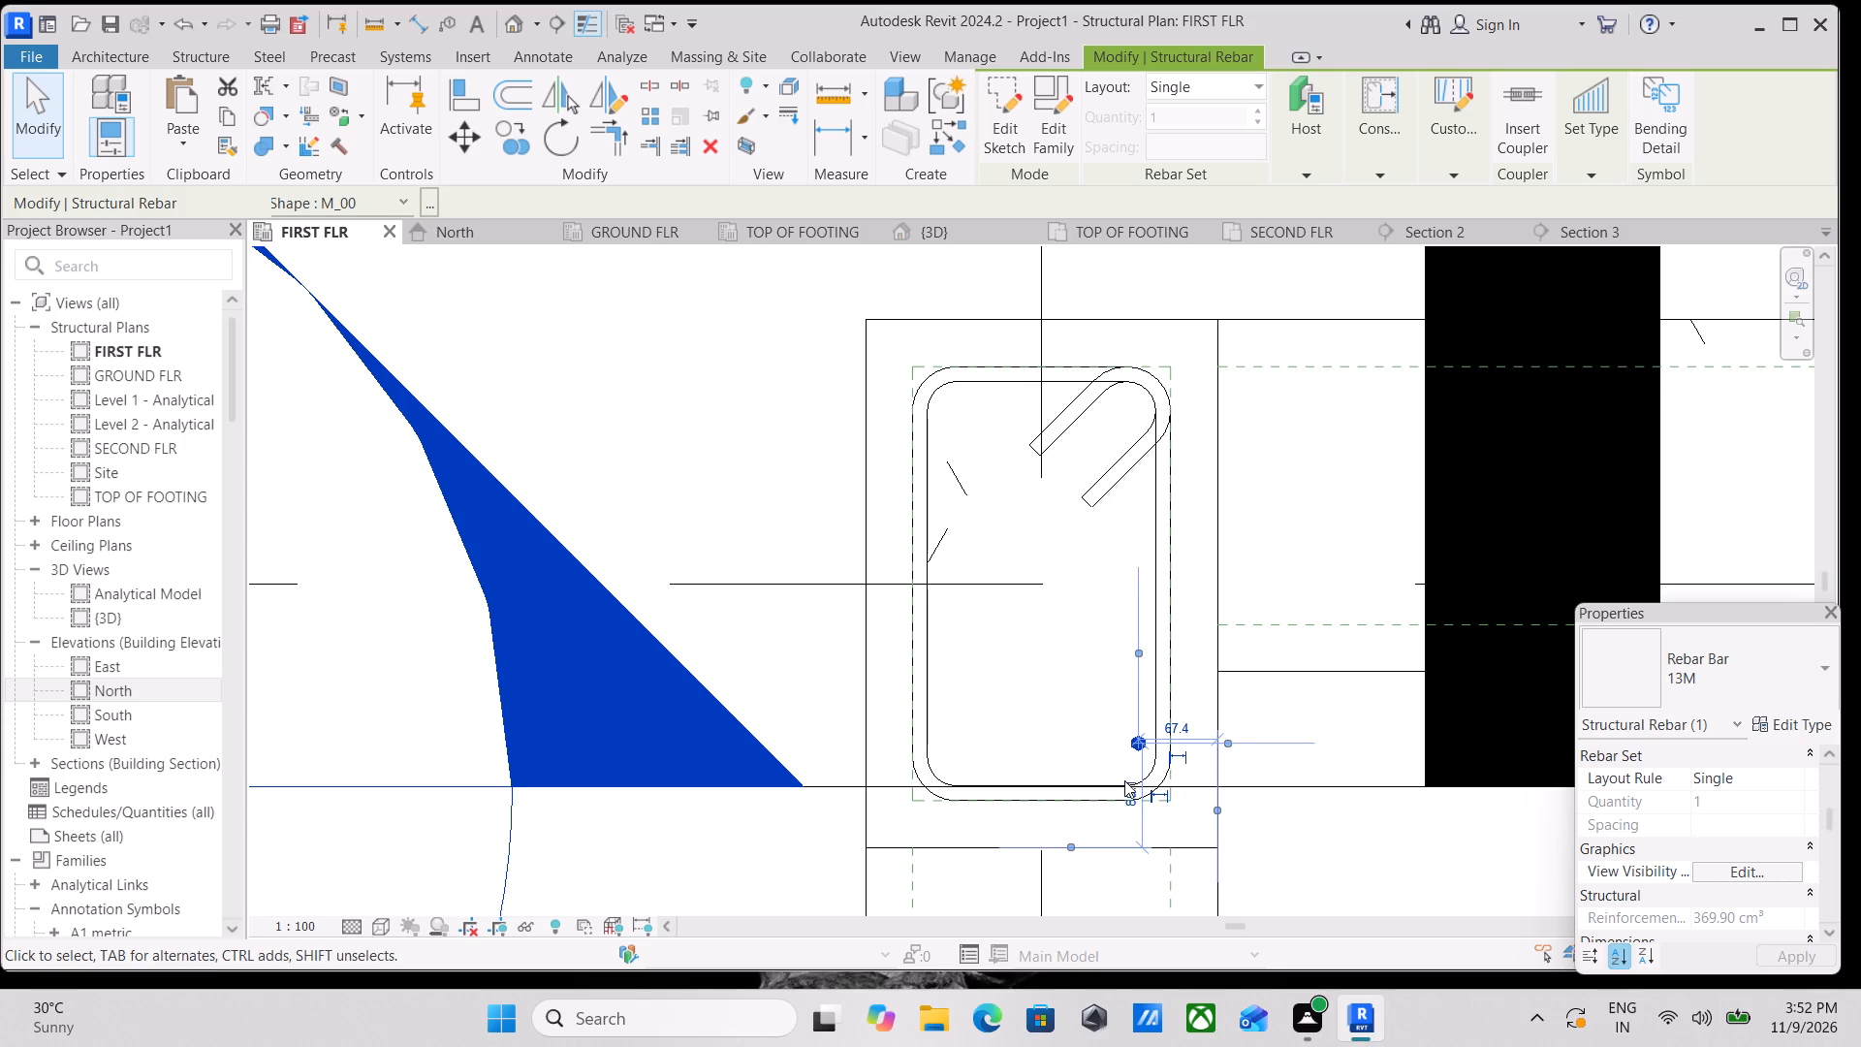
key(Left)
key(Left)
key(Left)
key(Down)
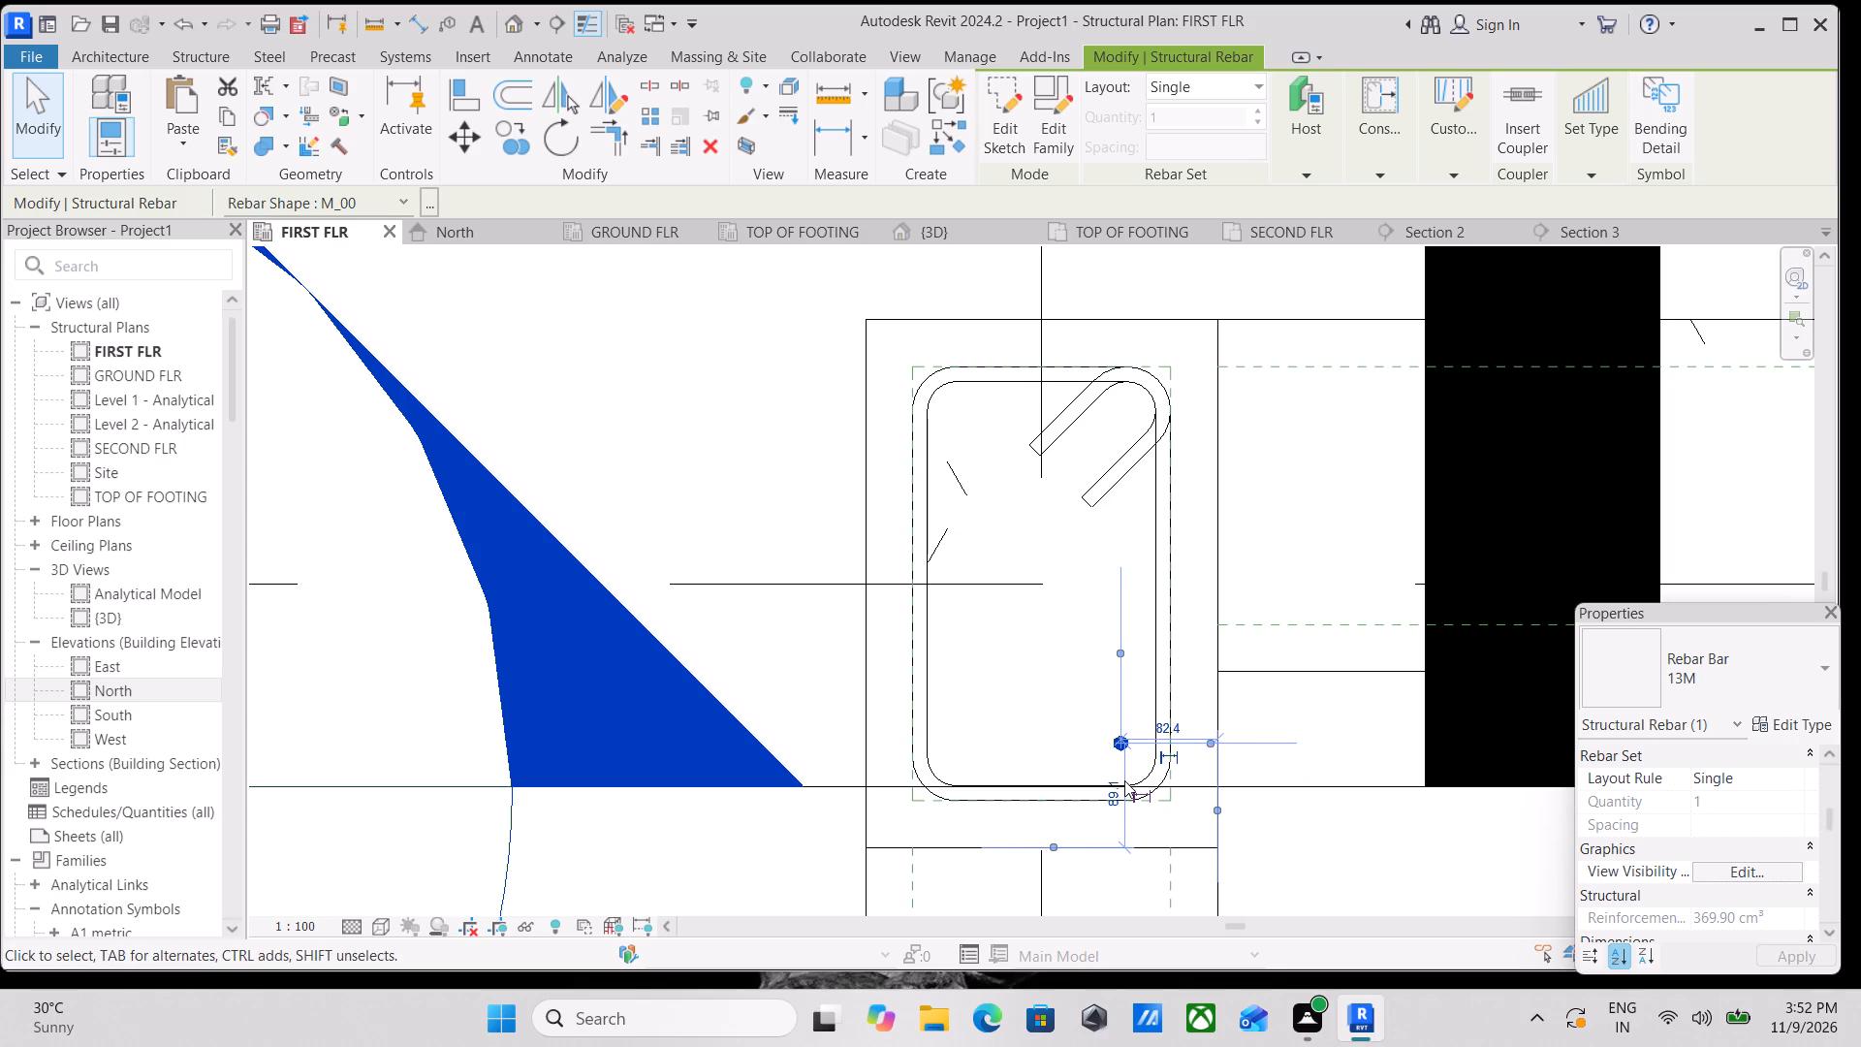
key(Down)
key(Up)
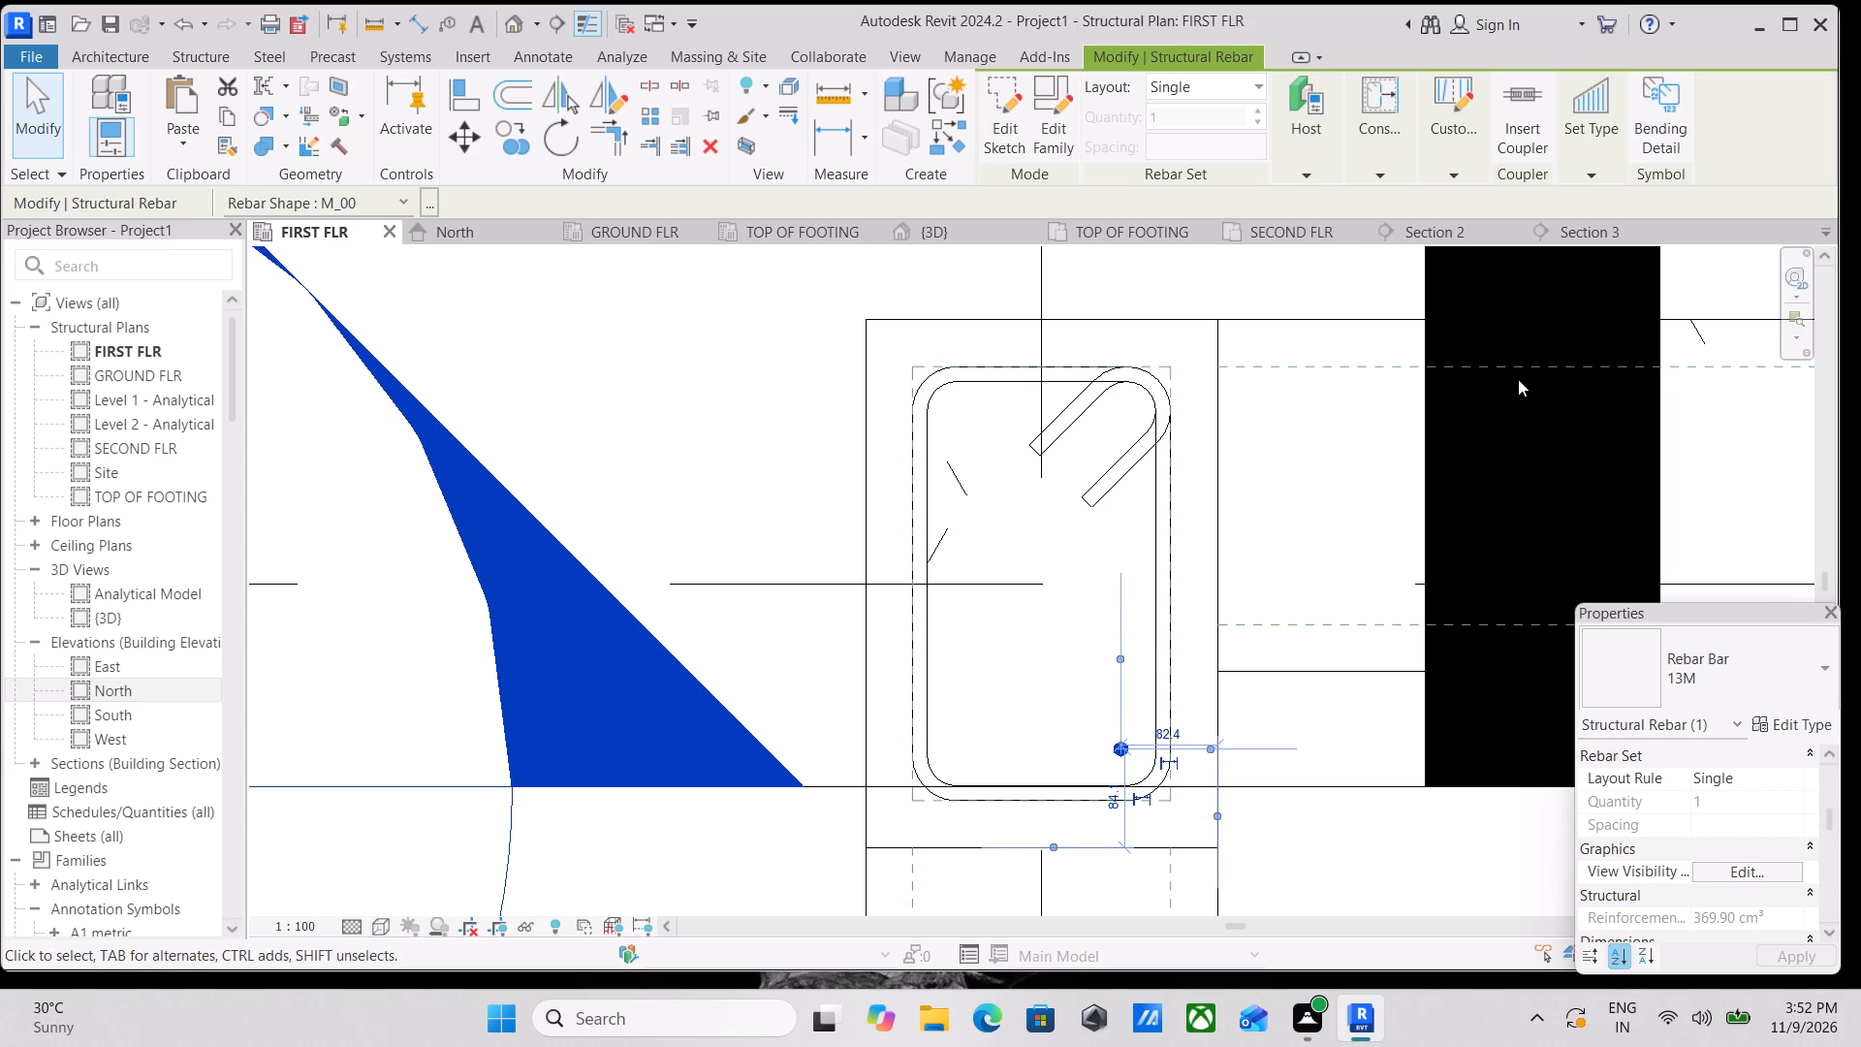
Set the M_00 bar's layout to Fixed Number with a quantity of 4.
click(1241, 94)
click(1259, 139)
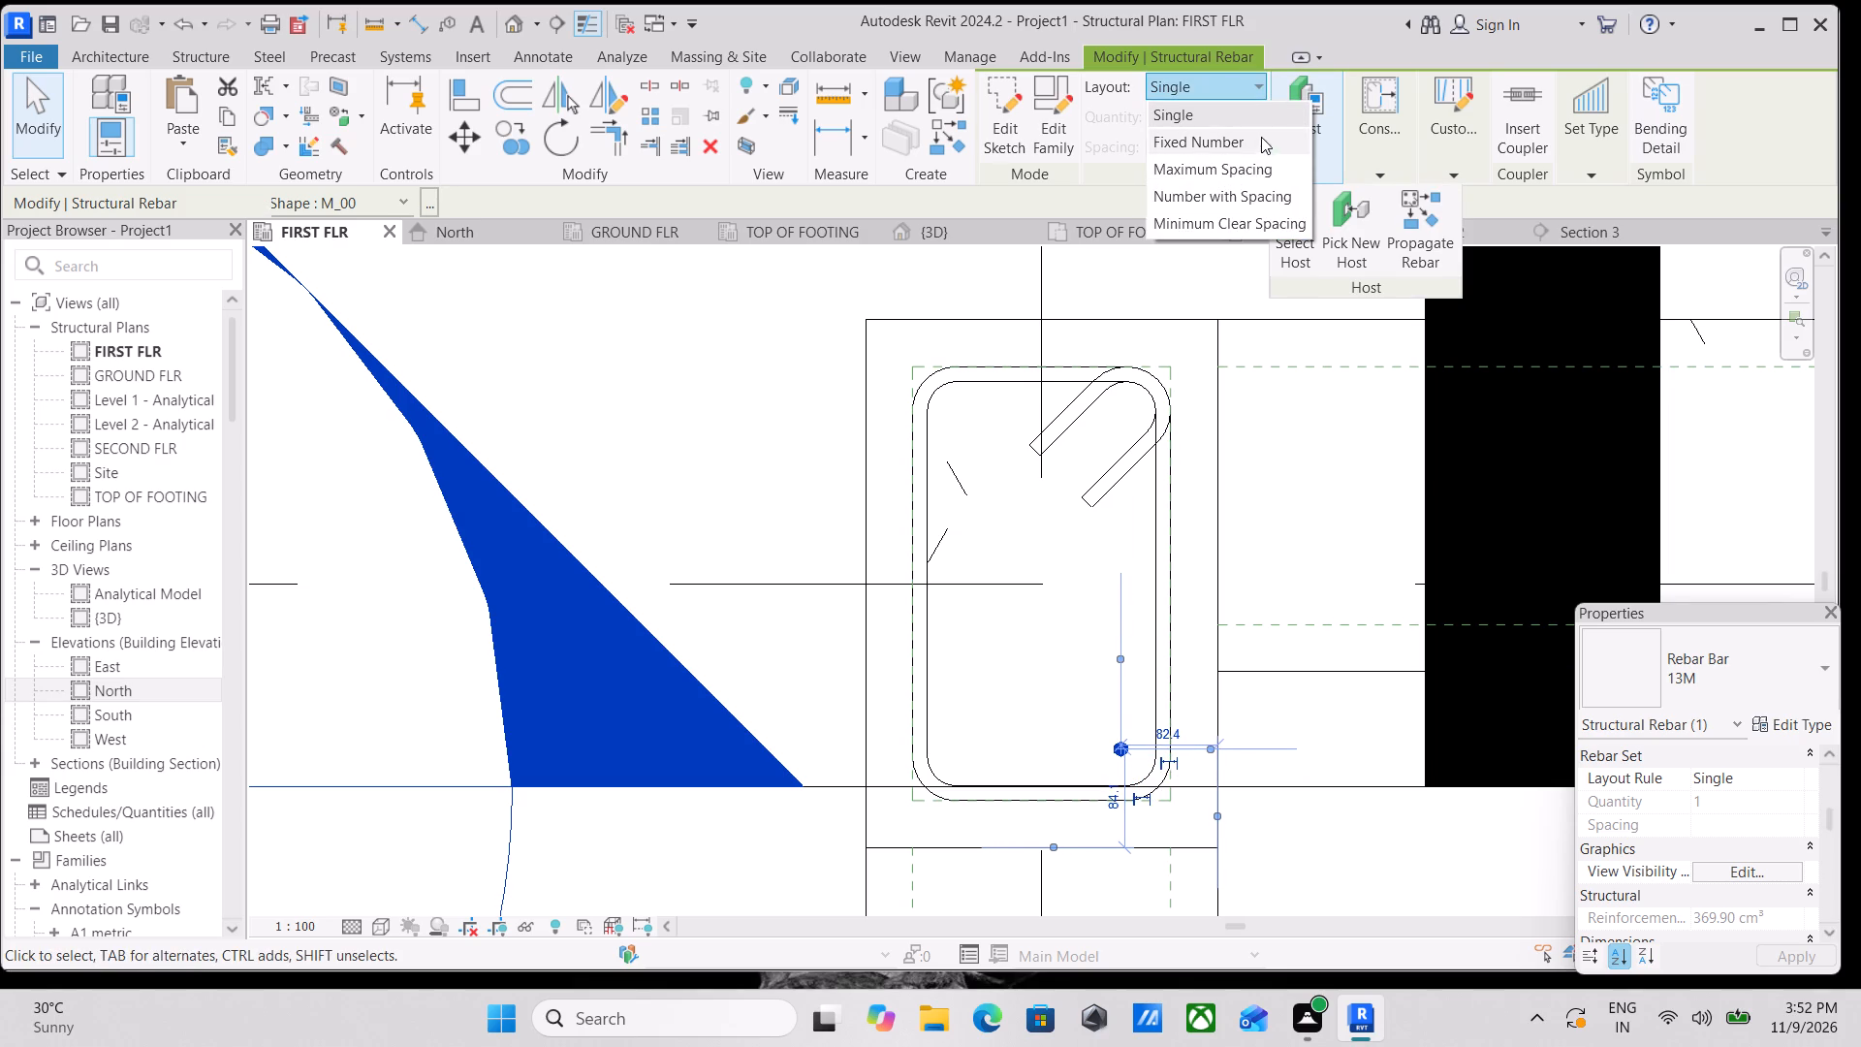
click(1177, 107)
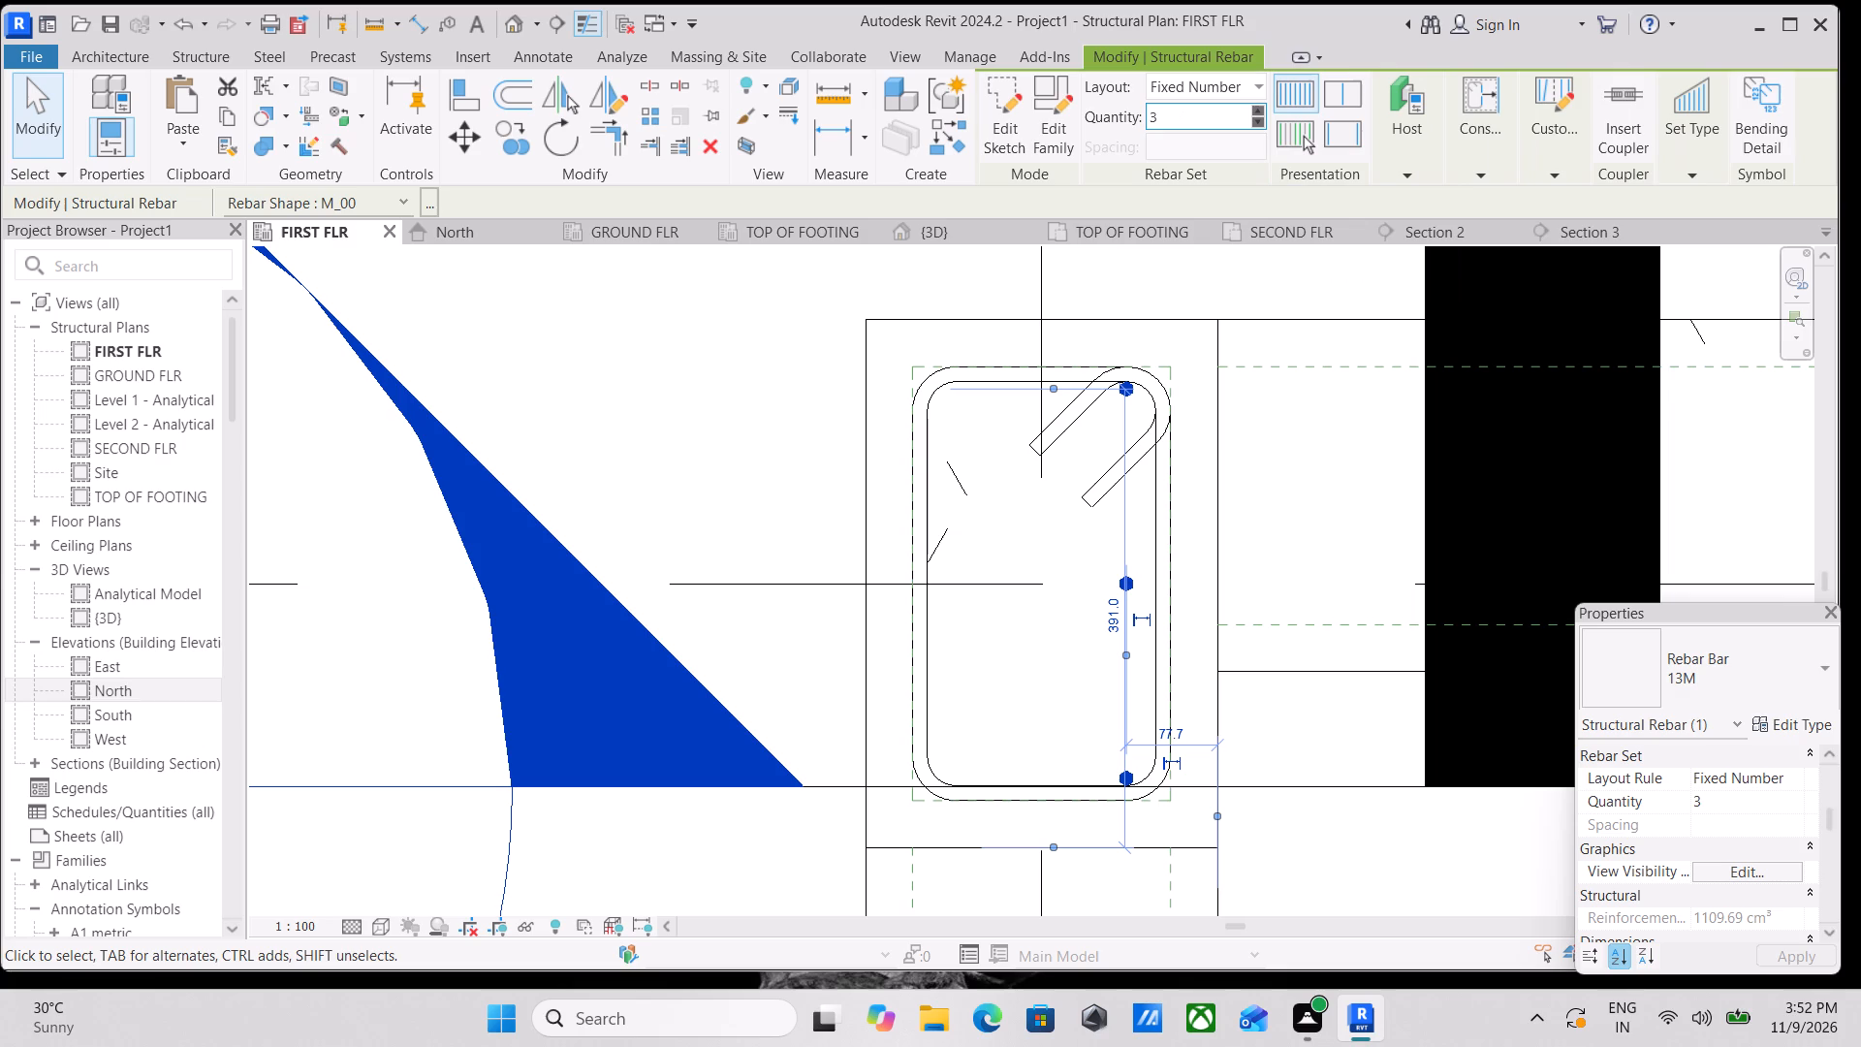
click(1172, 118)
key(4)
key(Return)
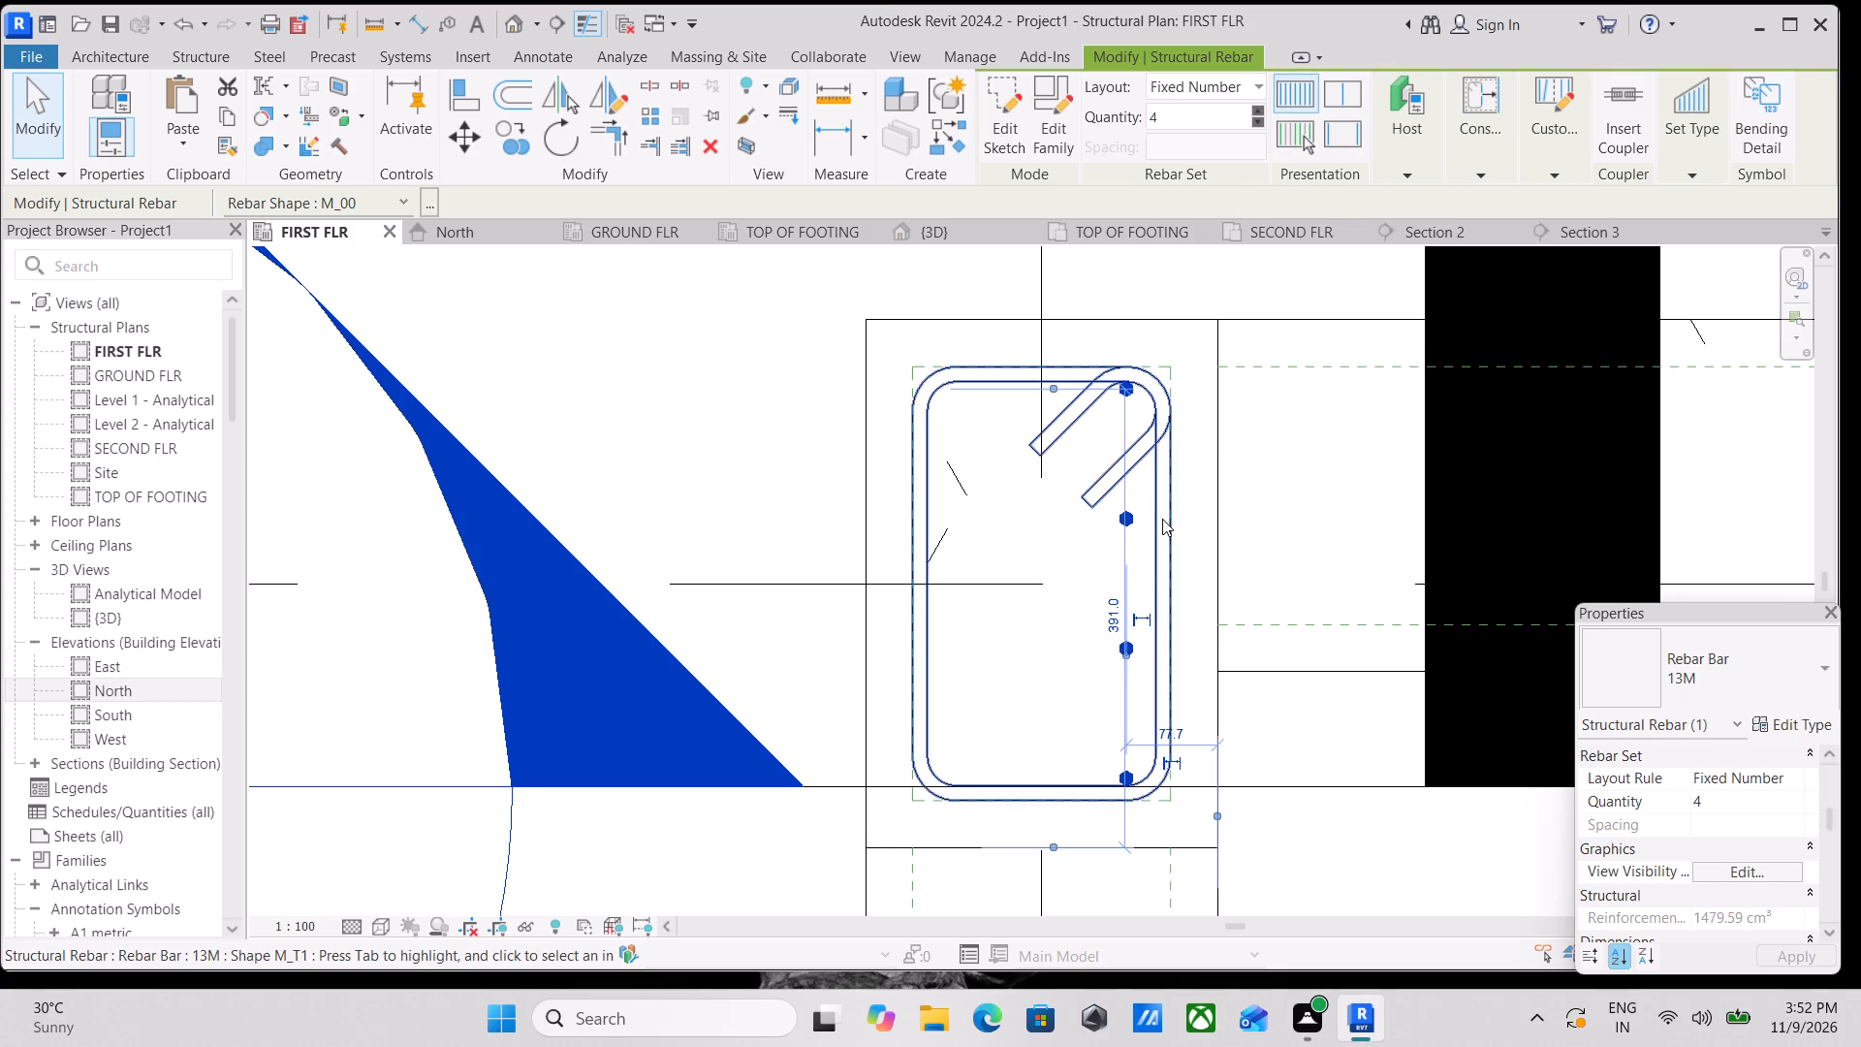
scroll(1140, 561, up, 1)
key(Escape)
Shorten the four-bar set's distribution at both ends, bringing its end bars inward from the tie's short legs.
click(1123, 518)
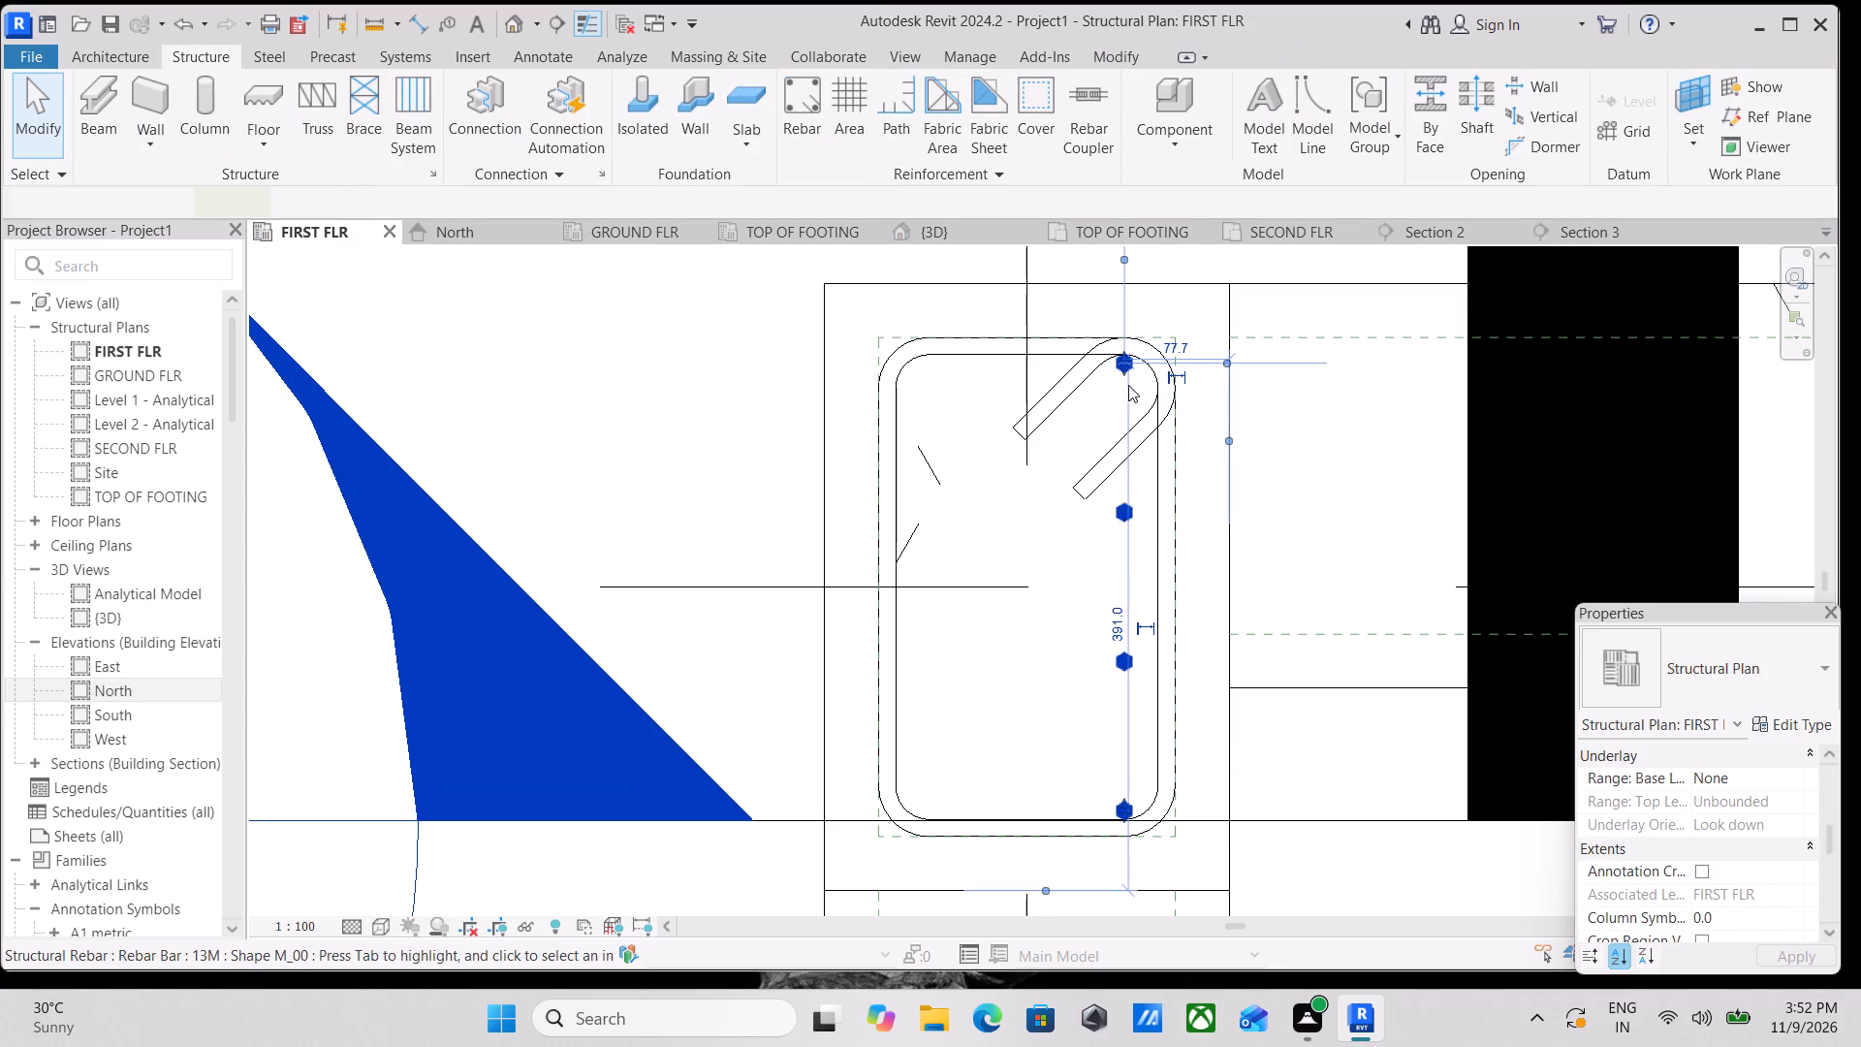
drag(1129, 367, 1128, 388)
scroll(1157, 441, up, 1)
middle_drag(1157, 441, 1196, 312)
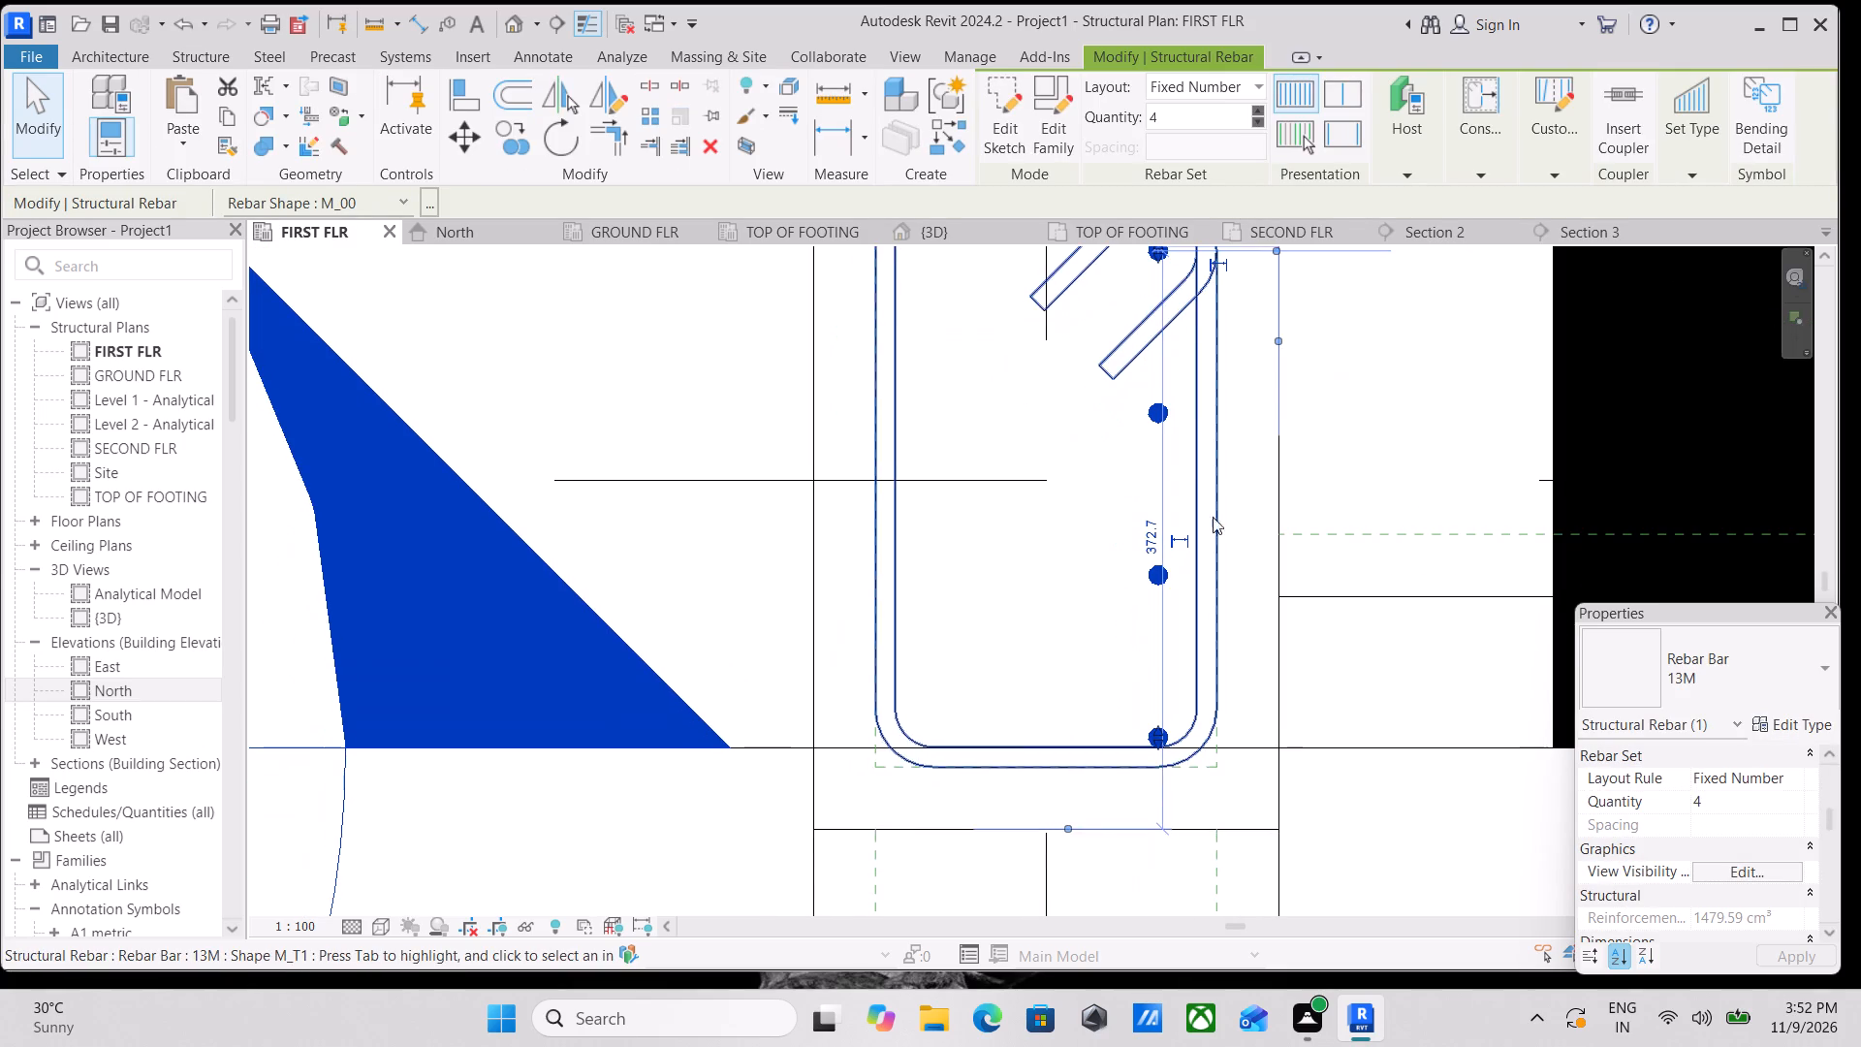
drag(1162, 719, 1163, 697)
scroll(1174, 657, down, 1)
middle_drag(1174, 657, 1235, 804)
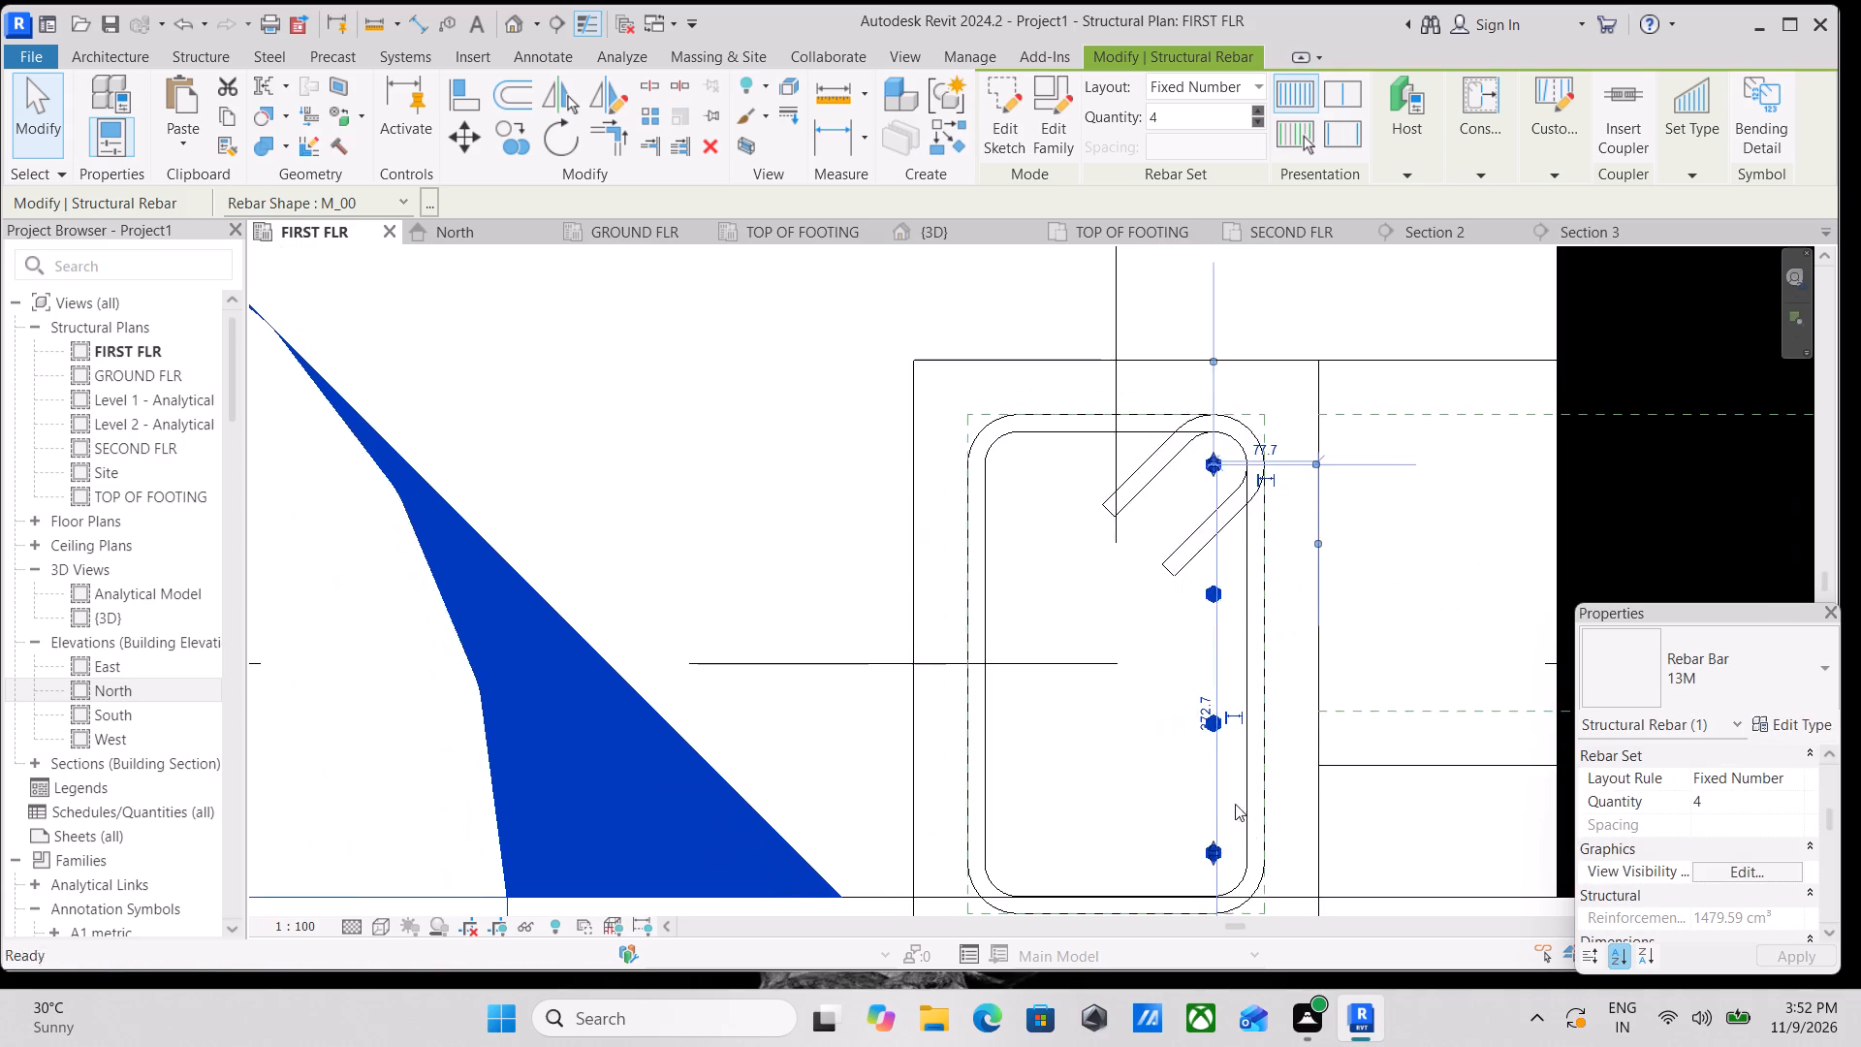
middle_drag(1235, 804, 1227, 818)
Nudge the four-bar set toward the tie's right leg, about 70 mm from the column's right face.
middle_drag(1230, 592, 1271, 669)
scroll(1271, 669, up, 1)
key(Right)
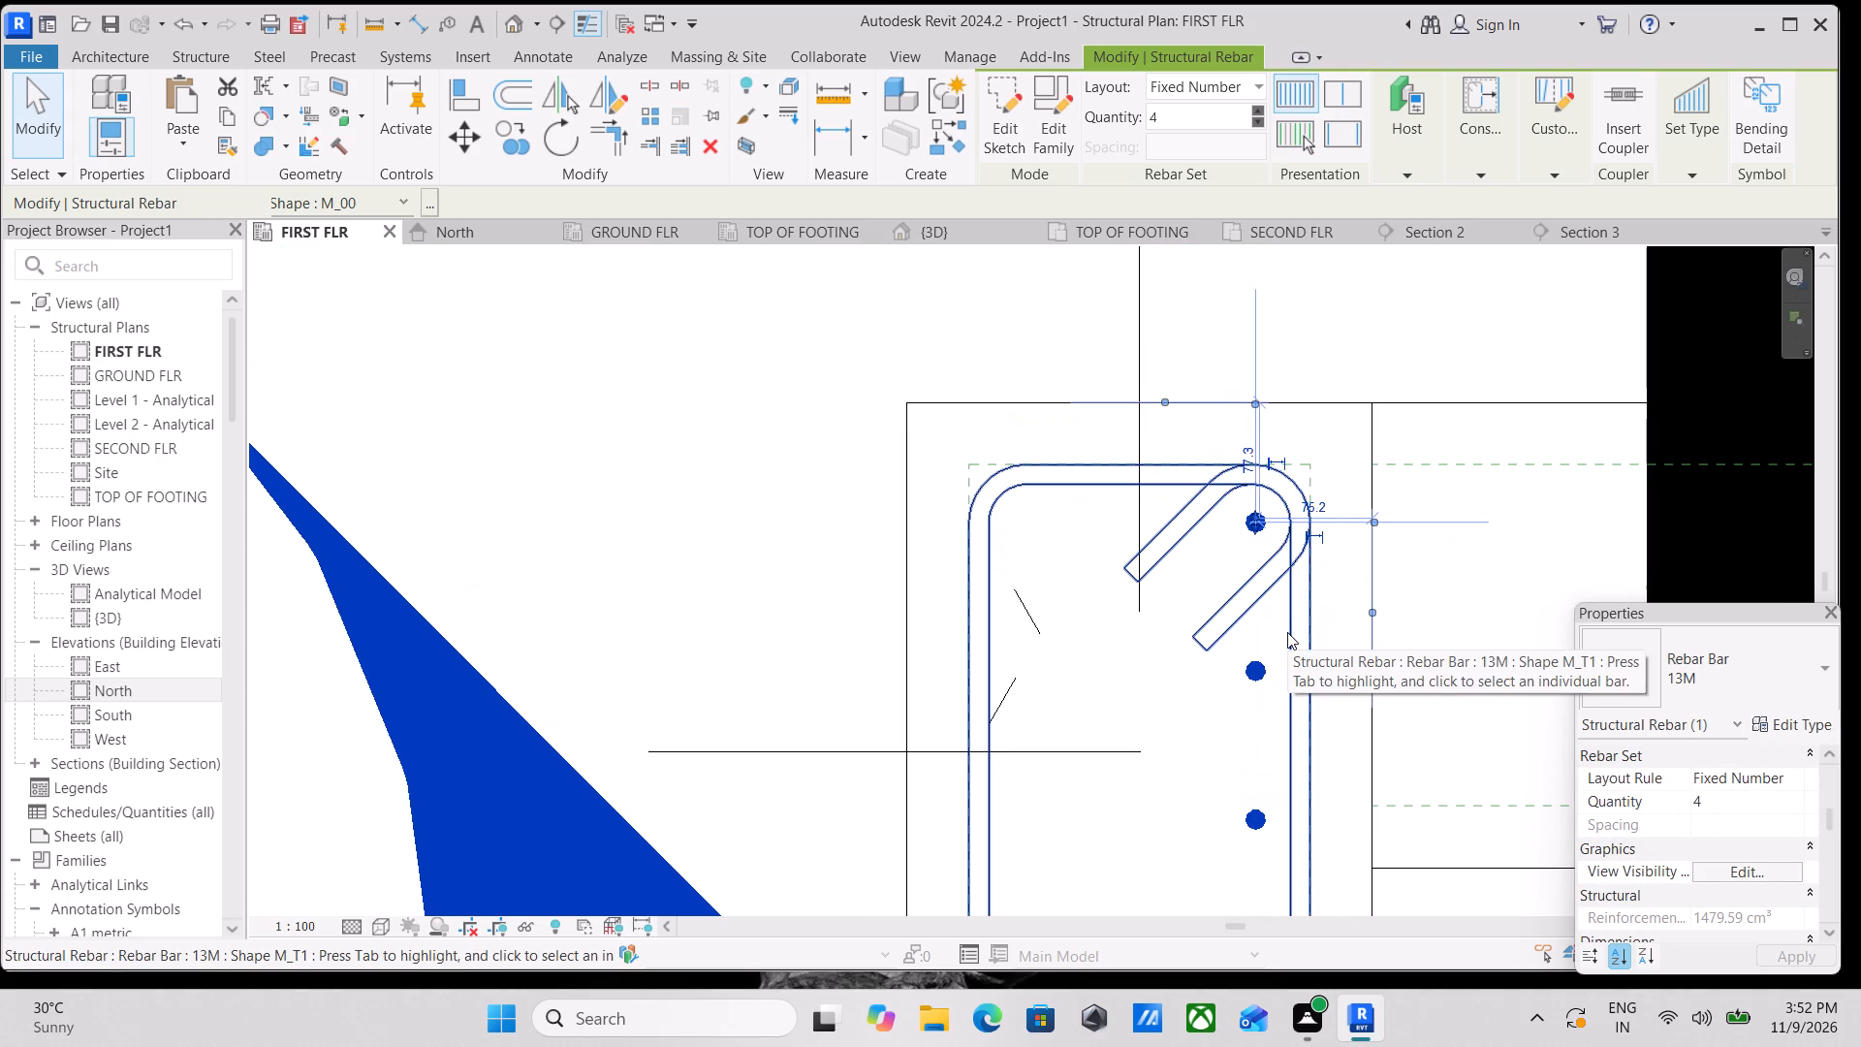
key(Right)
key(Right)
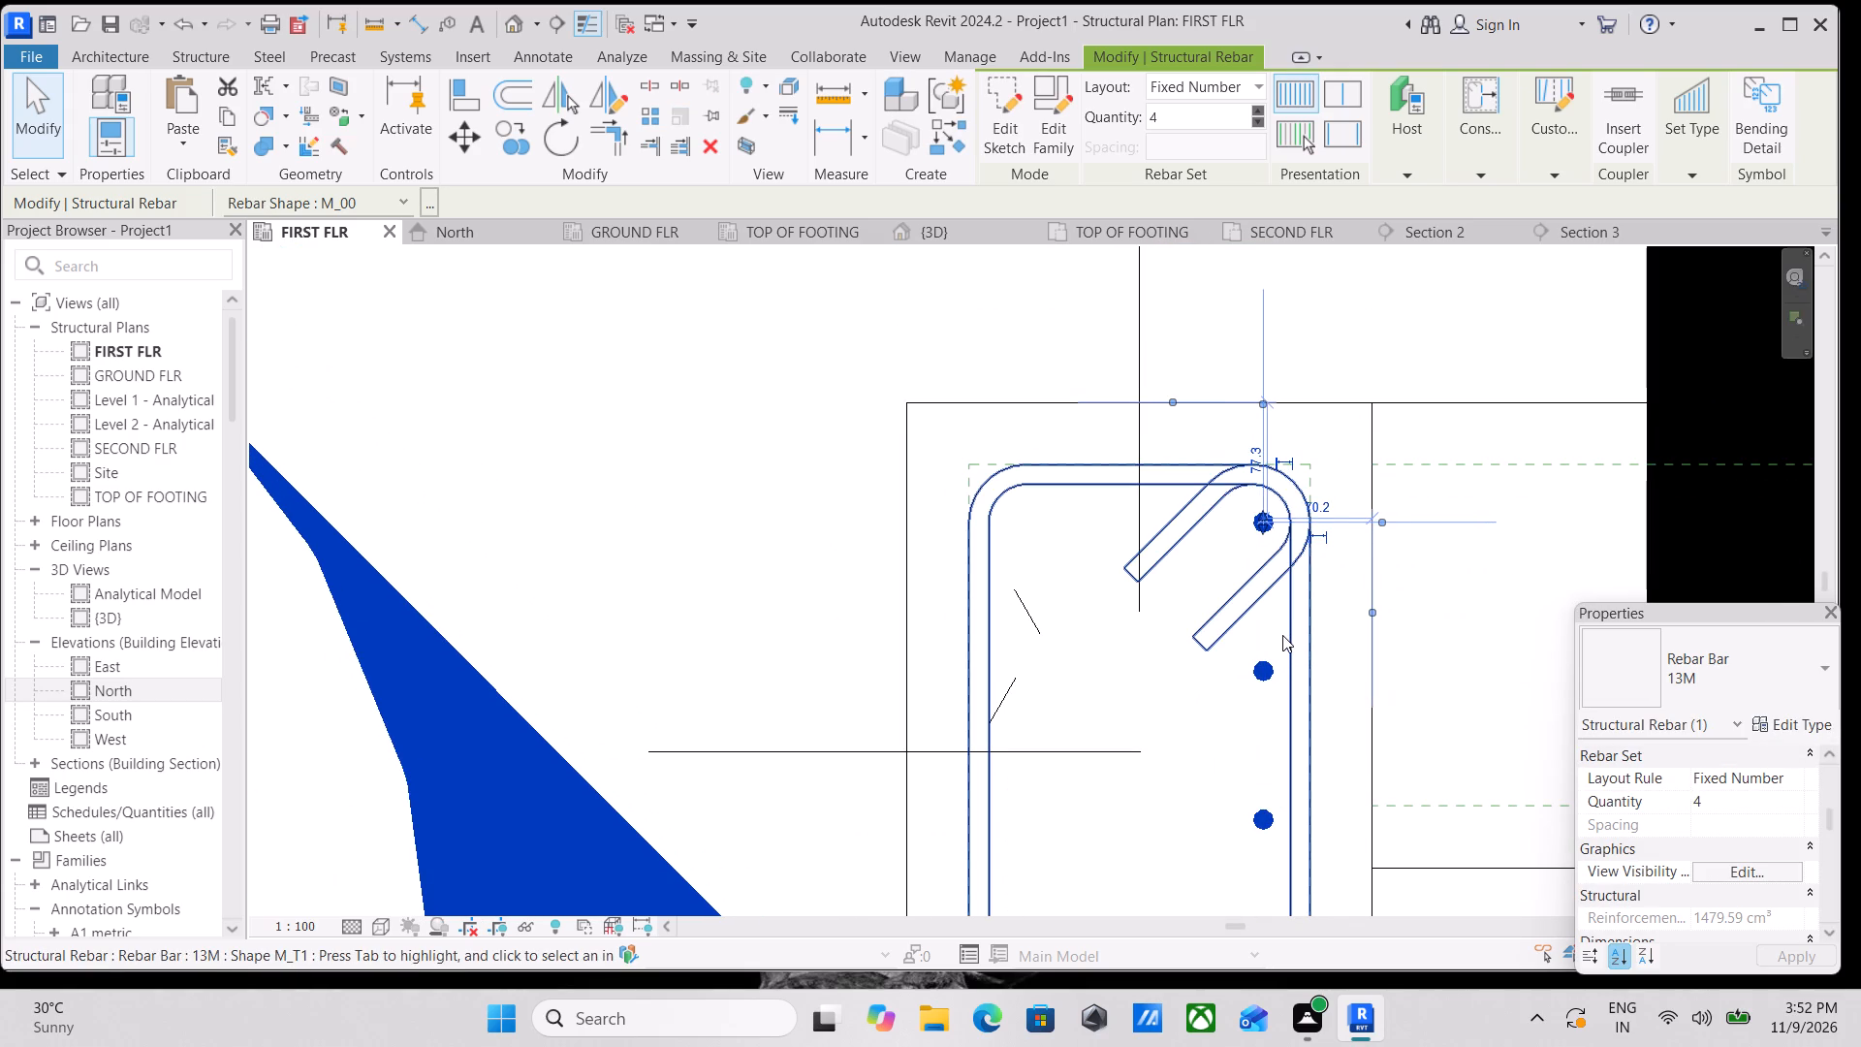
Shift the four-bar set to about 73 mm from the column's right face and 71 mm from its top face.
key(Left)
scroll(1251, 523, up, 2)
key(Escape)
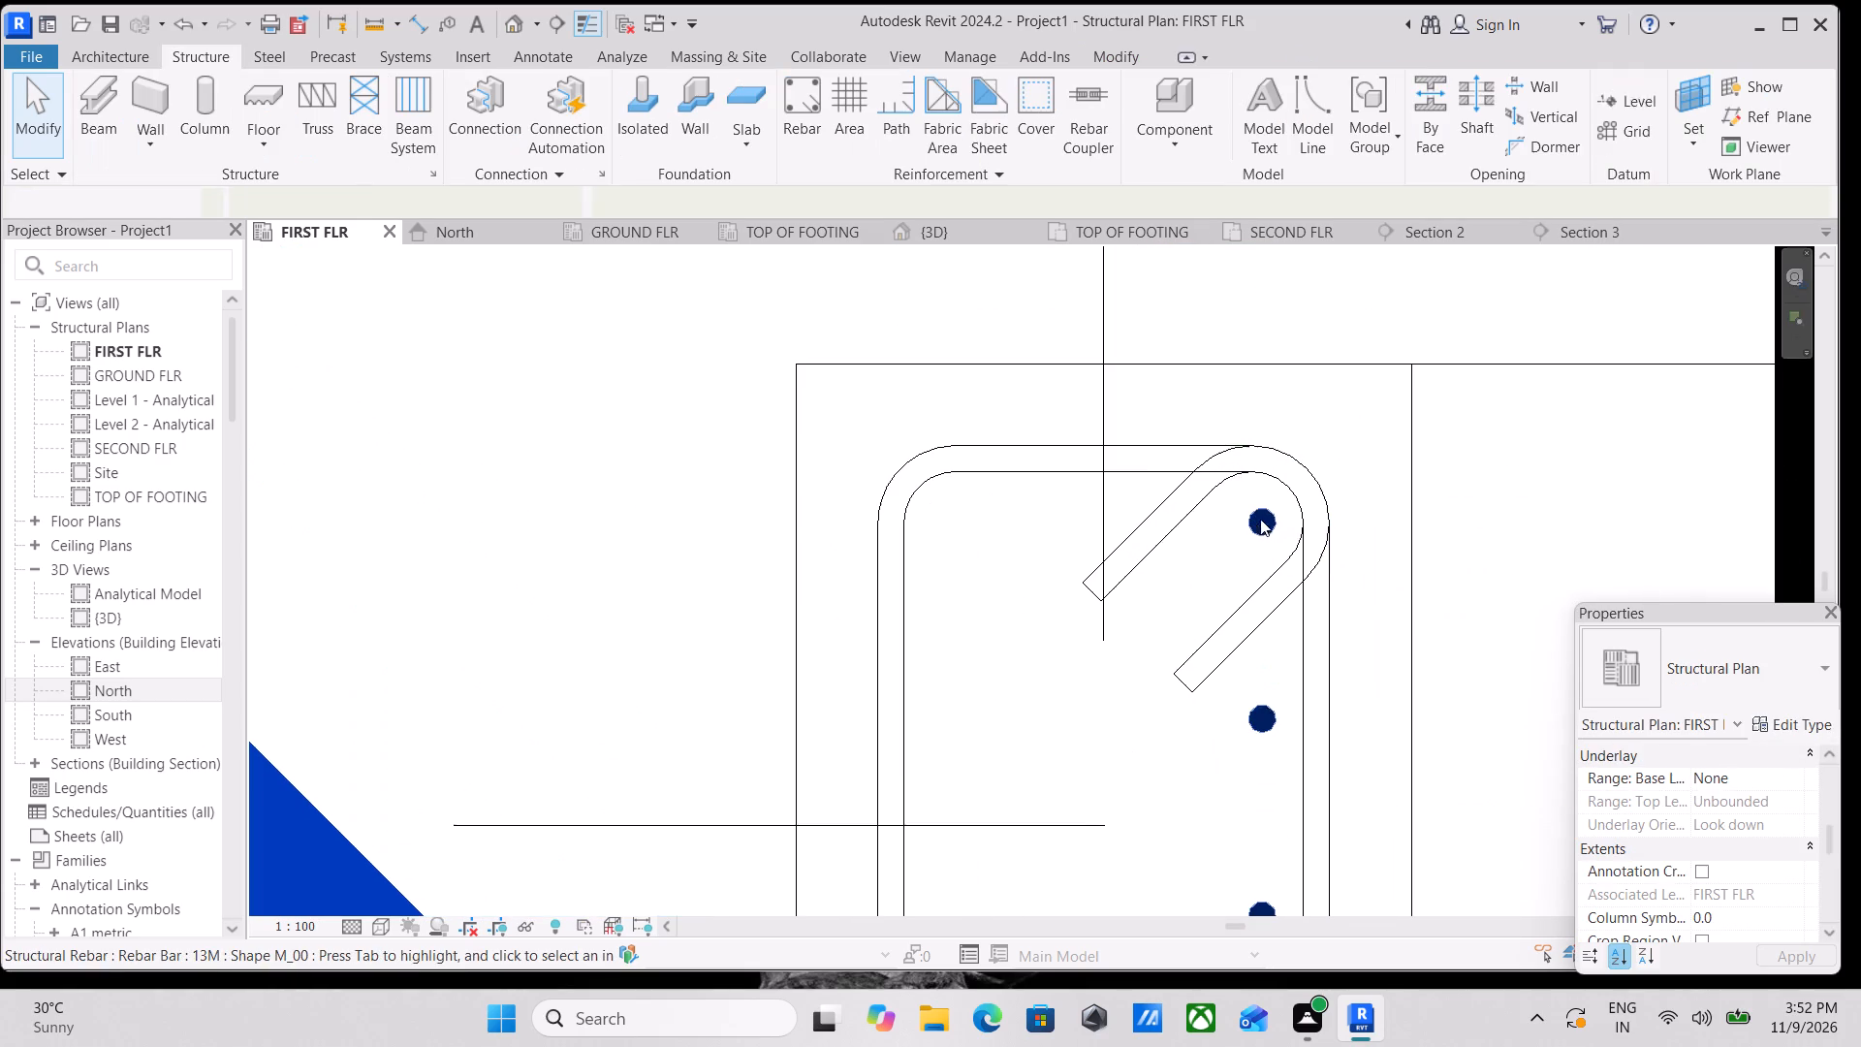
click(1265, 525)
click(1265, 510)
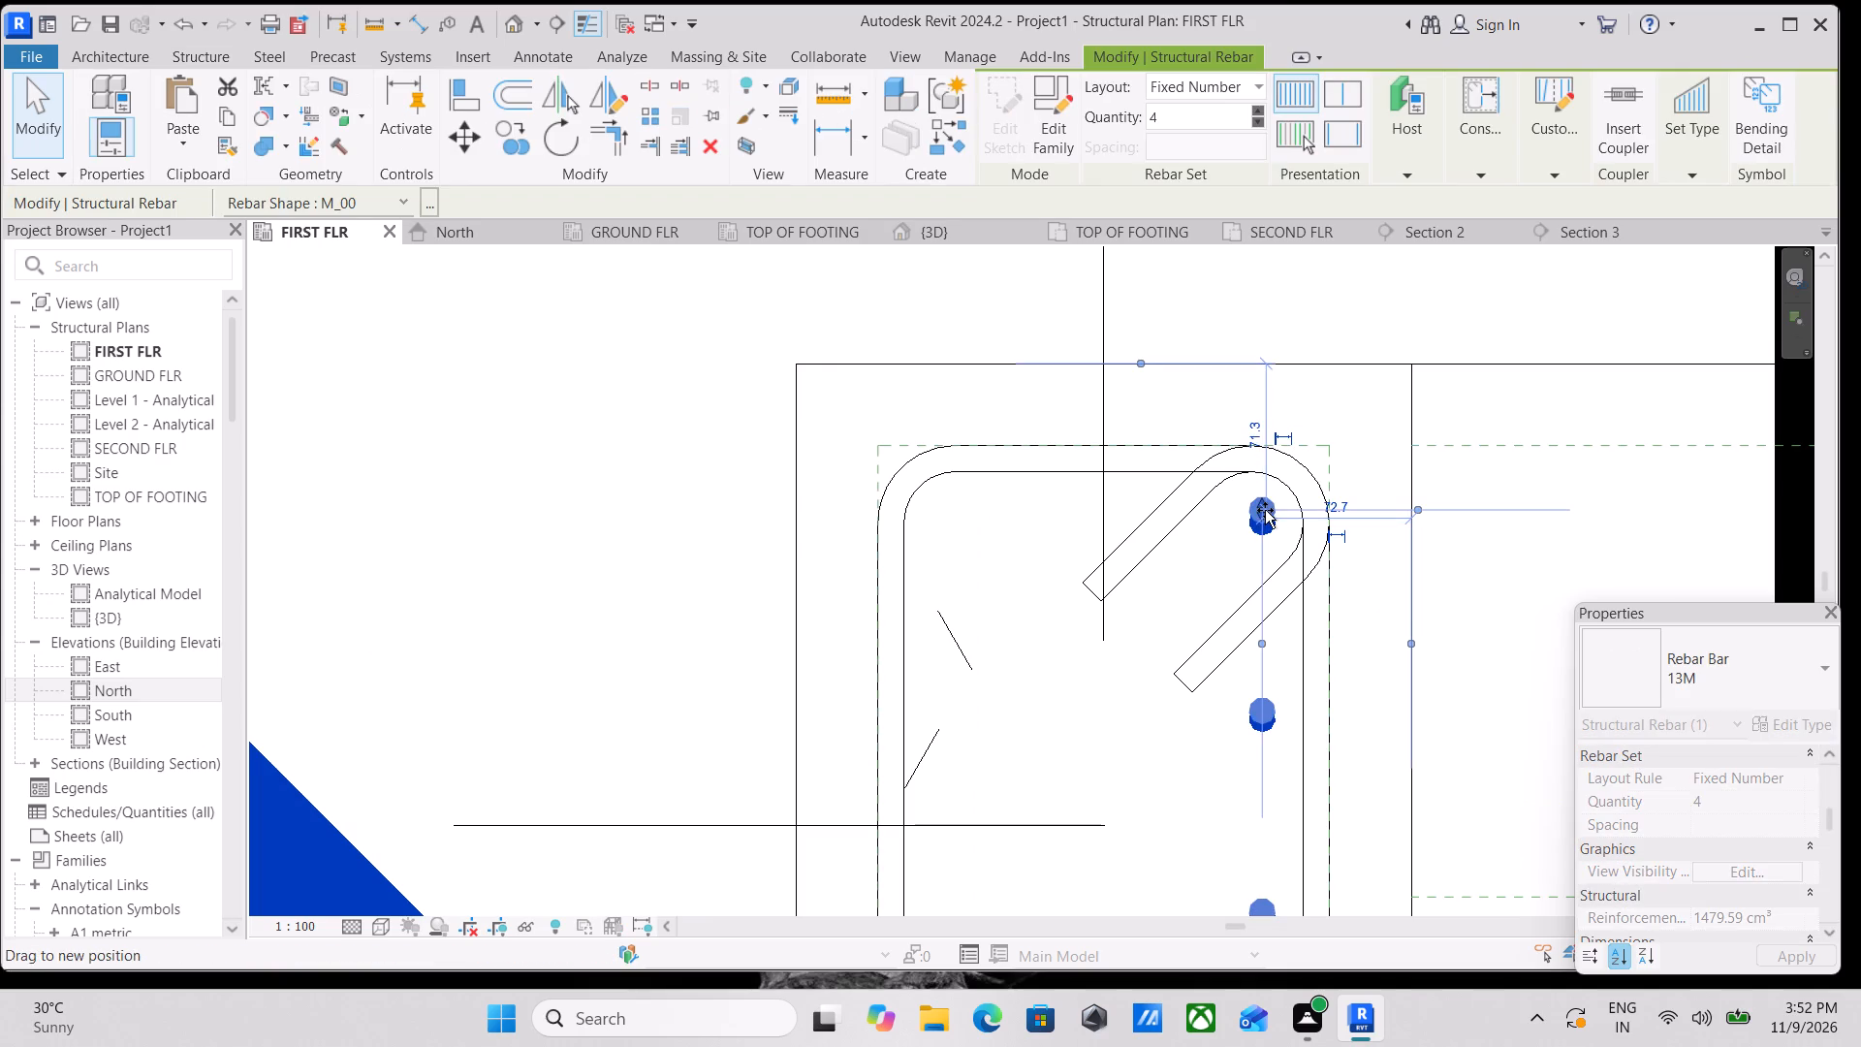
Examine the four-bar set's position along the tie's right leg and review its view visibility states.
middle_drag(1272, 576, 1303, 498)
scroll(1374, 555, down, 3)
middle_drag(1372, 809, 1463, 521)
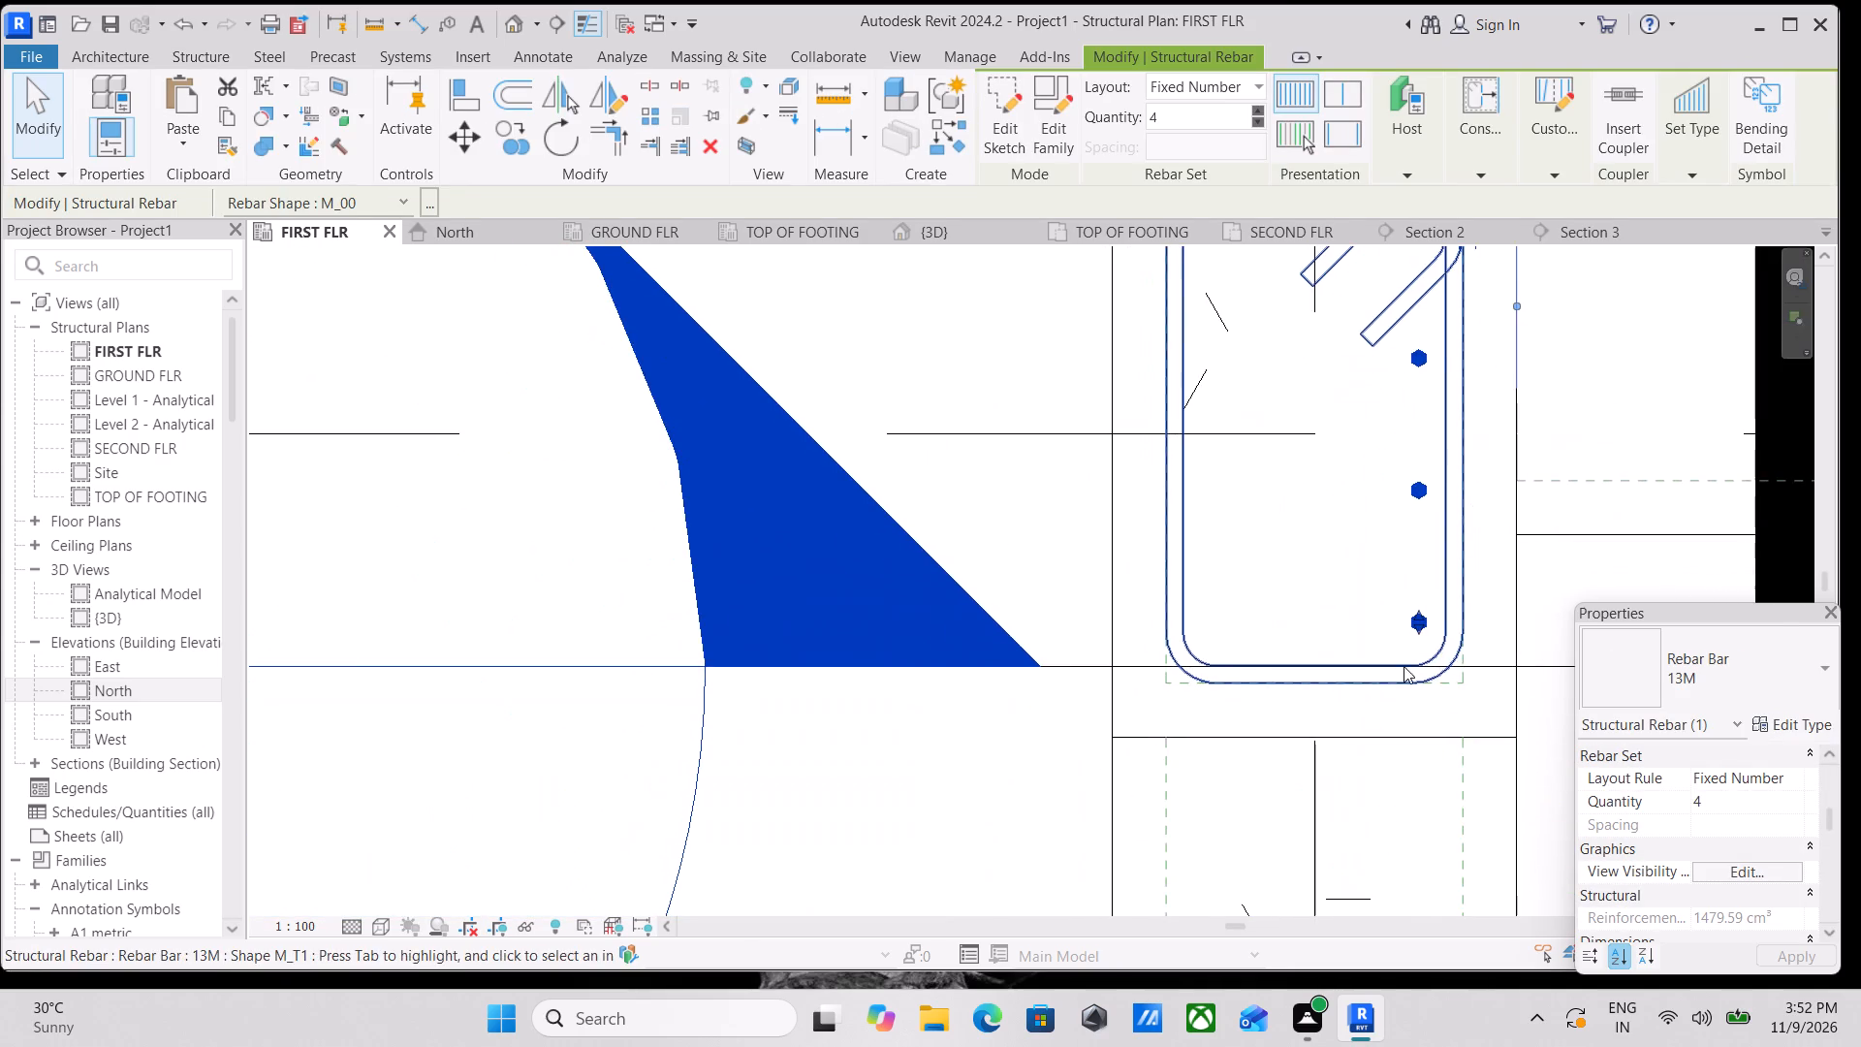
scroll(1456, 588, up, 1)
middle_drag(1456, 588, 1460, 701)
scroll(1430, 757, up, 1)
click(1410, 744)
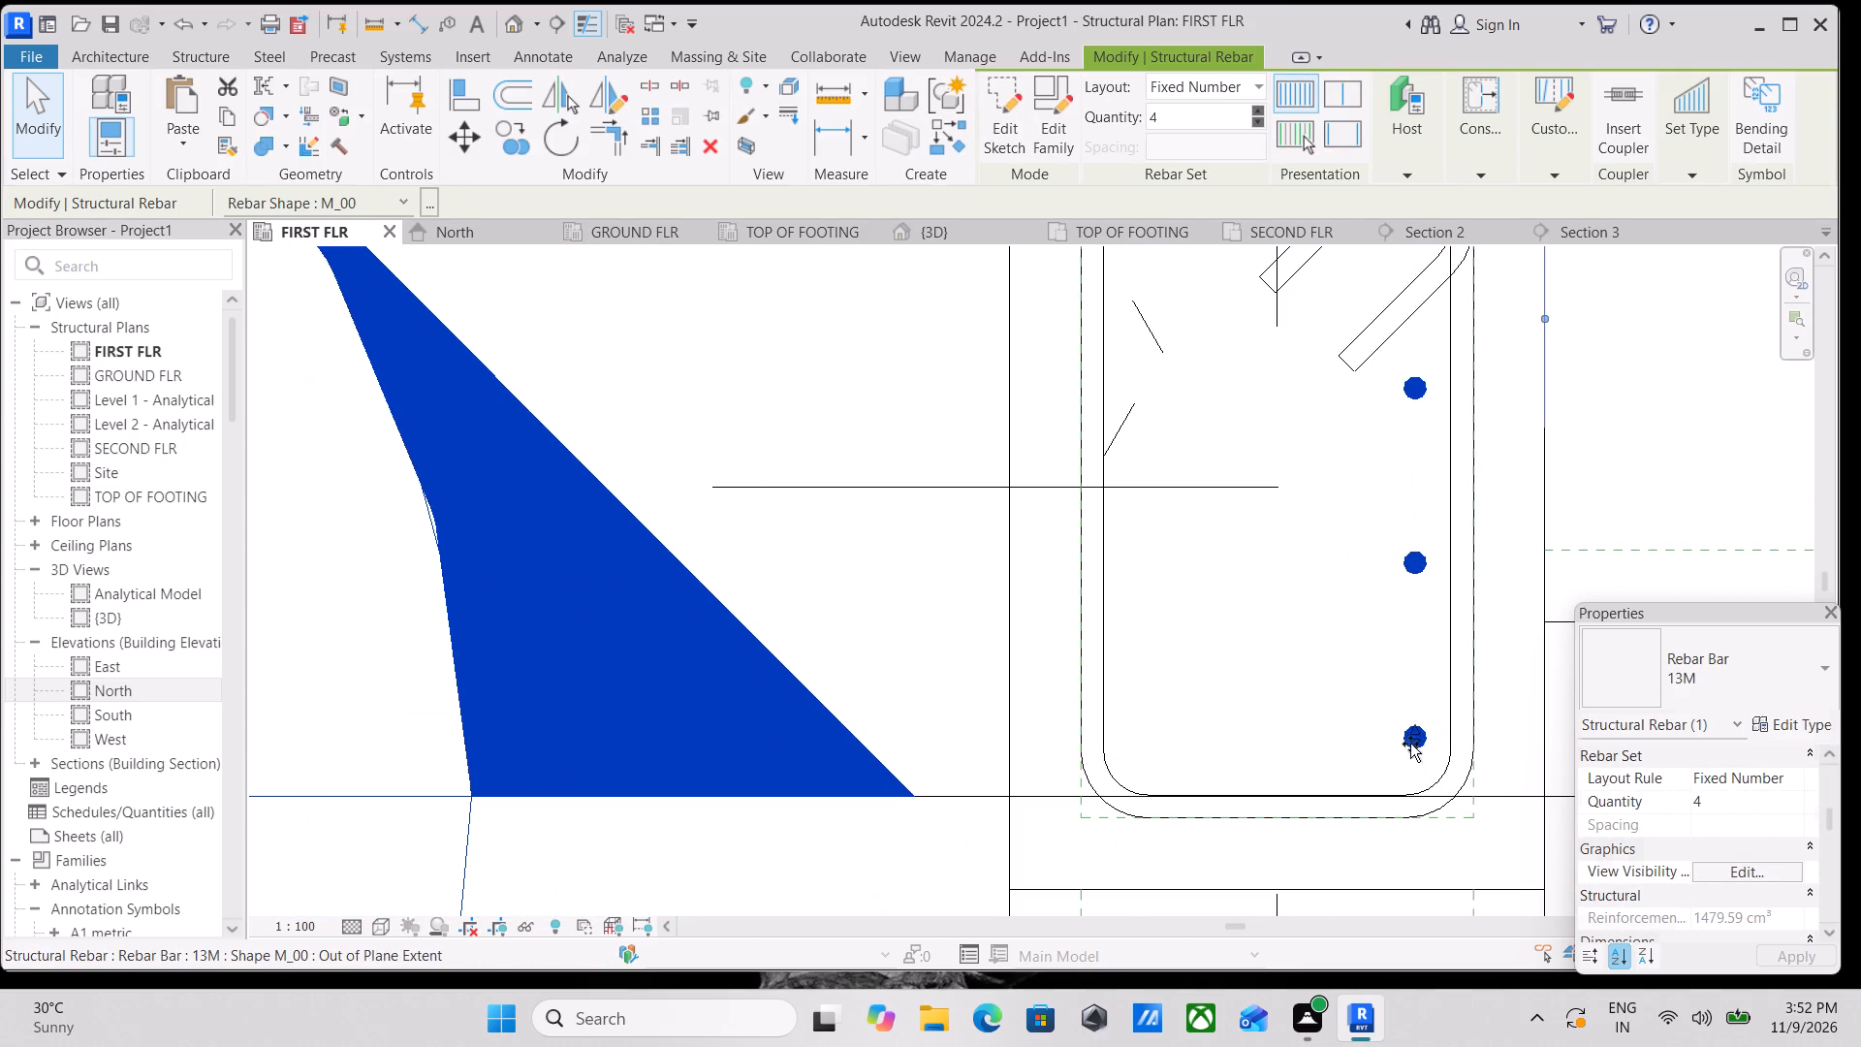
scroll(1440, 672, down, 1)
middle_drag(1440, 672, 1404, 728)
key(Escape)
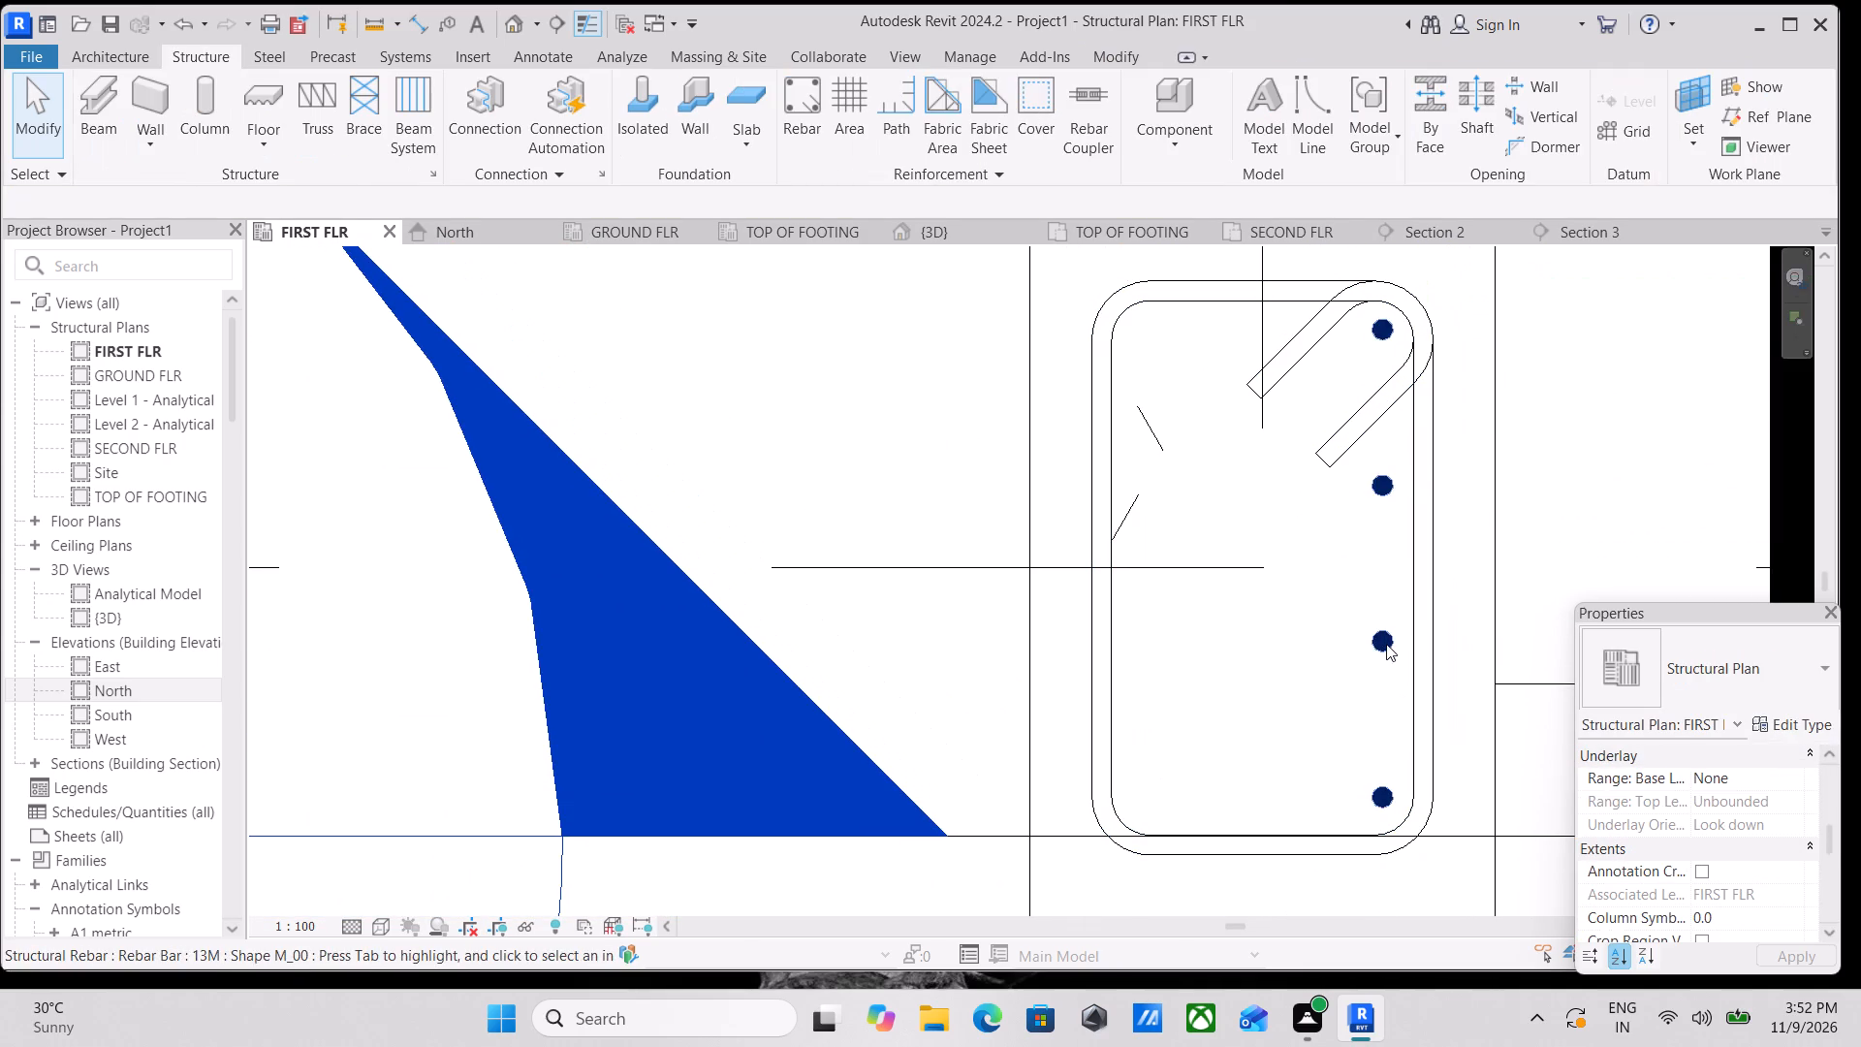
click(1376, 642)
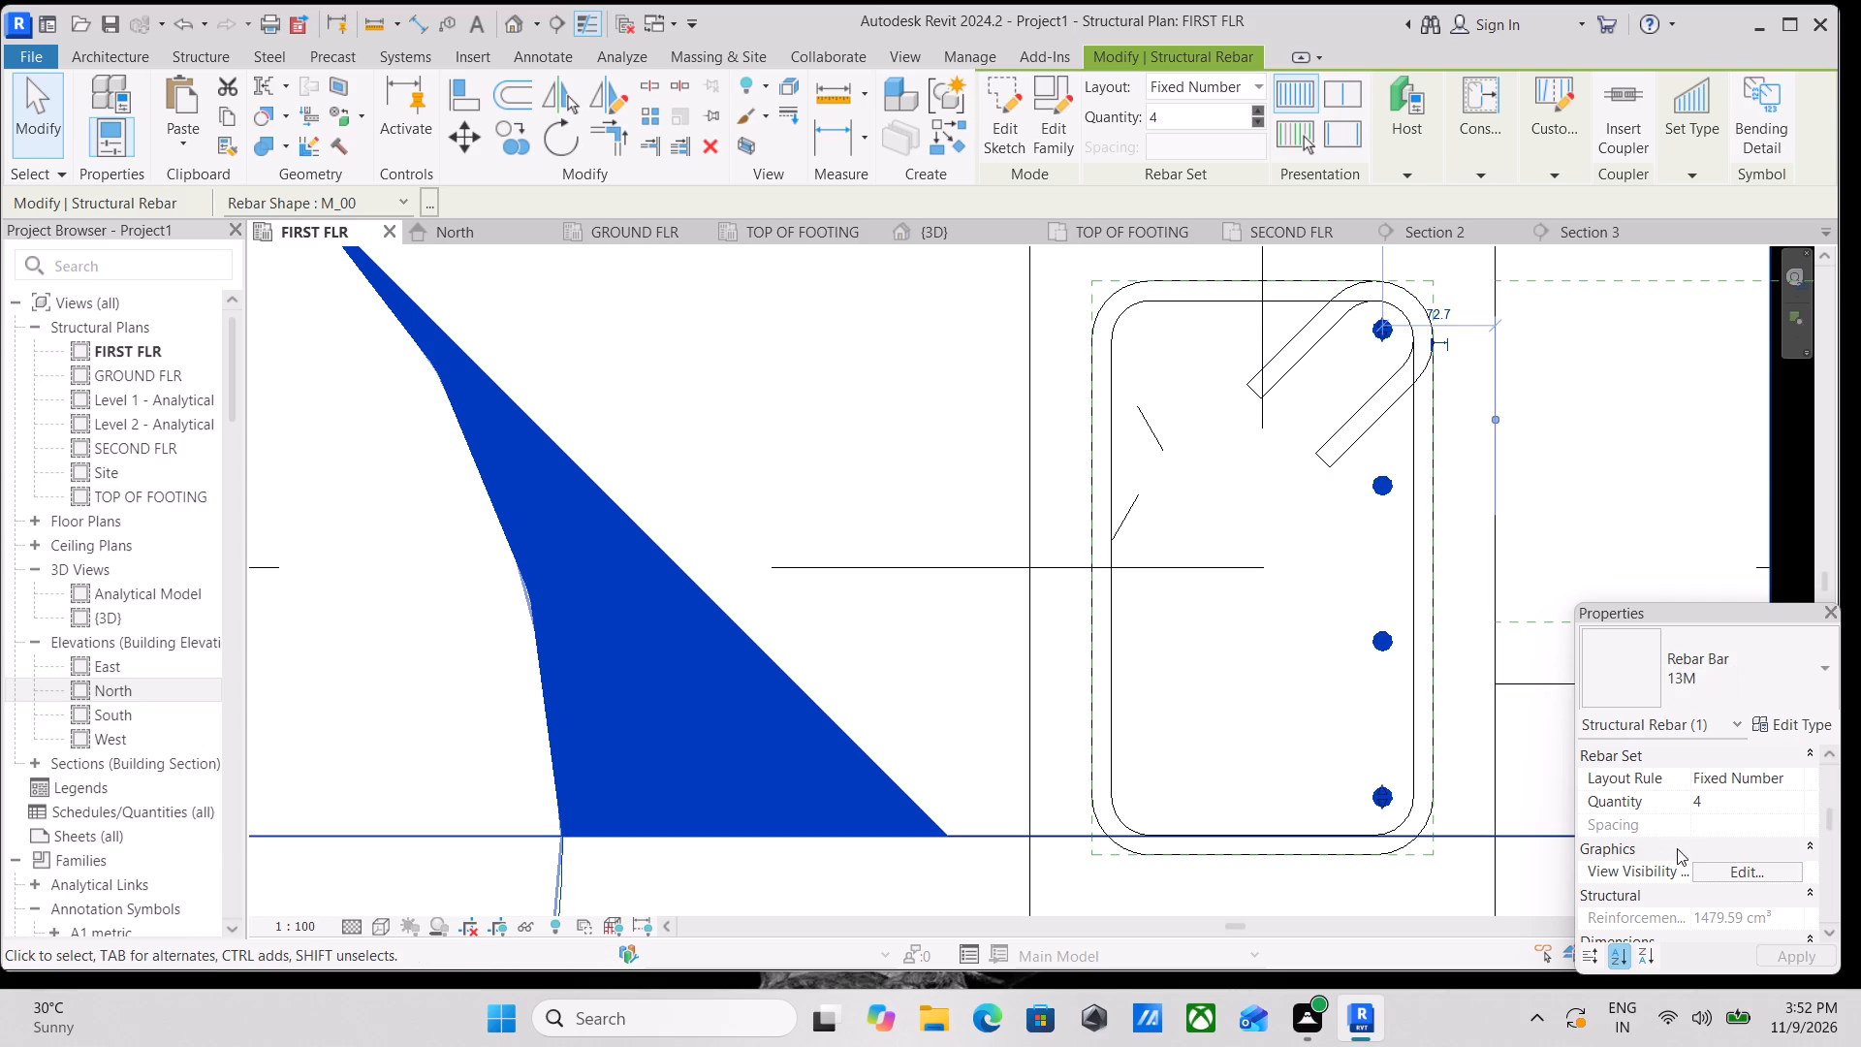
click(1712, 874)
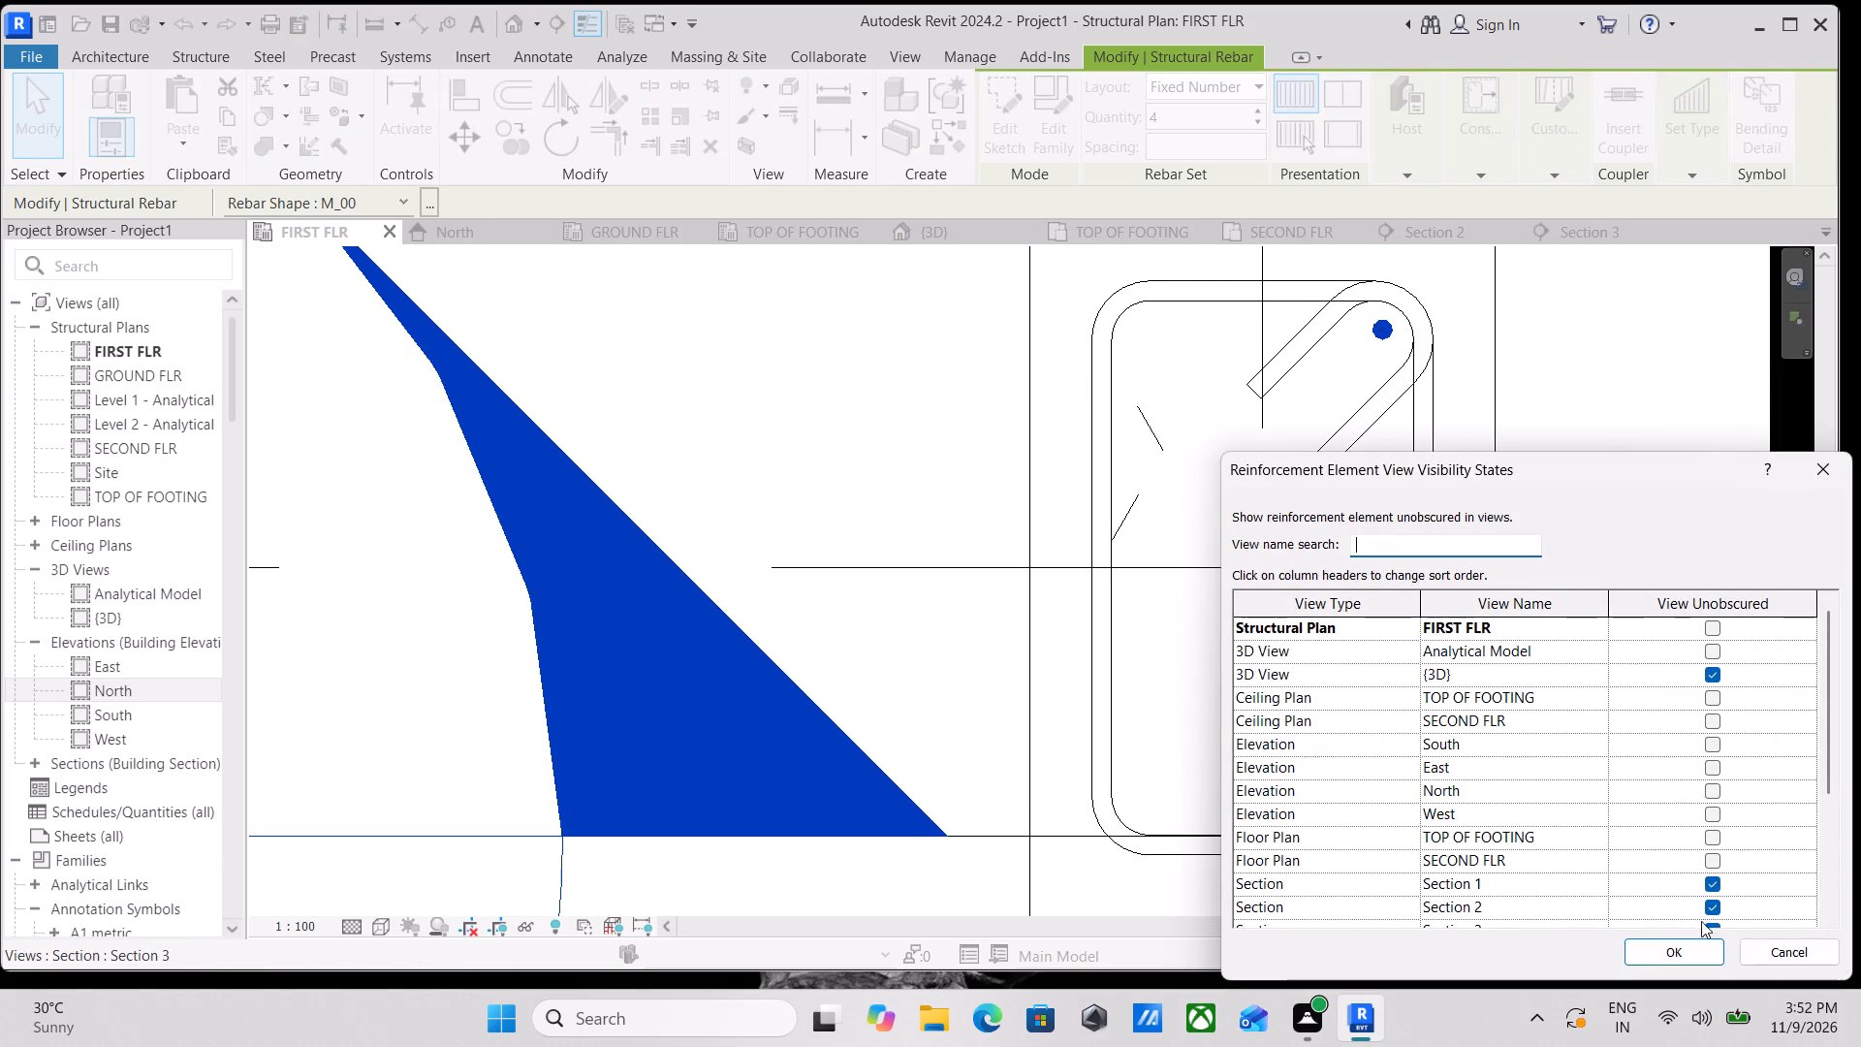
click(1665, 953)
key(Escape)
Mirror a copy of the four-bar set to the tie's left leg, drawing a vertical axis along grid A from the tie's midpoint.
click(1385, 804)
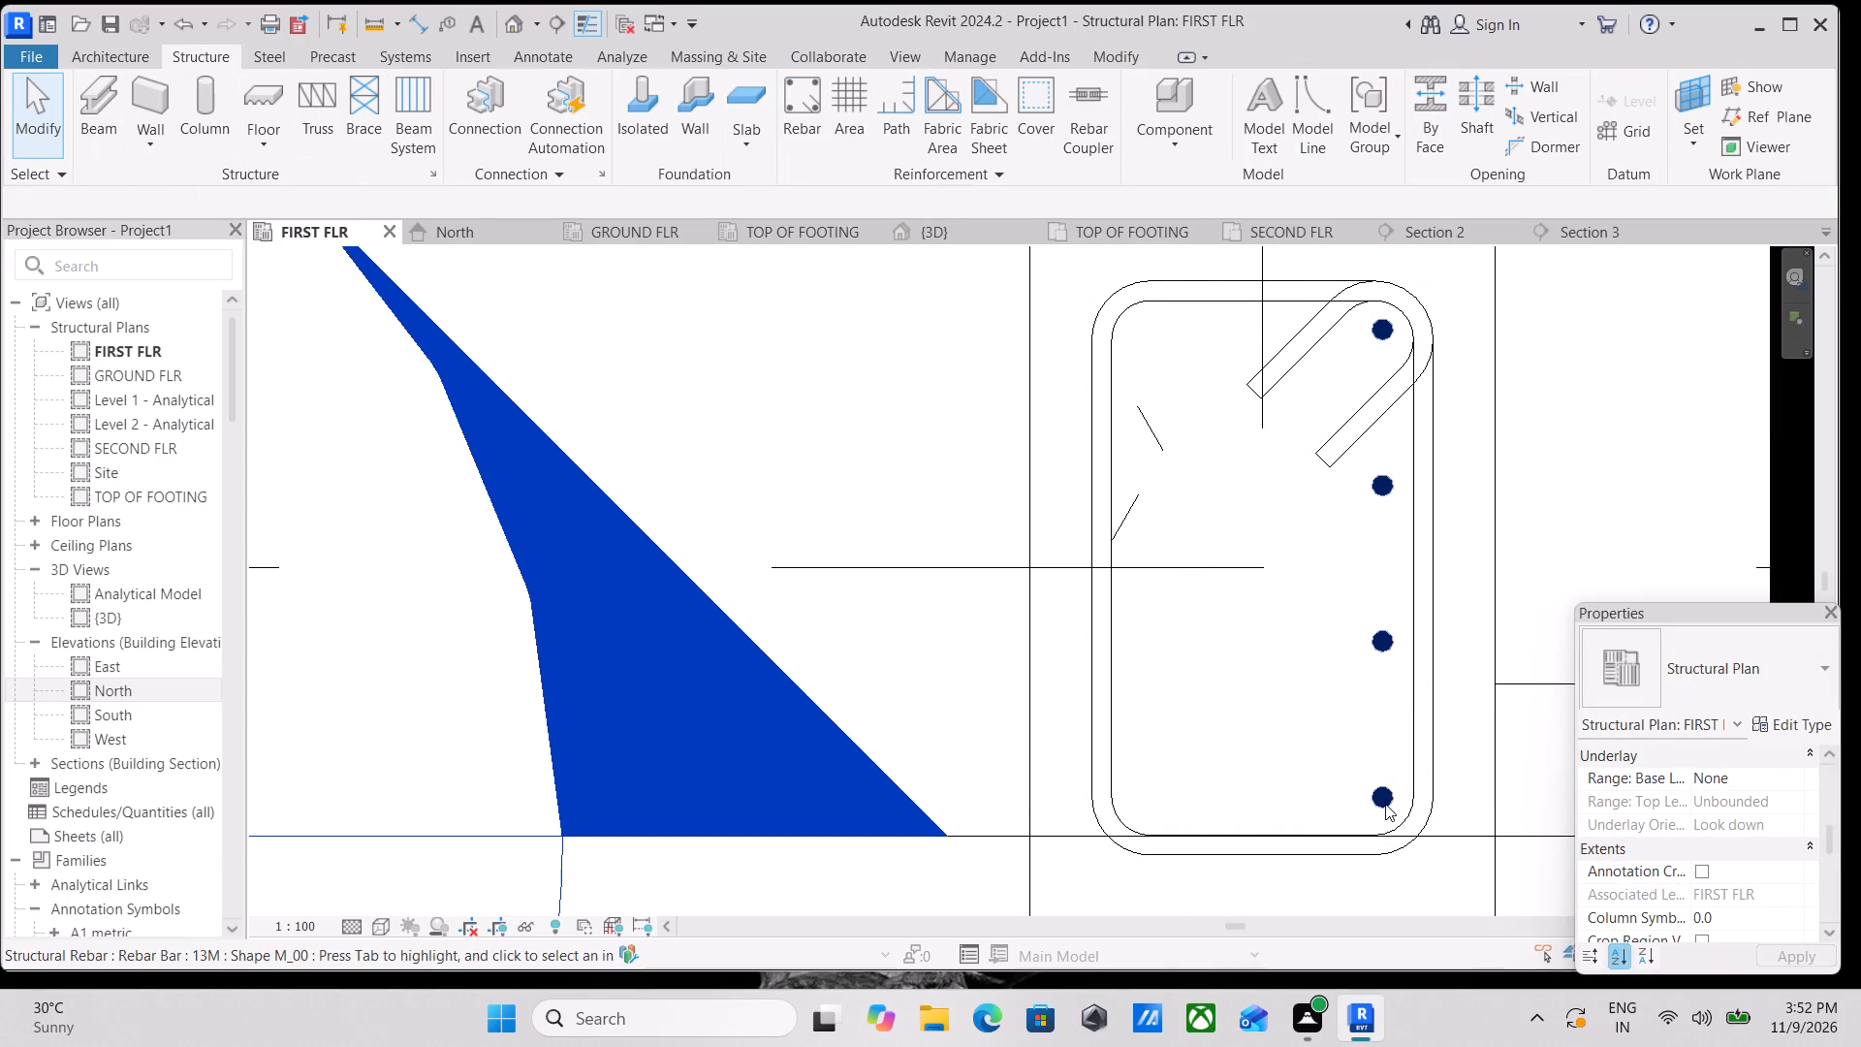
text(DM)
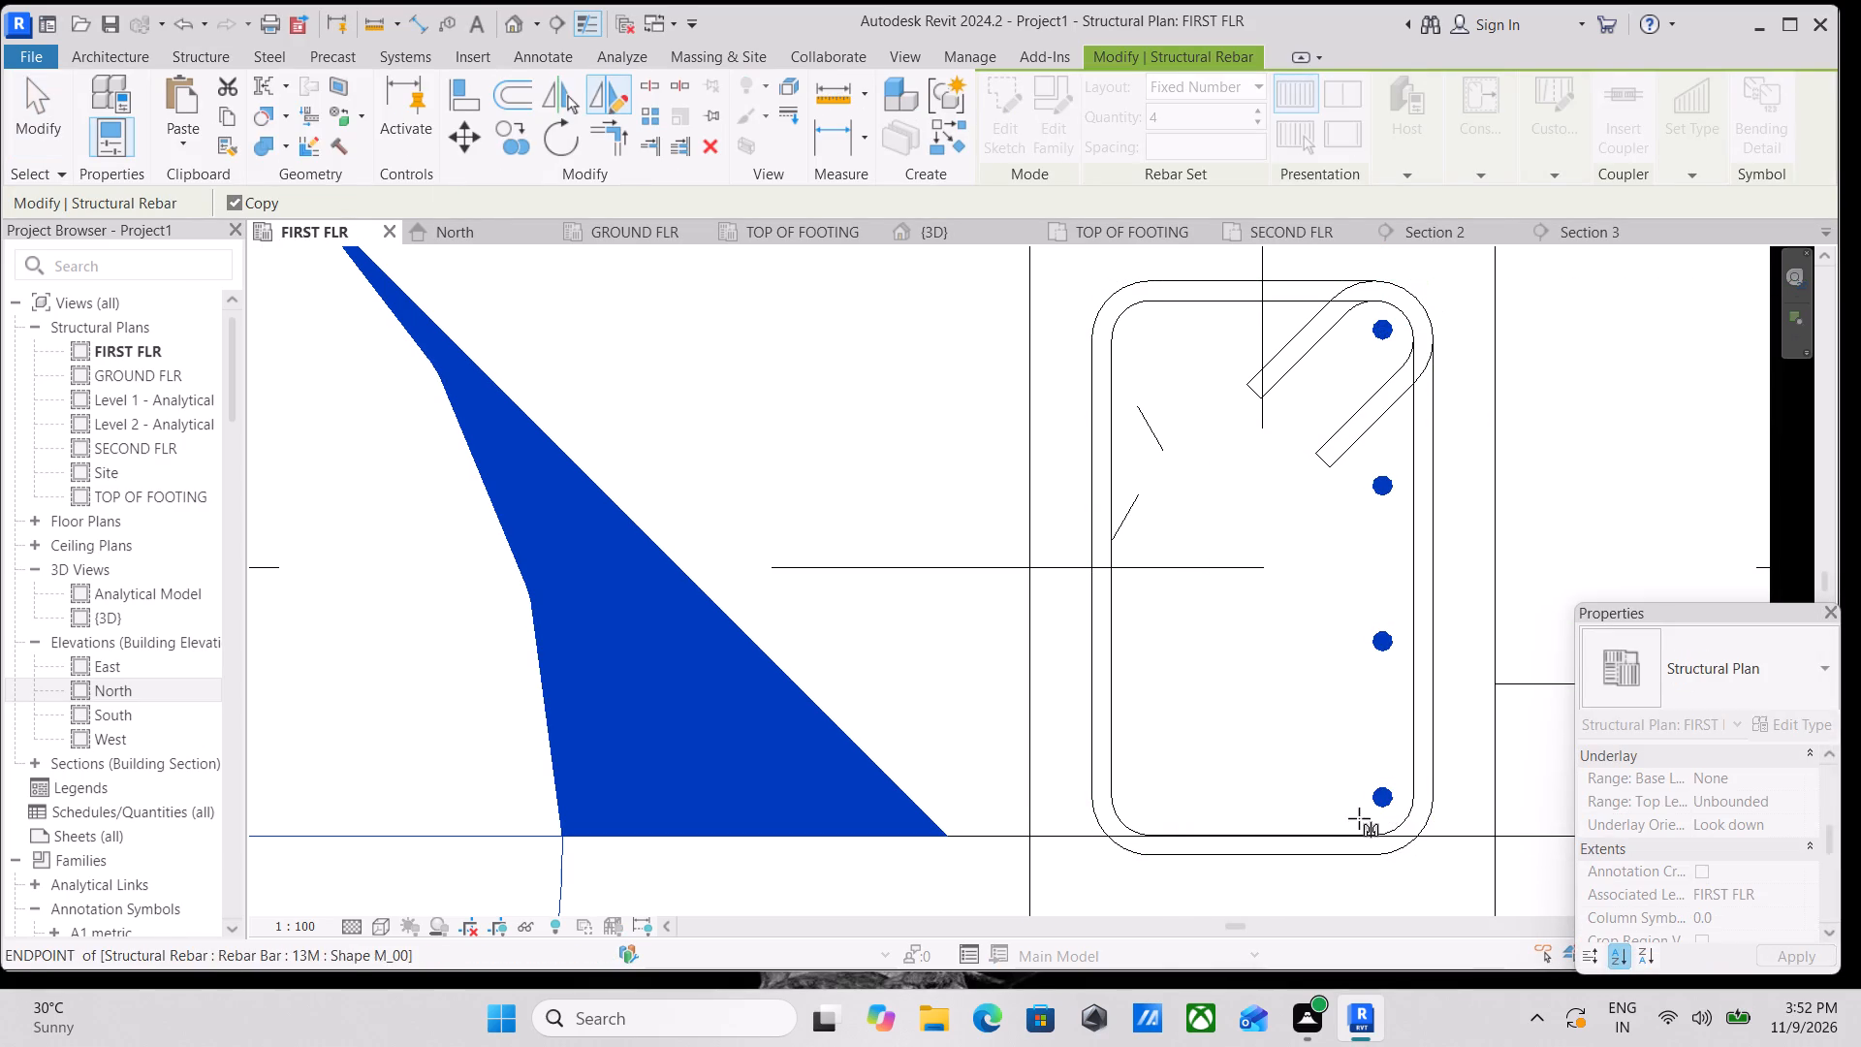
click(1264, 836)
middle_drag(1264, 836, 1280, 685)
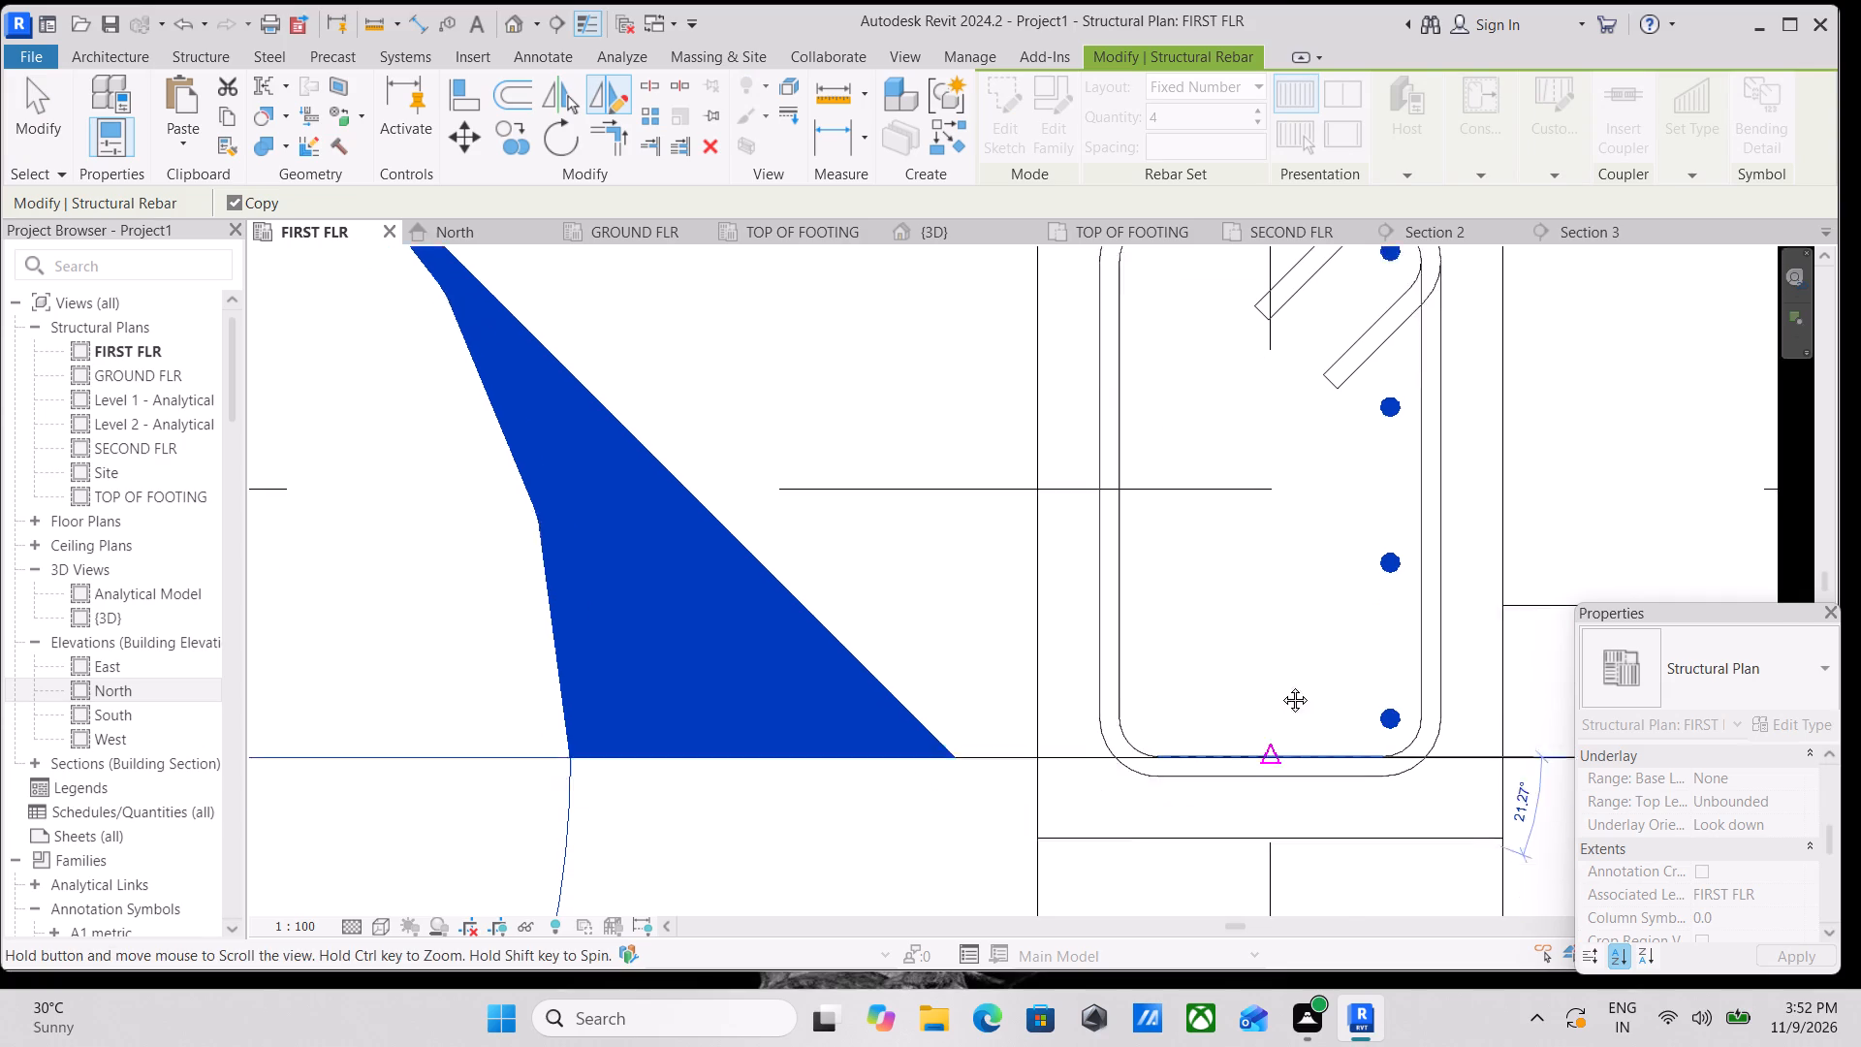
middle_drag(1280, 685, 1286, 649)
middle_drag(1271, 840, 1287, 726)
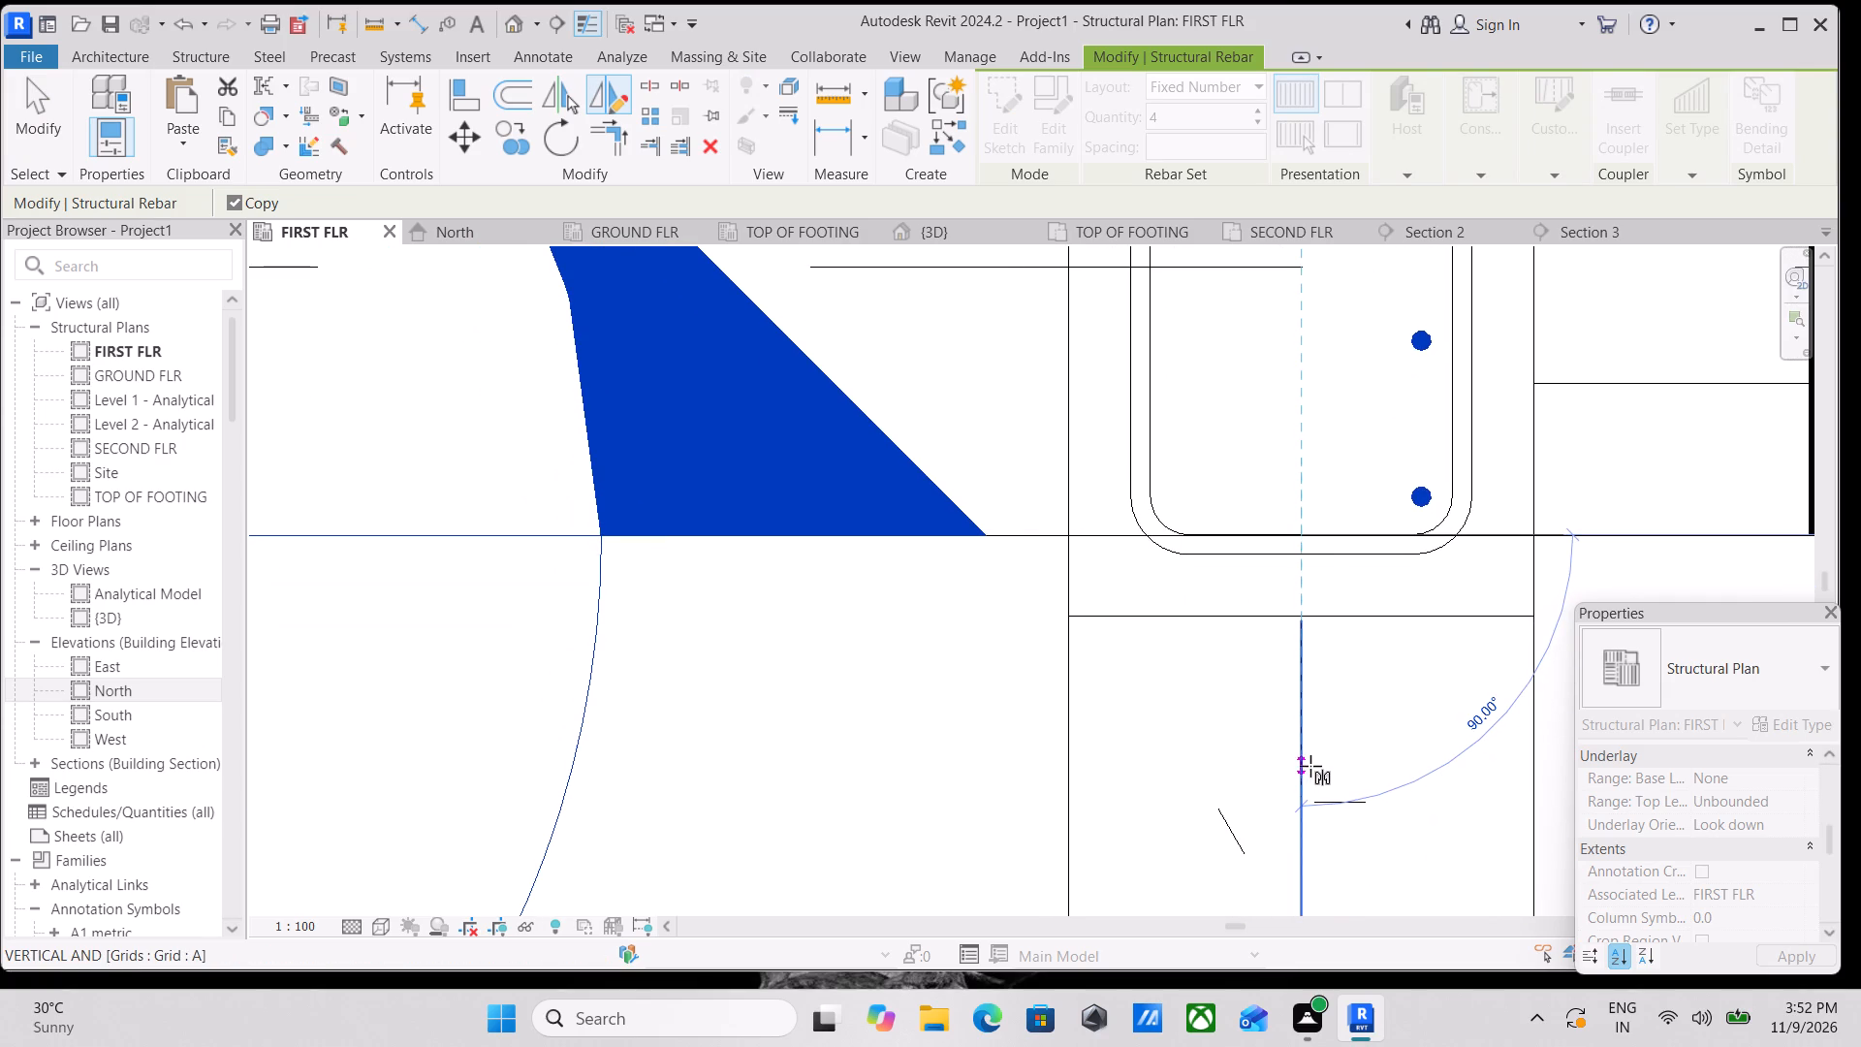
click(1294, 765)
scroll(1318, 741, down, 2)
middle_drag(1318, 741, 1335, 1046)
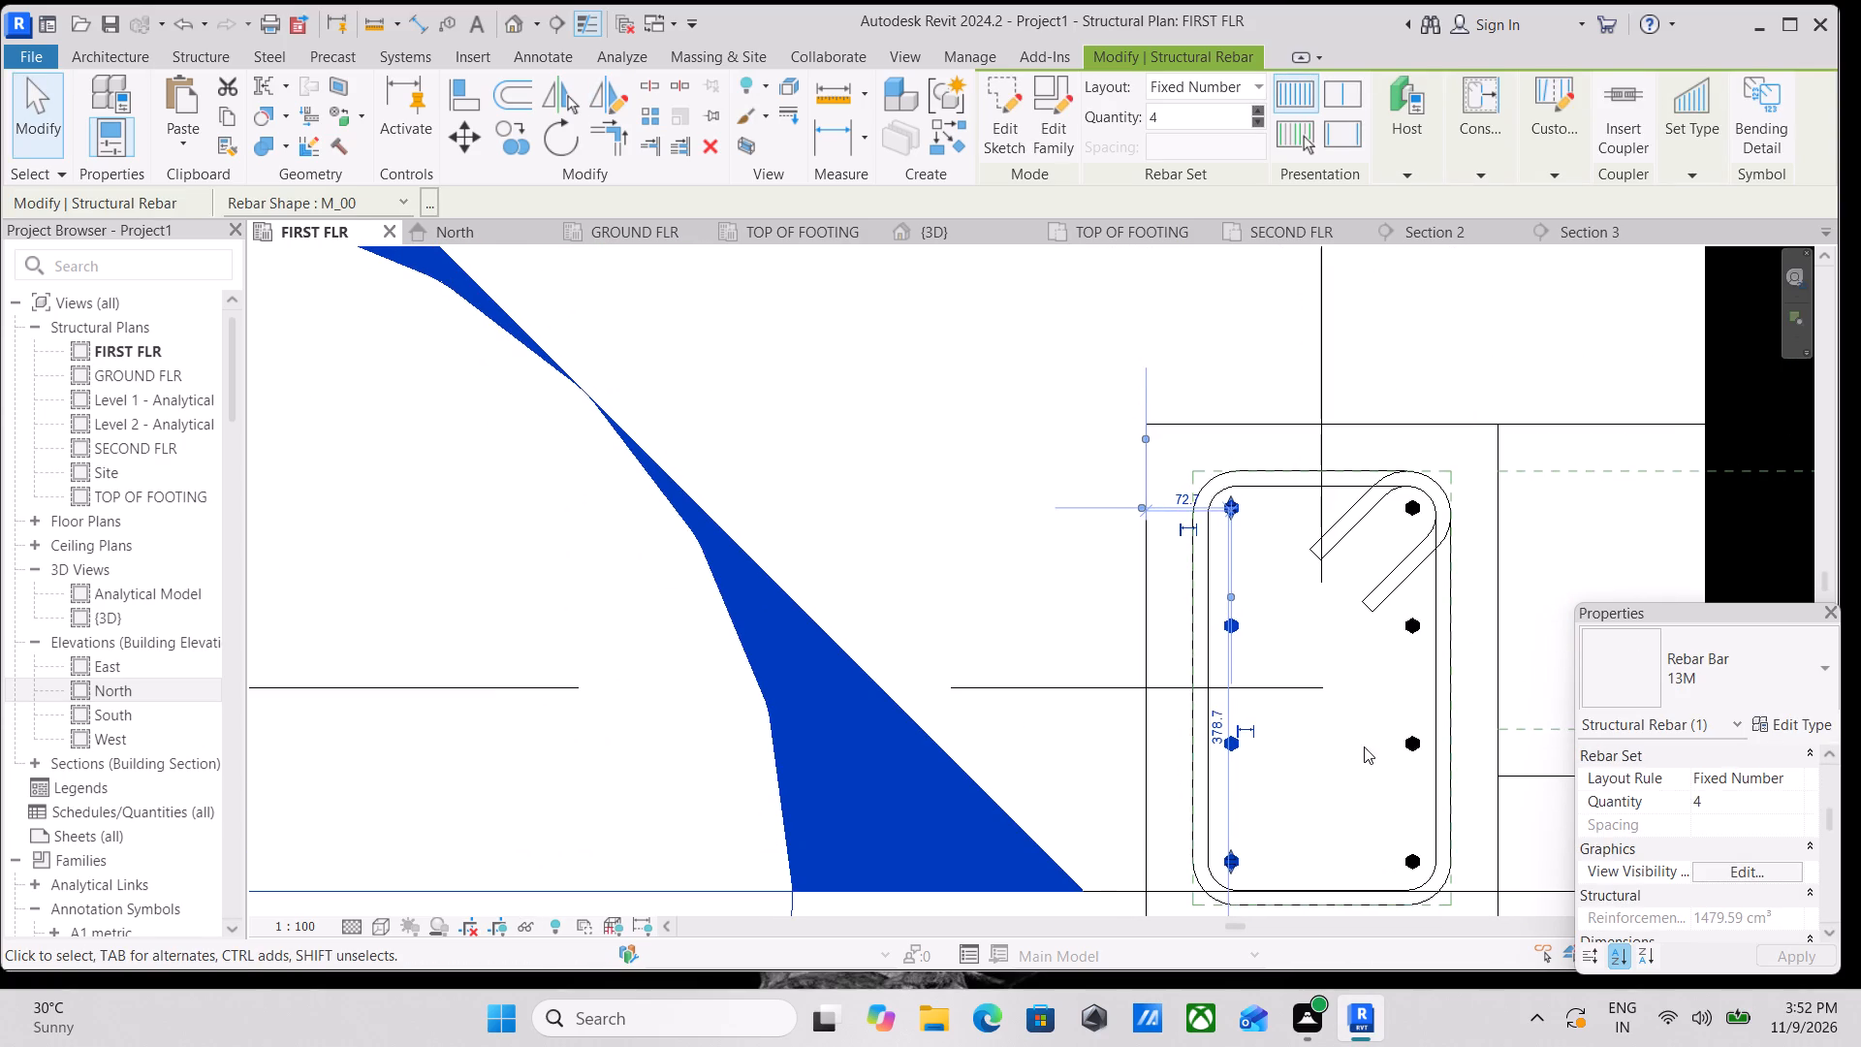
key(Escape)
Examine the mirrored four-bar set on the tie's left leg and review its view visibility states.
scroll(1274, 554, up, 2)
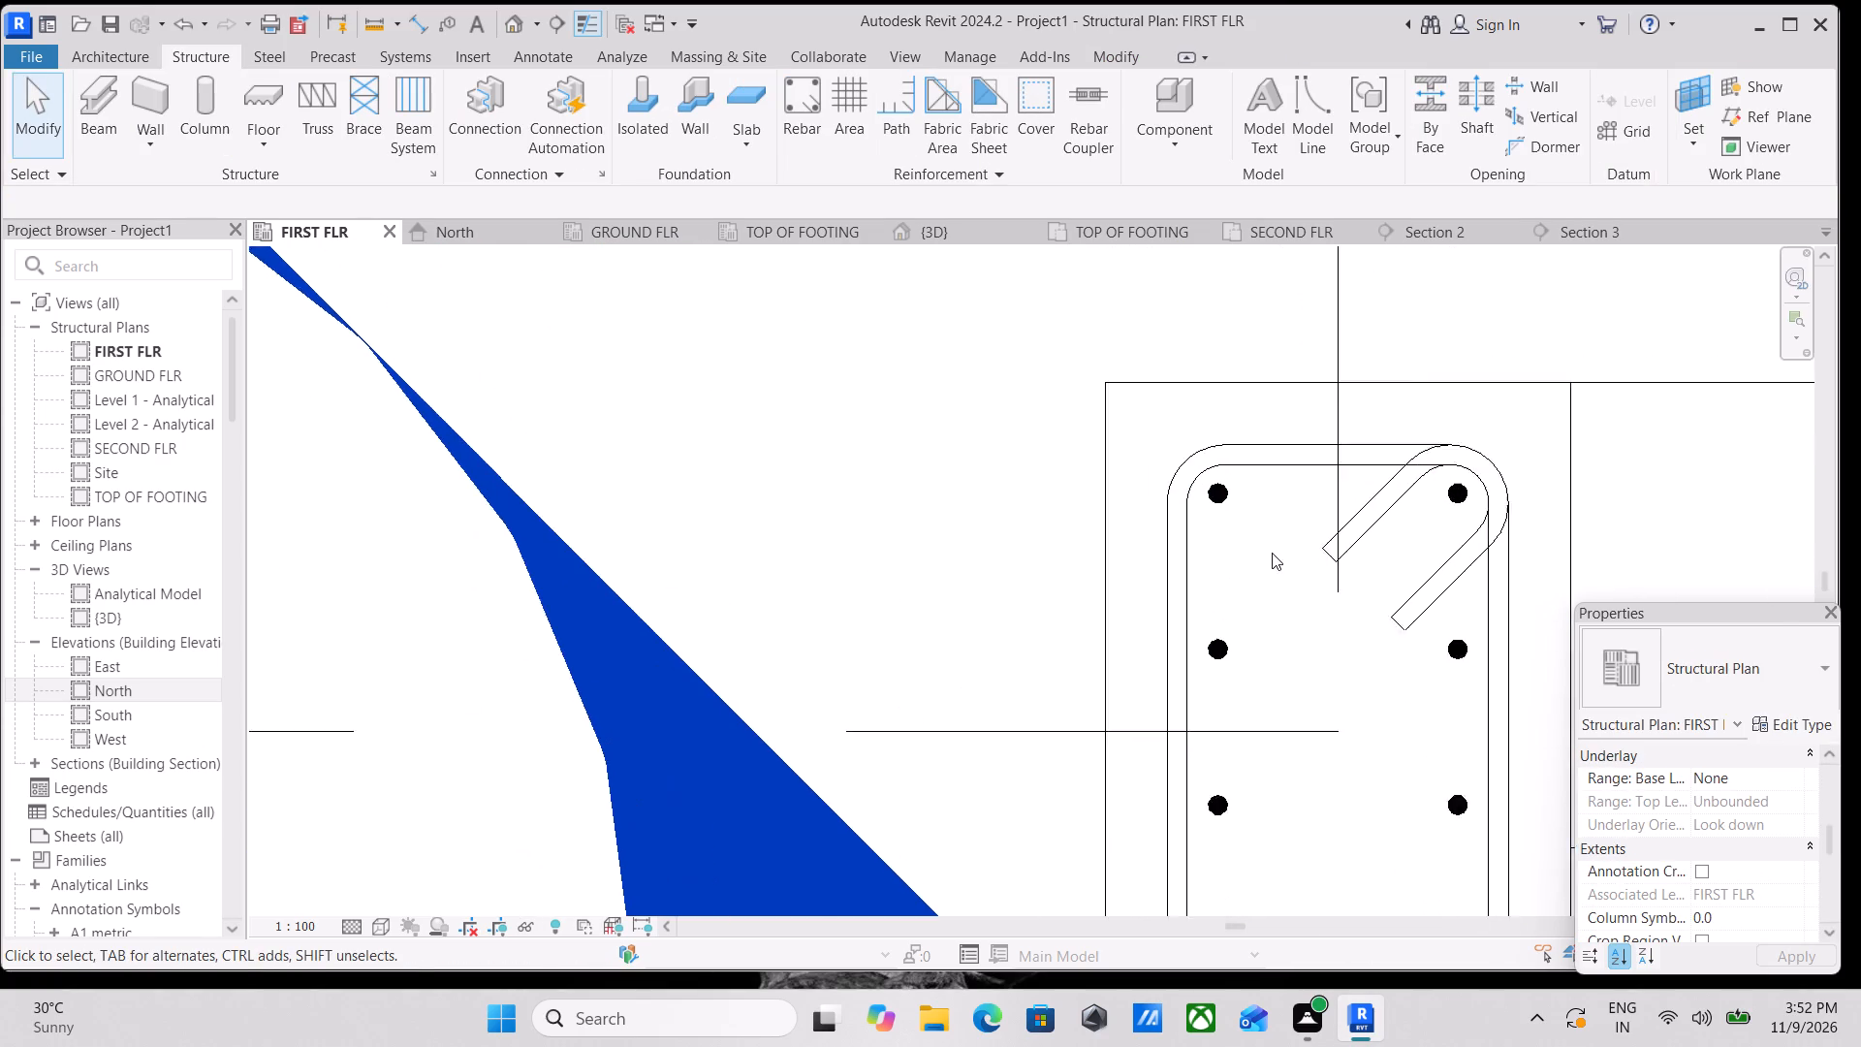
scroll(1272, 553, up, 1)
click(1204, 498)
scroll(1378, 579, down, 2)
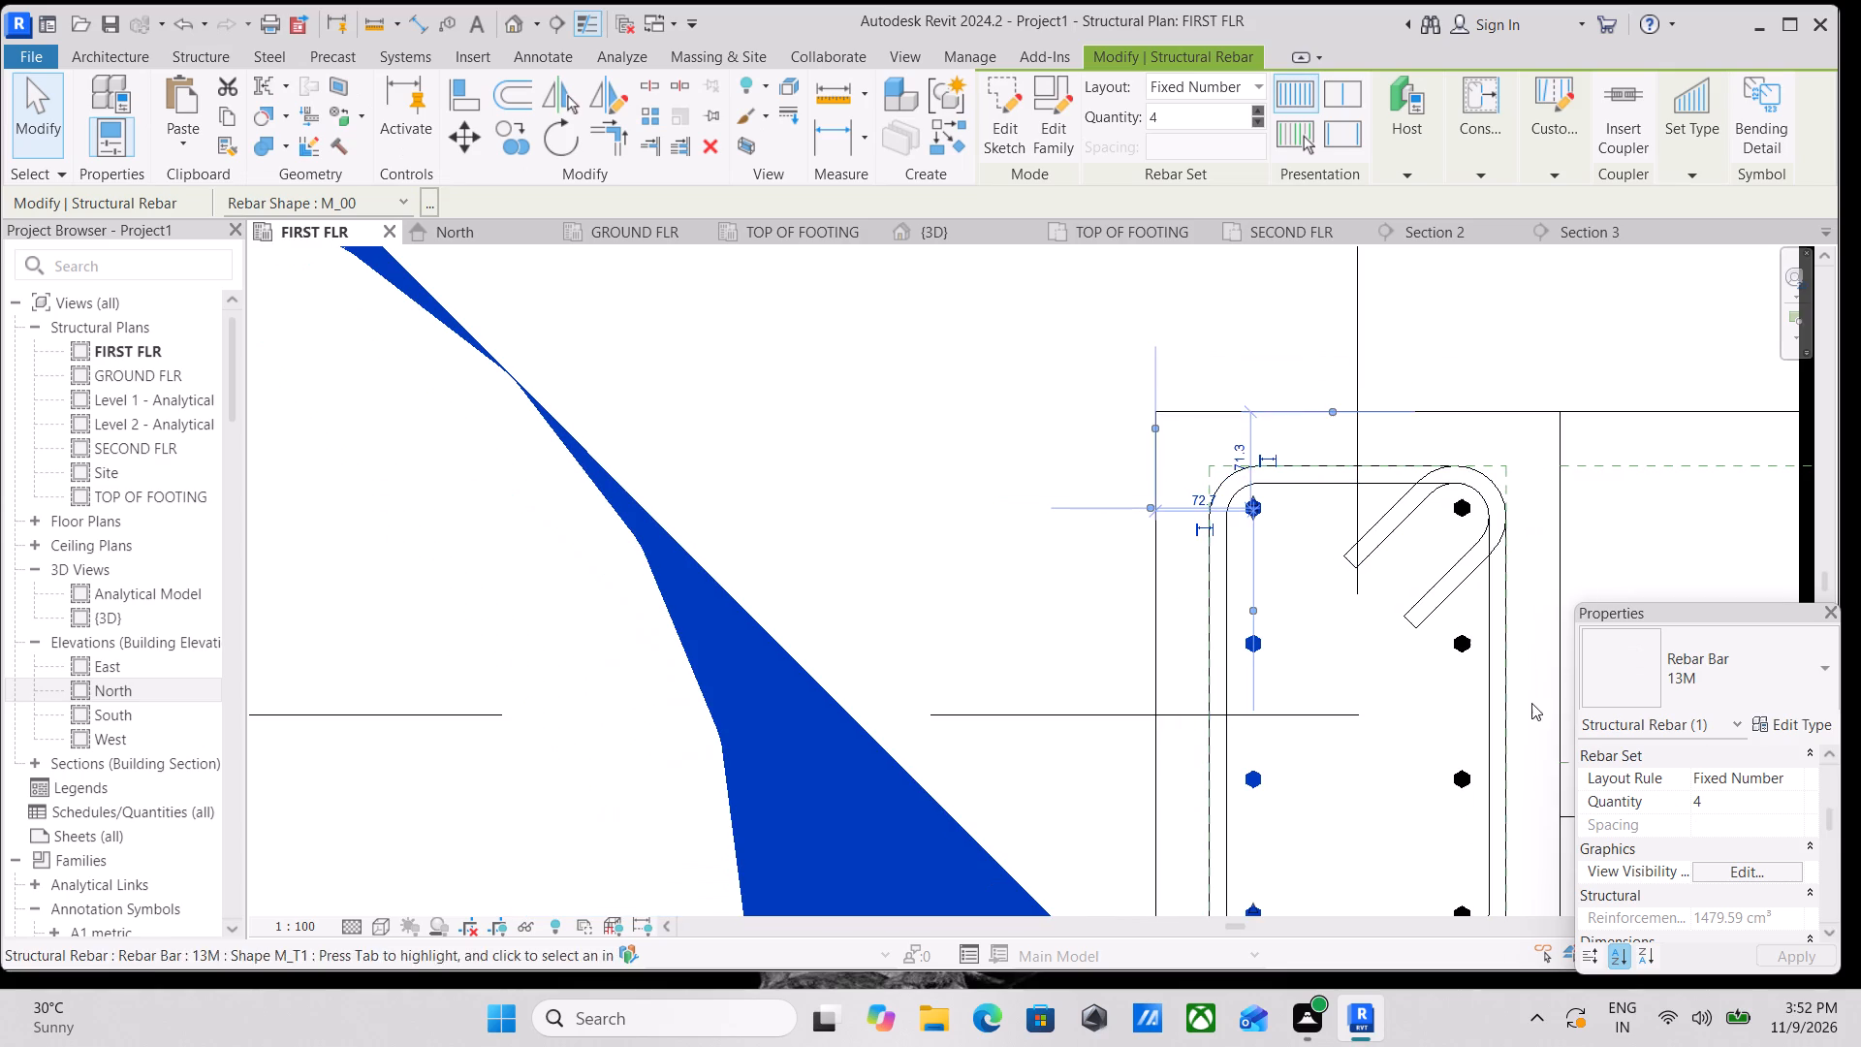
middle_drag(1685, 827, 1670, 797)
scroll(1685, 810, down, 1)
scroll(1782, 871, up, 1)
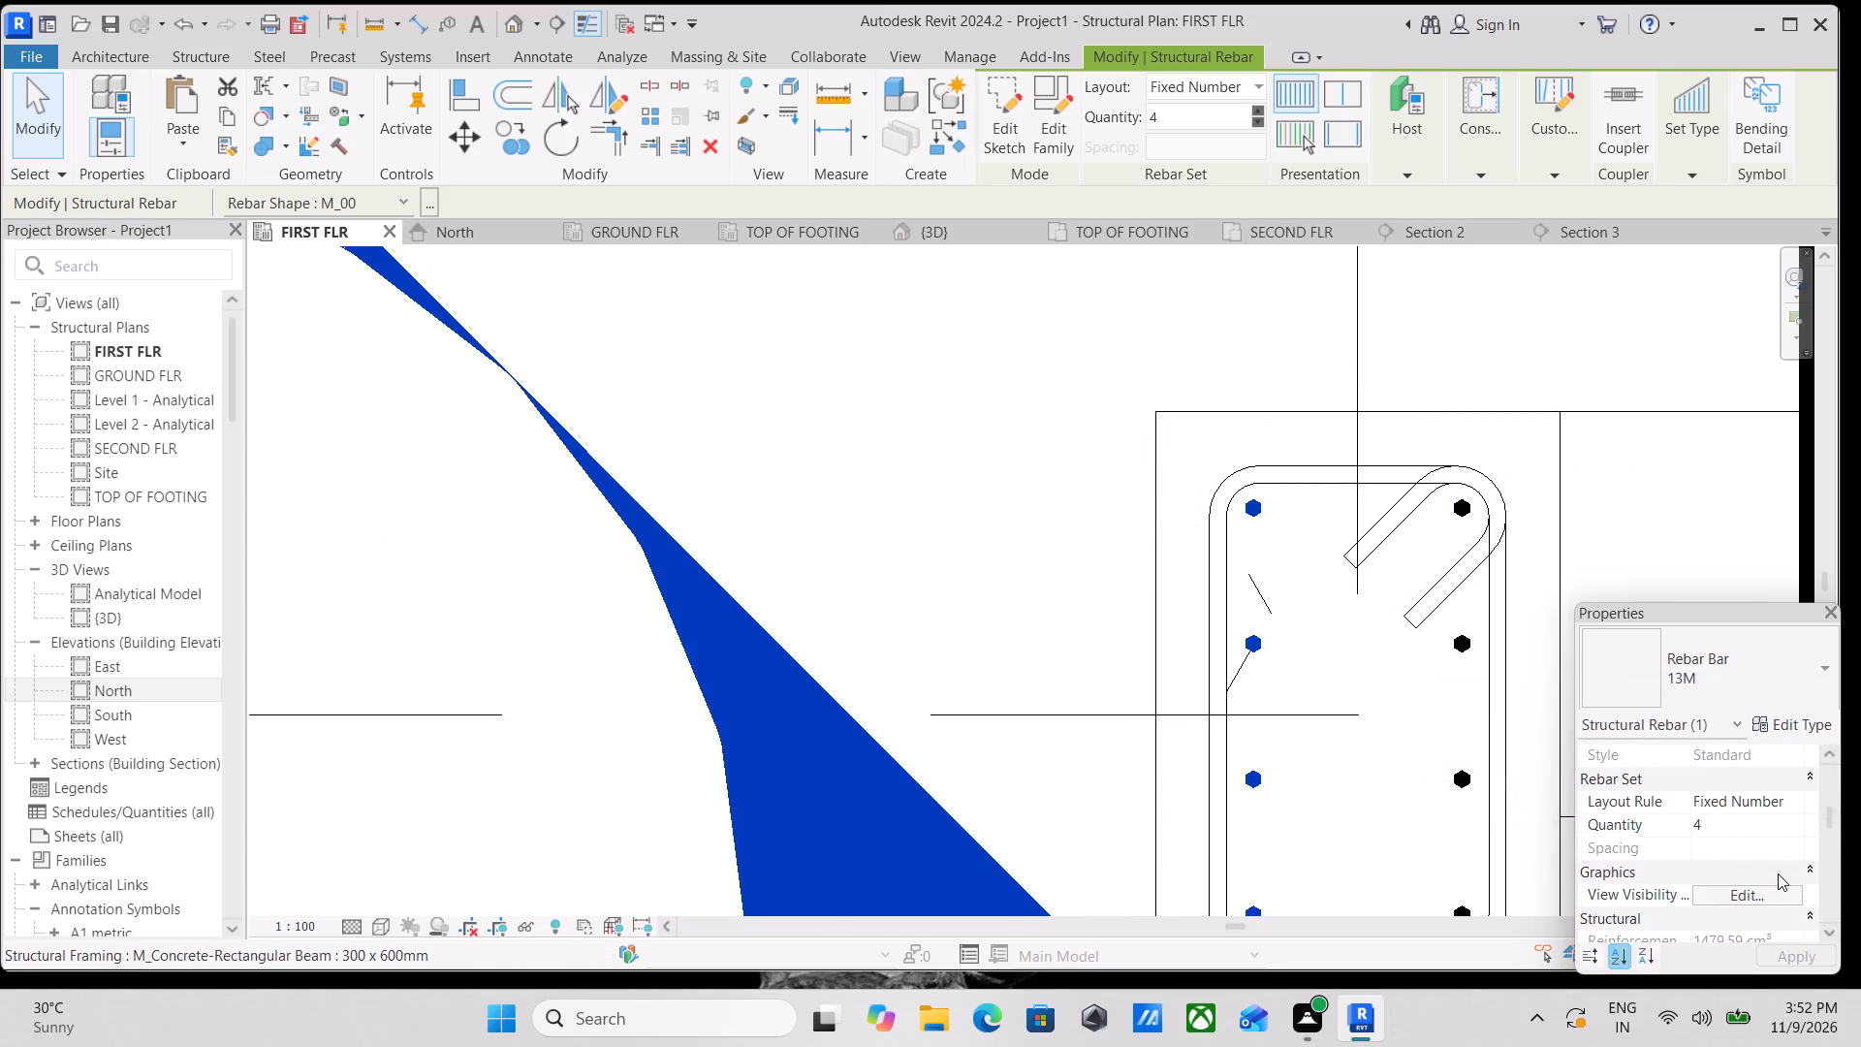
click(1762, 905)
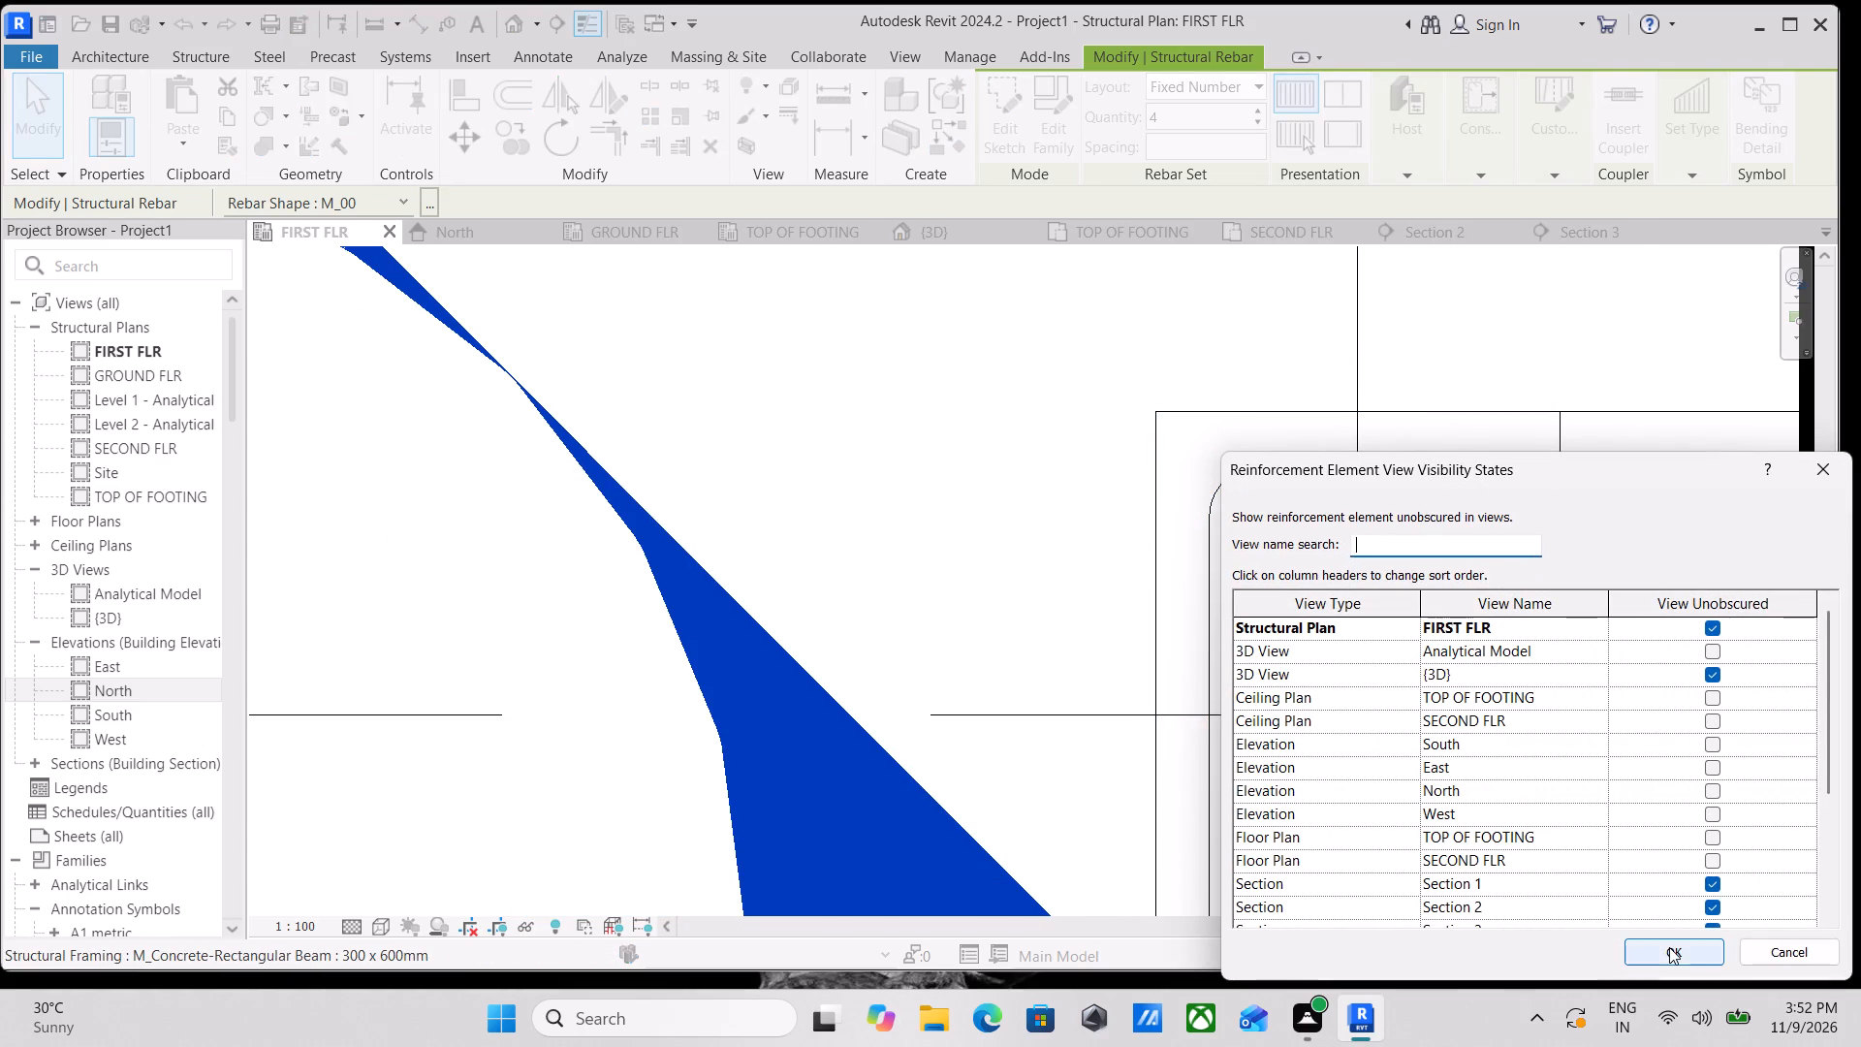
click(1669, 947)
scroll(1371, 631, down, 2)
key(Escape)
Inspect both four-bar sets within the column in plan and recheck the left set's view visibility states.
middle_drag(1367, 631, 982, 533)
scroll(981, 533, up, 1)
key(Escape)
scroll(986, 531, down, 4)
middle_drag(983, 635, 1225, 668)
scroll(1263, 576, down, 1)
middle_drag(1263, 576, 1373, 543)
scroll(1399, 496, up, 1)
scroll(1400, 495, down, 3)
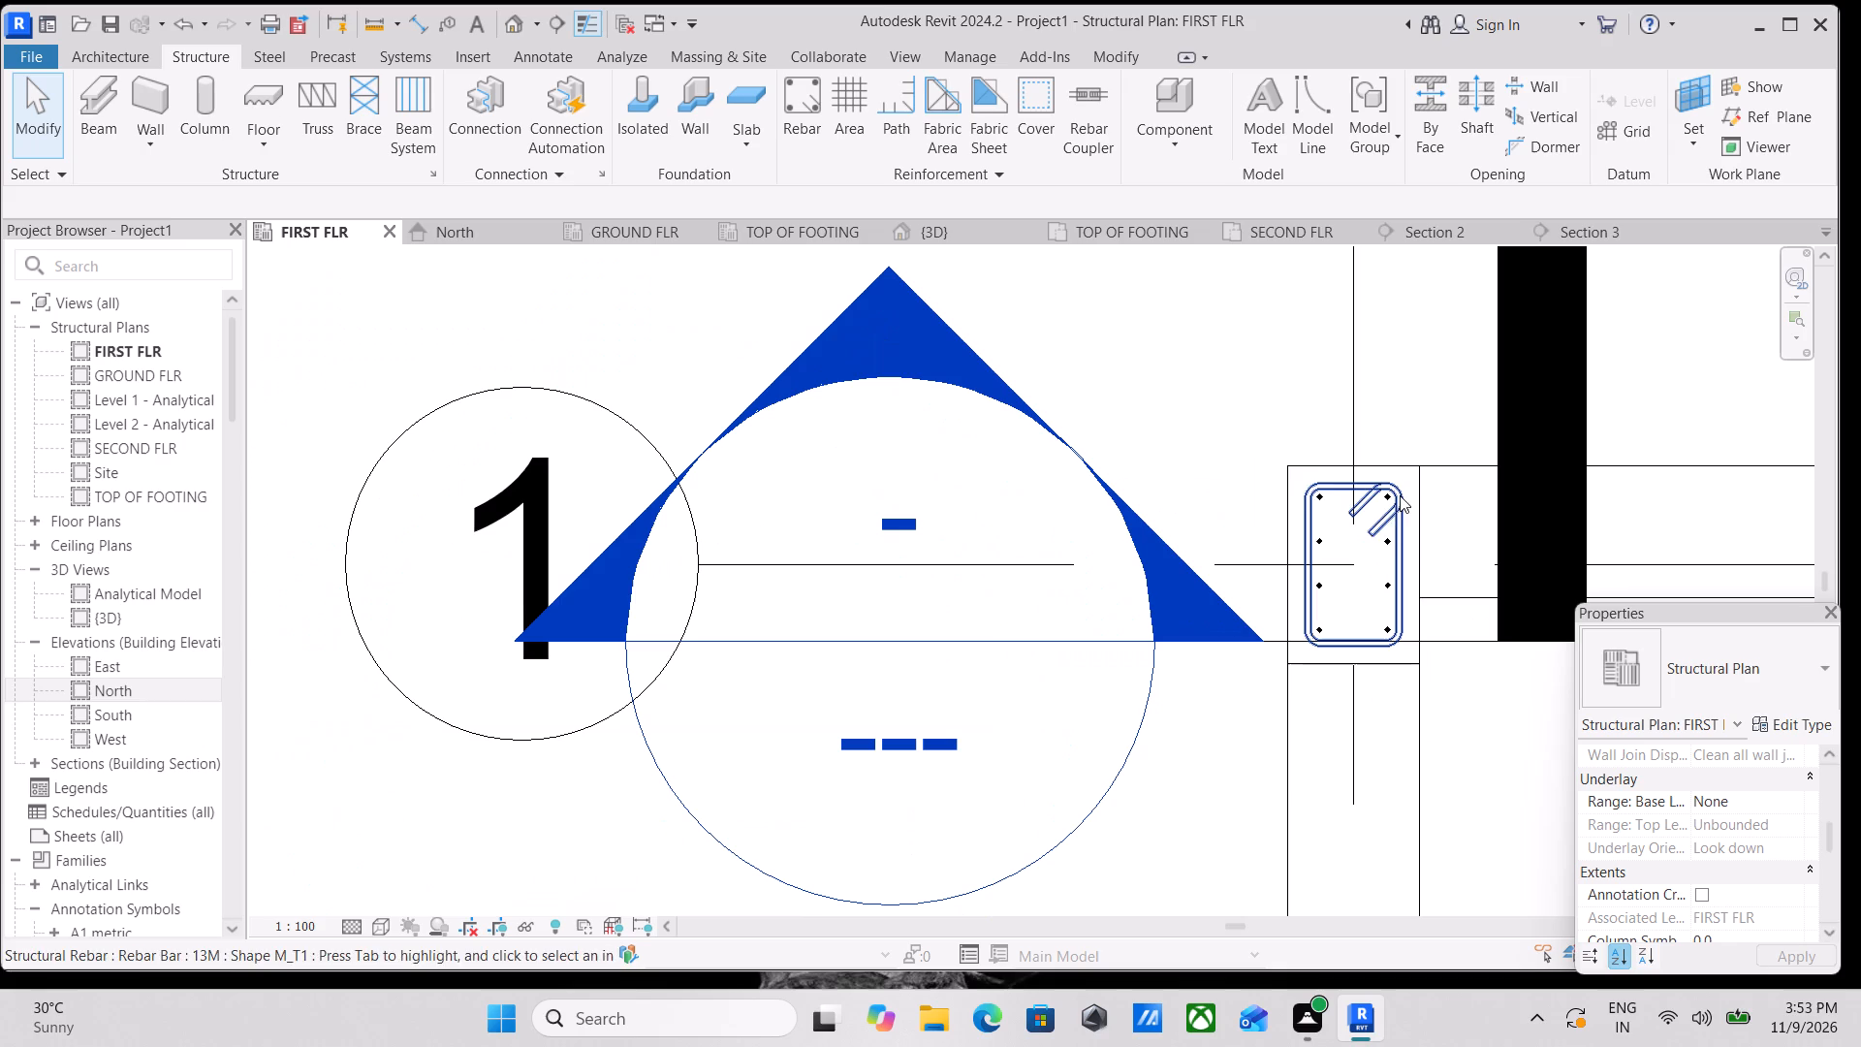
middle_click(1431, 613)
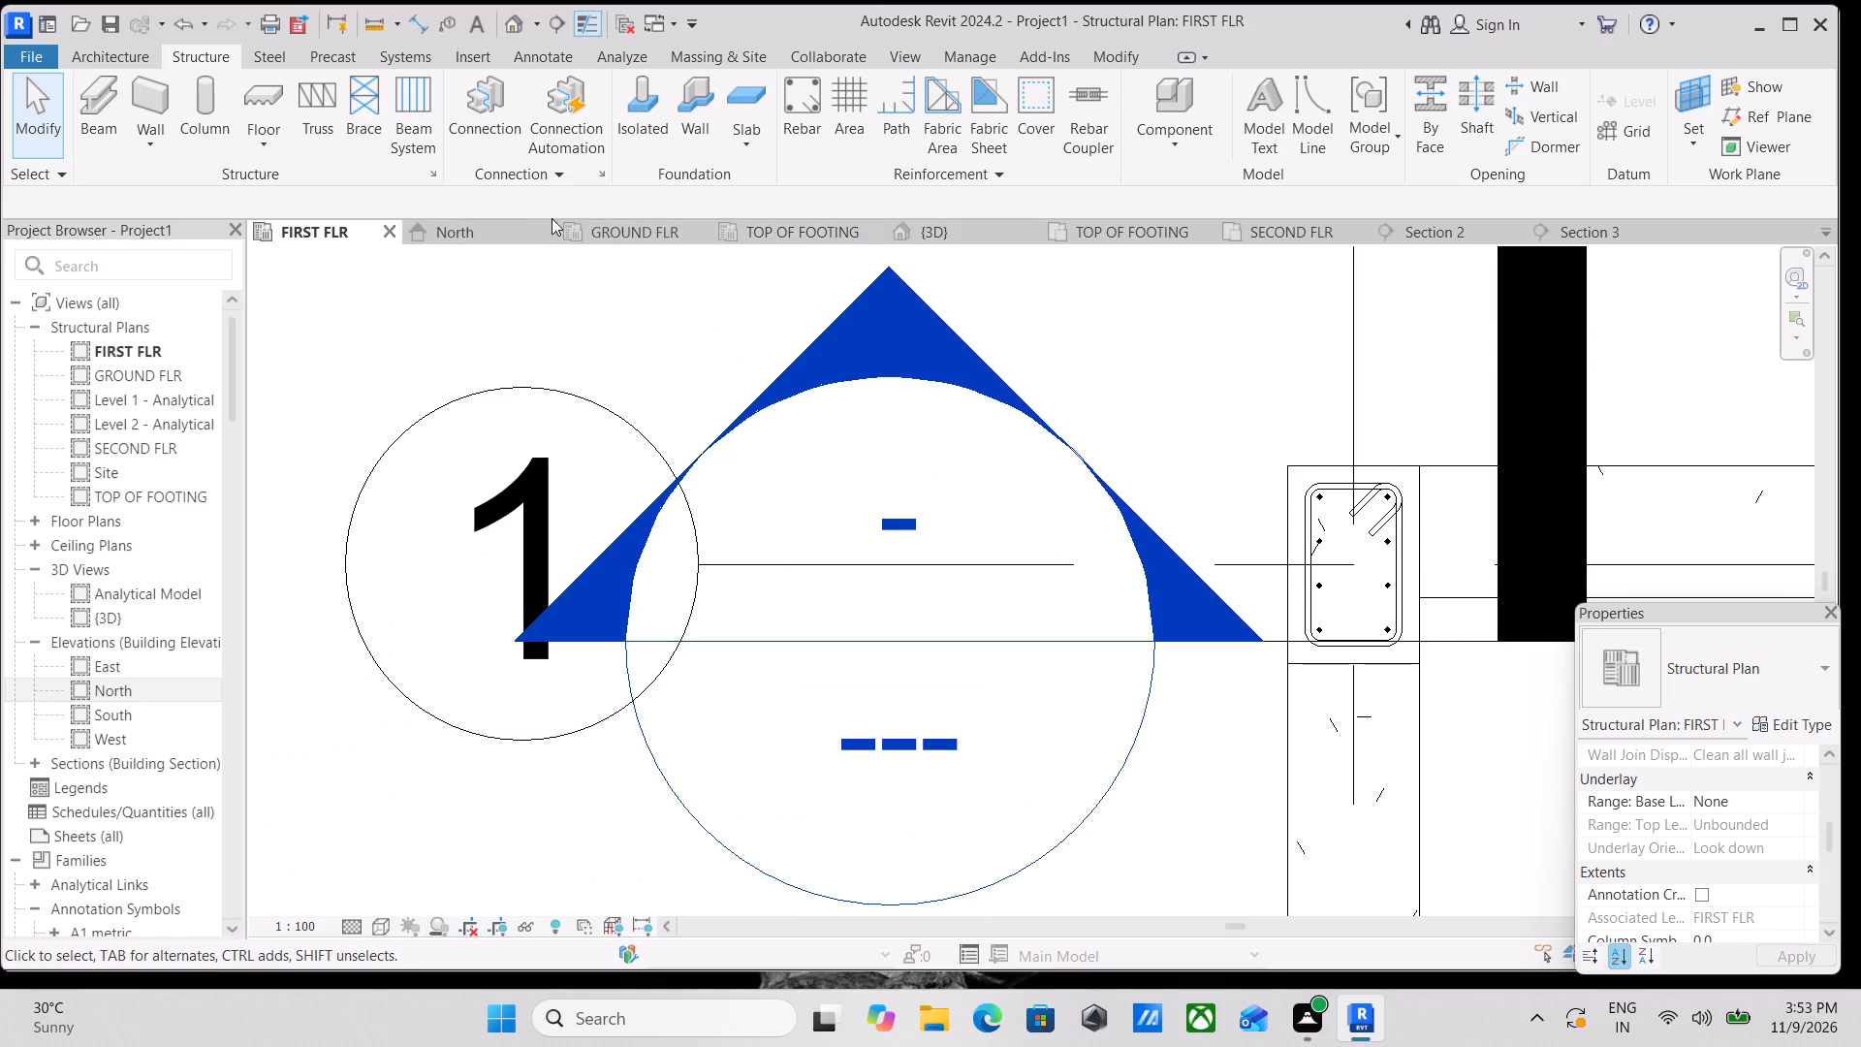
scroll(1308, 593, up, 2)
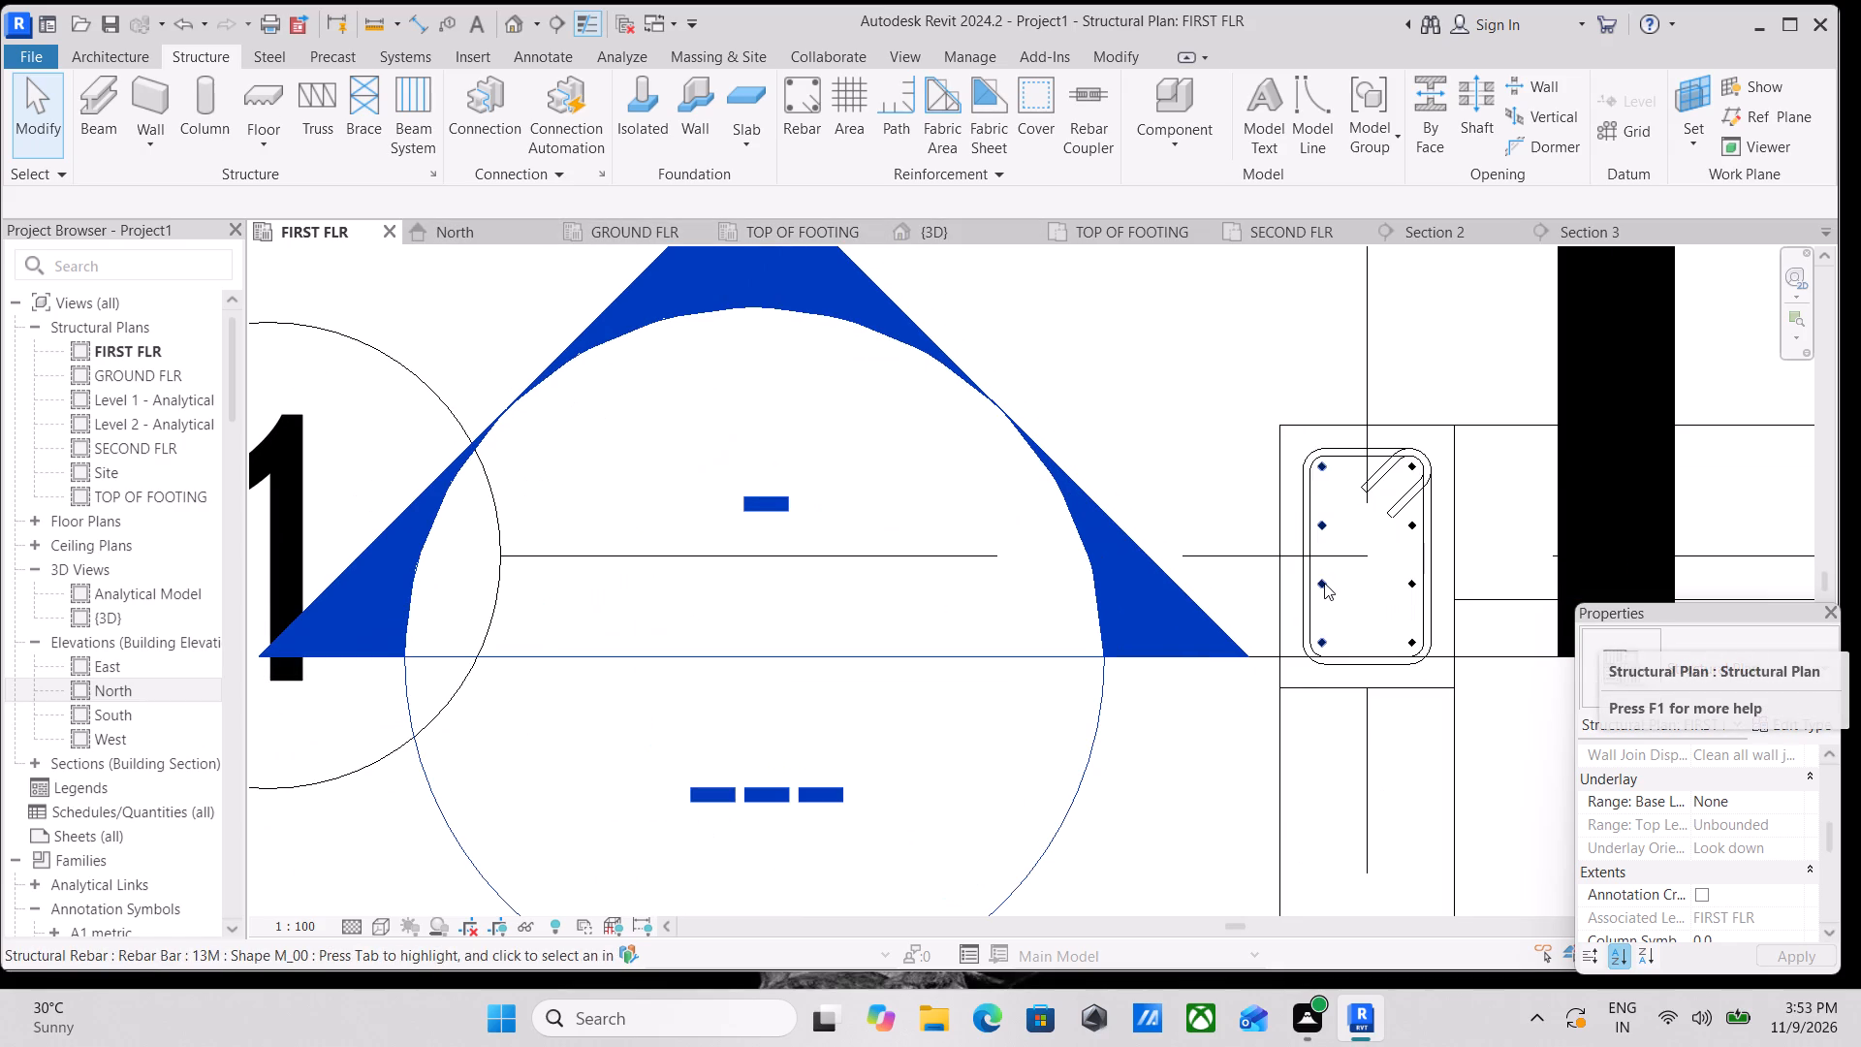
click(1324, 583)
scroll(1806, 868, down, 1)
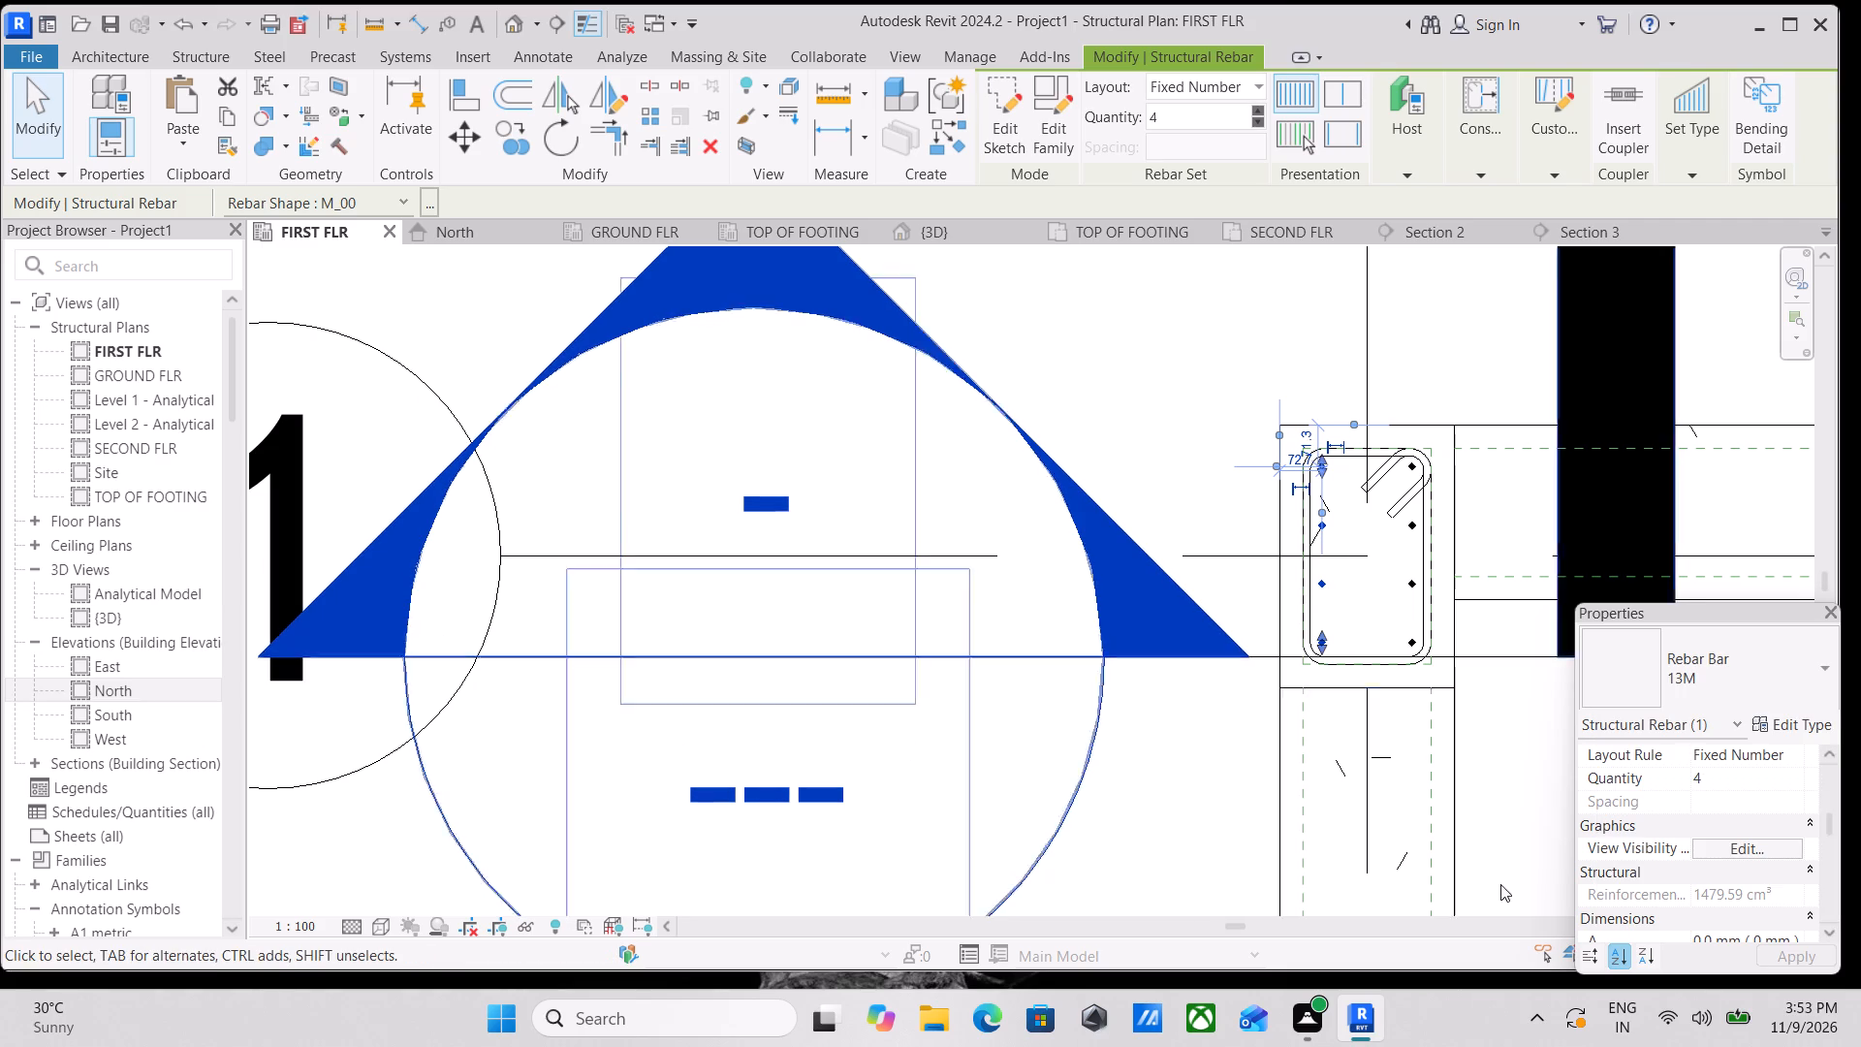
click(1762, 847)
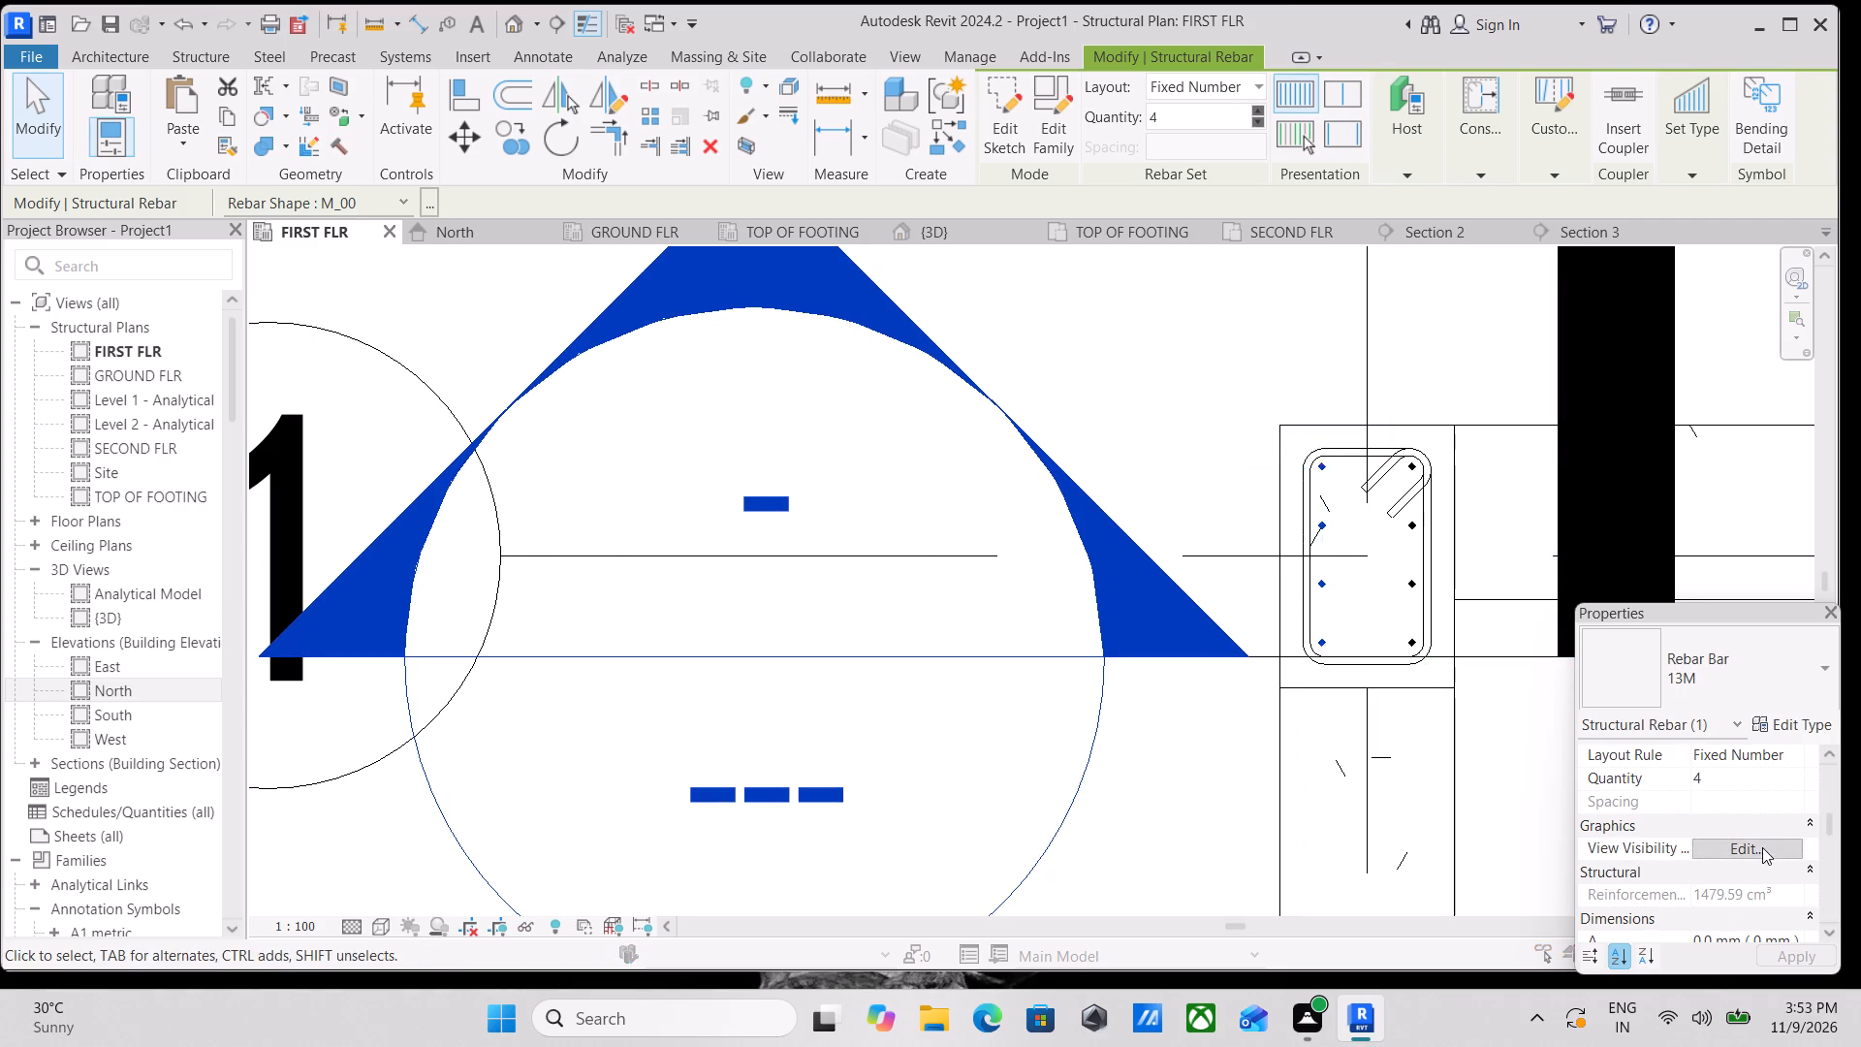
click(1662, 954)
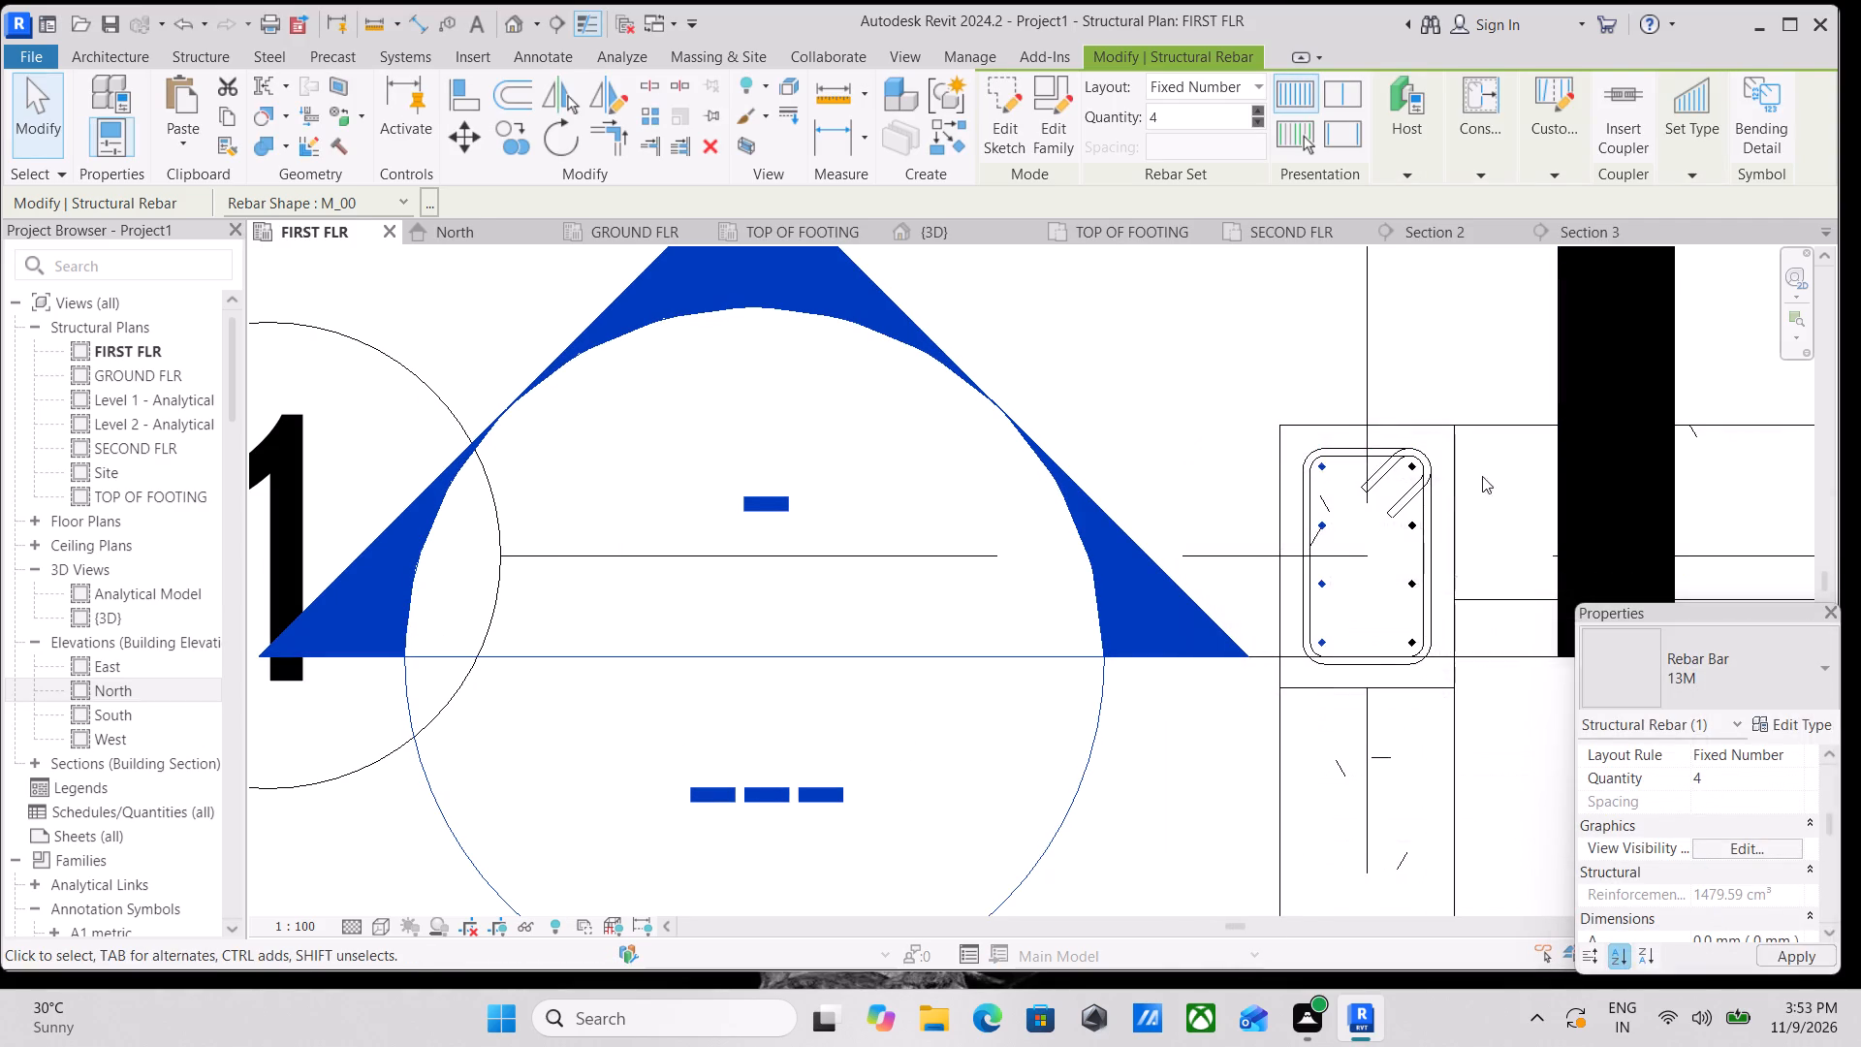
middle_drag(1373, 501, 1278, 622)
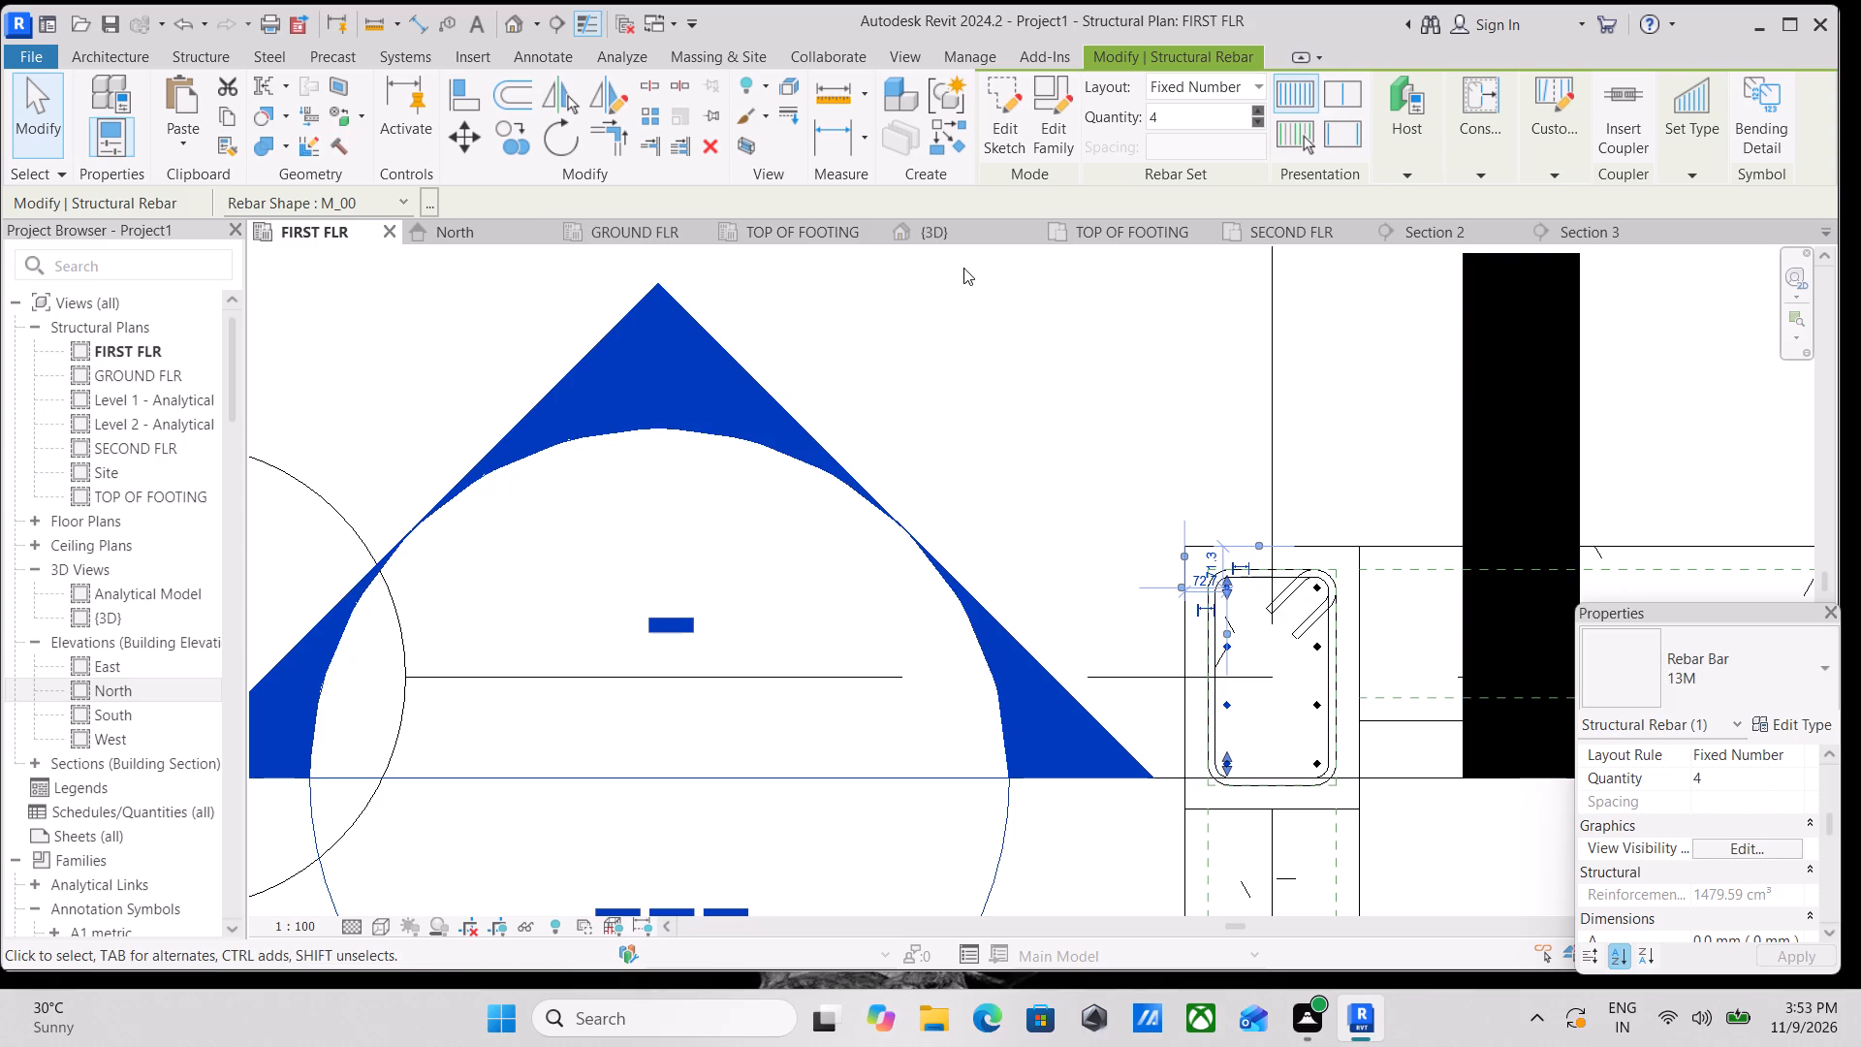
Inspect the column's vertical bars in the {3D} view from the left and back sides of the frame.
click(920, 231)
scroll(1077, 720, up, 2)
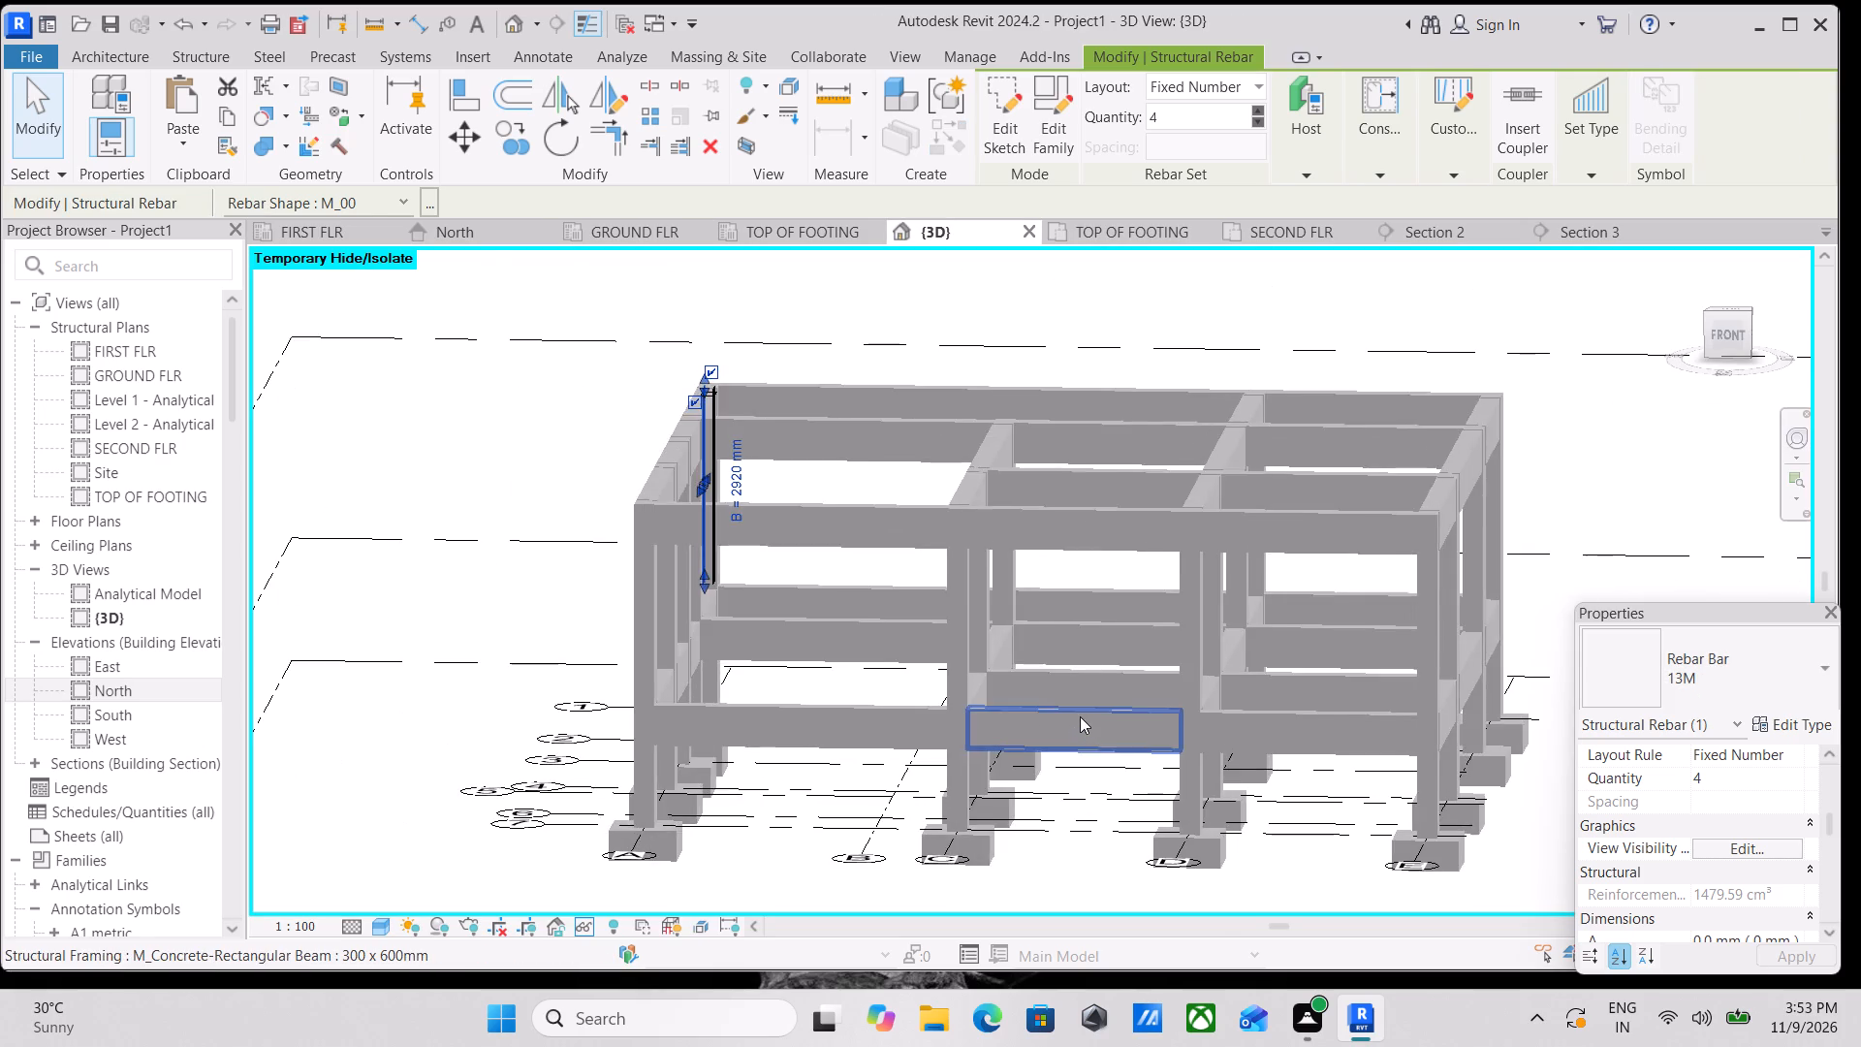
key(Escape)
scroll(1229, 721, down, 2)
middle_drag(845, 655, 1266, 737)
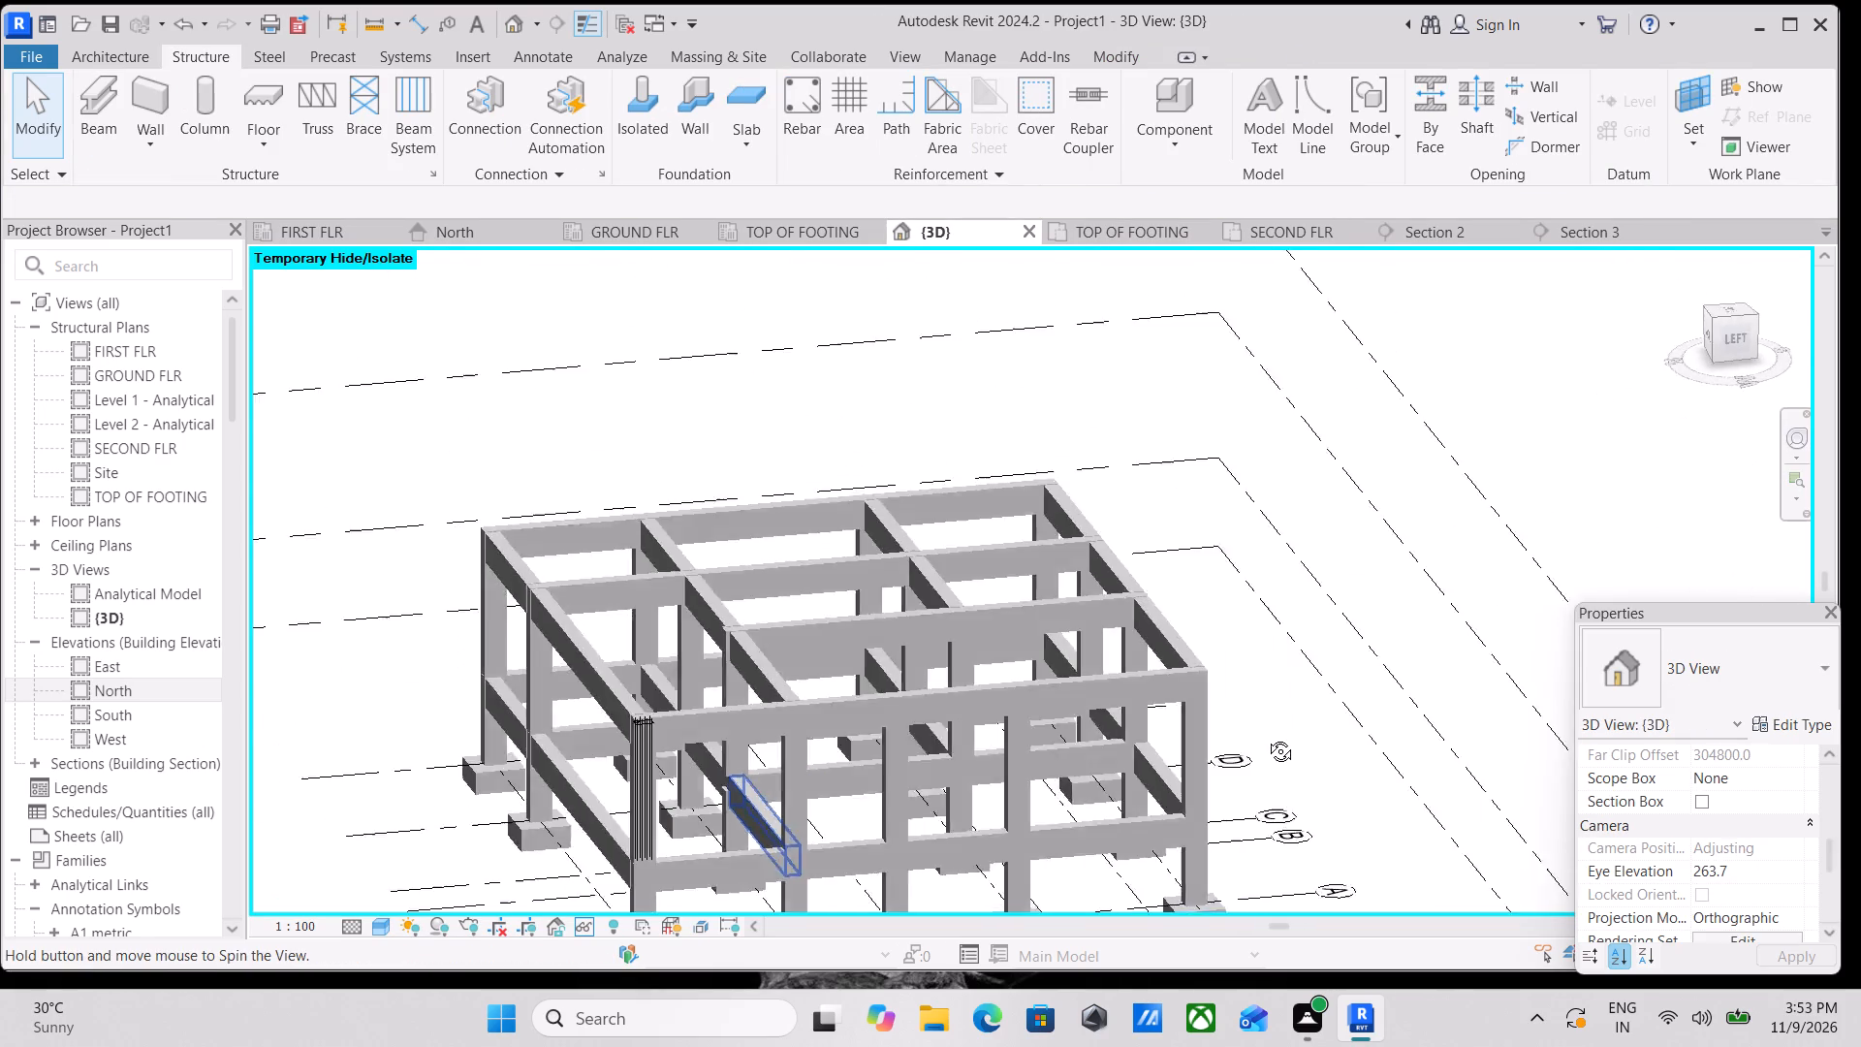
middle_drag(1266, 737, 1271, 734)
middle_drag(846, 799, 1067, 703)
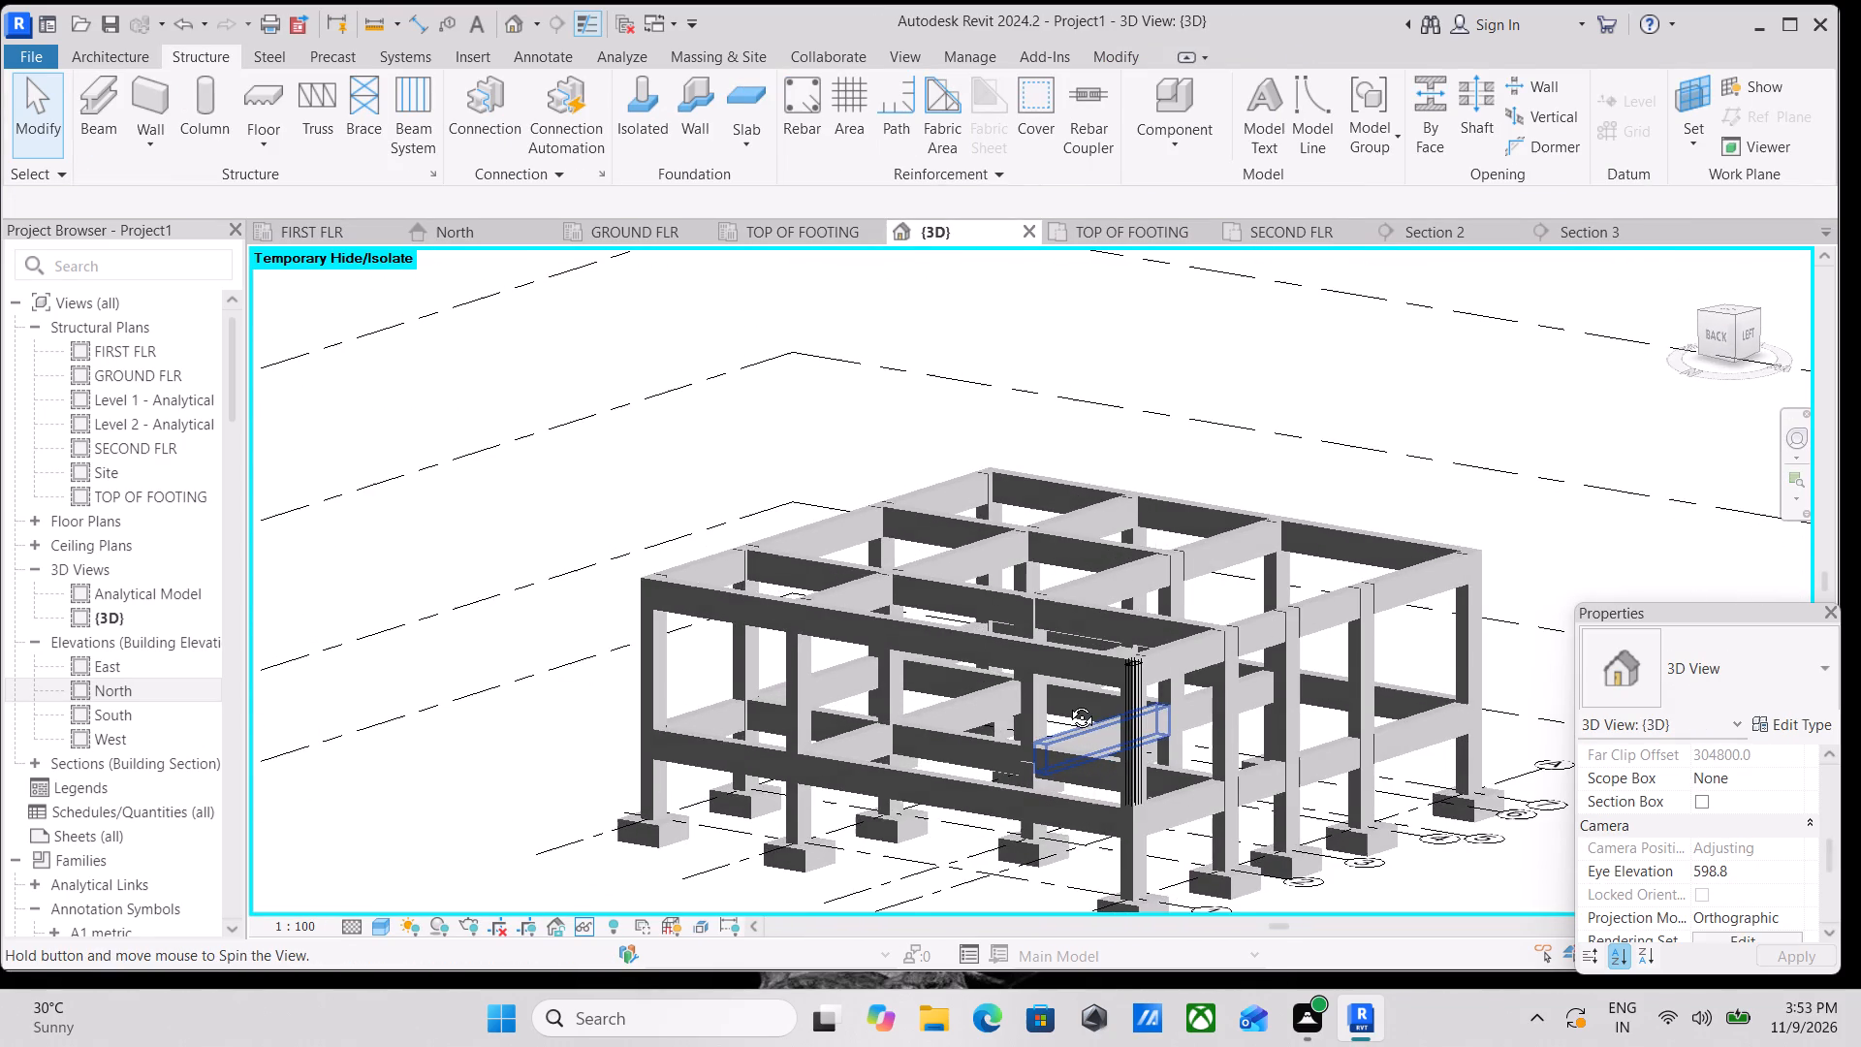
middle_drag(1067, 703, 1067, 704)
In Section 3, review the upper M_T1 tie's view visibility states, dimensions and hook properties.
click(1591, 229)
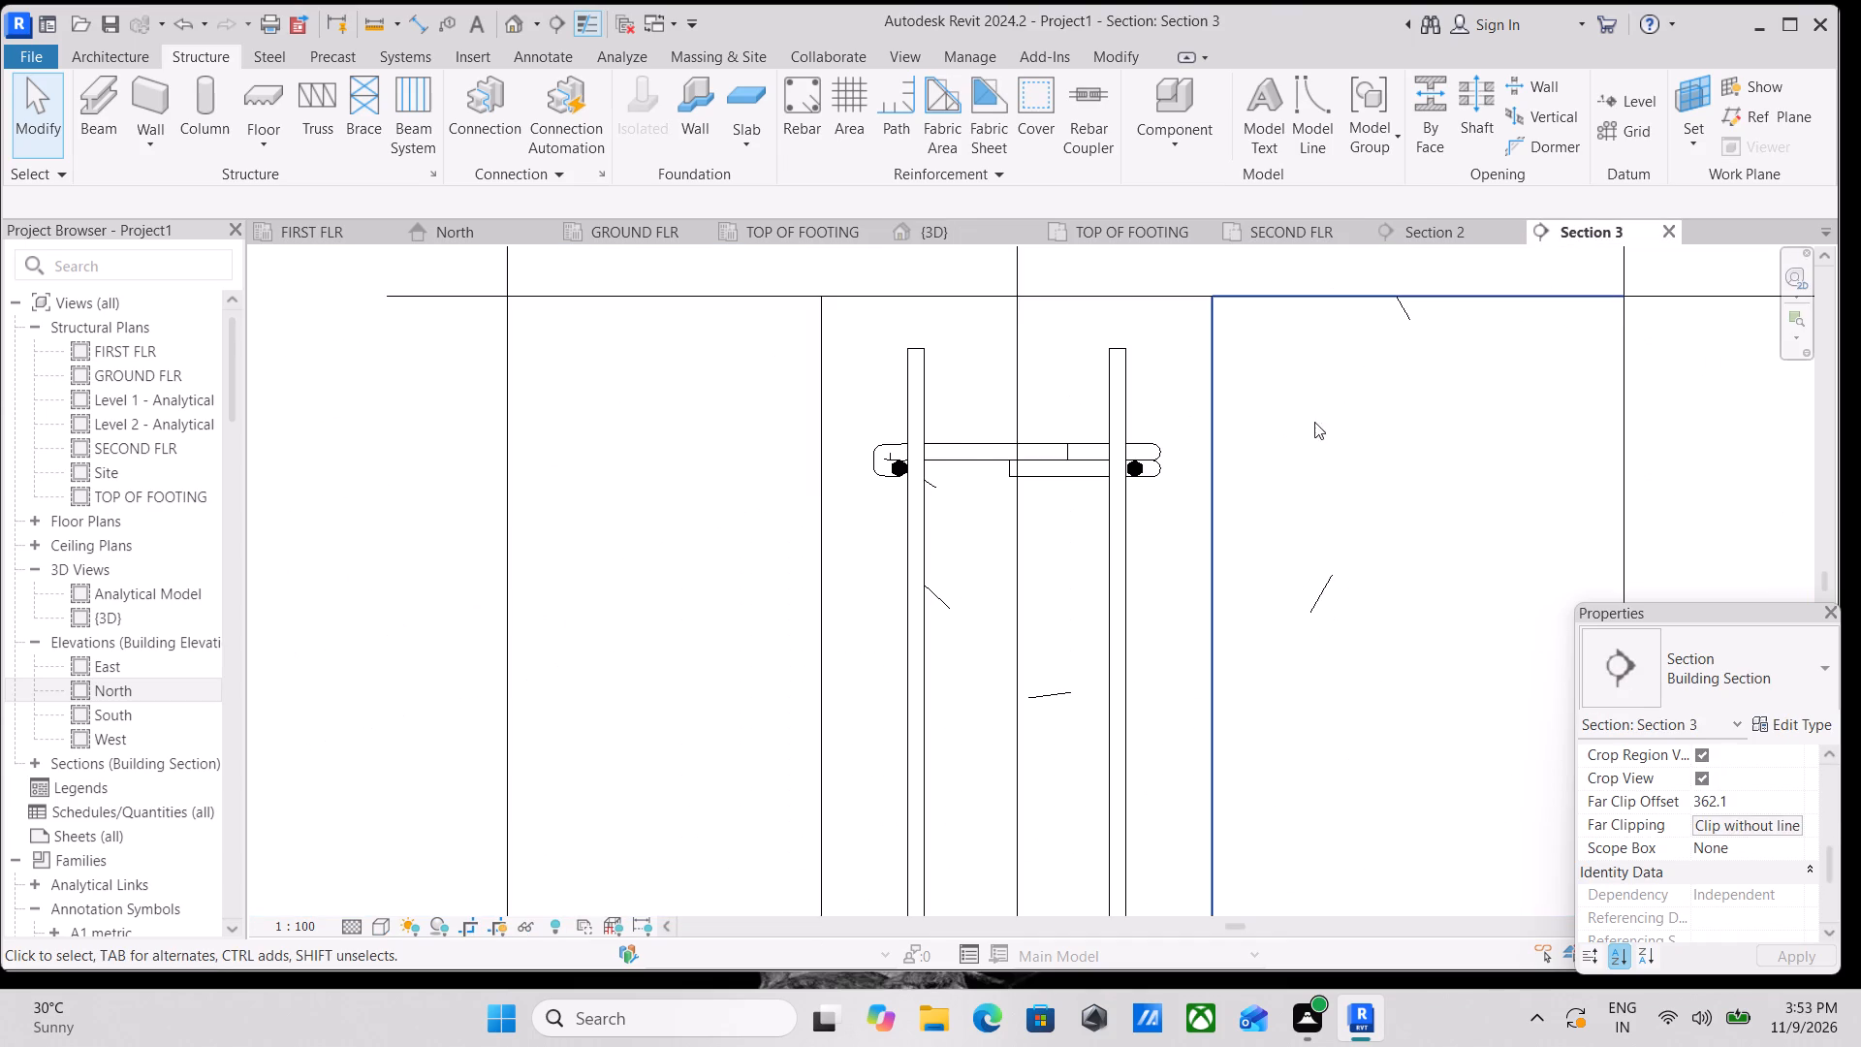
click(975, 447)
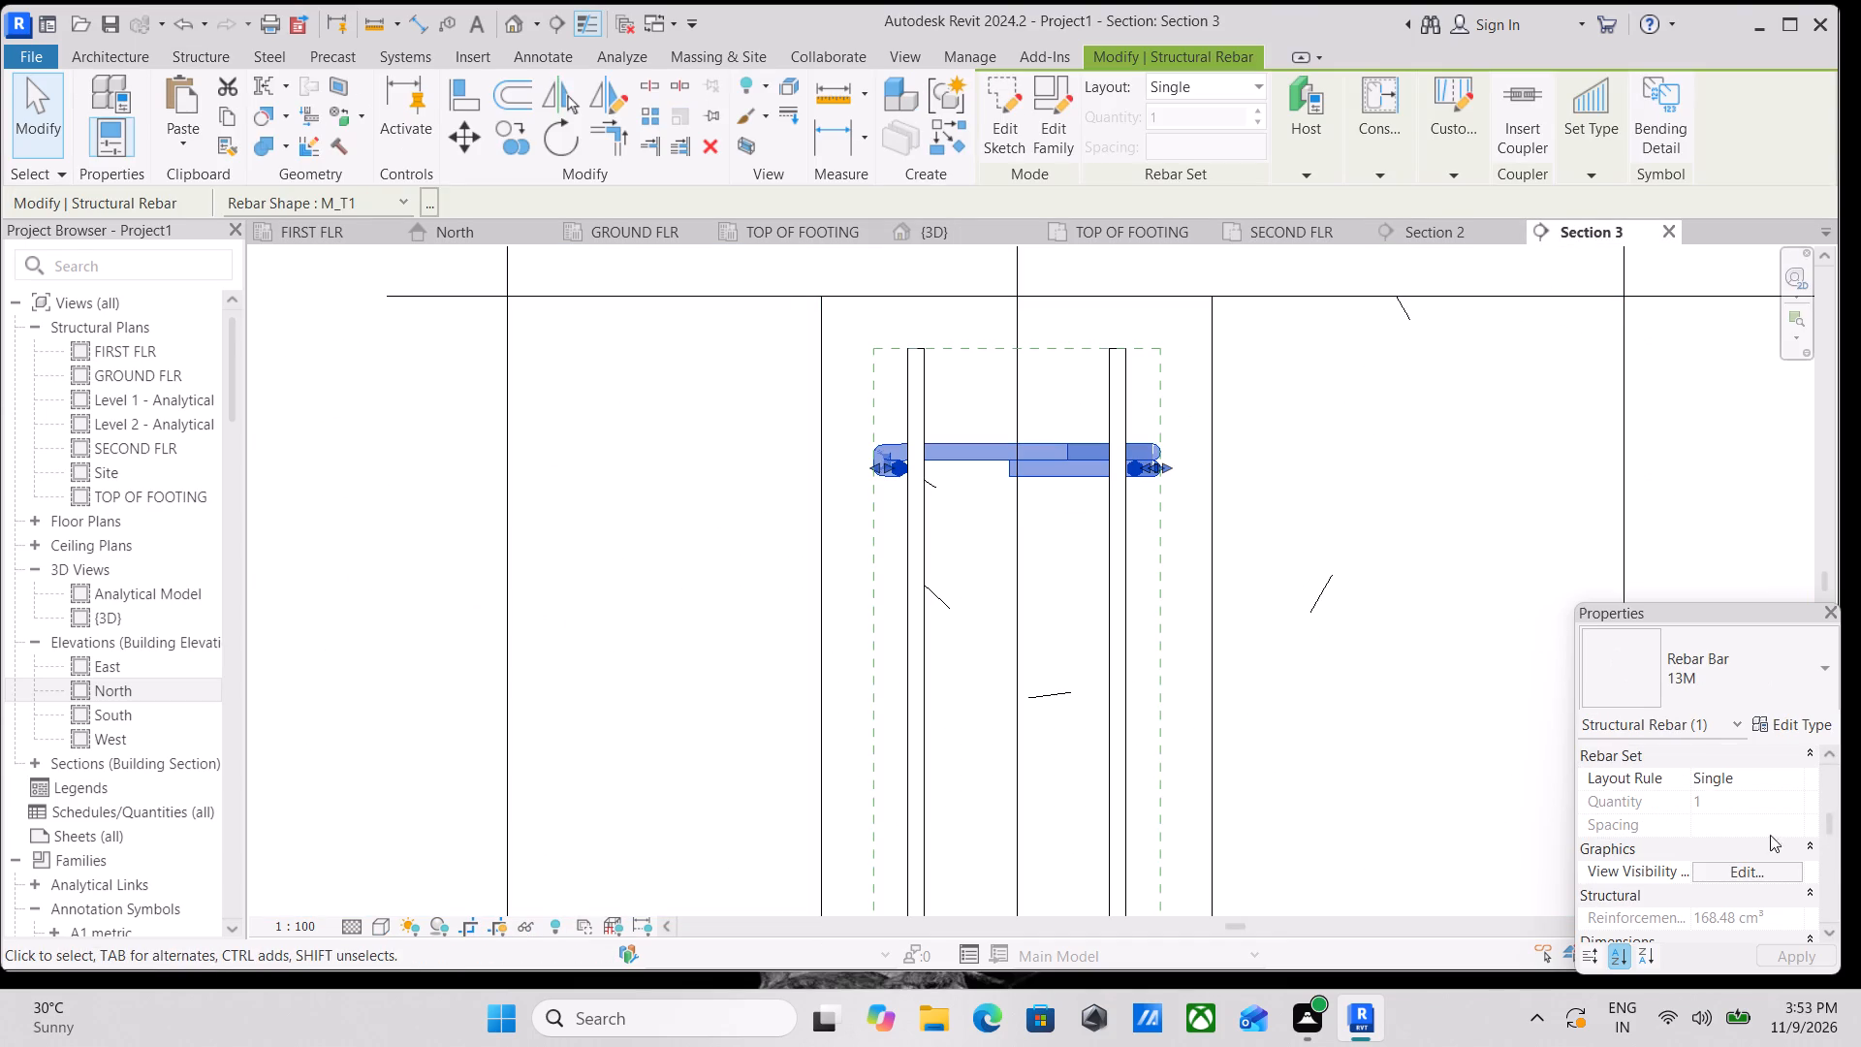
scroll(1728, 828, down, 1)
click(1747, 800)
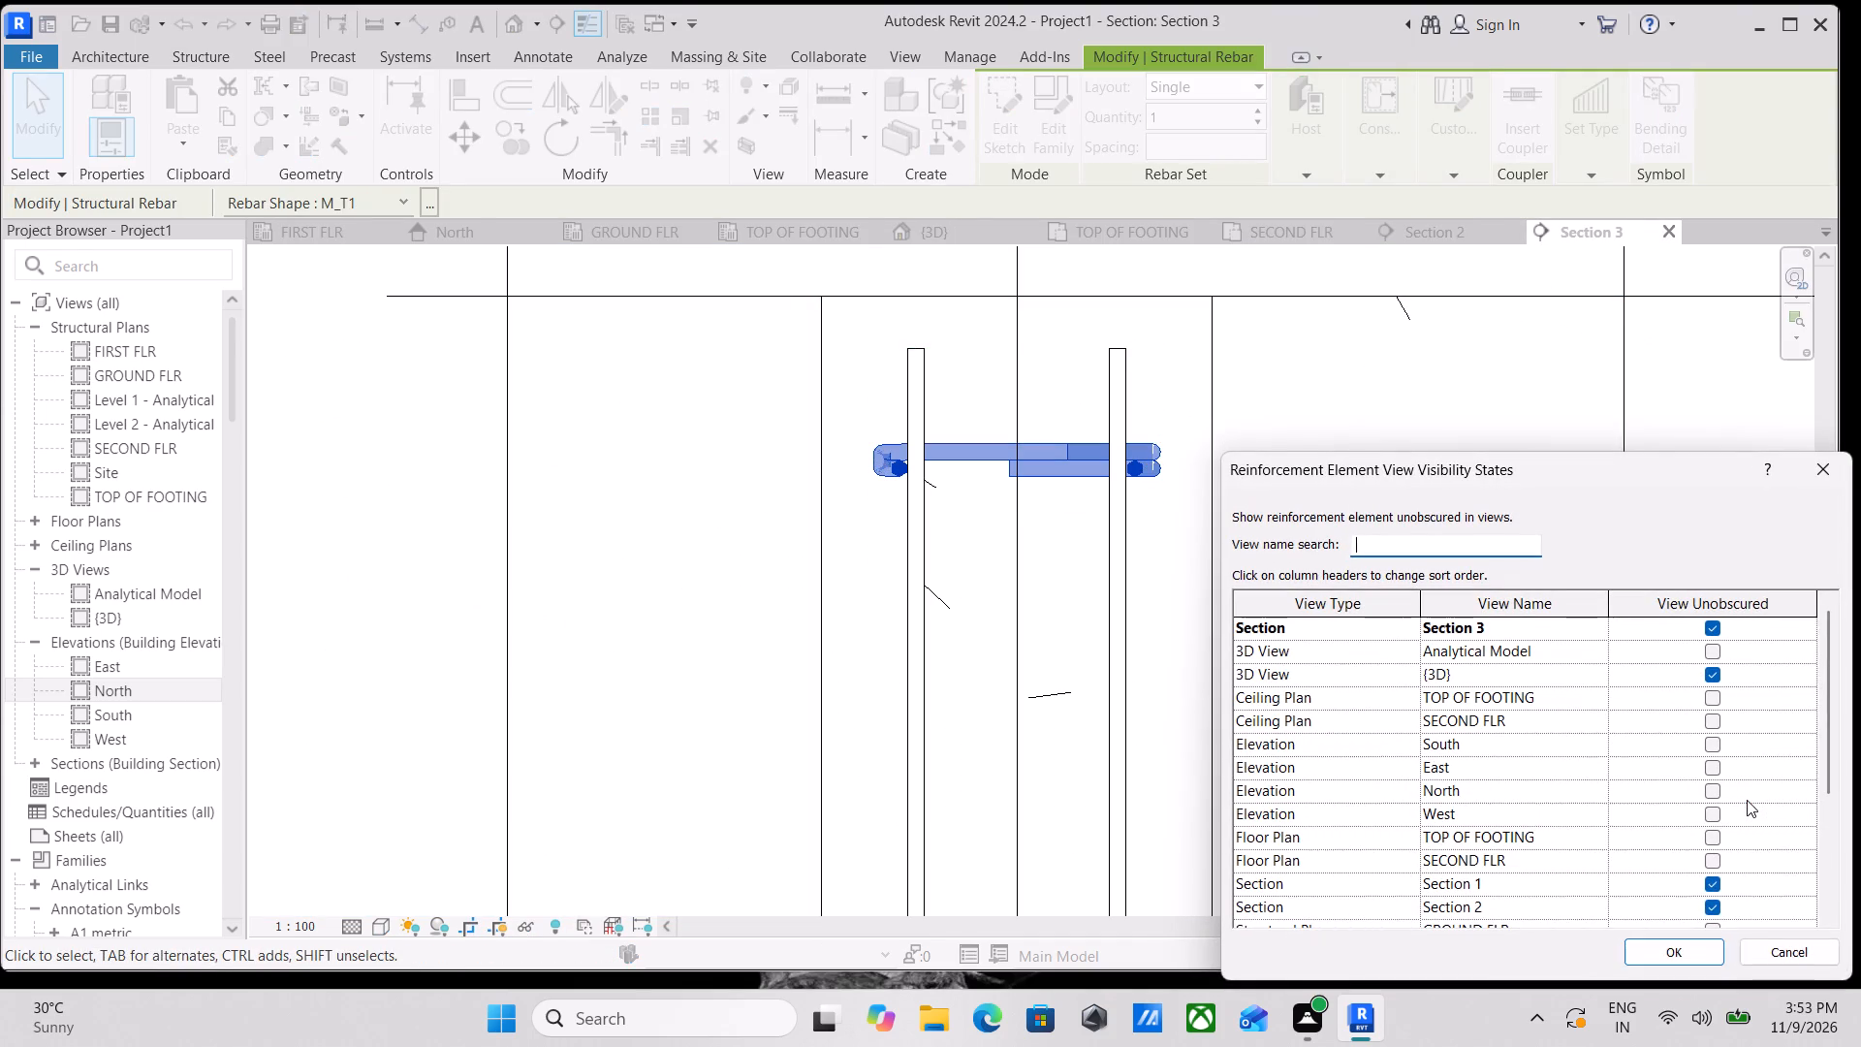
click(1651, 955)
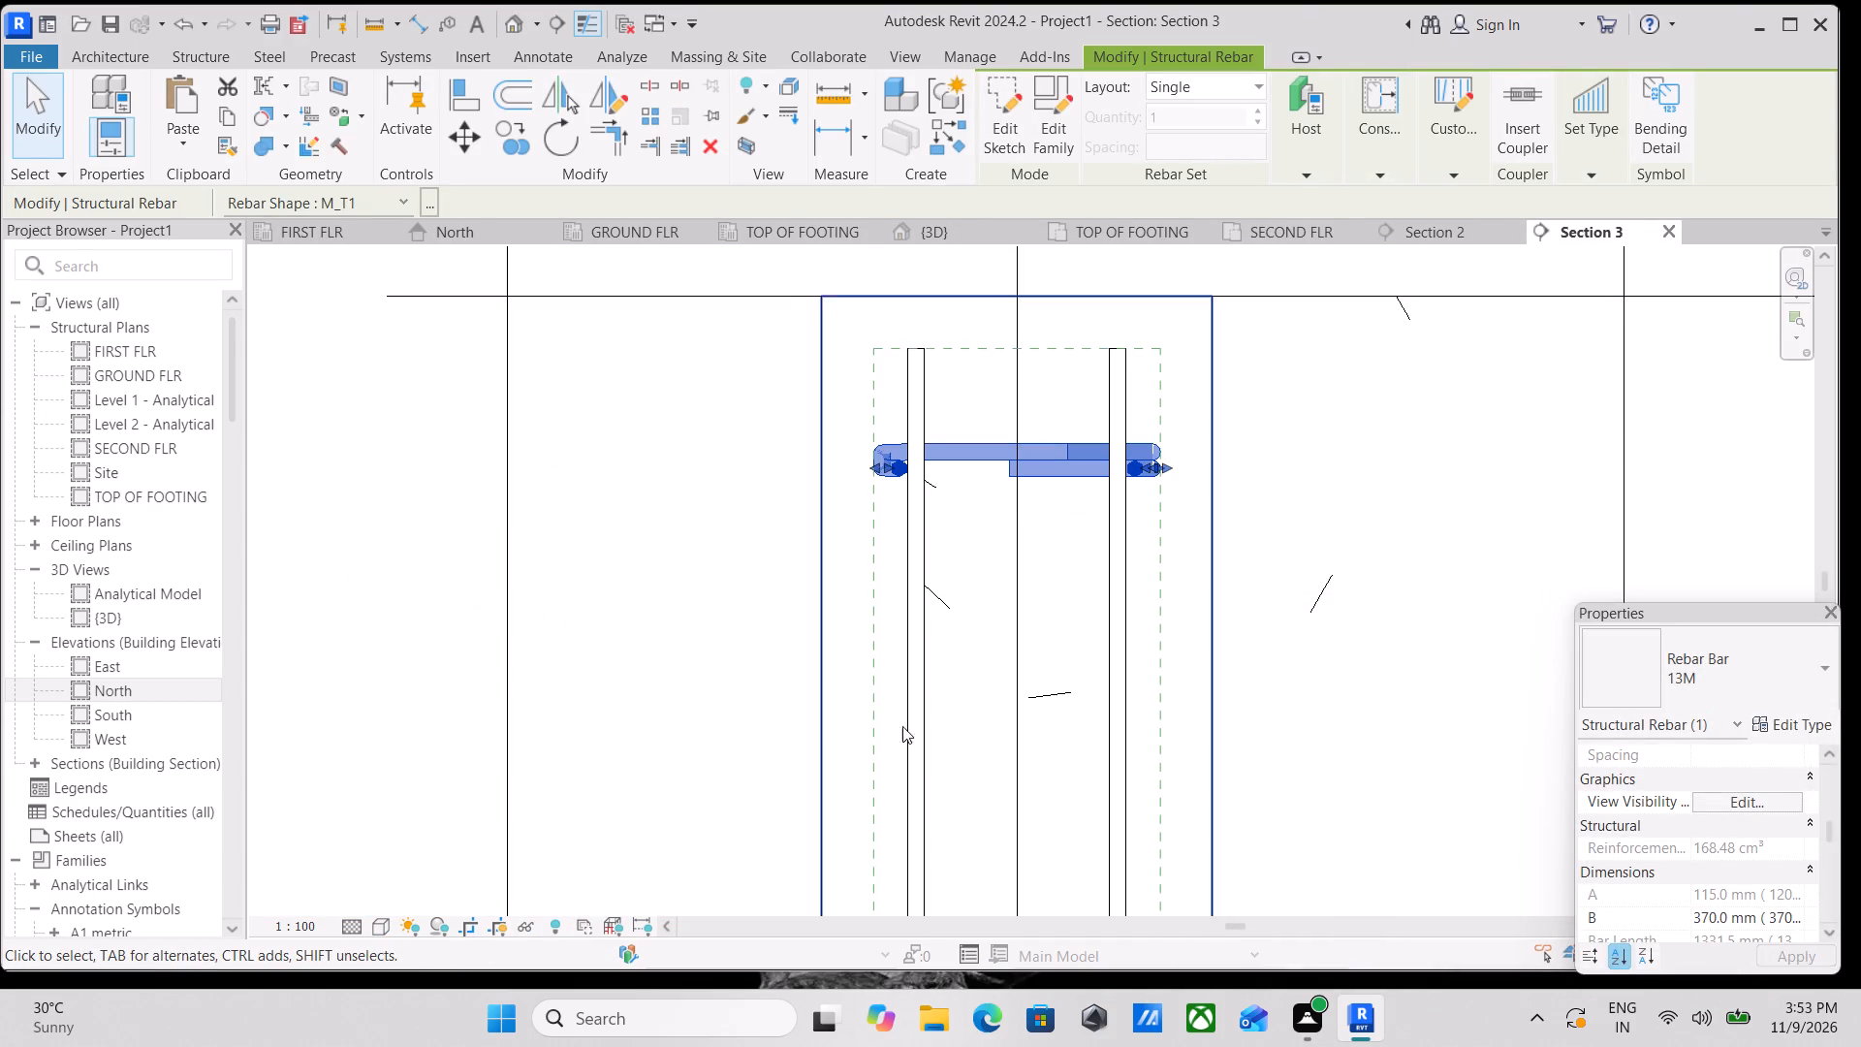
scroll(1846, 889, down, 2)
scroll(1759, 904, down, 4)
scroll(1751, 905, up, 2)
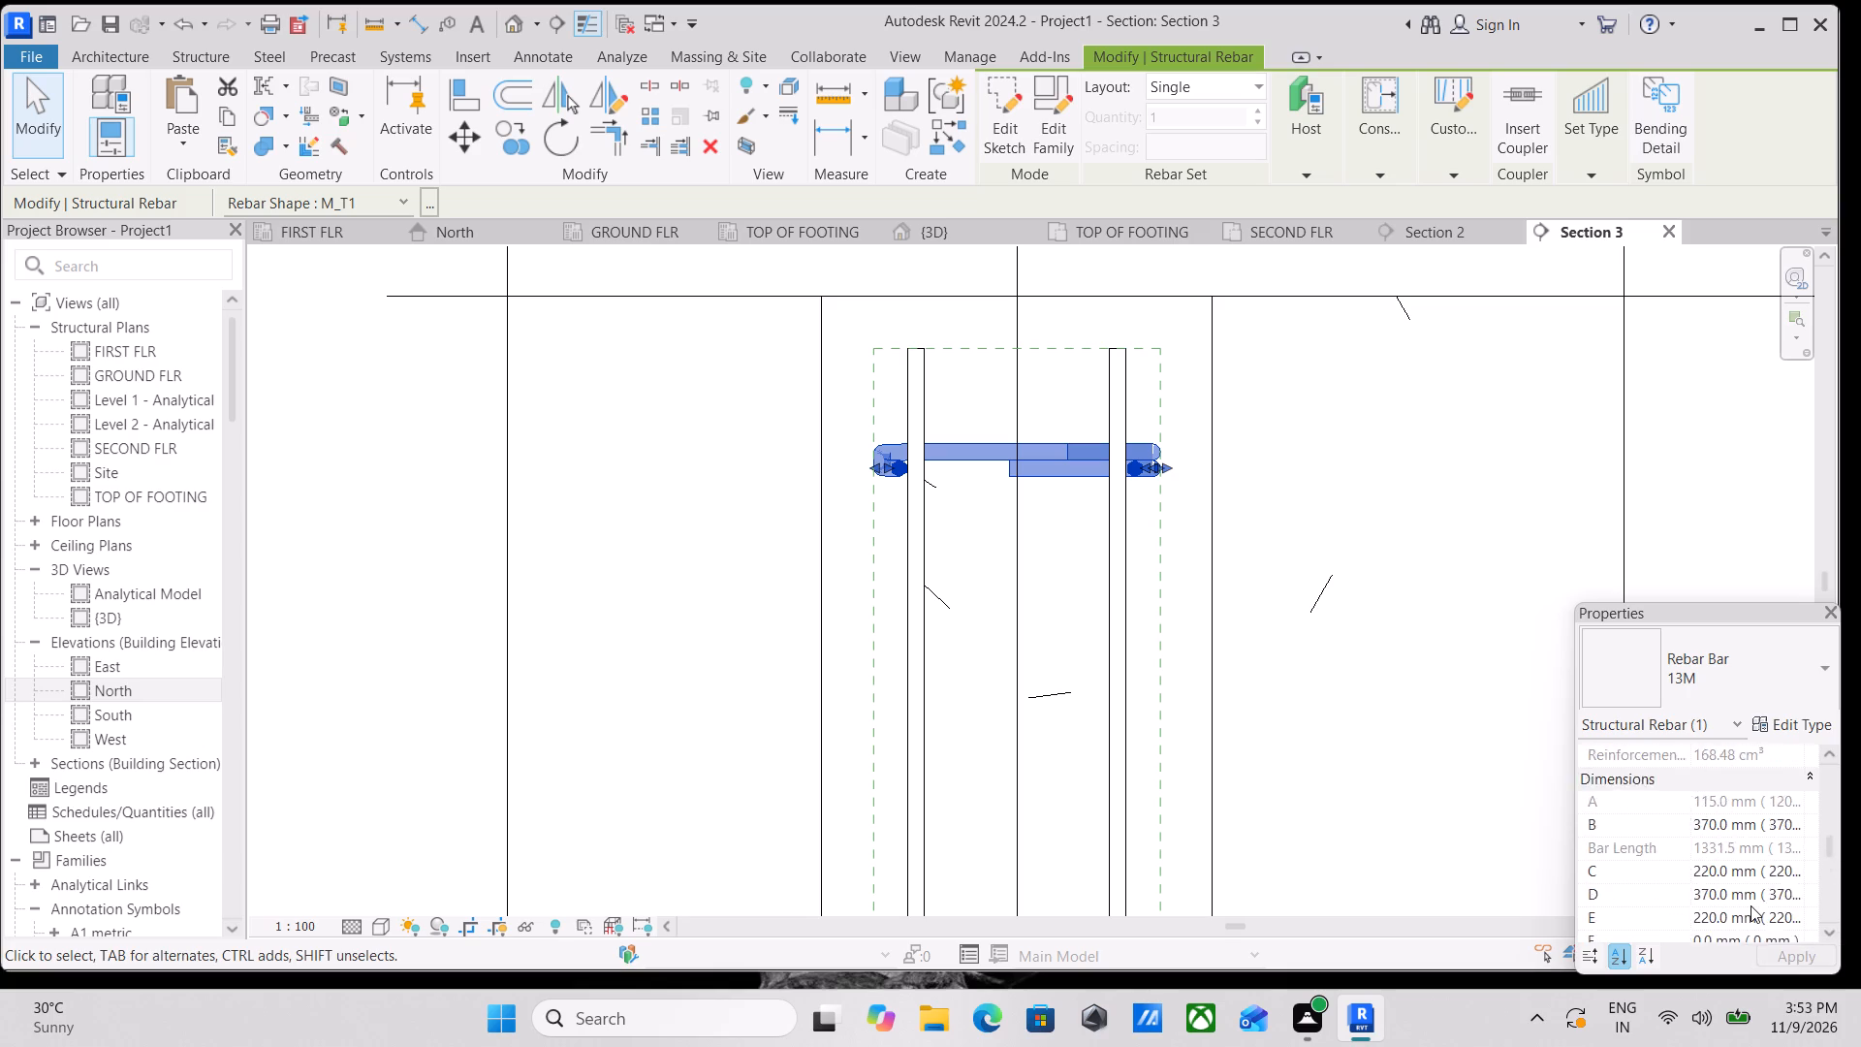
scroll(1751, 905, up, 9)
scroll(1716, 789, up, 3)
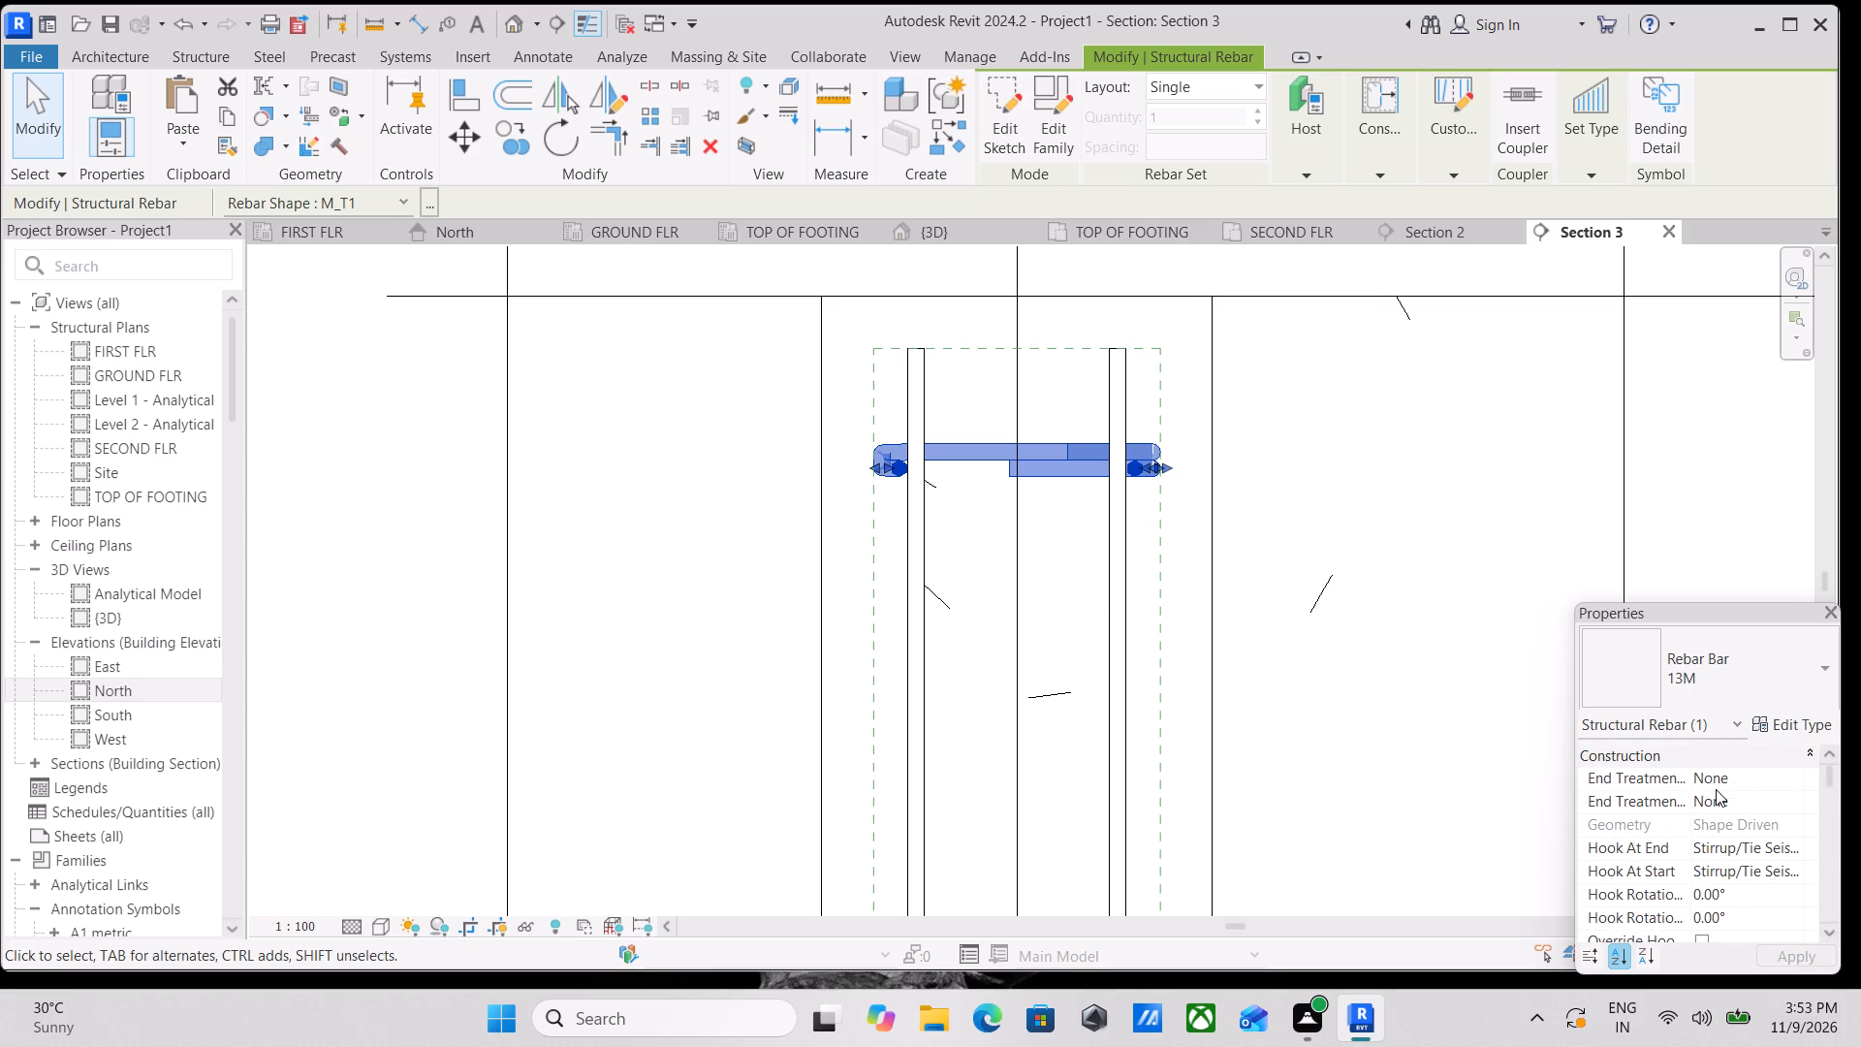
scroll(1702, 796, up, 1)
key(Escape)
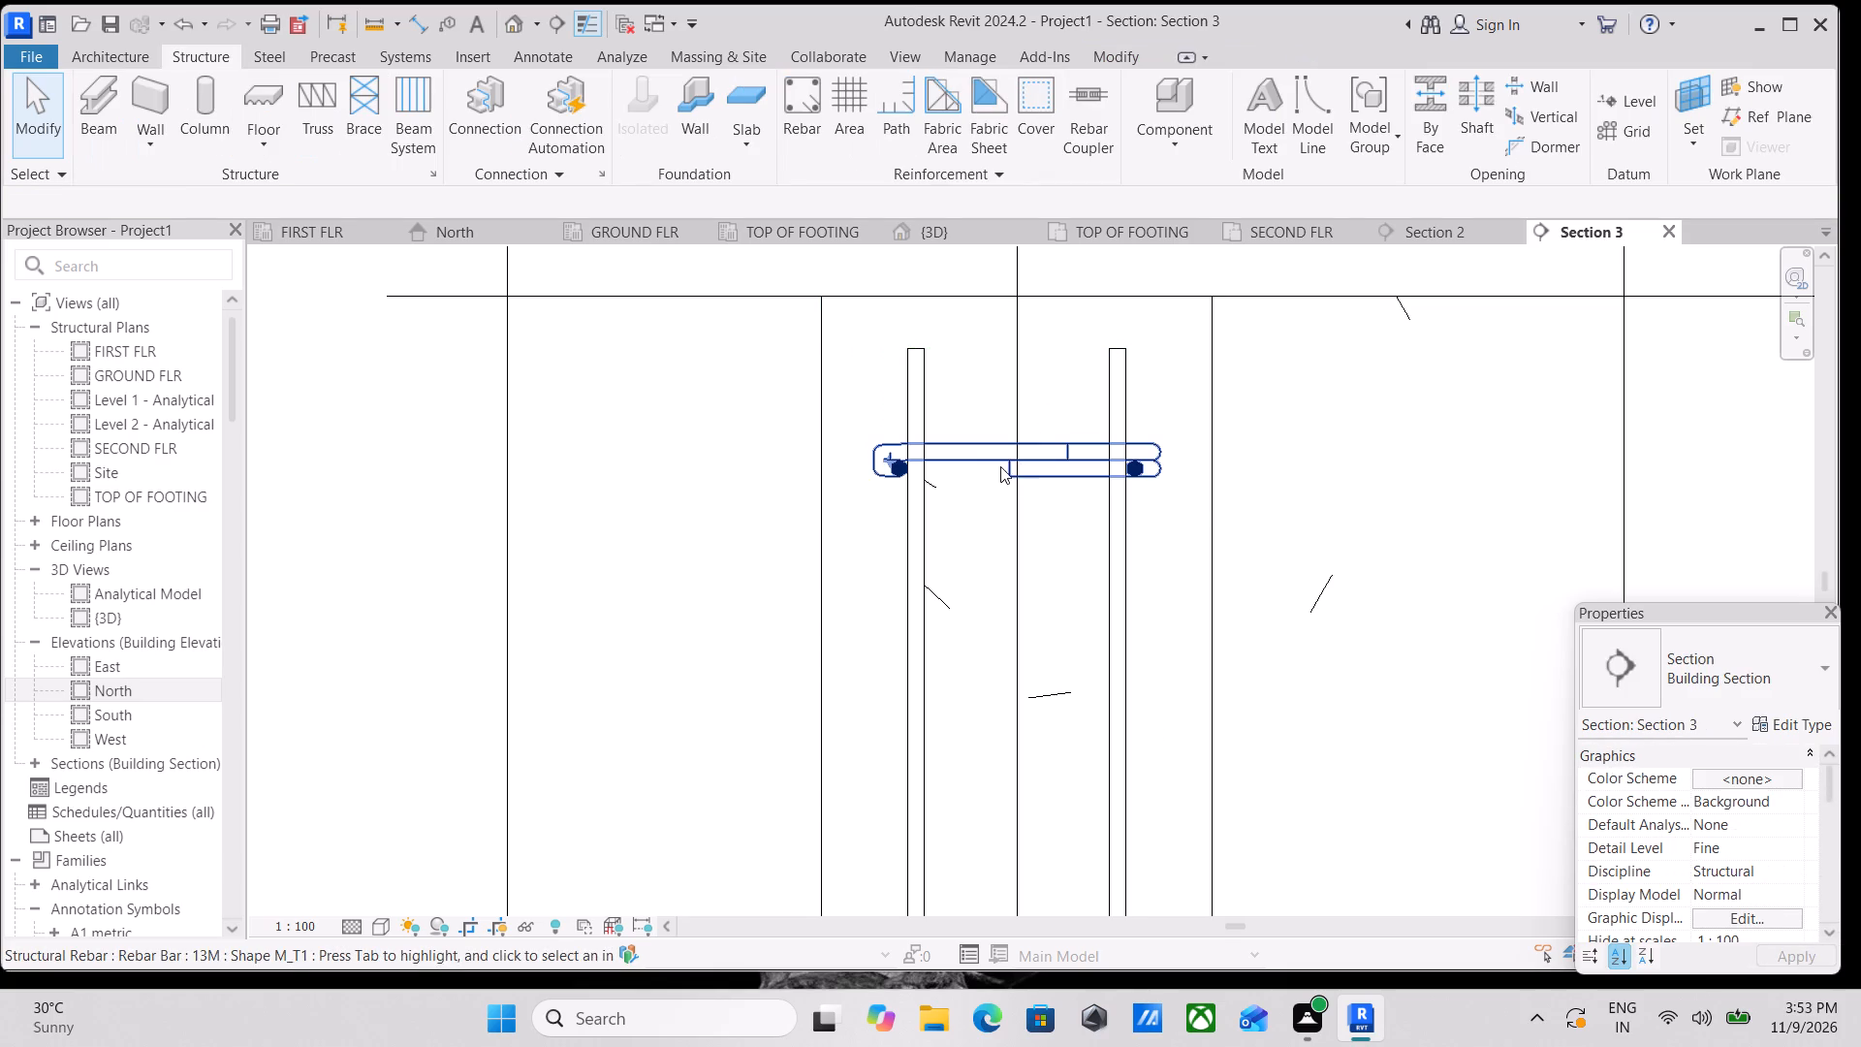
Distribute the M_T1 tie along the column in Section 3 using a Maximum Spacing layout at 120 mm.
click(1004, 452)
scroll(1693, 820, down, 3)
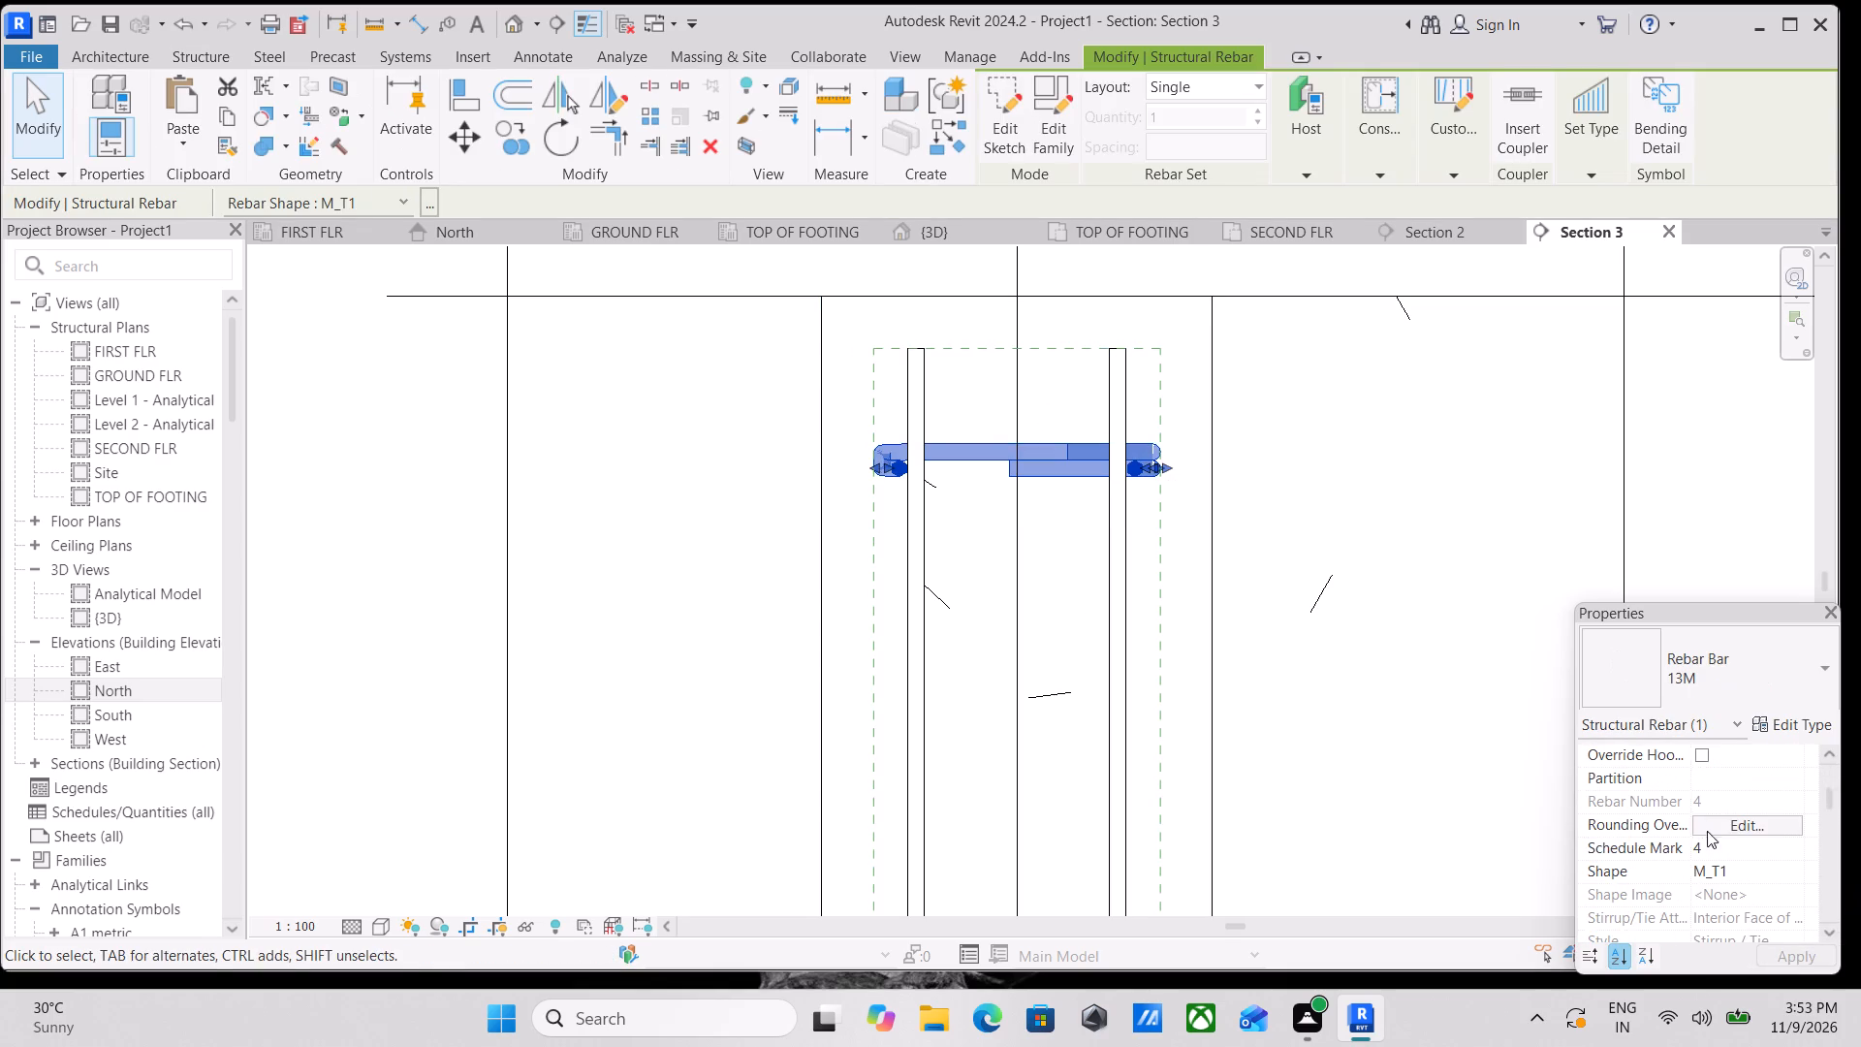
scroll(1782, 849, down, 4)
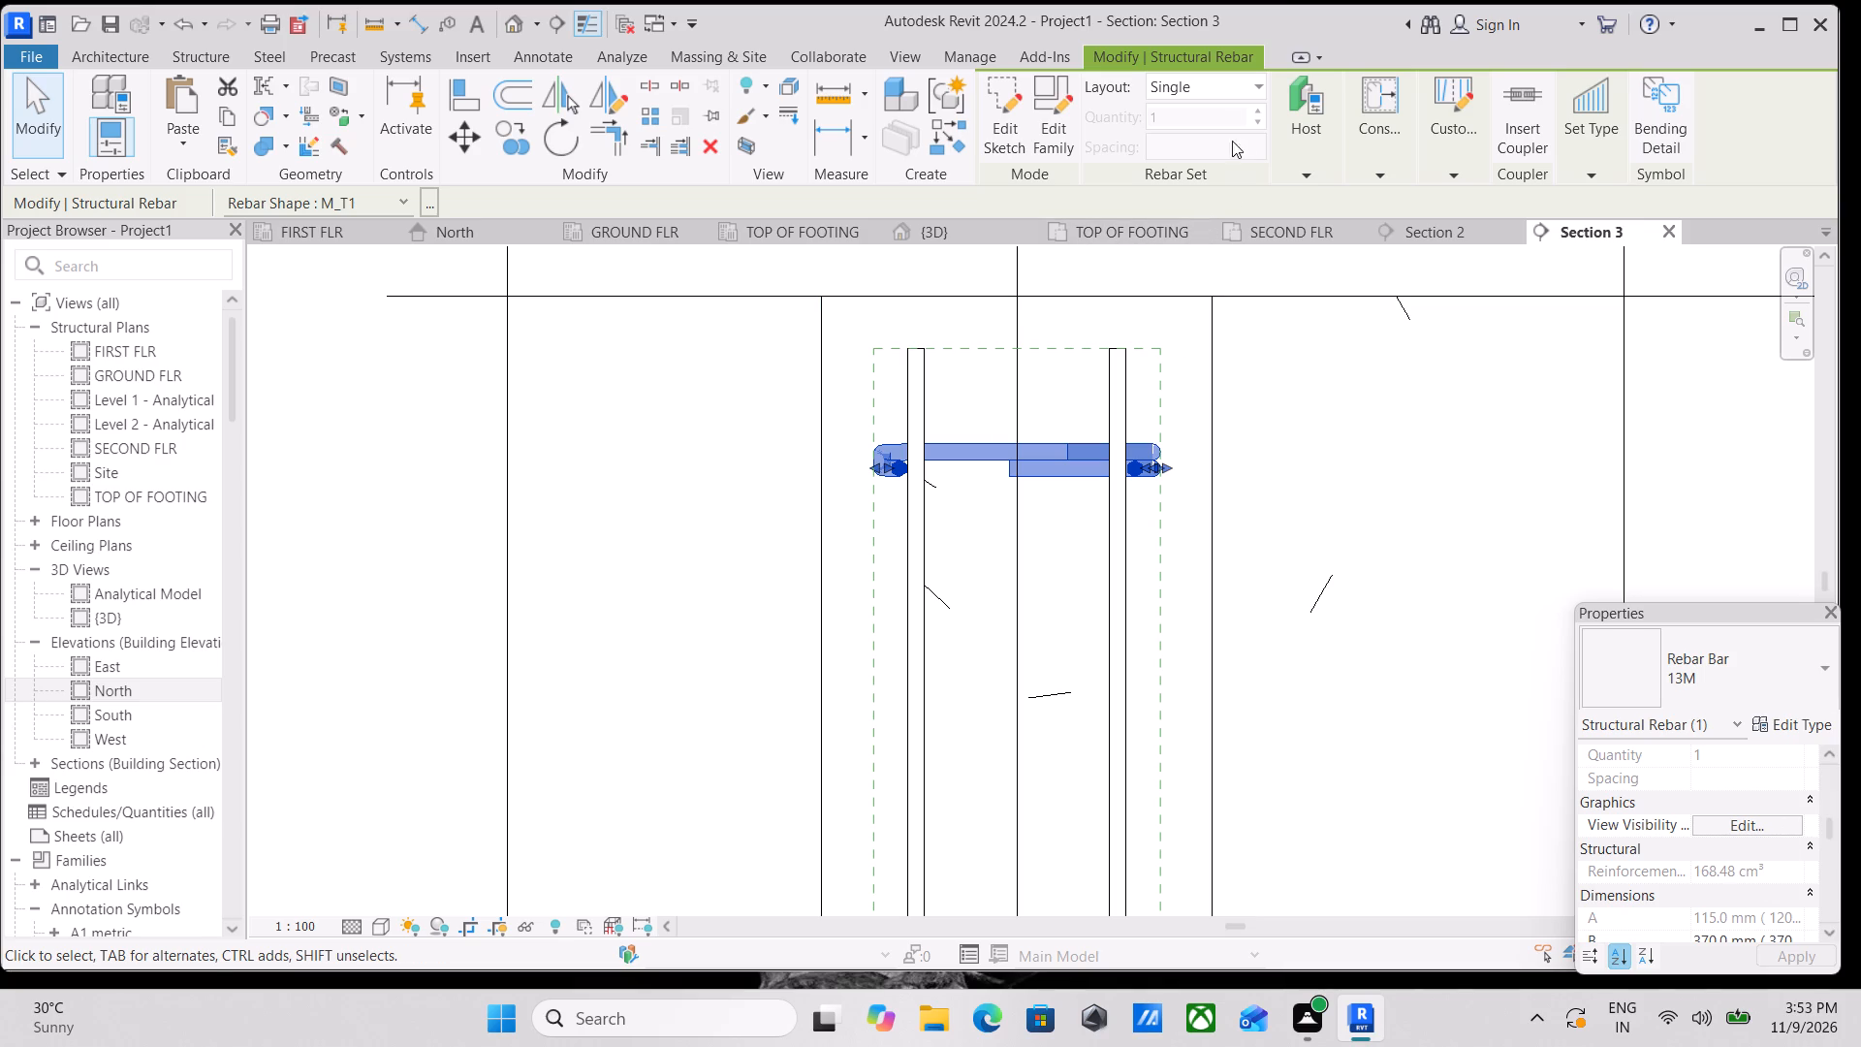
click(1233, 91)
click(1179, 169)
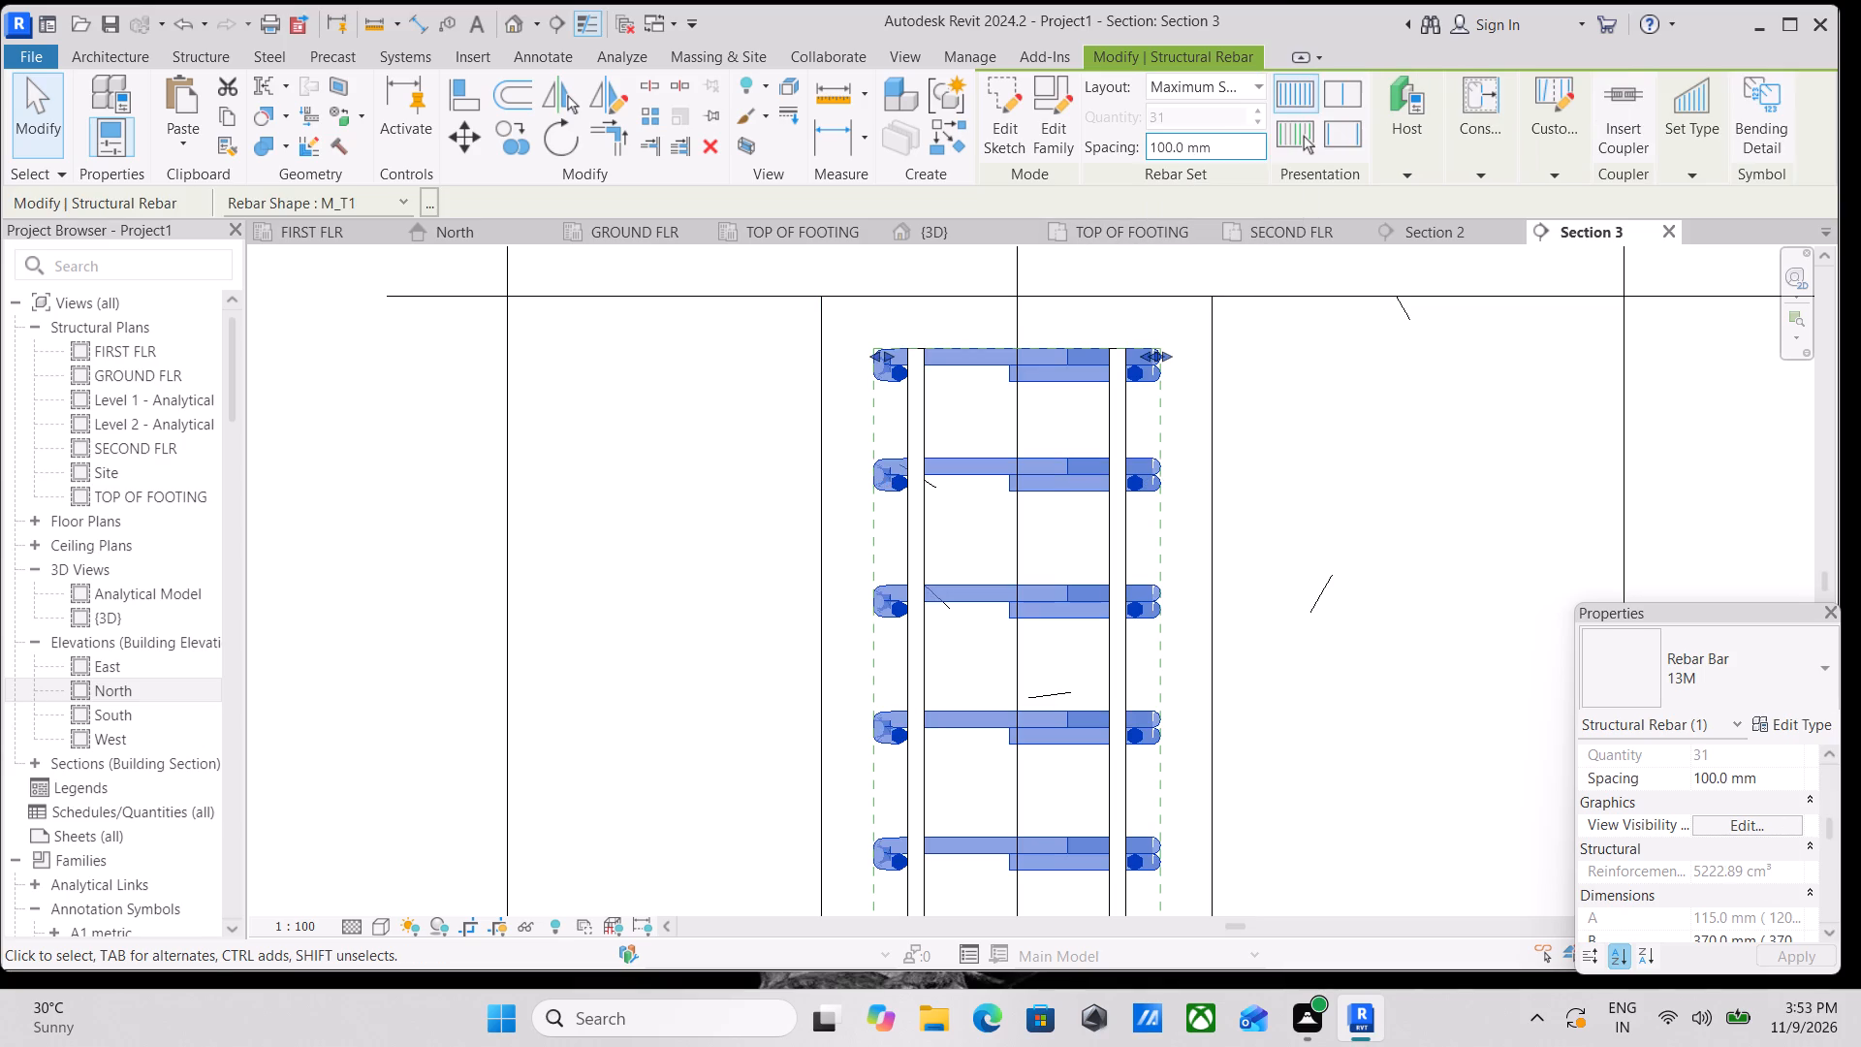
drag(1230, 144, 1001, 149)
text(120MM)
key(Return)
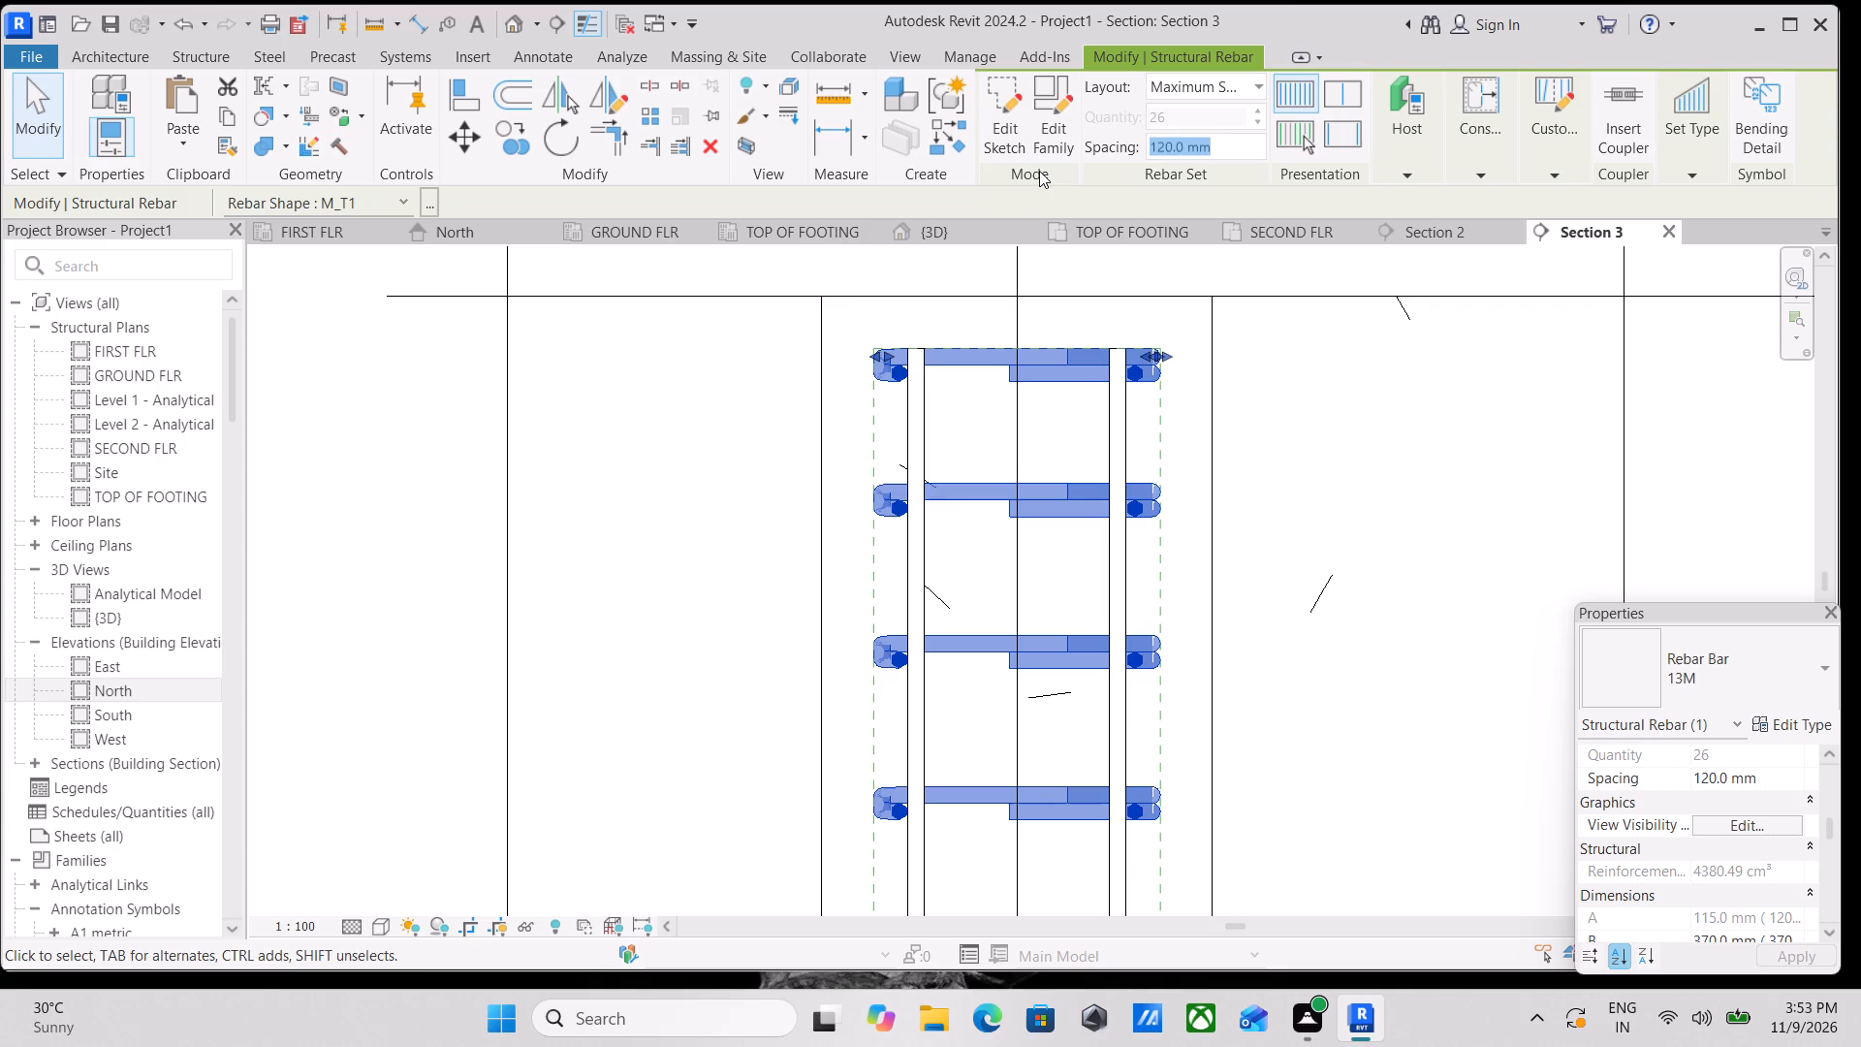
scroll(871, 573, down, 7)
key(Escape)
Examine the distributed ties along the column in Section 3 and review their view visibility states.
middle_drag(1113, 564, 1278, 343)
scroll(1182, 580, down, 2)
middle_drag(1194, 569, 1296, 497)
scroll(1260, 532, down, 1)
middle_drag(1259, 534, 1270, 548)
scroll(1284, 557, down, 1)
middle_drag(1284, 557, 1286, 580)
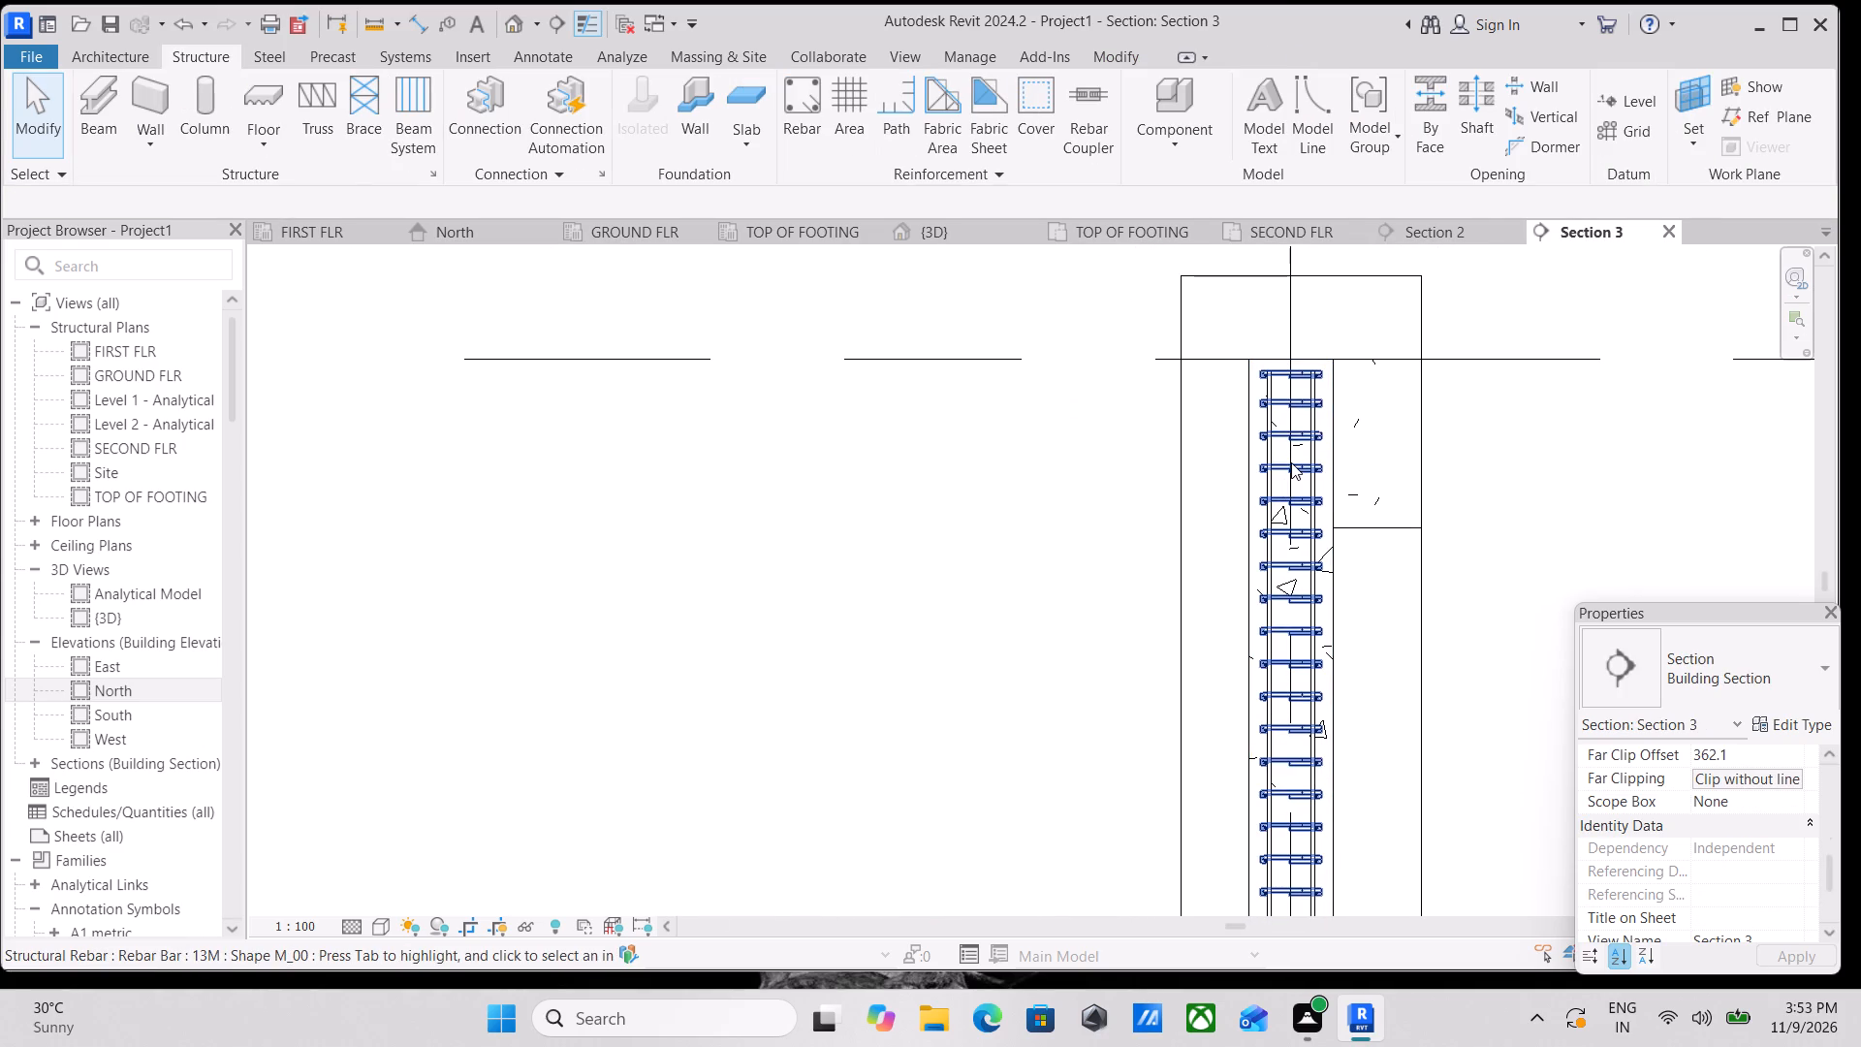
click(1291, 462)
scroll(1287, 521, up, 2)
key(Escape)
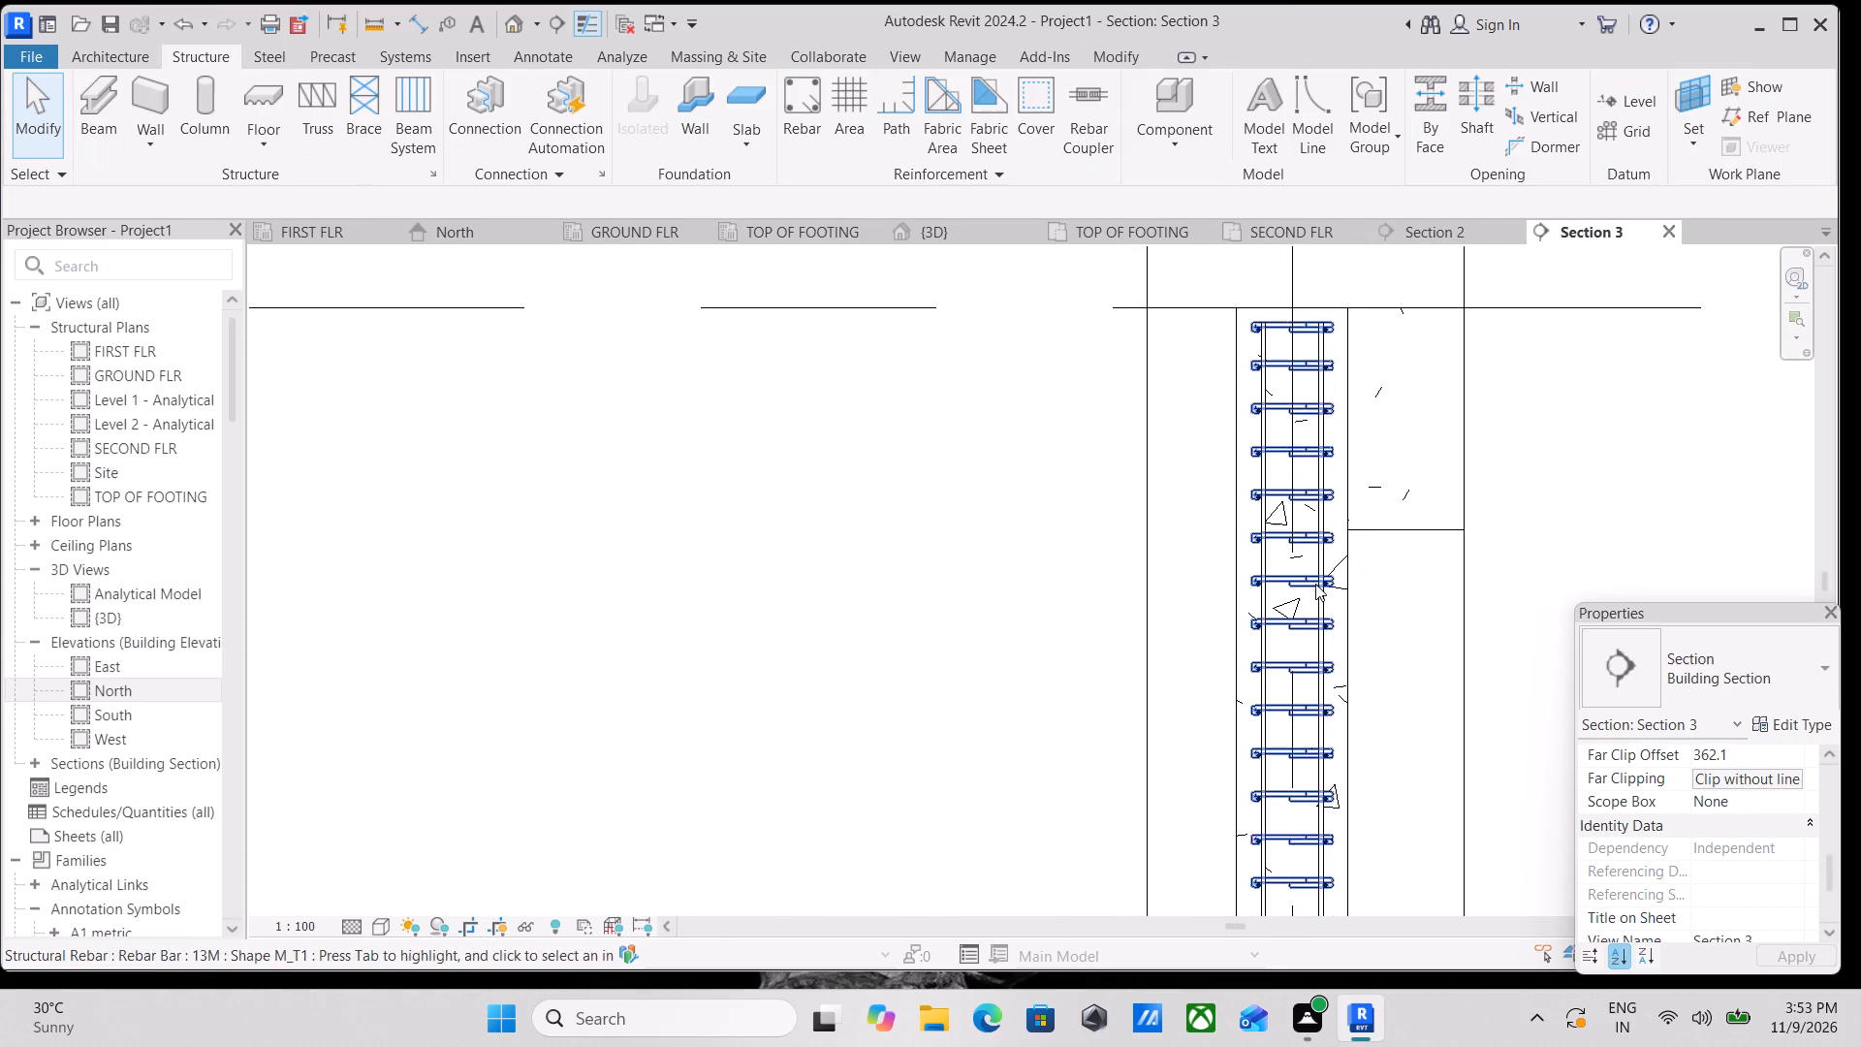
scroll(1315, 584, down, 1)
middle_drag(1315, 584, 1302, 637)
click(1283, 518)
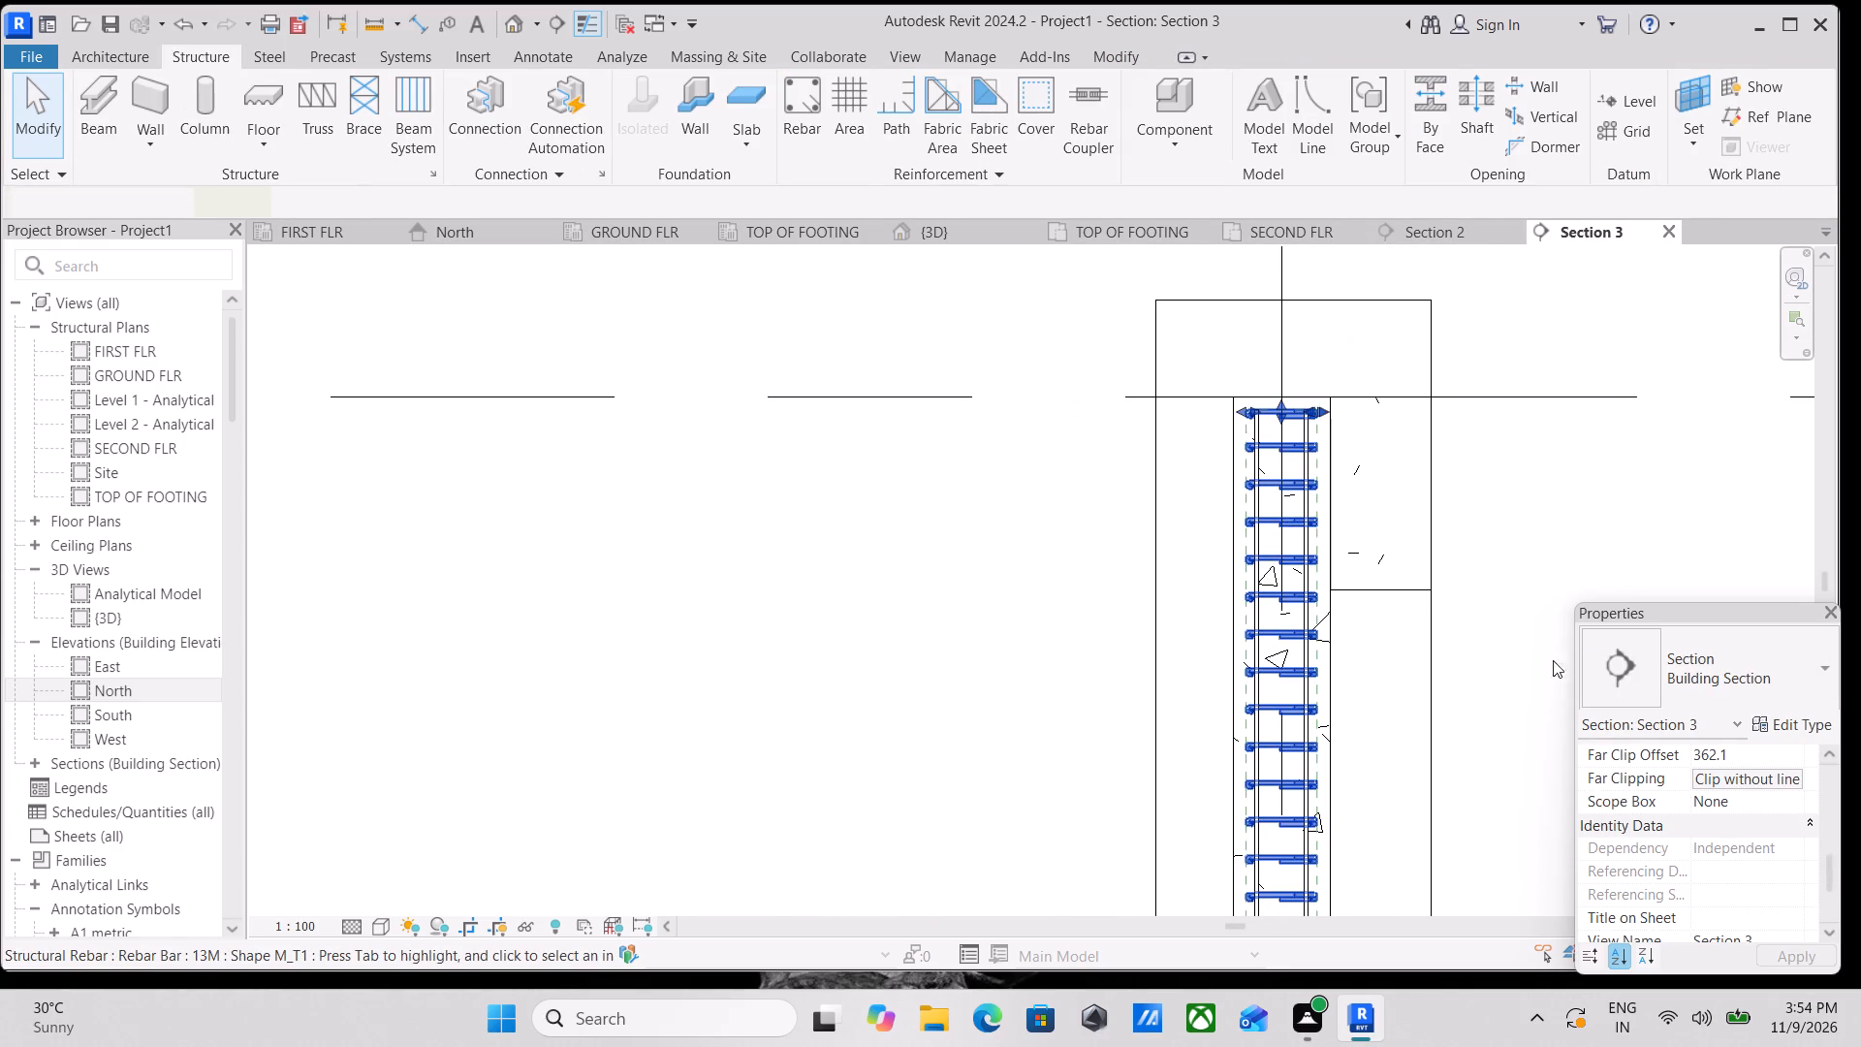
scroll(1755, 802, down, 1)
click(1716, 751)
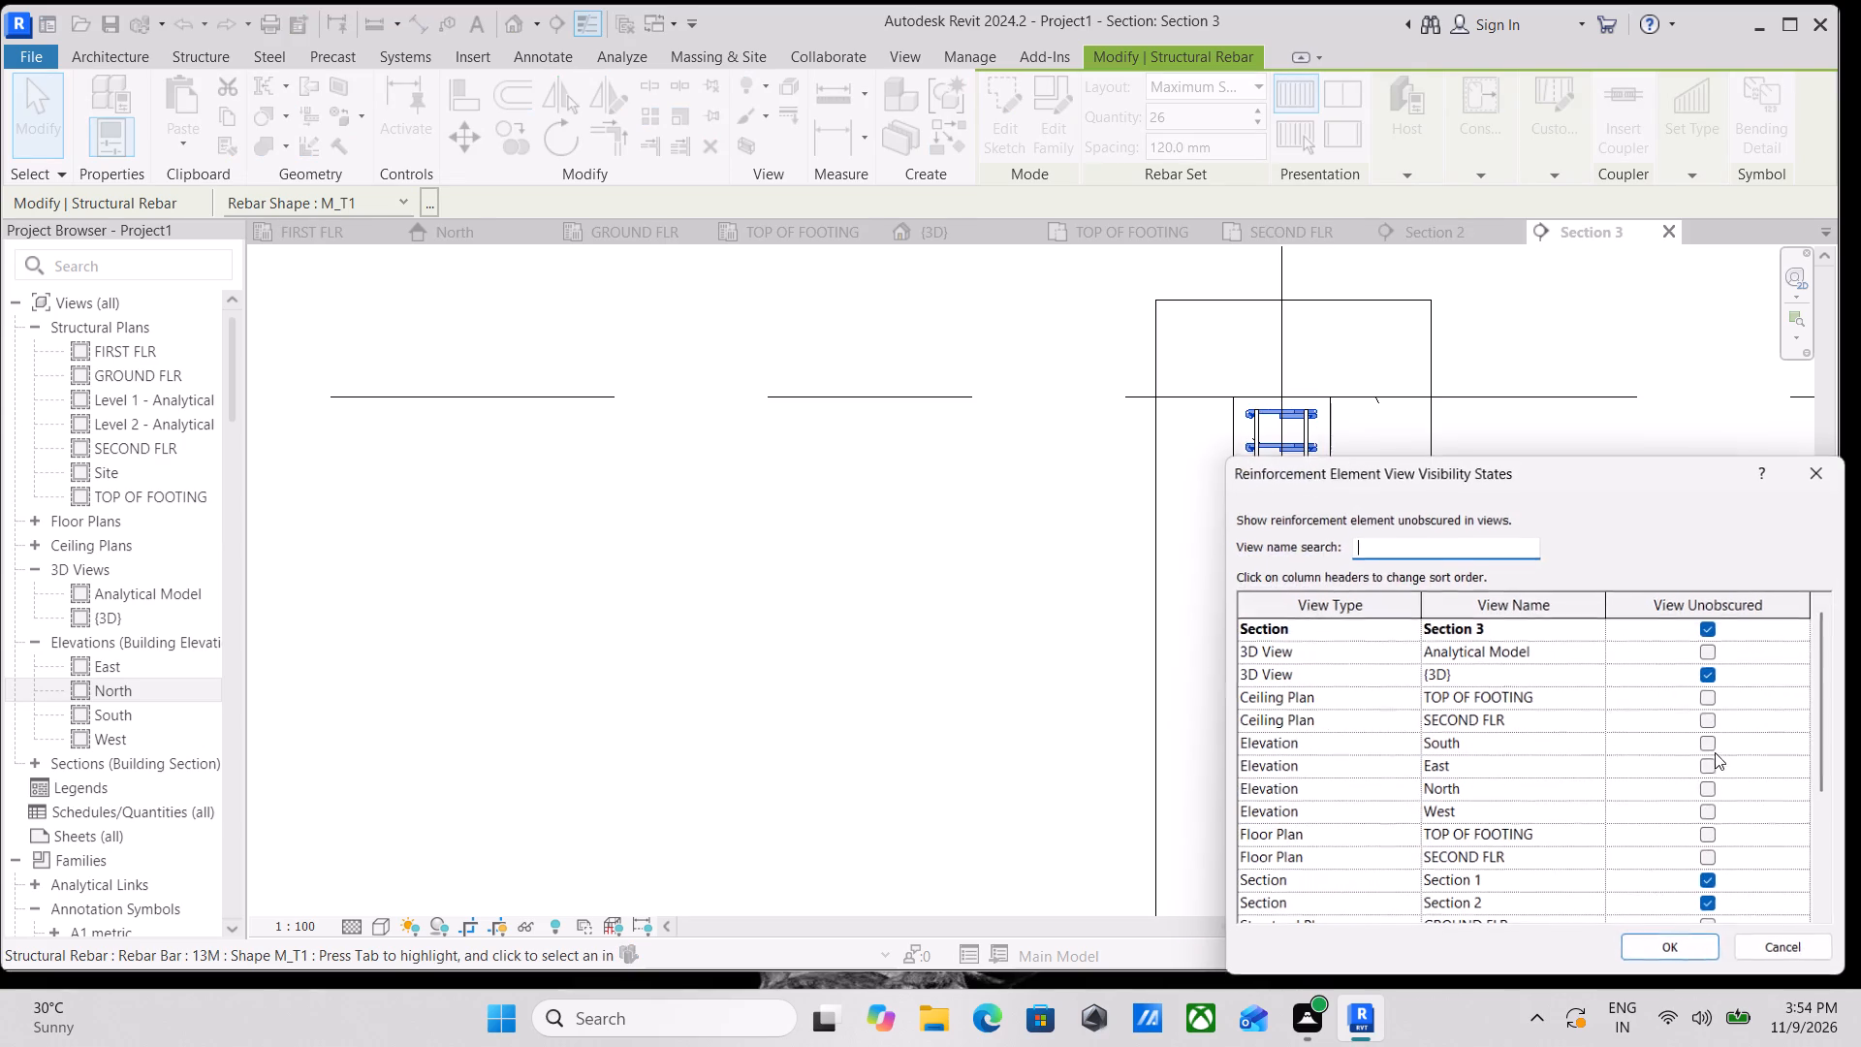
click(1675, 958)
key(Escape)
scroll(1451, 605, down, 1)
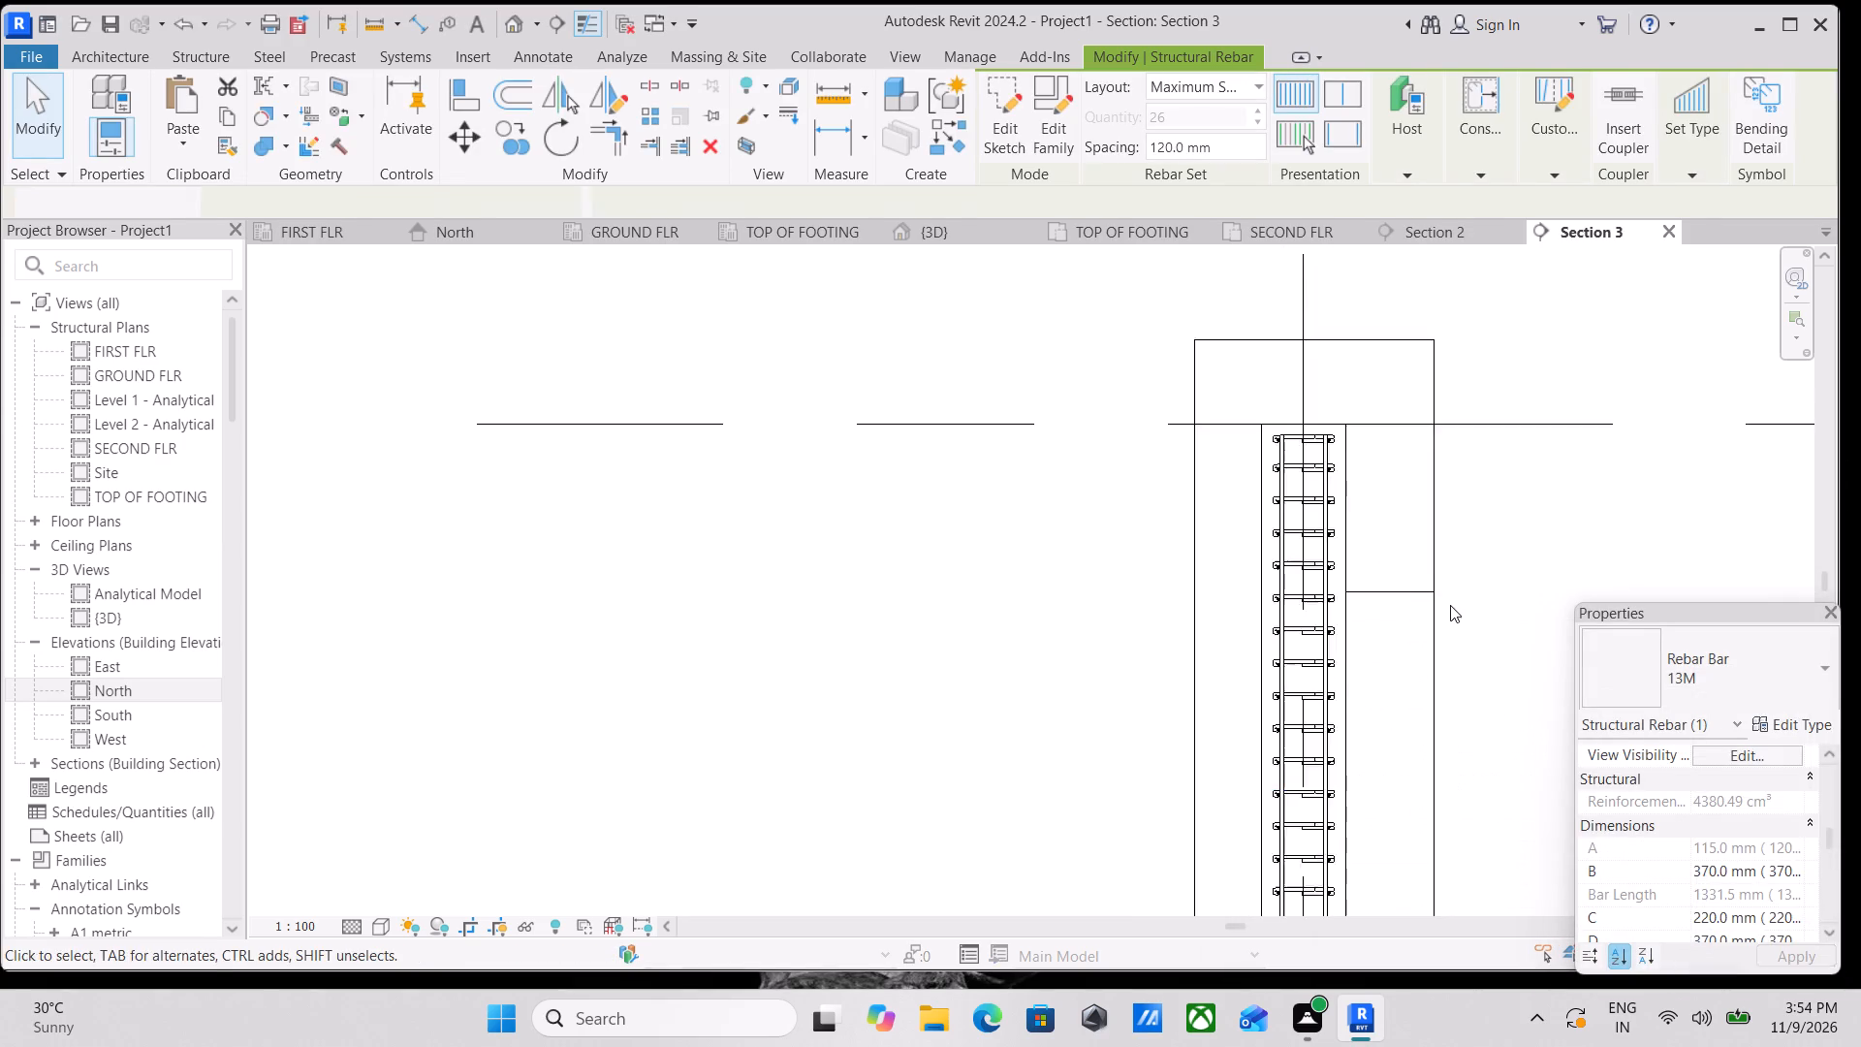
scroll(1450, 605, down, 1)
middle_drag(1450, 605, 1331, 678)
key(Escape)
scroll(1205, 598, up, 2)
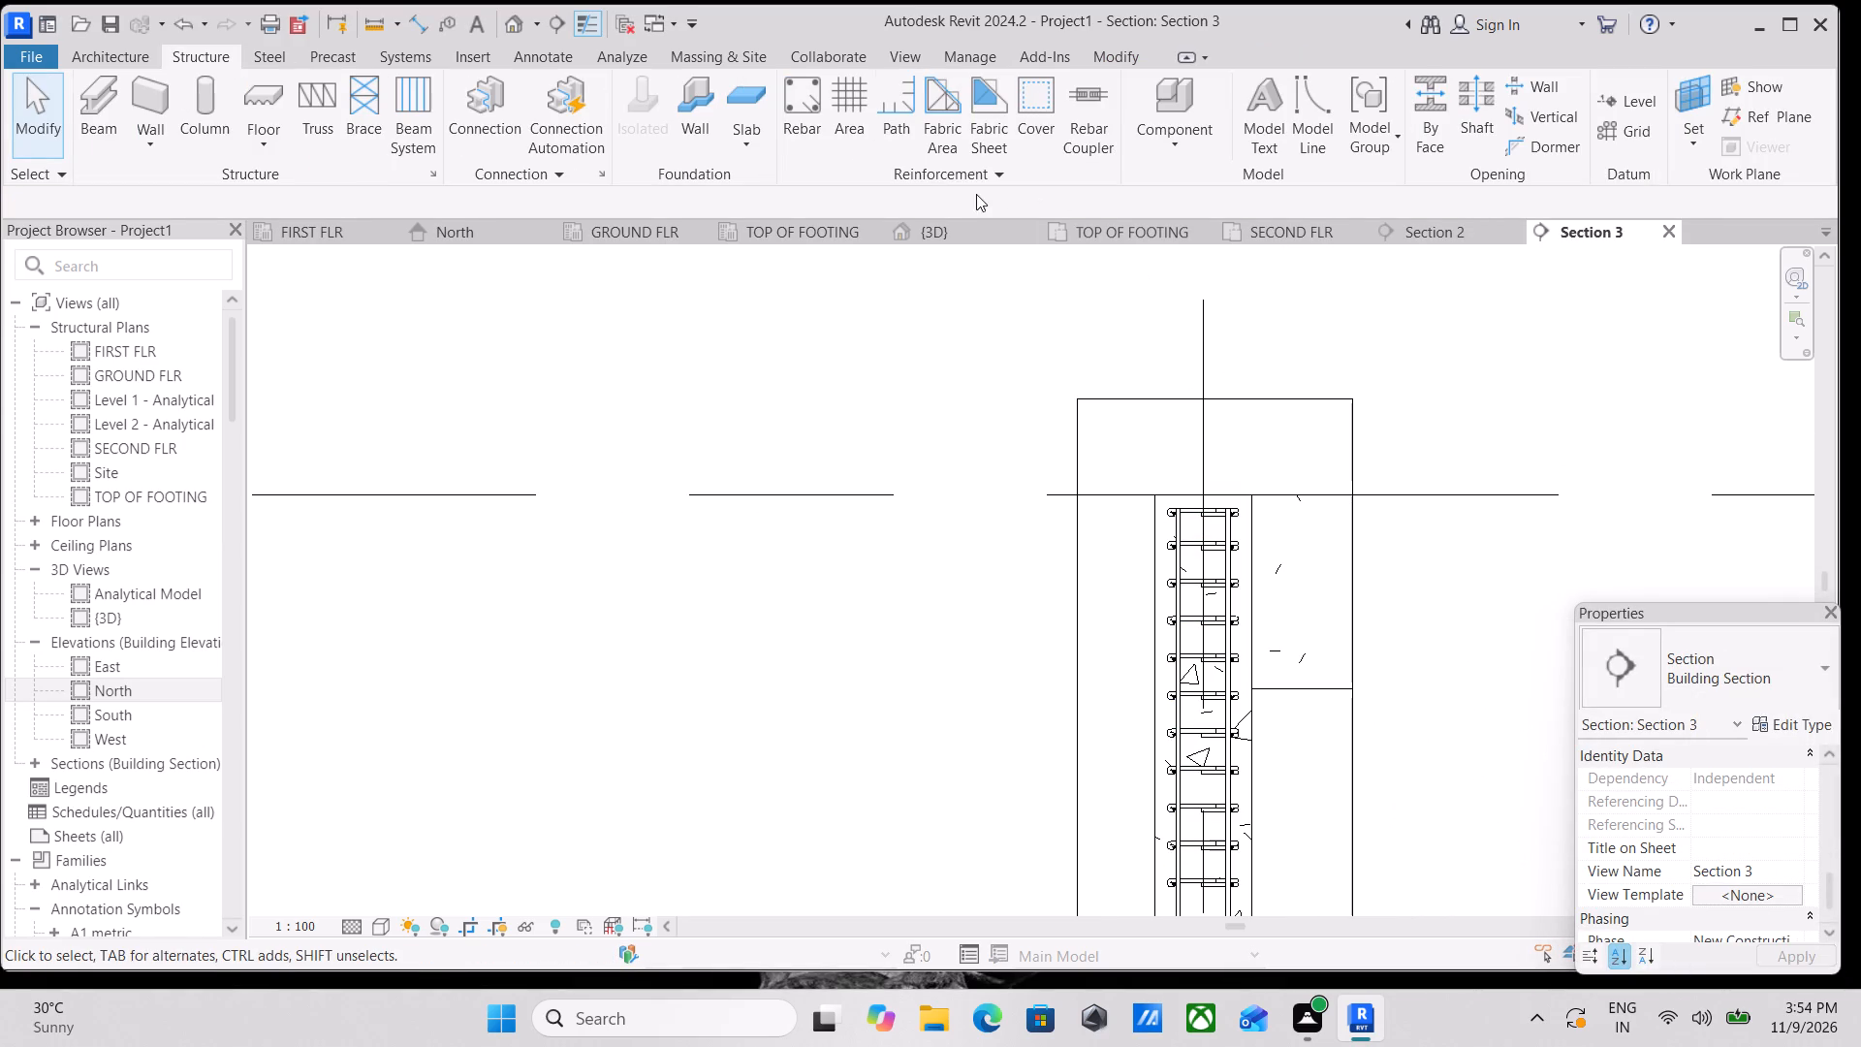
In the {3D} view, start propagating the A-1 column's rebar, aligned by host, to the other two upper columns on grid 1.
click(936, 231)
middle_drag(1089, 469, 1138, 395)
scroll(1256, 734, up, 1)
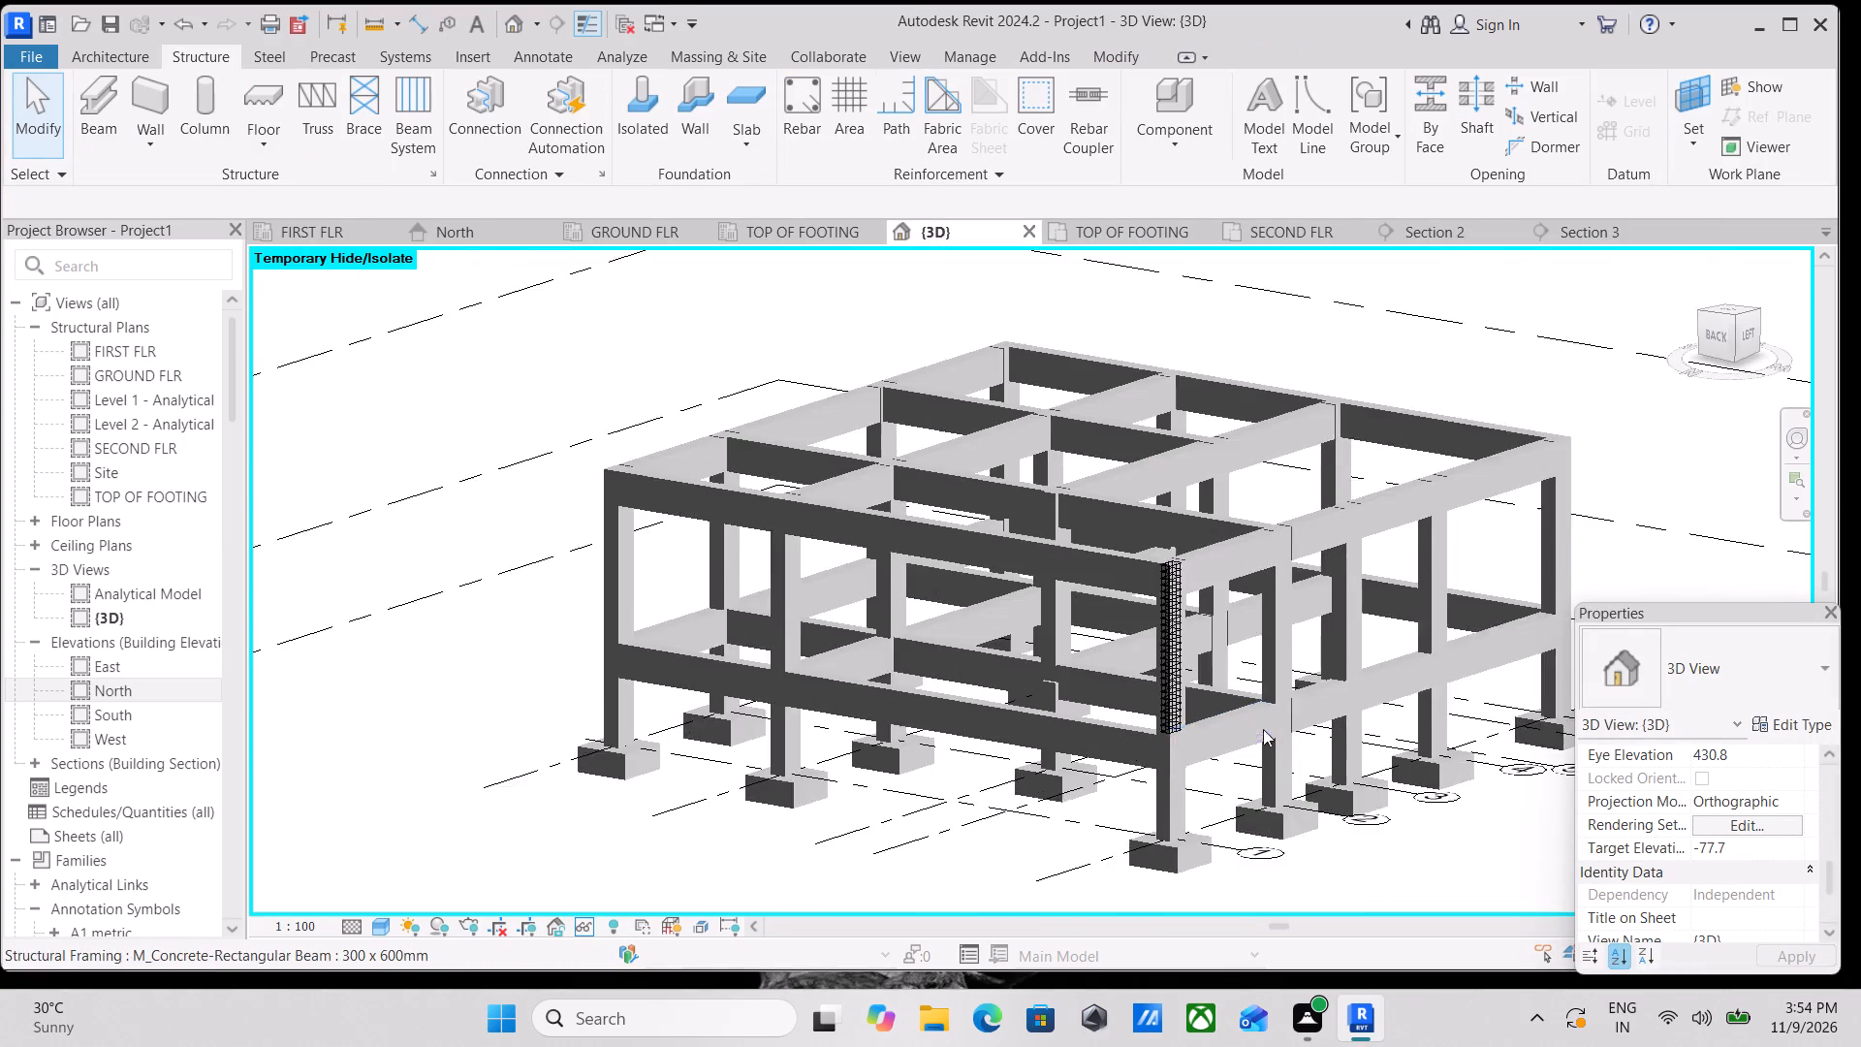
scroll(1263, 729, up, 1)
middle_drag(1311, 602, 1472, 427)
shift+middle_drag(1390, 490, 761, 406)
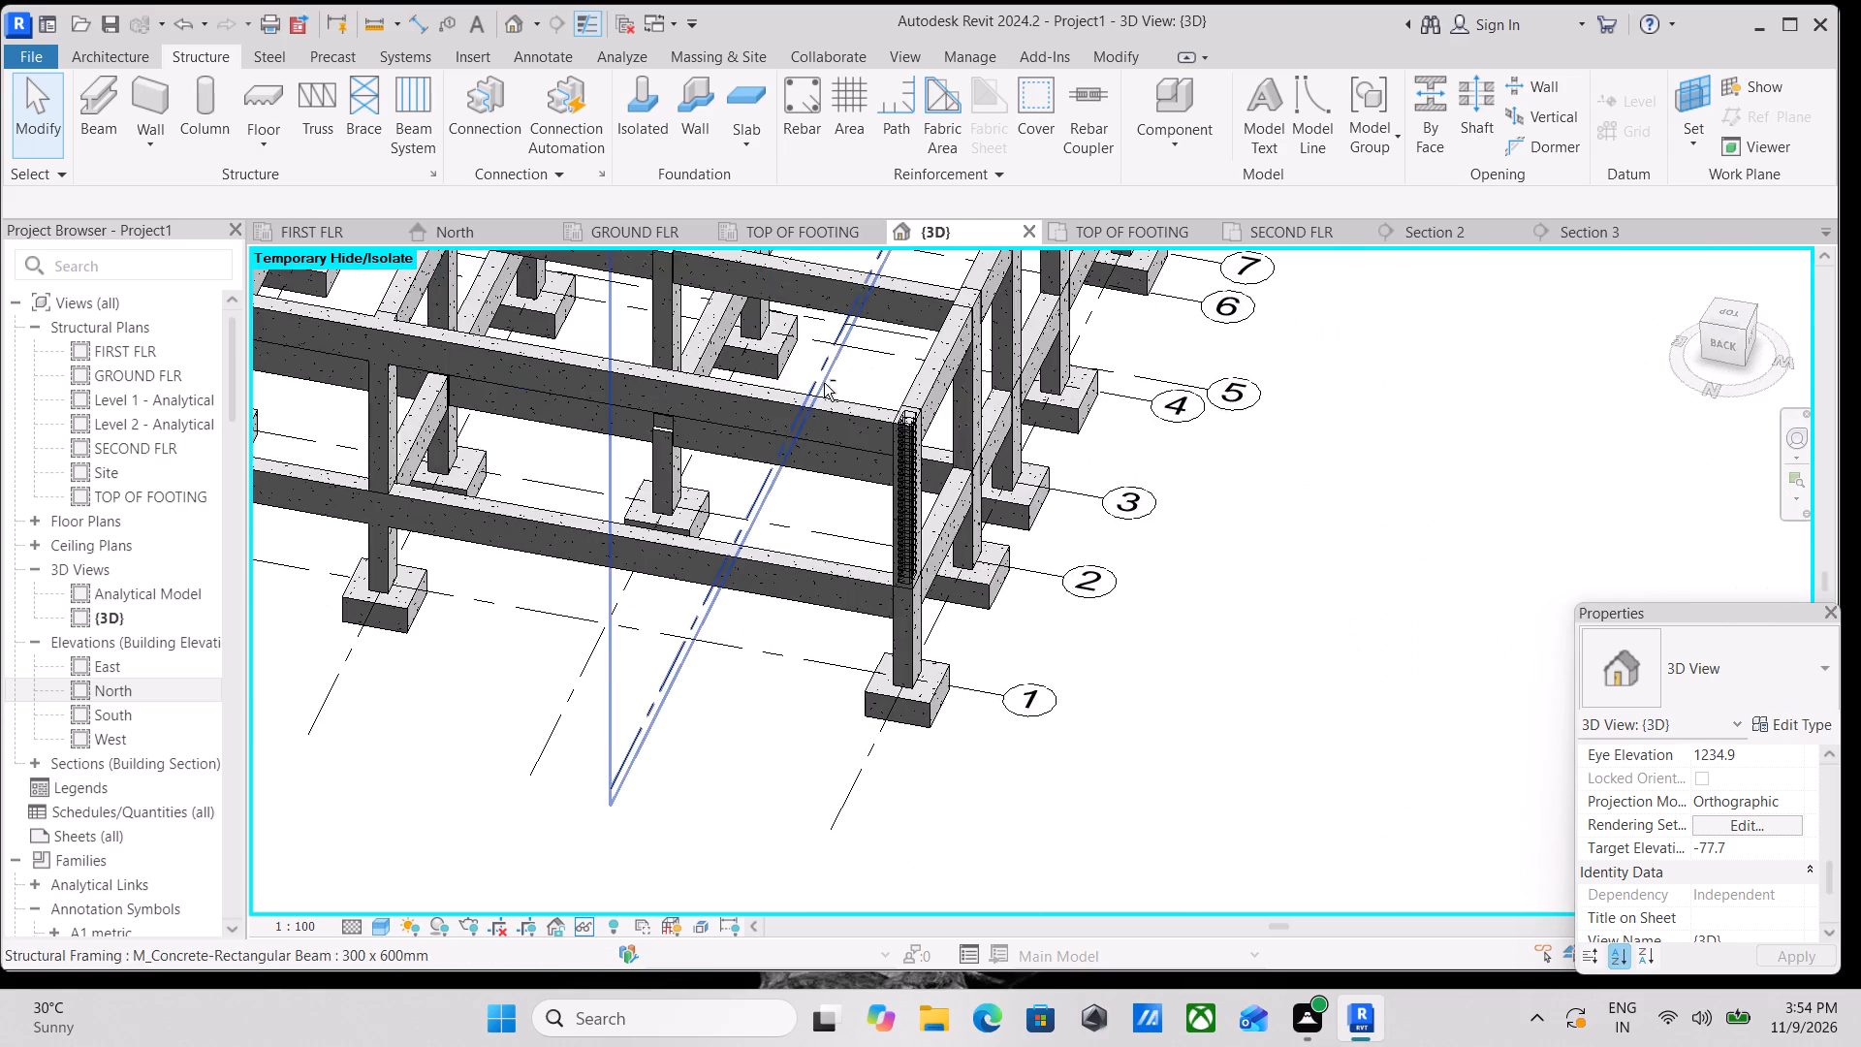
shift+middle_drag(864, 413, 967, 471)
scroll(1227, 497, up, 2)
scroll(1363, 491, up, 6)
scroll(1249, 490, up, 5)
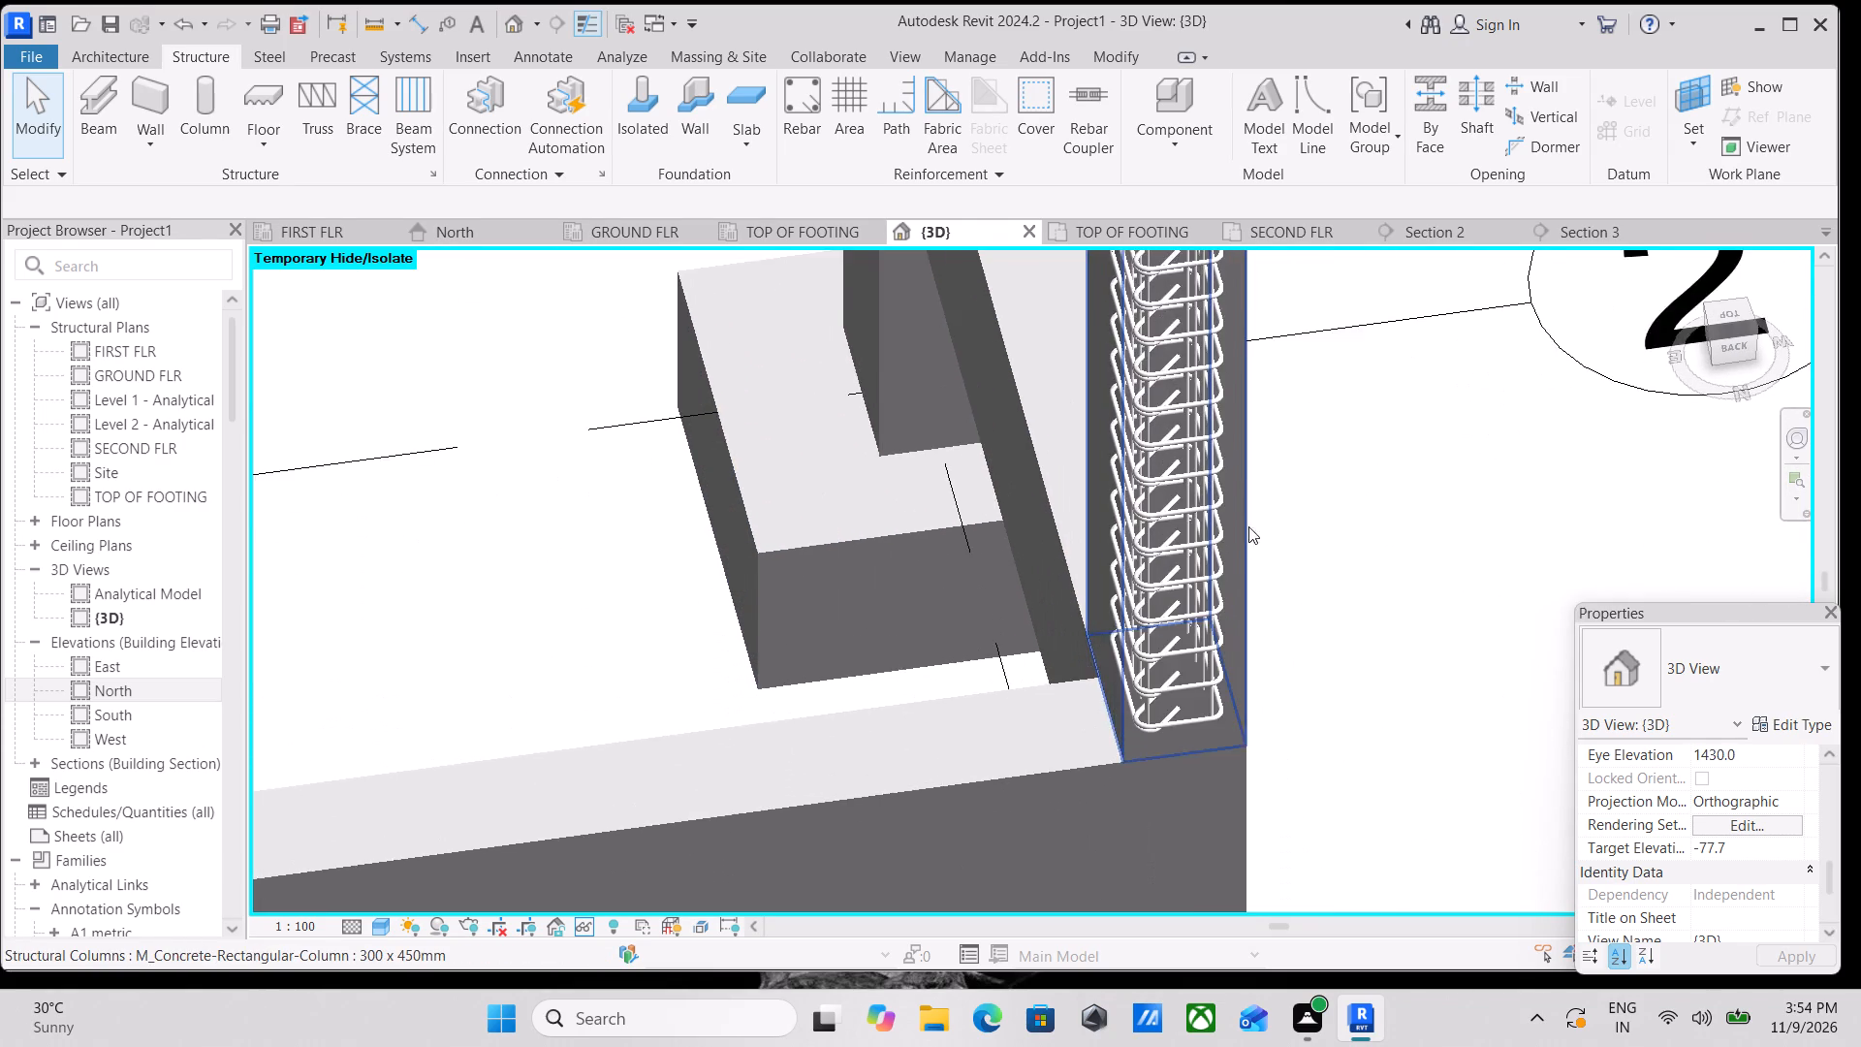
scroll(1248, 539, up, 3)
click(1239, 534)
scroll(1268, 507, down, 2)
middle_drag(1268, 507, 1274, 587)
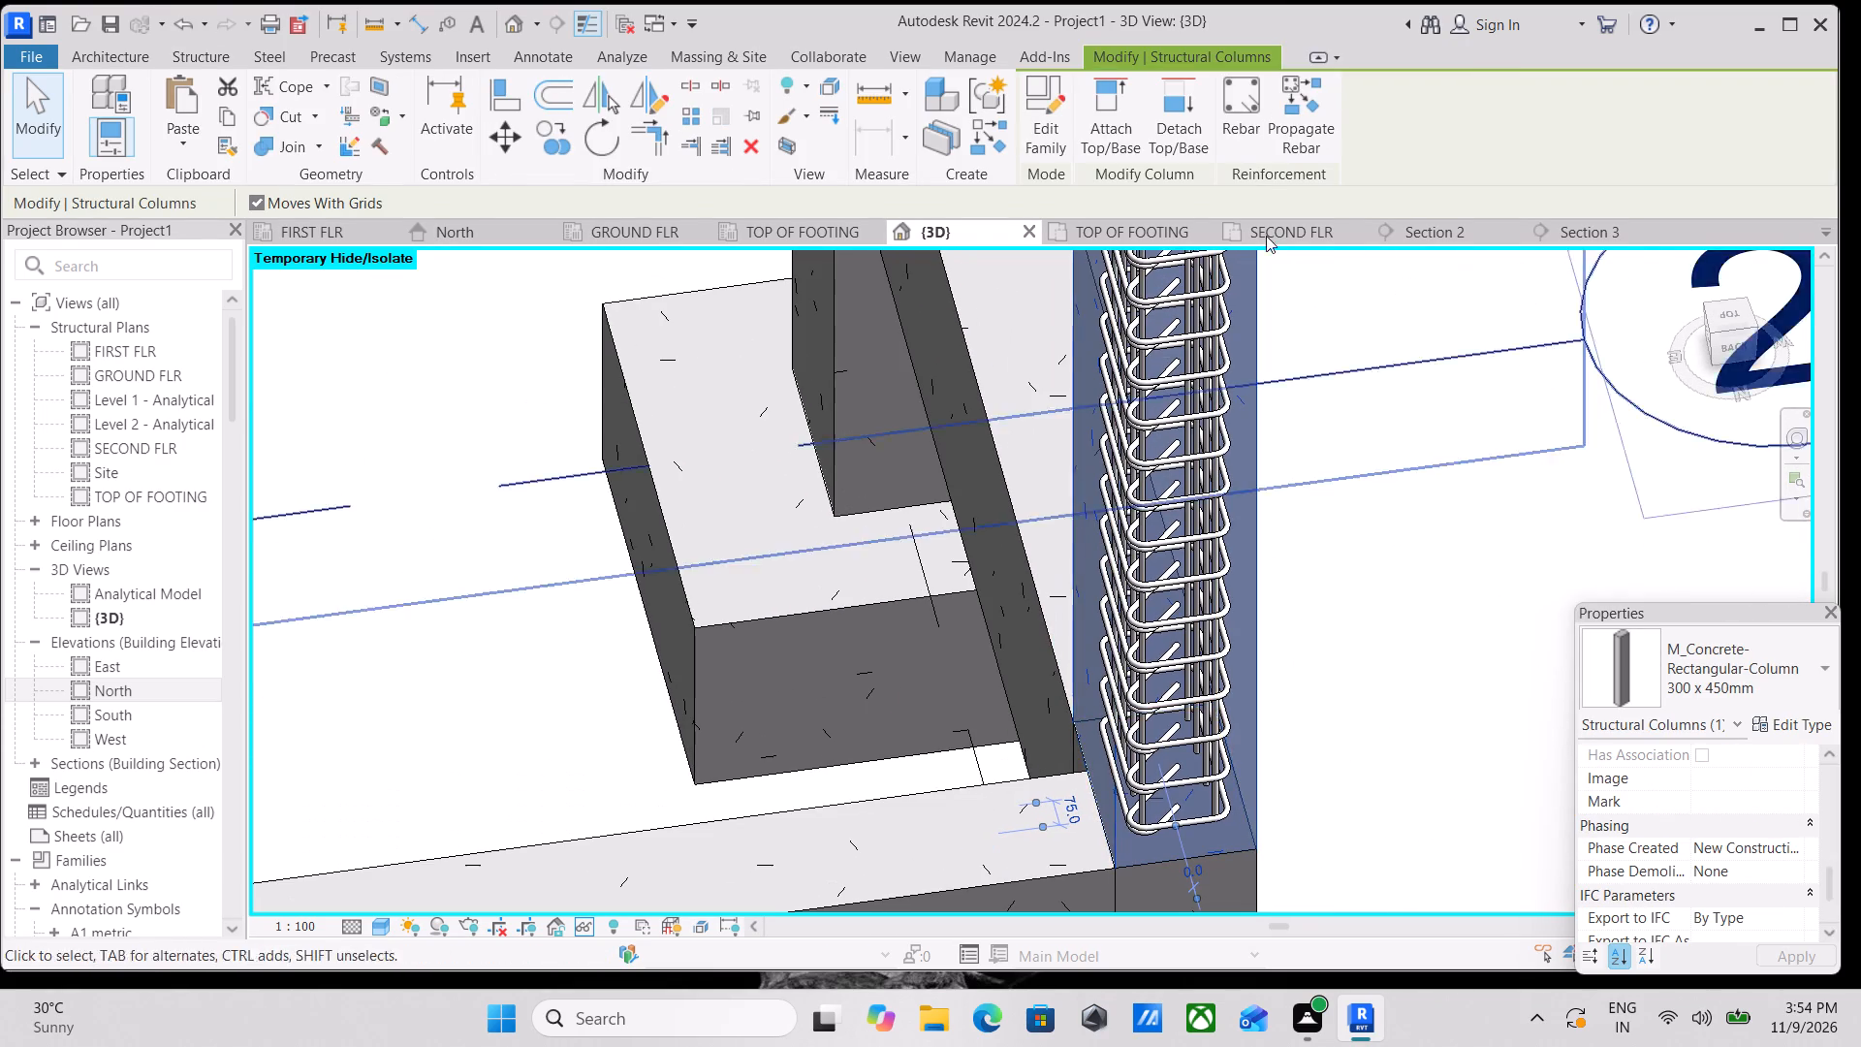
click(1275, 89)
scroll(838, 778, down, 7)
middle_drag(804, 755, 1260, 599)
scroll(976, 675, down, 1)
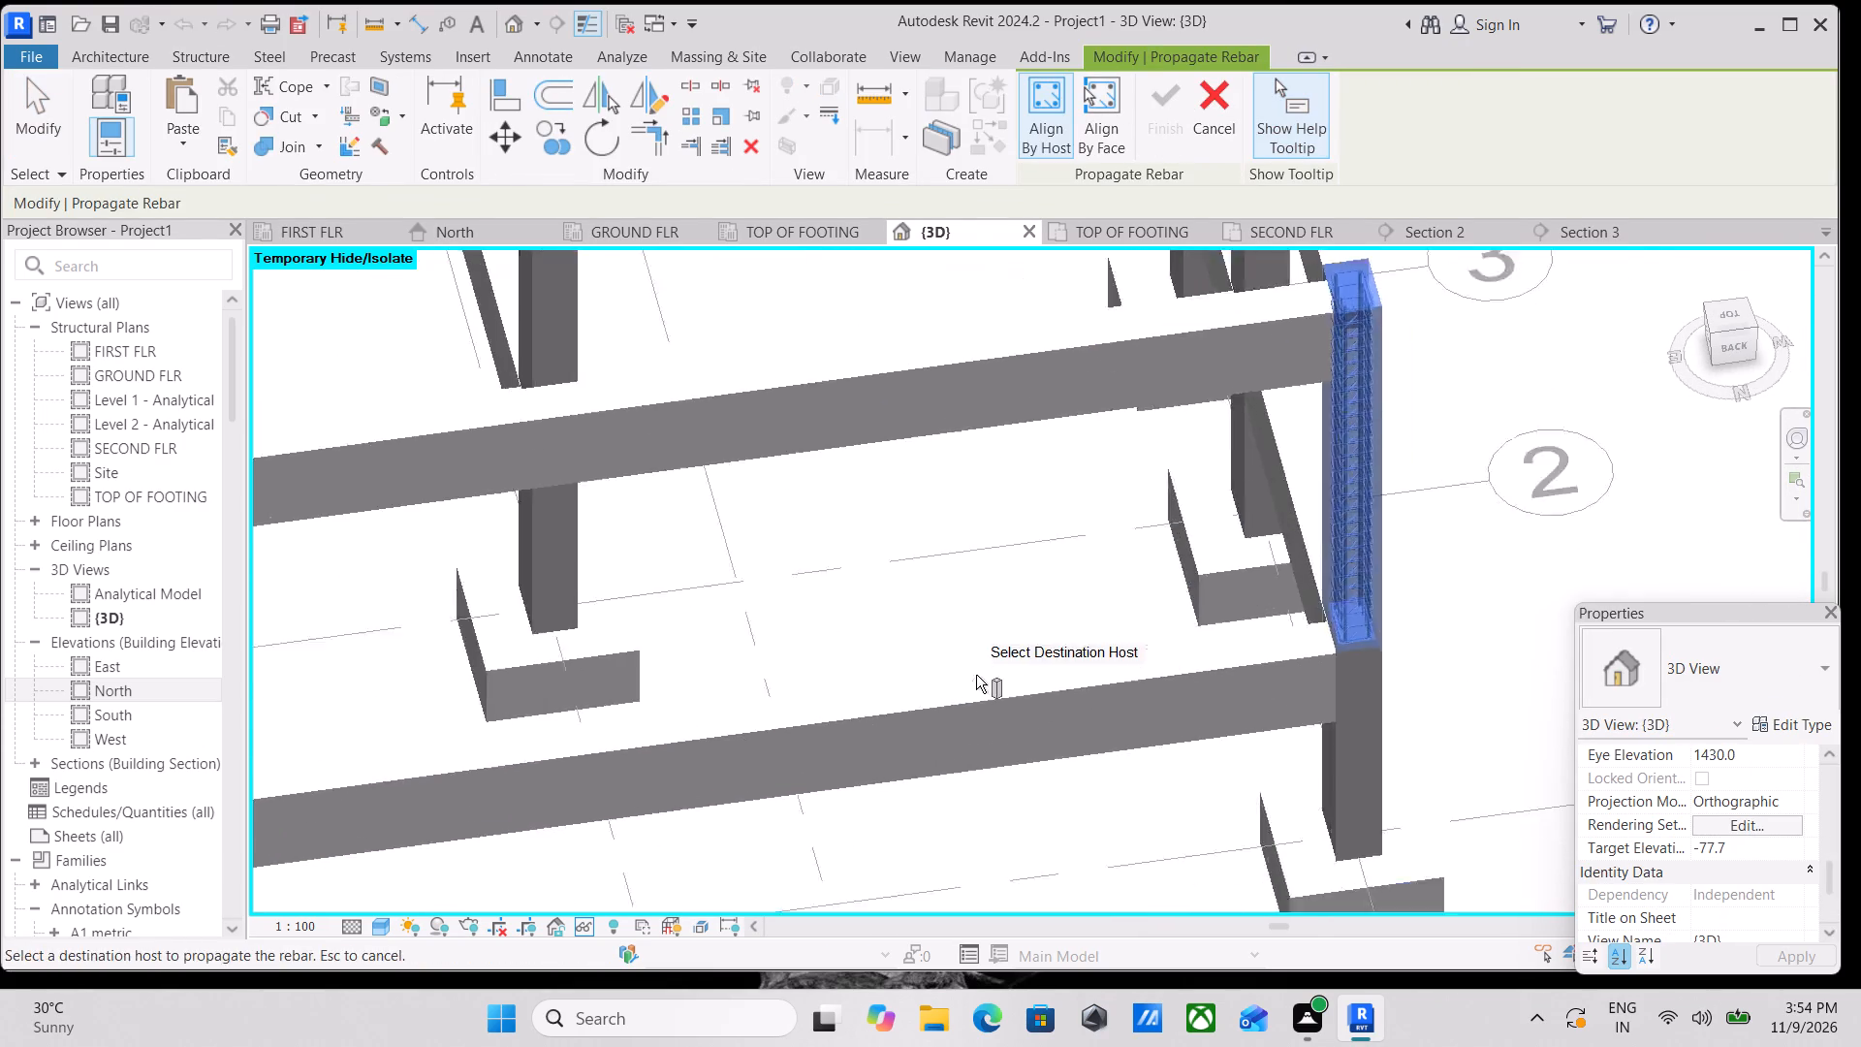
scroll(976, 675, down, 2)
middle_drag(976, 675, 1505, 506)
click(845, 535)
middle_drag(923, 518, 1474, 558)
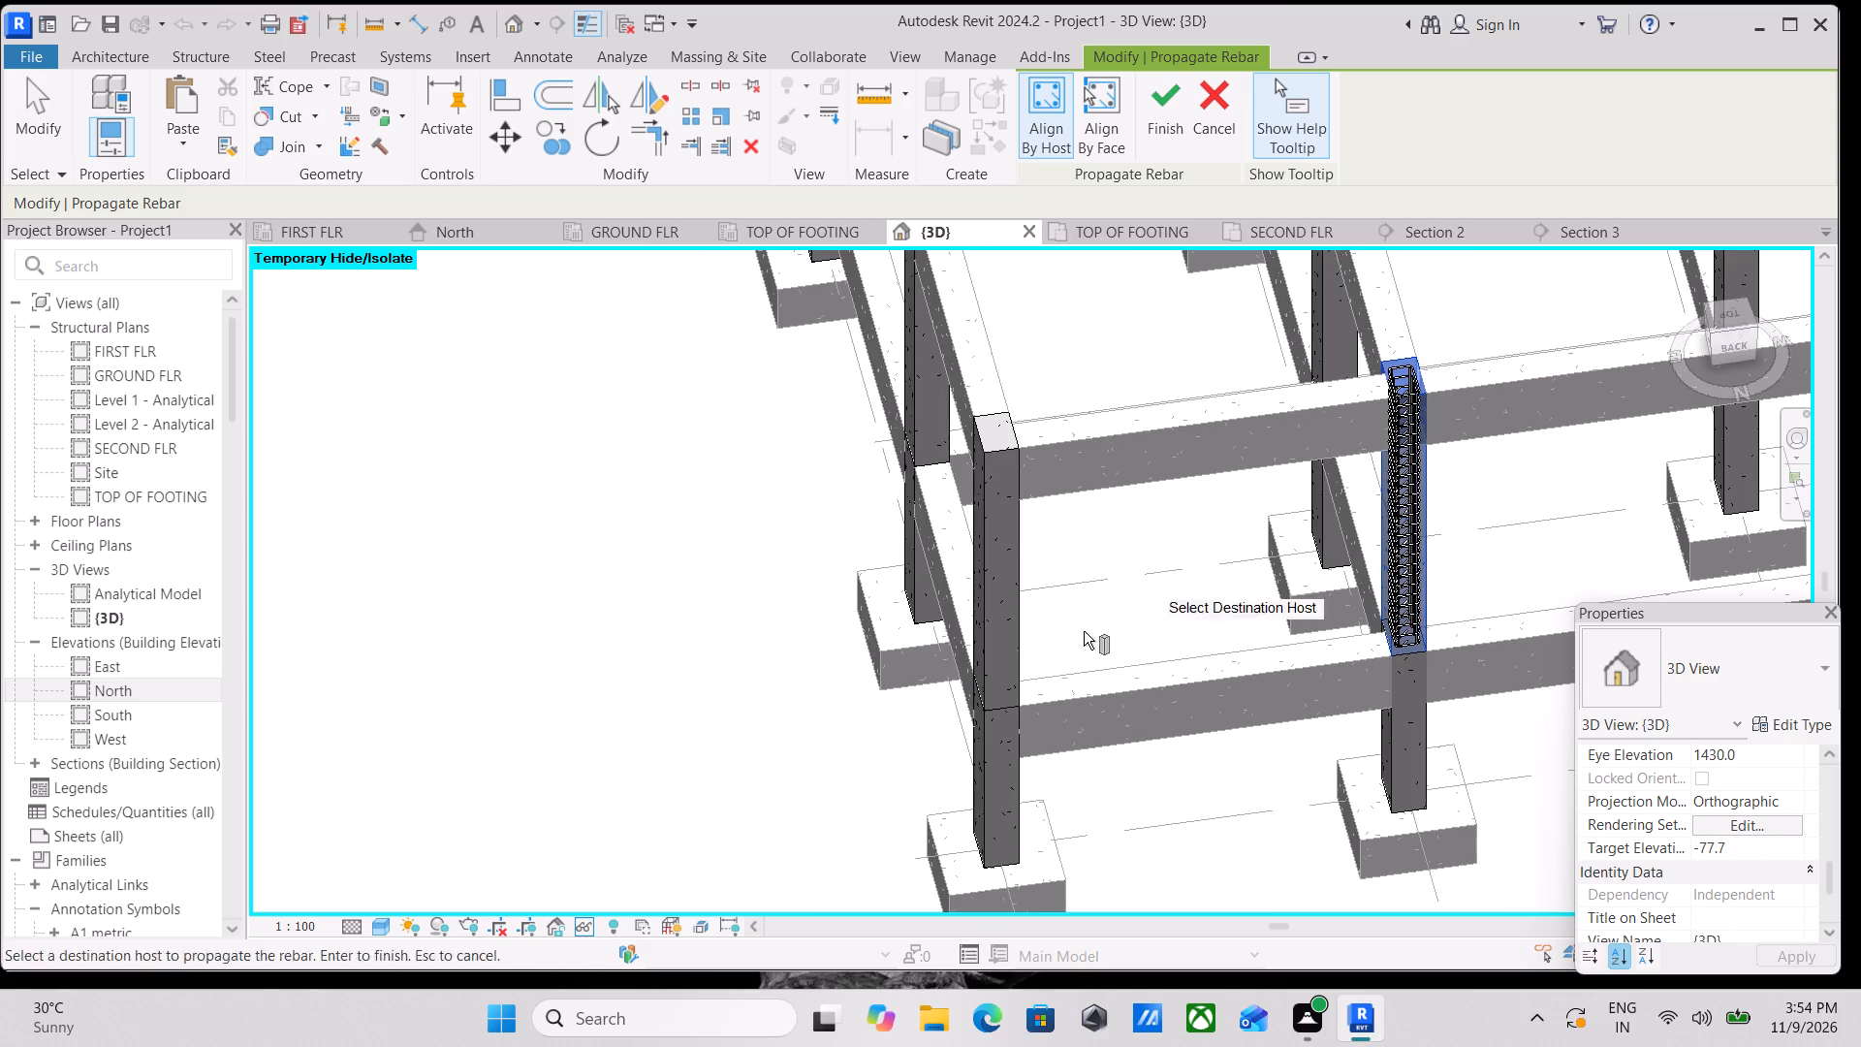
click(984, 618)
Add the three remaining upper columns along grid E as destination hosts for the propagated rebar.
middle_drag(984, 618, 1151, 859)
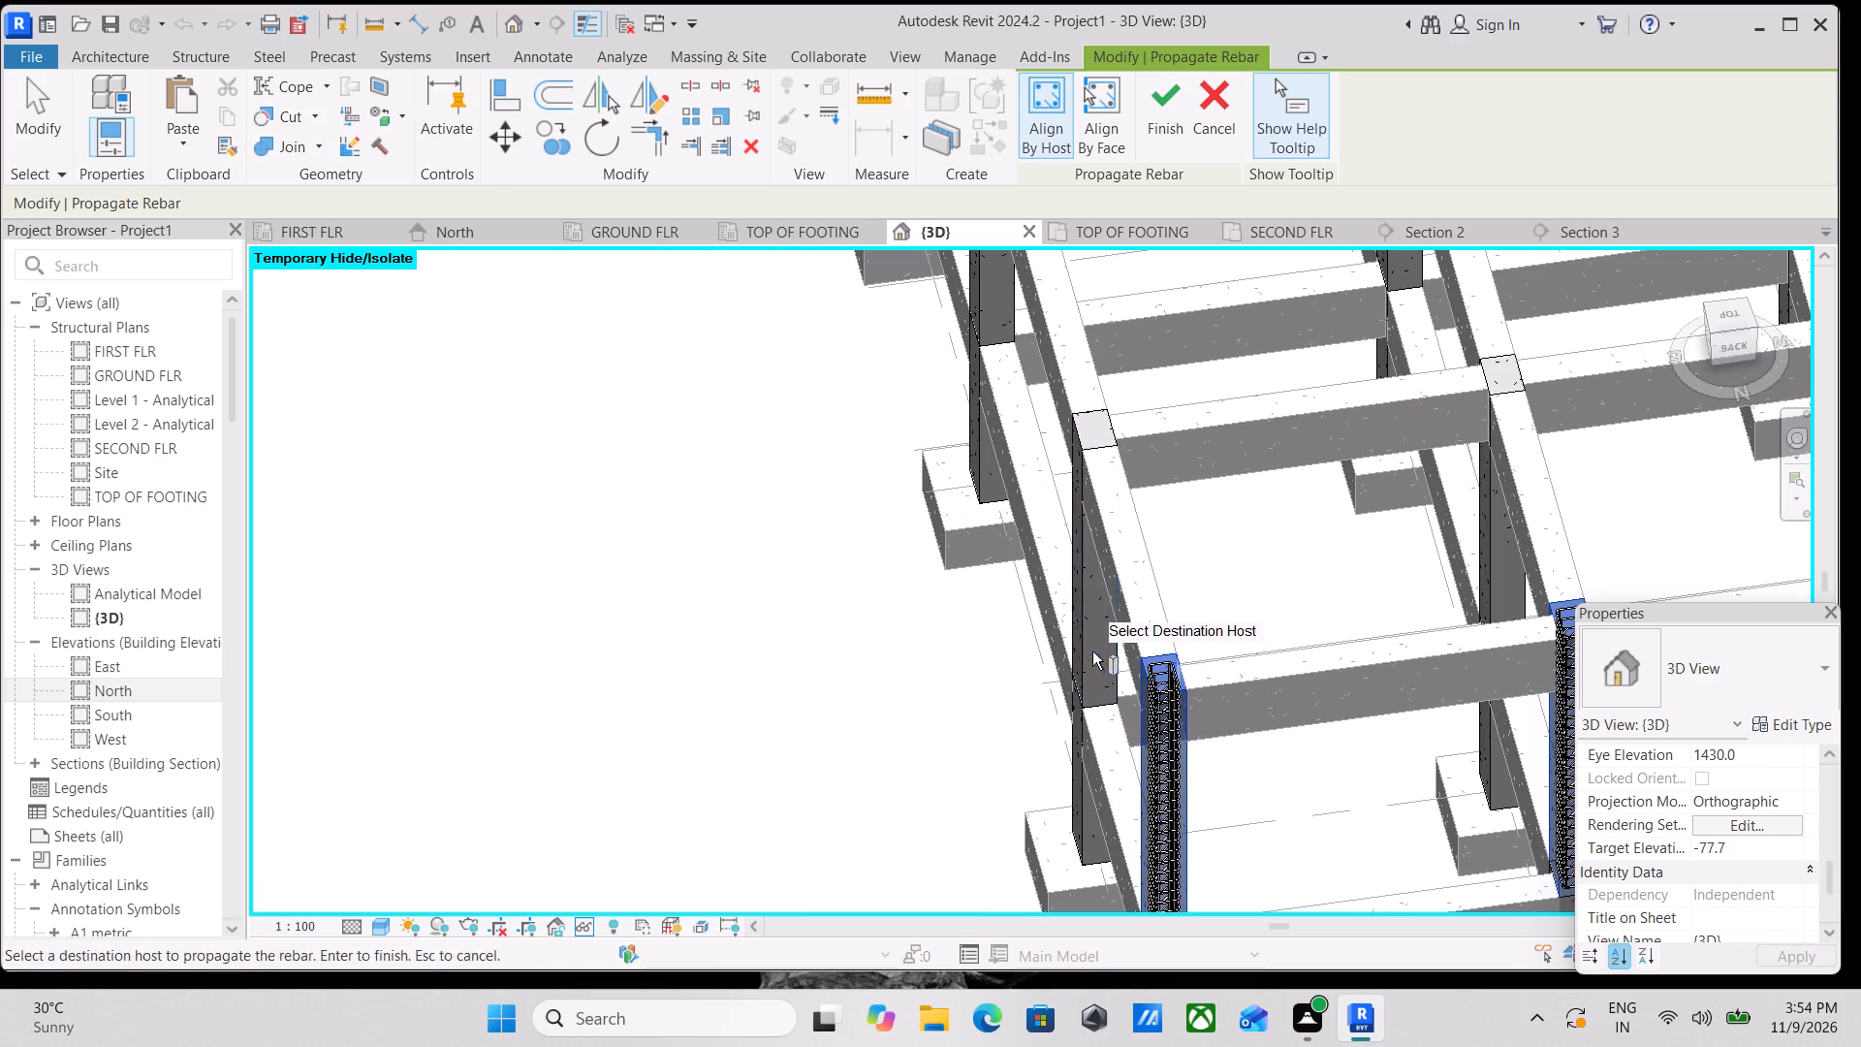
click(1085, 638)
middle_drag(1085, 638, 1133, 1046)
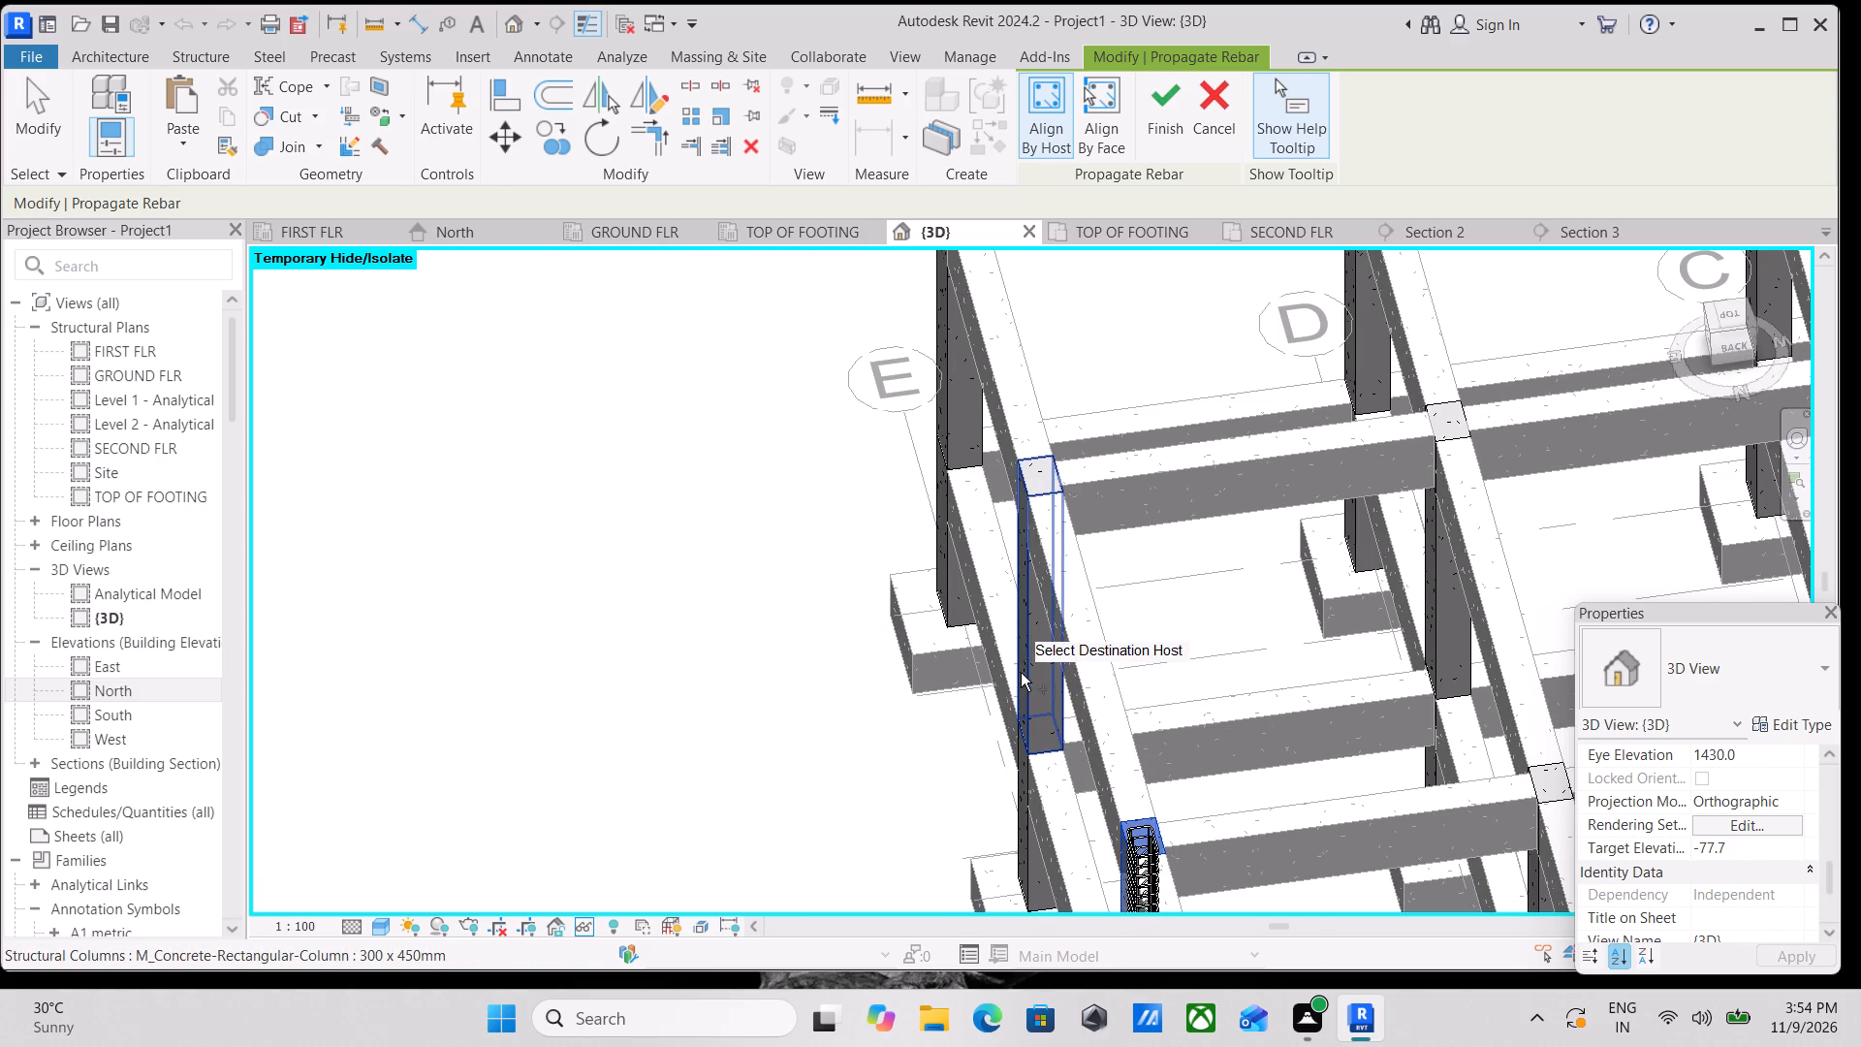
click(1023, 671)
middle_drag(1023, 673, 1014, 1021)
click(941, 746)
Add the two intermediate upper columns and the grid A corner column along grid 7 as rebar destination hosts.
middle_drag(1480, 806, 1180, 798)
click(1051, 656)
middle_drag(1412, 669, 1120, 765)
click(1153, 707)
middle_drag(1361, 741, 1005, 768)
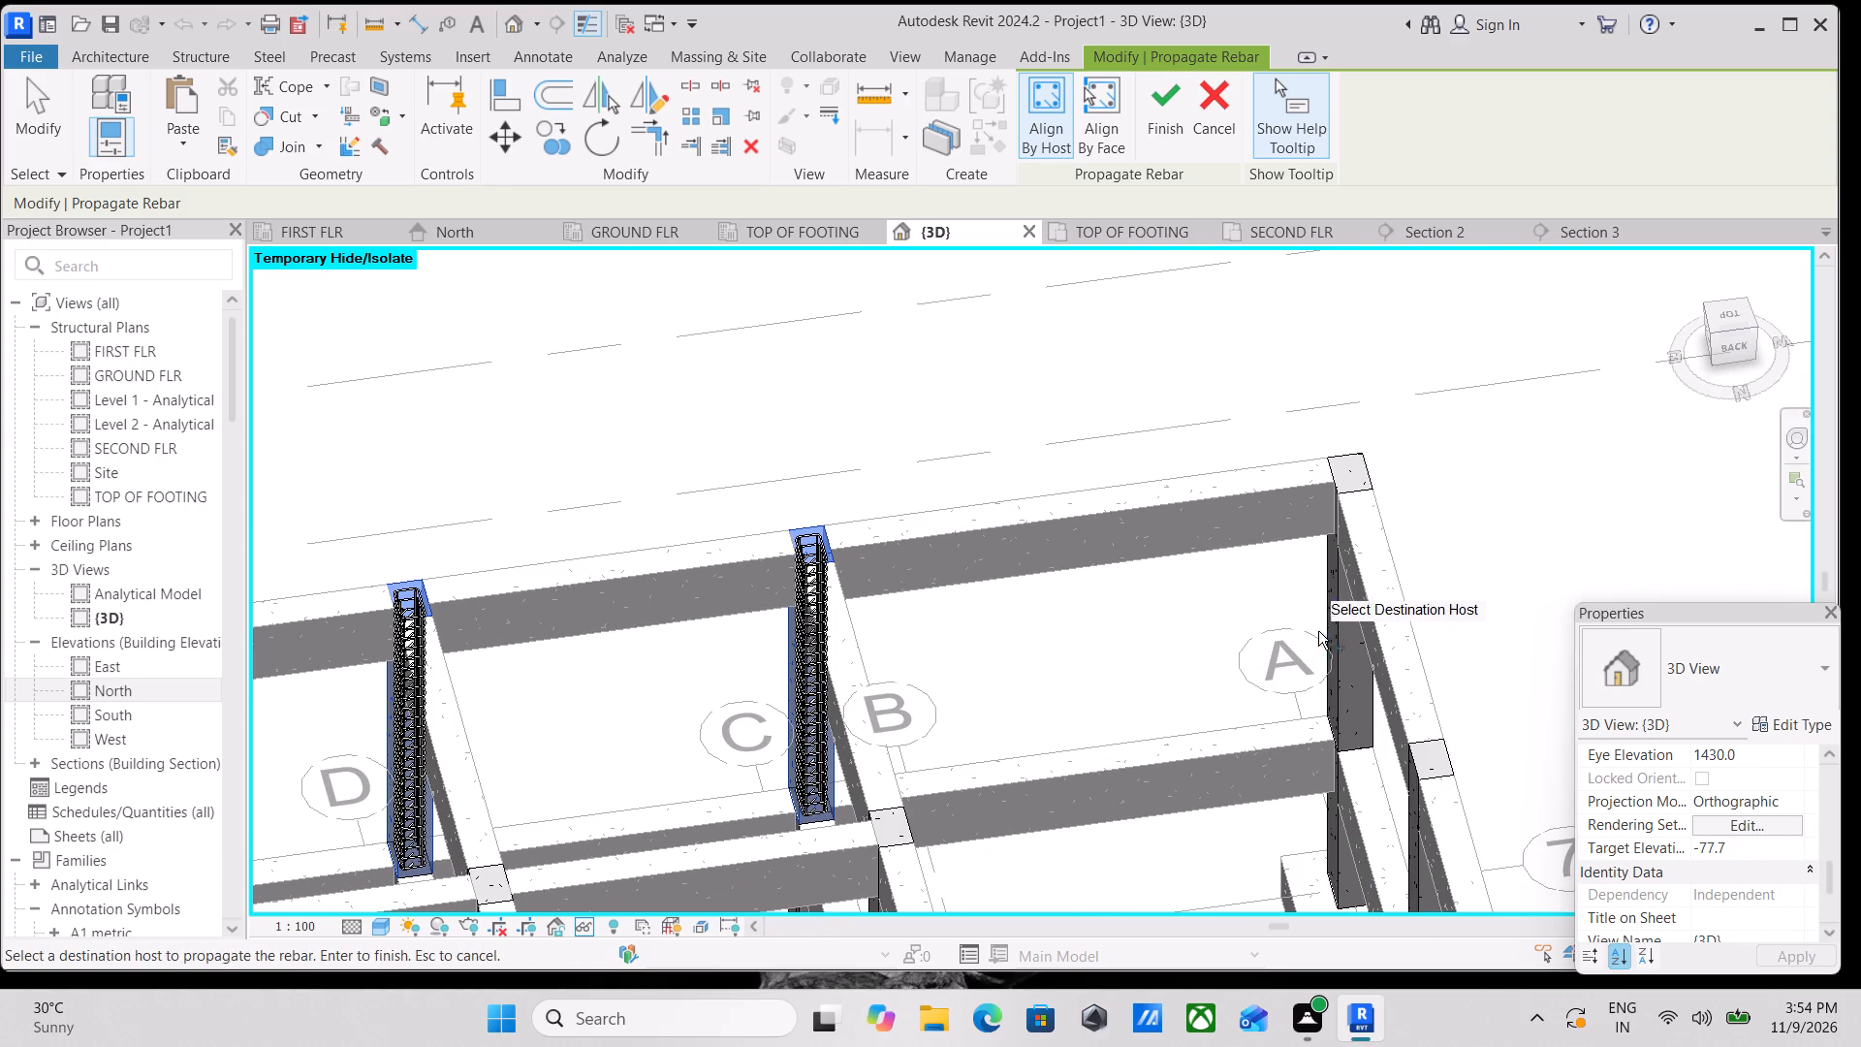
click(1323, 628)
Add the four interior upper columns on grids 2 and 4 as rebar destination hosts.
scroll(1101, 816, down, 3)
scroll(1022, 781, down, 2)
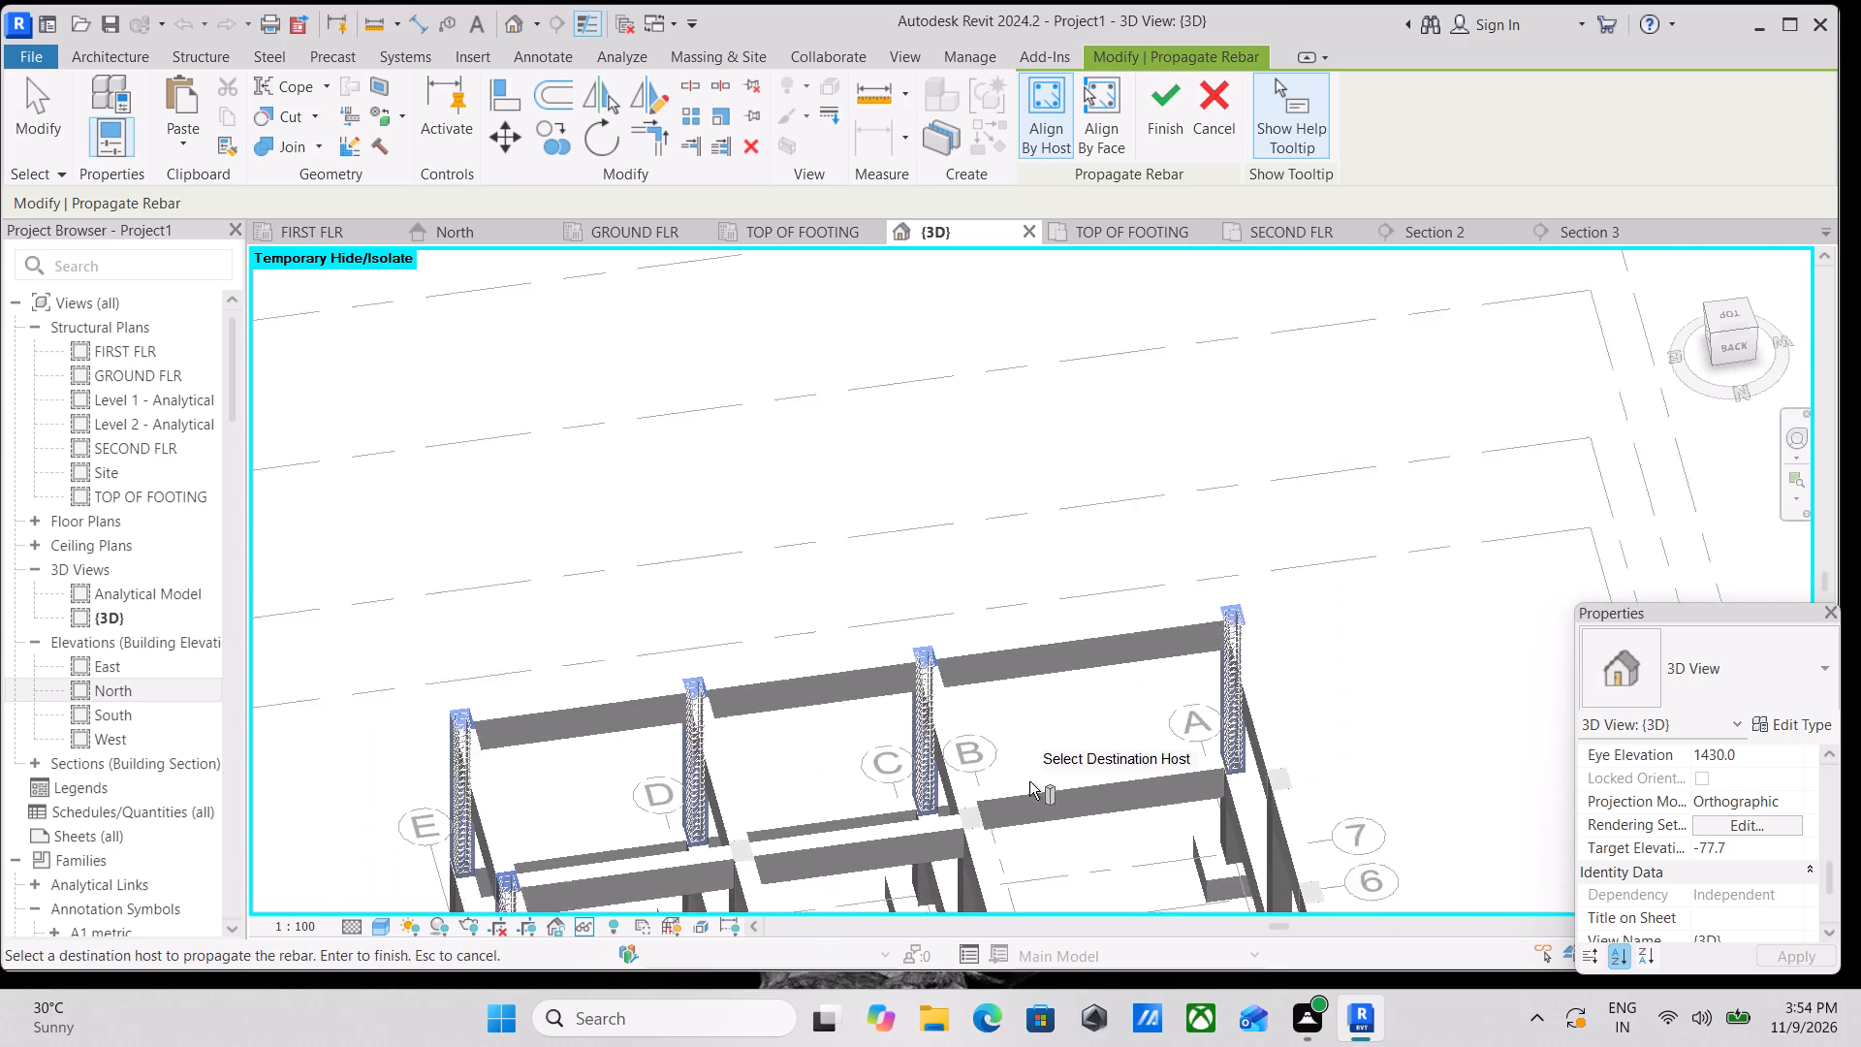
middle_drag(1073, 854, 1397, 543)
shift+middle_drag(1275, 770, 1472, 529)
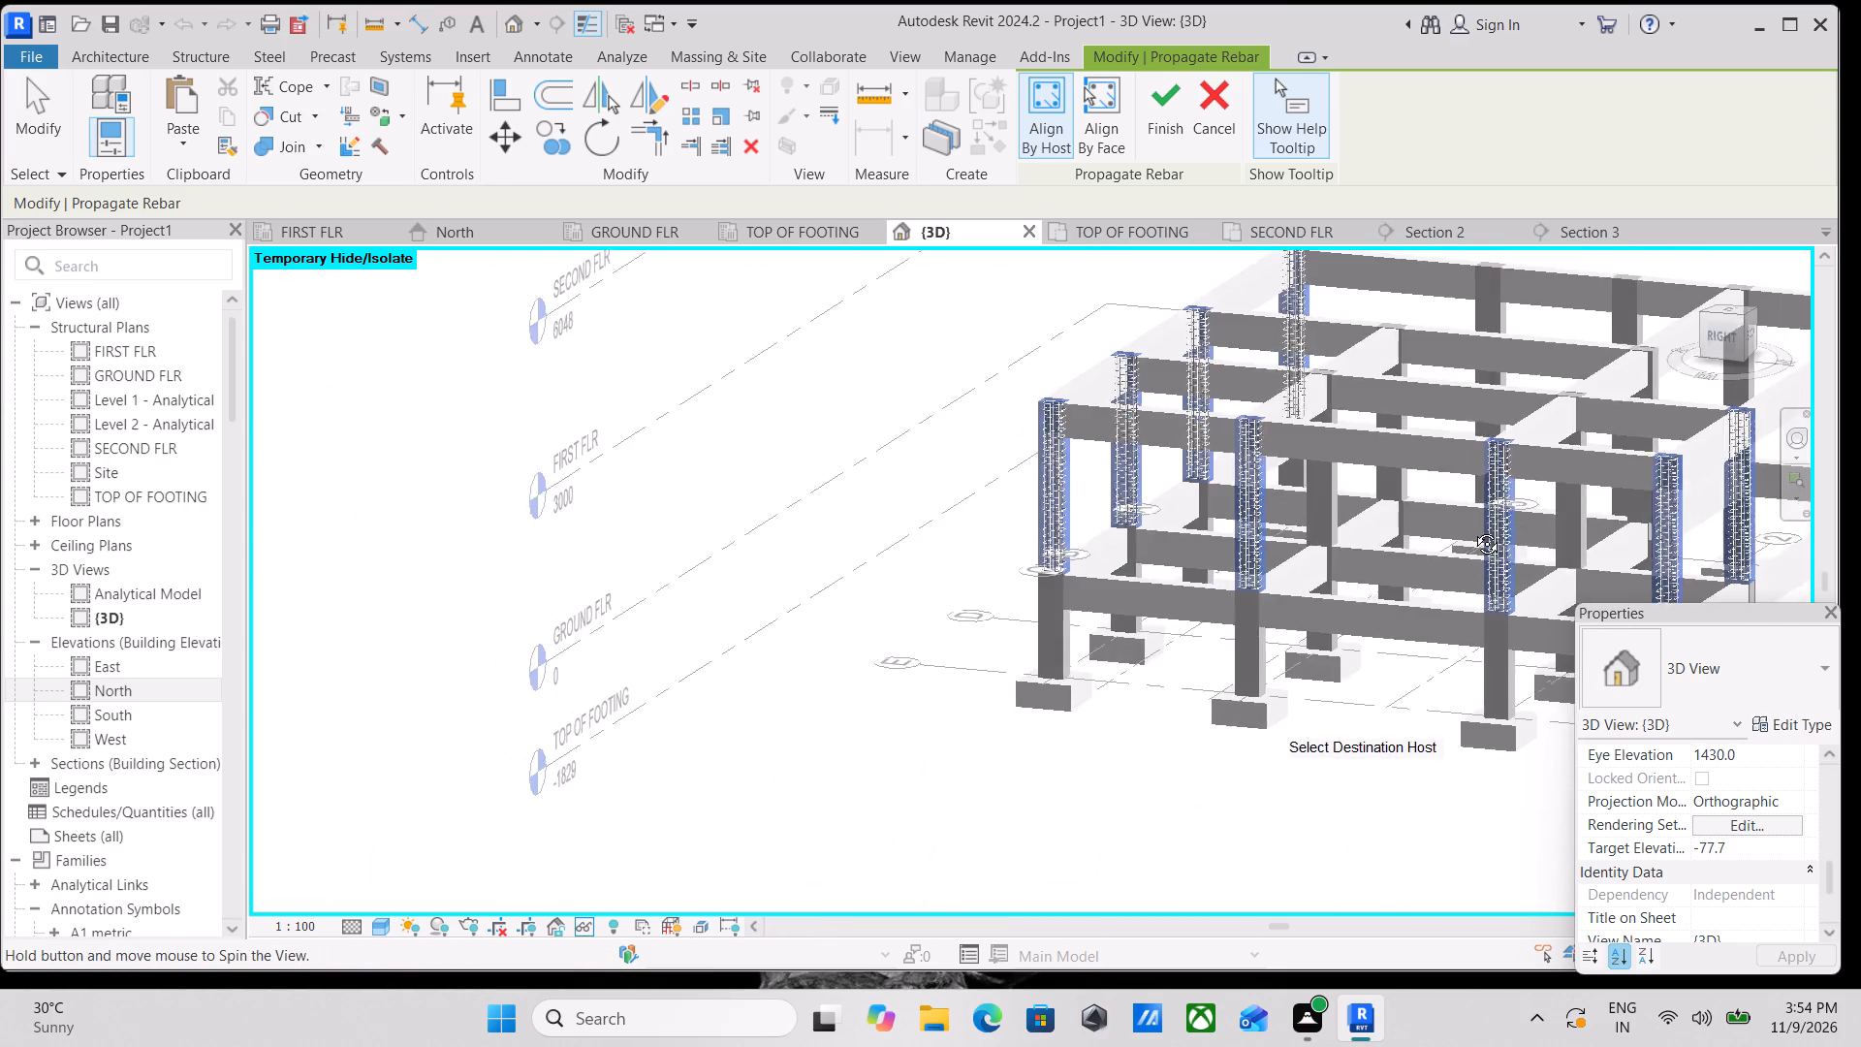
shift+middle_drag(1472, 529, 1161, 594)
scroll(1111, 684, up, 3)
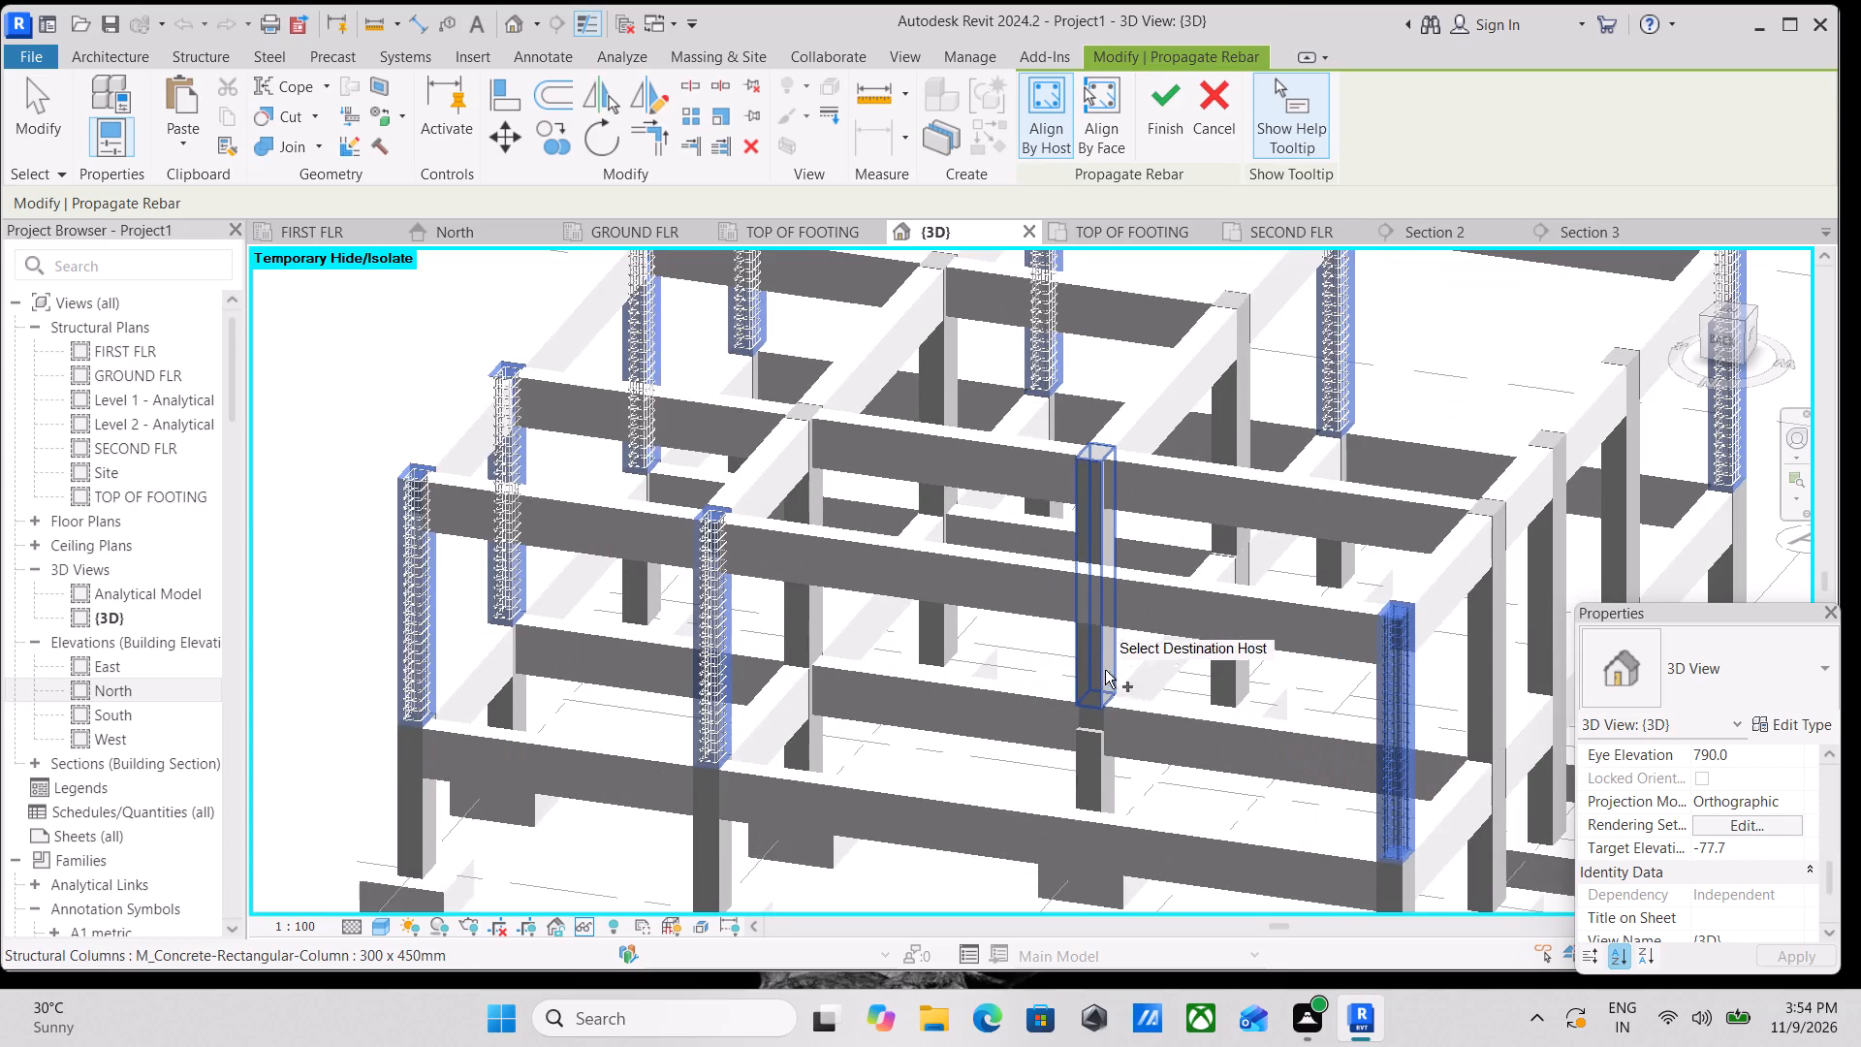
click(1104, 655)
middle_drag(963, 656, 1124, 742)
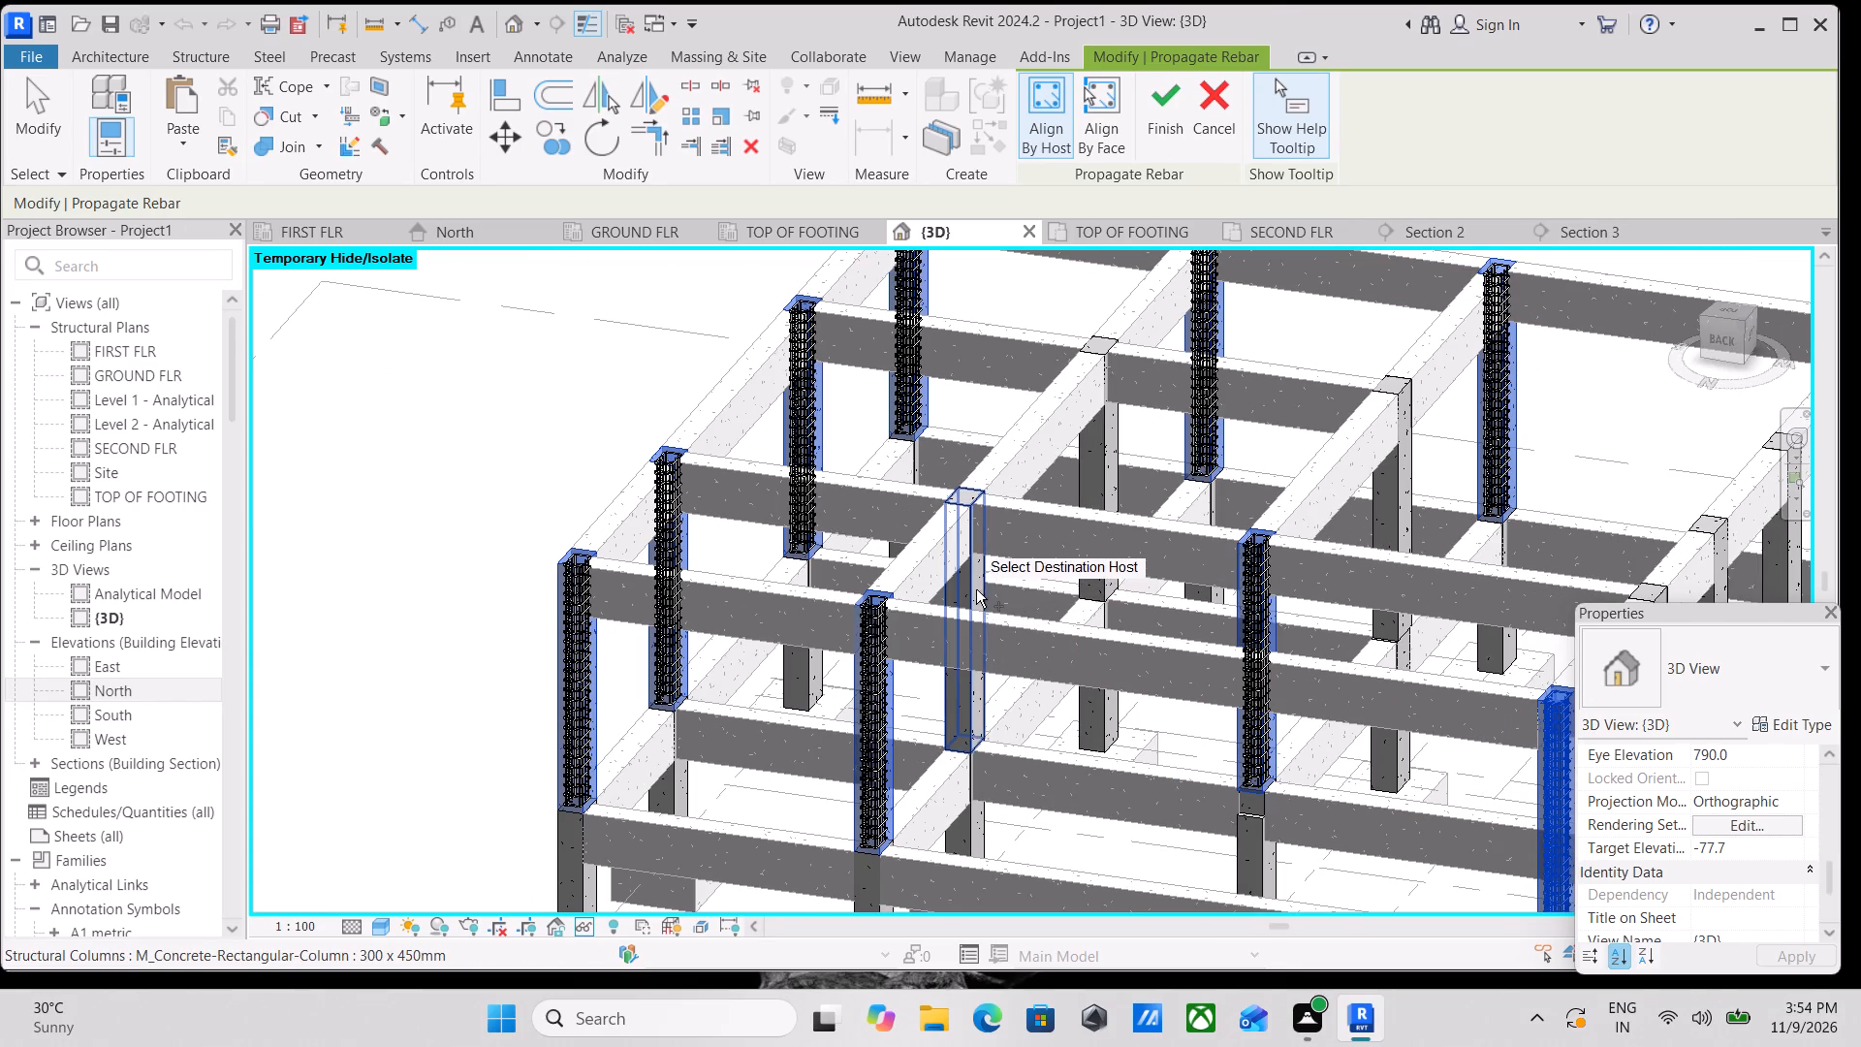
click(976, 589)
middle_drag(1122, 617, 1069, 695)
click(1045, 501)
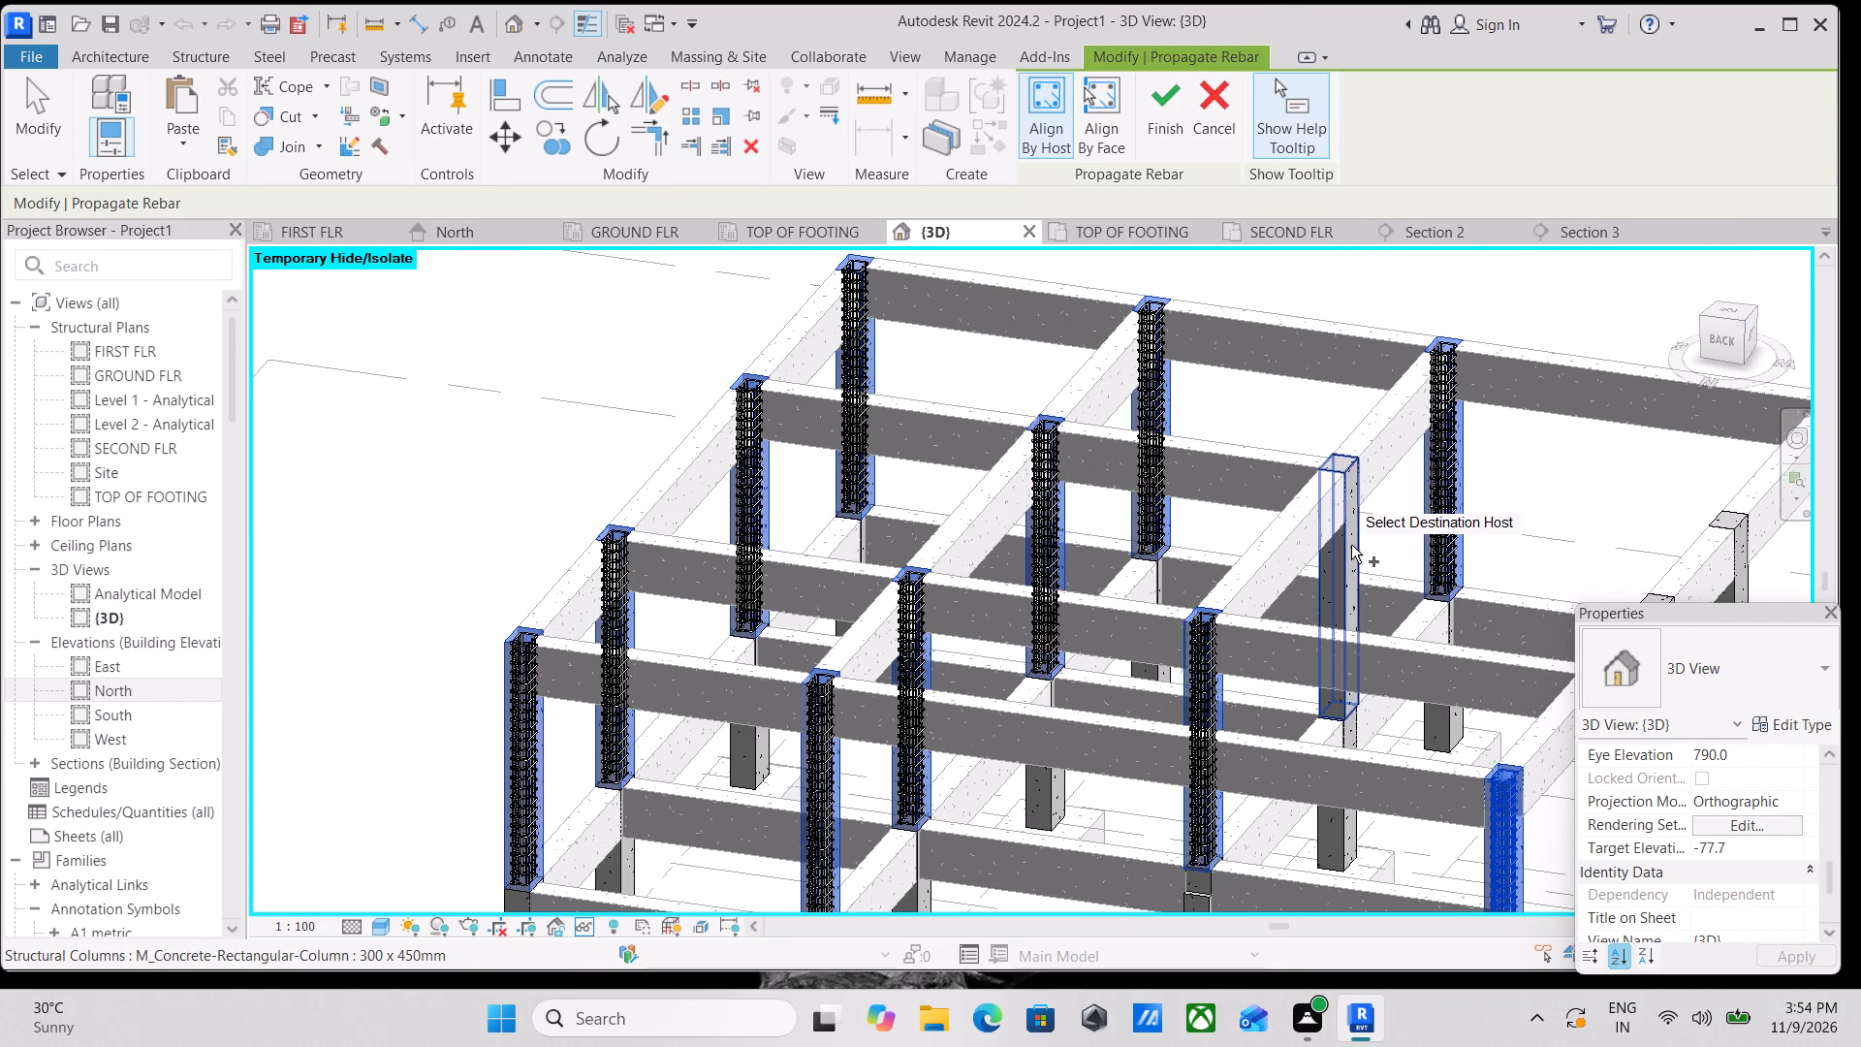
click(1351, 545)
Add the three intermediate upper columns along grid A as destination hosts, check the frame all round, and finish the propagation.
middle_drag(1444, 592, 1076, 563)
click(1372, 600)
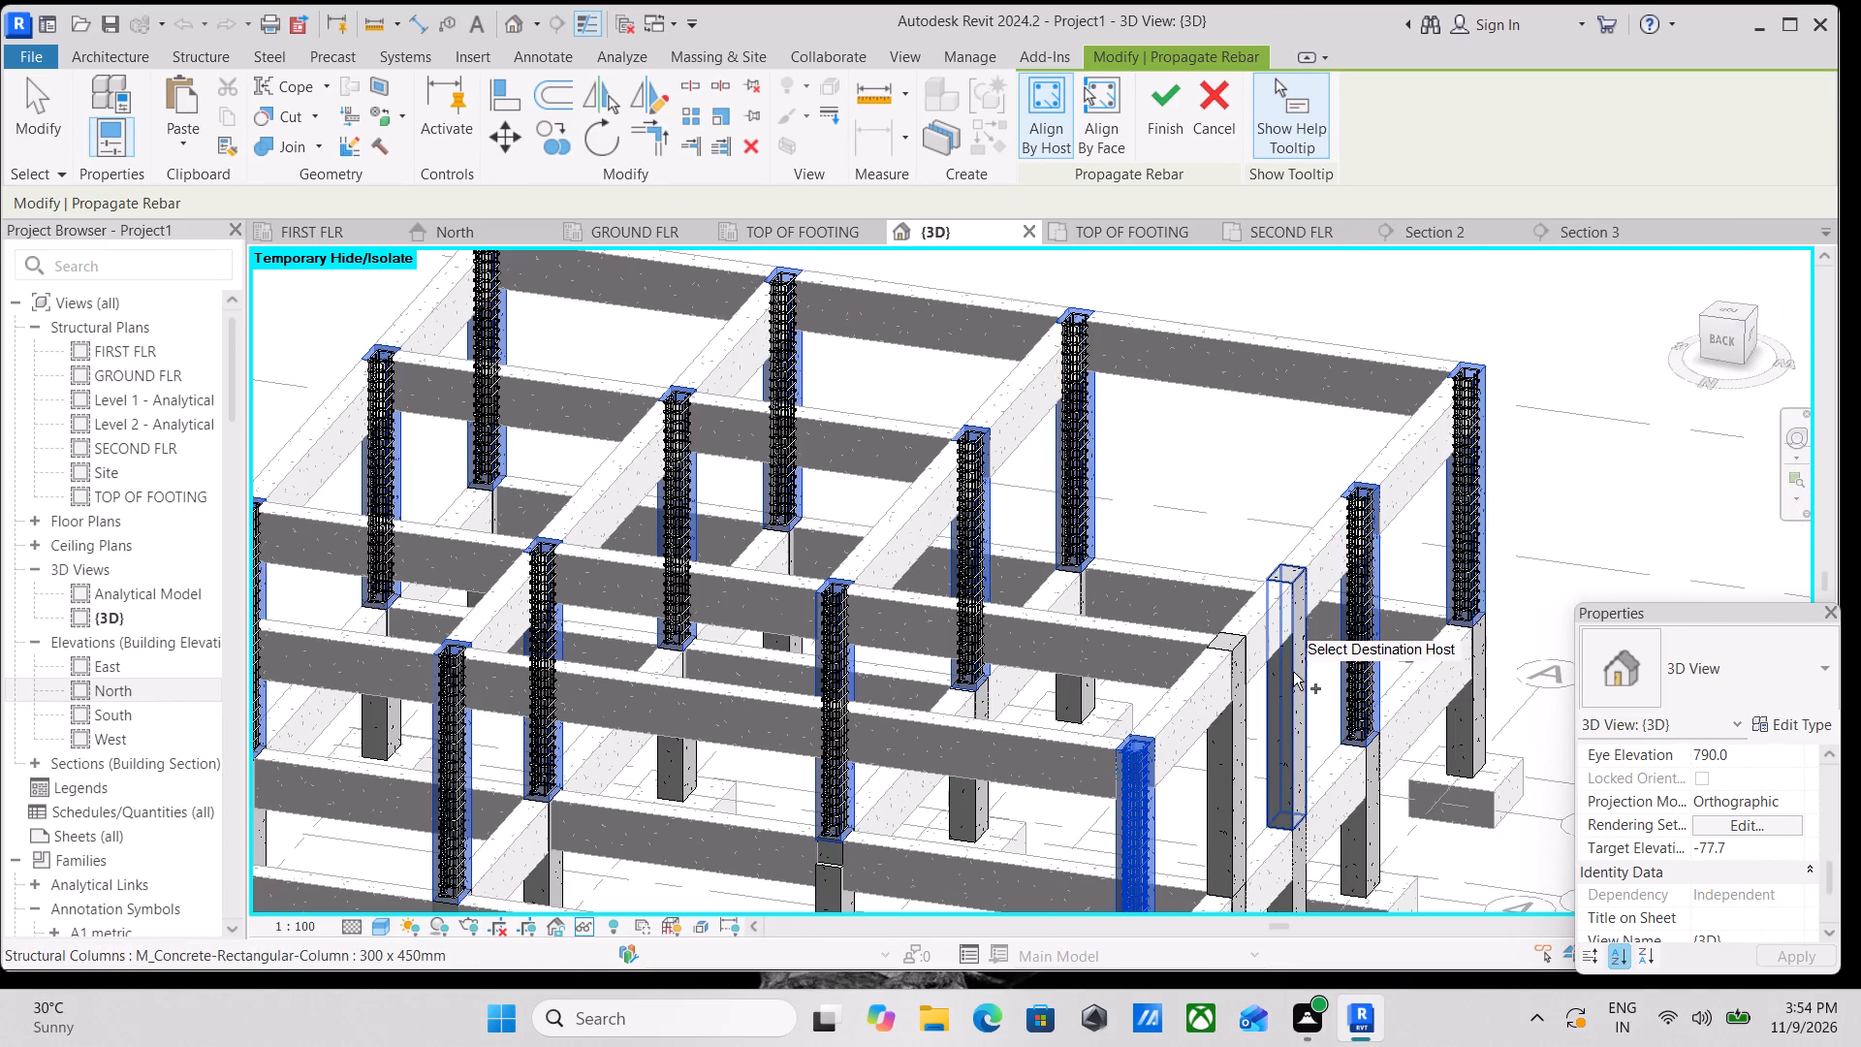
click(1292, 672)
click(1228, 748)
scroll(969, 636, down, 2)
middle_drag(969, 636, 1131, 674)
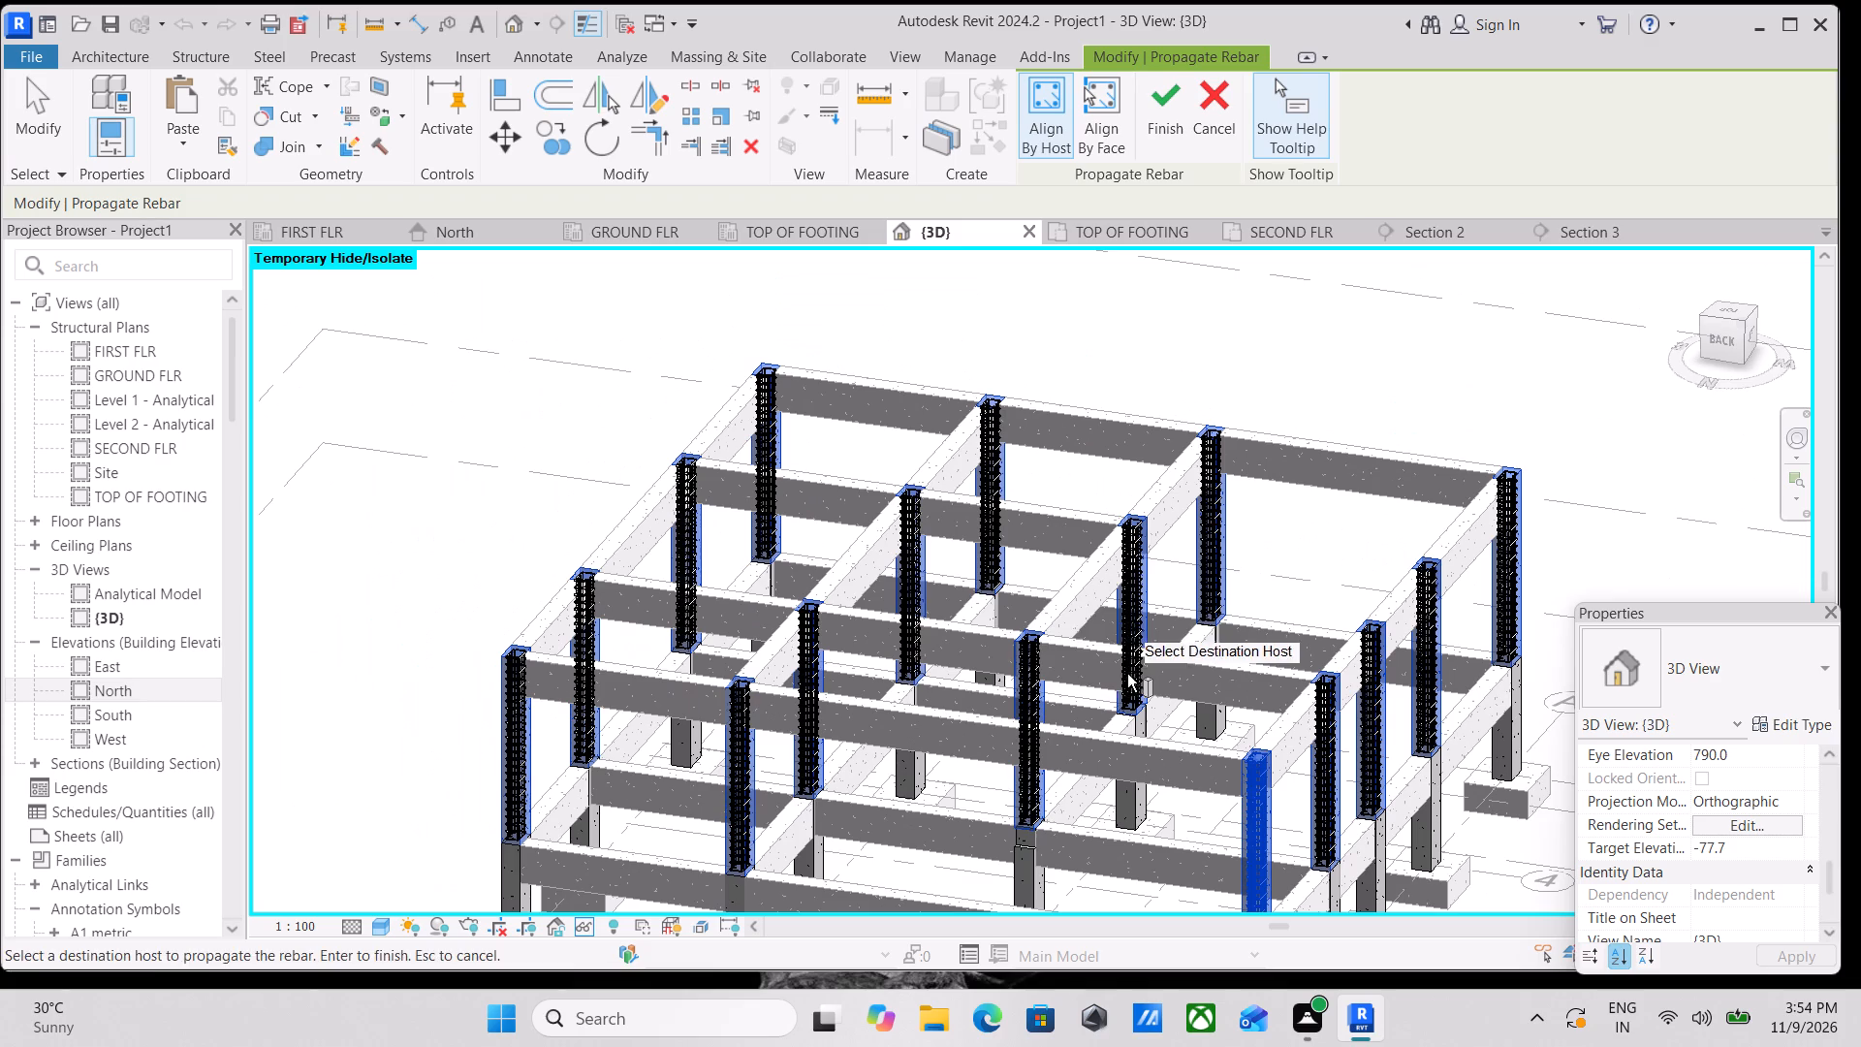
scroll(1059, 656, down, 1)
middle_drag(1065, 656, 1228, 607)
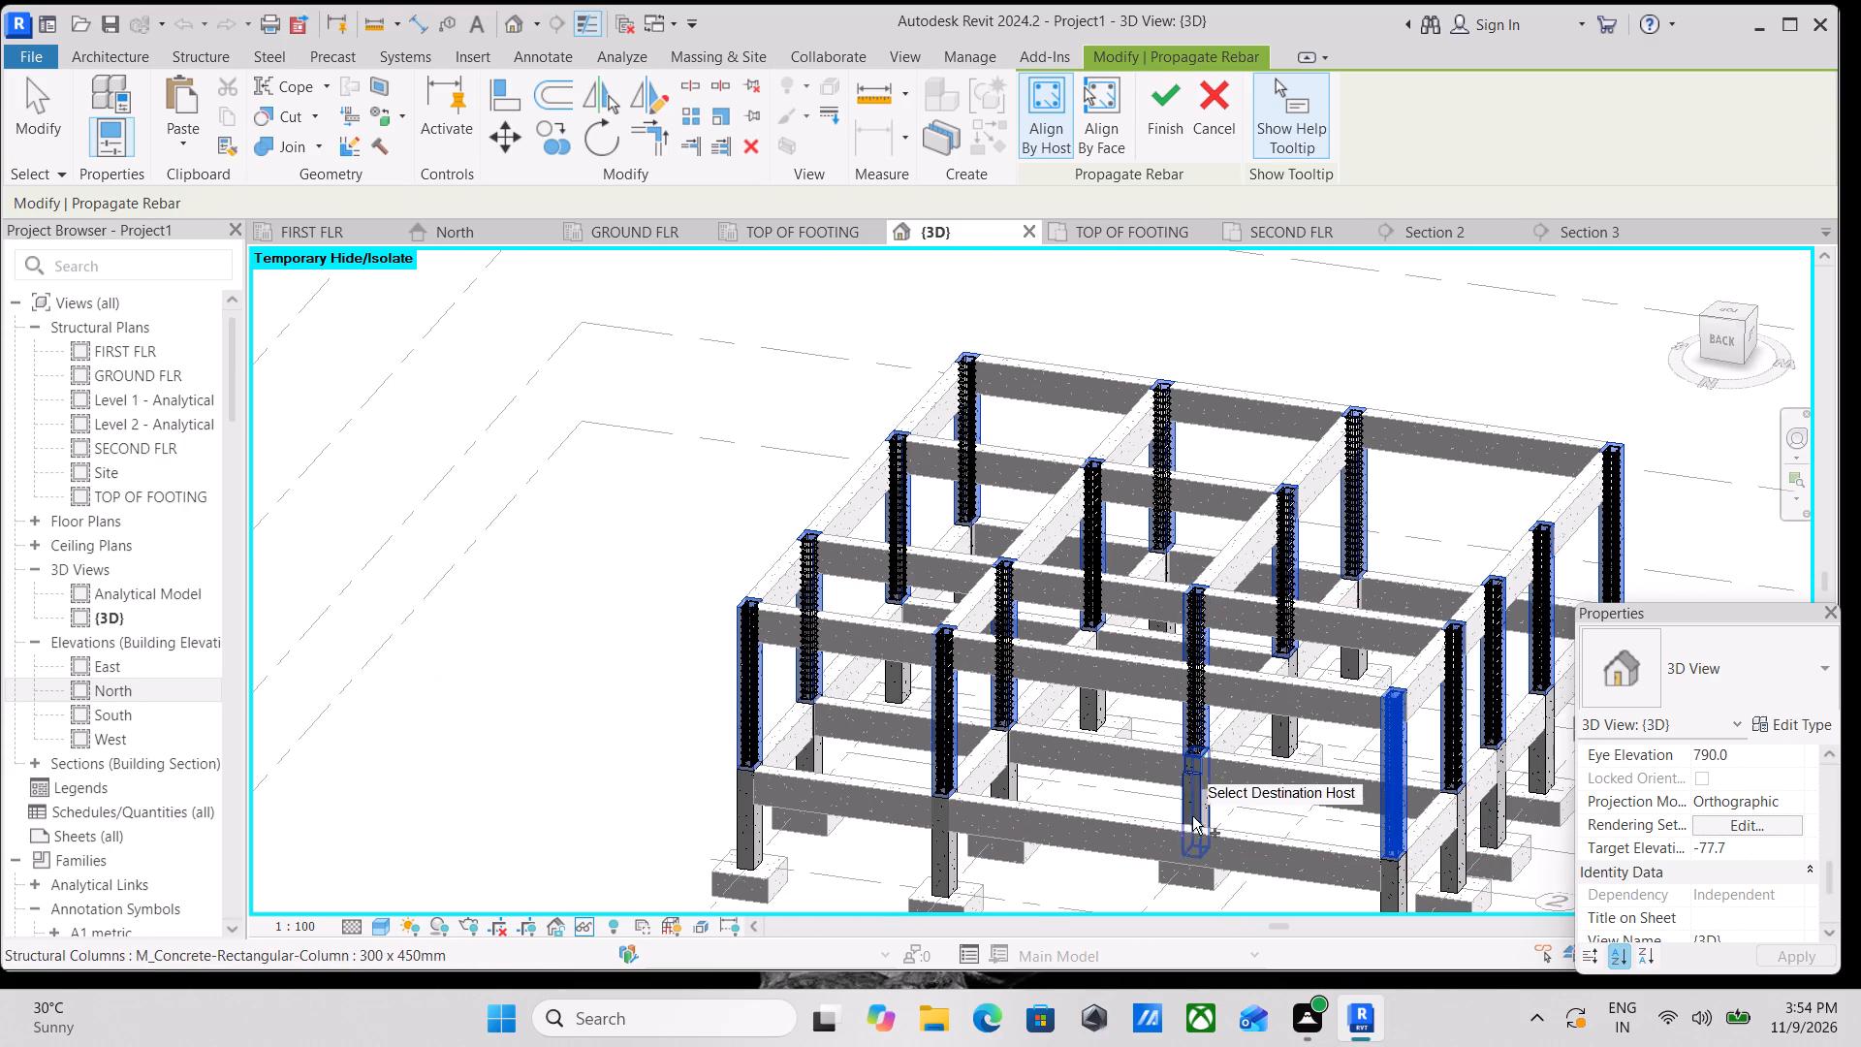
shift+middle_drag(1174, 754, 1553, 641)
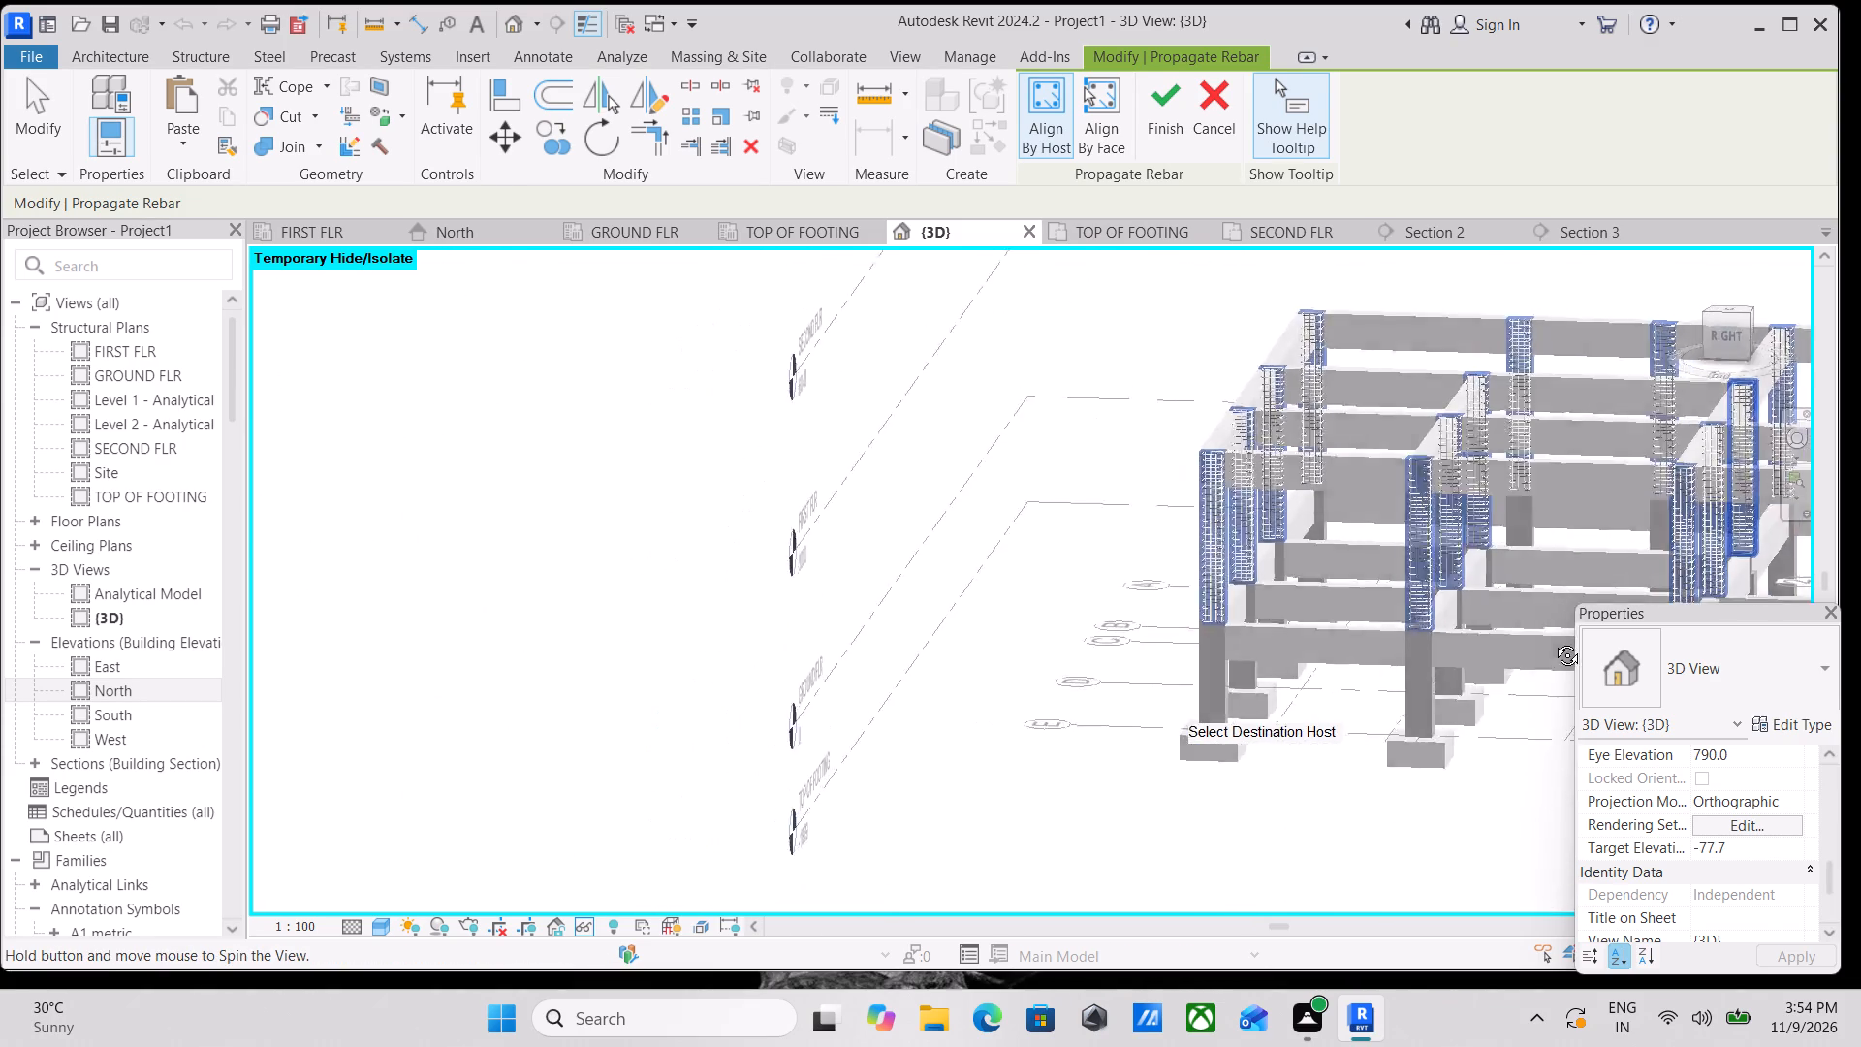
shift+middle_drag(1553, 641, 858, 762)
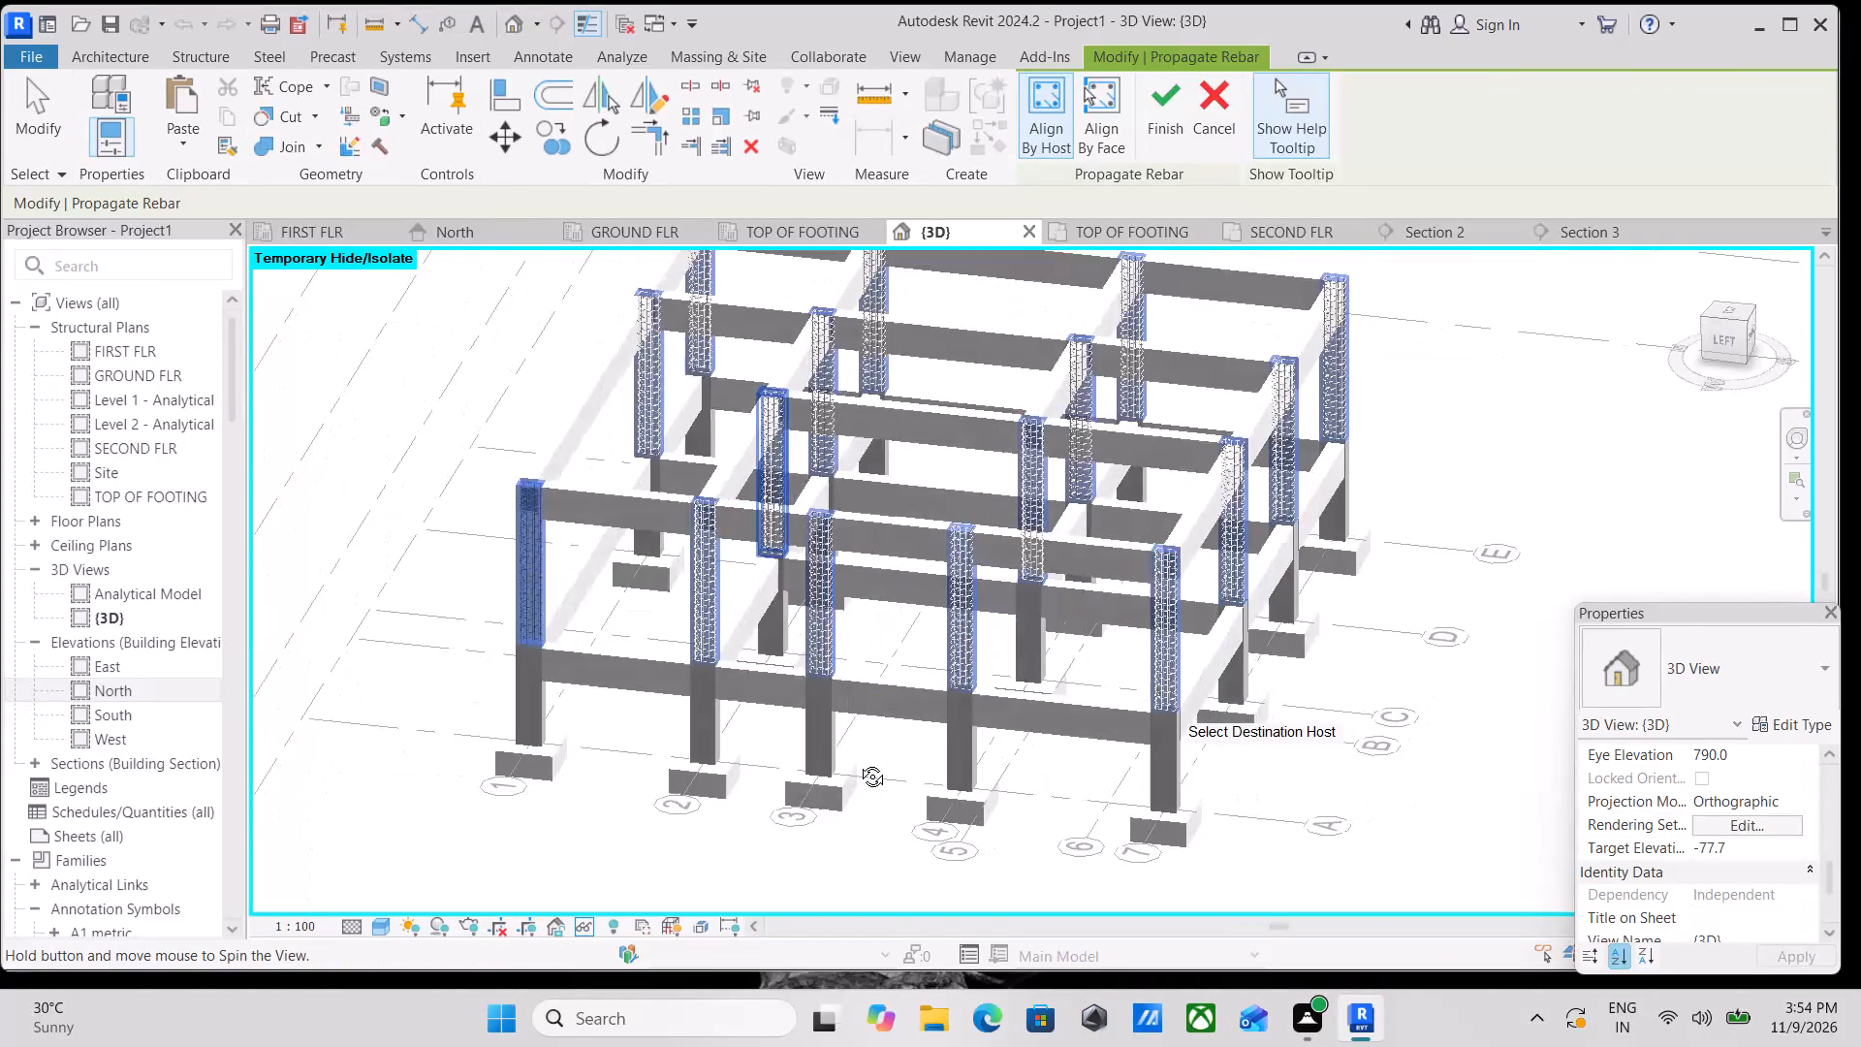
shift+middle_drag(858, 762, 671, 583)
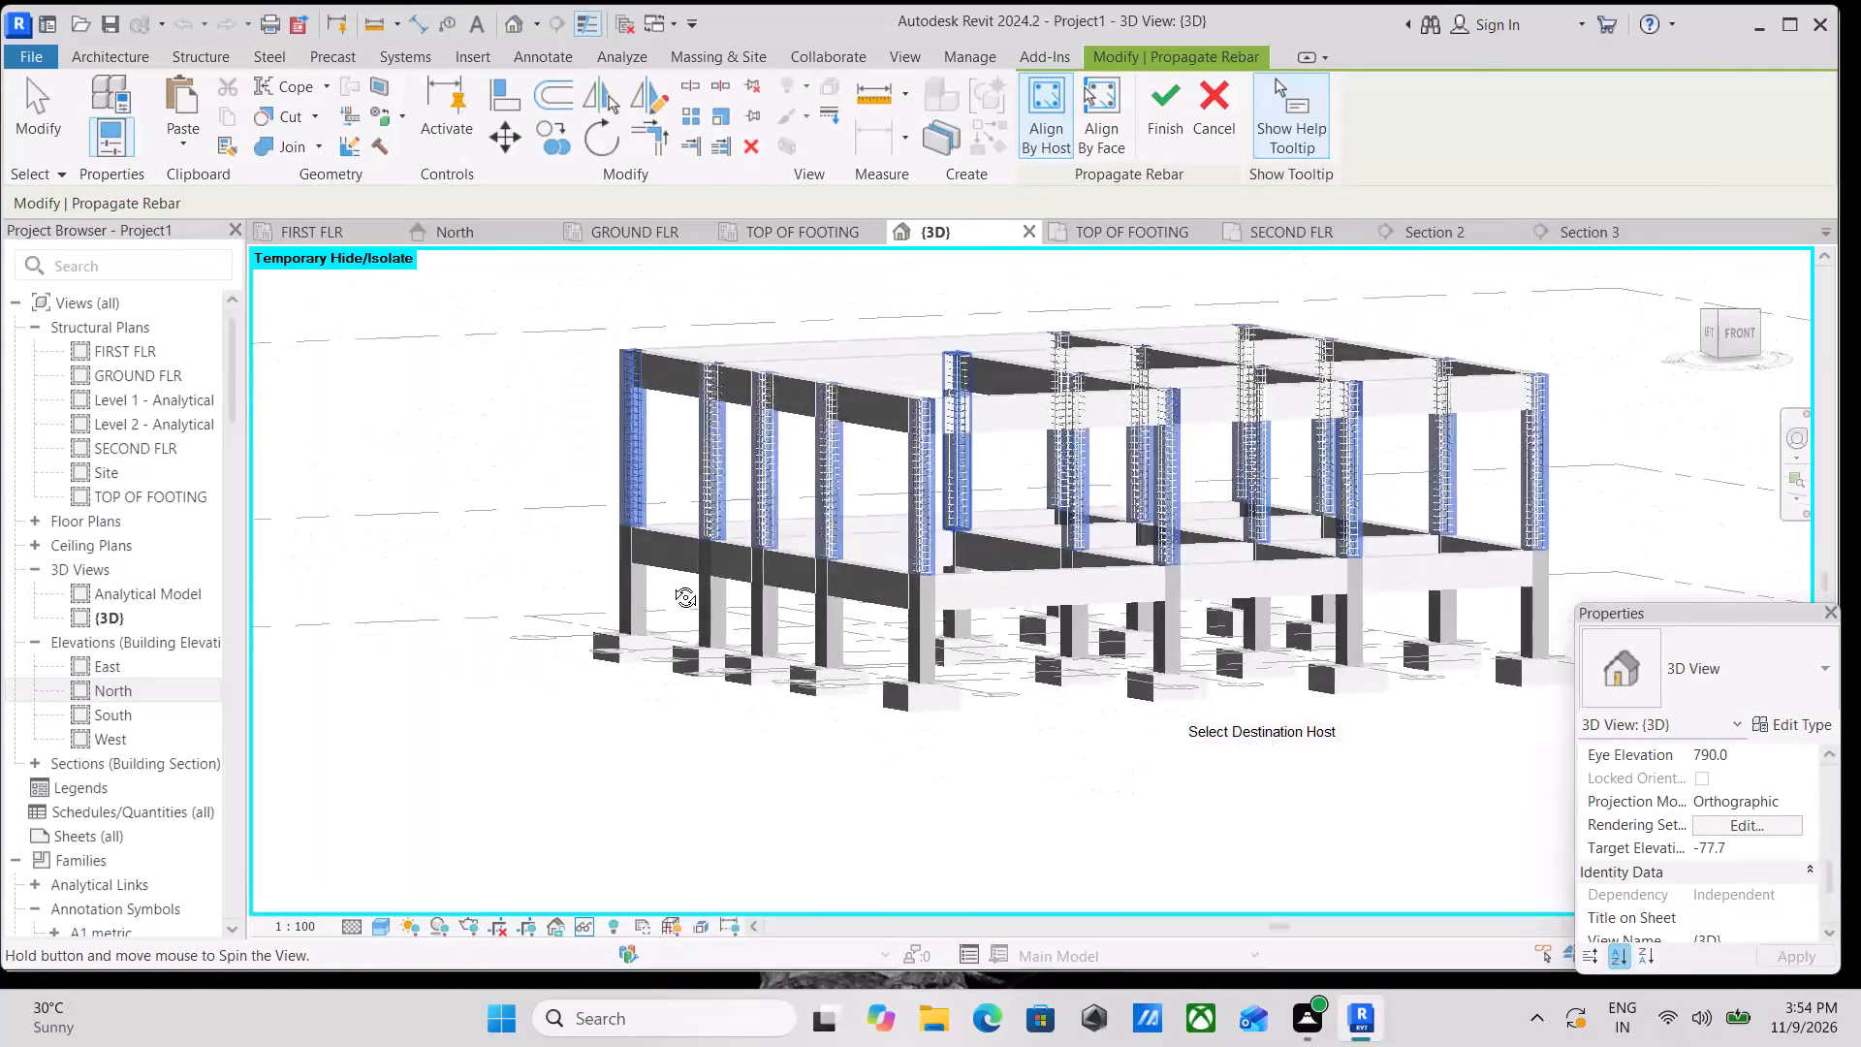
shift+middle_drag(671, 583, 955, 785)
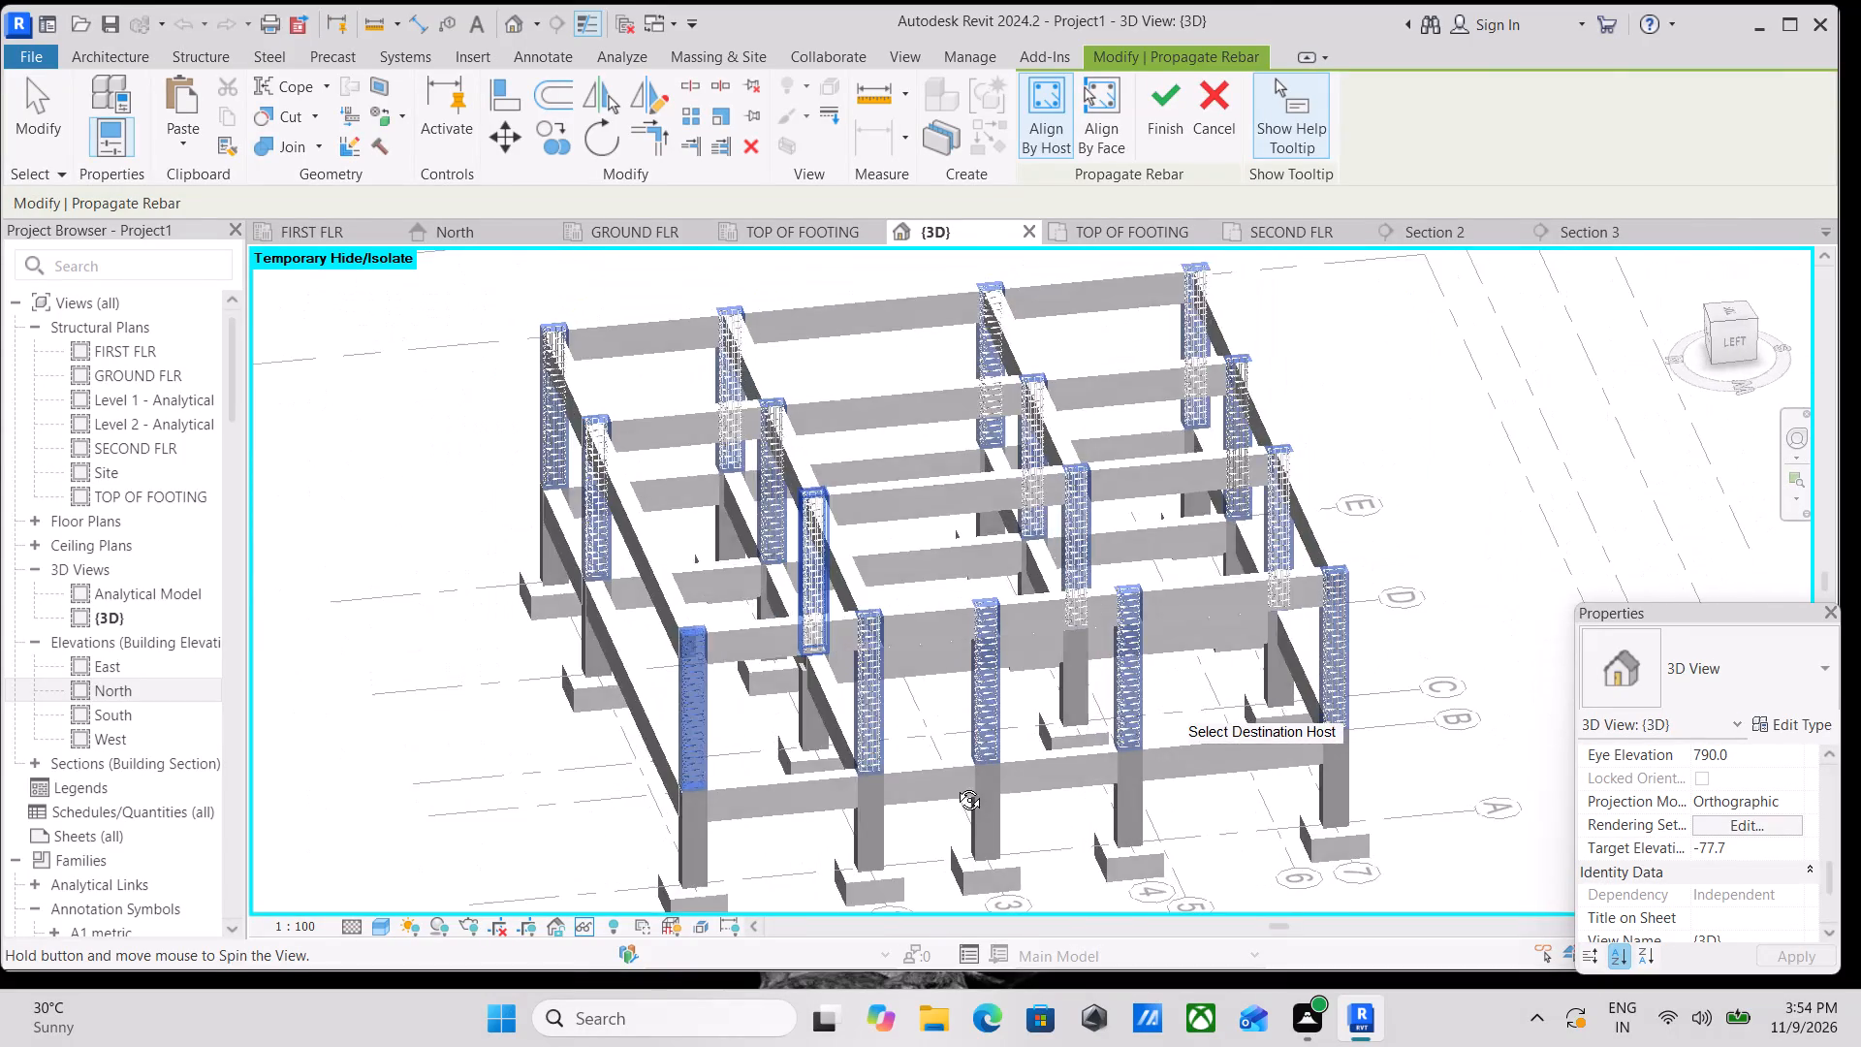
shift+middle_drag(955, 785, 916, 799)
click(1157, 96)
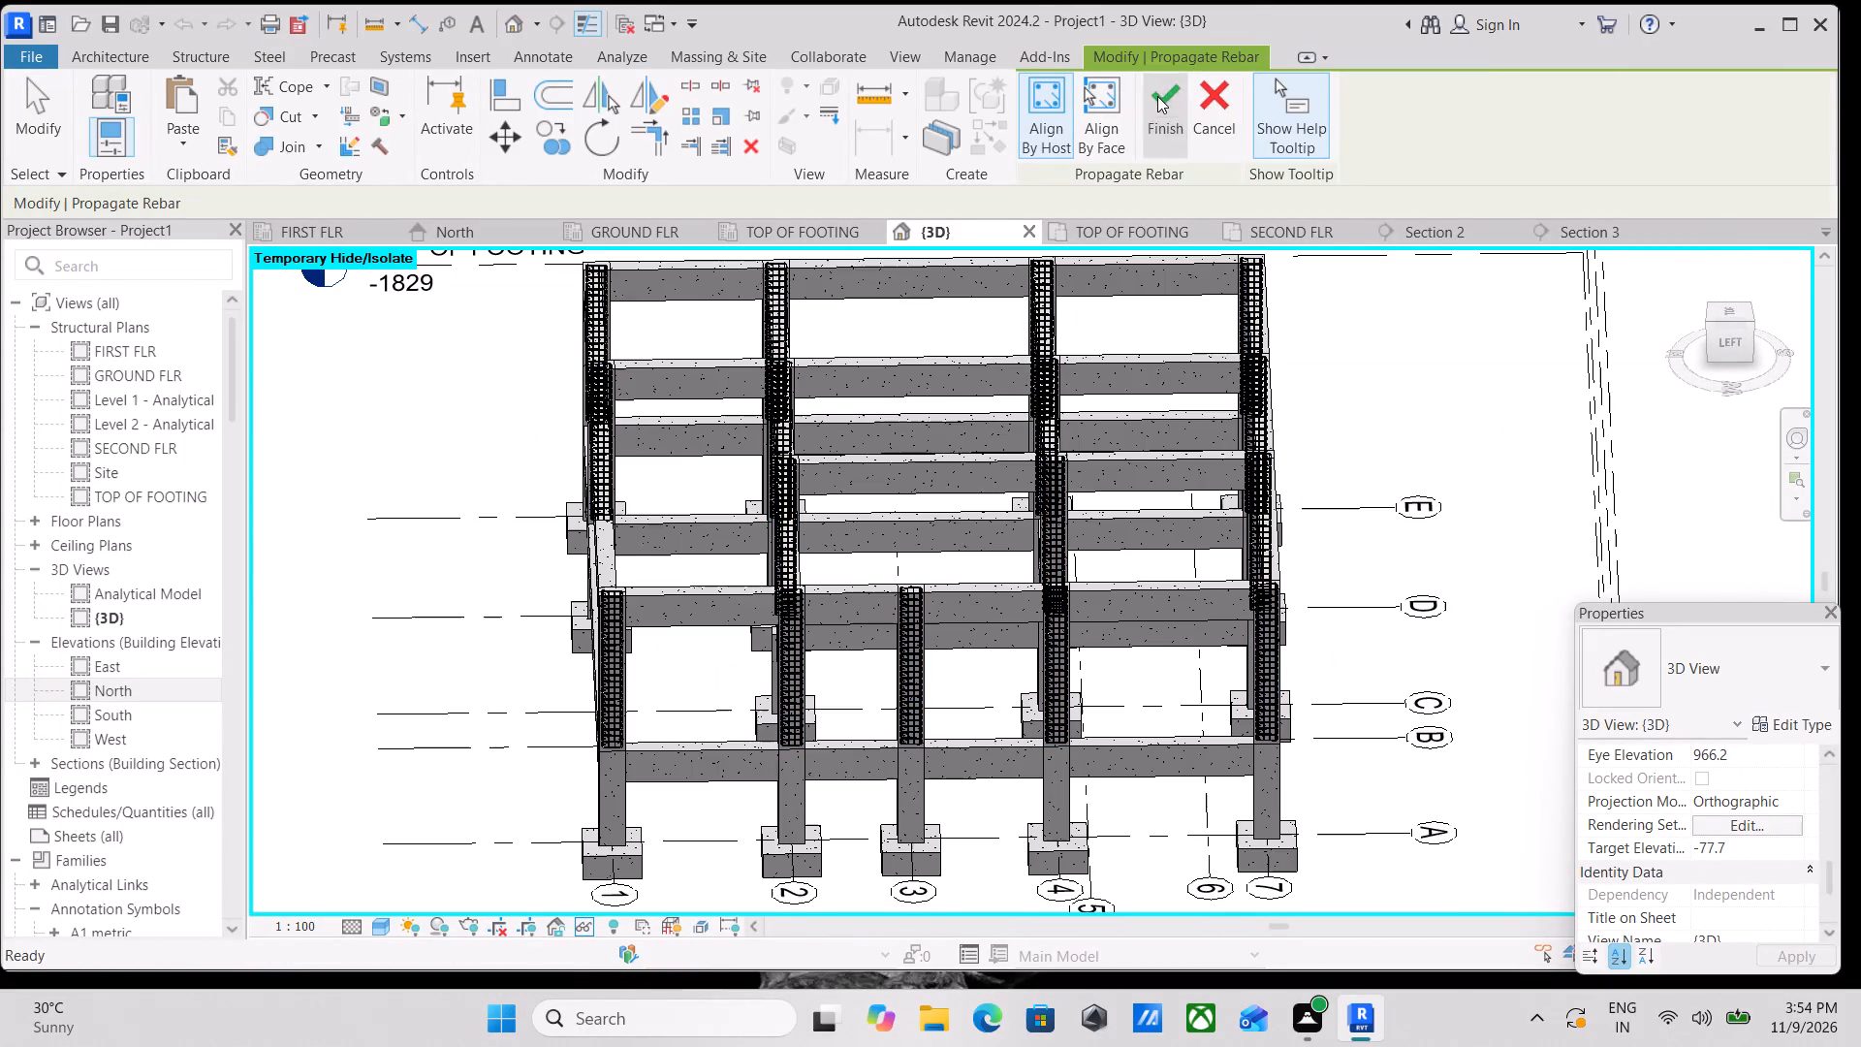
Inspect the propagated column reinforcement and reset the temporary hide/isolate in the {3D} view.
middle_drag(1083, 369, 1233, 322)
scroll(1125, 422, down, 1)
middle_drag(1124, 422, 1210, 283)
key(Escape)
middle_drag(1163, 432, 1216, 383)
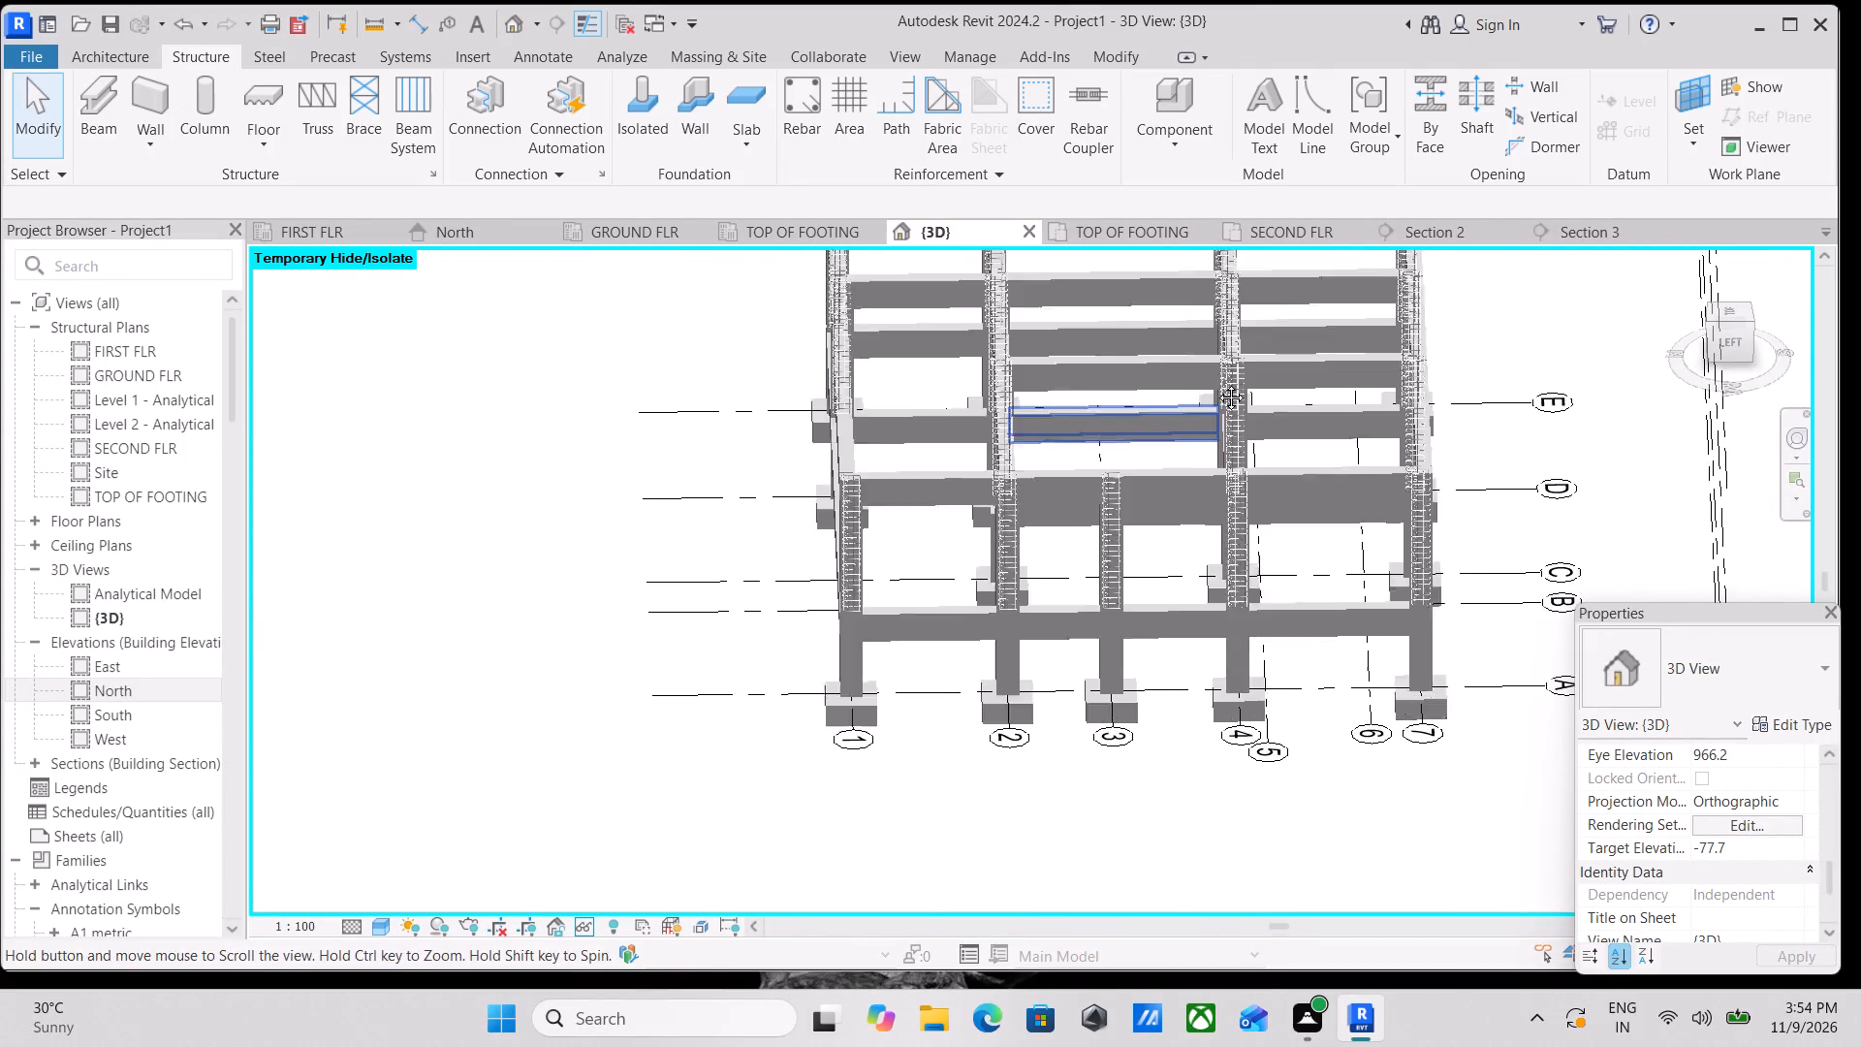
middle_drag(1216, 383, 1298, 267)
key(Escape)
shift+middle_drag(1139, 569, 1288, 413)
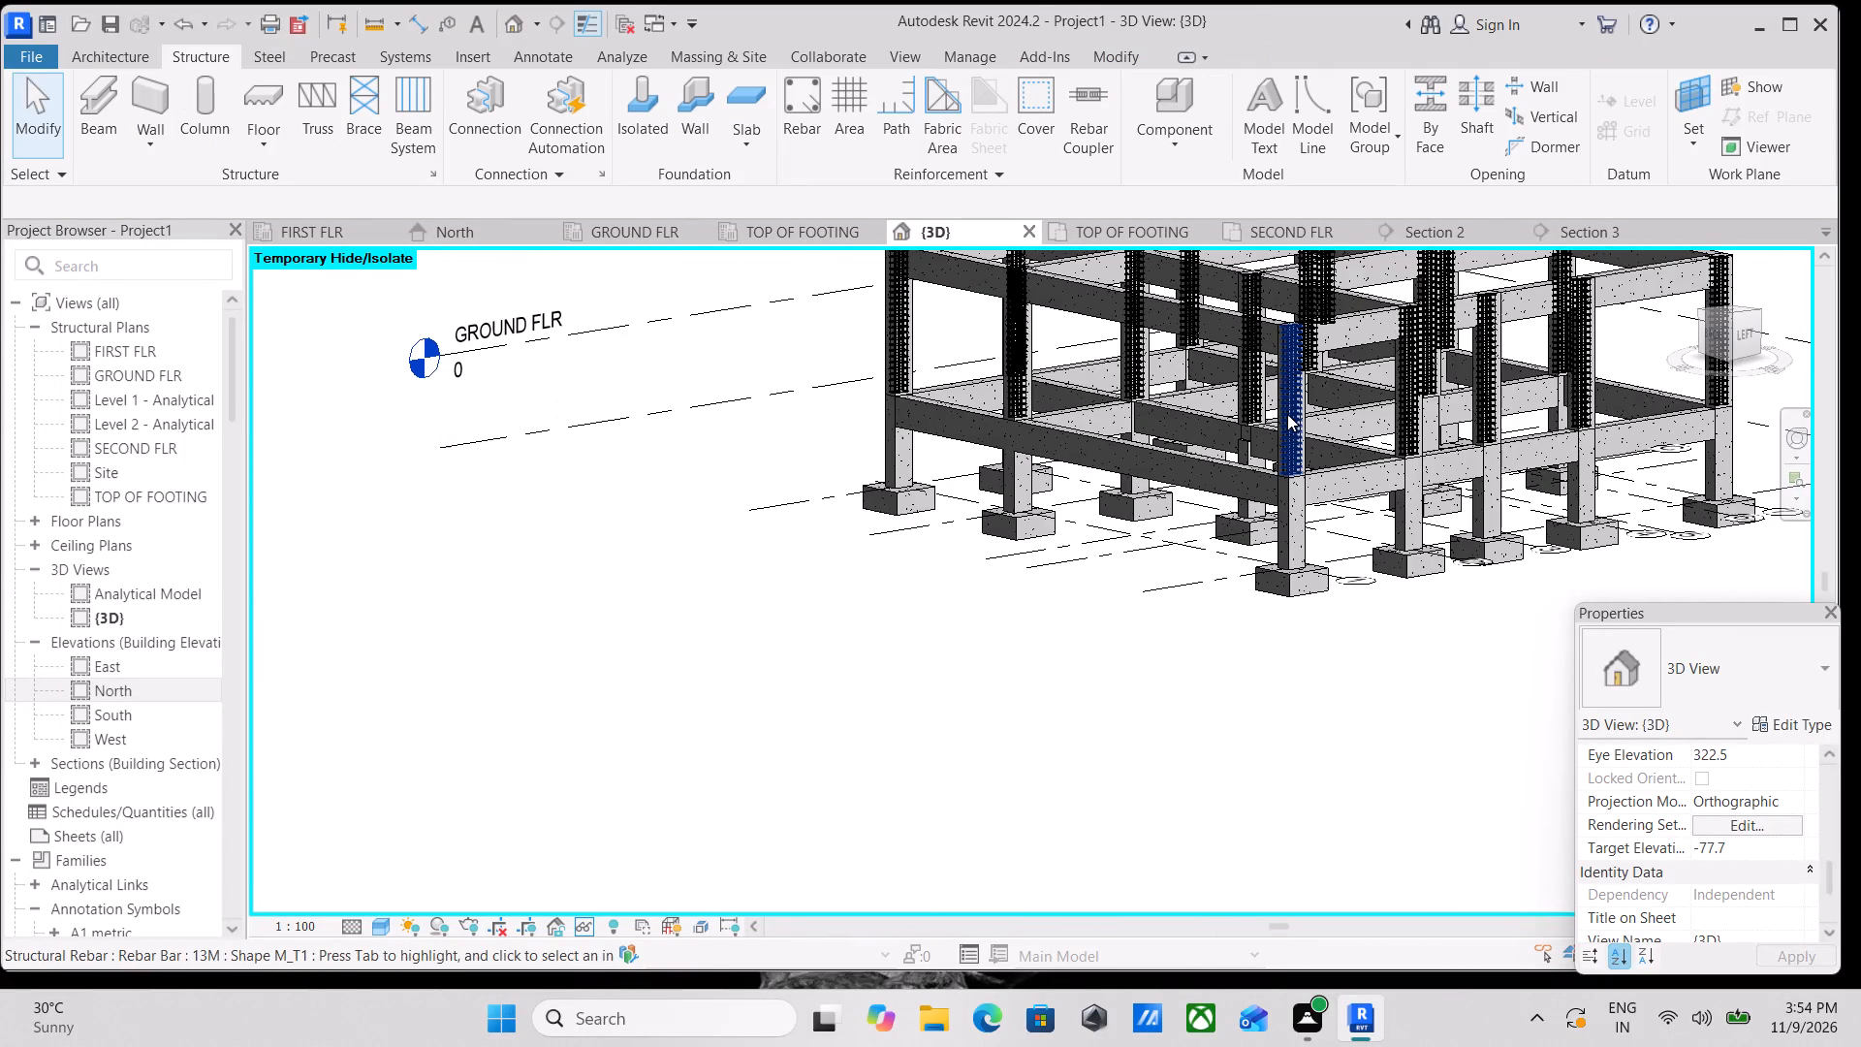
text(HR)
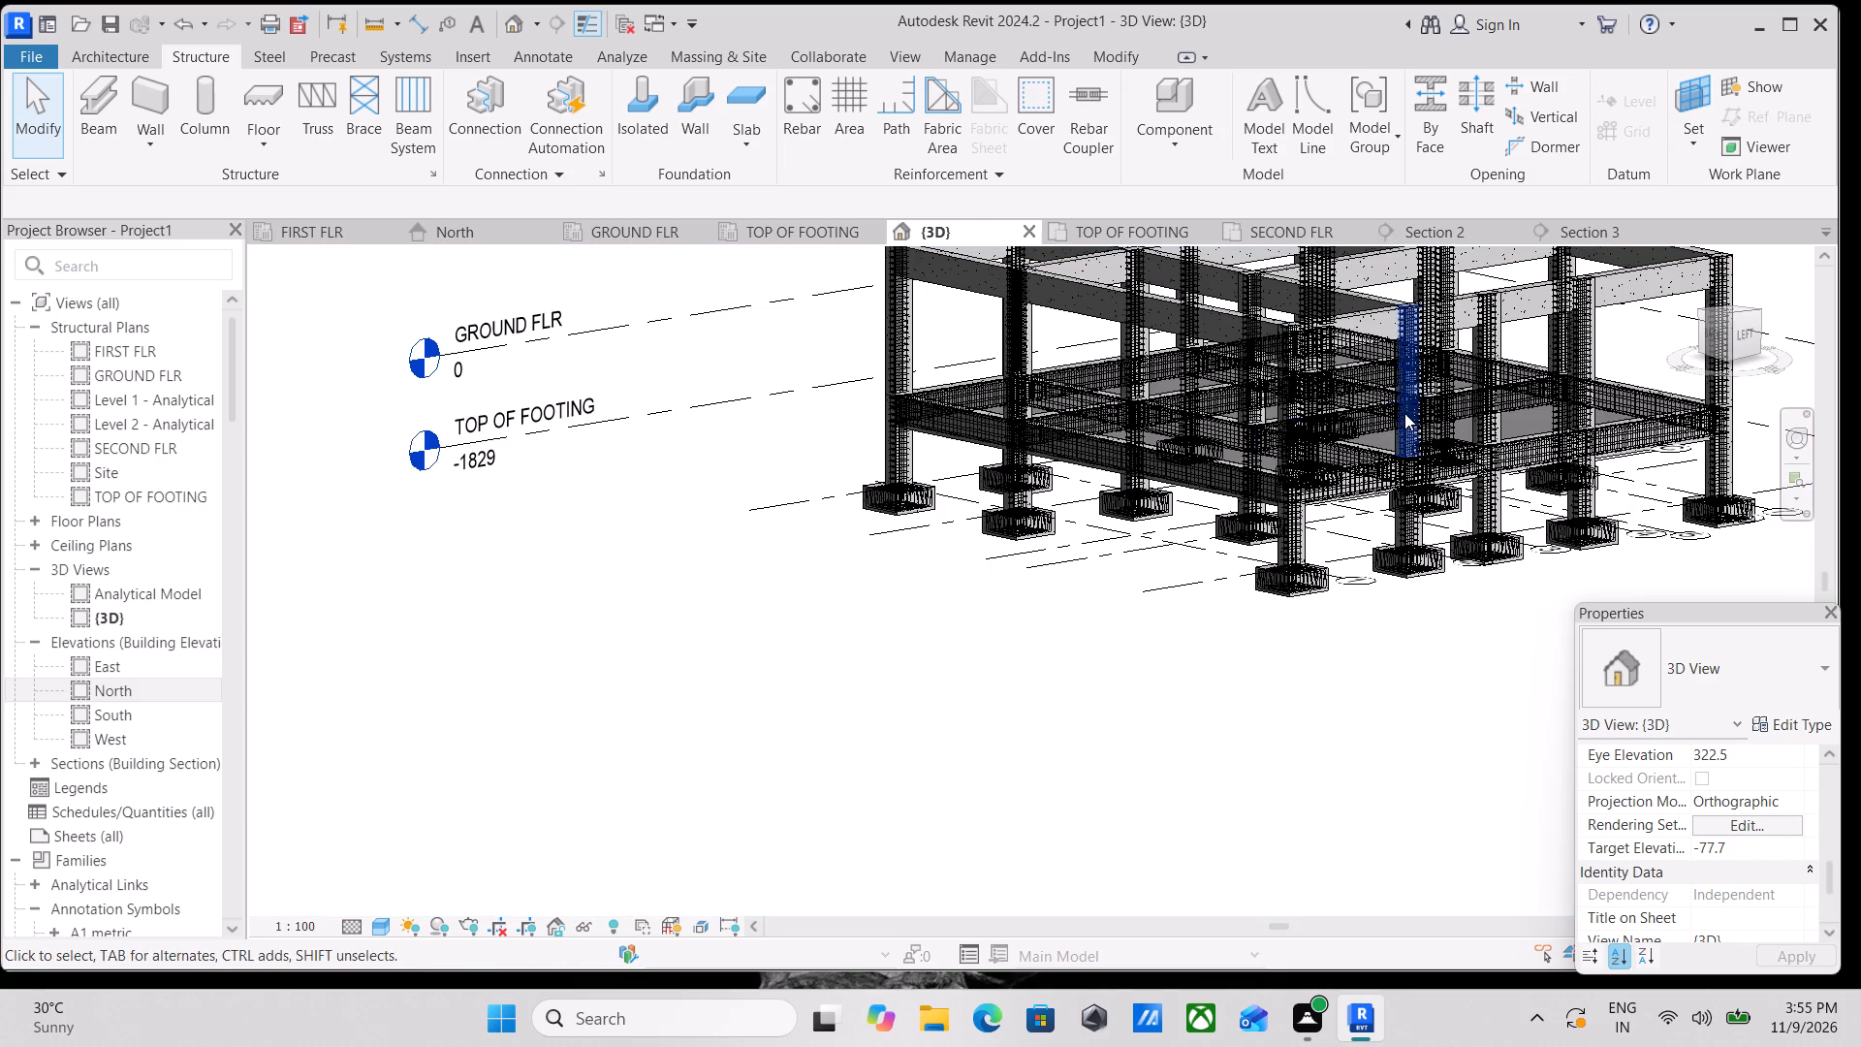
Propagate rebar from the ground-floor 300 x 600 mm beam on grid 1 between D and E, adding the first-floor beam above as destination host.
middle_drag(1400, 417, 1242, 564)
scroll(1270, 581, up, 3)
scroll(1580, 601, up, 7)
key(Escape)
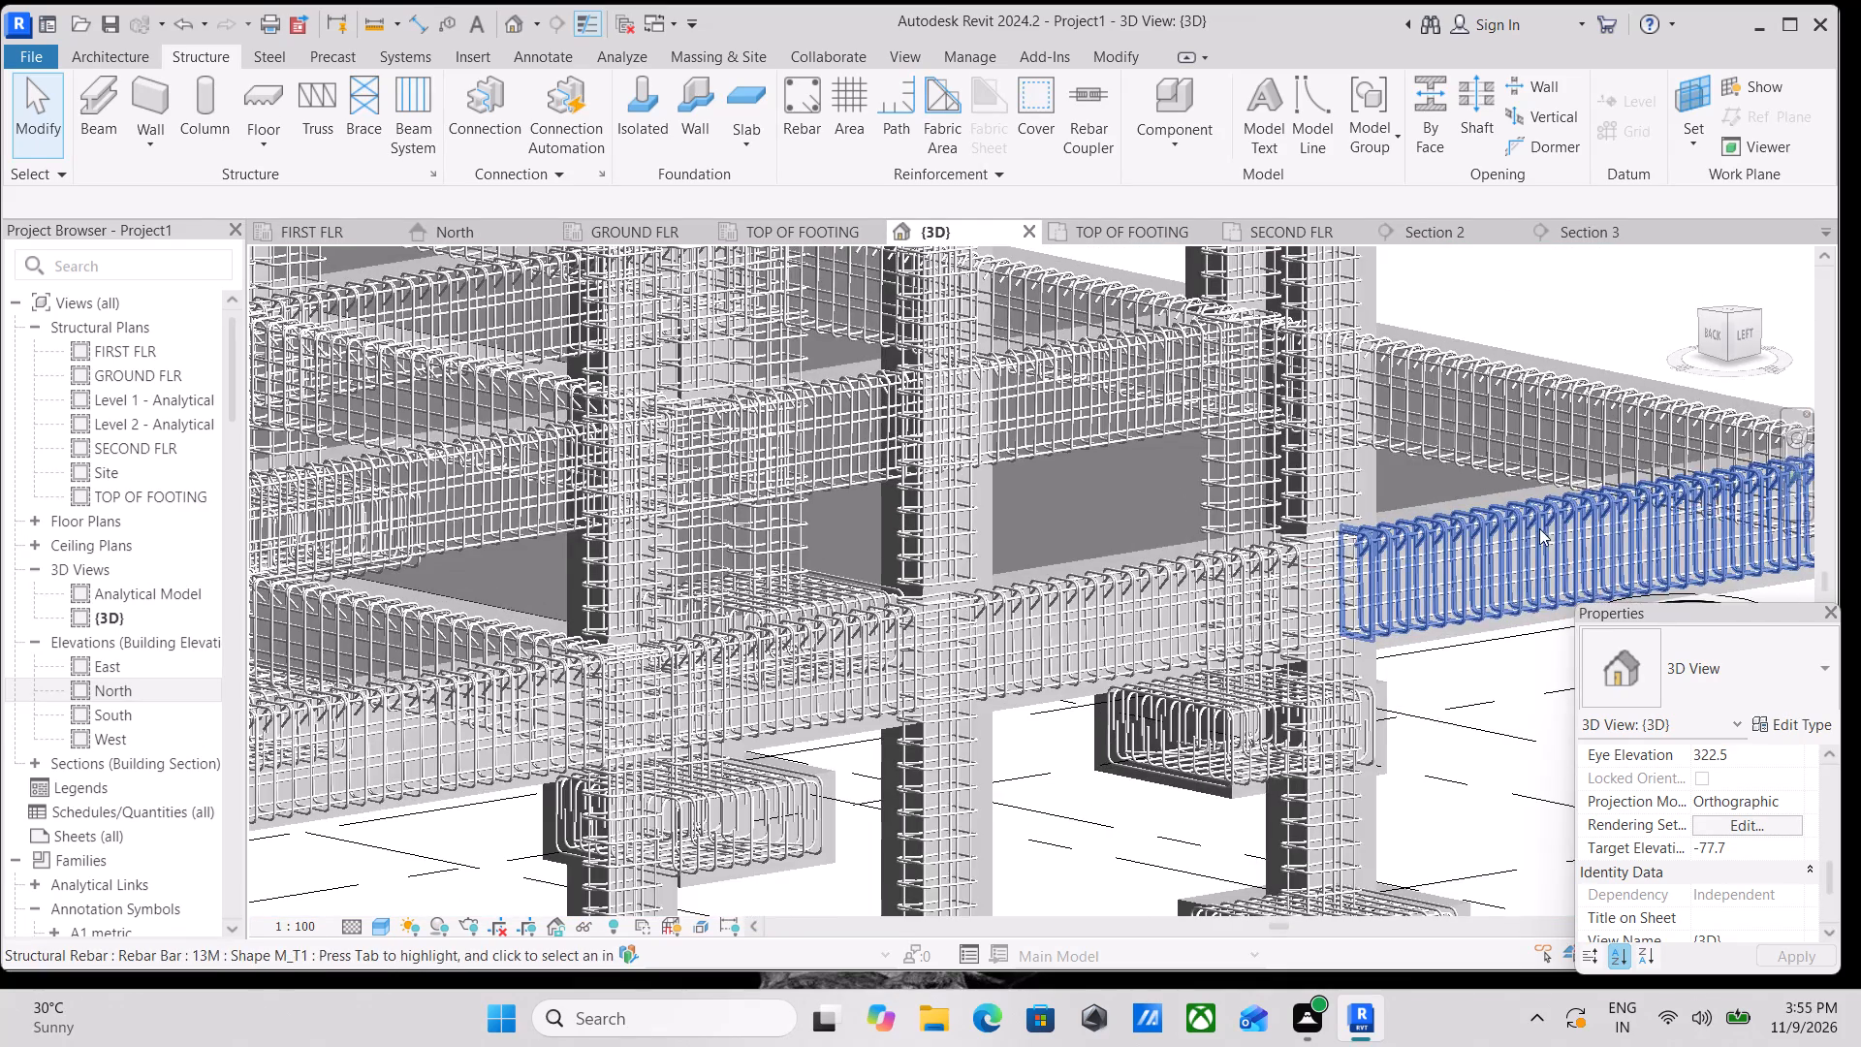
middle_drag(1539, 528, 1379, 580)
scroll(1536, 528, up, 1)
scroll(1387, 524, down, 6)
middle_drag(1348, 534, 1463, 701)
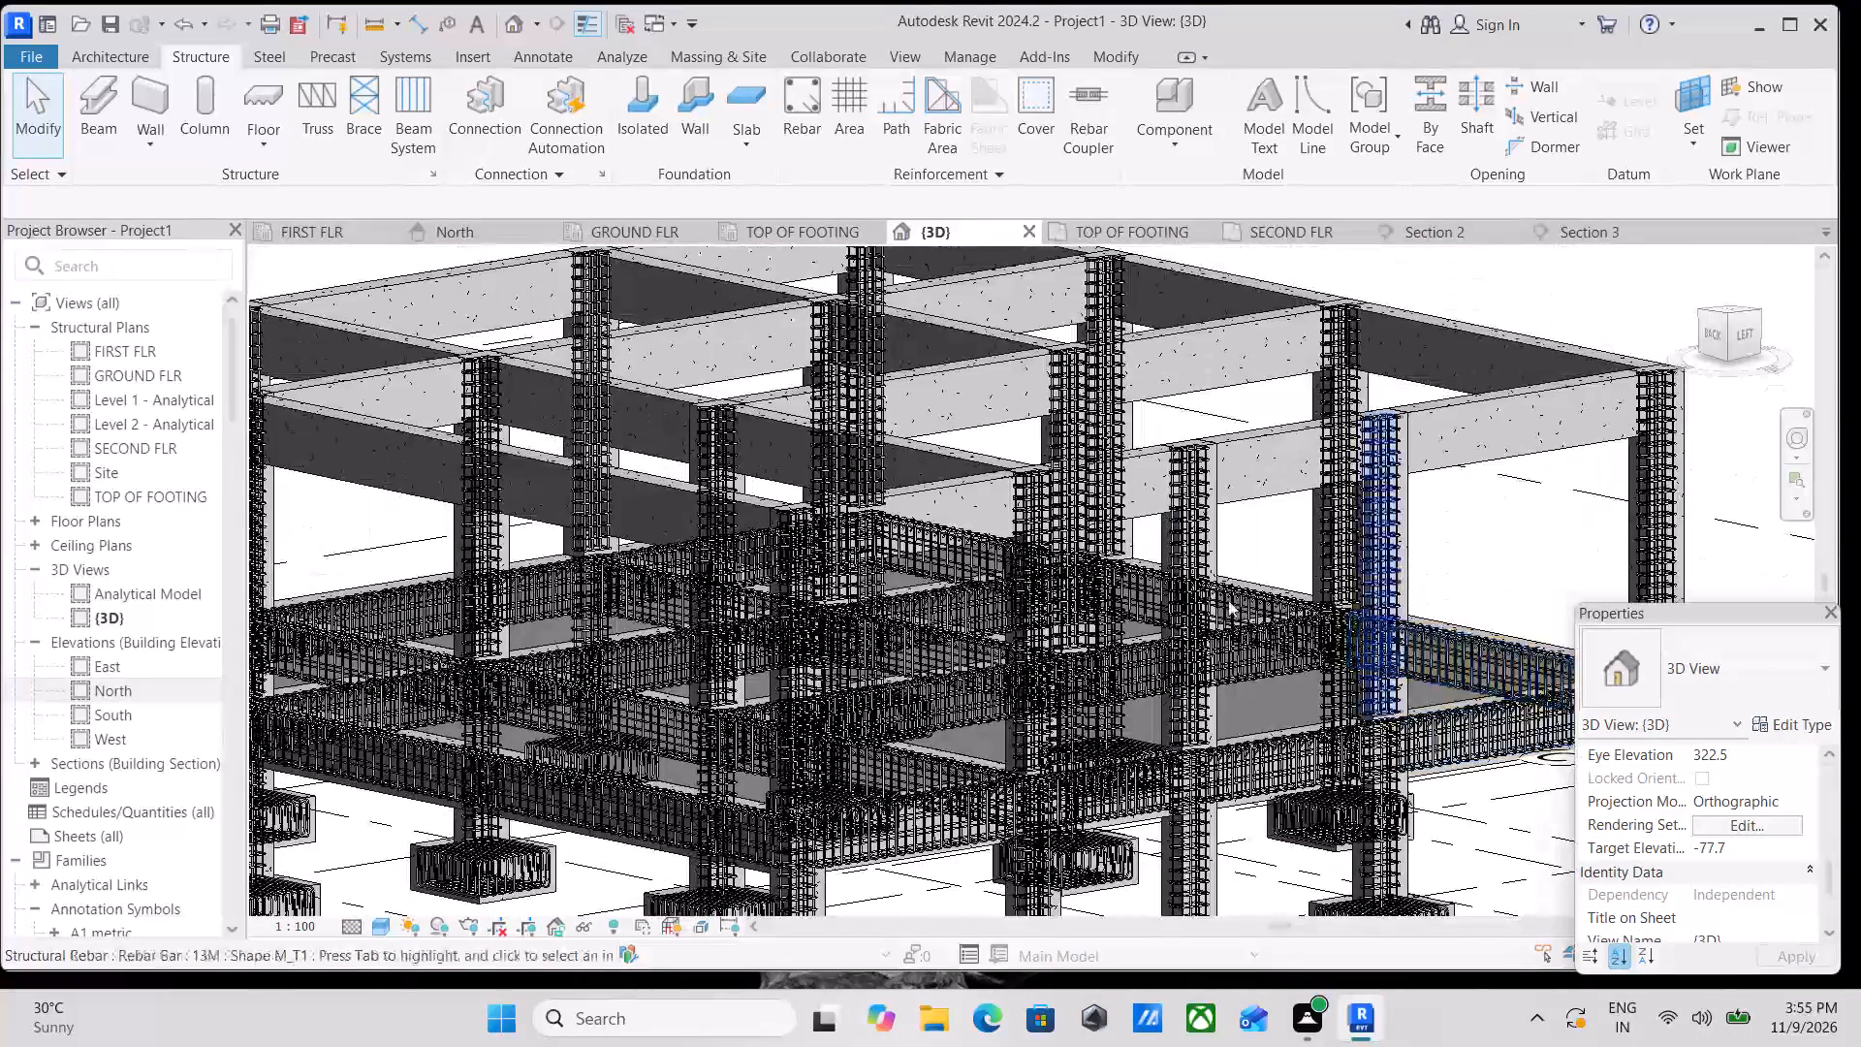
scroll(1116, 598, down, 1)
middle_drag(1117, 598, 1451, 495)
middle_drag(487, 566, 861, 562)
scroll(919, 651, up, 11)
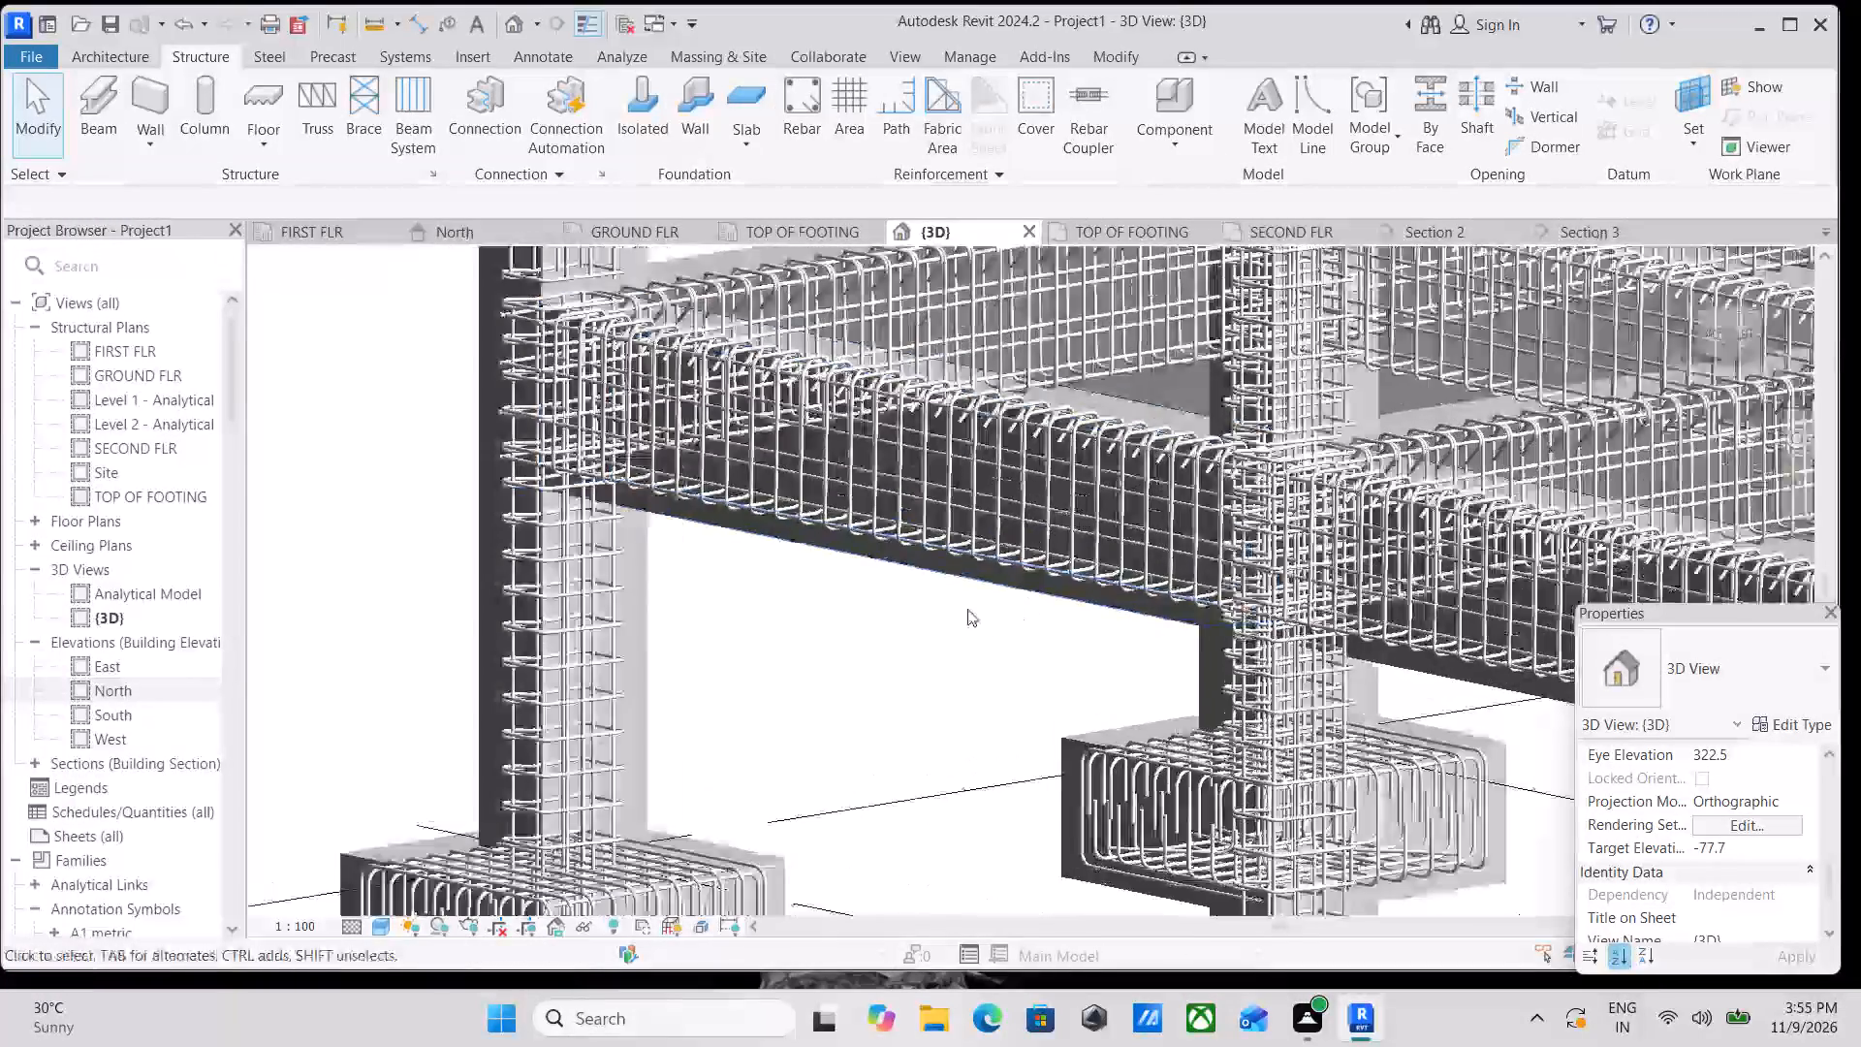
scroll(967, 609, up, 2)
scroll(606, 503, up, 4)
scroll(792, 490, up, 2)
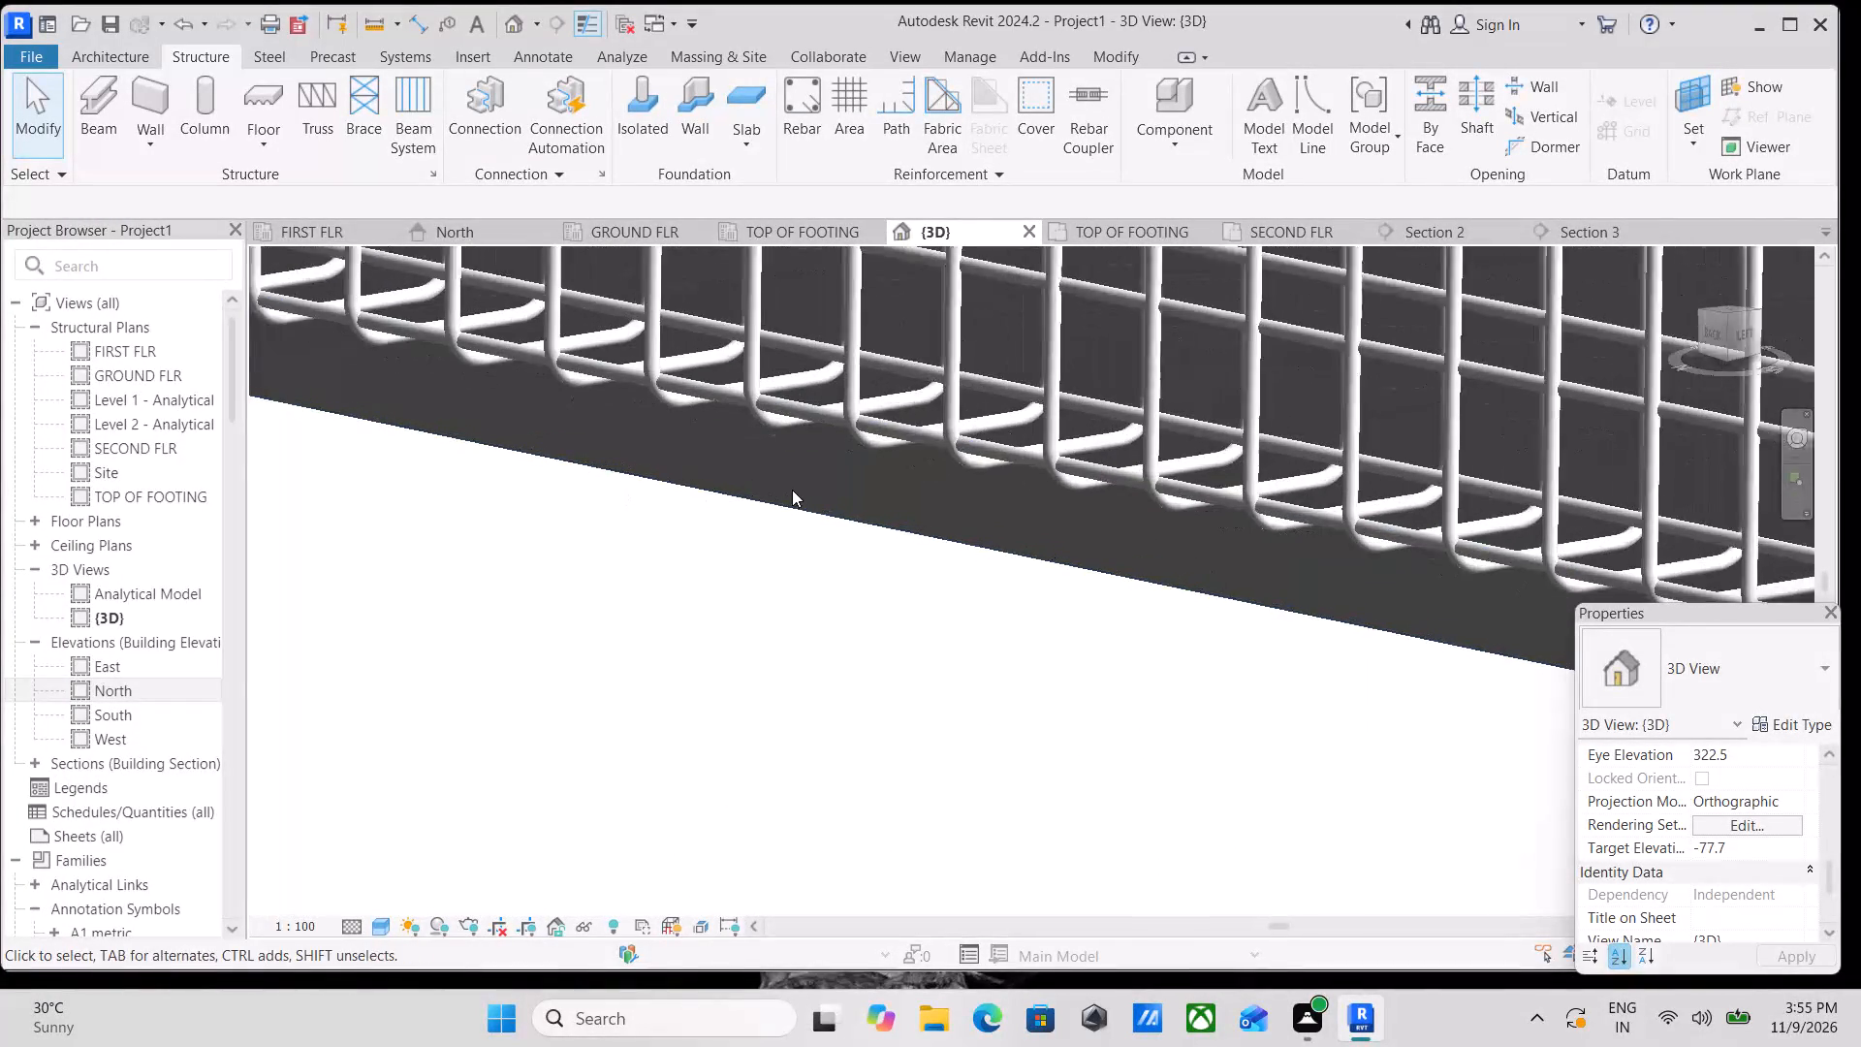
scroll(792, 490, up, 1)
click(804, 518)
scroll(804, 518, down, 9)
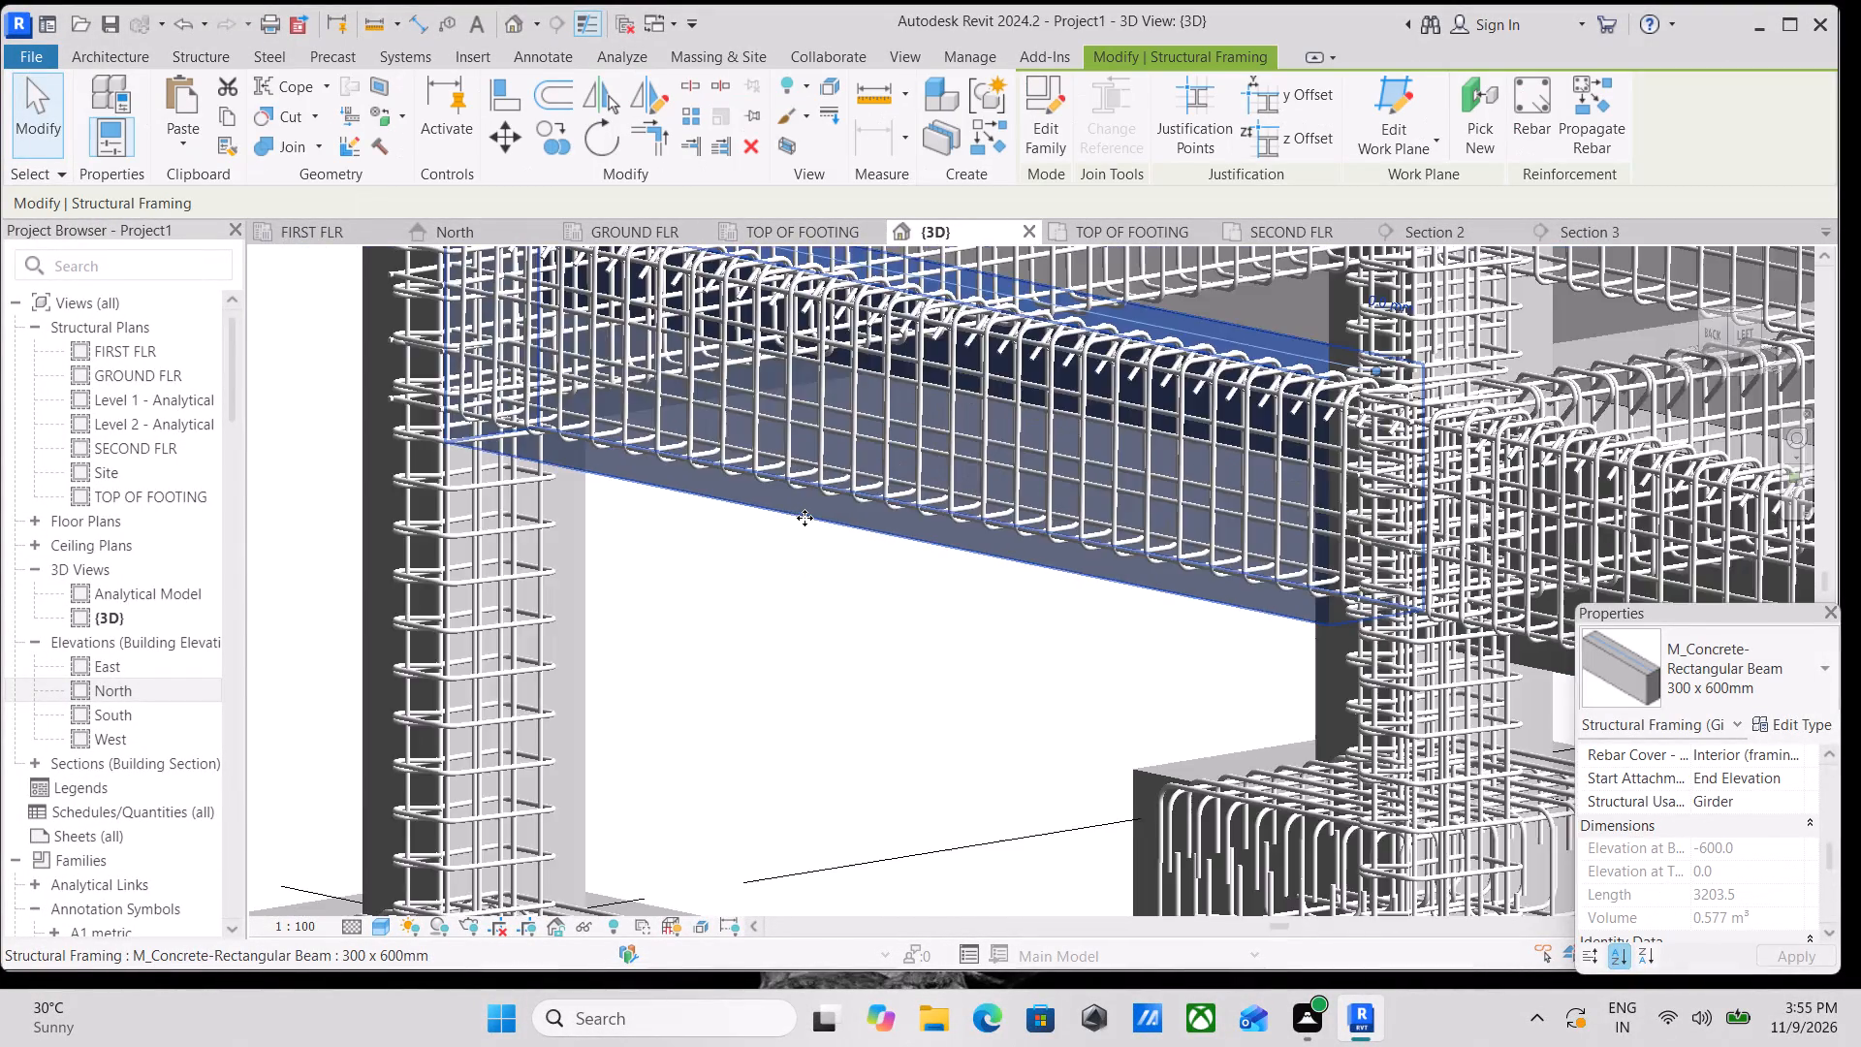
scroll(804, 518, down, 4)
middle_drag(804, 518, 813, 555)
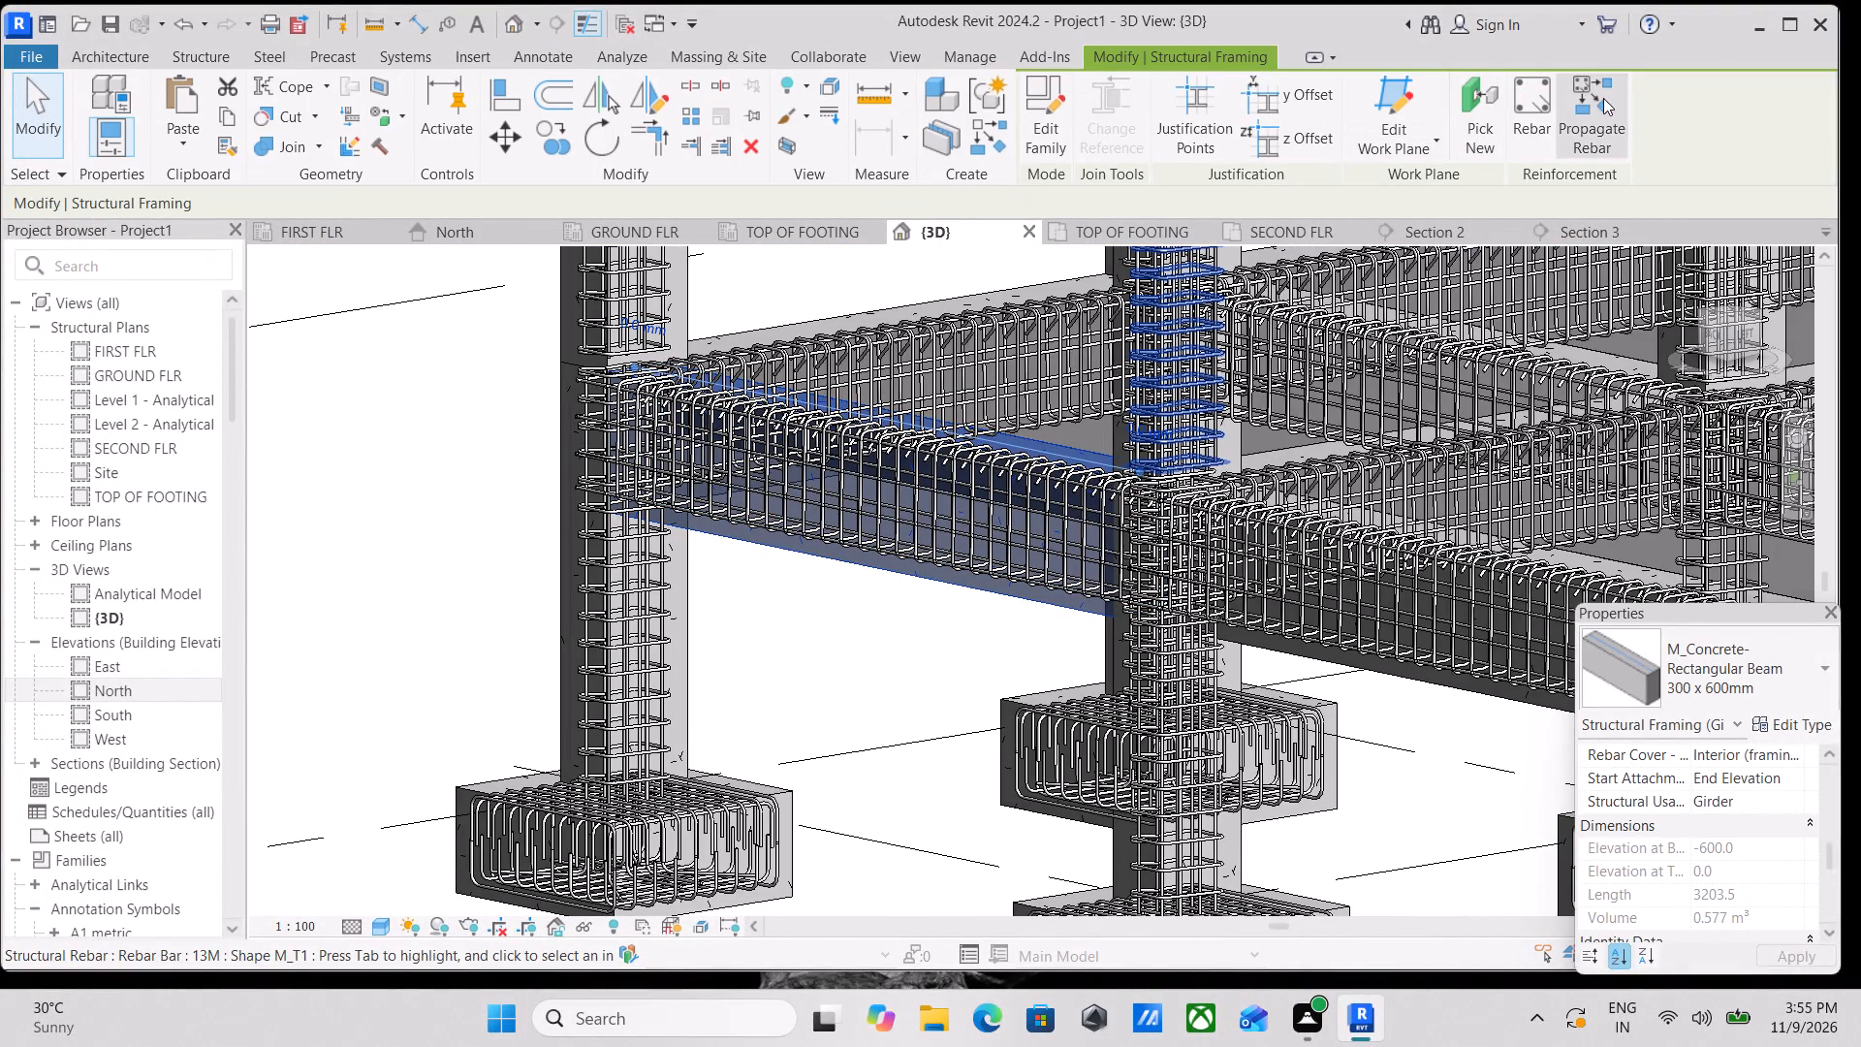
click(1603, 98)
middle_drag(772, 670, 797, 1046)
scroll(820, 654, down, 1)
middle_drag(820, 664, 873, 1009)
middle_drag(871, 771, 878, 926)
click(899, 661)
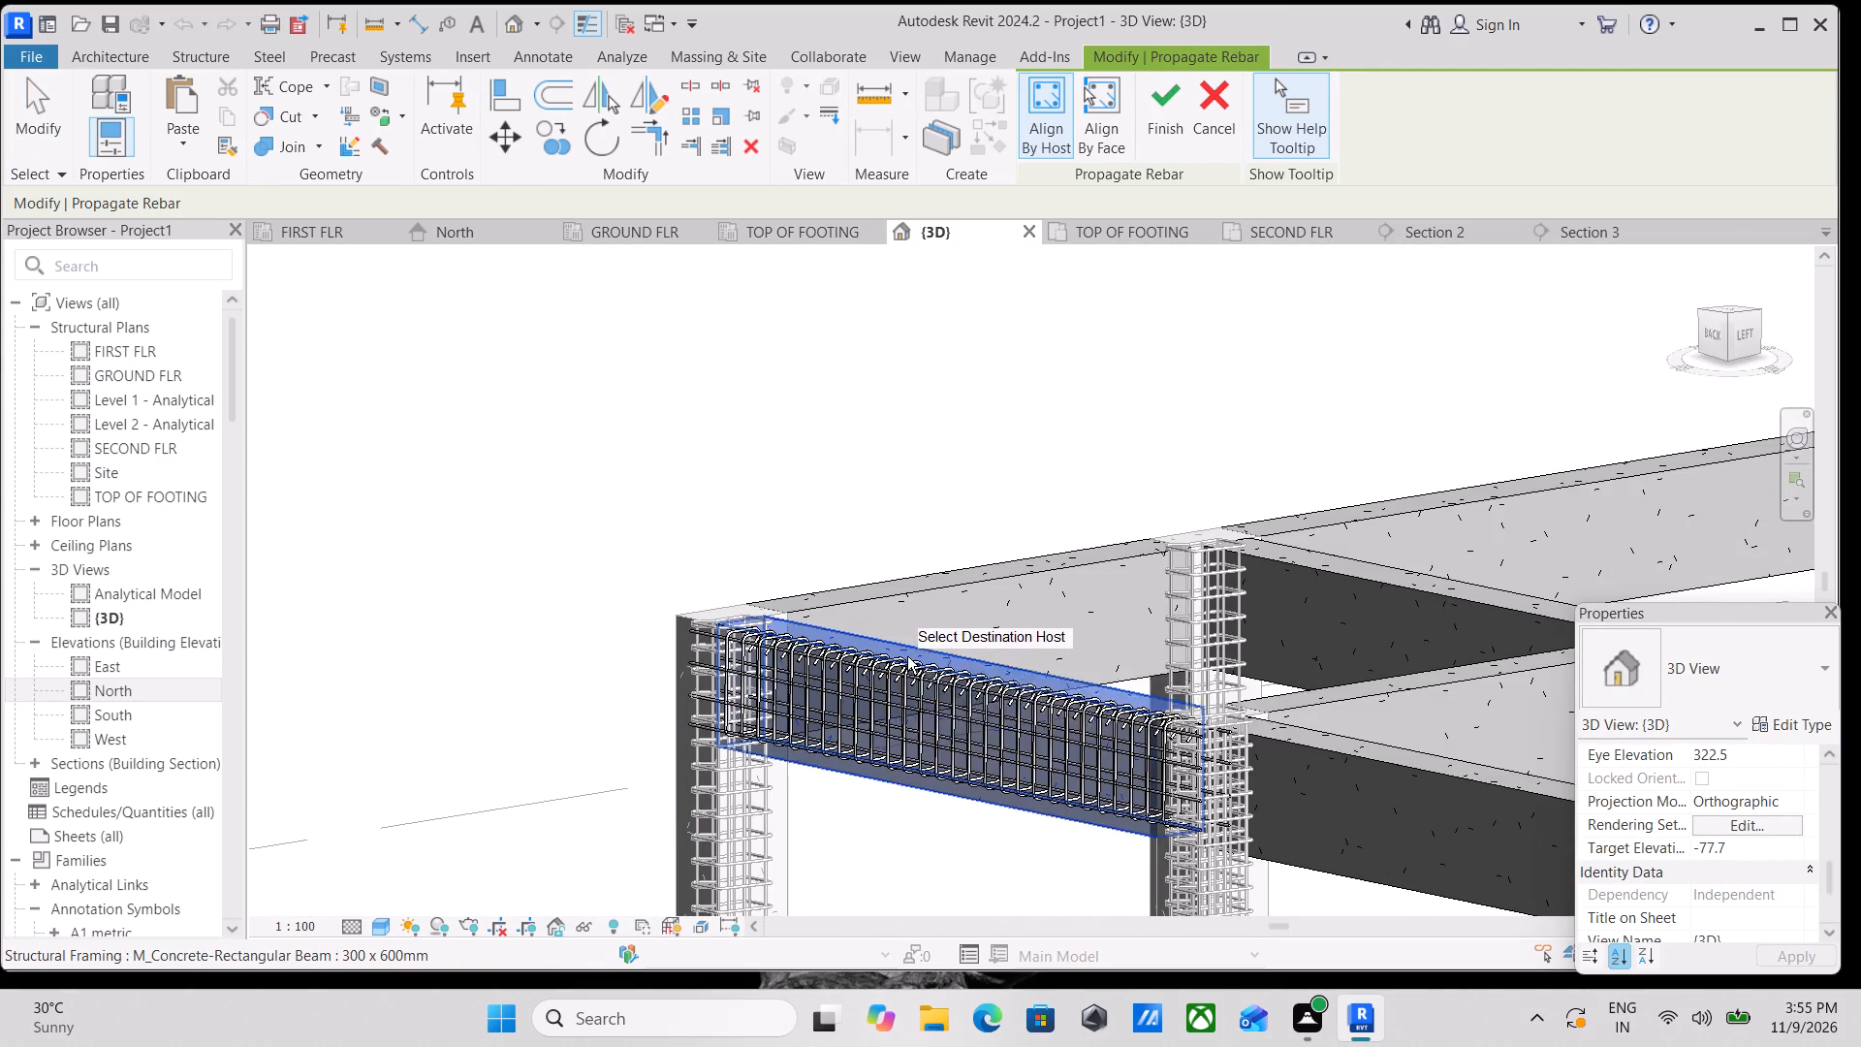
Add the first-floor beams between grids D and E on grids 2, 4 and 7 as rebar destination hosts.
scroll(907, 656, down, 3)
middle_drag(907, 656, 546, 668)
click(858, 632)
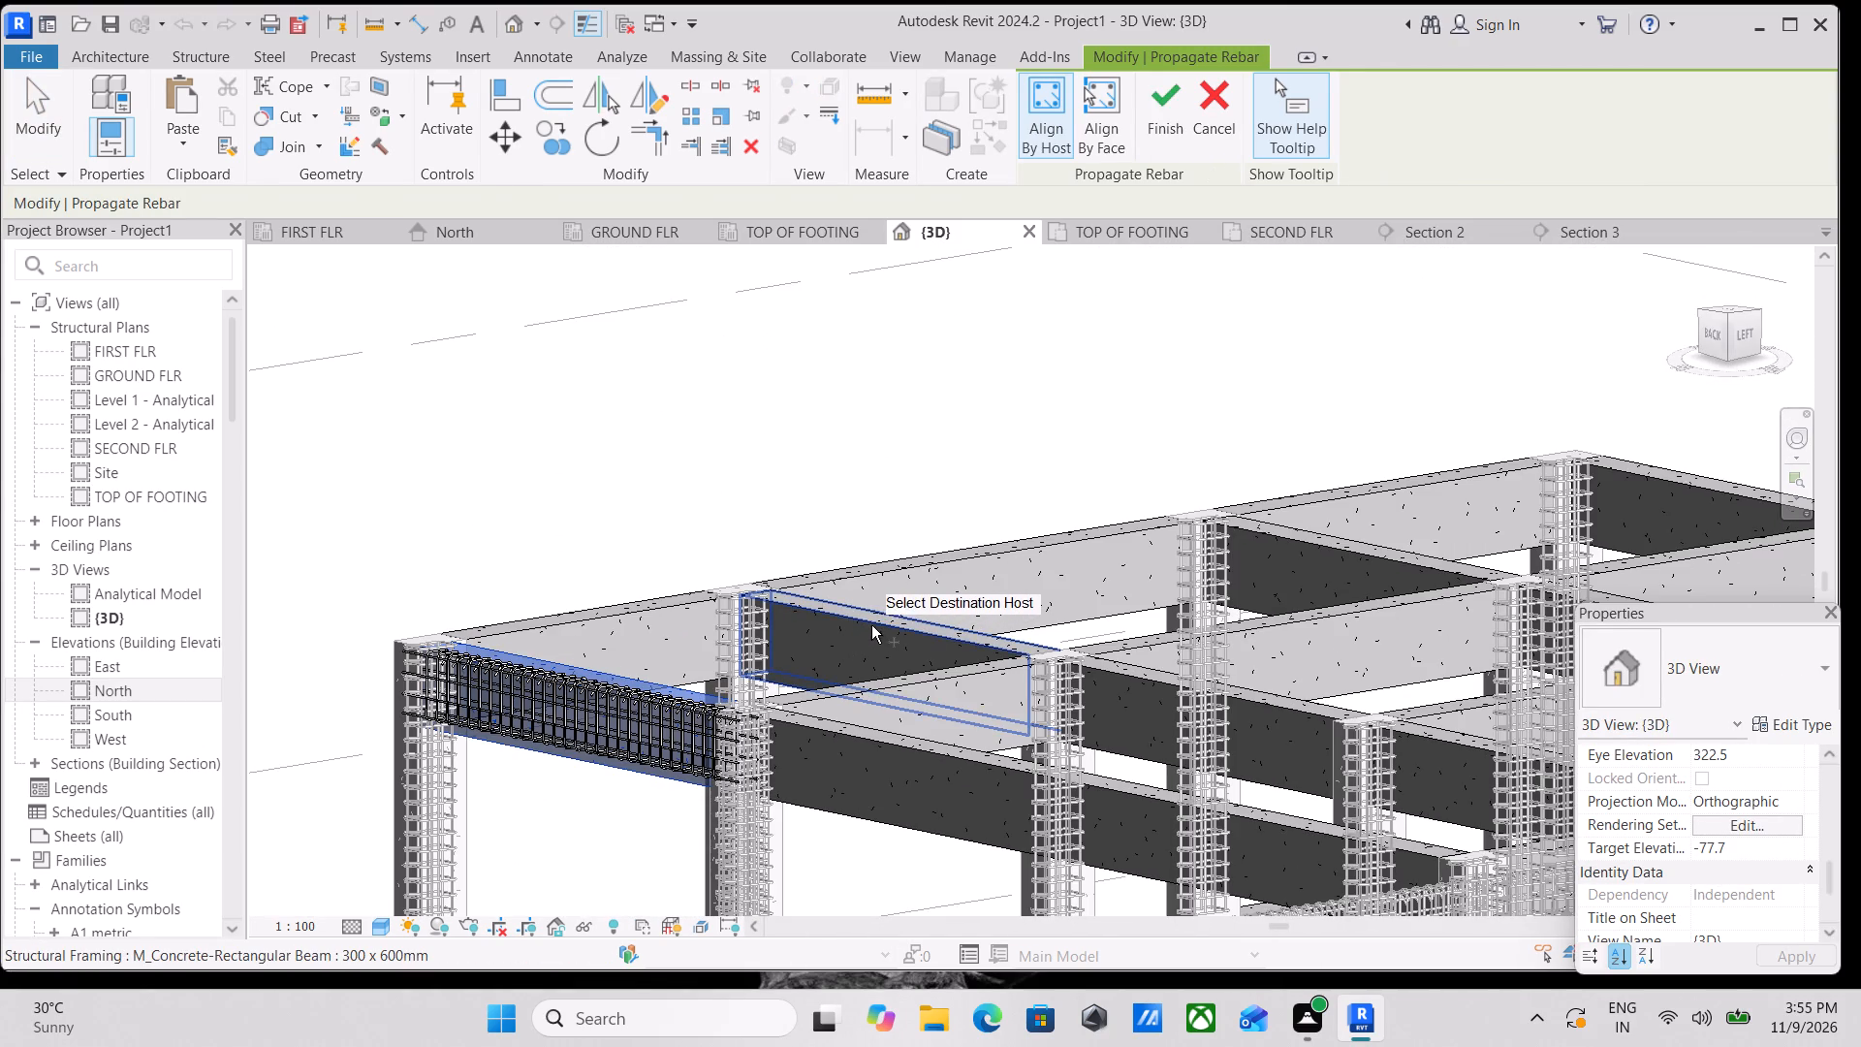
click(871, 625)
middle_drag(975, 620, 664, 829)
click(976, 745)
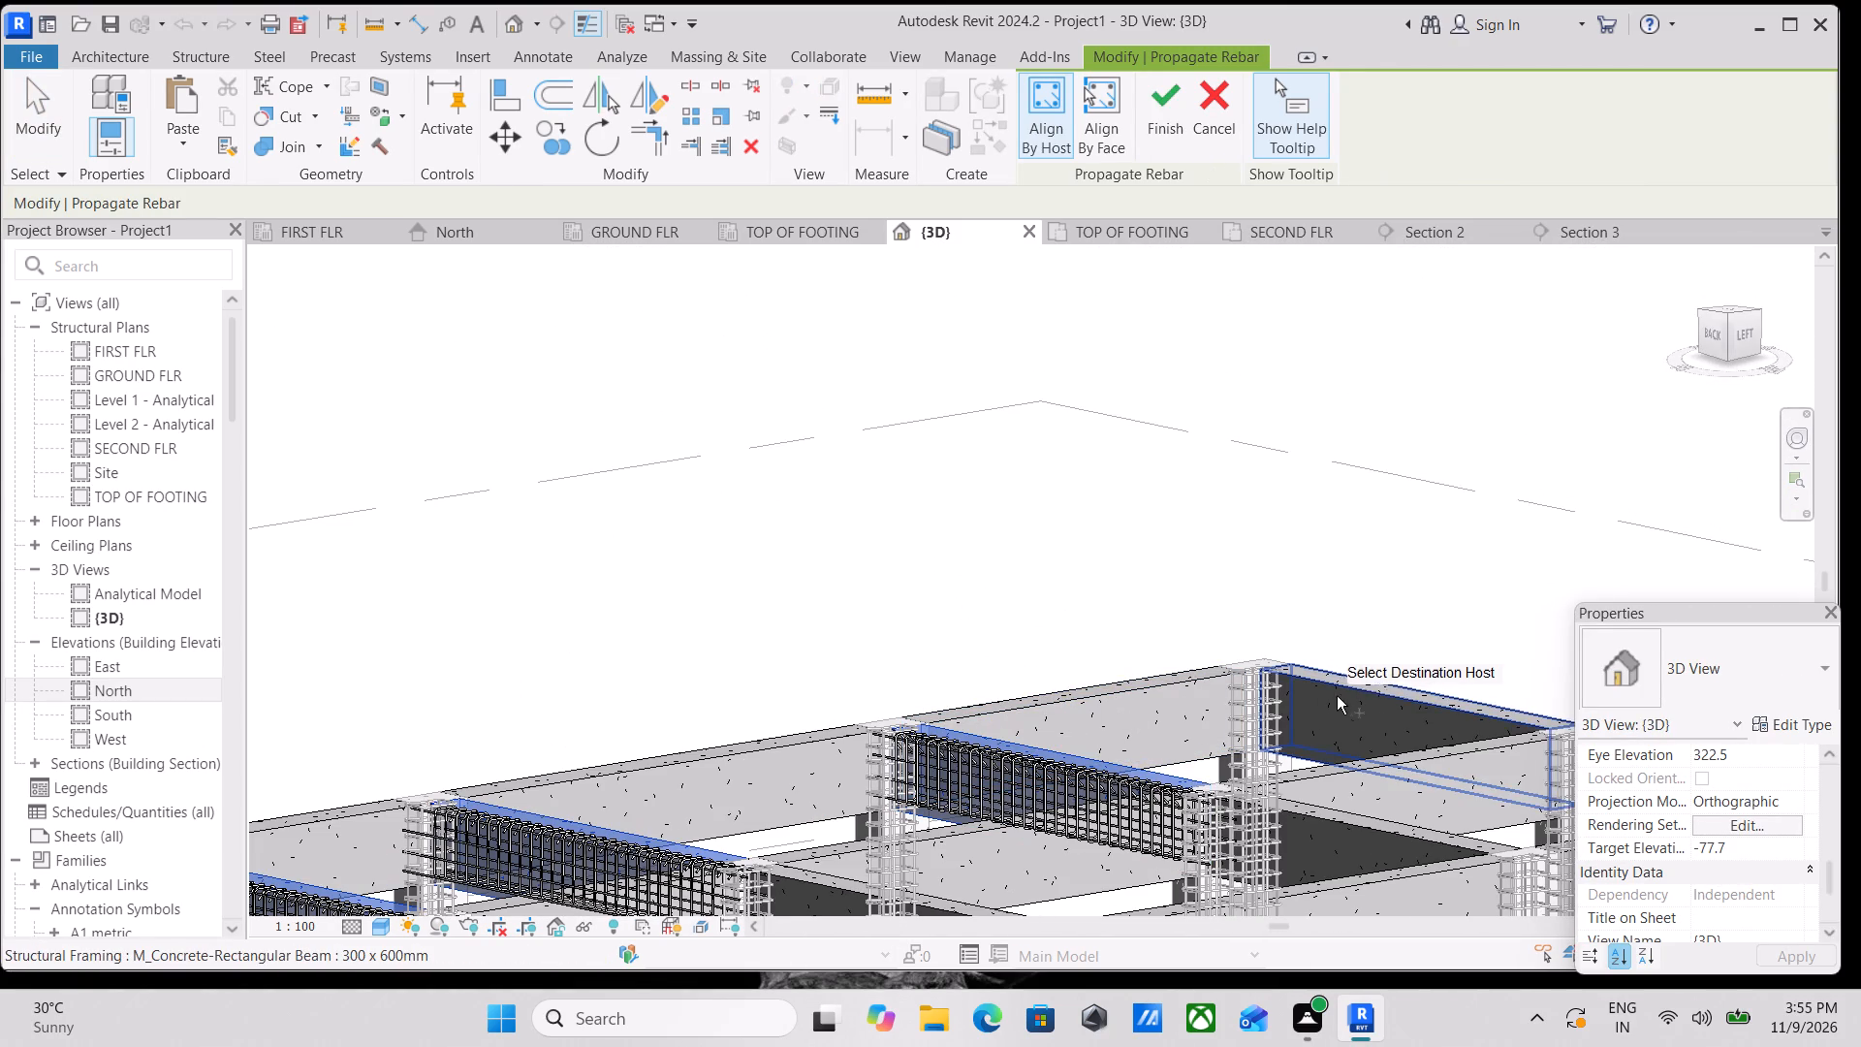
click(1366, 694)
Add the three first-floor beams along grid D as rebar destination hosts.
scroll(1354, 700, down, 1)
middle_drag(1354, 700, 1052, 660)
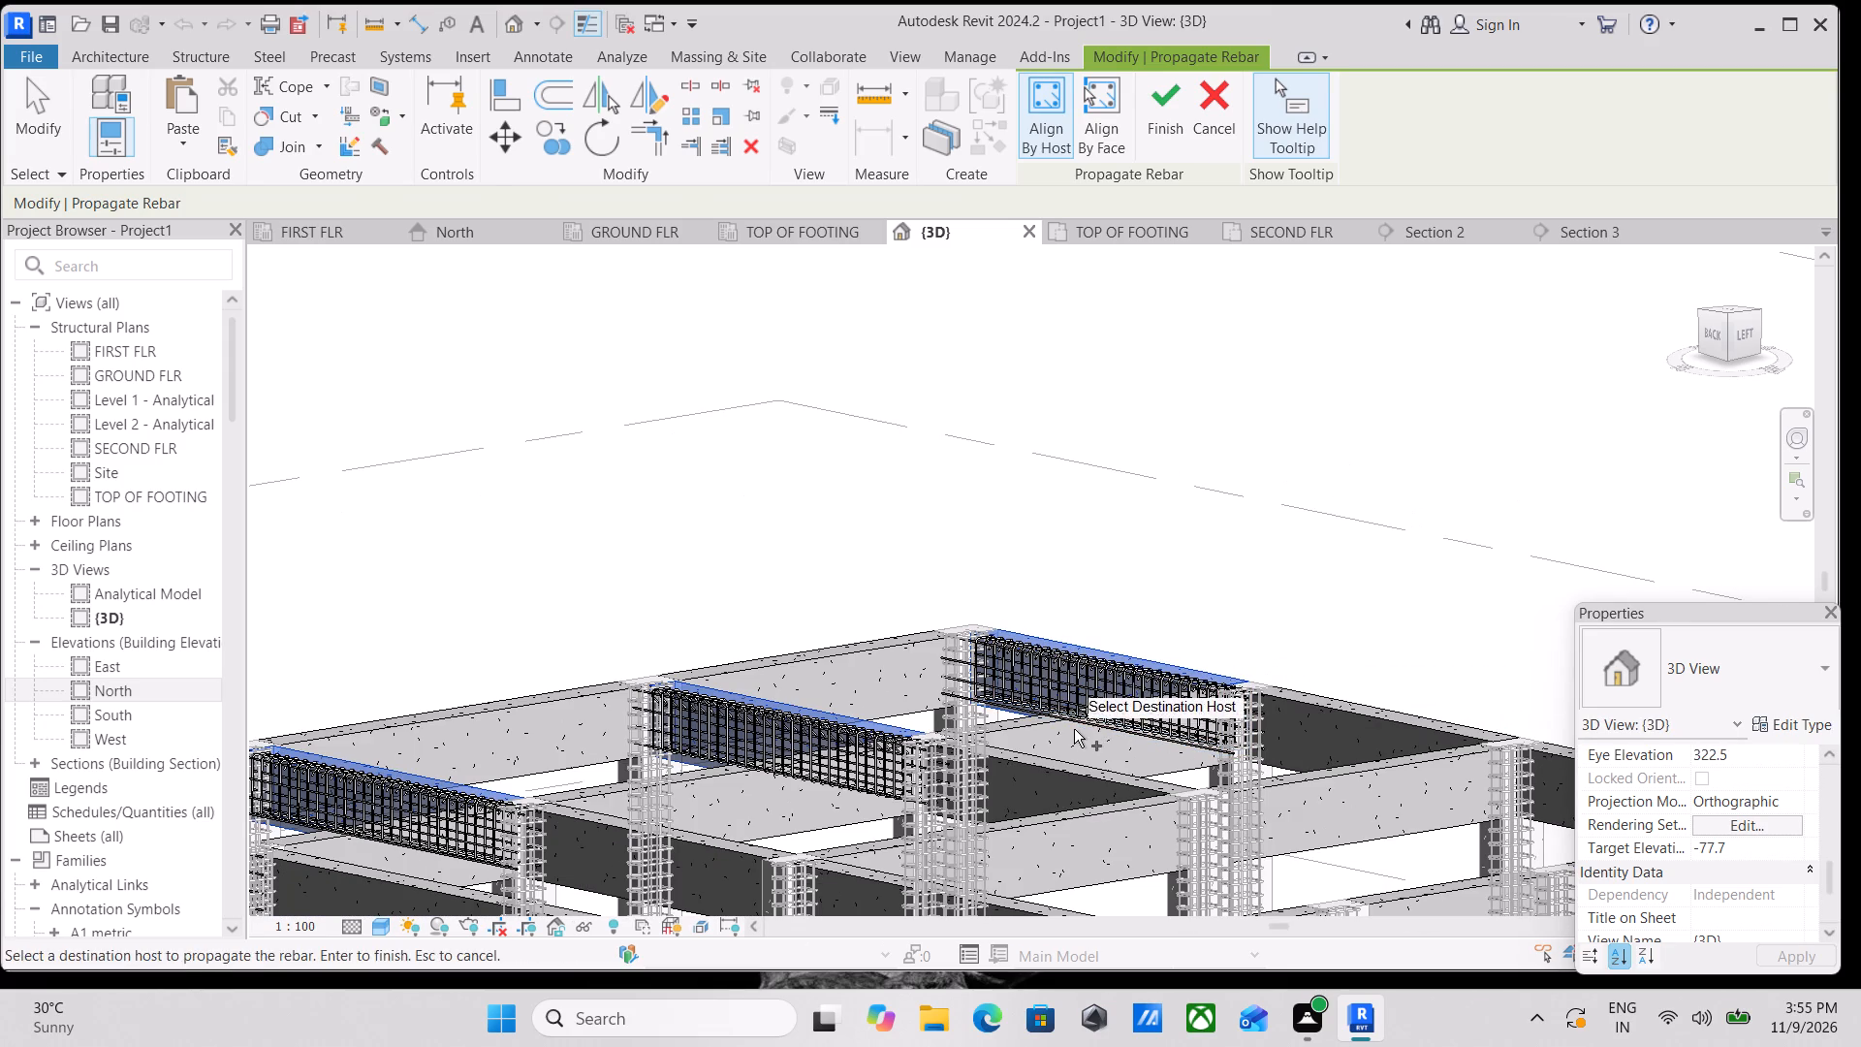
click(1075, 723)
click(636, 775)
middle_drag(762, 717, 1405, 632)
click(1016, 755)
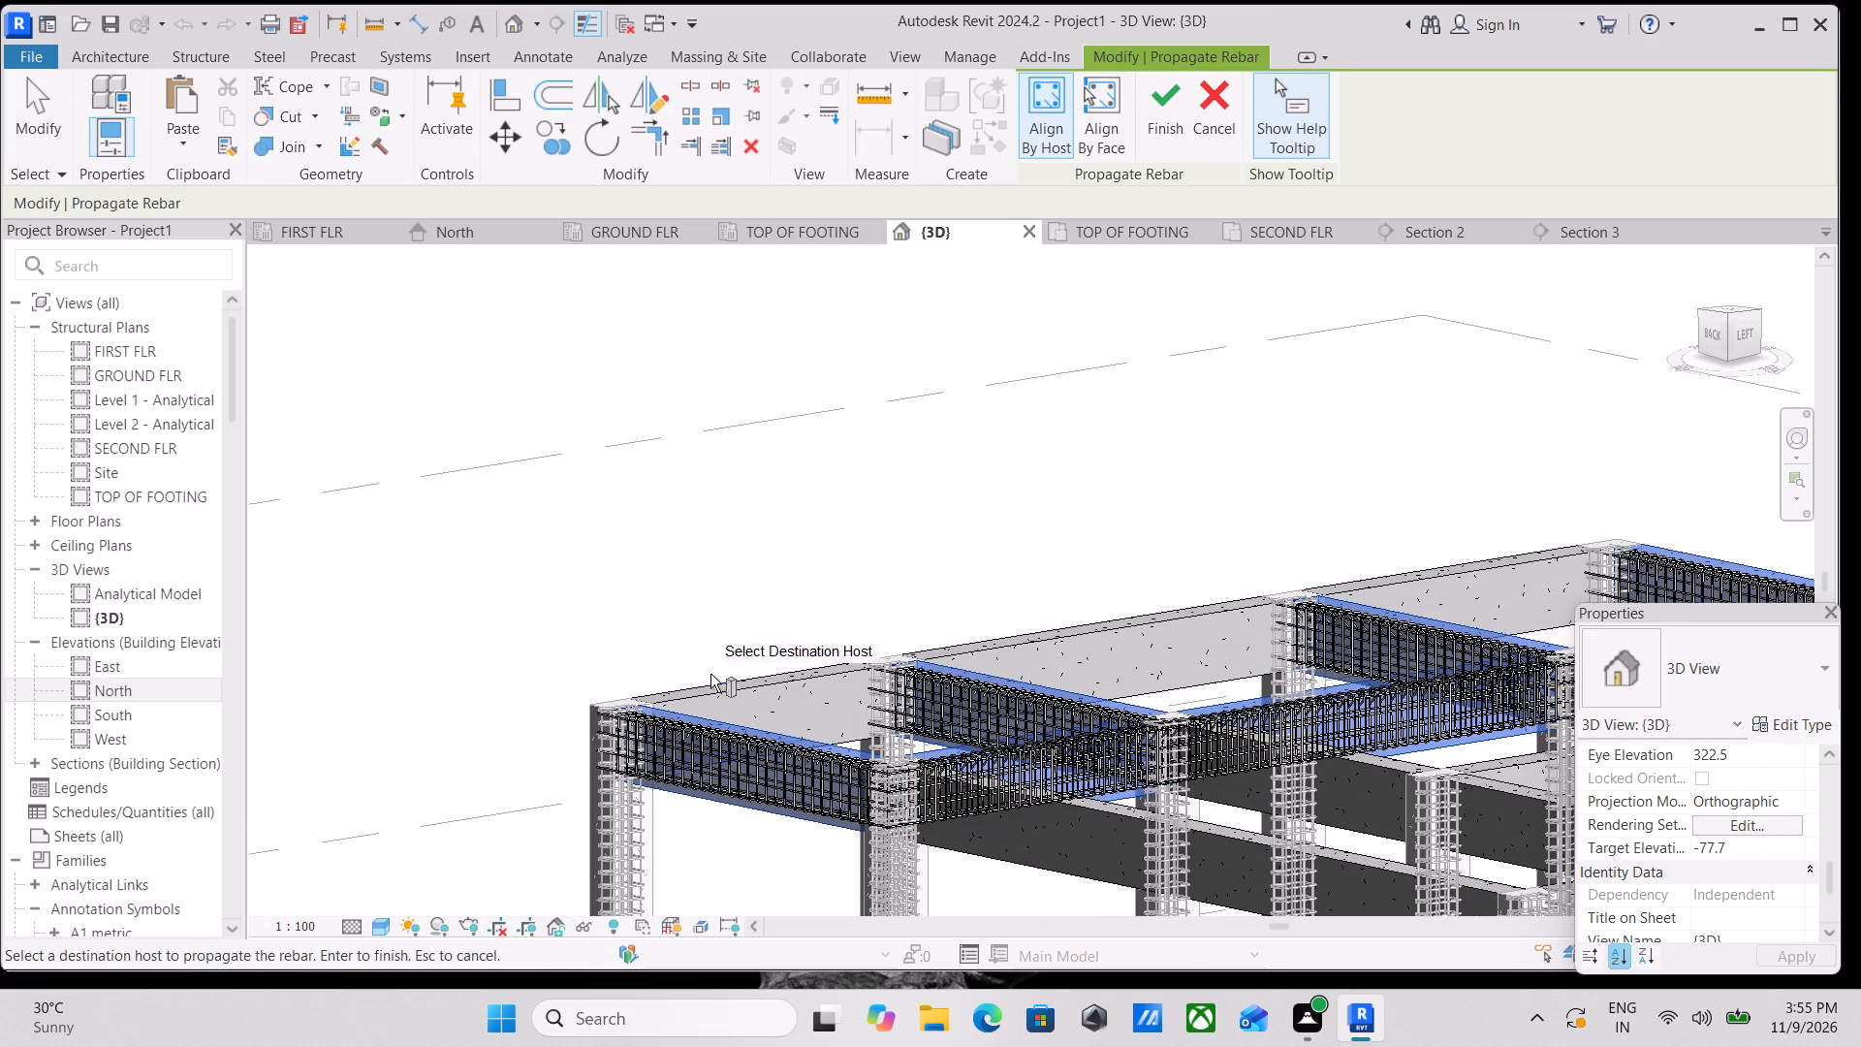
Add the three first-floor beams along grid E as rebar destination hosts.
click(729, 687)
click(1099, 640)
middle_drag(1107, 646, 810, 821)
click(1143, 754)
Add the two first-floor beams along grid C and the grid 7 beam between C and D, keeping every grid D beam selected as host.
scroll(1143, 754, down, 1)
middle_drag(1143, 754, 685, 631)
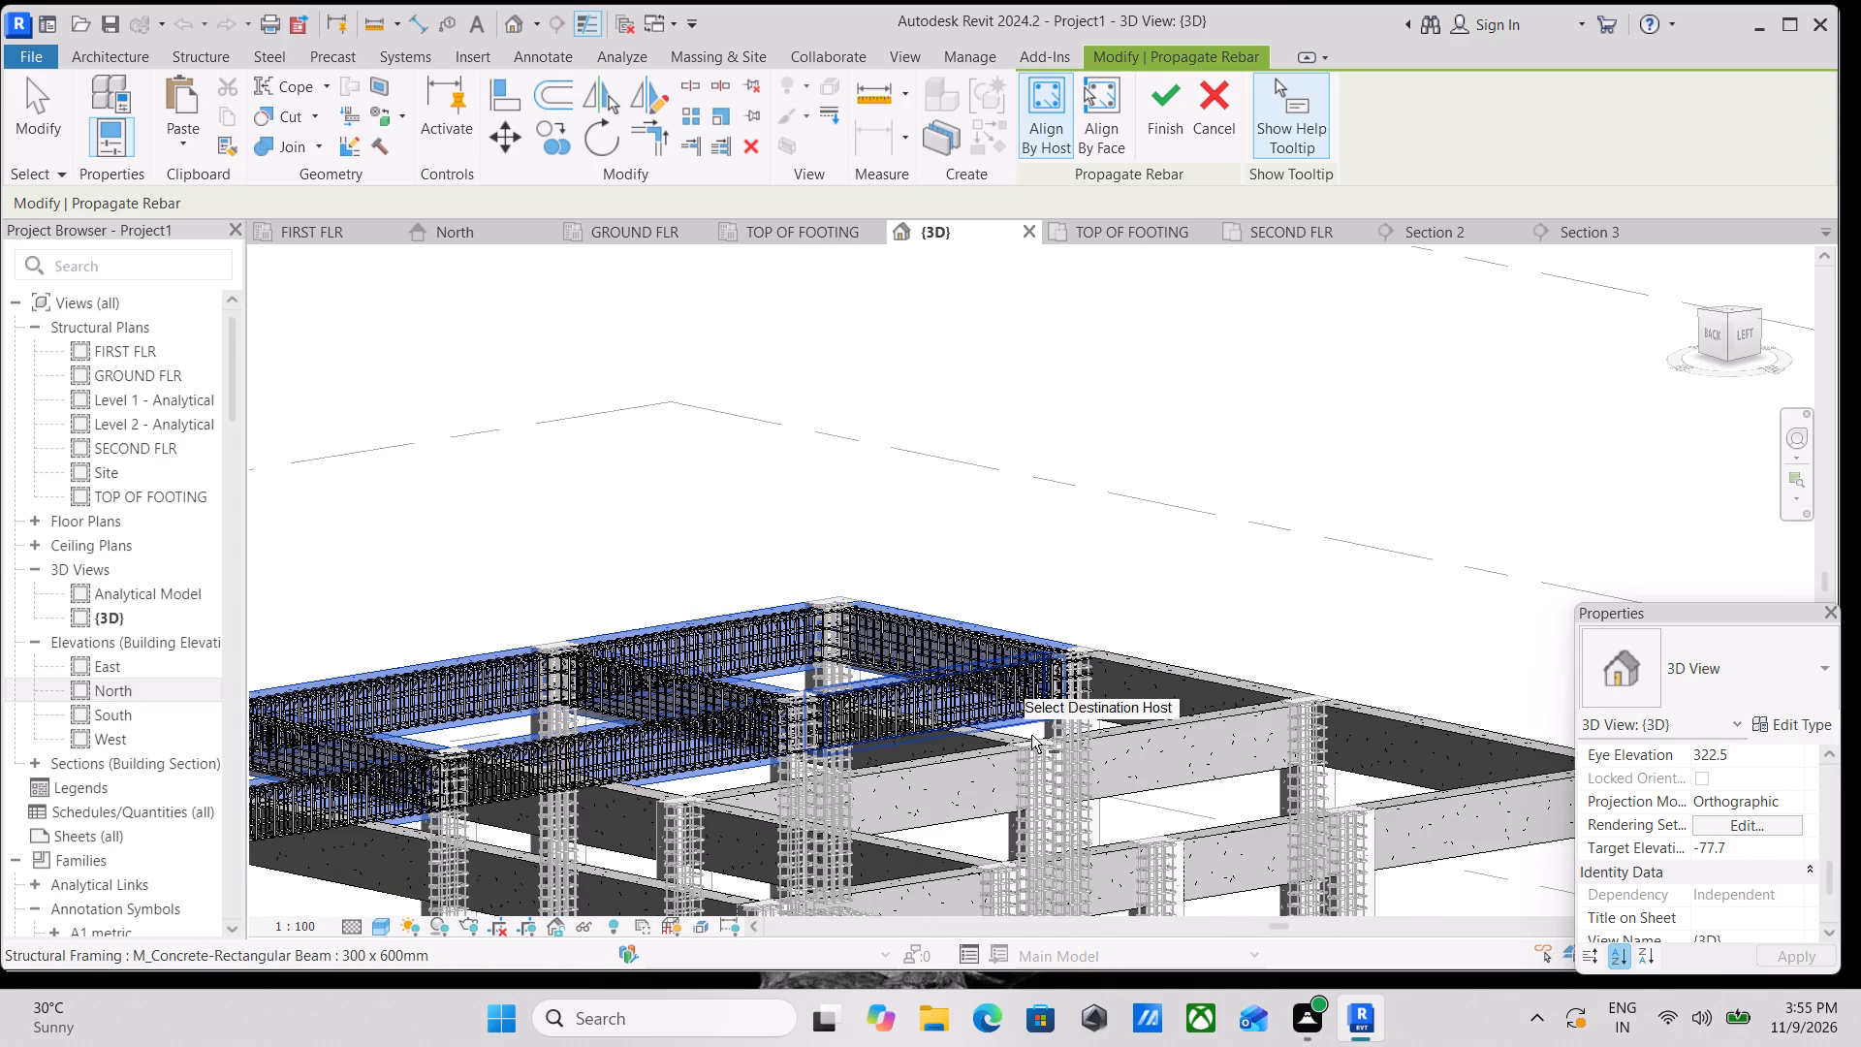
click(1161, 727)
click(930, 759)
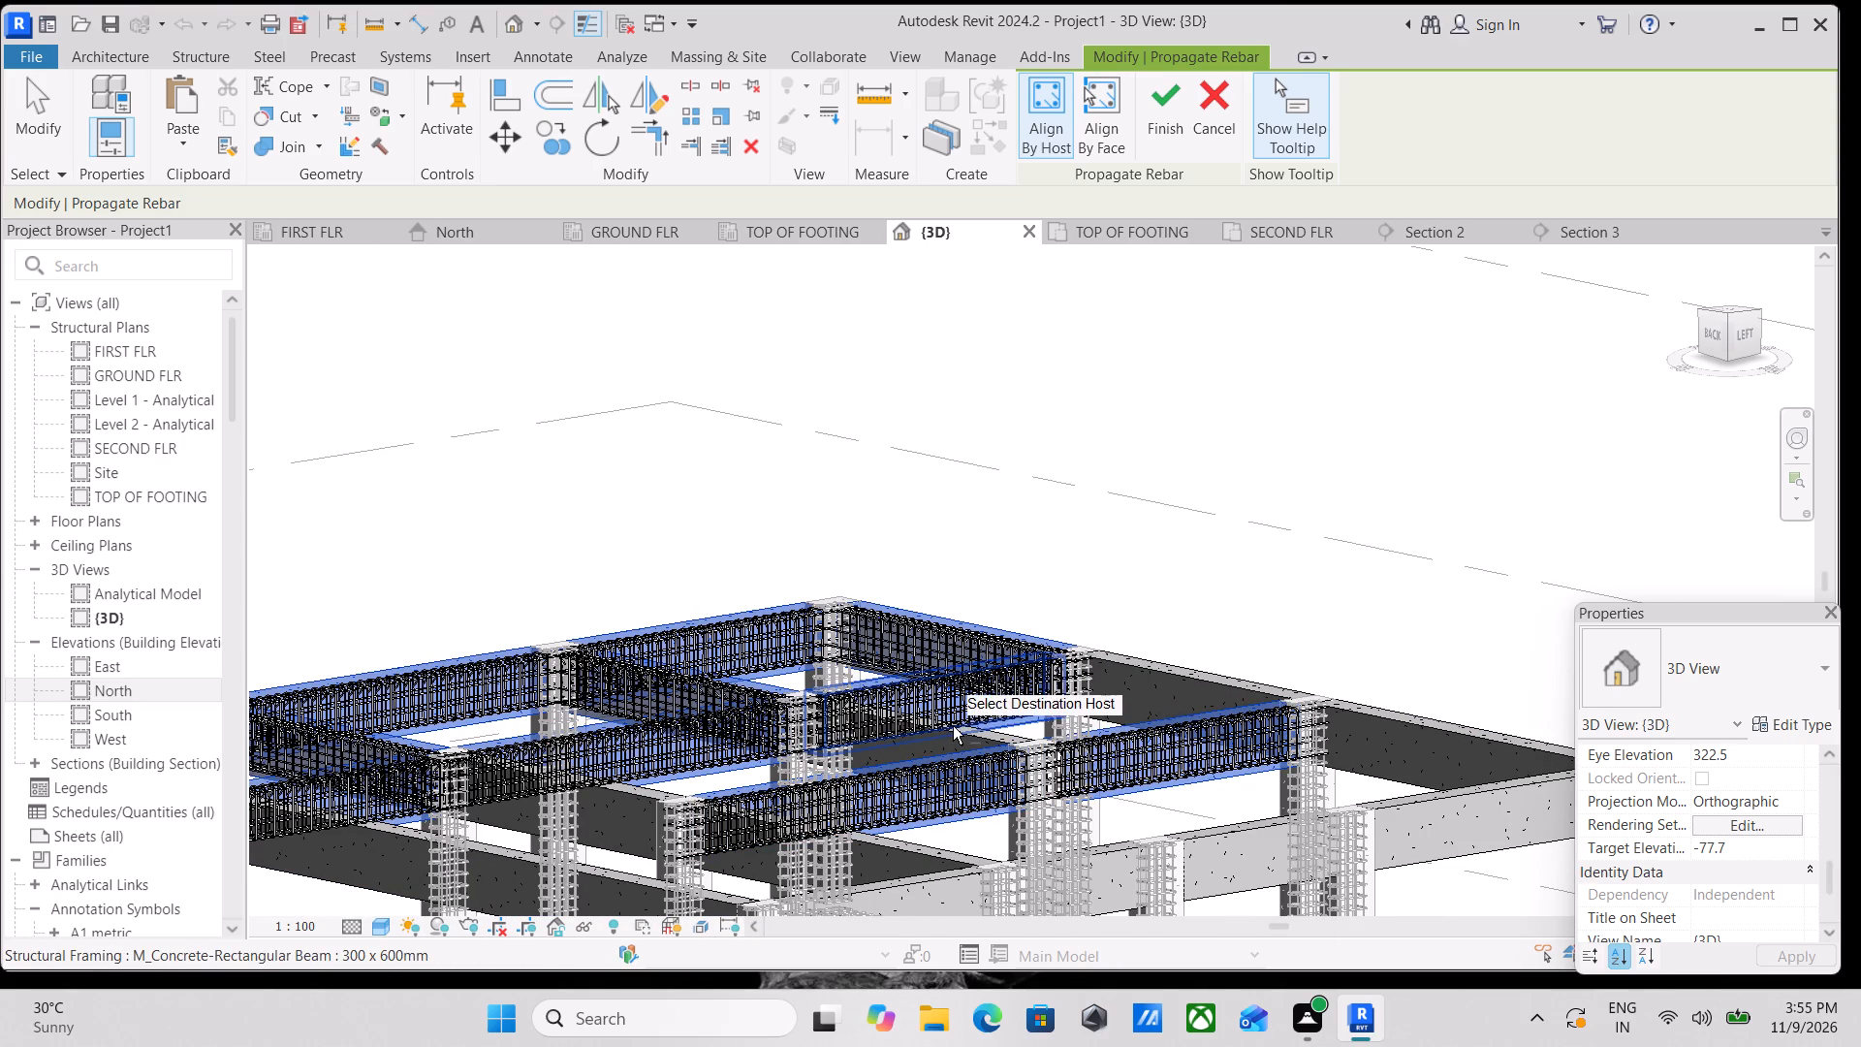
click(953, 726)
click(1162, 676)
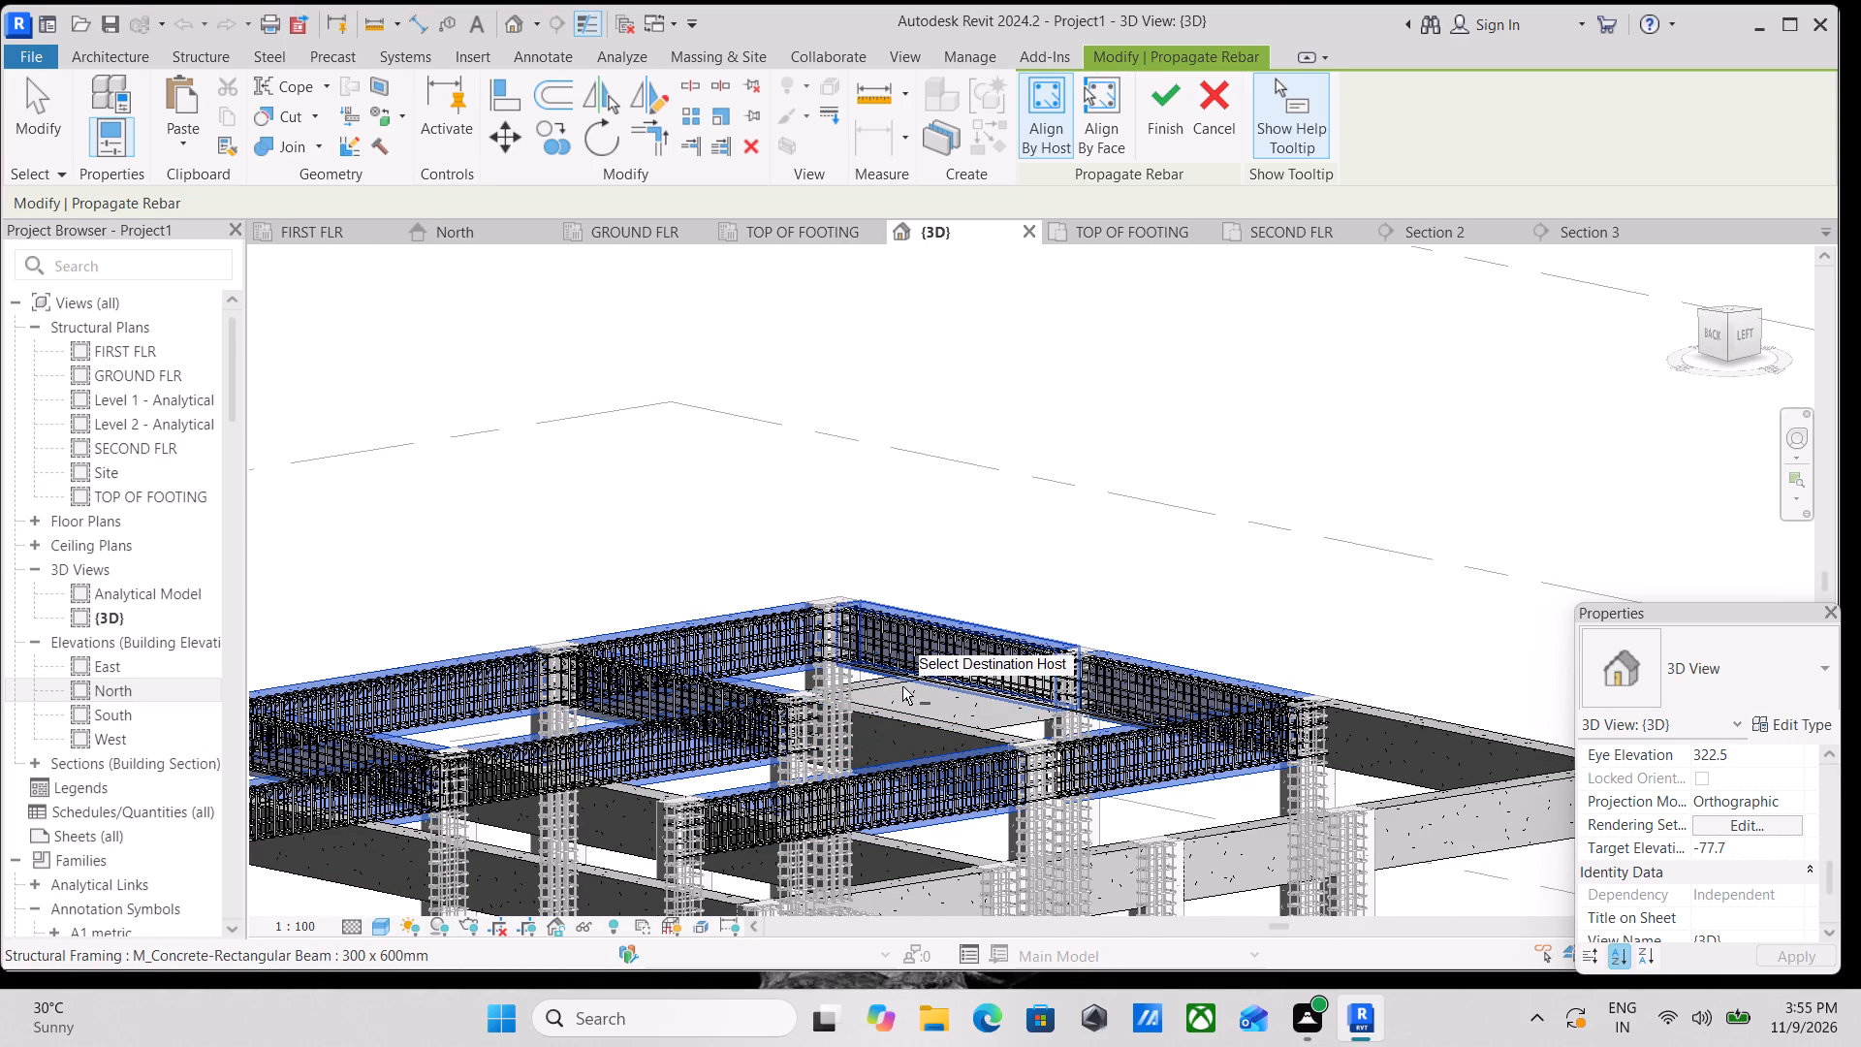
click(892, 689)
Add the first-floor grid 7 beam between A and C and the three grid A beams between grids 7 and 2 as hosts.
scroll(952, 721, down, 3)
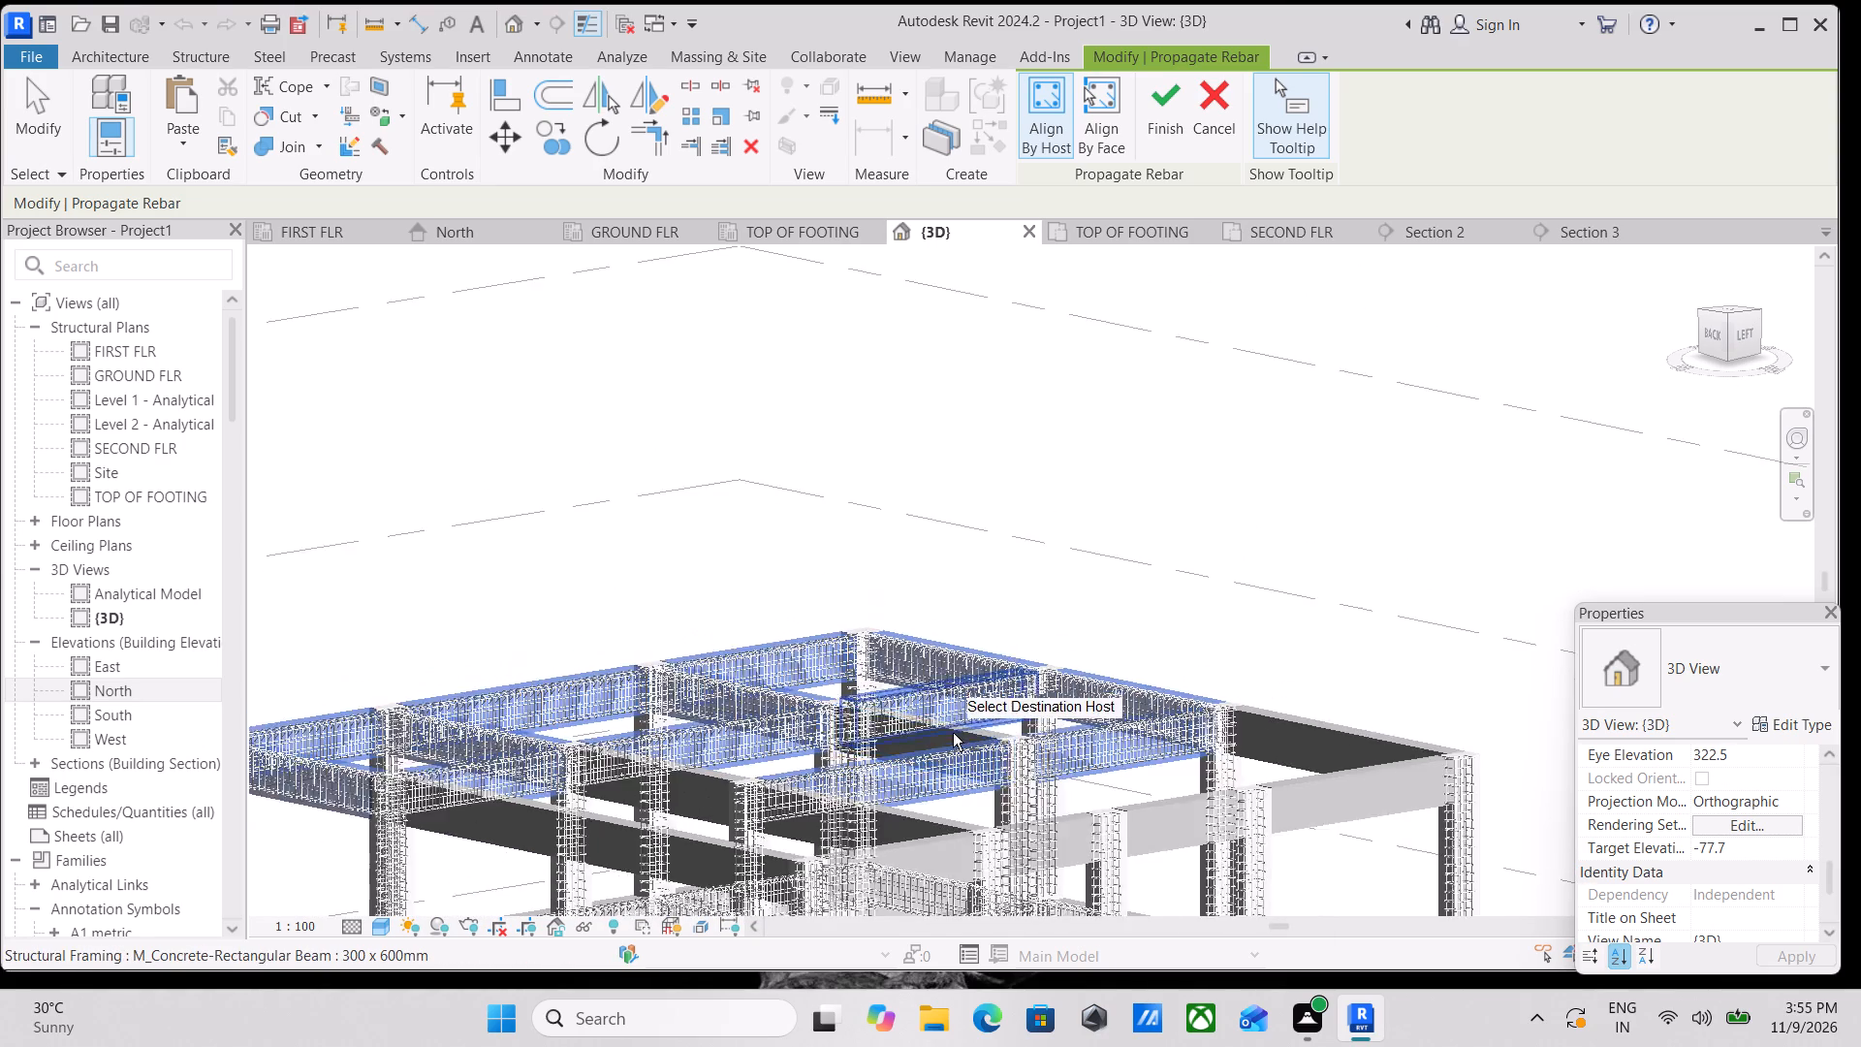
shift+middle_drag(890, 740, 816, 701)
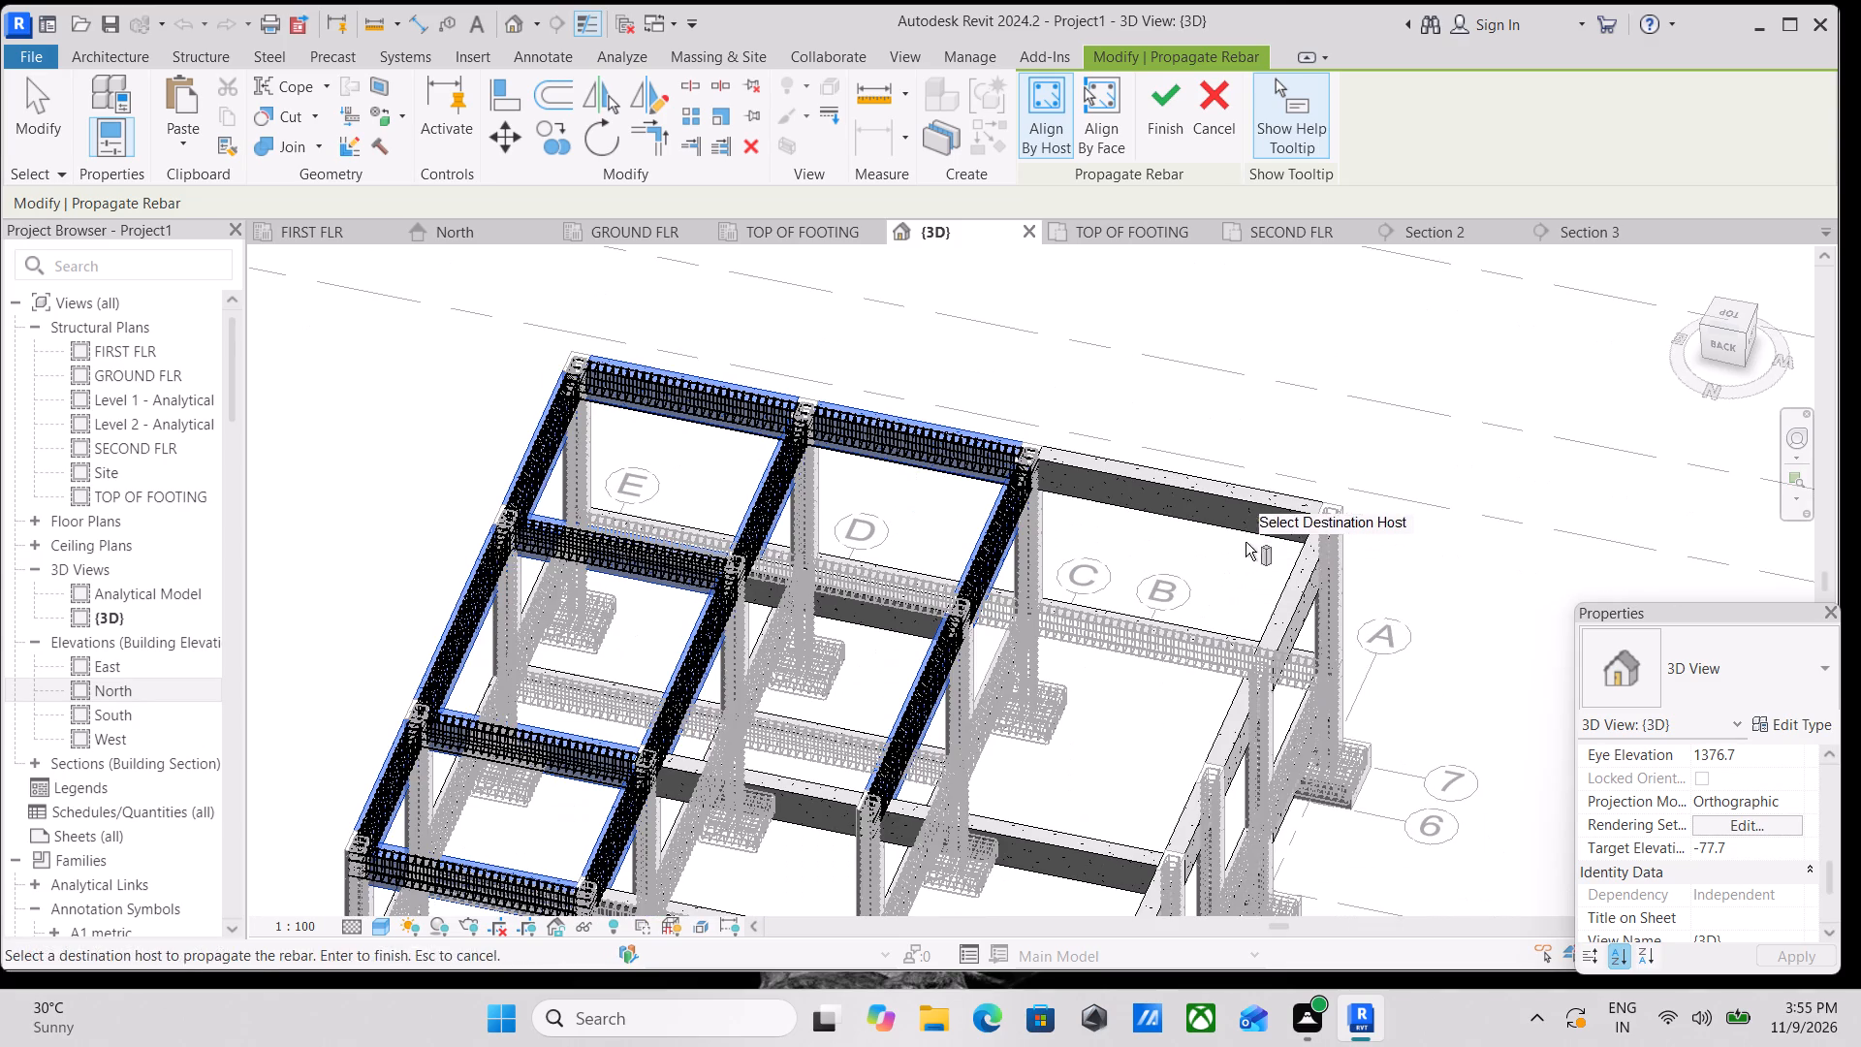
click(1252, 528)
click(1277, 602)
click(1232, 743)
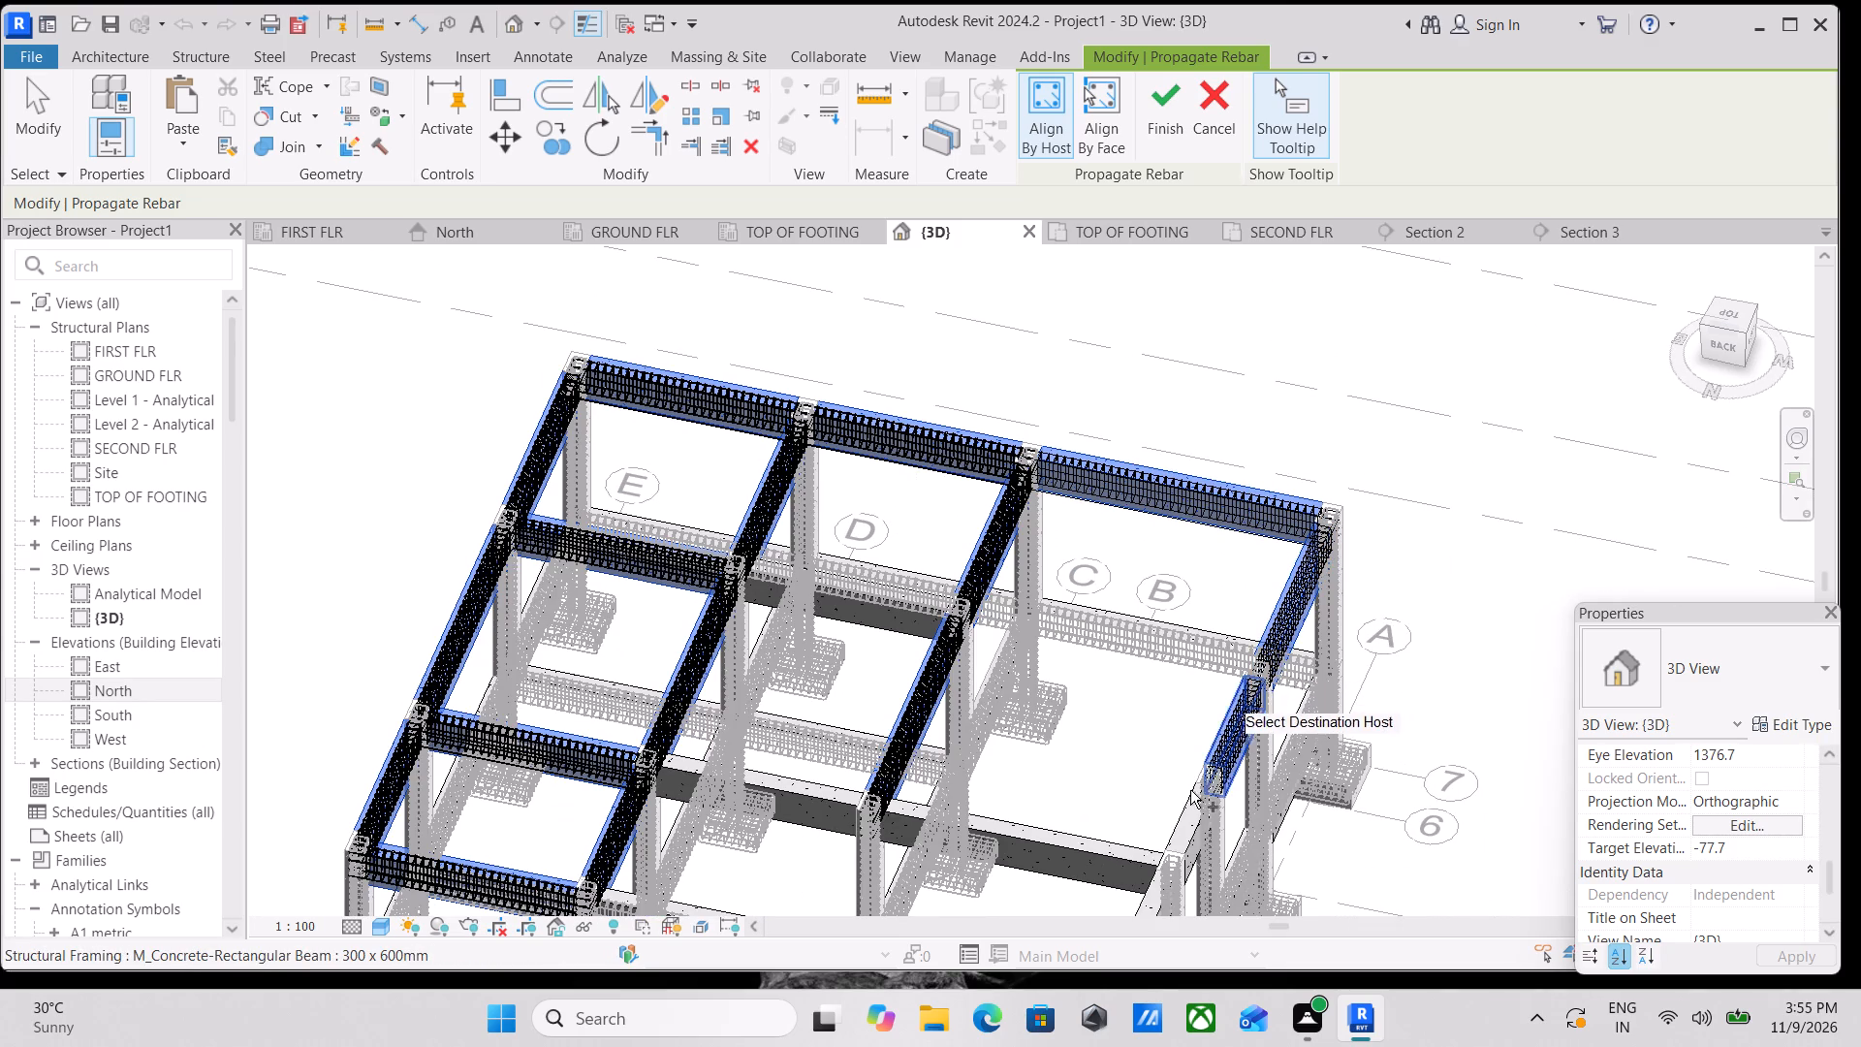
middle_drag(1114, 840, 1186, 629)
click(1260, 621)
Add the two first-floor grid 2 beams from A to D and the grid A beam between grids 1 and 2 as hosts.
click(1145, 634)
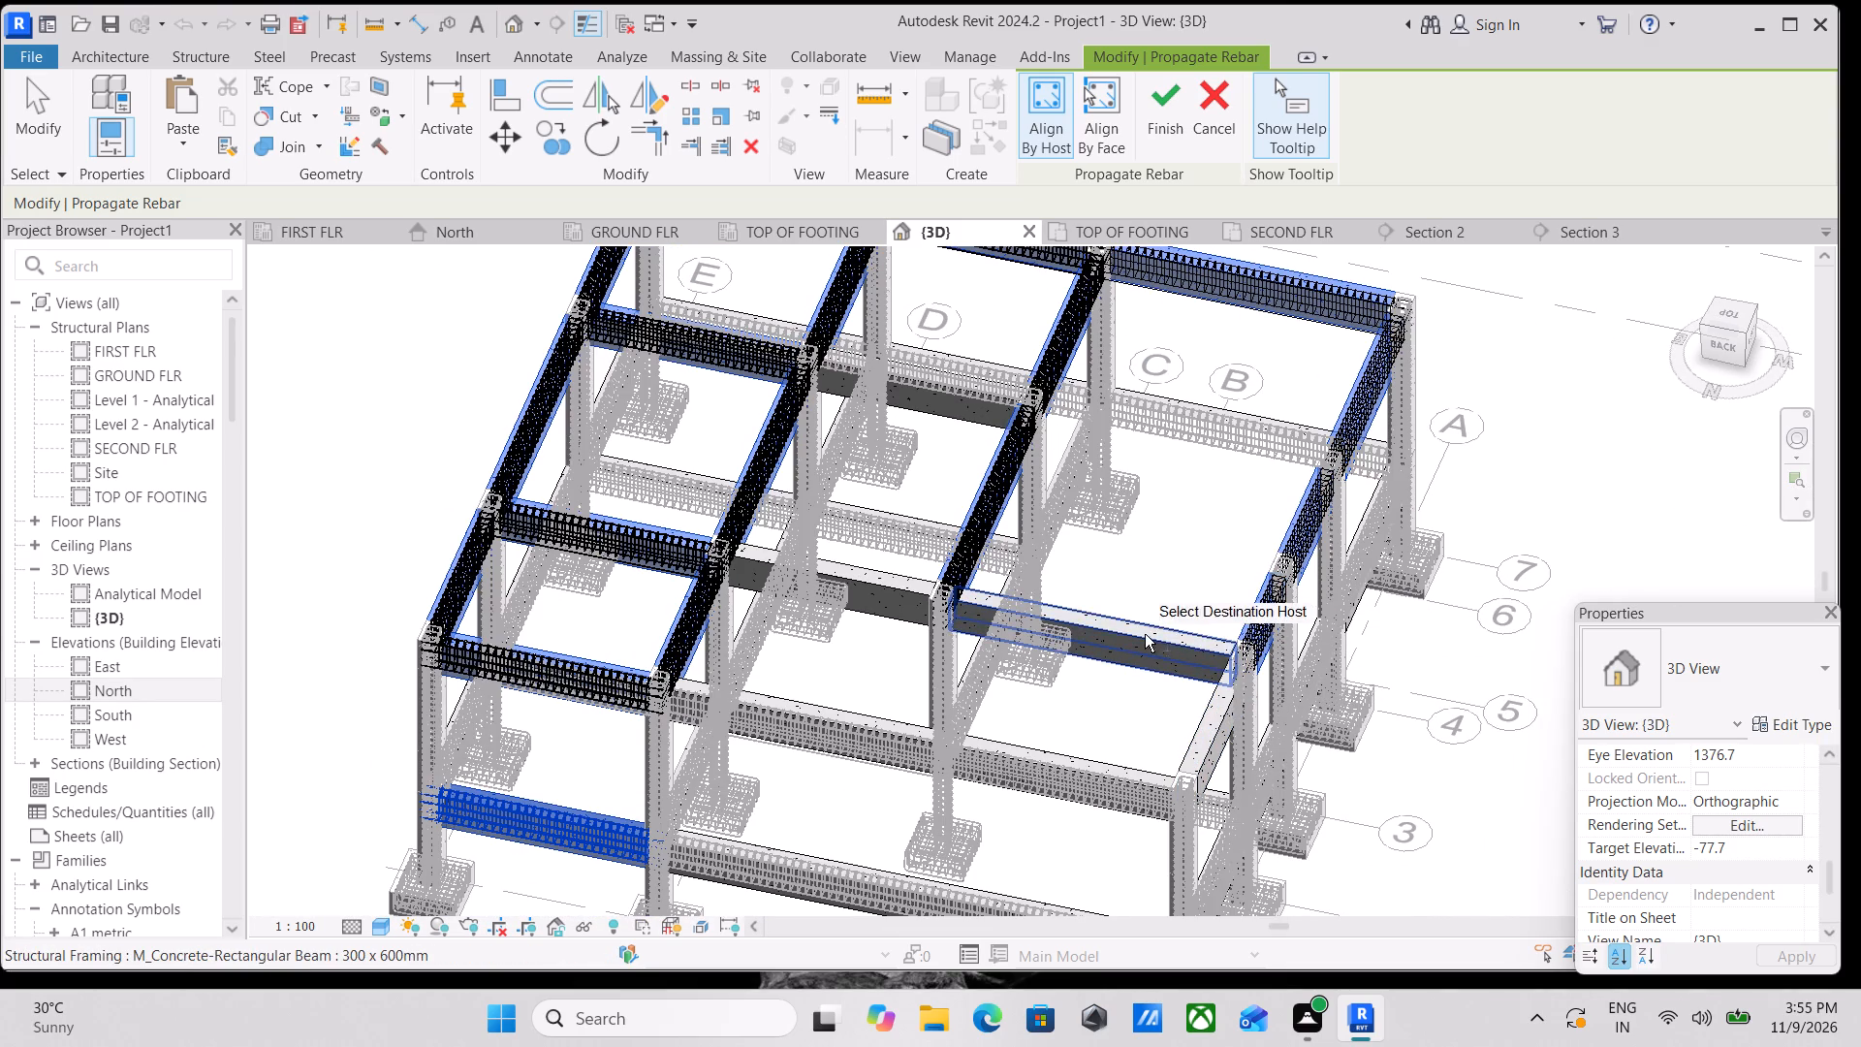
click(872, 563)
middle_drag(842, 679, 906, 625)
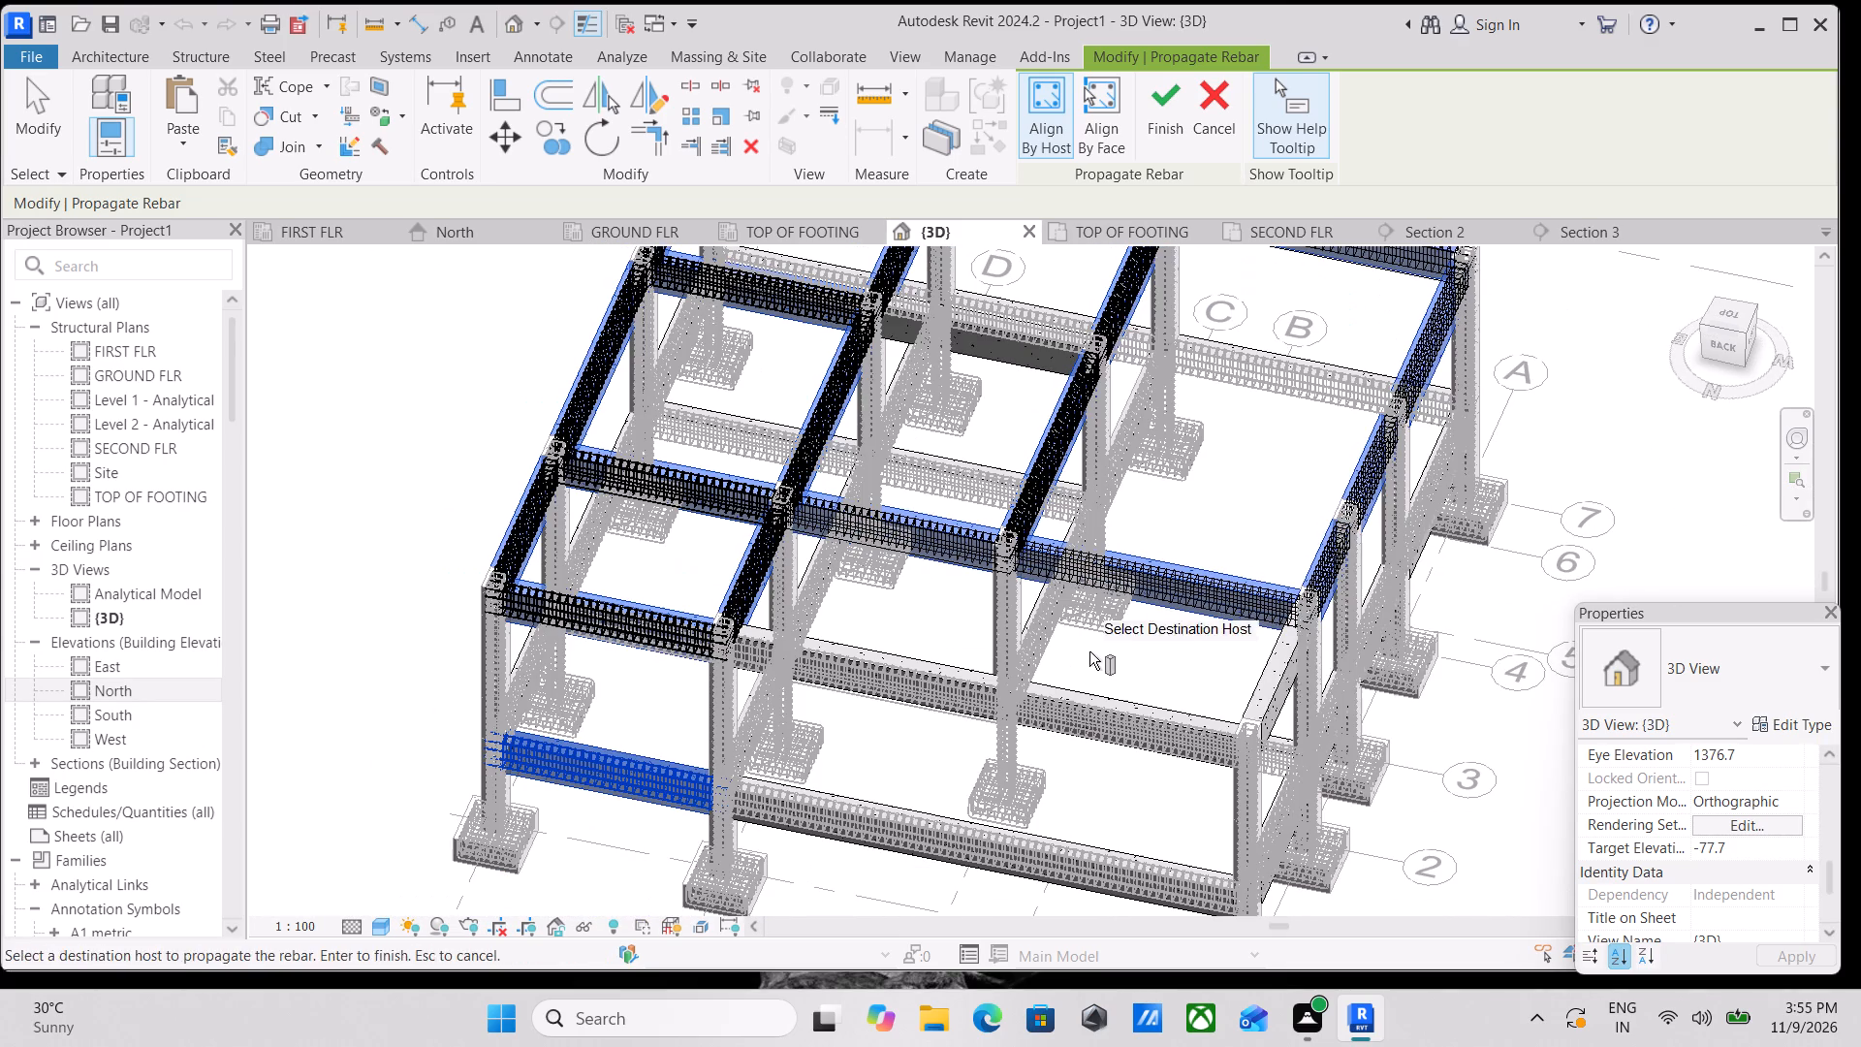
click(1276, 677)
Add the first-floor grid 1 beam between A and D as a destination host and finish the rebar propagation.
scroll(1157, 737, down, 3)
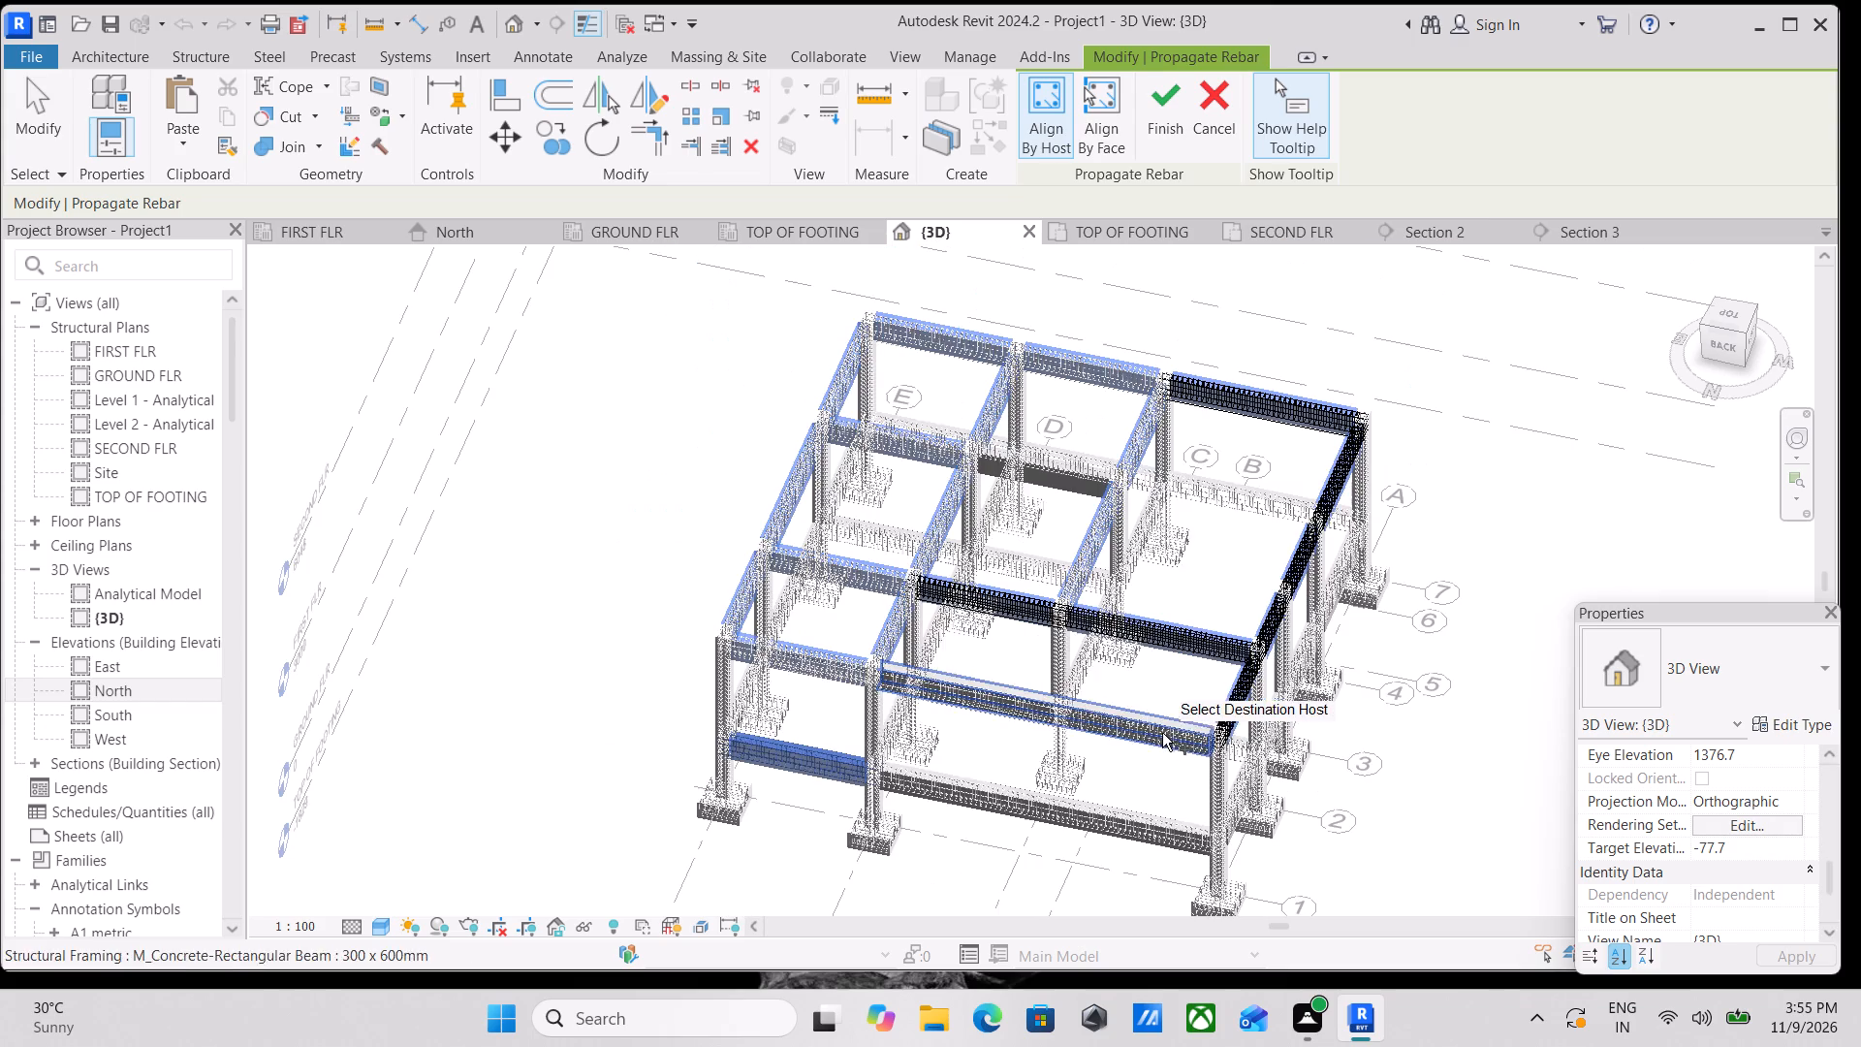
shift+middle_drag(1154, 832, 1229, 415)
shift+middle_drag(1179, 502, 1370, 756)
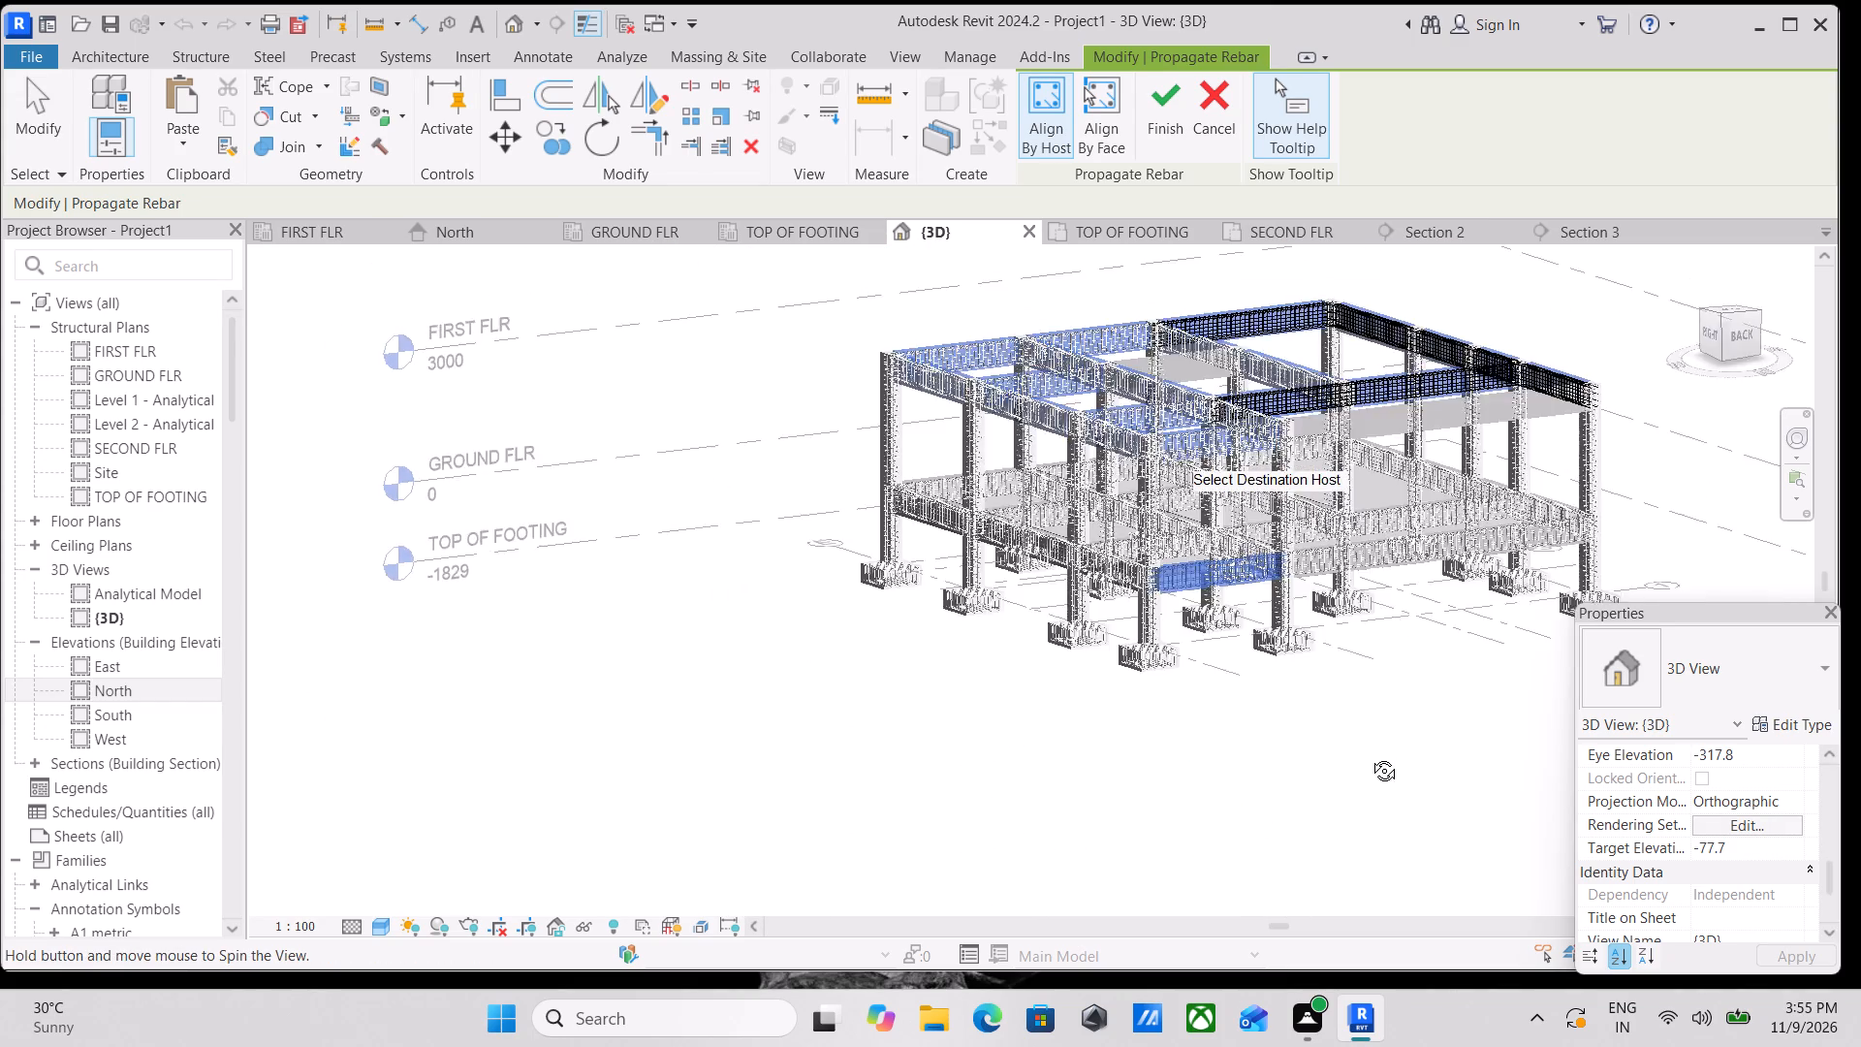
shift+middle_drag(1370, 756, 1383, 777)
middle_drag(1277, 556, 1137, 718)
scroll(1529, 522, up, 5)
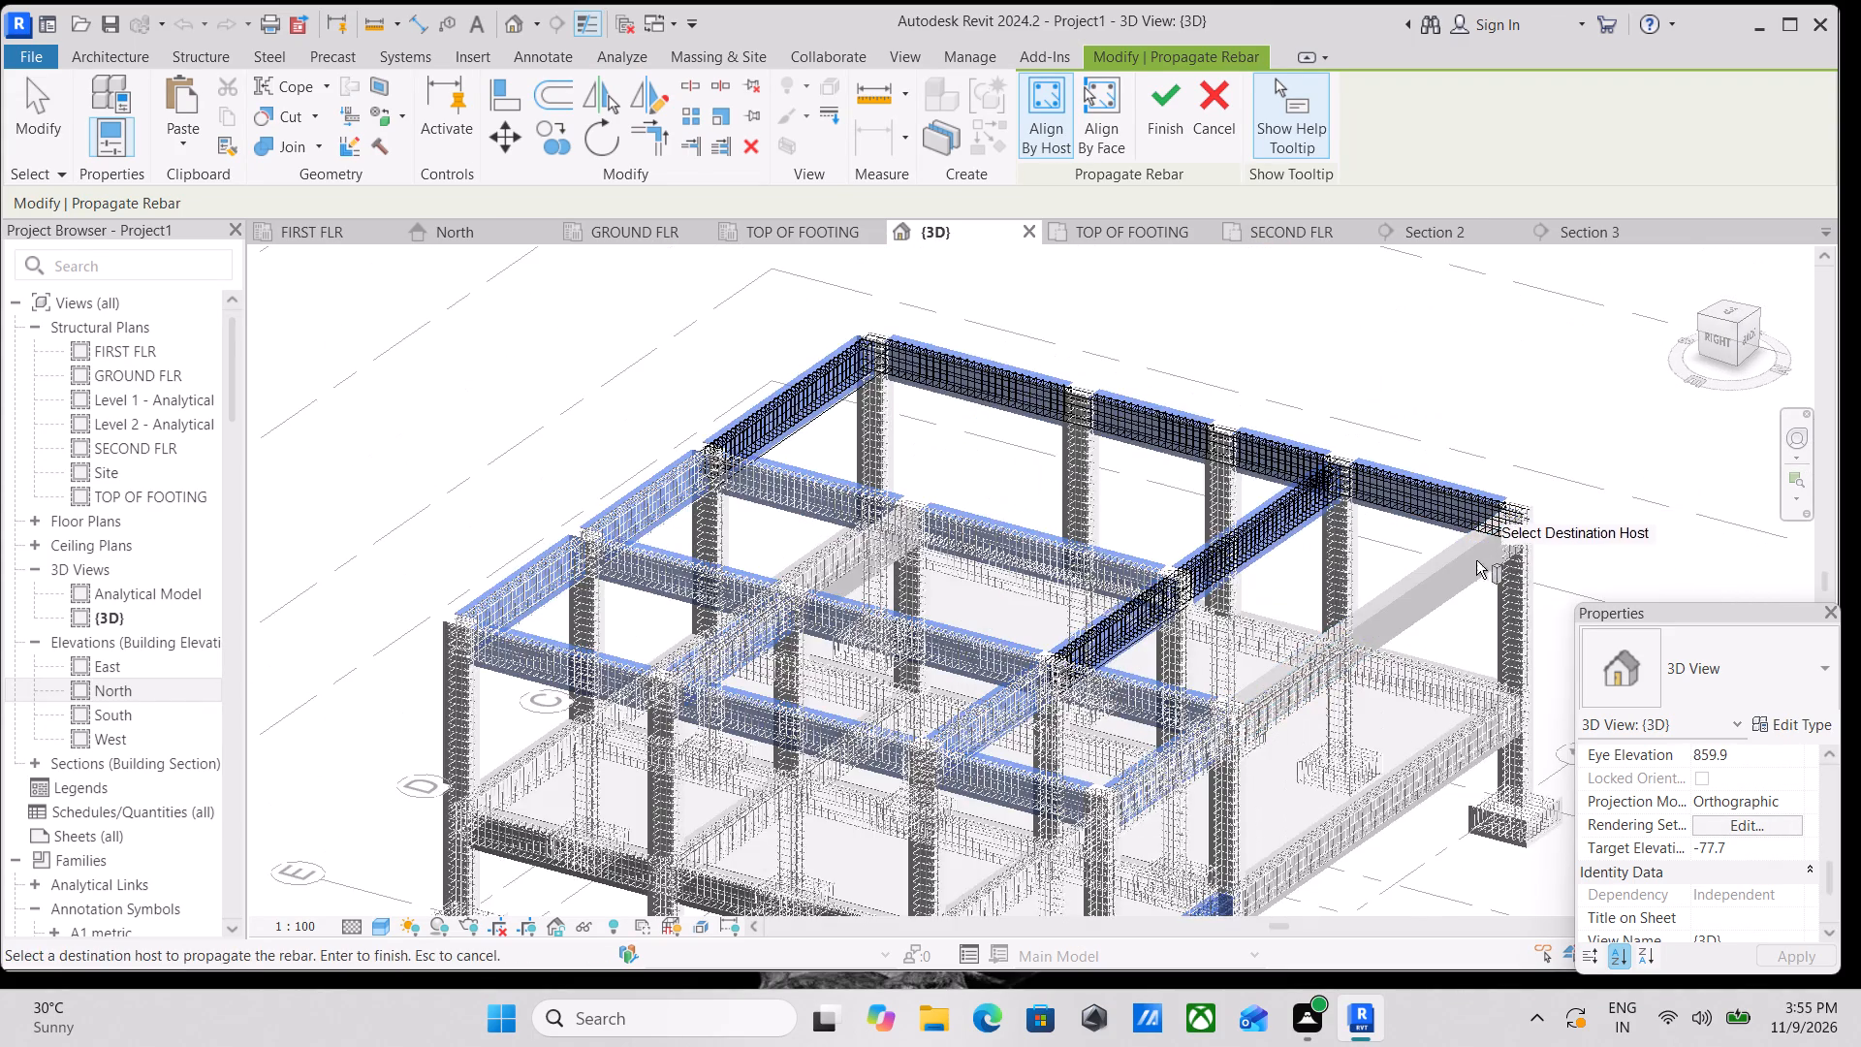
scroll(1476, 560, up, 1)
click(1403, 587)
middle_drag(1238, 637, 1334, 507)
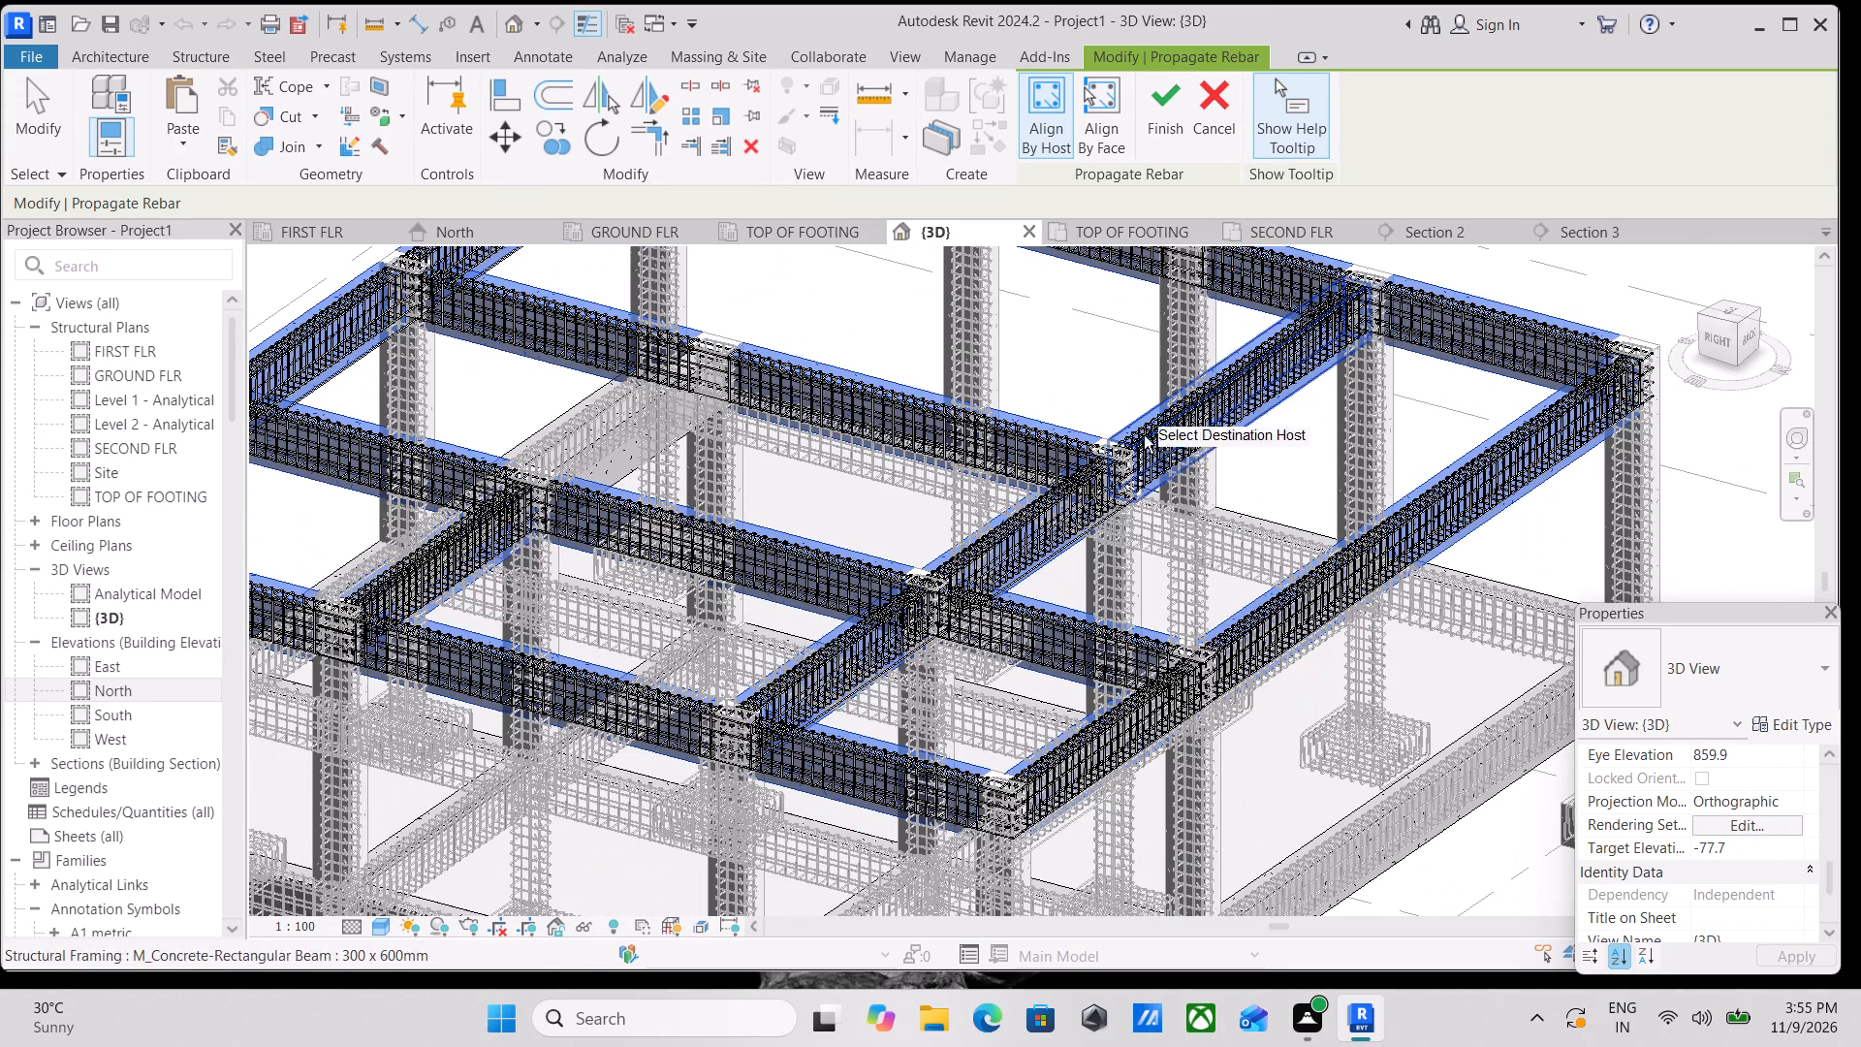
click(1181, 95)
Examine the propagated first-floor beam reinforcement around the whole frame in the {3D} view.
scroll(1106, 497, down, 4)
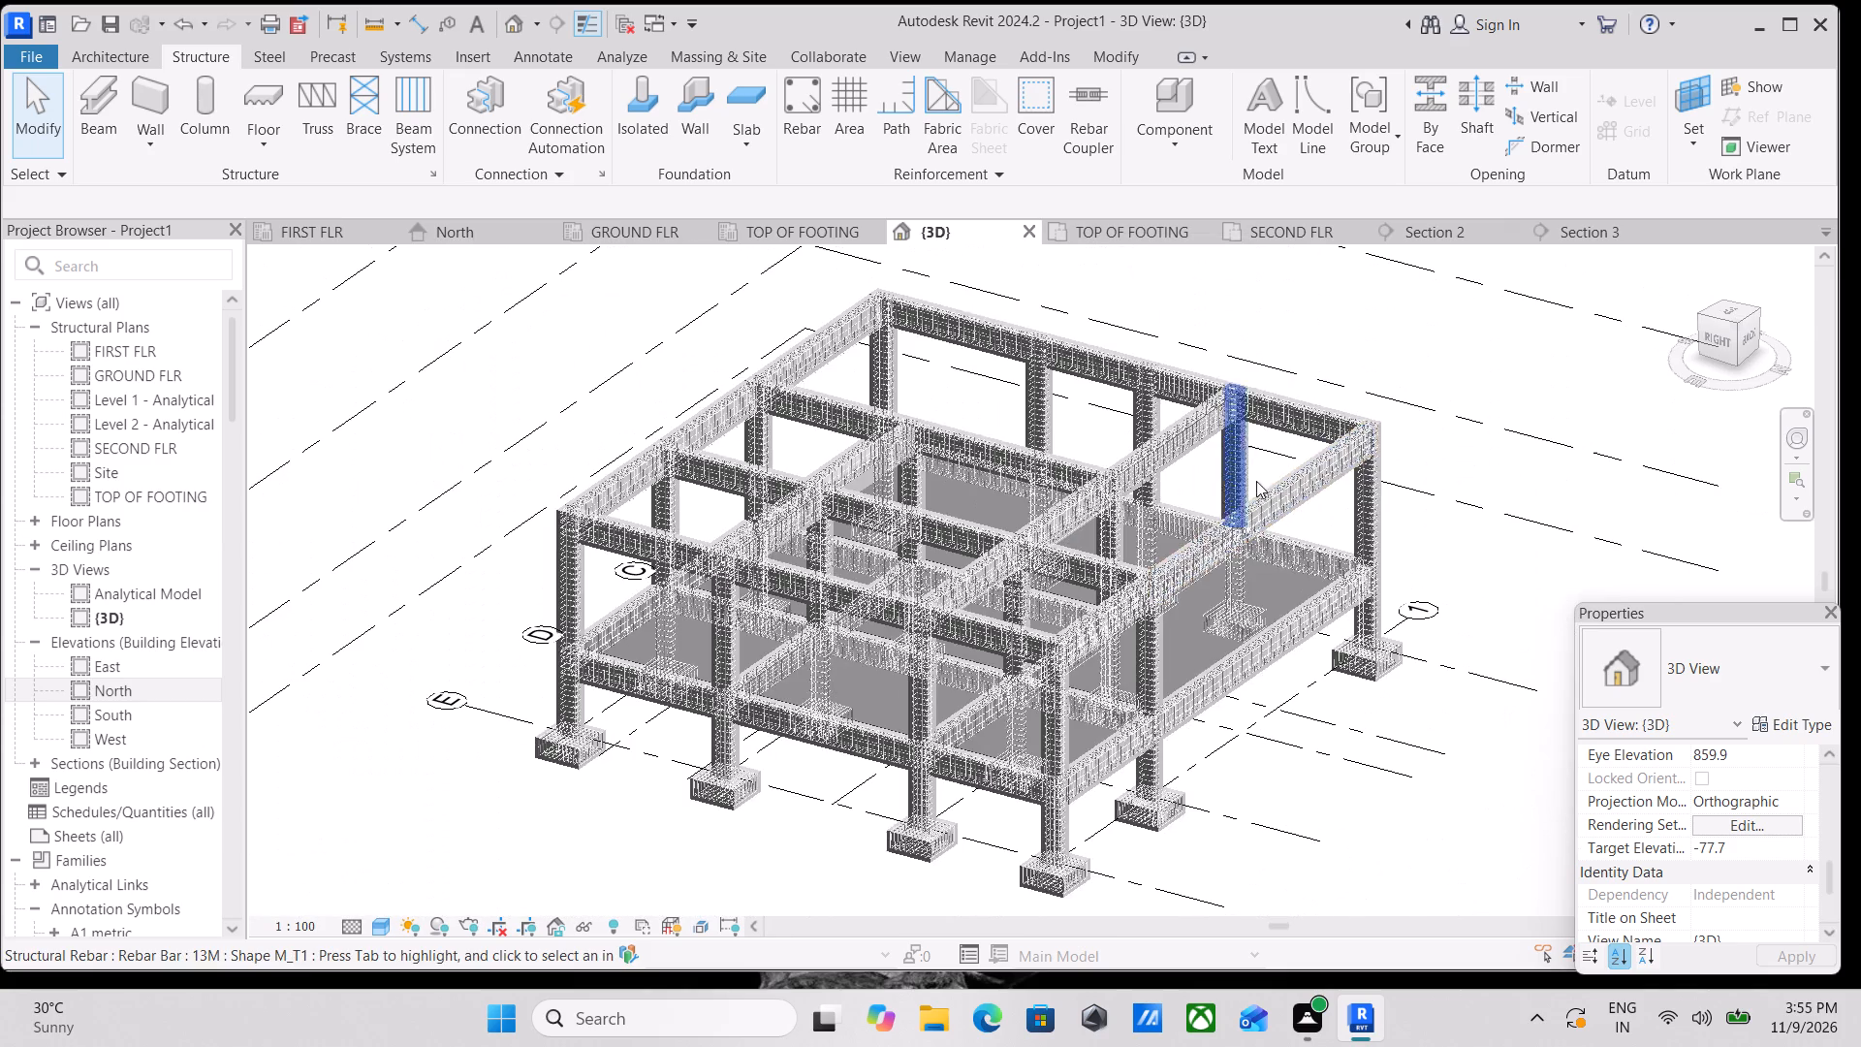
scroll(1144, 638, up, 2)
shift+middle_drag(961, 700, 1241, 413)
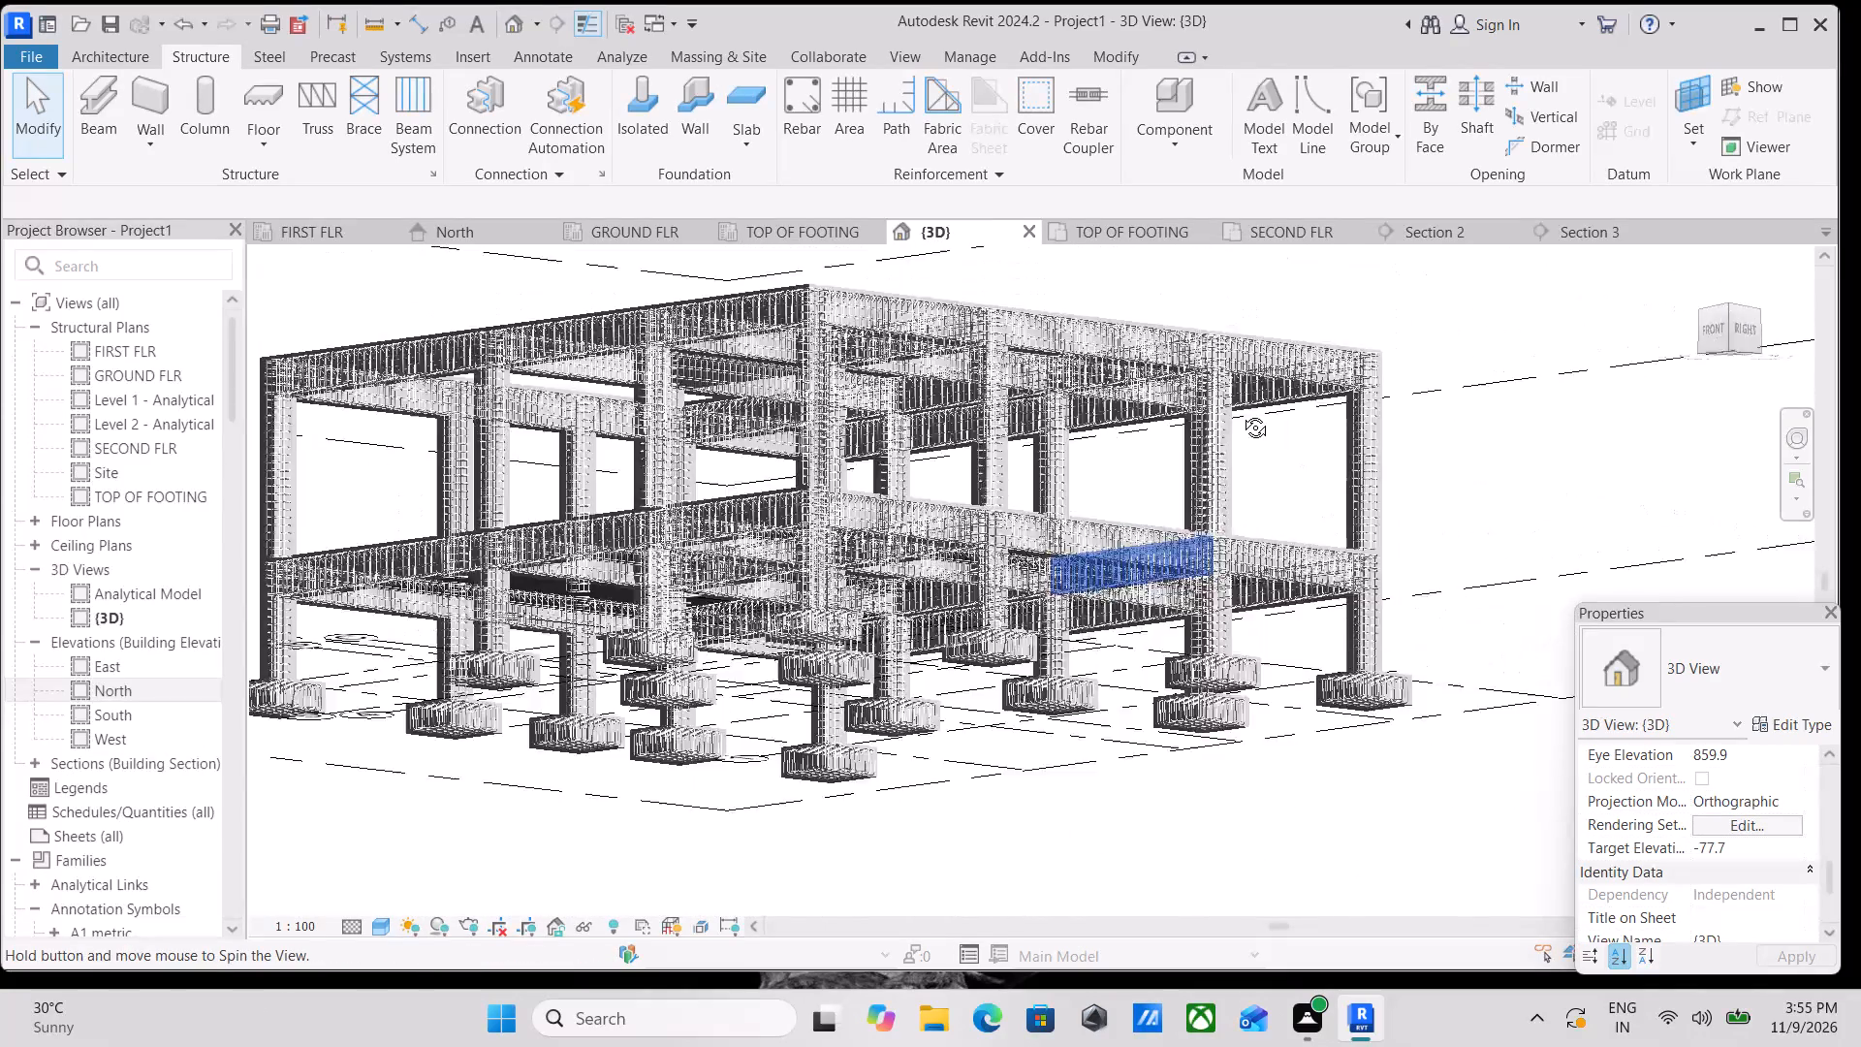
shift+middle_drag(1241, 413, 1395, 693)
middle_drag(1174, 645, 1571, 699)
middle_drag(1003, 640, 1262, 706)
scroll(1240, 695, up, 2)
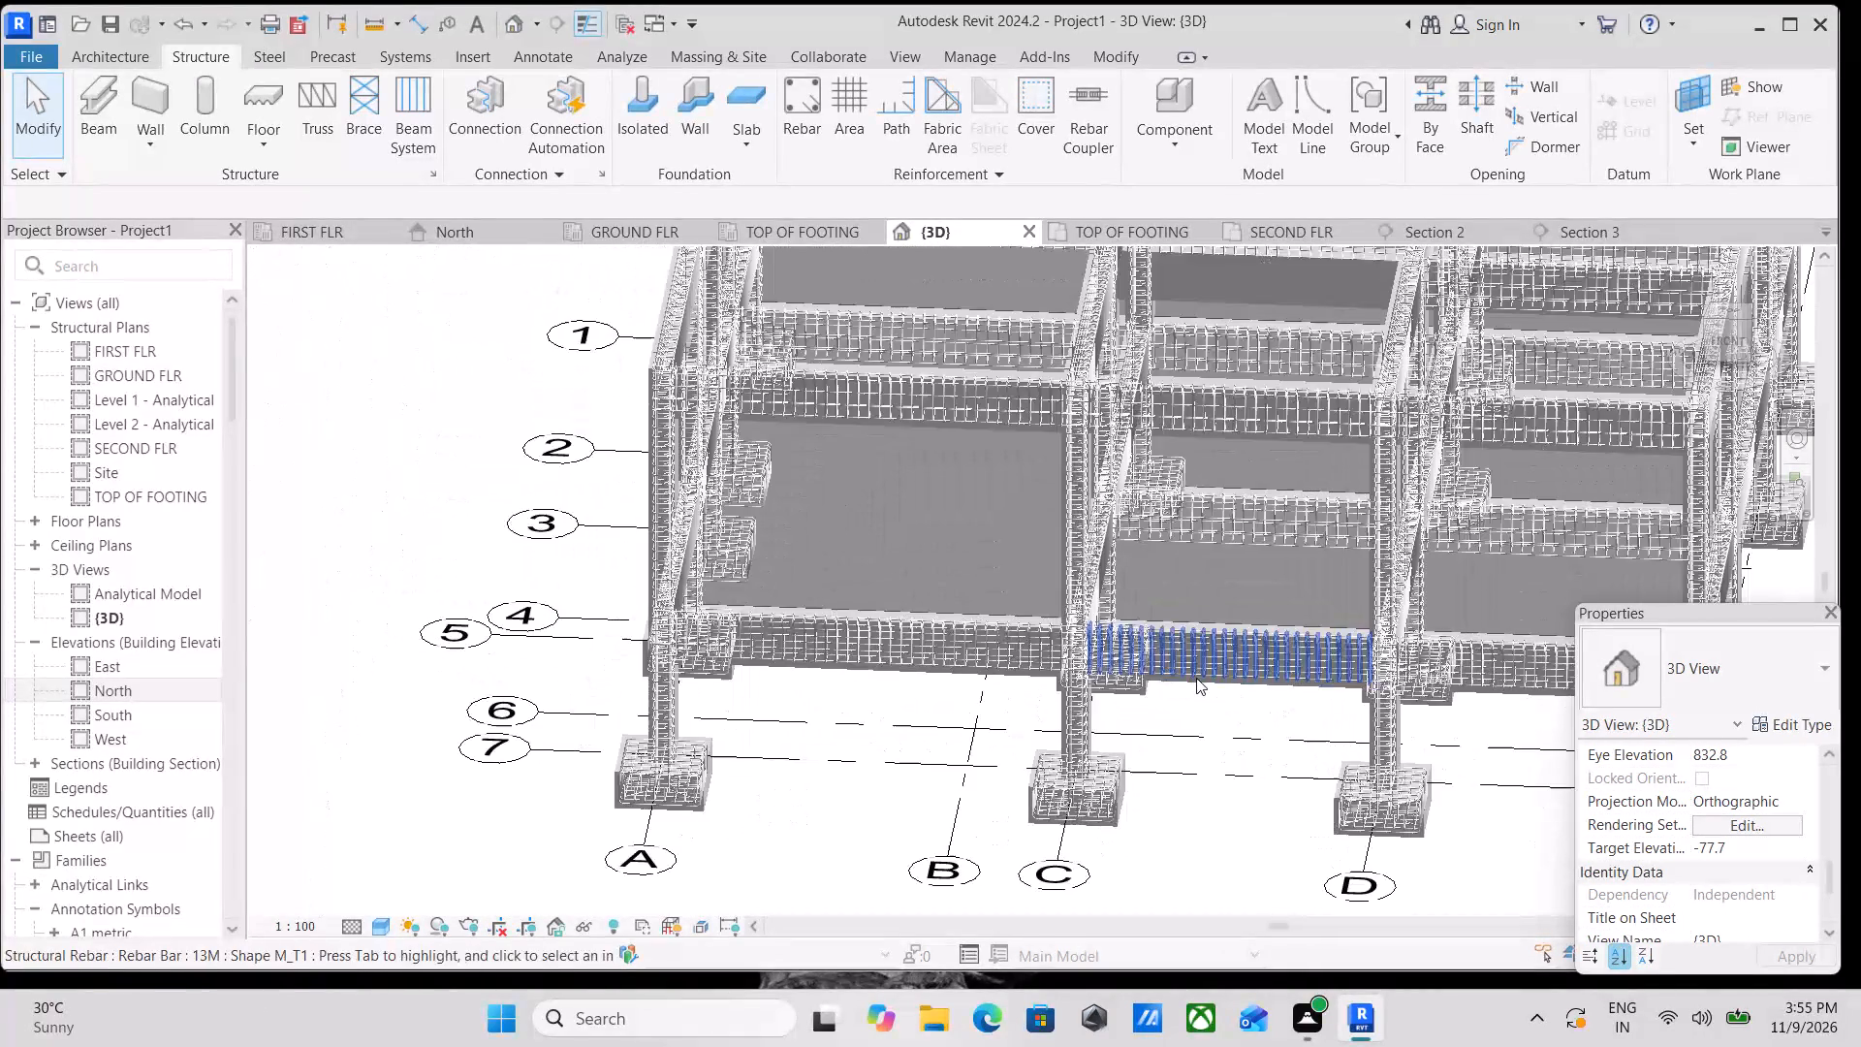
scroll(1191, 679, up, 2)
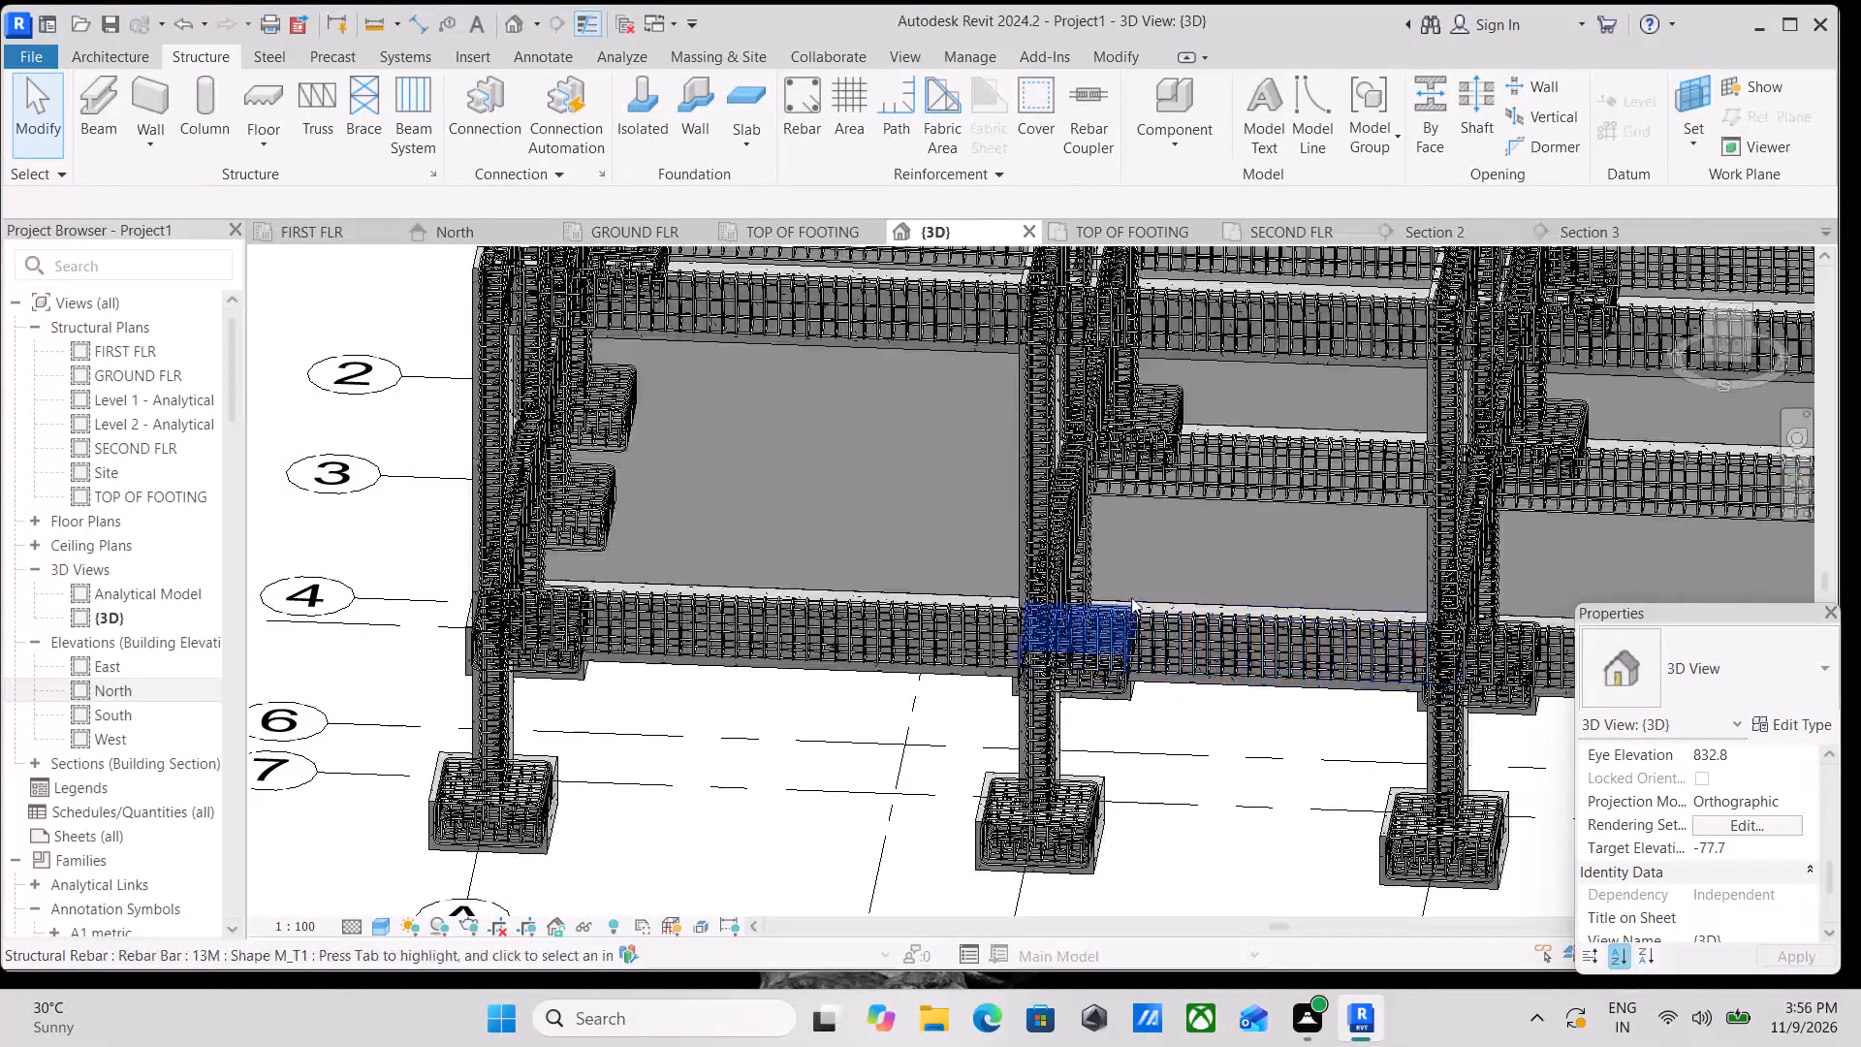
scroll(1131, 597, down, 1)
middle_drag(1125, 605, 1071, 786)
scroll(1076, 704, down, 2)
Select all instances of the 13M rebar and temporarily hide them in the {3D} view.
click(1168, 785)
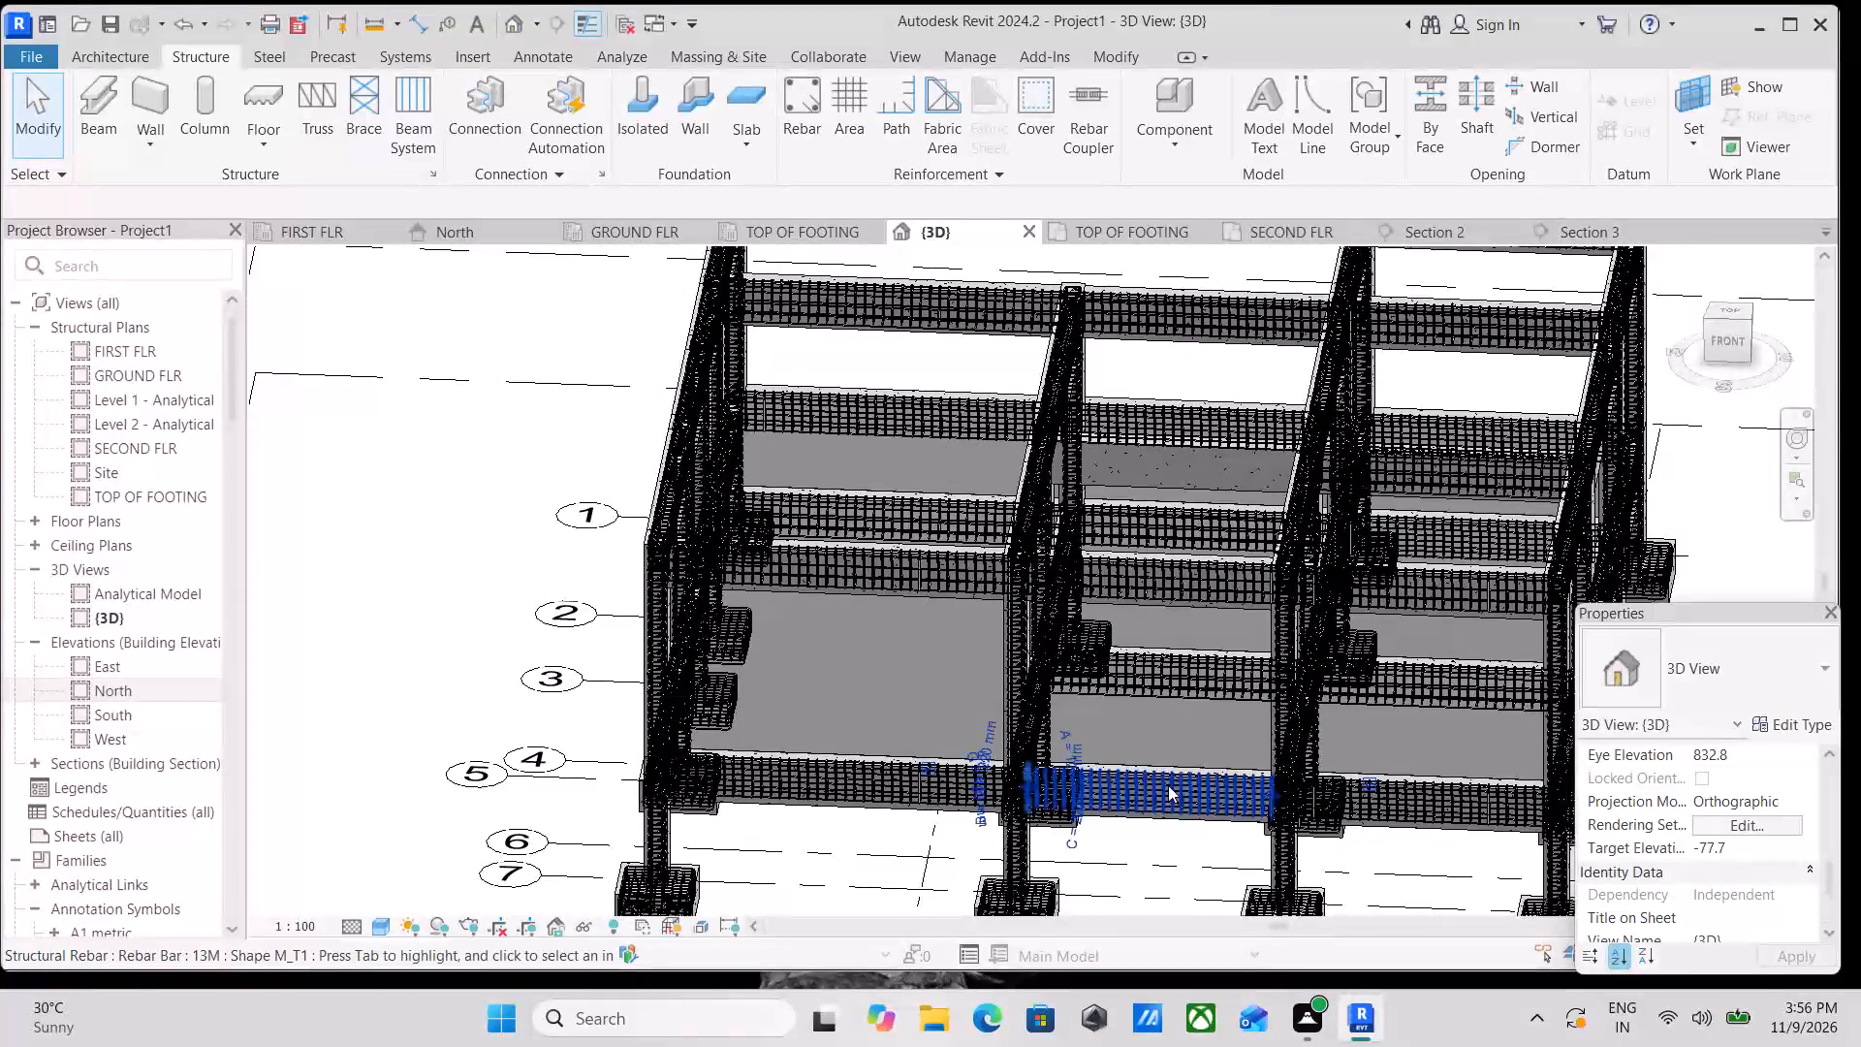
text(SA)
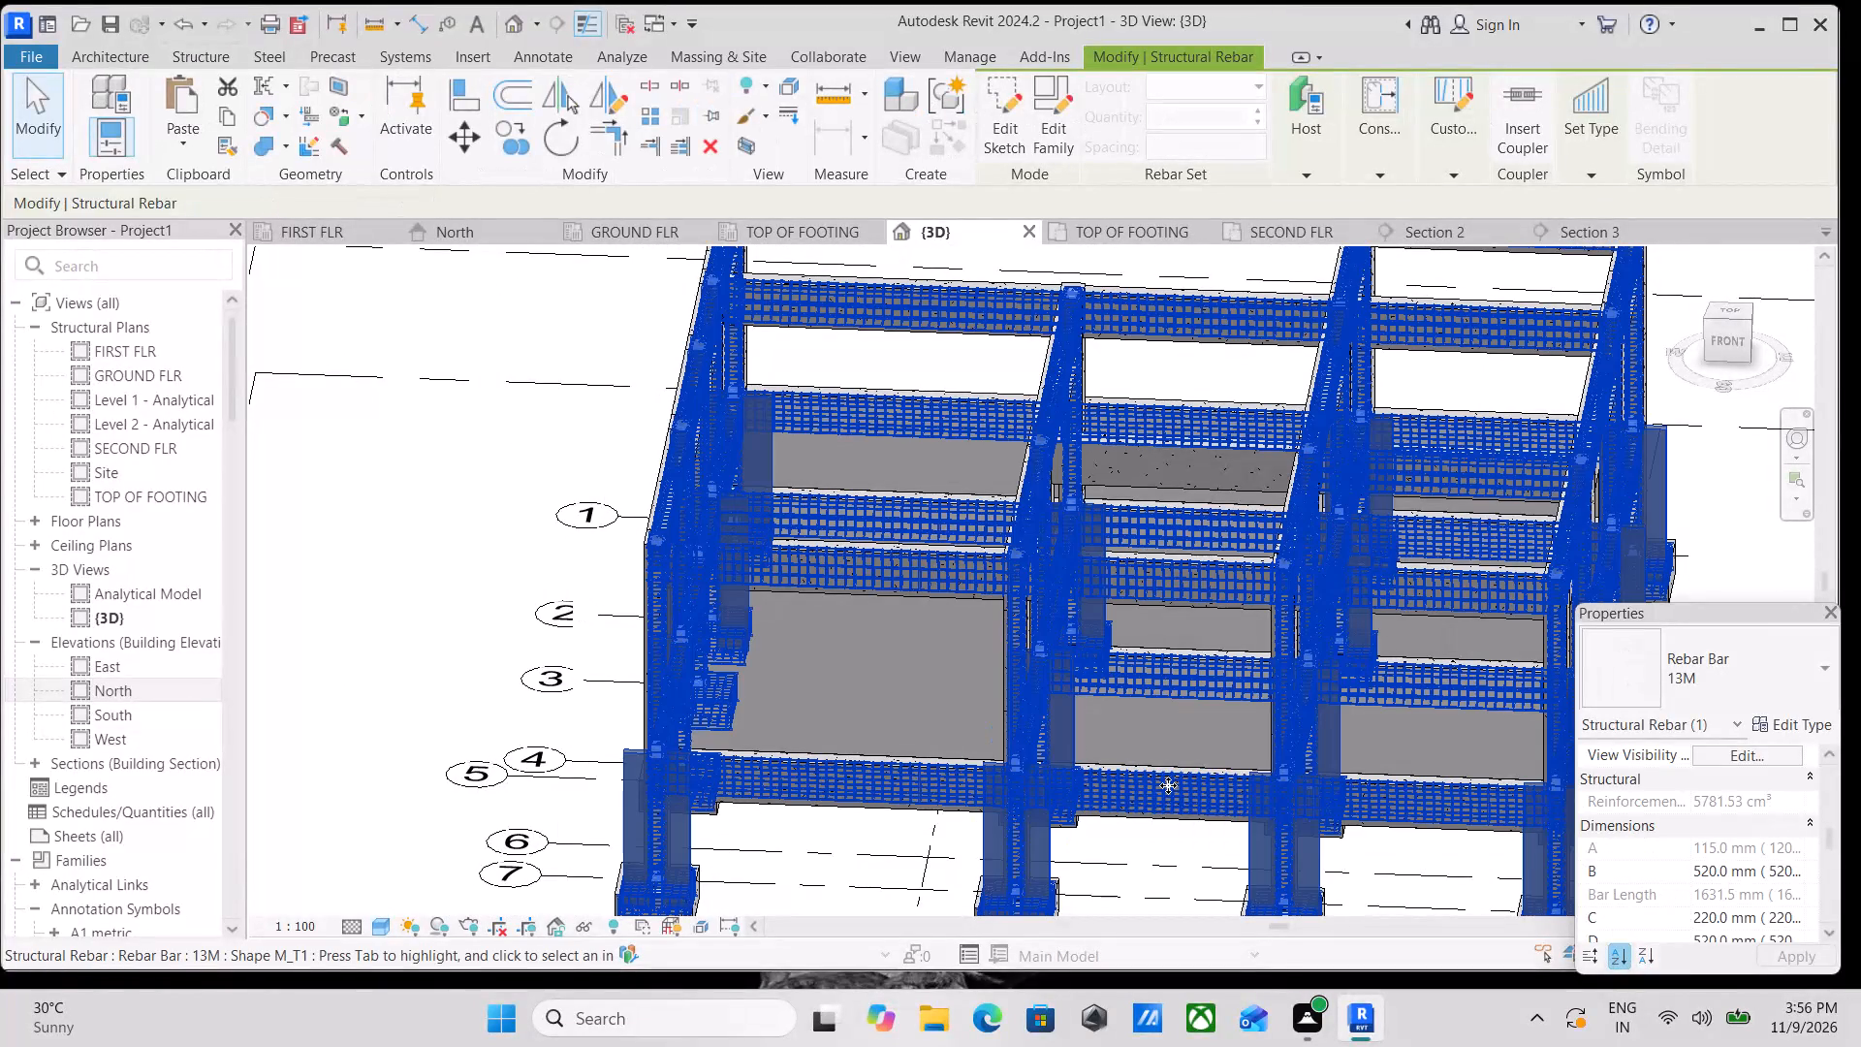
text(HH)
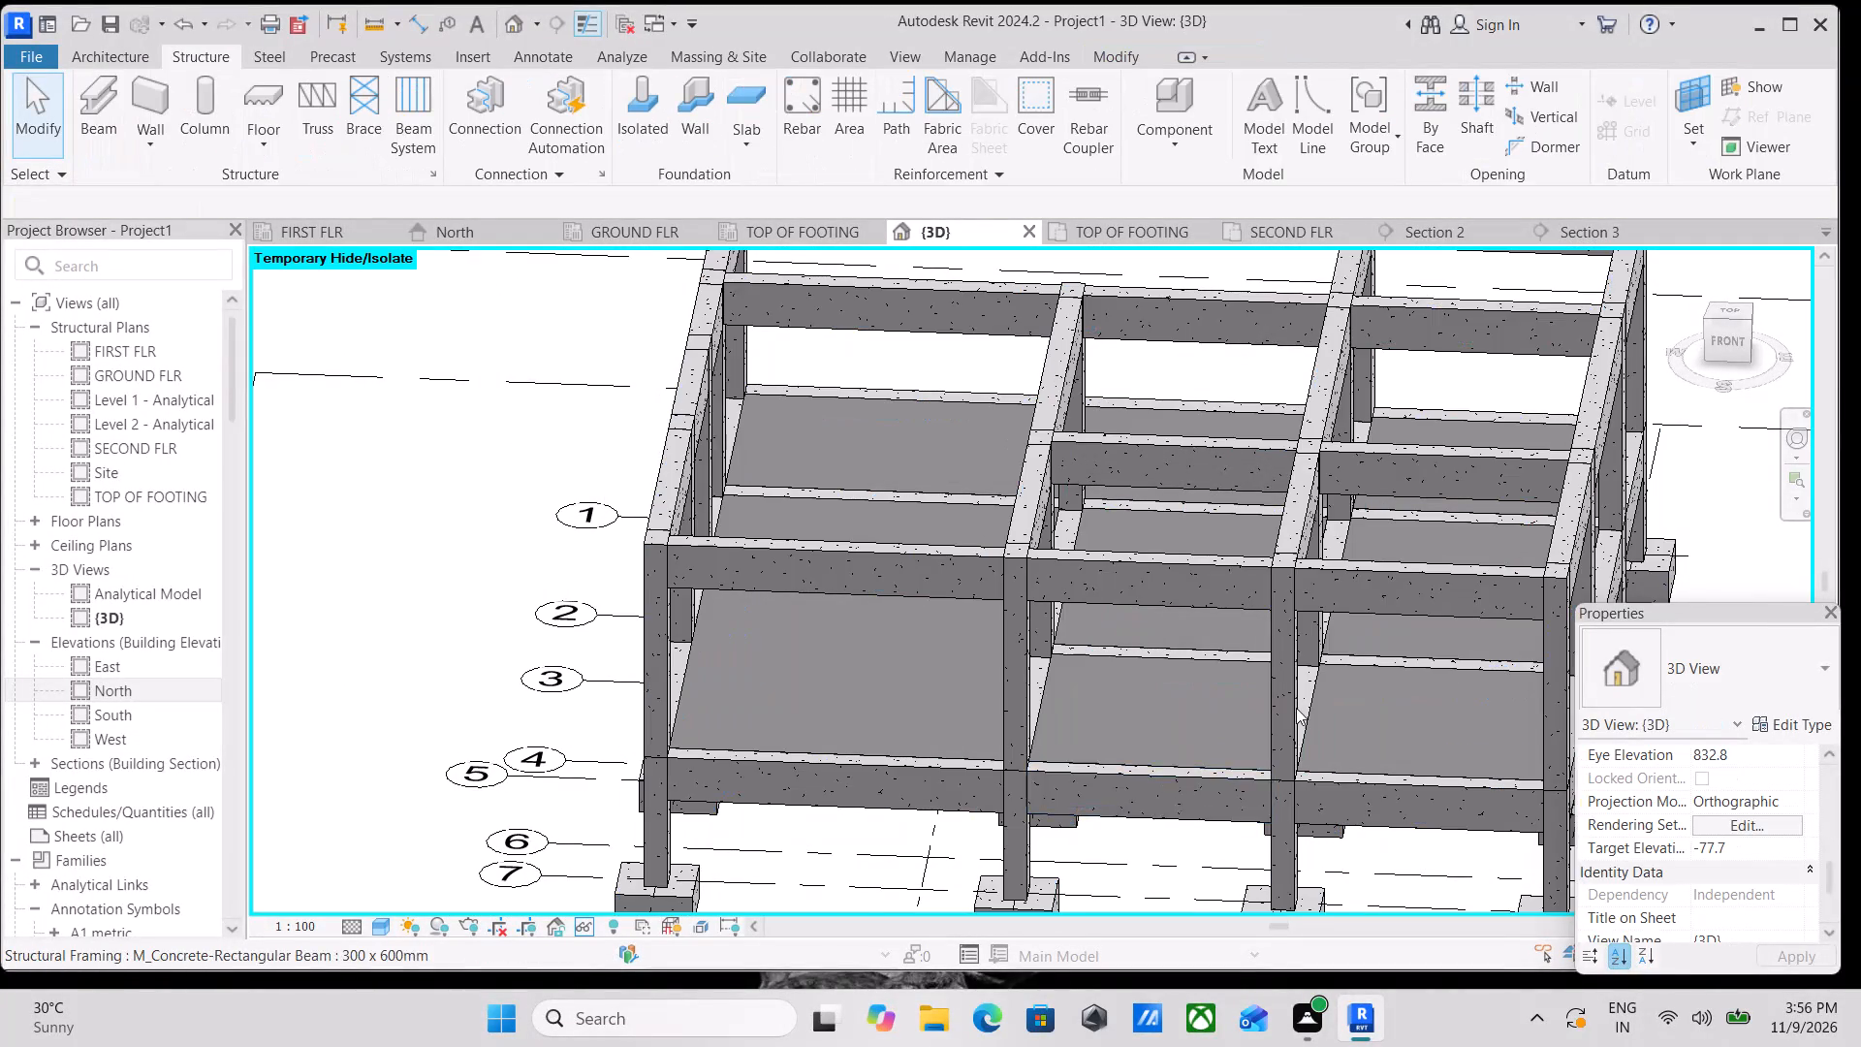
scroll(1296, 708, up, 1)
scroll(1297, 707, down, 4)
middle_drag(1173, 738, 1157, 764)
In the GROUND FLR plan, cut a horizontal building section across the bay between grids D and E, just above grid 2, facing grid 1.
click(596, 232)
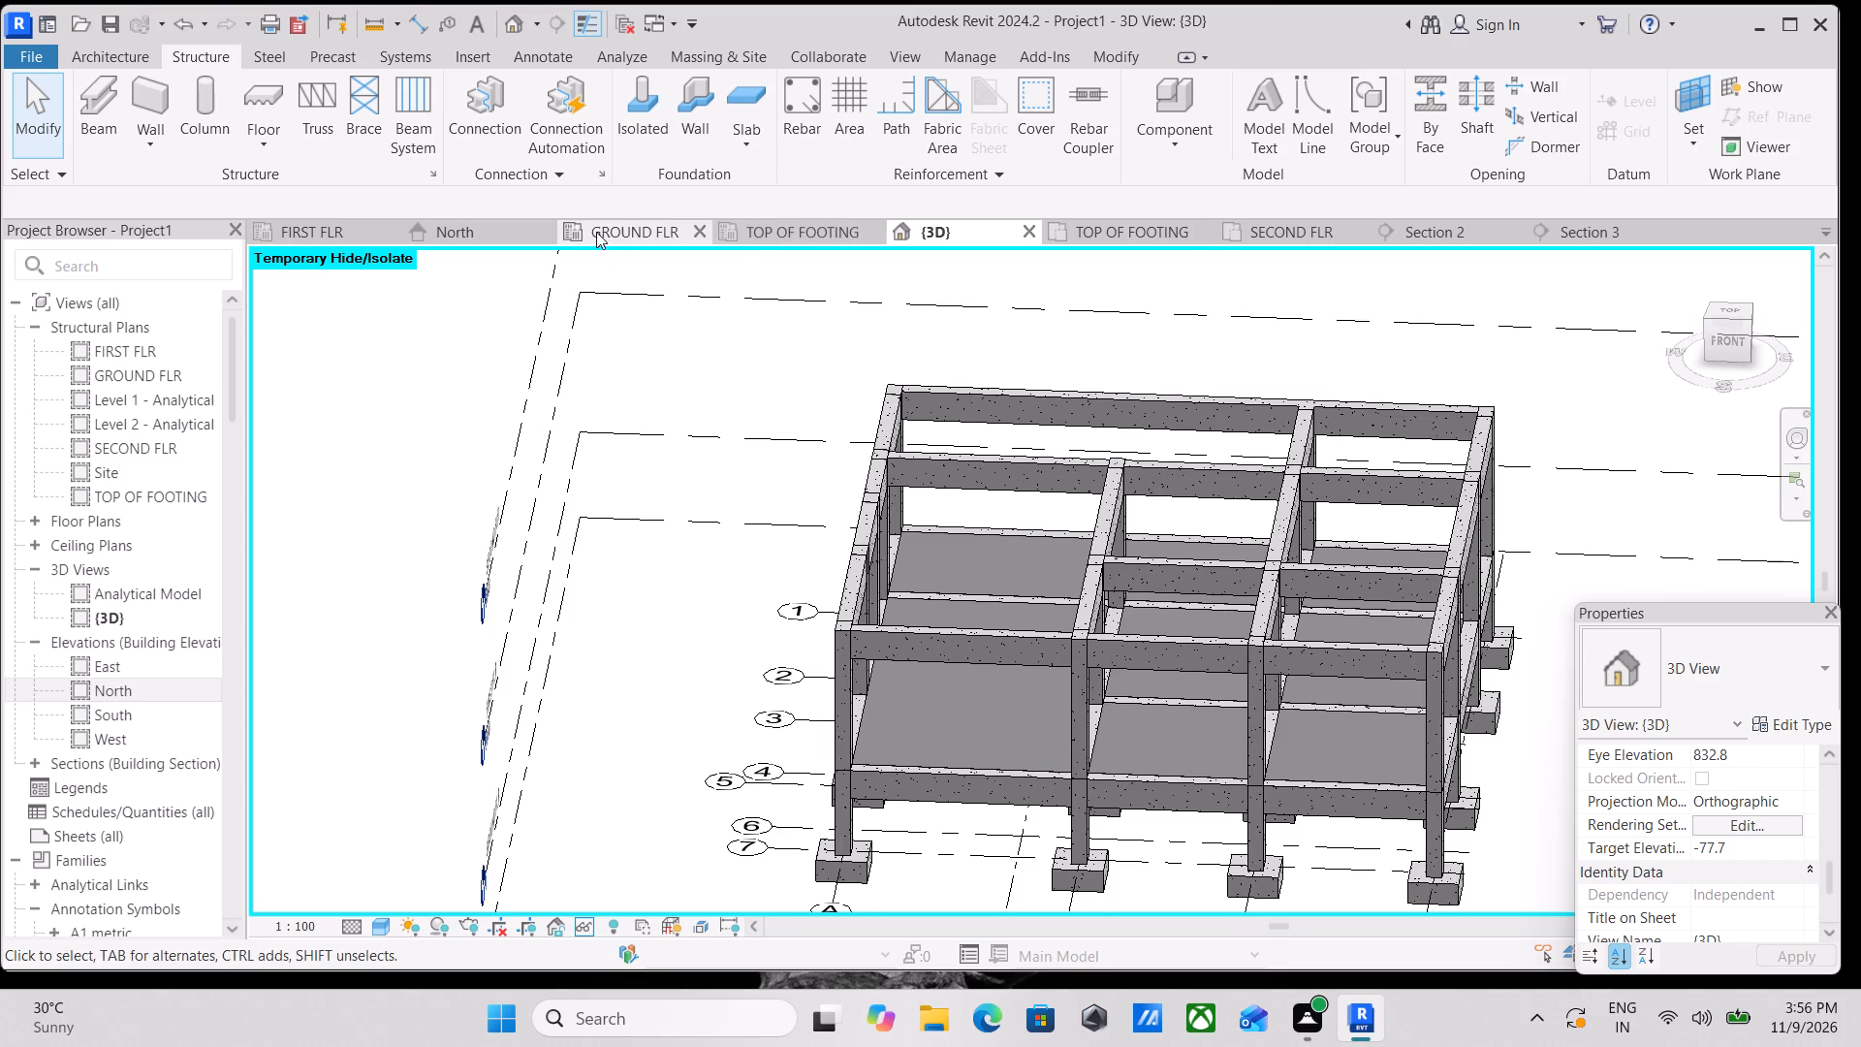
scroll(928, 661, down, 5)
middle_drag(1055, 642, 714, 492)
scroll(648, 440, down, 4)
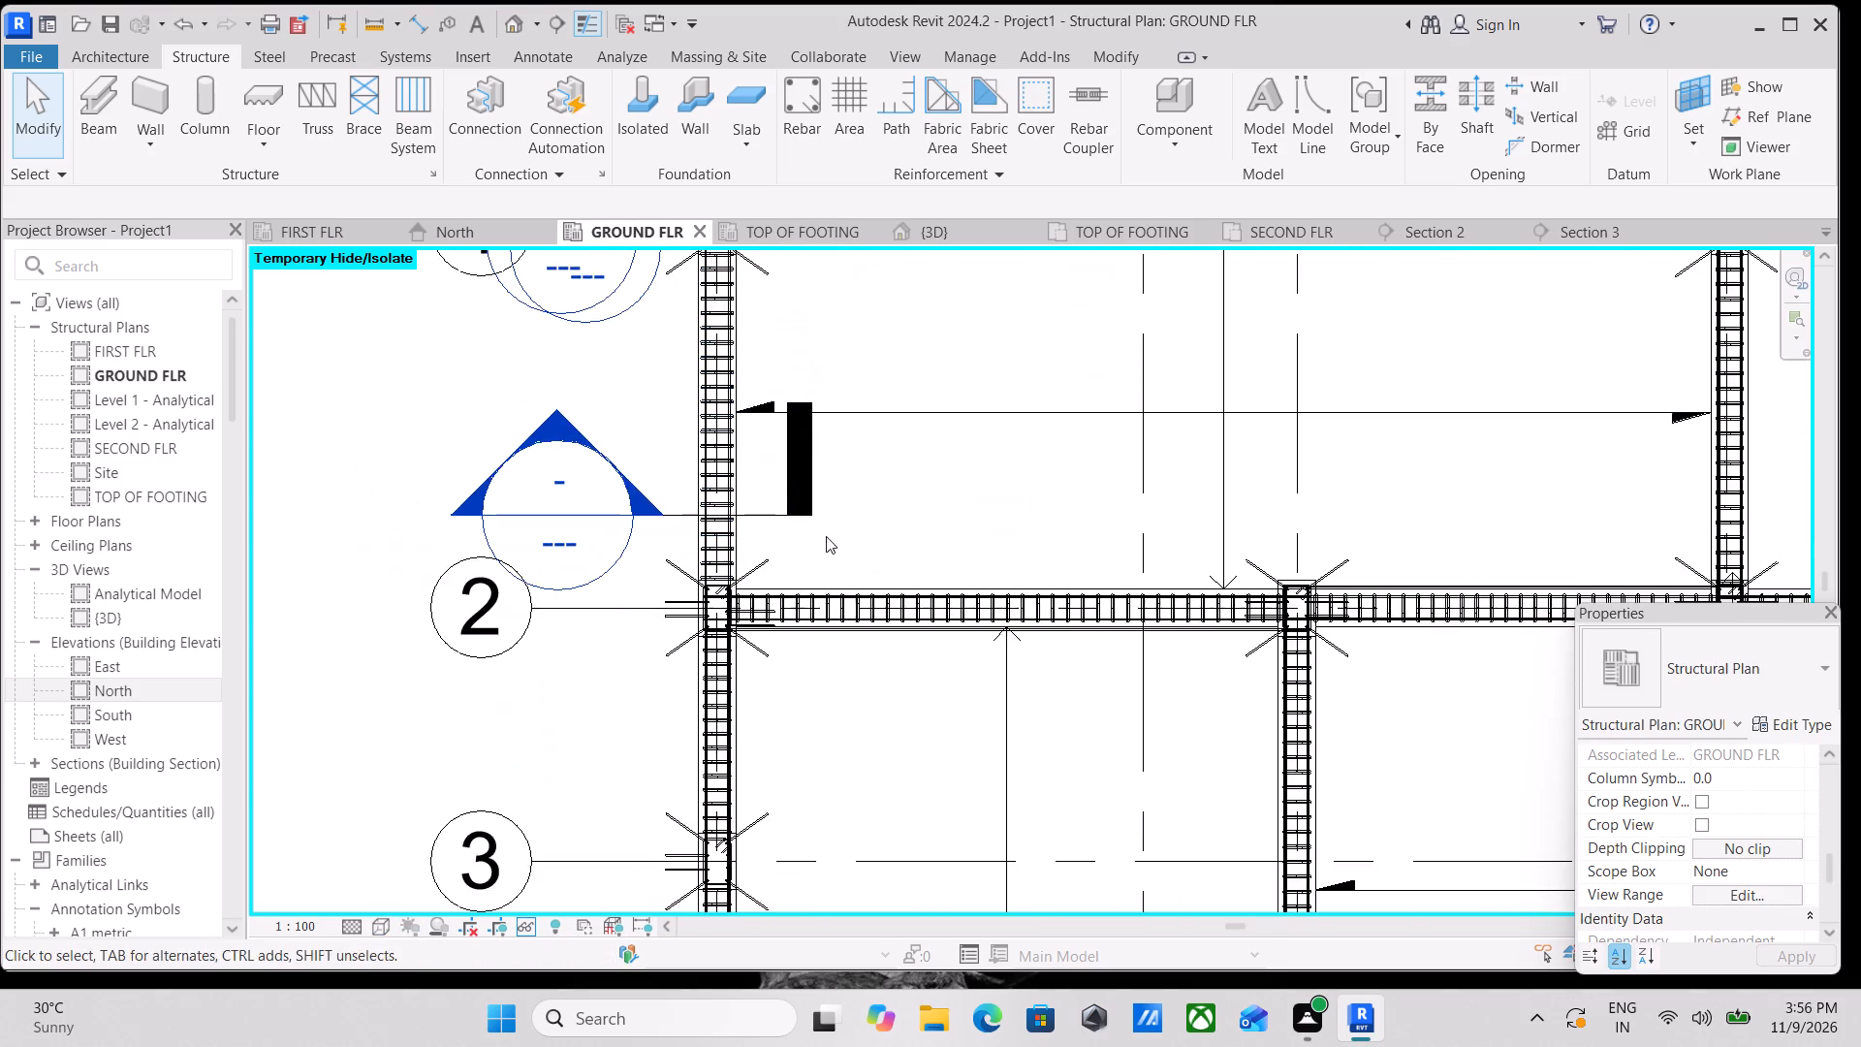
scroll(826, 536, down, 3)
middle_drag(910, 603, 998, 403)
scroll(1017, 685, down, 4)
middle_drag(1011, 698, 1040, 541)
middle_drag(1048, 501, 976, 567)
scroll(1048, 501, down, 1)
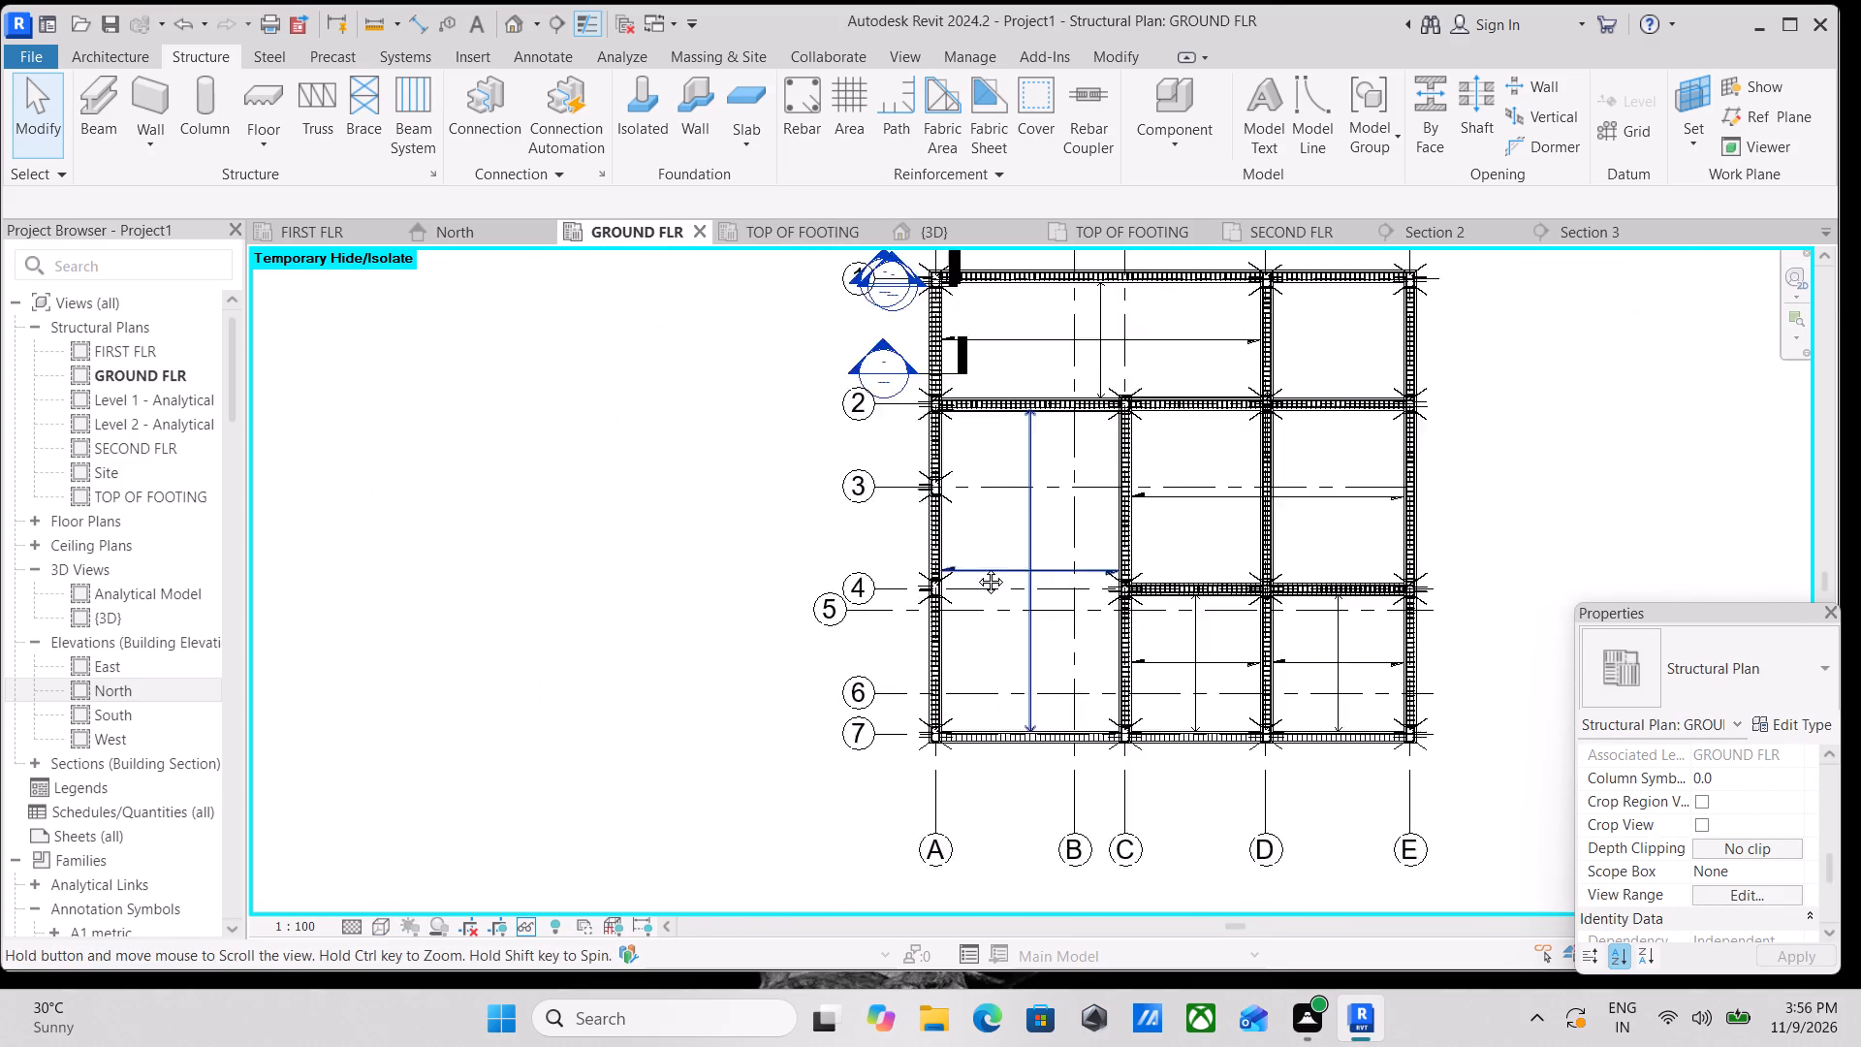
middle_drag(976, 567, 919, 601)
middle_drag(1005, 554, 888, 554)
scroll(970, 547, up, 2)
middle_drag(1074, 599, 984, 674)
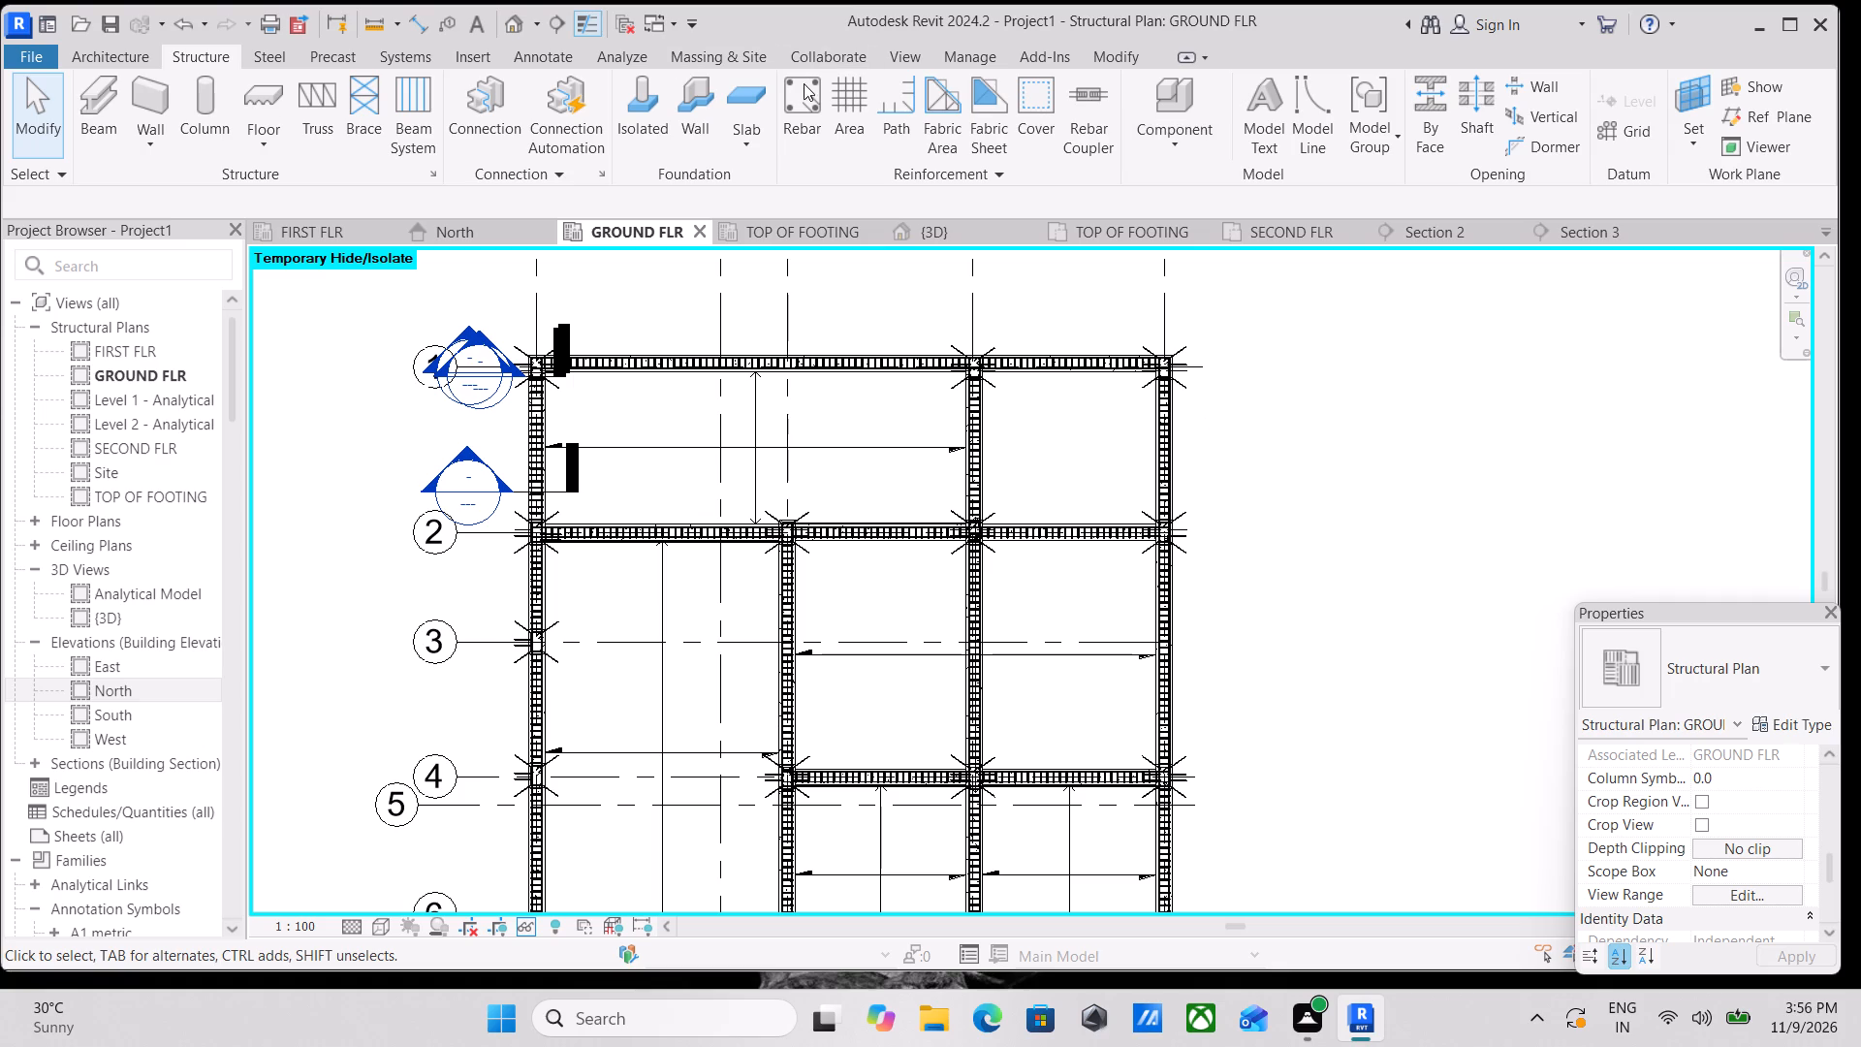
click(561, 19)
scroll(1124, 632, up, 3)
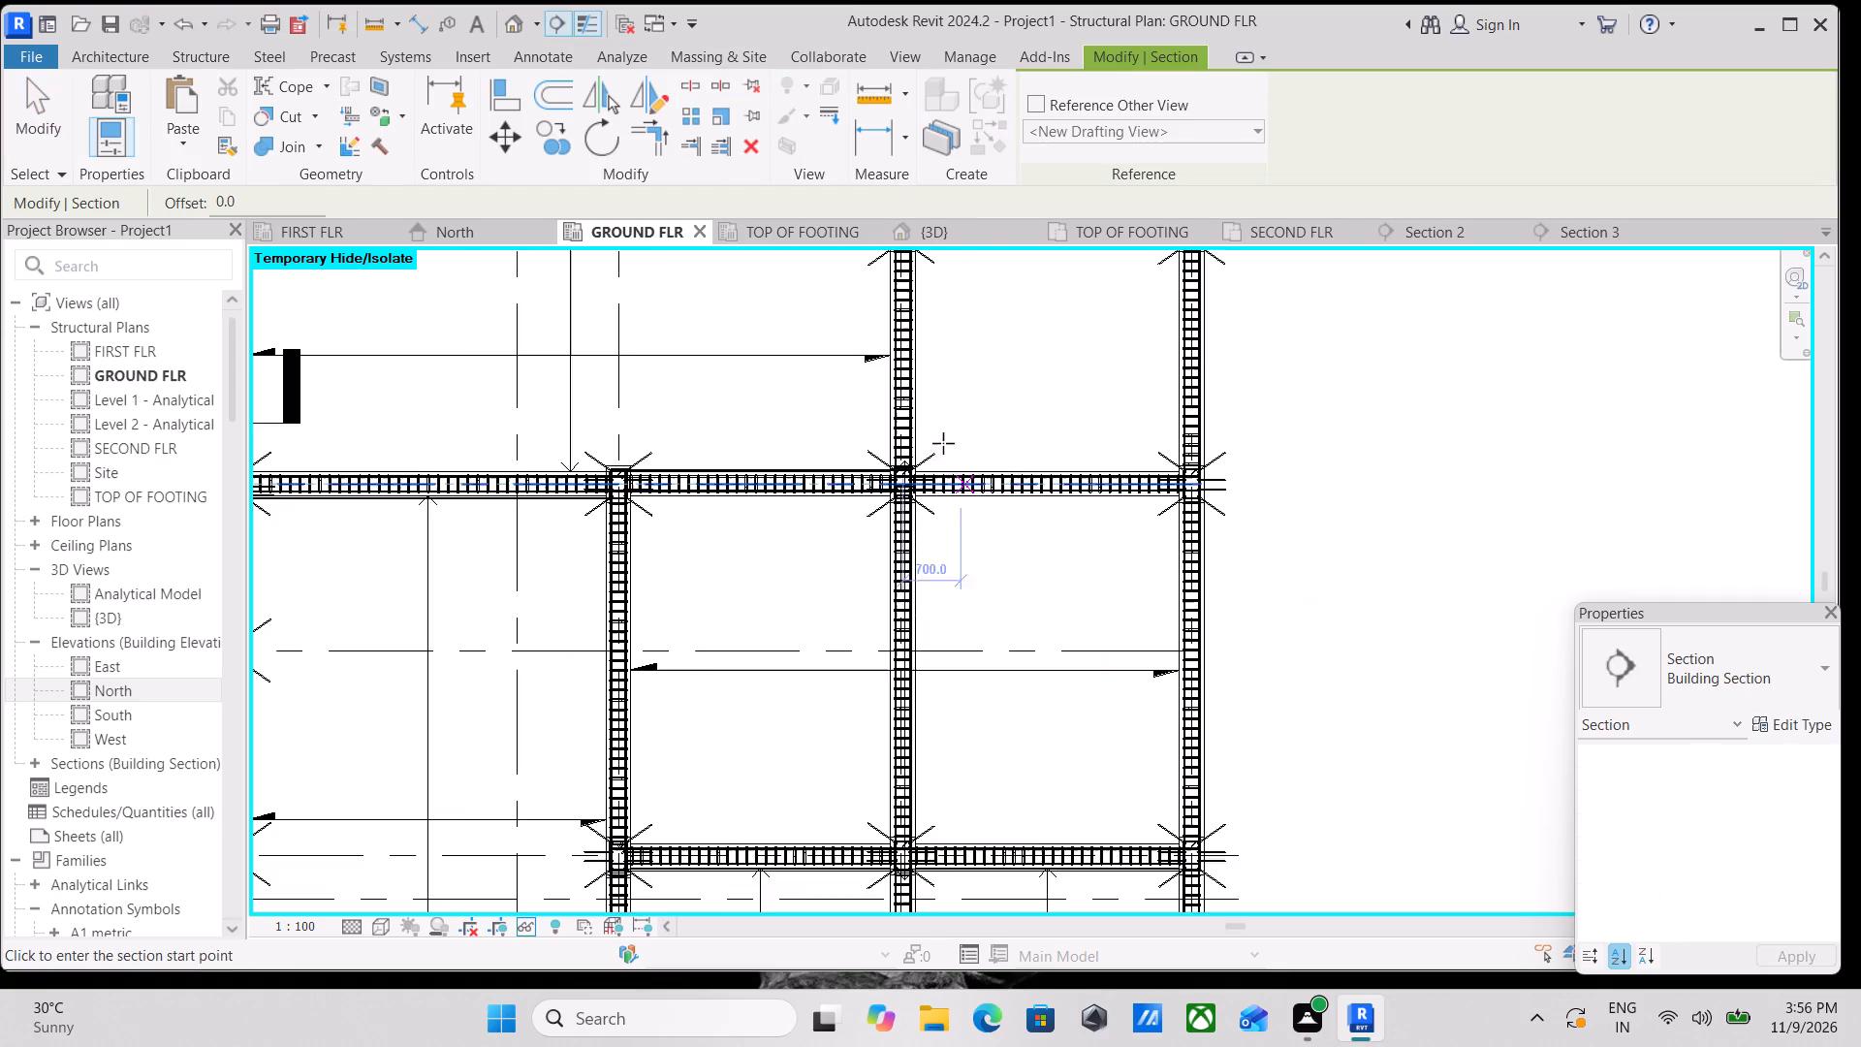
scroll(929, 415, up, 3)
scroll(816, 401, up, 1)
click(798, 401)
middle_drag(1646, 461, 1083, 534)
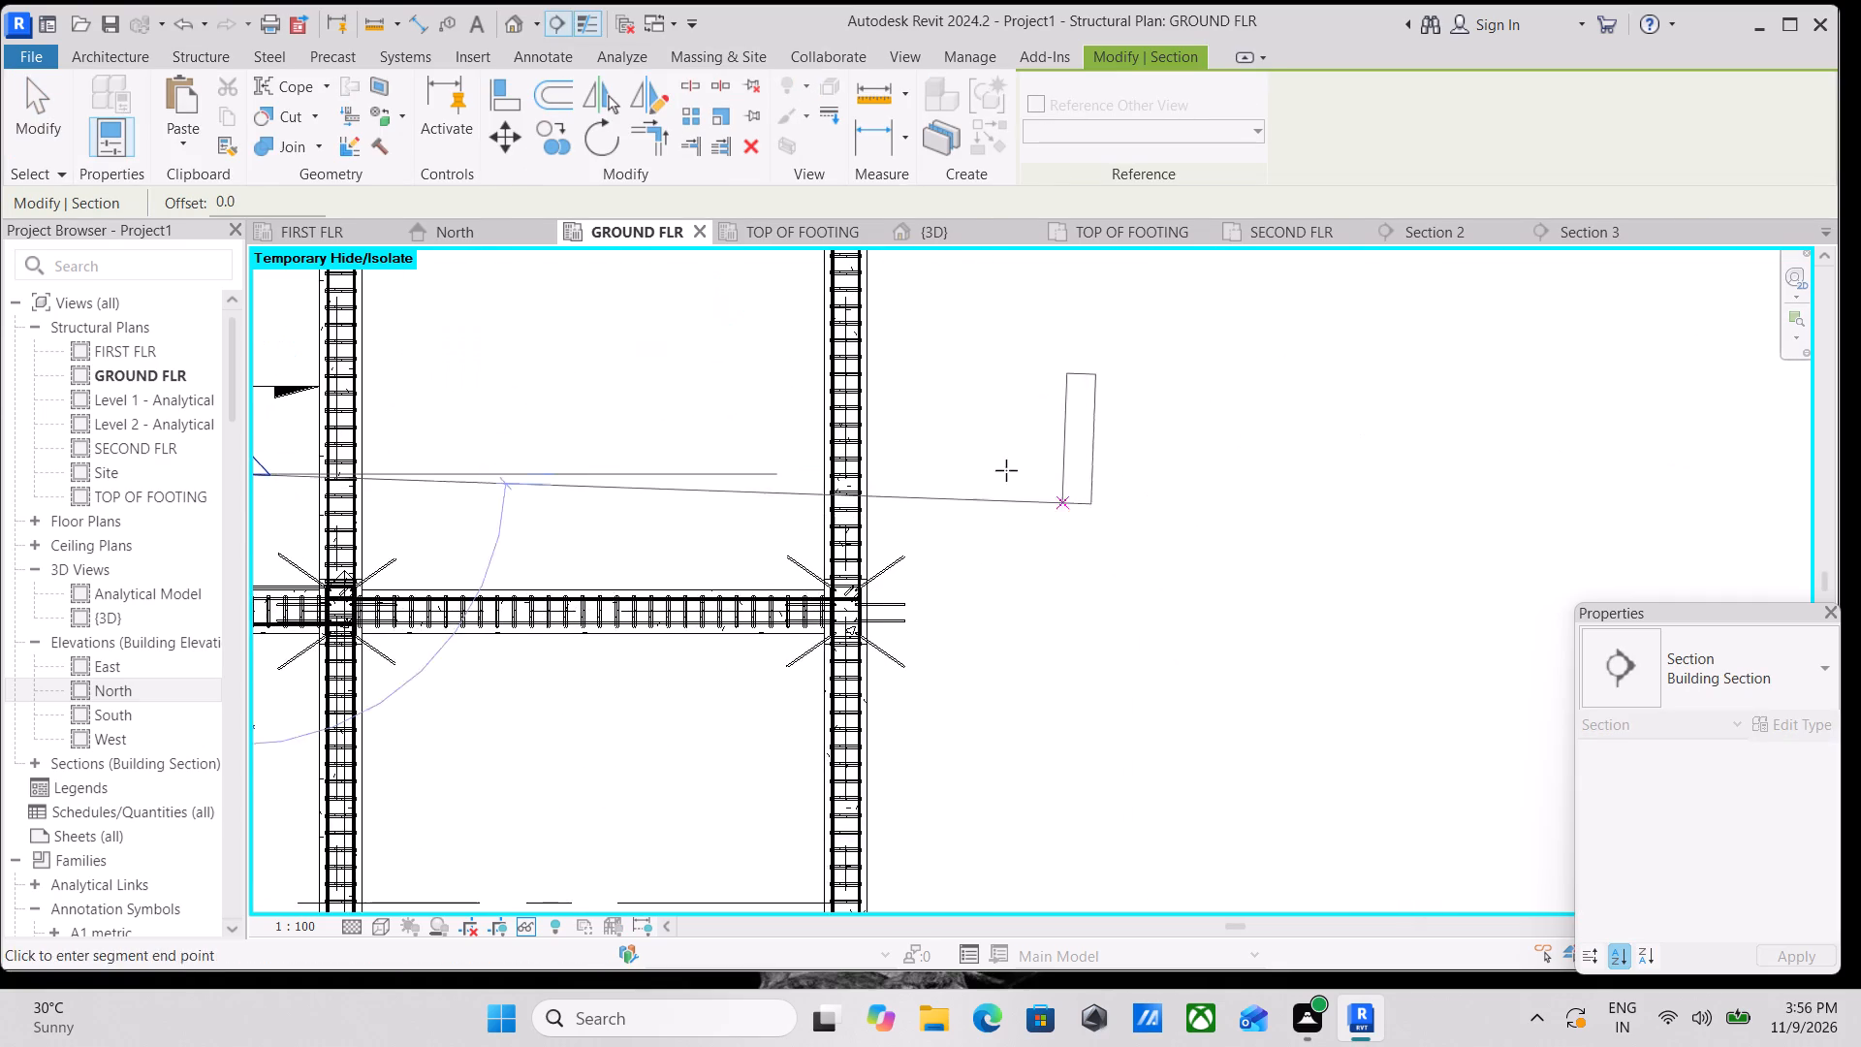
middle_drag(987, 457, 1235, 510)
scroll(1177, 507, down, 2)
middle_drag(1177, 507, 1188, 514)
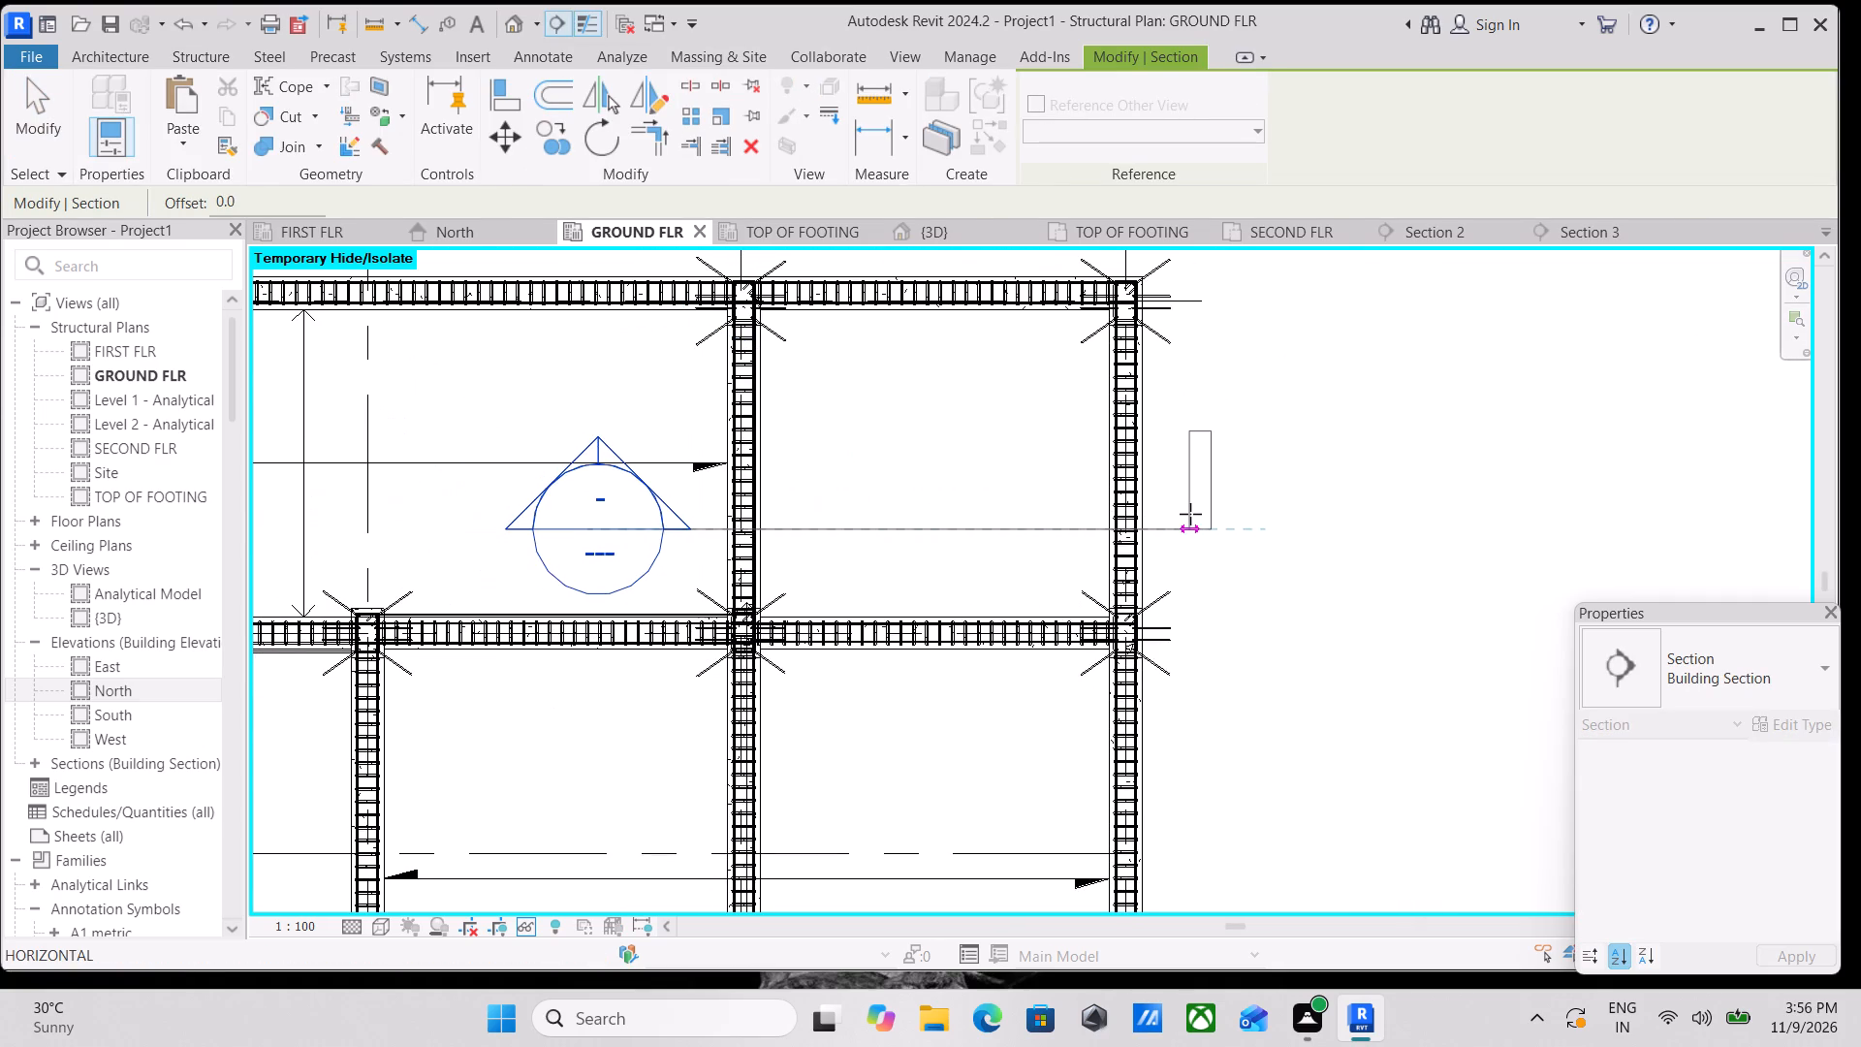
click(1190, 514)
Trim the new section's line and crop width to the D–E bay and reduce its depth to just past grid 1.
scroll(931, 344, down, 2)
middle_drag(931, 344, 986, 527)
drag(970, 383, 989, 425)
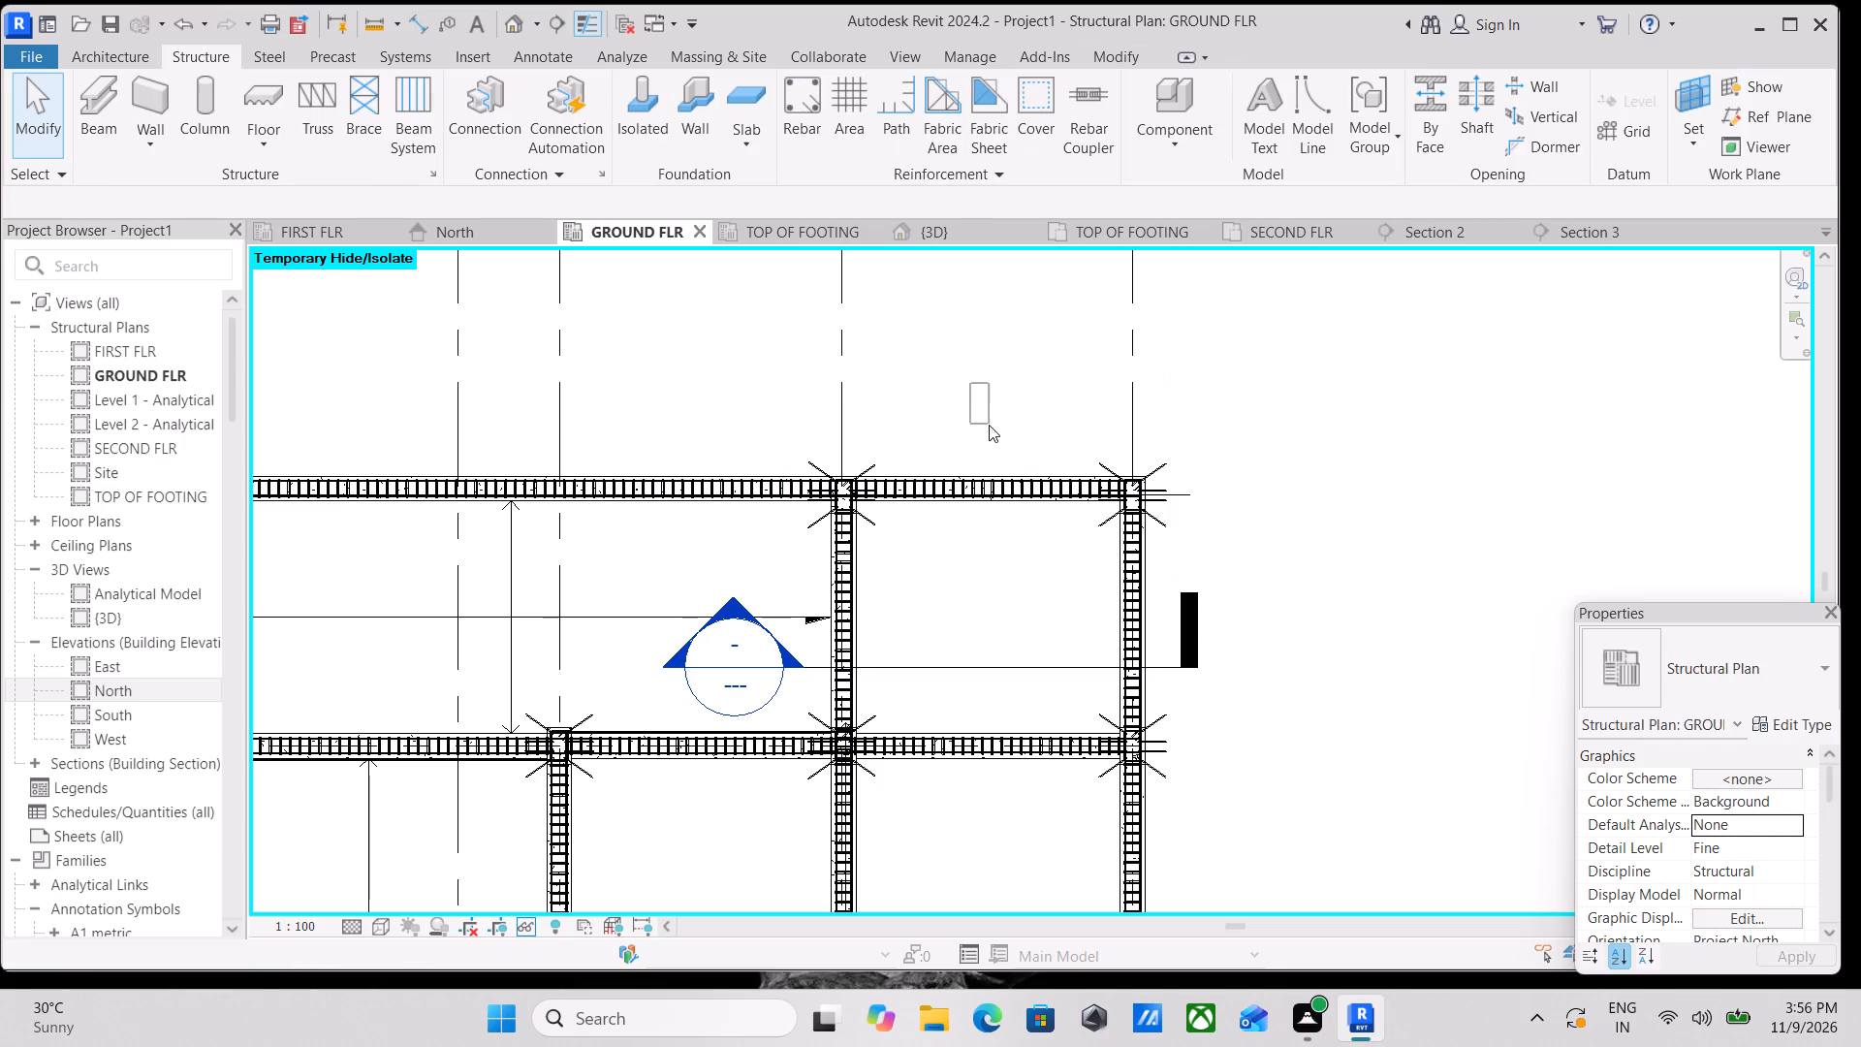
drag(989, 425, 990, 441)
click(1166, 669)
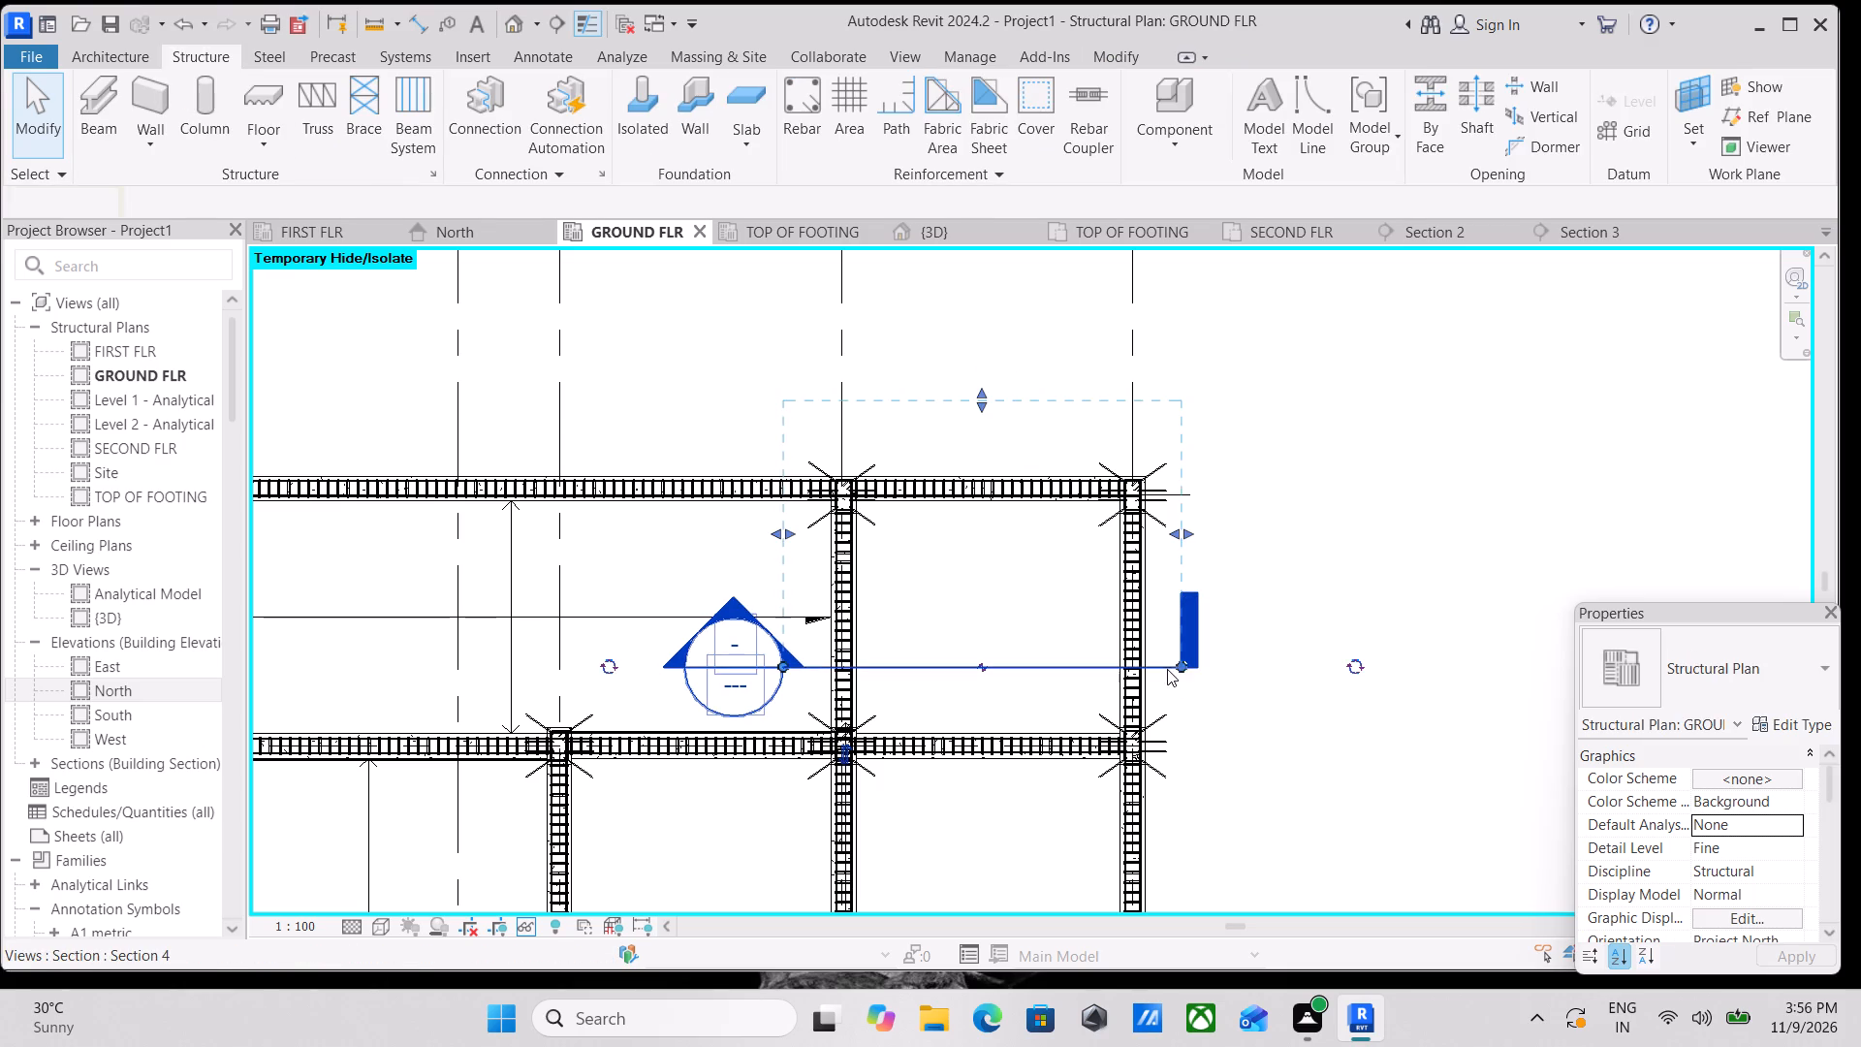
drag(975, 398, 988, 447)
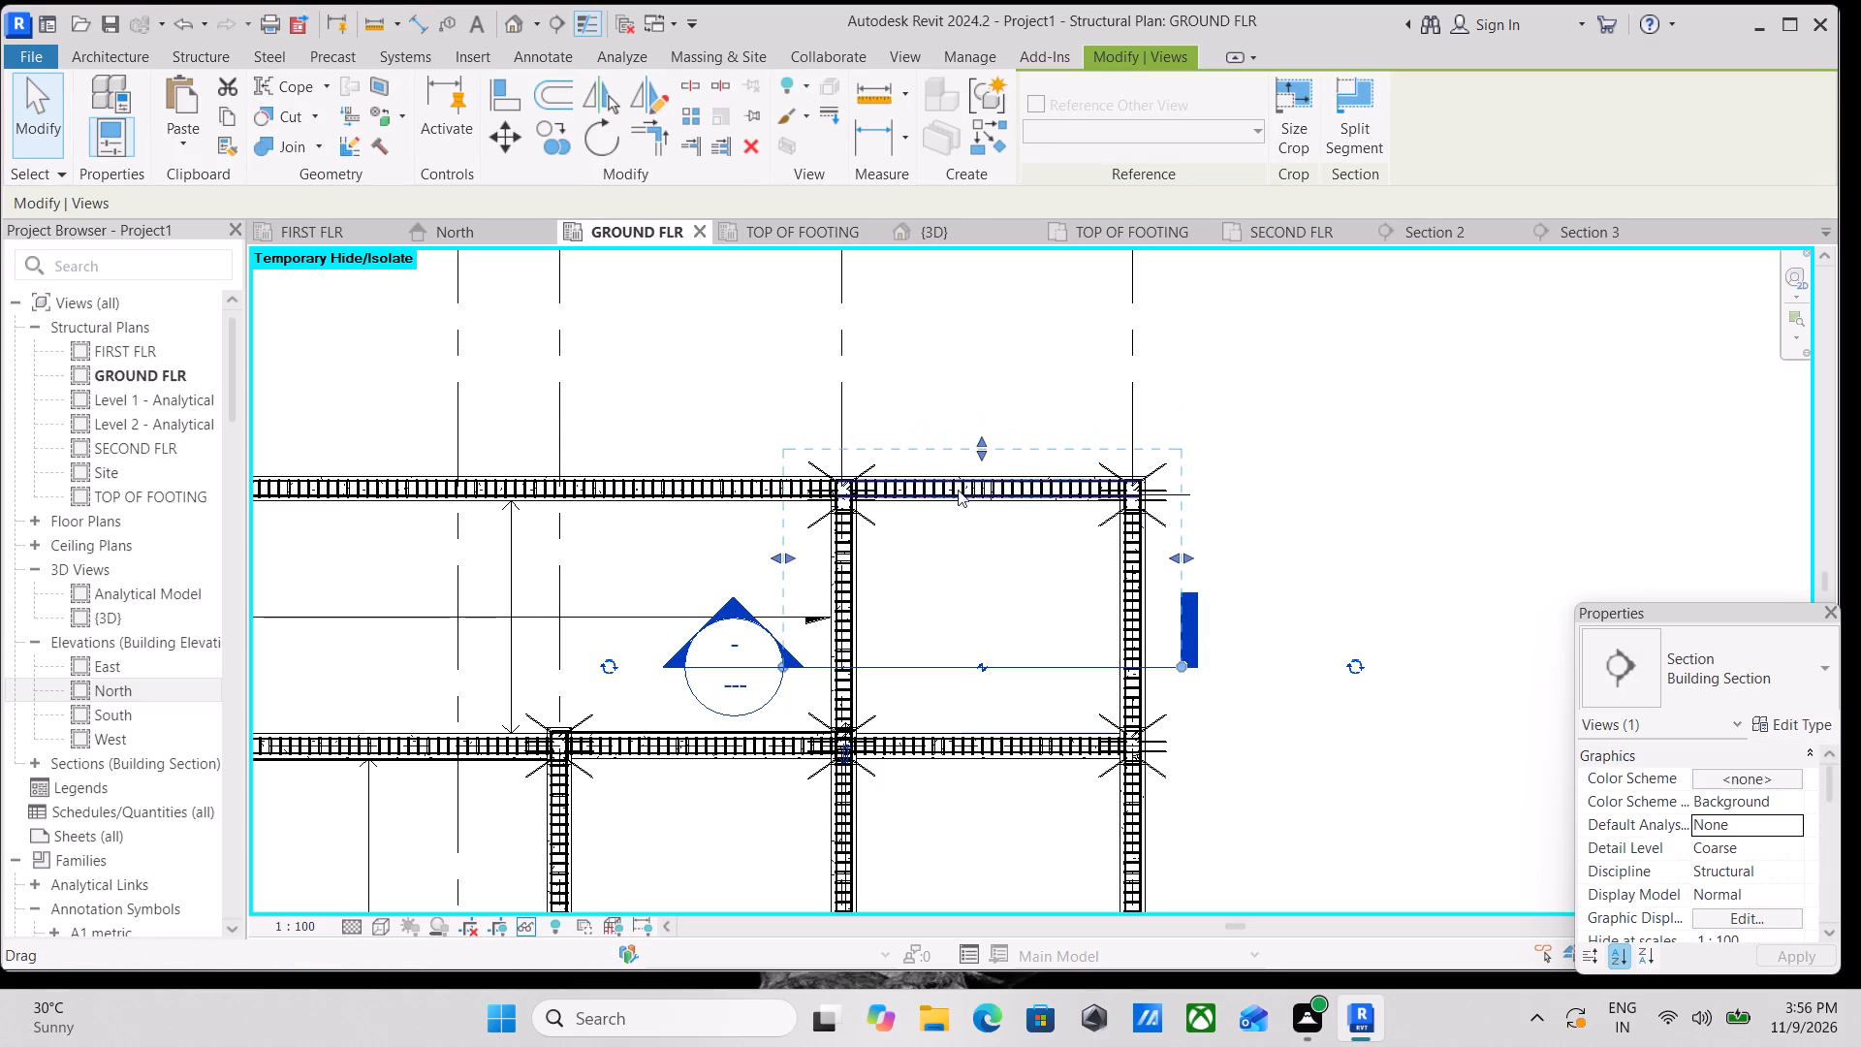
scroll(775, 641, up, 5)
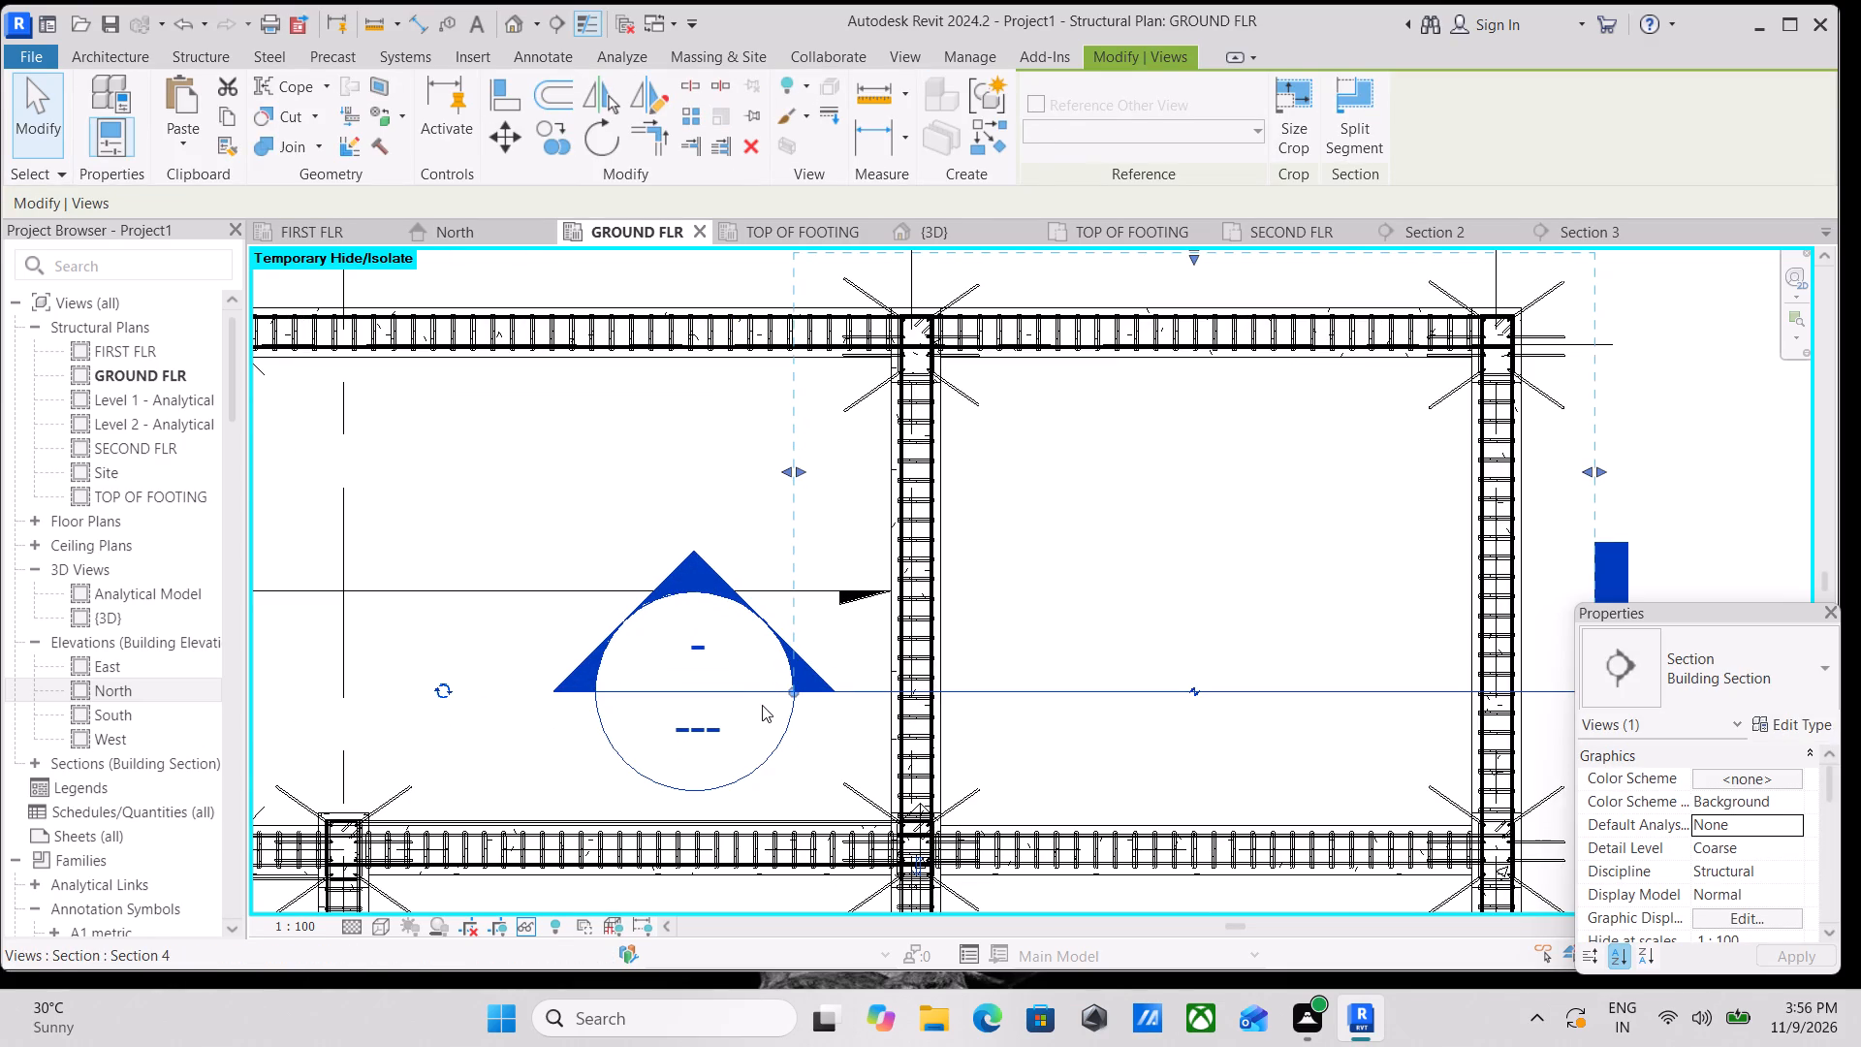
drag(792, 695, 863, 702)
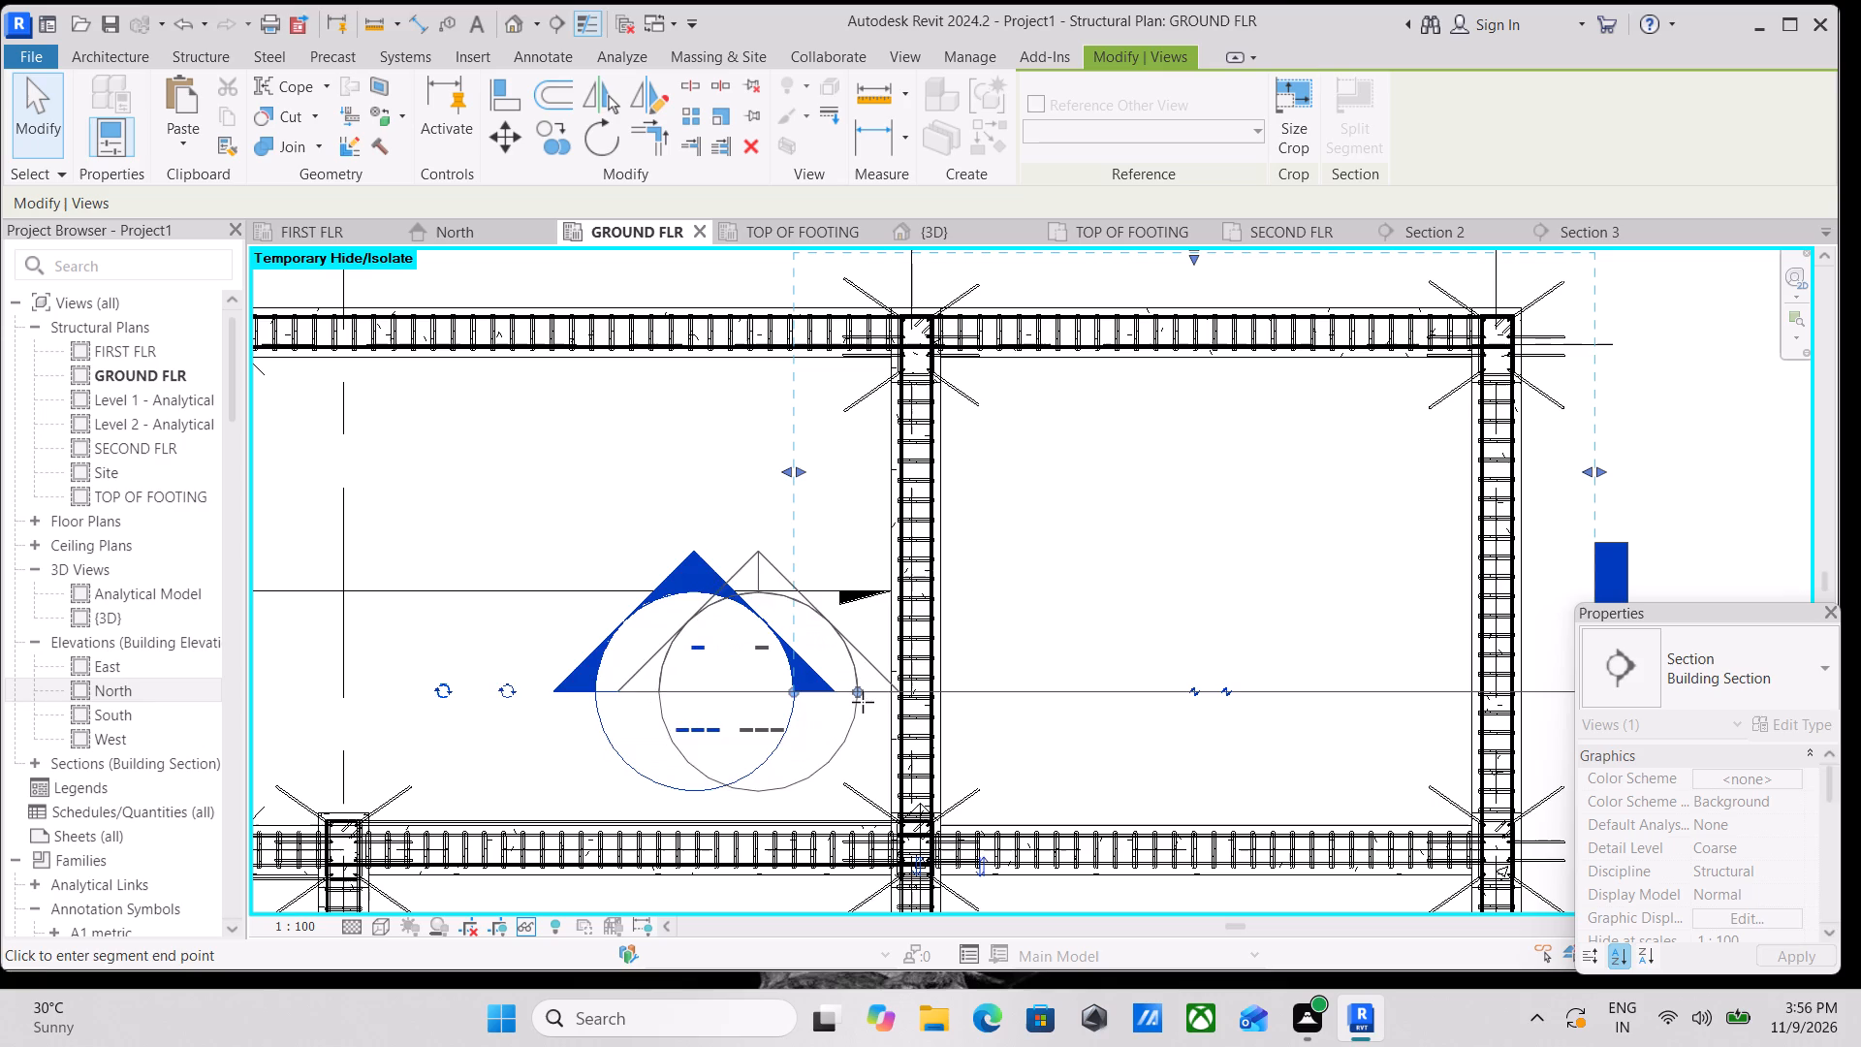
drag(863, 702, 877, 701)
drag(797, 465, 832, 469)
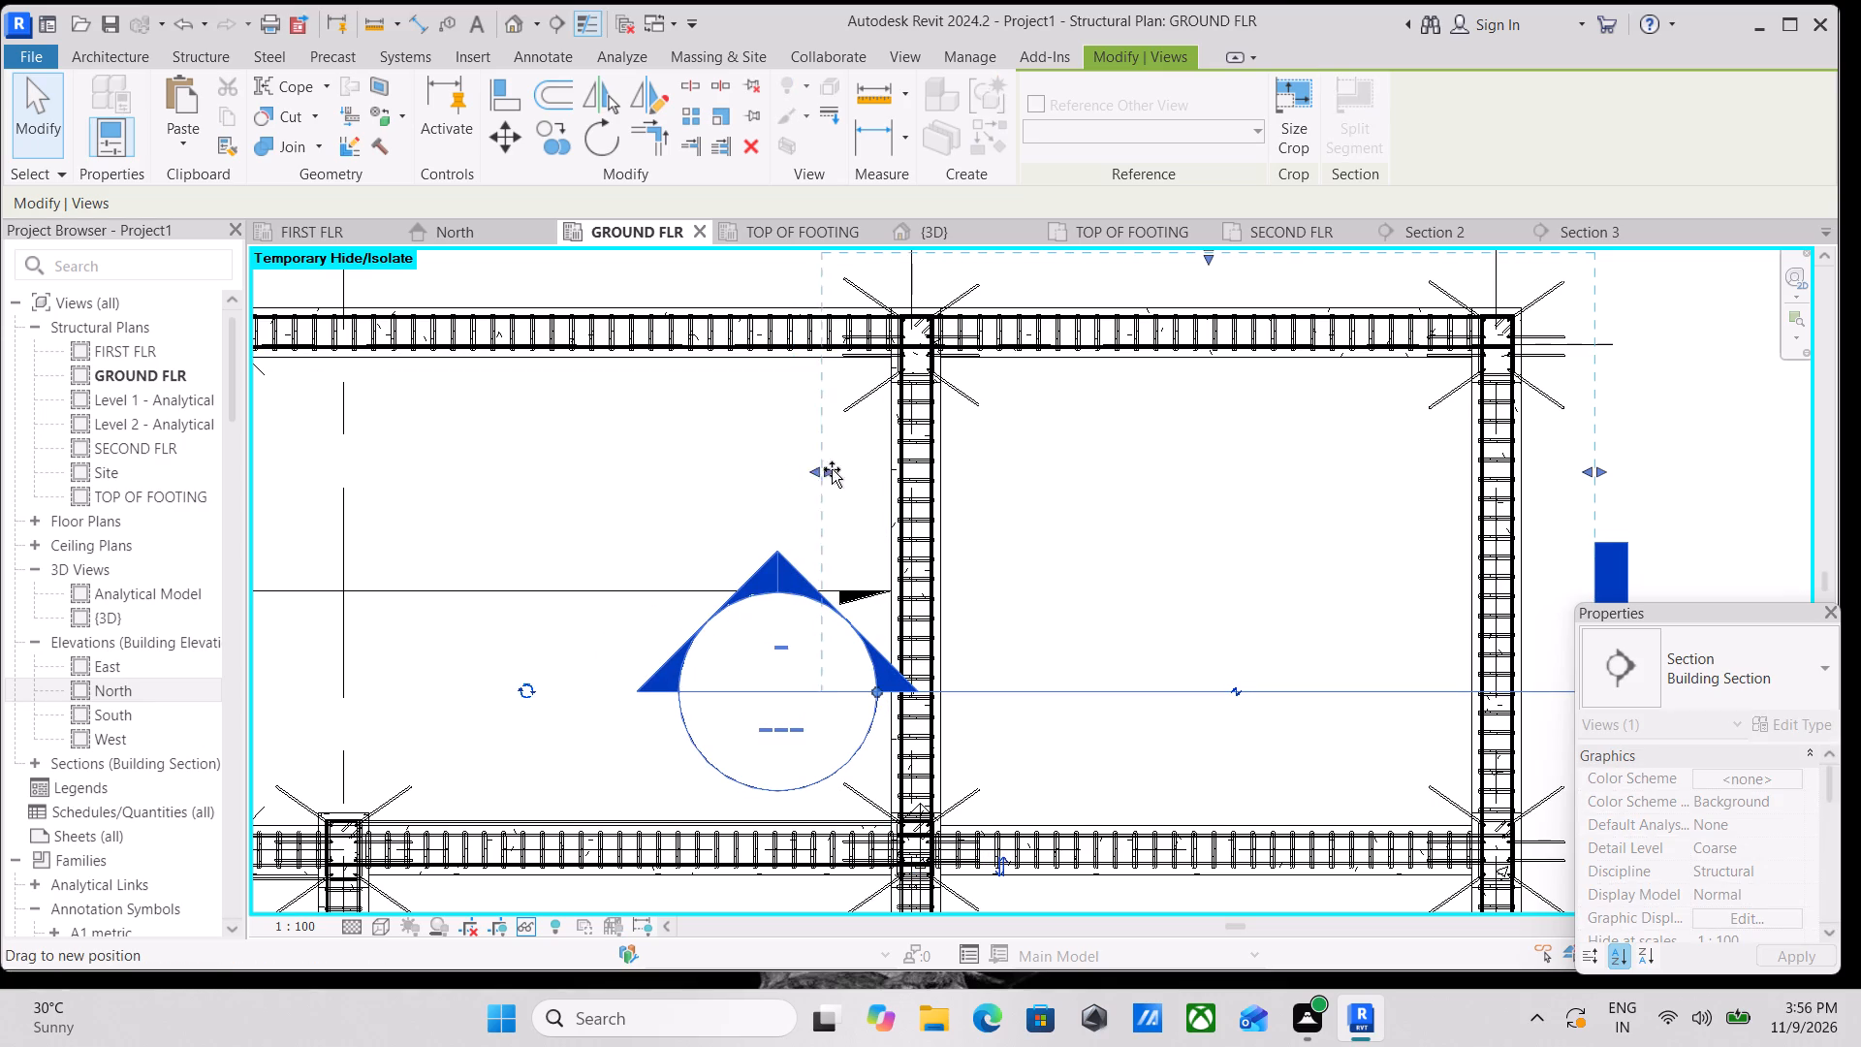
drag(832, 469, 905, 487)
middle_drag(1069, 492, 922, 522)
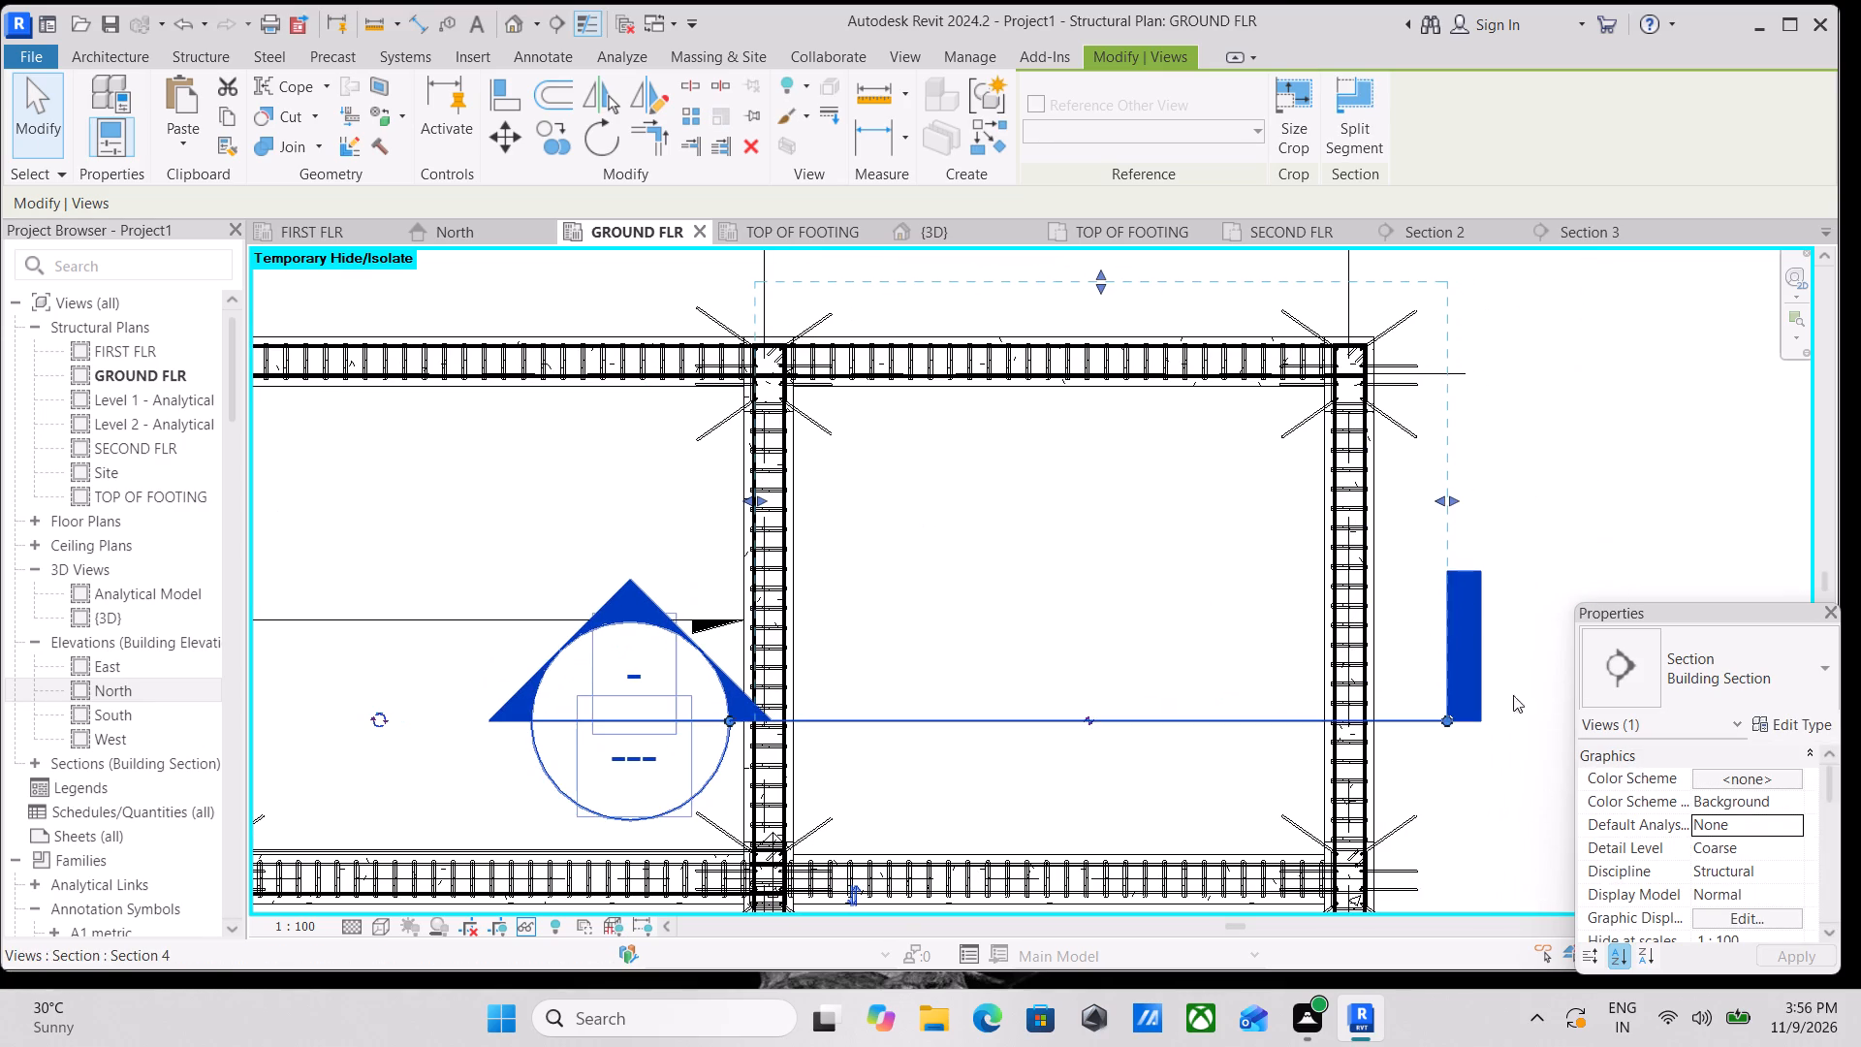
drag(1440, 717, 1389, 718)
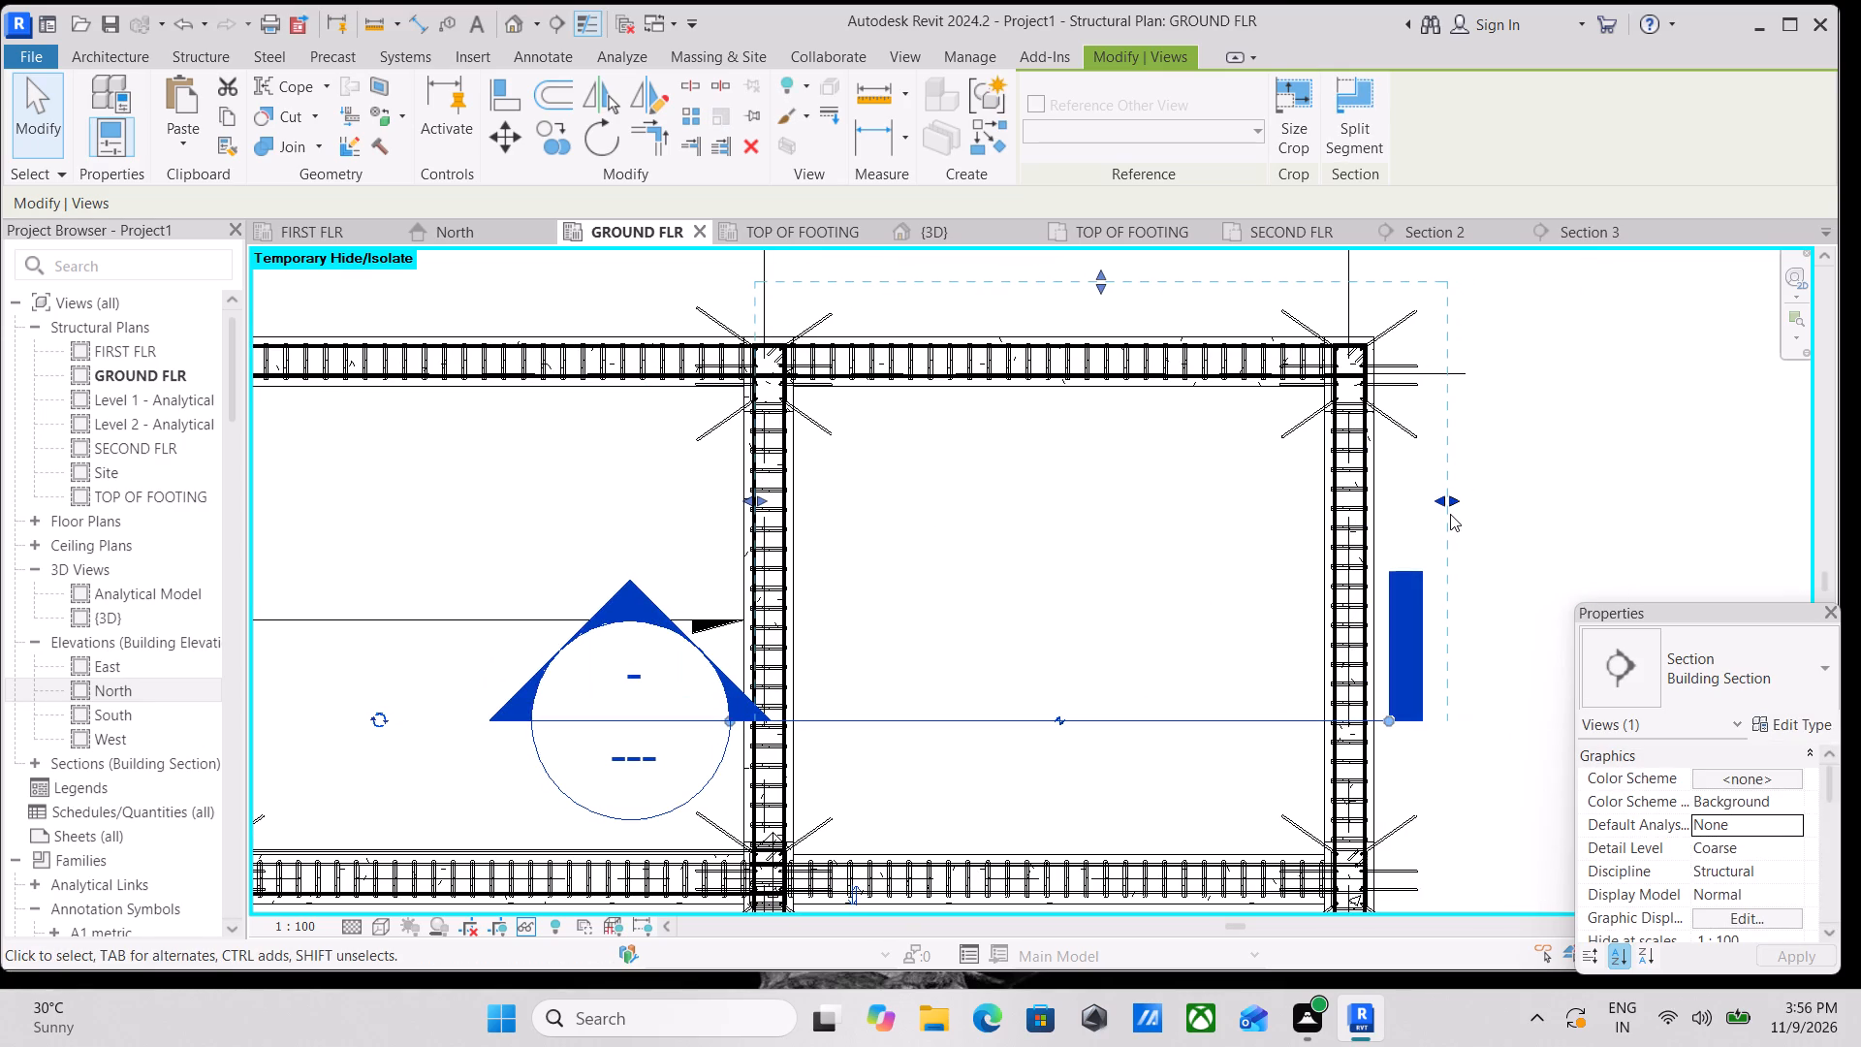
drag(1449, 512, 1364, 514)
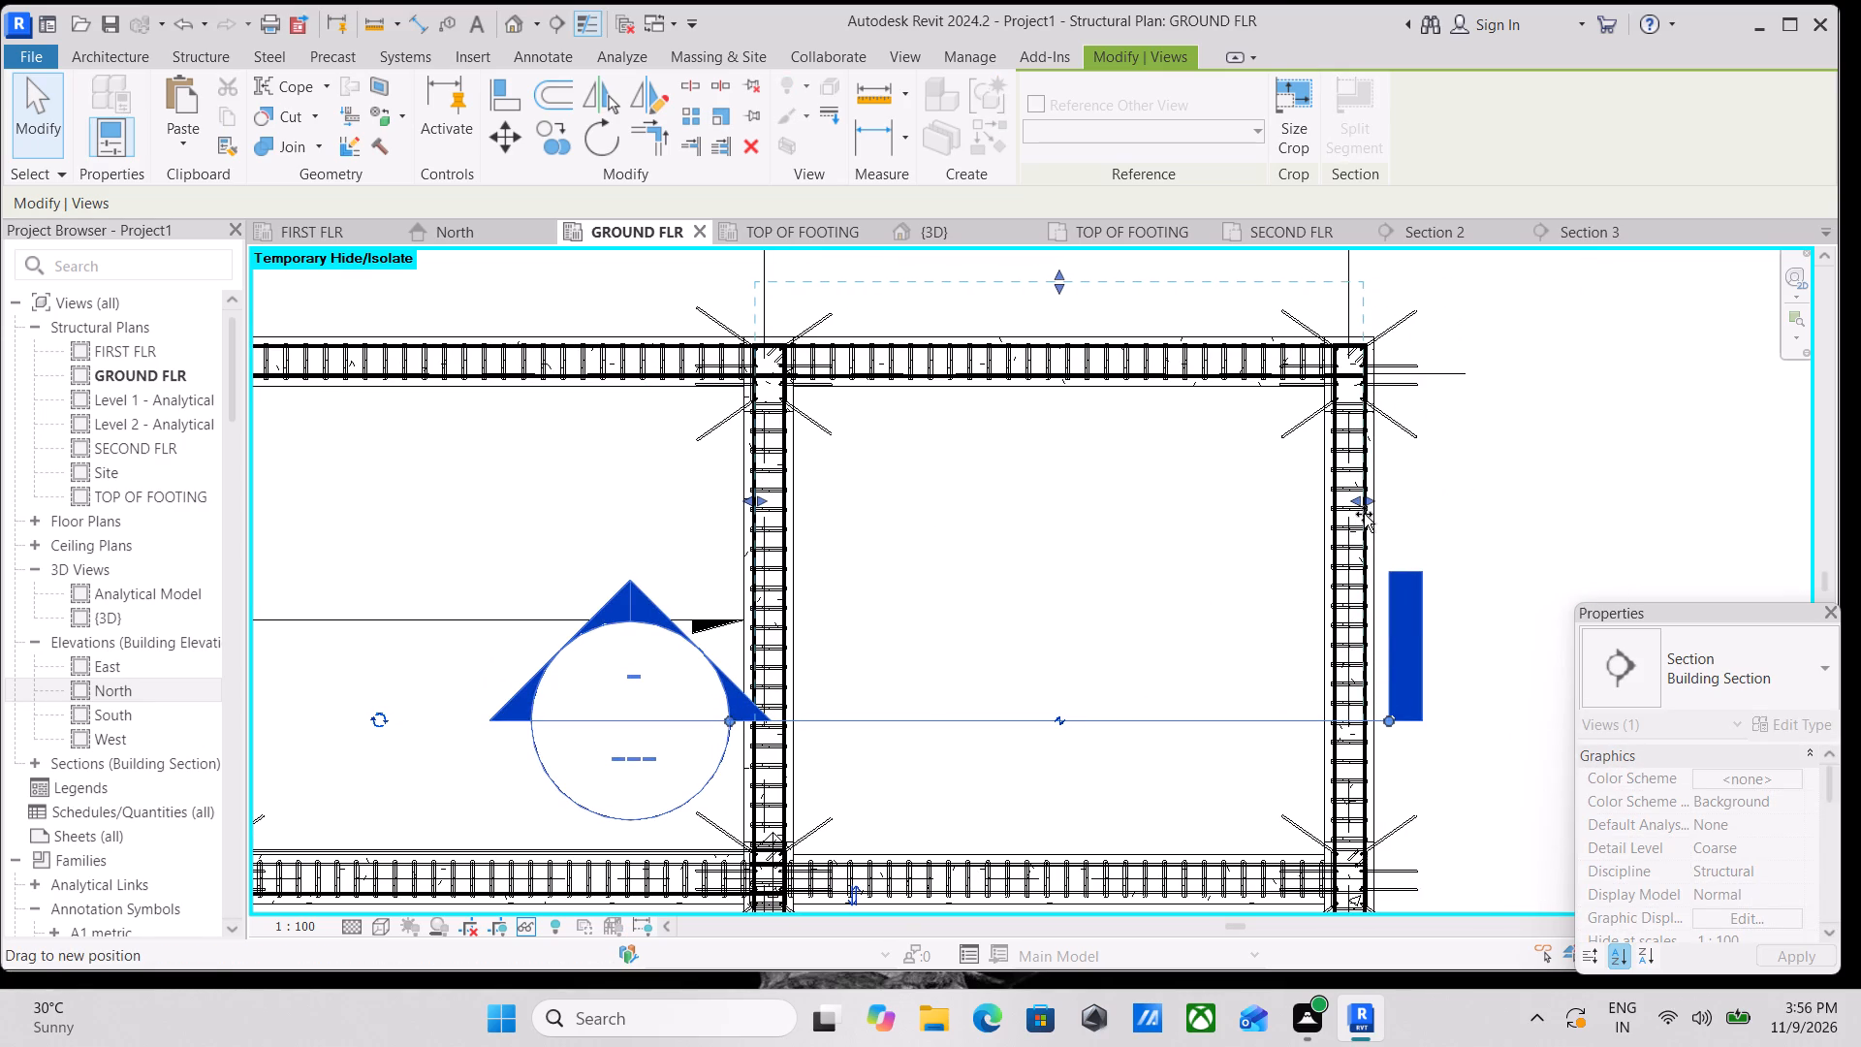
drag(1364, 514, 1377, 511)
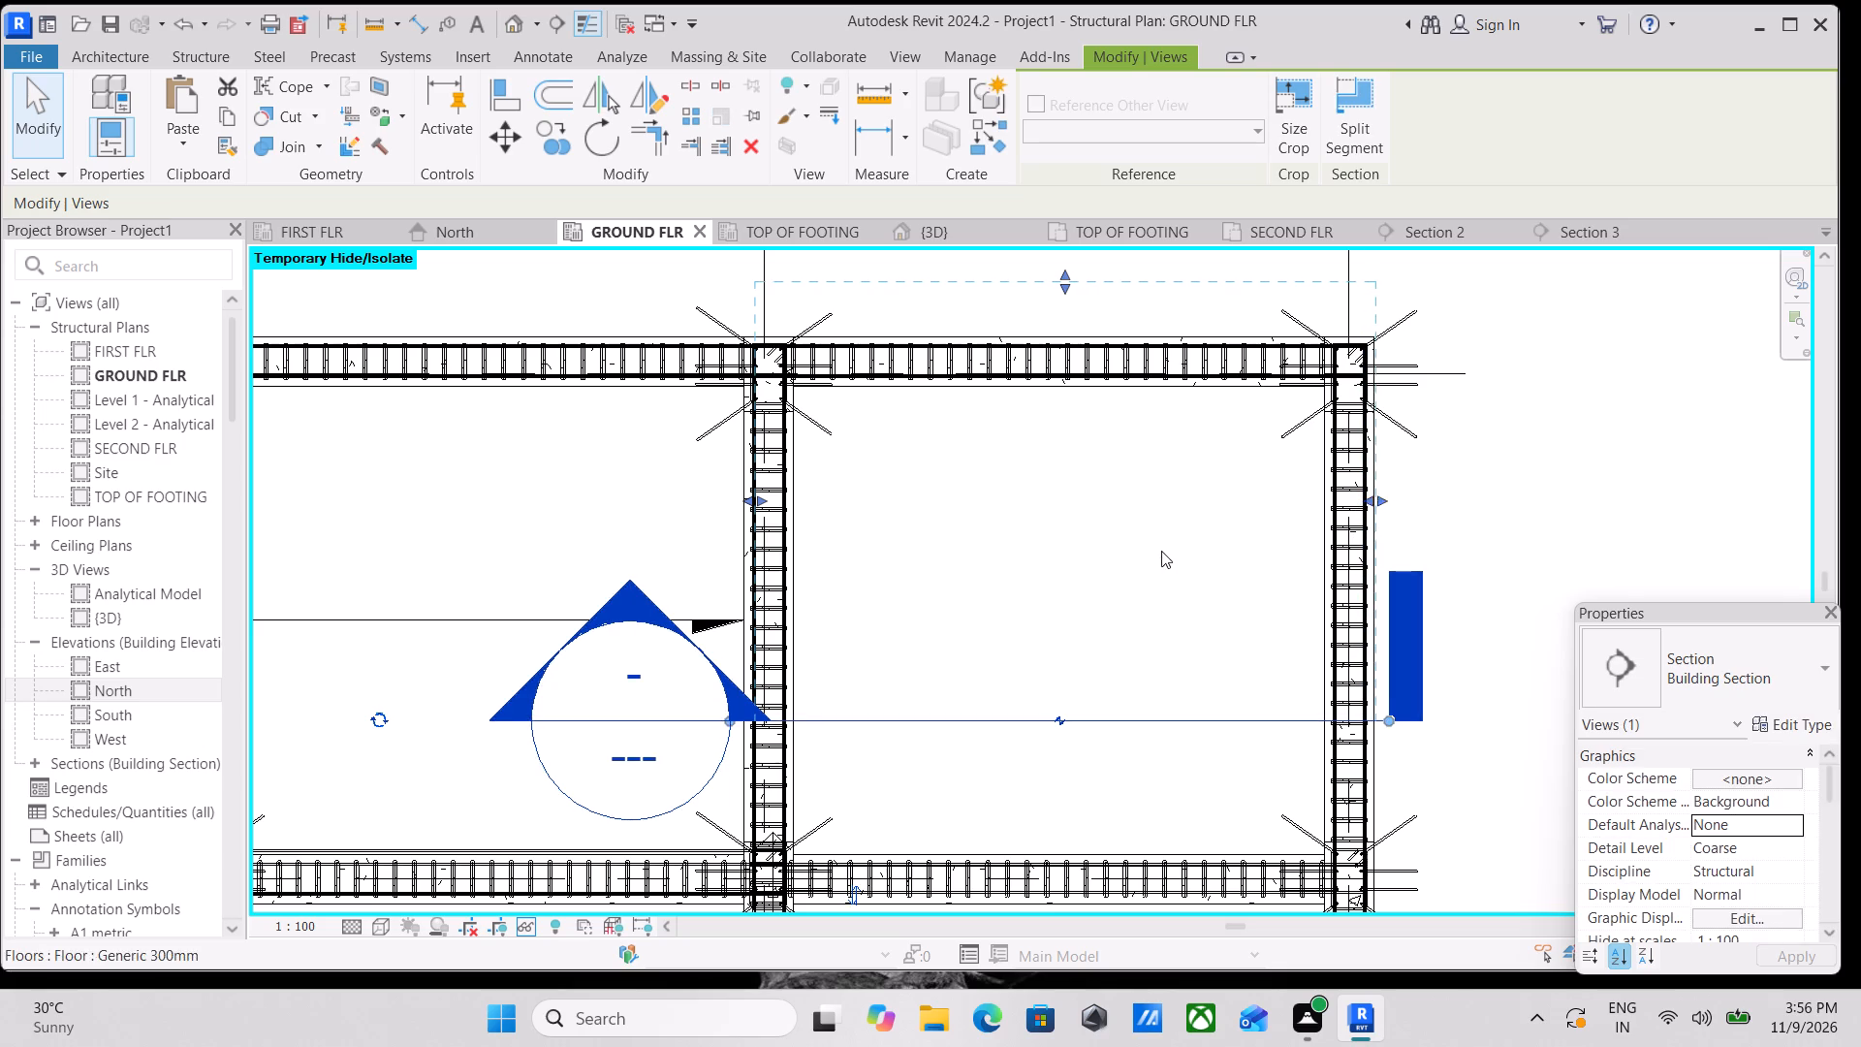
Pull the section's far clip limit closer to the grid 1 beam.
scroll(1159, 551, down, 2)
middle_drag(1159, 551, 1168, 568)
click(1080, 355)
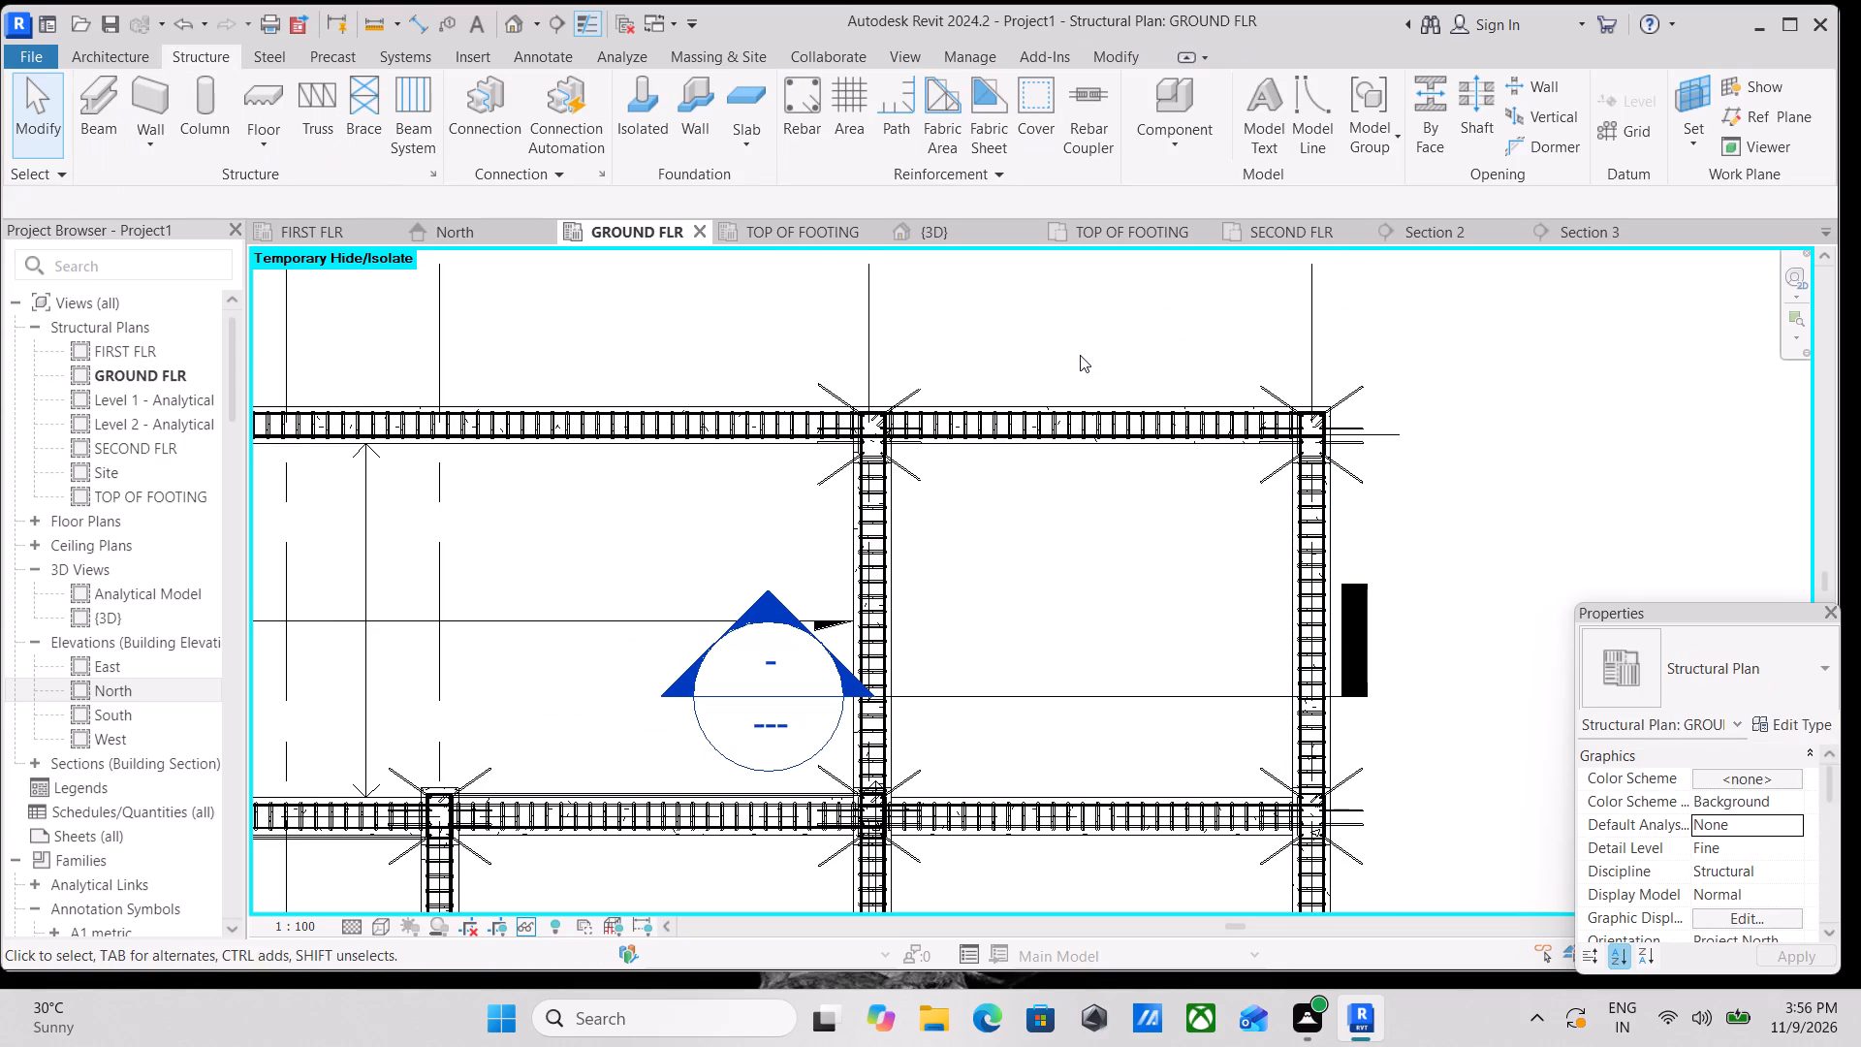
click(1027, 700)
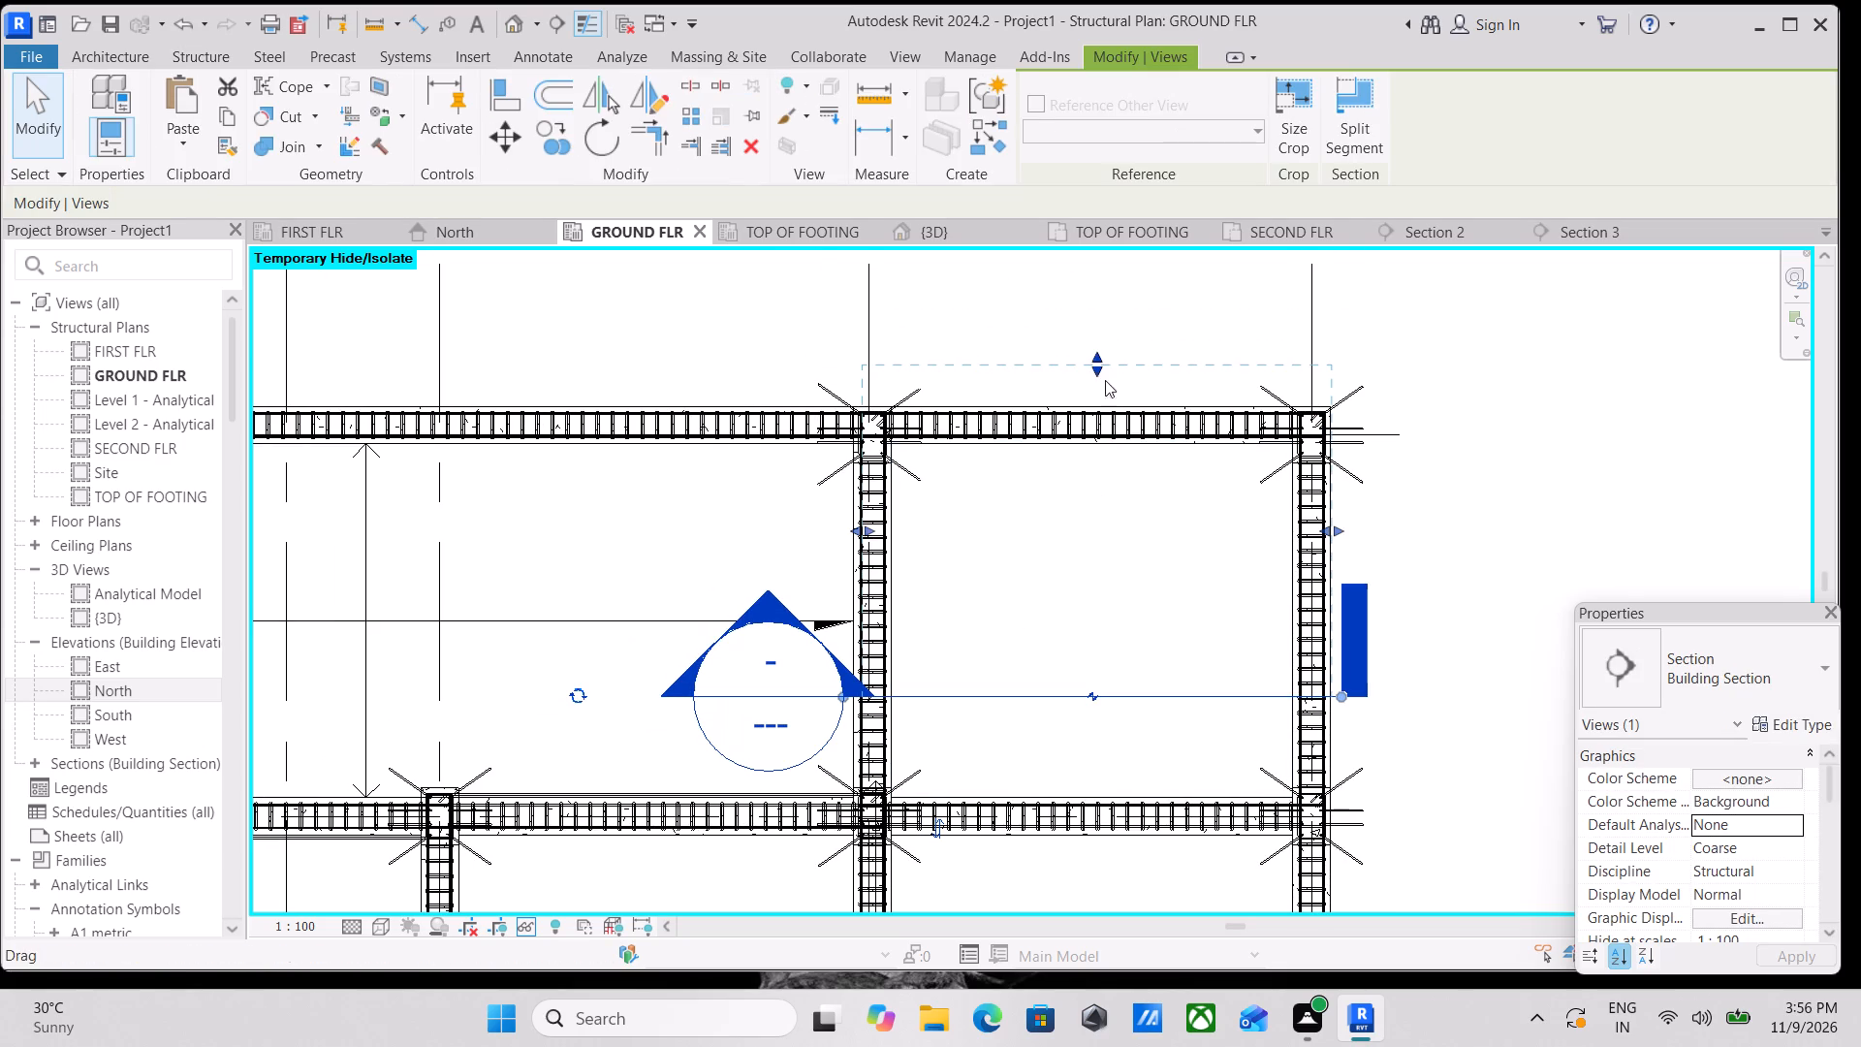
drag(1089, 365, 1089, 388)
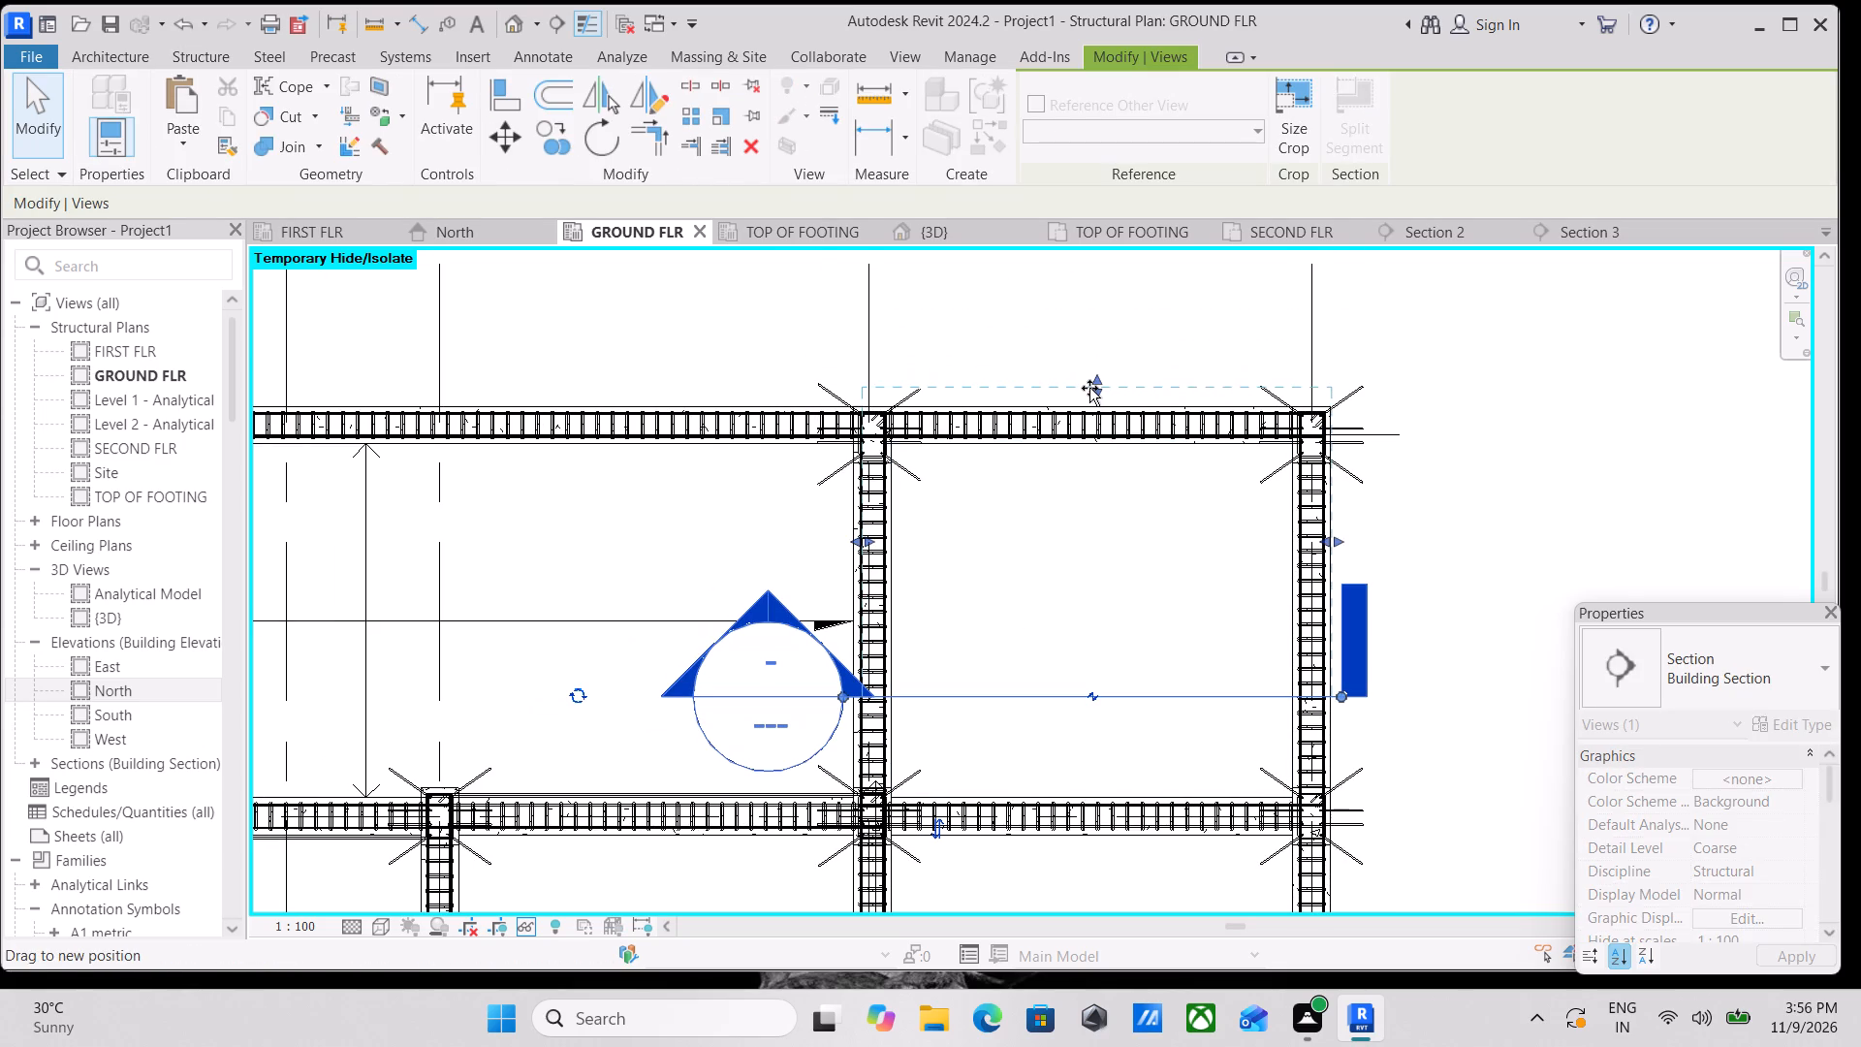
drag(1089, 388, 1105, 397)
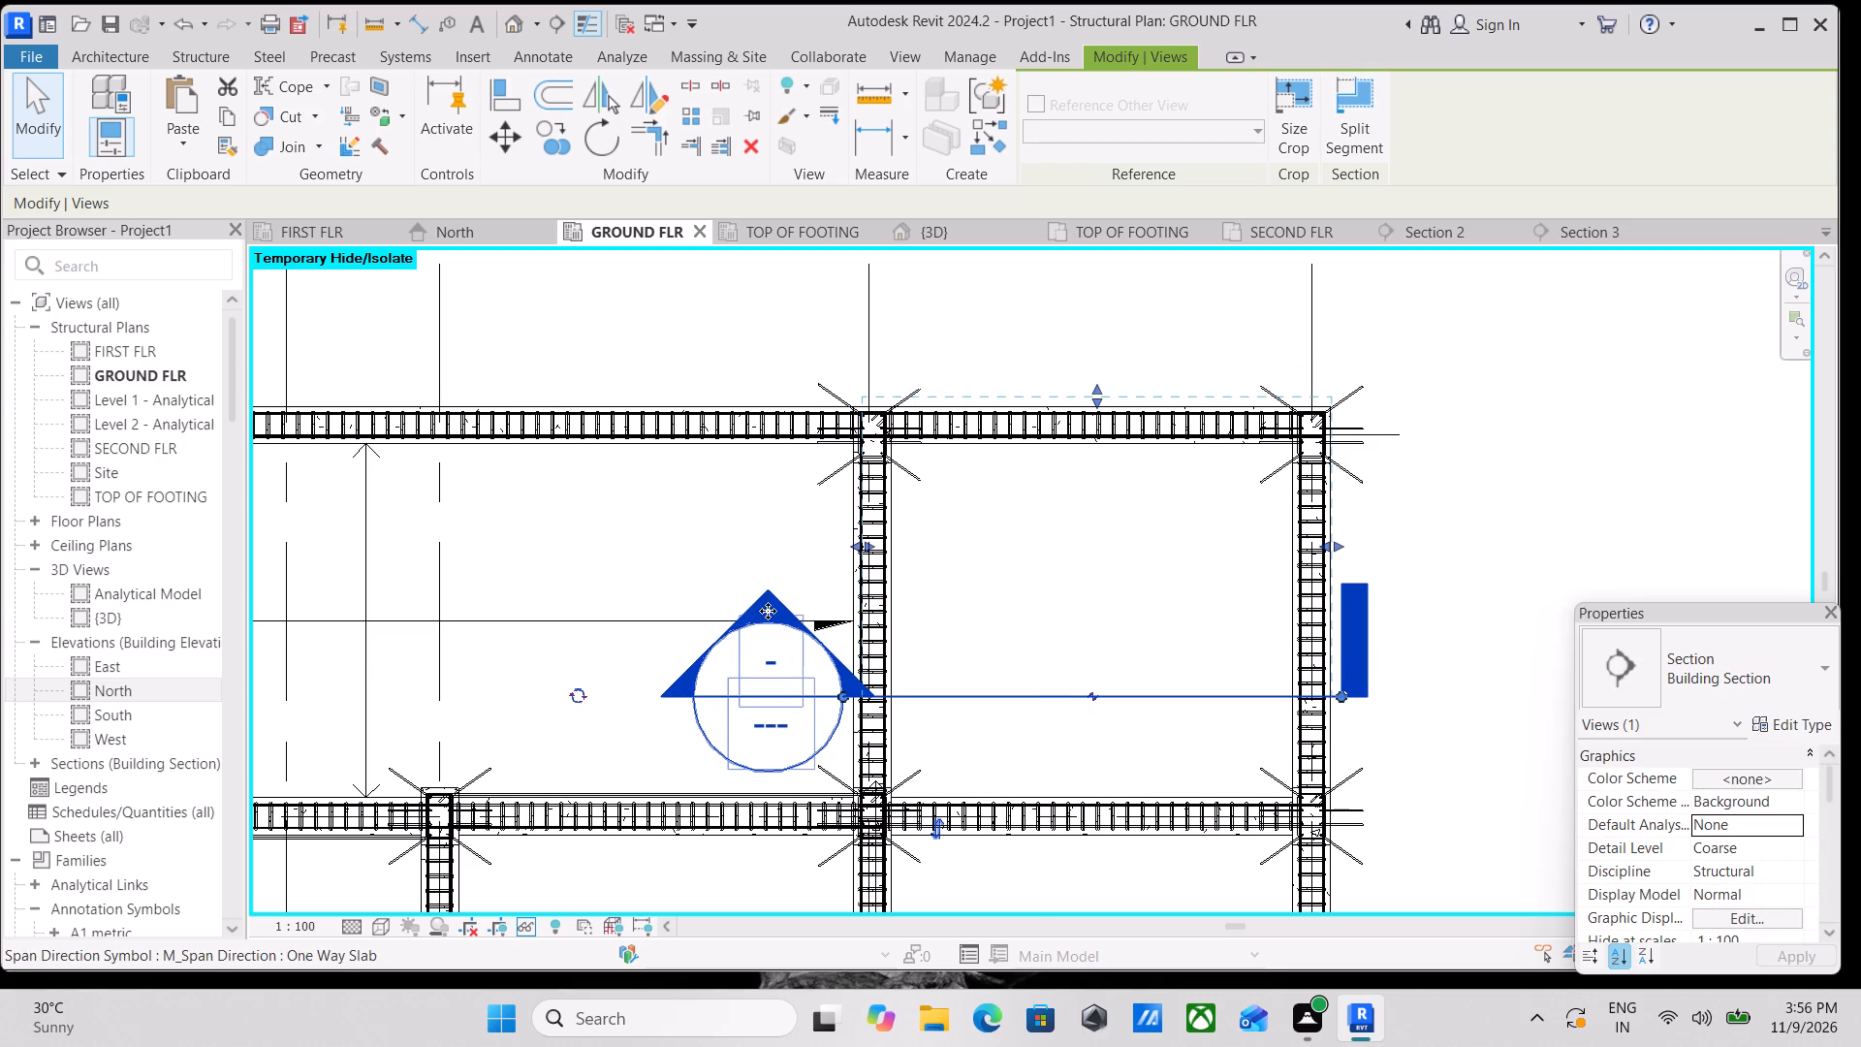
Open the view of the new section.
right_click(768, 611)
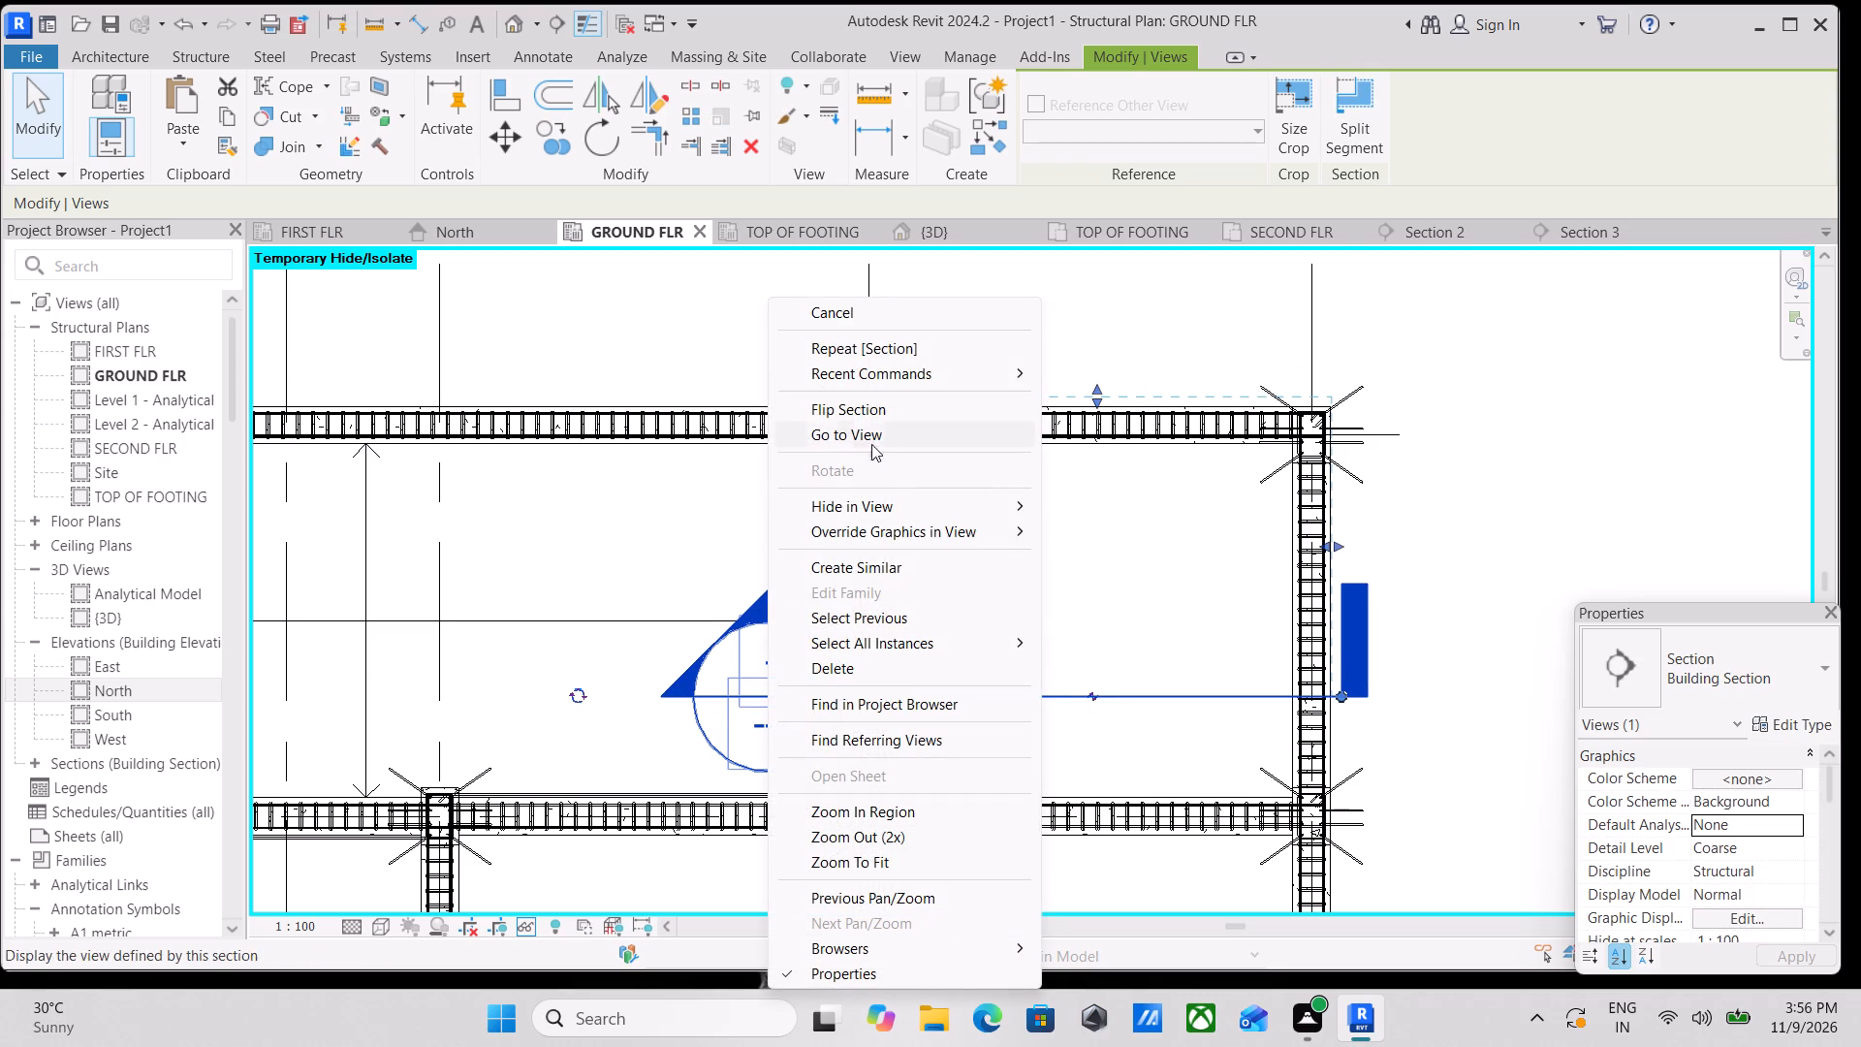
click(880, 433)
Select all instances of the 13M rebar and temporarily hide them in the Section 4 view.
middle_drag(1077, 633, 1225, 569)
scroll(1091, 682, up, 3)
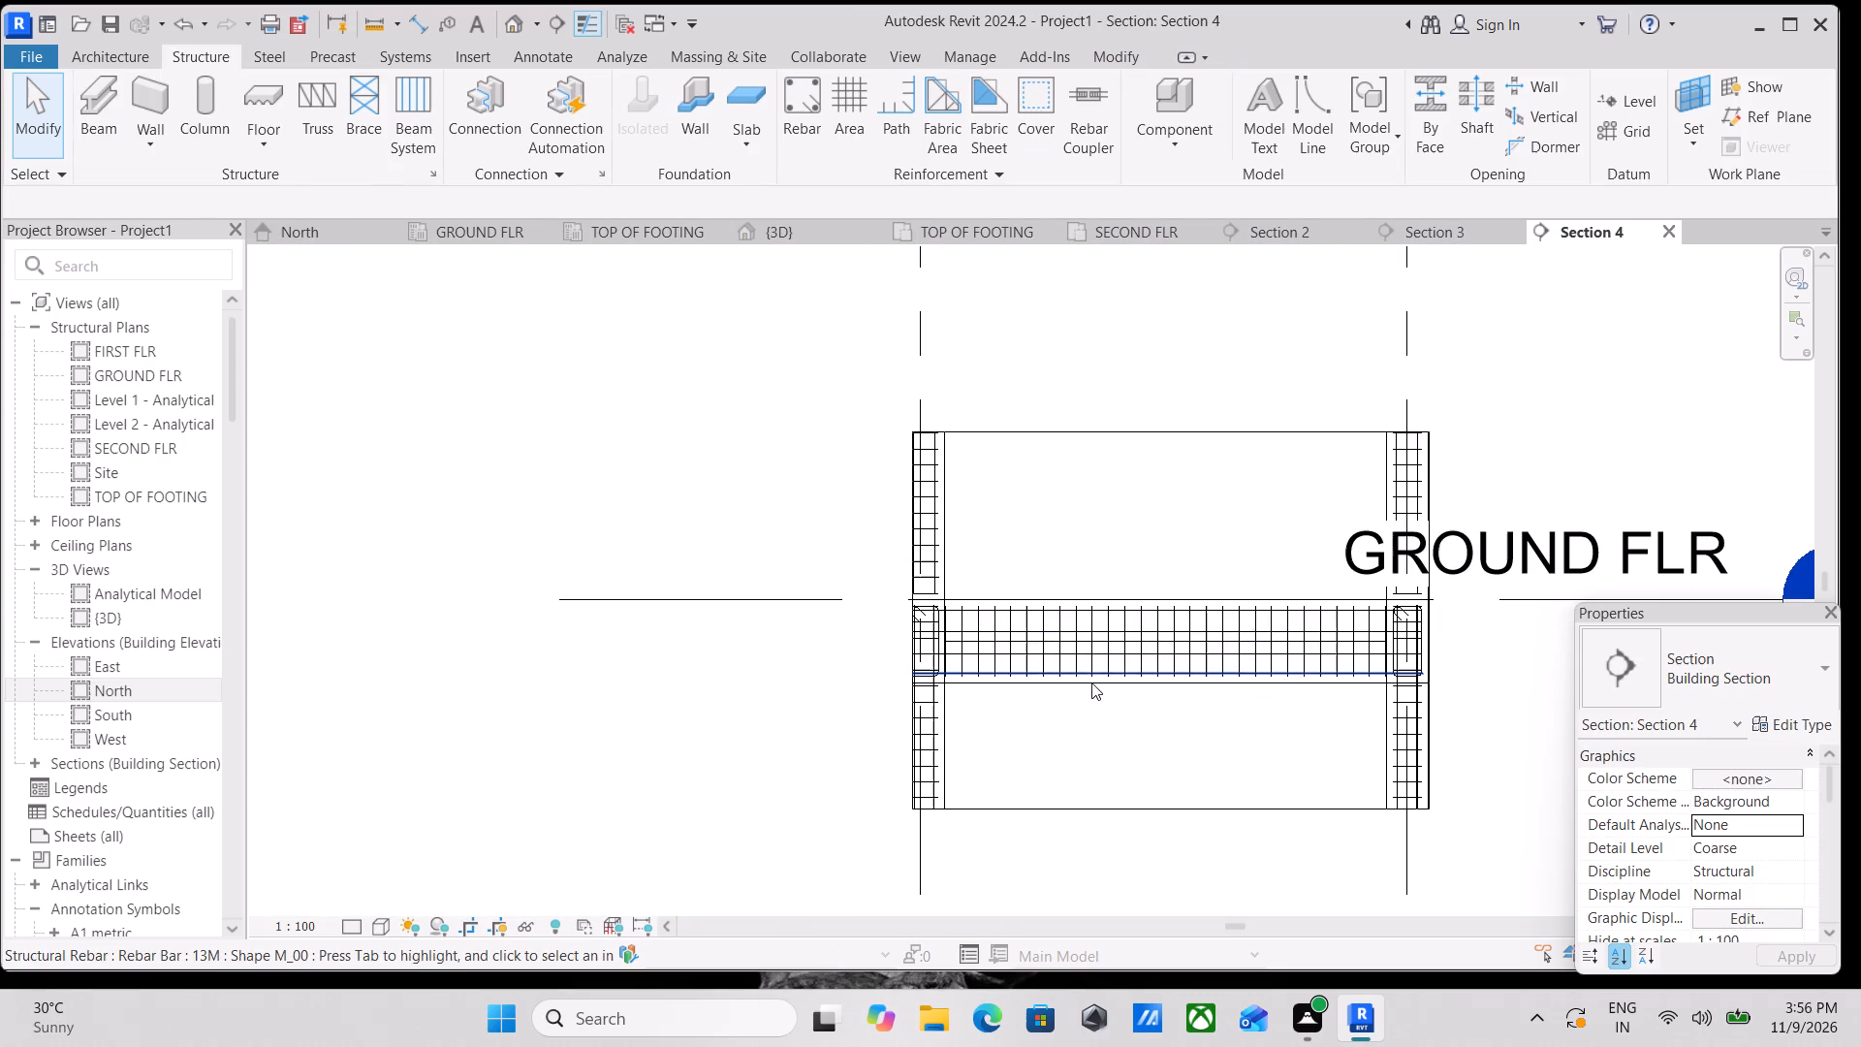
scroll(1170, 710, up, 4)
click(1140, 633)
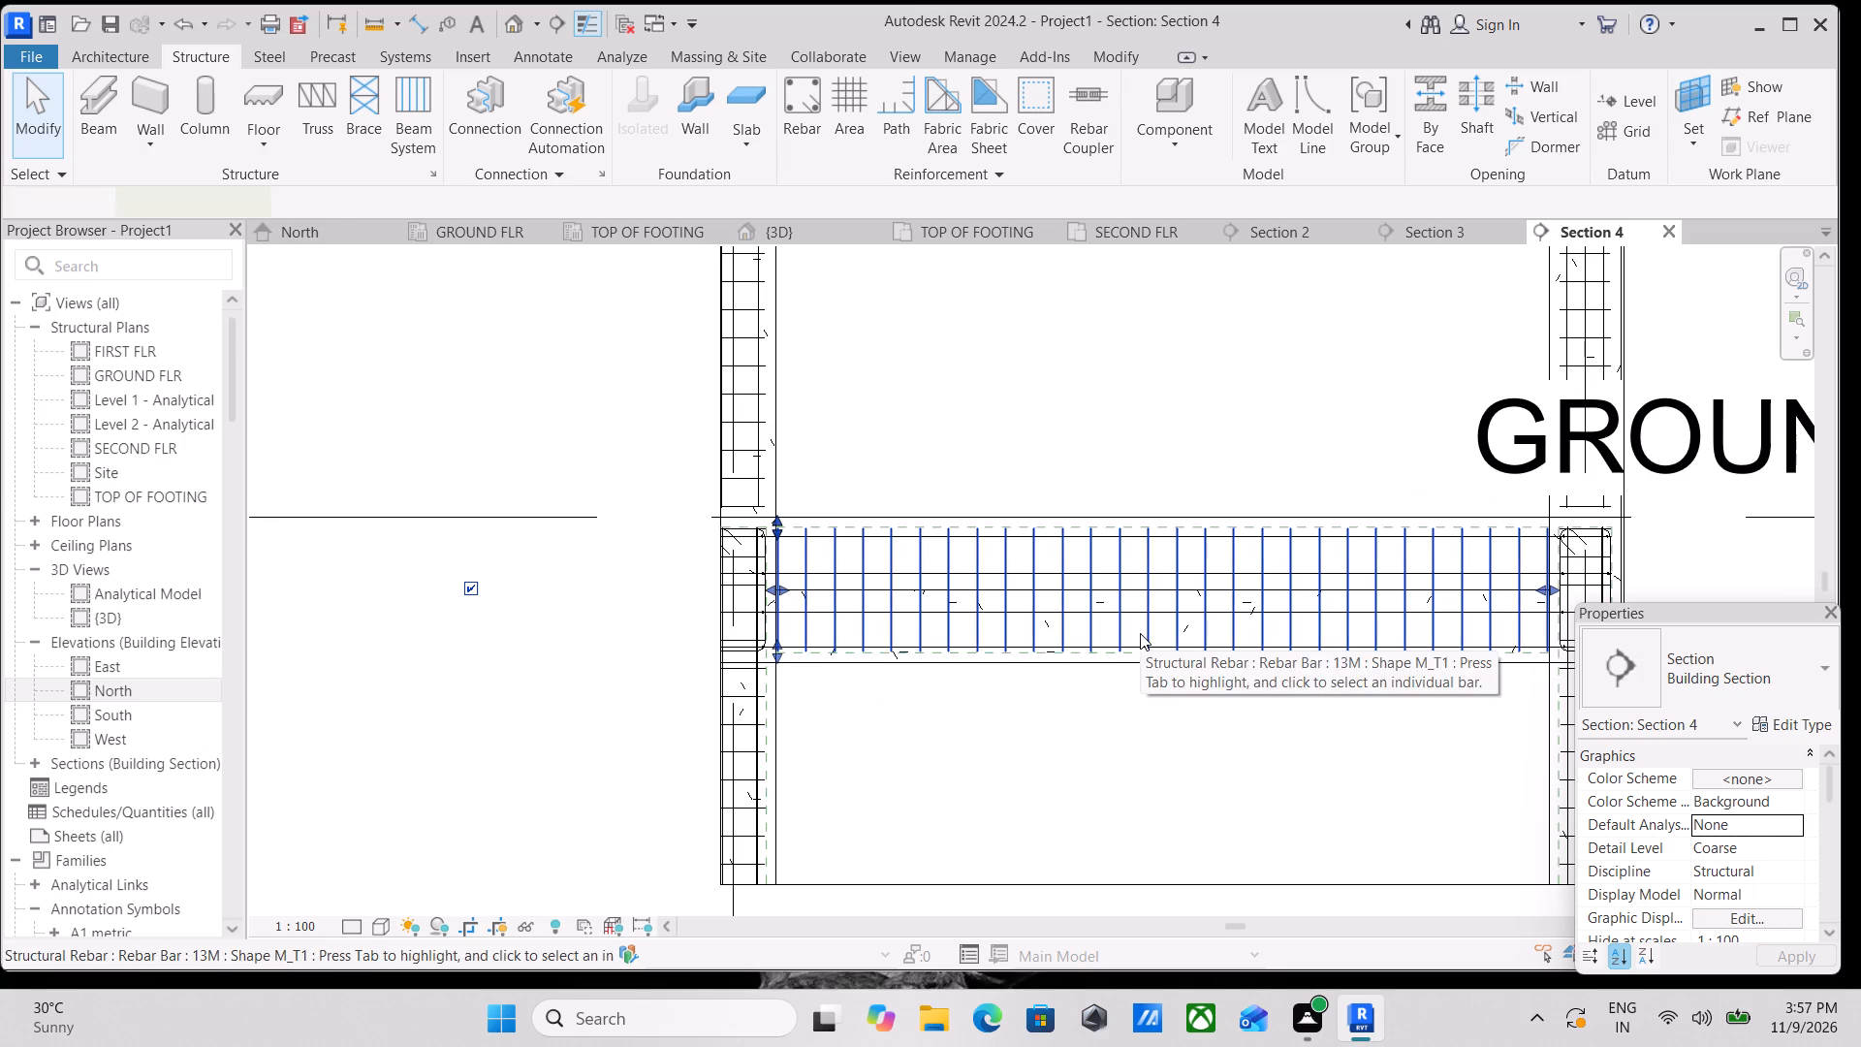
text(SA)
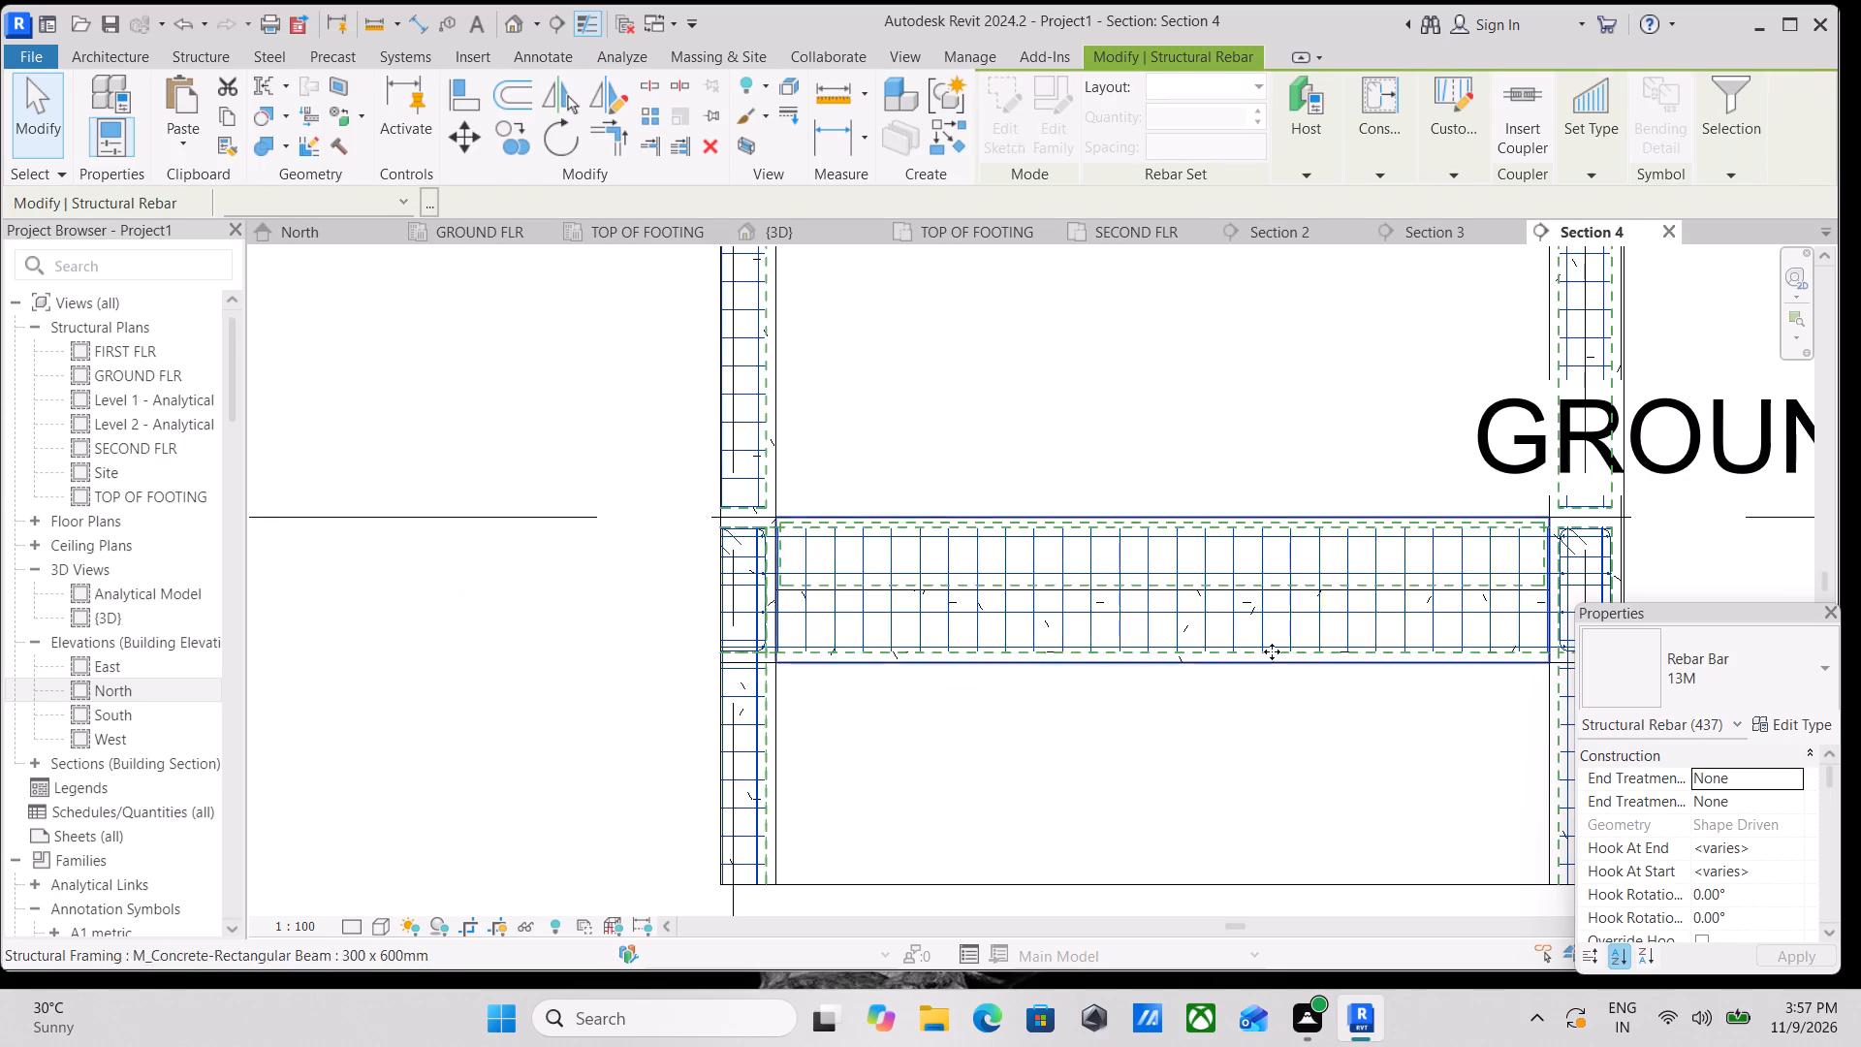
text(HH)
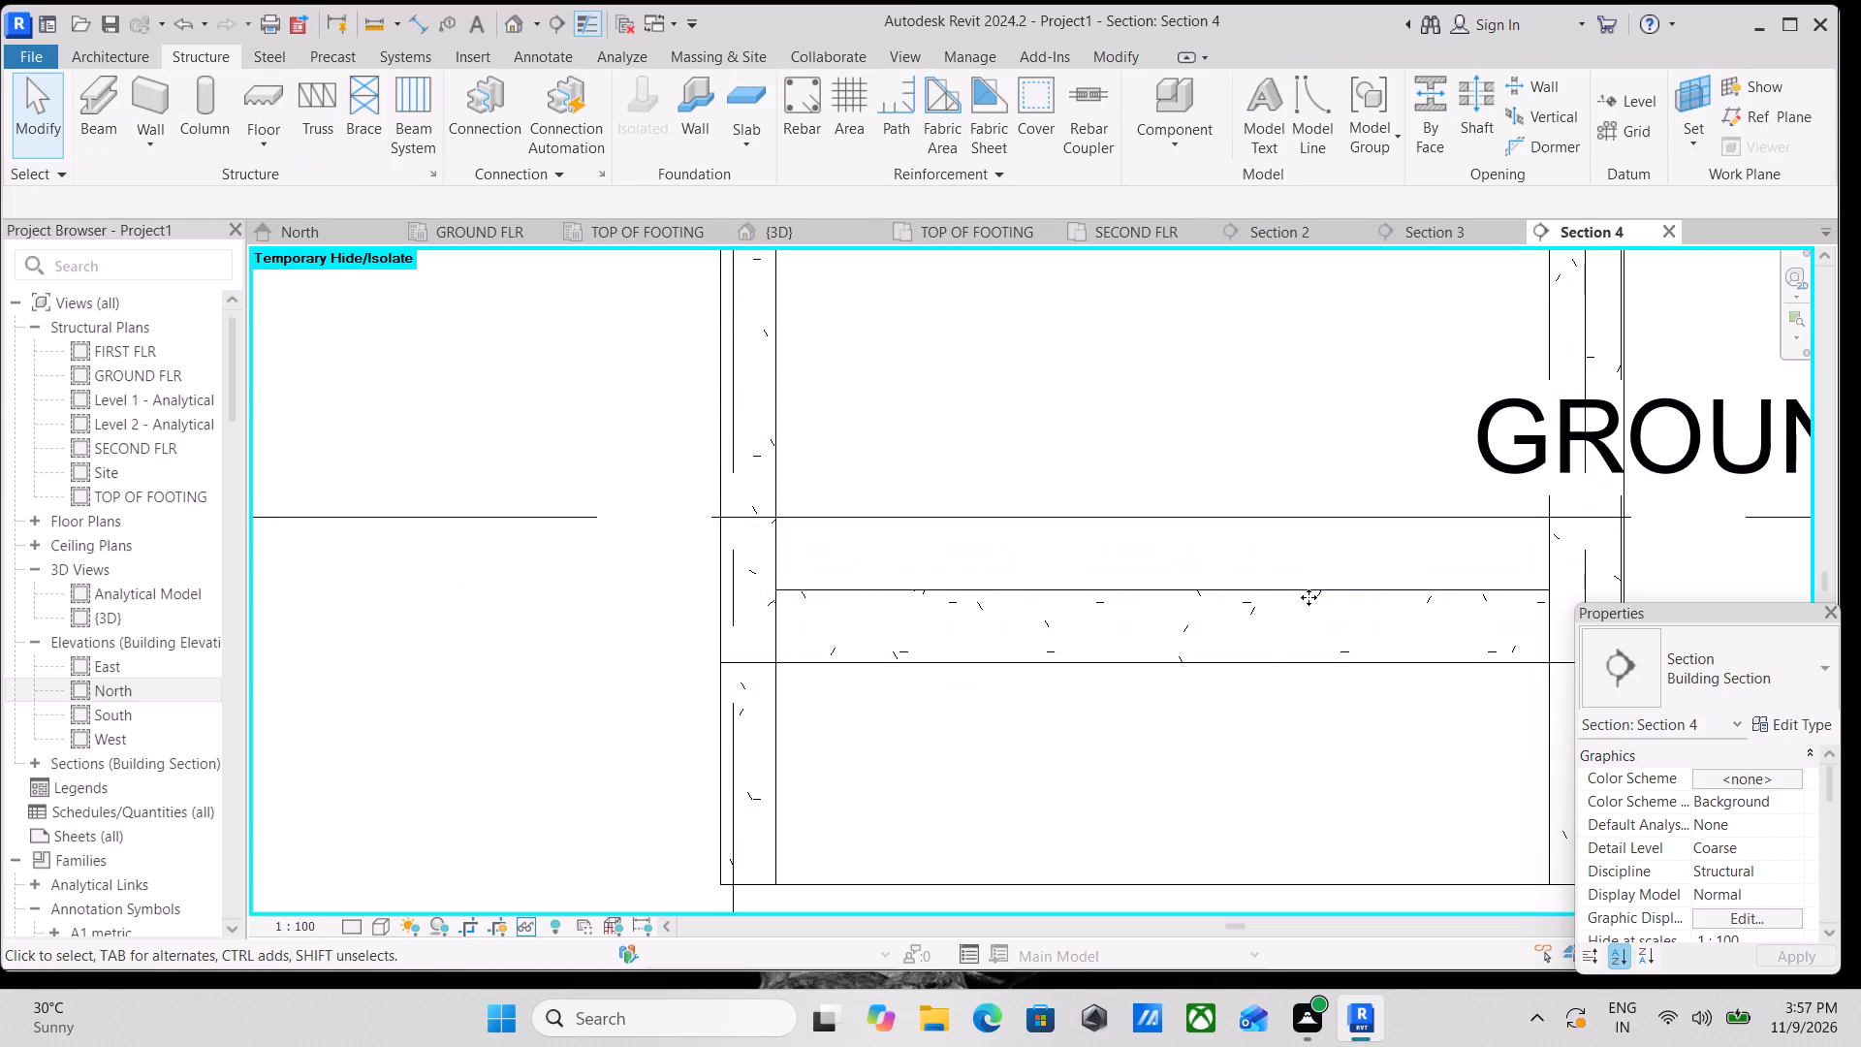
Temporarily hide the 300 x 600mm ground-floor beam spanning between grids D and E.
click(1070, 658)
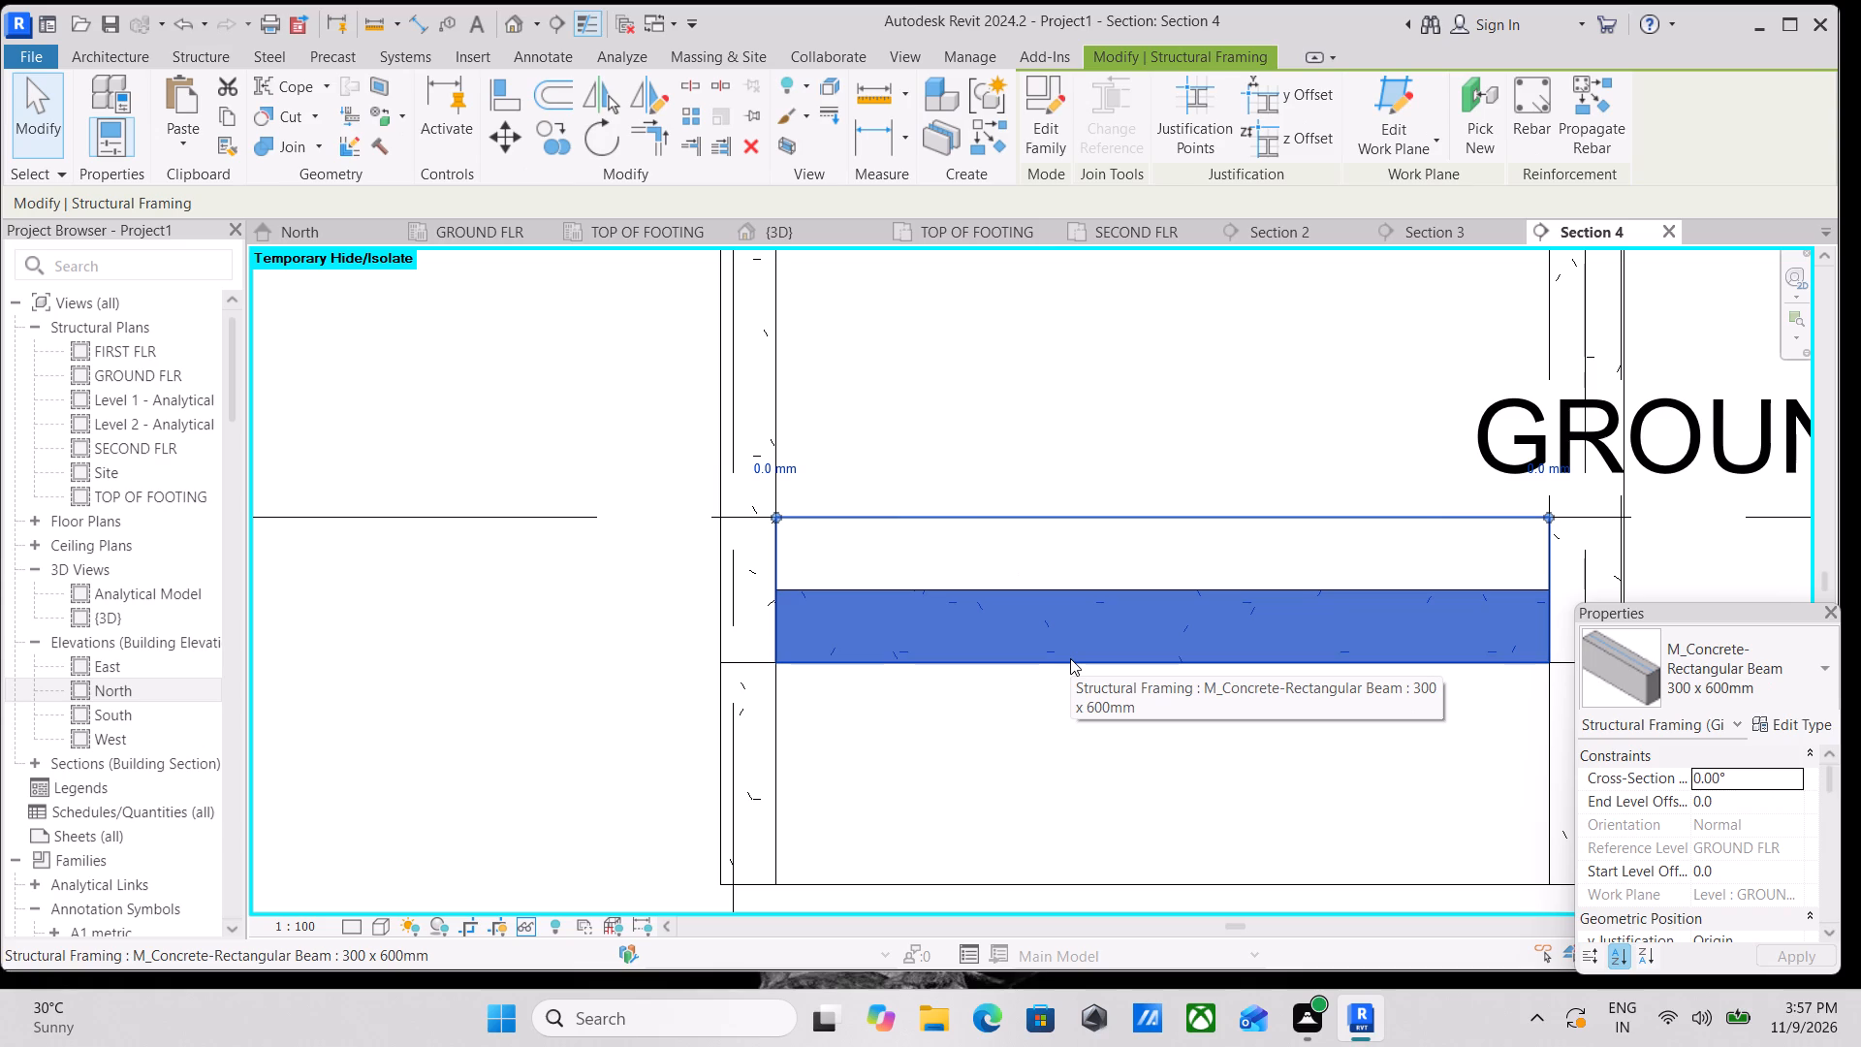
key(Escape)
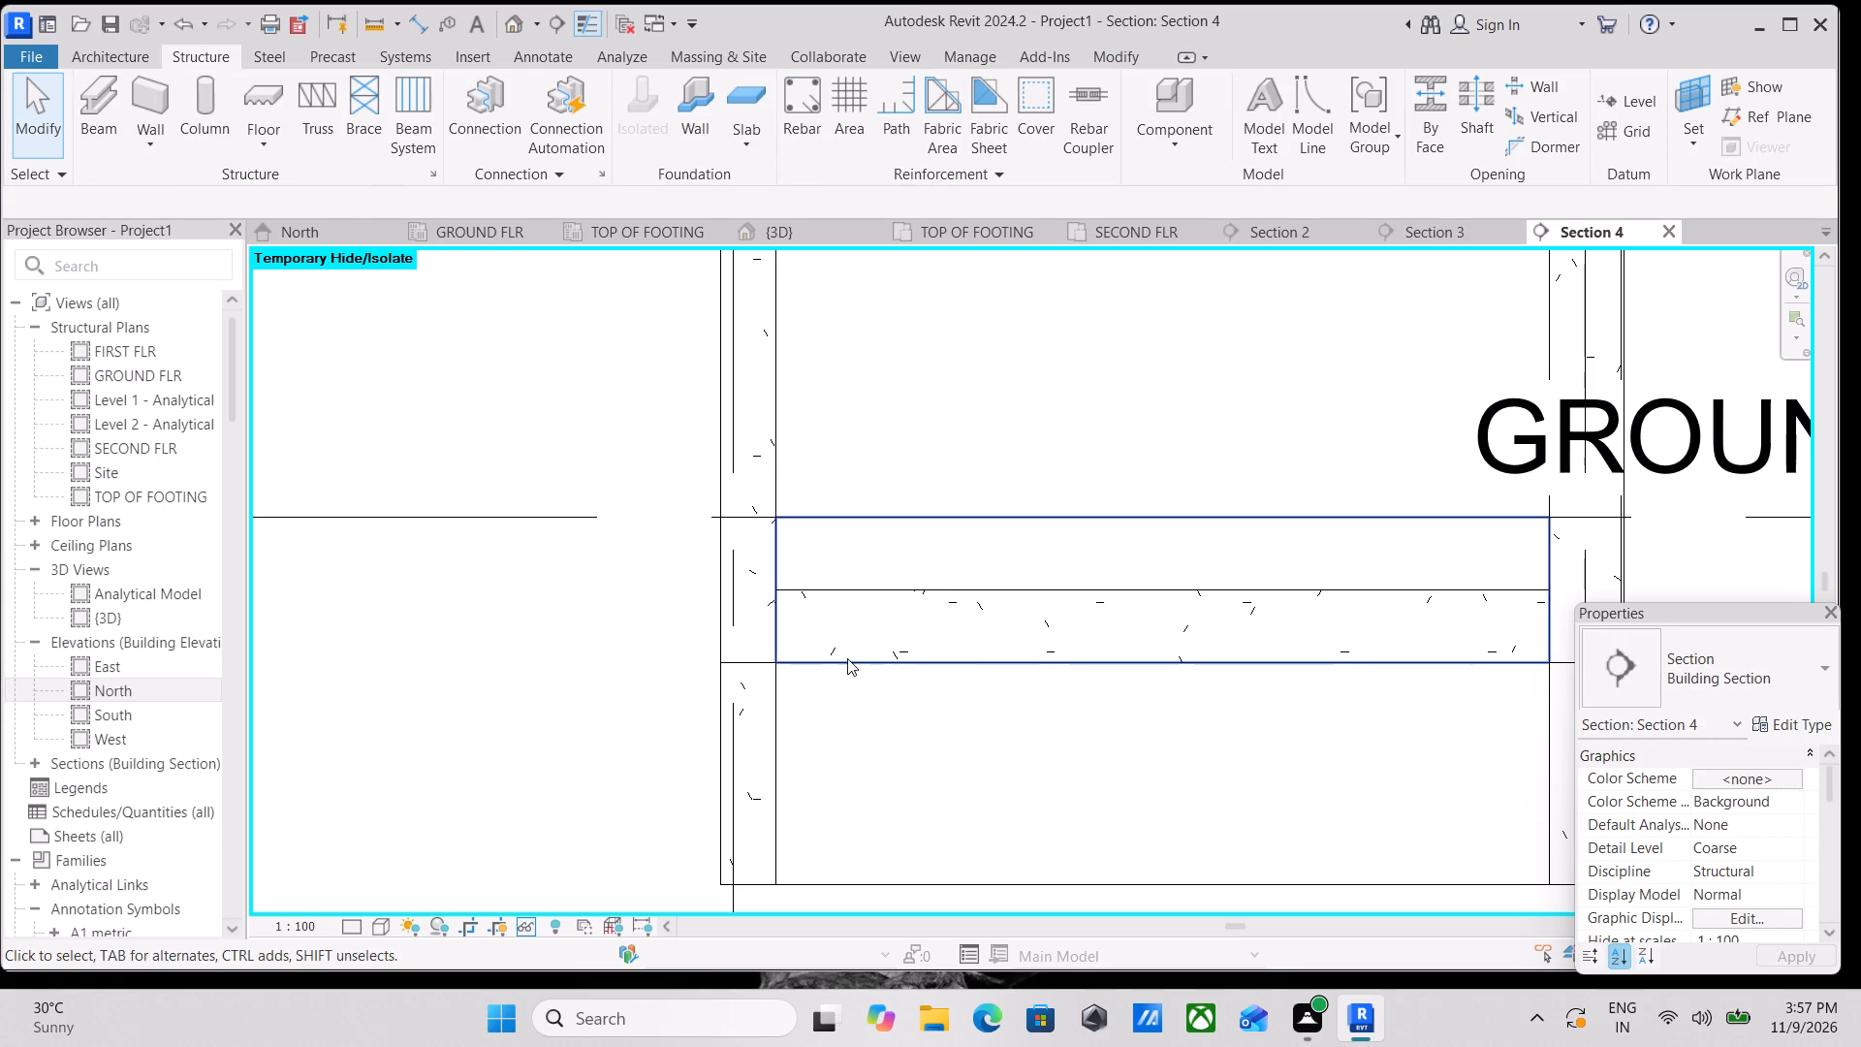
click(857, 654)
key(Escape)
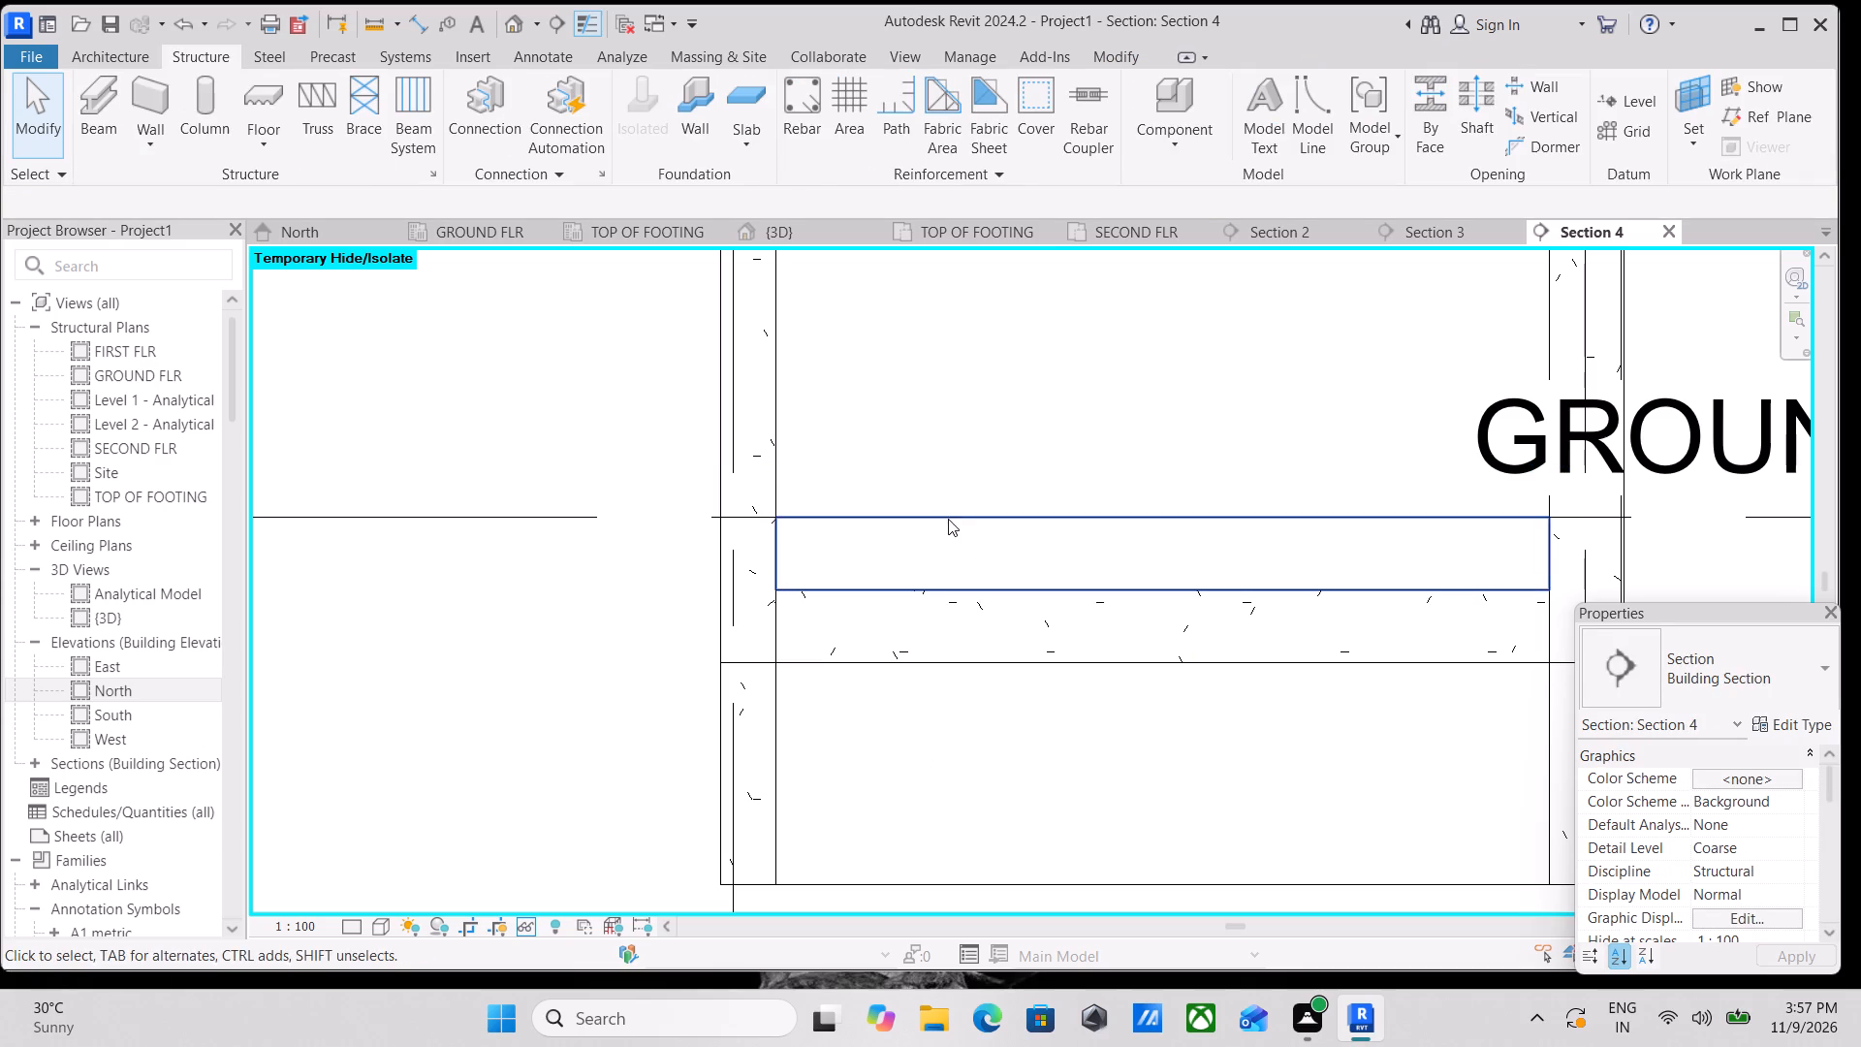
click(948, 519)
key(Escape)
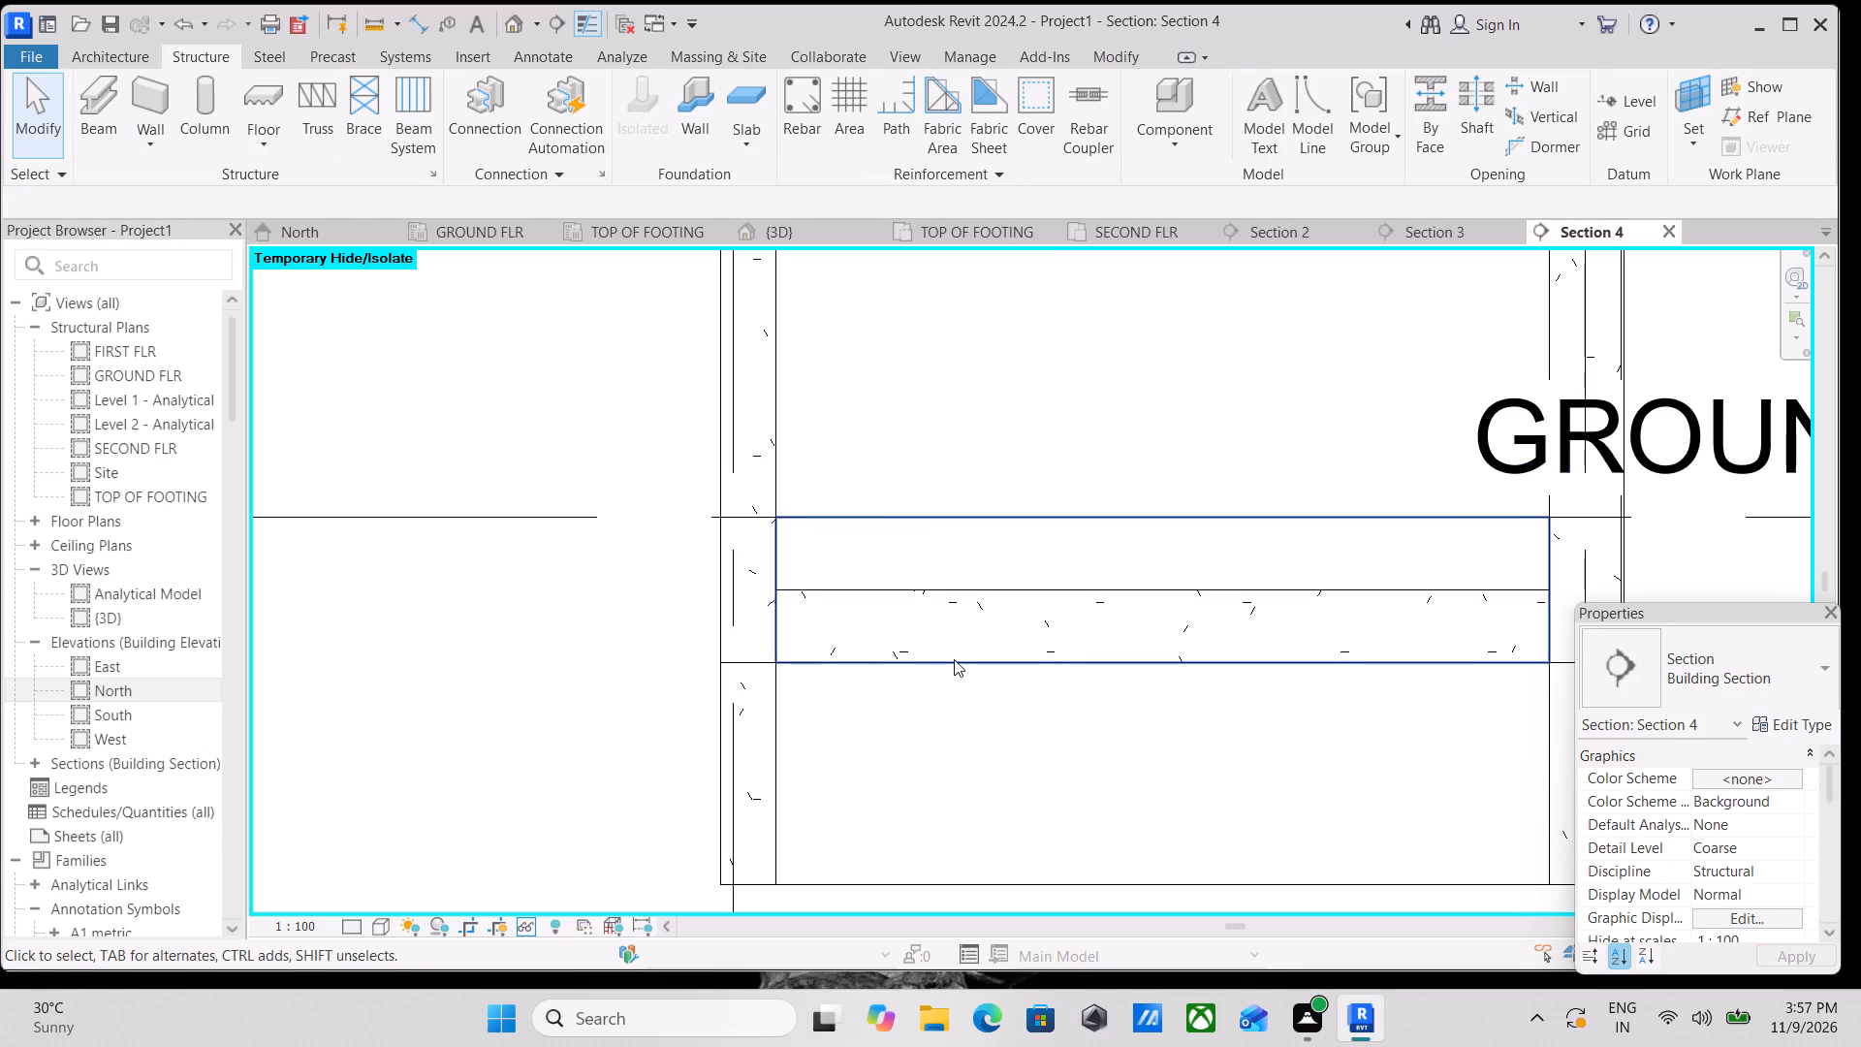
click(954, 659)
text(HH)
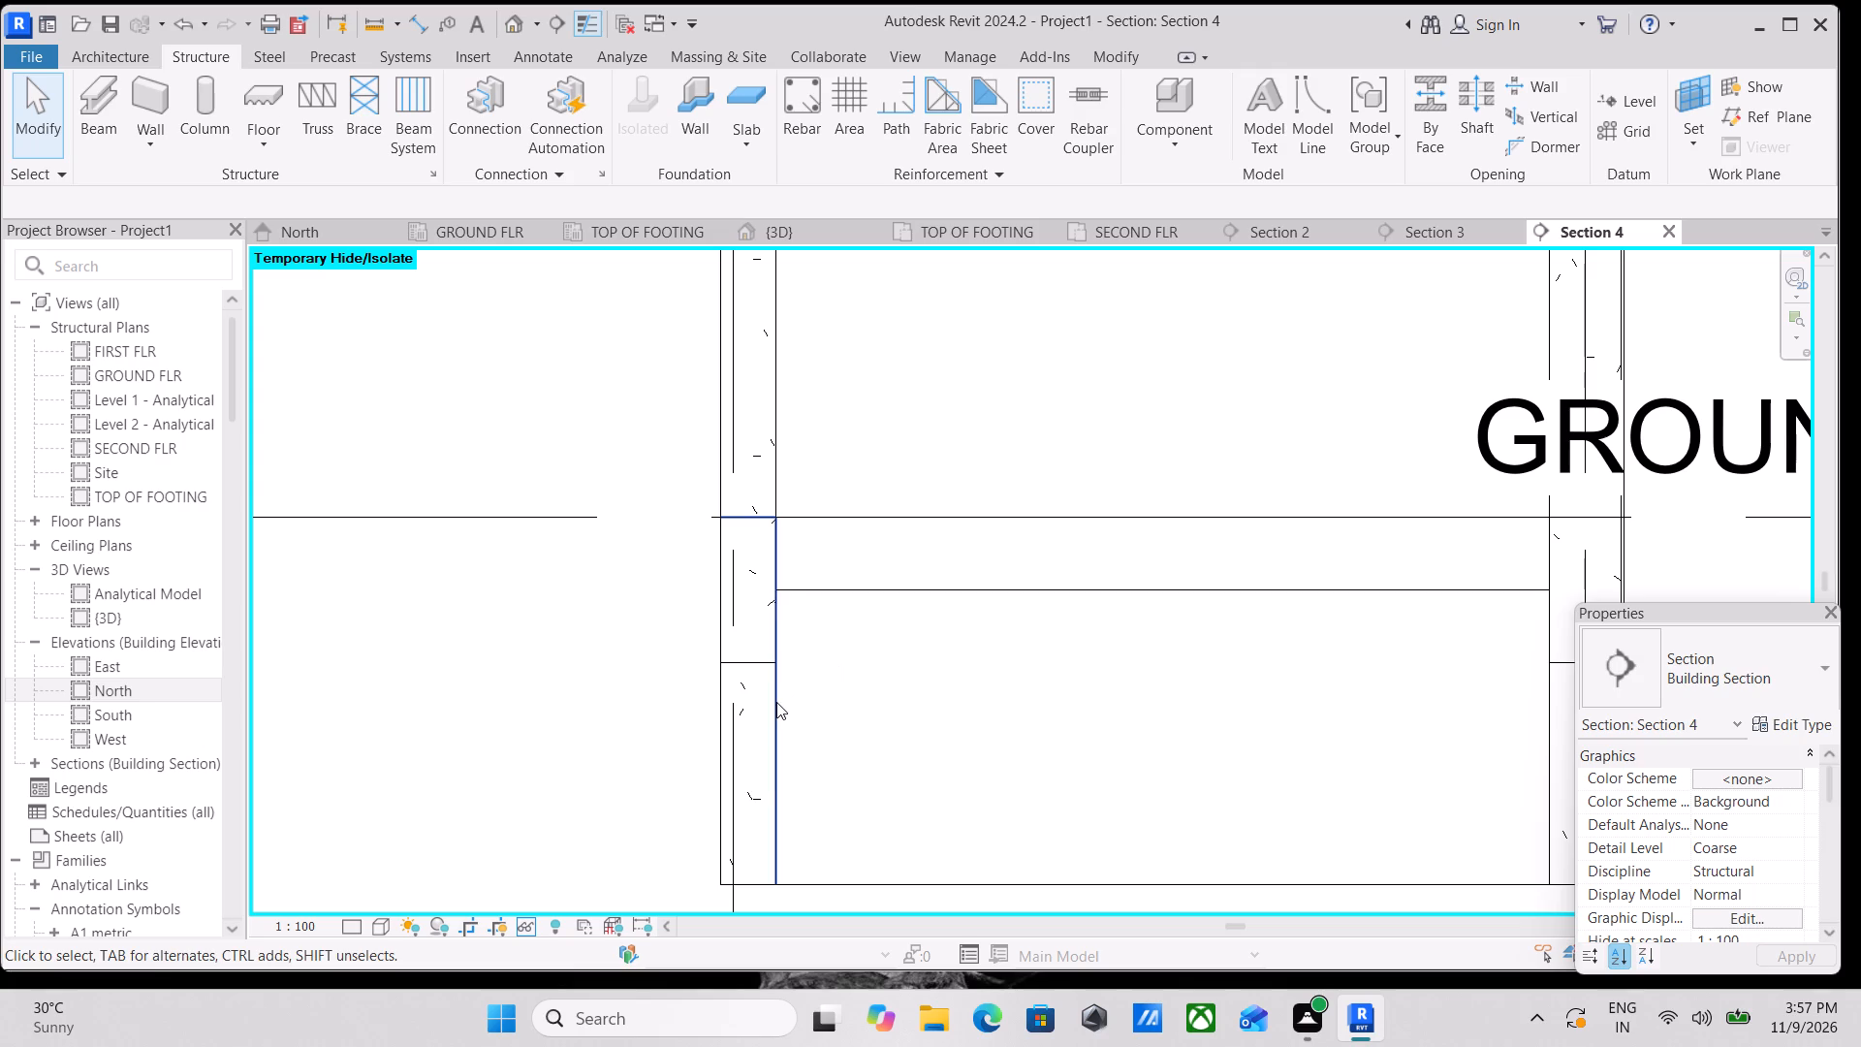
Temporarily hide the two columns below GROUND FLR at grids D and E.
click(776, 703)
text(HH)
scroll(909, 676, down, 1)
middle_drag(909, 676, 672, 662)
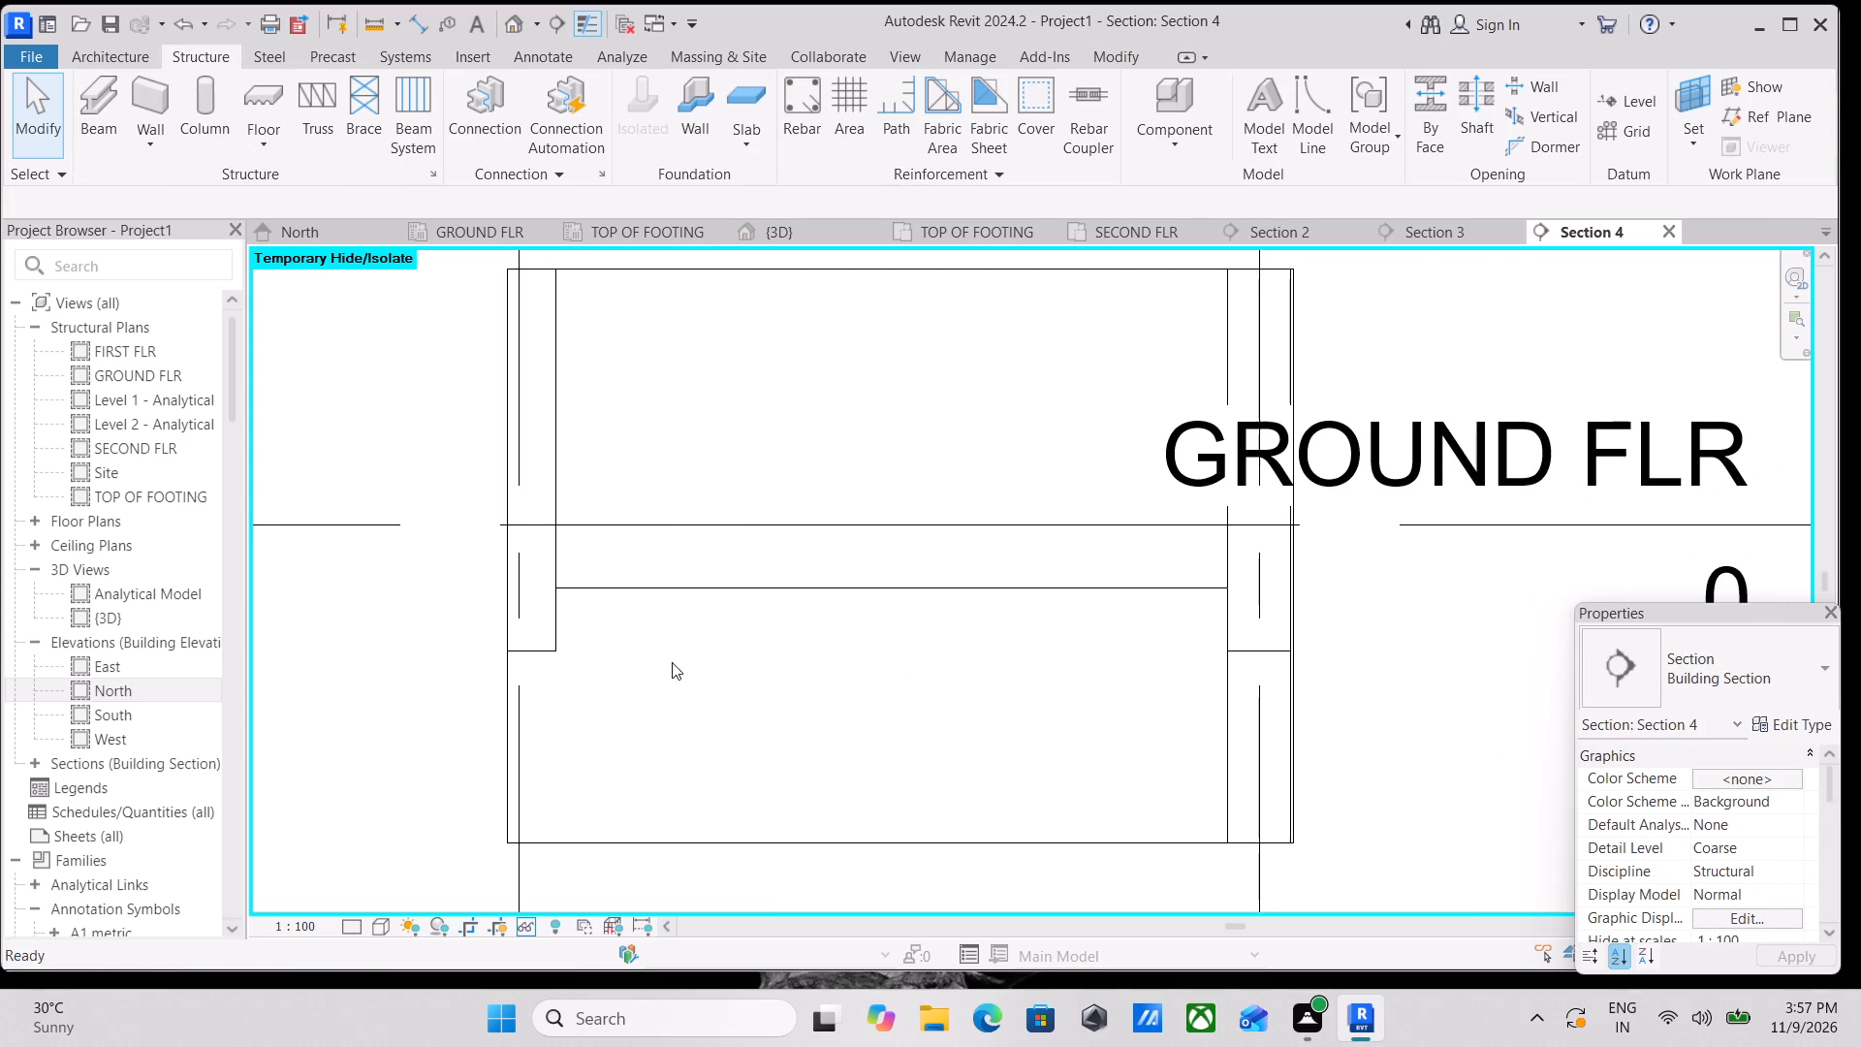
click(1232, 684)
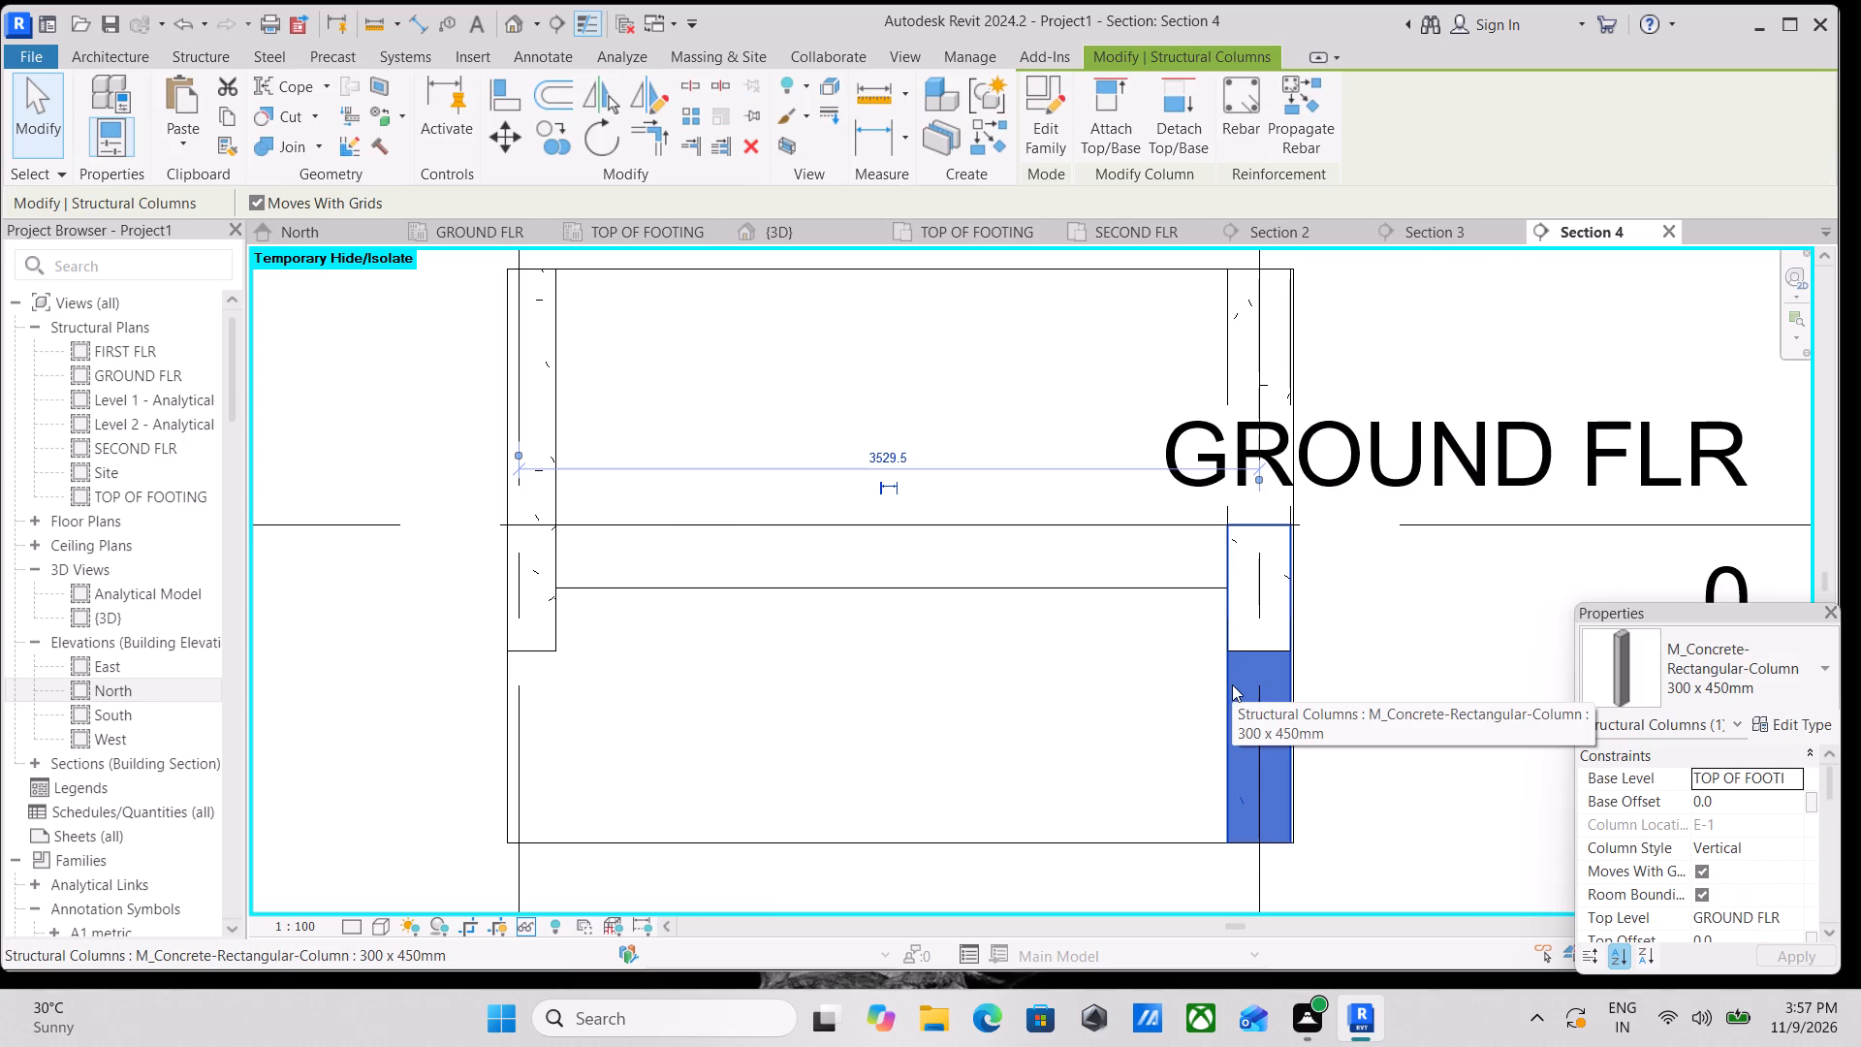
text(HH)
Temporarily hide the two 300 x 600mm beams seen in cross-section just below GROUND FLR at grids E and D.
click(1230, 629)
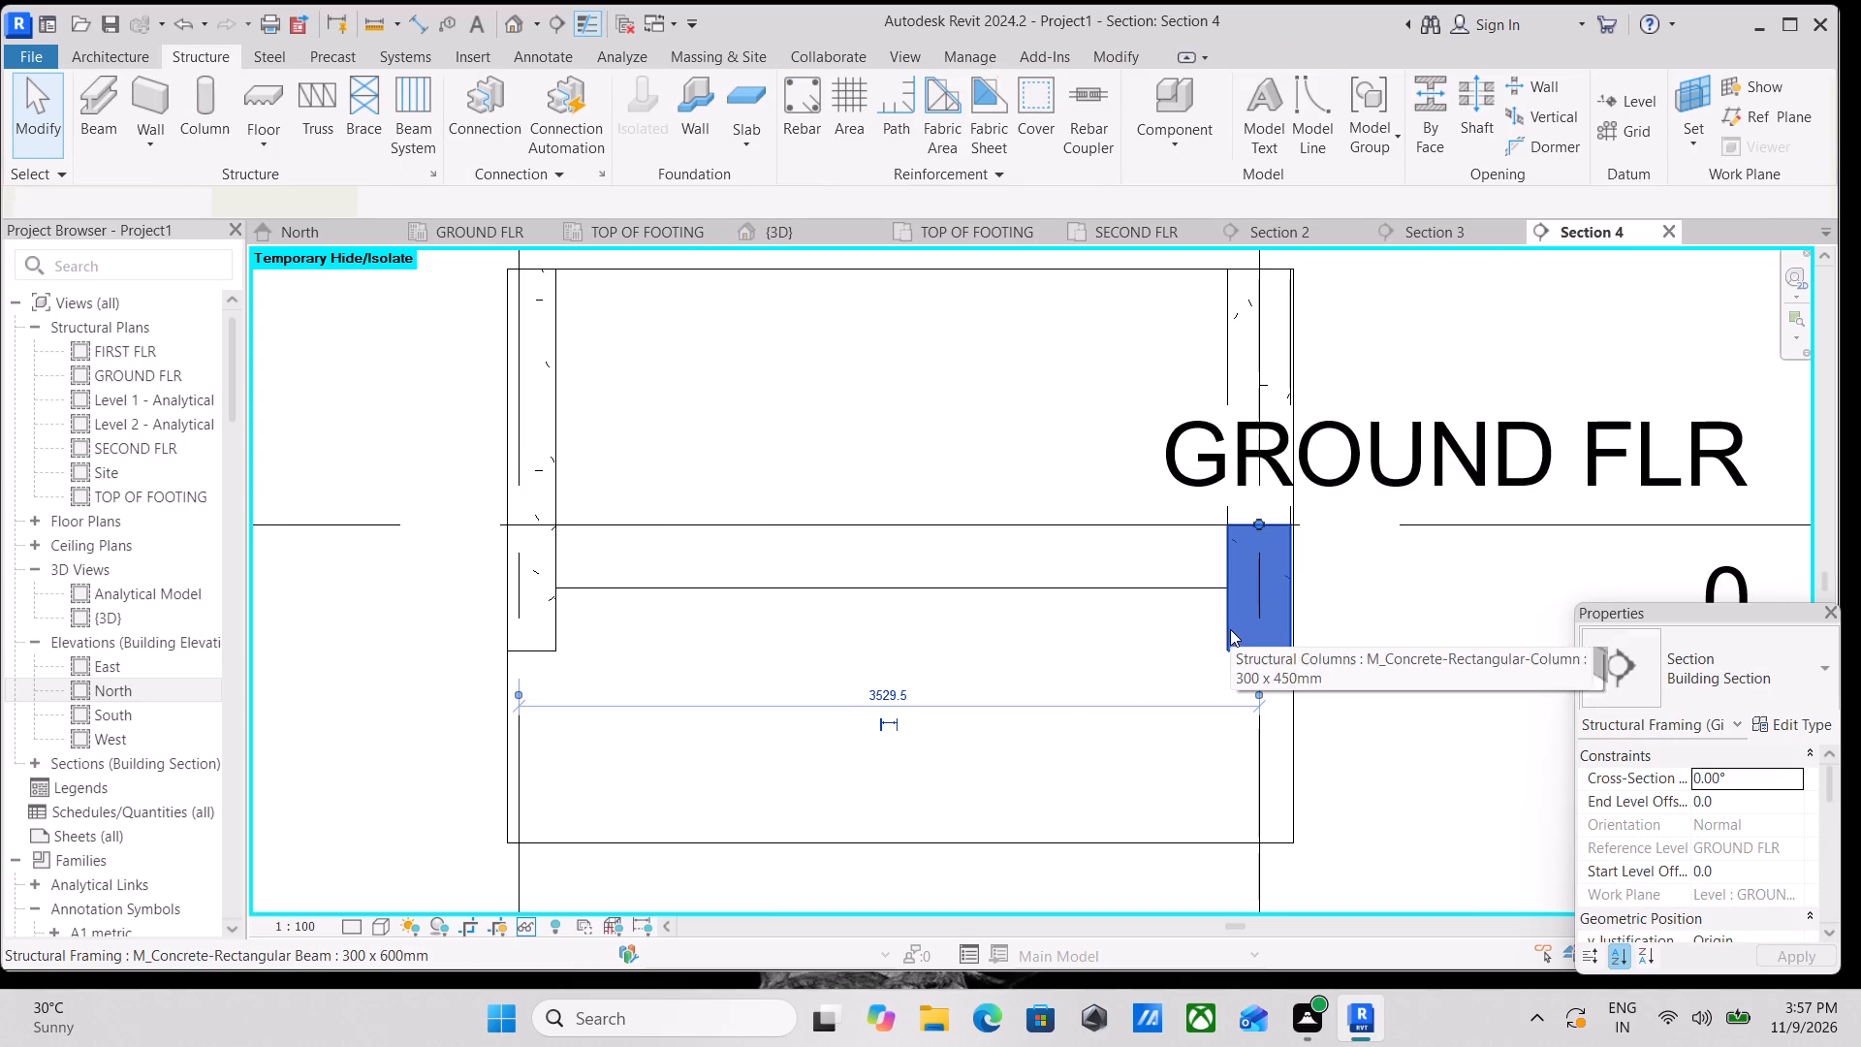
middle_drag(1005, 650, 1267, 674)
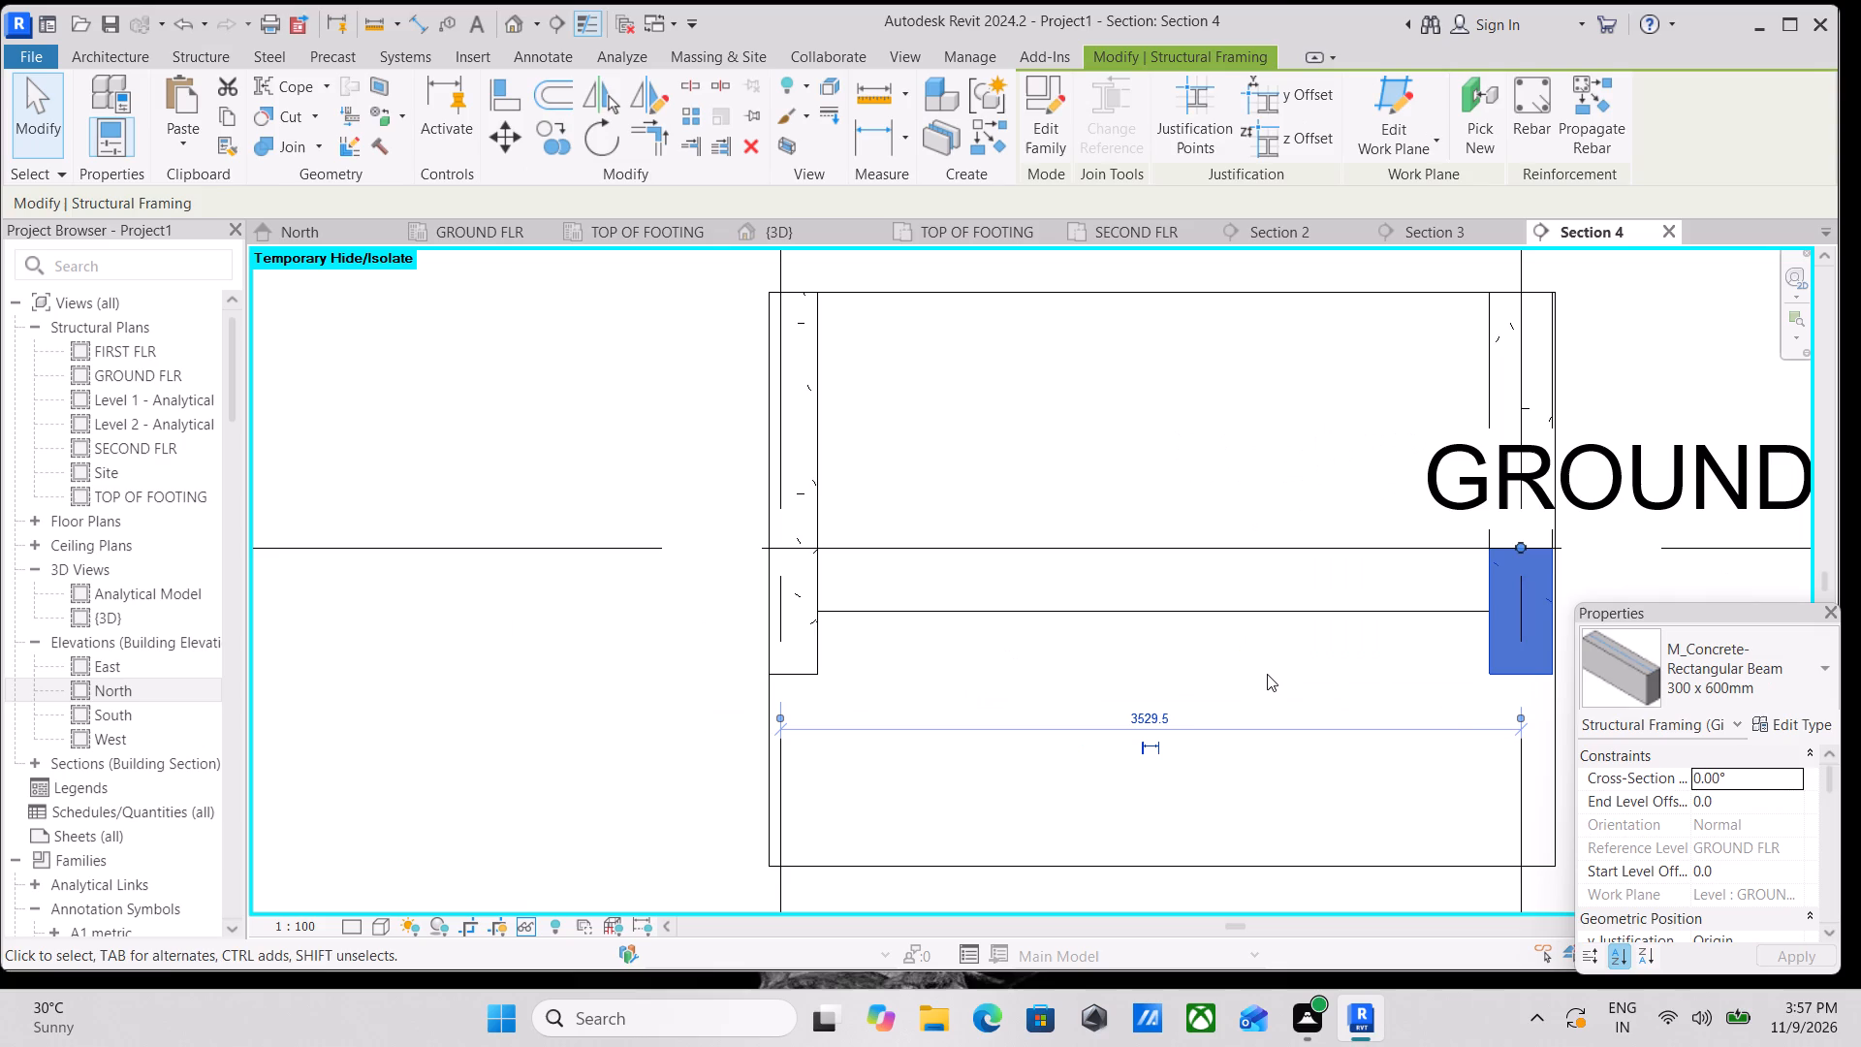
text(HH)
middle_drag(963, 727, 1226, 760)
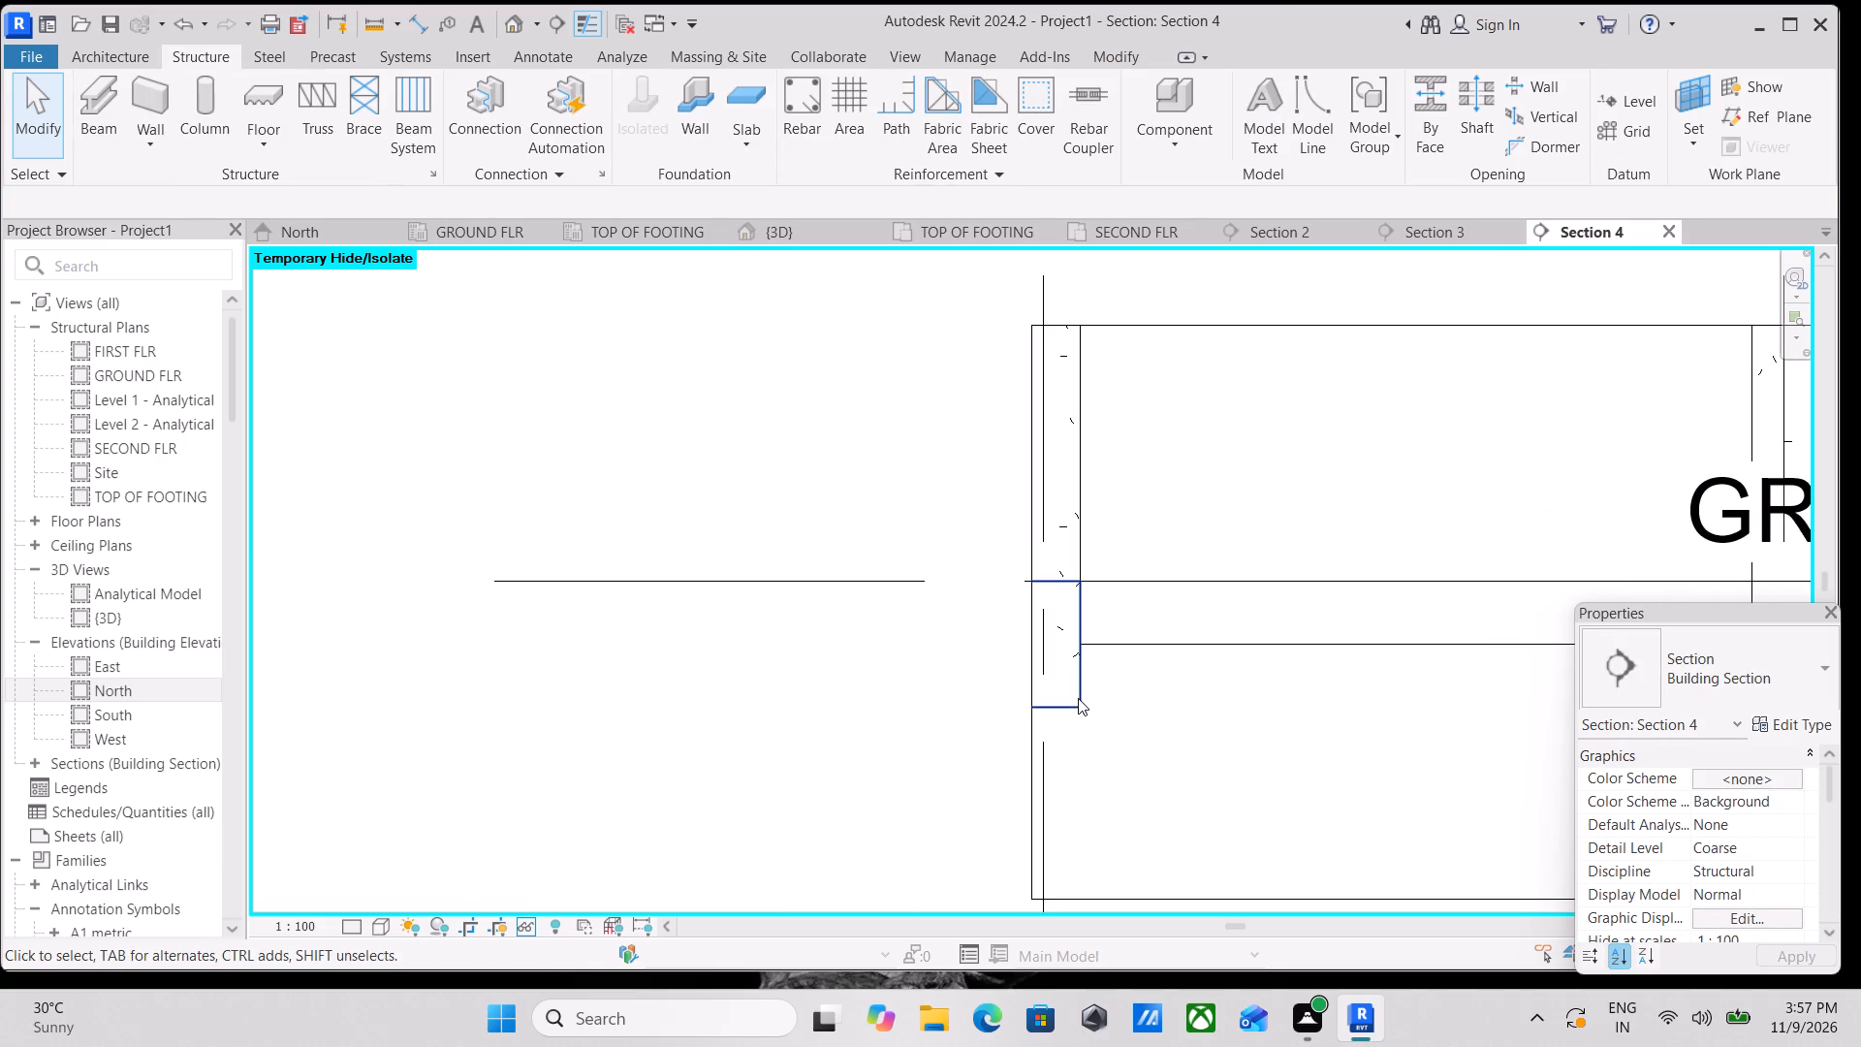
click(1078, 698)
text(HH)
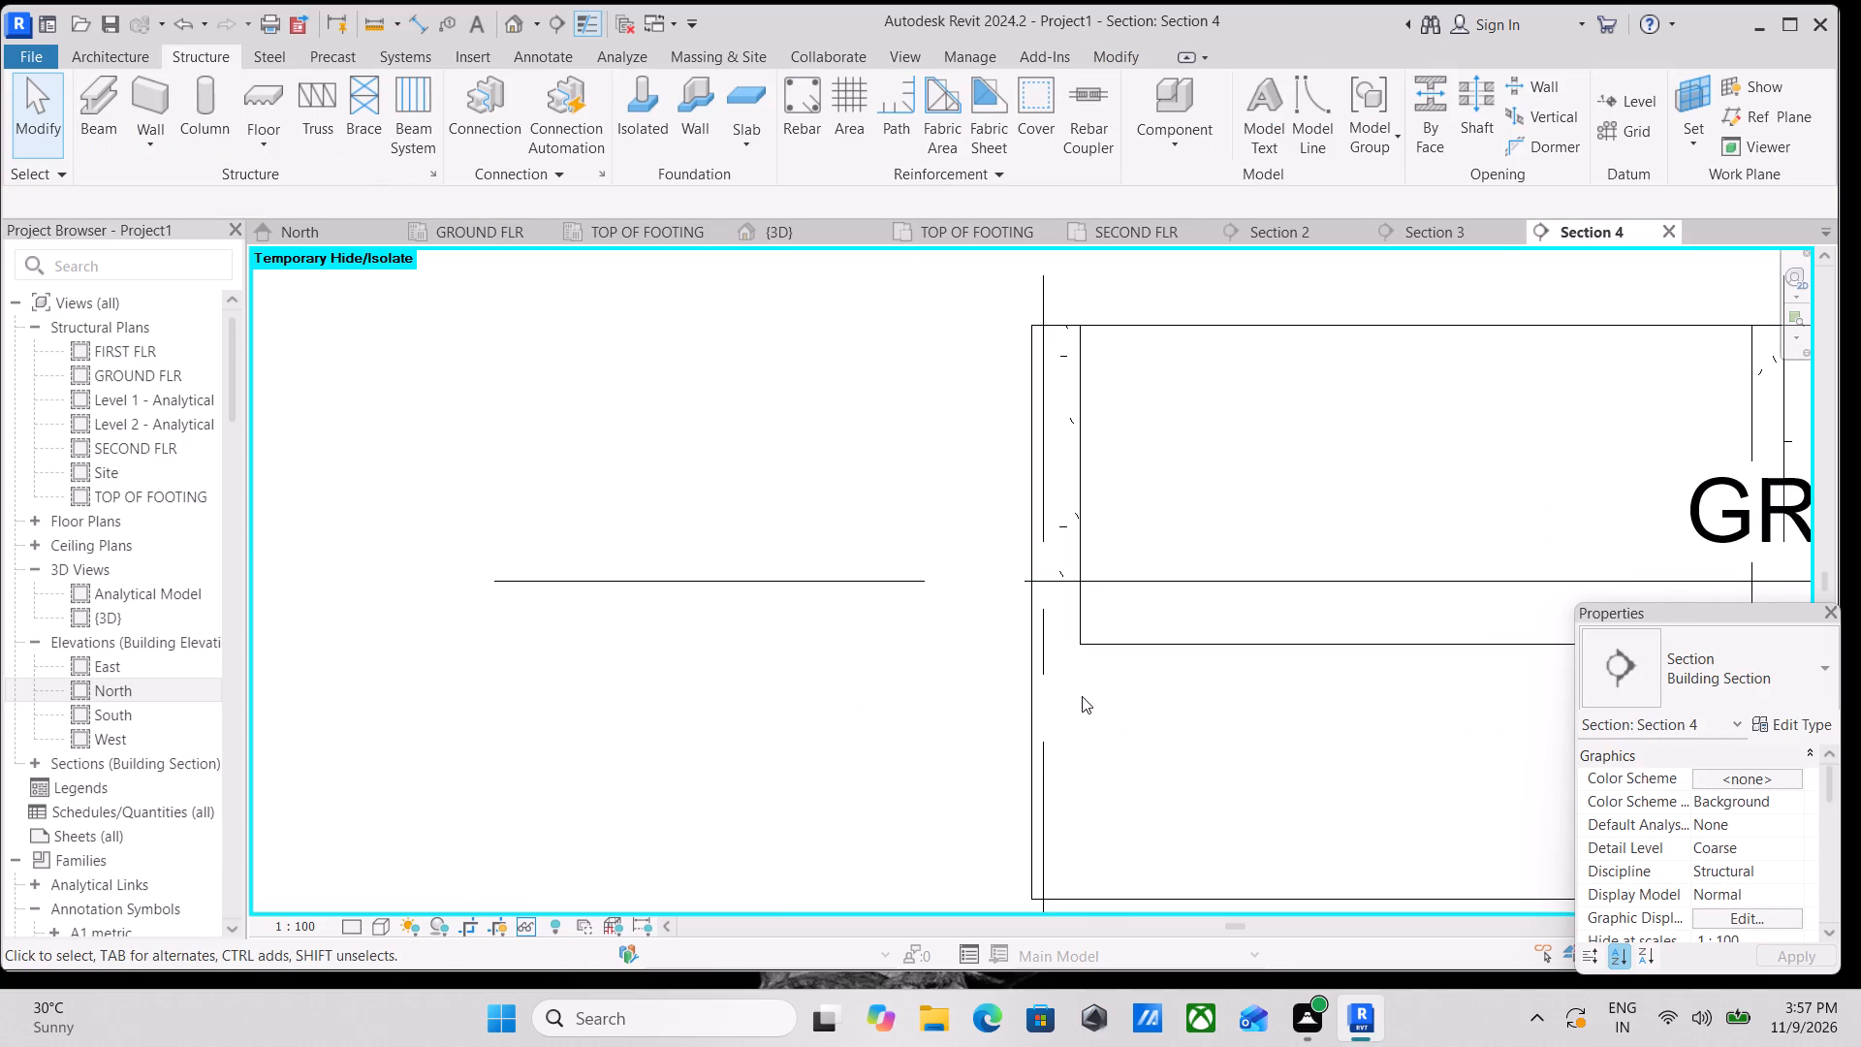
Temporarily hide the two 300 x 450mm columns rising above GROUND FLR at grids D and E.
middle_drag(1082, 696, 971, 753)
click(950, 574)
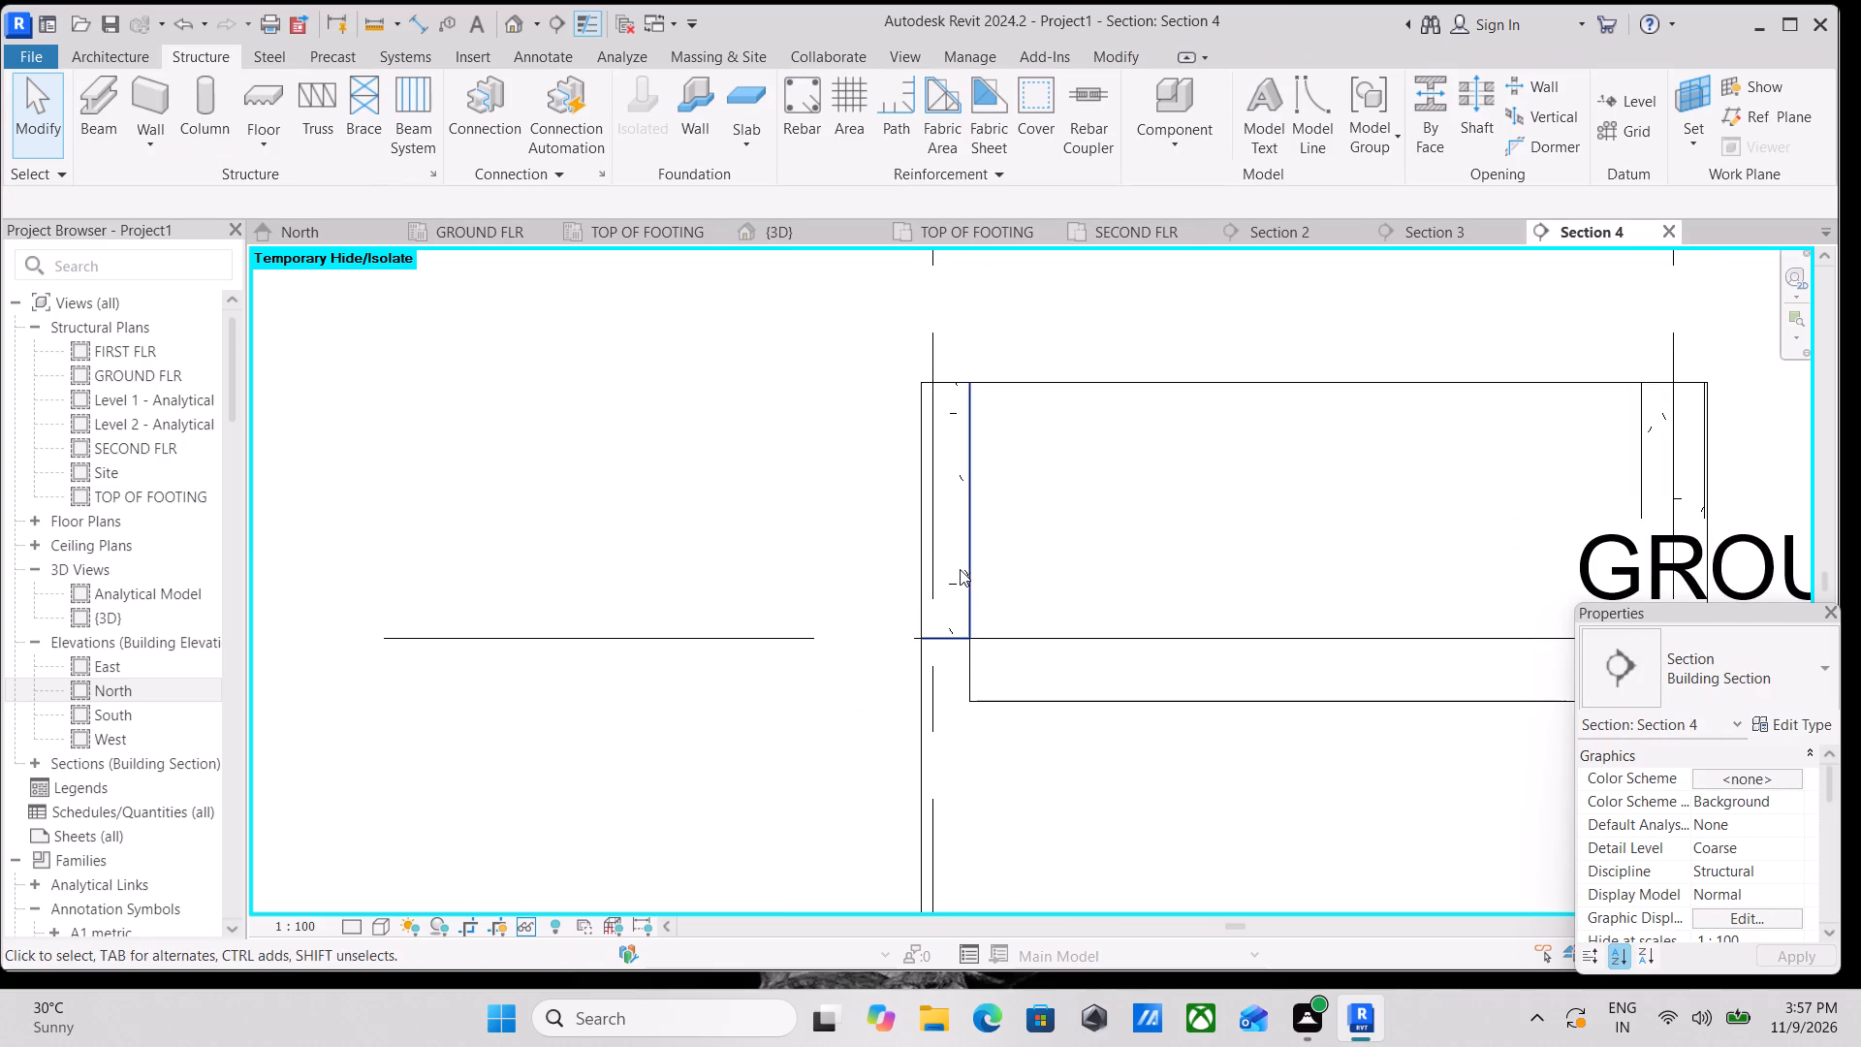
click(964, 567)
text(HH)
scroll(1098, 526, down, 1)
middle_drag(1098, 526, 699, 569)
click(1206, 525)
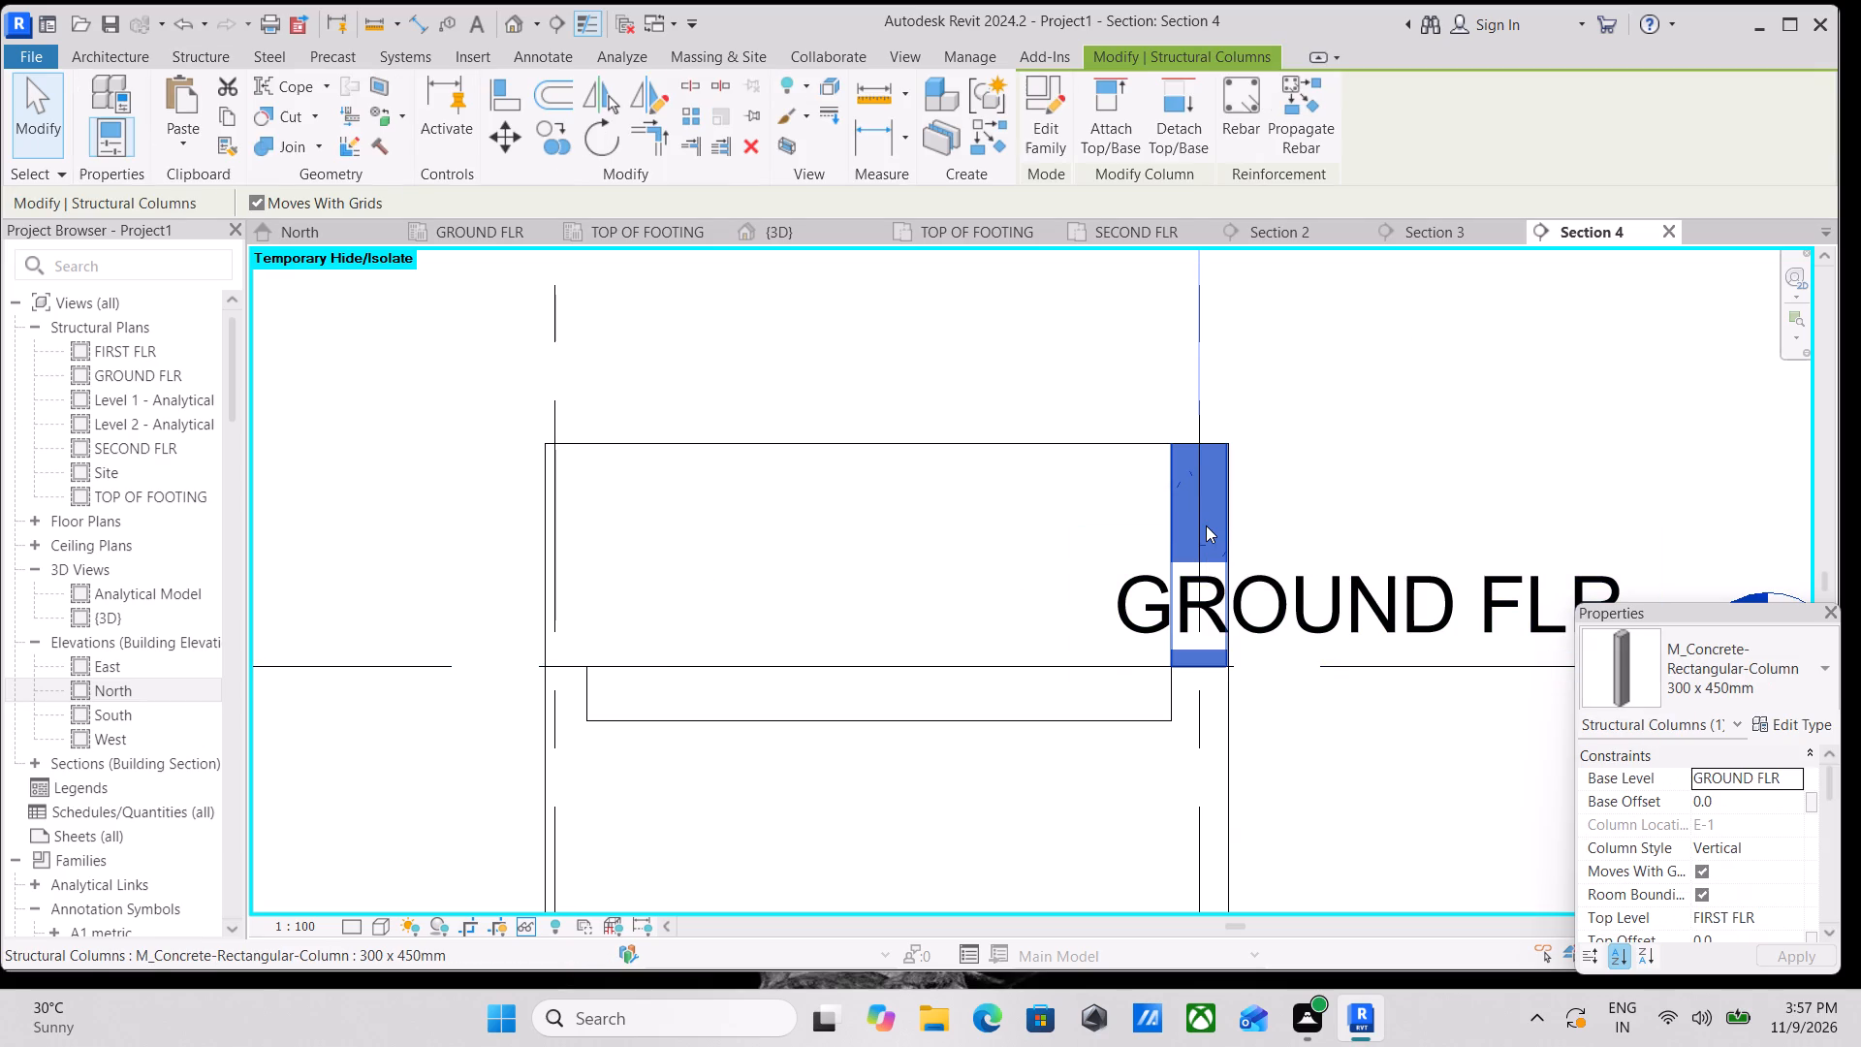
text(HH)
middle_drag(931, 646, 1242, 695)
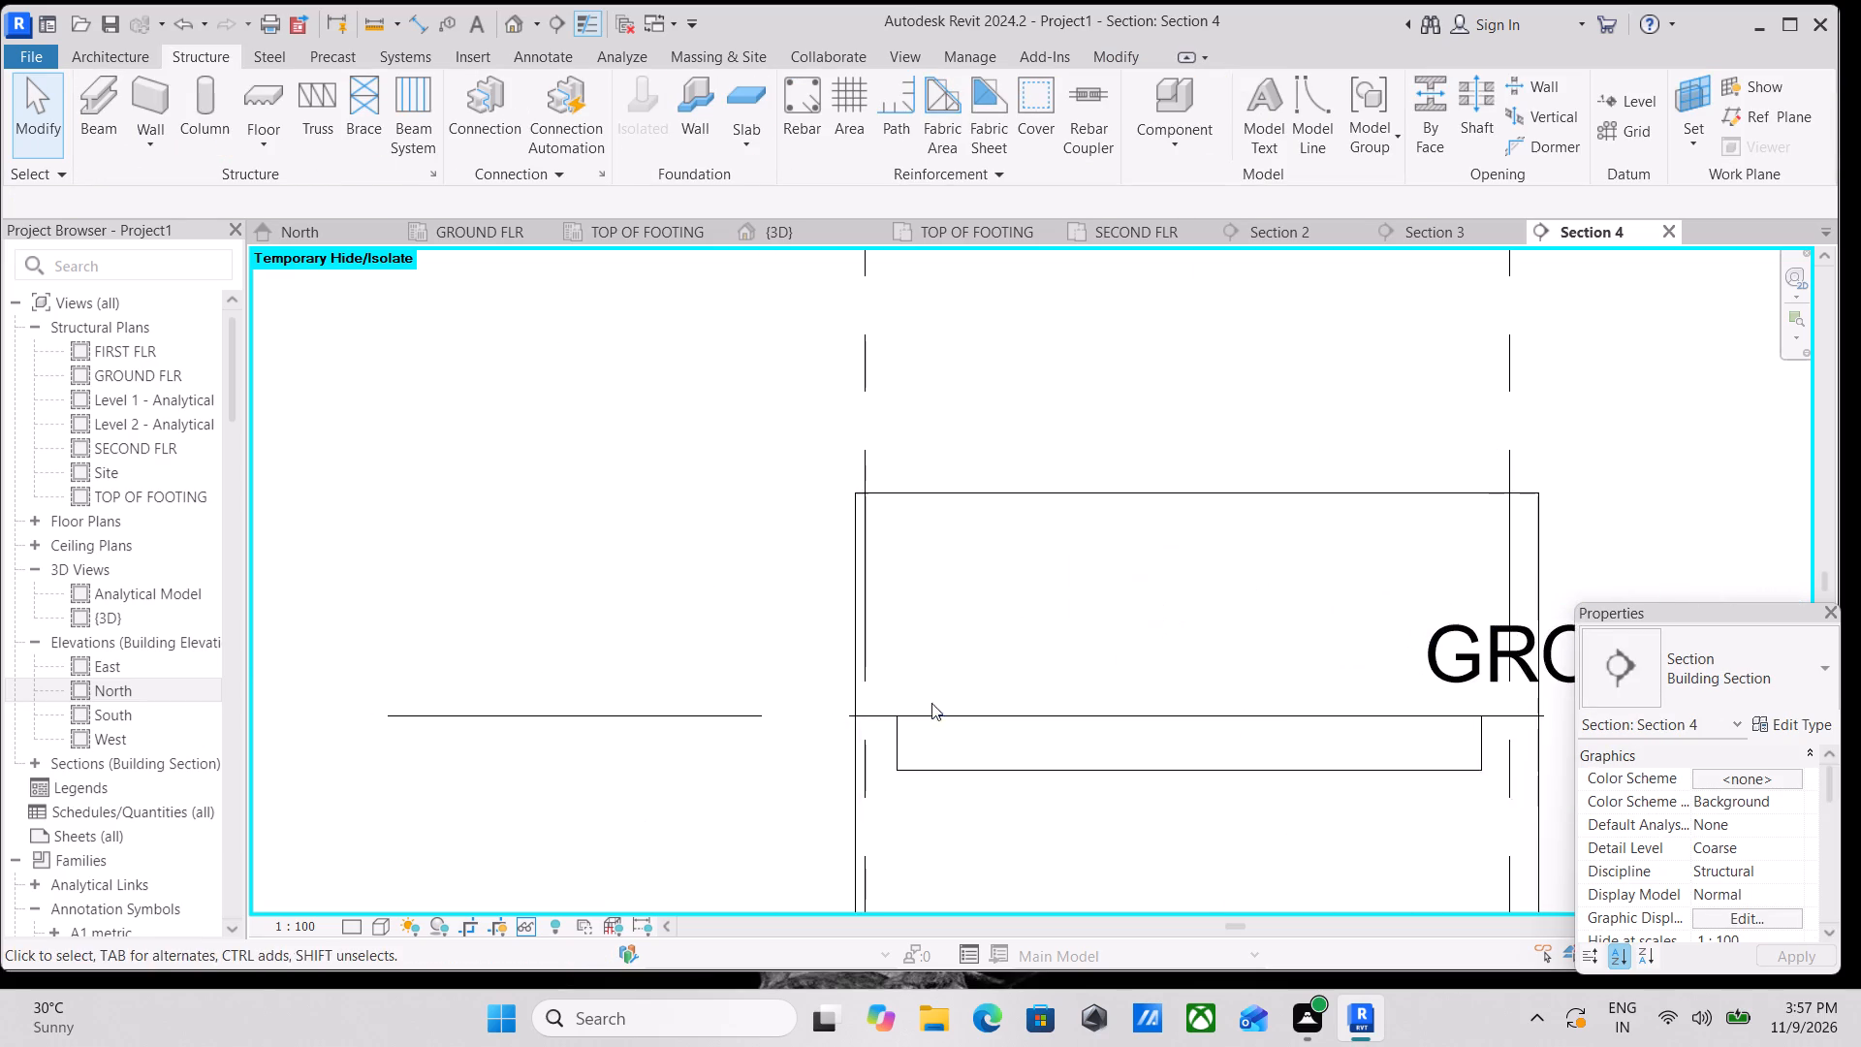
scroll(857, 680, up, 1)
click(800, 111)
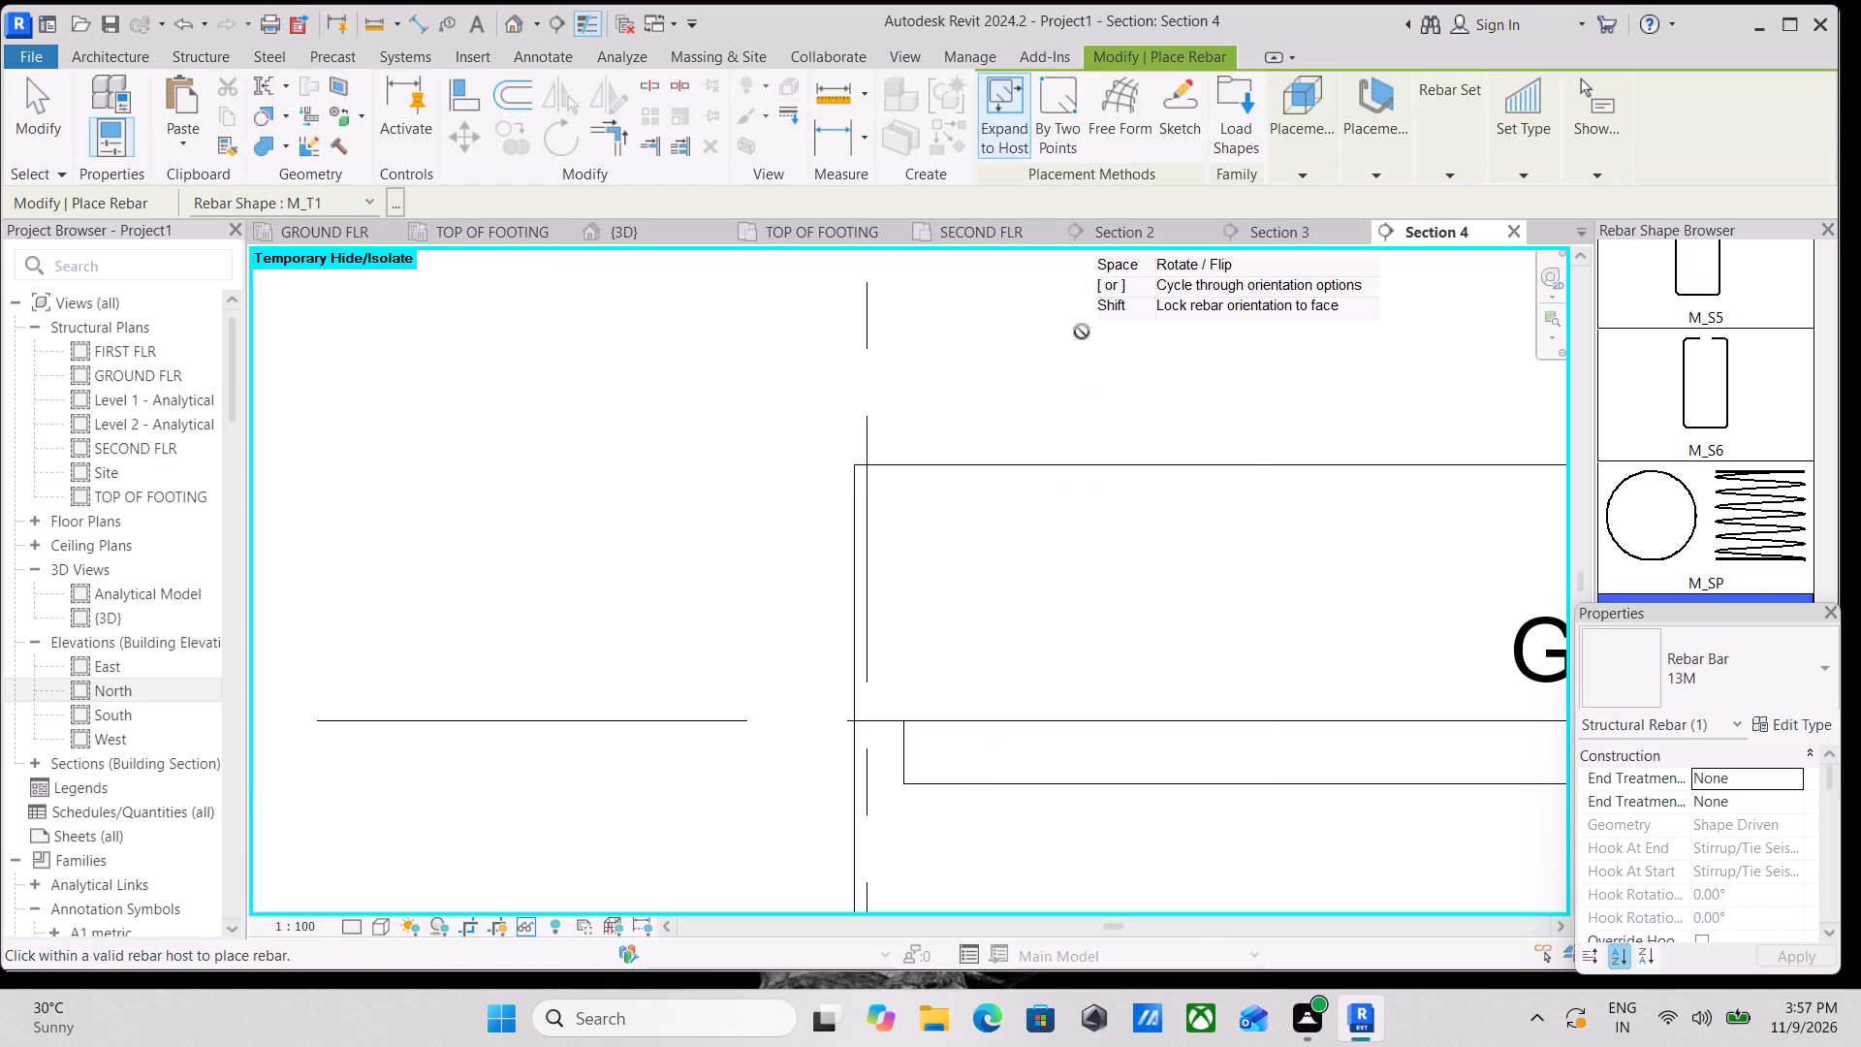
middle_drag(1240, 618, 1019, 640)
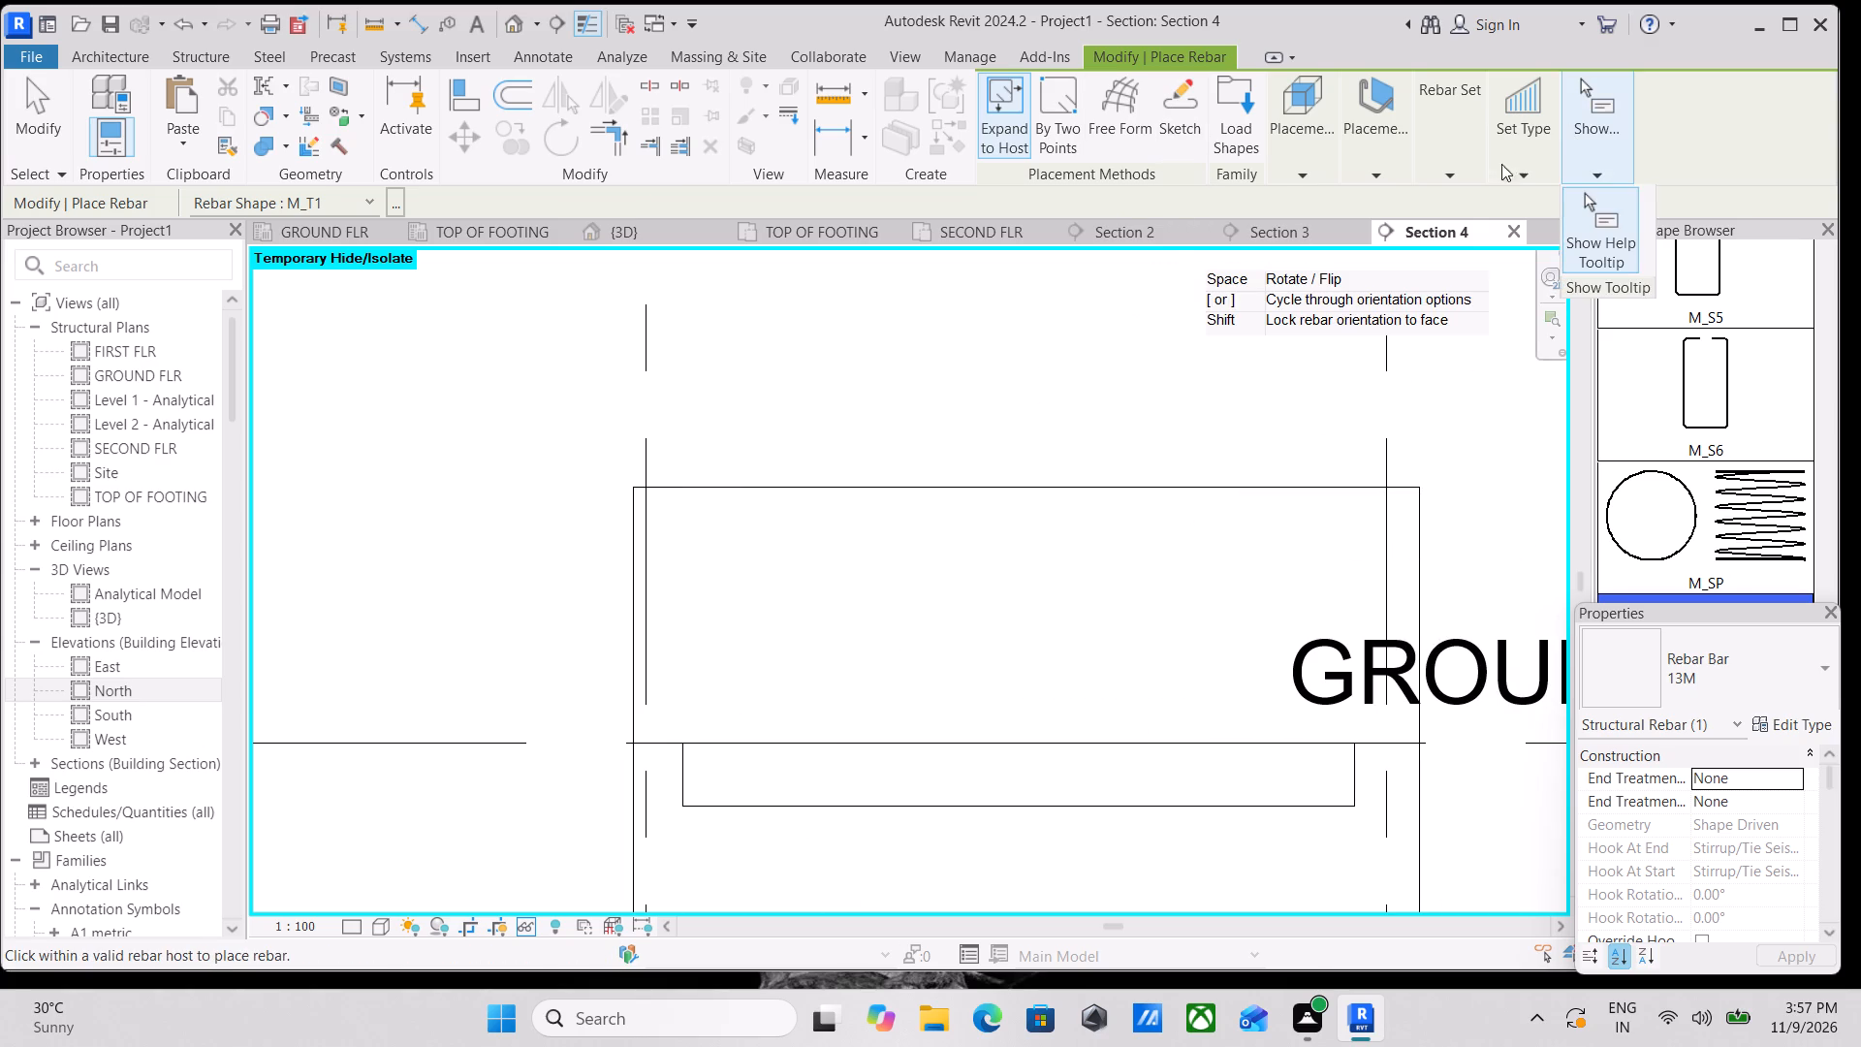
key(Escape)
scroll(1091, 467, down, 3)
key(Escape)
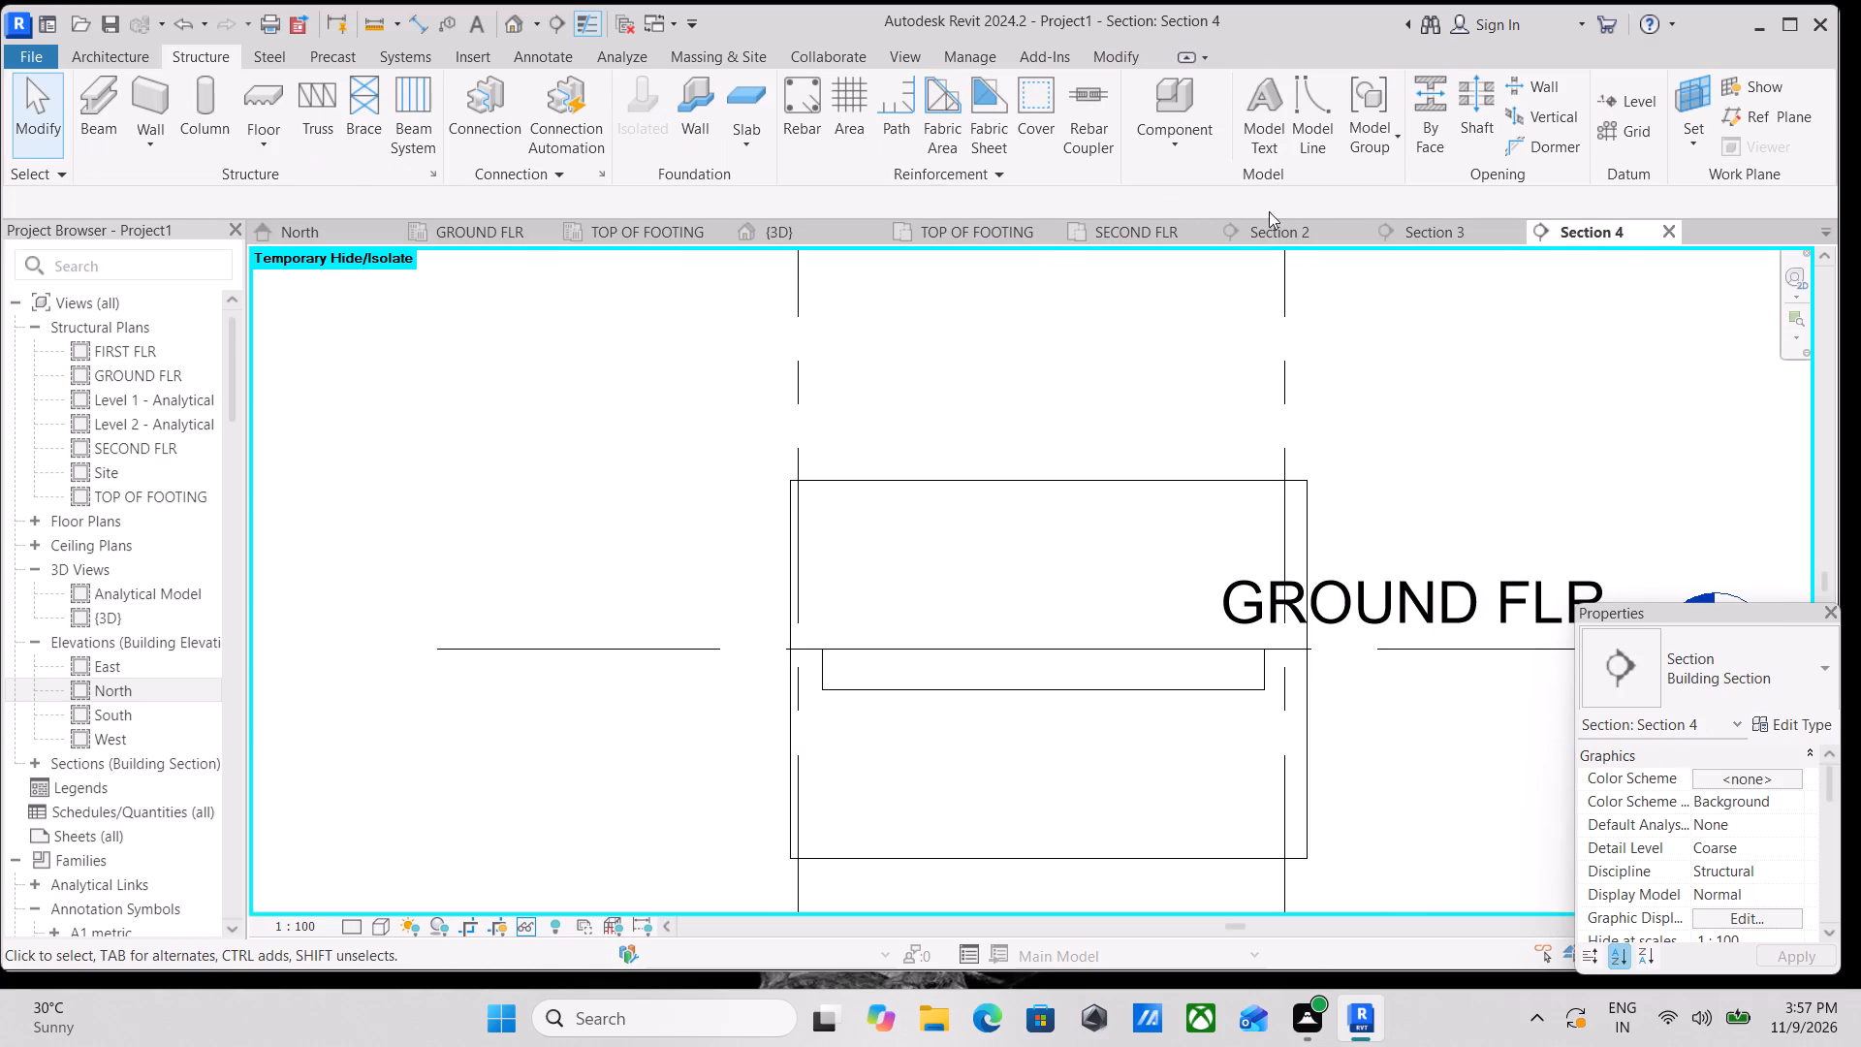
Review the Section 3, Section 4, 3D and TOP OF FOOTING views, examining the section markers near grids 1 and 2.
click(1440, 238)
scroll(1320, 476, down, 2)
click(1594, 240)
scroll(1236, 502, down, 3)
middle_drag(1232, 504, 1230, 521)
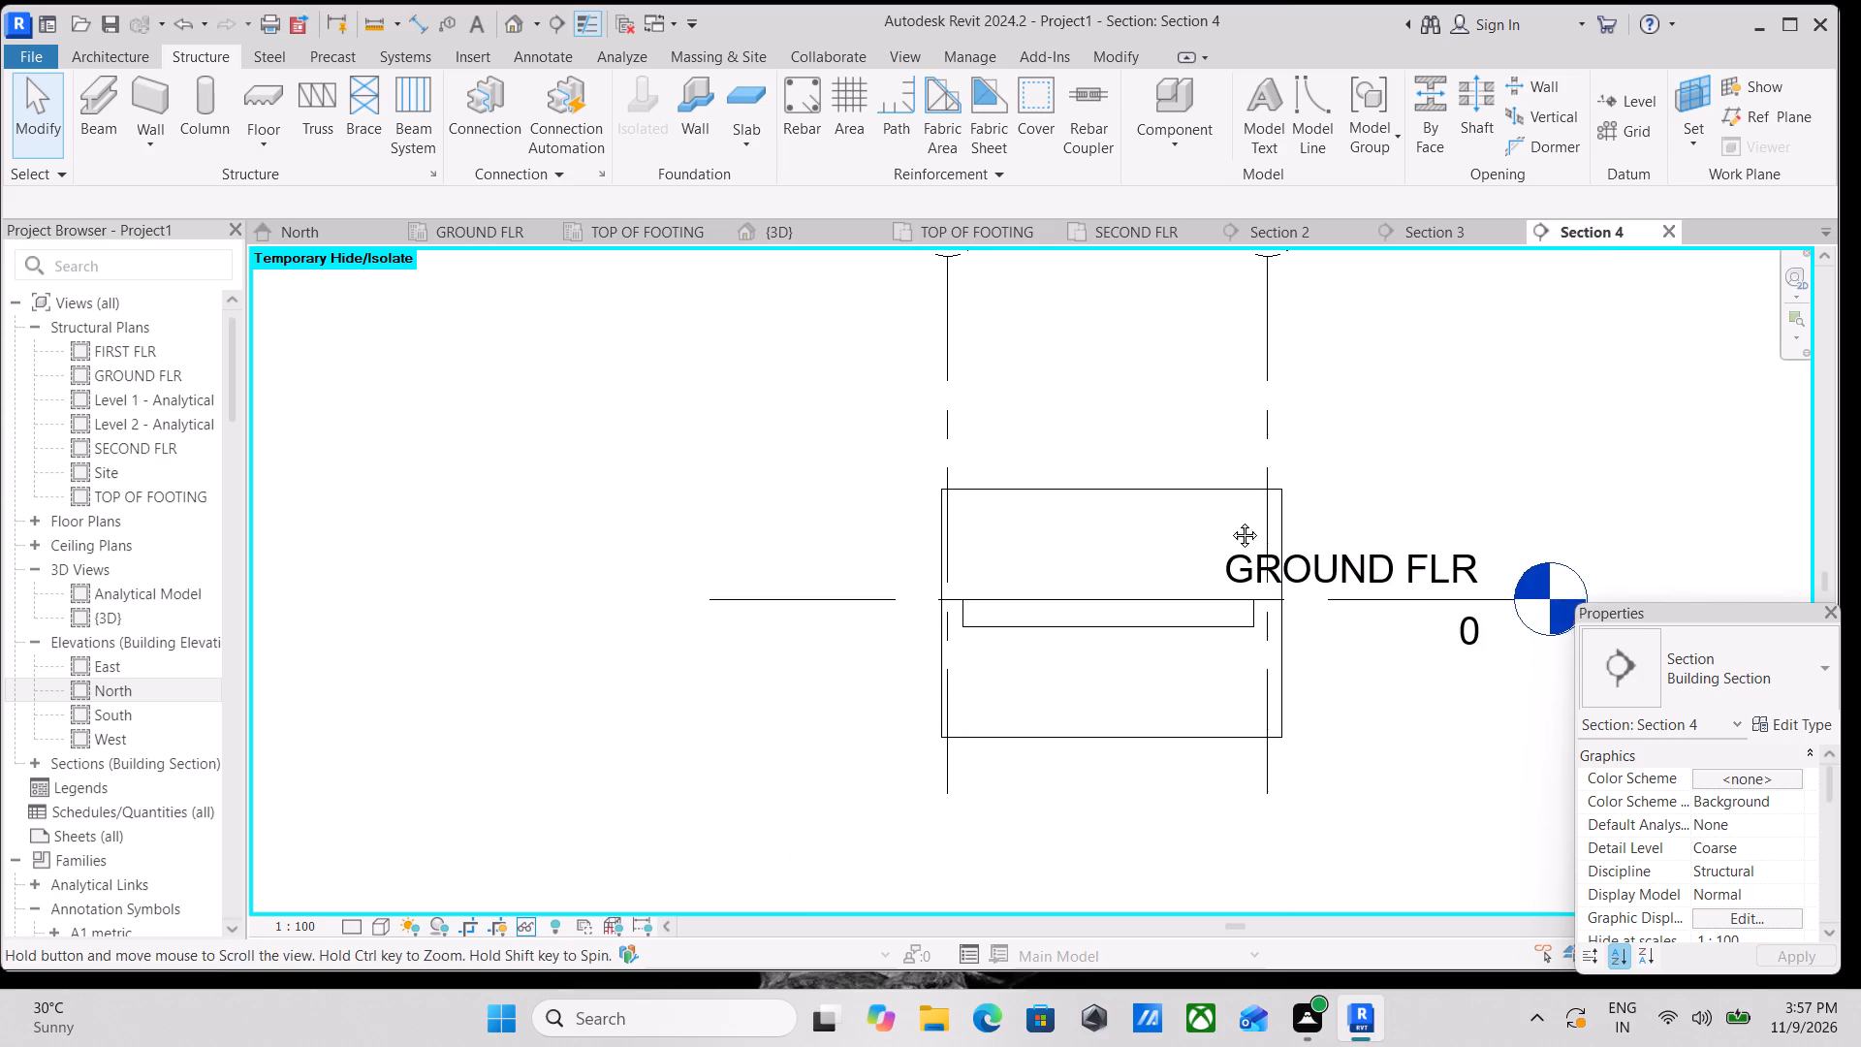
middle_drag(1230, 521, 1230, 539)
scroll(1242, 539, down, 2)
middle_drag(1242, 539, 1246, 556)
click(761, 237)
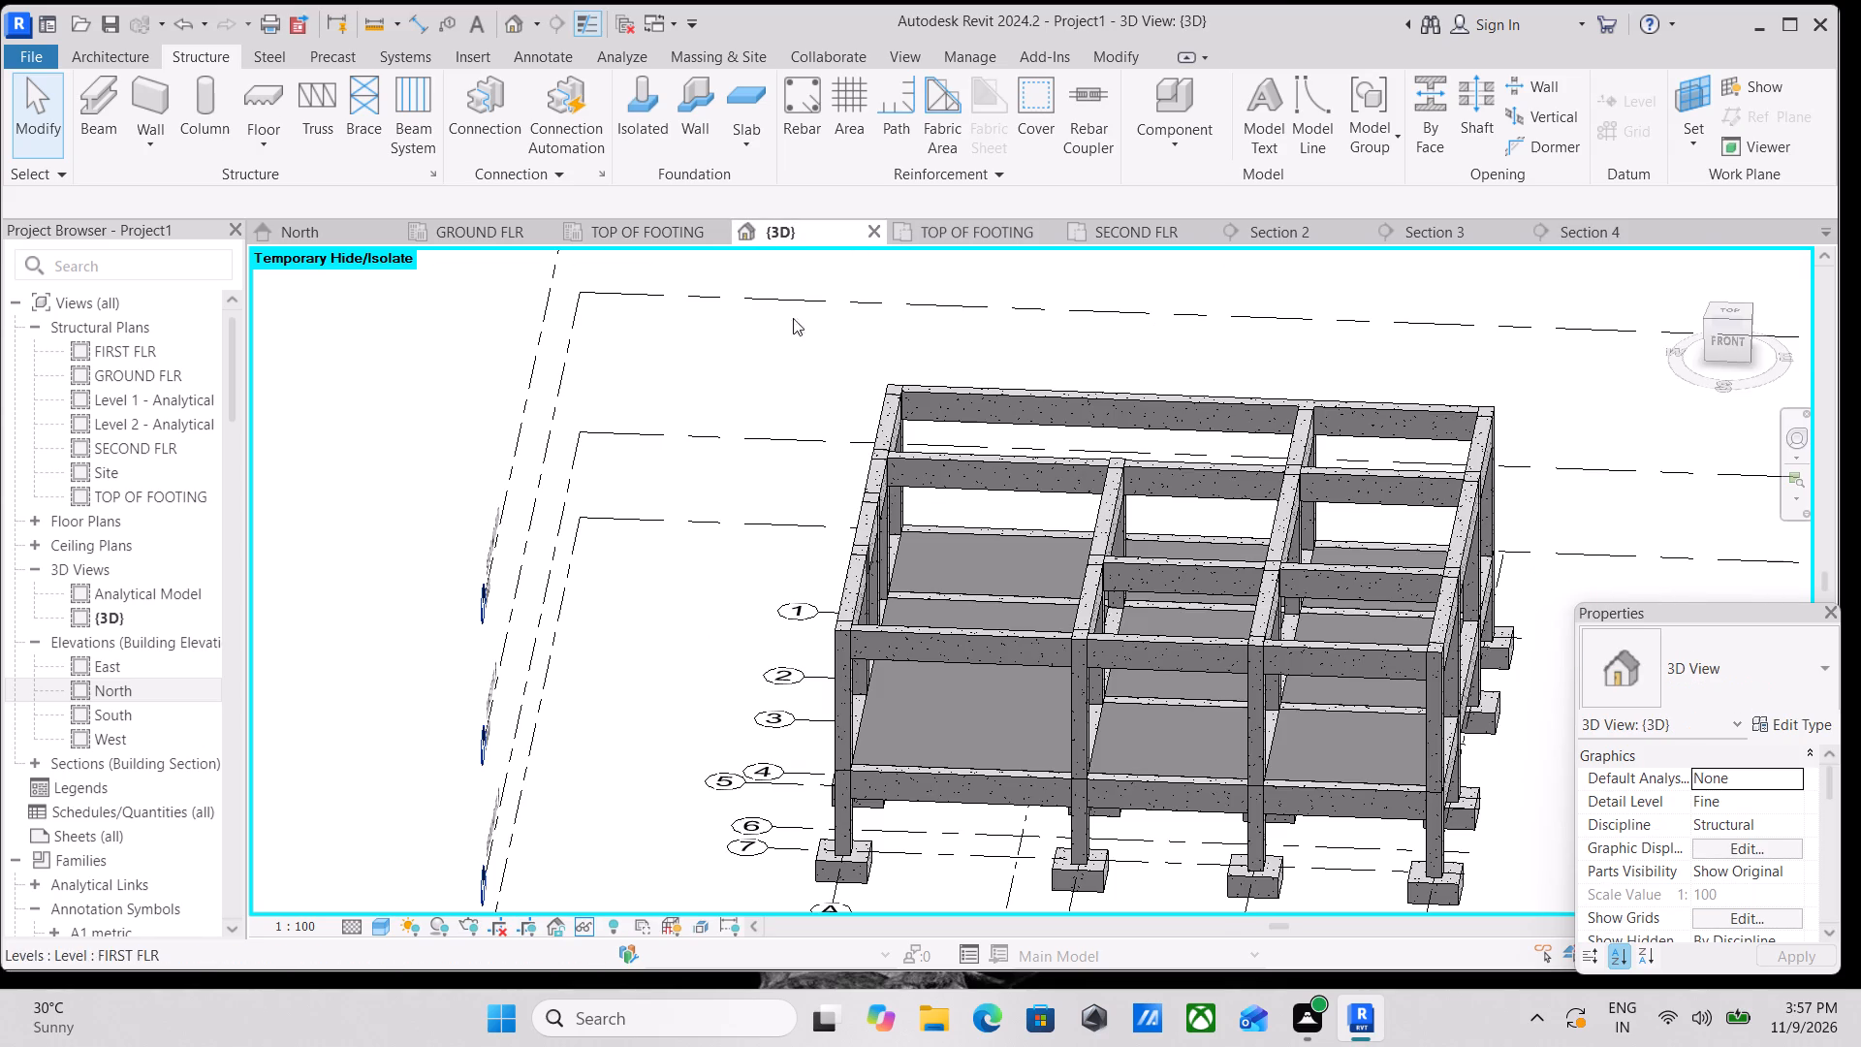
click(636, 238)
scroll(1046, 381, down, 2)
middle_drag(1046, 381, 989, 396)
scroll(1078, 412, down, 1)
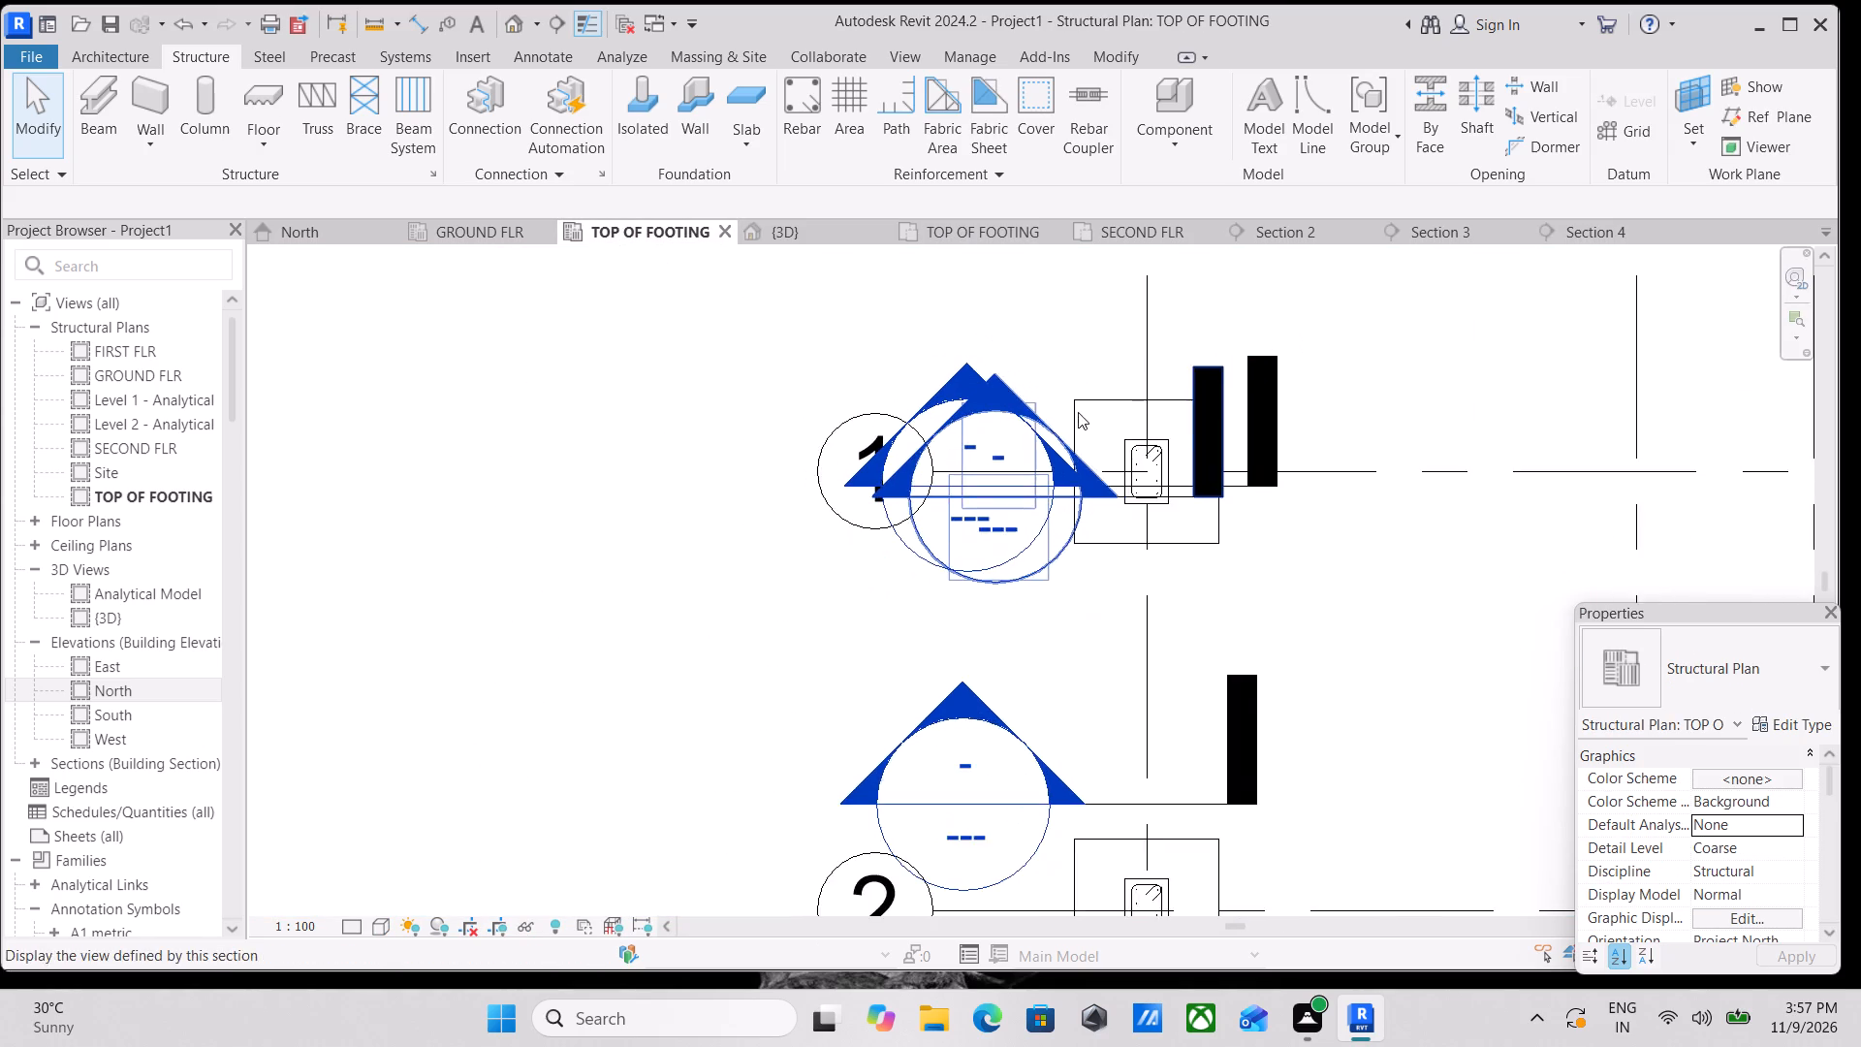
middle_drag(1078, 412, 951, 375)
scroll(951, 358, down, 2)
scroll(1280, 475, down, 1)
middle_drag(1280, 475, 1184, 512)
scroll(1157, 516, down, 1)
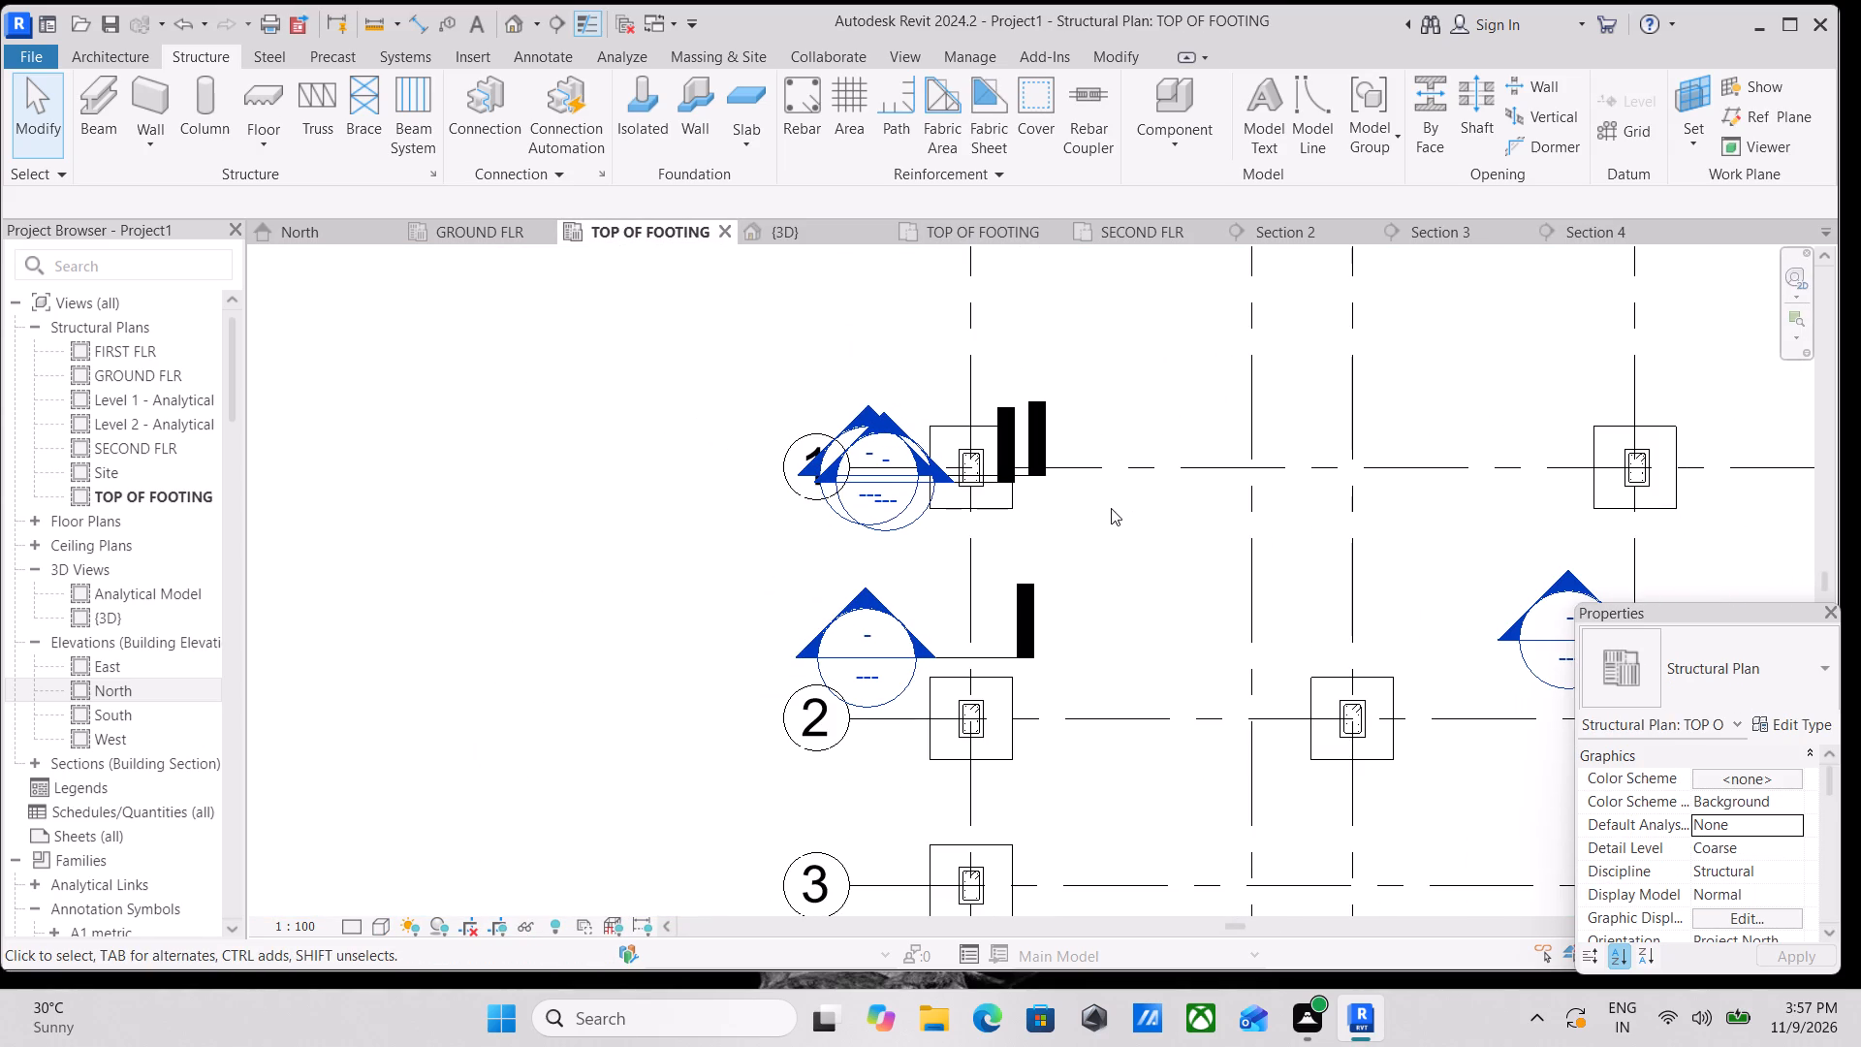
scroll(1105, 674, down, 1)
middle_drag(1105, 674, 1129, 702)
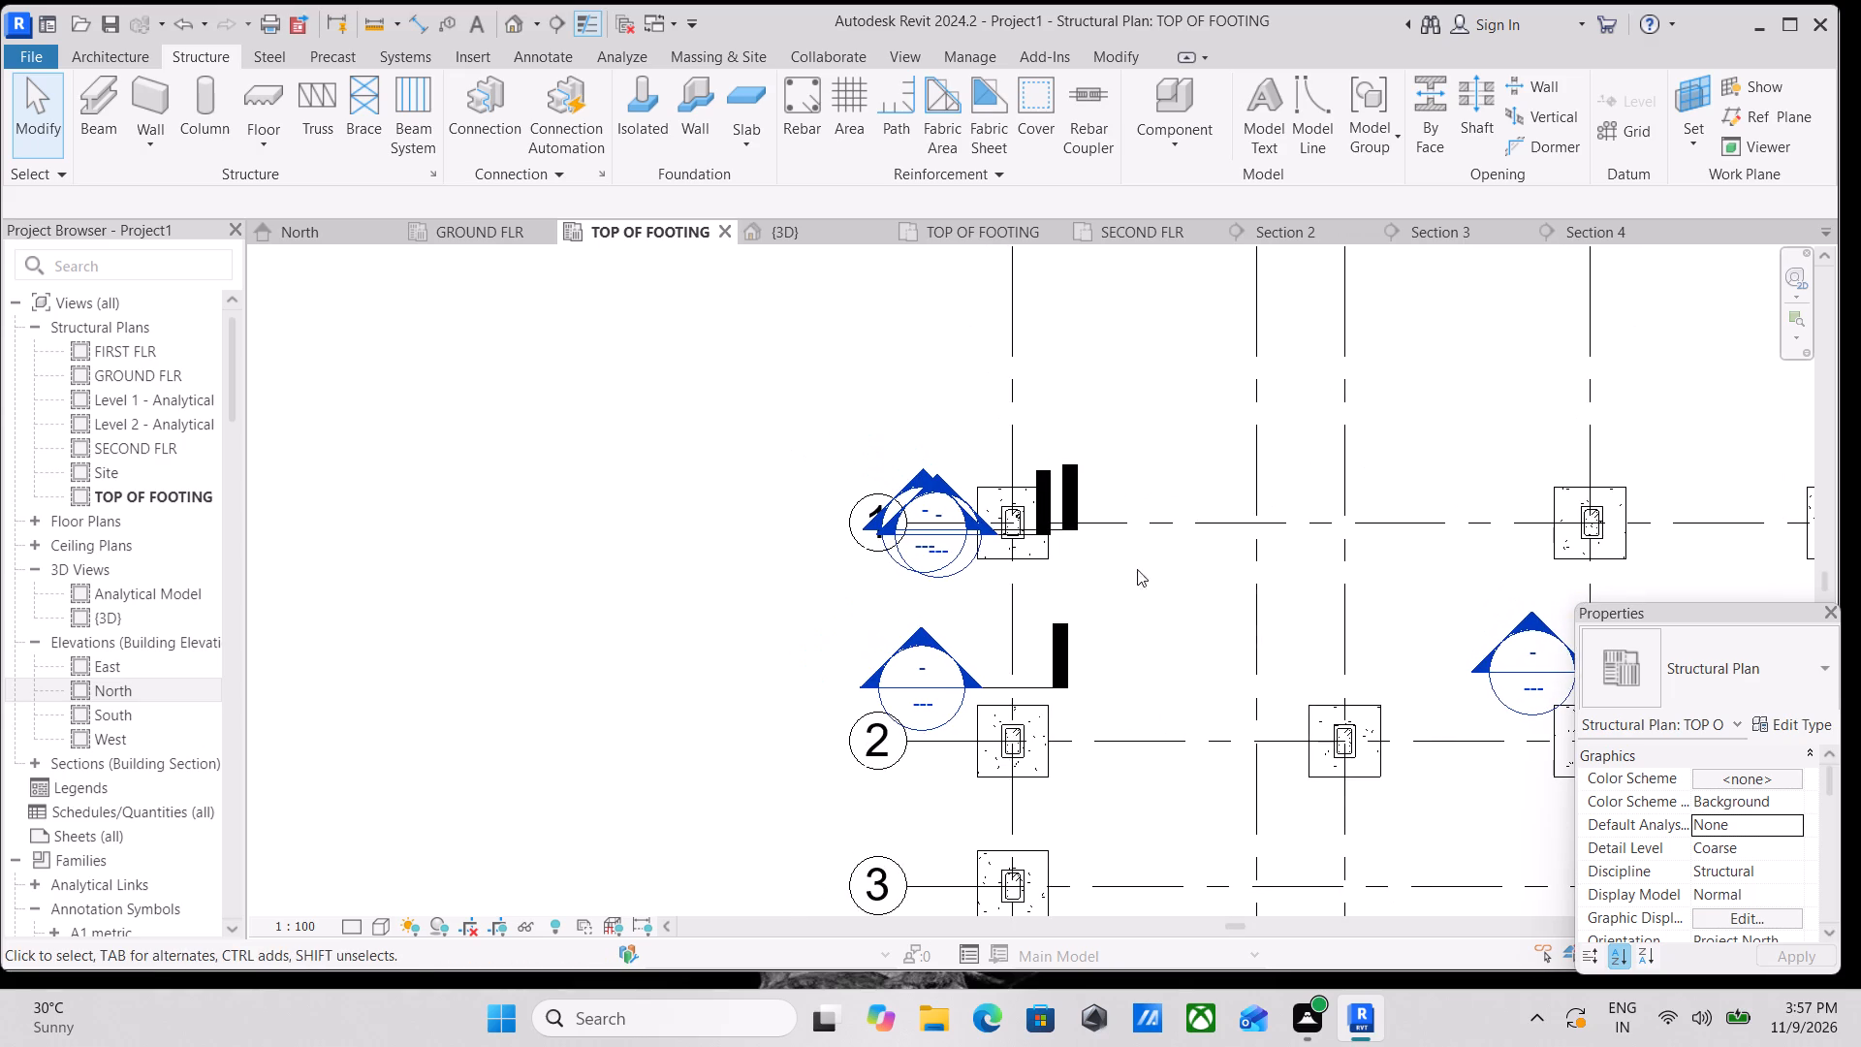
scroll(1057, 559, up, 3)
middle_drag(1095, 536, 1100, 567)
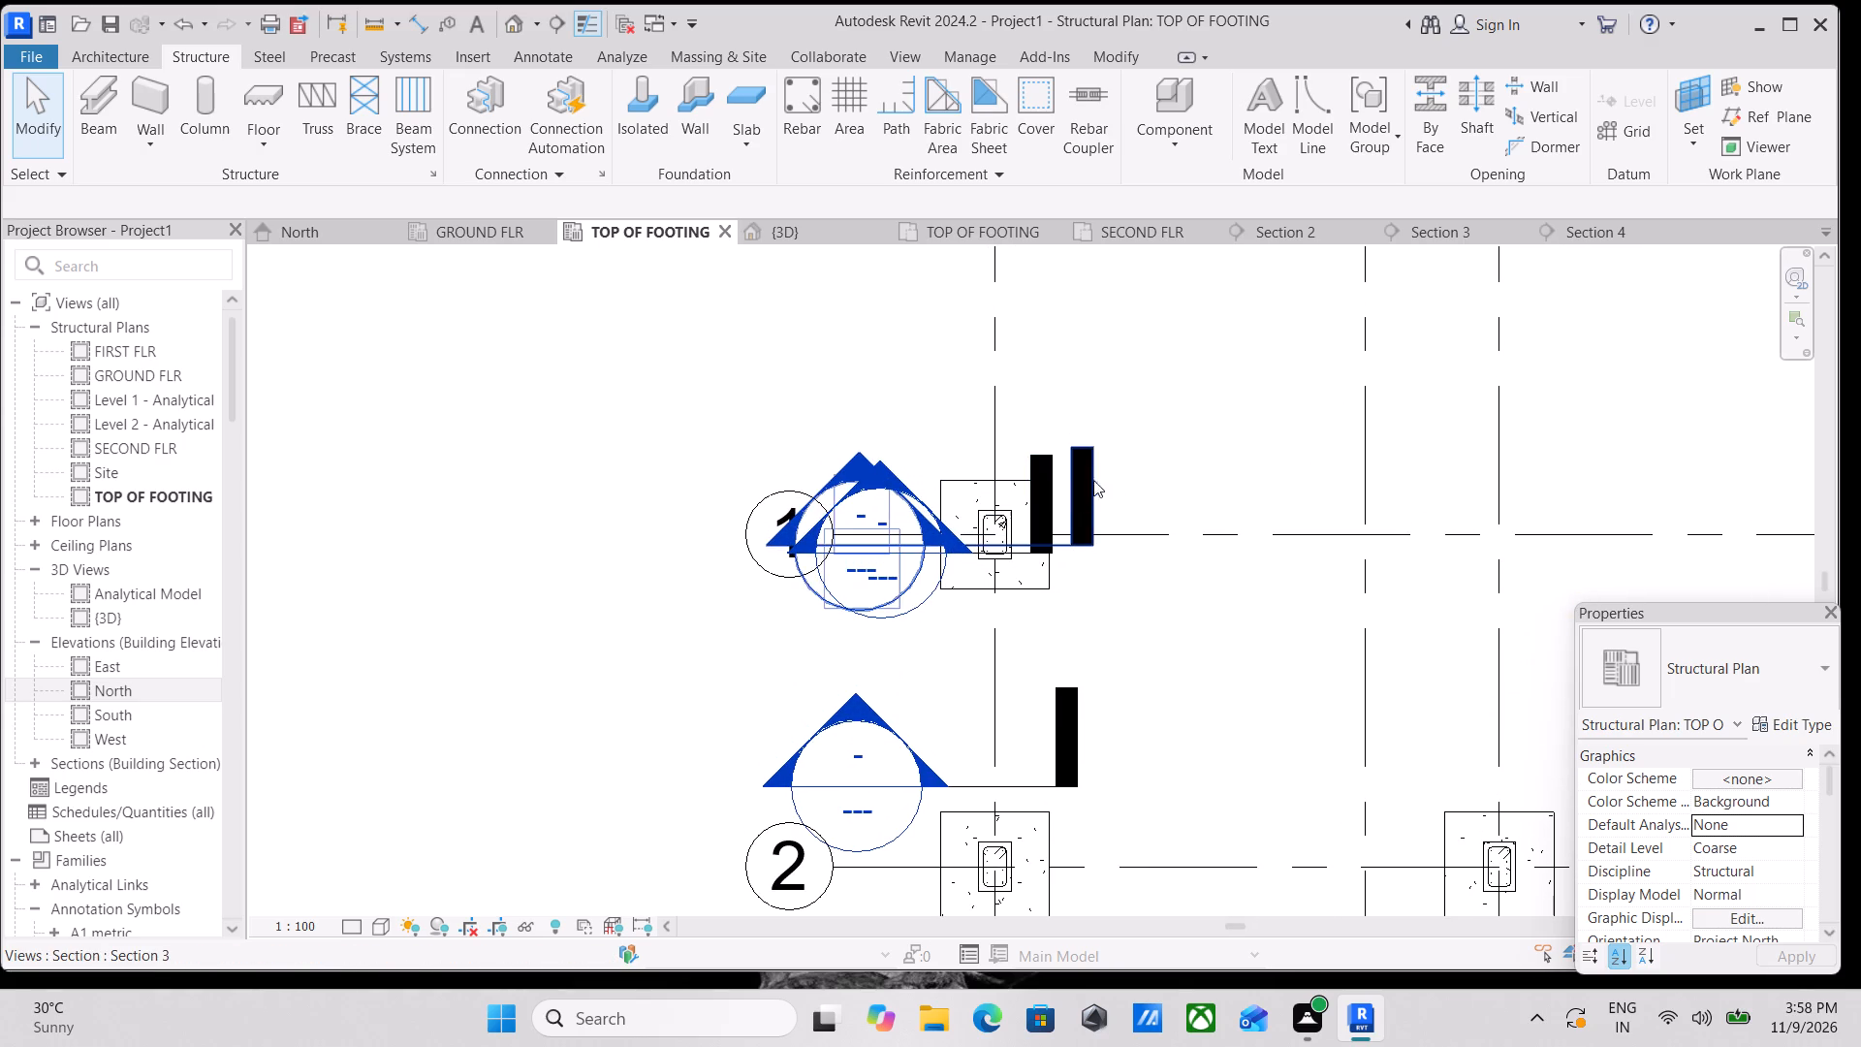
scroll(1102, 475, down, 3)
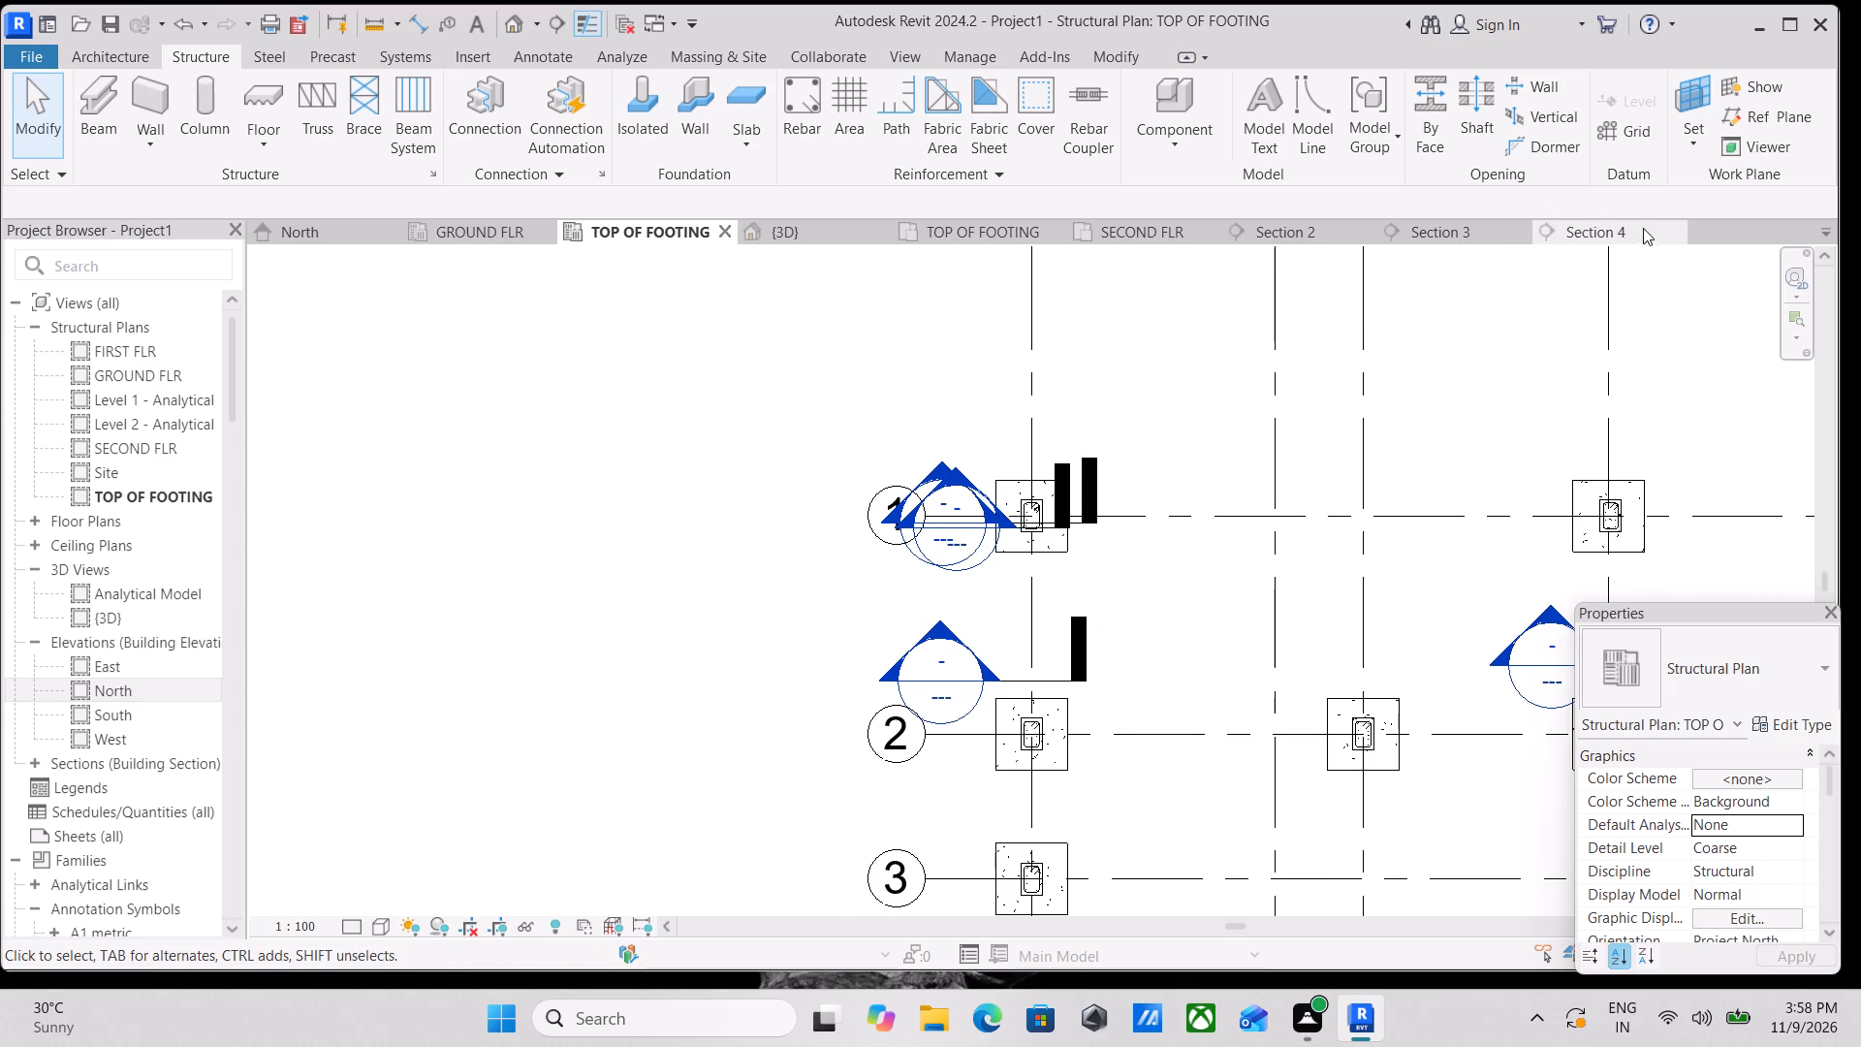
Close the open Section 4, Section 3 and Section 2 views.
click(1684, 230)
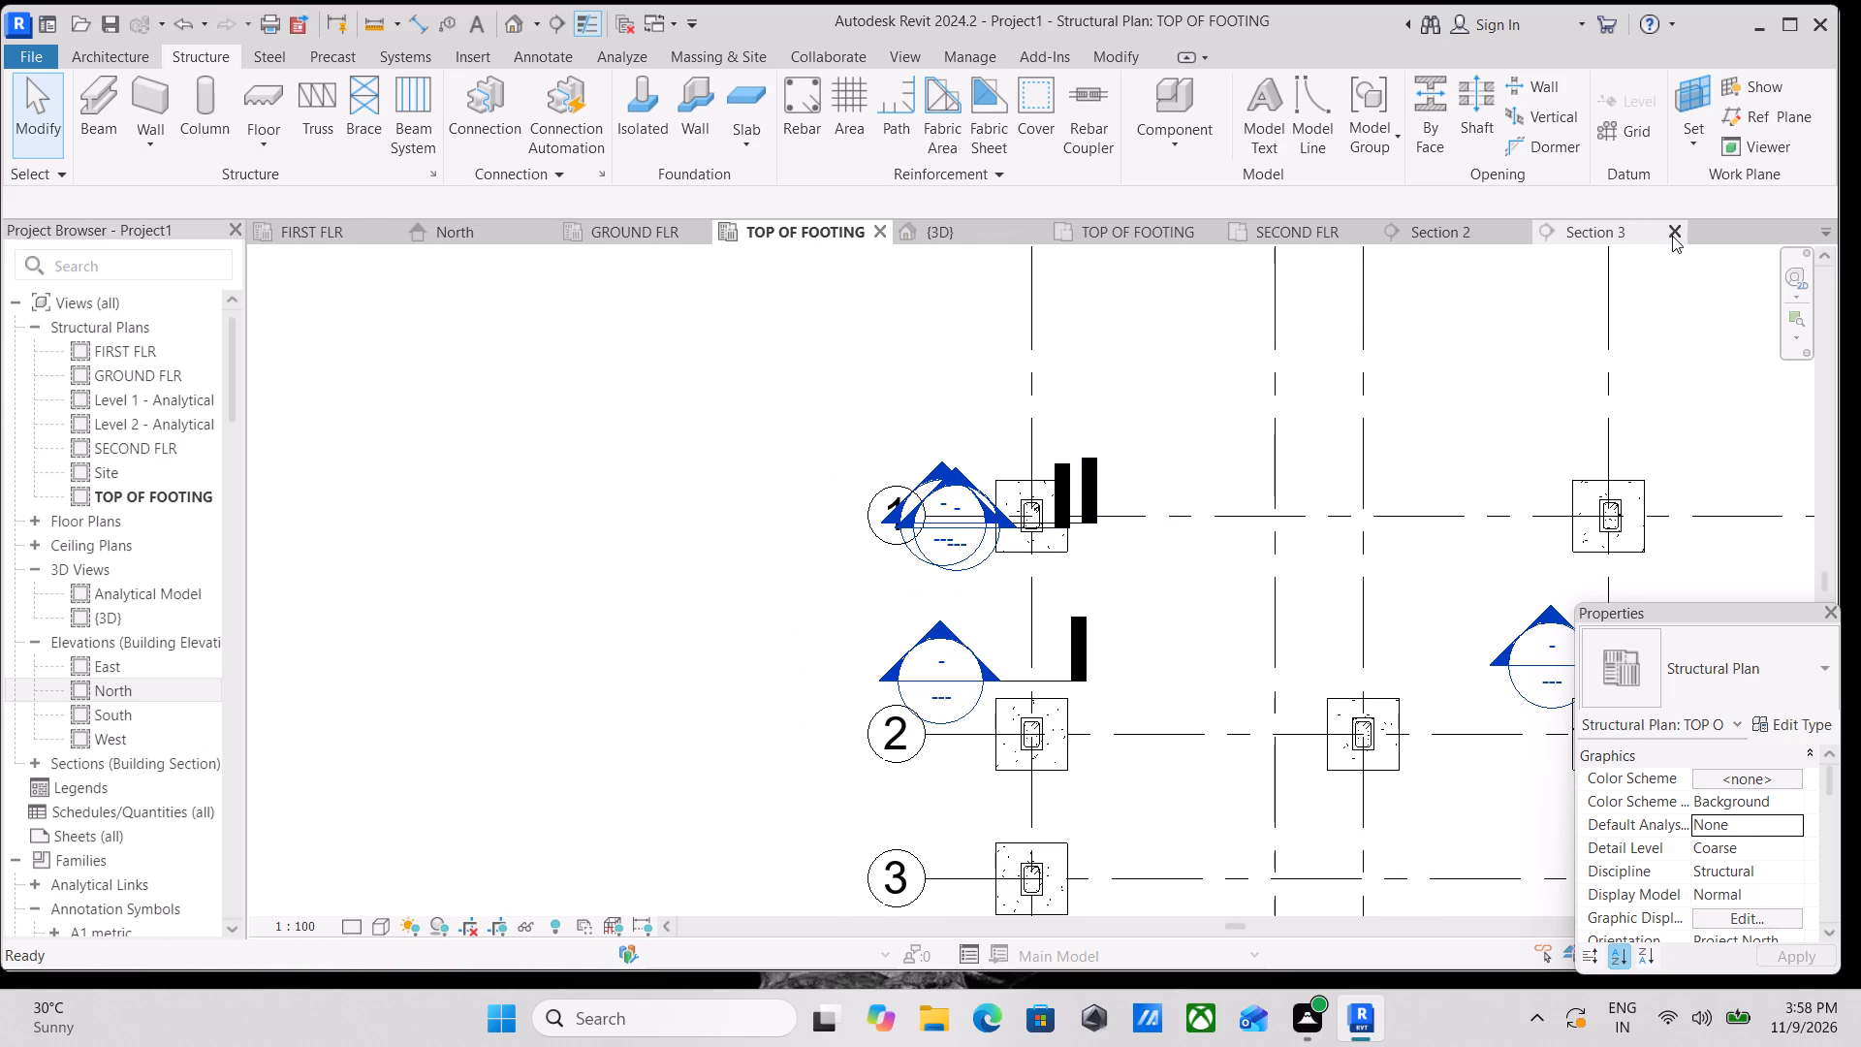
click(1672, 236)
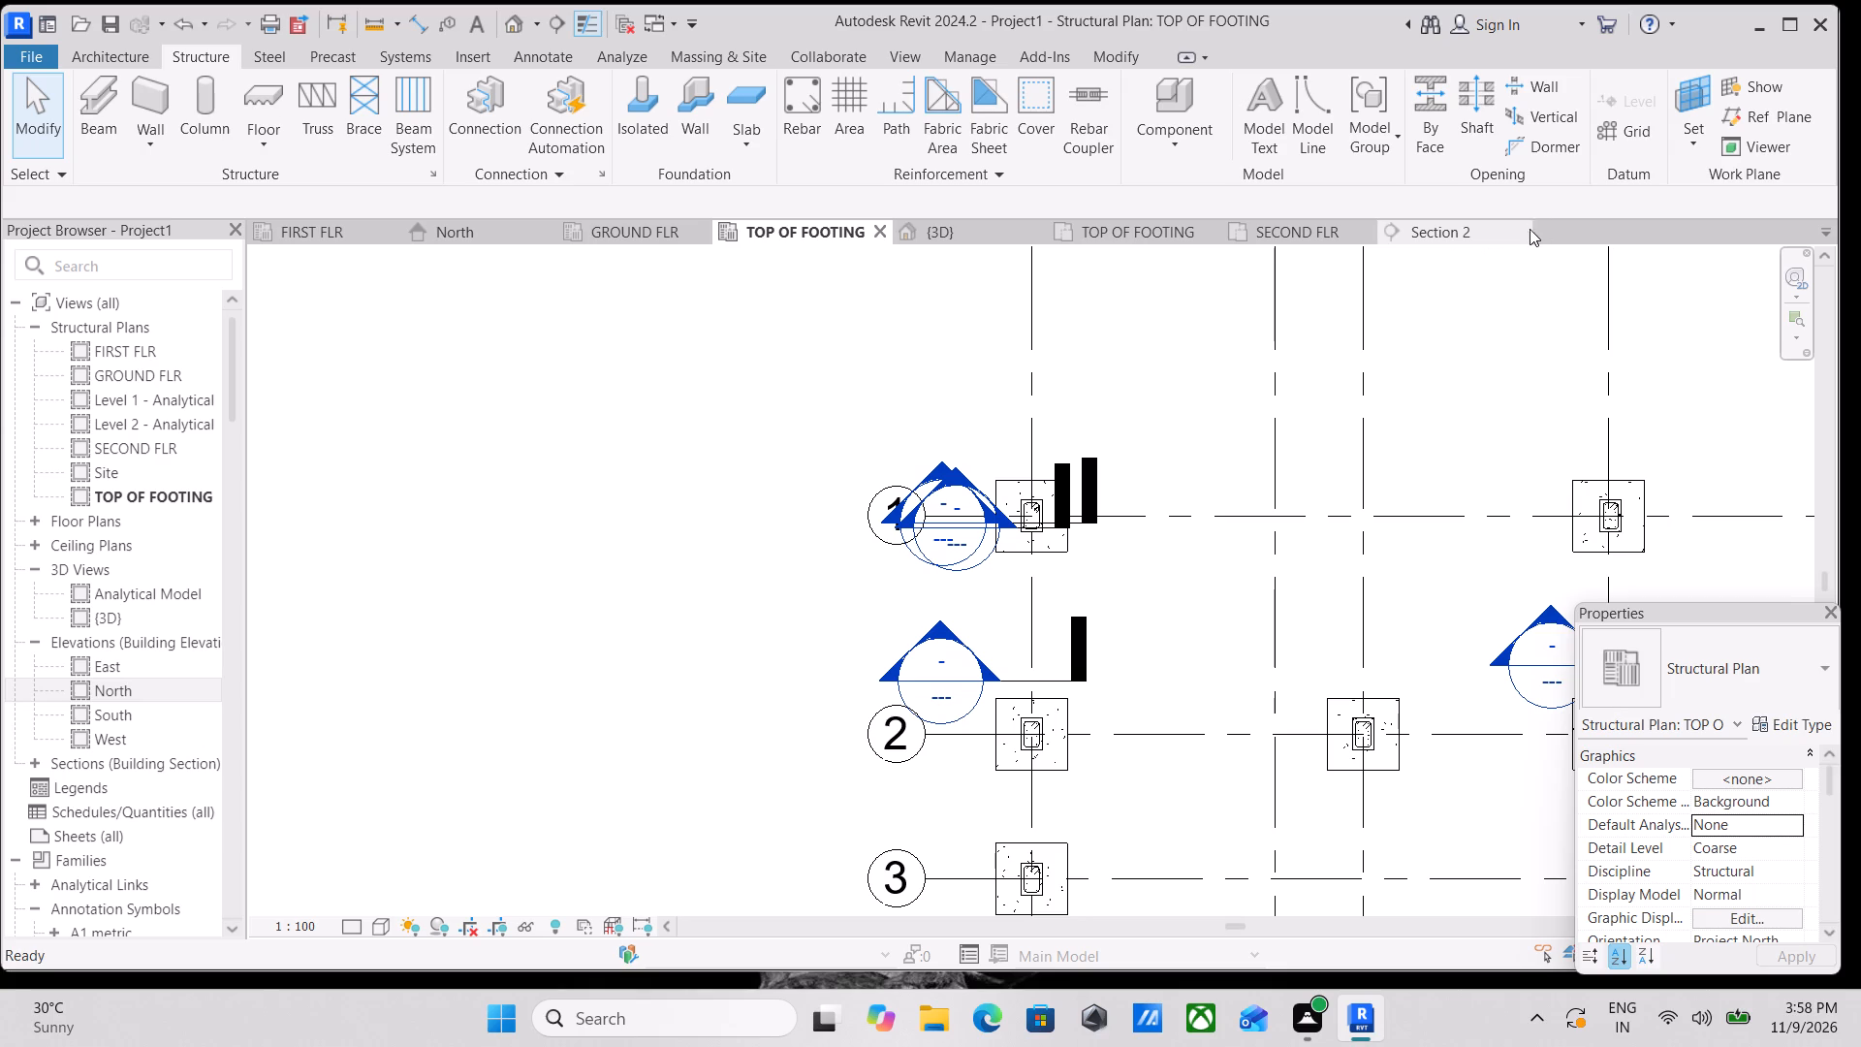
click(1528, 226)
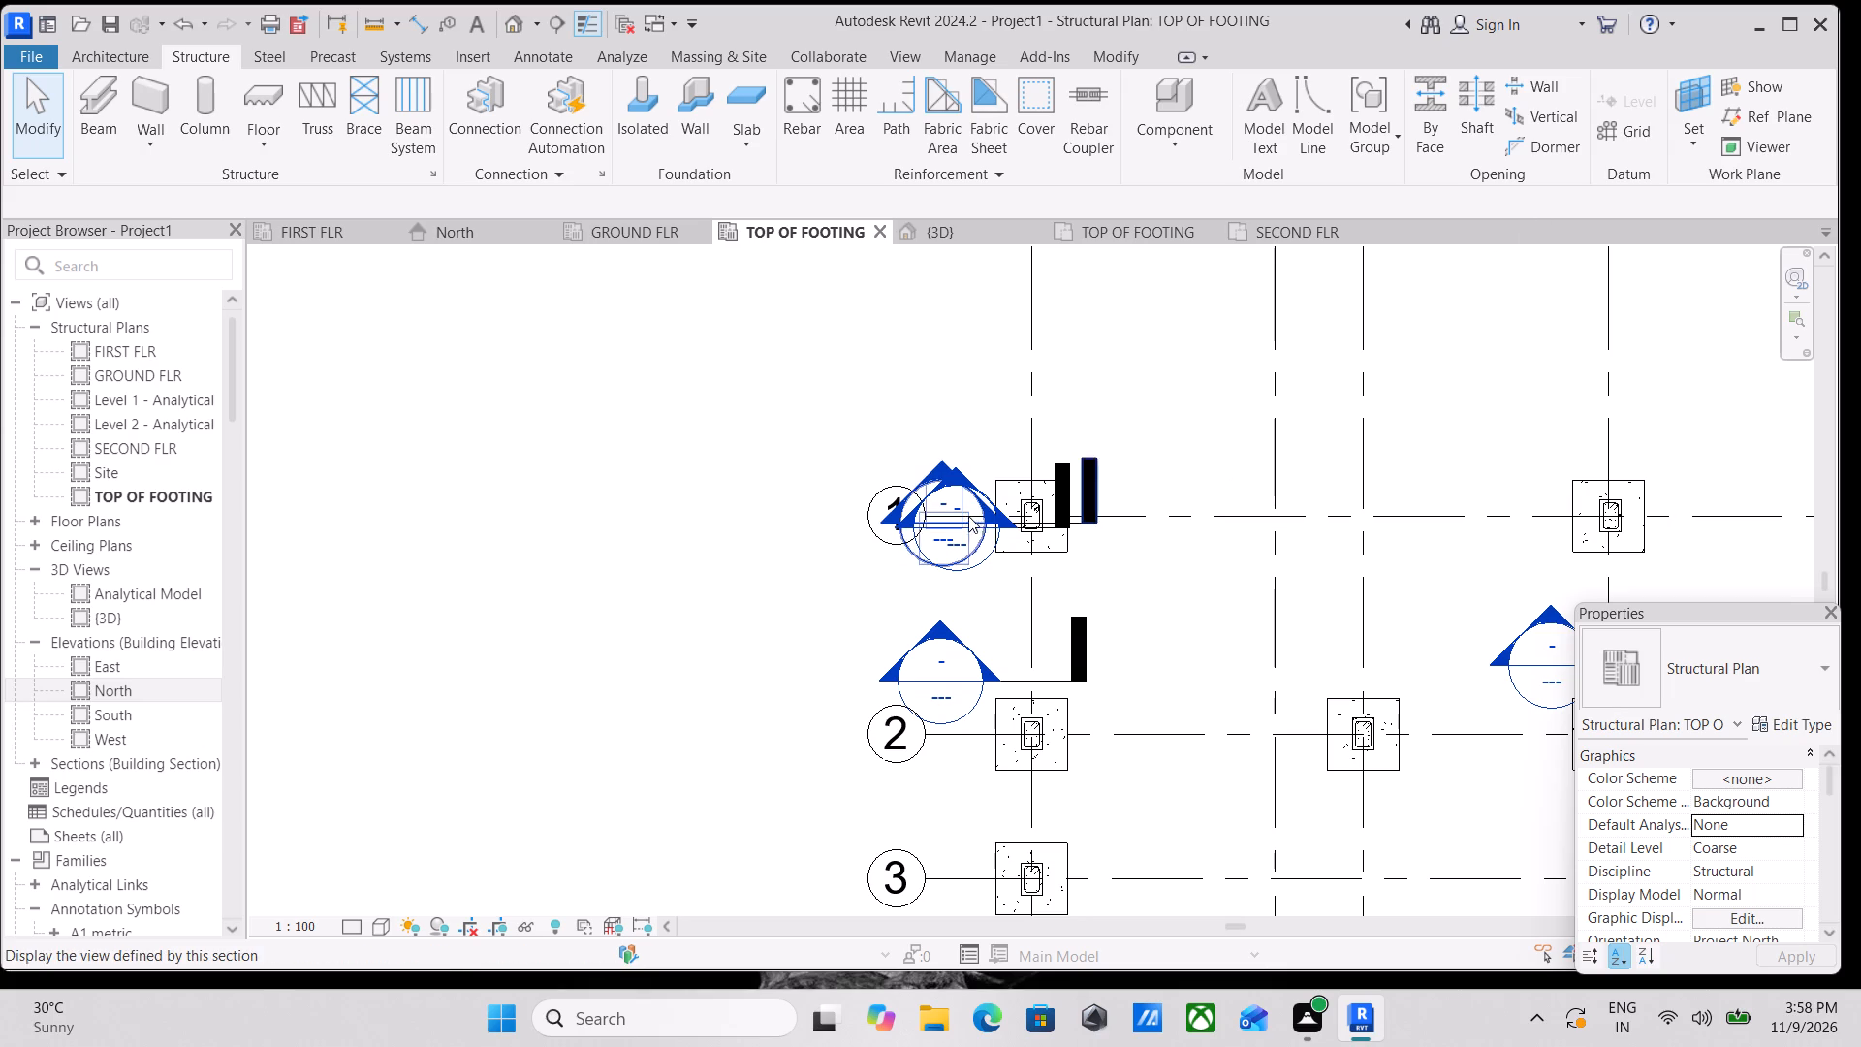
Look through the GROUND FLR, TOP OF FOOTING, 3D, SECOND FLR and FIRST FLR views for remaining section markers.
middle_drag(807, 504, 837, 581)
click(622, 225)
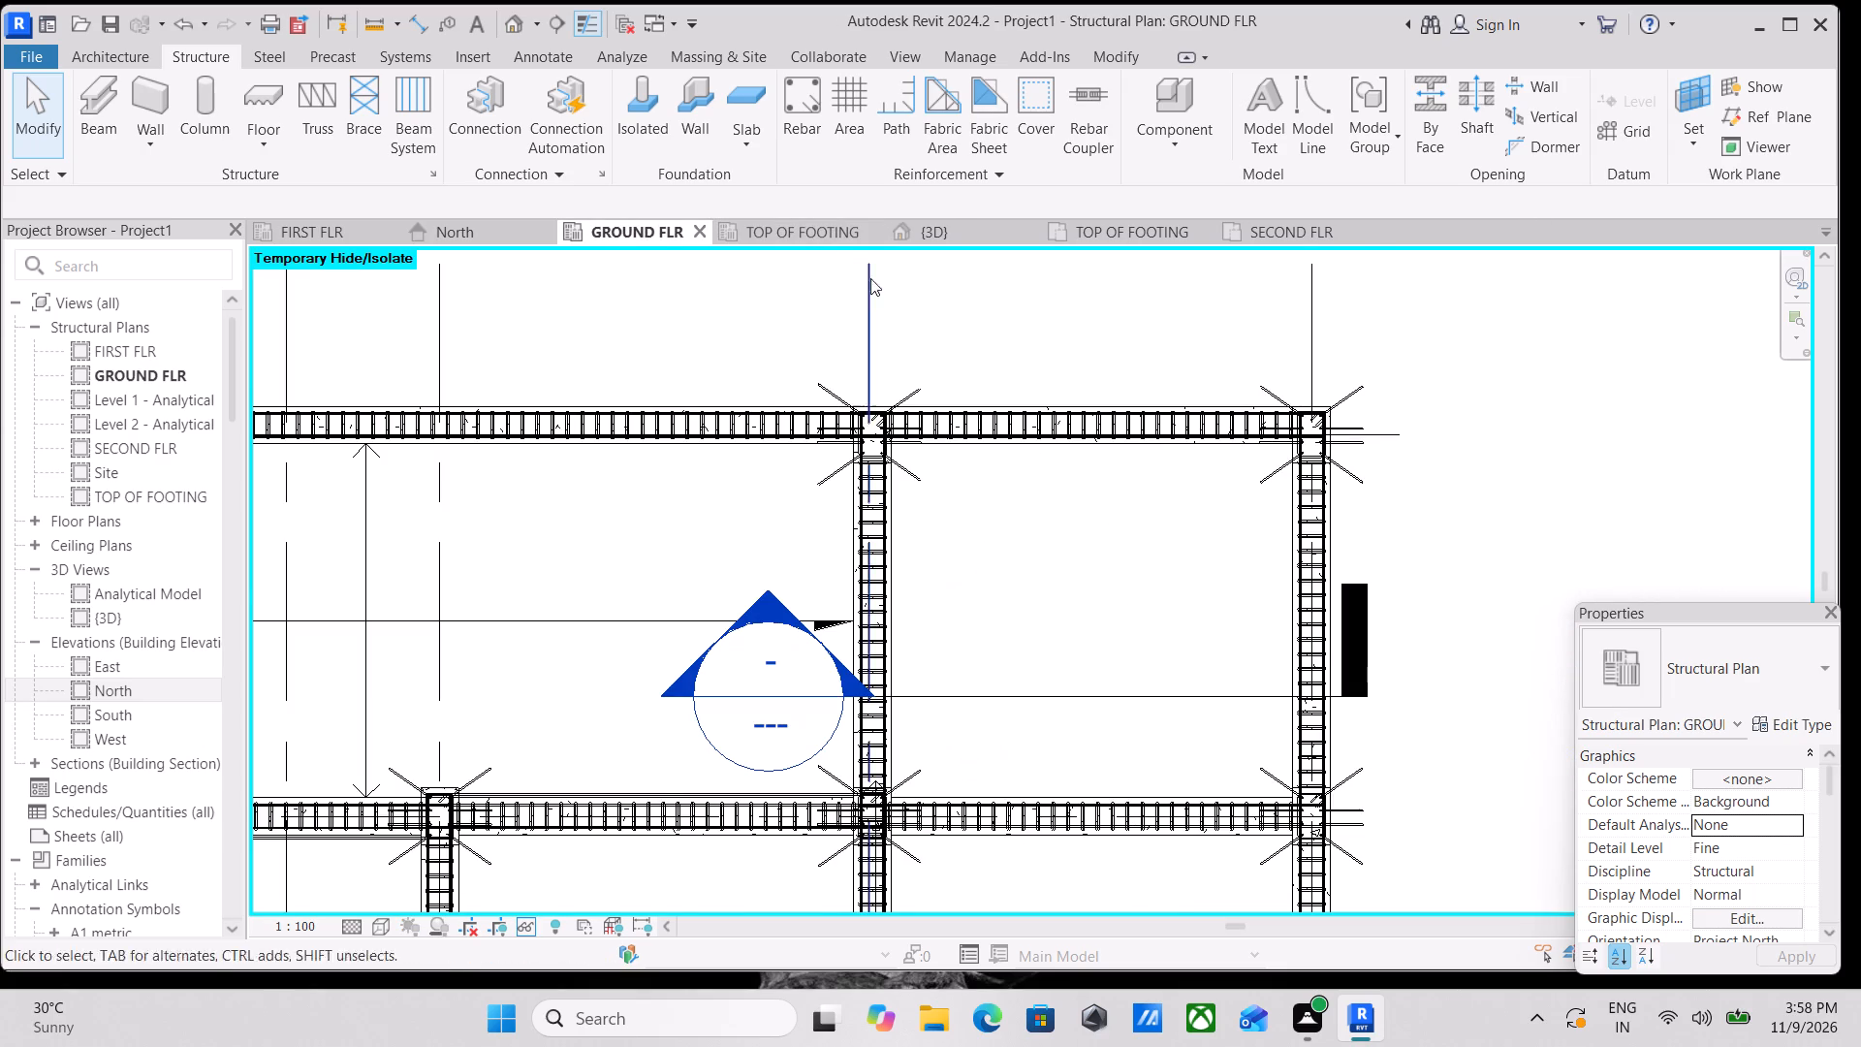
scroll(881, 301, down, 3)
middle_drag(906, 474, 1124, 481)
scroll(907, 522, down, 1)
middle_drag(819, 506, 1130, 467)
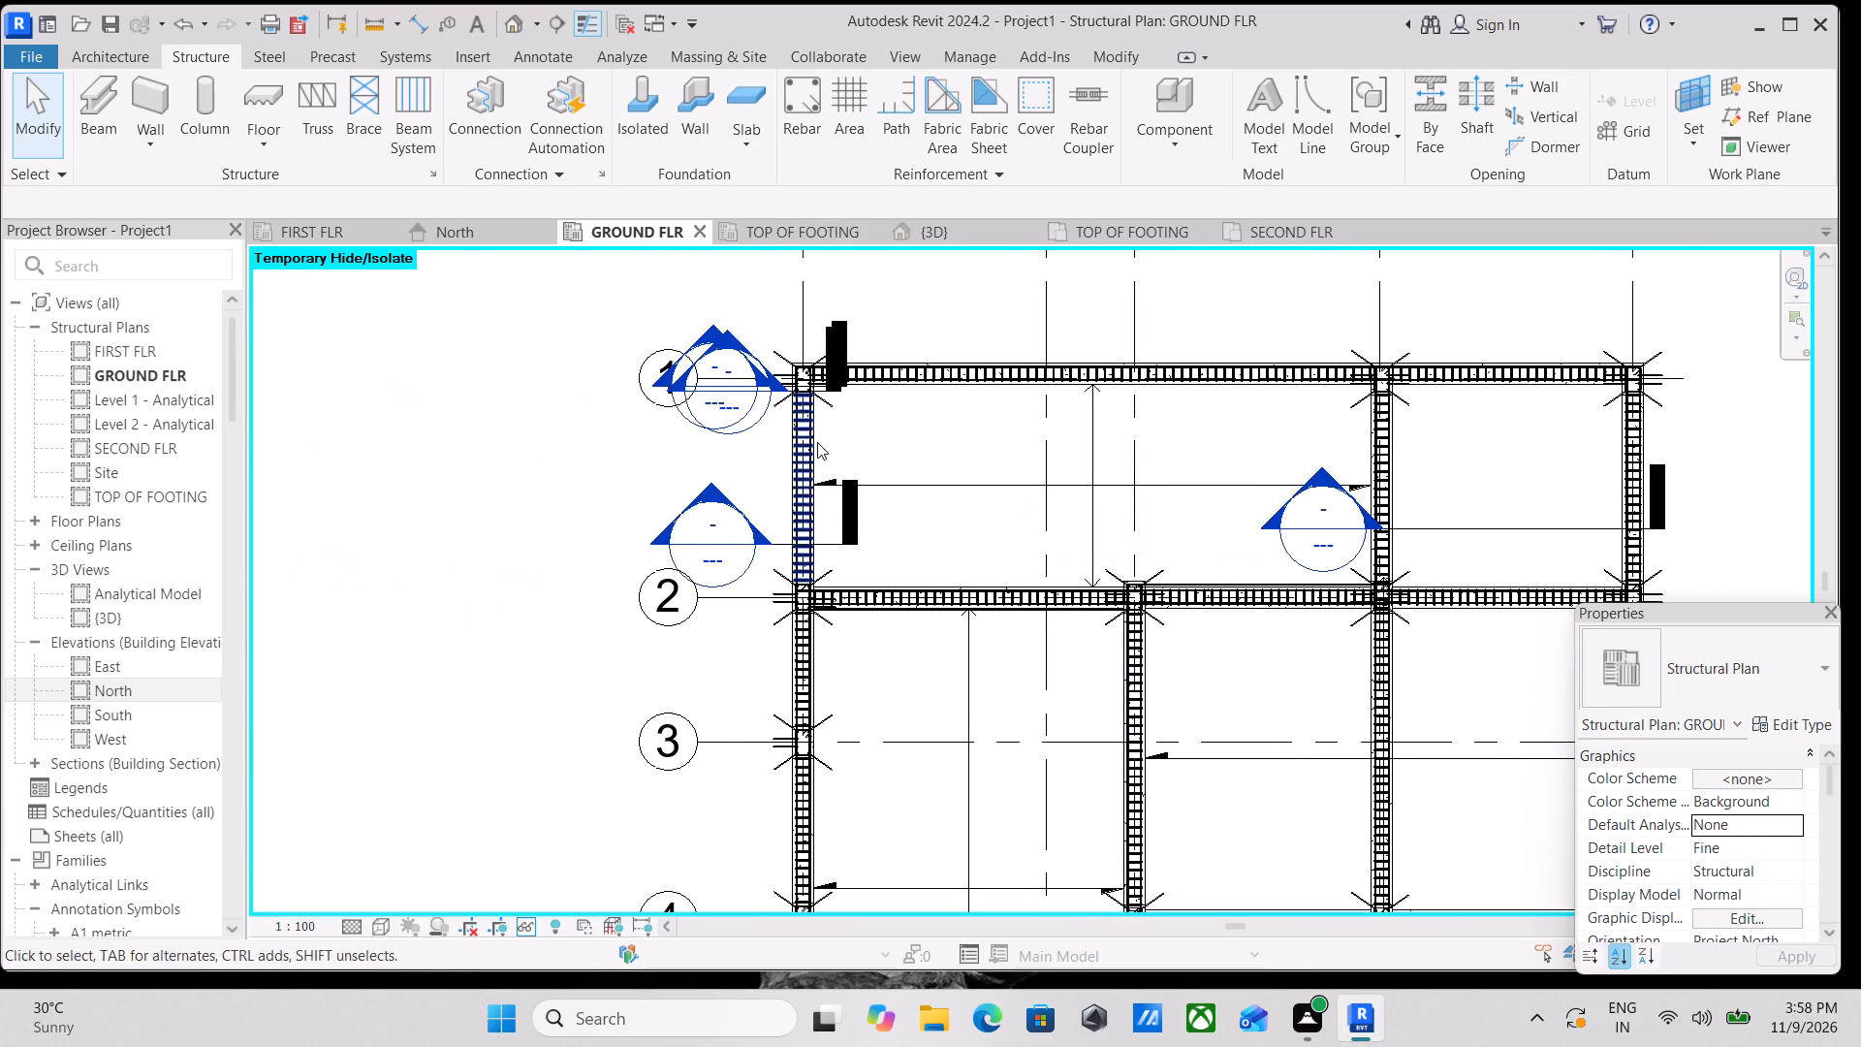
middle_drag(817, 442, 967, 499)
click(830, 224)
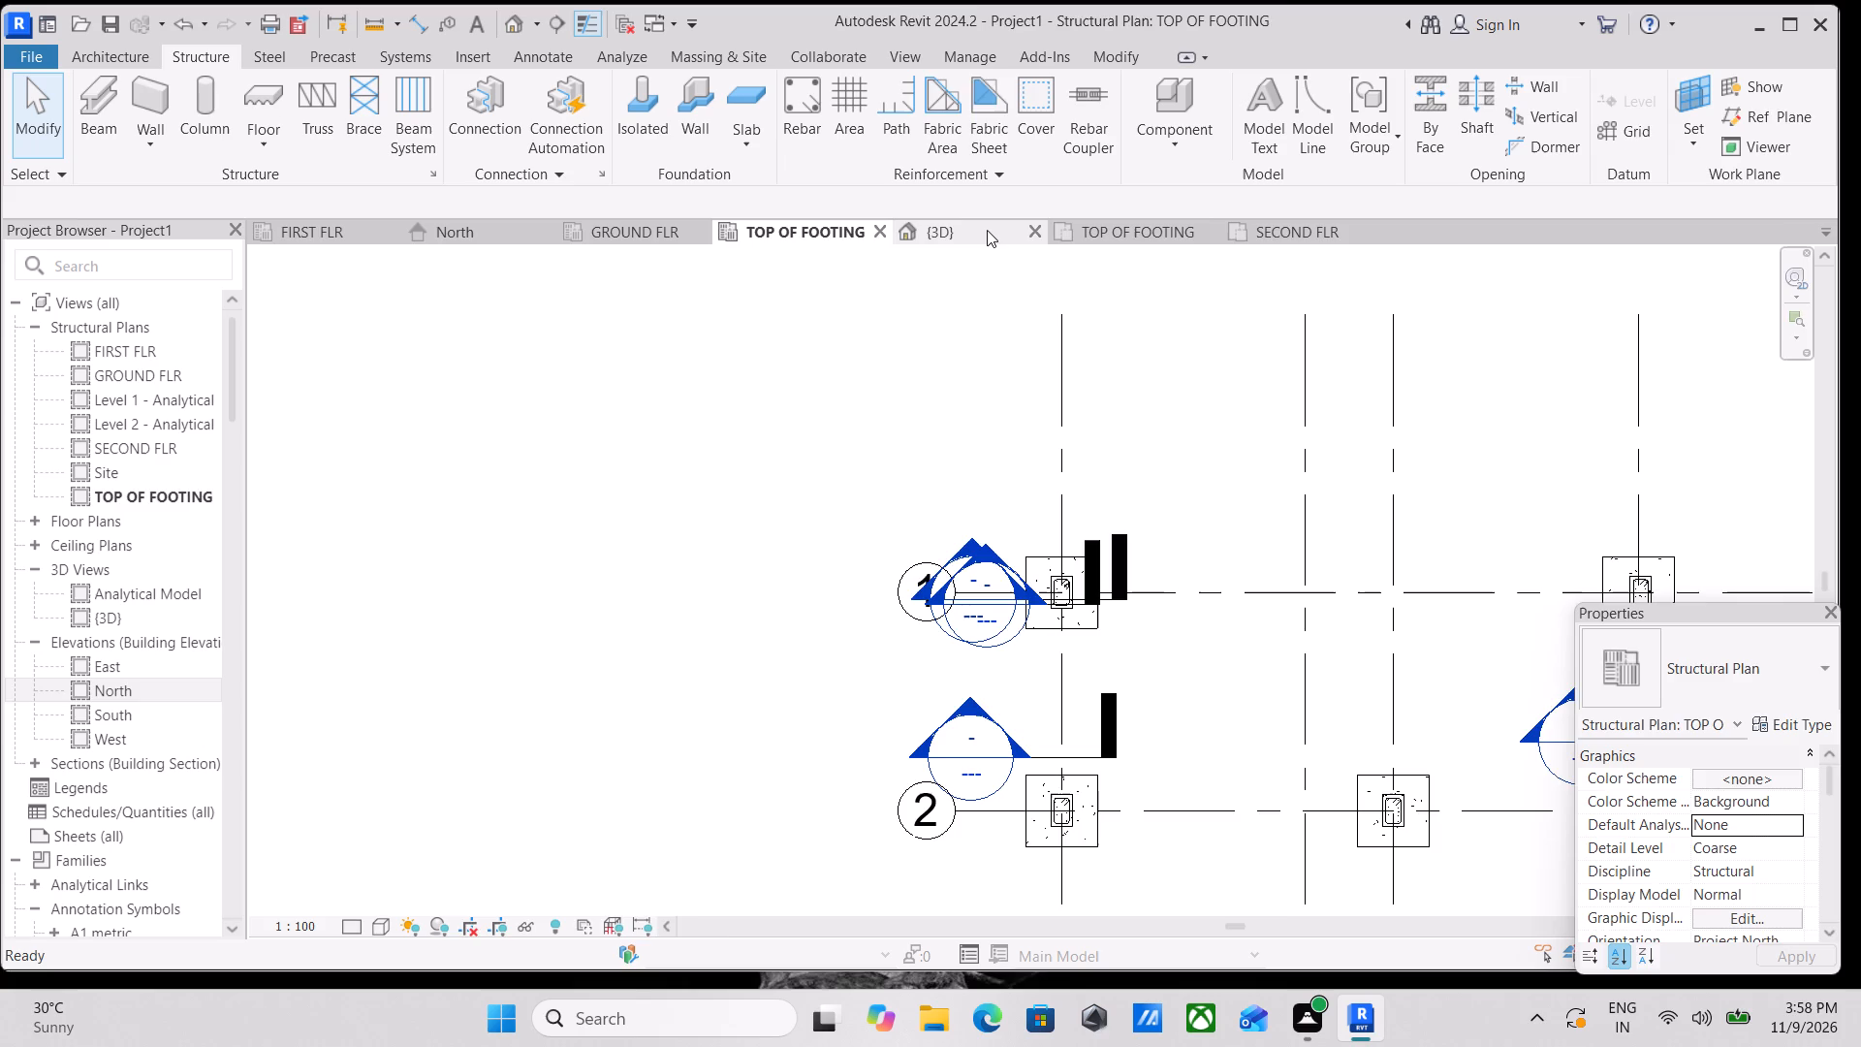
click(987, 230)
click(1150, 234)
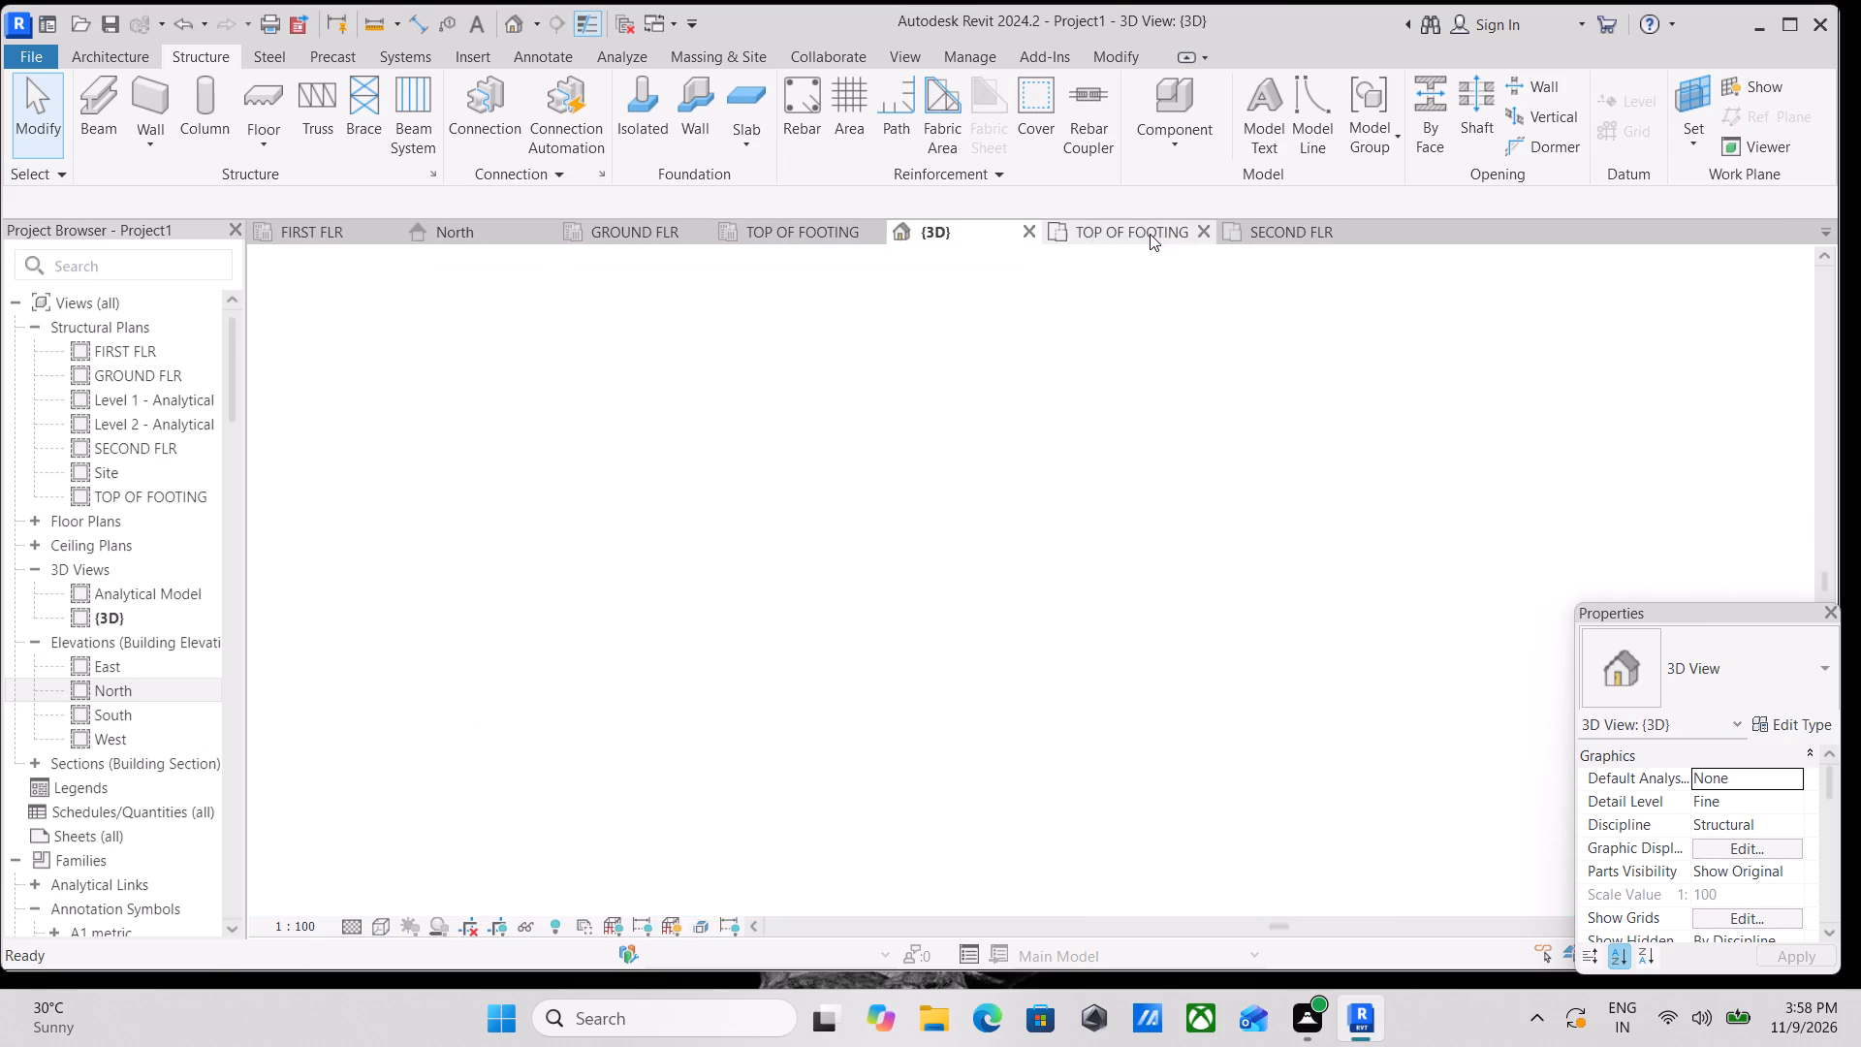
click(1274, 227)
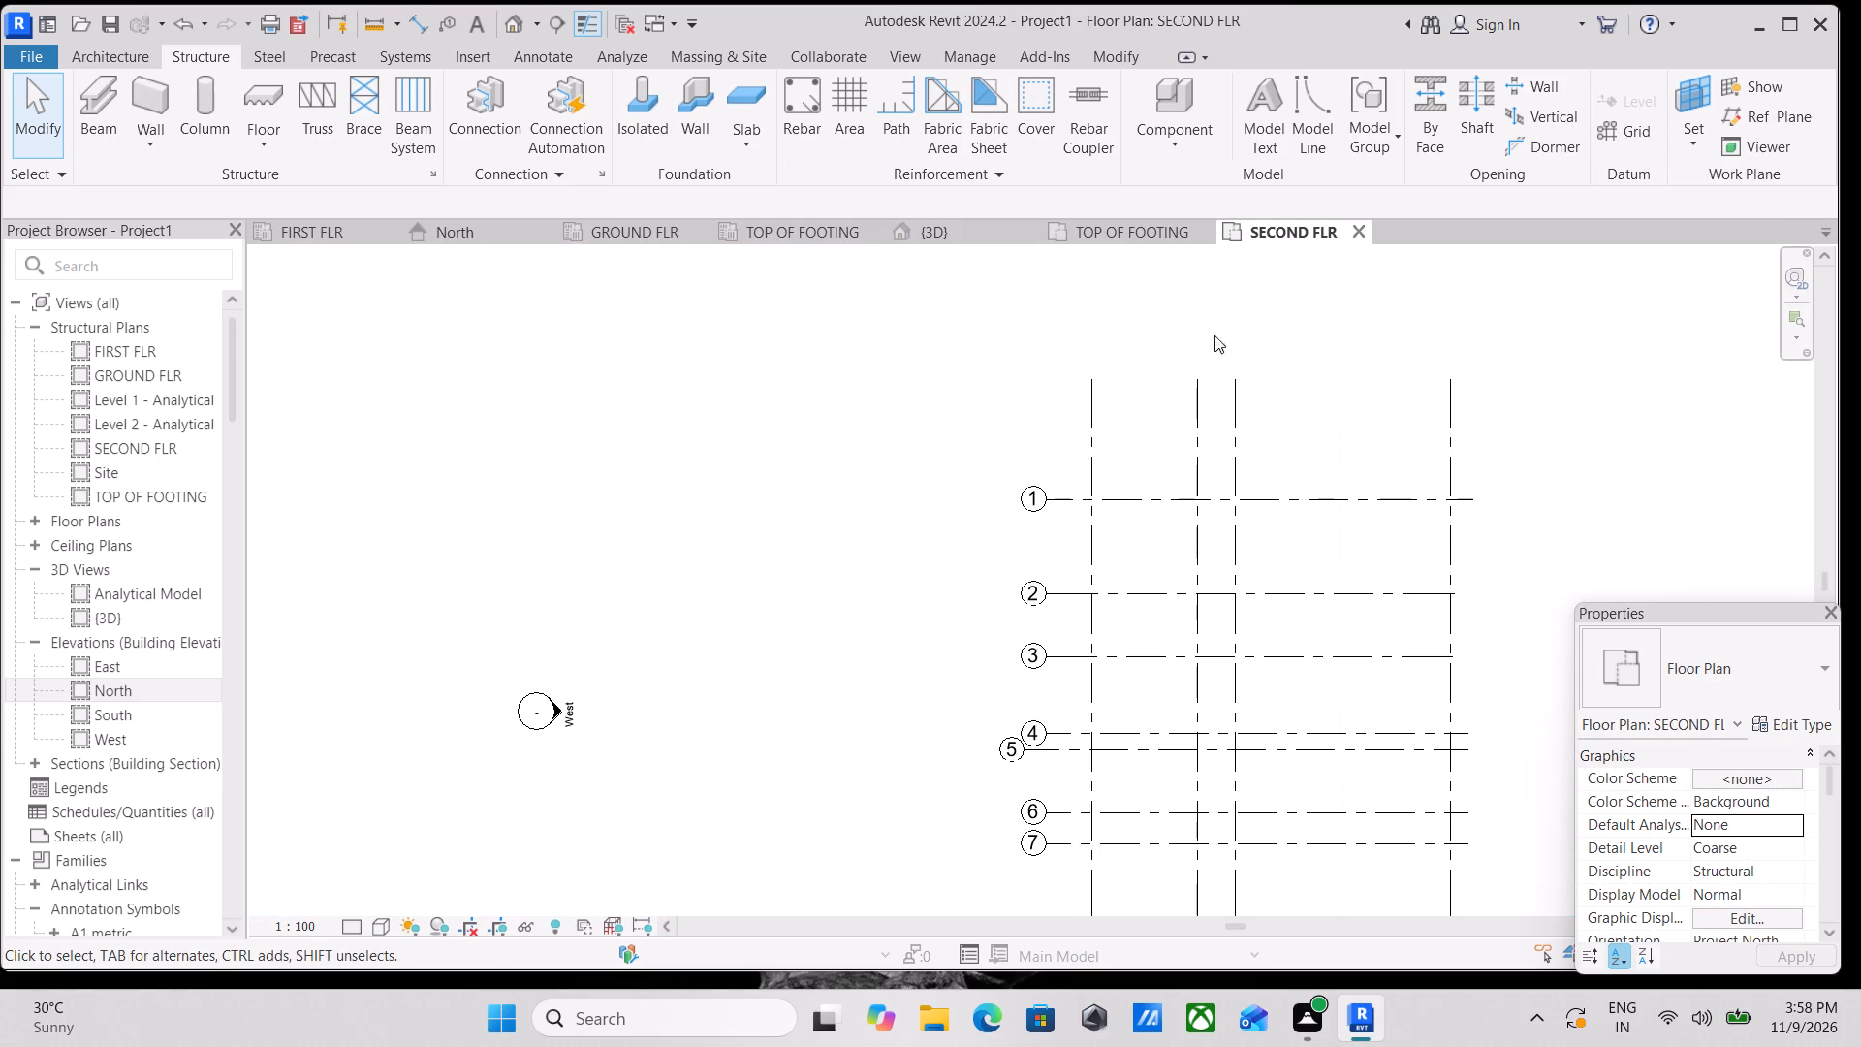
middle_drag(1148, 371, 1190, 420)
click(1125, 233)
middle_drag(1025, 374, 1034, 377)
scroll(1030, 375, down, 1)
middle_drag(1034, 377, 1238, 436)
click(300, 227)
scroll(845, 520, down, 4)
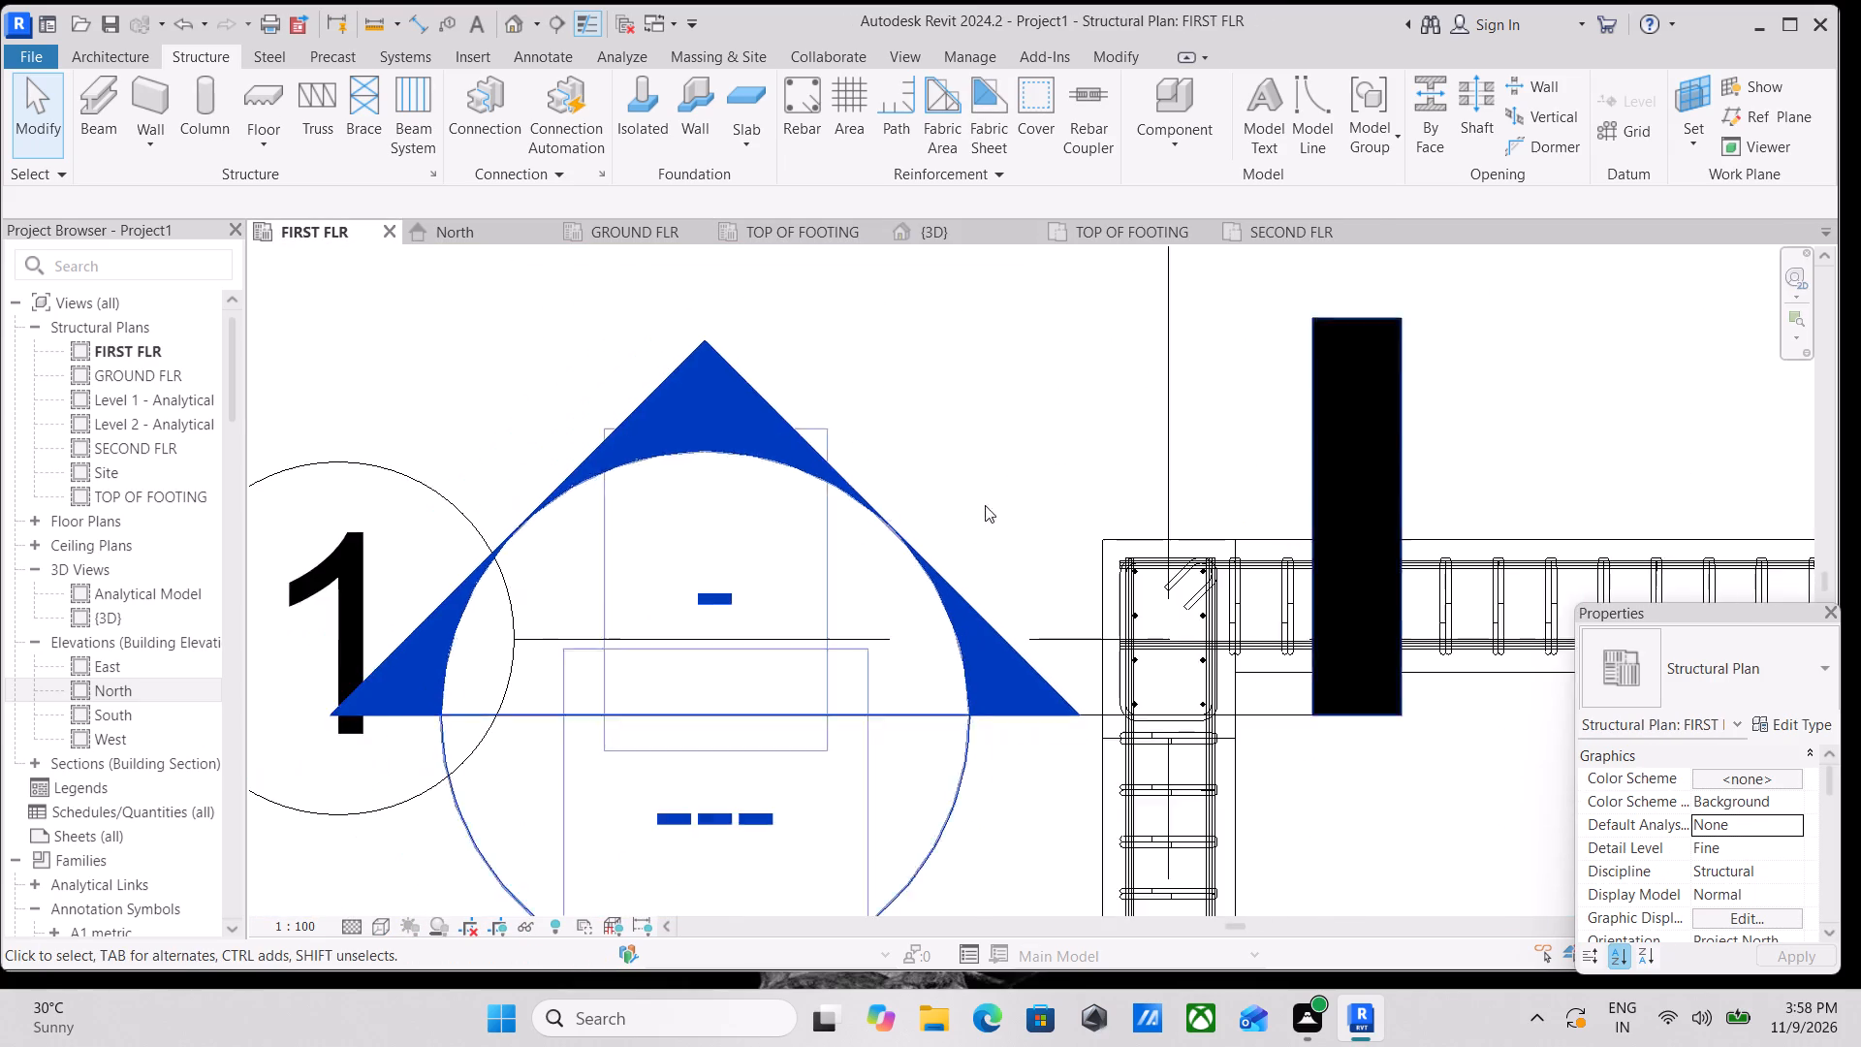
scroll(985, 505, down, 6)
middle_drag(1045, 500, 1035, 549)
scroll(996, 480, down, 3)
middle_drag(1021, 485, 567, 199)
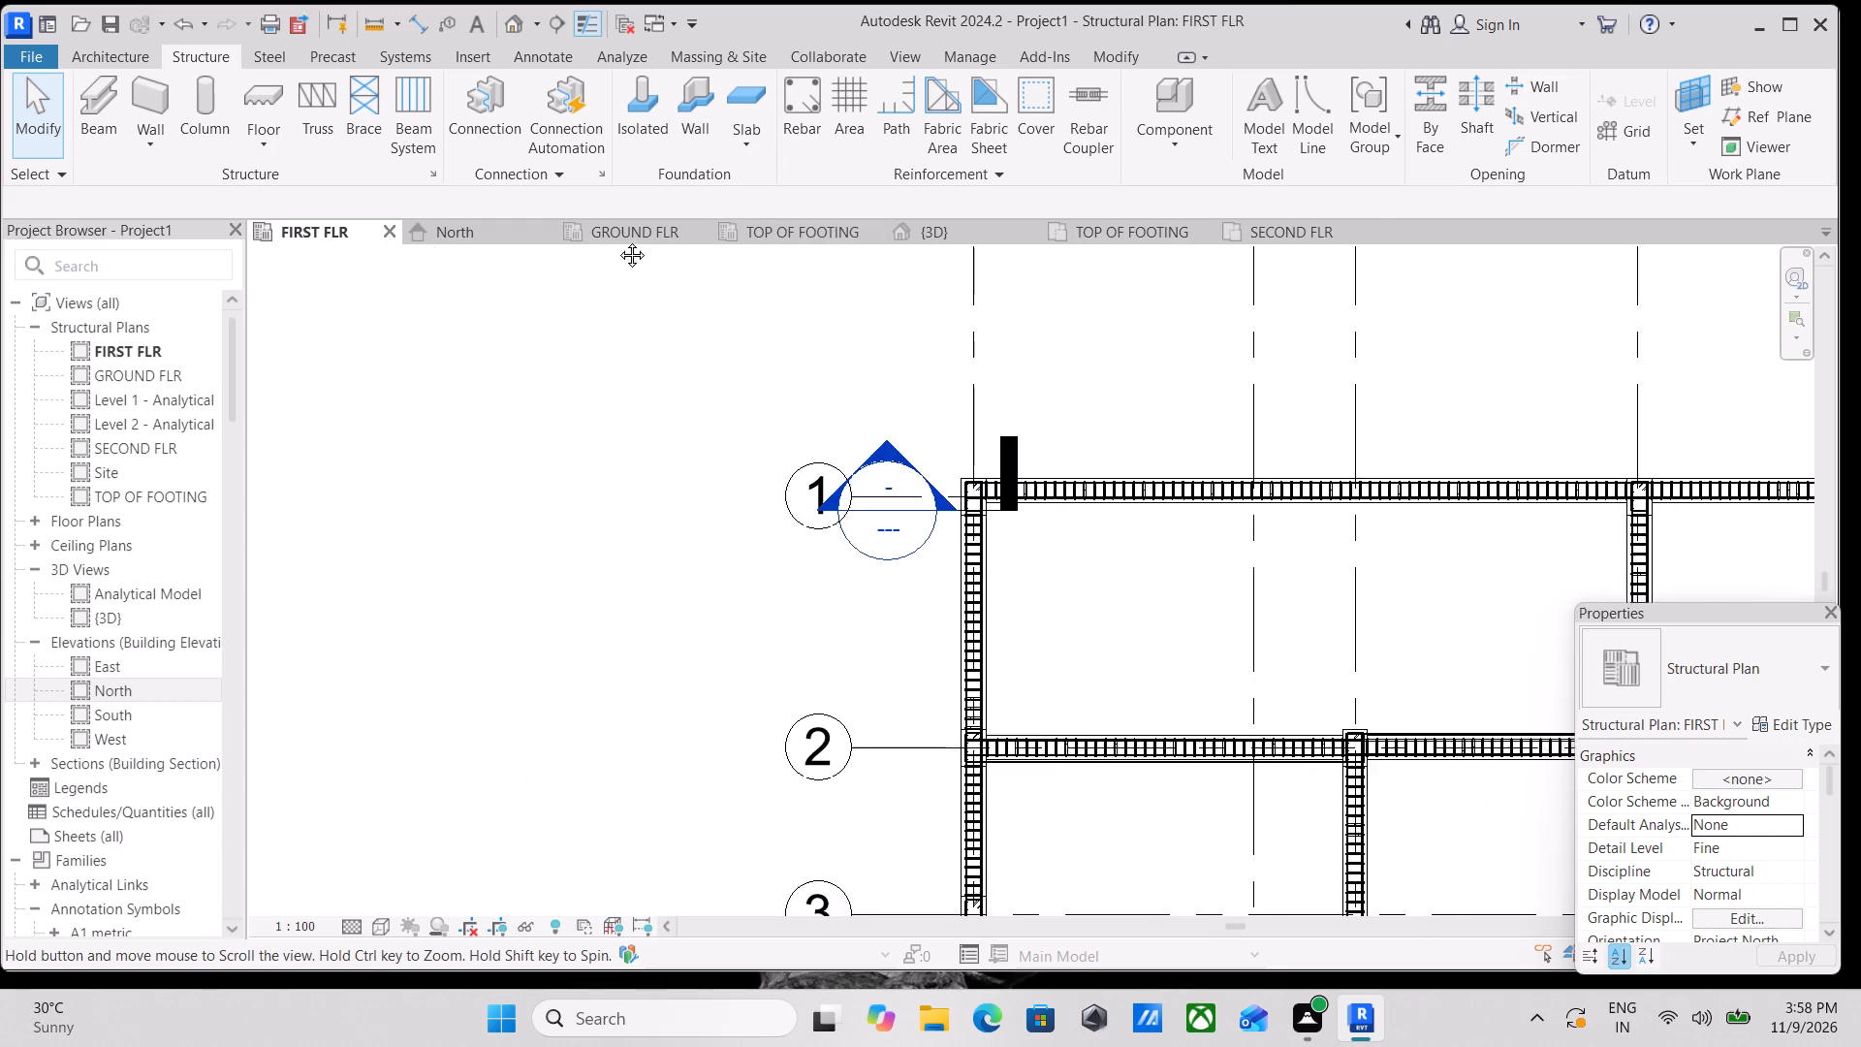
scroll(838, 479, down, 2)
middle_drag(854, 481, 886, 550)
middle_drag(1116, 545, 886, 202)
scroll(918, 411, down, 3)
middle_drag(918, 413, 999, 621)
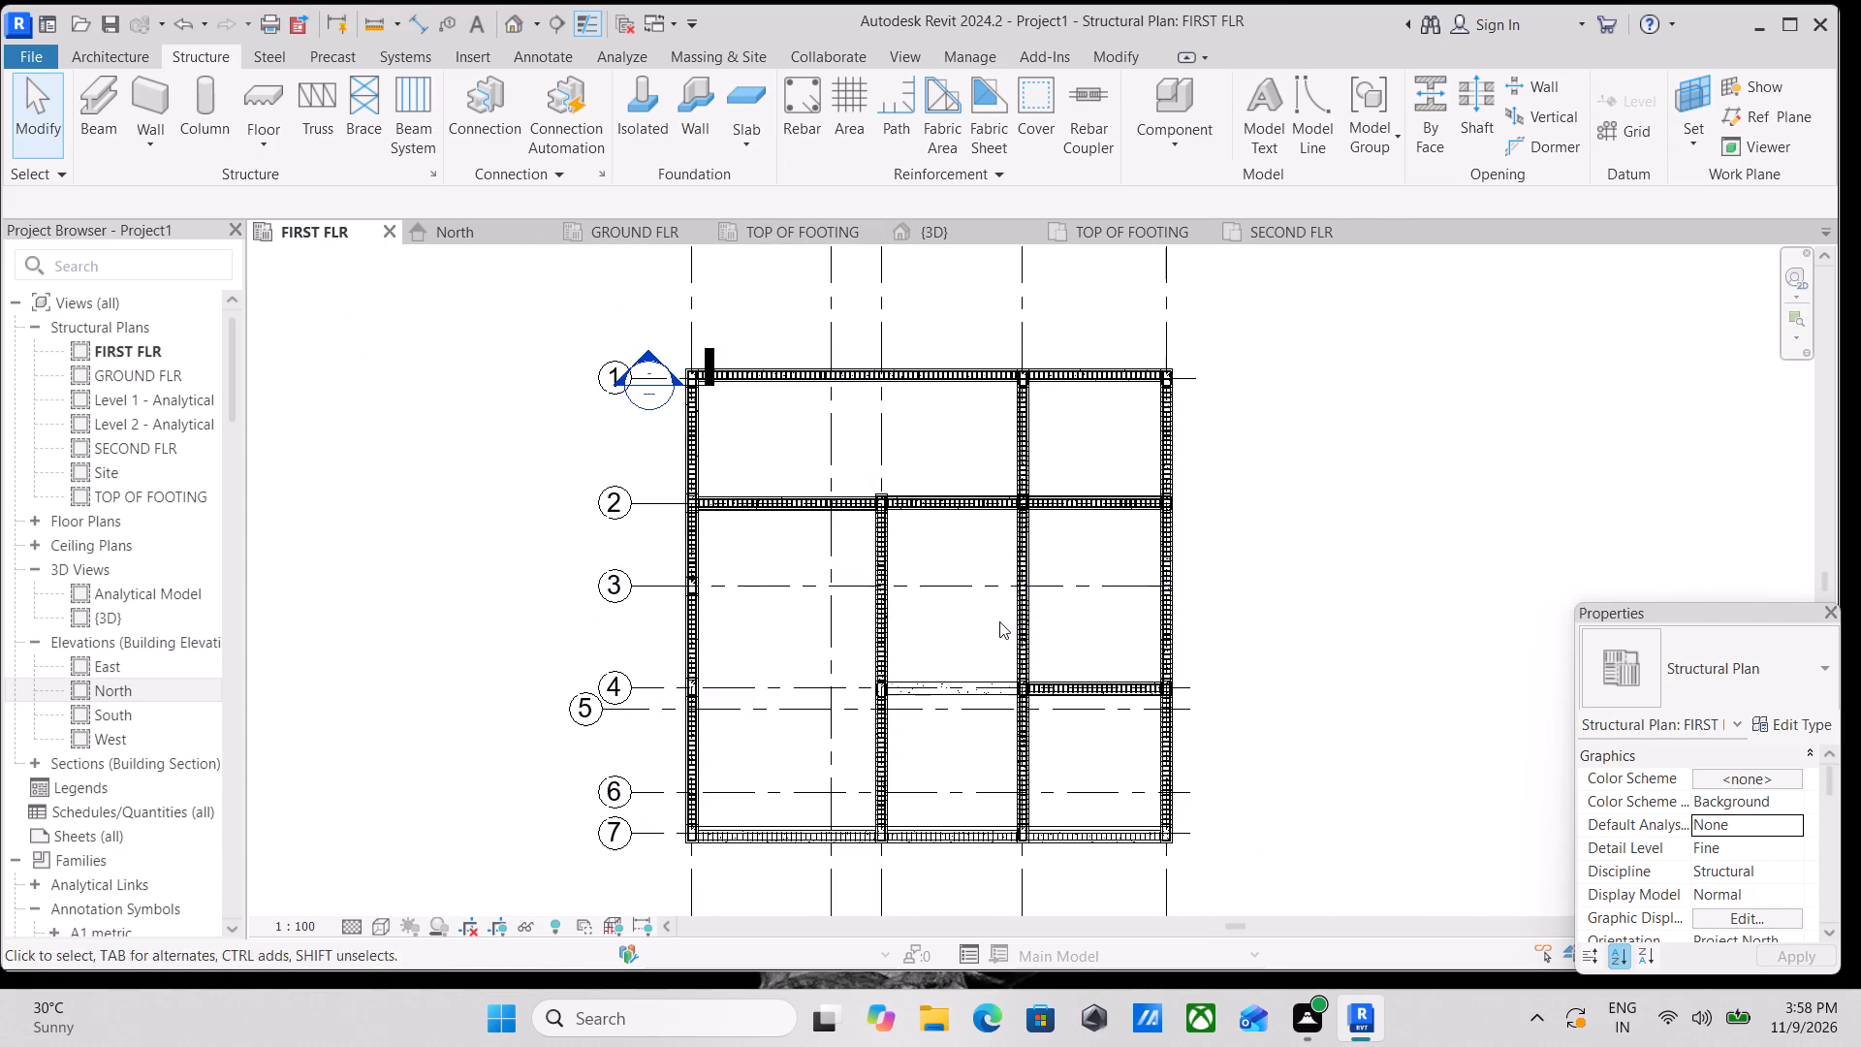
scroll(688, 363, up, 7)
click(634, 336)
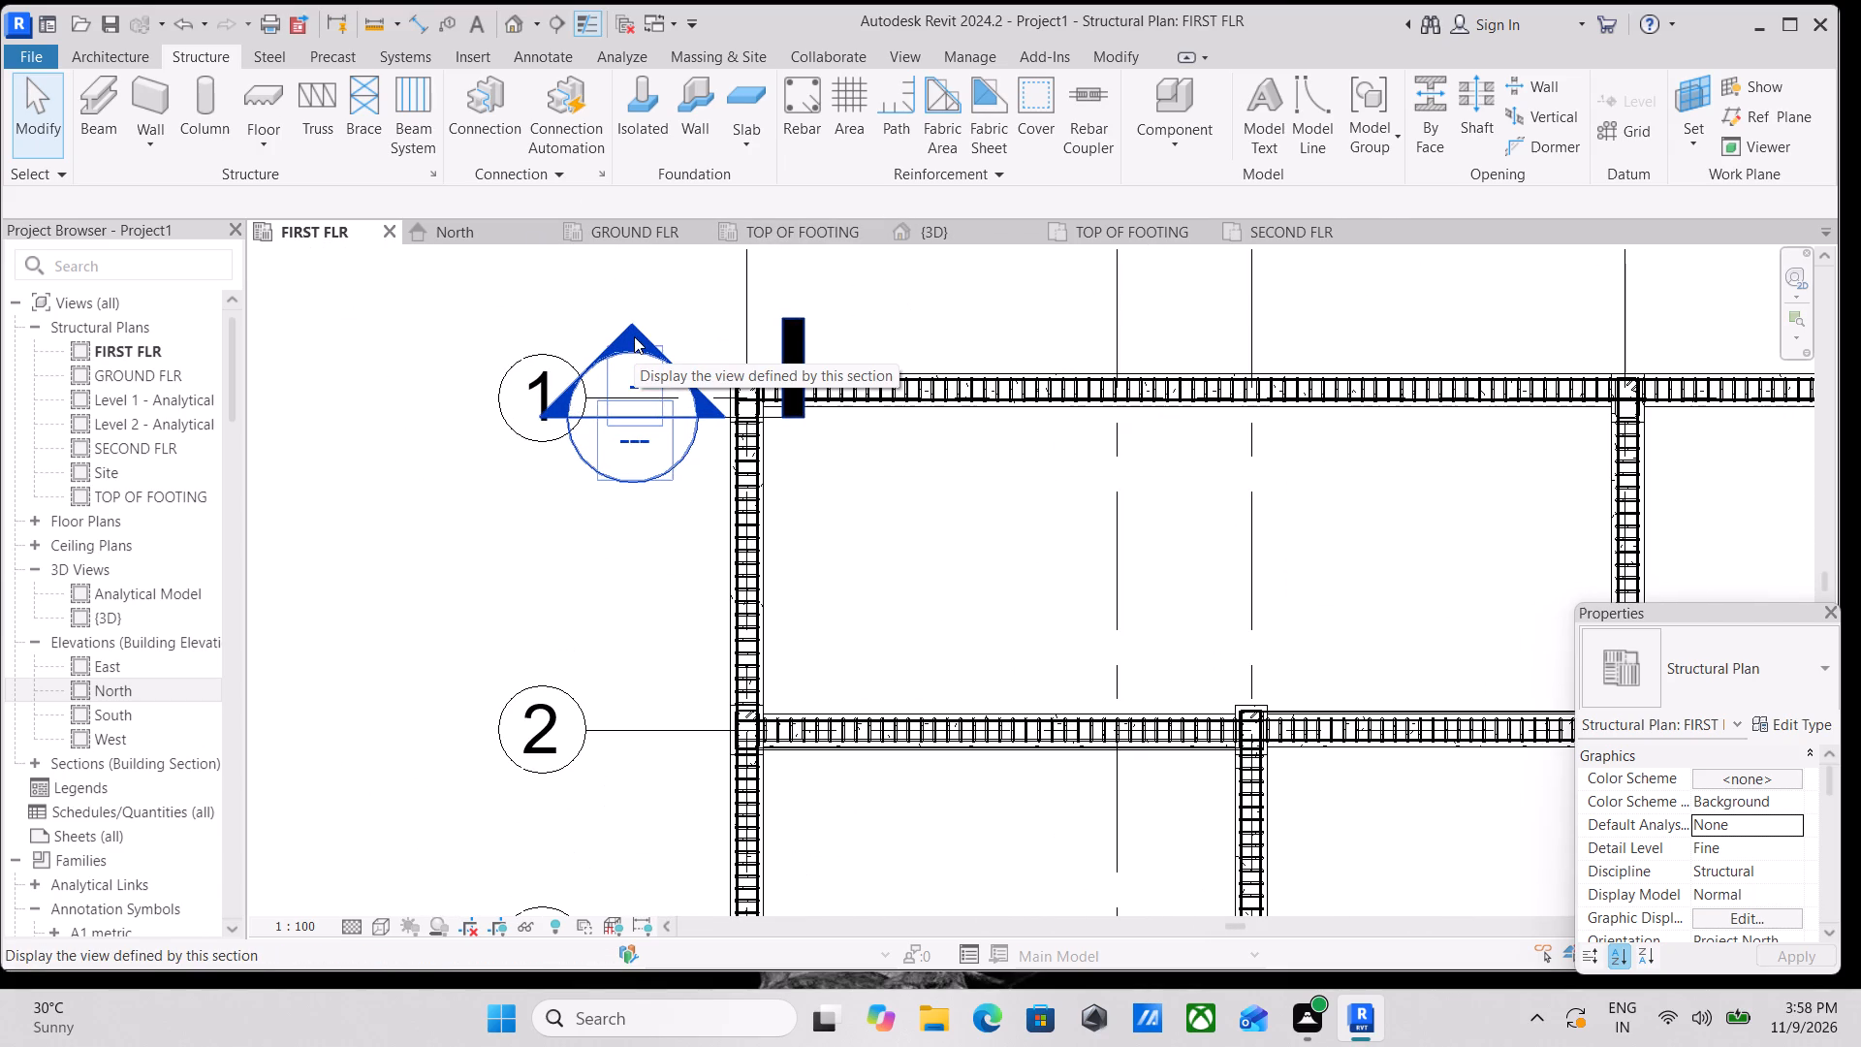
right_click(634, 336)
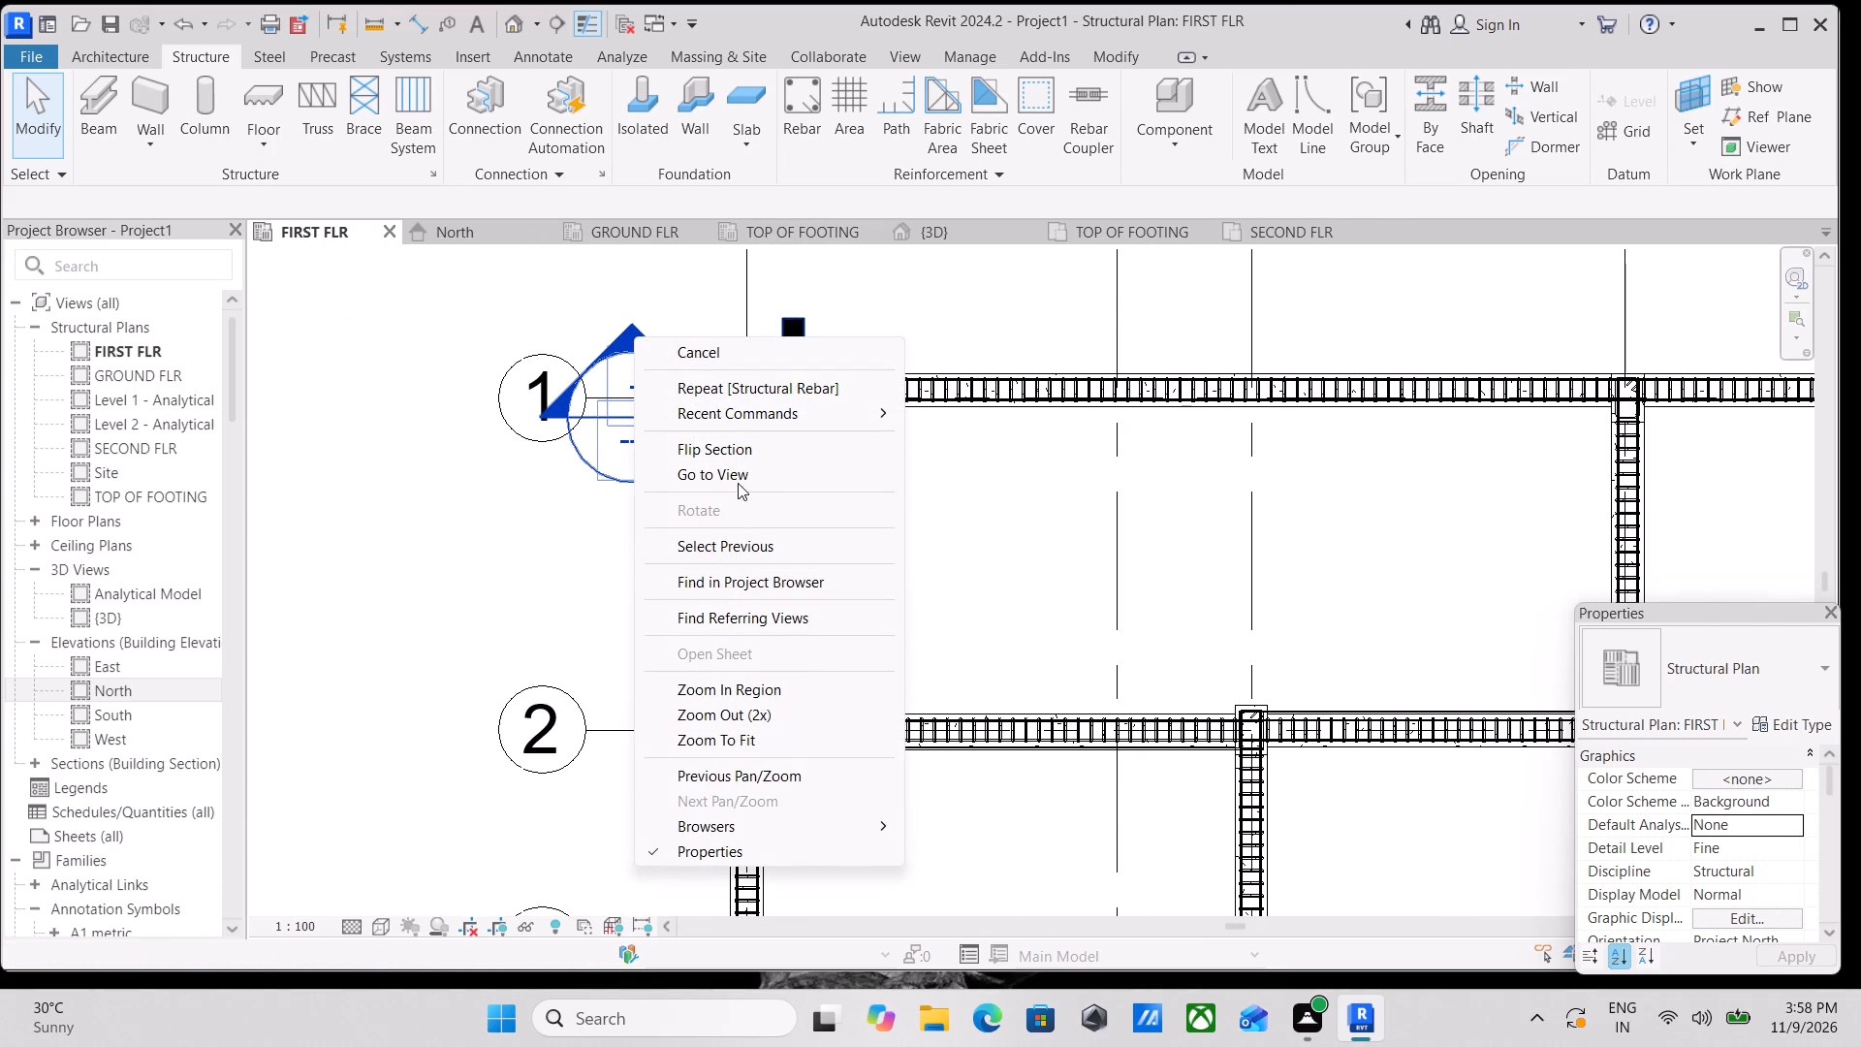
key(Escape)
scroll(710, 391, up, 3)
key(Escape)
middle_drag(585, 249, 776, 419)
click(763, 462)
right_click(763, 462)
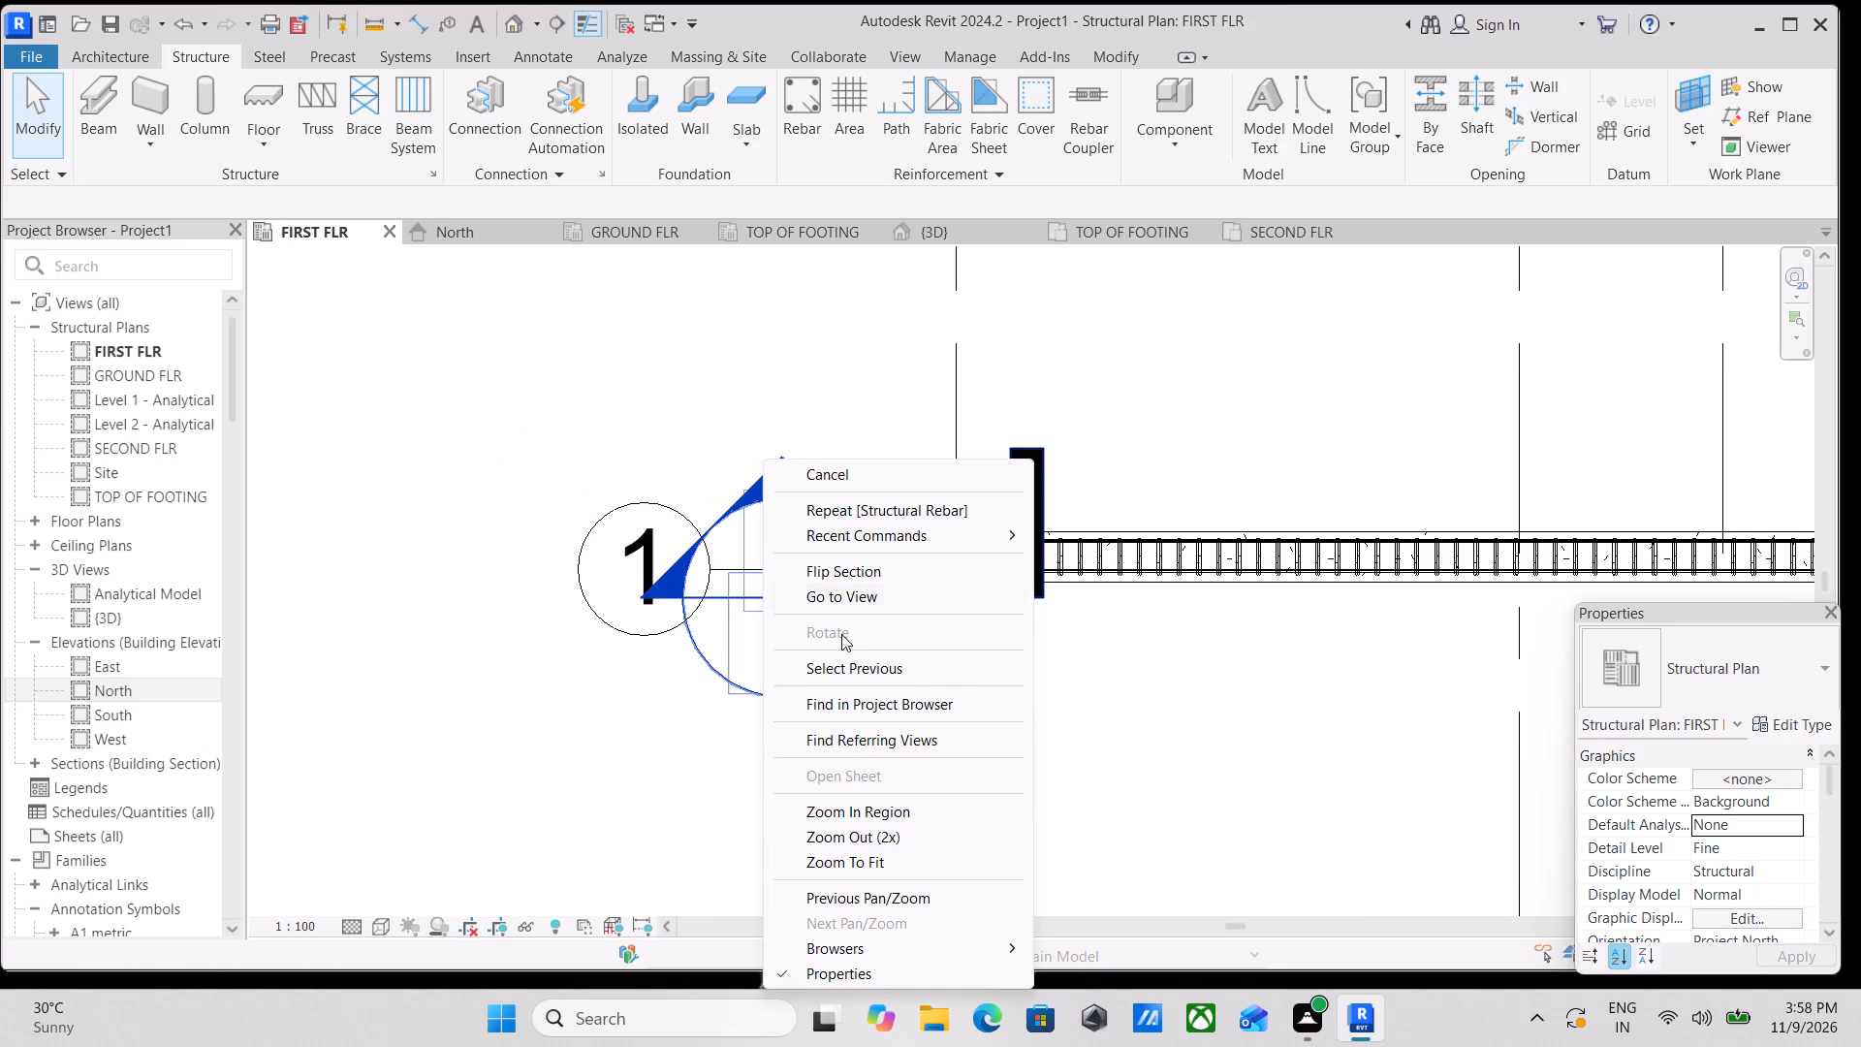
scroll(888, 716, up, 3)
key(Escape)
Delete the Section 3 marker and its view at grid 1 on the FIRST FLR plan.
drag(847, 746, 799, 668)
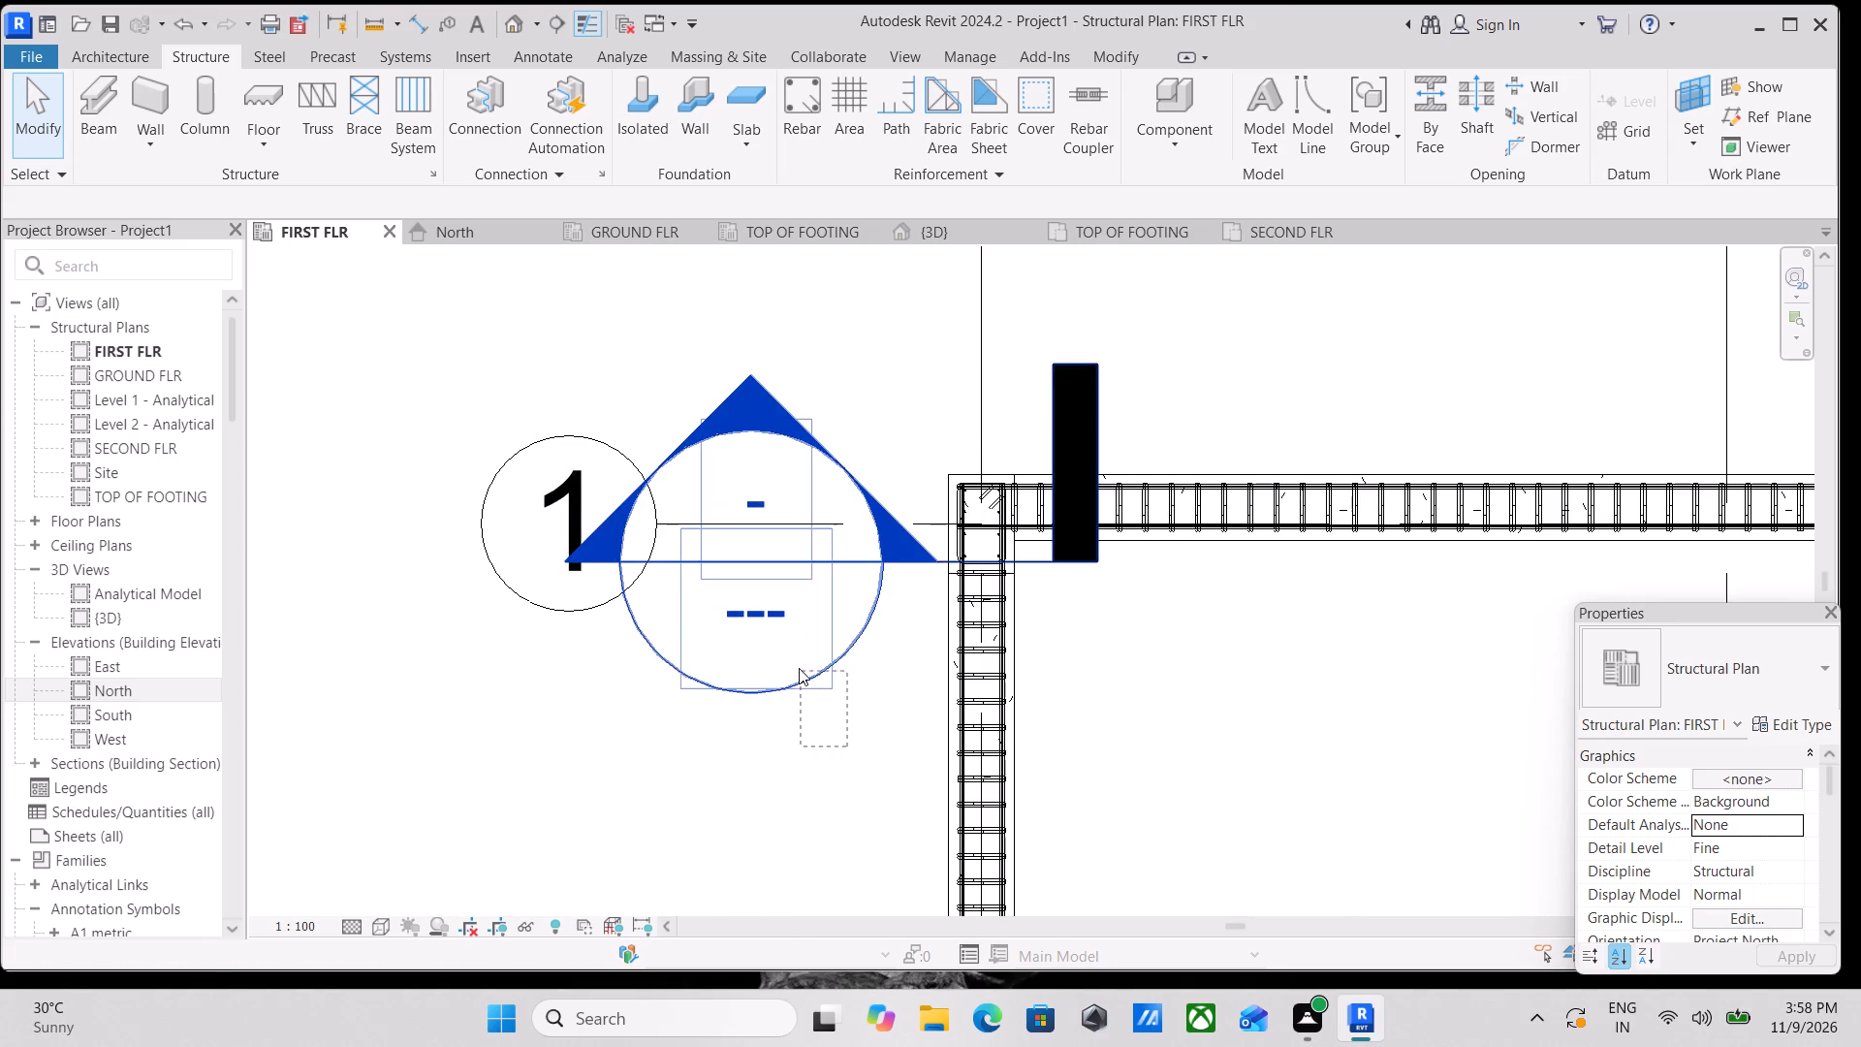
drag(799, 668, 799, 667)
right_drag(799, 667, 782, 676)
click(900, 673)
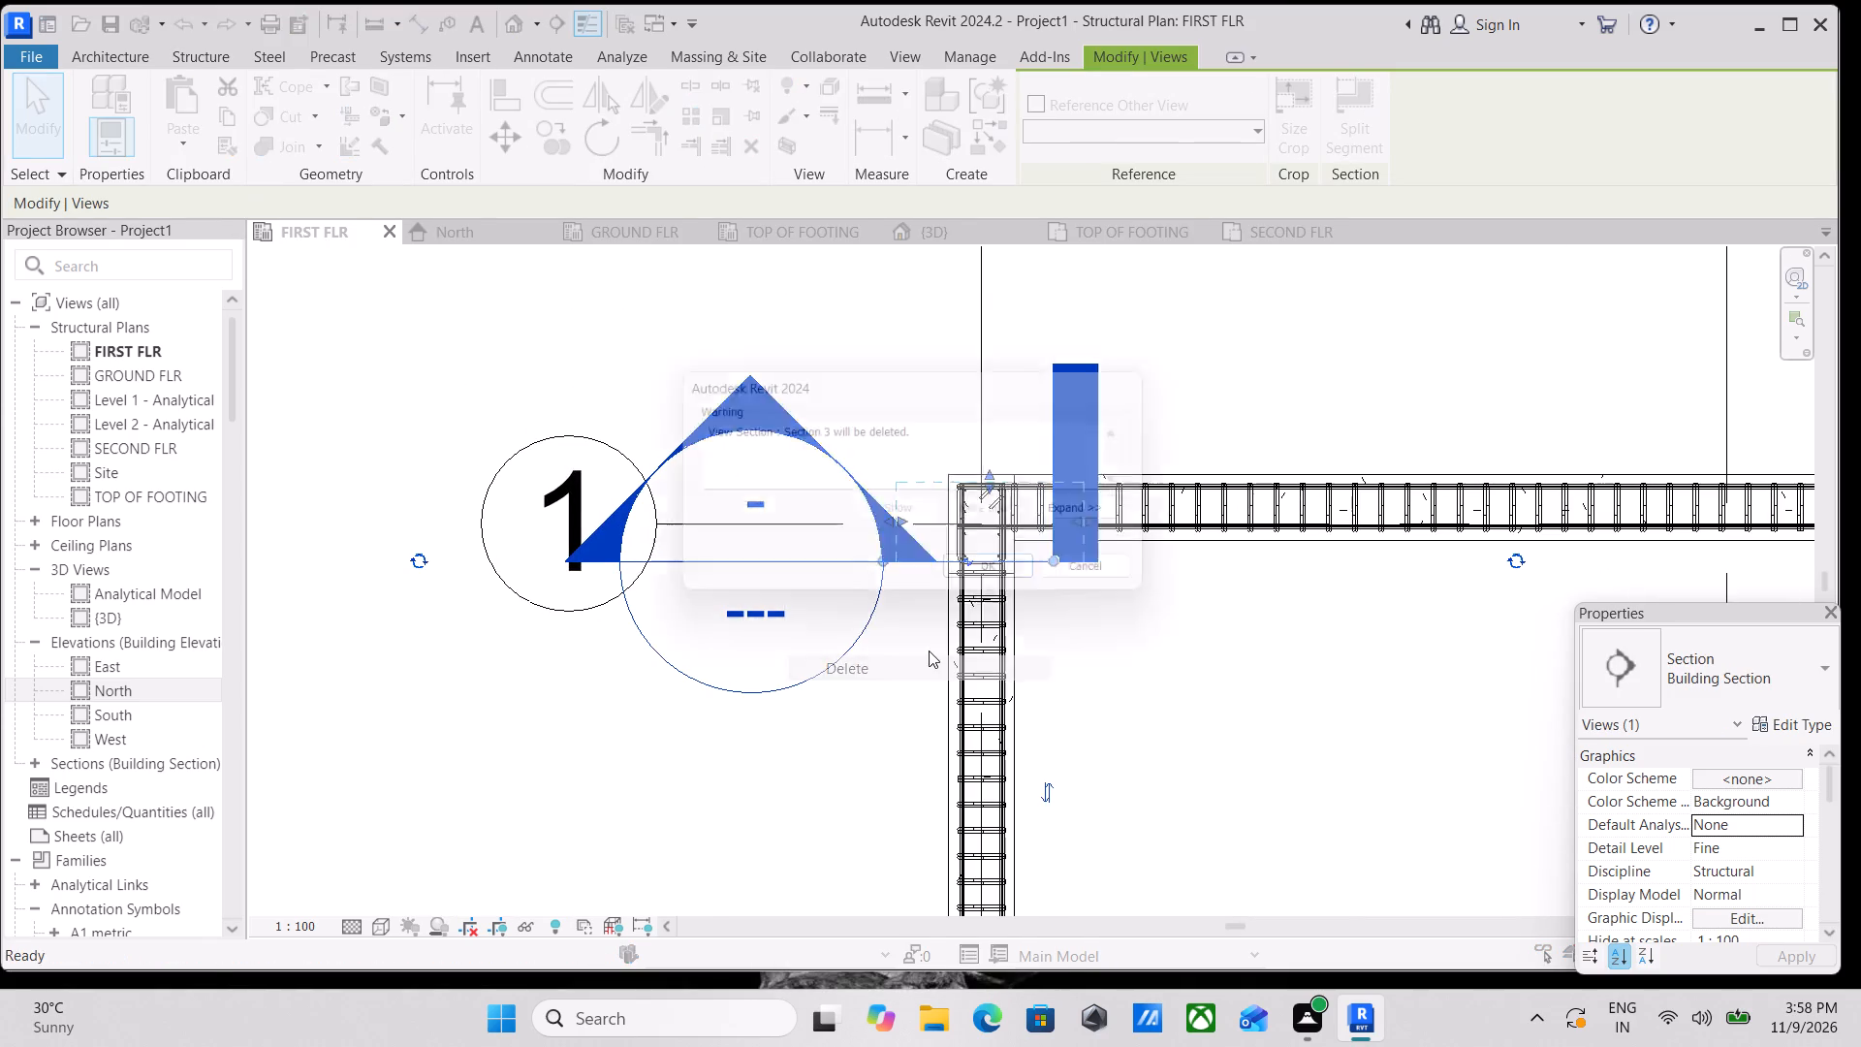
scroll(930, 649, down, 5)
click(1008, 582)
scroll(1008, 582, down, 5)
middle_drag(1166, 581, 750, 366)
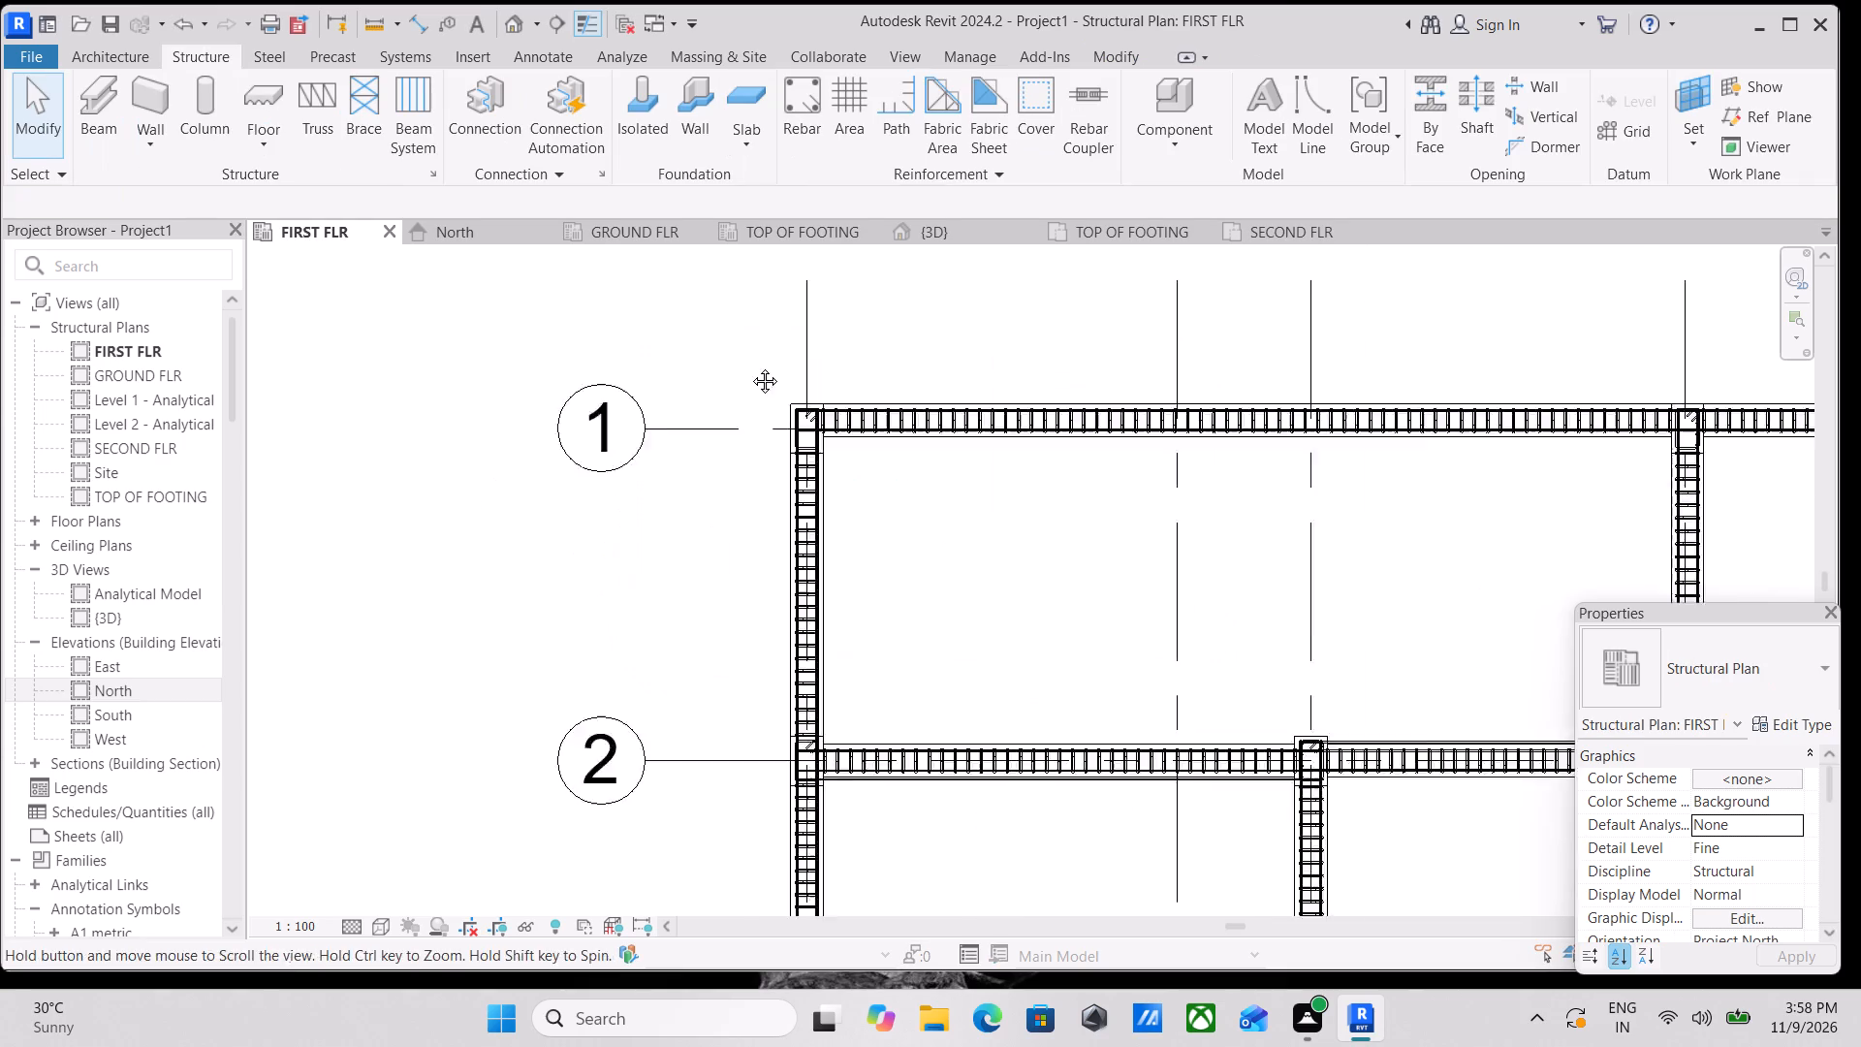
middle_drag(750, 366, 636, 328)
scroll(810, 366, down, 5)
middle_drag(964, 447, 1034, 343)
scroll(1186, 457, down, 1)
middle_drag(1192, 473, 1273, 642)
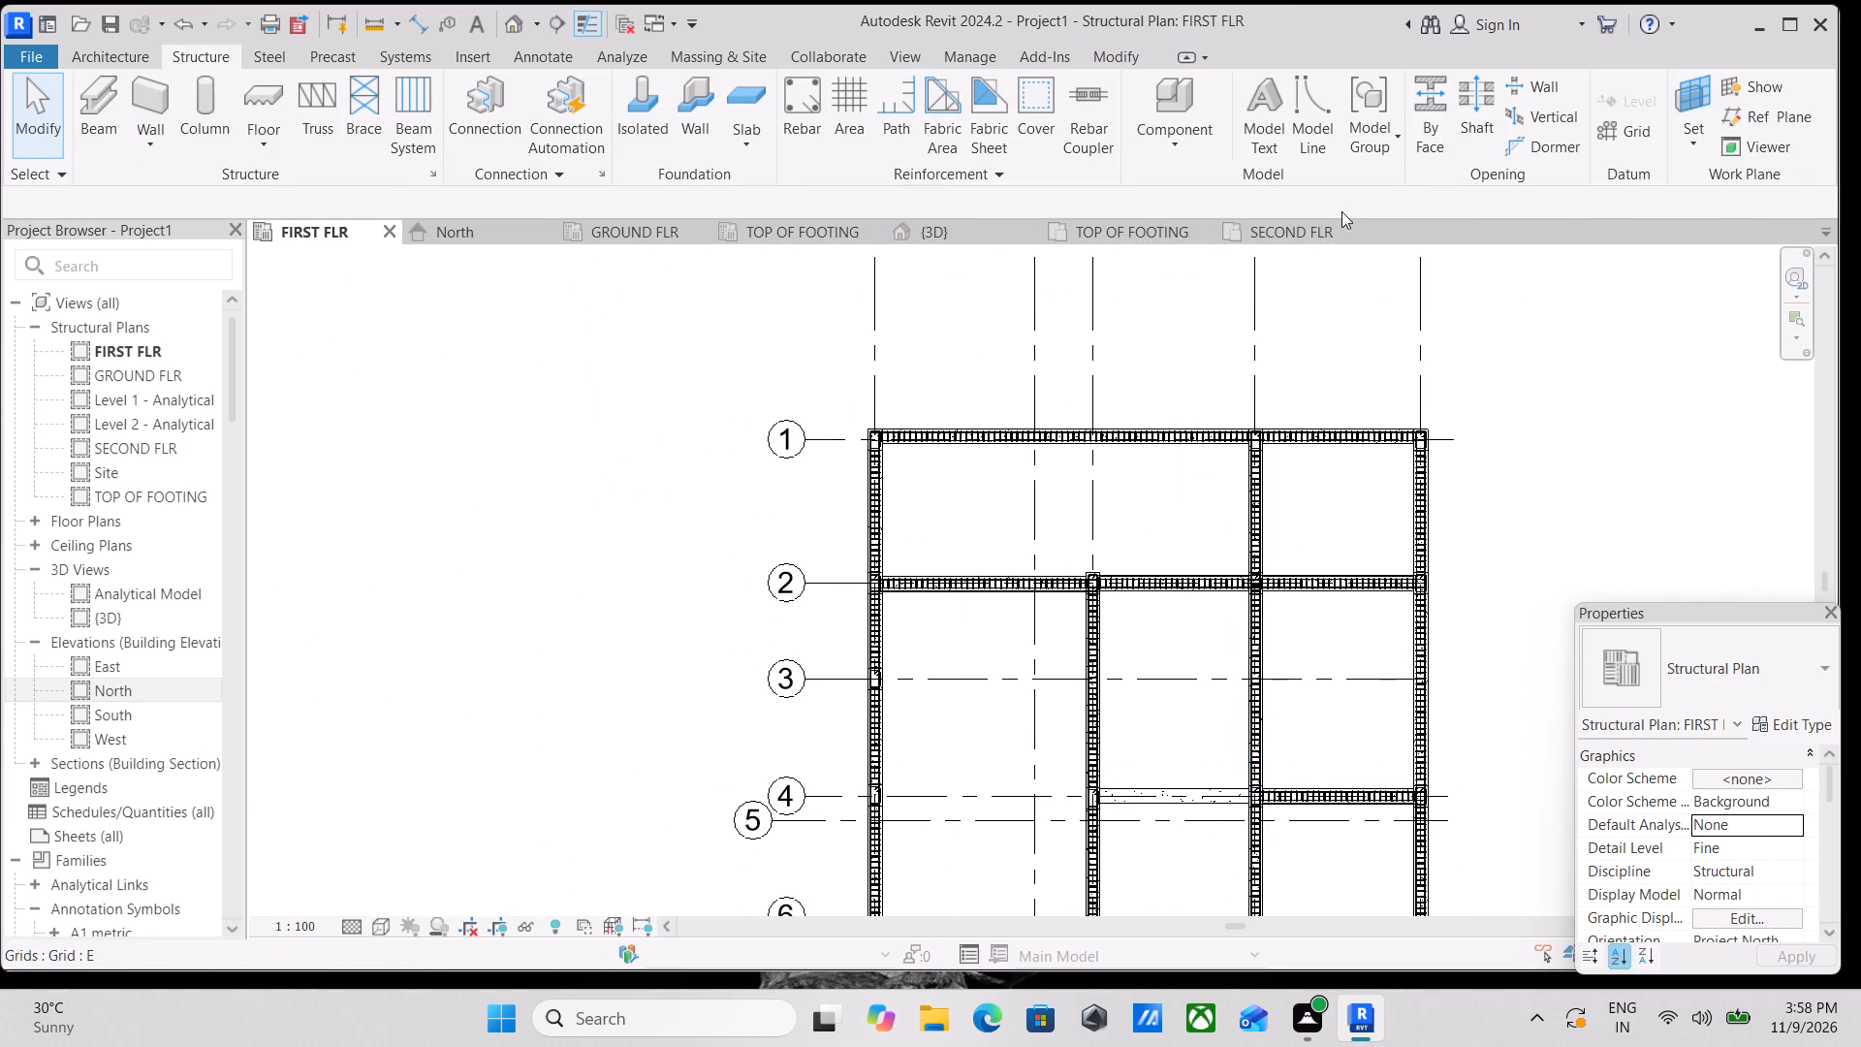
Draw a horizontal building section through the bay between grids D and E, just above grid 2, on the FIRST FLR plan.
click(800, 121)
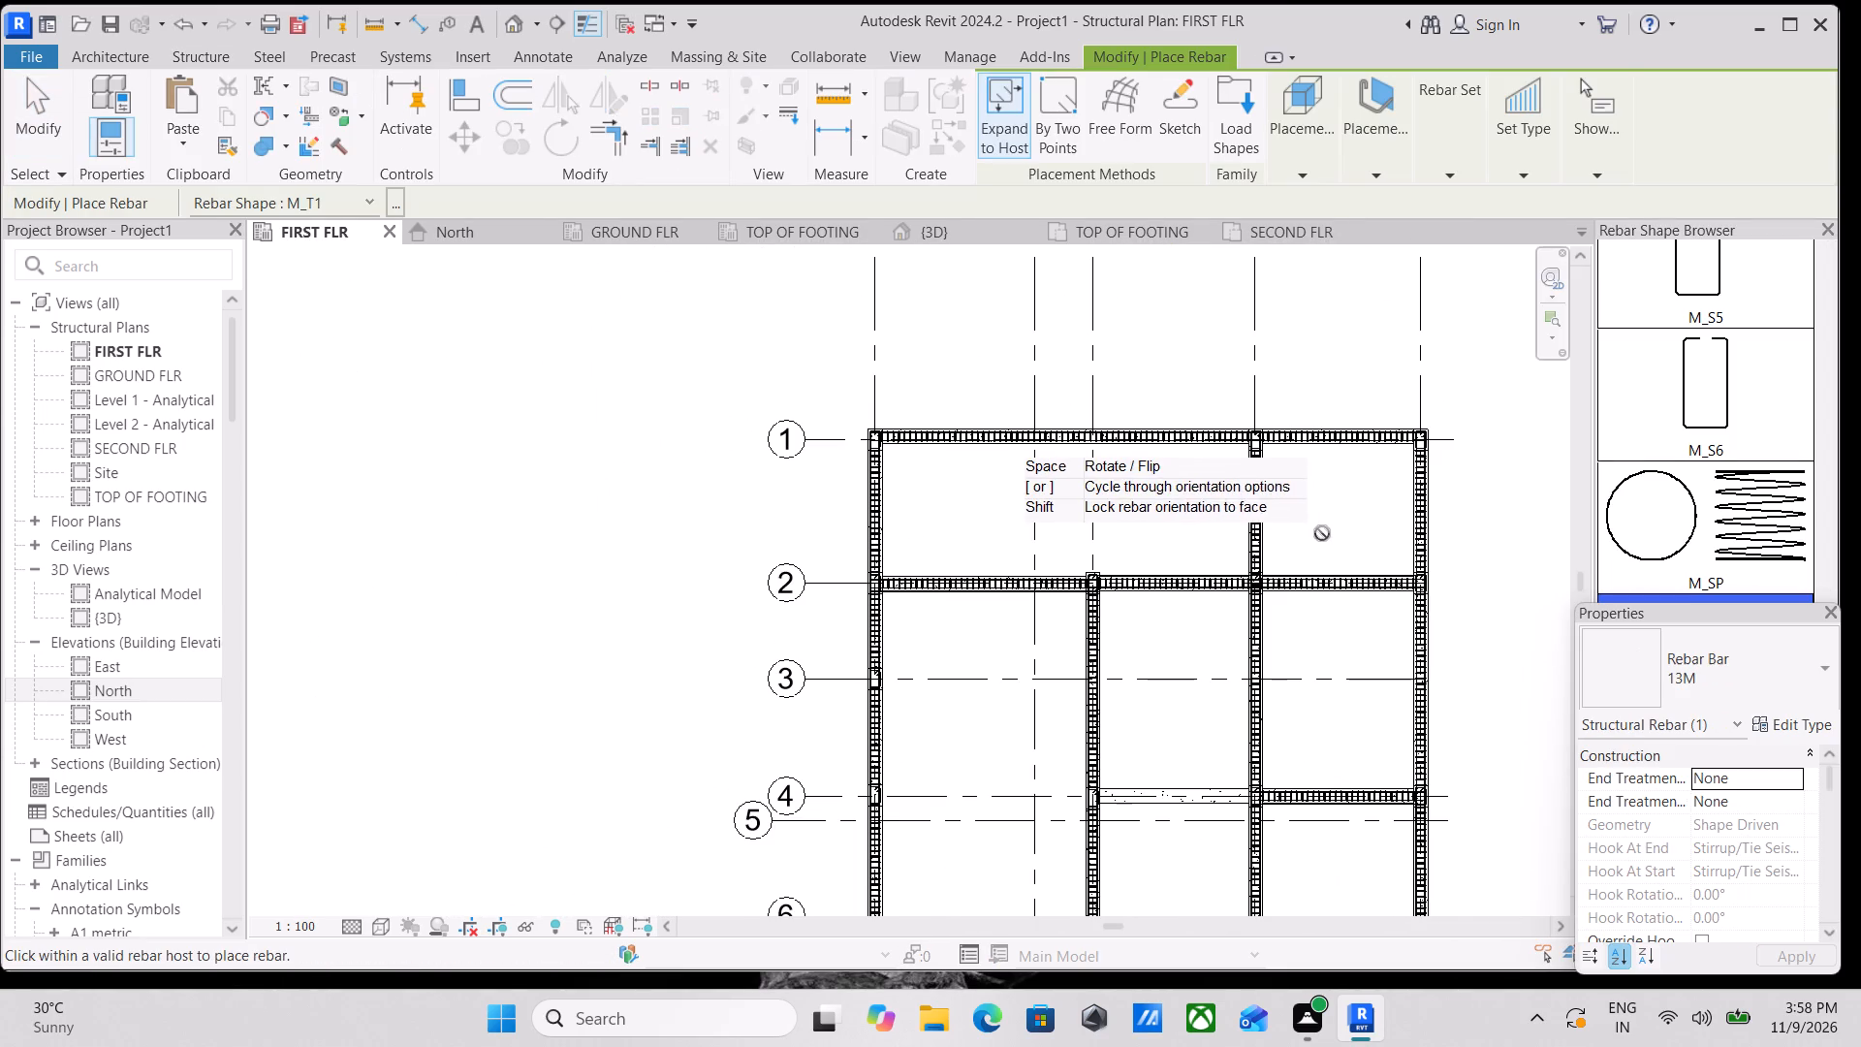
key(Escape)
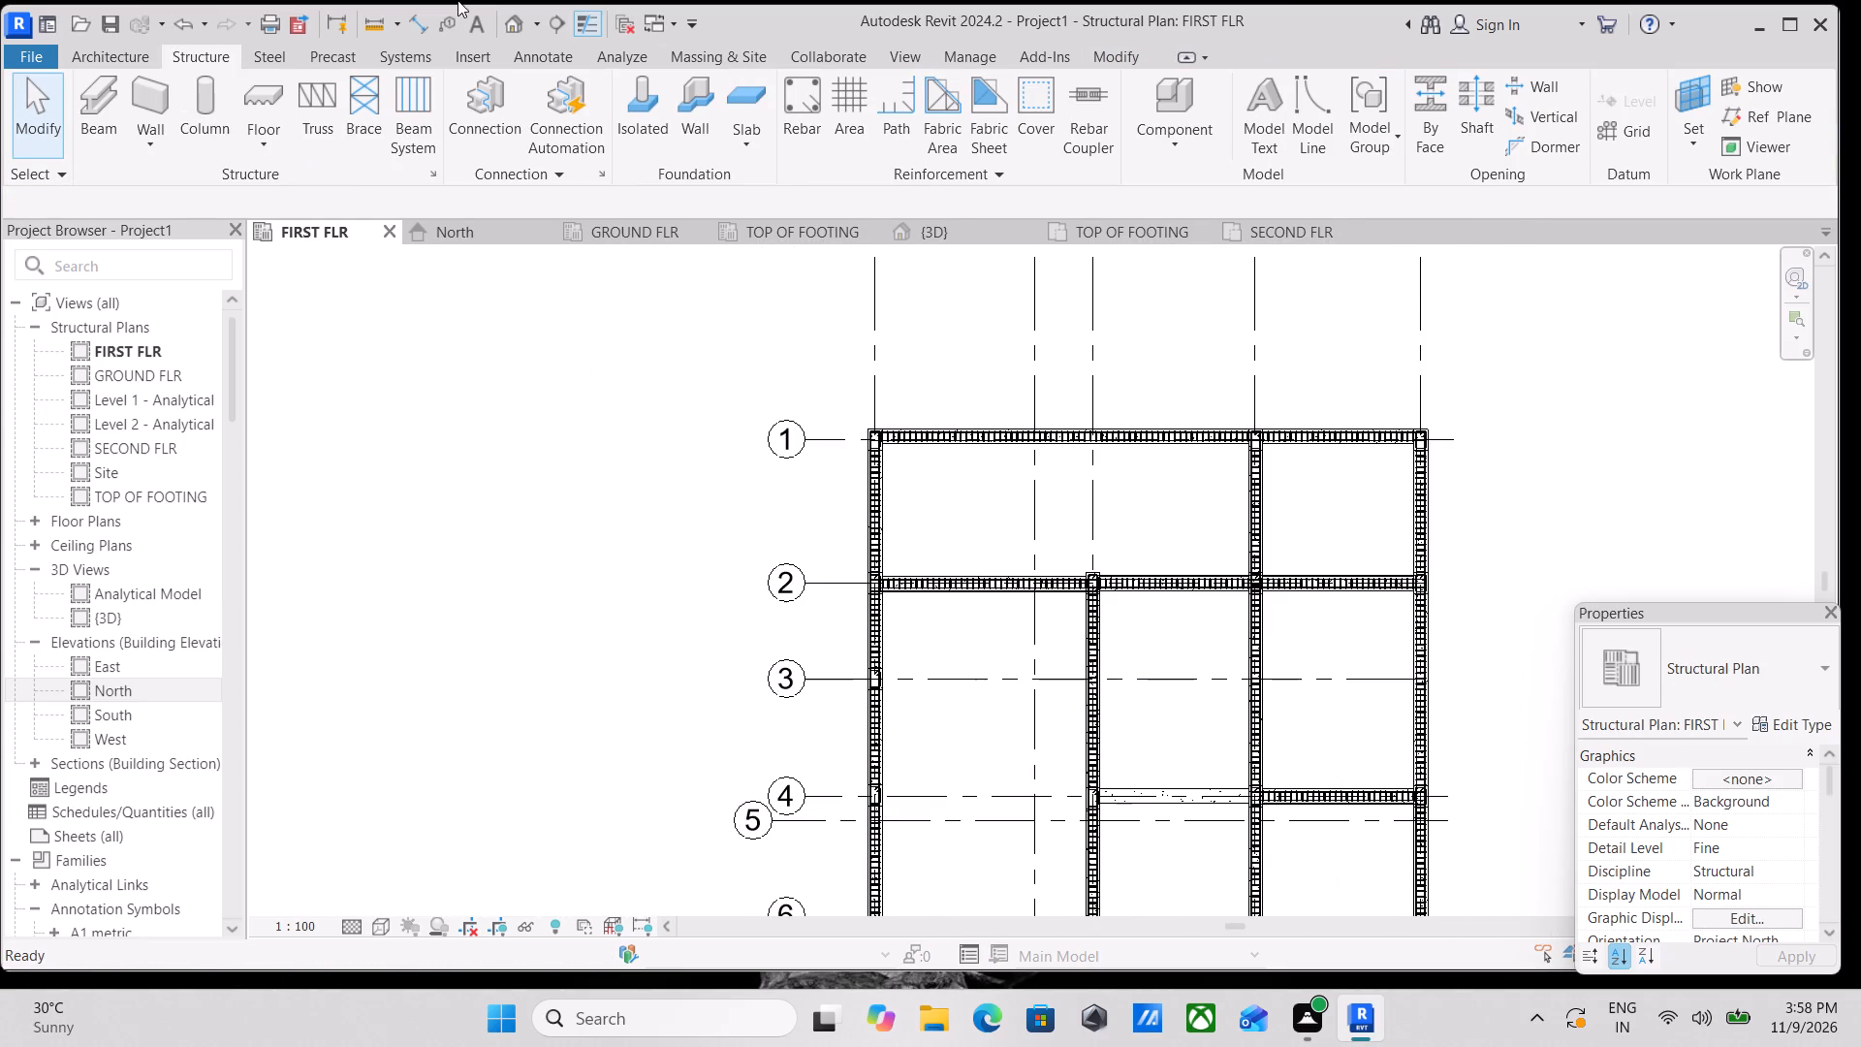
click(554, 20)
scroll(1600, 498, up, 3)
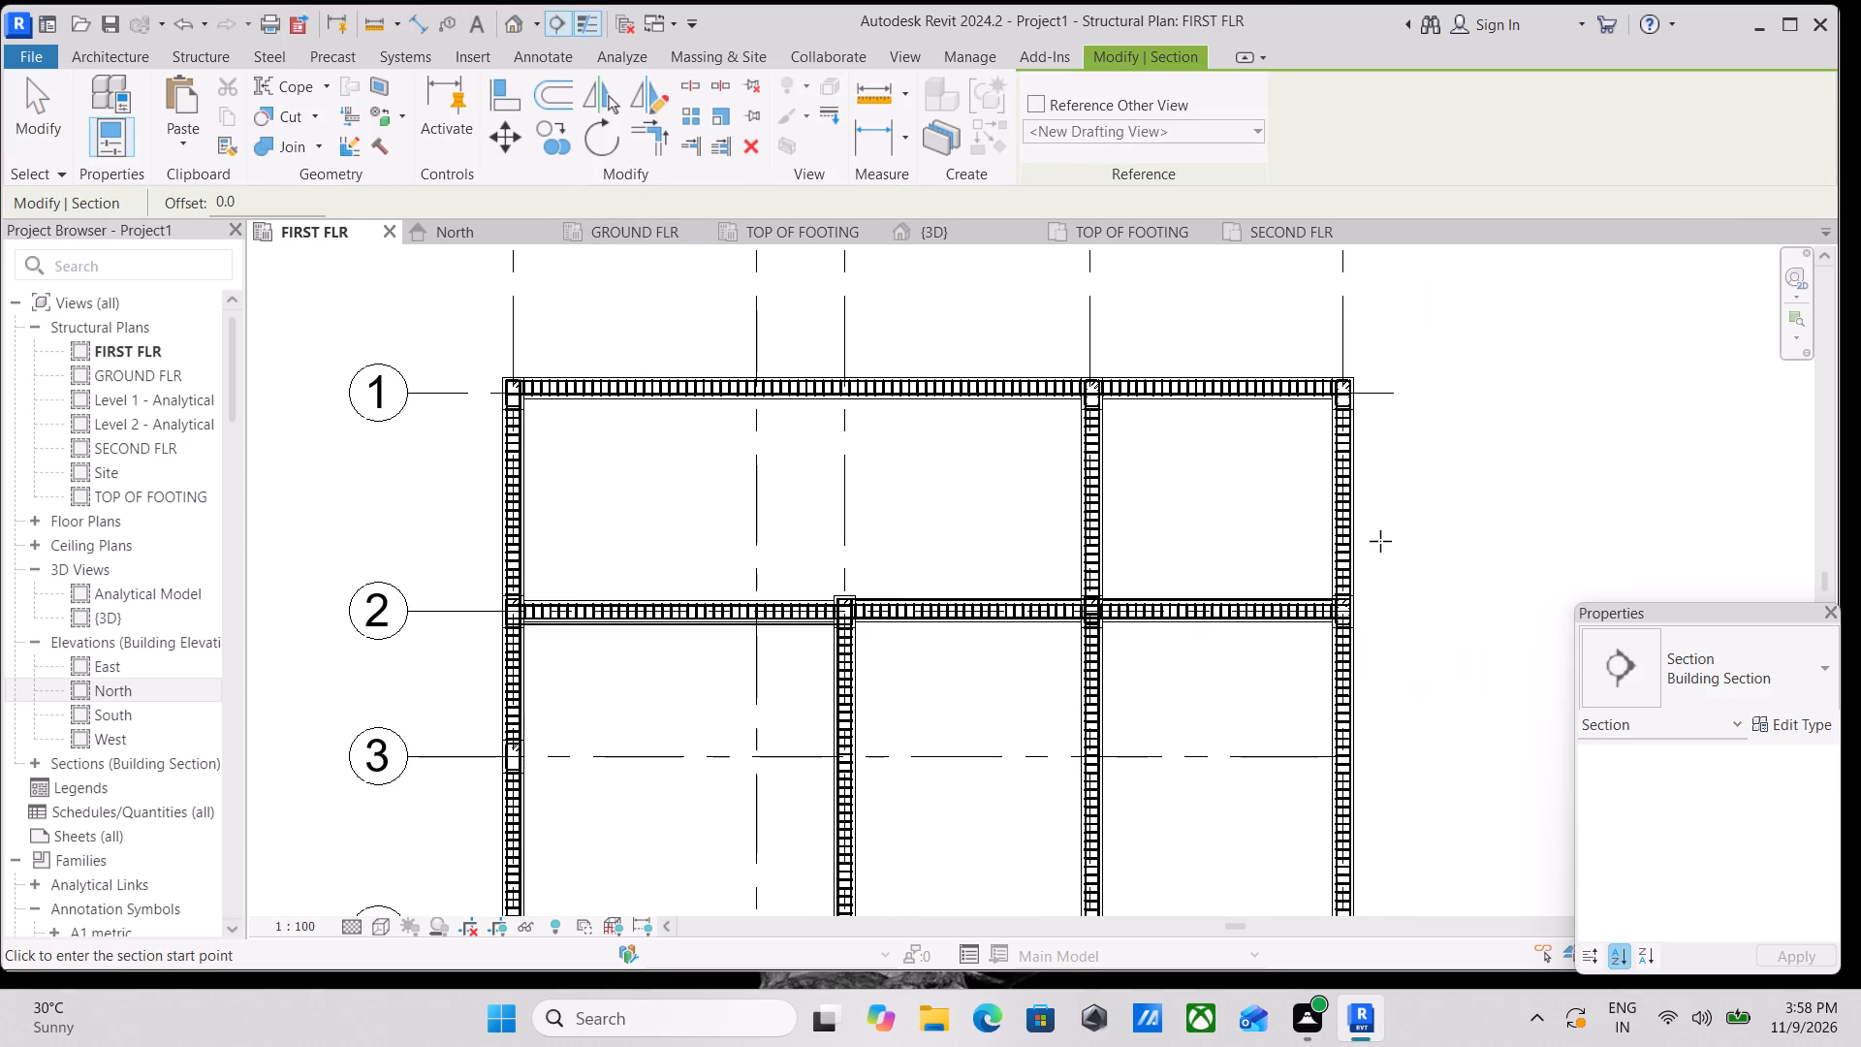
click(1404, 543)
key(Escape)
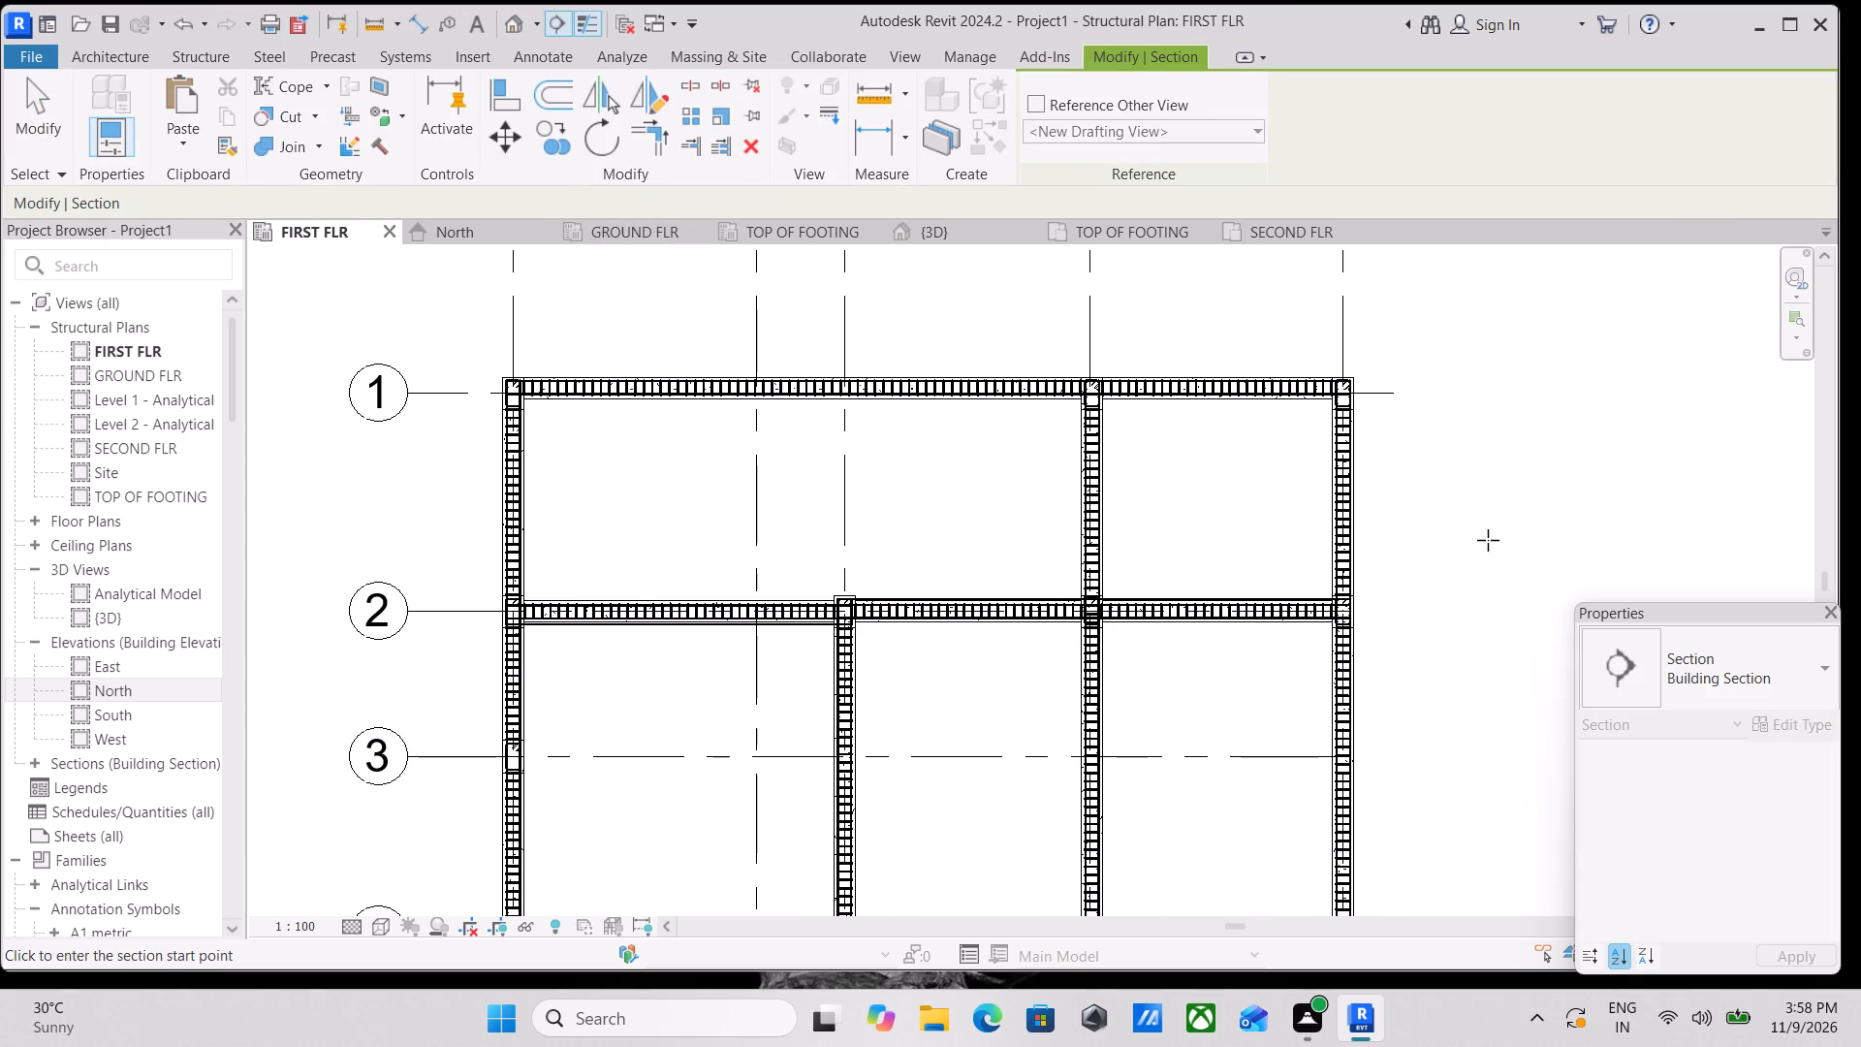
click(1050, 560)
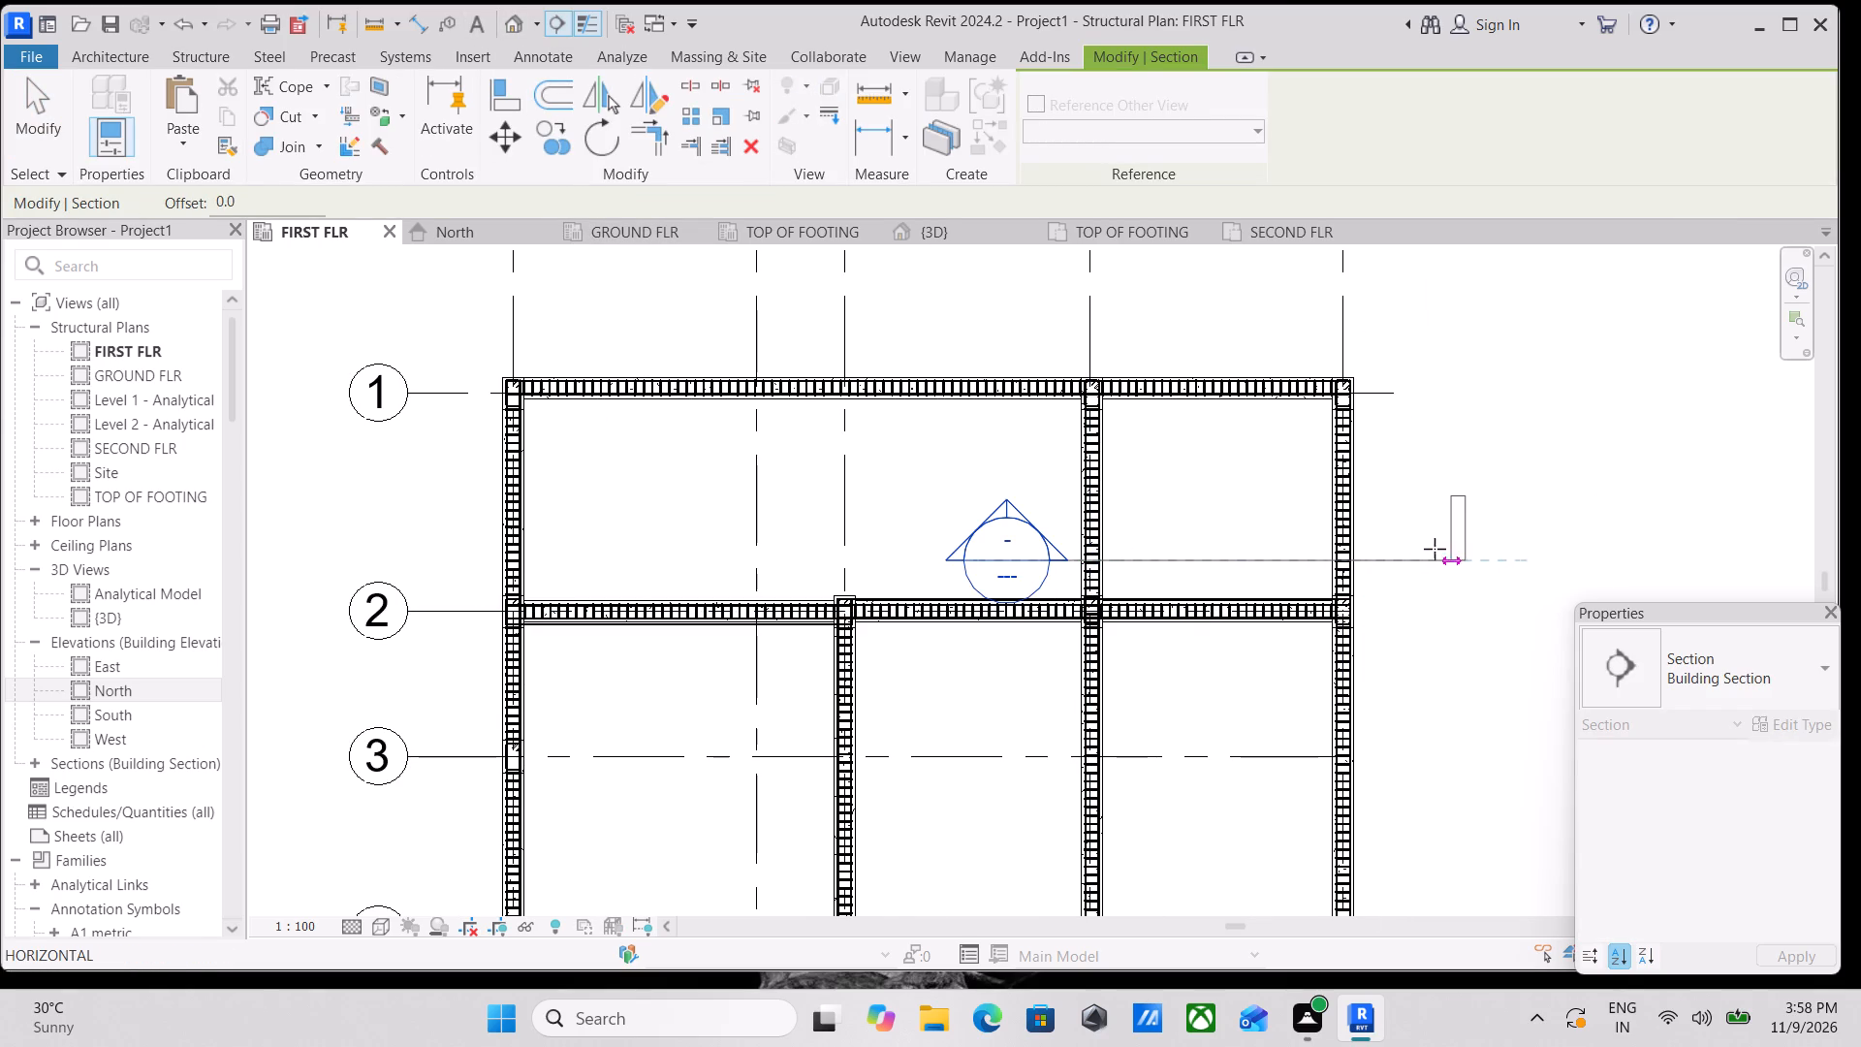
click(1419, 552)
middle_drag(1203, 519, 1206, 531)
key(Escape)
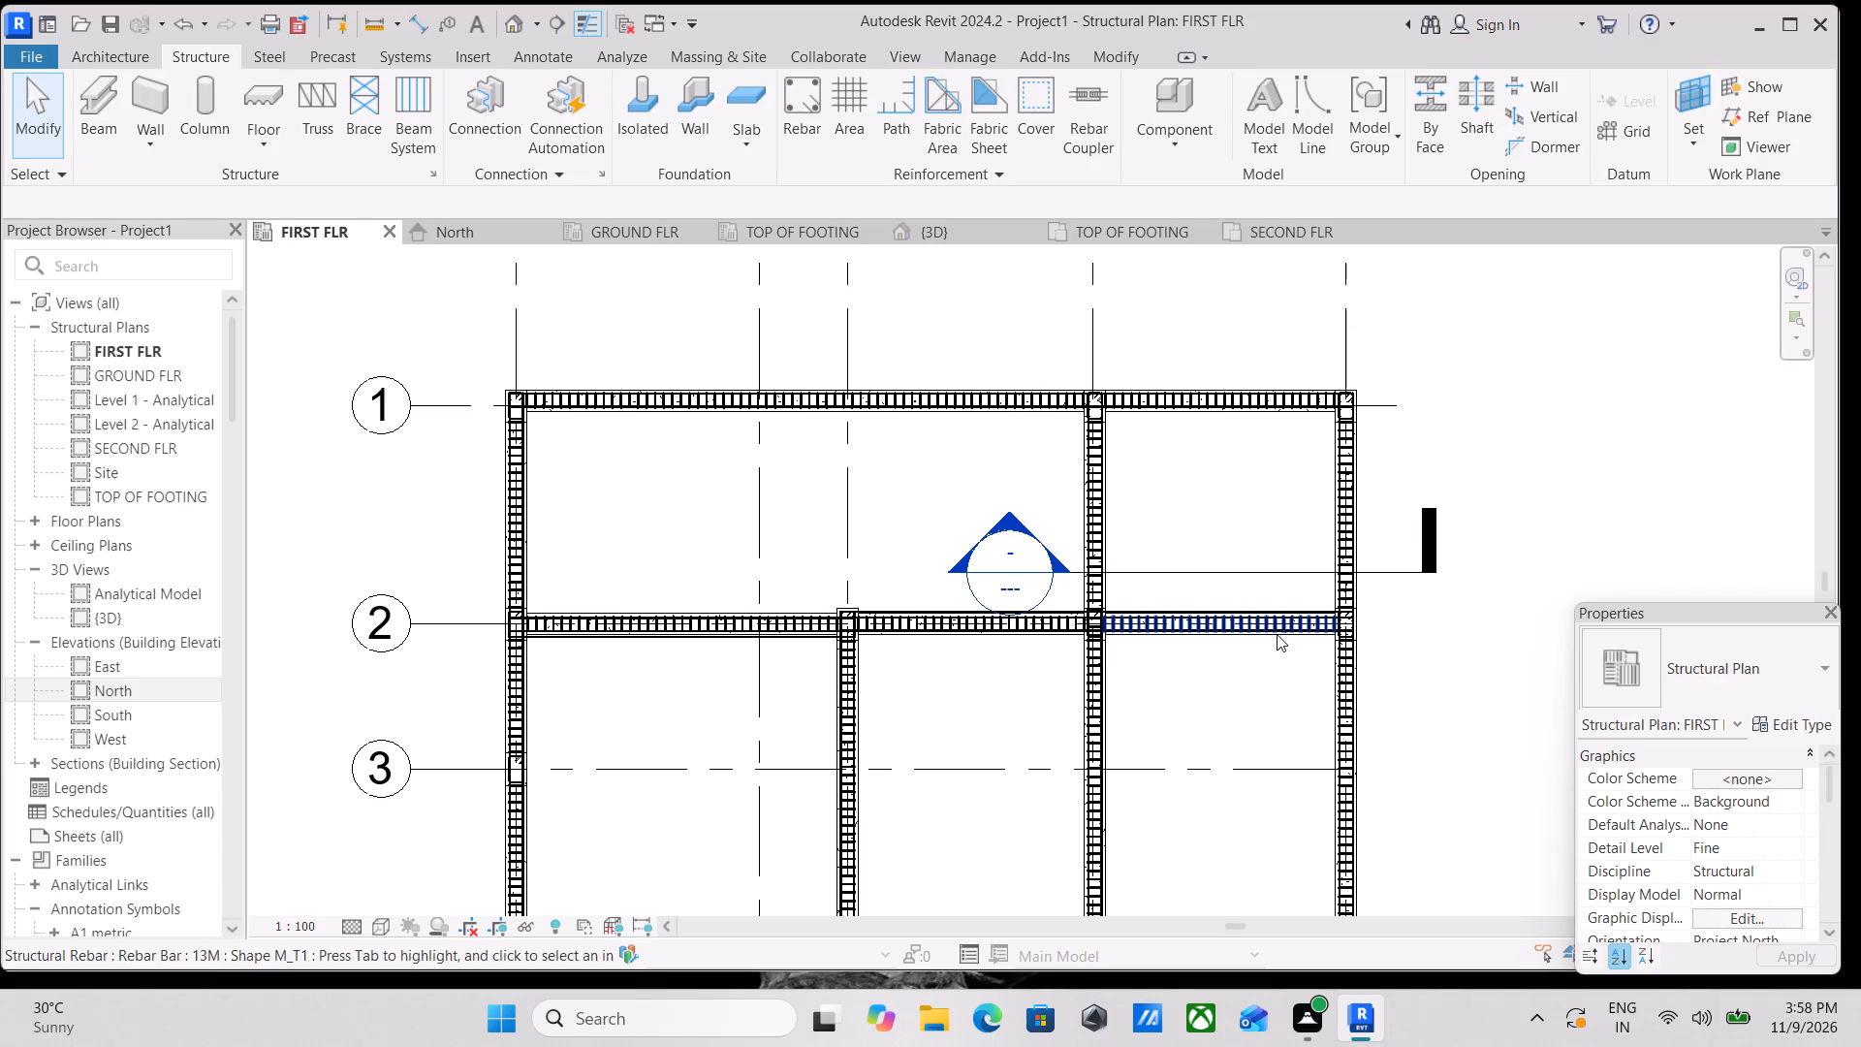
key(Escape)
Nudge the new section line closer to grid 2 and slightly shorten its view depth beyond grid 1.
click(1136, 569)
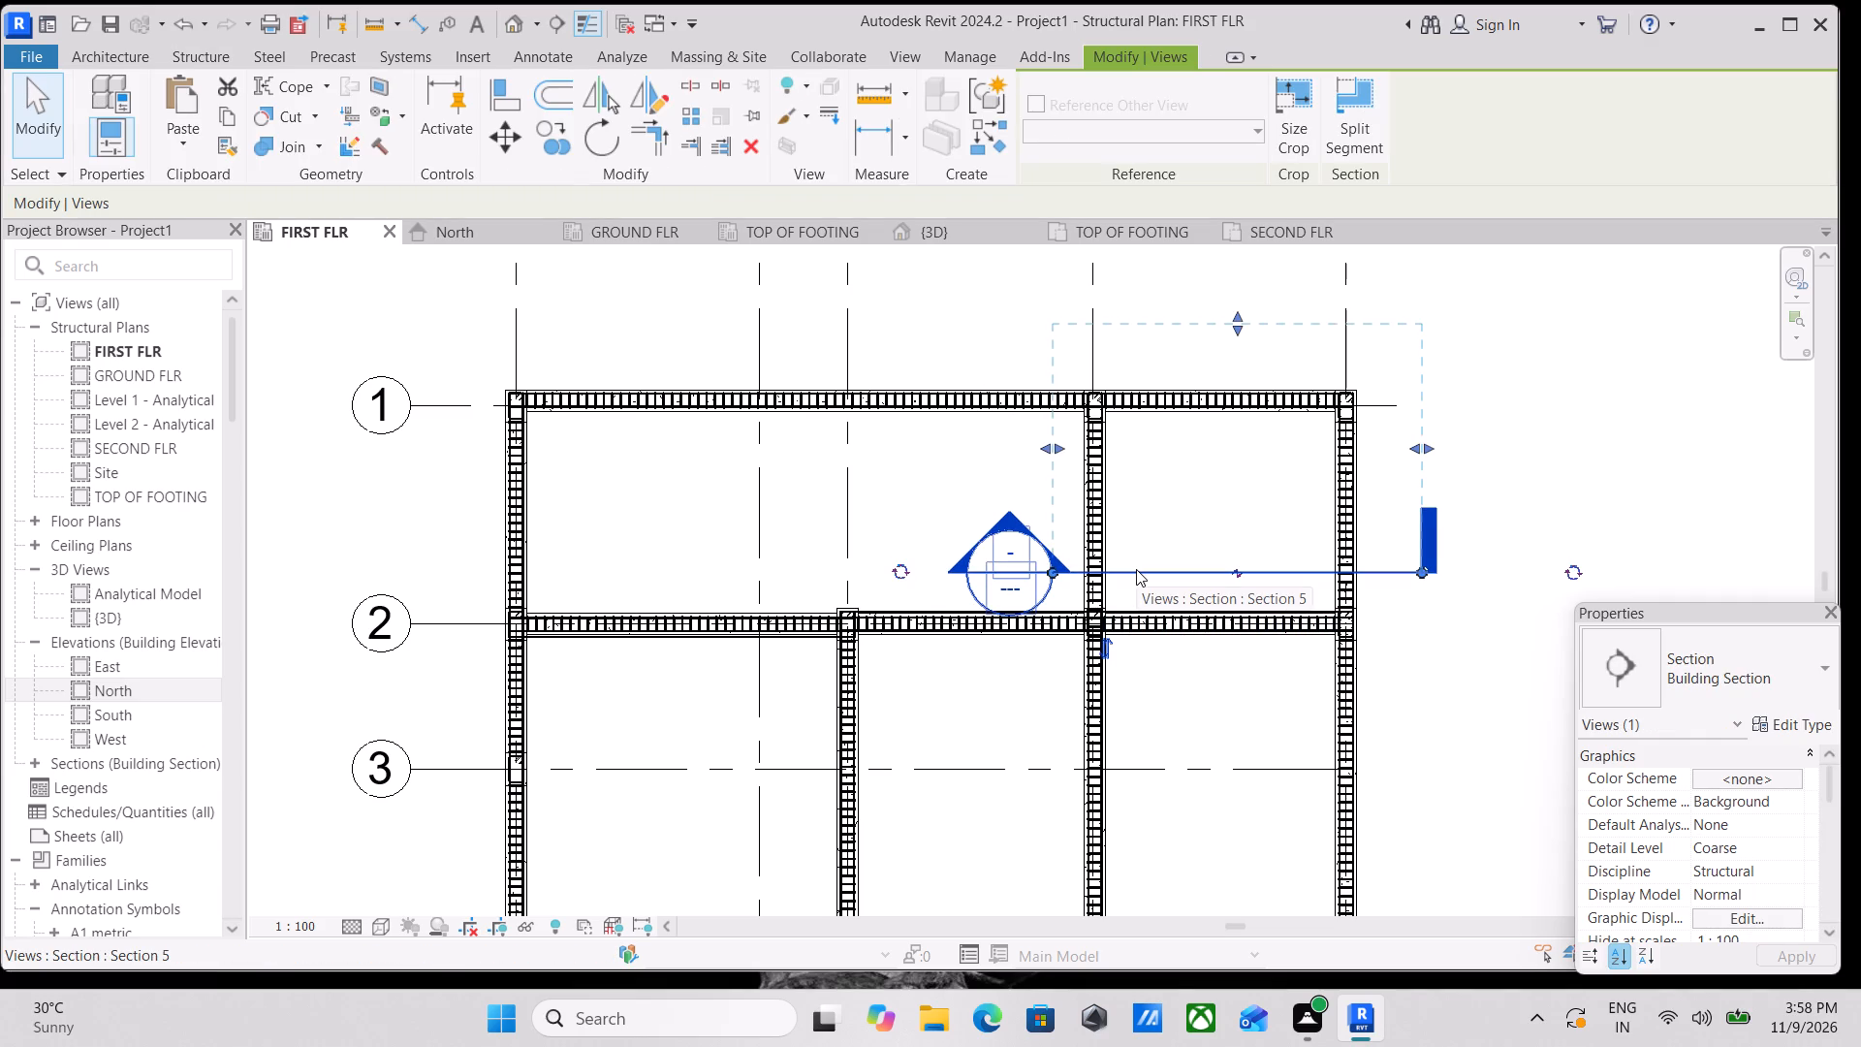
key(Down)
key(Down)
key(Down)
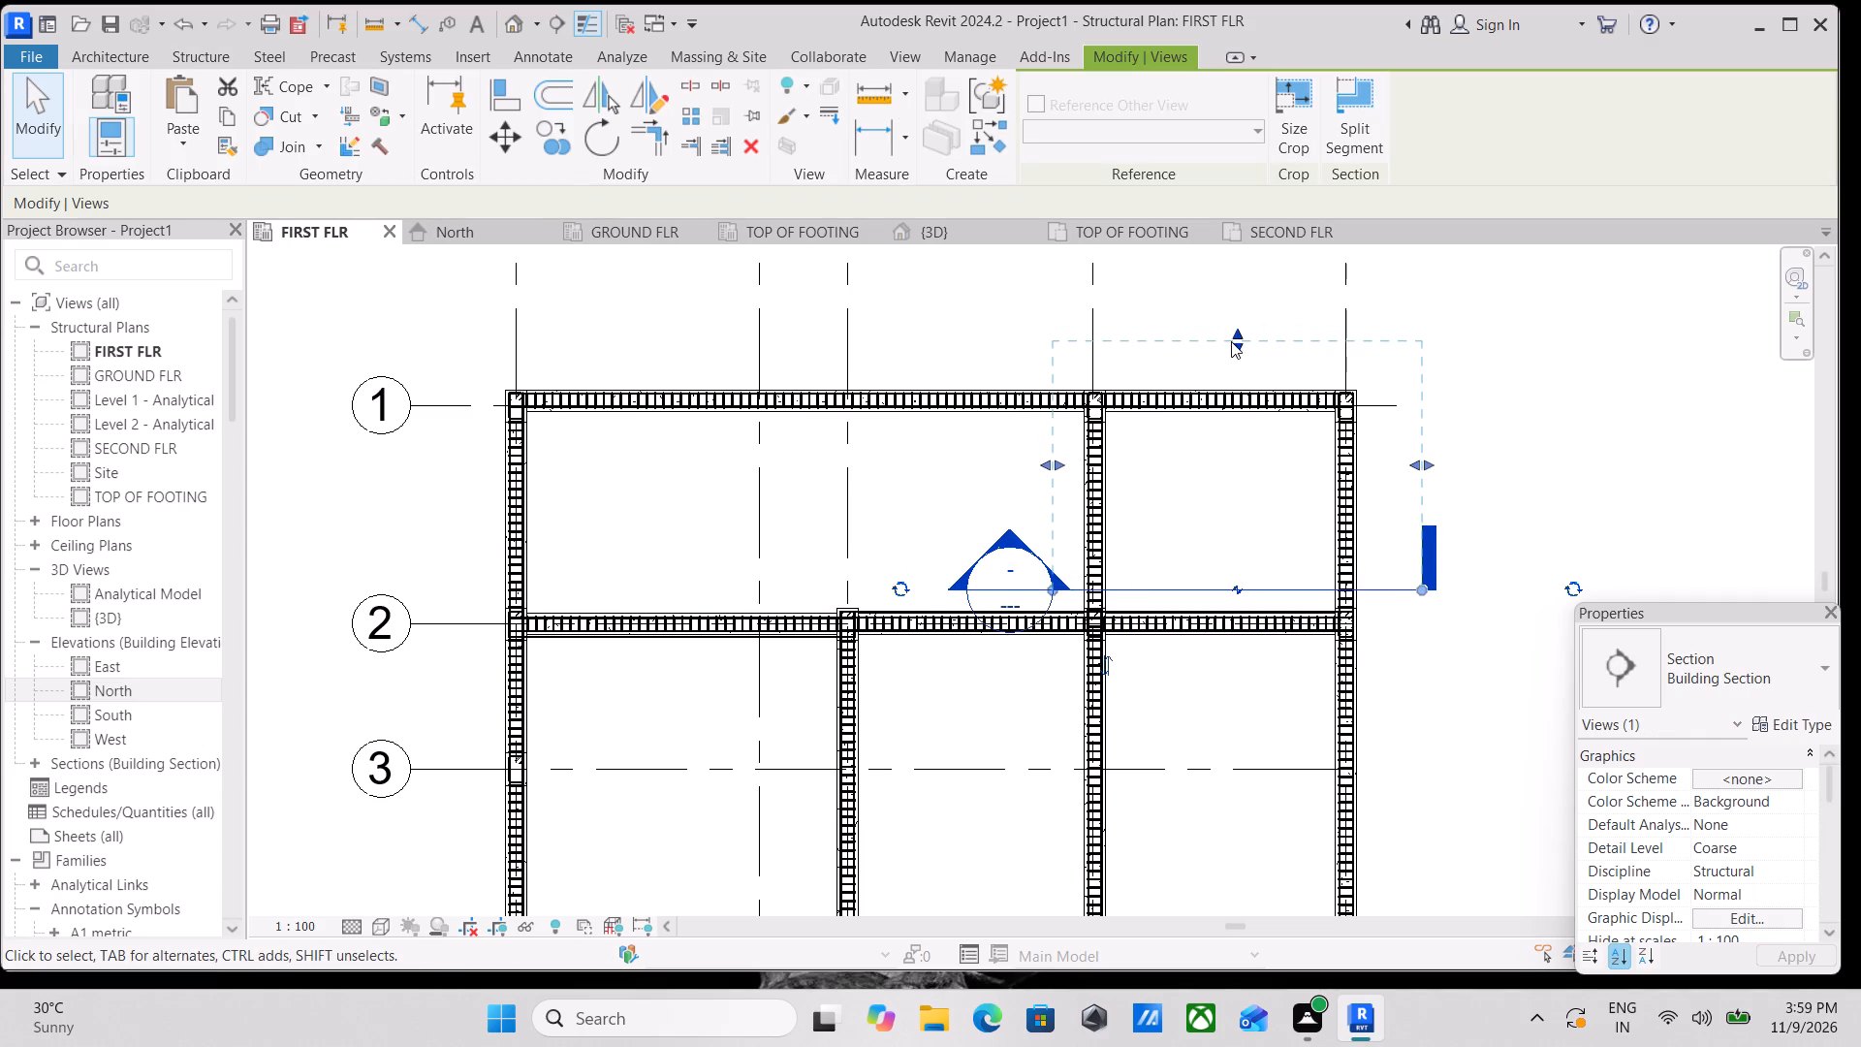
middle_drag(1231, 341, 1233, 374)
drag(1233, 365, 1232, 387)
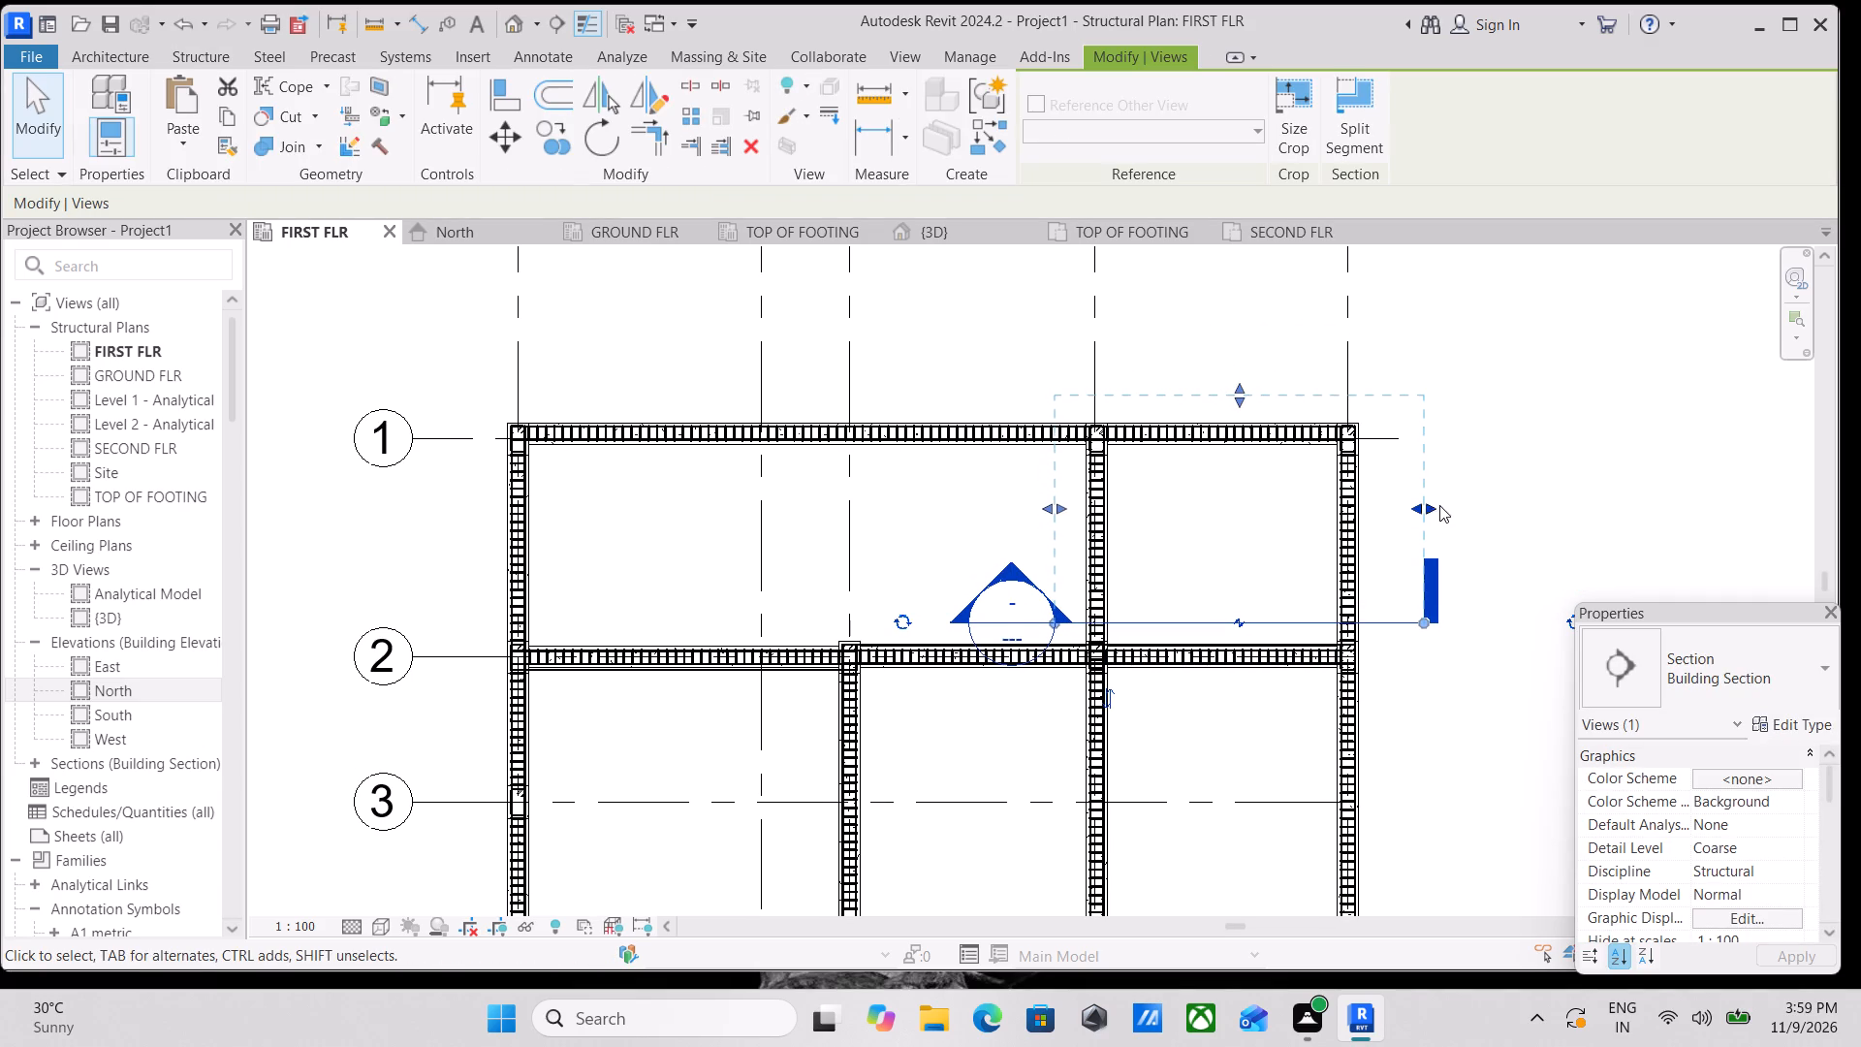
scroll(1222, 651, up, 2)
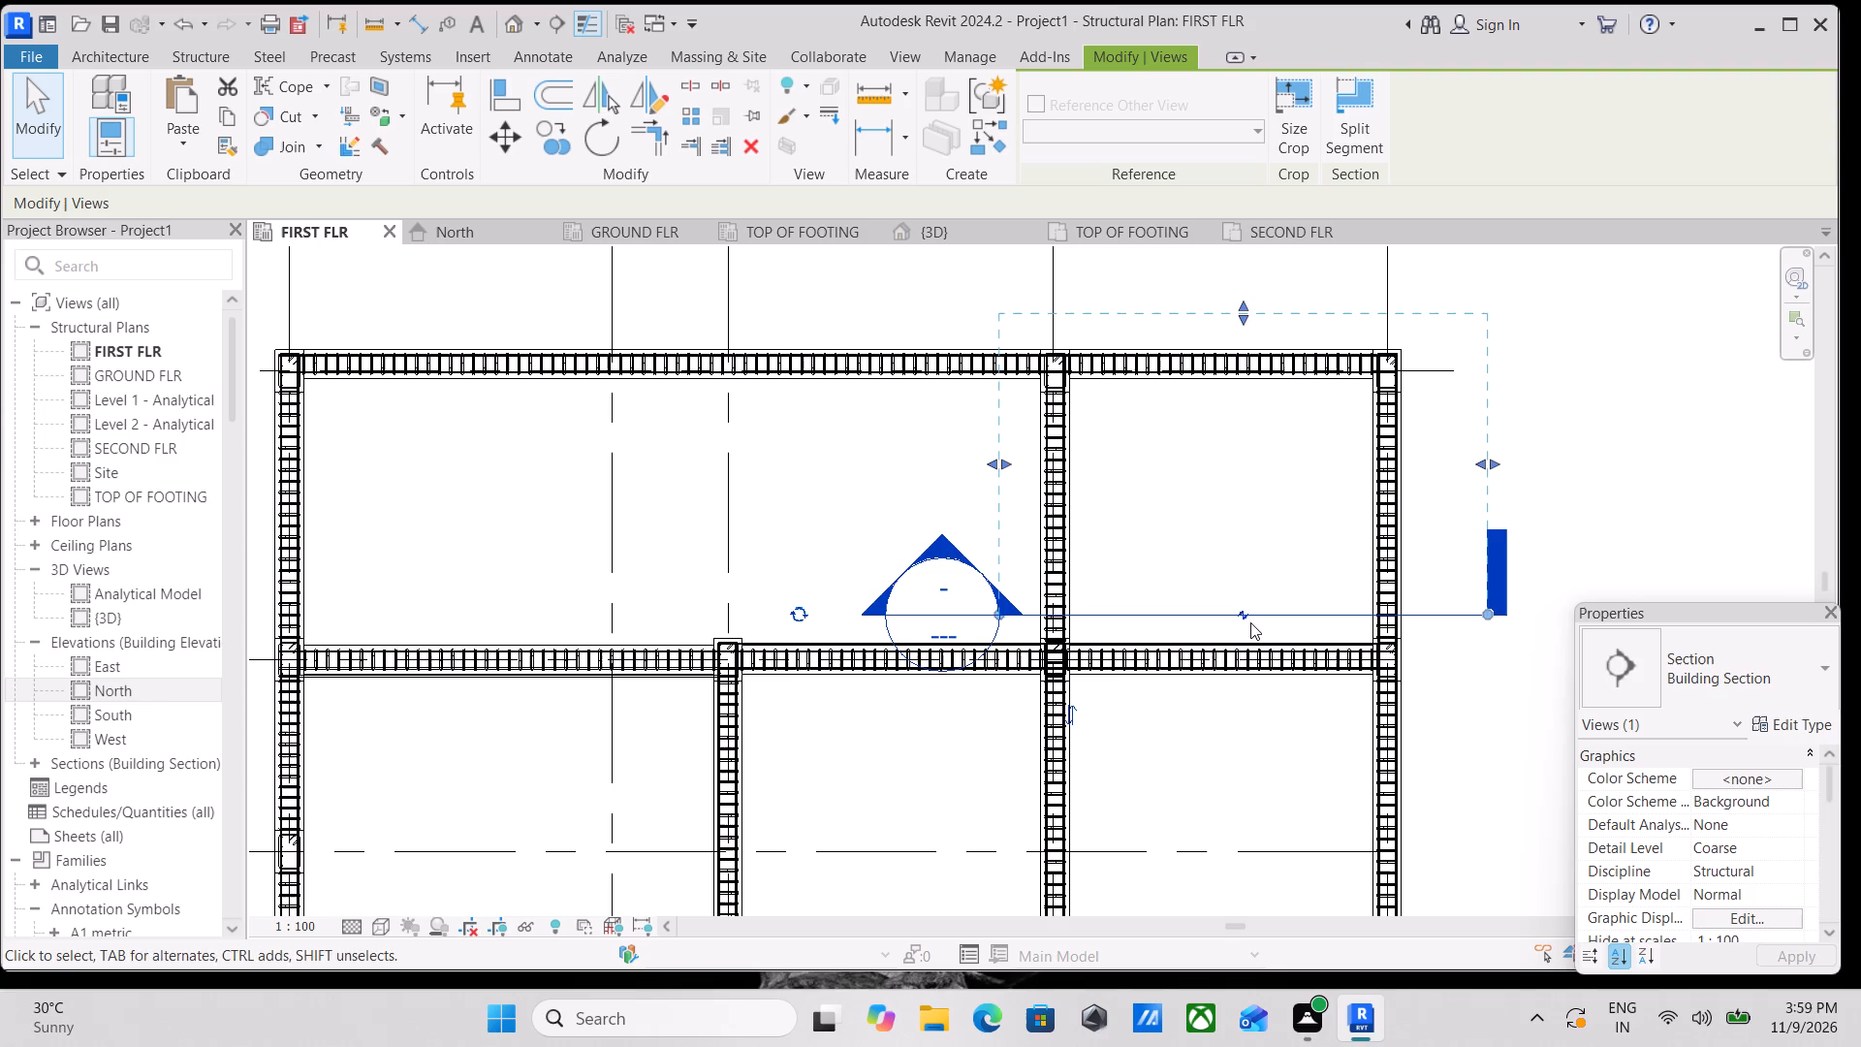
Open the Section 5 view and examine the GROUND FLR beam and its reinforcement between the columns.
right_click(954, 563)
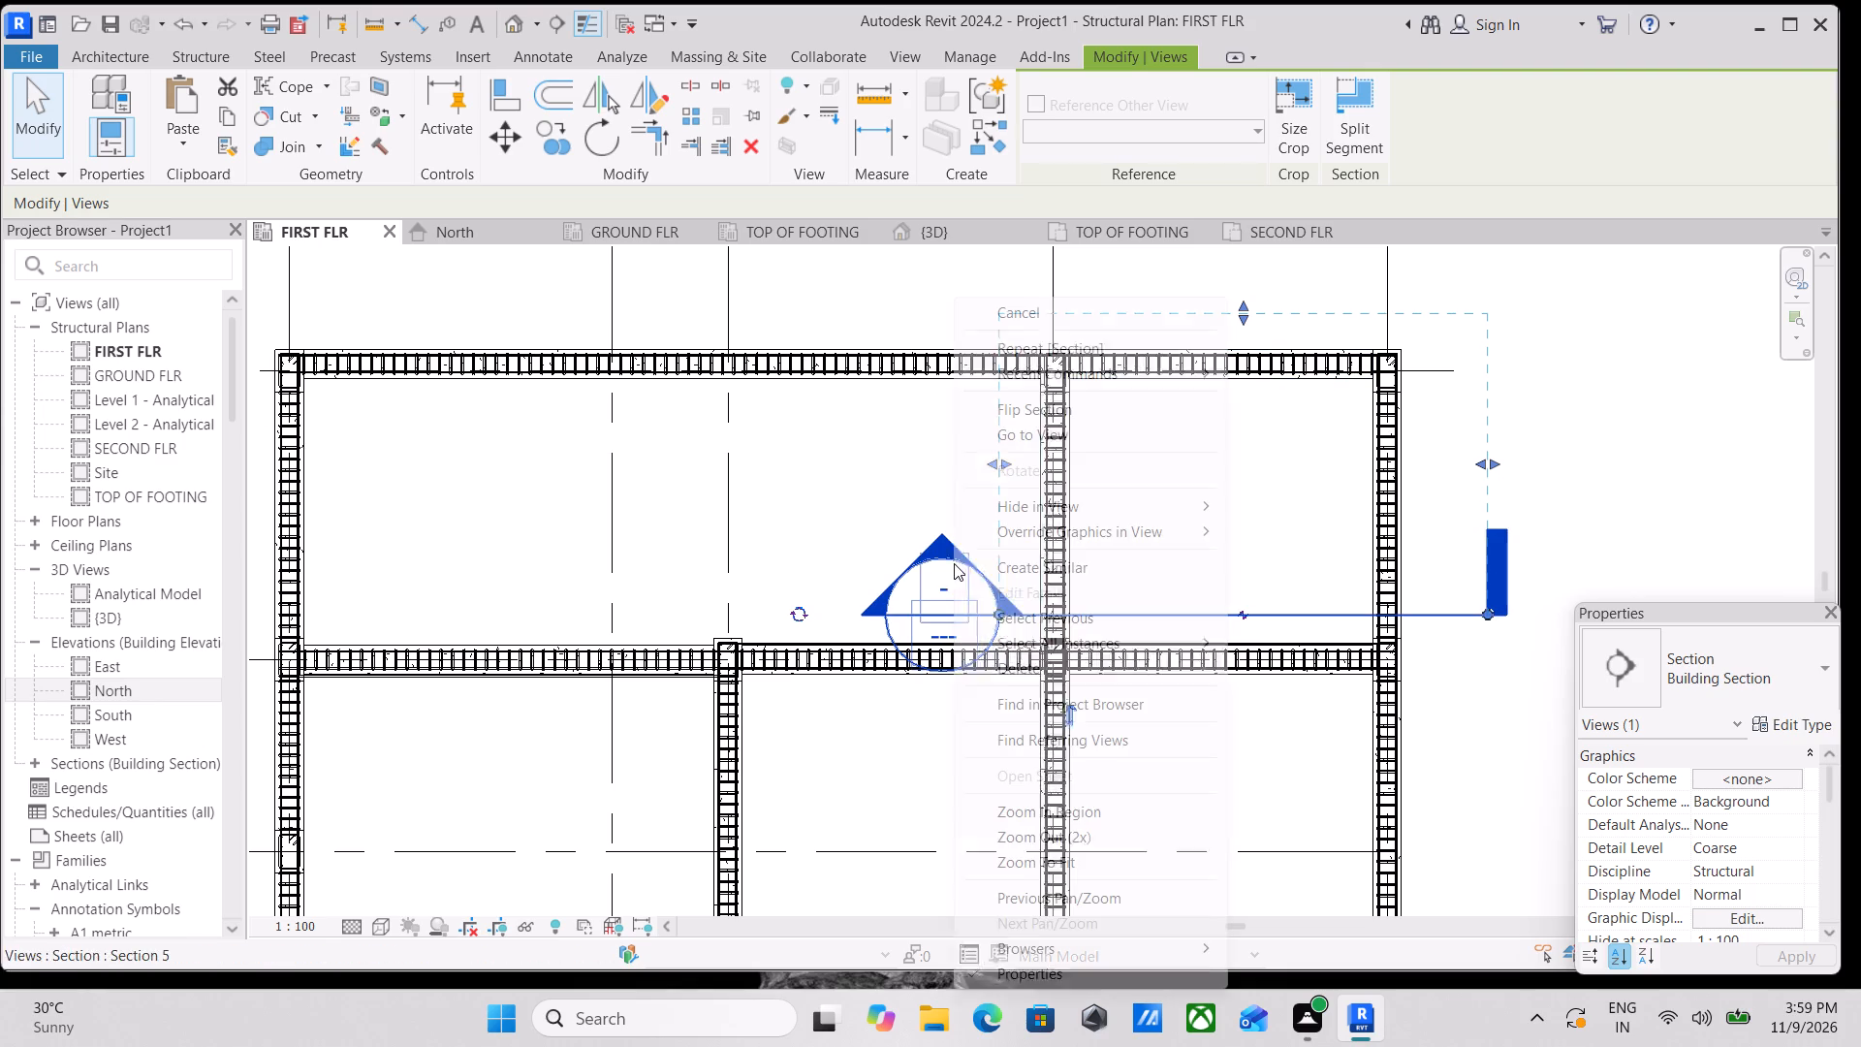
click(1088, 444)
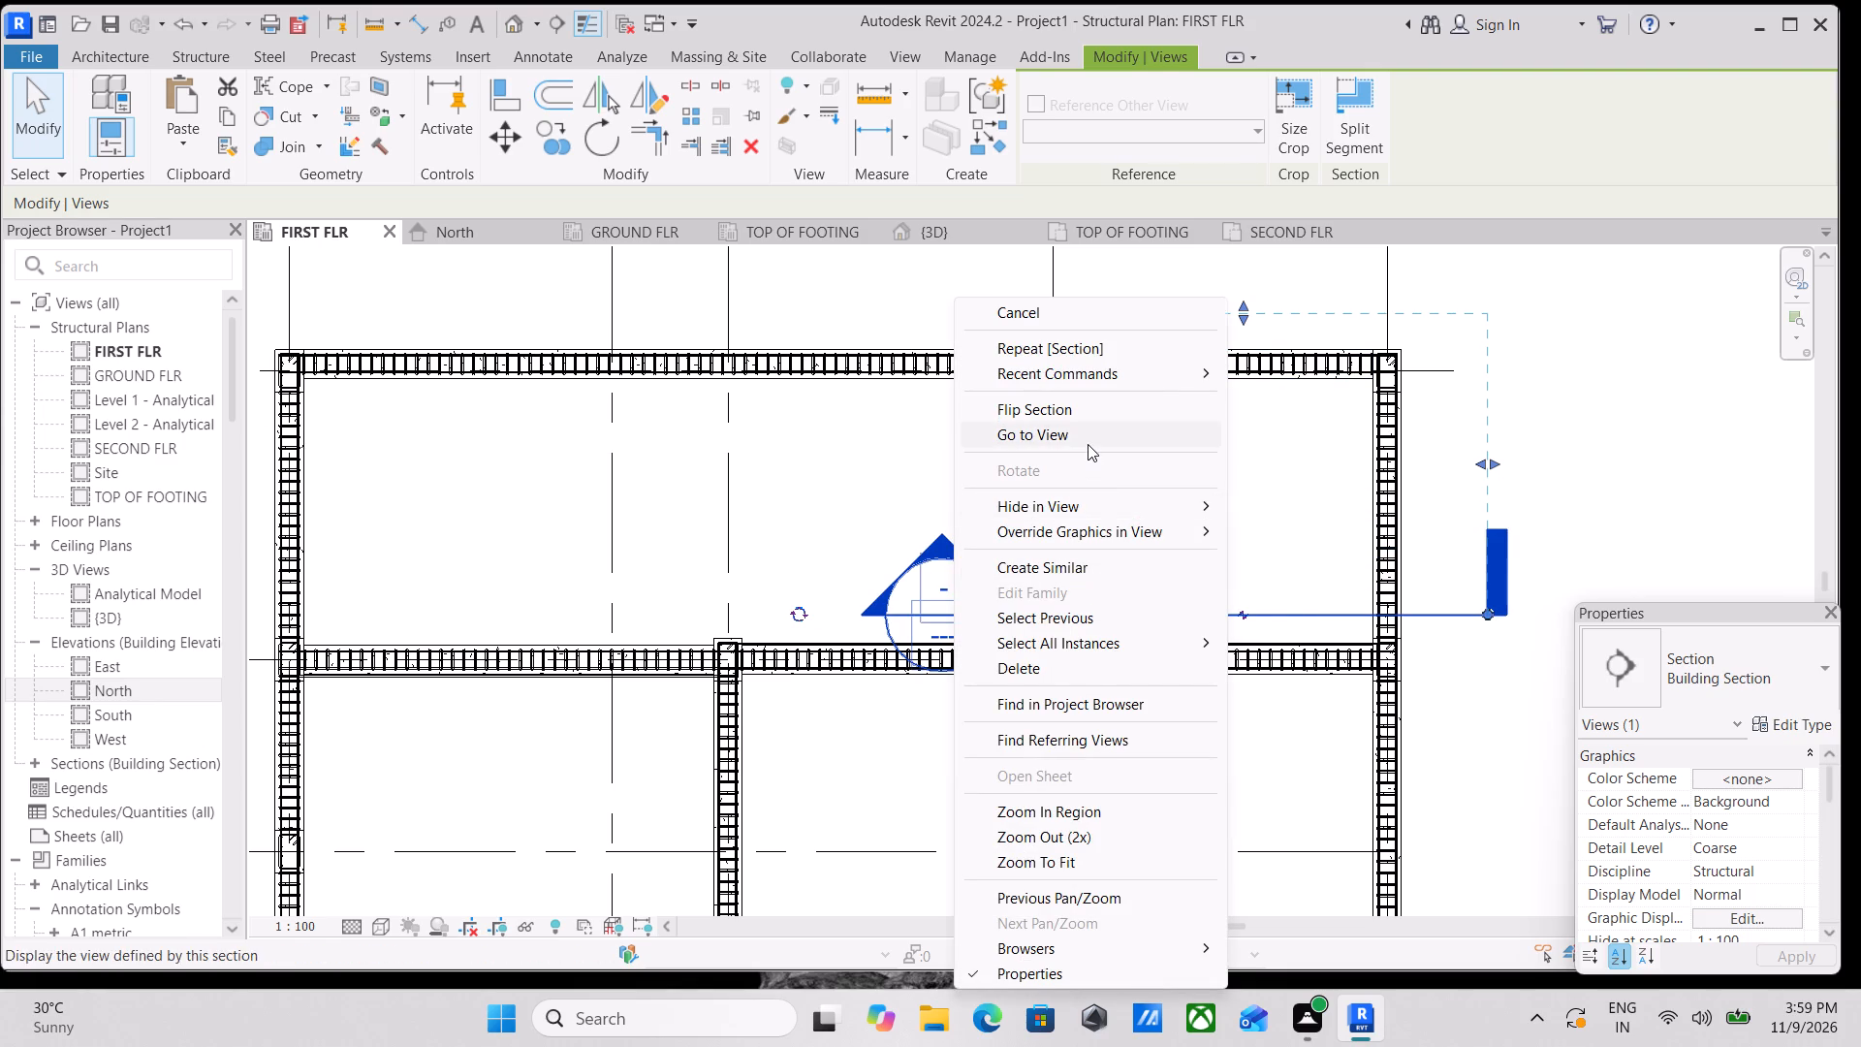
middle_drag(1282, 547, 1275, 470)
scroll(919, 714, up, 5)
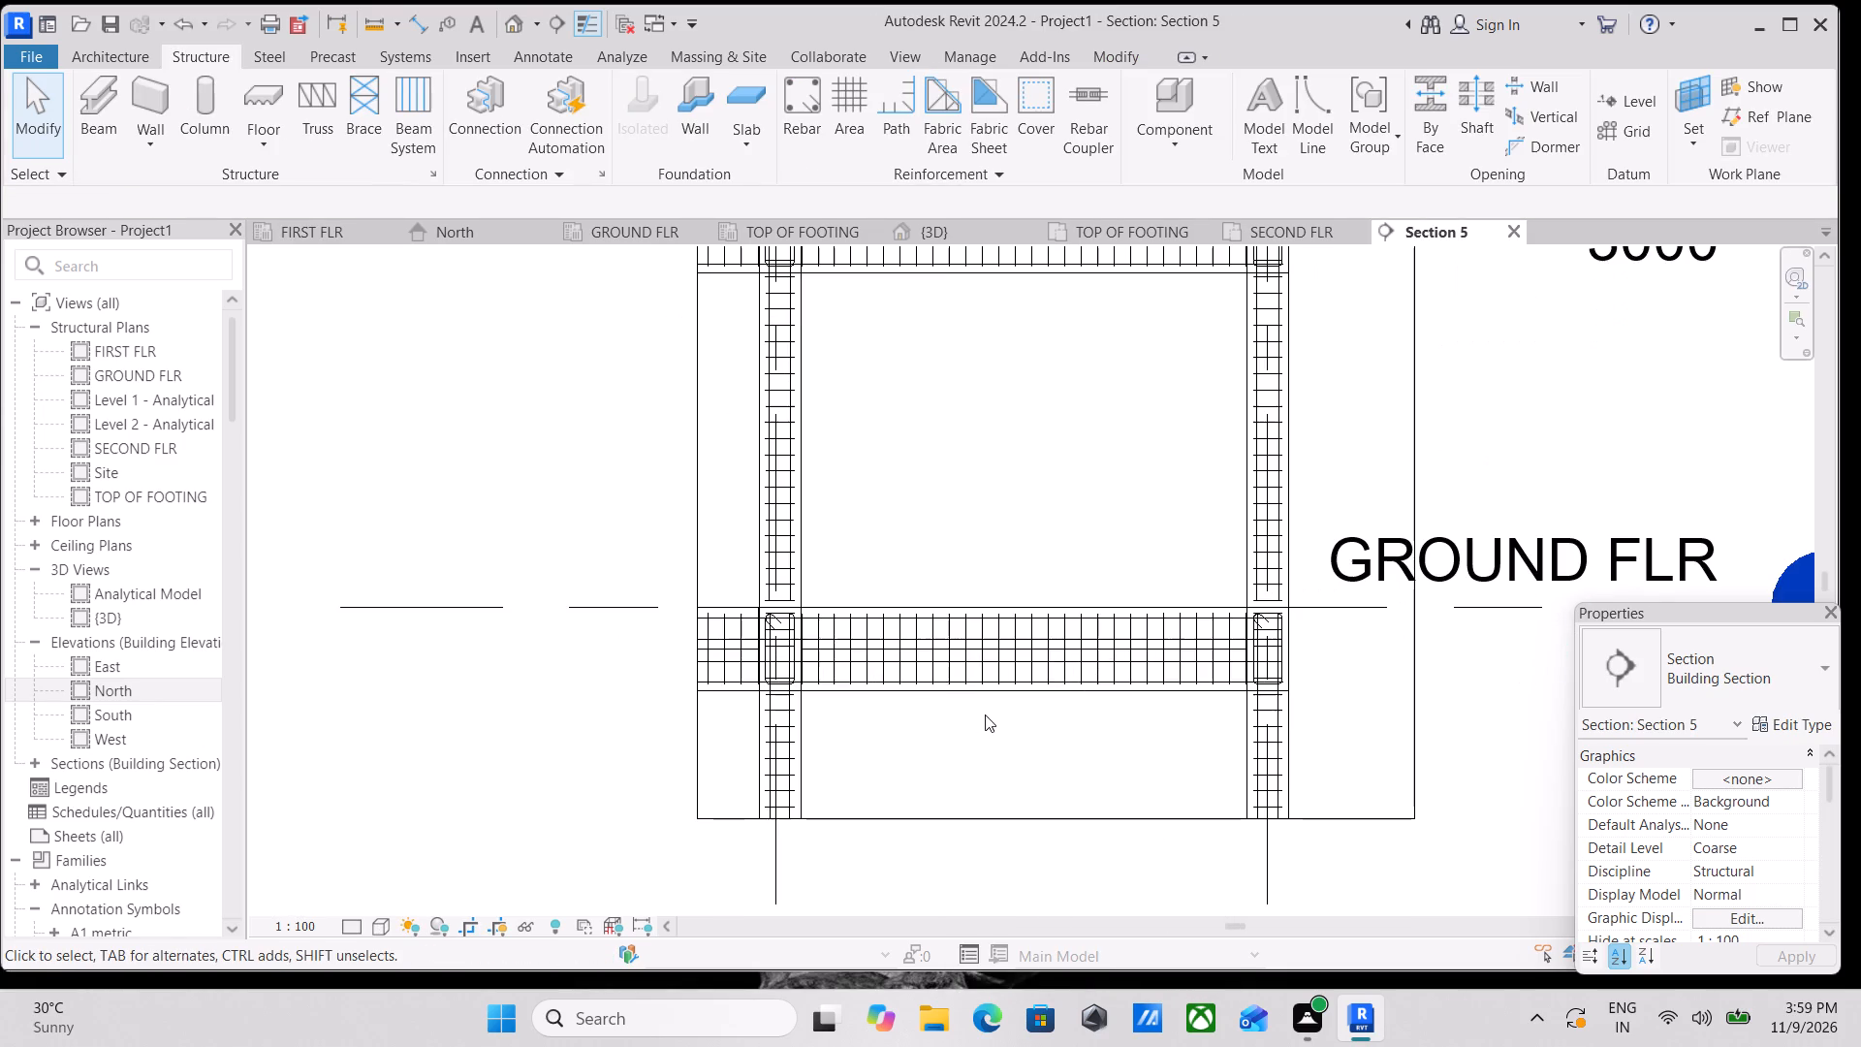
scroll(804, 699, up, 4)
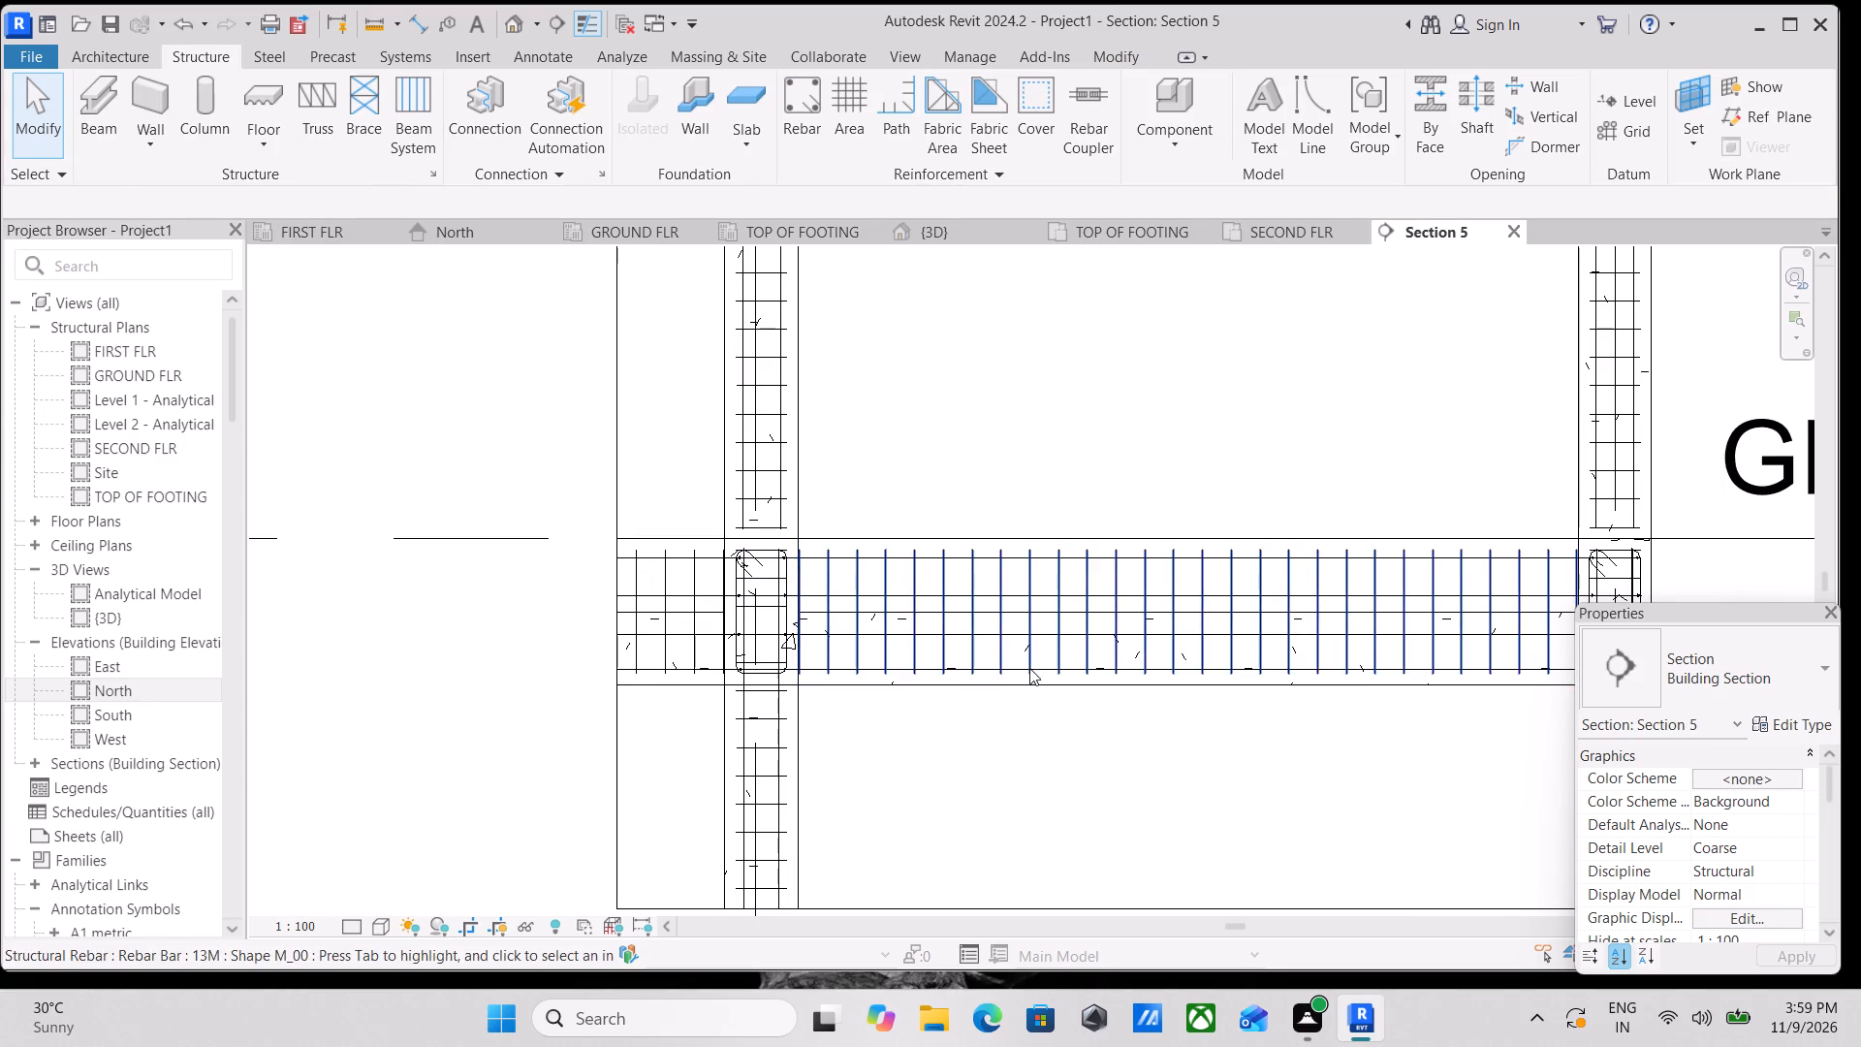
middle_drag(1047, 658, 1064, 702)
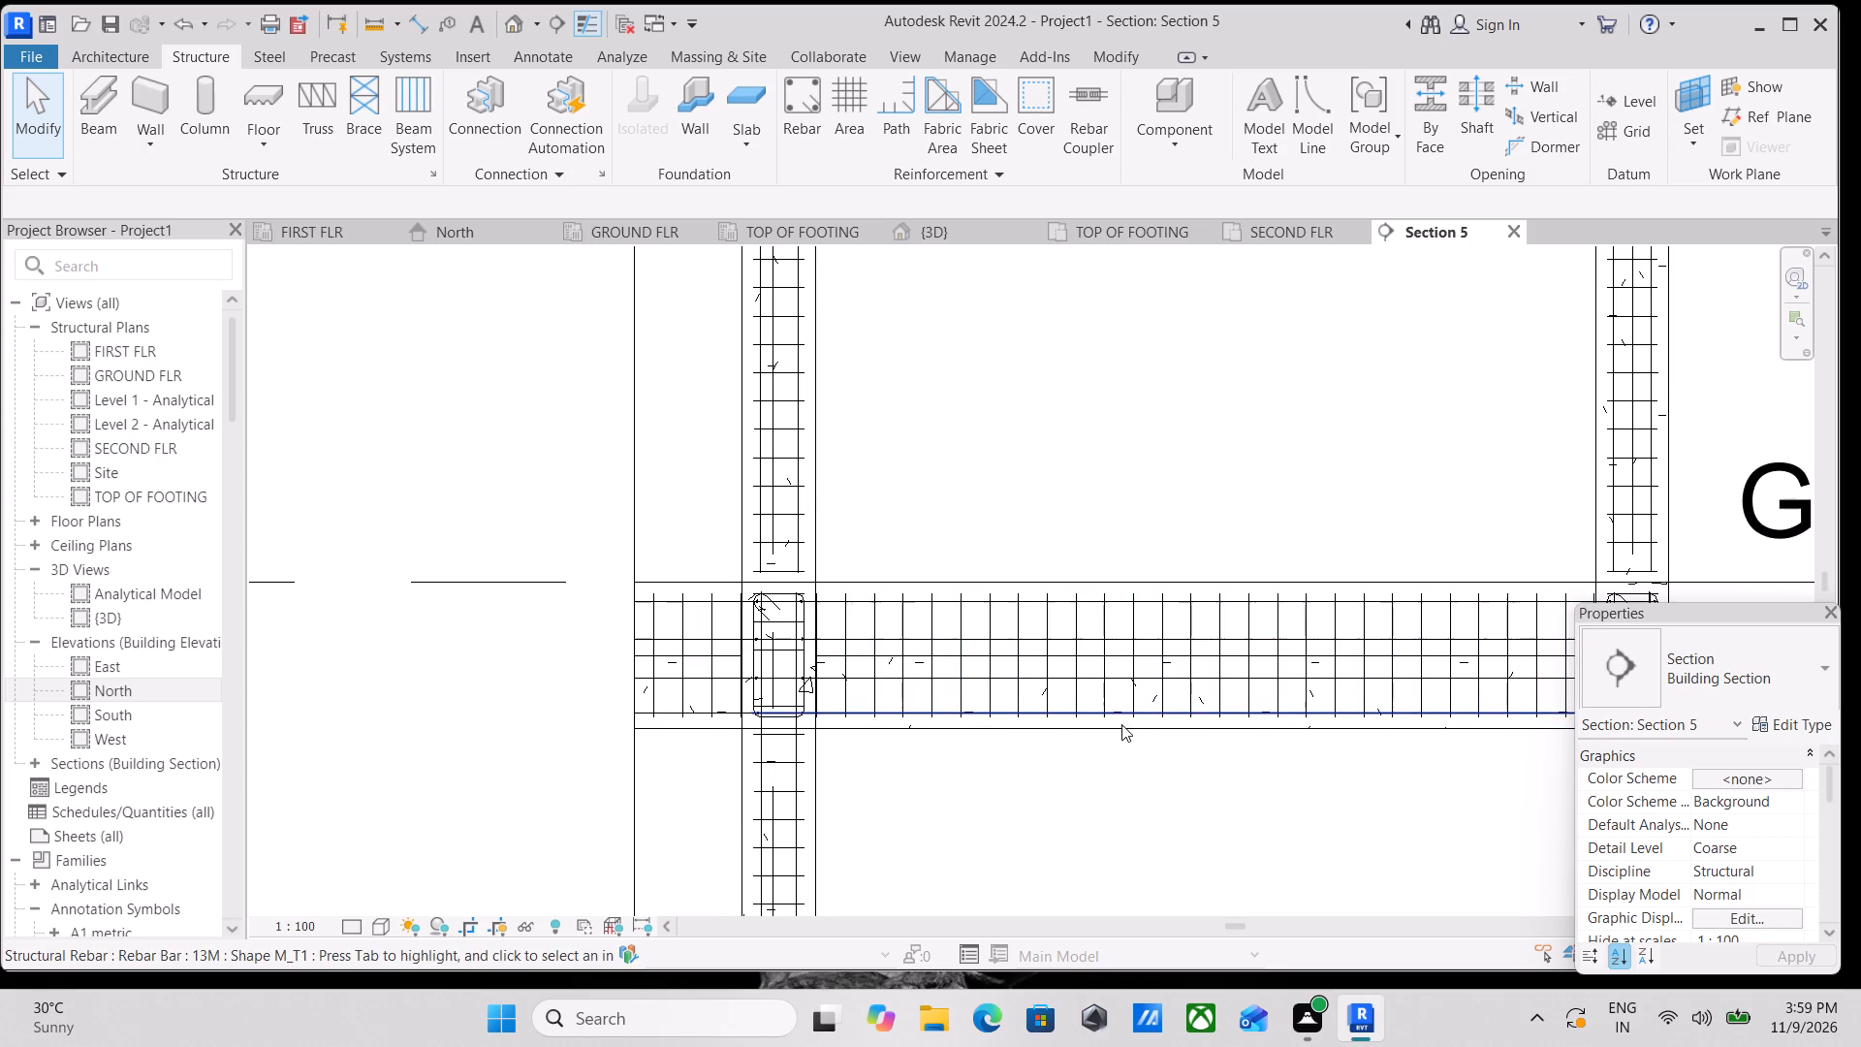
click(1097, 736)
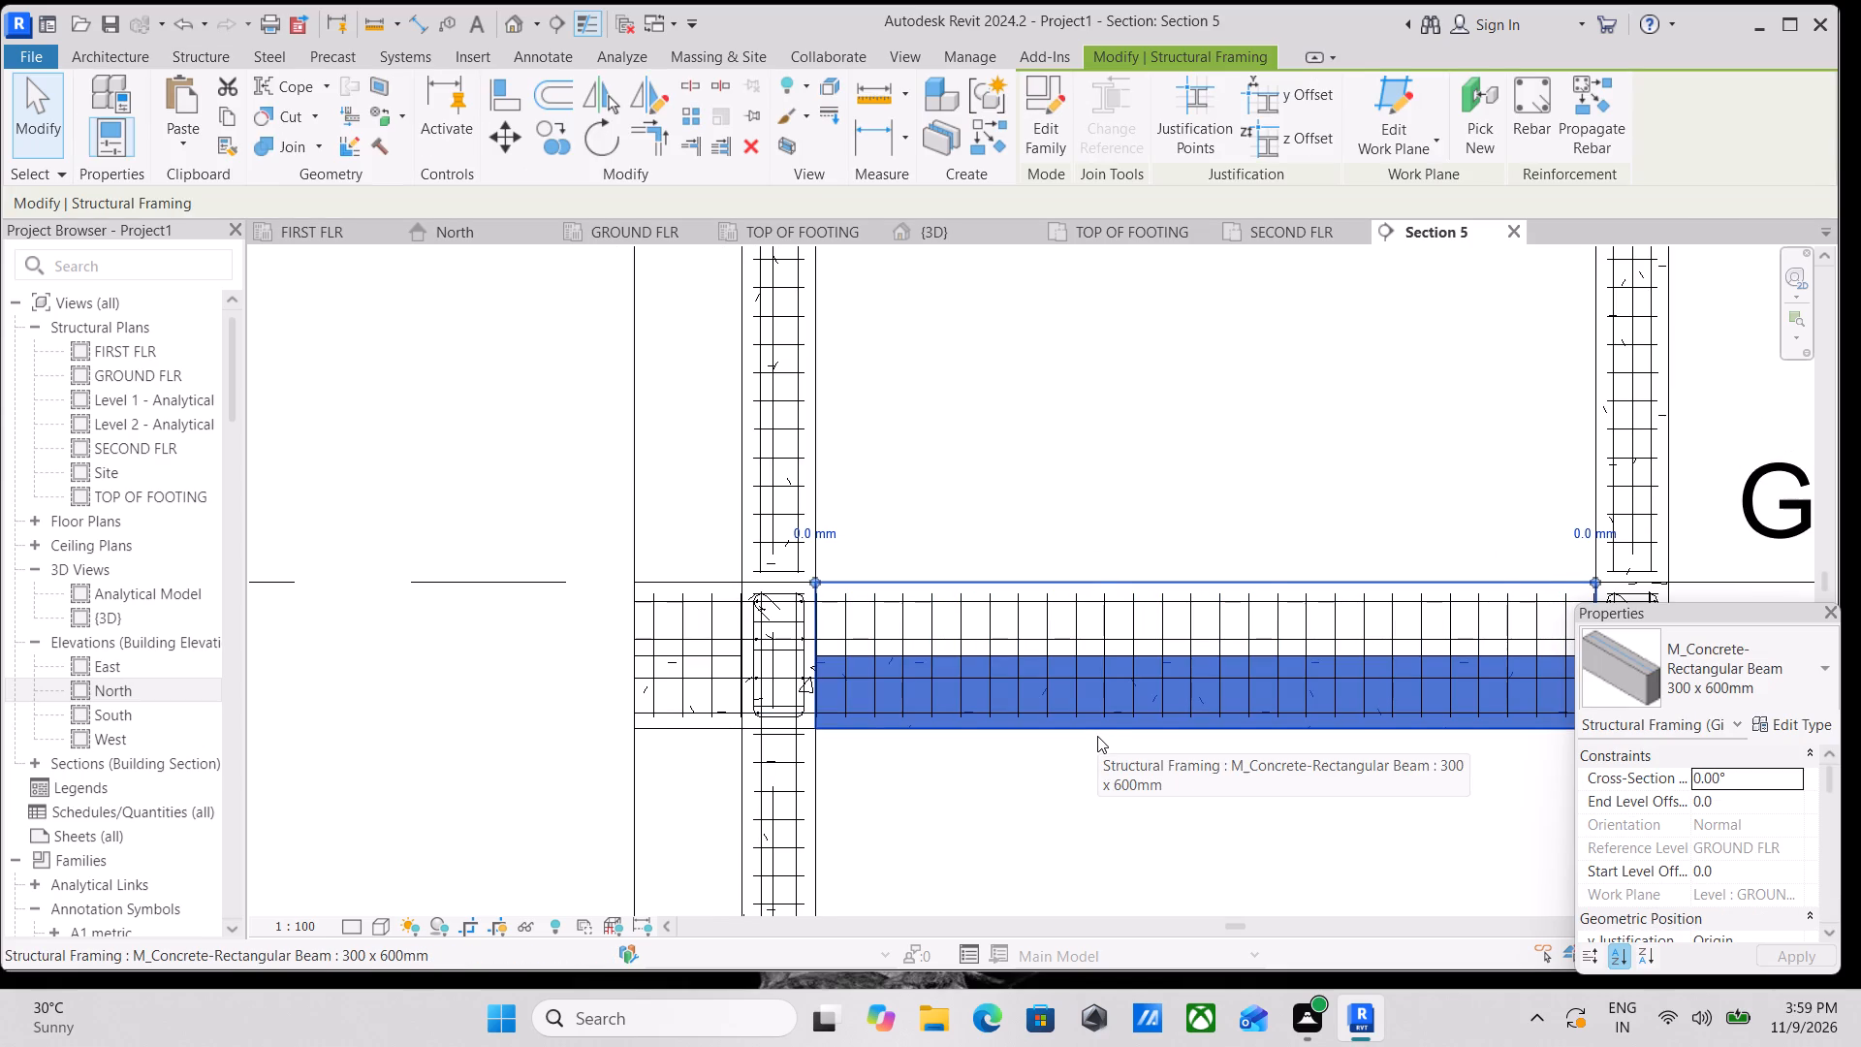
scroll(1099, 735, up, 1)
key(Escape)
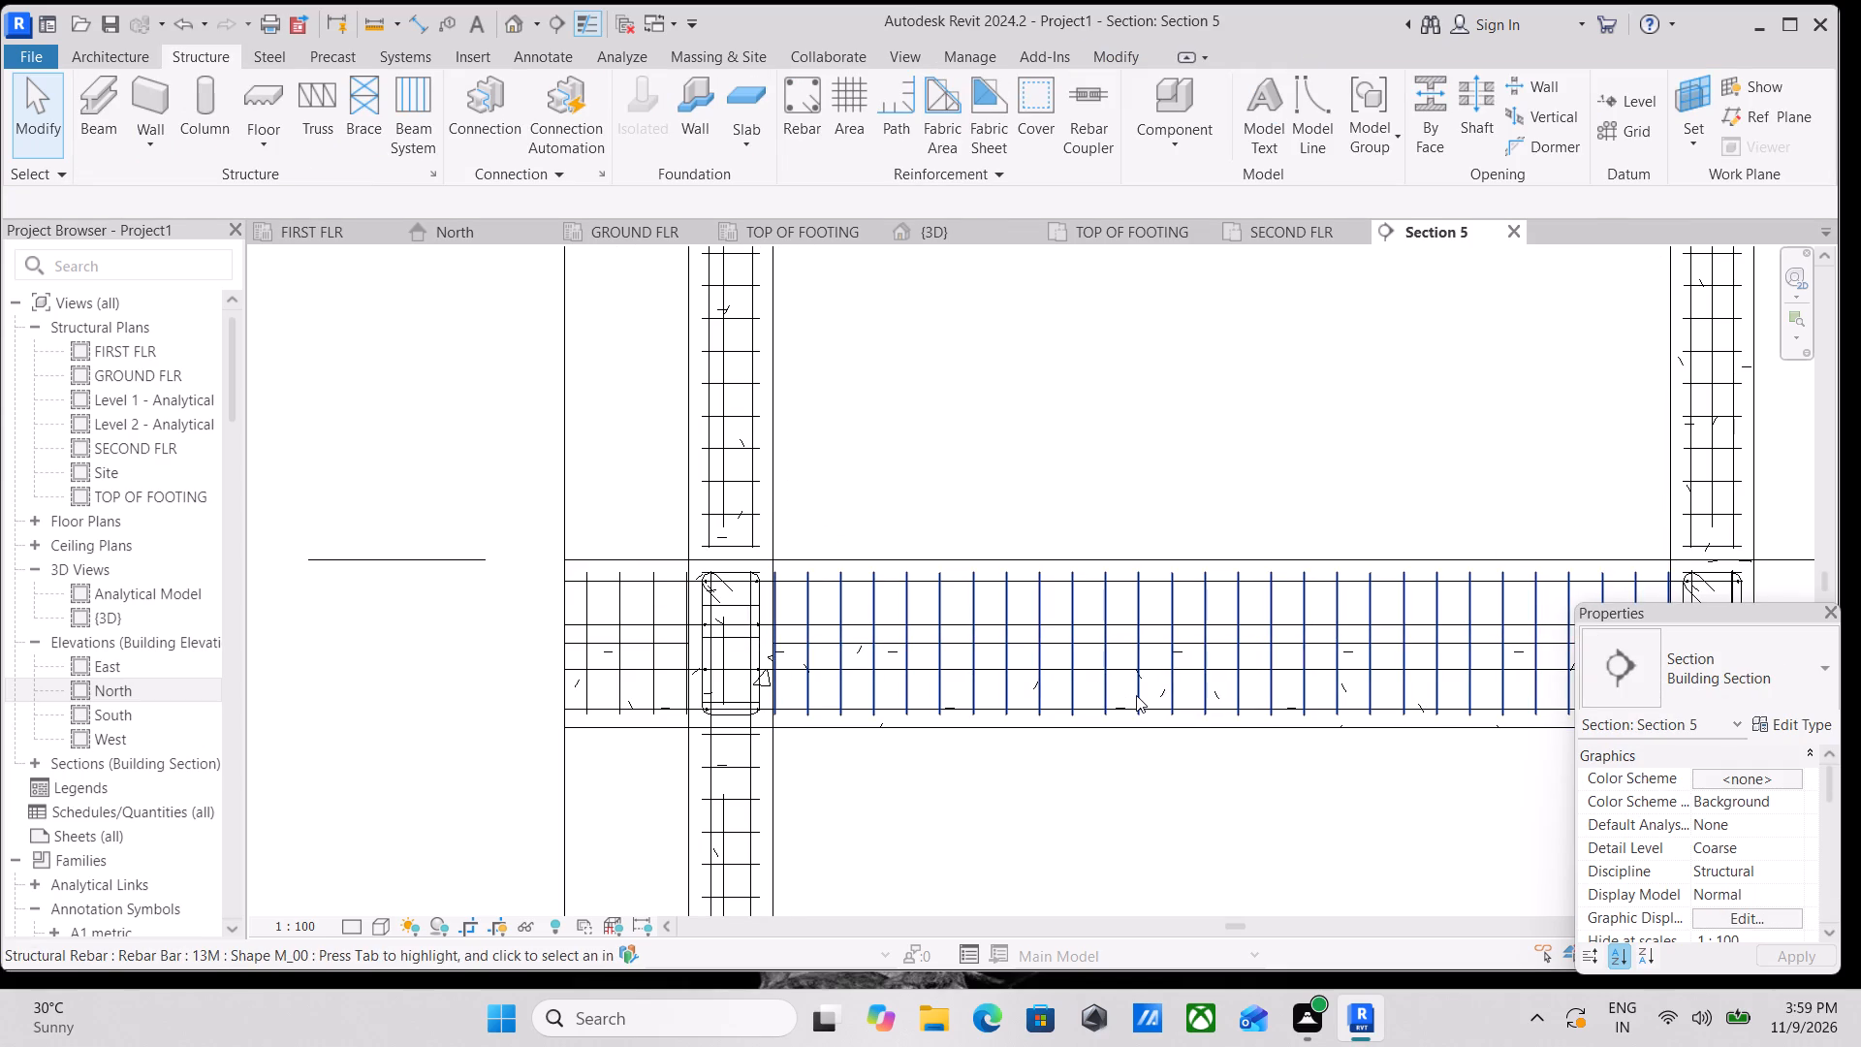
Temporarily hide the stirrups, the 300 x 600mm beam and its lower longitudinal bars at GROUND FLR in Section 5.
click(1136, 695)
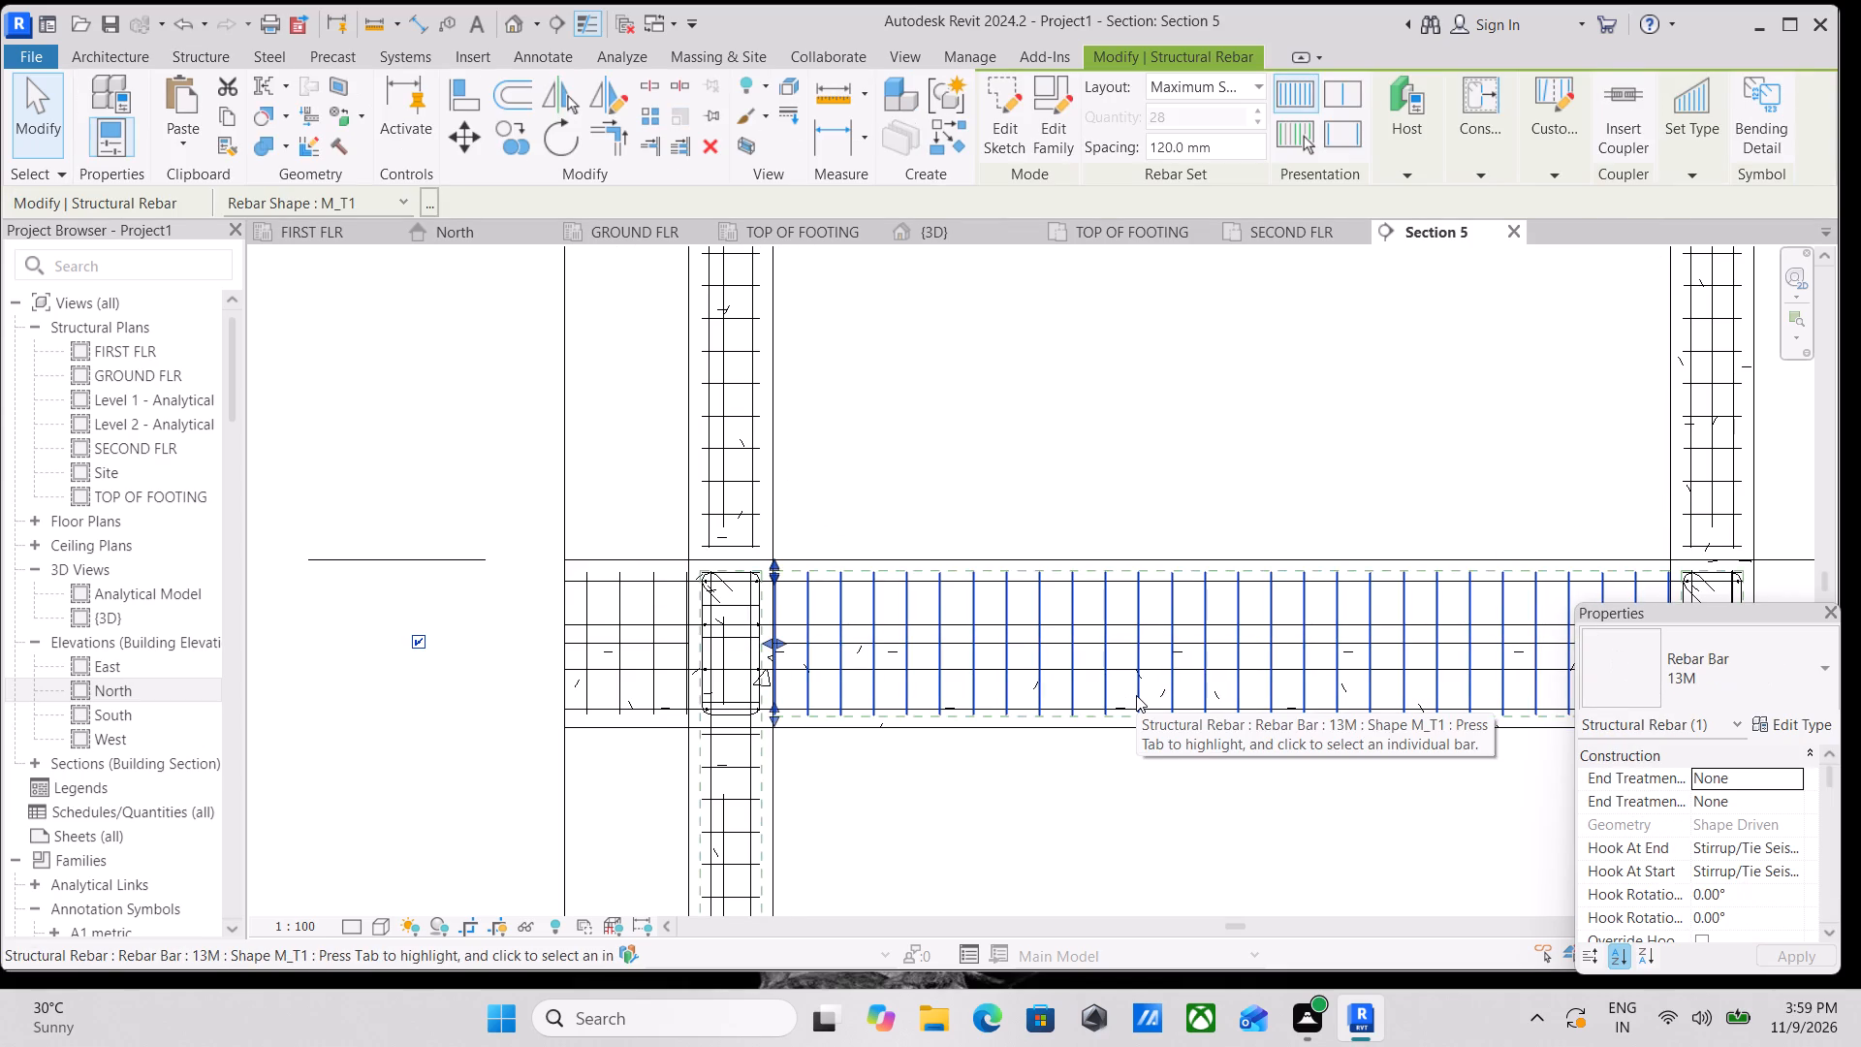
text(HH)
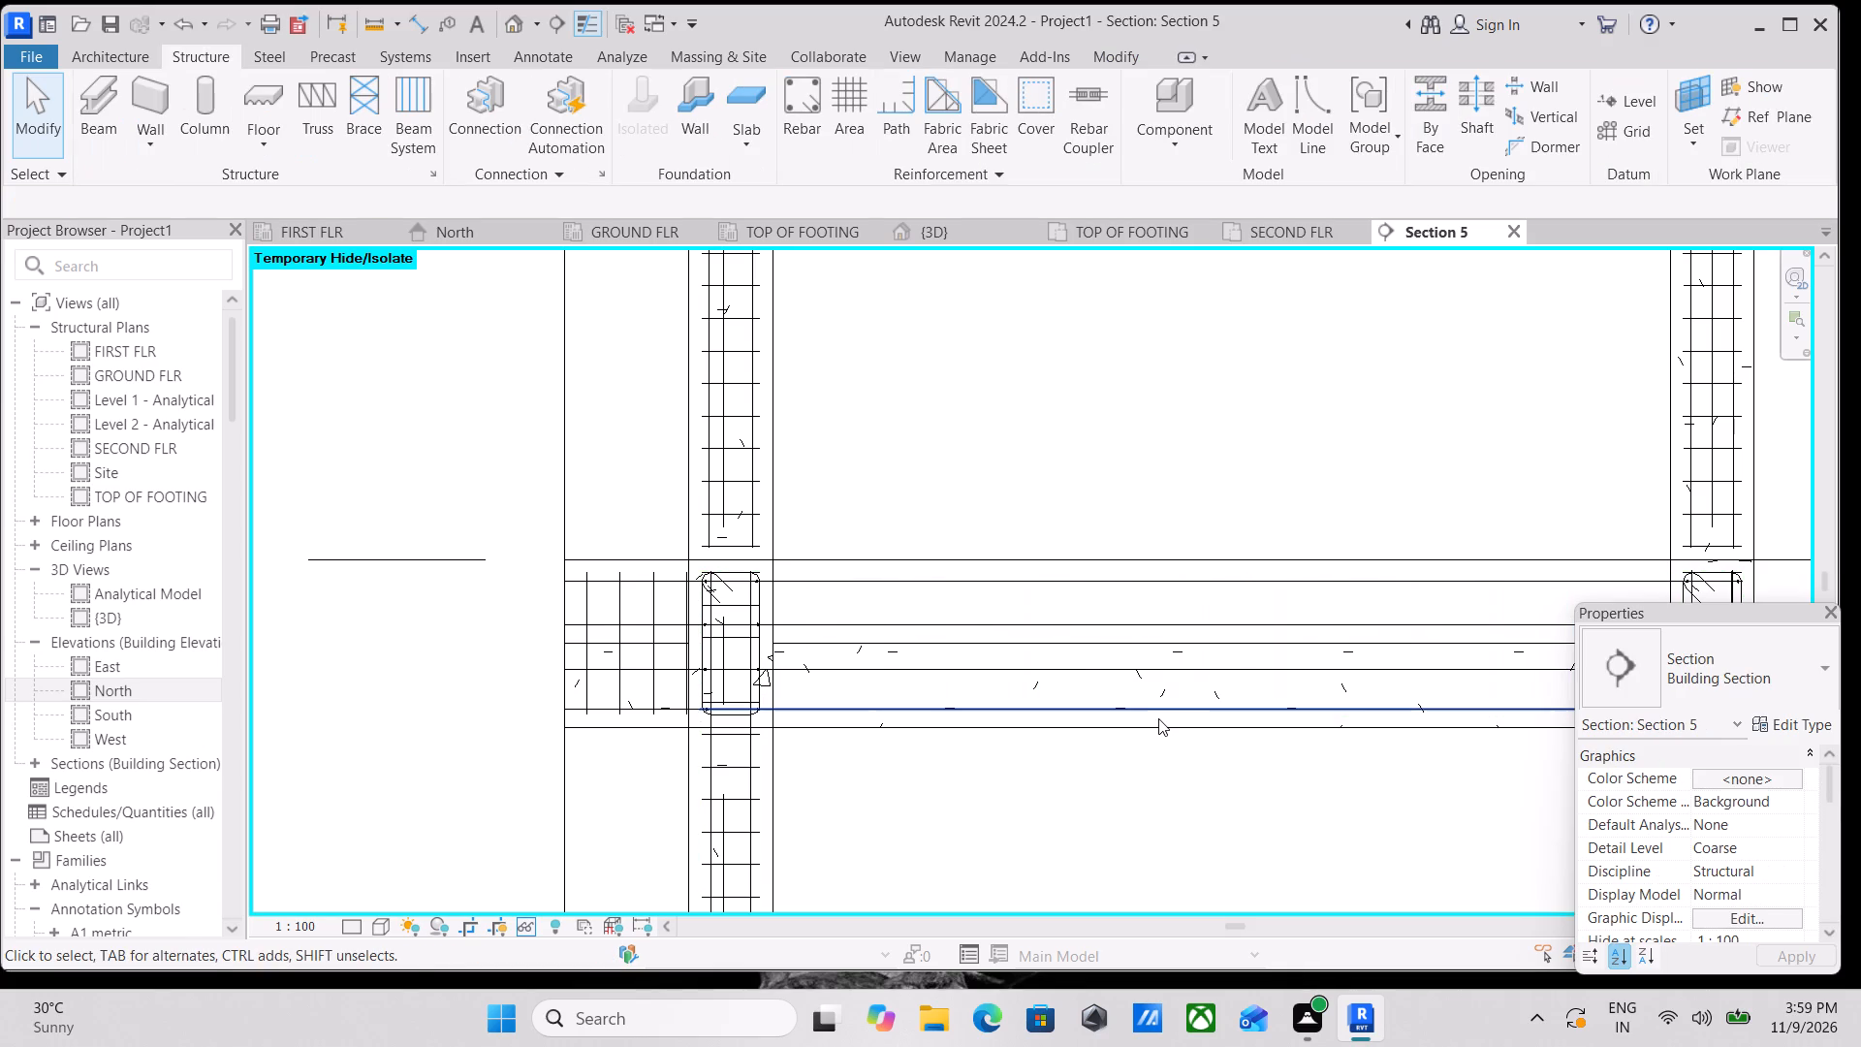
click(1166, 734)
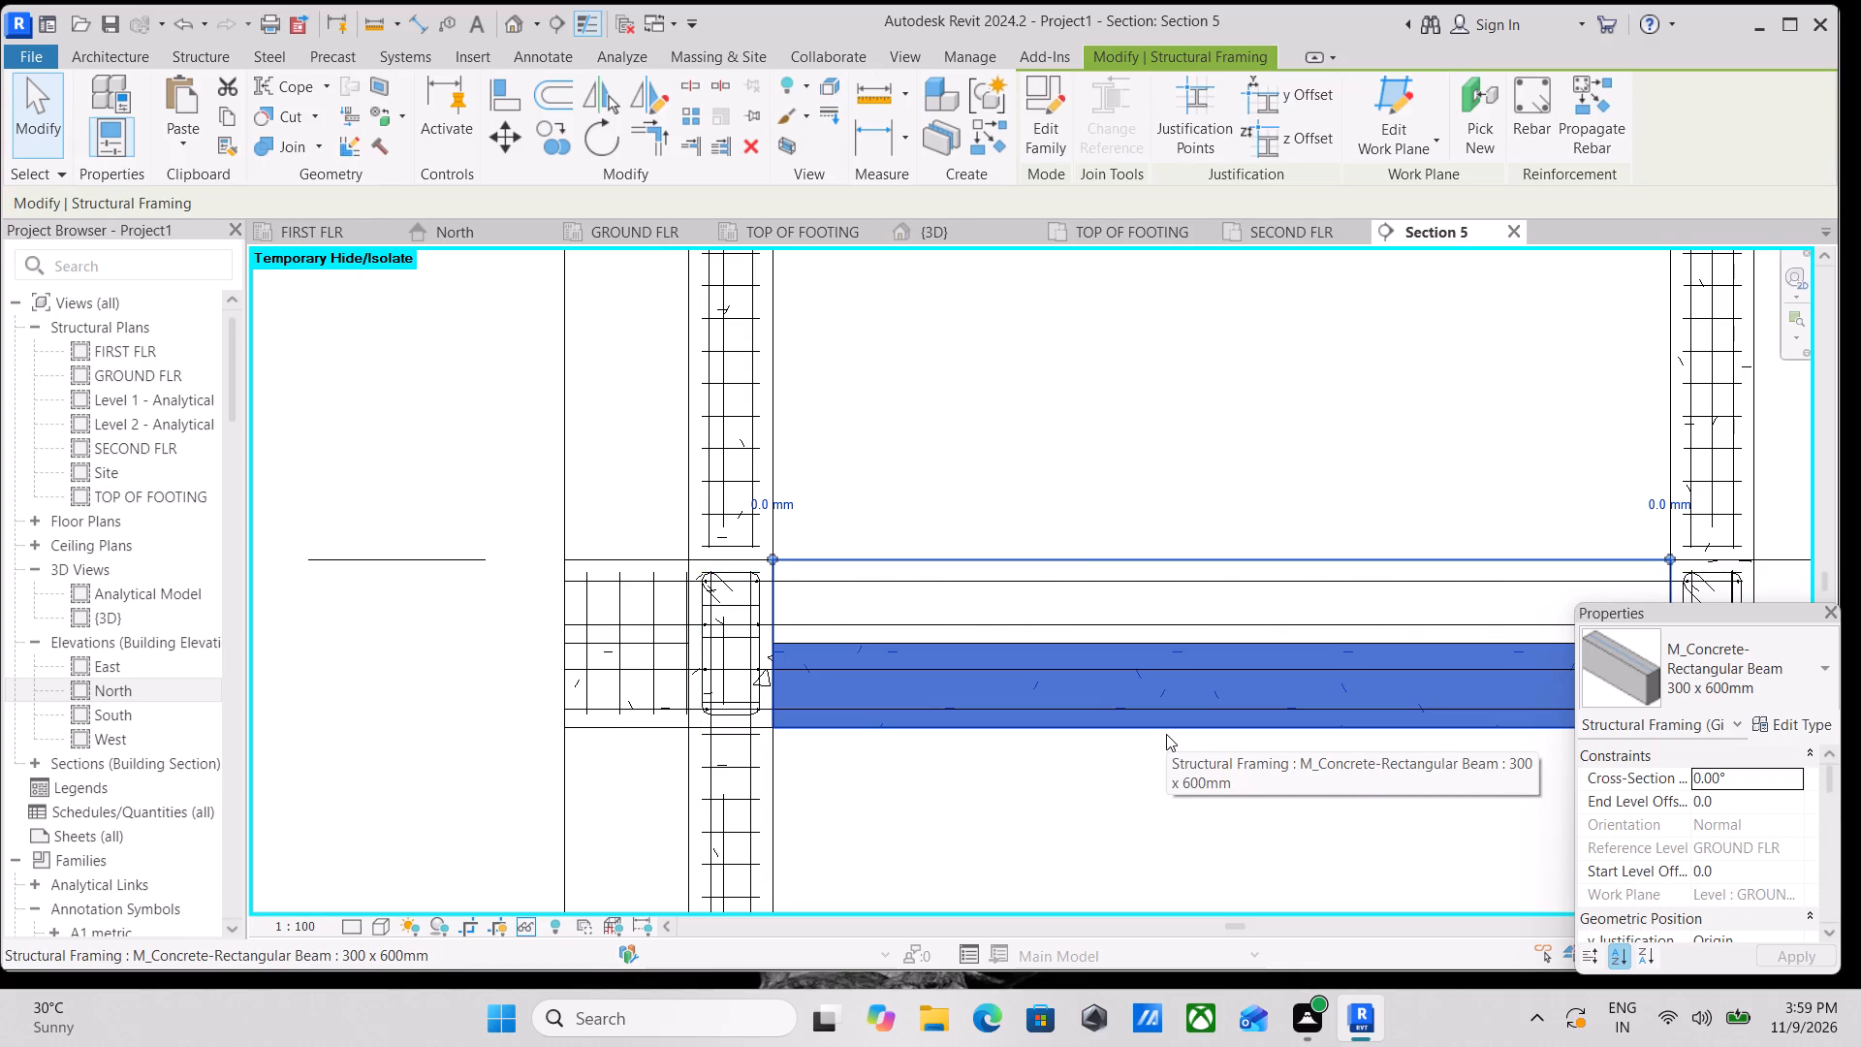
text(HH)
click(1141, 709)
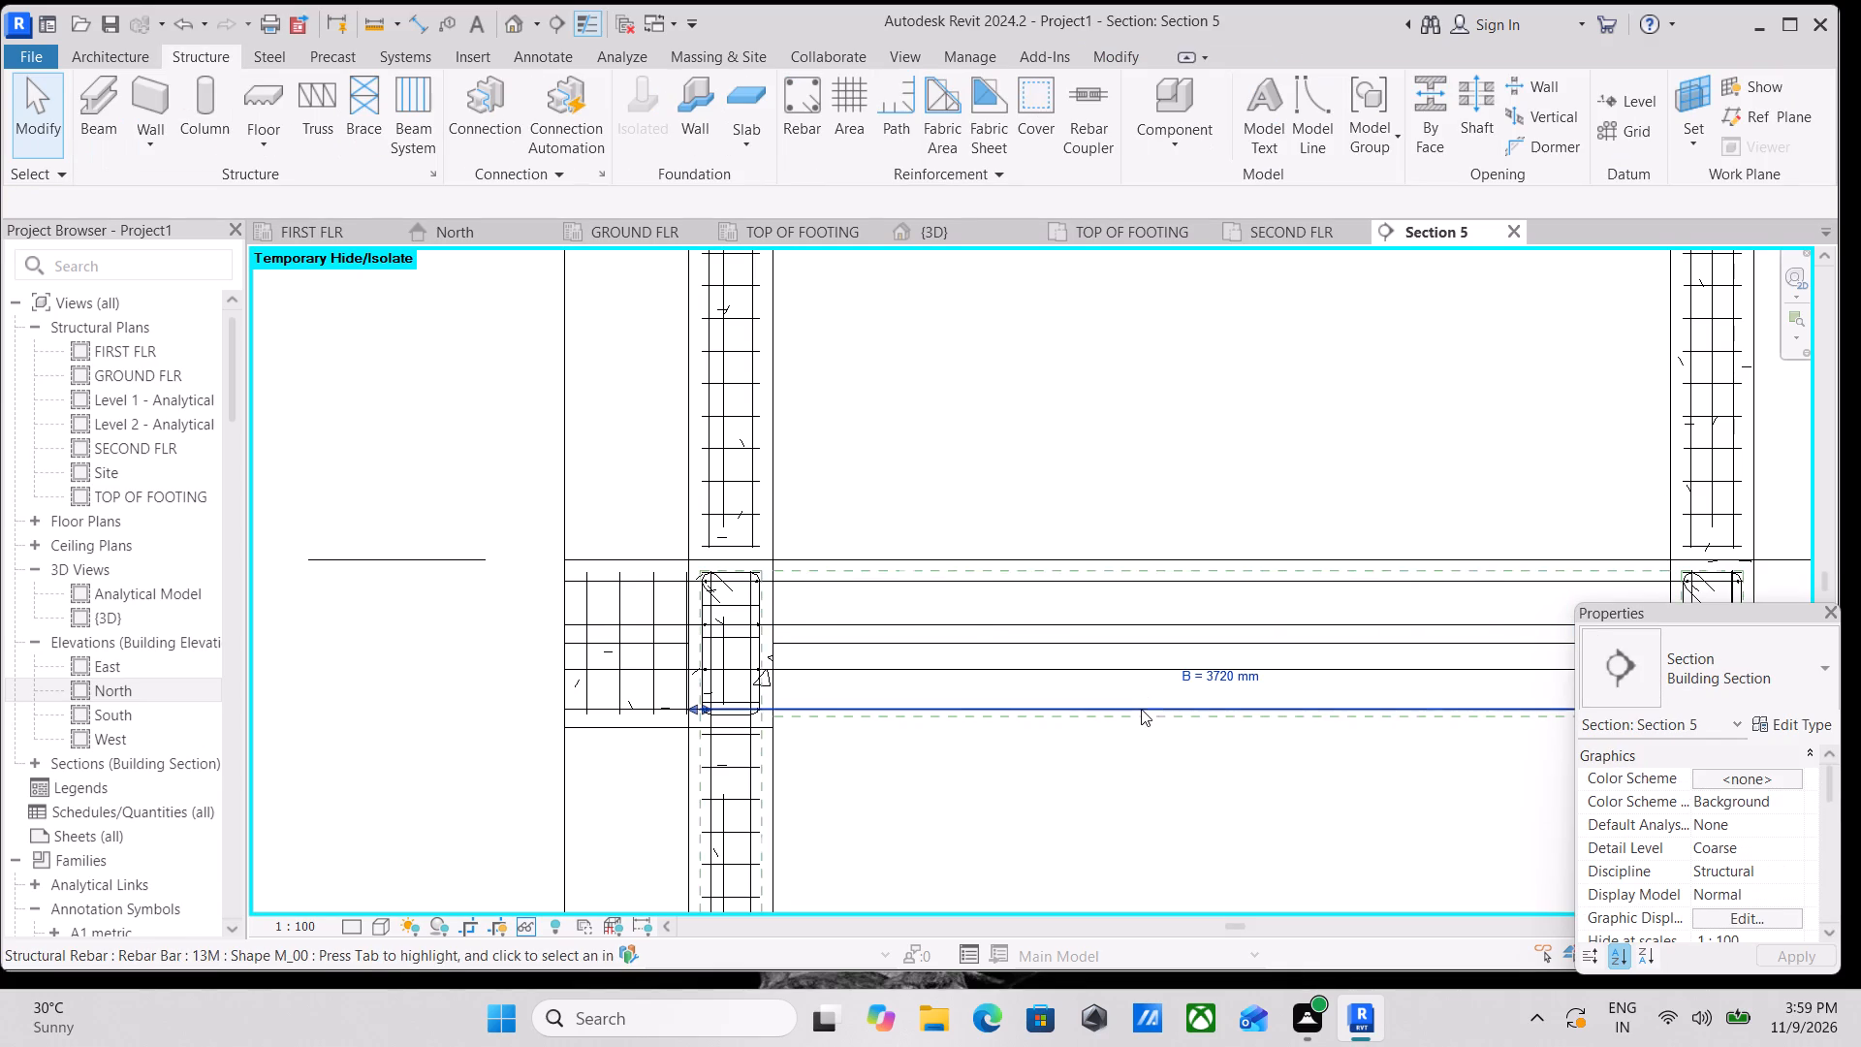
key(Escape)
drag(1100, 739, 1022, 628)
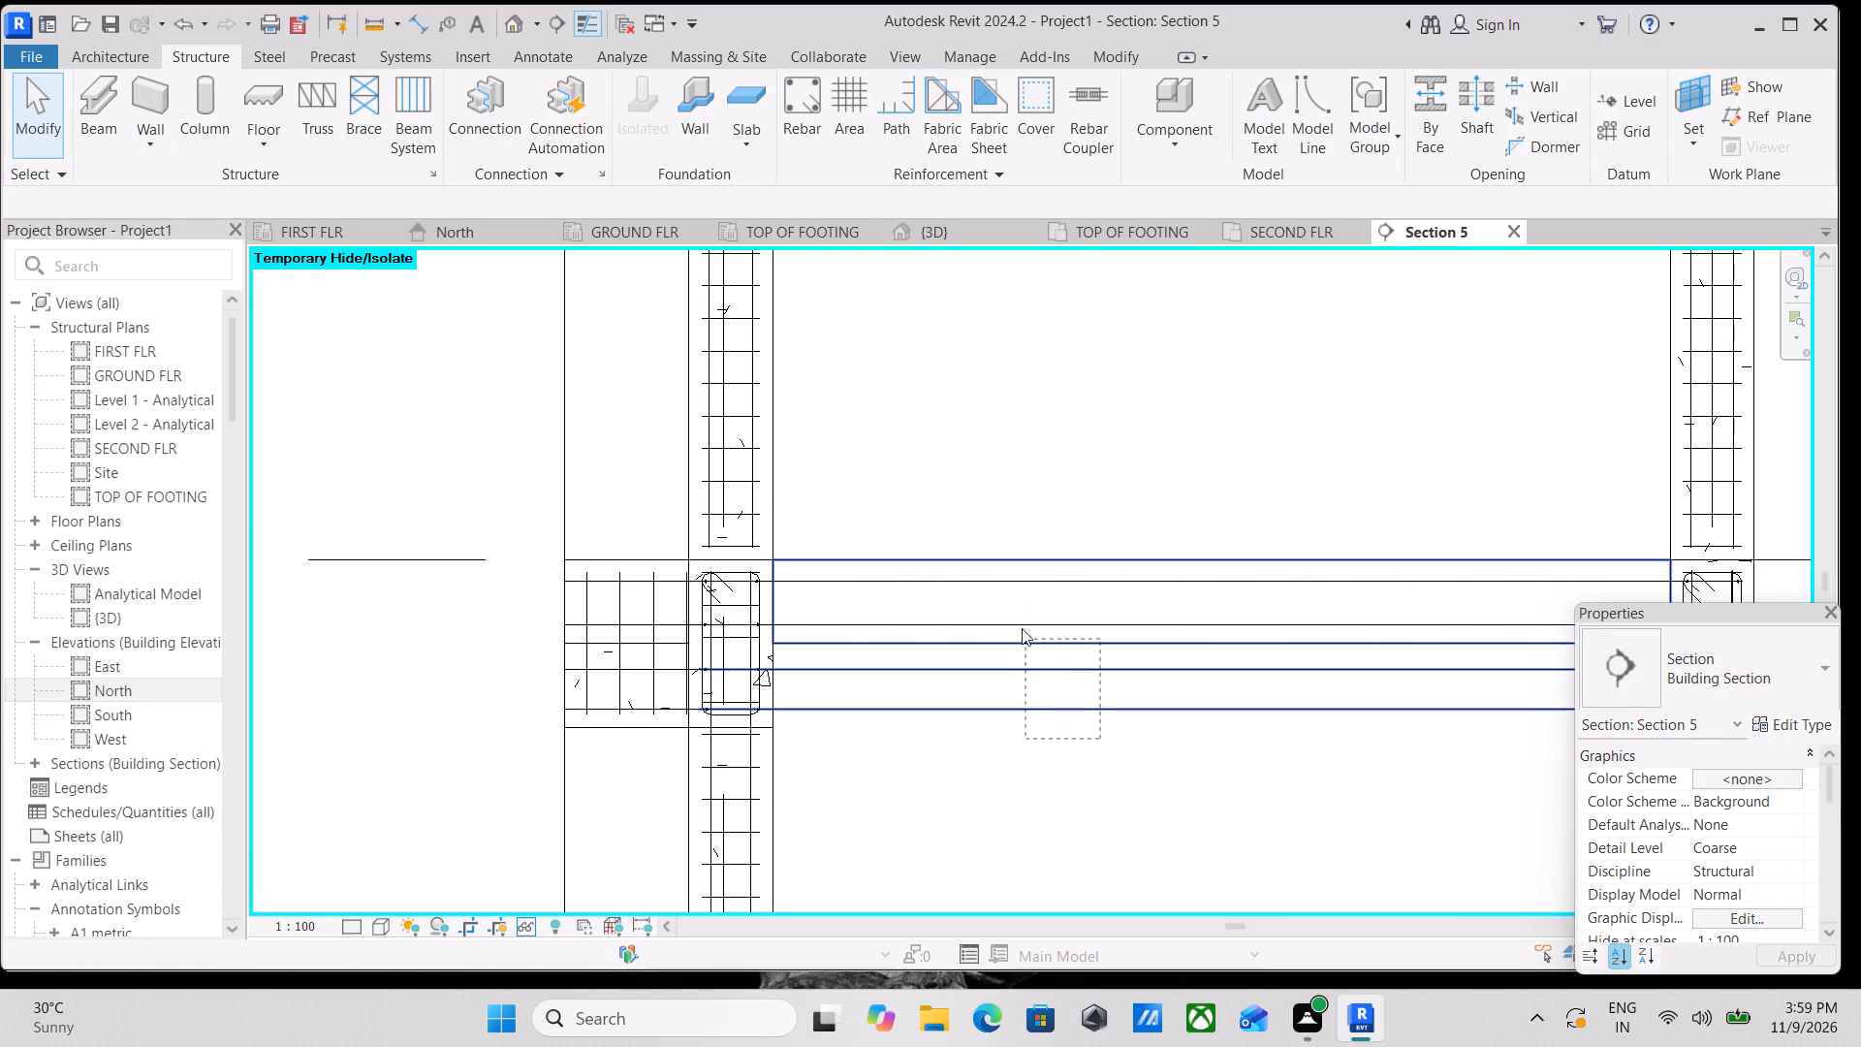
drag(1022, 628, 982, 650)
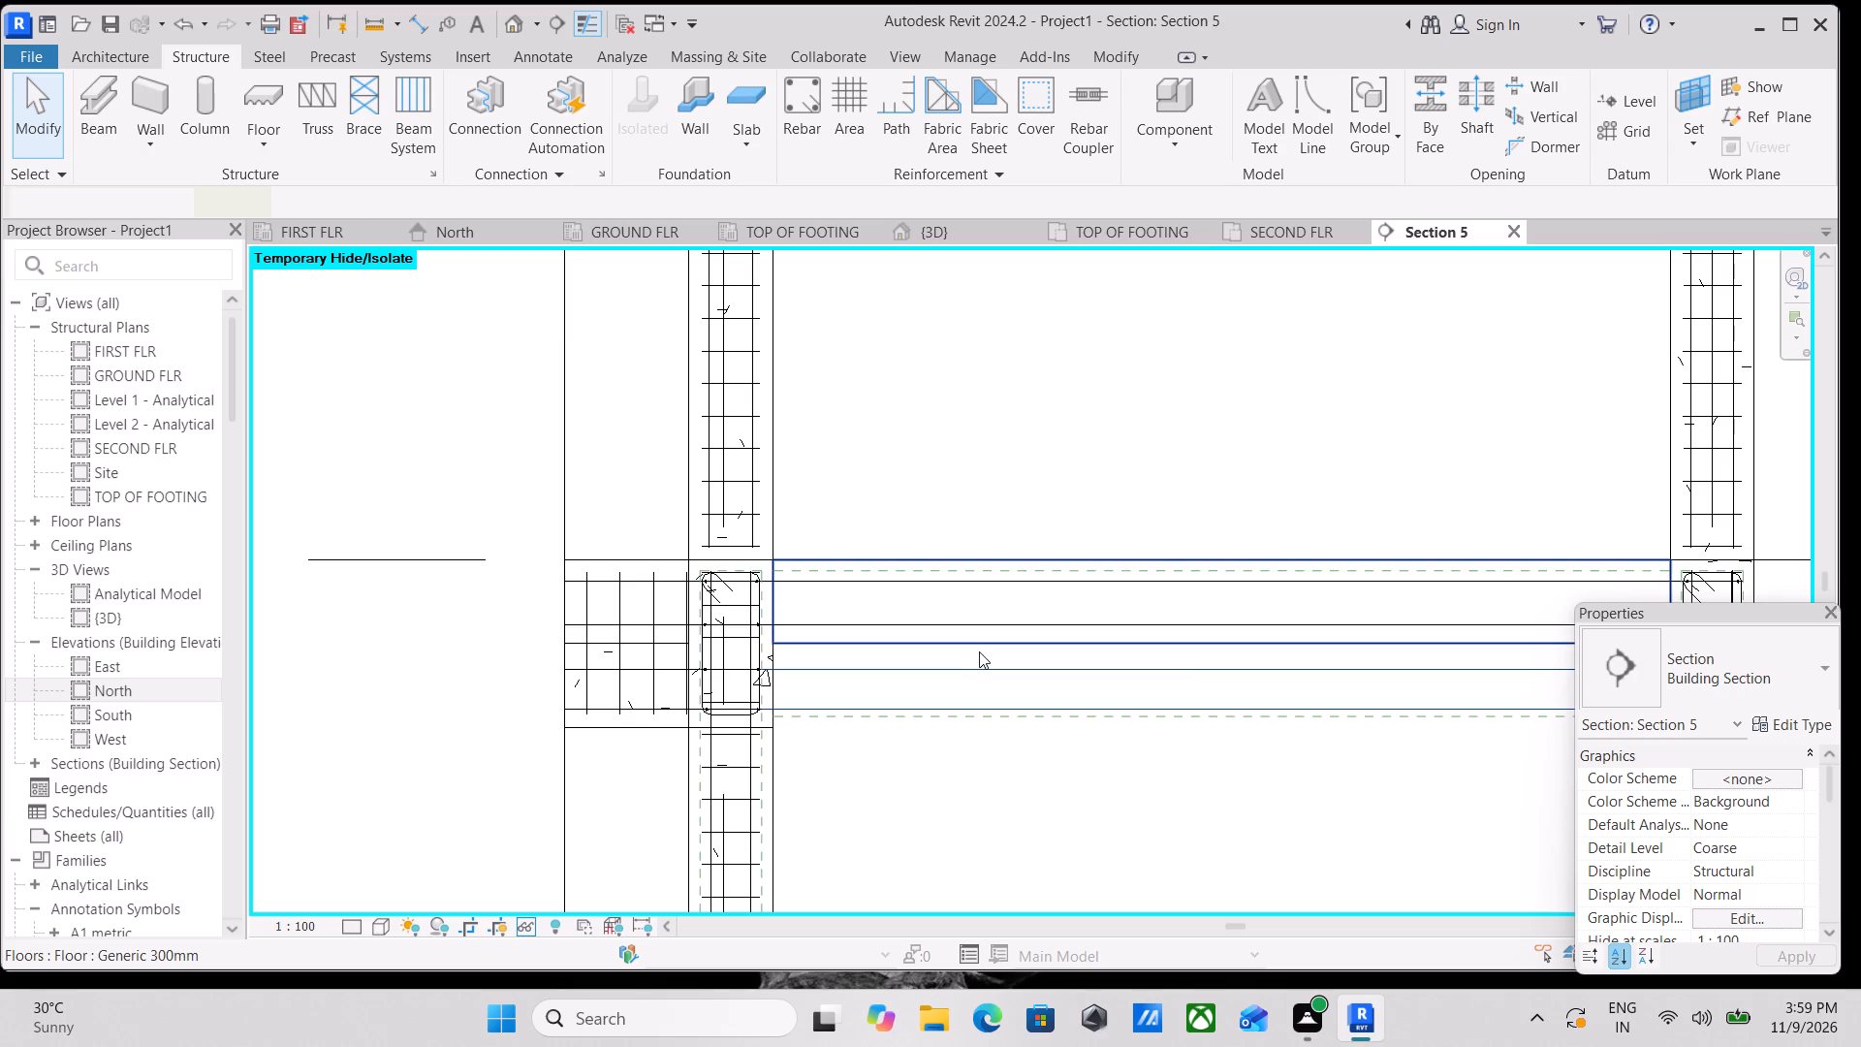
text(HH)
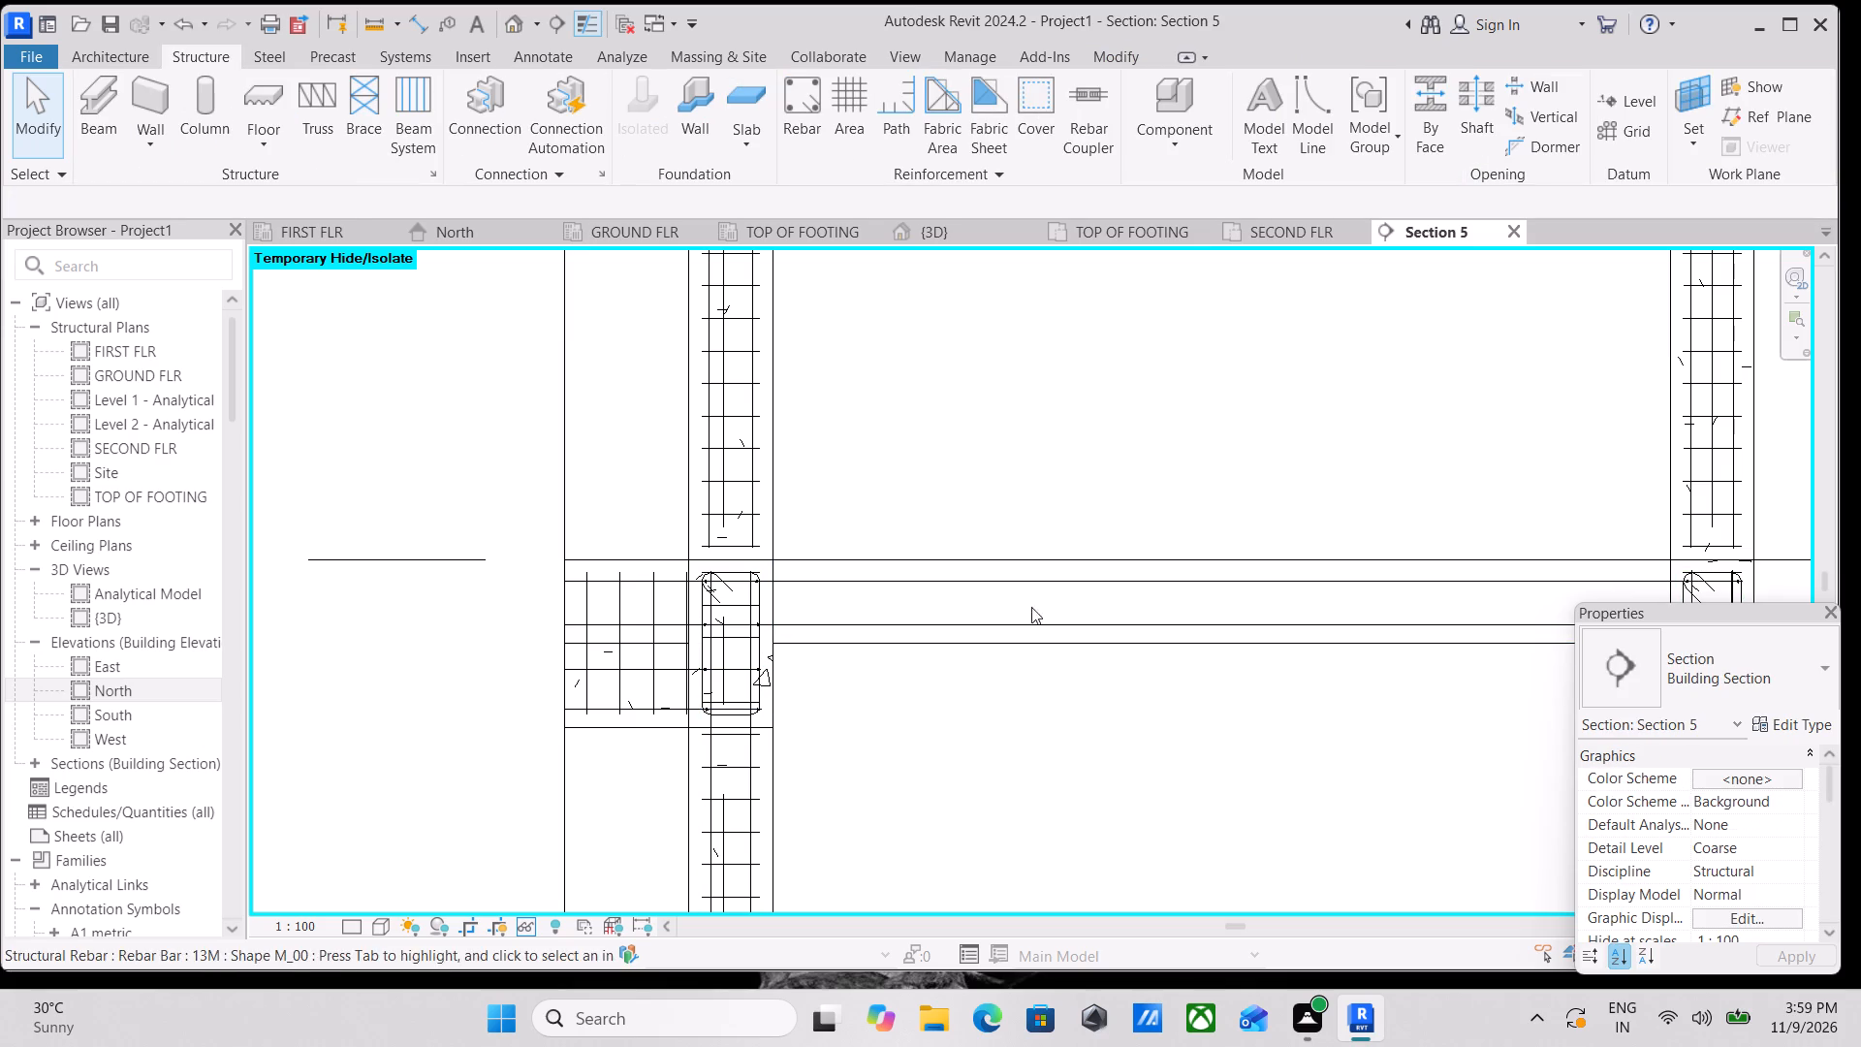
click(990, 618)
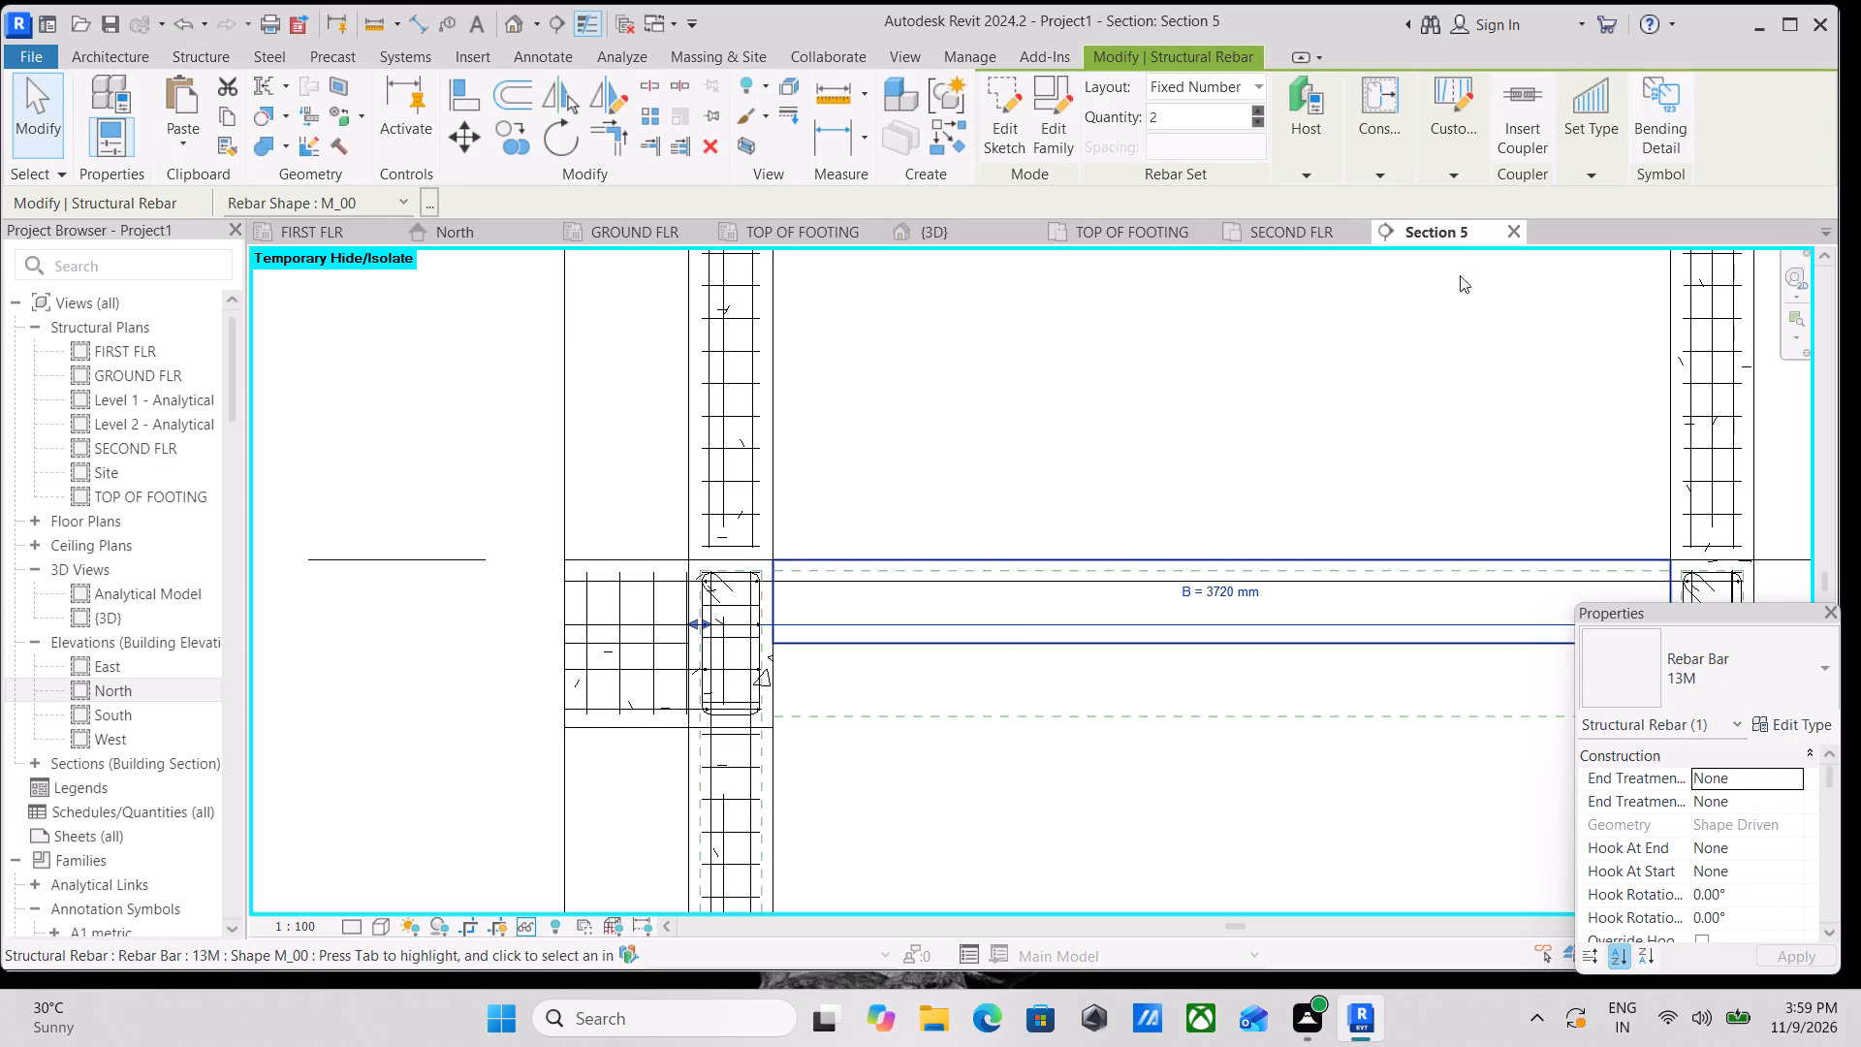
Close Section 5, nudge its line away from grid 2 on the FIRST FLR plan, and pull its far limit nearer grid 1.
click(1508, 218)
click(1510, 237)
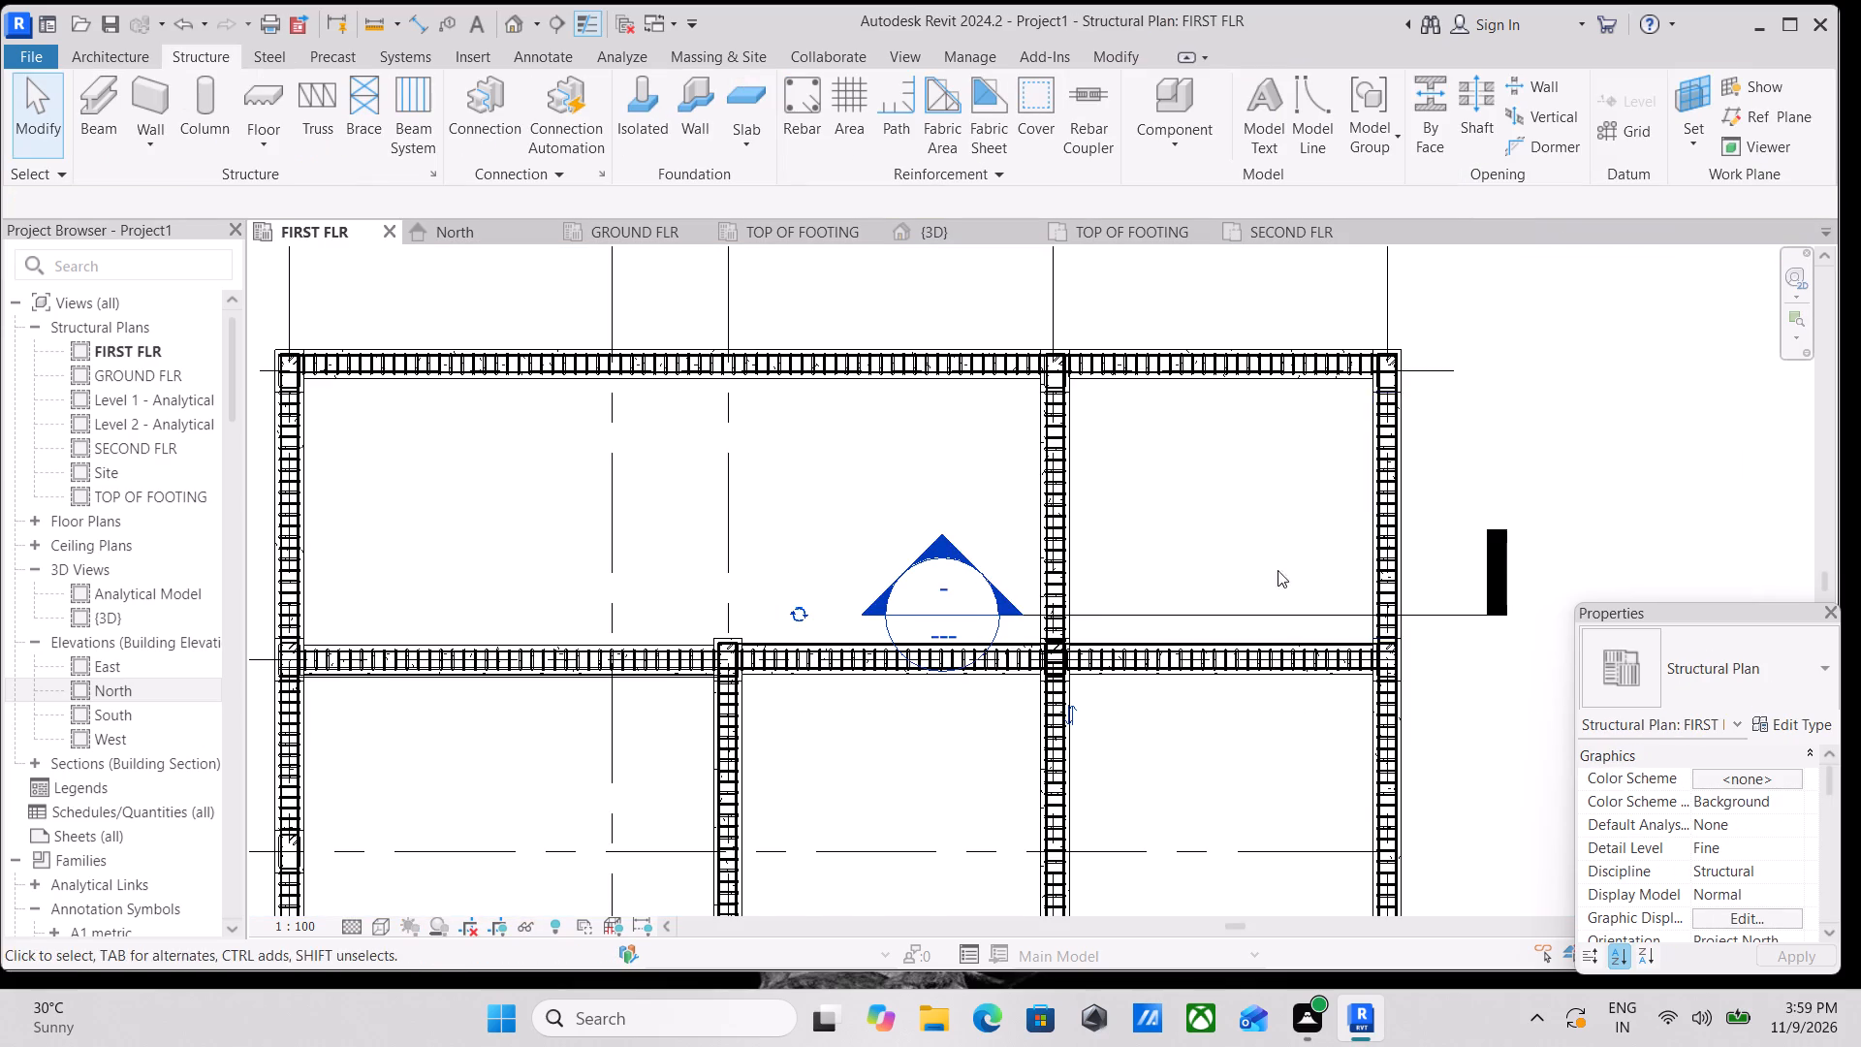
scroll(1210, 555, down, 2)
middle_drag(1210, 555, 1286, 531)
scroll(1246, 571, up, 1)
click(1246, 571)
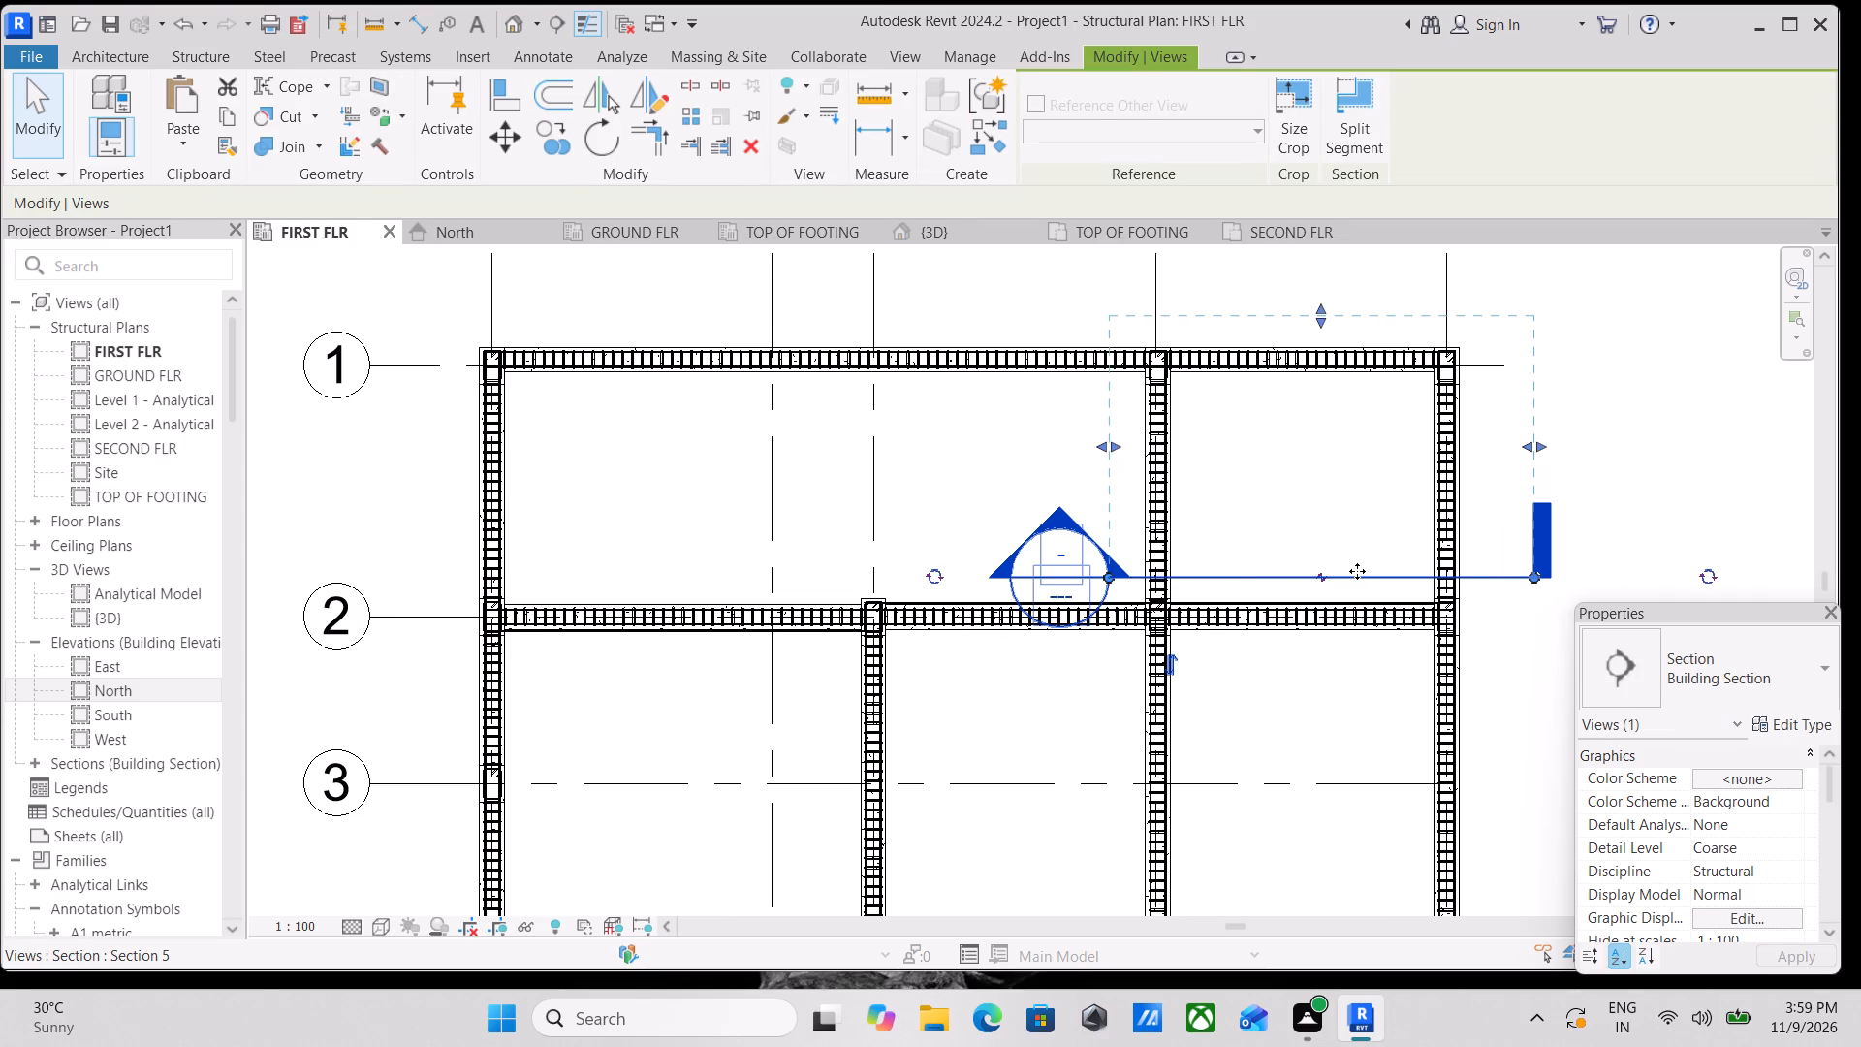
key(Up)
key(Up)
key(Up)
key(Up)
key(Up)
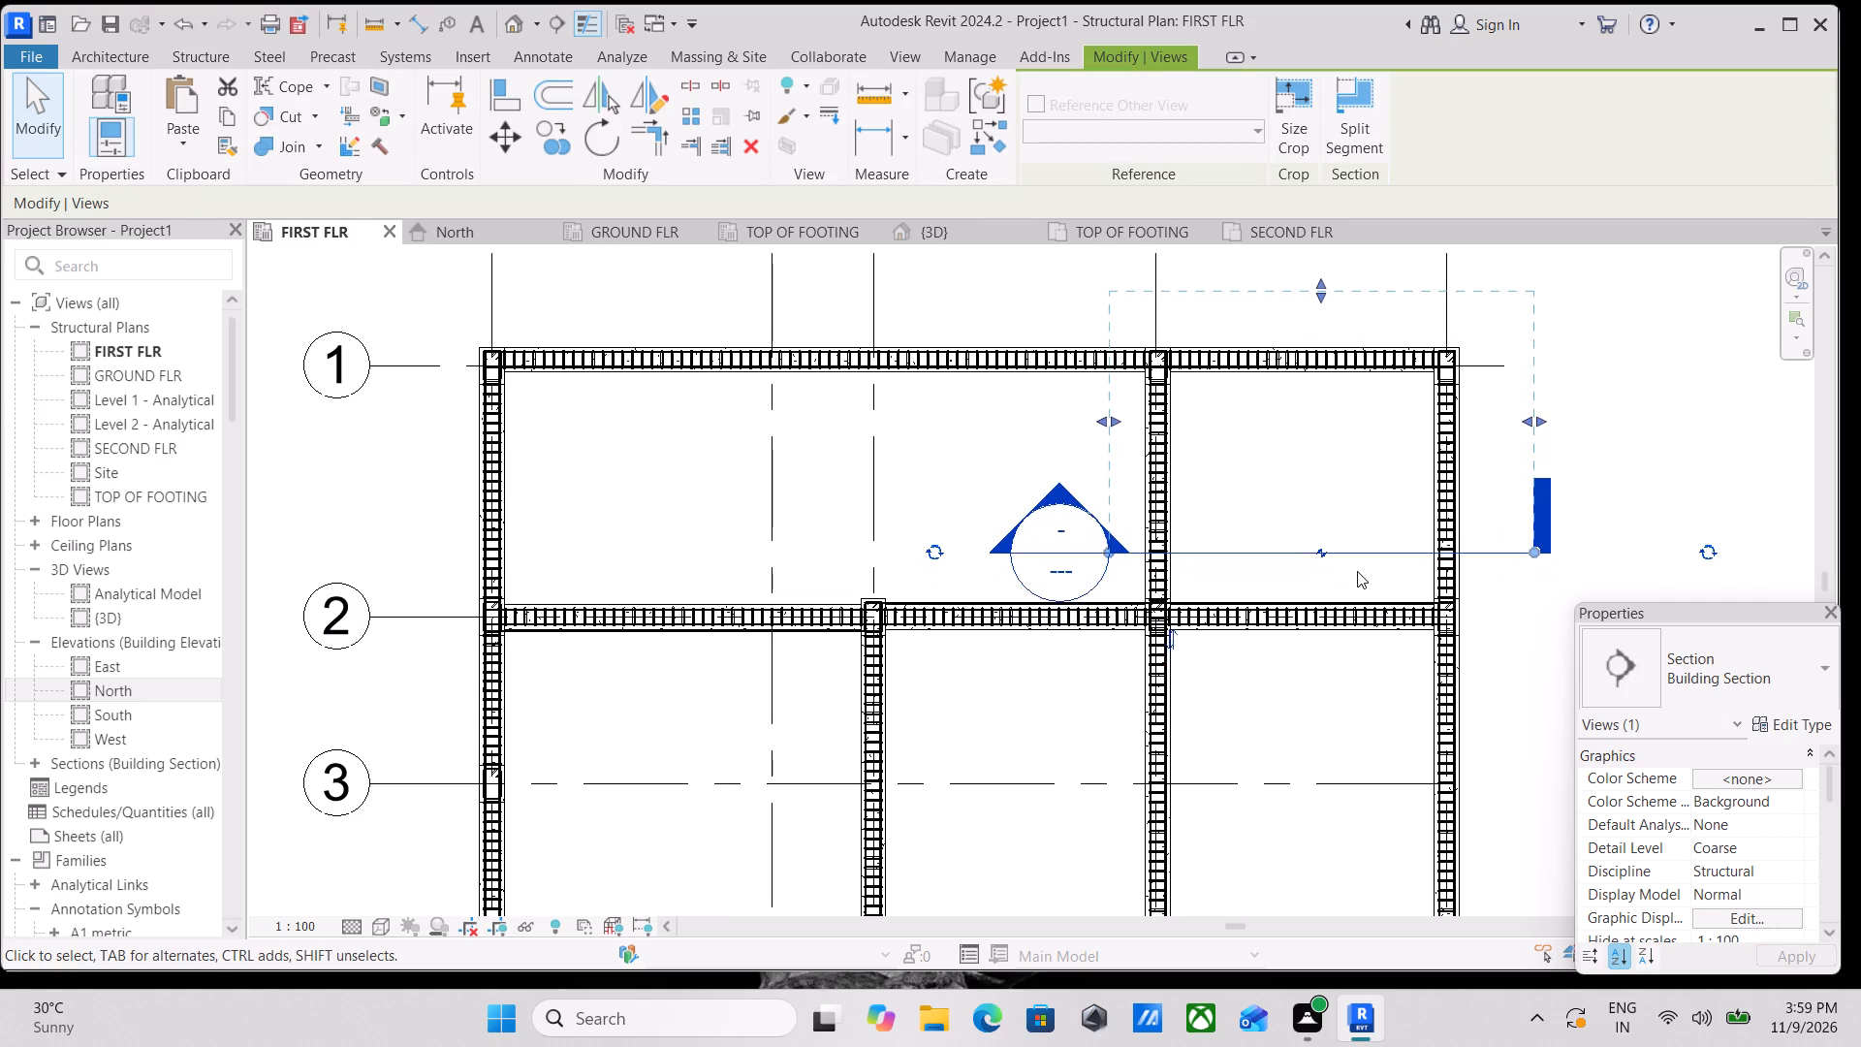
drag(1323, 280, 1321, 306)
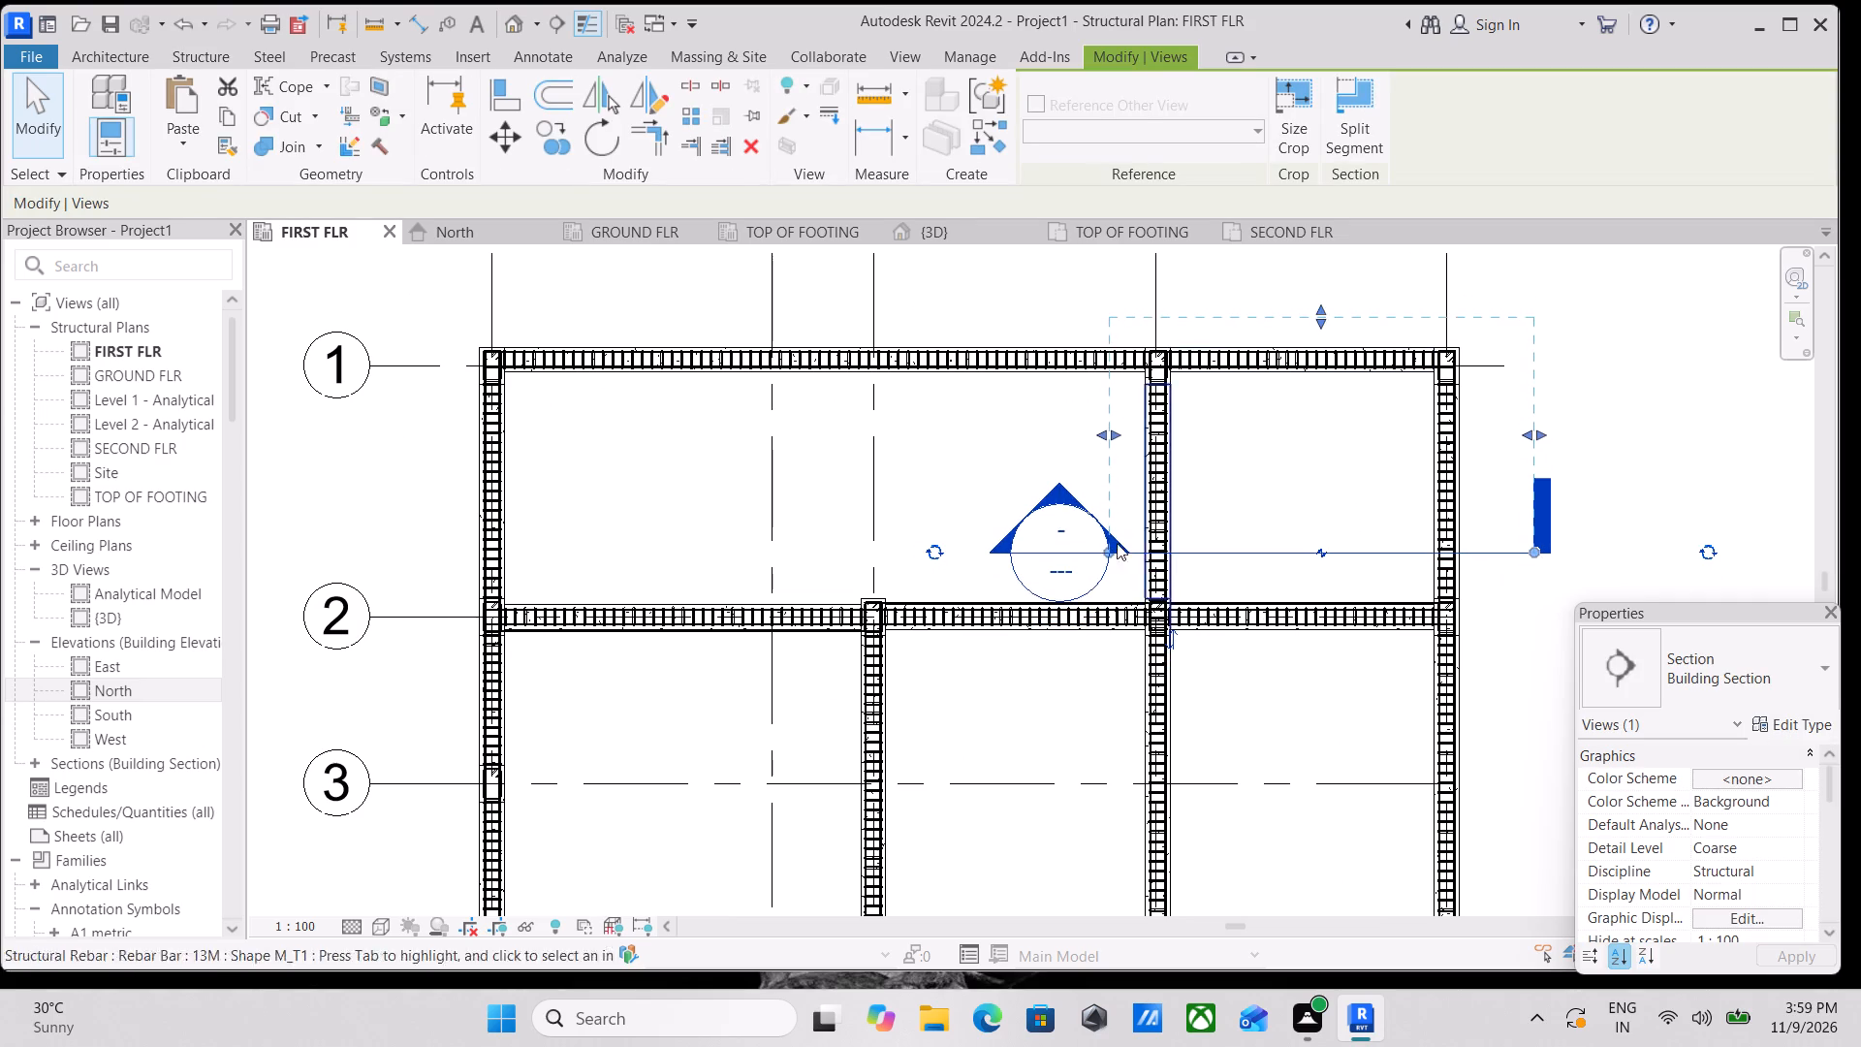
Tighten the section's side limits around the bay between grids D and E and adjust its line ends.
scroll(1080, 575, up, 3)
drag(1109, 543, 1159, 536)
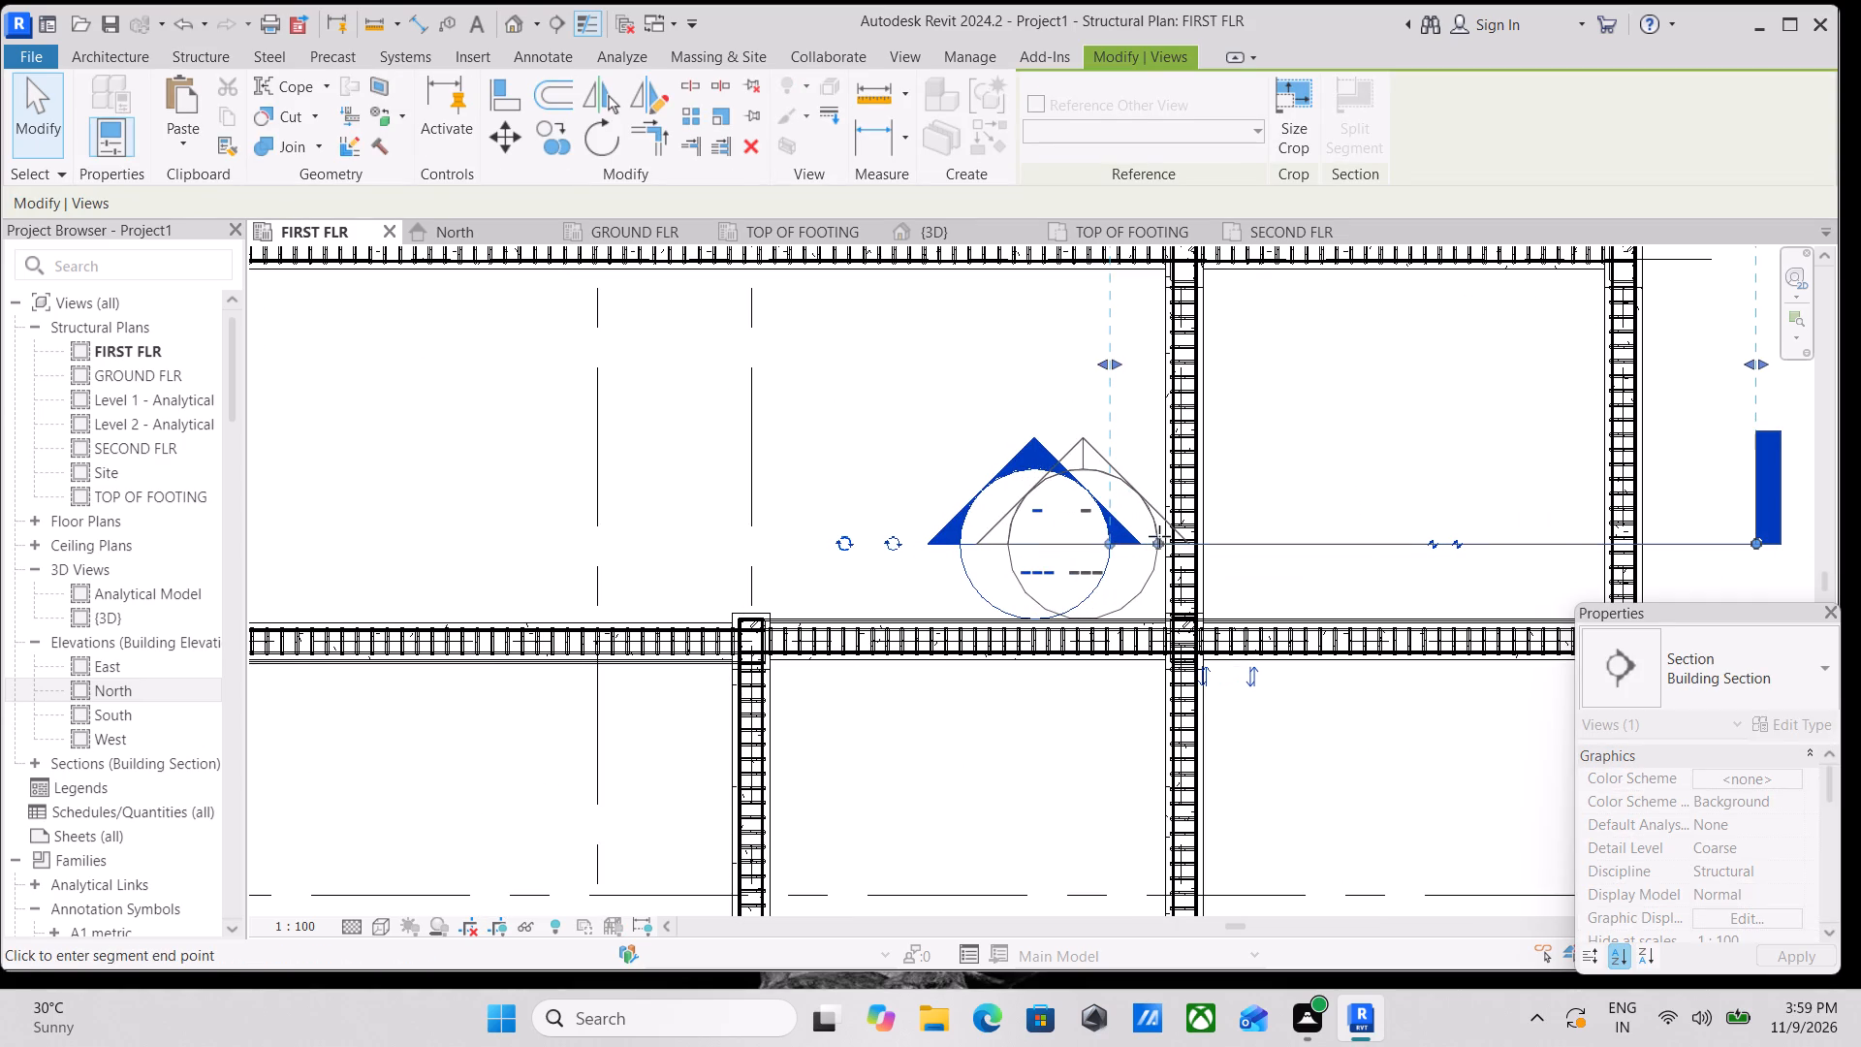
drag(1159, 536, 1152, 536)
drag(1104, 361, 1171, 367)
middle_drag(1225, 407, 1100, 547)
middle_drag(1683, 518, 1431, 523)
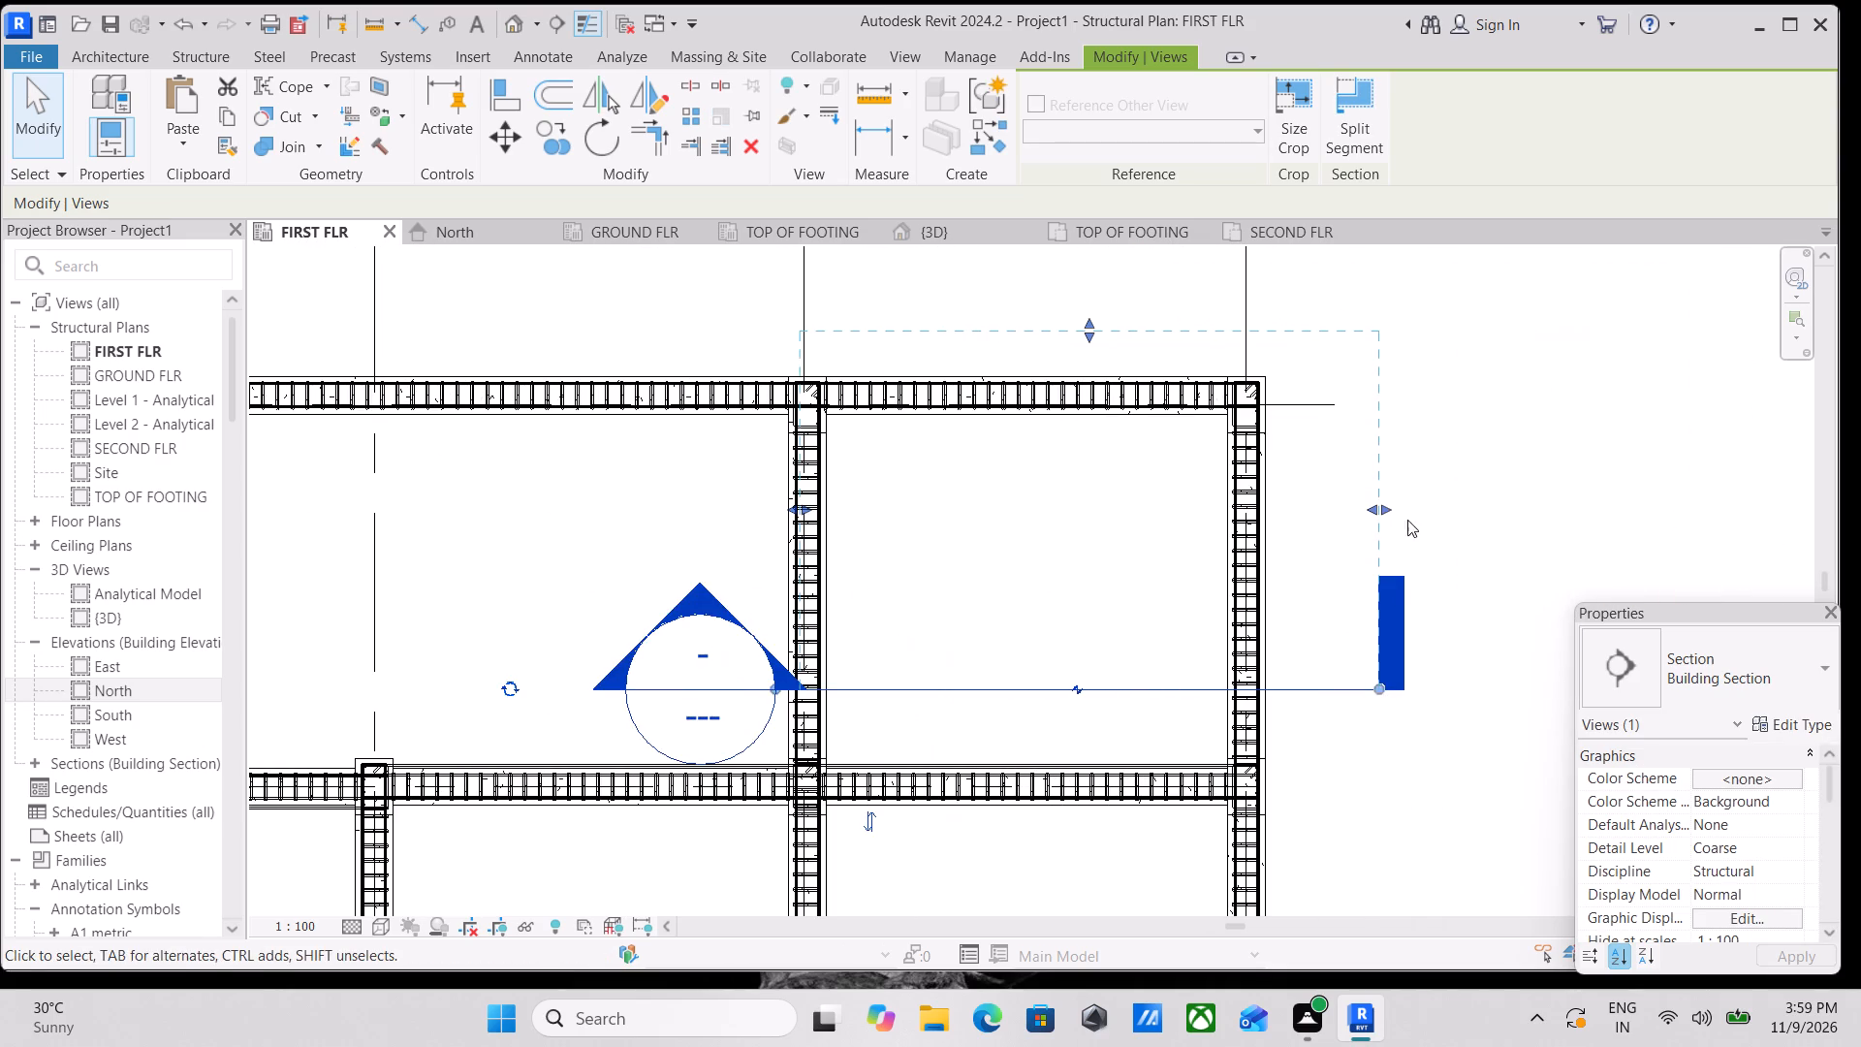
drag(1372, 693, 1326, 692)
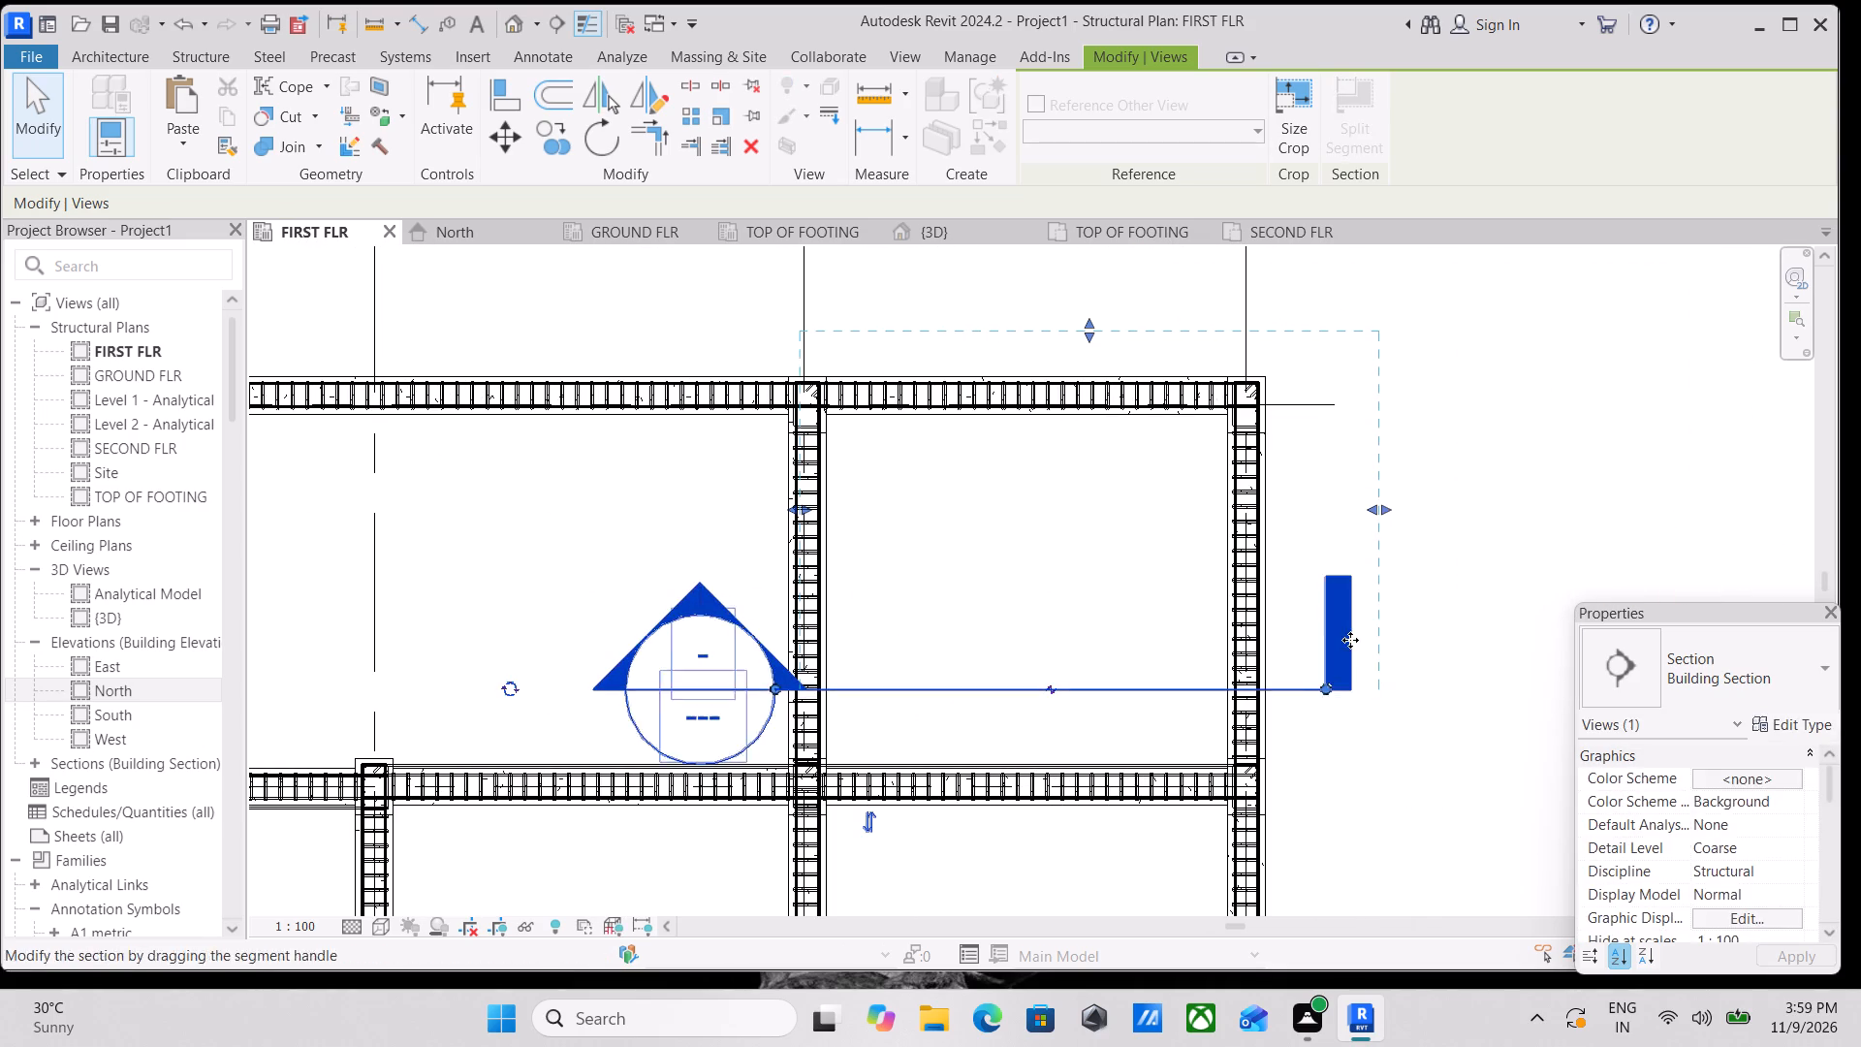
drag(1375, 505, 1286, 522)
middle_drag(1000, 529, 1170, 505)
scroll(1062, 653, up, 1)
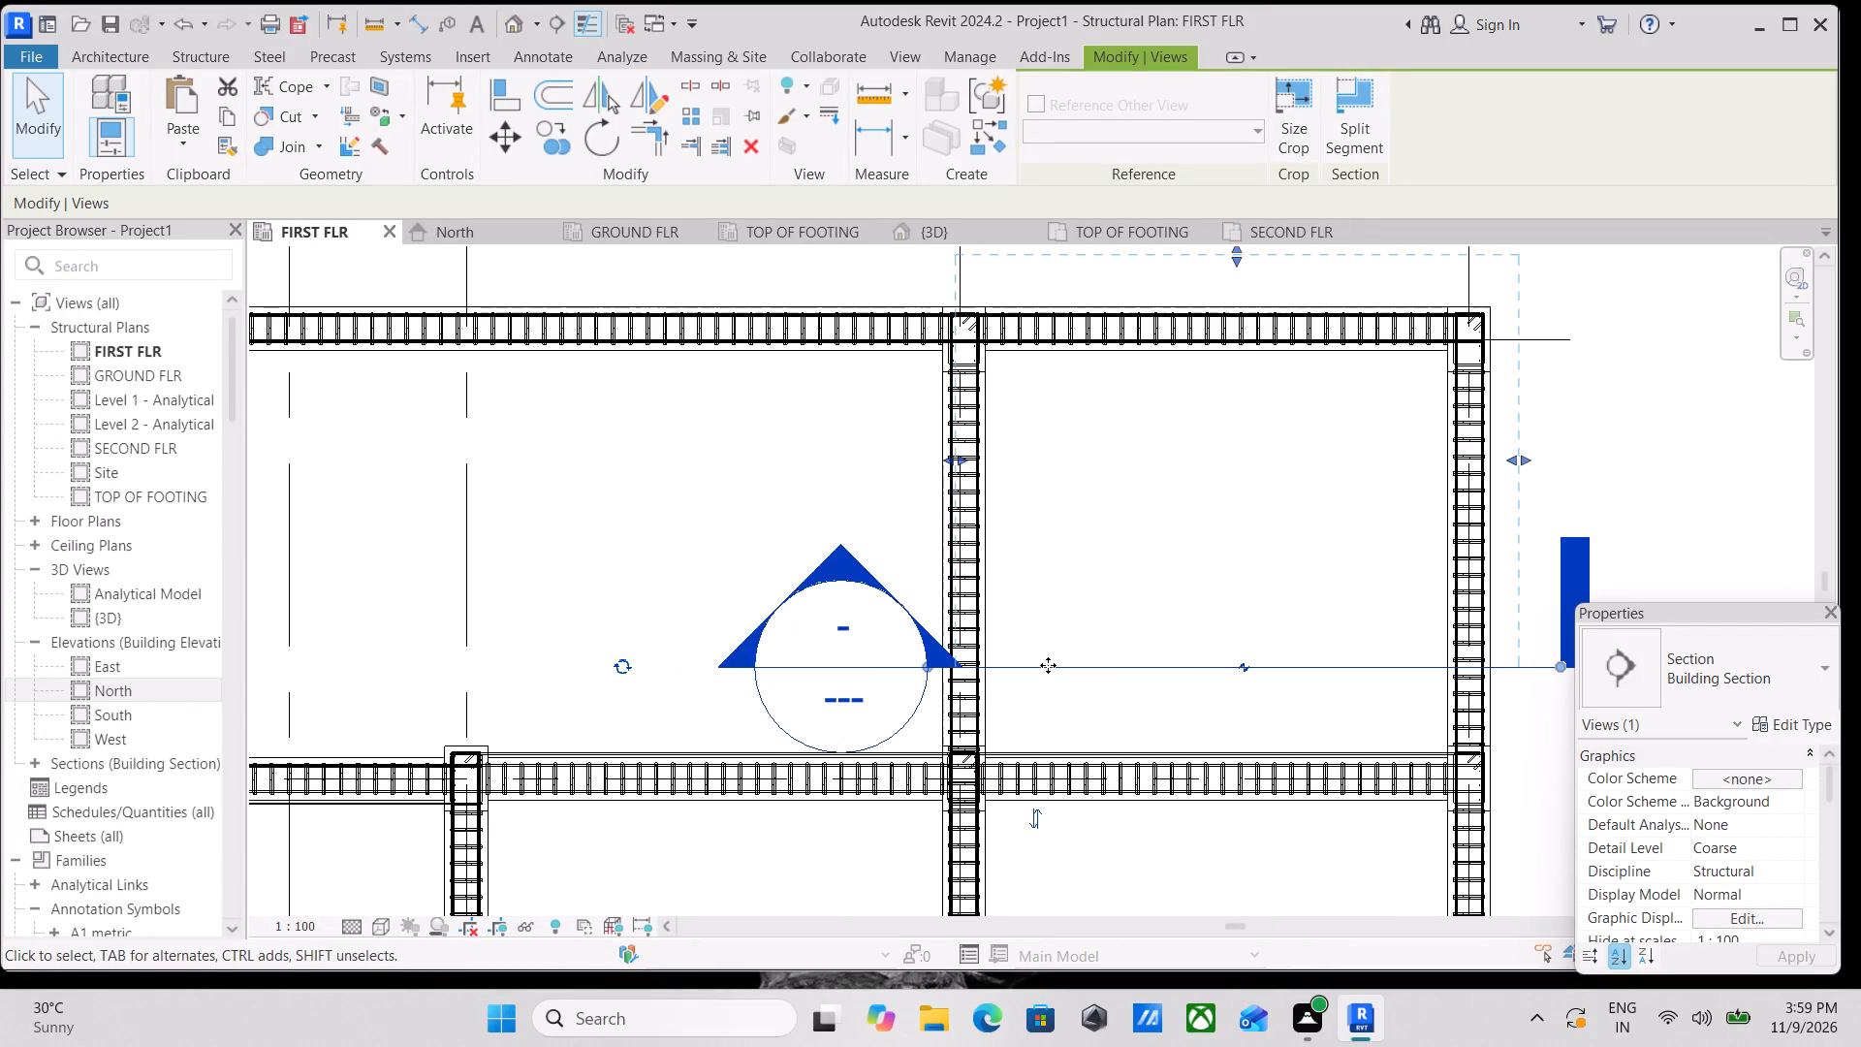
Reopen the Section 5 view from its marker on the FIRST FLR plan.
right_click(834, 564)
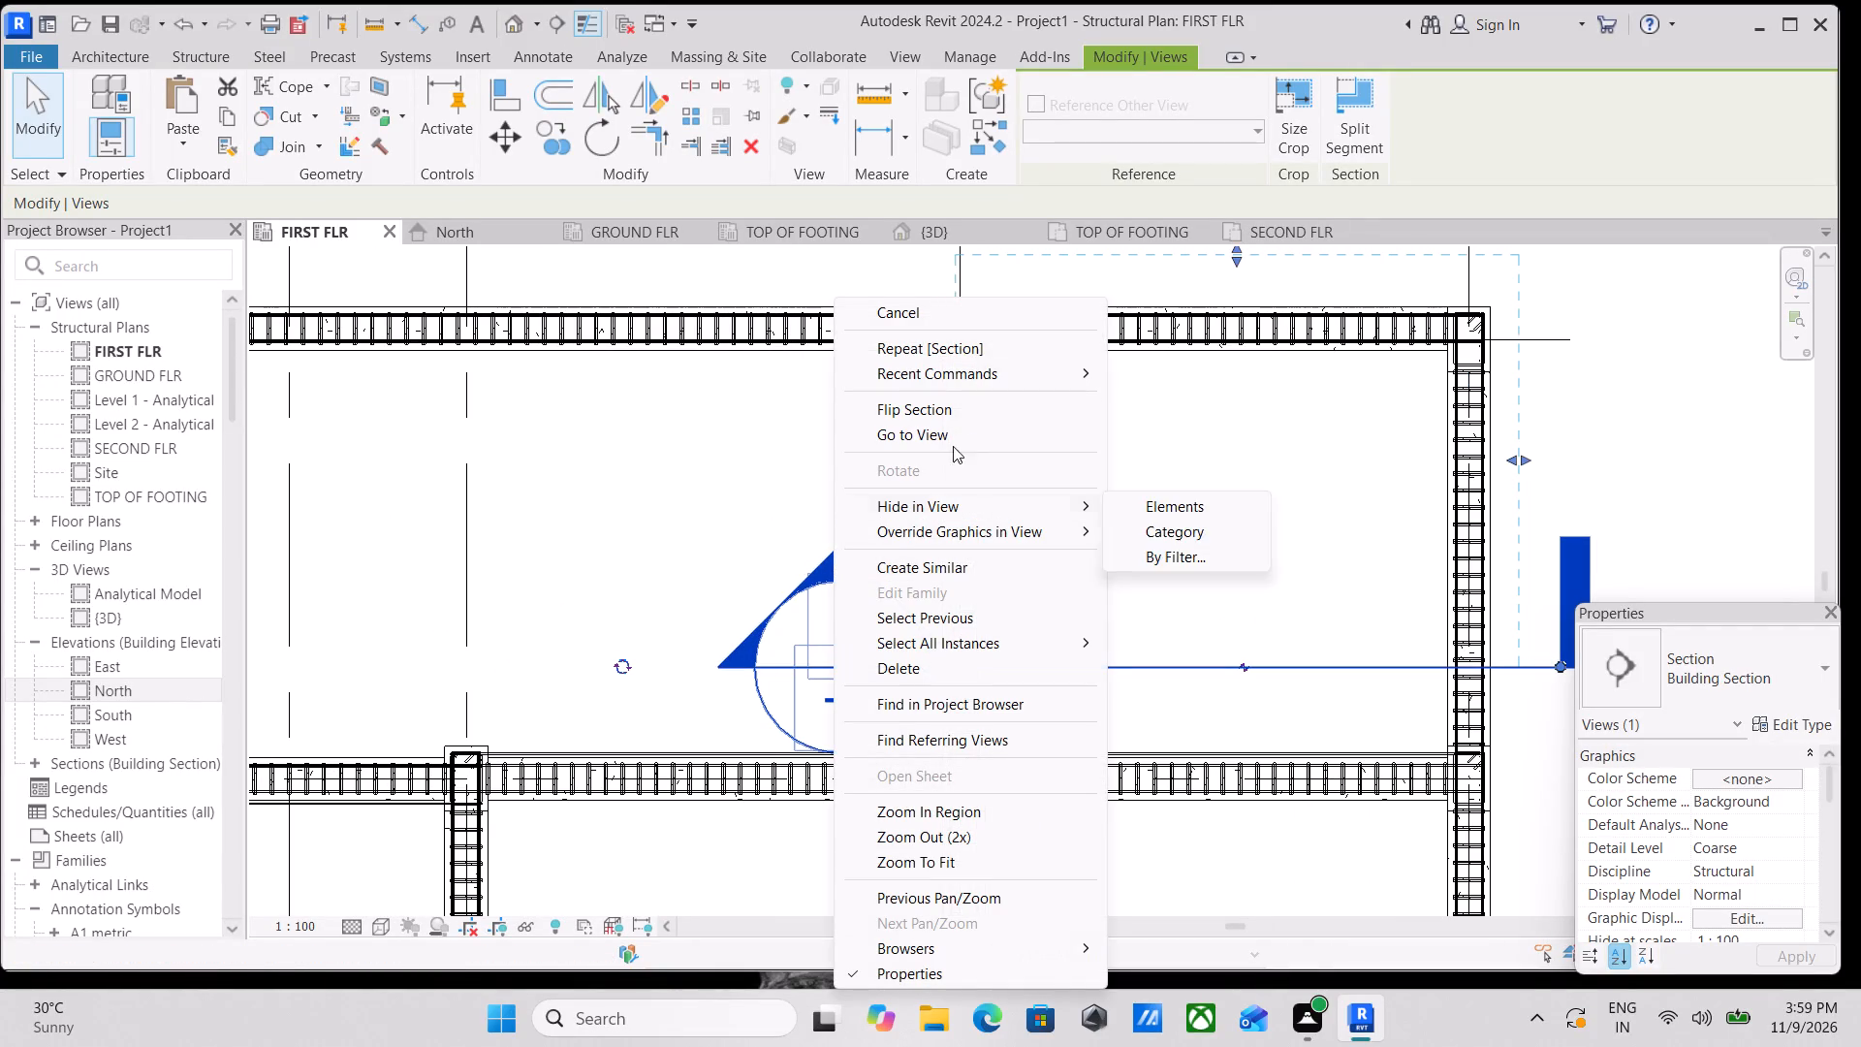
click(949, 436)
middle_drag(1030, 725, 1087, 651)
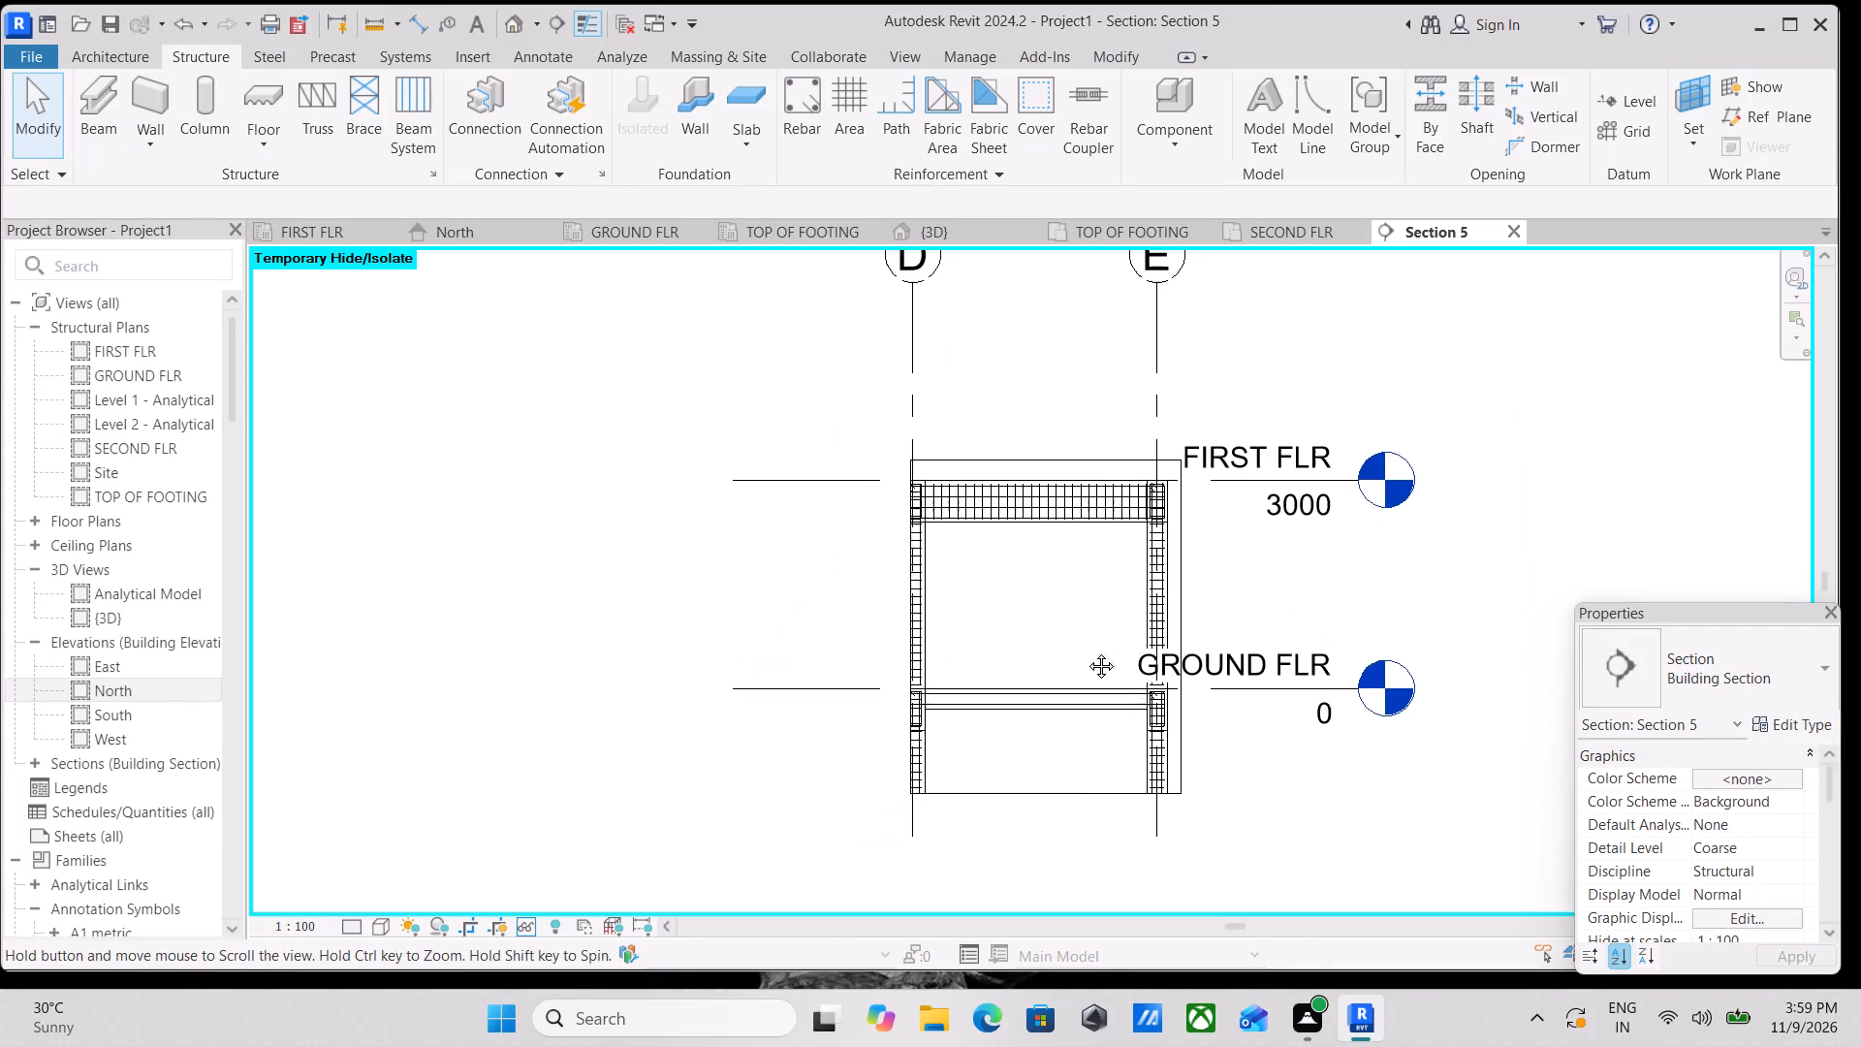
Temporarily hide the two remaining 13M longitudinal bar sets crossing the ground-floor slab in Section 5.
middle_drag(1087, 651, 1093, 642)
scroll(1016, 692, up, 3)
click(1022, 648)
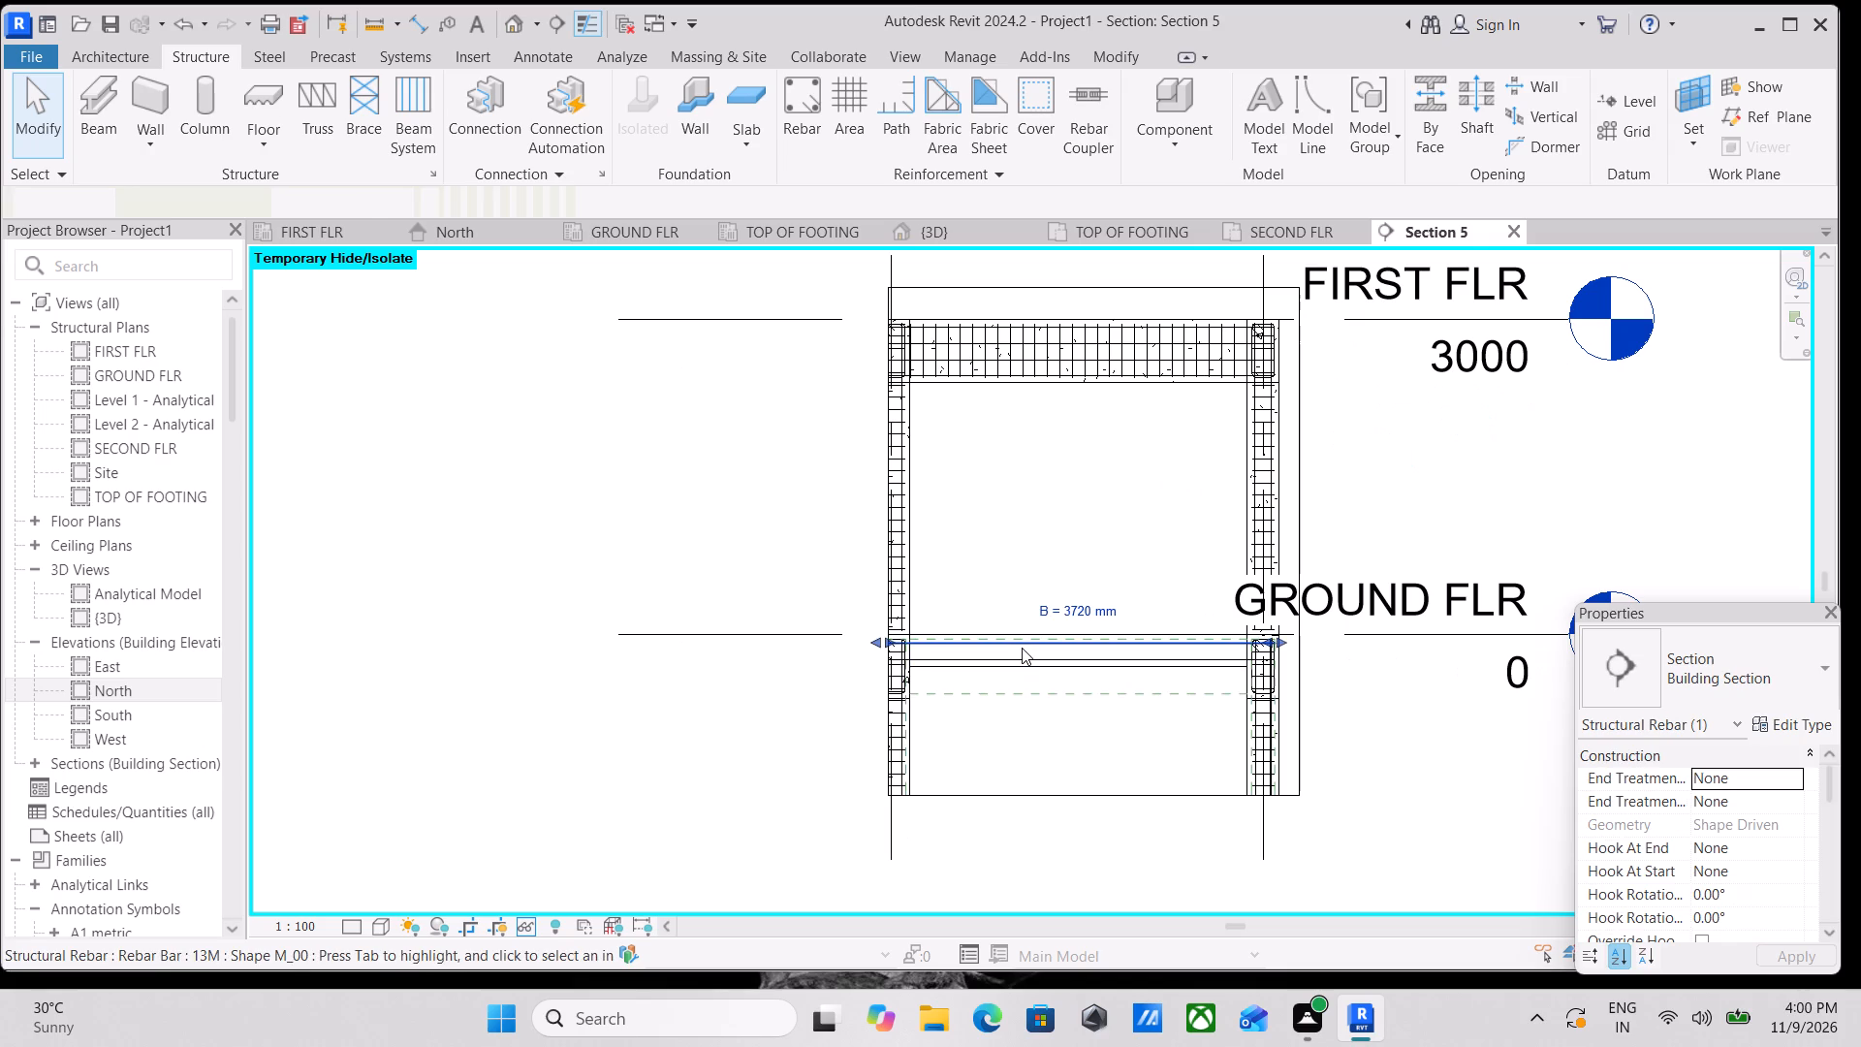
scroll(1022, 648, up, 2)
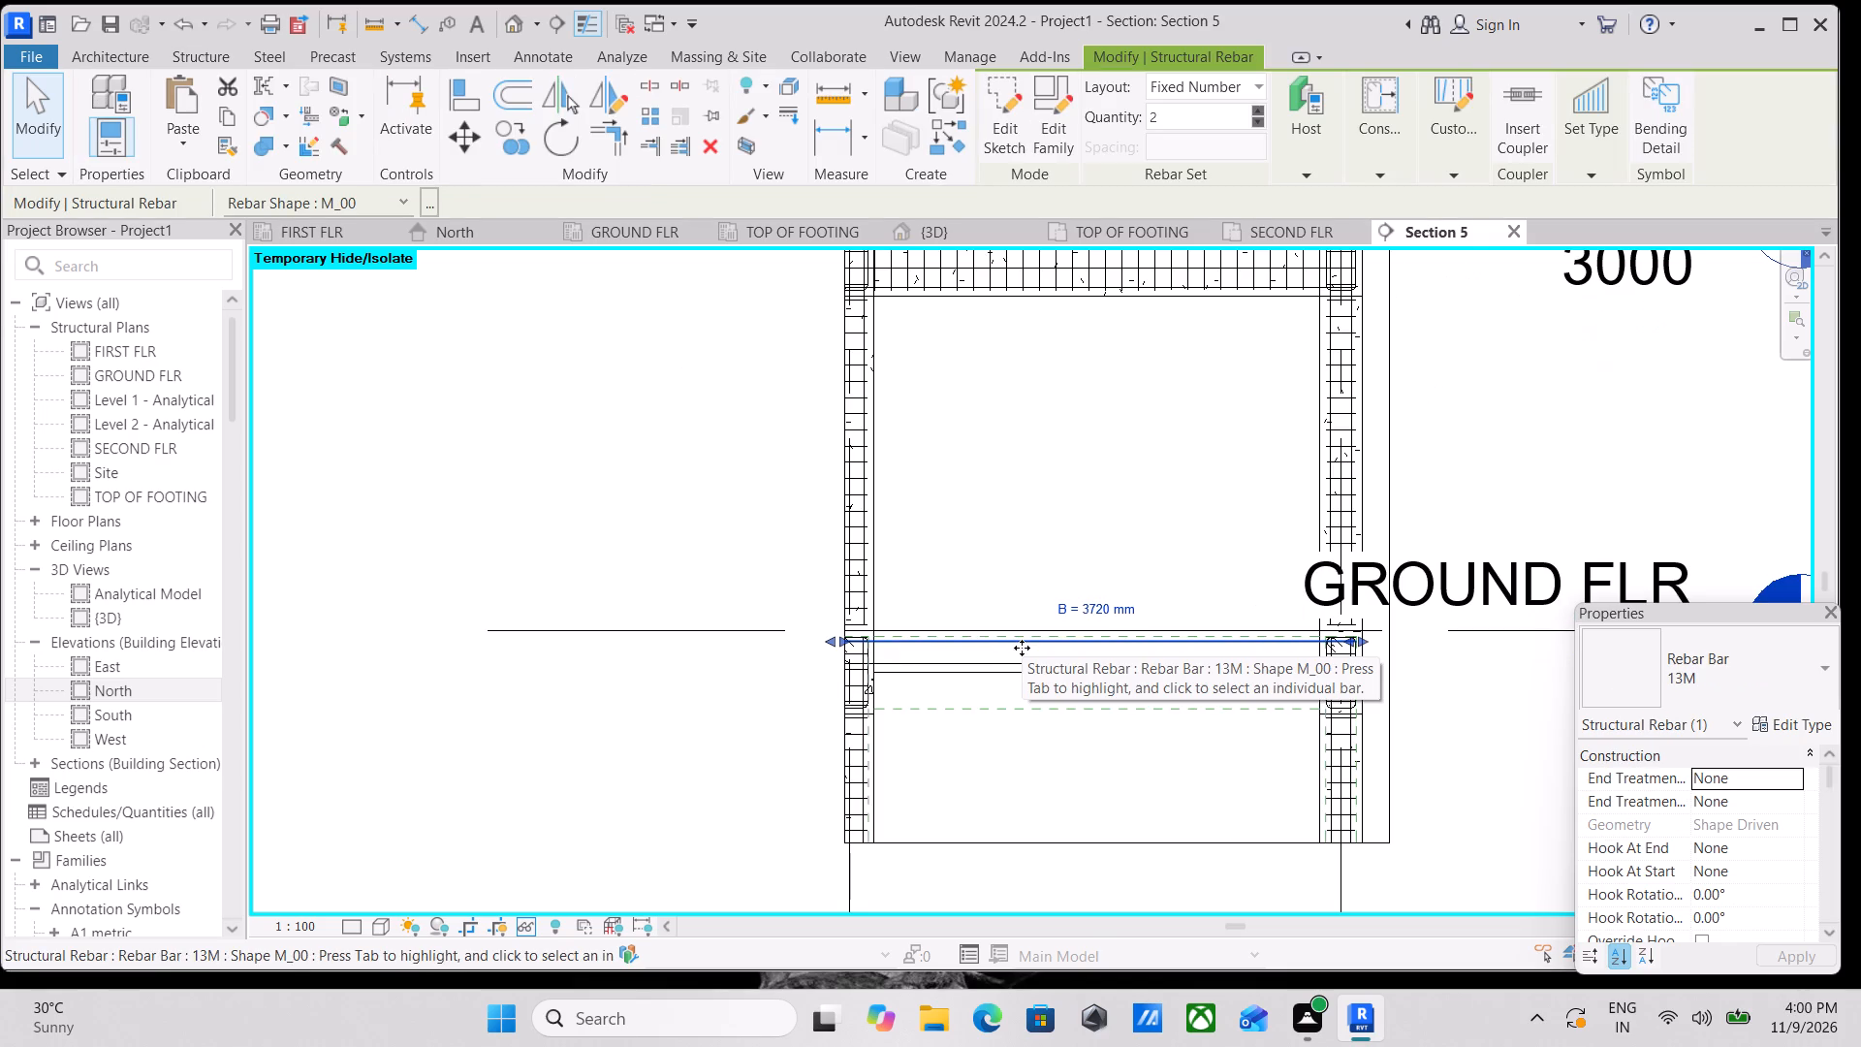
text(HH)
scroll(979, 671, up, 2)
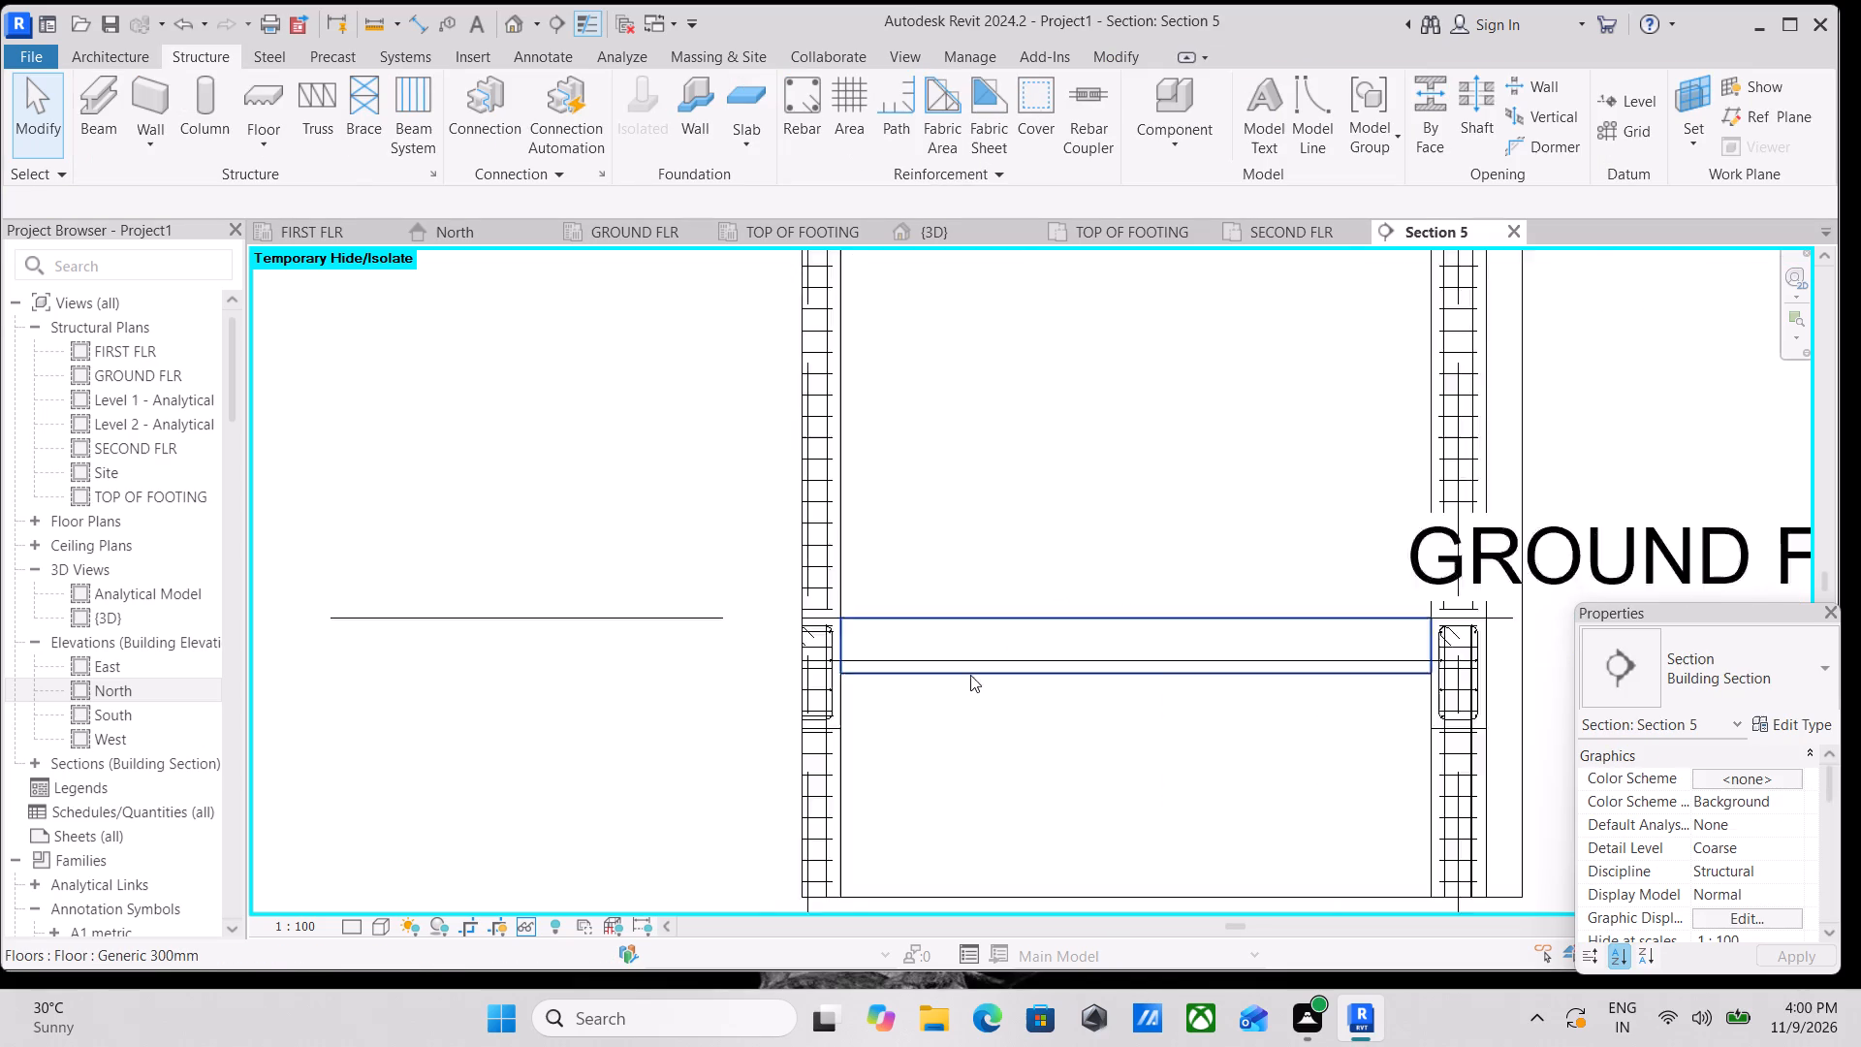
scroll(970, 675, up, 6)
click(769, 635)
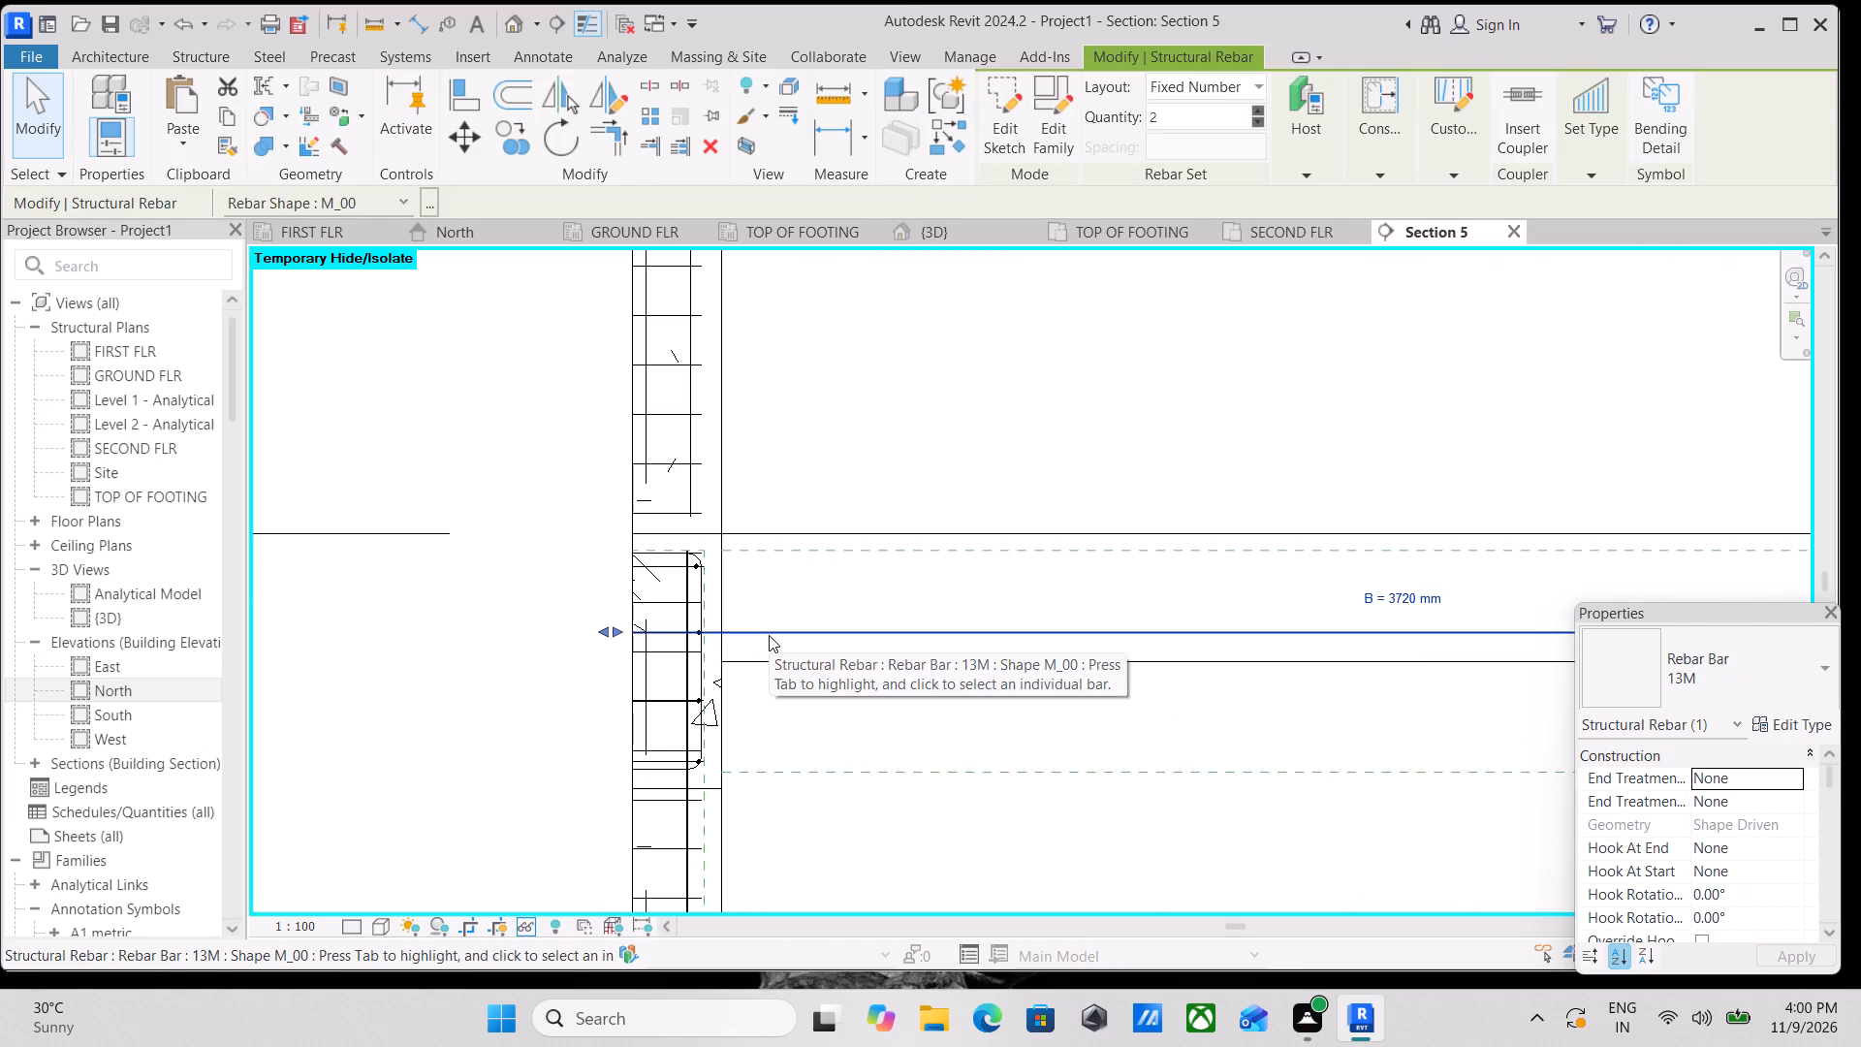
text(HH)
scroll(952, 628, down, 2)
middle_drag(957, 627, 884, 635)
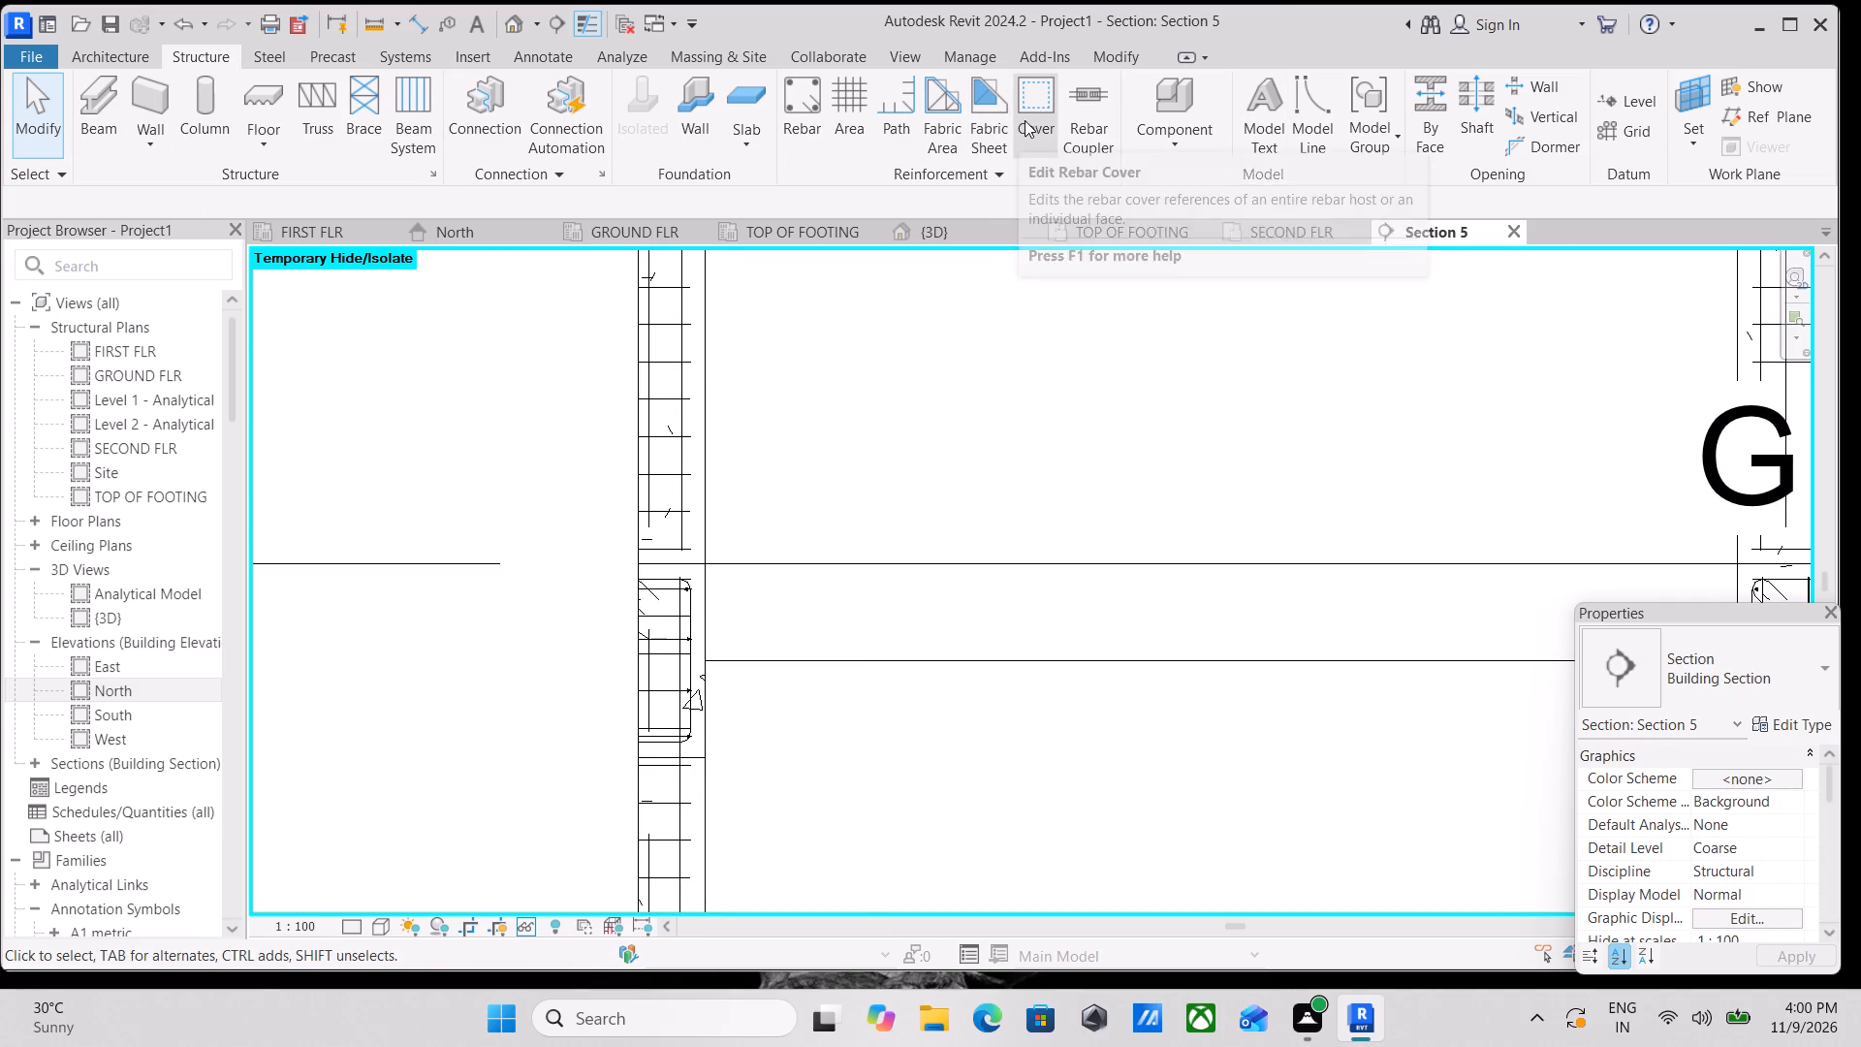
Start Edit Rebar Cover with face picking and review the cover types in Rebar Cover Settings.
click(1028, 118)
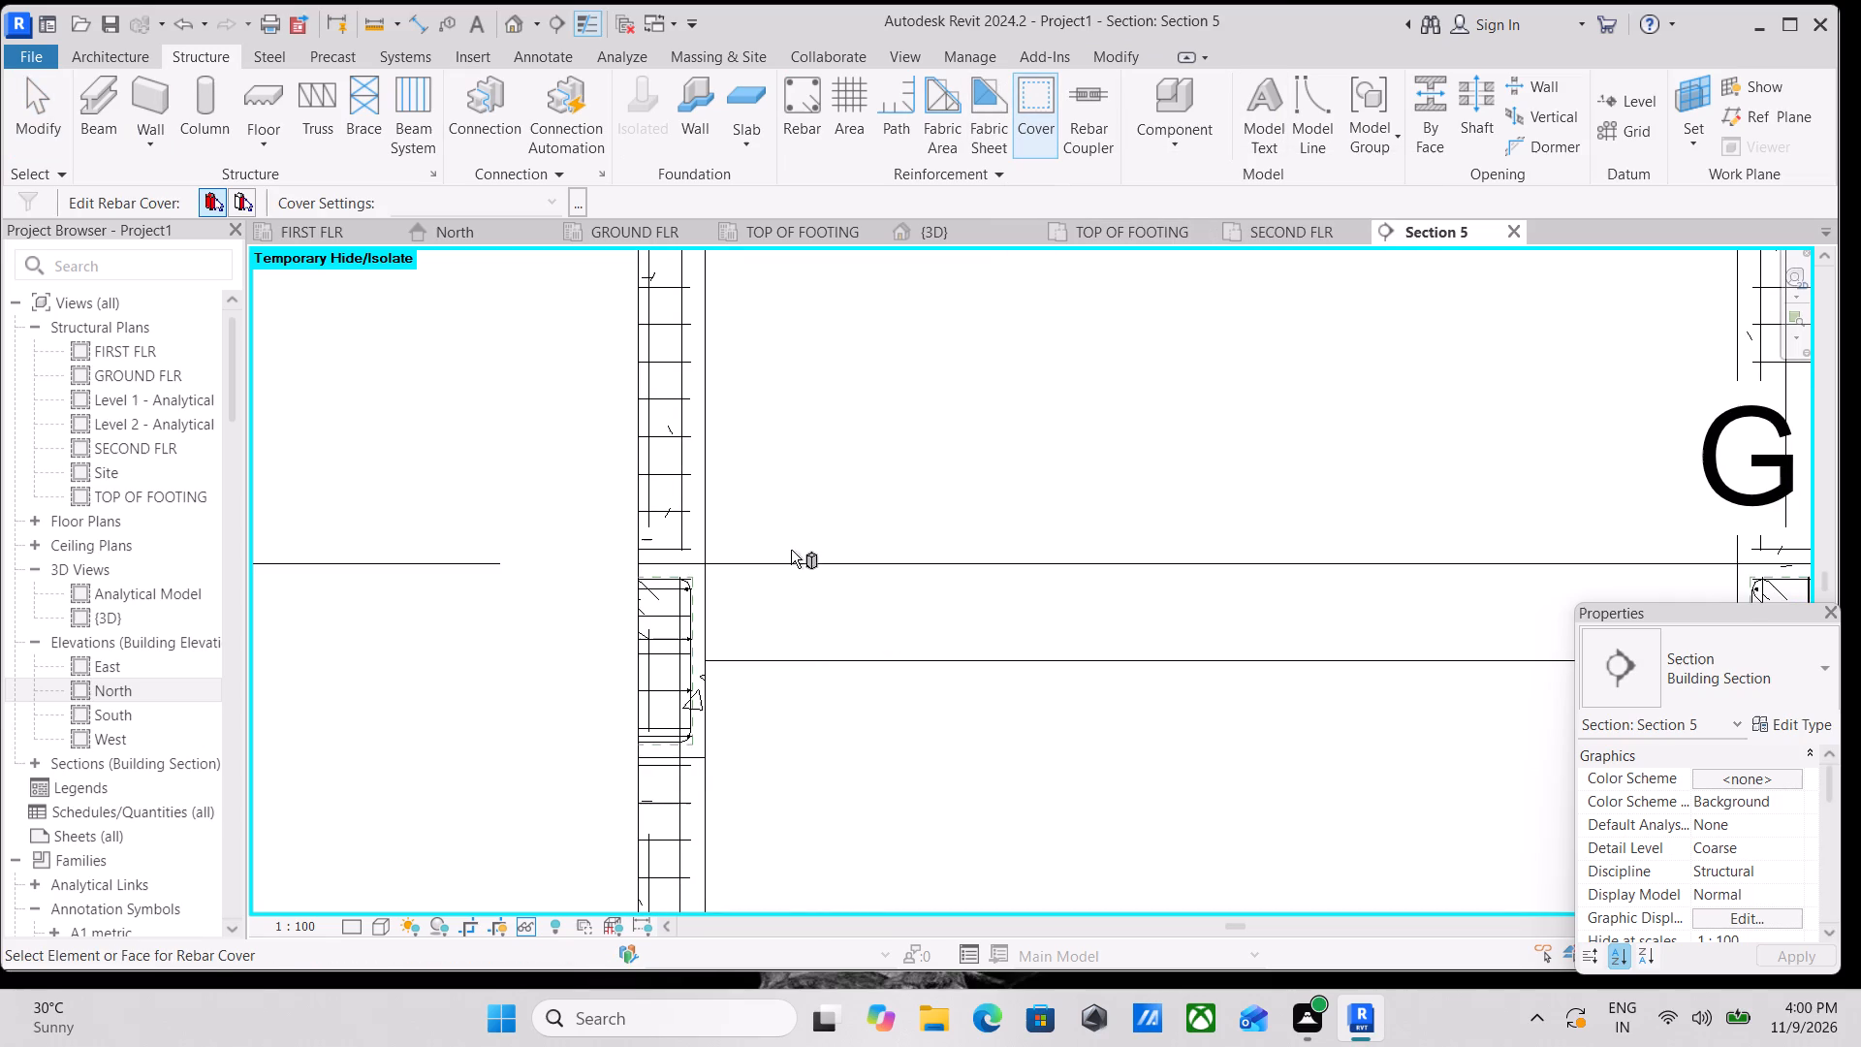
click(230, 198)
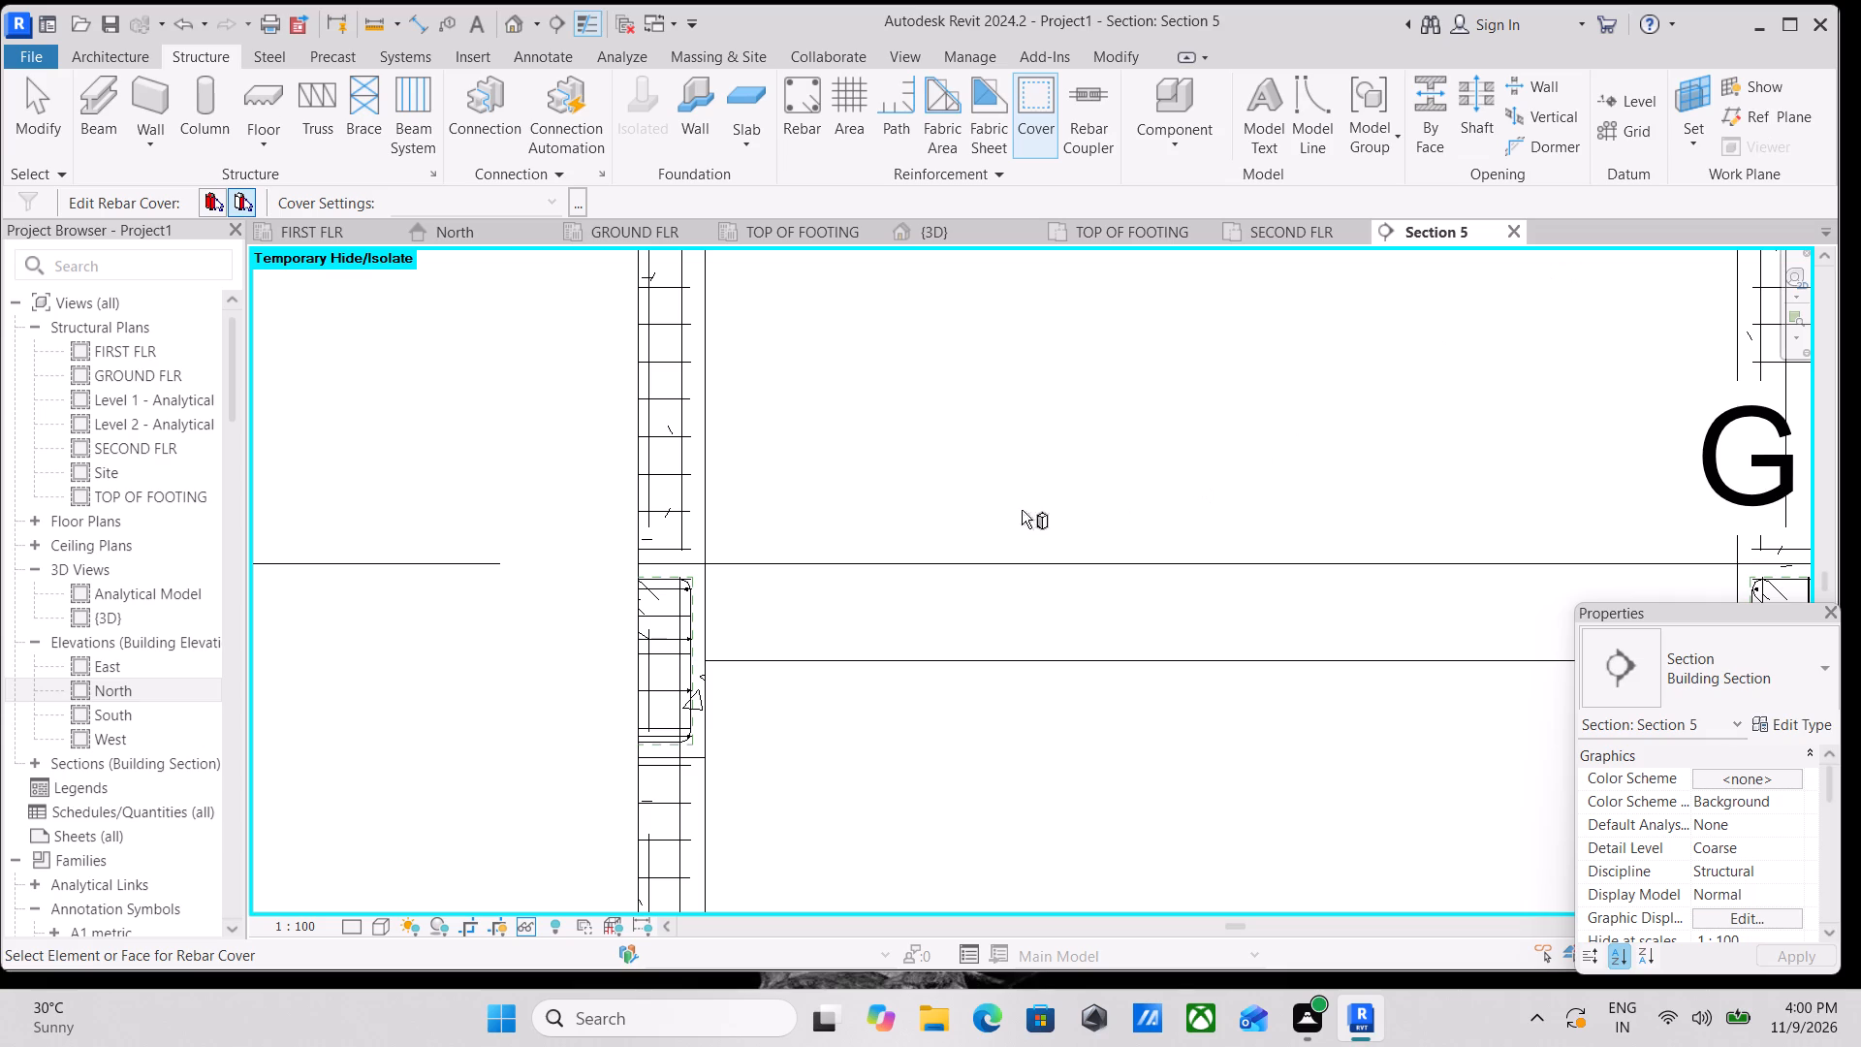
click(547, 195)
click(574, 193)
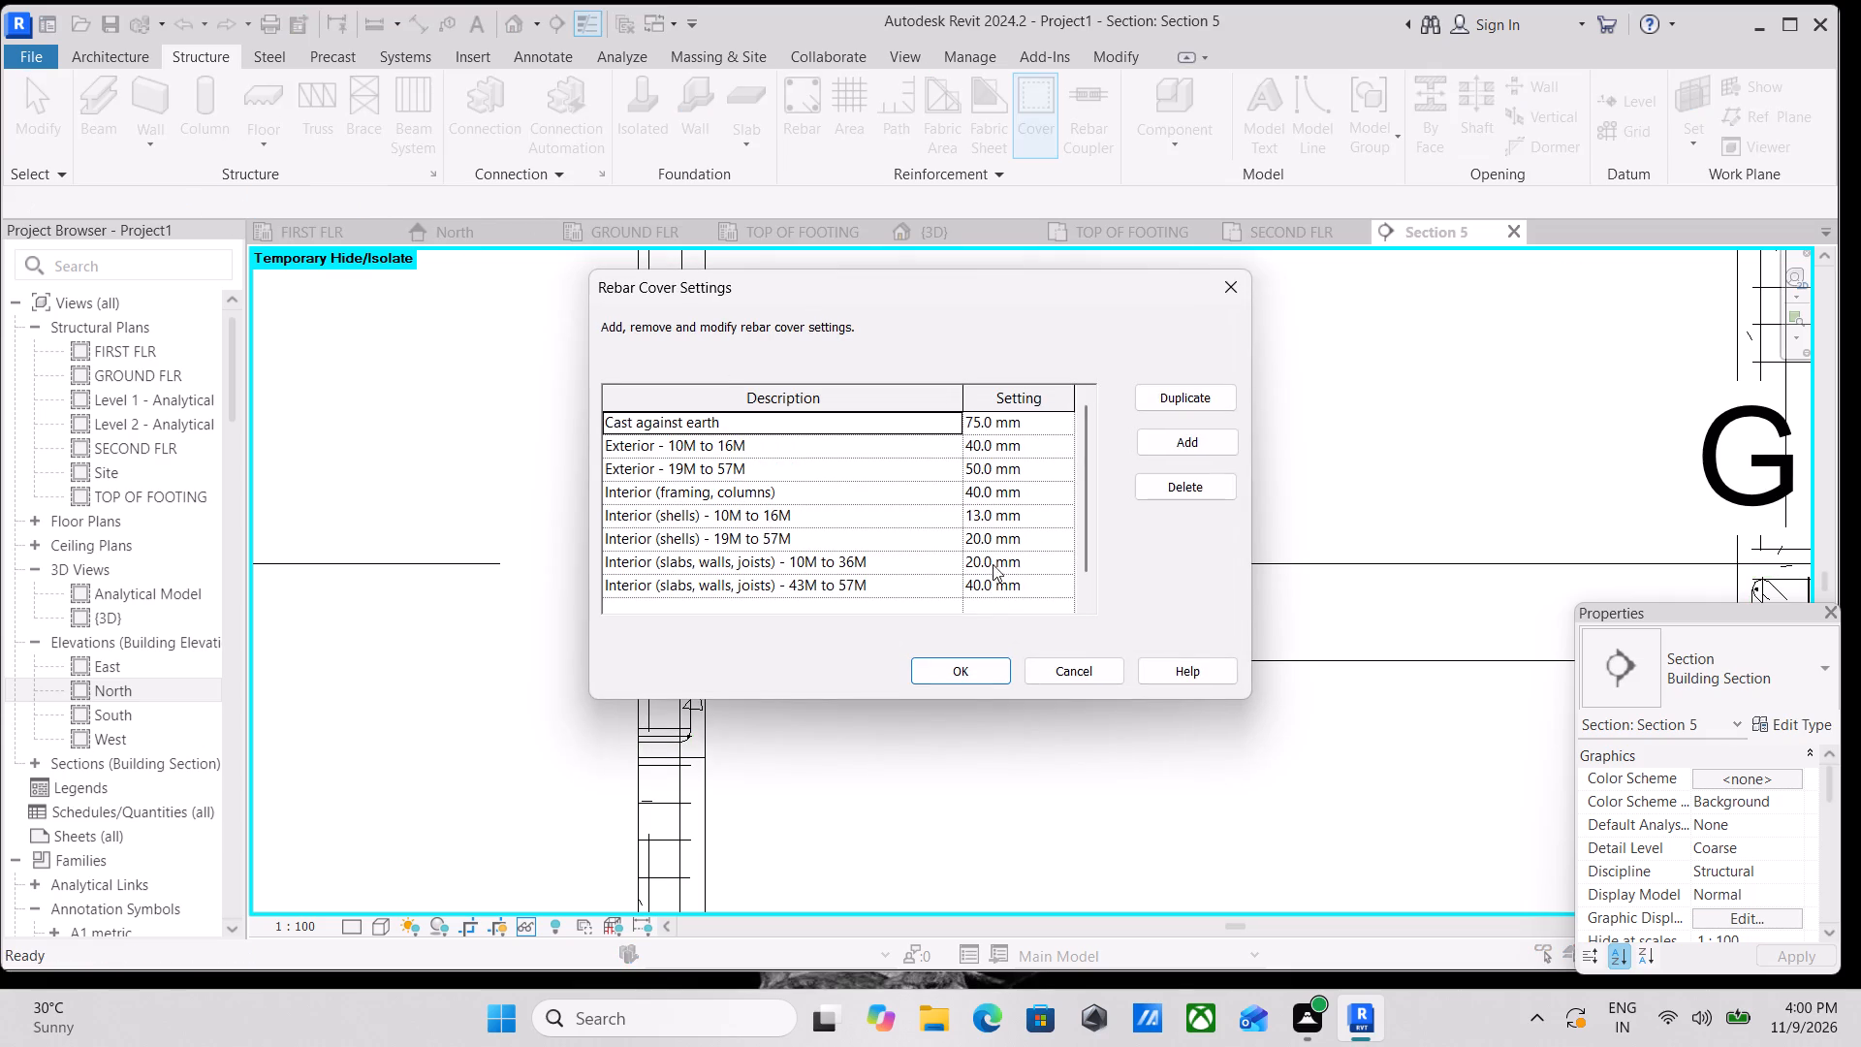
scroll(1084, 517, down, 2)
scroll(971, 574, up, 1)
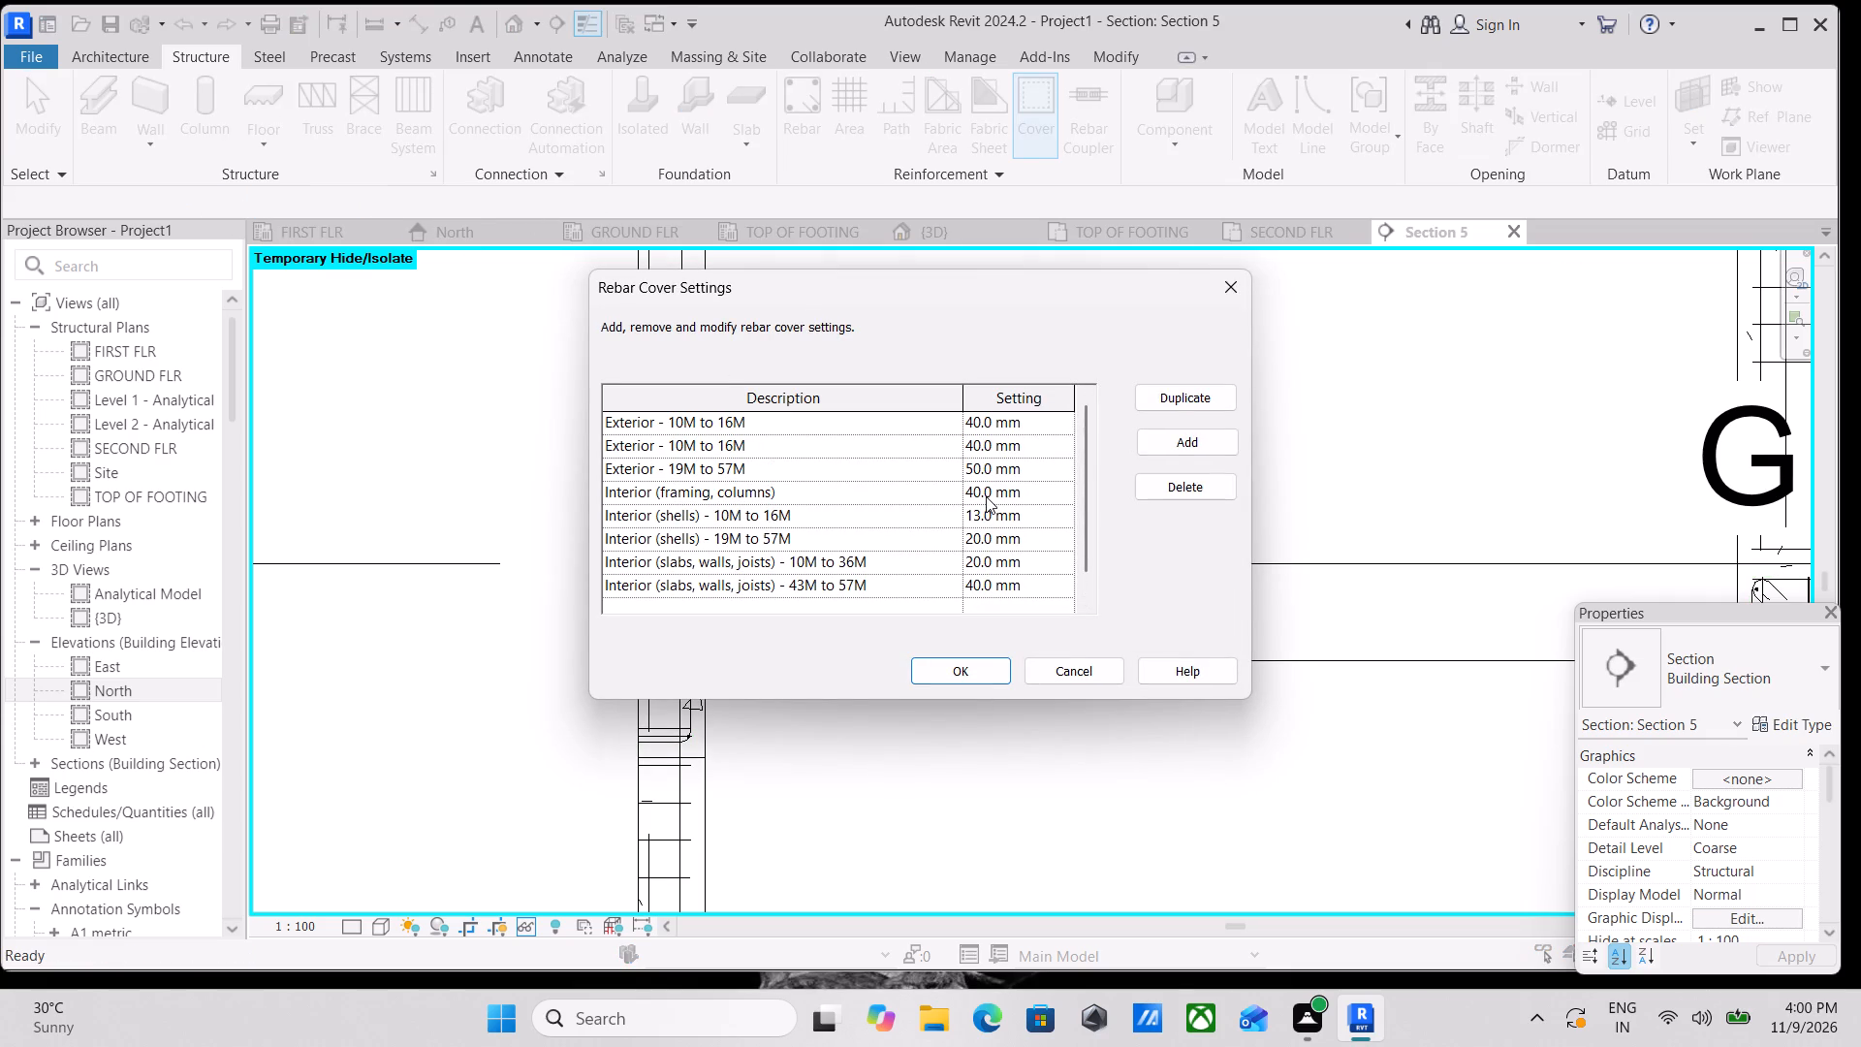
click(978, 516)
click(951, 677)
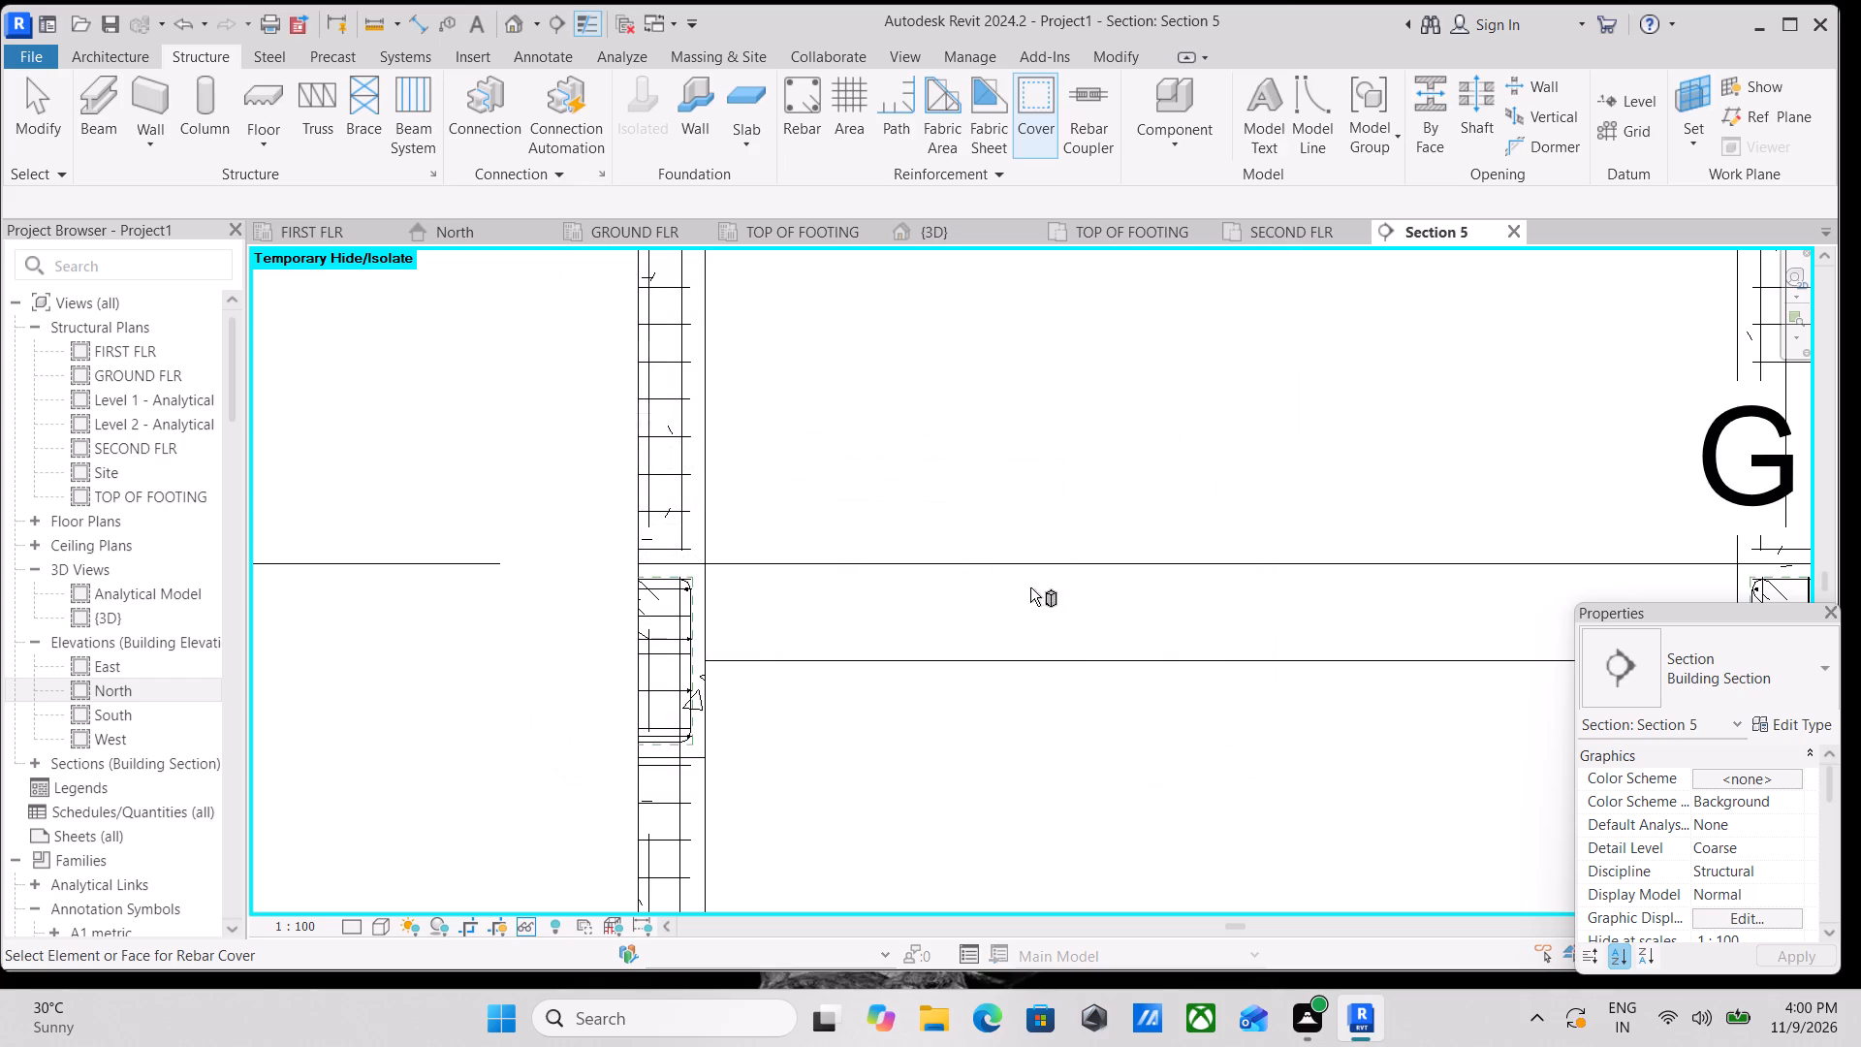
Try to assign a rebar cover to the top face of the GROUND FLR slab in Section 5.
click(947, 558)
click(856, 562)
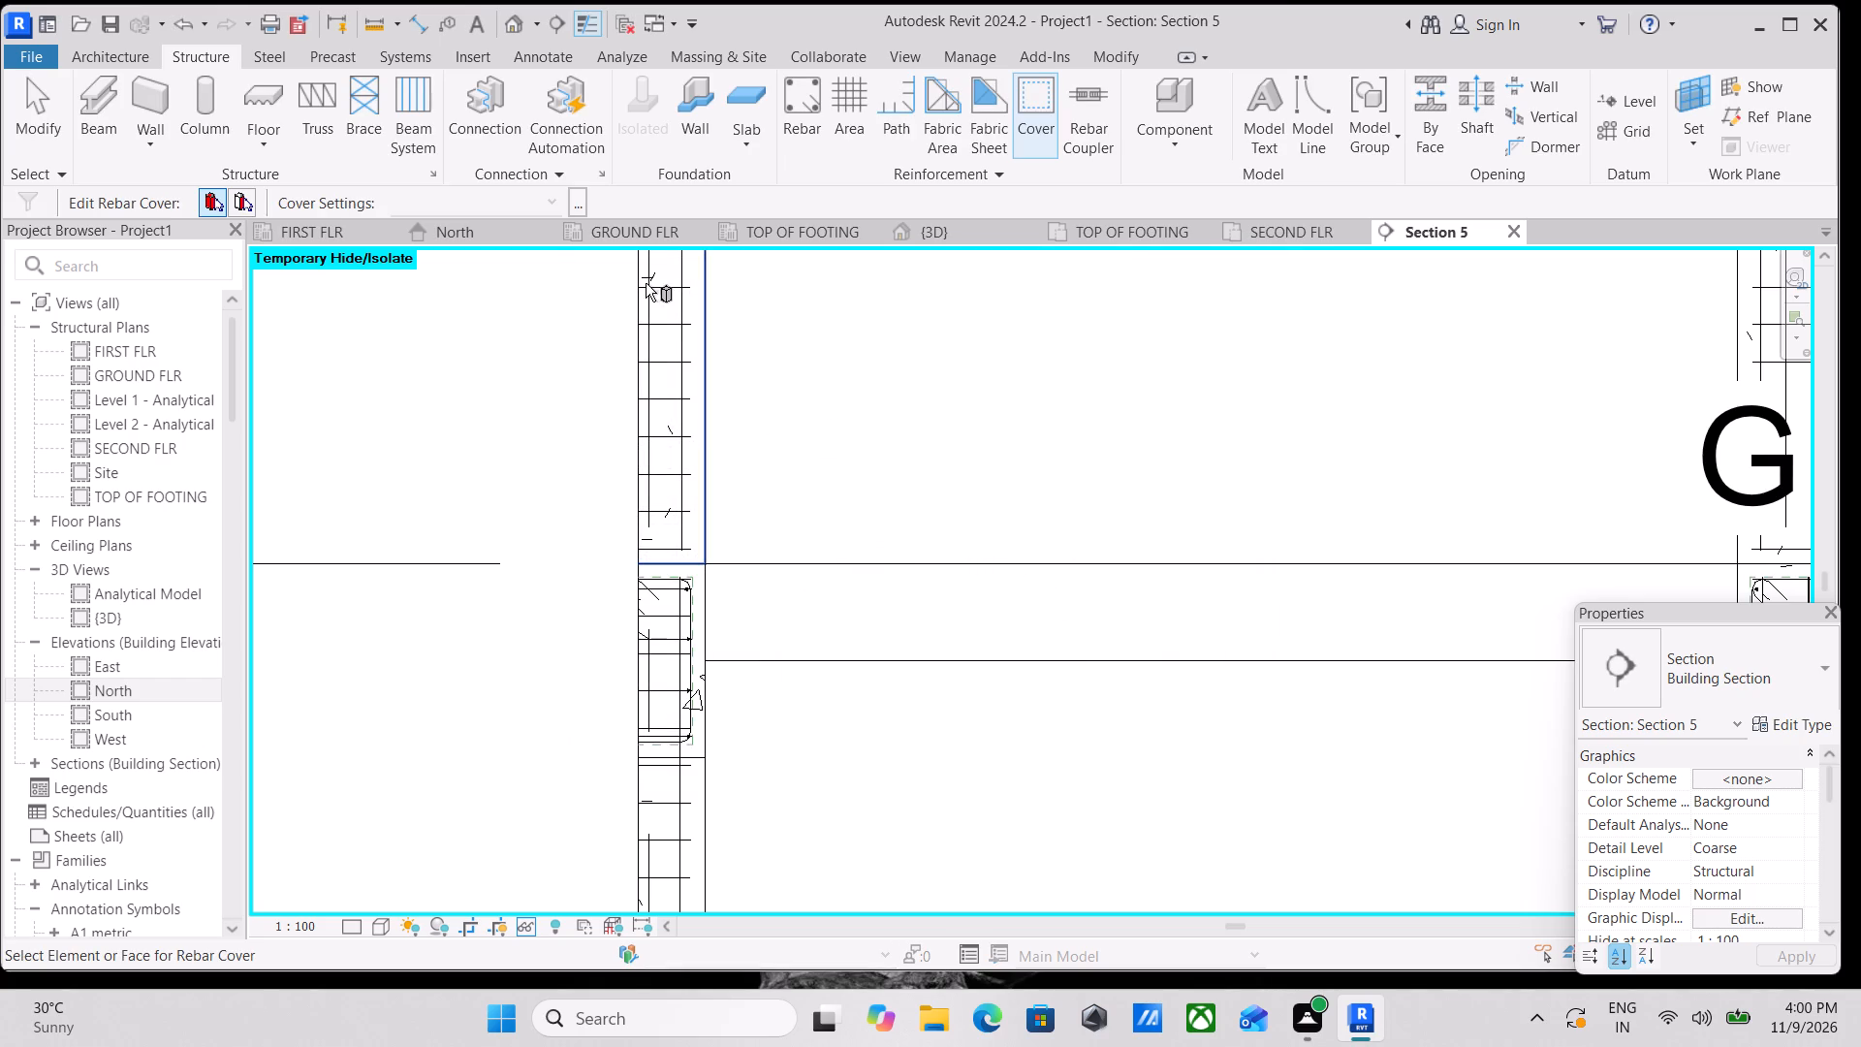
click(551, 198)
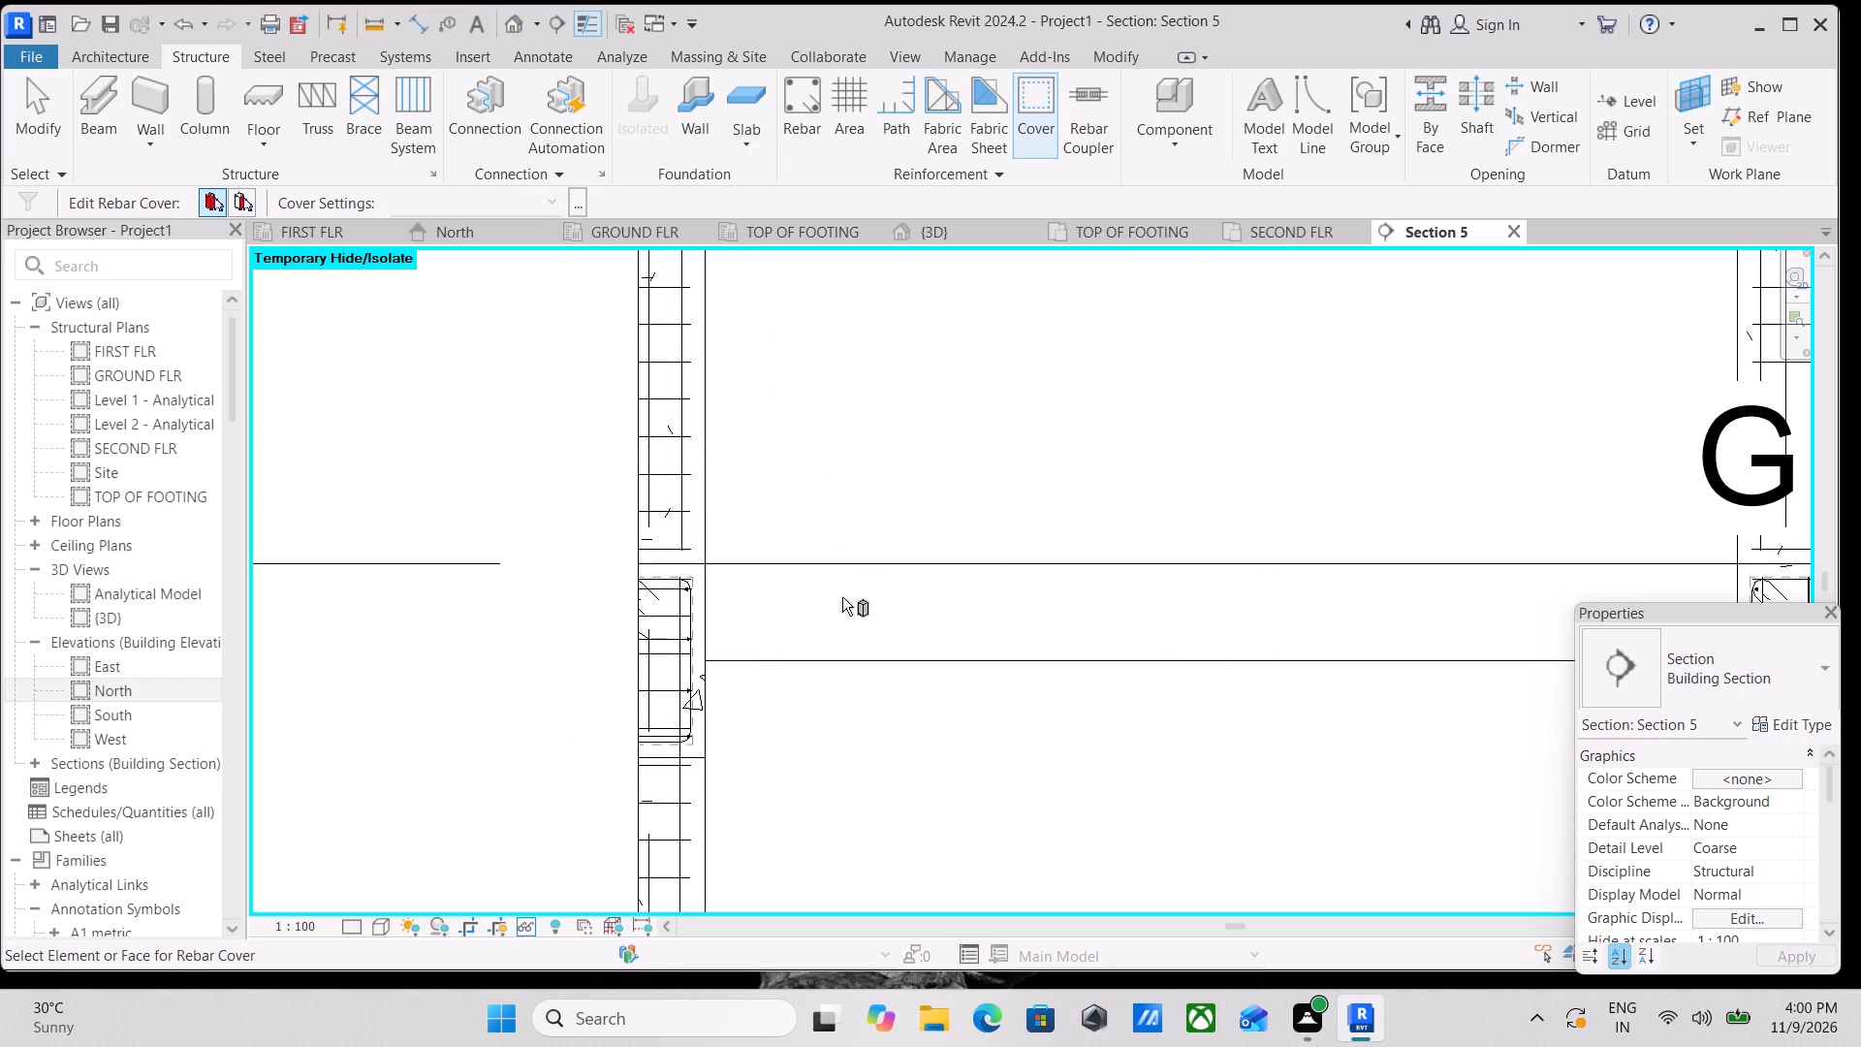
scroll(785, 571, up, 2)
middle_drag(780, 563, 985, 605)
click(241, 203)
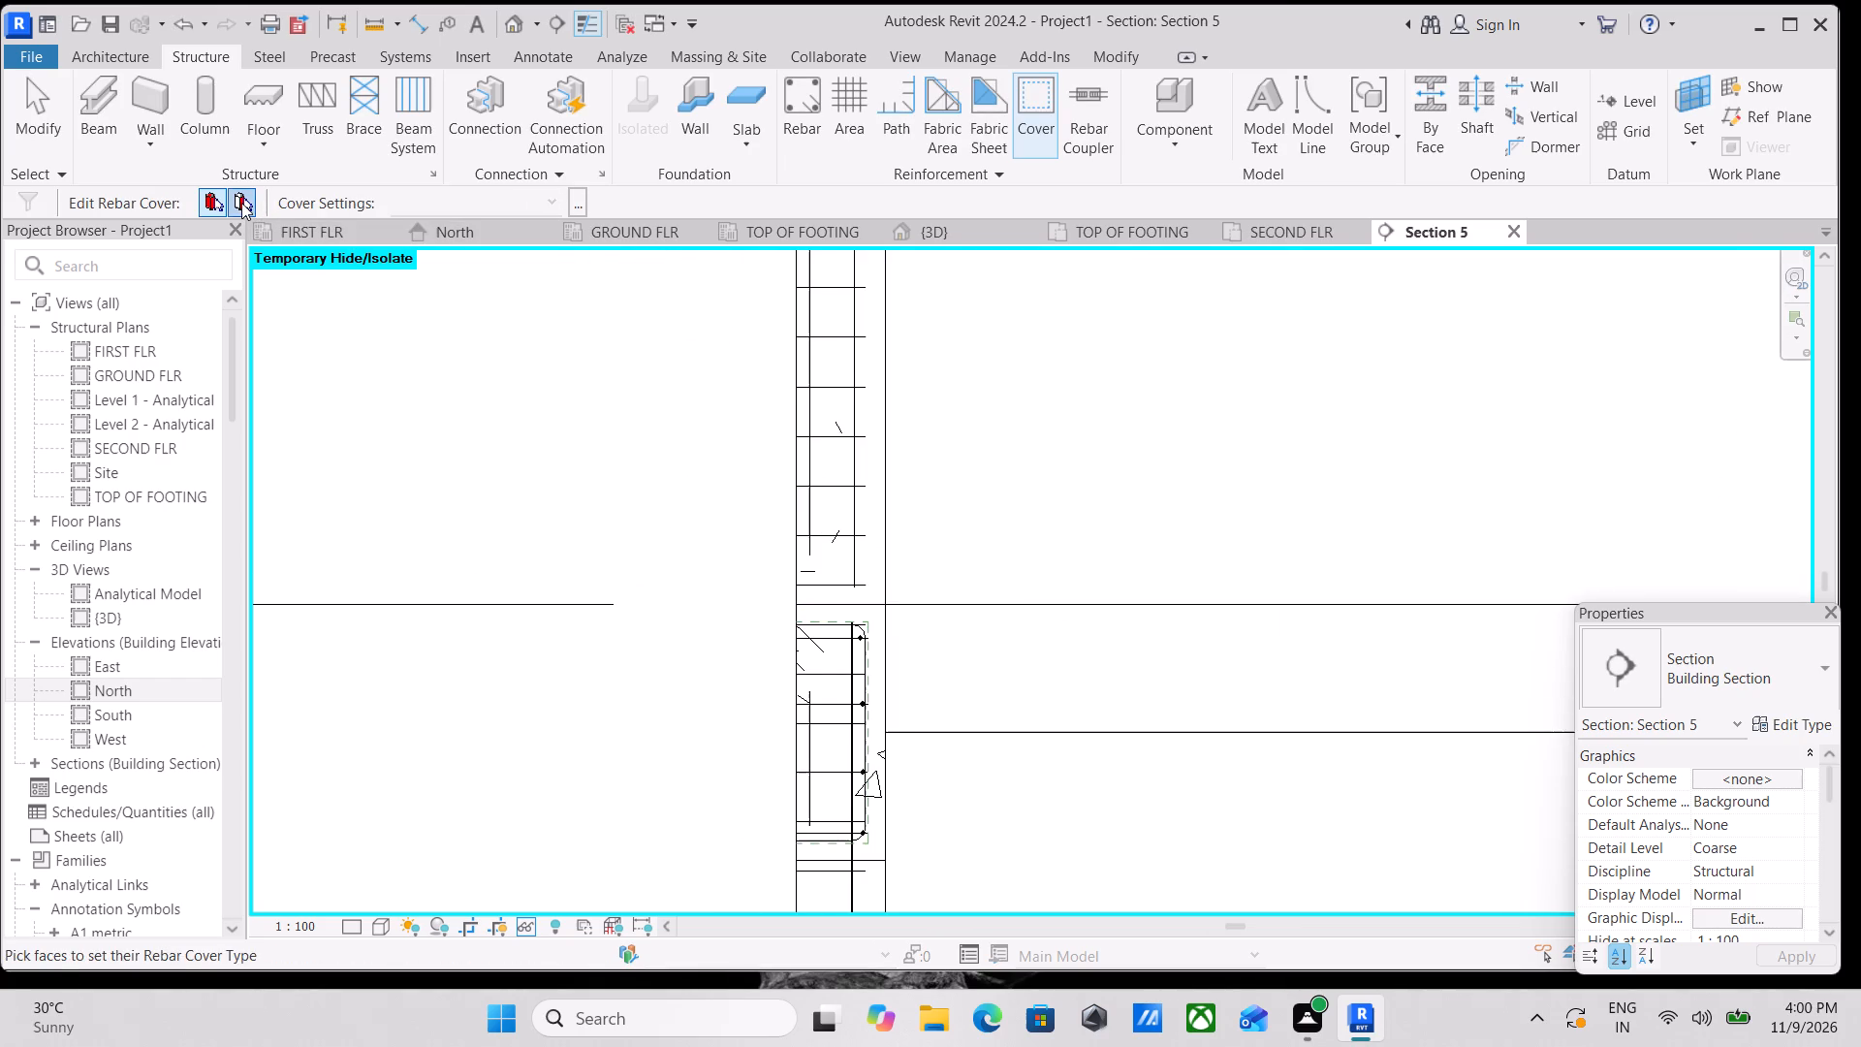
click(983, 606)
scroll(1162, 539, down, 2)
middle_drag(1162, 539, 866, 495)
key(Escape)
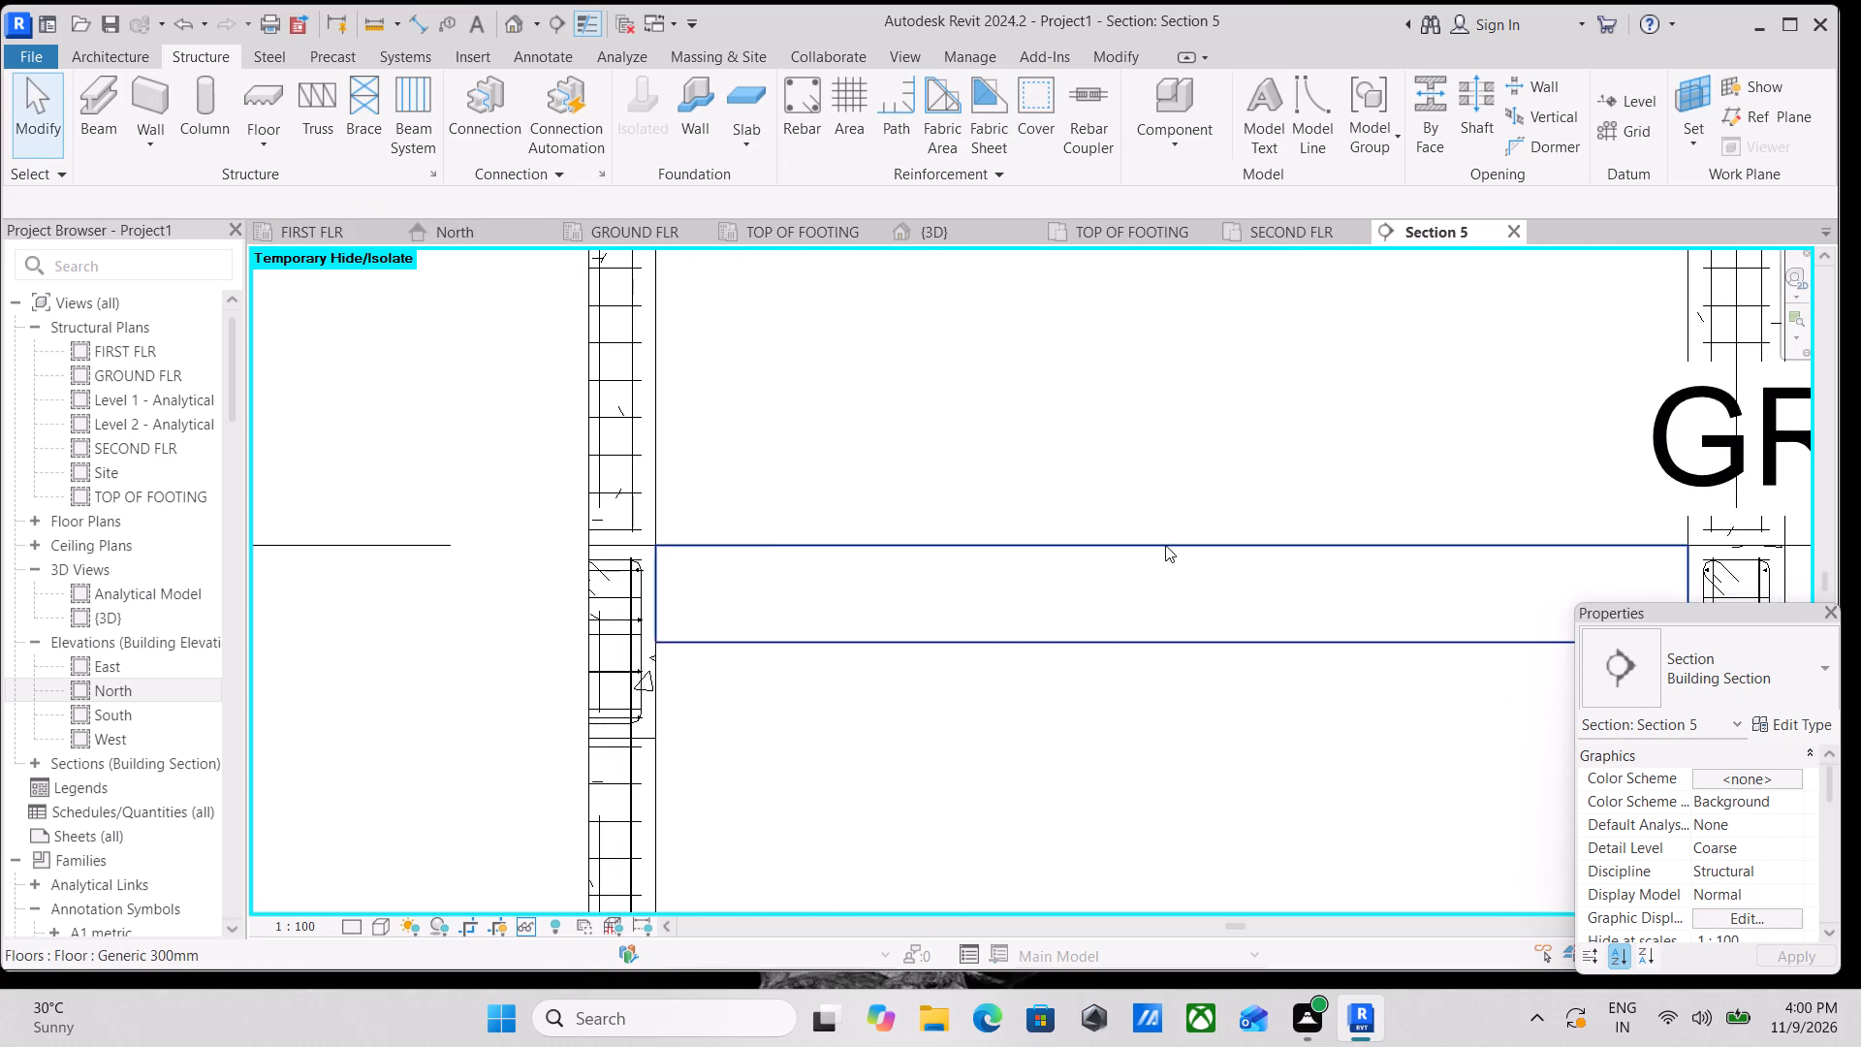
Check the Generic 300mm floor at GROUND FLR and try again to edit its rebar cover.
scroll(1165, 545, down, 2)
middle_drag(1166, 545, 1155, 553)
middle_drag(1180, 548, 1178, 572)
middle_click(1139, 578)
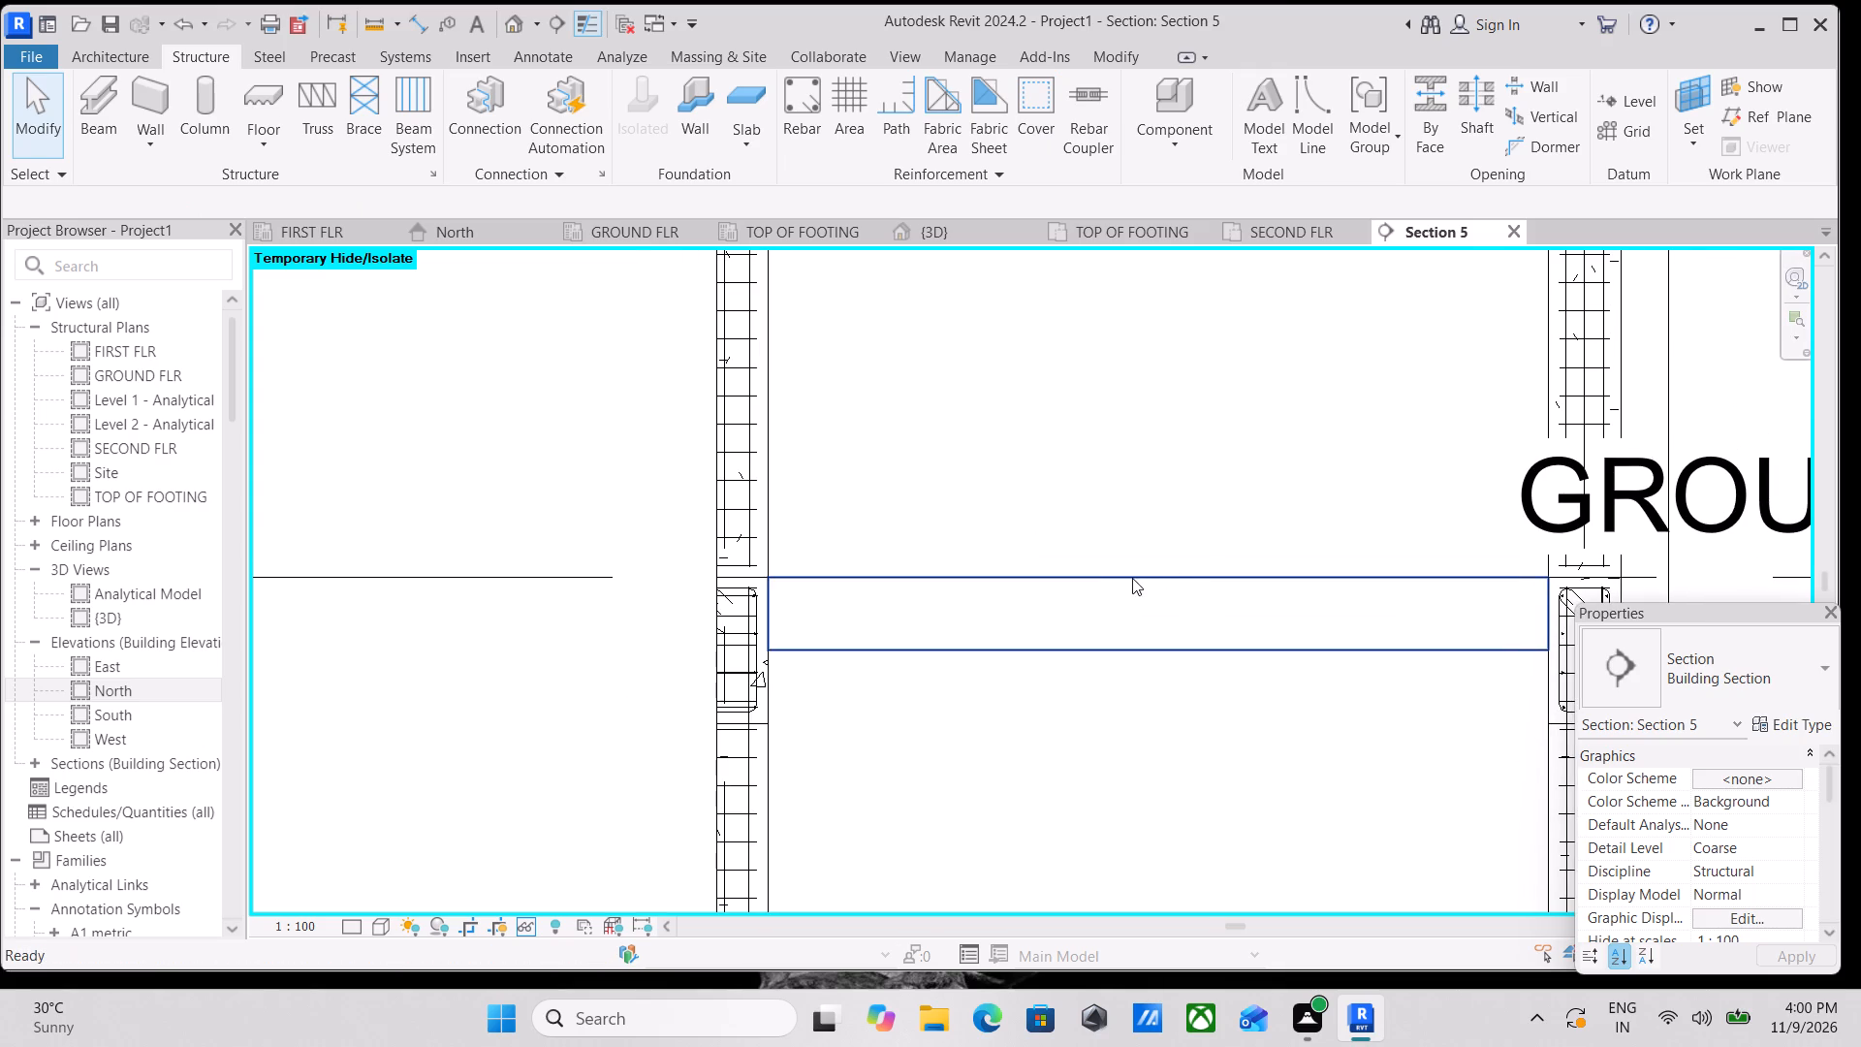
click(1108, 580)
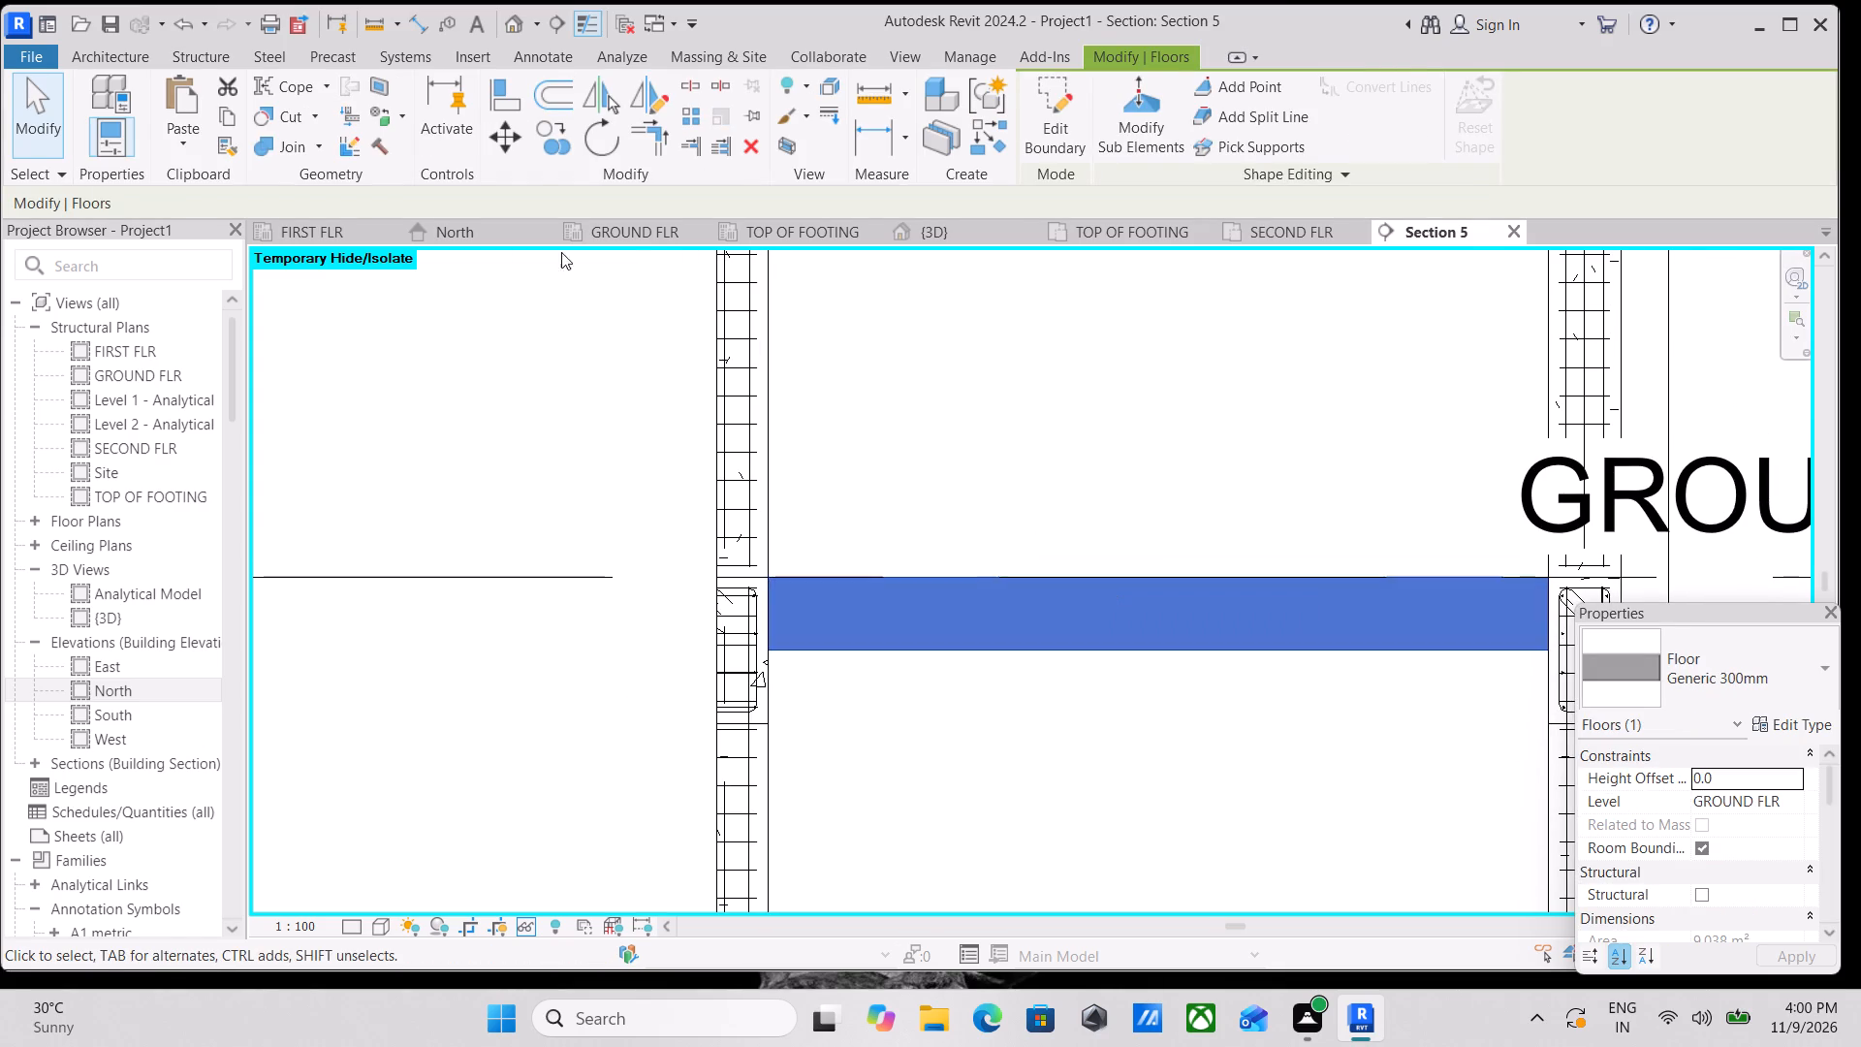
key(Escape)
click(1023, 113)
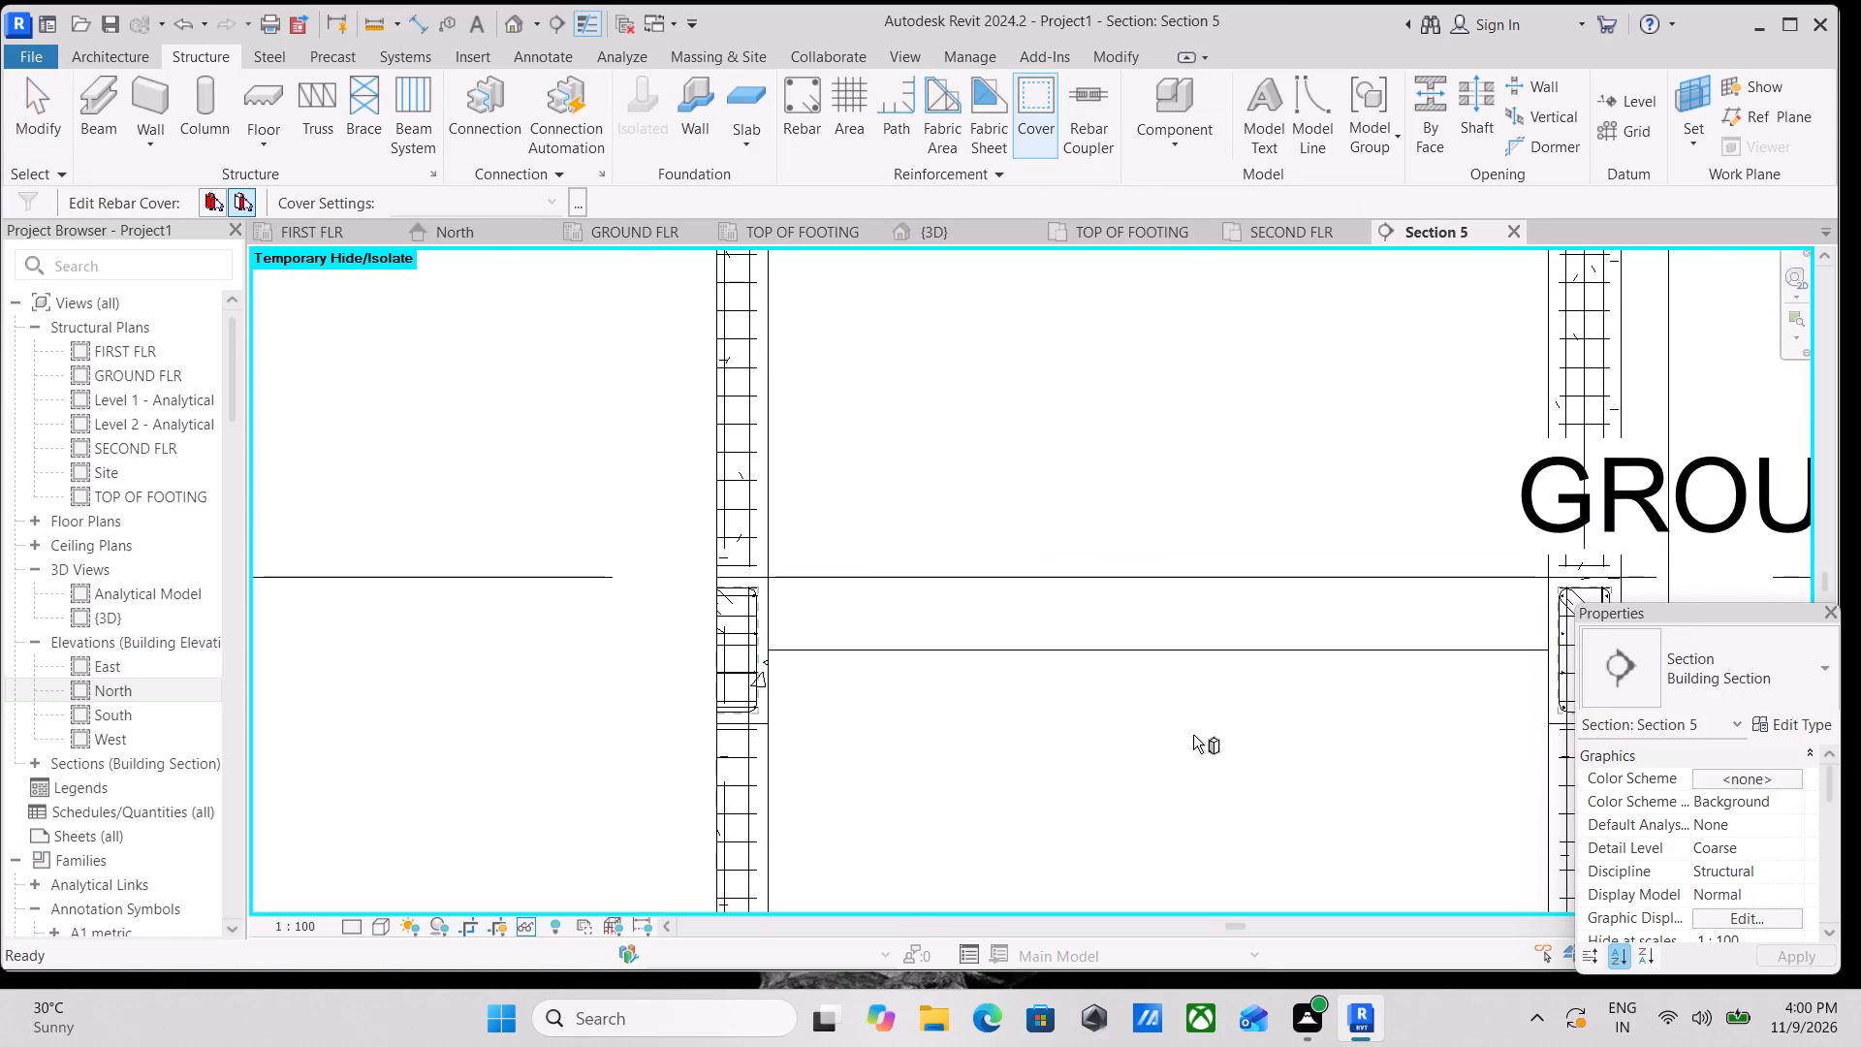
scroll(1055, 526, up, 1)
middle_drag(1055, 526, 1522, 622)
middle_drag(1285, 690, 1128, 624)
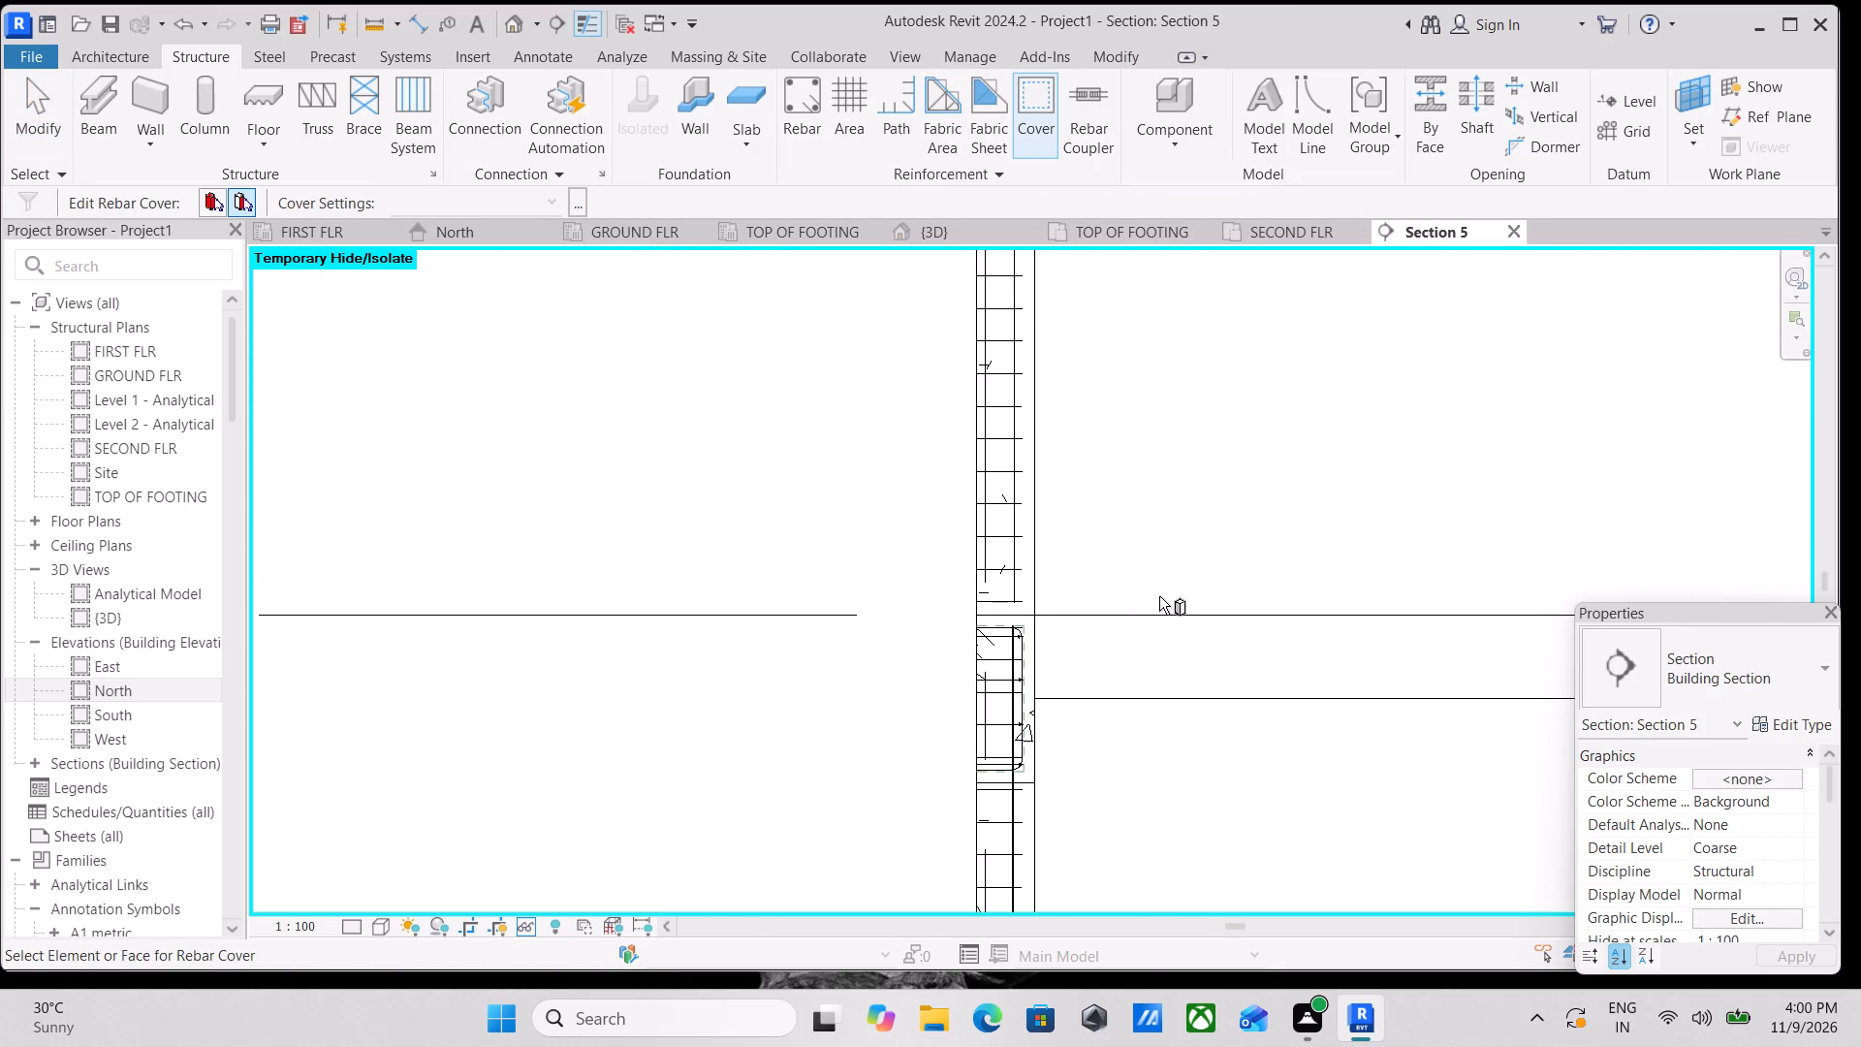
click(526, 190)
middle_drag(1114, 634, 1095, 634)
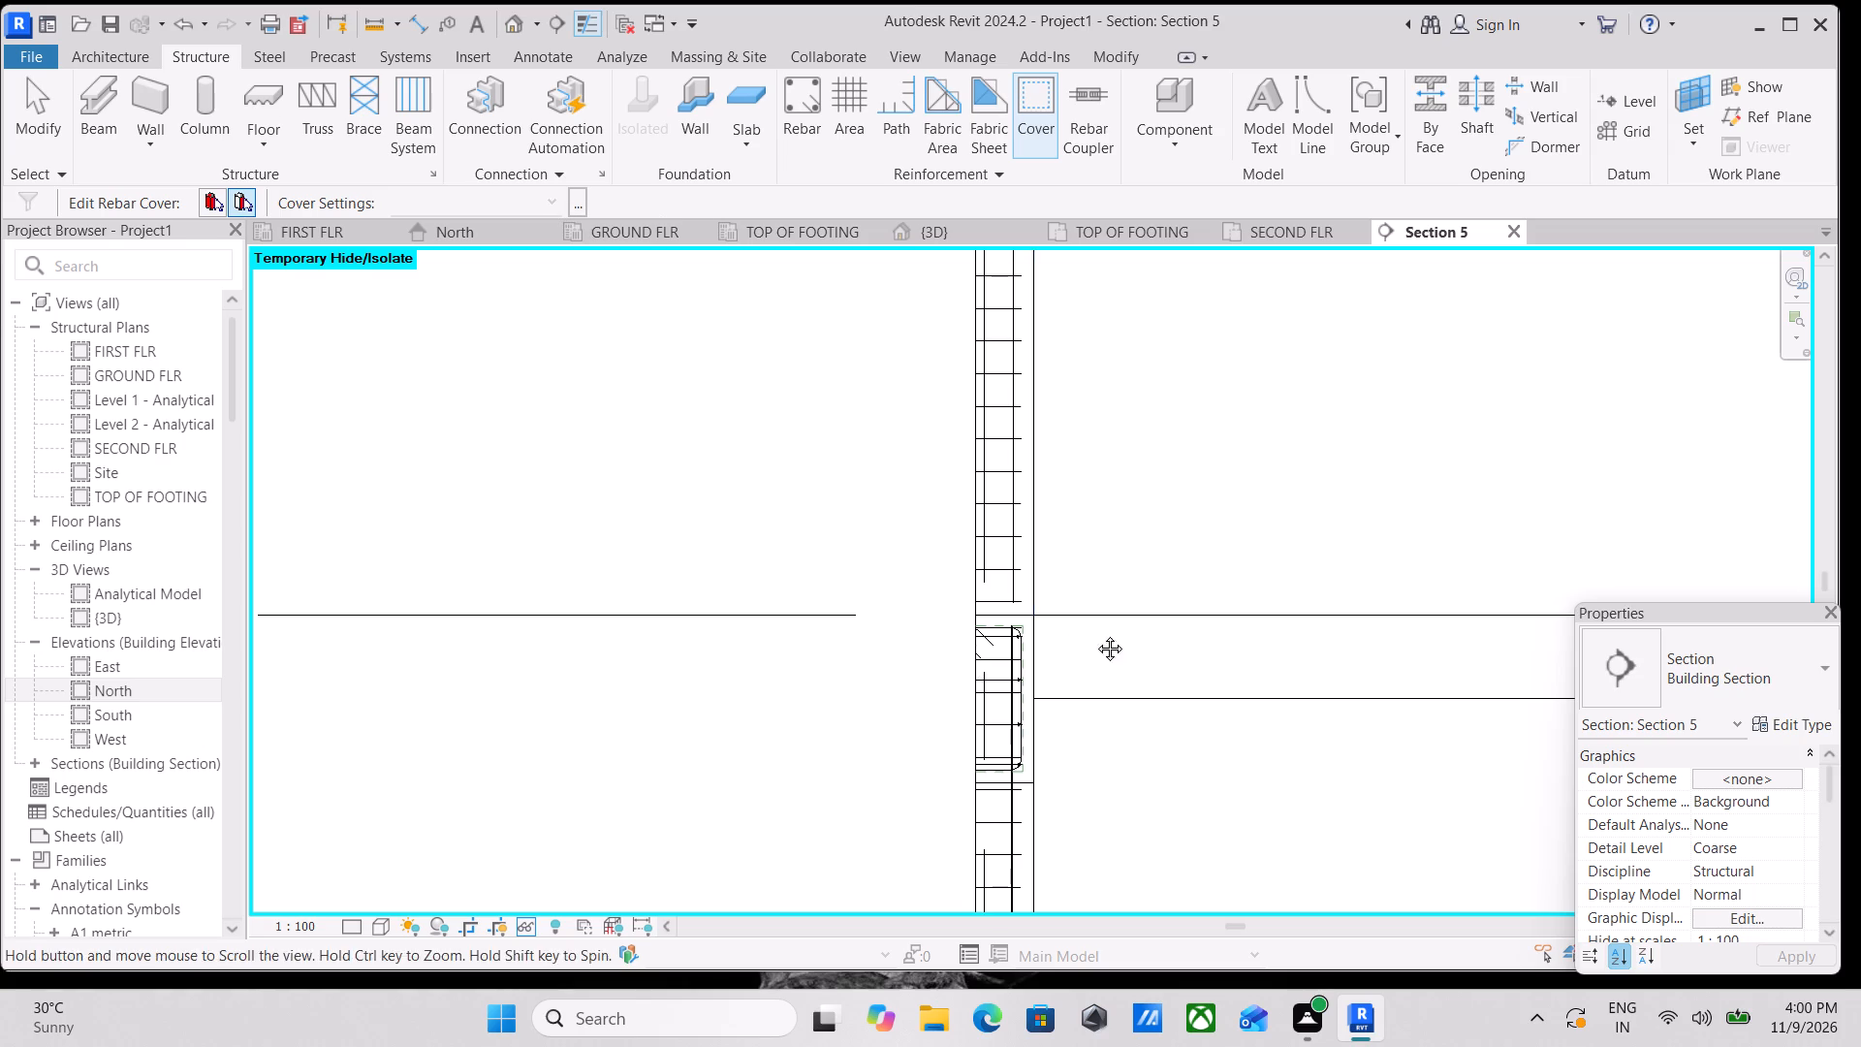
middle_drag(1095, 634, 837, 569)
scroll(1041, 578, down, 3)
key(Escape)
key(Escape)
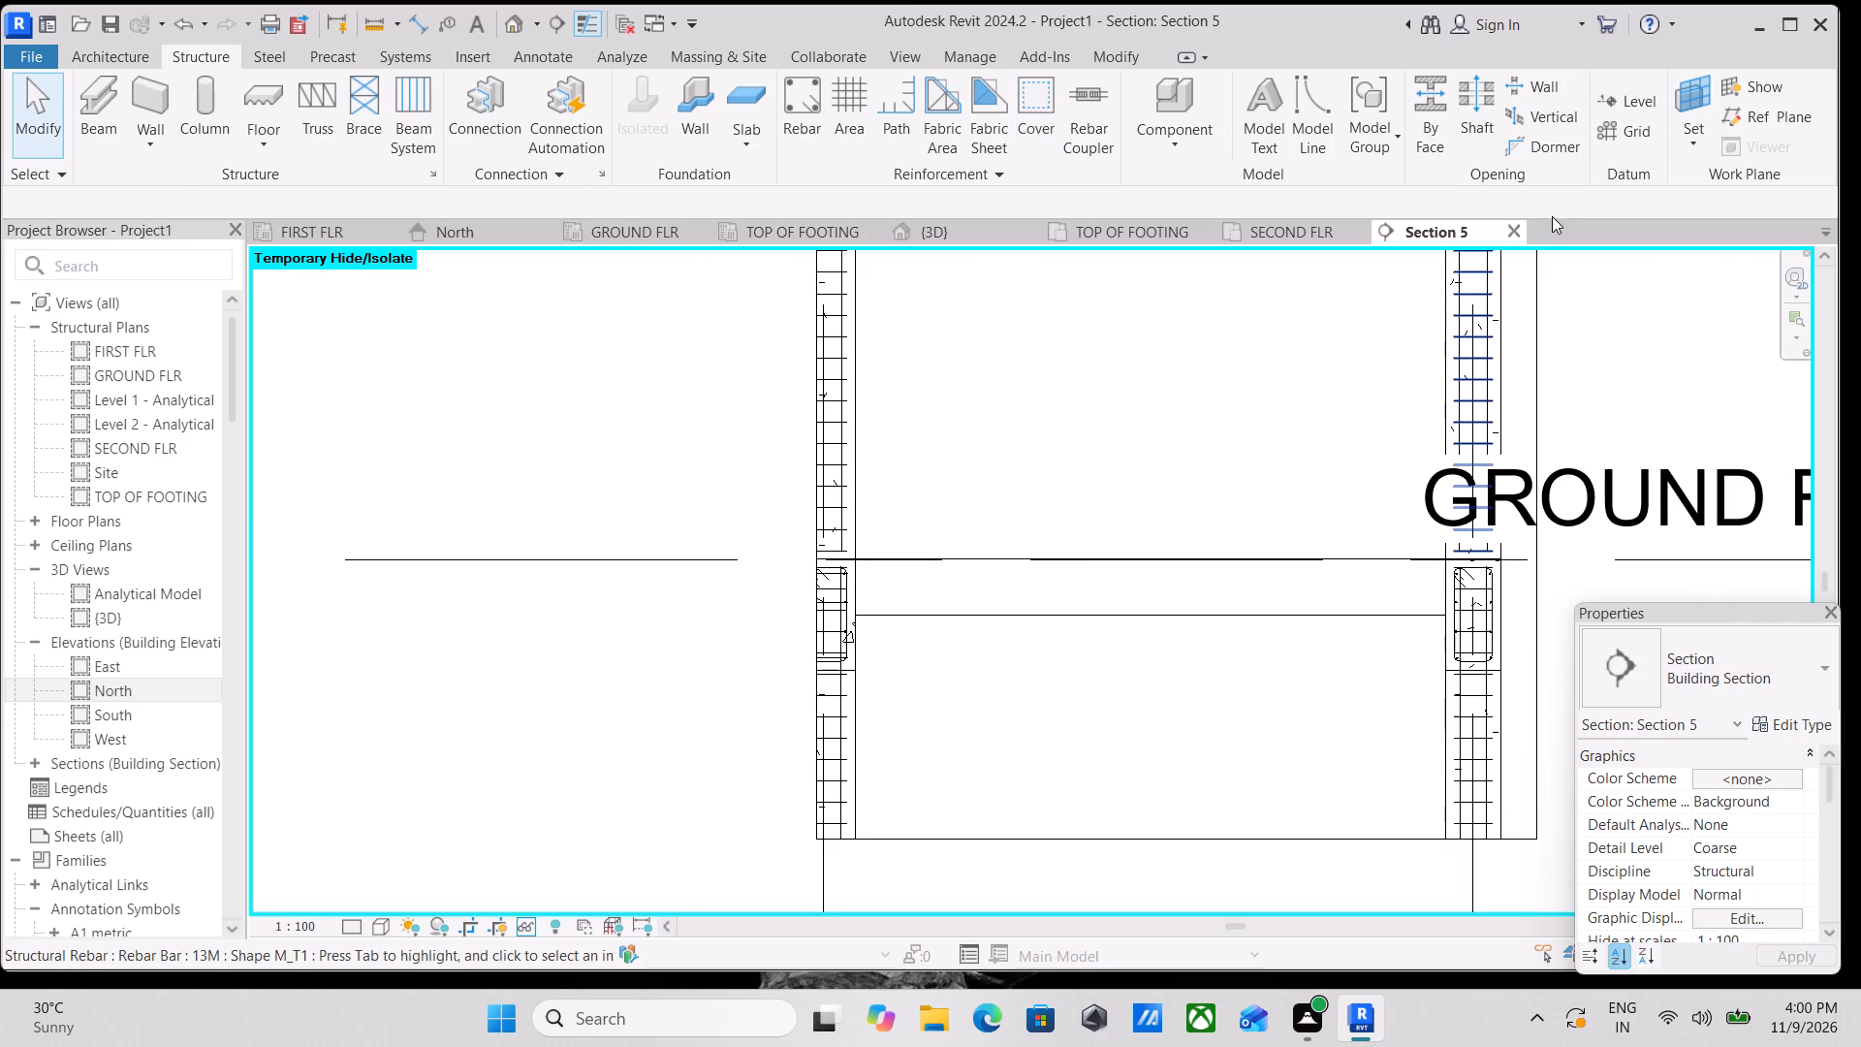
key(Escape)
Close Section 5 and shorten its line on the FIRST FLR plan so its ends sit near grids D and E.
click(1512, 233)
scroll(1310, 603, down, 1)
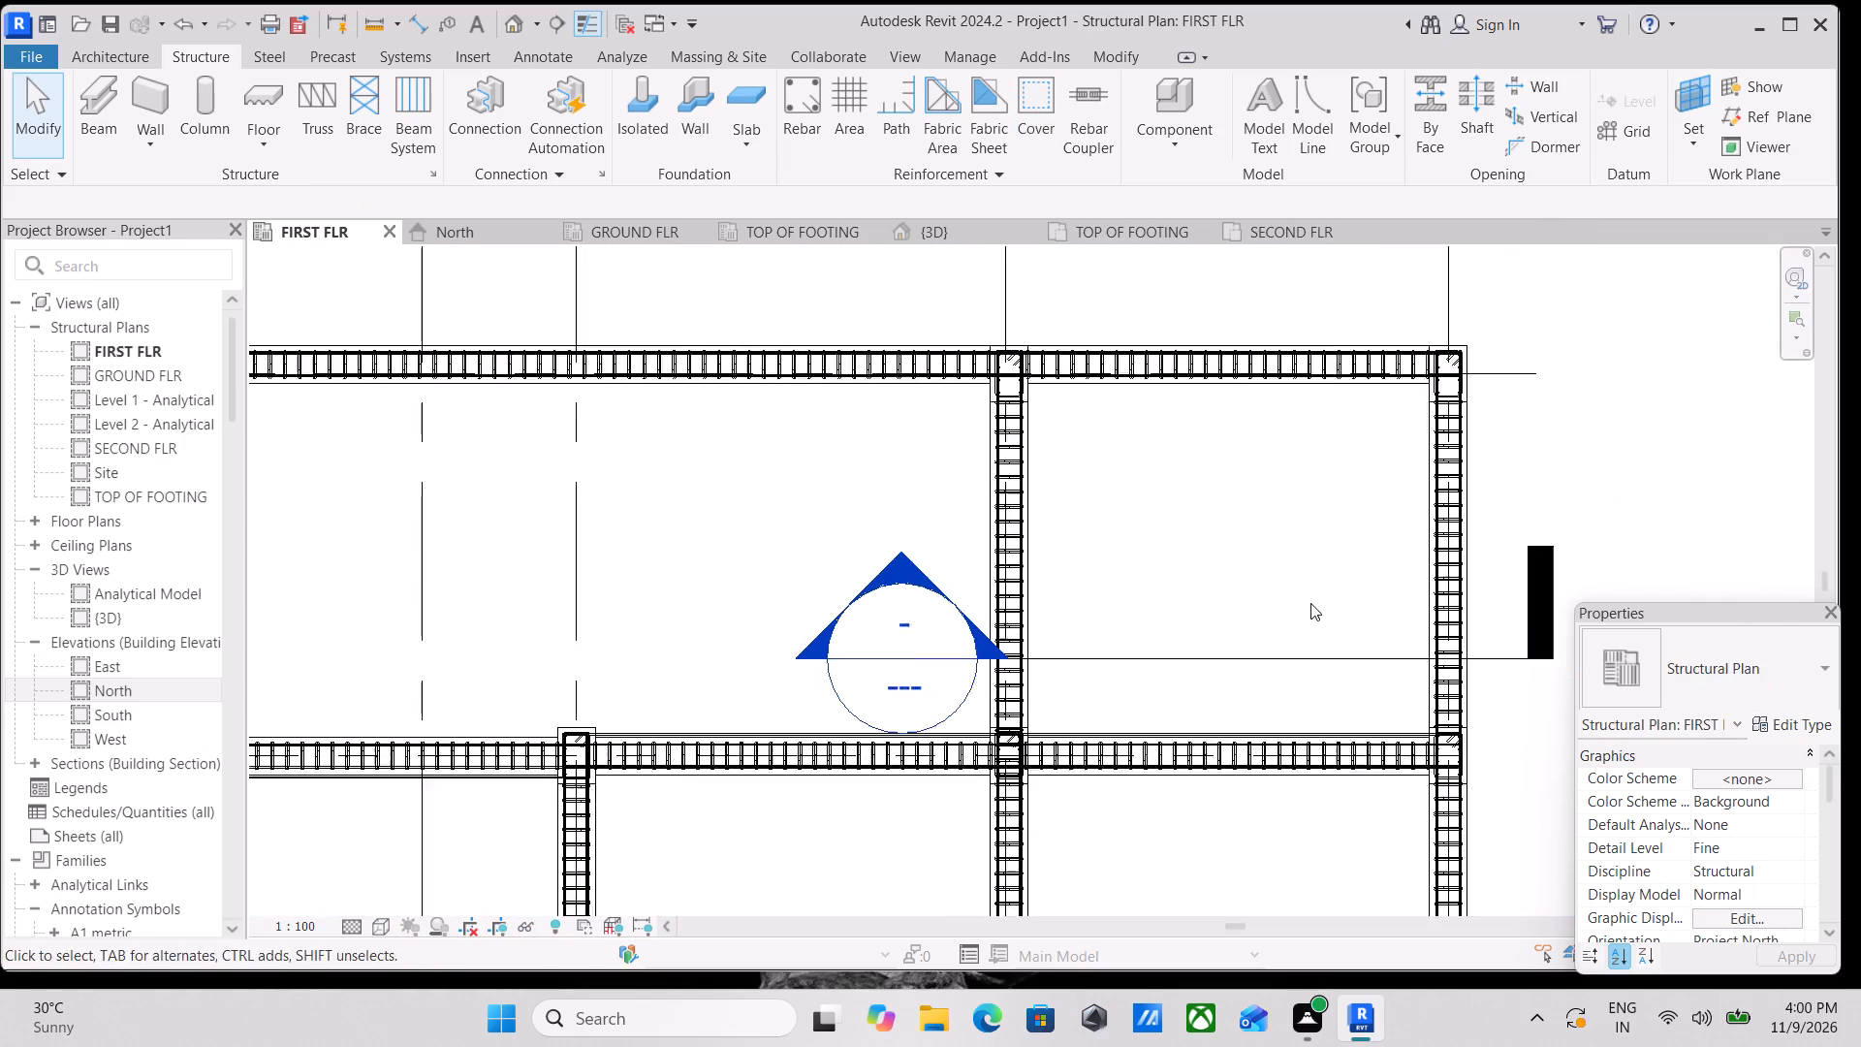
scroll(1310, 603, down, 1)
middle_drag(1310, 603, 1325, 553)
click(1117, 599)
drag(1035, 600, 1090, 598)
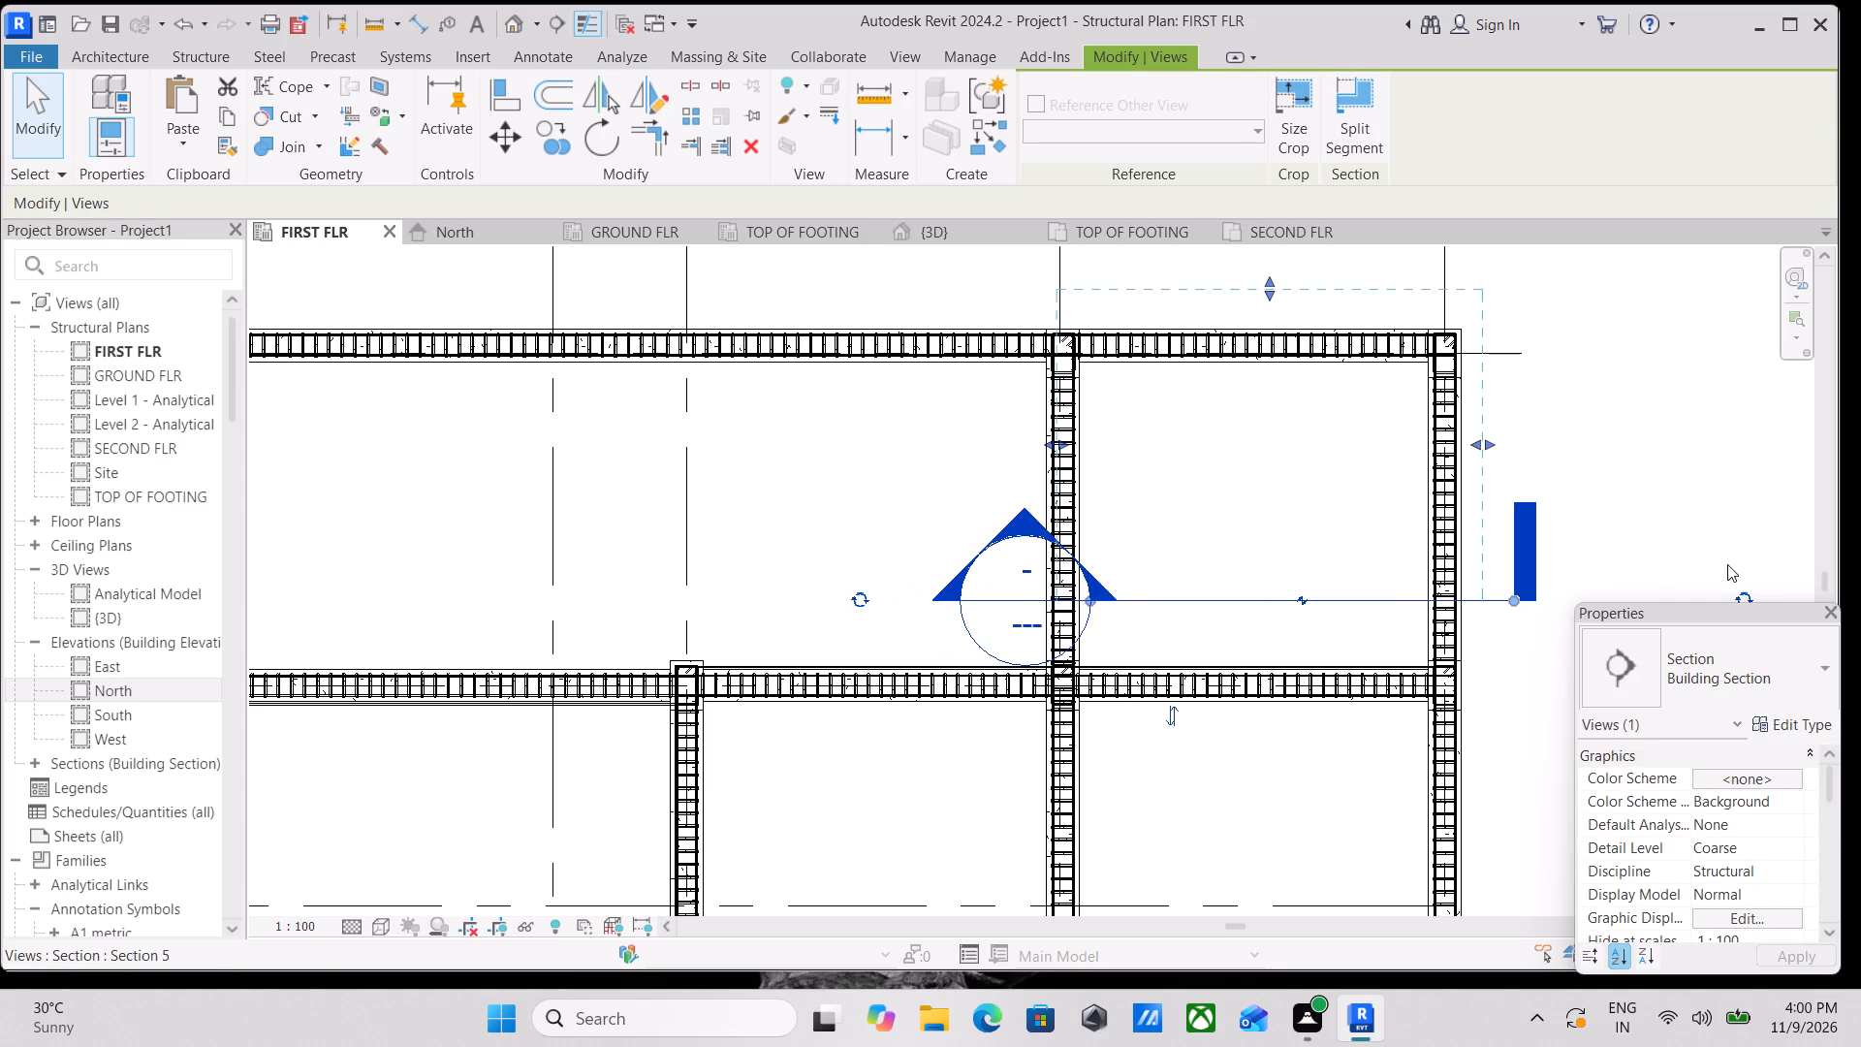
drag(1513, 604, 1429, 604)
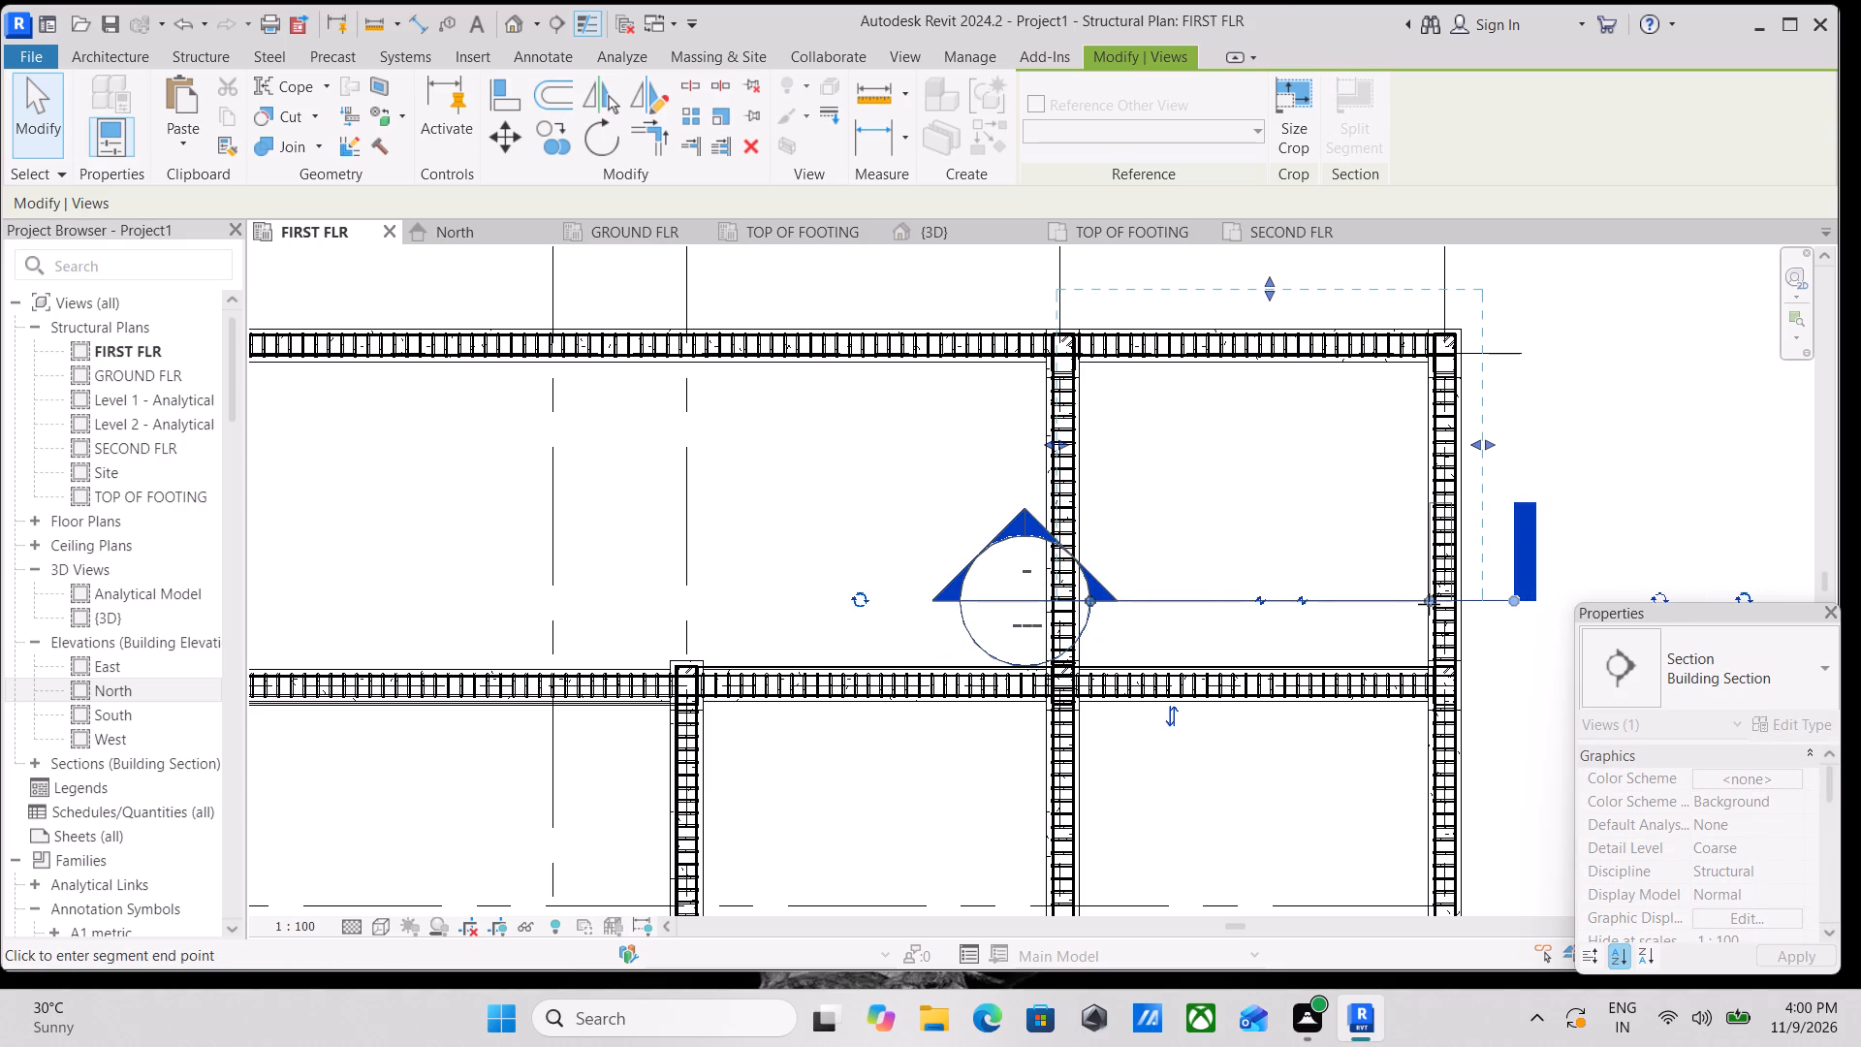
drag(1429, 604, 1426, 604)
middle_click(1358, 604)
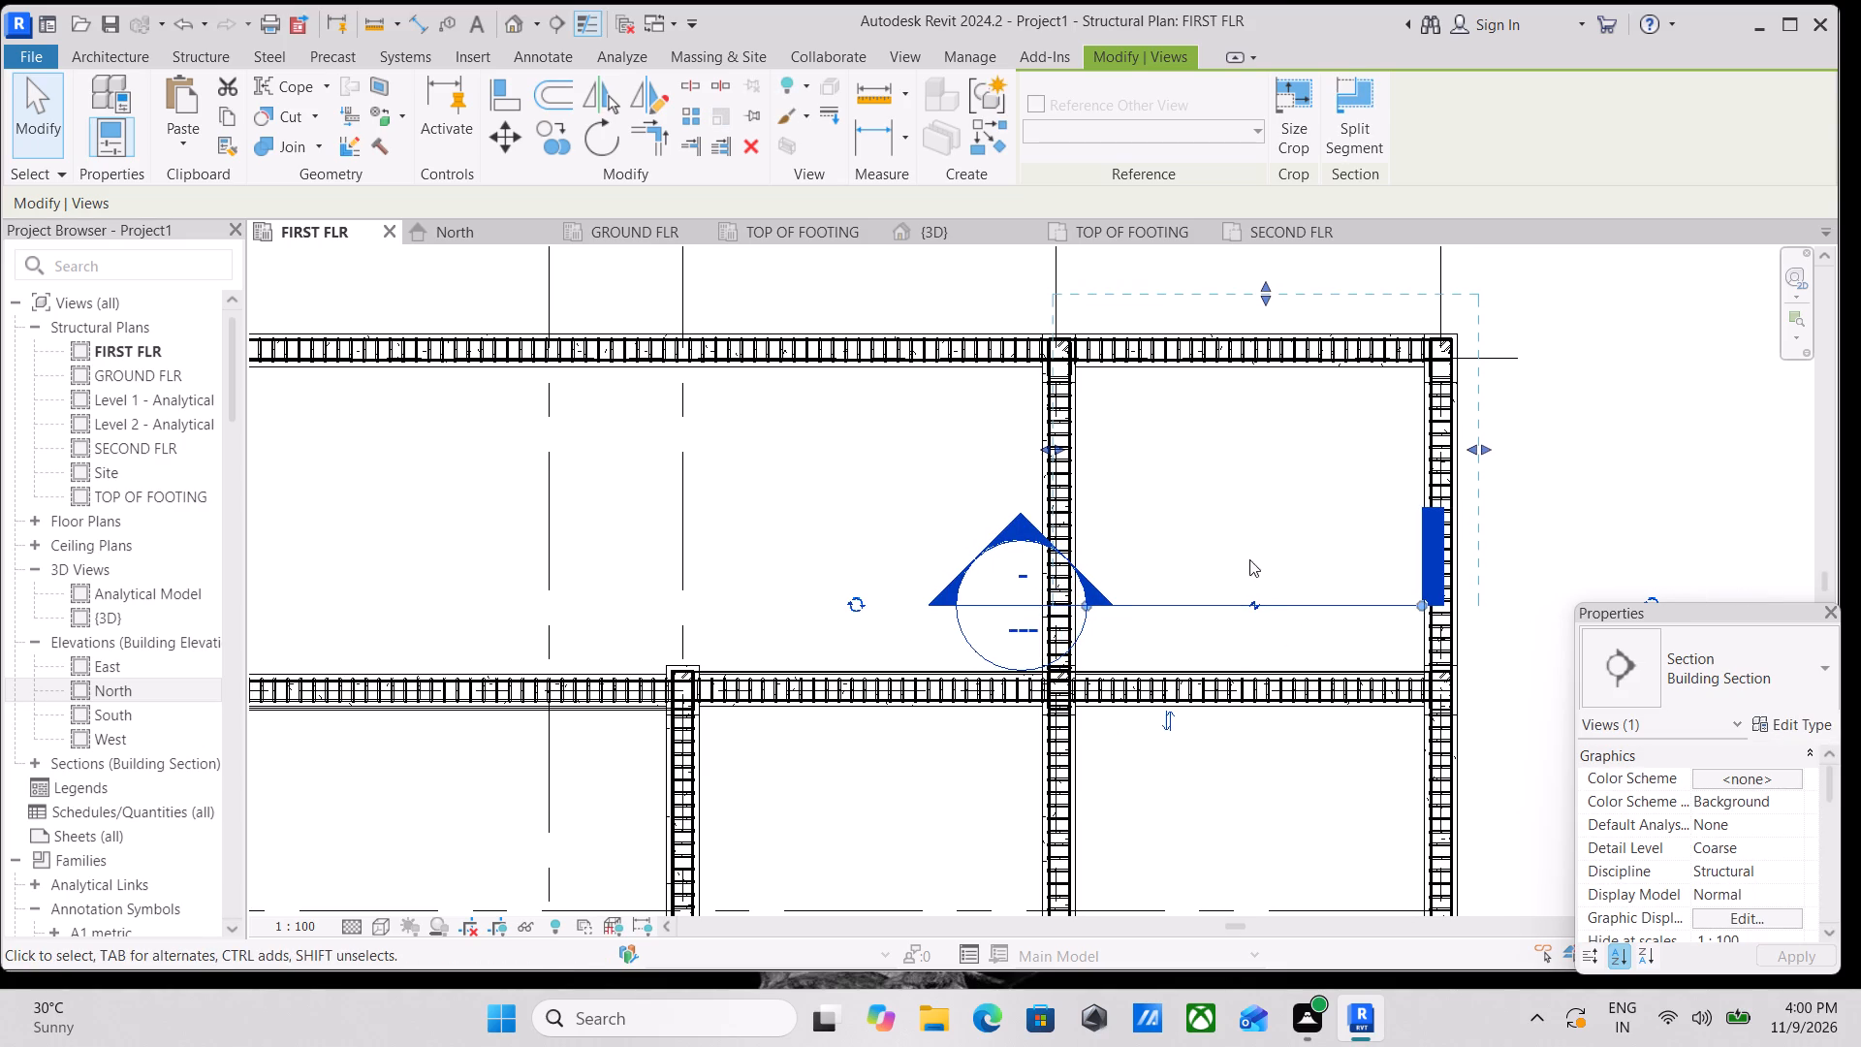
Pull the section's side limits inside the beams on grids D and E and set its far limit within the grid 1 beam.
middle_drag(1249, 559, 1242, 608)
drag(1249, 325, 1256, 421)
scroll(1051, 705, up, 4)
scroll(1077, 593, up, 2)
middle_drag(1077, 593, 1080, 691)
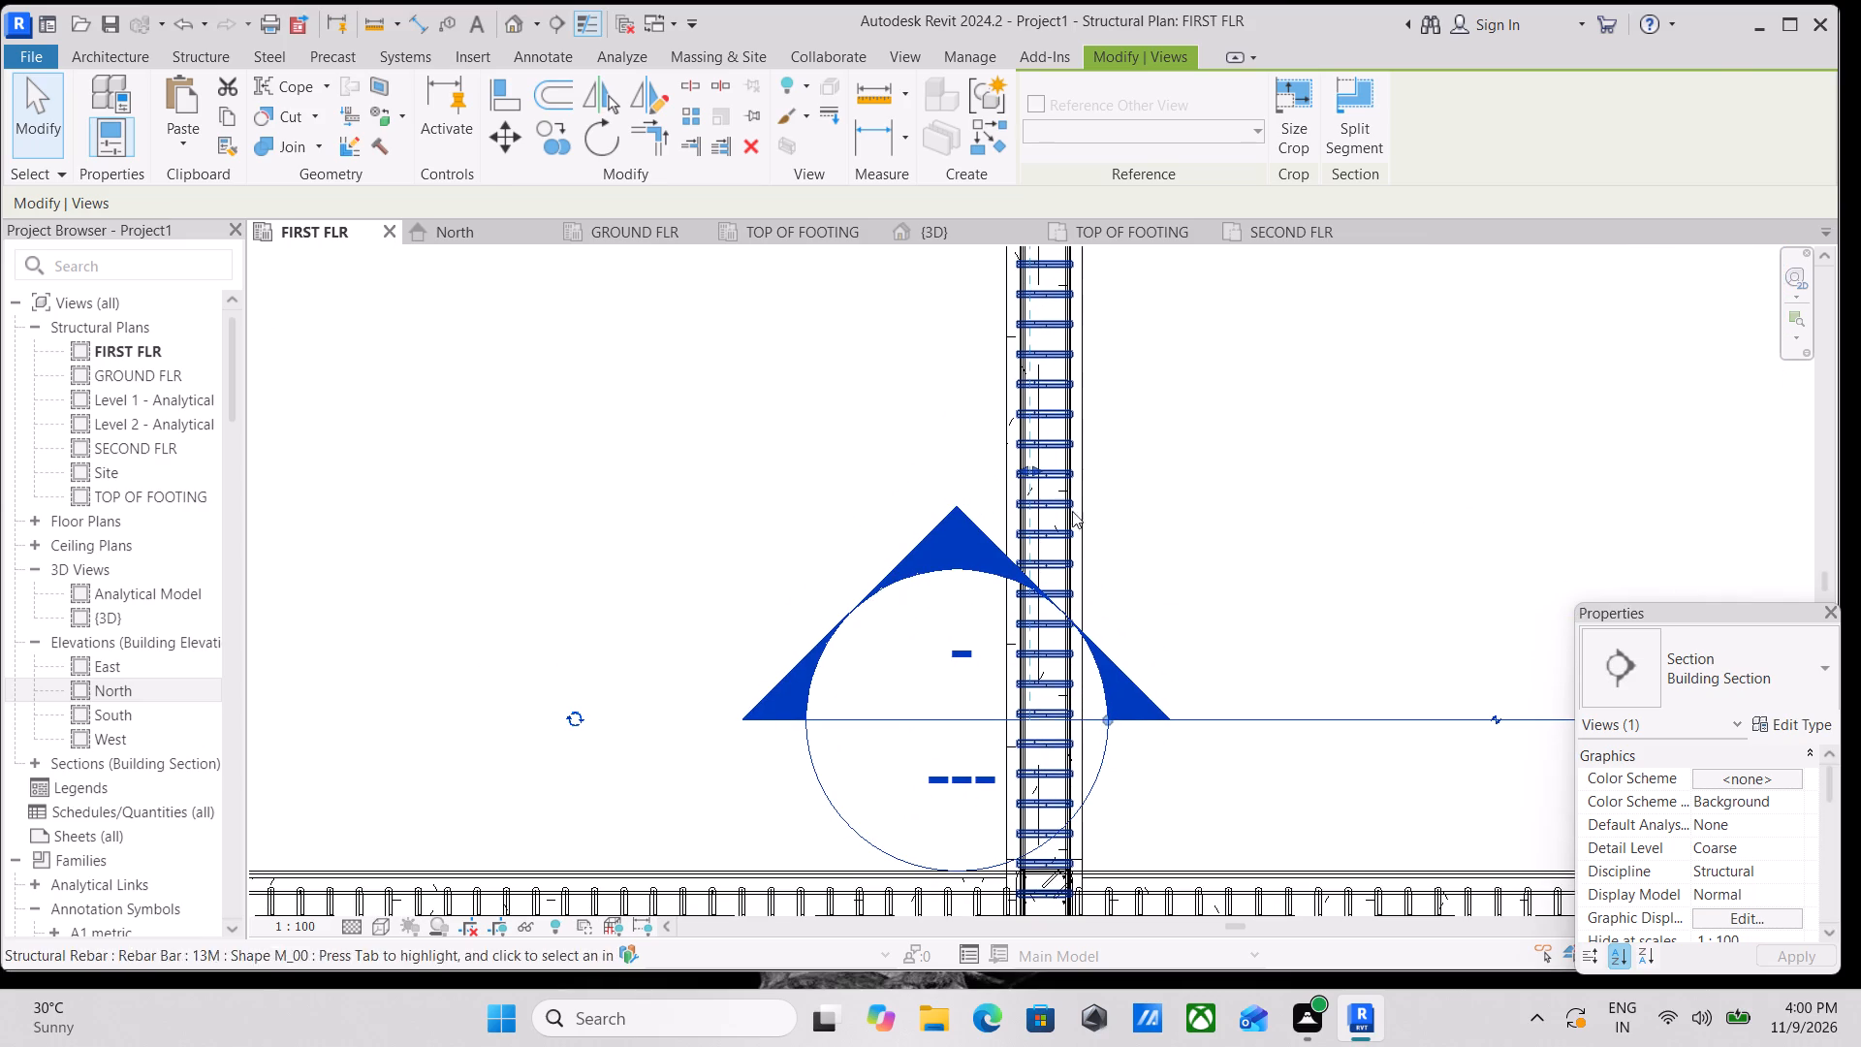
drag(1028, 468, 1089, 467)
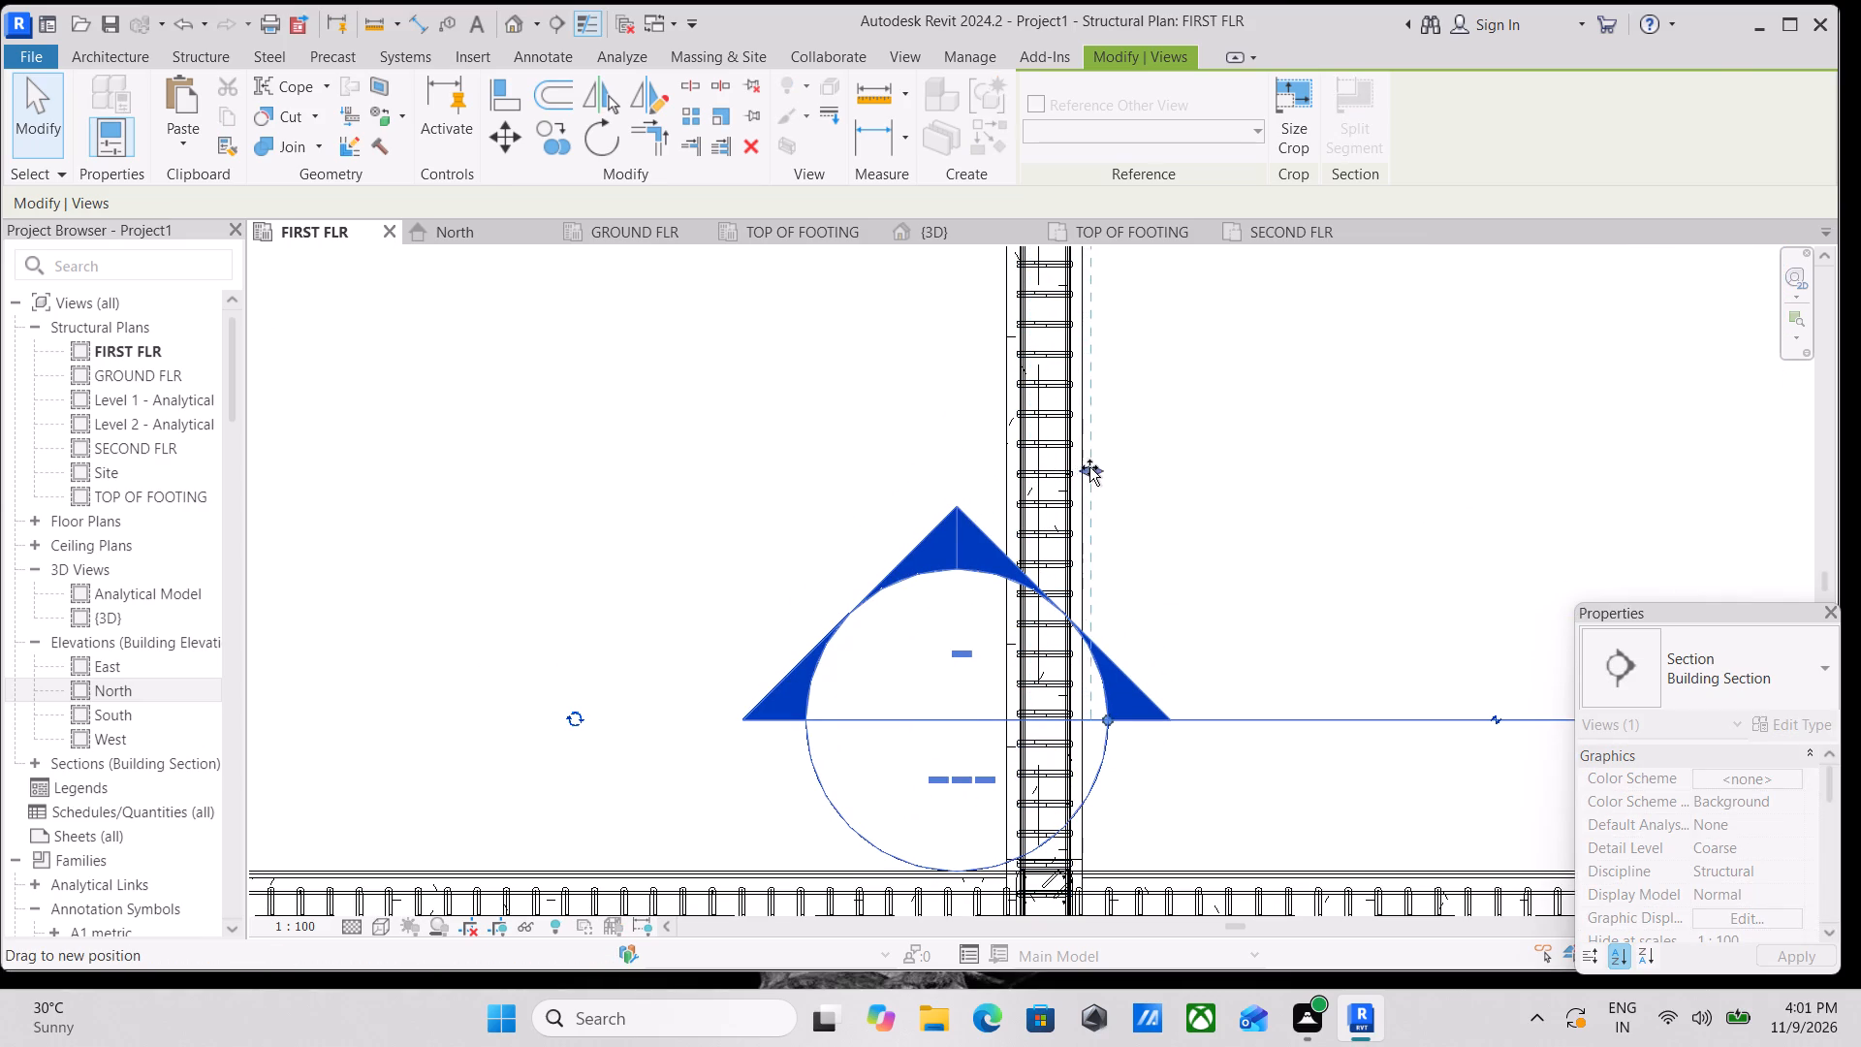
drag(1089, 467, 1099, 466)
scroll(1329, 486, down, 1)
middle_drag(1329, 486, 796, 453)
drag(1394, 438, 1292, 448)
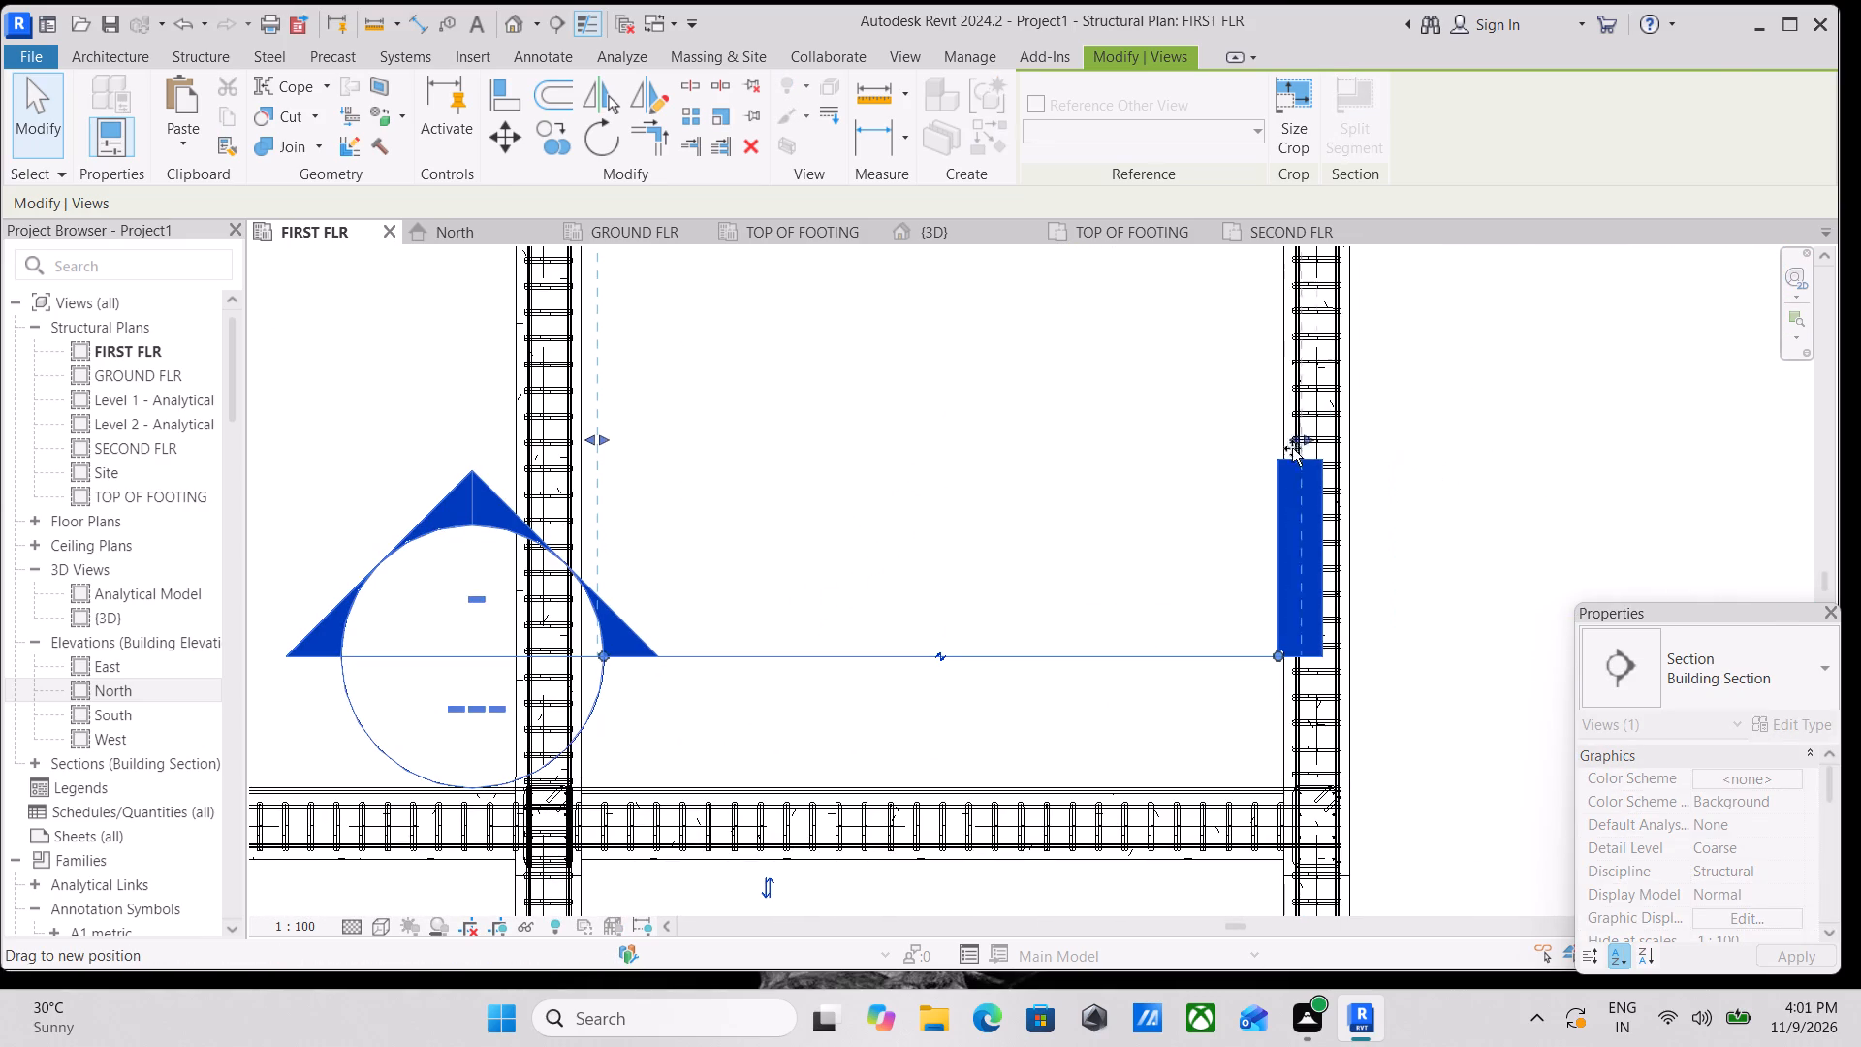
drag(1292, 448, 1271, 449)
scroll(1077, 505, down, 1)
middle_drag(1077, 505, 1248, 627)
scroll(1248, 627, down, 2)
middle_drag(1249, 627, 1284, 622)
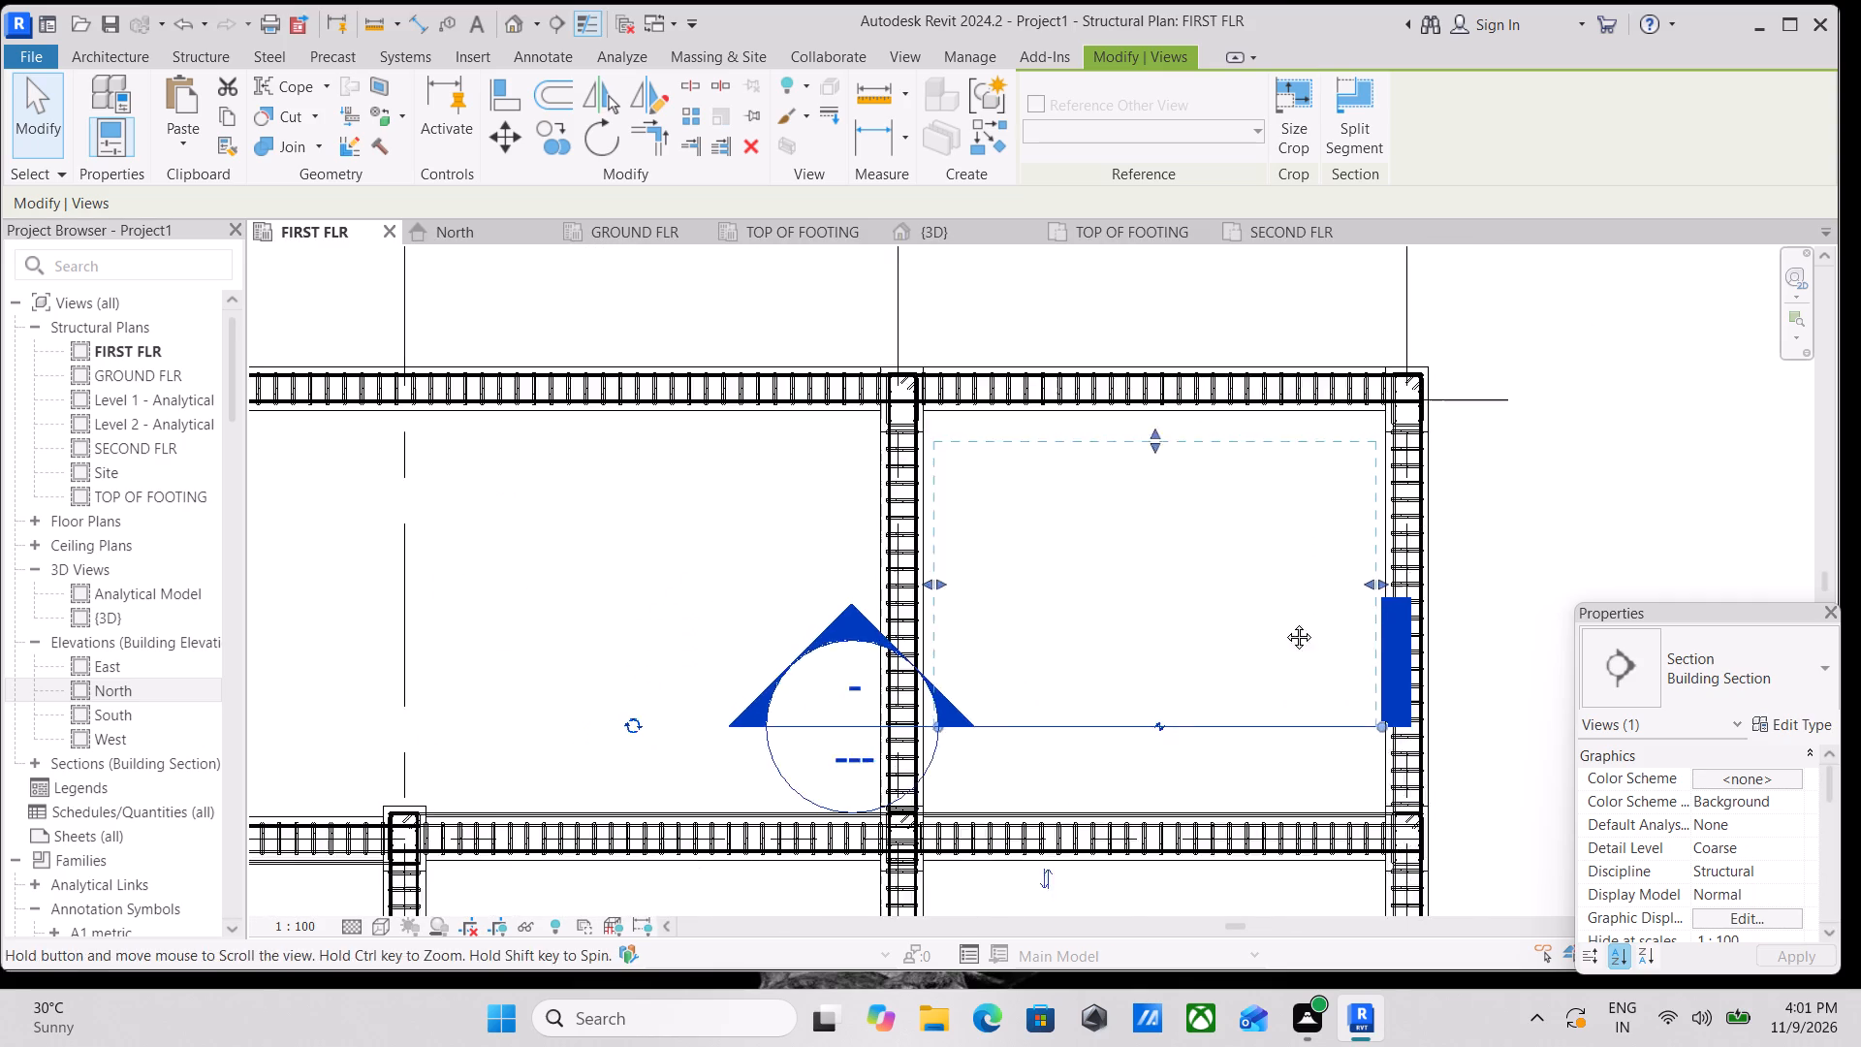
middle_drag(1284, 622, 1346, 603)
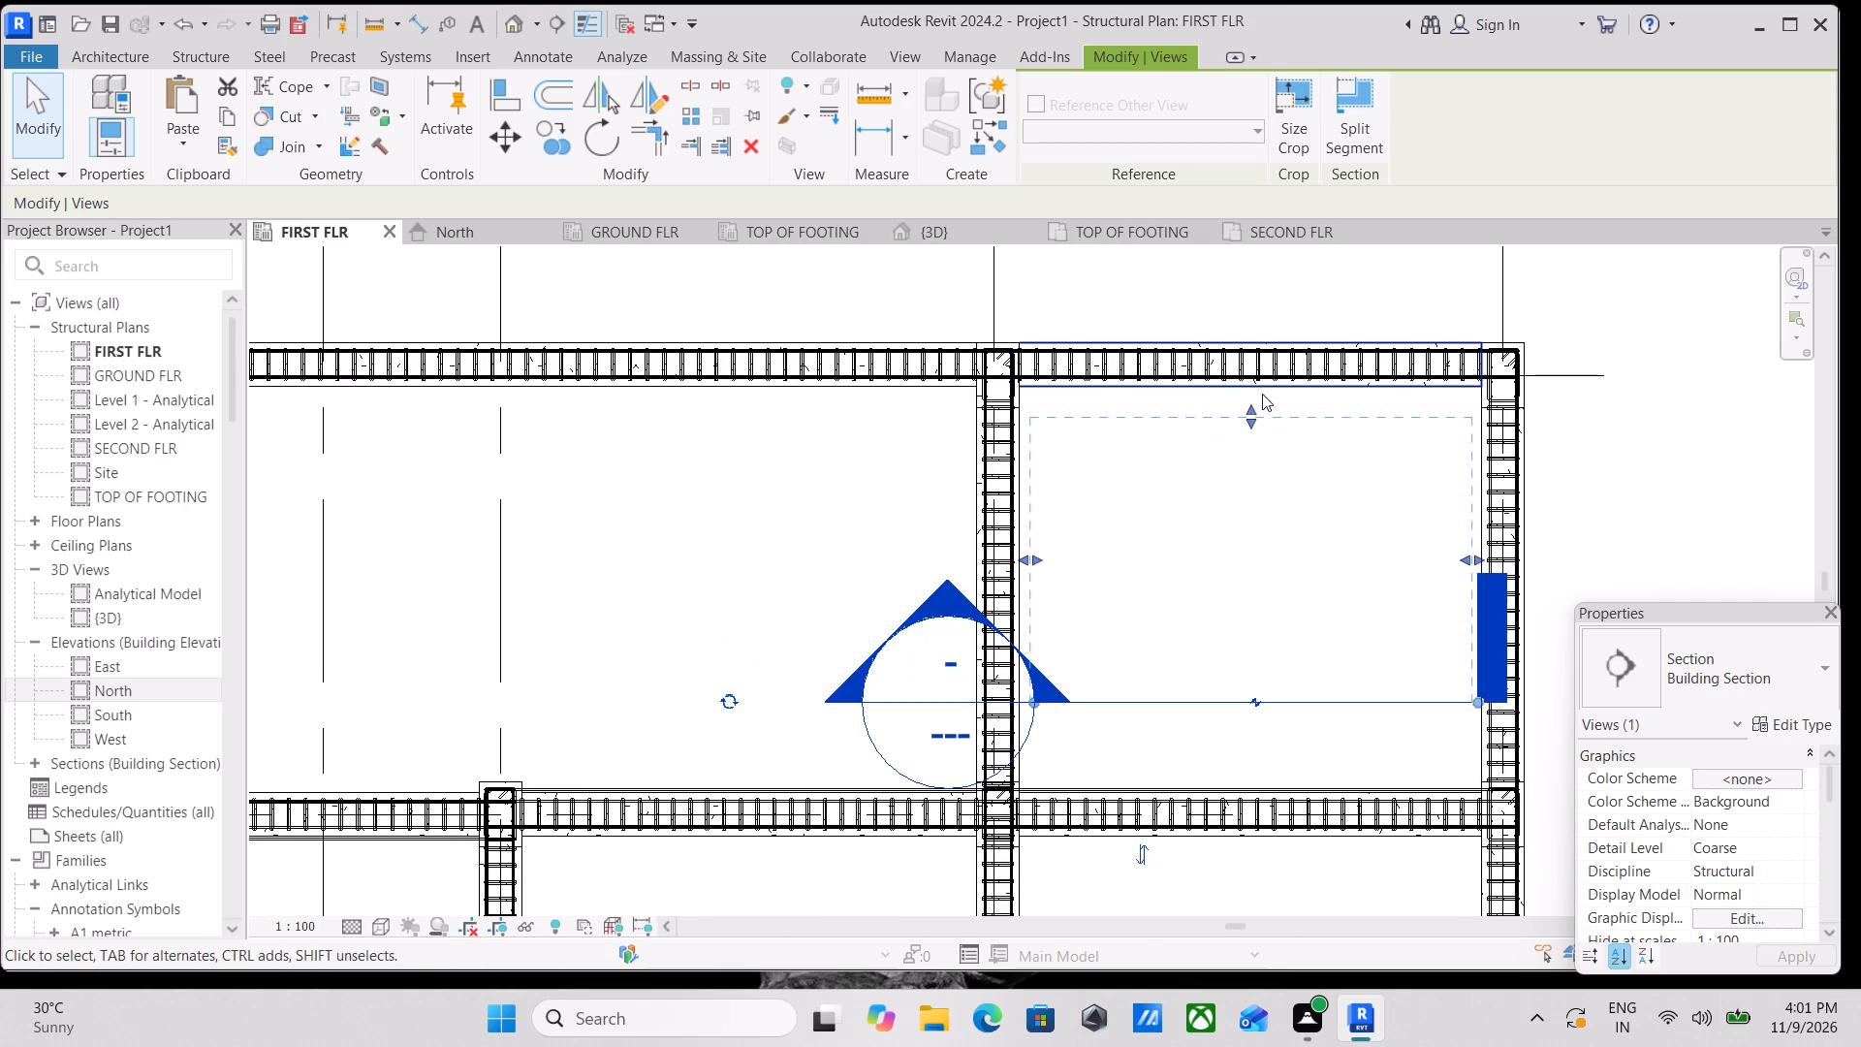
drag(1244, 402, 1244, 361)
Open the Section 5 view from its marker on the FIRST FLR plan.
right_click(1231, 676)
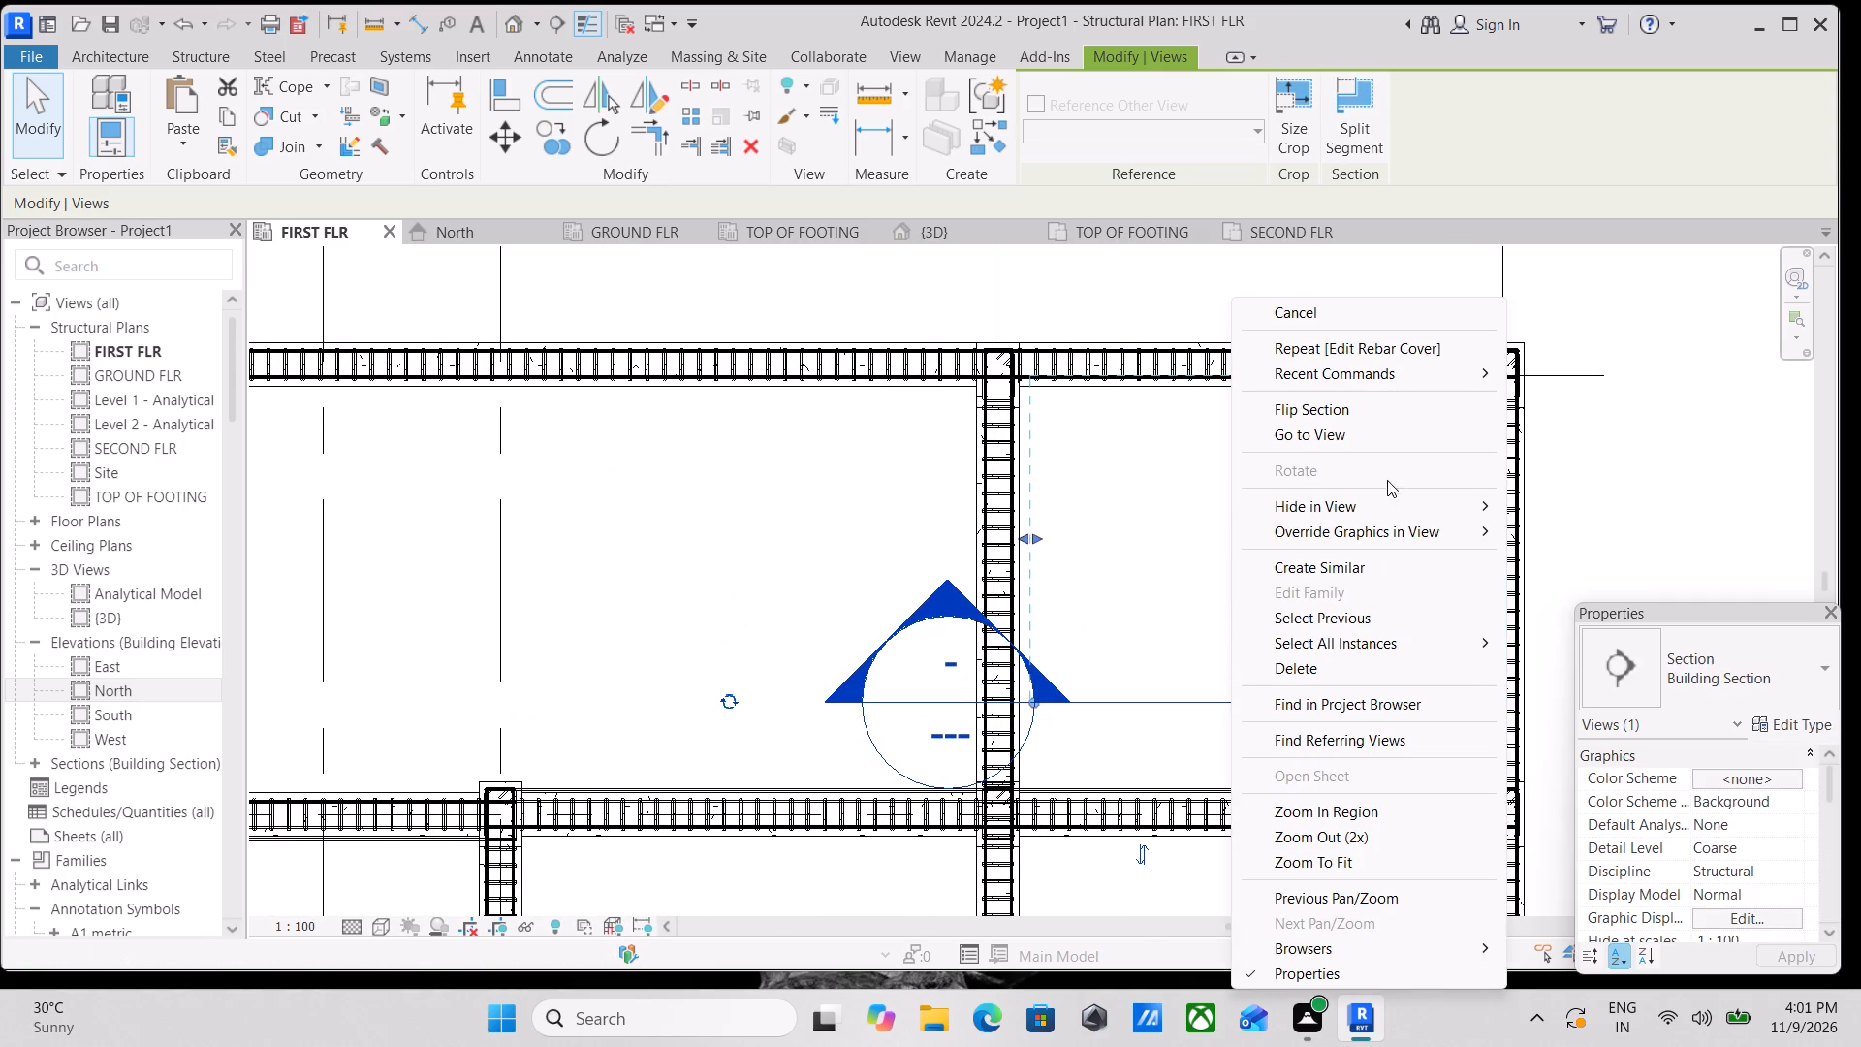
click(1348, 422)
middle_drag(1276, 594, 1379, 512)
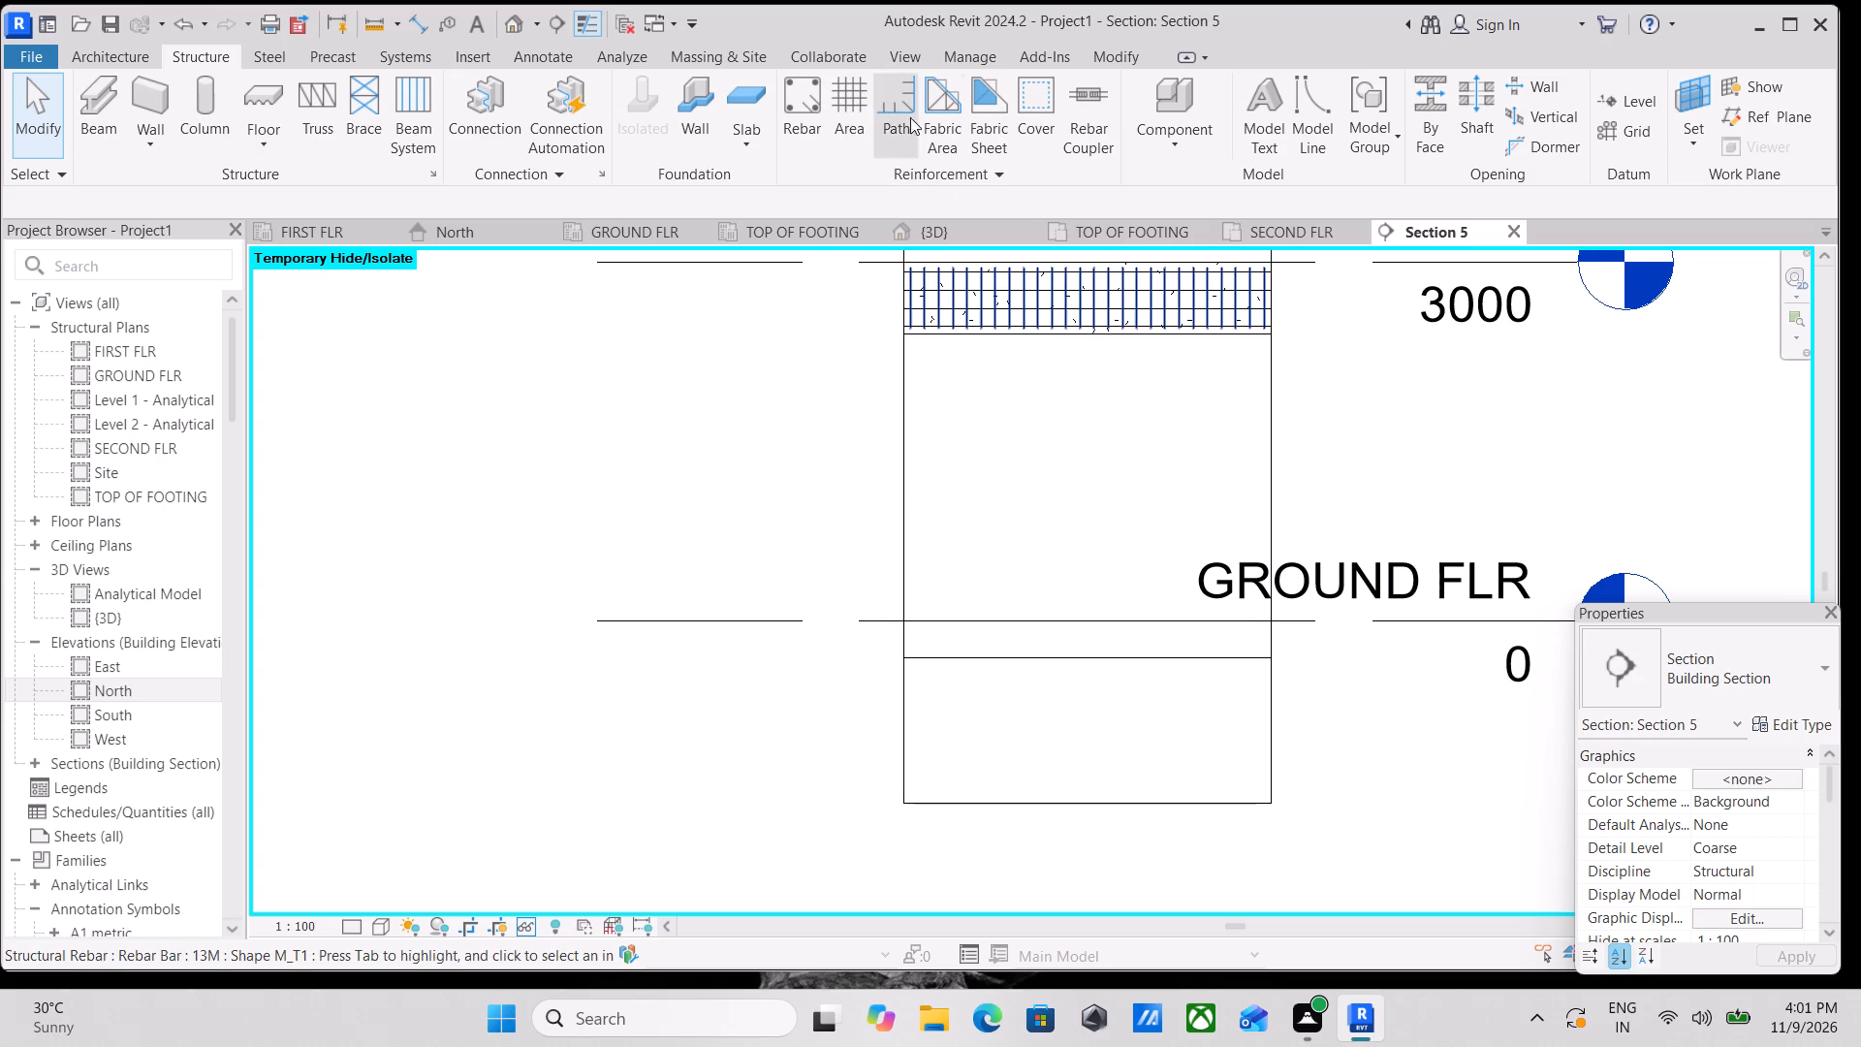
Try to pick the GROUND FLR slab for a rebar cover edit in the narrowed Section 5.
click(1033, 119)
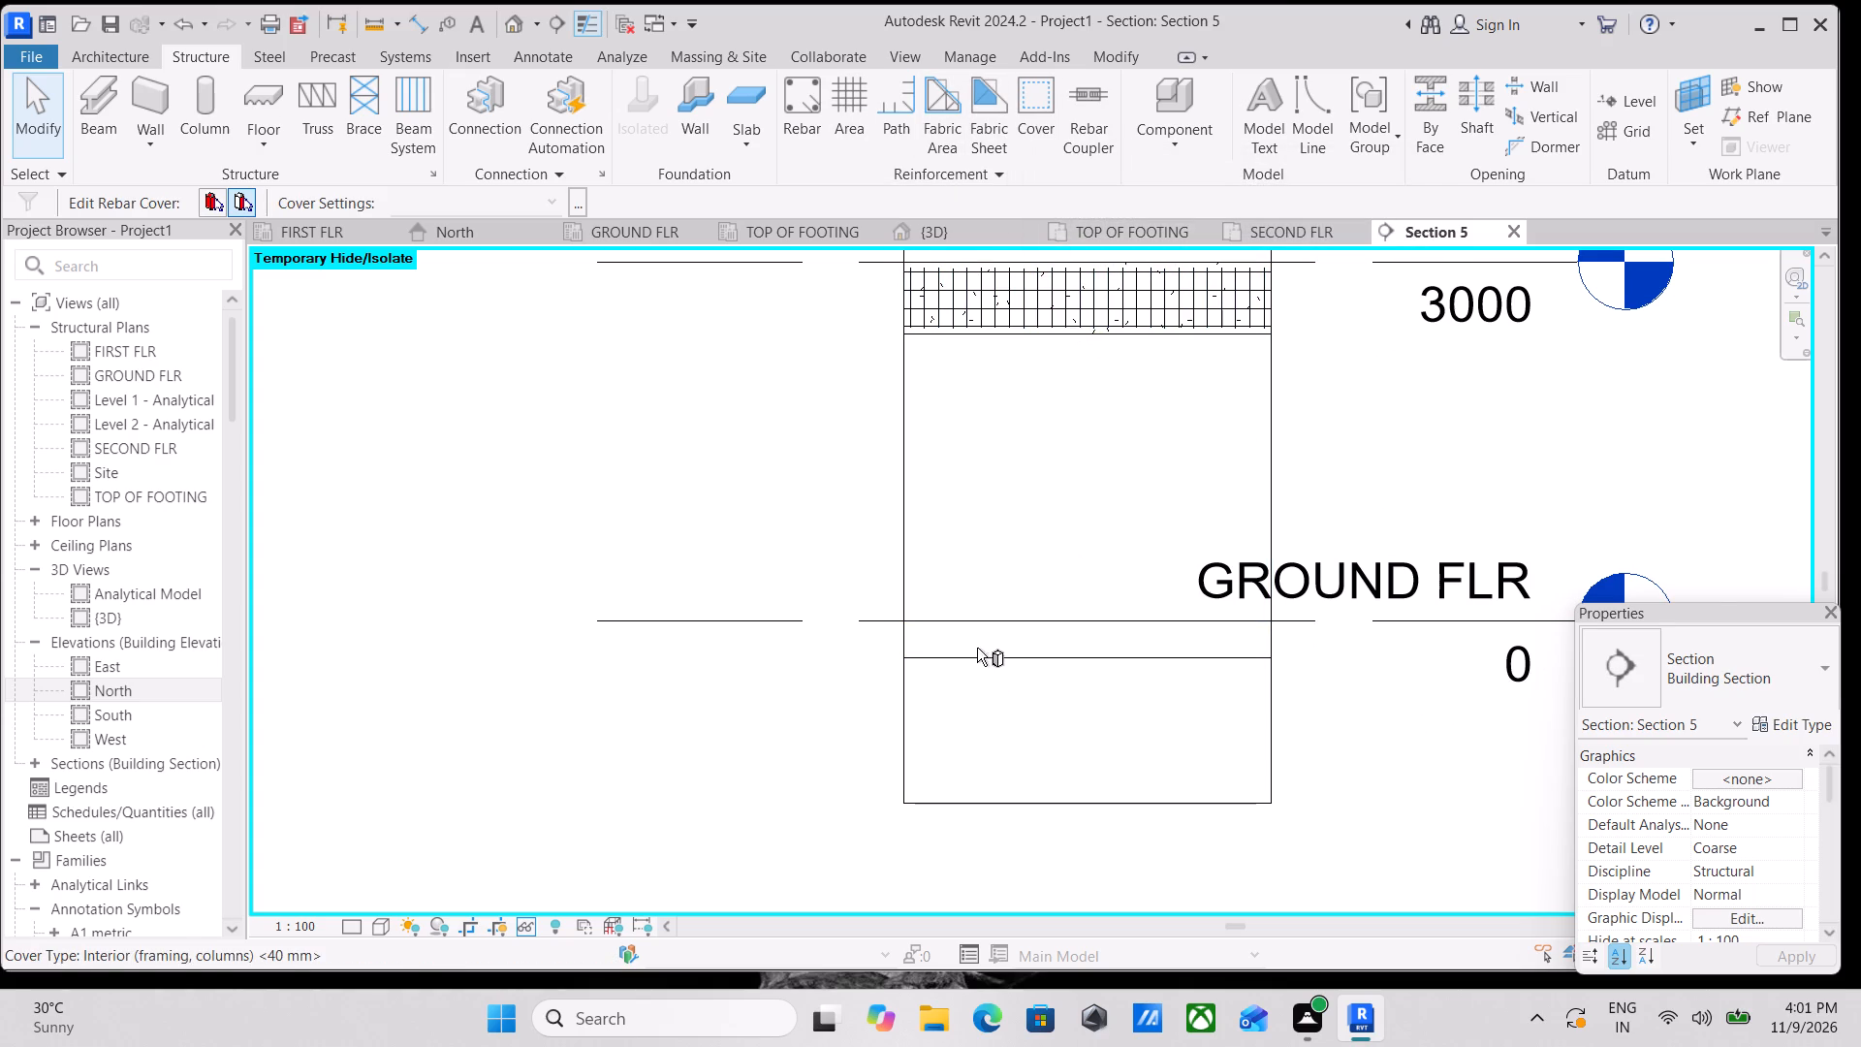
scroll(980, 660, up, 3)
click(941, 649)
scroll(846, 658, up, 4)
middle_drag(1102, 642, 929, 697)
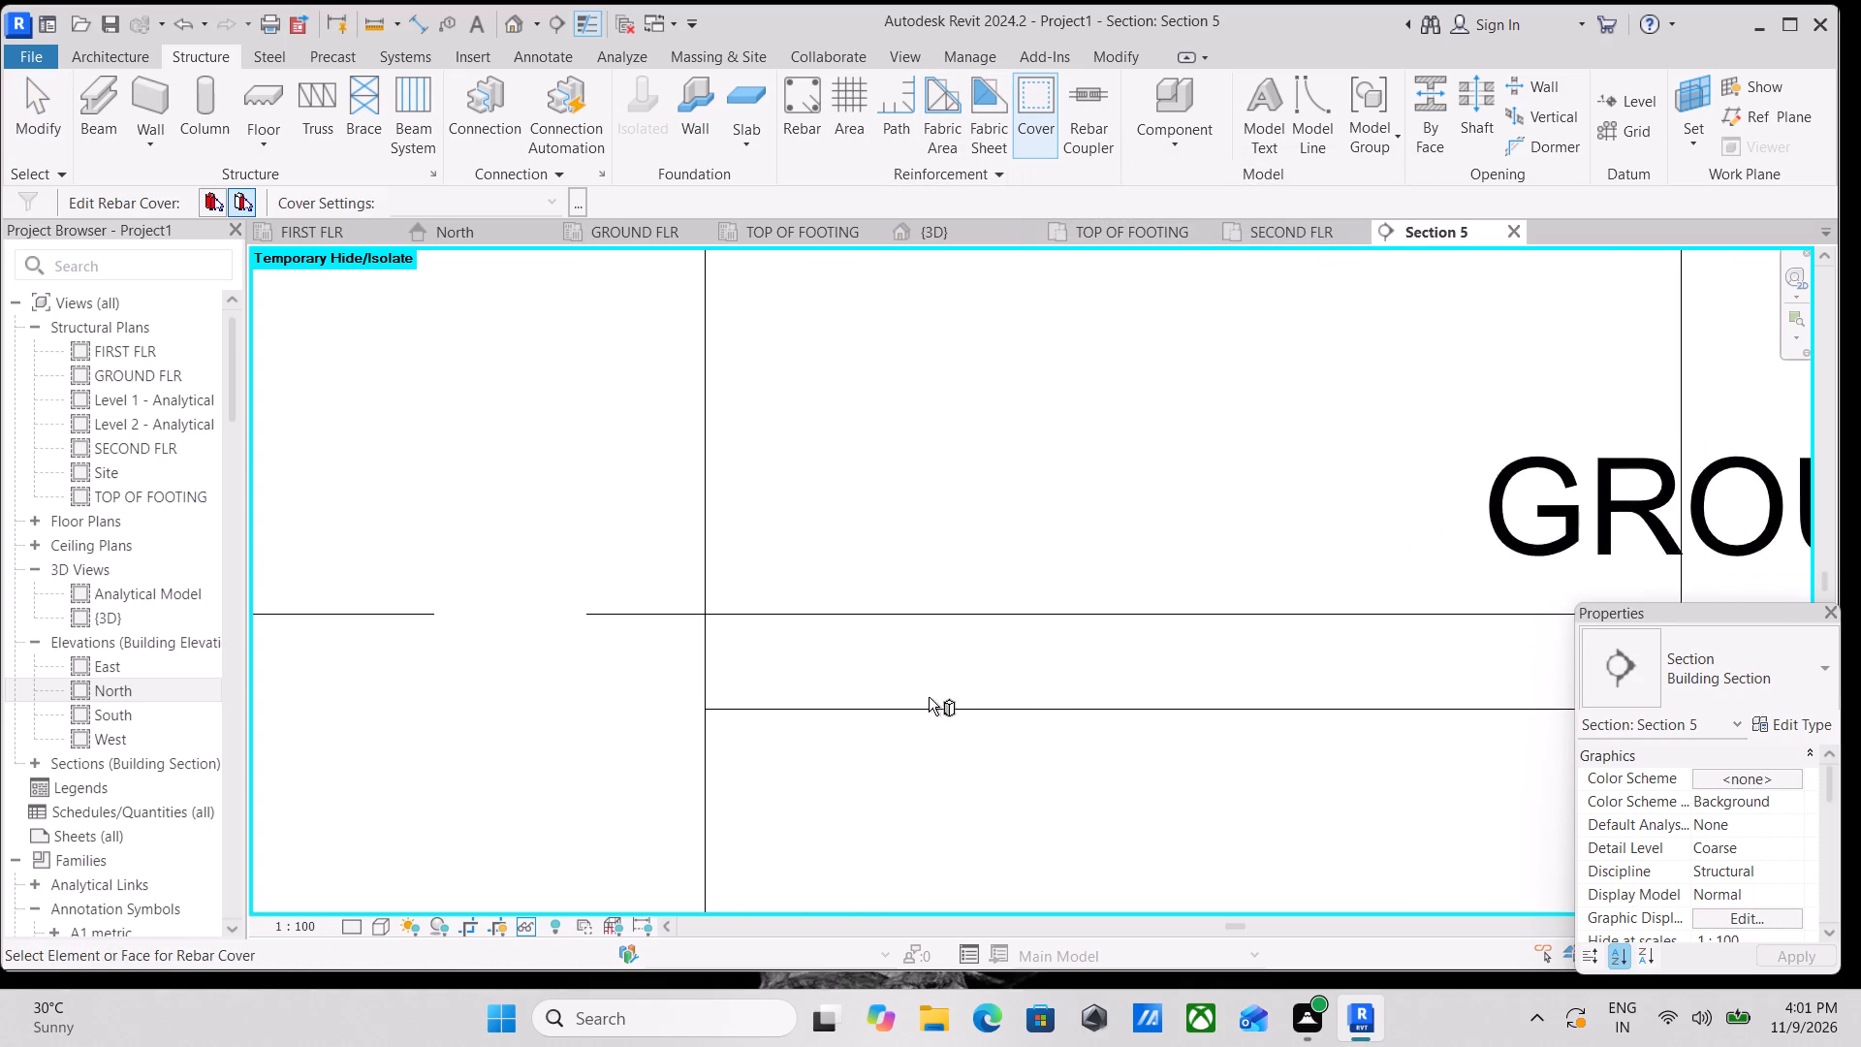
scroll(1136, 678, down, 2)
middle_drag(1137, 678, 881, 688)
Reset the temporary hide in Section 5 and leave the rebar cover command.
text(HR)
scroll(818, 683, down, 1)
middle_drag(818, 683, 951, 731)
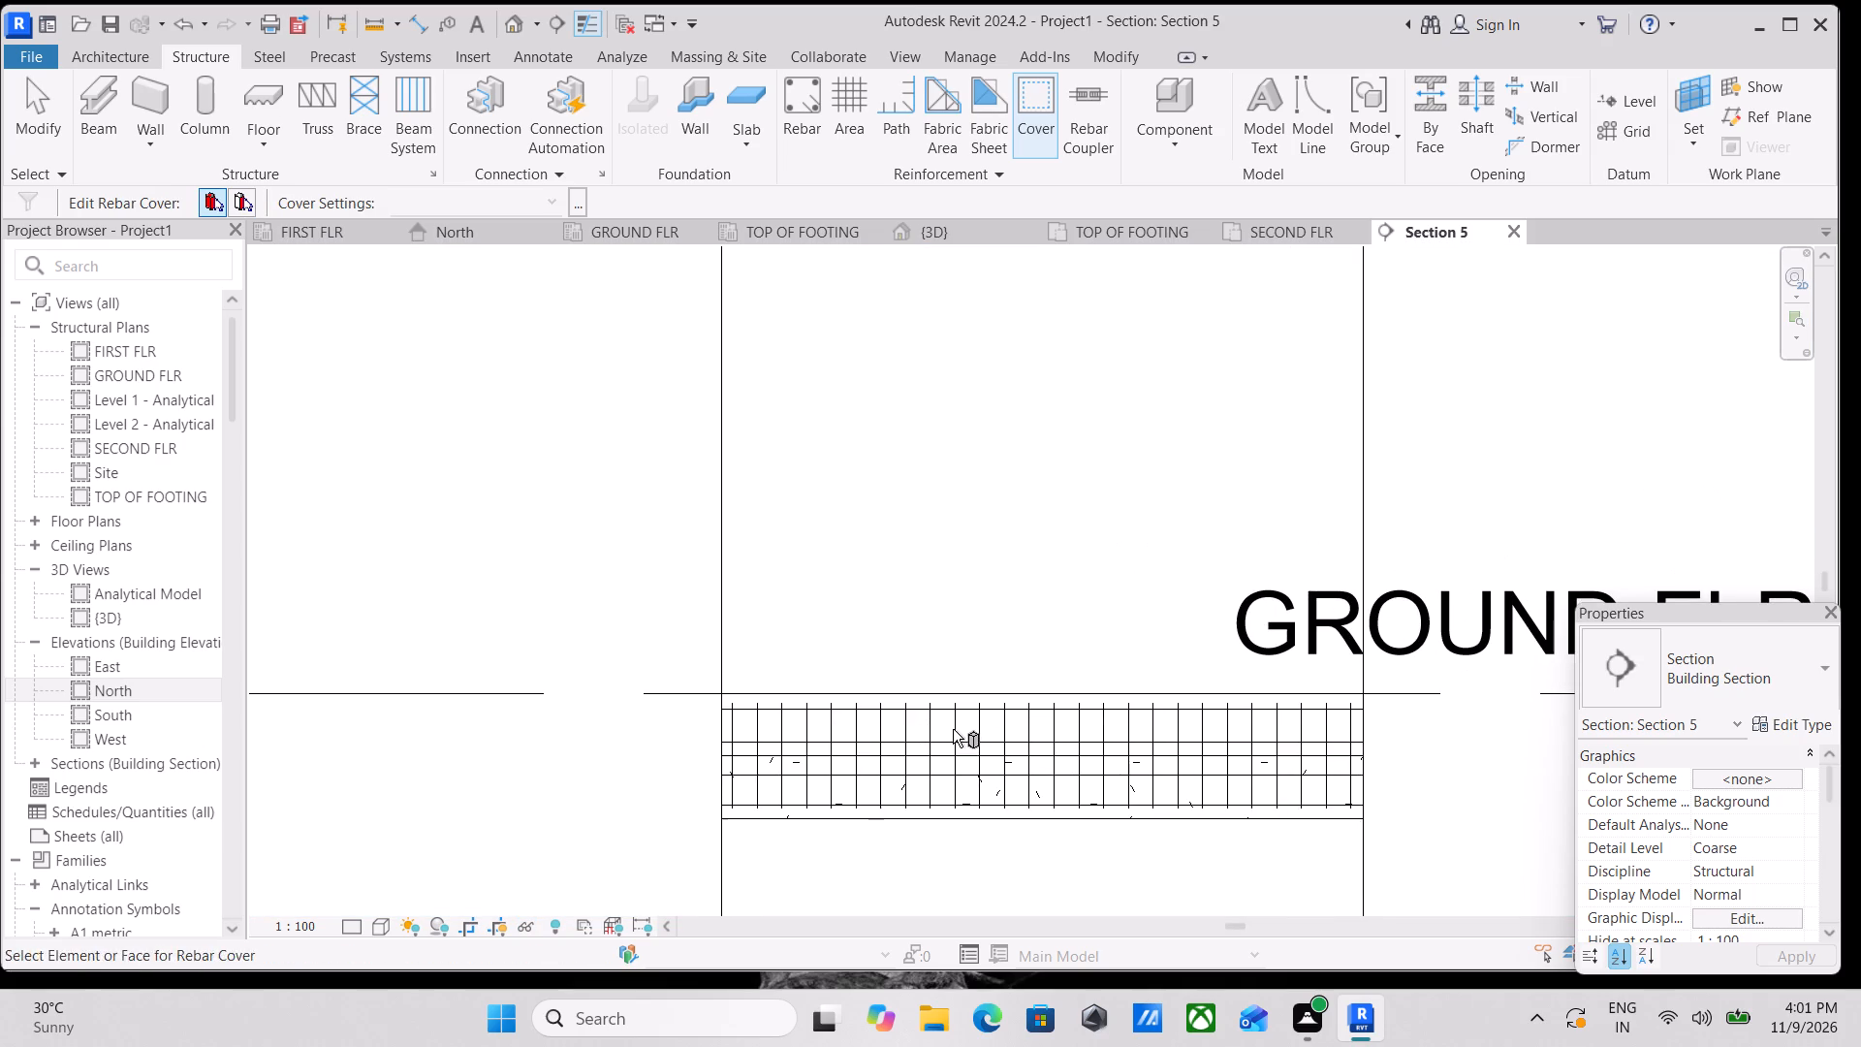
key(Escape)
key(Escape)
scroll(797, 517, down, 1)
scroll(1016, 598, down, 3)
middle_drag(1018, 599, 1148, 728)
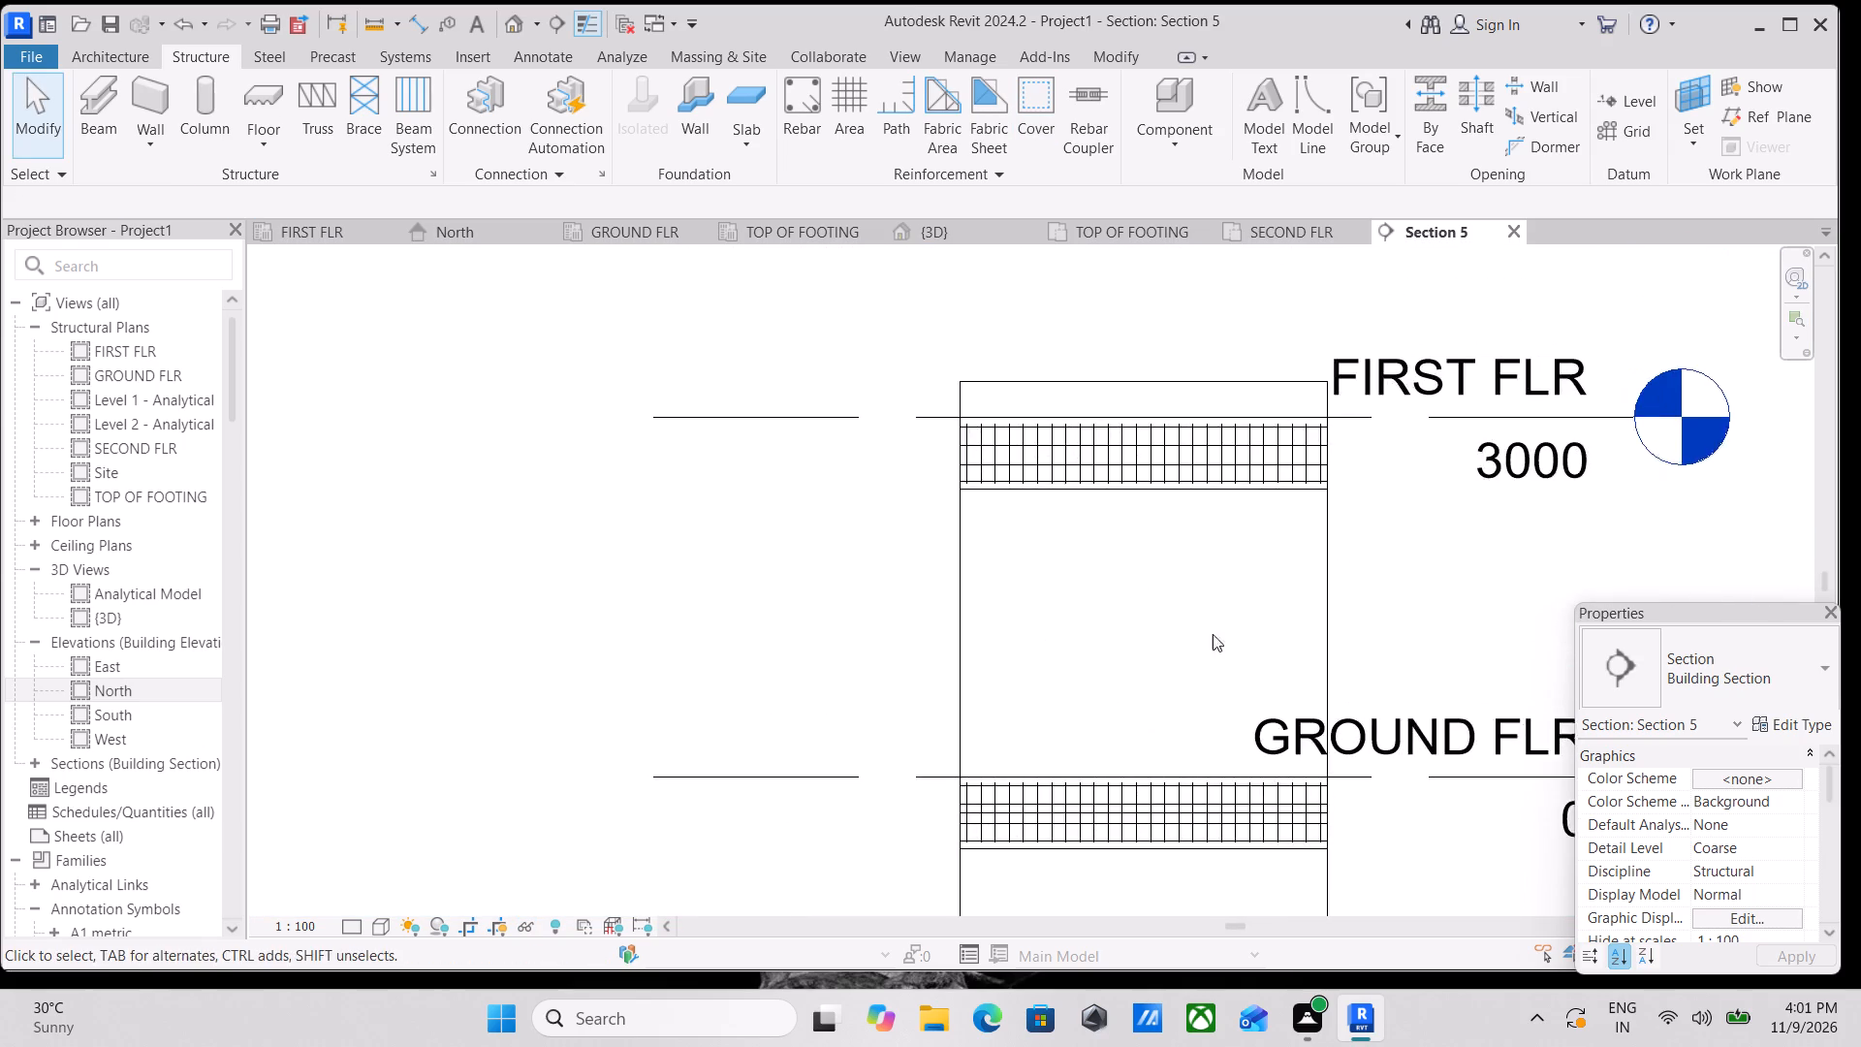
Close the Section 5 view and return to the FIRST FLR plan.
scroll(1269, 536, down, 1)
middle_drag(1269, 536, 1239, 640)
click(1509, 226)
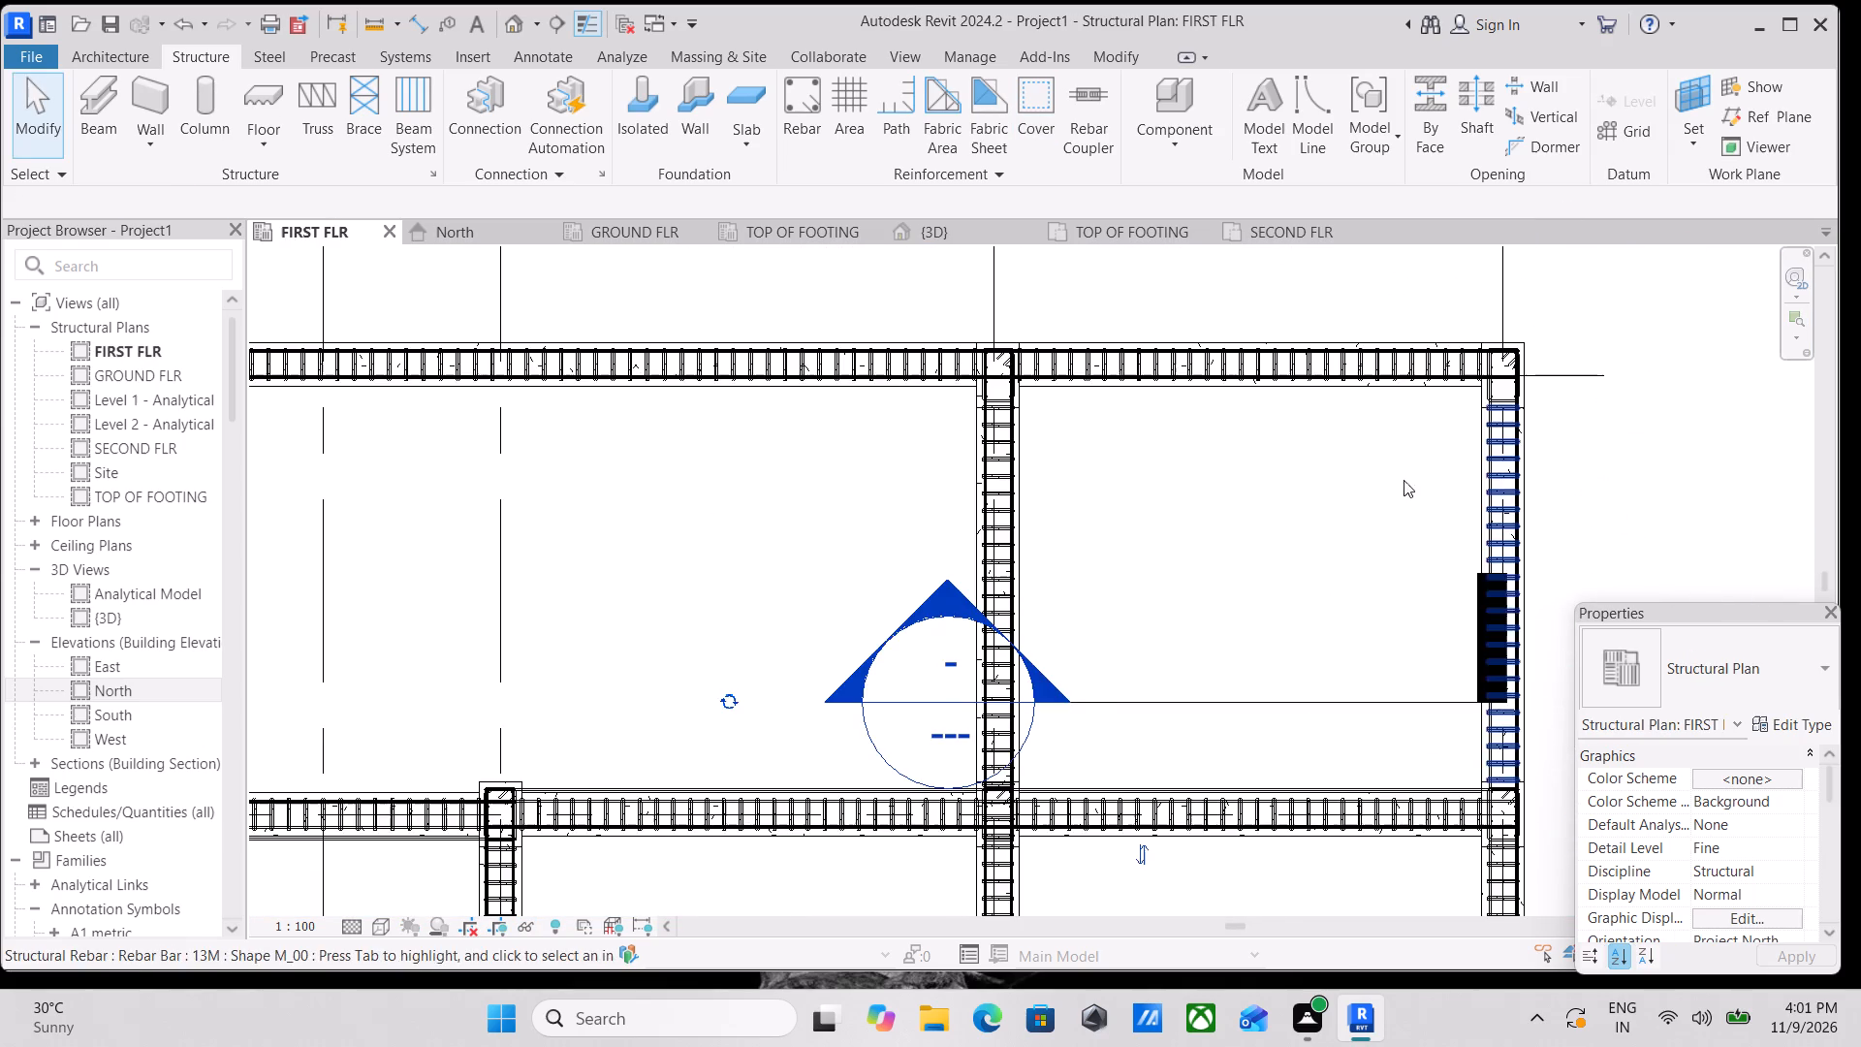
Set the visual style of the FIRST FLR plan to Shaded.
scroll(1231, 586, down, 4)
middle_drag(1192, 591, 1449, 472)
scroll(1320, 507, down, 3)
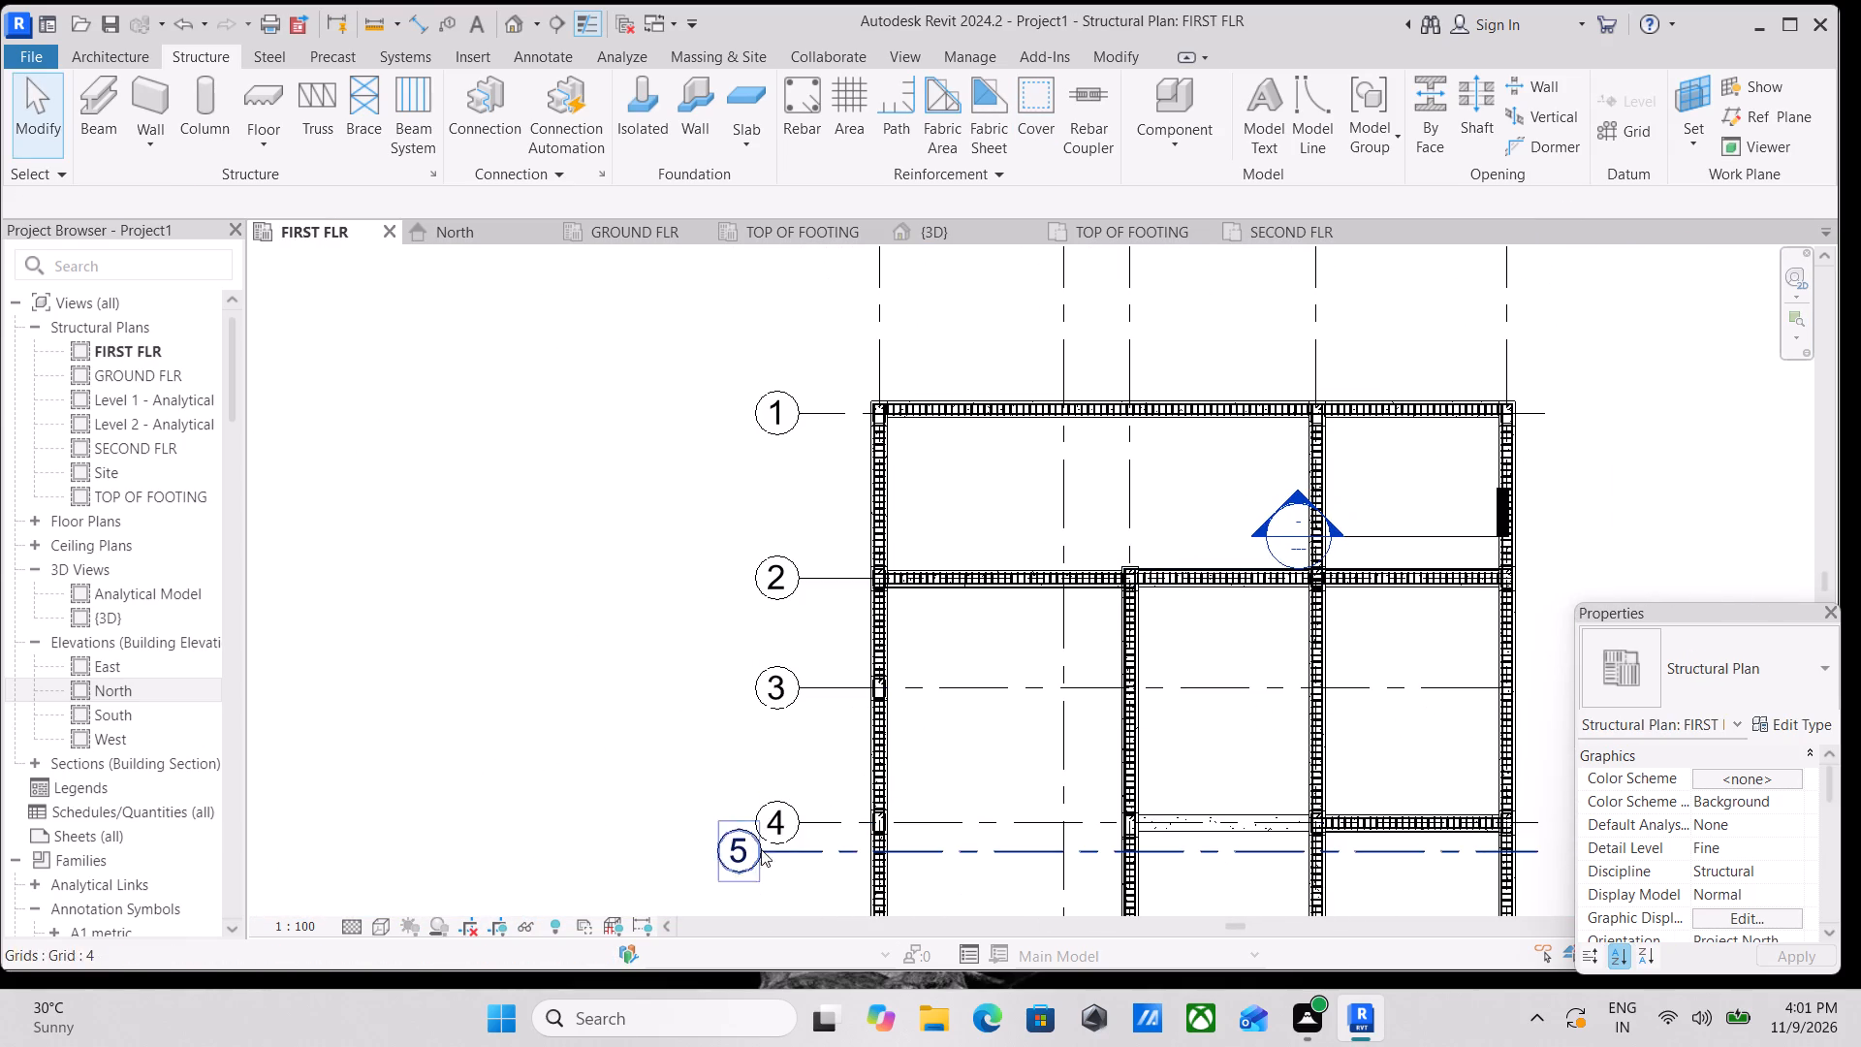
middle_drag(1148, 497, 1209, 465)
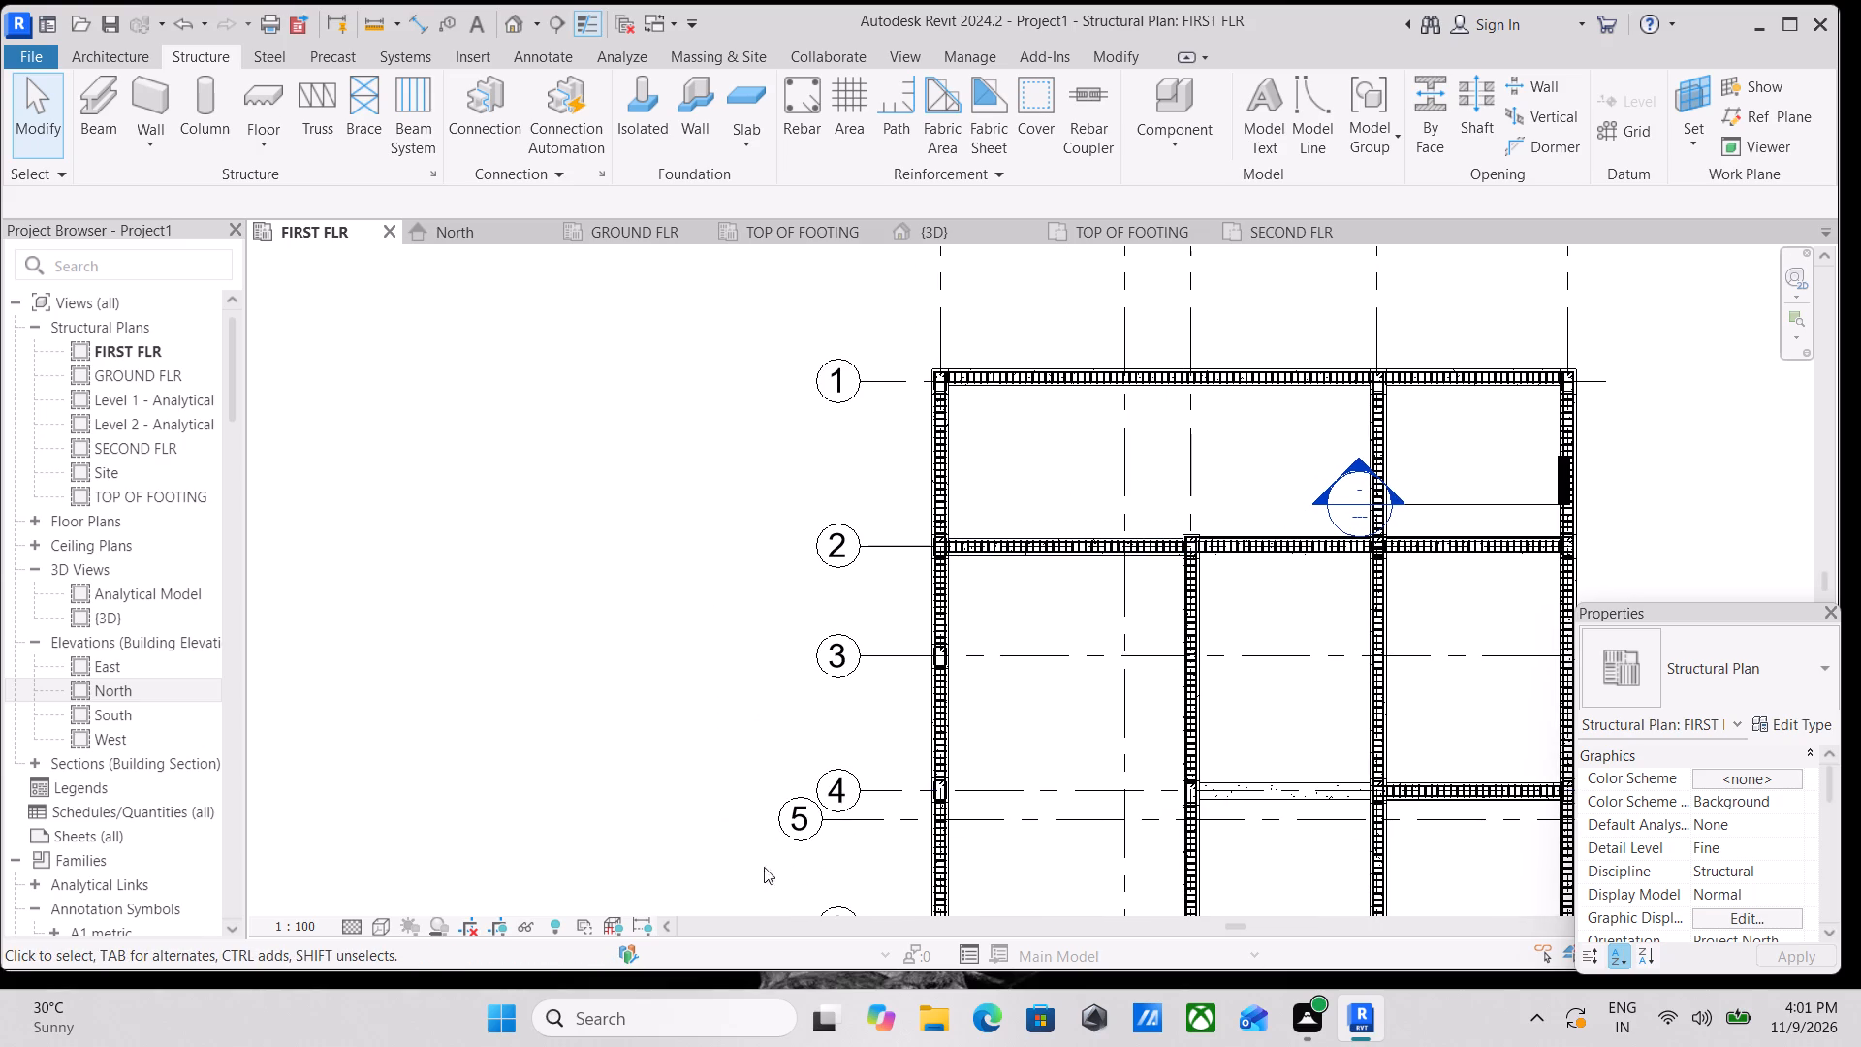
click(374, 927)
click(419, 836)
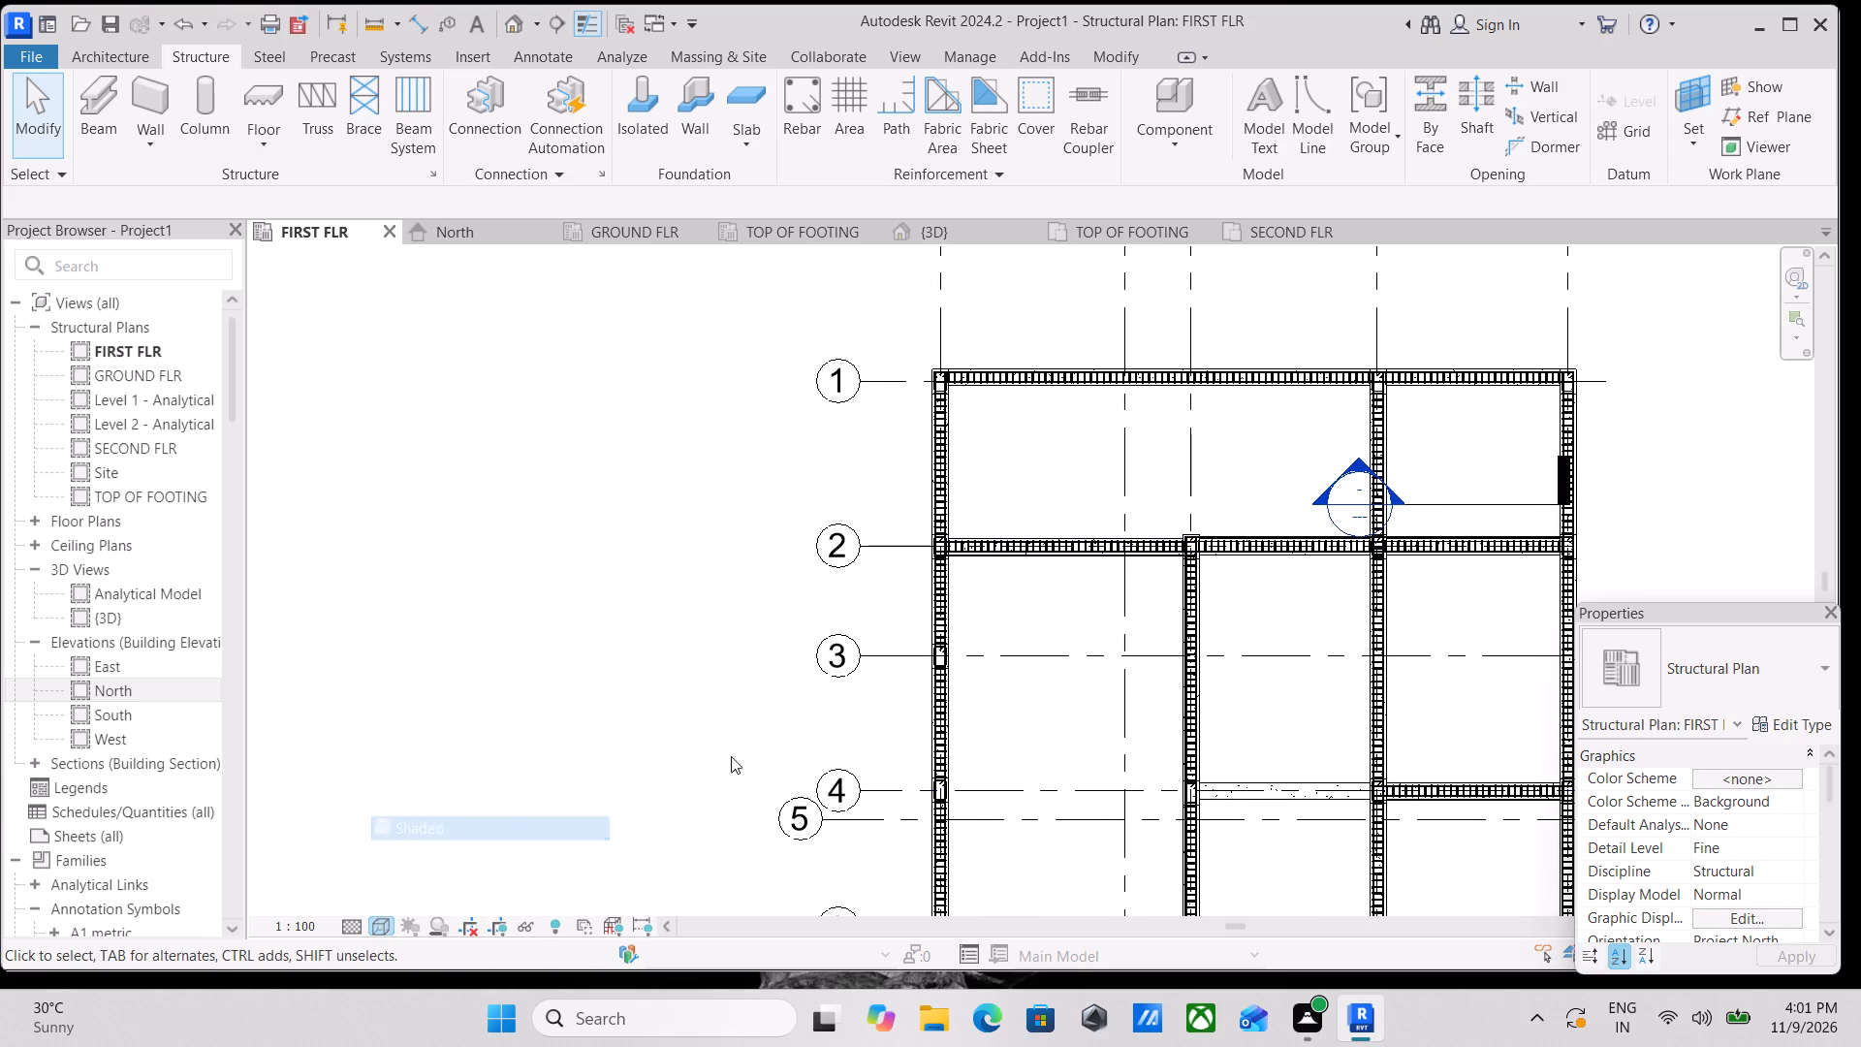
scroll(1042, 675, down, 2)
middle_drag(1068, 677, 897, 638)
key(Escape)
Switch to the GROUND FLR plan and reset its temporary hide.
scroll(1107, 478, up, 3)
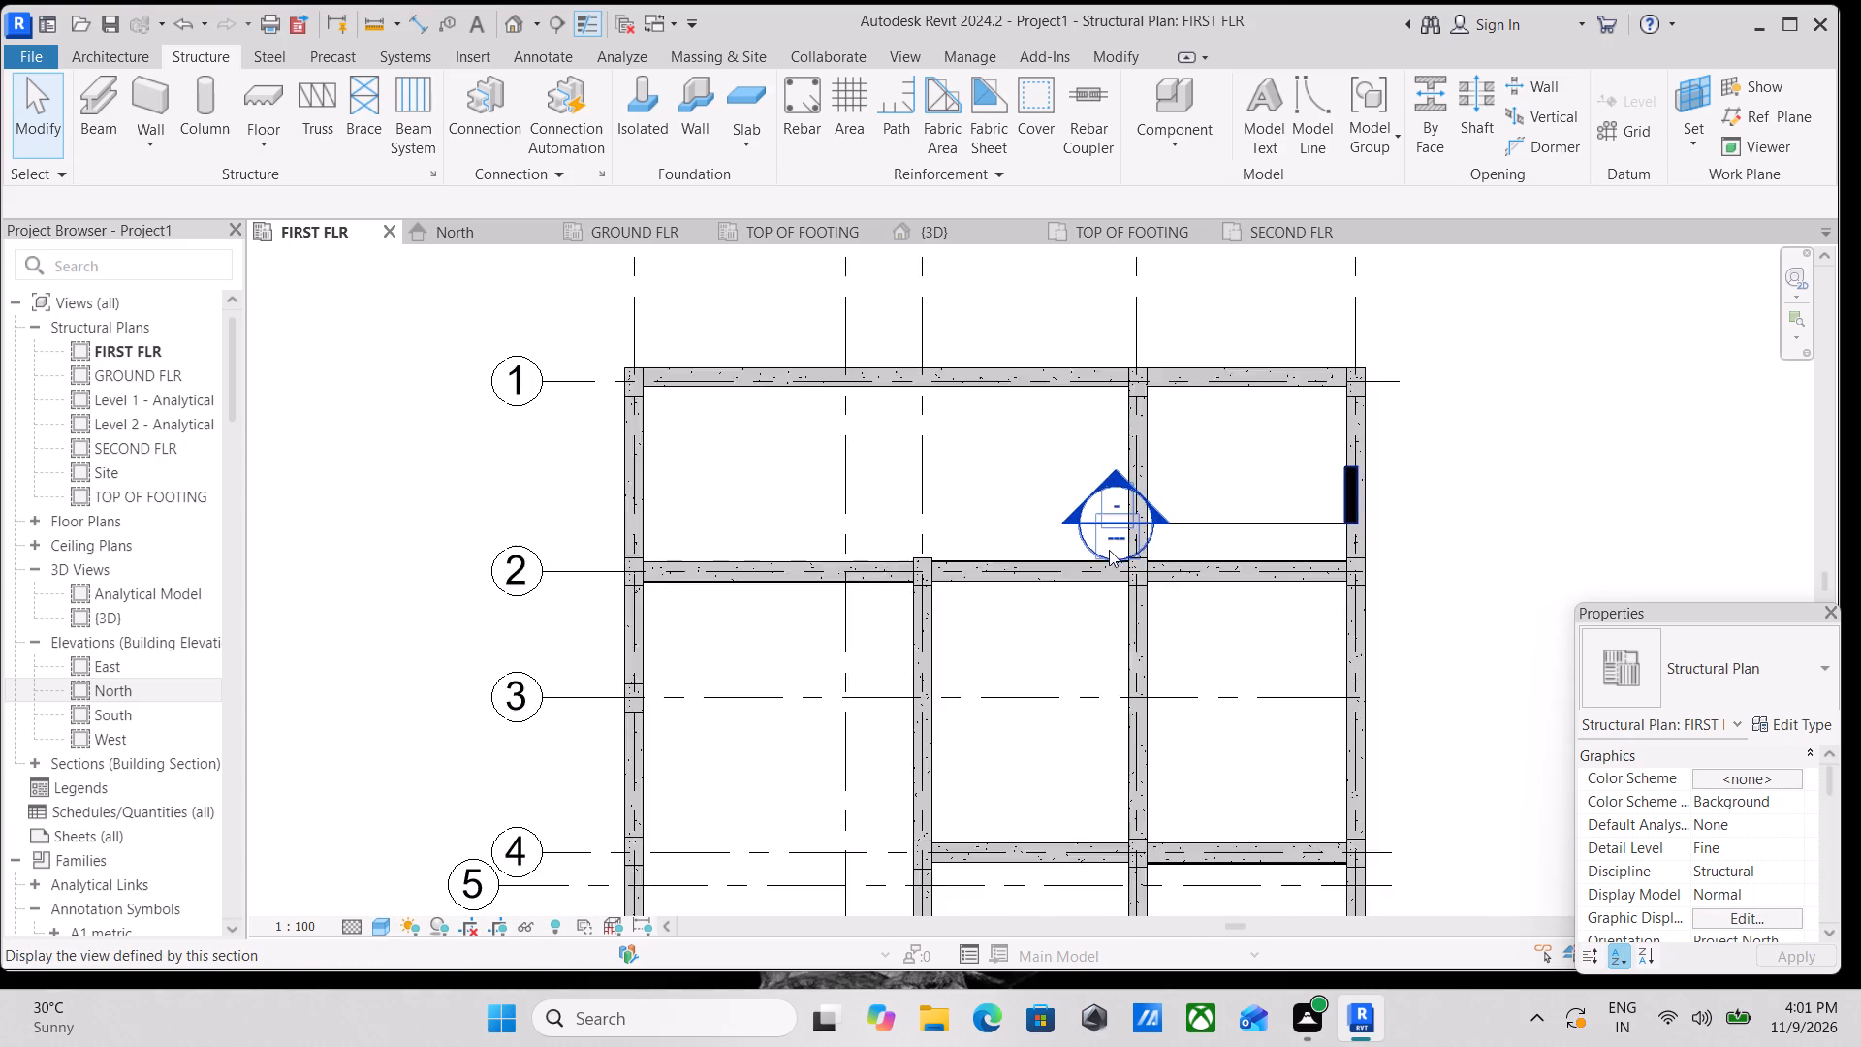
scroll(1109, 550, up, 1)
middle_drag(1088, 553, 1193, 559)
middle_drag(853, 448, 1134, 504)
scroll(1134, 504, up, 1)
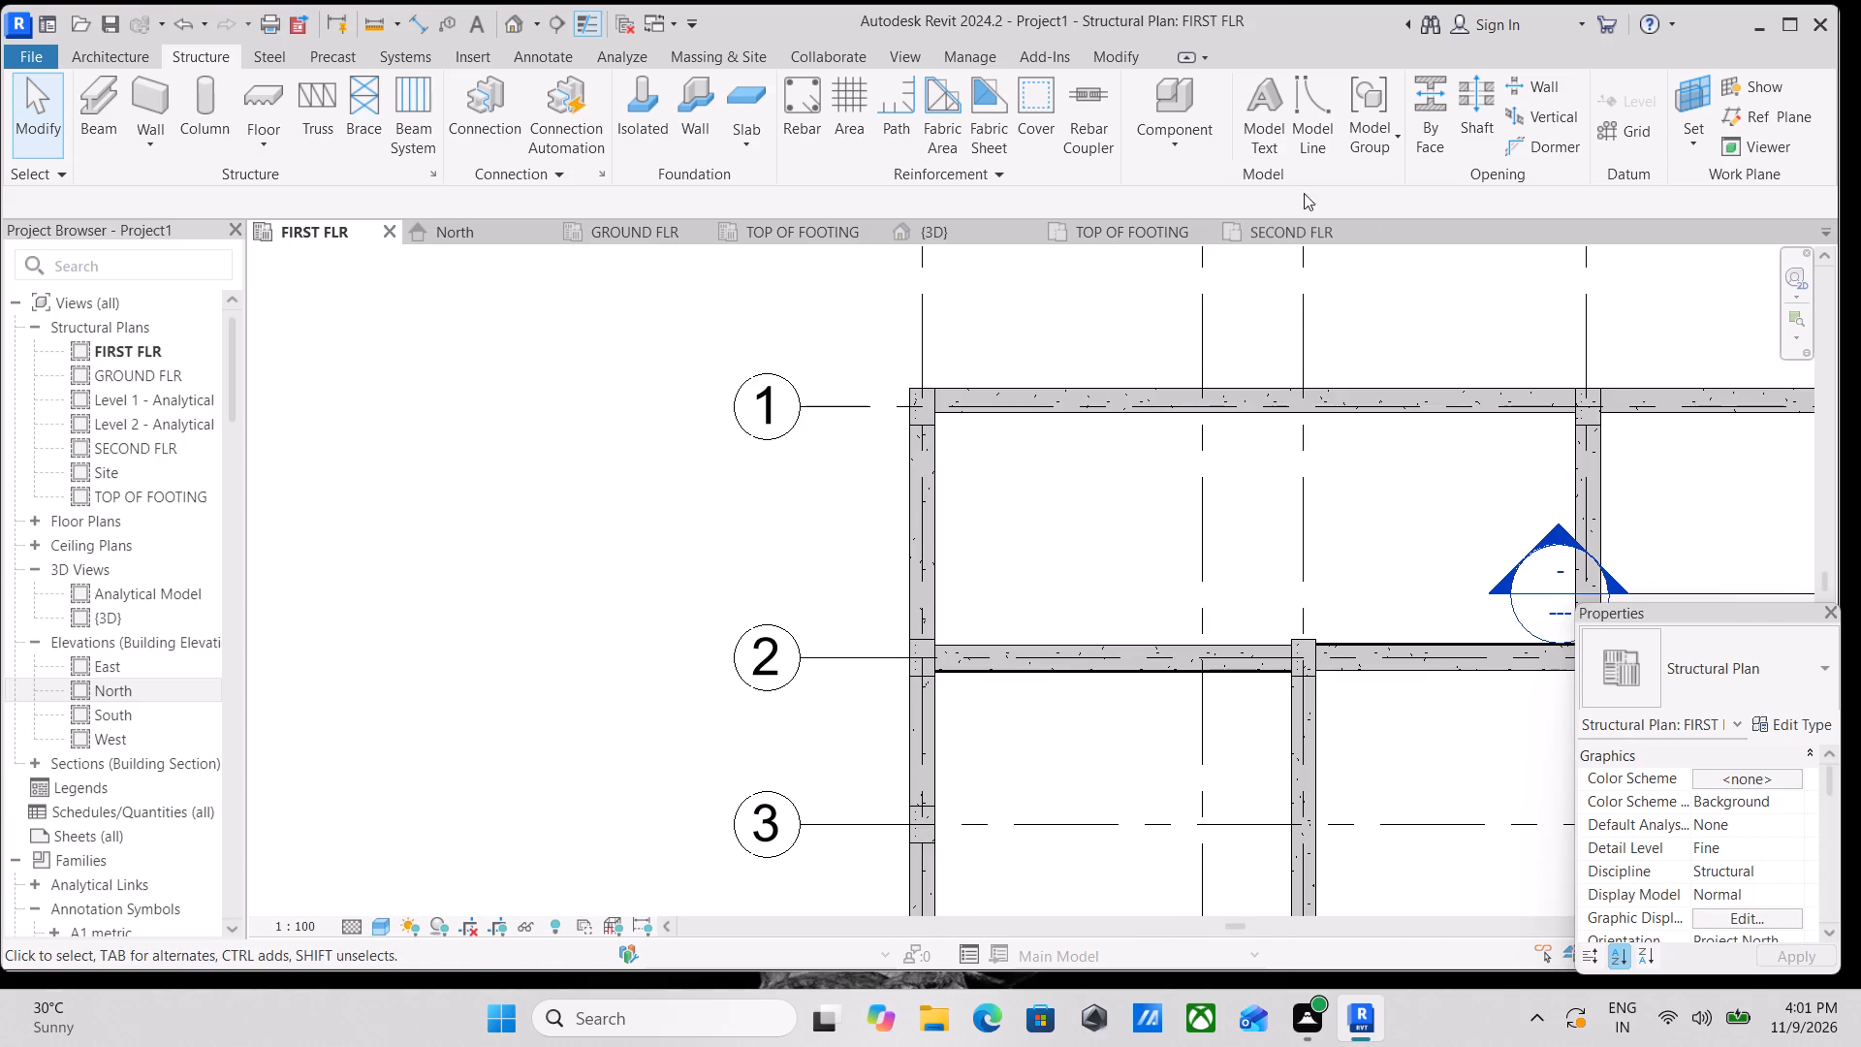
click(622, 232)
middle_drag(1079, 533, 872, 434)
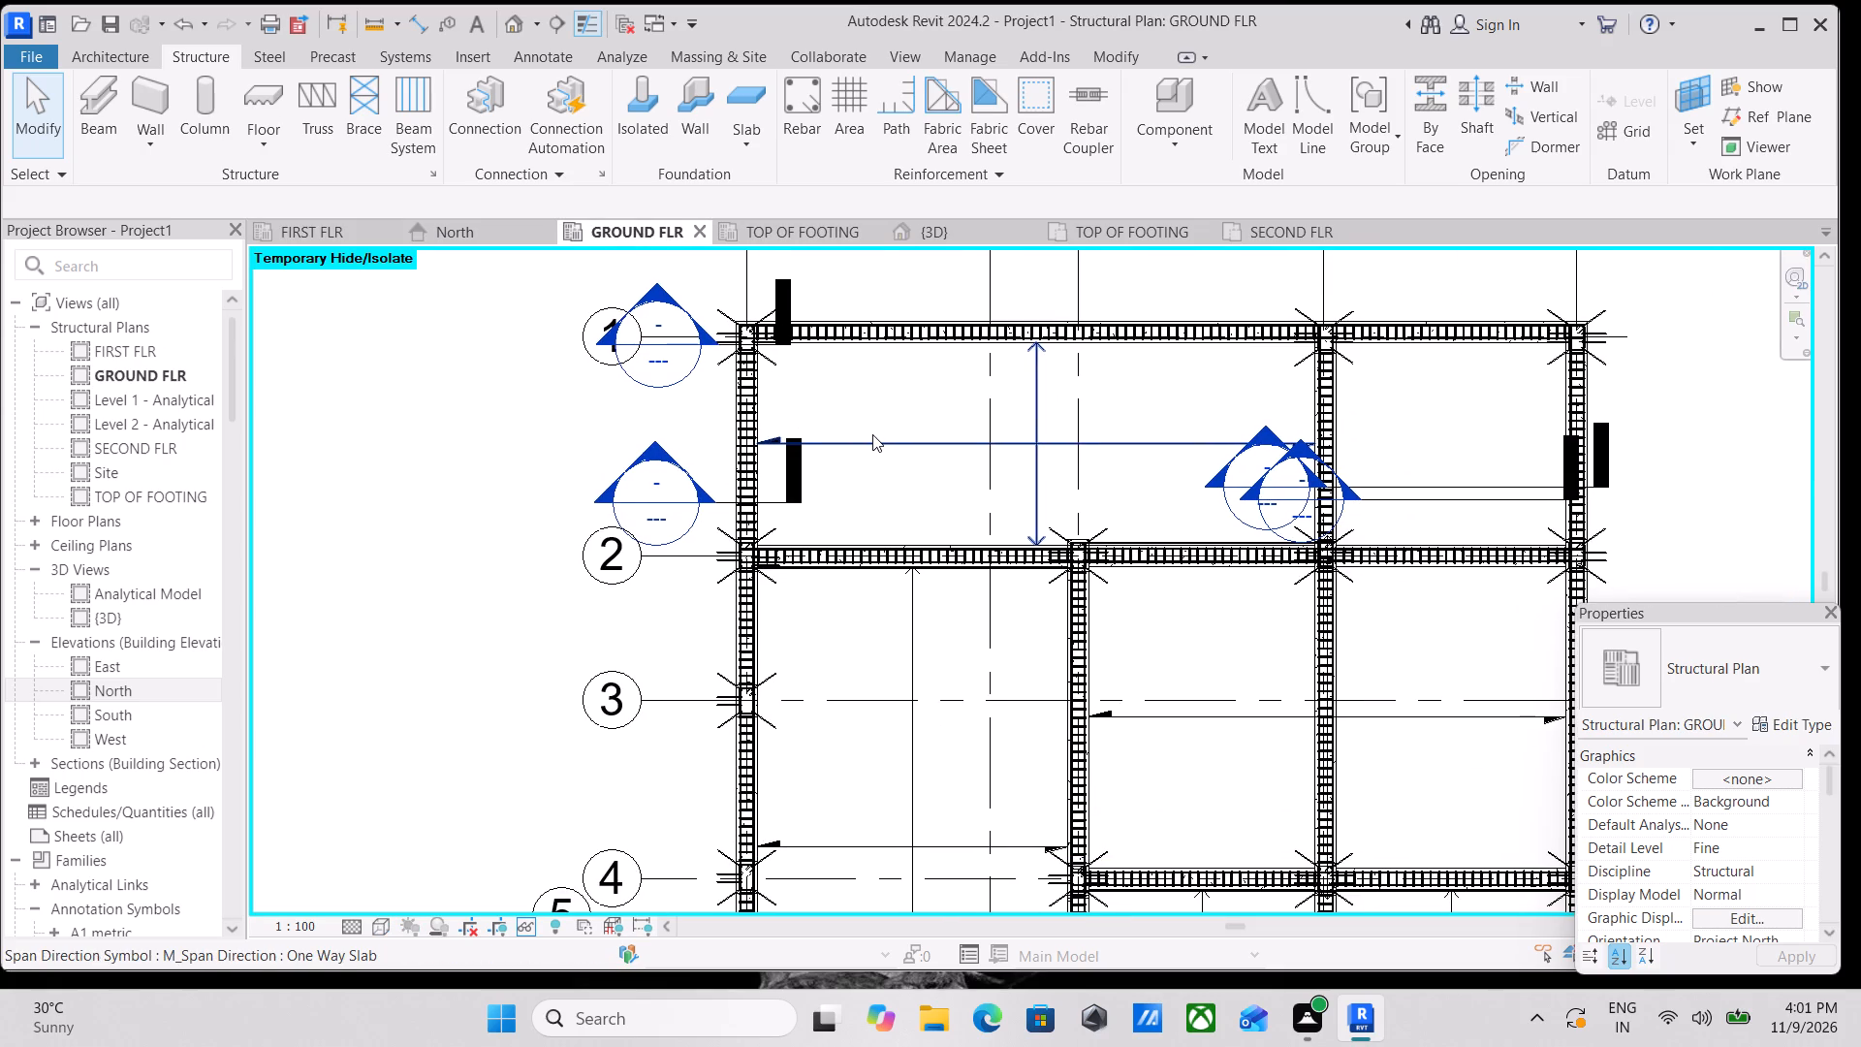
key(g)
key(Escape)
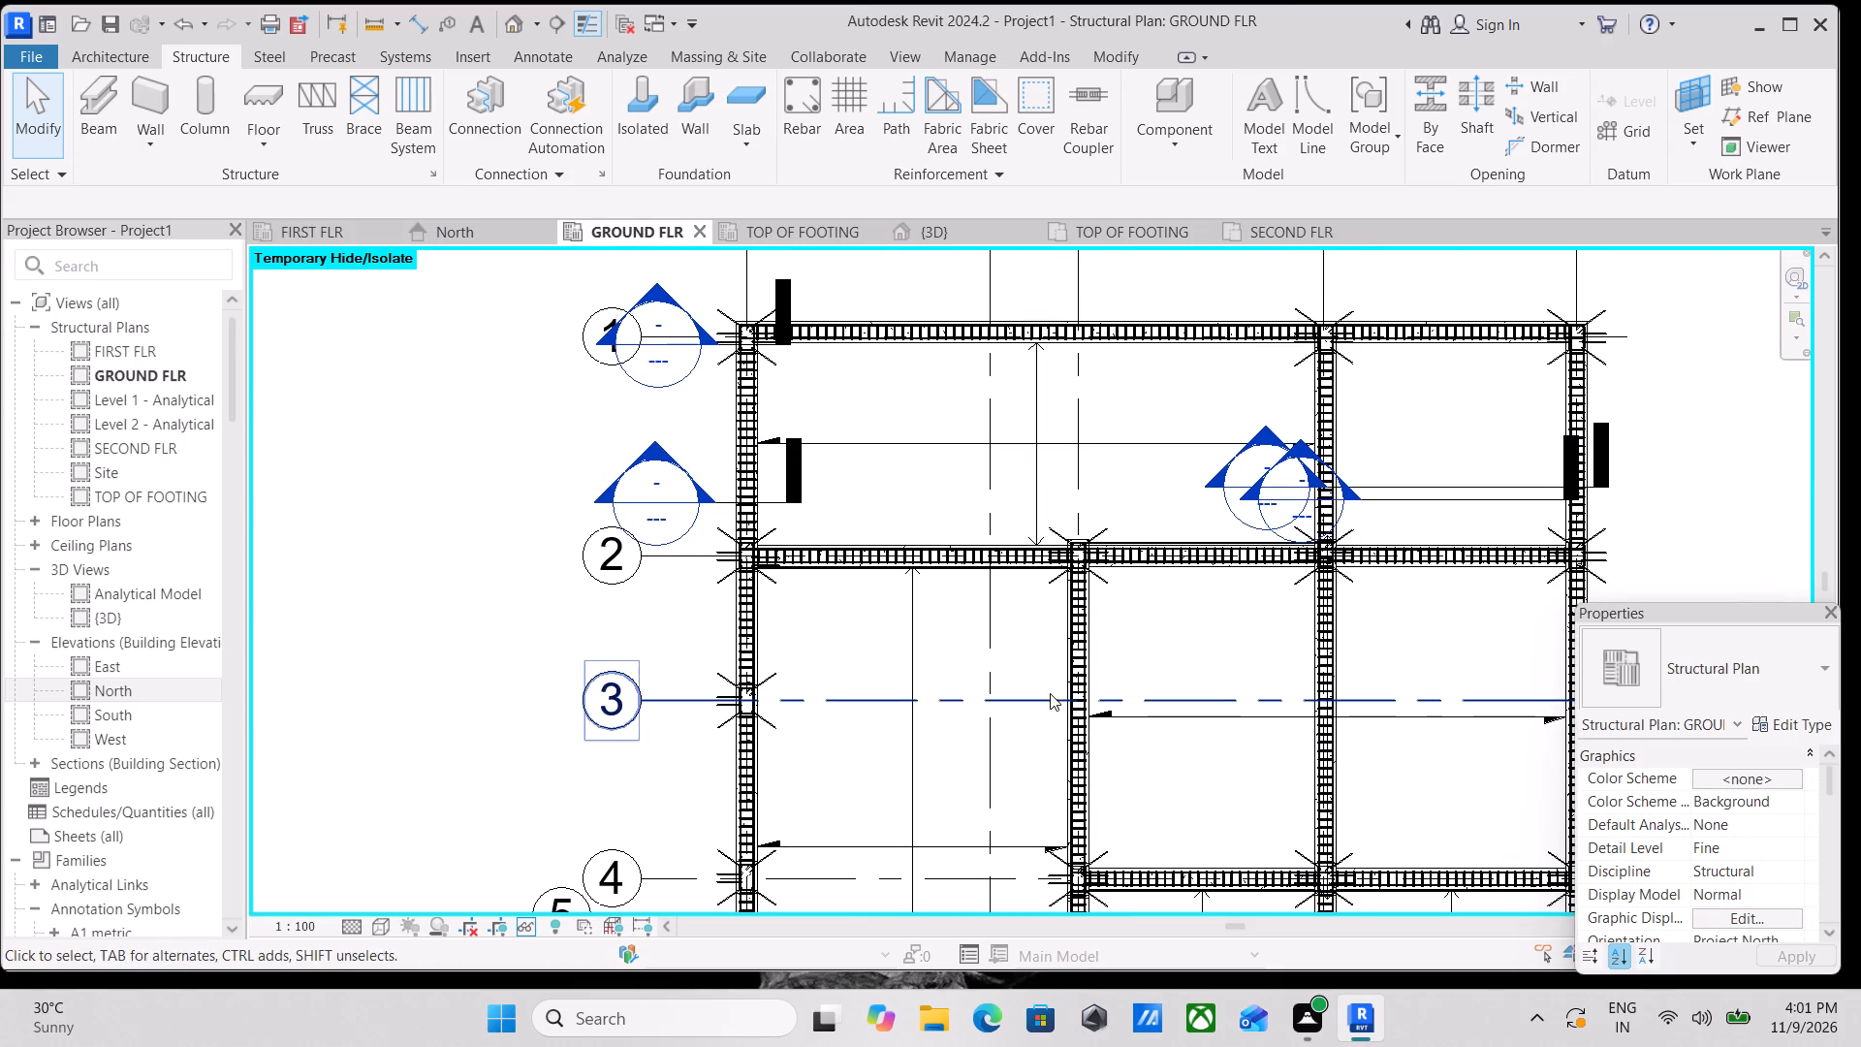
key(h)
key(r)
scroll(1136, 670, down, 2)
middle_drag(1157, 667, 1145, 685)
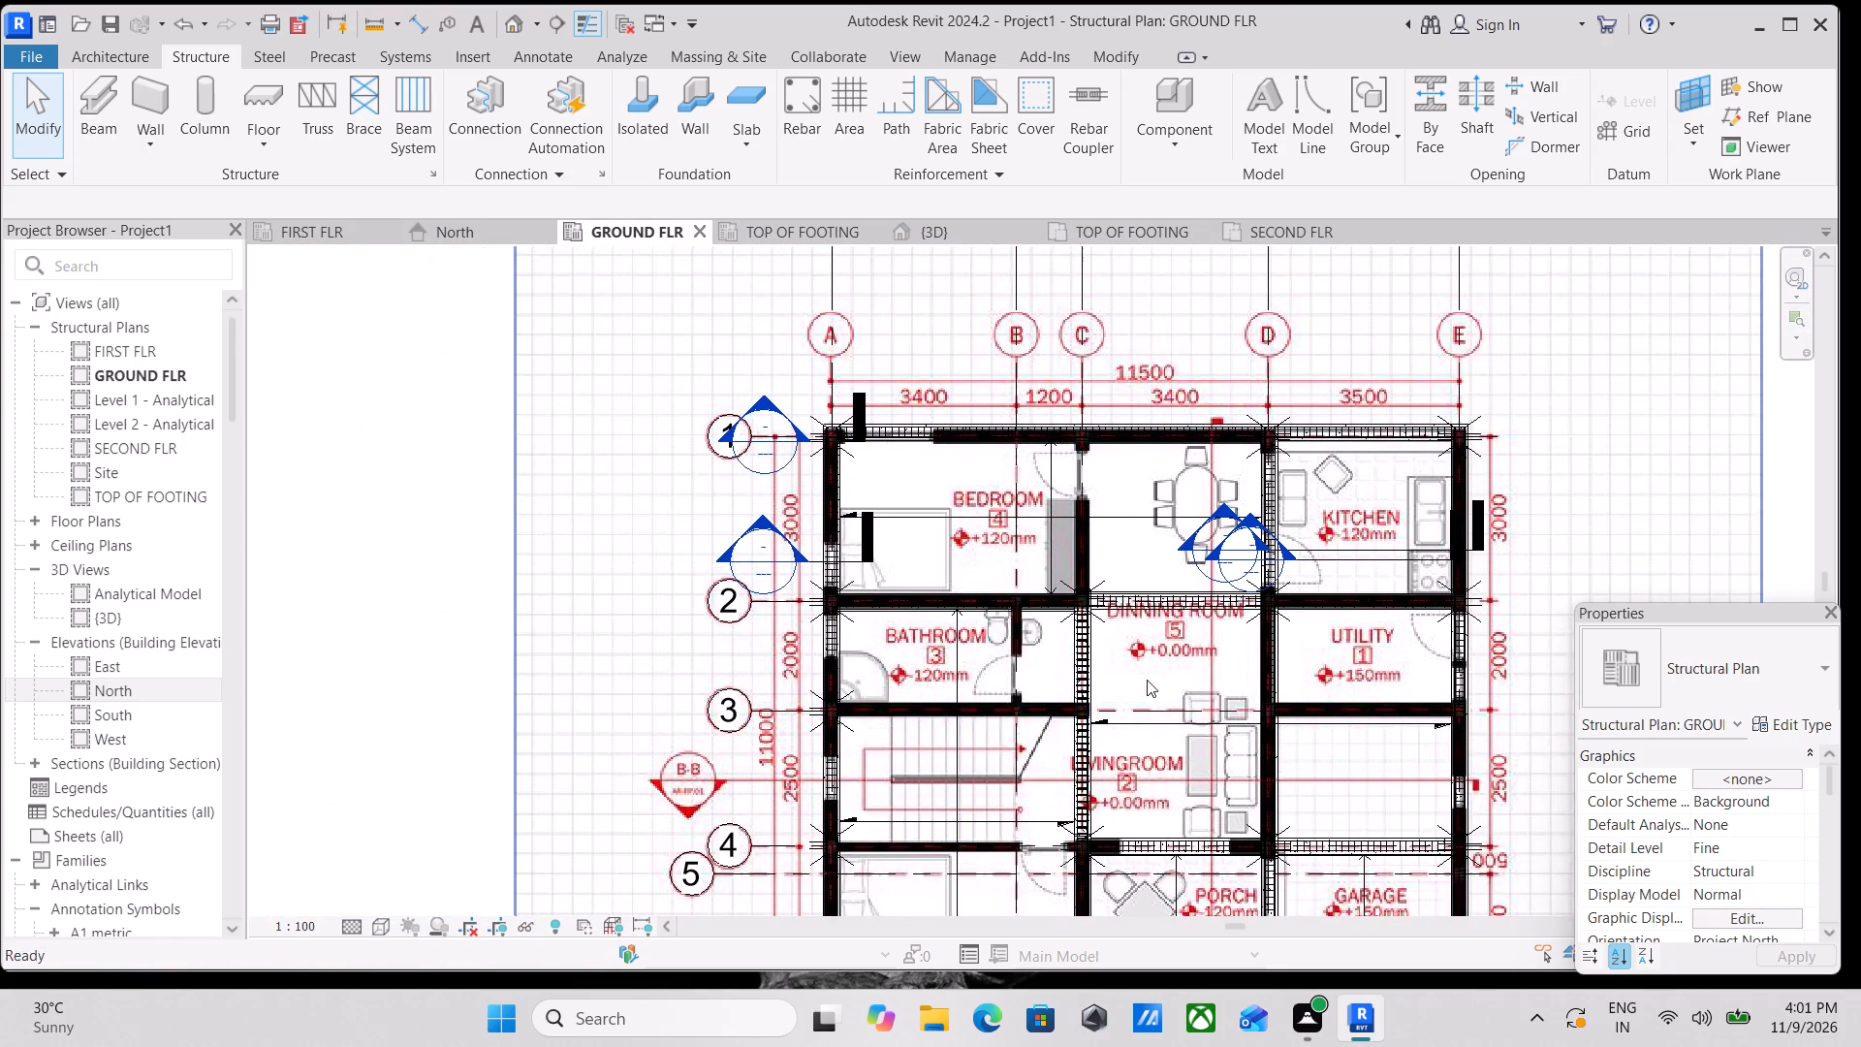
Temporarily hide the raster floor plan image in the GROUND FLR plan.
middle_drag(1251, 585, 873, 615)
middle_drag(1200, 501, 1030, 647)
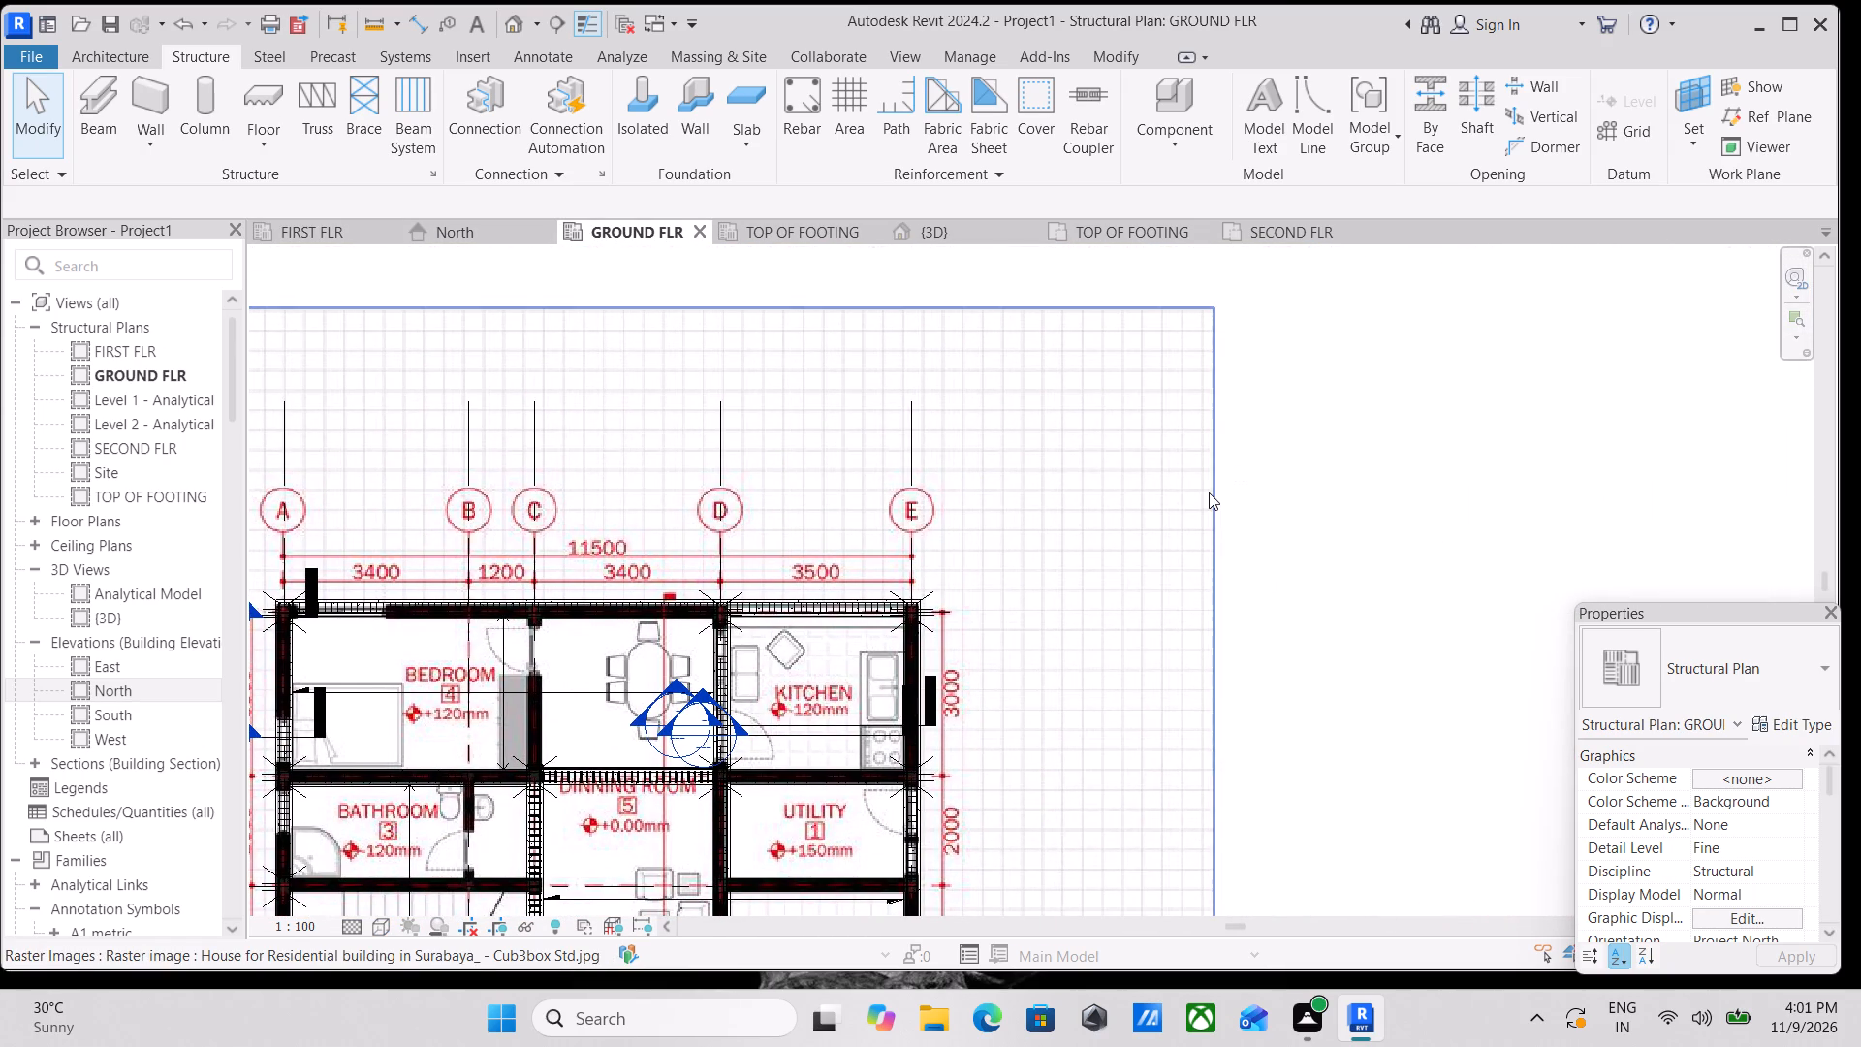
click(1209, 492)
text(HH)
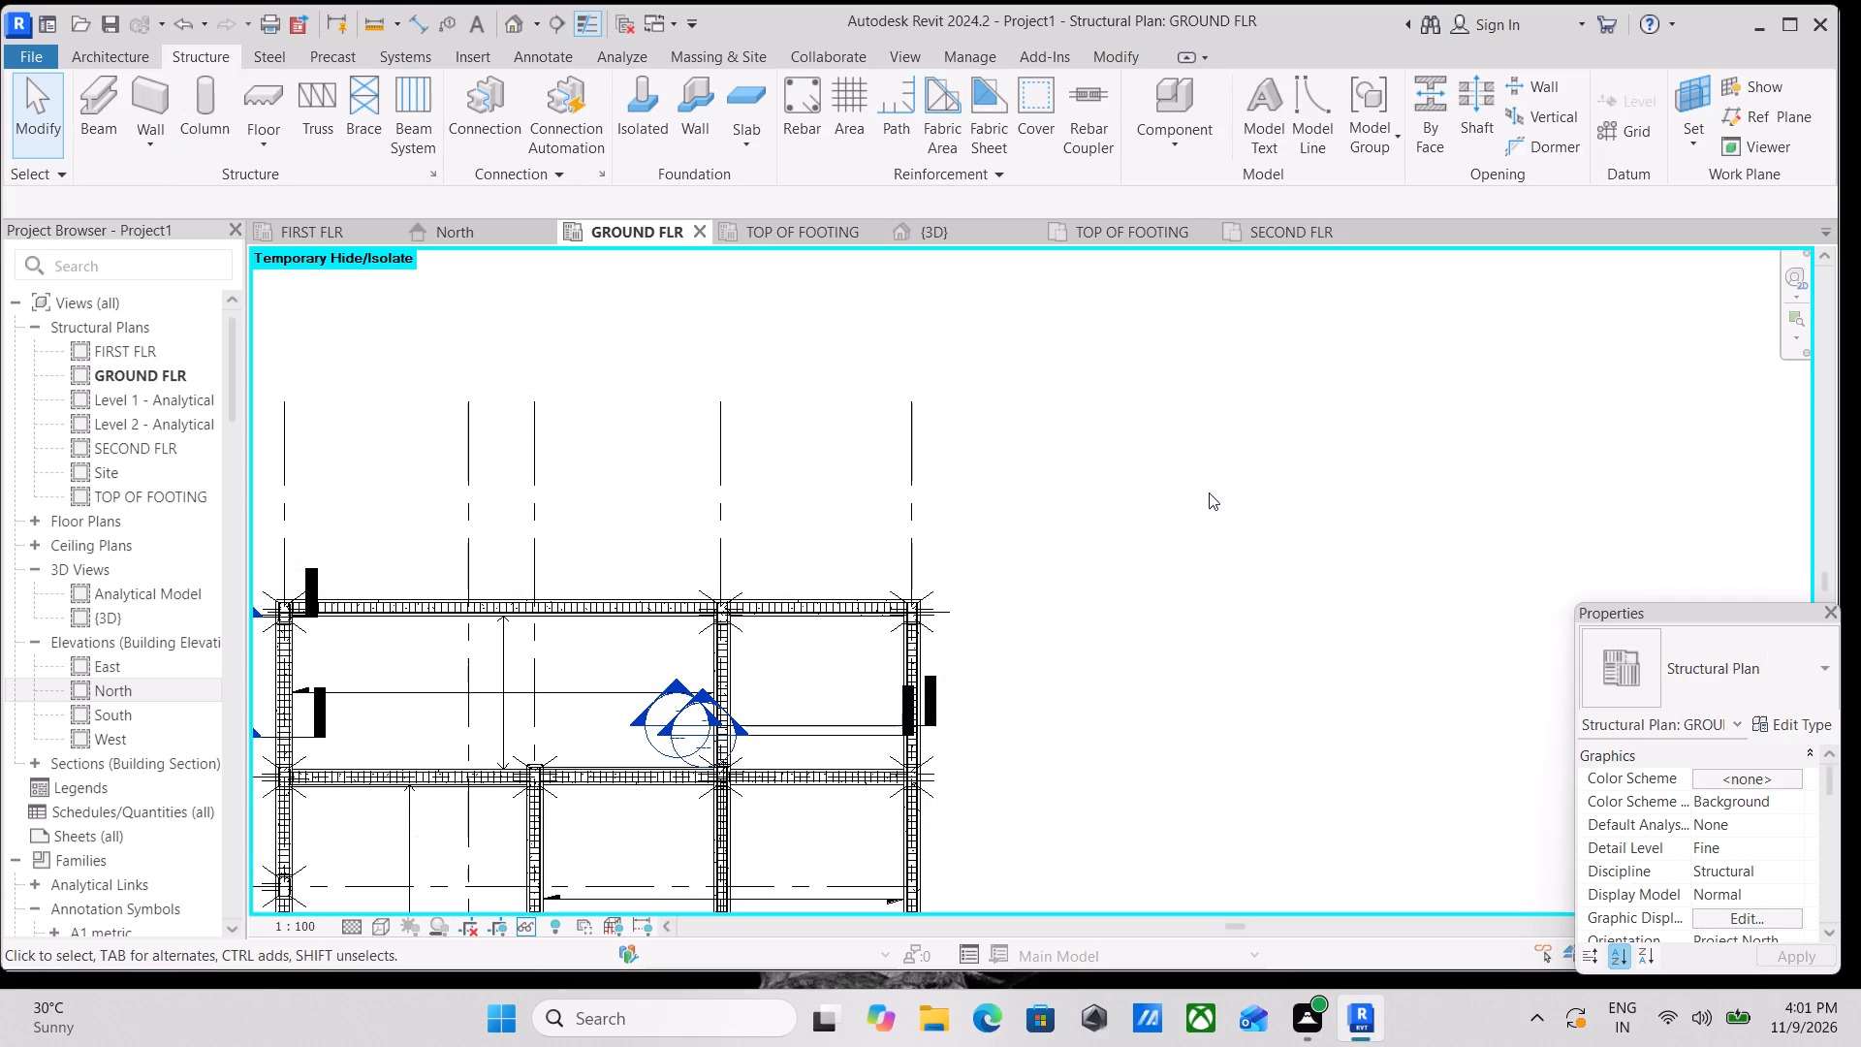
Set the visual style of the GROUND FLR plan to Shaded.
click(387, 931)
click(430, 827)
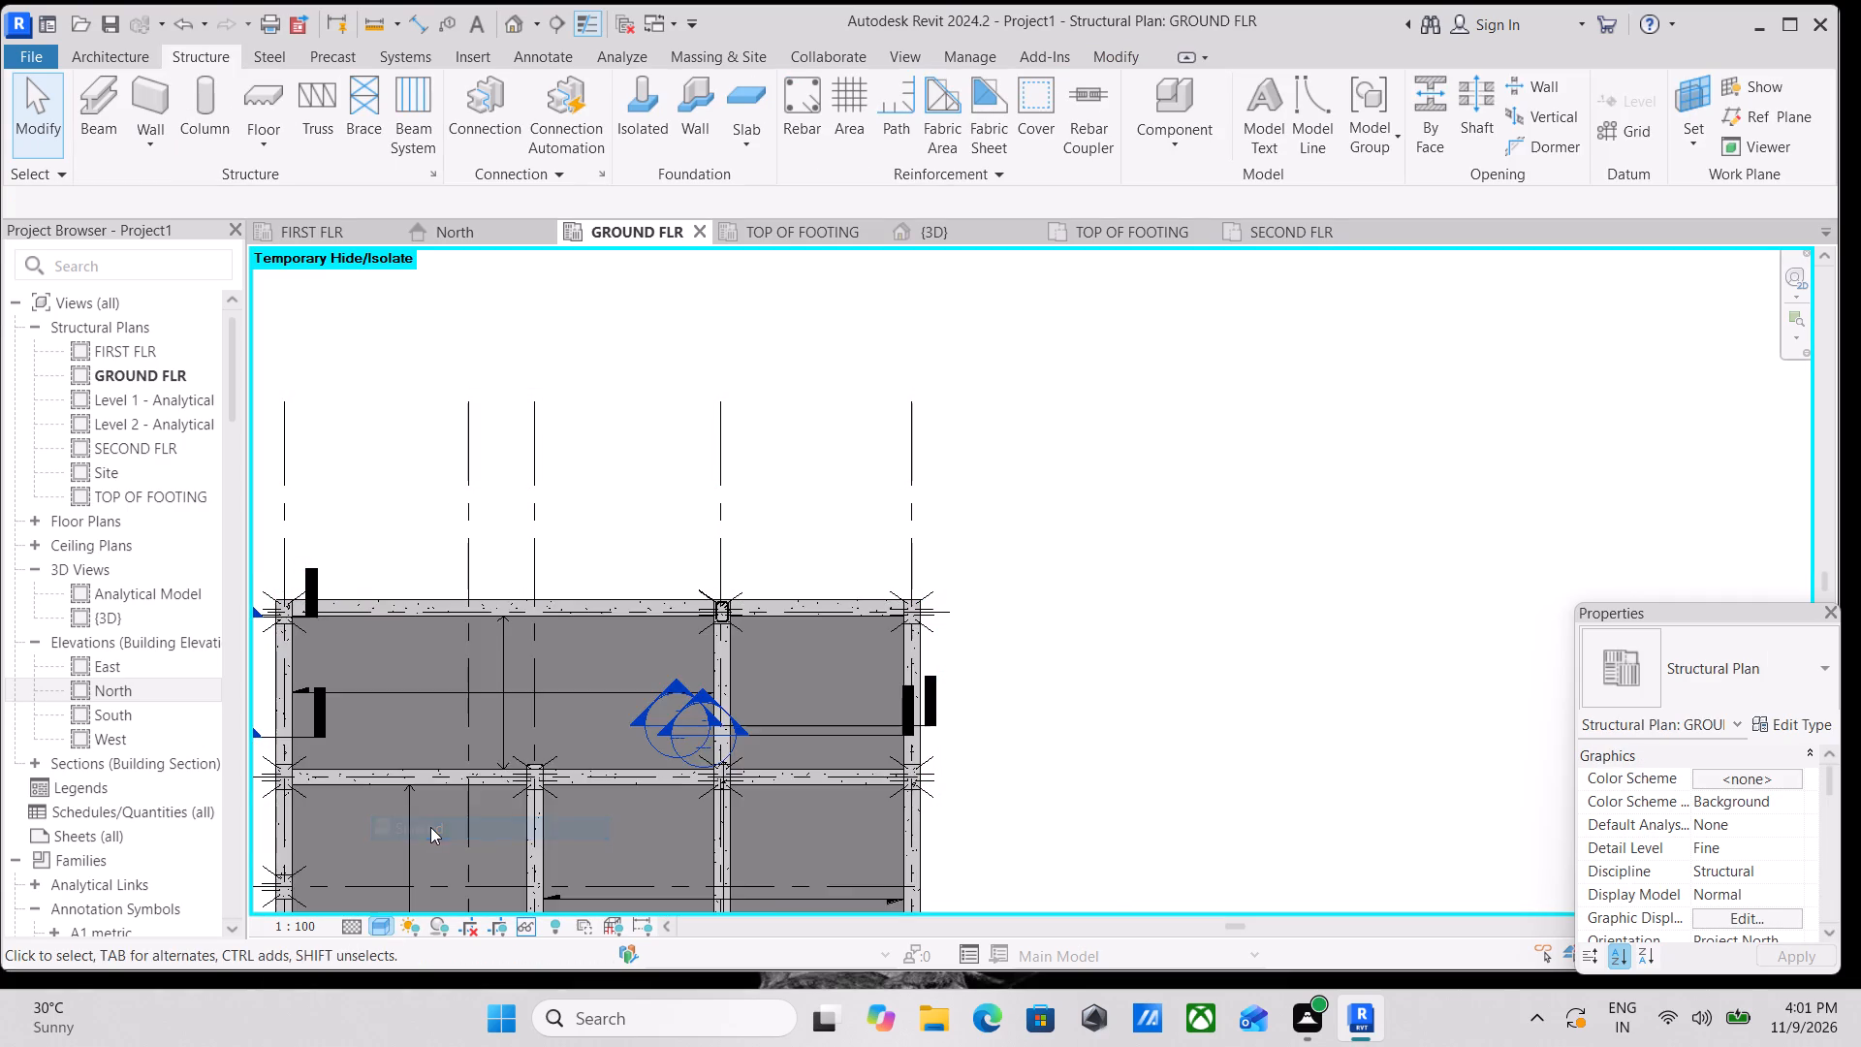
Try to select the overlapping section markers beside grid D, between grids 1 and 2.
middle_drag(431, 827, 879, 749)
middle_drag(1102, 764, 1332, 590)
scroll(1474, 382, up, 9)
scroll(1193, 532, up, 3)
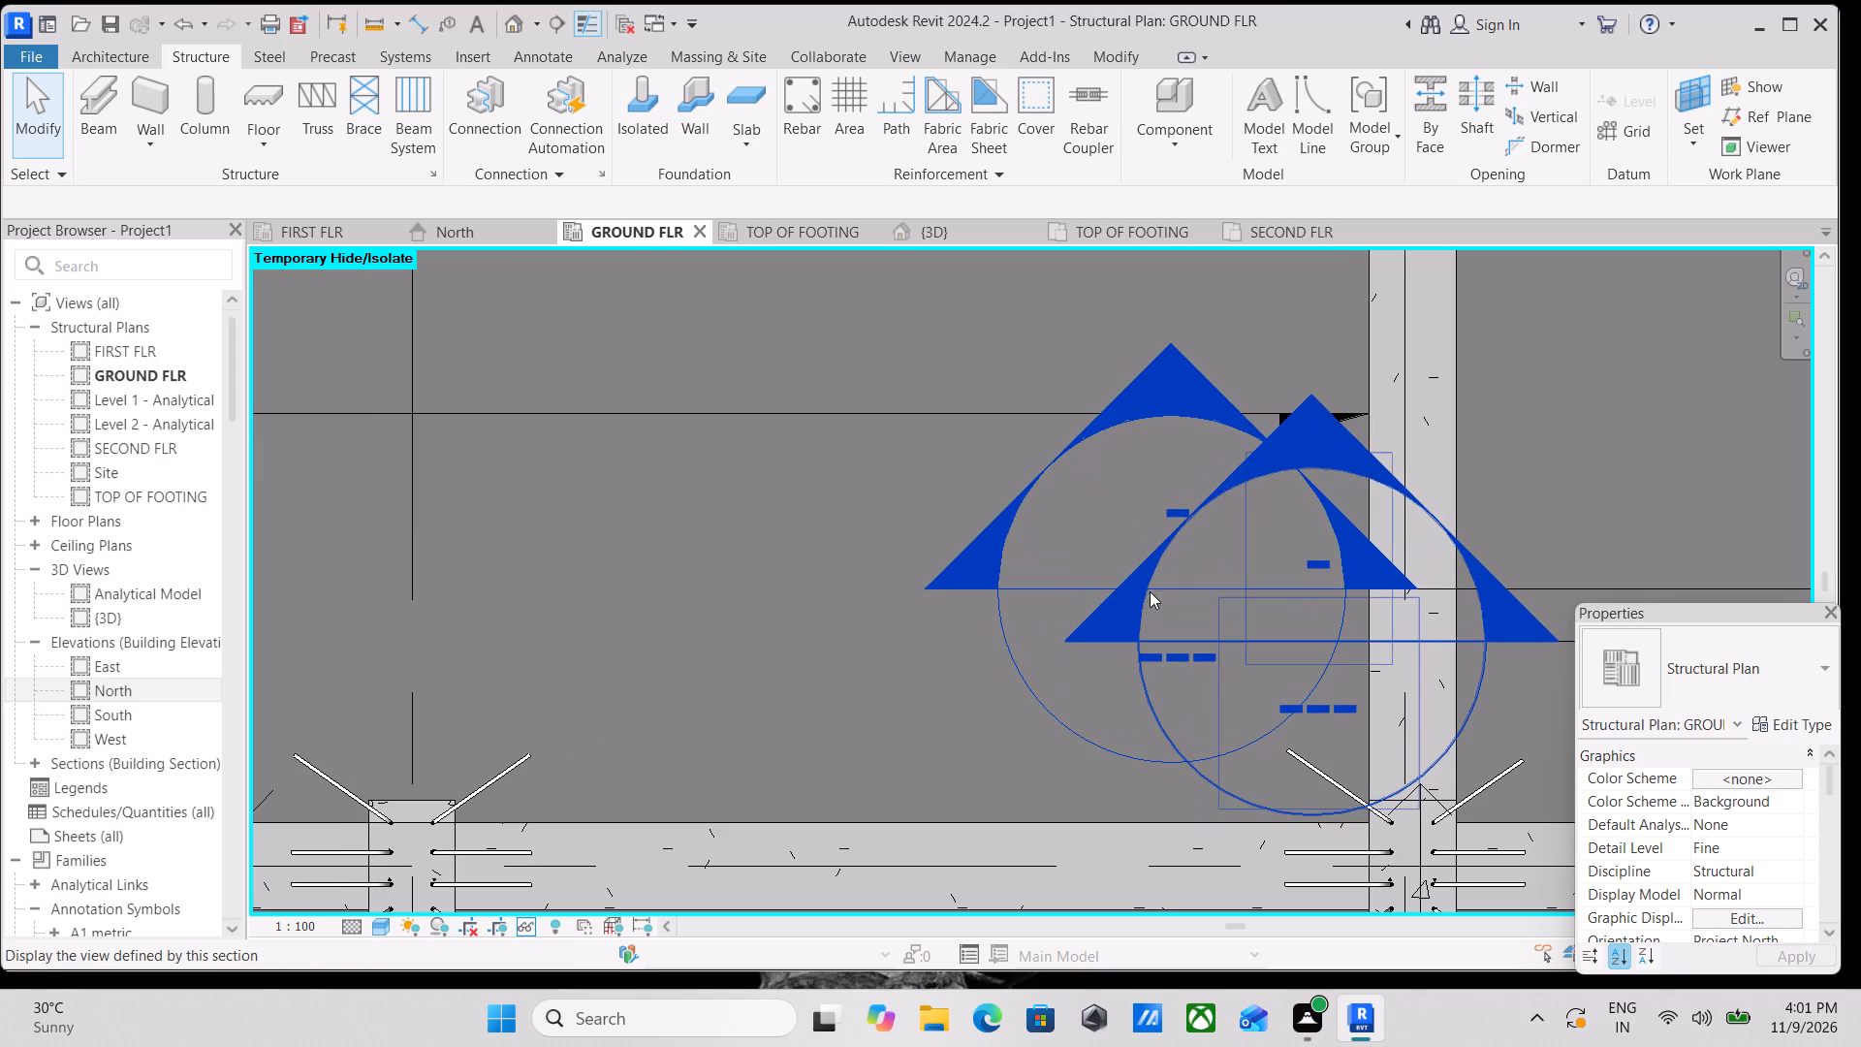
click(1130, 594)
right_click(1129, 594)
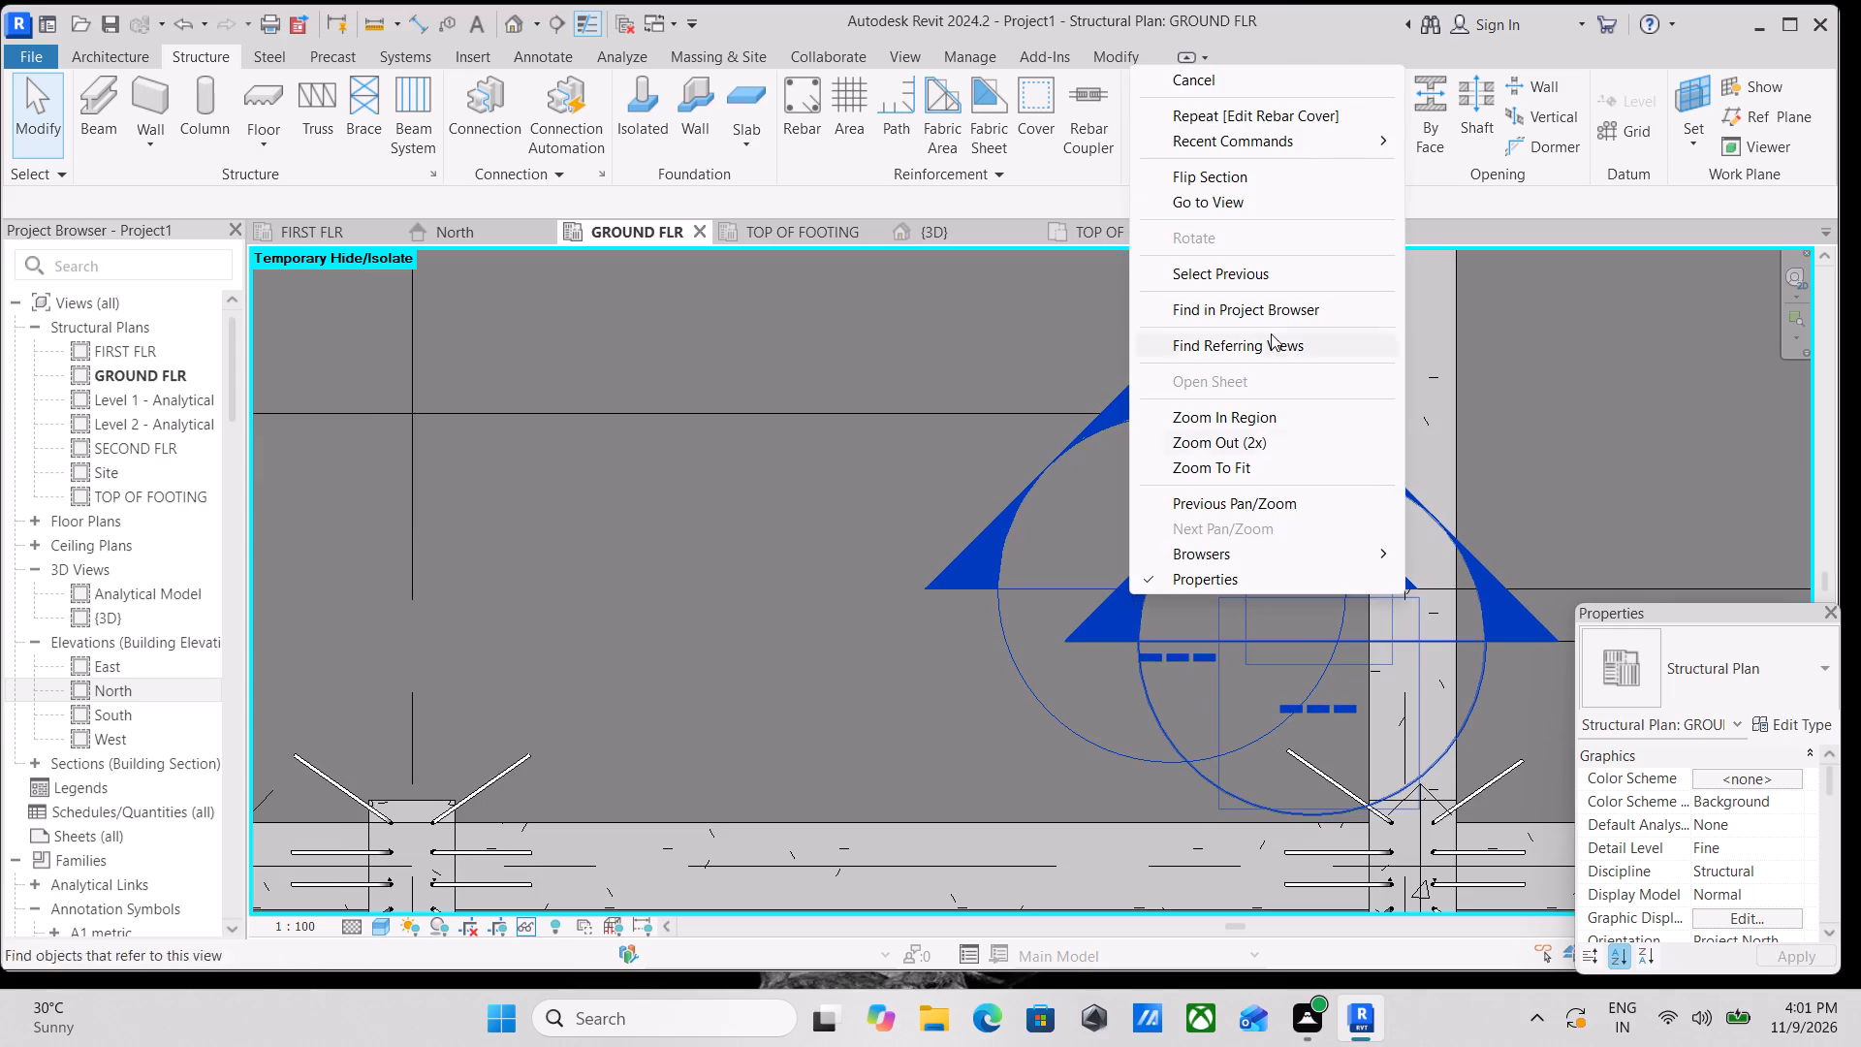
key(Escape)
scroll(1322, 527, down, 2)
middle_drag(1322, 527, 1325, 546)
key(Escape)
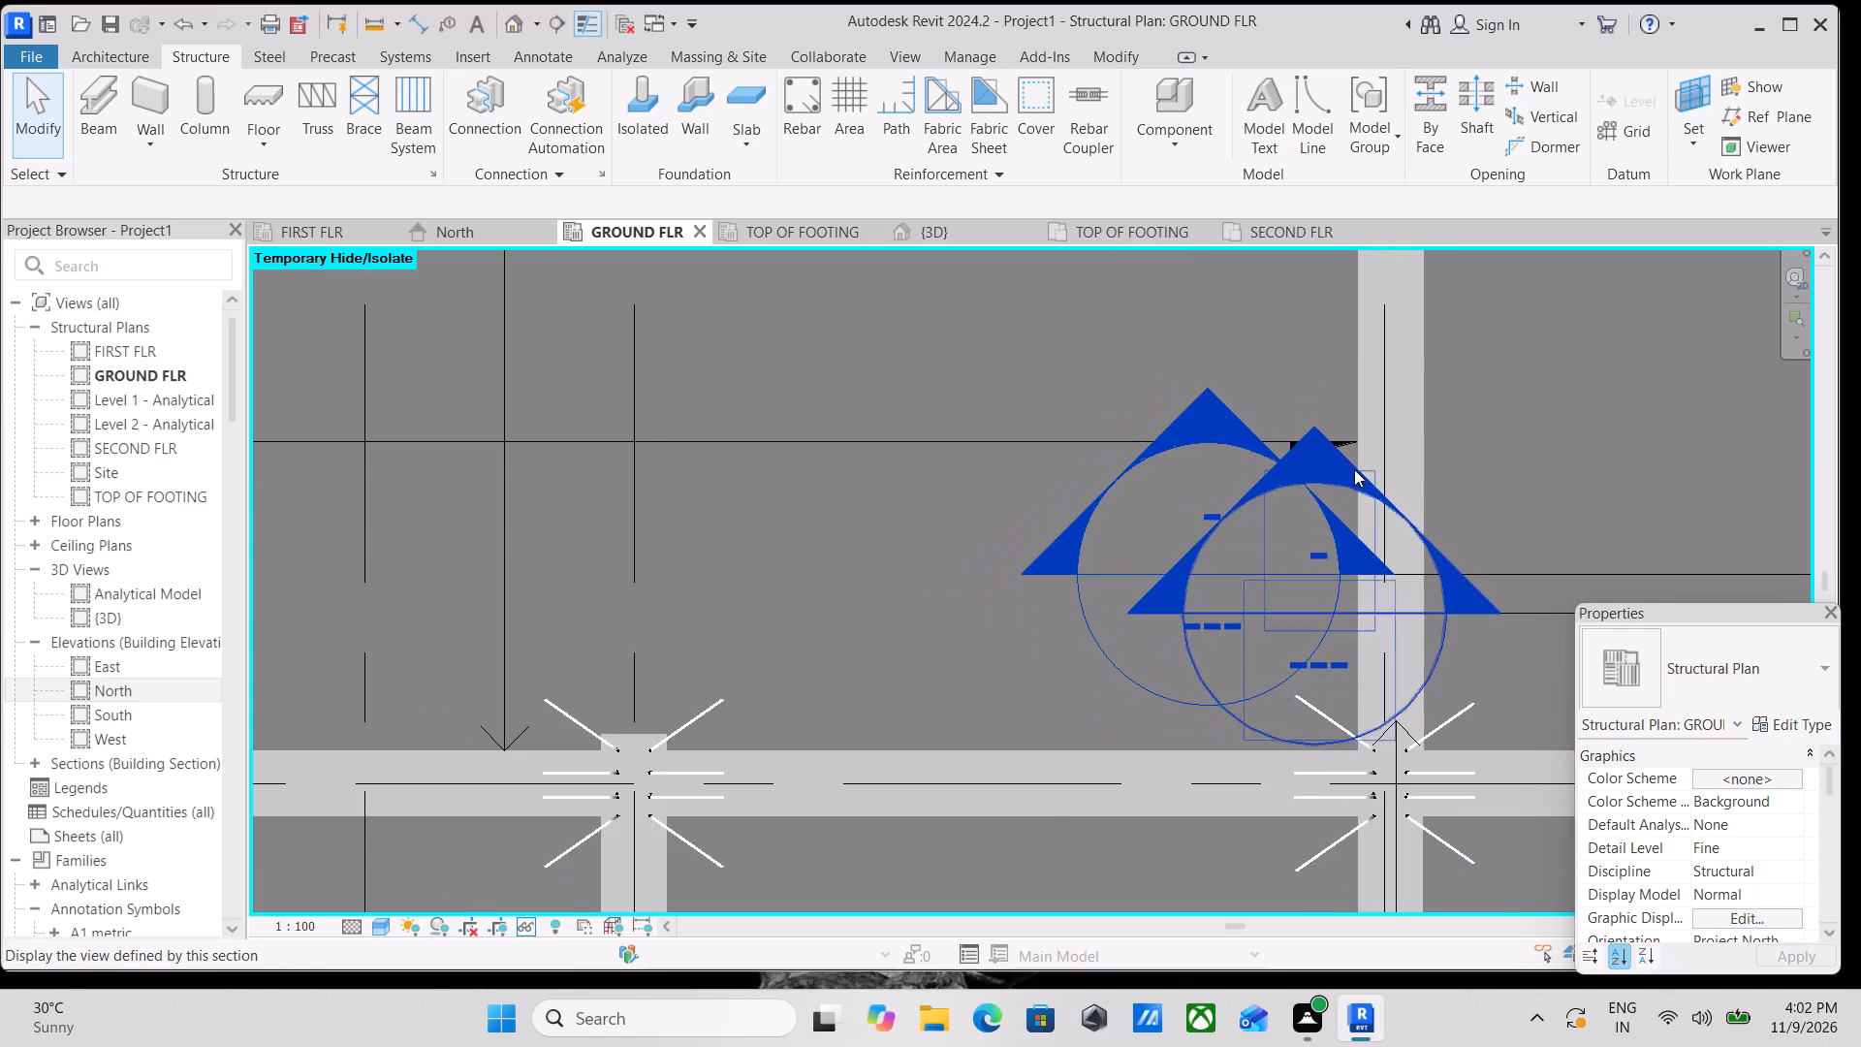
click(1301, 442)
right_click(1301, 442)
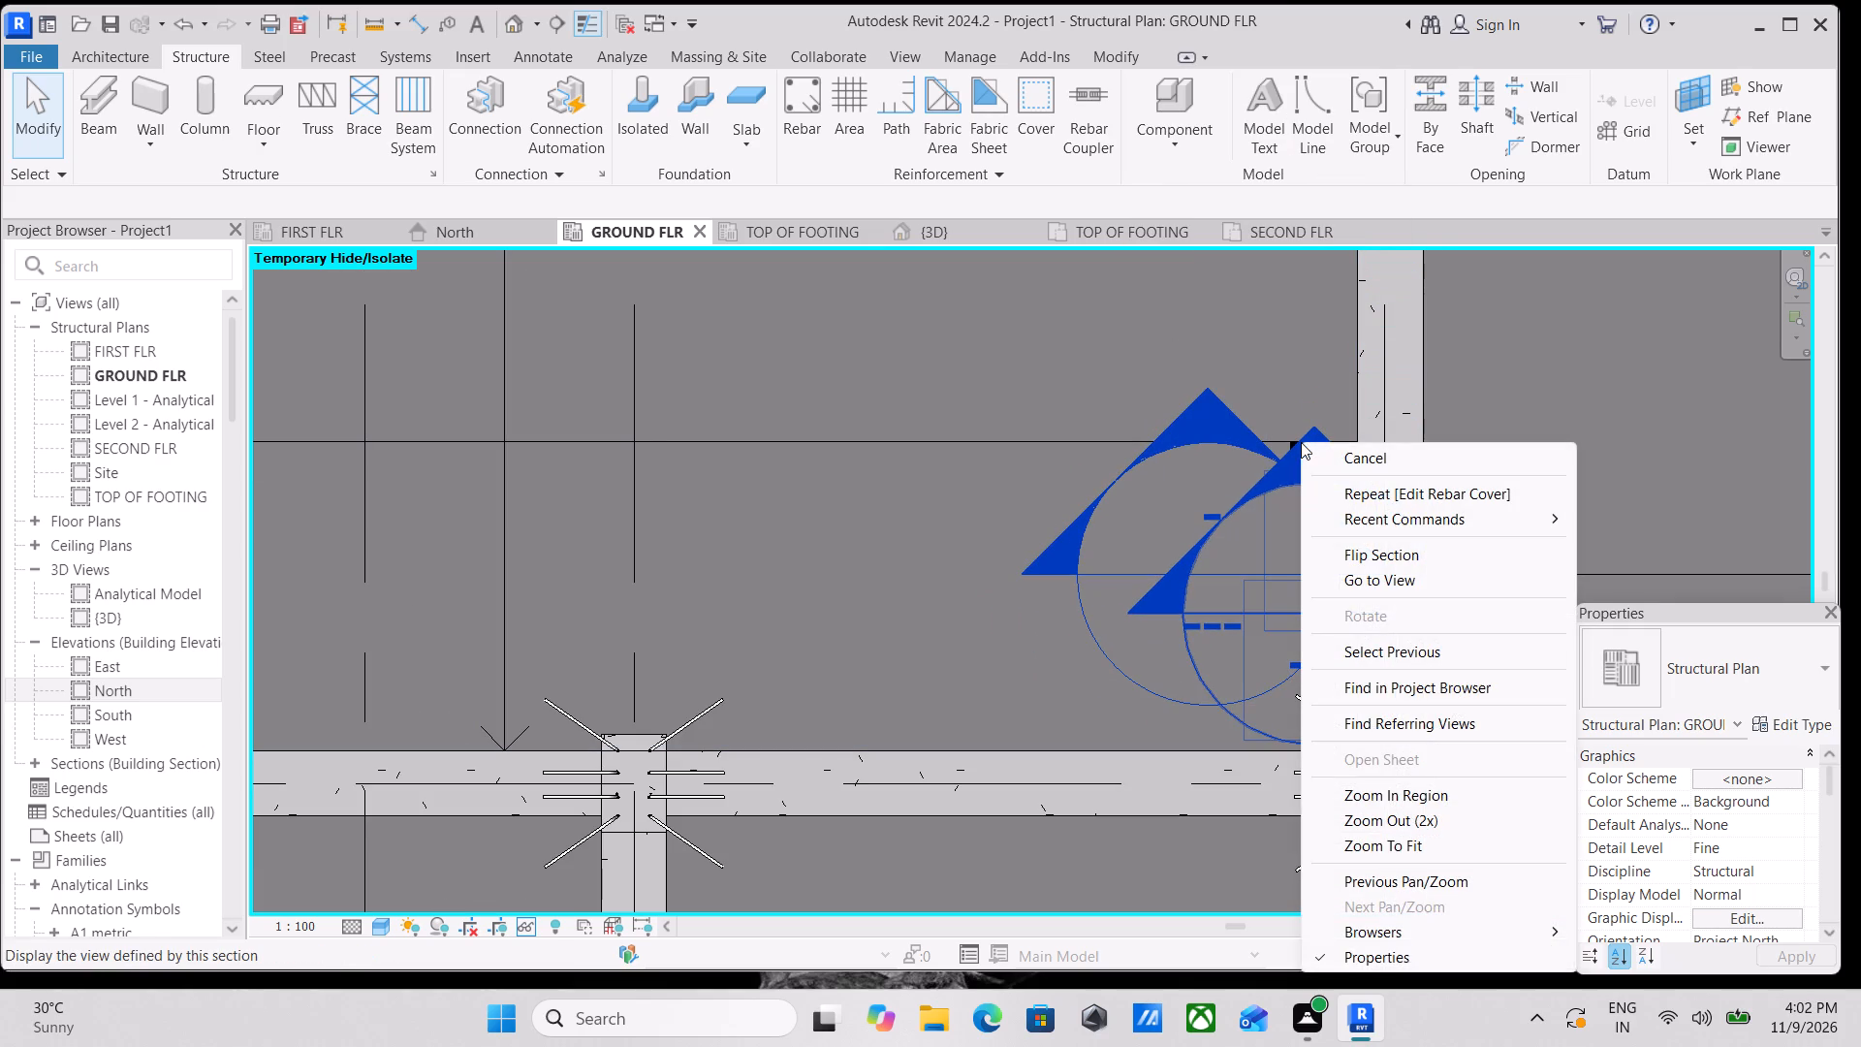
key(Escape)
Delete the Section 1 marker and its view at grid 1, beside grid A.
scroll(1156, 643, down, 8)
middle_drag(988, 619, 1396, 705)
scroll(988, 589, up, 2)
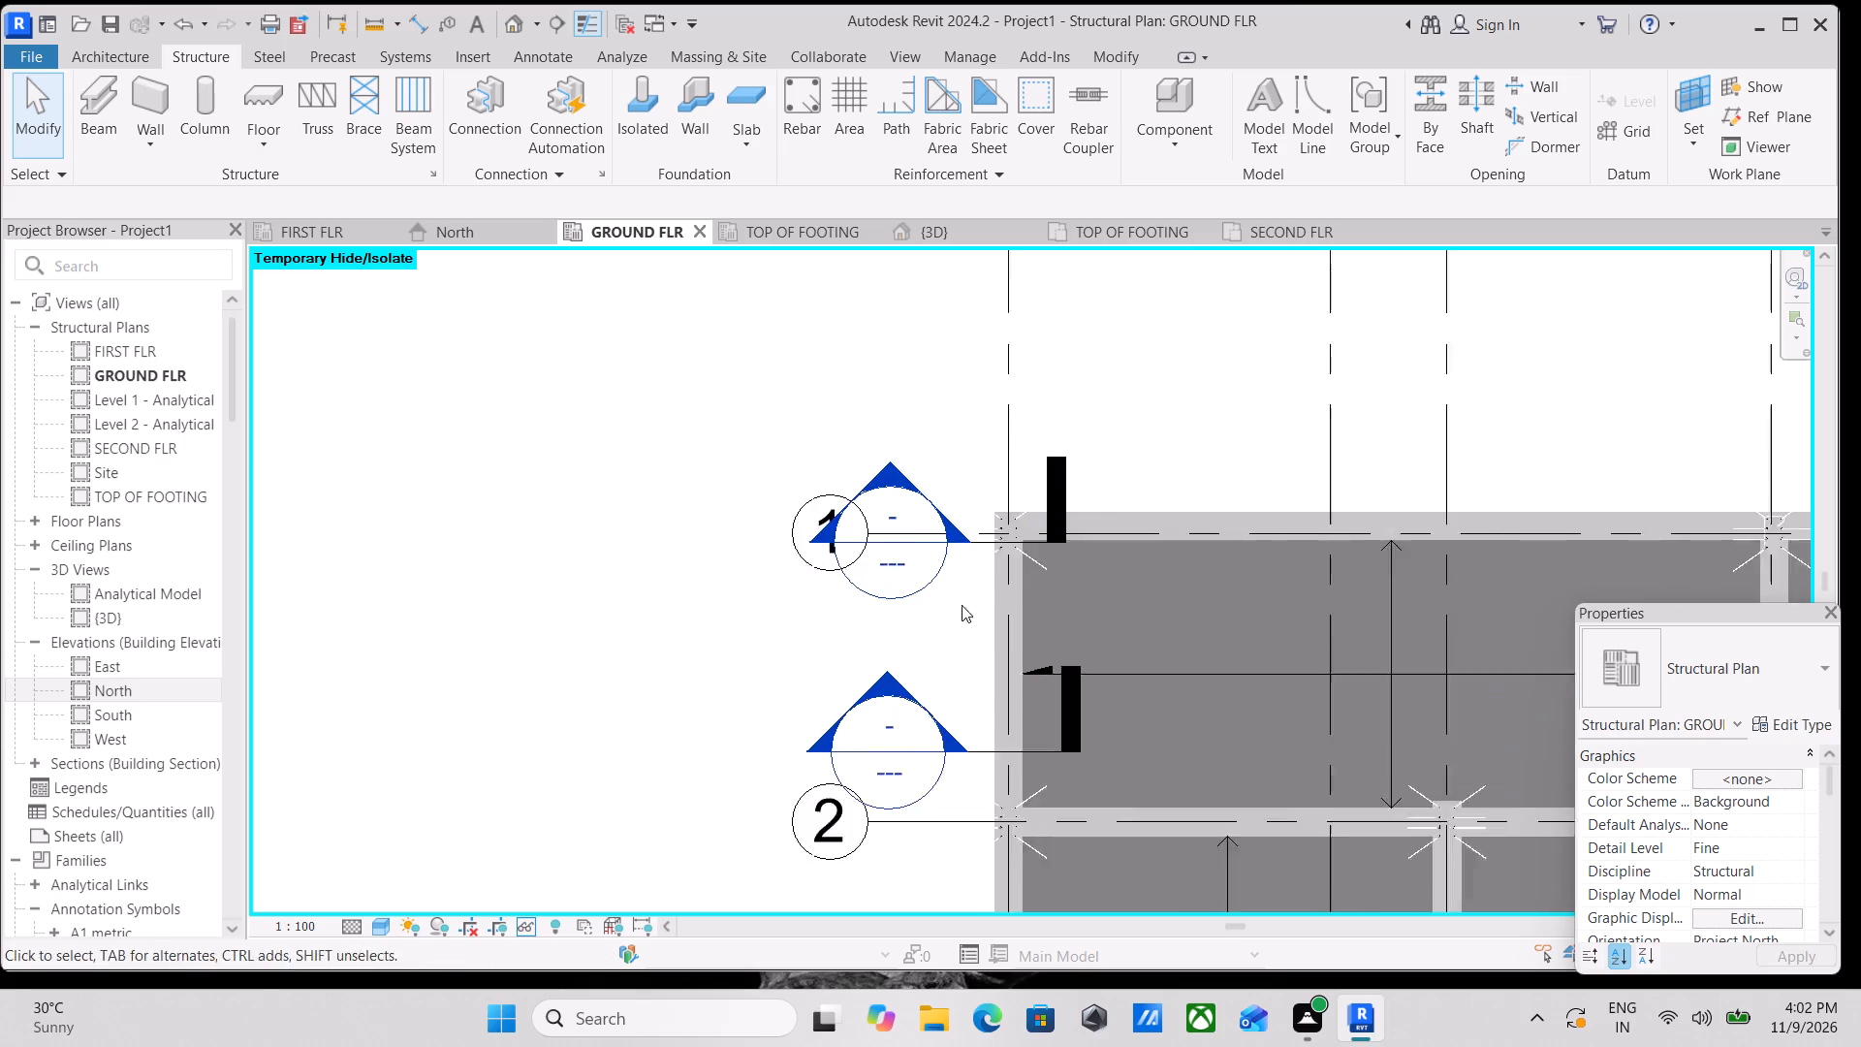
scroll(962, 605, up, 5)
drag(960, 618, 913, 562)
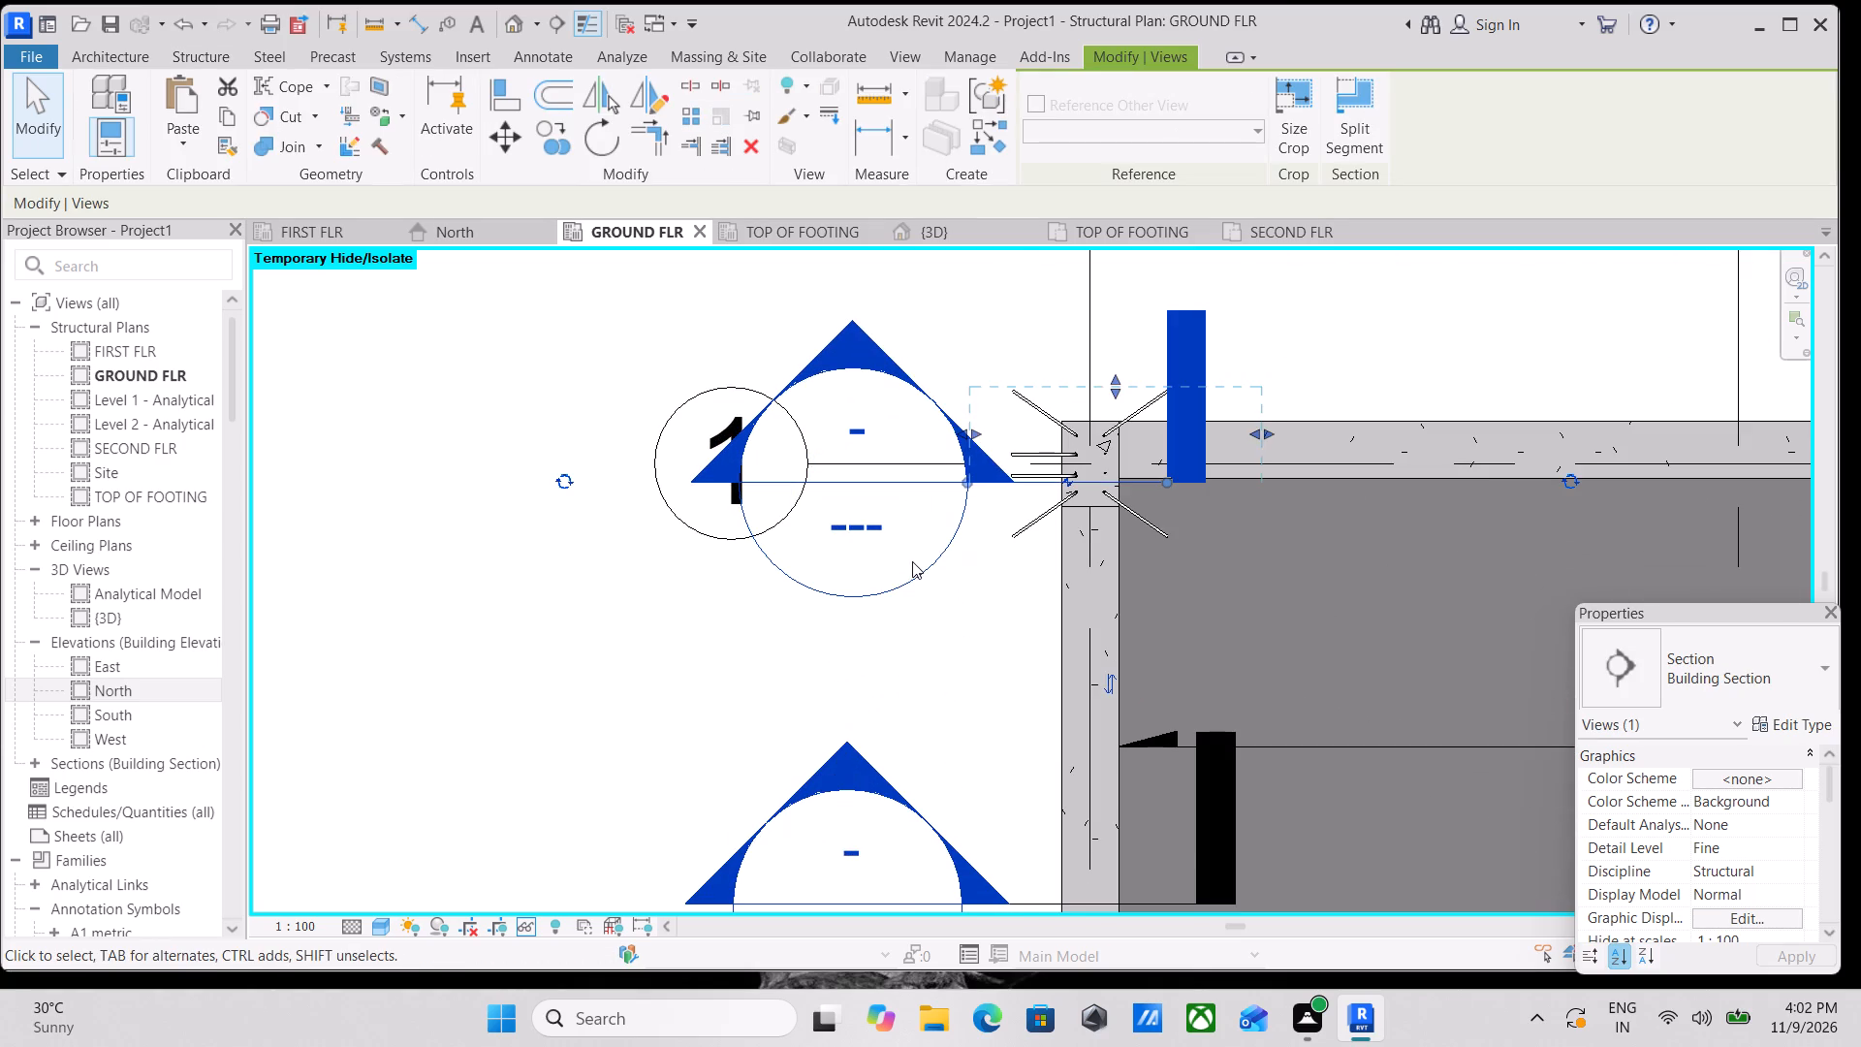
right_click(912, 561)
click(1002, 664)
middle_drag(887, 599, 938, 530)
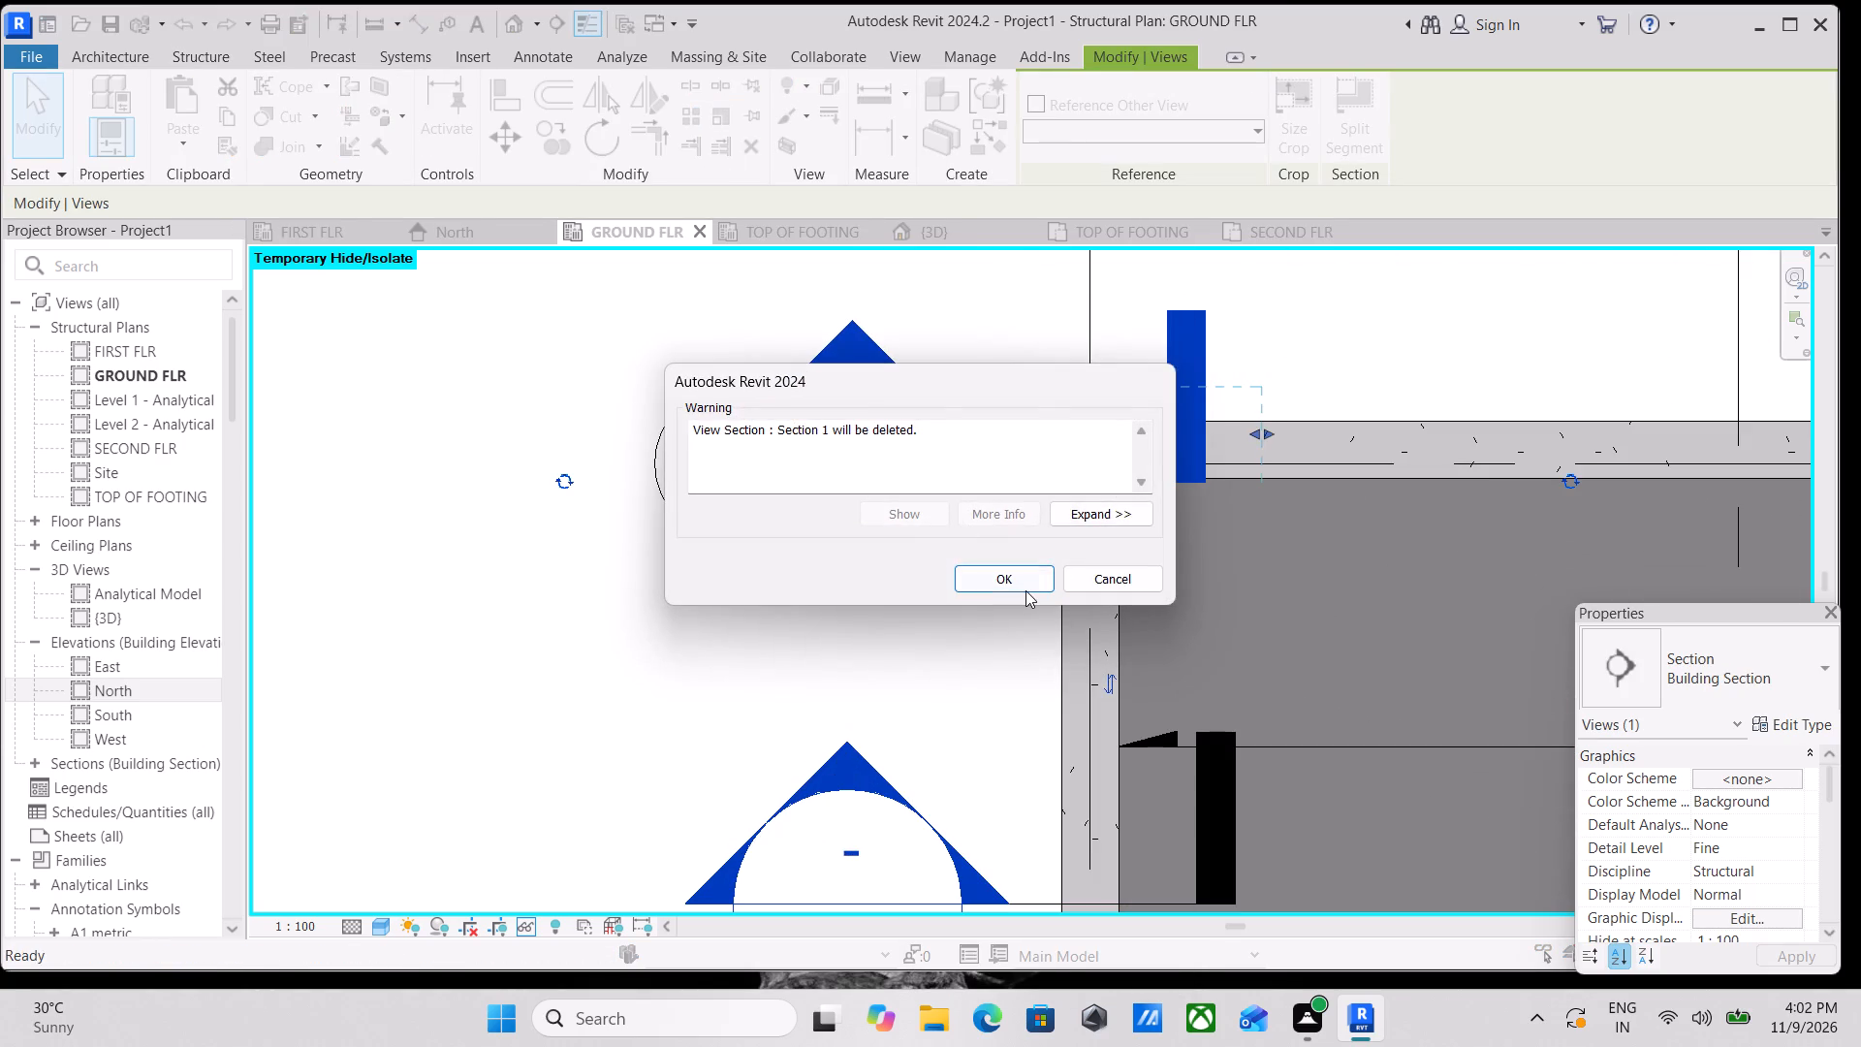
click(1025, 590)
Delete the Section 2 marker and its view crossing grid A between grids 1 and 2.
middle_drag(881, 616, 1046, 464)
drag(1079, 547, 985, 628)
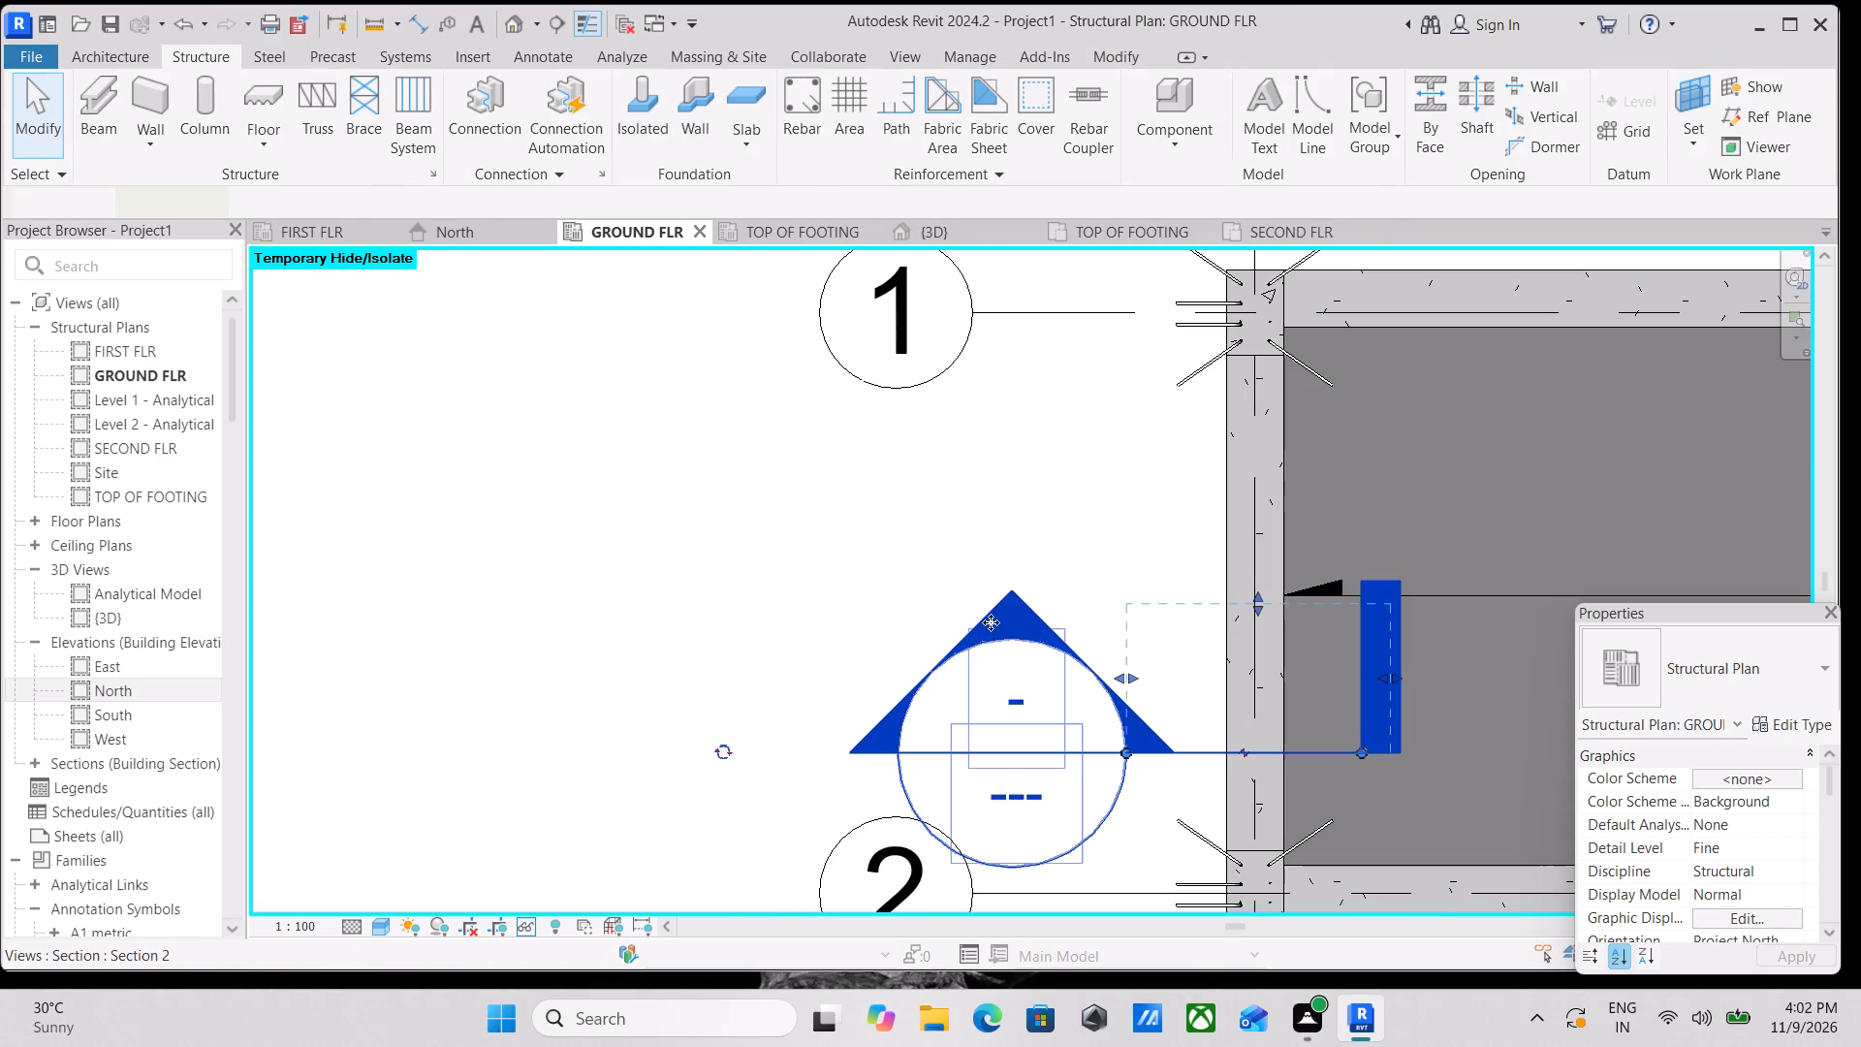
right_click(984, 621)
click(1088, 667)
scroll(1144, 598, down, 4)
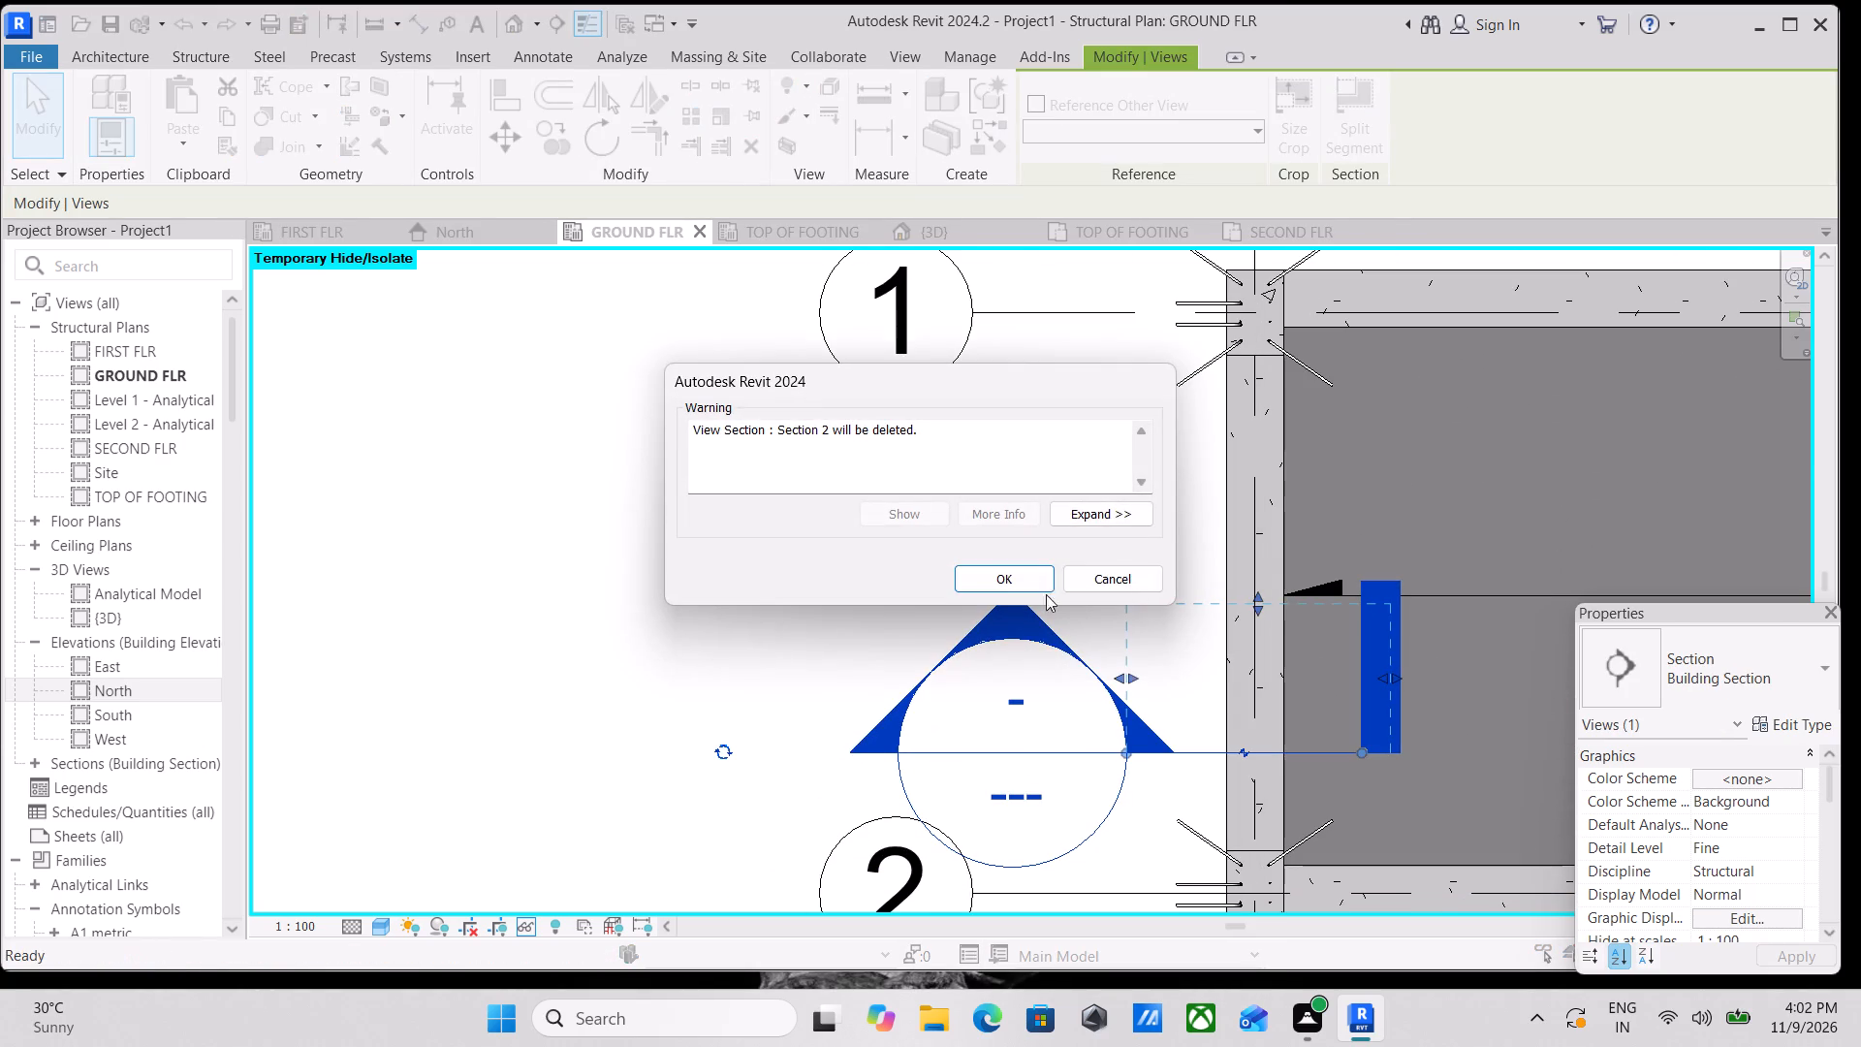
click(995, 584)
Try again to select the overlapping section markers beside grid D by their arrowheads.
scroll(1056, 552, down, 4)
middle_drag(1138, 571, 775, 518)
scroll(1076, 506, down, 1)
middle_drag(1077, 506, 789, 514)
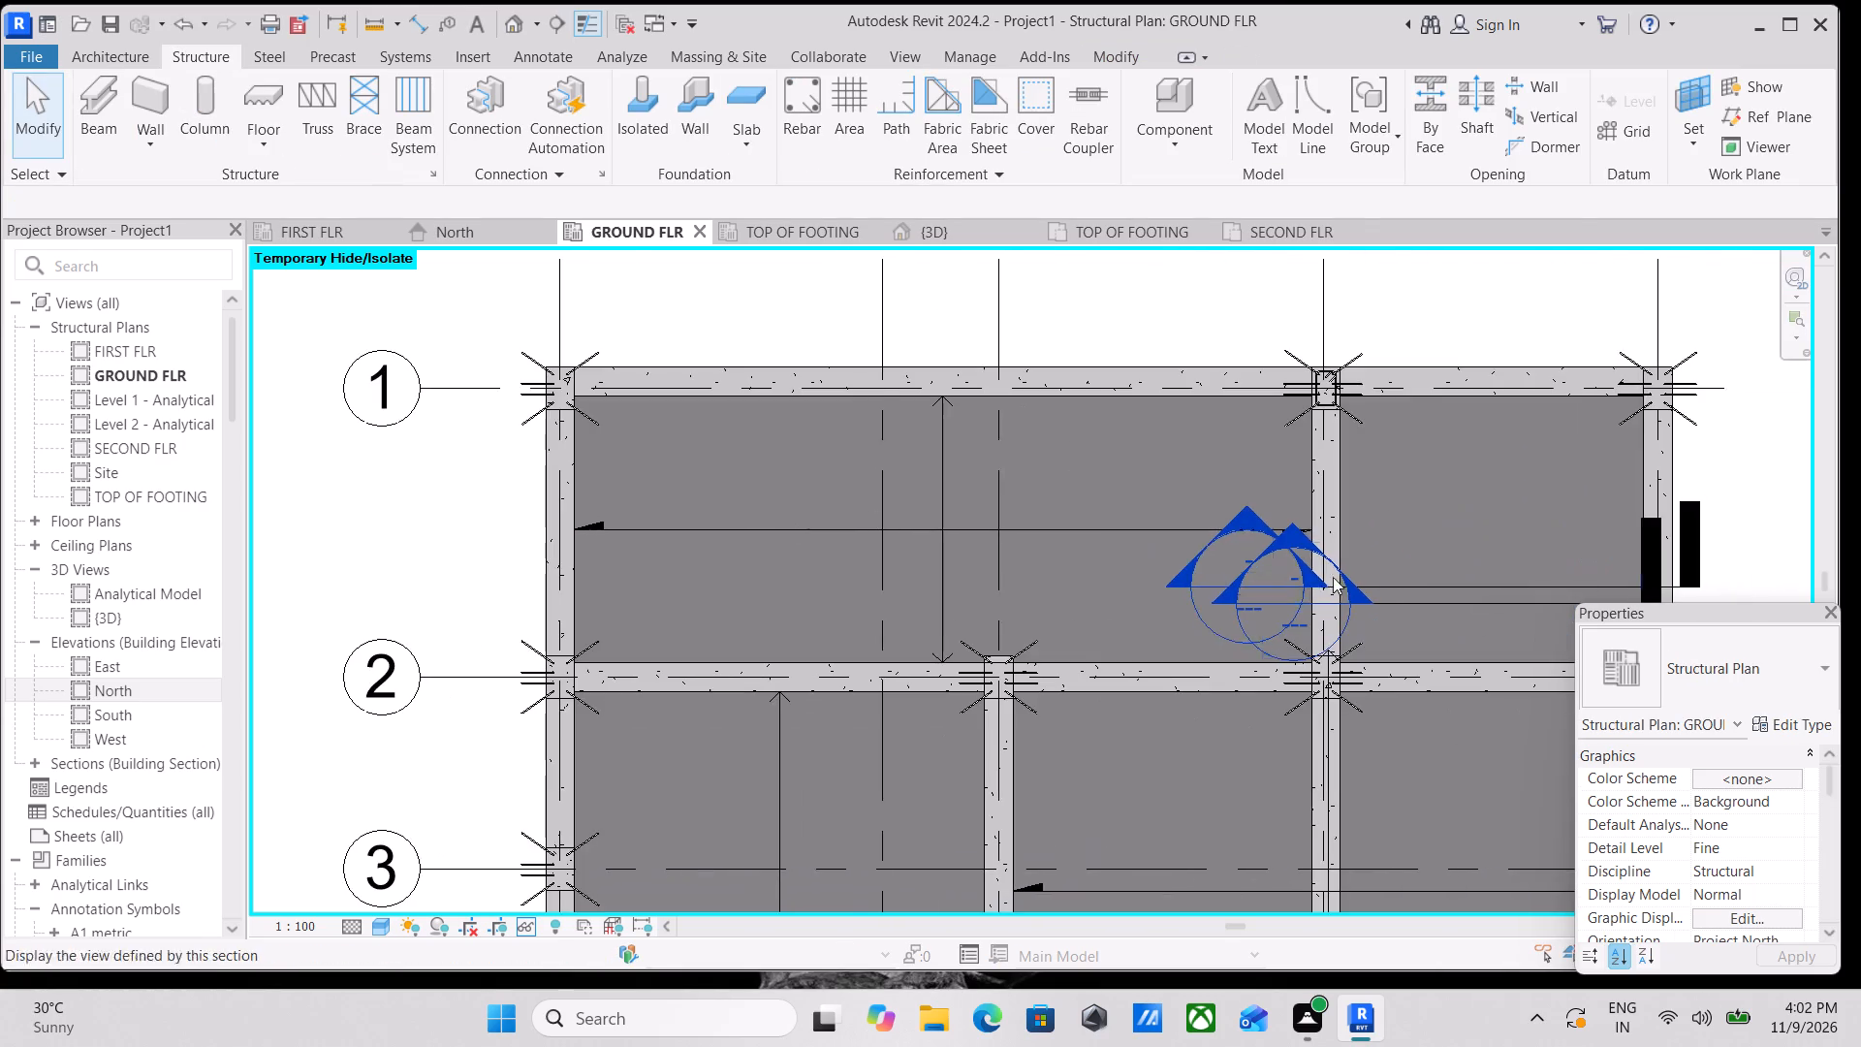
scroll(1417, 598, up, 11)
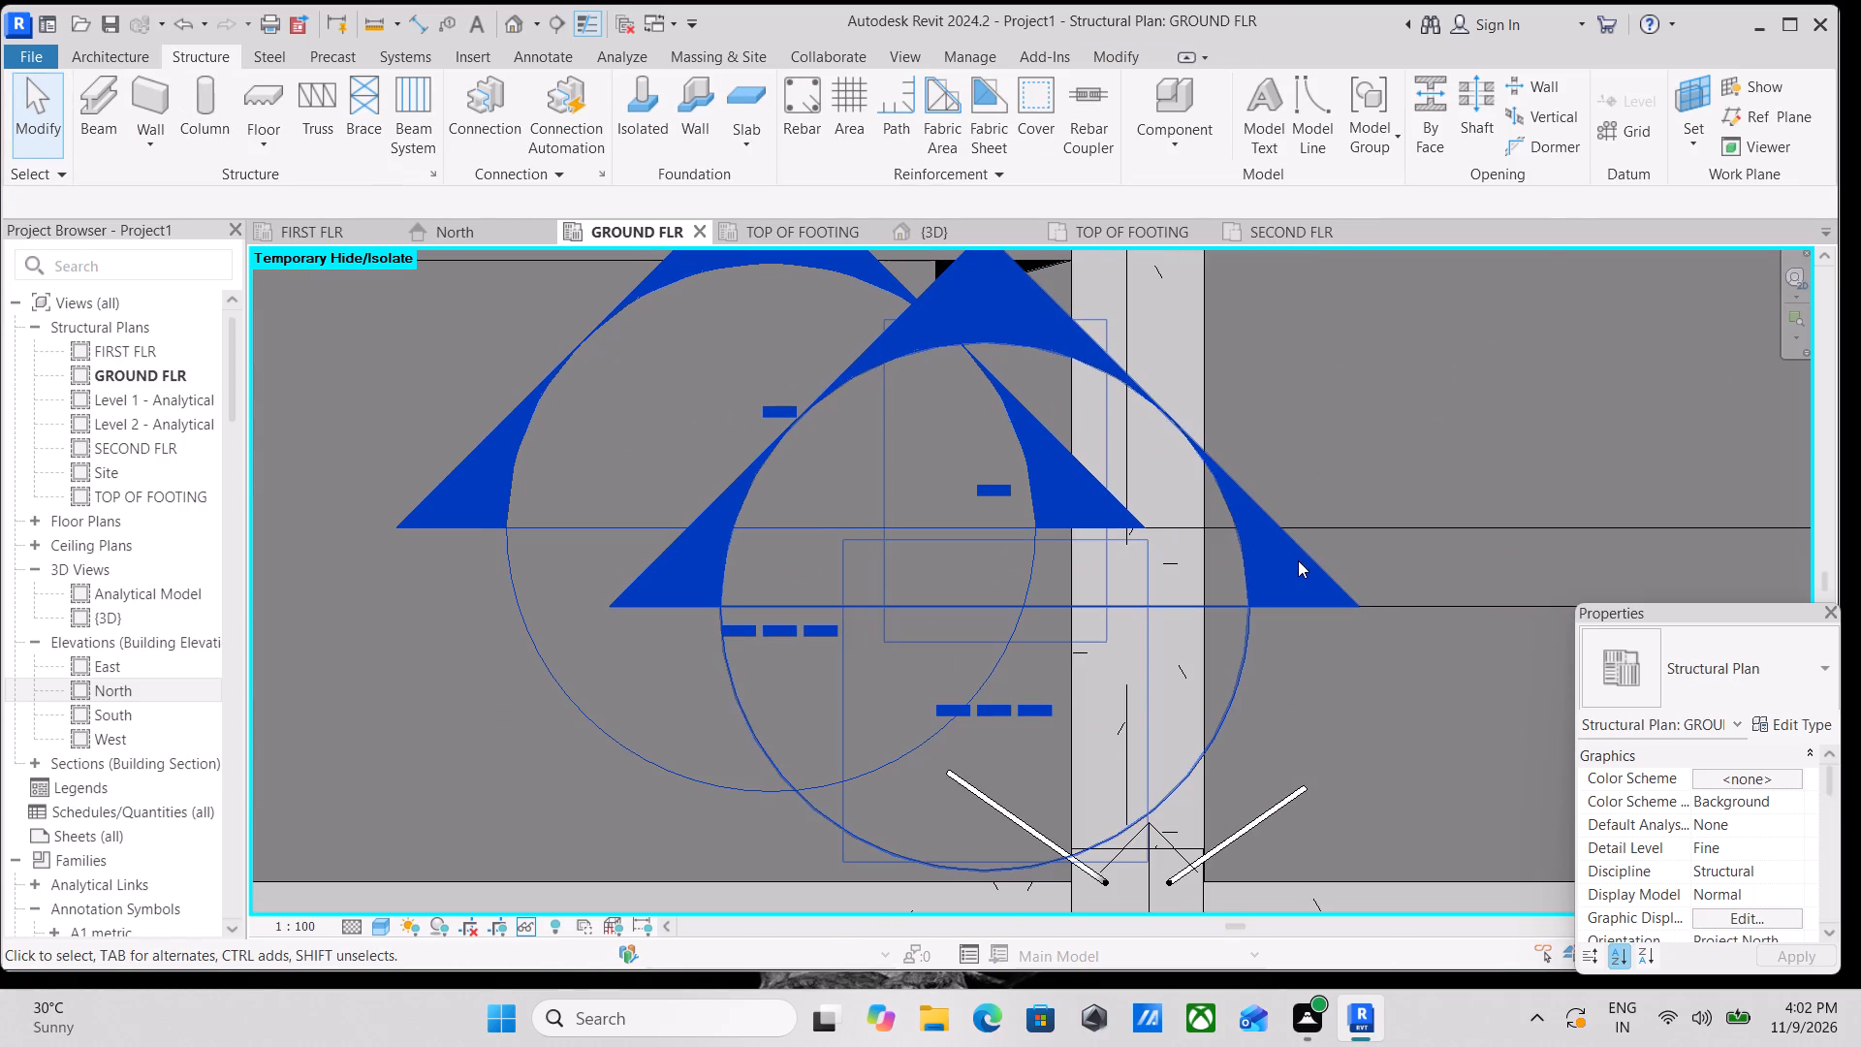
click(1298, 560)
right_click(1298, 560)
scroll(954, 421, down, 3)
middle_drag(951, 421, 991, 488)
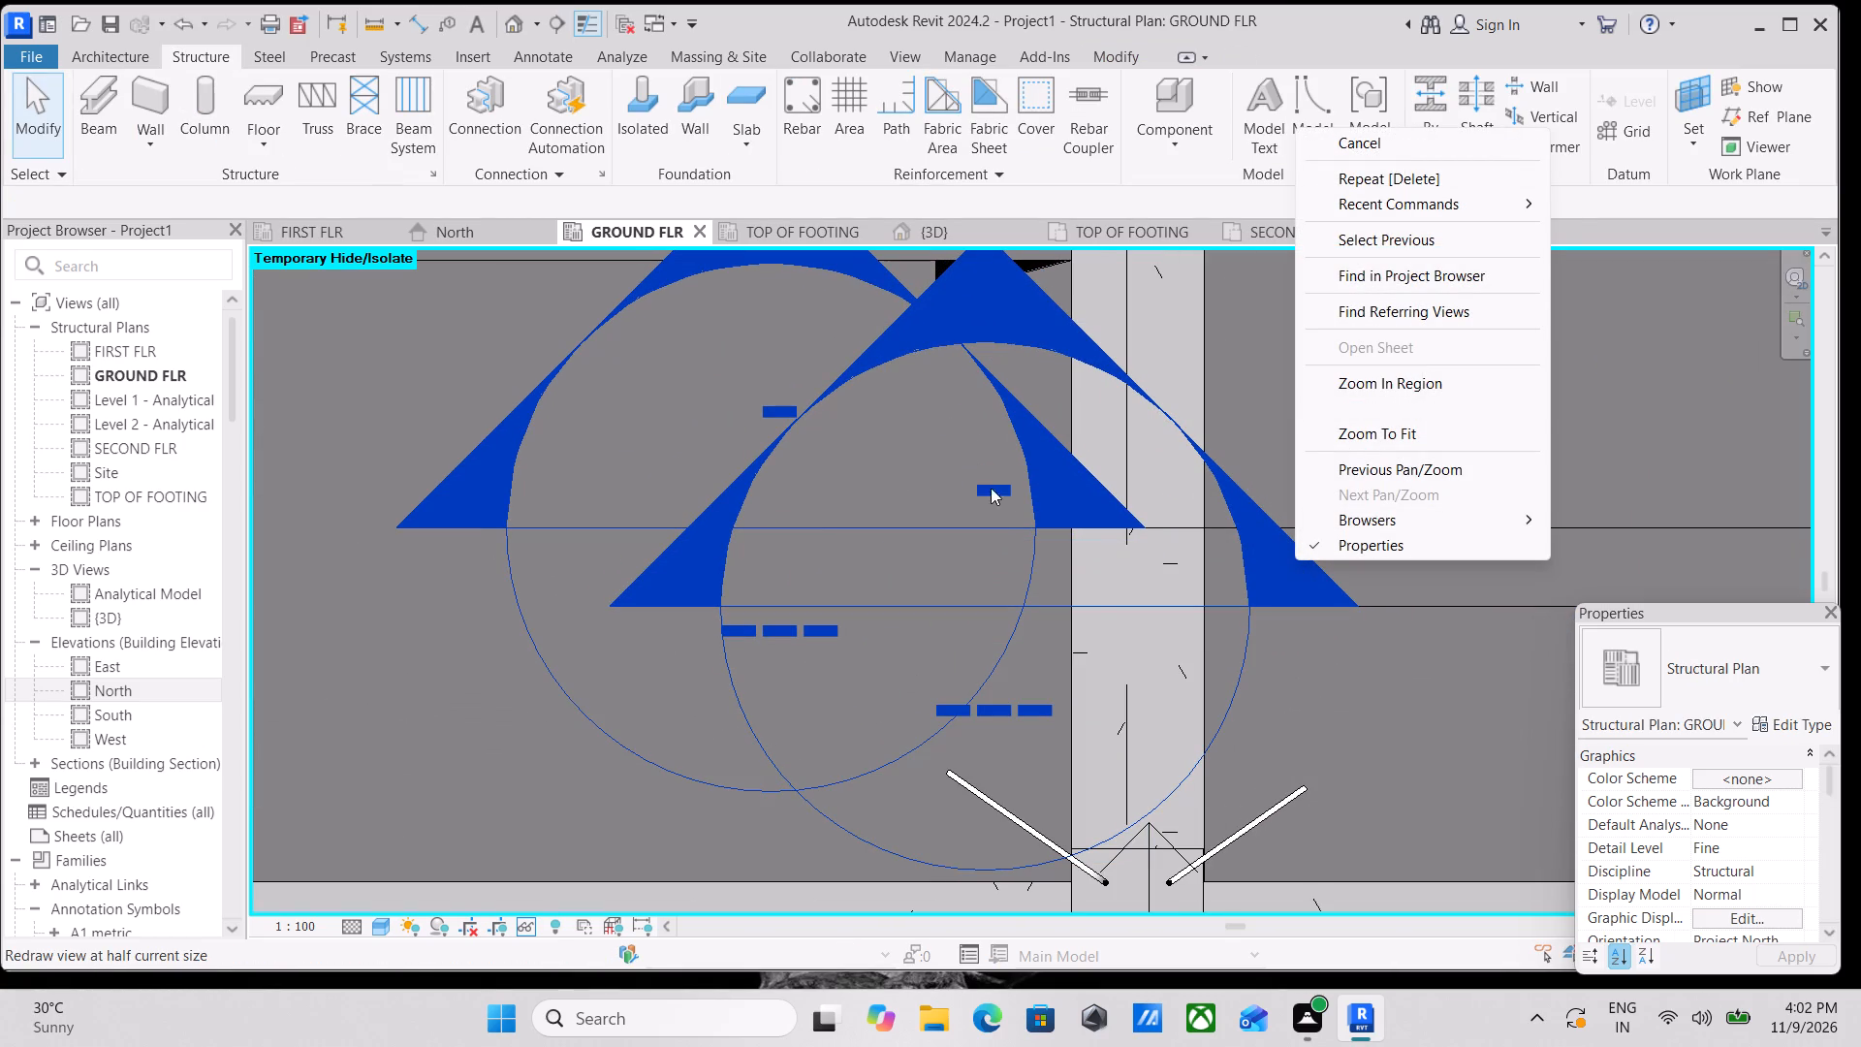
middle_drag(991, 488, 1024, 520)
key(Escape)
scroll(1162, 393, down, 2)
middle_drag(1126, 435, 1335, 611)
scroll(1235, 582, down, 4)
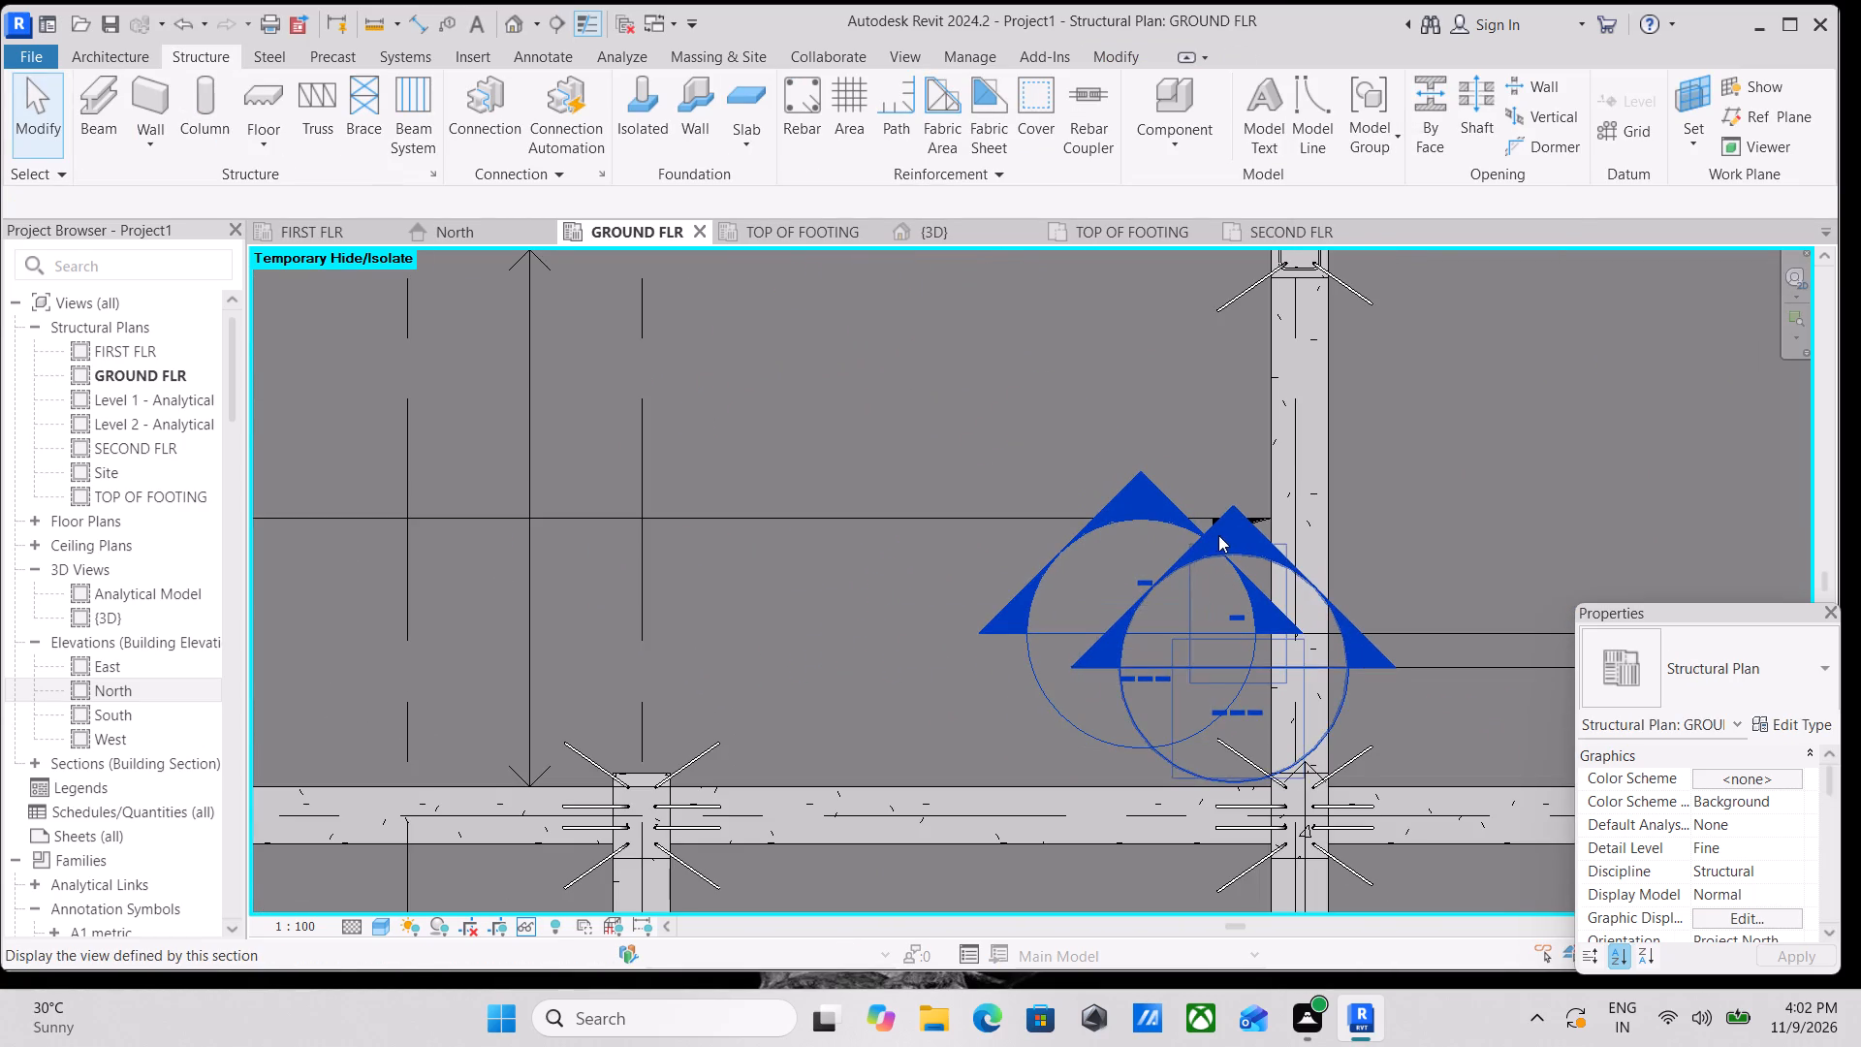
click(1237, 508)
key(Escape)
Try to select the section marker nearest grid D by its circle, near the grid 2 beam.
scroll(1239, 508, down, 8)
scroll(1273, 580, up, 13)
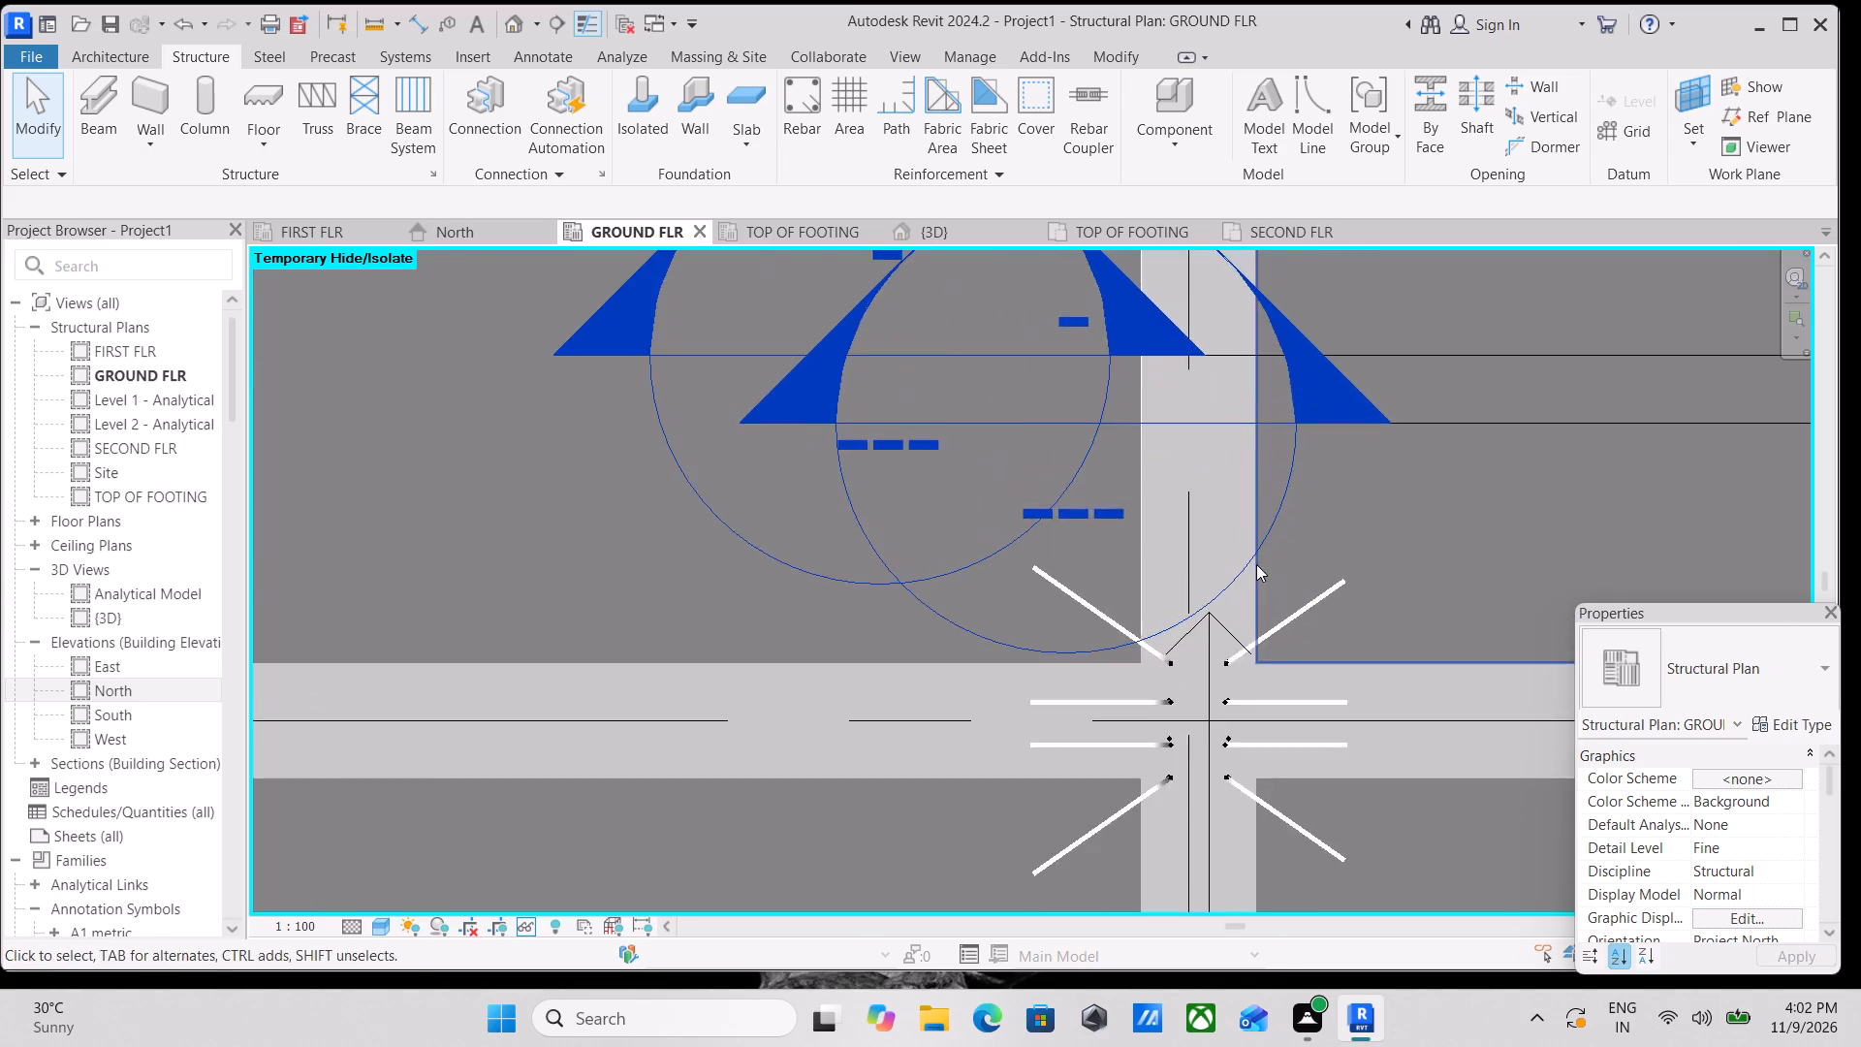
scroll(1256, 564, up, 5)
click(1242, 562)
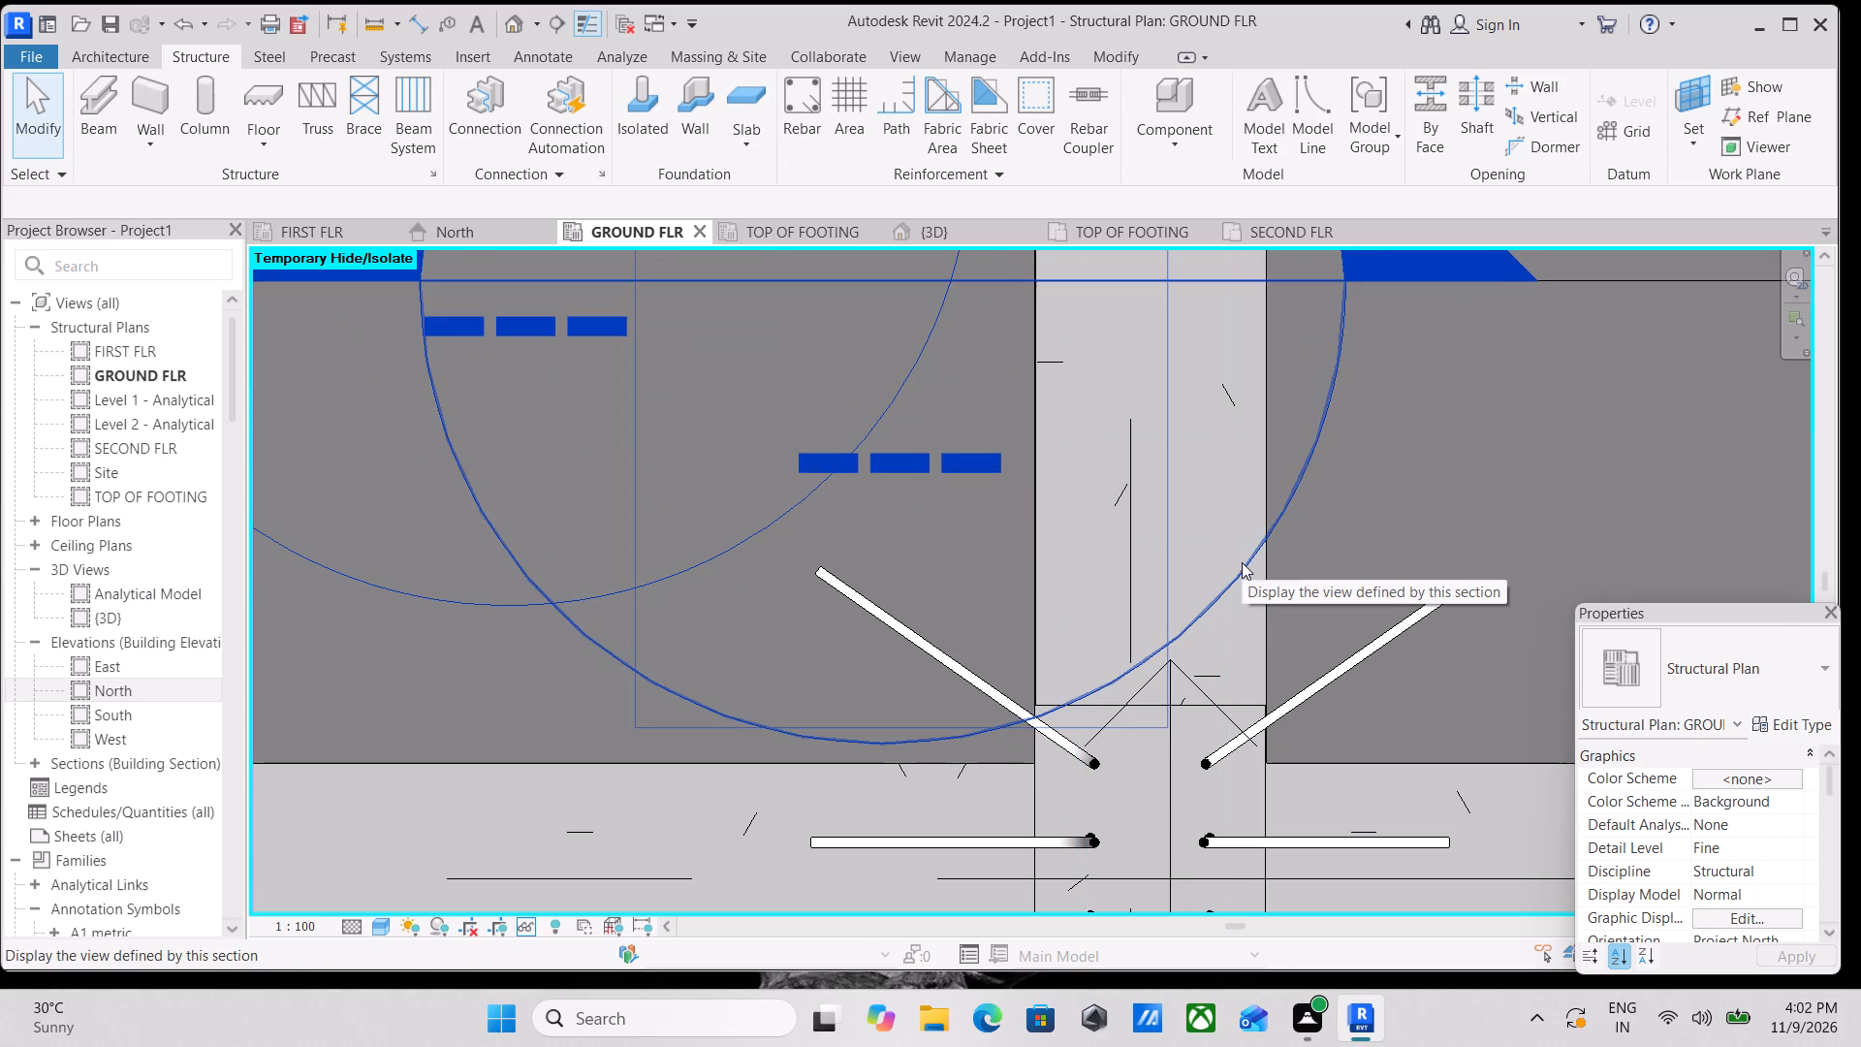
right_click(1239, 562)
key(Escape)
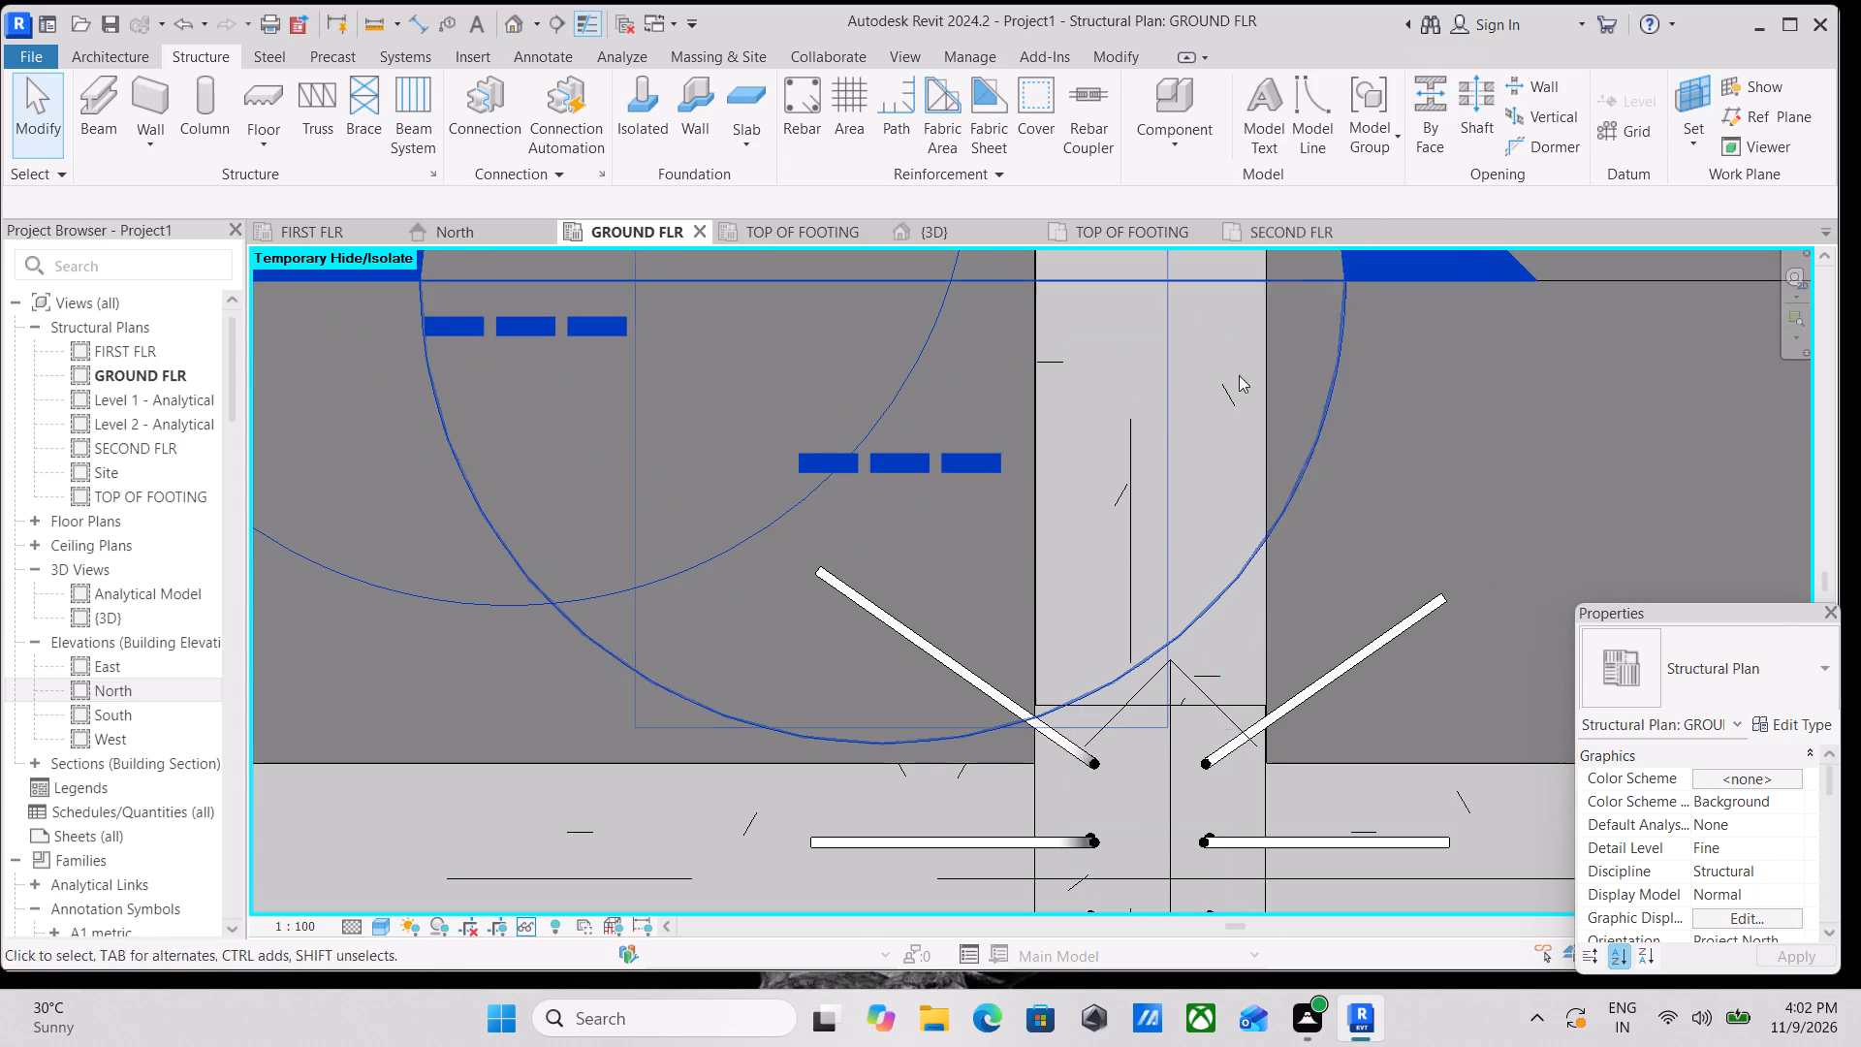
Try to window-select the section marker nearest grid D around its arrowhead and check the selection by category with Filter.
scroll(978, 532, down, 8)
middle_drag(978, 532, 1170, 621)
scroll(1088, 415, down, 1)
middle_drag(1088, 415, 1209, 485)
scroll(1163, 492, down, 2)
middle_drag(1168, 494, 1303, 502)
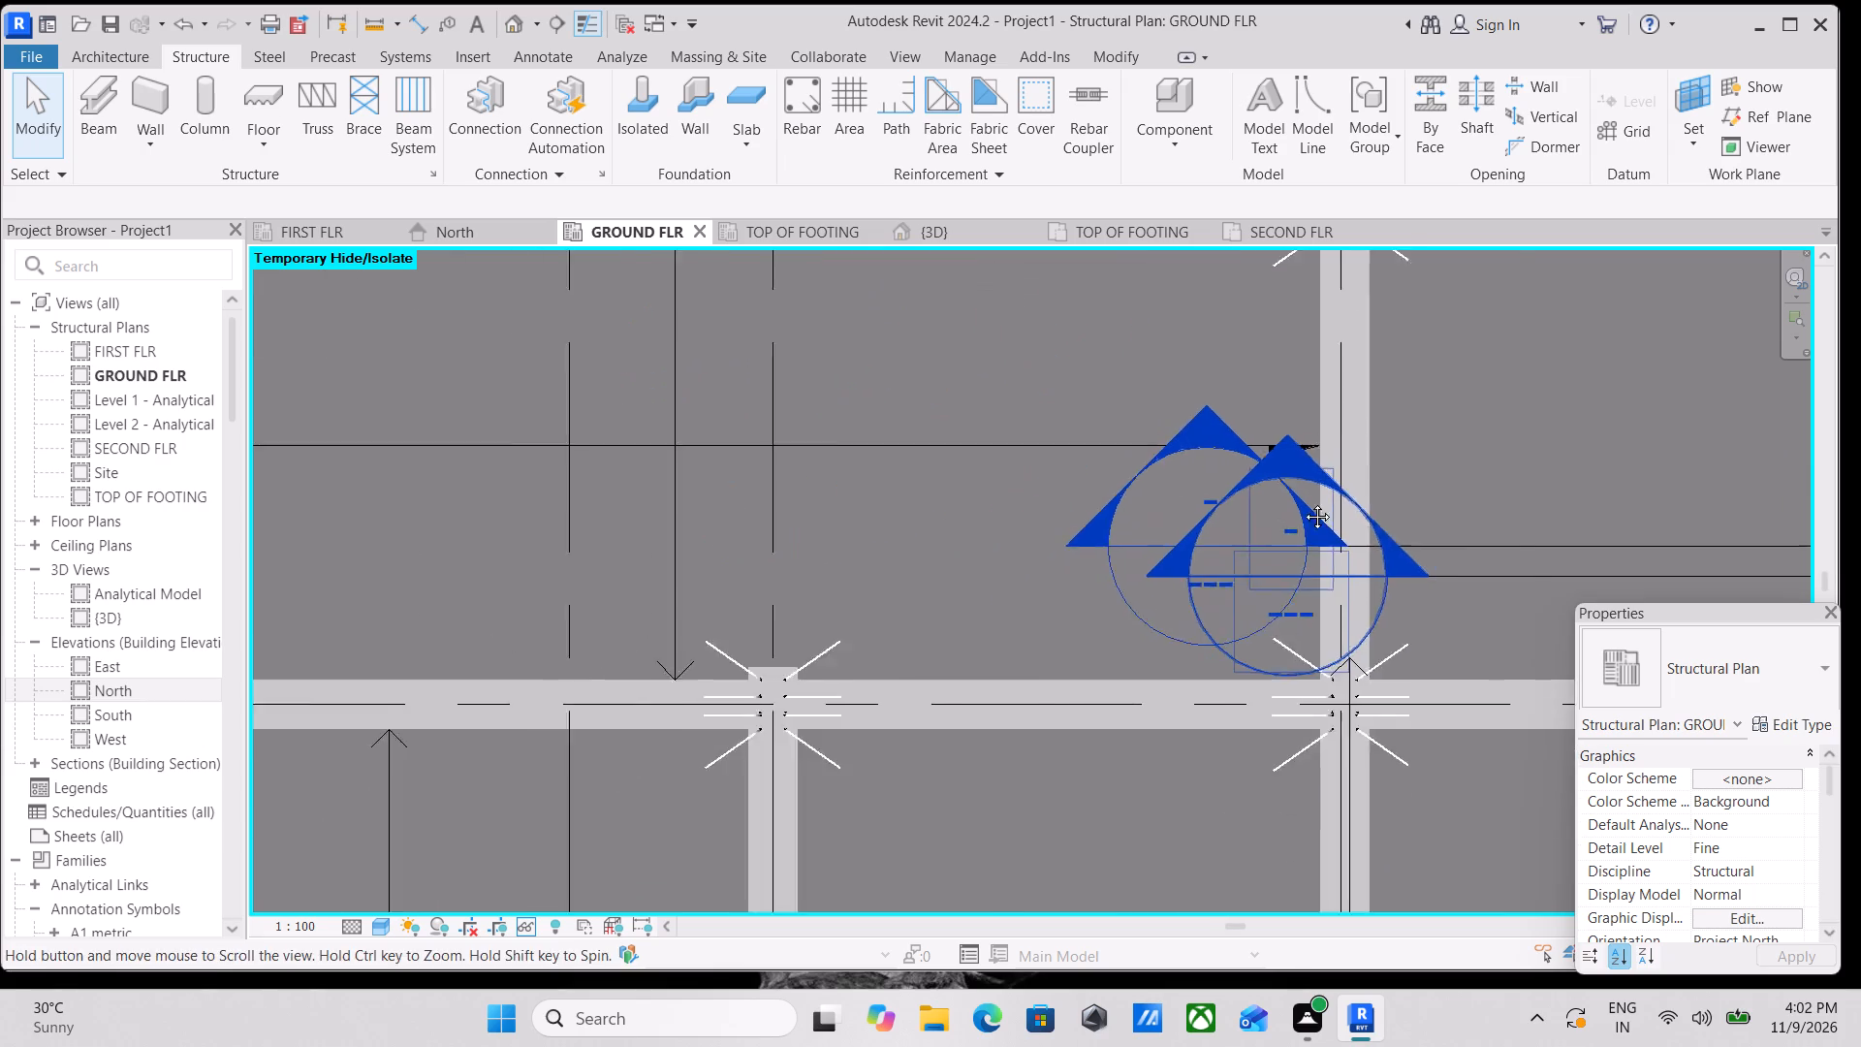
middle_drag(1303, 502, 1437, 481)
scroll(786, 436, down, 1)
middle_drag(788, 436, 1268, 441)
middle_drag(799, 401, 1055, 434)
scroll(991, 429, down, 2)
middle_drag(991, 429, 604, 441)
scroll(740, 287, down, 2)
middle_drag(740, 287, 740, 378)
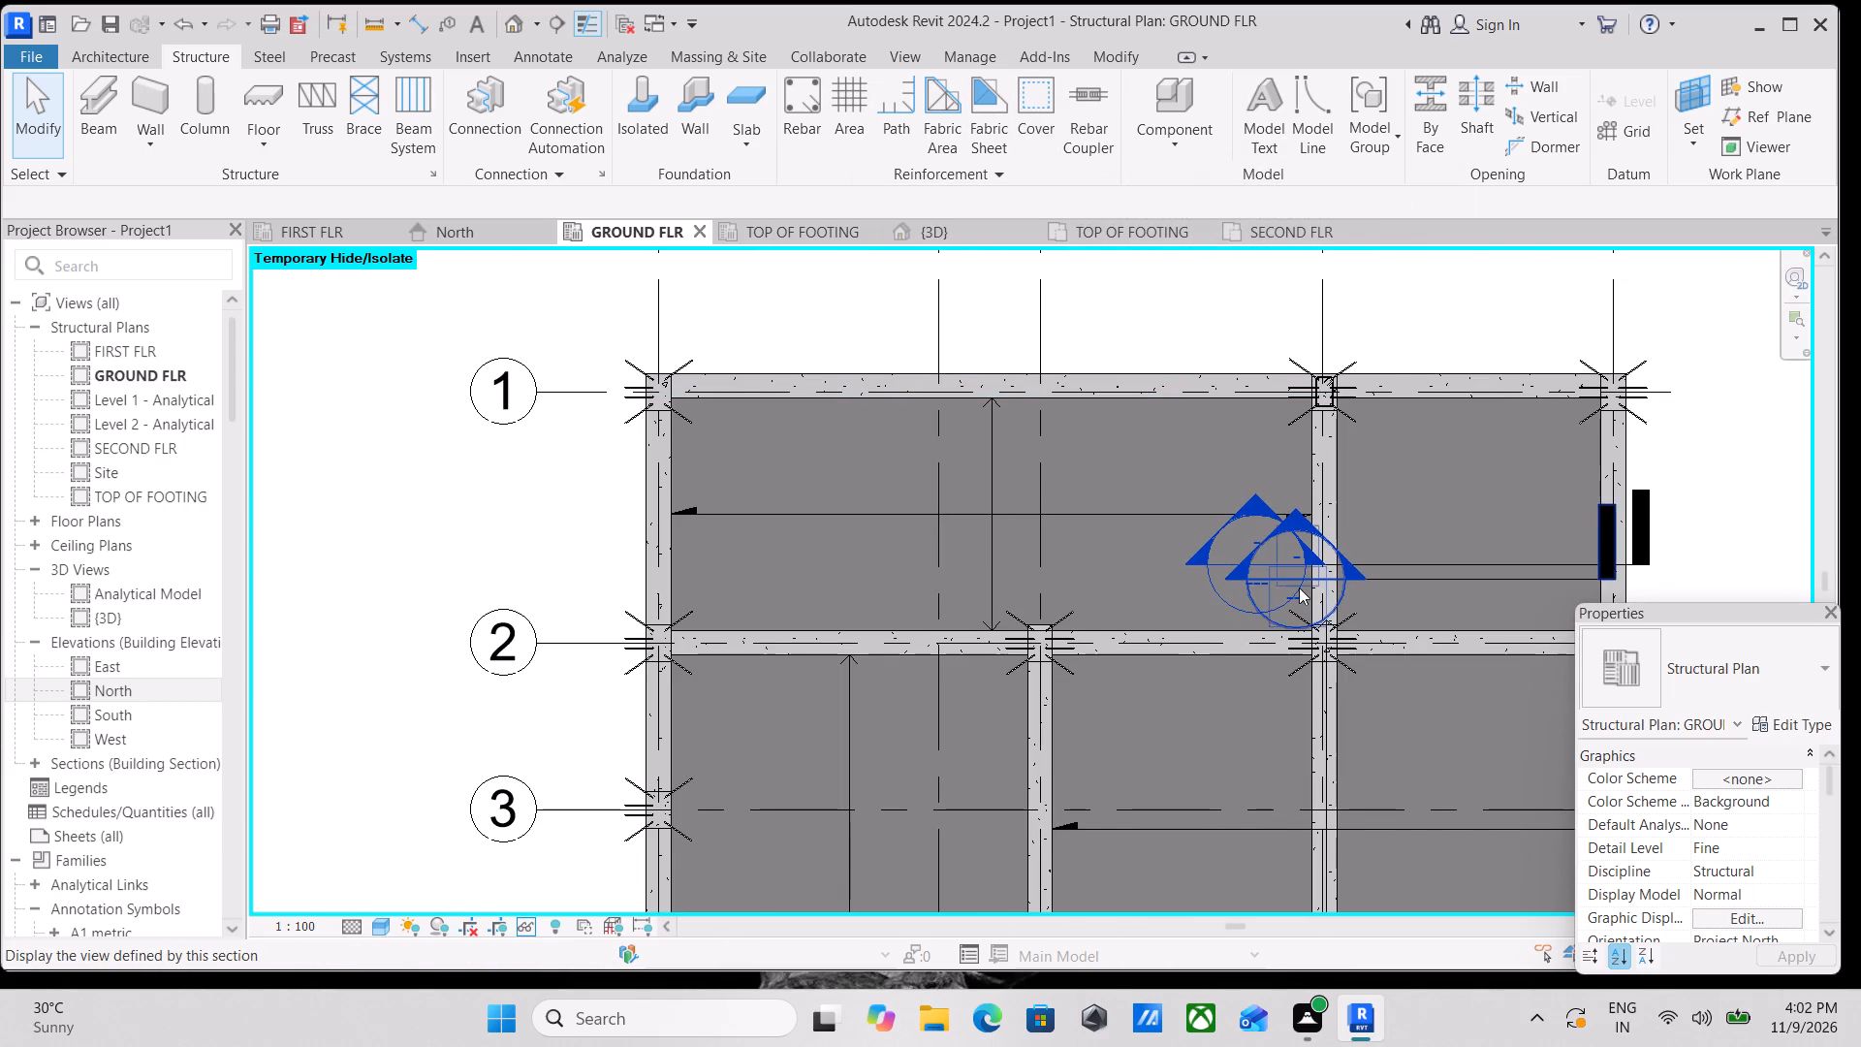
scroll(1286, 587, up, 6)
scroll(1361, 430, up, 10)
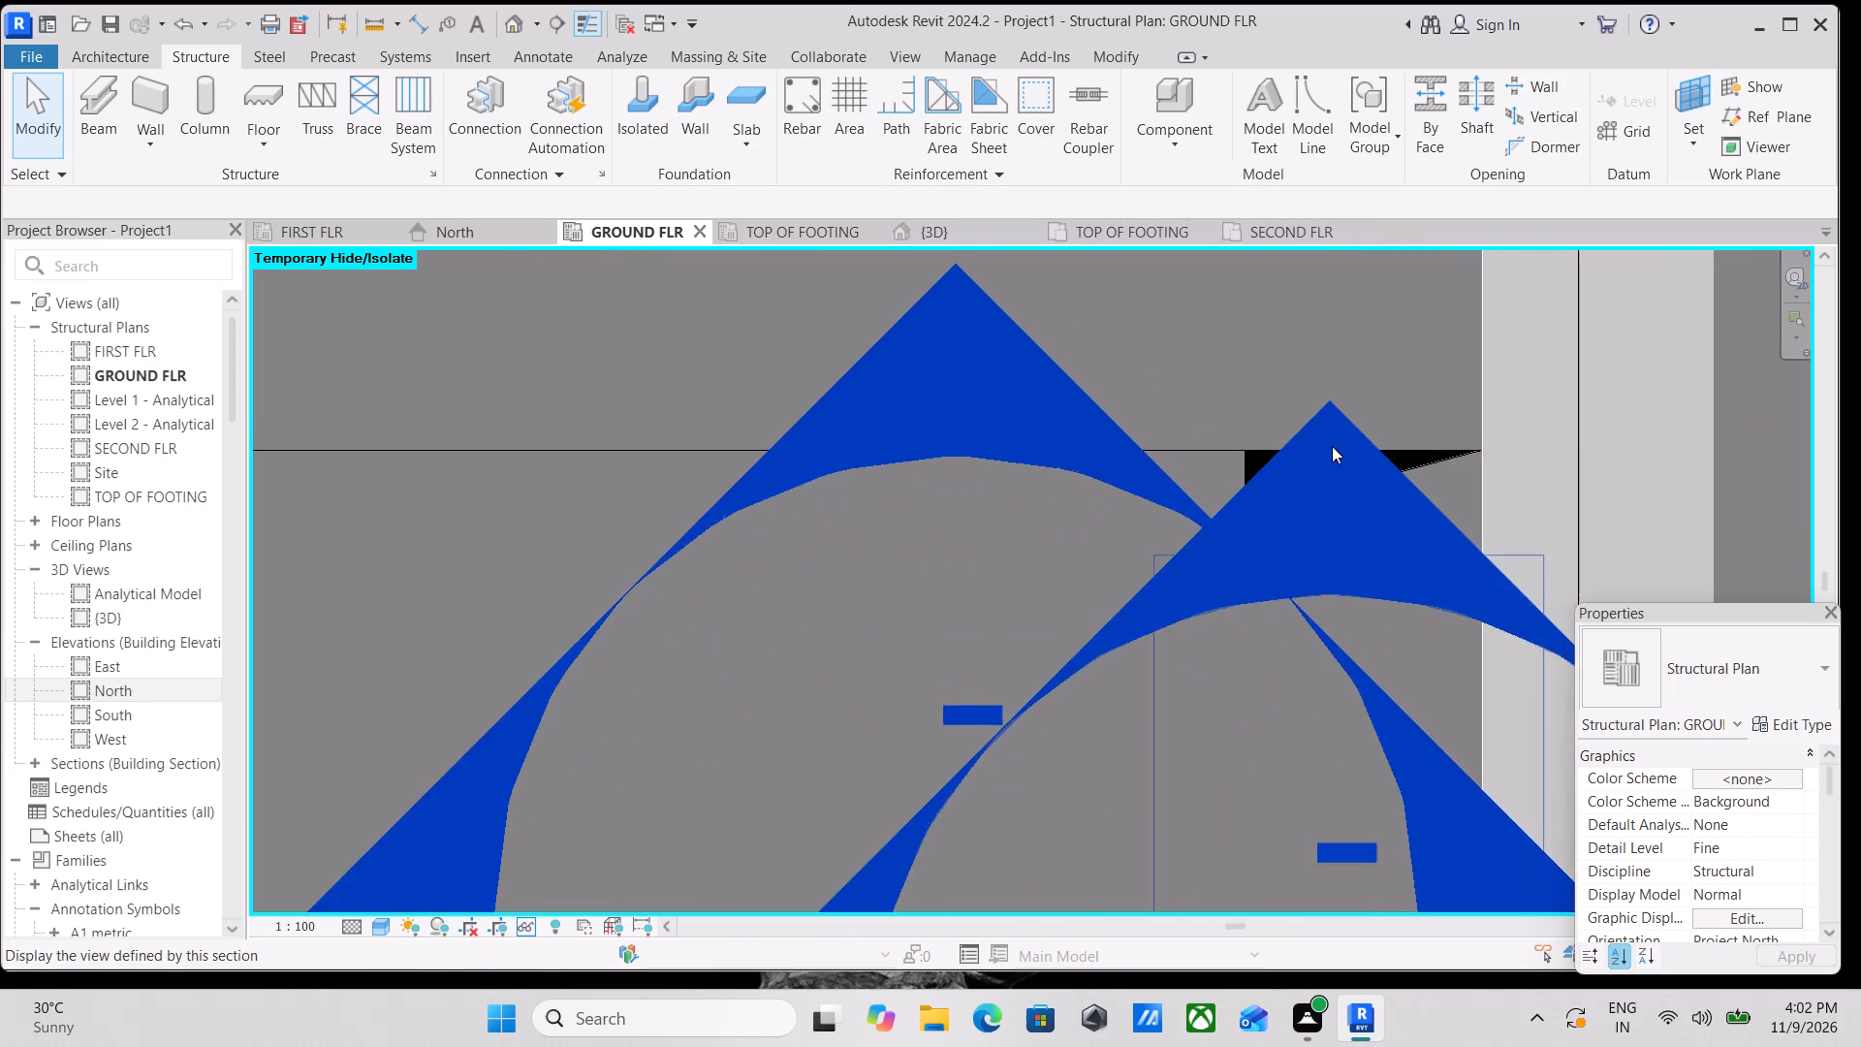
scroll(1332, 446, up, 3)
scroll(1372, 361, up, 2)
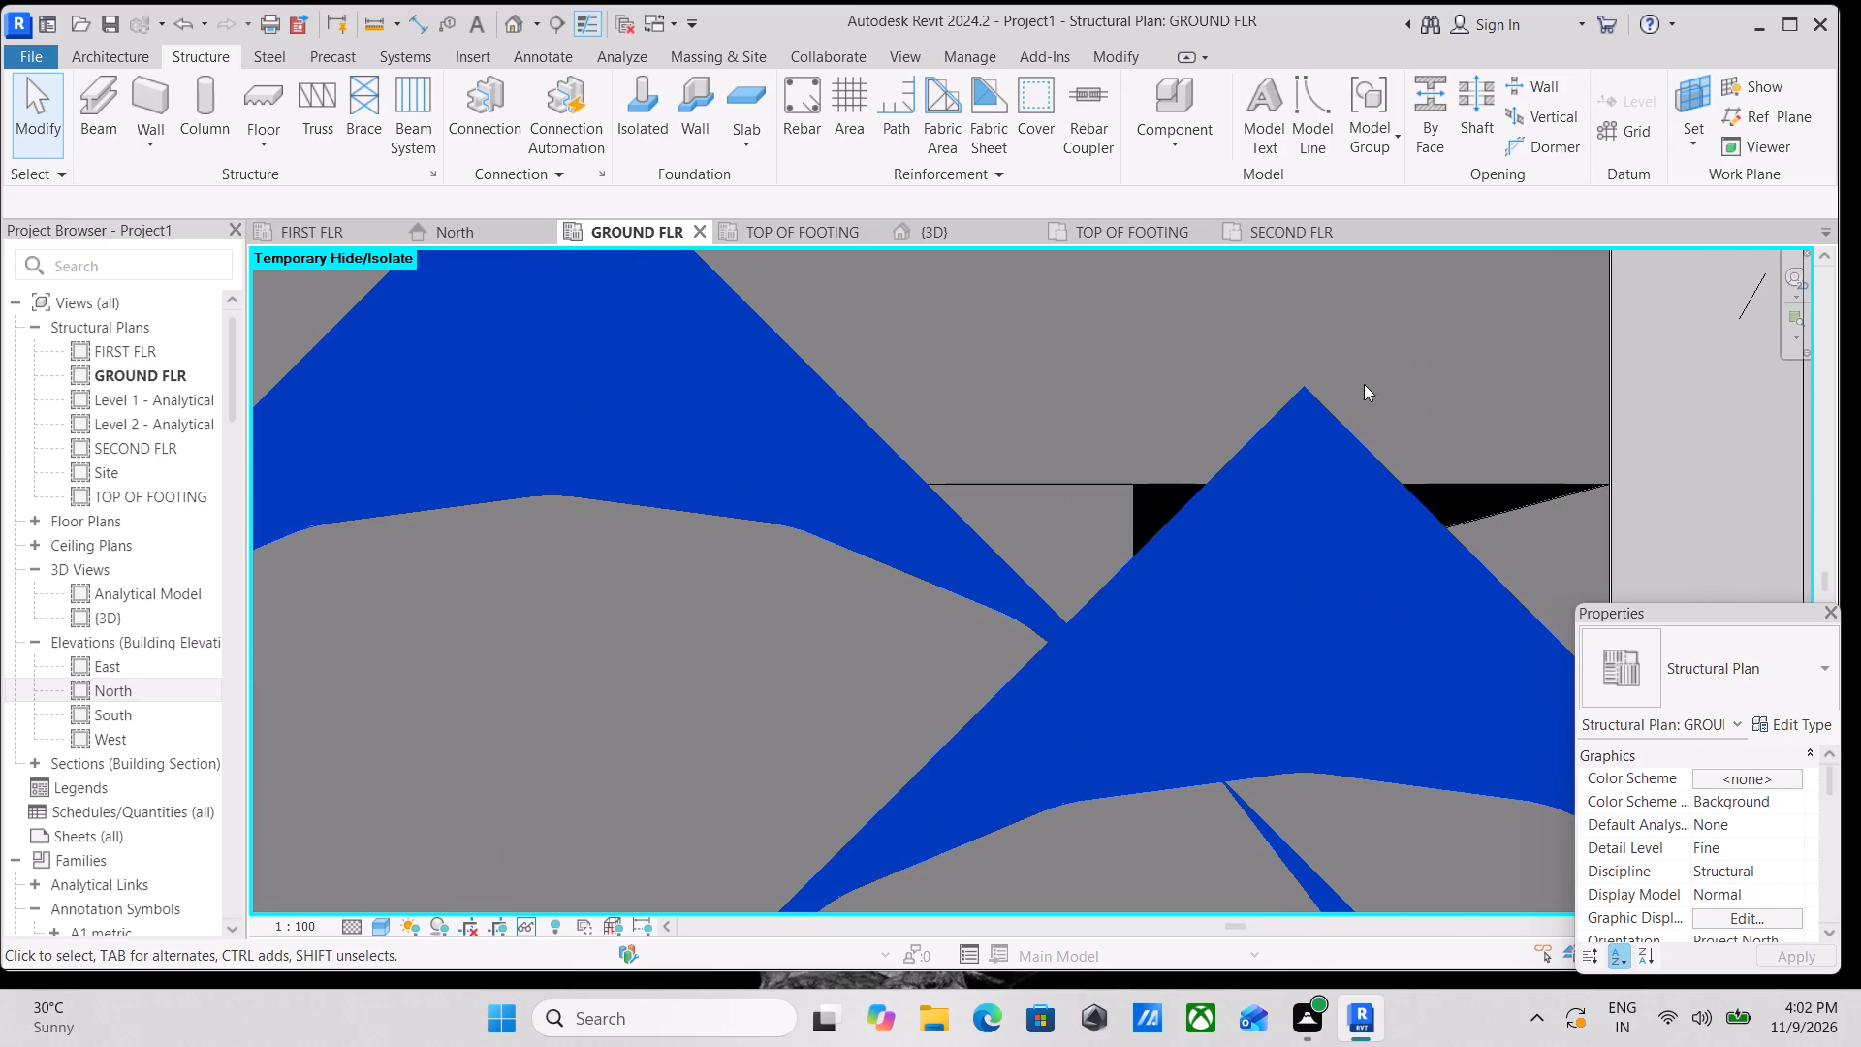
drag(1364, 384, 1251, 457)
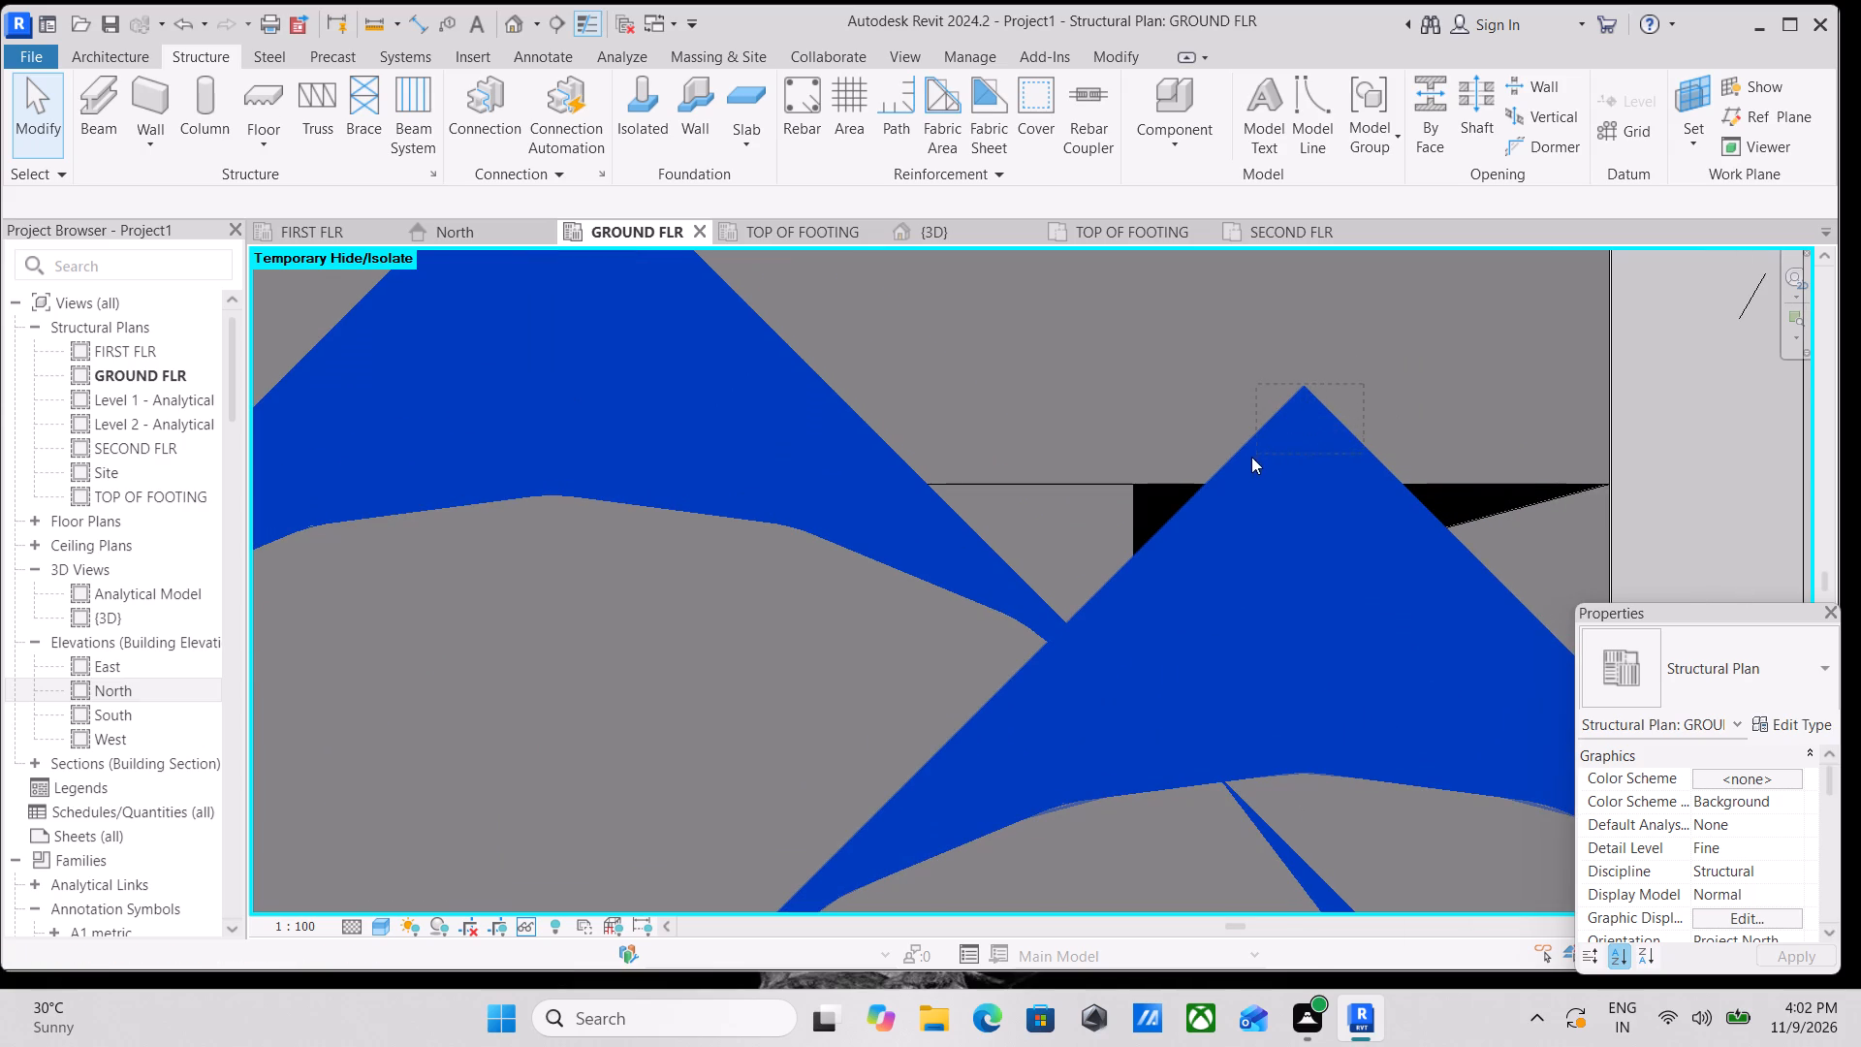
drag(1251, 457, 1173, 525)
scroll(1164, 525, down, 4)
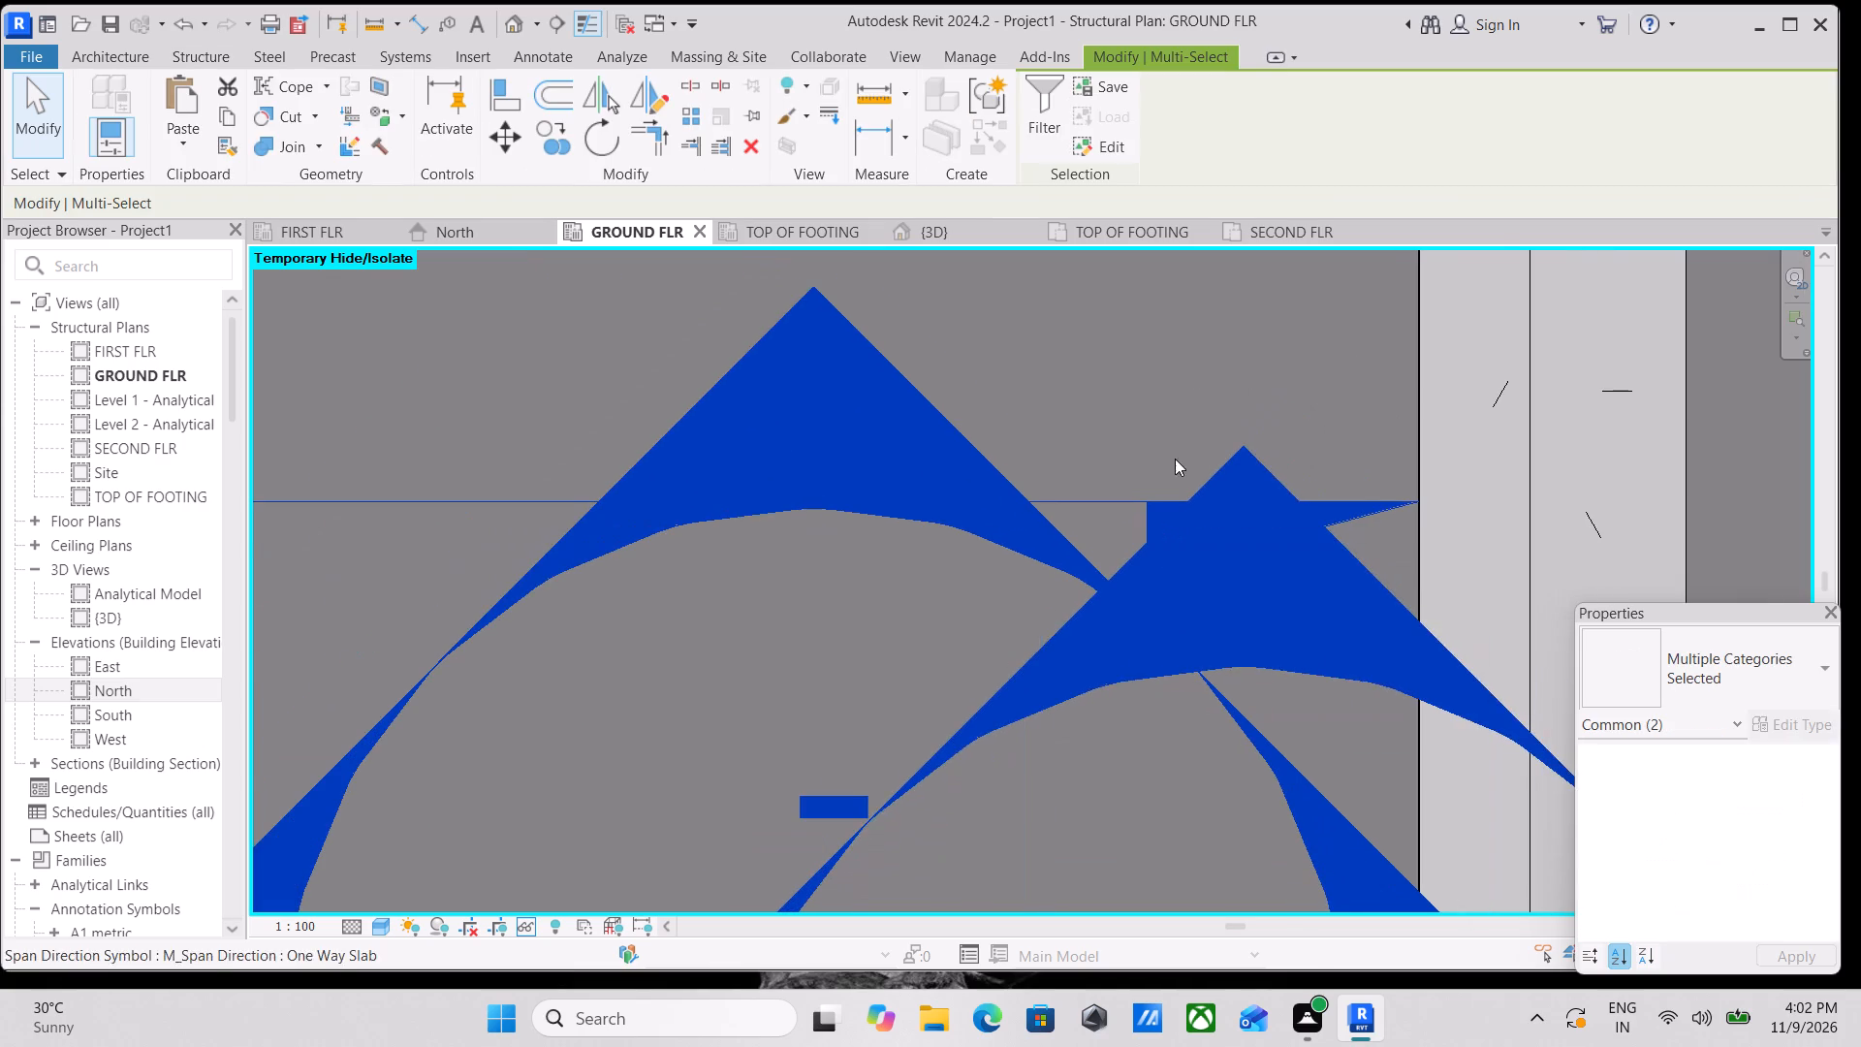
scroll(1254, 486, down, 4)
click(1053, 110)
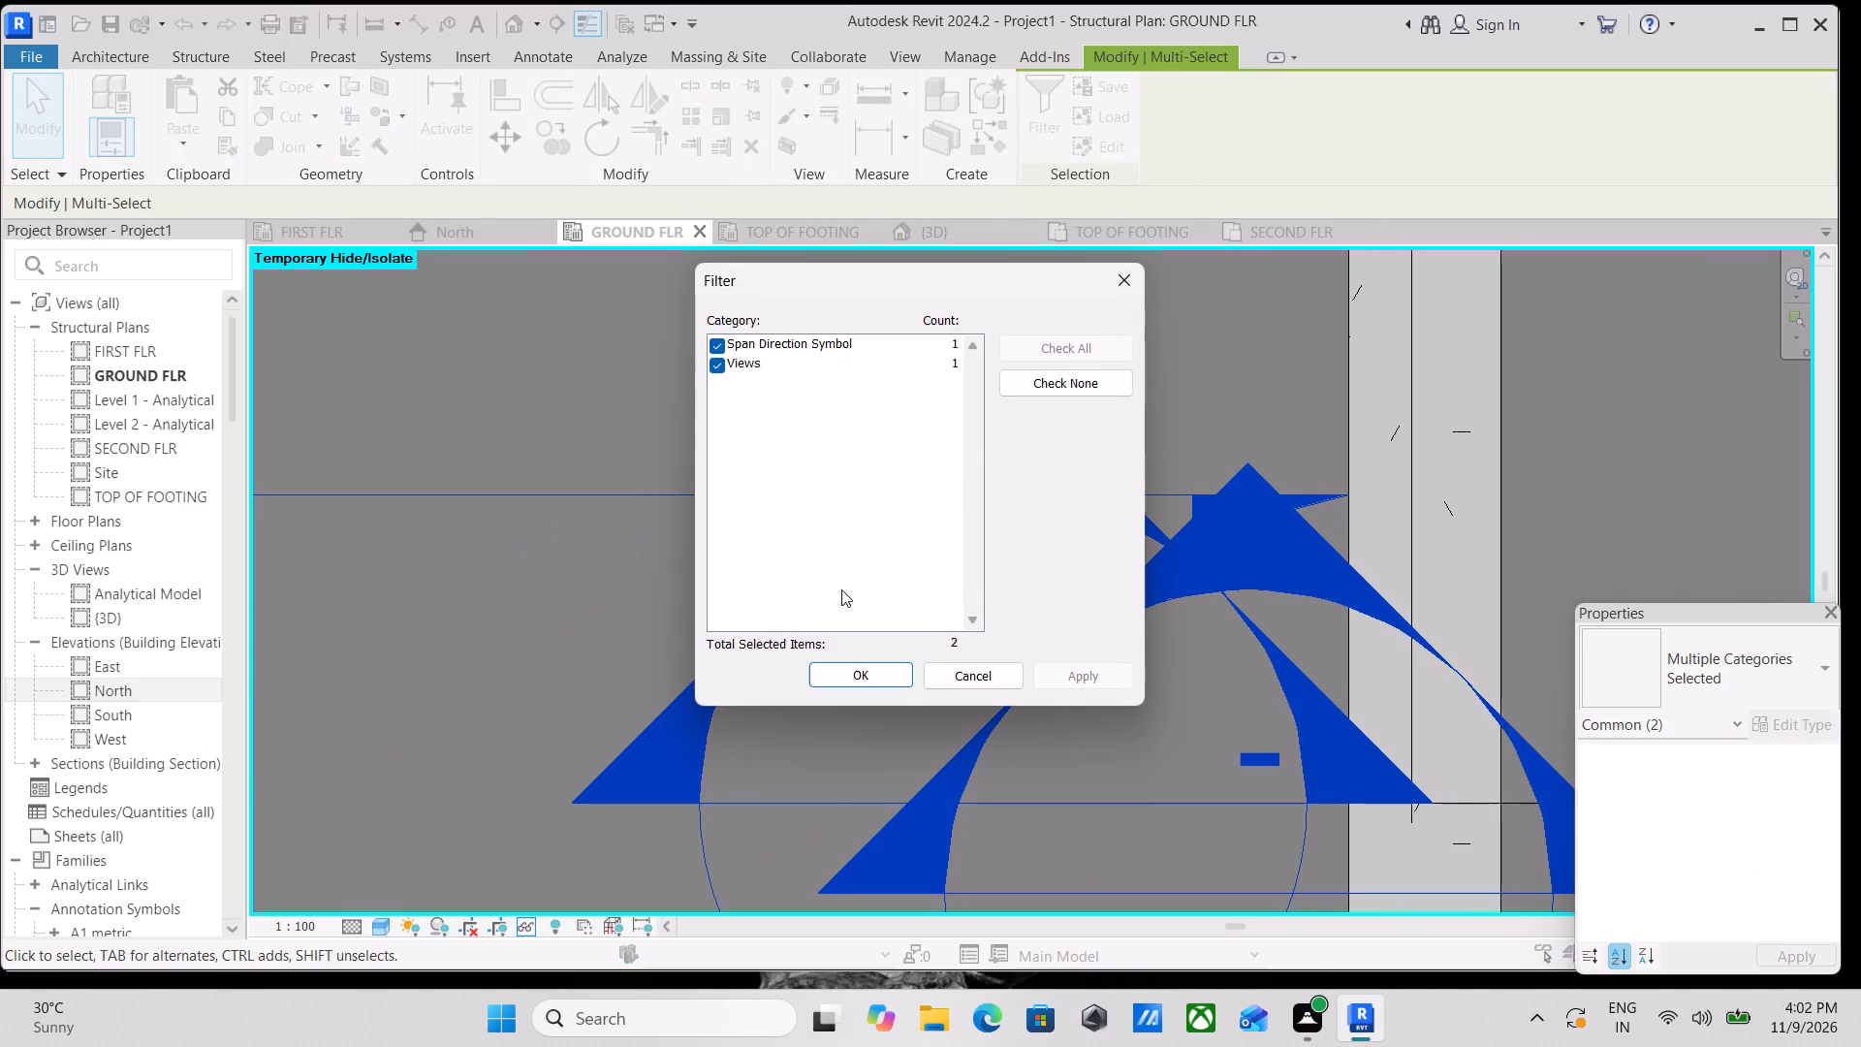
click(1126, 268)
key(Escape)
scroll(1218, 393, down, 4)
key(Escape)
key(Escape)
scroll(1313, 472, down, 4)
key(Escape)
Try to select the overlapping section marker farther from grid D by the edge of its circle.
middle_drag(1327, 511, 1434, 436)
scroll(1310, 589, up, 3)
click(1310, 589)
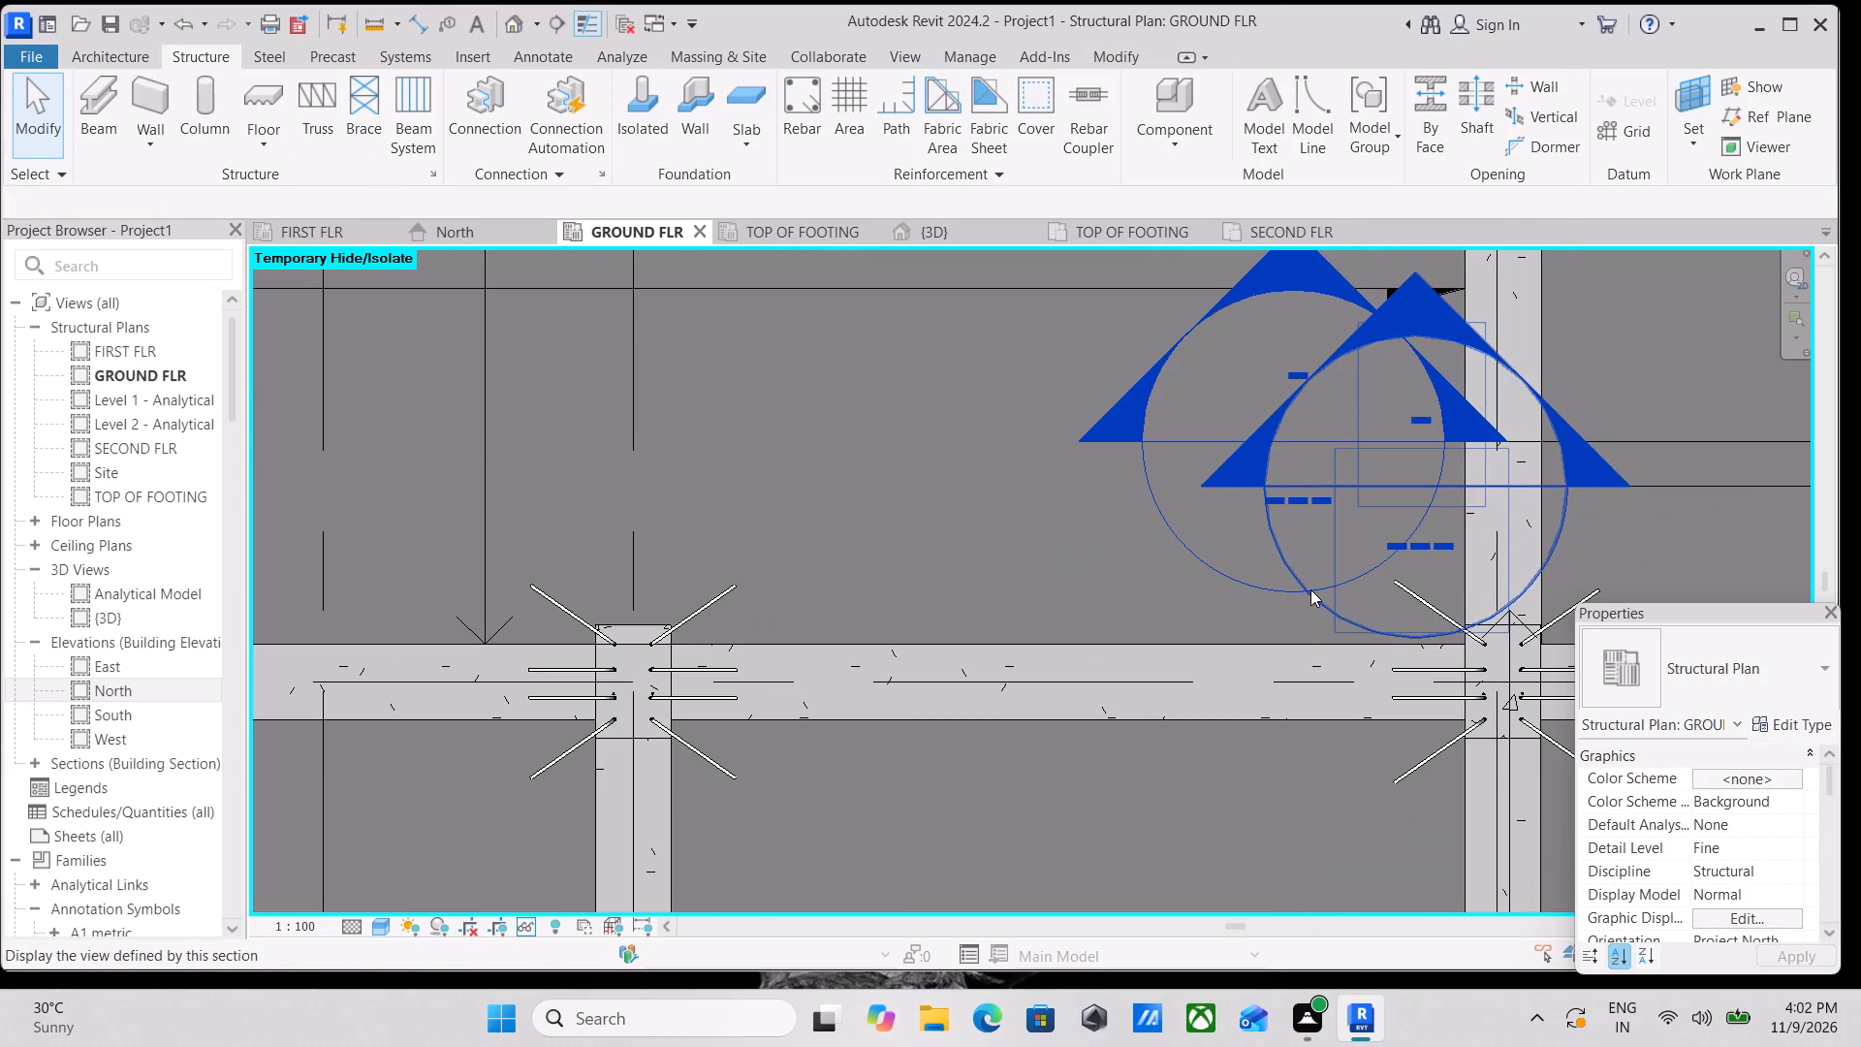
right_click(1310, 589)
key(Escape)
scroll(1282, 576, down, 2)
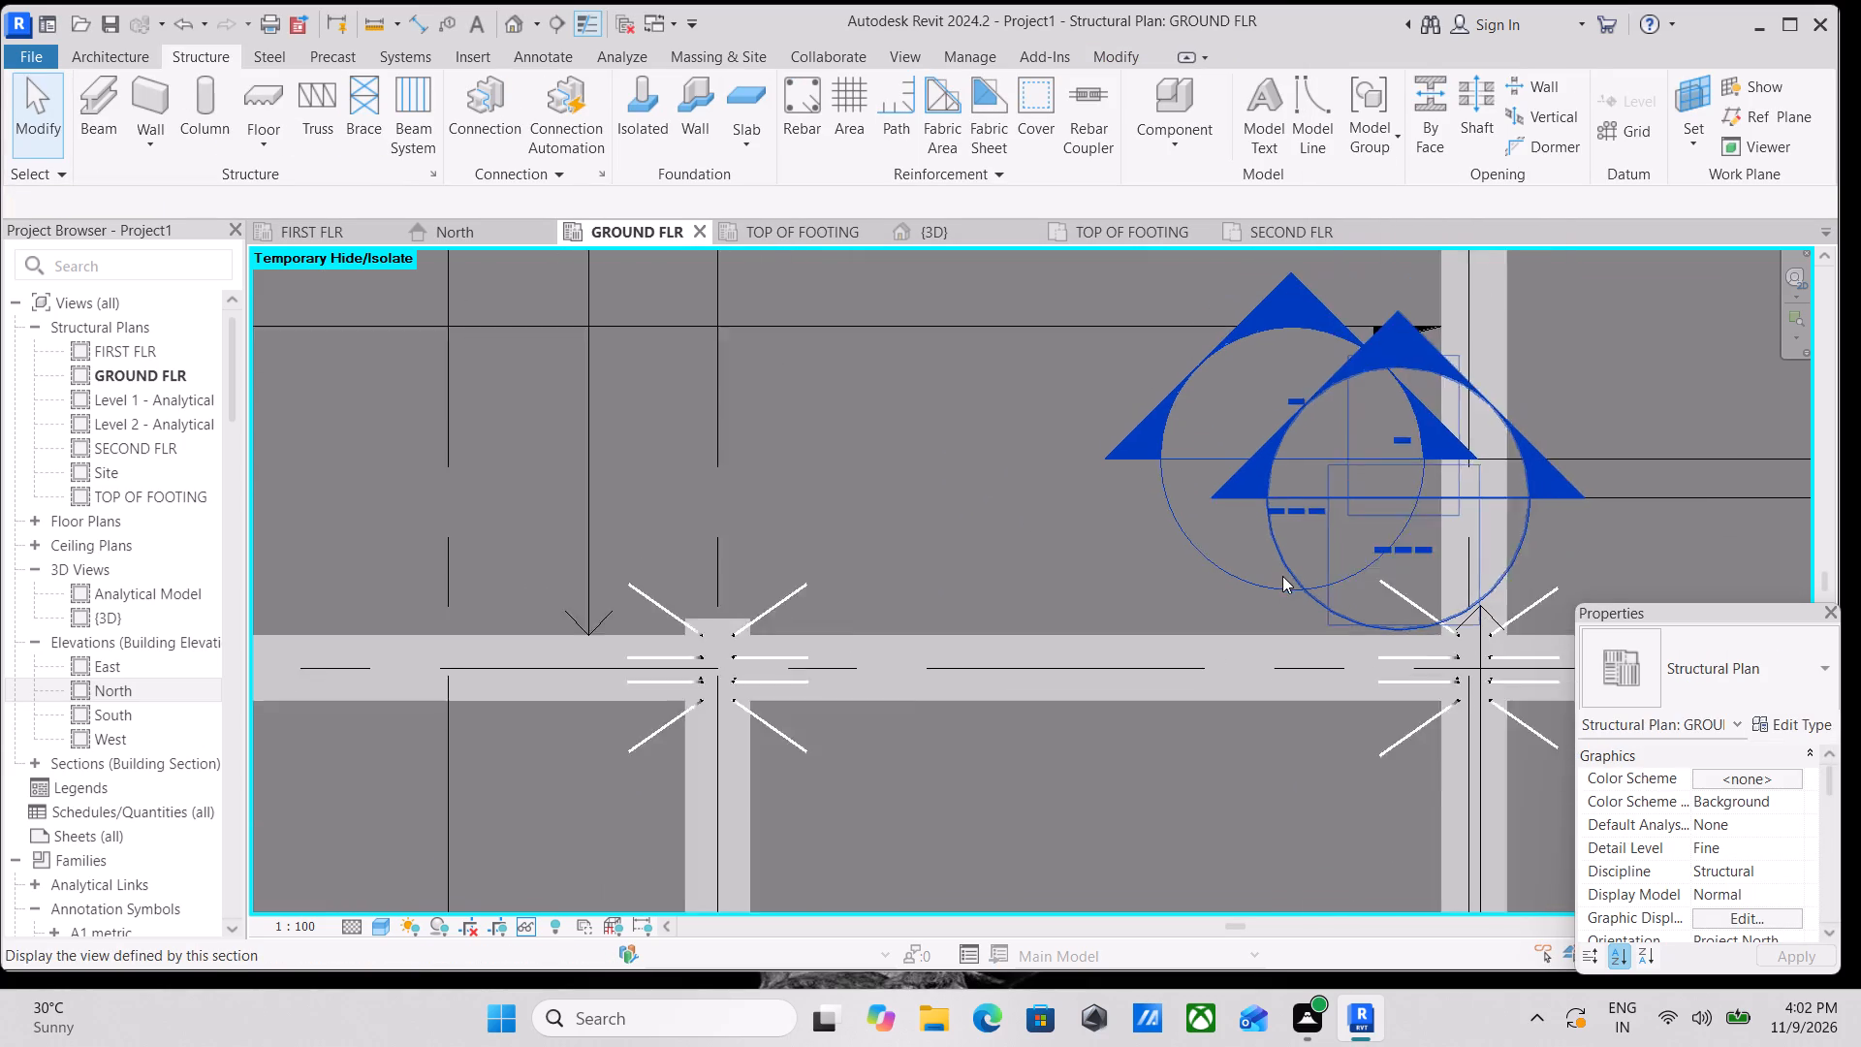
Draw a building section between grids 3 and 4, from outside grid E to just past grid D, looking towards grid 4.
scroll(1282, 576, down, 4)
middle_drag(1248, 490, 1562, 523)
scroll(1242, 469, down, 3)
middle_drag(1242, 469, 986, 365)
scroll(984, 365, down, 4)
middle_drag(1214, 449, 1232, 473)
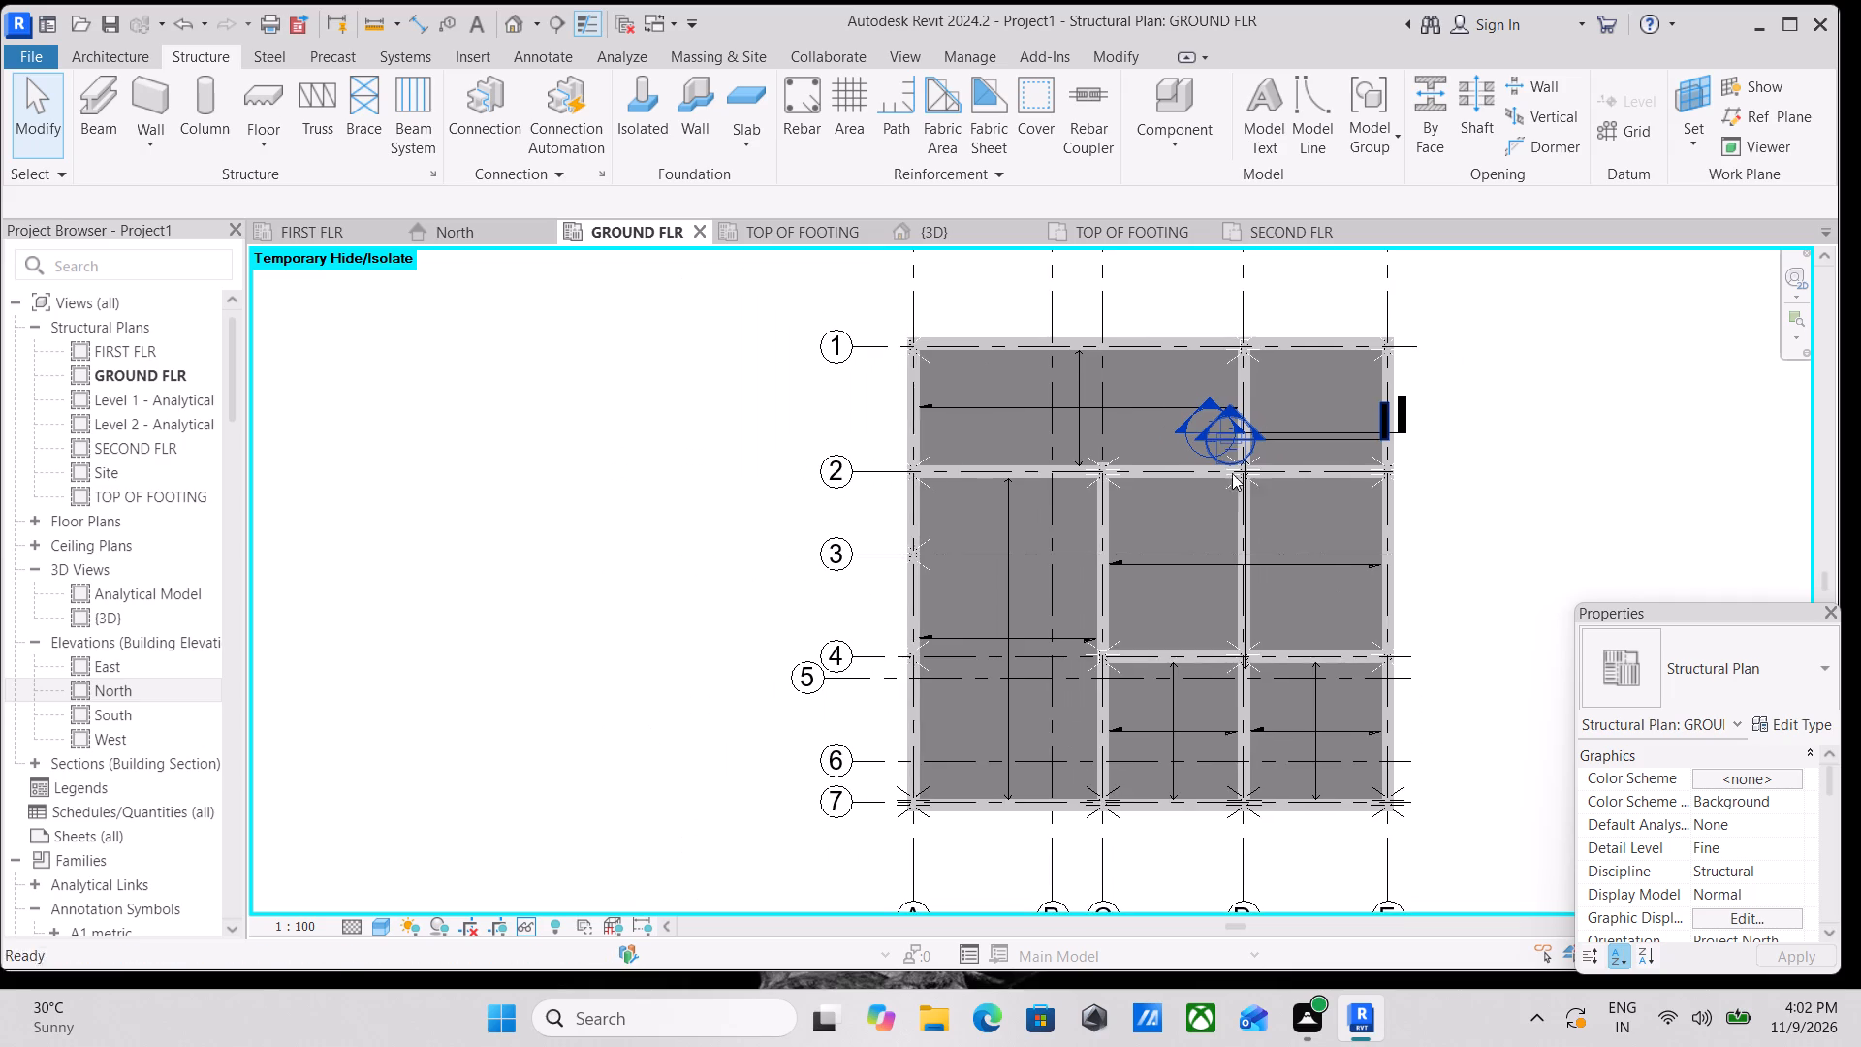
middle_drag(1117, 407, 1172, 470)
middle_drag(1220, 479, 1191, 430)
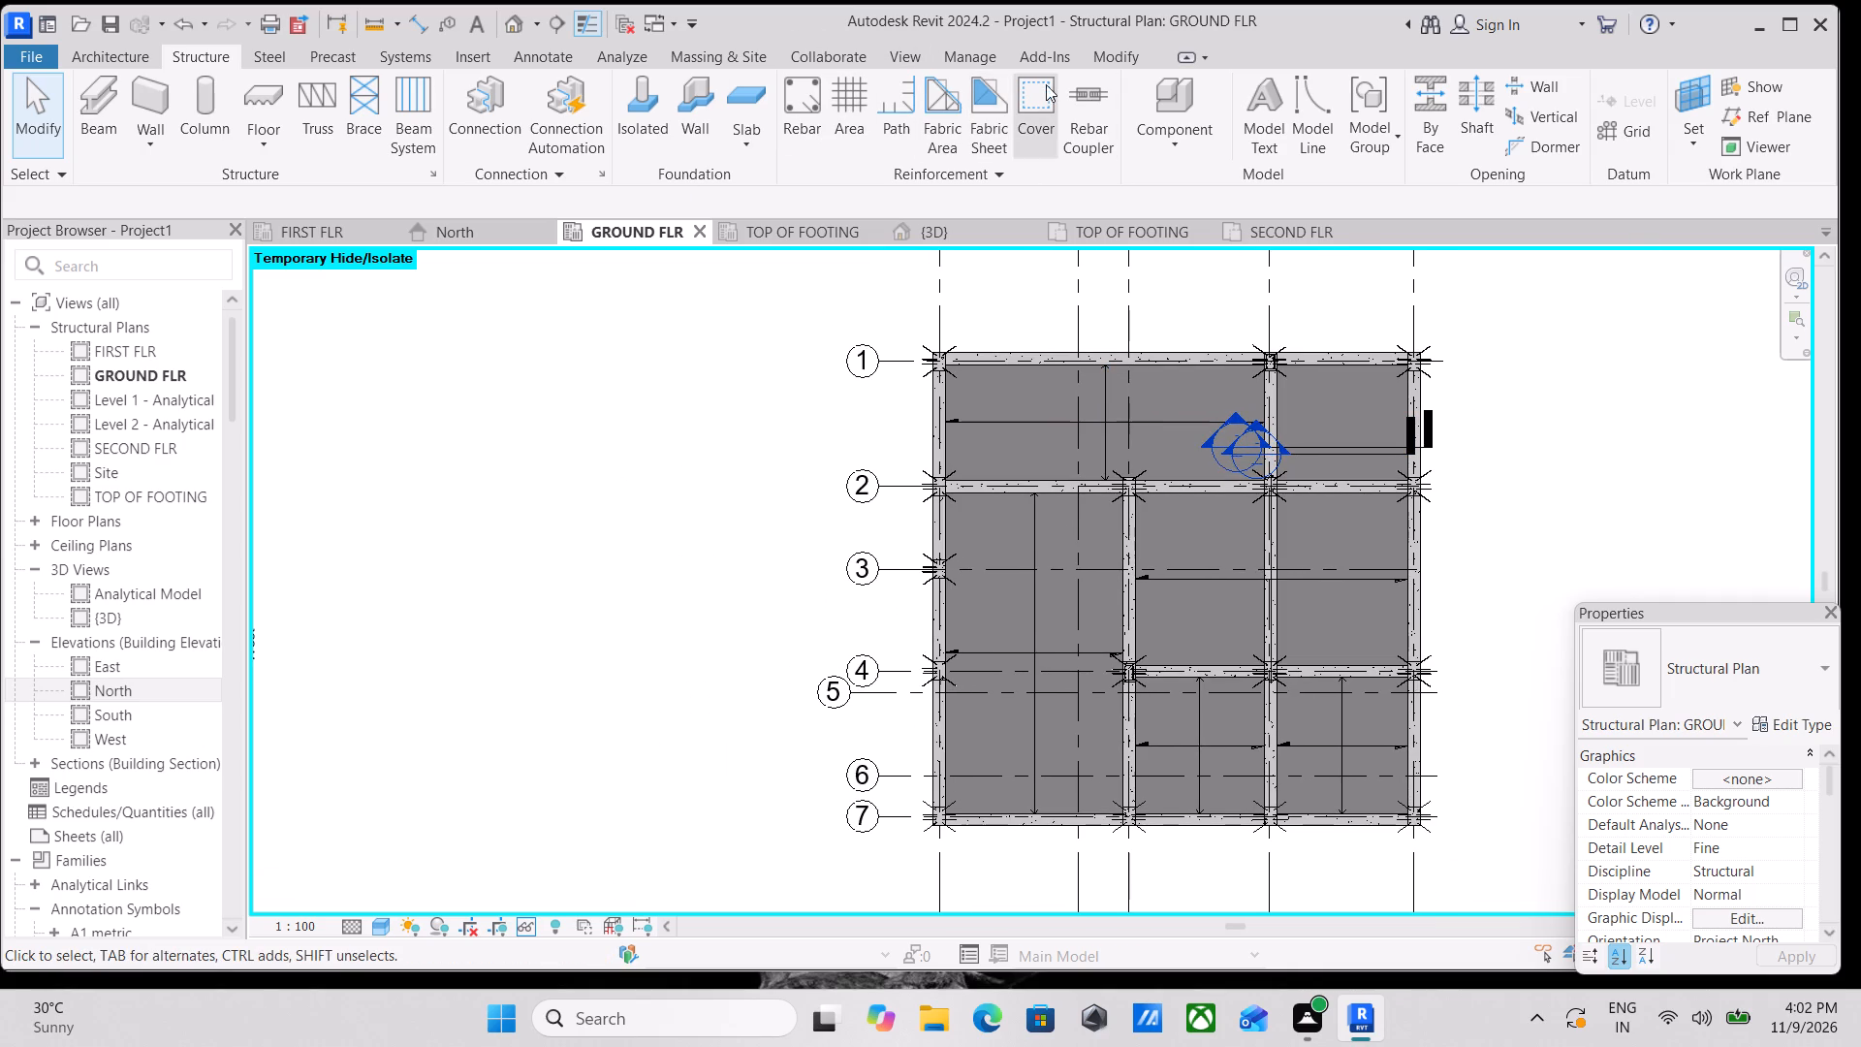
click(552, 16)
scroll(1518, 694, up, 4)
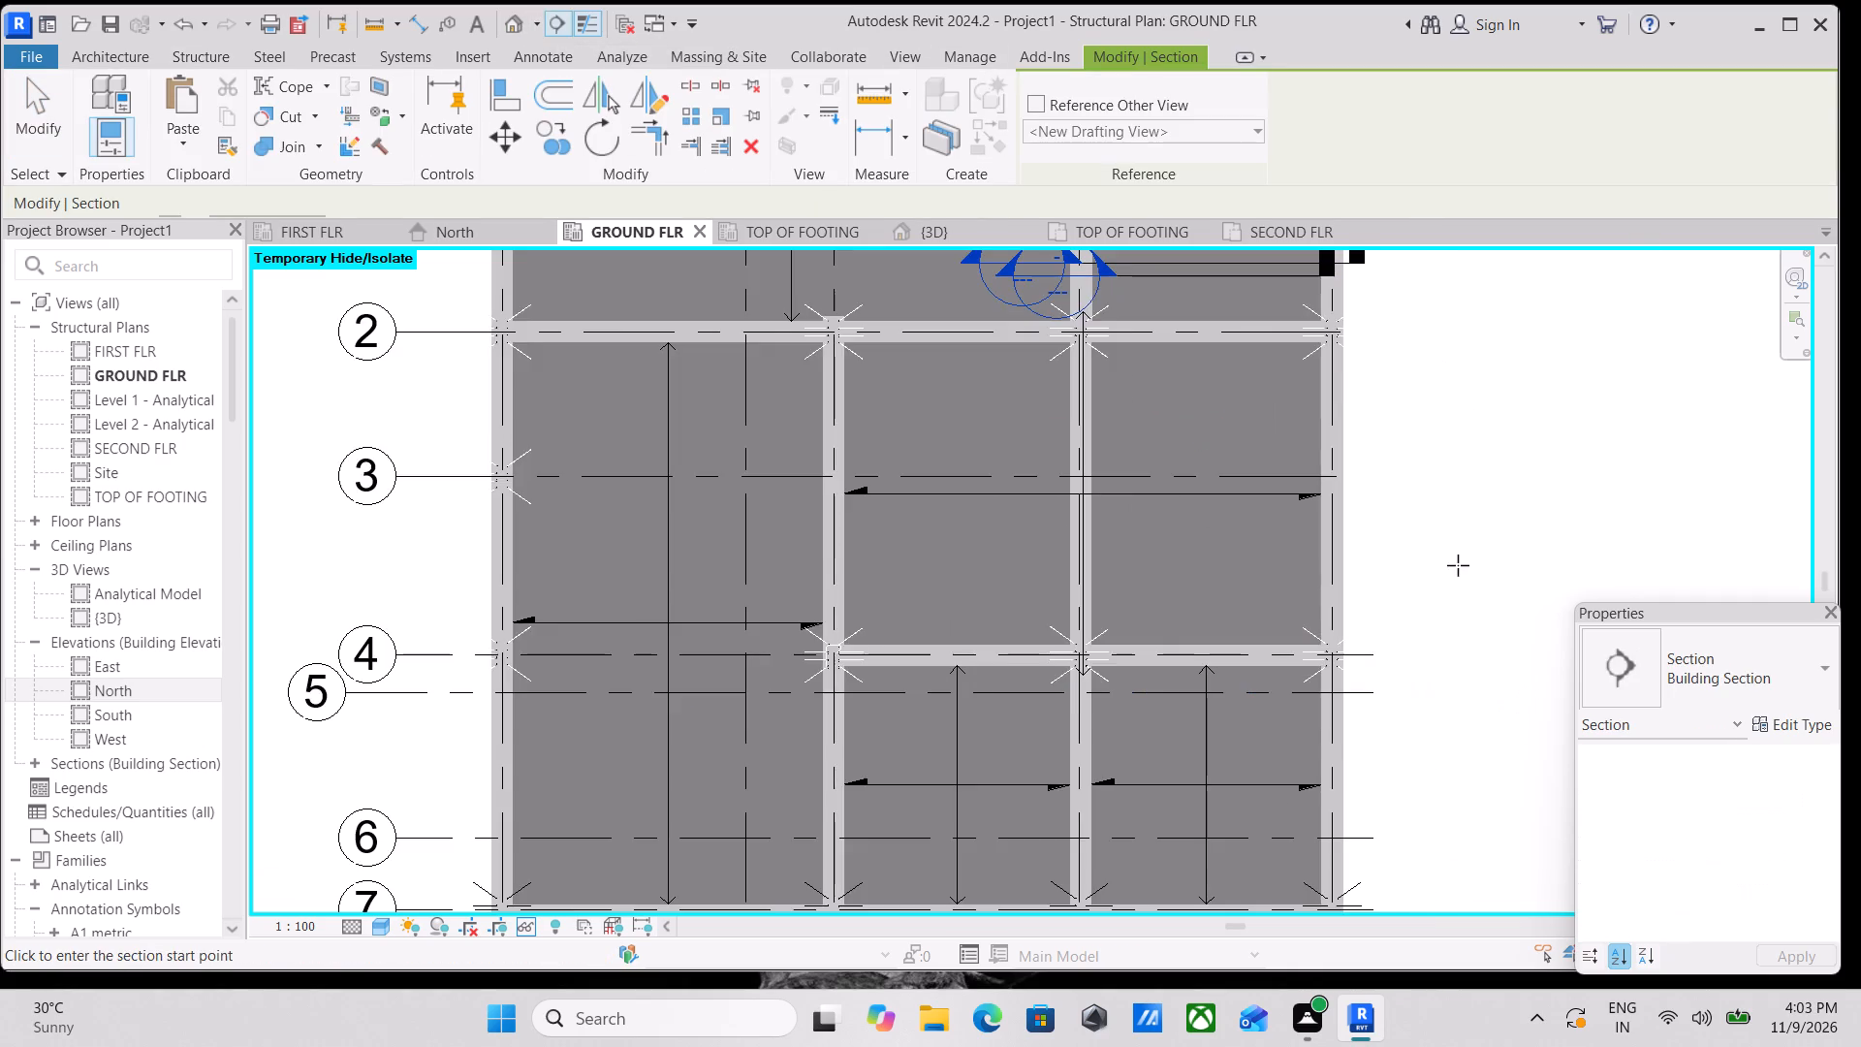
scroll(1405, 604, up, 3)
click(1356, 560)
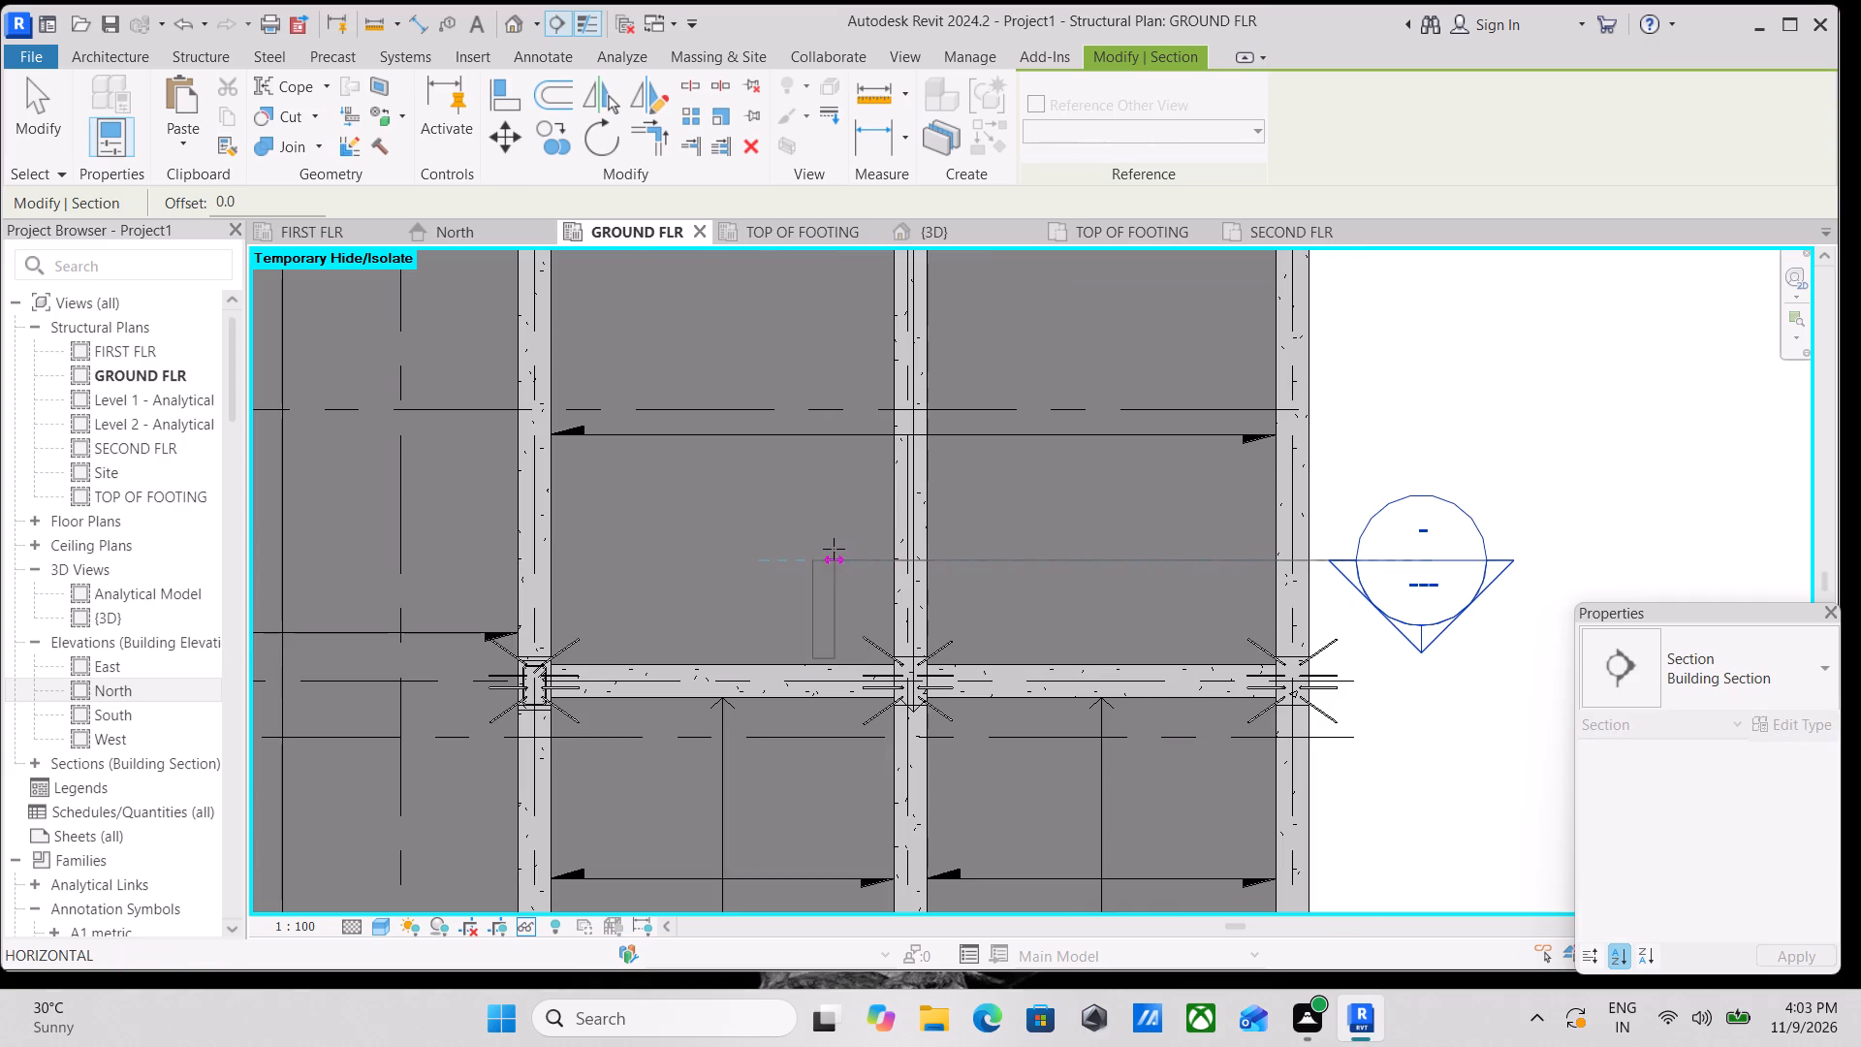
key(Escape)
click(1384, 590)
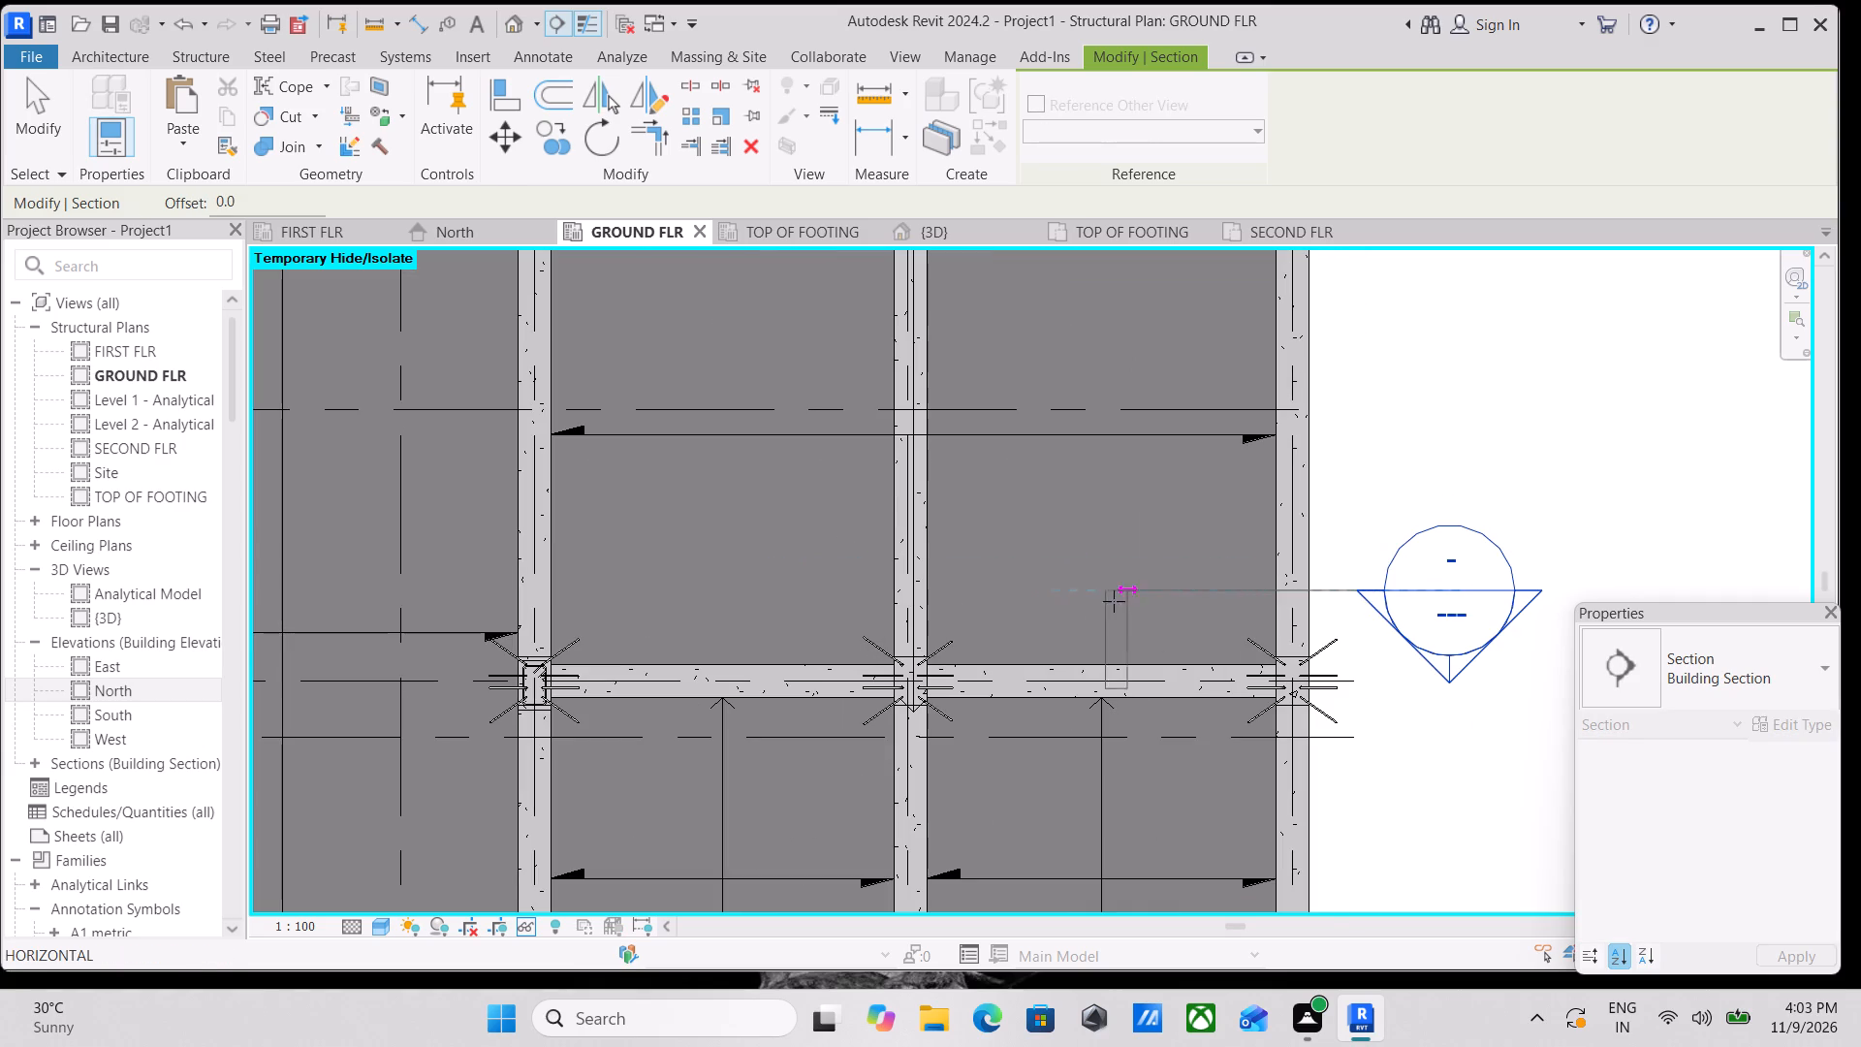
click(856, 599)
key(Escape)
key(Escape)
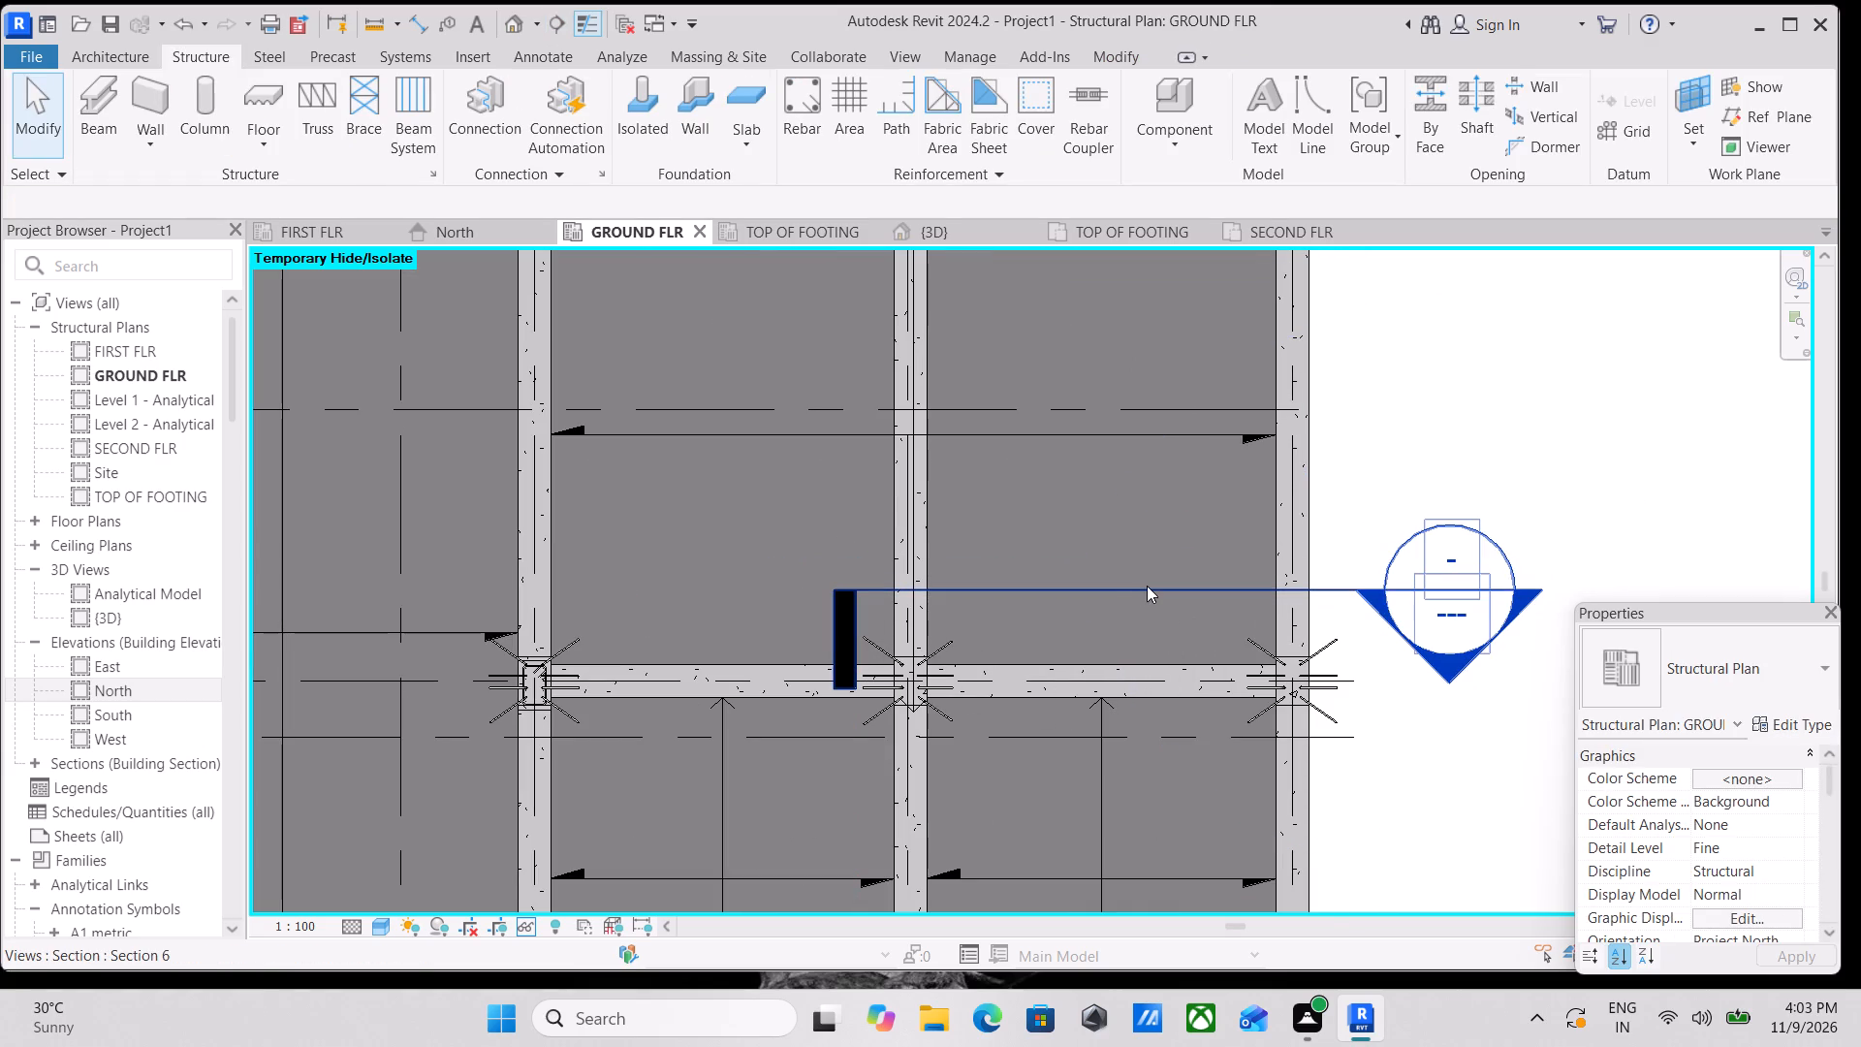
Nudge the new section line towards grid 2 until it lies between grids 2 and 3.
click(1143, 586)
key(Up)
key(Up)
key(Up)
key(Up)
key(Up)
key(Up)
key(Up)
key(Up)
key(Up)
key(Up)
key(Up)
key(Up)
key(Up)
key(Up)
key(Up)
key(Up)
key(Up)
key(Up)
key(Up)
key(Up)
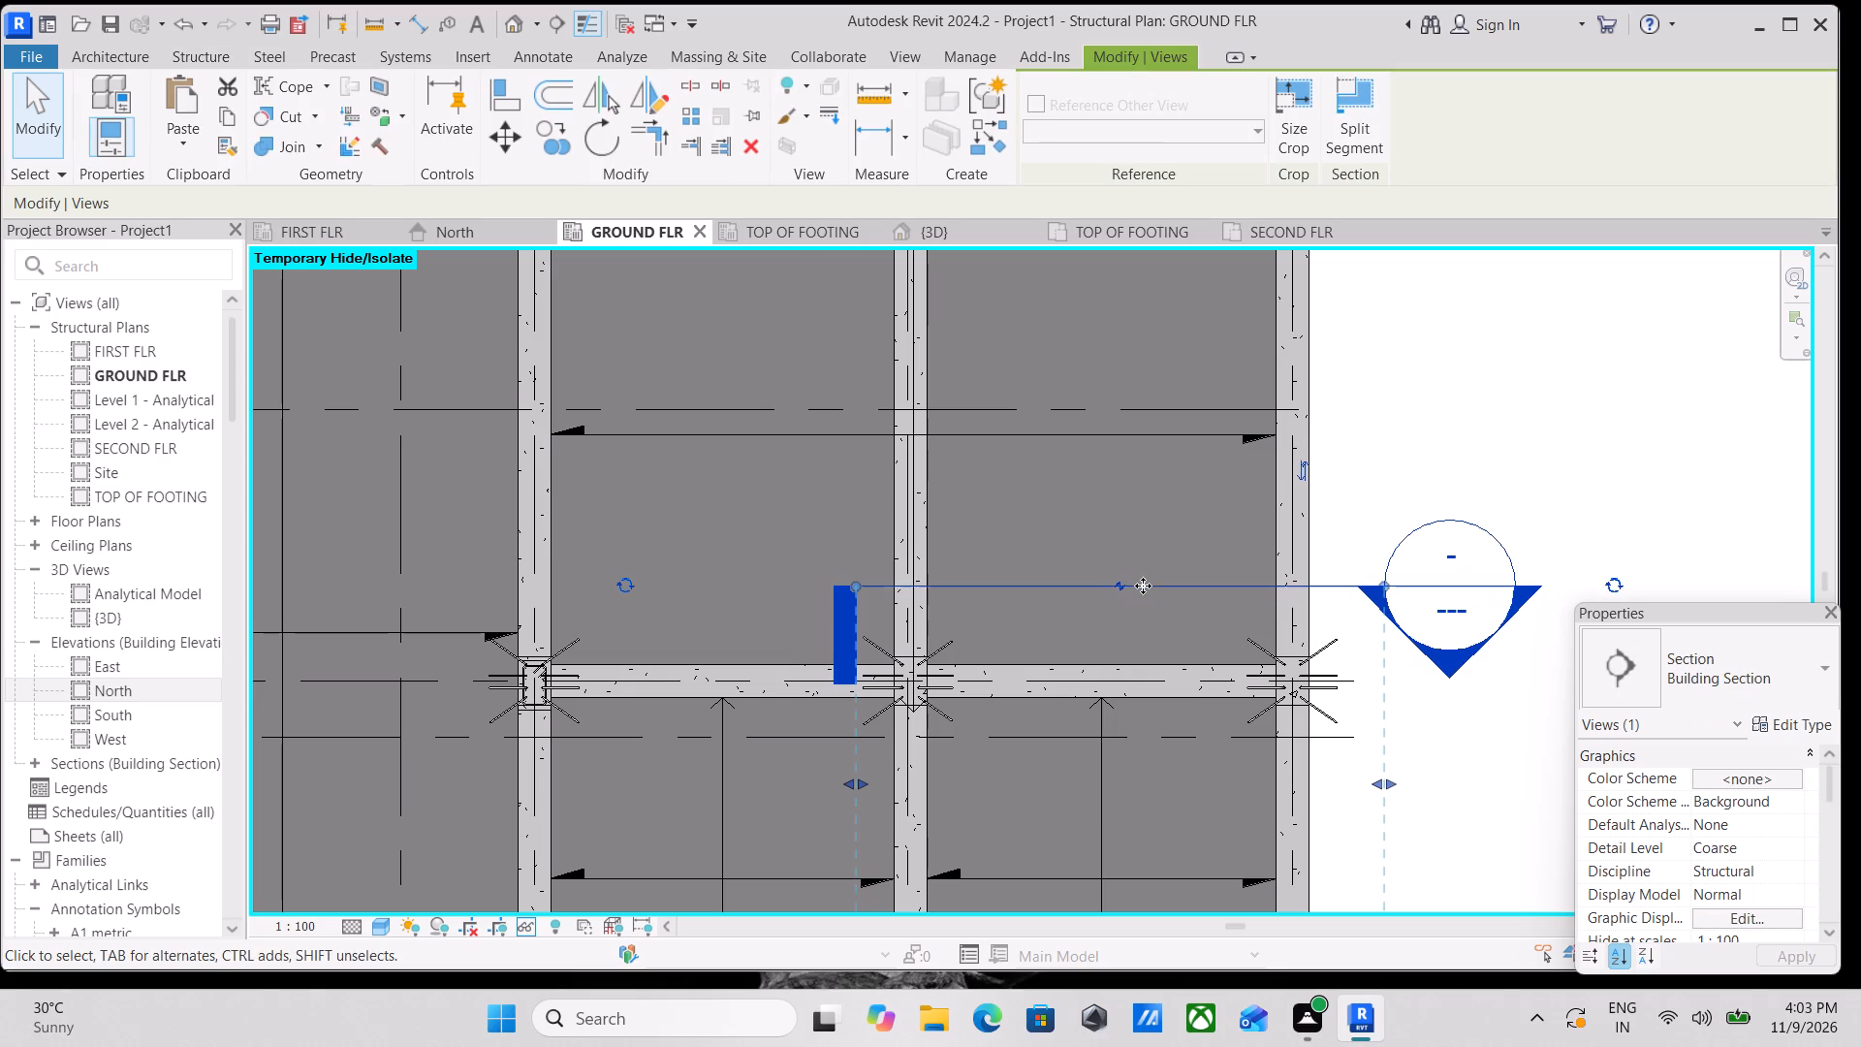
scroll(1143, 586, down, 5)
middle_drag(1145, 611, 1174, 733)
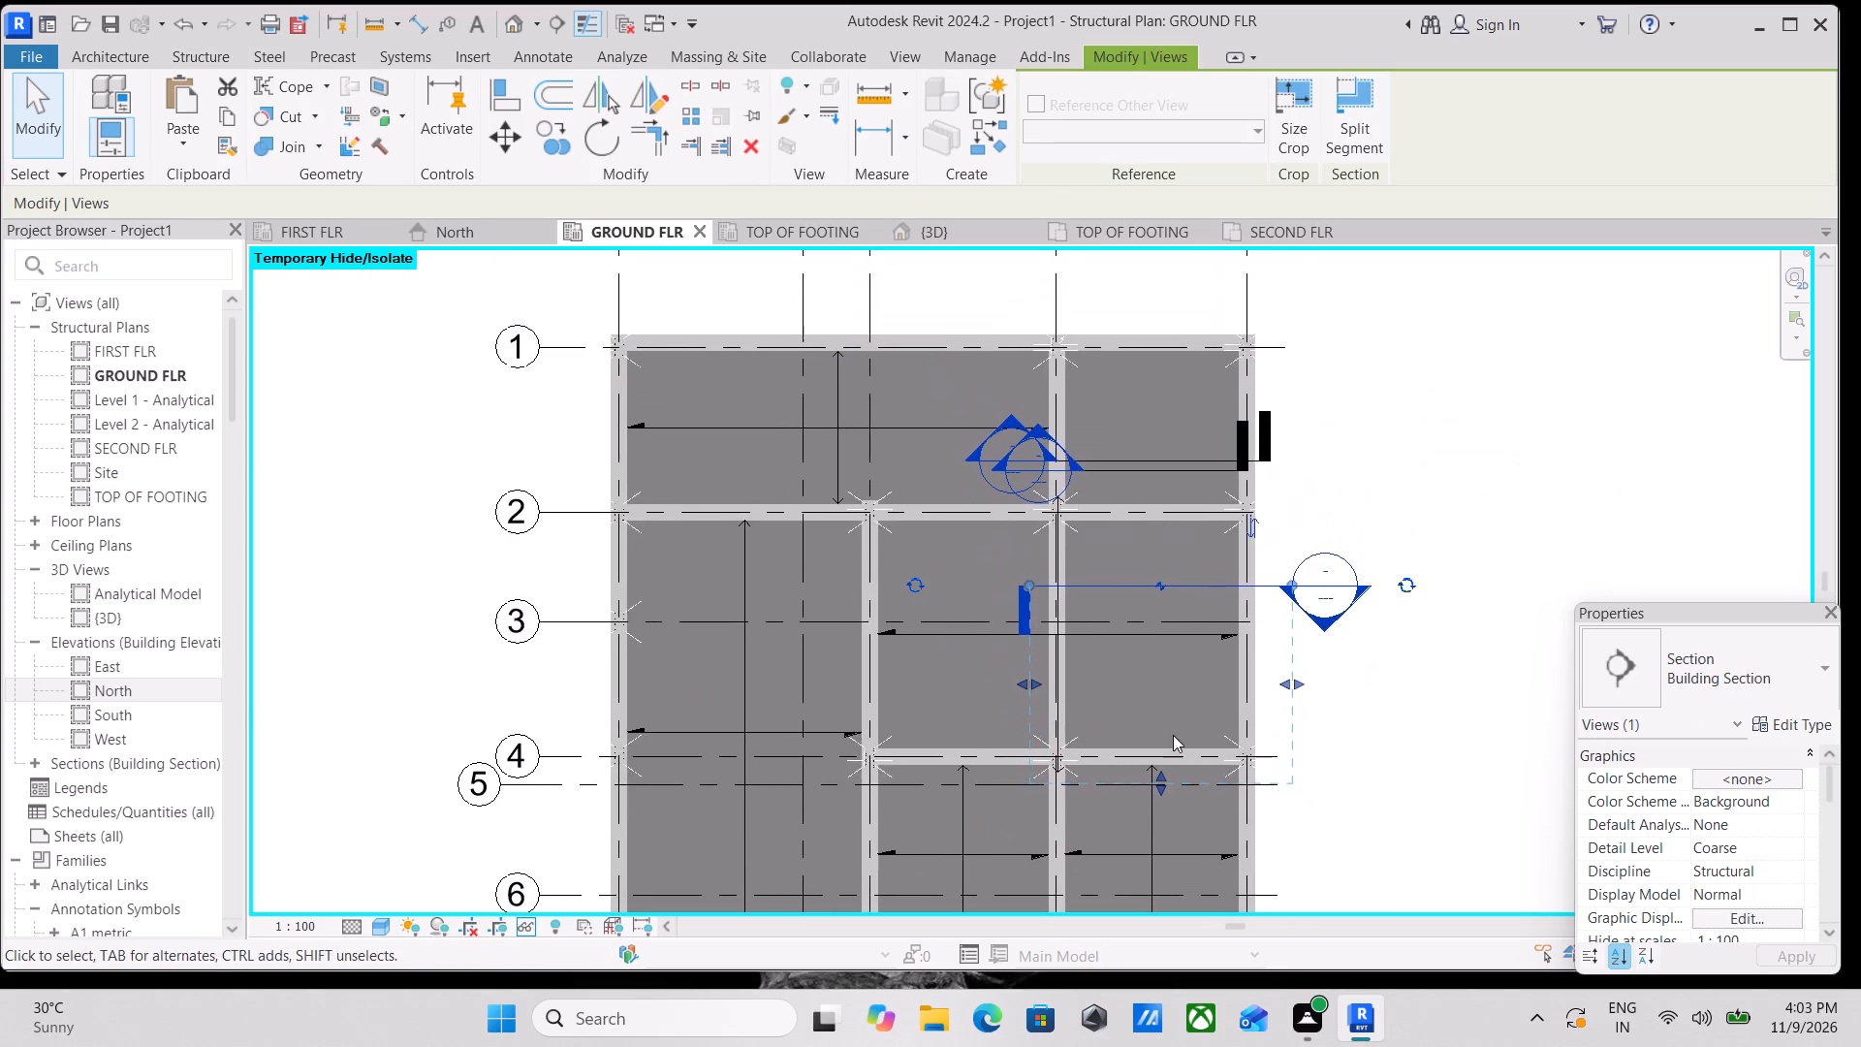
key(Up)
key(Up)
key(Up)
key(Up)
key(Up)
Pull the section's crop extent and head inward to just outside the grid E beam.
scroll(1274, 608, up, 3)
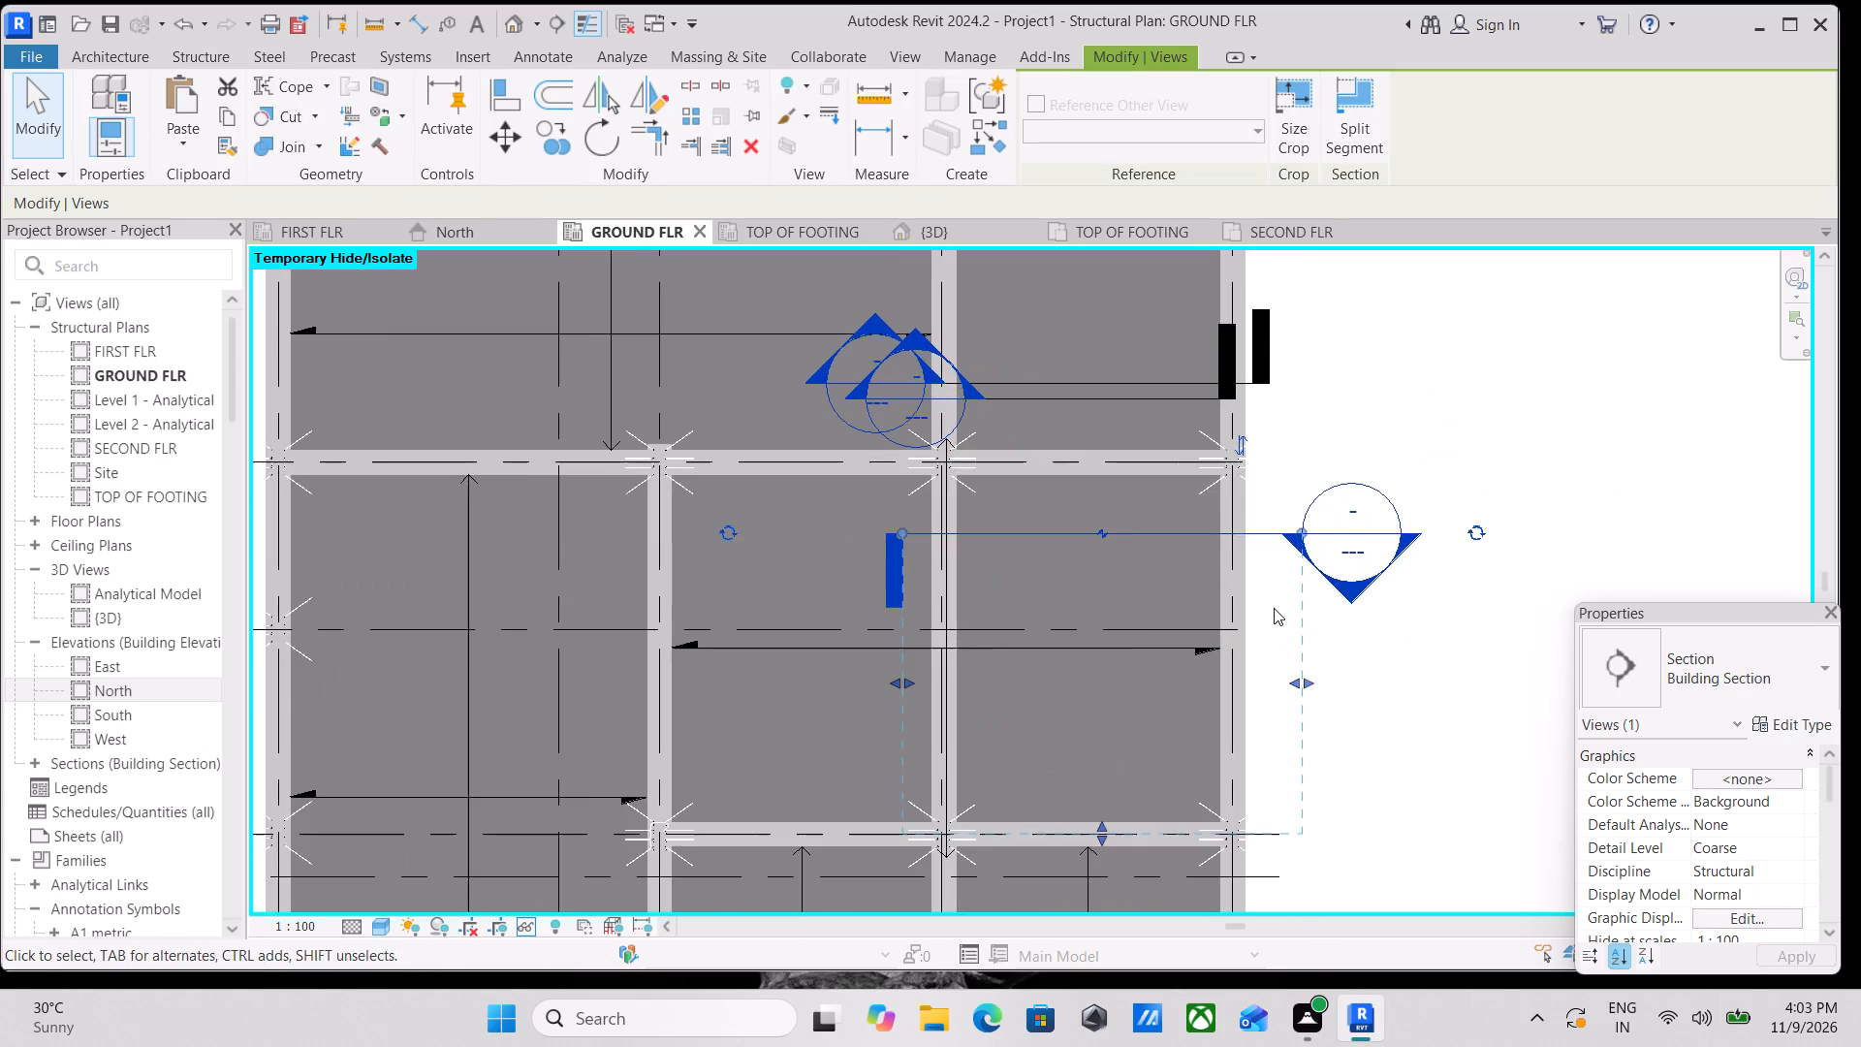
scroll(1325, 653, up, 2)
drag(1287, 689, 1241, 686)
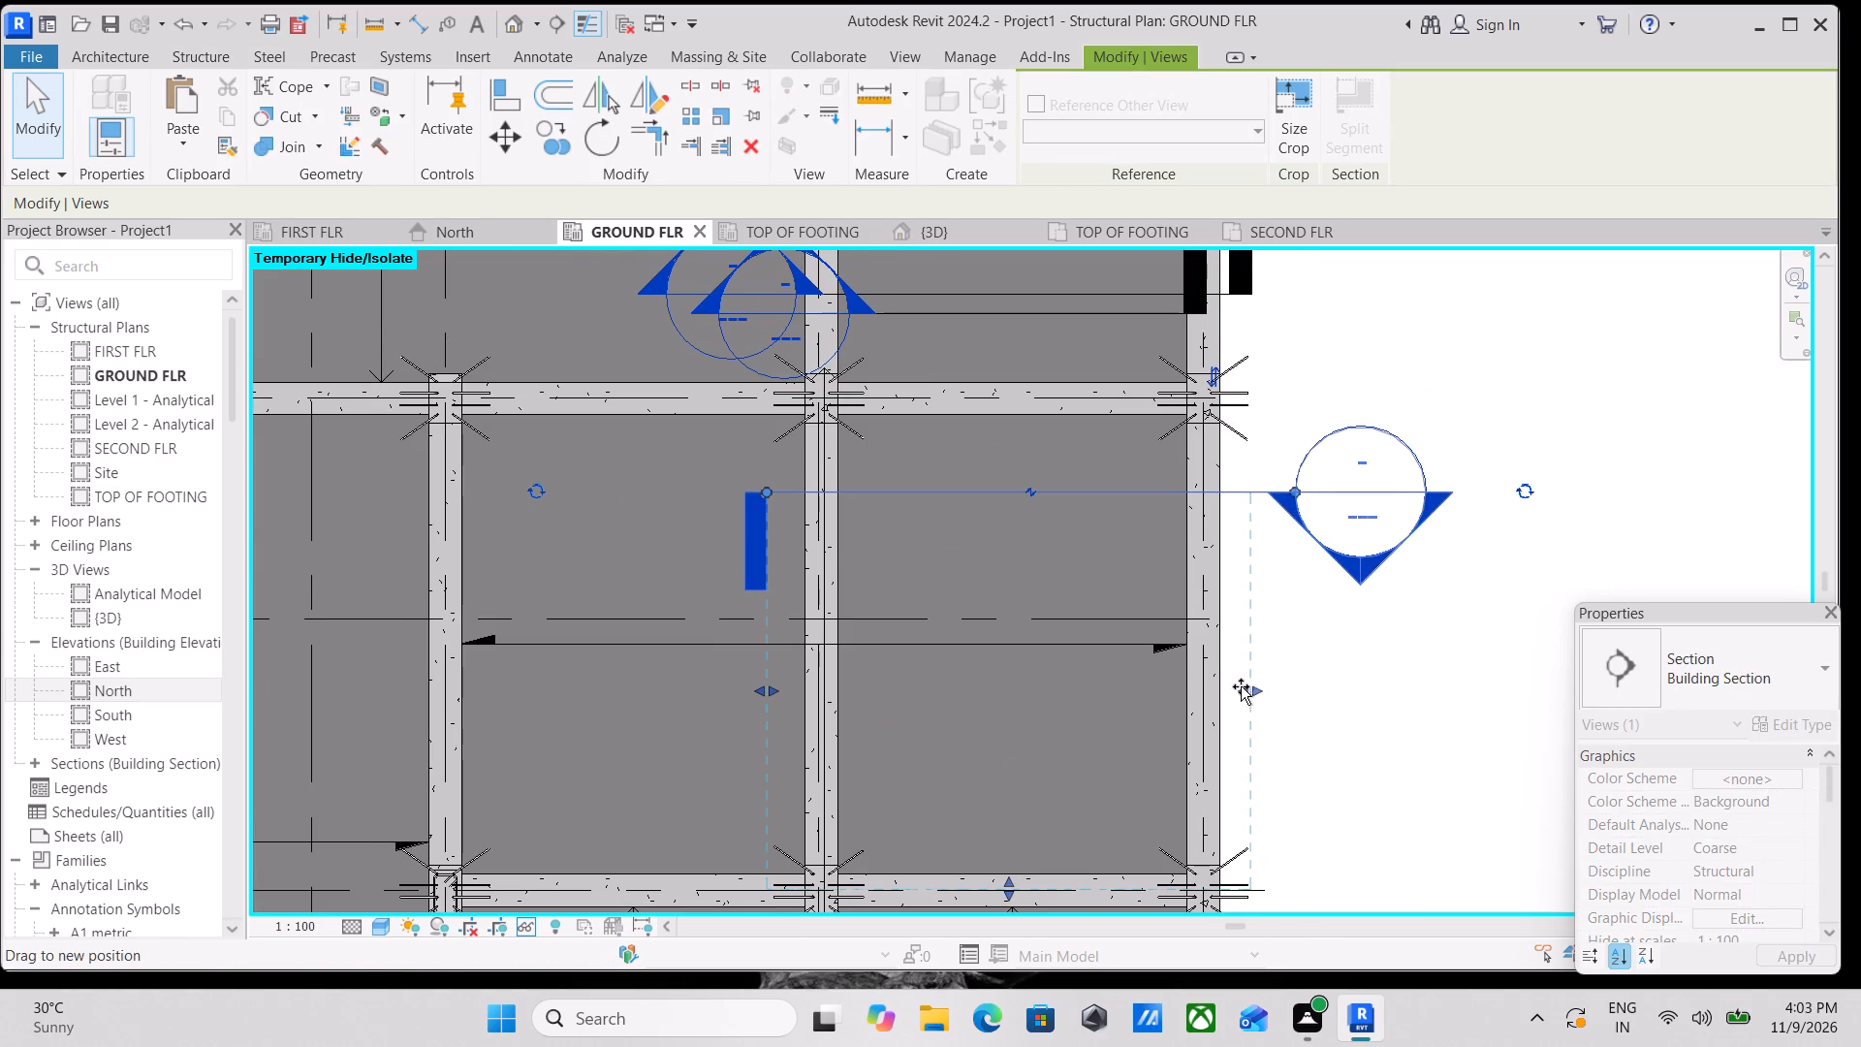
drag(1241, 686, 1234, 685)
drag(1291, 488, 1267, 490)
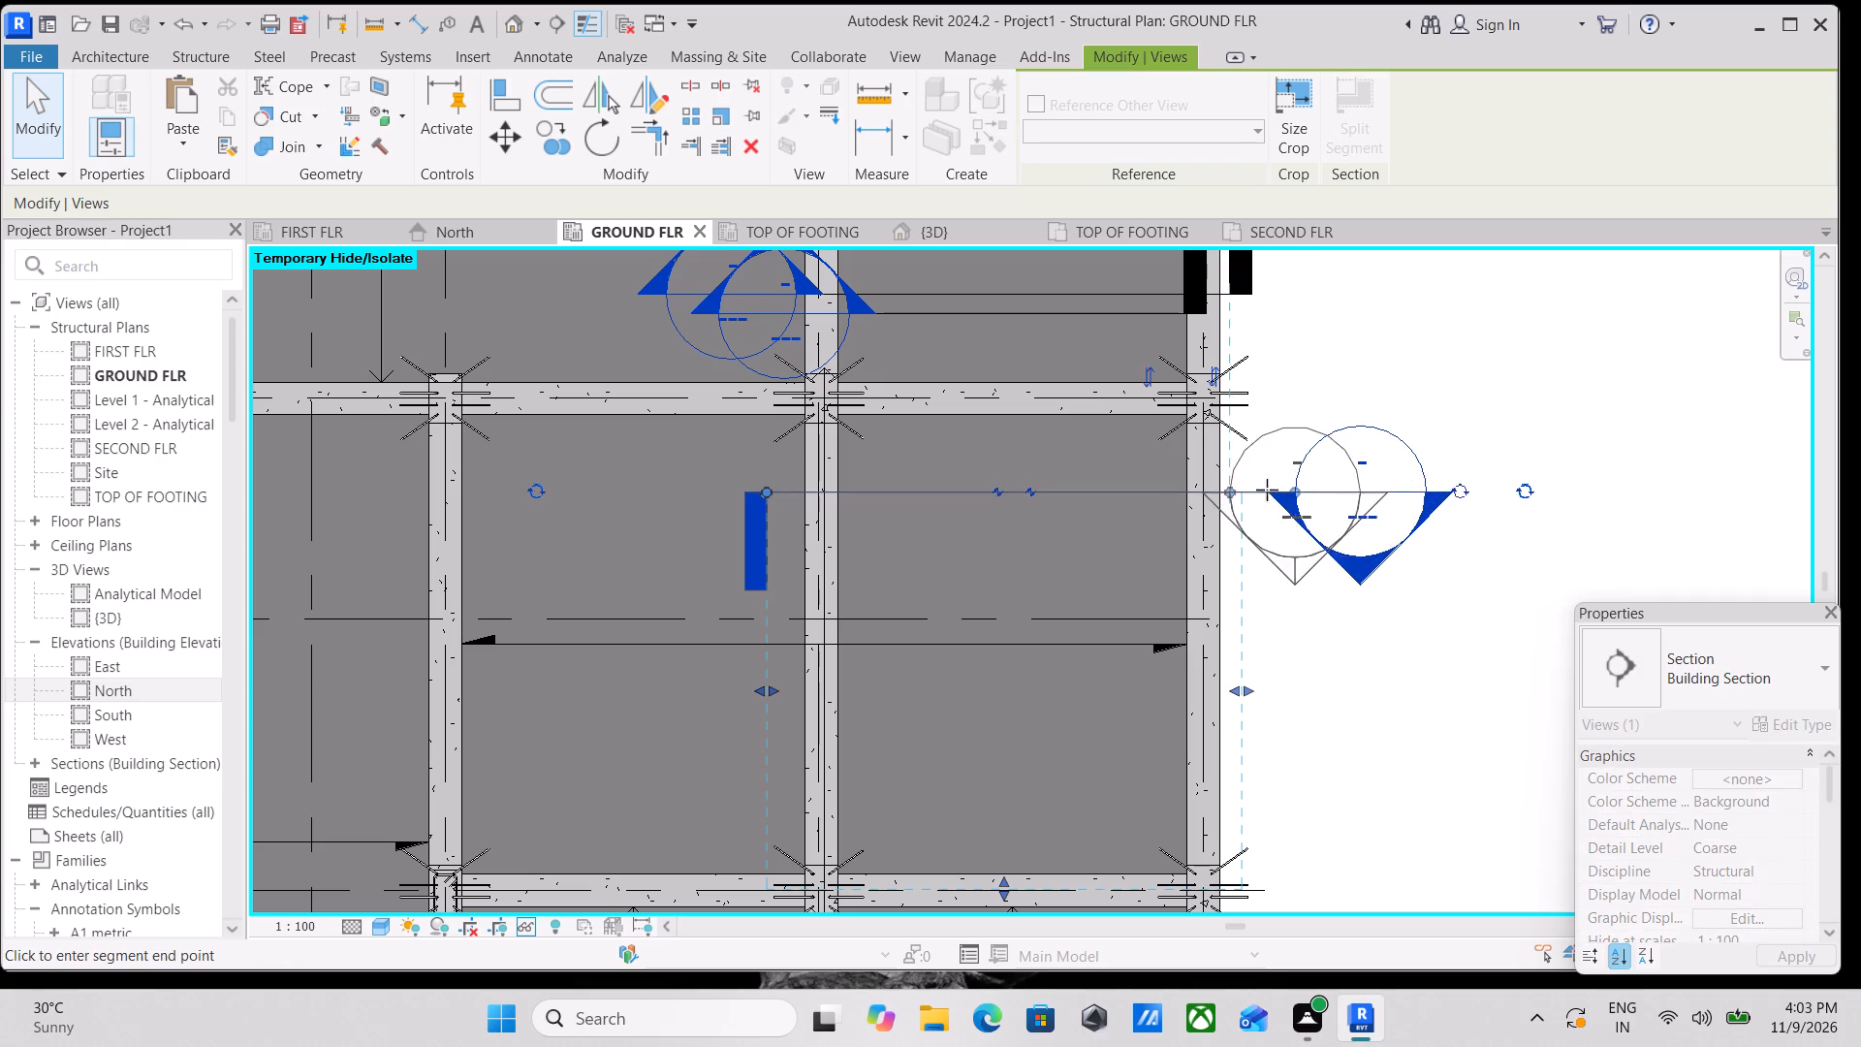
drag(1267, 490, 1247, 492)
scroll(1237, 495, up, 6)
drag(1248, 489, 1208, 495)
scroll(1234, 632, down, 2)
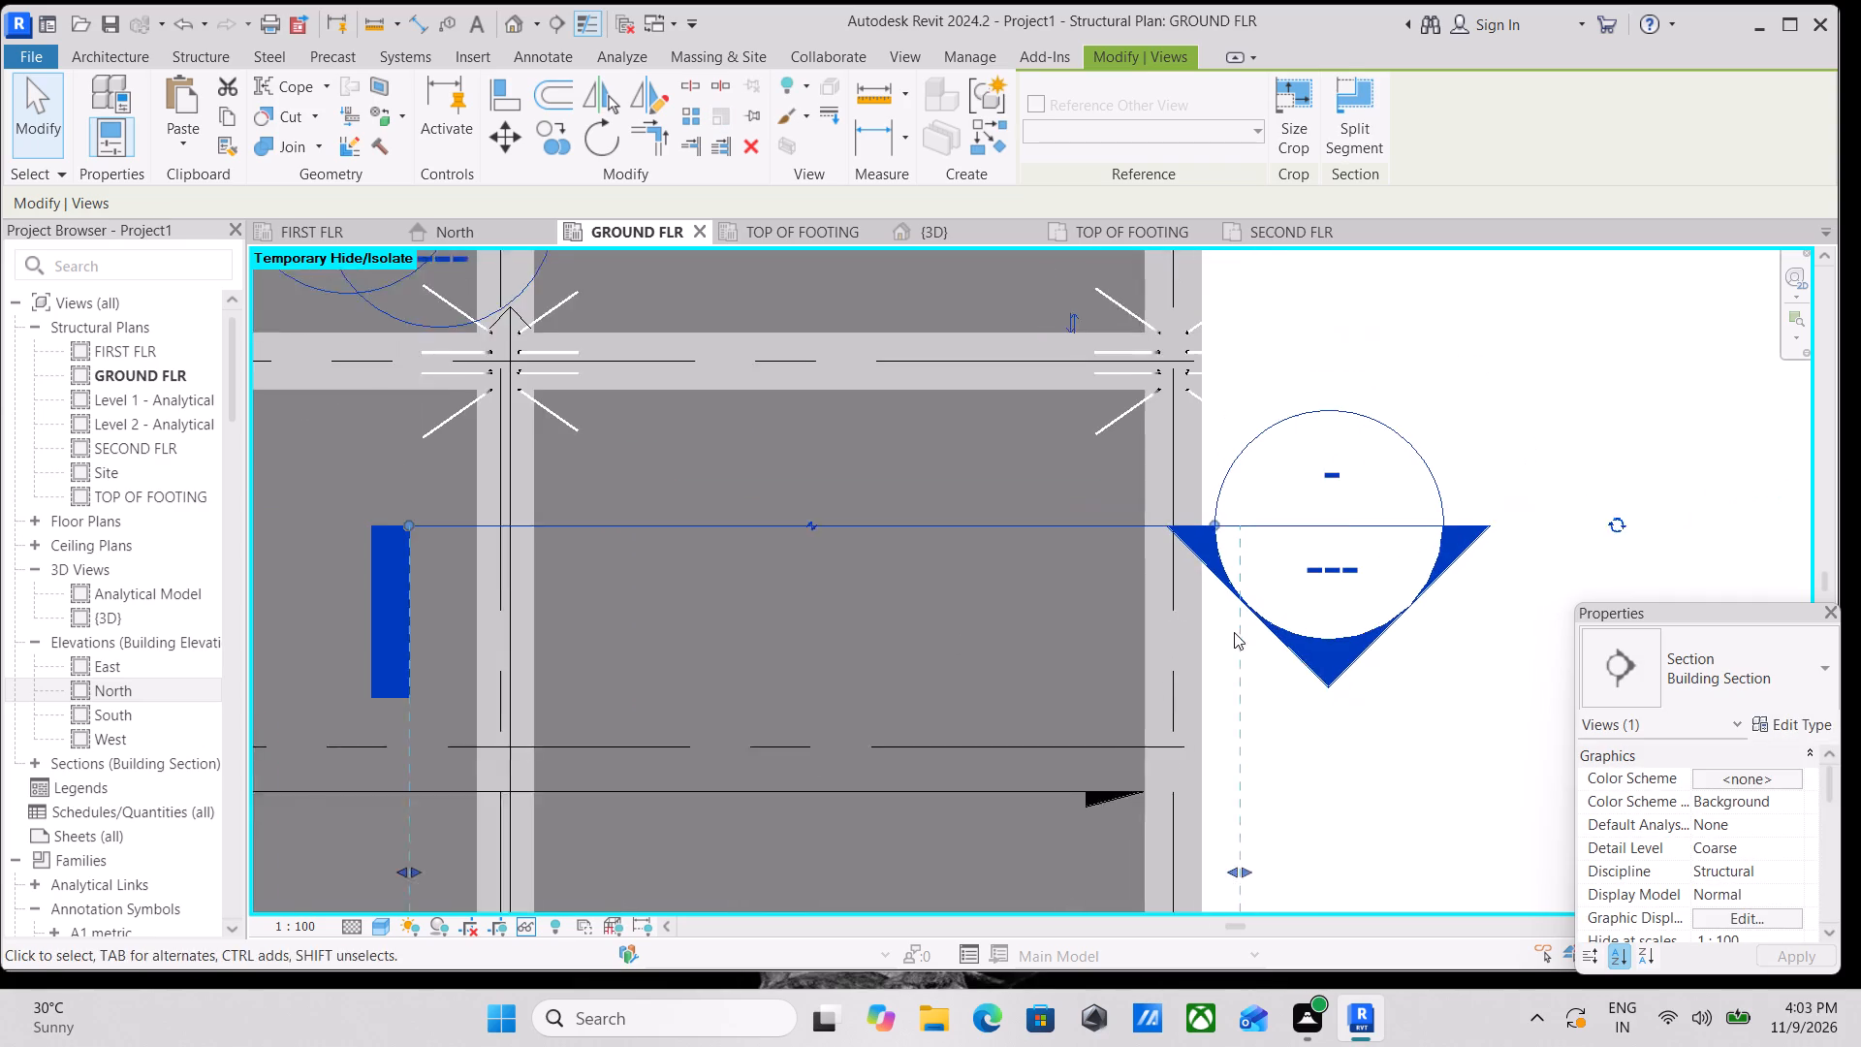
middle_drag(1234, 632, 1317, 557)
drag(1316, 801, 1265, 802)
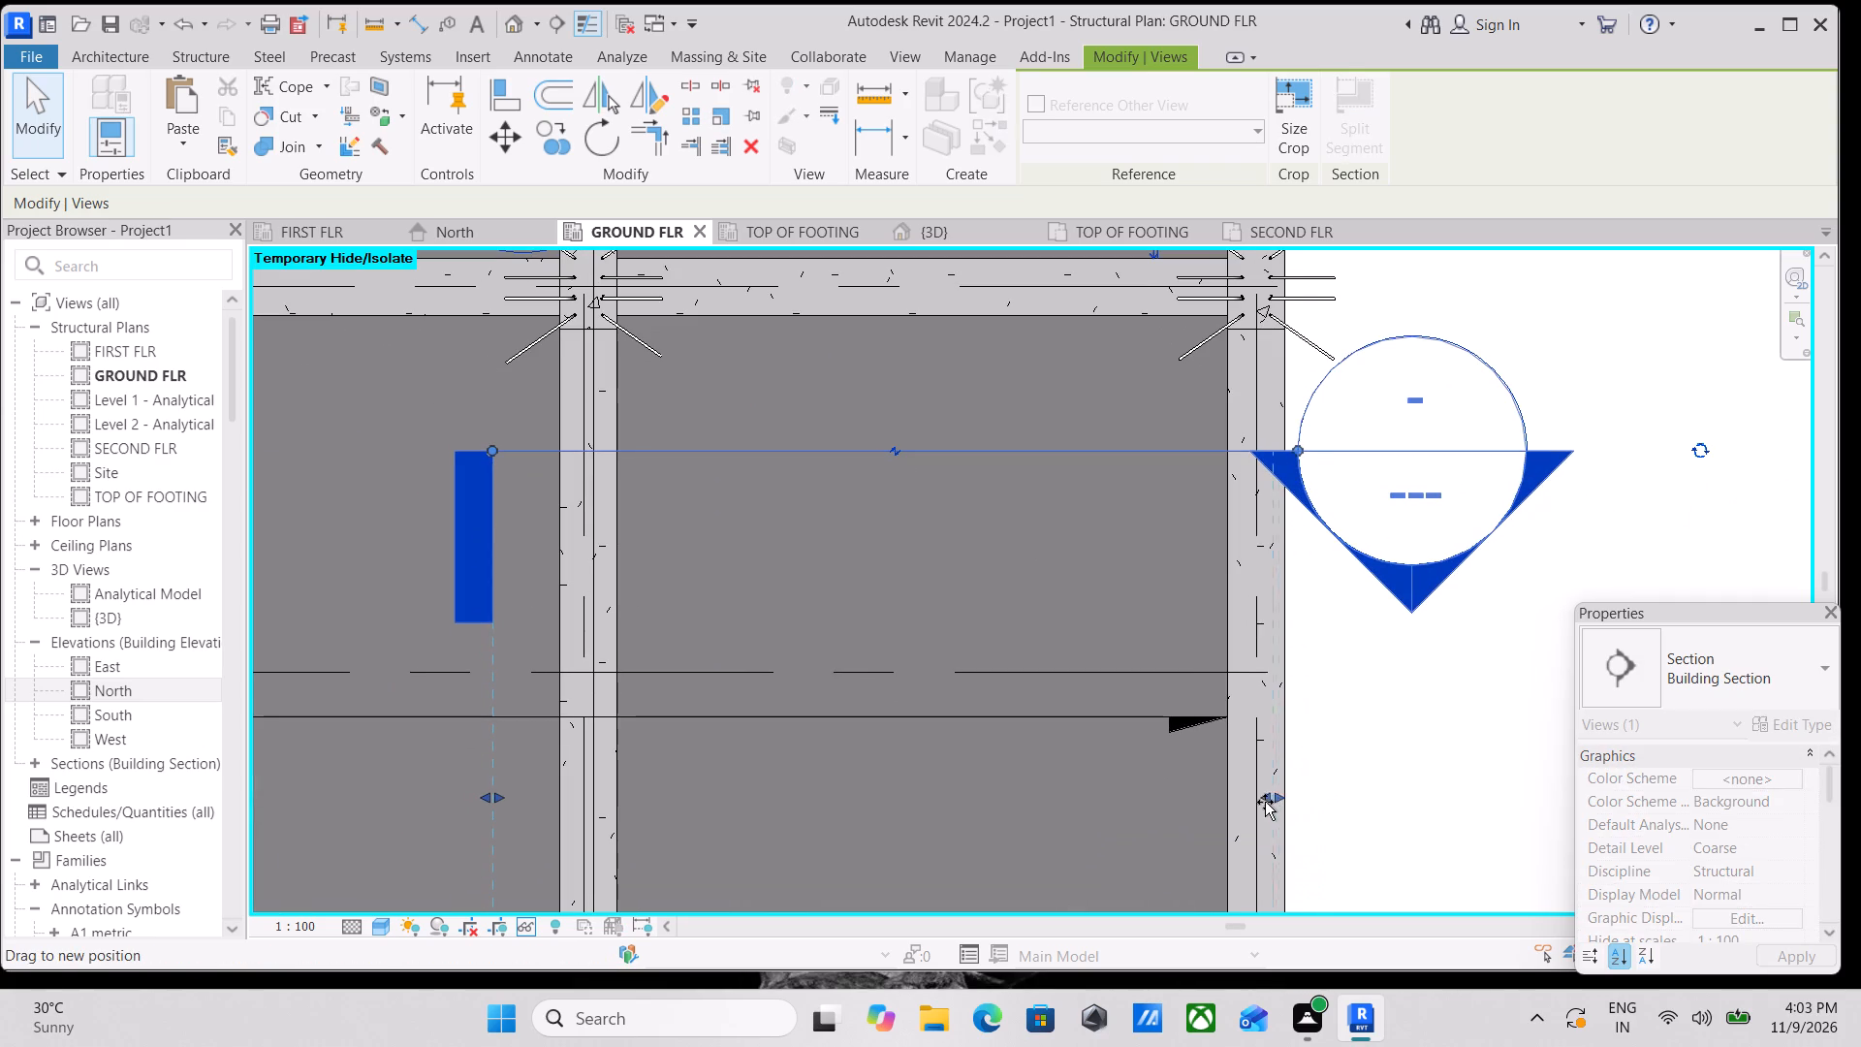
drag(1265, 802, 1285, 798)
Nudge the section towards grid E, leaving its tail just past the grid D beam.
scroll(1119, 675, down, 2)
middle_drag(1119, 675, 1279, 644)
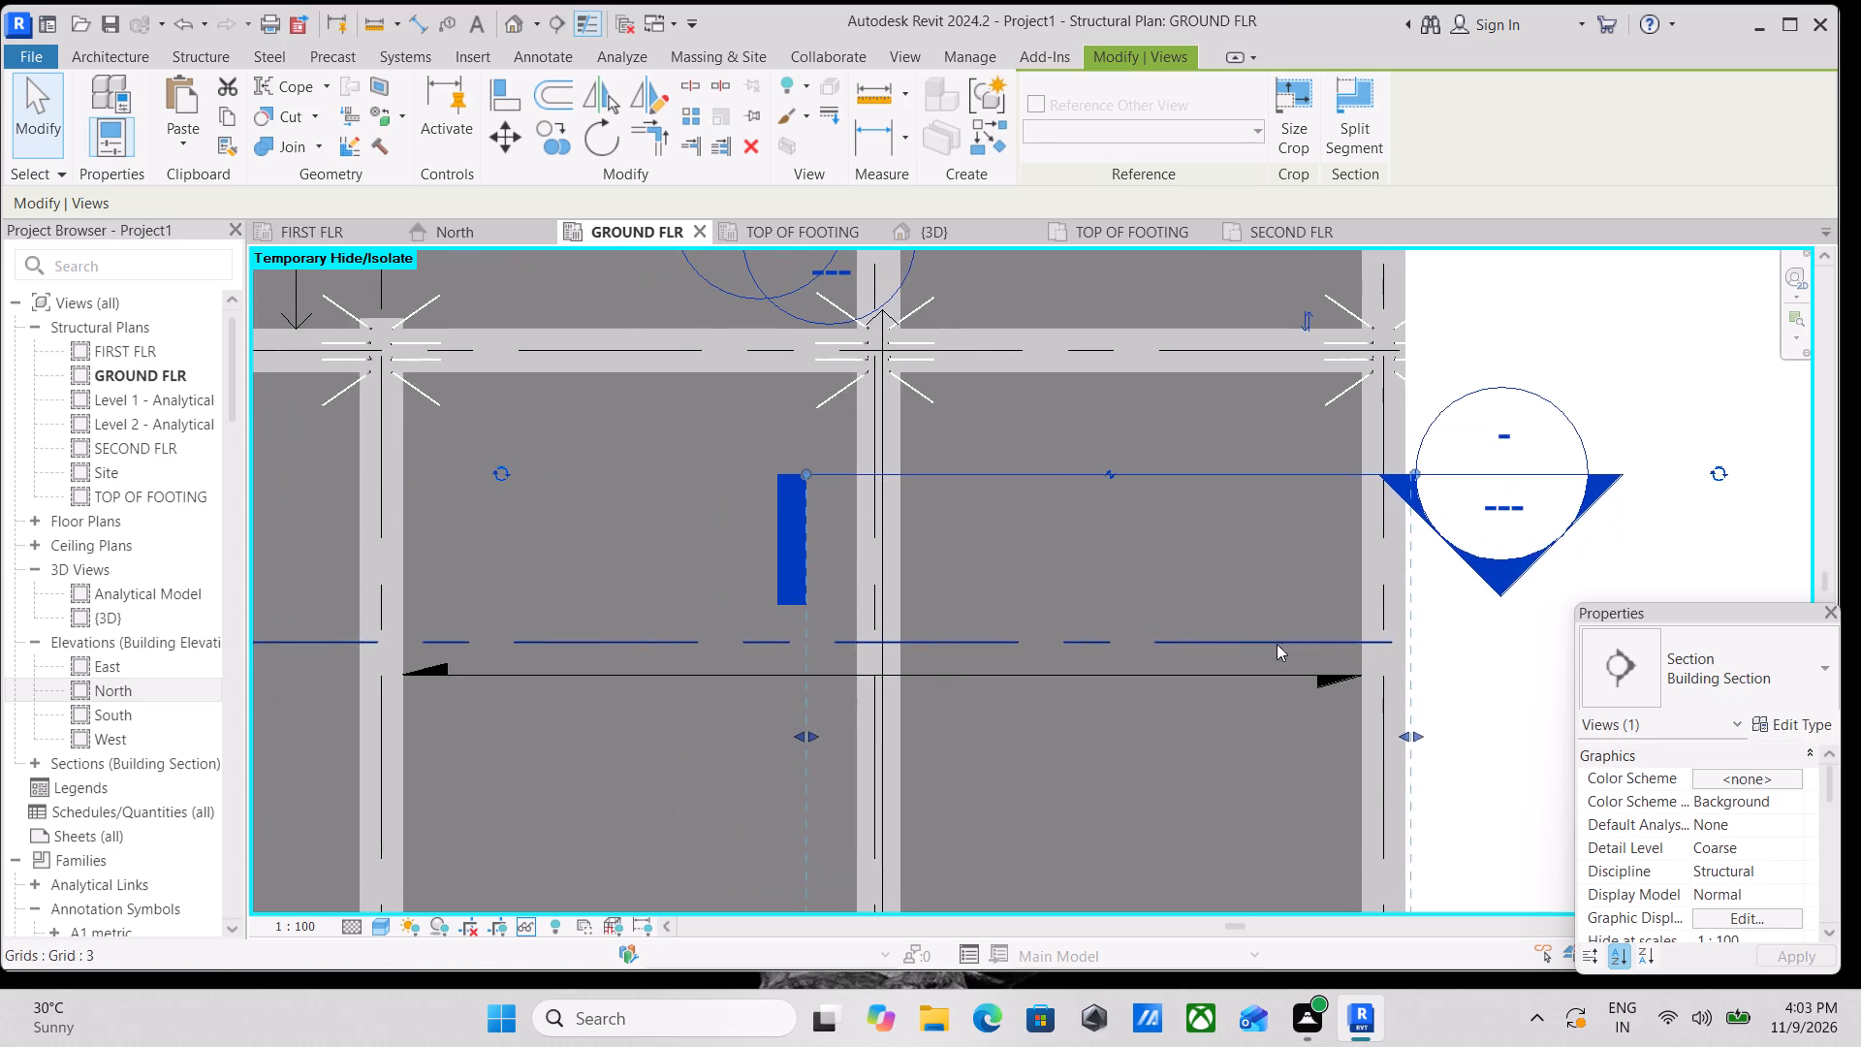
scroll(818, 505, up, 6)
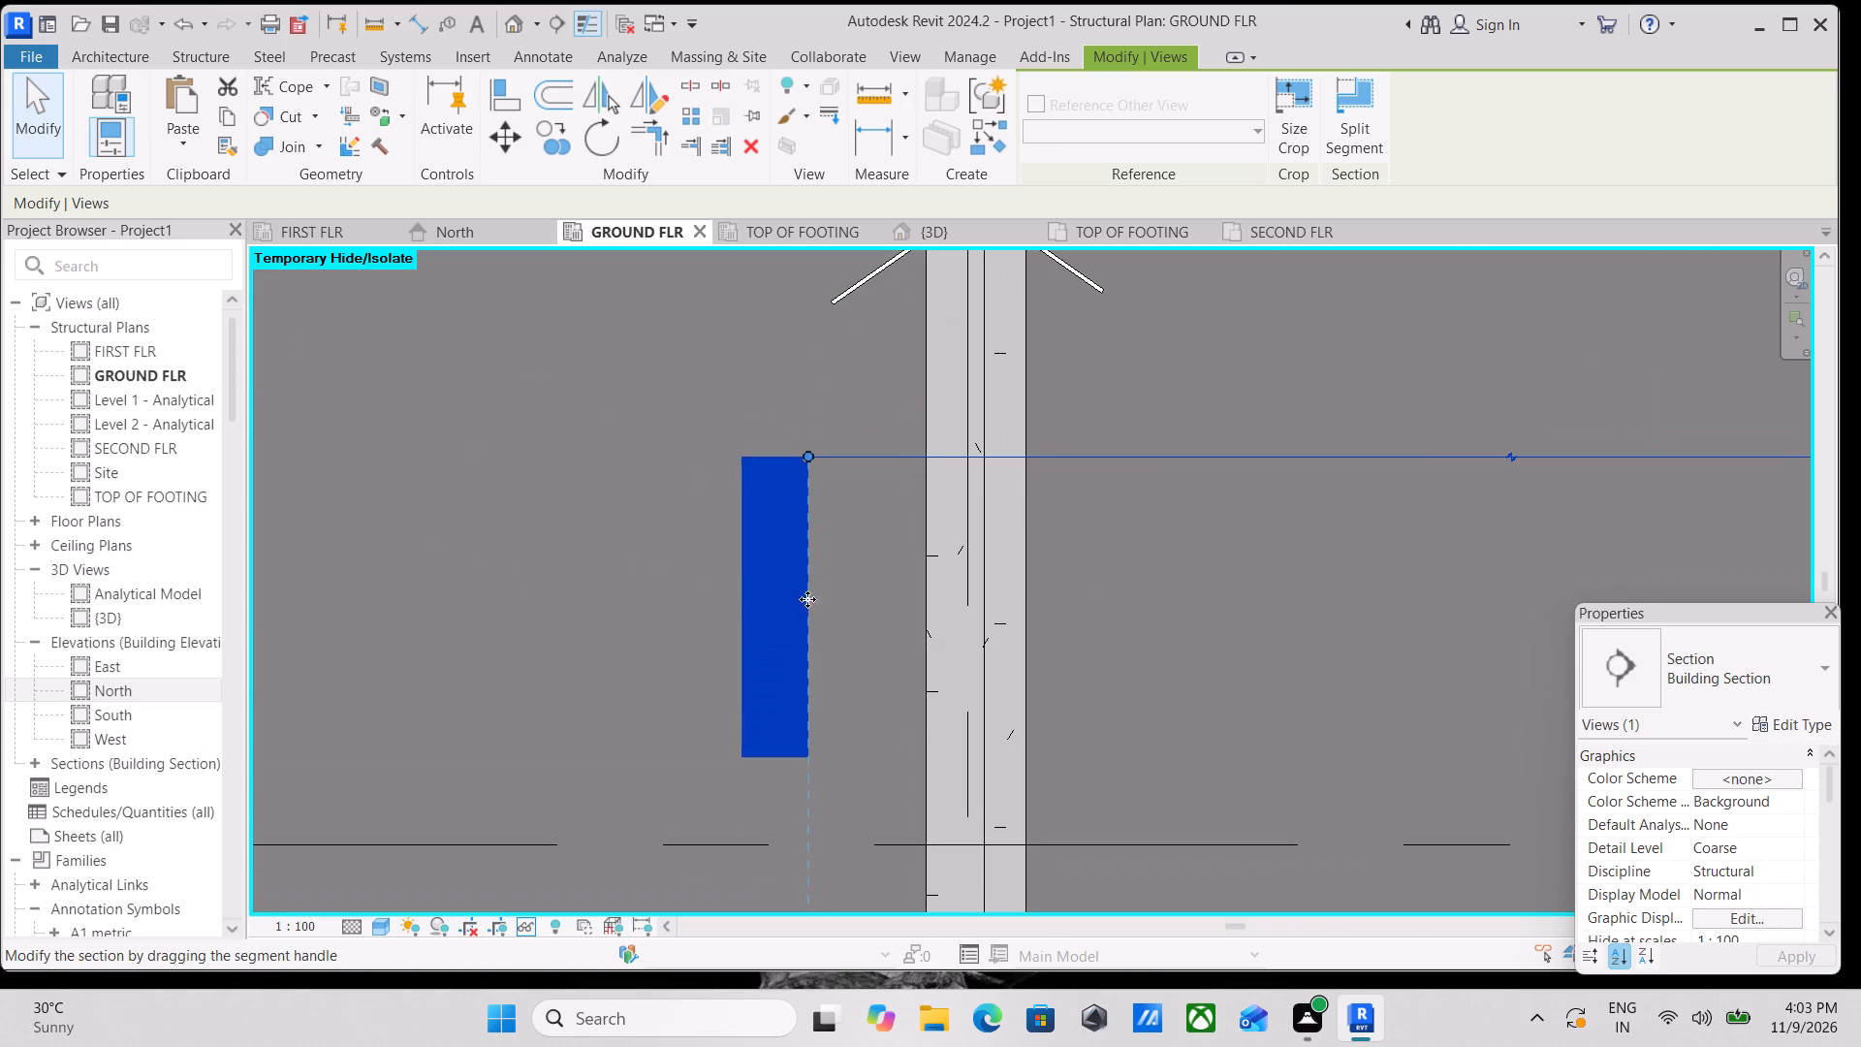
middle_drag(810, 594, 888, 378)
scroll(891, 567, down, 2)
middle_drag(899, 554, 935, 412)
click(936, 640)
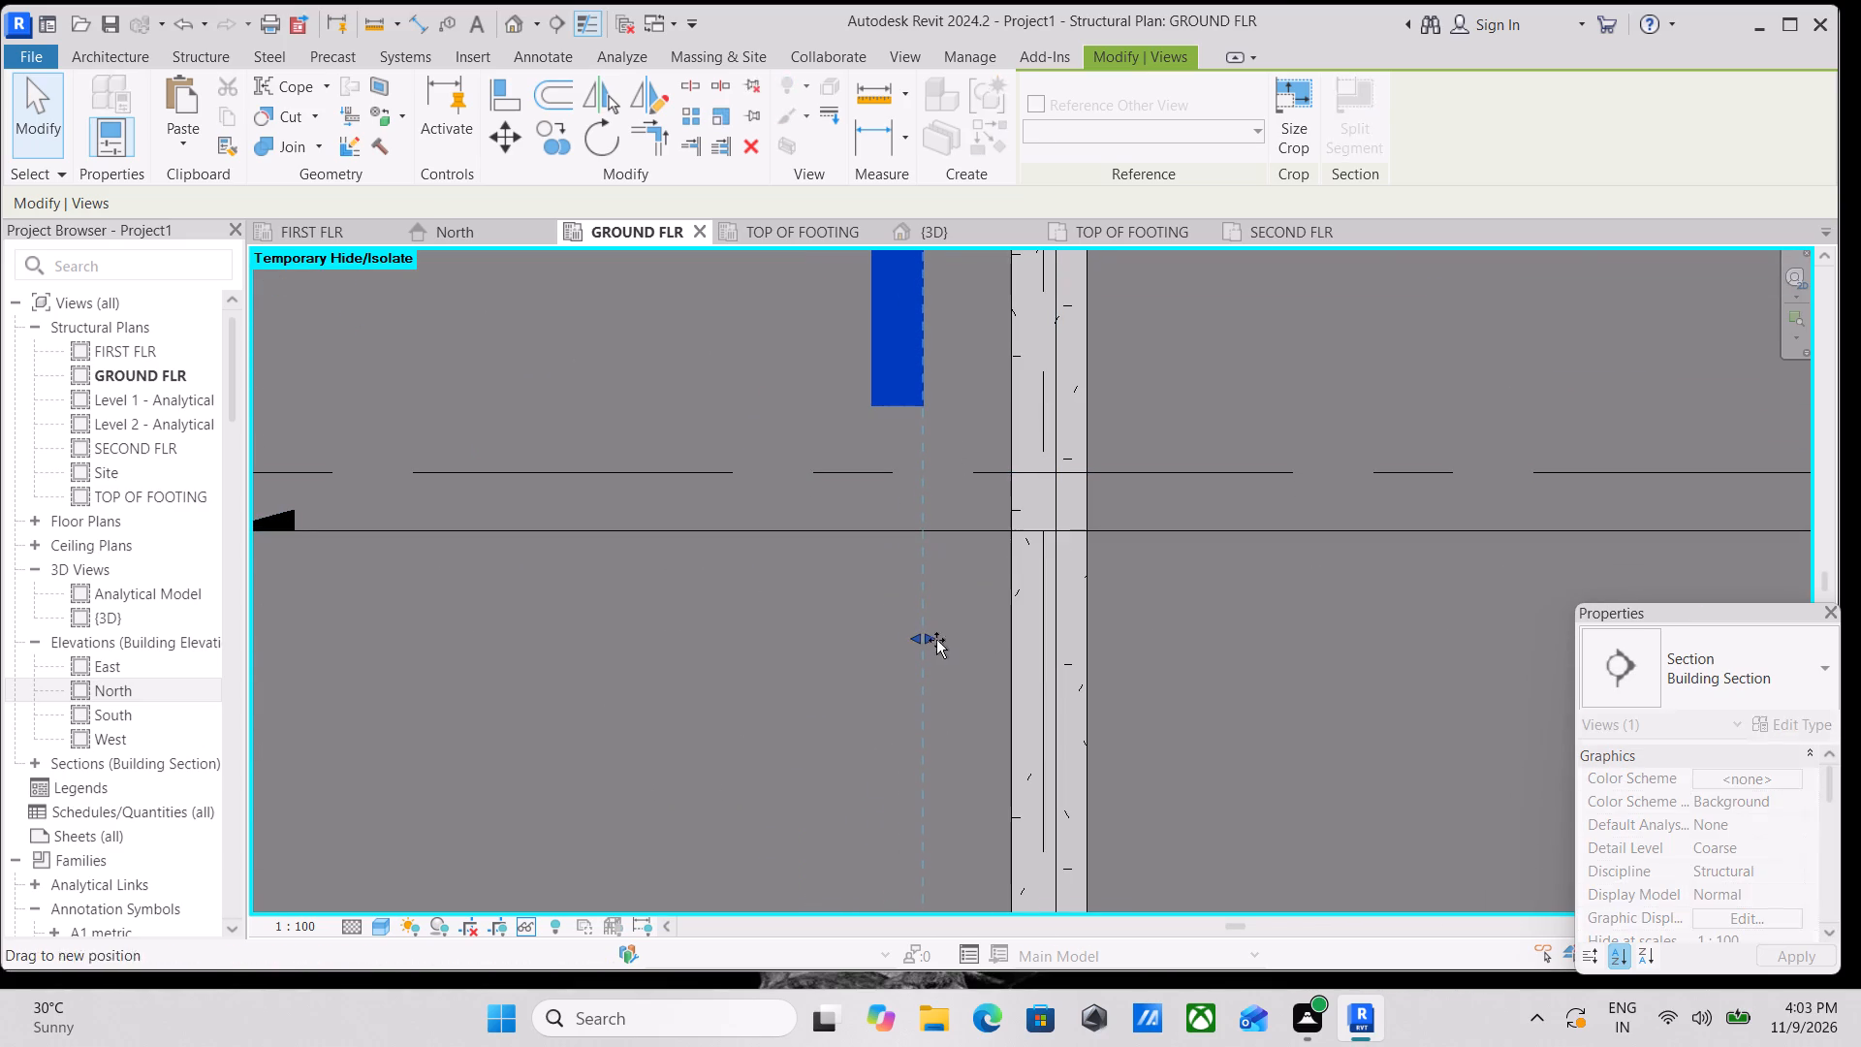
key(Right)
key(Right)
key(Right)
key(Right)
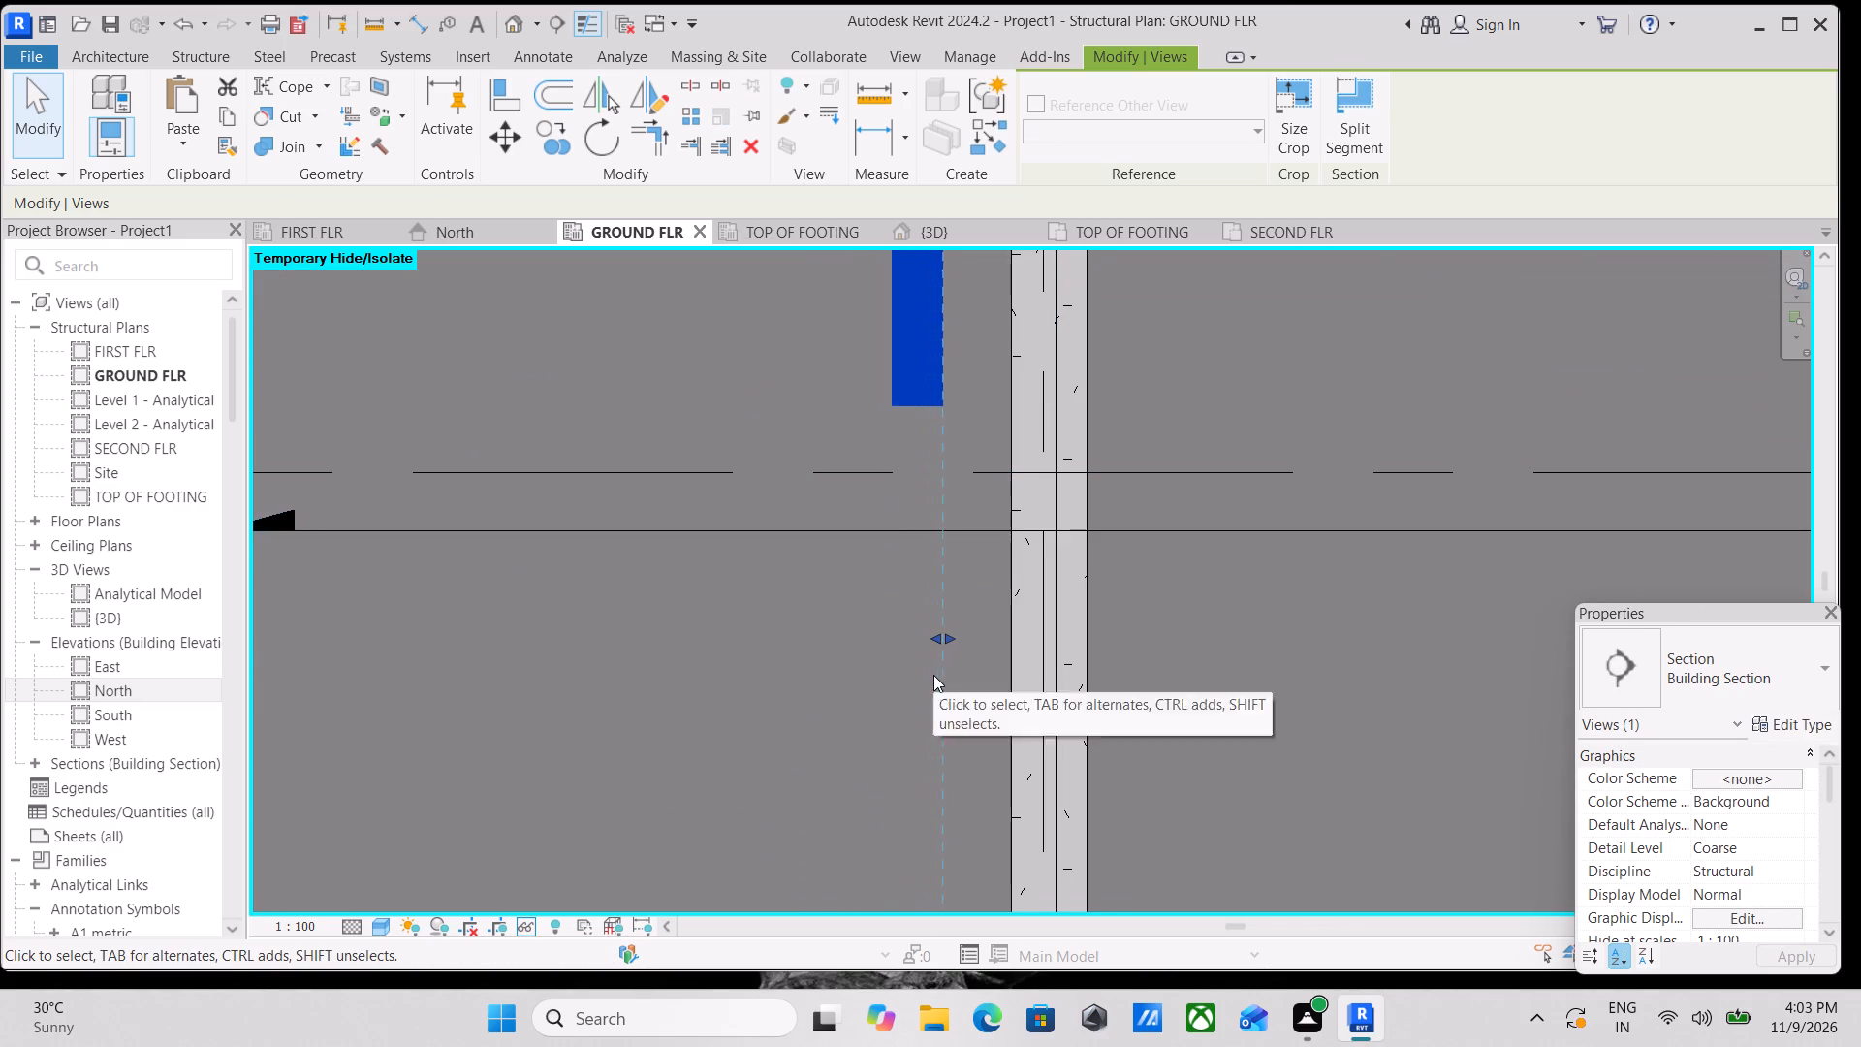
key(Right)
key(Right)
key(Right)
scroll(997, 645, down, 3)
key(Right)
scroll(1238, 617, down, 2)
key(Right)
middle_drag(1241, 617, 1012, 619)
key(Right)
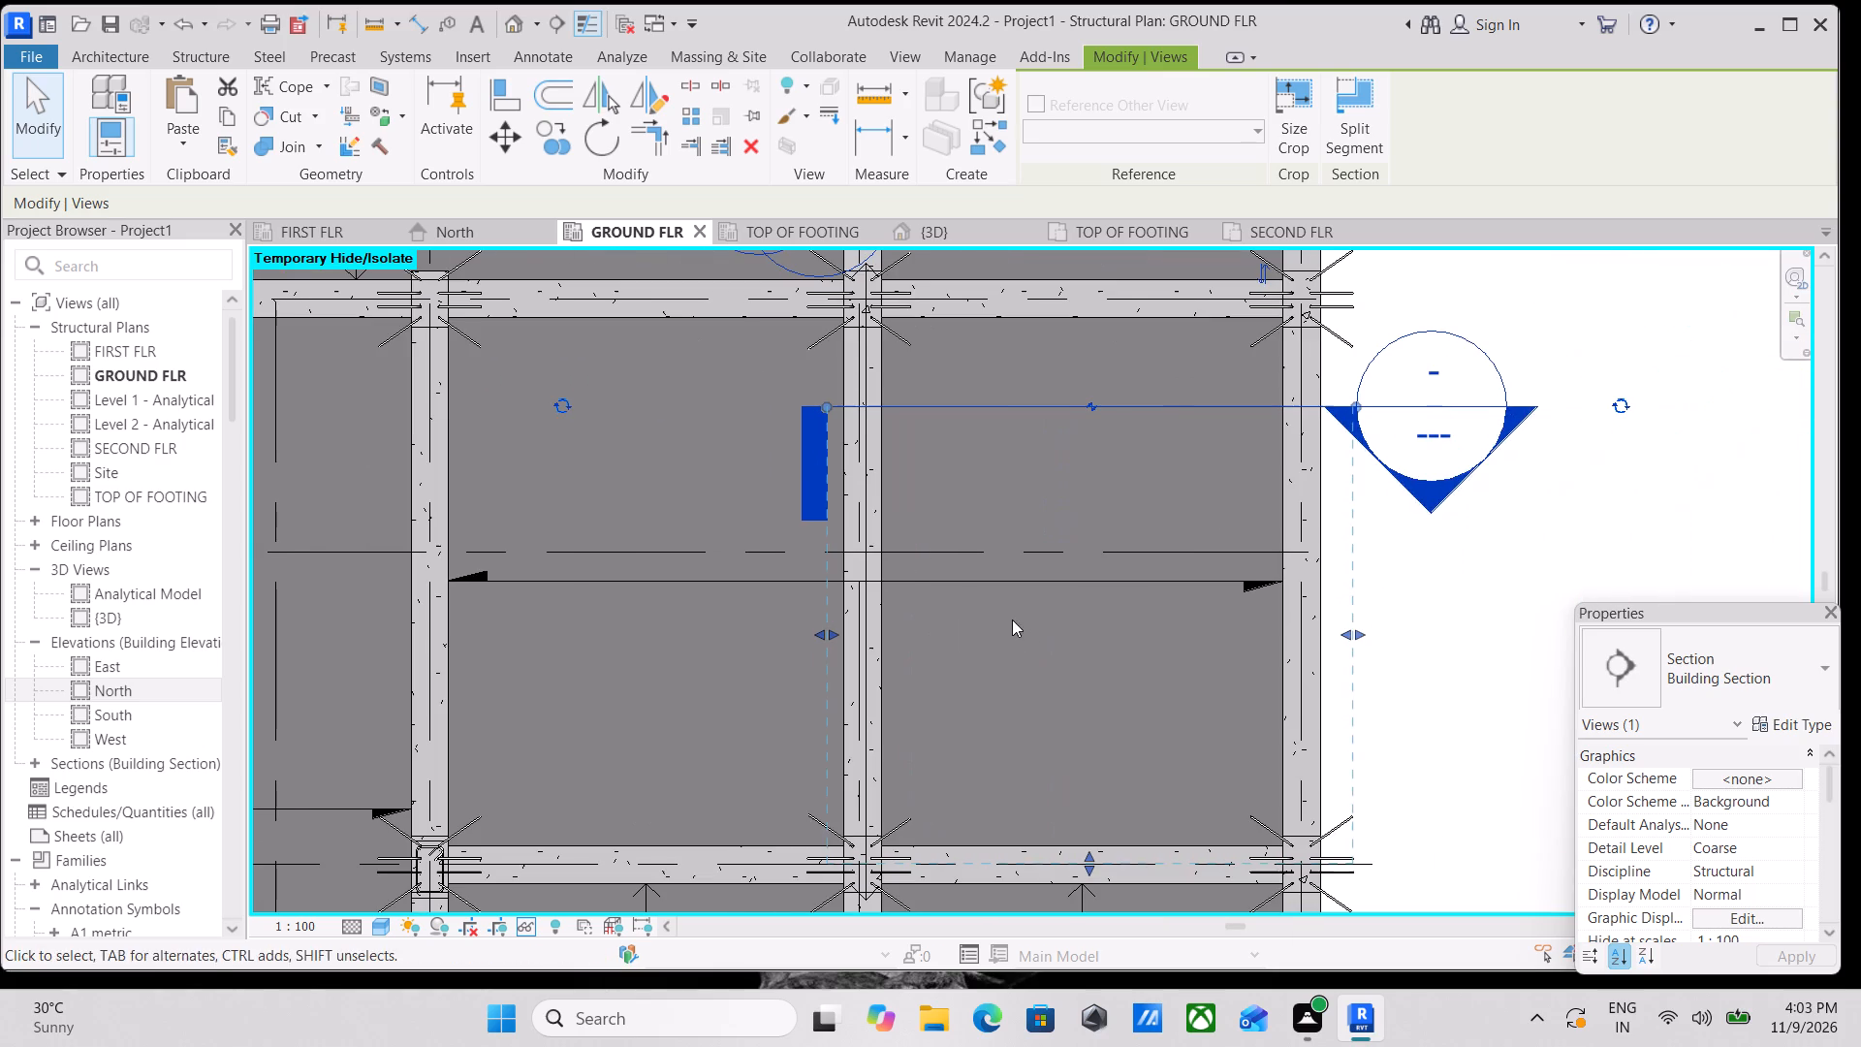
key(Right)
key(Right)
key(Left)
key(Left)
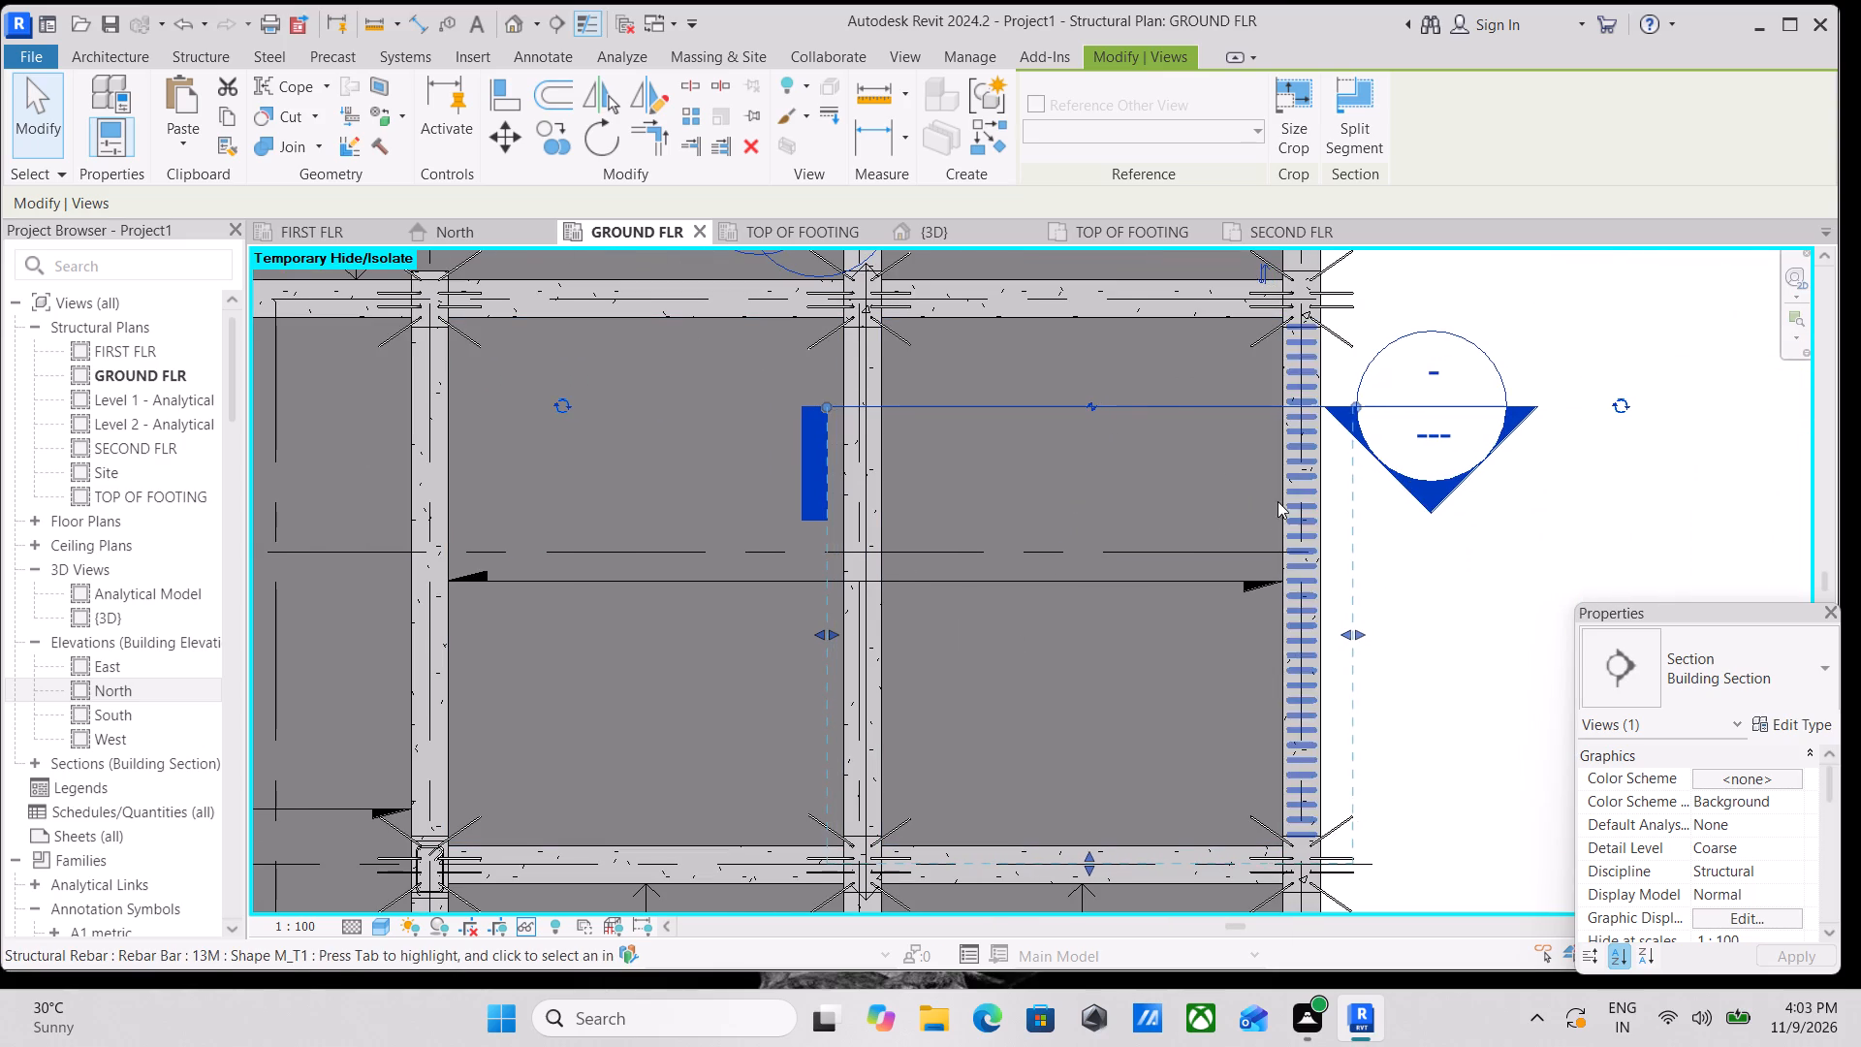
key(Left)
key(Left)
Open the new section's view and examine the beam, columns and reinforcement between grids E and D at GROUND FLR.
right_click(1119, 404)
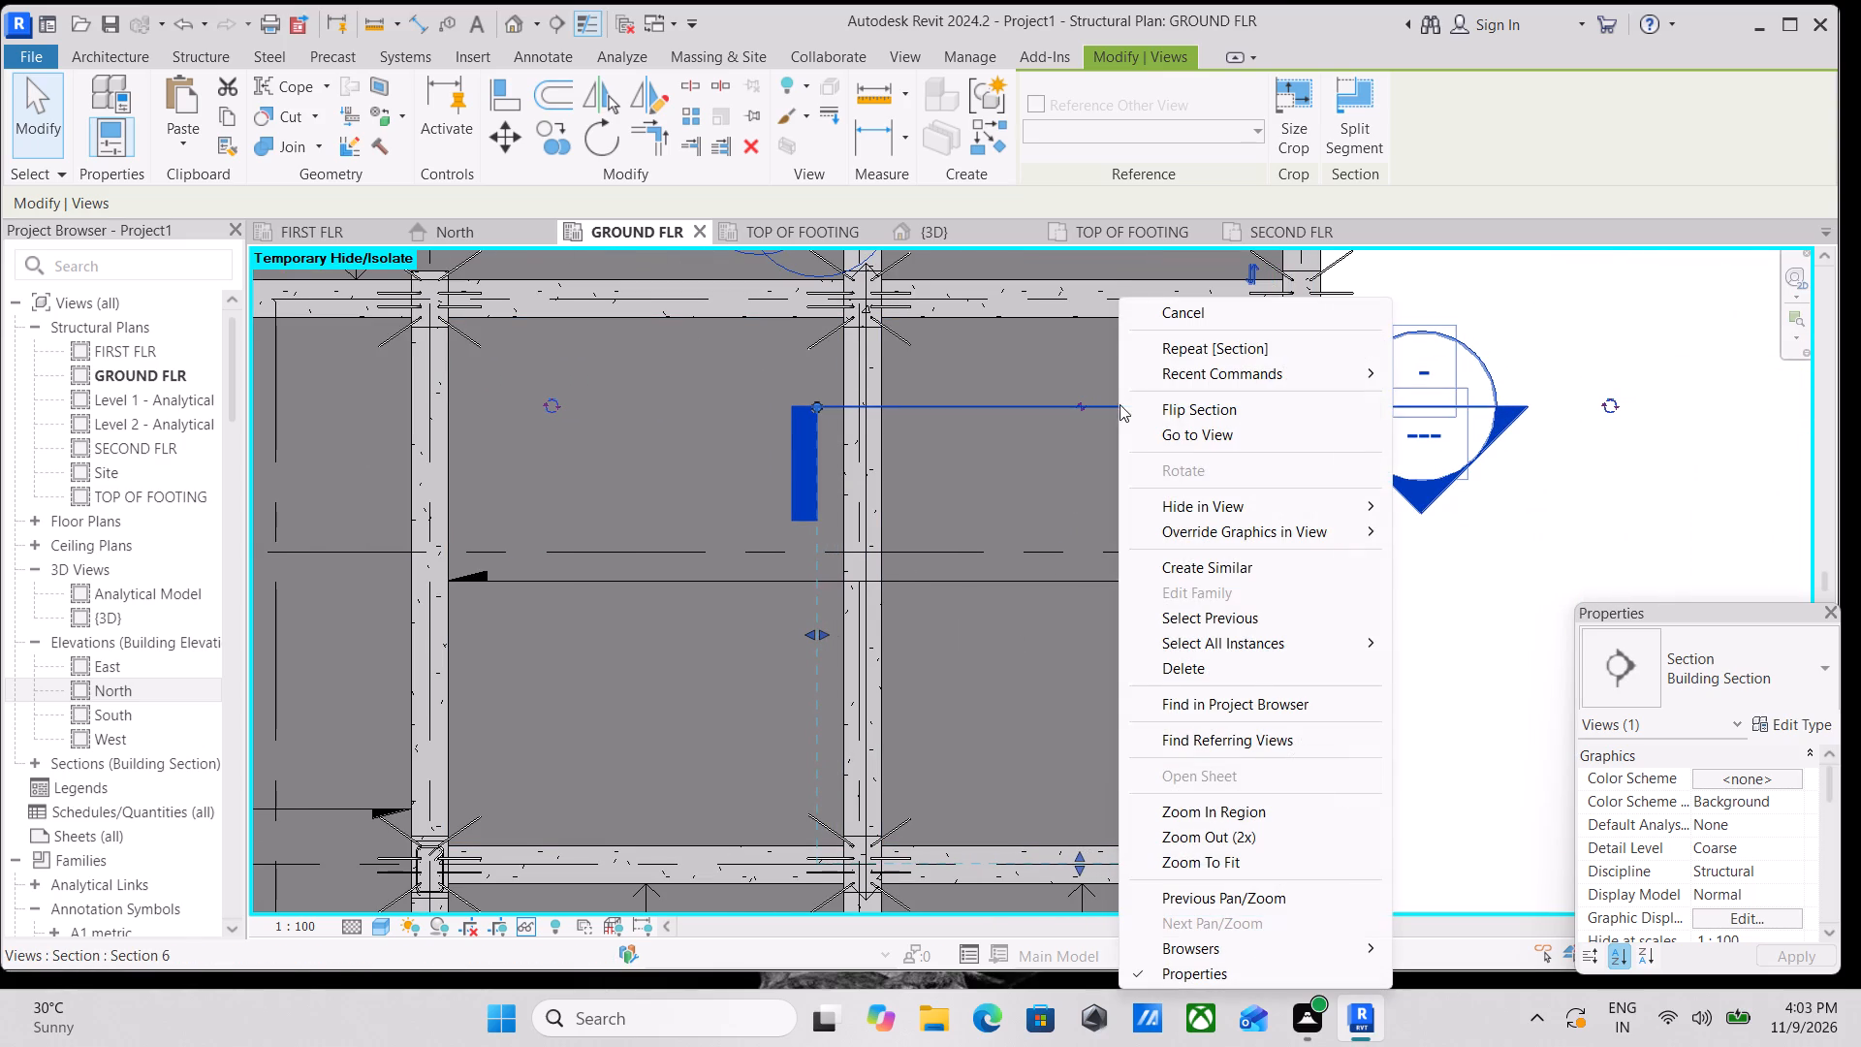
click(1183, 433)
scroll(952, 518, down, 1)
middle_drag(952, 518, 1033, 451)
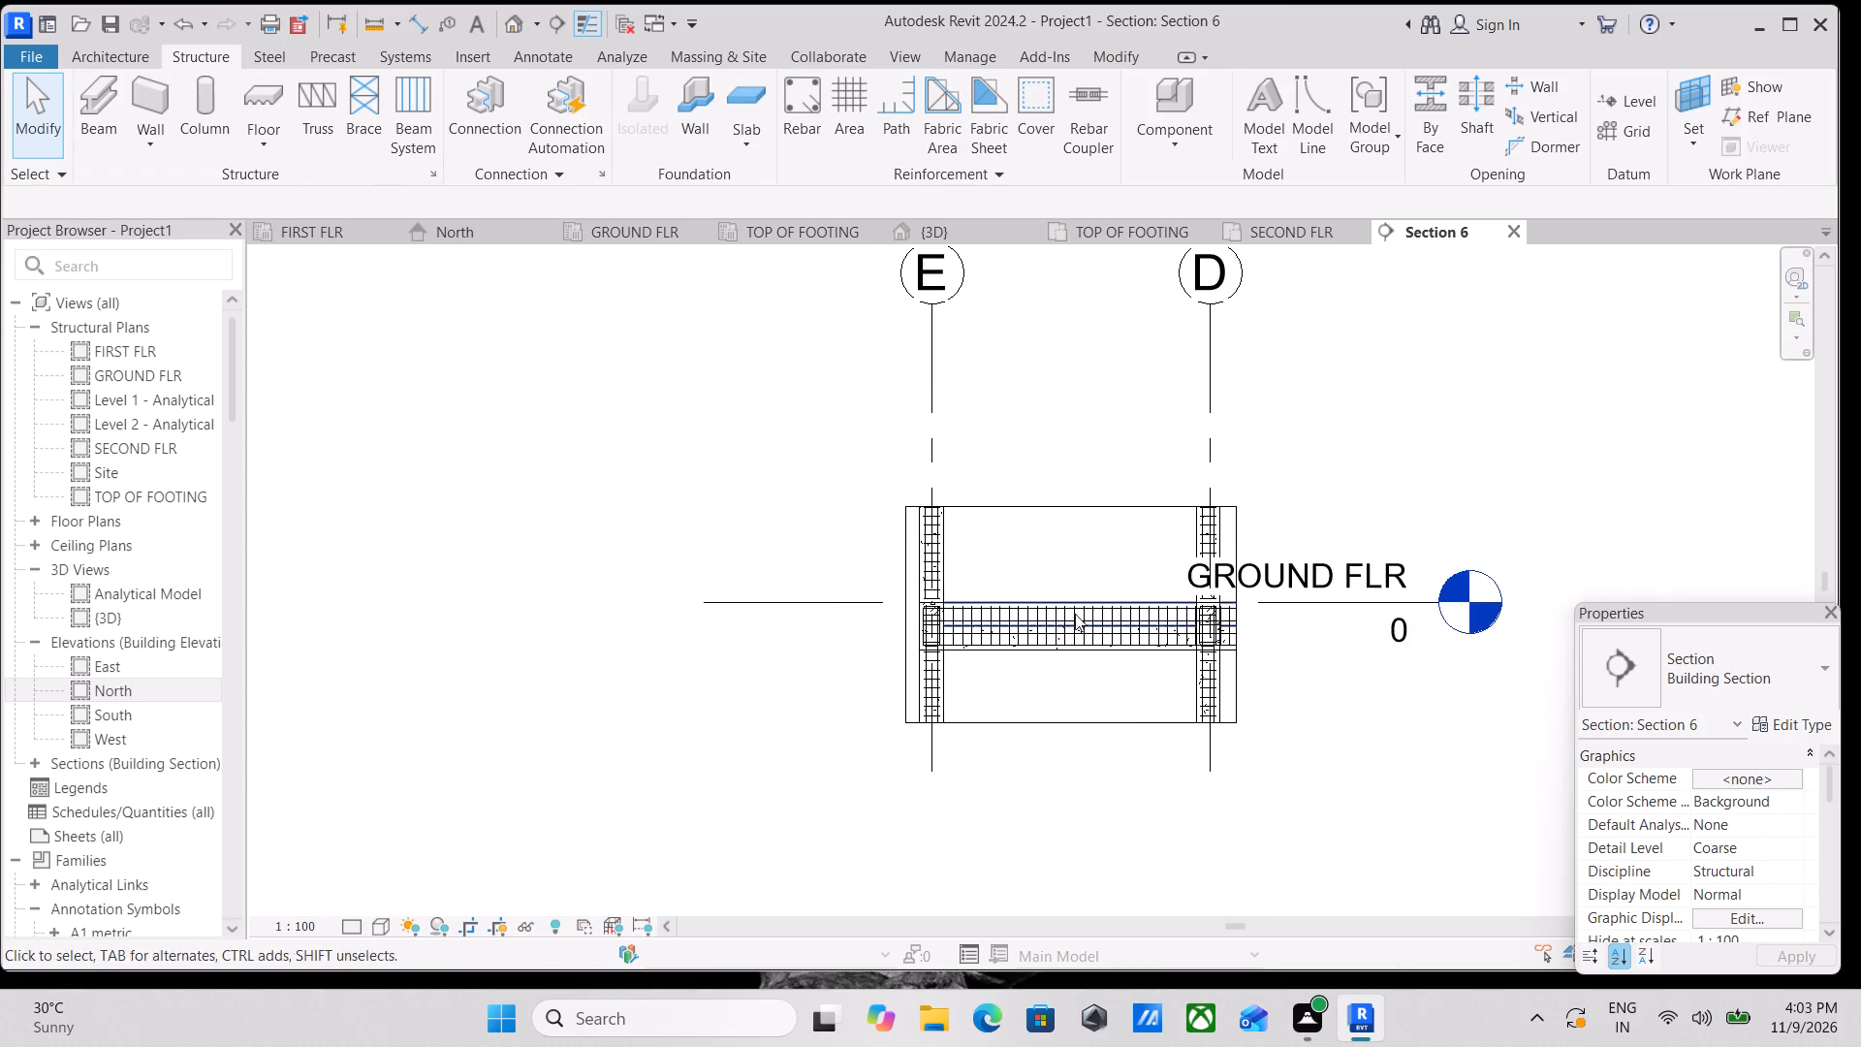
scroll(1016, 684, up, 4)
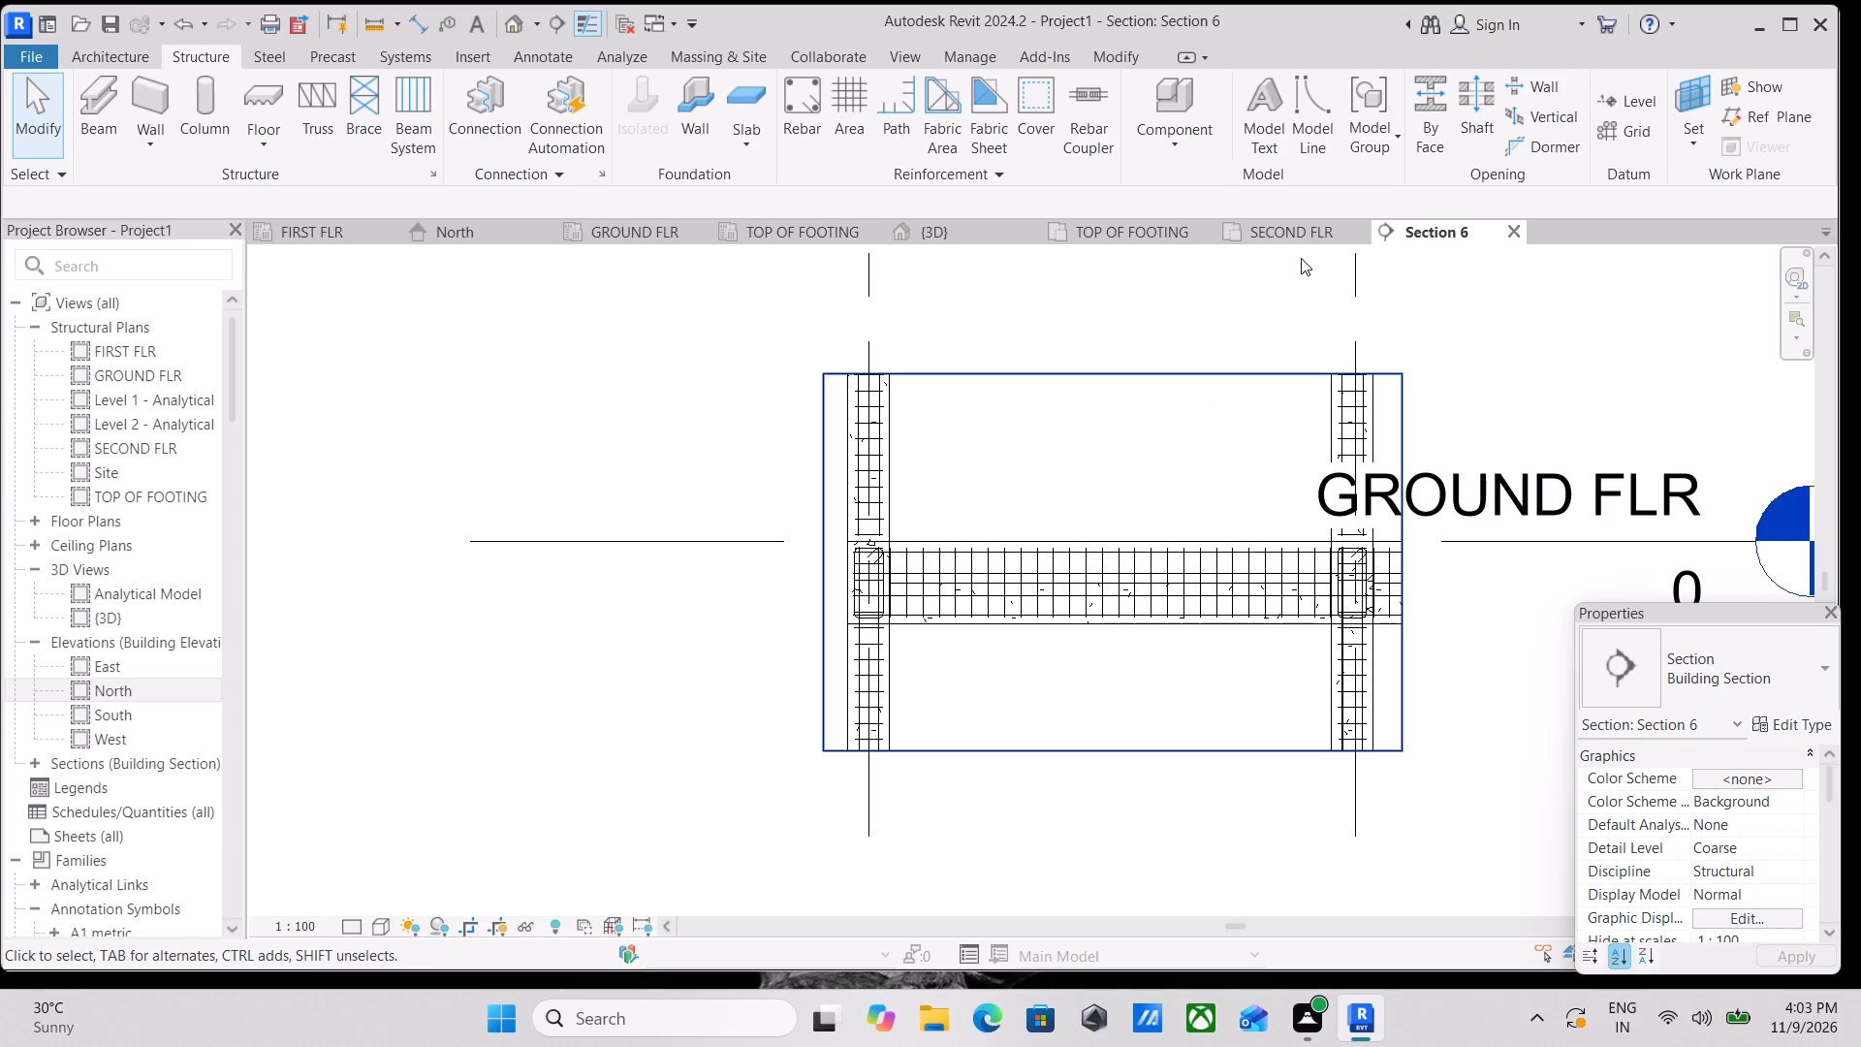
In the GROUND FLR plan, nudge the section line between grids D and E closer to grid 3.
click(658, 231)
scroll(932, 517, down, 1)
middle_drag(932, 517, 936, 549)
click(1052, 454)
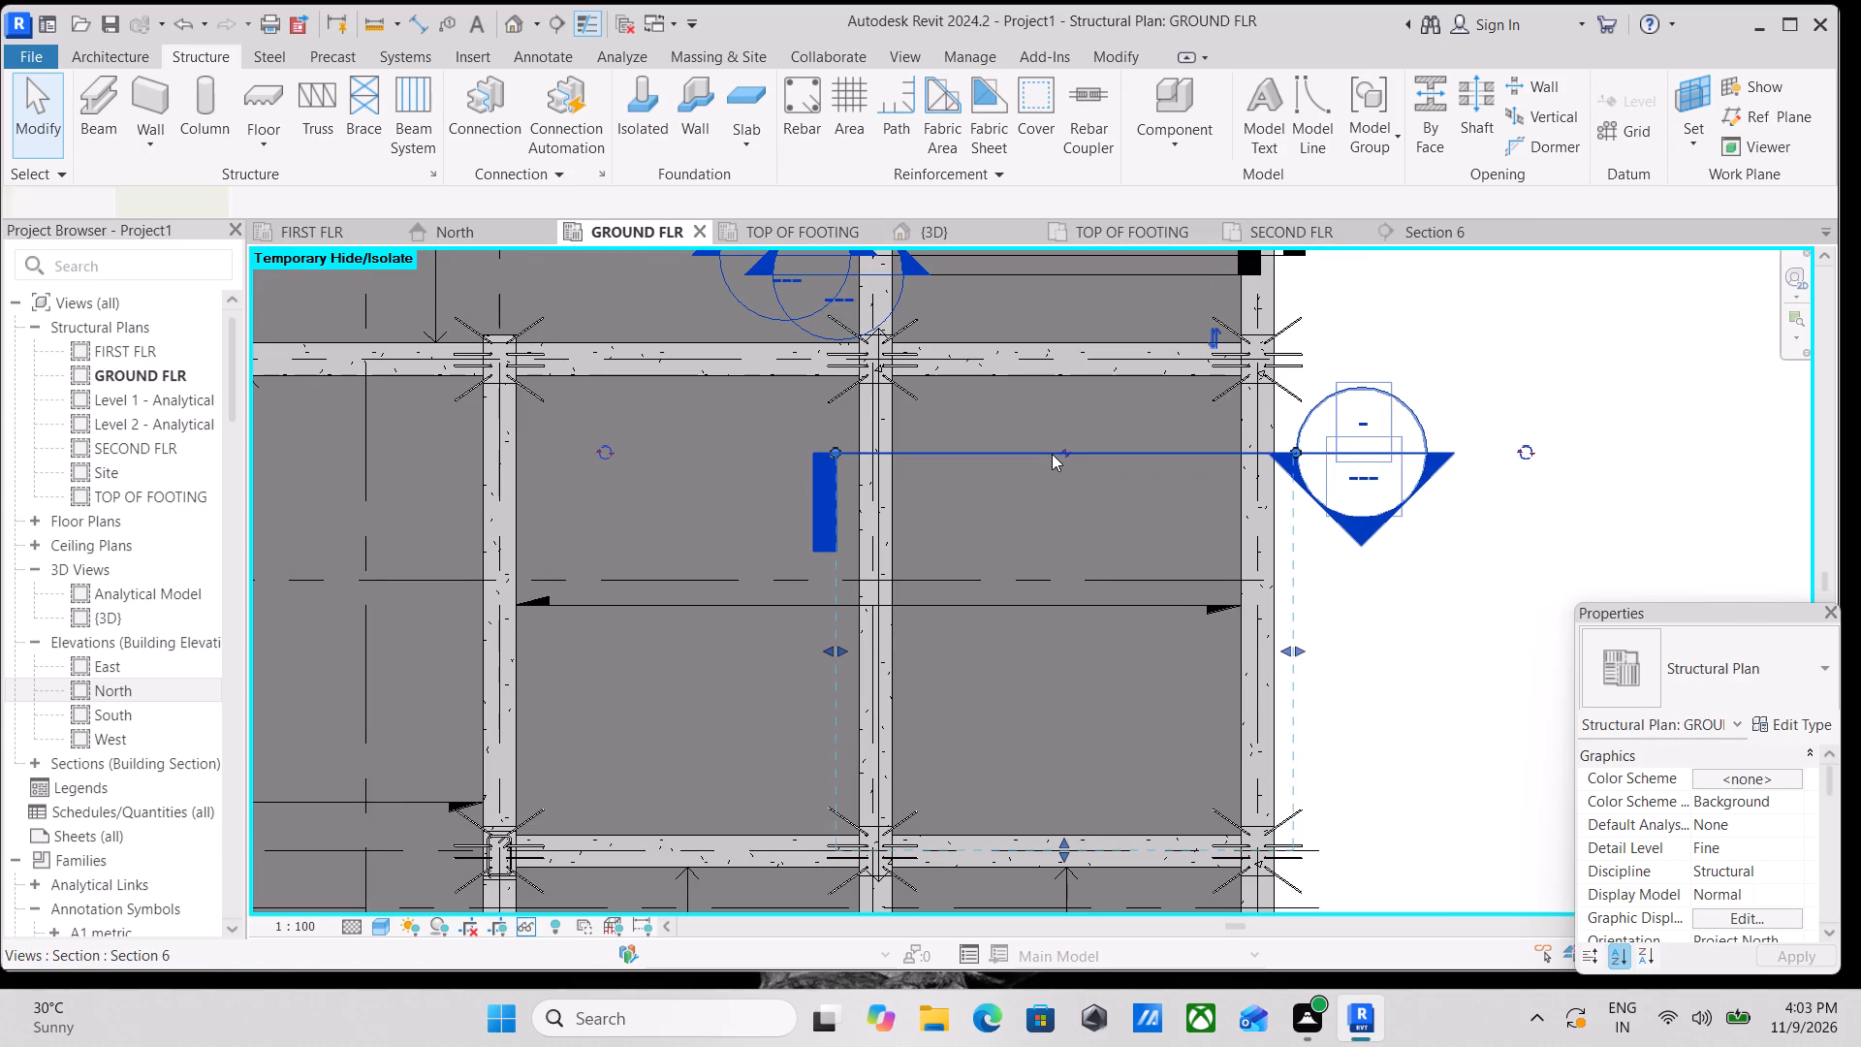
scroll(1052, 454, down, 1)
middle_drag(1052, 454, 1062, 581)
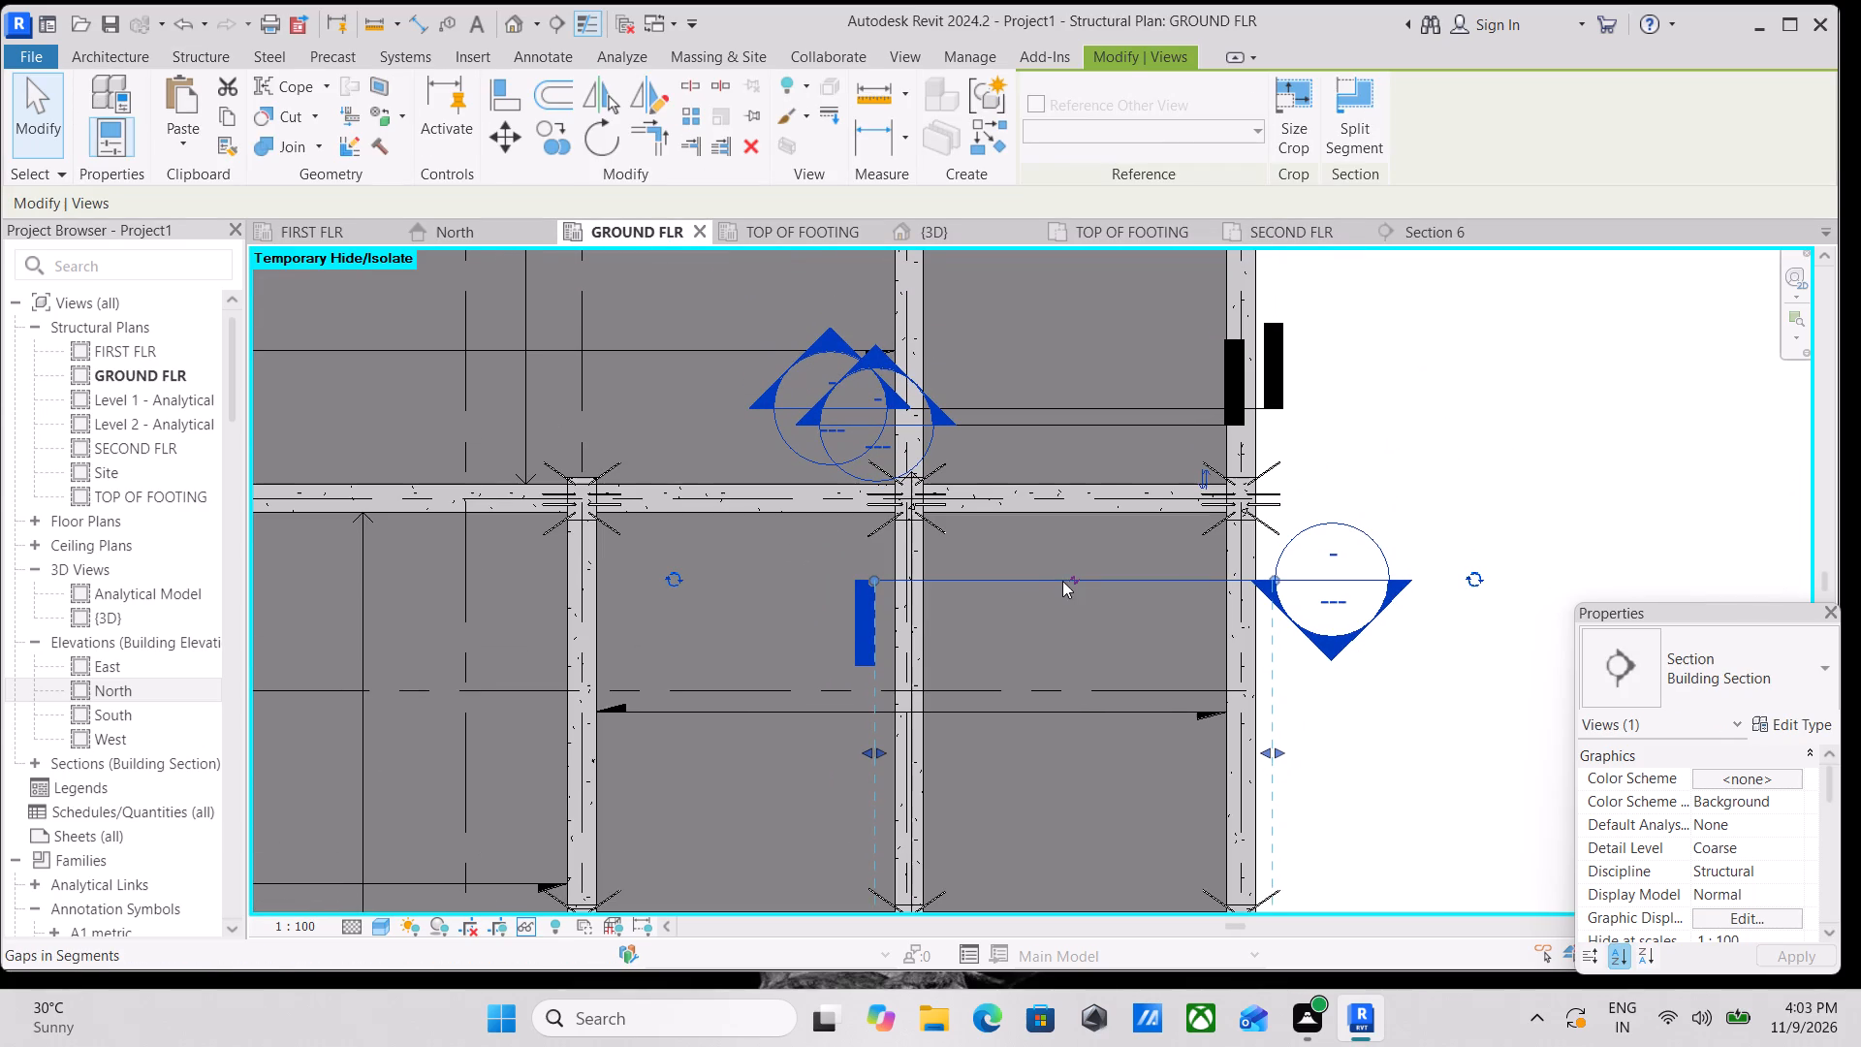
middle_drag(1071, 587, 1106, 536)
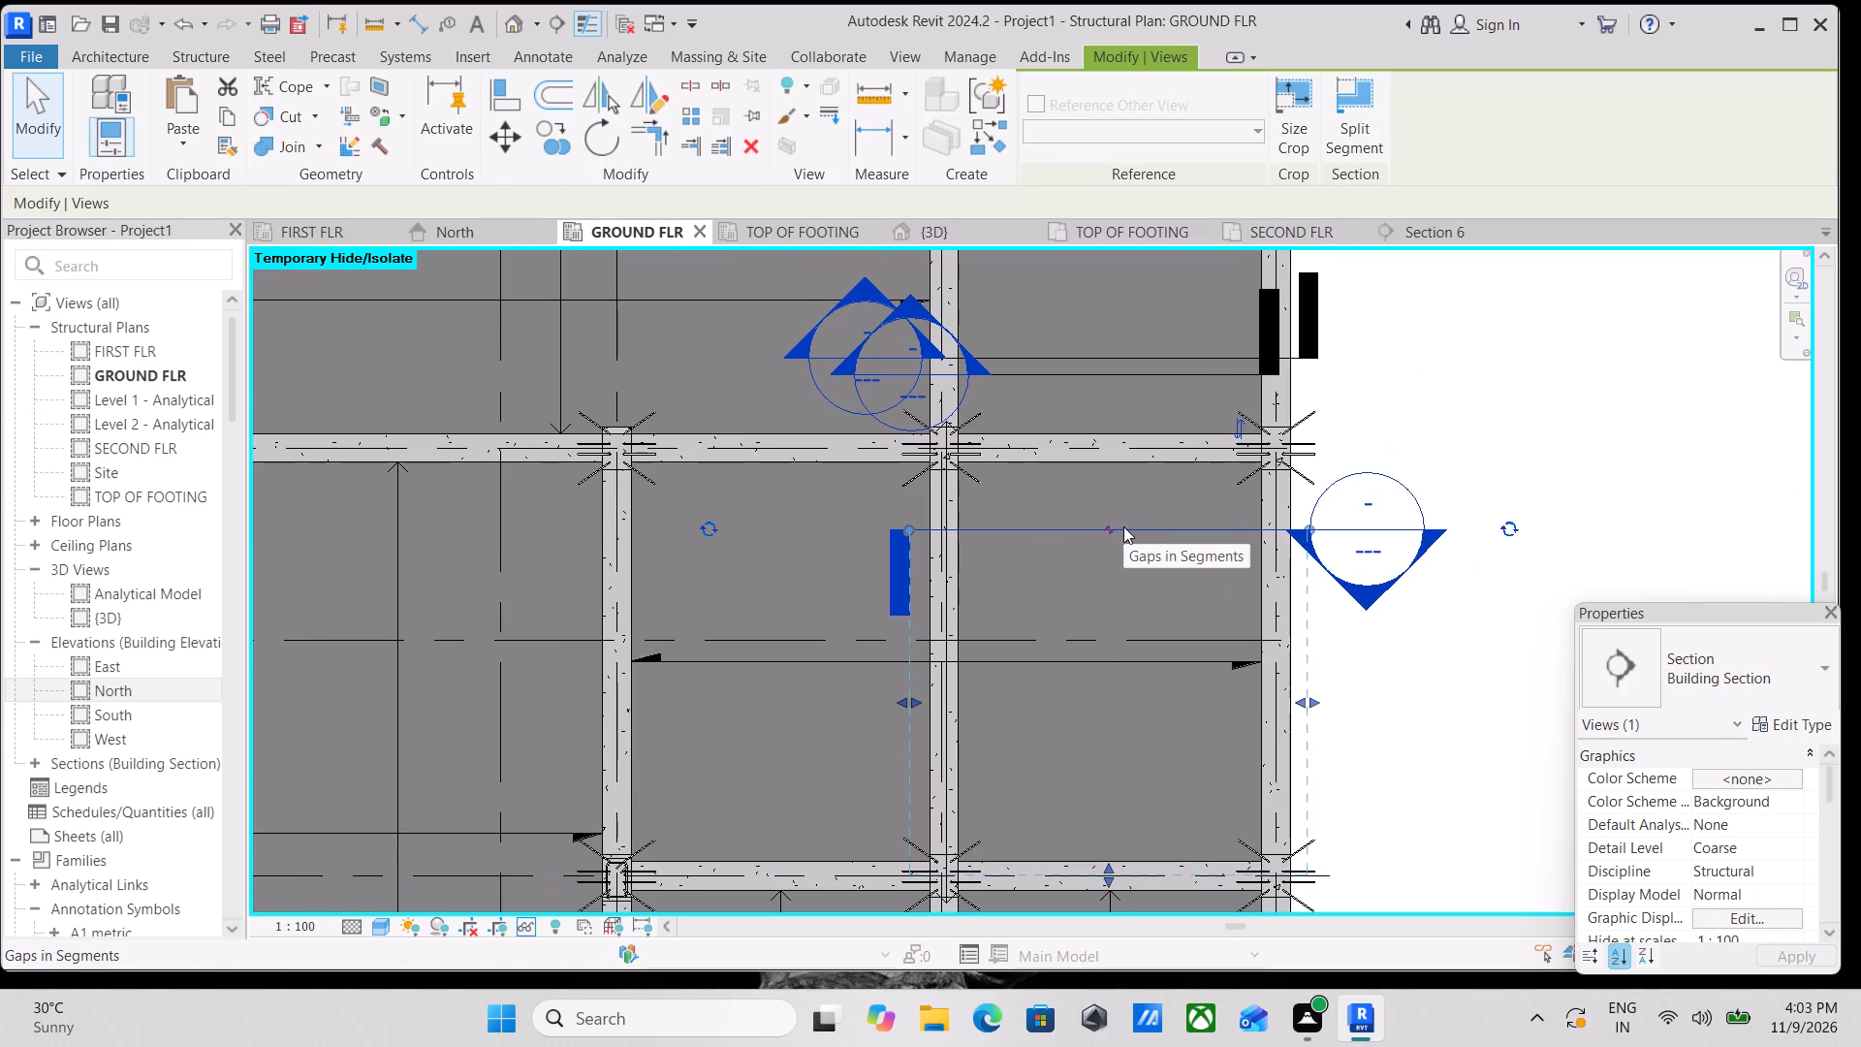
key(Down)
key(Down)
key(Down)
key(Down)
key(Down)
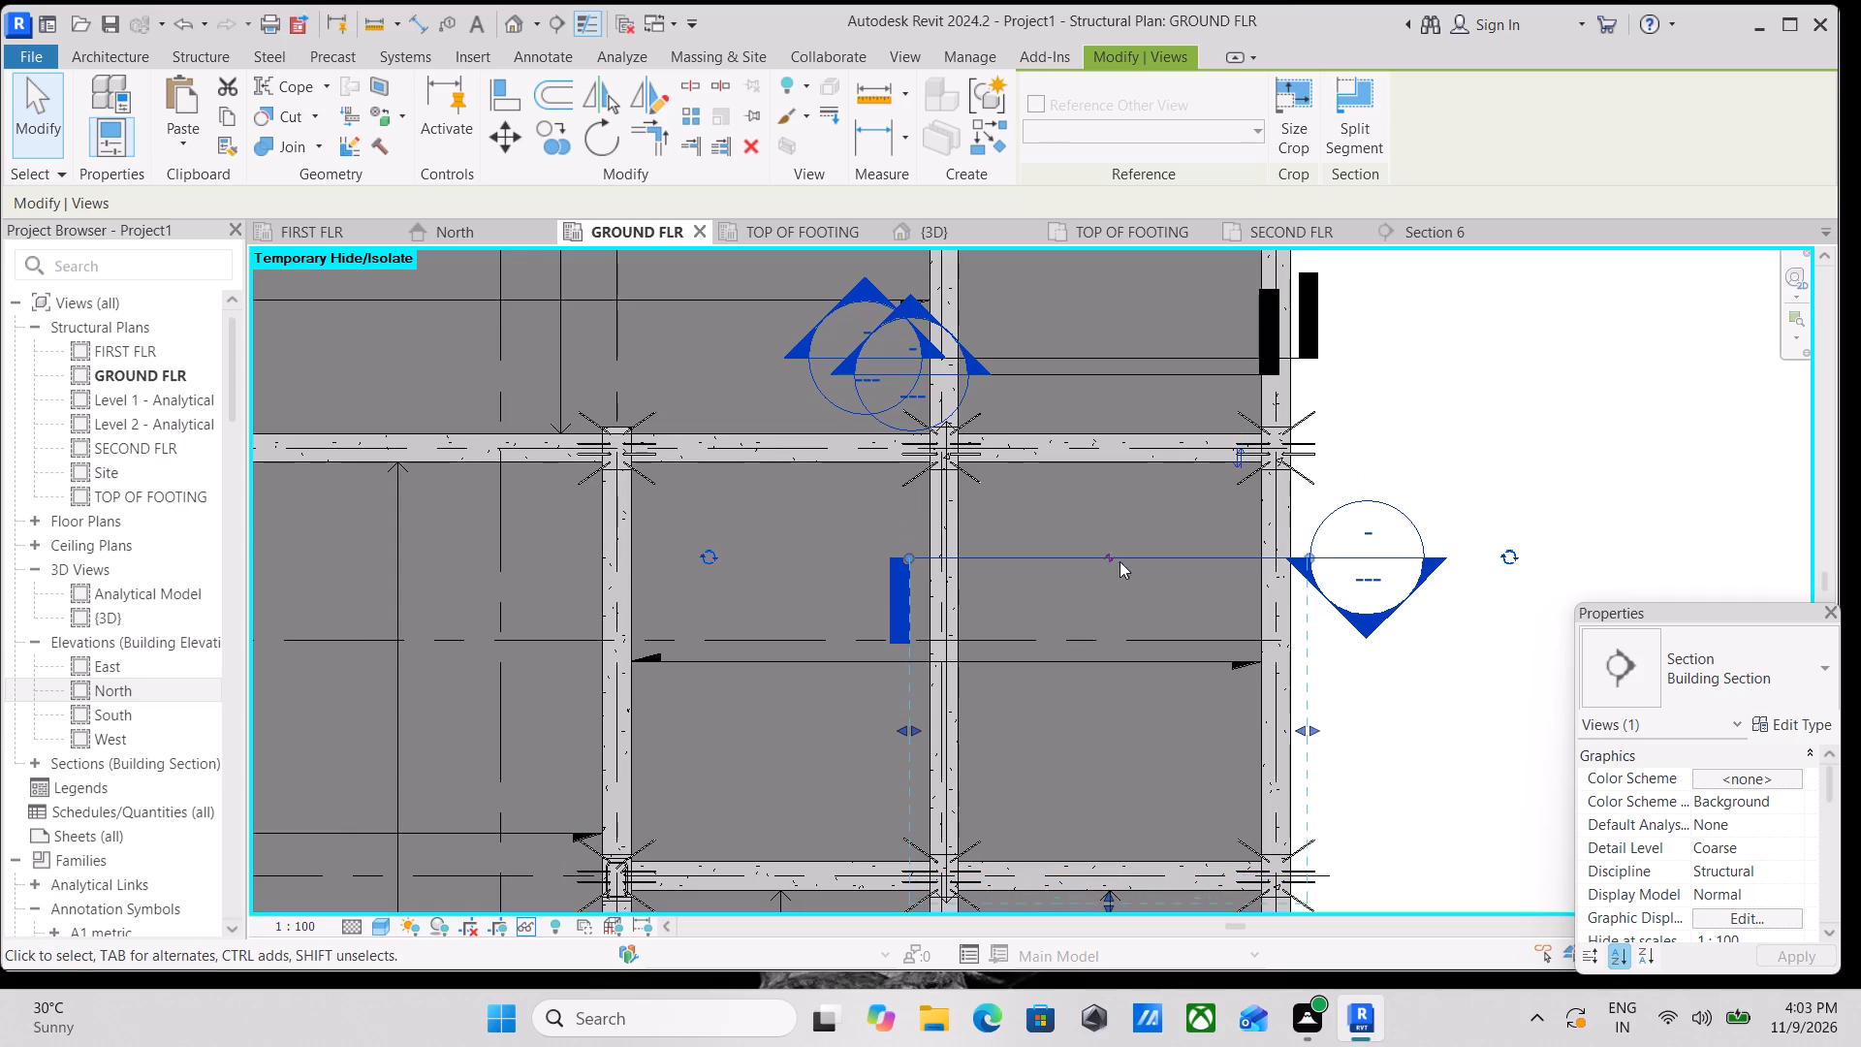
key(Down)
key(Down)
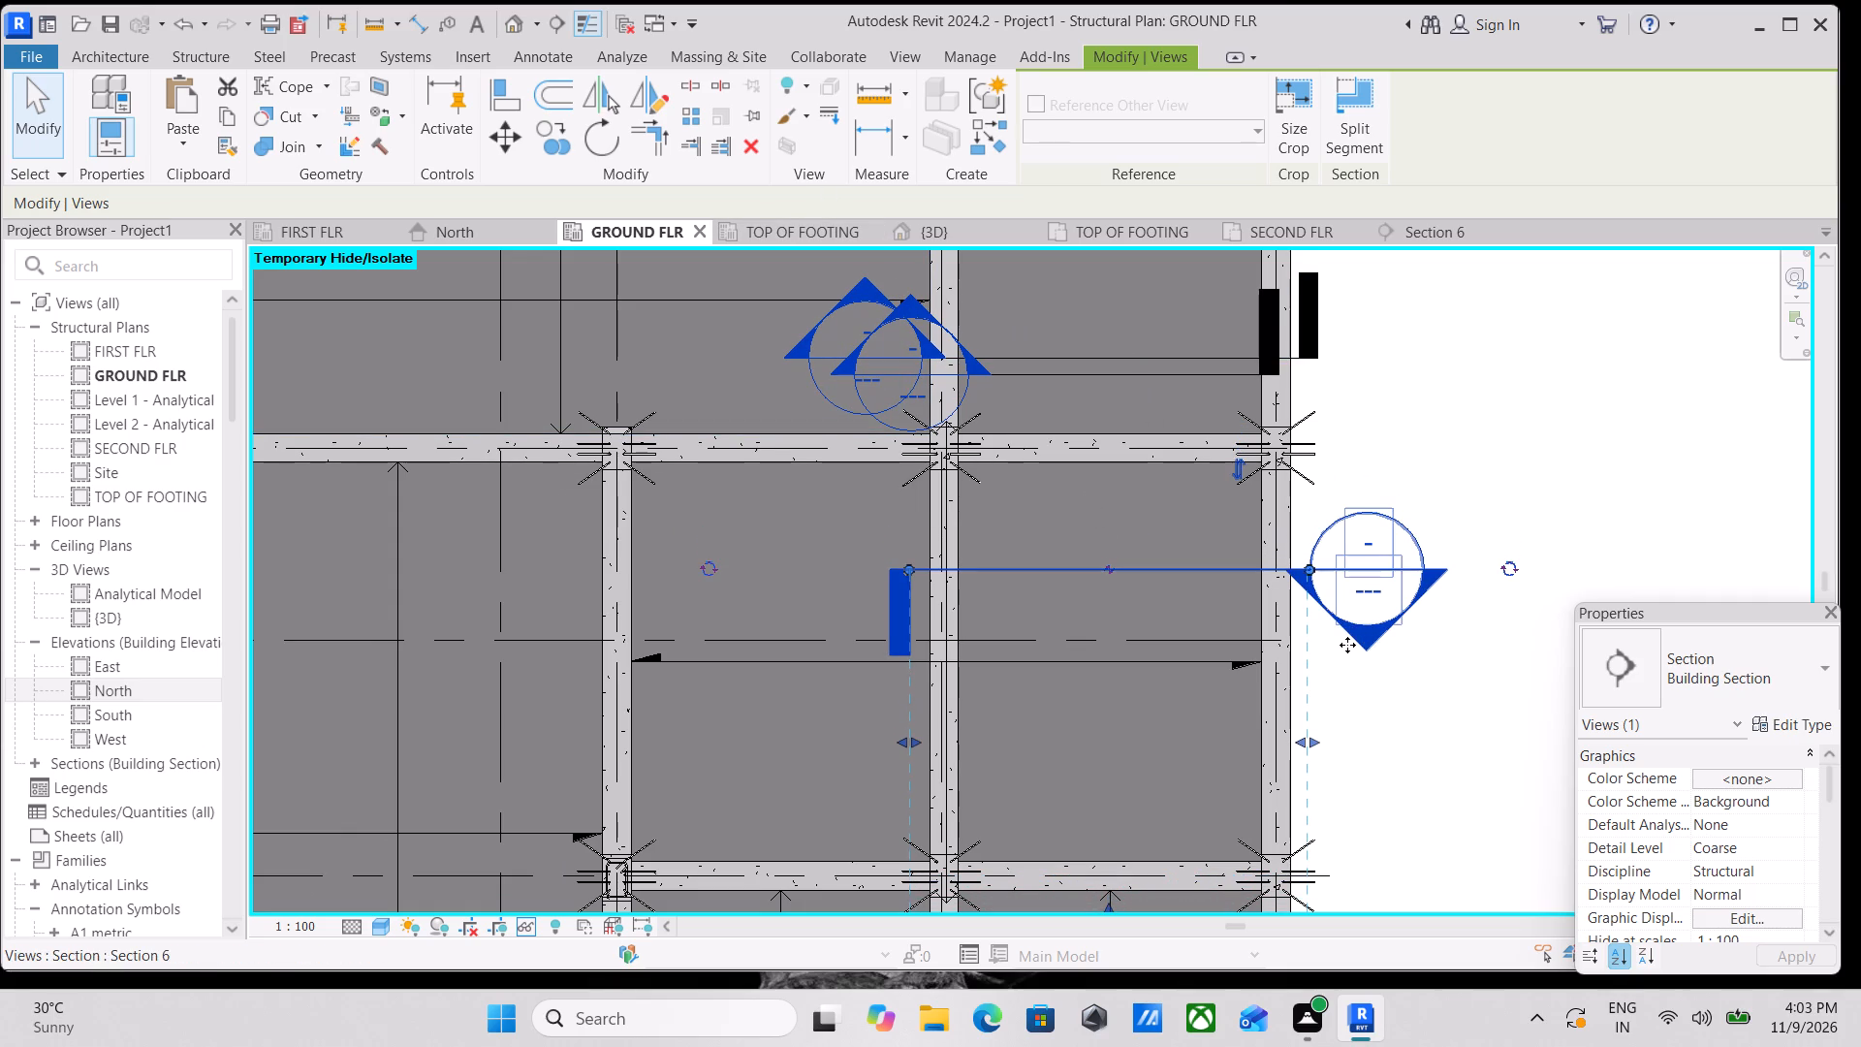
Open the section's view to examine the beam, columns and slab between grids E and D, and check the 3D model.
click(1370, 633)
right_drag(1369, 633, 1346, 647)
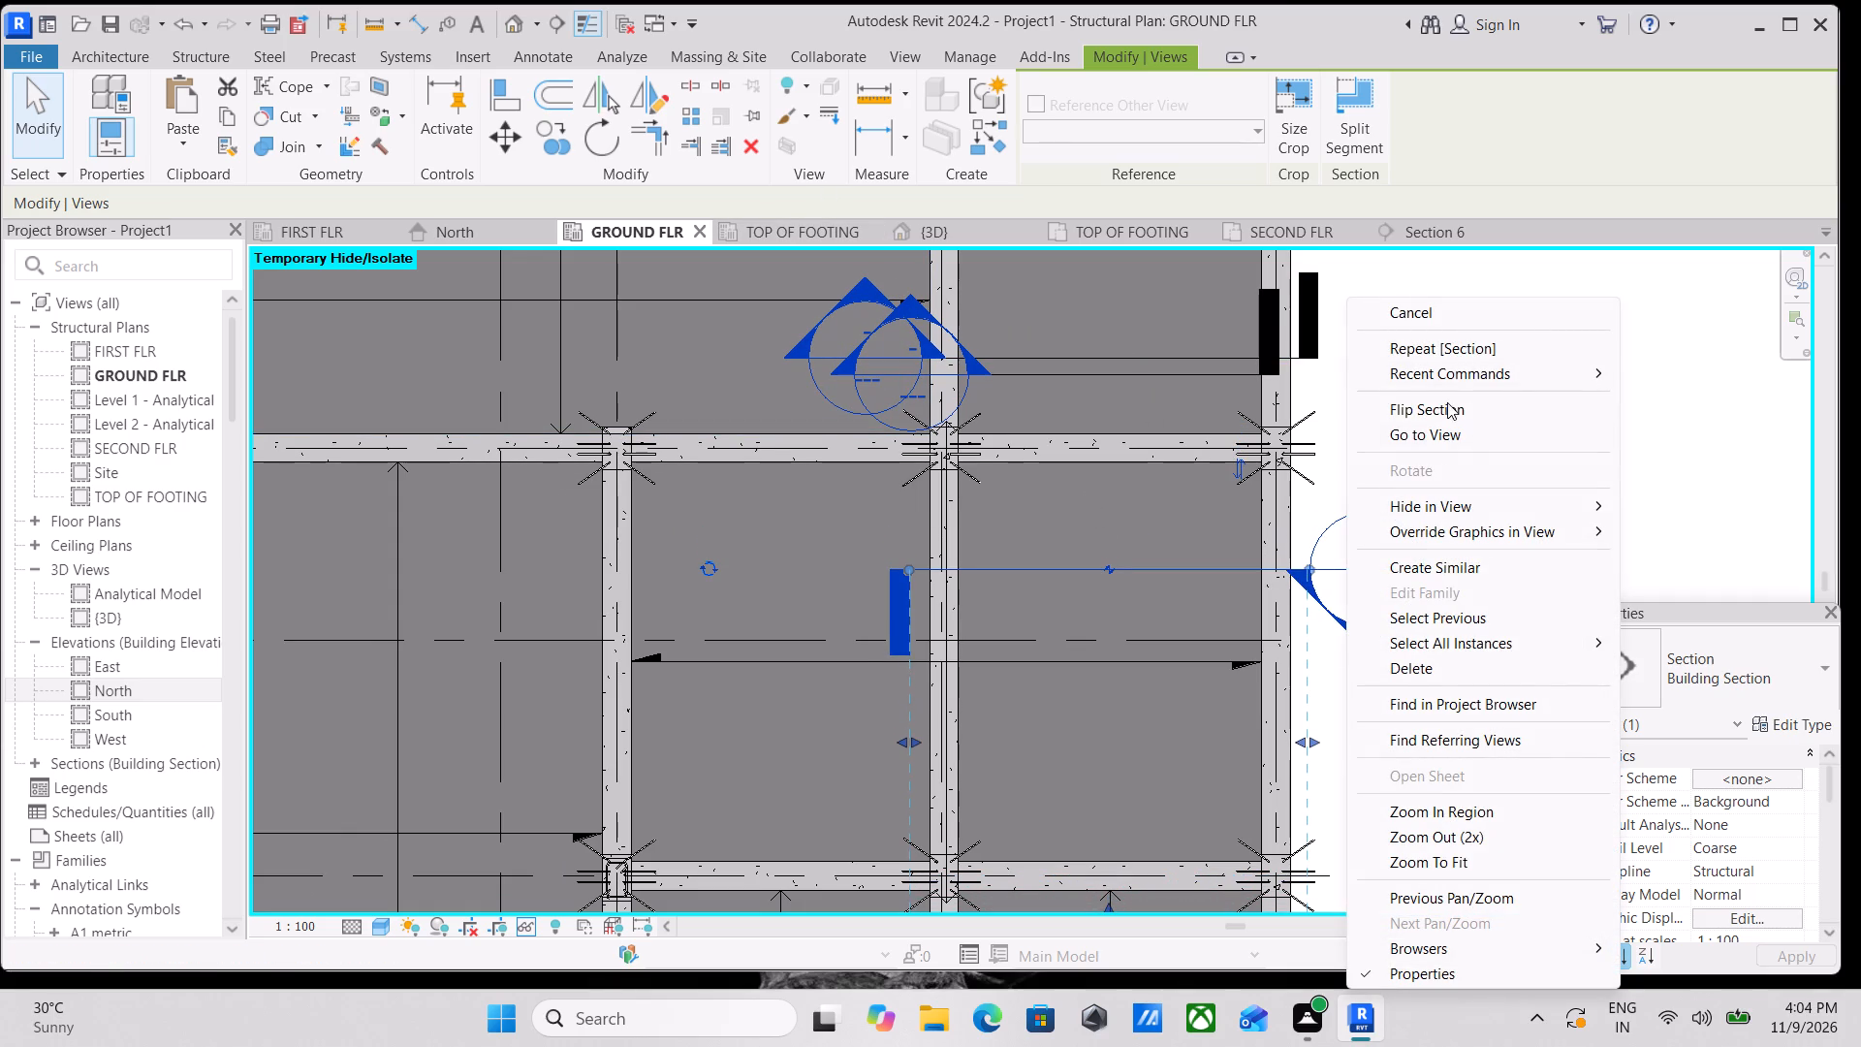
click(1436, 440)
scroll(989, 630, up, 2)
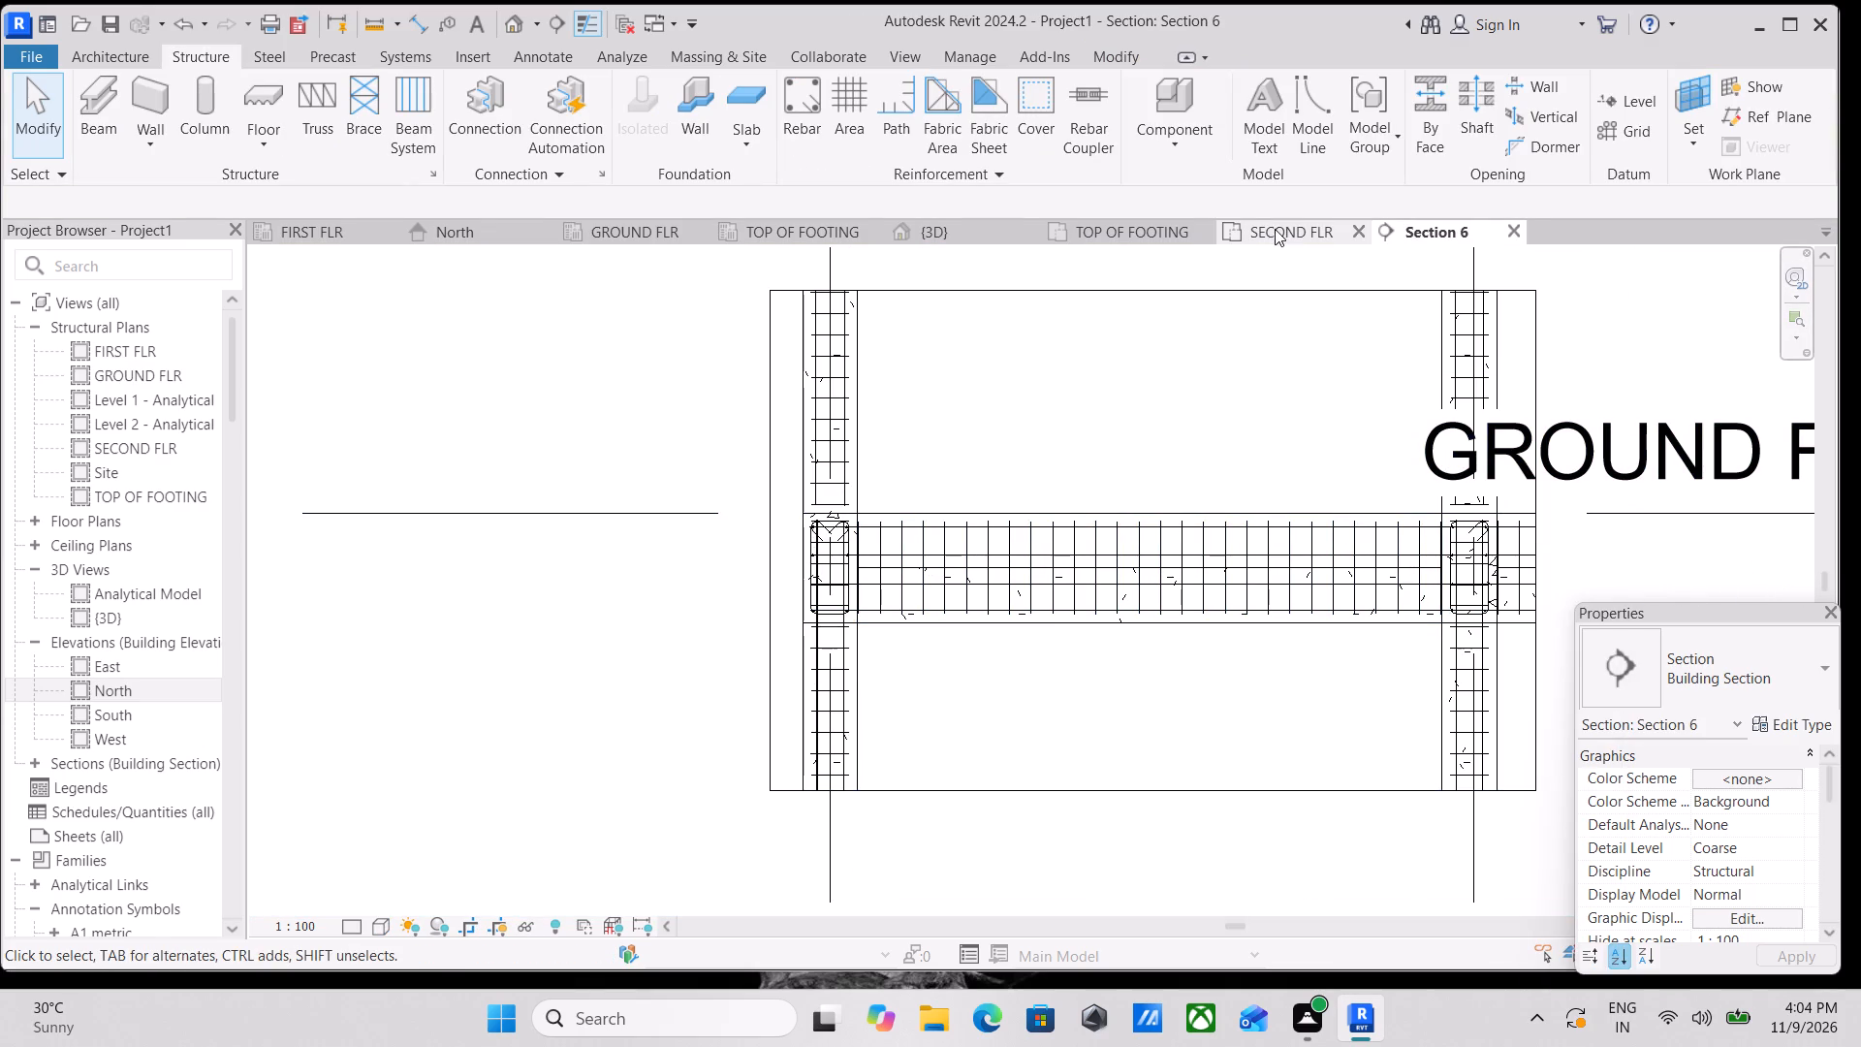
click(936, 234)
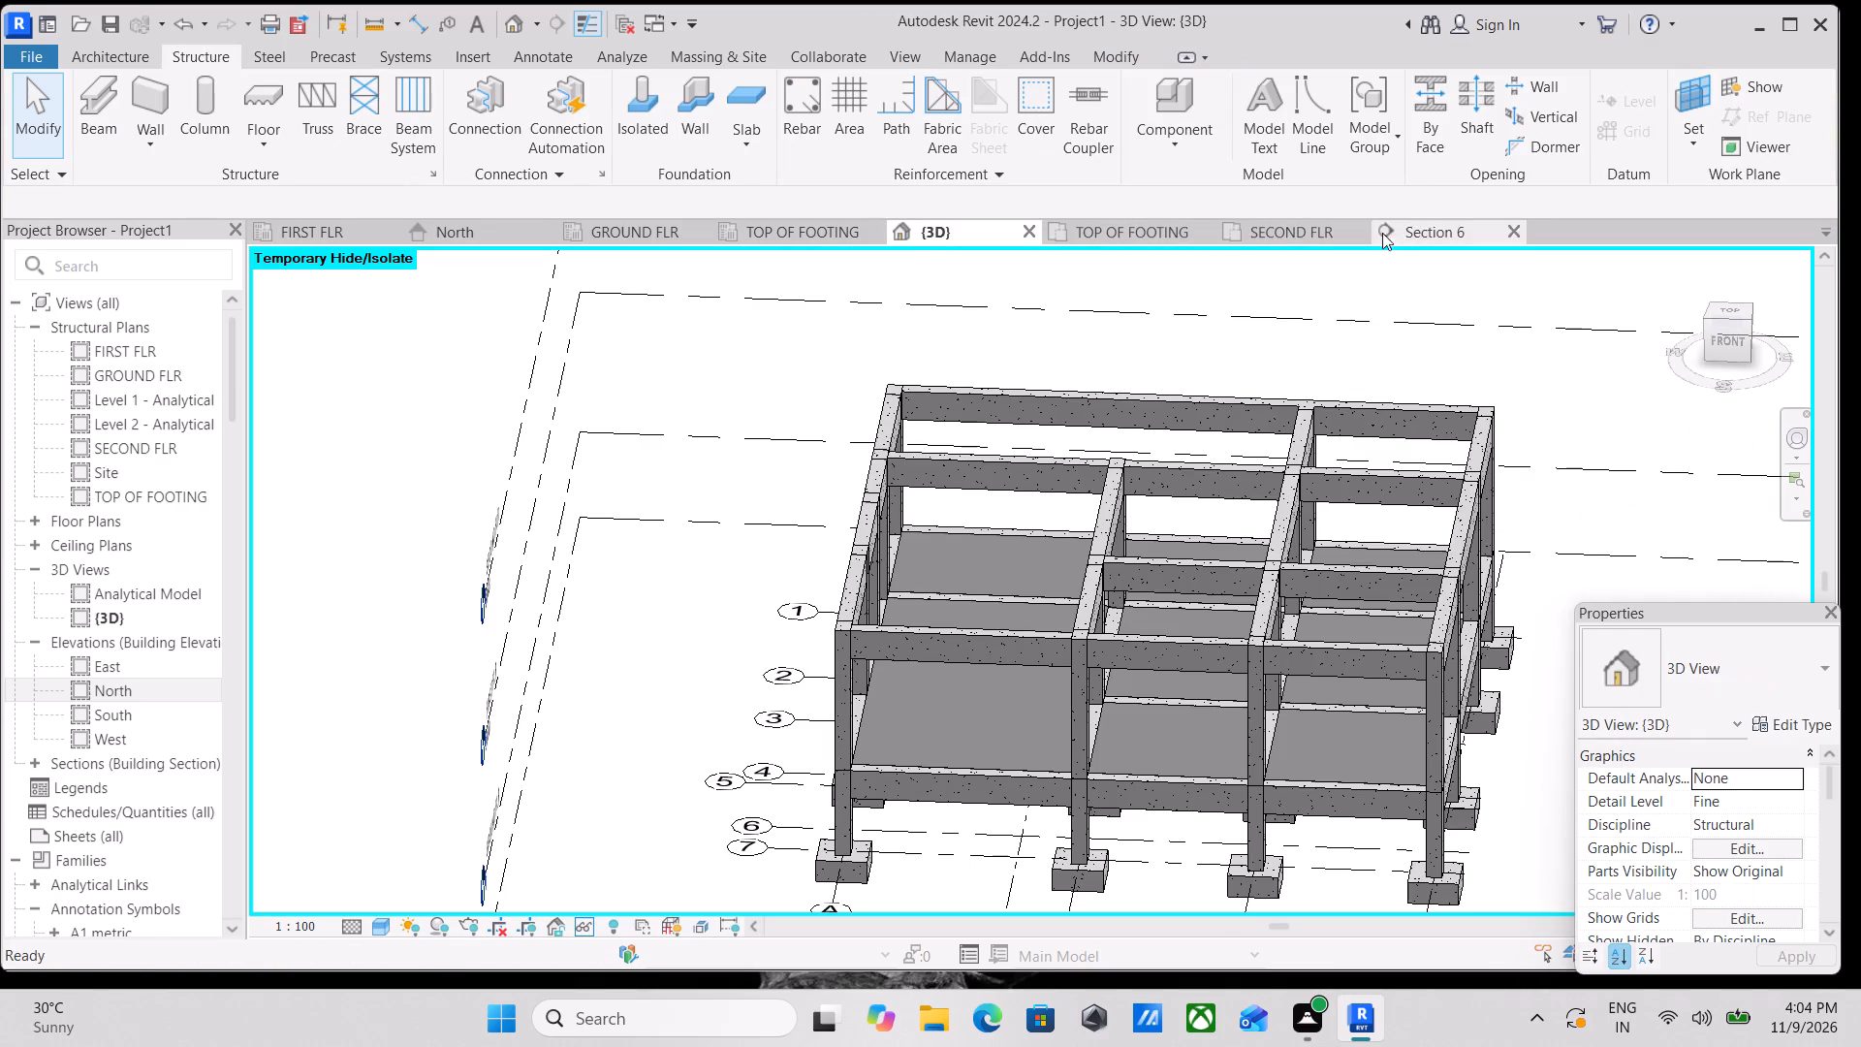
Shorten the section's view depth in the GROUND FLR plan so it stops just short of the grid 4 beam.
click(628, 239)
scroll(1094, 613, down, 2)
middle_drag(1097, 613, 1113, 590)
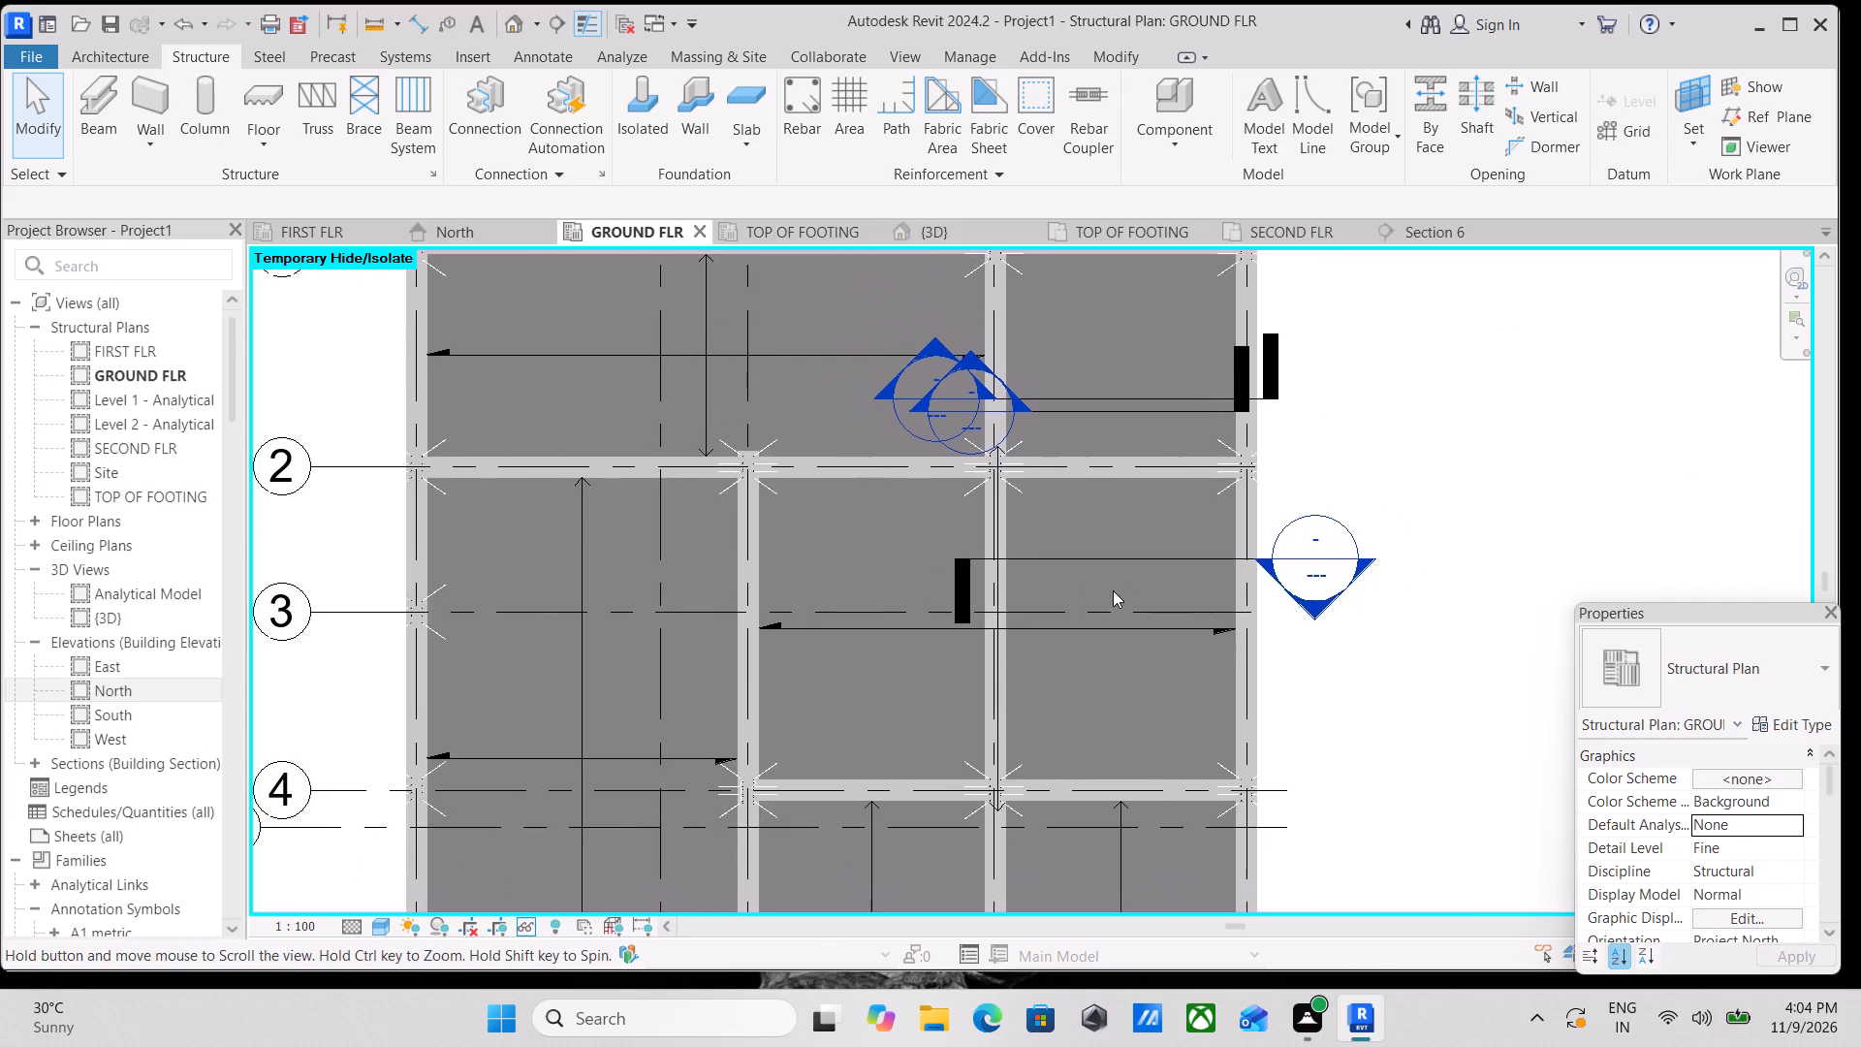
middle_drag(1113, 590, 1112, 591)
click(1307, 607)
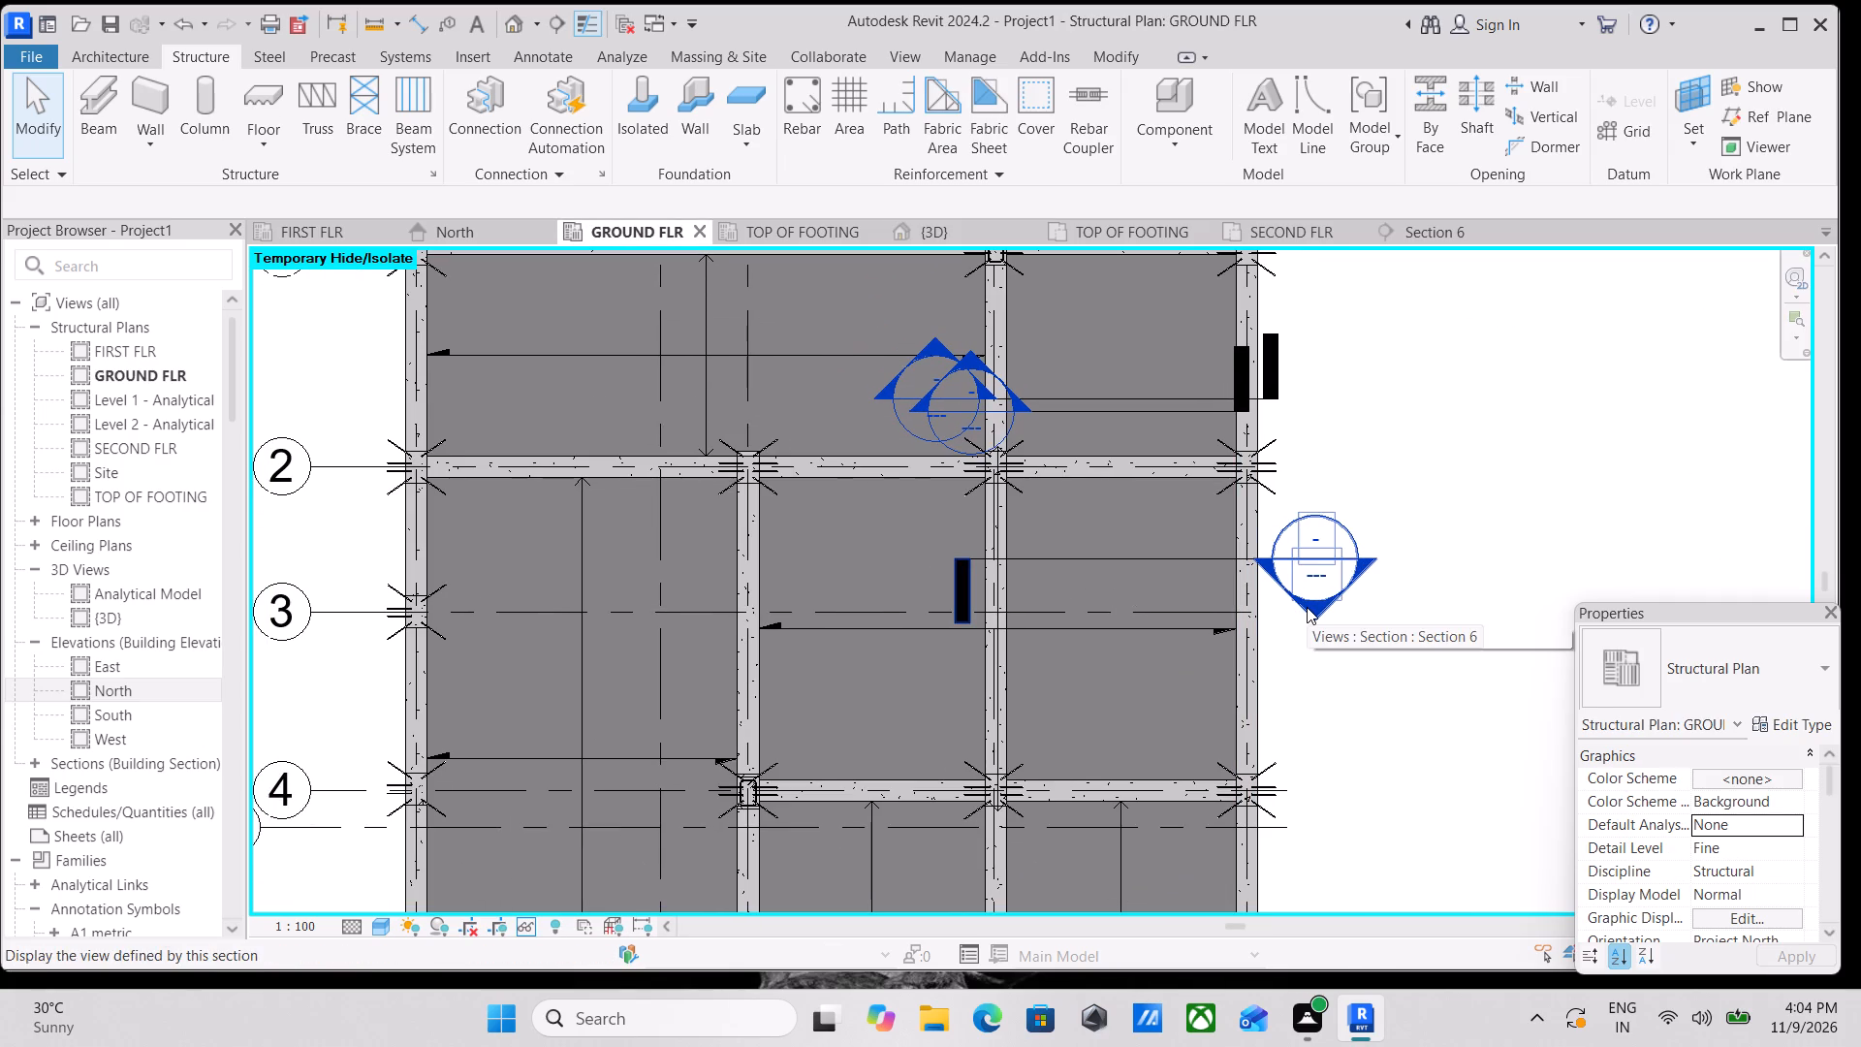
scroll(1307, 607, down, 2)
click(1153, 564)
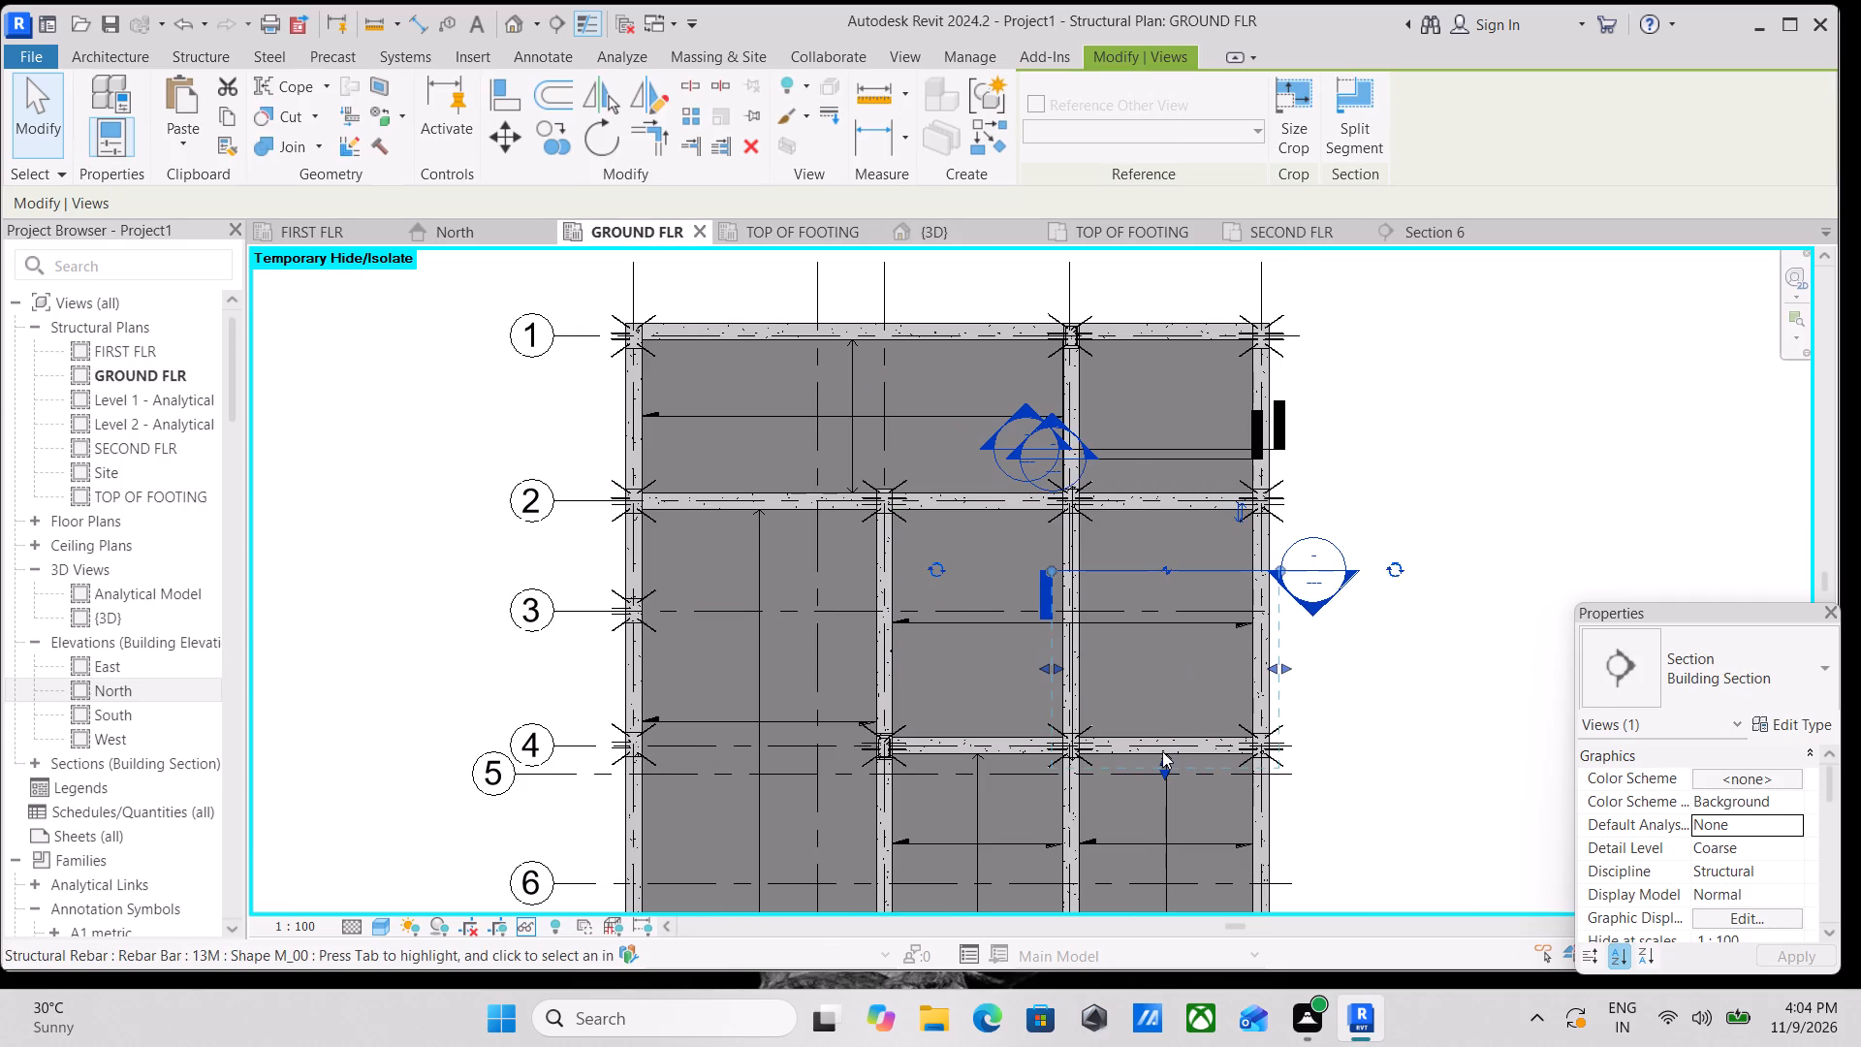
drag(1162, 751, 1164, 703)
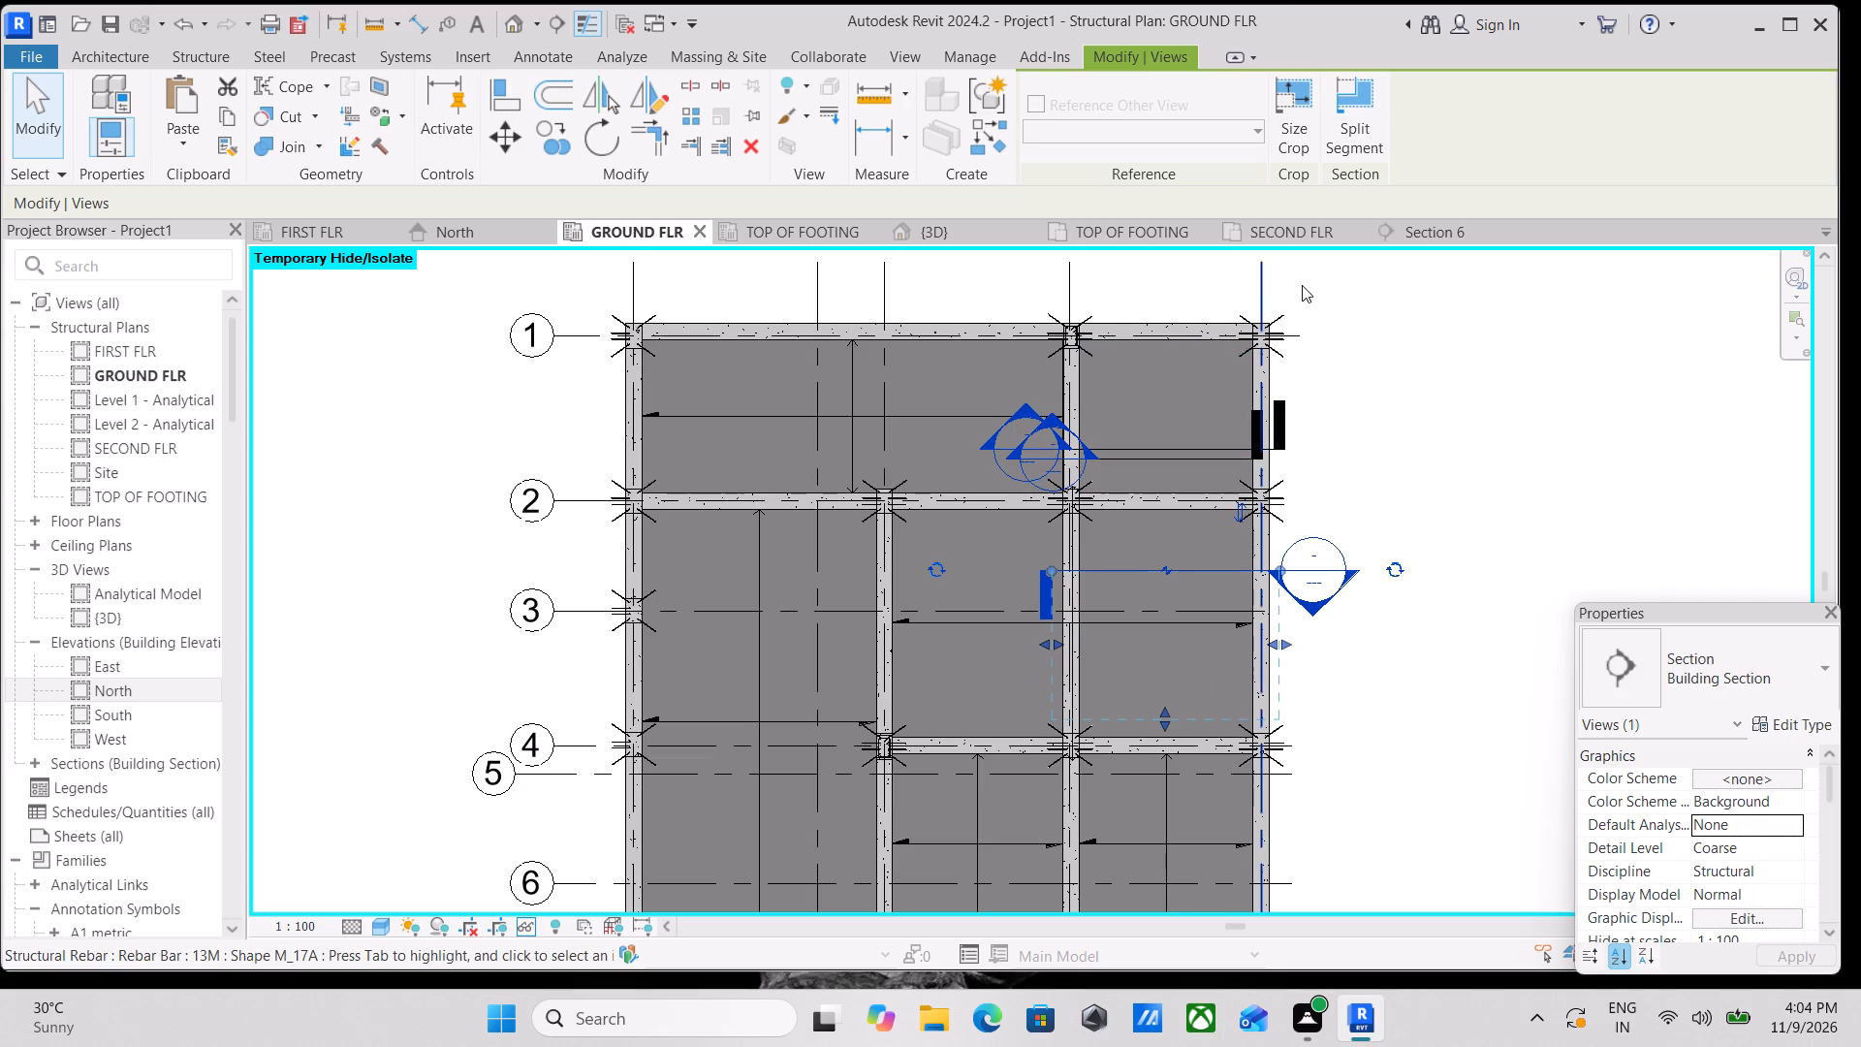
In the section's view, pull the crop edge at the grid D end inward until it cuts through the grid D beam.
click(1413, 223)
scroll(1173, 588, up, 1)
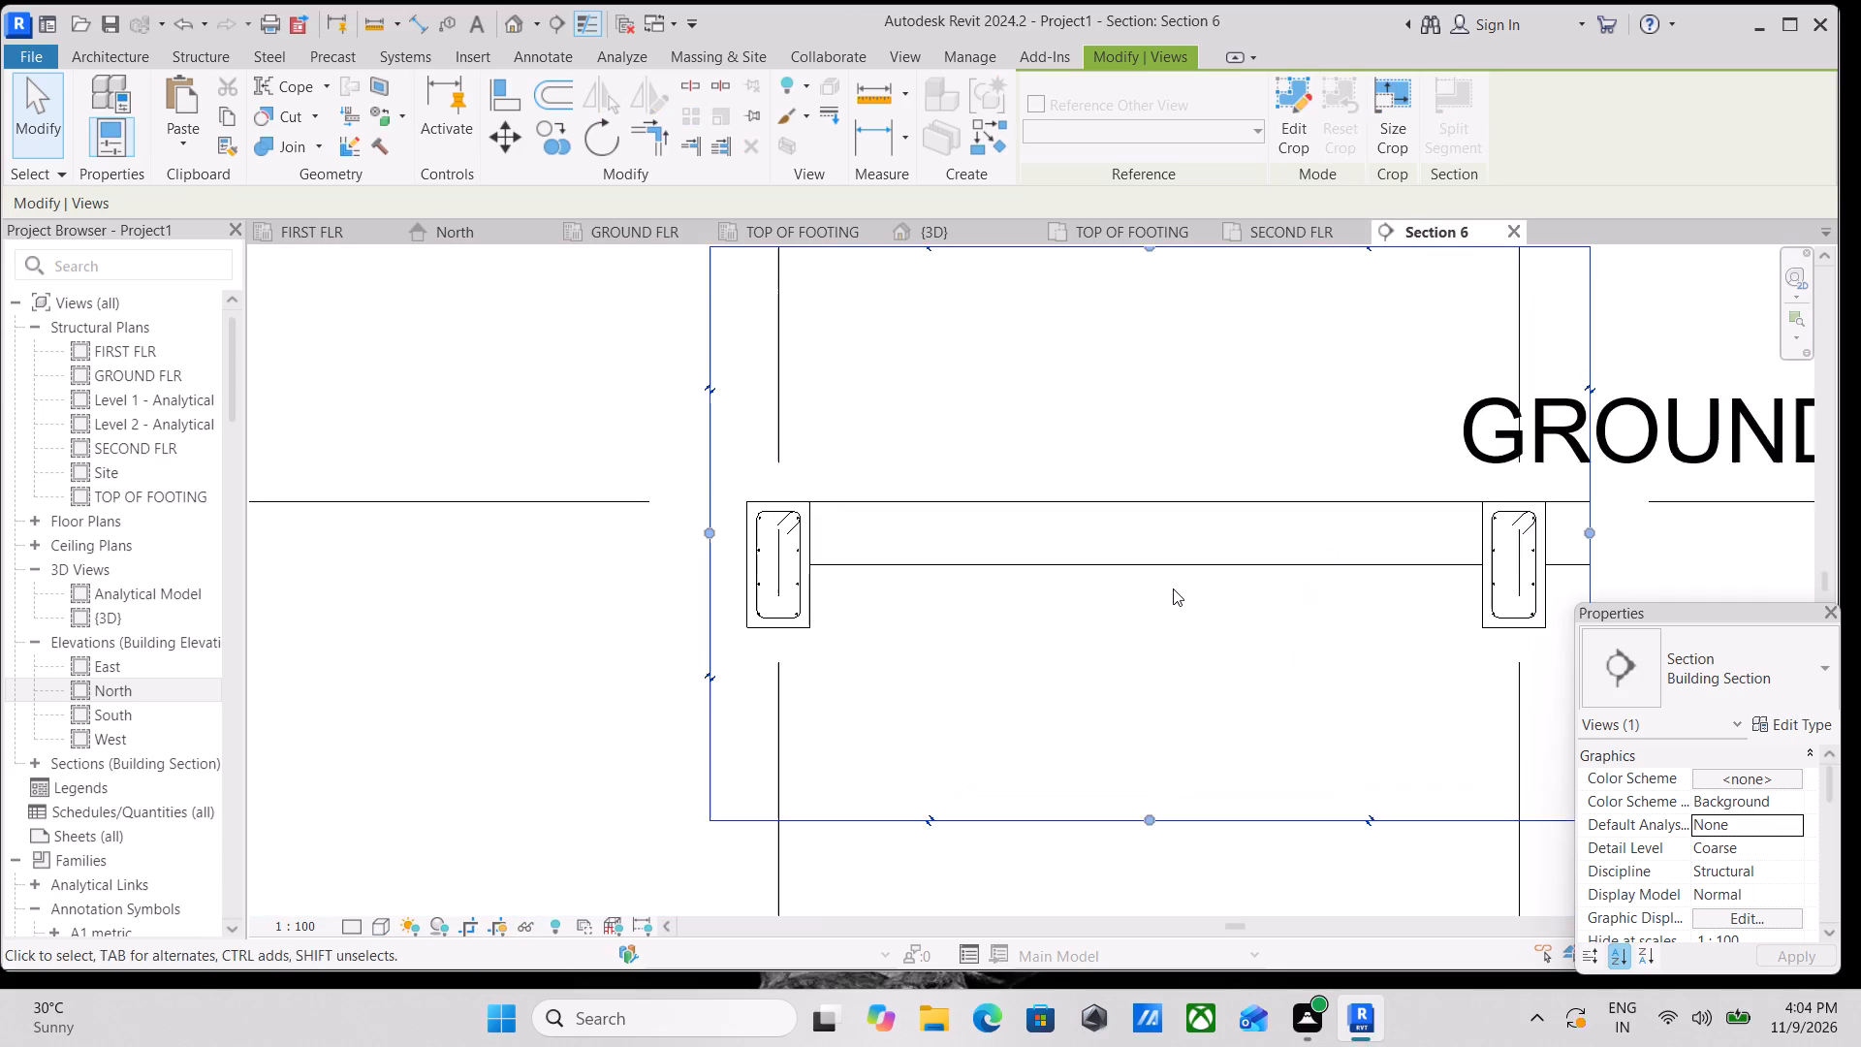
middle_drag(1173, 588, 1104, 626)
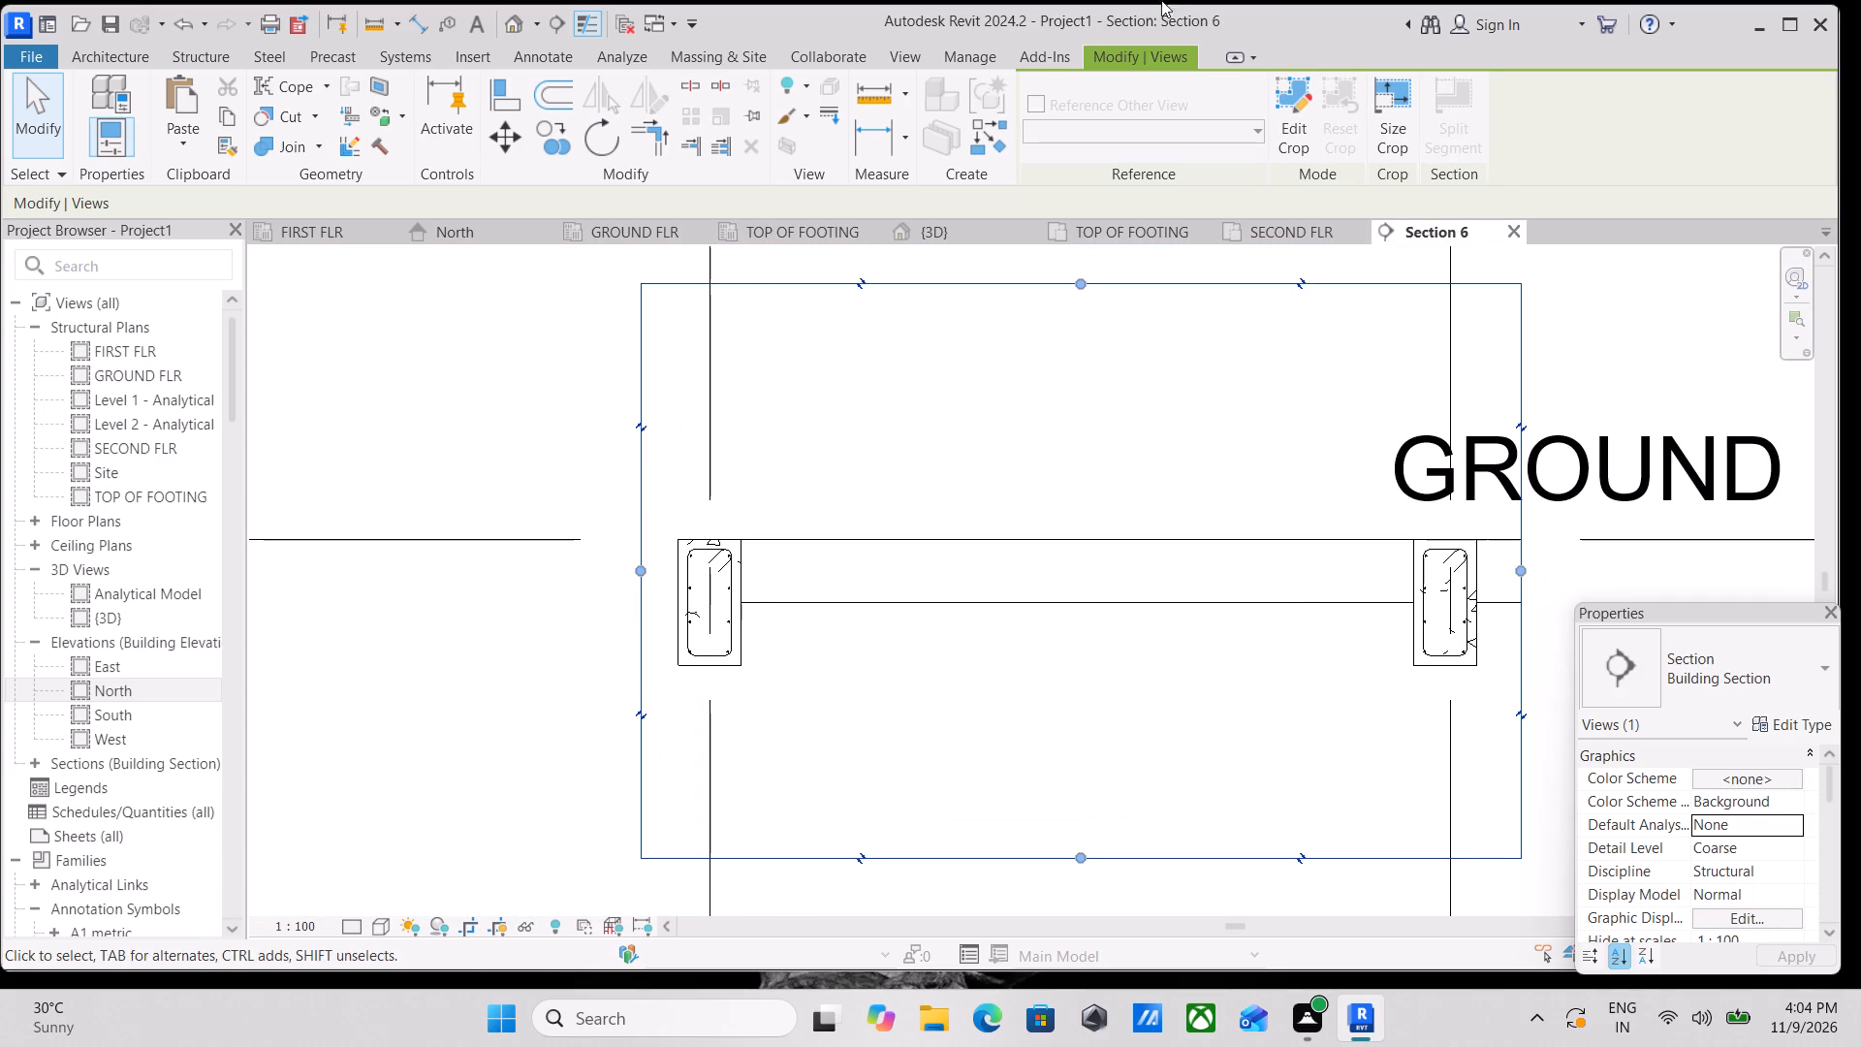
click(92, 54)
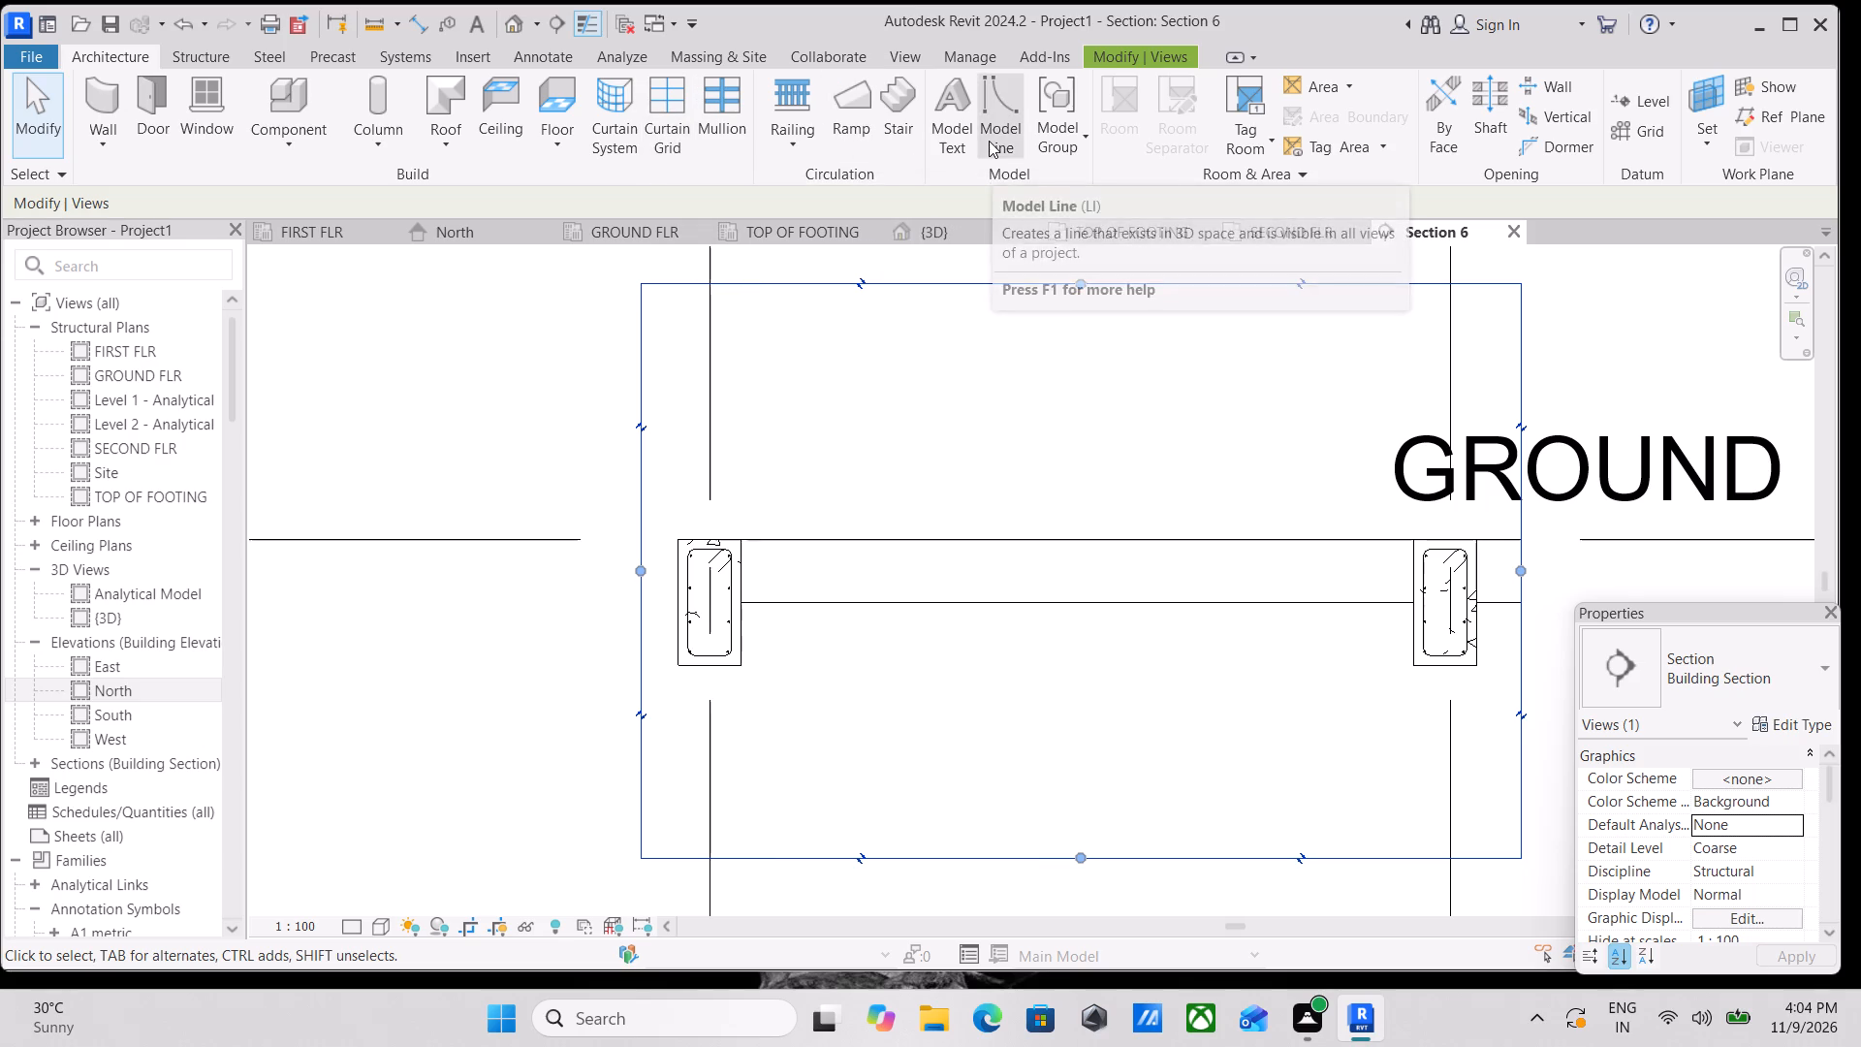
middle_drag(1399, 511, 1455, 477)
click(1584, 537)
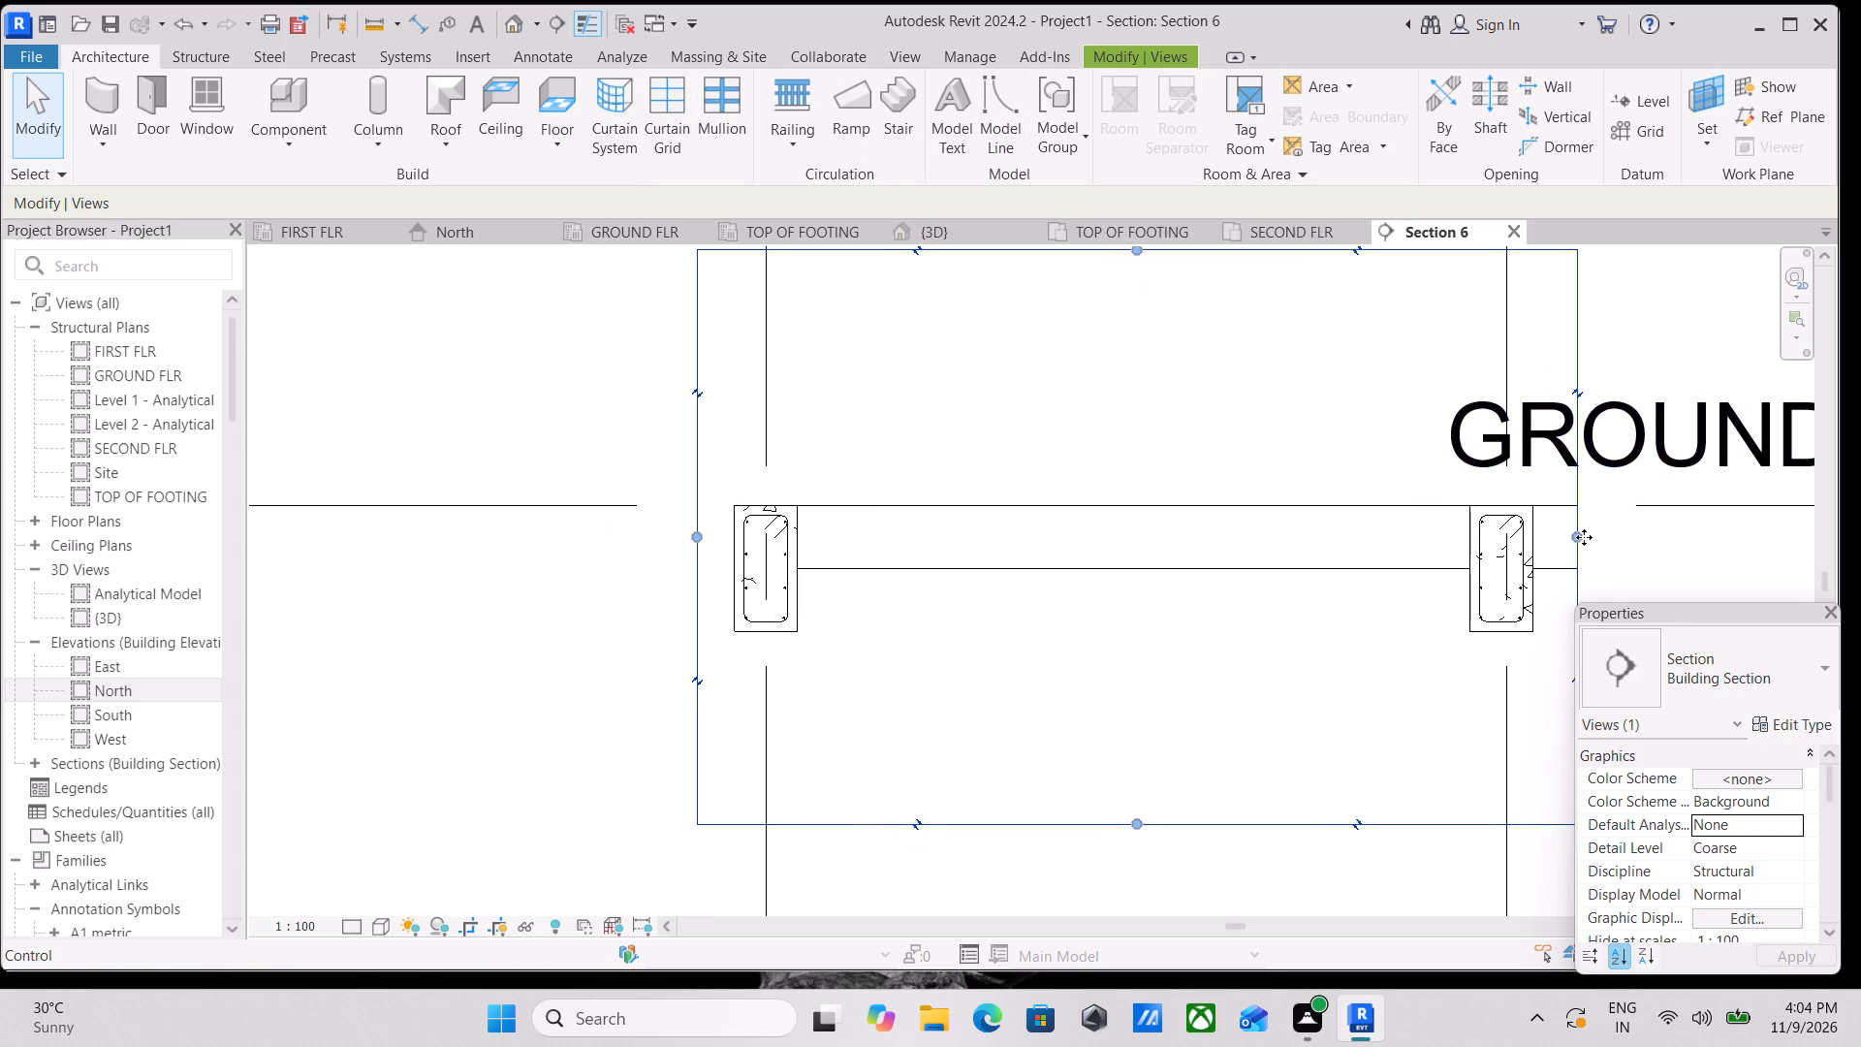
drag(1571, 537, 1550, 537)
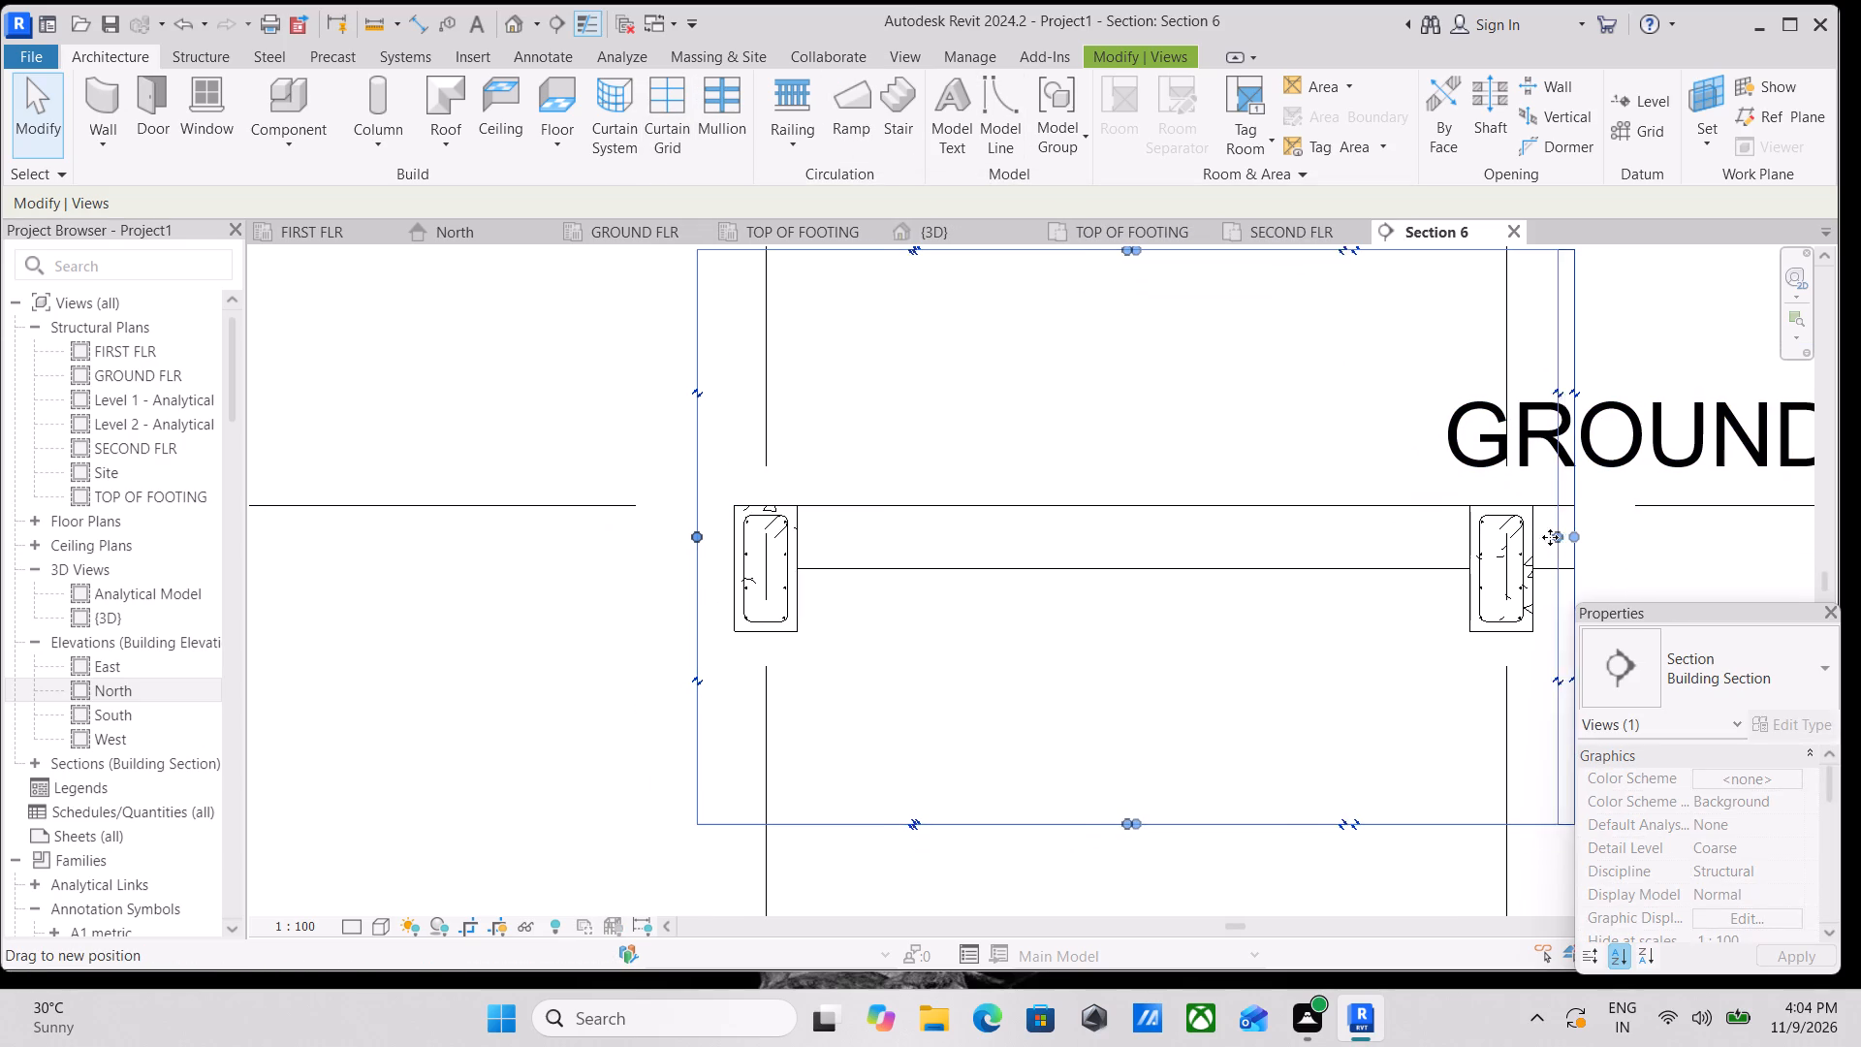
drag(1550, 537, 1495, 545)
middle_drag(1265, 523, 1302, 525)
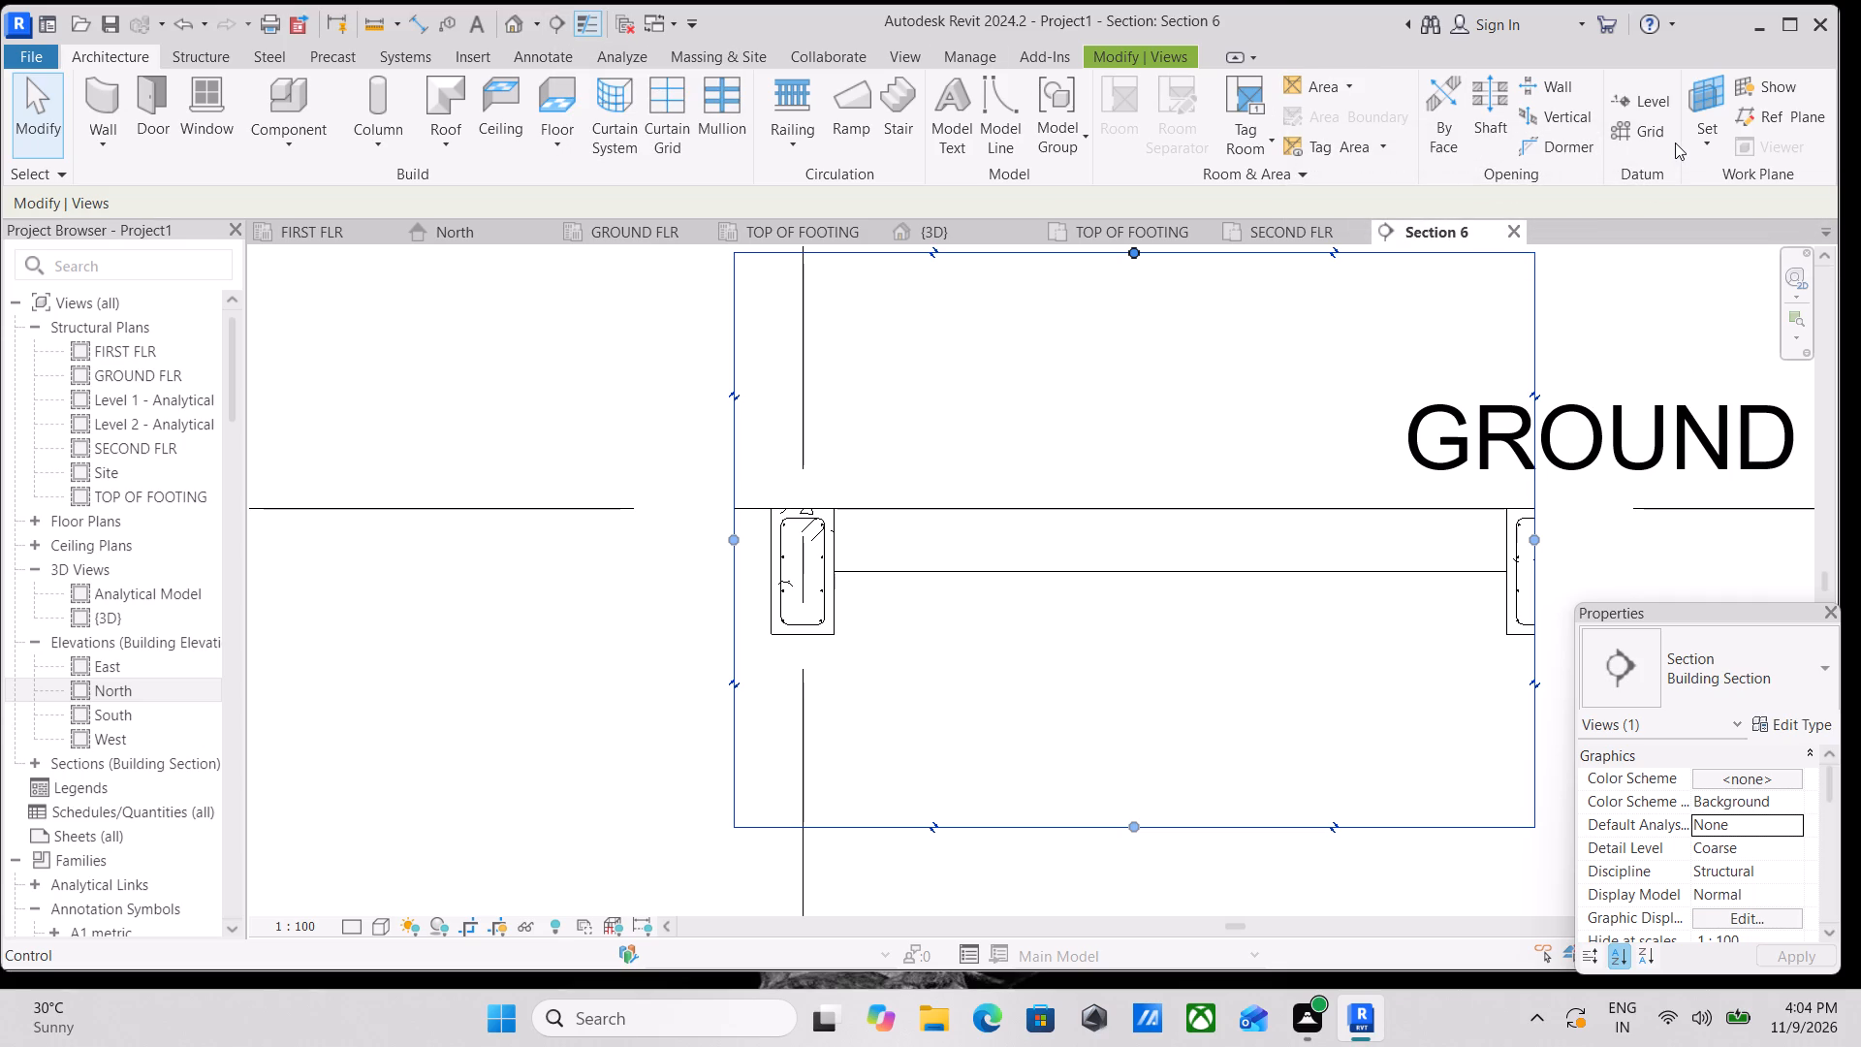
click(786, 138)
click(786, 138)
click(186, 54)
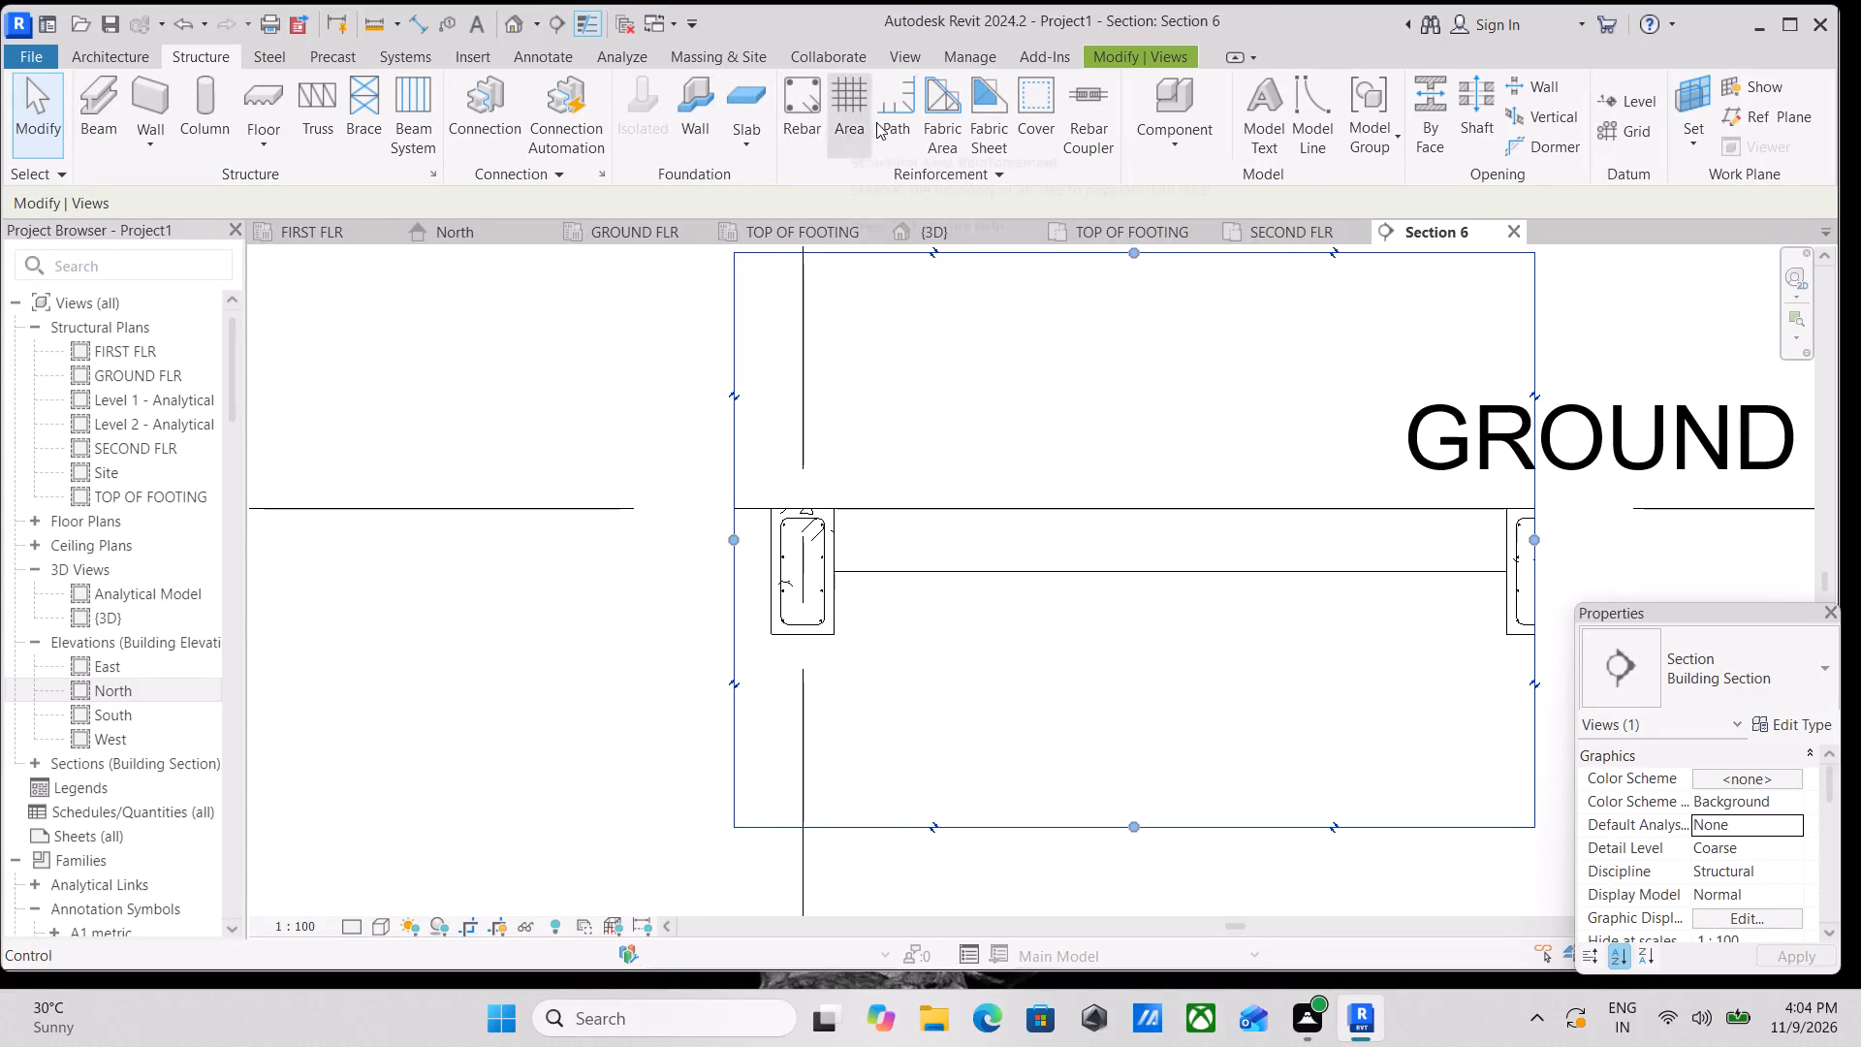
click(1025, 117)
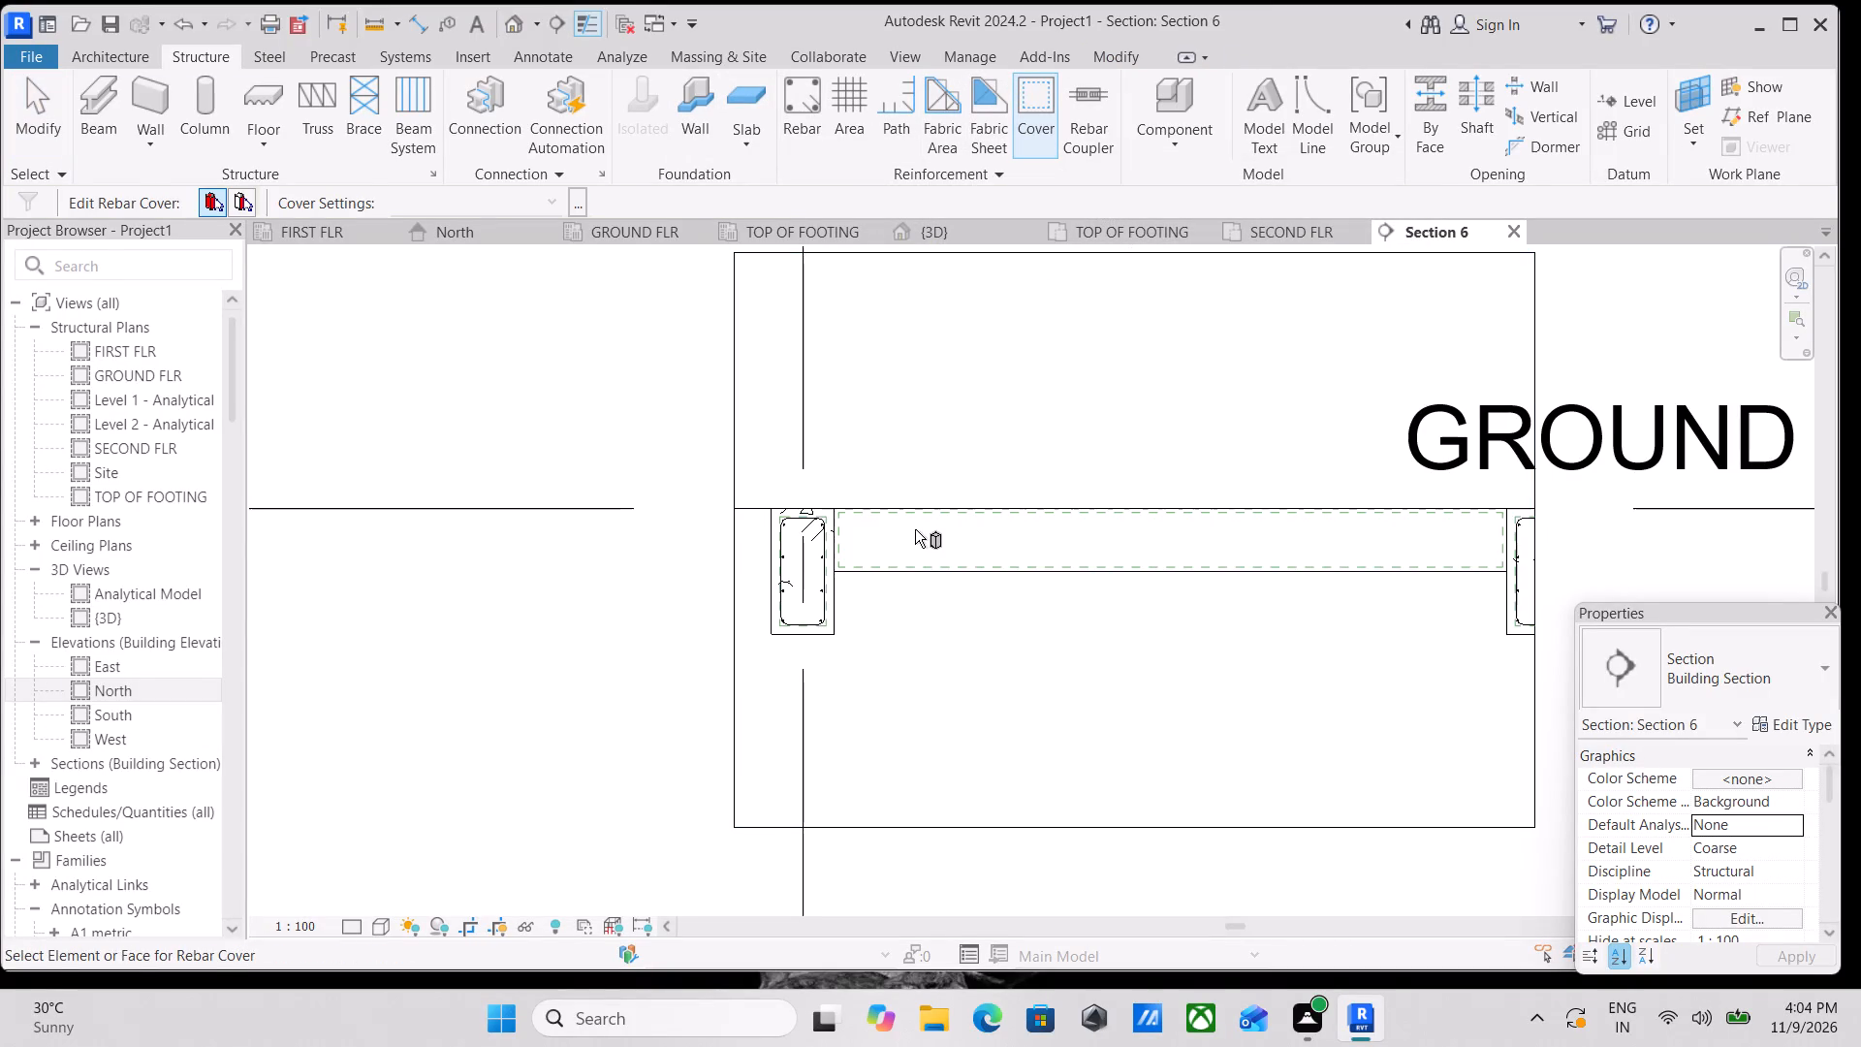
Start a sketched rebar with the GROUND FLR slab between the grid E and D beams as its host.
click(817, 96)
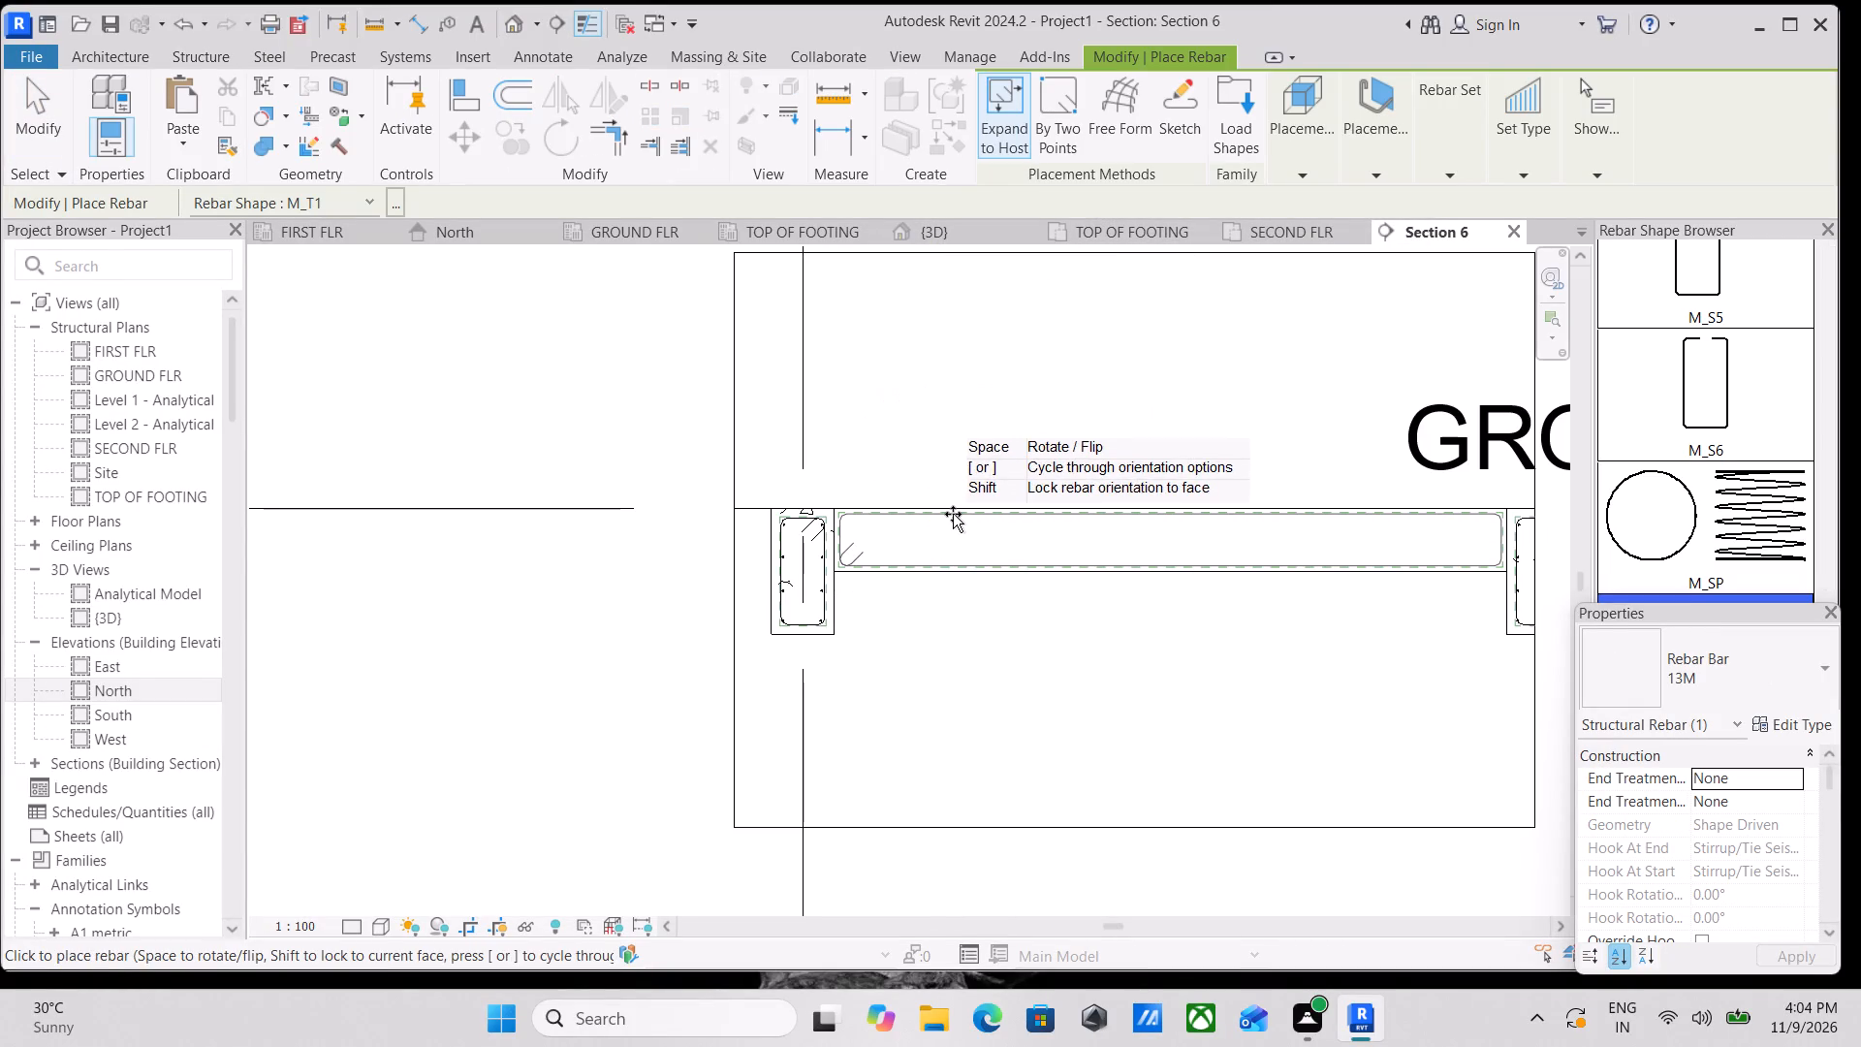
scroll(1821, 452, up, 13)
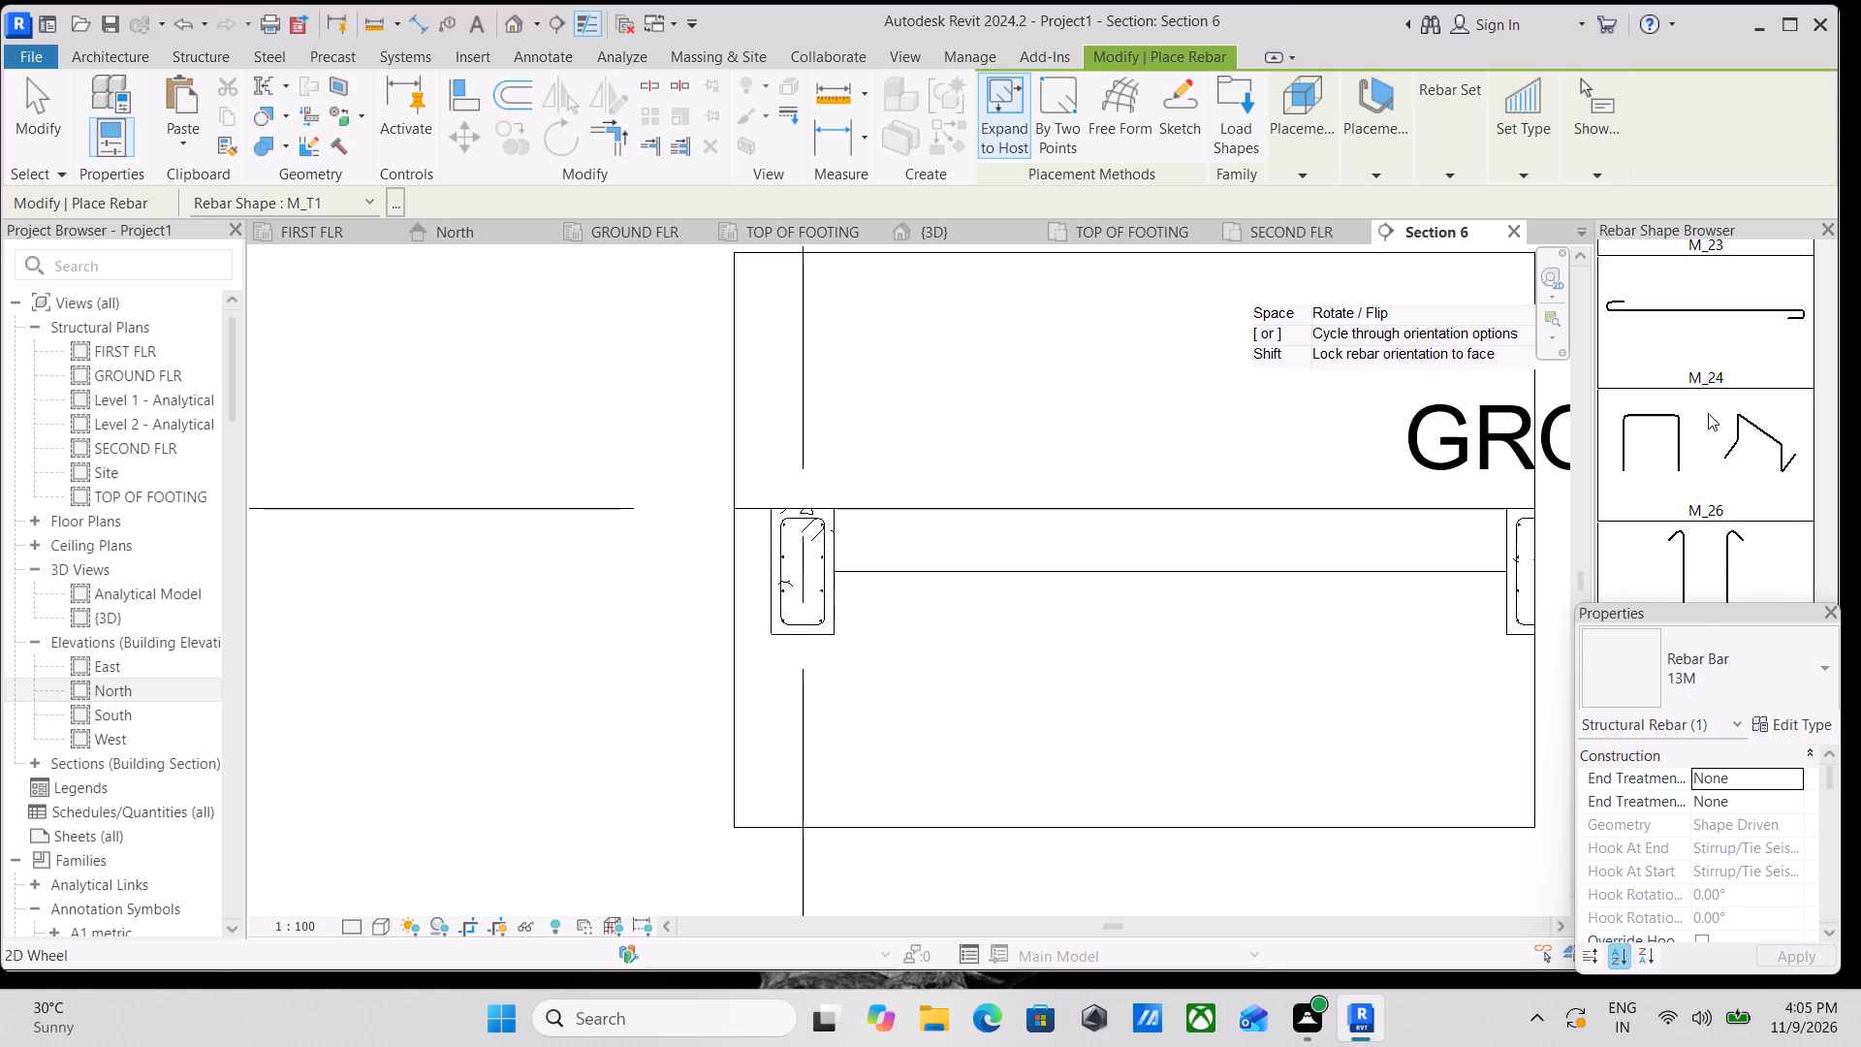
scroll(1708, 413, up, 4)
click(1236, 146)
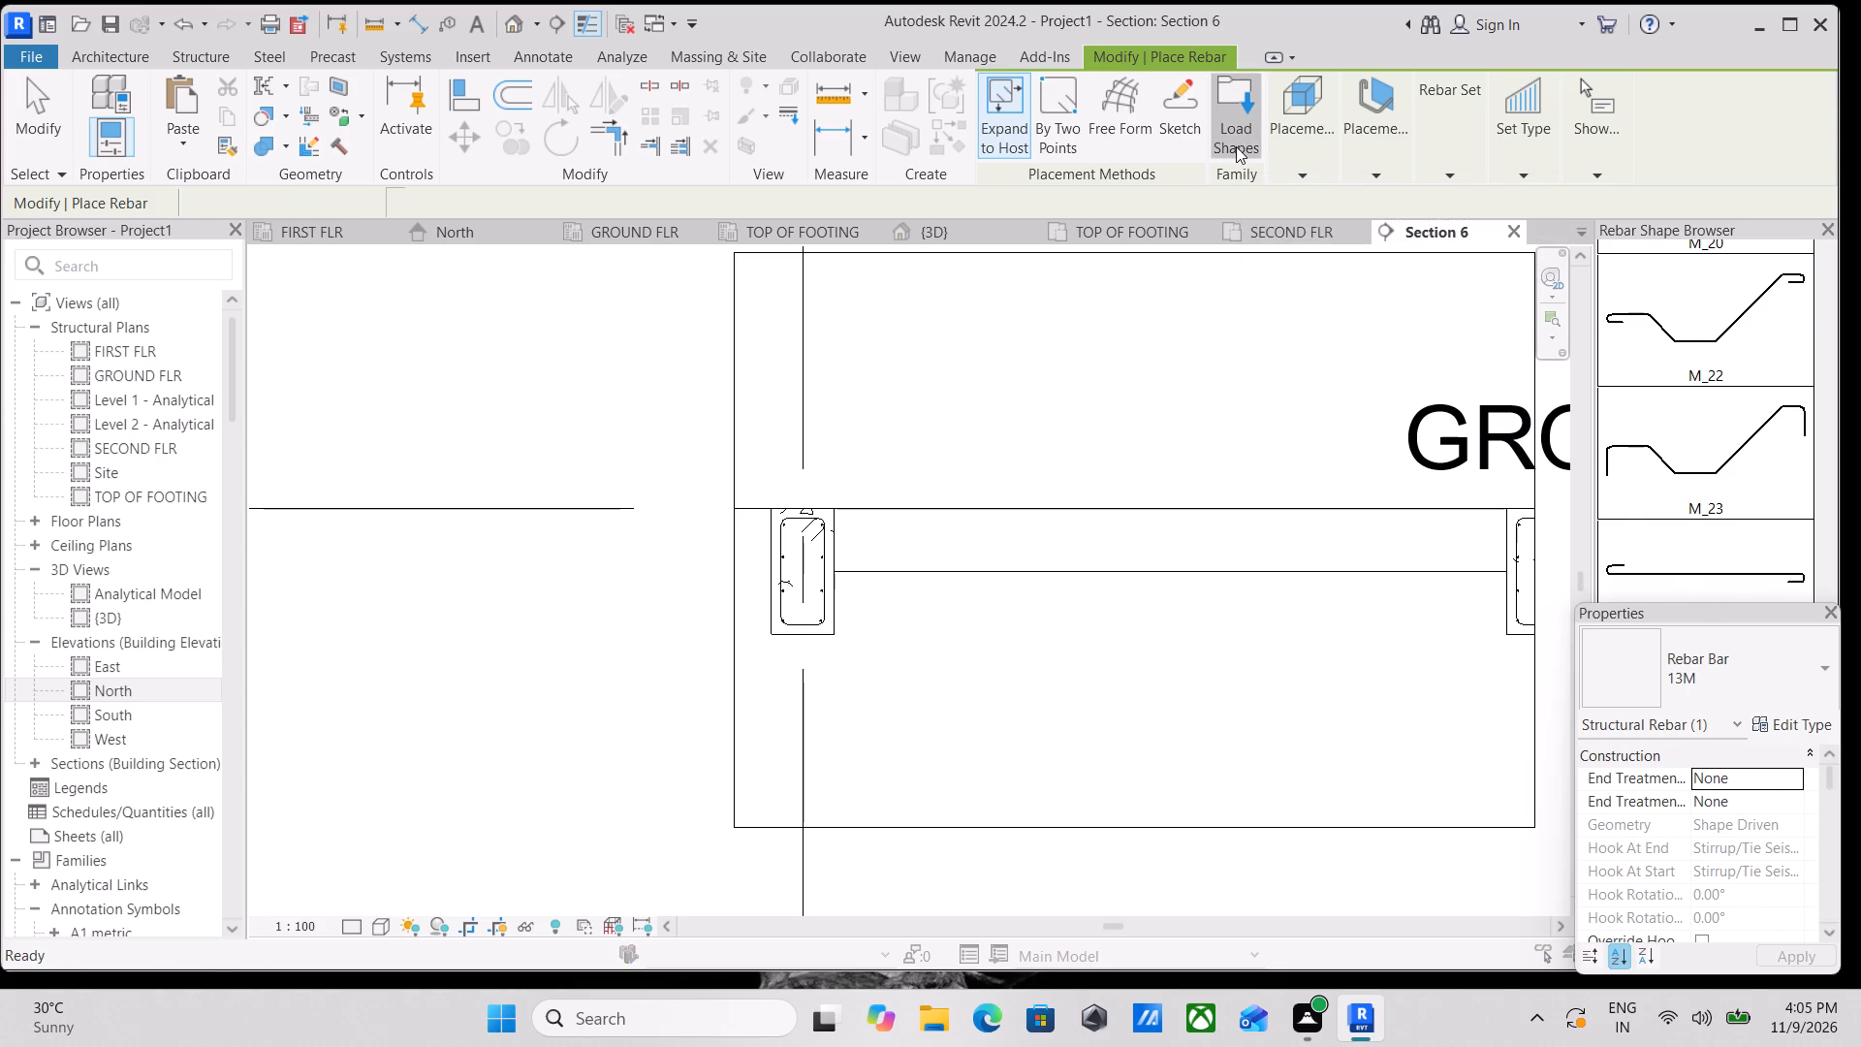
click(1337, 214)
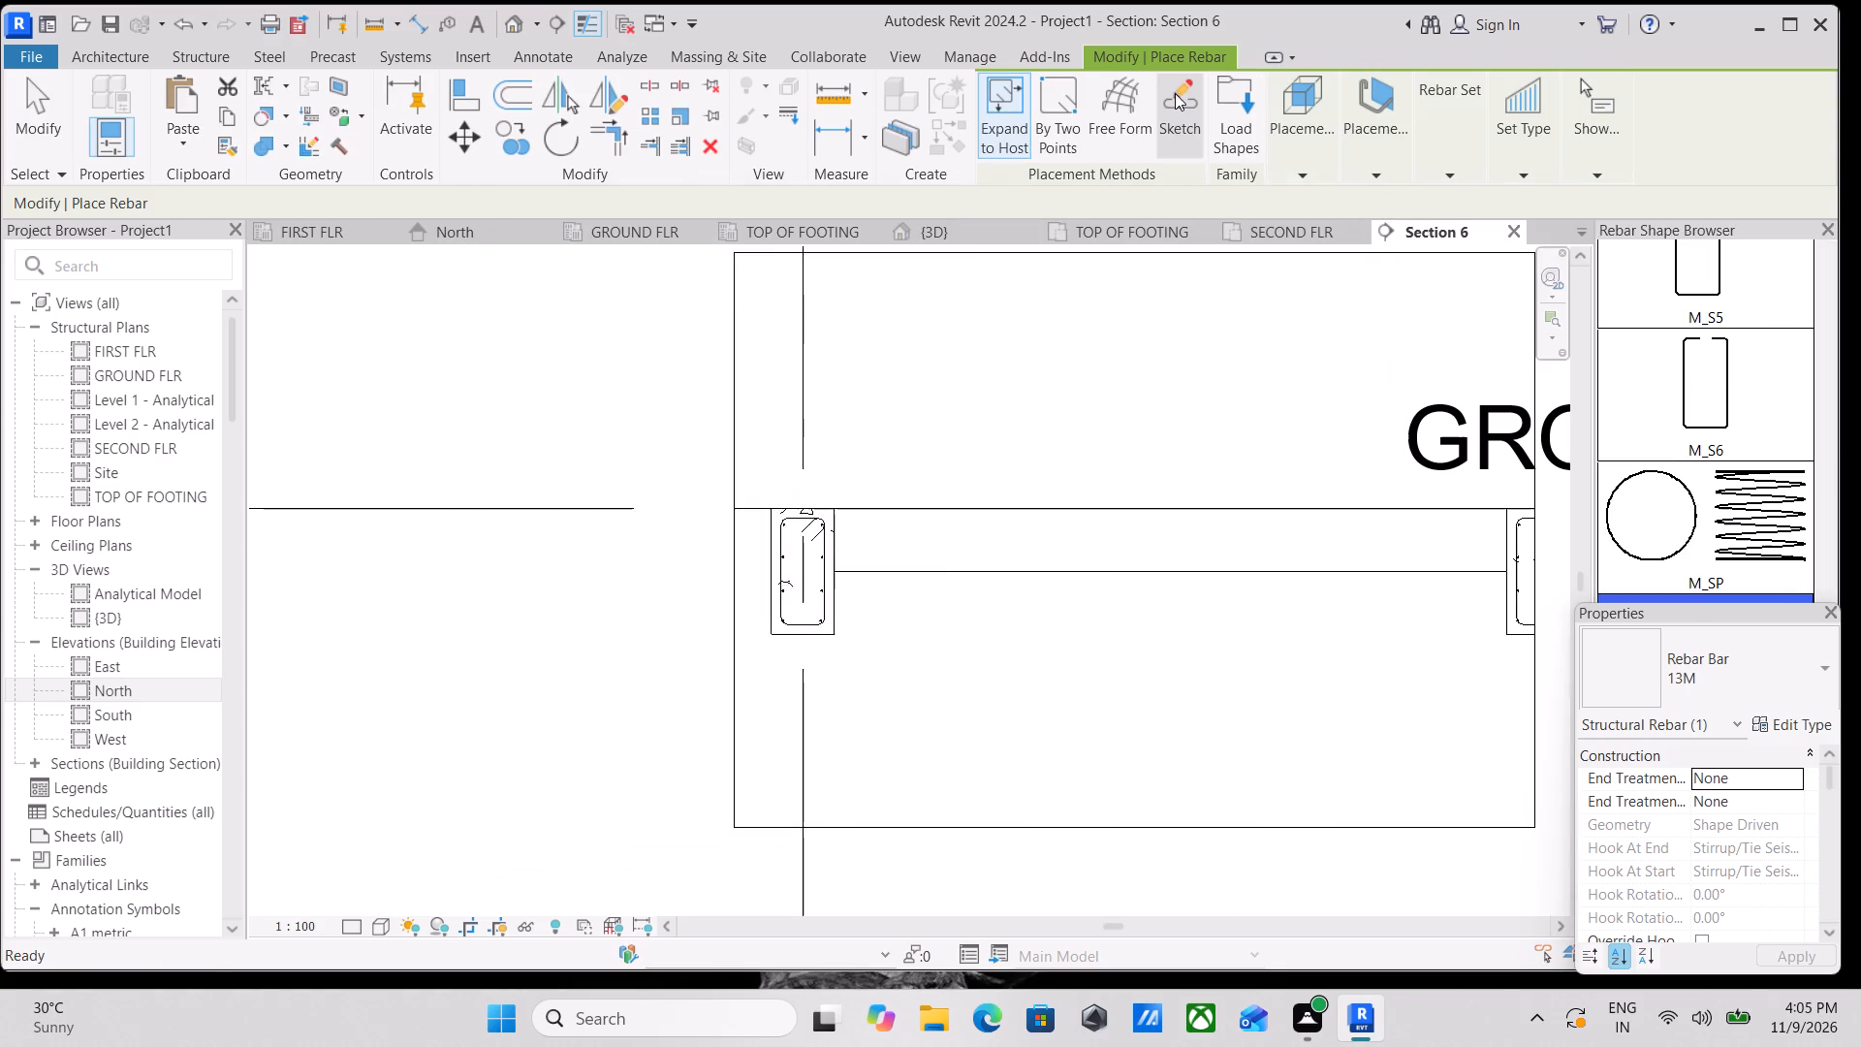
click(1175, 93)
scroll(1722, 658, up, 2)
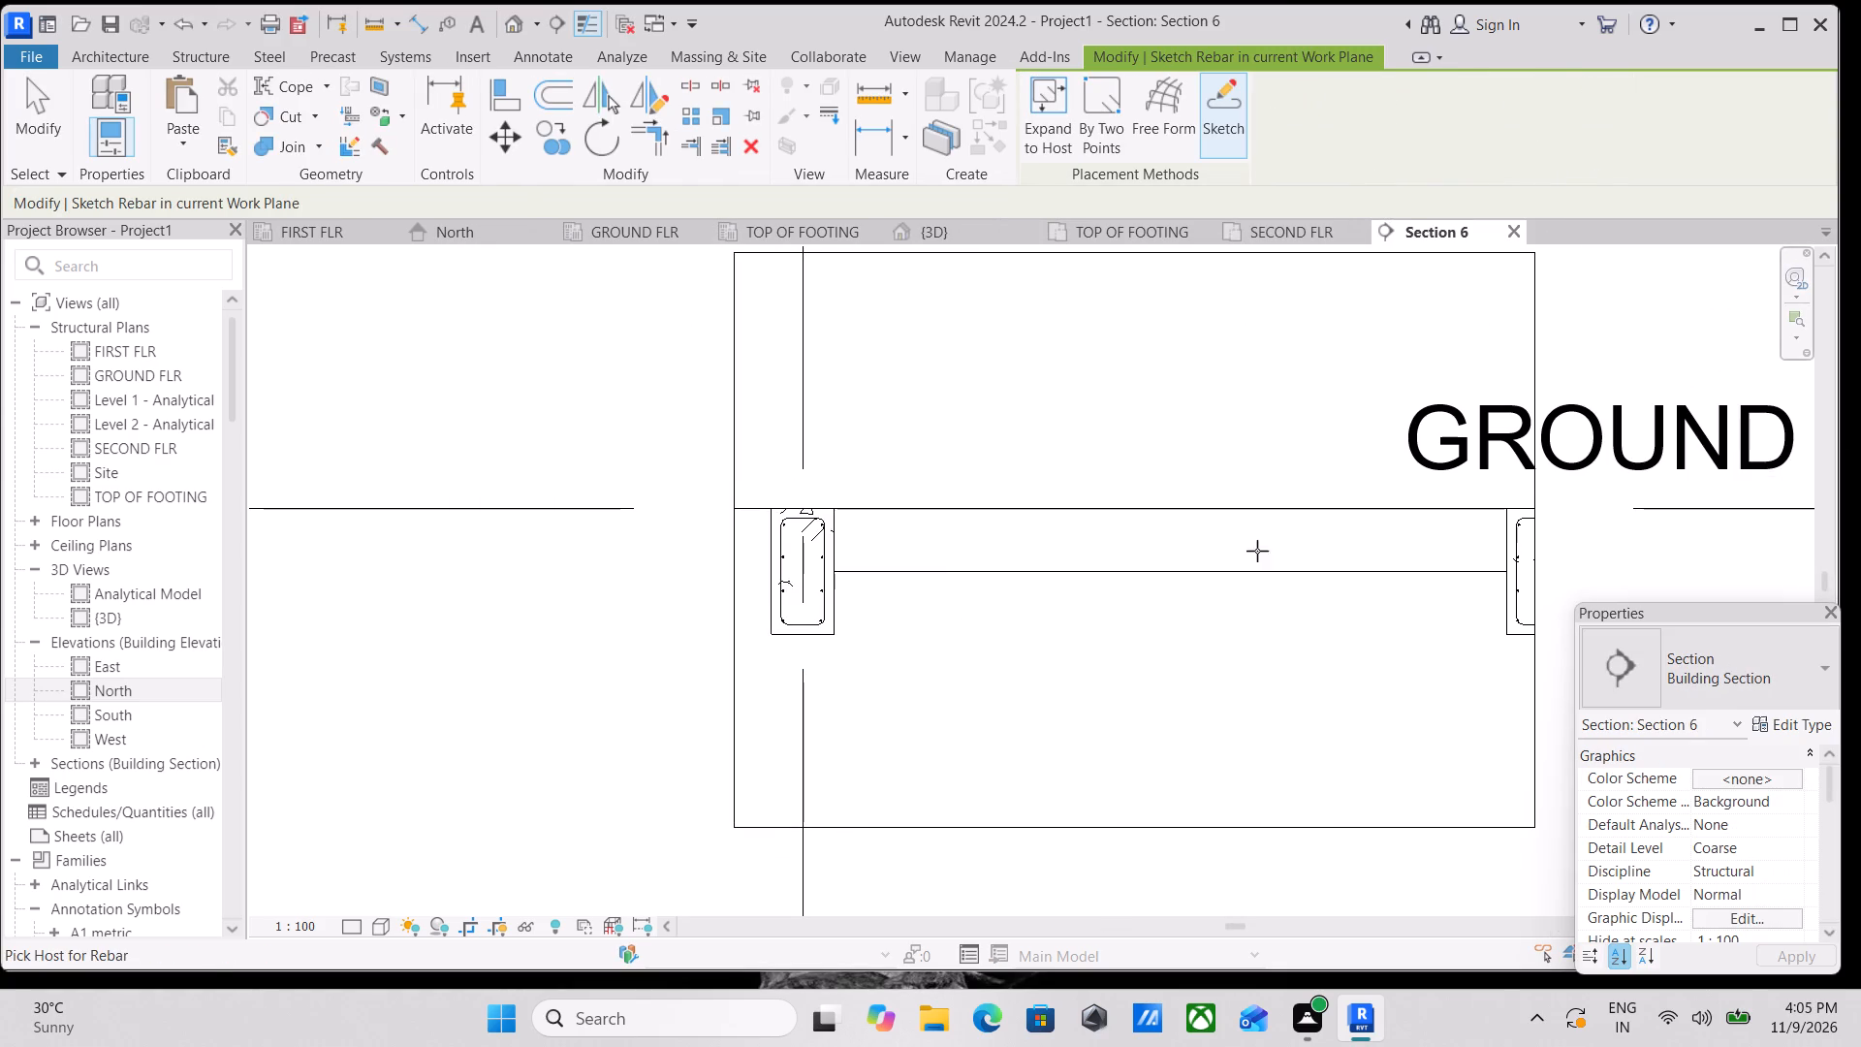
scroll(1004, 545, up, 3)
click(924, 492)
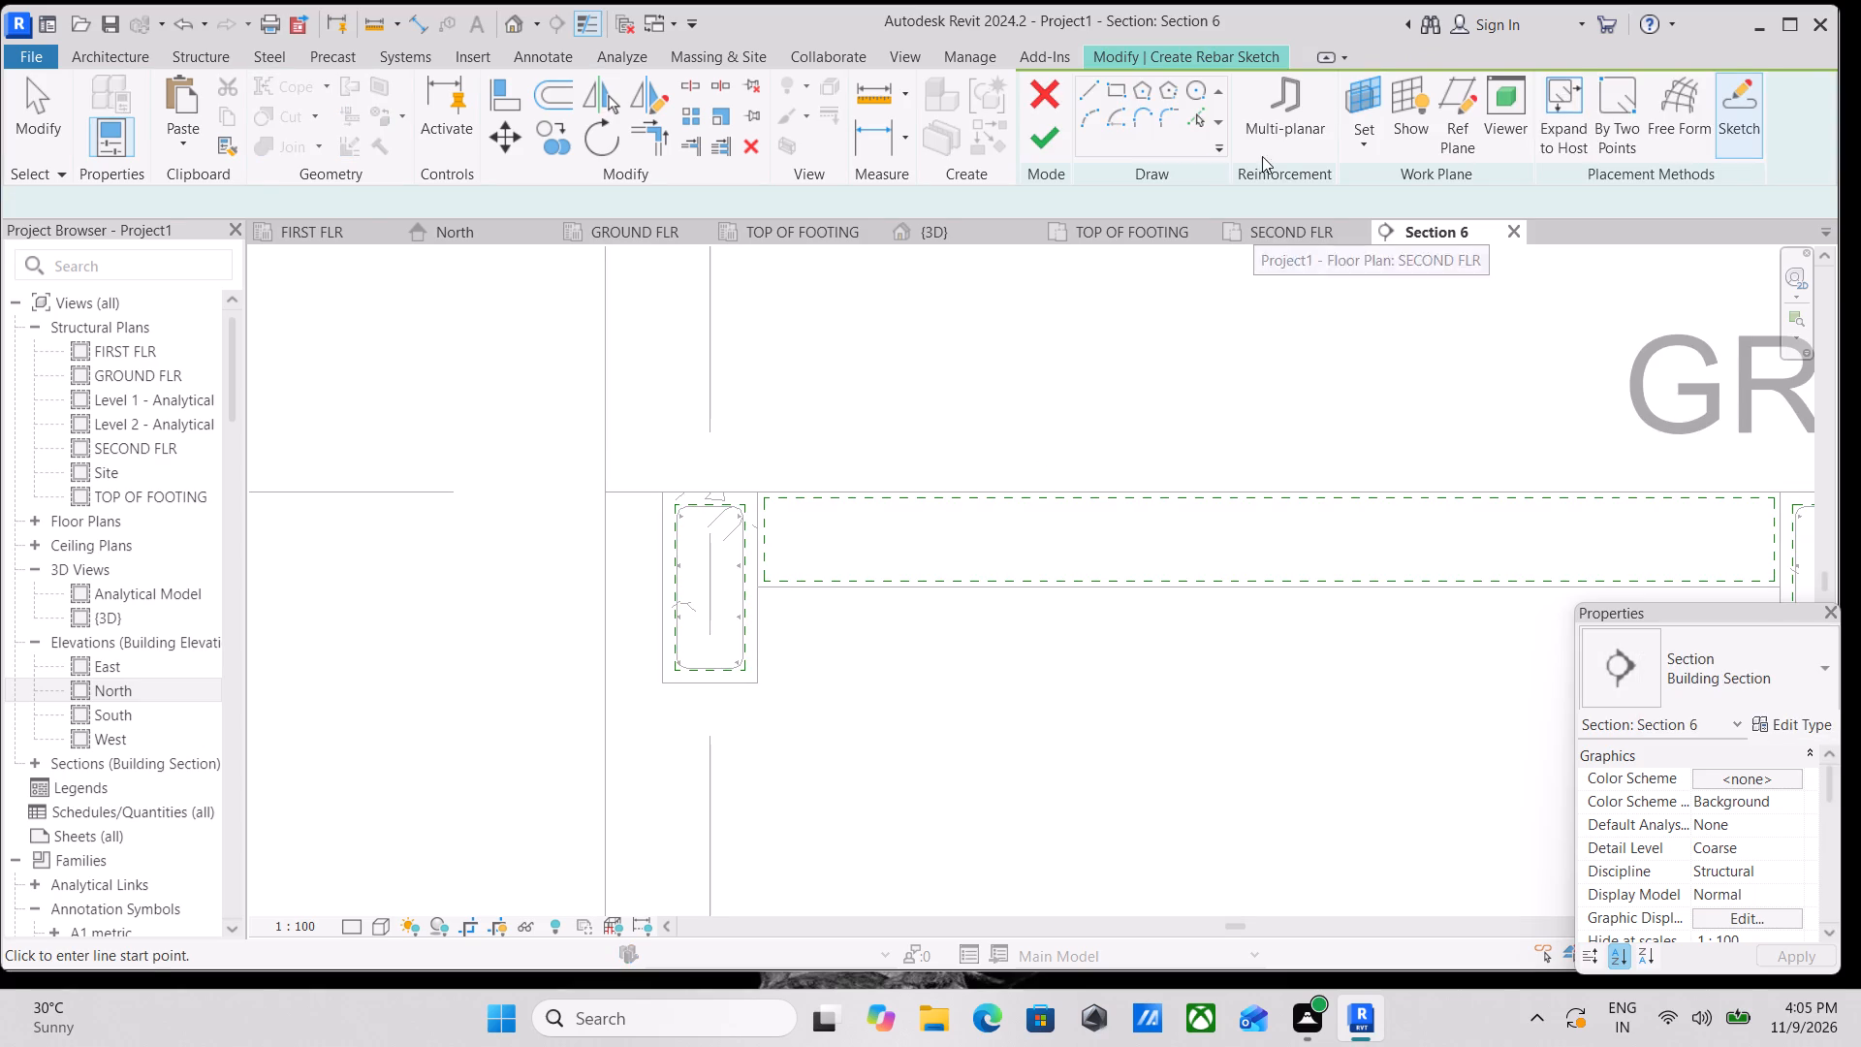
Sketch a horizontal bar segment about 910 mm long from the slab's cover line at grid E, level with the beam's top cover.
click(1093, 87)
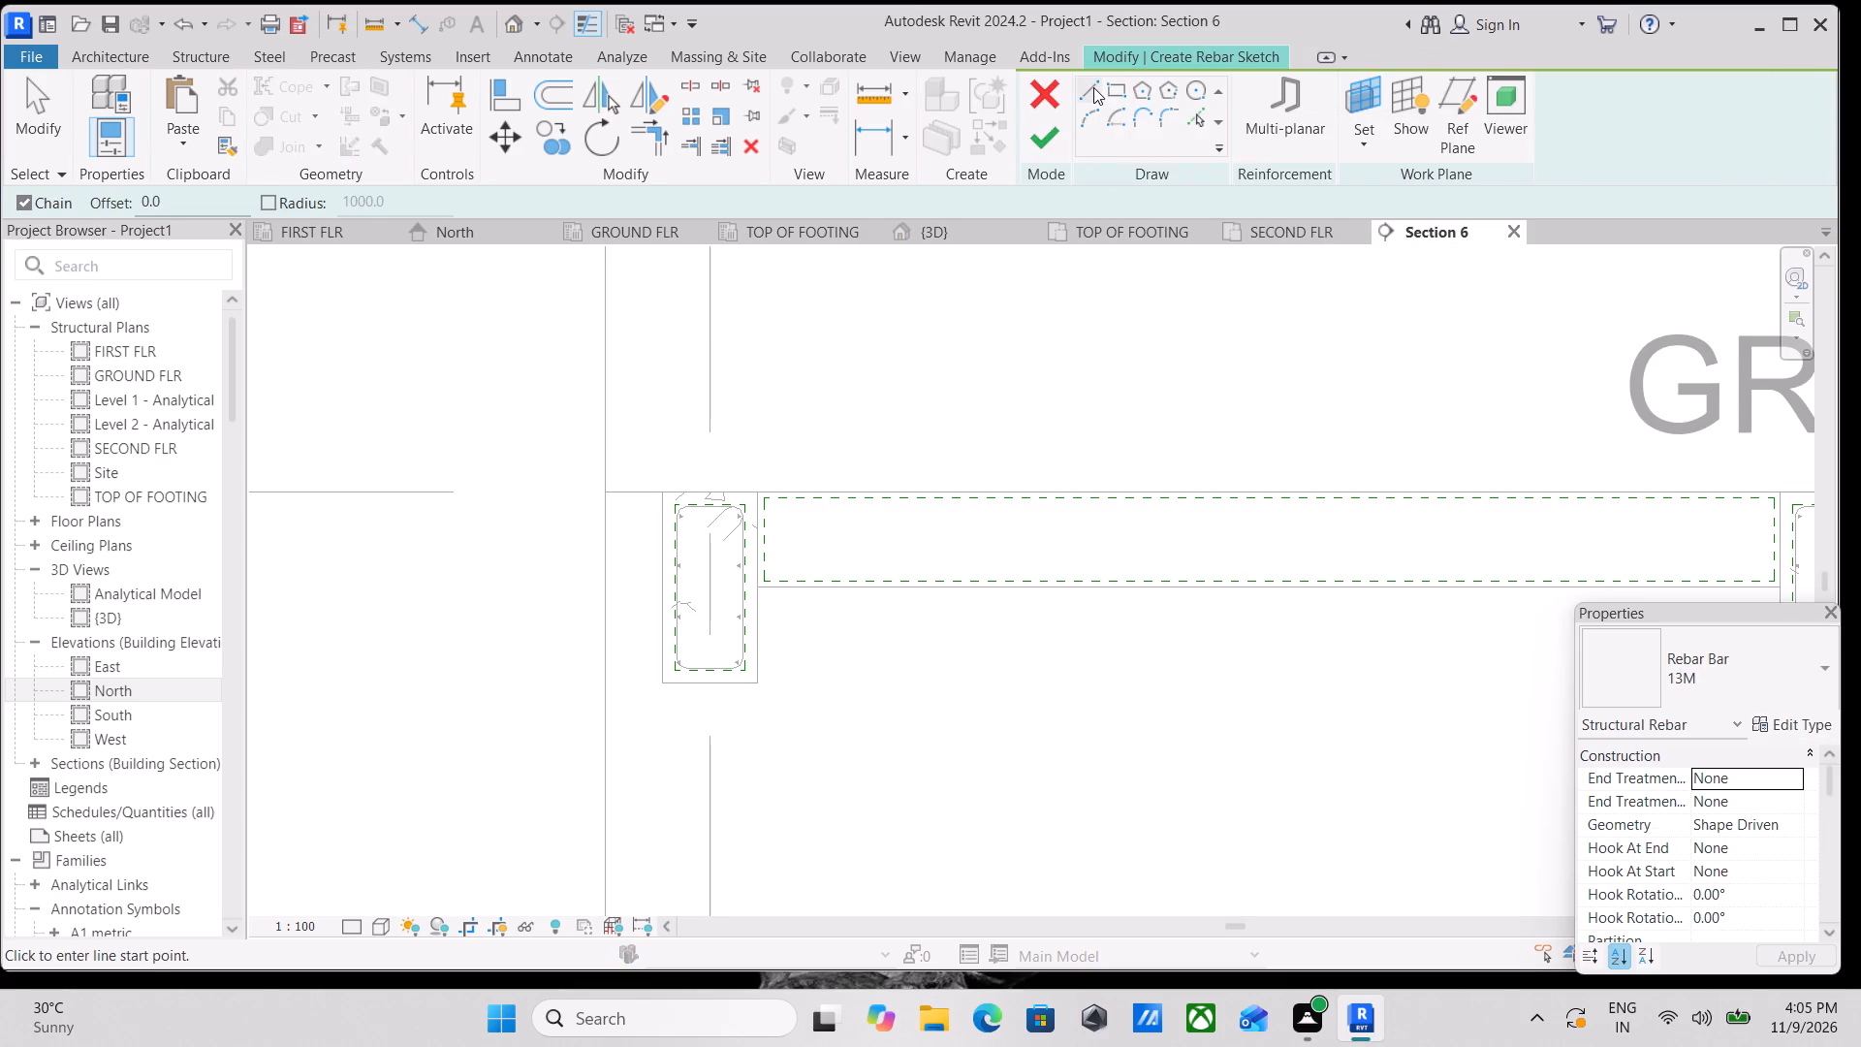
scroll(722, 572, up, 3)
scroll(794, 467, up, 3)
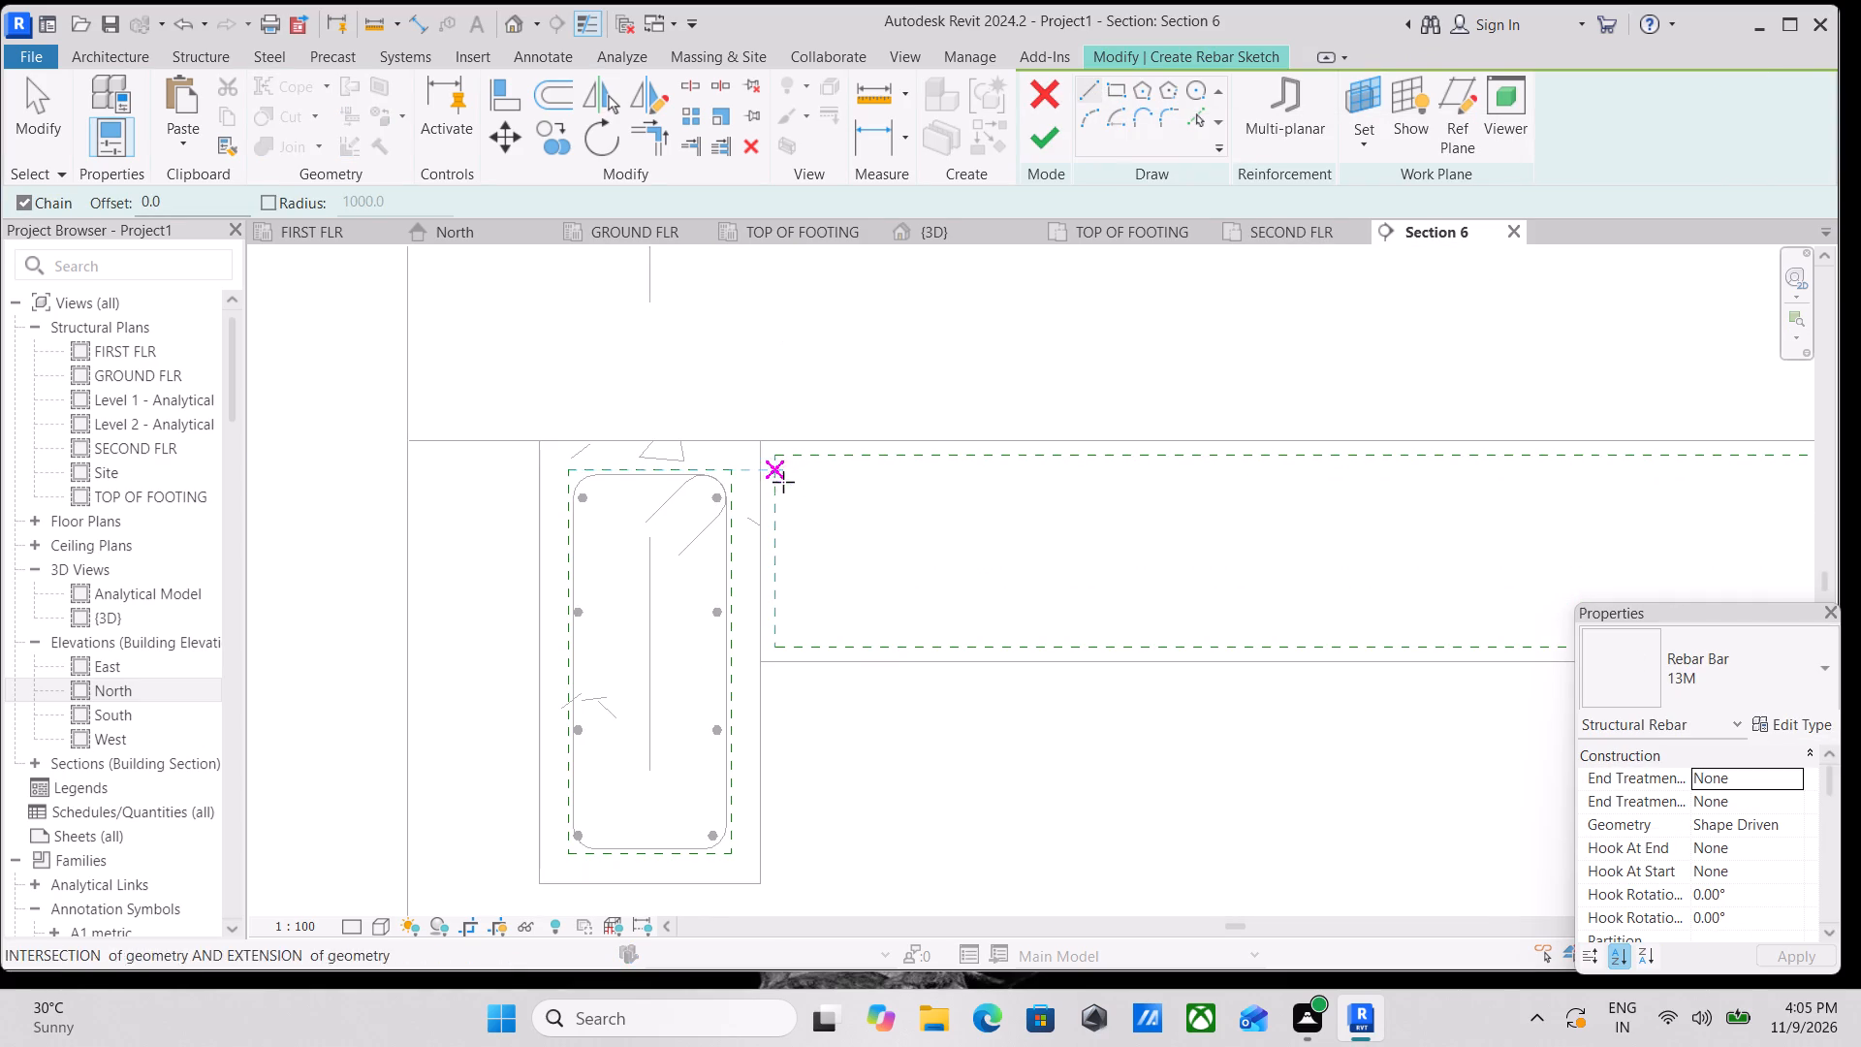
click(782, 476)
middle_drag(1215, 468, 1017, 513)
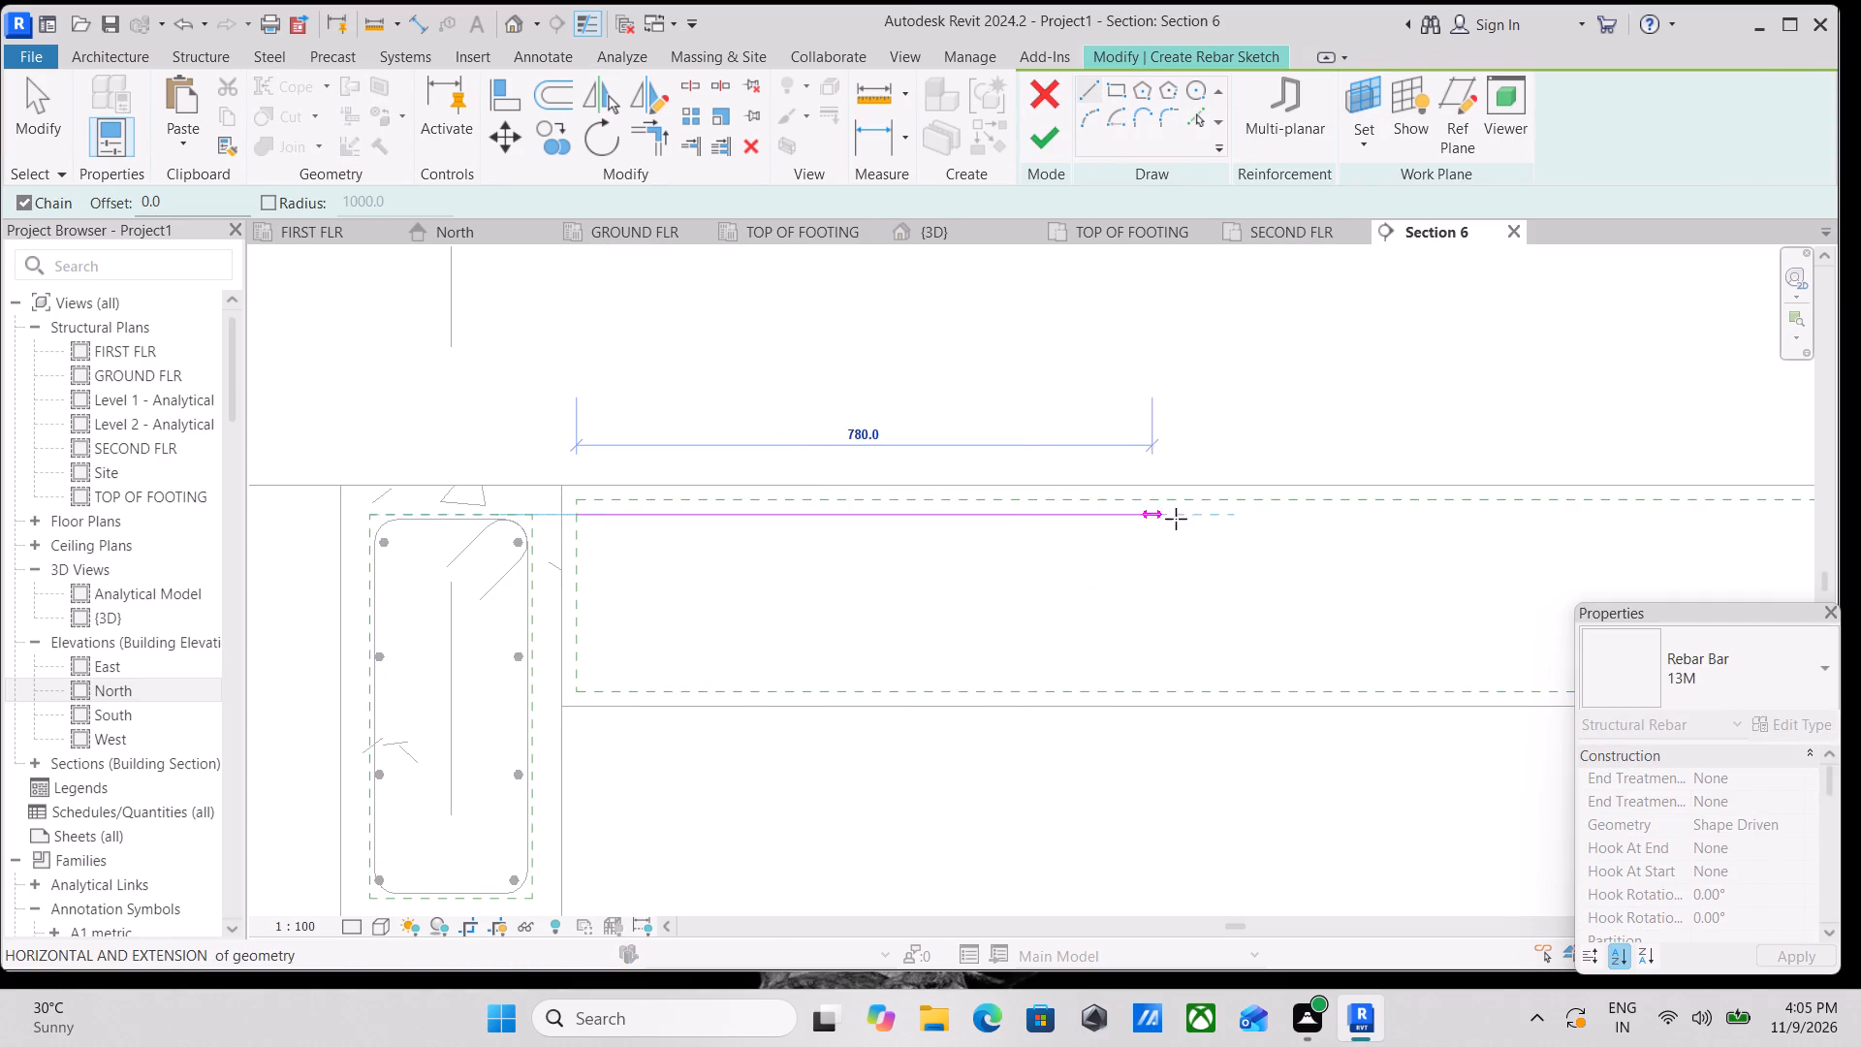
middle_drag(1197, 517, 1014, 521)
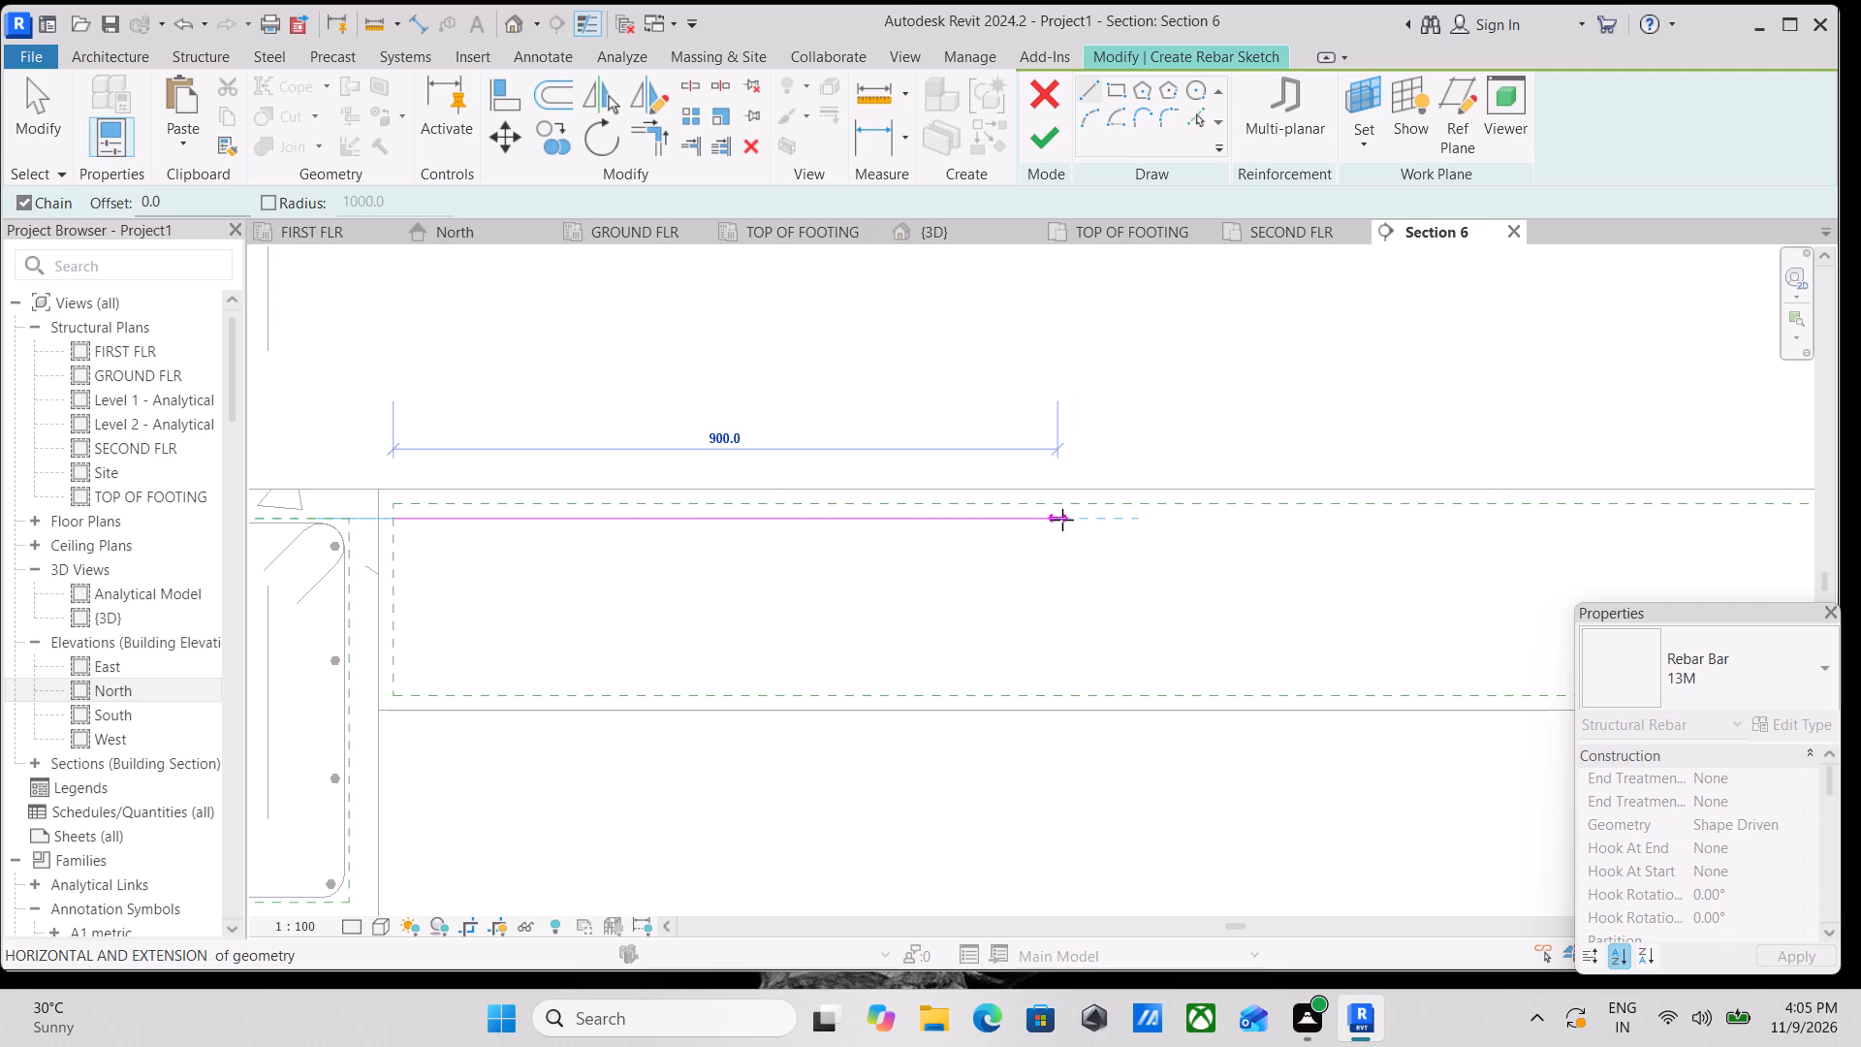
scroll(1062, 520, up, 1)
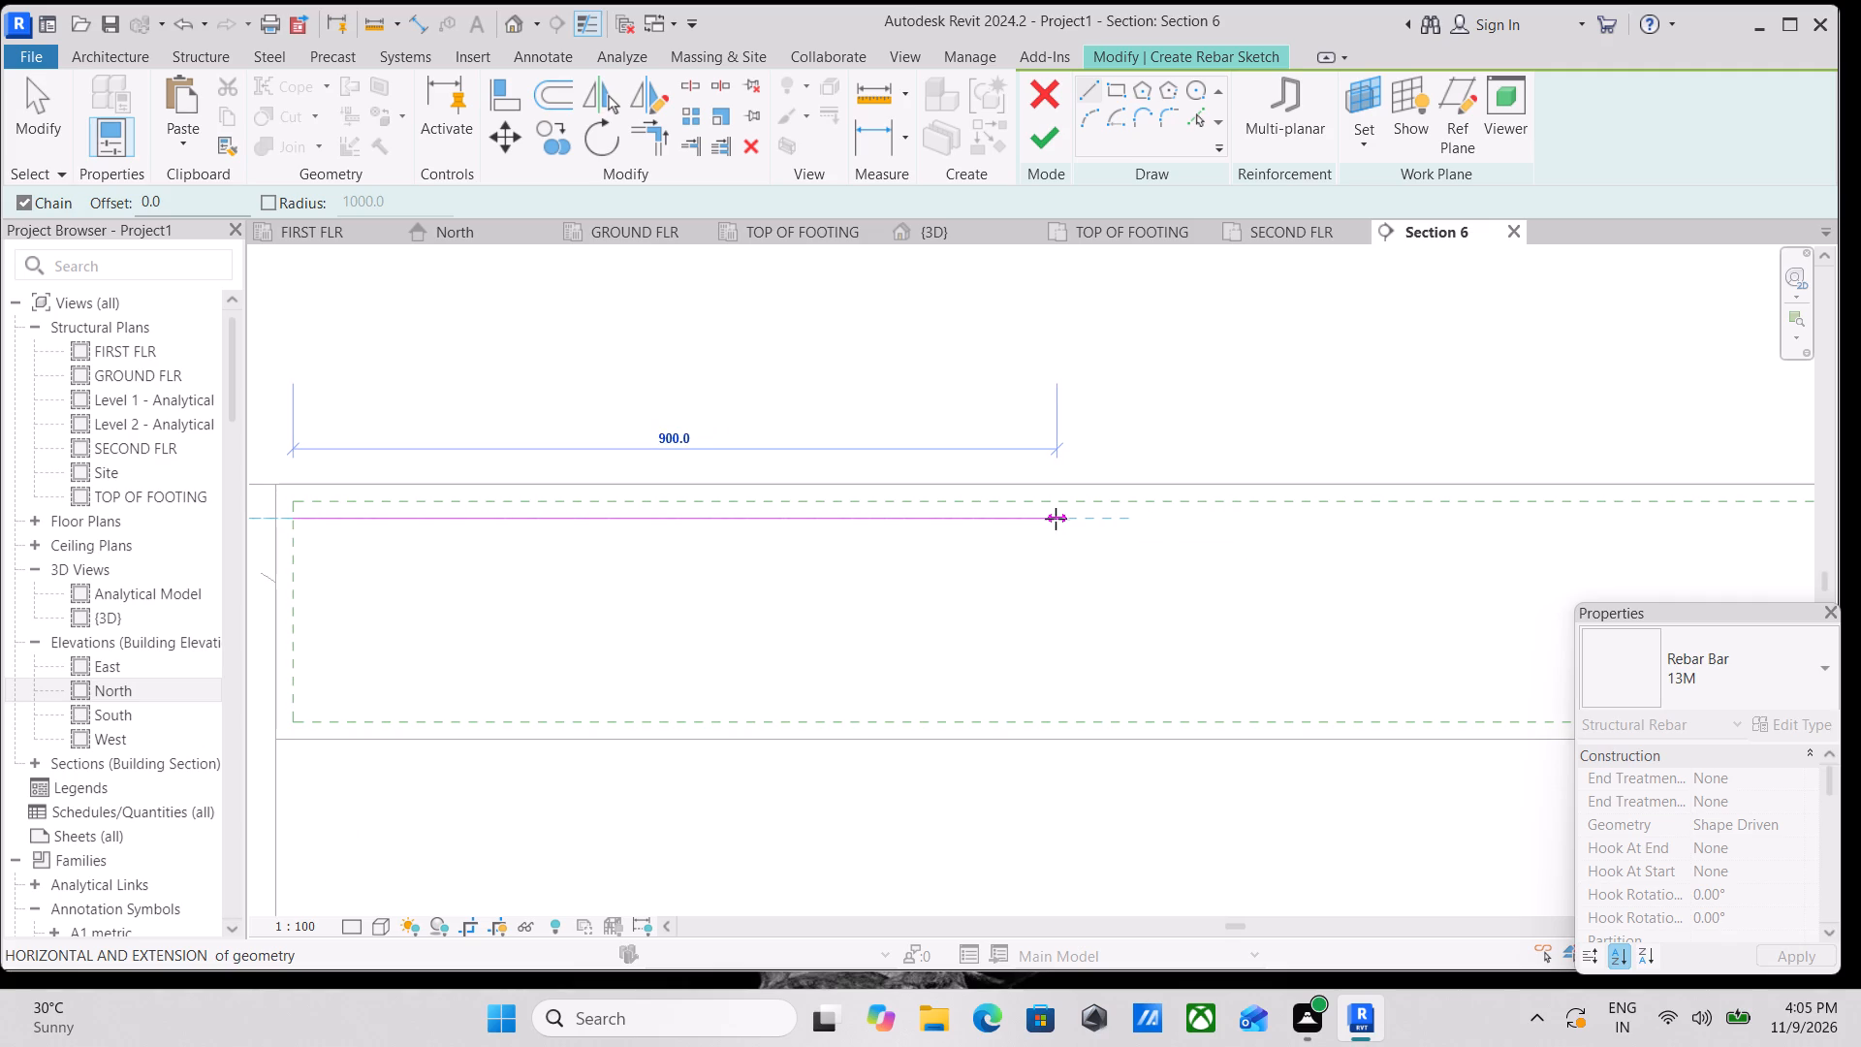
scroll(1061, 519, up, 2)
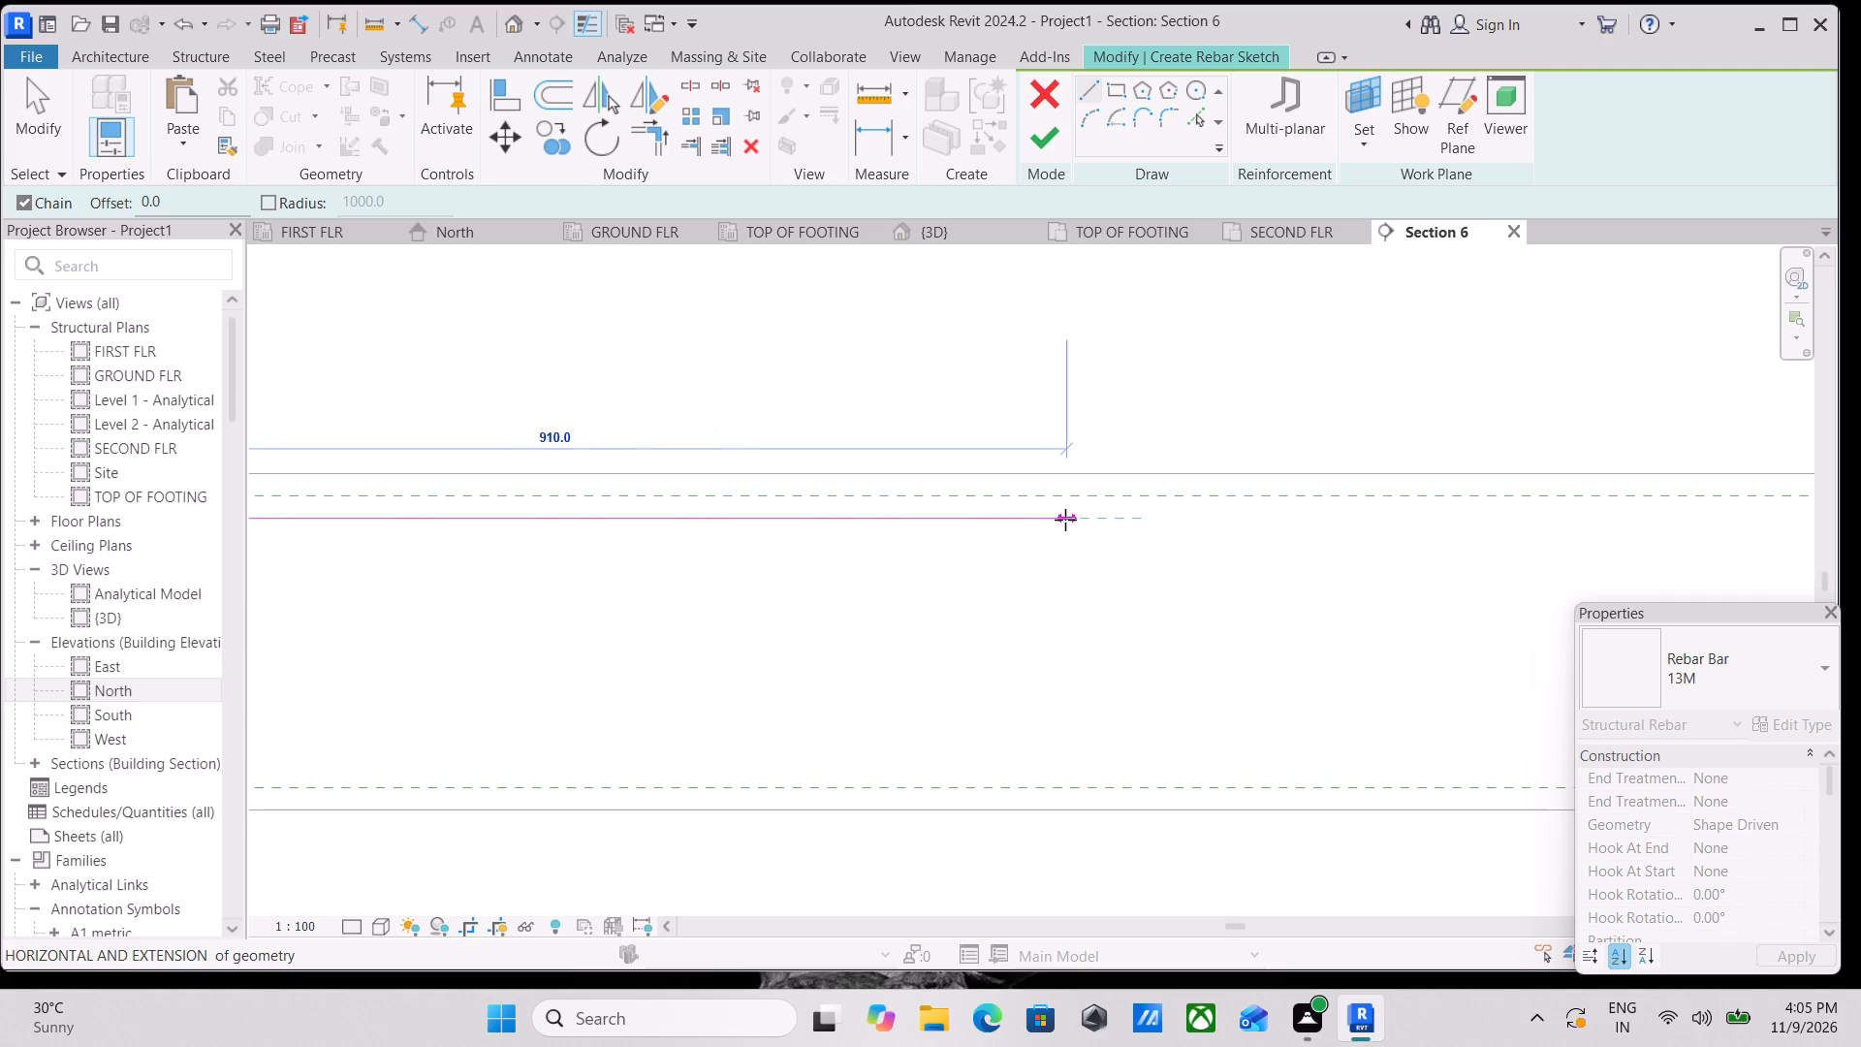
click(1065, 520)
Continue the bar sketch with a segment about 245 mm long sloping down at 35° from the horizontal segment's free end.
middle_drag(1140, 539, 1100, 532)
scroll(1100, 532, up, 1)
scroll(1198, 592, down, 1)
middle_drag(1198, 592, 1146, 548)
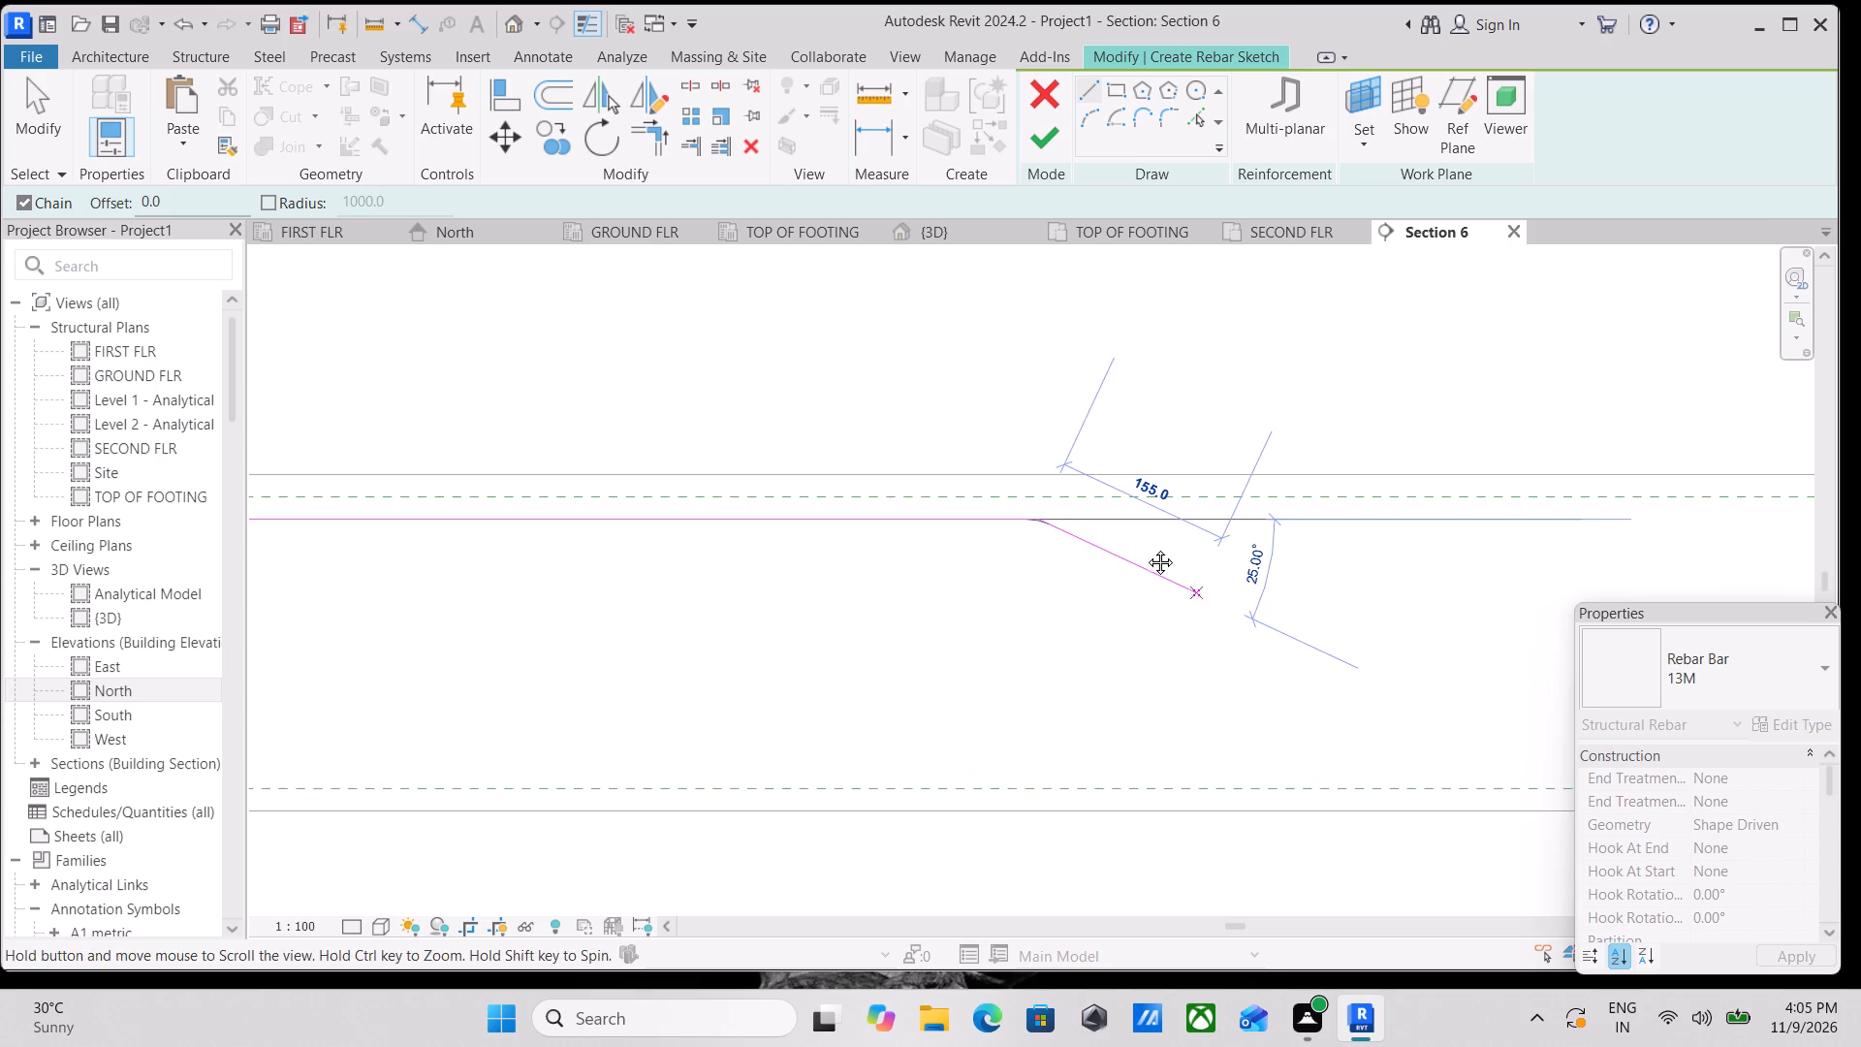
middle_drag(1146, 548, 1106, 501)
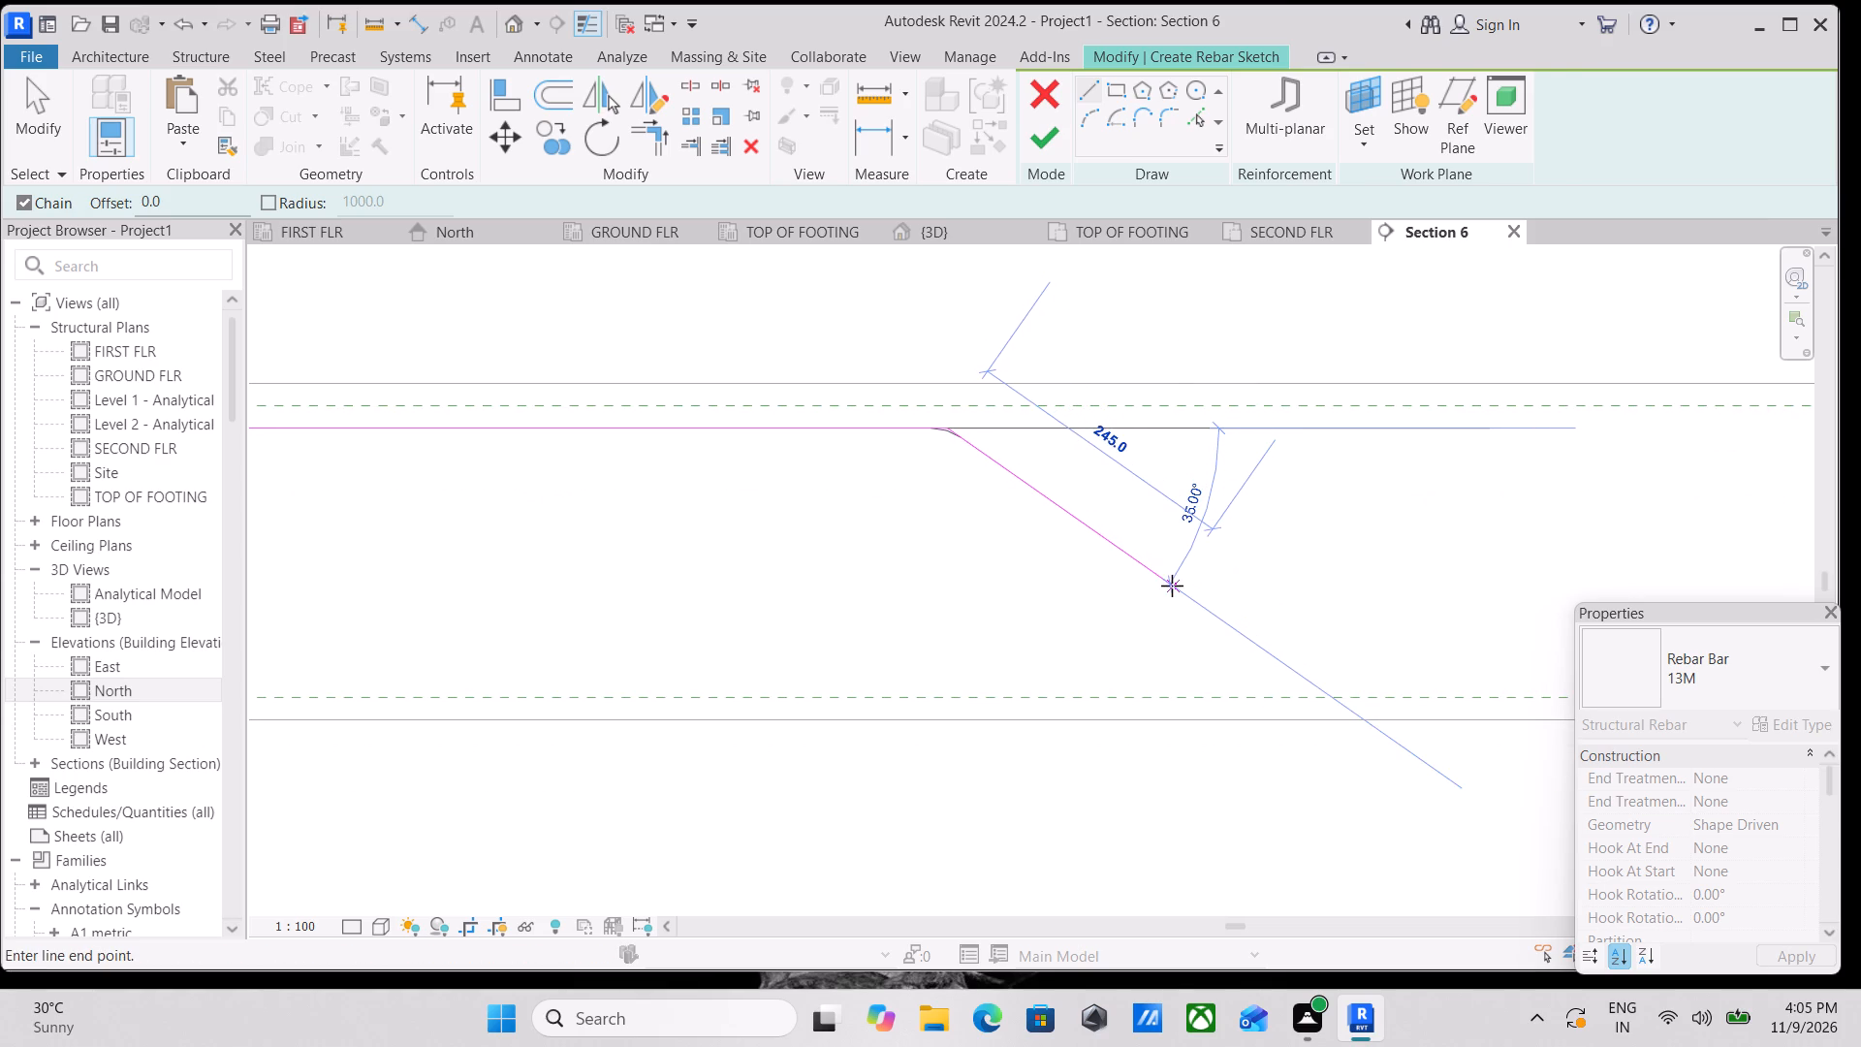
click(1172, 586)
middle_drag(1173, 586, 1019, 528)
scroll(1091, 552, down, 5)
key(Escape)
scroll(1130, 500, down, 3)
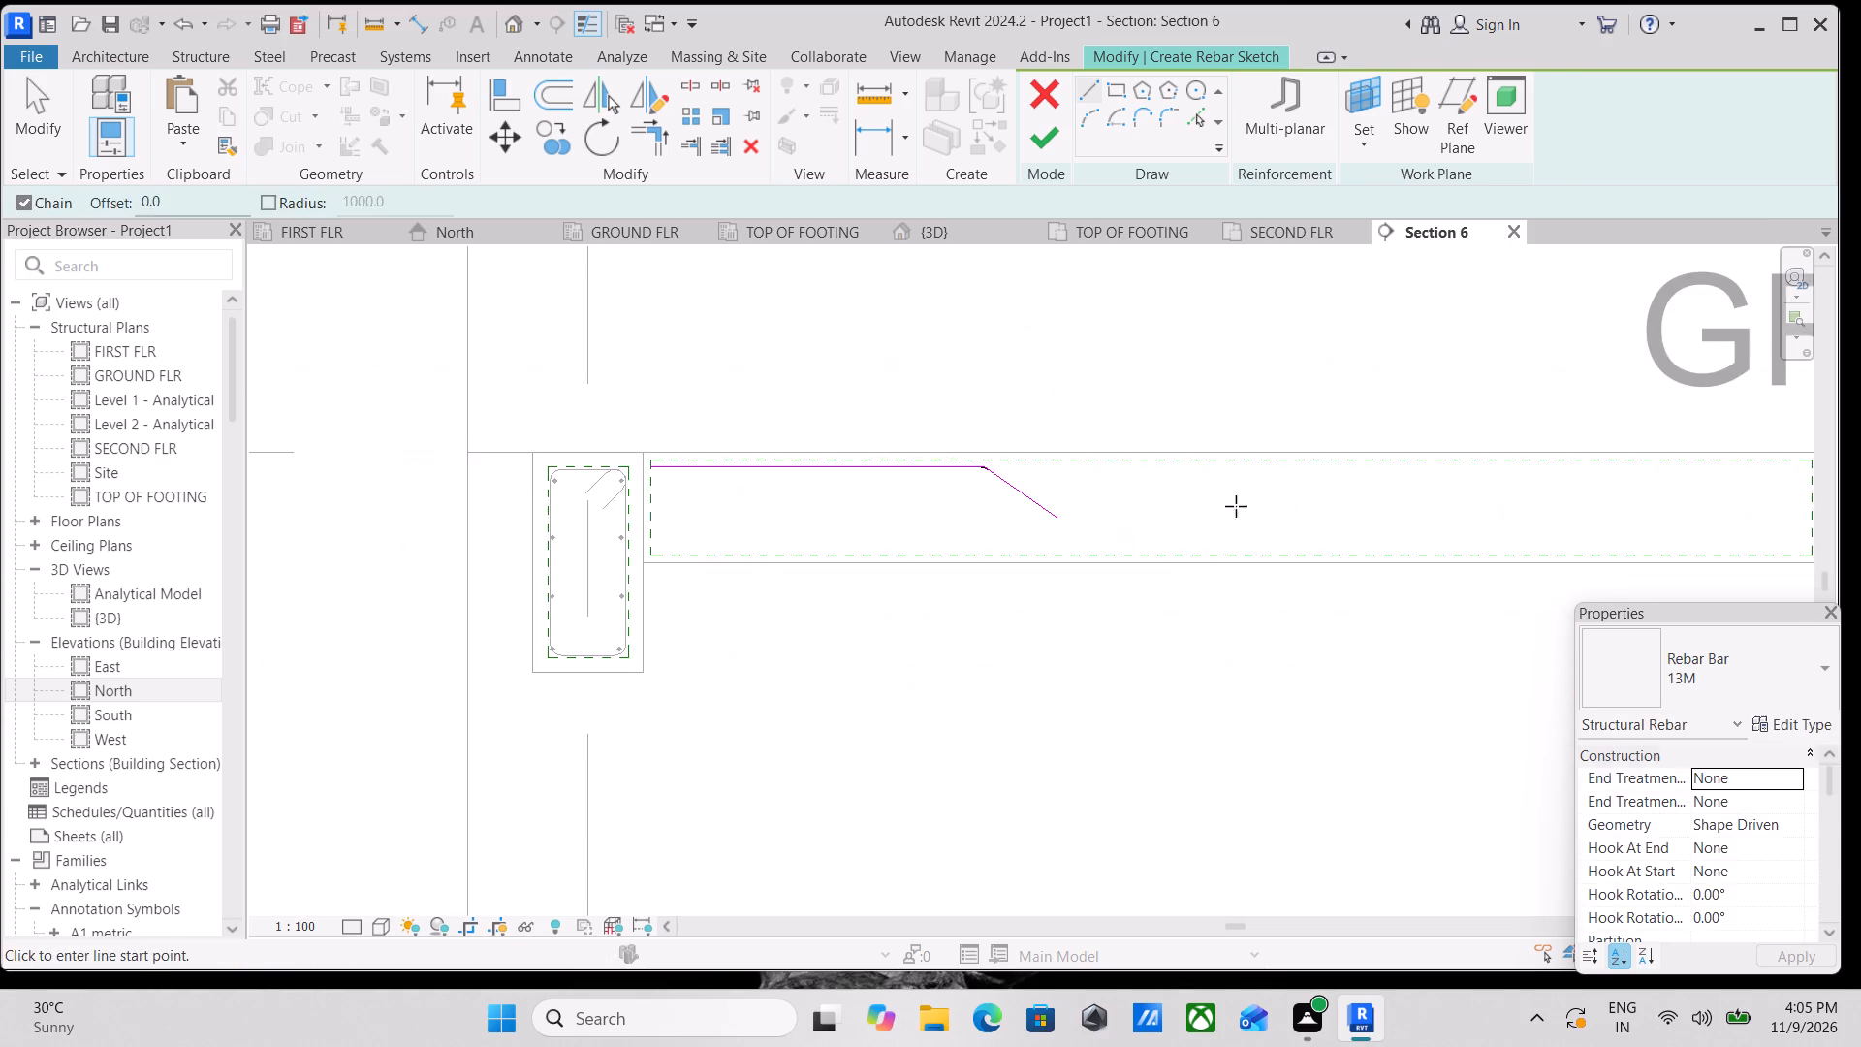
key(Escape)
middle_drag(1251, 500, 1126, 539)
key(Escape)
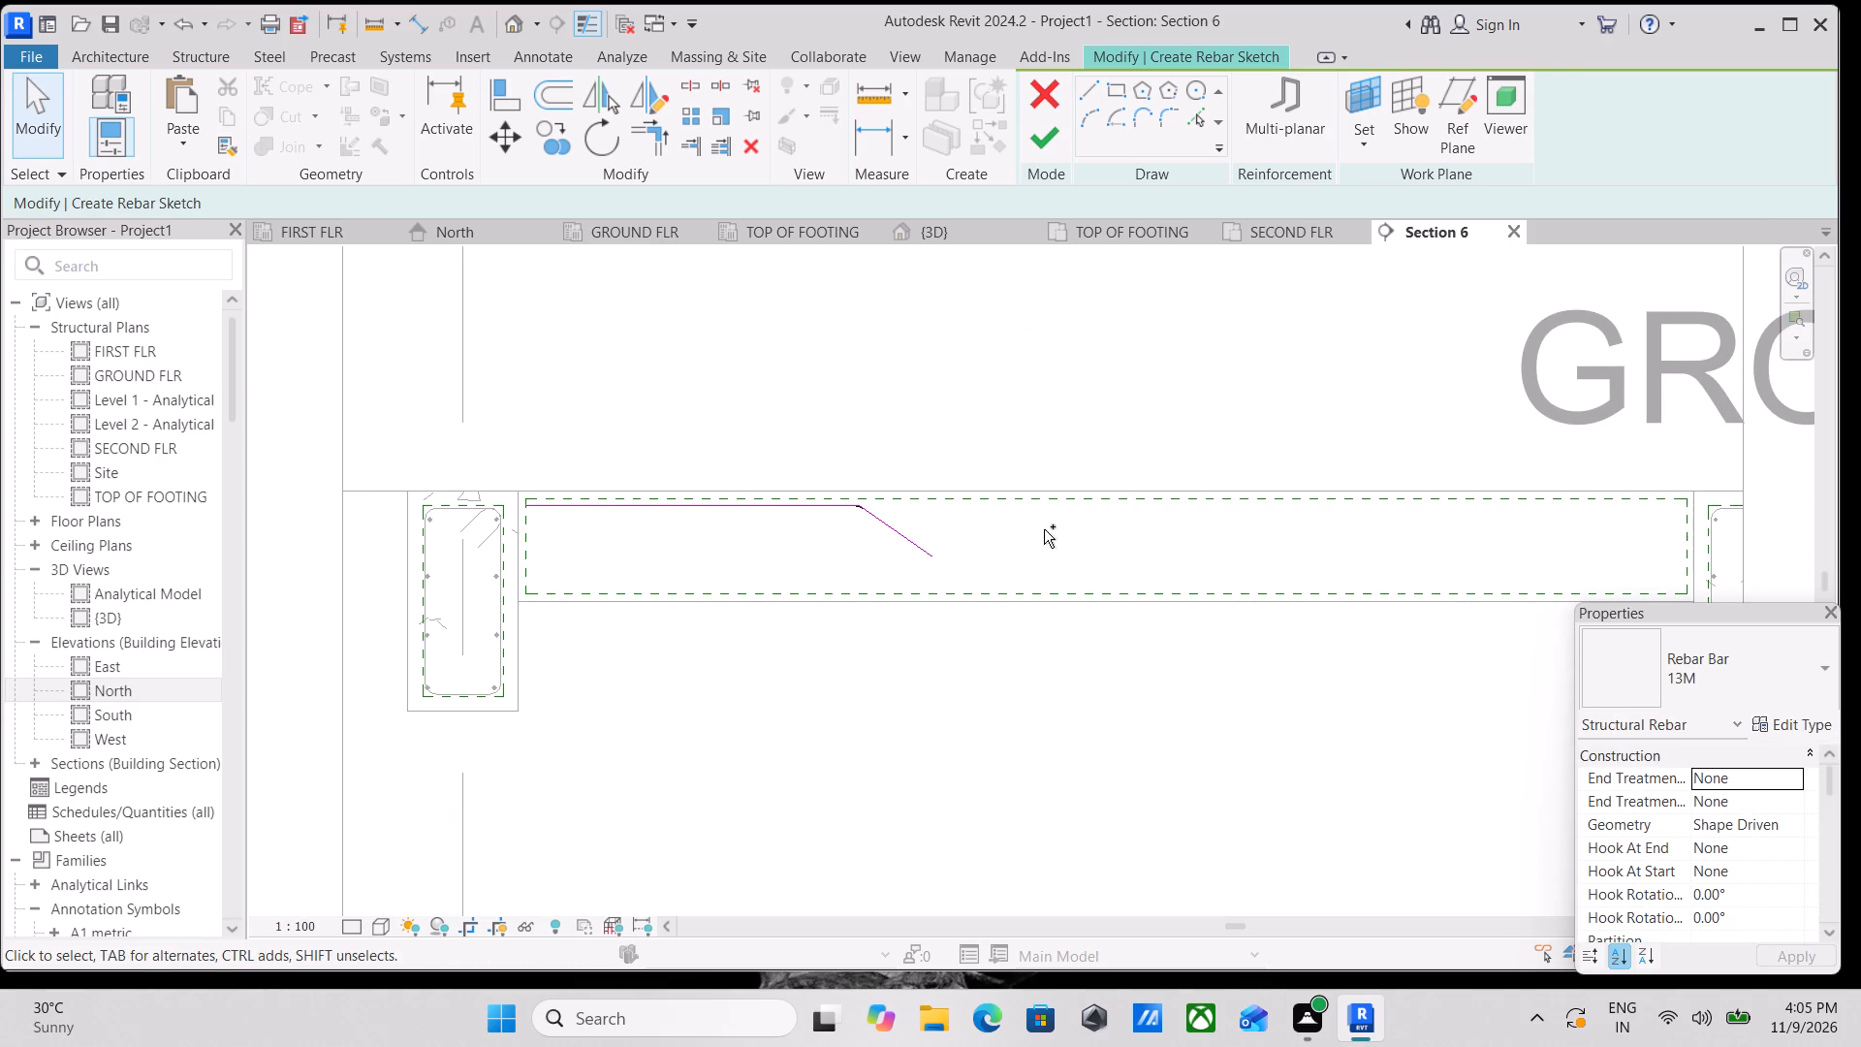
Mirror a copy of the horizontal and sloped bar segments about a vertical axis drawn near the middle of the slab span.
ctrl+click(804, 510)
ctrl+click(919, 536)
middle_drag(1103, 530, 960, 538)
text(DM)
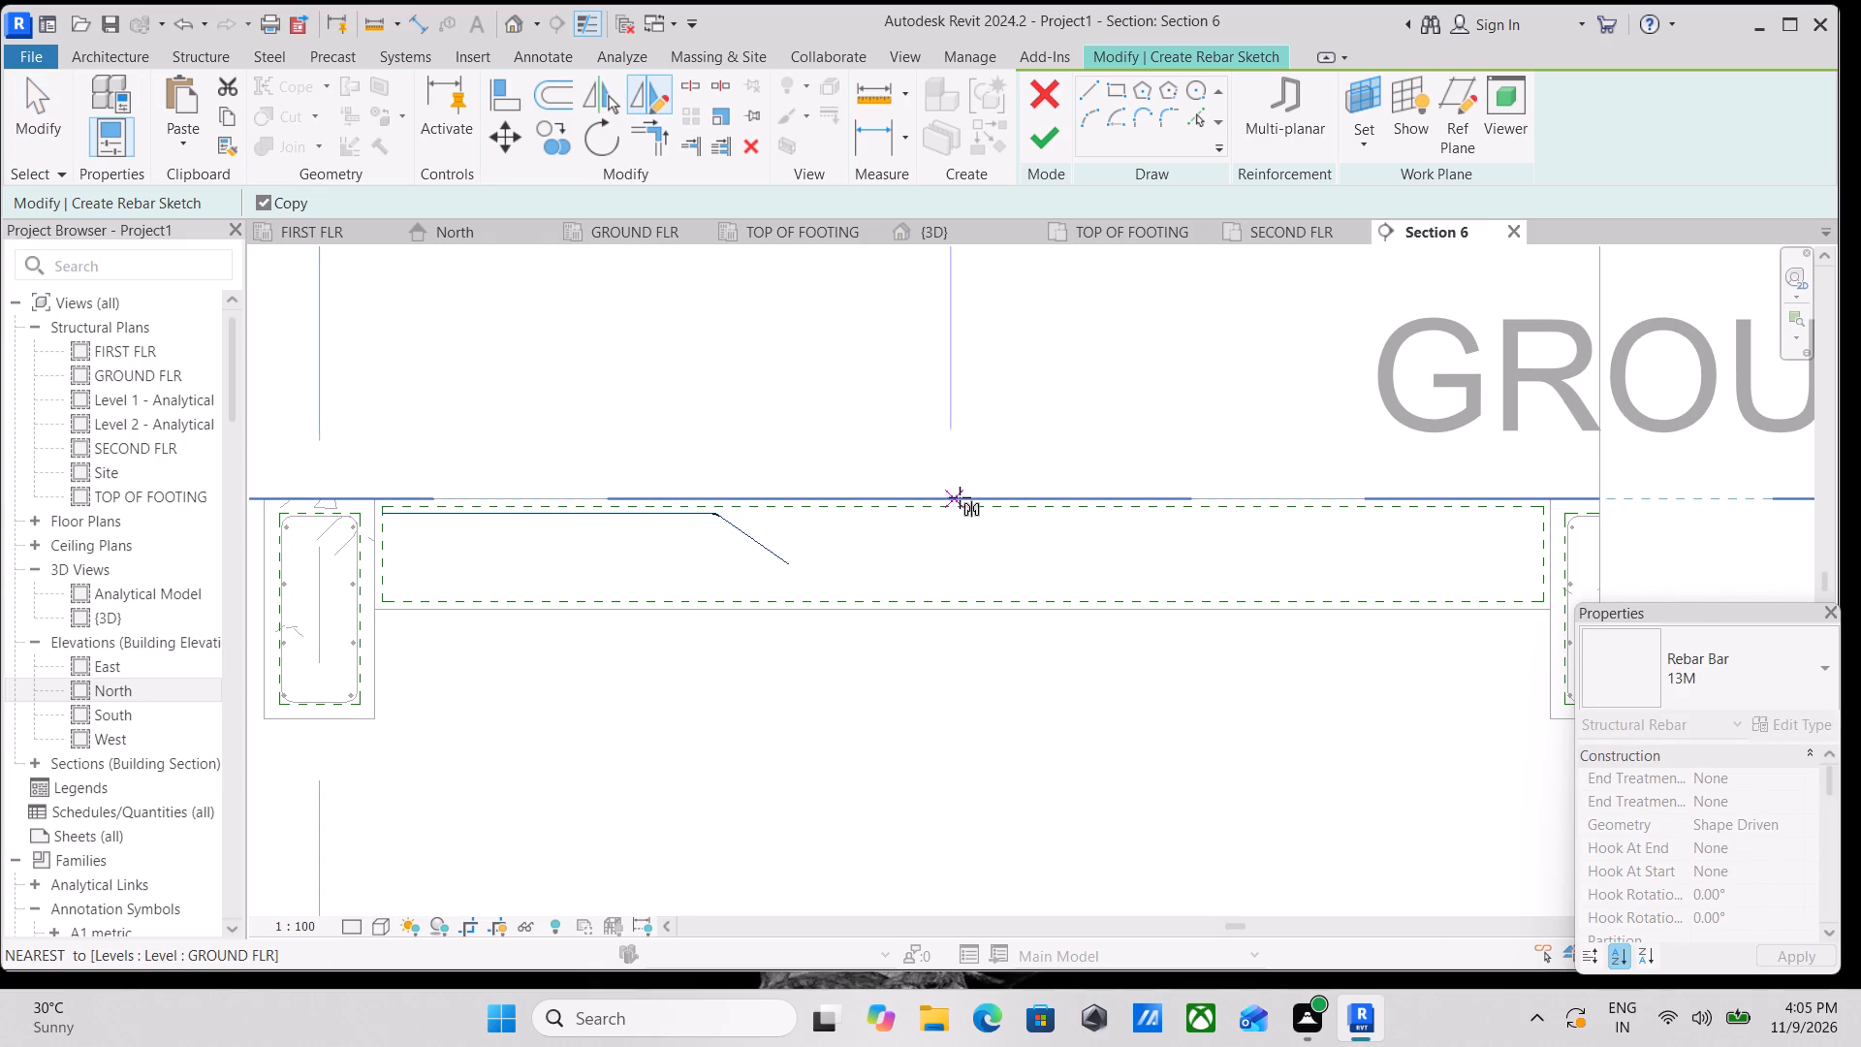
scroll(1088, 495, down, 3)
middle_drag(1088, 495, 1243, 553)
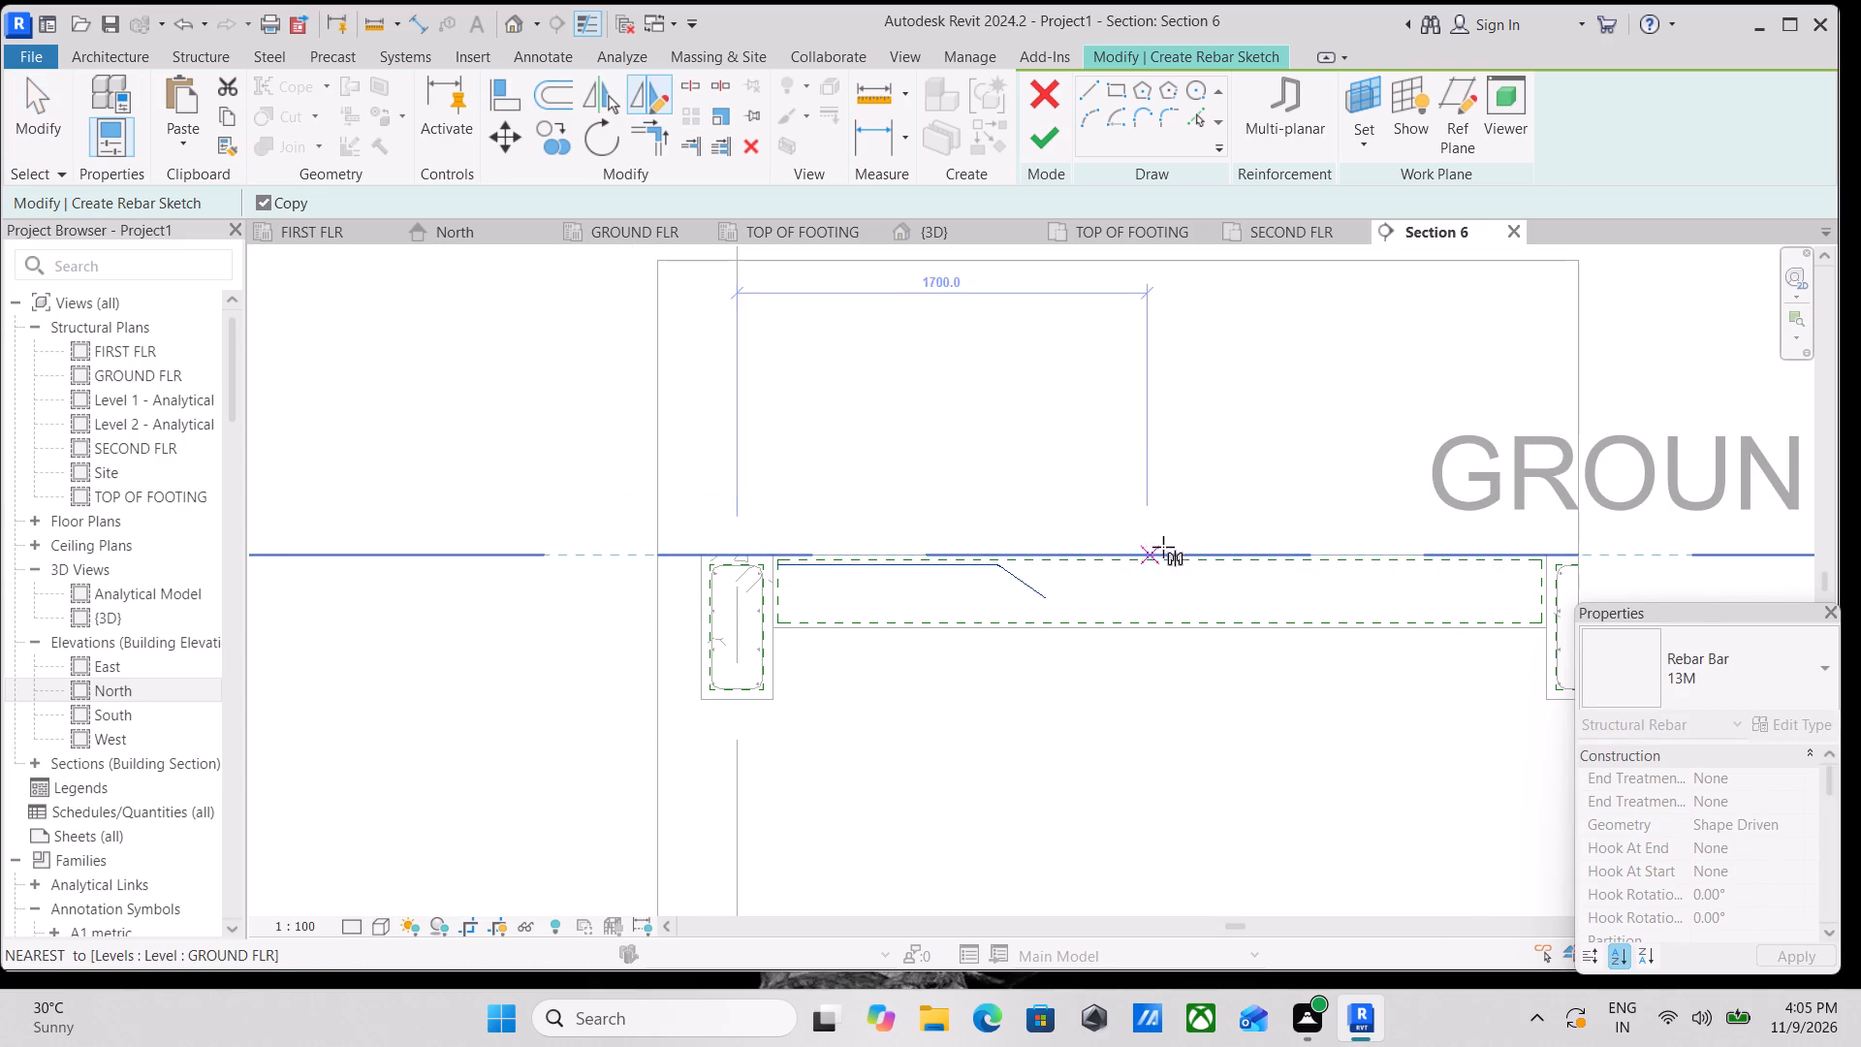
scroll(1303, 548, down, 1)
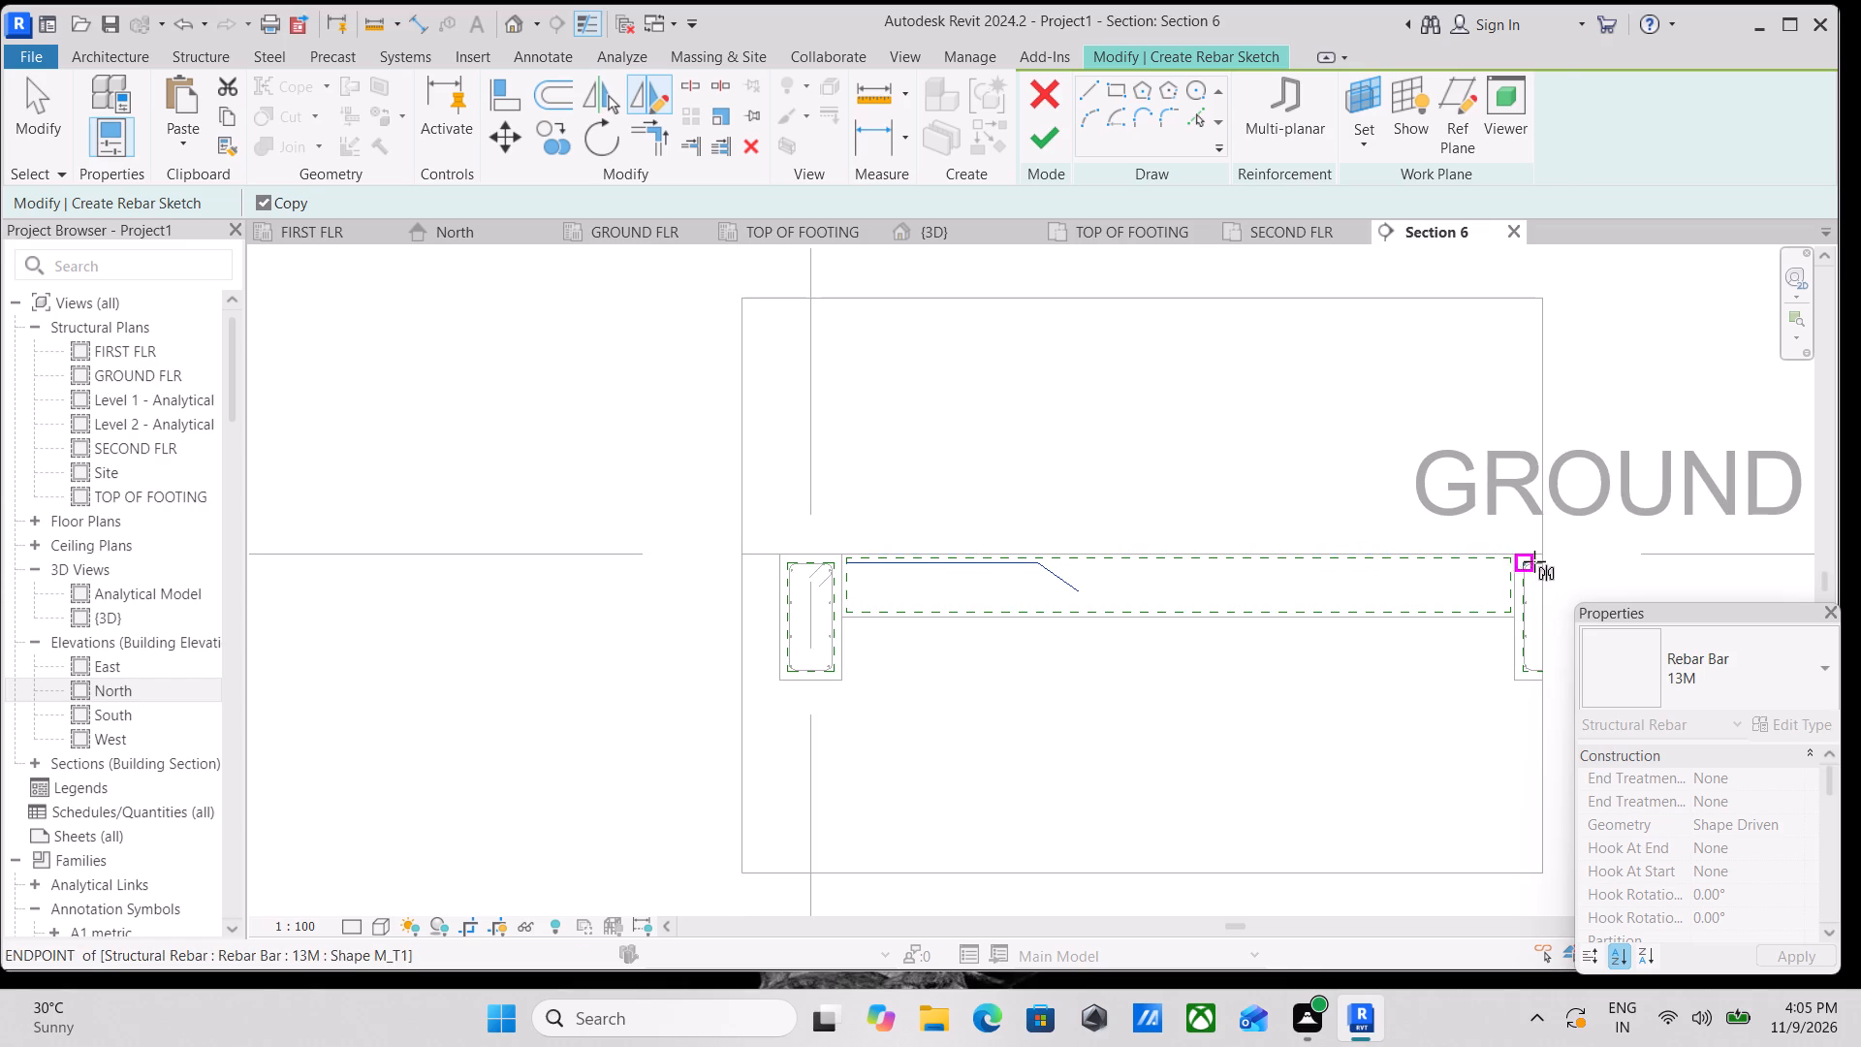
scroll(1539, 560, up, 6)
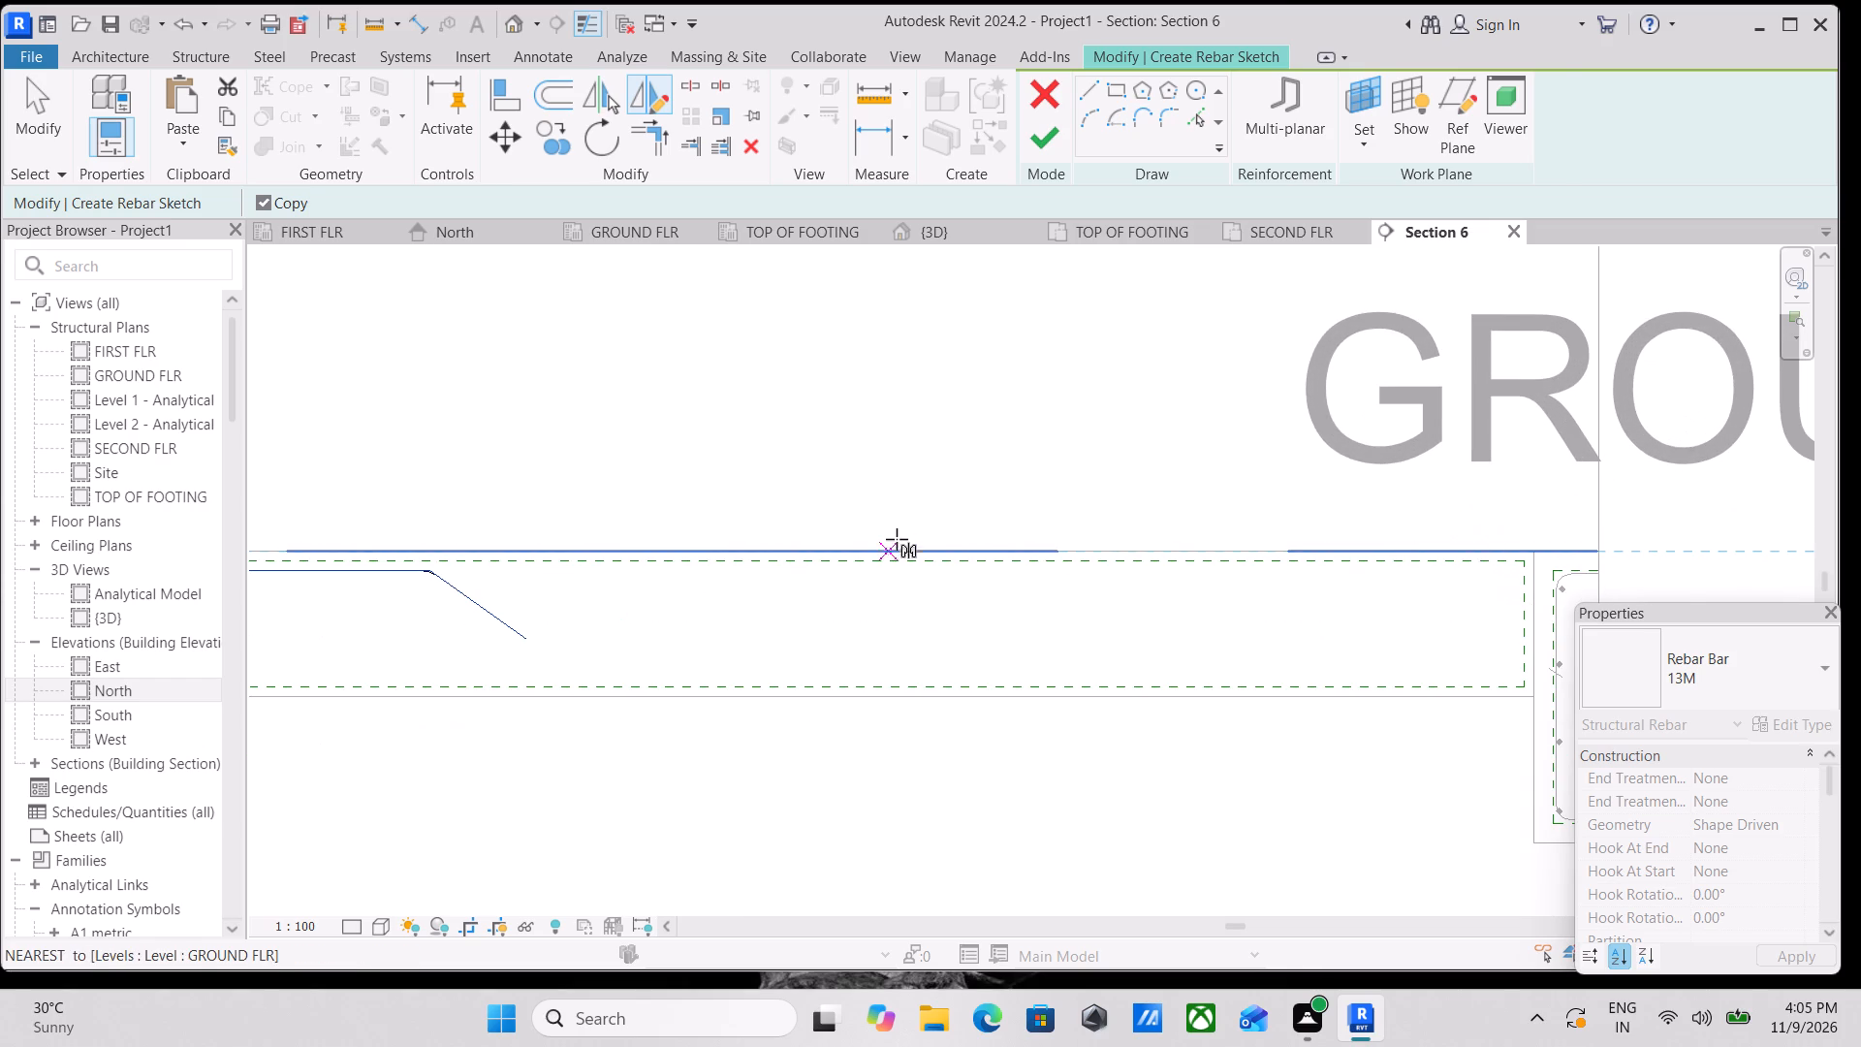
scroll(928, 538, down, 1)
middle_drag(928, 538, 1142, 556)
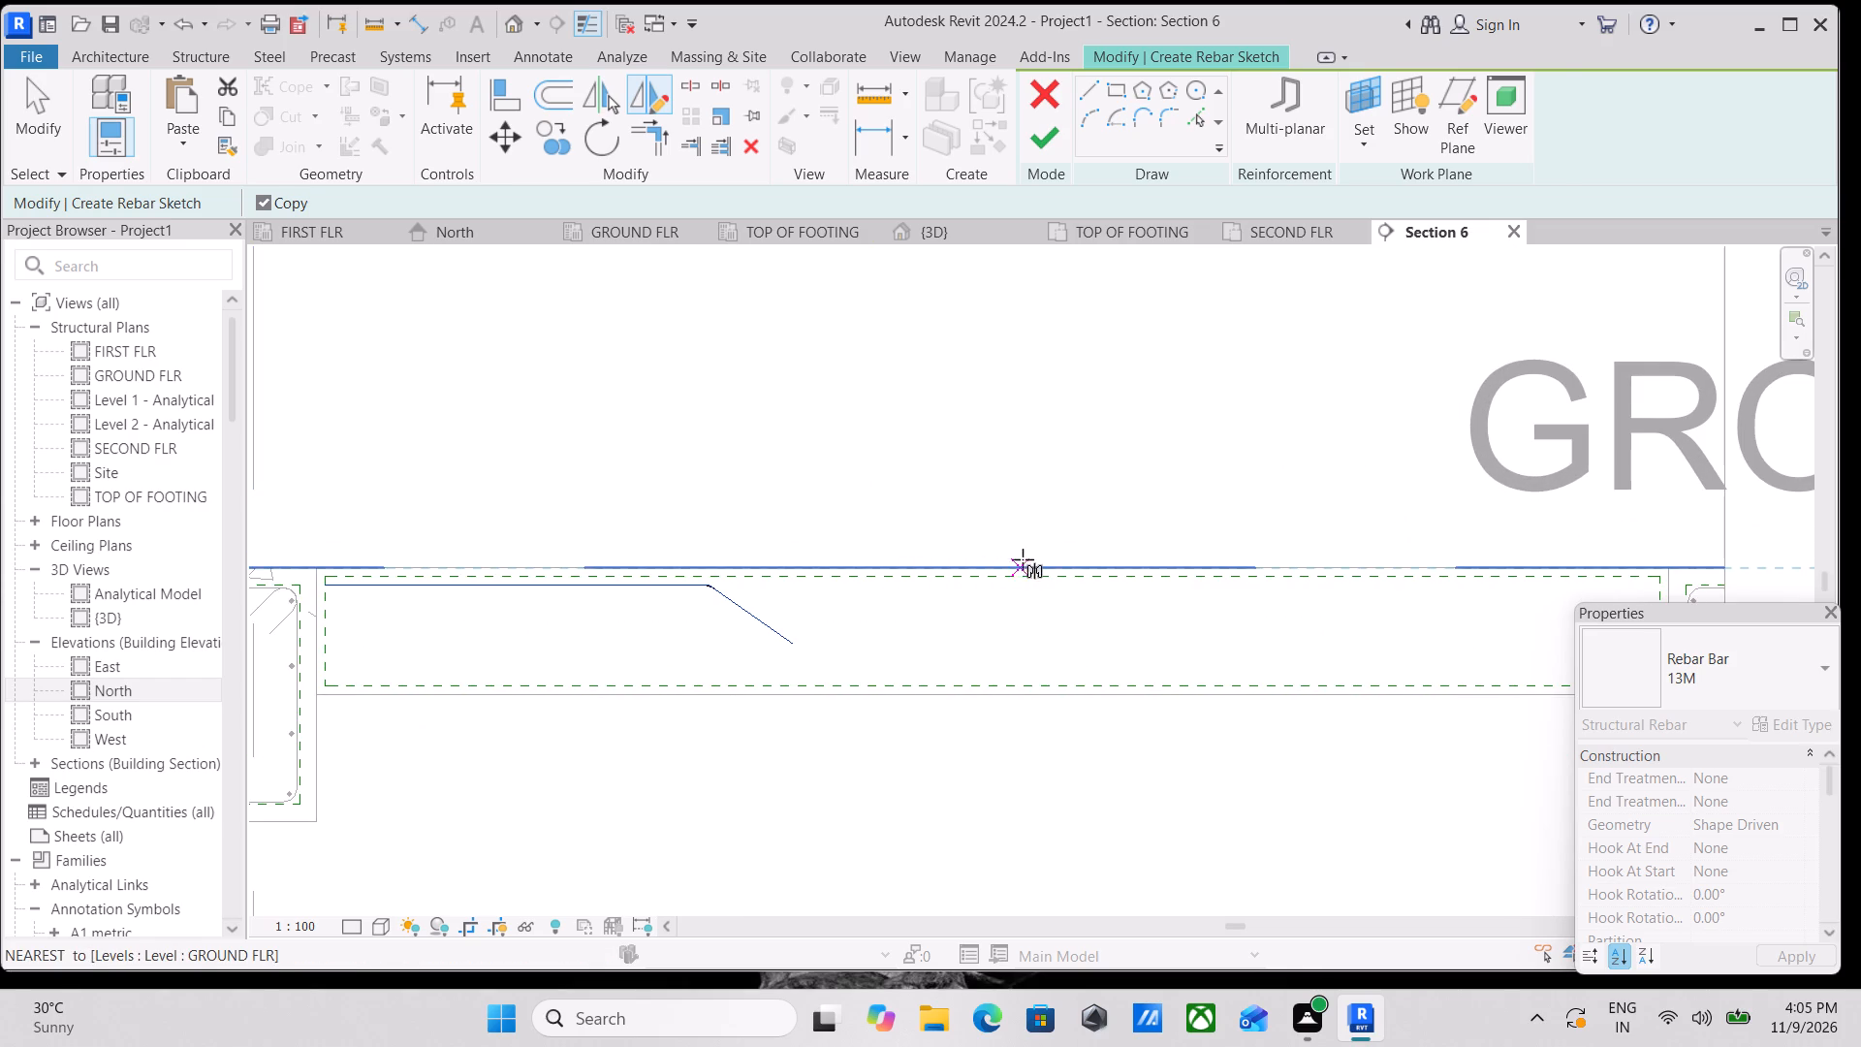
scroll(1043, 559, down, 3)
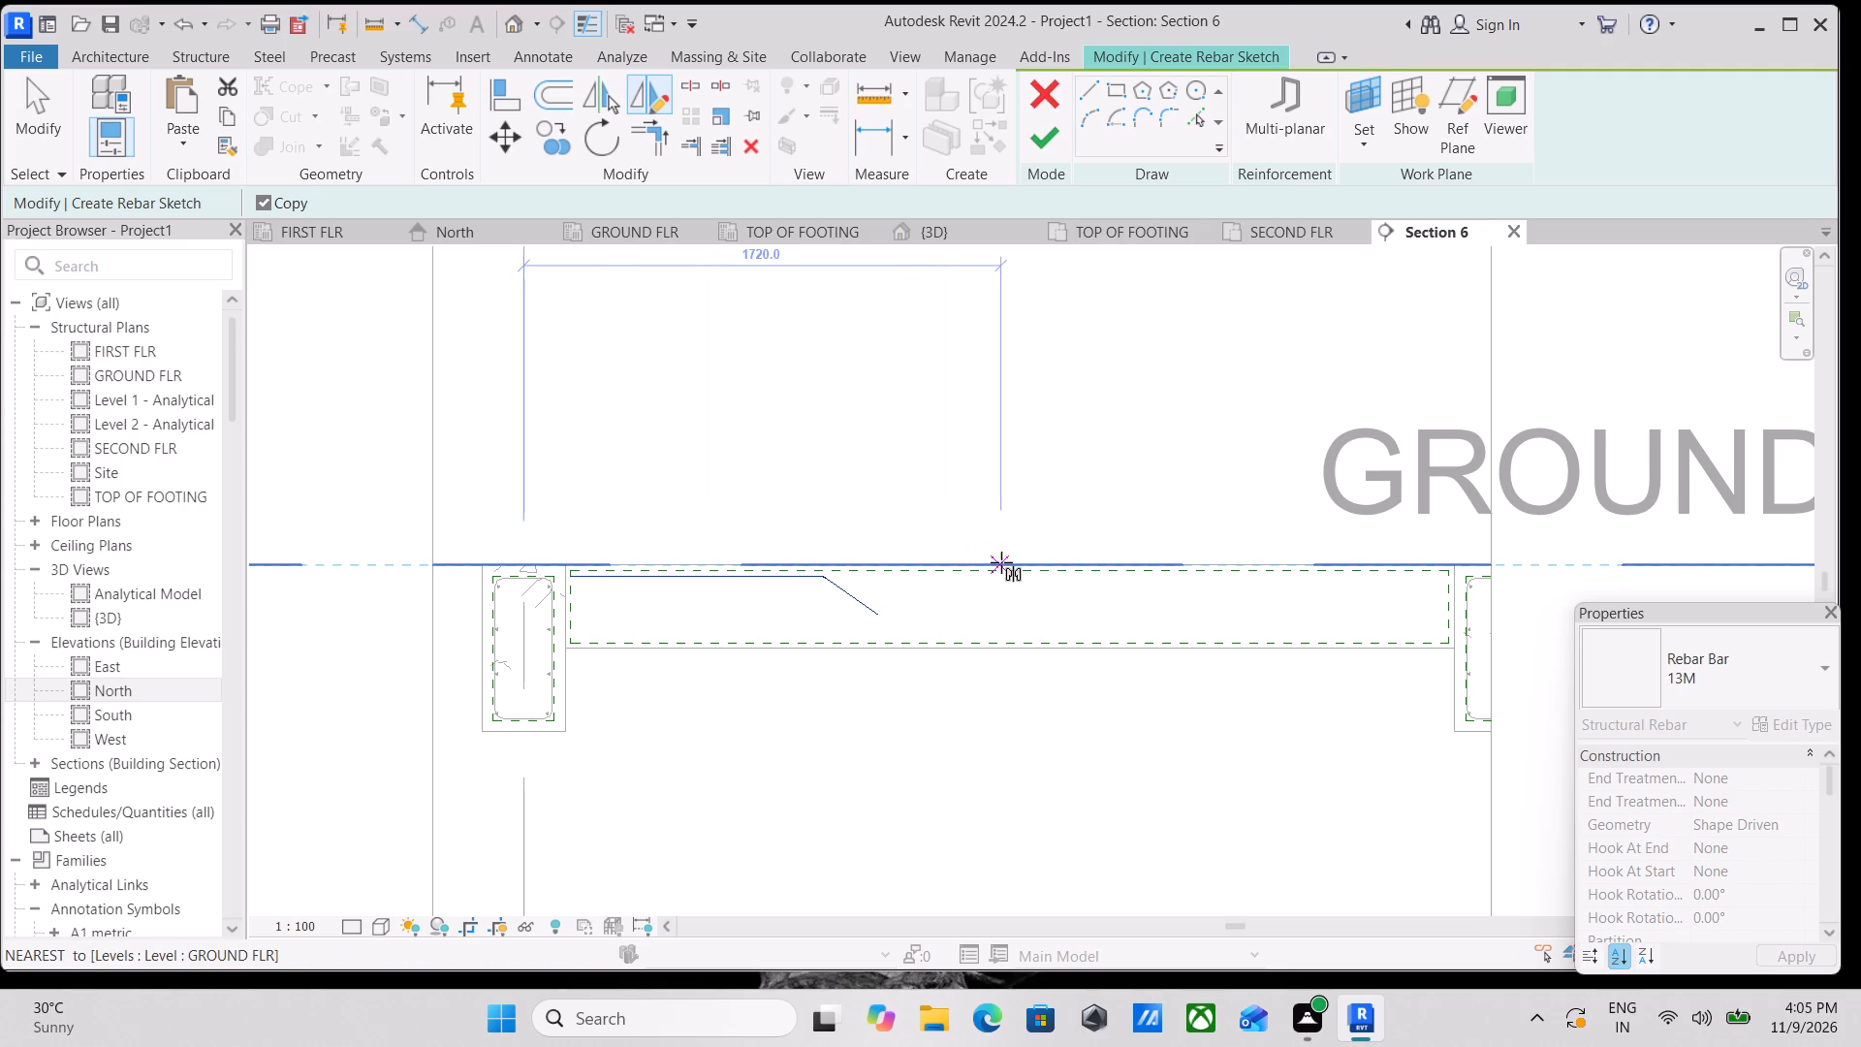
click(968, 562)
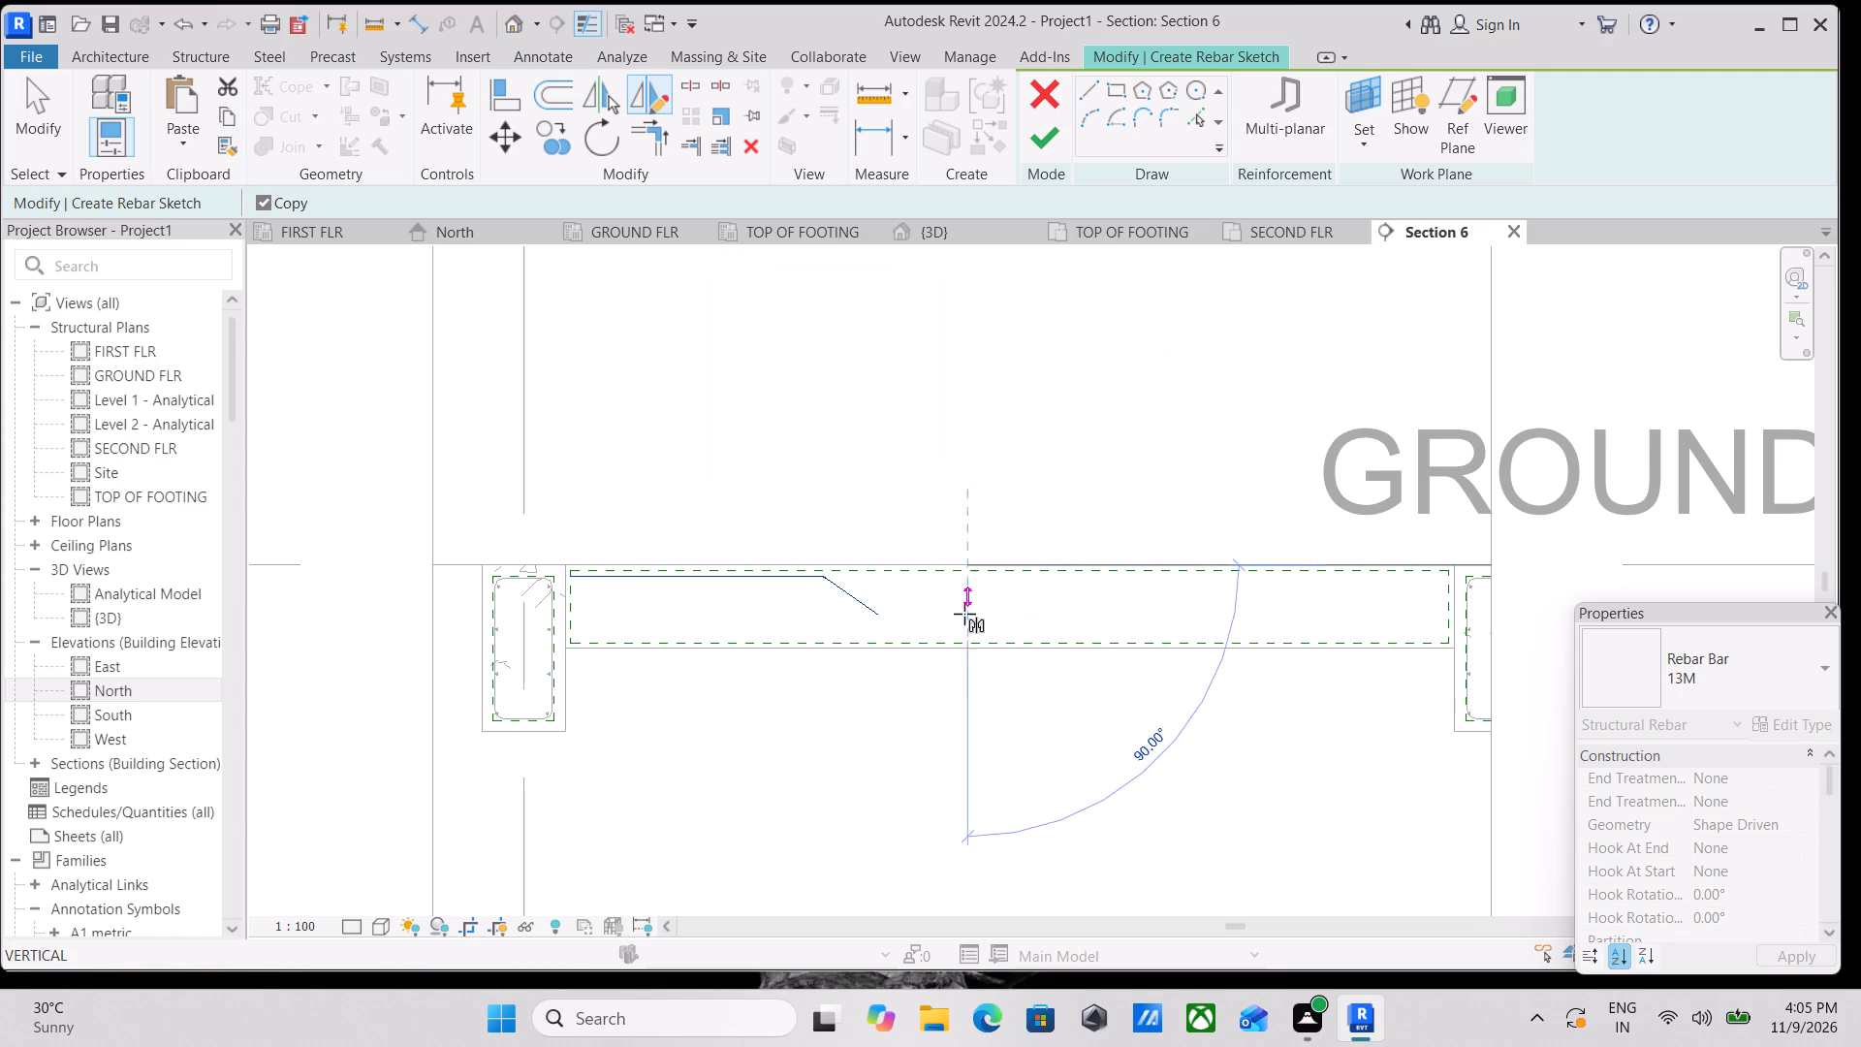
click(972, 714)
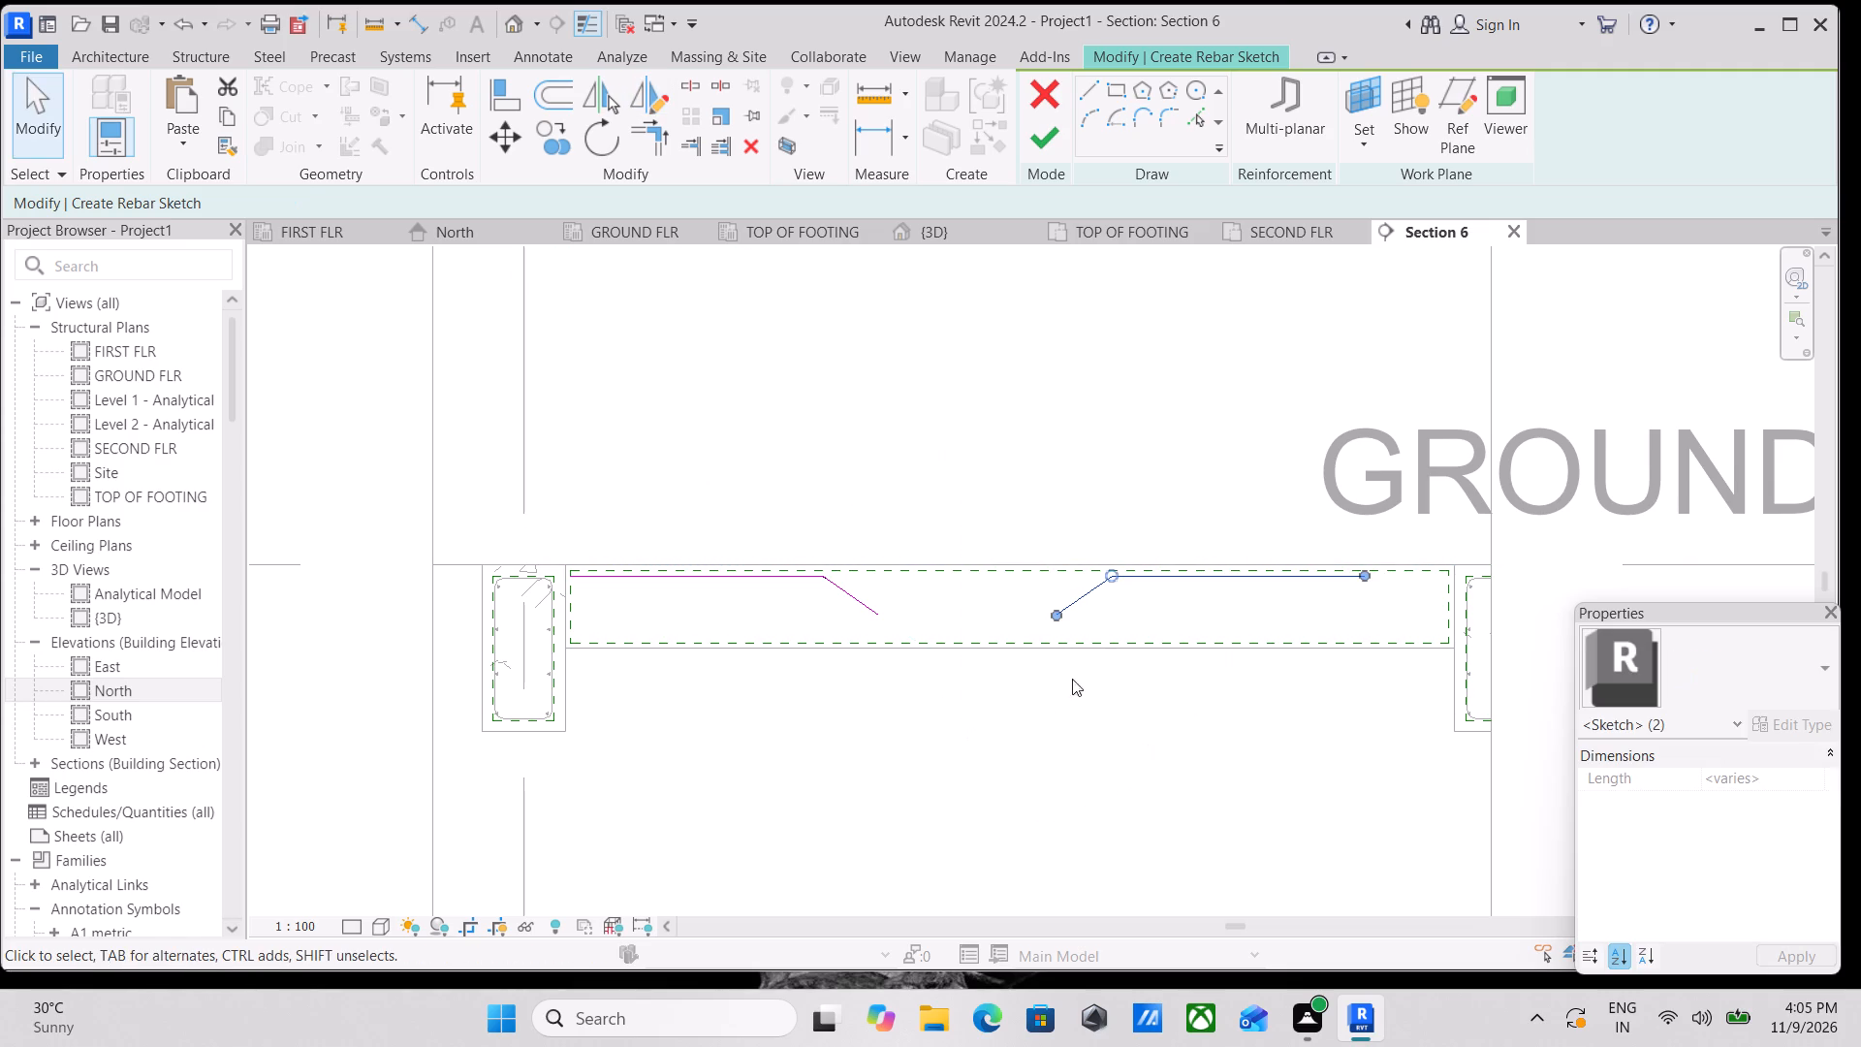
Stretch the mirrored horizontal segment to about 1200 mm so it reaches the slab's cover line at the grid D end.
key(Escape)
scroll(1371, 594, up, 3)
click(1332, 559)
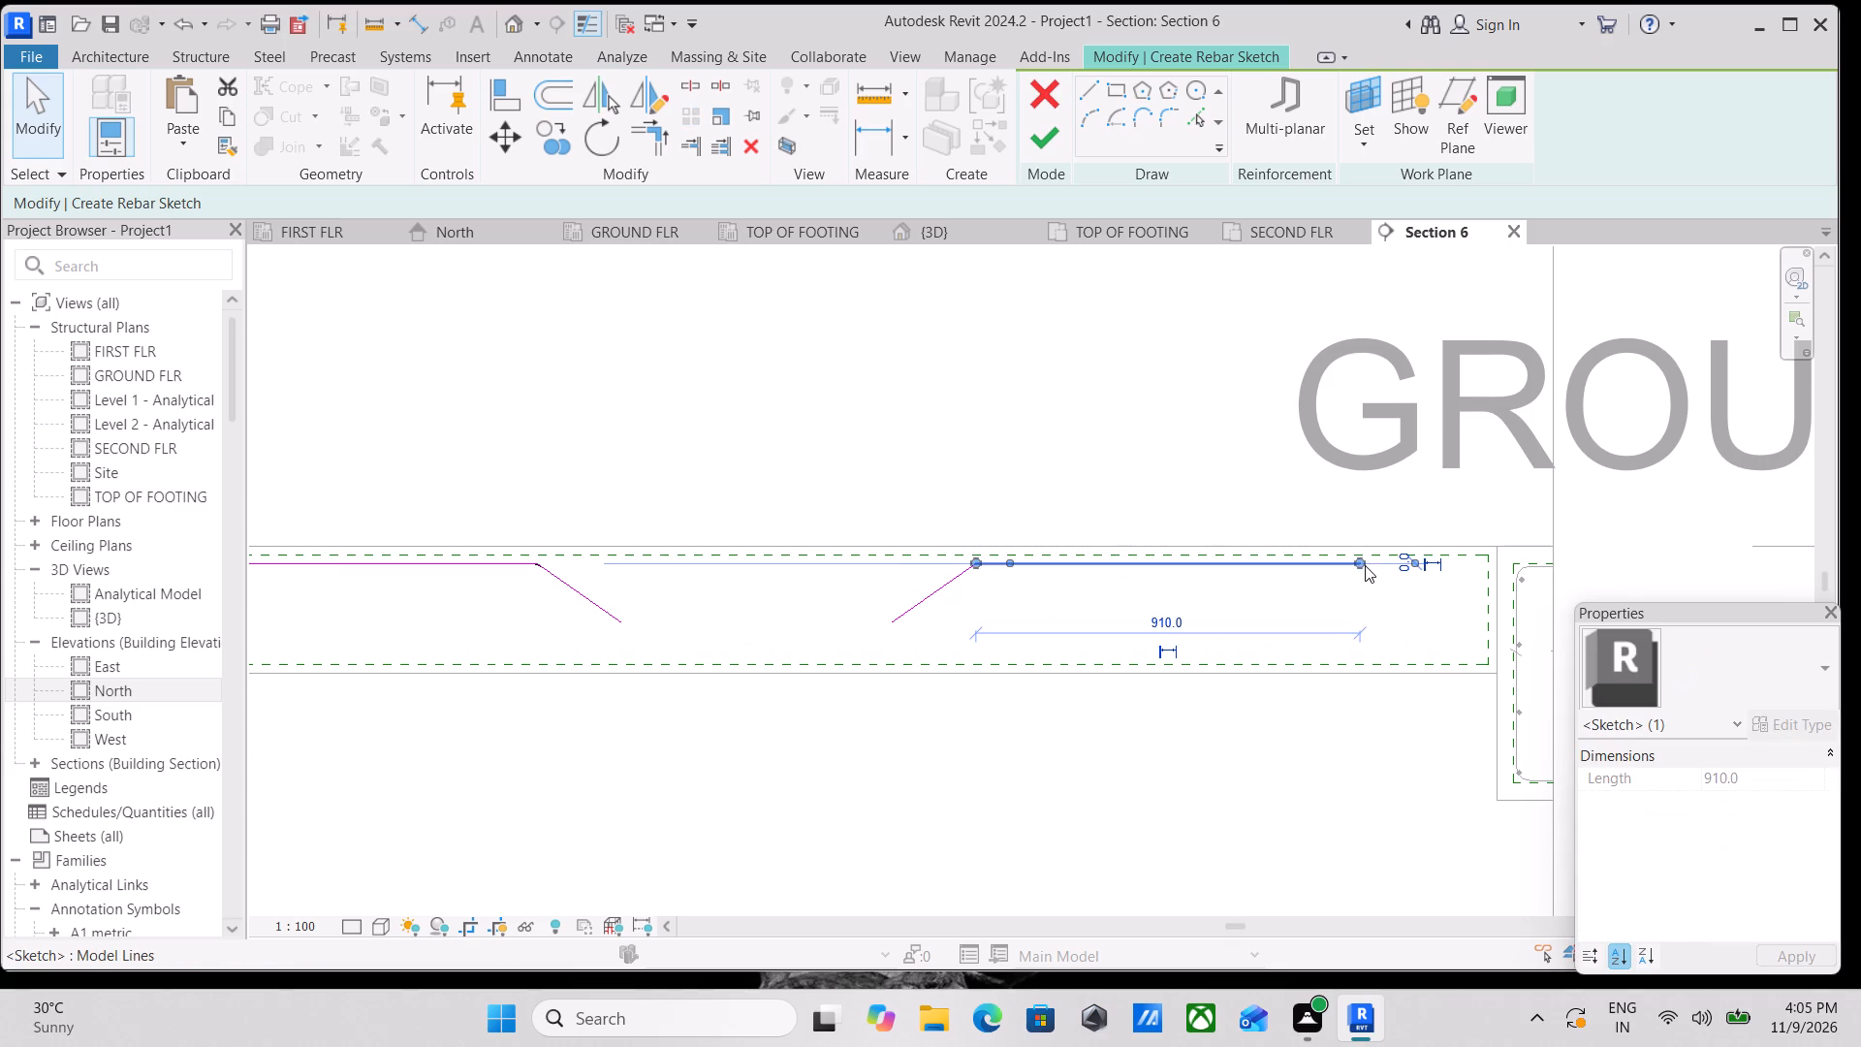
drag(1357, 564, 1484, 563)
scroll(1404, 579, down, 4)
key(Escape)
scroll(994, 657, down, 3)
middle_drag(994, 654, 1029, 690)
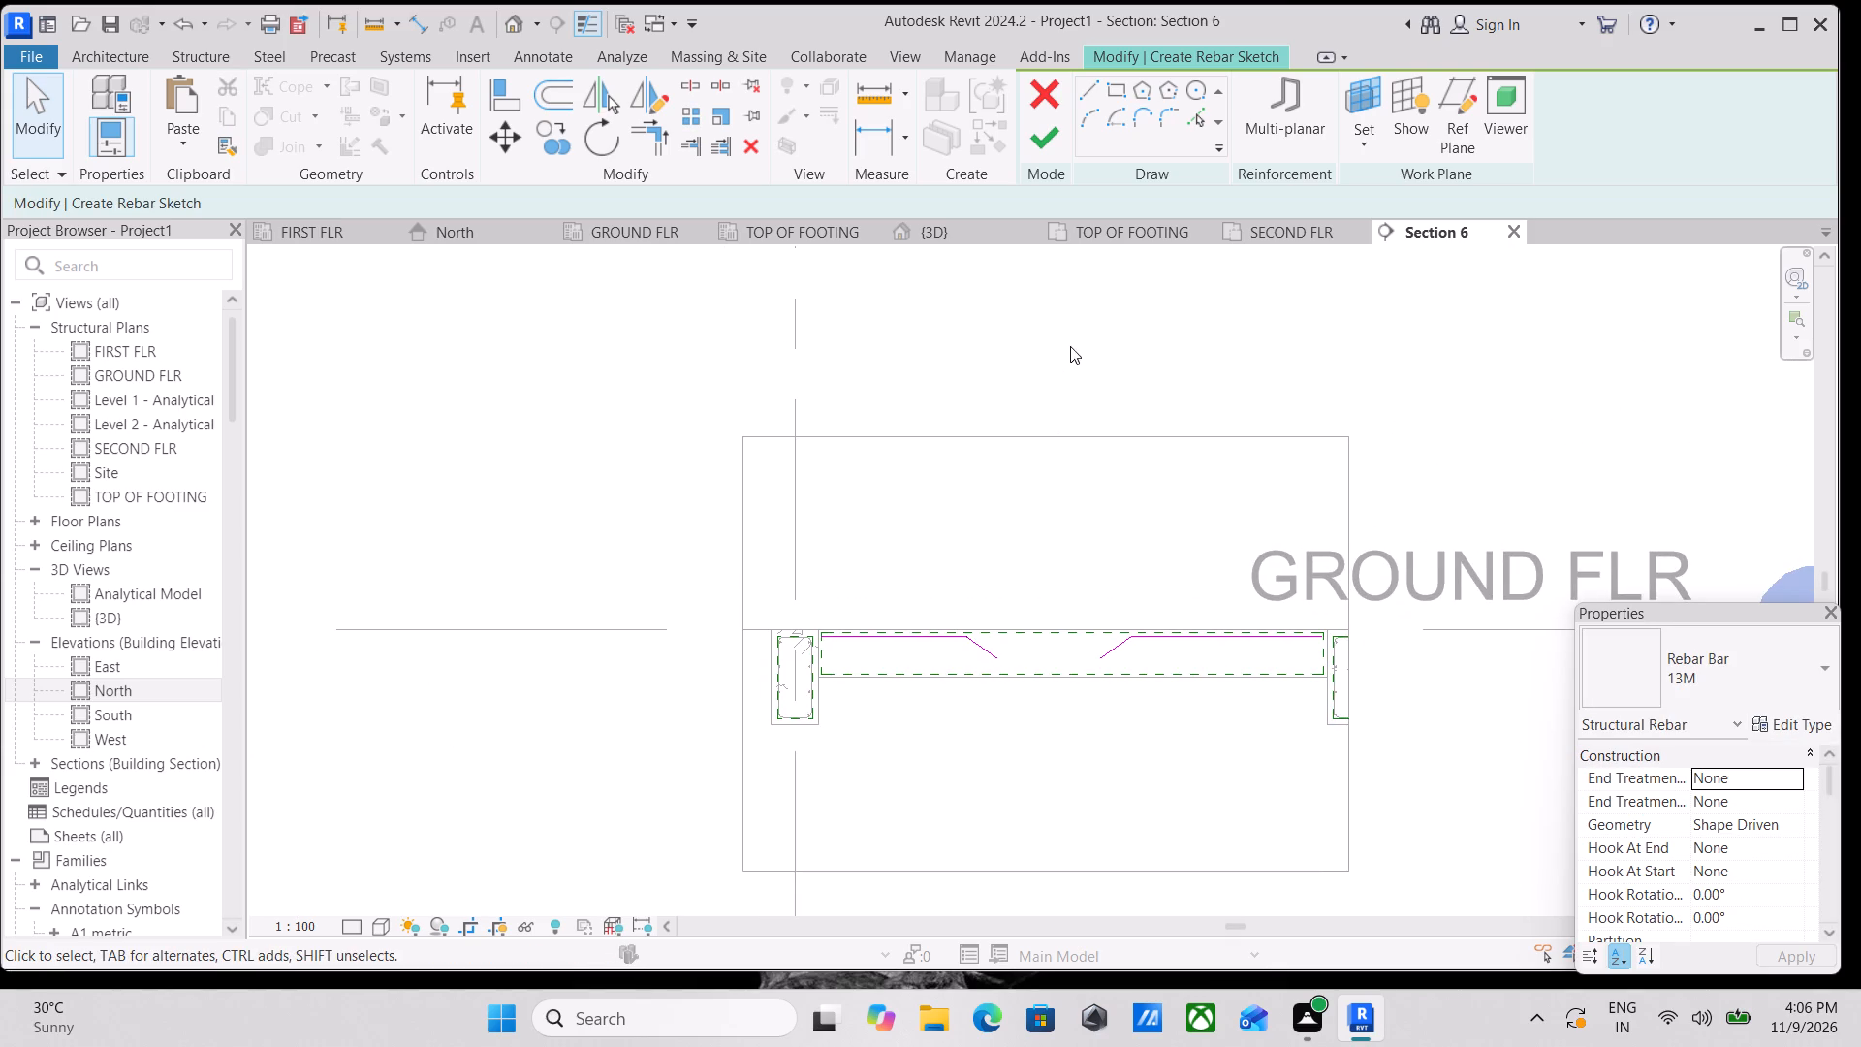
Sketch a horizontal segment about 640 mm long joining the lower ends of the two sloped segments.
click(1083, 86)
scroll(1095, 710, up, 4)
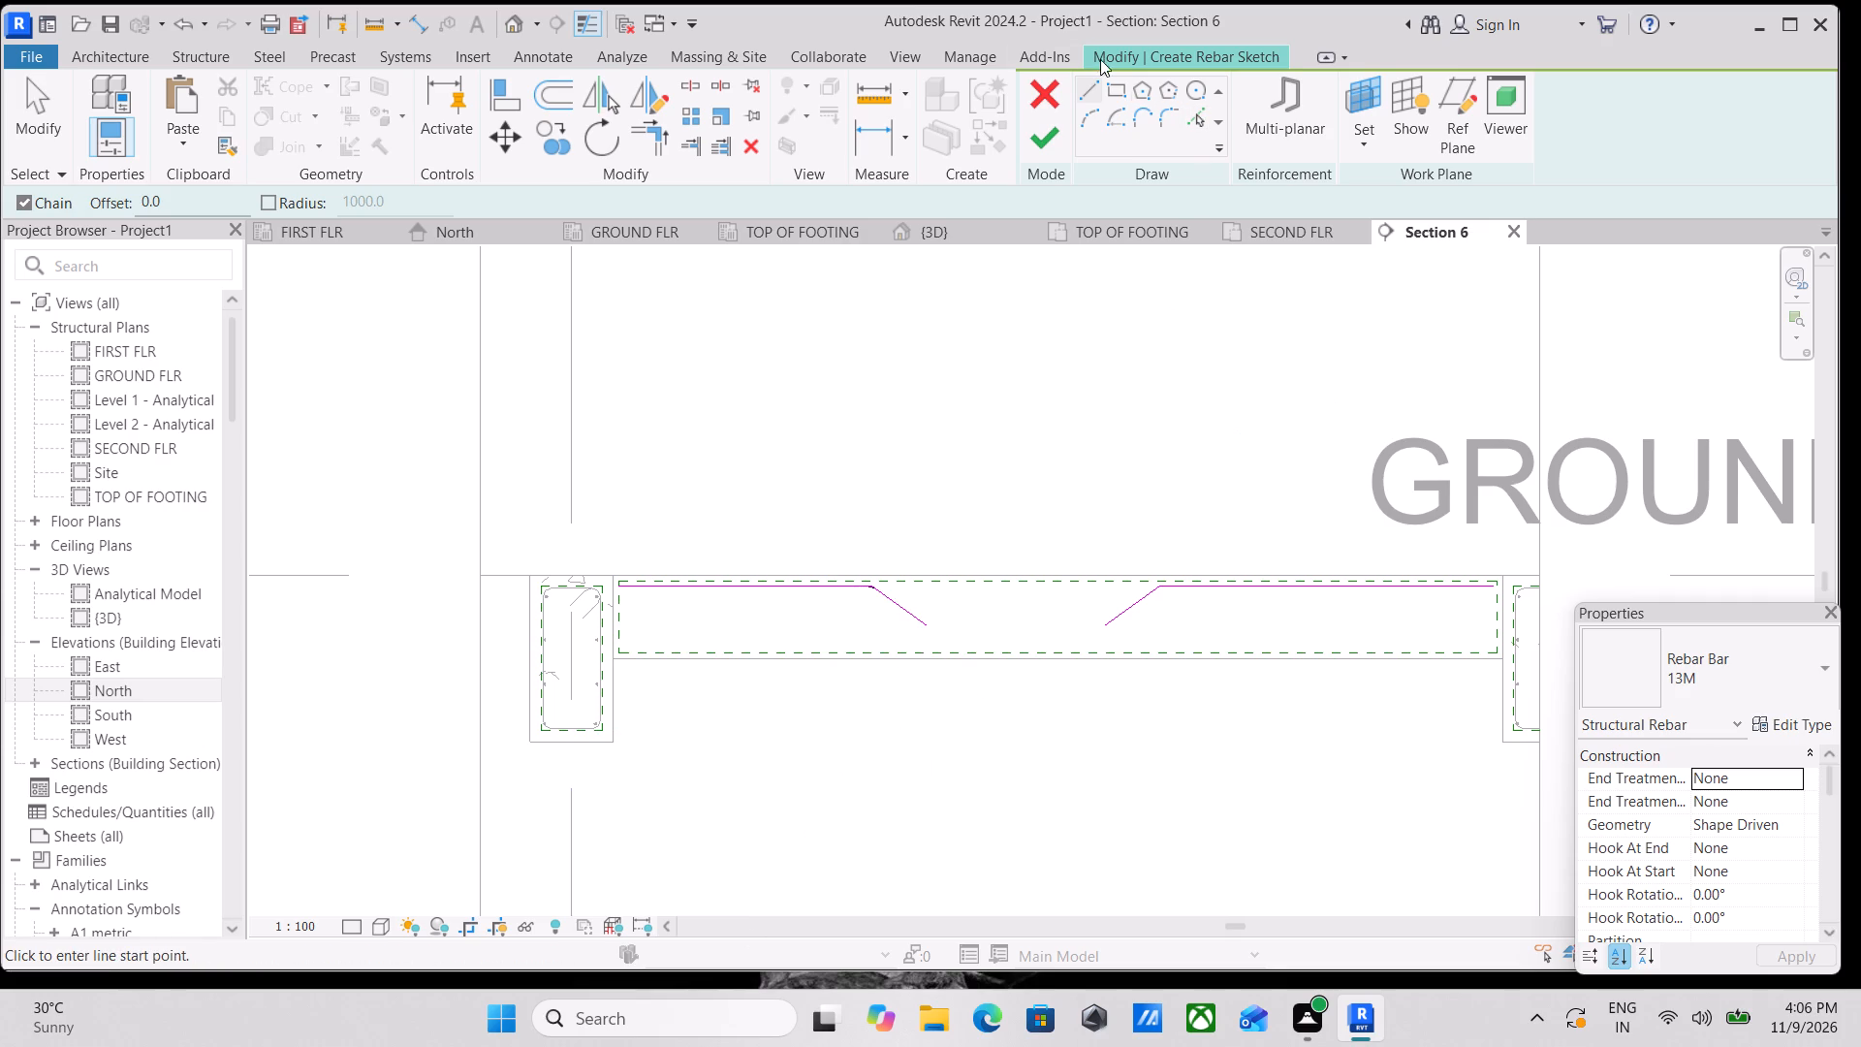
scroll(964, 576, up, 4)
scroll(924, 670, up, 7)
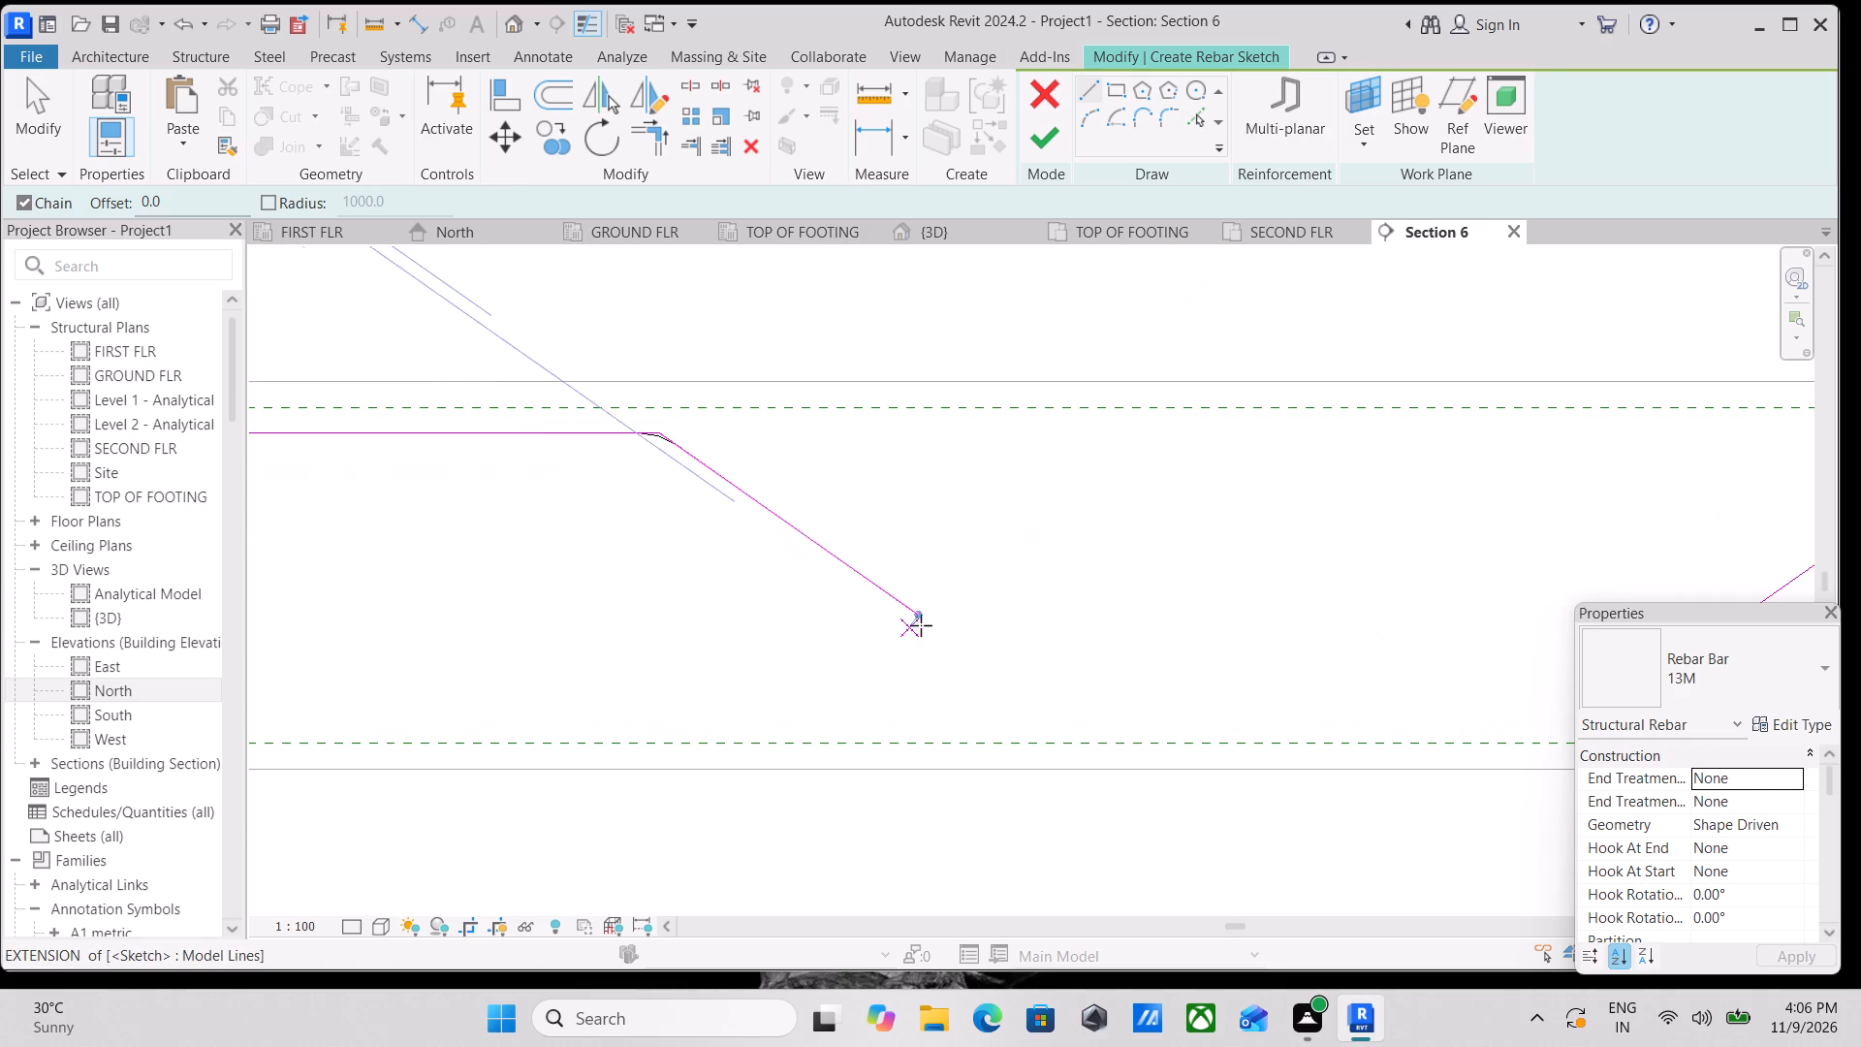
scroll(1167, 689, down, 2)
middle_drag(1167, 689, 1152, 671)
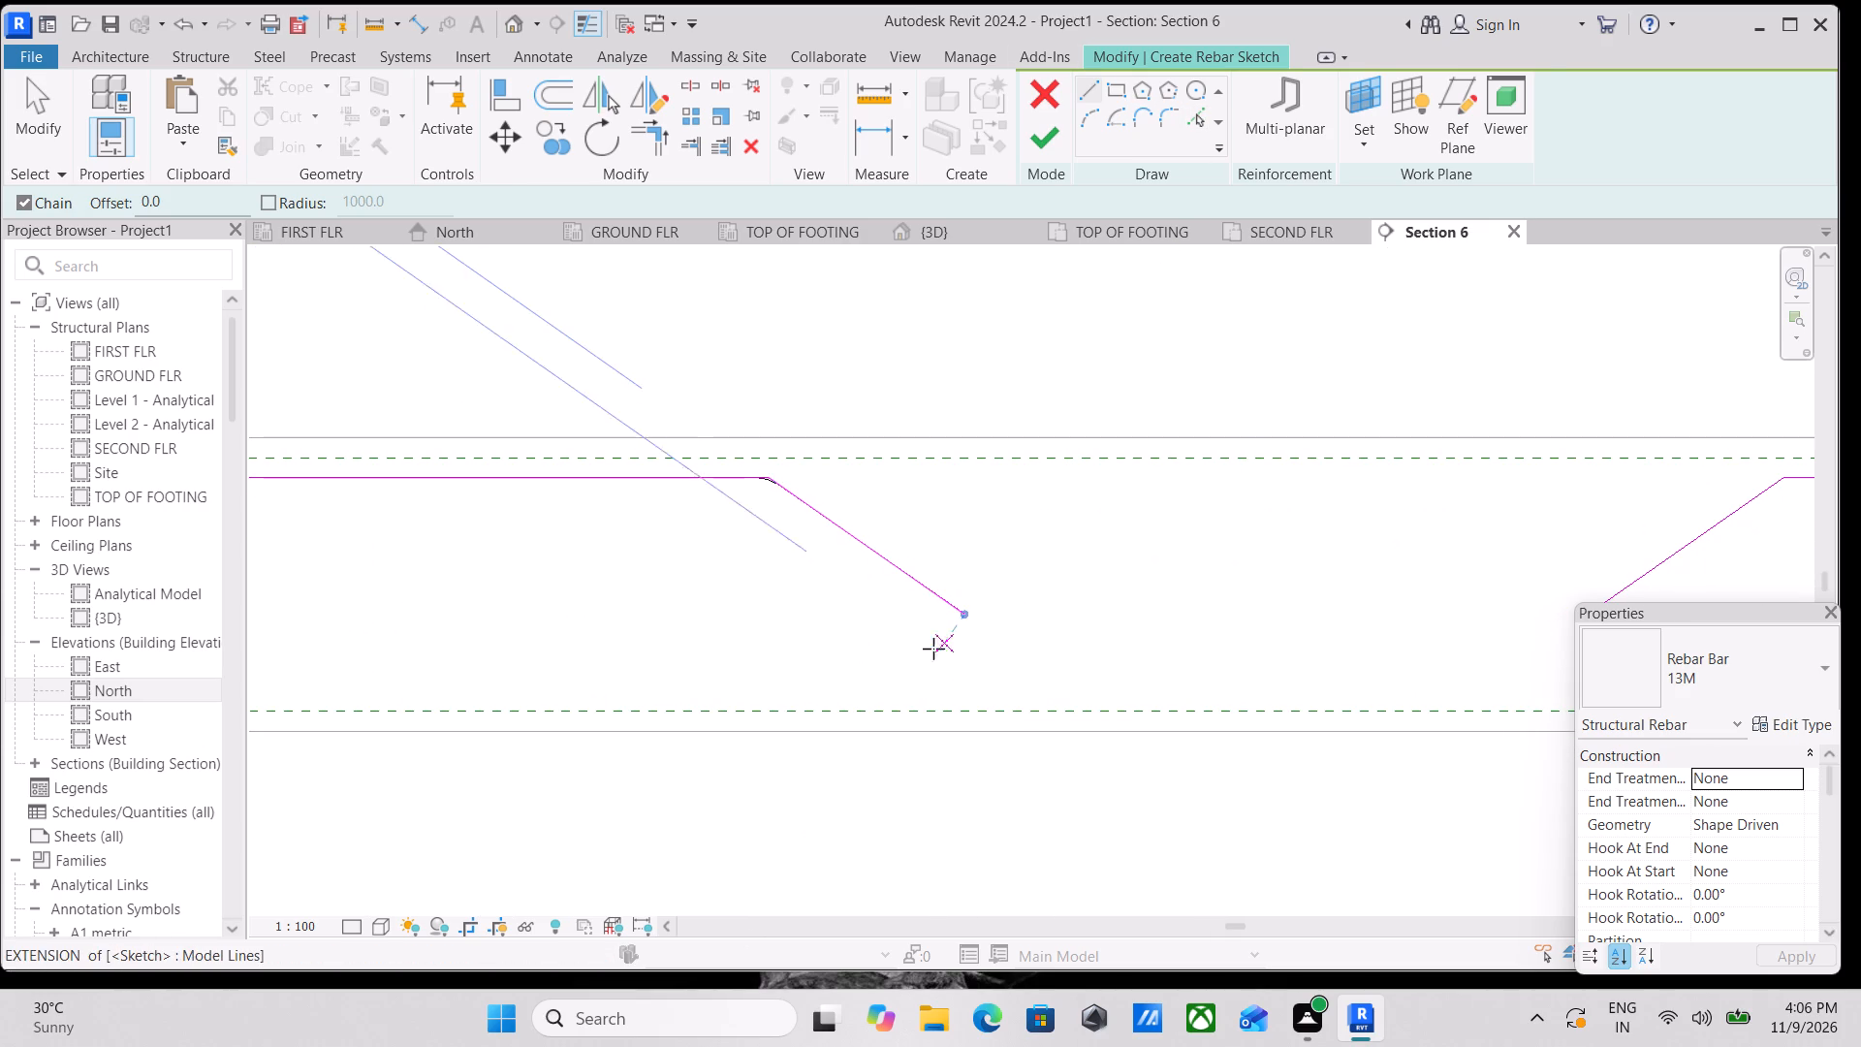
middle_drag(1397, 600, 989, 578)
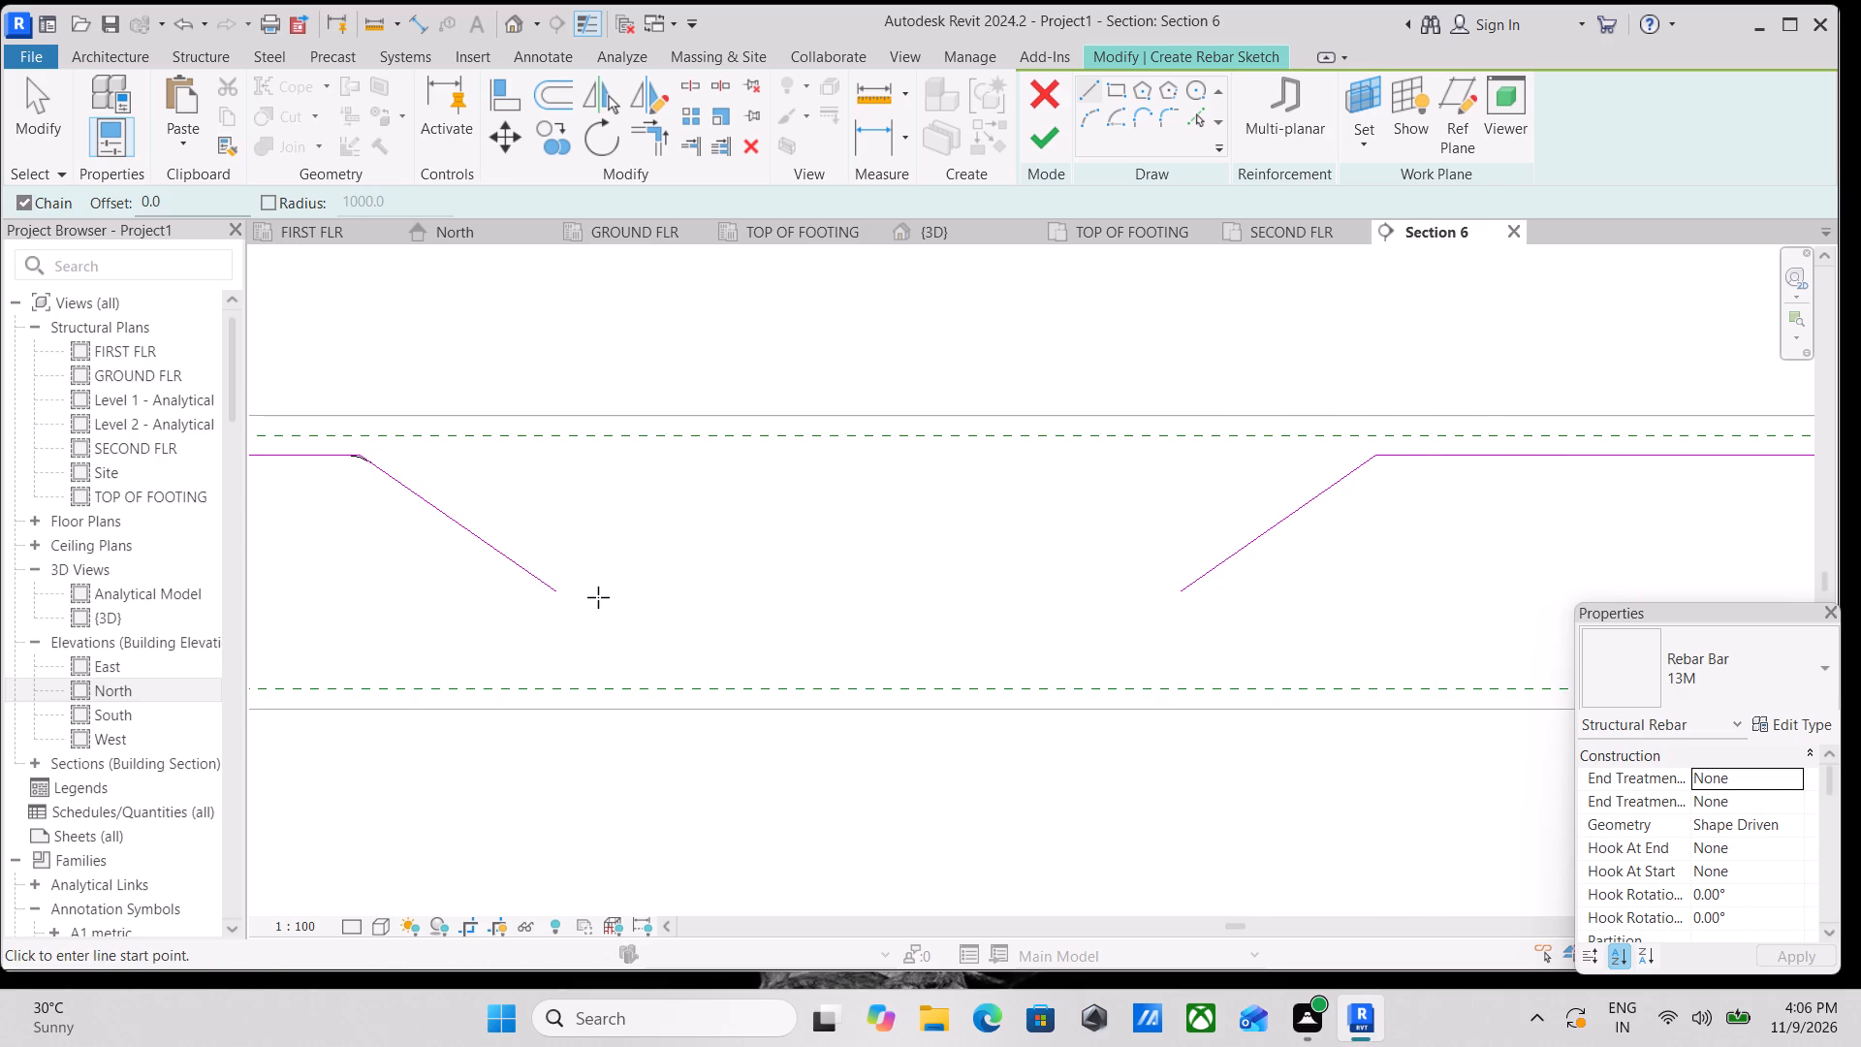
scroll(557, 594, up, 1)
click(552, 587)
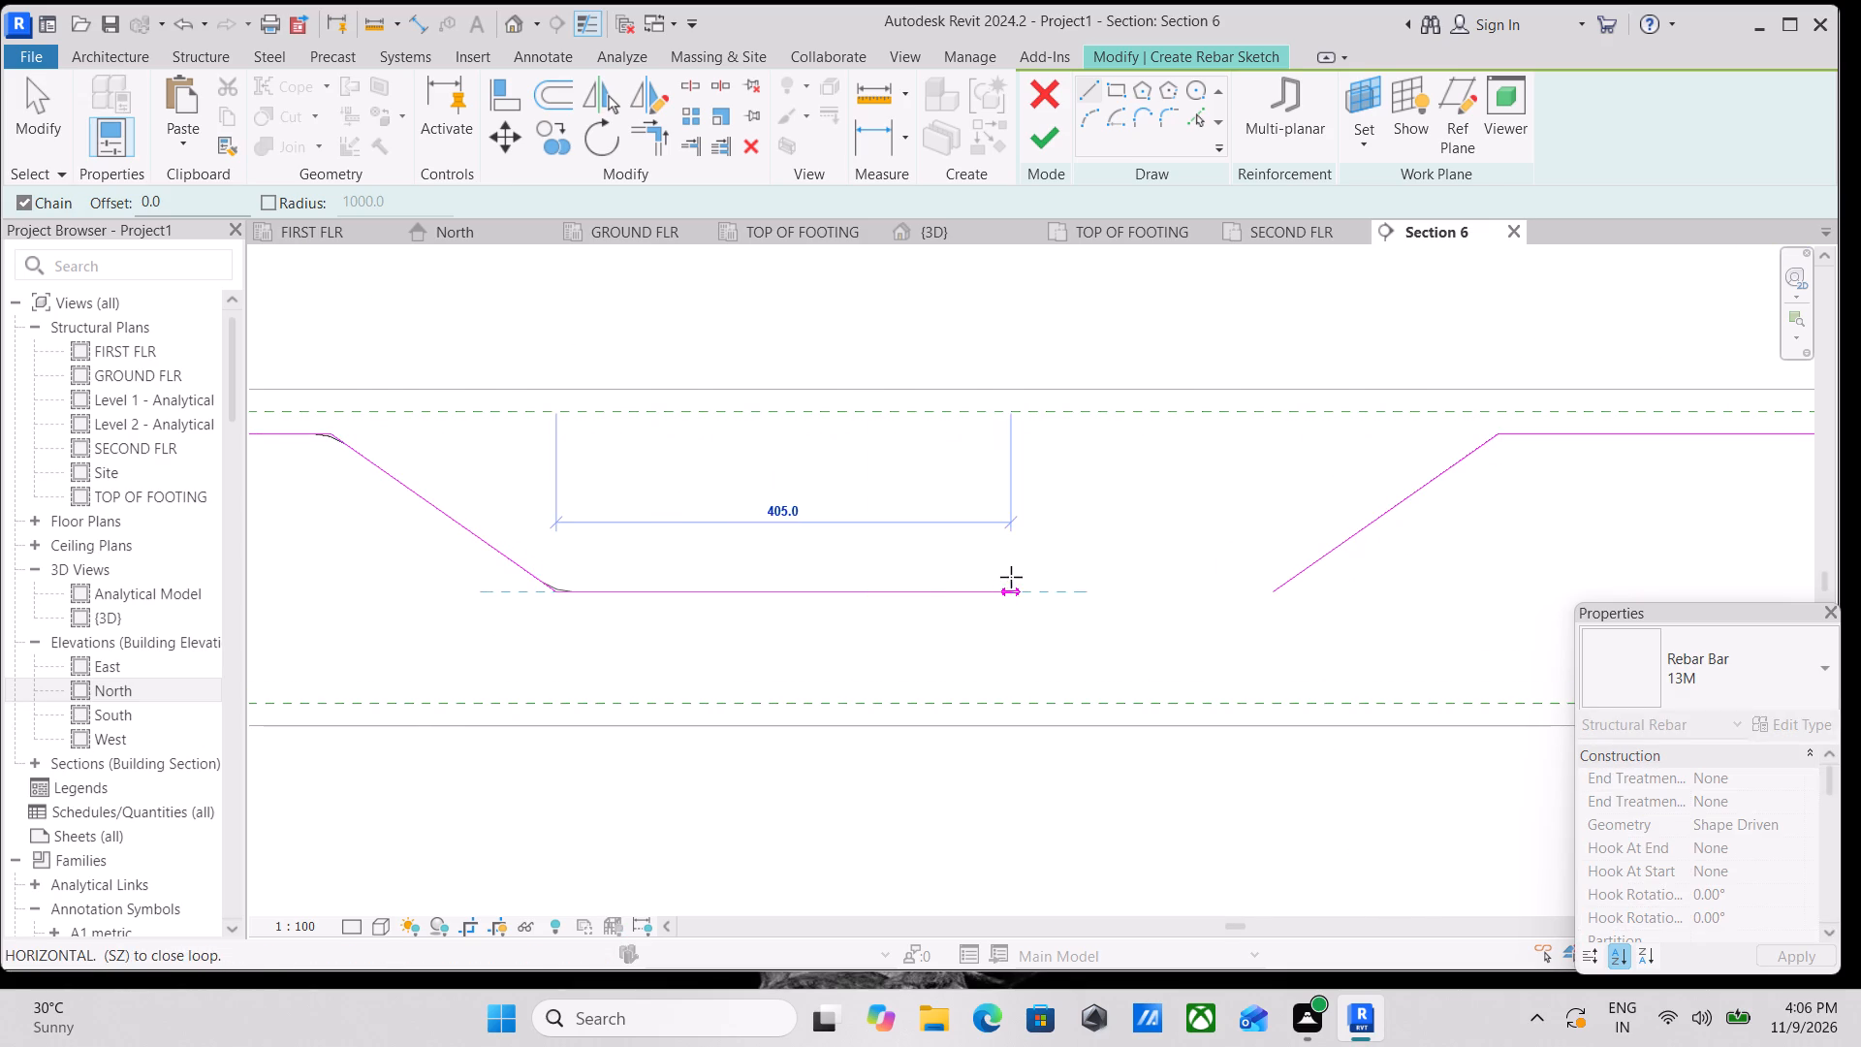
middle_drag(1011, 577, 860, 579)
click(1120, 602)
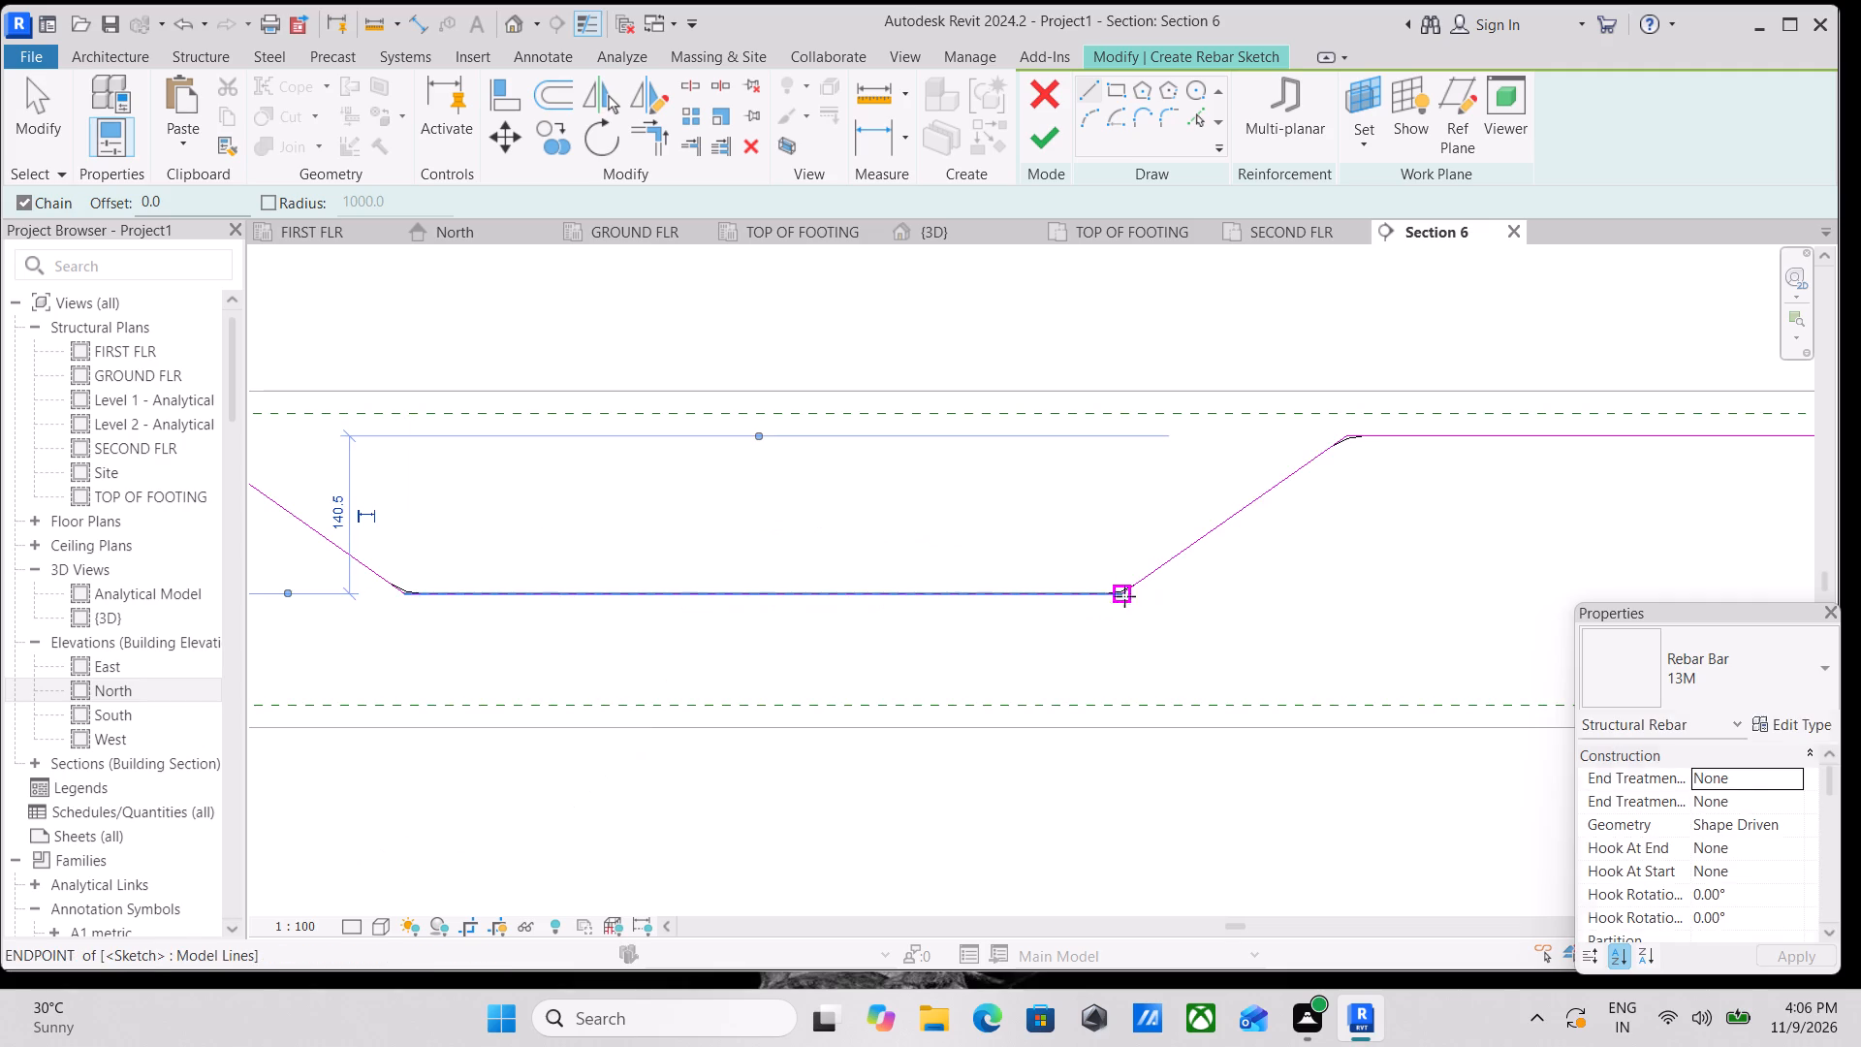
scroll(884, 465, down, 4)
middle_drag(876, 475, 995, 555)
key(Escape)
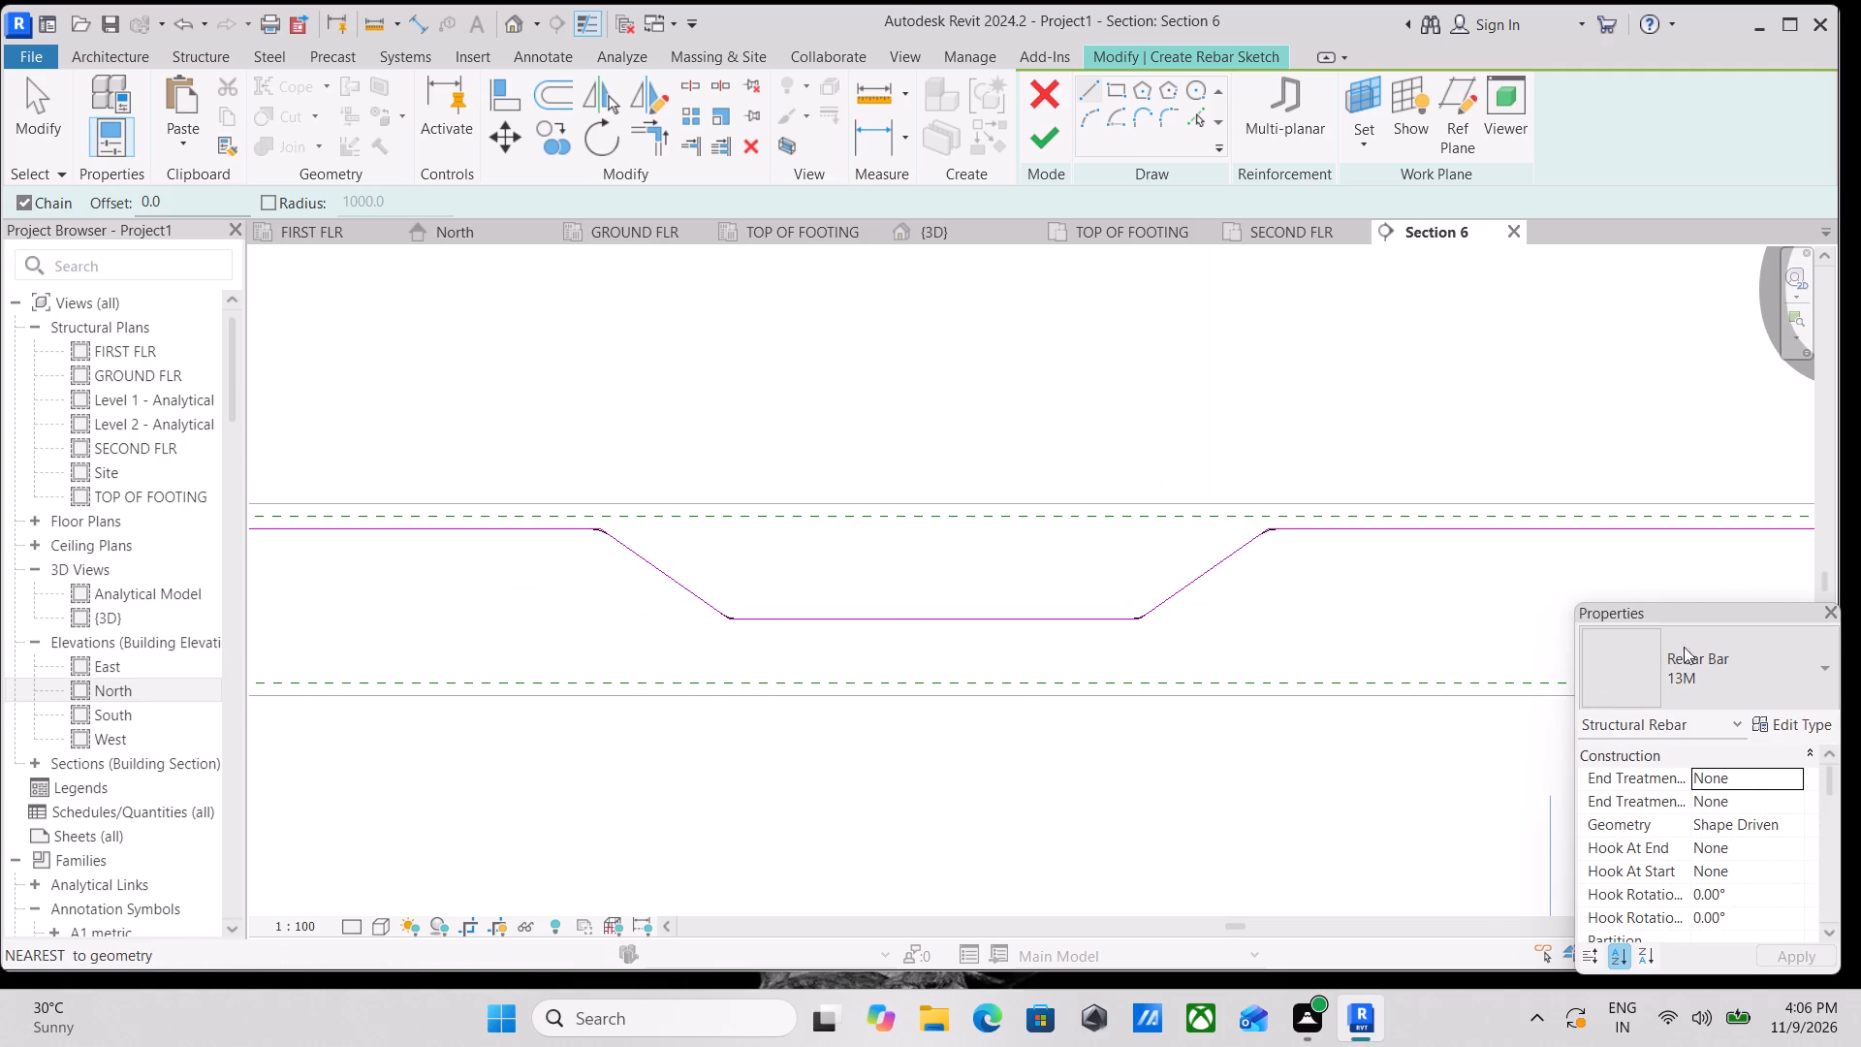
Set the bent slab bar's type to 16M and finish the rebar sketch.
click(1740, 674)
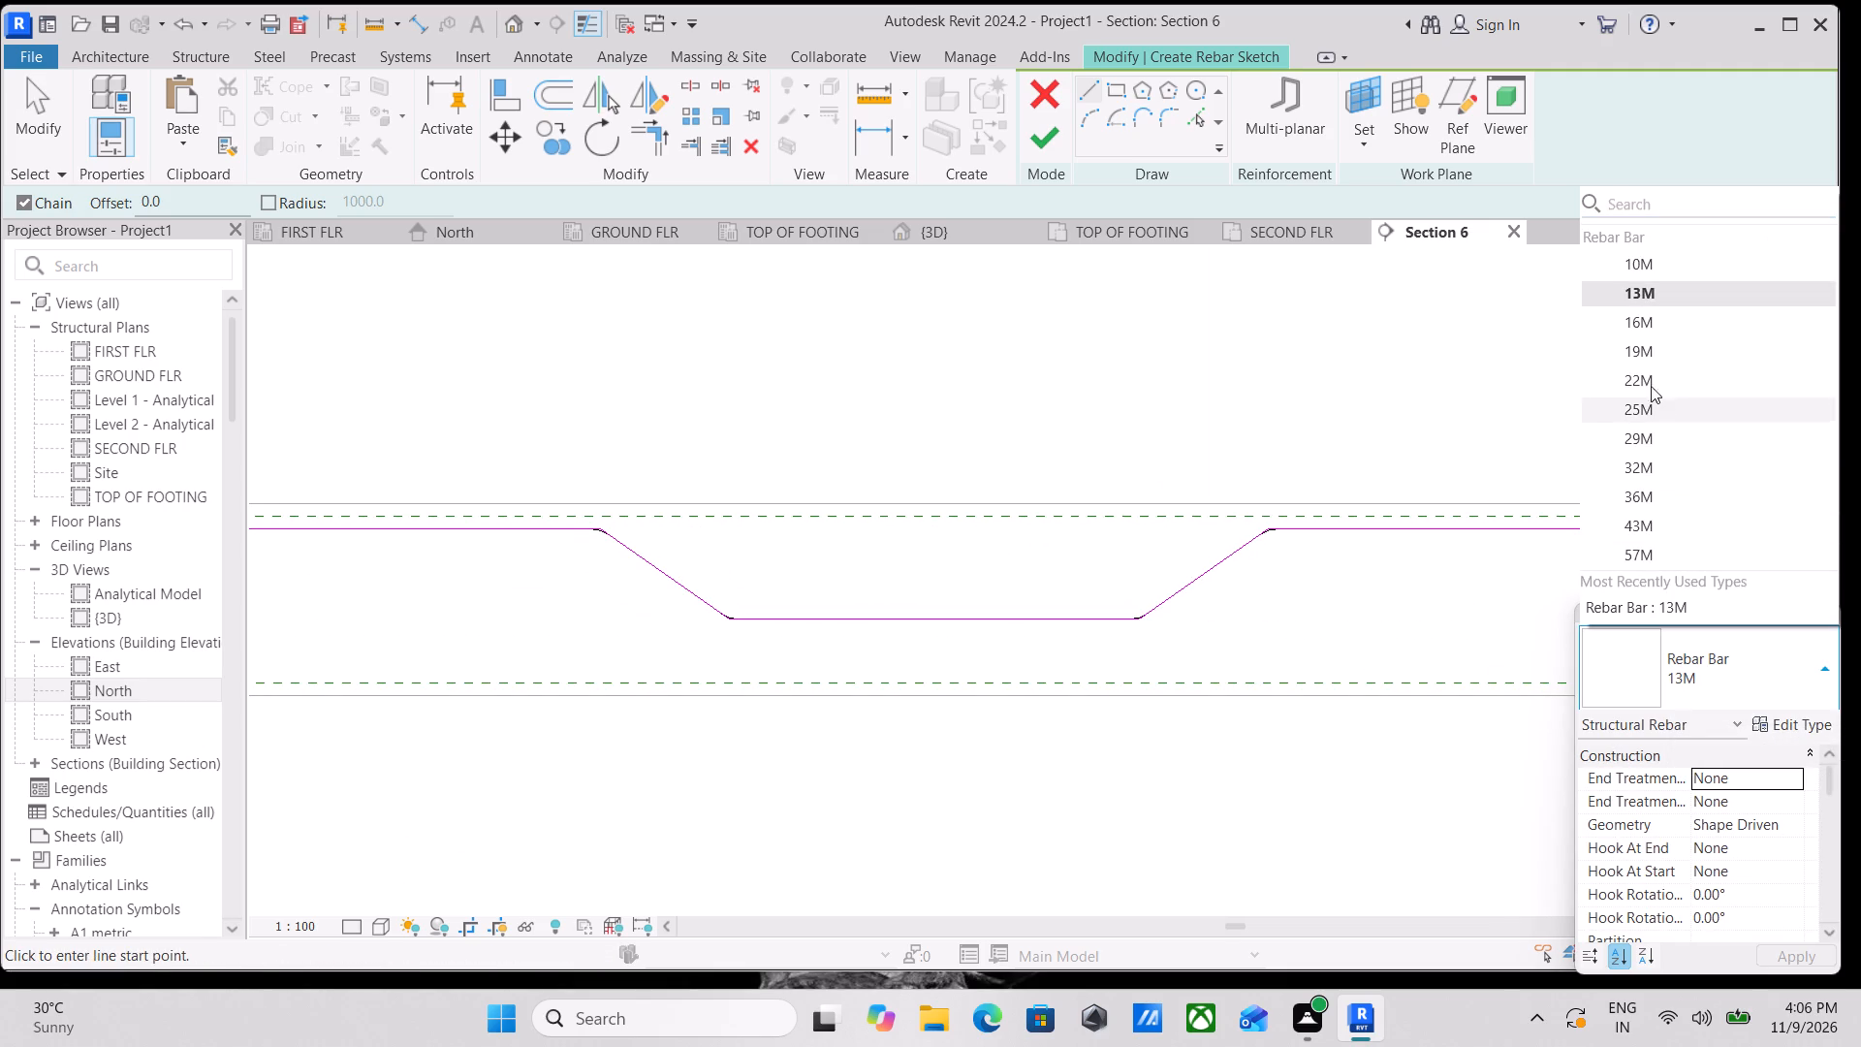
click(1675, 321)
middle_drag(1093, 569, 1310, 611)
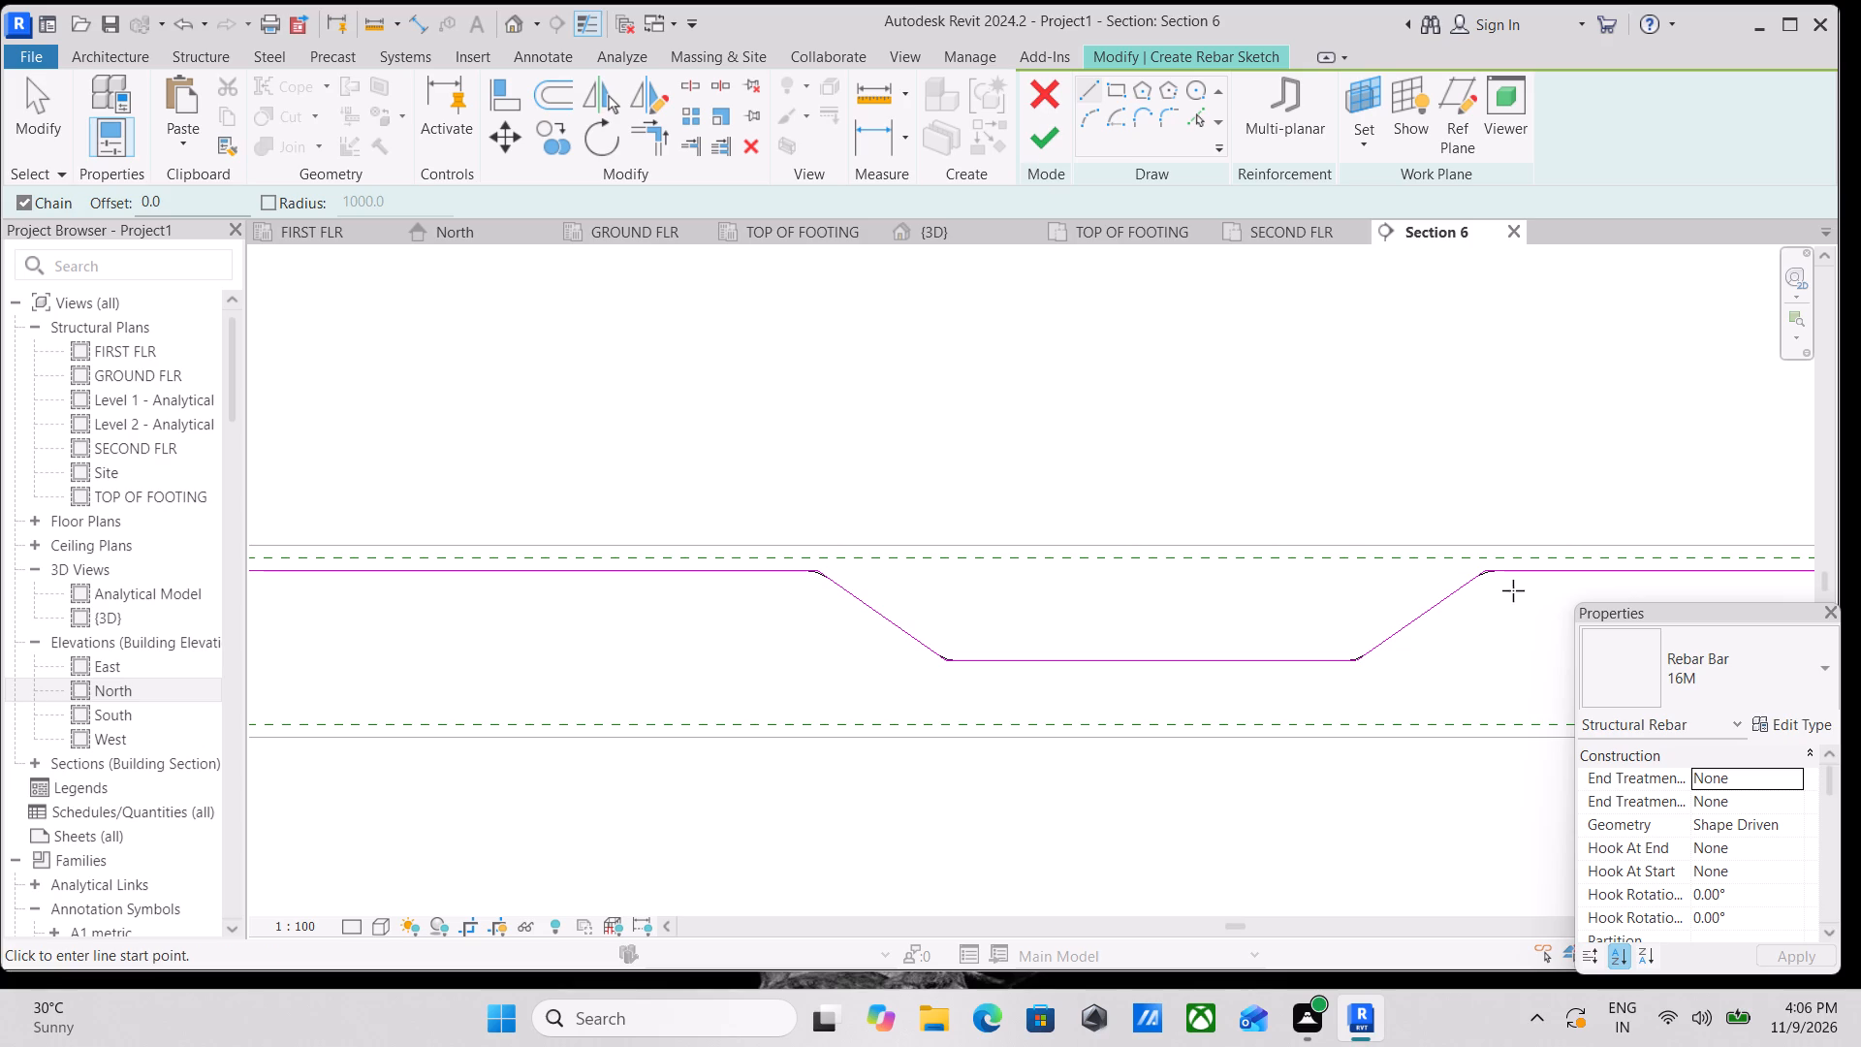
click(1045, 139)
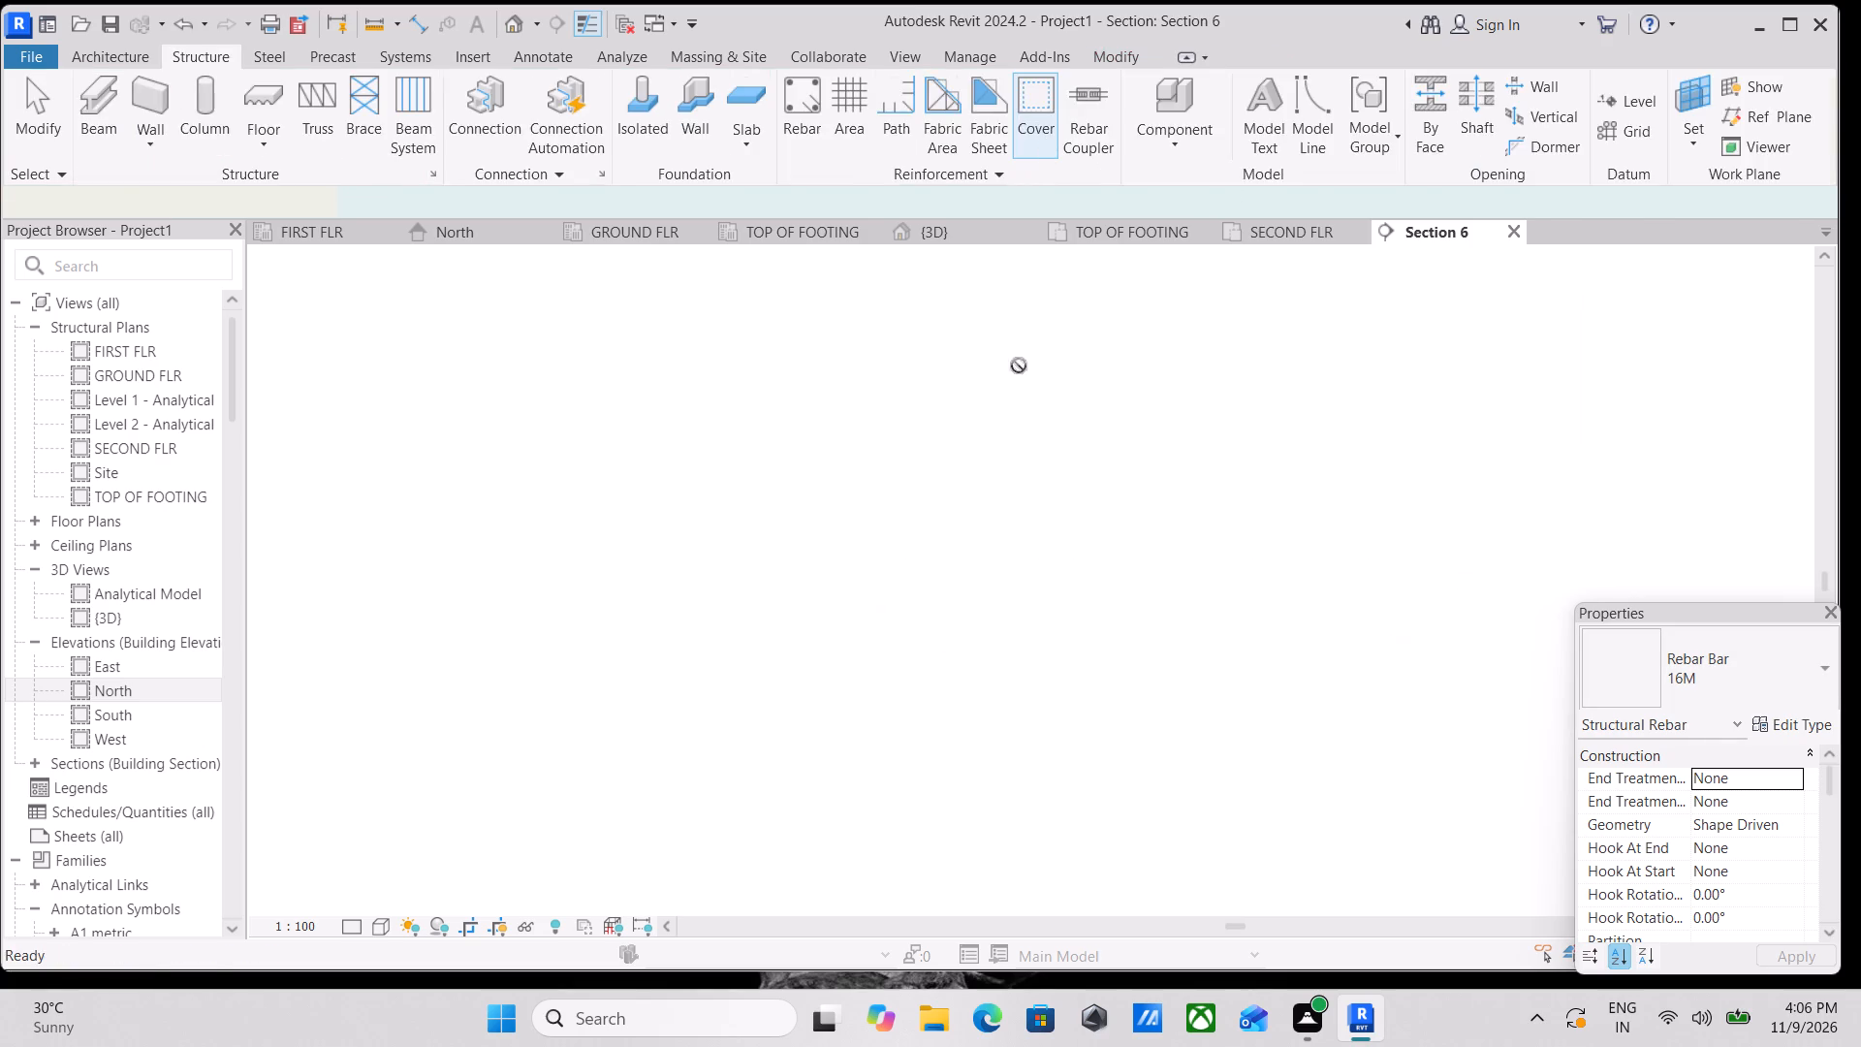
key(Escape)
key(Escape)
key(Escape)
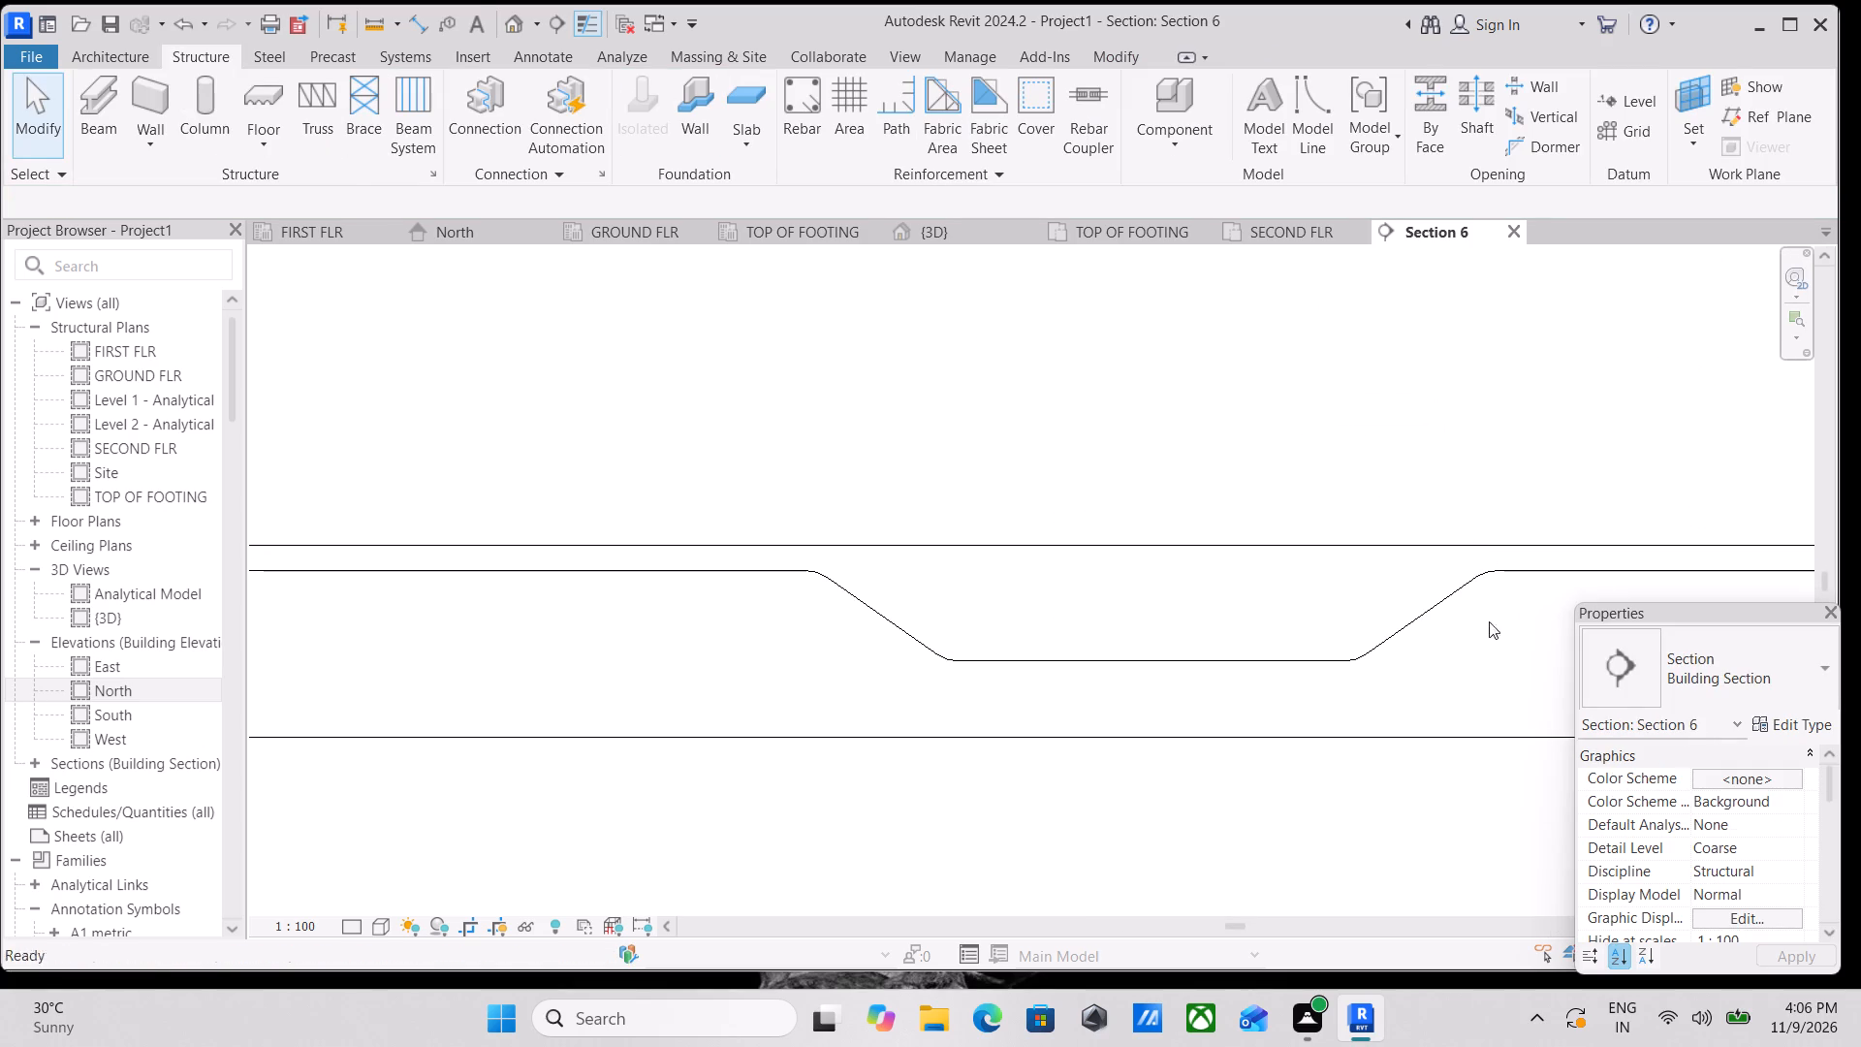
click(1332, 658)
key(Escape)
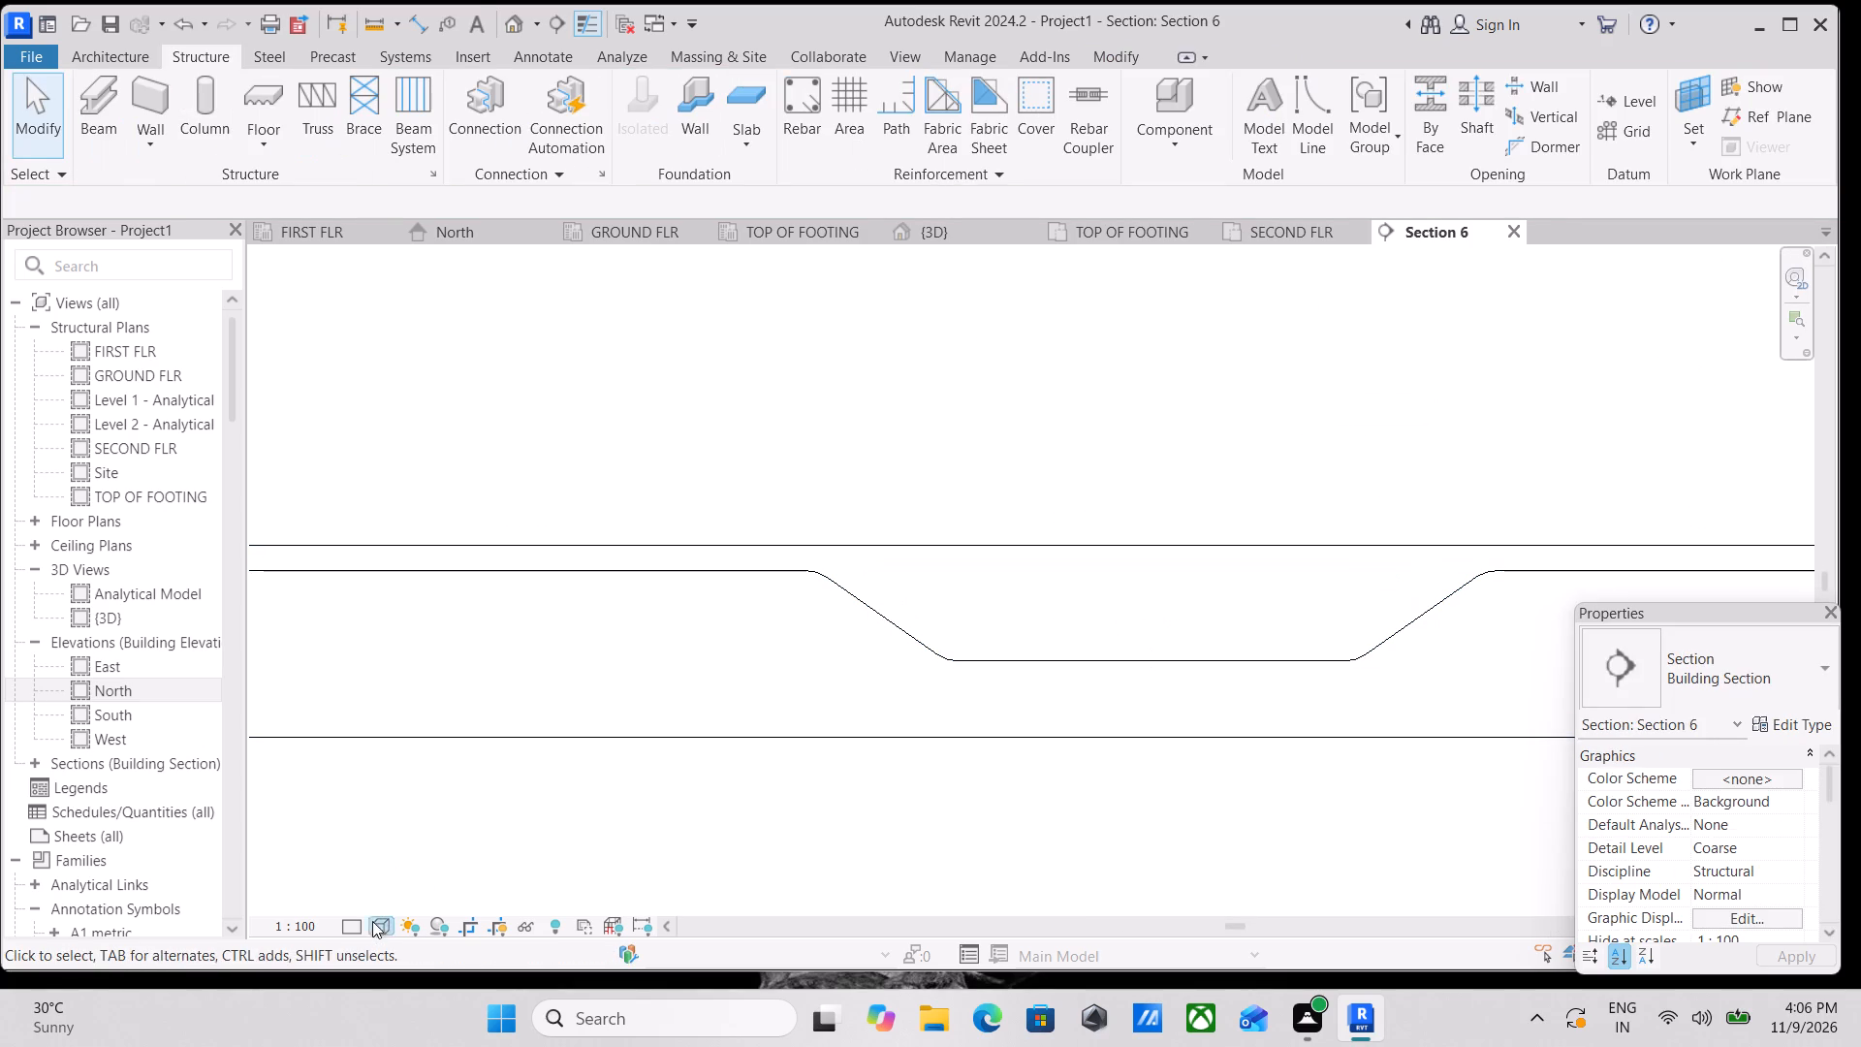
Set the section view's detail level to Fine.
click(354, 931)
click(381, 903)
scroll(789, 568, down, 1)
middle_drag(789, 568, 658, 613)
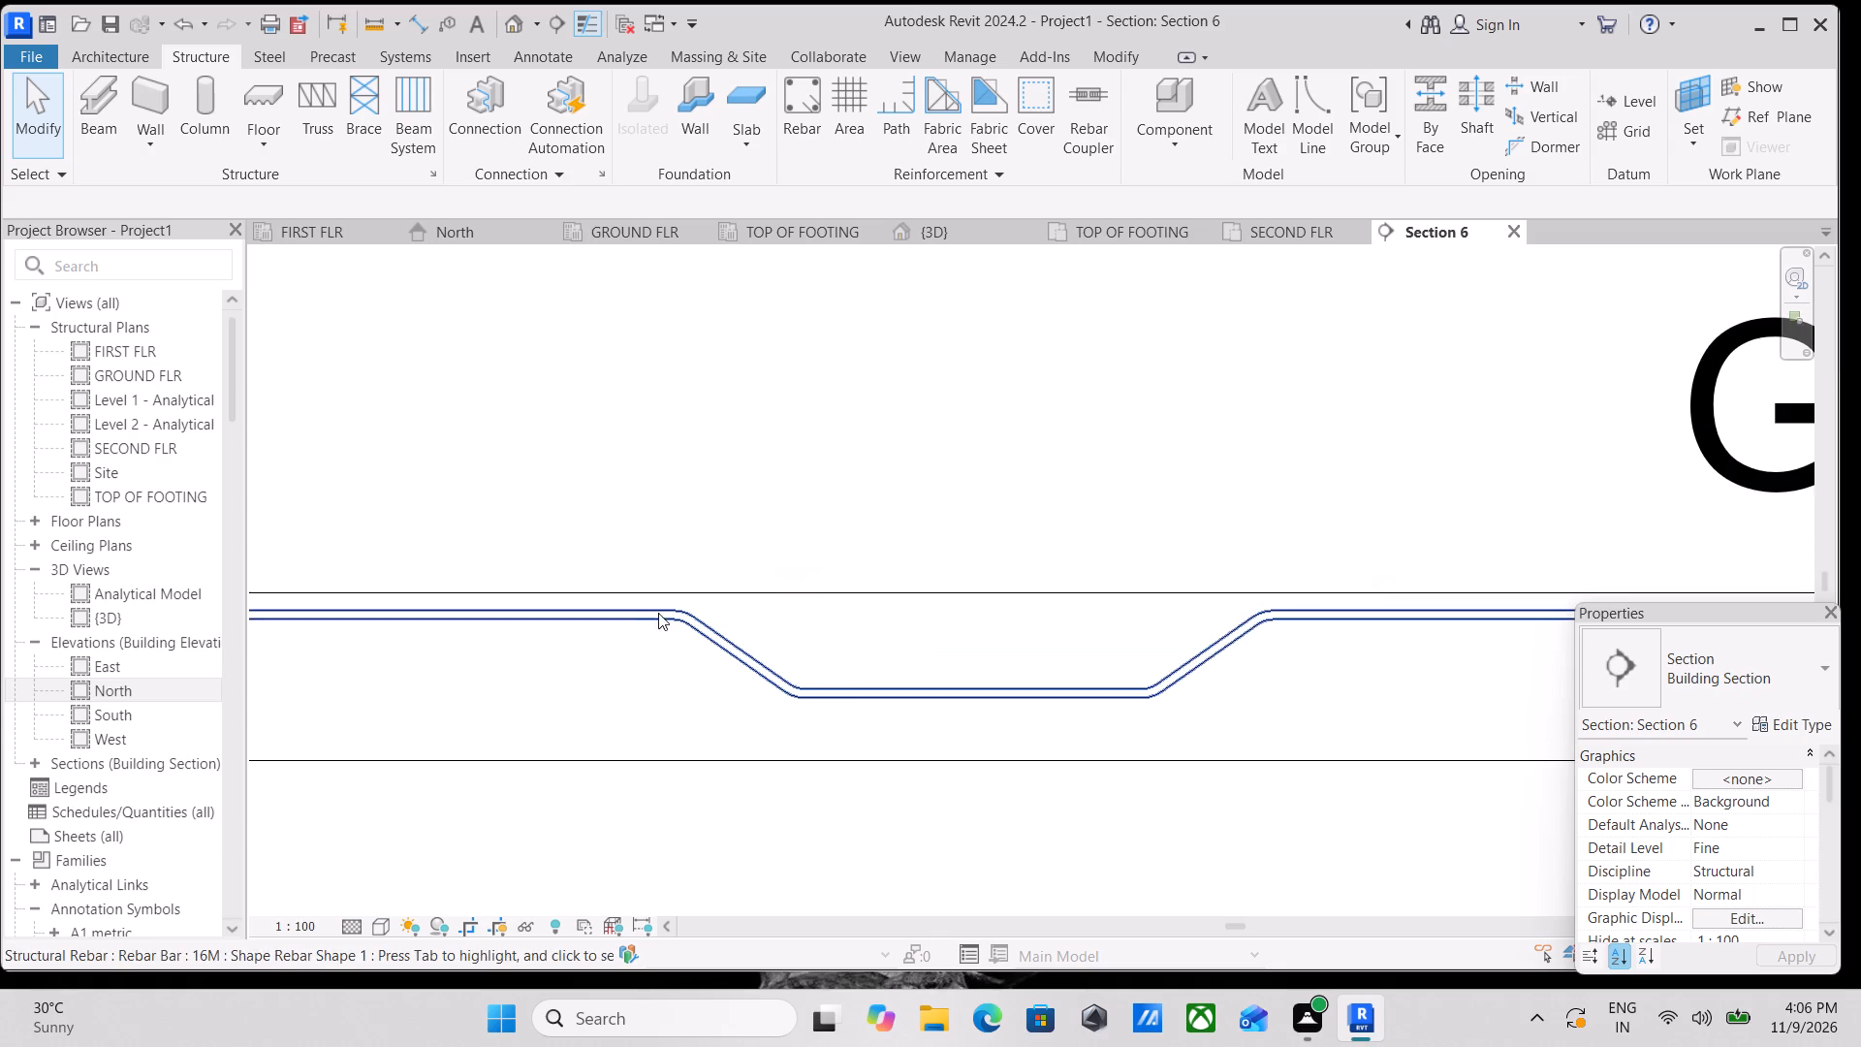
key(Escape)
Distribute the bent slab bar as a rebar set with the Maximum Spacing layout at 120 mm.
click(774, 678)
scroll(910, 670, down, 2)
middle_drag(911, 670, 688, 671)
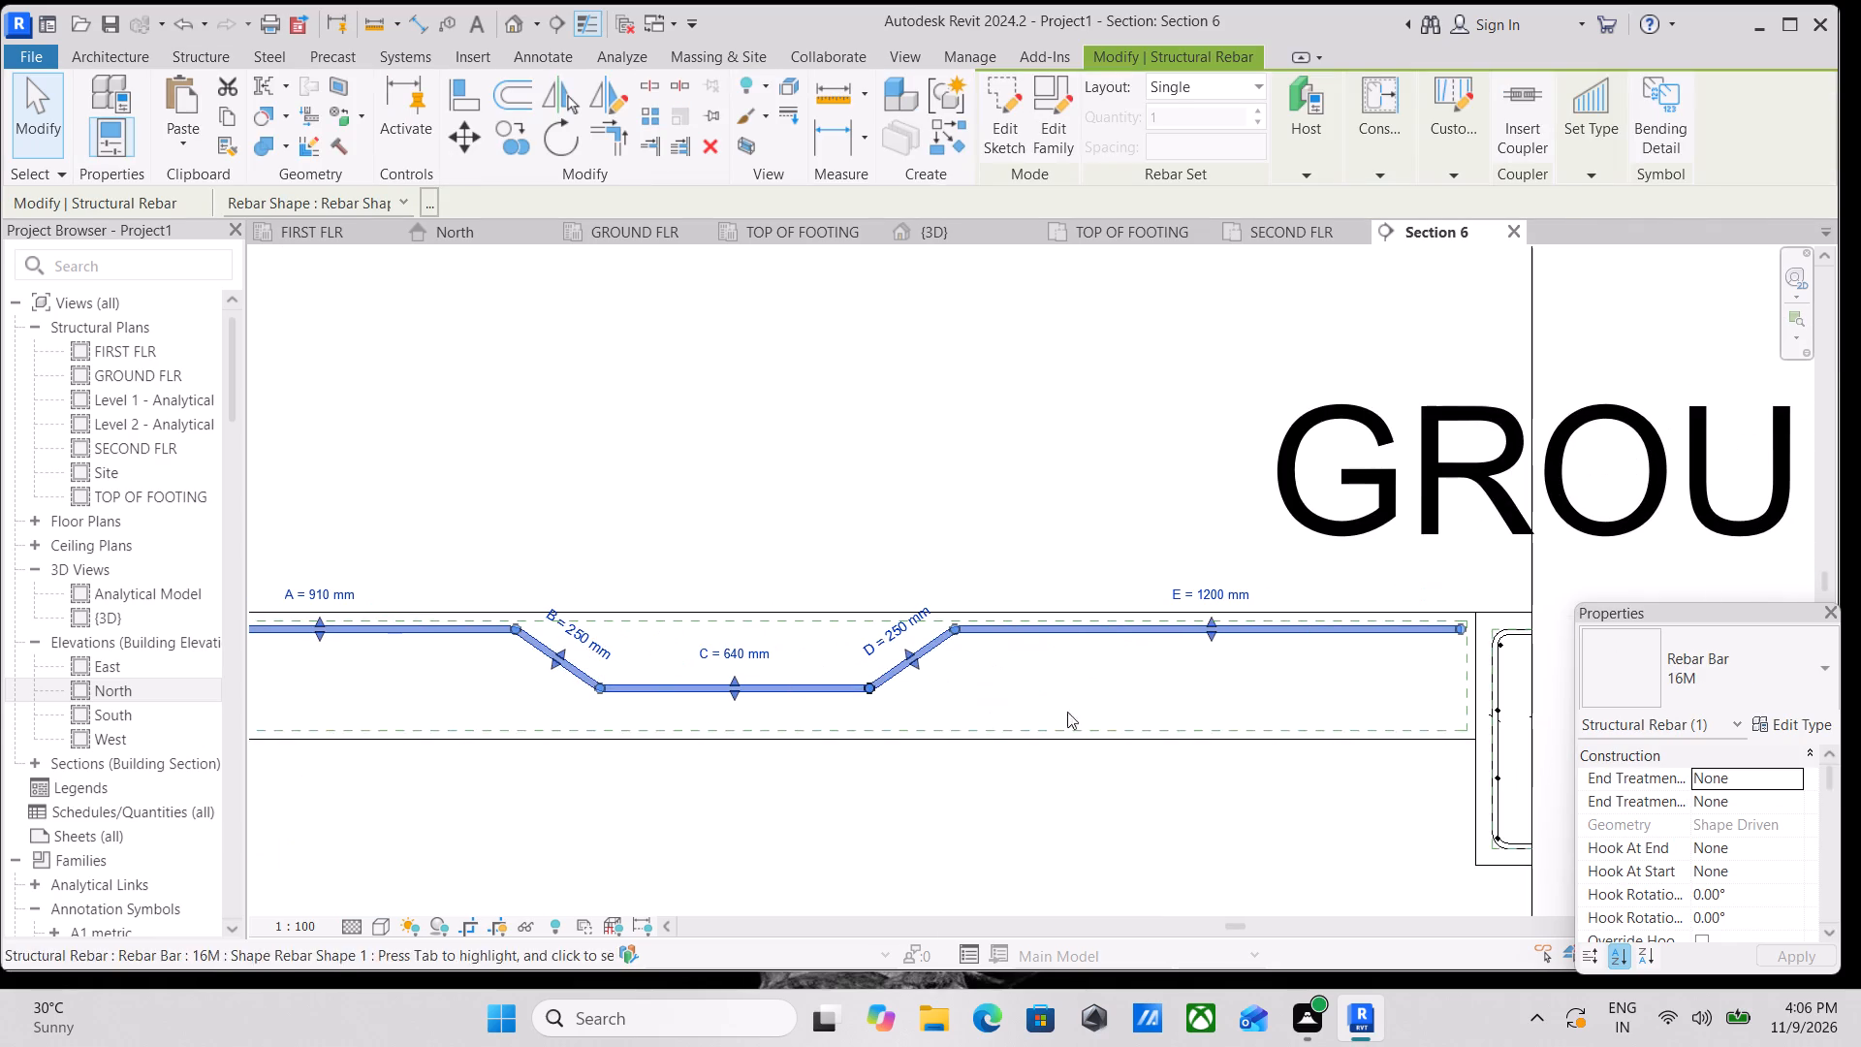
scroll(891, 637, down, 1)
middle_drag(891, 637, 1156, 693)
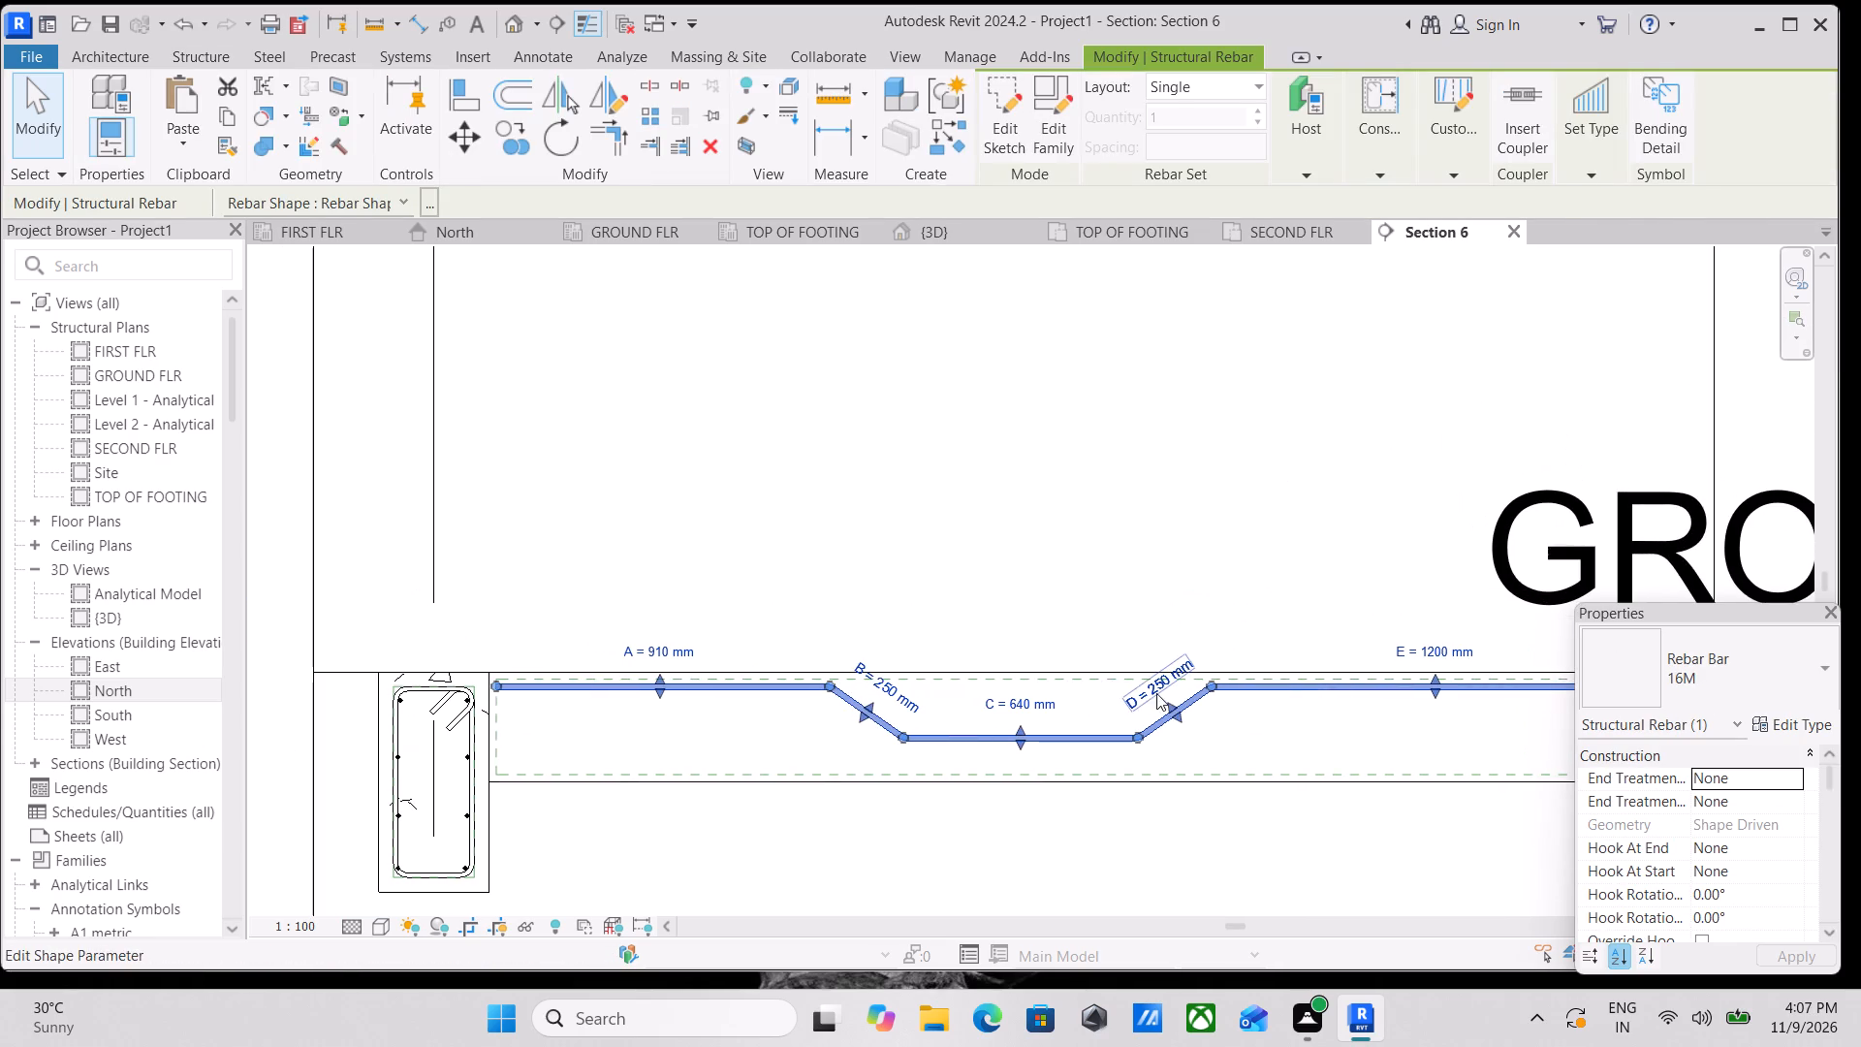
click(1255, 80)
click(1238, 172)
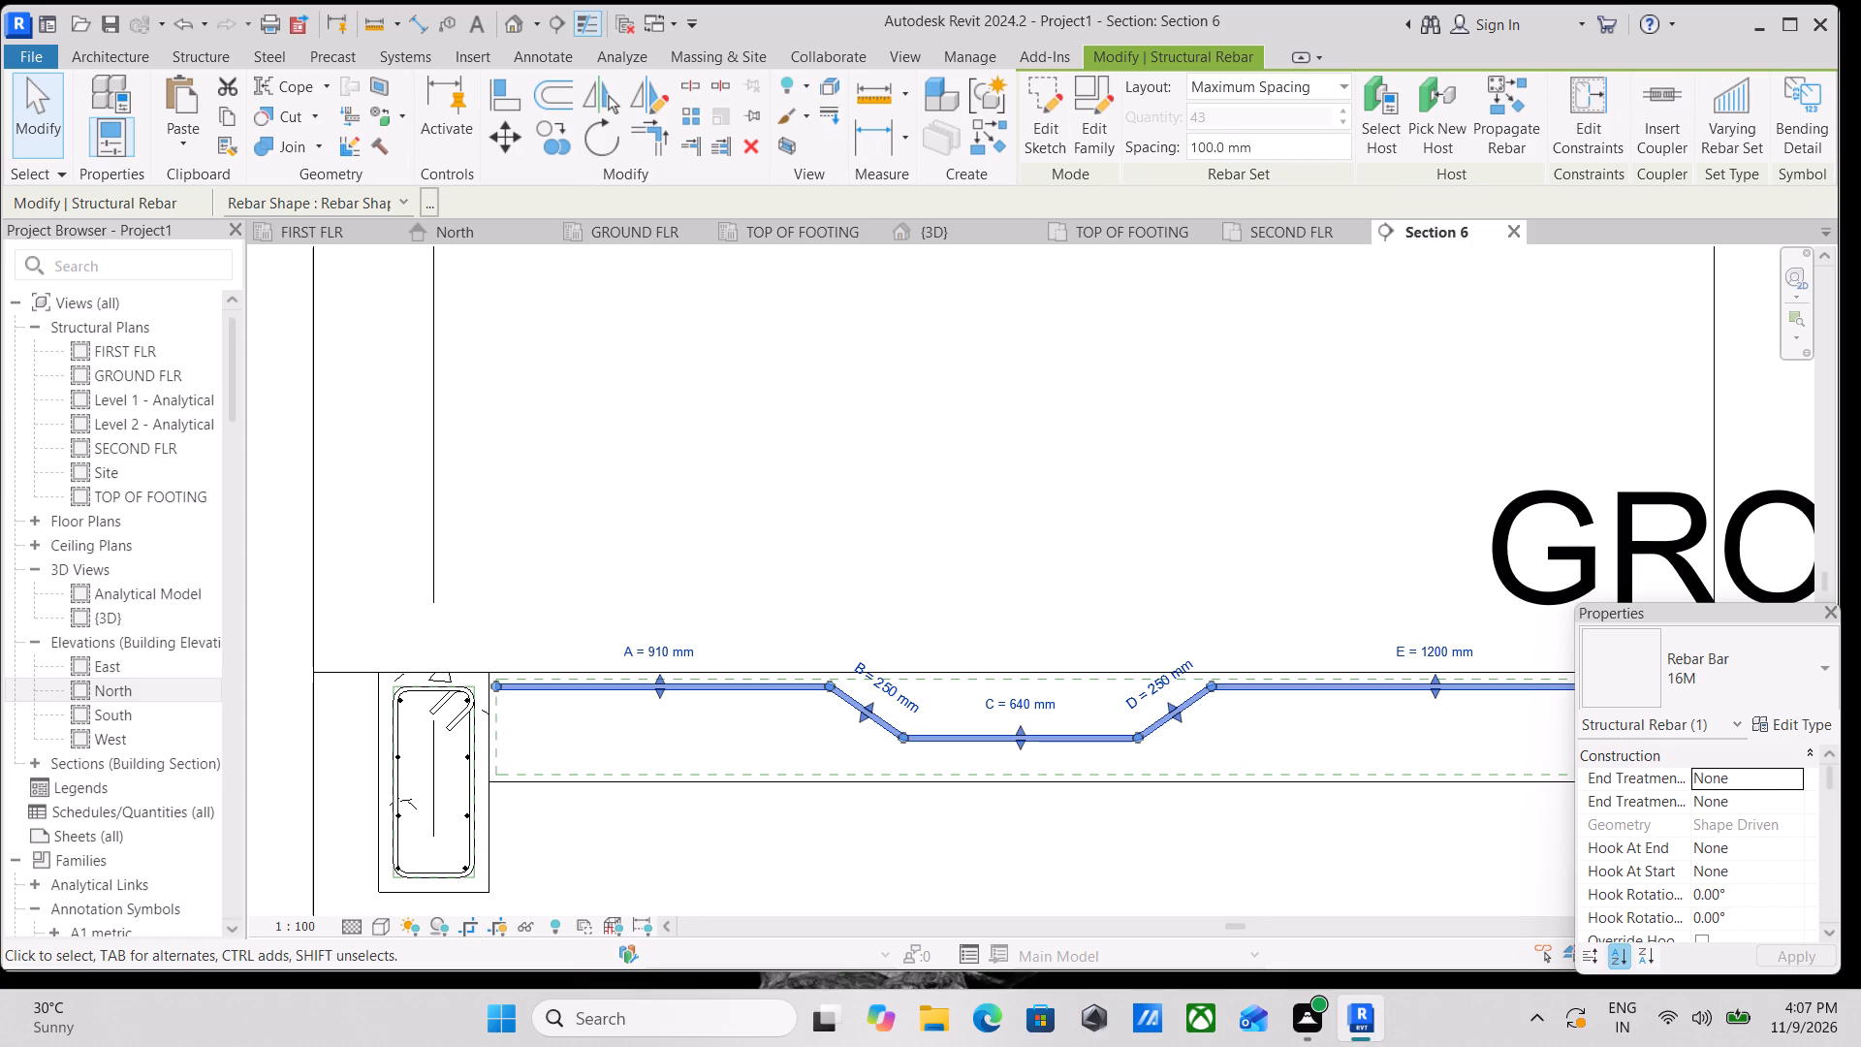
drag(1282, 149, 1091, 186)
text(120MM)
key(Return)
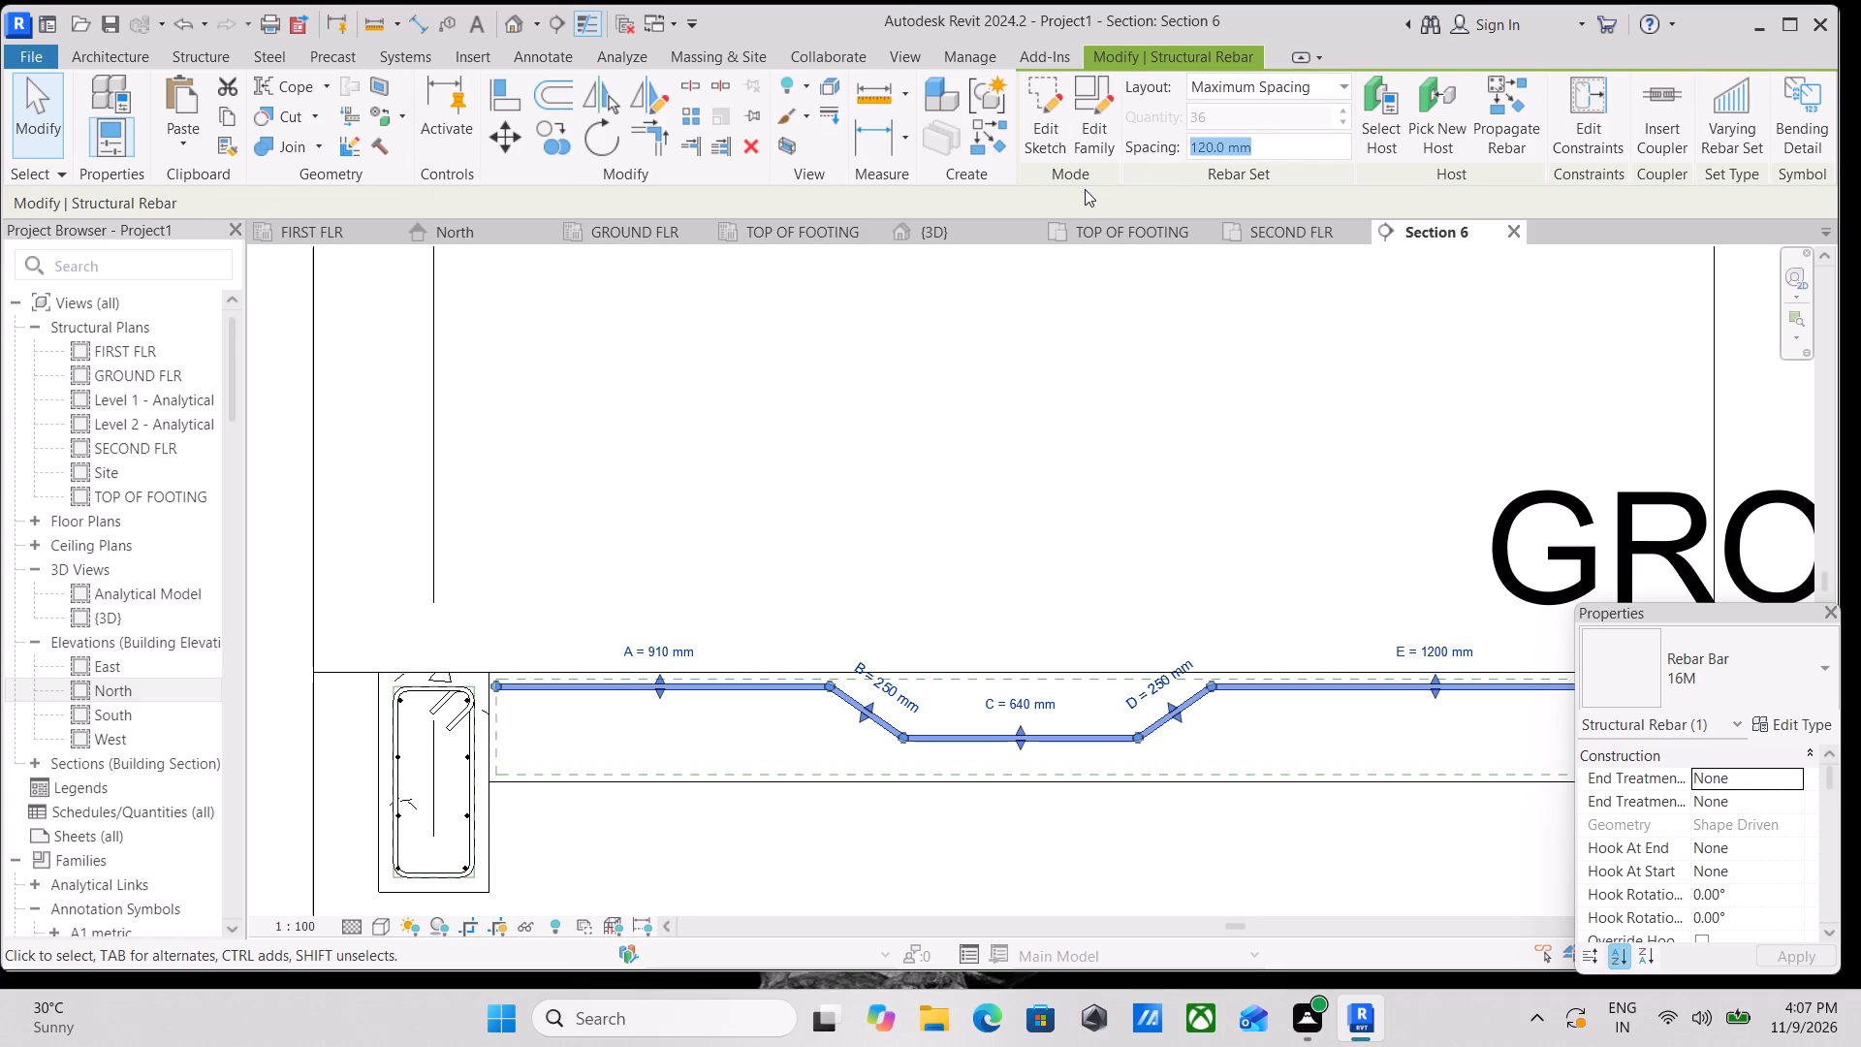
scroll(1294, 605, down, 1)
middle_drag(1293, 603, 1322, 525)
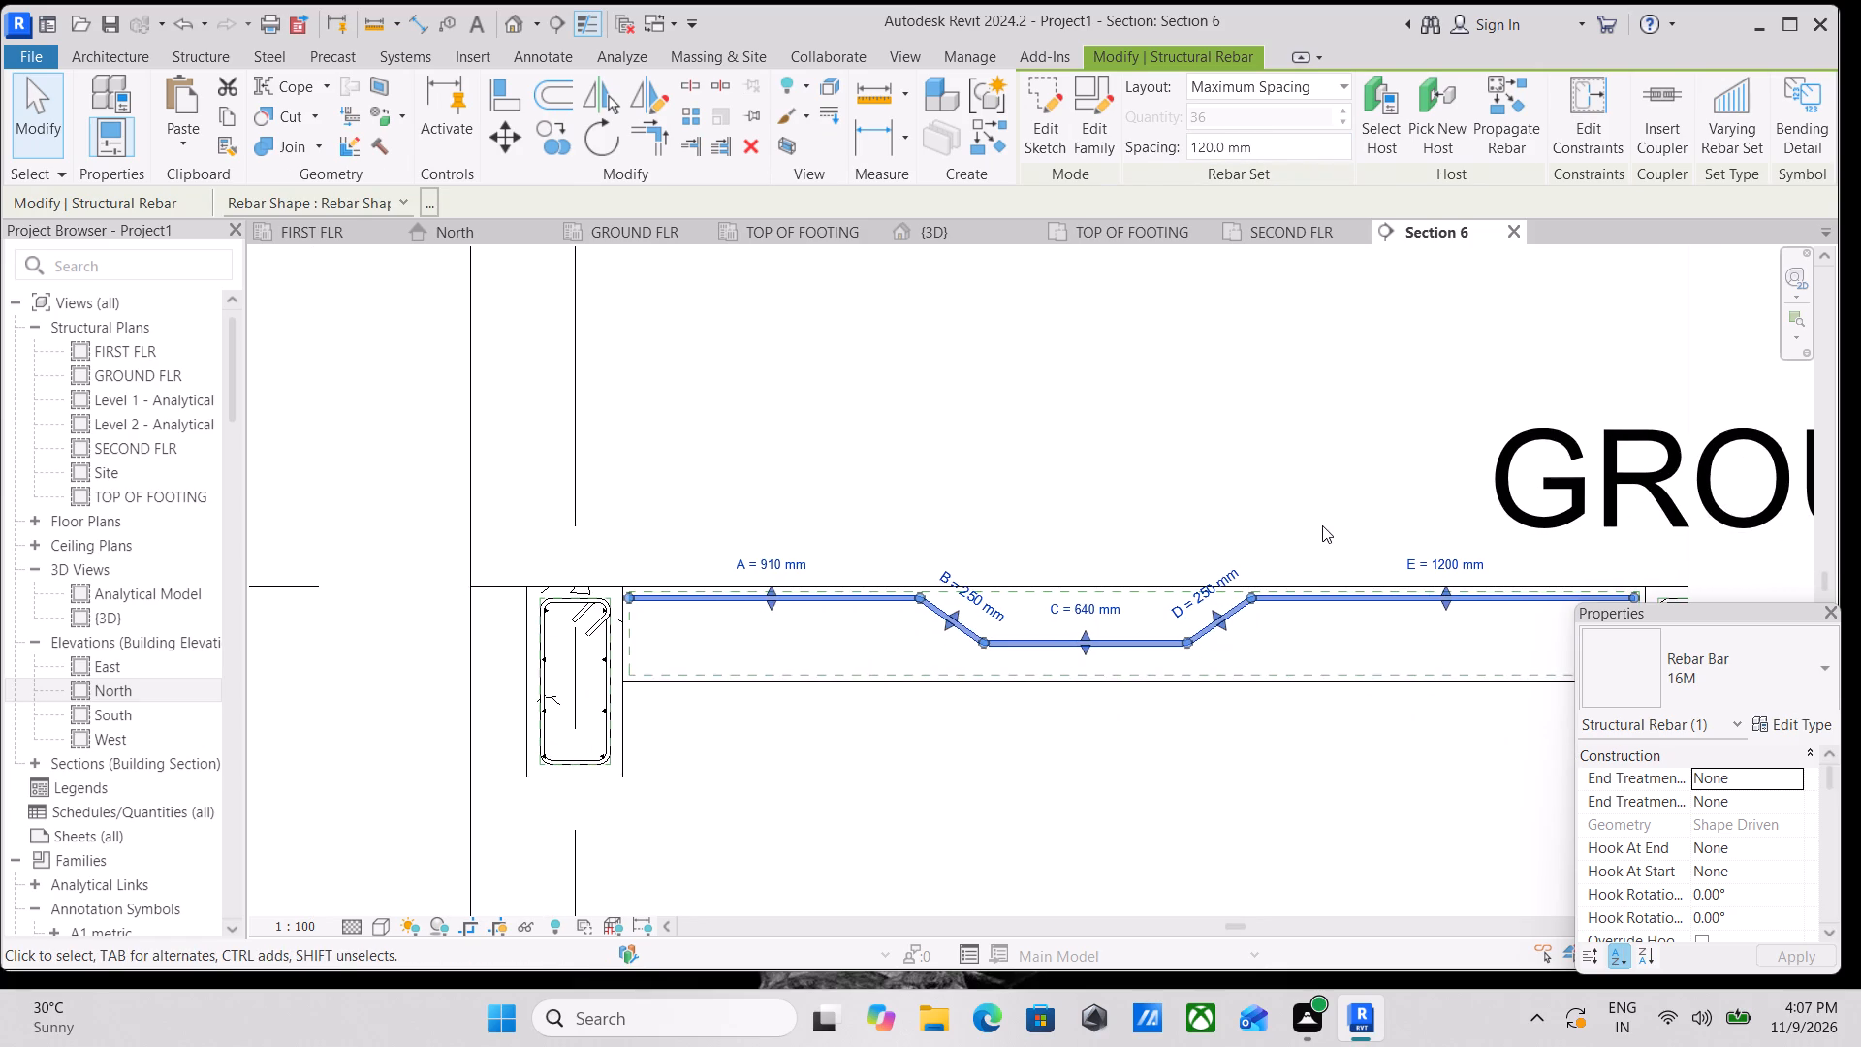
scroll(1299, 623, up, 3)
key(Escape)
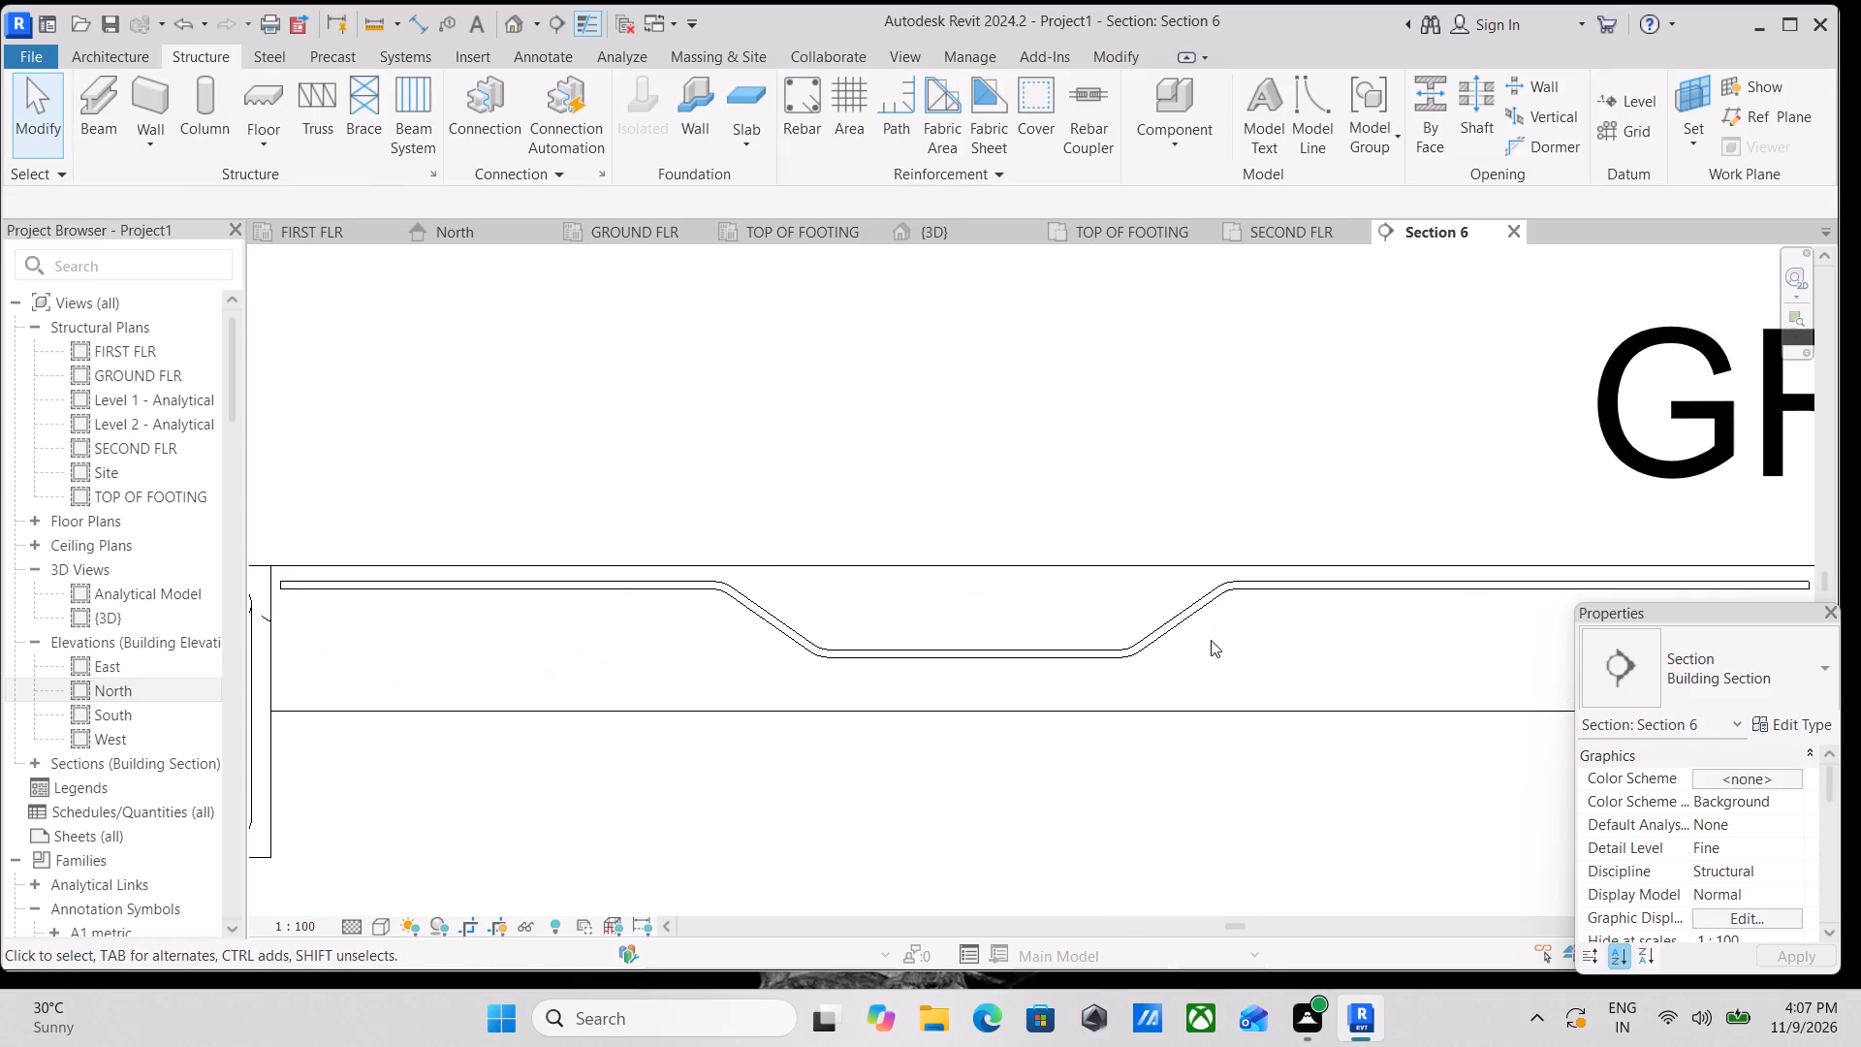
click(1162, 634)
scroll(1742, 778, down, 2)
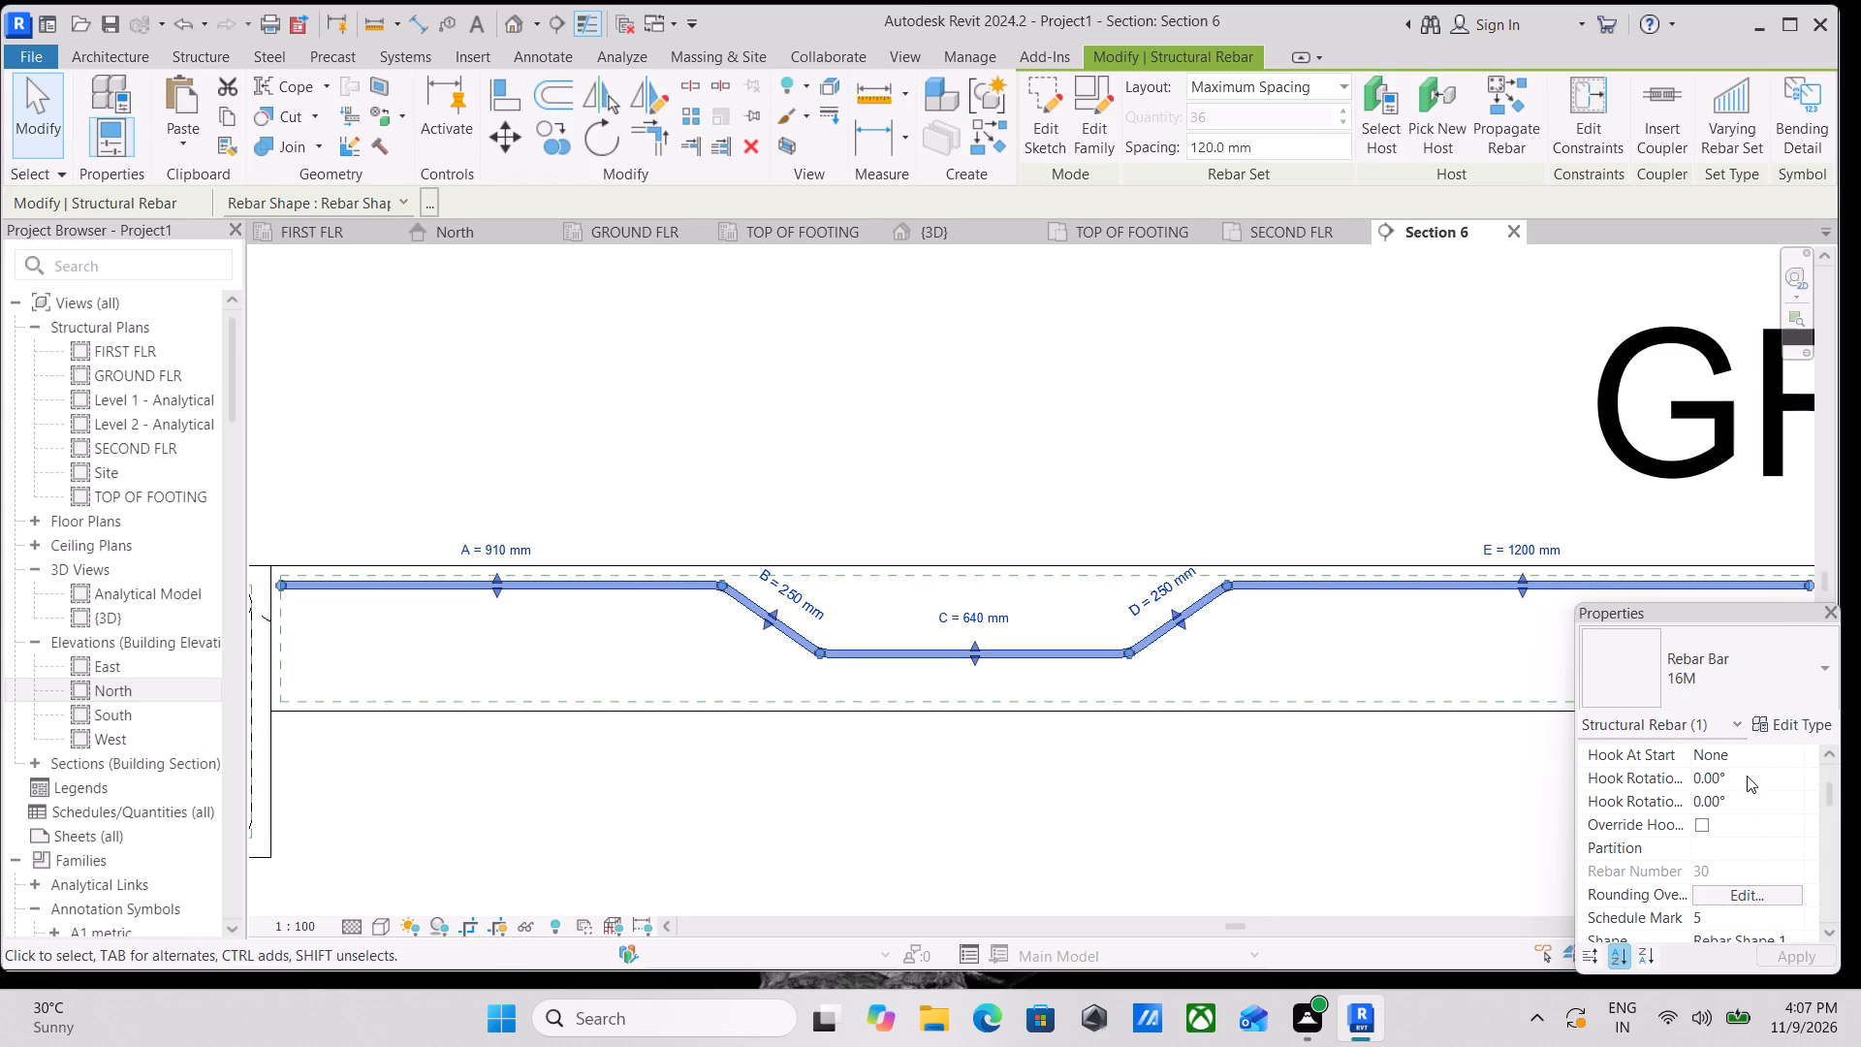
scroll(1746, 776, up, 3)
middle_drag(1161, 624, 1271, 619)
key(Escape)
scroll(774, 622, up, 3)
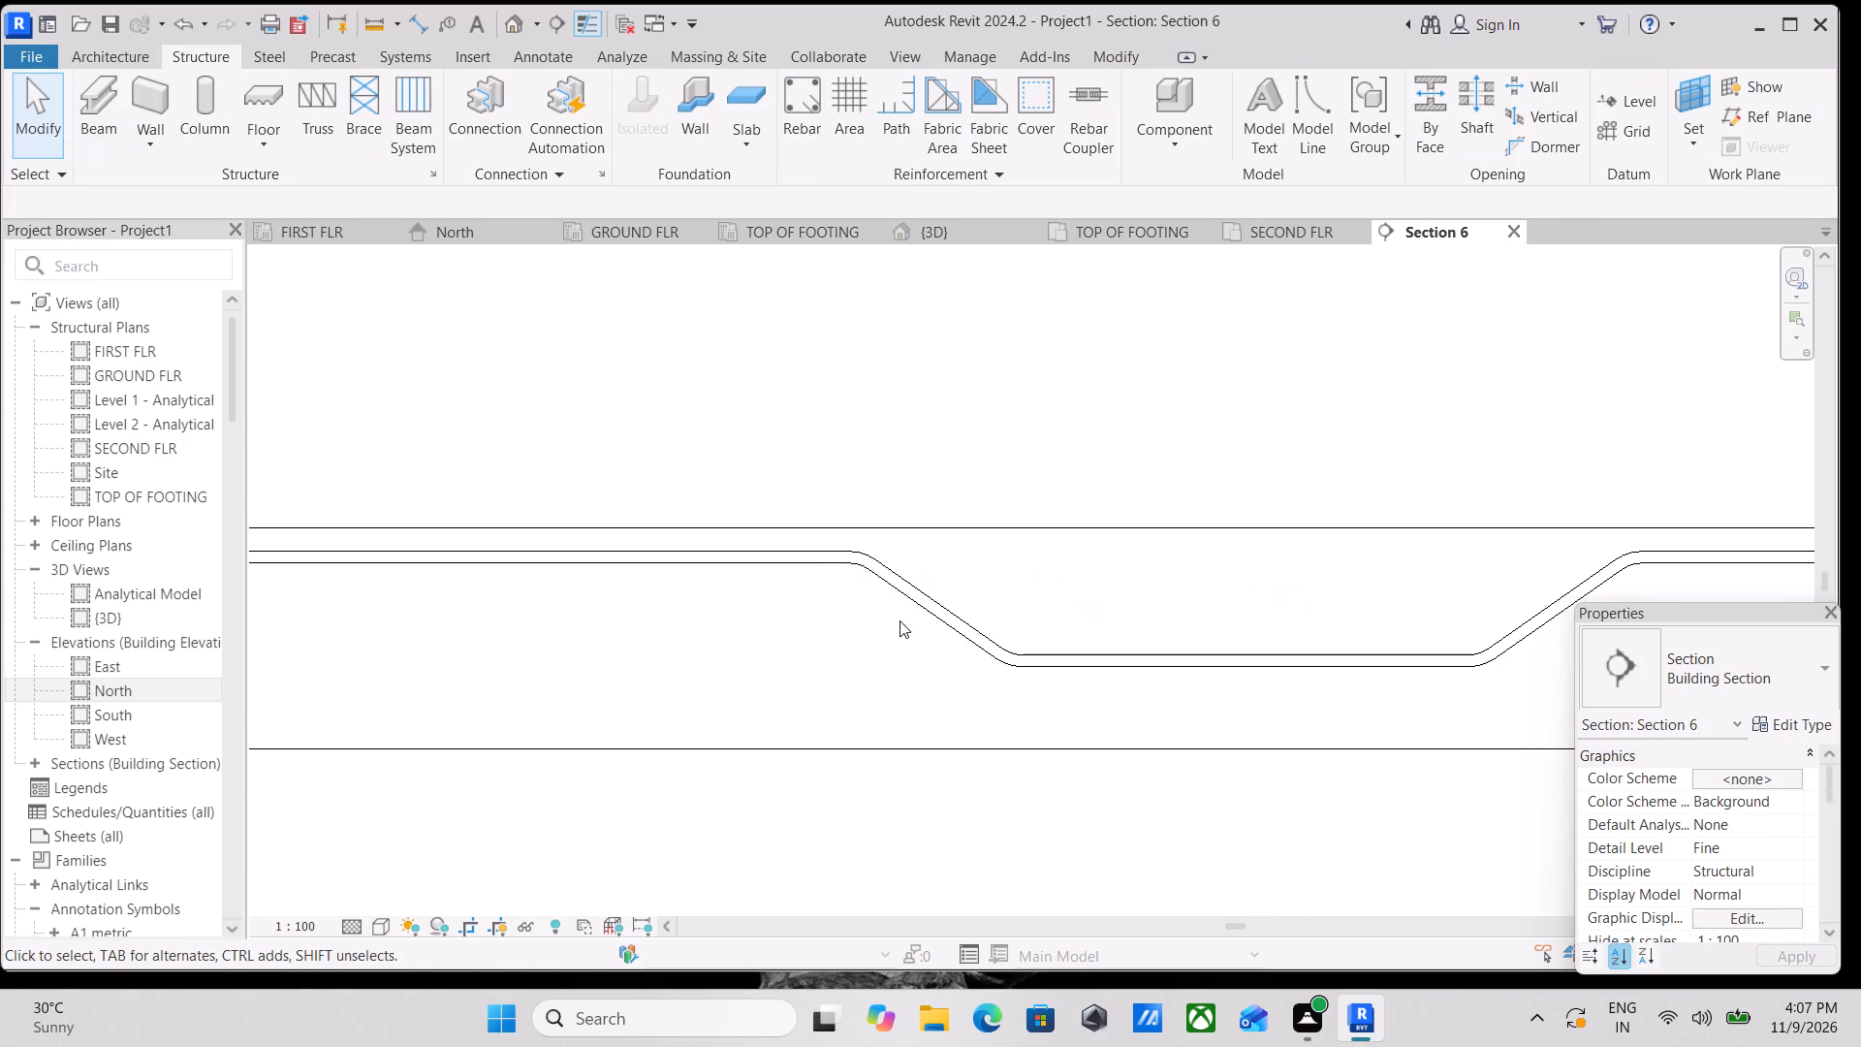
Show the bent slab rebar set unobscured in the {3D} view through its view visibility states.
click(922, 611)
scroll(1712, 829, down, 3)
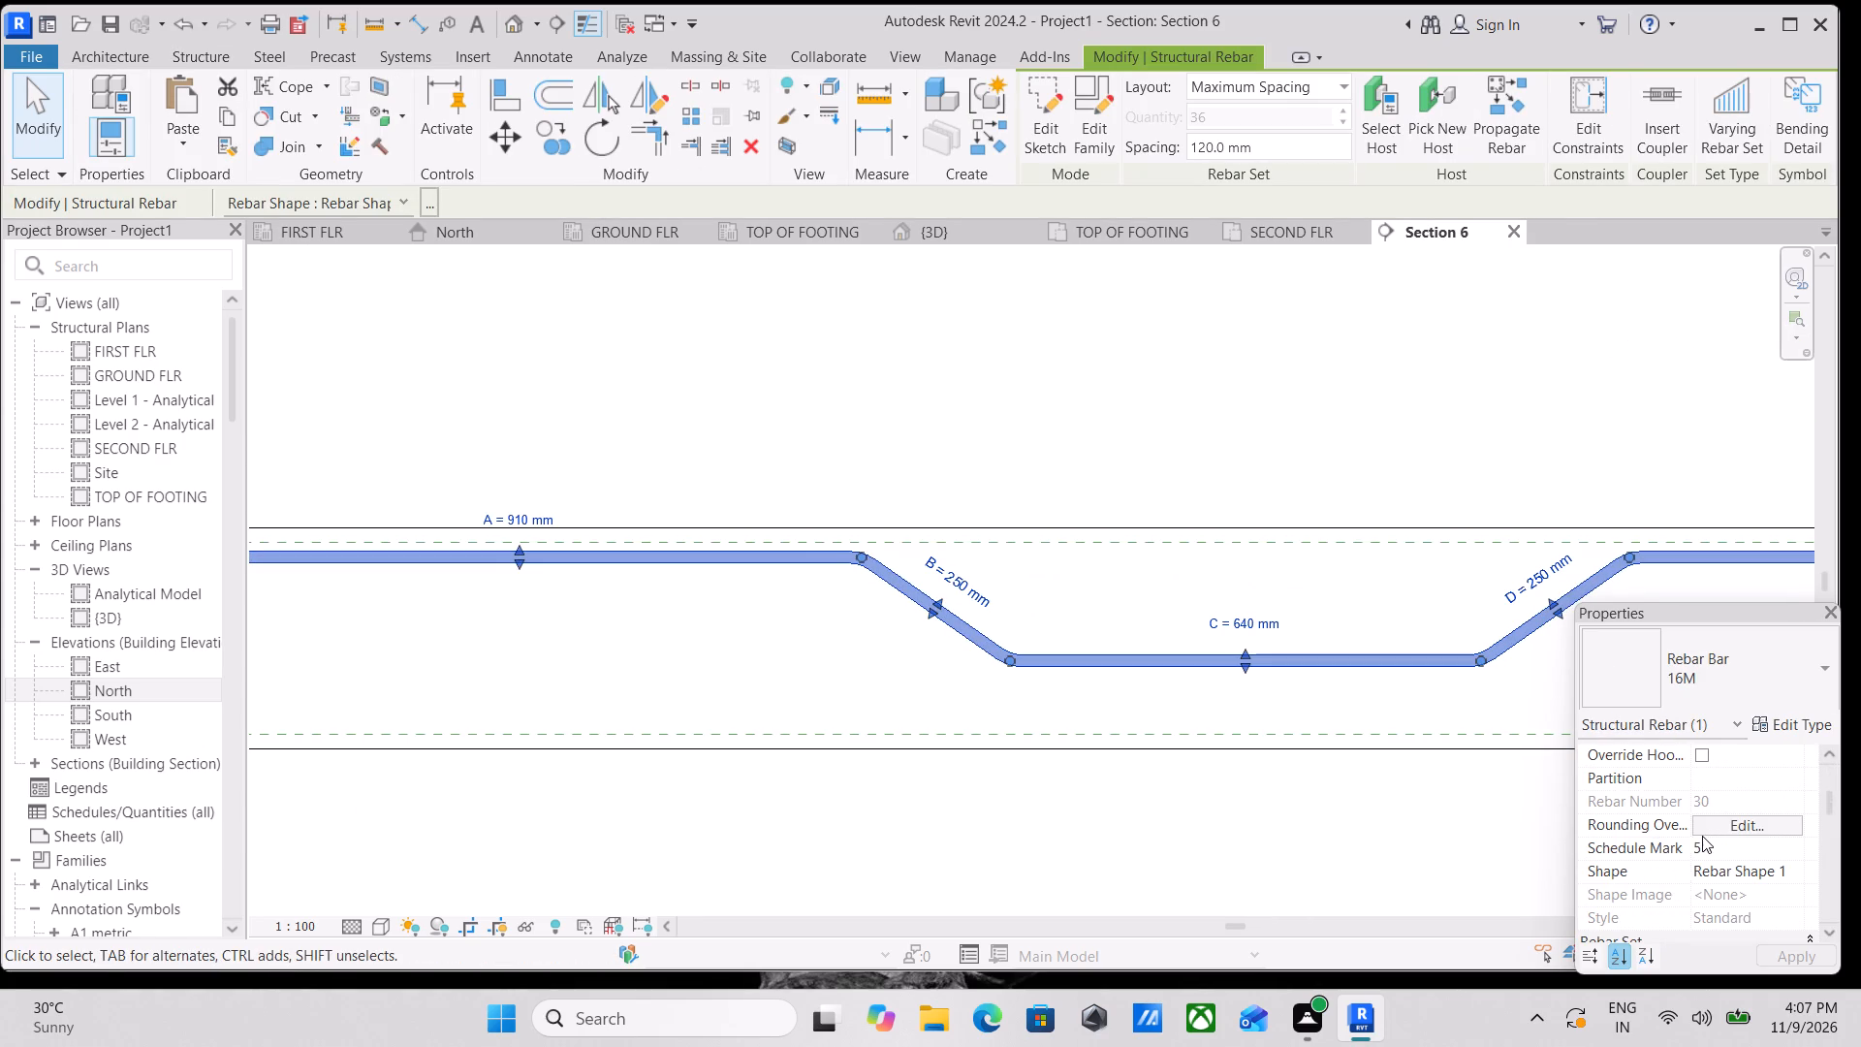
scroll(1723, 841, down, 3)
click(1753, 847)
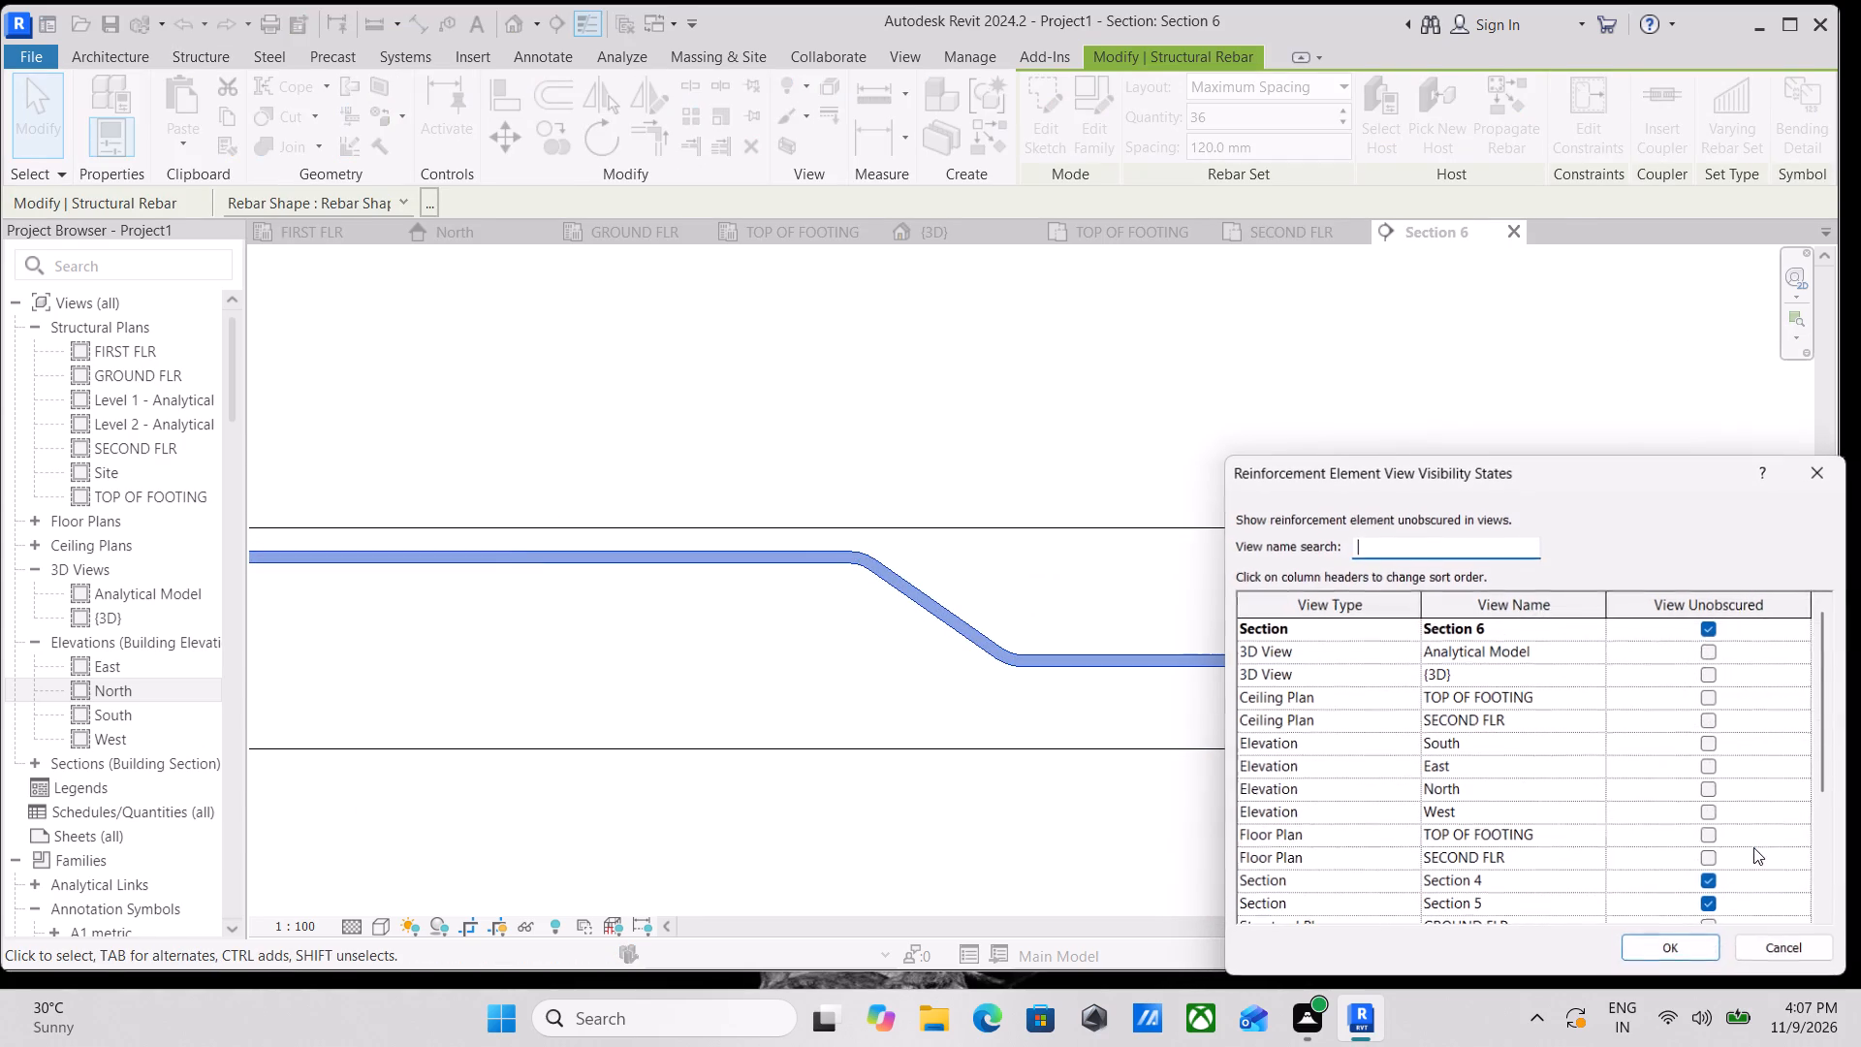
click(1711, 678)
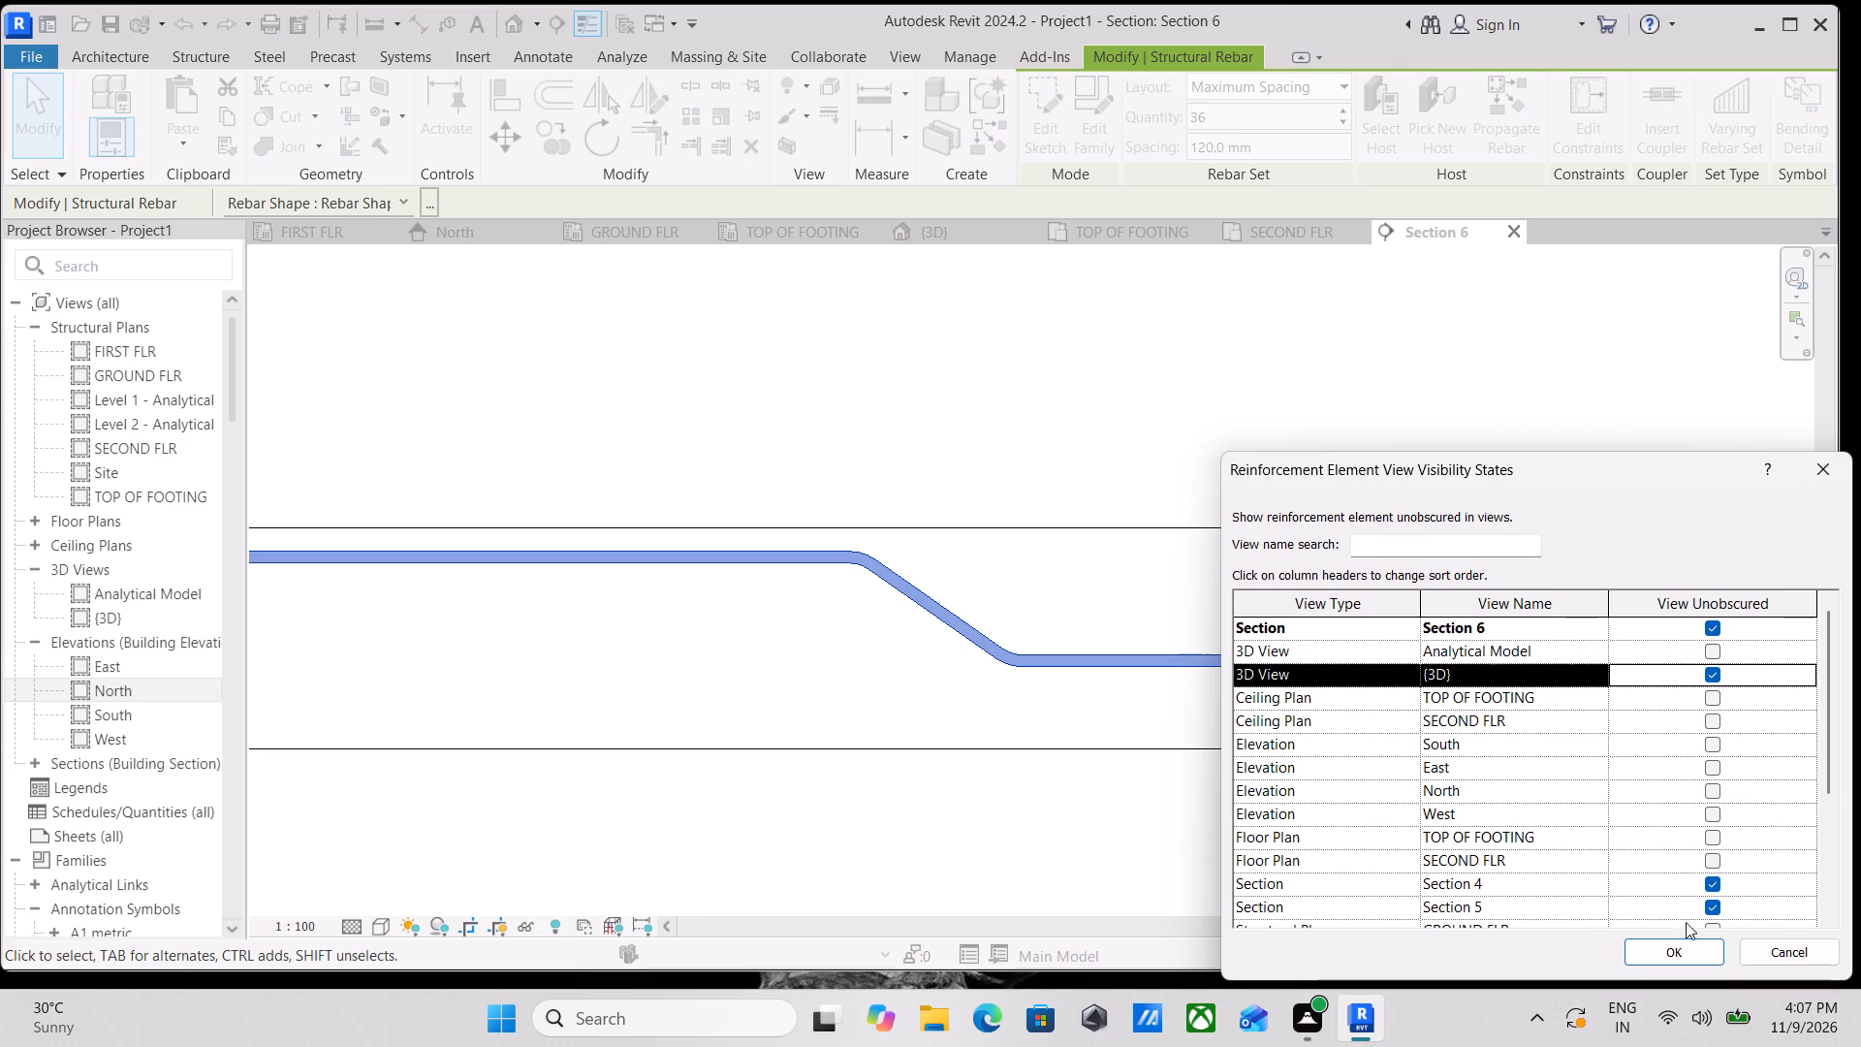
click(1678, 950)
scroll(1103, 573, down, 3)
middle_drag(1103, 573, 995, 563)
key(Escape)
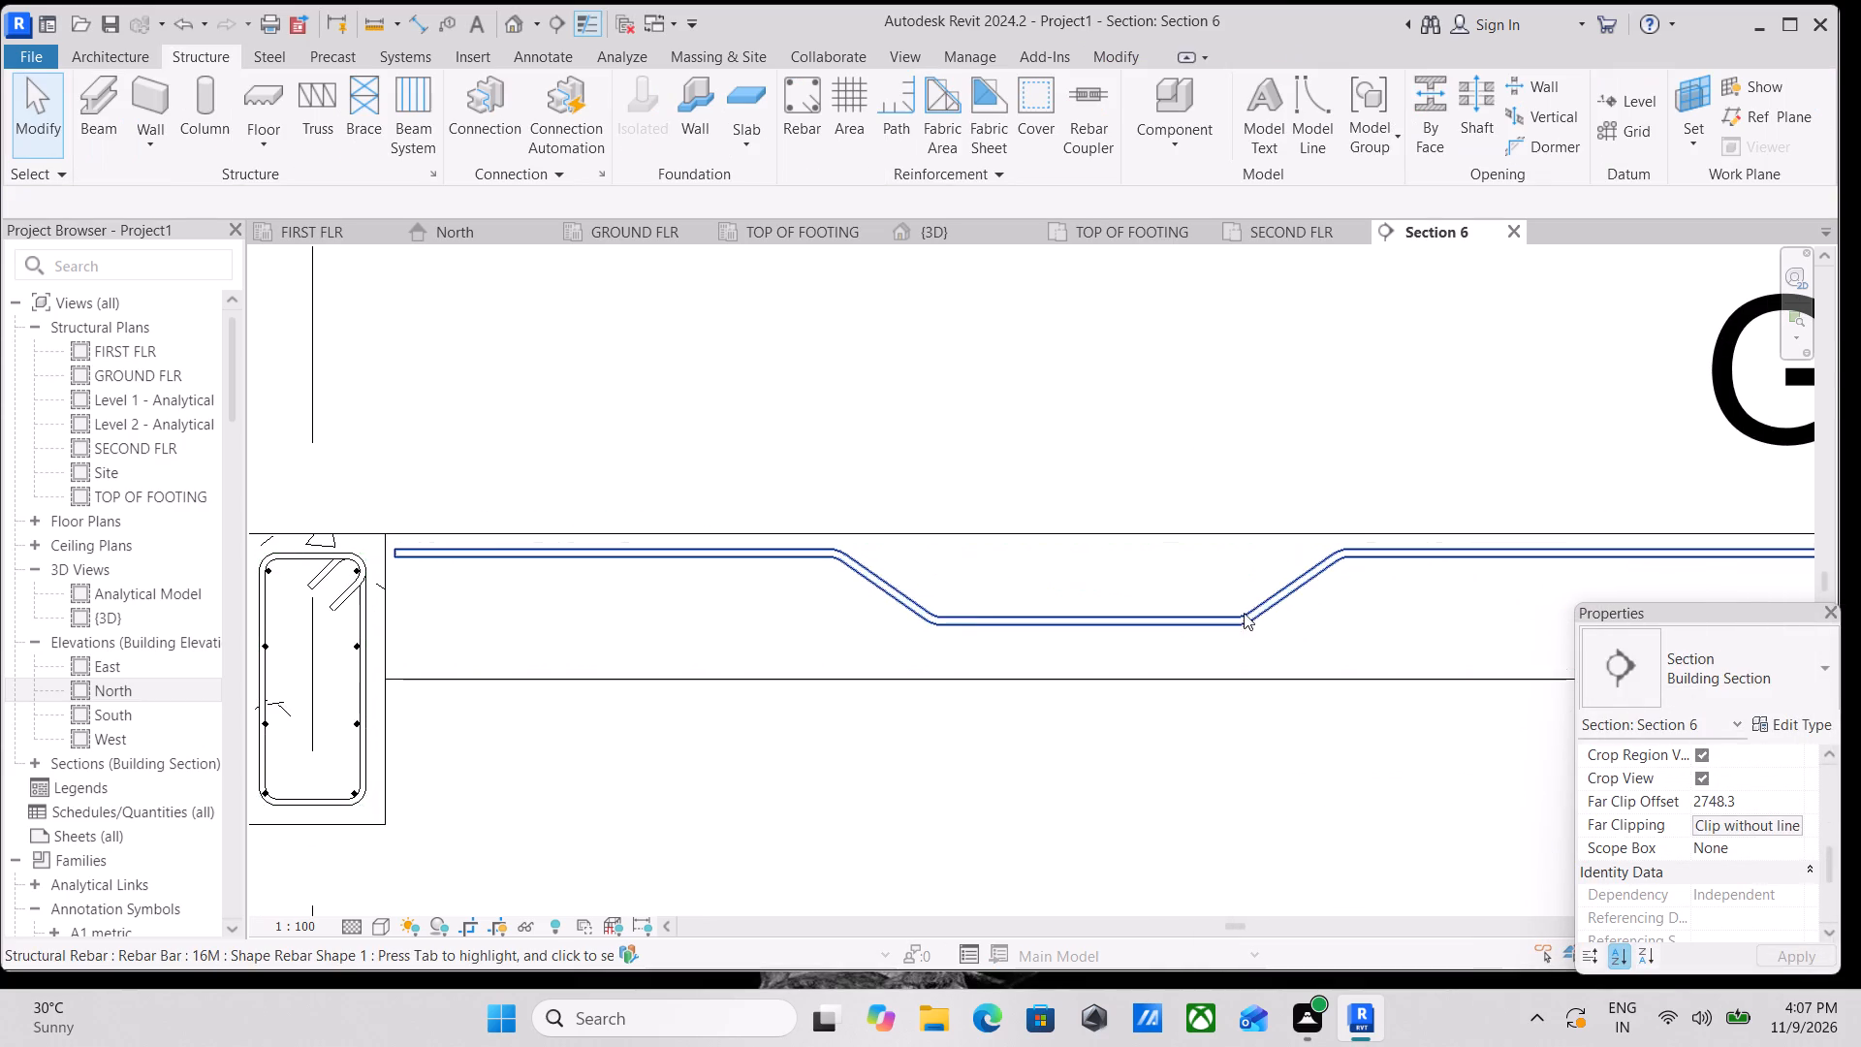
Examine the bent slab bar along its full length between the two beams, including its segment dimensions and bar type.
scroll(1261, 614, down, 1)
middle_drag(1266, 614, 1313, 618)
click(1127, 624)
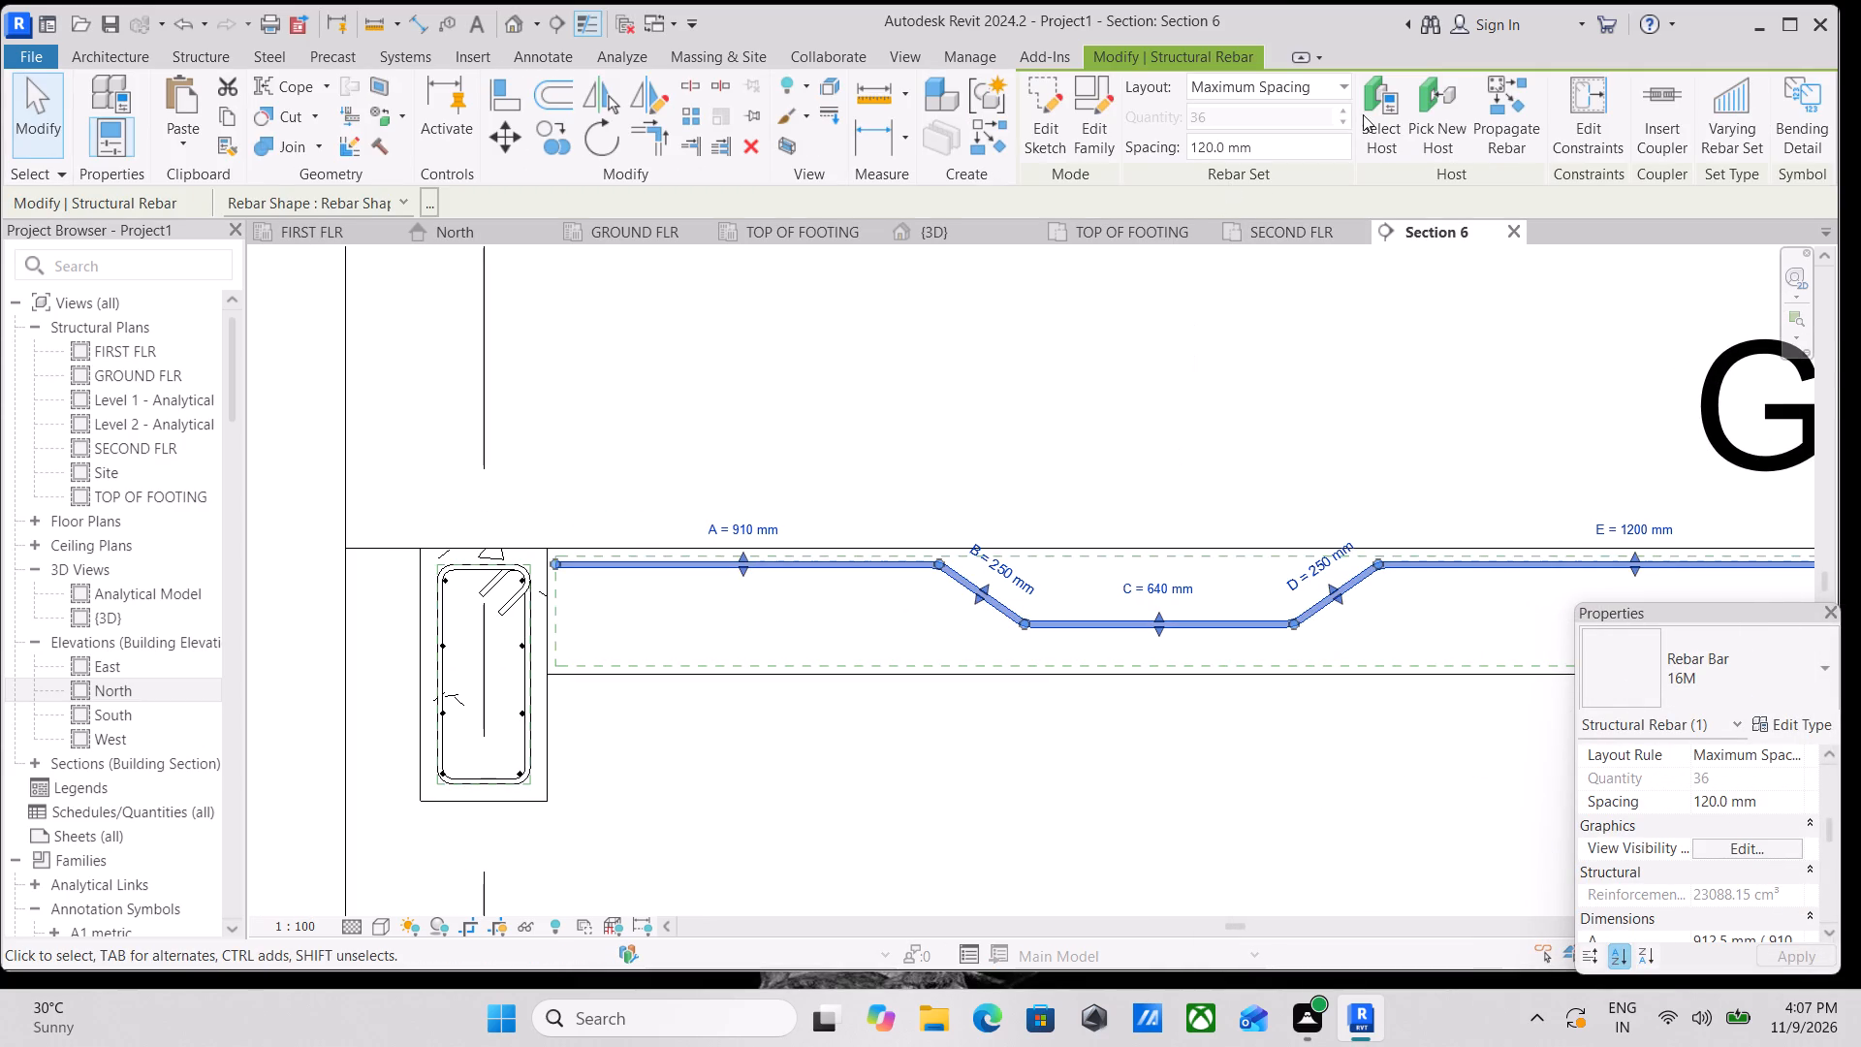
key(Escape)
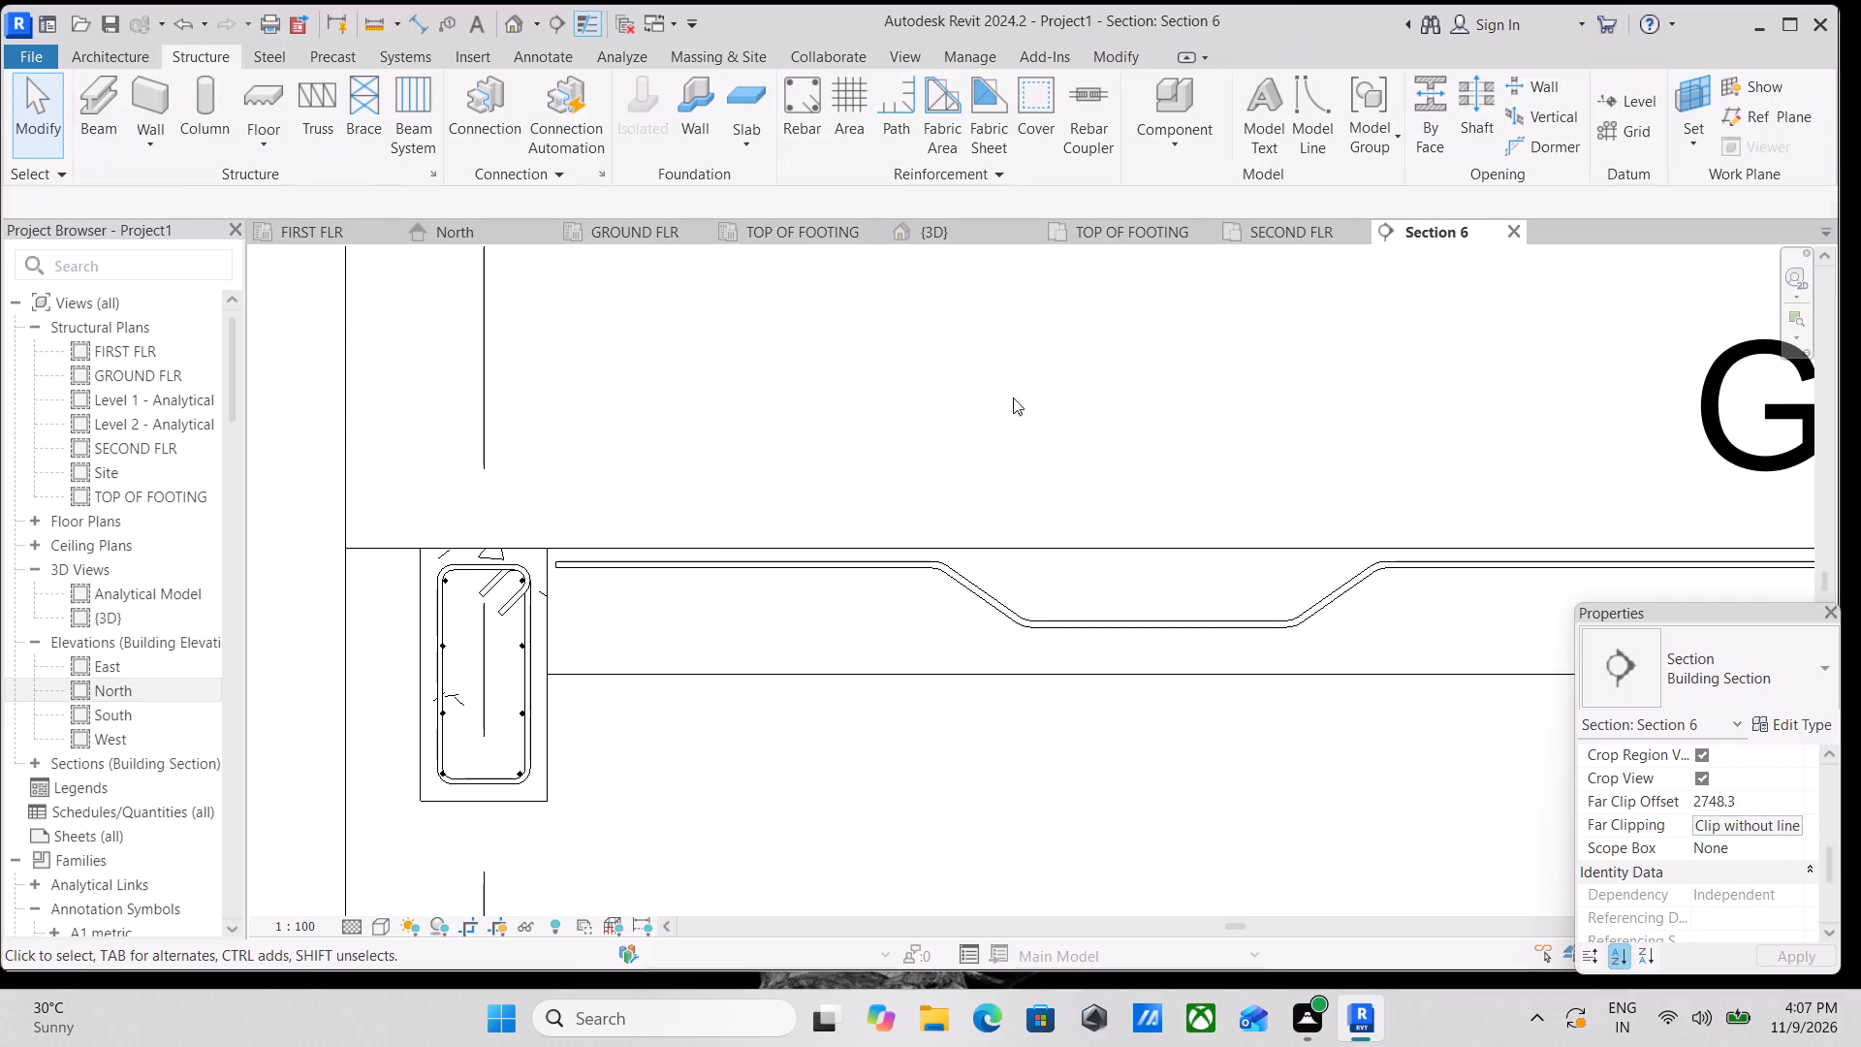
click(786, 570)
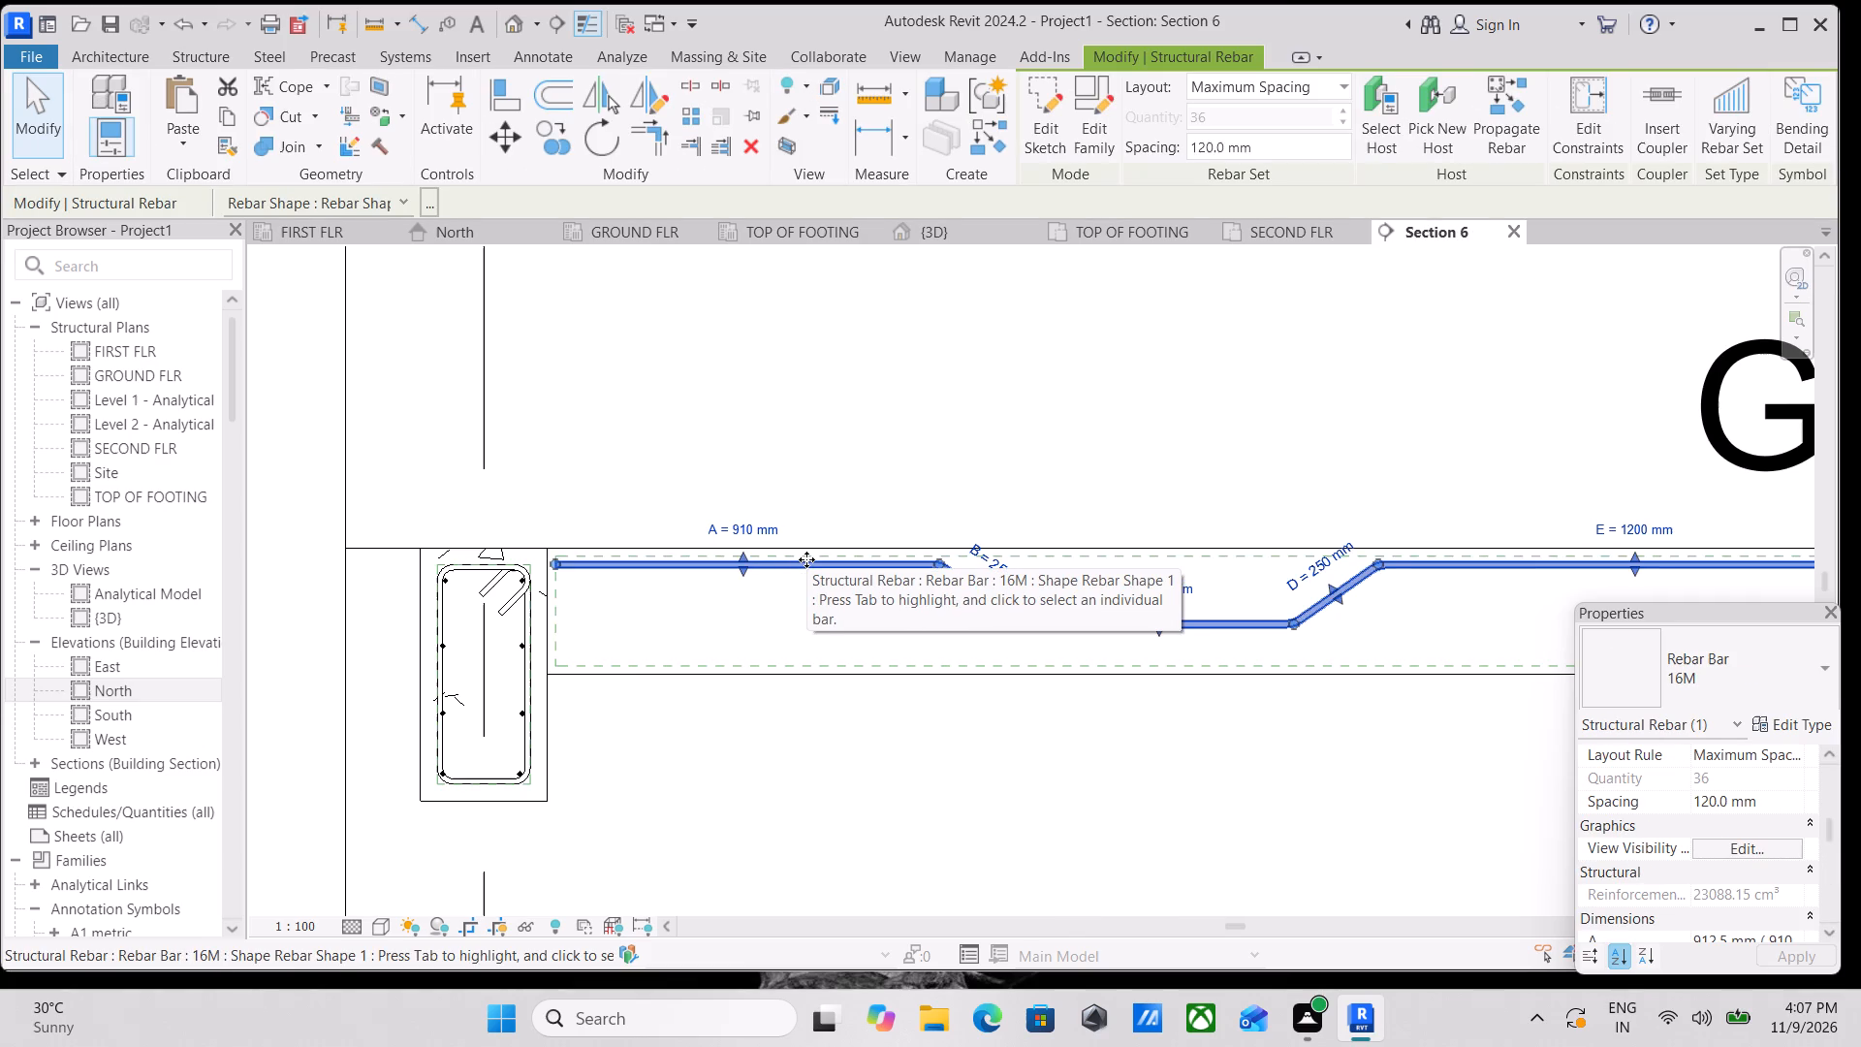
key(Escape)
scroll(730, 608, up, 3)
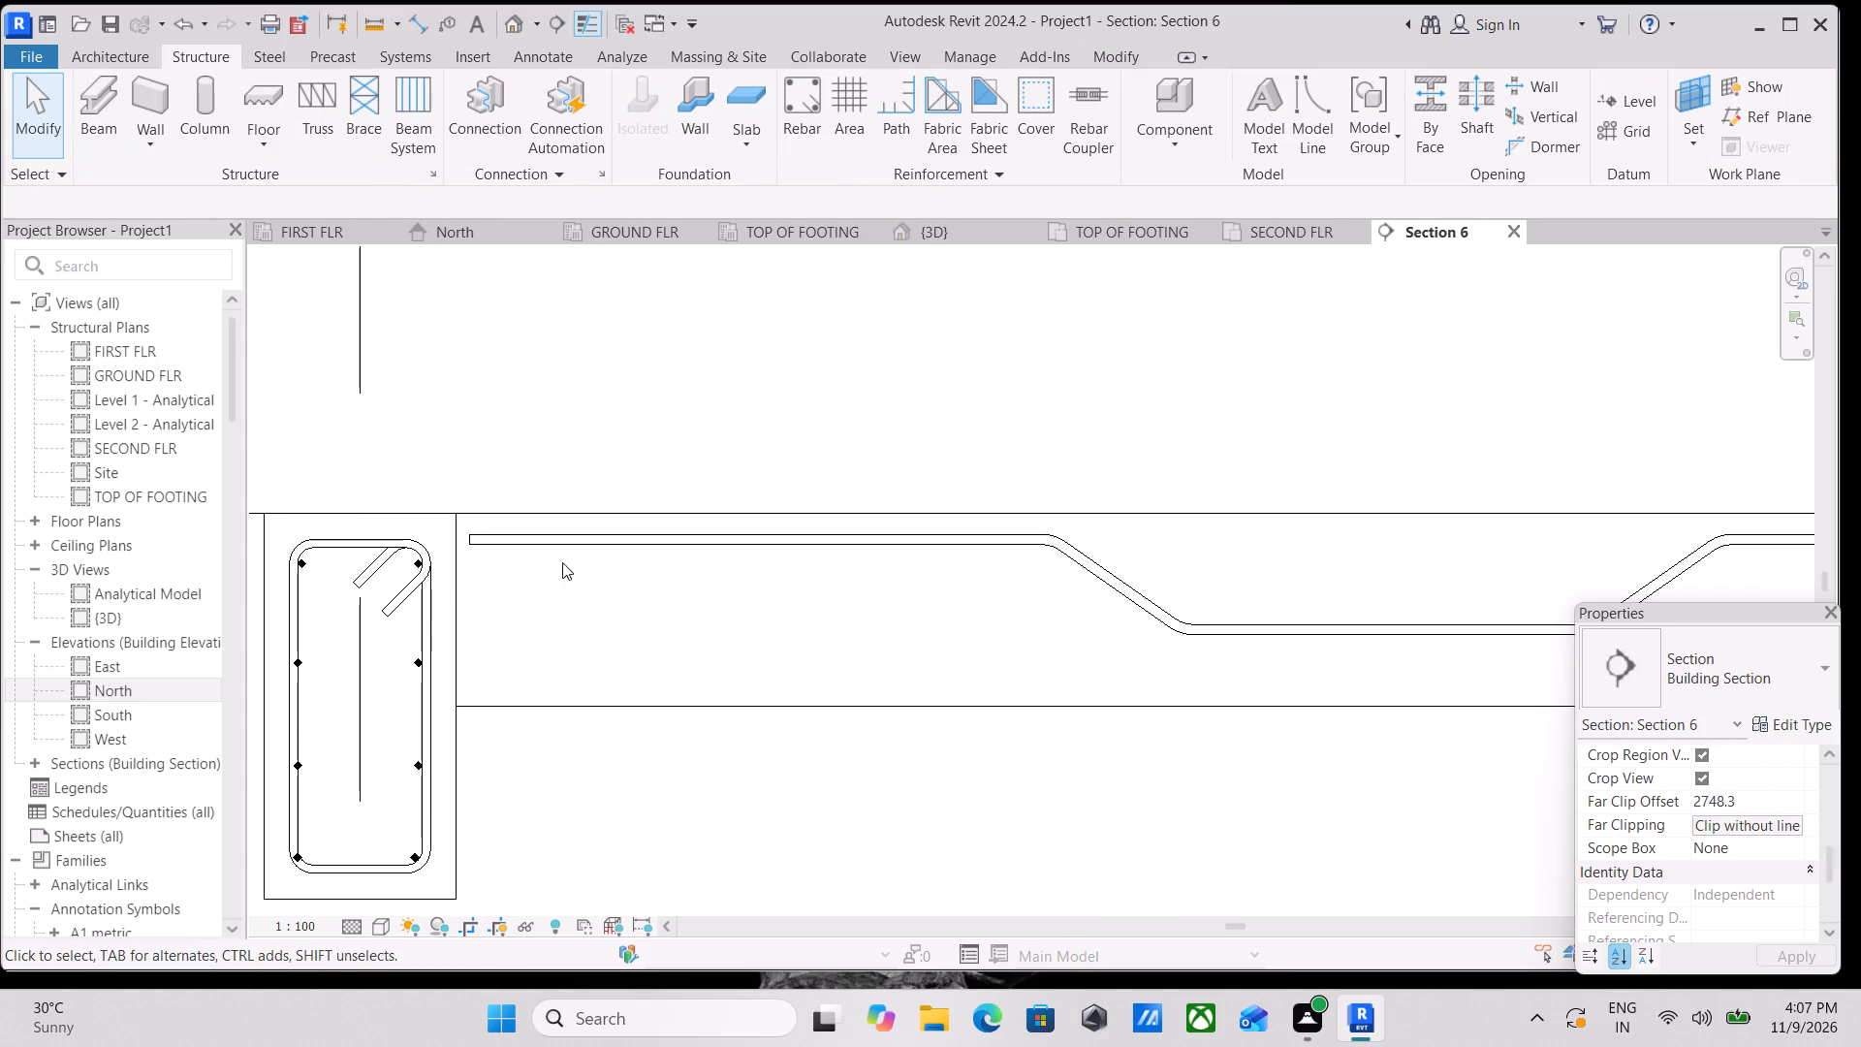
click(543, 542)
scroll(452, 572, up, 8)
scroll(504, 474, down, 5)
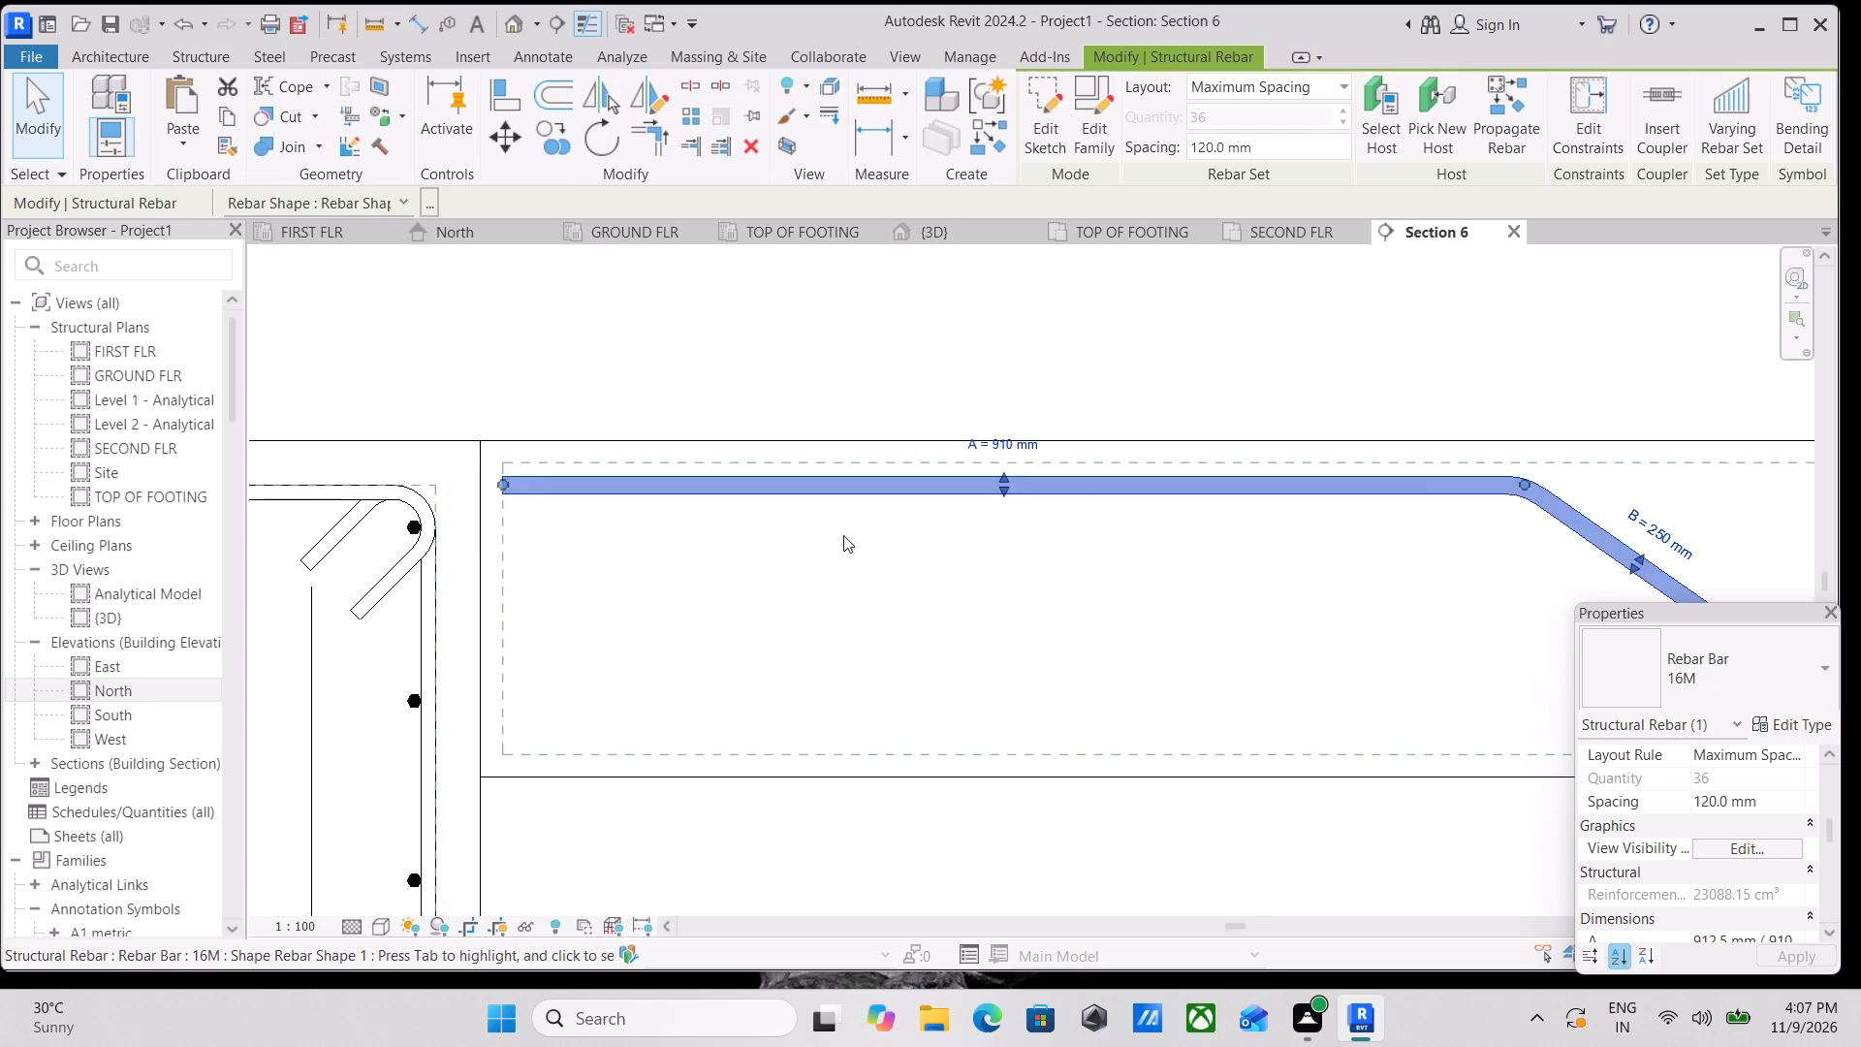
scroll(843, 535, down, 2)
middle_drag(843, 535, 426, 556)
scroll(1221, 591, down, 3)
middle_drag(1248, 587, 994, 590)
key(Escape)
middle_drag(1442, 565, 1249, 592)
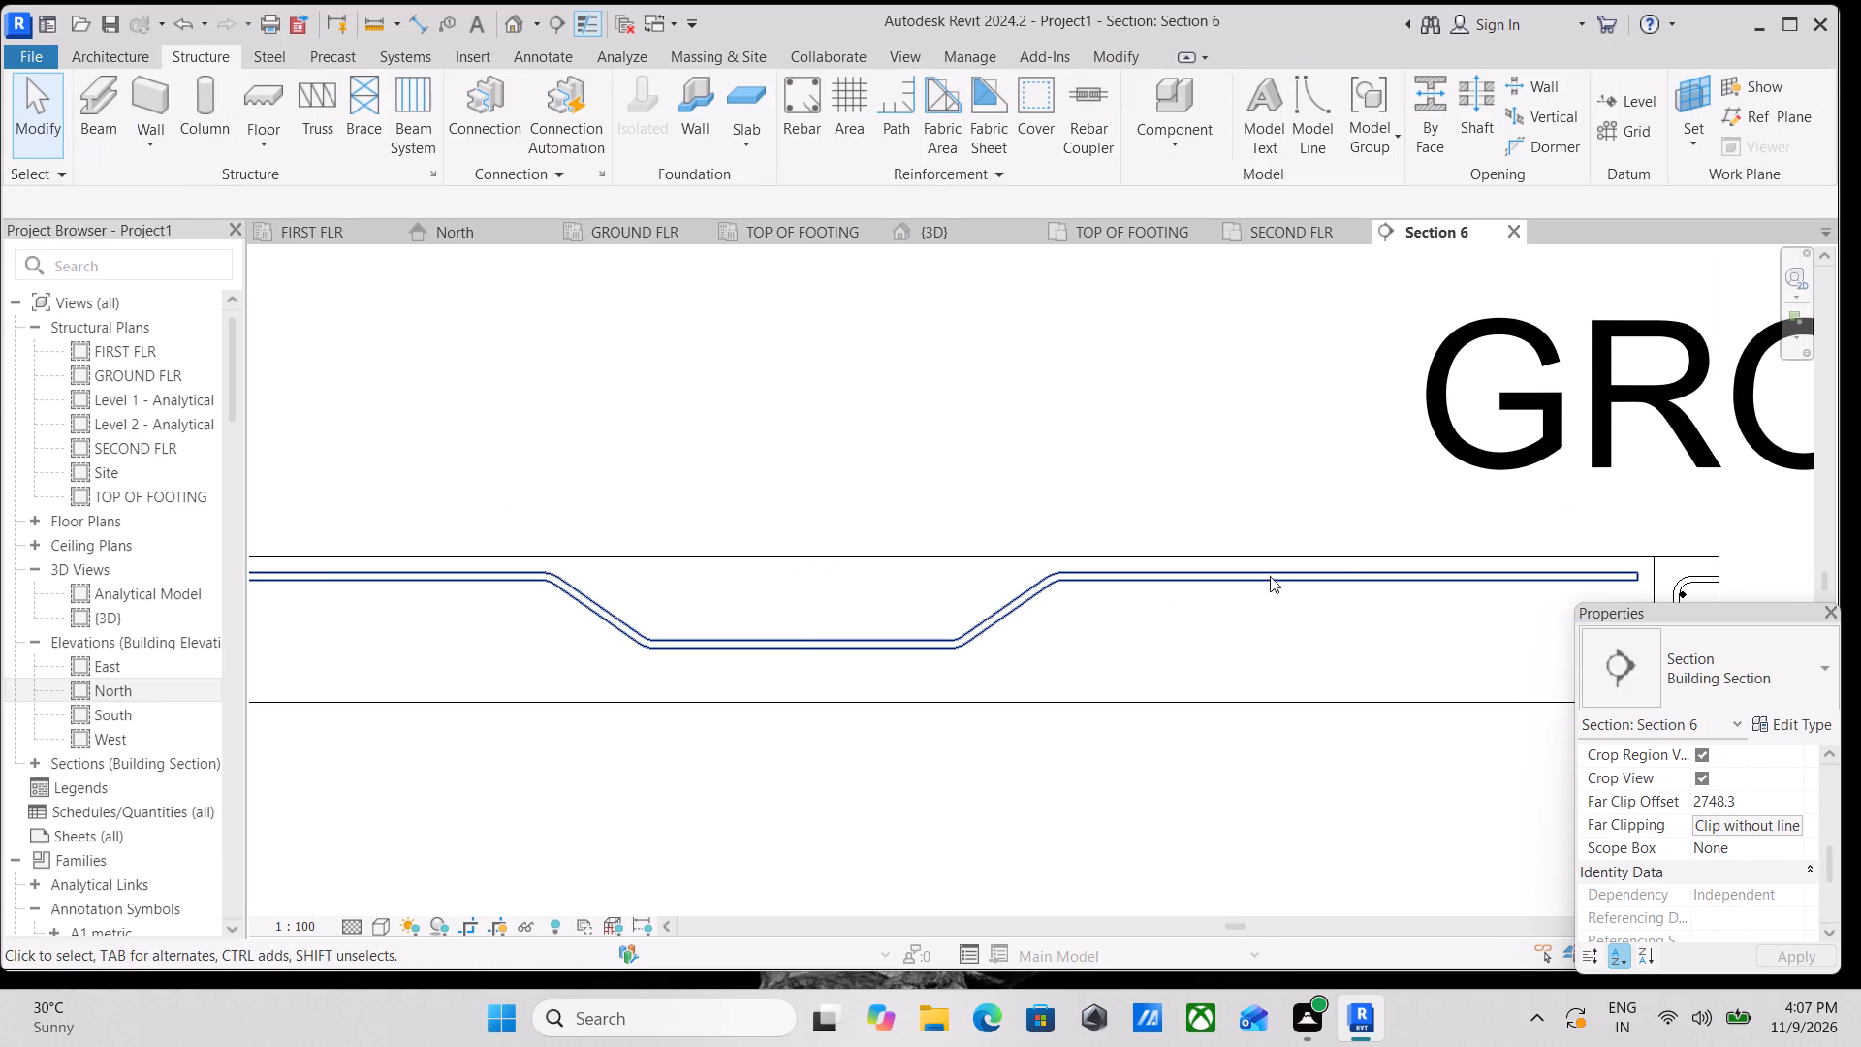
click(1274, 570)
middle_drag(1293, 549, 1402, 582)
scroll(1293, 549, down, 1)
middle_drag(1258, 571, 1382, 574)
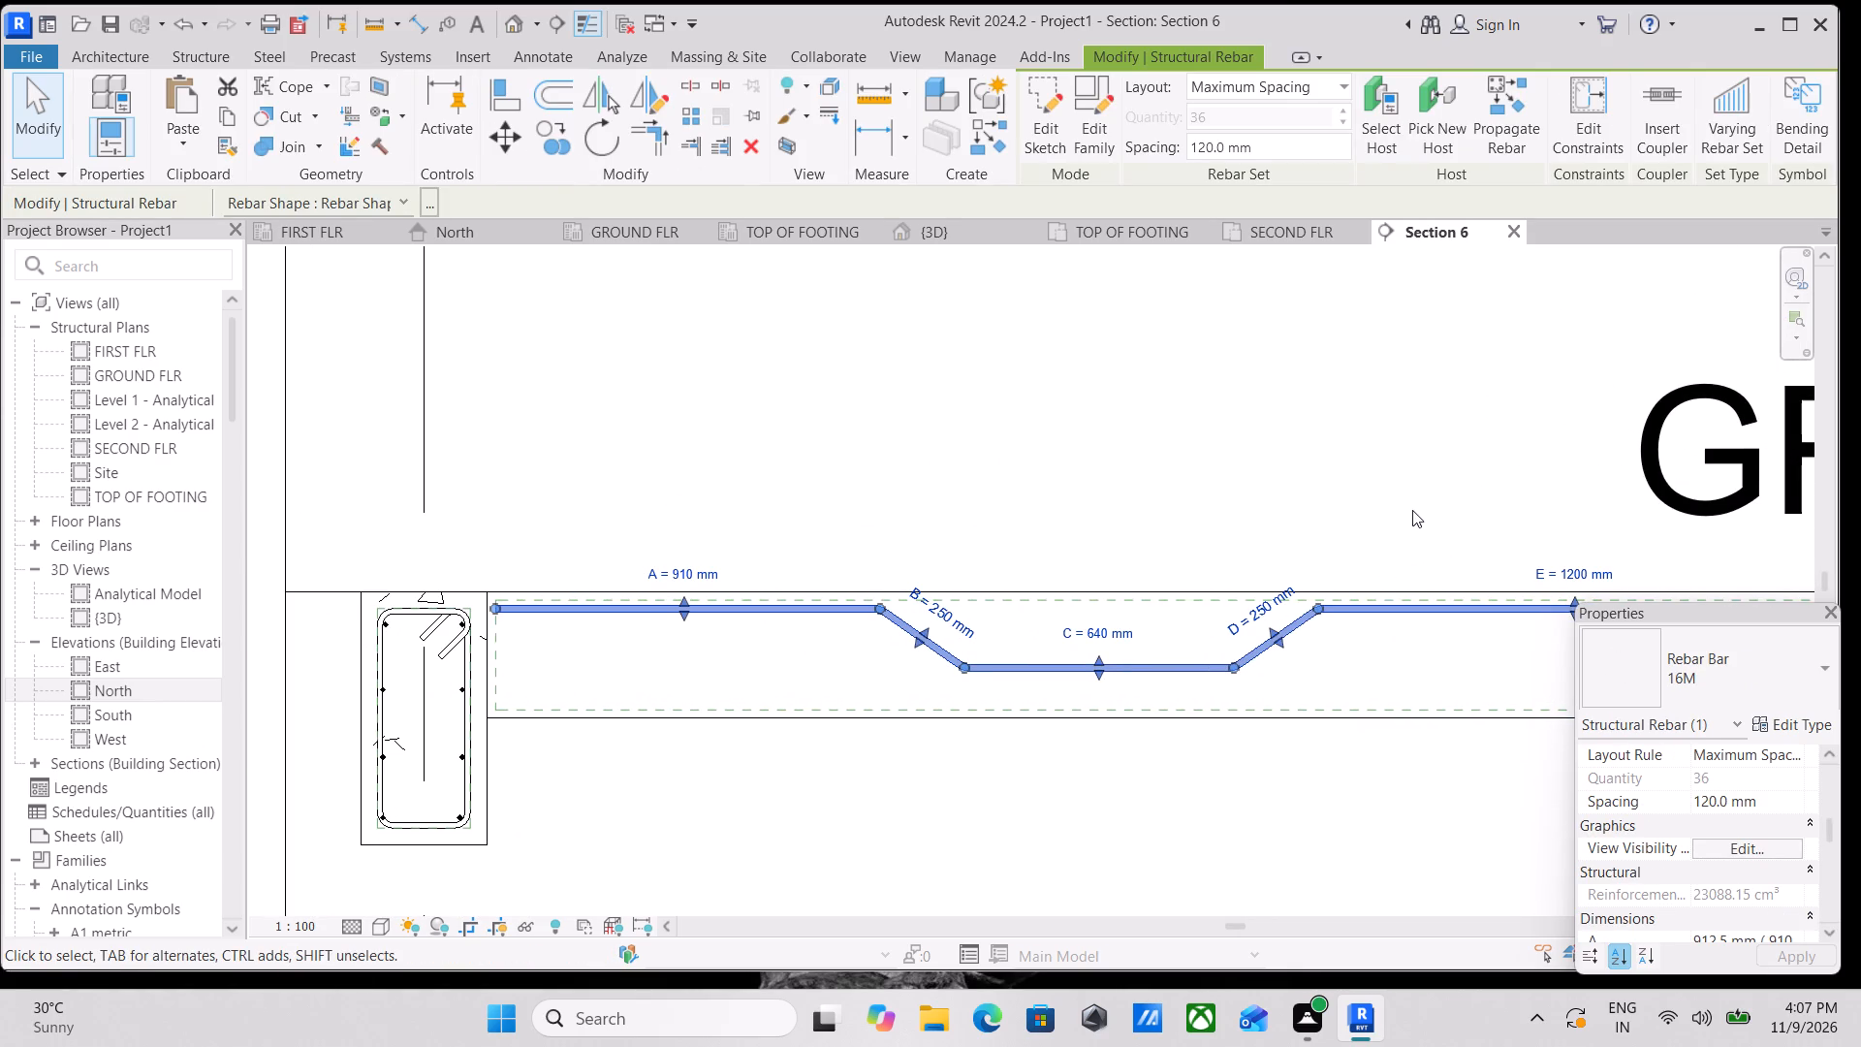
middle_drag(1258, 274, 1384, 279)
scroll(1430, 271, down, 1)
middle_drag(1430, 271, 1228, 270)
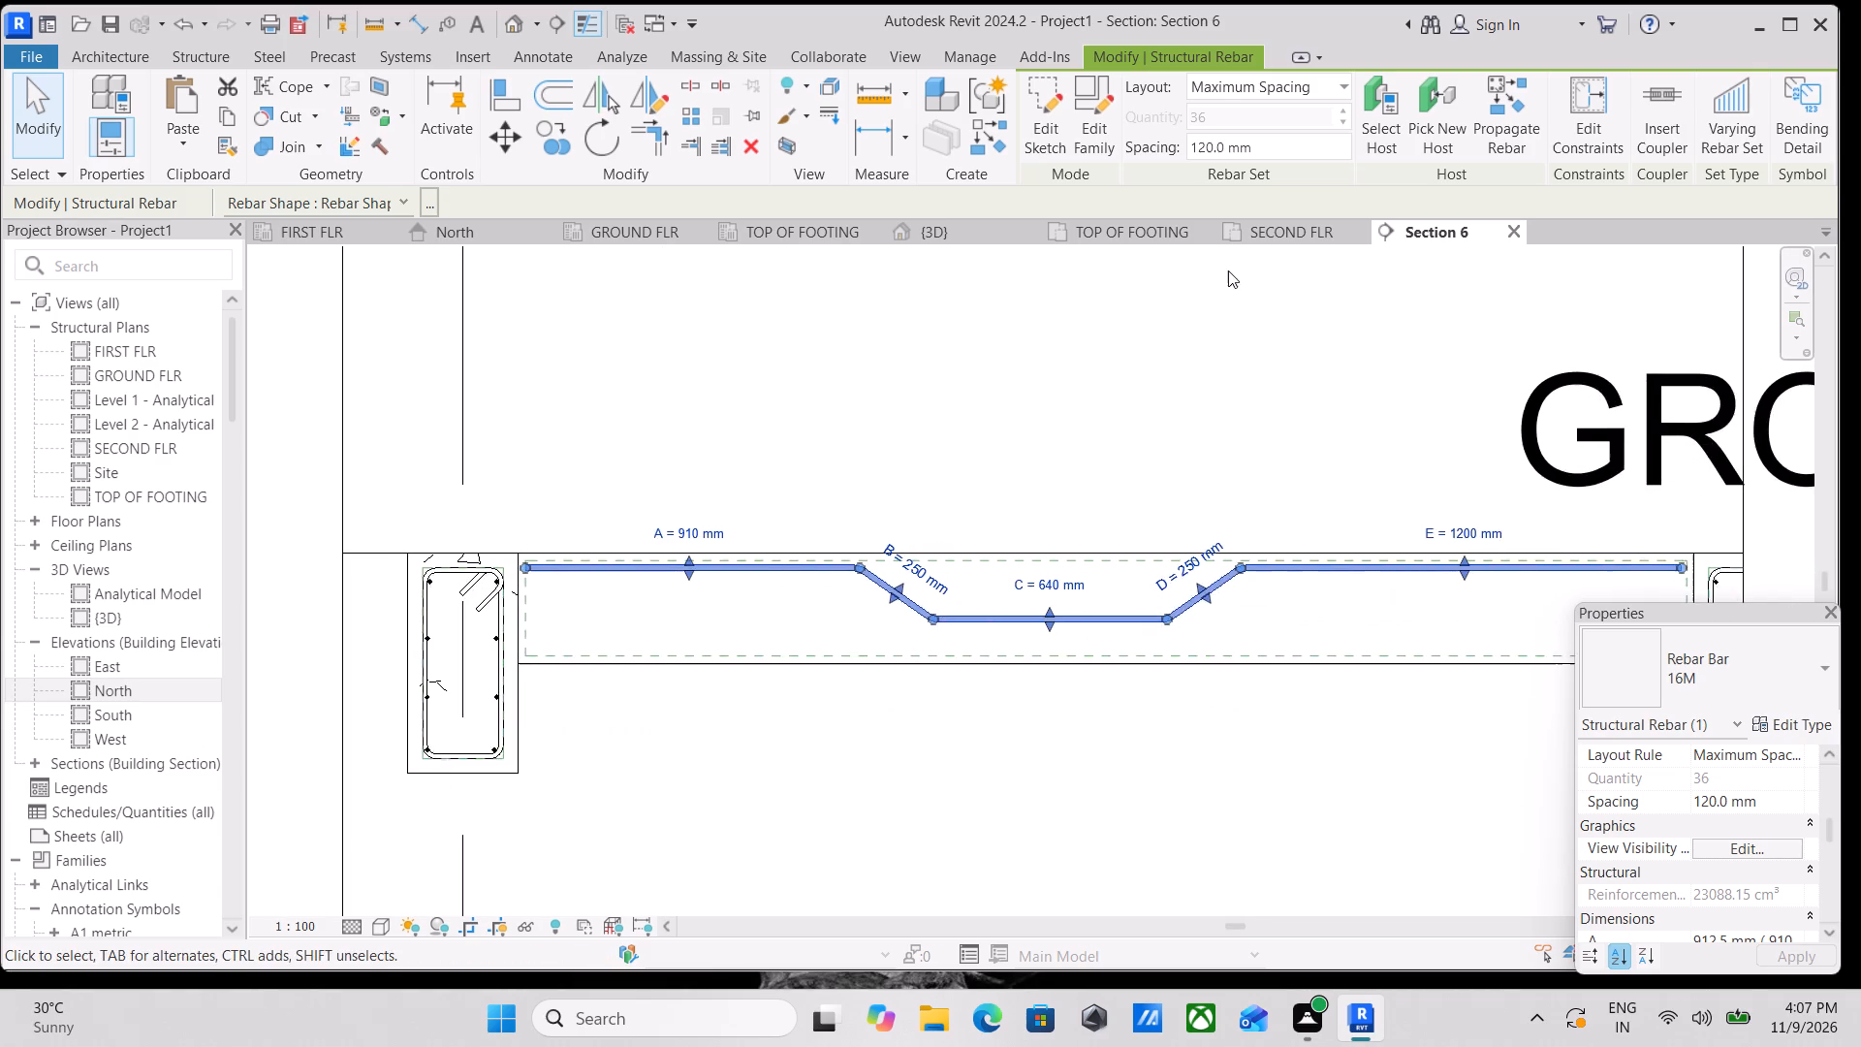
scroll(1062, 447, down, 1)
middle_drag(1062, 447, 1172, 378)
key(Escape)
scroll(902, 547, up, 2)
click(1012, 464)
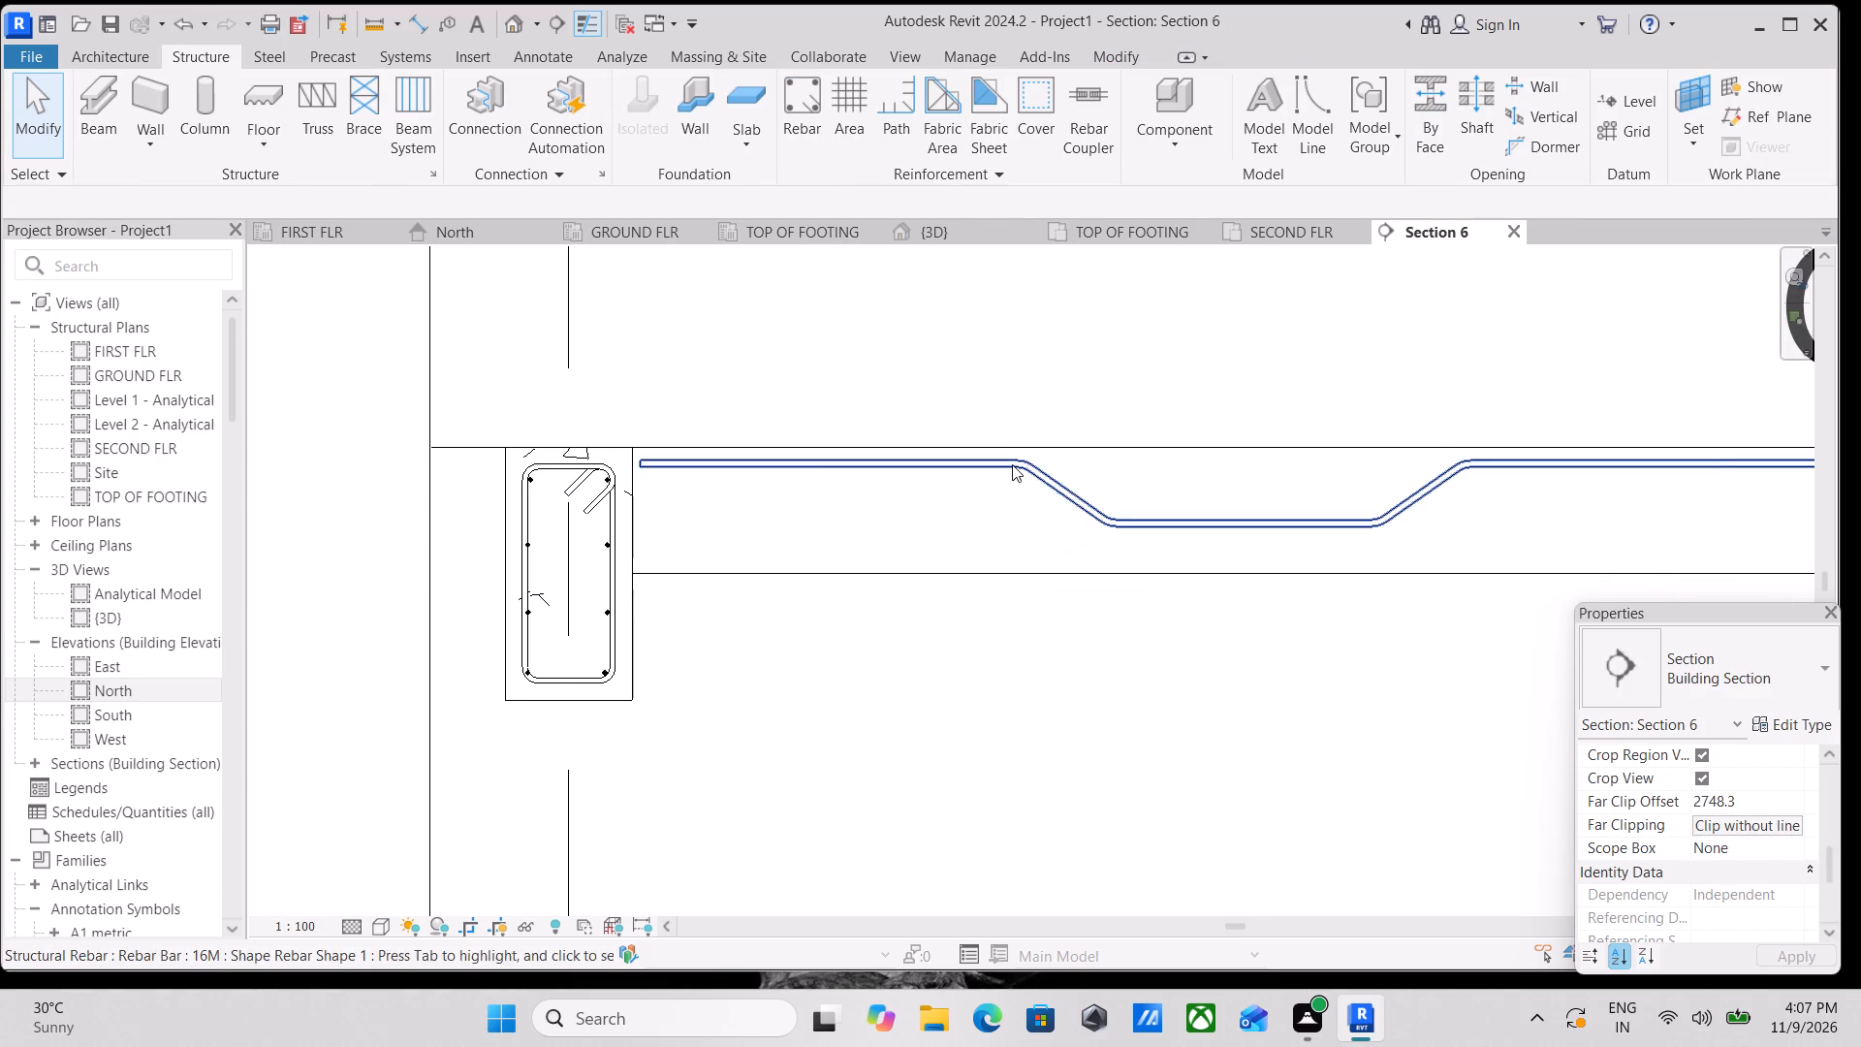
scroll(1166, 402, down, 1)
middle_drag(1166, 402, 1015, 400)
scroll(1103, 331, down, 1)
middle_drag(1103, 331, 1050, 388)
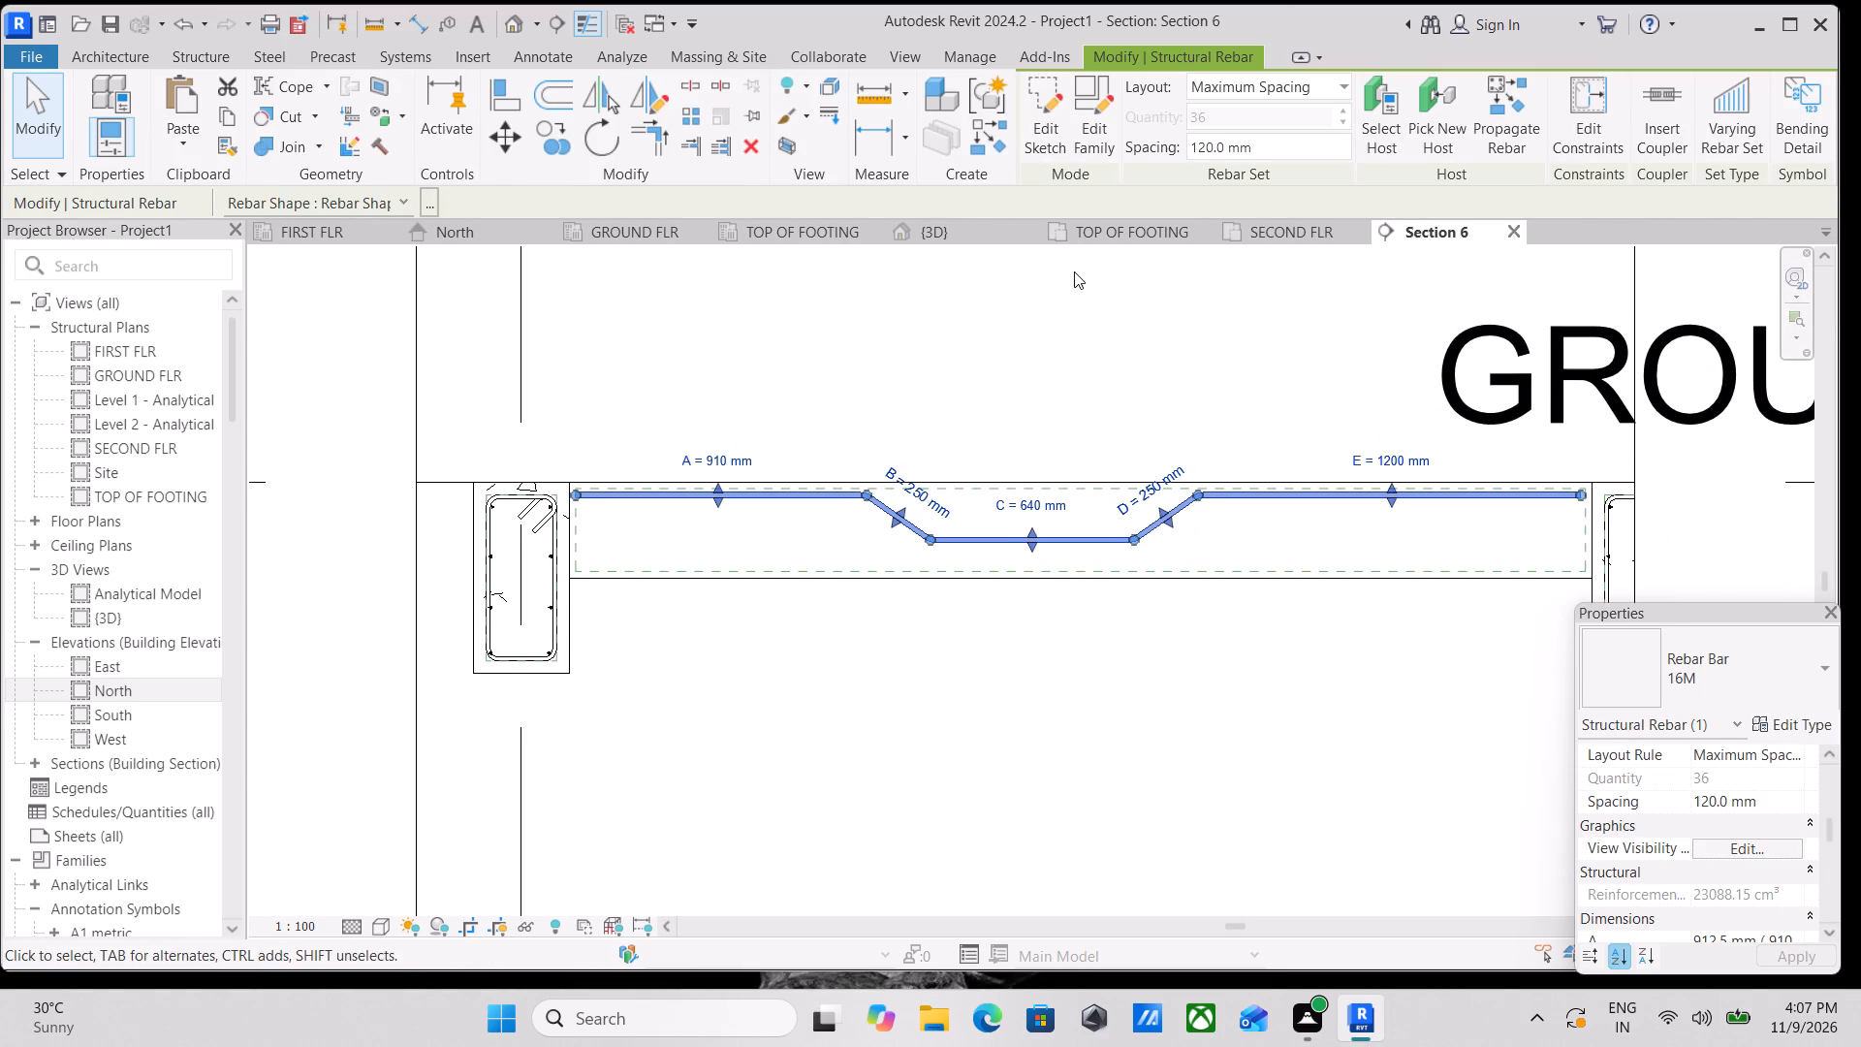
key(Escape)
middle_drag(996, 460, 1162, 409)
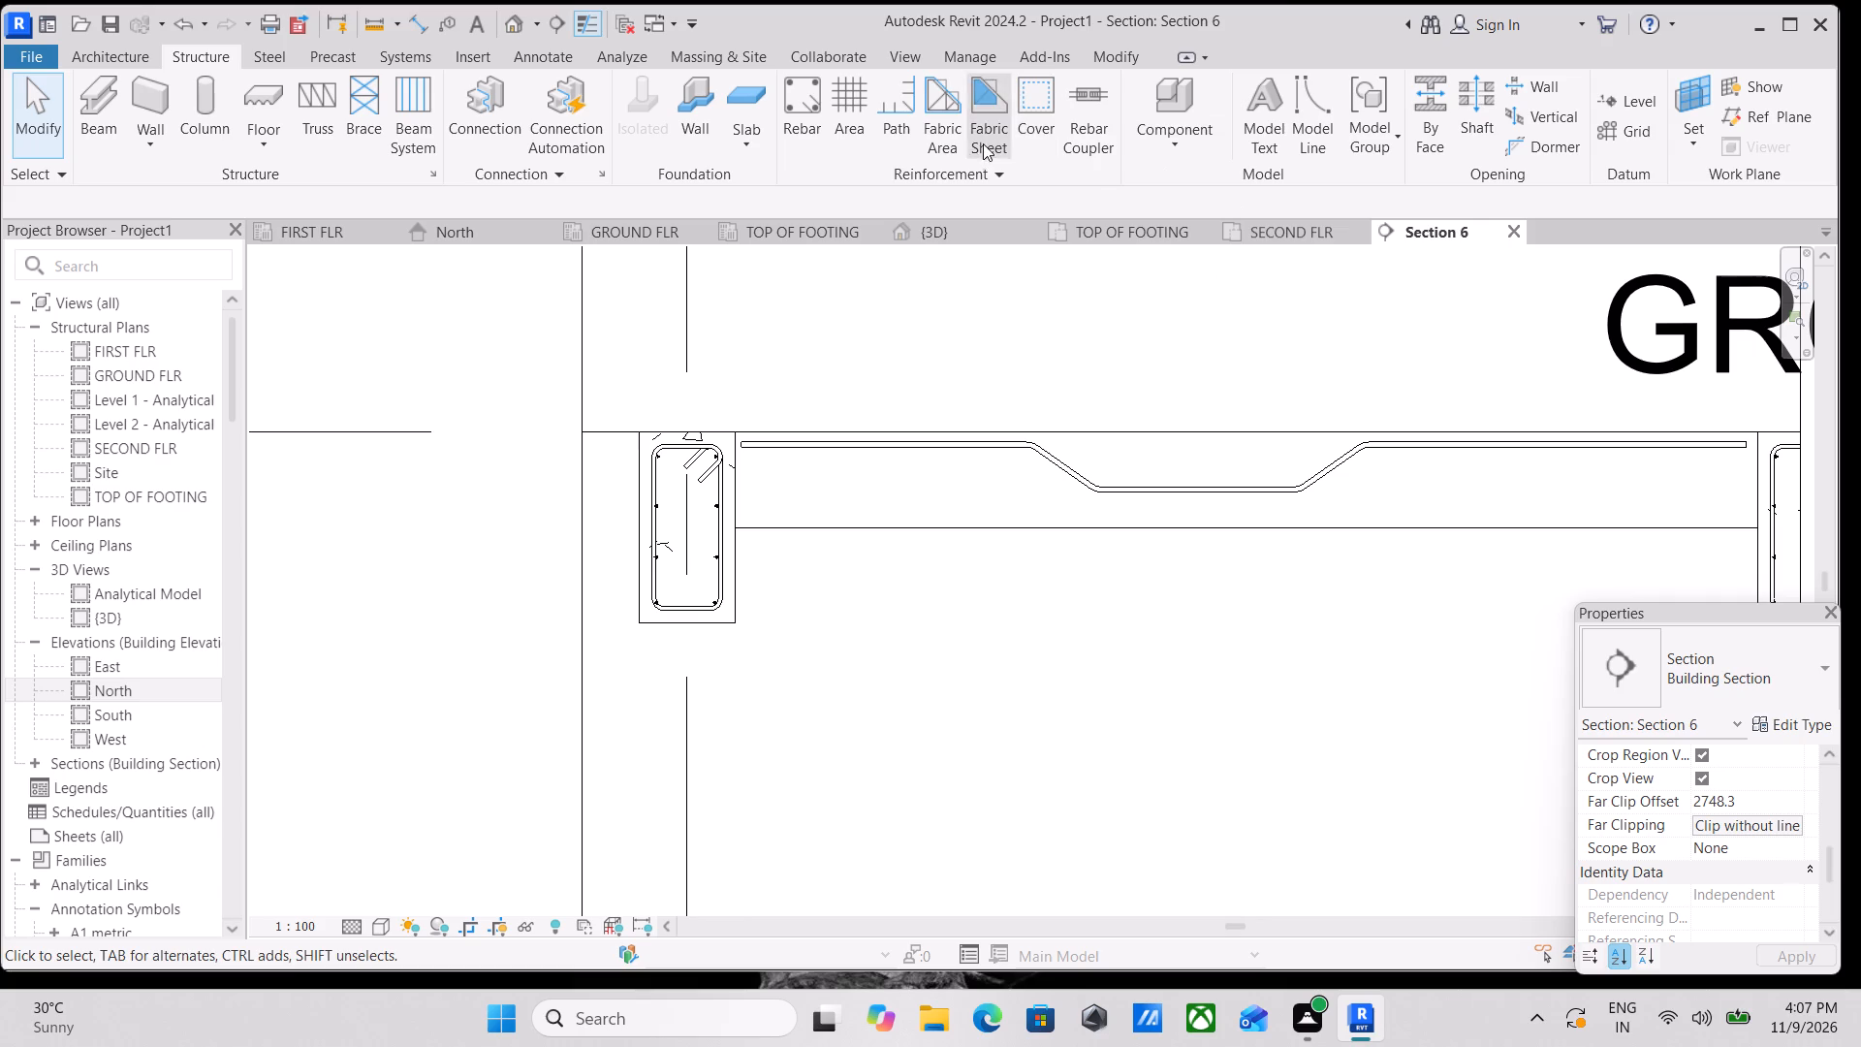
middle_drag(1183, 435, 1071, 451)
click(1116, 503)
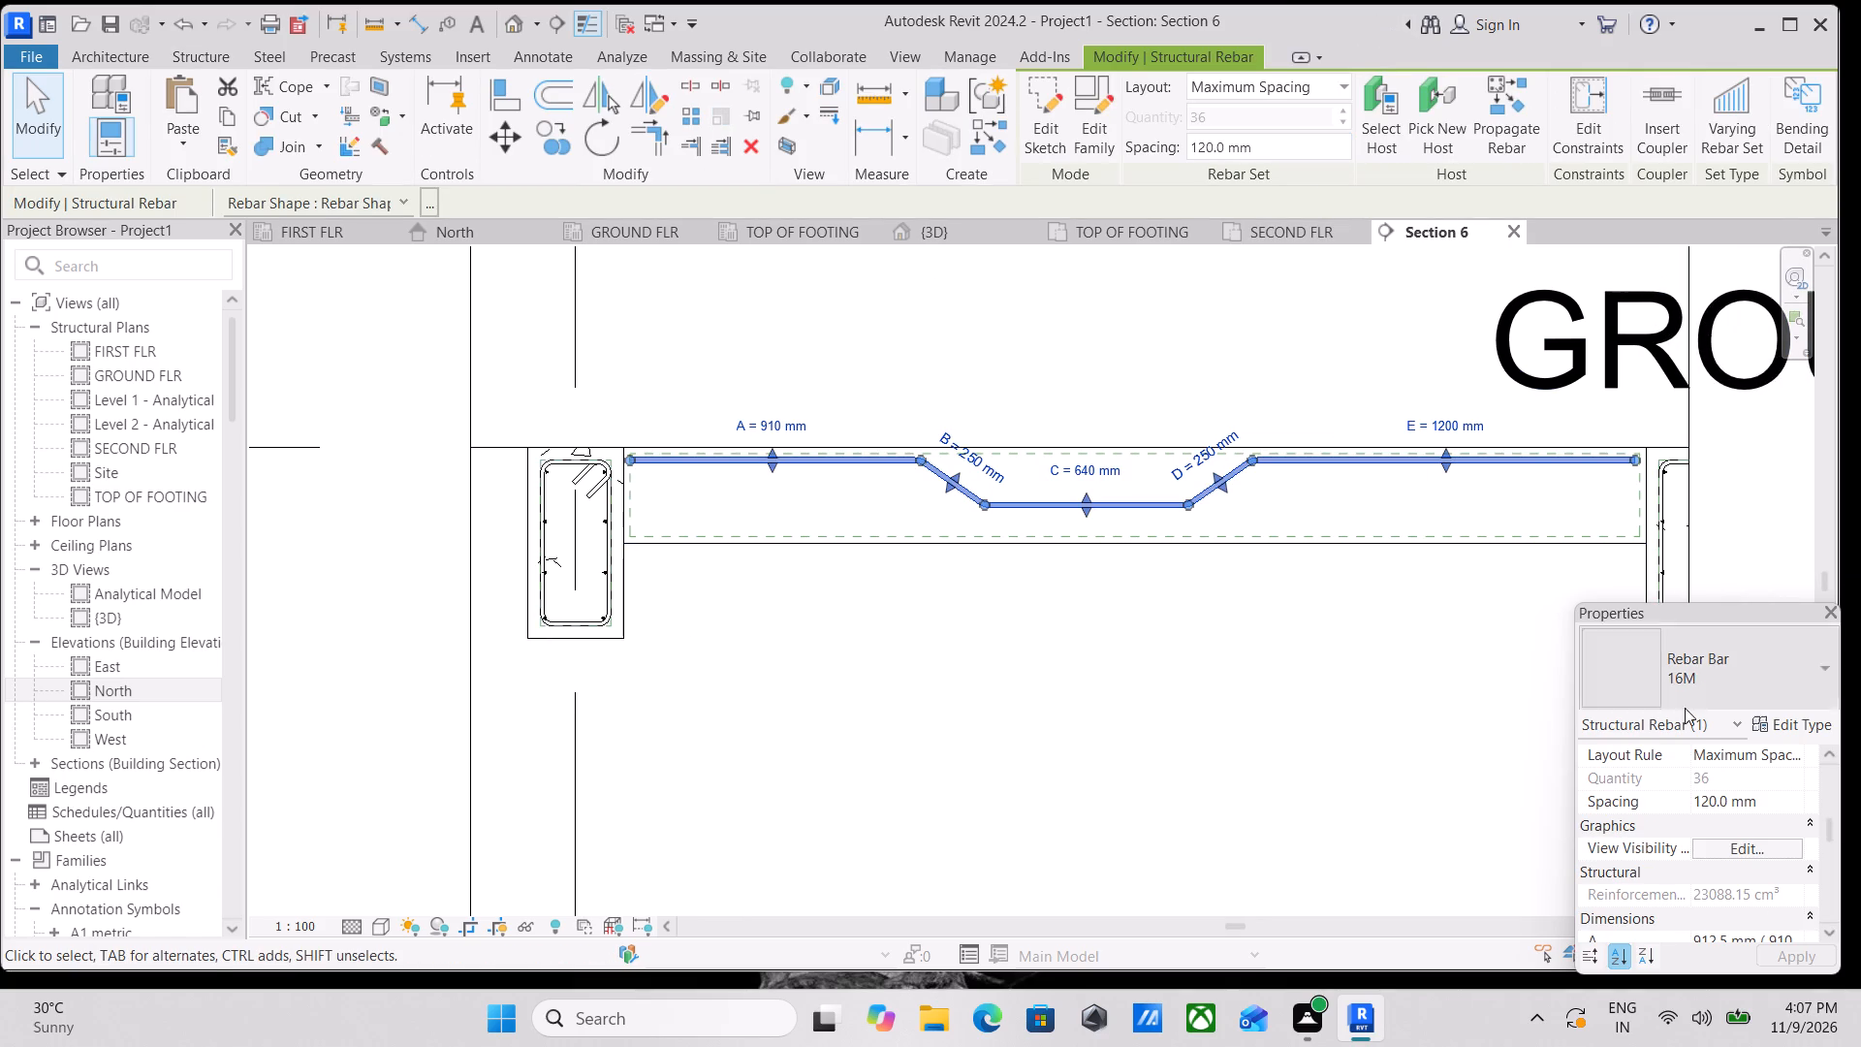
click(1715, 684)
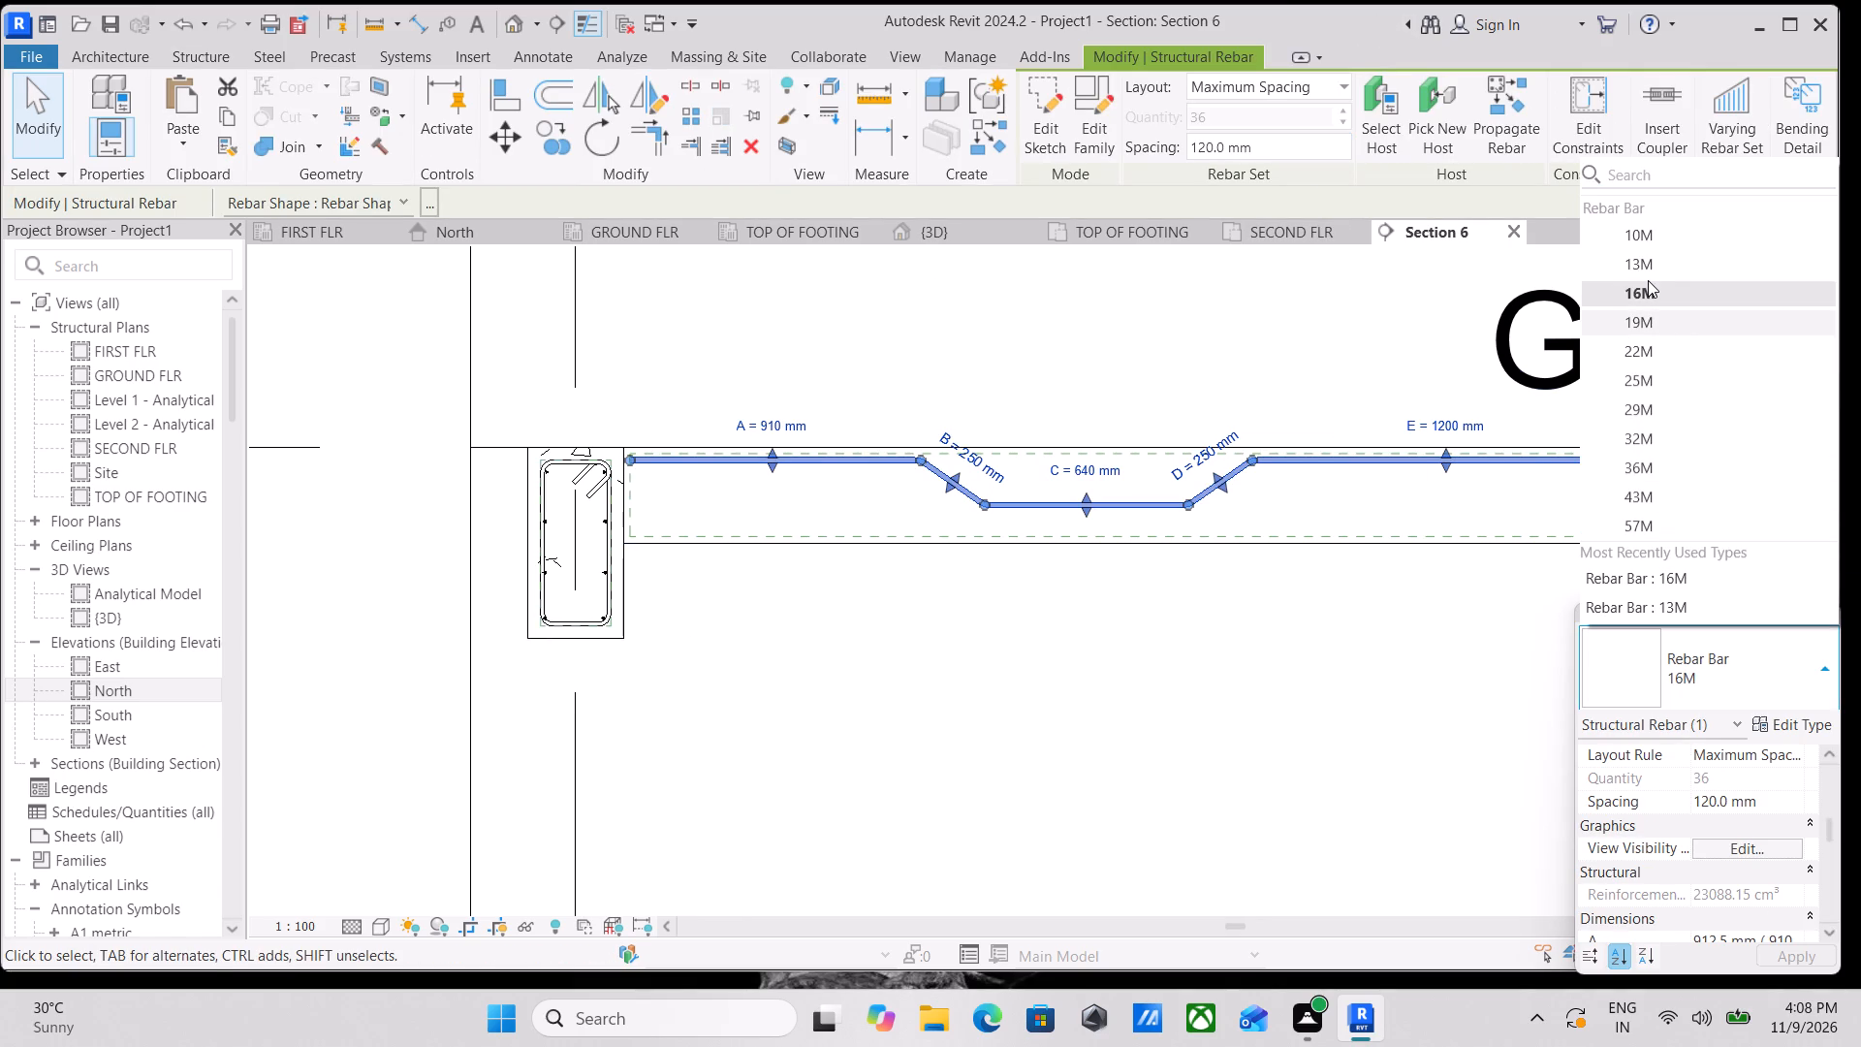
click(1648, 280)
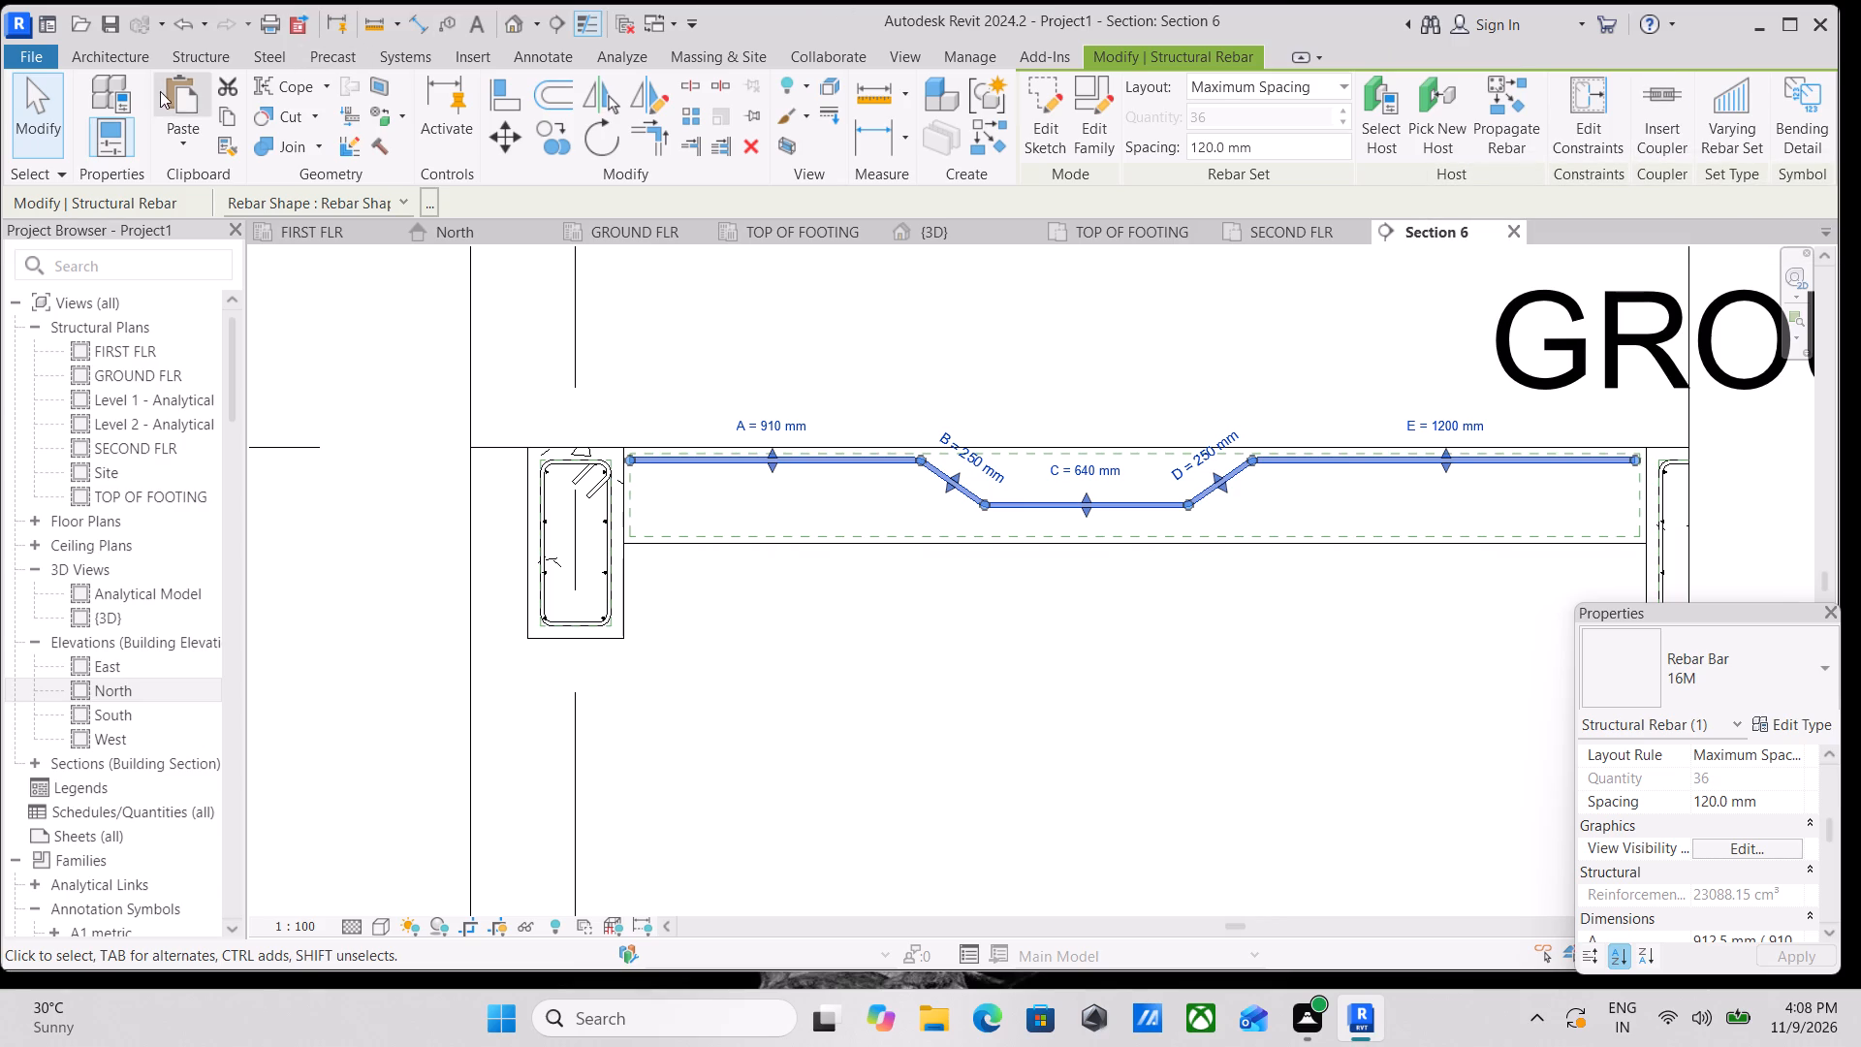
Place a 16M bent bar of the same shape perpendicular to cover in the slab, close to the beam at its left end.
click(178, 58)
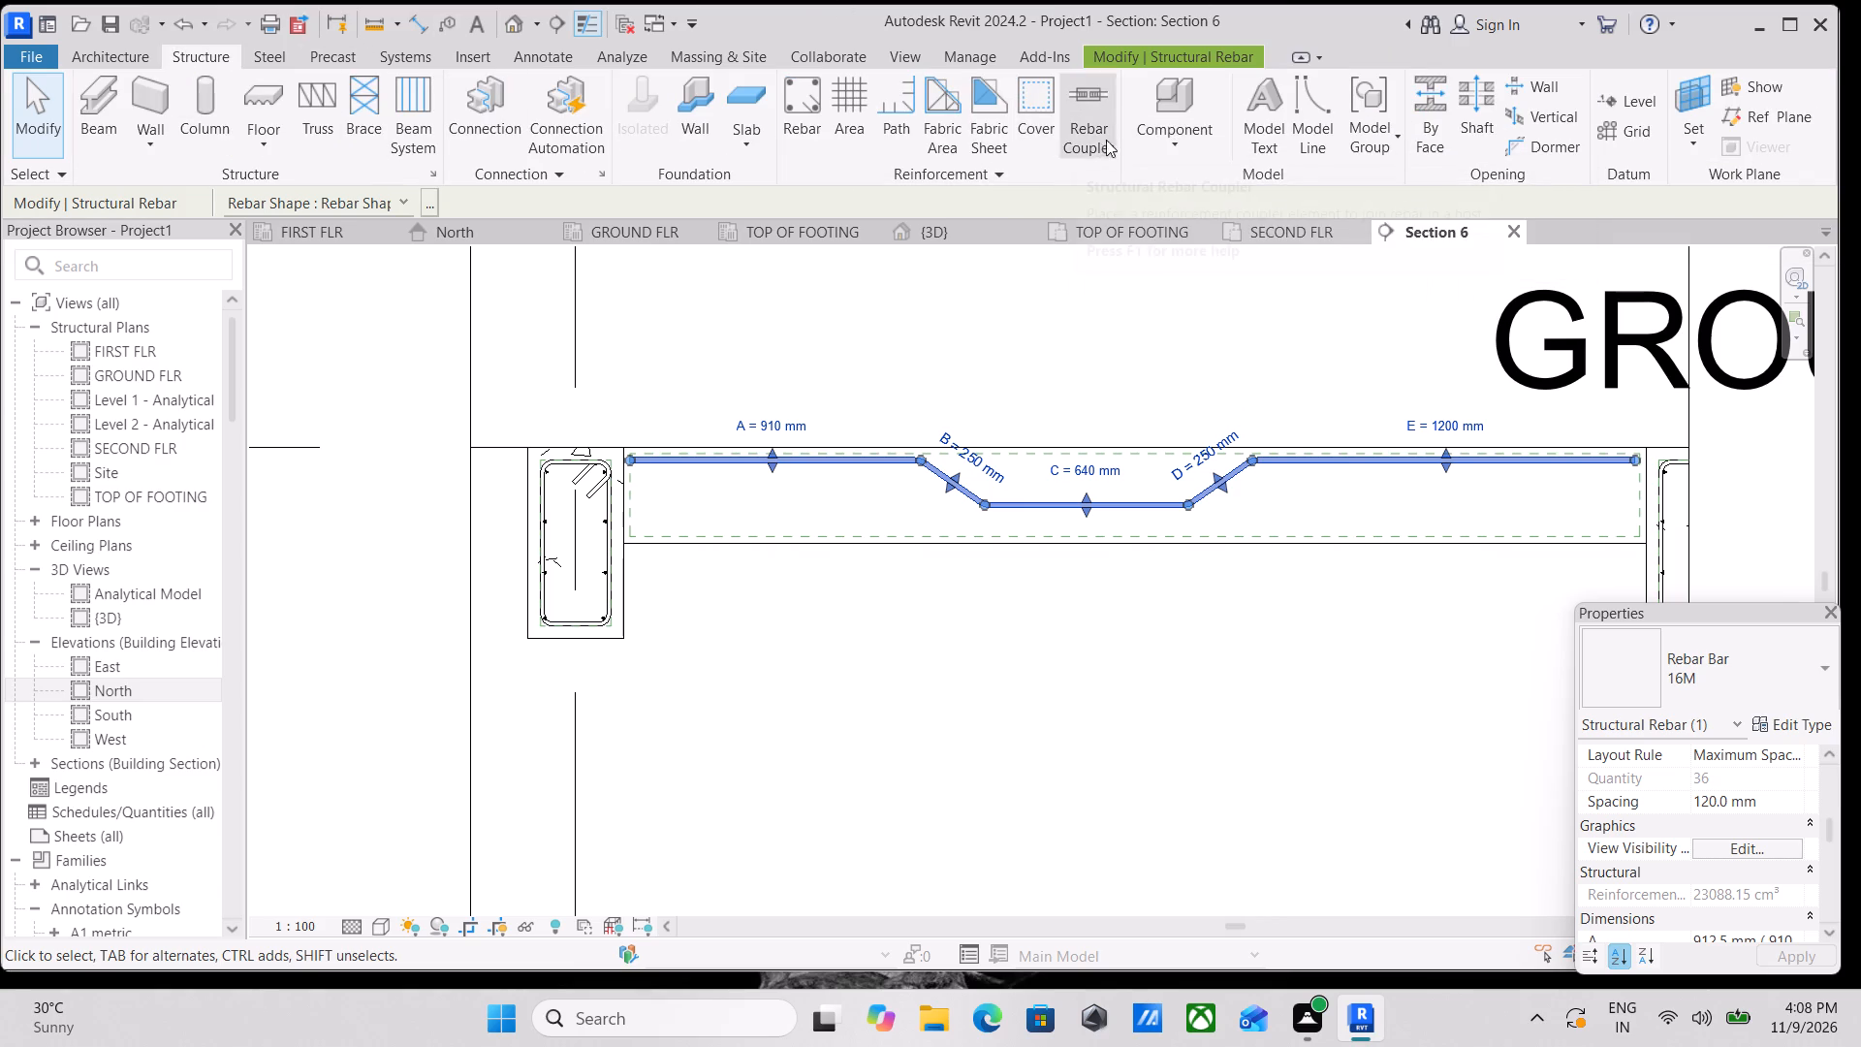
click(796, 107)
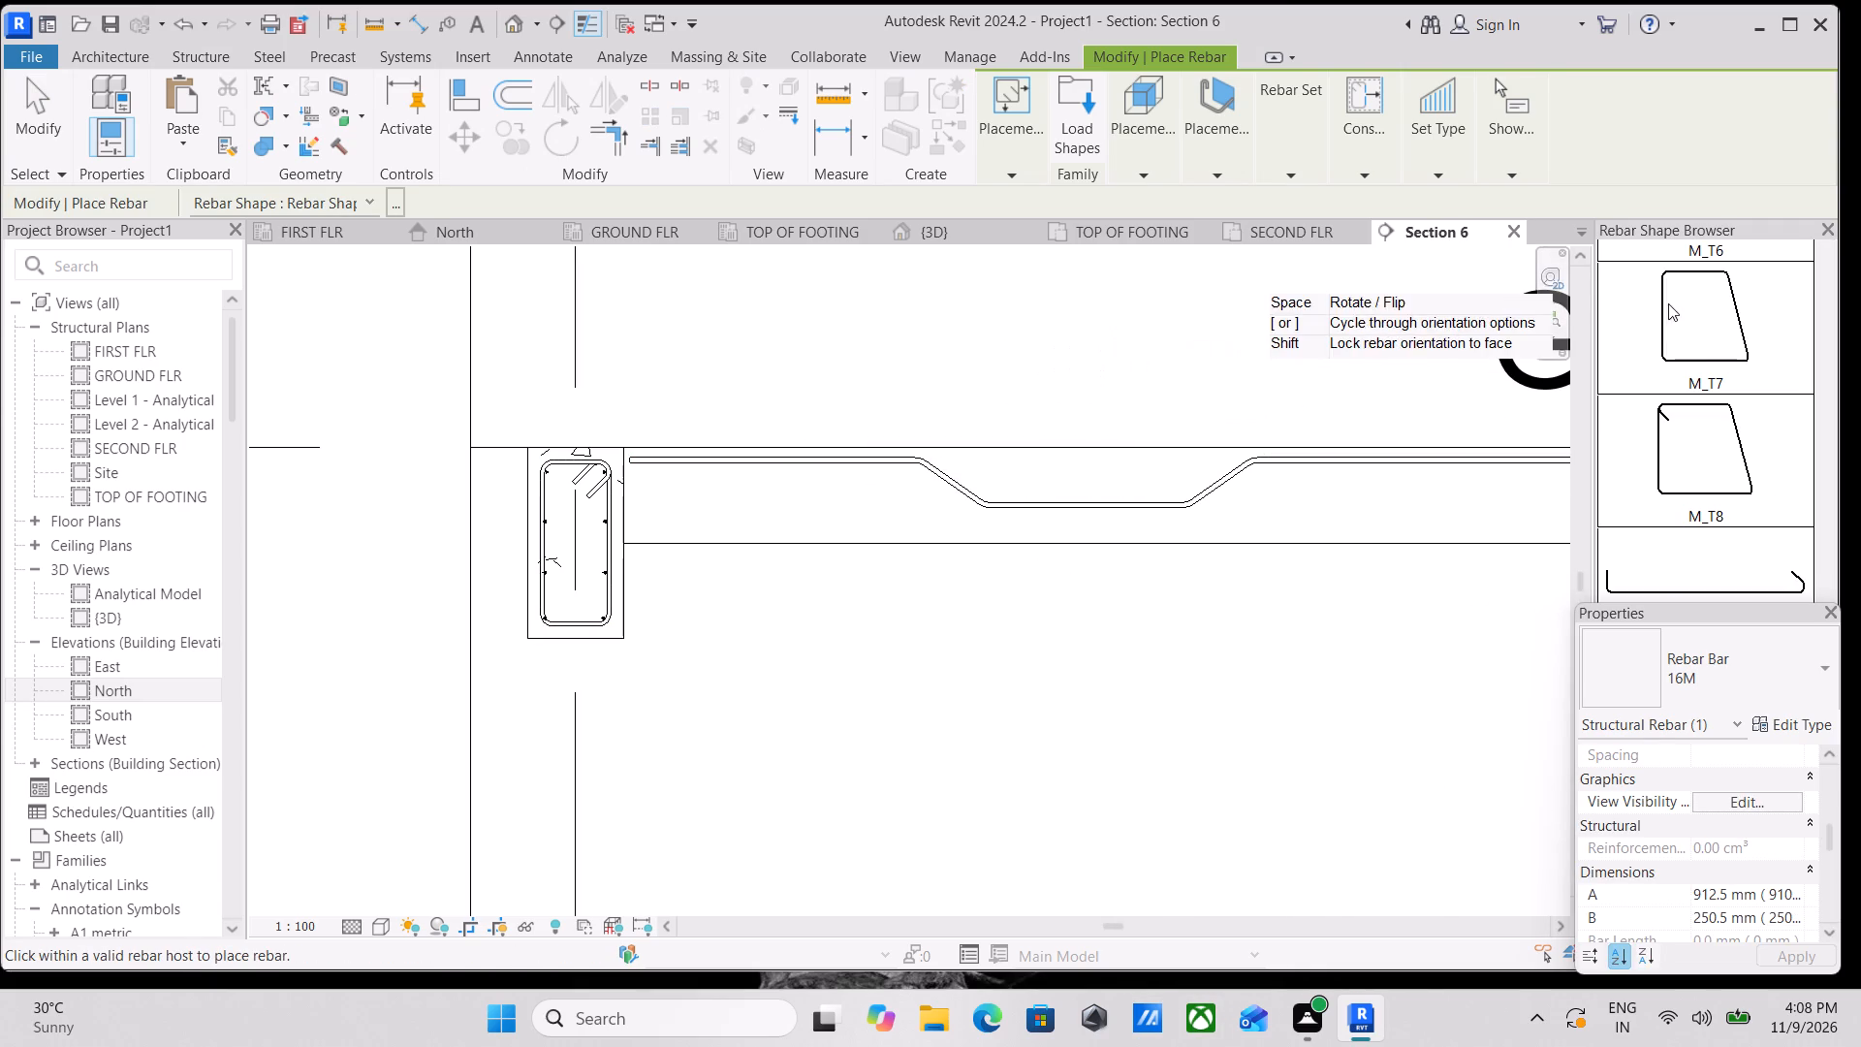
click(1277, 168)
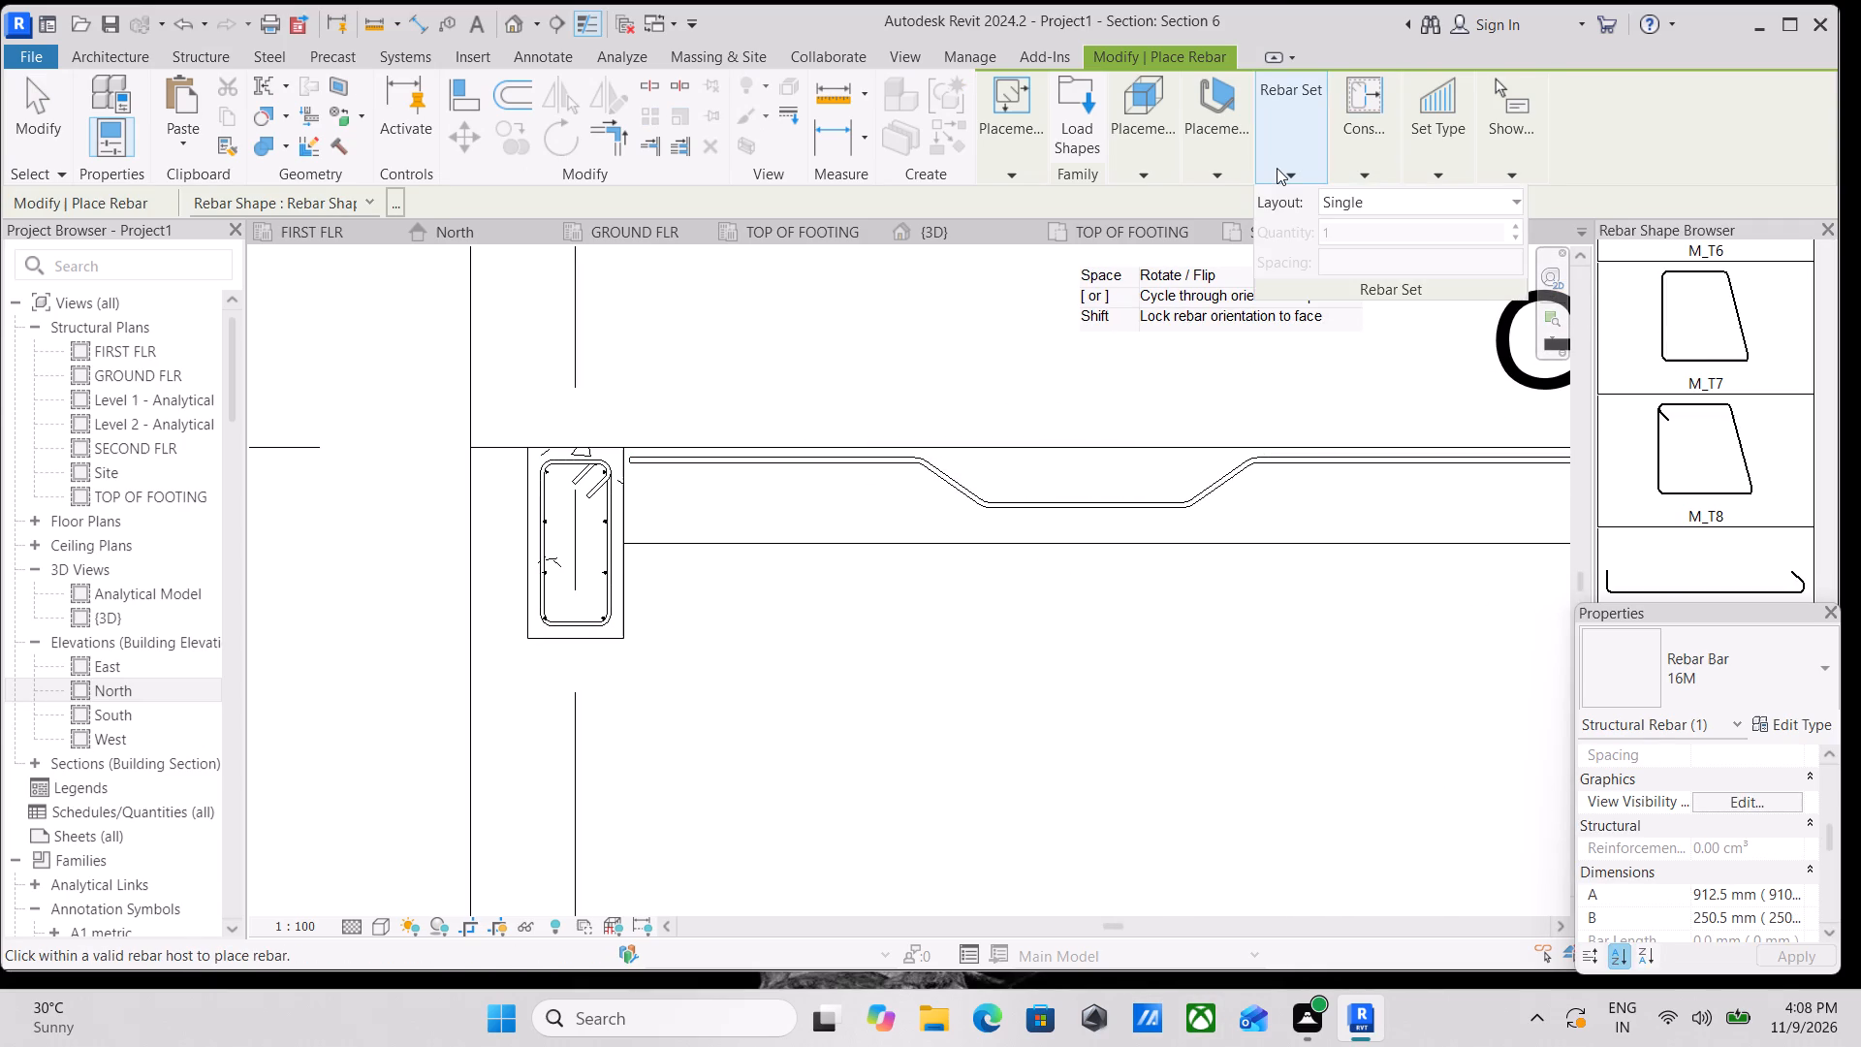
click(1209, 169)
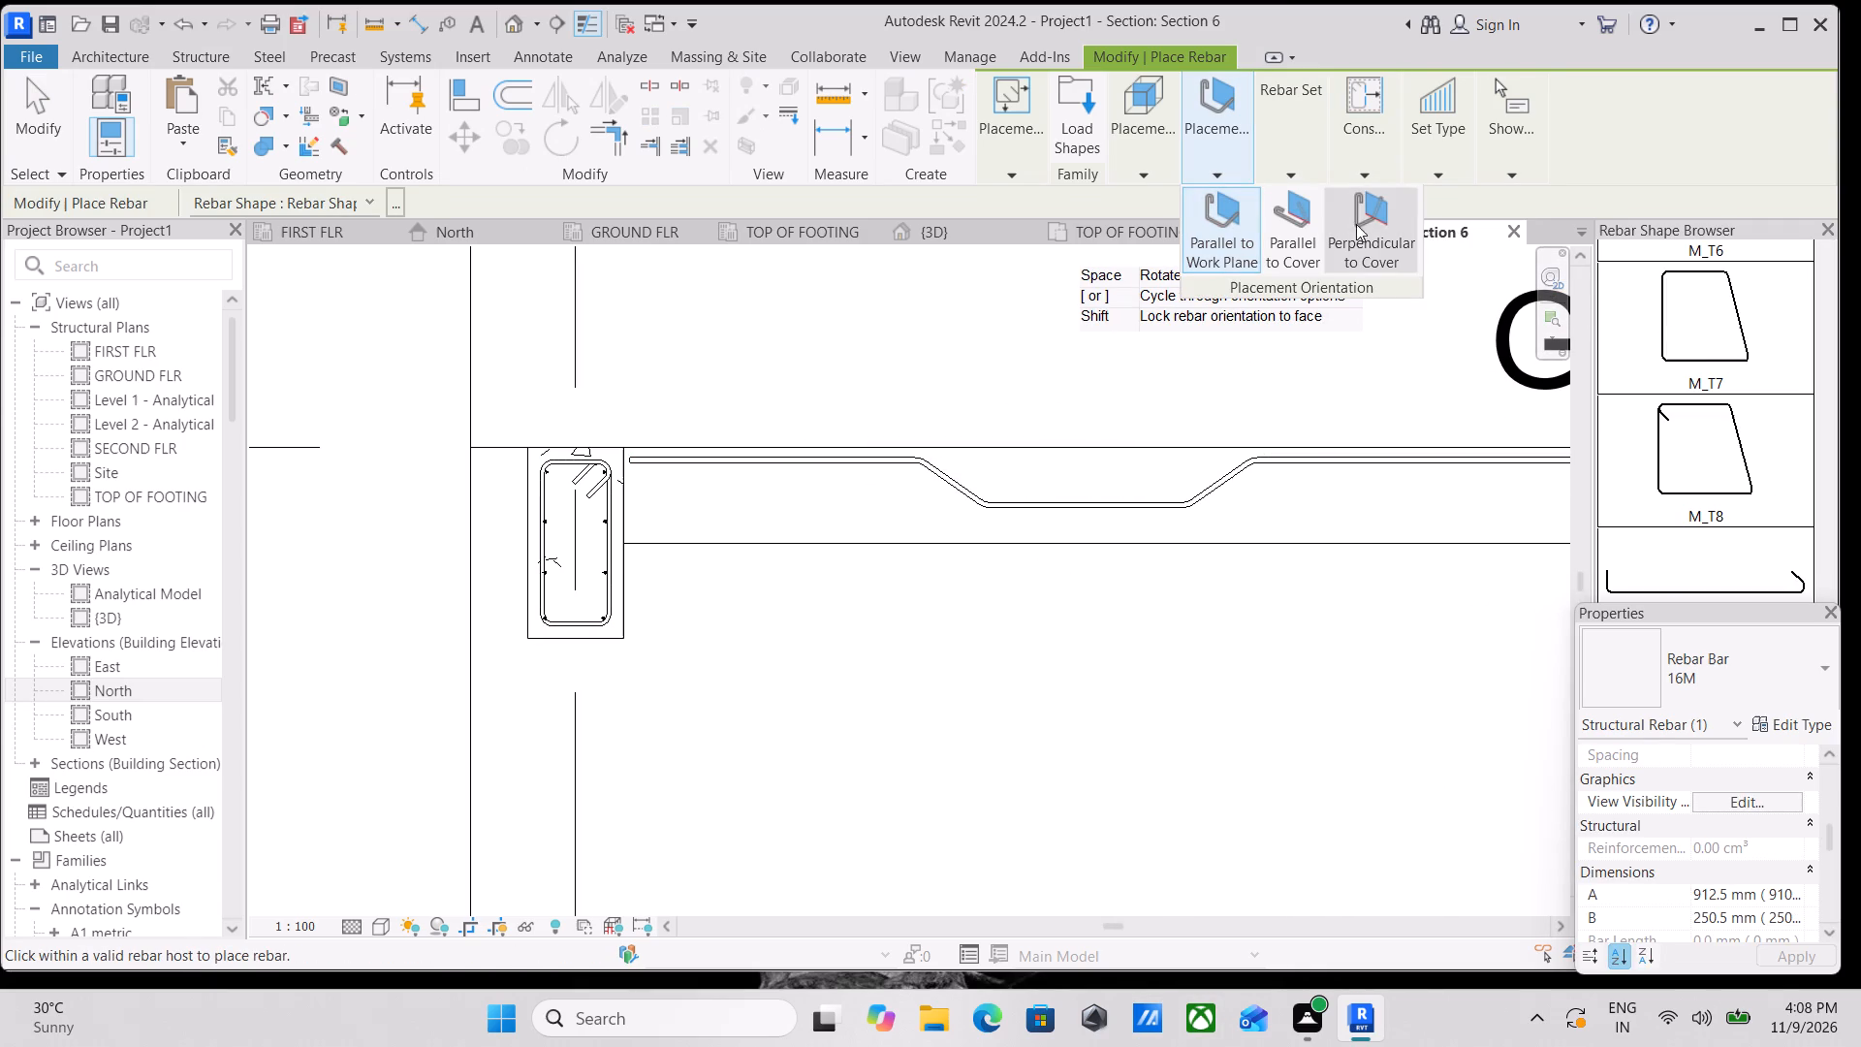
click(1371, 232)
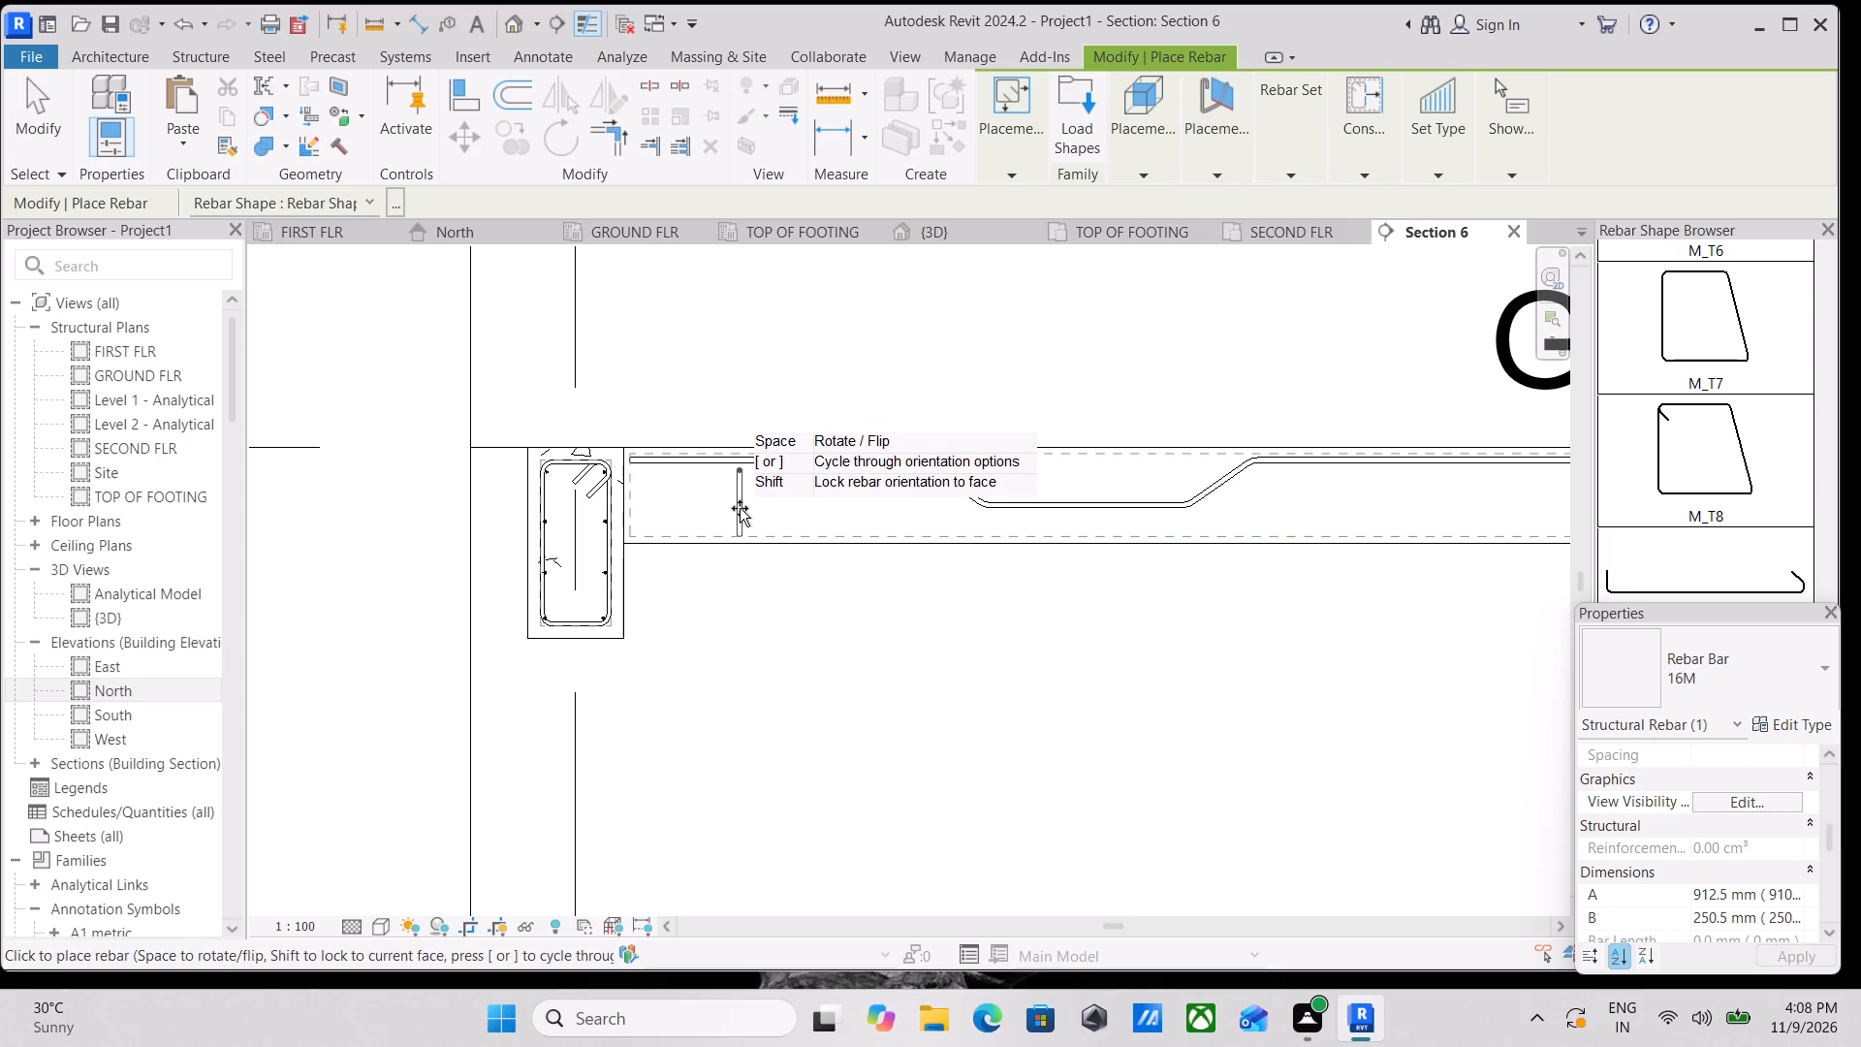
click(664, 522)
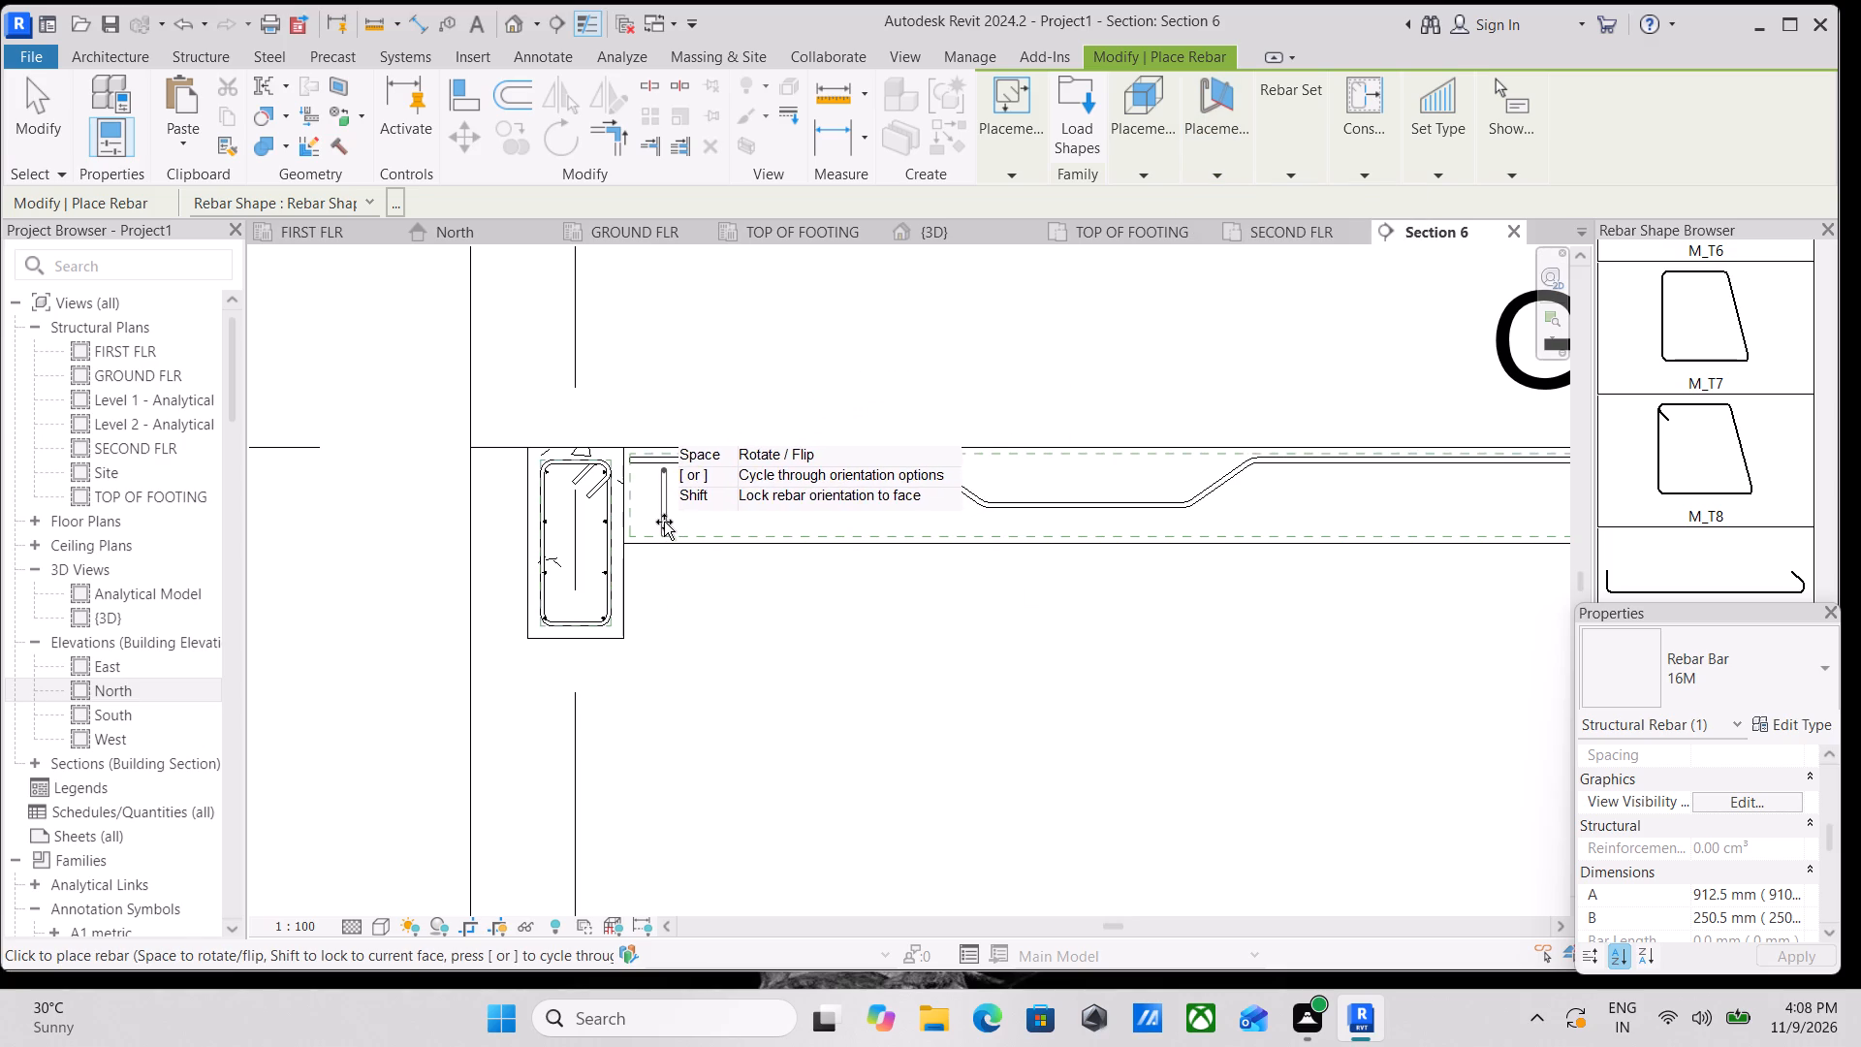
key(Escape)
scroll(722, 492, up, 4)
key(Escape)
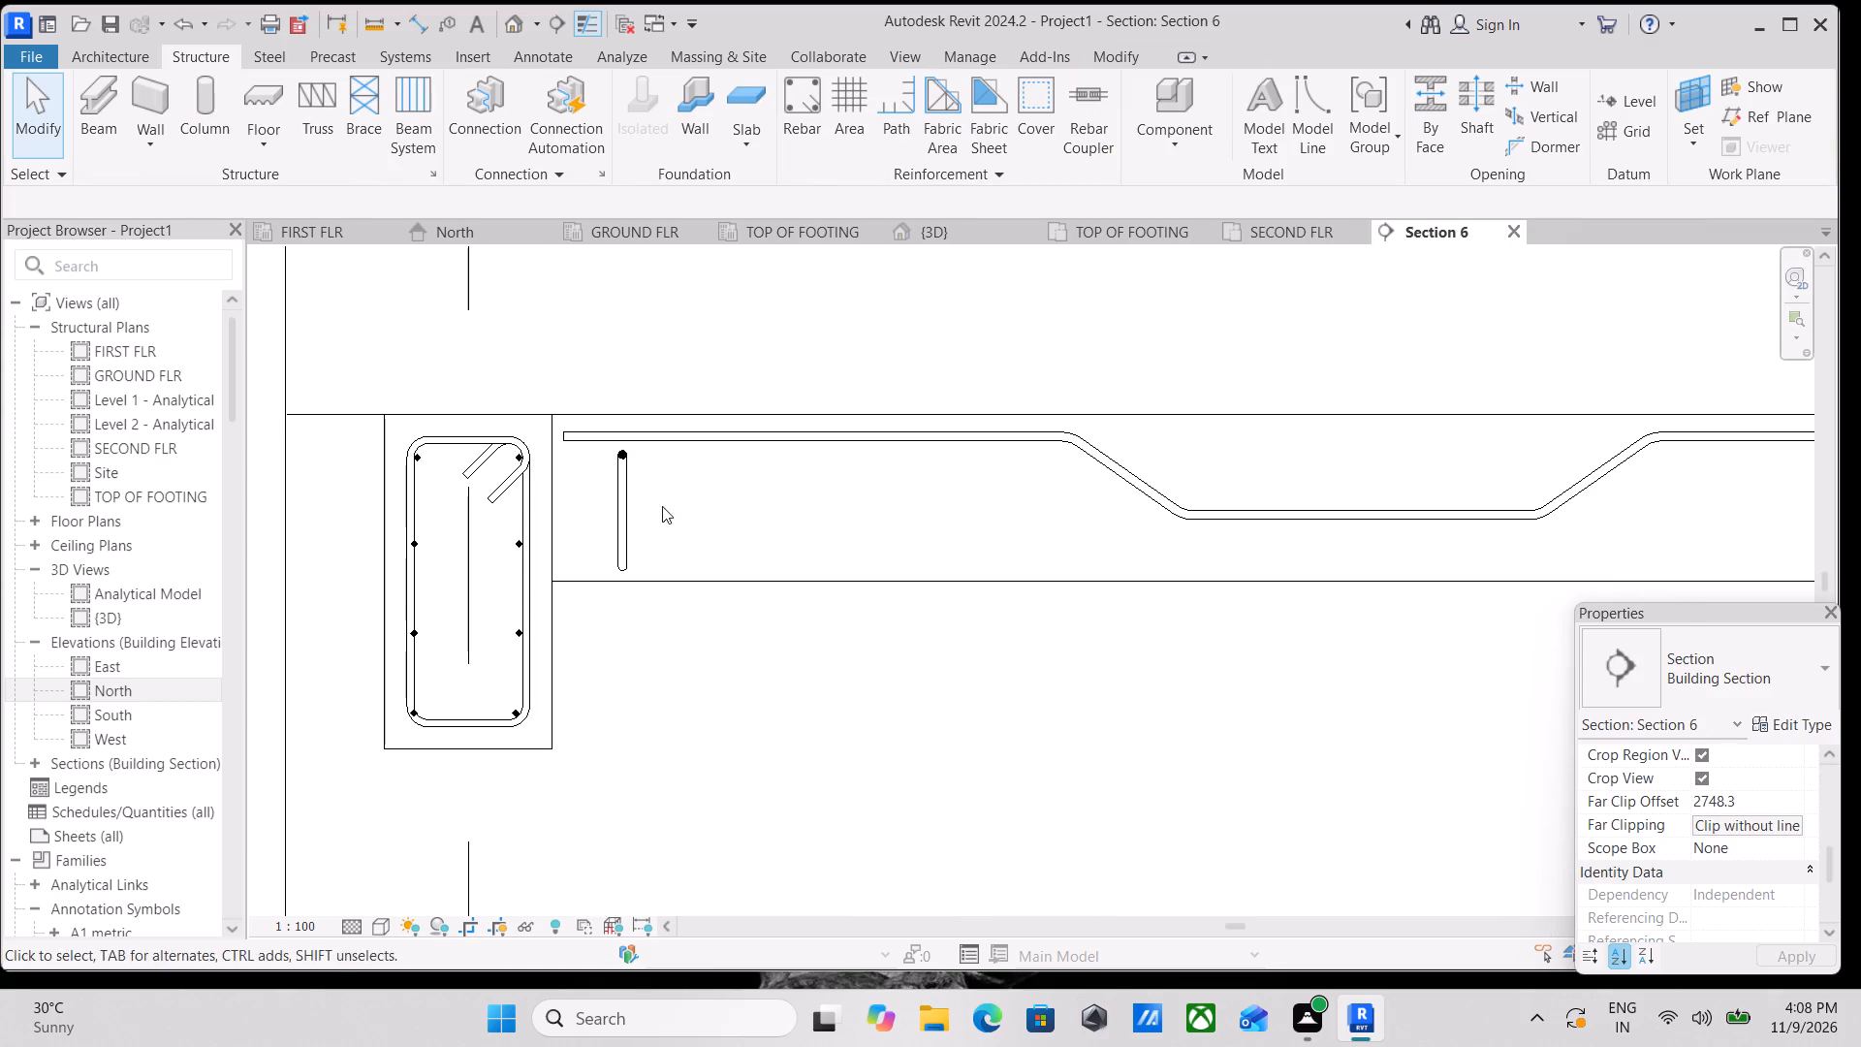
Distribute the perpendicular bent bar along the slab as a rebar set with the Maximum Spacing layout at 120 mm.
click(620, 519)
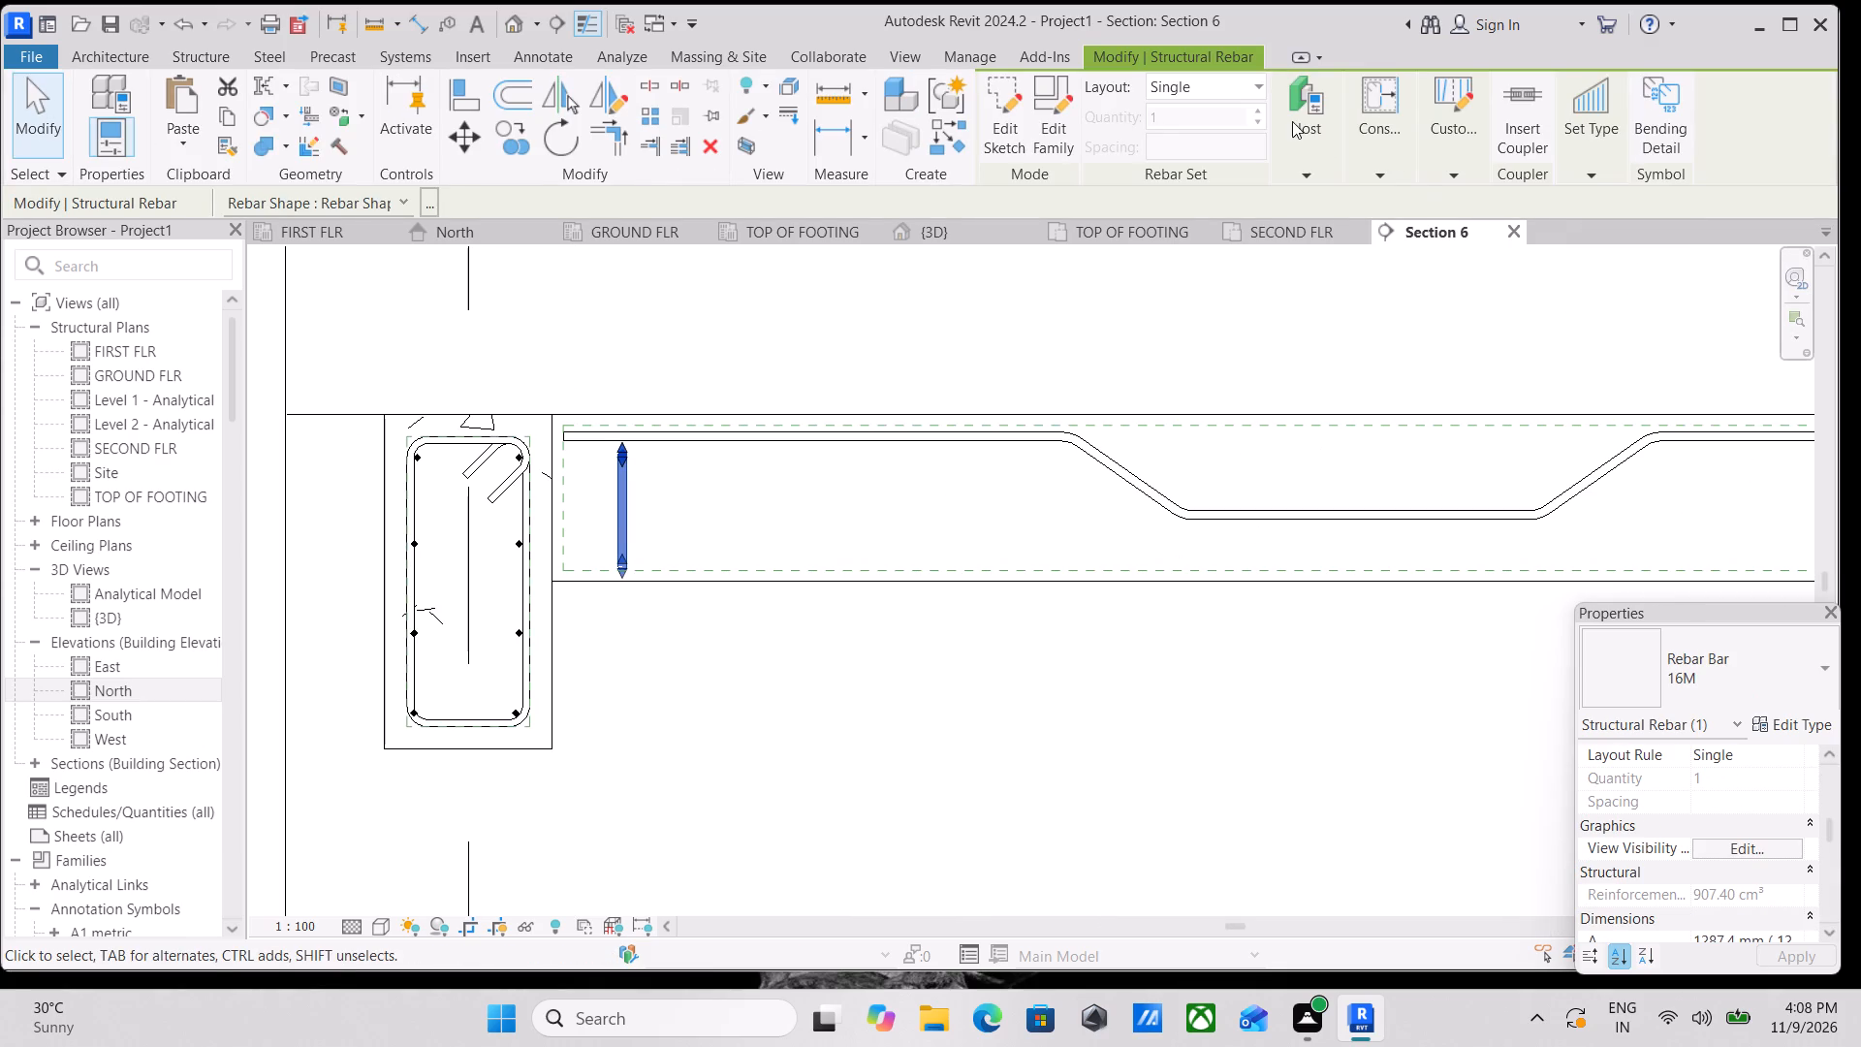
click(1241, 87)
click(1247, 168)
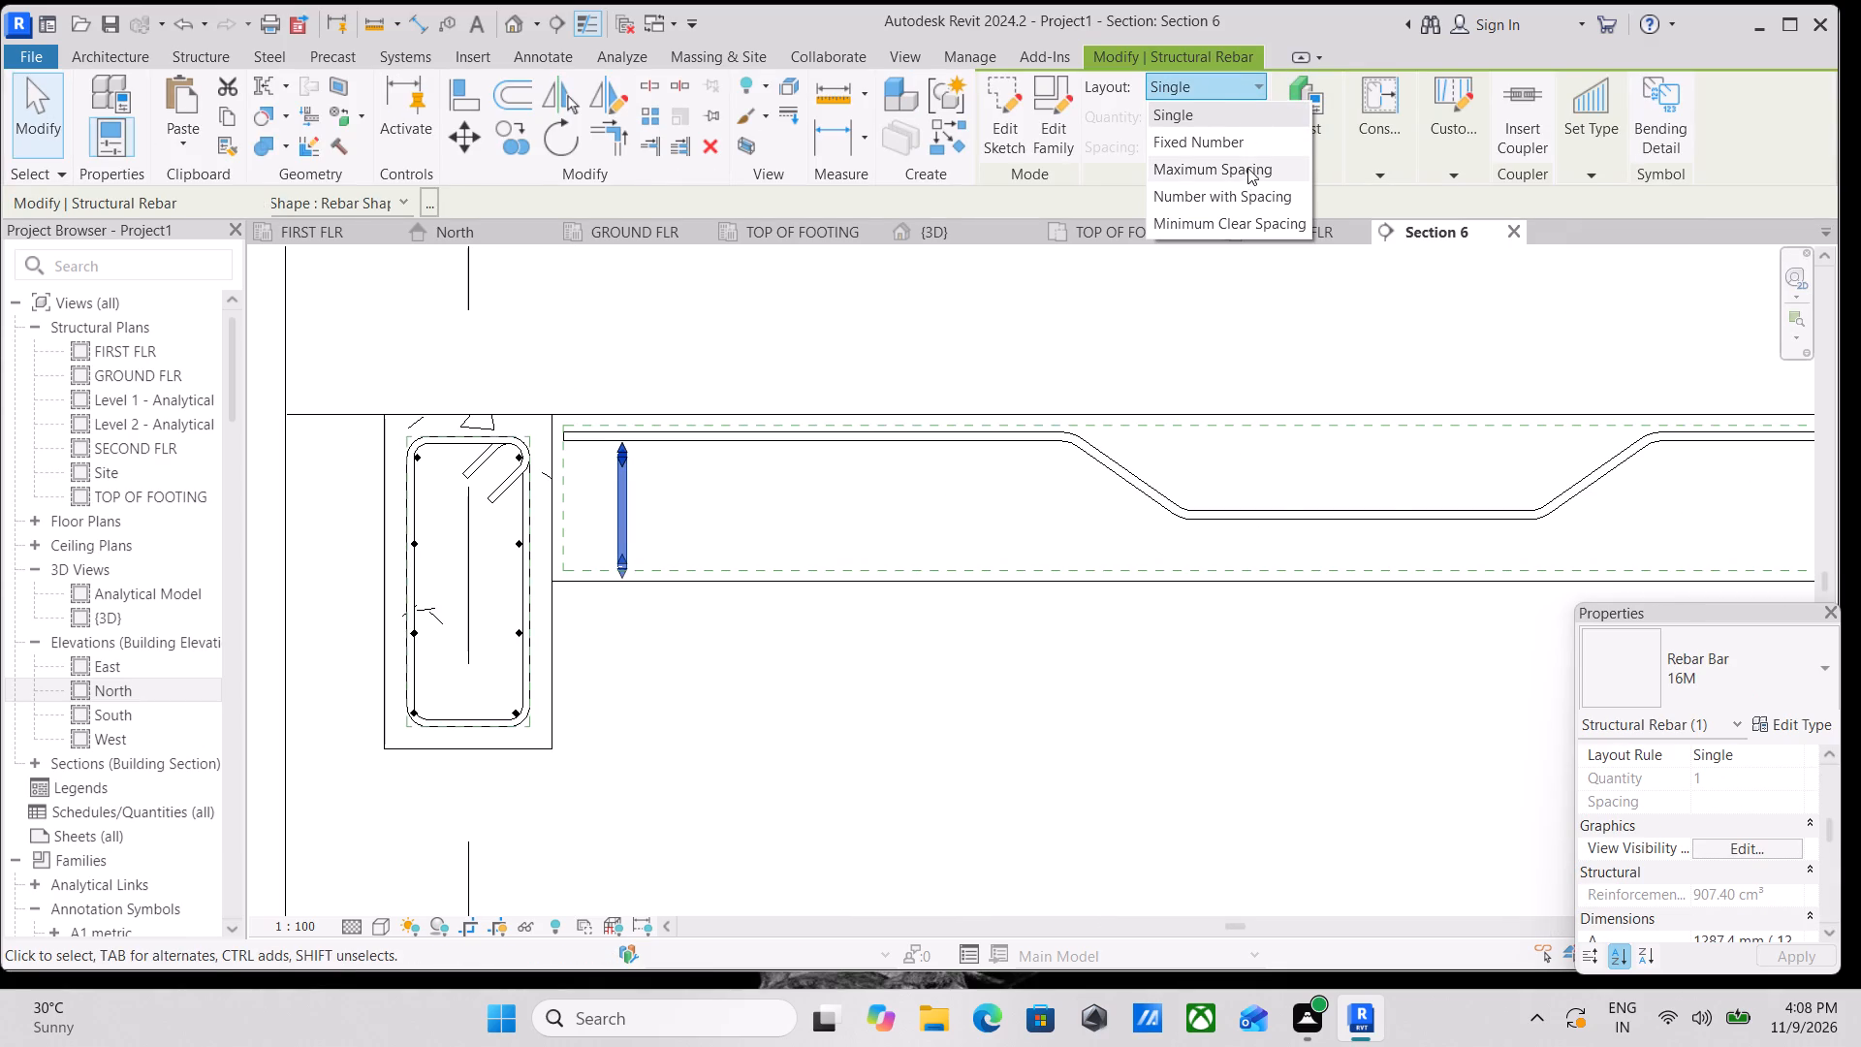
drag(1233, 146, 1103, 169)
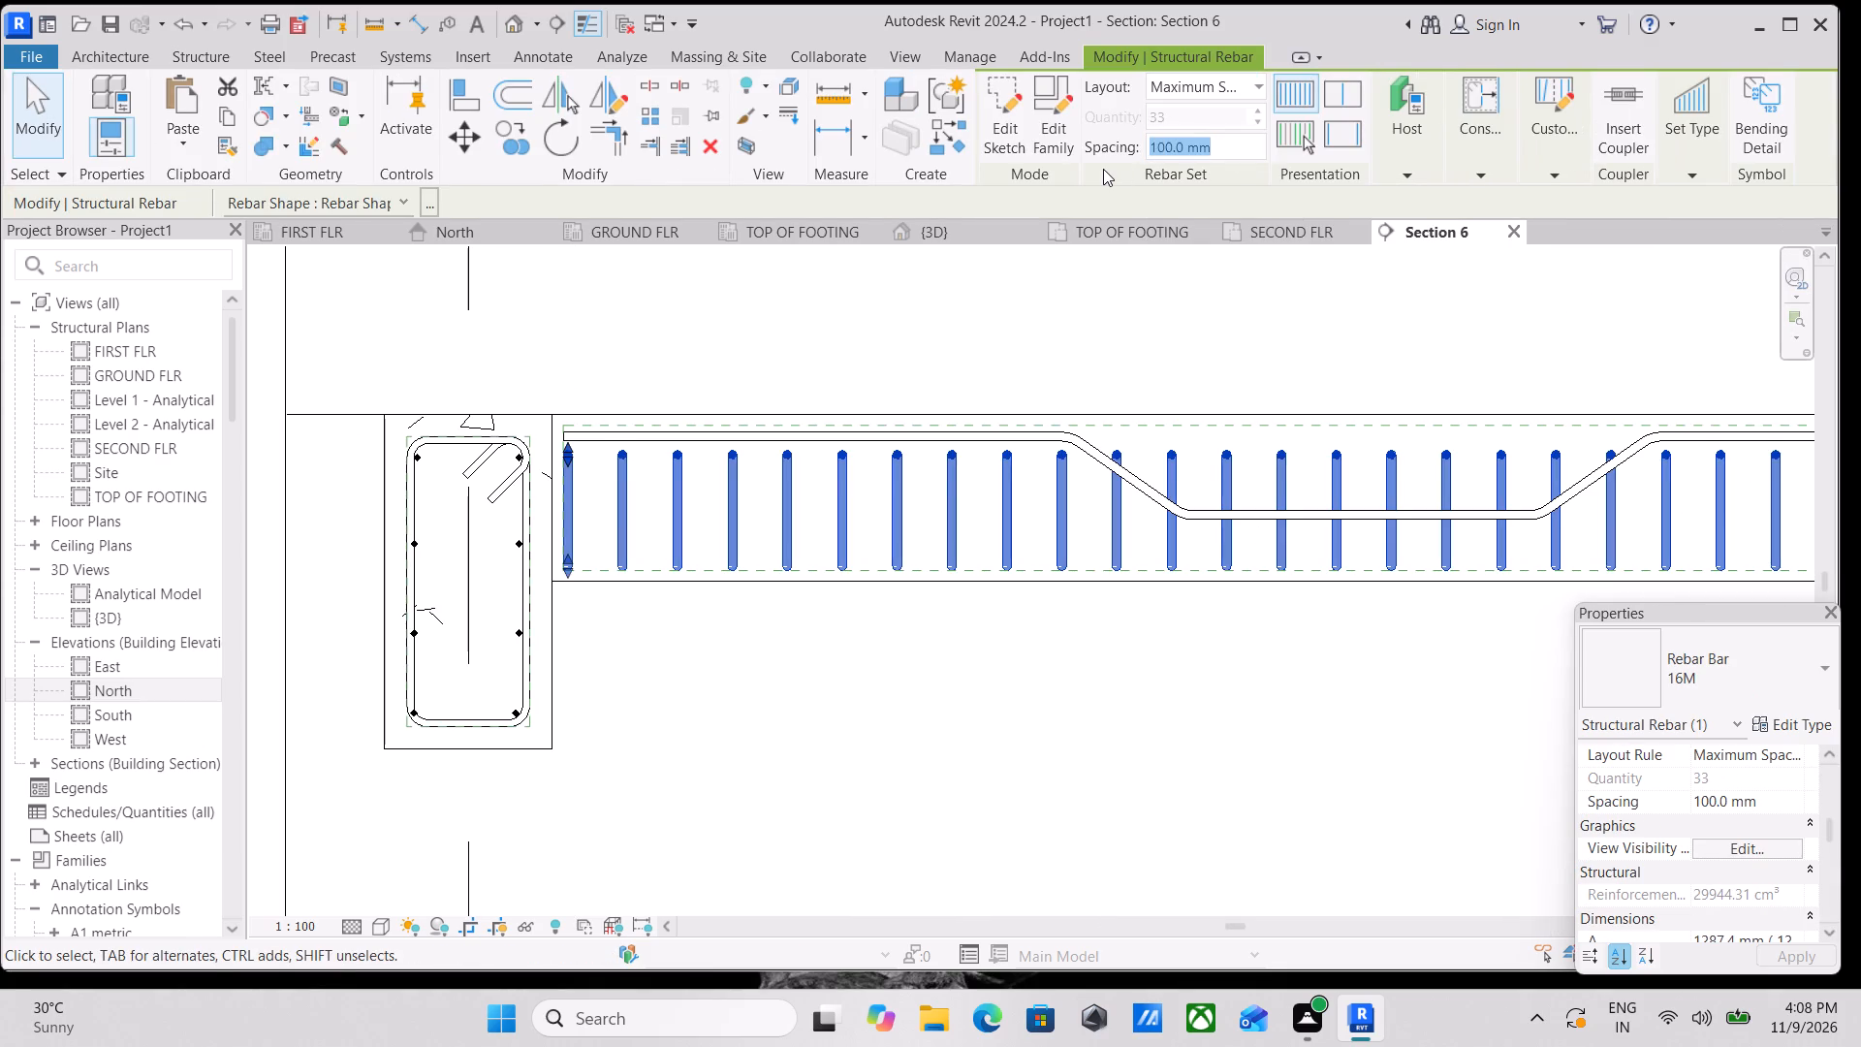
text(120MM)
key(Return)
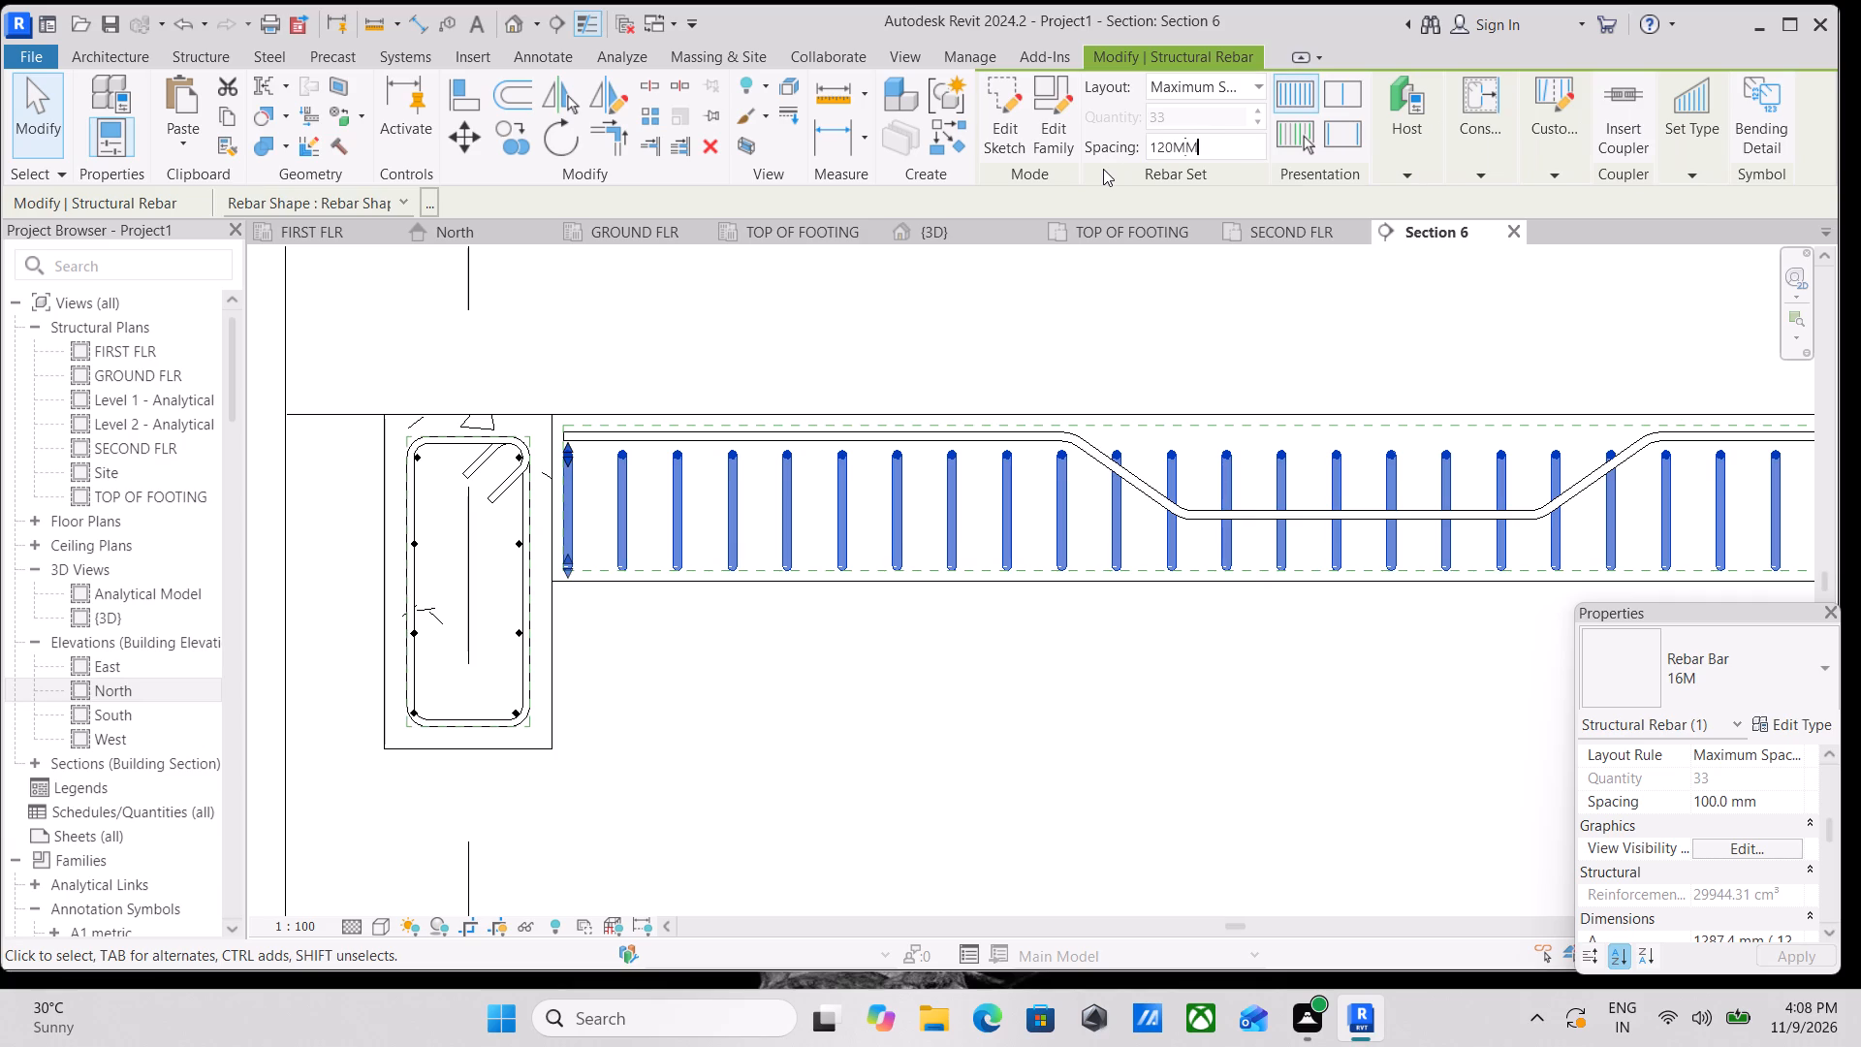
scroll(1394, 256, down, 1)
scroll(1841, 300, down, 1)
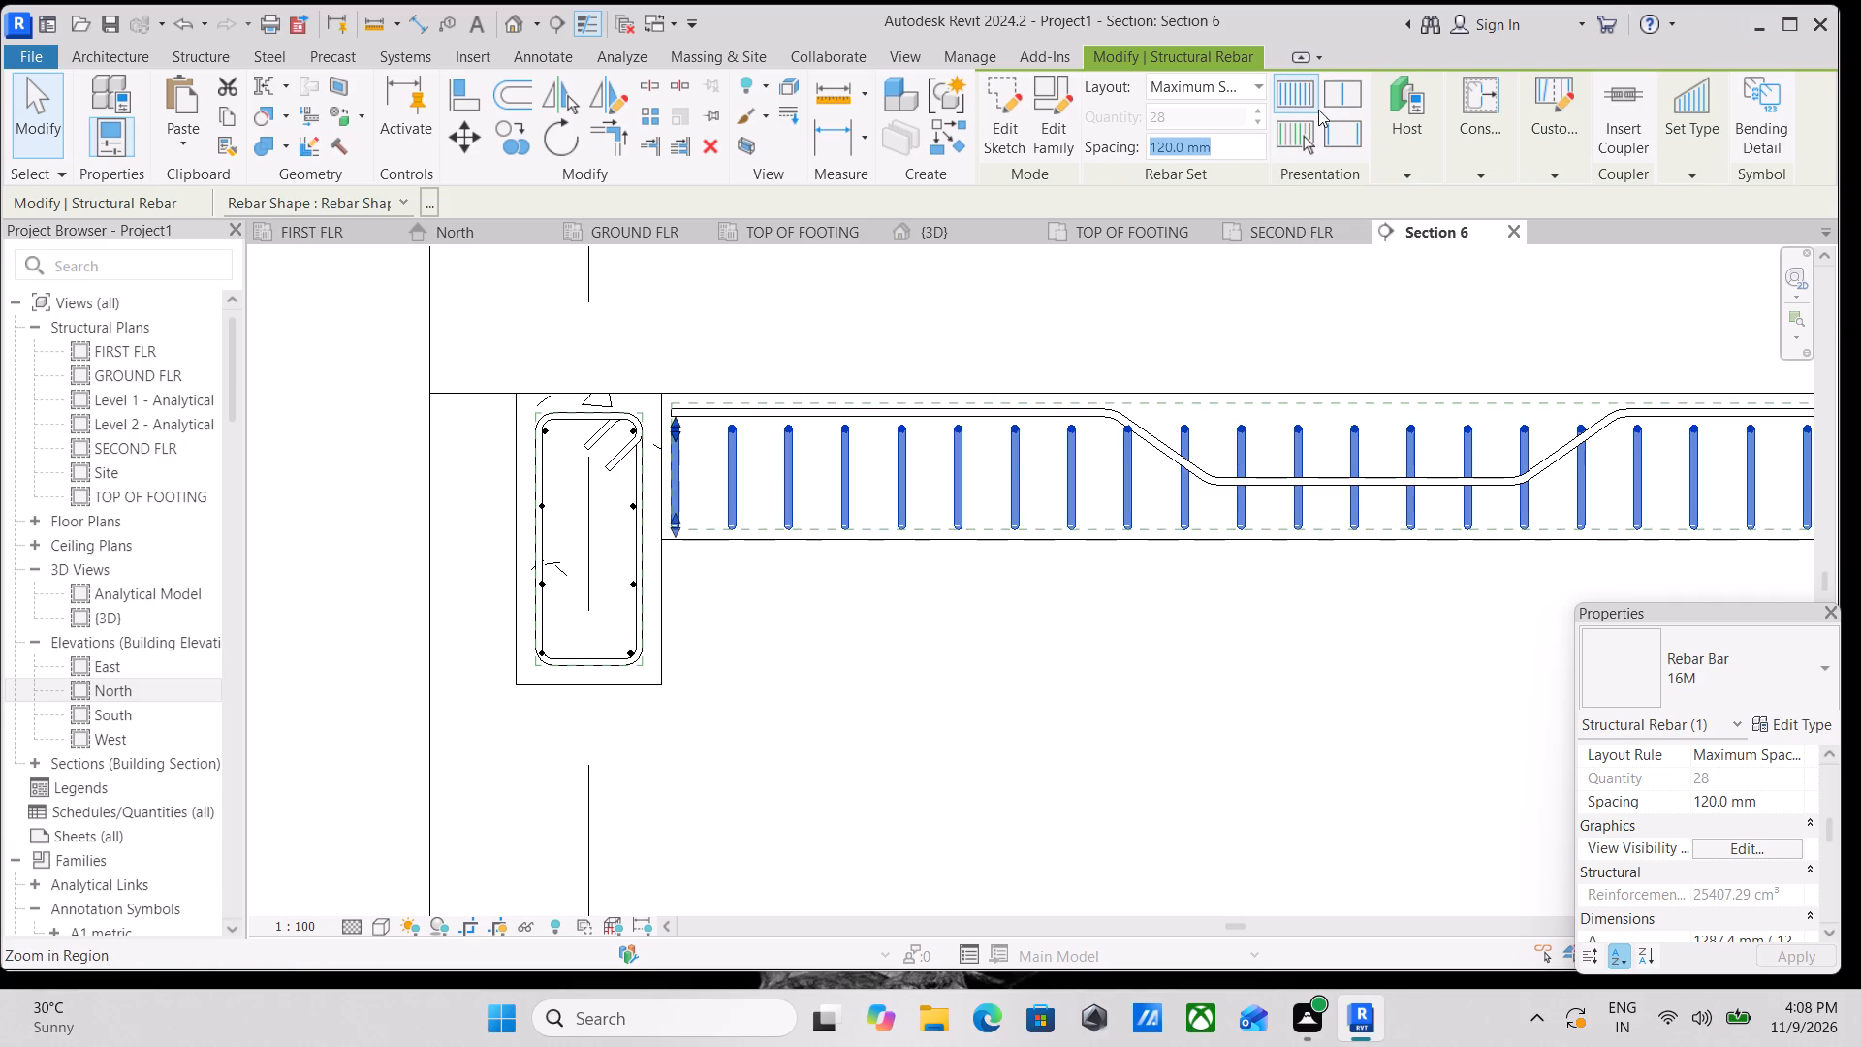
scroll(1595, 20, down, 1)
middle_drag(1528, 425, 1369, 429)
key(Escape)
scroll(1367, 418, up, 1)
key(Escape)
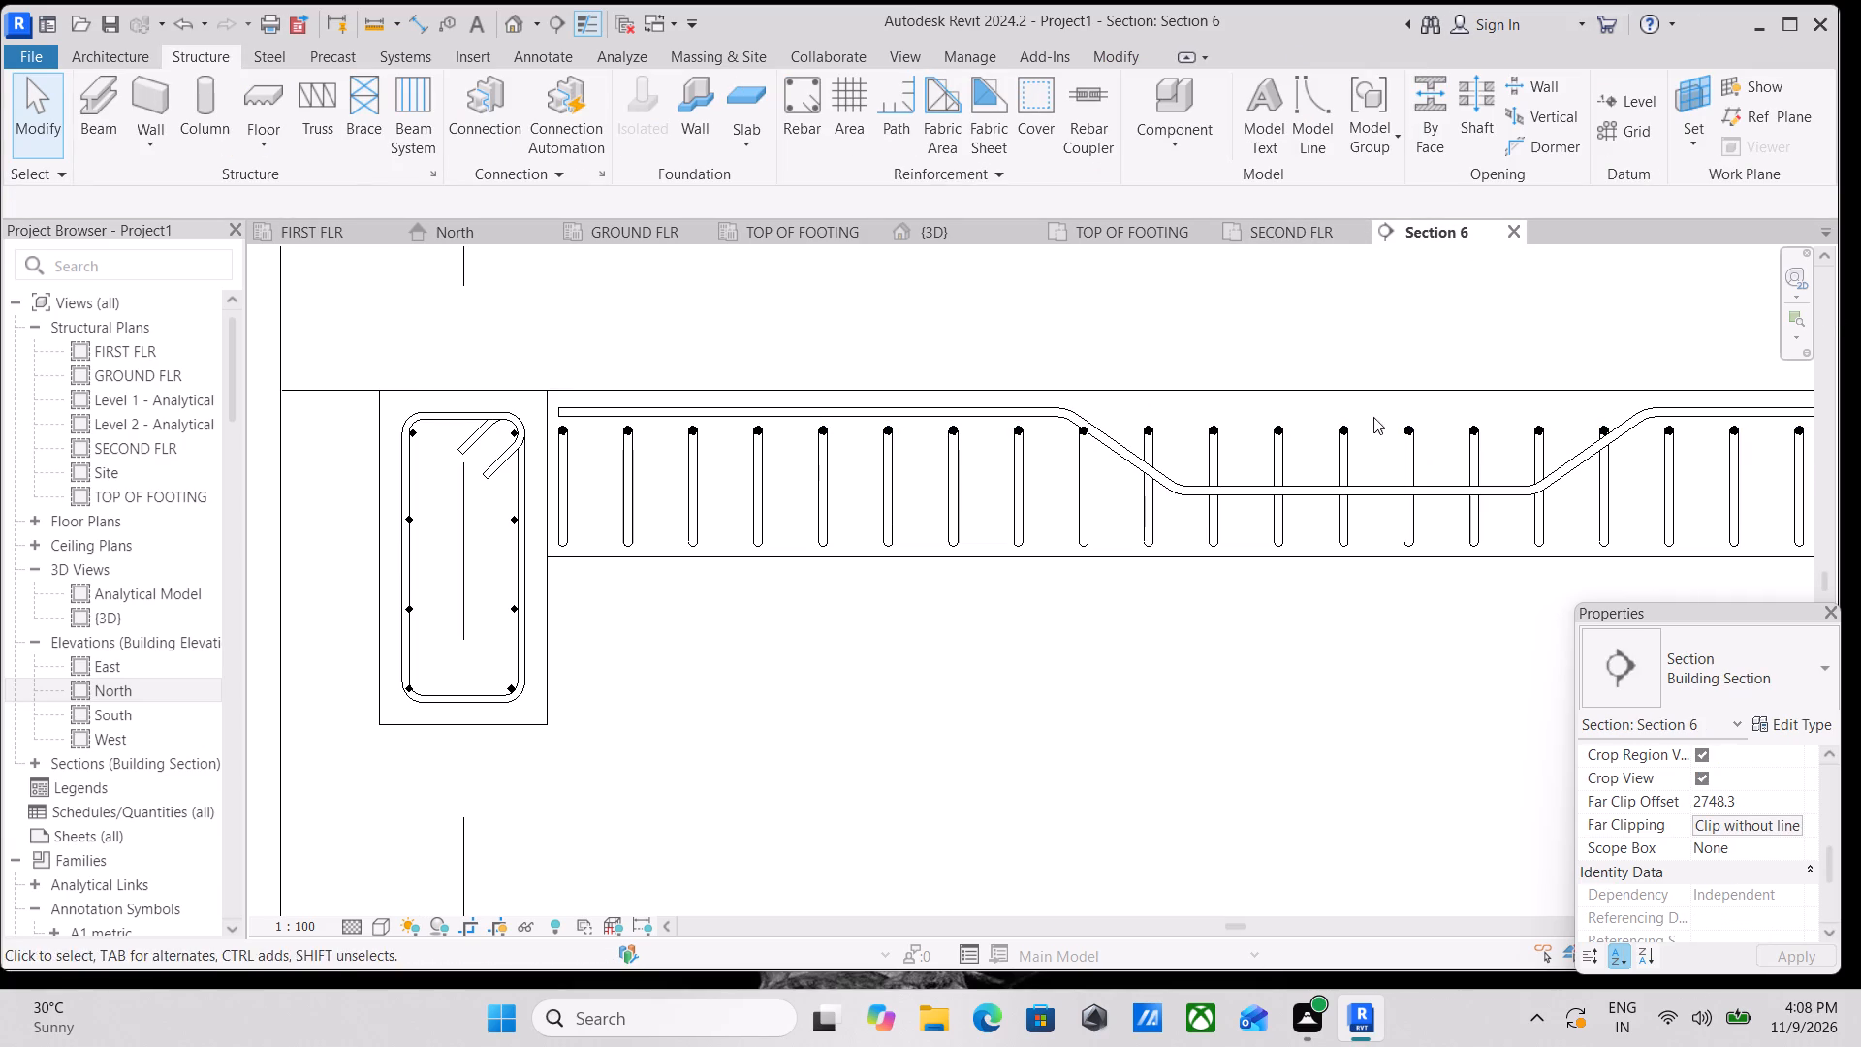
Show the perpendicular bent rebar set unobscured in the {3D} view through its view visibility states.
click(1350, 523)
scroll(1728, 780, down, 1)
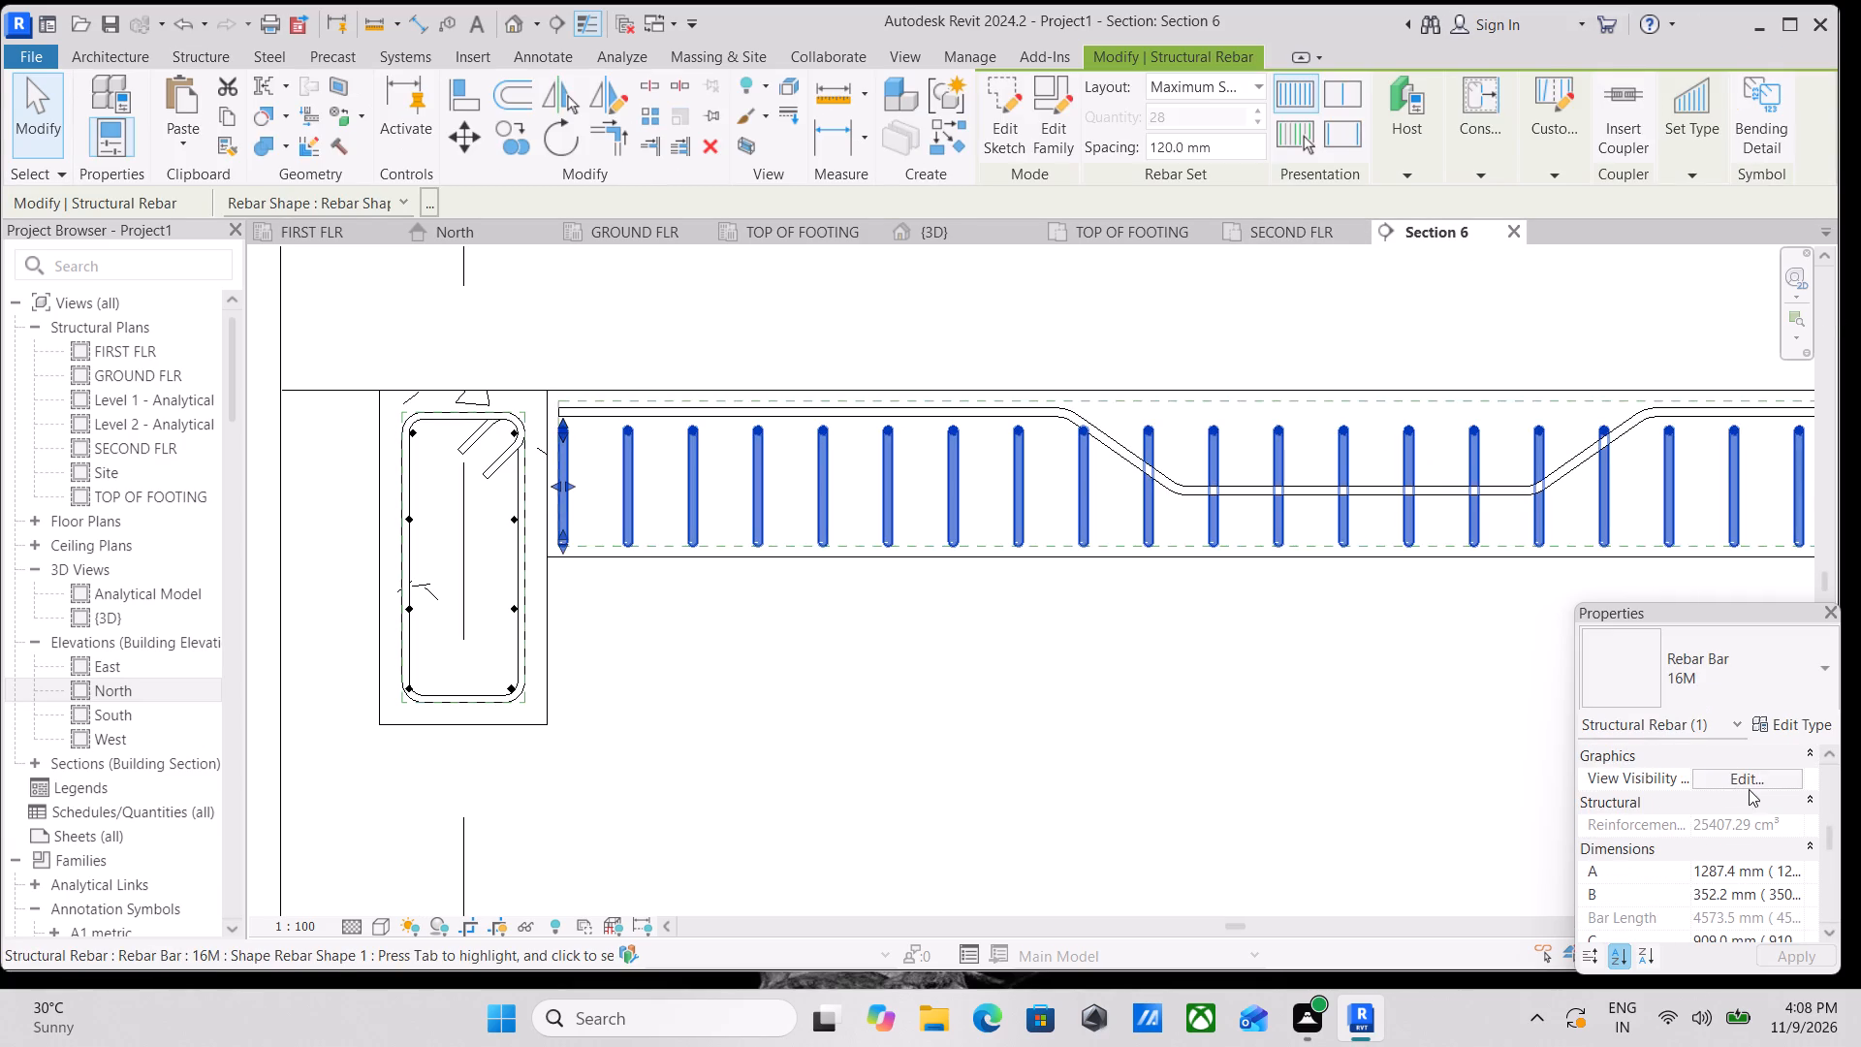
click(1778, 777)
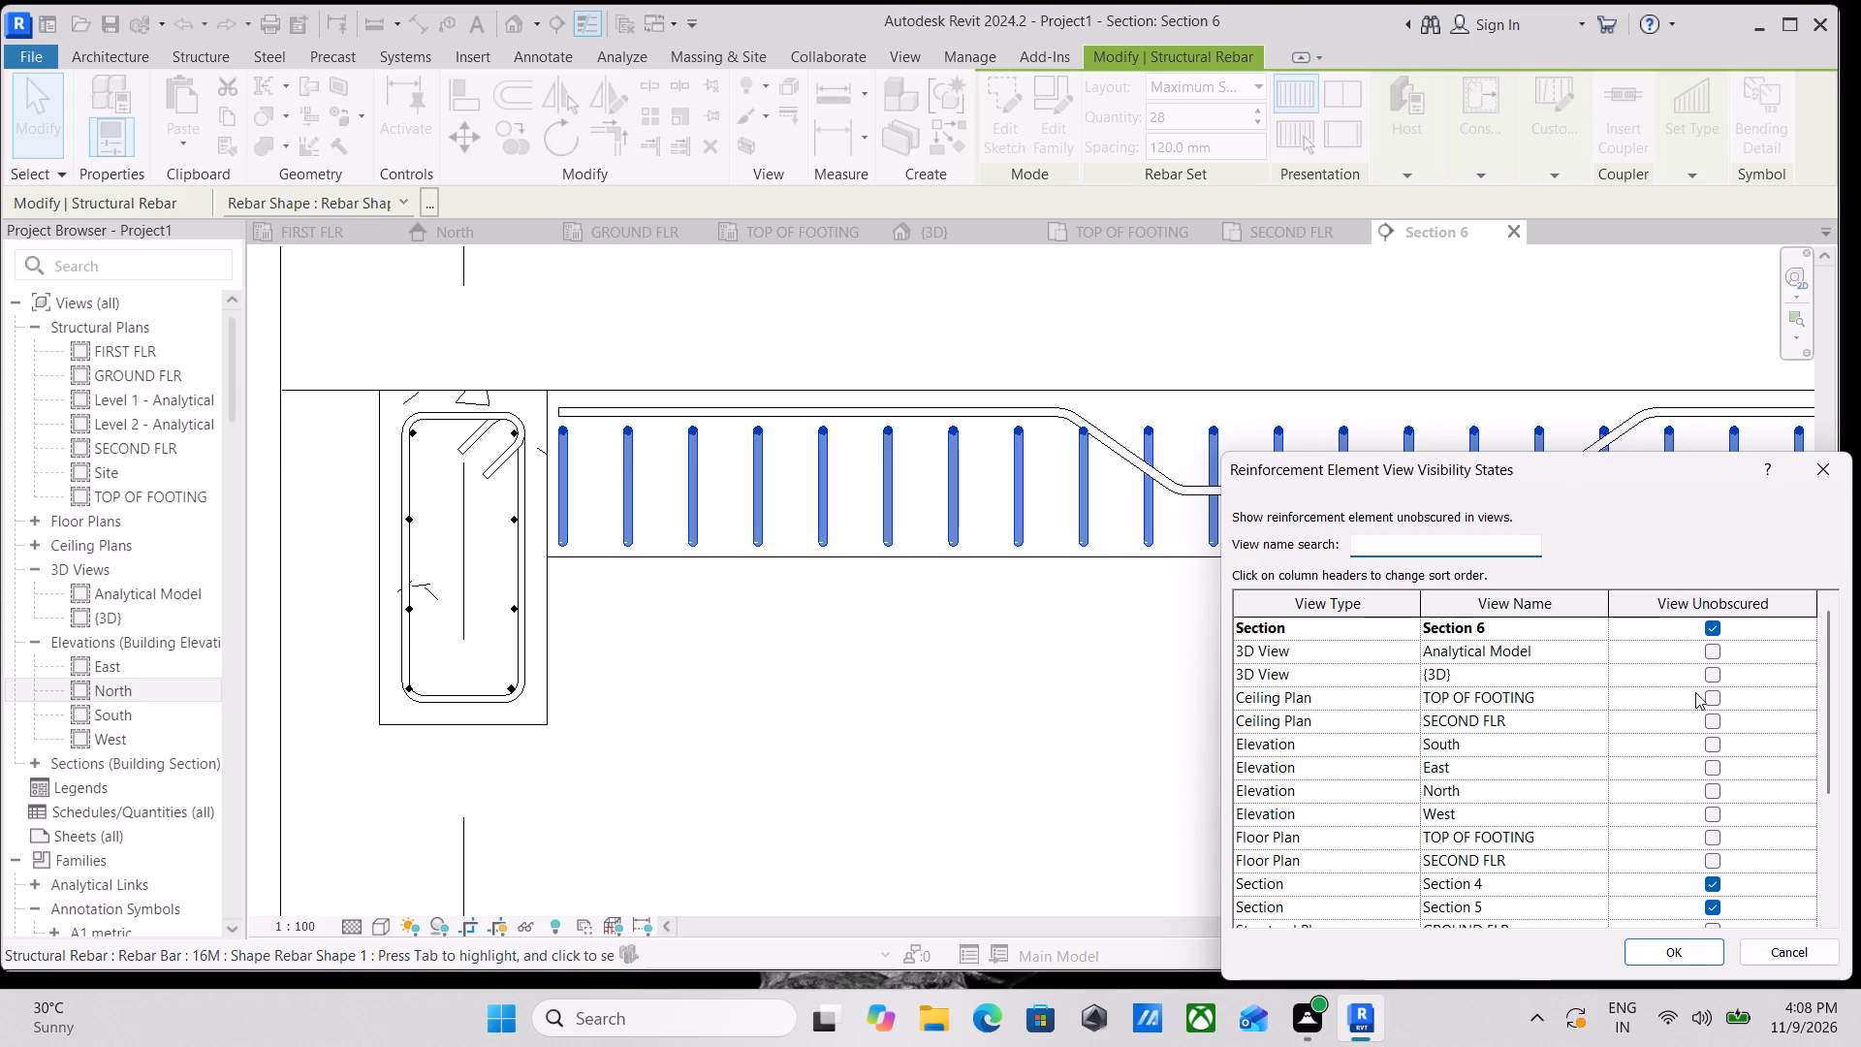
click(1712, 681)
click(1656, 947)
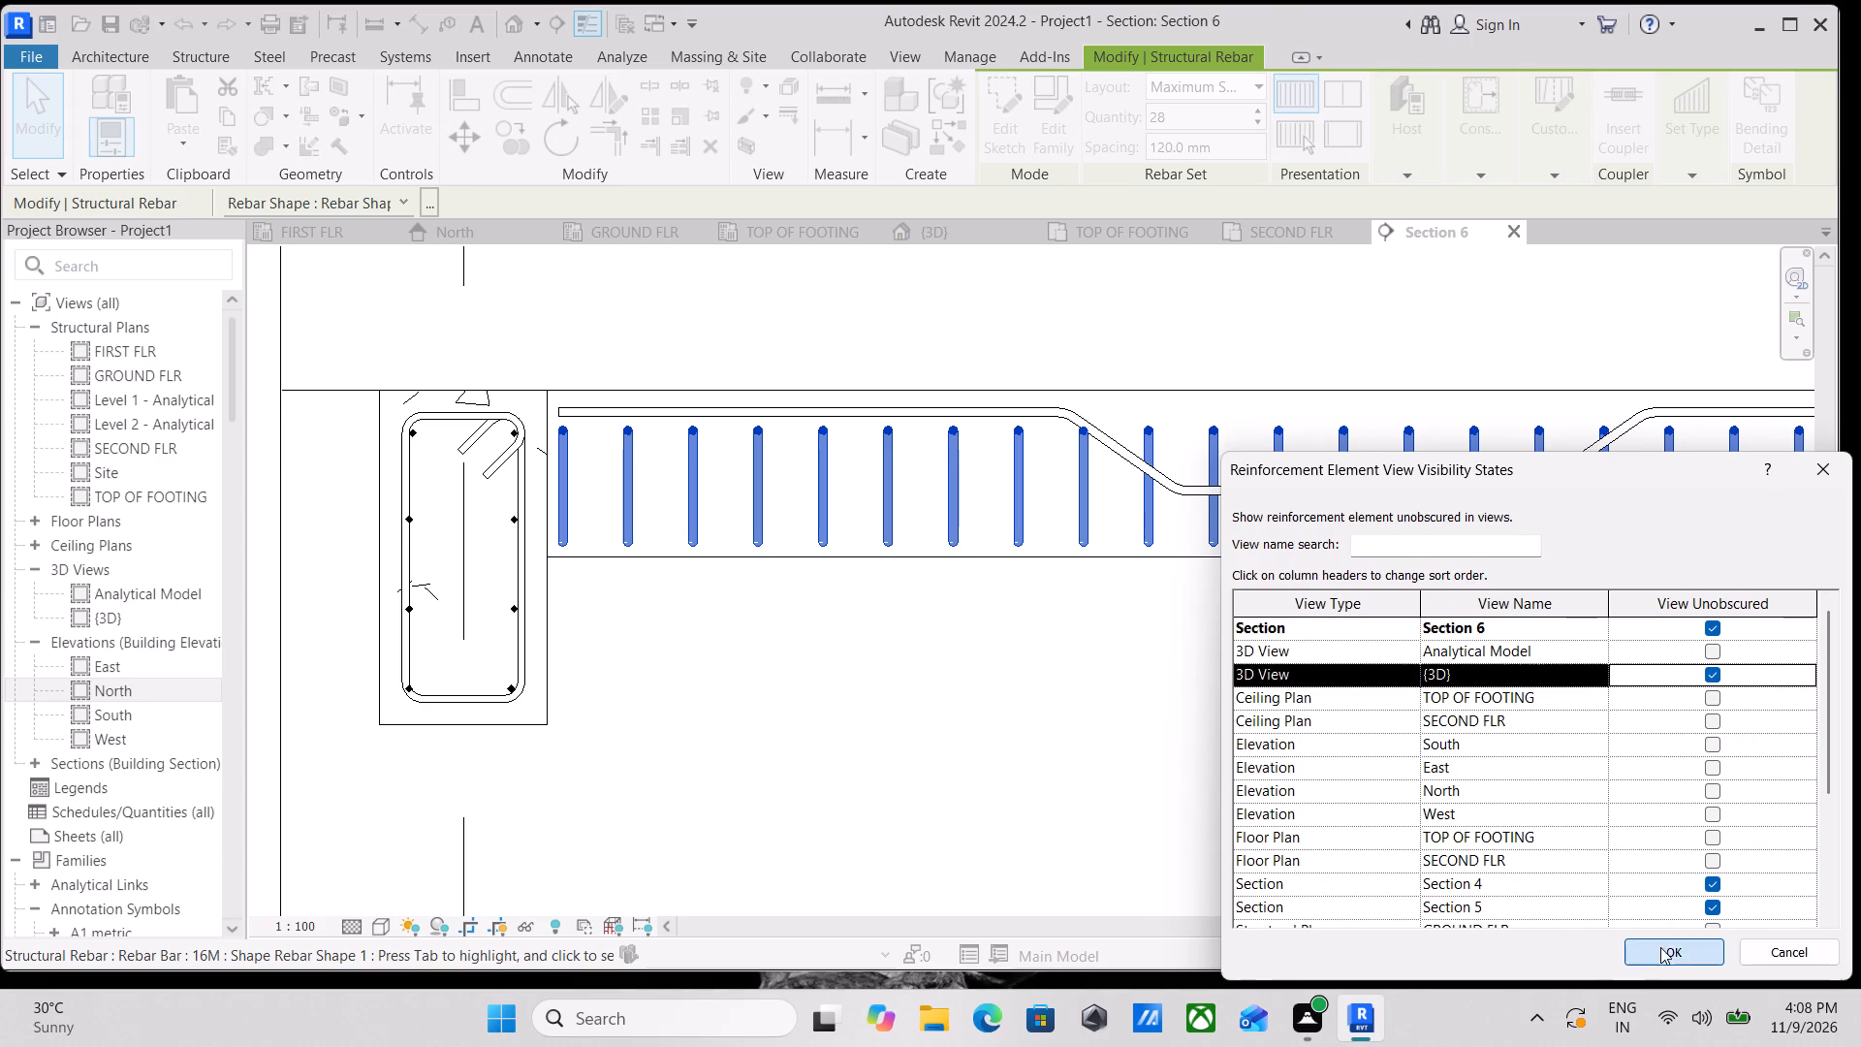
scroll(1421, 640, down, 2)
middle_drag(1421, 640, 1229, 601)
key(Escape)
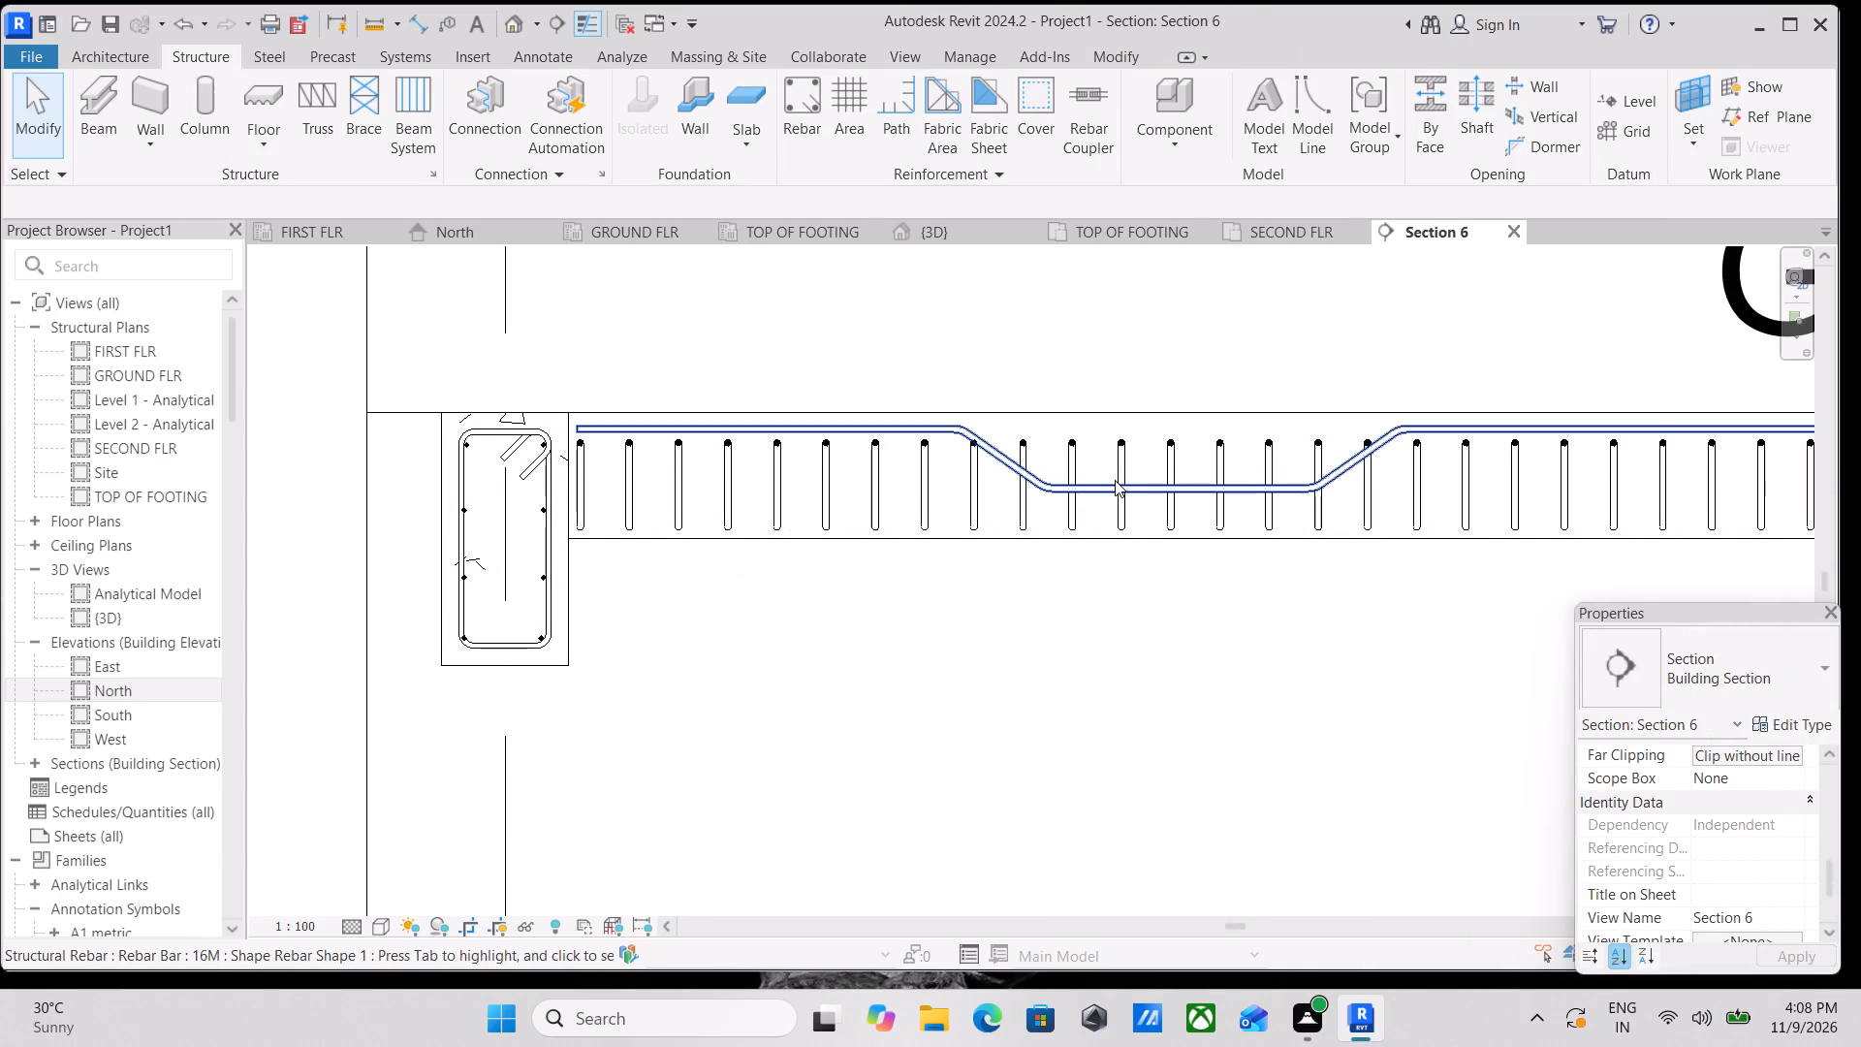
Check the view visibility states of the 16M bent rebar set that runs lengthwise in the slab.
click(1156, 487)
scroll(1328, 564, up, 2)
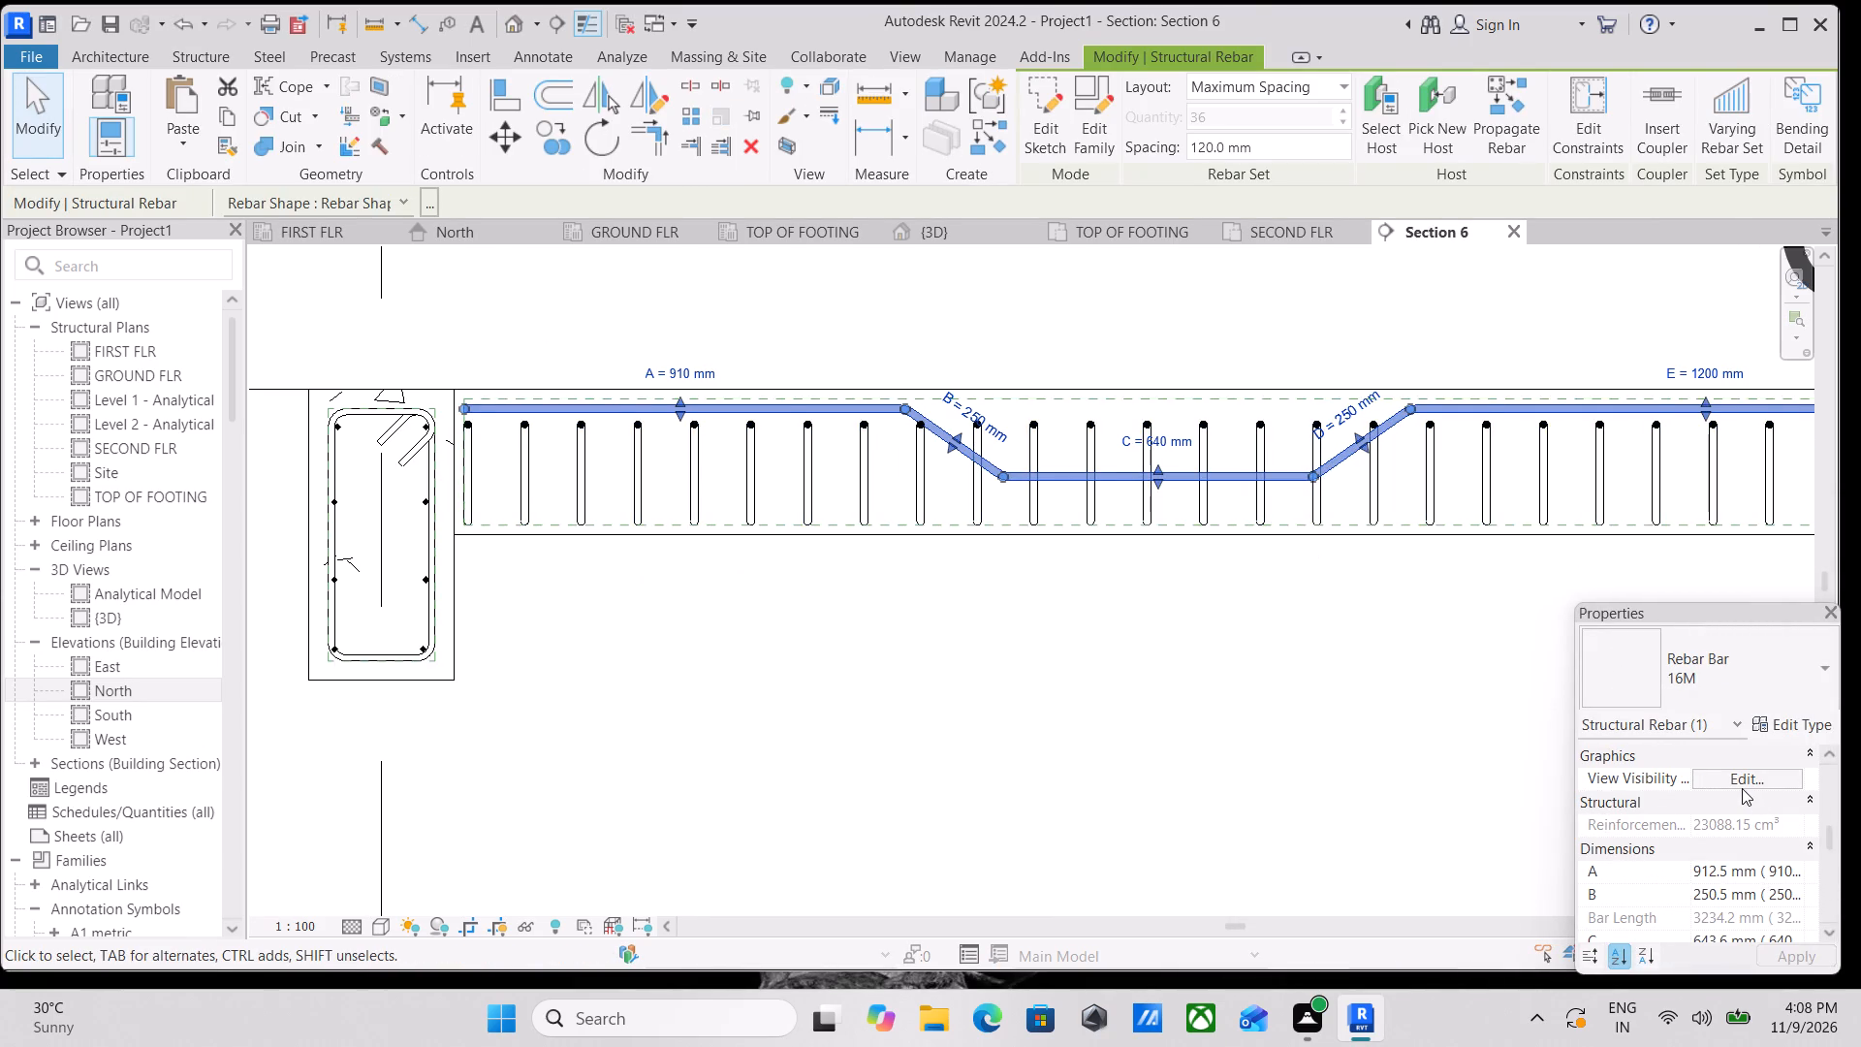
click(1741, 781)
click(1668, 947)
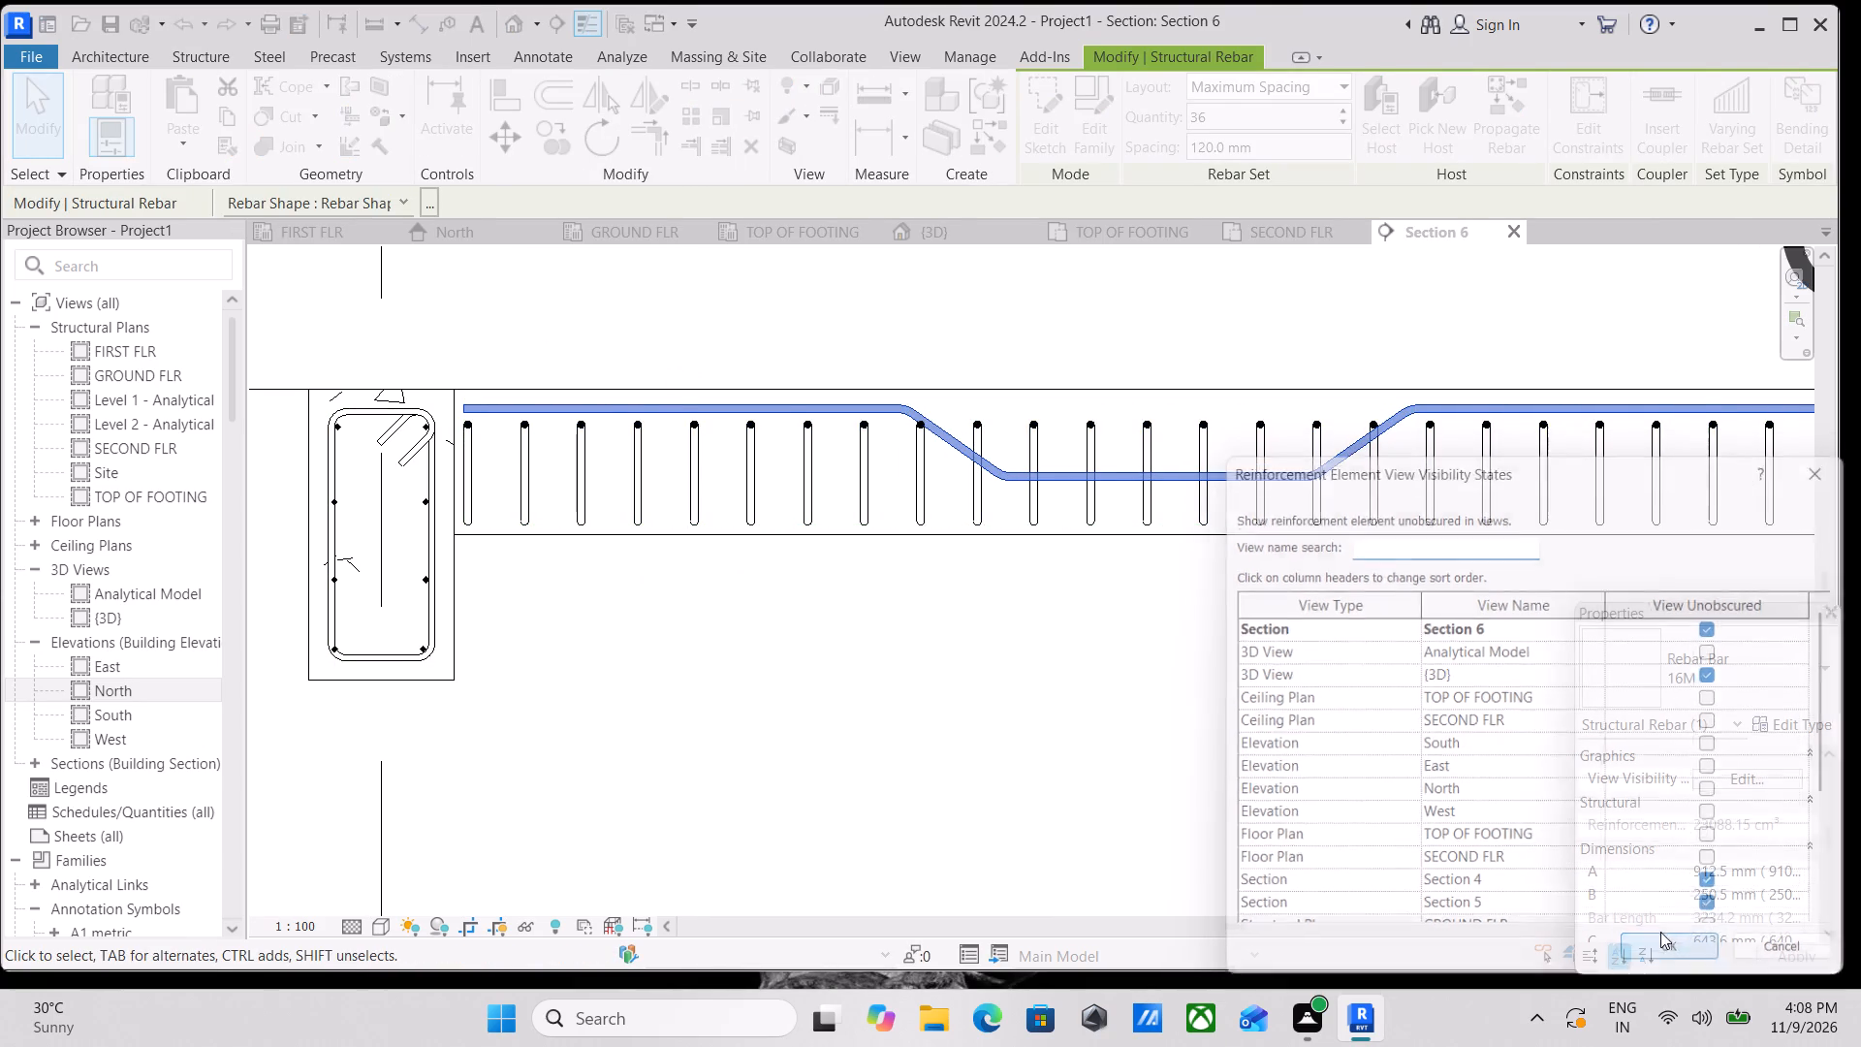
middle_drag(1154, 598, 1363, 628)
key(Escape)
Examine the perpendicular bent rebar set along the slab, from the left beam to its last bar beside the opposite beam.
click(897, 505)
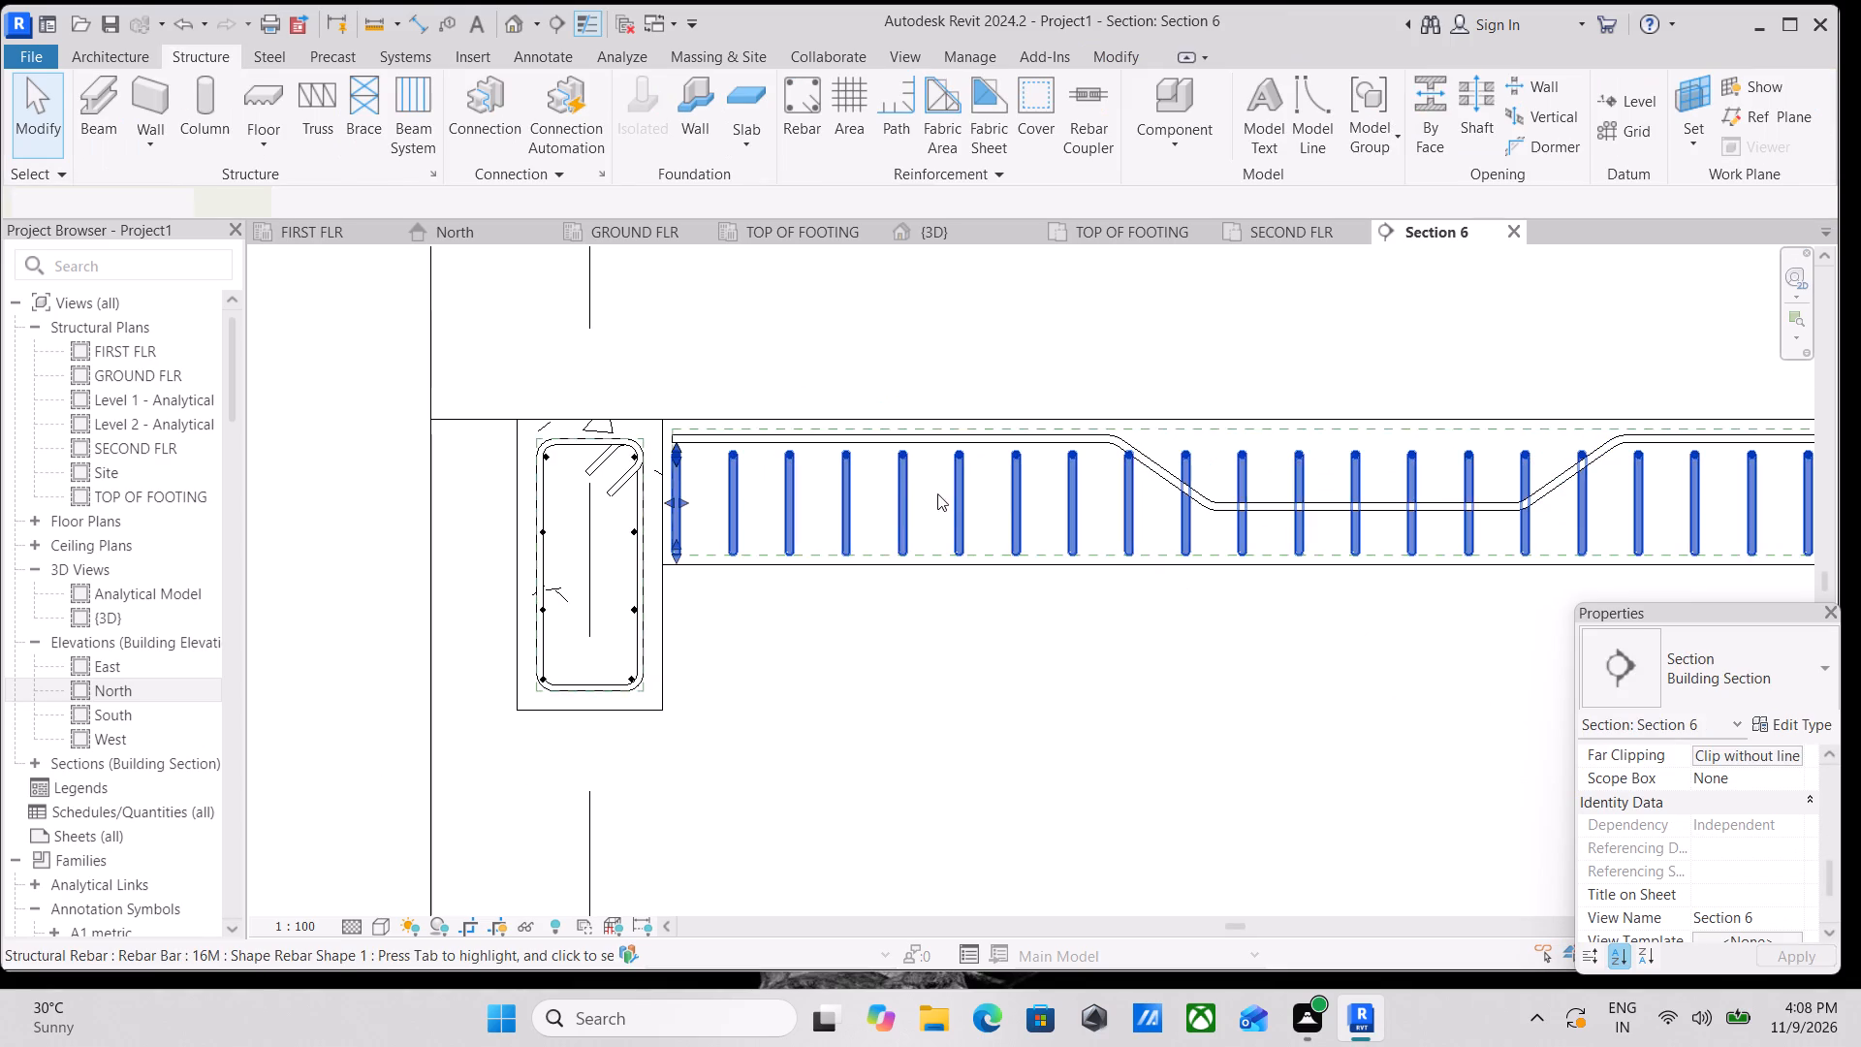
middle_drag(937, 493, 825, 548)
scroll(528, 564, up, 1)
middle_drag(718, 523, 692, 552)
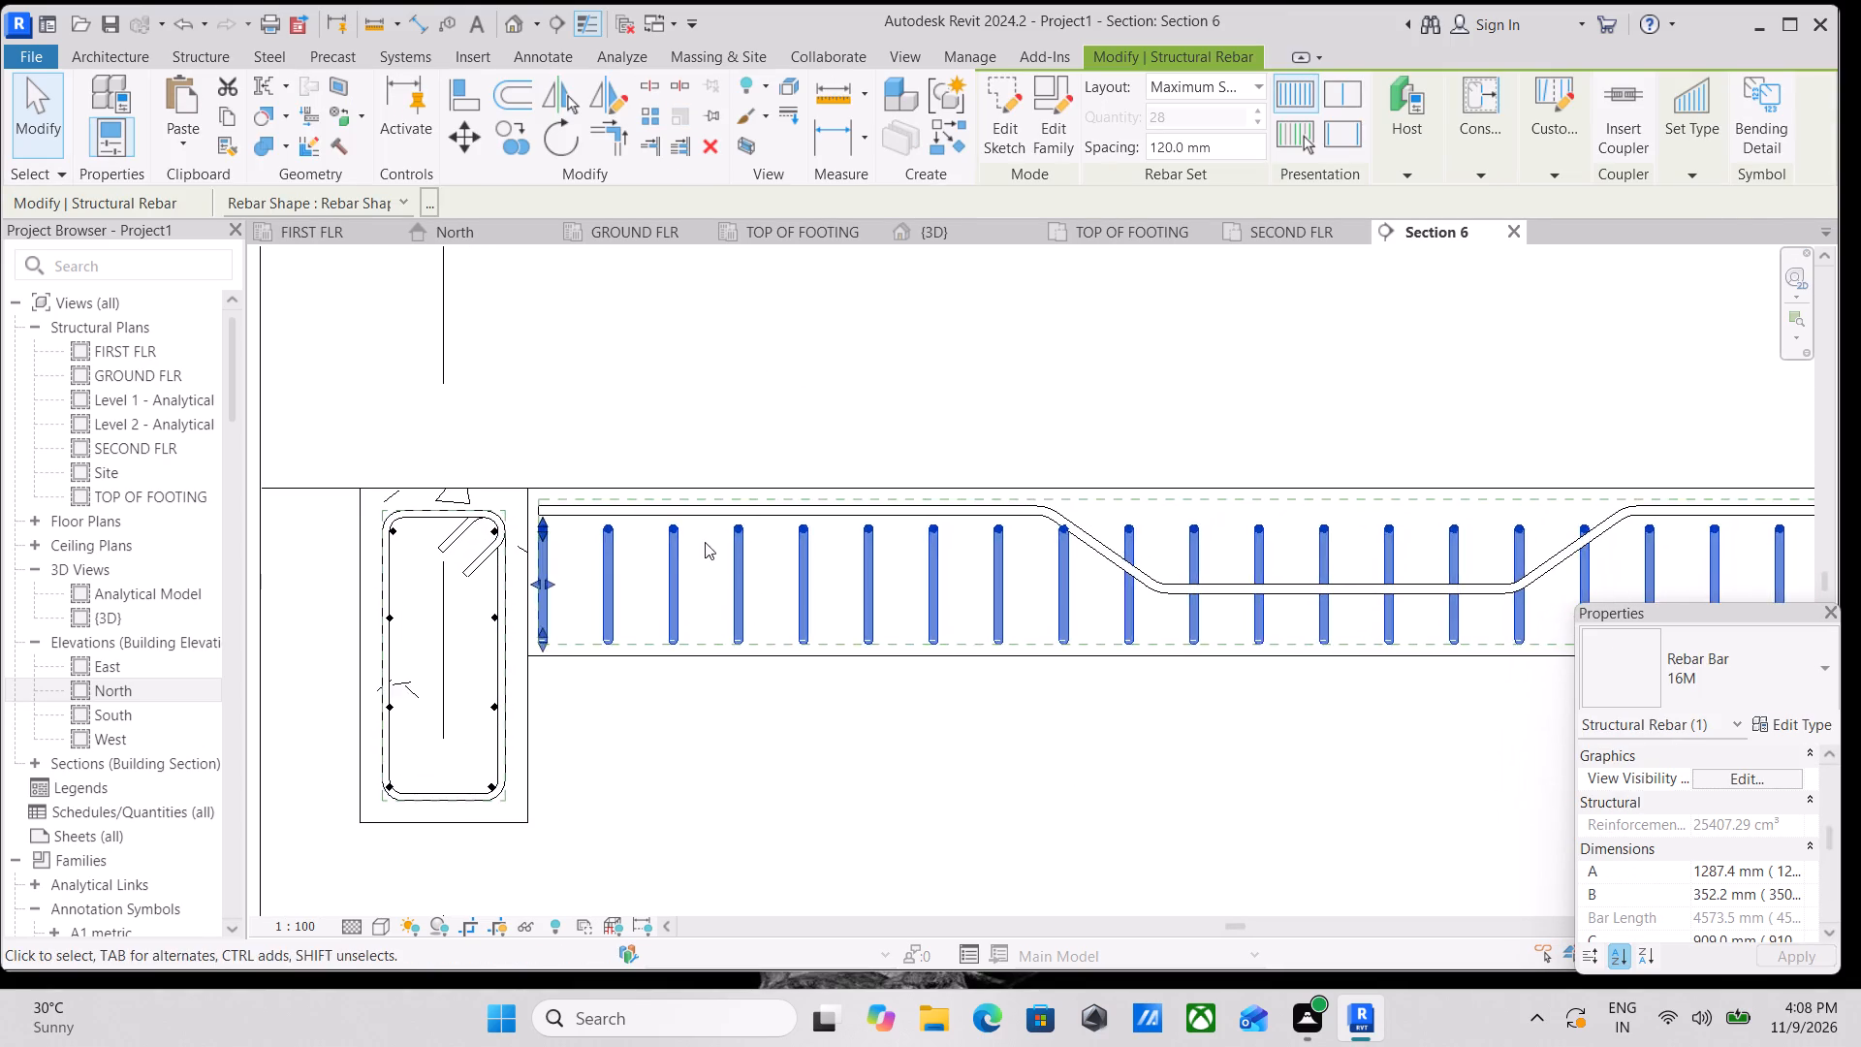
middle_drag(705, 542, 625, 559)
middle_drag(808, 544, 675, 551)
middle_drag(1367, 604, 1046, 598)
middle_drag(1513, 621, 1277, 619)
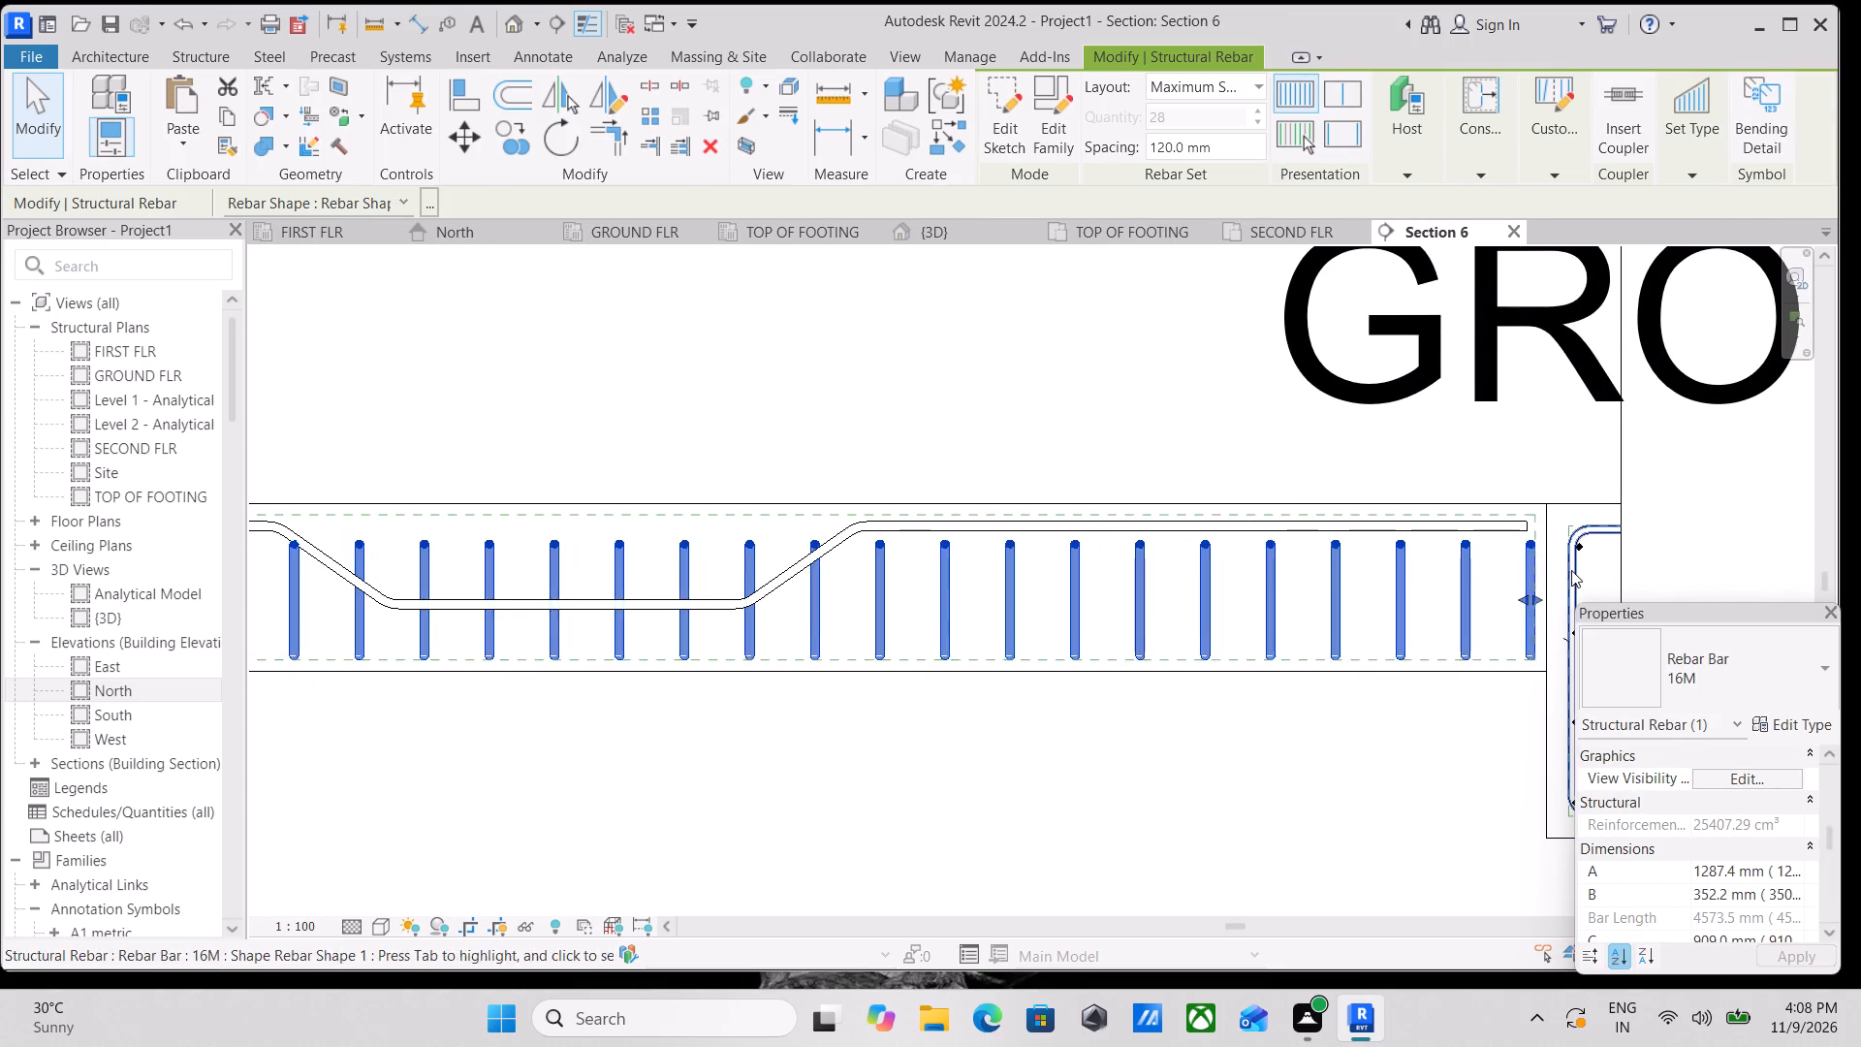
key(Escape)
click(1522, 569)
scroll(1526, 533, up, 6)
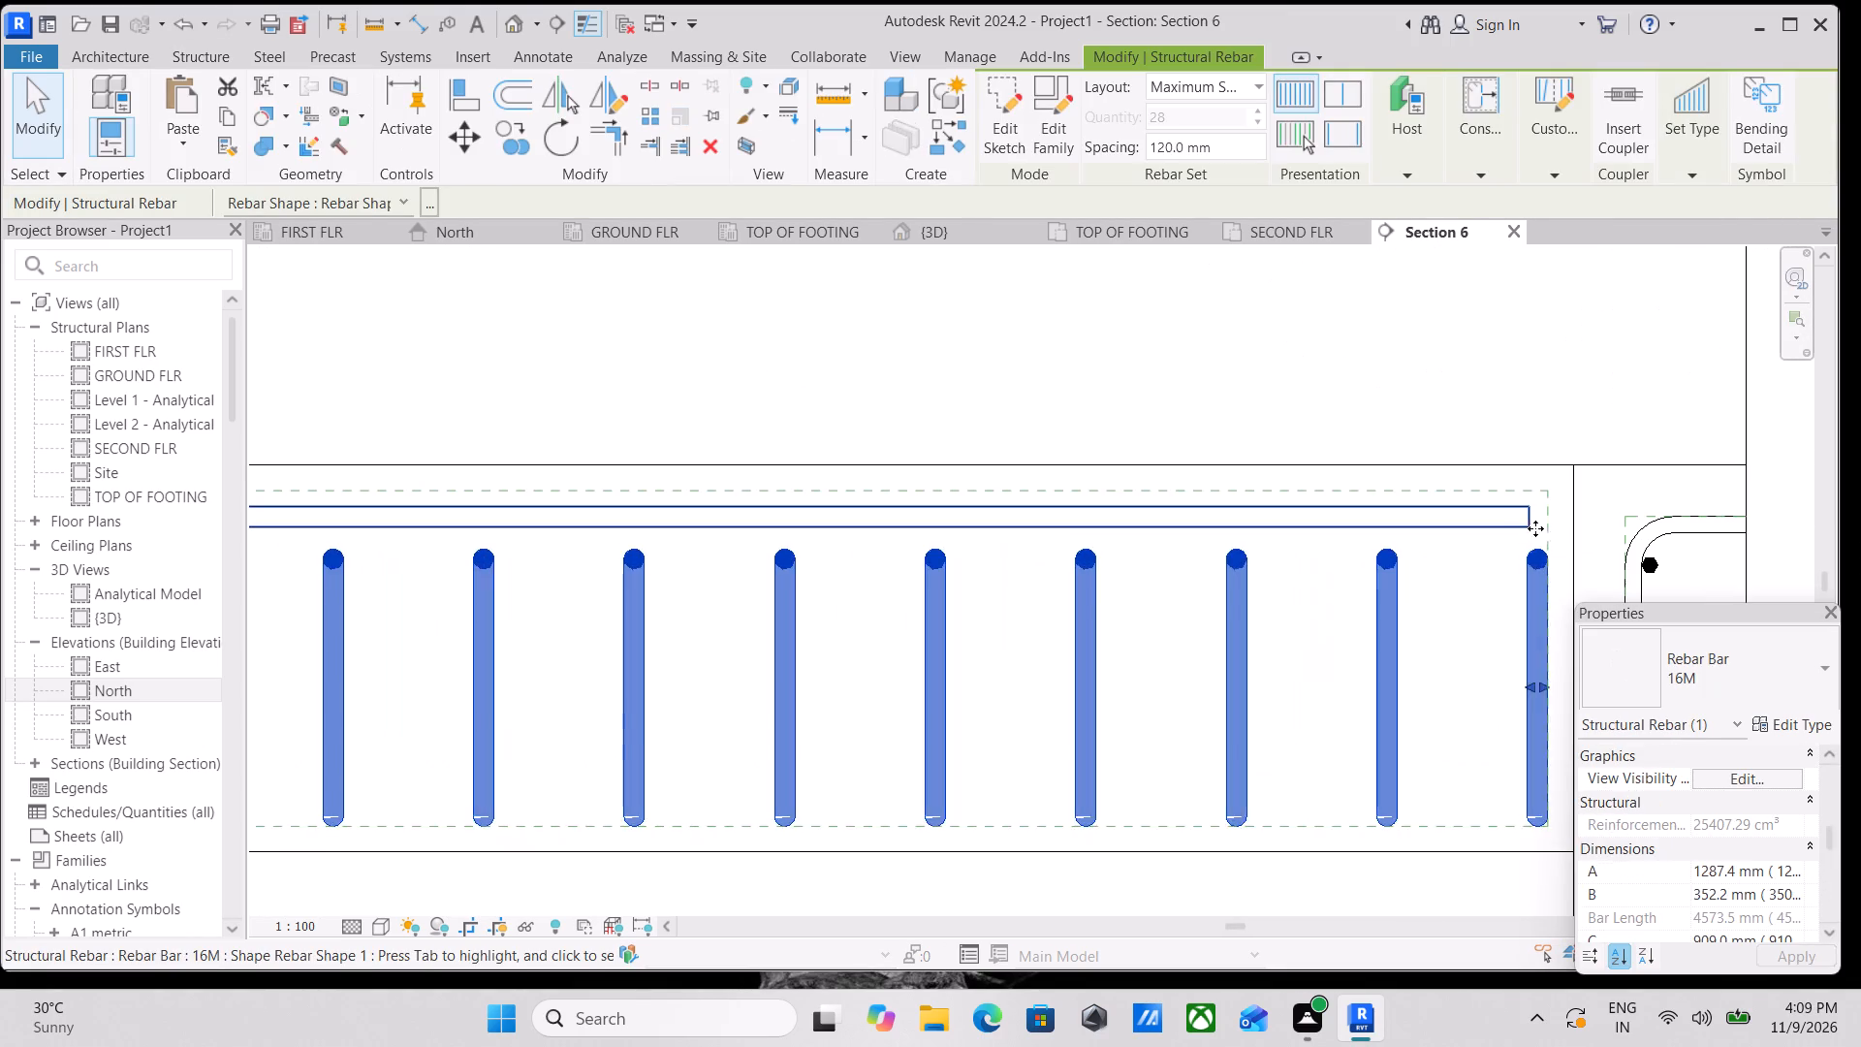
key(Escape)
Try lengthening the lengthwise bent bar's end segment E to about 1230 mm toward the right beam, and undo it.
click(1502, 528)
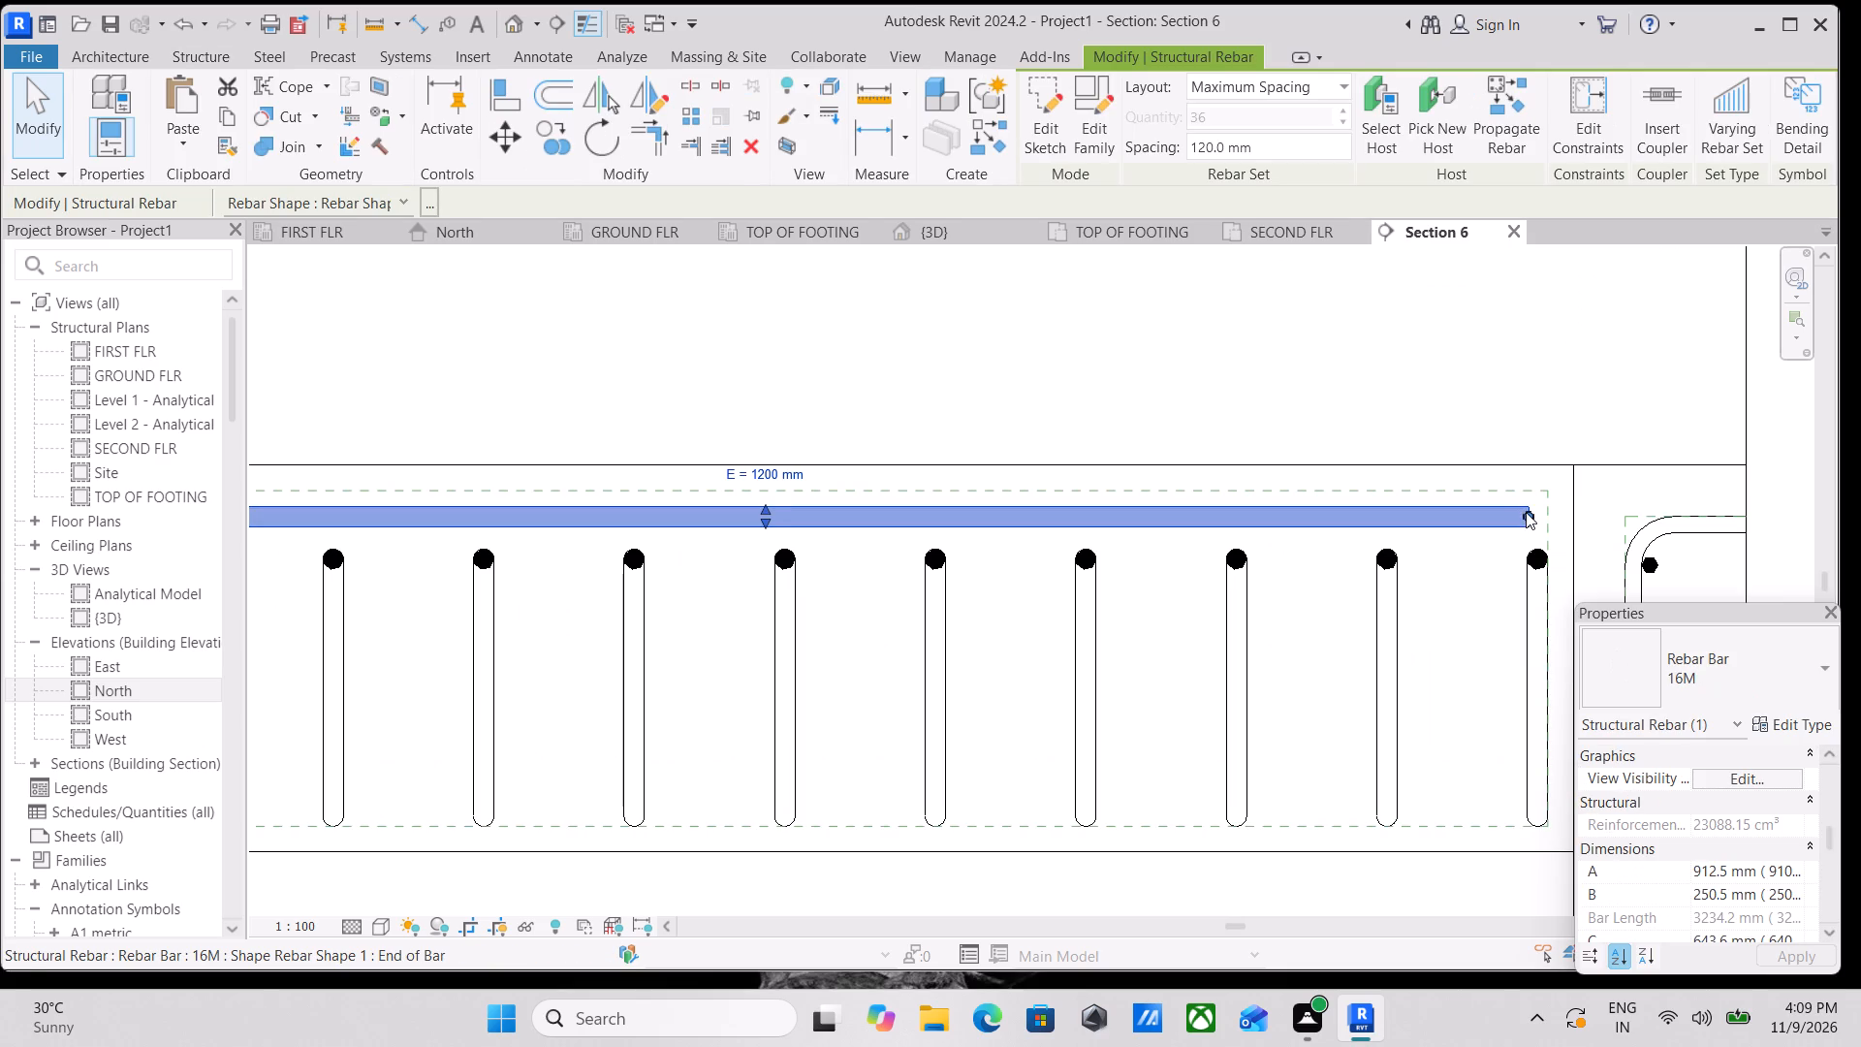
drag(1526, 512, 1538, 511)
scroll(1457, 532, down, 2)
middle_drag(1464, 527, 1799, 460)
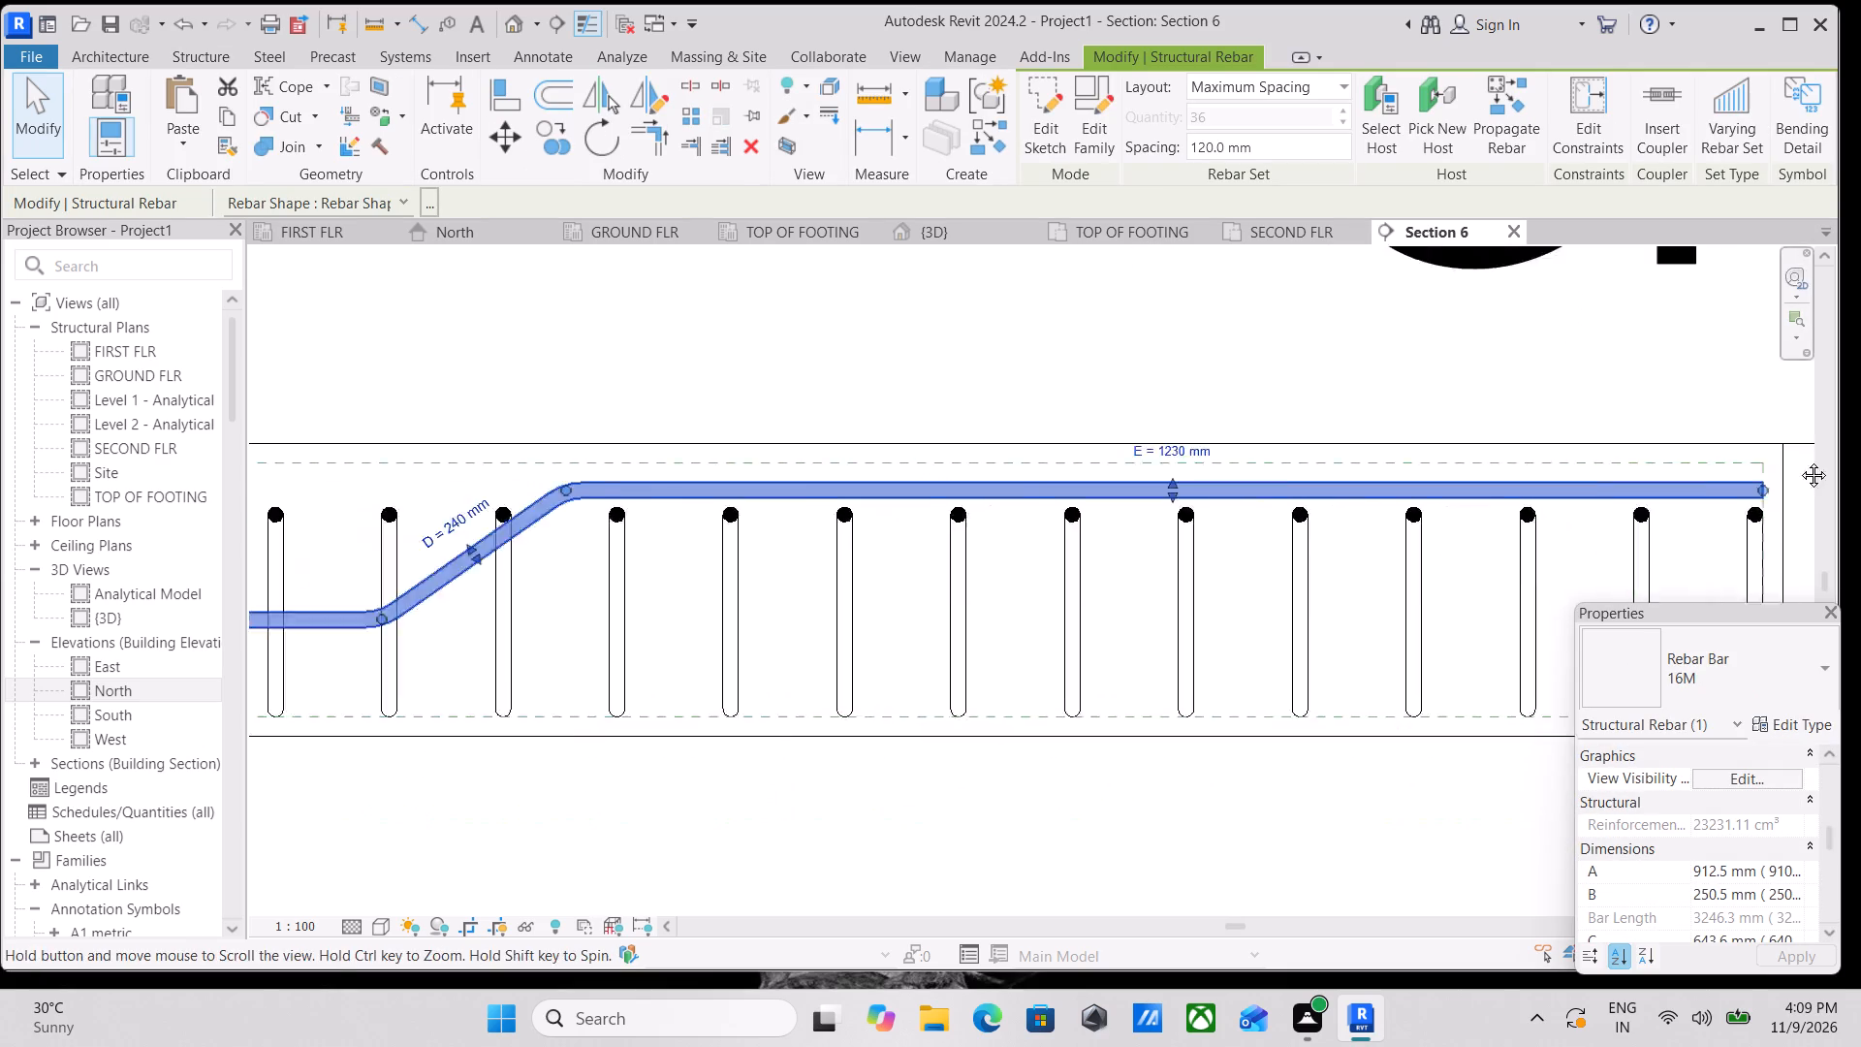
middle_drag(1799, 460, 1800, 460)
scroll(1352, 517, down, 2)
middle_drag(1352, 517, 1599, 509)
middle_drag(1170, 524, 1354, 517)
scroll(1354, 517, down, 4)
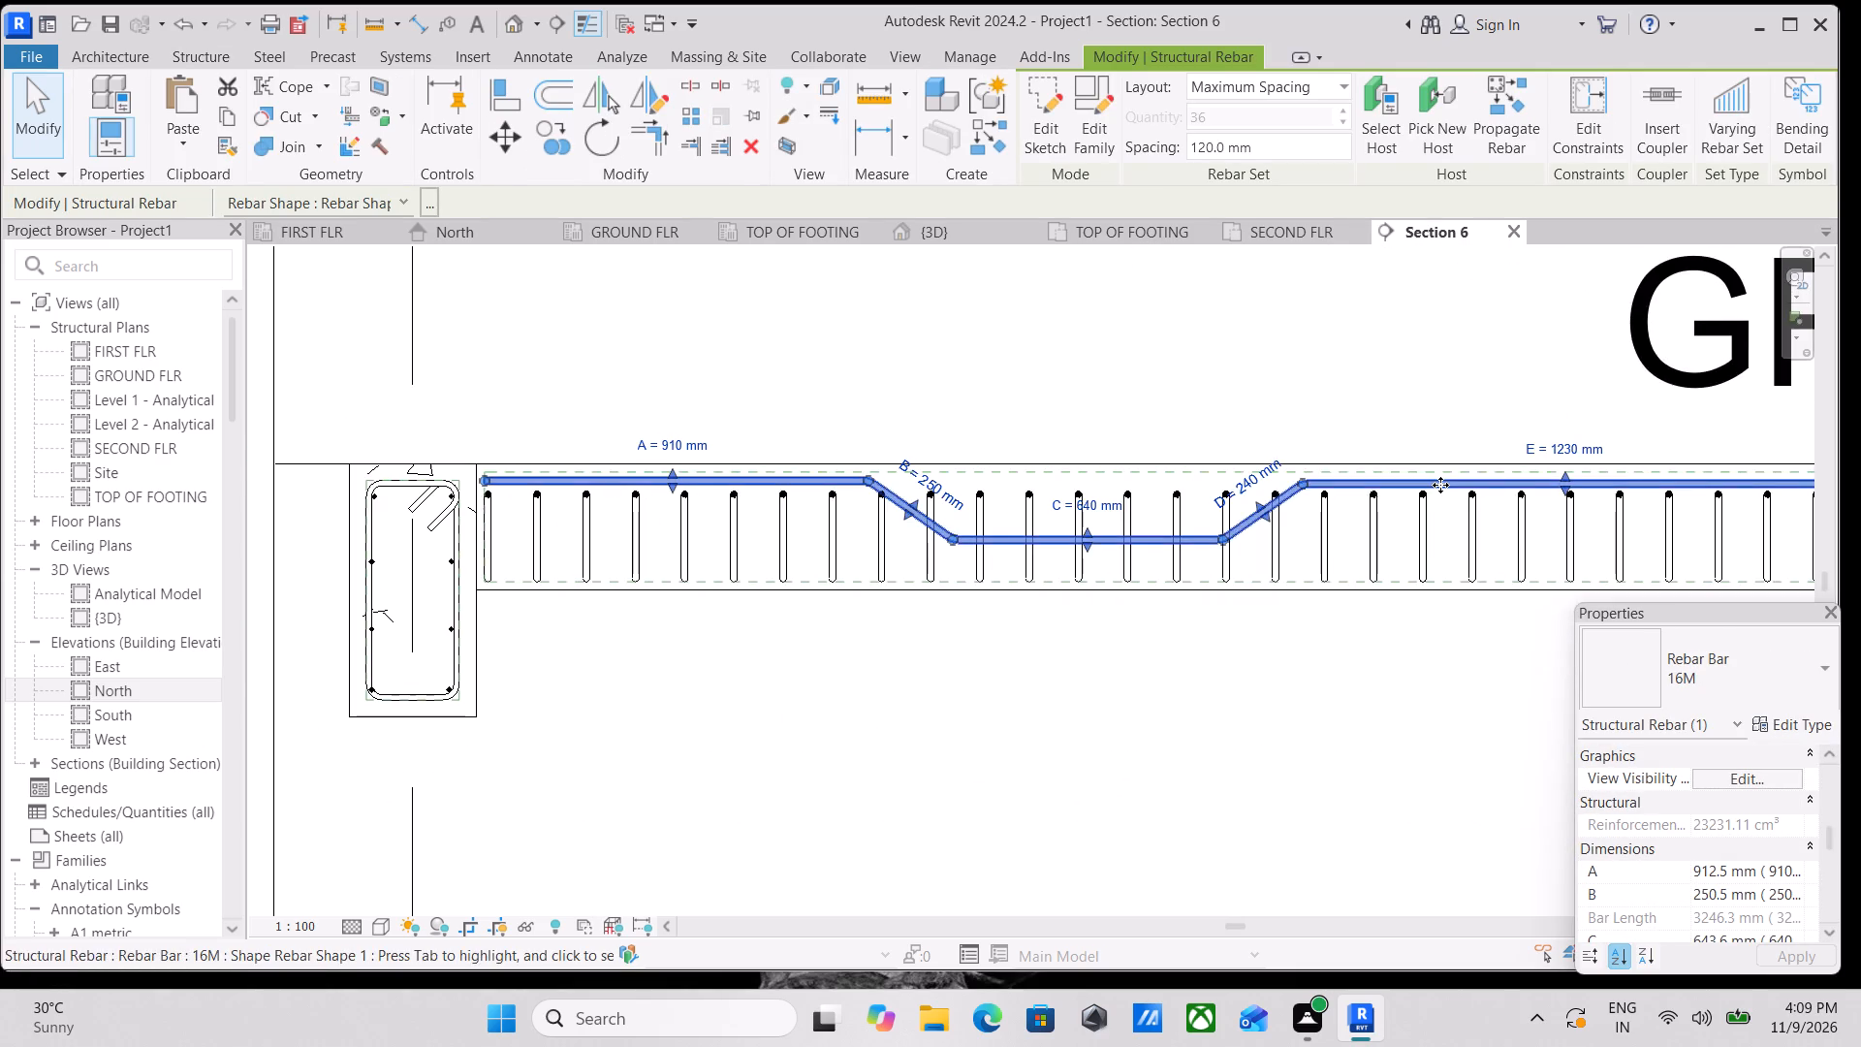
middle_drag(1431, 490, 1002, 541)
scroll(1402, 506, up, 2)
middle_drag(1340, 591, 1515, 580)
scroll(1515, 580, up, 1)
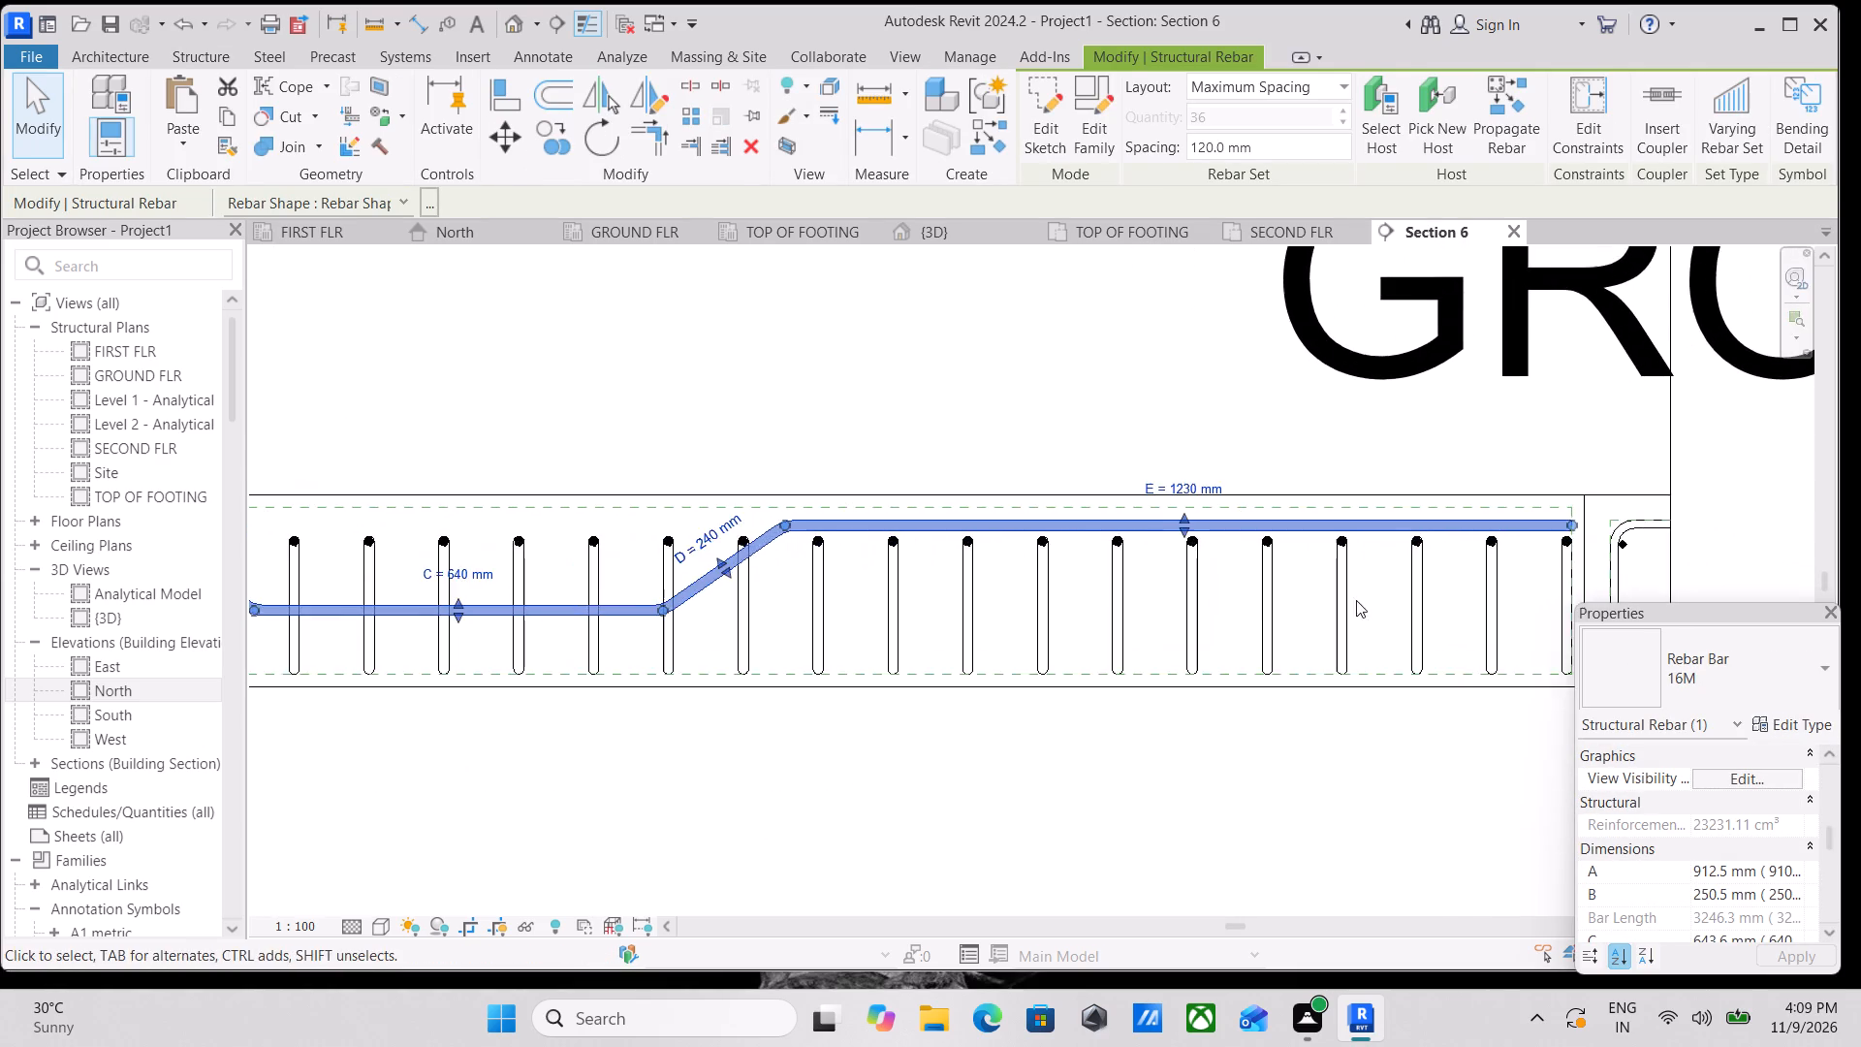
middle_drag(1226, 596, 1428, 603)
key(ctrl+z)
Examine where the lengthwise bent bar dips across the perpendicular bars in the middle of the slab.
scroll(1427, 602, down, 3)
scroll(1289, 576, down, 1)
middle_drag(1297, 576, 1538, 577)
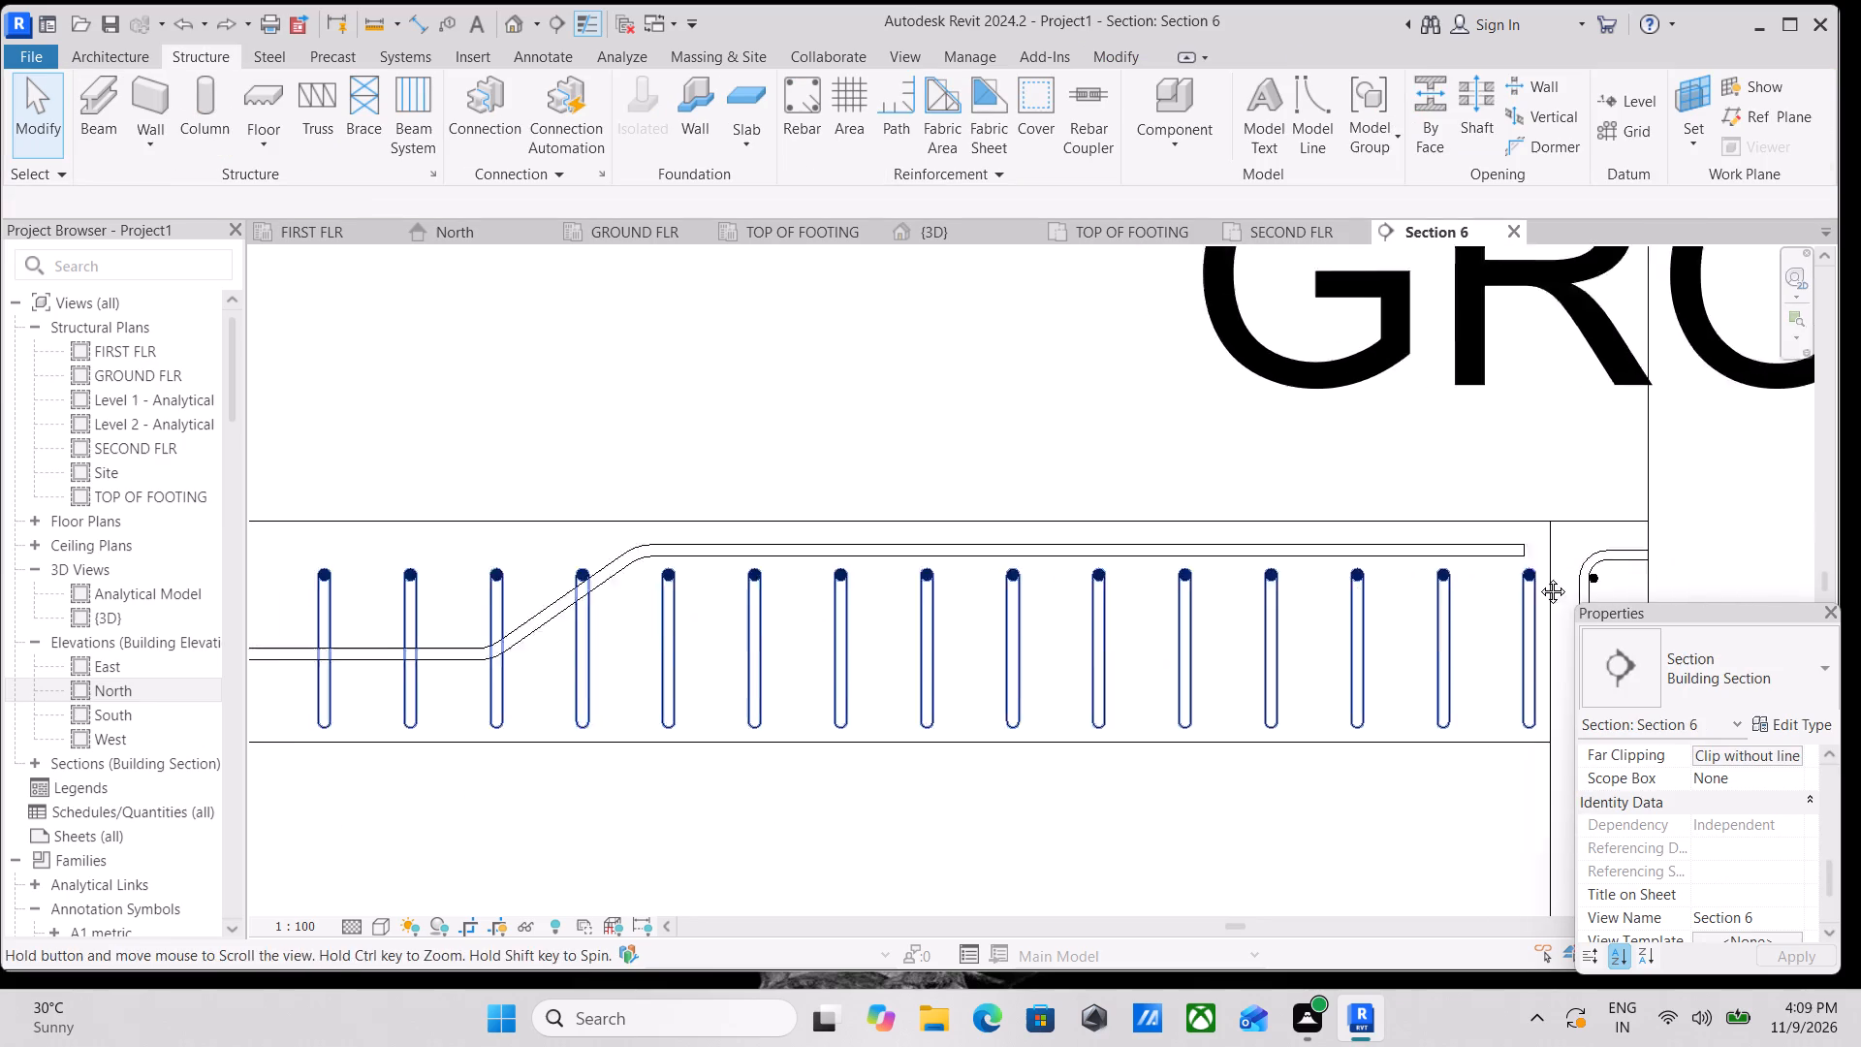
middle_drag(1538, 577, 1616, 552)
scroll(1205, 567, down, 1)
middle_drag(1214, 567, 1521, 535)
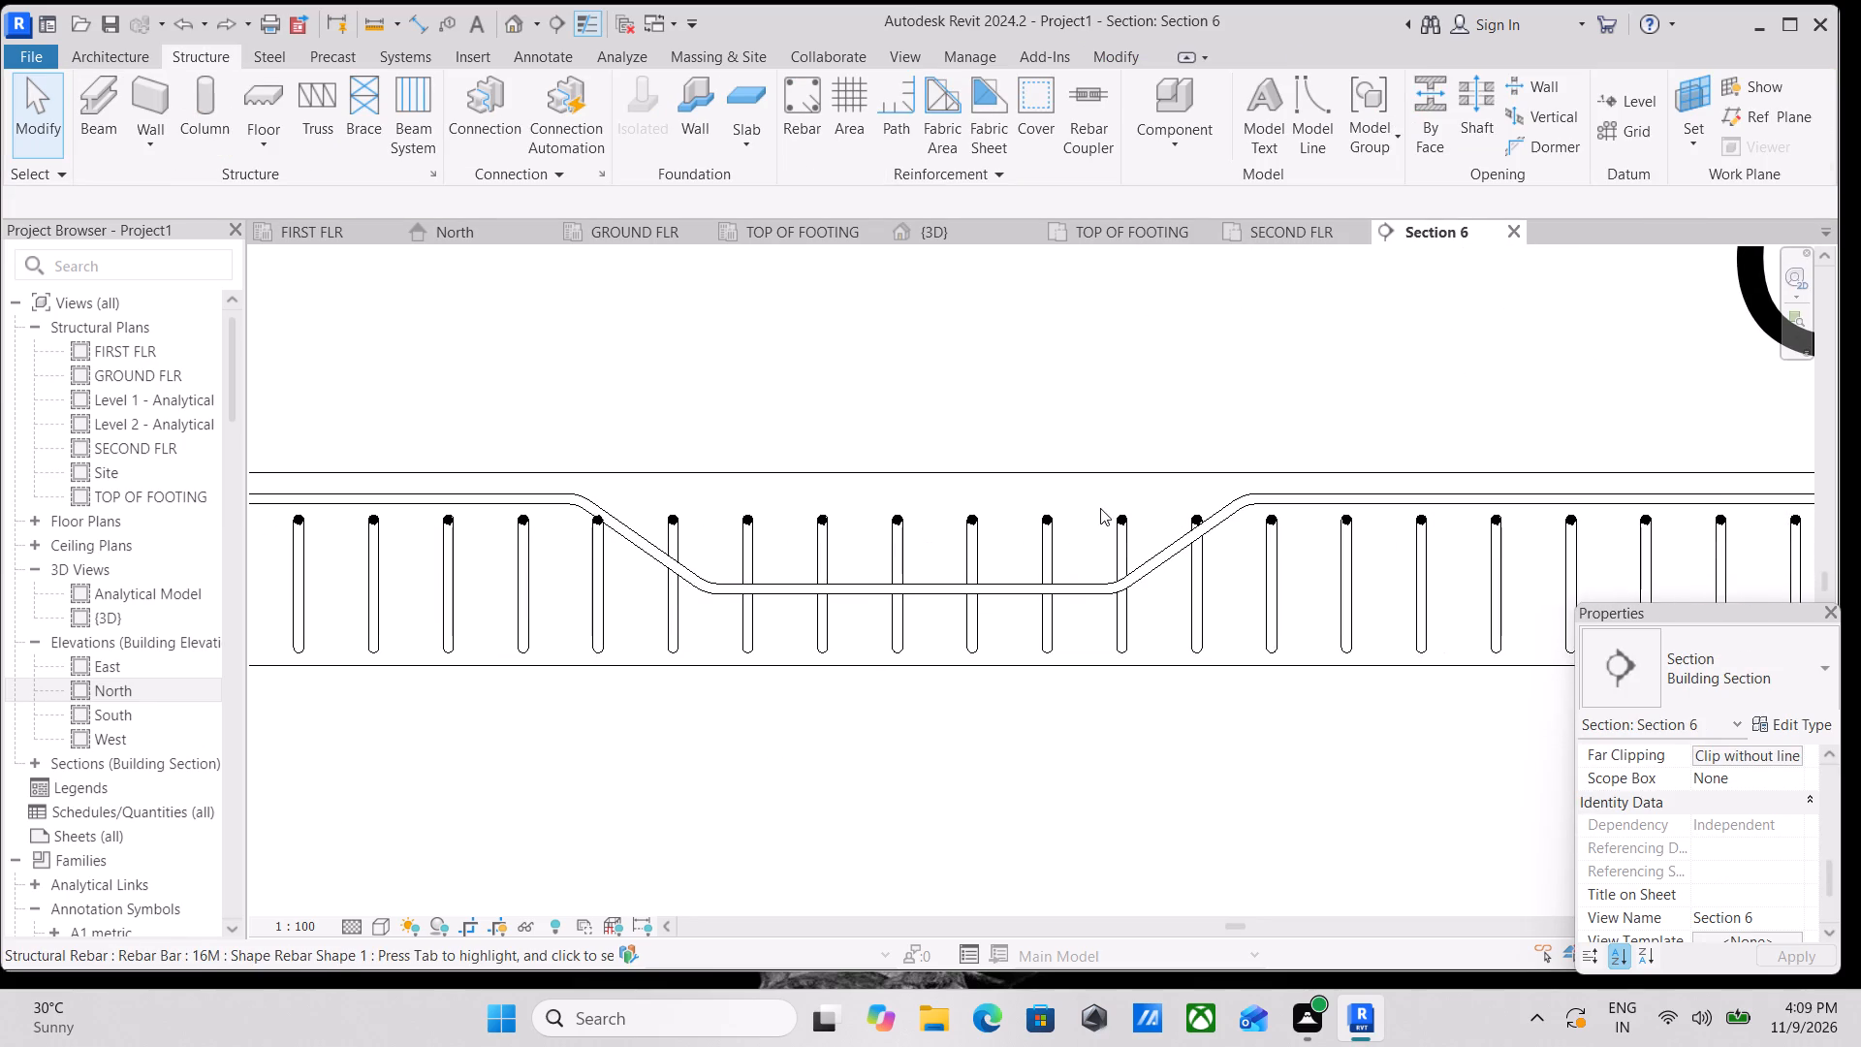
click(1056, 520)
key(Escape)
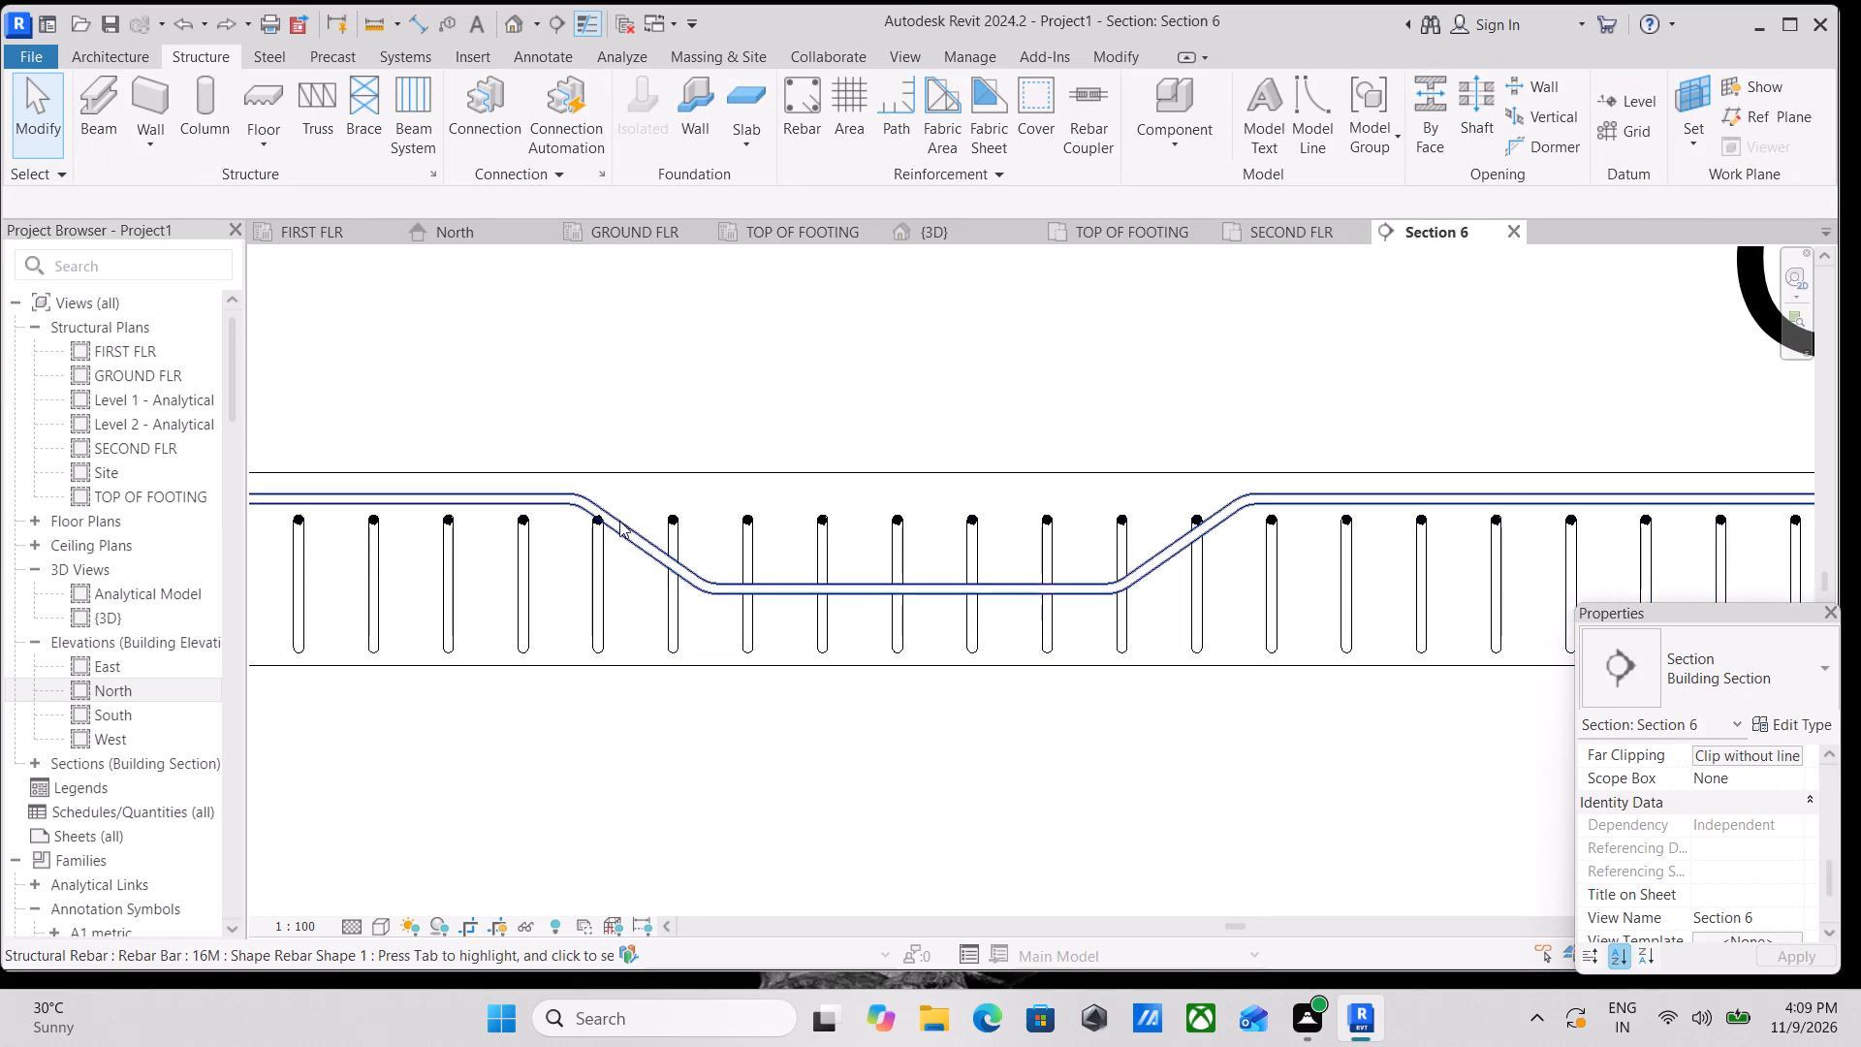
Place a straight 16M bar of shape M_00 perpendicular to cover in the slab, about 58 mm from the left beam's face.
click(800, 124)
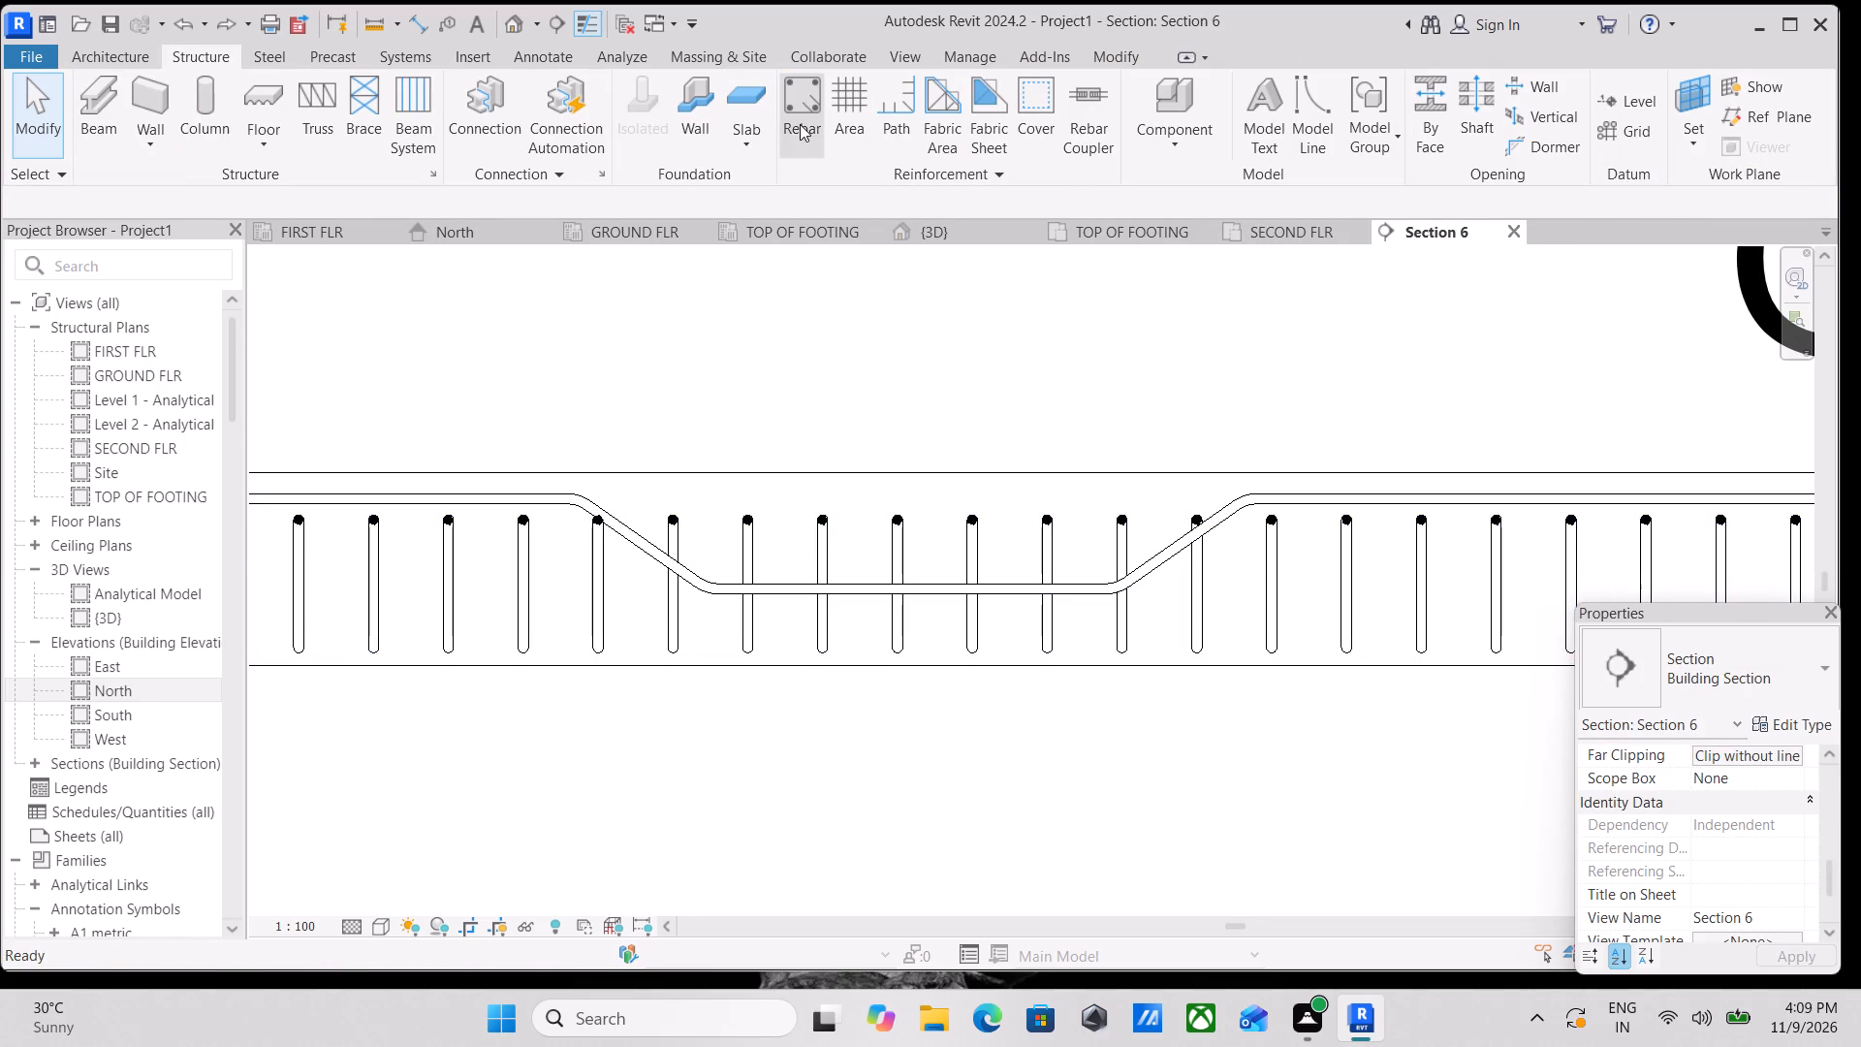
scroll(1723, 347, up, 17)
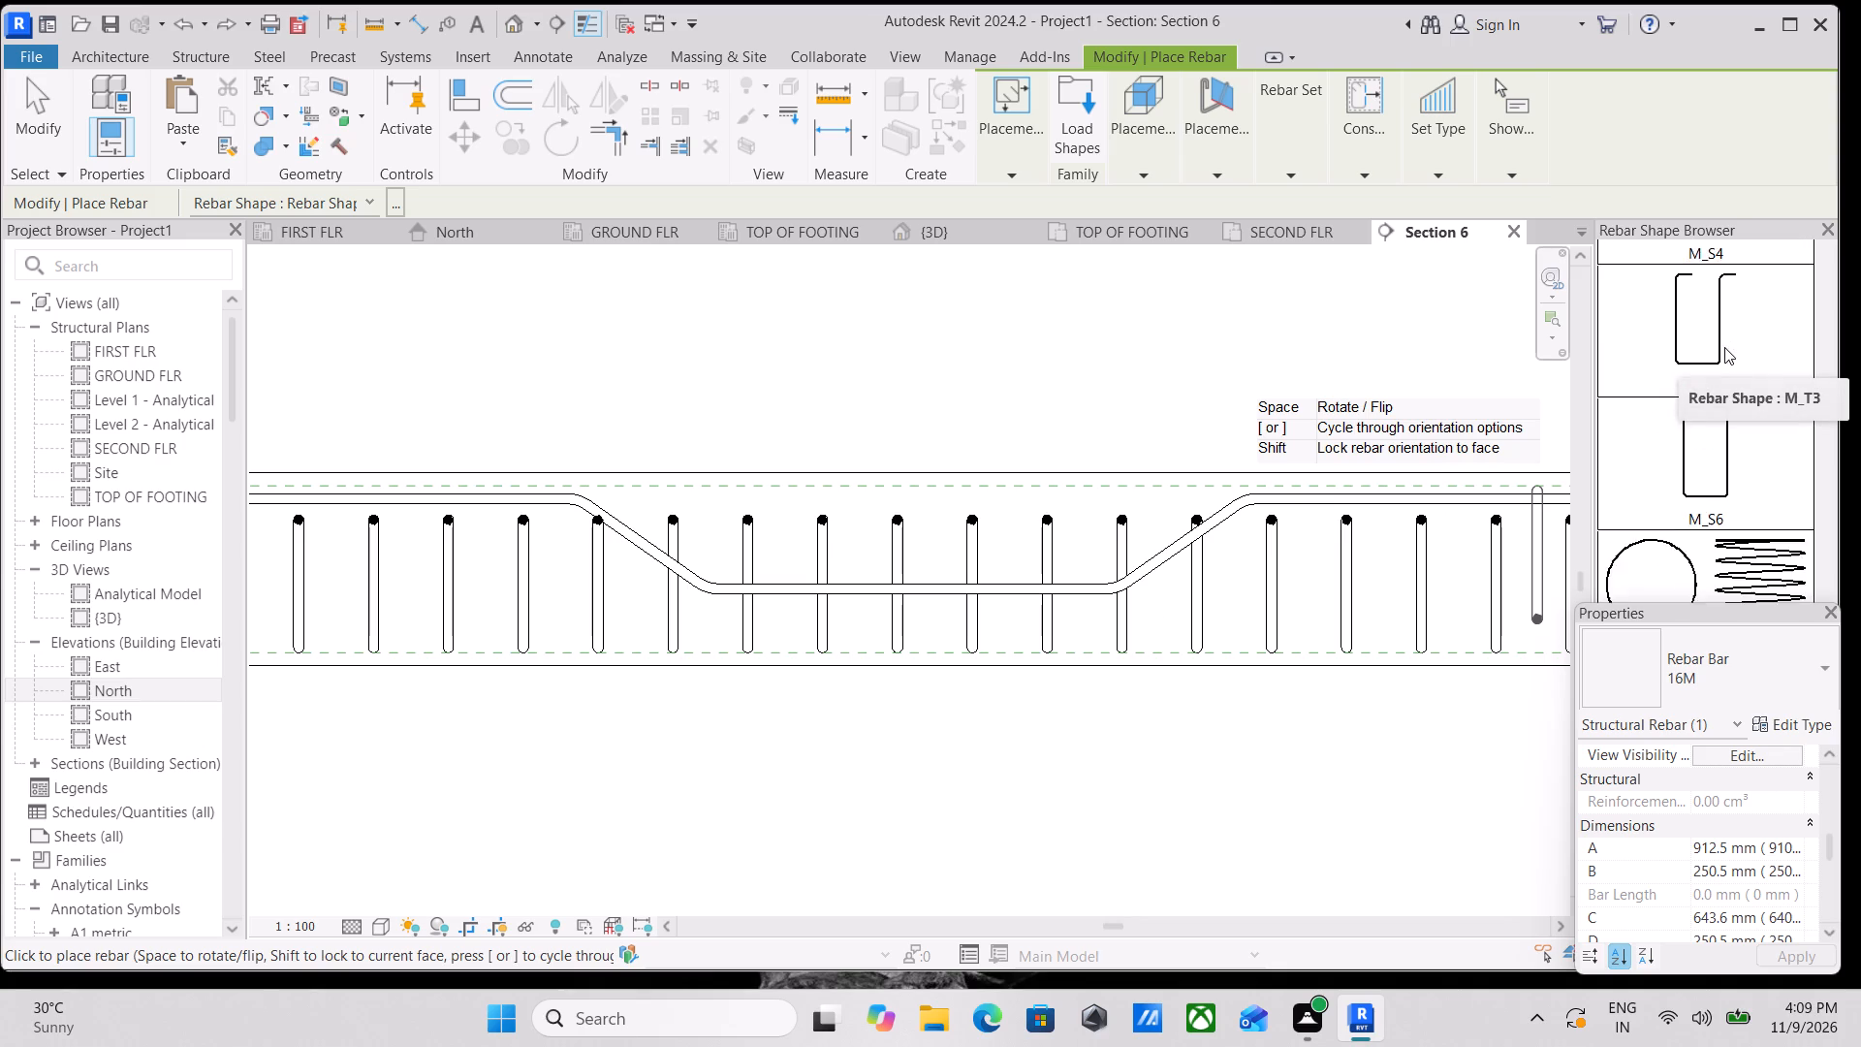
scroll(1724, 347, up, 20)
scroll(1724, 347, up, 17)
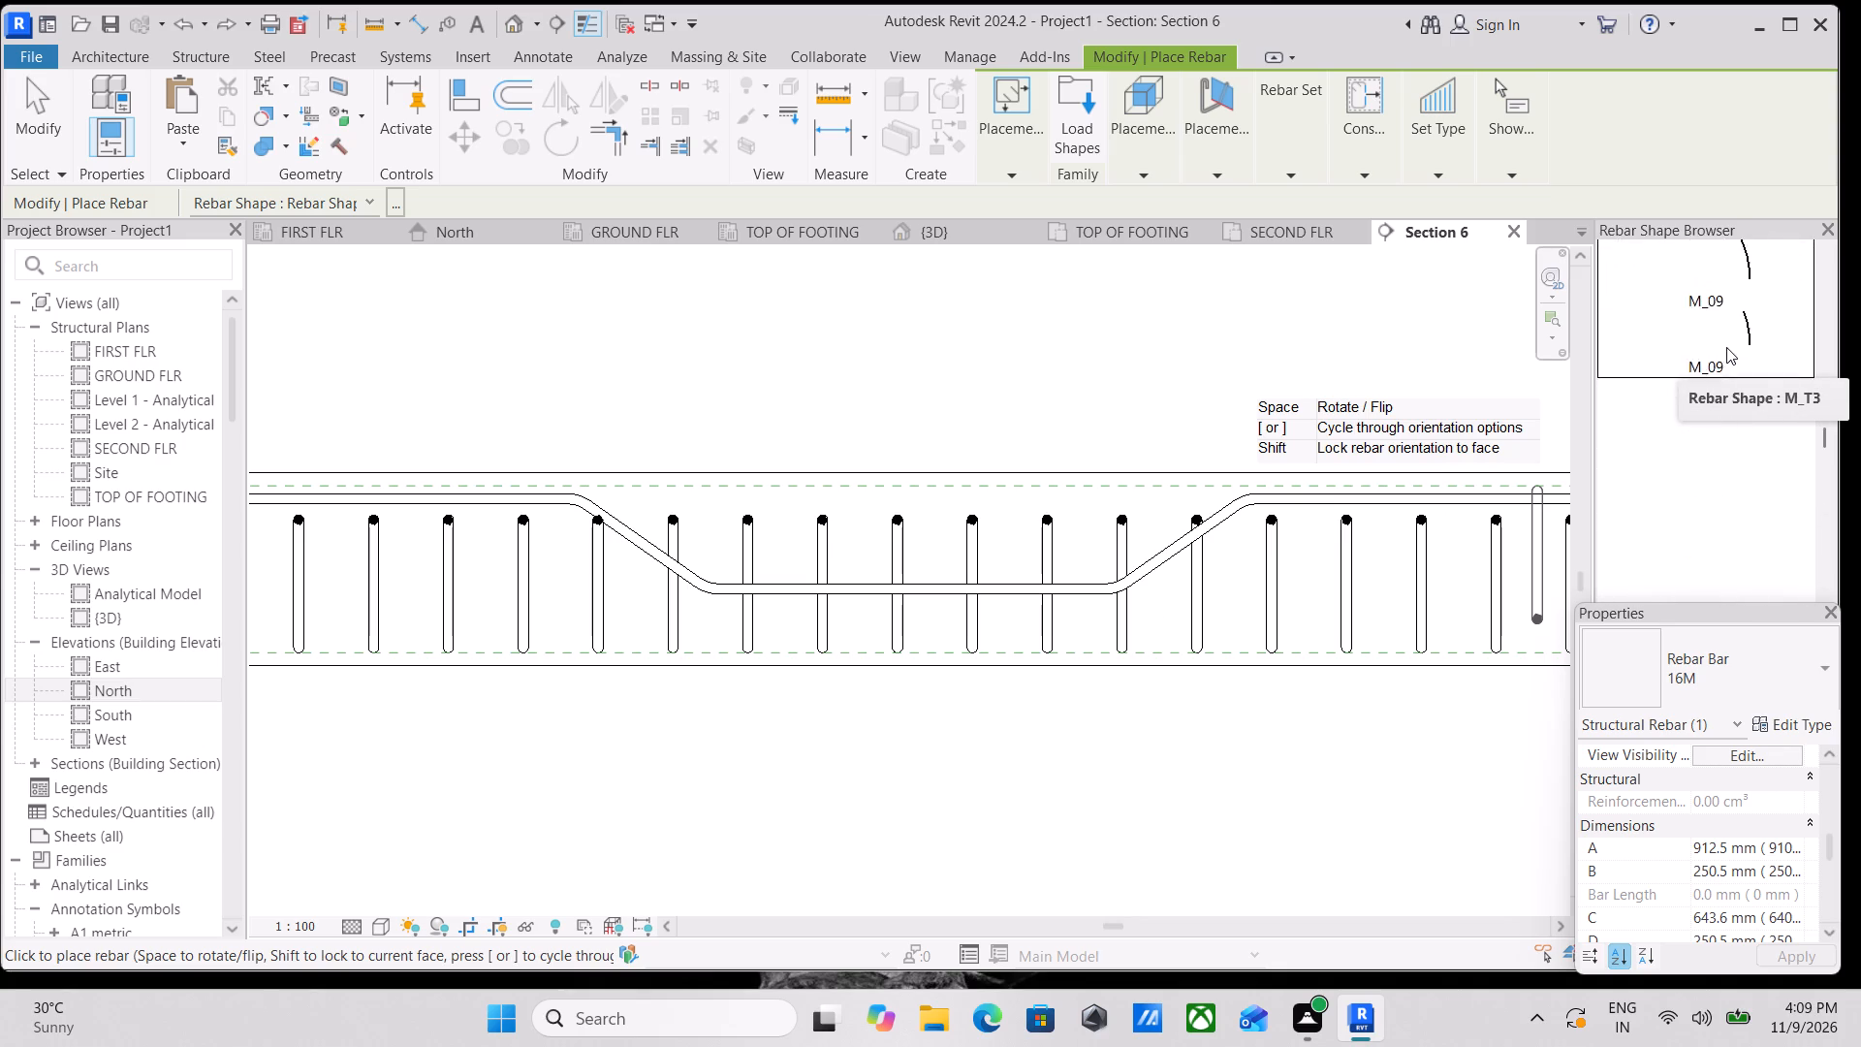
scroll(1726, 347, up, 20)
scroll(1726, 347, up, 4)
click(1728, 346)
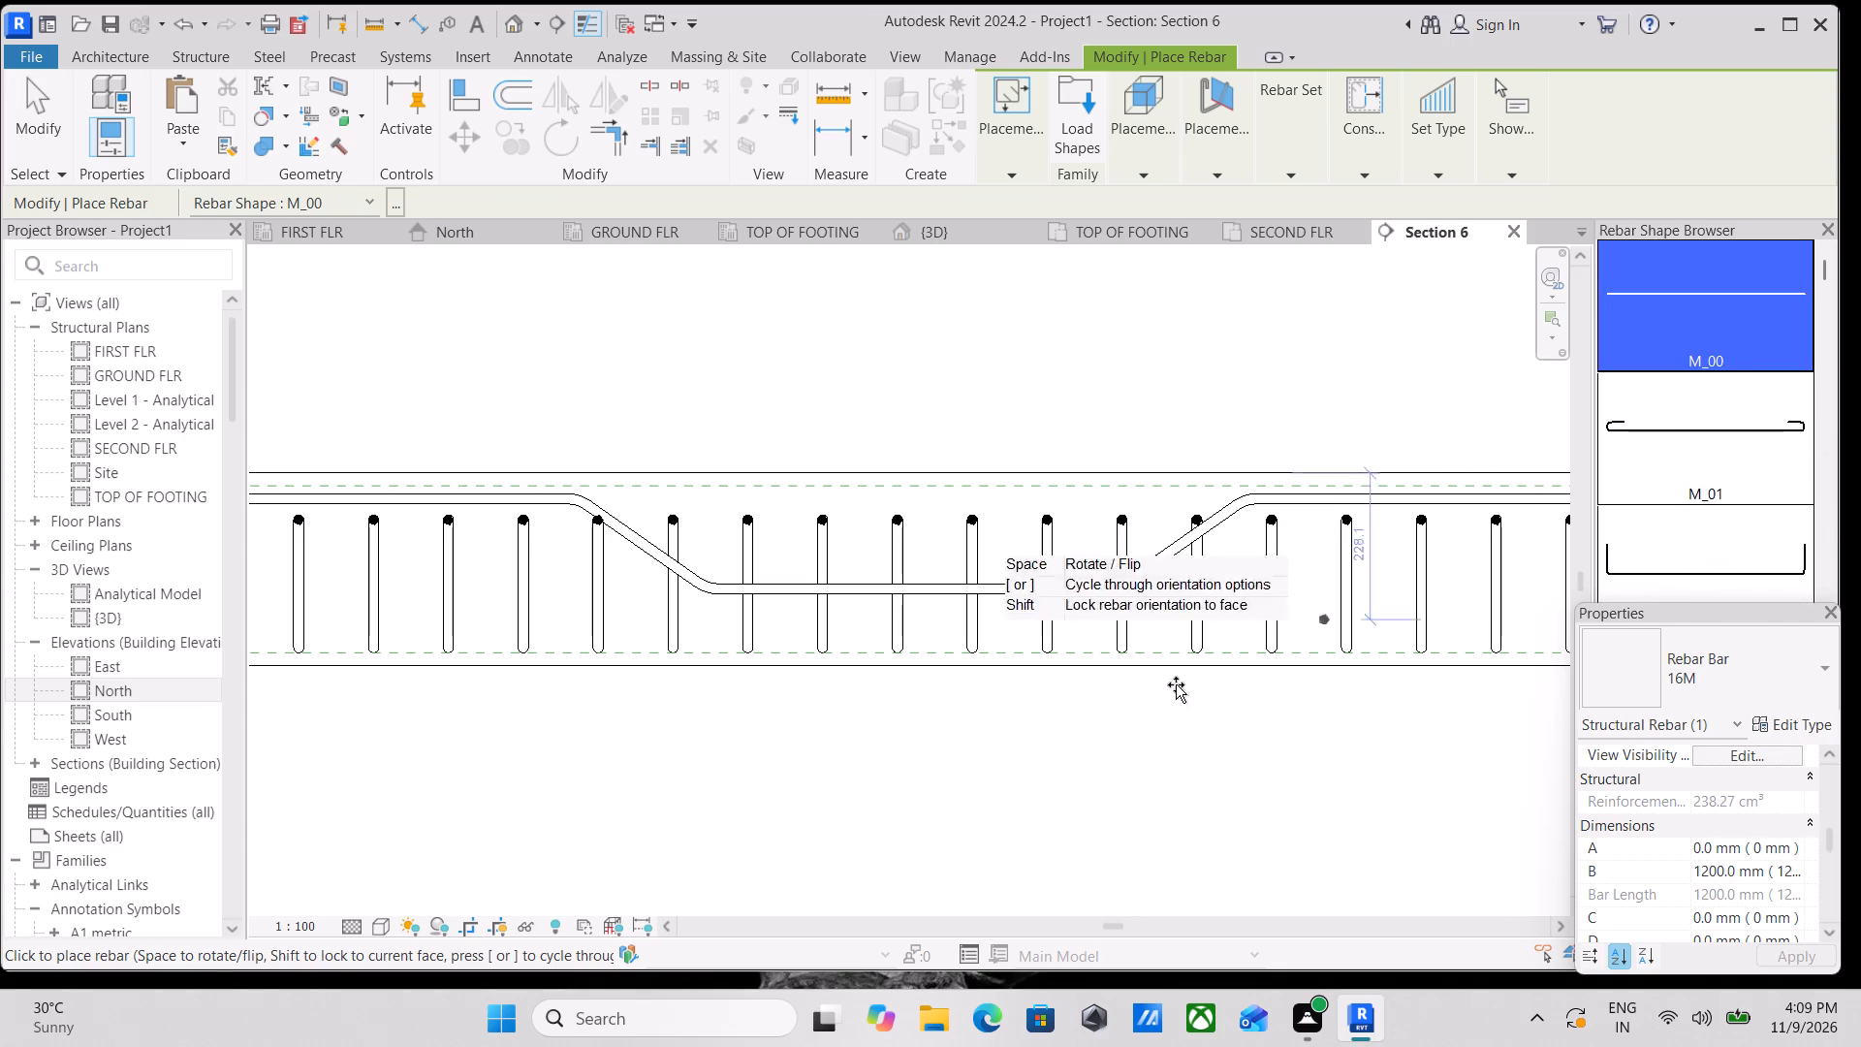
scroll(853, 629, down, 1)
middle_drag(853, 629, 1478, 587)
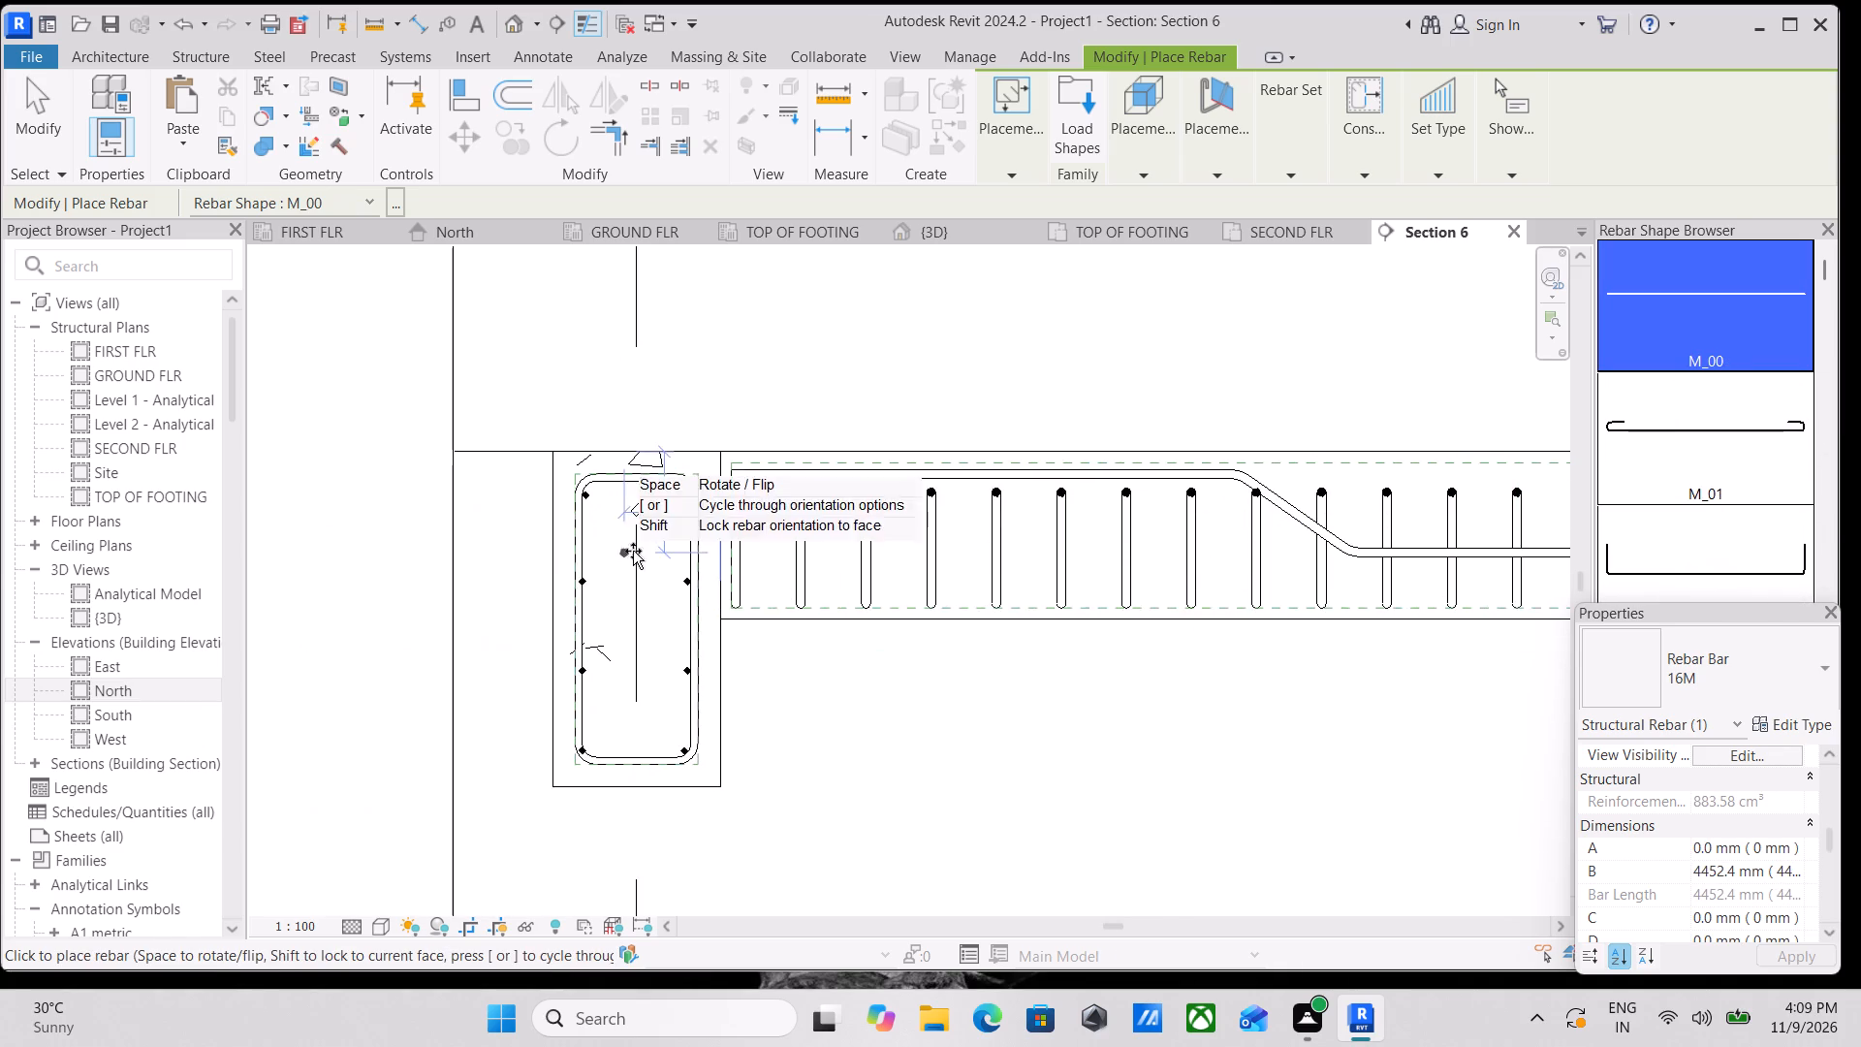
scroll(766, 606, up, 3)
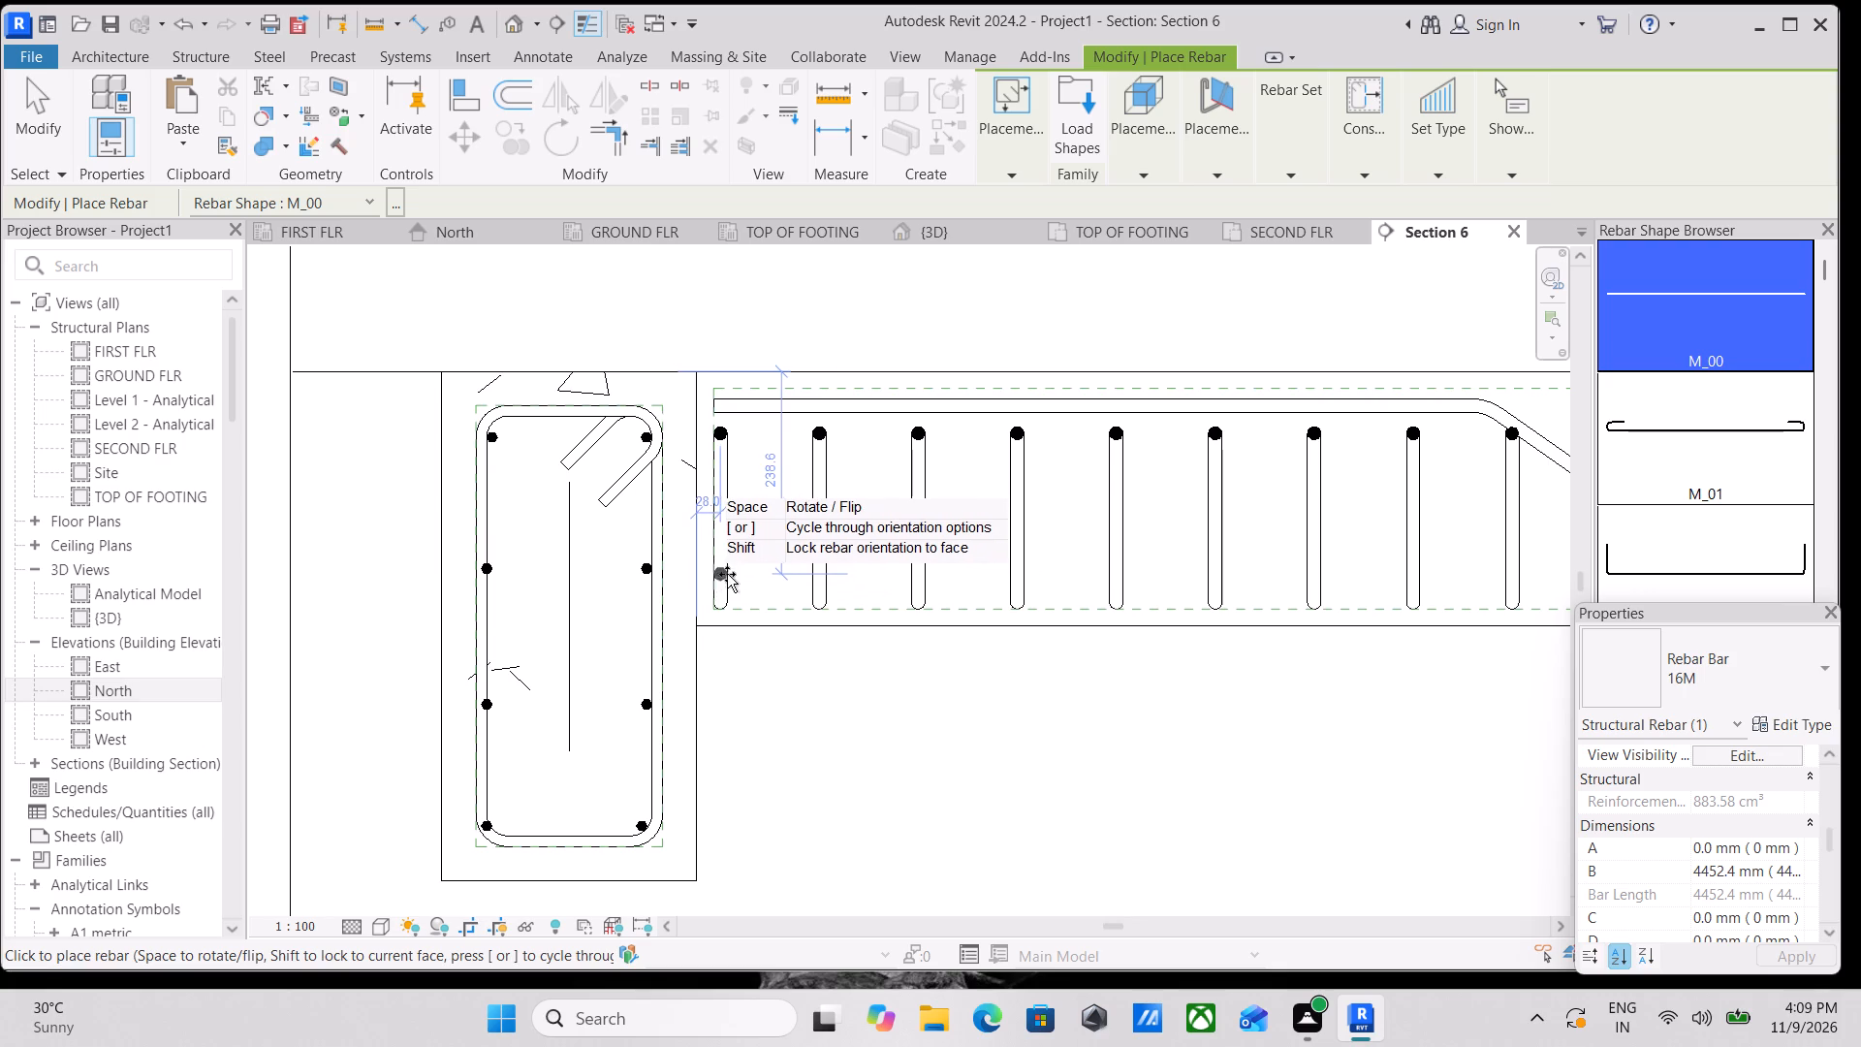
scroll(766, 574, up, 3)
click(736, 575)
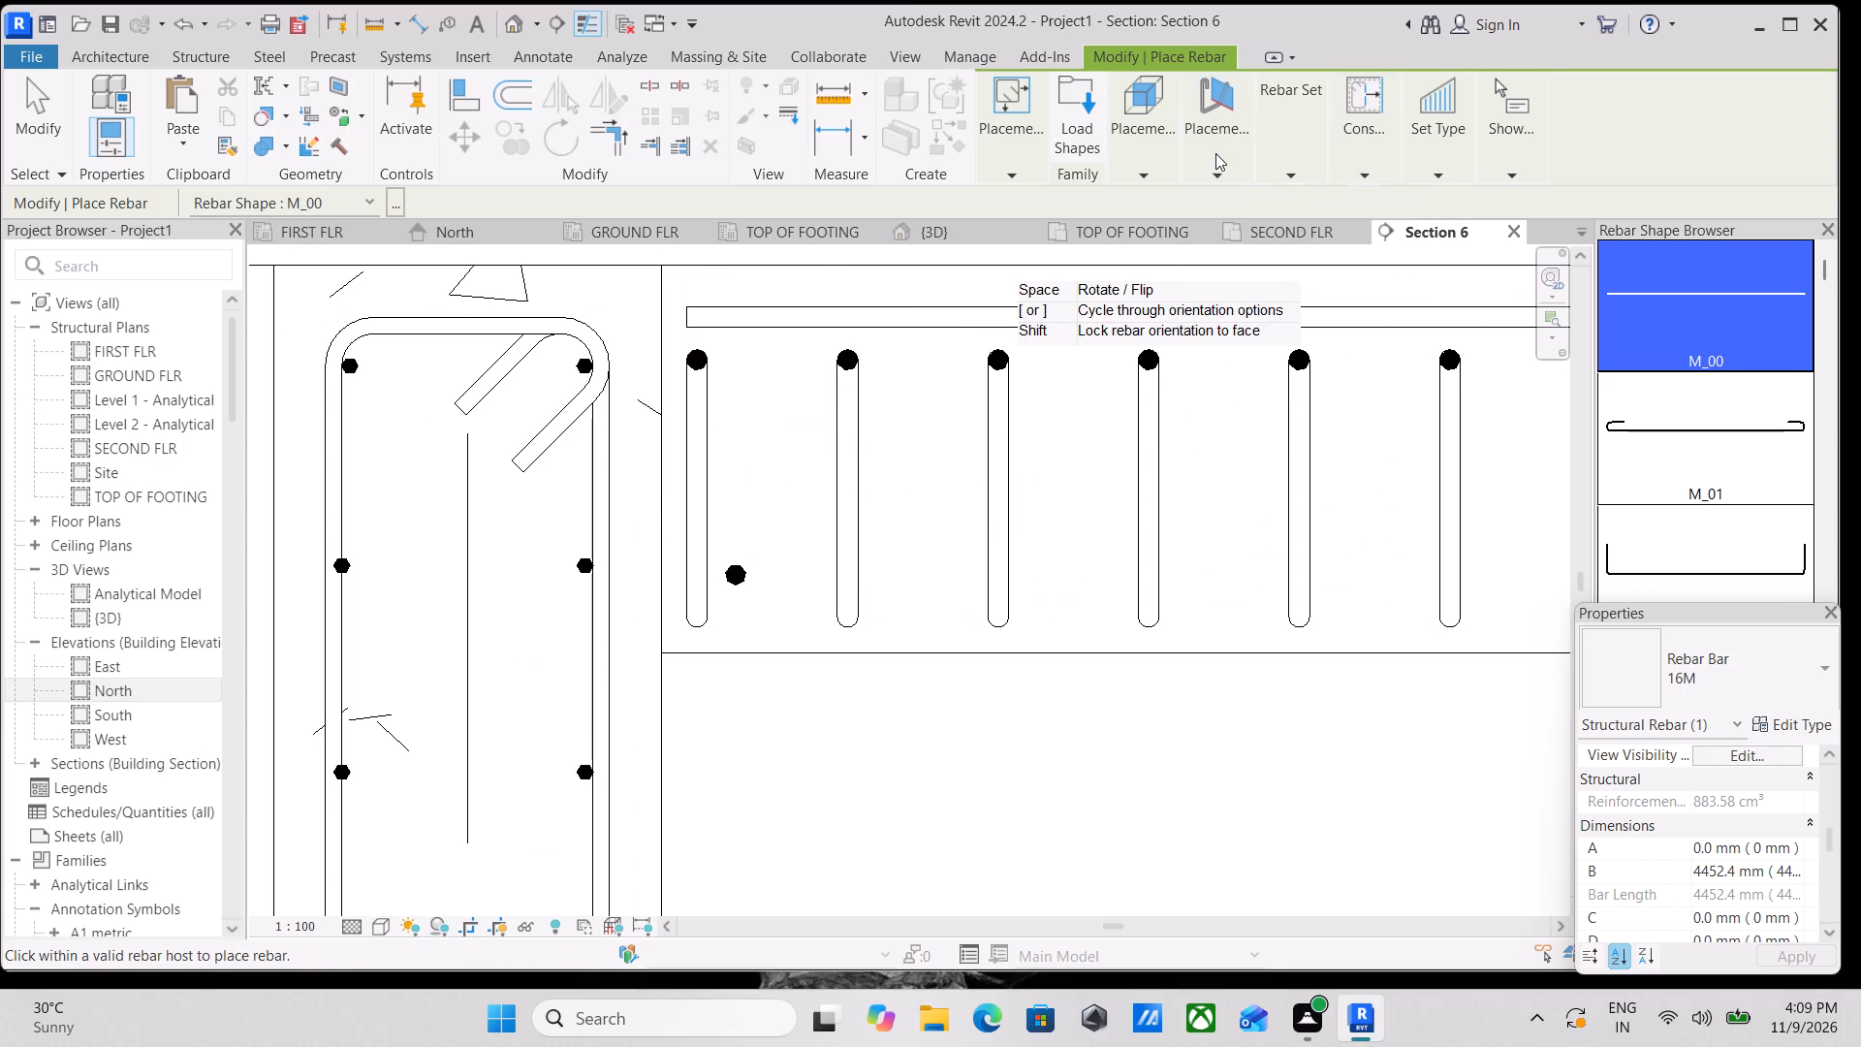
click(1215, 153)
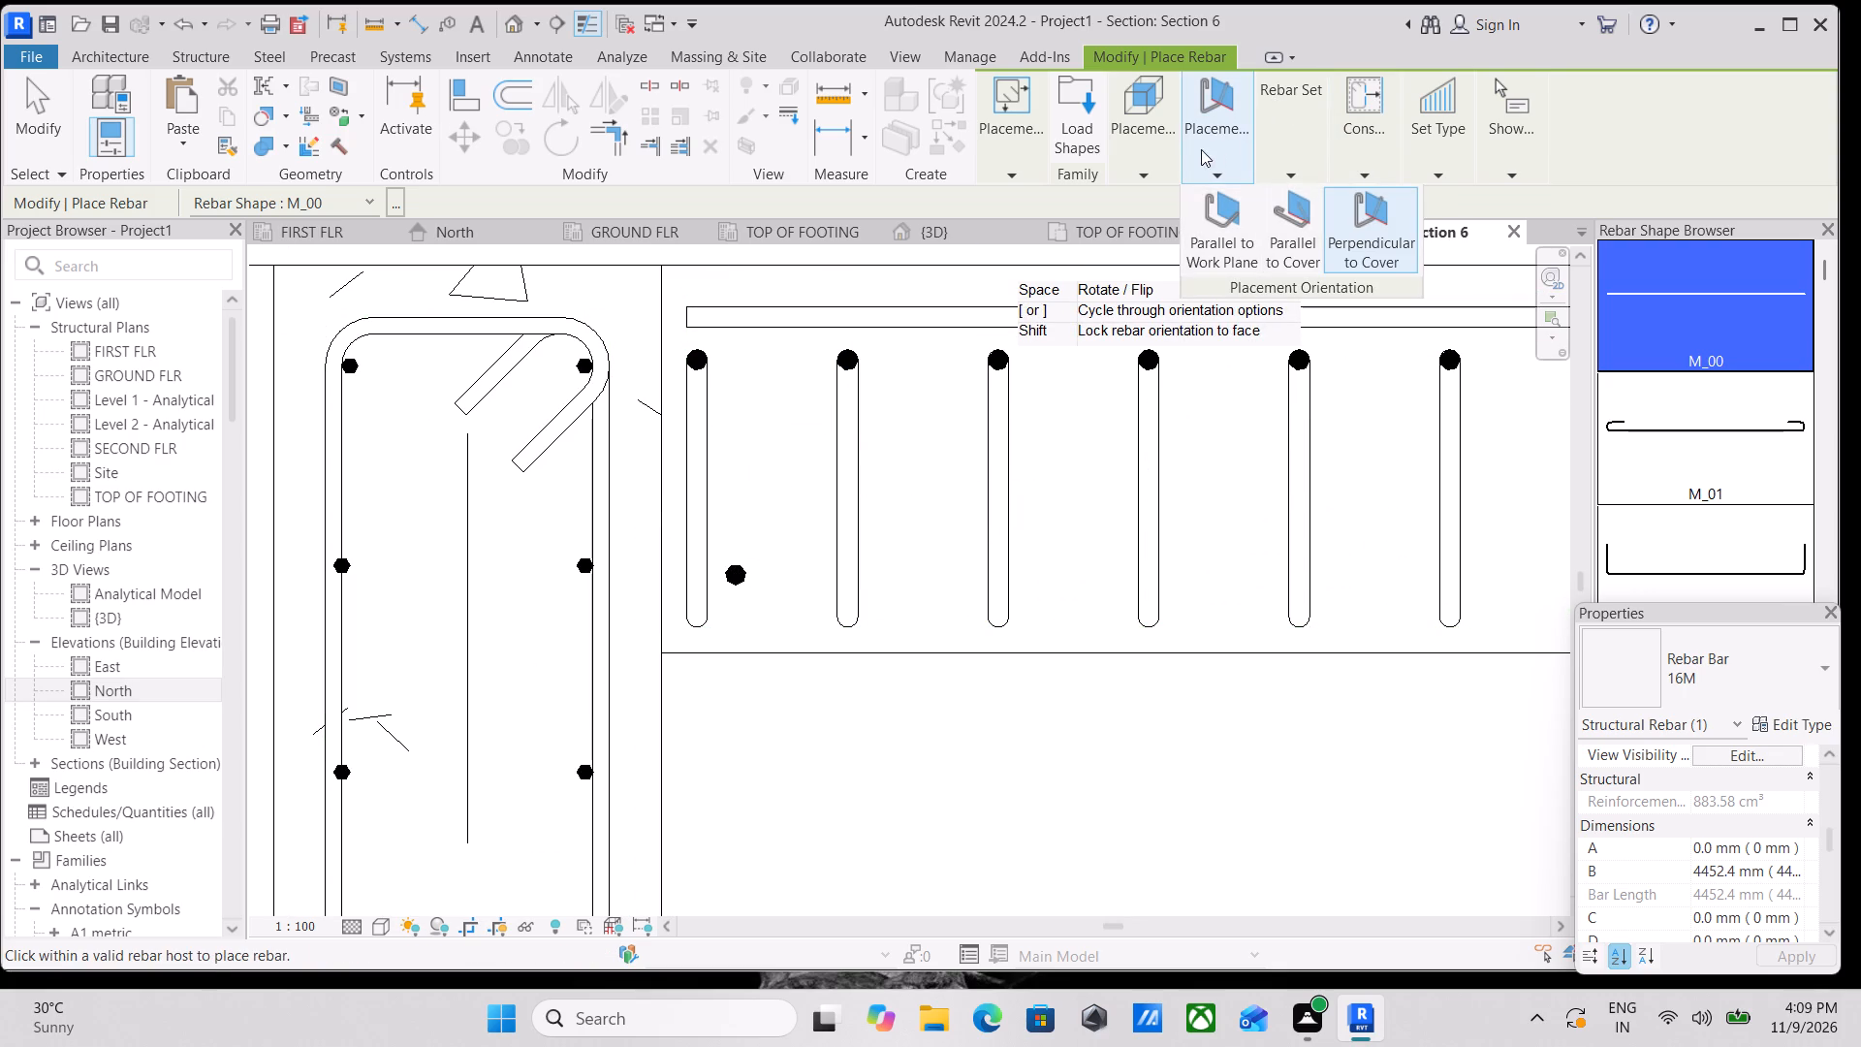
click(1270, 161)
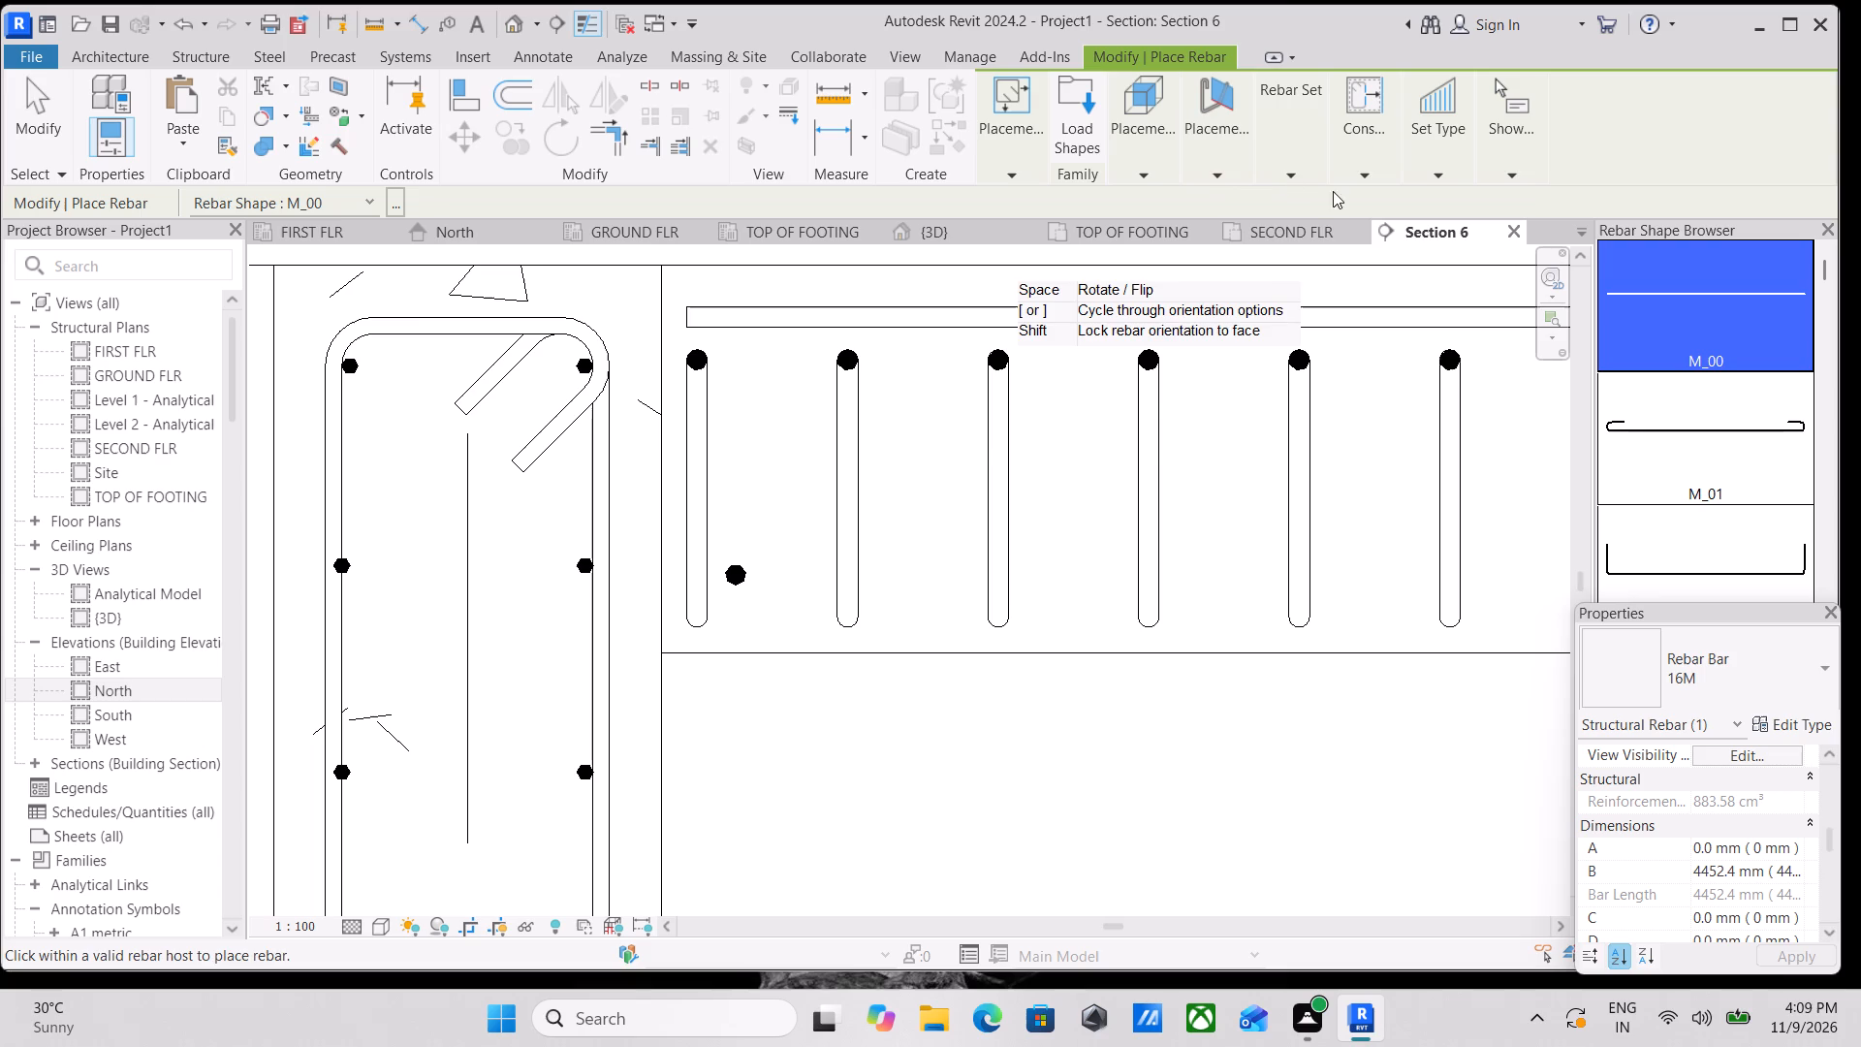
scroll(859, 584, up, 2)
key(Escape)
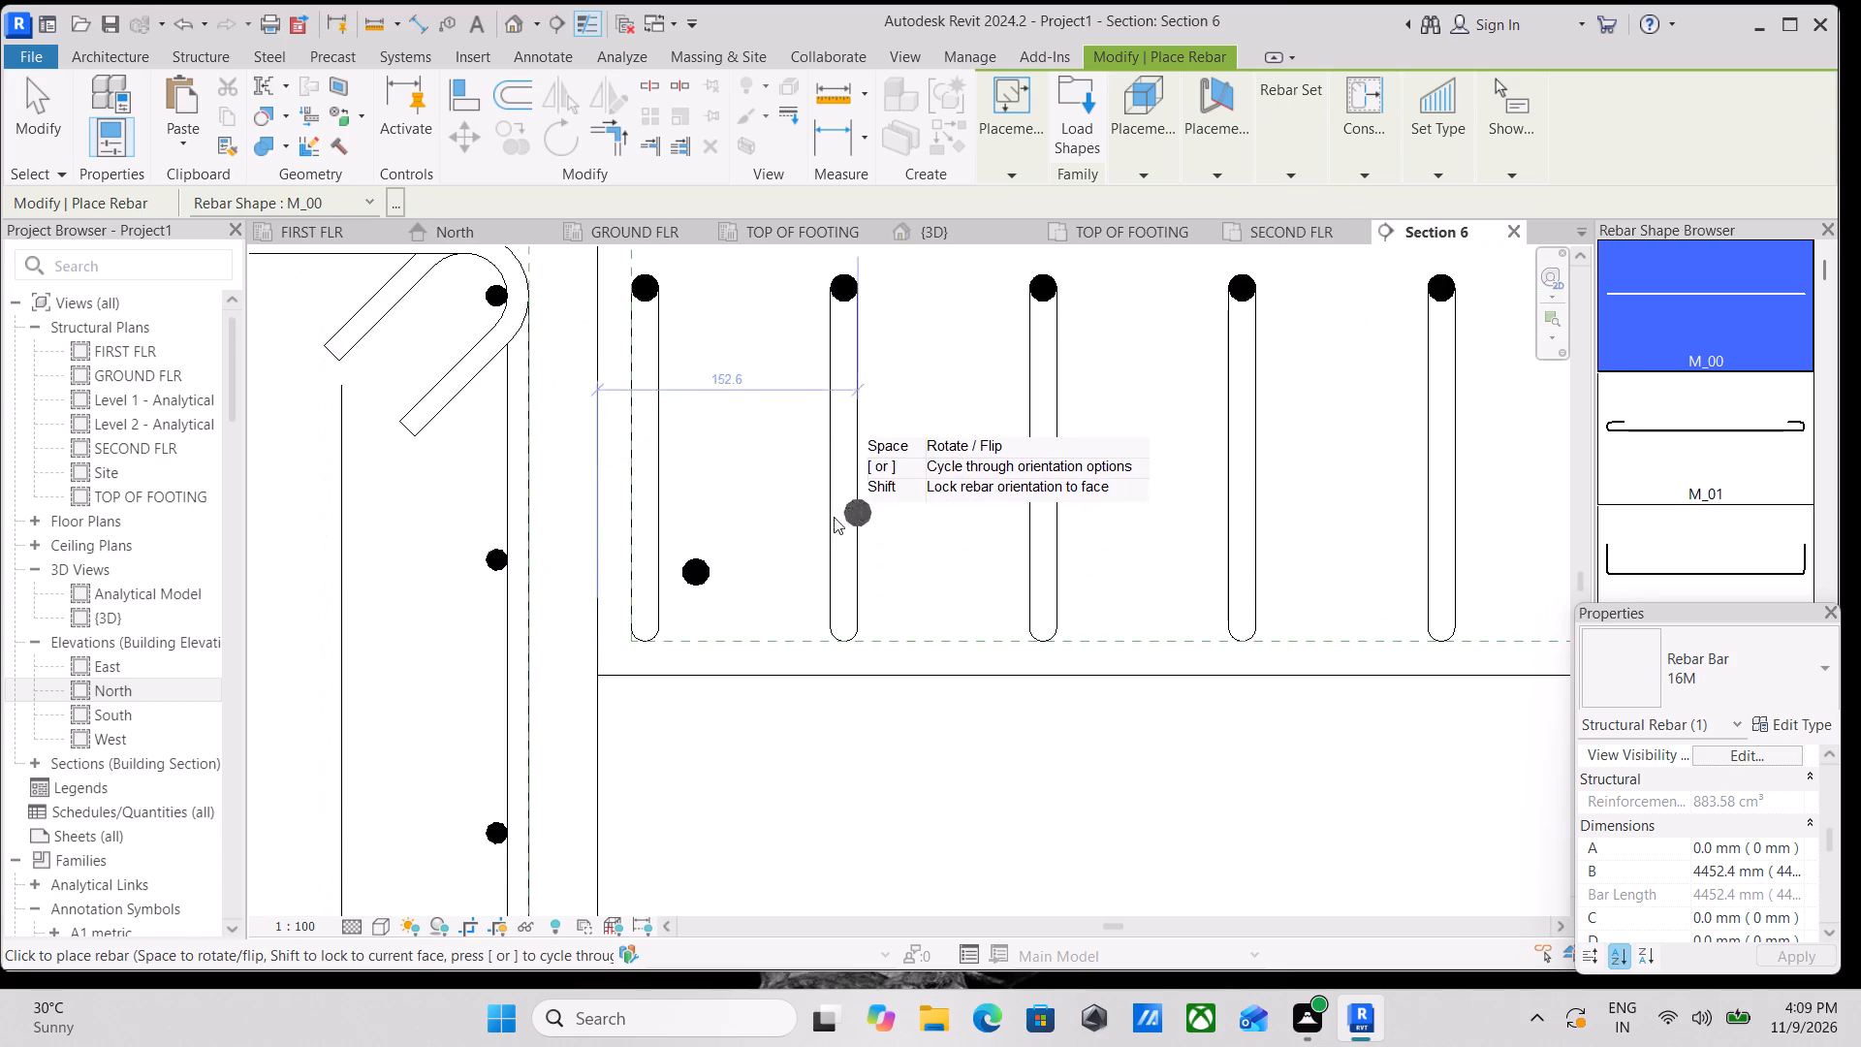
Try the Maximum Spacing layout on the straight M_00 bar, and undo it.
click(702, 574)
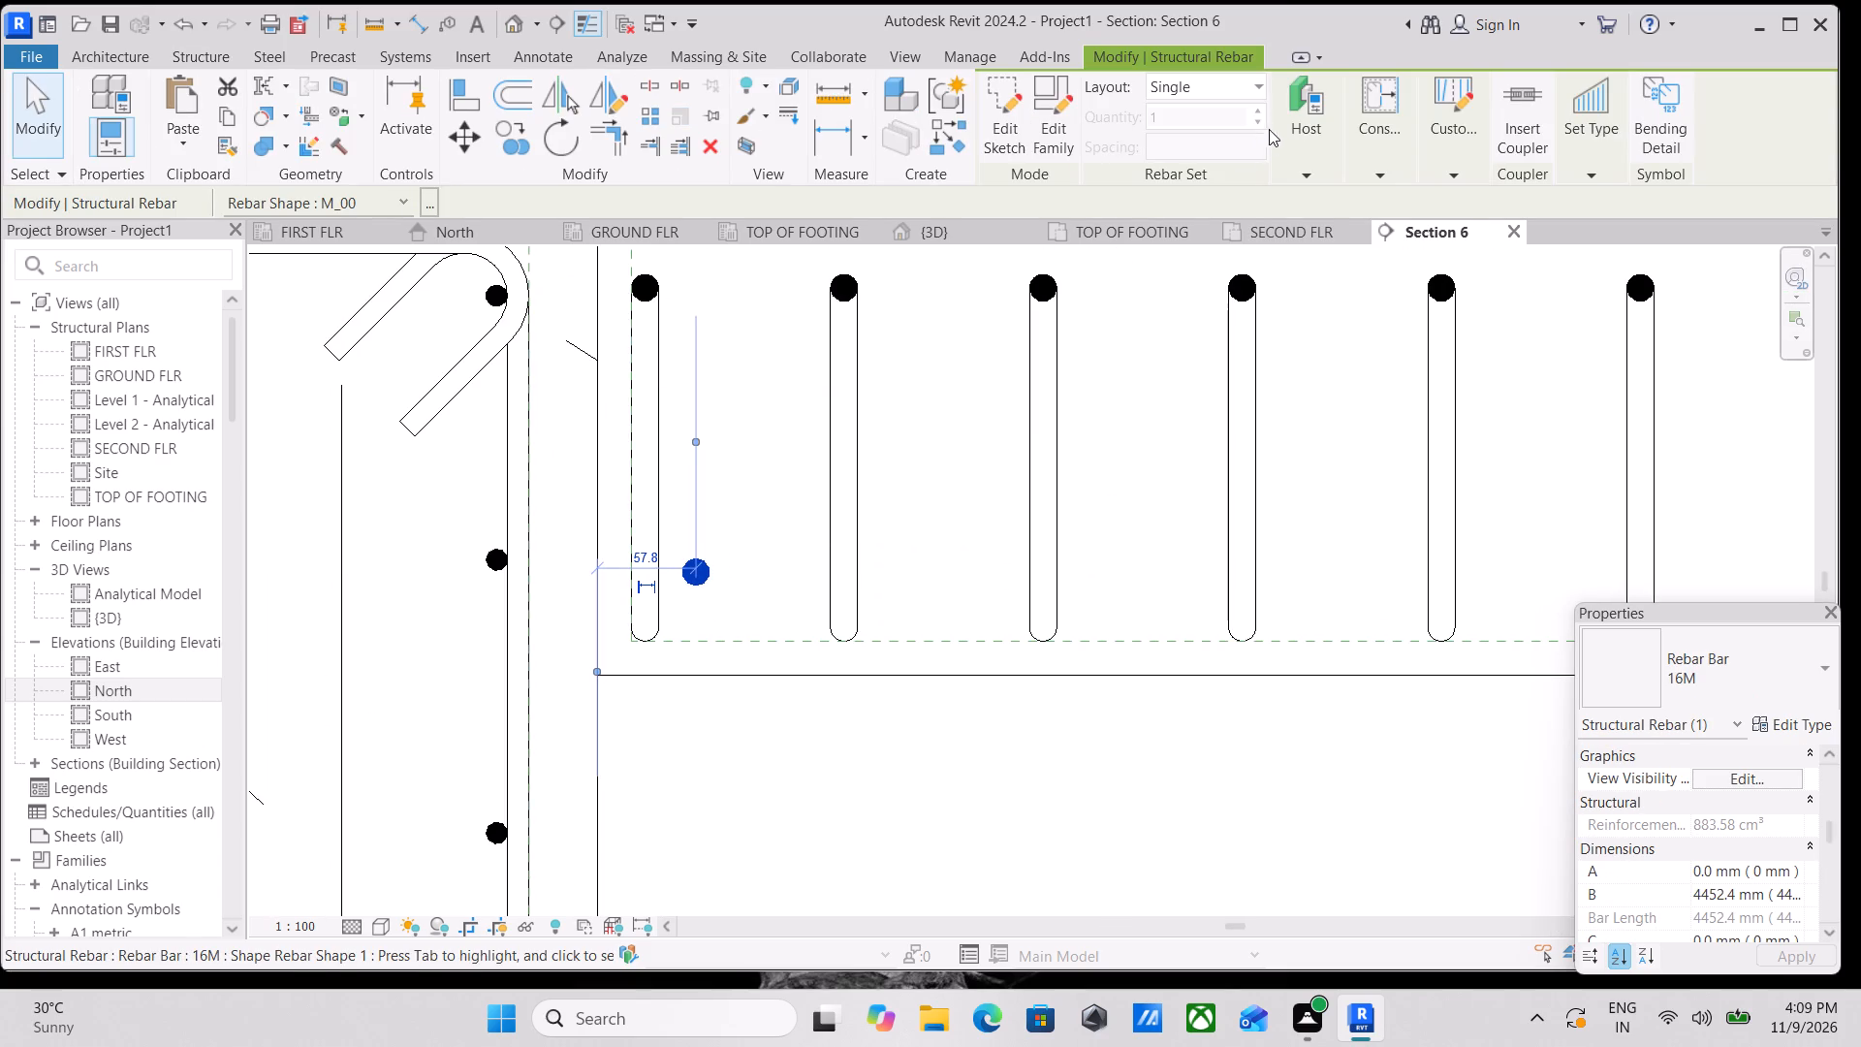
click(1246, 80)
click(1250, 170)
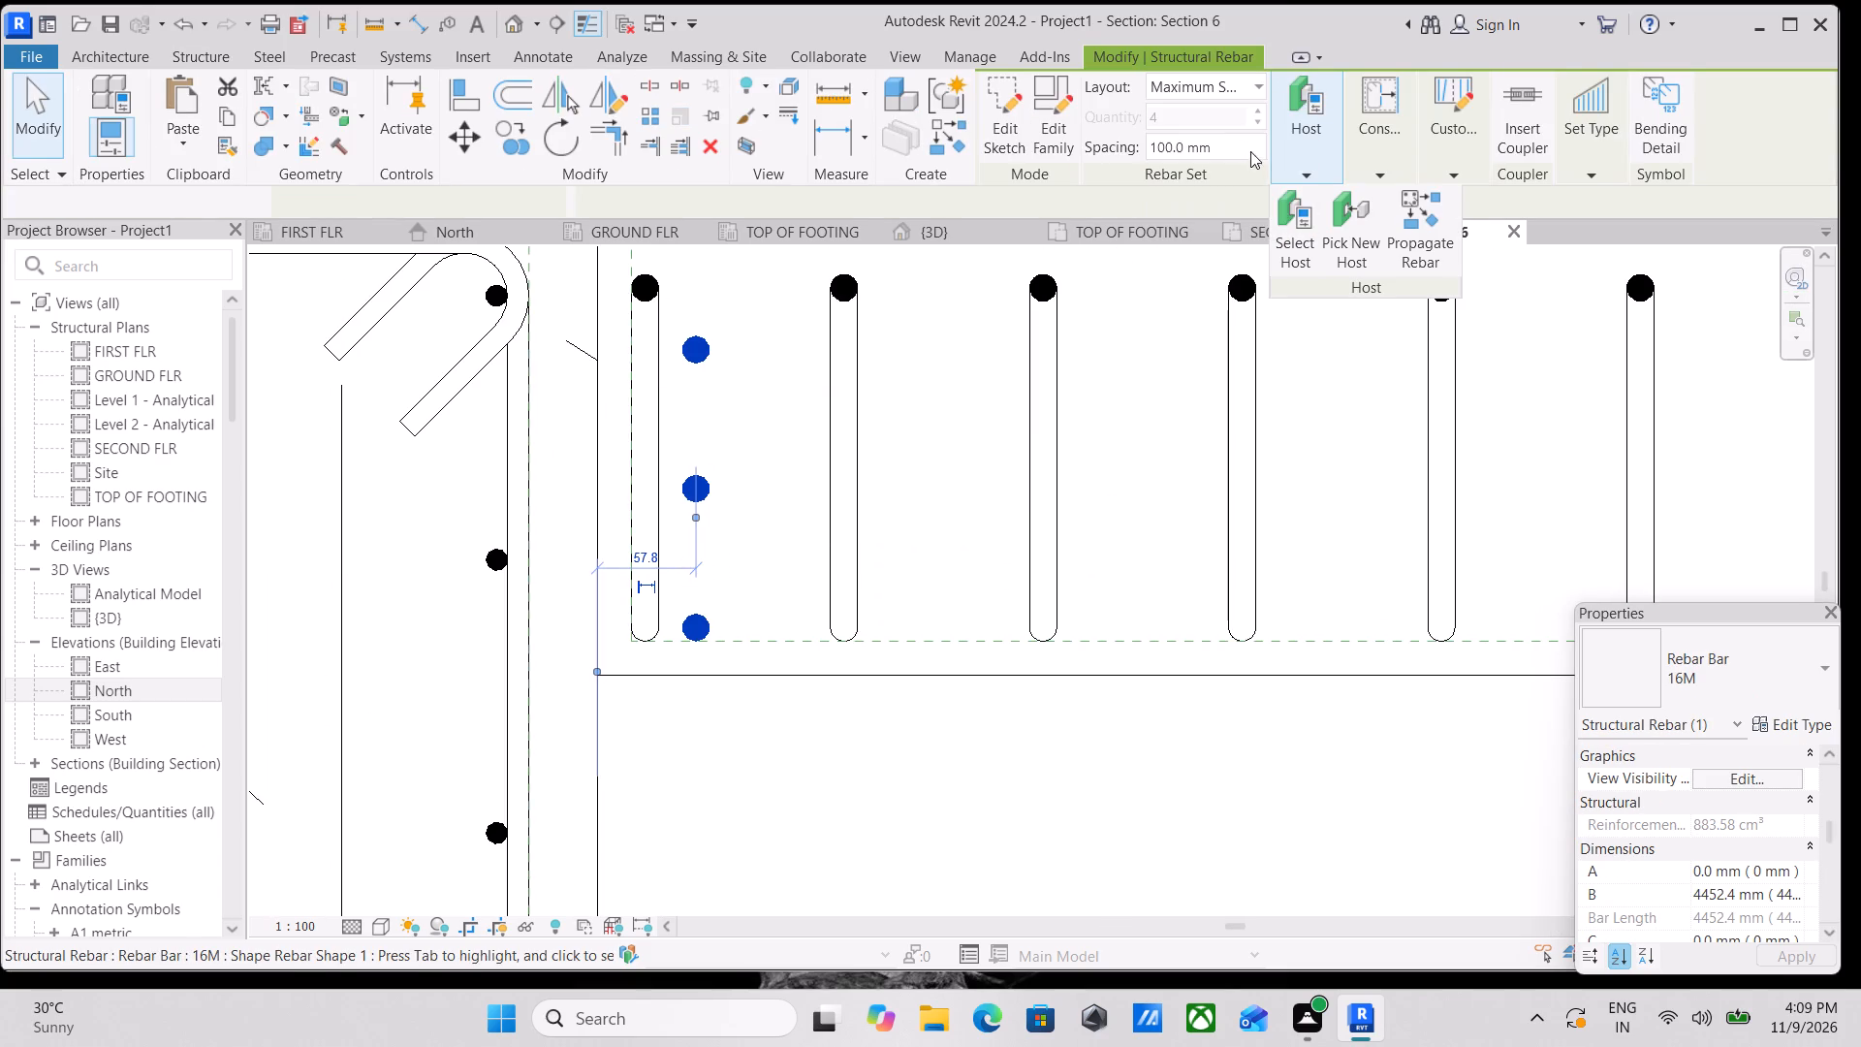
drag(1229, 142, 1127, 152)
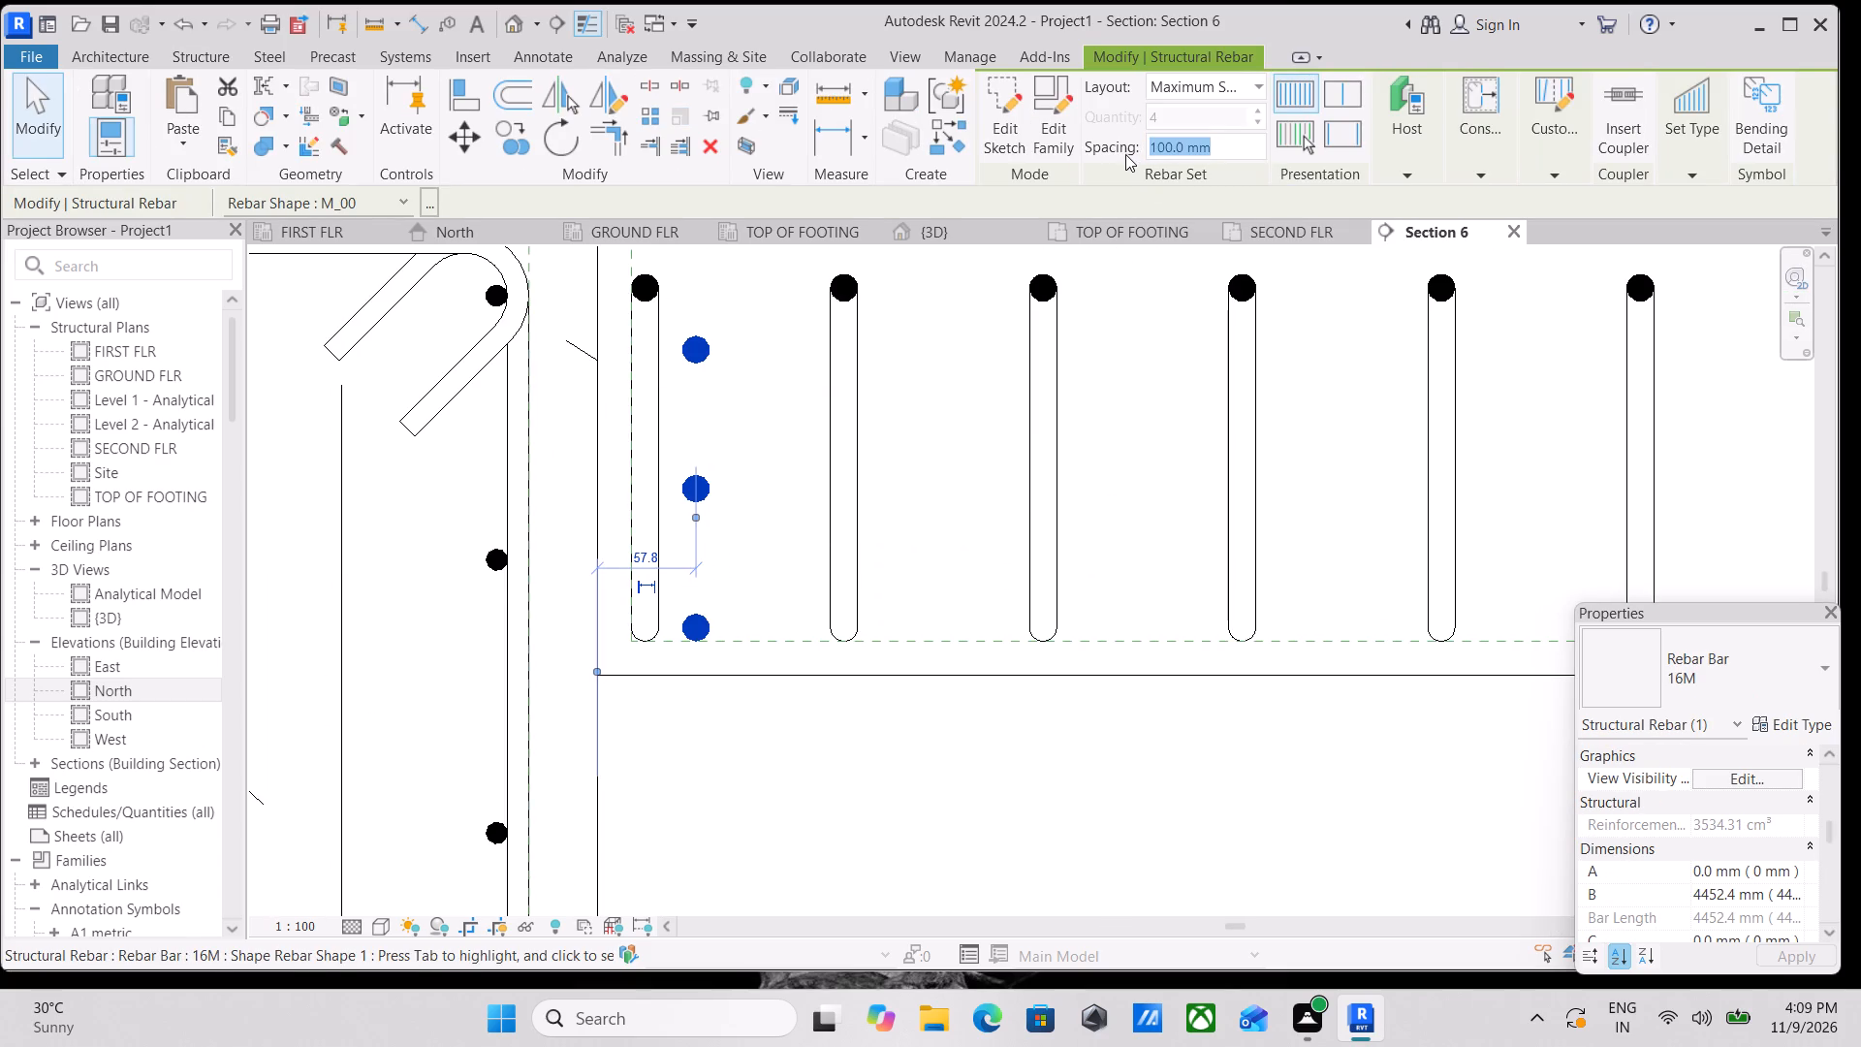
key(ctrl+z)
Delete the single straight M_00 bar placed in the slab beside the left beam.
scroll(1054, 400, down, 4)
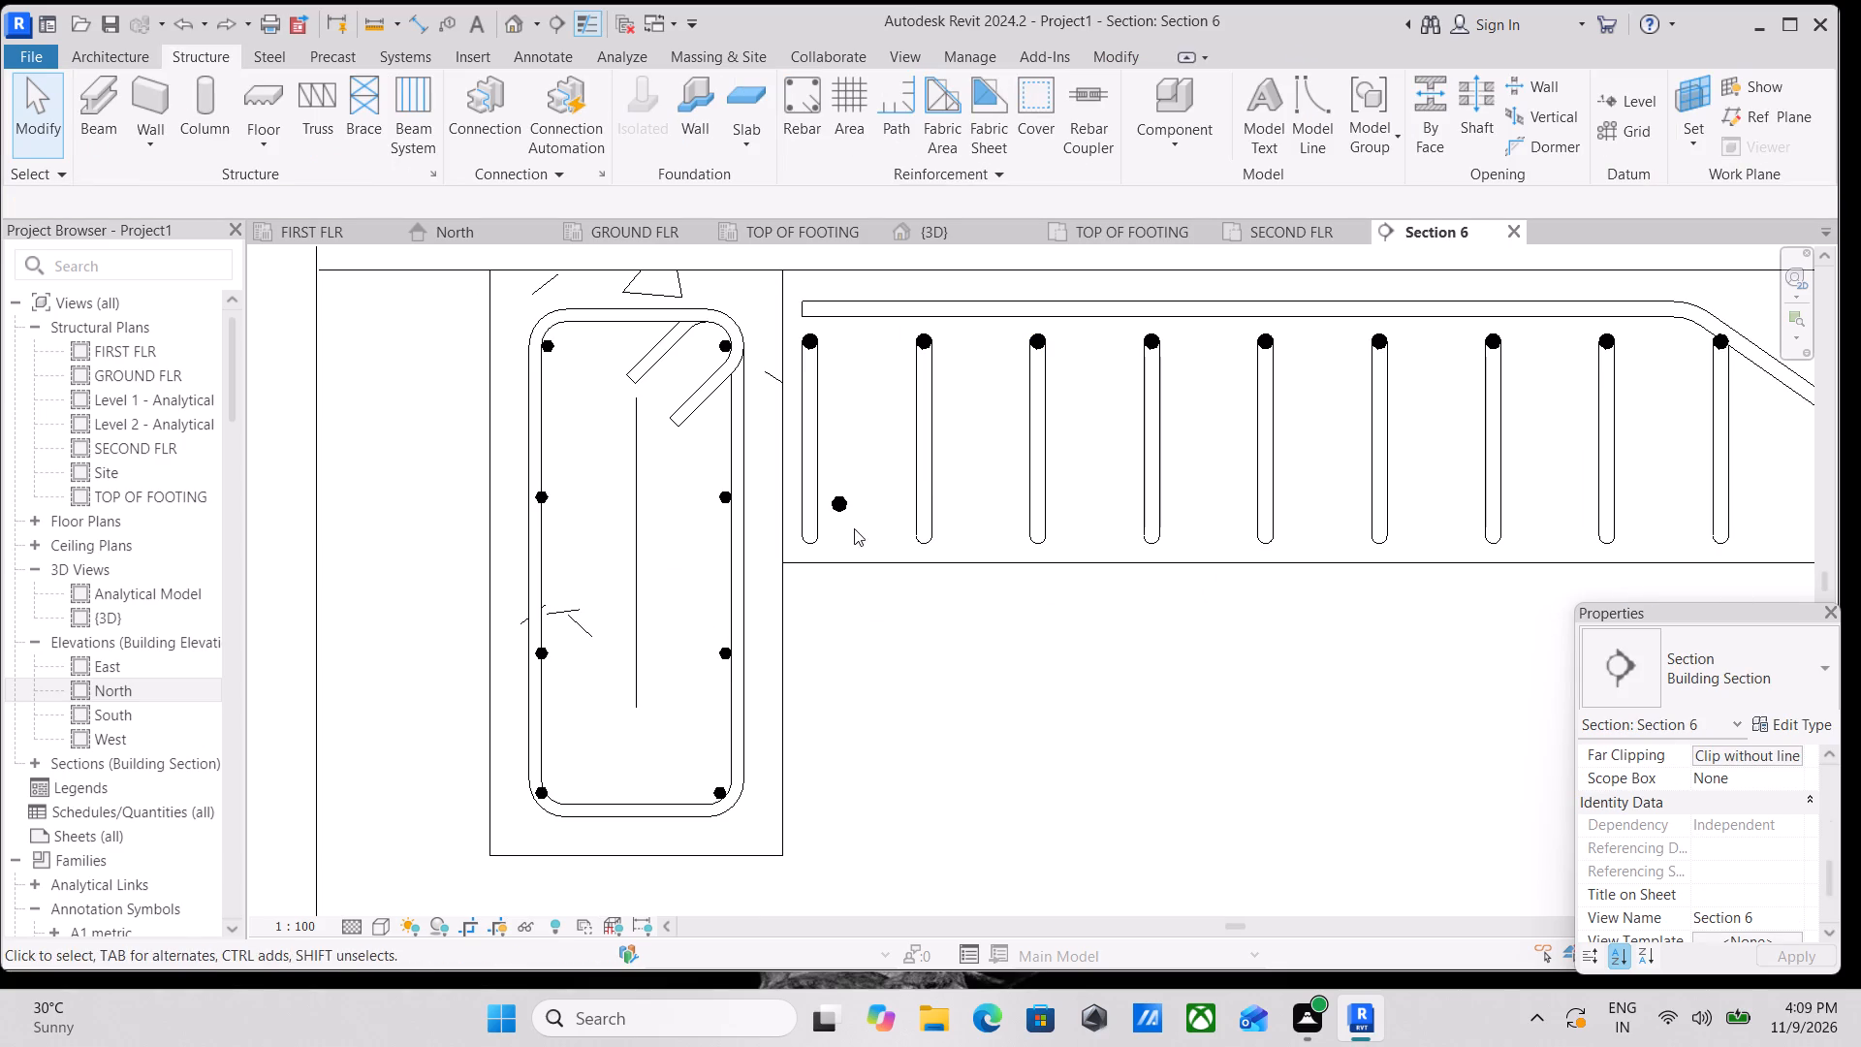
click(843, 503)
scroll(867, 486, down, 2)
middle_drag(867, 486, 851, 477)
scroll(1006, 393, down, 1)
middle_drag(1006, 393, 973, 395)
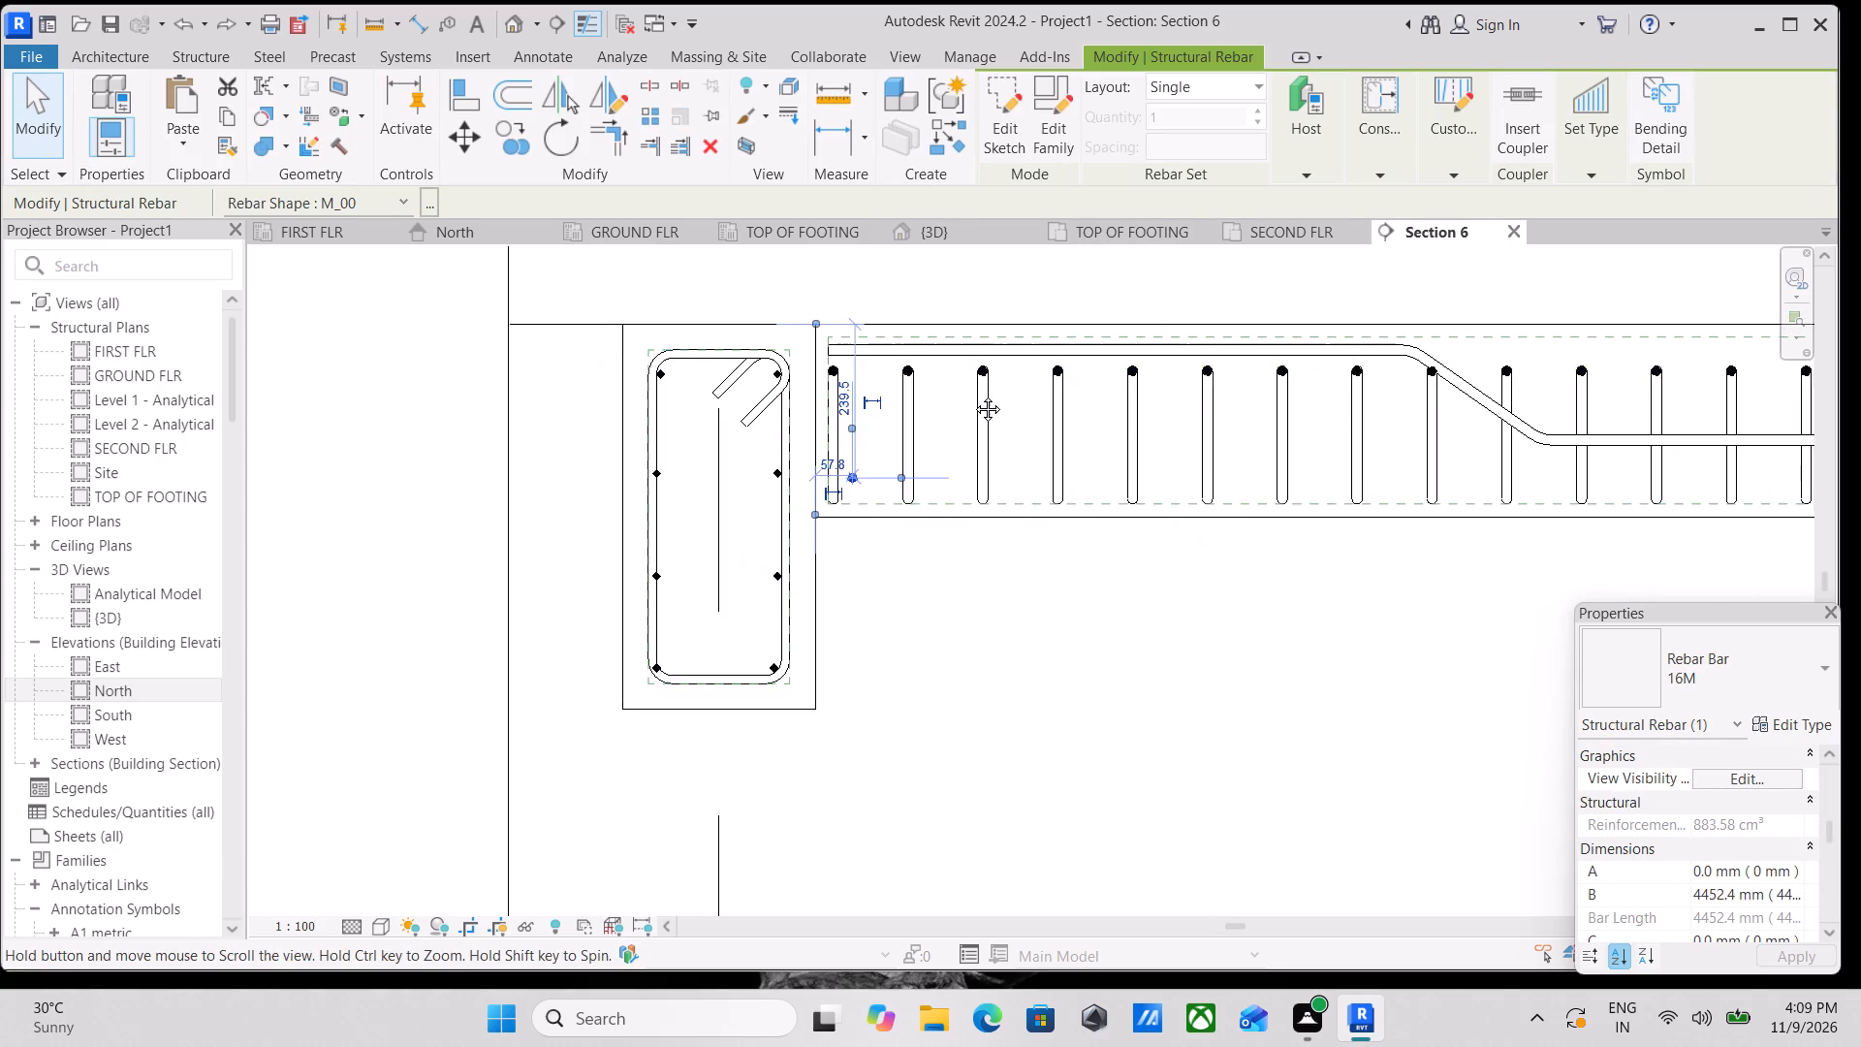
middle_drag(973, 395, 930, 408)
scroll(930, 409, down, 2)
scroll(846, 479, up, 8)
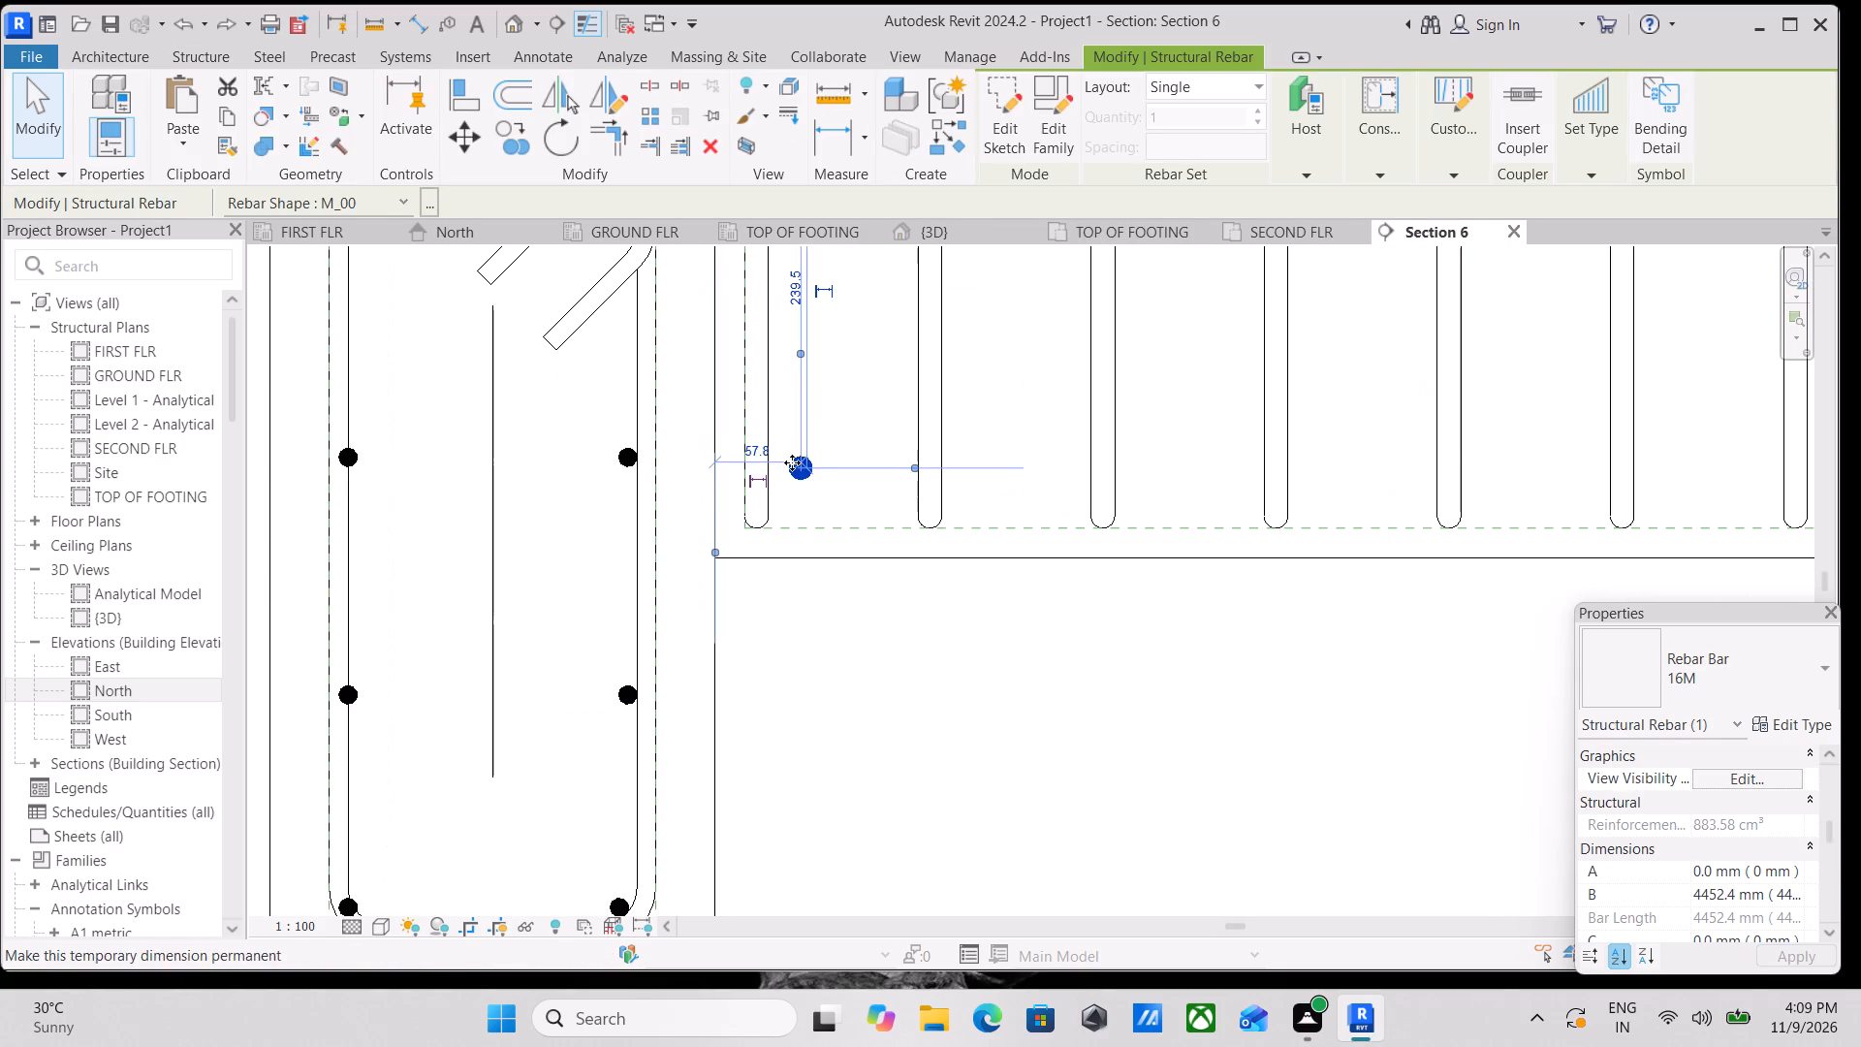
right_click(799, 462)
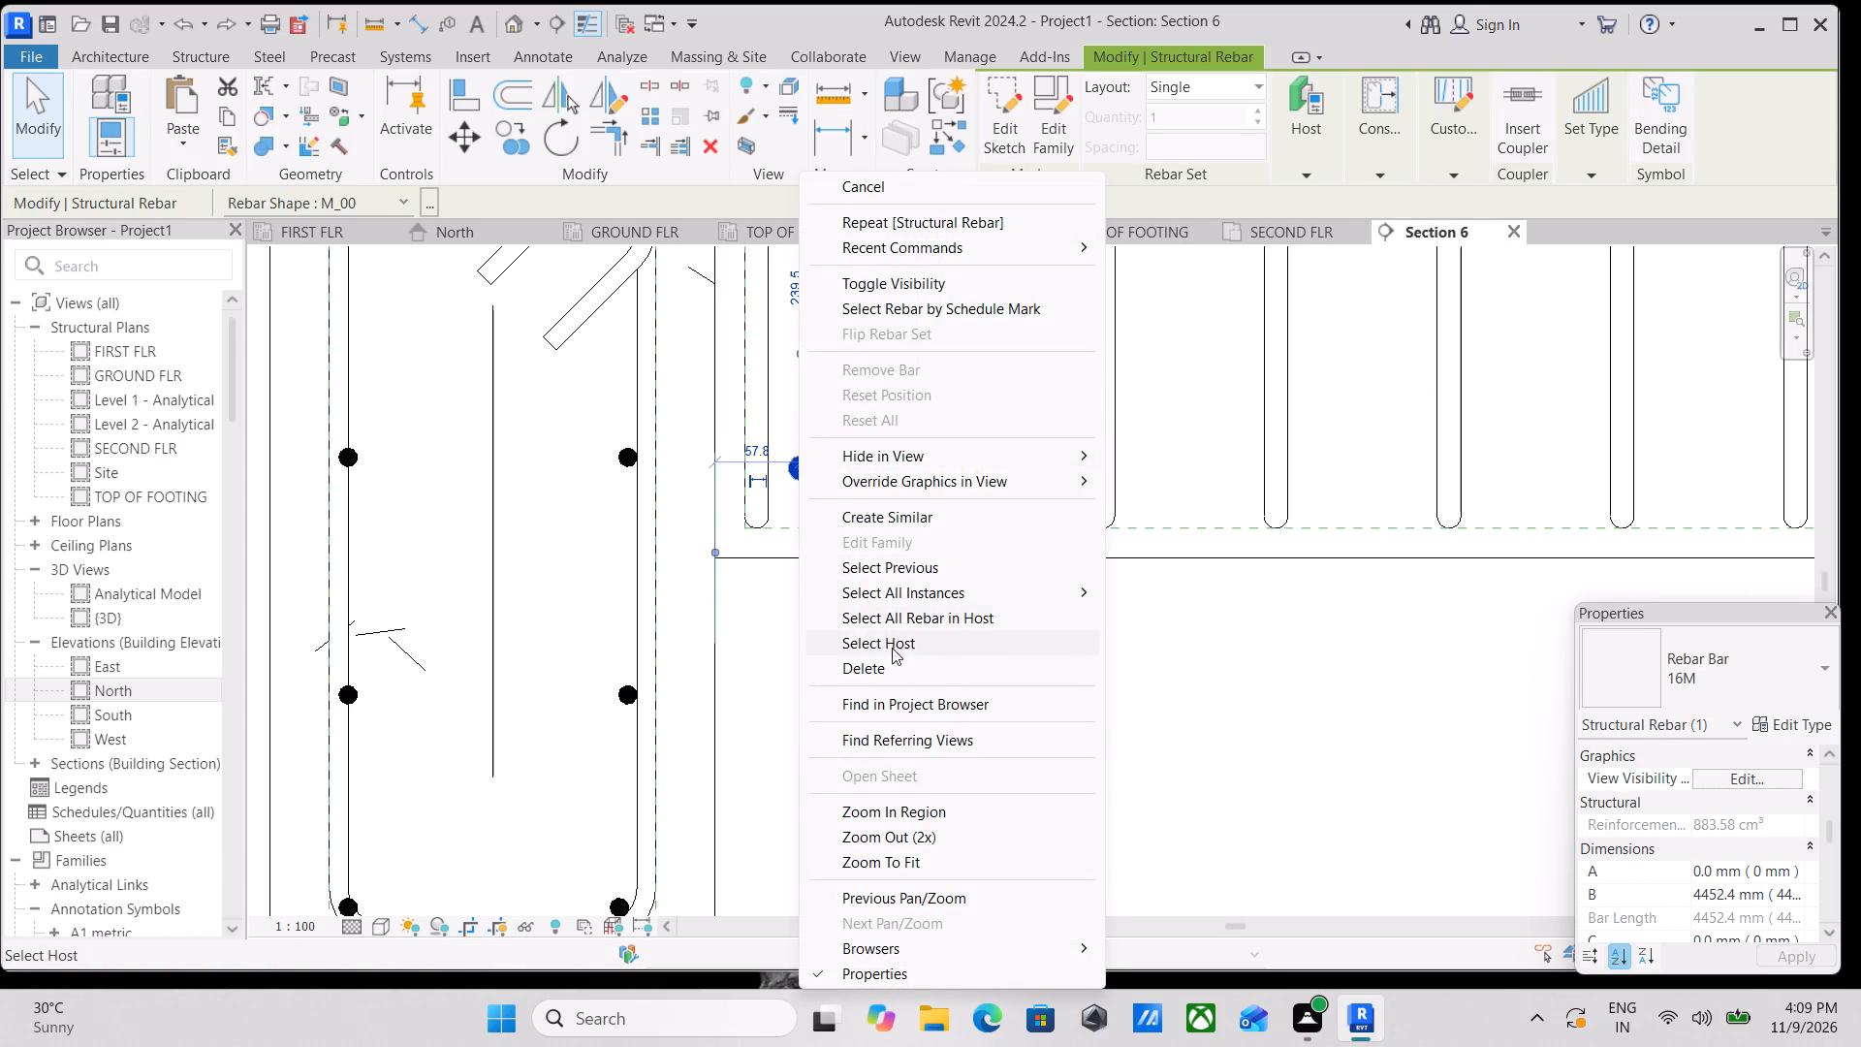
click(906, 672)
Place a straight 16M bar of shape M_00, parallel to the work plane, lengthwise near the slab's bottom, about 3160 mm long.
scroll(948, 389, down, 2)
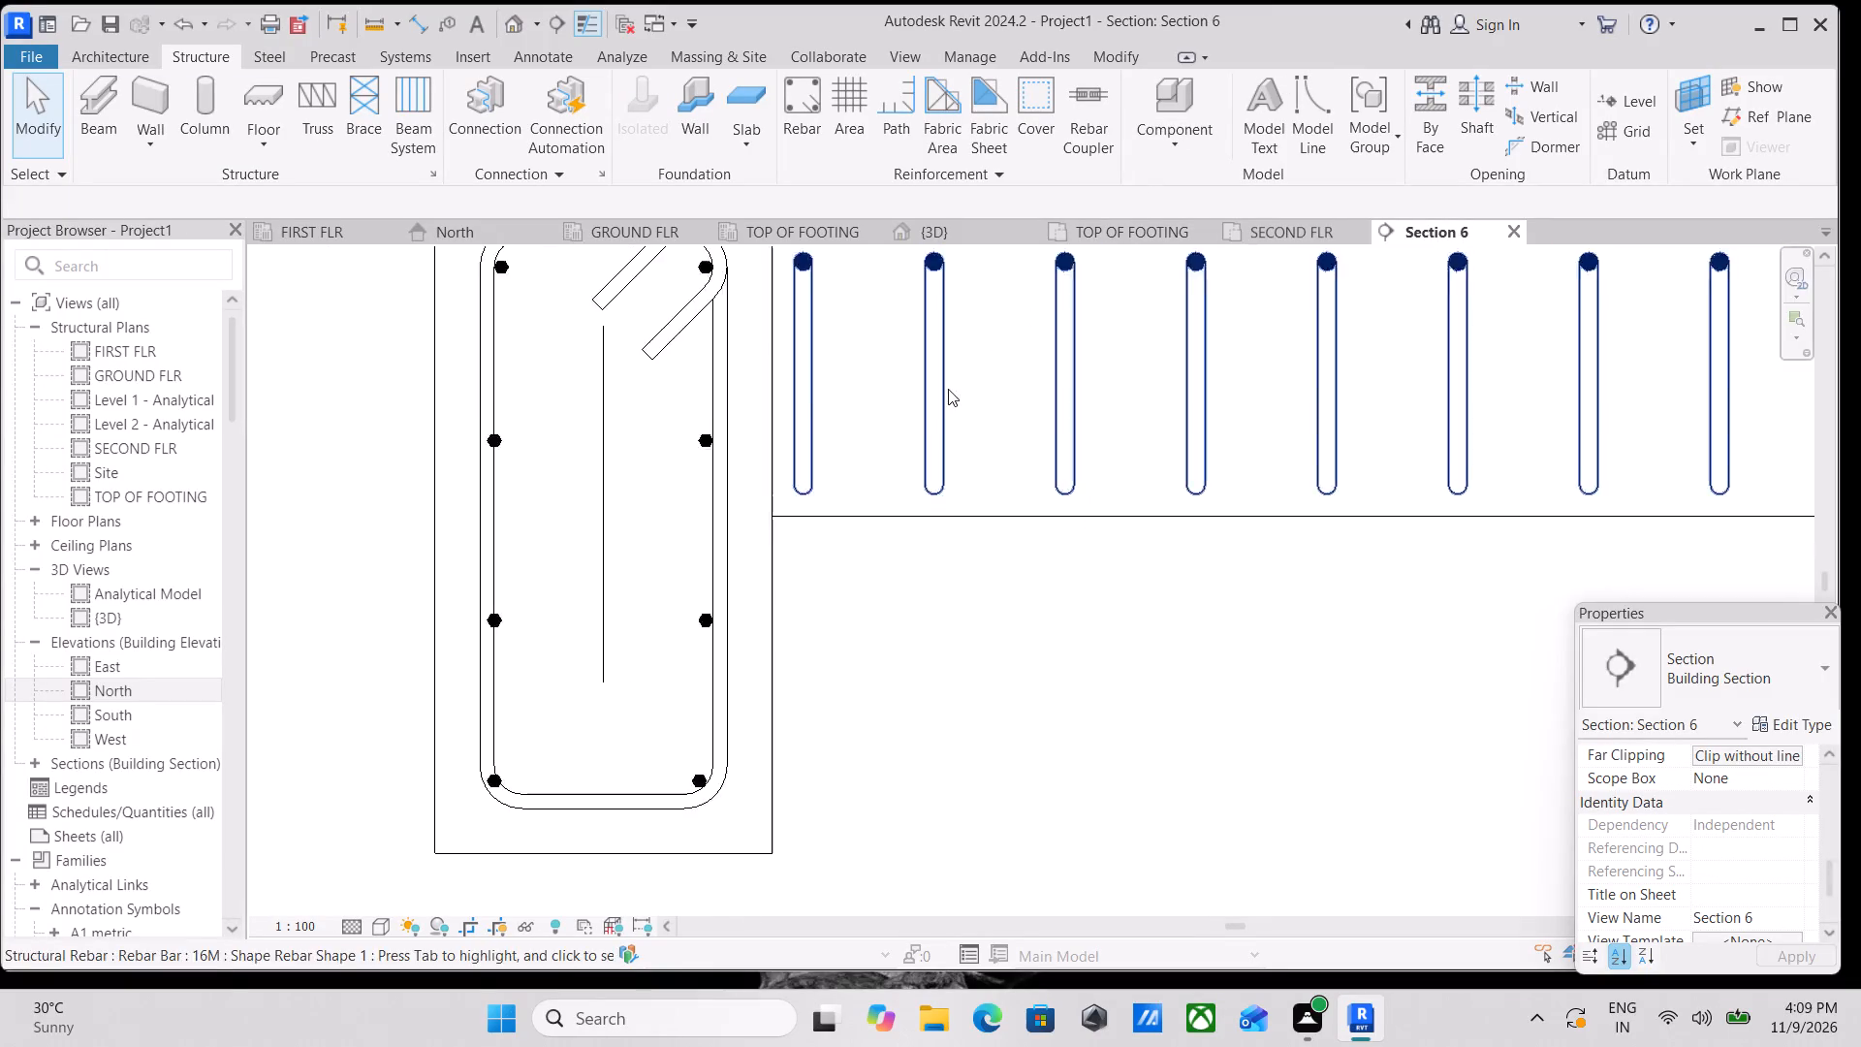
middle_drag(948, 389, 877, 438)
click(790, 105)
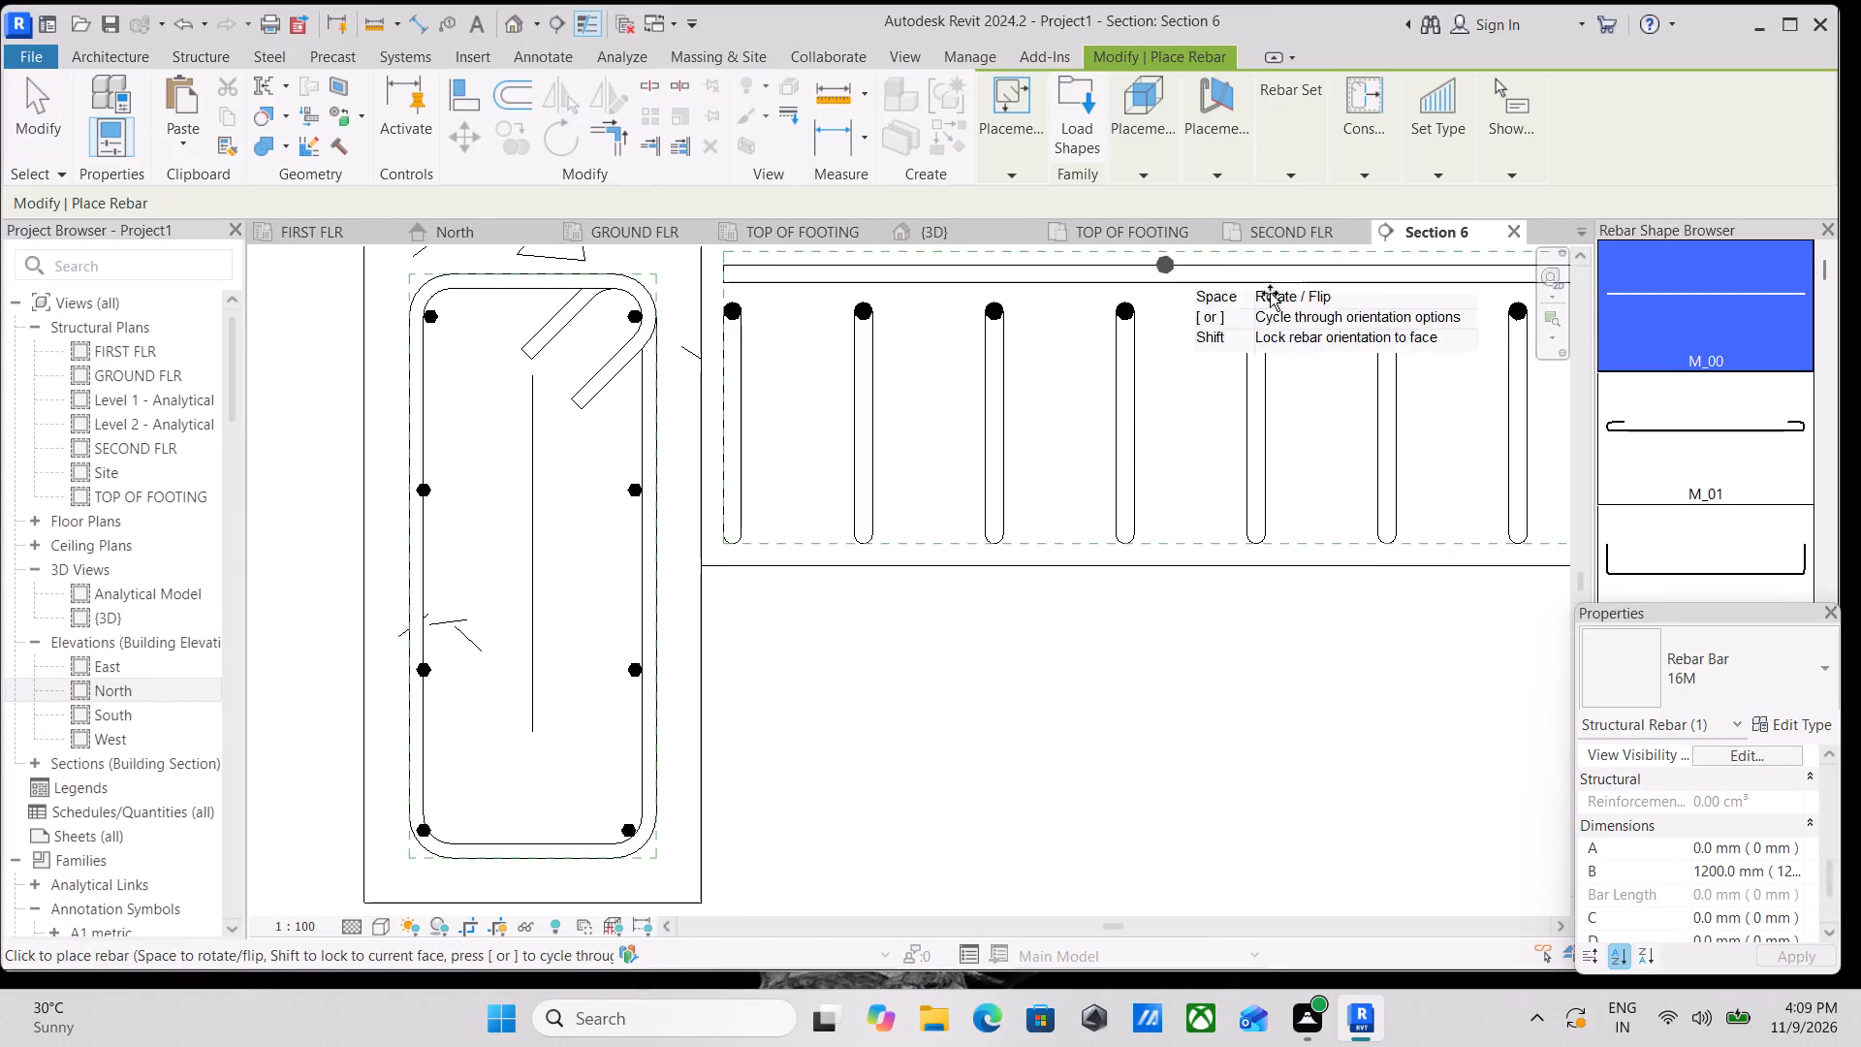
scroll(1772, 316, up, 1)
click(1219, 166)
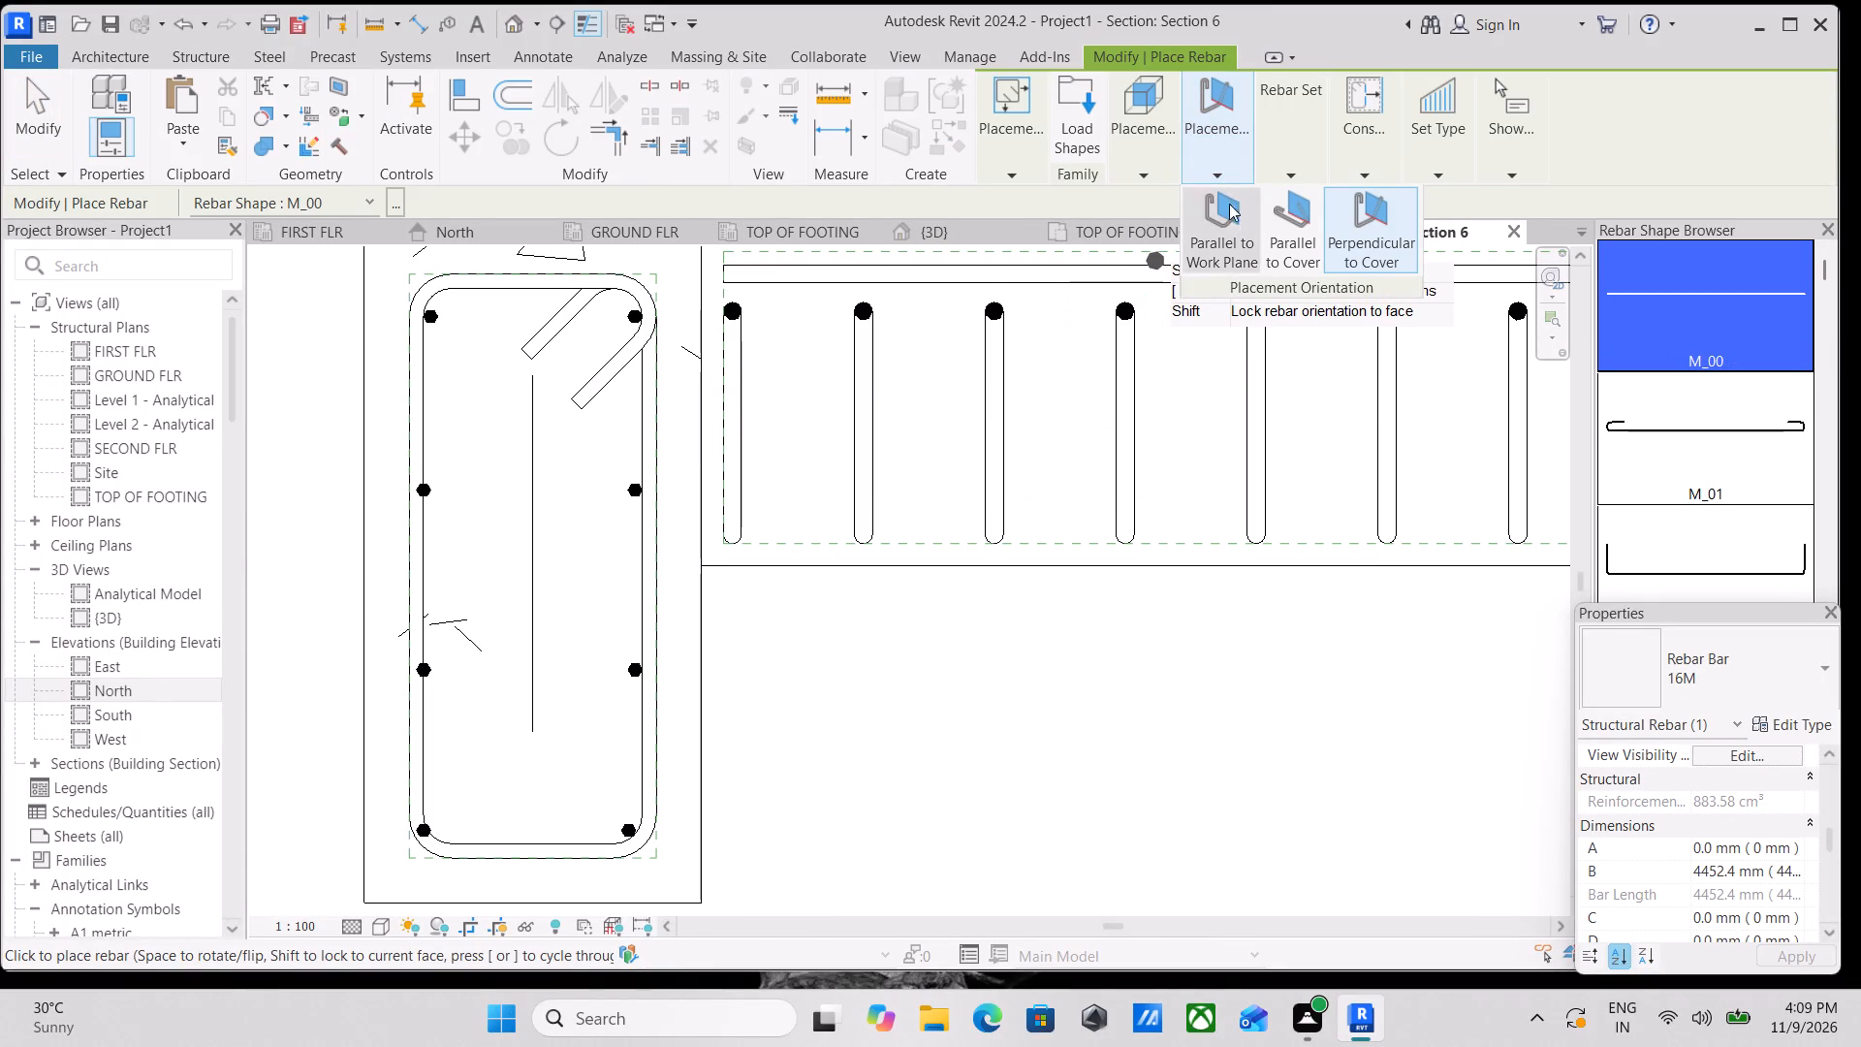
click(1286, 237)
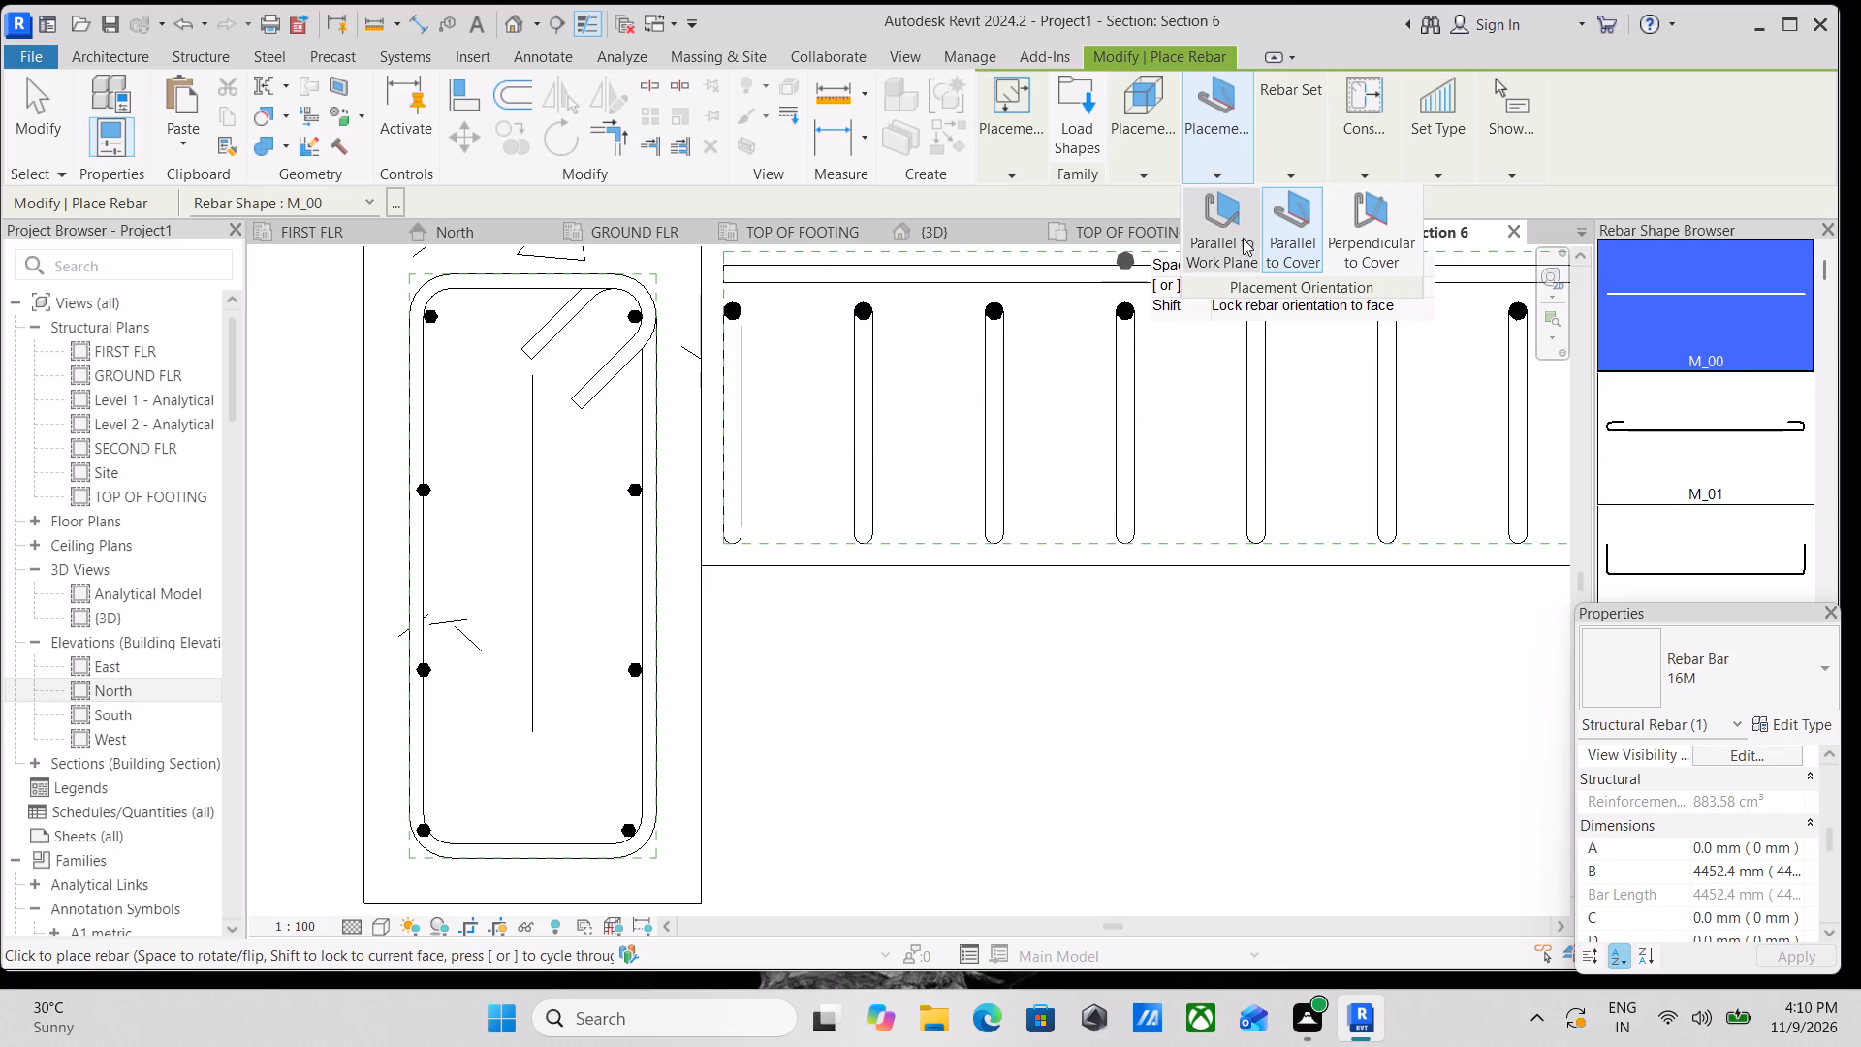
click(1215, 242)
scroll(929, 518, down, 2)
middle_drag(929, 518, 762, 496)
scroll(881, 488, down, 2)
middle_drag(881, 488, 706, 486)
scroll(725, 486, down, 1)
middle_drag(725, 486, 616, 488)
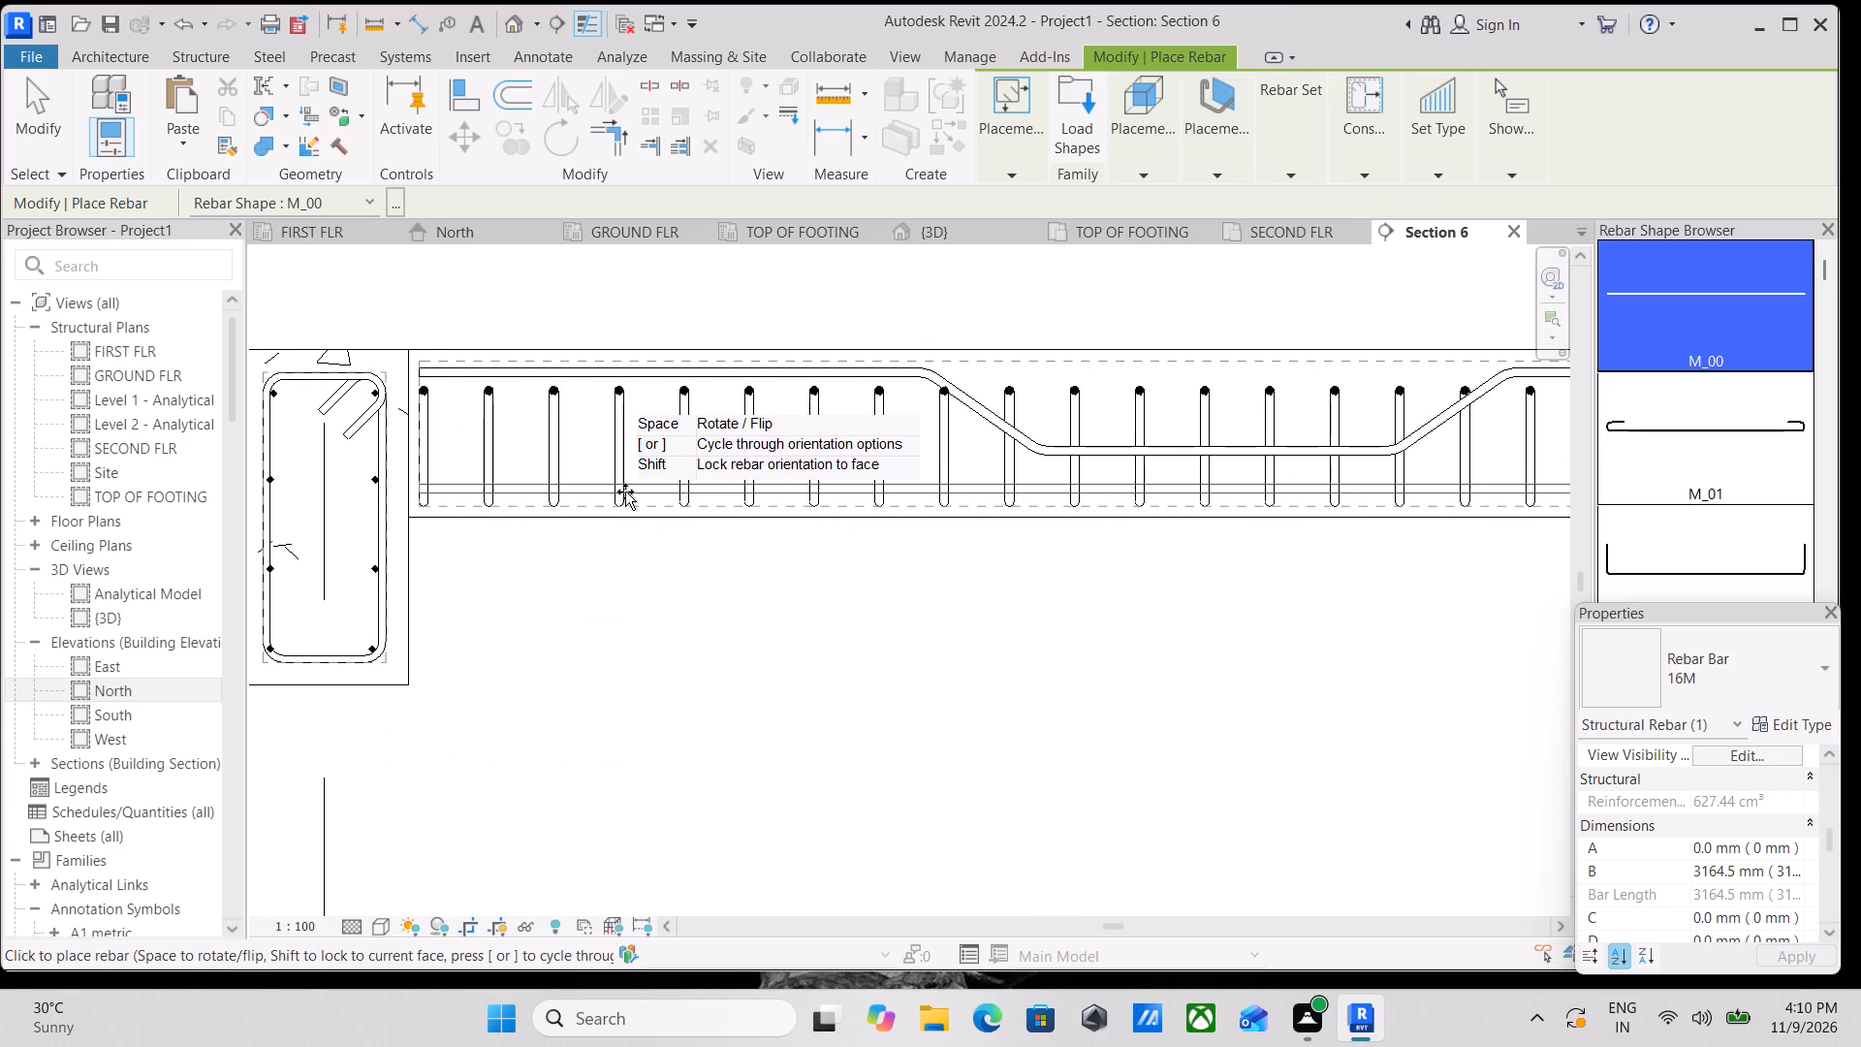
click(658, 491)
scroll(909, 371, down, 2)
key(Escape)
scroll(840, 584, up, 3)
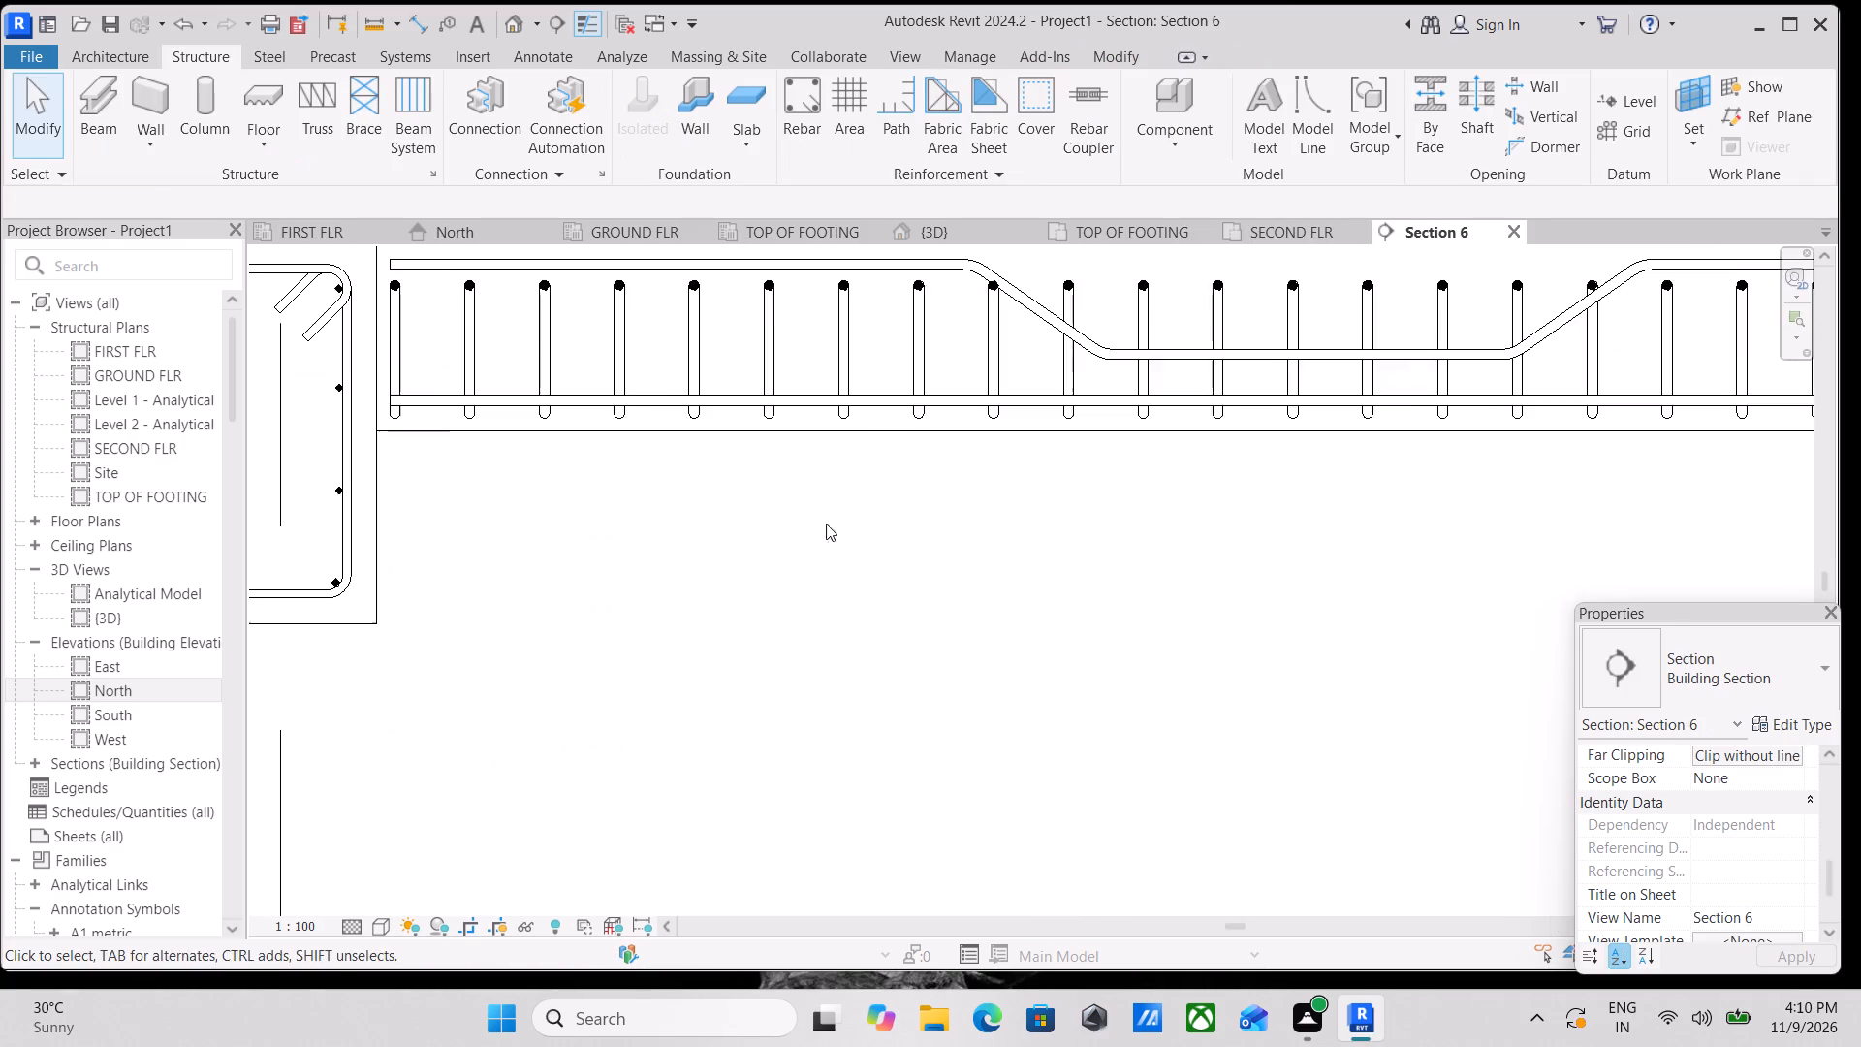
key(Escape)
Make the straight lengthwise bottom bar show unobscured in the {3D} view.
scroll(852, 364, up, 3)
click(811, 419)
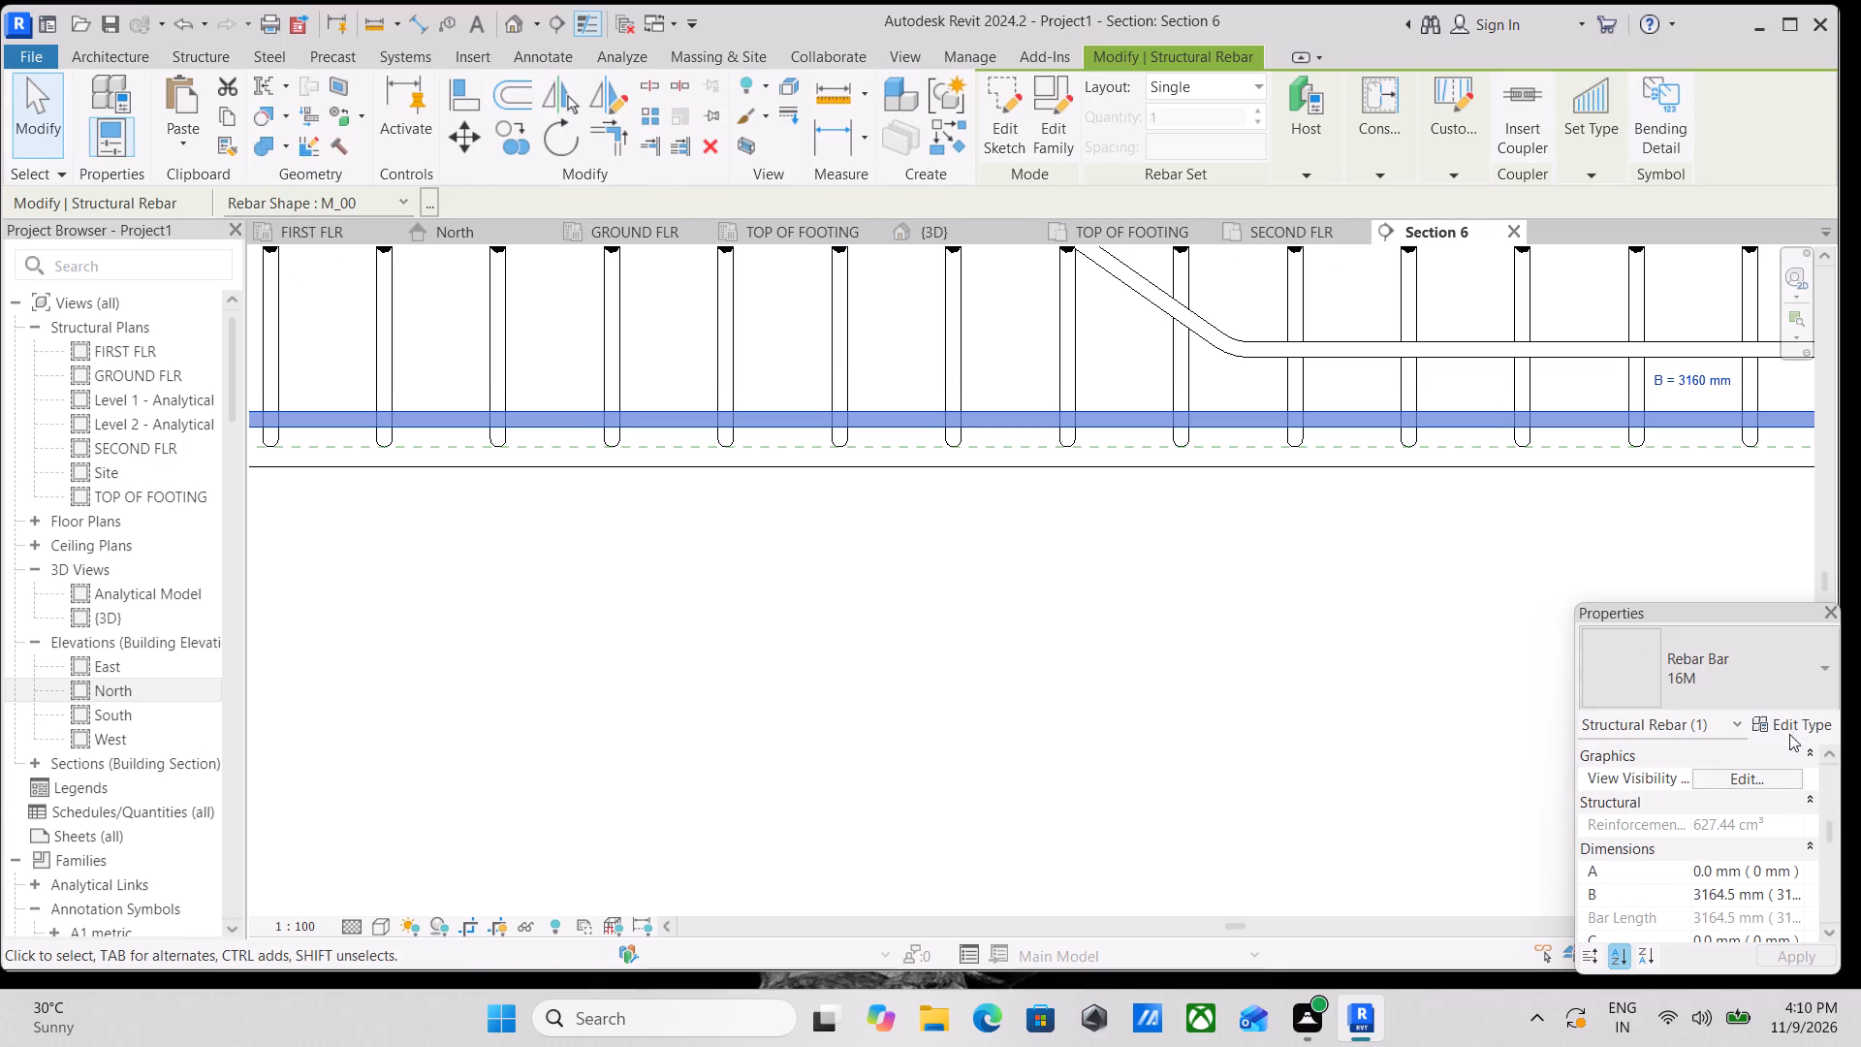
scroll(1797, 769, up, 2)
scroll(1773, 861, down, 1)
click(1782, 845)
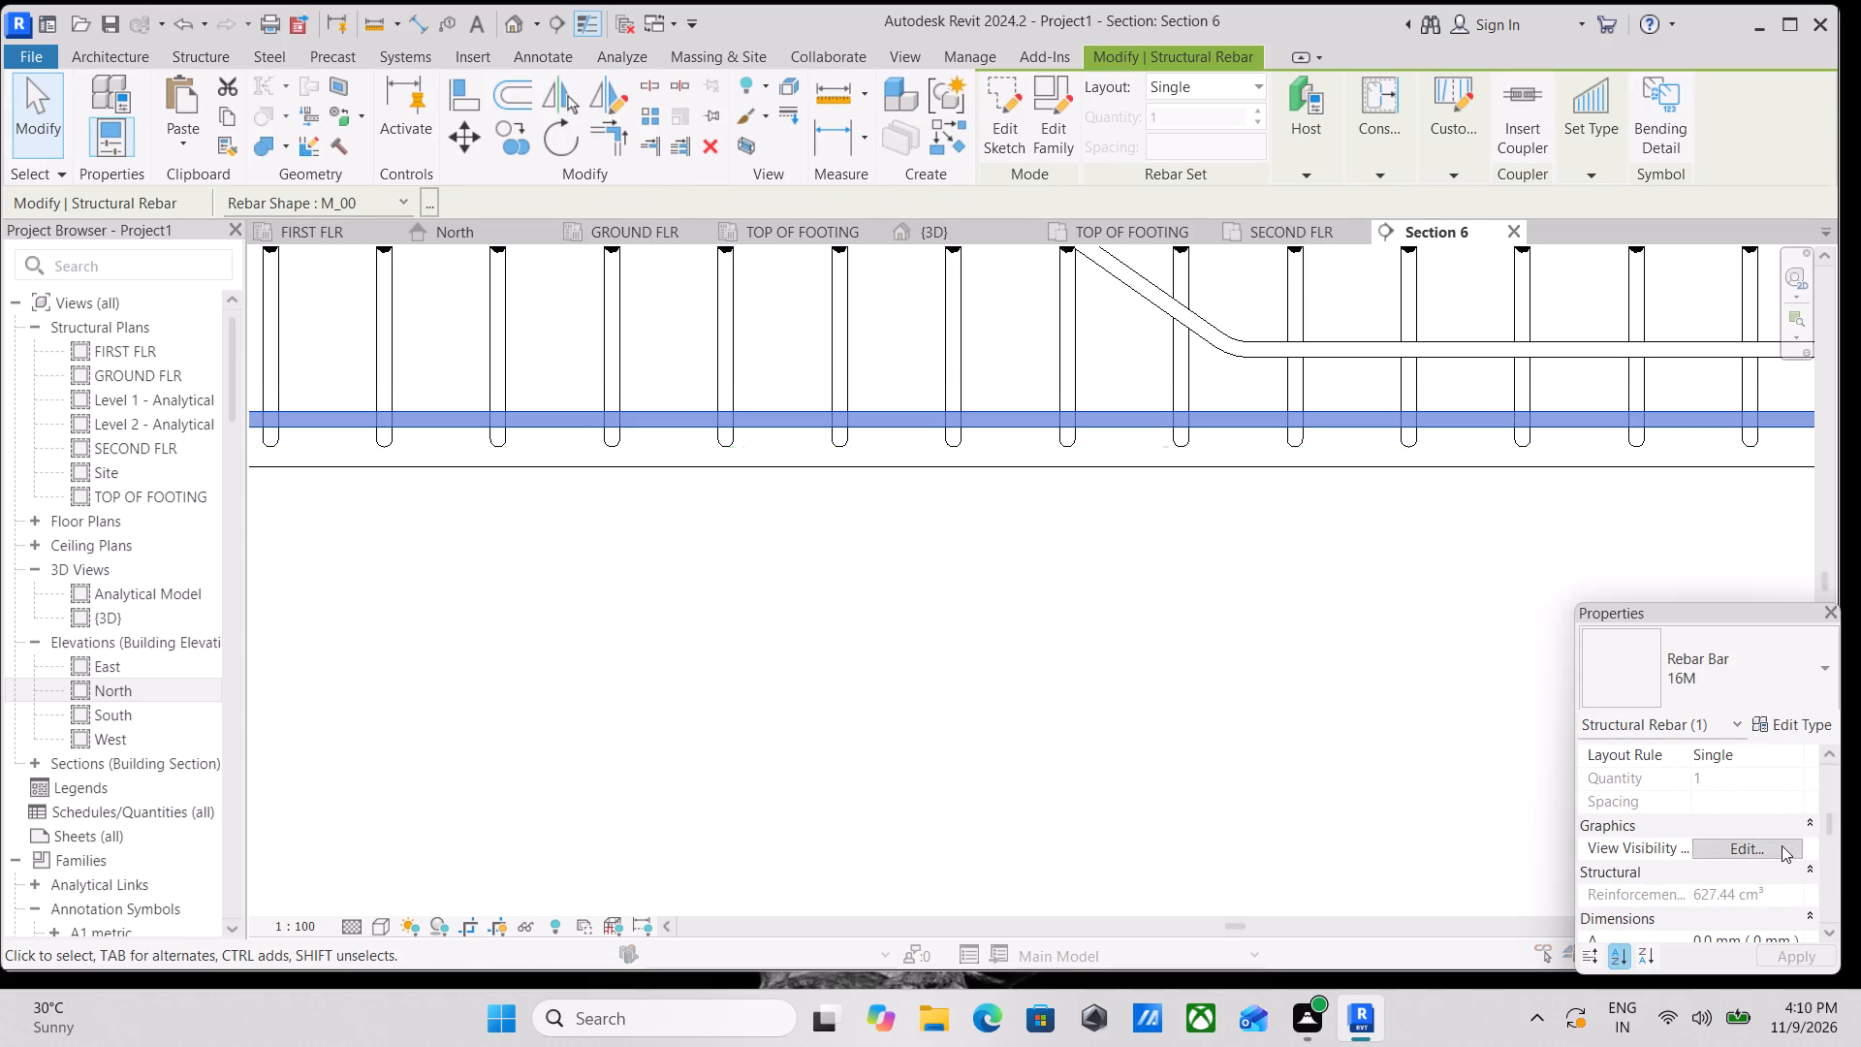
click(1710, 670)
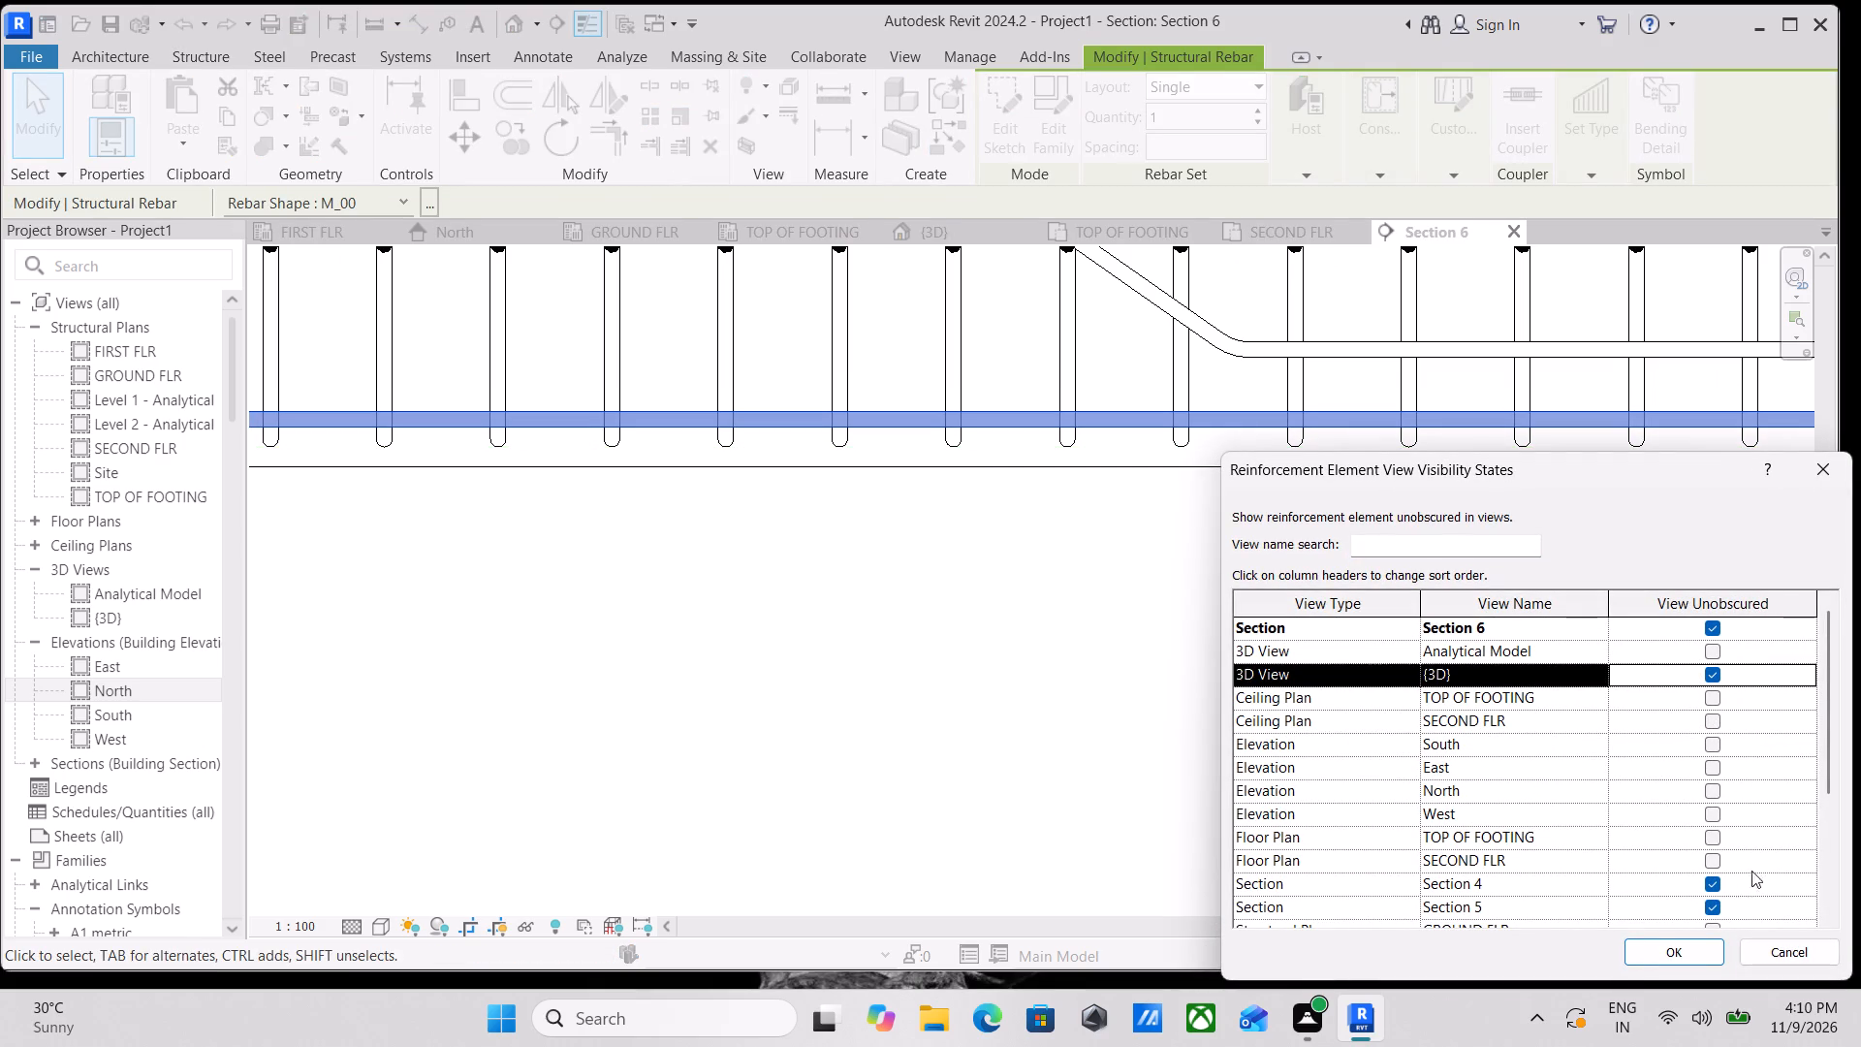
click(1677, 941)
scroll(1520, 696, down, 3)
middle_drag(1220, 576, 1385, 656)
key(Escape)
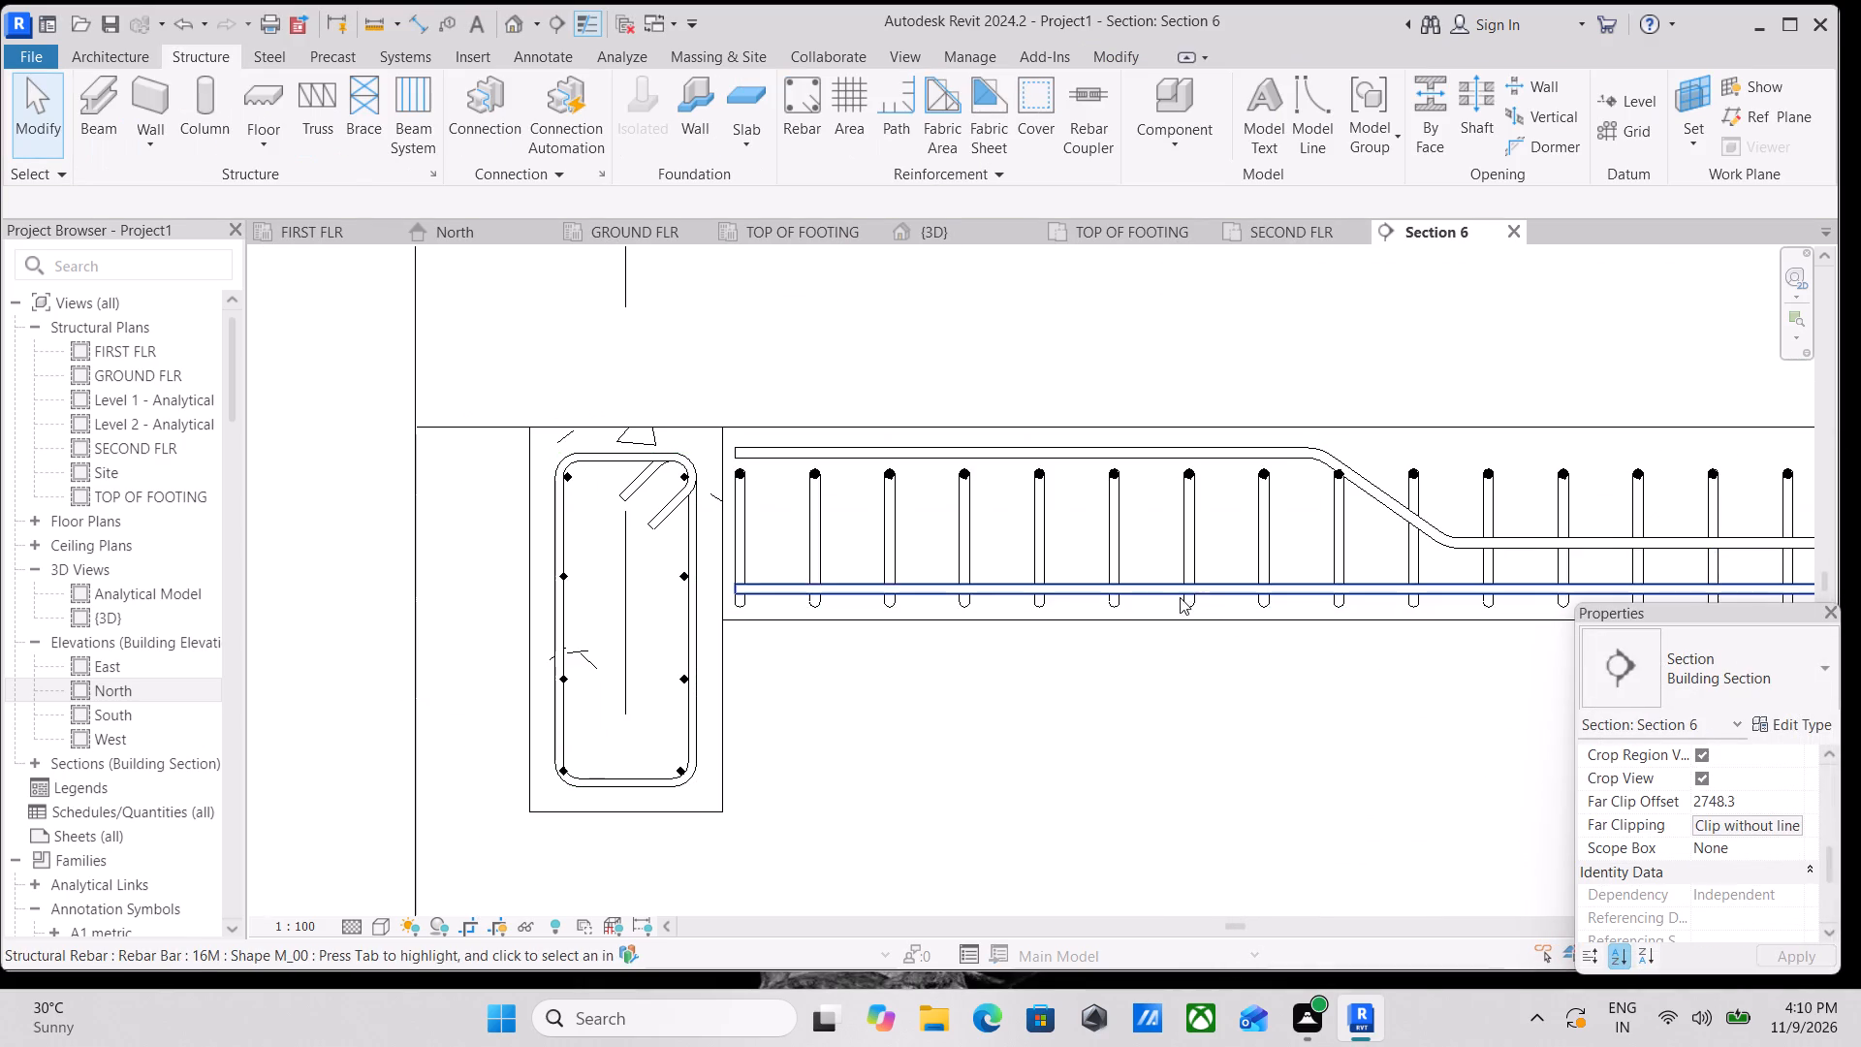
Change the straight lengthwise bottom bar's layout to Maximum Spacing.
click(1192, 584)
middle_drag(1363, 609, 1149, 561)
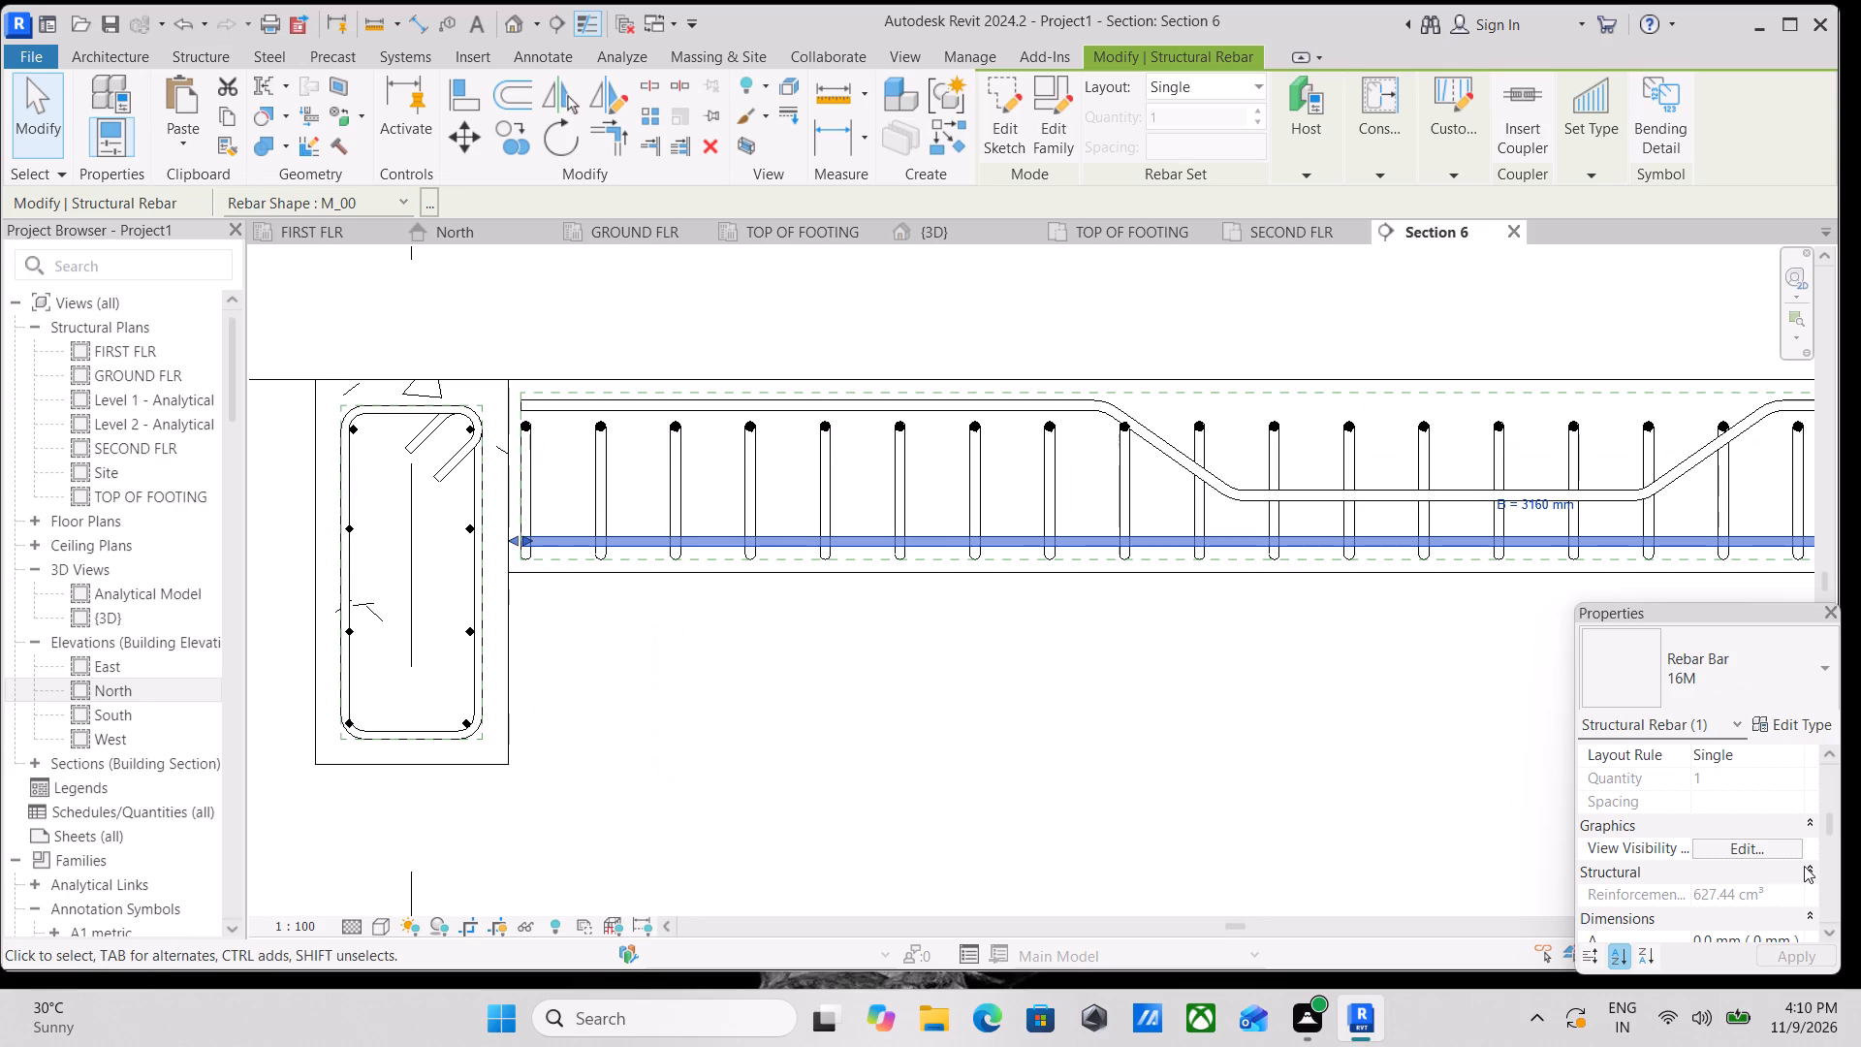
click(1235, 77)
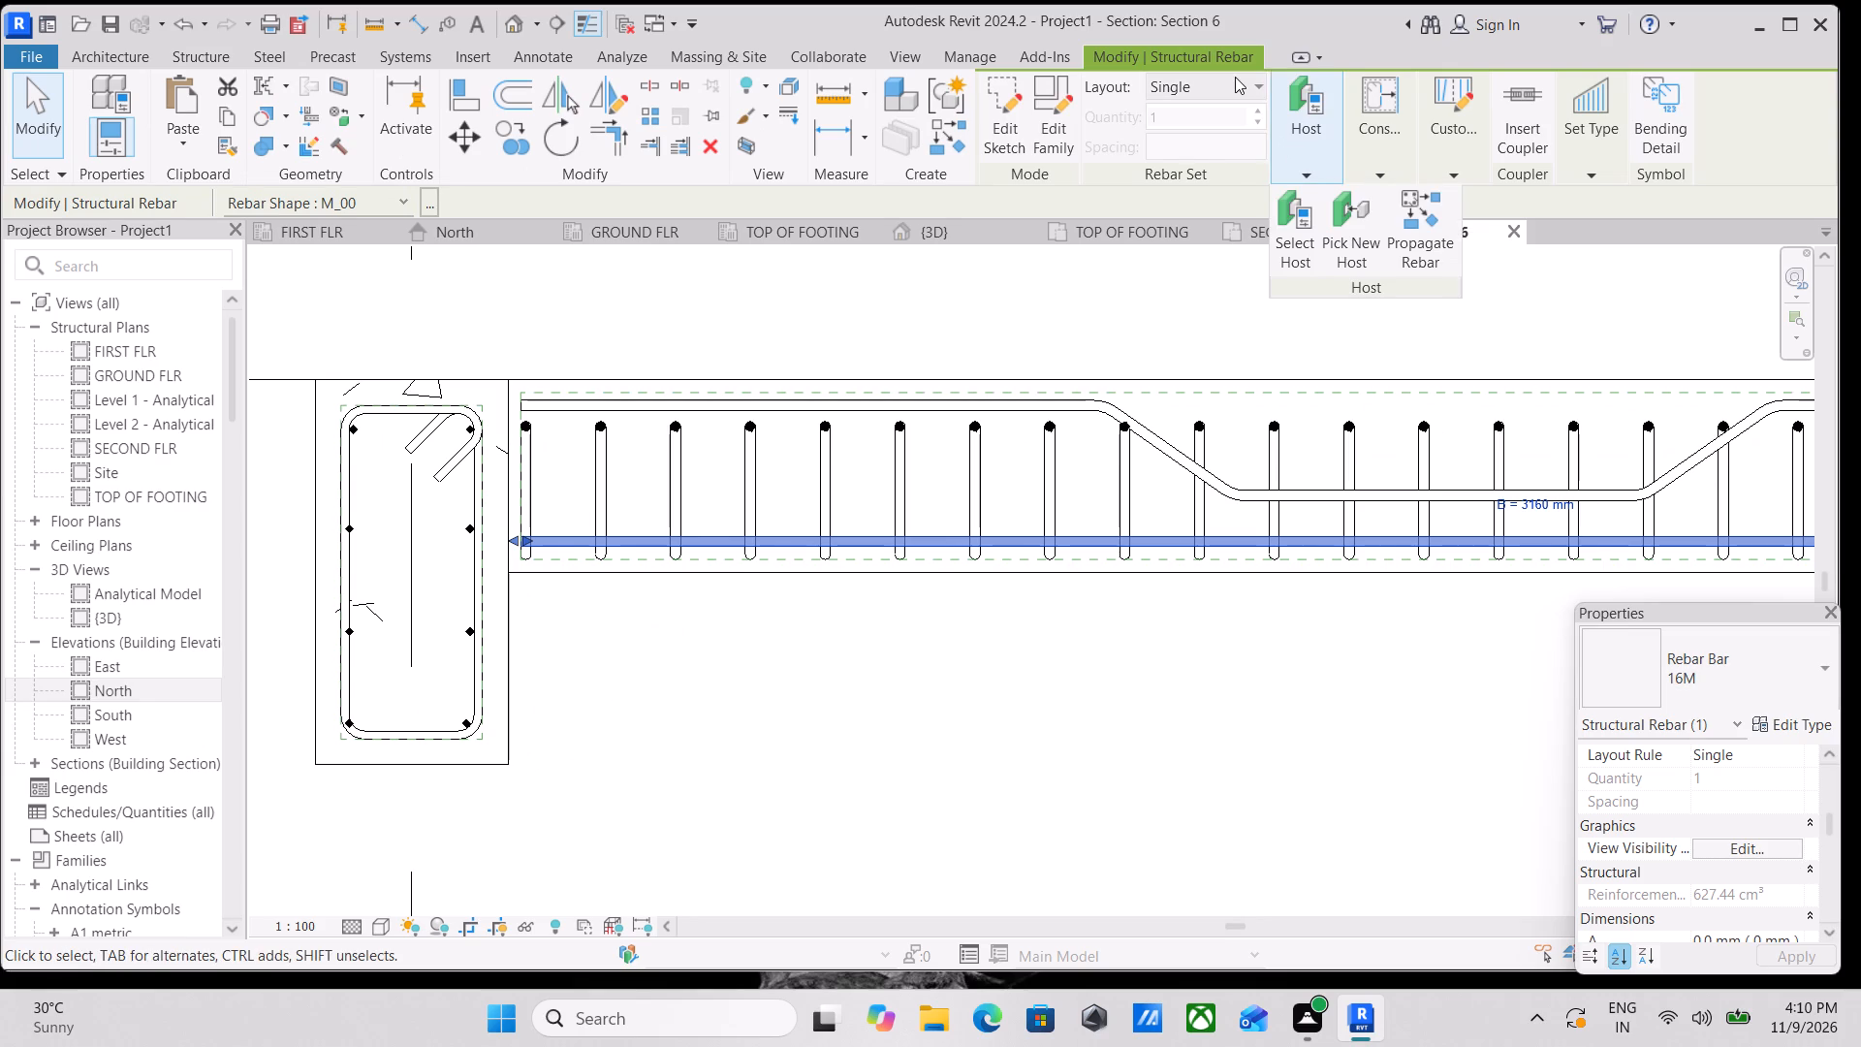
click(1284, 174)
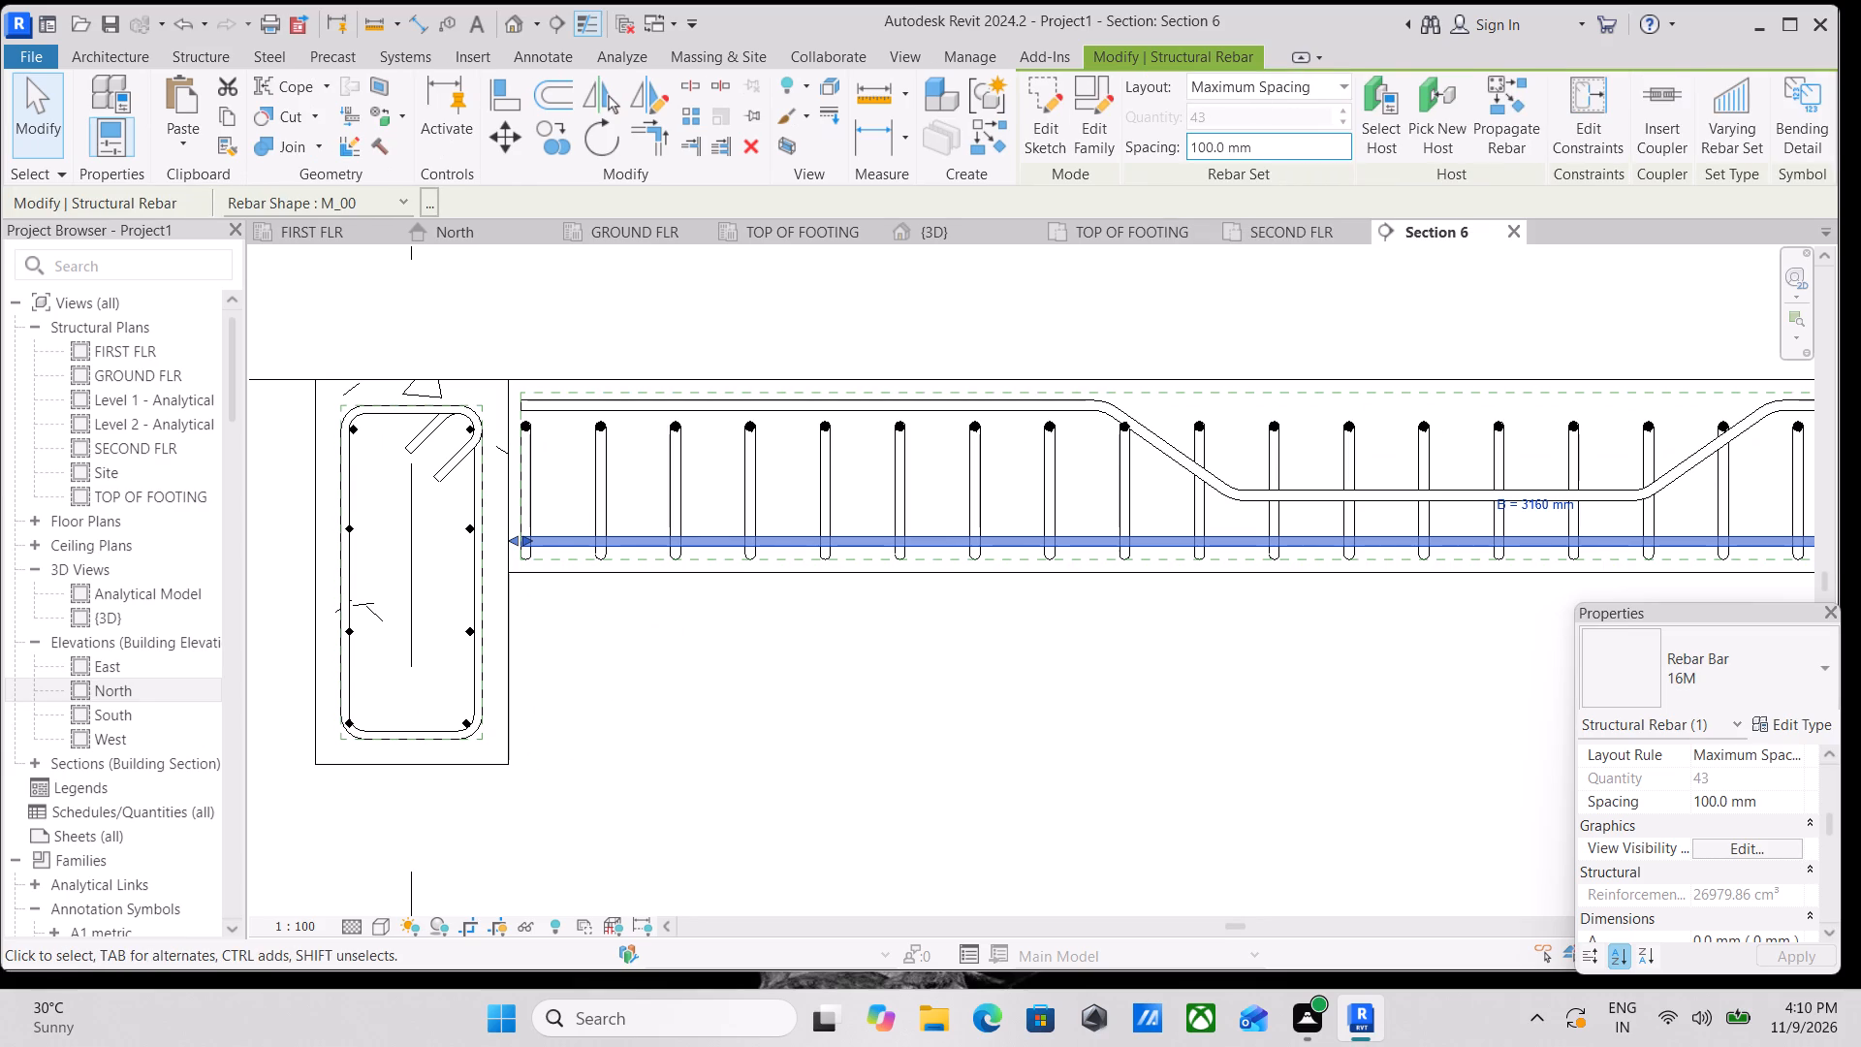
drag(1273, 145, 1112, 163)
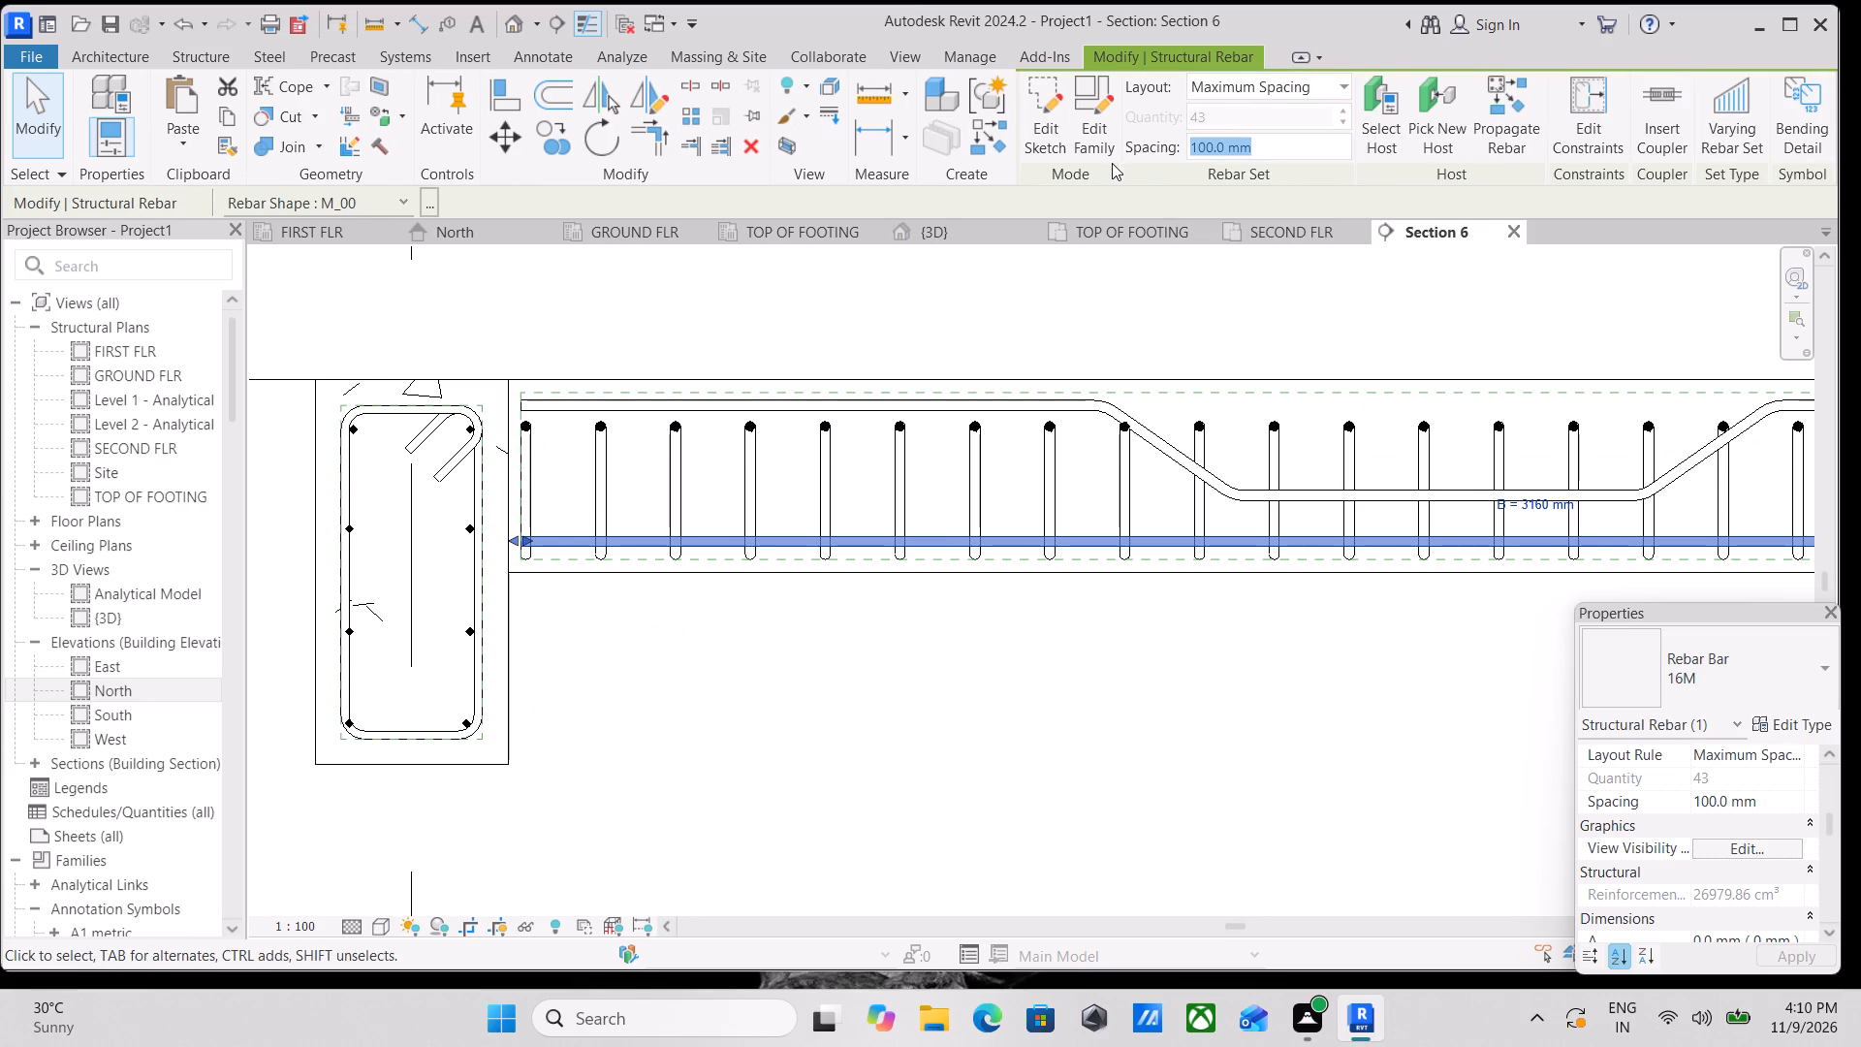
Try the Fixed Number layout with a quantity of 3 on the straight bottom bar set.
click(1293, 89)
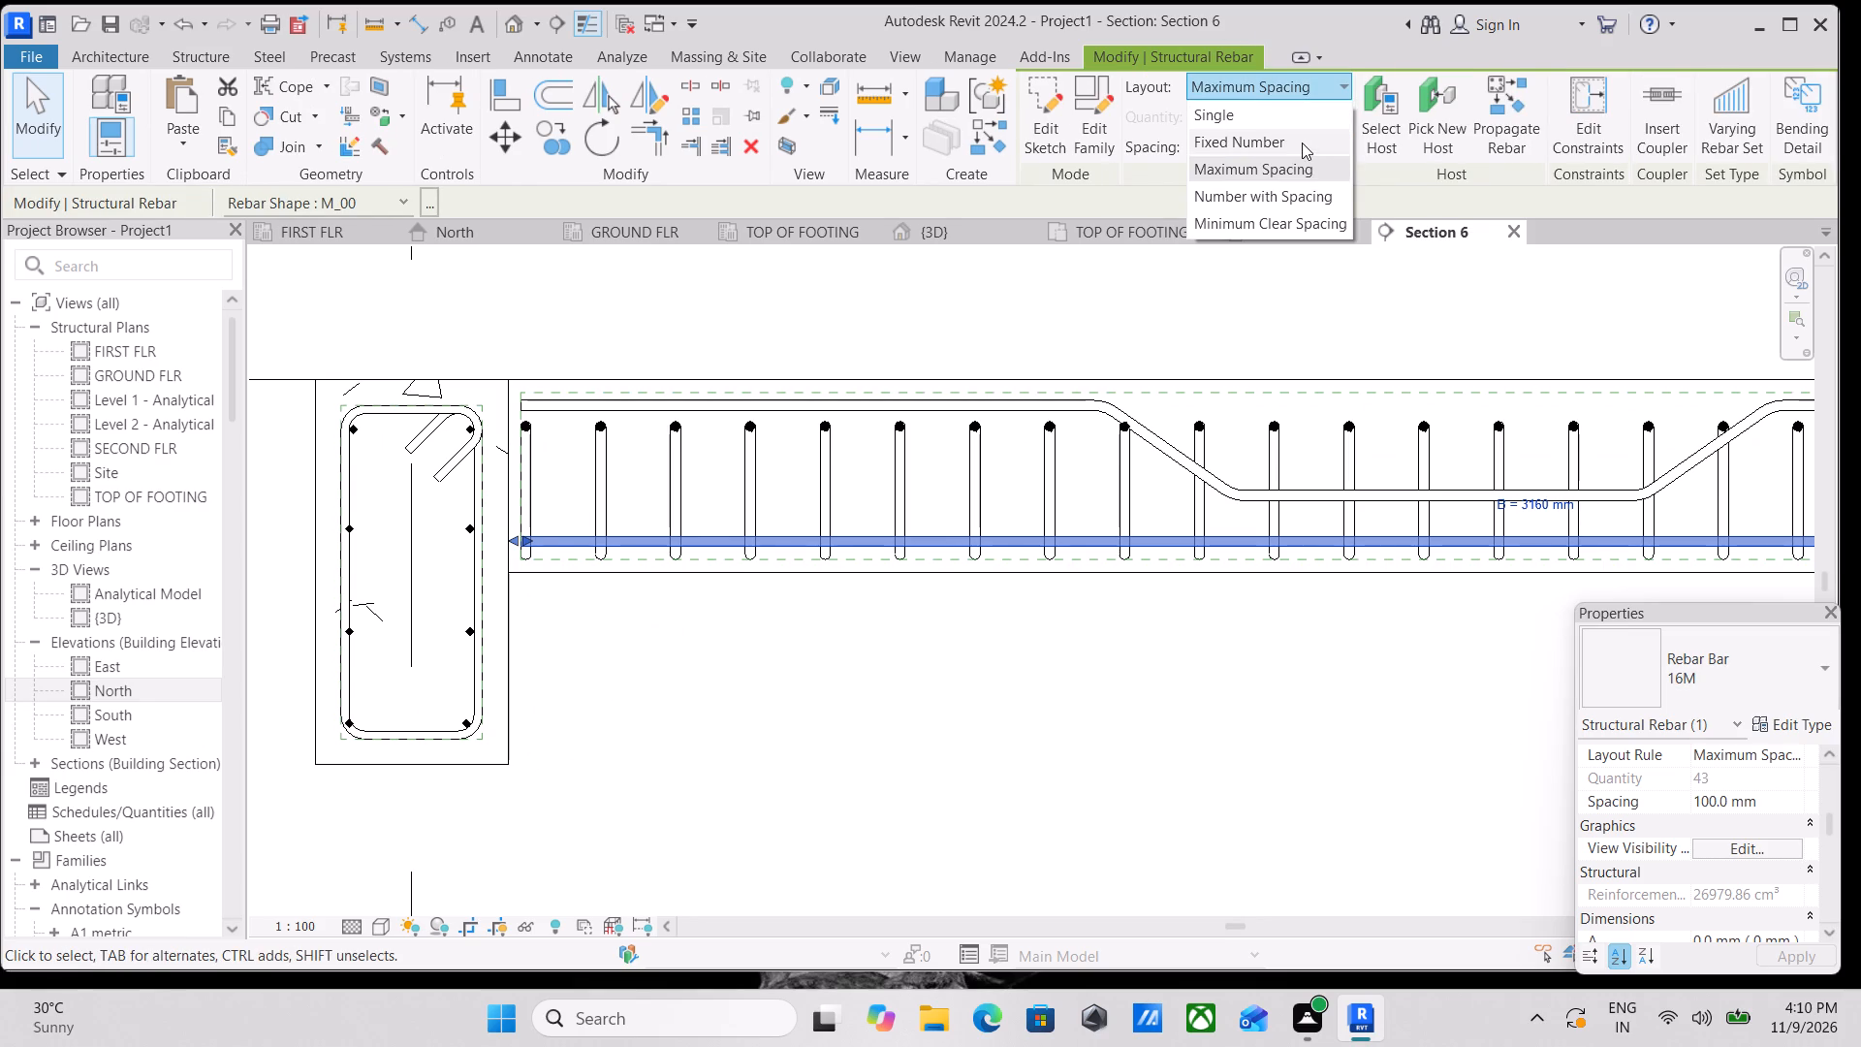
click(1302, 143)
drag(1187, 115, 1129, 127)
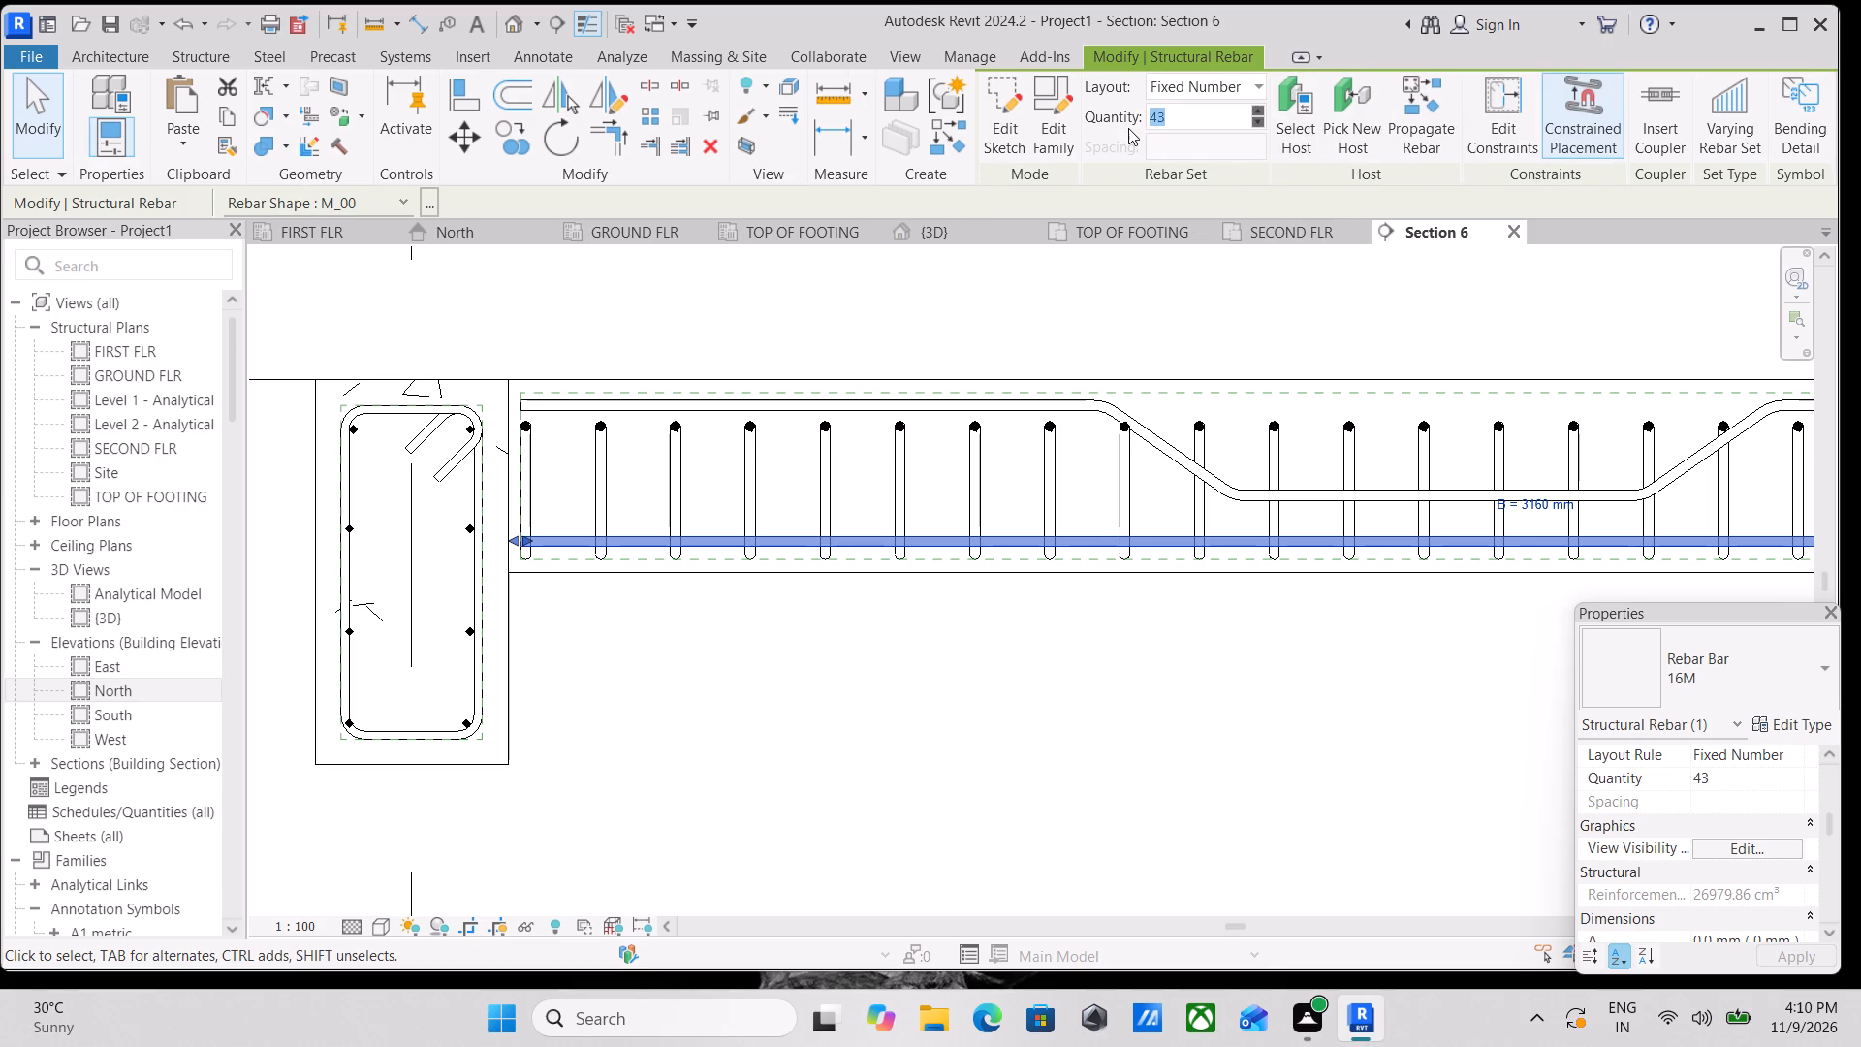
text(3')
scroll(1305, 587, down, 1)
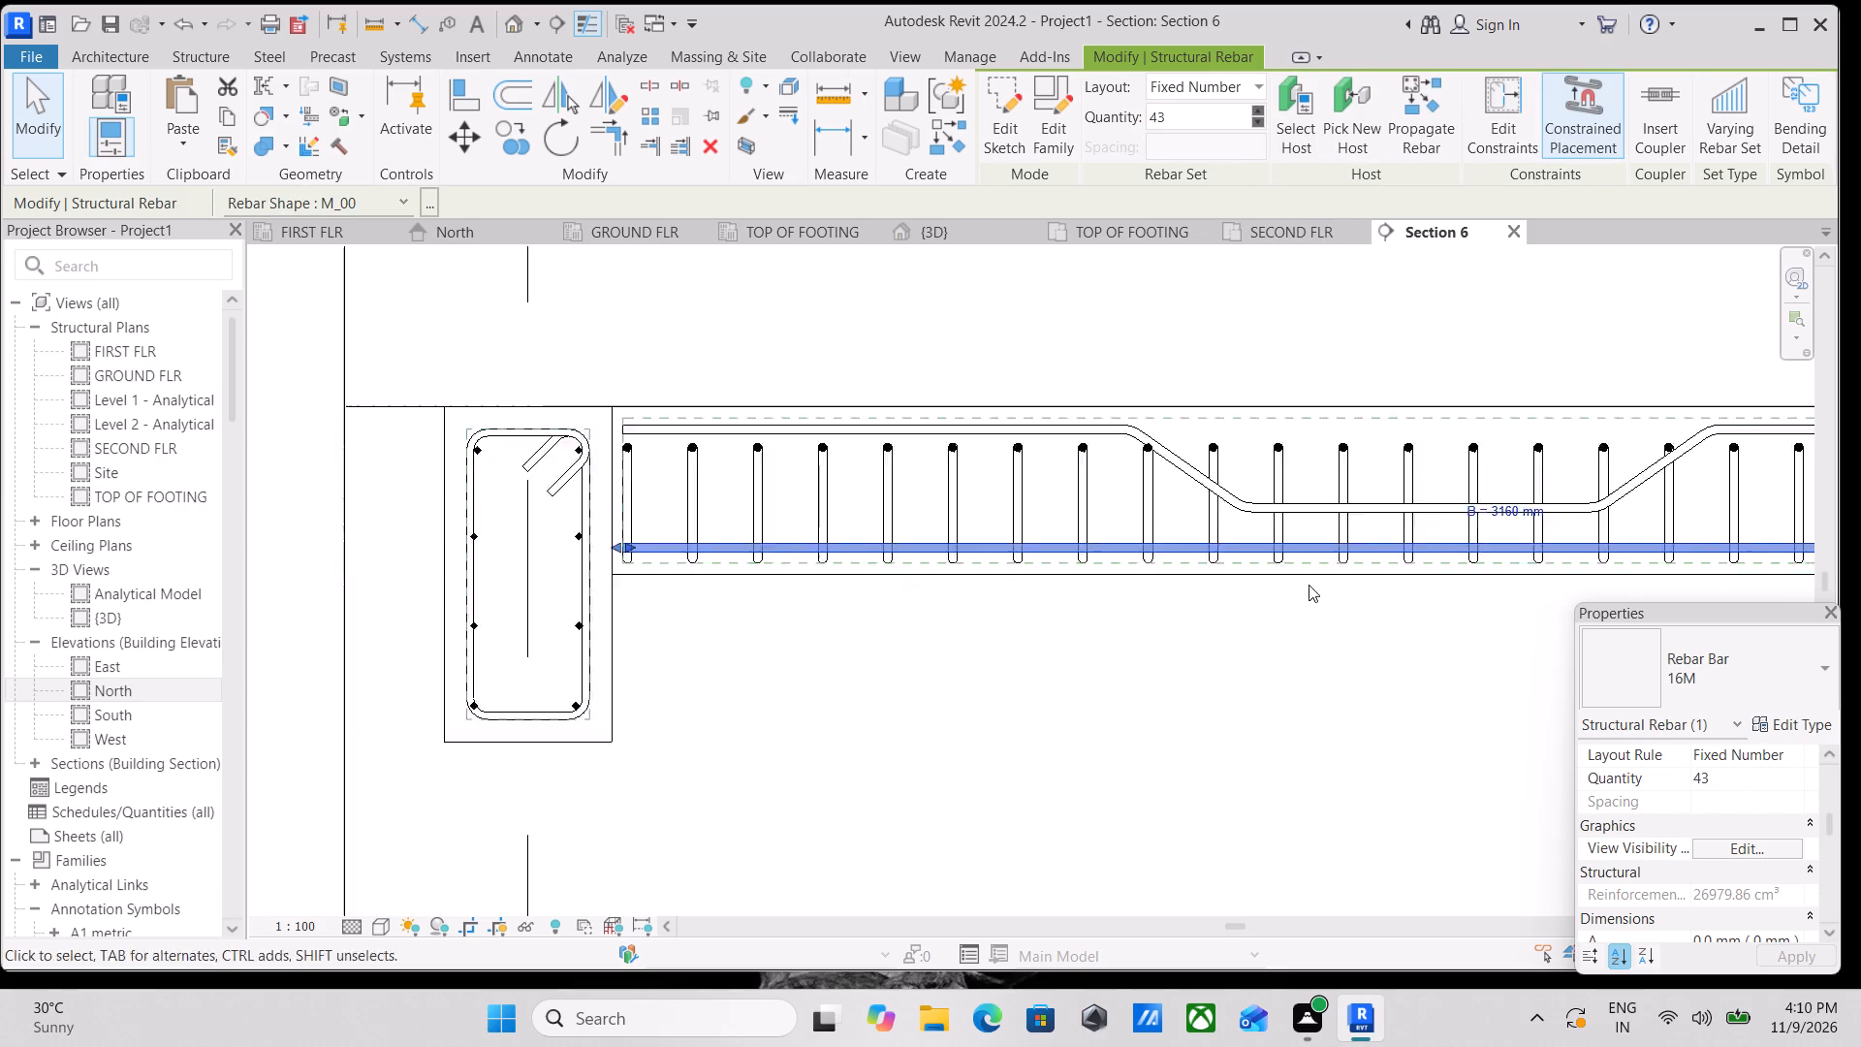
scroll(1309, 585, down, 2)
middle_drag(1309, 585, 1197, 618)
Set the straight bottom bar set to the Maximum Spacing layout with a spacing of 120 mm.
click(1247, 88)
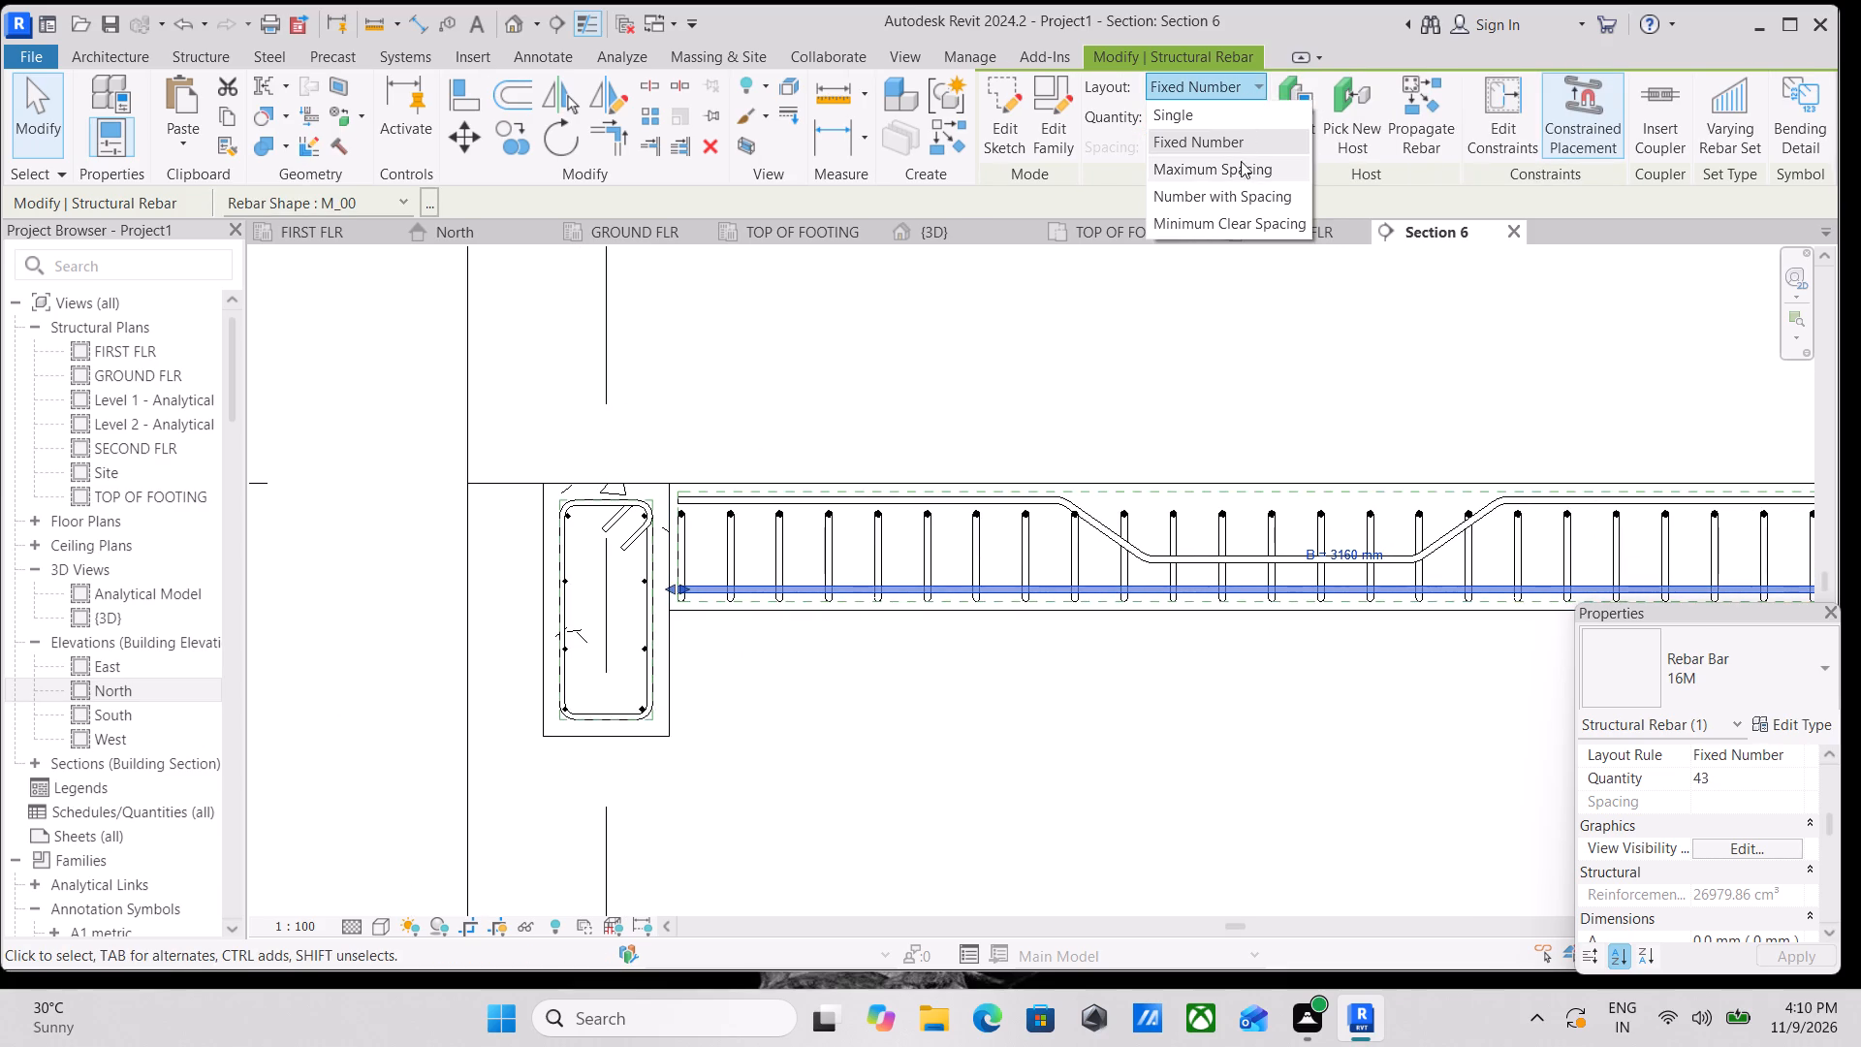
click(1239, 171)
drag(1266, 141, 1232, 145)
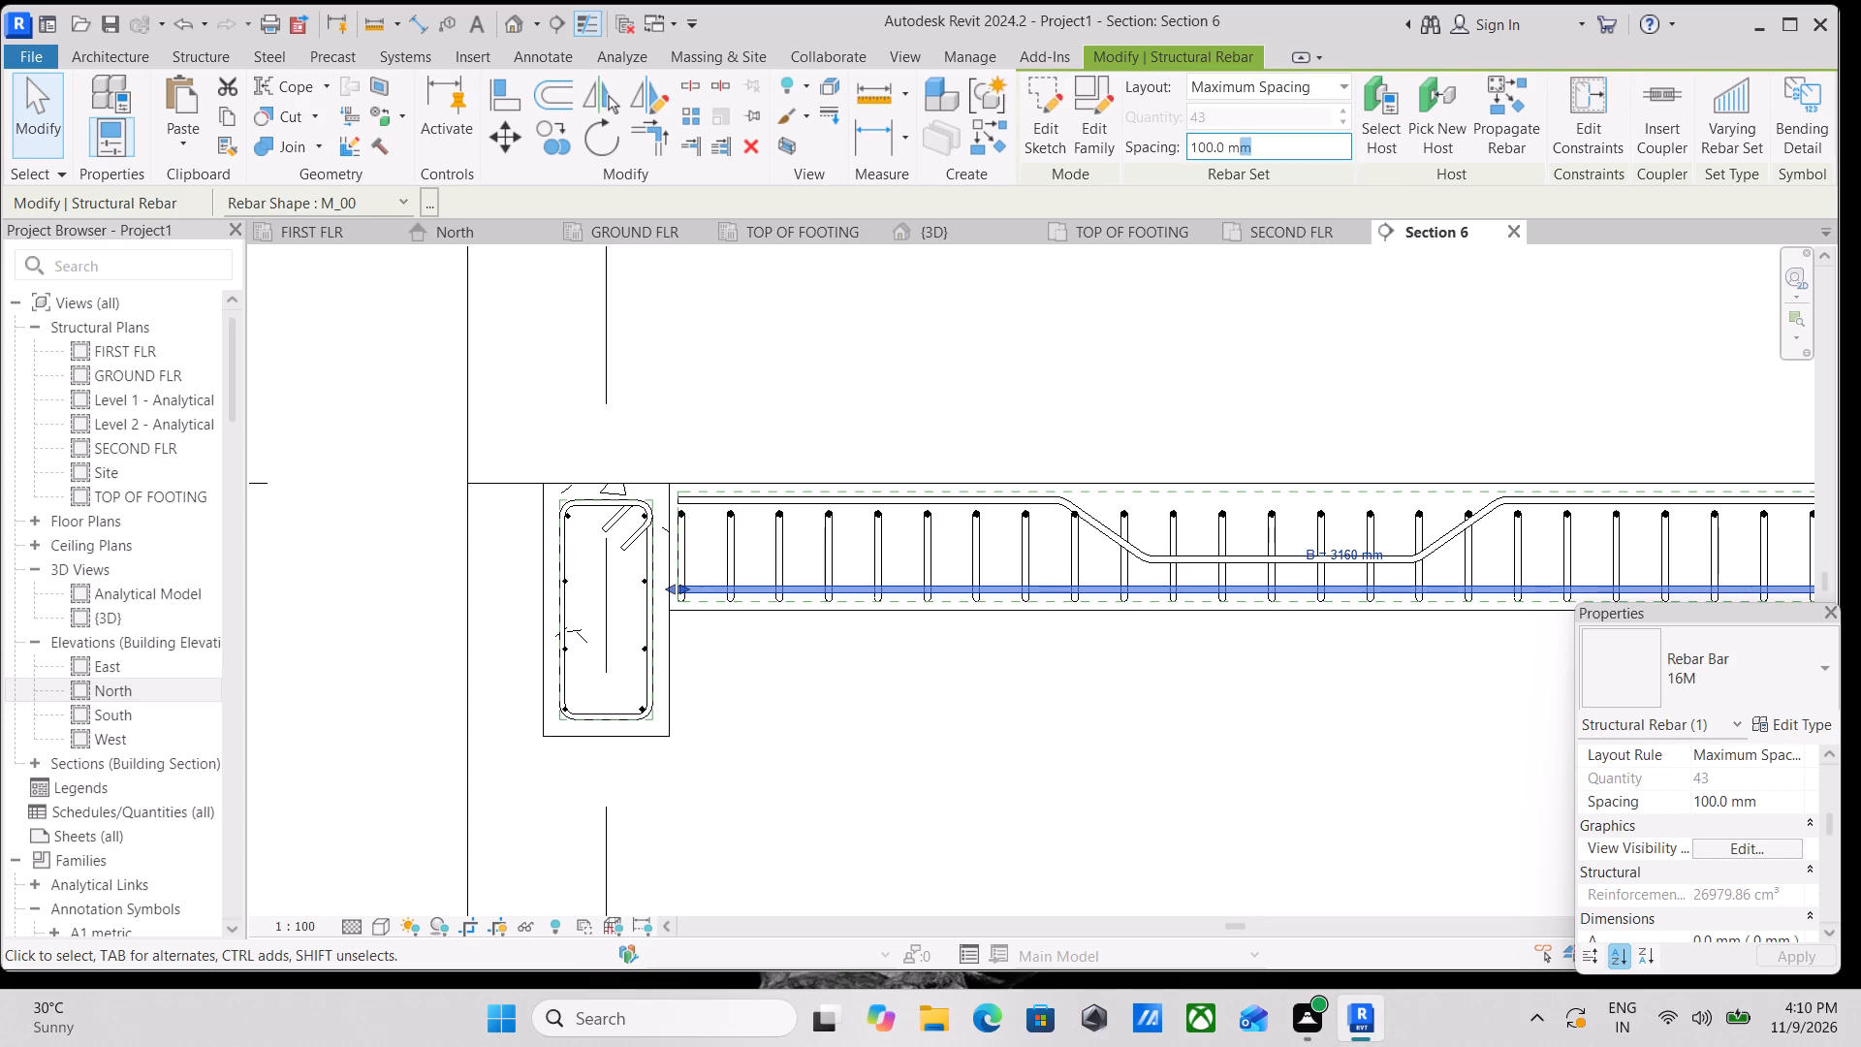
drag(1232, 145, 1123, 158)
text(120MM)
key(Return)
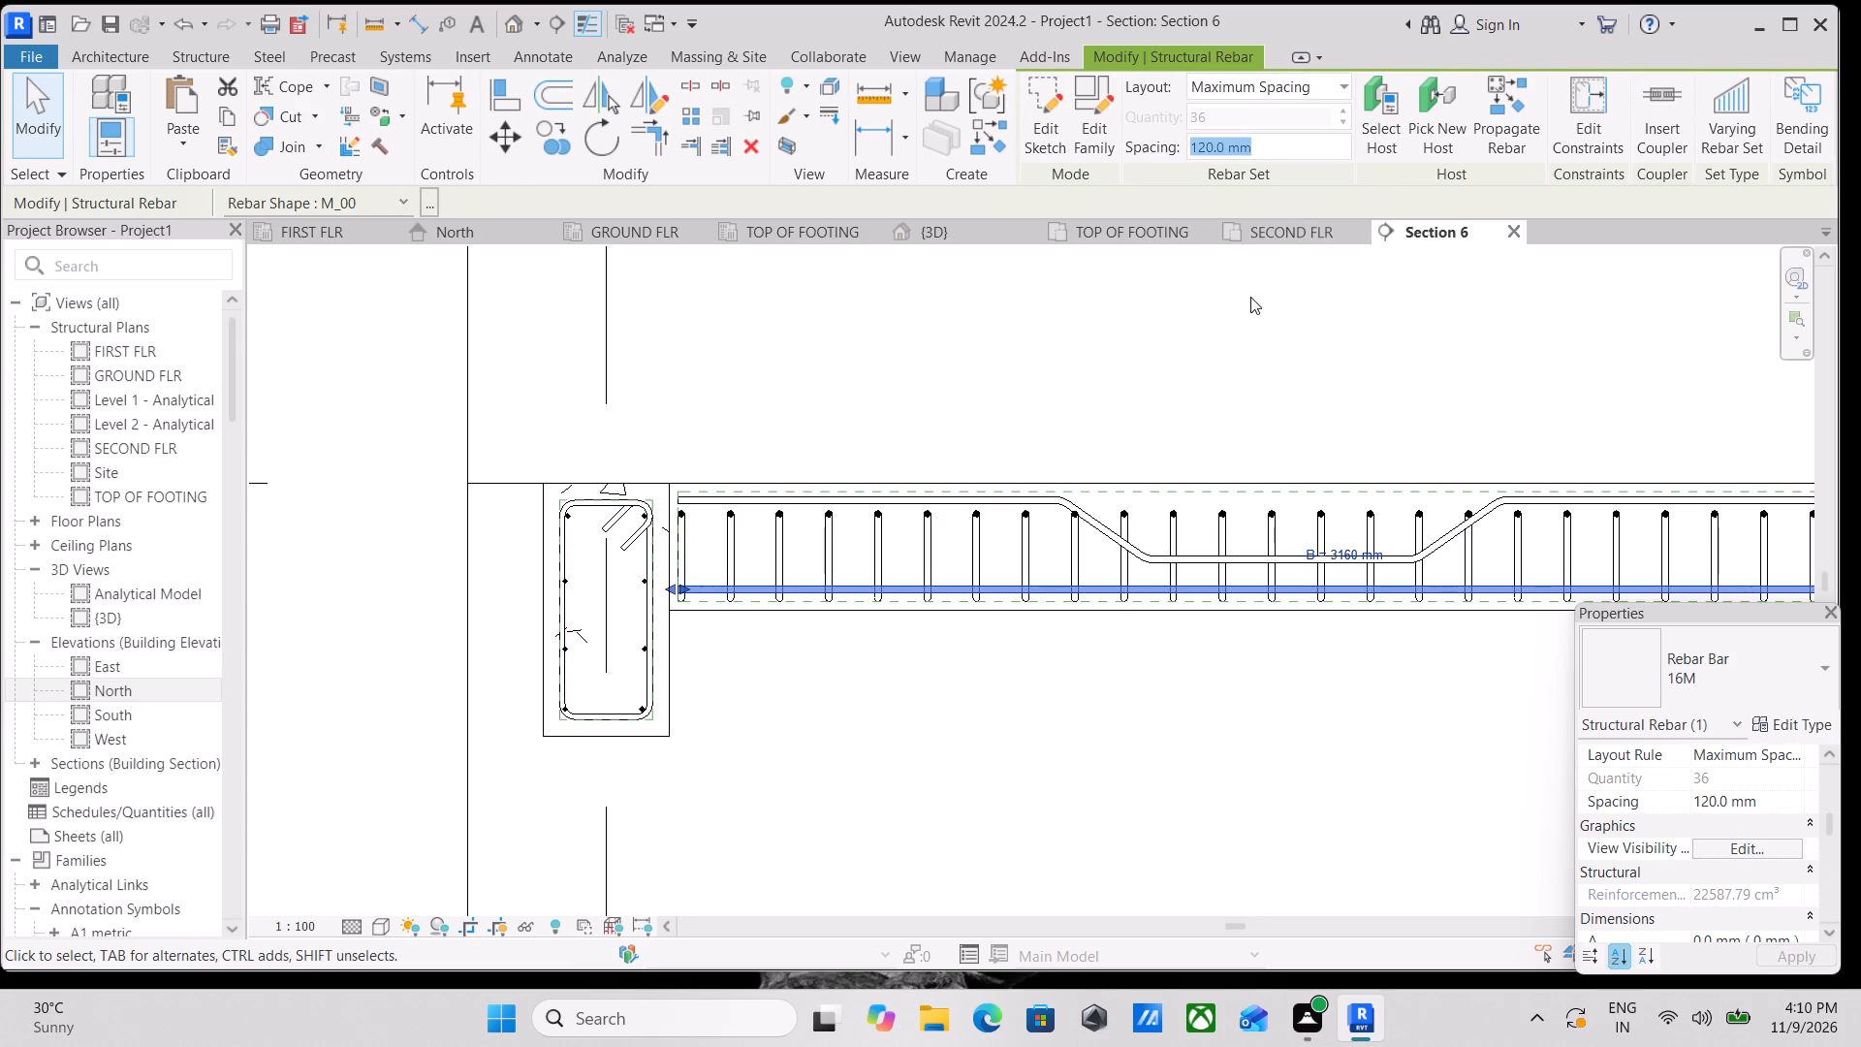
scroll(1280, 431, down, 2)
middle_drag(1289, 433, 1094, 428)
scroll(1592, 650, up, 3)
key(Escape)
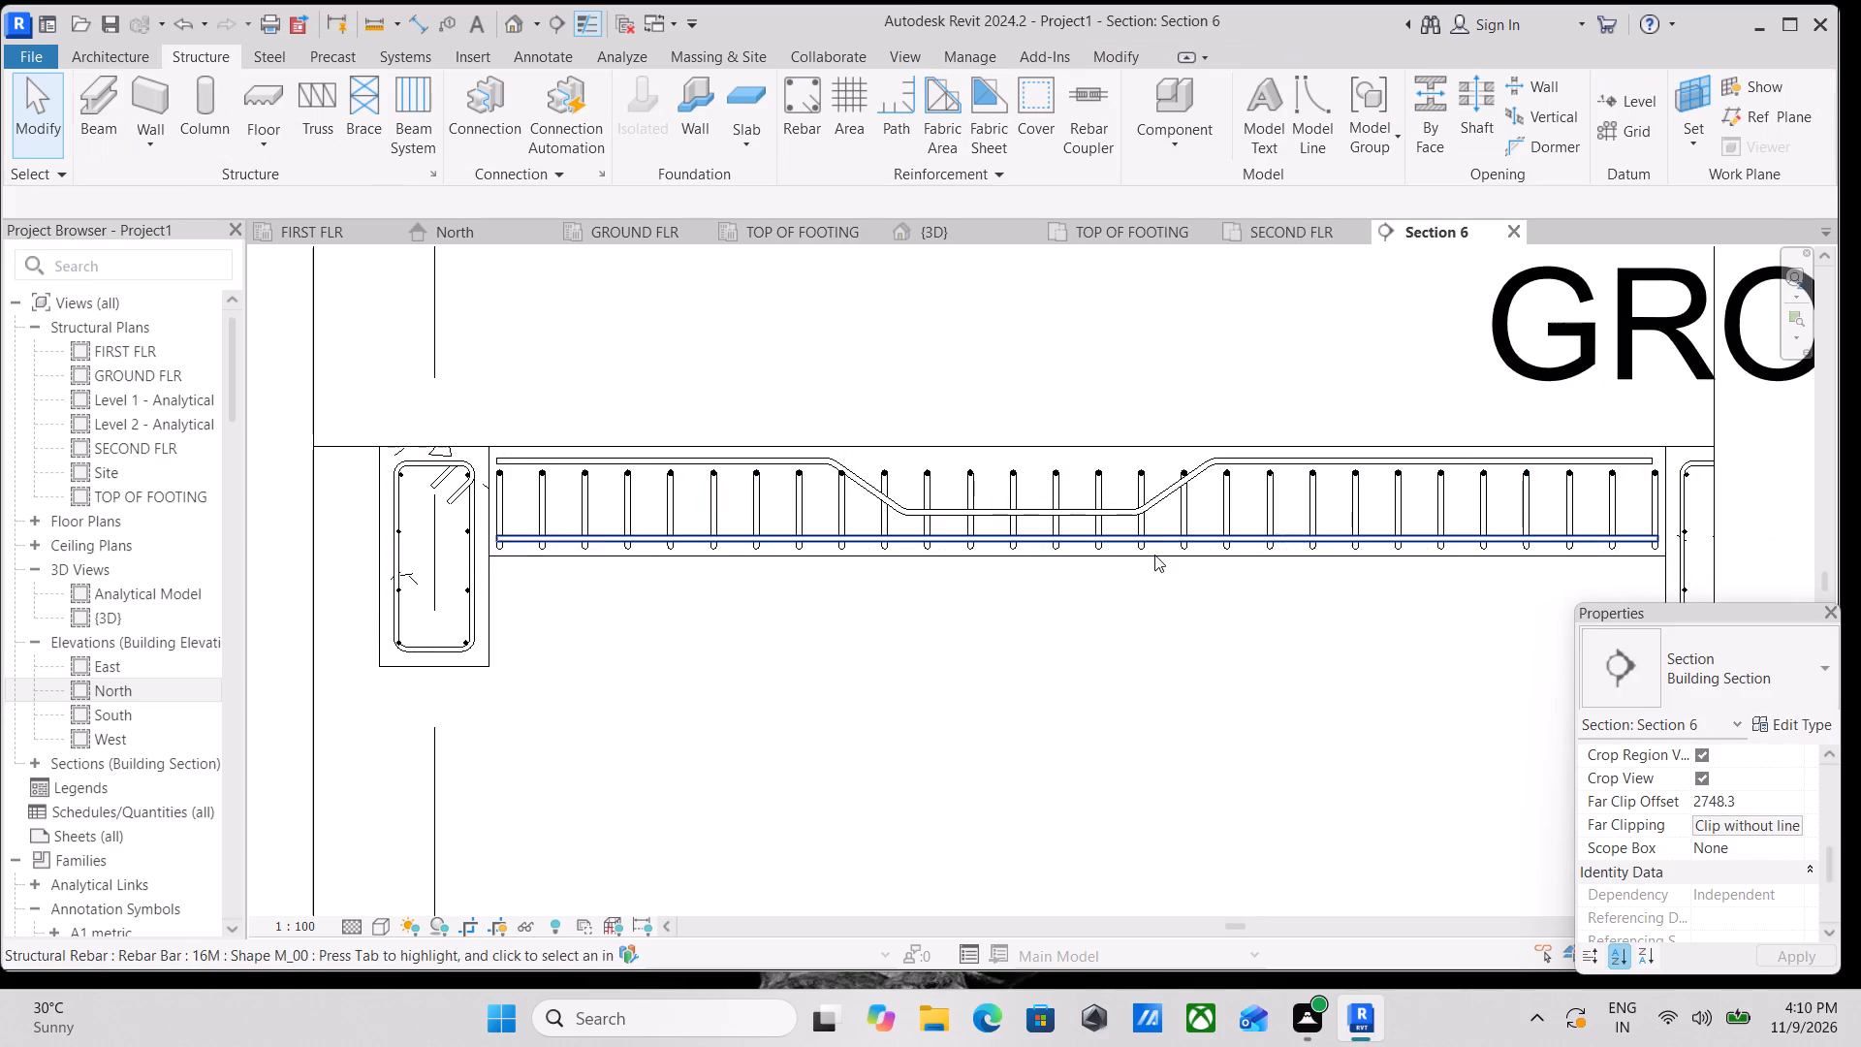
Copy the straight bottom bar set vertically up to just below the upper ends of the perpendicular bars.
scroll(1151, 561, up, 1)
middle_drag(1151, 561, 1309, 628)
scroll(1309, 628, up, 4)
click(1218, 593)
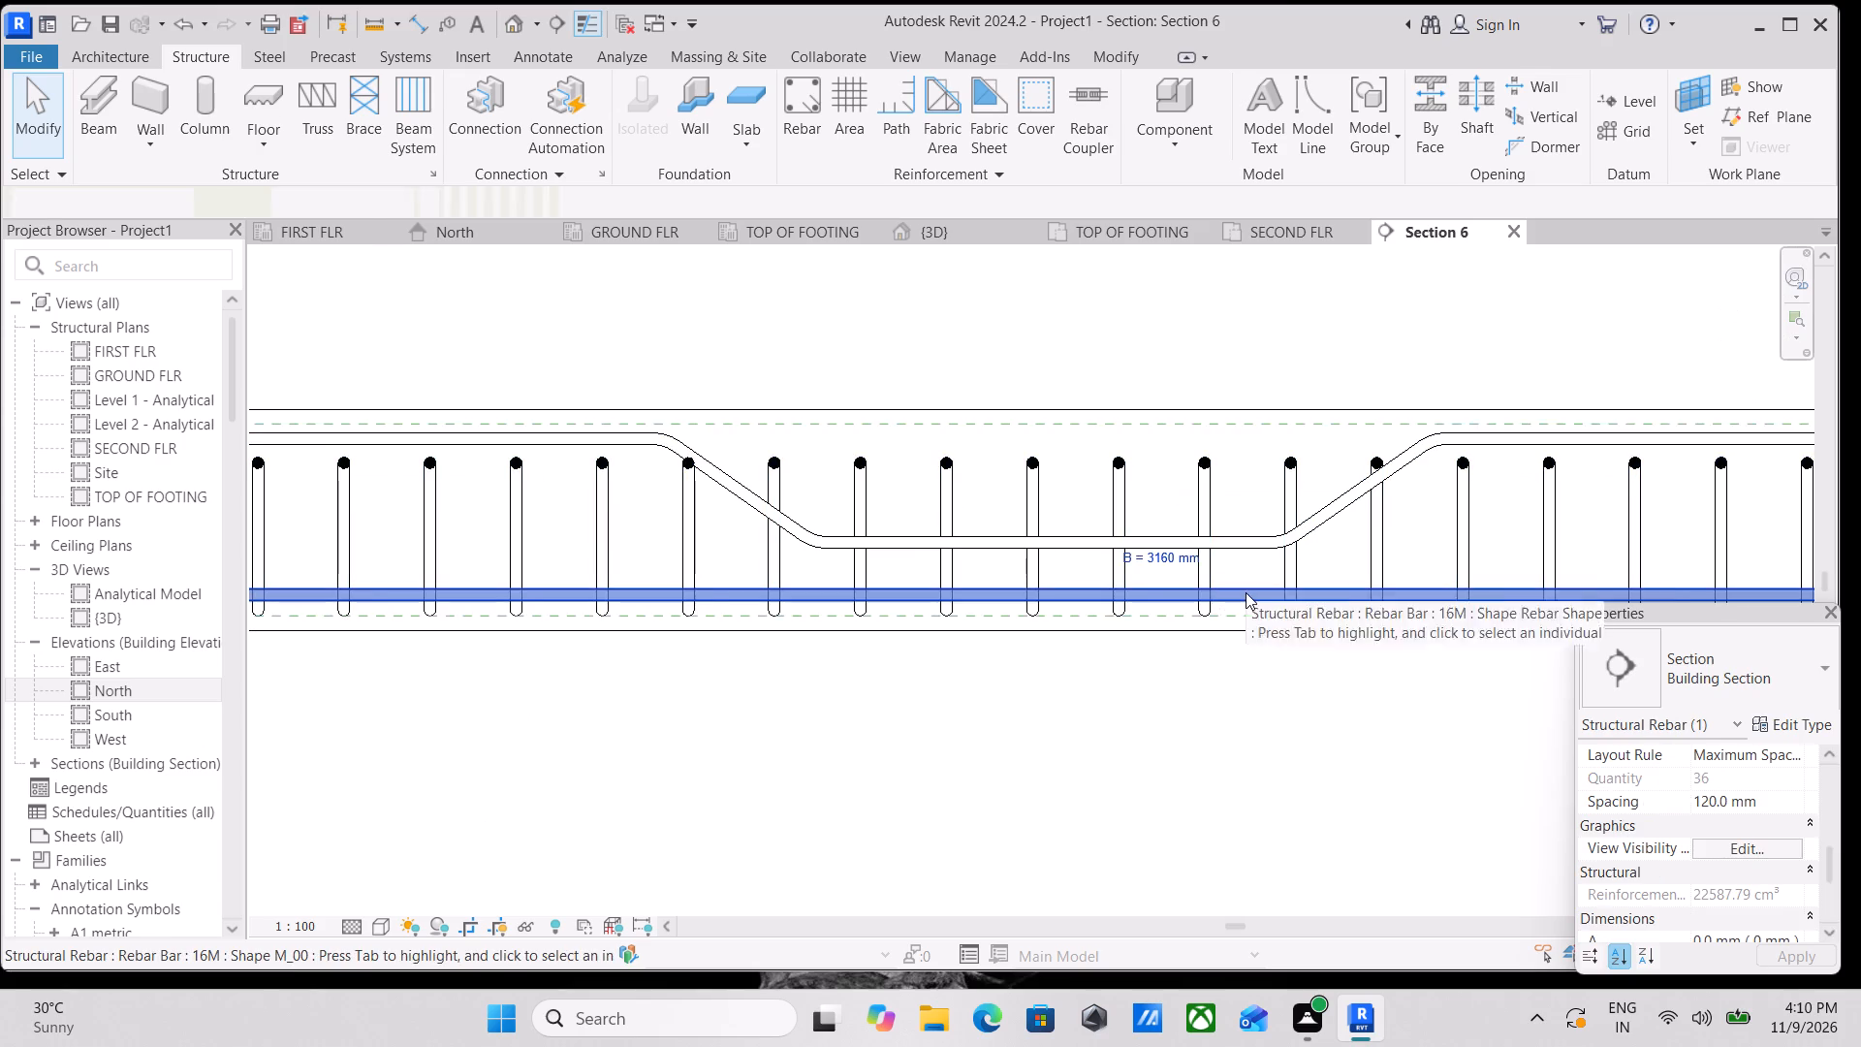
middle_drag(1246, 592, 1423, 585)
middle_drag(998, 578, 1280, 559)
text(CO)
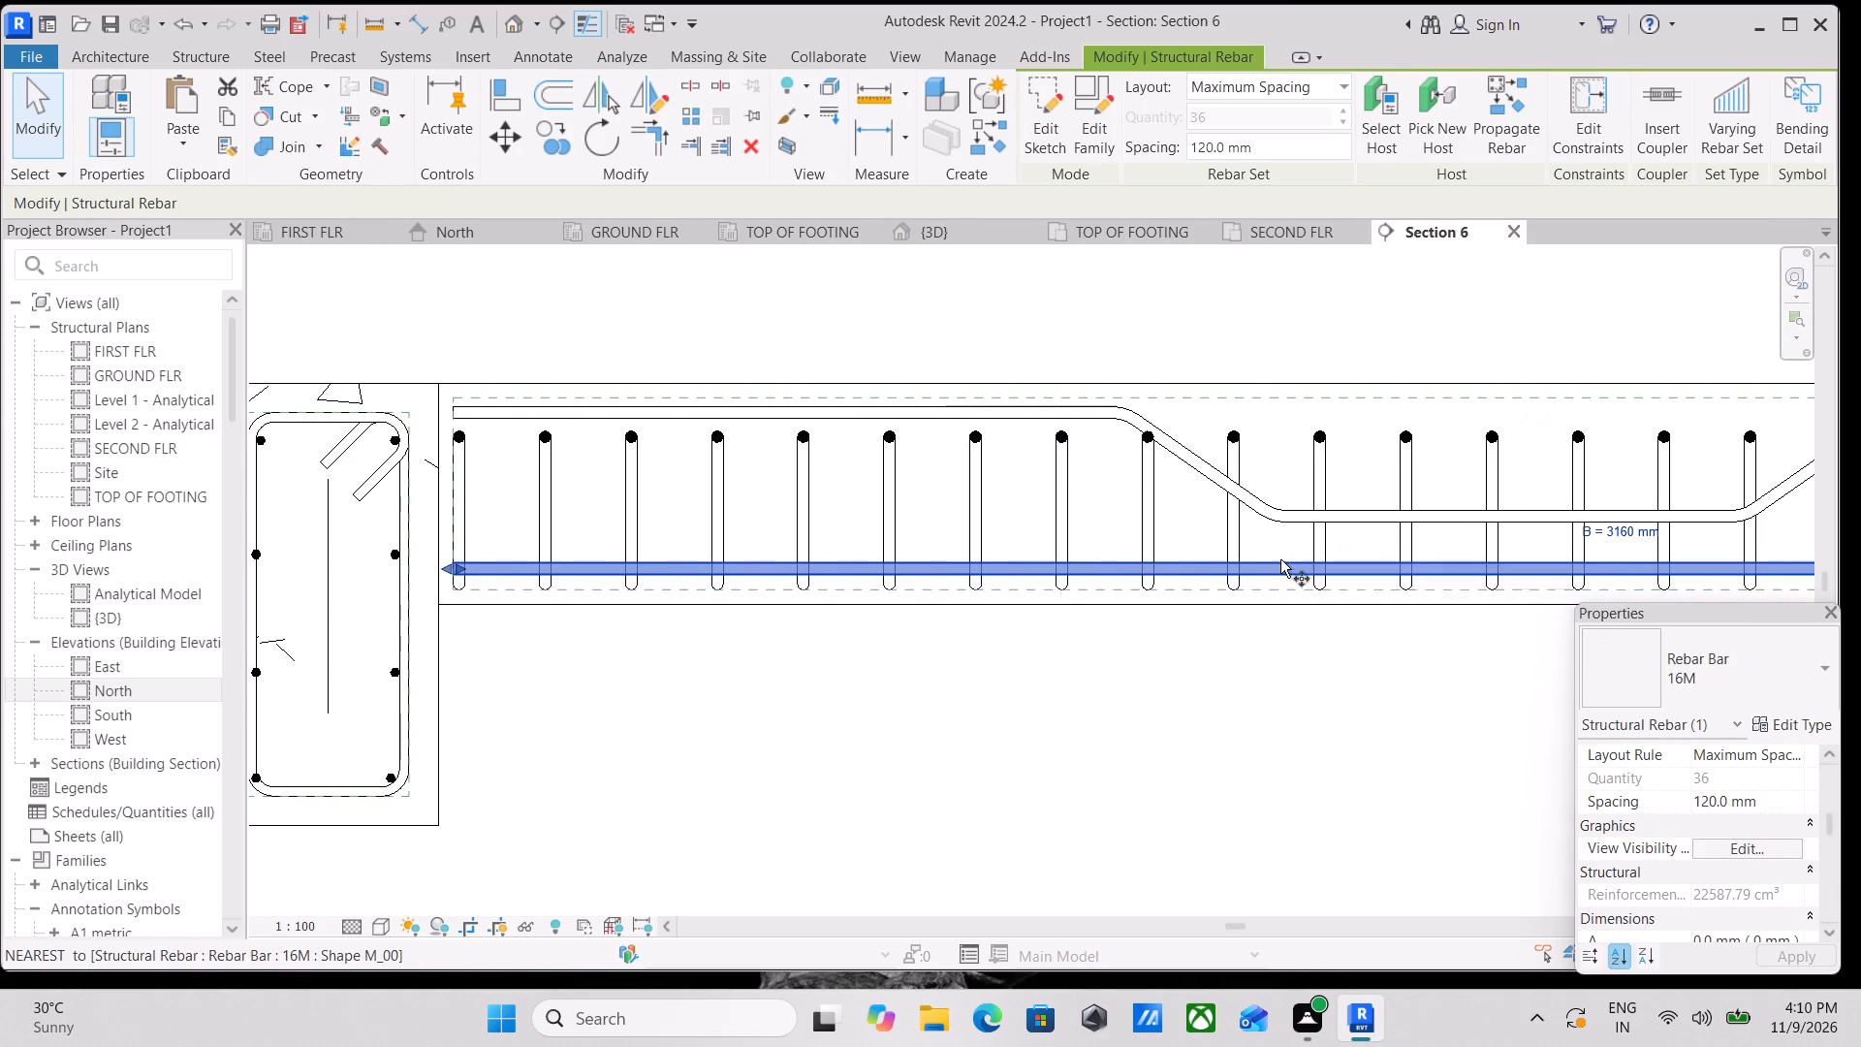
scroll(655, 550, up, 3)
middle_drag(415, 601, 671, 636)
scroll(671, 636, up, 3)
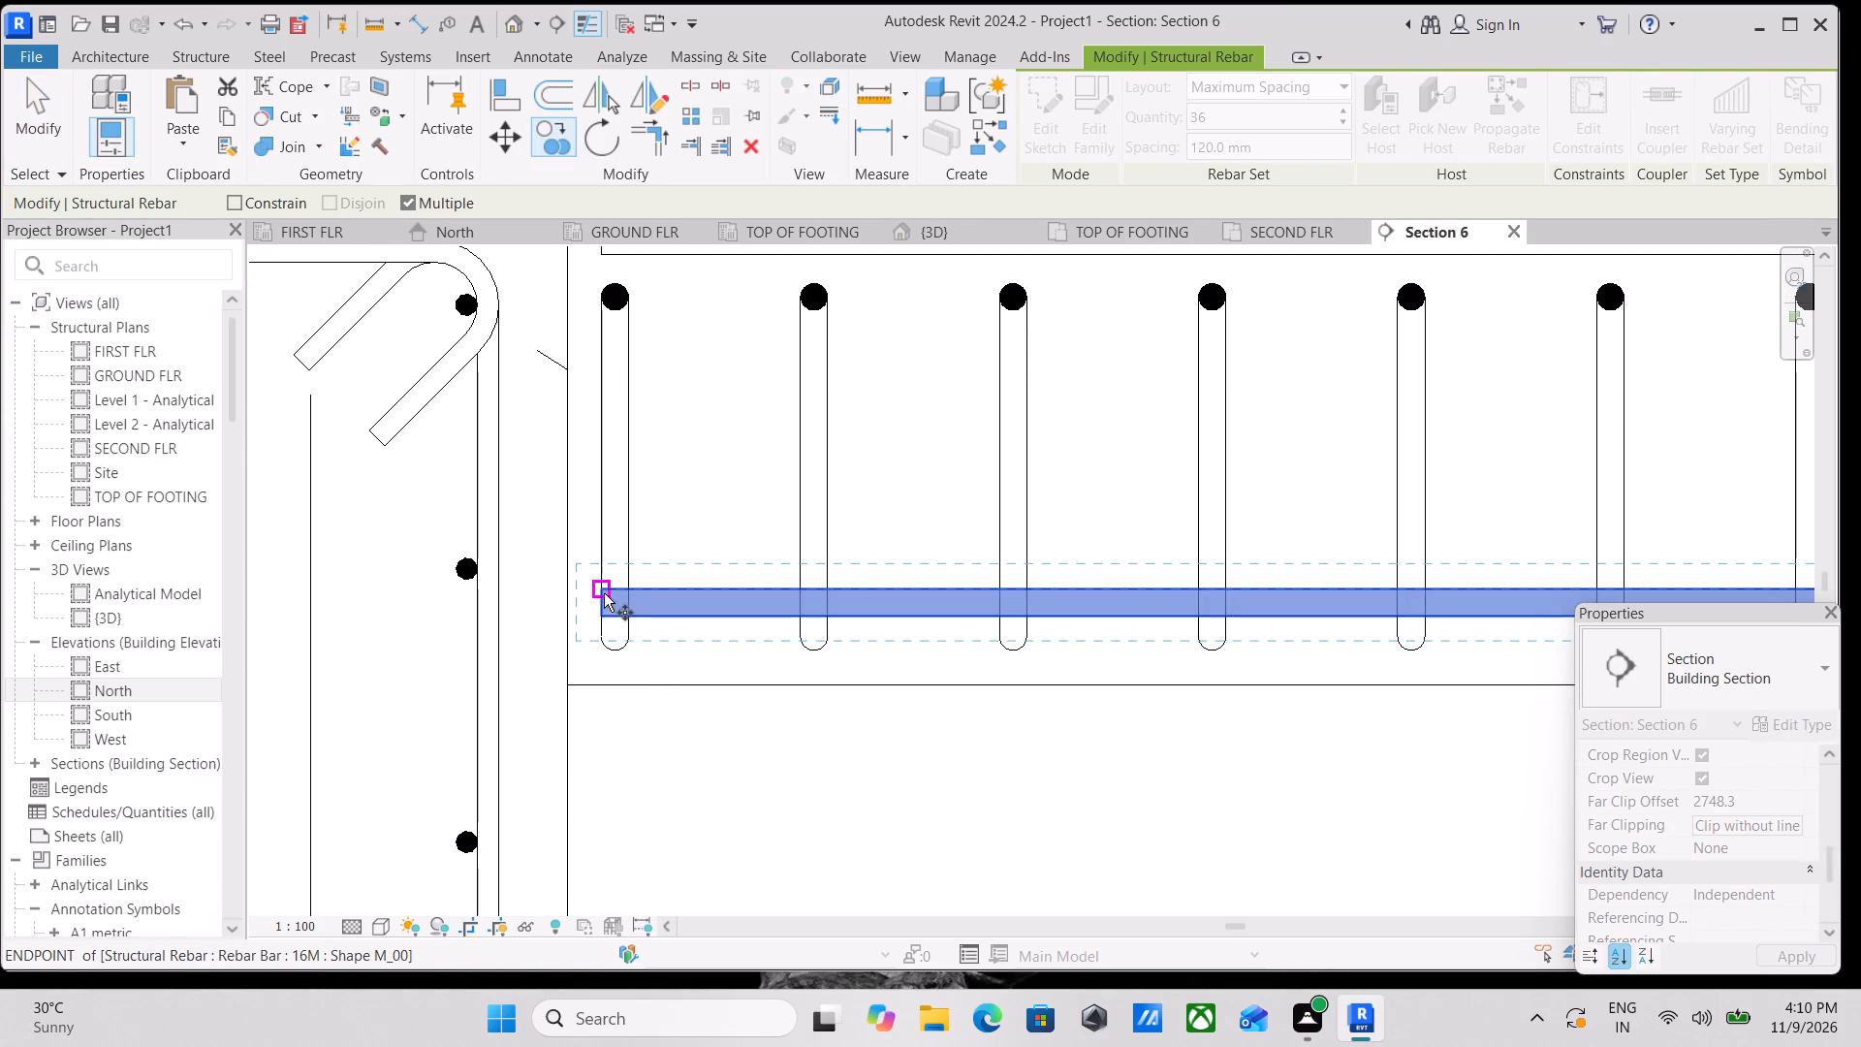
drag(597, 608, 597, 596)
middle_drag(610, 411, 606, 496)
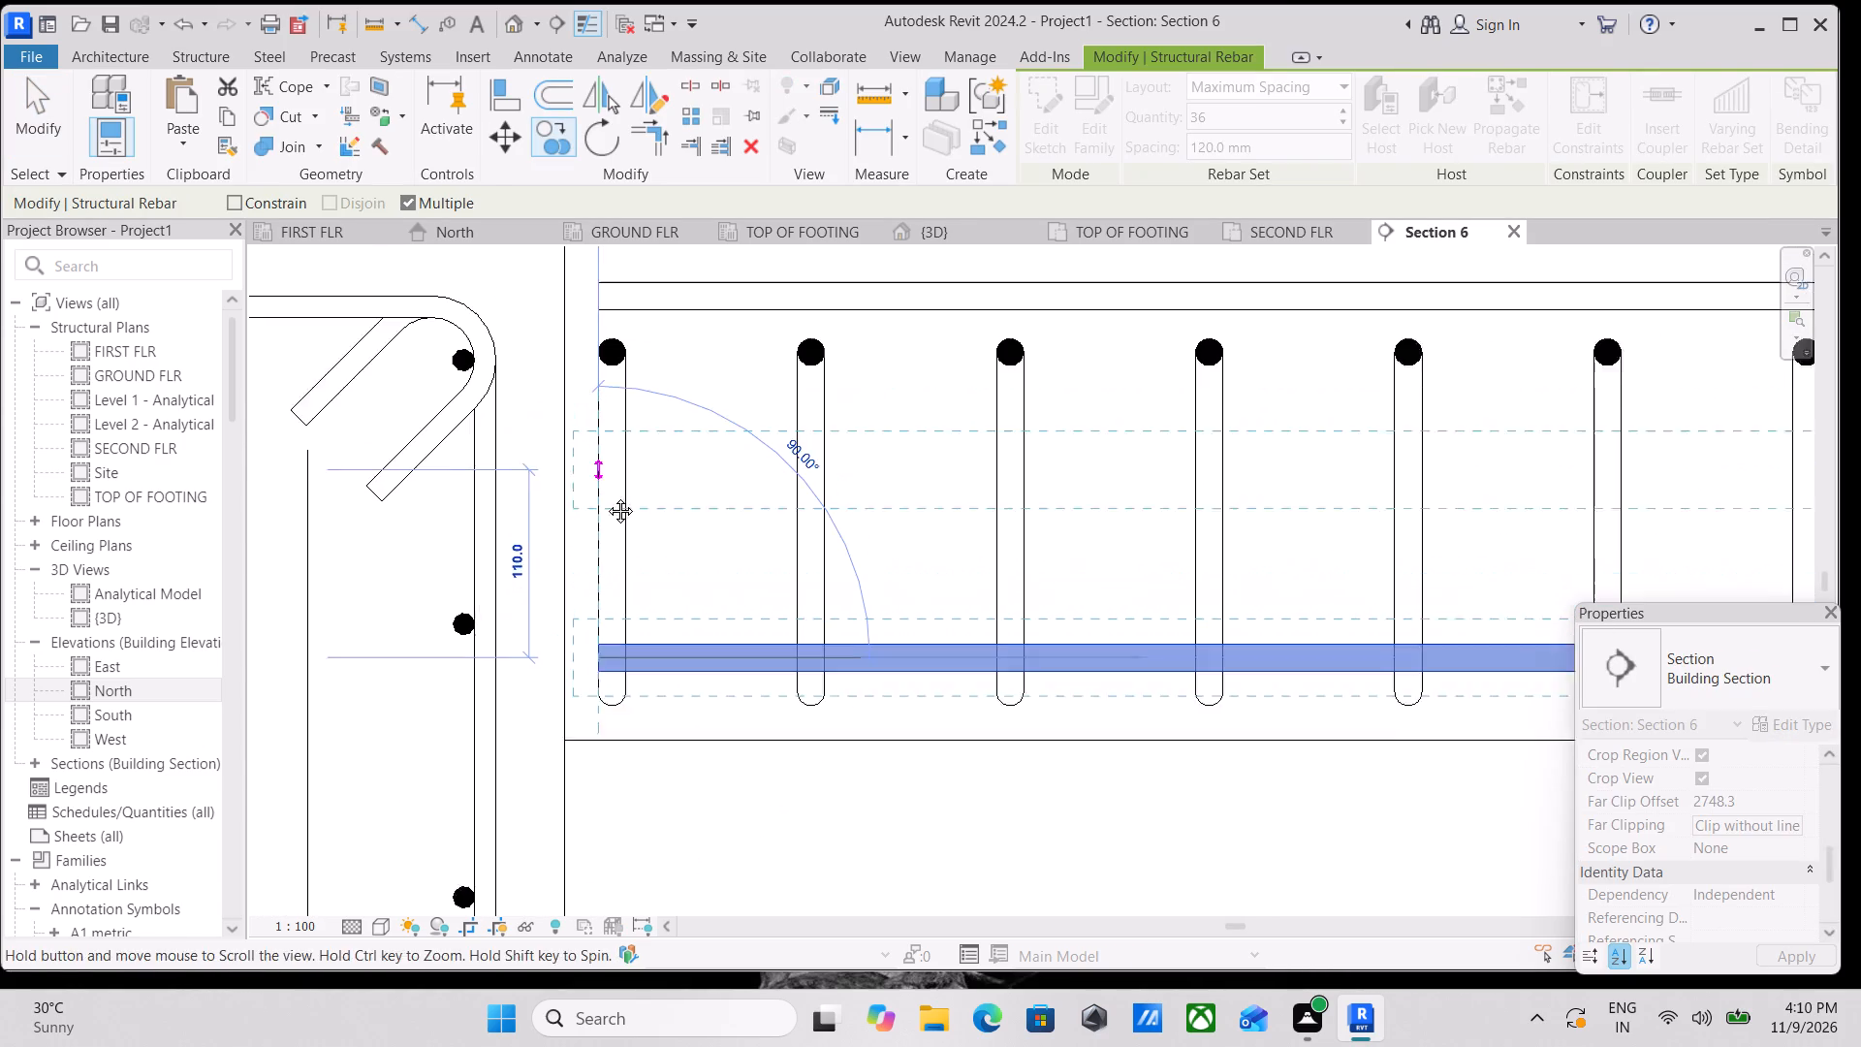
middle_drag(606, 496, 610, 514)
click(604, 463)
scroll(653, 460, down, 3)
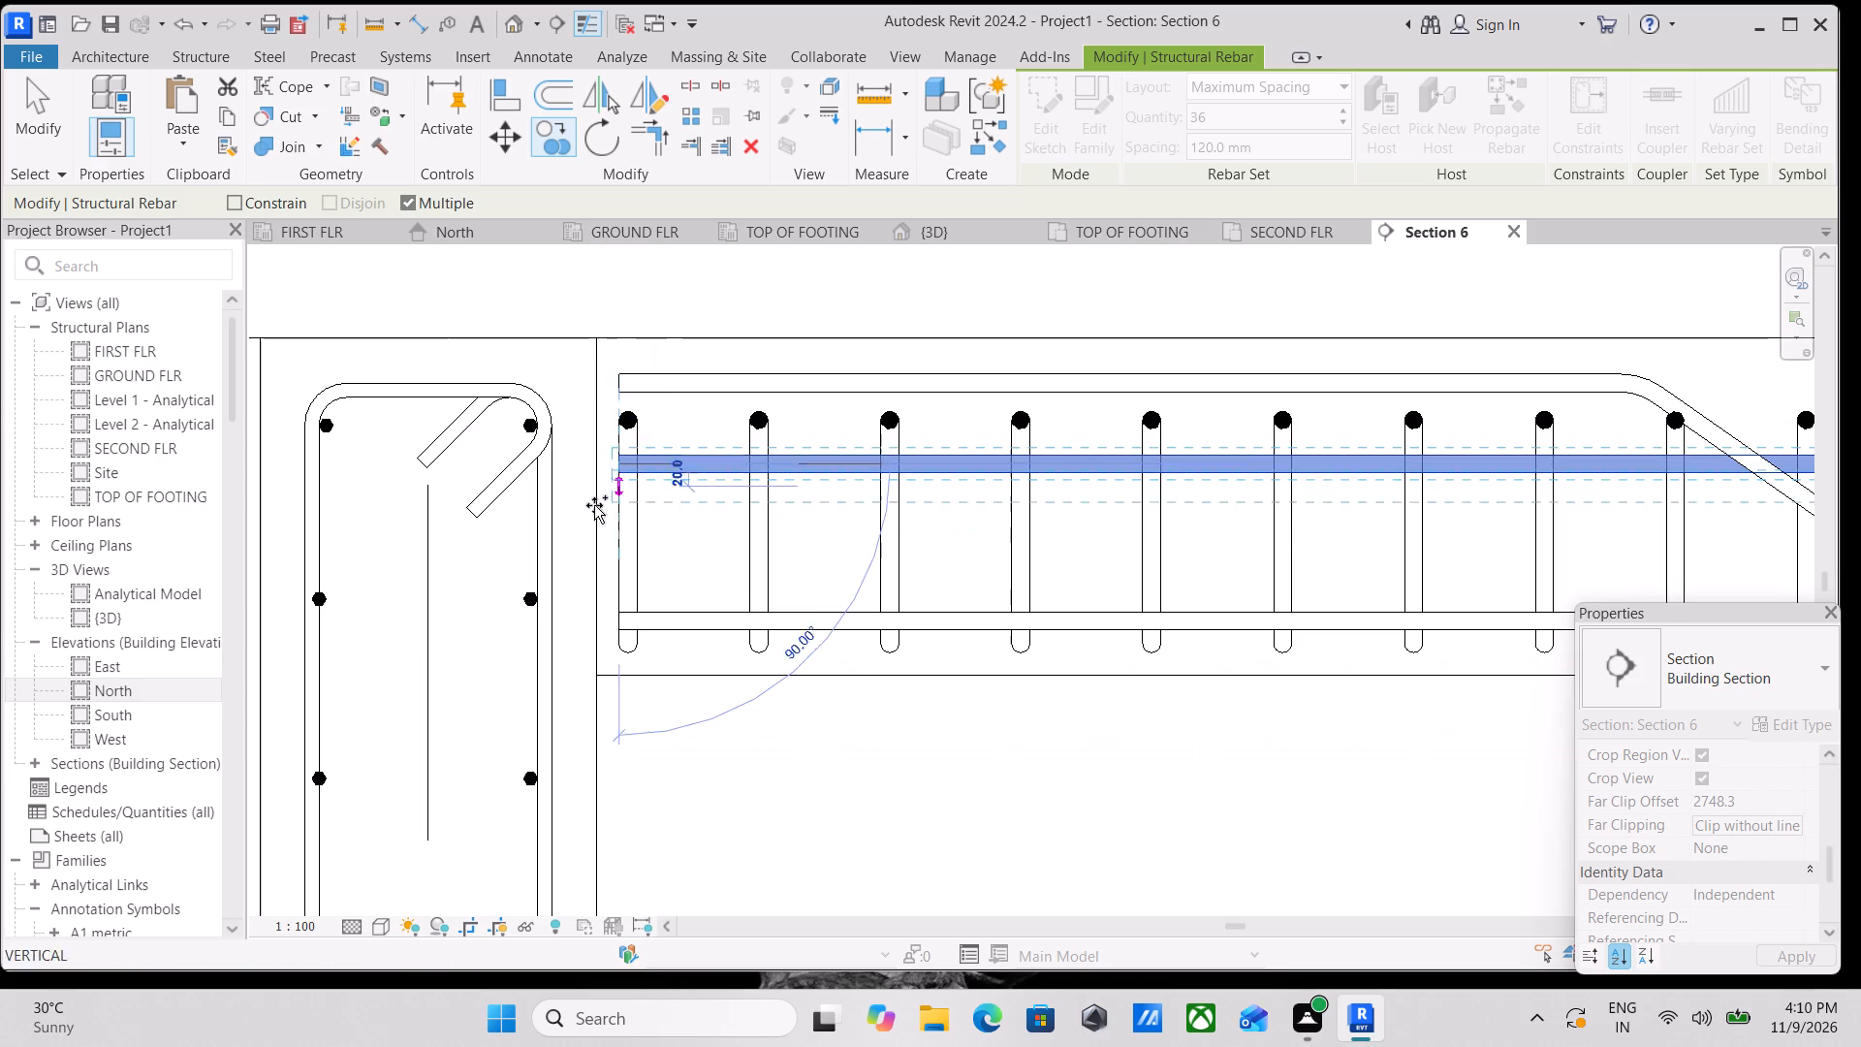
scroll(869, 549, down, 1)
middle_drag(869, 549, 651, 570)
key(Escape)
key(Escape)
scroll(907, 482, down, 7)
key(Escape)
middle_drag(1086, 509, 861, 538)
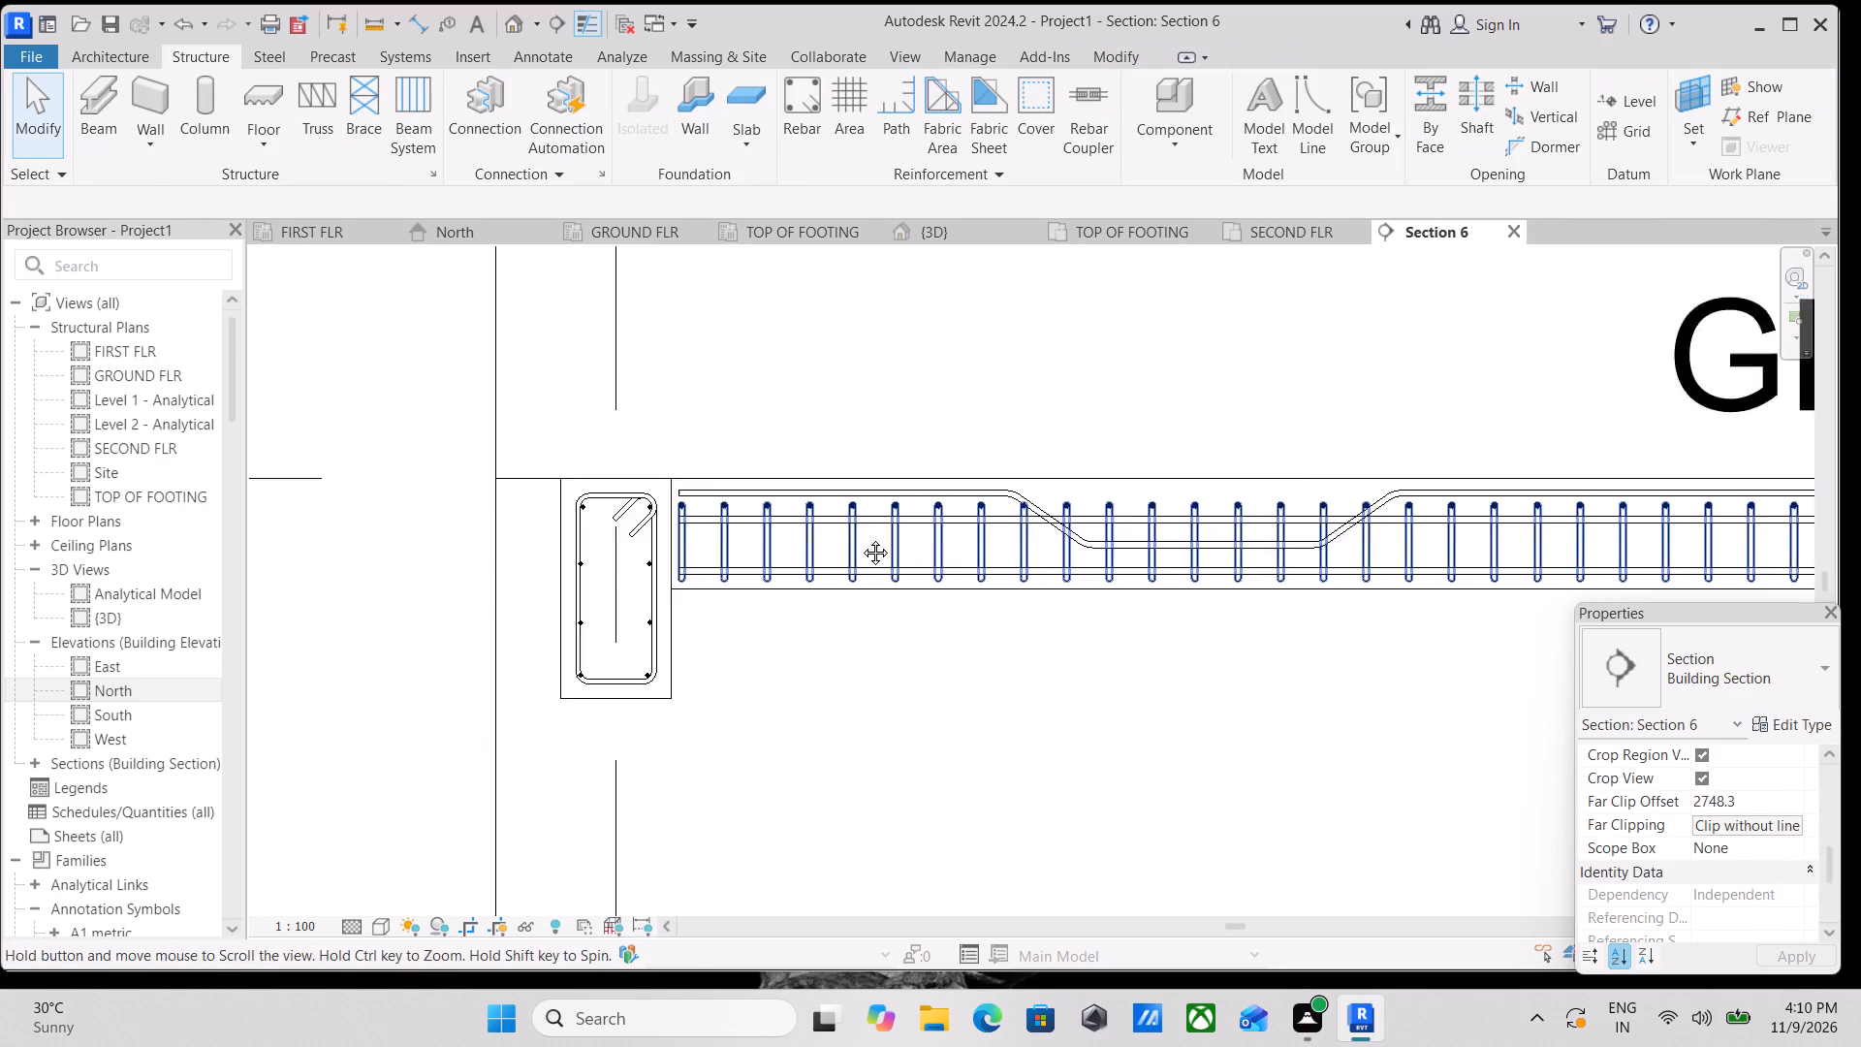
middle_drag(861, 538, 847, 539)
key(Escape)
Check the view visibility states of the copied upper bar set and the original lower straight bar set.
scroll(920, 523, up, 3)
click(920, 523)
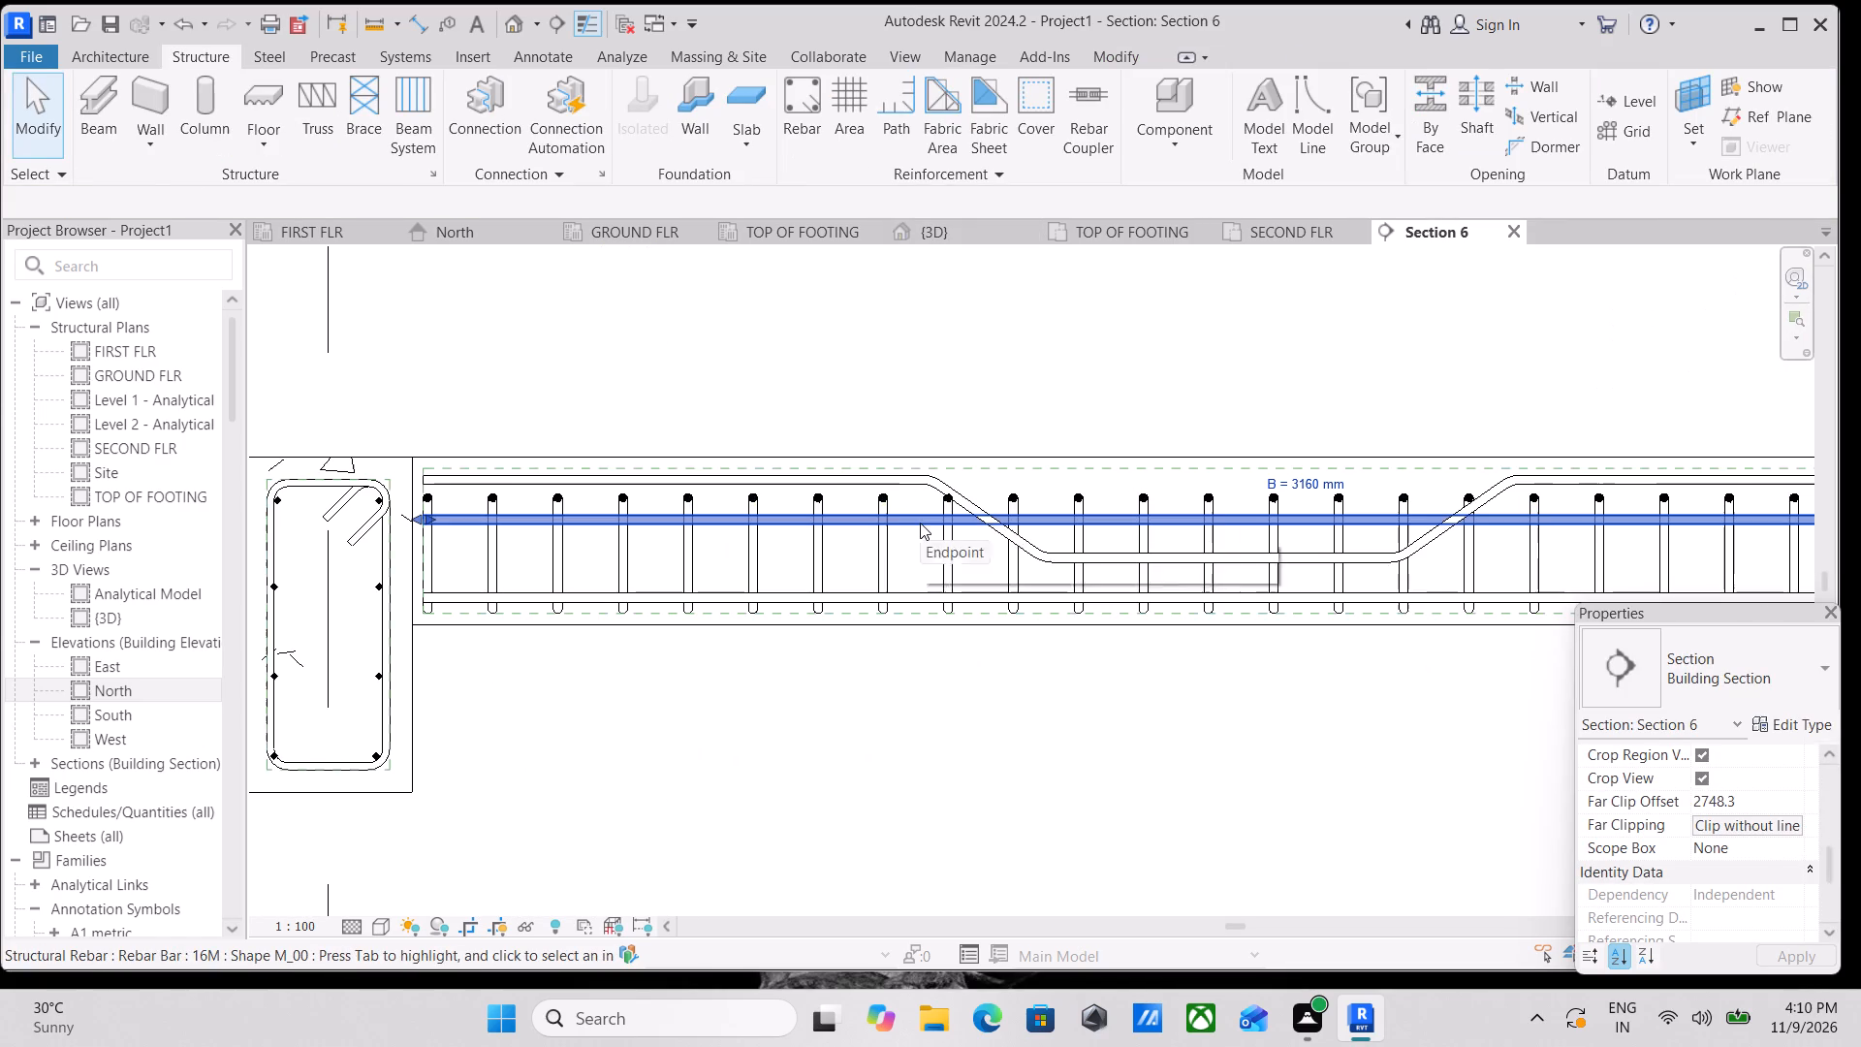
scroll(1860, 985, down, 1)
click(1732, 851)
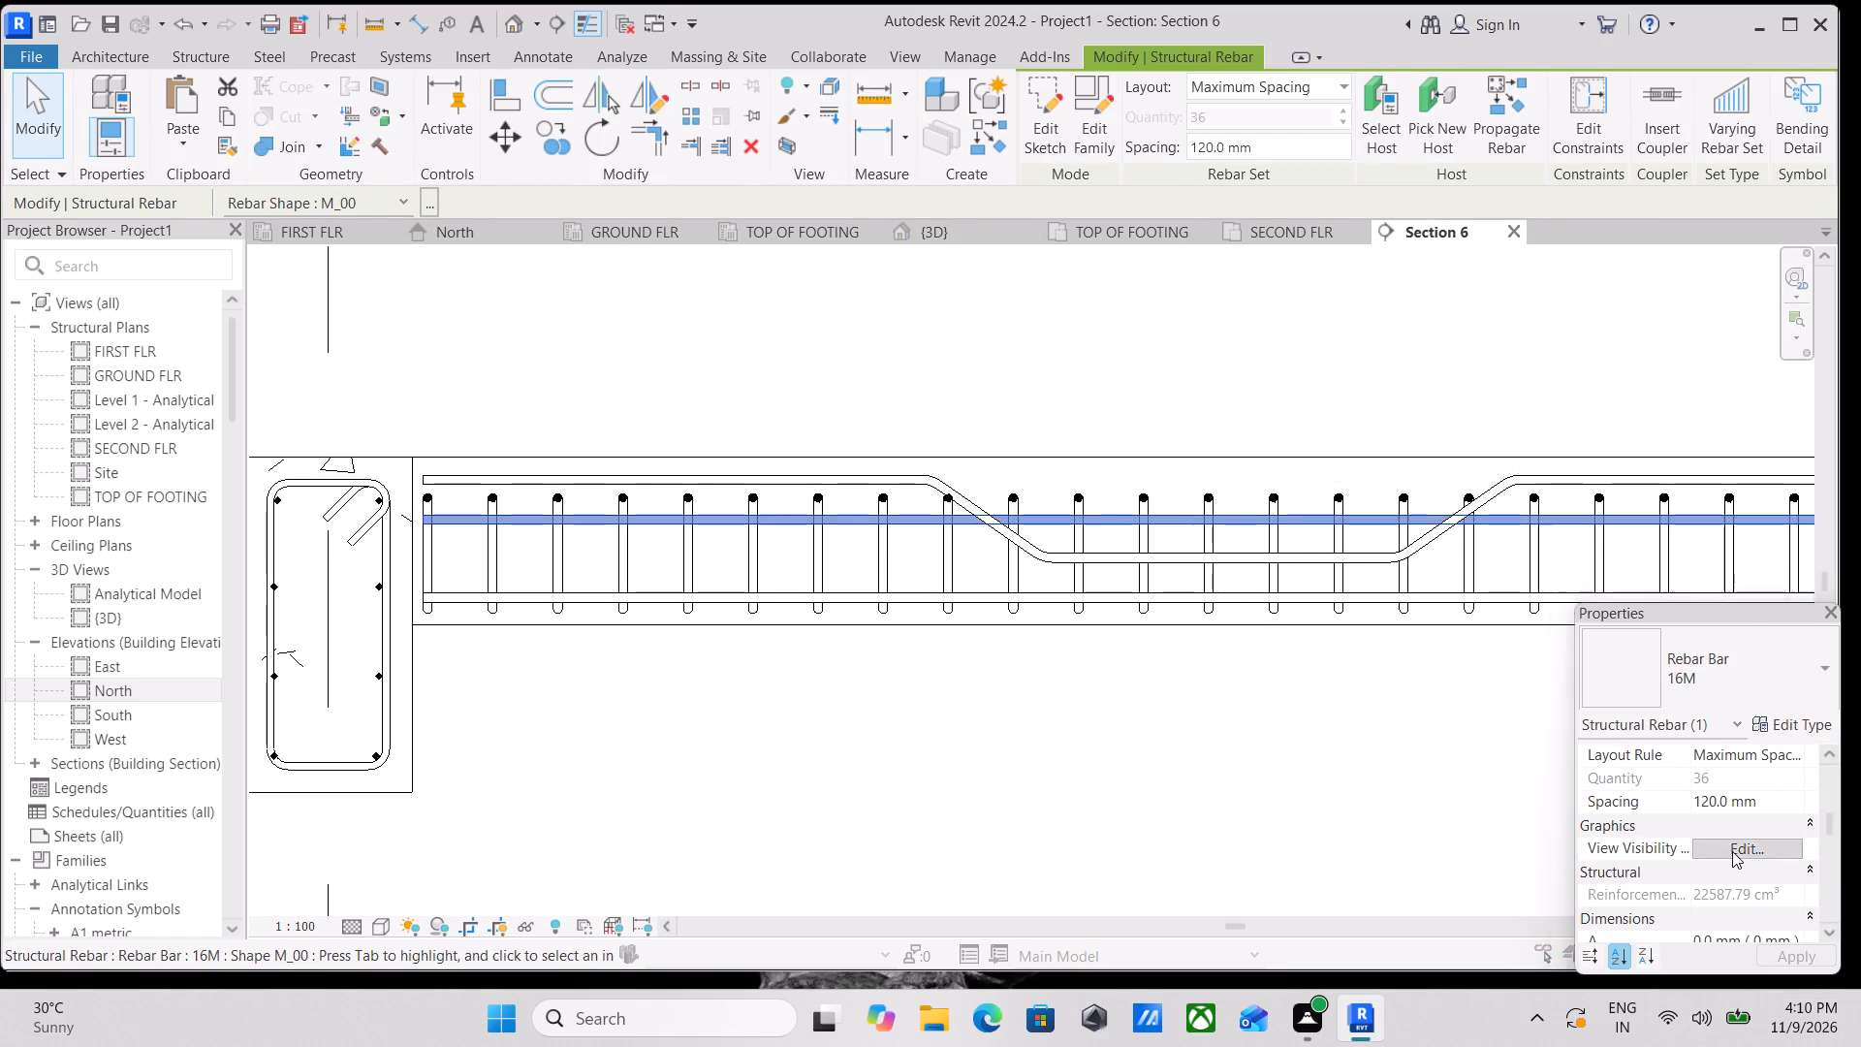
click(1665, 945)
key(Escape)
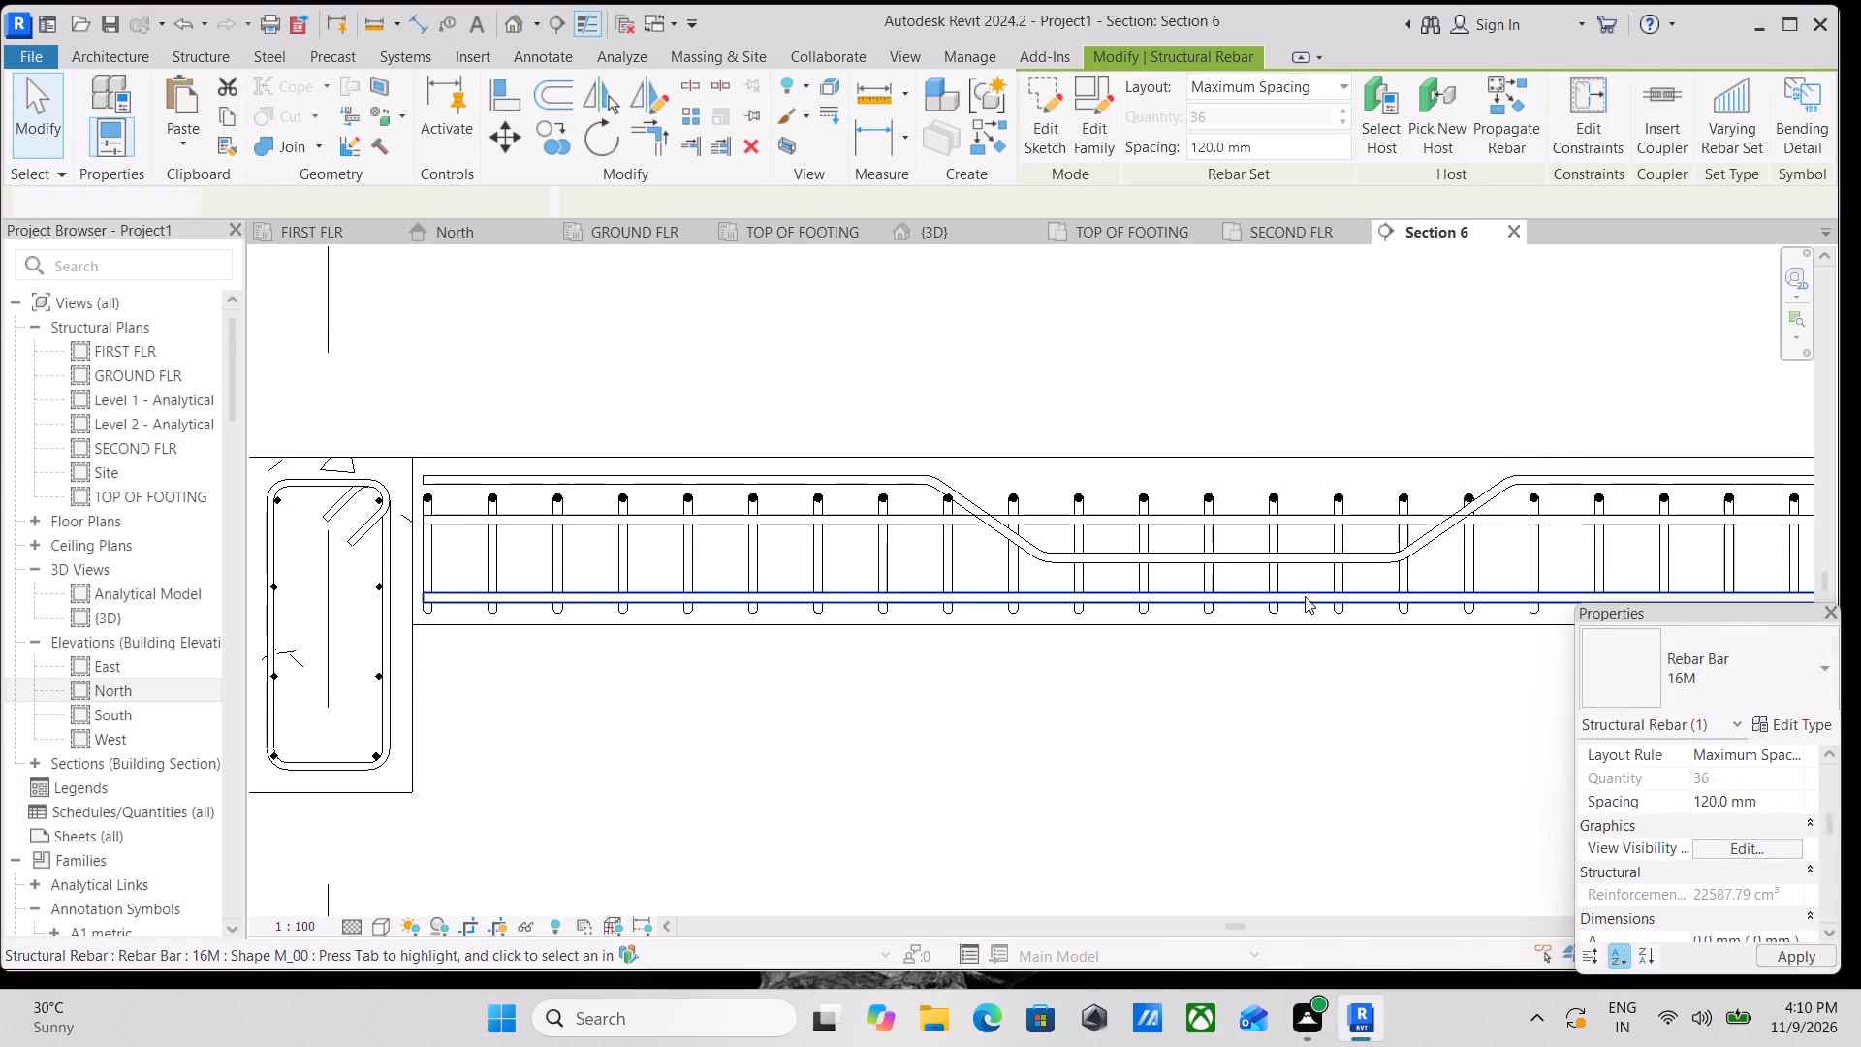
scroll(1285, 593, up, 3)
click(1285, 593)
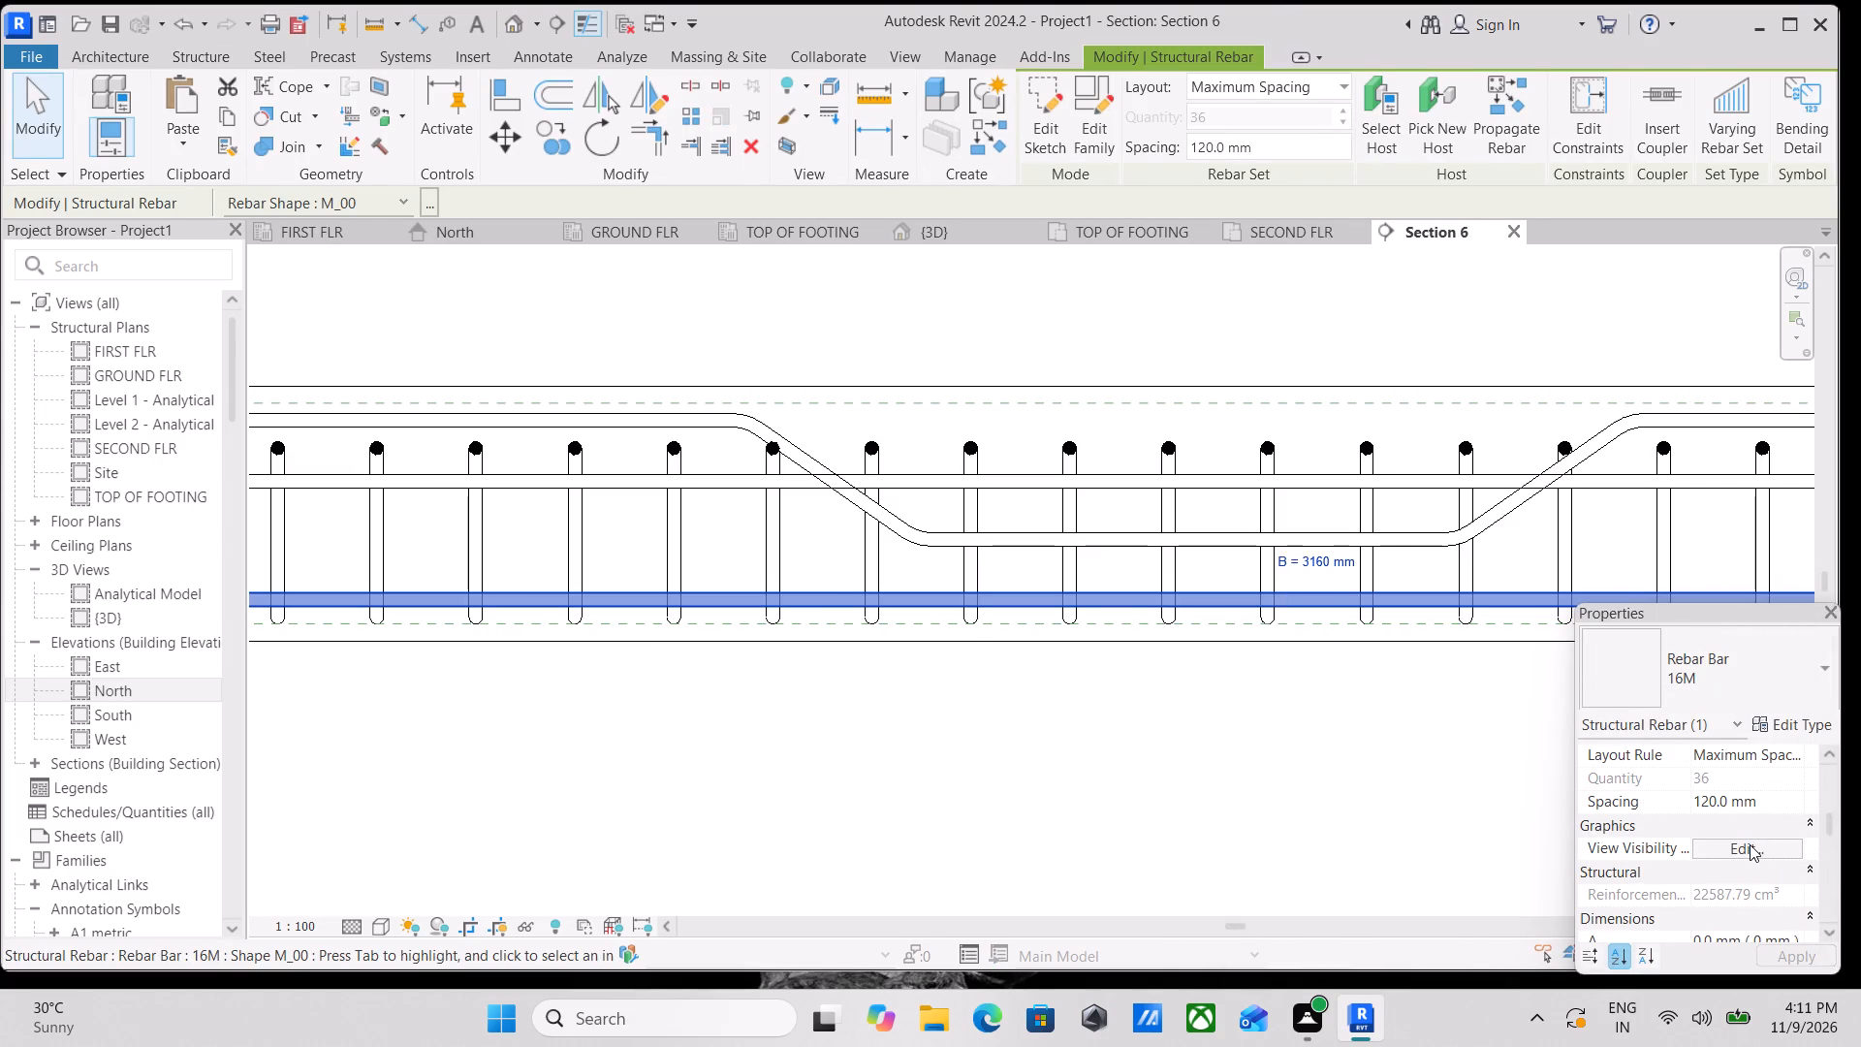
click(1750, 844)
click(1653, 948)
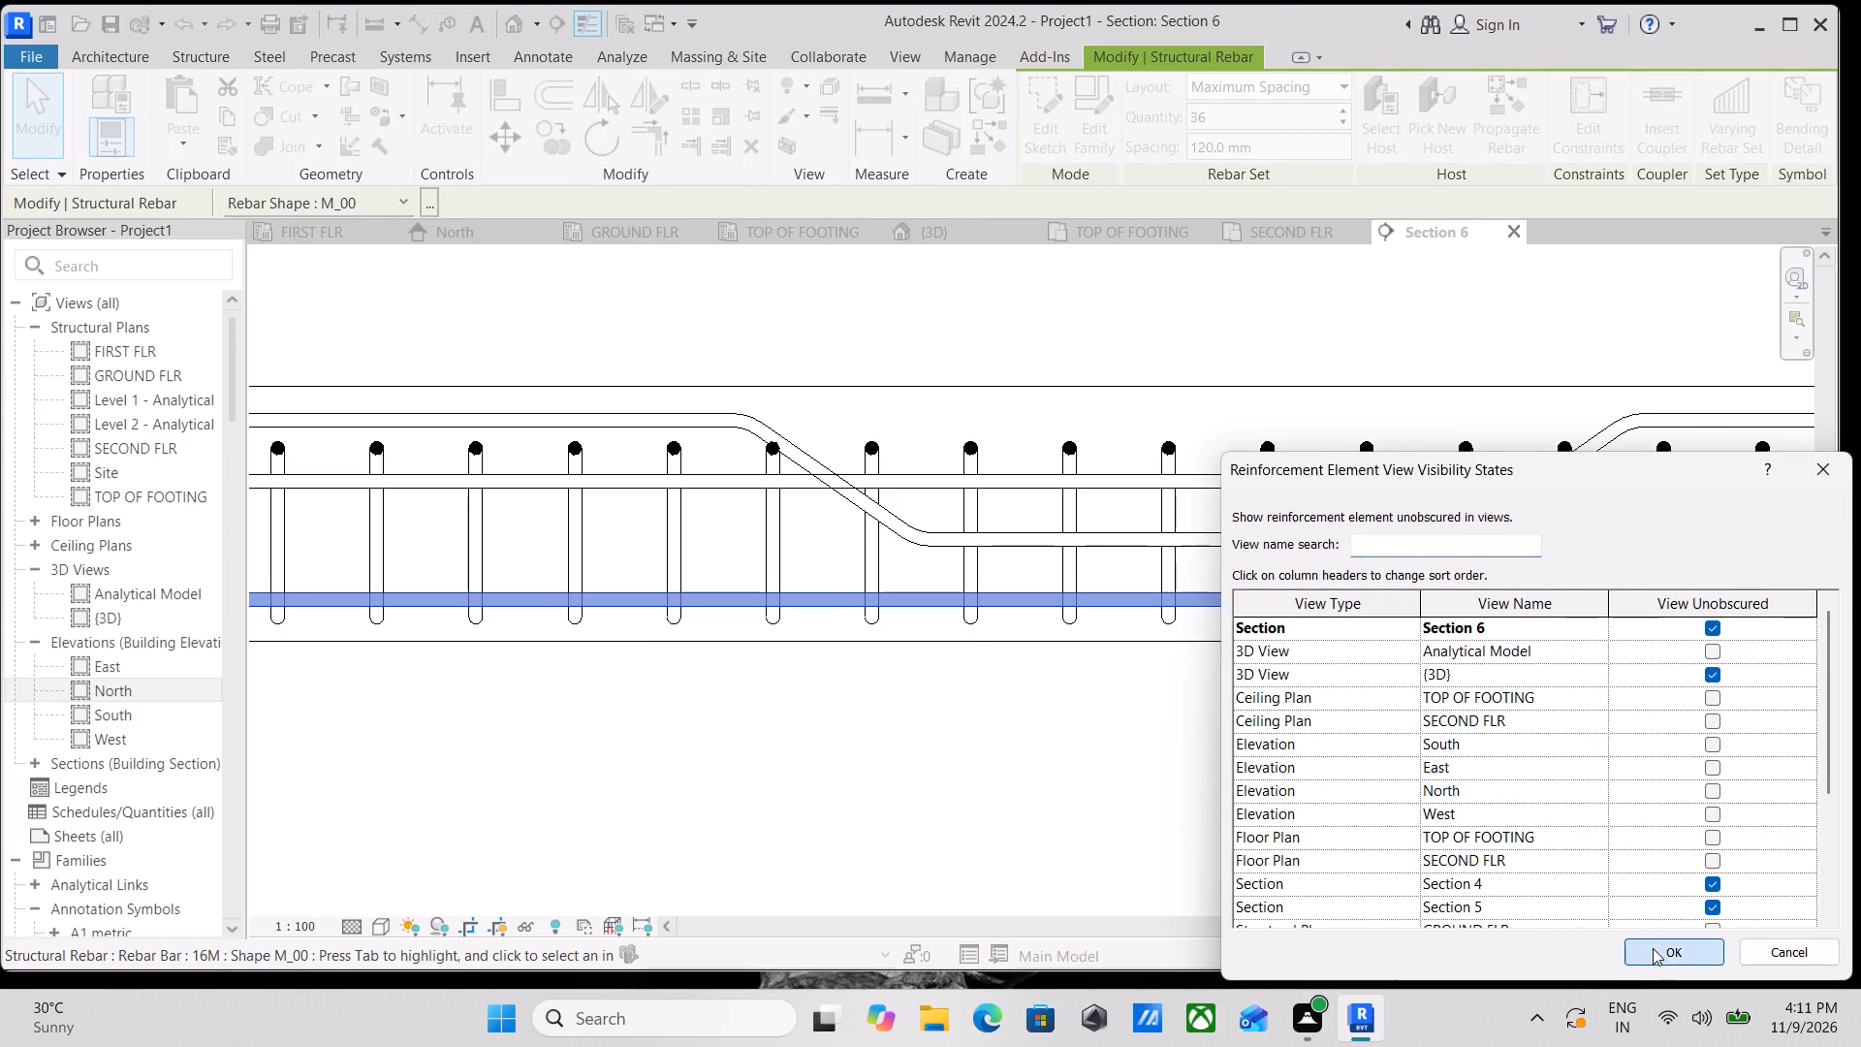
key(Escape)
scroll(1353, 687, down, 2)
Examine the slab's complete reinforcement mesh in the 3D view, including the straight and bent bar sets over the beams.
click(1256, 238)
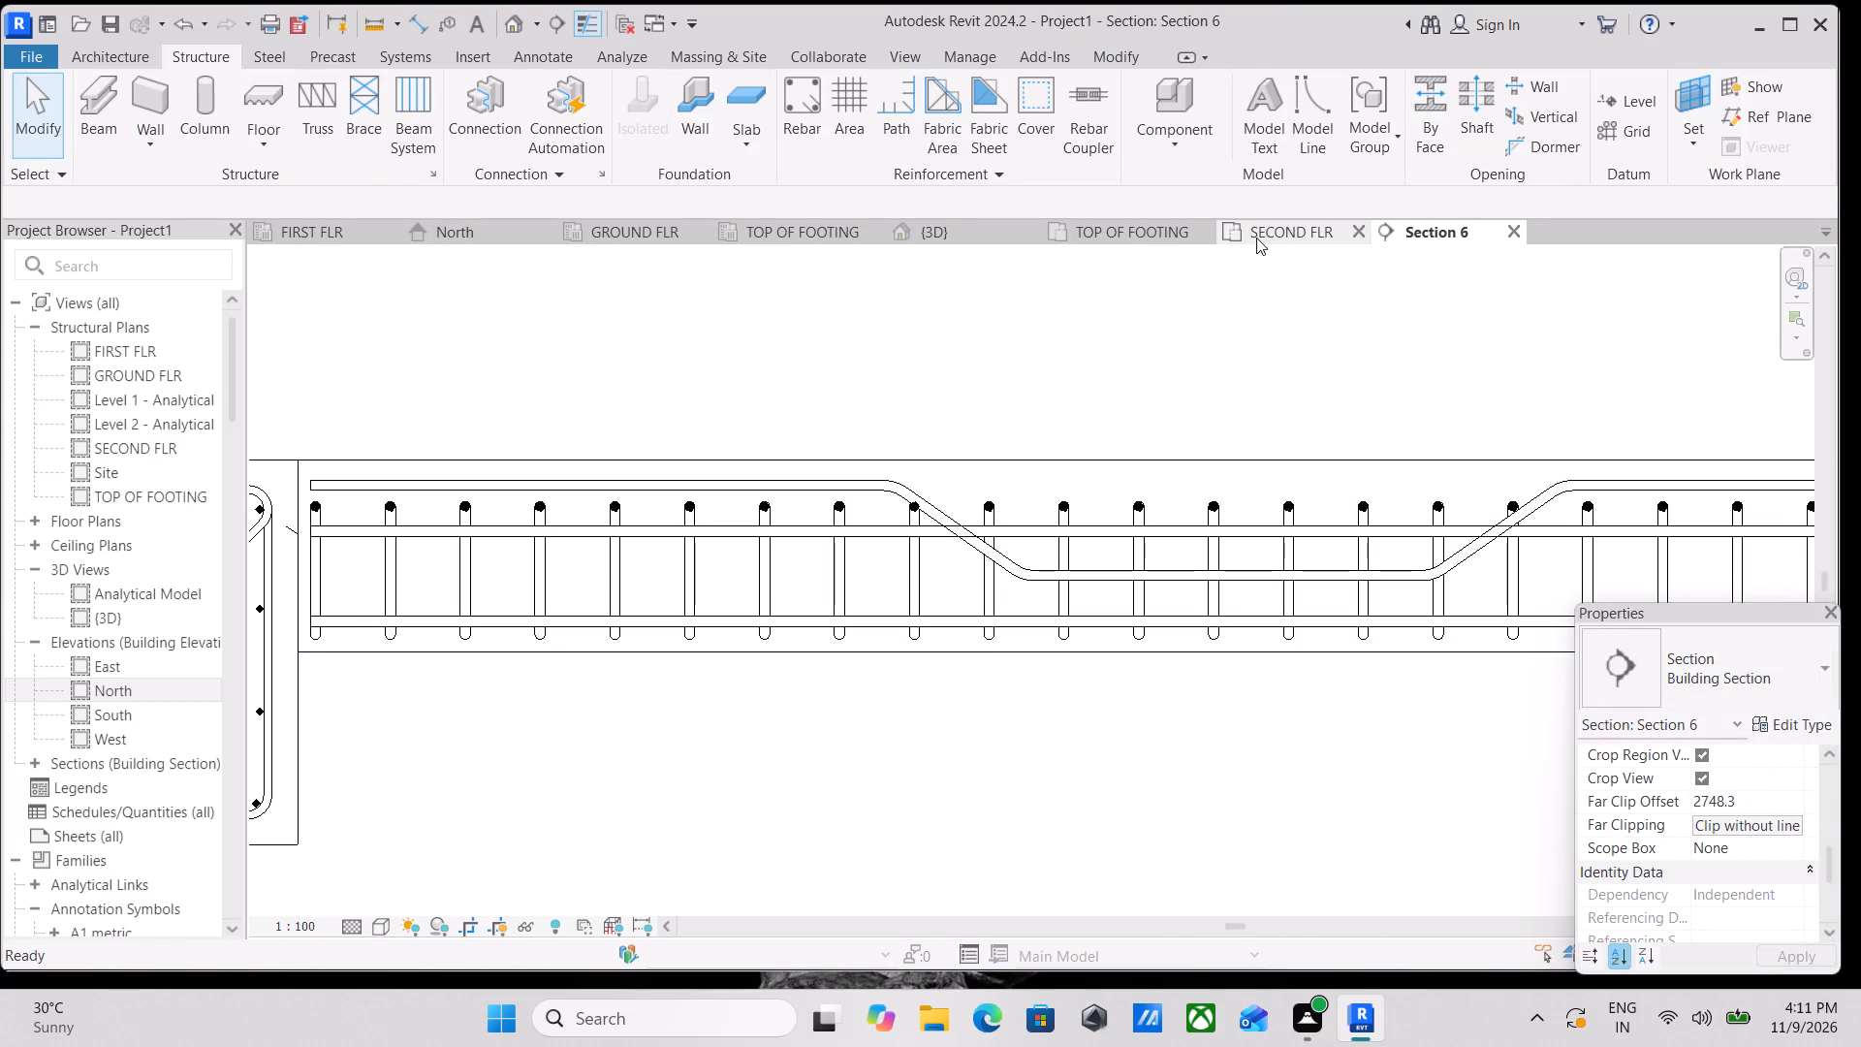
click(1119, 229)
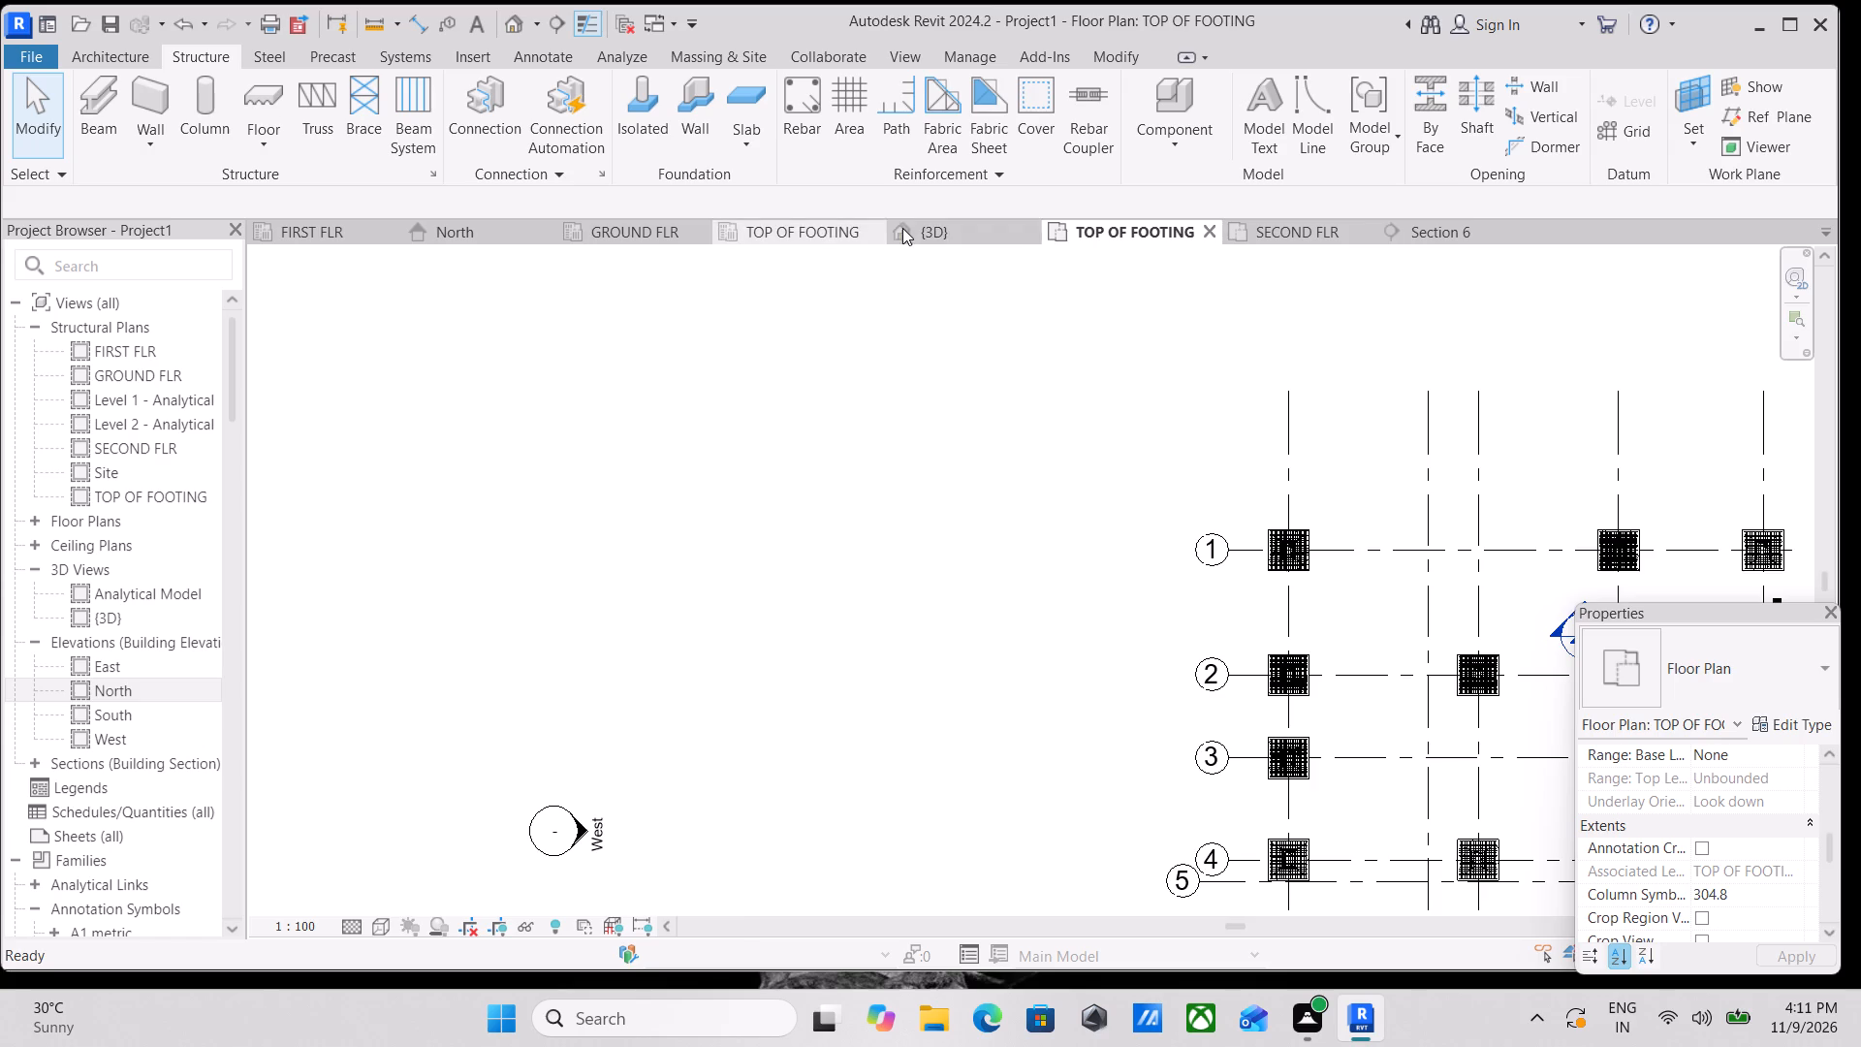
click(903, 228)
middle_drag(1169, 607, 1137, 504)
key(Escape)
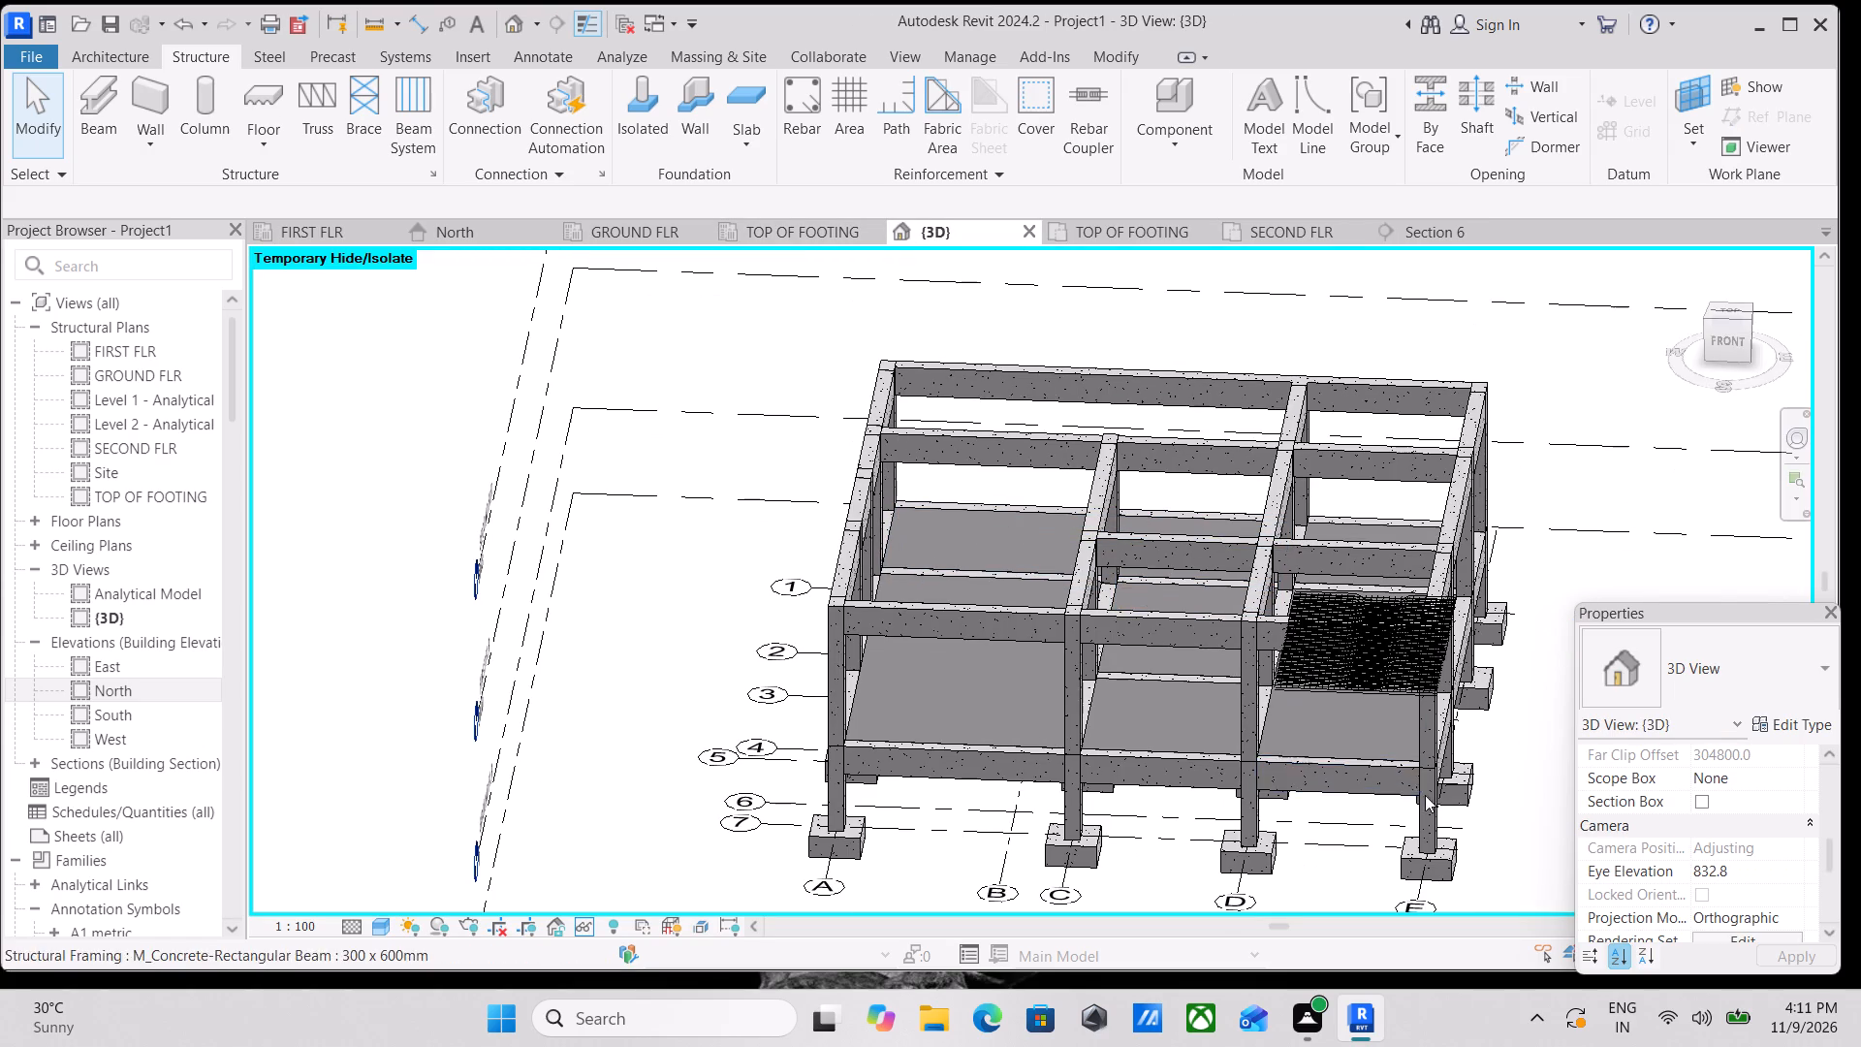
shift+scroll(1435, 799, down, 1)
shift+middle_drag(1435, 799, 1122, 777)
middle_drag(1605, 859, 1264, 682)
shift+middle_drag(1522, 789, 1397, 837)
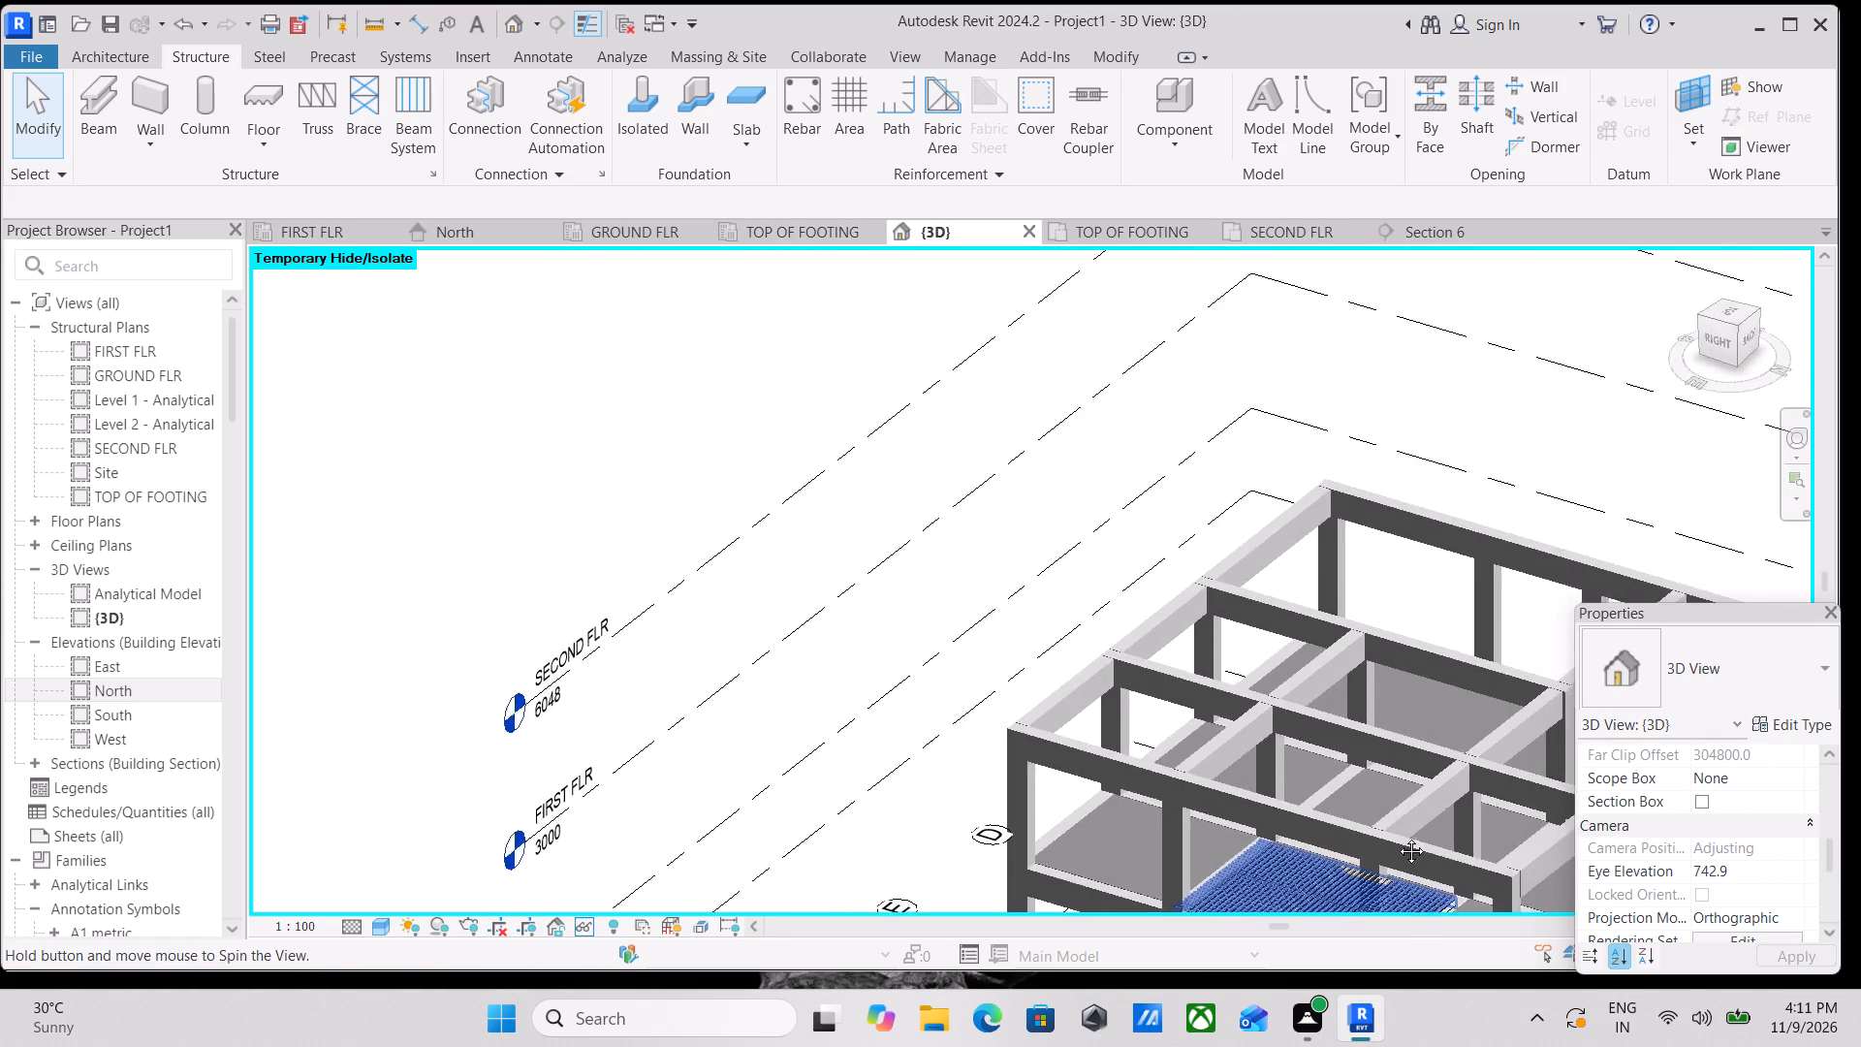
shift+middle_drag(1397, 837, 1304, 537)
shift+middle_drag(1309, 659, 1315, 770)
middle_drag(1305, 768, 1244, 788)
scroll(1190, 761, up, 2)
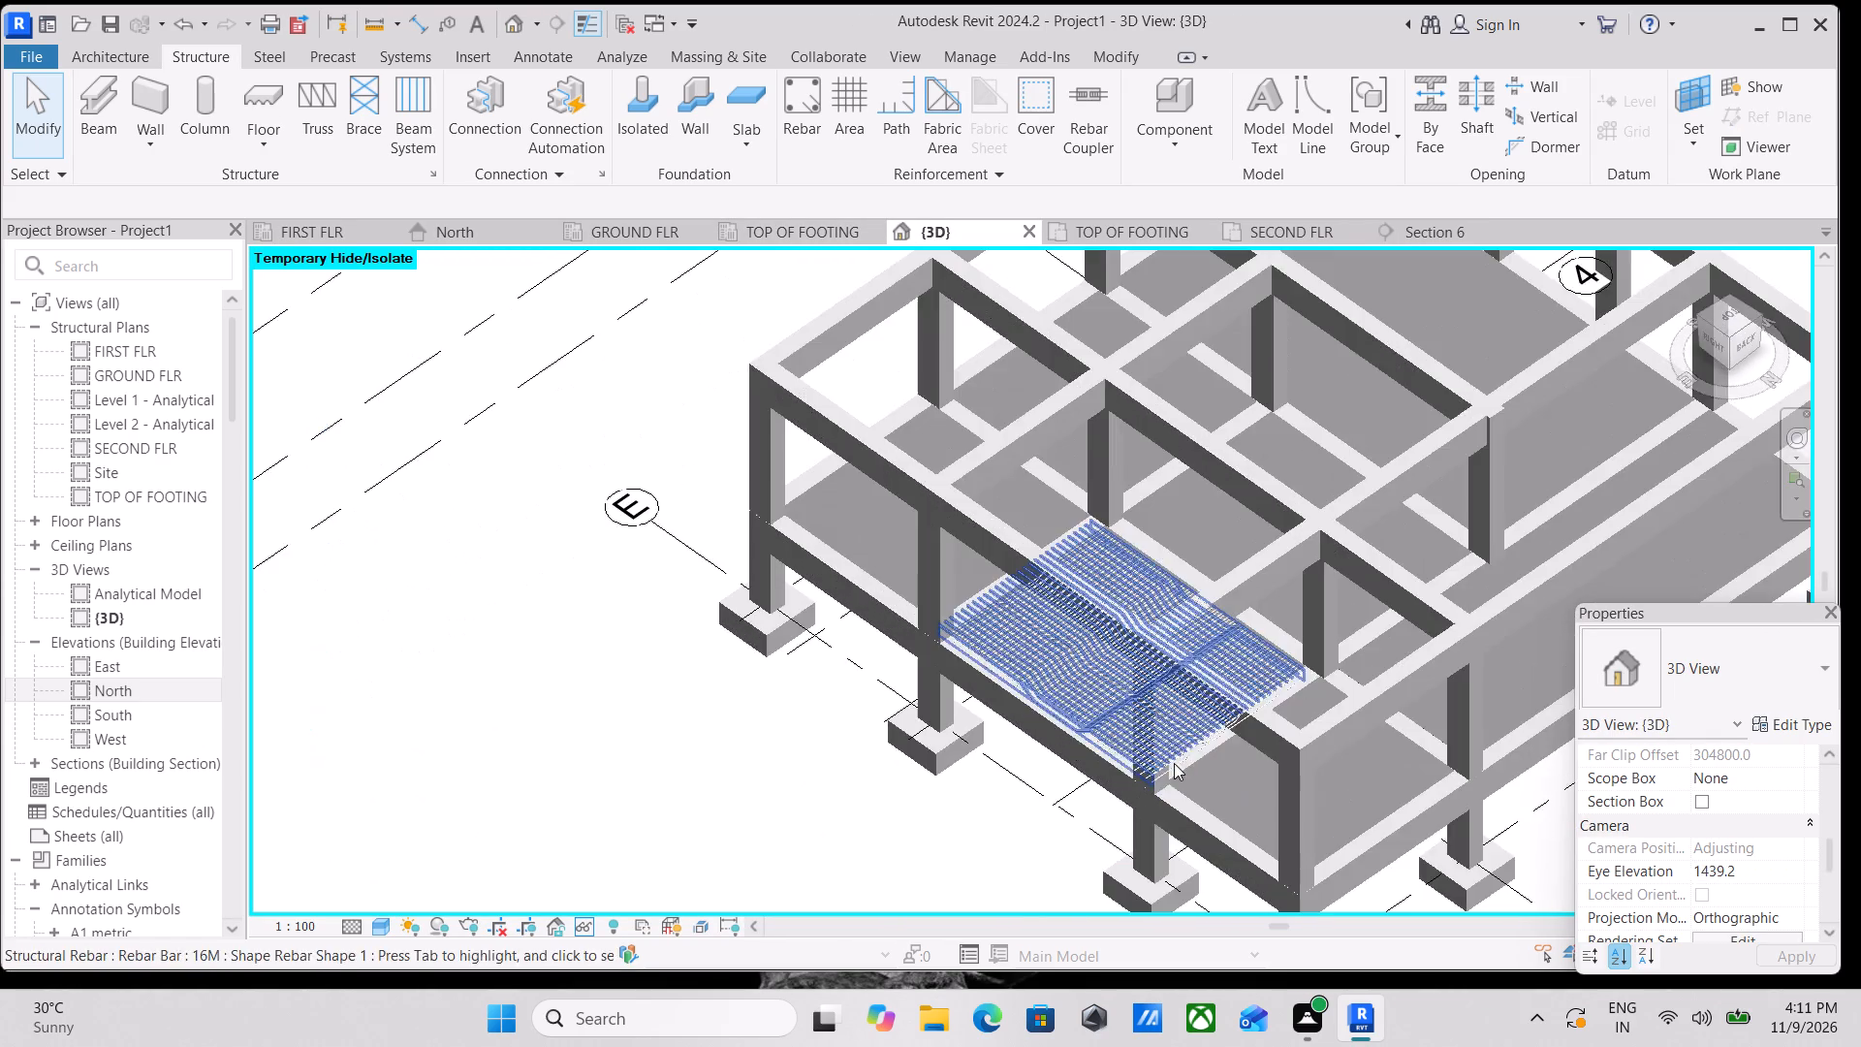
scroll(1107, 771, up, 5)
scroll(1125, 563, up, 3)
scroll(1236, 596, up, 2)
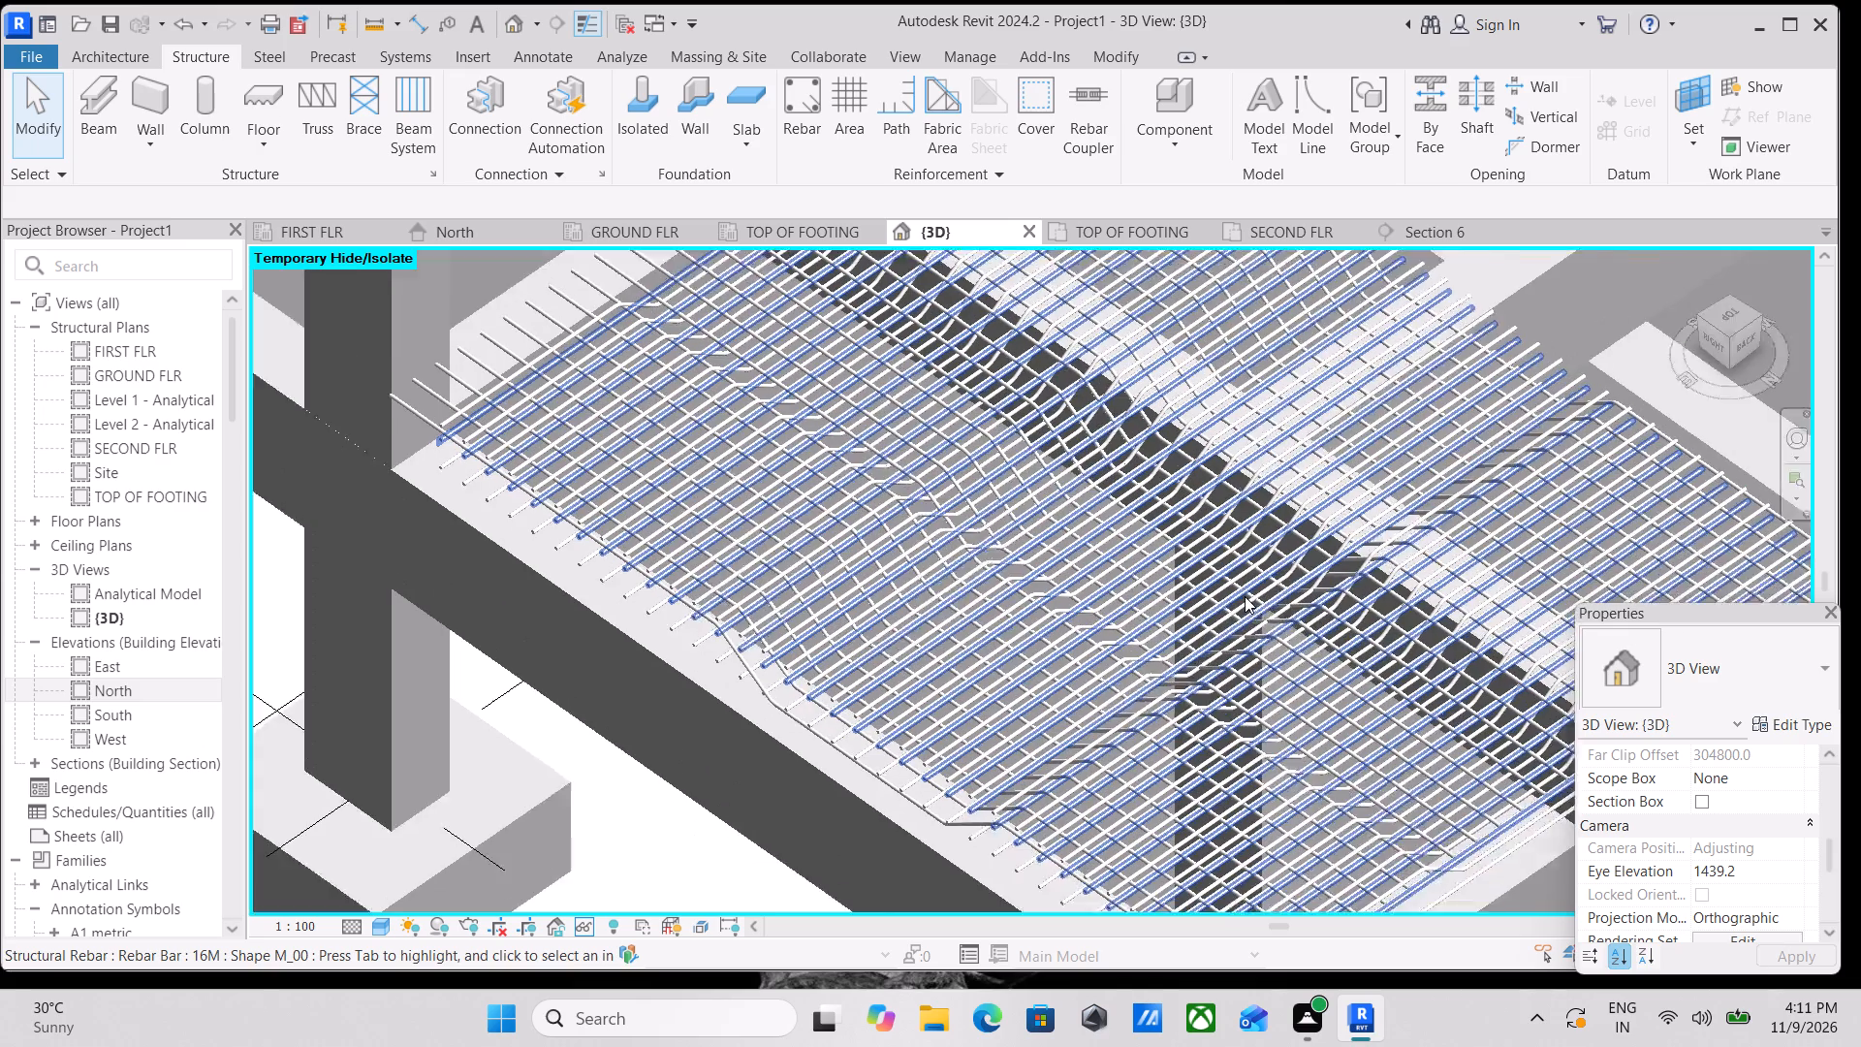
scroll(1245, 596, up, 1)
scroll(1281, 592, down, 2)
middle_drag(1279, 592, 1151, 620)
scroll(1189, 625, down, 2)
middle_drag(1189, 625, 1384, 607)
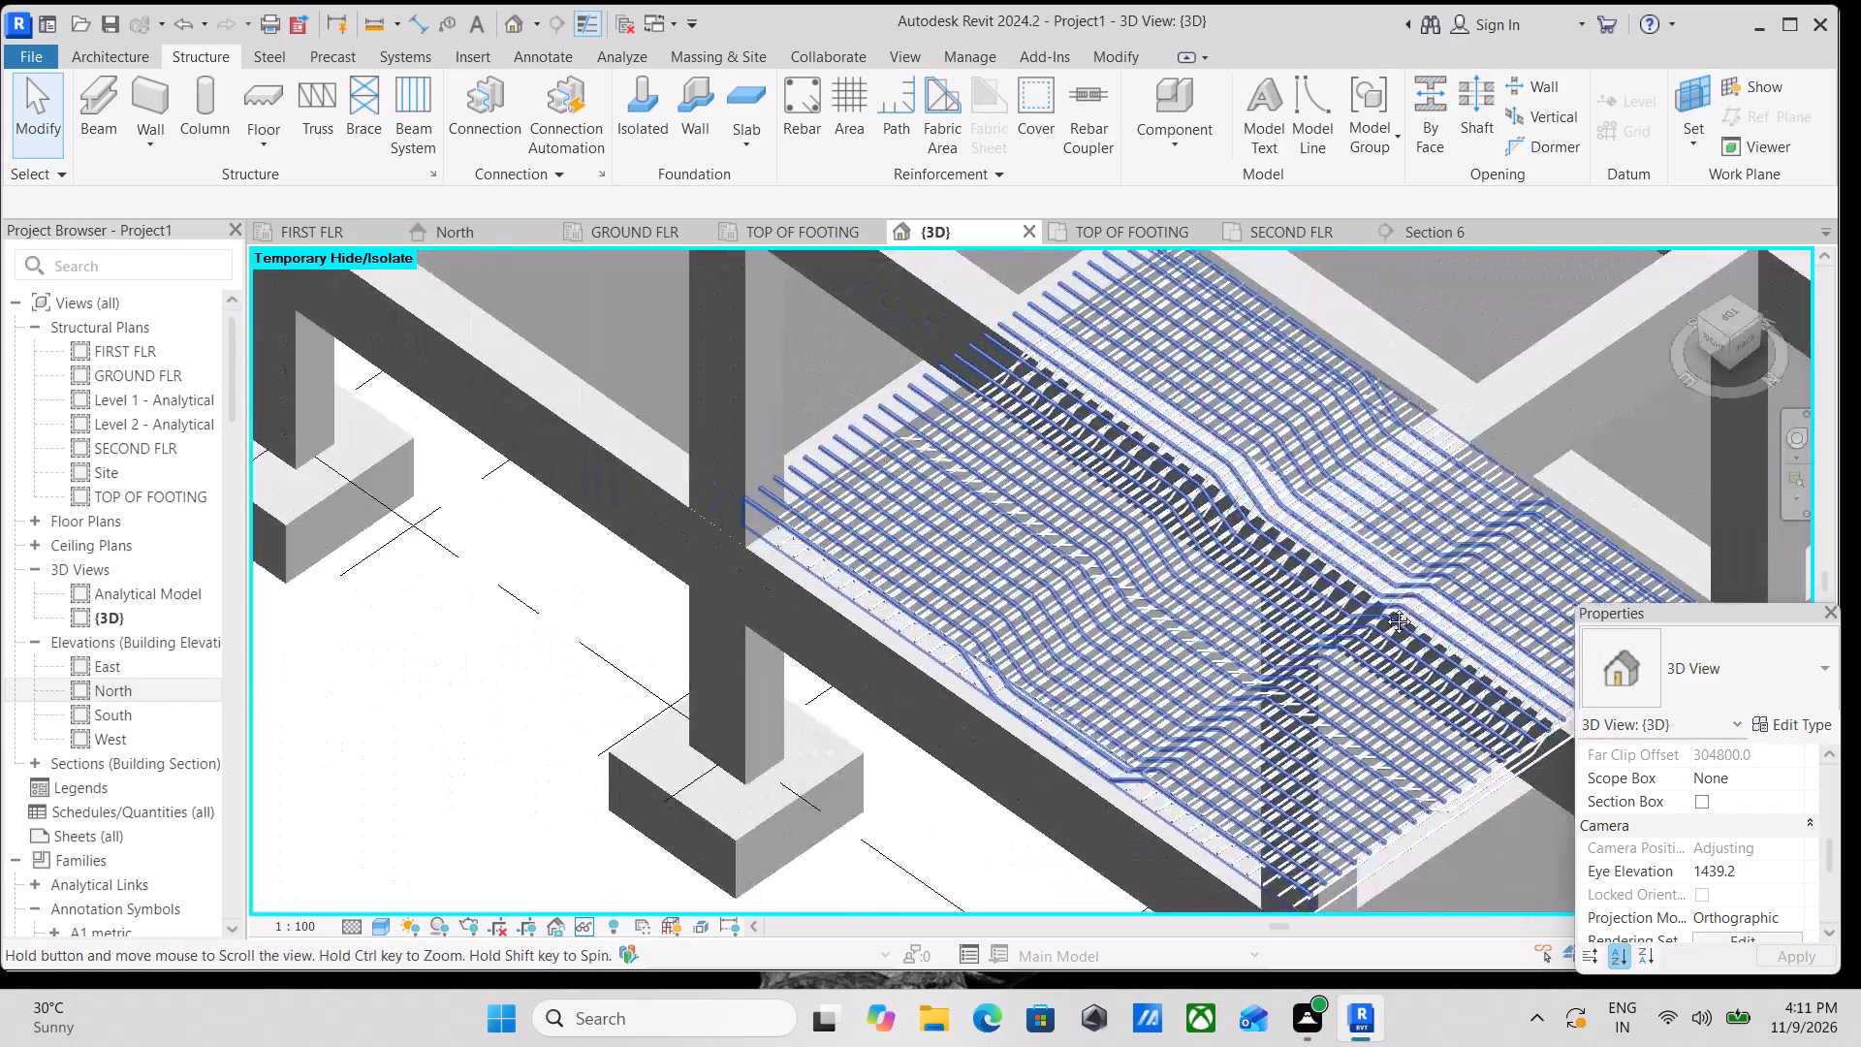
middle_drag(1384, 607, 1386, 603)
scroll(1386, 619, down, 5)
middle_drag(1419, 630, 1357, 676)
scroll(1351, 700, up, 3)
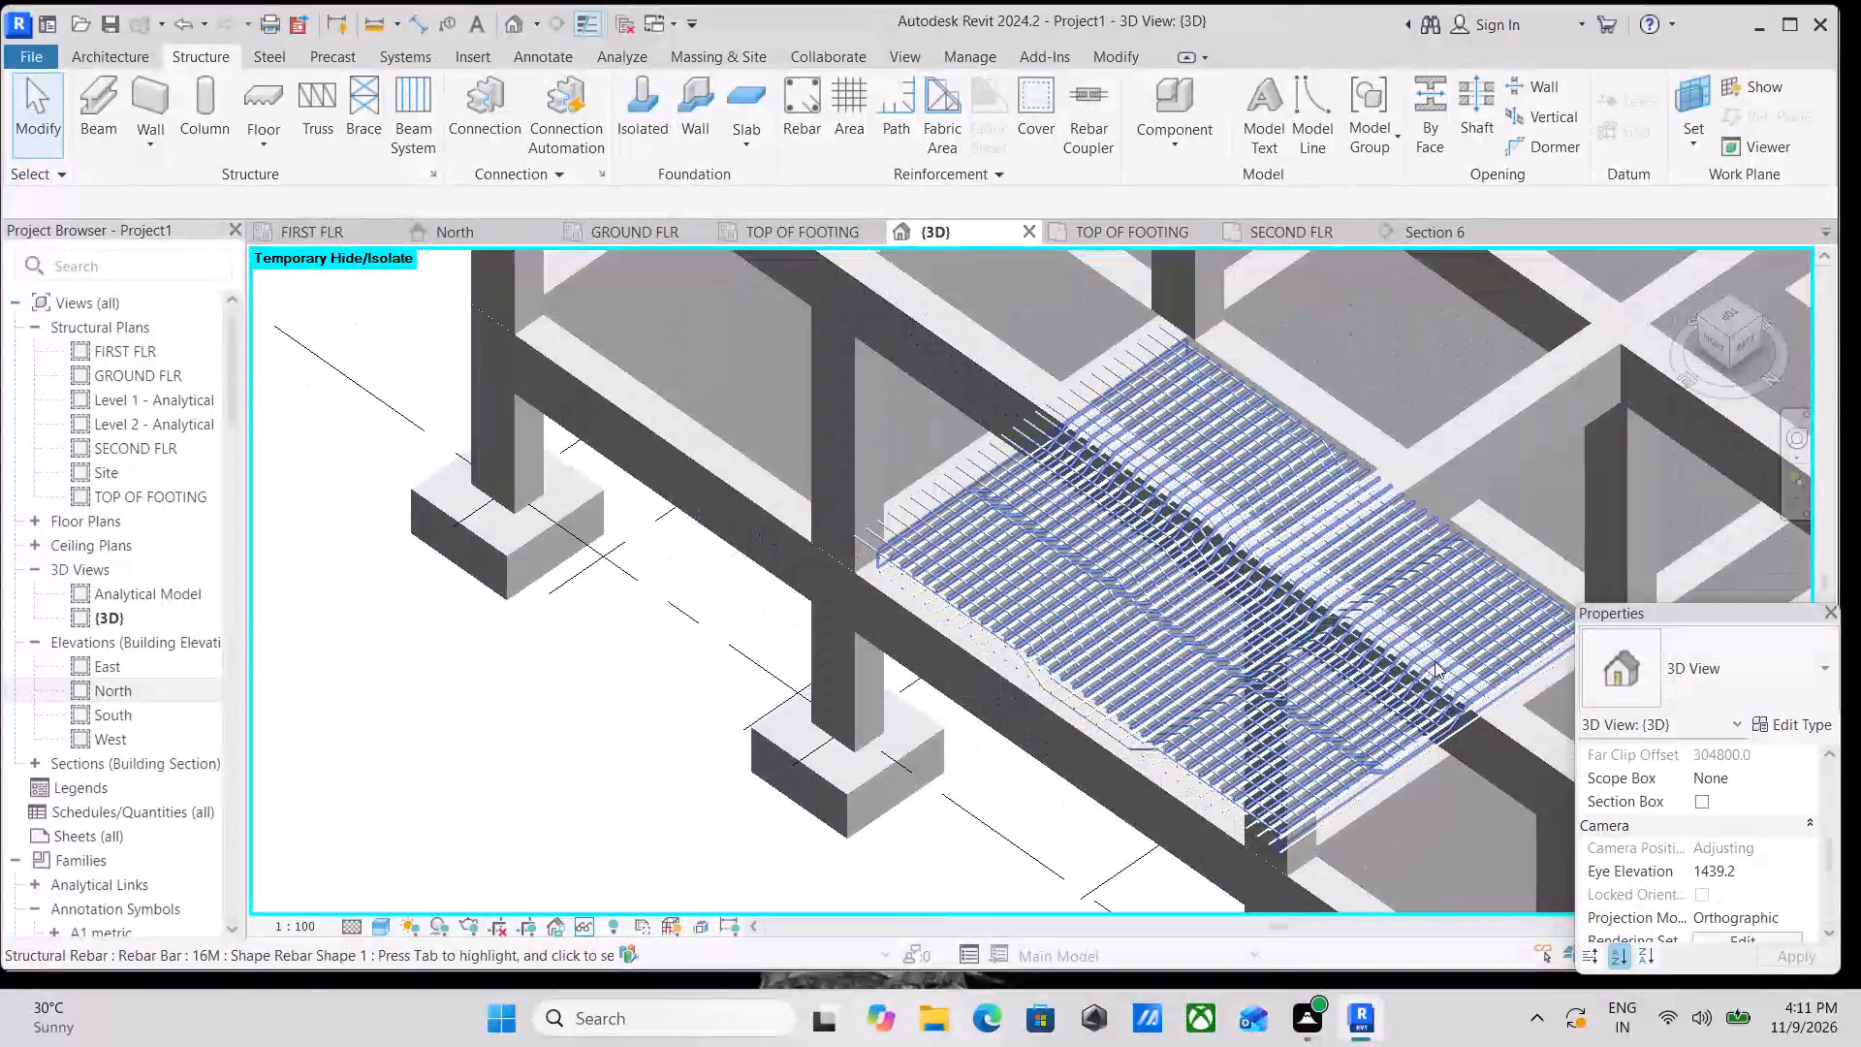
middle_drag(1431, 663, 1221, 760)
scroll(1222, 760, up, 1)
scroll(1100, 523, up, 3)
scroll(1079, 685, down, 1)
middle_drag(1089, 681, 1153, 596)
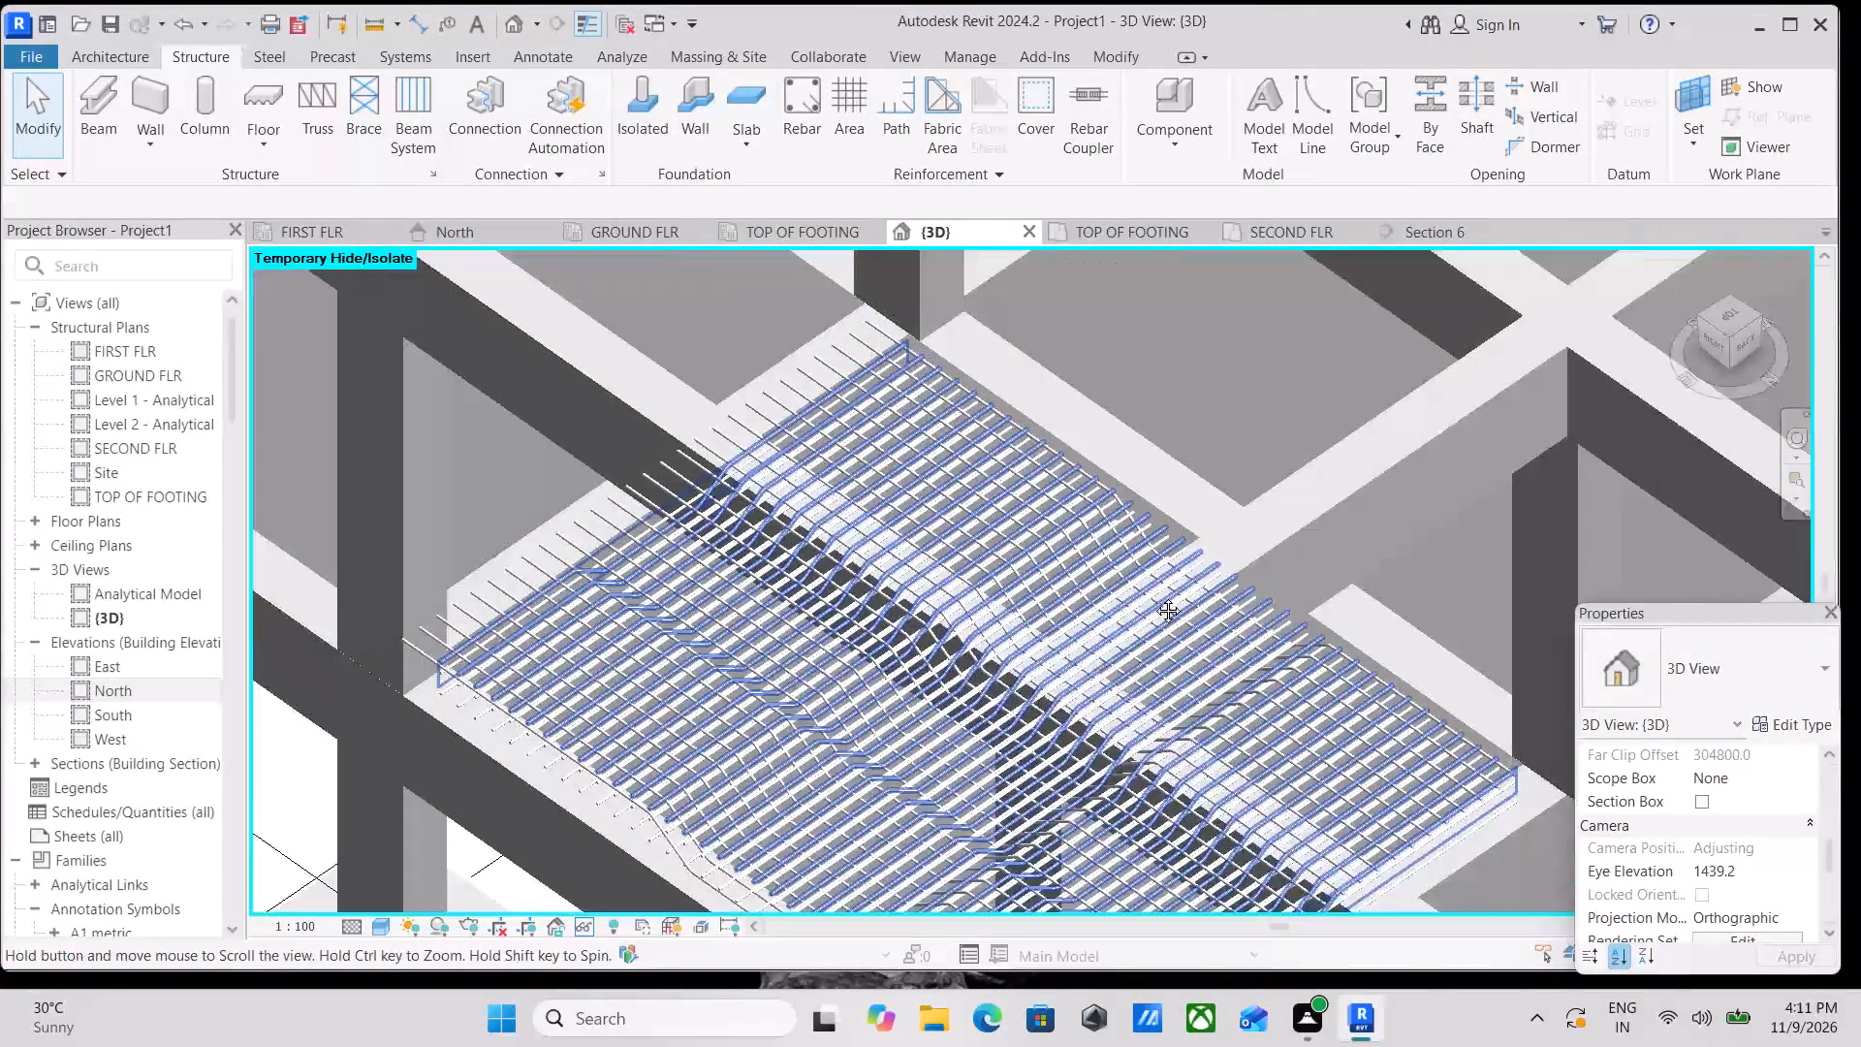
middle_drag(1153, 596, 1191, 561)
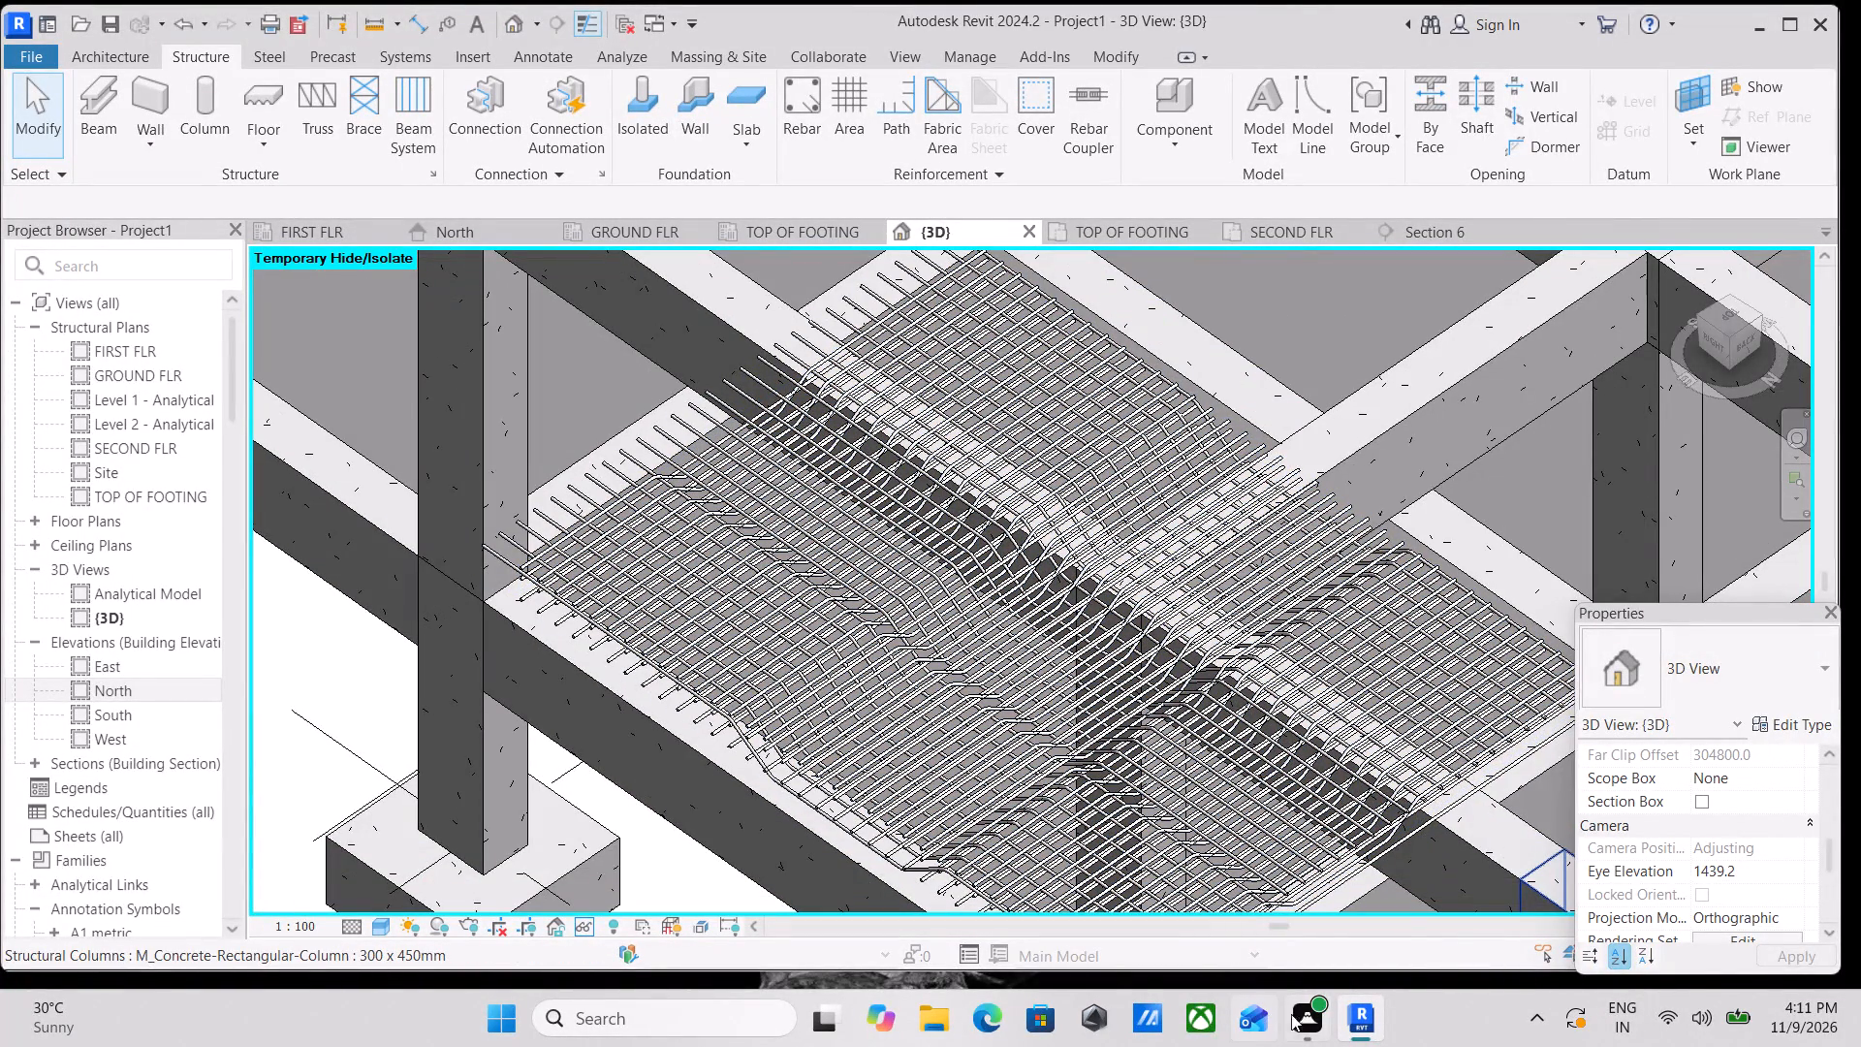